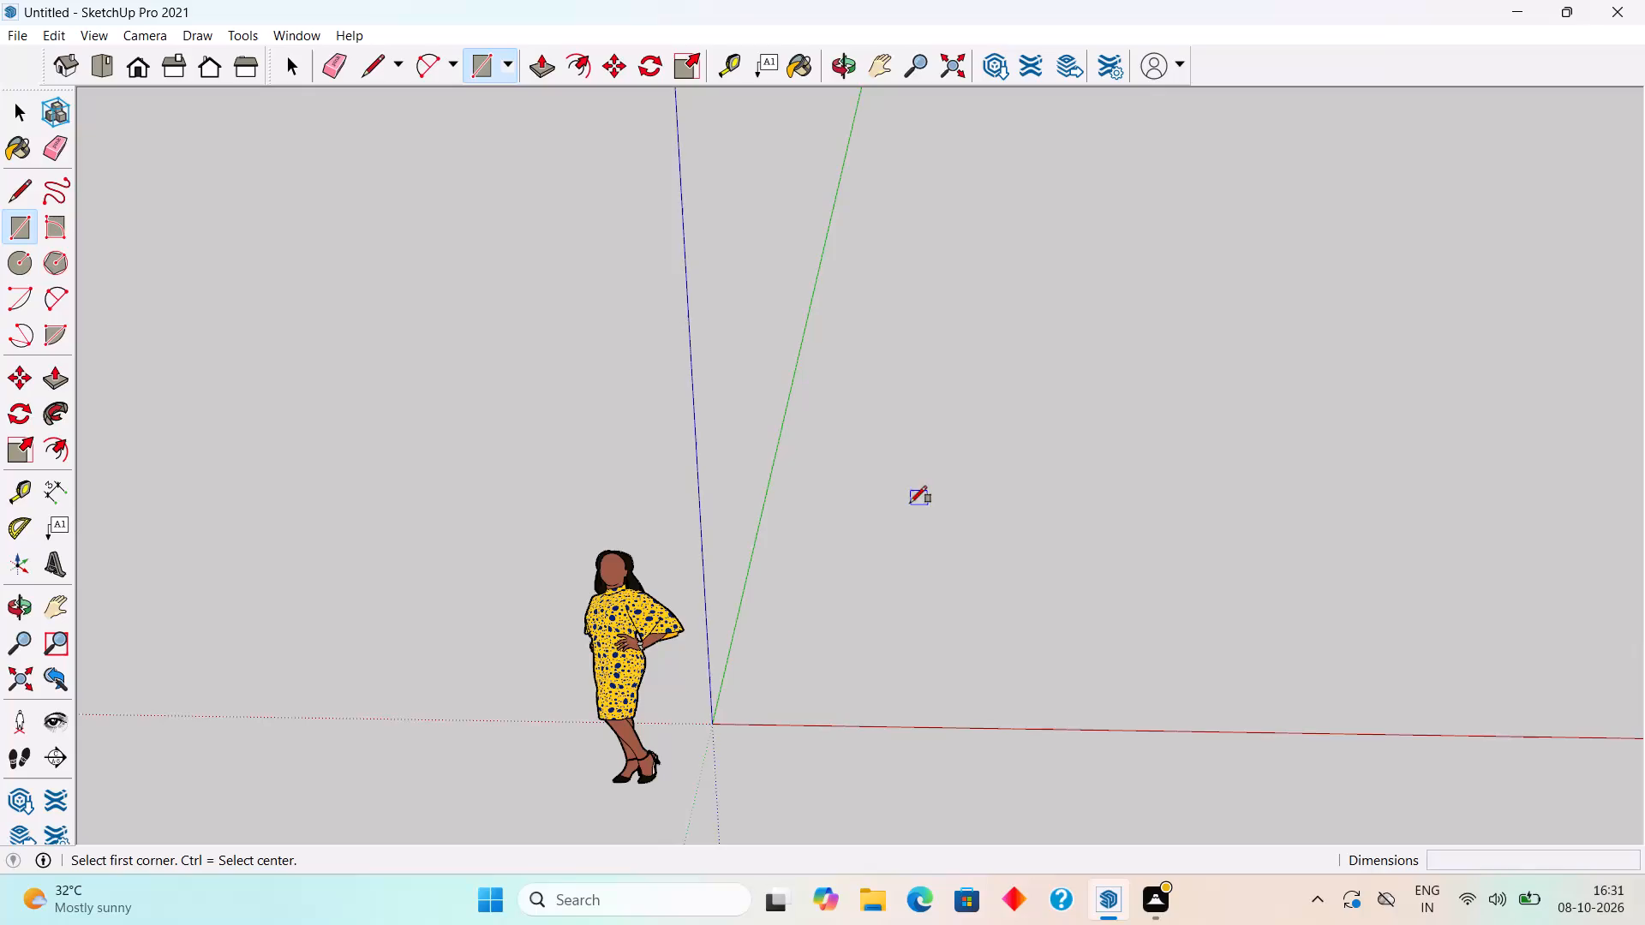
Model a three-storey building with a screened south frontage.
Draw a 20' by 20' rectangle flat on the ground beside the origin.
{"action": "left_click", "coordinate": [912, 344]}
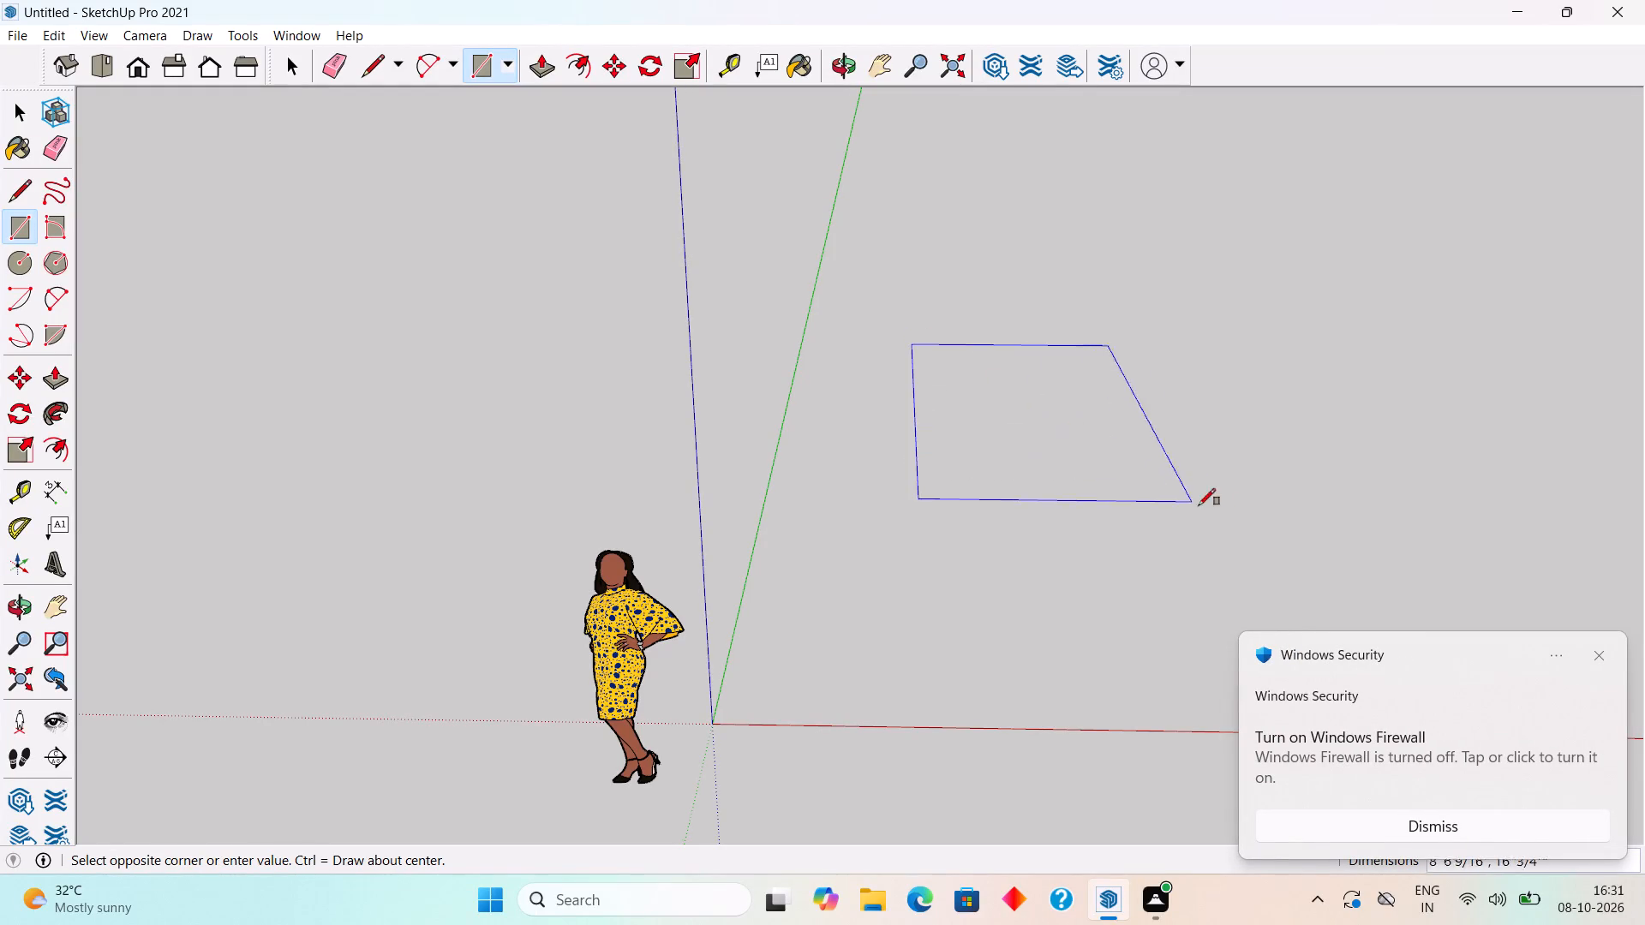
{"action": "type", "text": "20"}
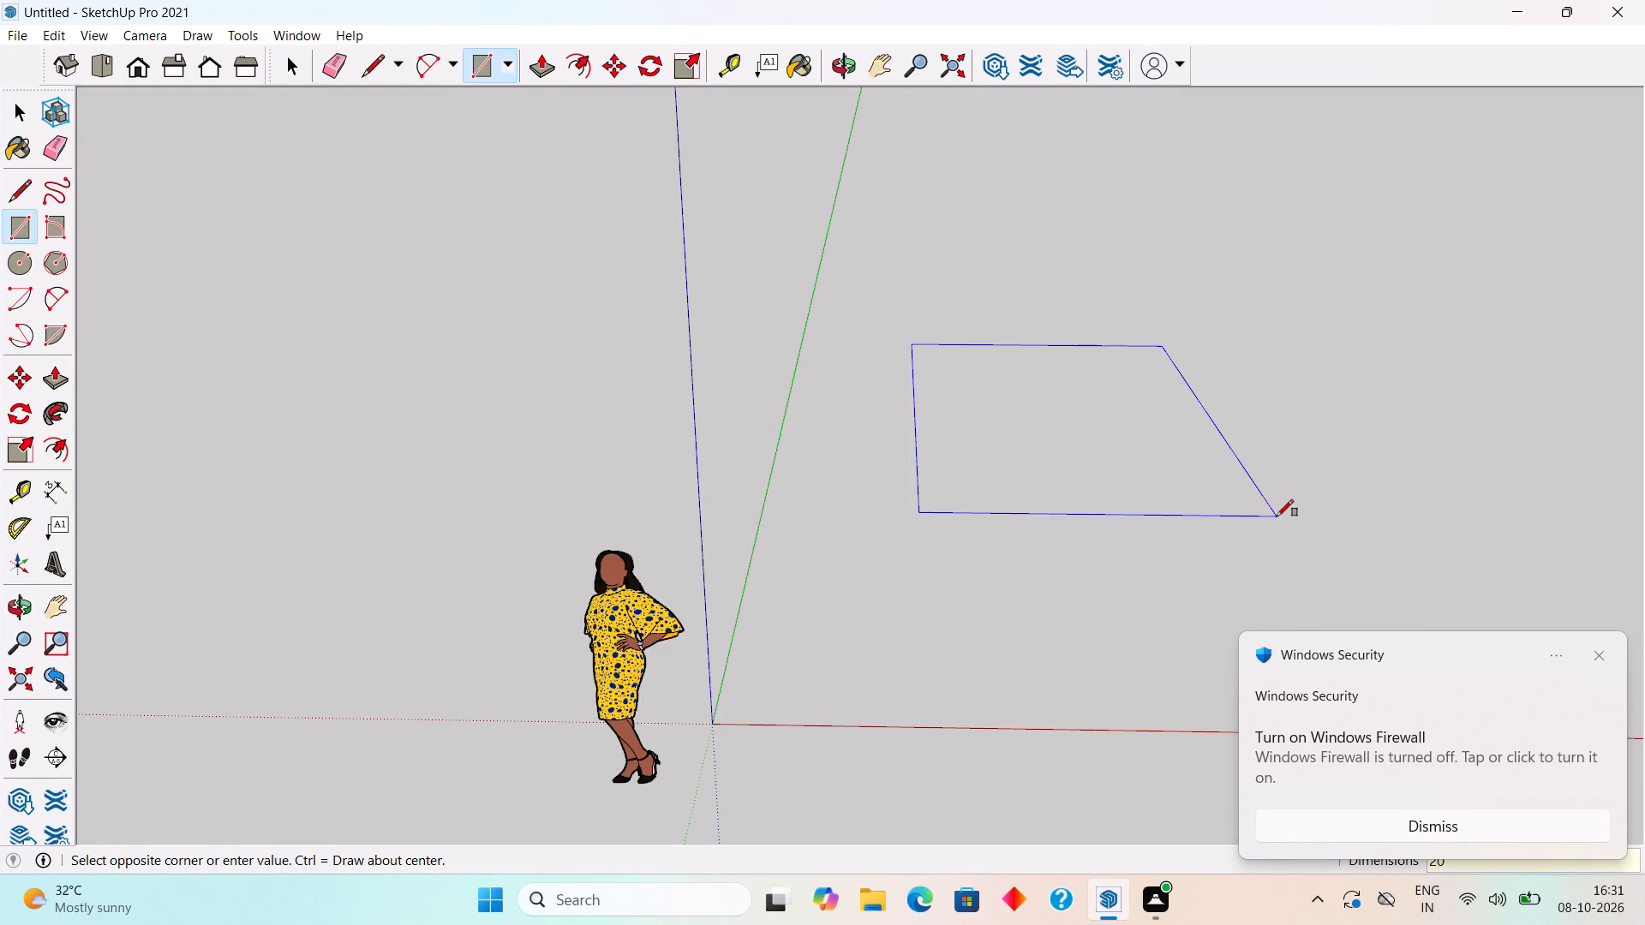
{"action": "key", "text": "apostrophe"}
{"action": "type", "text": ",20'"}
{"action": "key", "text": "Return"}
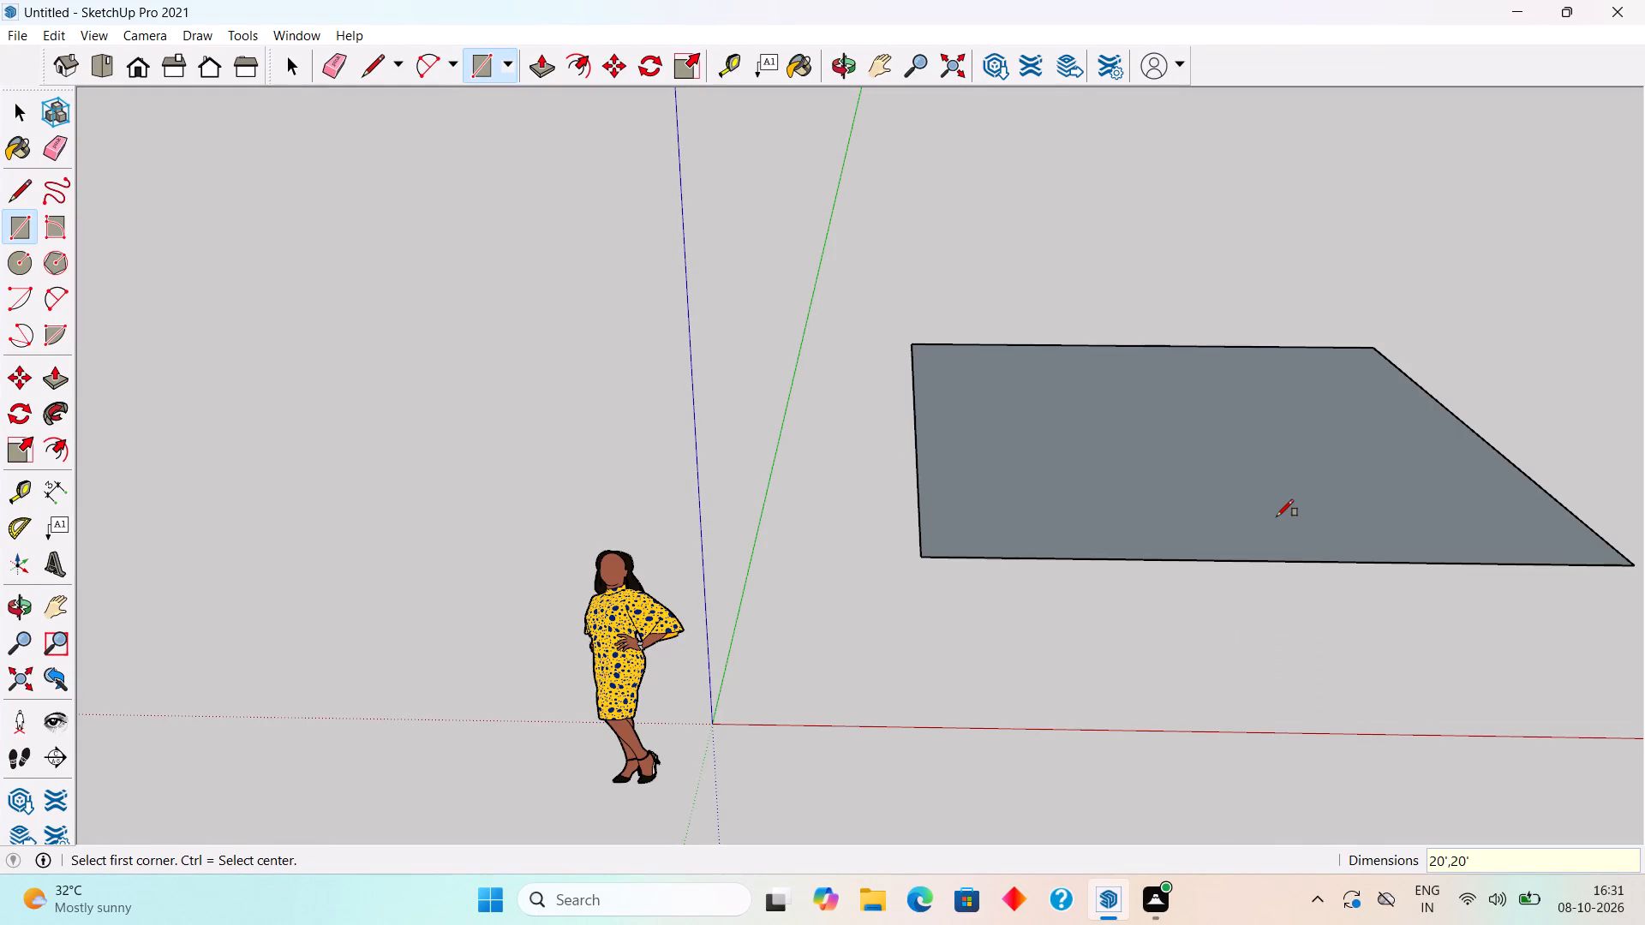
{"action": "key", "text": "space"}
Extrude the square face upward by 6" with Push/Pull to form a floor slab.
{"action": "scroll", "coordinate": [1254, 509], "scroll_direction": "down", "scroll_amount": 8}
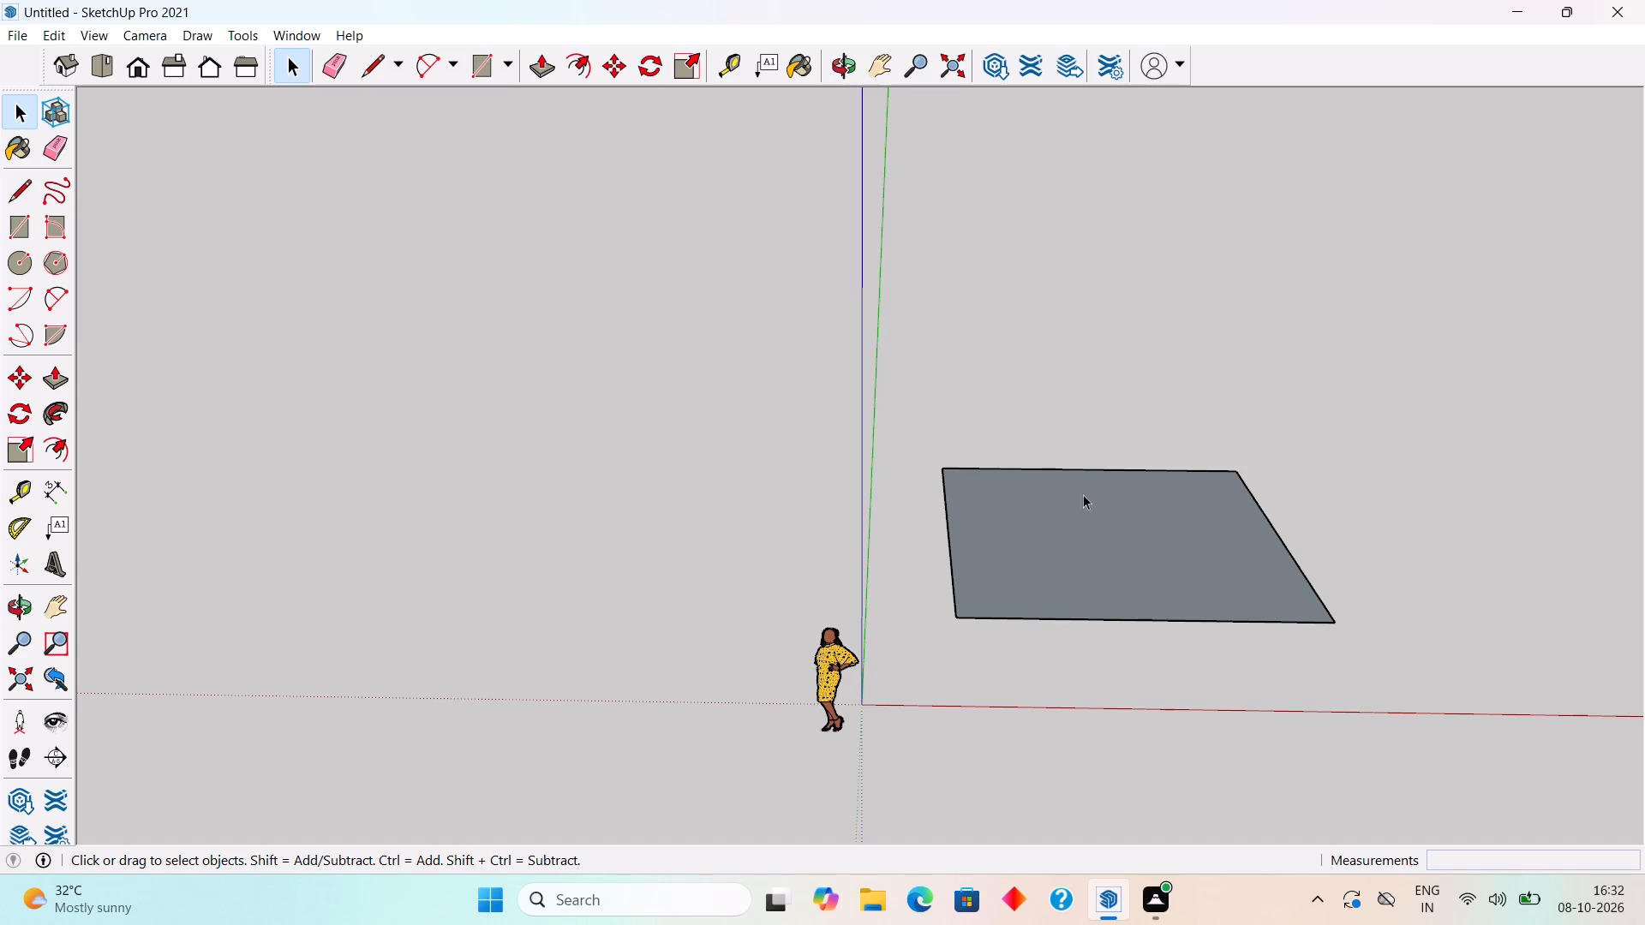
{"action": "scroll", "coordinate": [1062, 482], "scroll_direction": "down", "scroll_amount": 4}
{"action": "middle_click_drag", "start_coordinate": [1078, 505], "coordinate": [979, 793]}
{"action": "scroll", "coordinate": [1205, 188], "scroll_direction": "up", "scroll_amount": 5}
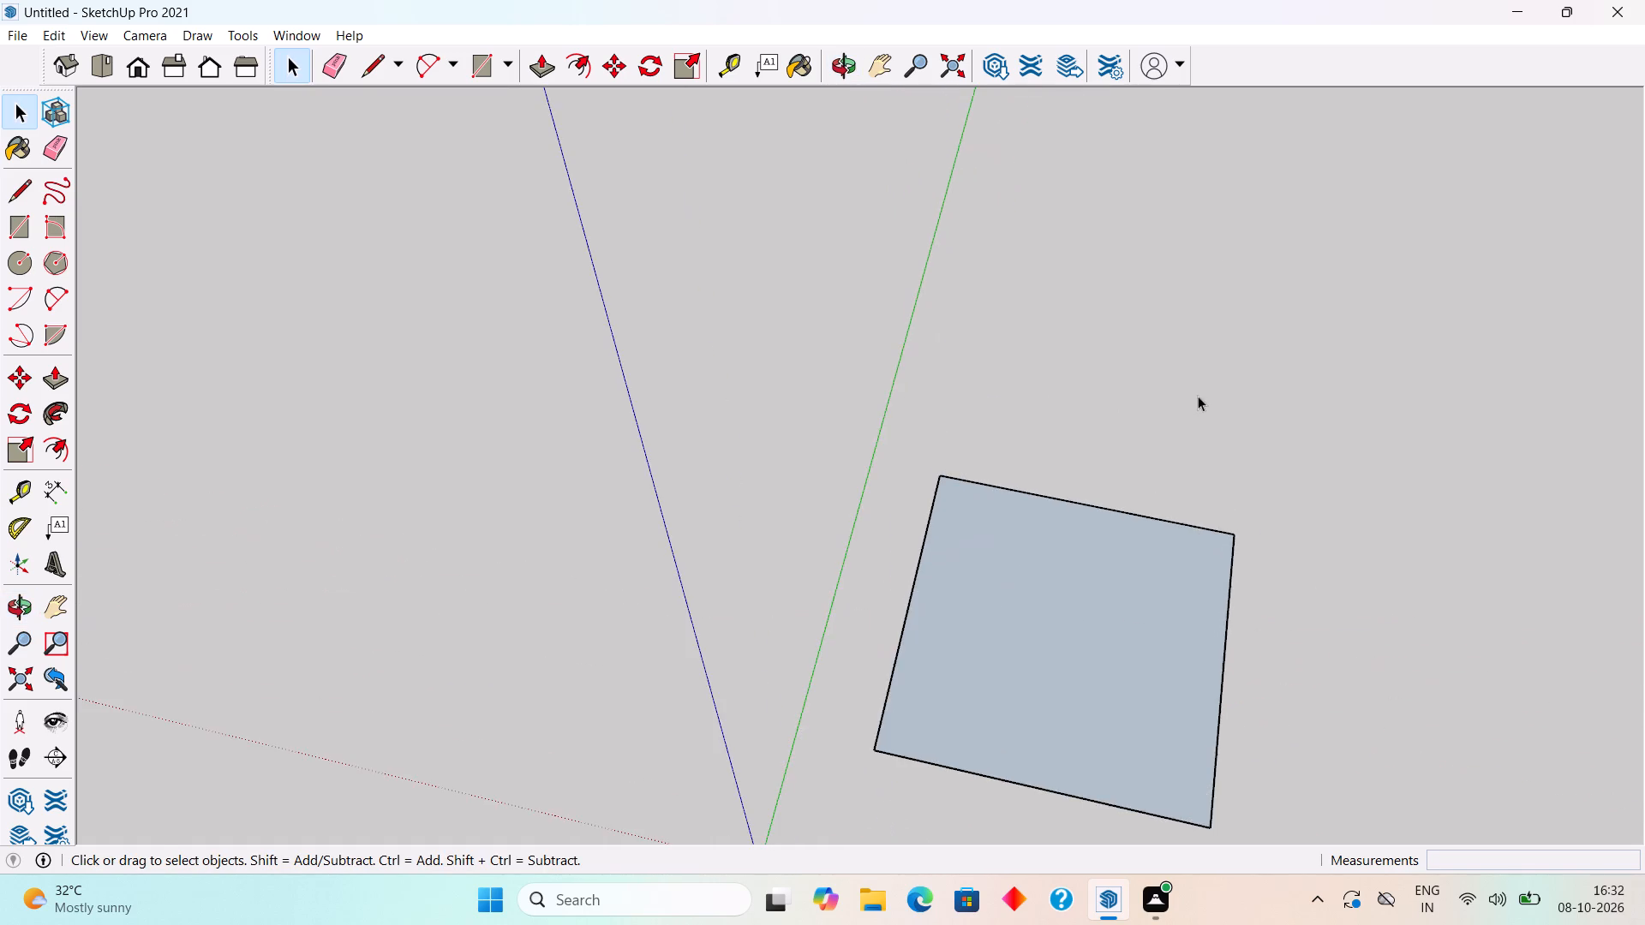
{"action": "middle_click_drag", "start_coordinate": [1234, 473], "coordinate": [1108, 537]}
{"action": "scroll", "coordinate": [1109, 537], "scroll_direction": "down", "scroll_amount": 9}
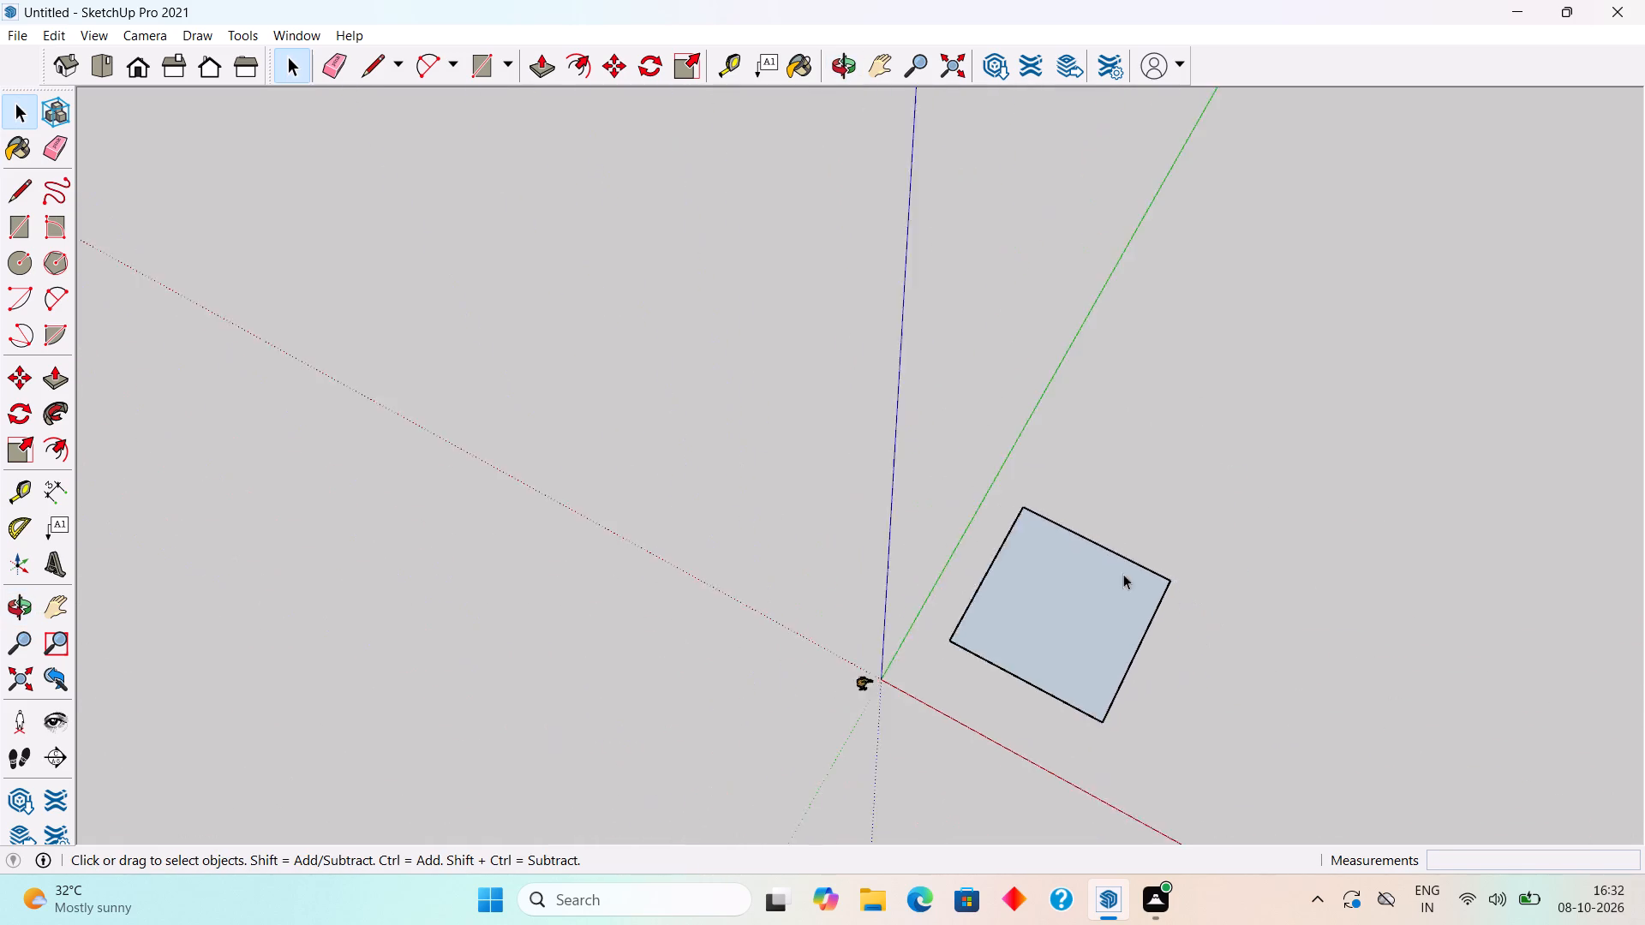
{"action": "middle_click_drag", "start_coordinate": [1142, 745], "coordinate": [1311, 618]}
{"action": "scroll", "coordinate": [1313, 618], "scroll_direction": "up", "scroll_amount": 1}
{"action": "scroll", "coordinate": [1040, 596], "scroll_direction": "up", "scroll_amount": 6}
{"action": "triple_click", "coordinate": [1041, 592]}
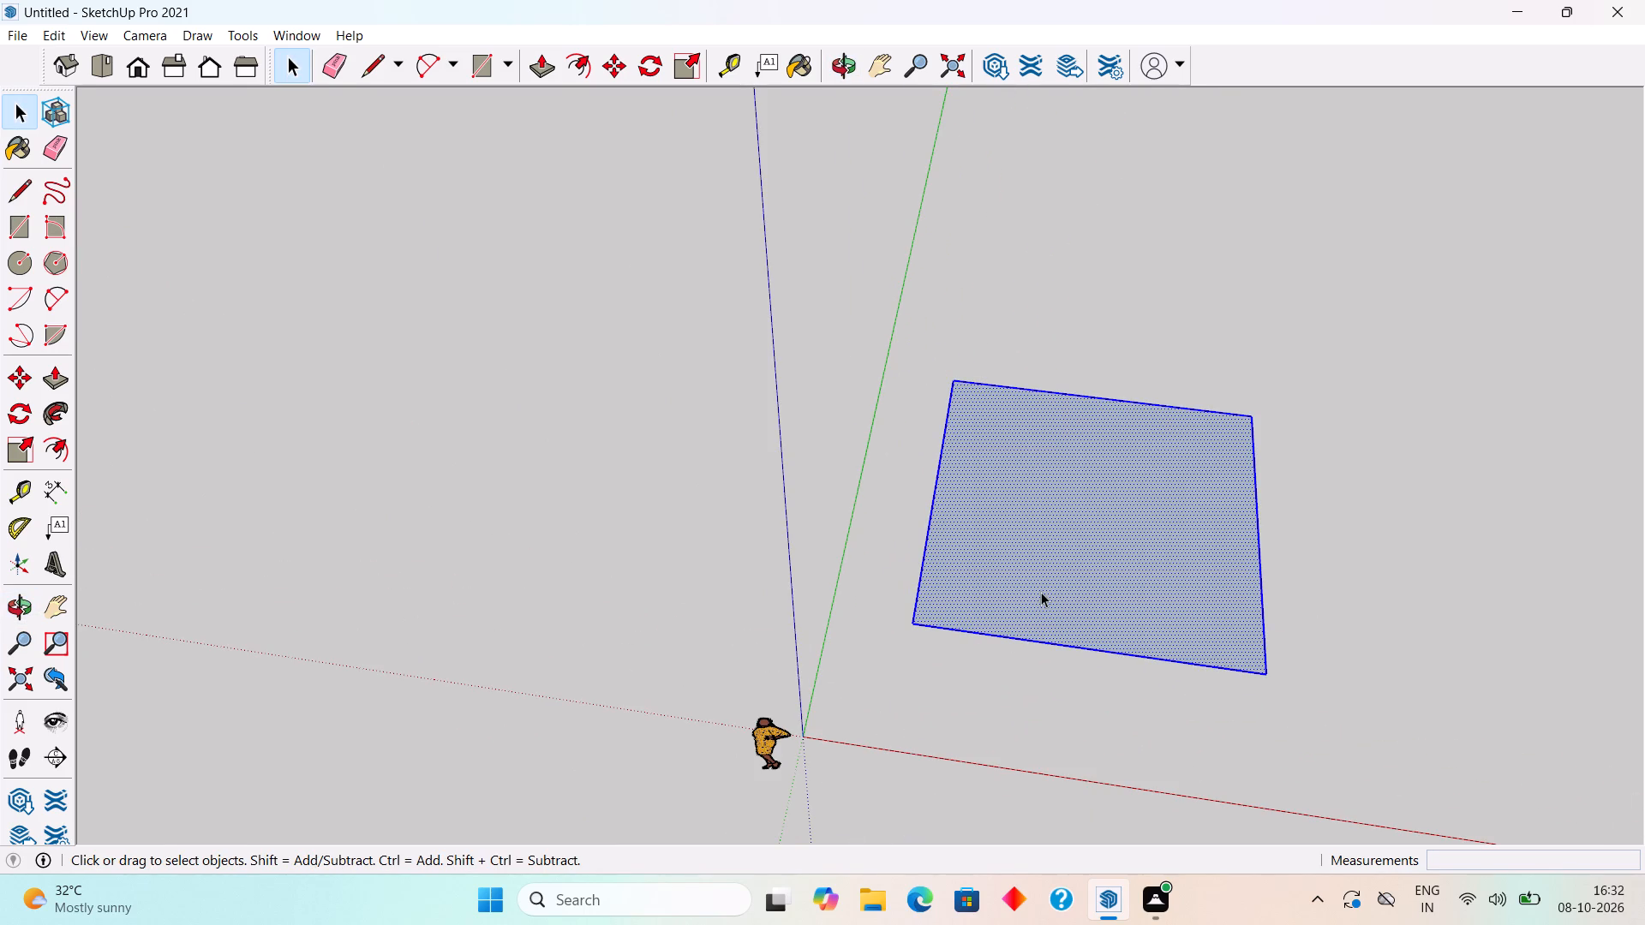
{"action": "key", "text": "p"}
{"action": "left_click", "coordinate": [1041, 592]}
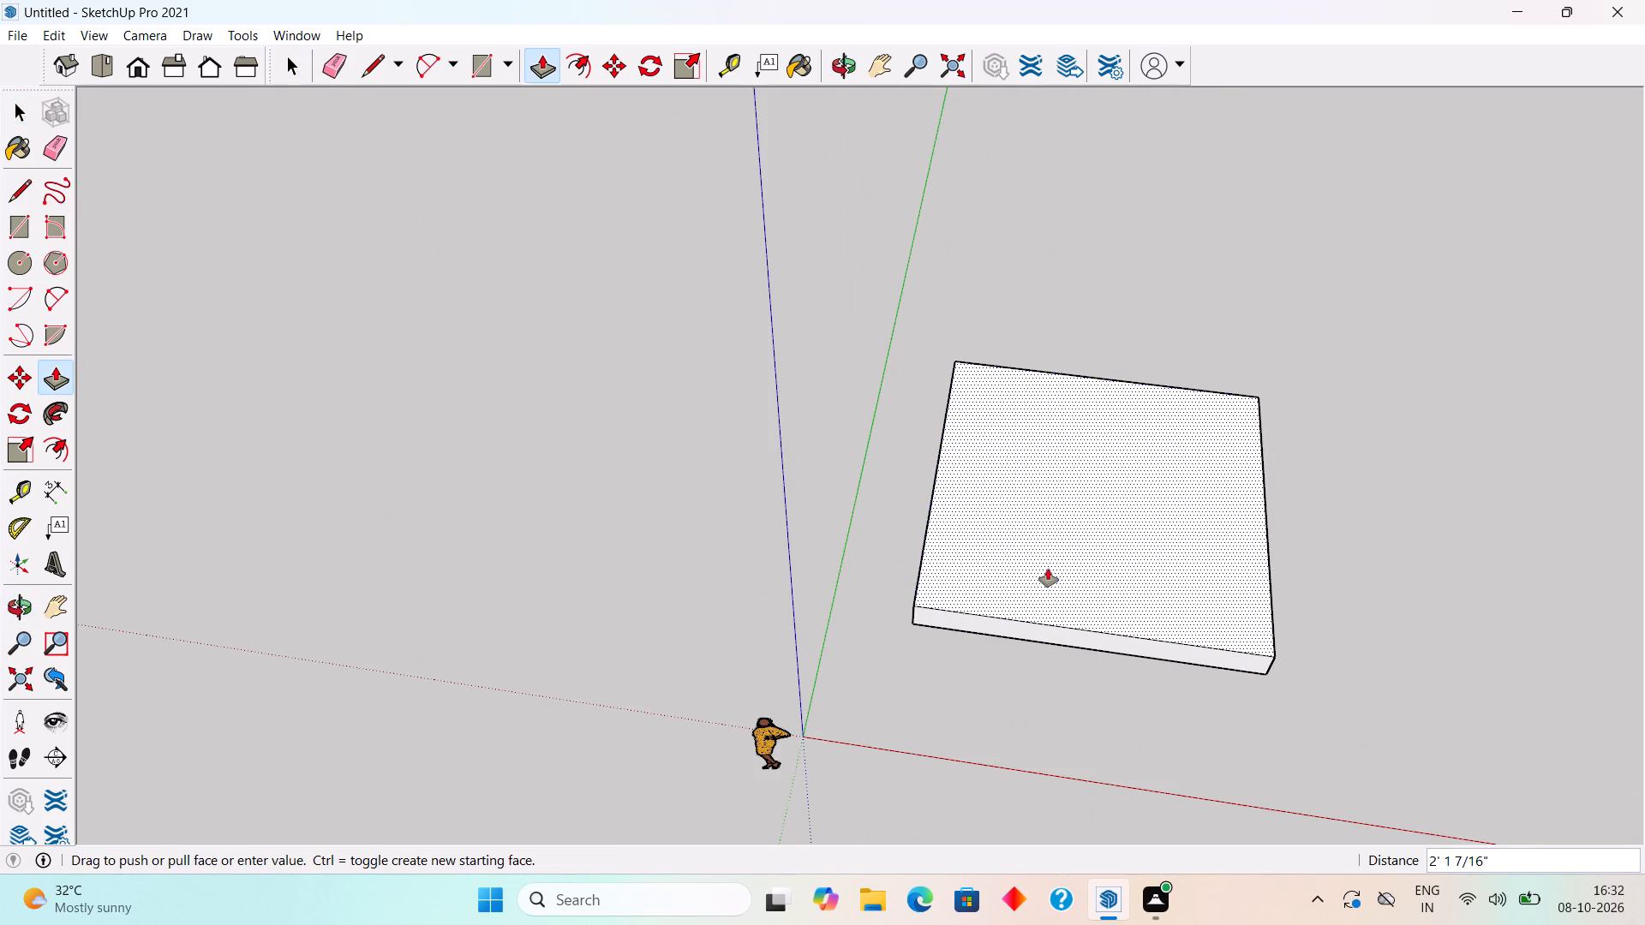
{"action": "type", "text": "6\""}
{"action": "key", "text": "Return"}
{"action": "key", "text": "space"}
Select all of the slab's connected geometry and make it a group.
{"action": "left_click", "coordinate": [1052, 566]}
{"action": "left_click", "coordinate": [1074, 572]}
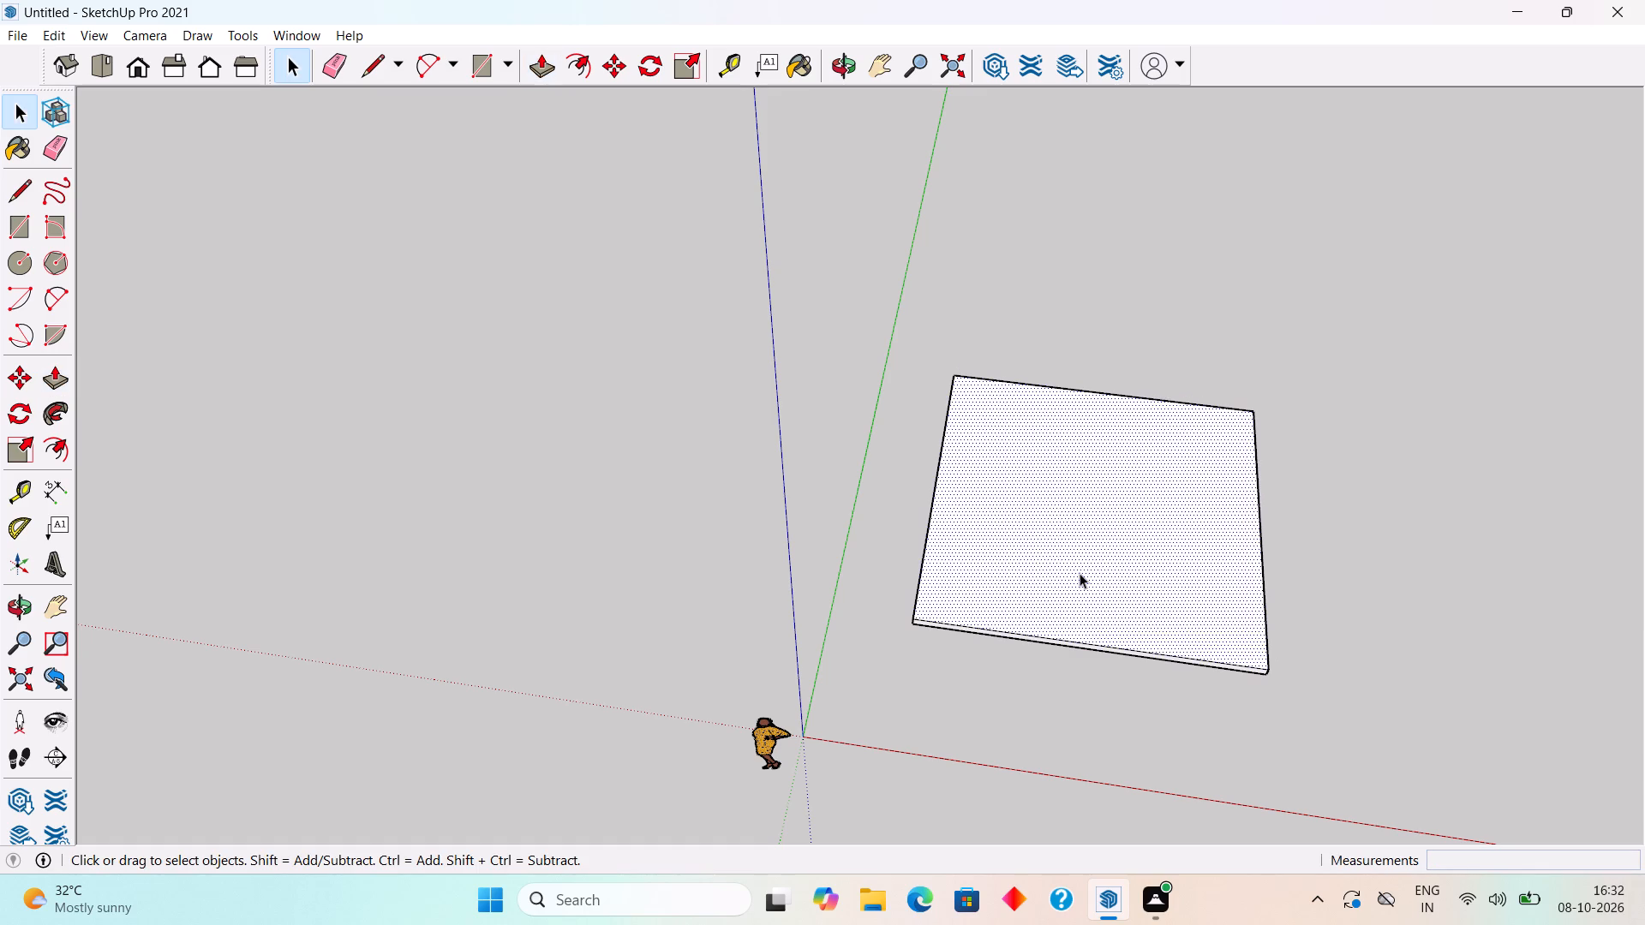
{"action": "triple_click", "coordinate": [1080, 573]}
{"action": "right_click", "coordinate": [1080, 573]}
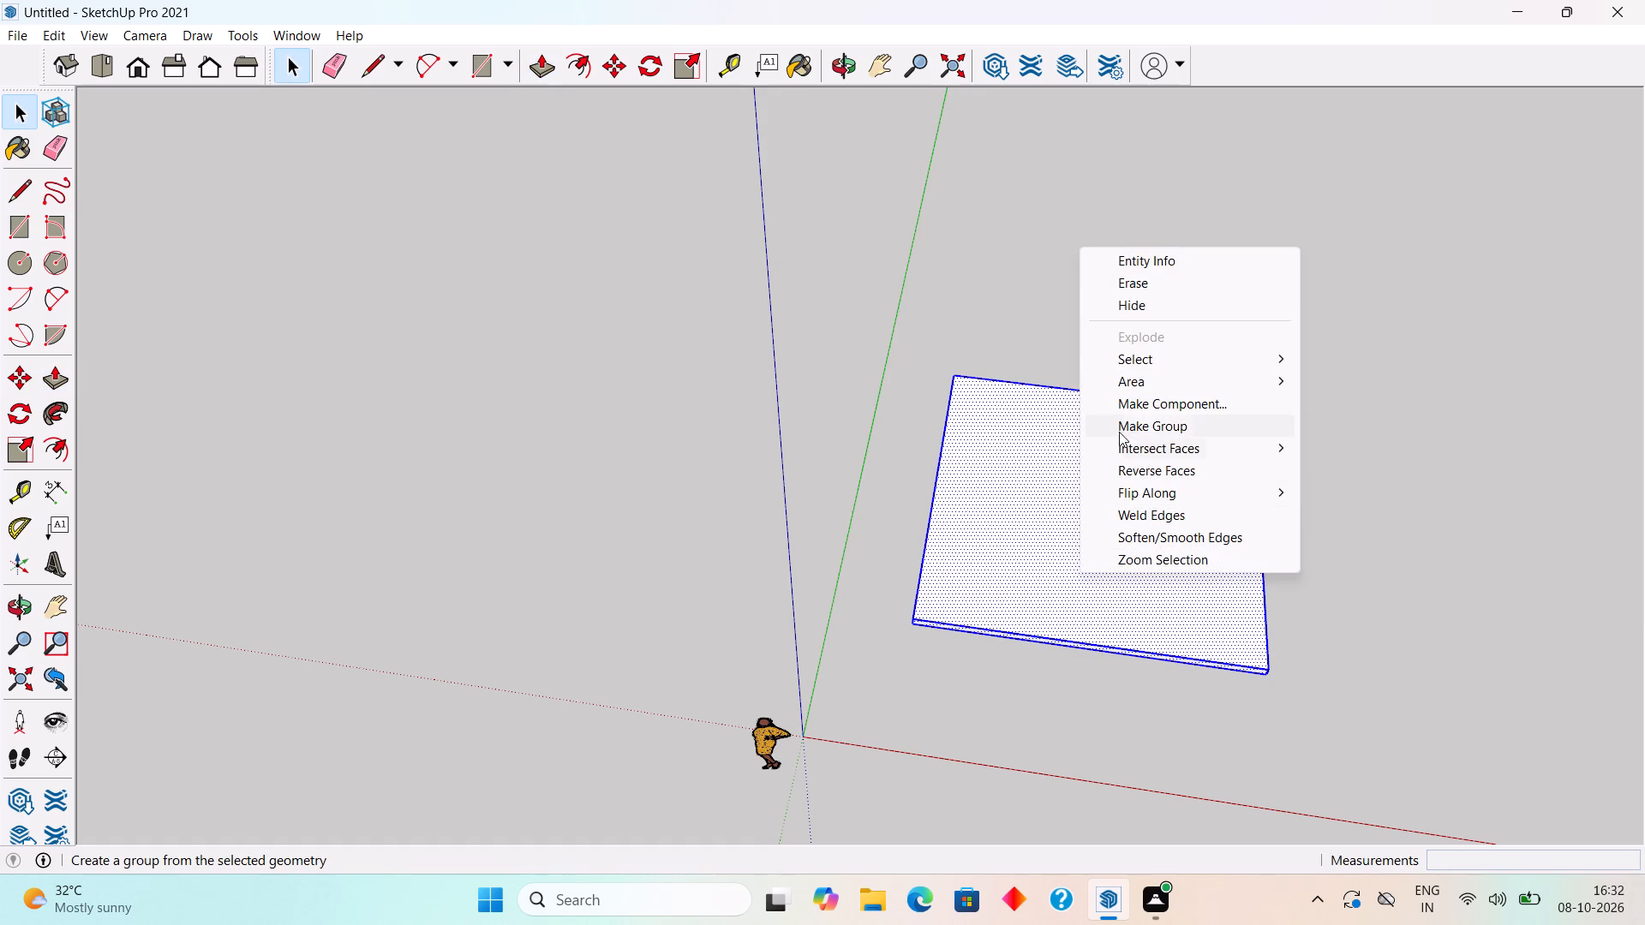
{"action": "left_click", "coordinate": [1135, 420]}
Examine the grouped slab from several angles and distances.
{"action": "middle_click_drag", "start_coordinate": [1284, 686], "coordinate": [1250, 451]}
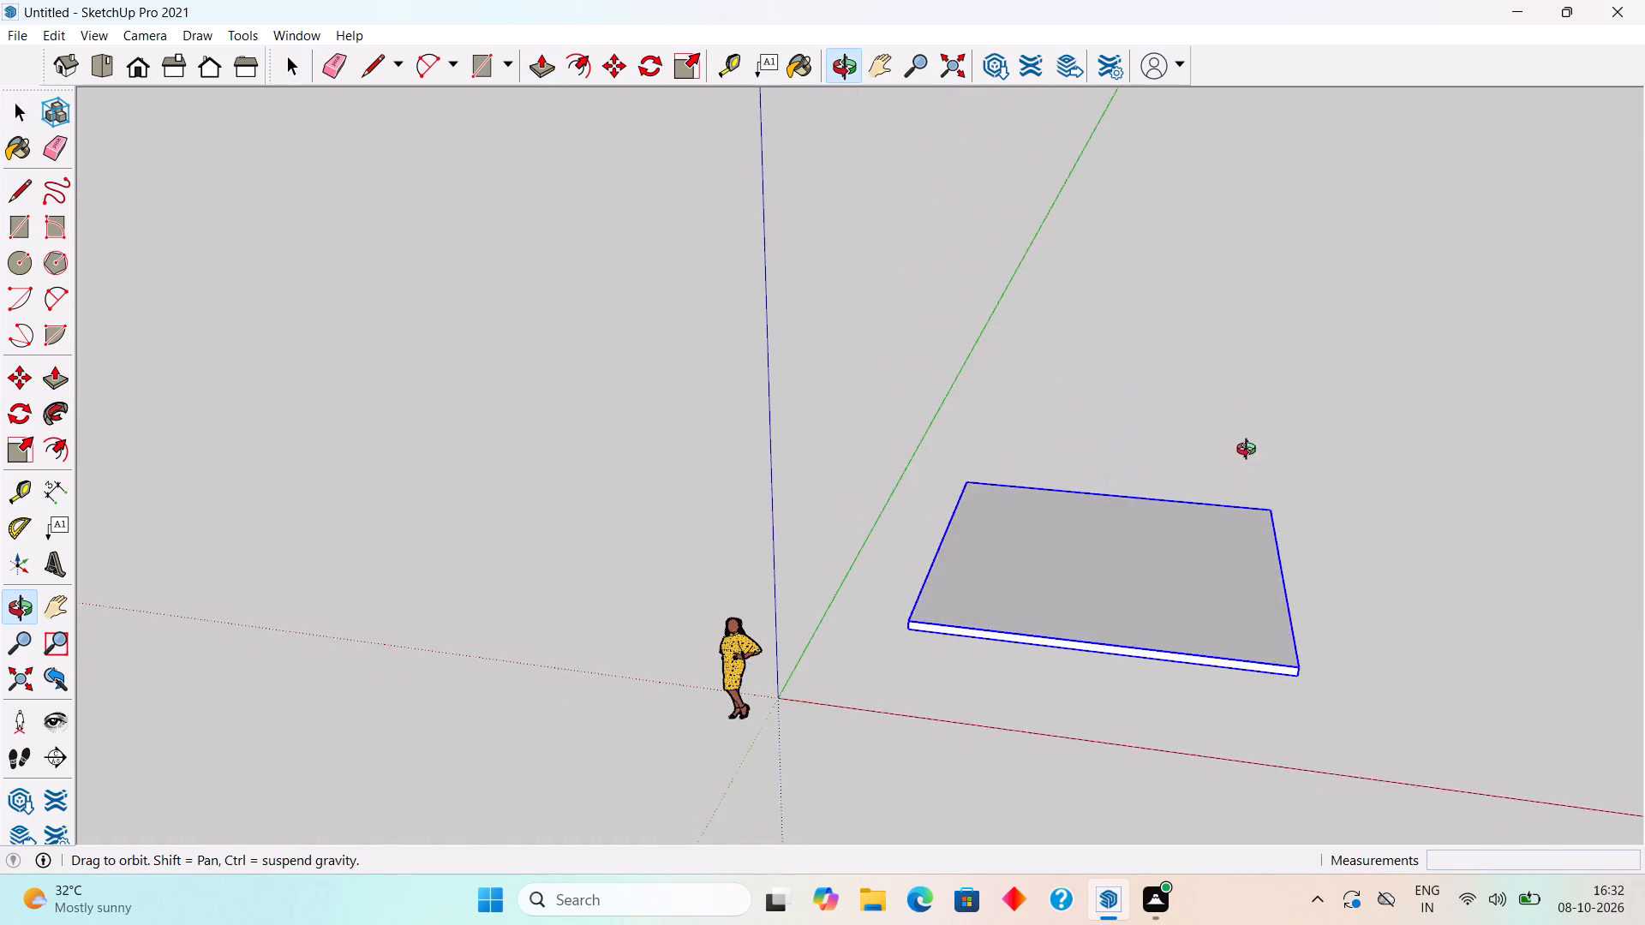
{"action": "middle_click_drag", "start_coordinate": [1250, 451], "coordinate": [1441, 404]}
{"action": "scroll", "coordinate": [1167, 741], "scroll_direction": "up", "scroll_amount": 5}
{"action": "scroll", "coordinate": [1349, 445], "scroll_direction": "up", "scroll_amount": 3}
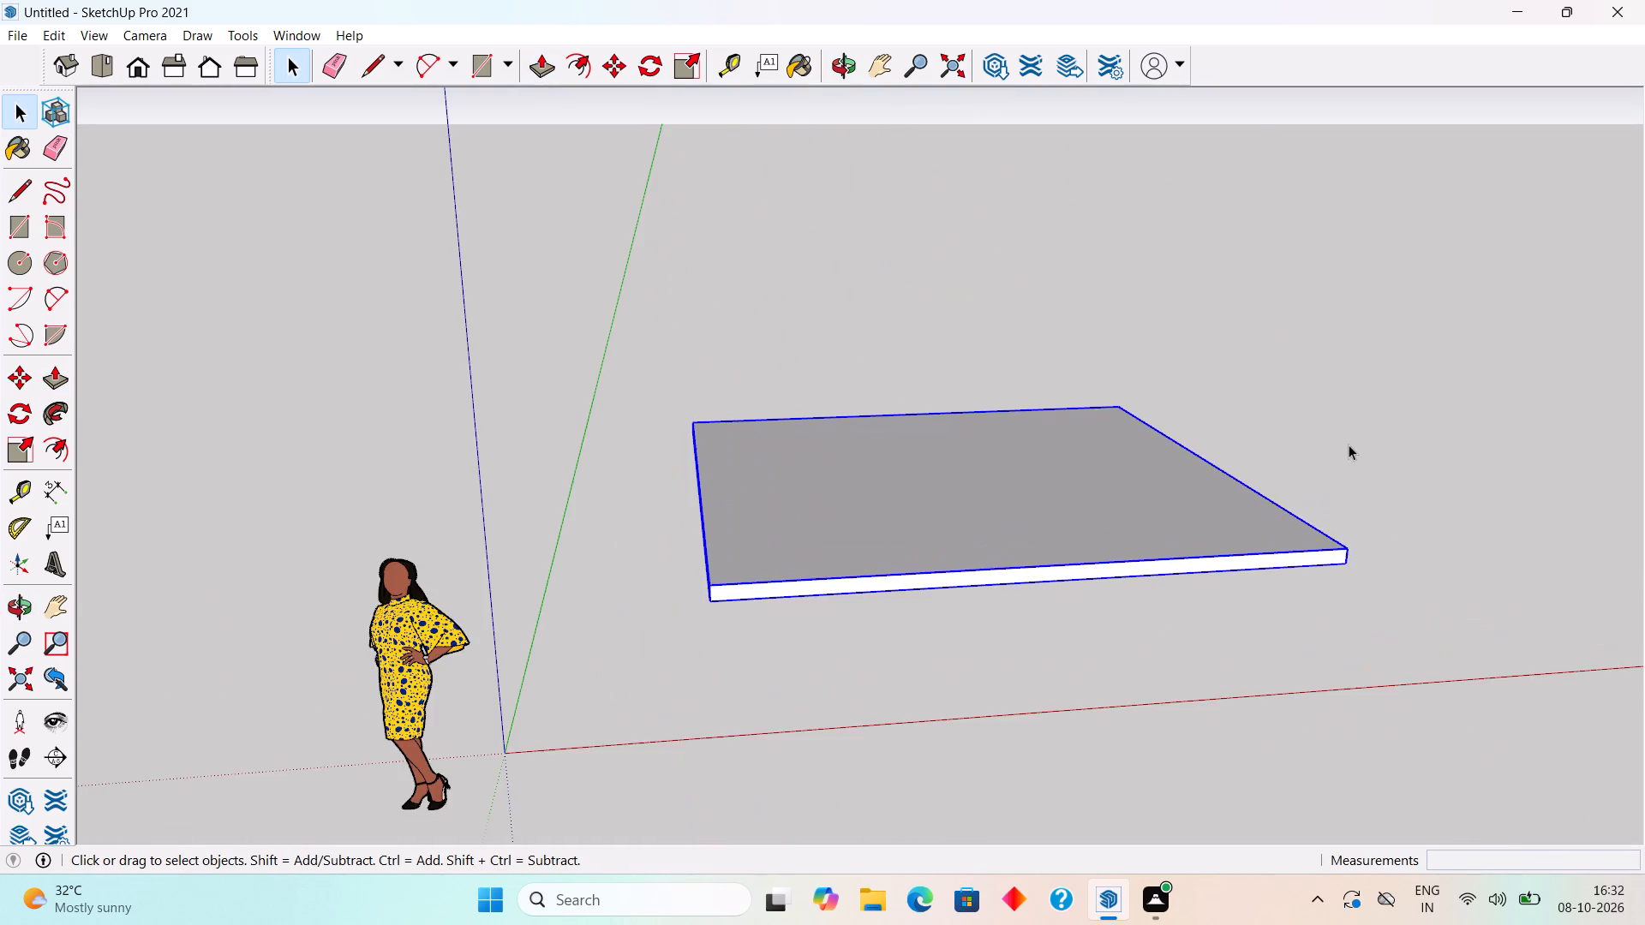
{"action": "middle_click_drag", "start_coordinate": [1329, 474], "coordinate": [1101, 526]}
{"action": "scroll", "coordinate": [1099, 526], "scroll_direction": "up", "scroll_amount": 1}
{"action": "left_click", "coordinate": [1543, 480]}
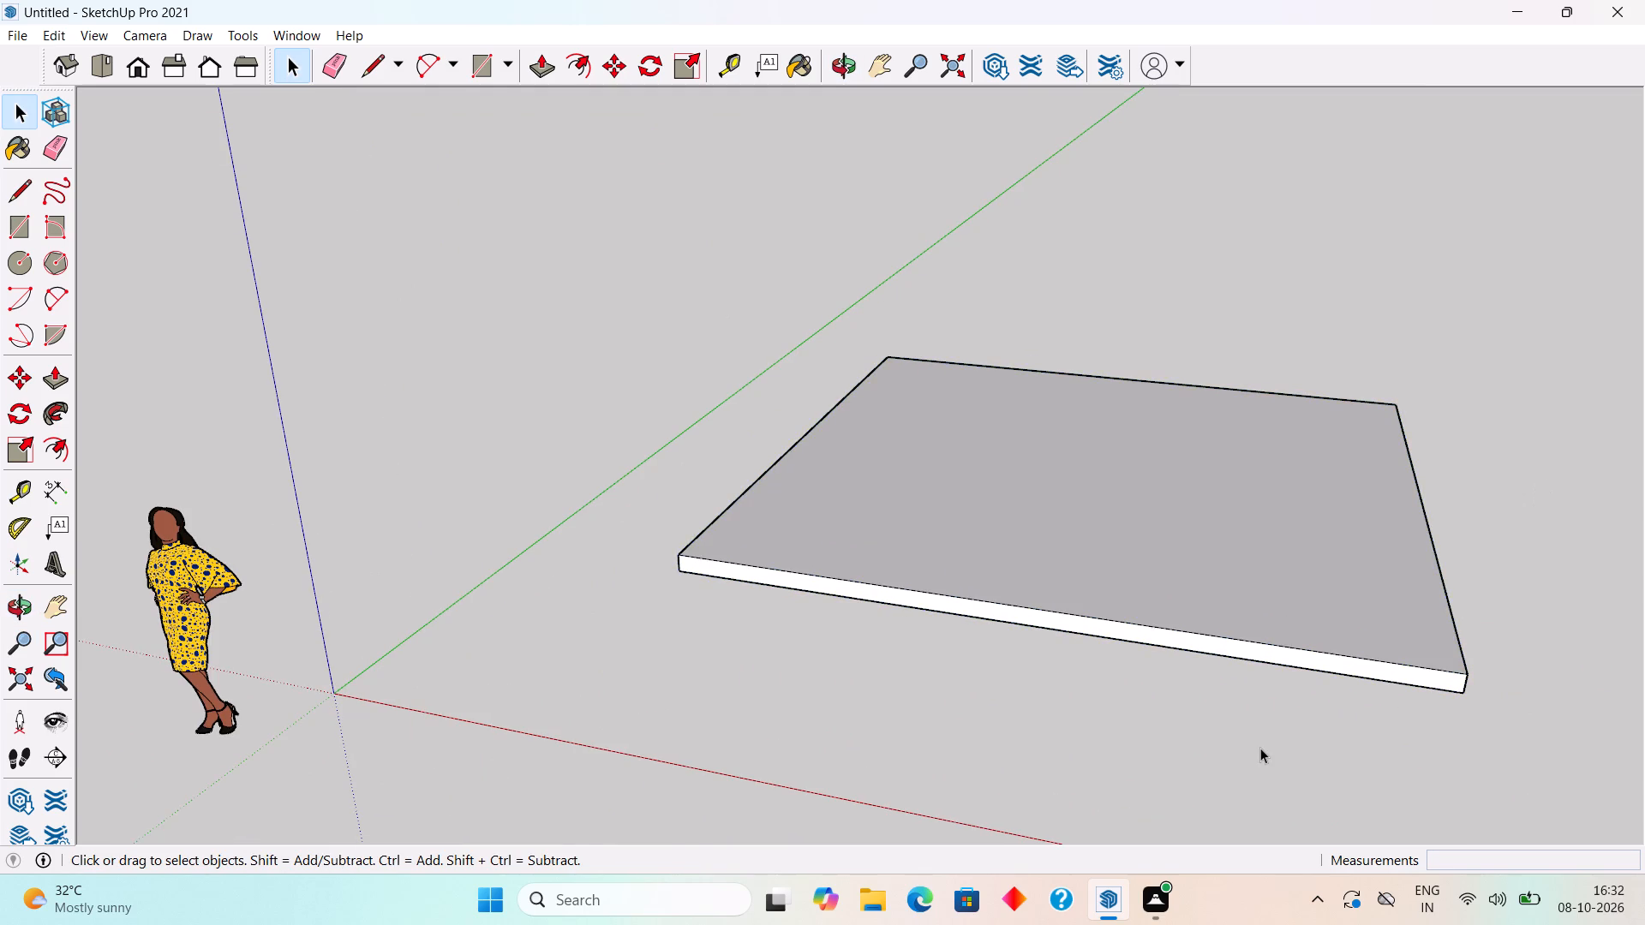
{"action": "scroll", "coordinate": [1260, 748], "scroll_direction": "up", "scroll_amount": 5}
{"action": "scroll", "coordinate": [1218, 631], "scroll_direction": "down", "scroll_amount": 7}
{"action": "middle_click_drag", "start_coordinate": [1175, 558], "coordinate": [1272, 689]}
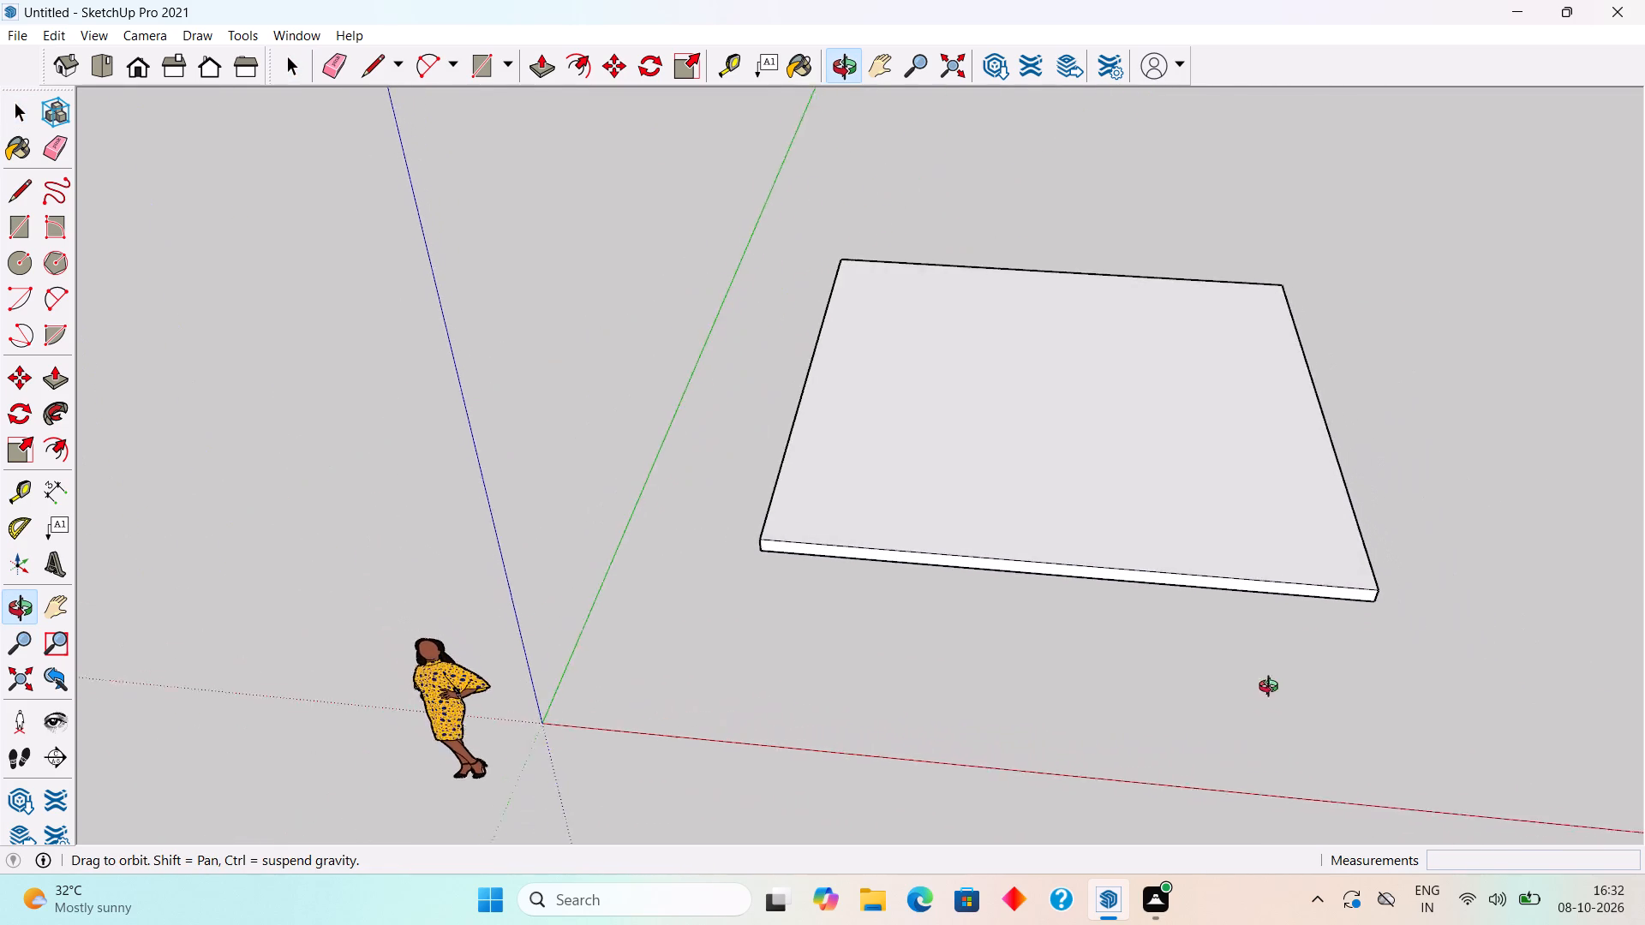
{"action": "middle_click_drag", "start_coordinate": [1272, 689], "coordinate": [1293, 689]}
{"action": "scroll", "coordinate": [1295, 682], "scroll_direction": "up", "scroll_amount": 1}
{"action": "scroll", "coordinate": [1438, 409], "scroll_direction": "up", "scroll_amount": 5}
{"action": "middle_click_drag", "start_coordinate": [1251, 480], "coordinate": [1181, 468]}
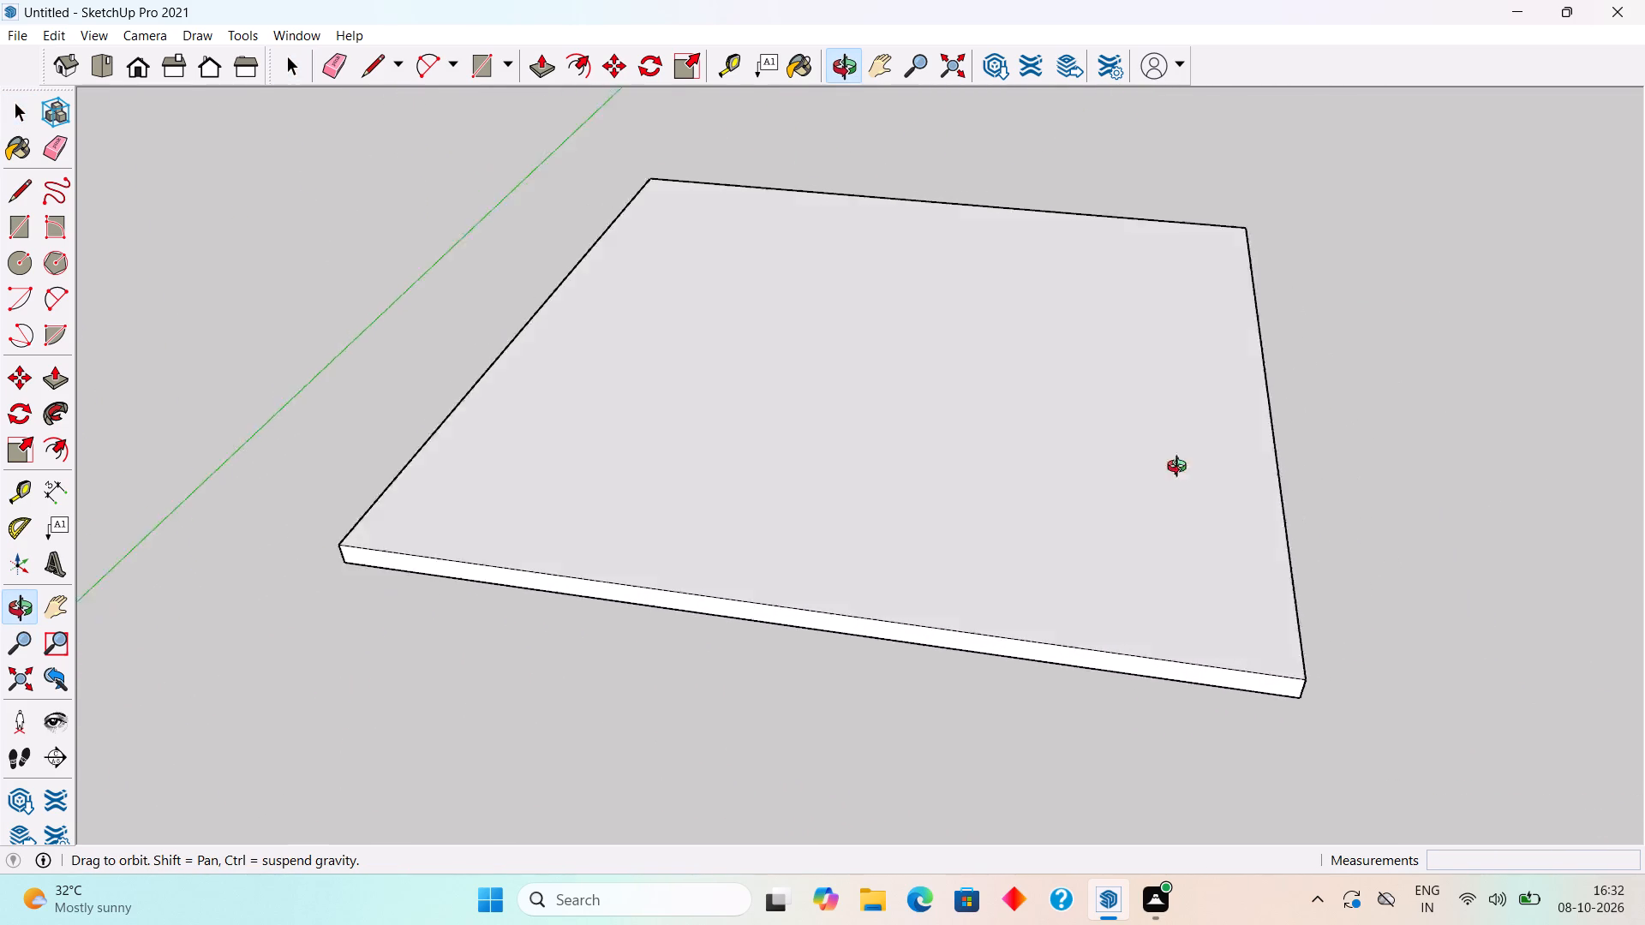
{"action": "middle_click_drag", "start_coordinate": [1181, 468], "coordinate": [1331, 438]}
{"action": "scroll", "coordinate": [1331, 438], "scroll_direction": "down", "scroll_amount": 3}
{"action": "middle_click_drag", "start_coordinate": [1243, 431], "coordinate": [1235, 483]}
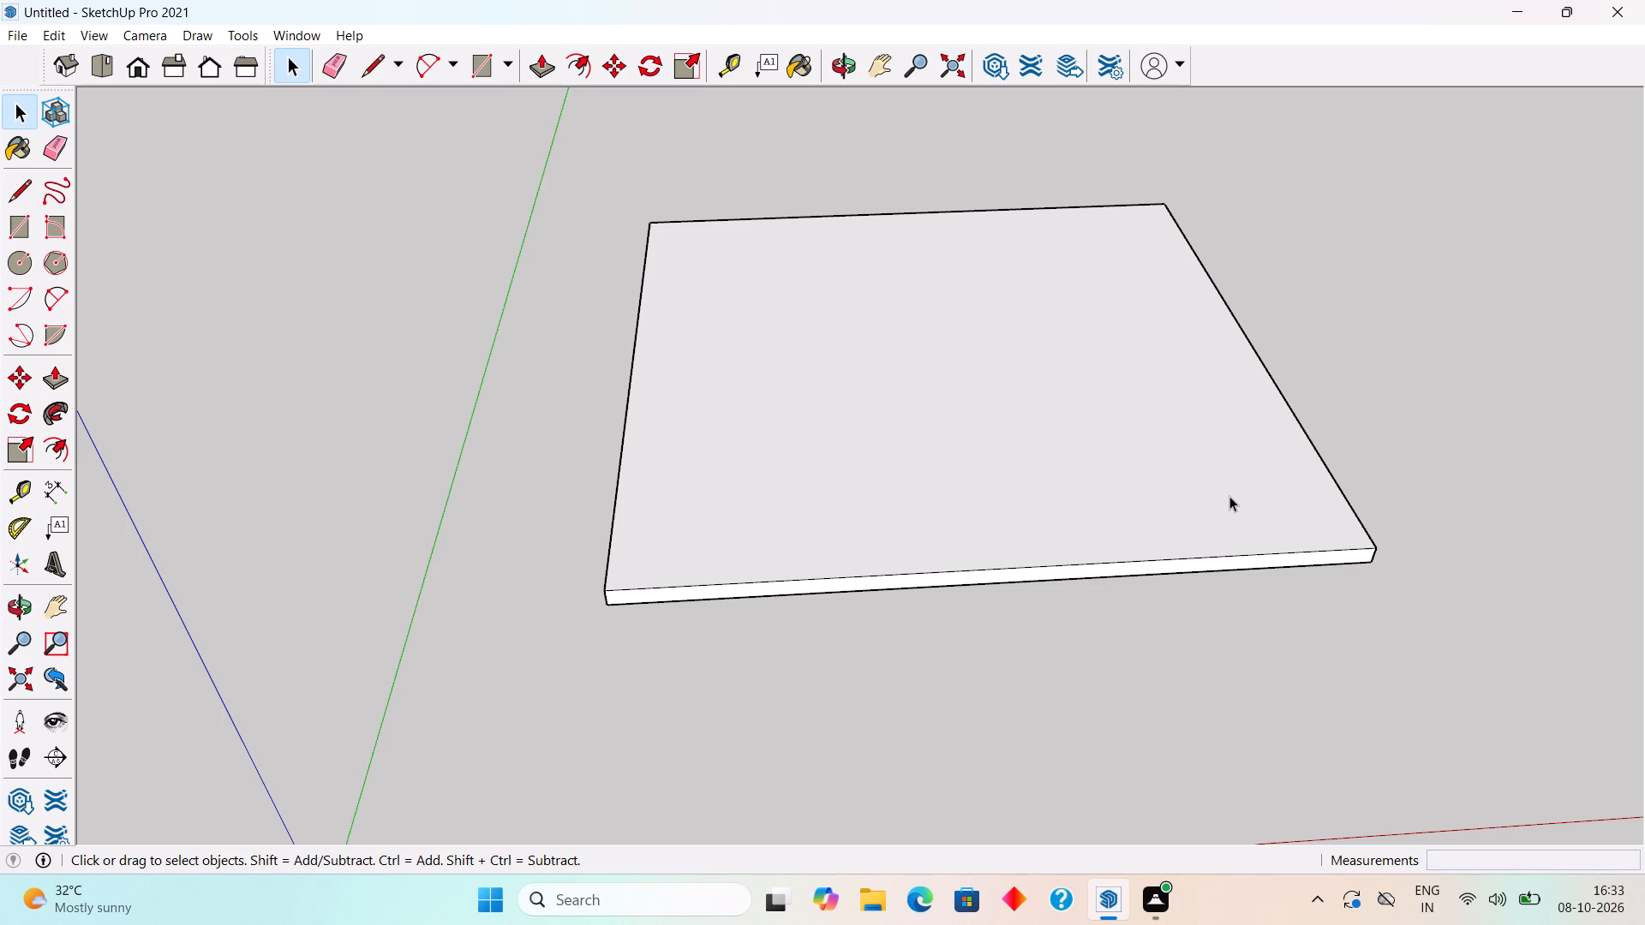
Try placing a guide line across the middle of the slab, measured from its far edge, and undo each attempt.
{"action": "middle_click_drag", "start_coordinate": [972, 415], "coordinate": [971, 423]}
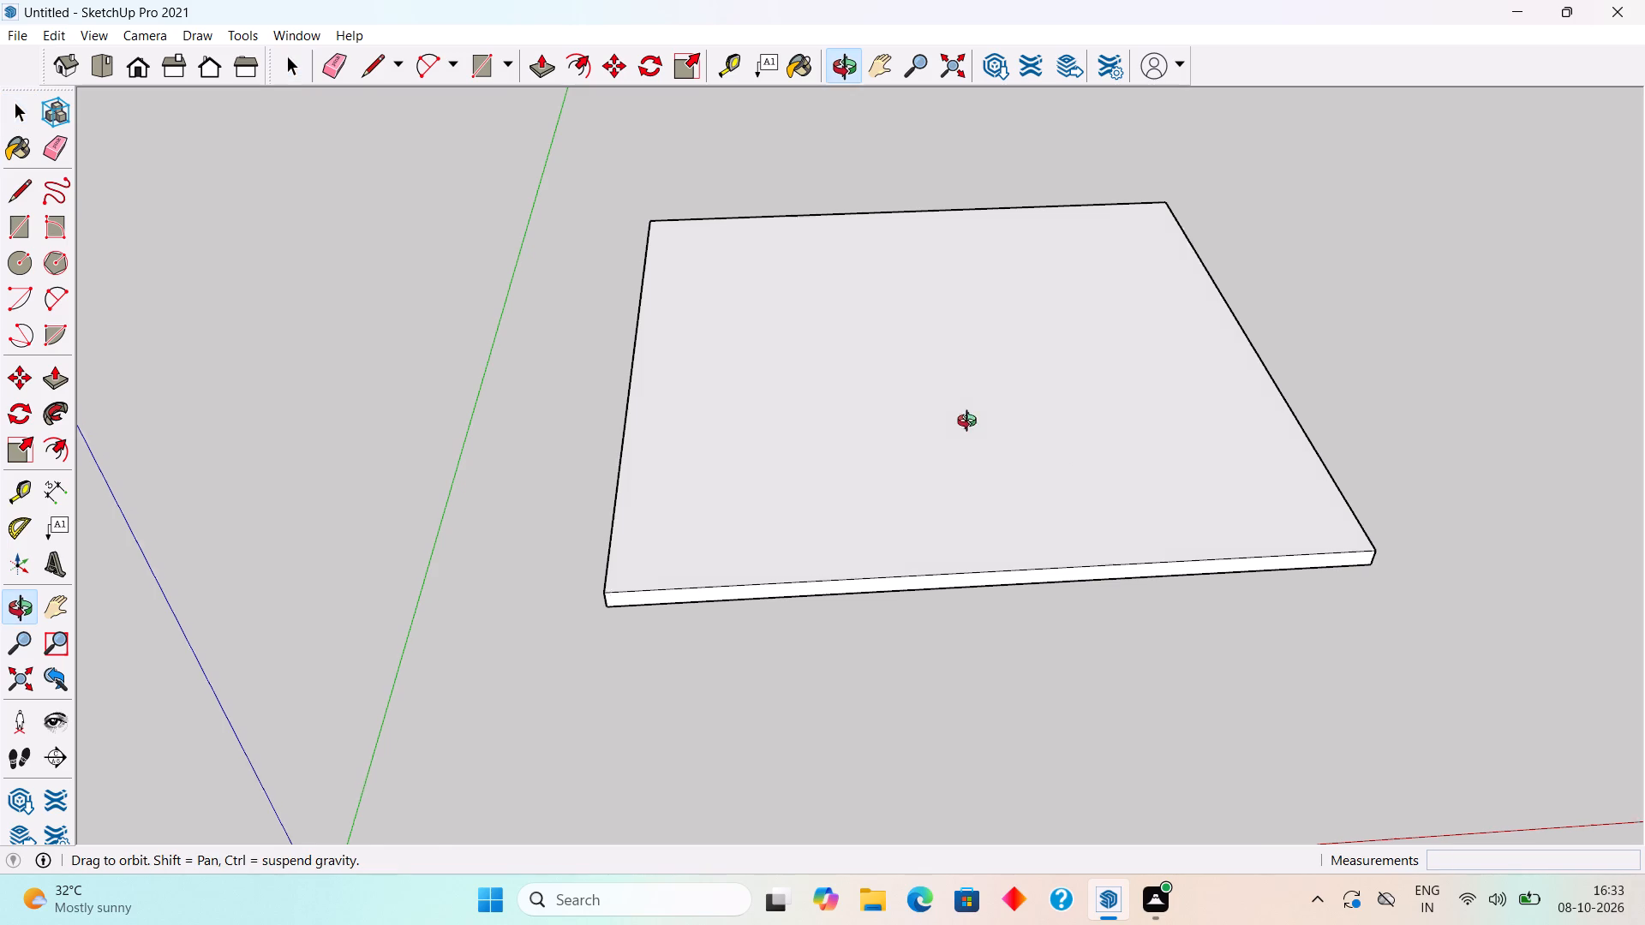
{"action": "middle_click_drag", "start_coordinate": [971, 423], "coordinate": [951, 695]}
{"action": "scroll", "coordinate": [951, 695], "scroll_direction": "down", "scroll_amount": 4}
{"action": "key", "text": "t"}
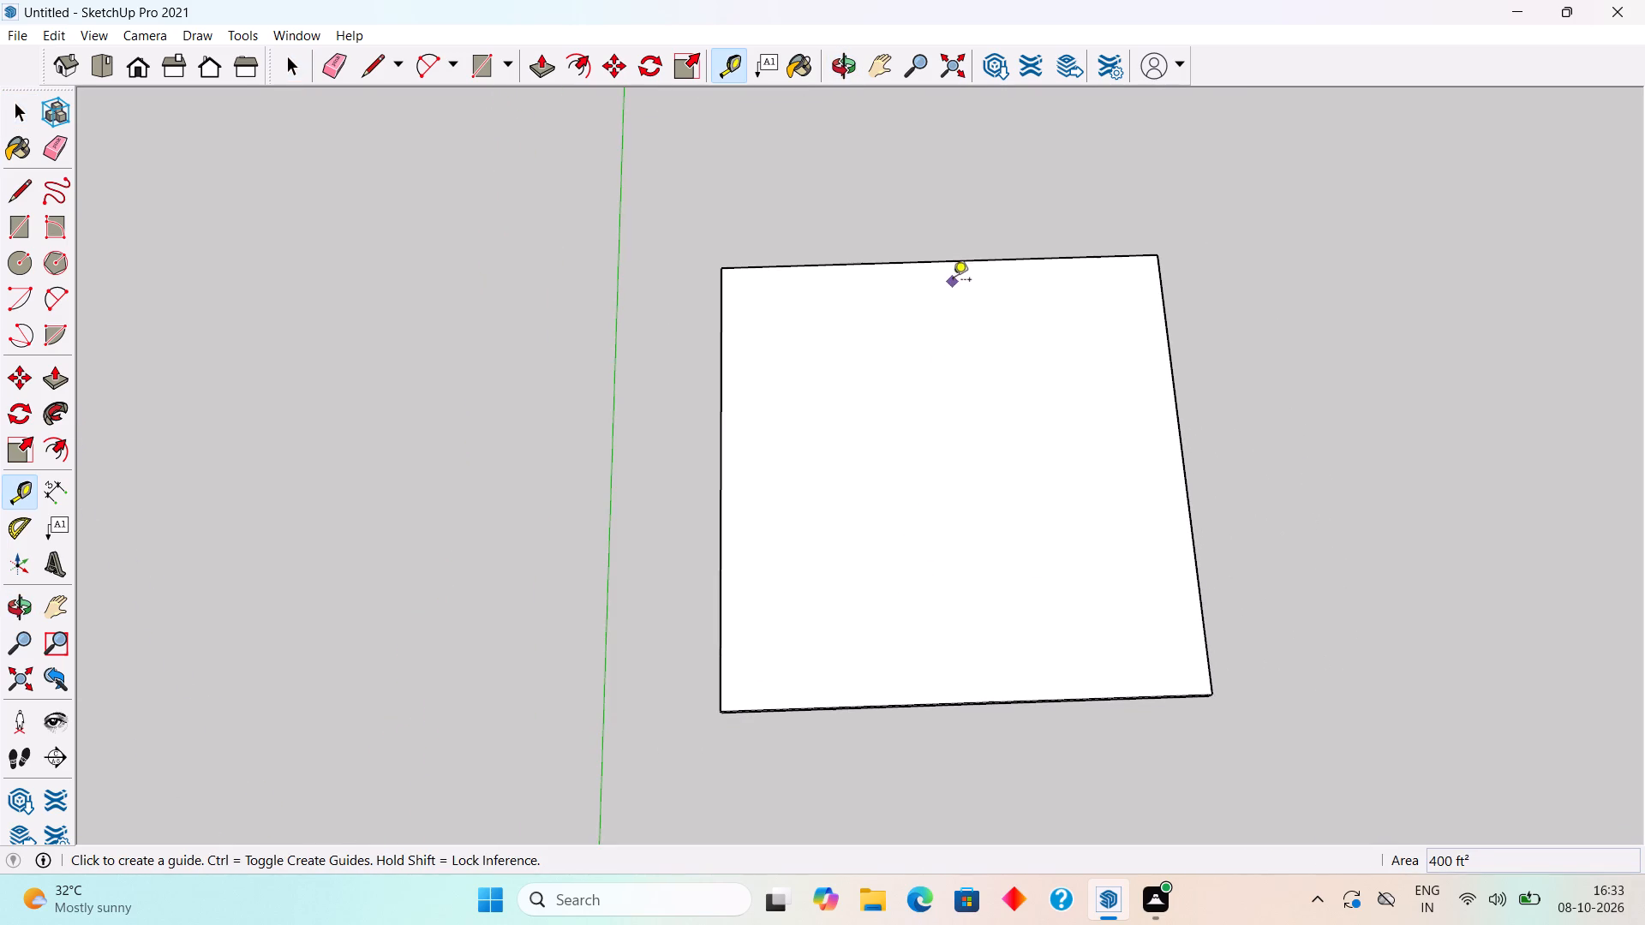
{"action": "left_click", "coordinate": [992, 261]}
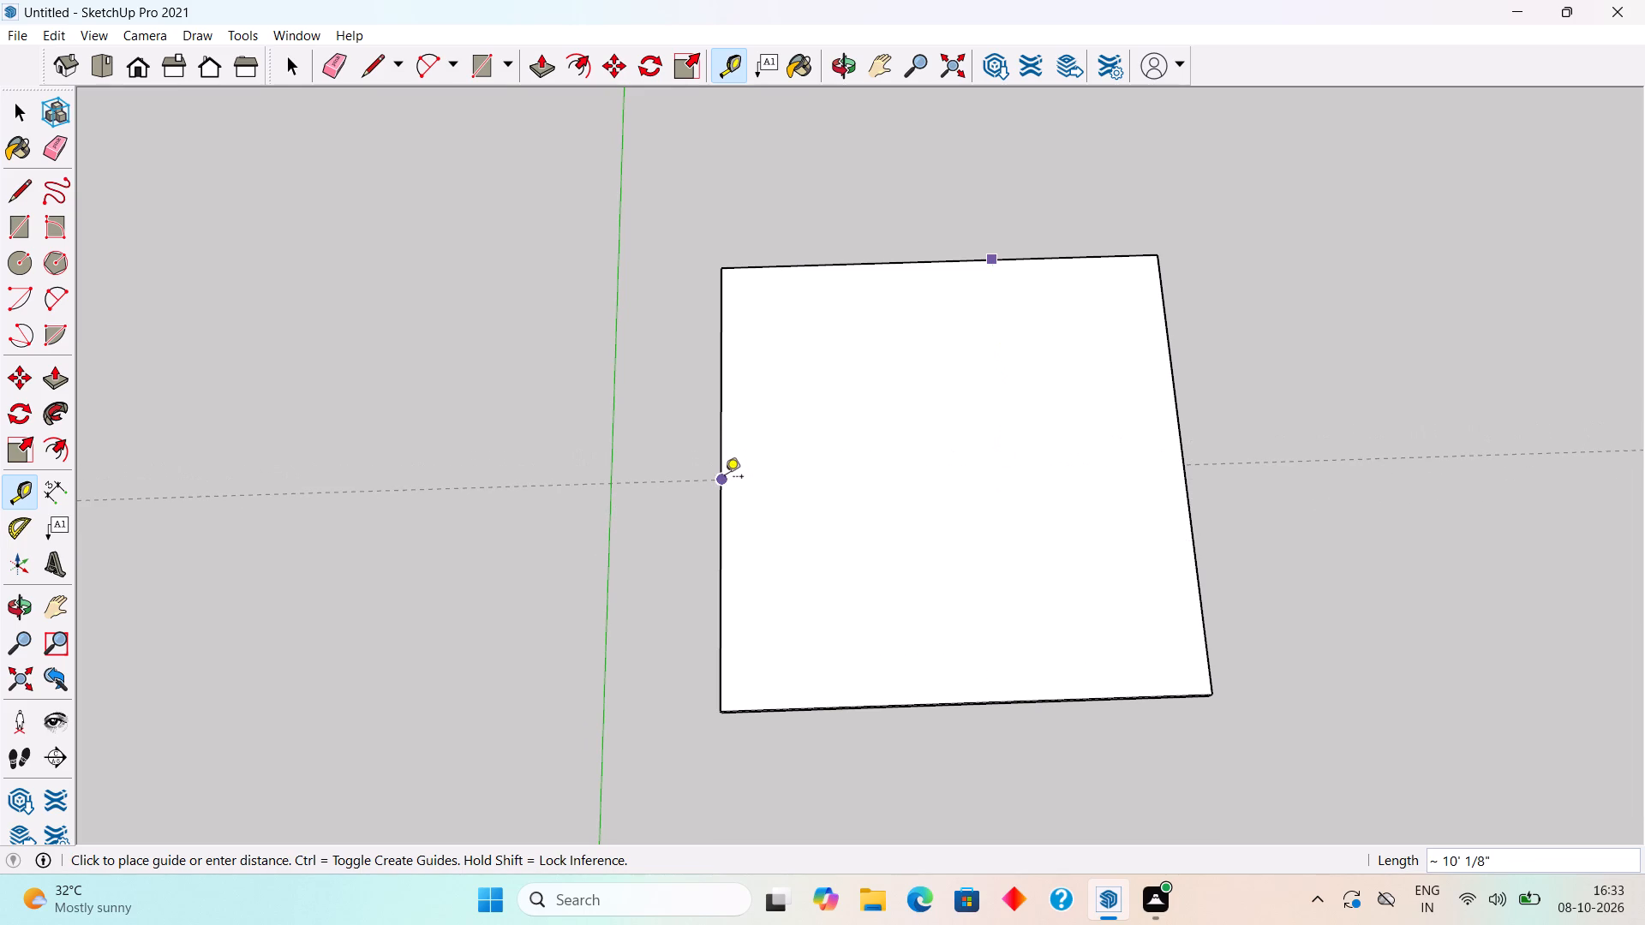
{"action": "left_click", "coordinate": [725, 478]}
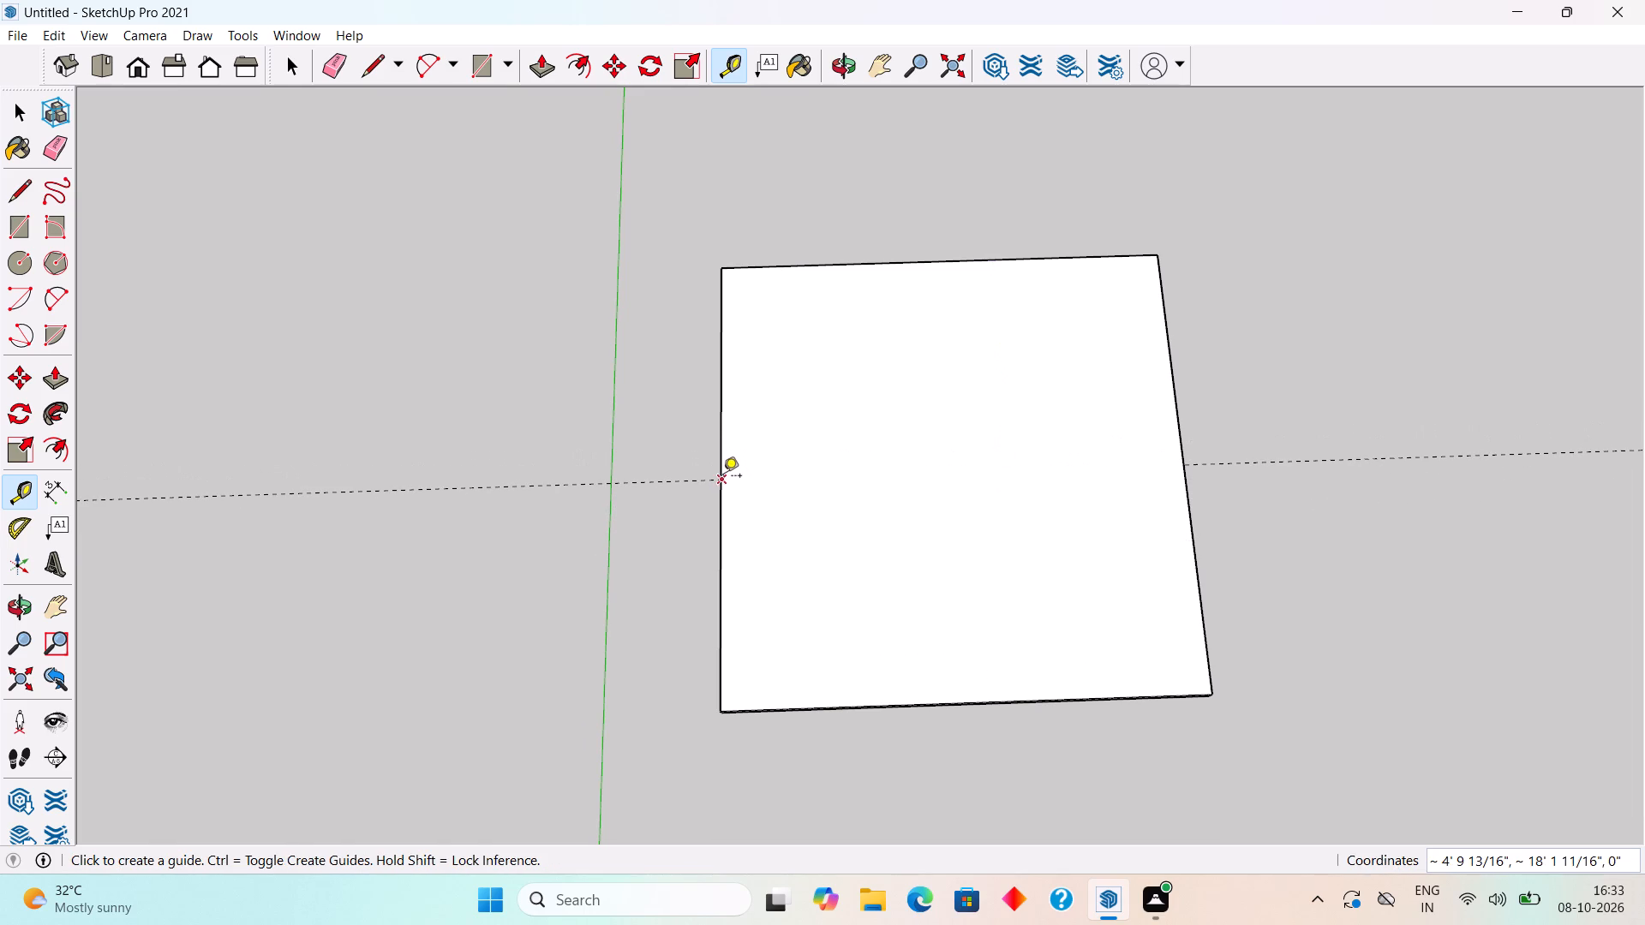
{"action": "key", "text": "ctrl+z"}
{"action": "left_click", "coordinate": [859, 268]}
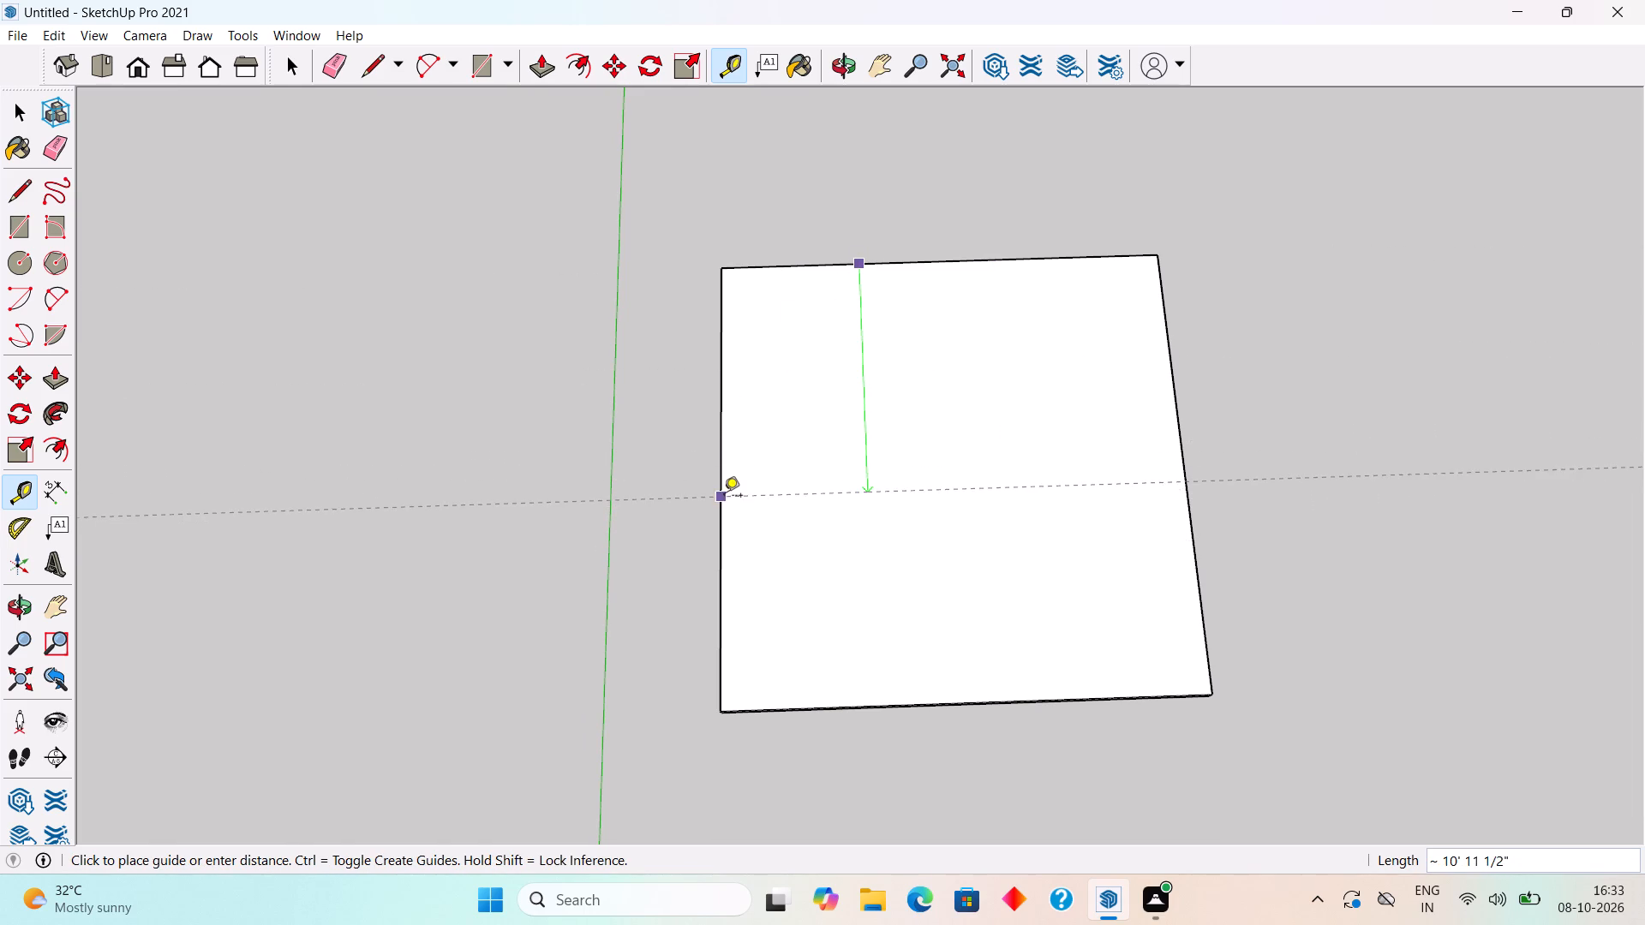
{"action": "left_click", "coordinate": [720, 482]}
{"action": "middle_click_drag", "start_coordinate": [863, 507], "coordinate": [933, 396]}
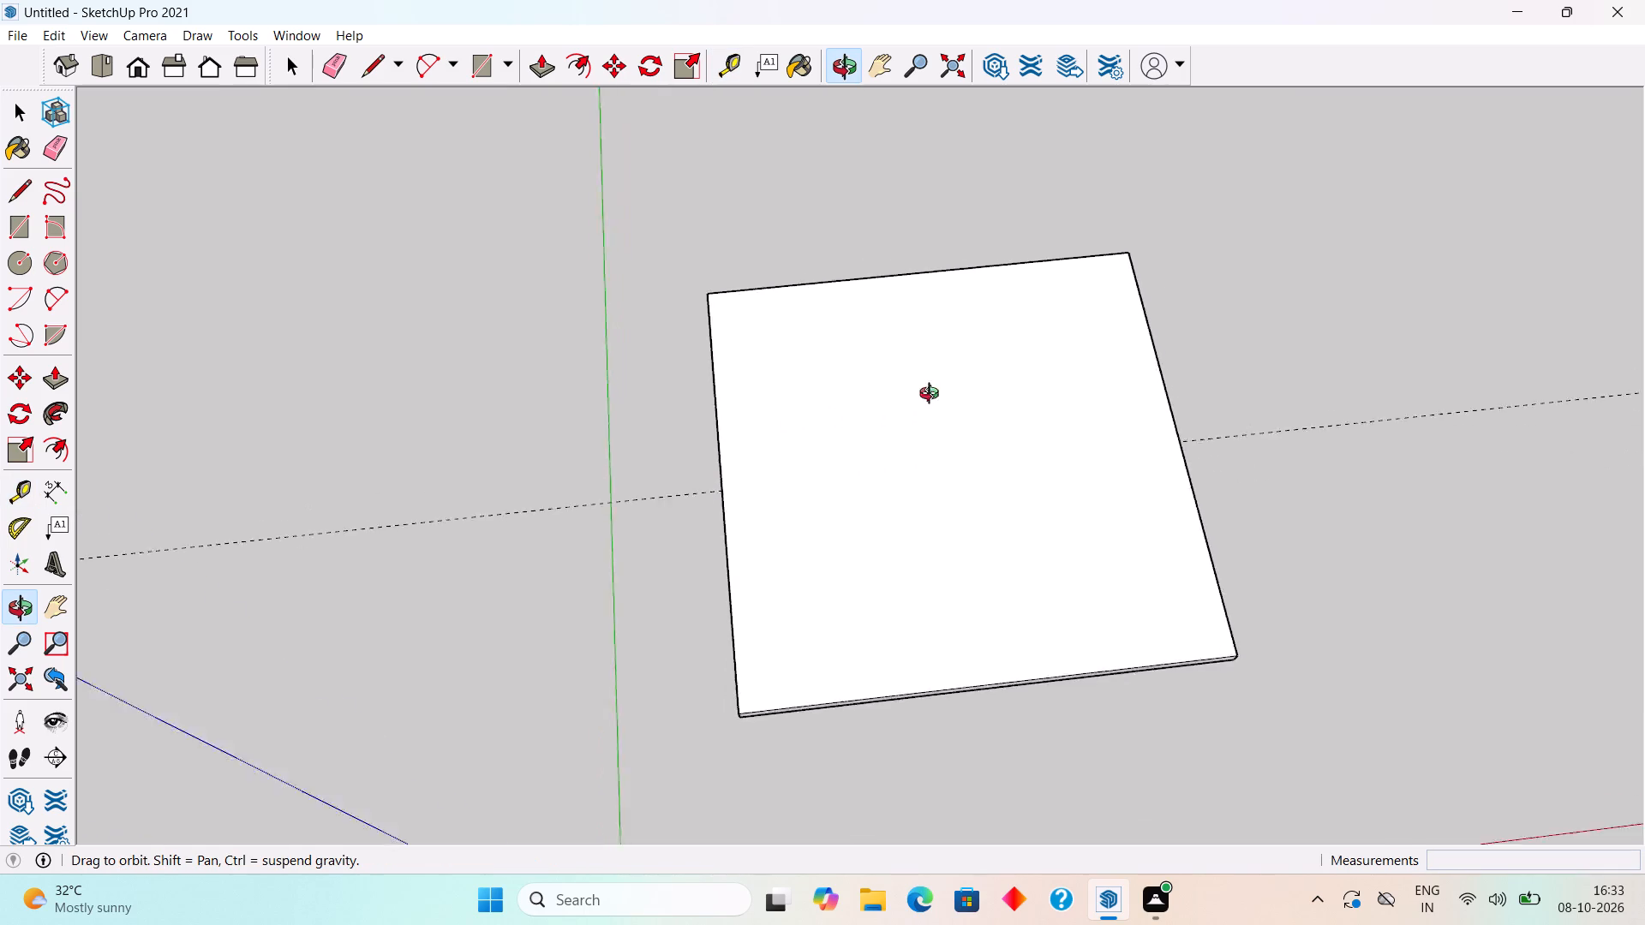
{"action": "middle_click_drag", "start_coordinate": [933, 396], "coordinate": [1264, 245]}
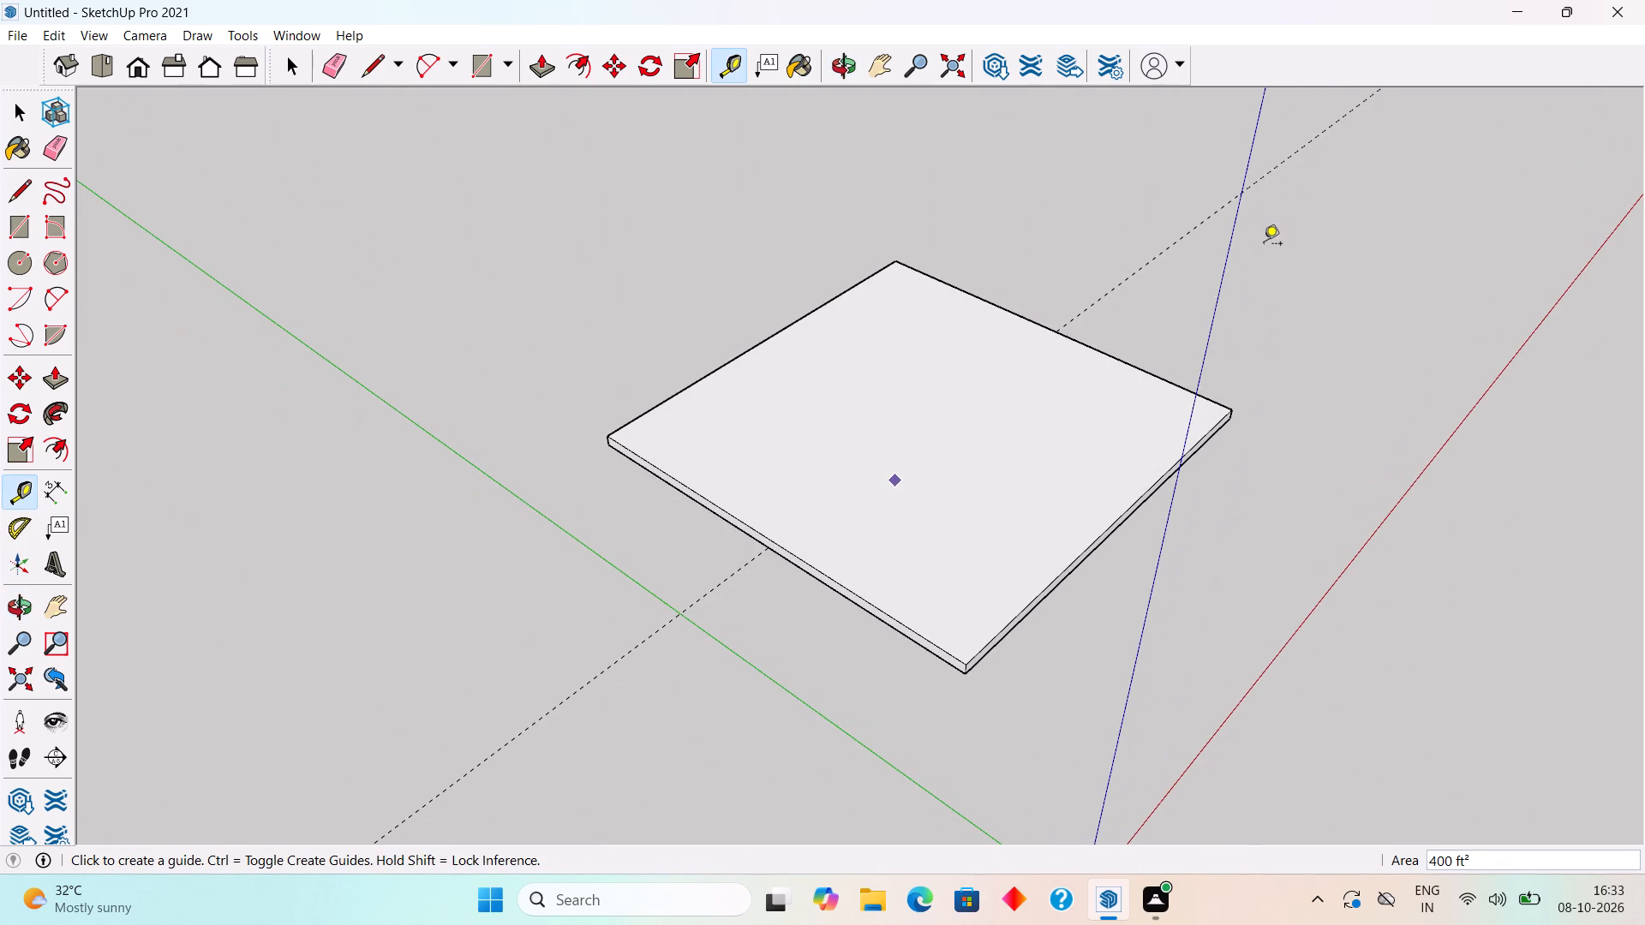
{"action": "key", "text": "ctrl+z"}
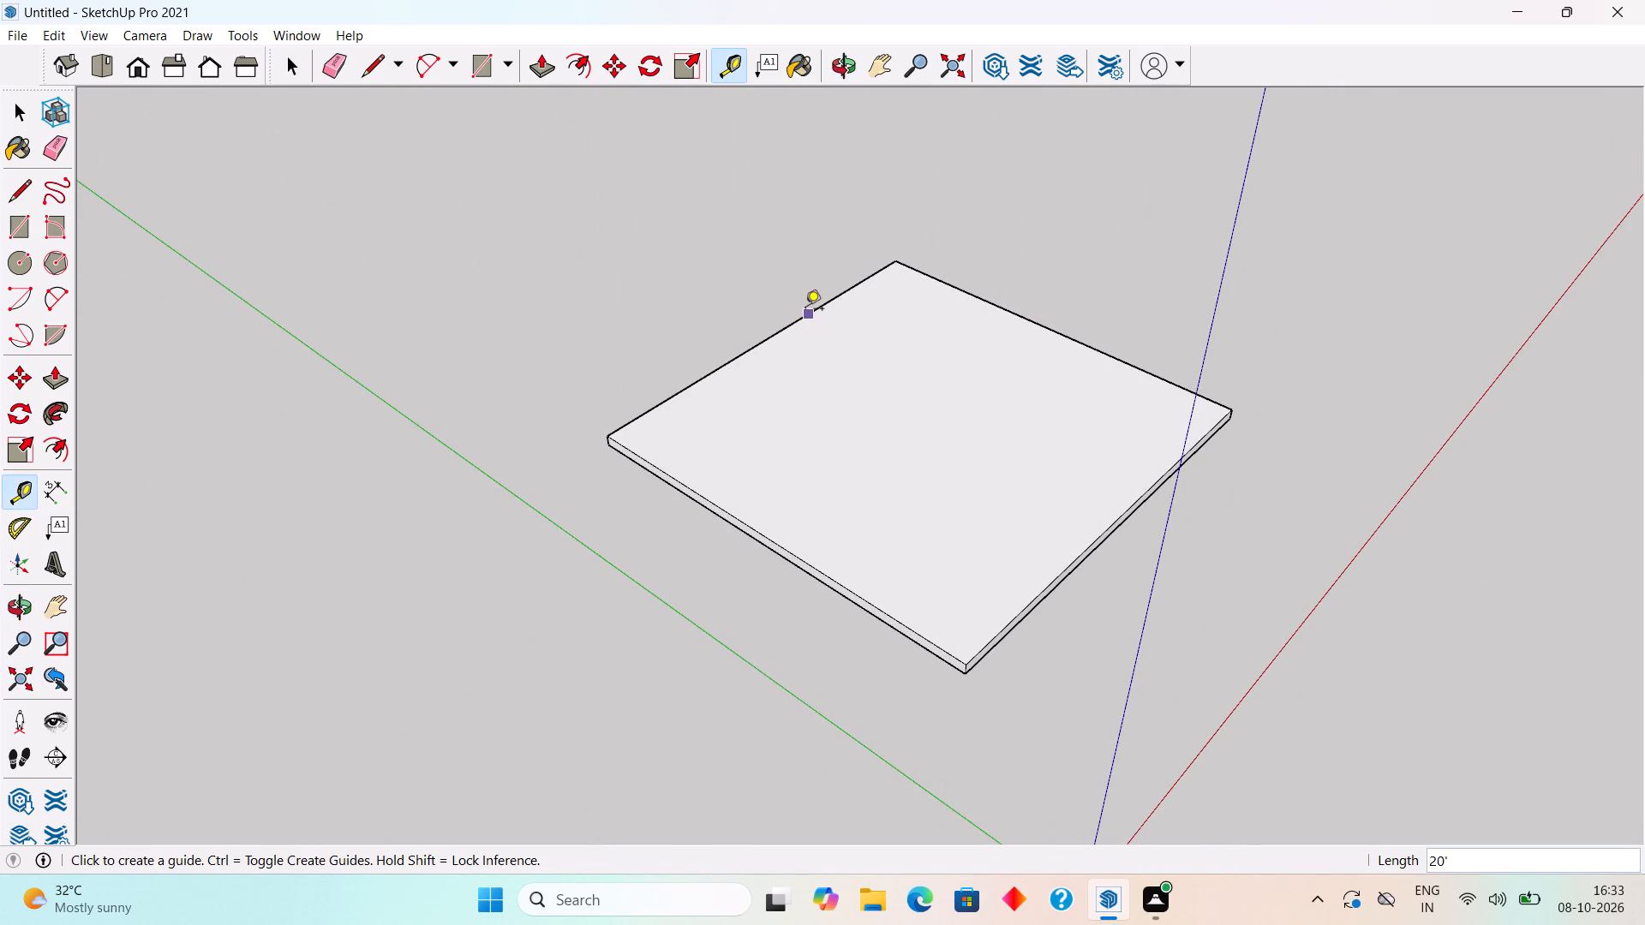
Place a guide line across the middle of the slab's top face, about 10' from the parallel edge.
{"action": "left_click", "coordinate": [805, 310]}
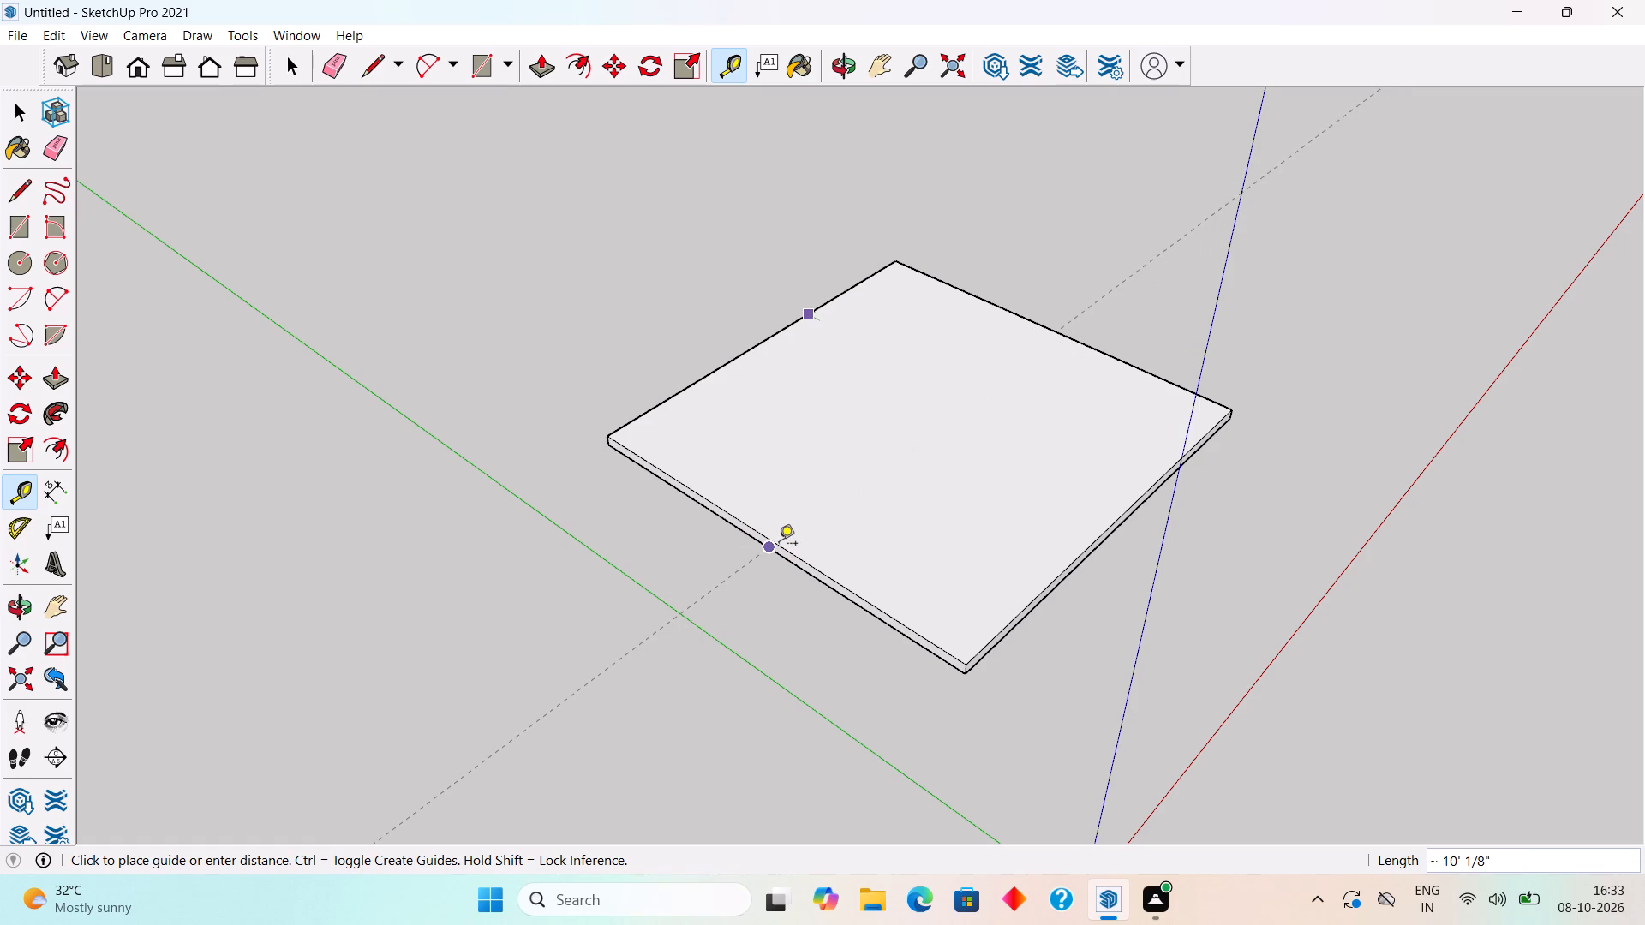
{"action": "scroll", "coordinate": [778, 545], "scroll_direction": "up", "scroll_amount": 9}
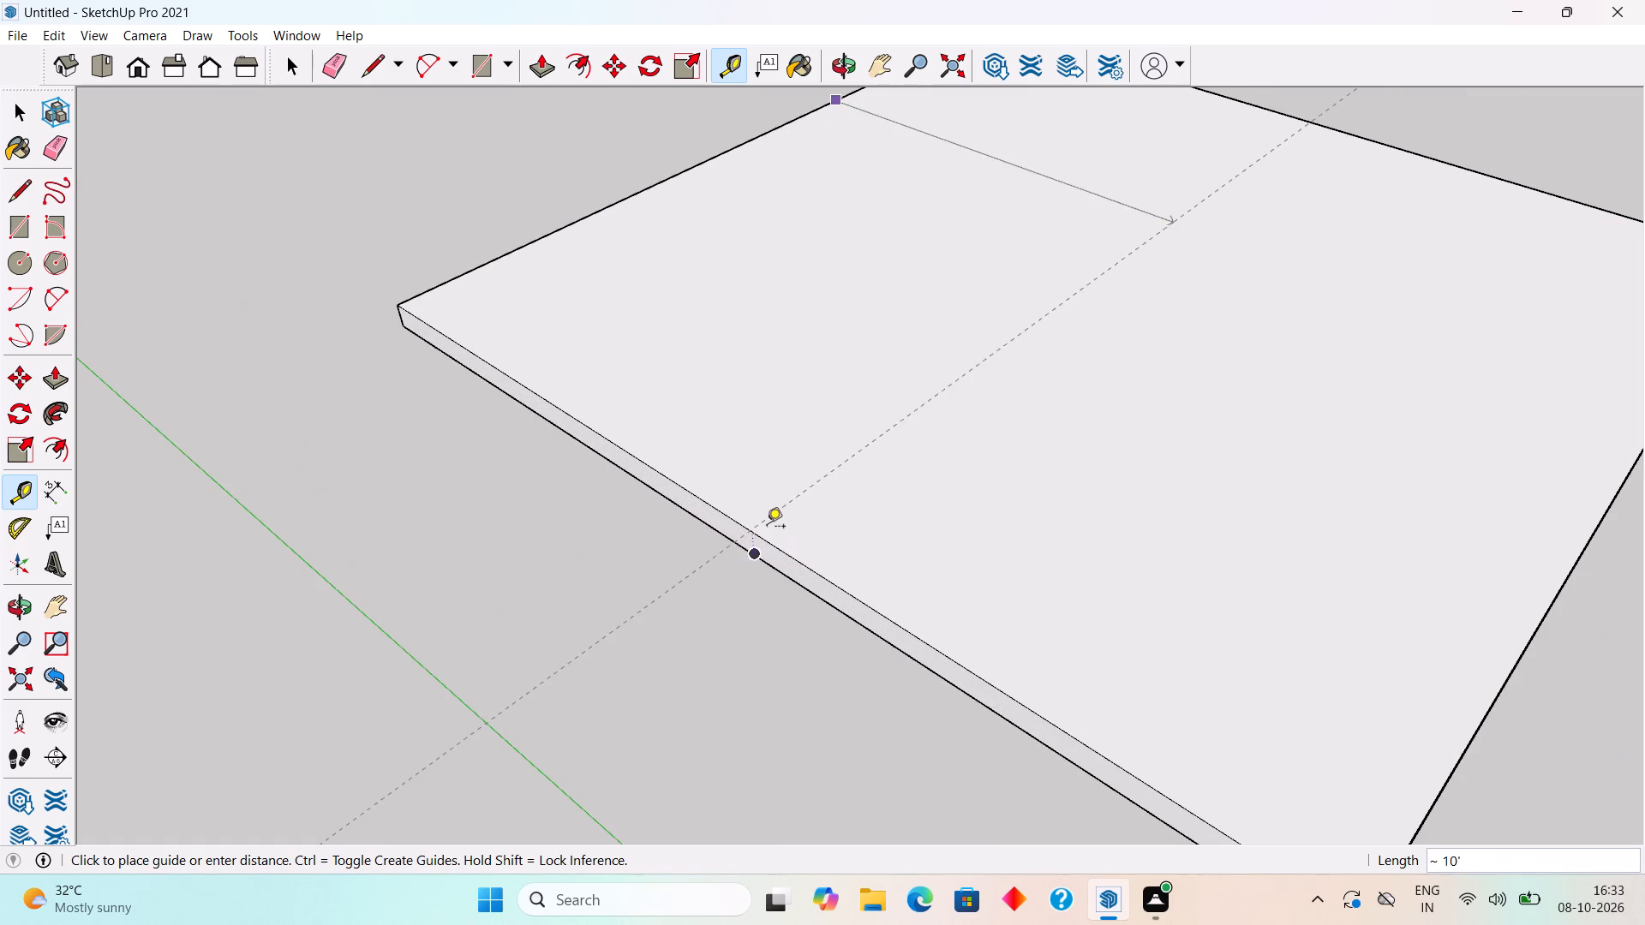
{"action": "left_click", "coordinate": [753, 528]}
Add a second guide line on the slab's top face, parallel to the middle guide at a 9" offset.
{"action": "middle_click_drag", "start_coordinate": [752, 658], "coordinate": [583, 690]}
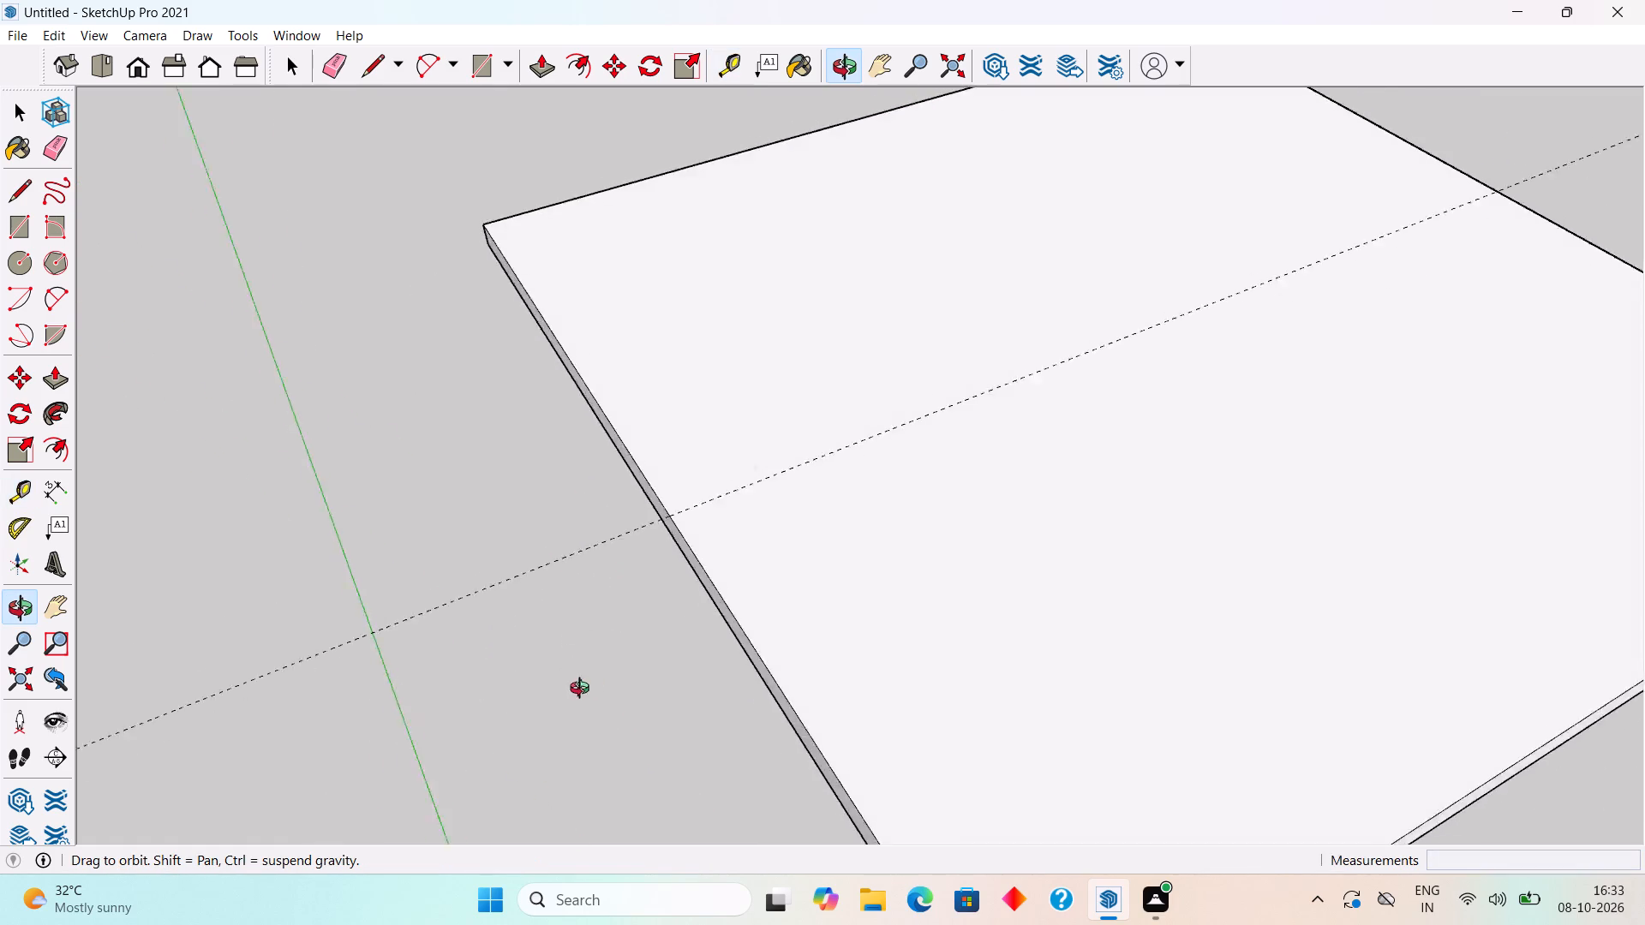
{"action": "middle_click_drag", "start_coordinate": [583, 690], "coordinate": [523, 683]}
{"action": "scroll", "coordinate": [532, 689], "scroll_direction": "down", "scroll_amount": 10}
{"action": "middle_click_drag", "start_coordinate": [827, 561], "coordinate": [643, 762]}
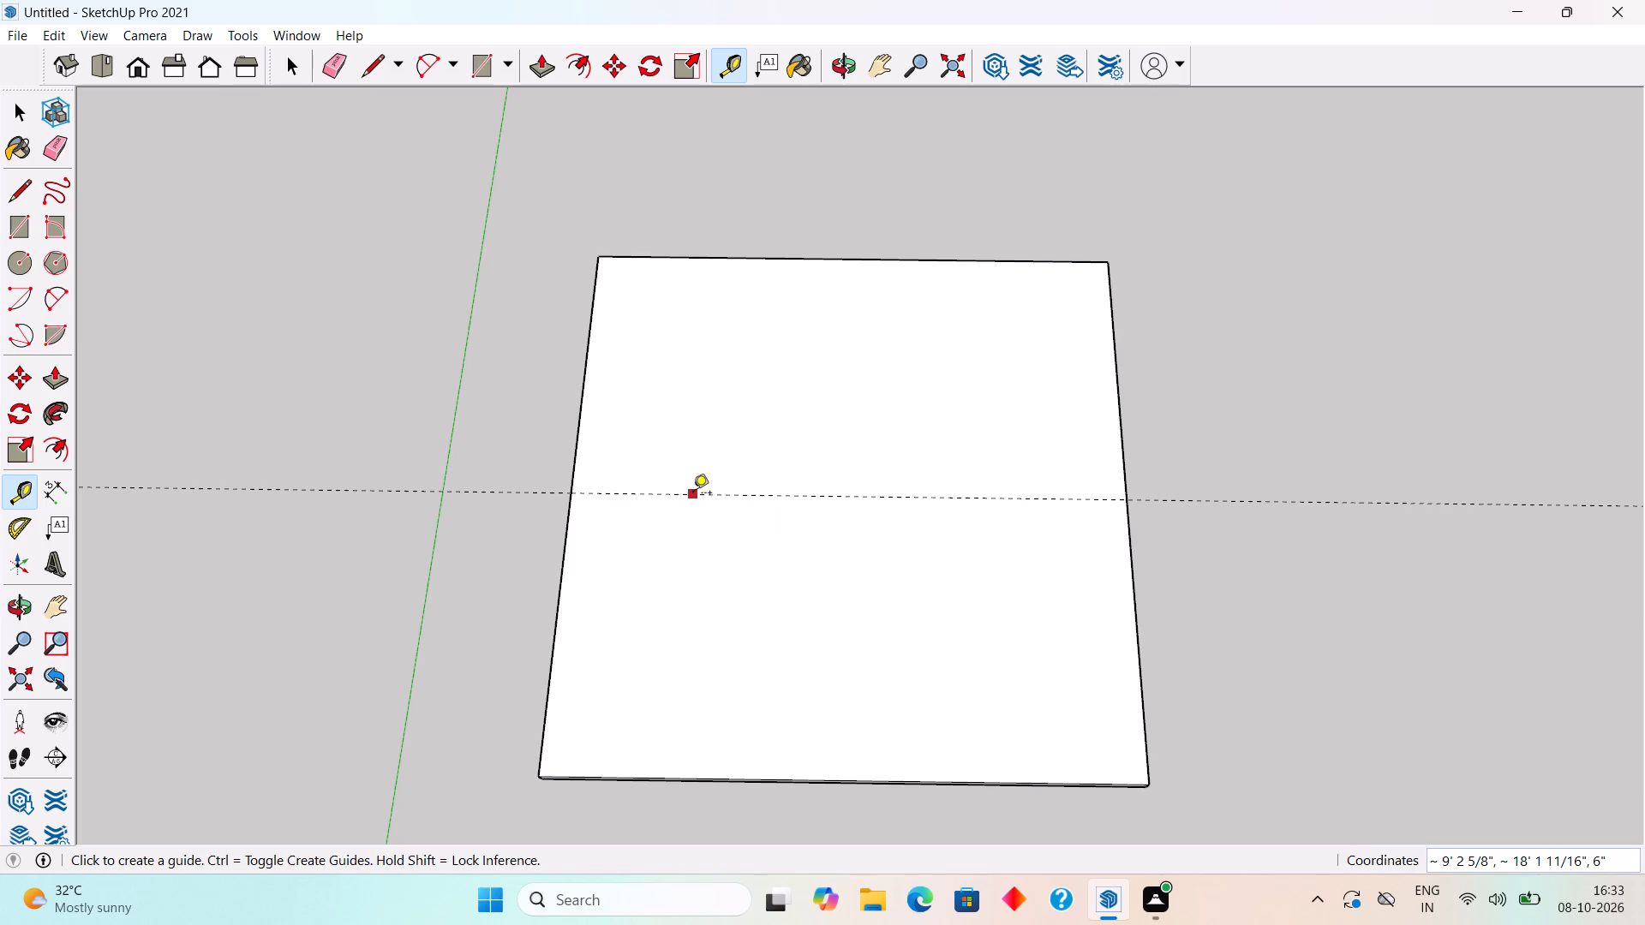
{"action": "left_click", "coordinate": [693, 494]}
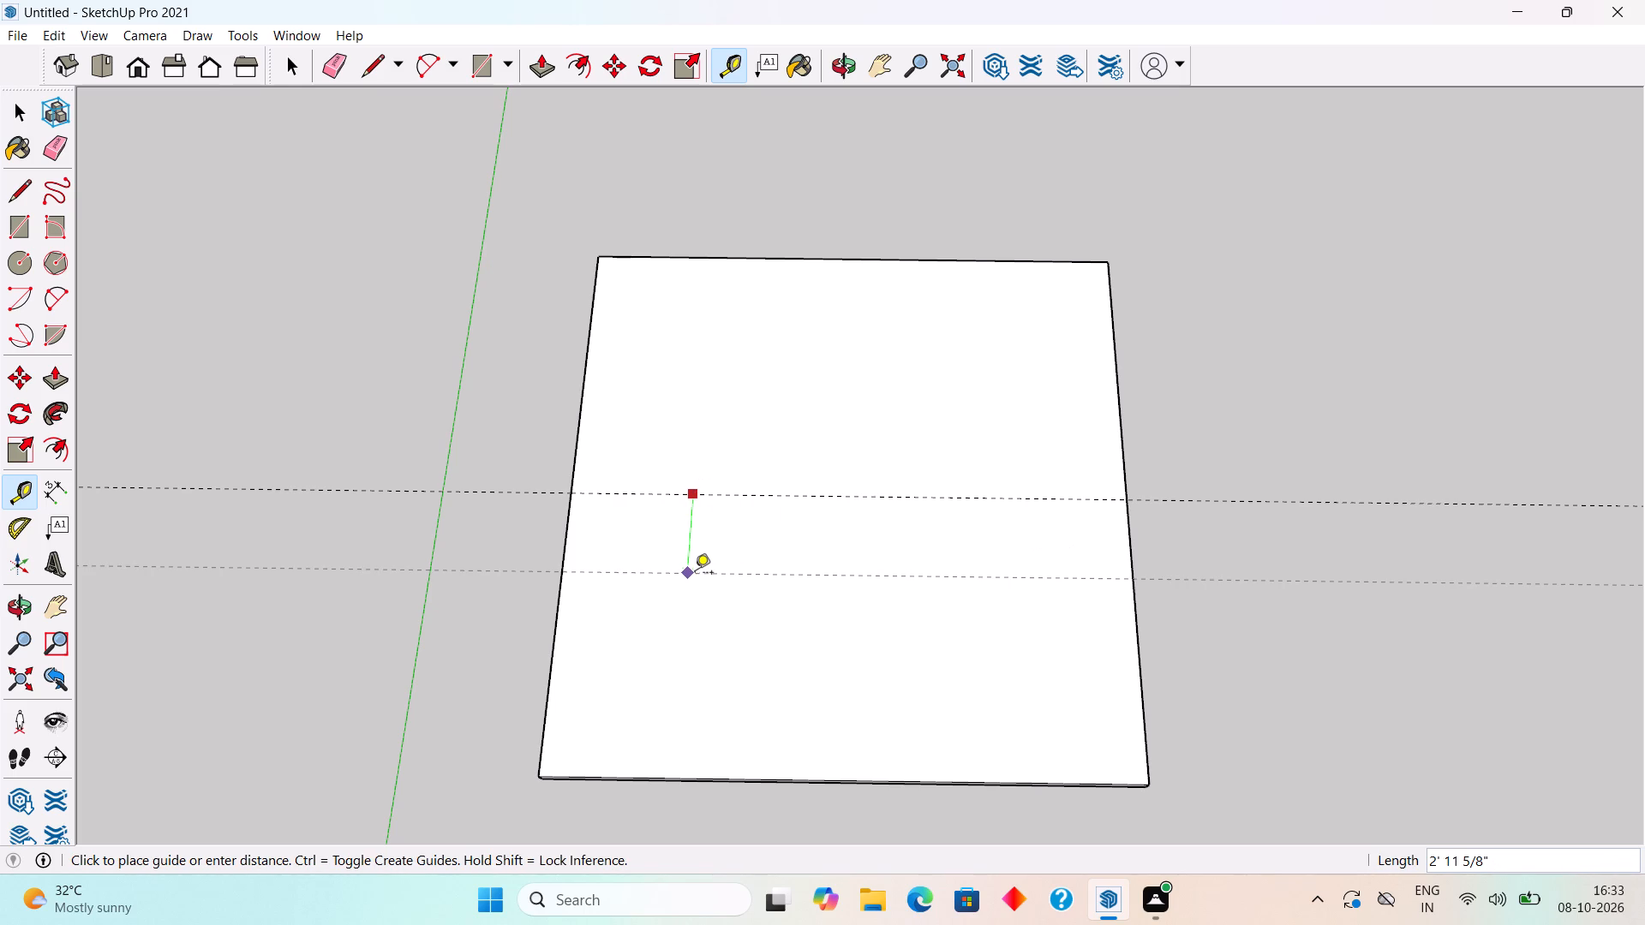
{"action": "type", "text": "9\""}
{"action": "key", "text": "Return"}
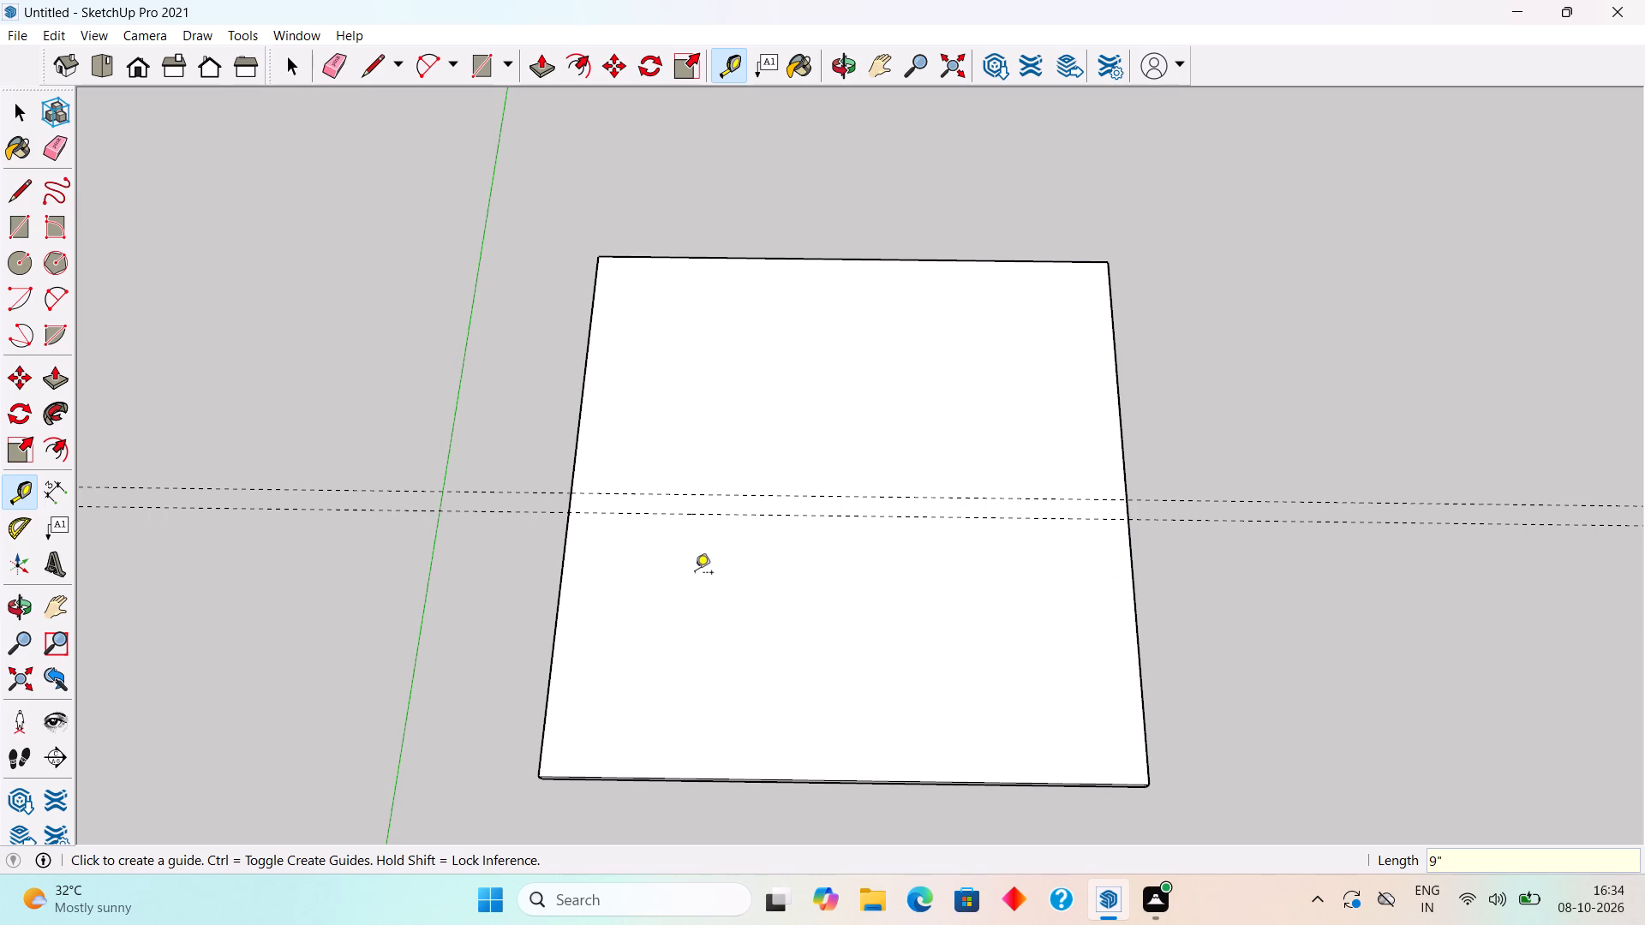
{"action": "key", "text": "space"}
Draw a rectangle between the two guides, spanning the slab's full width from edge to edge.
{"action": "key", "text": "r"}
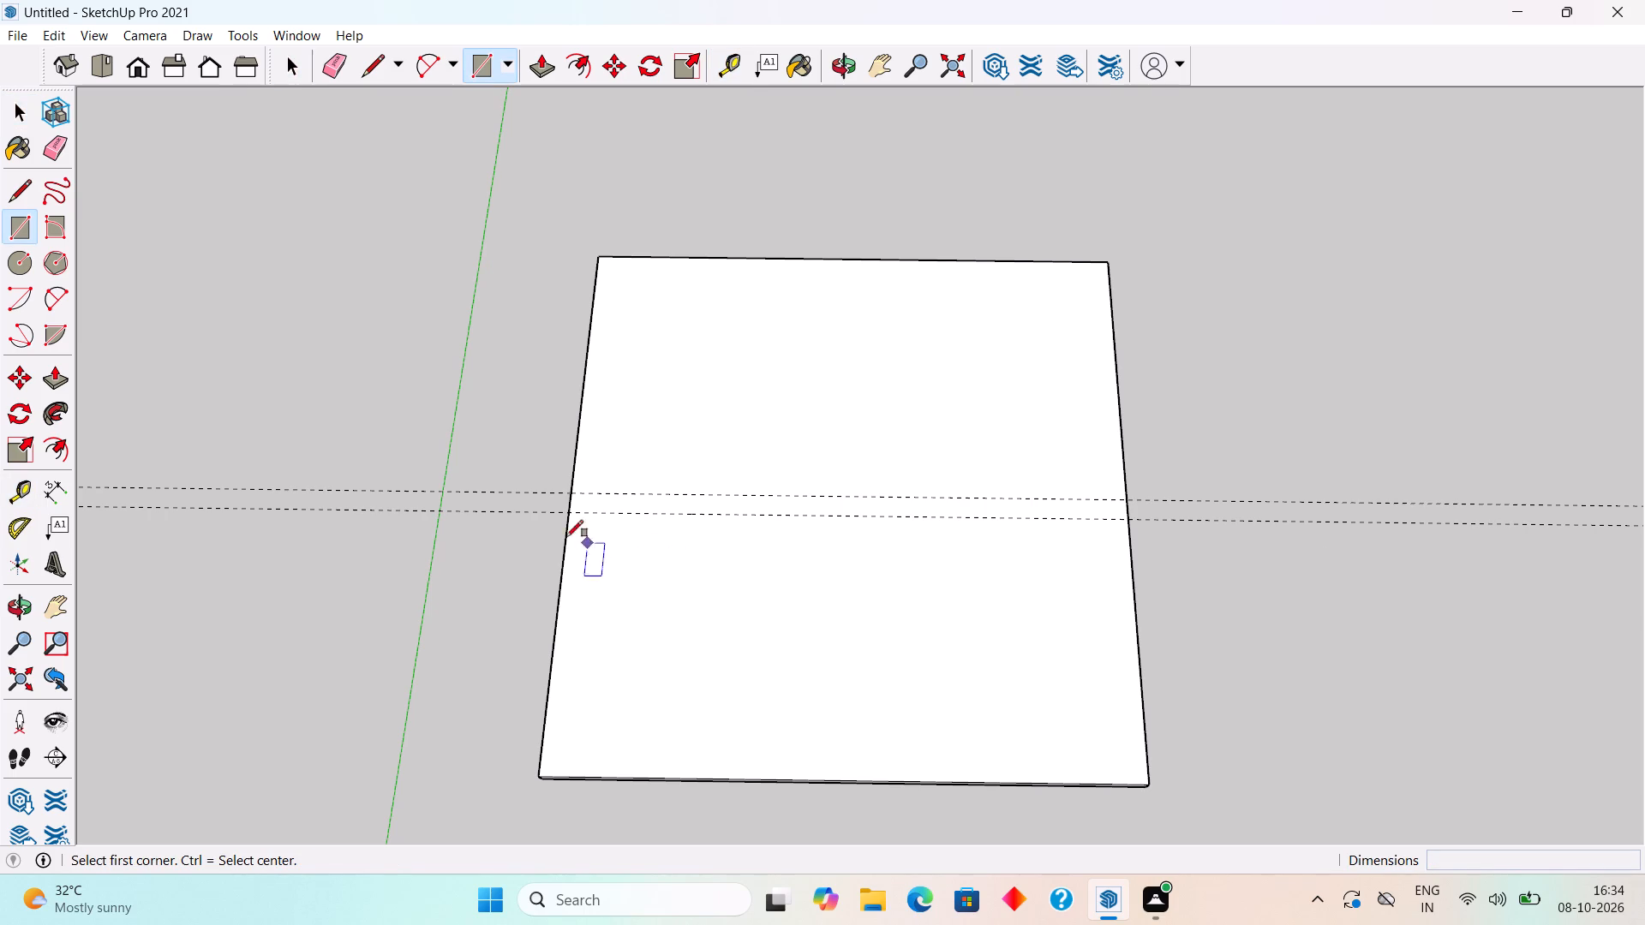
{"action": "left_click", "coordinate": [575, 486]}
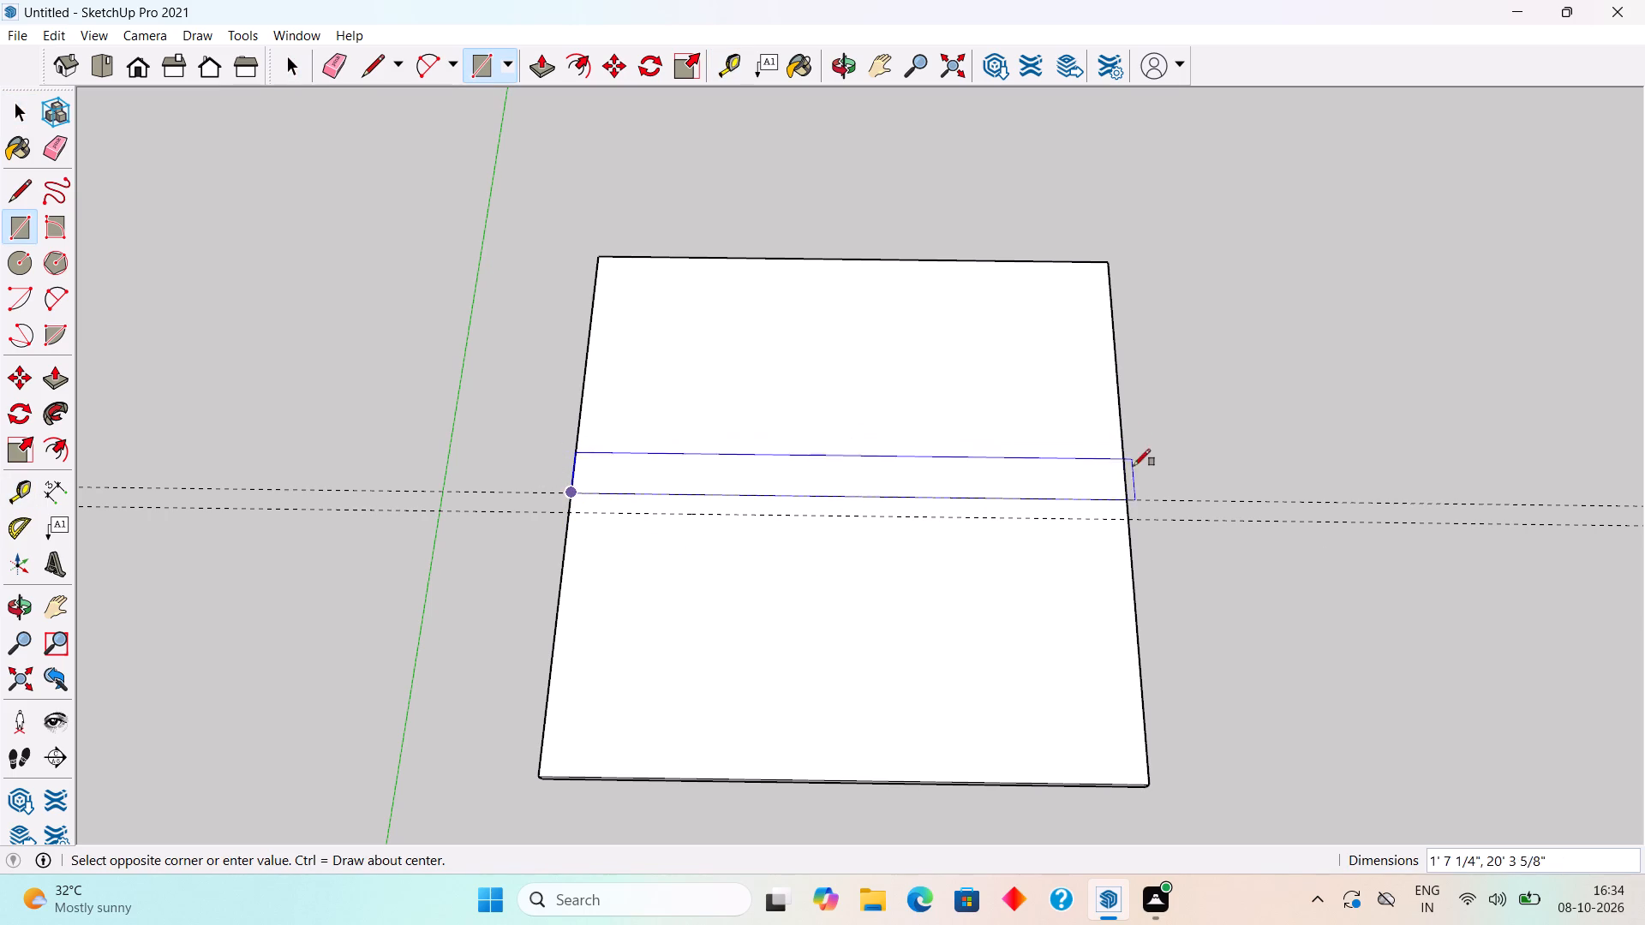
{"action": "left_click", "coordinate": [1130, 521]}
{"action": "key", "text": "space"}
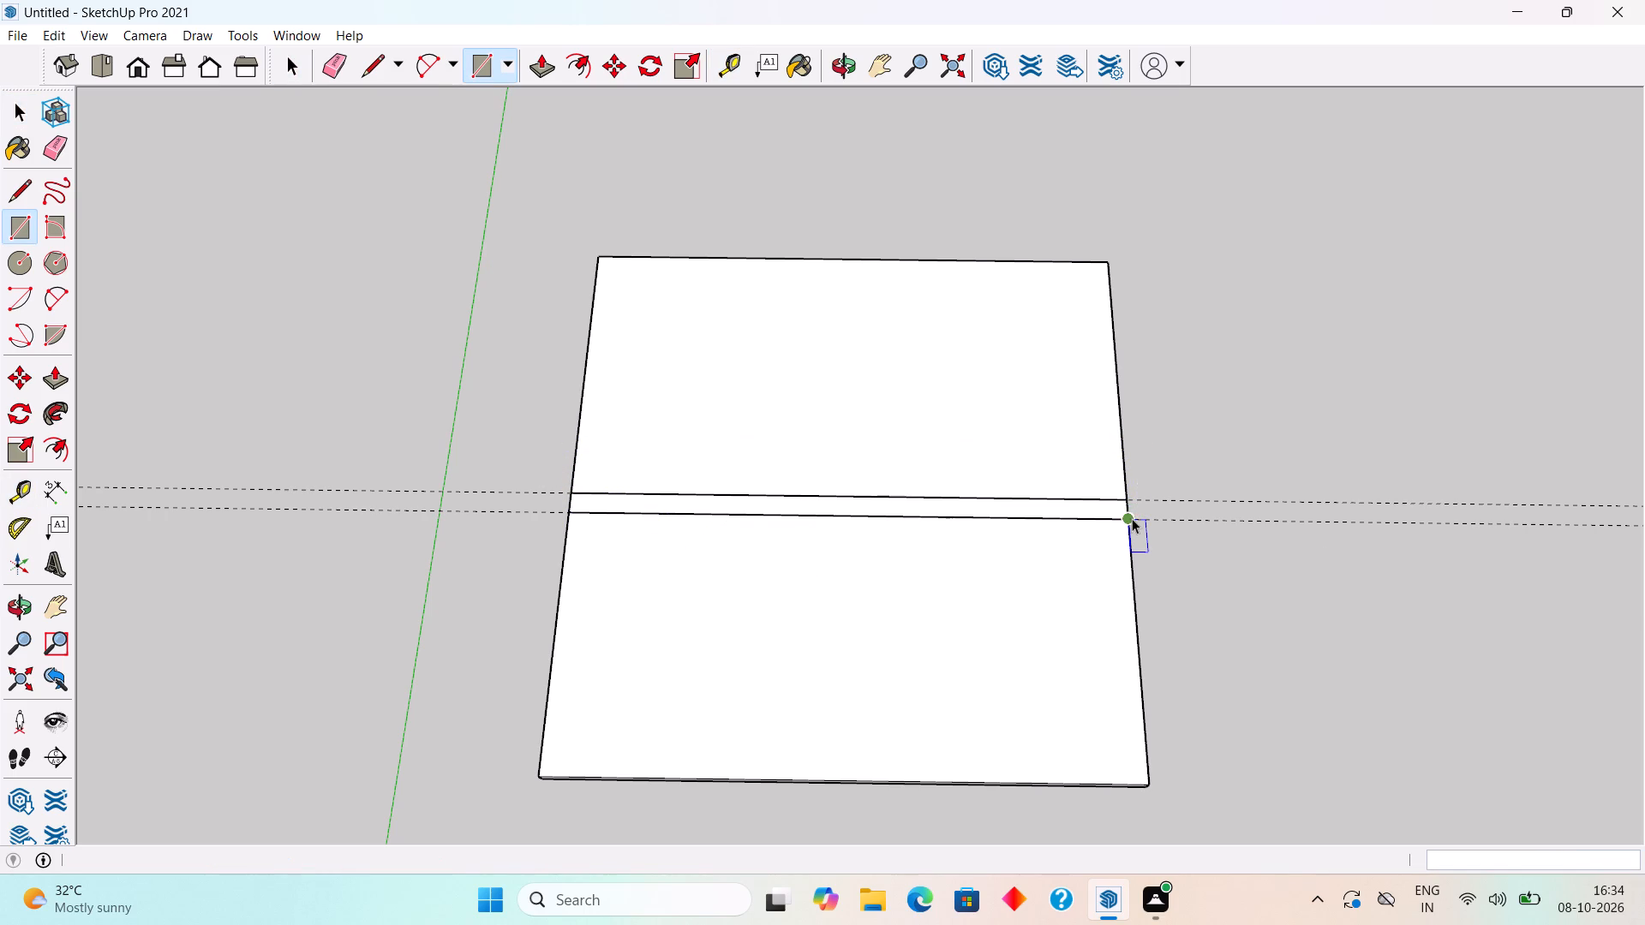
Extrude the narrow strip between the guides upward by 10' with Push/Pull to form a wall.
{"action": "type", "text": "p"}
{"action": "left_click", "coordinate": [1120, 505]}
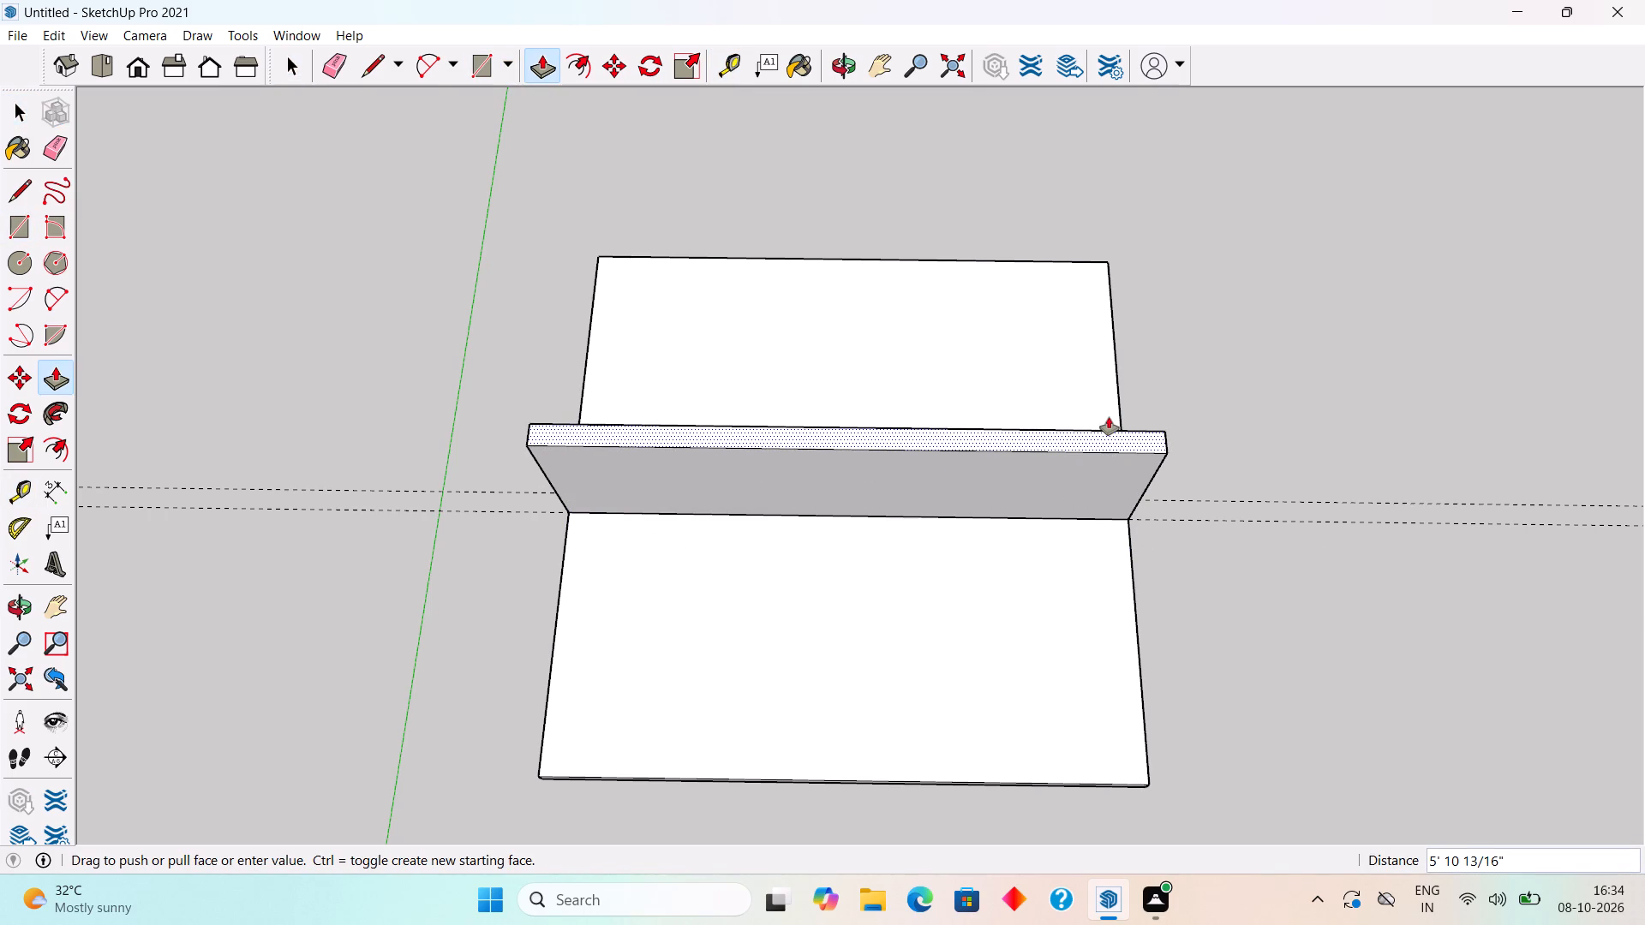
{"action": "type", "text": "10'"}
{"action": "key", "text": "Return"}
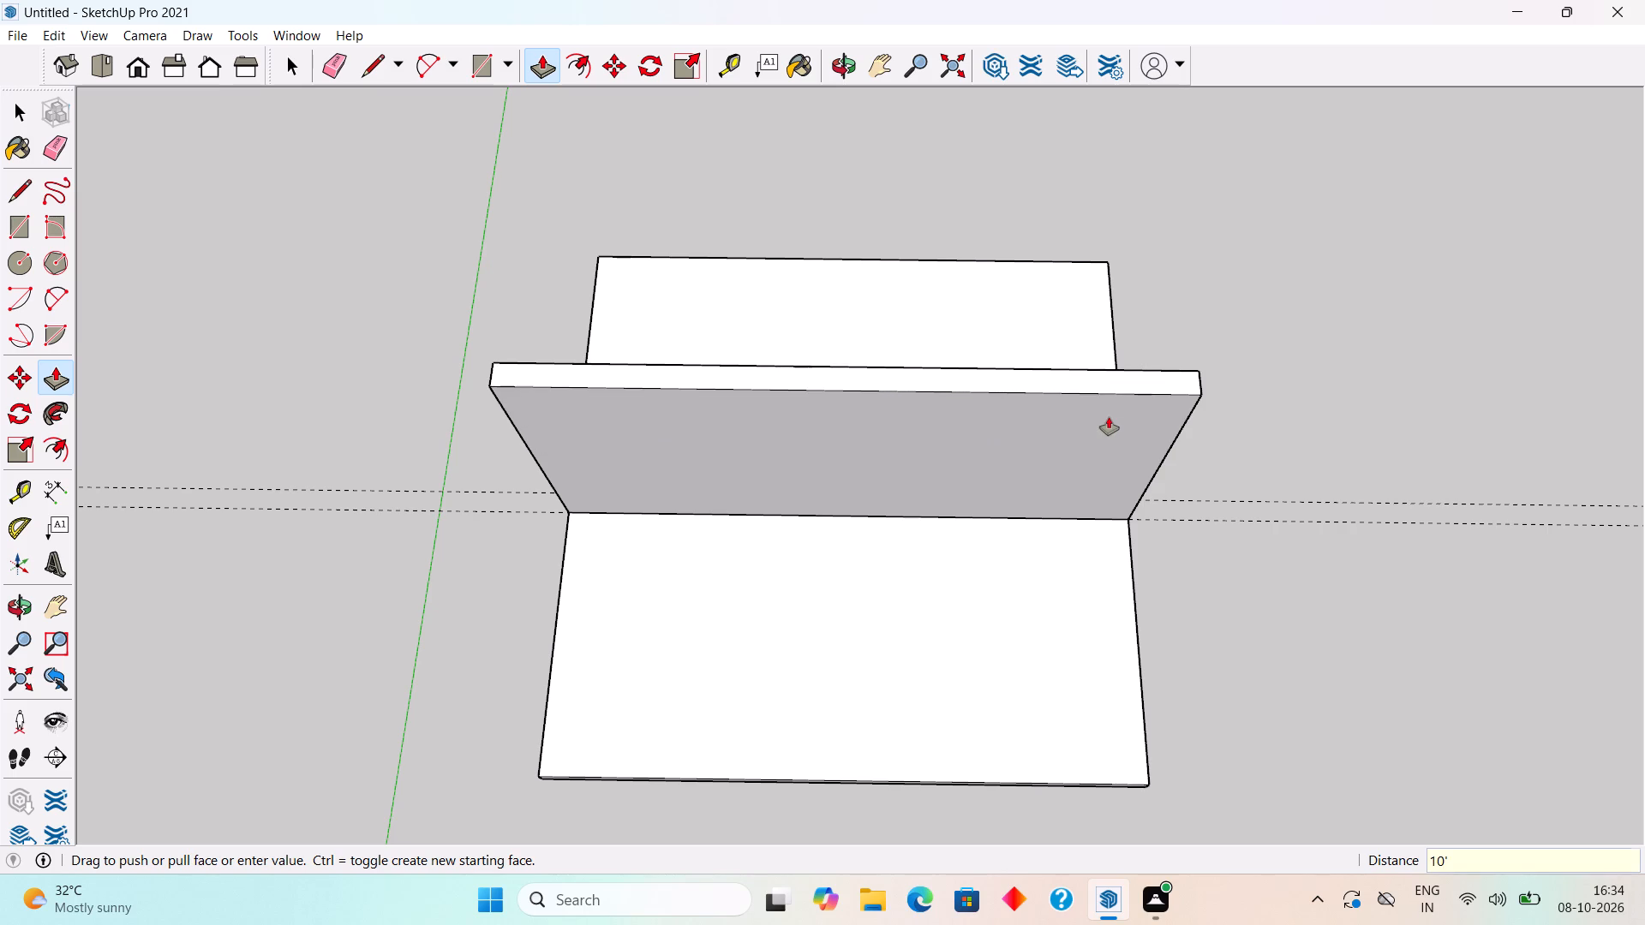
Select all the connected geometry of the middle wall and make it a group.
{"action": "key", "text": "space"}
{"action": "scroll", "coordinate": [1107, 439], "scroll_direction": "down", "scroll_amount": 4}
{"action": "middle_click_drag", "start_coordinate": [1180, 787], "coordinate": [1092, 462]}
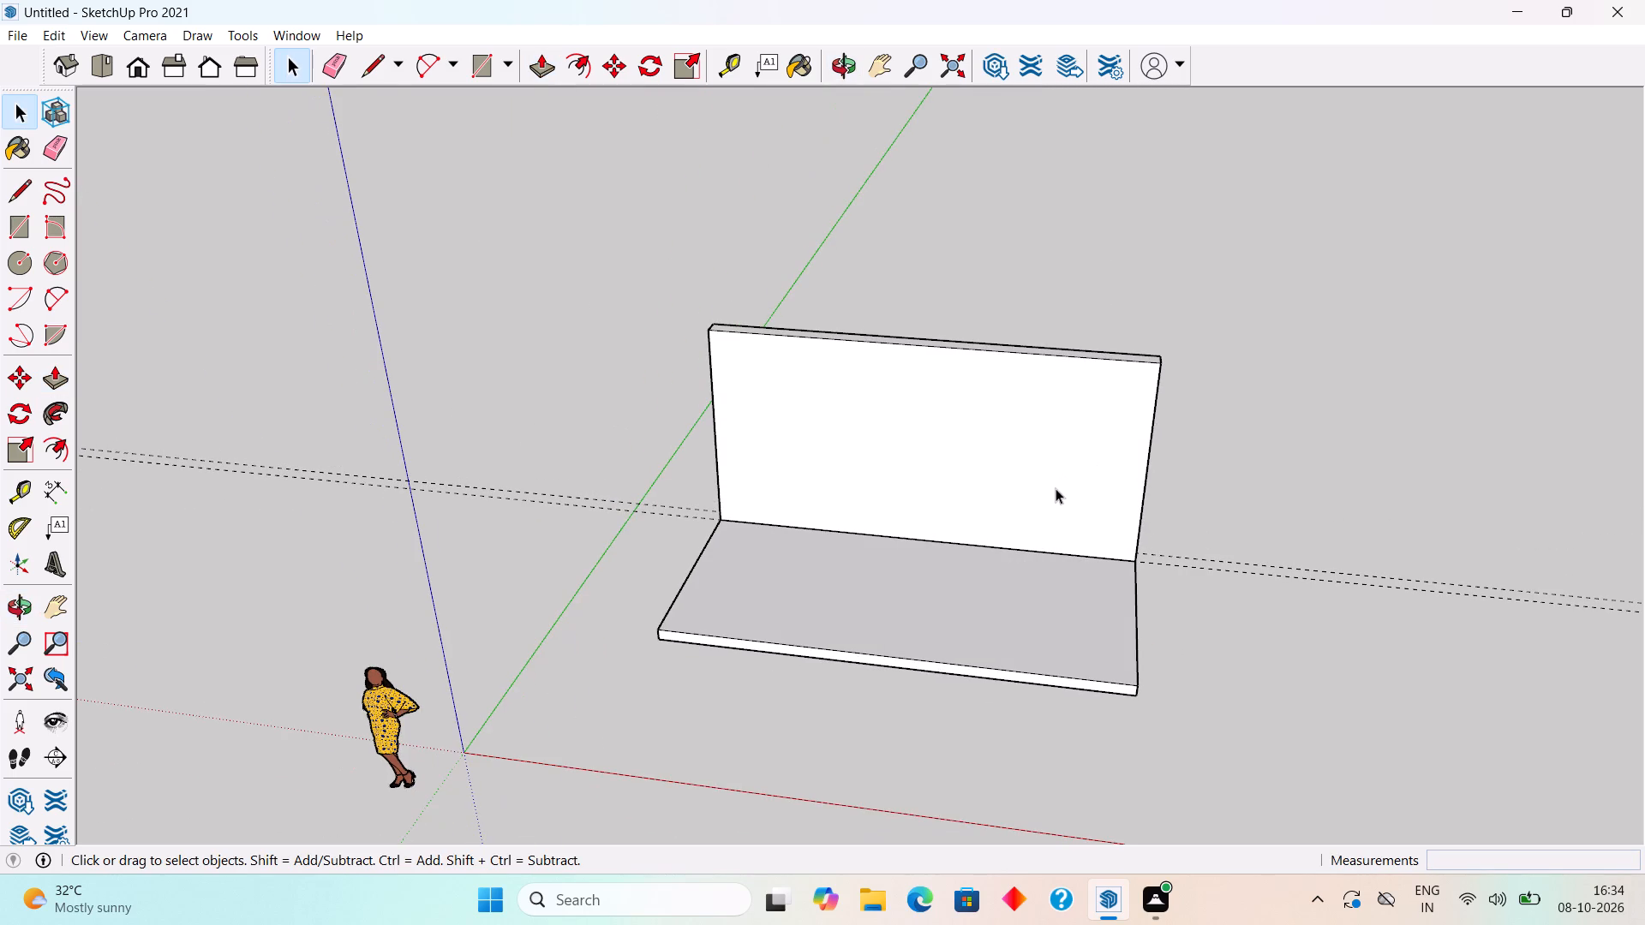
{"action": "triple_click", "coordinate": [1056, 488]}
{"action": "right_click", "coordinate": [1056, 488]}
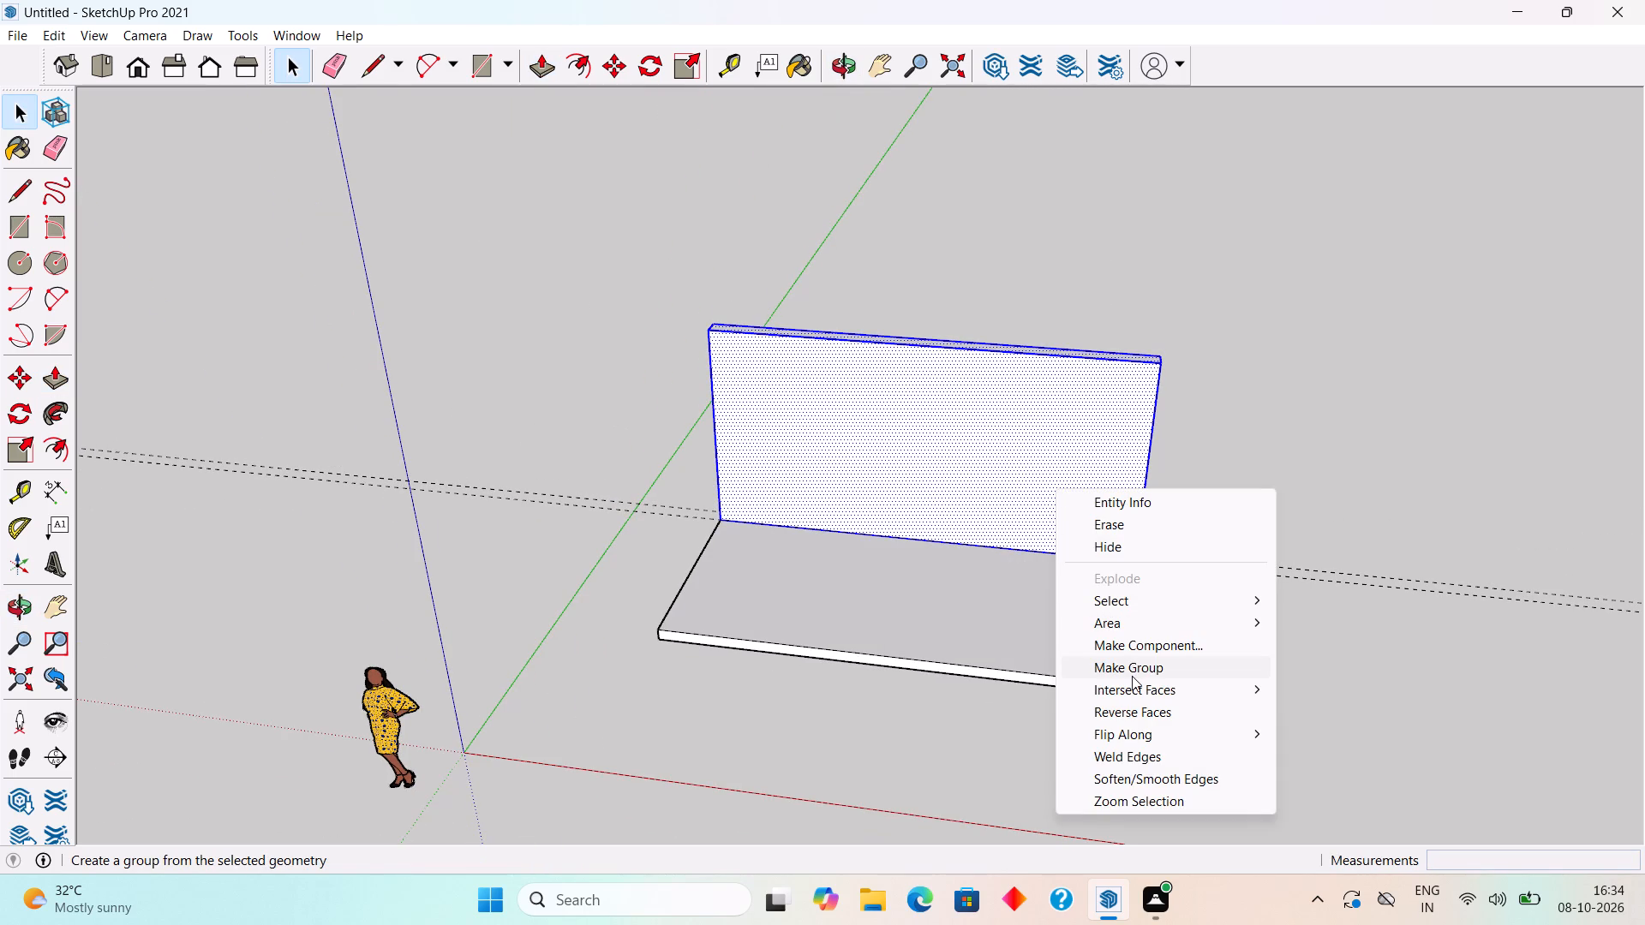
{"action": "left_click", "coordinate": [1132, 671]}
Place a guide line on the slab 9" inside the side edge farther from the green axis, perpendicular to the middle wall.
{"action": "middle_click_drag", "start_coordinate": [1251, 510], "coordinate": [665, 558]}
{"action": "scroll", "coordinate": [688, 573], "scroll_direction": "down", "scroll_amount": 4}
{"action": "middle_click_drag", "start_coordinate": [1013, 673], "coordinate": [1011, 683]}
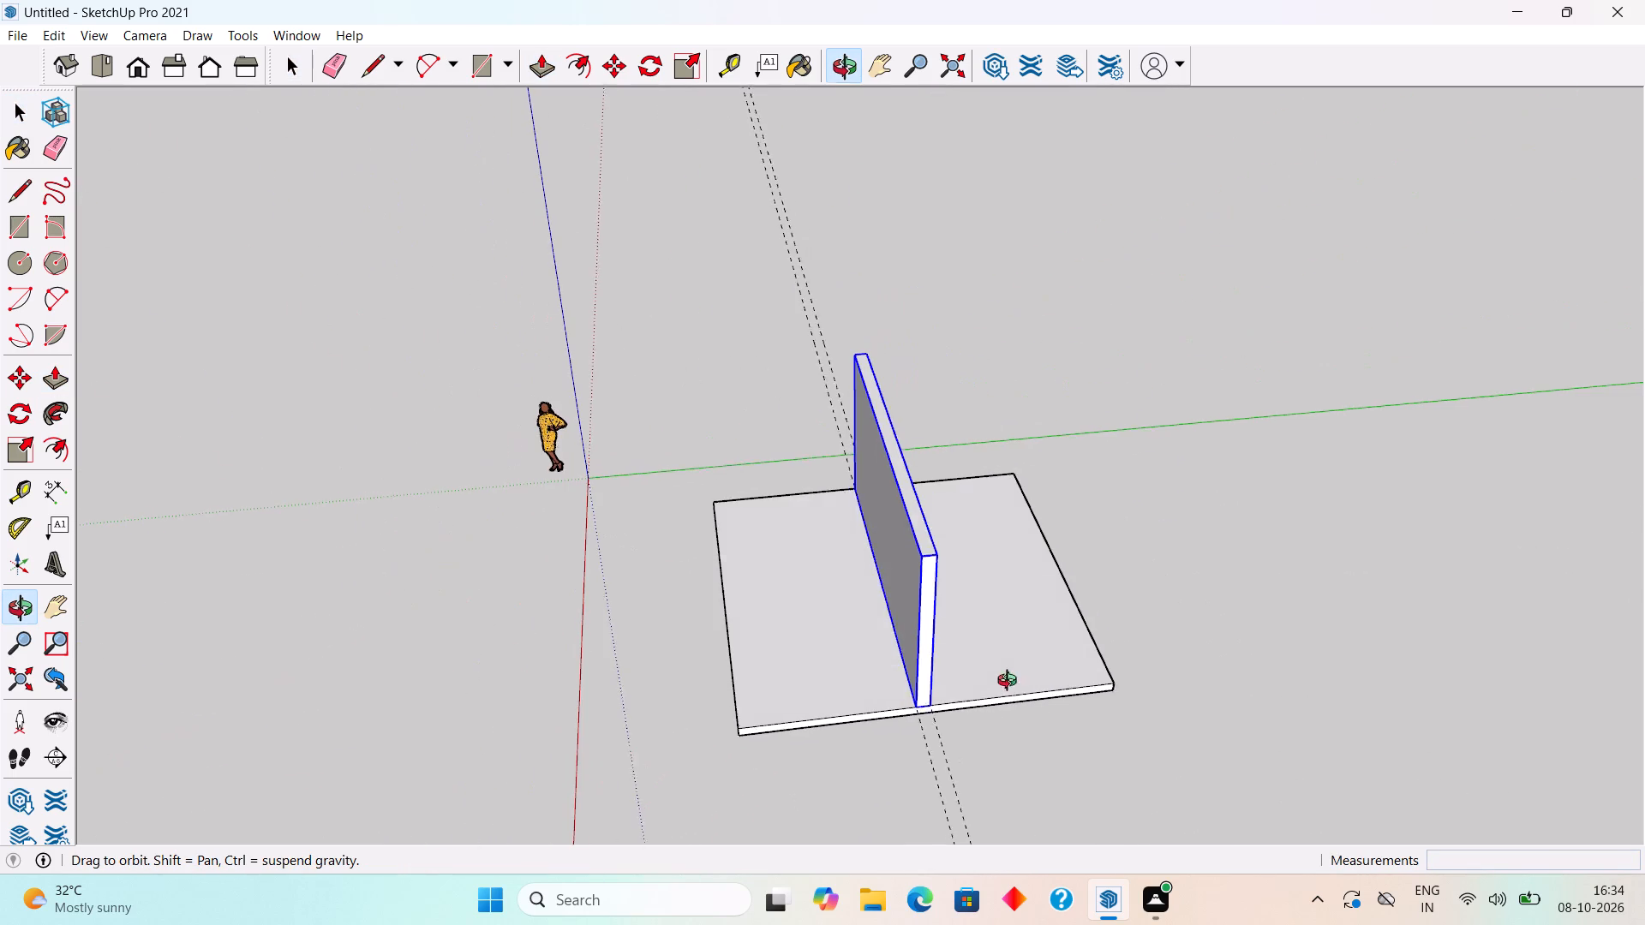
{"action": "middle_click_drag", "start_coordinate": [1011, 683], "coordinate": [818, 575]}
{"action": "key", "text": "t"}
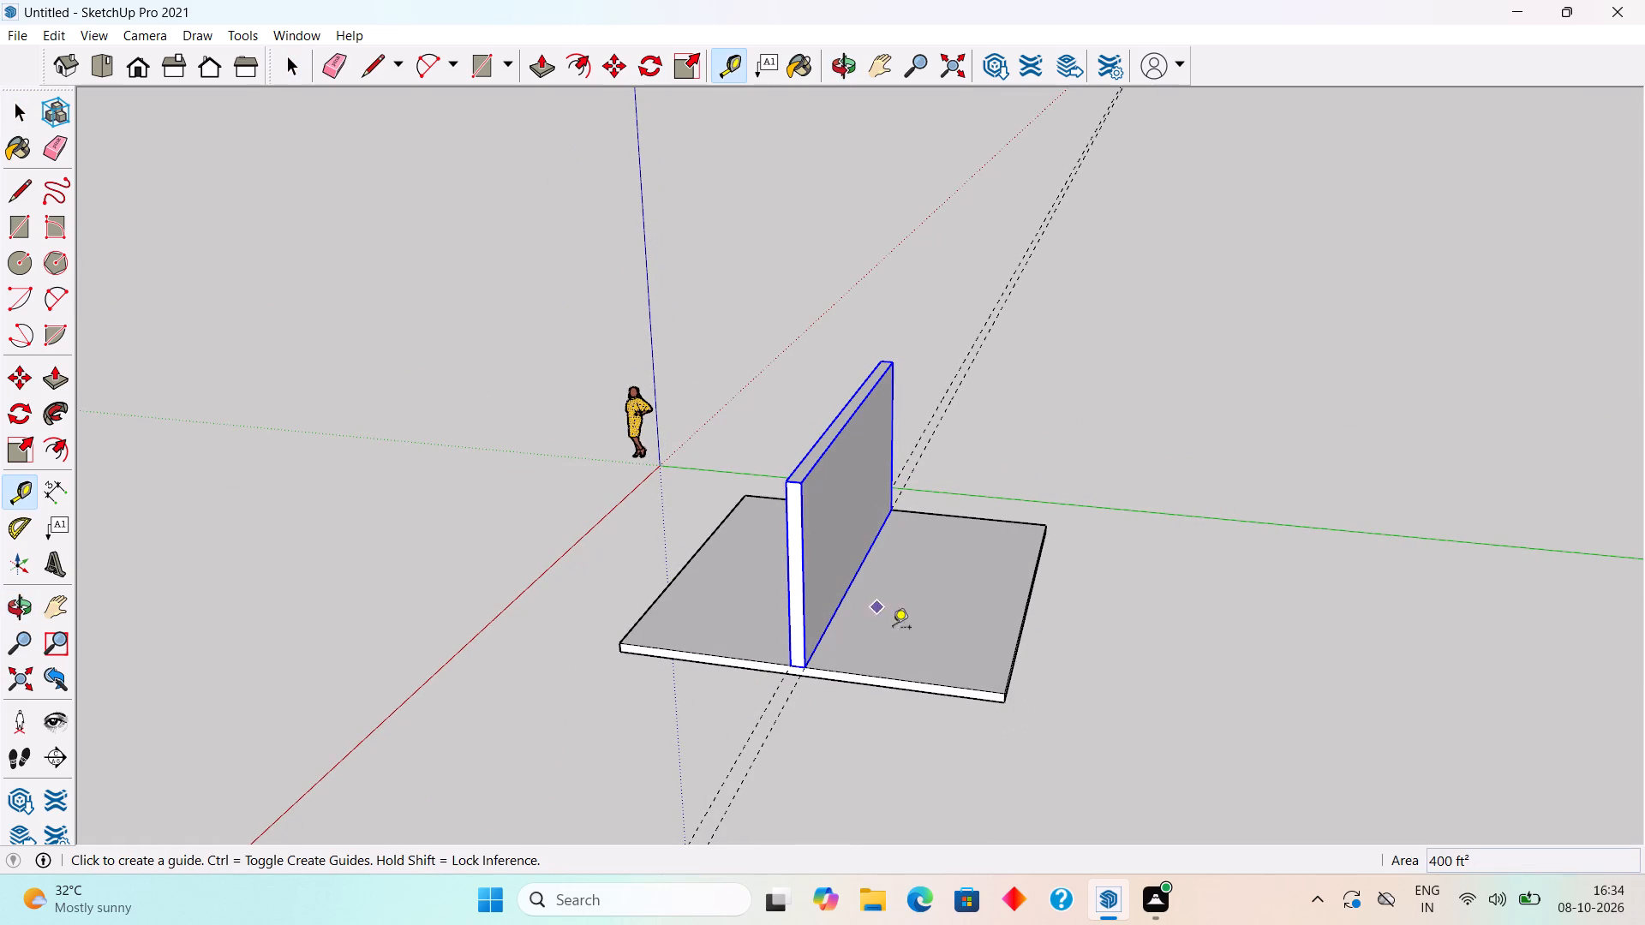
{"action": "left_click", "coordinate": [942, 682]}
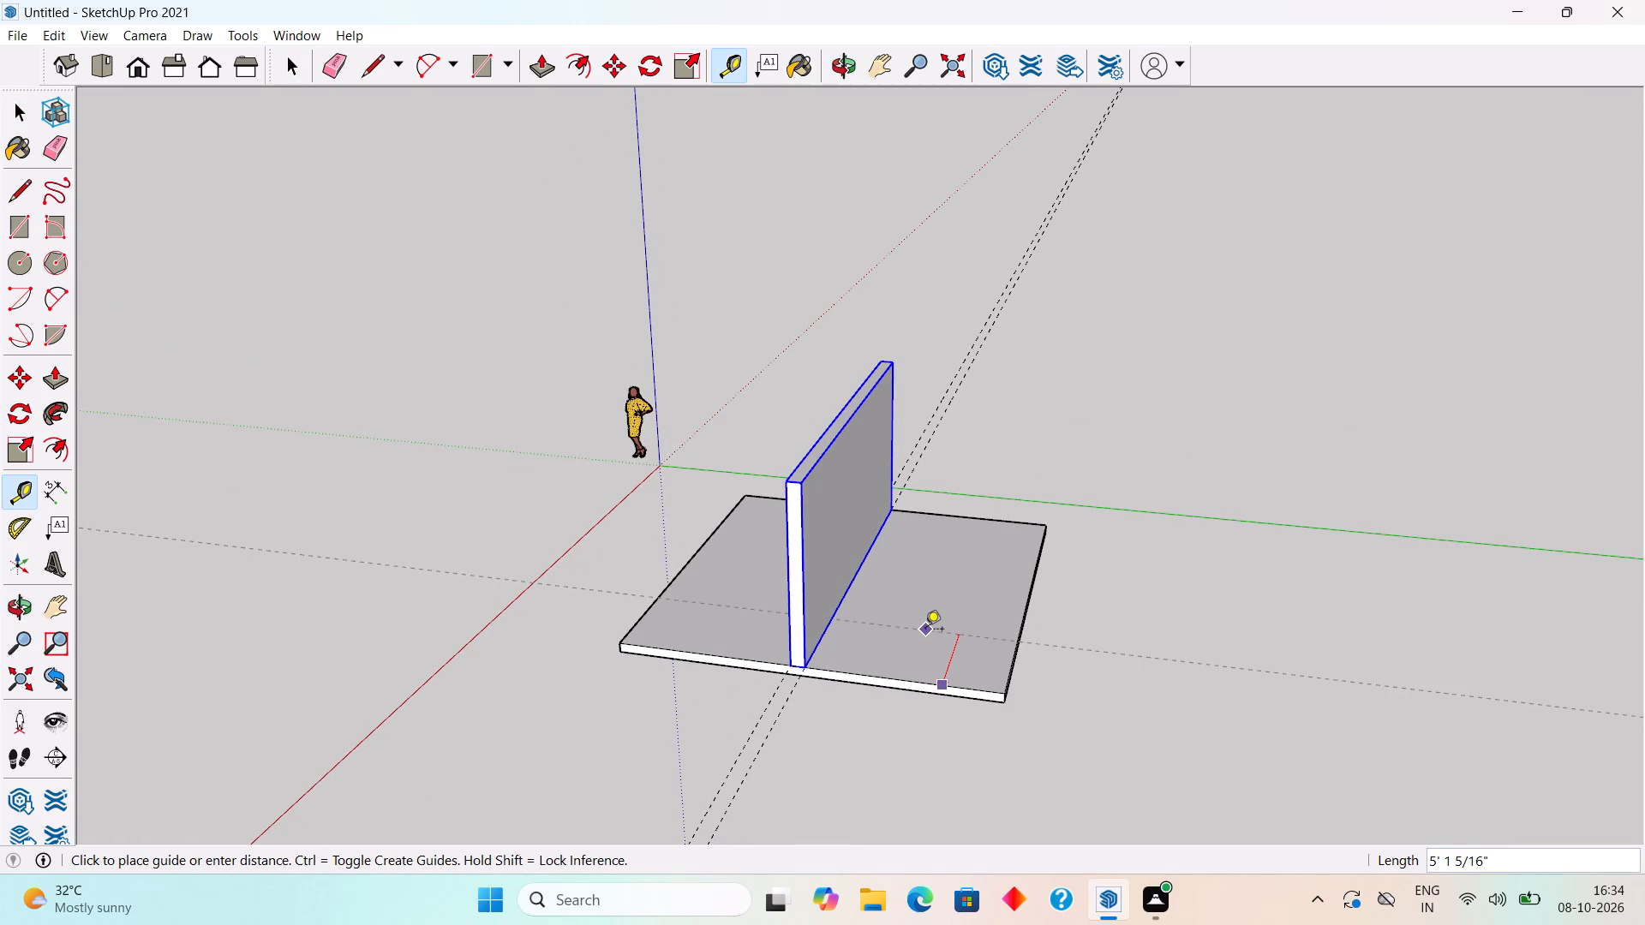
{"action": "type", "text": "9\""}
{"action": "key", "text": "Return"}
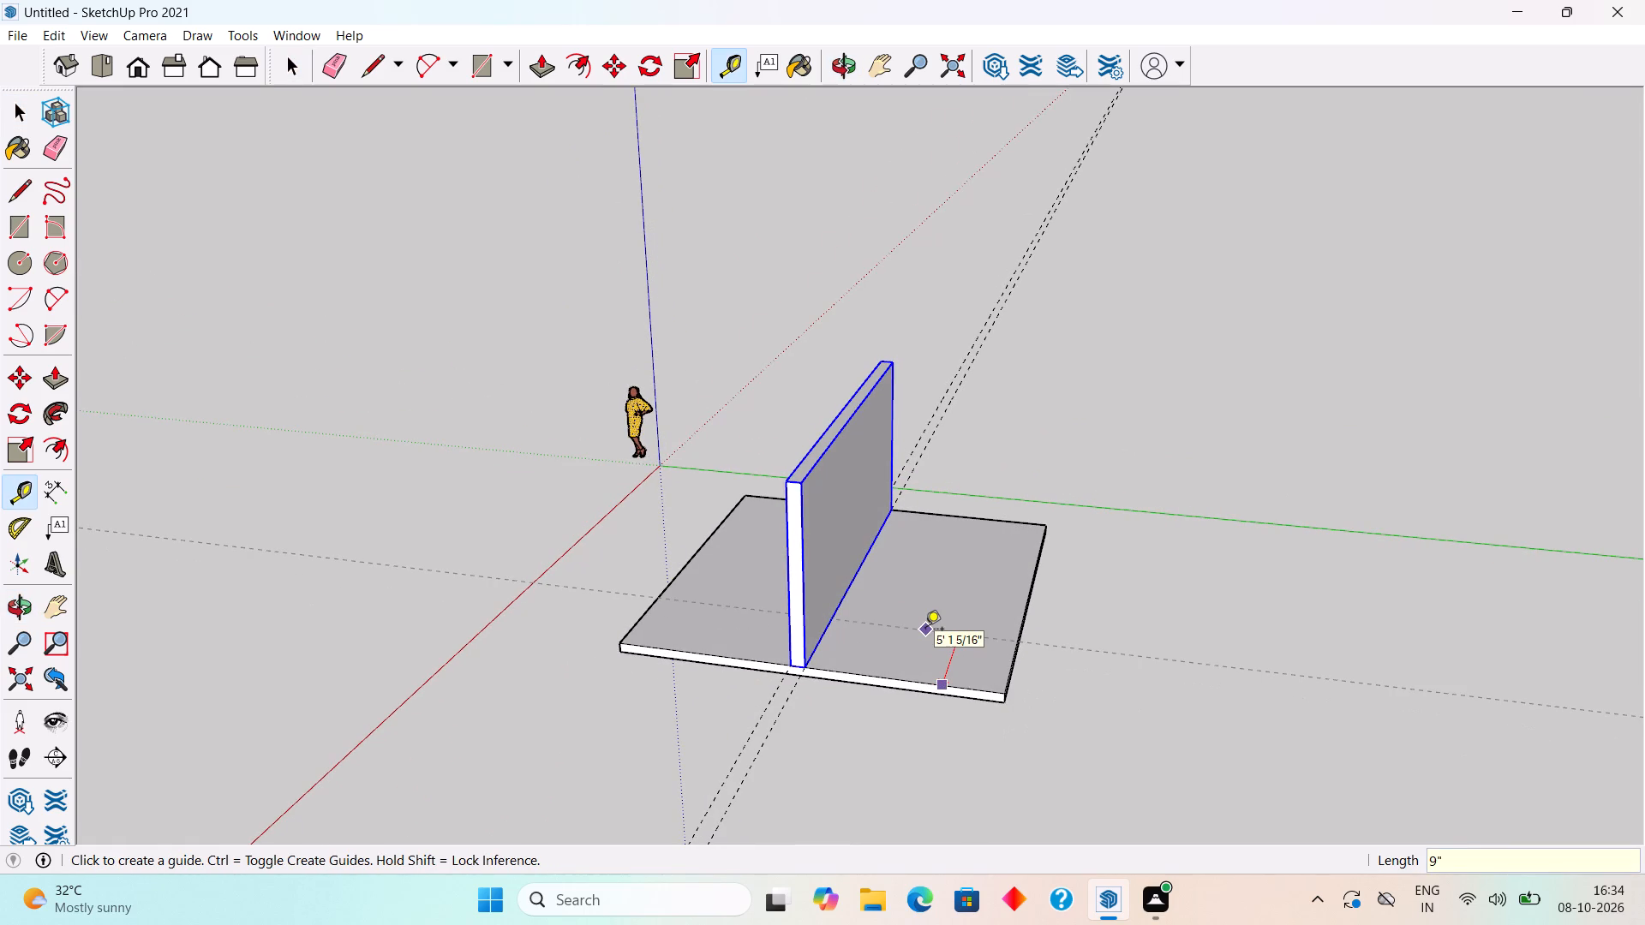
{"action": "key", "text": "space"}
Draw a 10' by 9" rectangle between the guide and the slab's side edge, from the middle wall to the slab corner.
{"action": "key", "text": "r"}
{"action": "scroll", "coordinate": [852, 657], "scroll_direction": "up", "scroll_amount": 1}
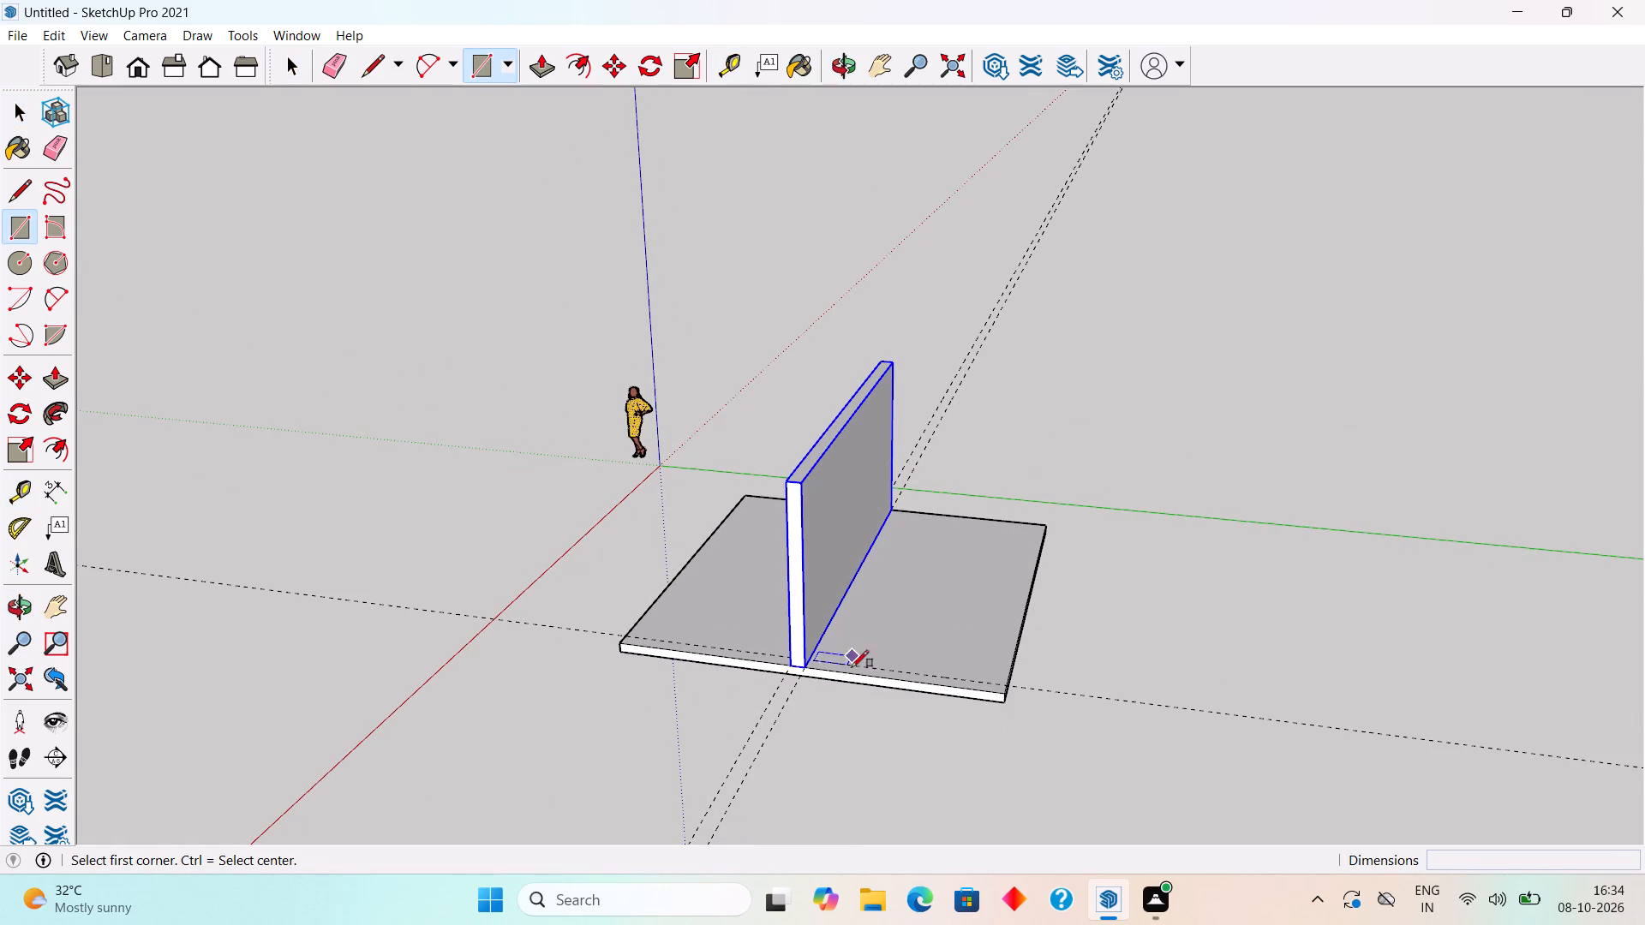
{"action": "scroll", "coordinate": [852, 667], "scroll_direction": "up", "scroll_amount": 15}
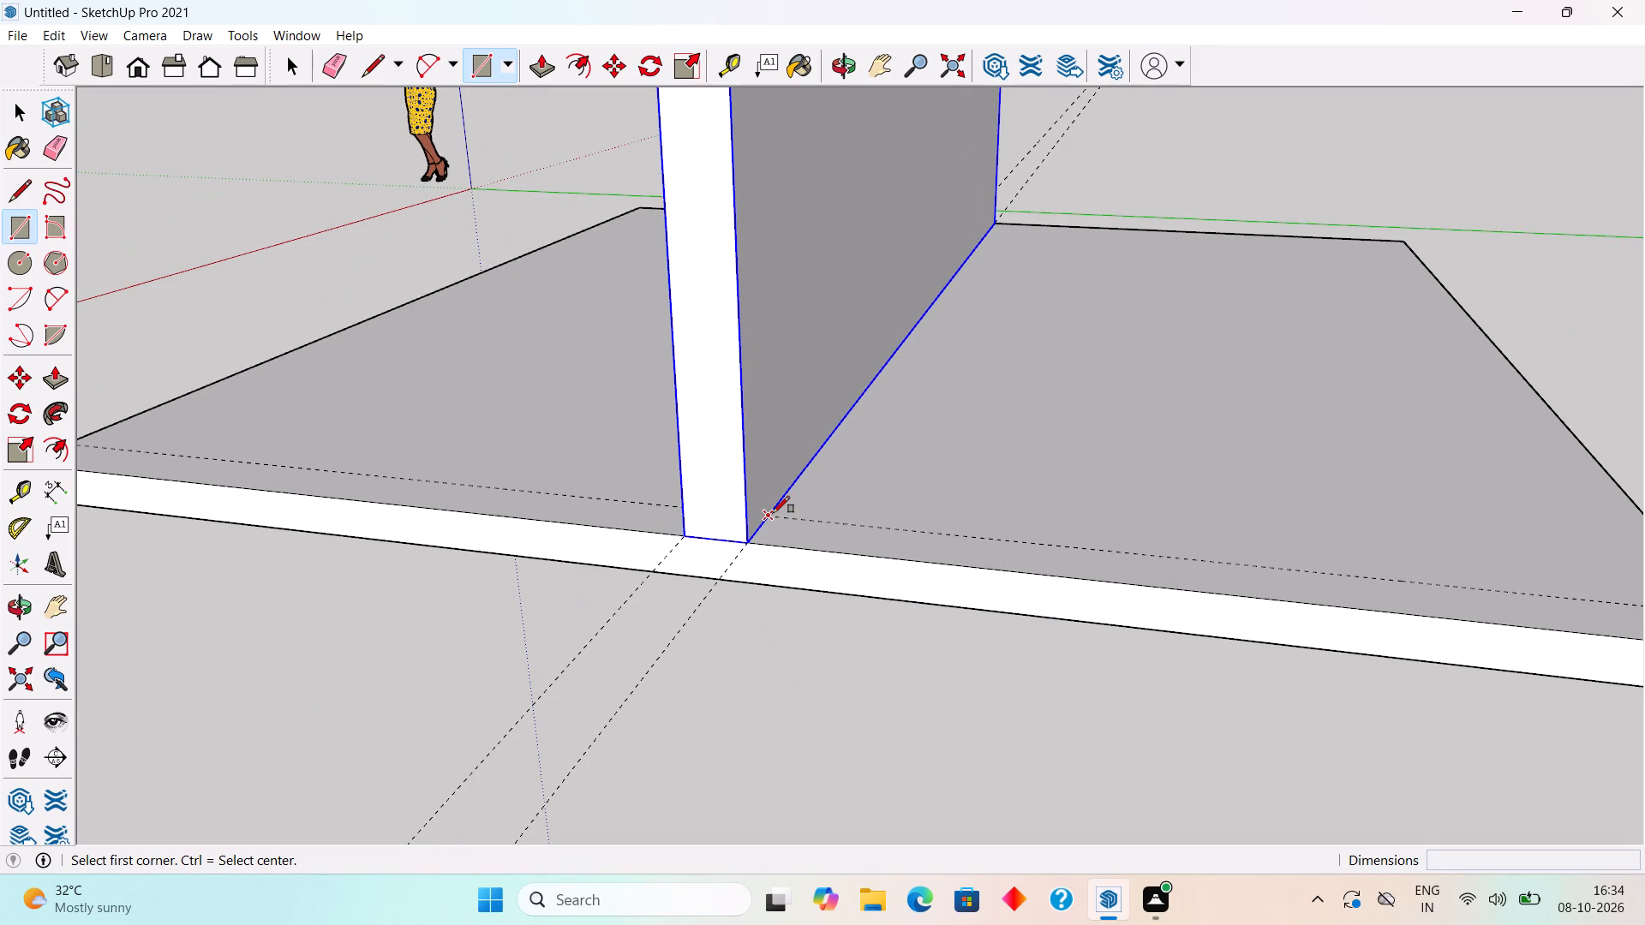
{"action": "left_click", "coordinate": [773, 513]}
{"action": "scroll", "coordinate": [997, 562], "scroll_direction": "down", "scroll_amount": 8}
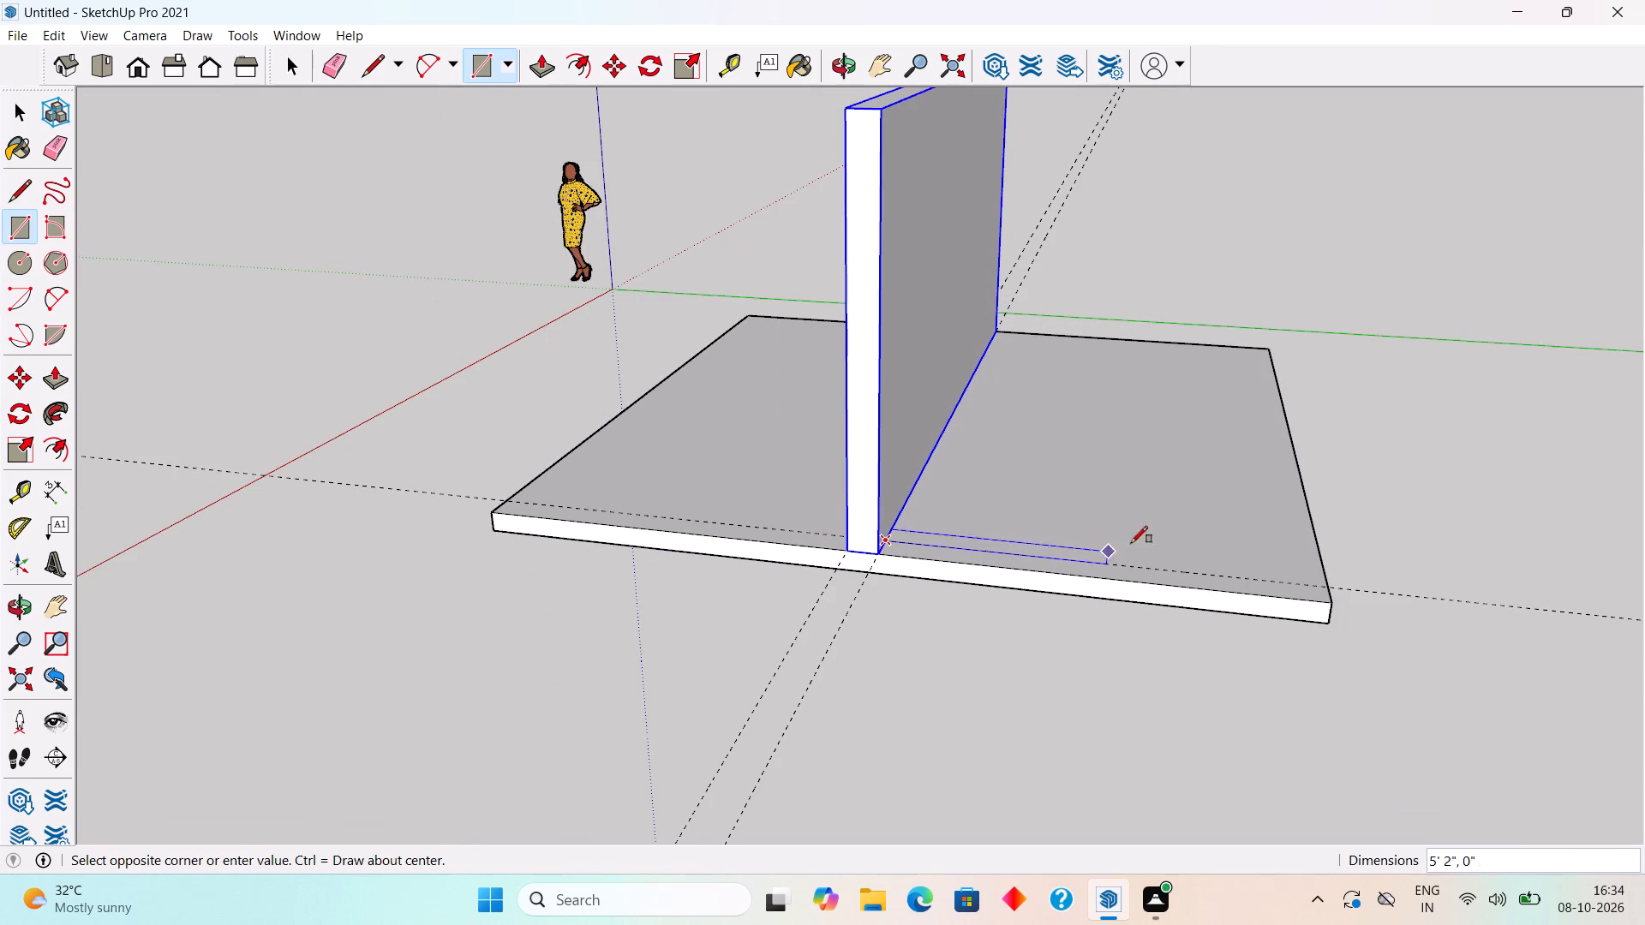
{"action": "left_click", "coordinate": [1330, 603]}
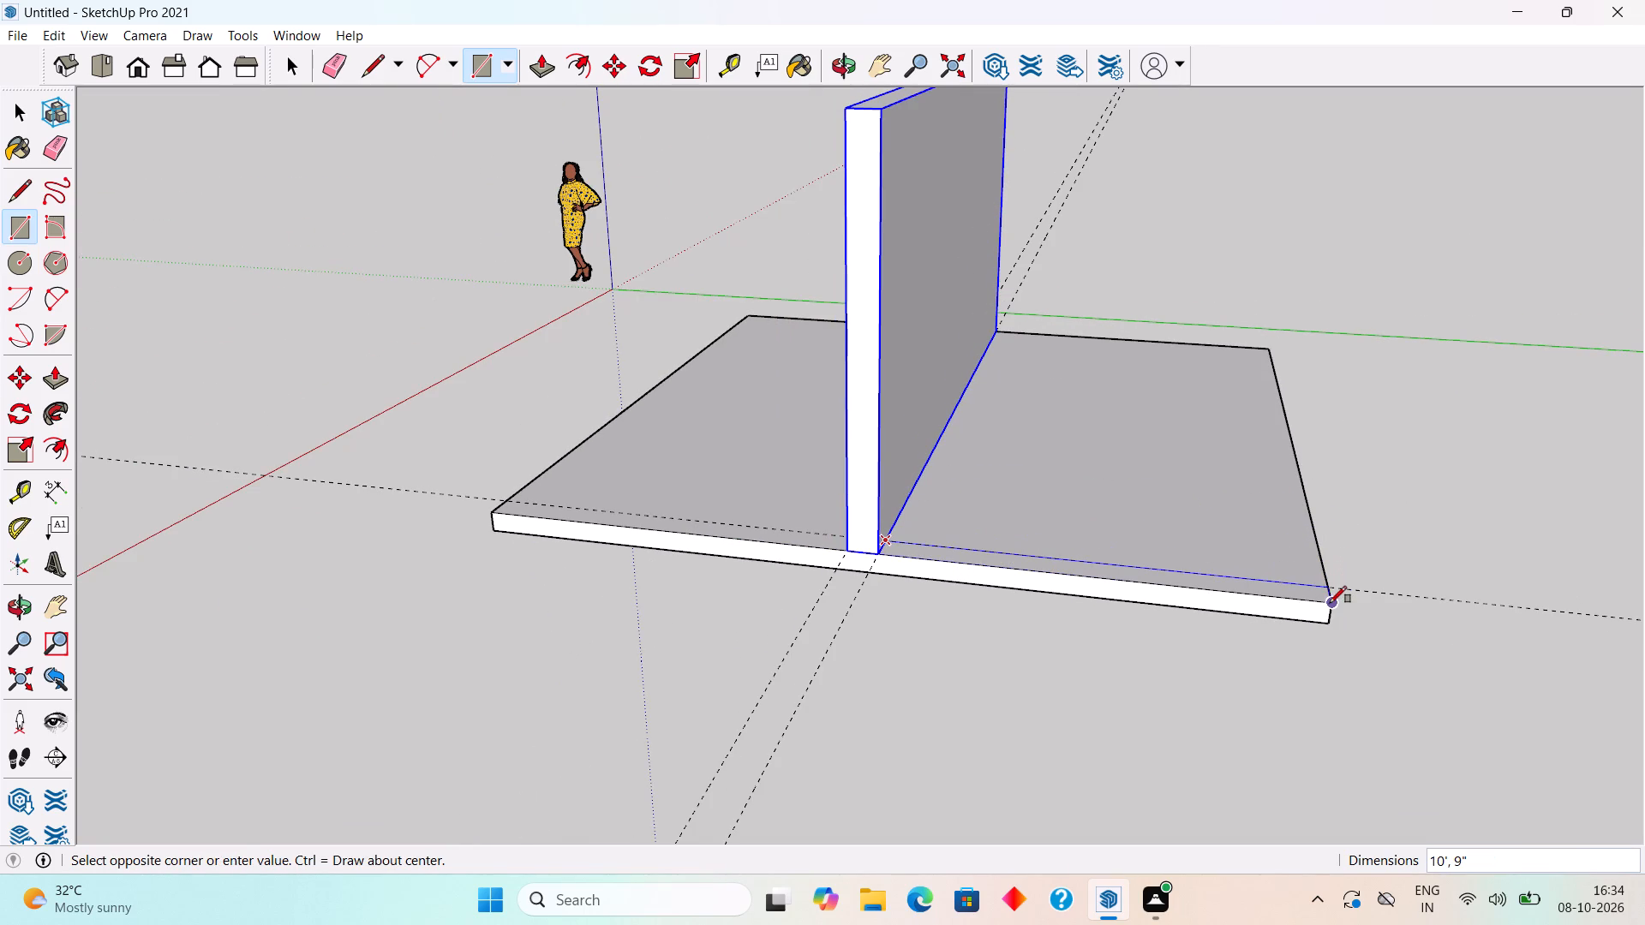
{"action": "middle_click_drag", "start_coordinate": [1332, 528], "coordinate": [799, 542]}
{"action": "scroll", "coordinate": [770, 547], "scroll_direction": "down", "scroll_amount": 3}
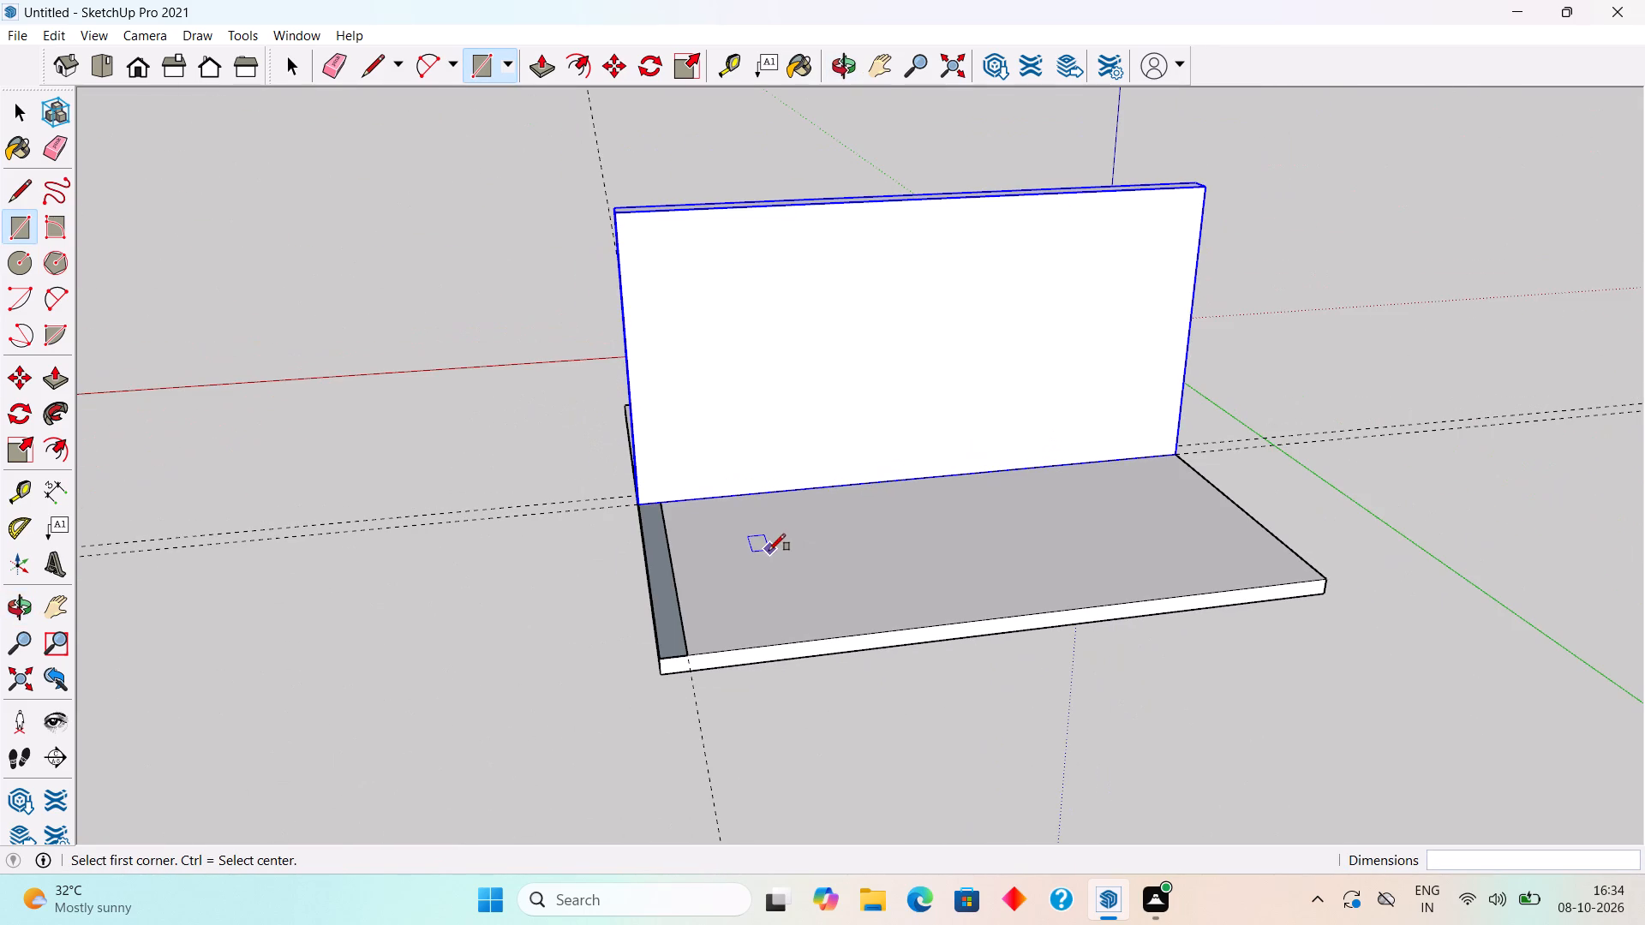
{"action": "key", "text": "space"}
Extrude the narrow side strip upward with Push/Pull to match the height of the middle wall.
{"action": "key", "text": "p"}
{"action": "left_click", "coordinate": [682, 629]}
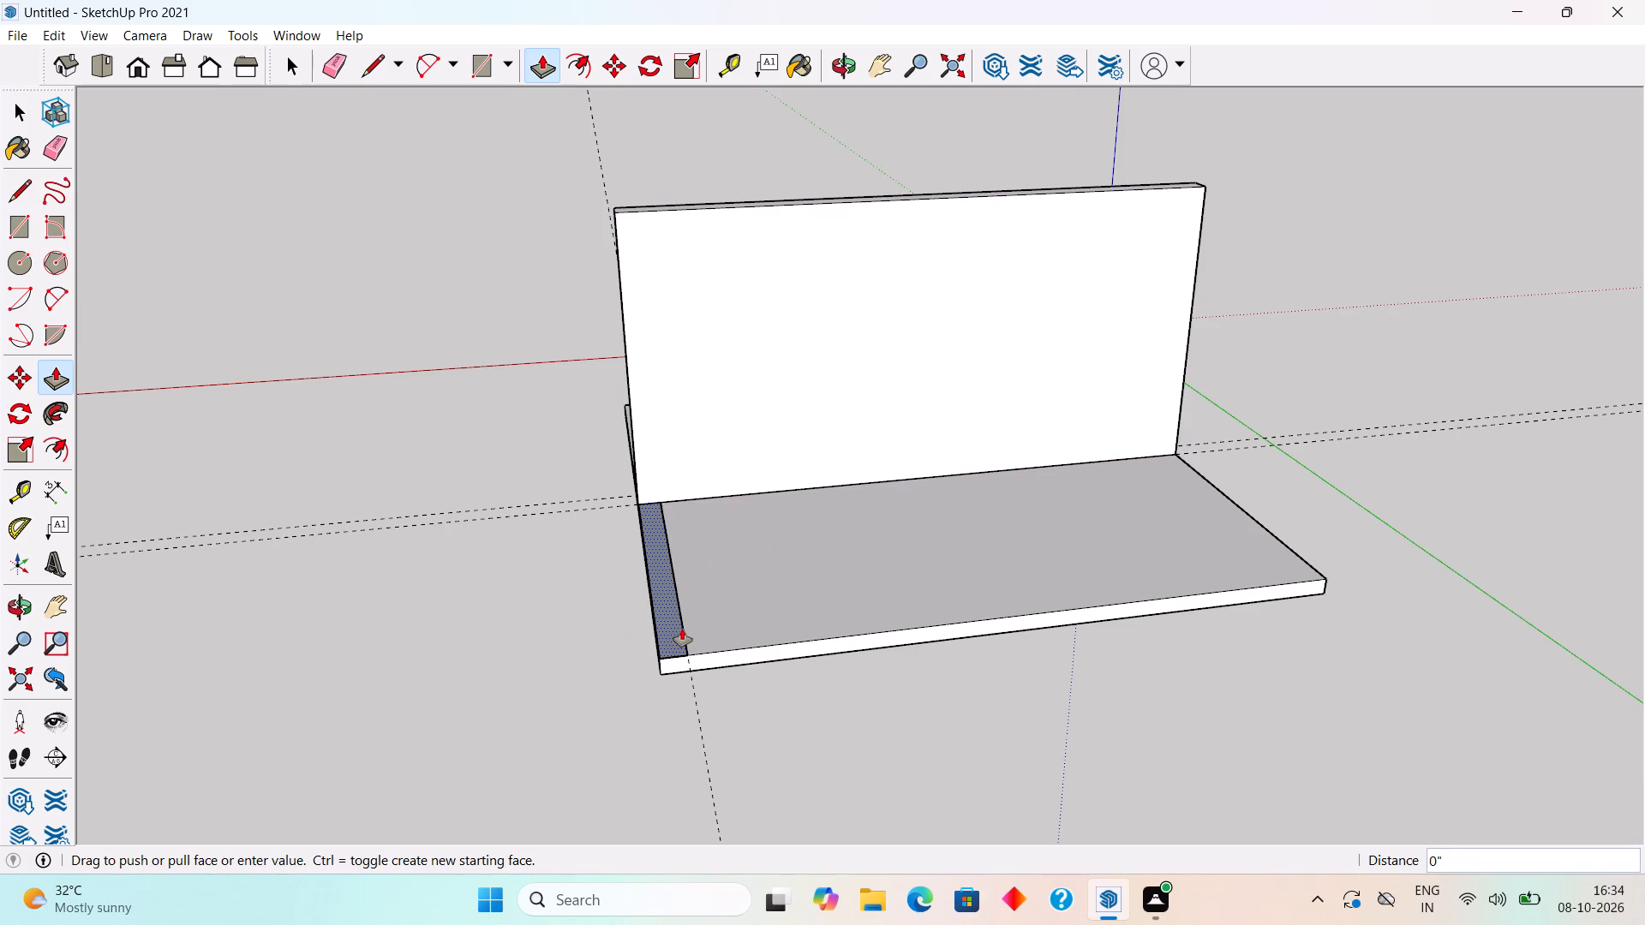
{"action": "left_click", "coordinate": [978, 197]}
{"action": "key", "text": "space"}
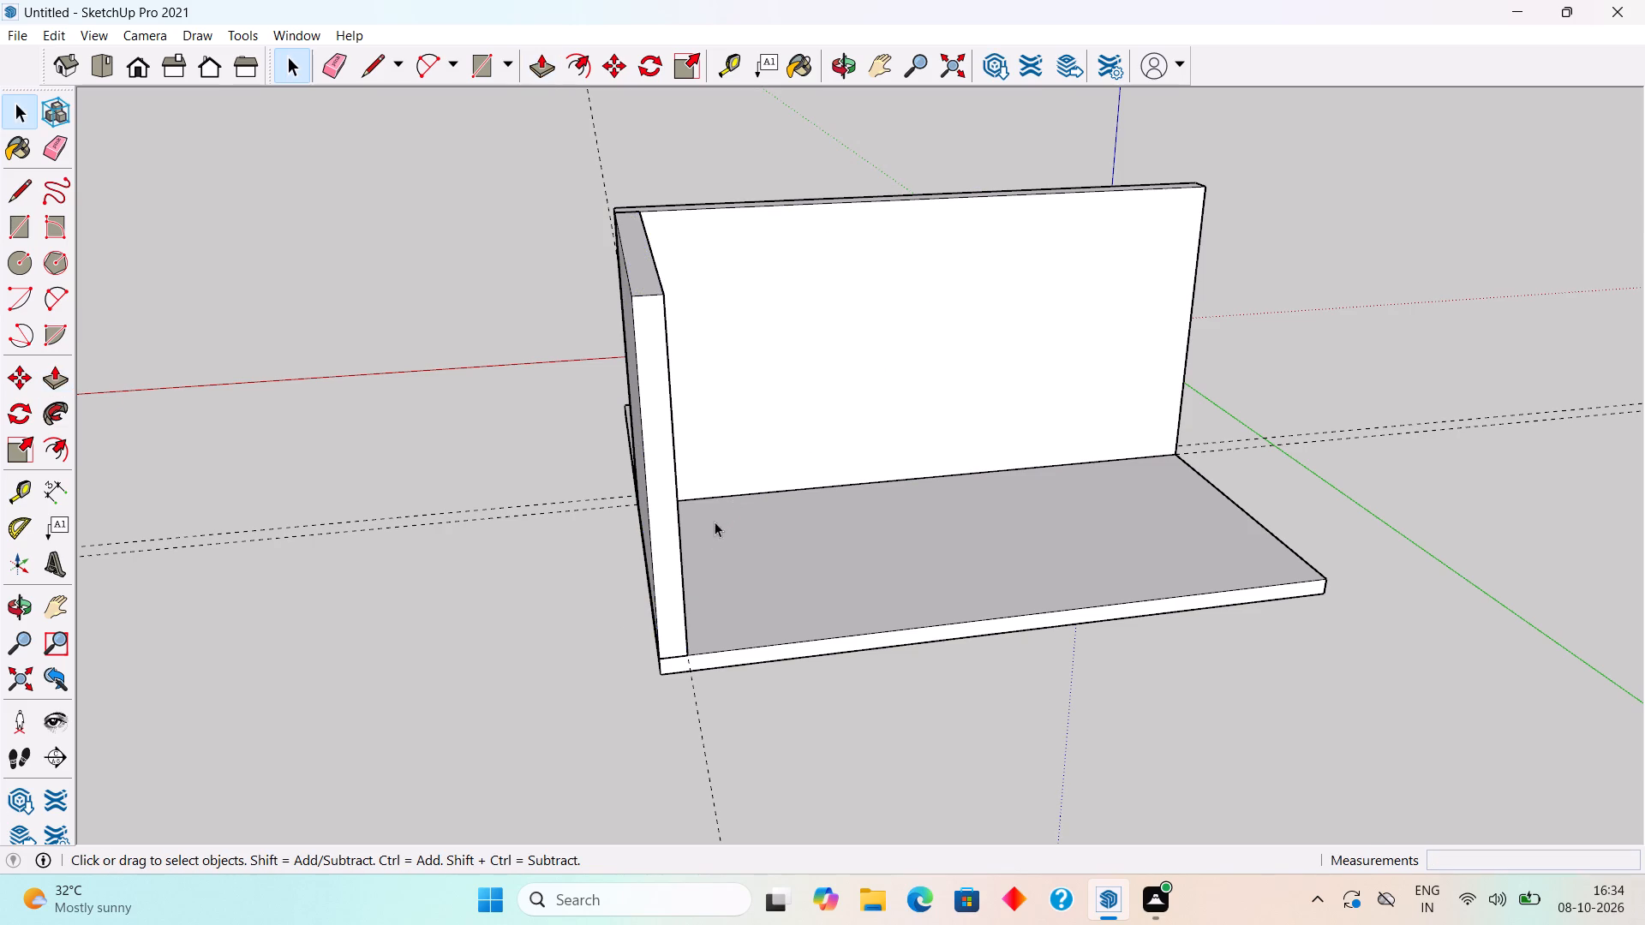
Select all of the new side wall's geometry and make it a group.
{"action": "triple_click", "coordinate": [676, 545]}
{"action": "right_click", "coordinate": [676, 545]}
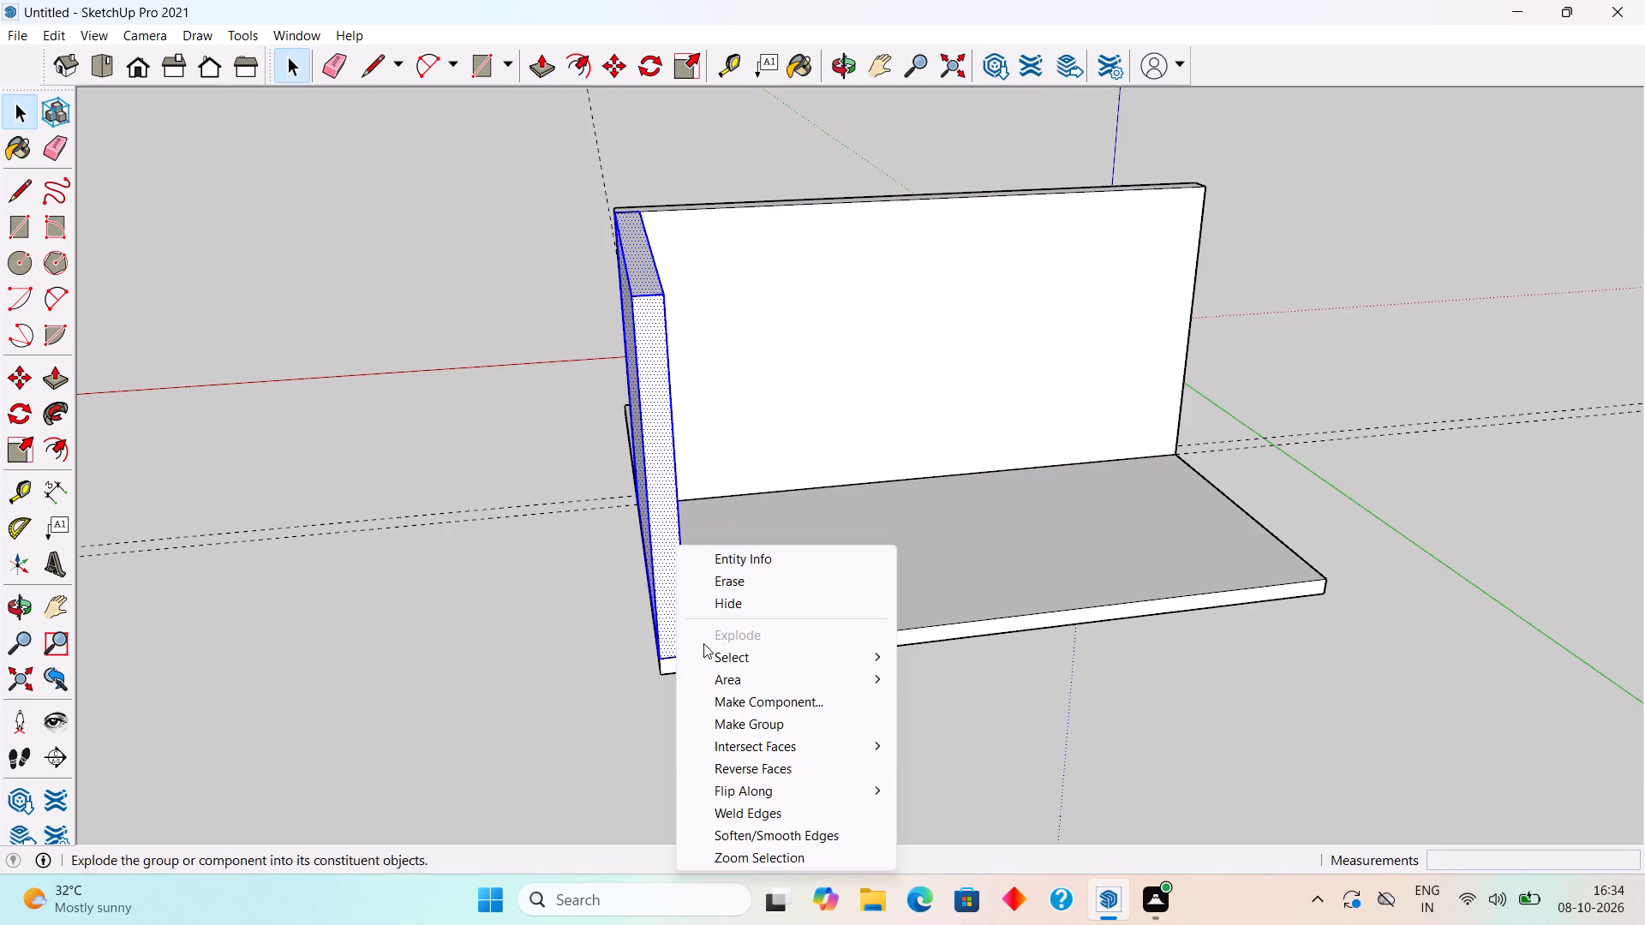
{"action": "left_click", "coordinate": [757, 724]}
Place a guide line 9" inside the slab's opposite side edge, parallel to the first side wall.
{"action": "scroll", "coordinate": [1373, 456], "scroll_direction": "down", "scroll_amount": 1}
{"action": "middle_click_drag", "start_coordinate": [1372, 457], "coordinate": [1162, 516]}
{"action": "scroll", "coordinate": [1162, 516], "scroll_direction": "down", "scroll_amount": 3}
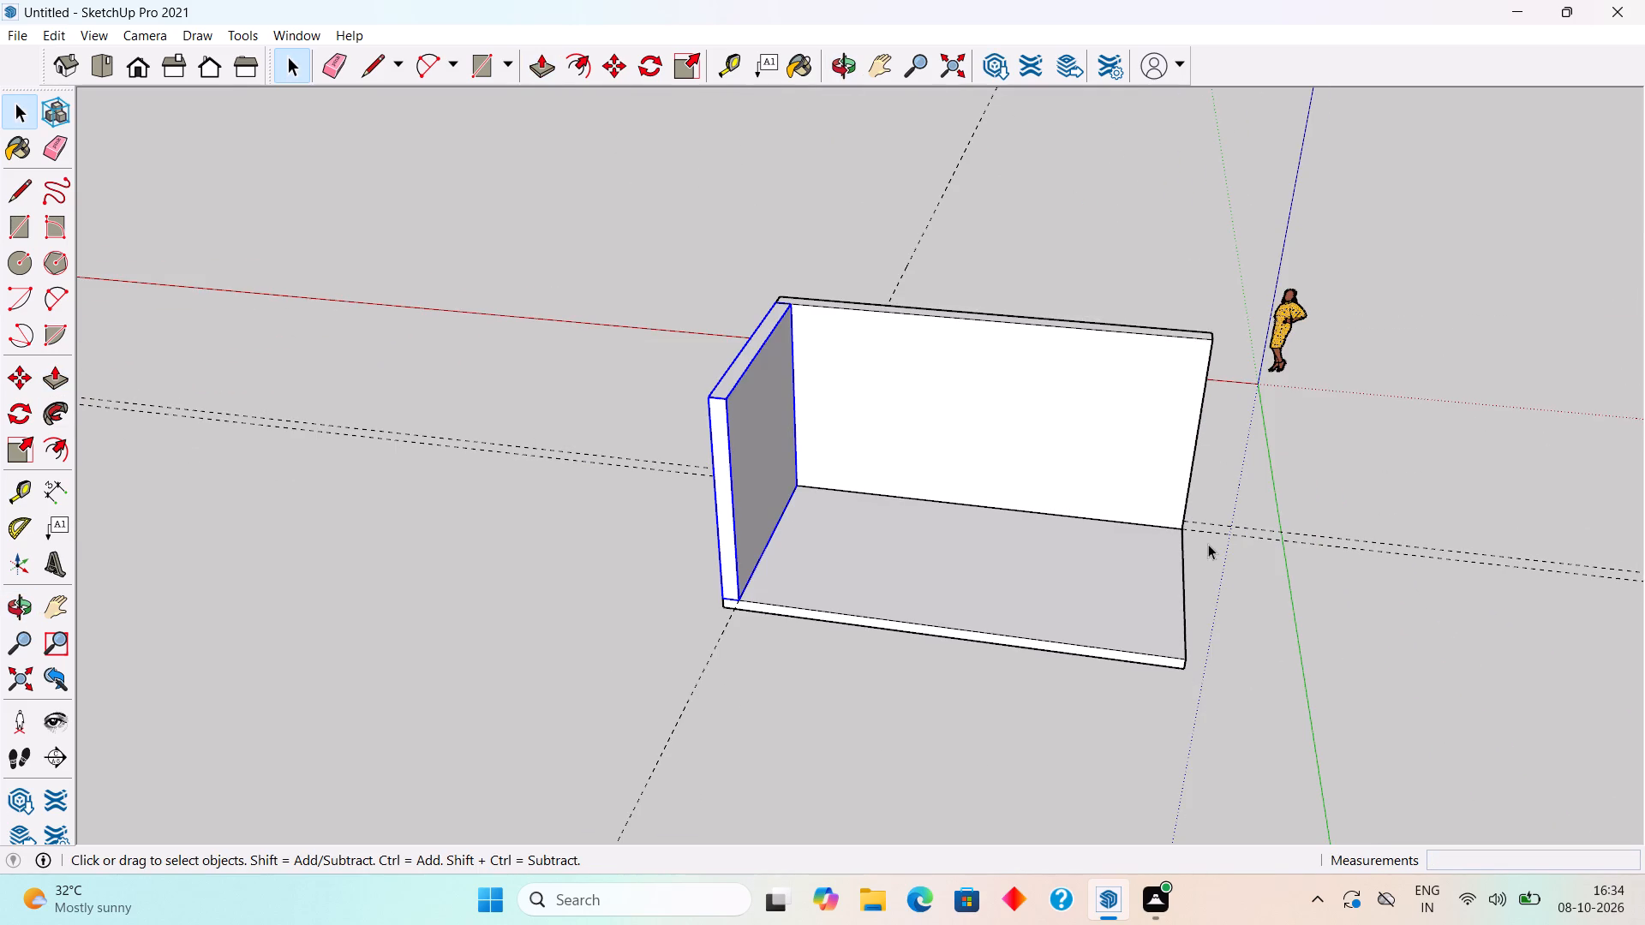
{"action": "scroll", "coordinate": [1221, 556], "scroll_direction": "down", "scroll_amount": 1}
{"action": "key", "text": "t"}
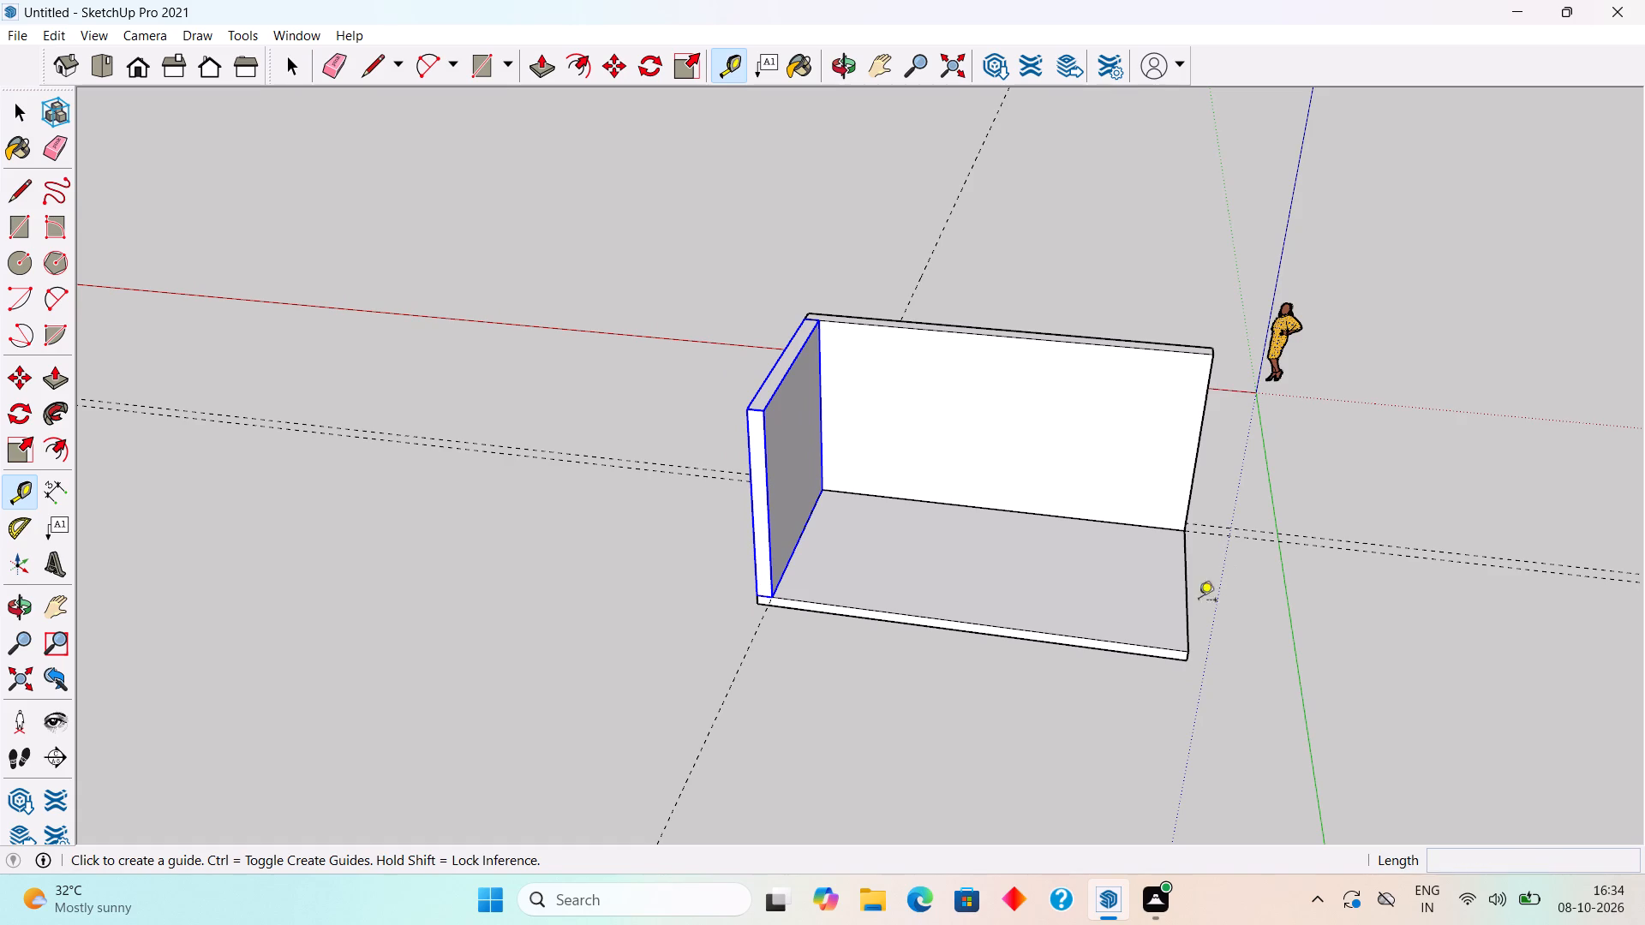
{"action": "left_click", "coordinate": [1189, 614]}
{"action": "type", "text": "9\""}
{"action": "key", "text": "Return"}
{"action": "key", "text": "space"}
Draw a 10' by 9" rectangle between this guide and the slab's side edge, from the middle wall to the corner.
{"action": "type", "text": "r"}
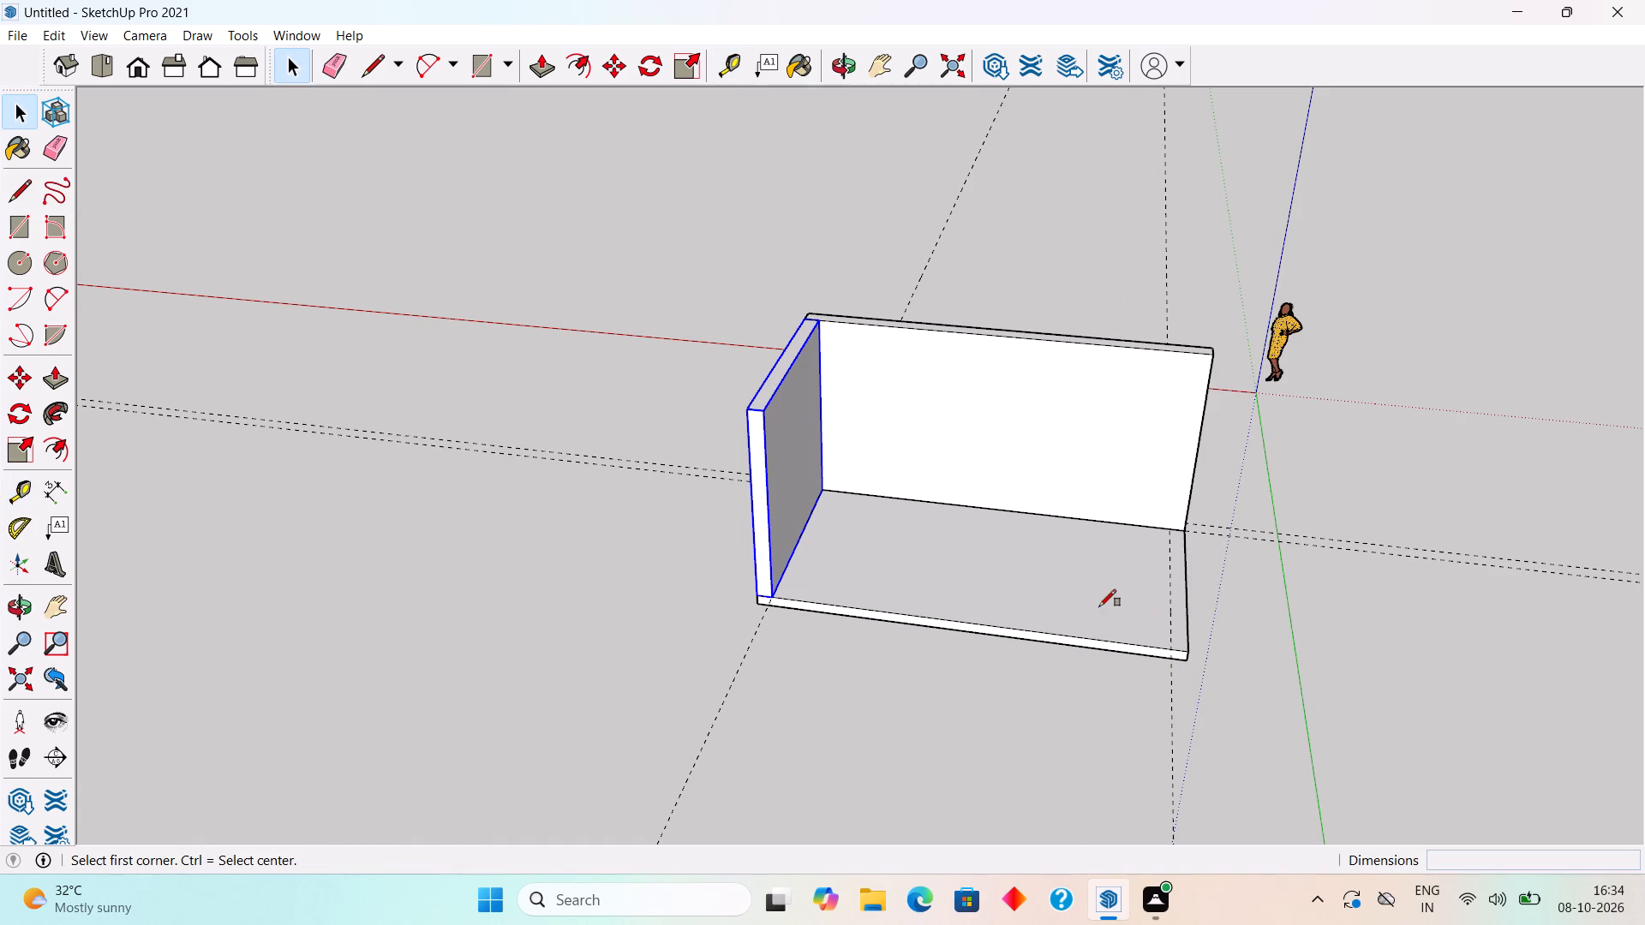
{"action": "scroll", "coordinate": [1204, 533], "scroll_direction": "up", "scroll_amount": 10}
{"action": "left_click", "coordinate": [1148, 521]}
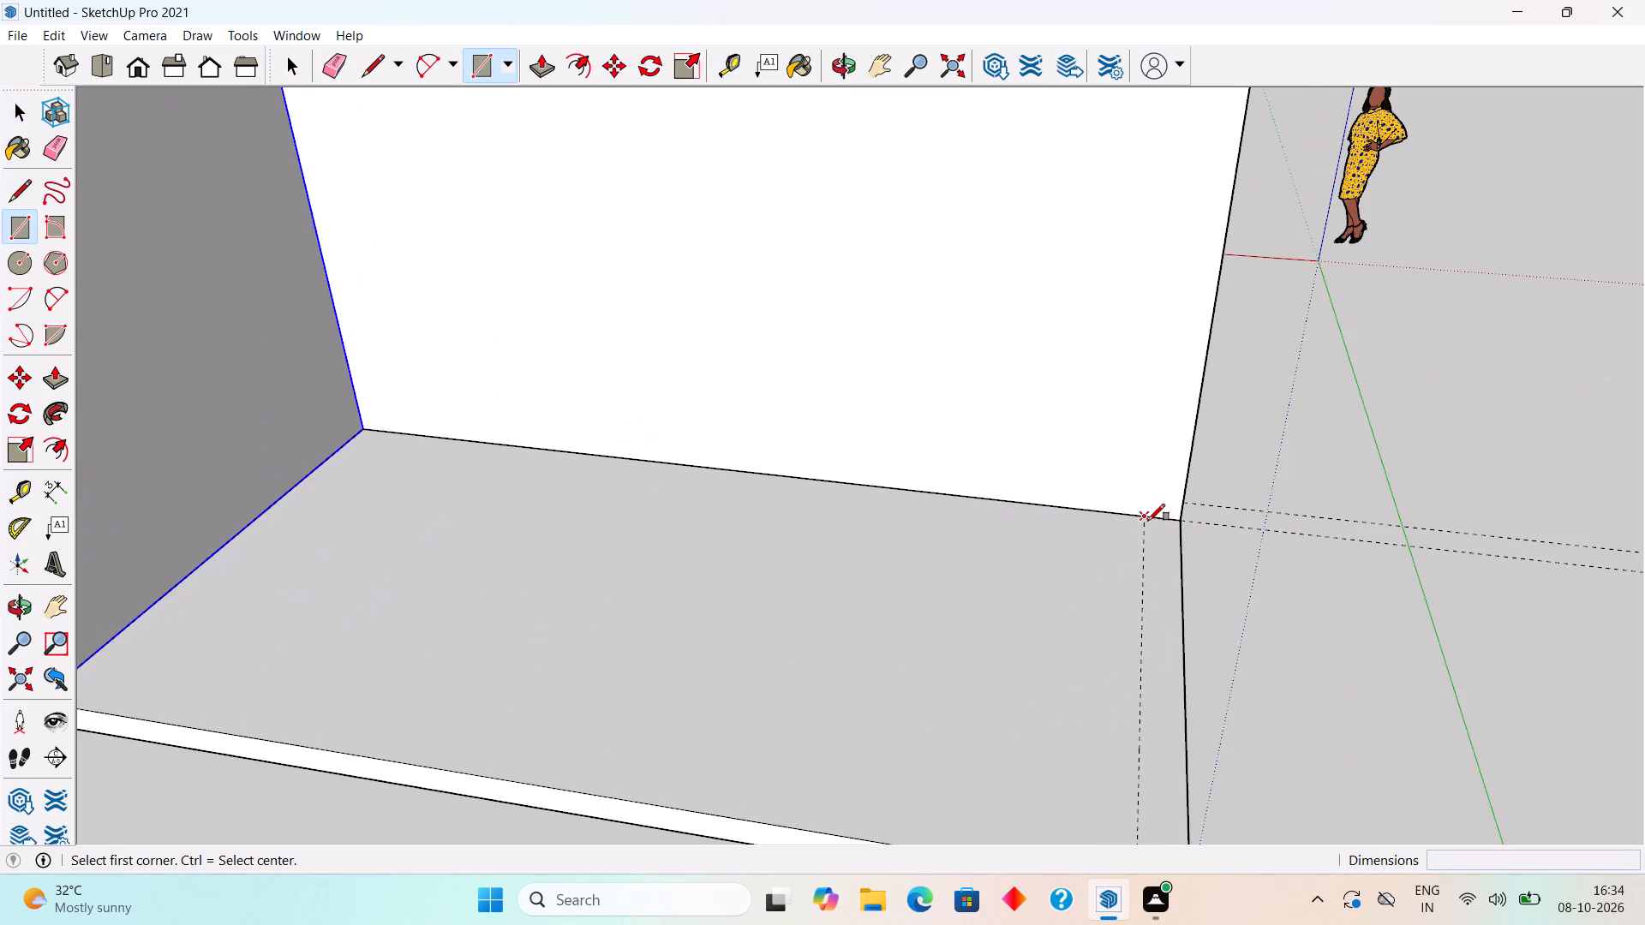
{"action": "scroll", "coordinate": [1159, 535], "scroll_direction": "down", "scroll_amount": 7}
{"action": "left_click", "coordinate": [1171, 690]}
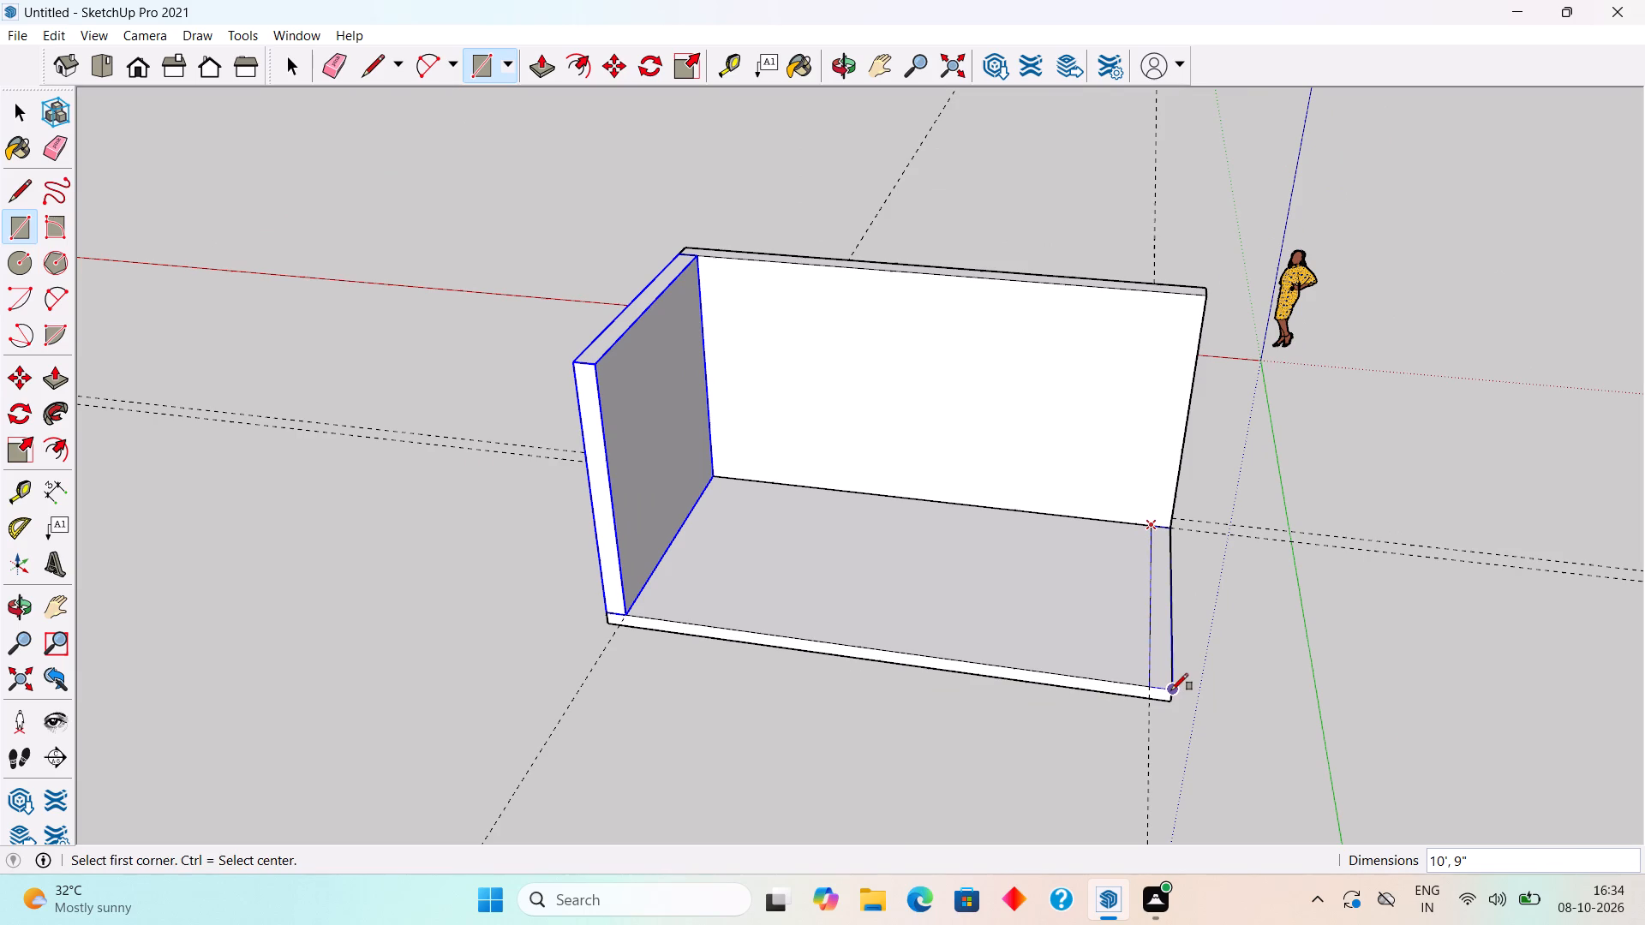
{"action": "key", "text": "space"}
Extrude the second side strip upward with Push/Pull to match the height of the first side wall.
{"action": "type", "text": "p"}
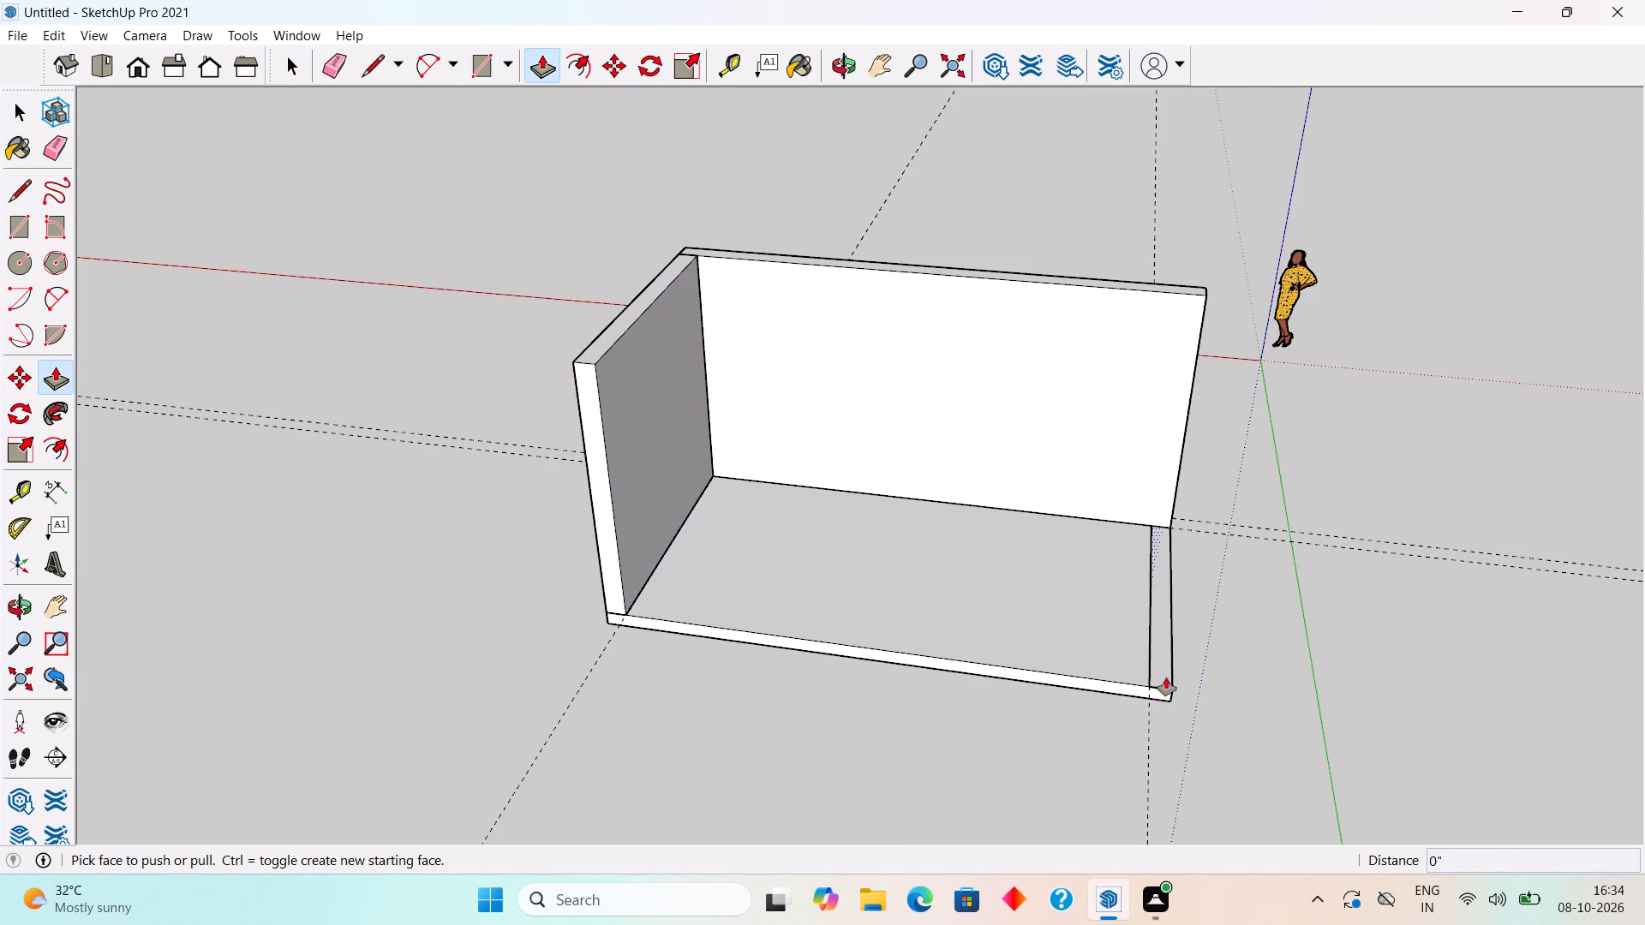
{"action": "left_click", "coordinate": [1166, 677]}
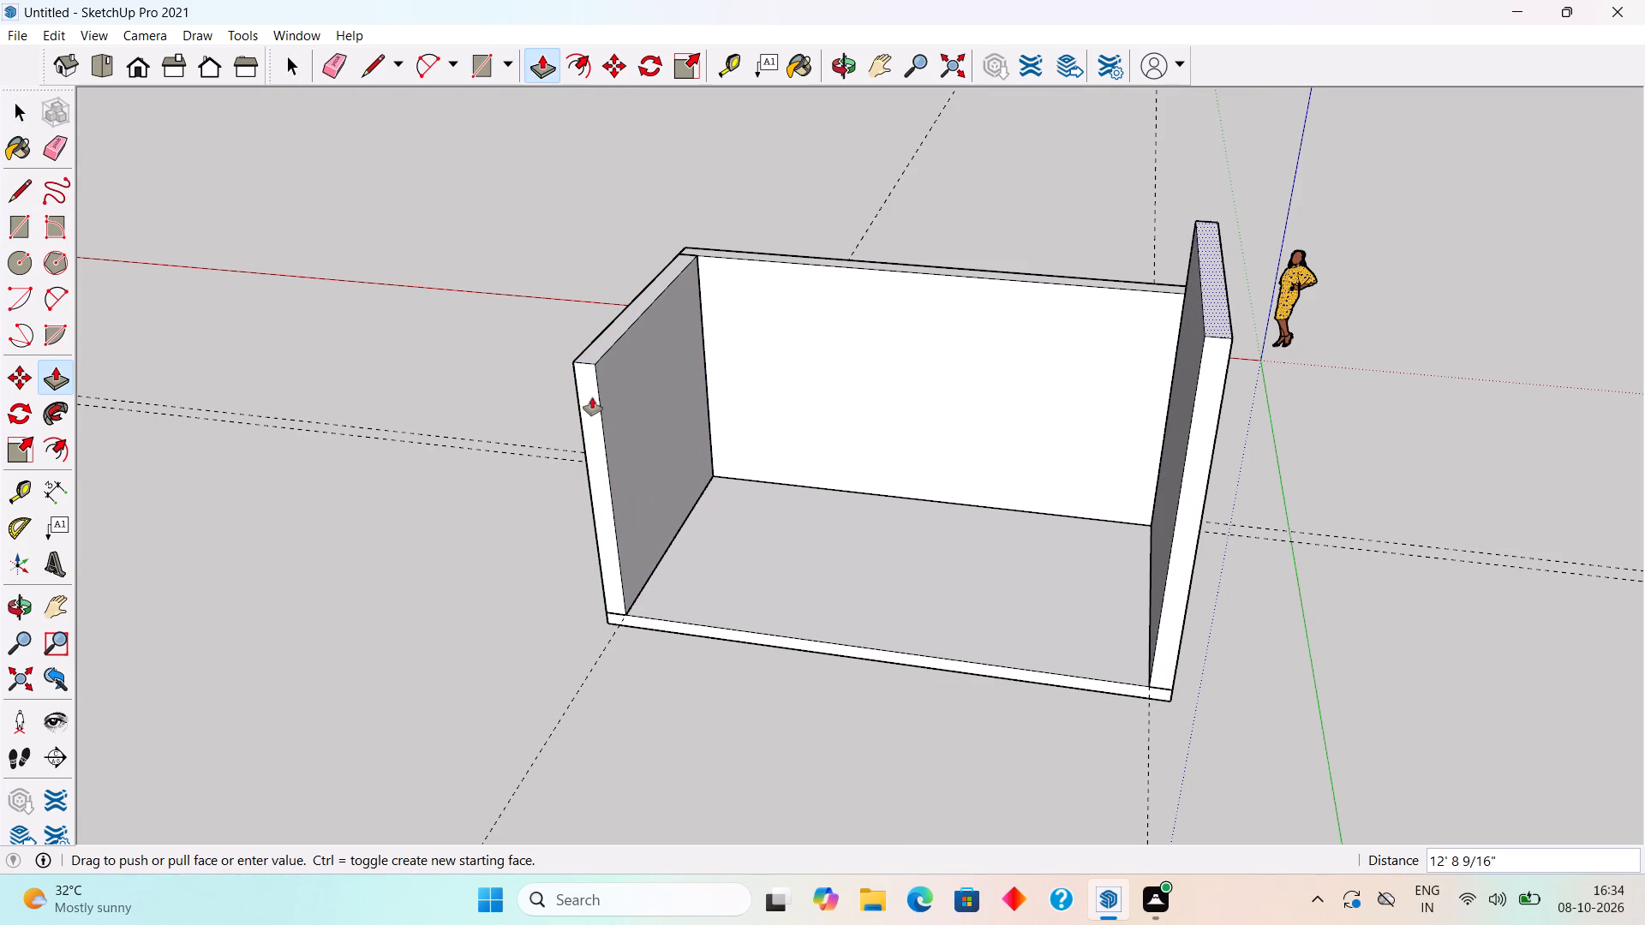
{"action": "left_click", "coordinate": [583, 360]}
{"action": "key", "text": "space"}
Select all of the second side wall's geometry and make it a group.
{"action": "triple_click", "coordinate": [1185, 482]}
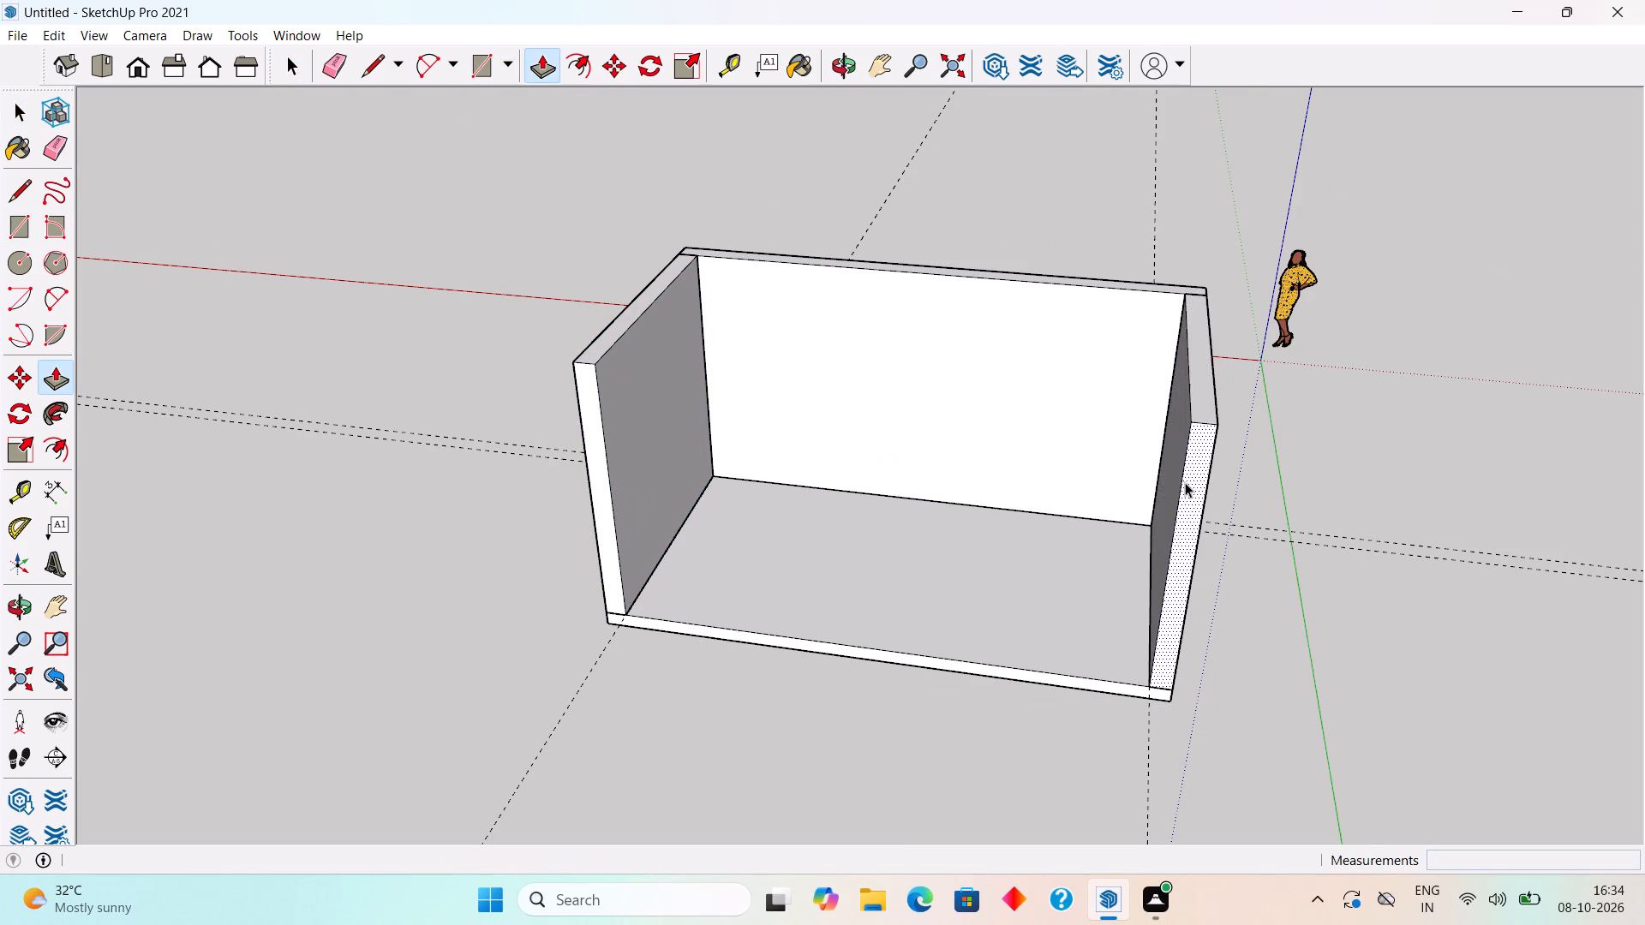
{"action": "right_click", "coordinate": [1186, 481]}
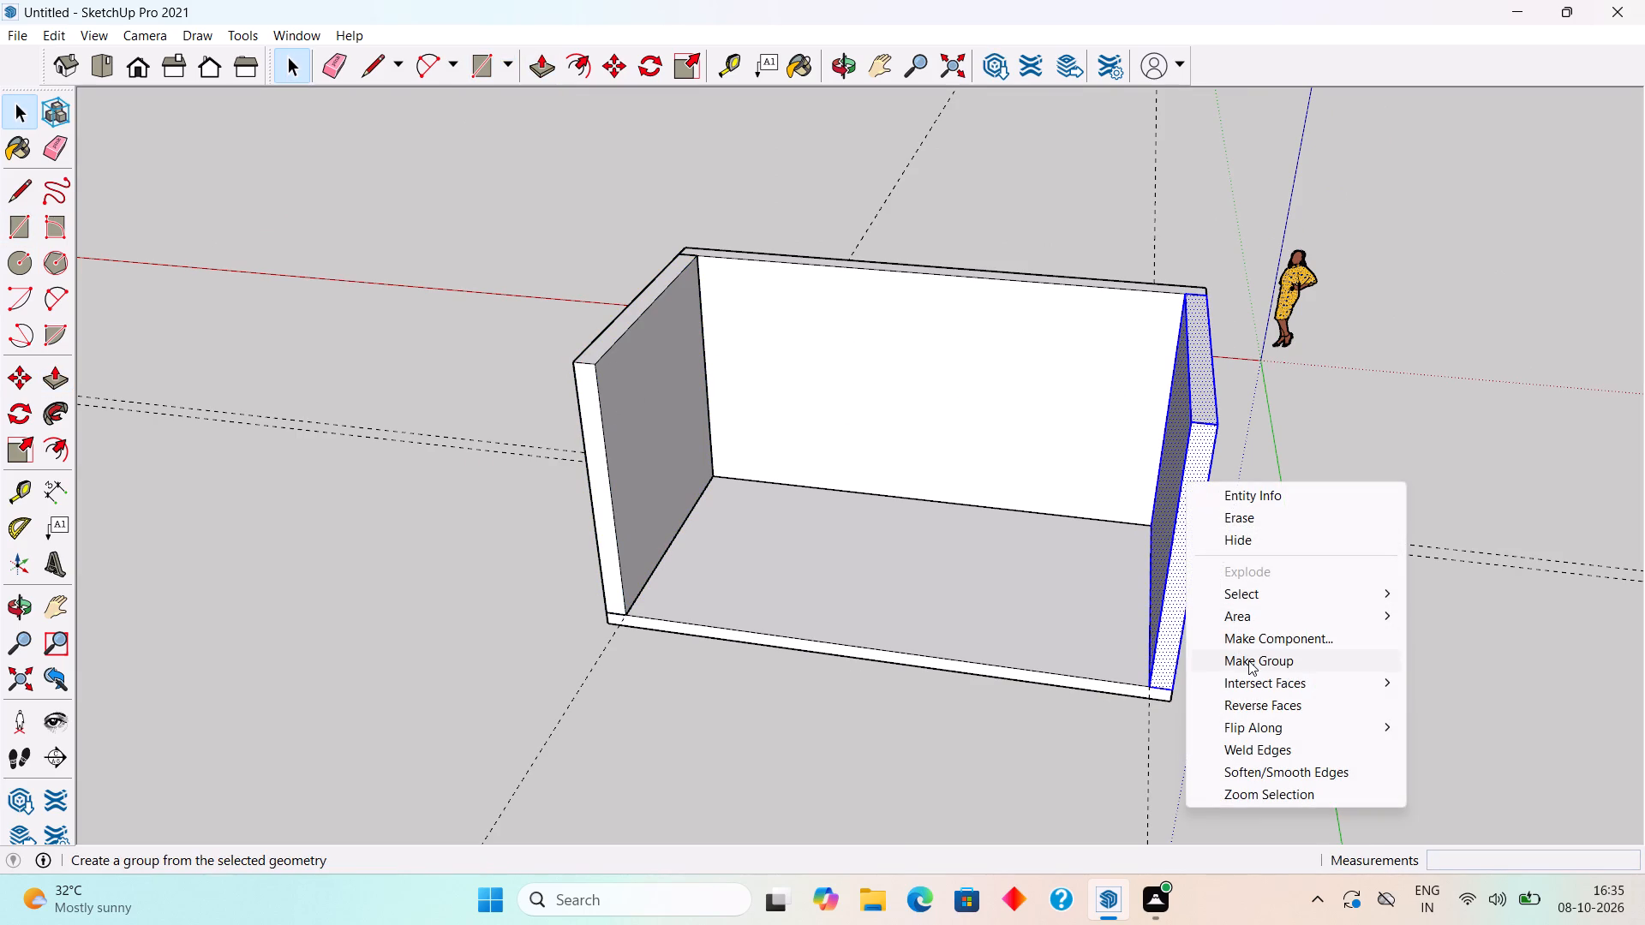
{"action": "left_click", "coordinate": [1248, 660]}
Place a guide line 9" inside the slab's end edge between the two side walls, parallel to the middle wall.
{"action": "middle_click_drag", "start_coordinate": [1028, 707], "coordinate": [1092, 637]}
{"action": "scroll", "coordinate": [1092, 637], "scroll_direction": "down", "scroll_amount": 3}
{"action": "scroll", "coordinate": [1092, 634], "scroll_direction": "up", "scroll_amount": 3}
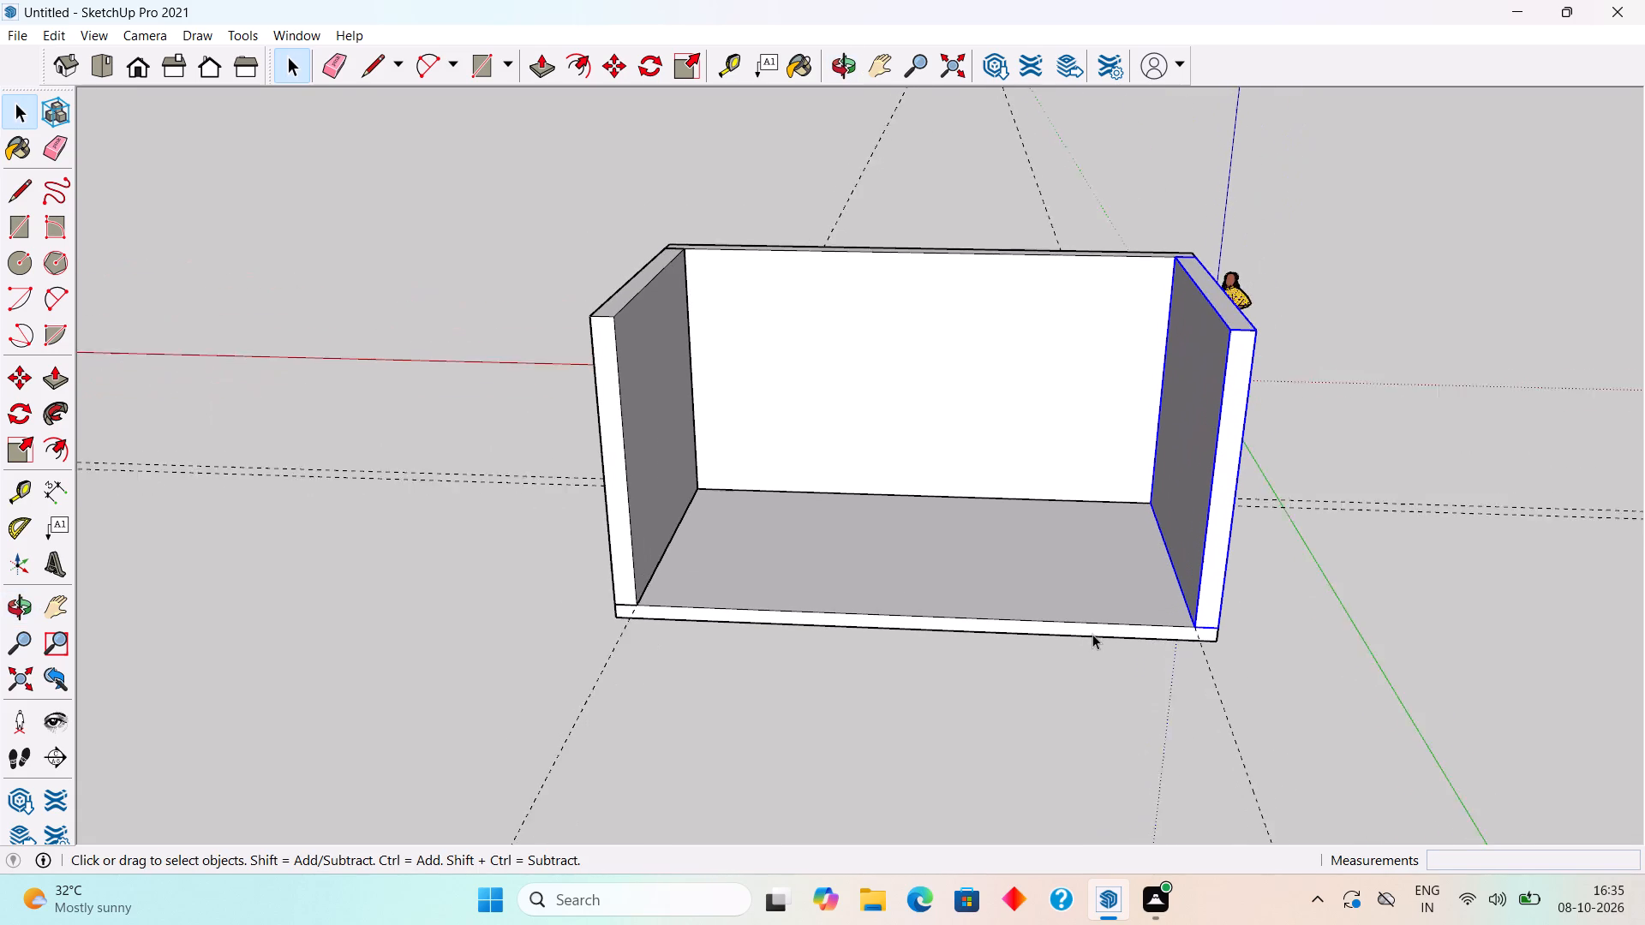
{"action": "scroll", "coordinate": [1092, 634], "scroll_direction": "up", "scroll_amount": 1}
{"action": "key", "text": "t"}
{"action": "left_click", "coordinate": [1107, 621]}
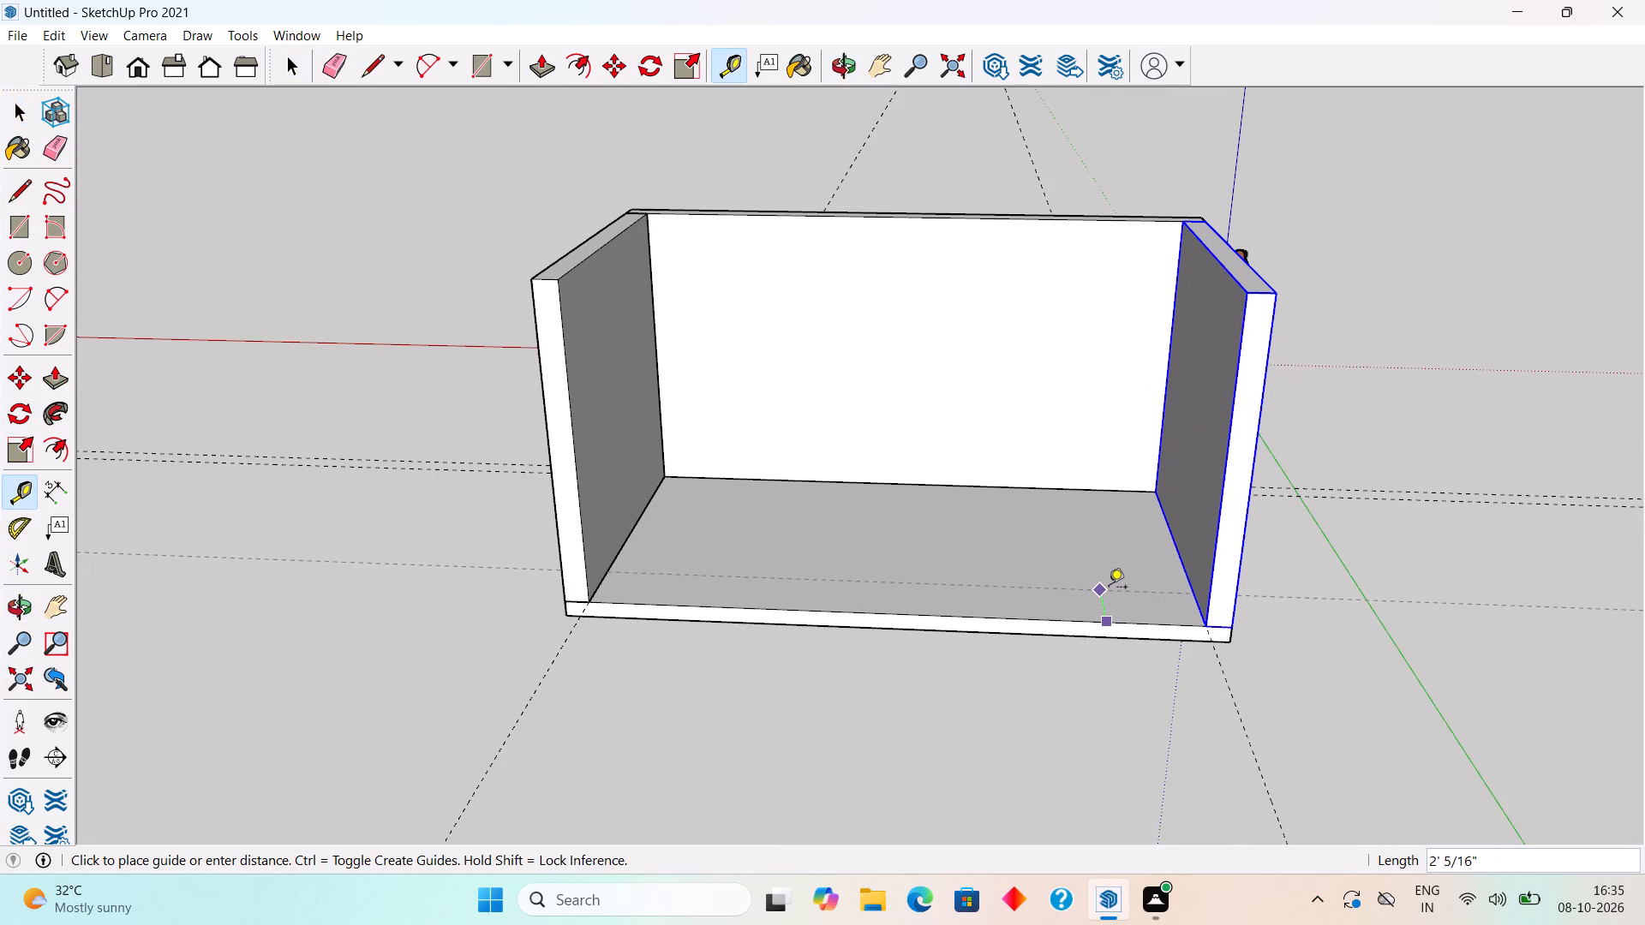
{"action": "type", "text": "9\""}
{"action": "key", "text": "Return"}
{"action": "key", "text": "space"}
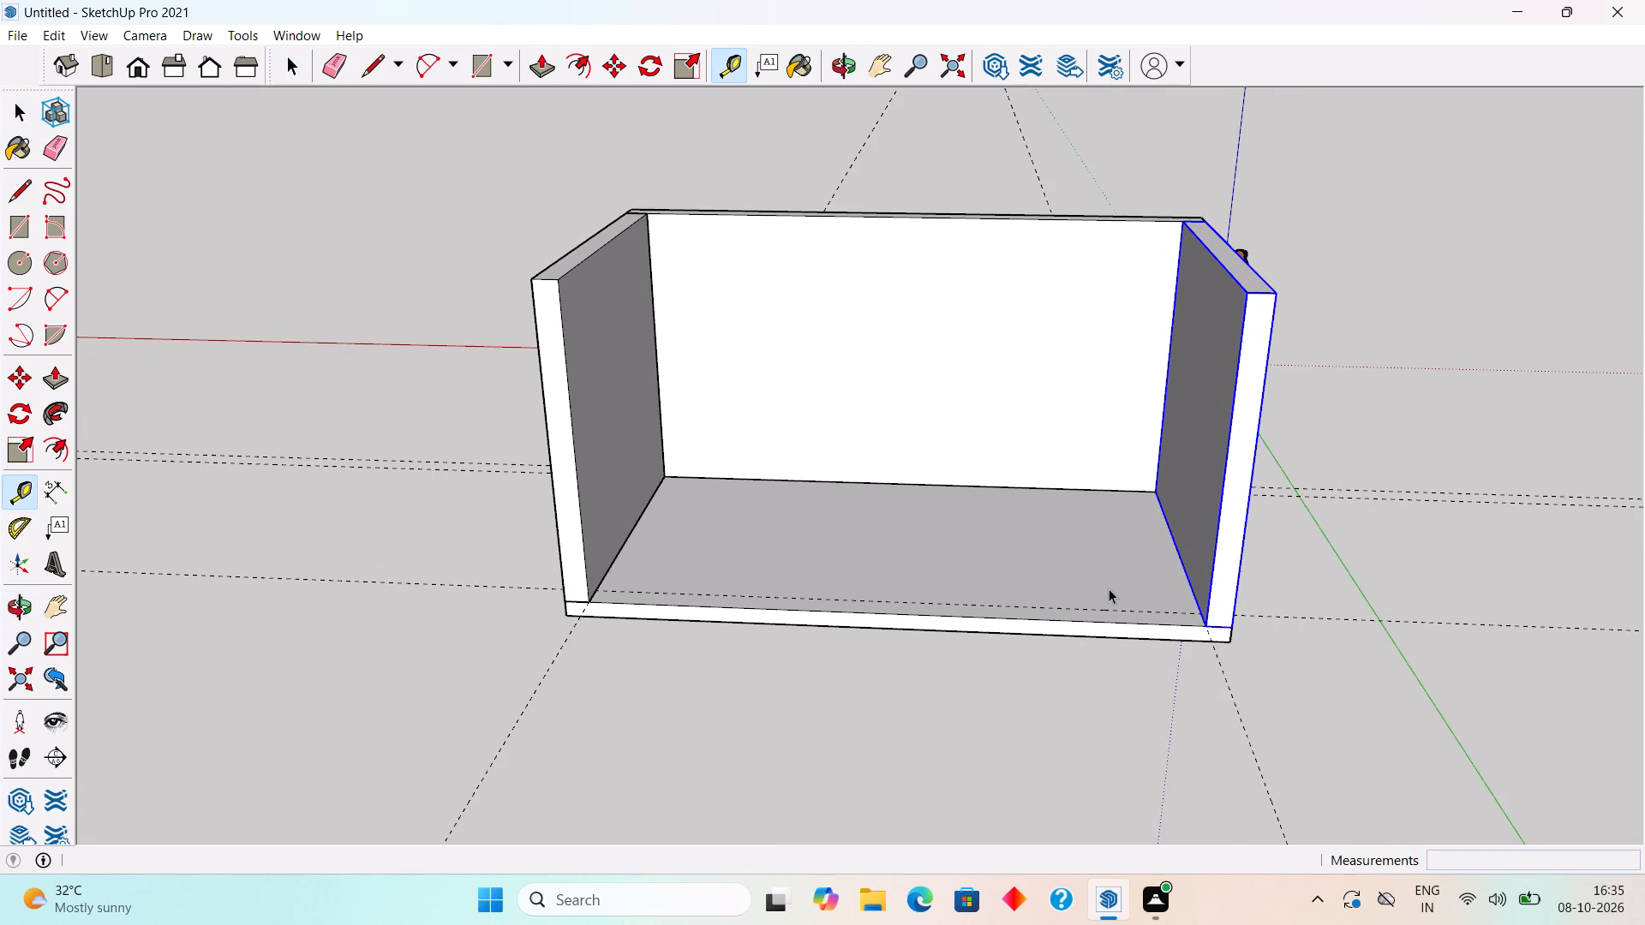
Draw an 18' 6" by 9" rectangle between the end guide and the slab edge, spanning between the side walls' inner faces.
{"action": "scroll", "coordinate": [1104, 588], "scroll_direction": "down", "scroll_amount": 5}
{"action": "middle_click_drag", "start_coordinate": [1039, 430], "coordinate": [1070, 652]}
{"action": "scroll", "coordinate": [1105, 727], "scroll_direction": "up", "scroll_amount": 11}
{"action": "key", "text": "r"}
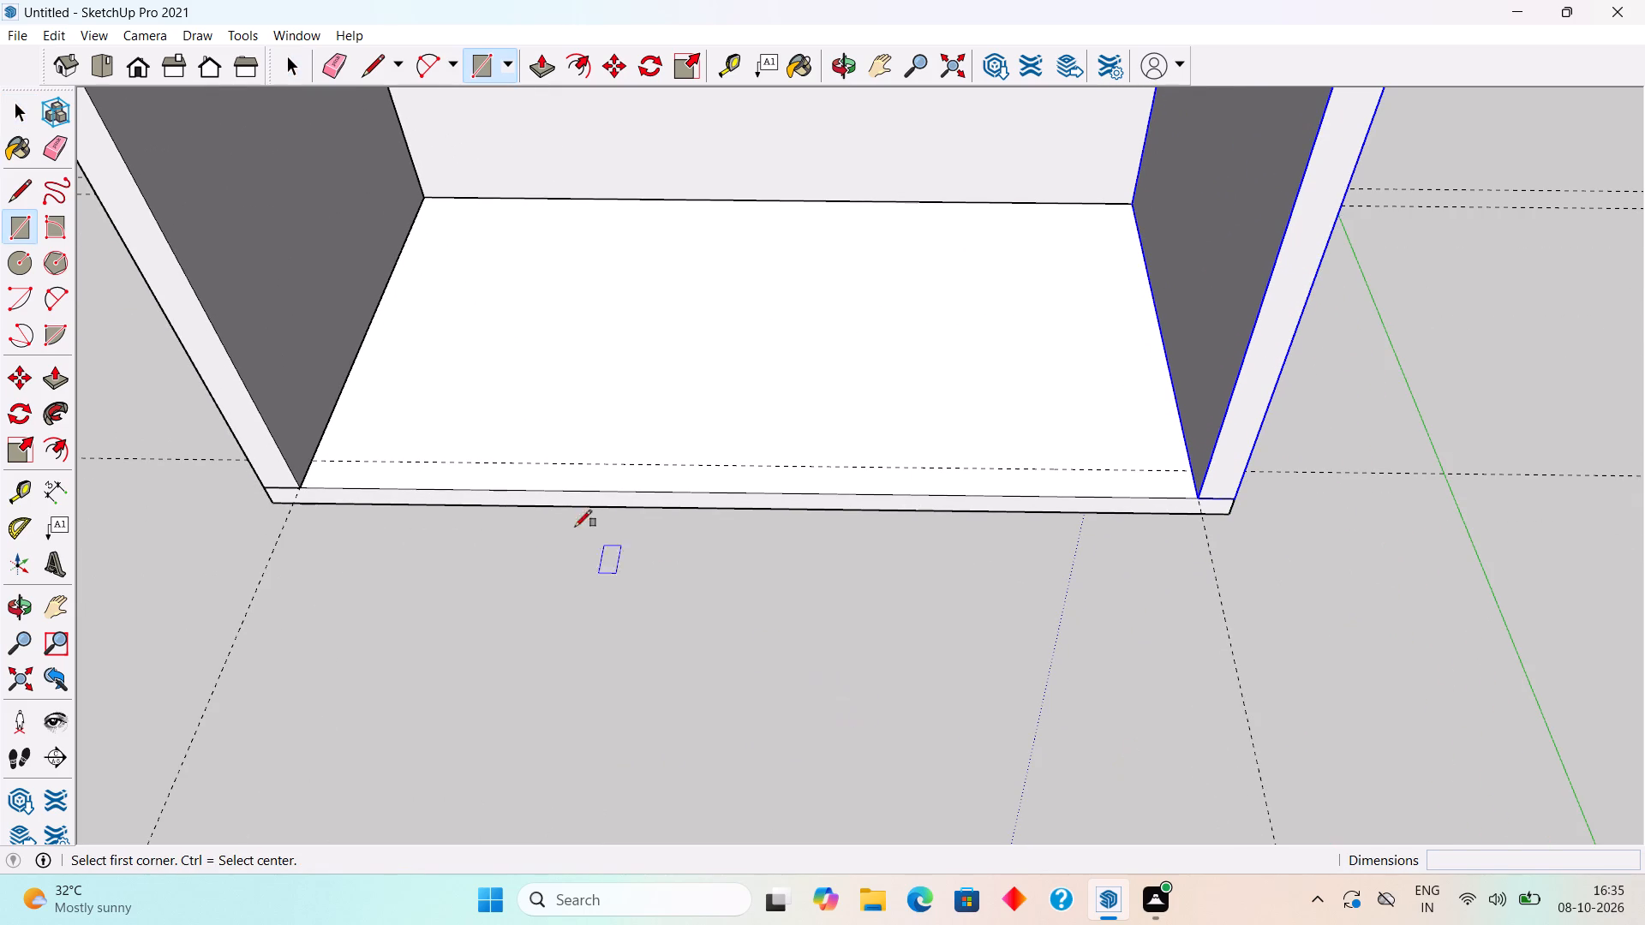
{"action": "left_click", "coordinate": [313, 464]}
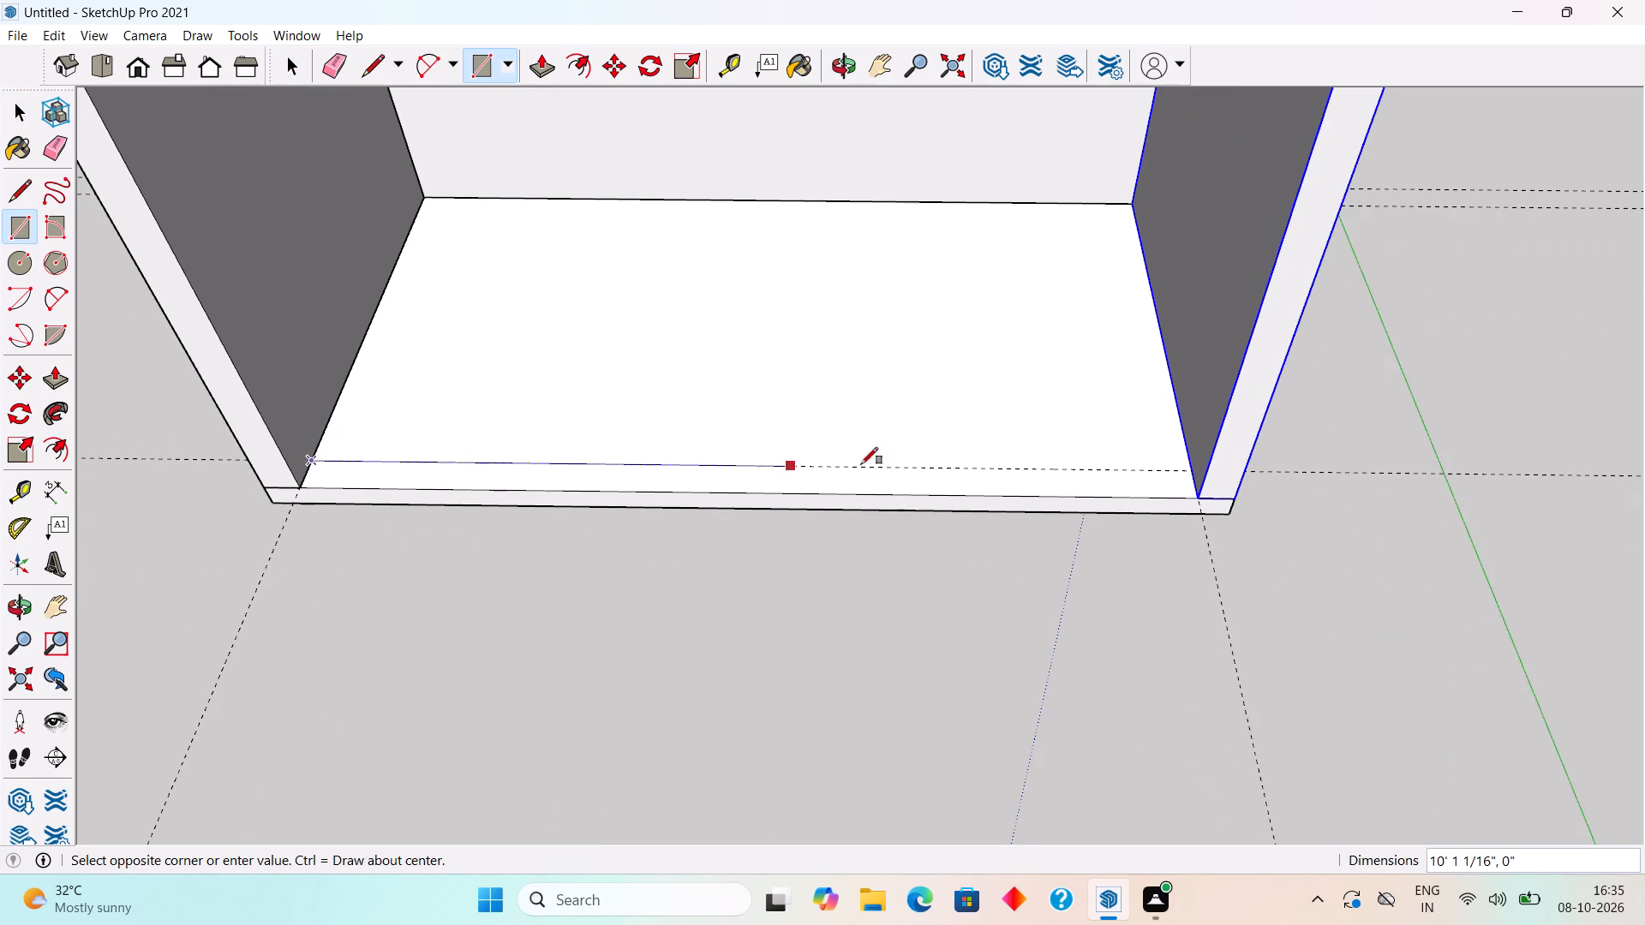
{"action": "left_click", "coordinate": [1200, 498]}
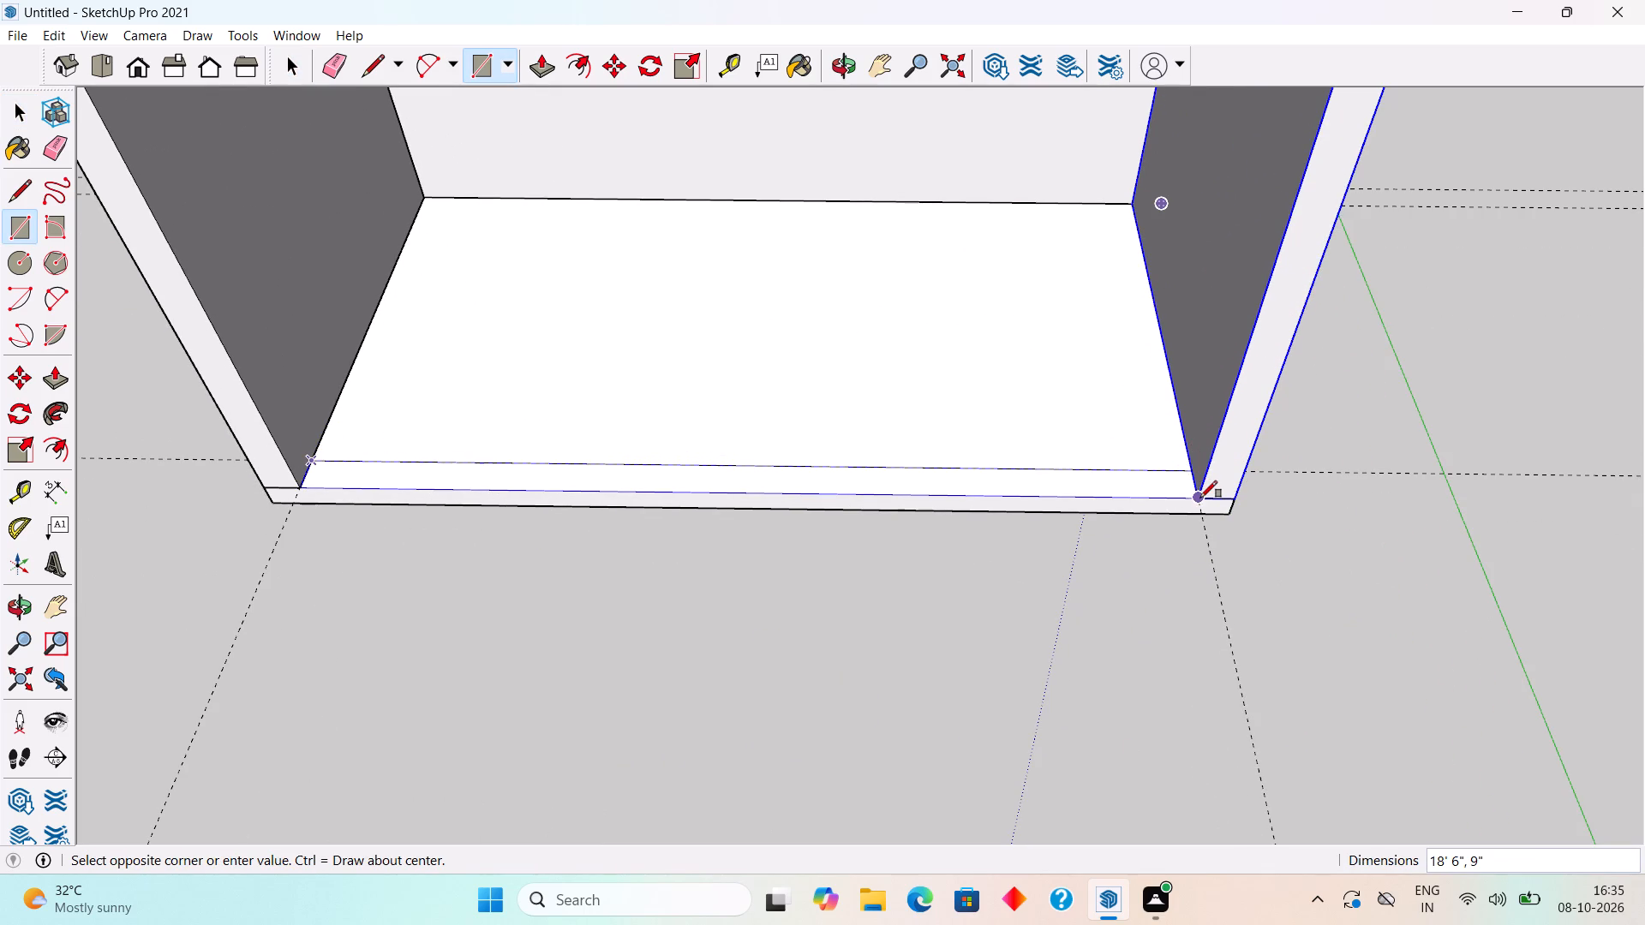
{"action": "key", "text": "space"}
Extrude the end strip upward by 10' with Push/Pull, level with the tops of the side walls.
{"action": "type", "text": "p"}
{"action": "left_click", "coordinate": [1151, 481]}
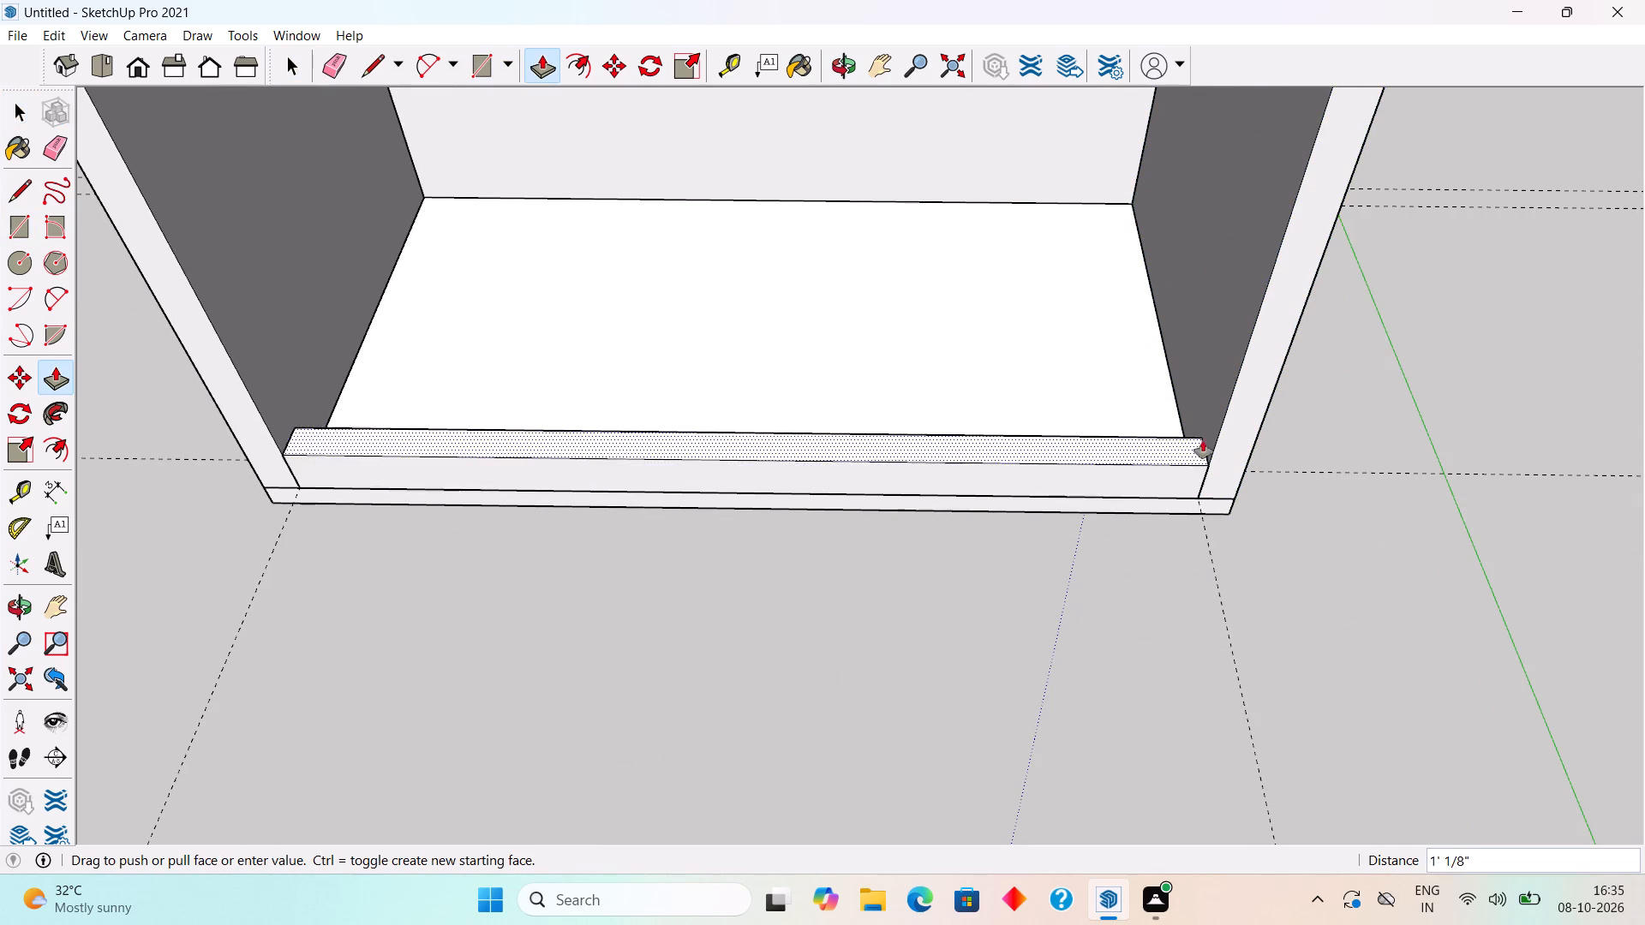
{"action": "scroll", "coordinate": [1215, 431], "scroll_direction": "down", "scroll_amount": 7}
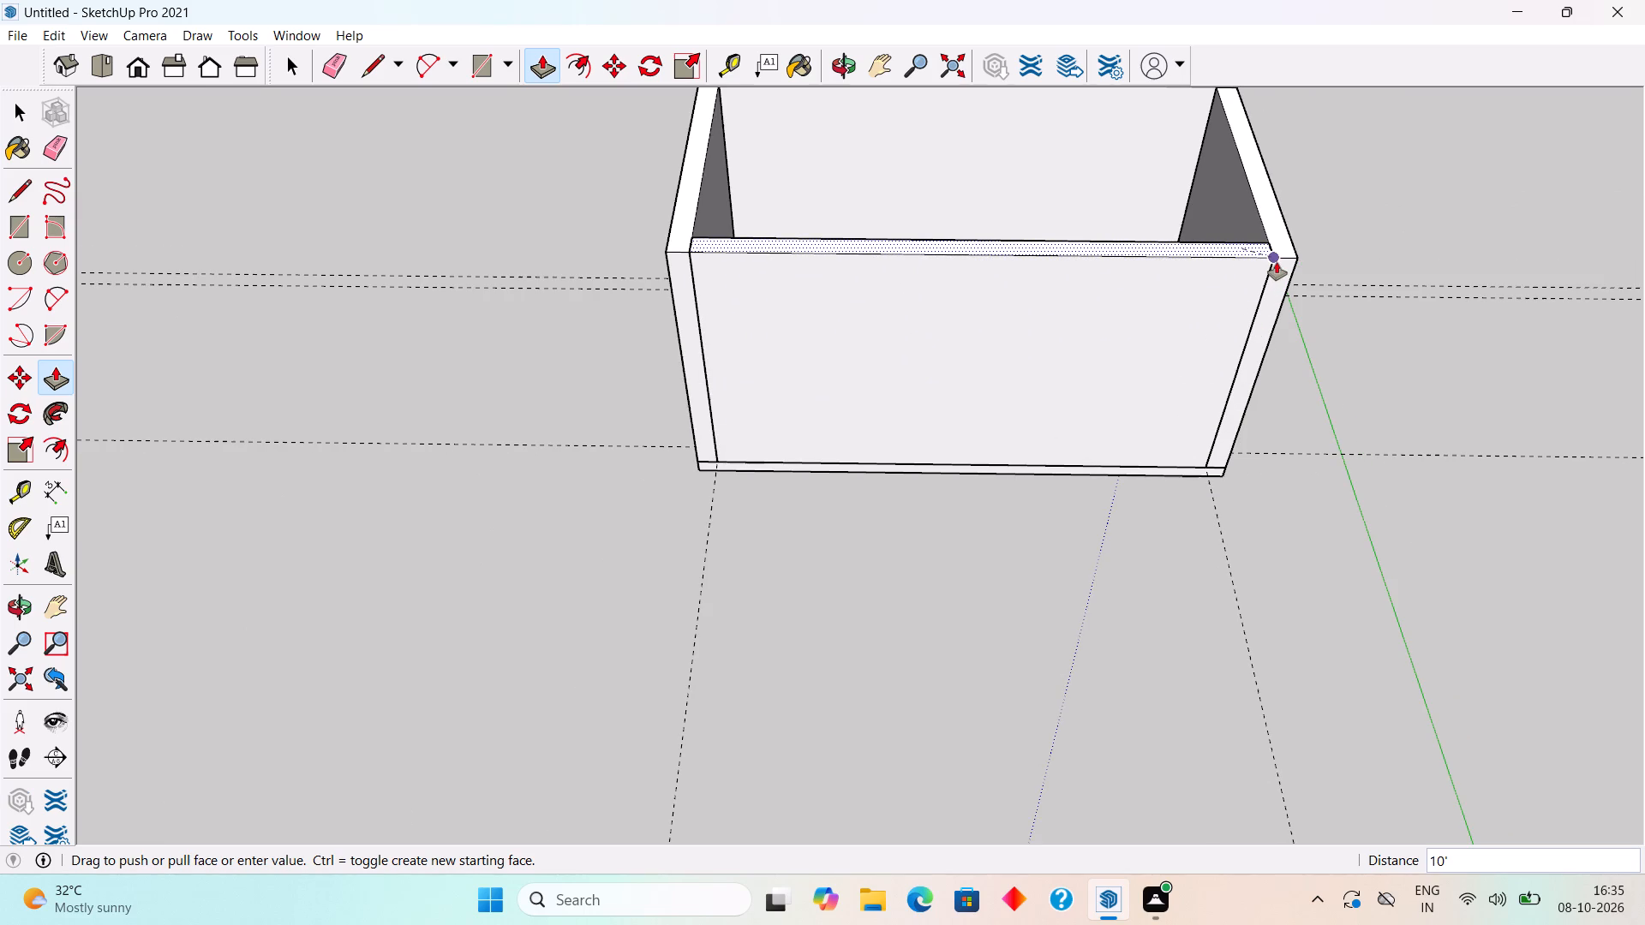
{"action": "left_click", "coordinate": [1277, 262]}
{"action": "key", "text": "space"}
Select all of the end wall's geometry and make it a group.
{"action": "triple_click", "coordinate": [1132, 291]}
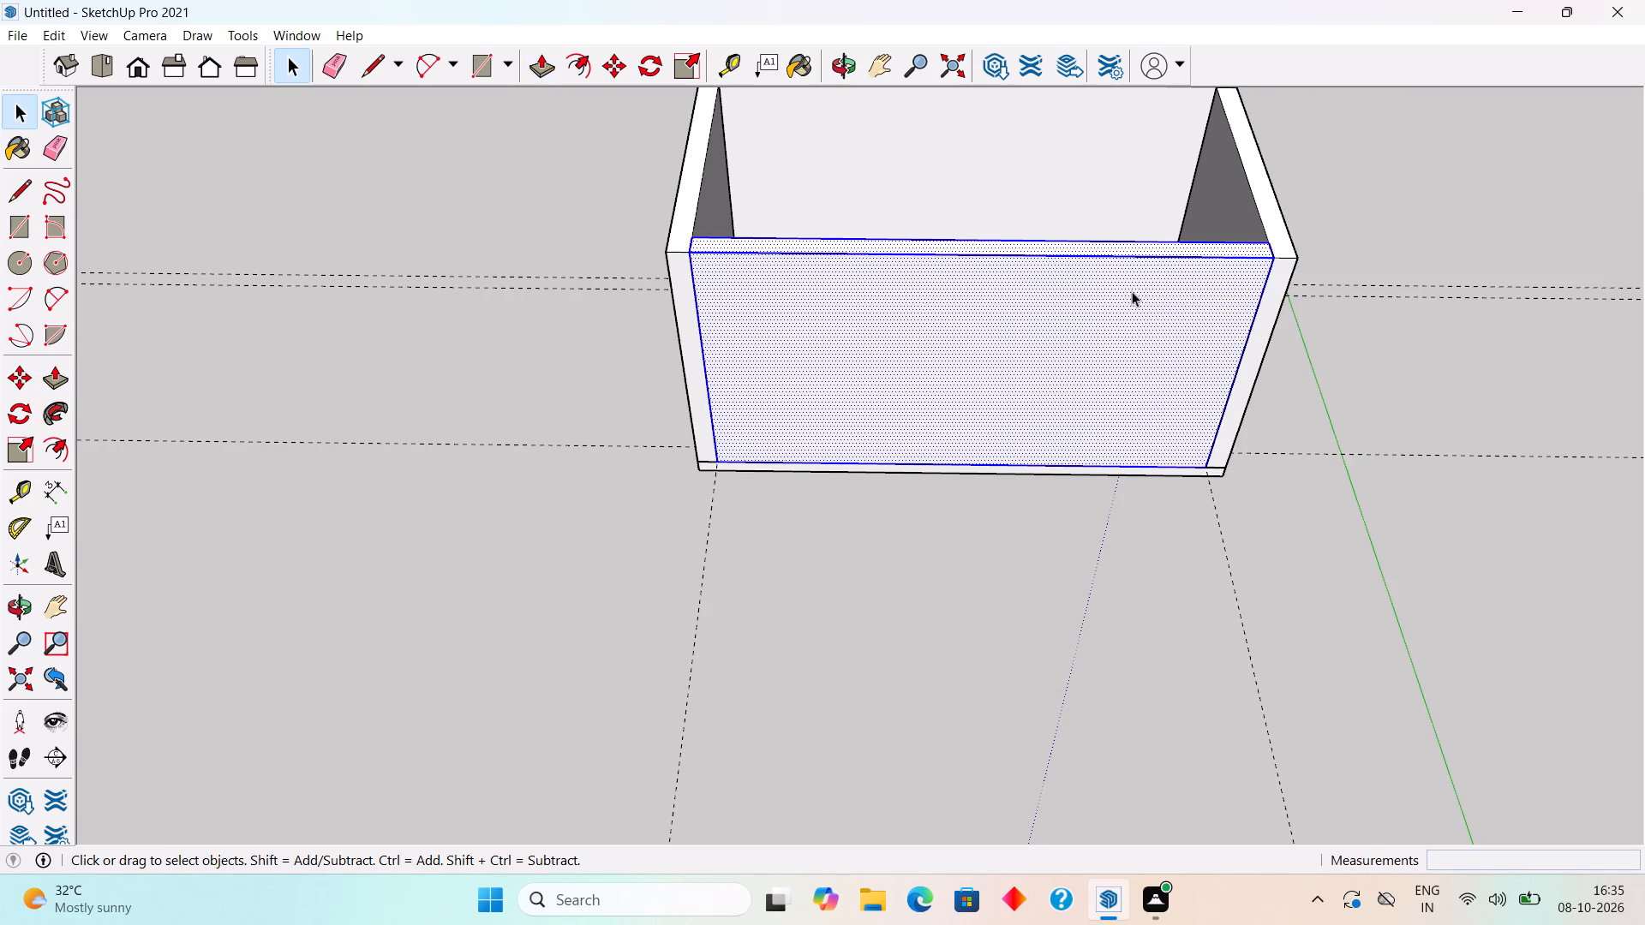
{"action": "right_click", "coordinate": [1132, 291]}
{"action": "left_click", "coordinate": [1193, 467]}
Clear the selection and examine the walled room and the middle wall's outer face from the open half of the slab.
{"action": "middle_click_drag", "start_coordinate": [1338, 382], "coordinate": [470, 416]}
{"action": "scroll", "coordinate": [620, 482], "scroll_direction": "down", "scroll_amount": 1}
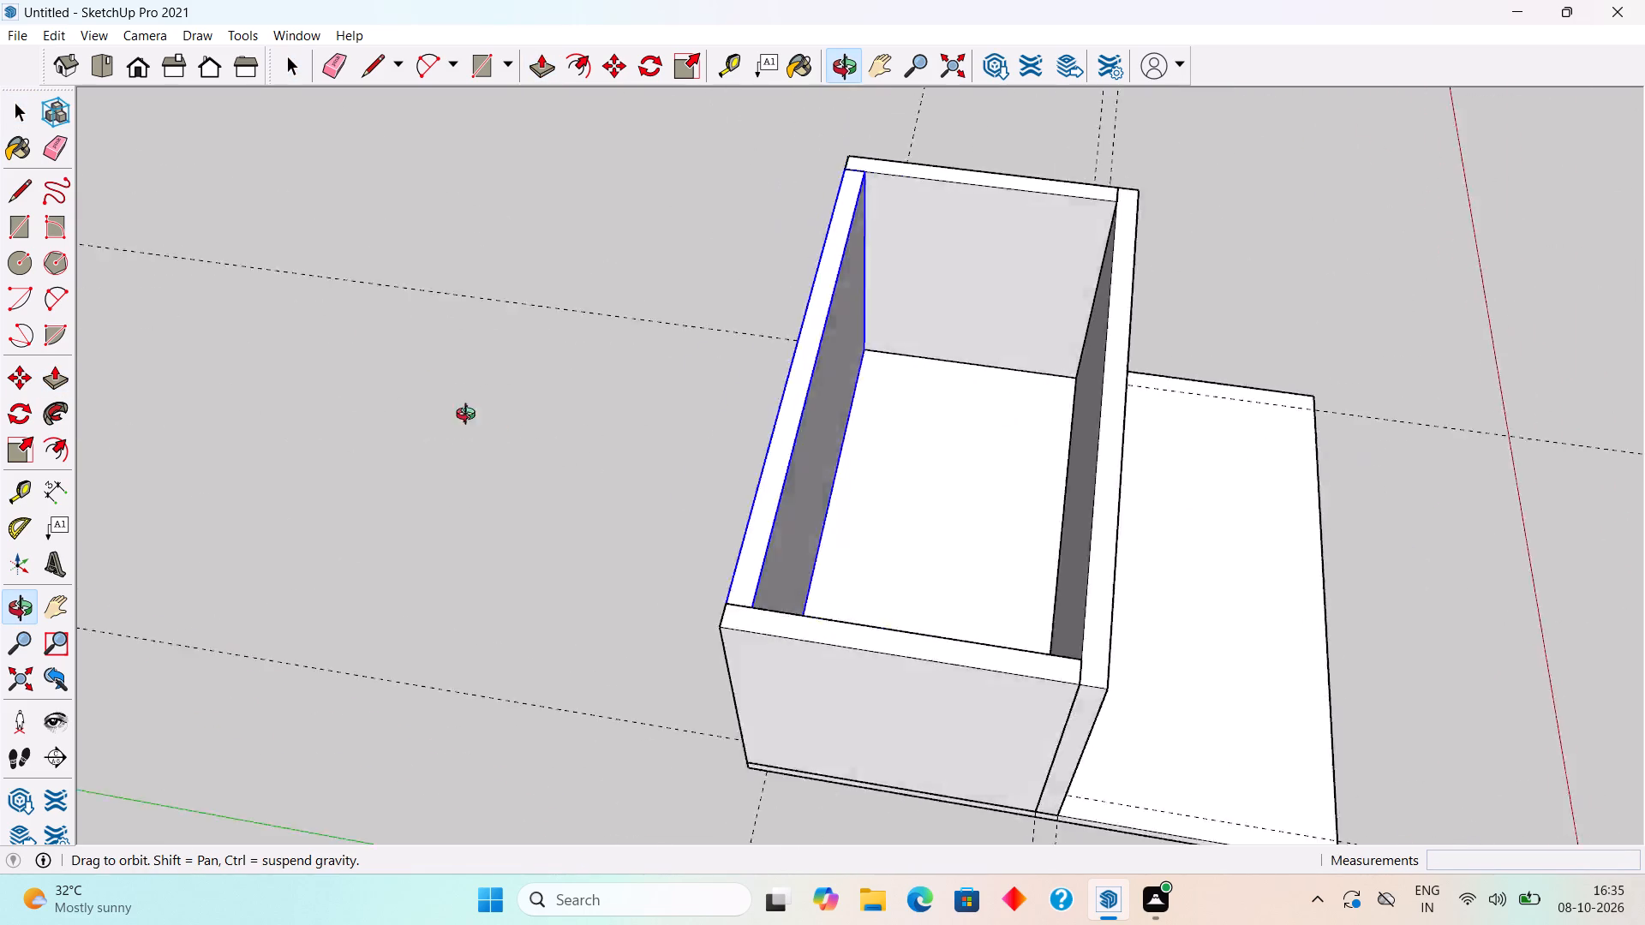
{"action": "middle_click_drag", "start_coordinate": [470, 416], "coordinate": [351, 301]}
{"action": "scroll", "coordinate": [351, 301], "scroll_direction": "down", "scroll_amount": 3}
{"action": "left_click", "coordinate": [370, 322]}
{"action": "middle_click_drag", "start_coordinate": [1513, 650], "coordinate": [927, 551]}
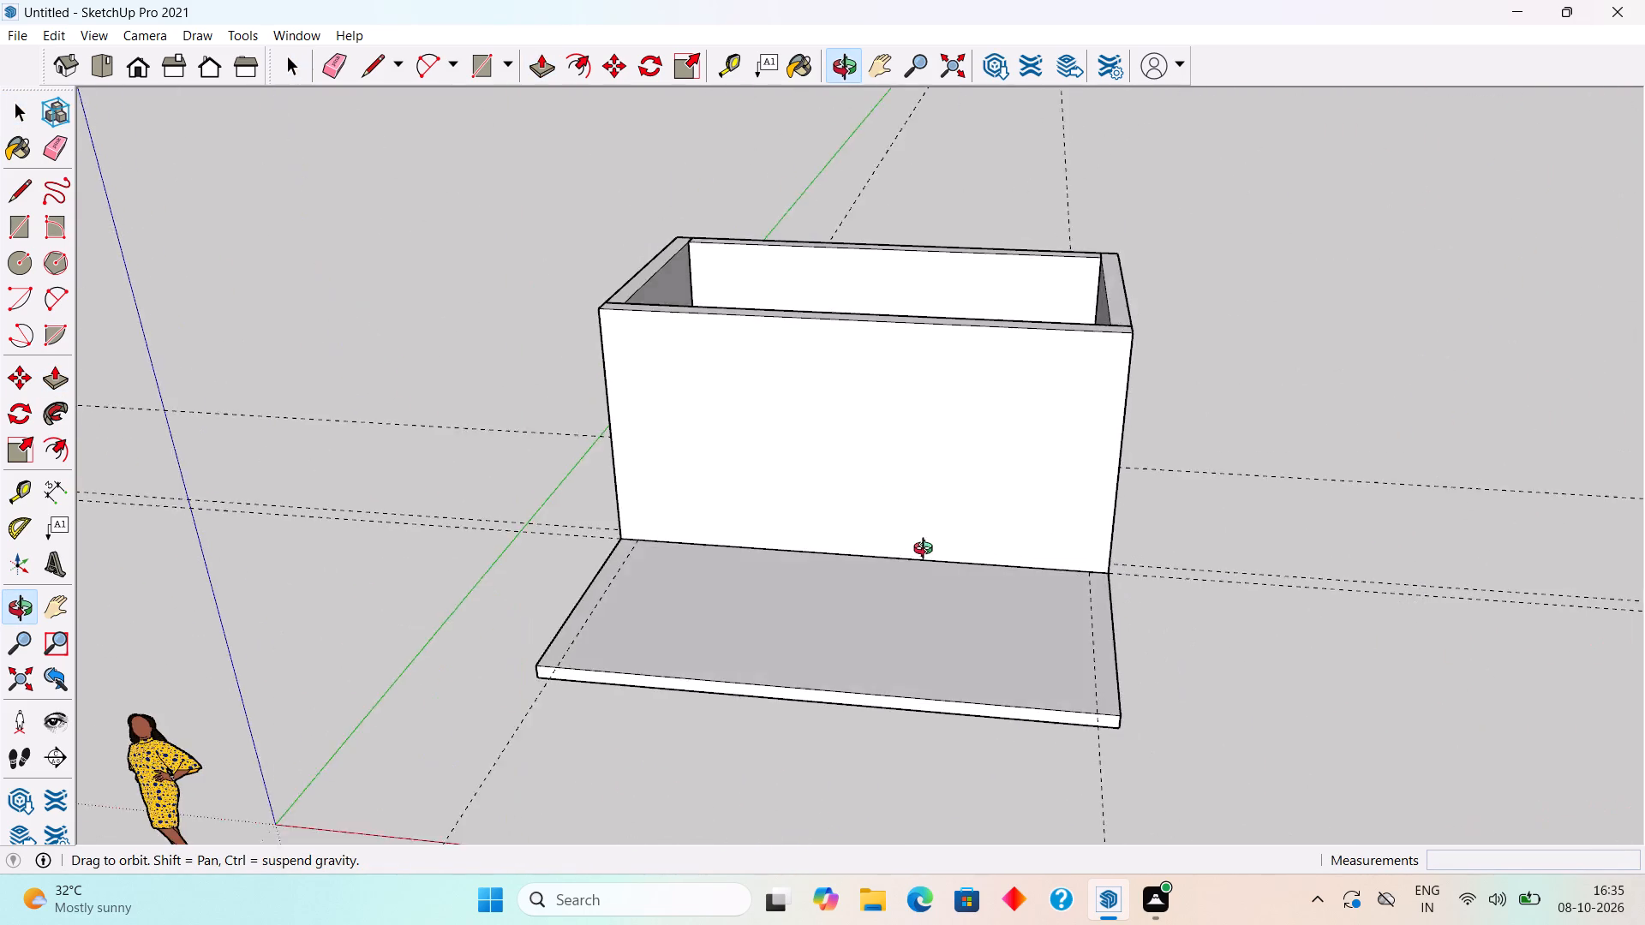
{"action": "middle_click_drag", "start_coordinate": [927, 551], "coordinate": [930, 441]}
{"action": "scroll", "coordinate": [1040, 463], "scroll_direction": "up", "scroll_amount": 2}
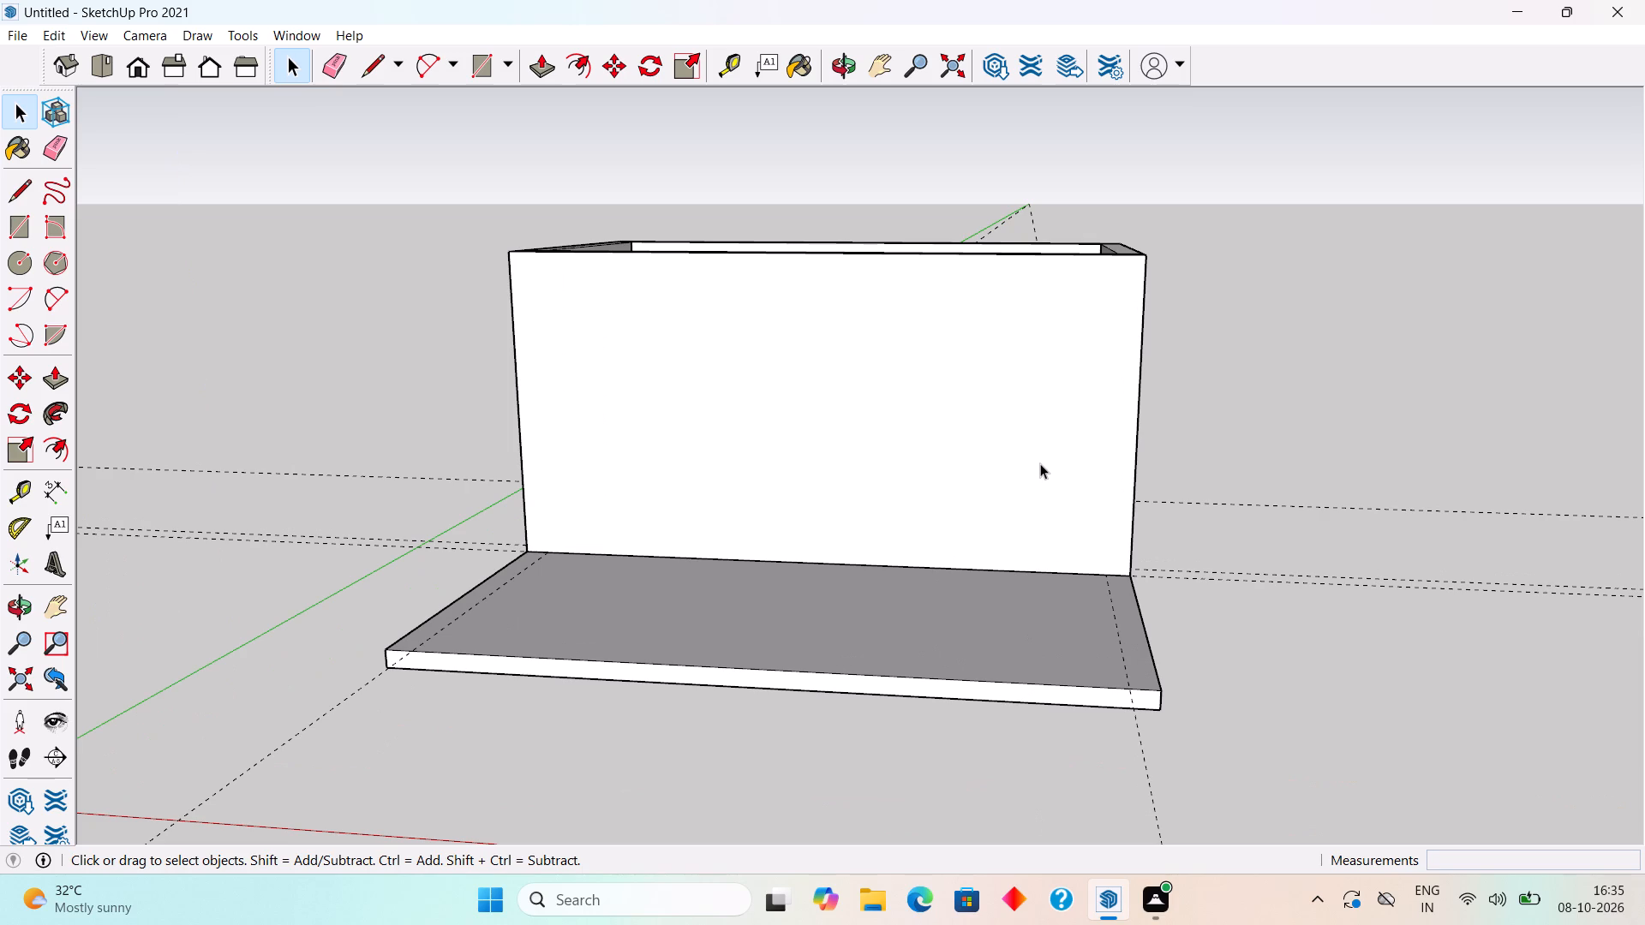
Open the middle wall's group and place a vertical guide at the centre of its outer face, 10' from the side edge.
{"action": "left_click", "coordinate": [1040, 463]}
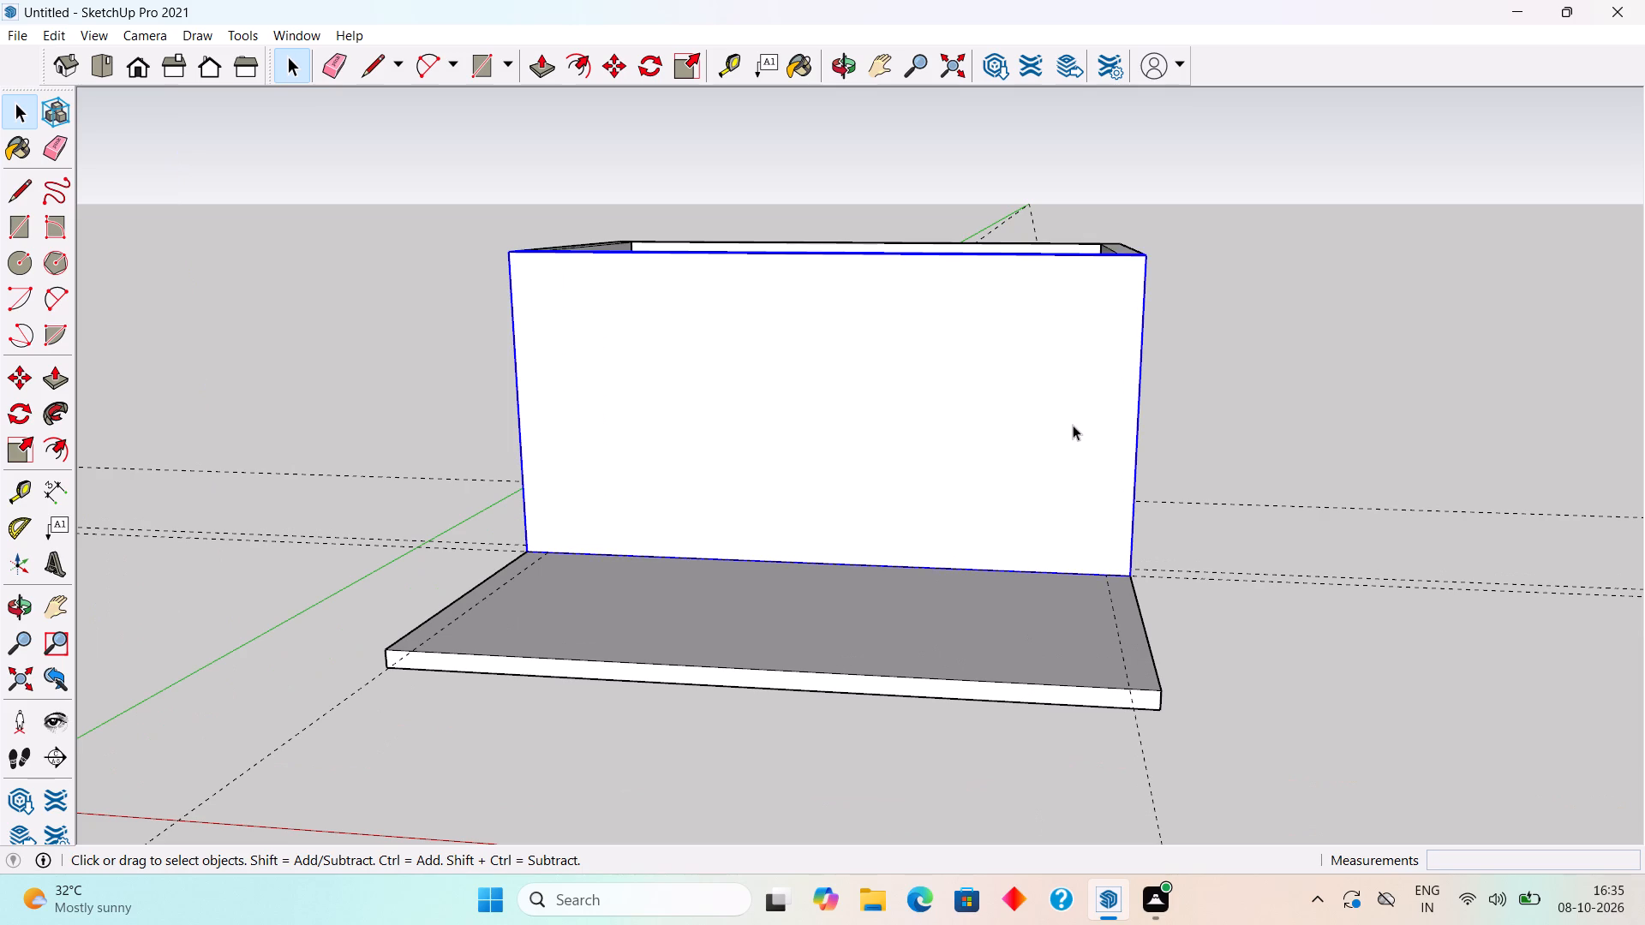
{"action": "middle_click_drag", "start_coordinate": [1073, 425], "coordinate": [1193, 505]}
{"action": "triple_click", "coordinate": [958, 468]}
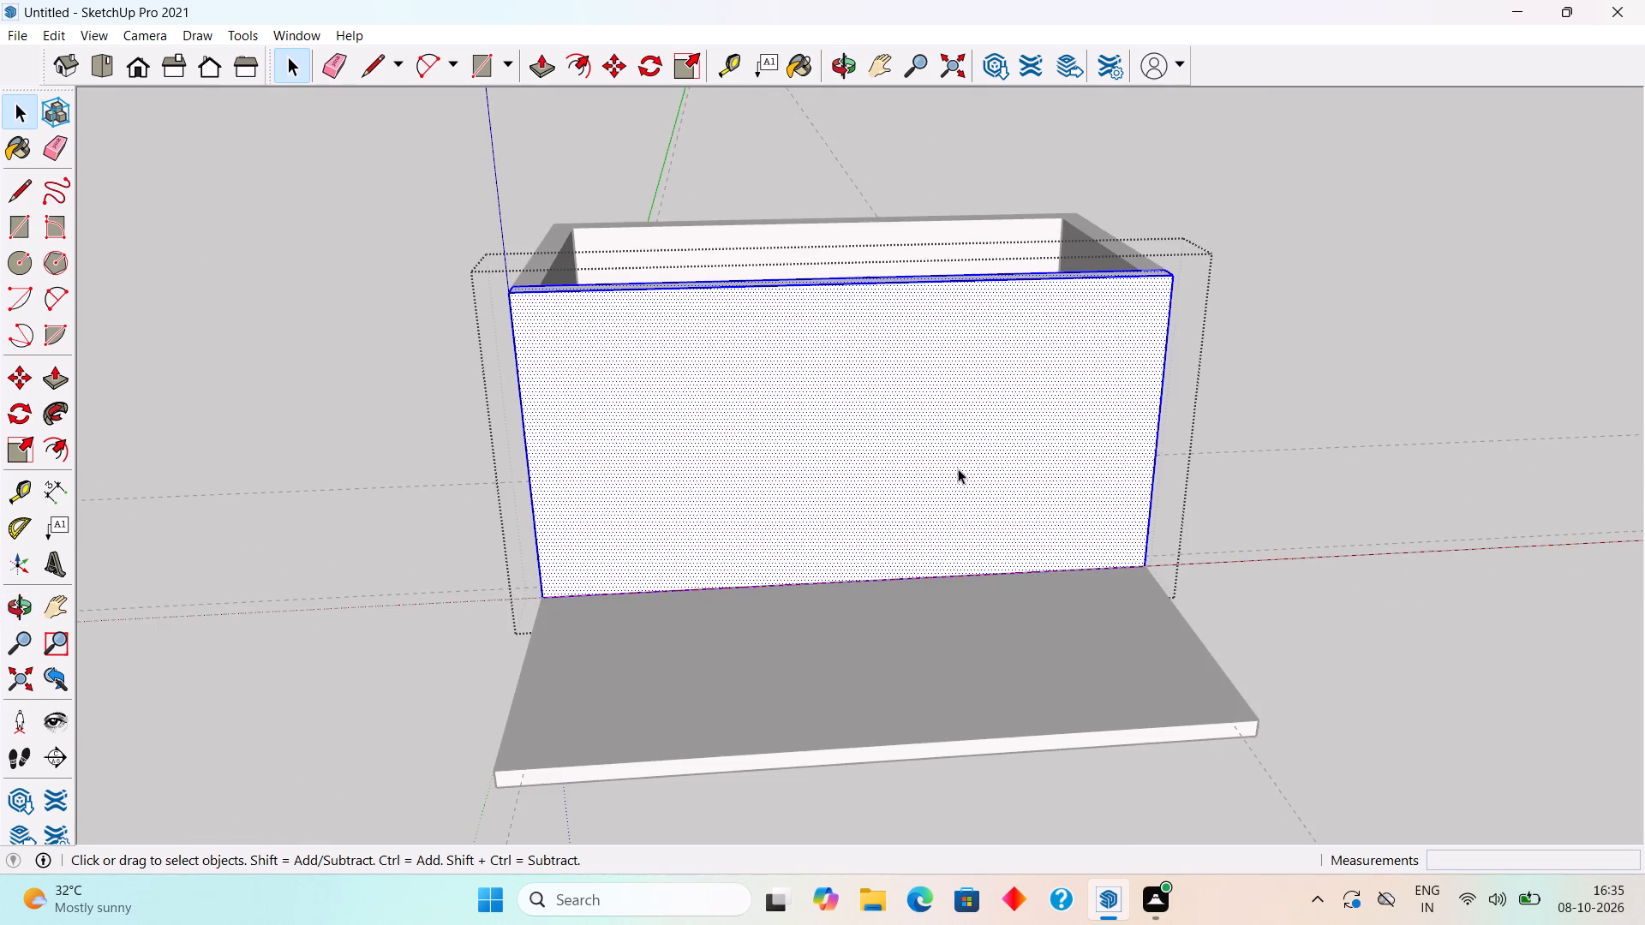
{"action": "key", "text": "t"}
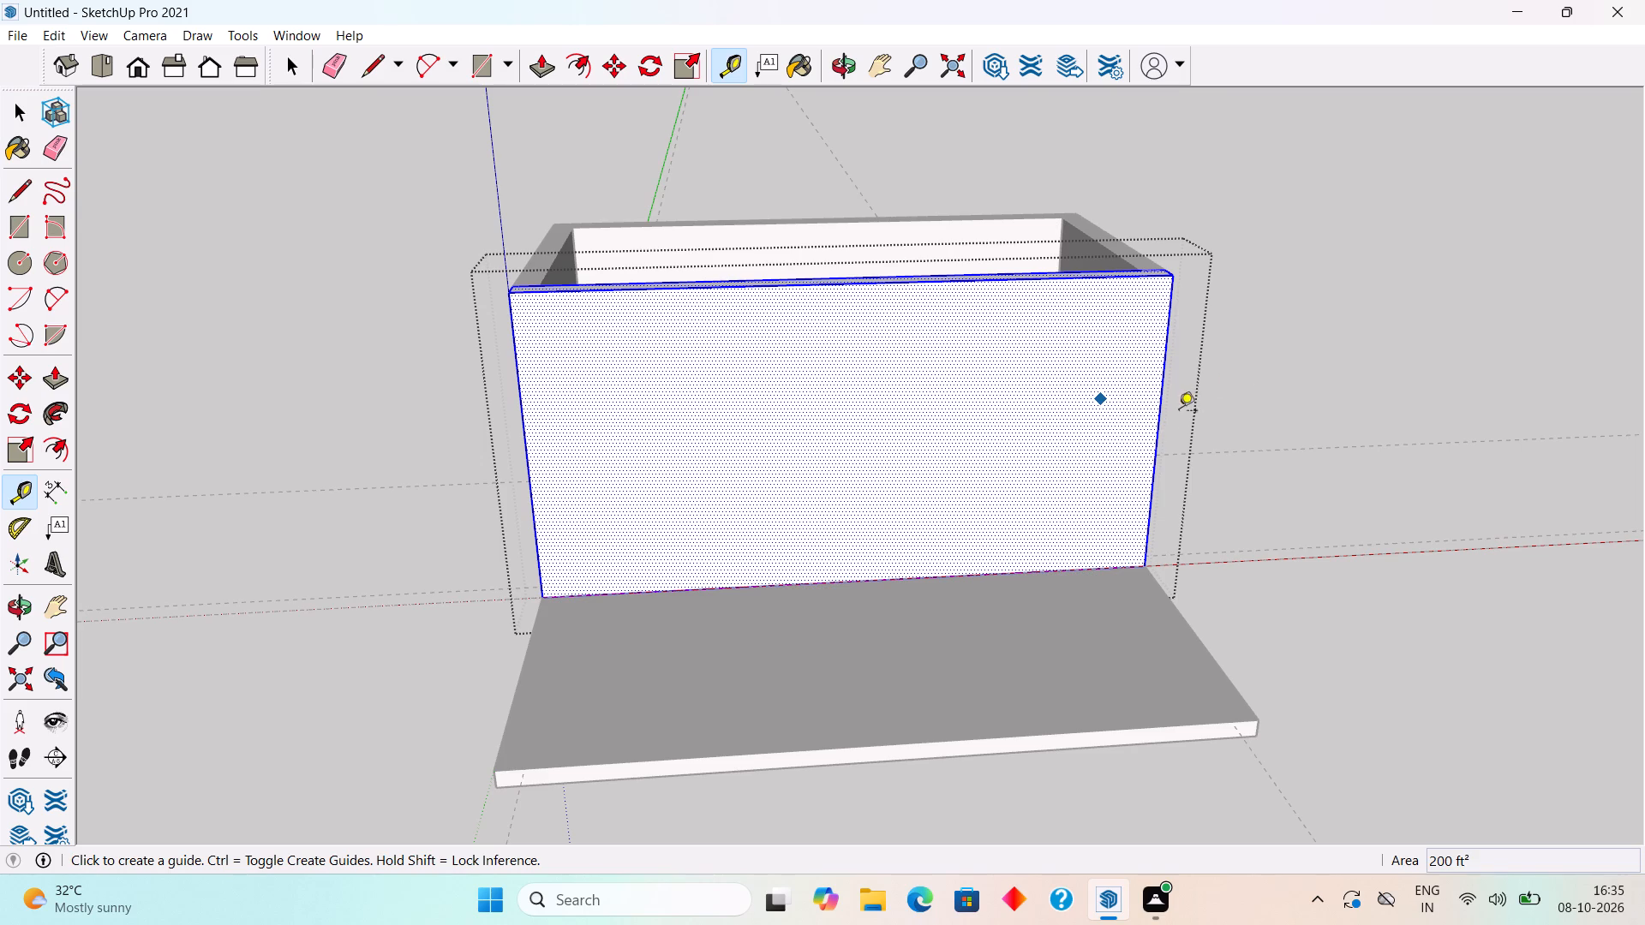
{"action": "left_click", "coordinate": [1159, 451]}
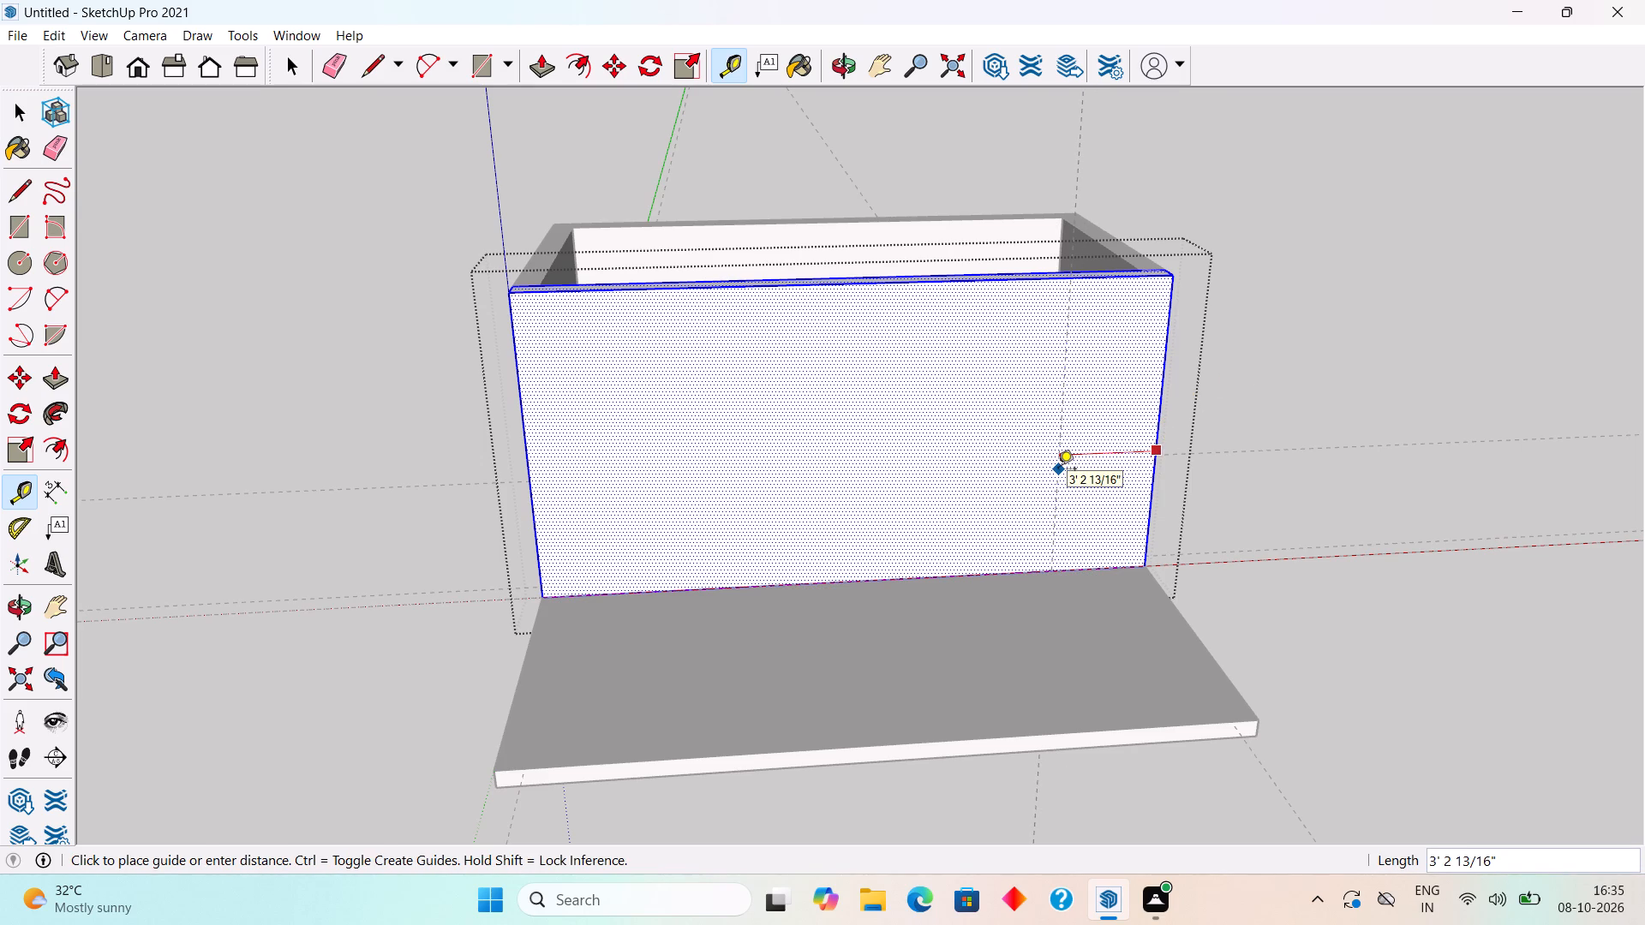
{"action": "left_click", "coordinate": [858, 581]}
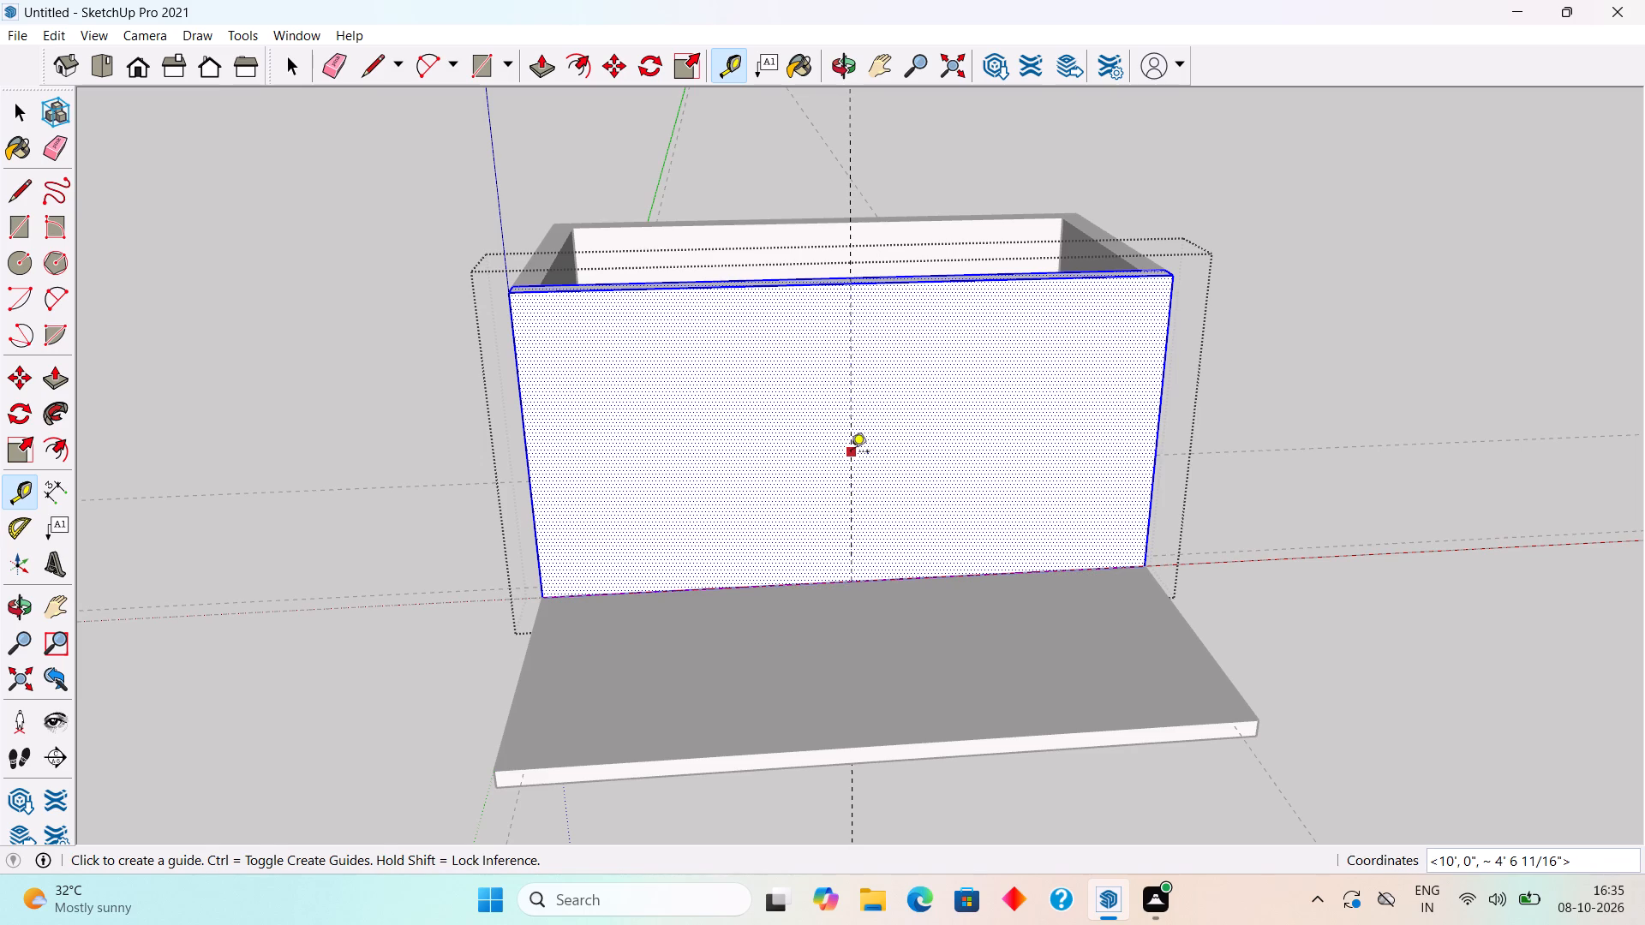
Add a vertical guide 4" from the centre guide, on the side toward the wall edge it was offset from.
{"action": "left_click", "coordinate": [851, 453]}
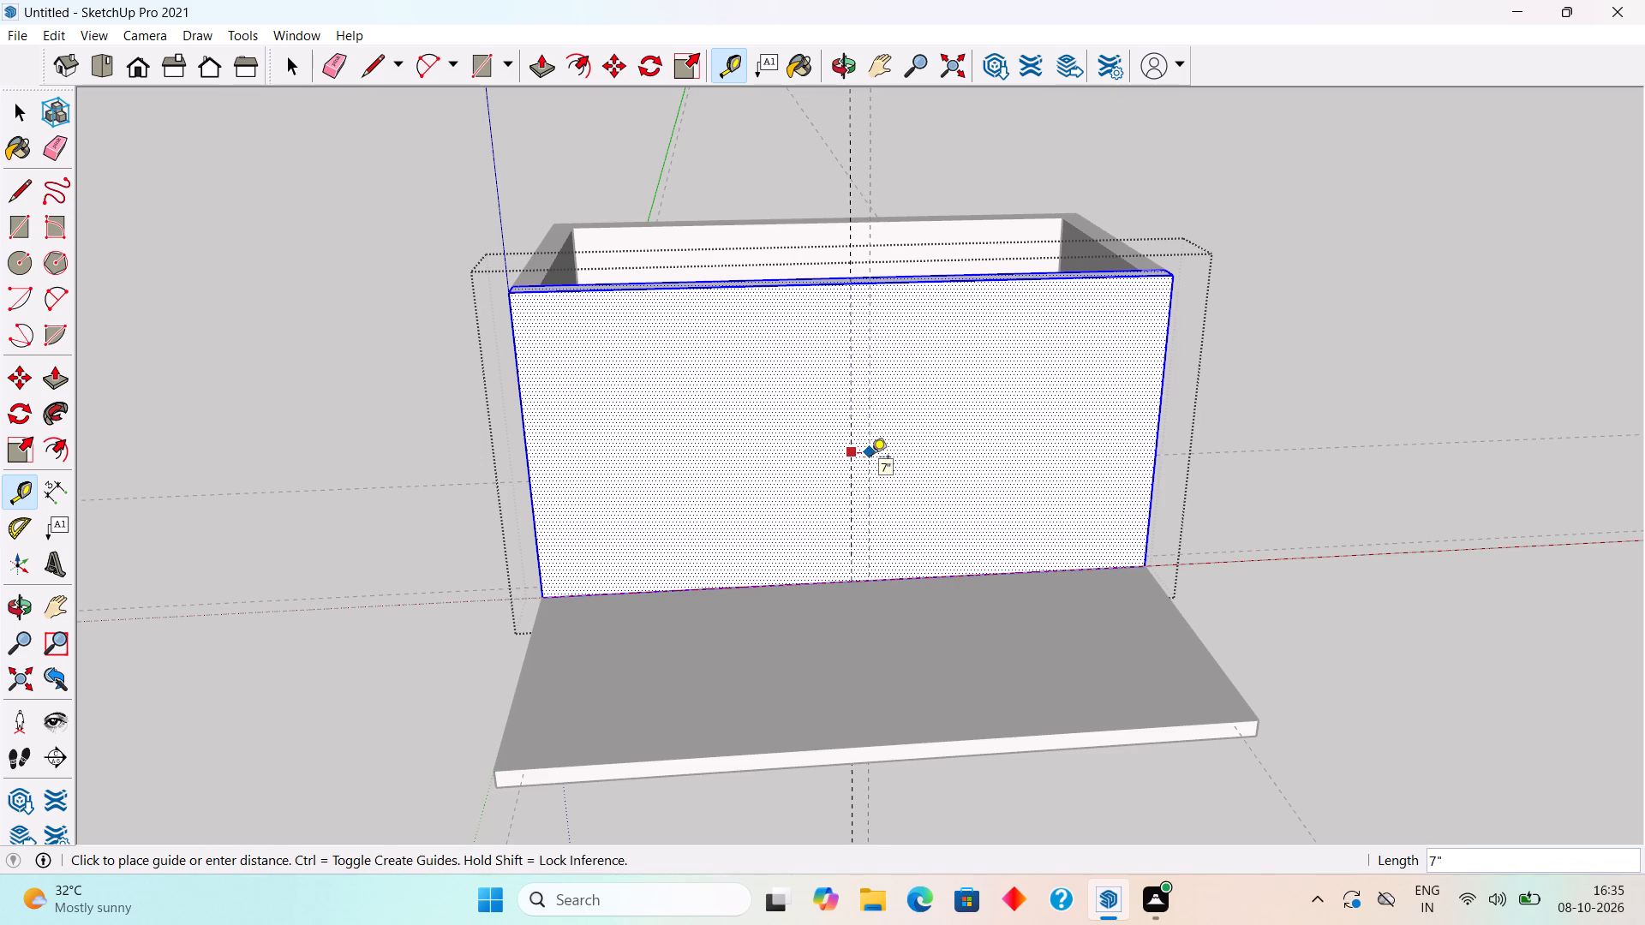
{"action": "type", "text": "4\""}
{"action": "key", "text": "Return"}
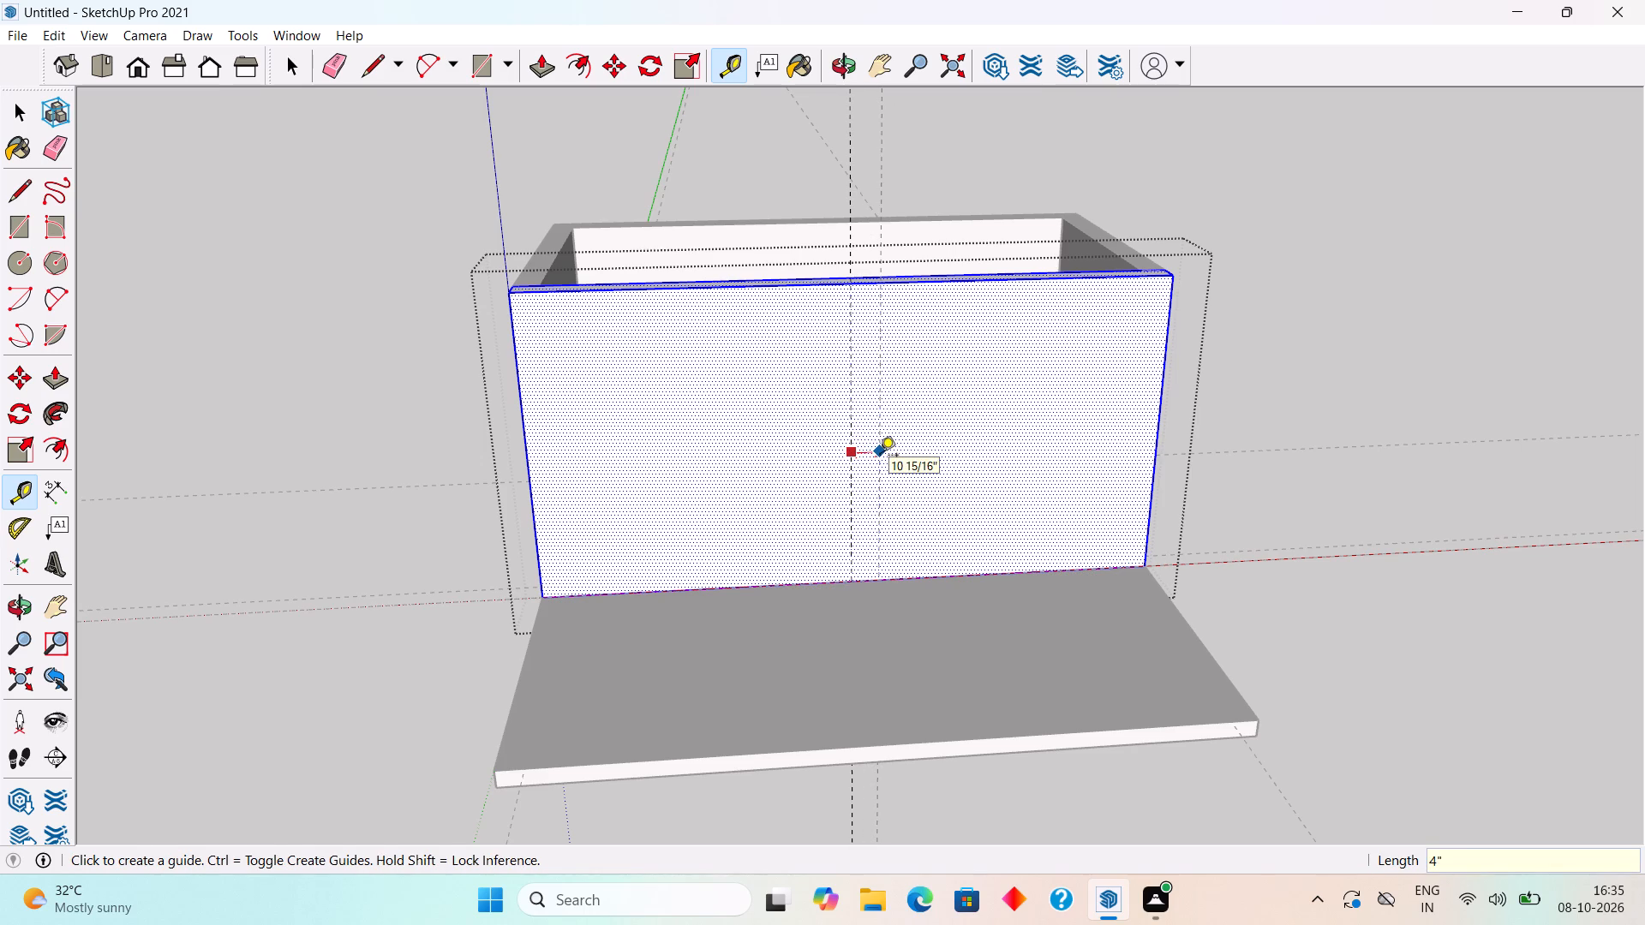
Place three vertical guides from the same side edge toward the wall's centre, spaced successively 2', 3' and 1' apart.
{"action": "scroll", "coordinate": [880, 457], "scroll_direction": "up", "scroll_amount": 4}
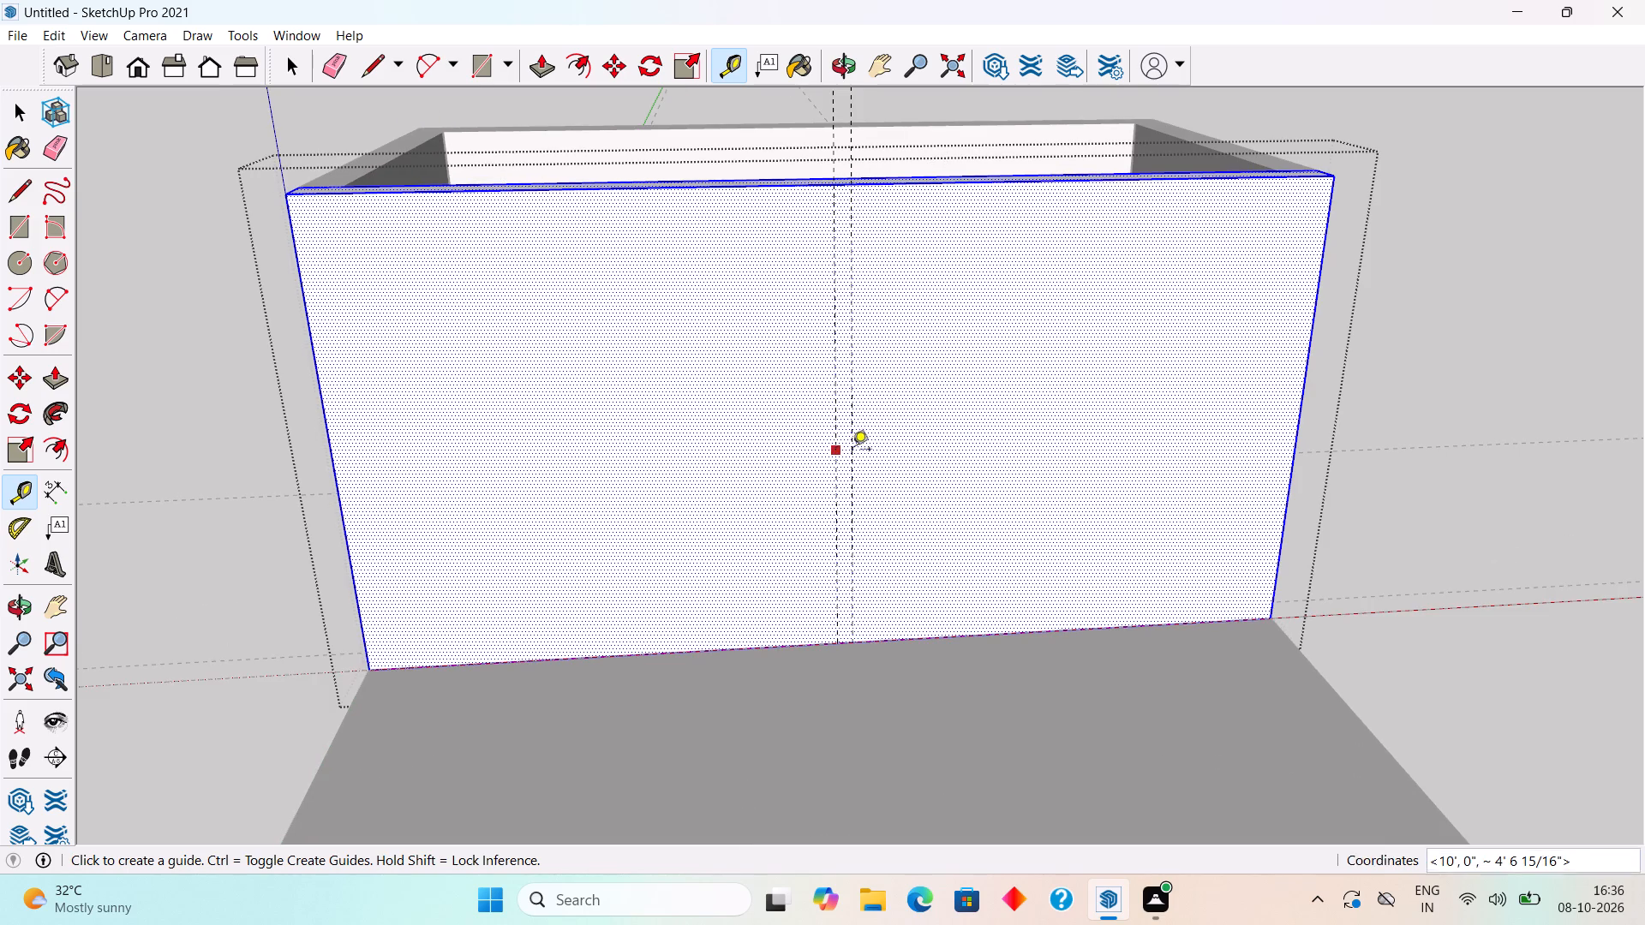
{"action": "left_click", "coordinate": [1295, 427]}
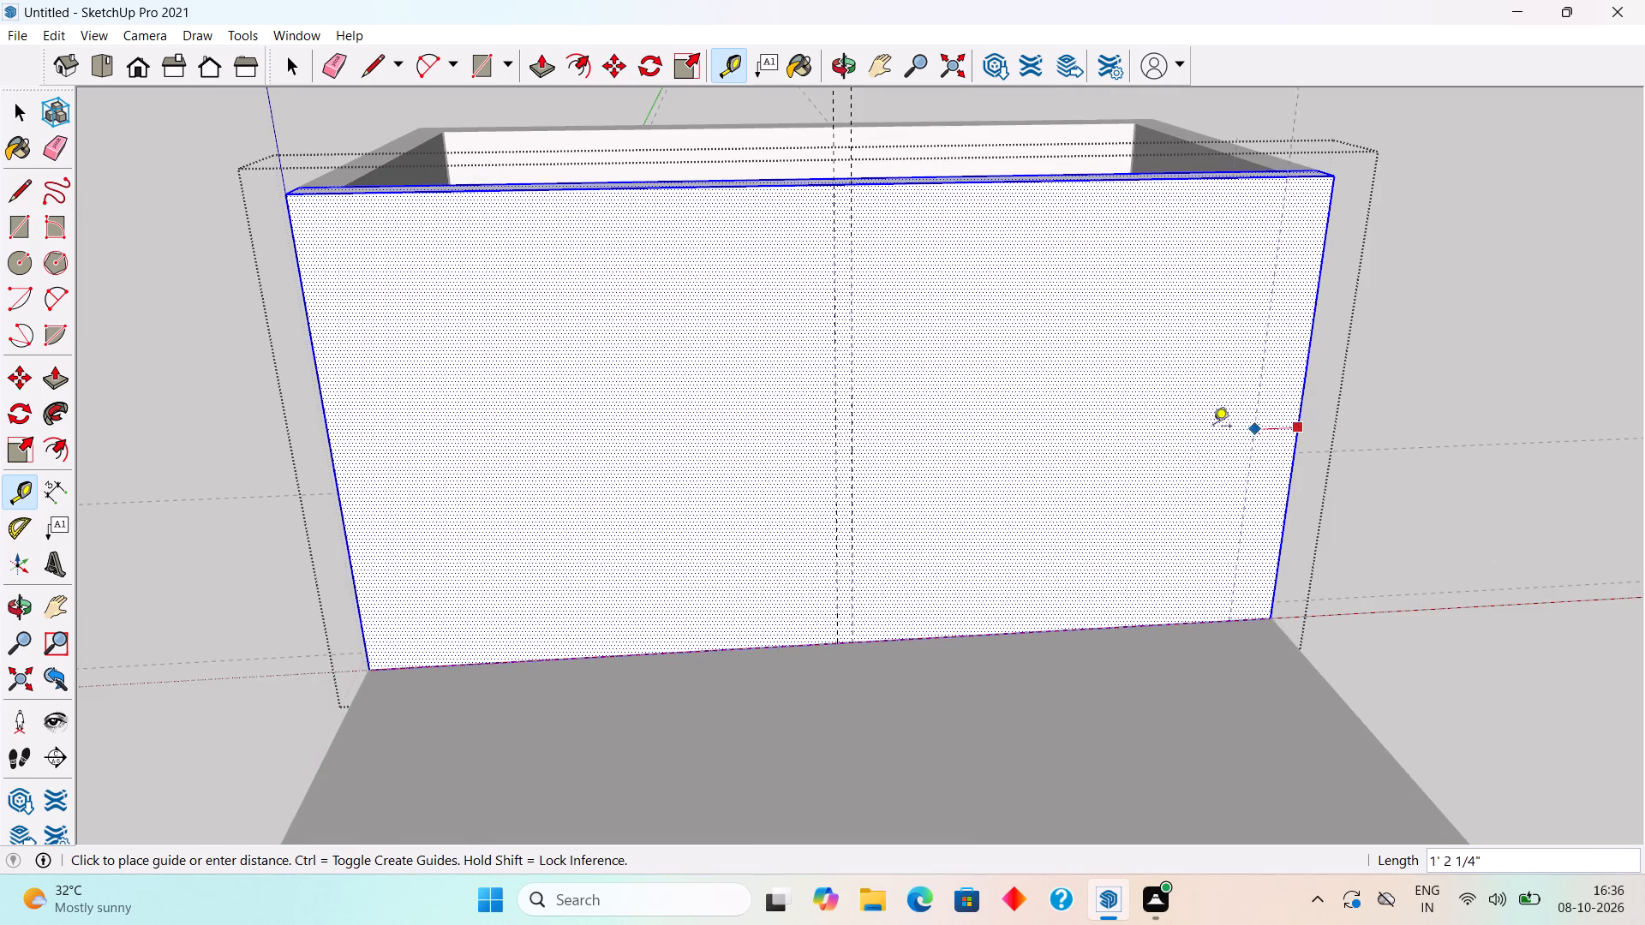
{"action": "type", "text": "2'"}
{"action": "key", "text": "Return"}
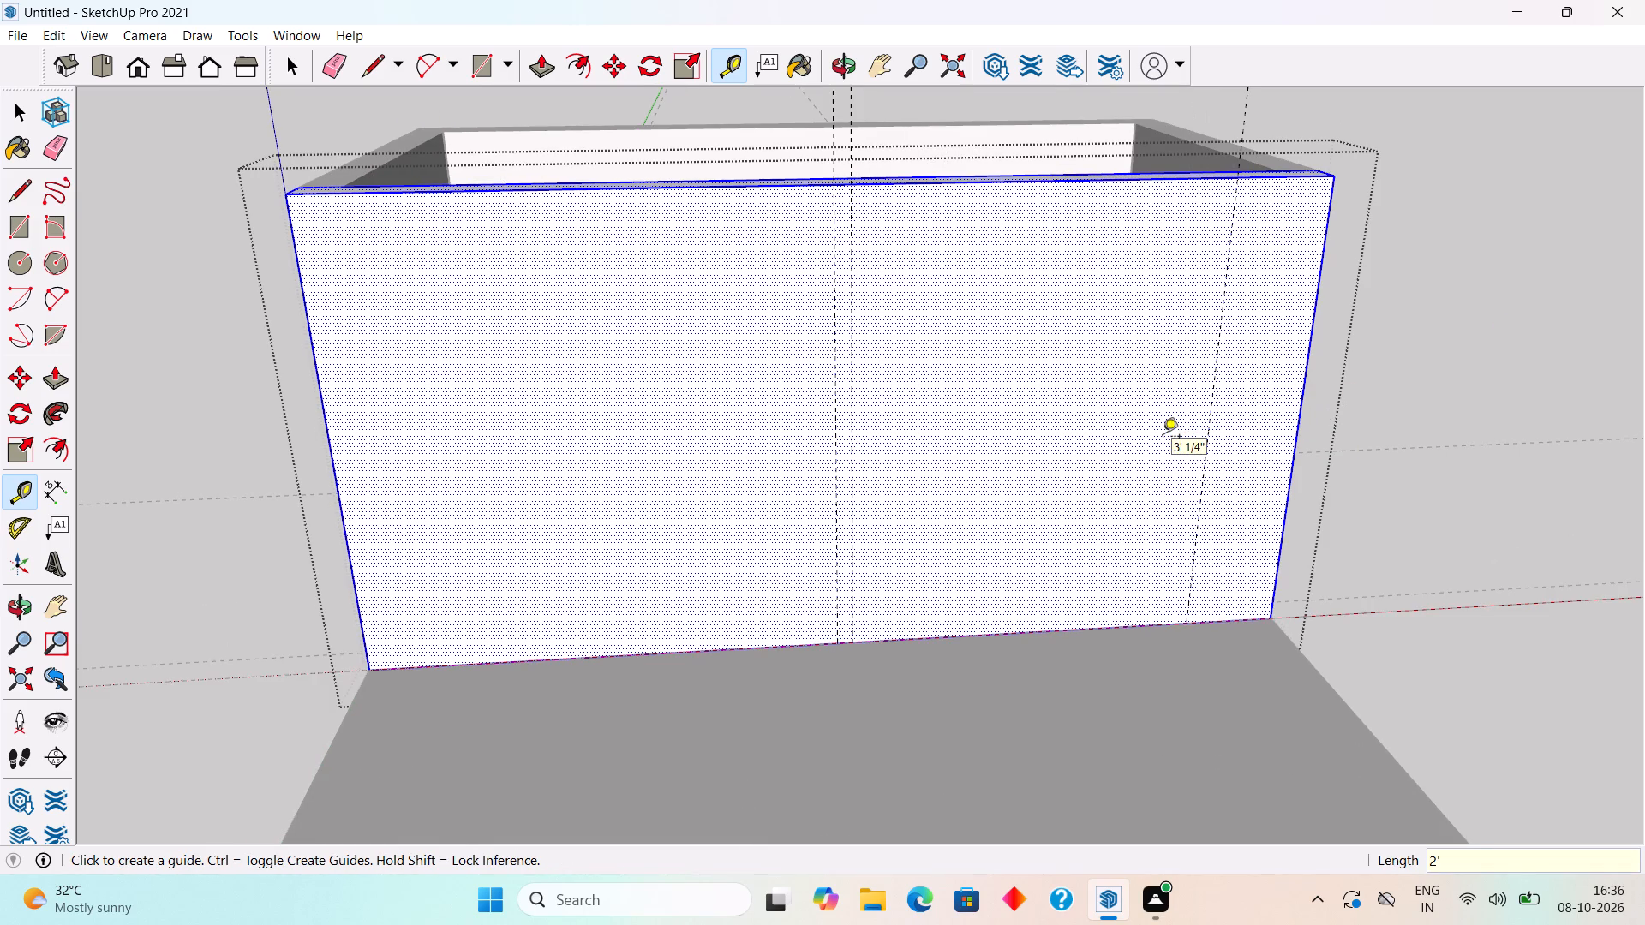
{"action": "left_click", "coordinate": [1201, 506]}
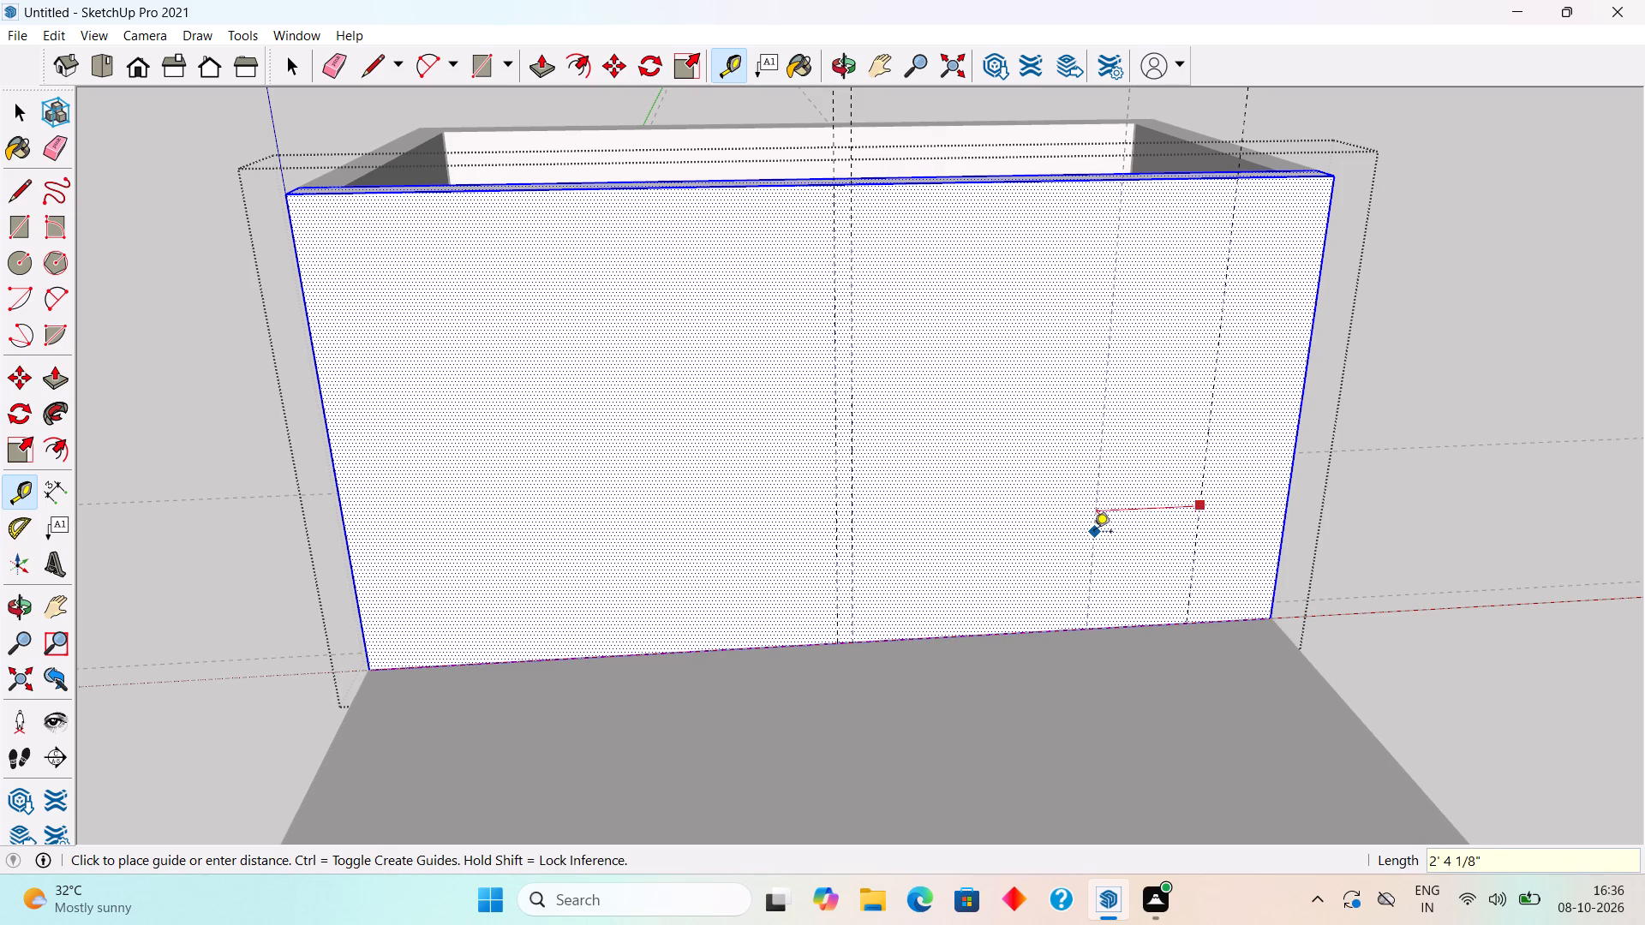
{"action": "type", "text": "3'"}
{"action": "key", "text": "Return"}
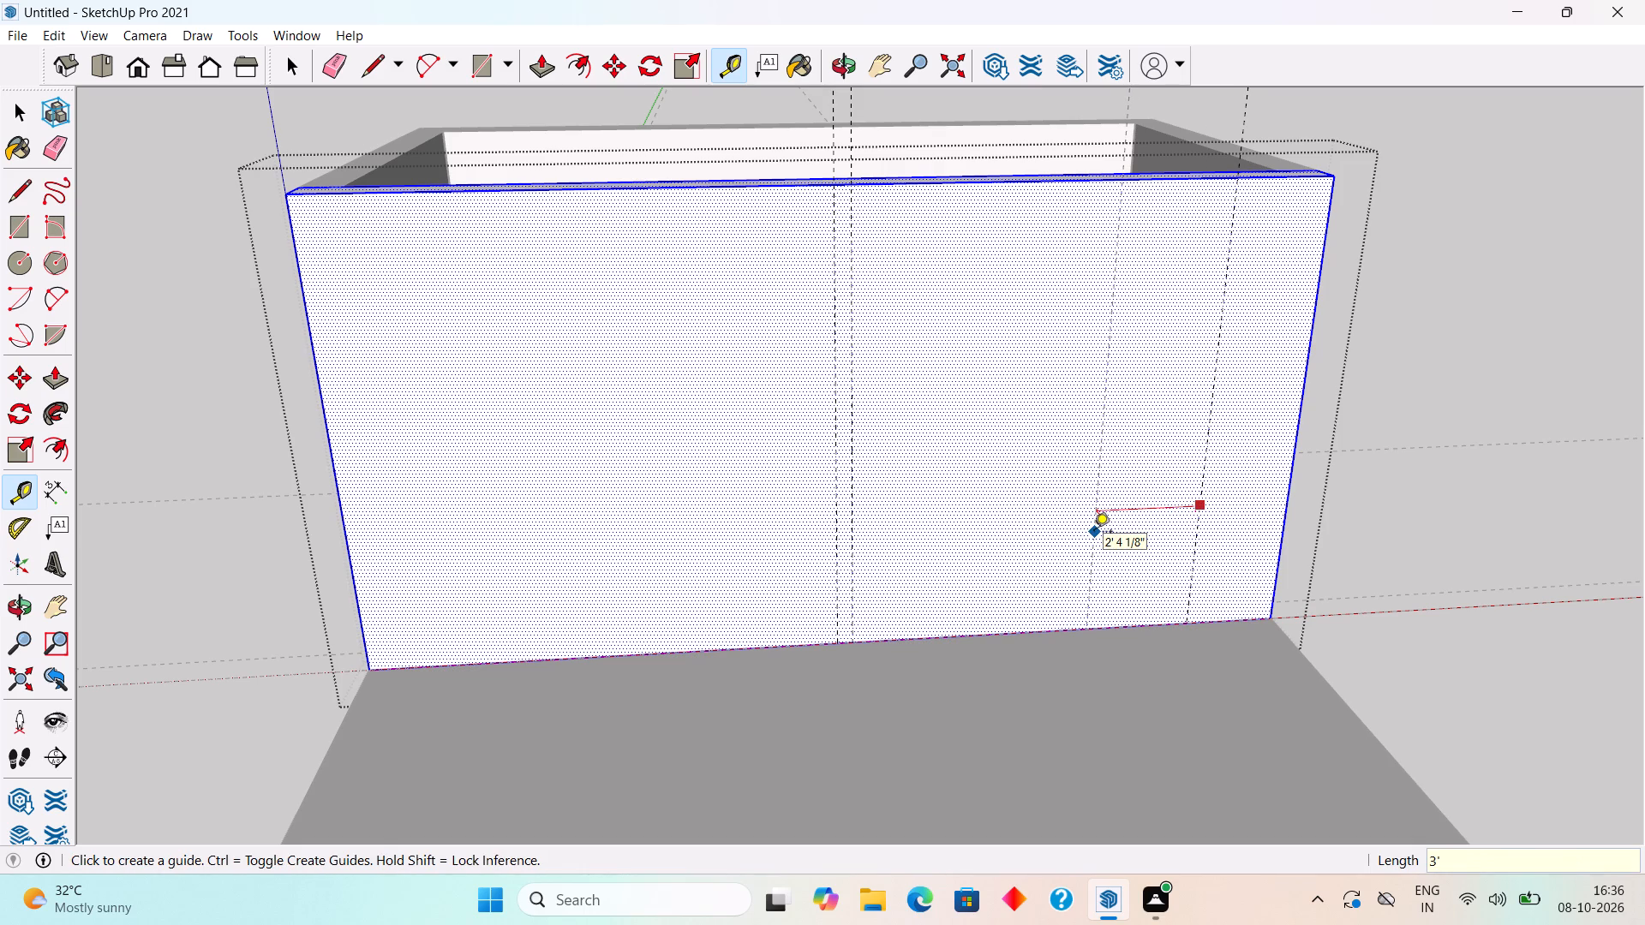
{"action": "left_click", "coordinate": [1067, 499]}
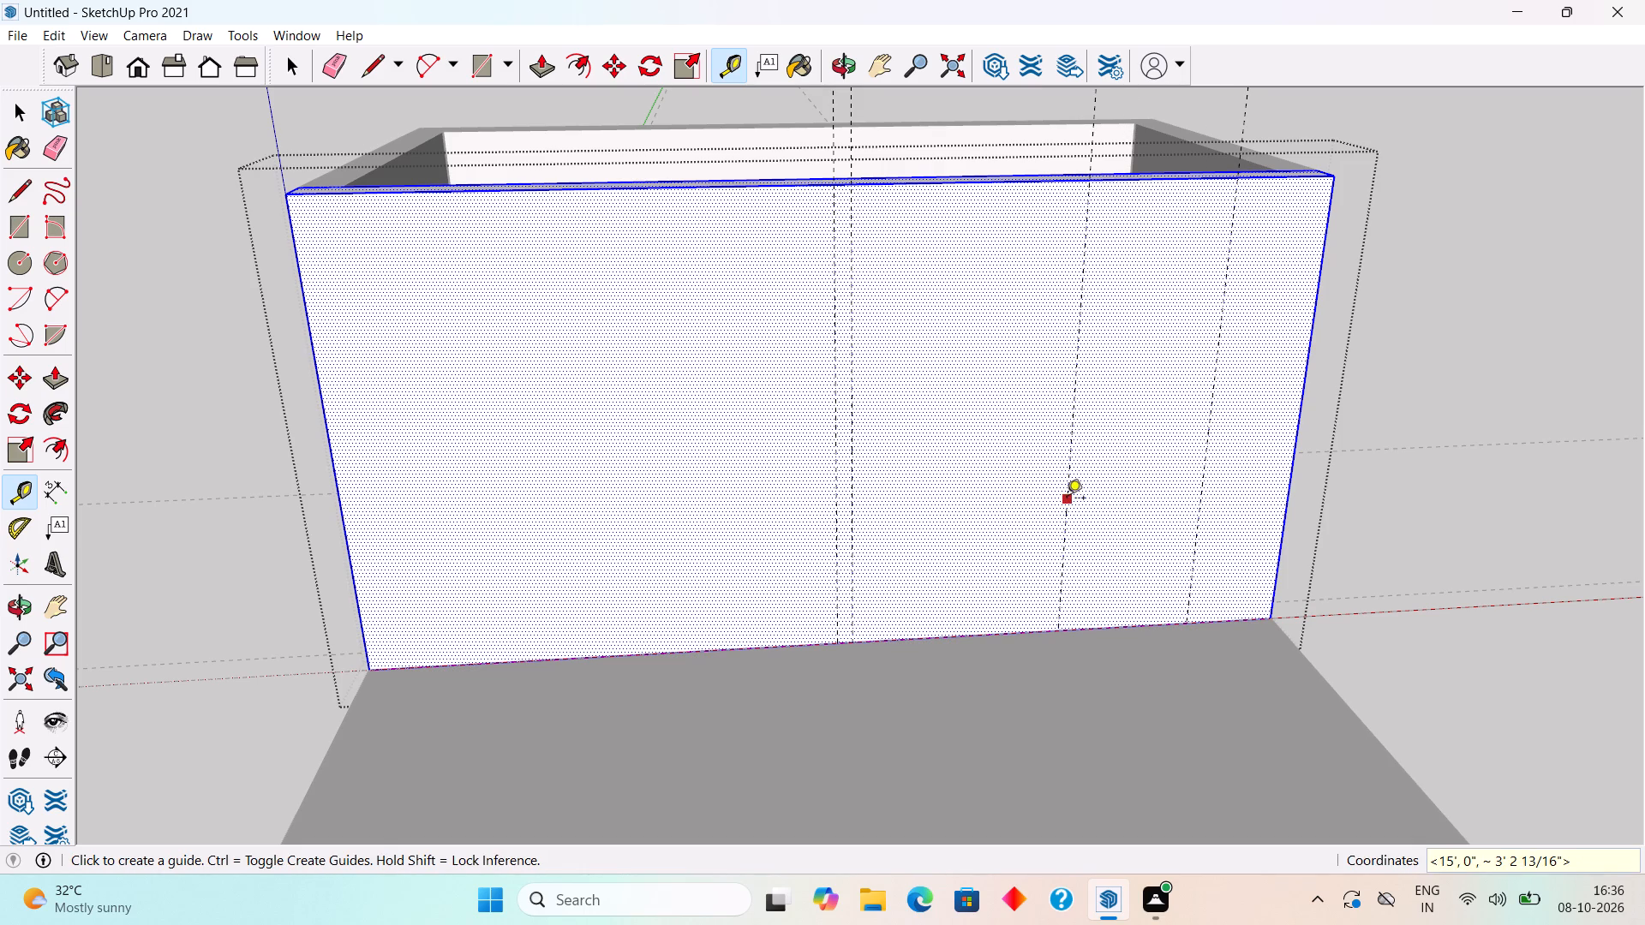
{"action": "type", "text": "1'"}
{"action": "key", "text": "Return"}
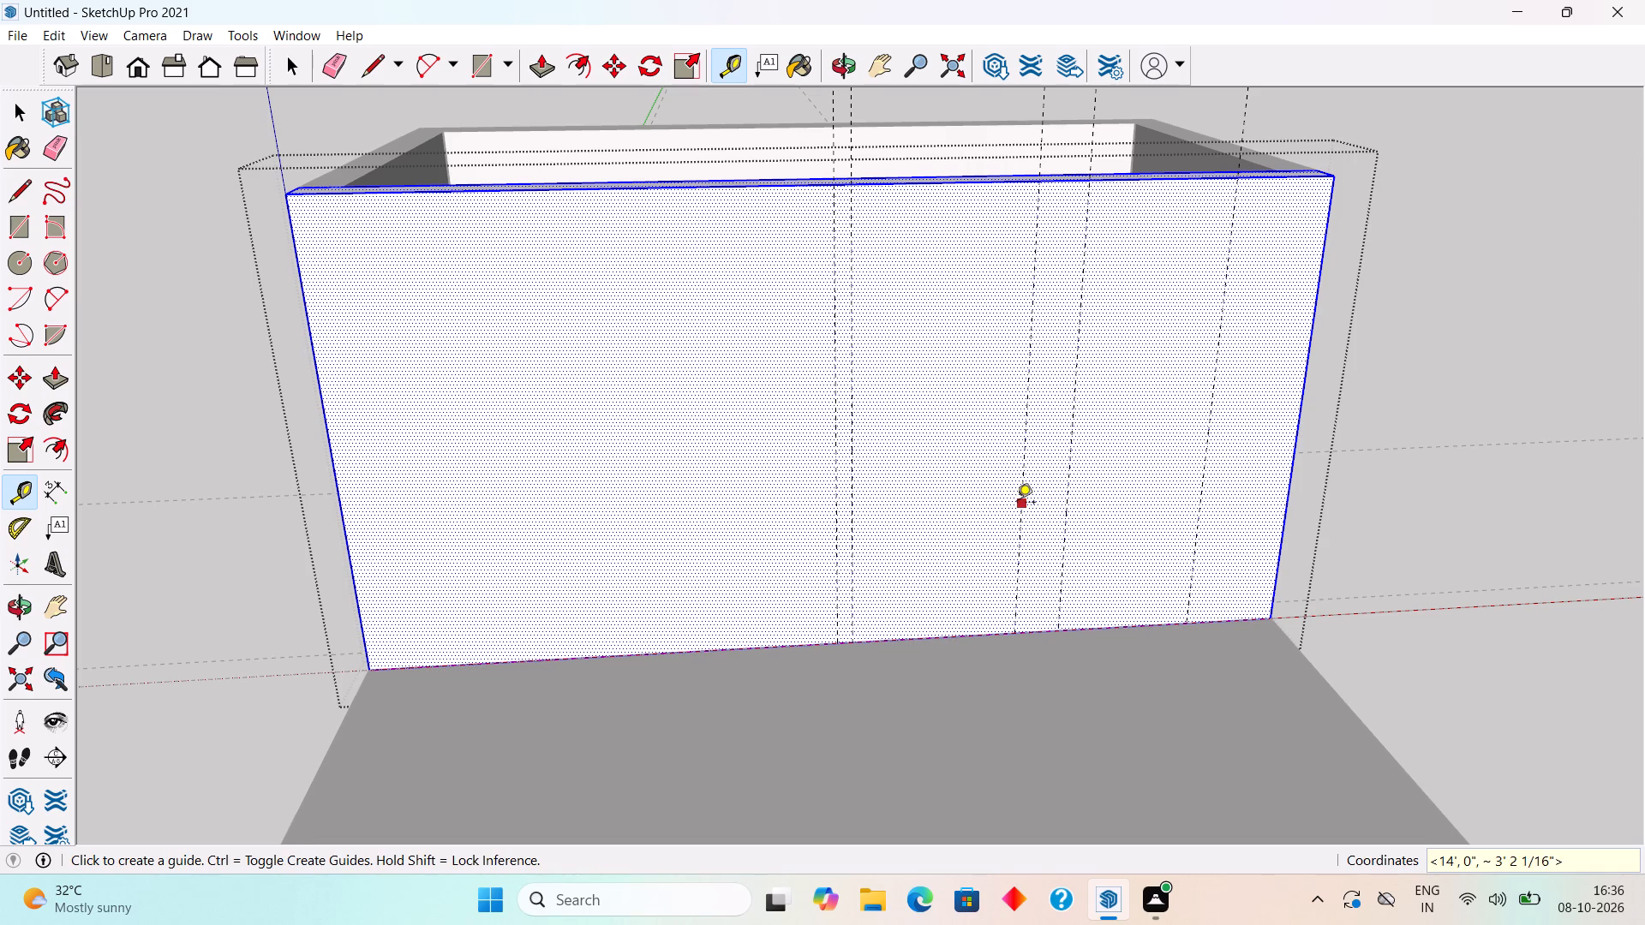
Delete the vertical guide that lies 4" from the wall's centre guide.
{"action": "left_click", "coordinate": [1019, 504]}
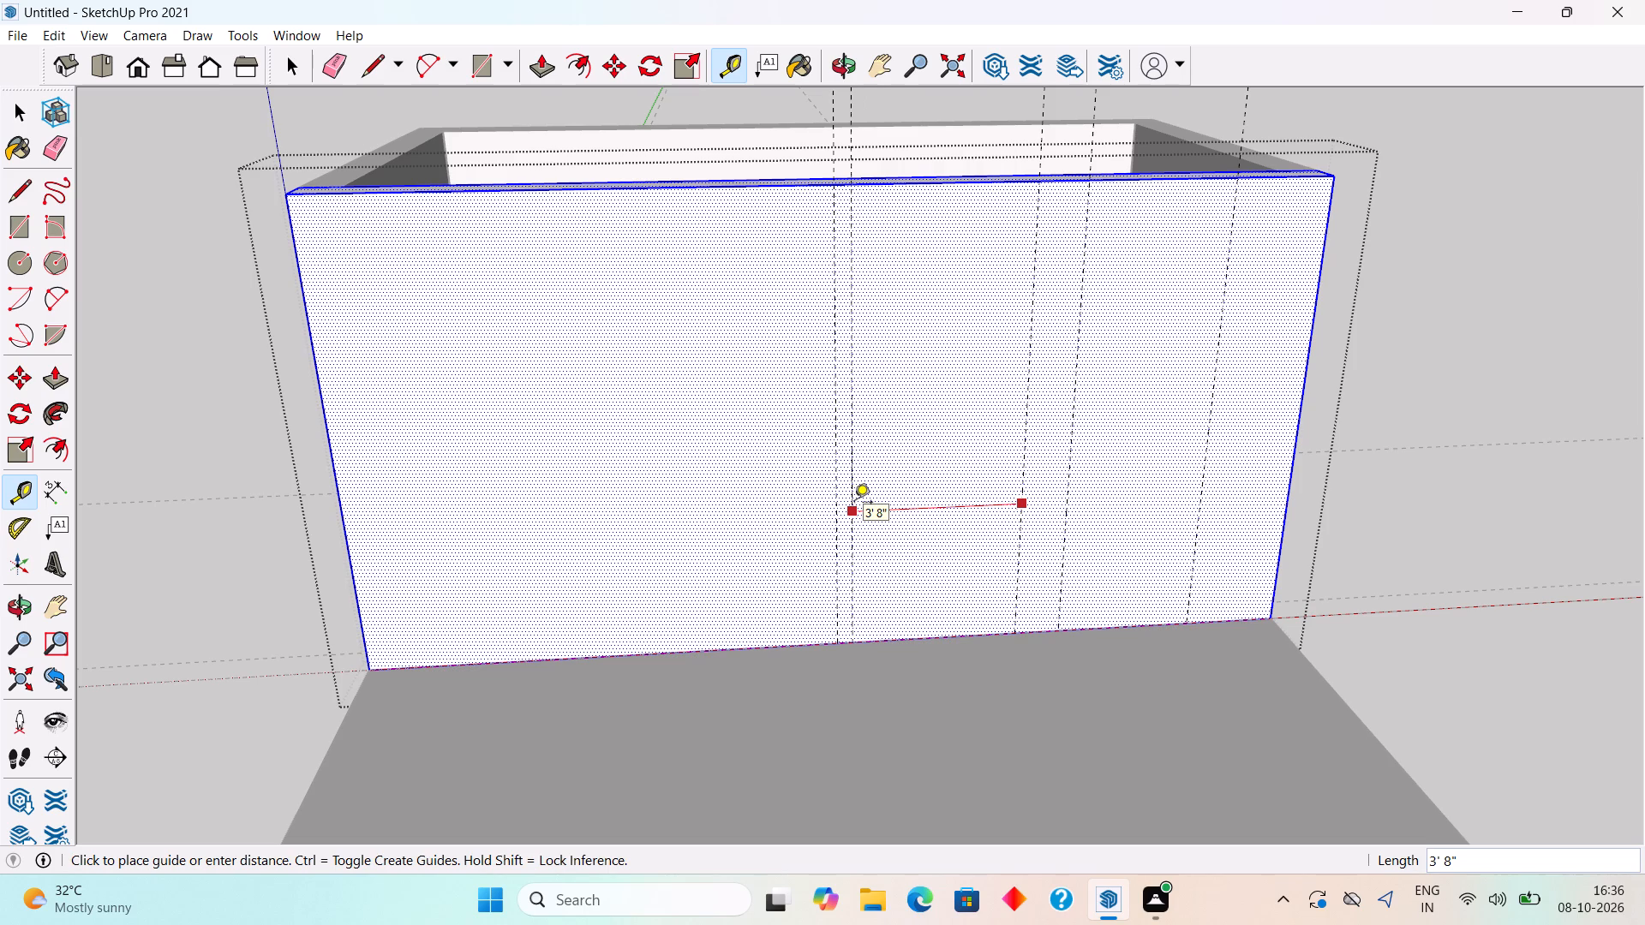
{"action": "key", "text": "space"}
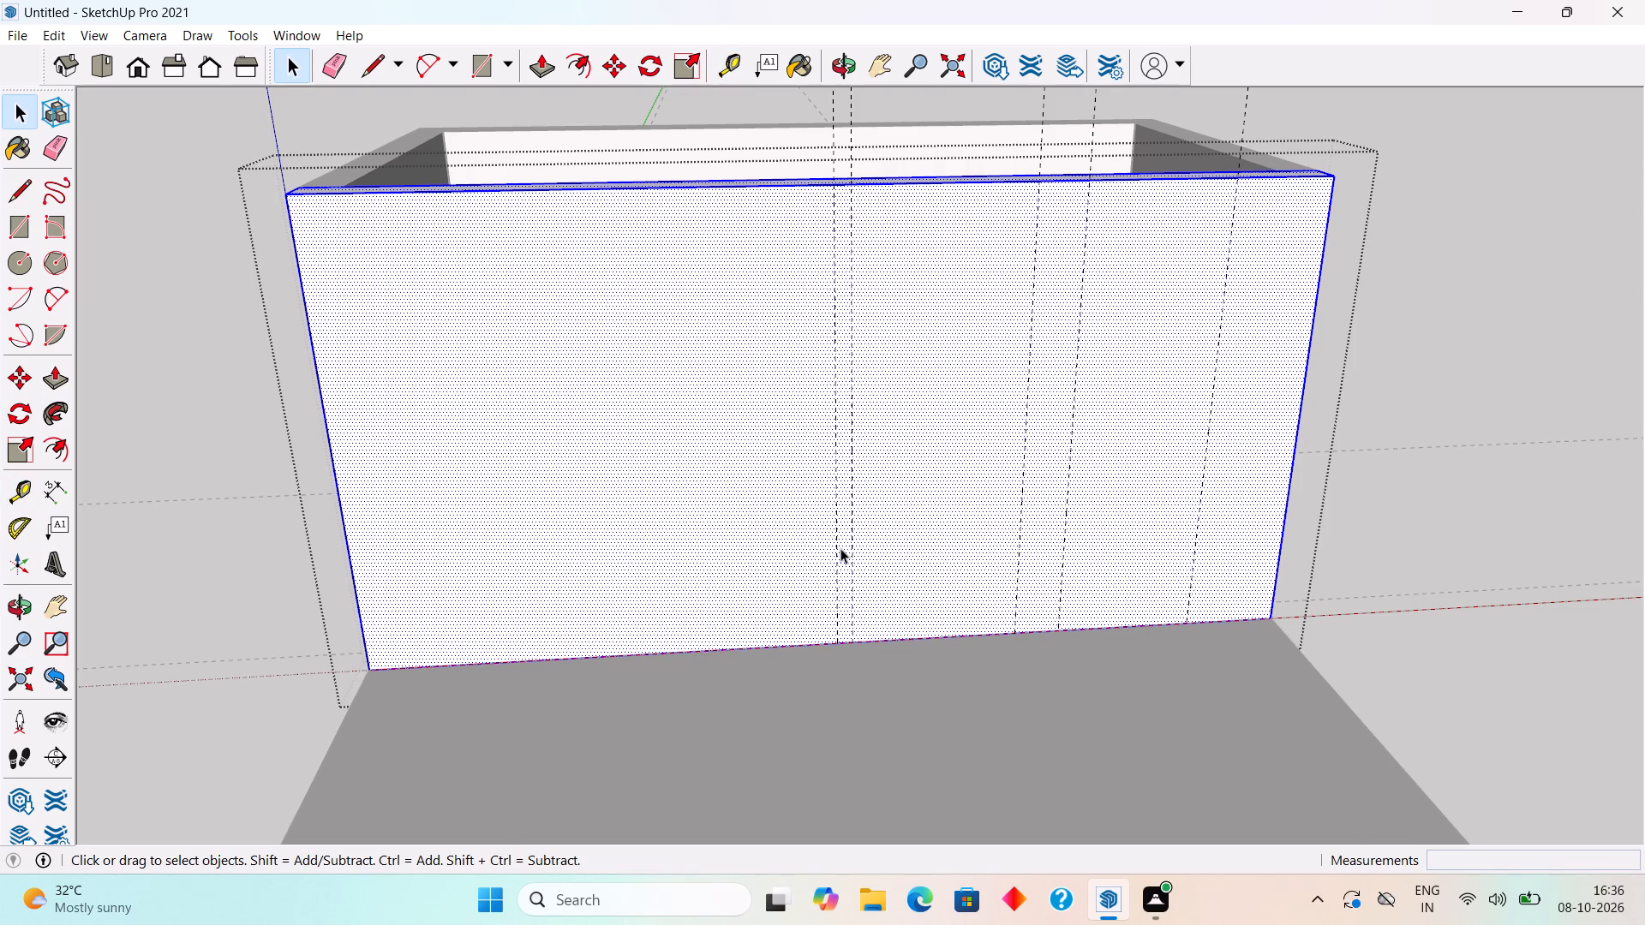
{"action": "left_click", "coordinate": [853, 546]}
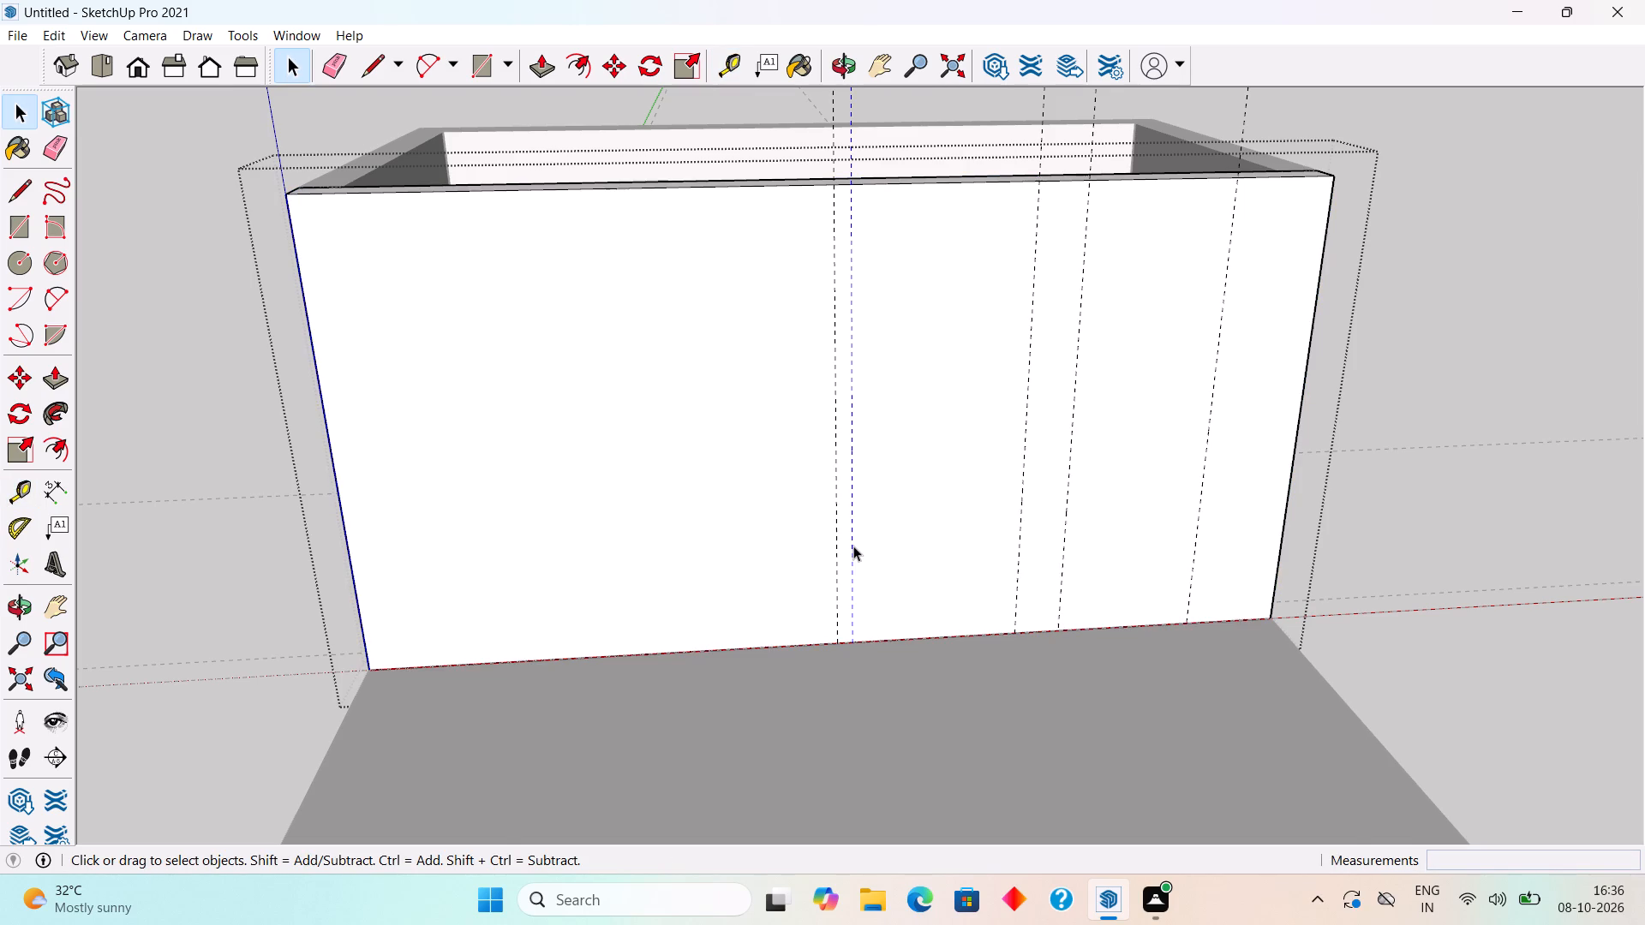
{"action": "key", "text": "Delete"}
Place a vertical guide 3' from the guide nearest the centre guide, toward the wall's centre.
{"action": "key", "text": "t"}
{"action": "left_click", "coordinate": [1026, 470]}
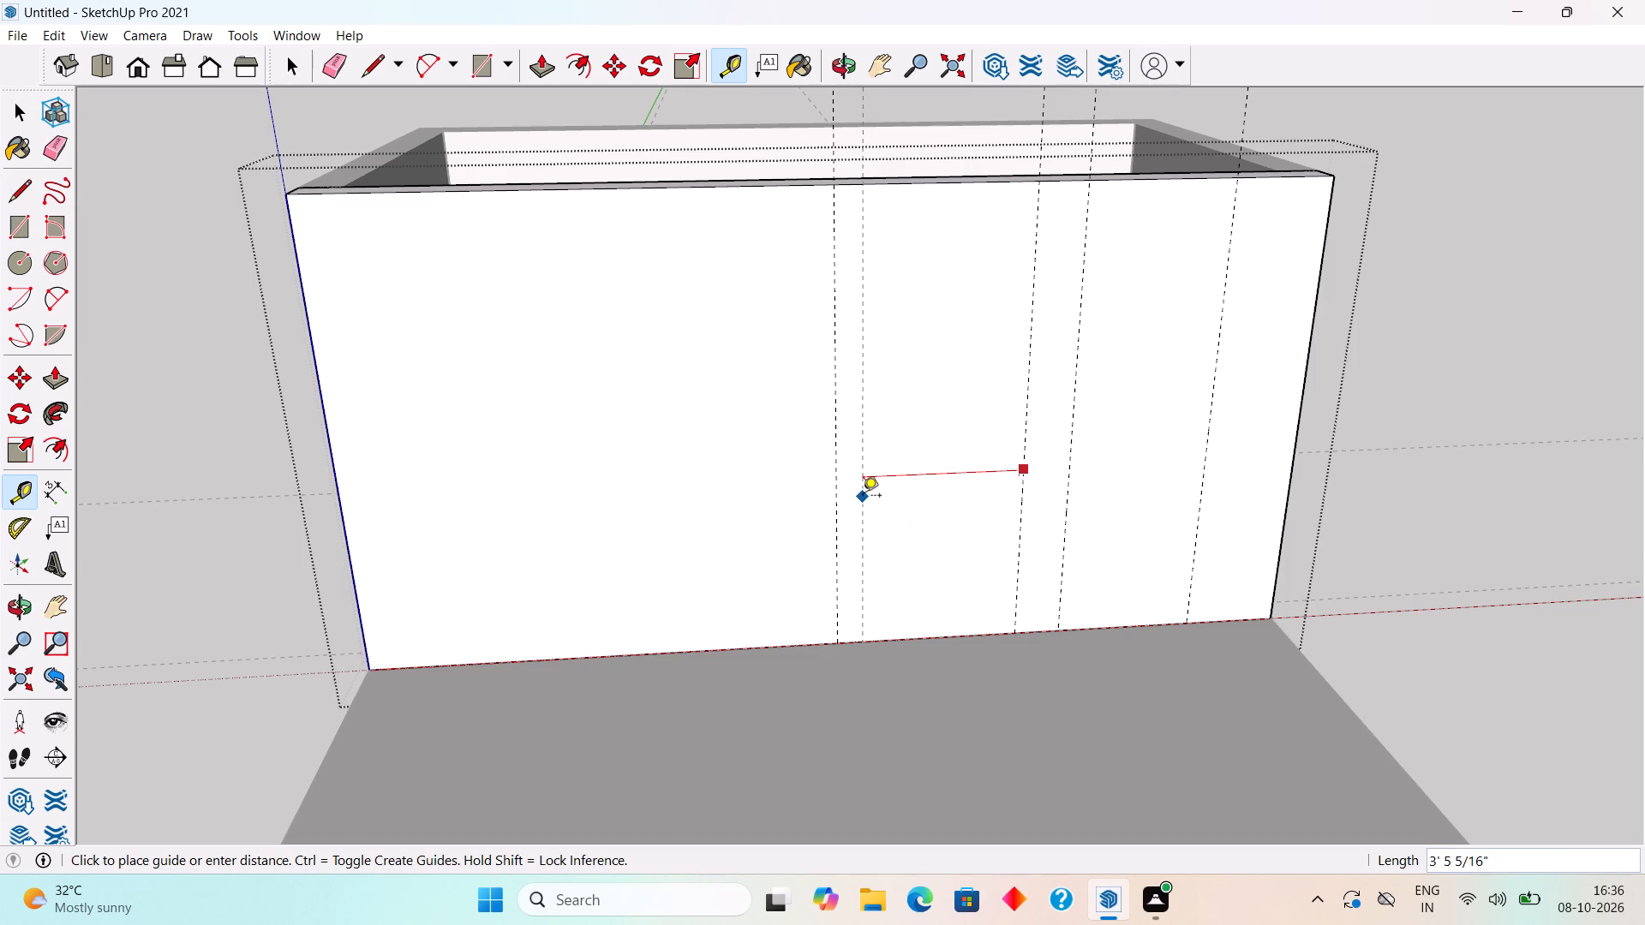
{"action": "type", "text": "3'"}
{"action": "key", "text": "Return"}
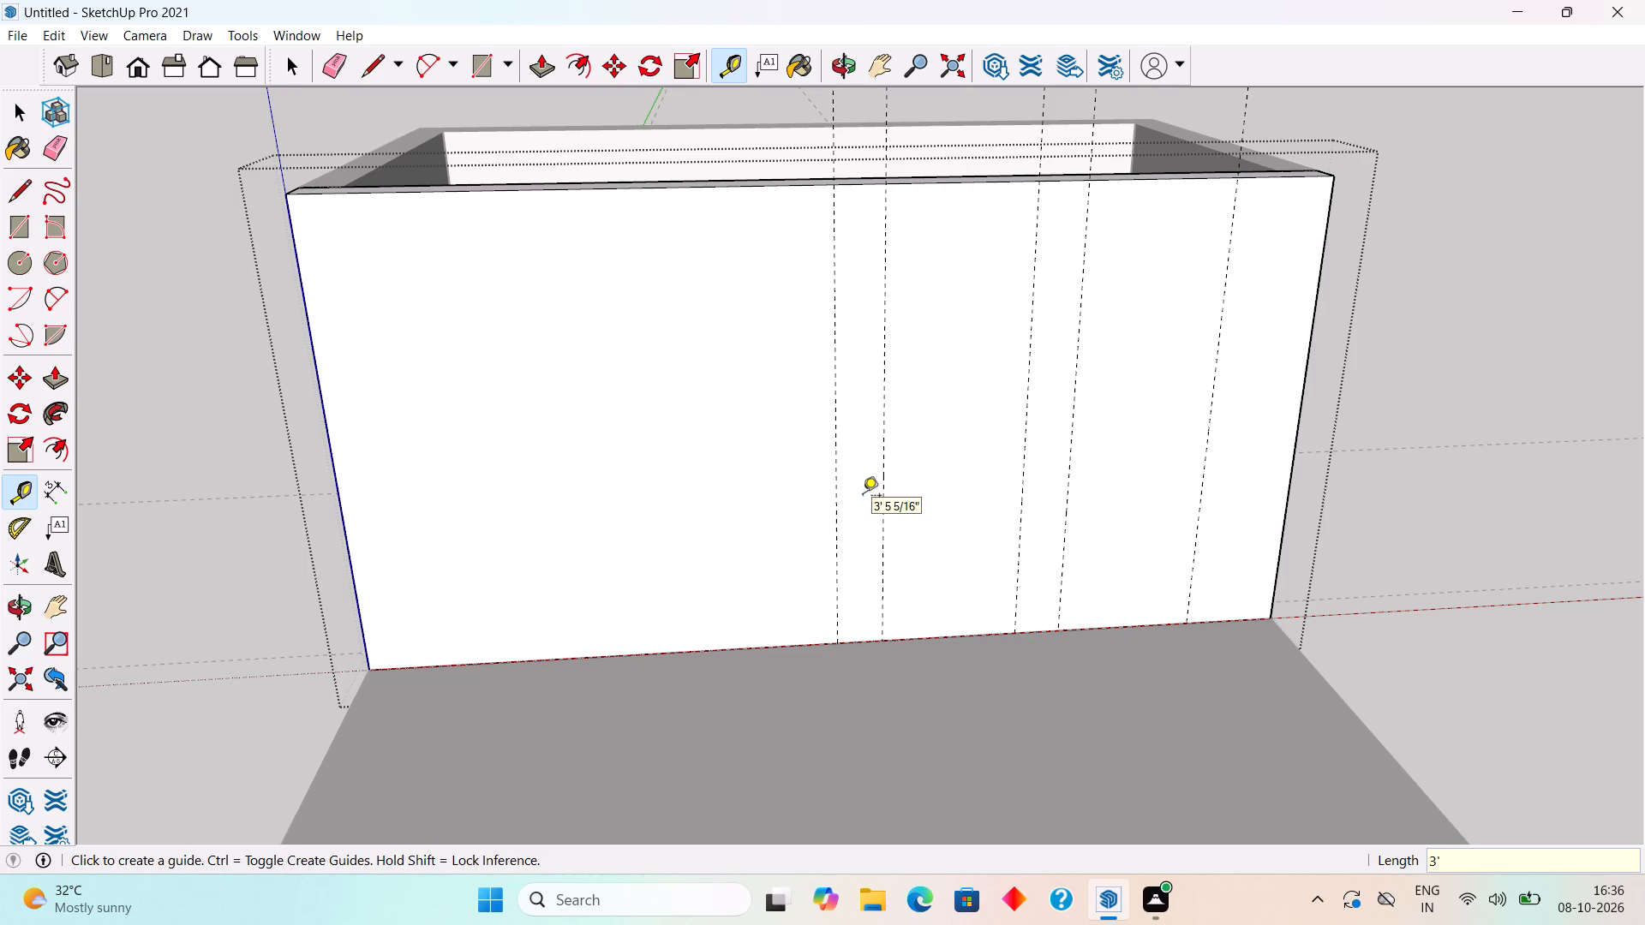
Place horizontal guides across the middle wall's outer face at 3' and 7' above its base edge.
{"action": "left_click", "coordinate": [982, 642]}
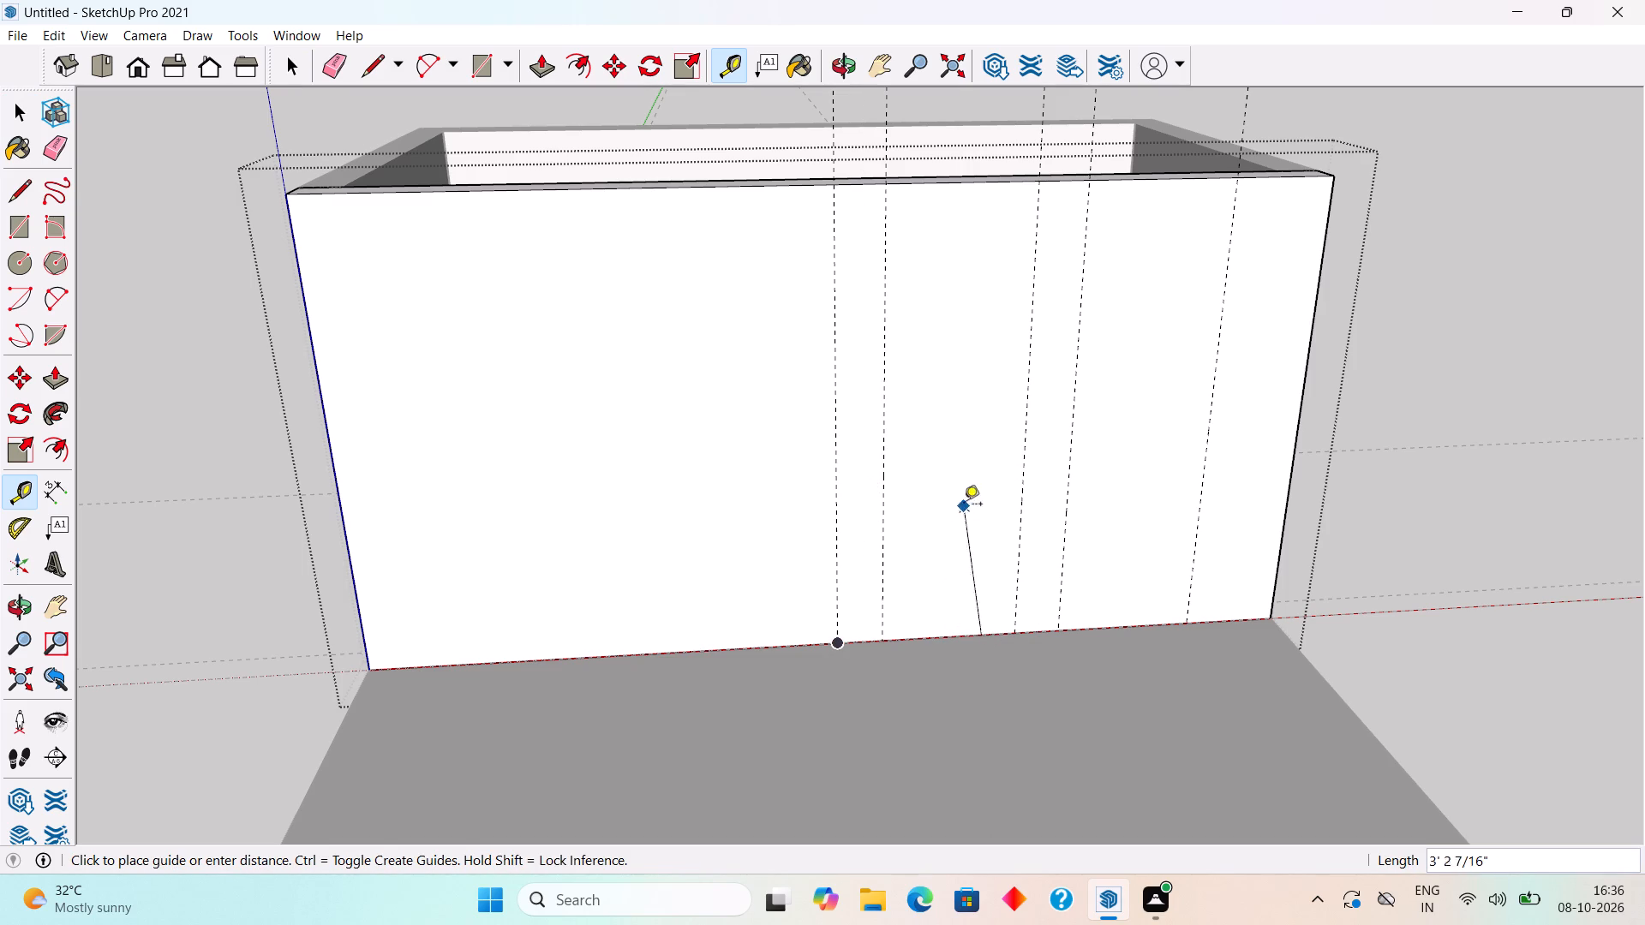
{"action": "key", "text": "space"}
{"action": "key", "text": "t"}
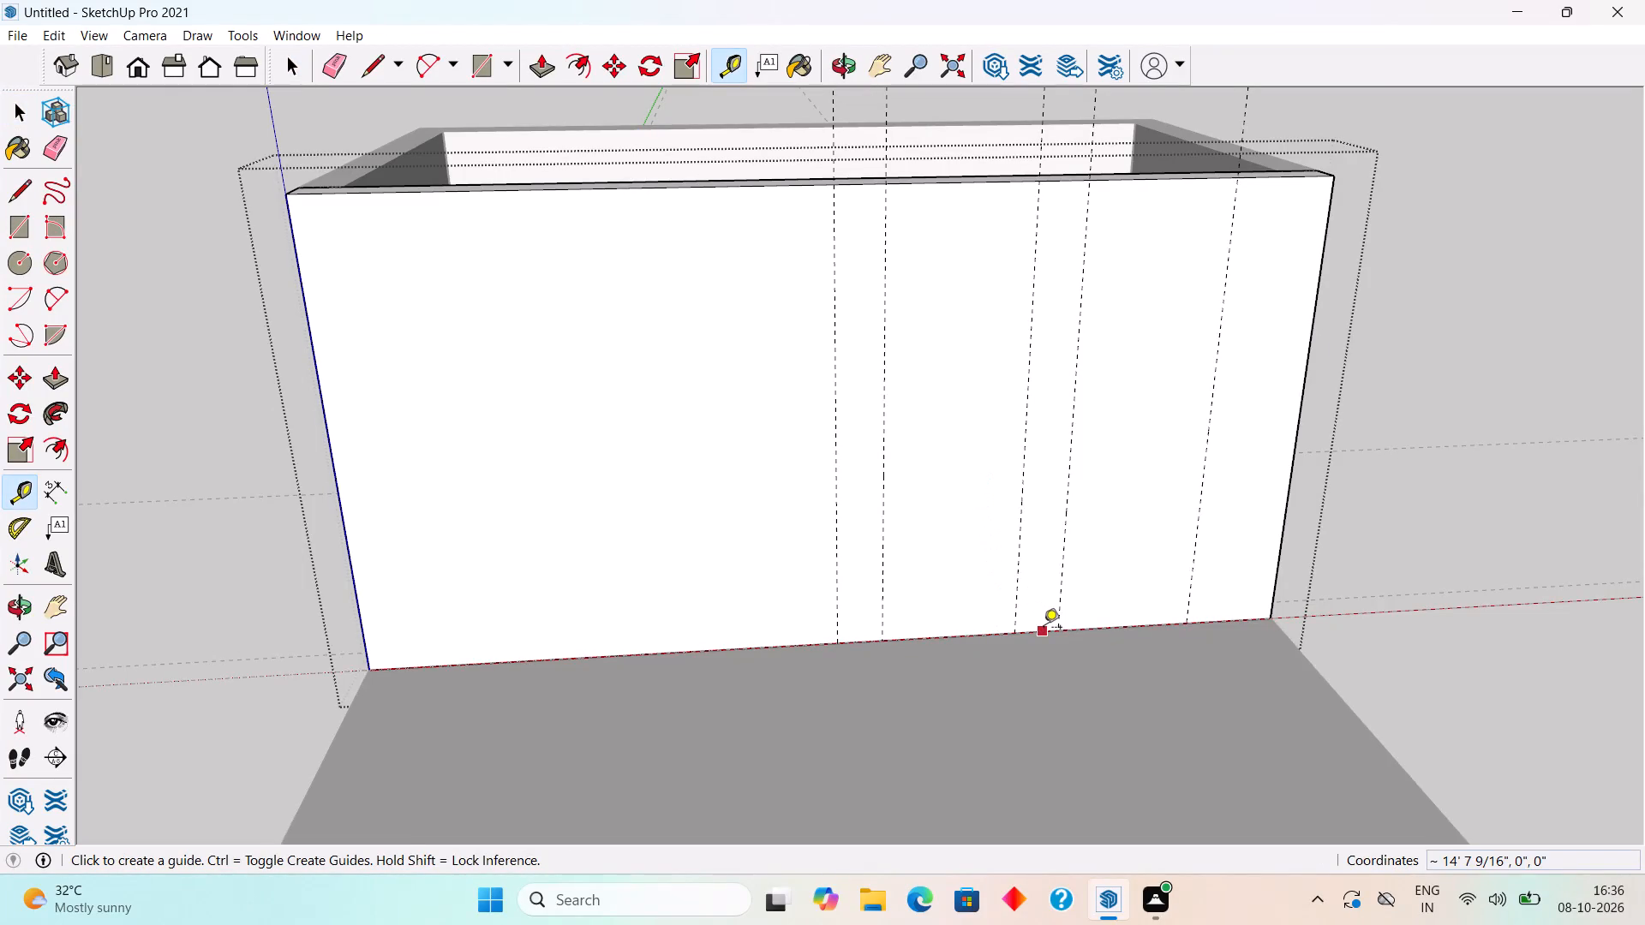
{"action": "left_click", "coordinate": [1046, 629]}
{"action": "type", "text": "3'"}
{"action": "key", "text": "Return"}
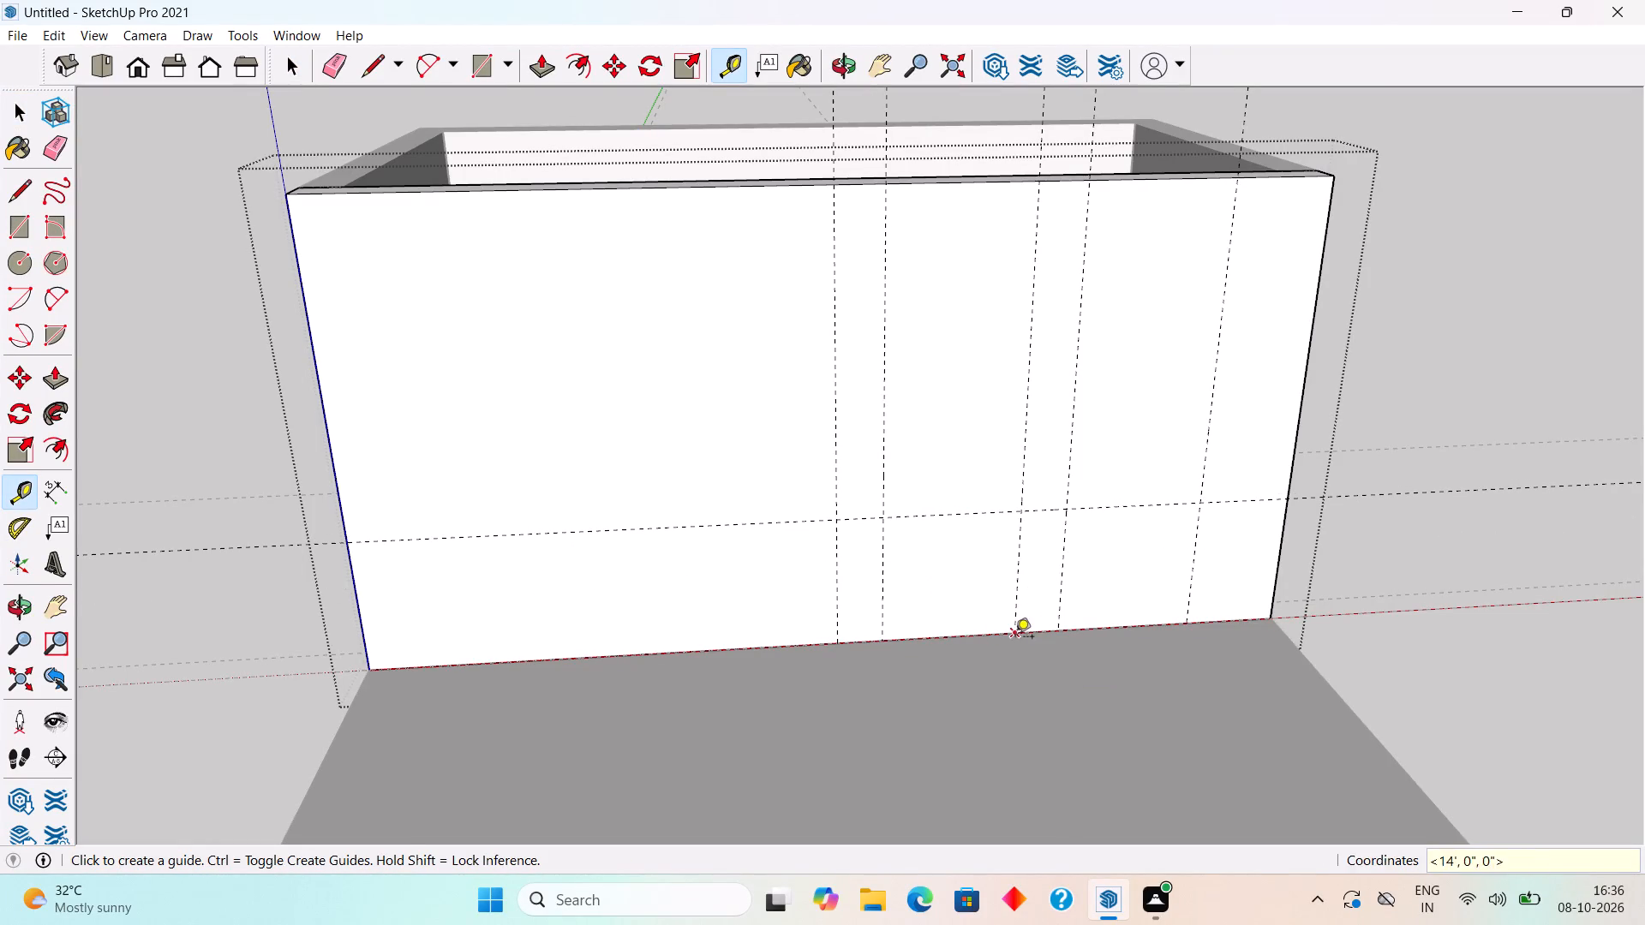
{"action": "left_click", "coordinate": [1030, 634]}
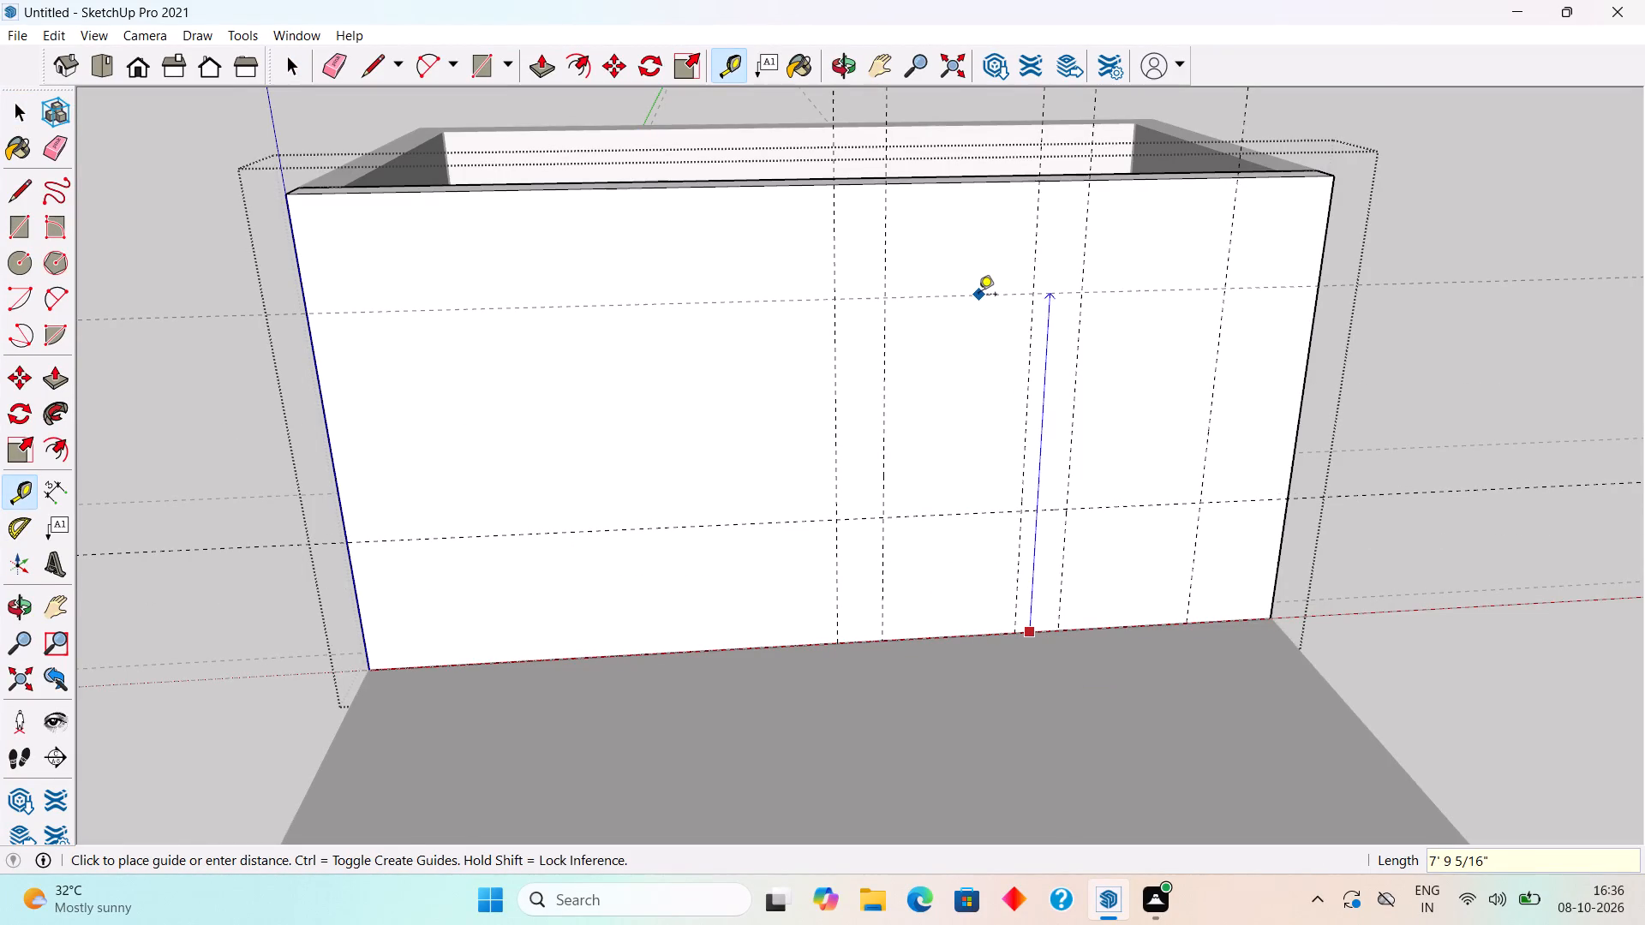
{"action": "type", "text": "7'"}
{"action": "key", "text": "Return"}
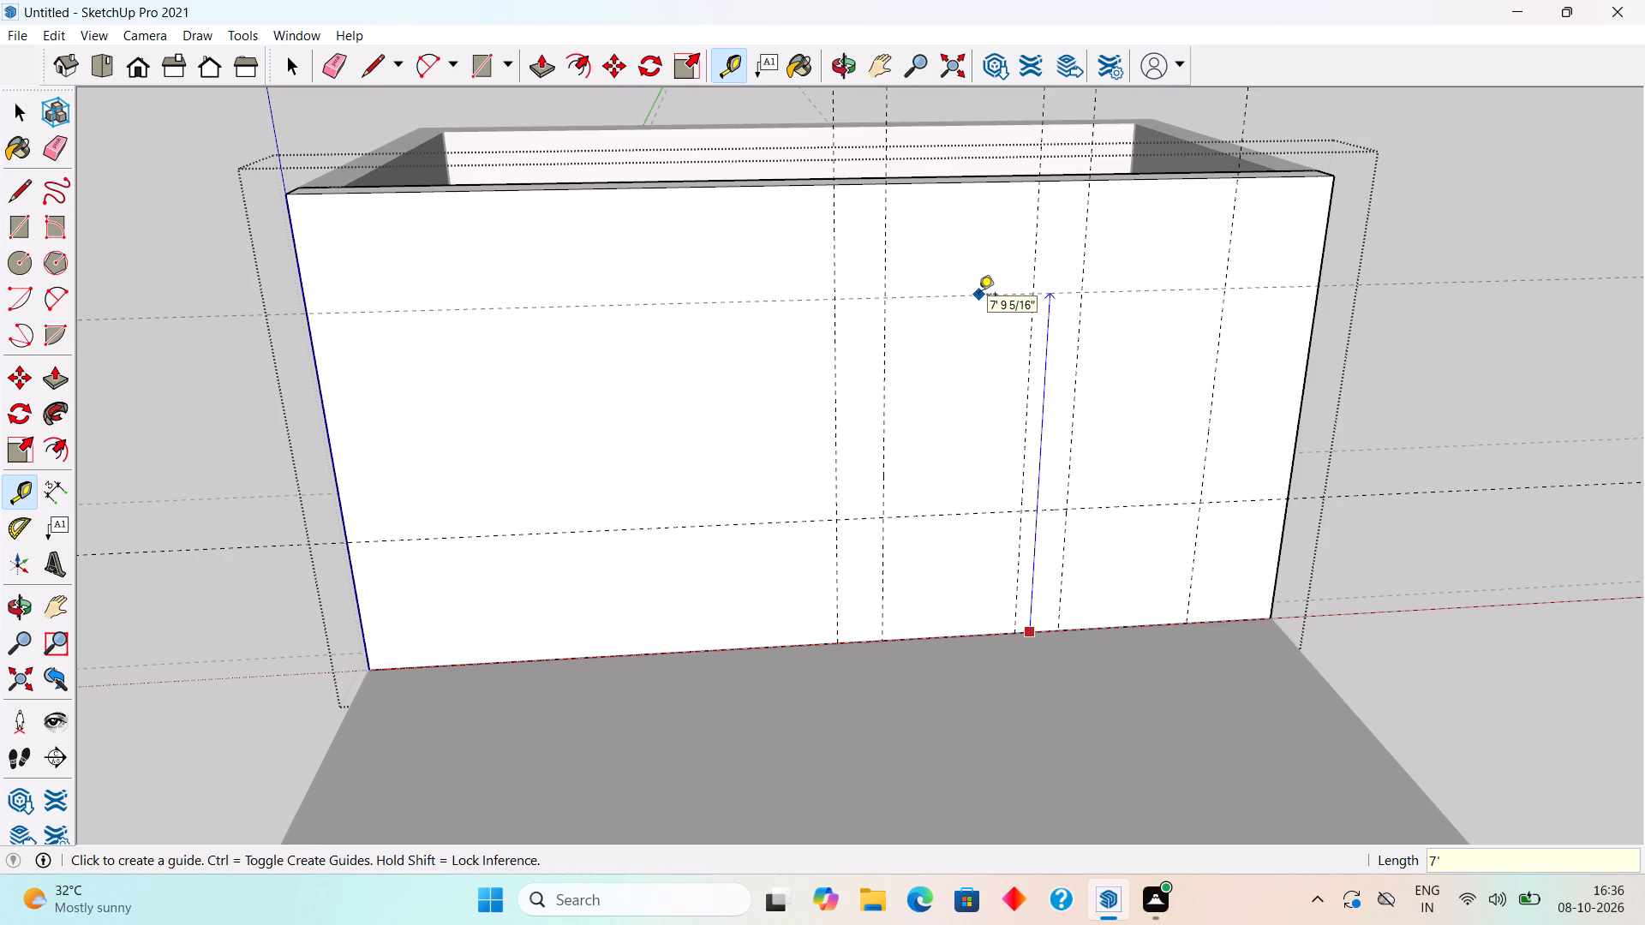
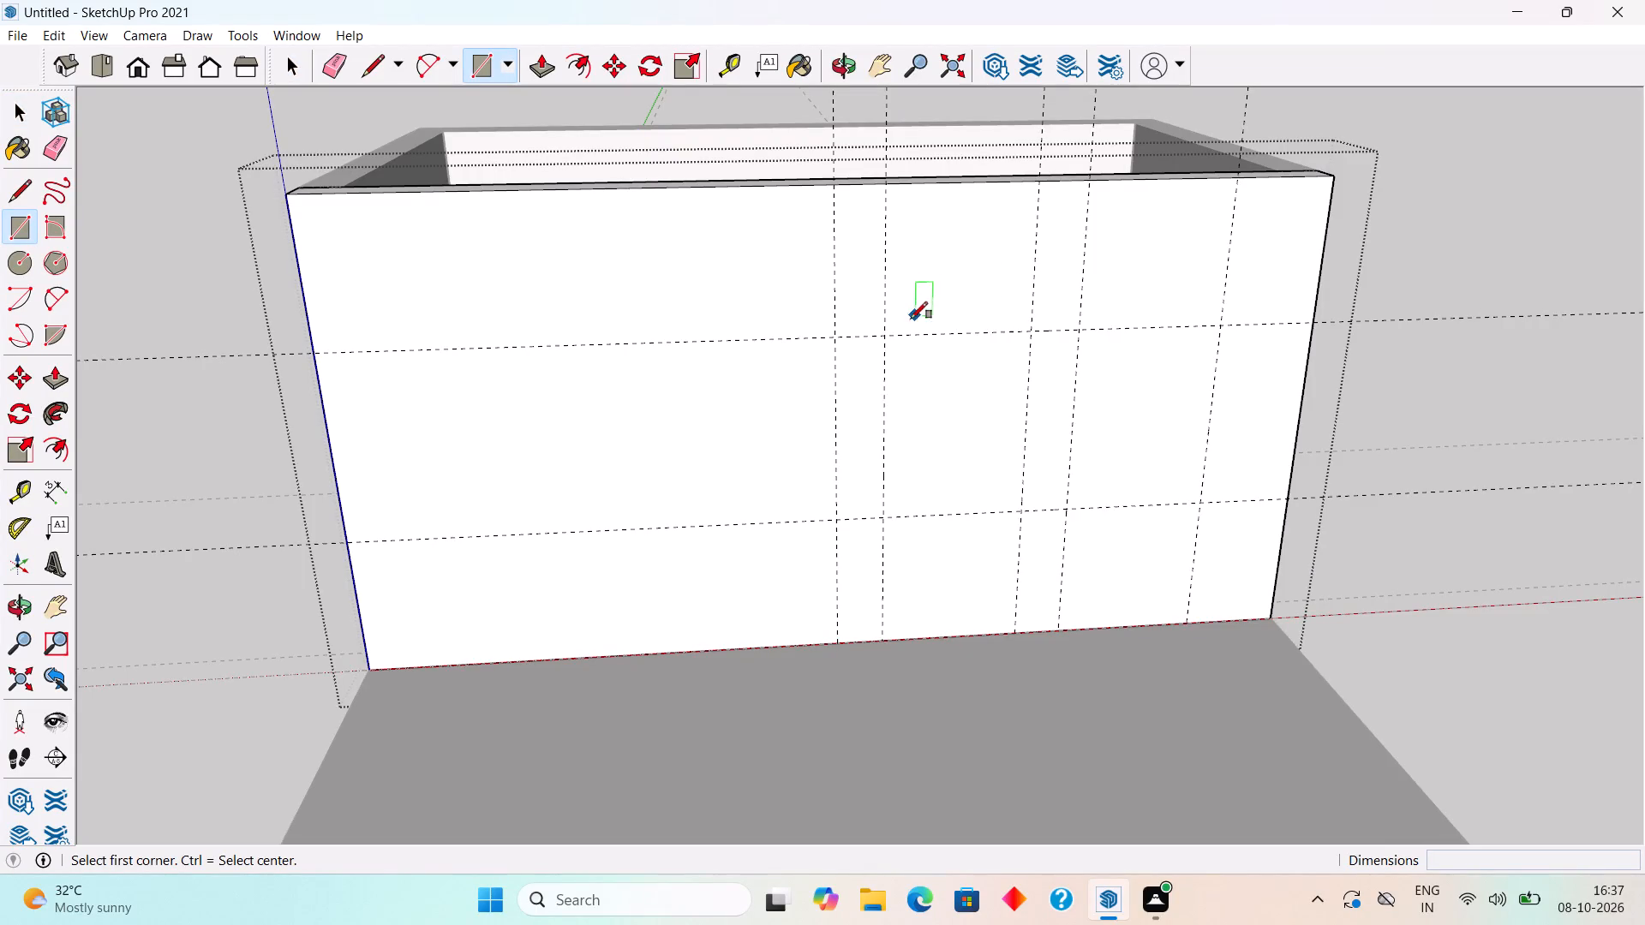
Draw the 3' by 7' door outline and the 4' high window outline between the guides on the middle wall.
{"action": "left_click", "coordinate": [889, 334]}
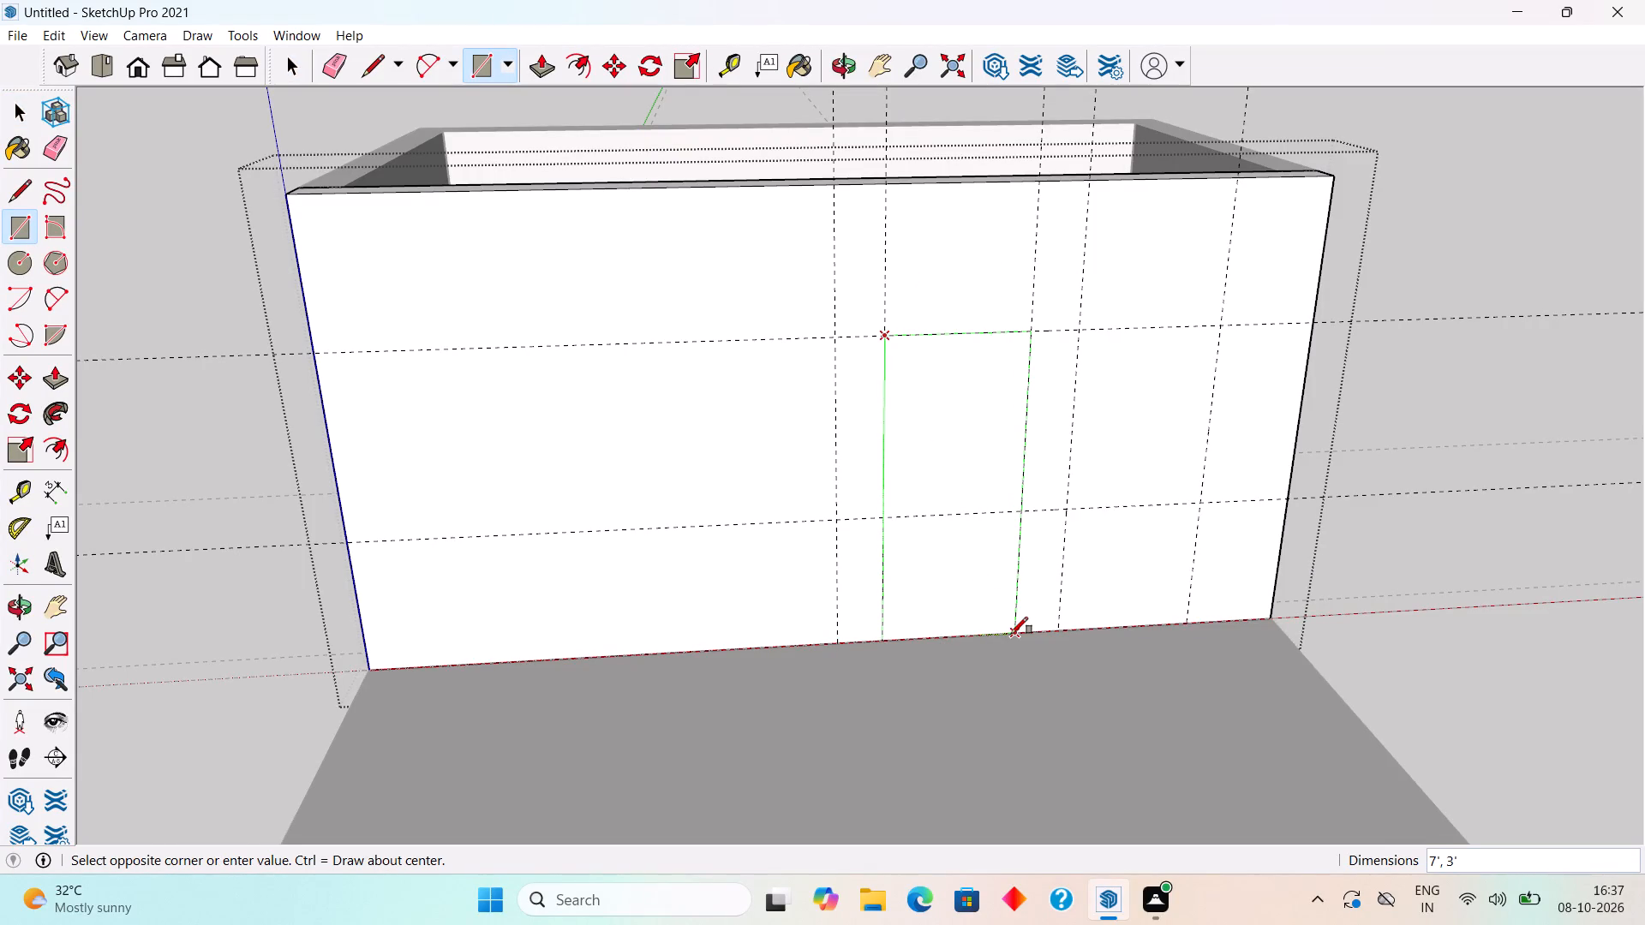
{"action": "left_click", "coordinate": [1019, 634]}
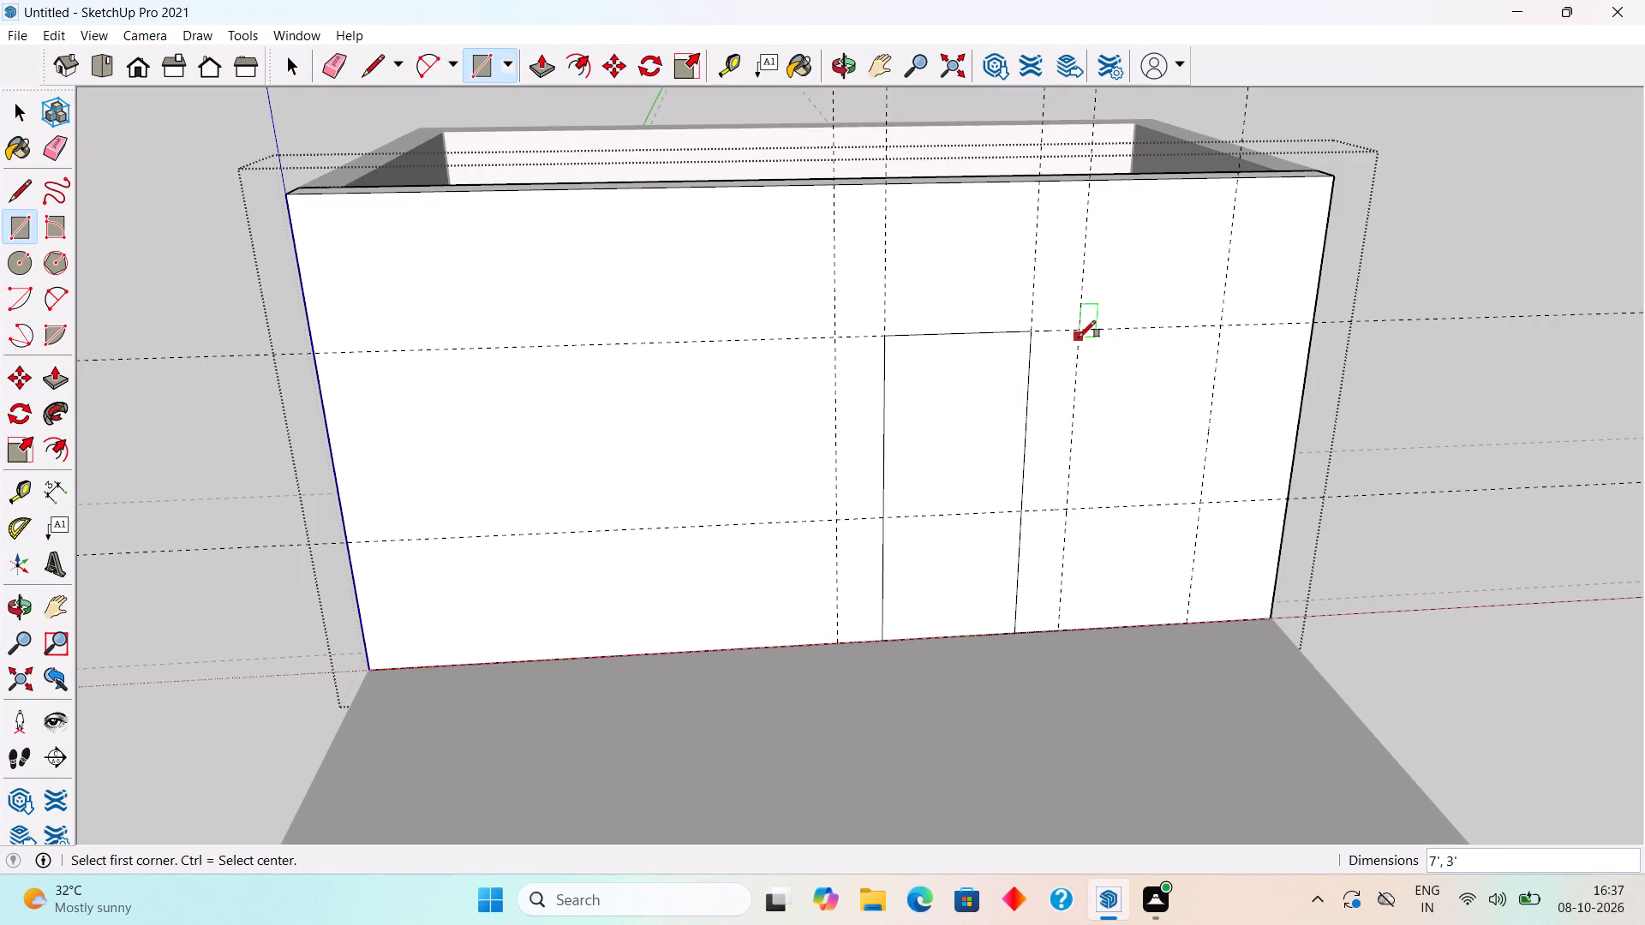
{"action": "left_click", "coordinate": [1077, 331]}
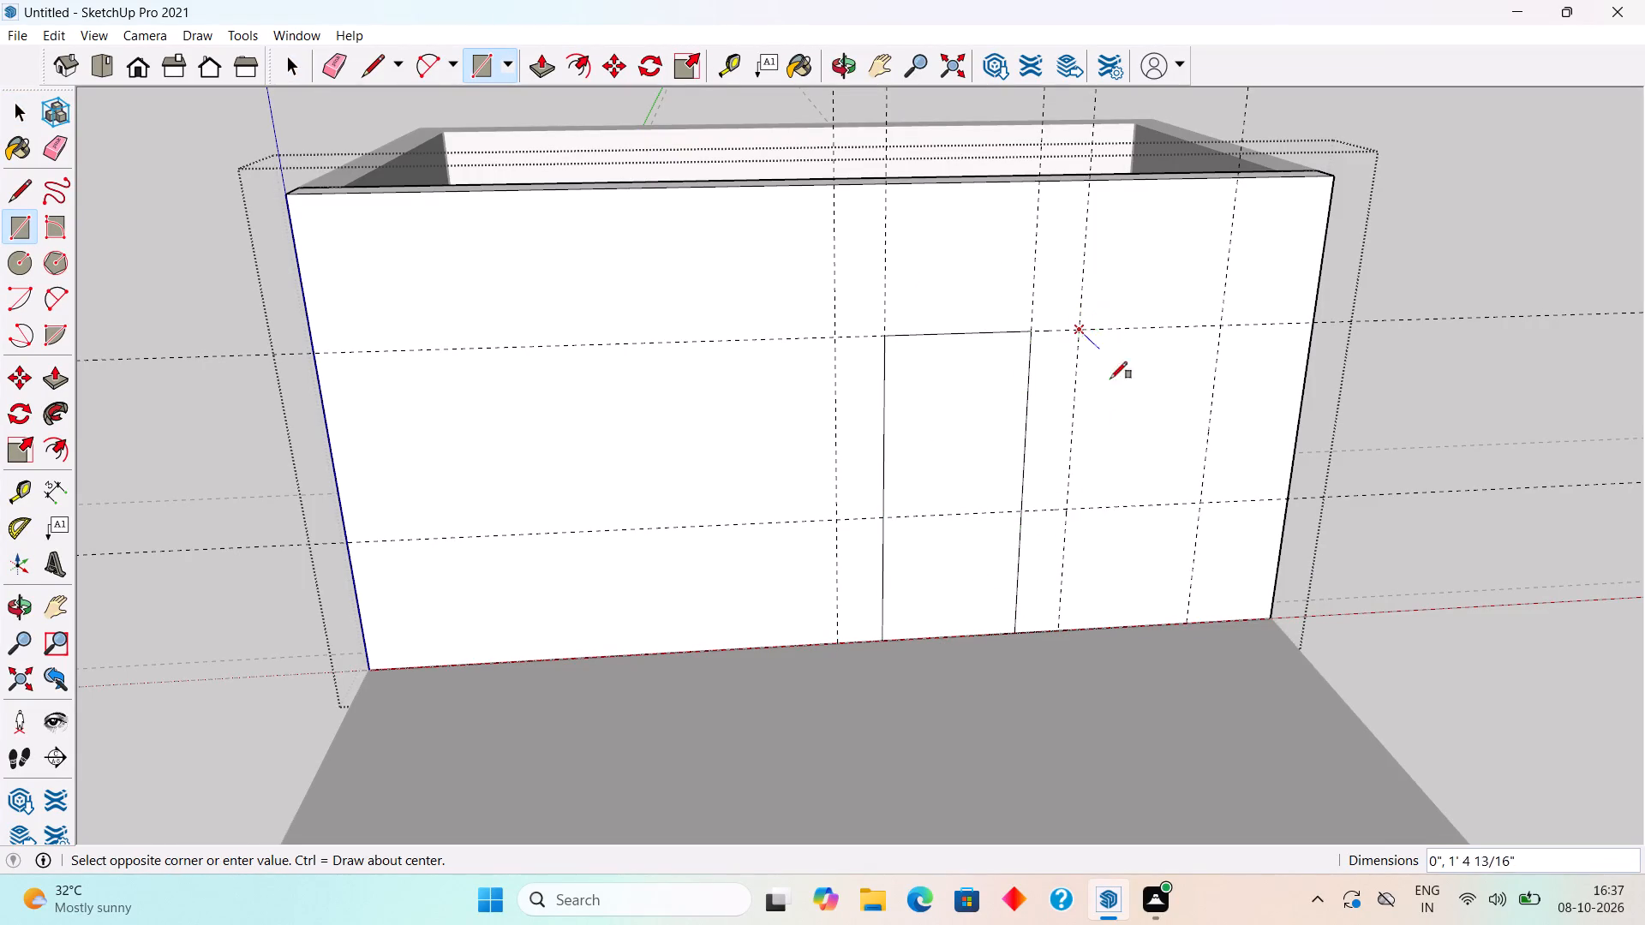
{"action": "left_click", "coordinate": [1206, 500]}
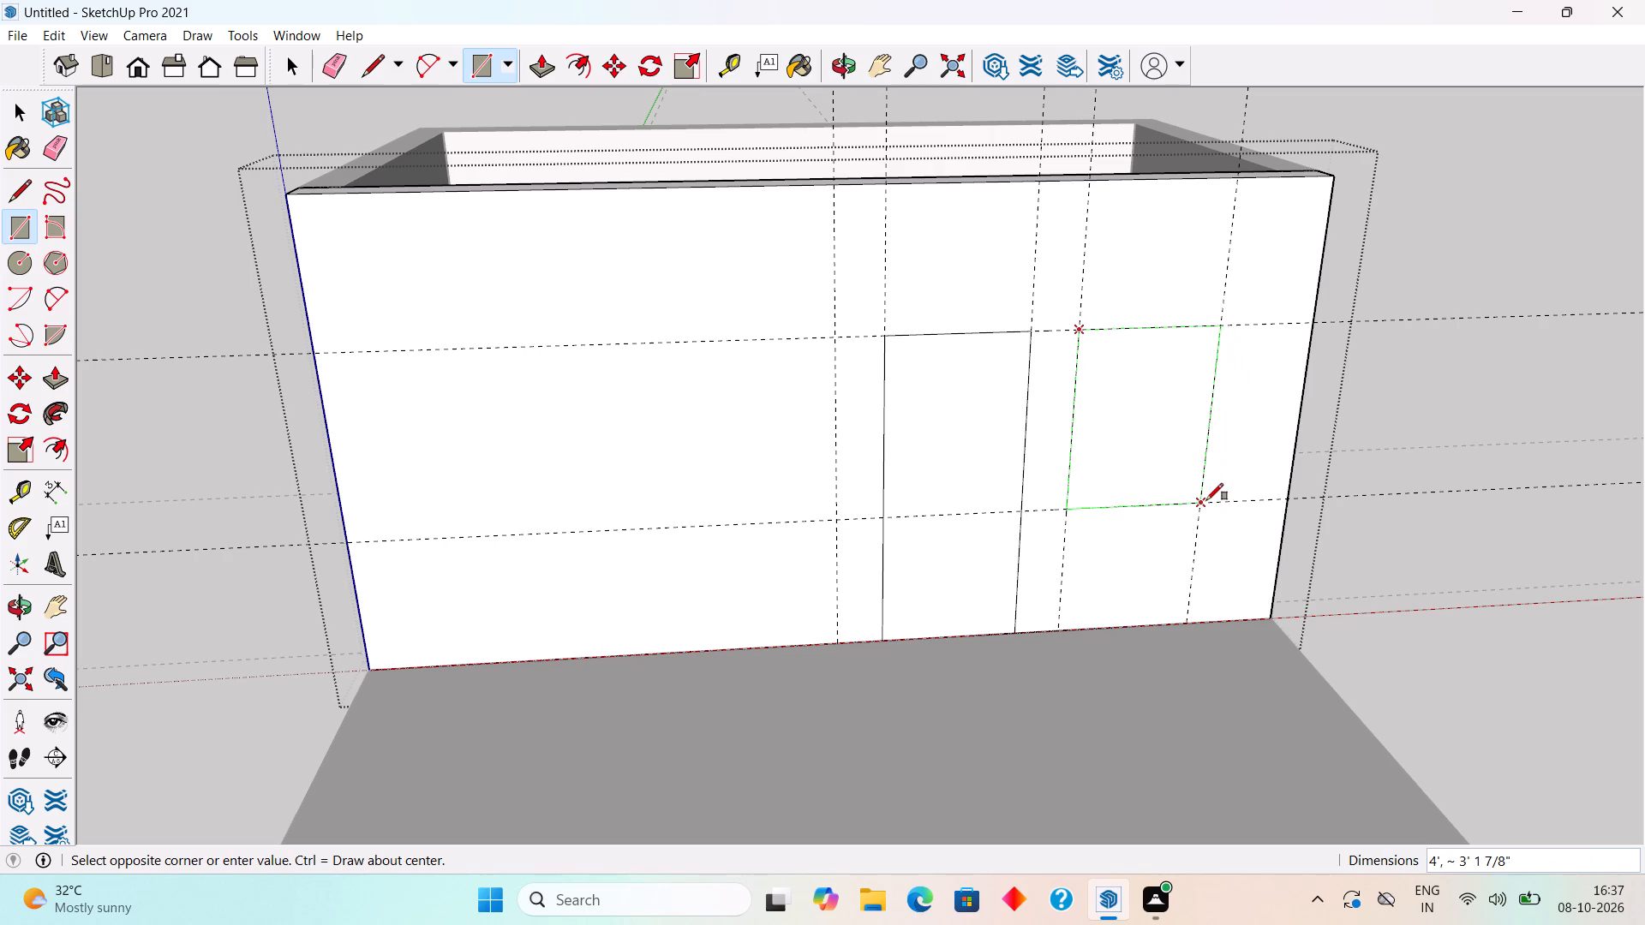
Push the door and window faces through the wall's thickness to cut both openings.
{"action": "key", "text": "space"}
{"action": "left_click", "coordinate": [943, 486]}
{"action": "key", "text": "p"}
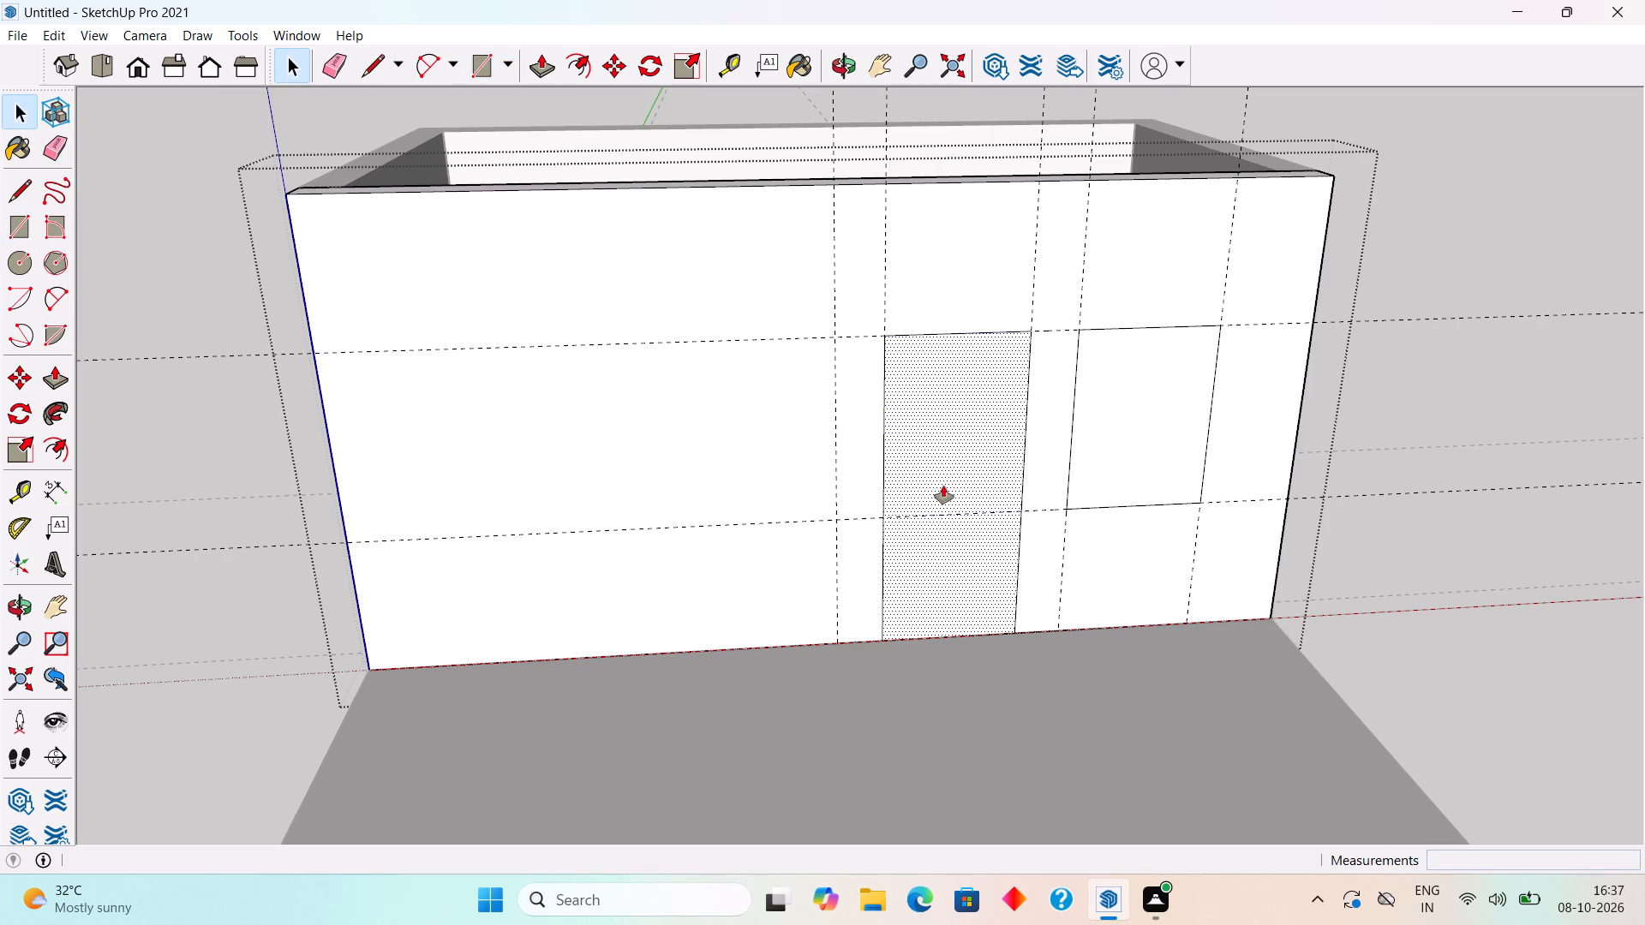
{"action": "left_click_drag", "start_coordinate": [943, 486], "coordinate": [932, 419]}
{"action": "double_click", "coordinate": [1159, 419]}
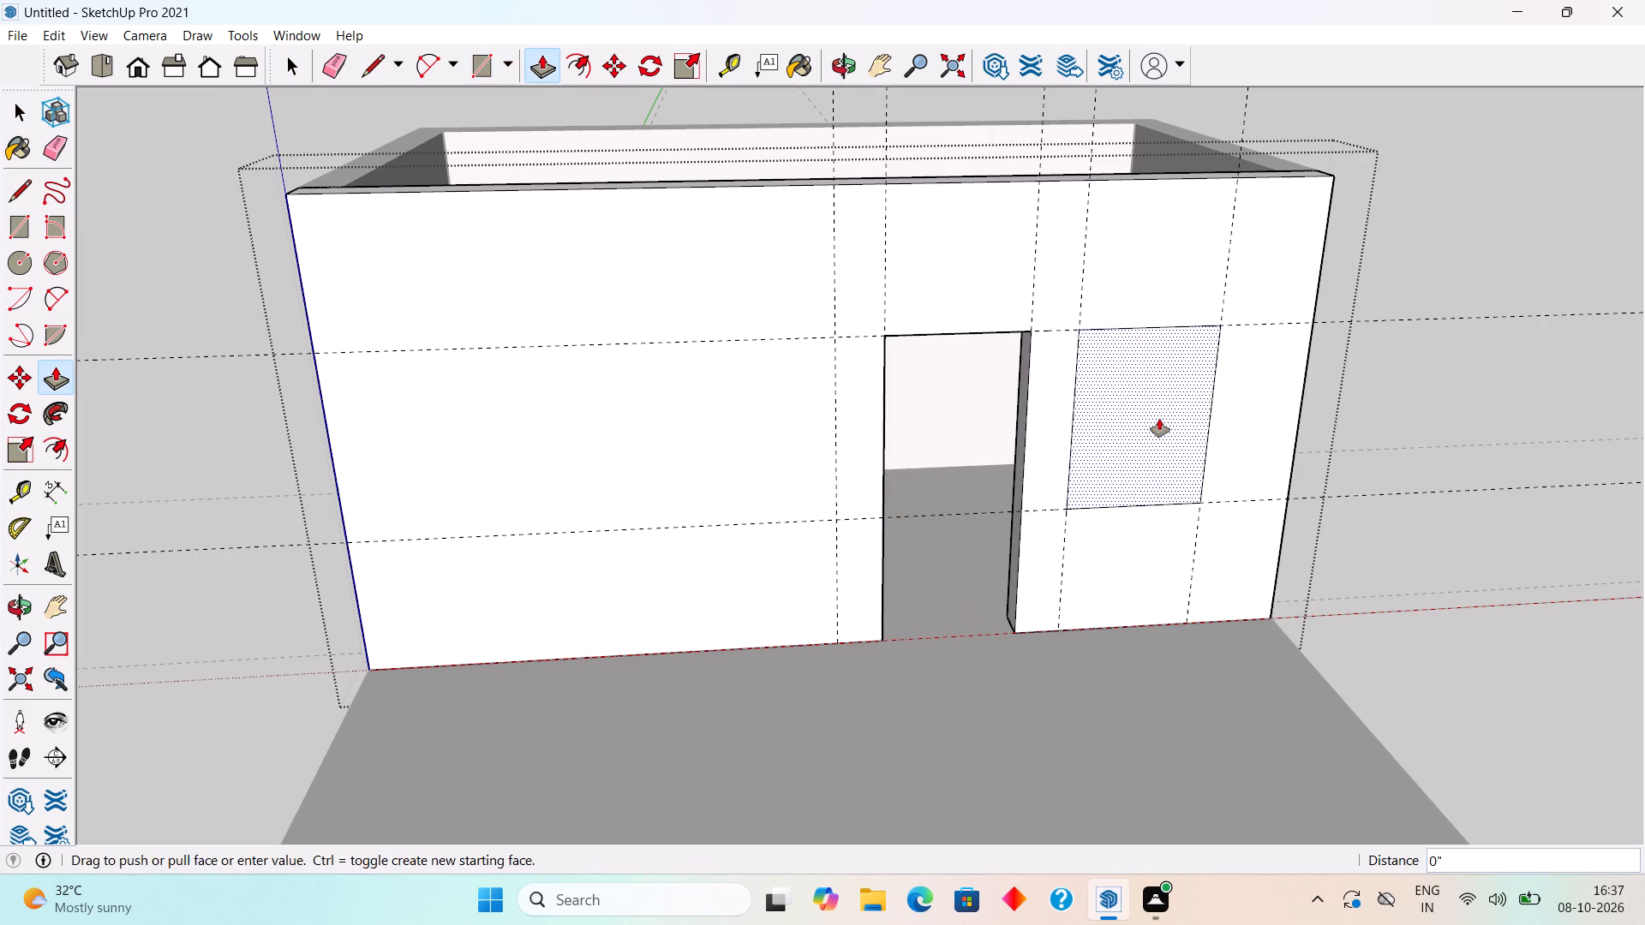
{"action": "key", "text": "space"}
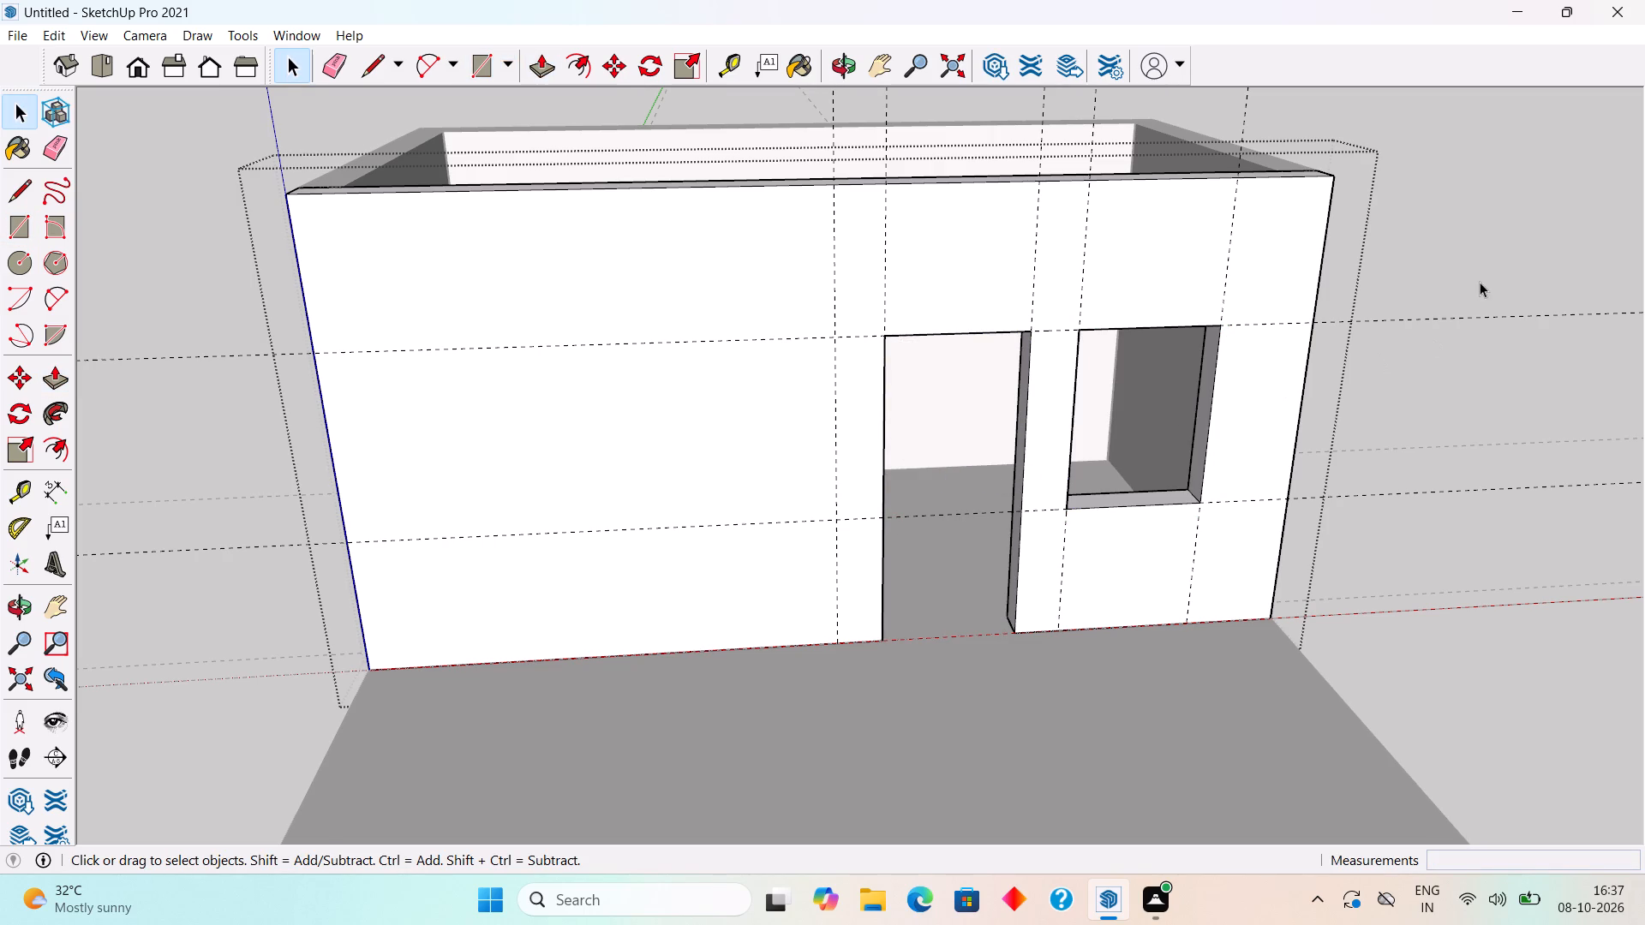
{"action": "left_click", "coordinate": [1480, 282]}
Draw a 3' by 7' rectangle covering the door opening, flush with the wall's outer face.
{"action": "middle_click_drag", "start_coordinate": [1142, 536], "coordinate": [1067, 423]}
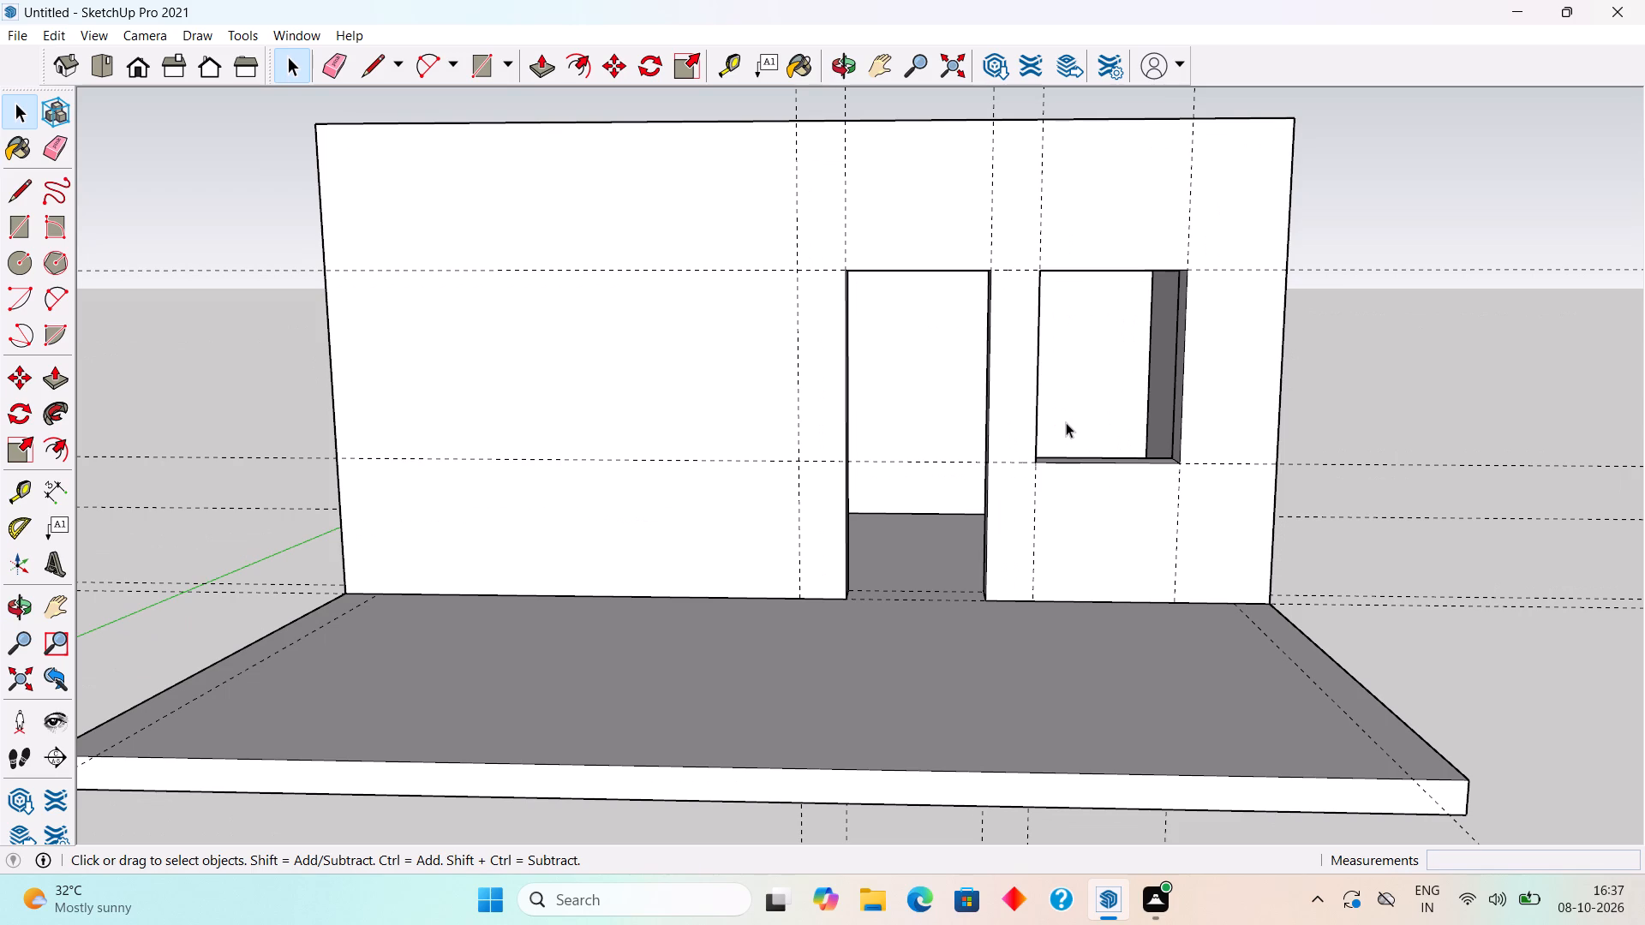
{"action": "middle_click_drag", "start_coordinate": [1030, 400], "coordinate": [1075, 508]}
{"action": "scroll", "coordinate": [933, 811], "scroll_direction": "up", "scroll_amount": 3}
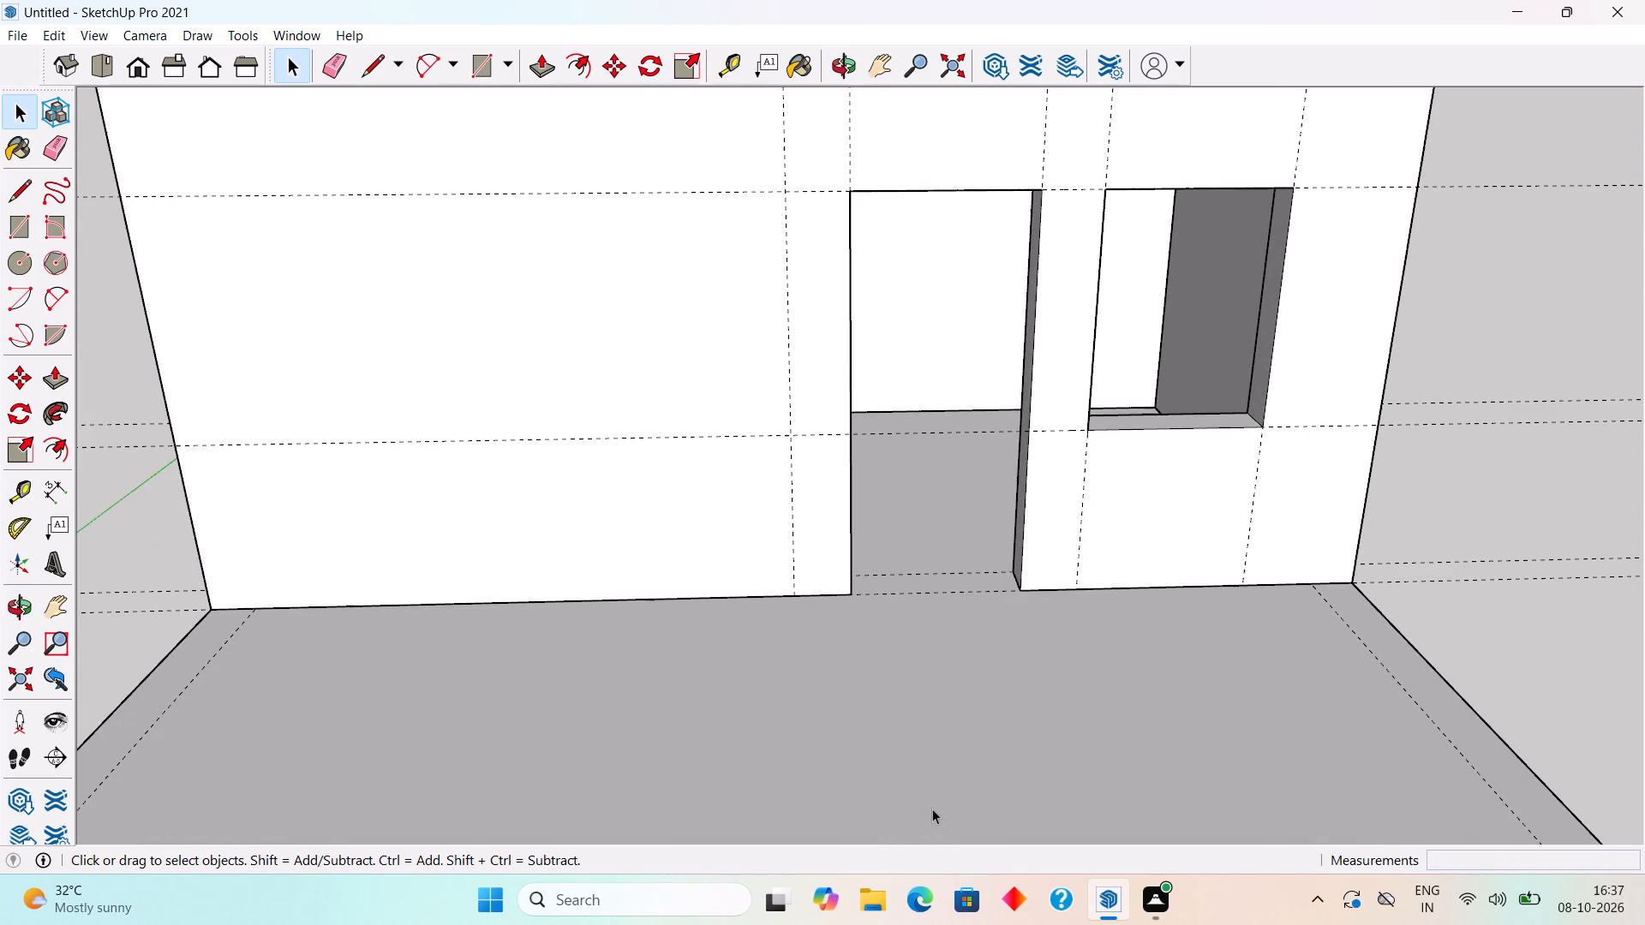
{"action": "middle_click_drag", "start_coordinate": [848, 781], "coordinate": [731, 801]}
{"action": "key", "text": "r"}
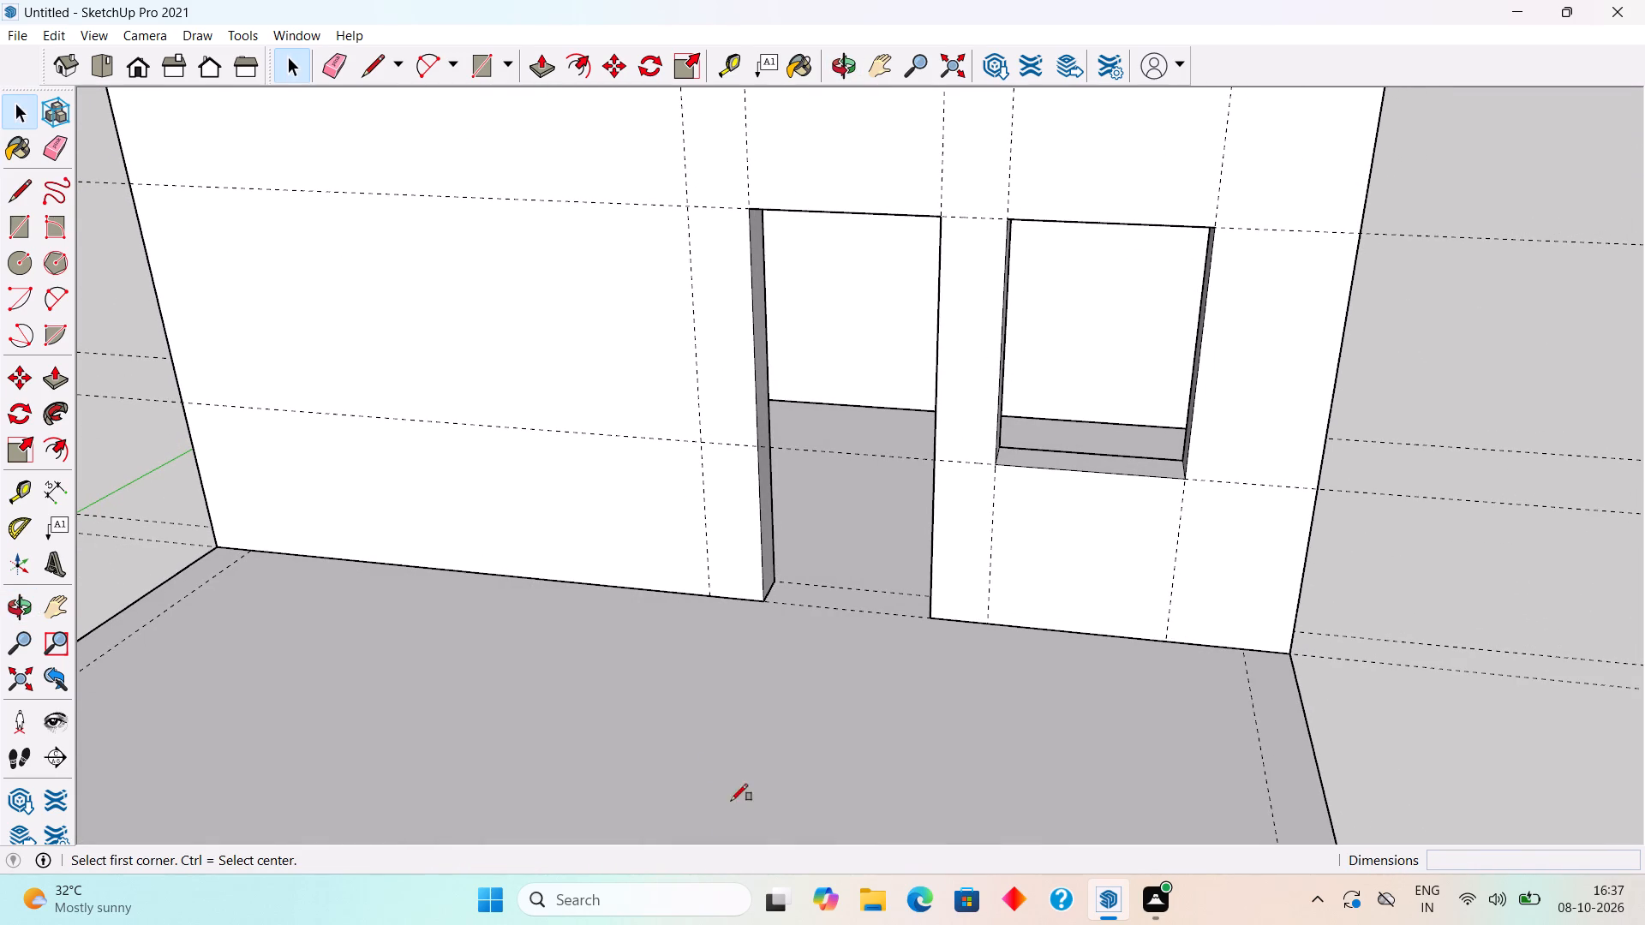
{"action": "left_click", "coordinate": [754, 206]}
{"action": "left_click", "coordinate": [930, 612]}
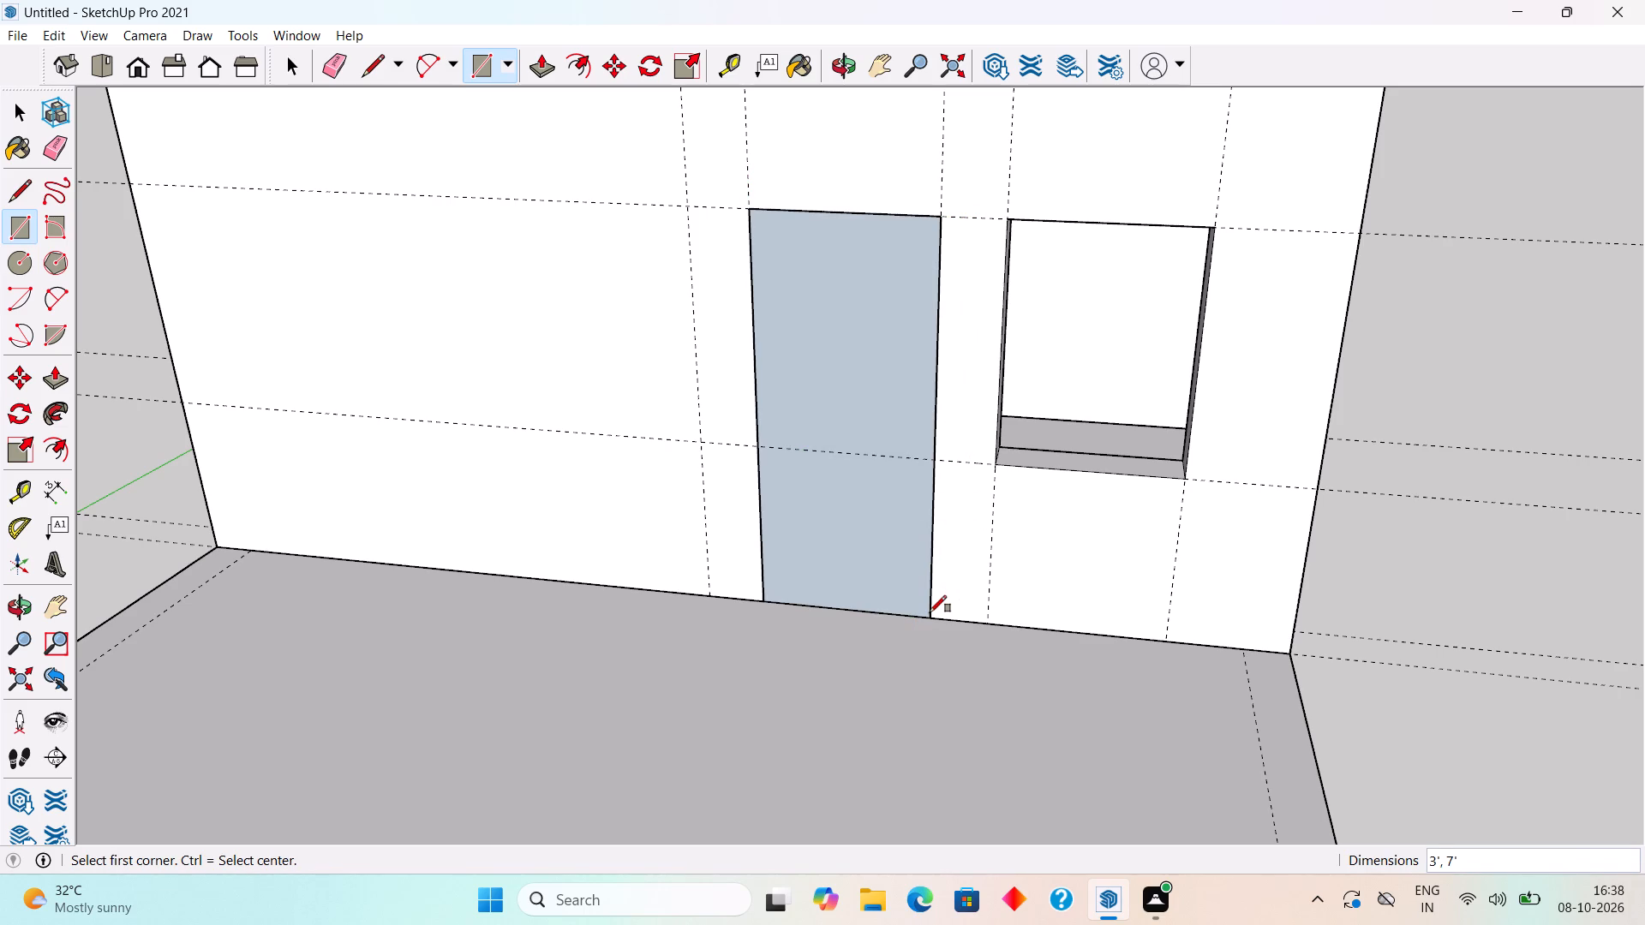
{"action": "key", "text": "space"}
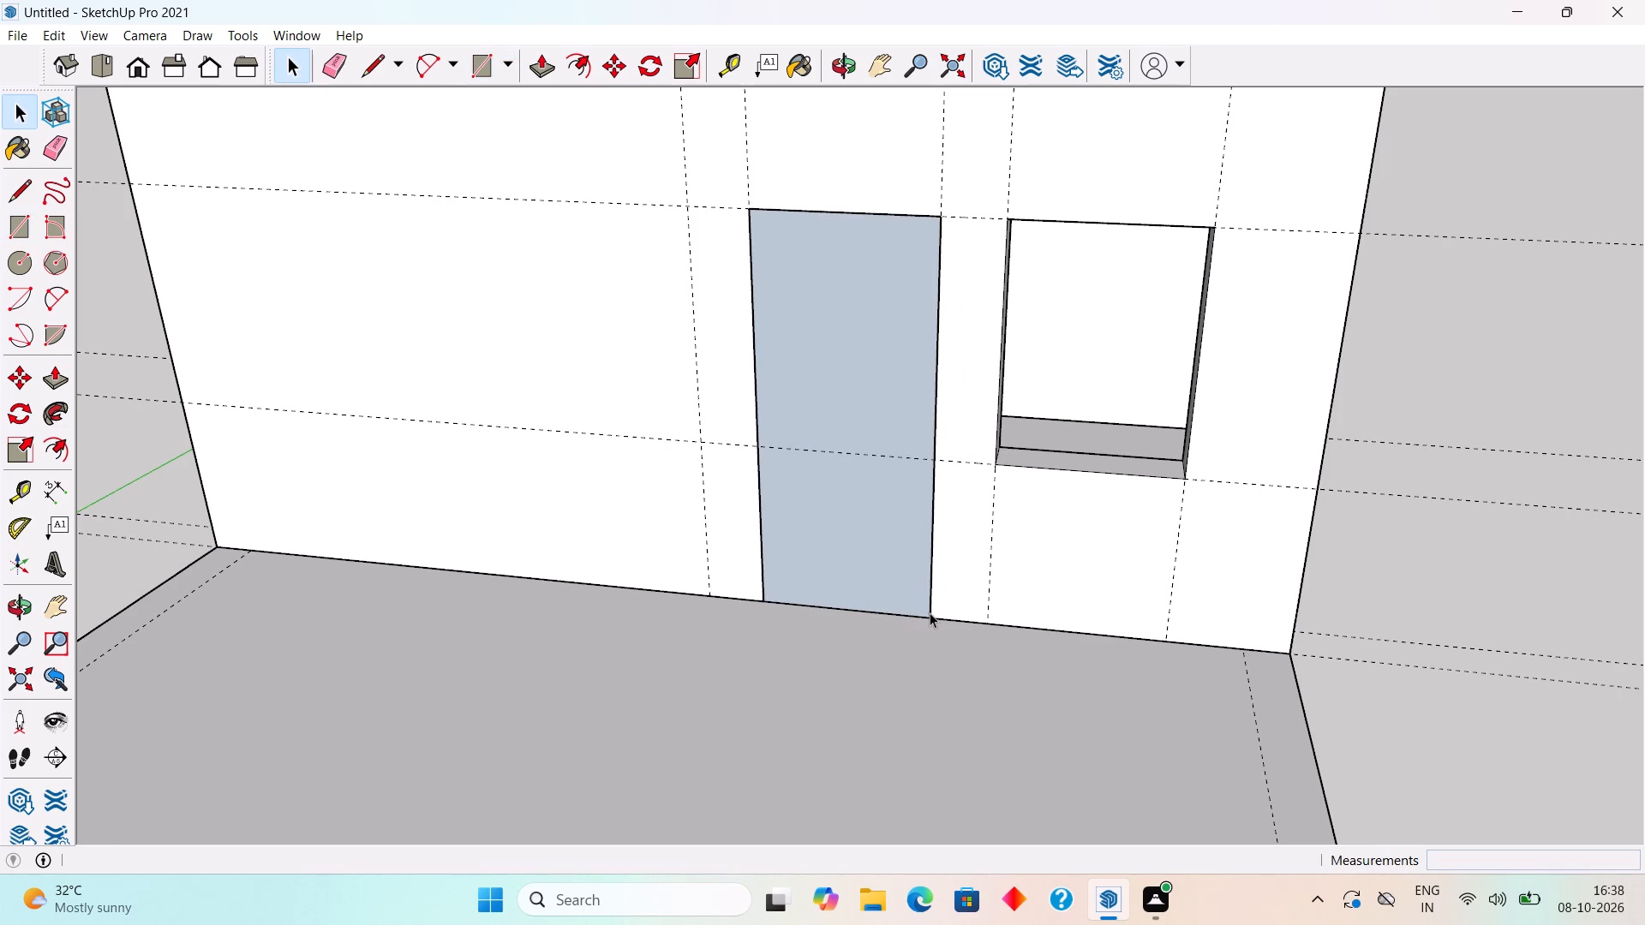
Offset the door rectangle's outline 3" inward and delete the inner face to leave a frame profile.
{"action": "left_click", "coordinate": [883, 581]}
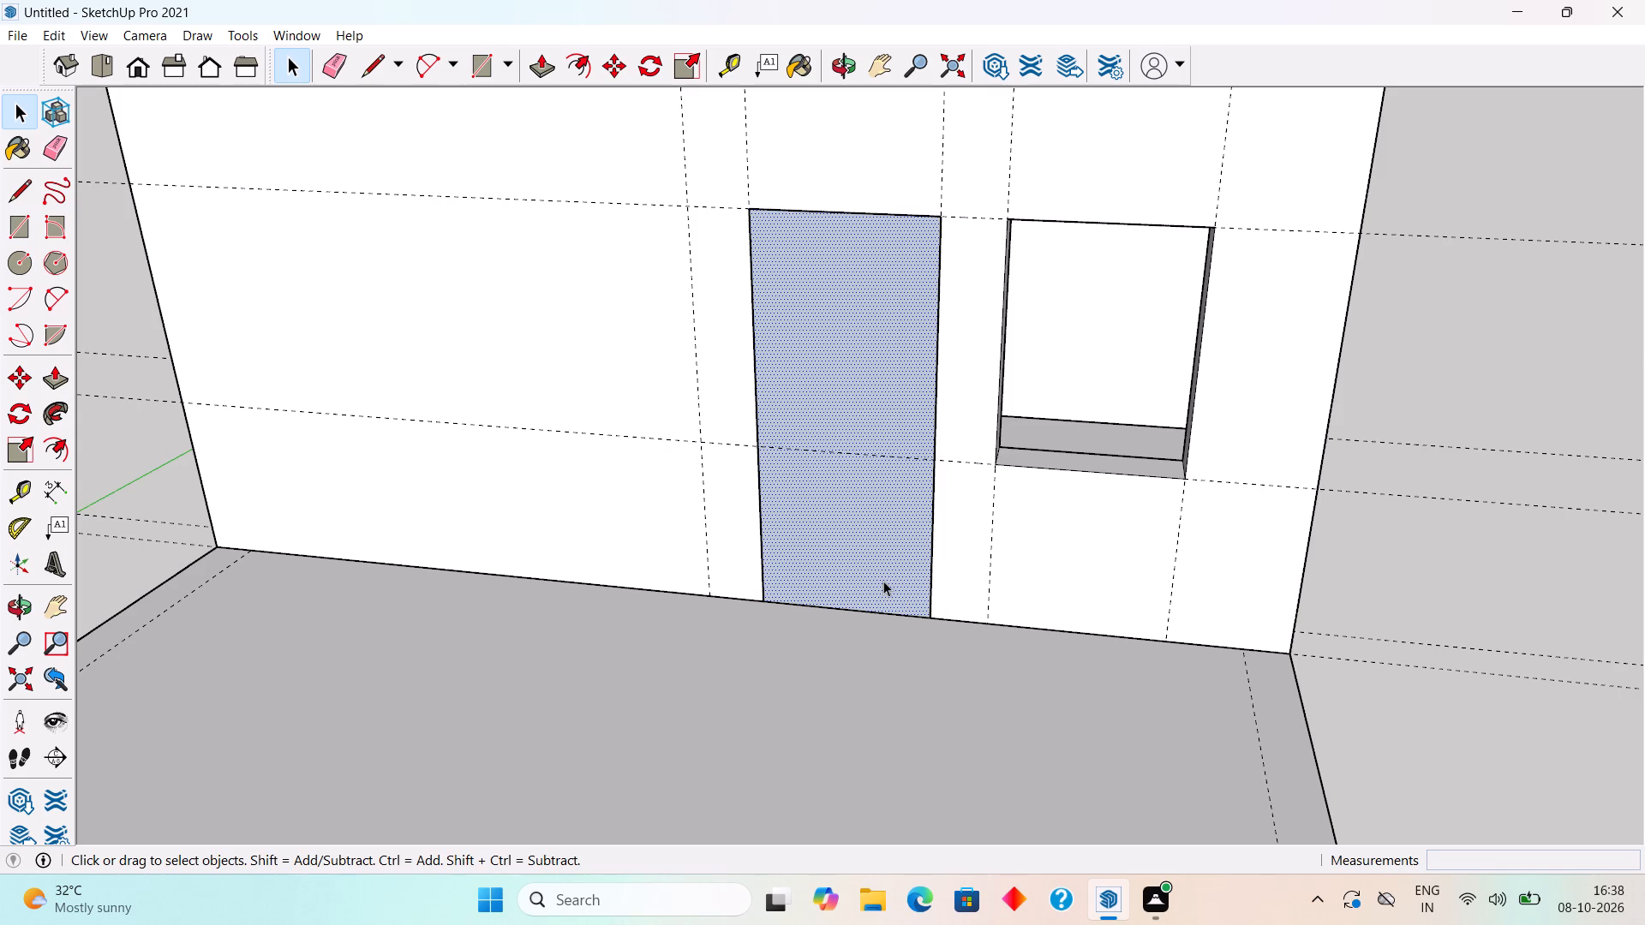
{"action": "key", "text": "f"}
{"action": "left_click", "coordinate": [882, 613]}
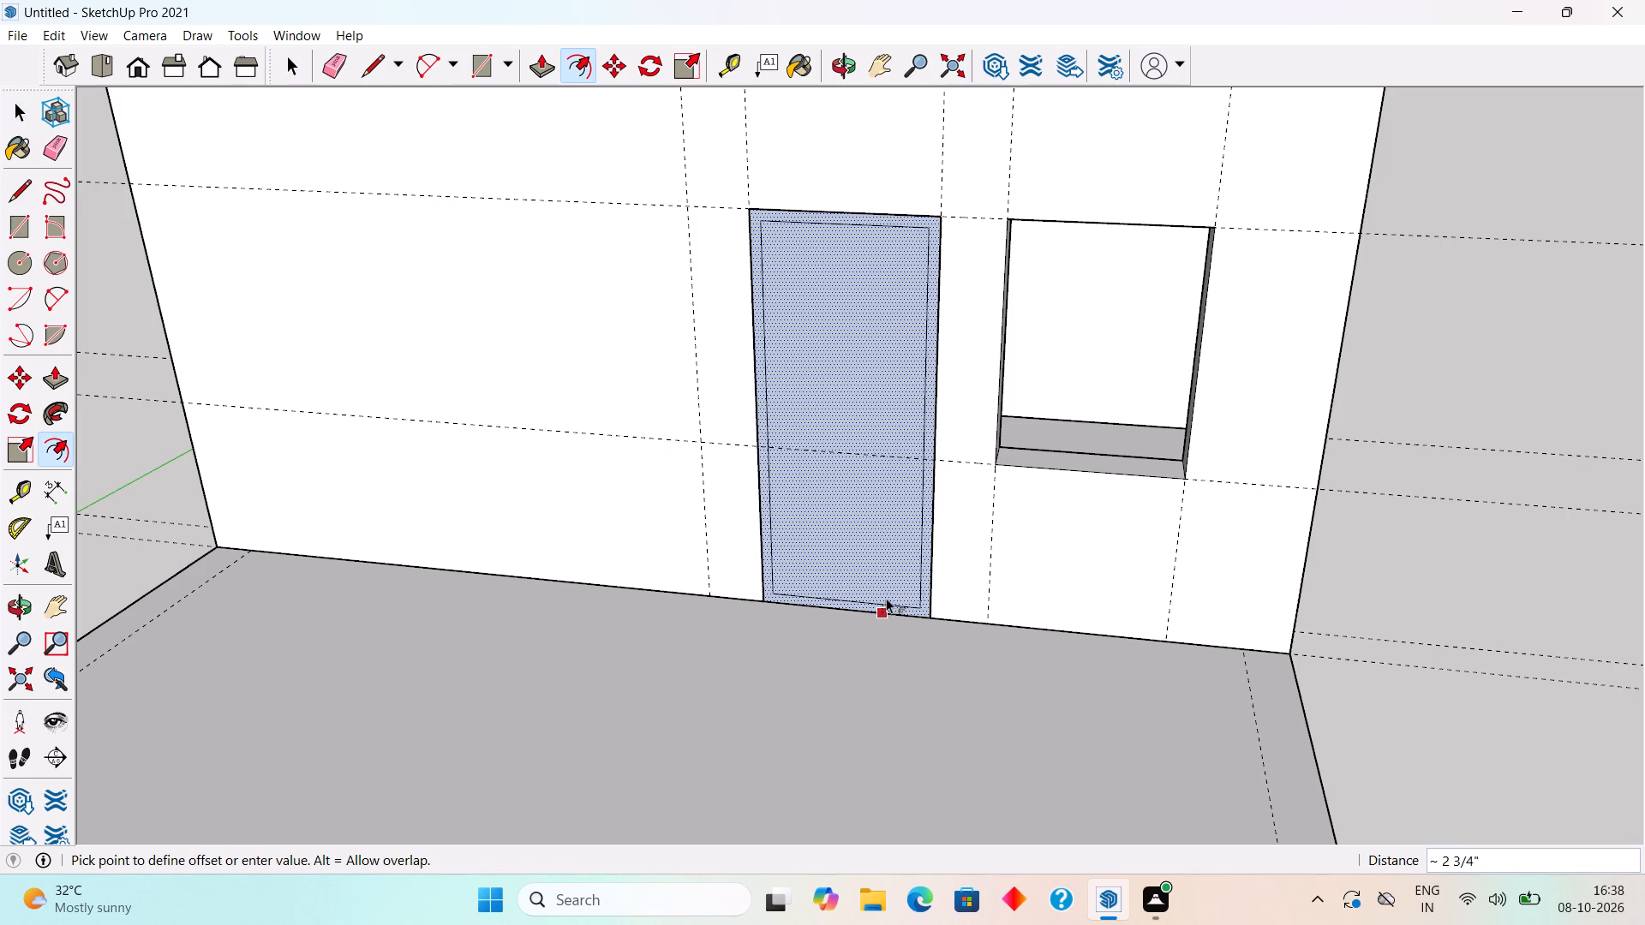
{"action": "type", "text": "3\""}
{"action": "key", "text": "Return"}
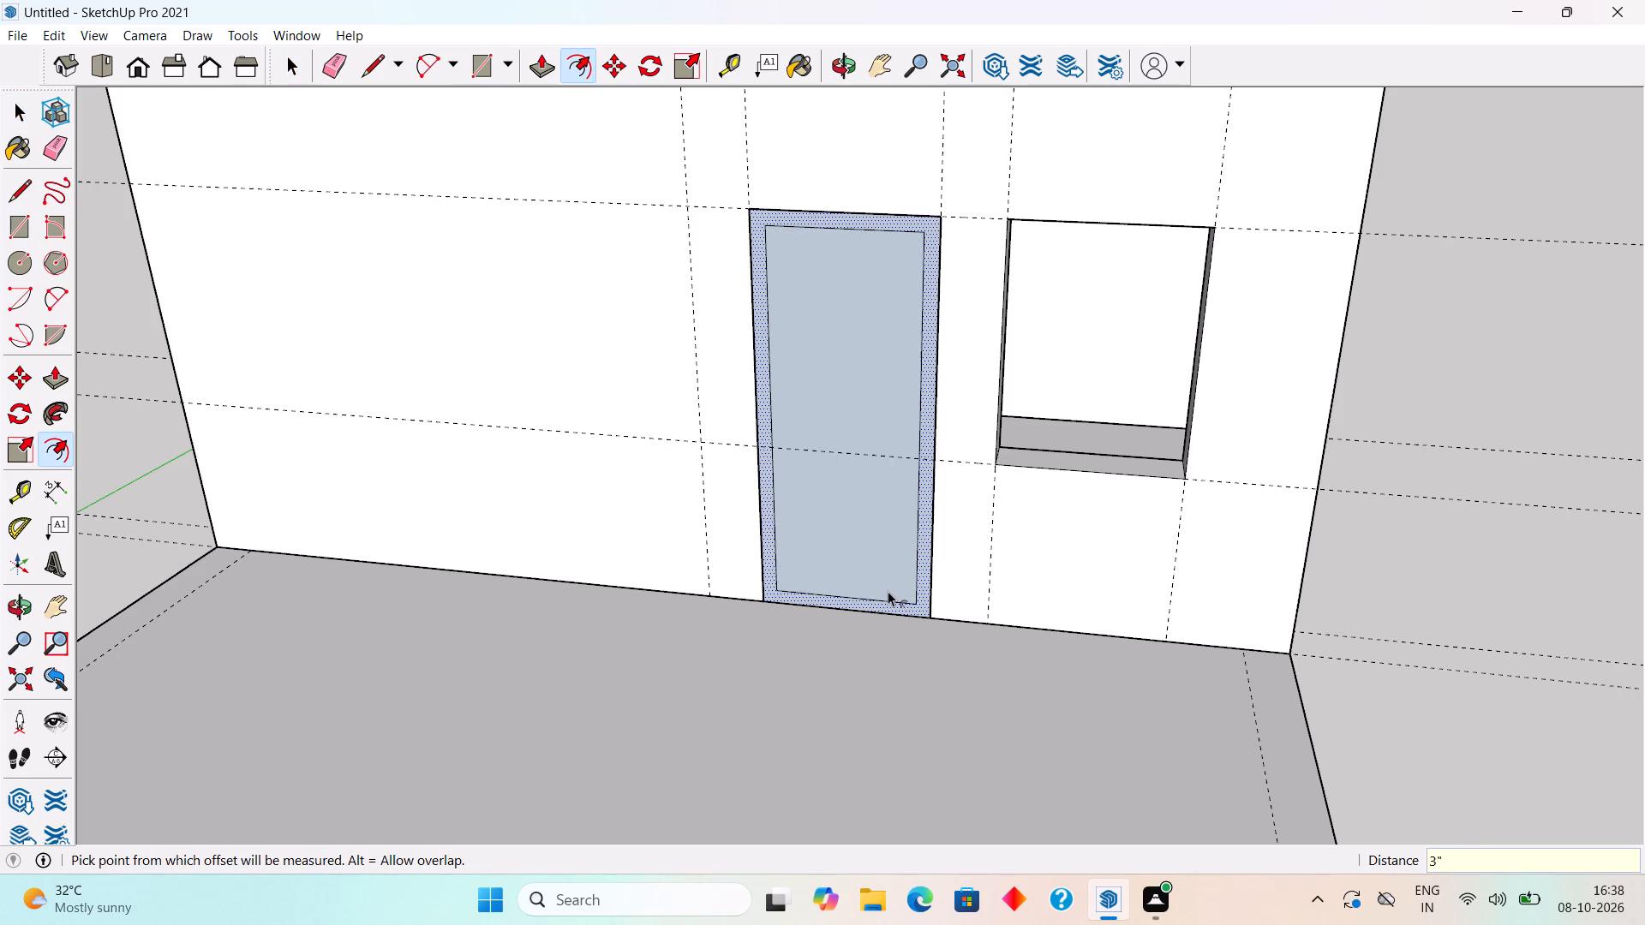
{"action": "key", "text": "space"}
{"action": "left_click", "coordinate": [888, 591]}
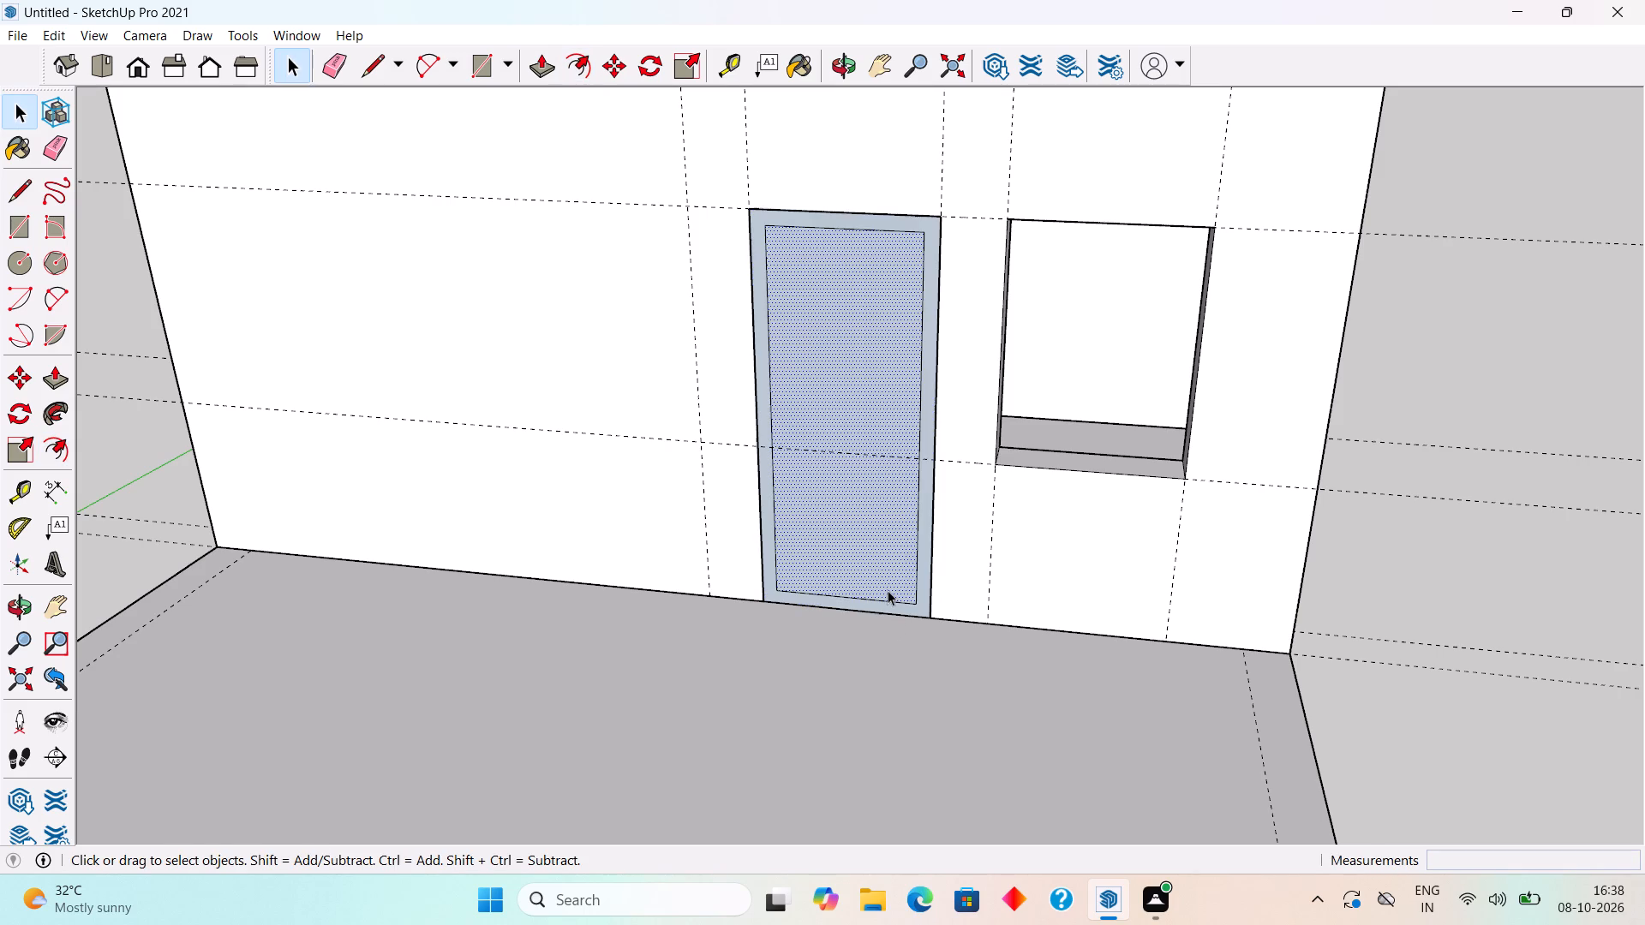
{"action": "key", "text": "Delete"}
Pull the door frame profile outward 5".
{"action": "left_click", "coordinate": [921, 588]}
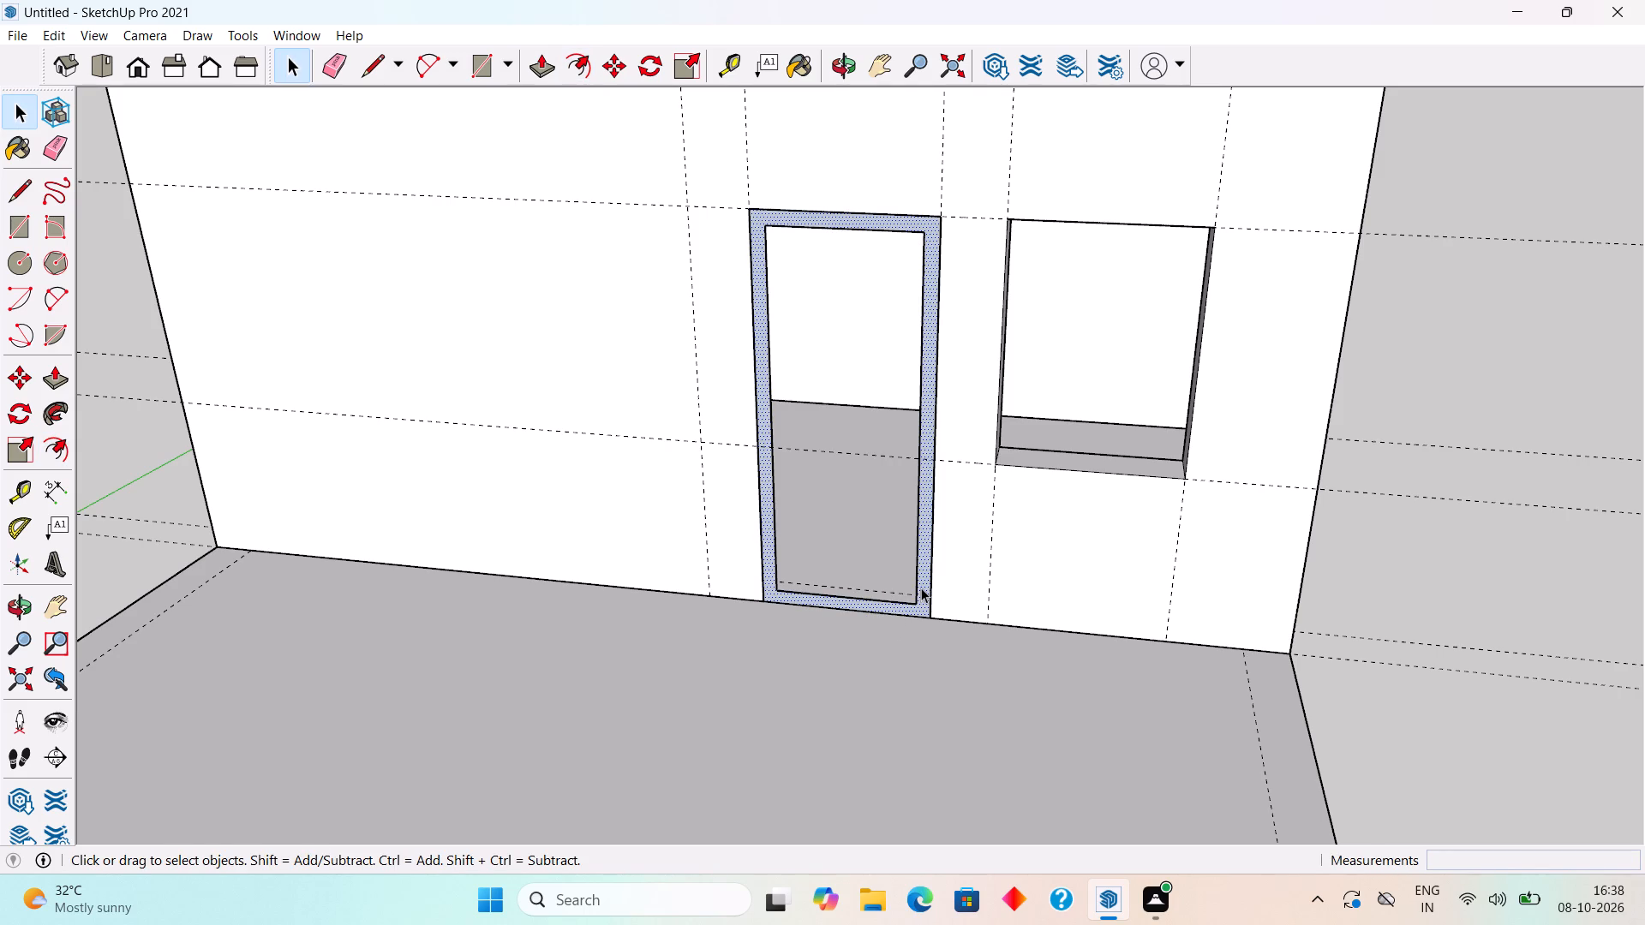
{"action": "key", "text": "p"}
{"action": "left_click", "coordinate": [921, 588]}
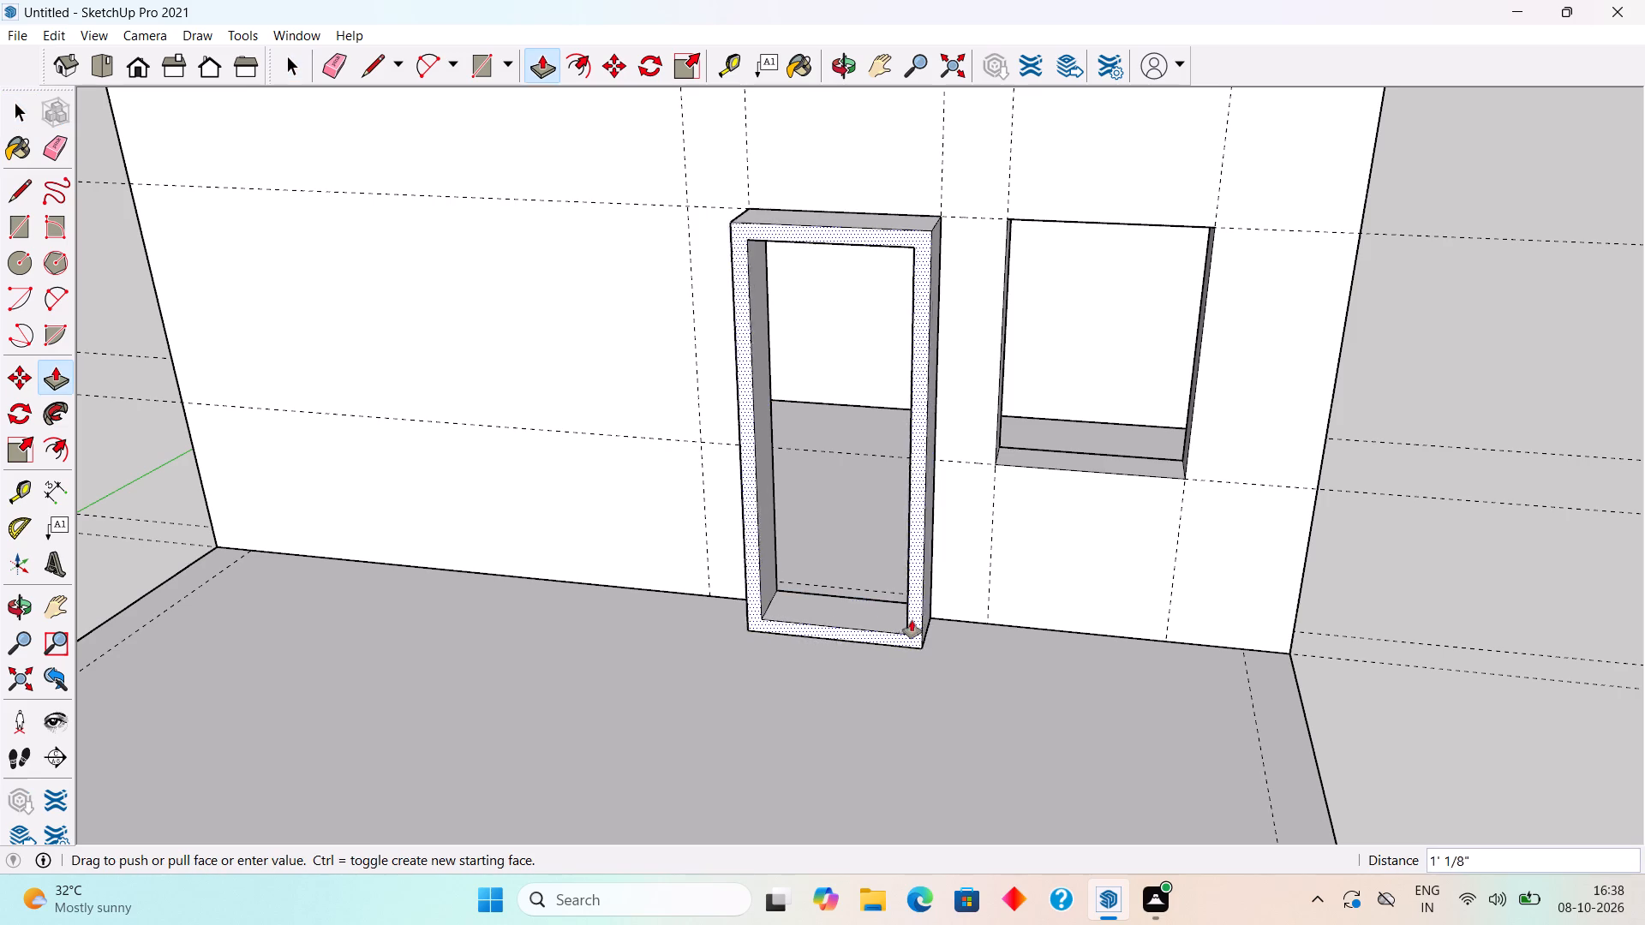
{"action": "type", "text": "5\""}
{"action": "key", "text": "Return"}
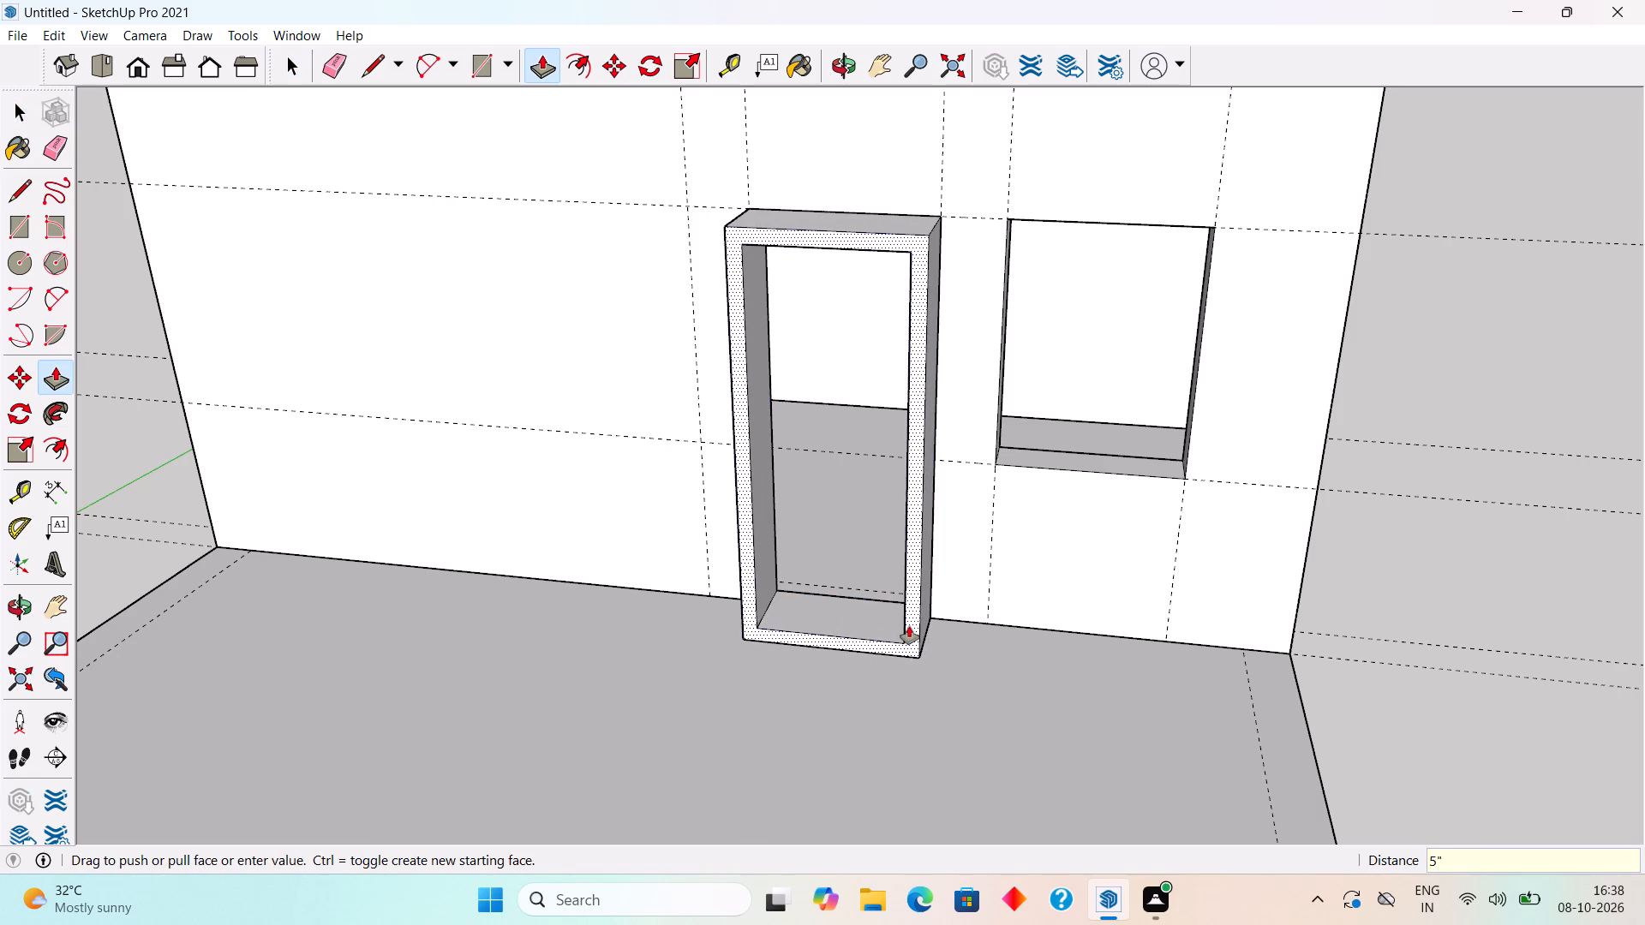
Make the entire door frame a group.
{"action": "key", "text": "space"}
{"action": "triple_click", "coordinate": [912, 618]}
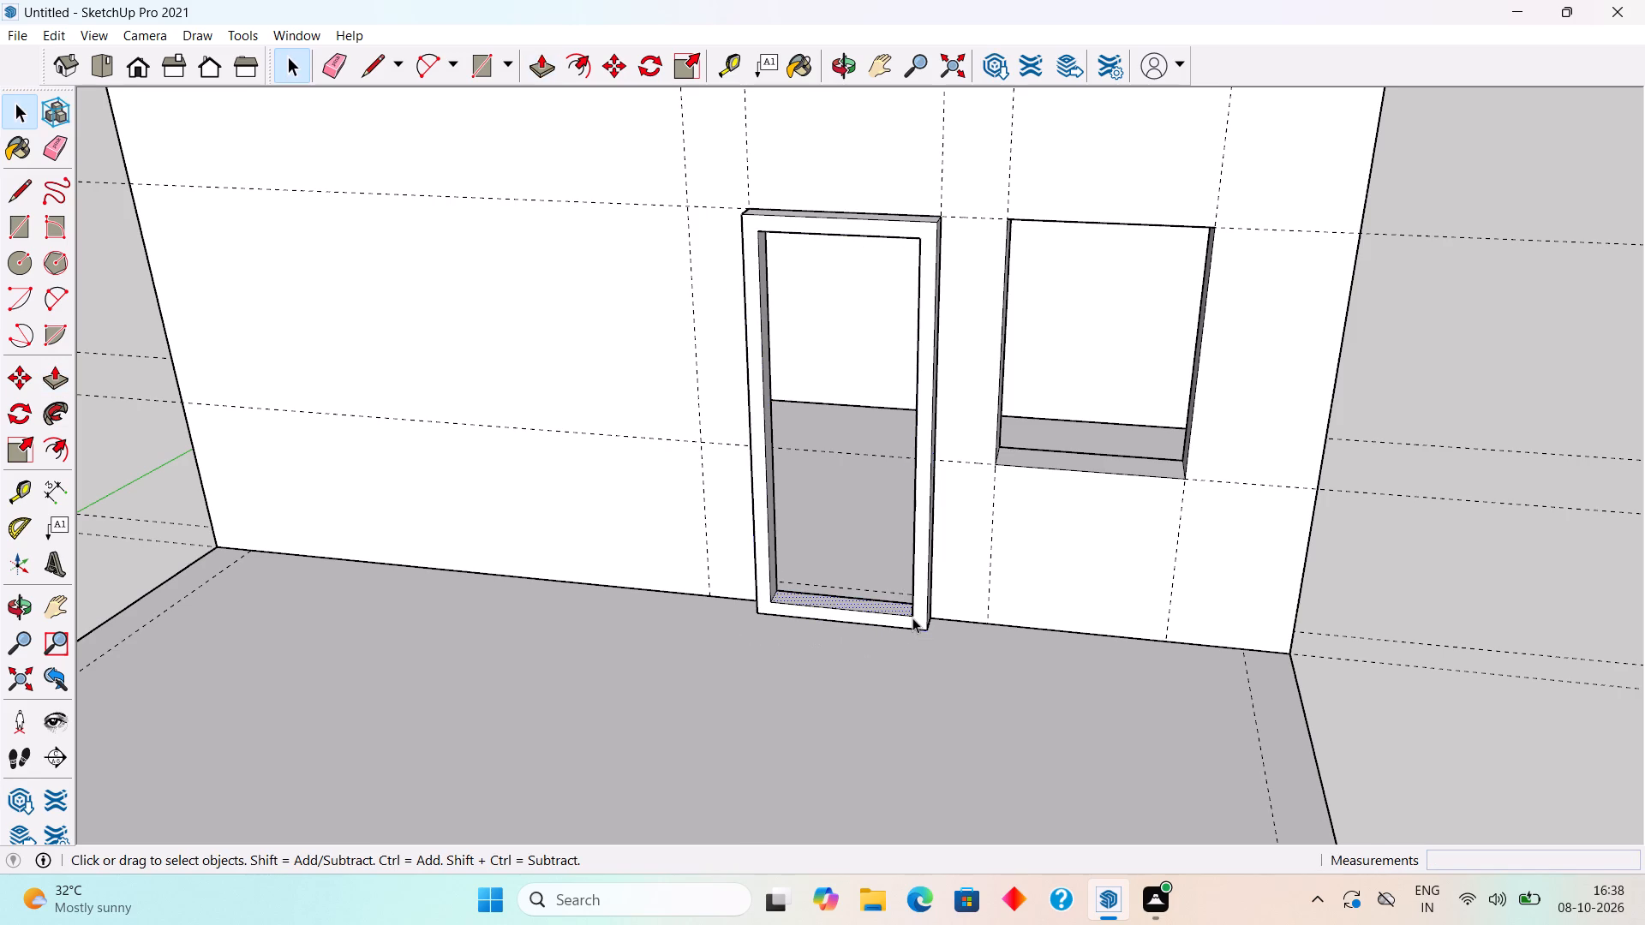
{"action": "left_click", "coordinate": [912, 618]}
{"action": "right_click", "coordinate": [912, 618]}
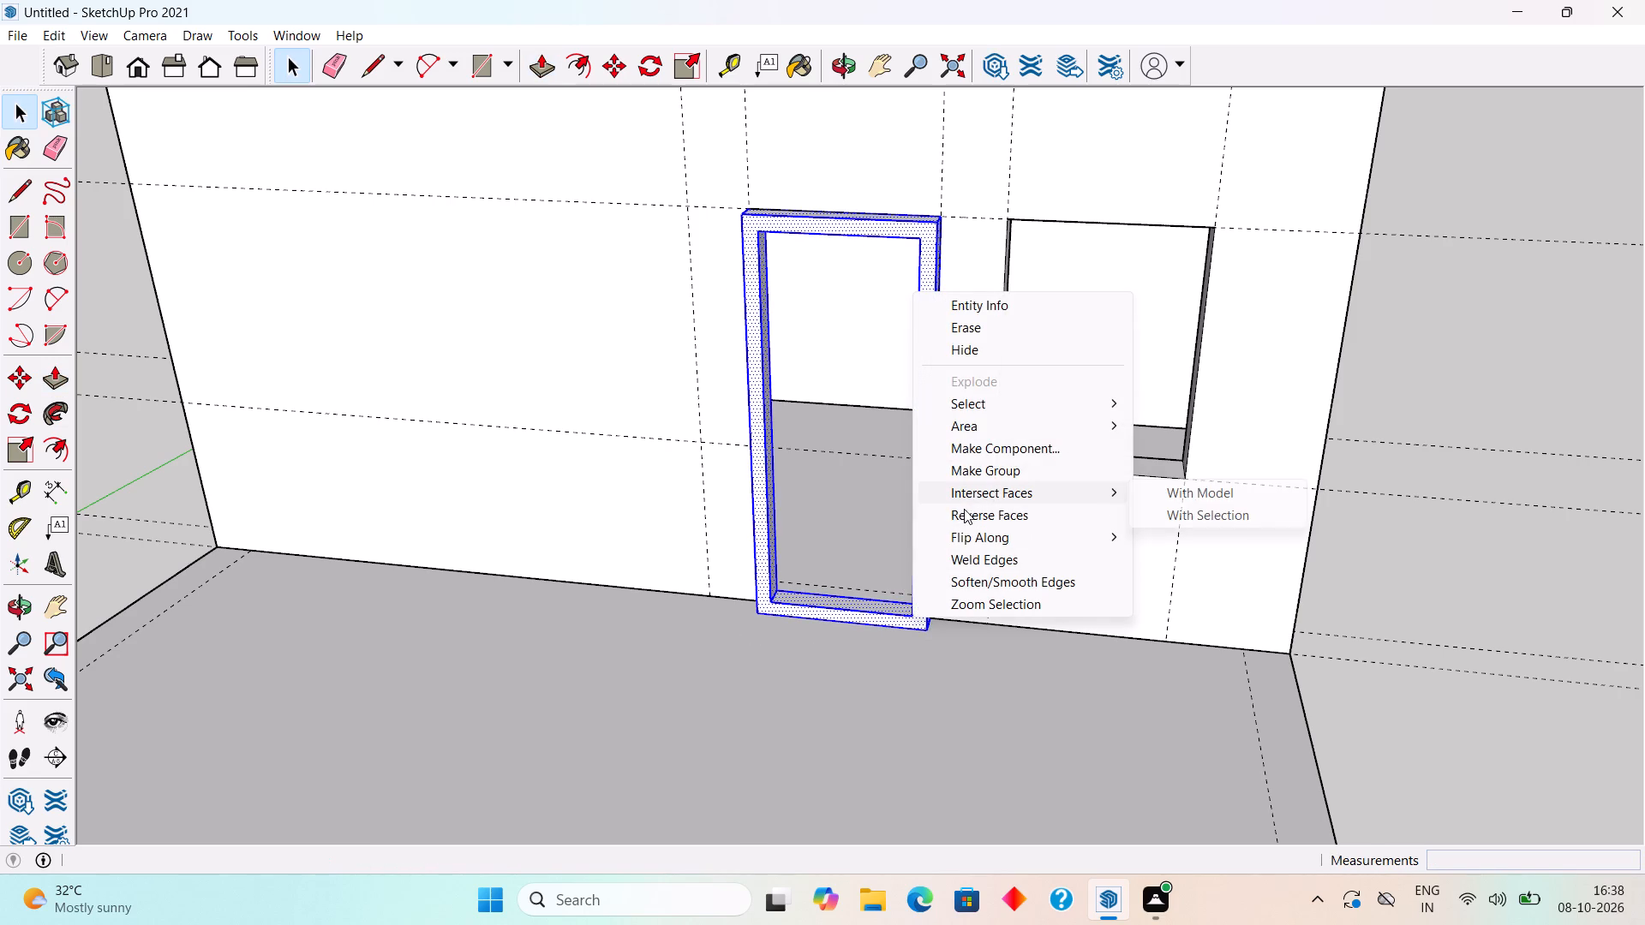
{"action": "left_click", "coordinate": [967, 465]}
Move the door frame group 5" back by its front bottom corner so it sits flush with the wall face.
{"action": "middle_click_drag", "start_coordinate": [924, 601], "coordinate": [966, 634]}
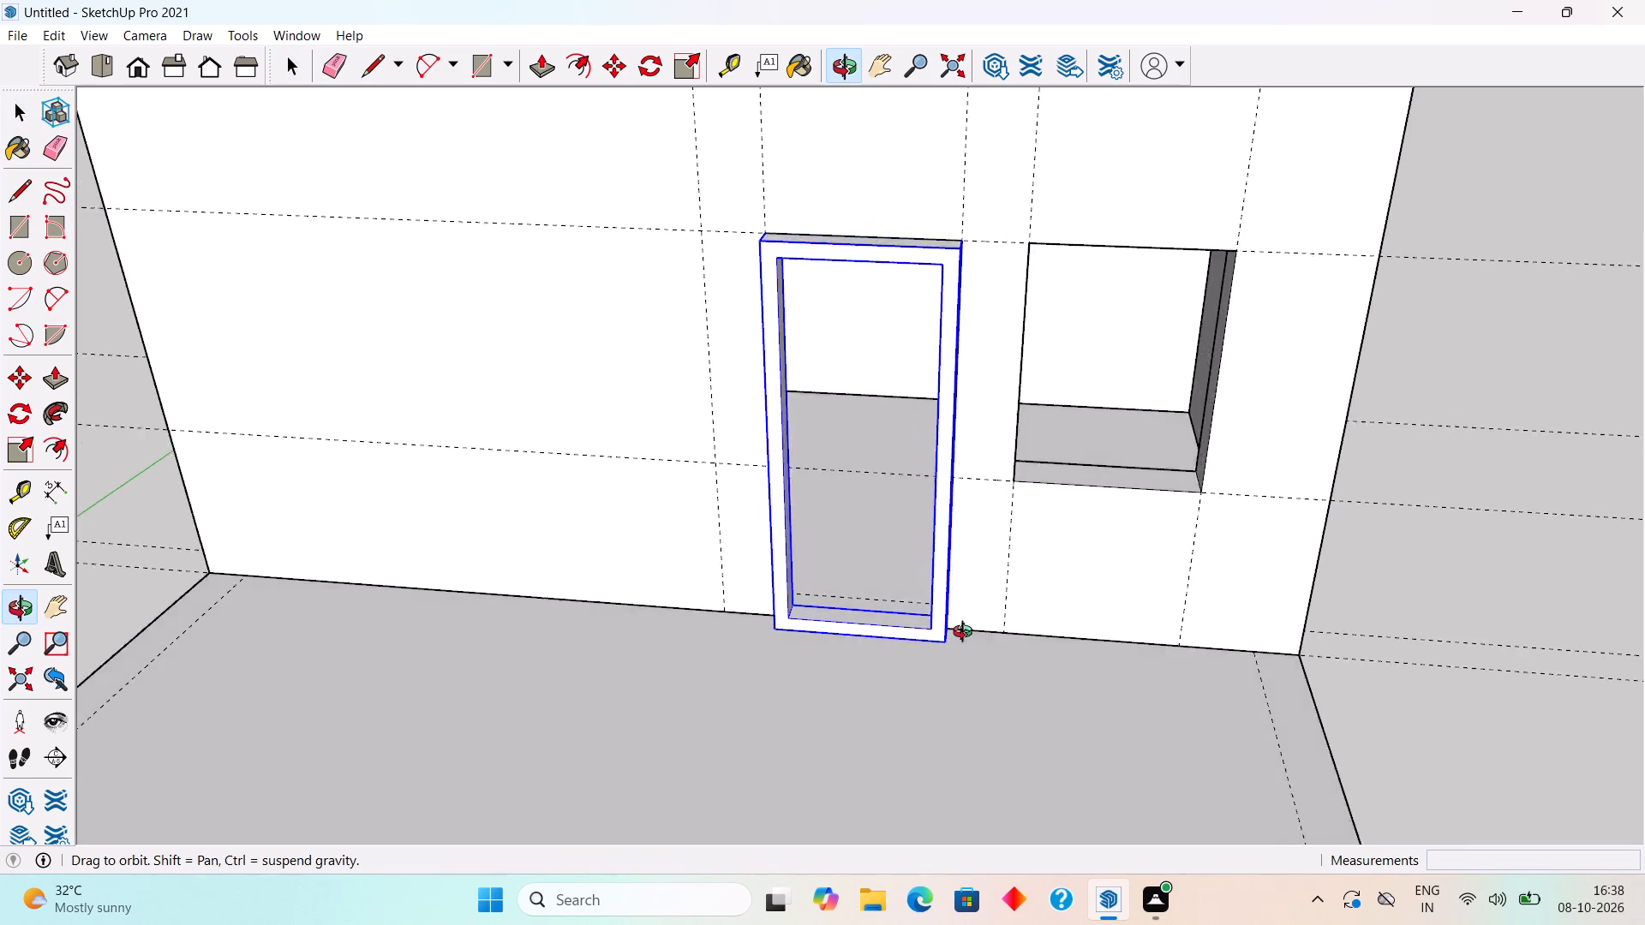
{"action": "middle_click_drag", "start_coordinate": [966, 634], "coordinate": [1154, 560]}
{"action": "scroll", "coordinate": [761, 589], "scroll_direction": "up", "scroll_amount": 5}
{"action": "scroll", "coordinate": [934, 755], "scroll_direction": "up", "scroll_amount": 4}
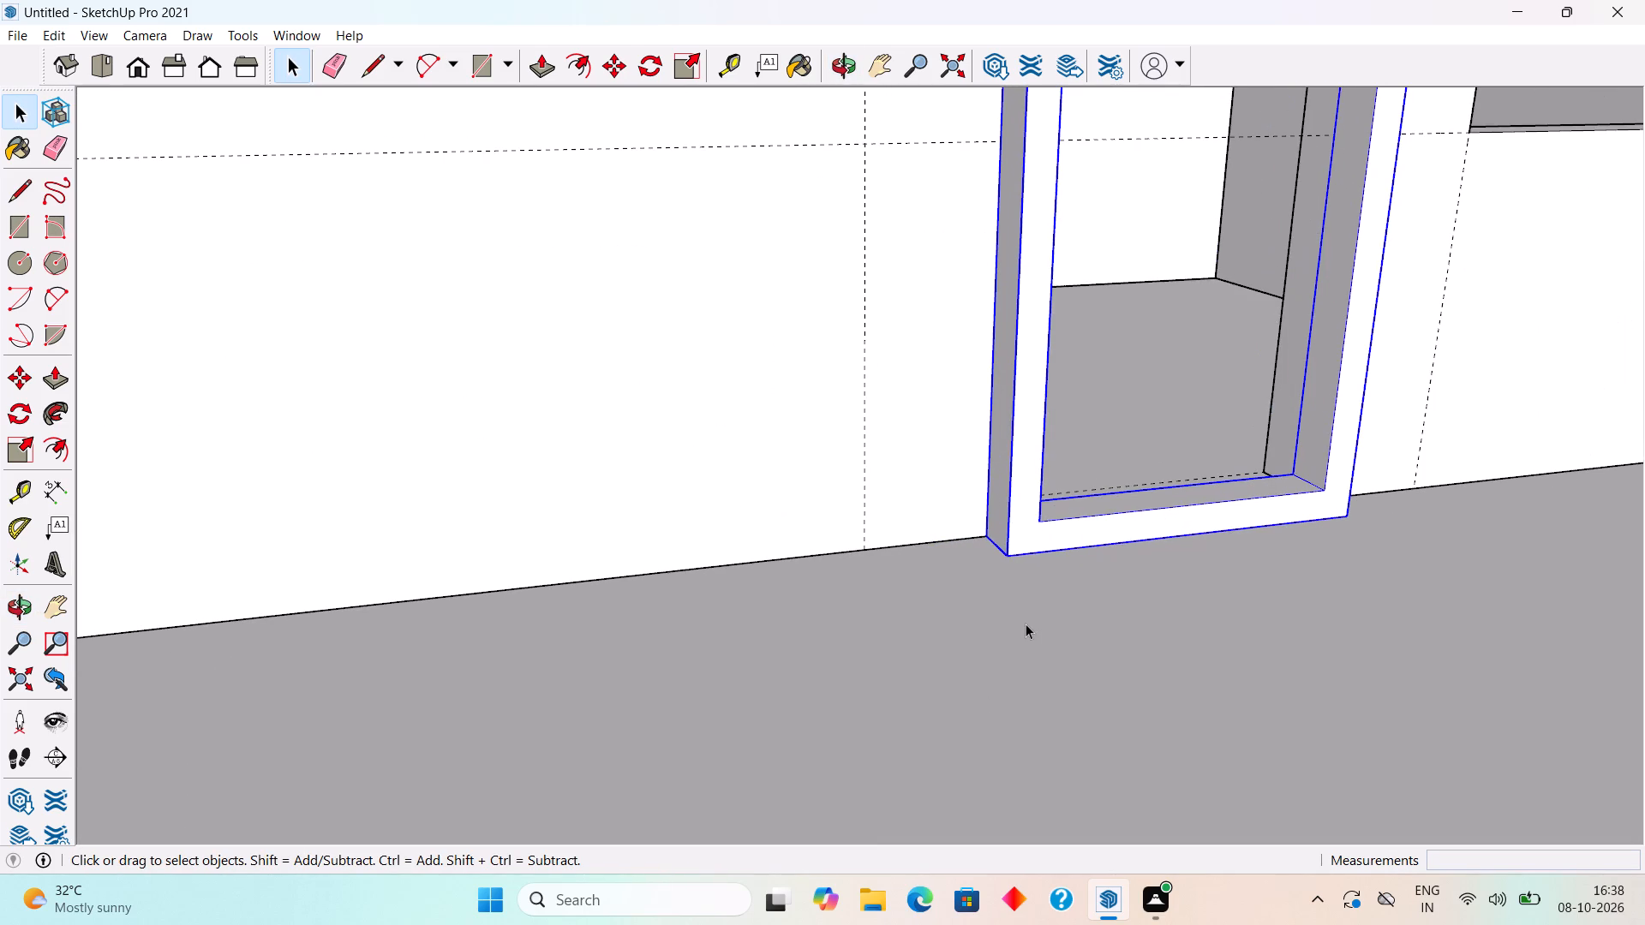
{"action": "key", "text": "m"}
{"action": "left_click", "coordinate": [1006, 562]}
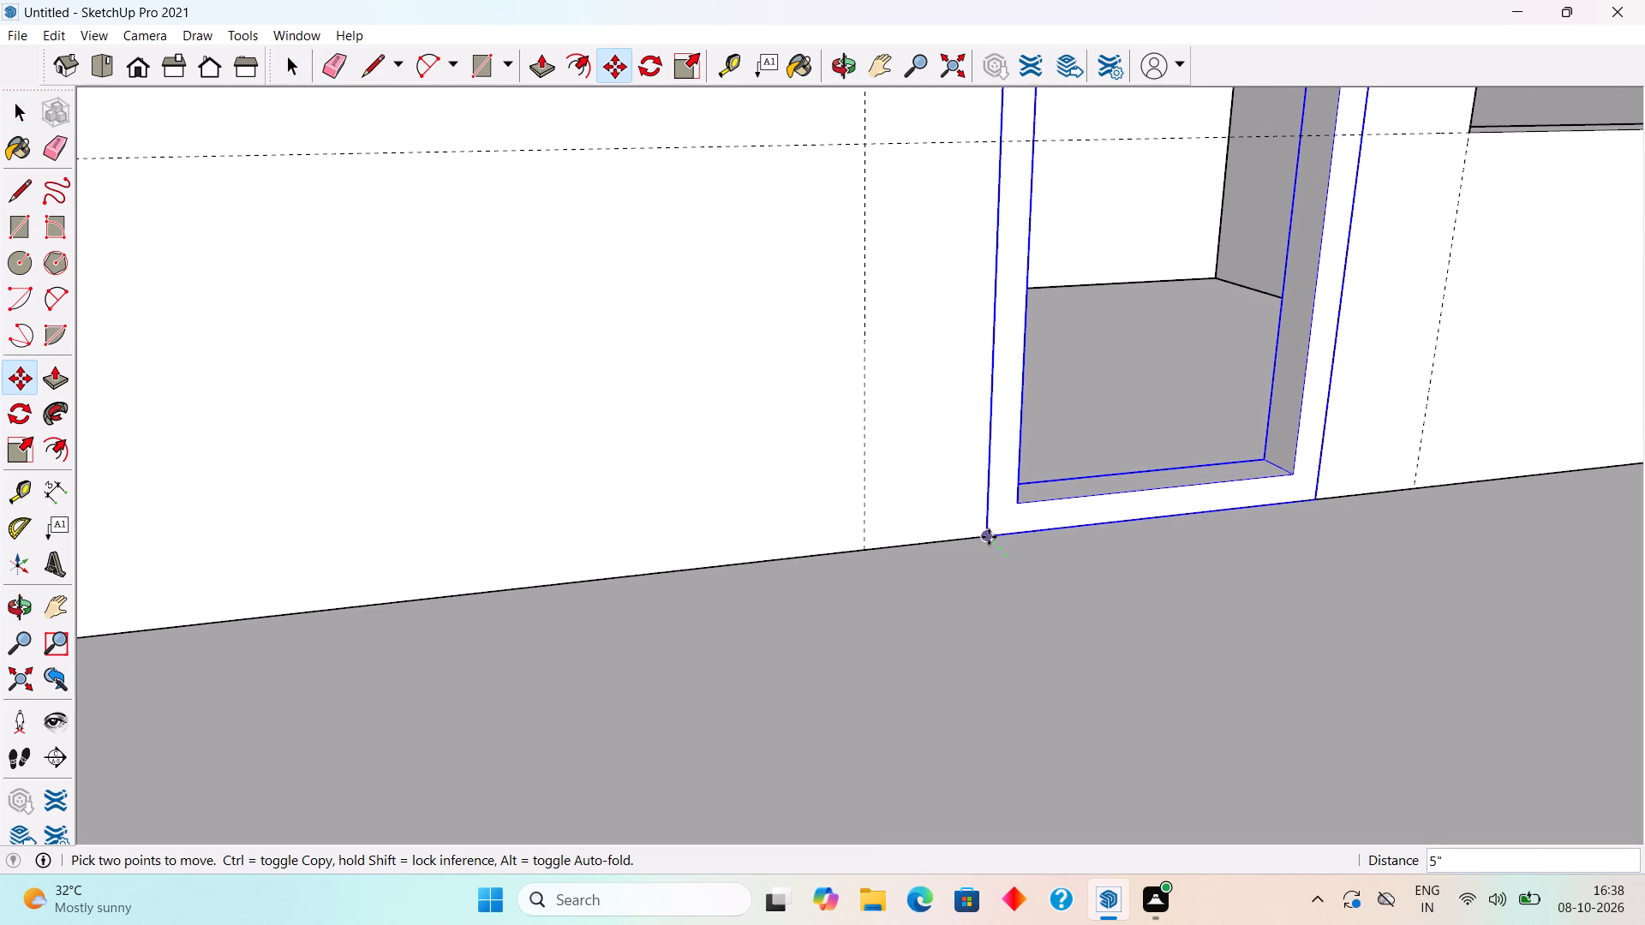
{"action": "left_click", "coordinate": [988, 536]}
{"action": "key", "text": "space"}
{"action": "left_click", "coordinate": [1076, 368]}
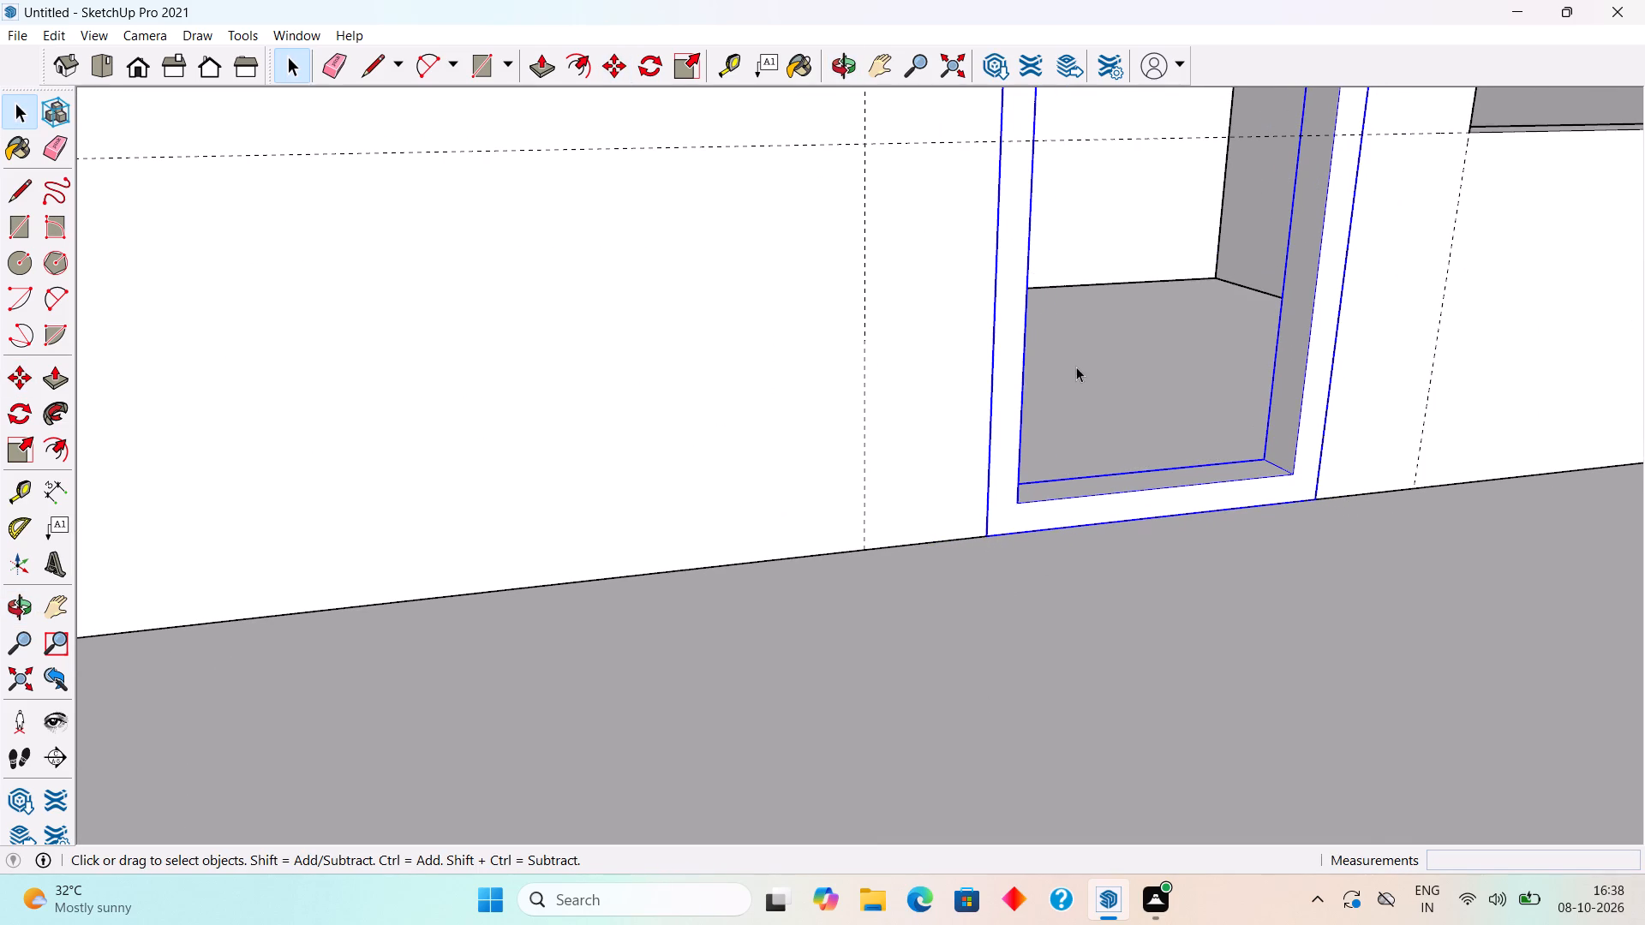
Draw a rectangle about 2' 6" by 6' 6" filling the inner opening of the door frame.
{"action": "scroll", "coordinate": [1232, 439], "scroll_direction": "down", "scroll_amount": 2}
{"action": "scroll", "coordinate": [1134, 514], "scroll_direction": "down", "scroll_amount": 8}
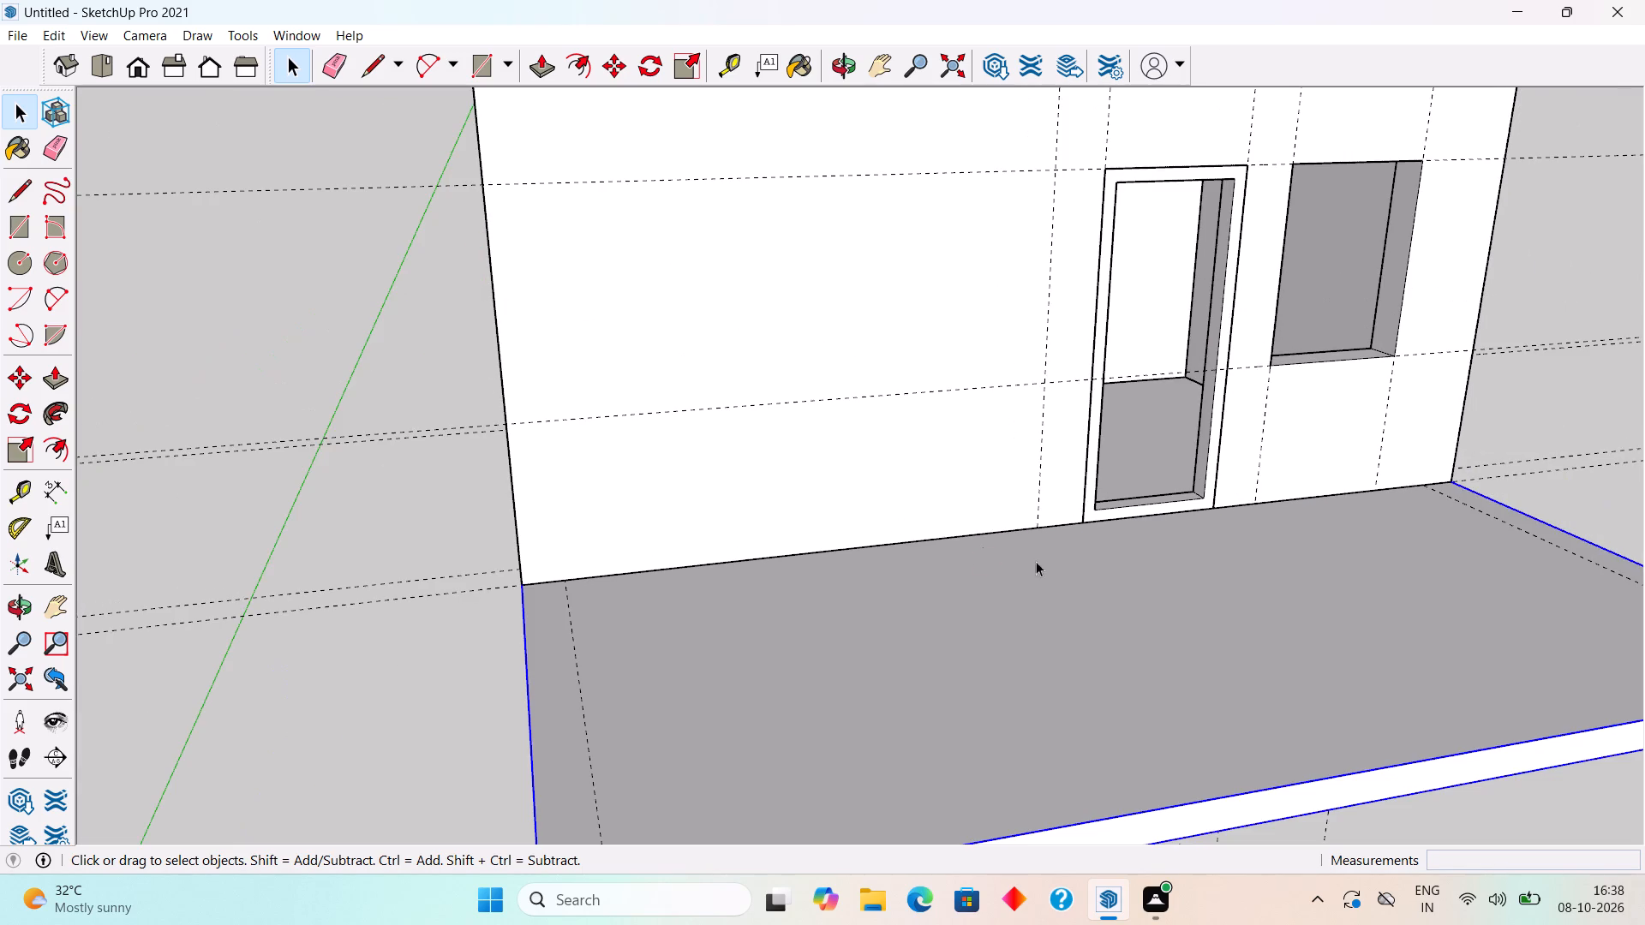
{"action": "middle_click_drag", "start_coordinate": [996, 561], "coordinate": [752, 578]}
{"action": "left_click", "coordinate": [1540, 526]}
{"action": "scroll", "coordinate": [988, 552], "scroll_direction": "up", "scroll_amount": 2}
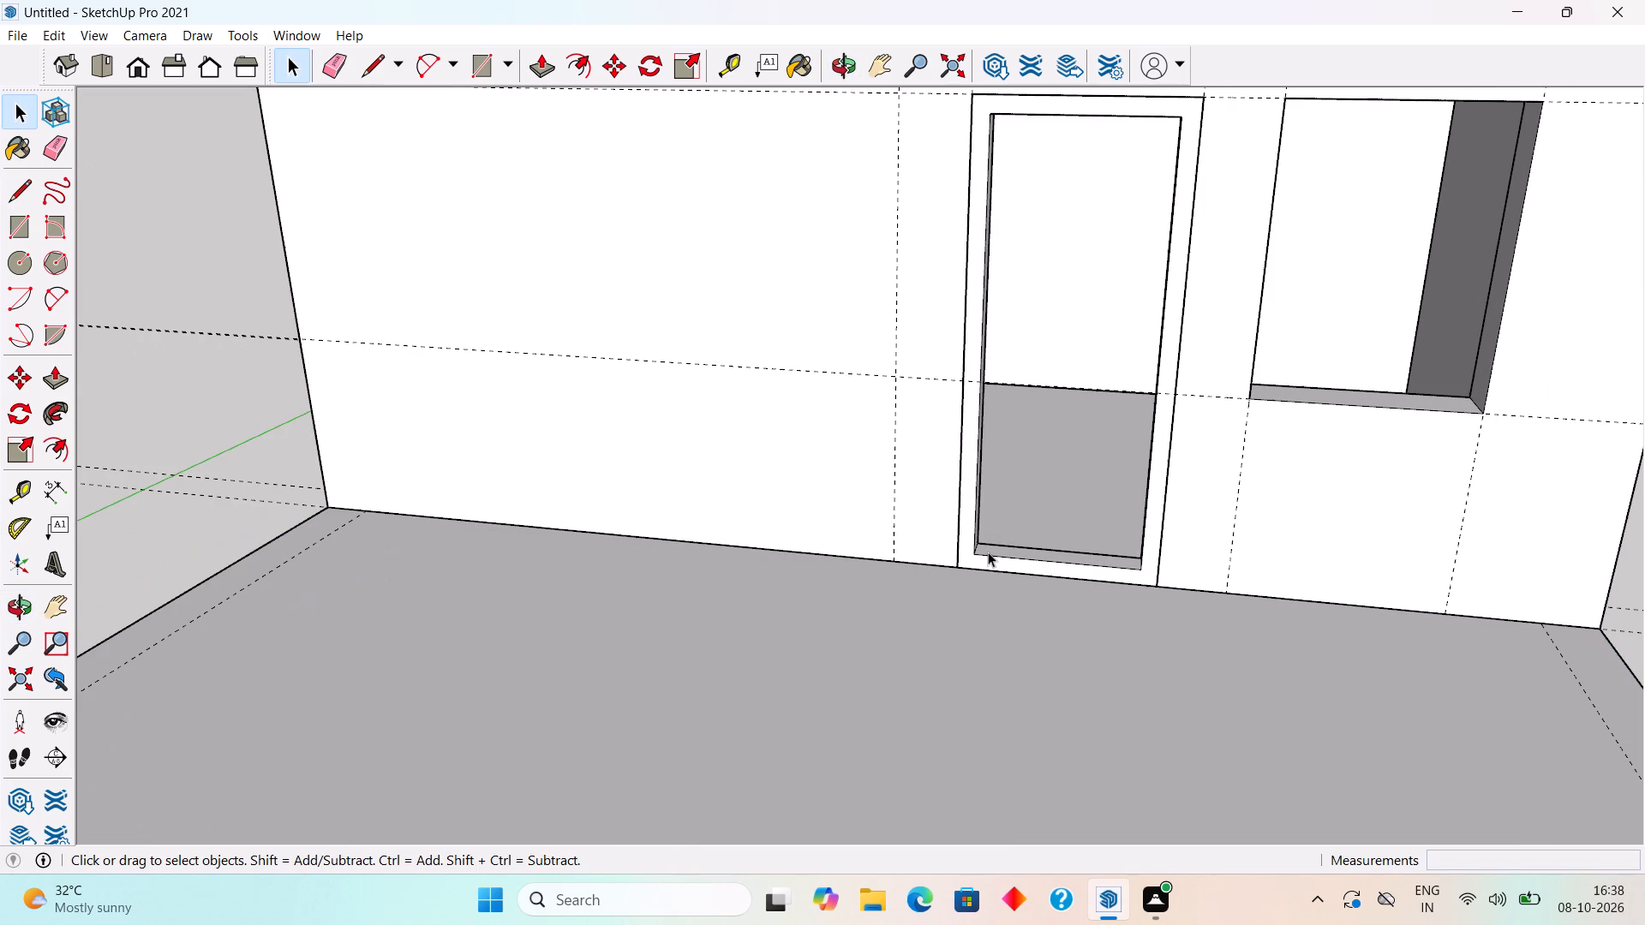
{"action": "scroll", "coordinate": [991, 548], "scroll_direction": "down", "scroll_amount": 4}
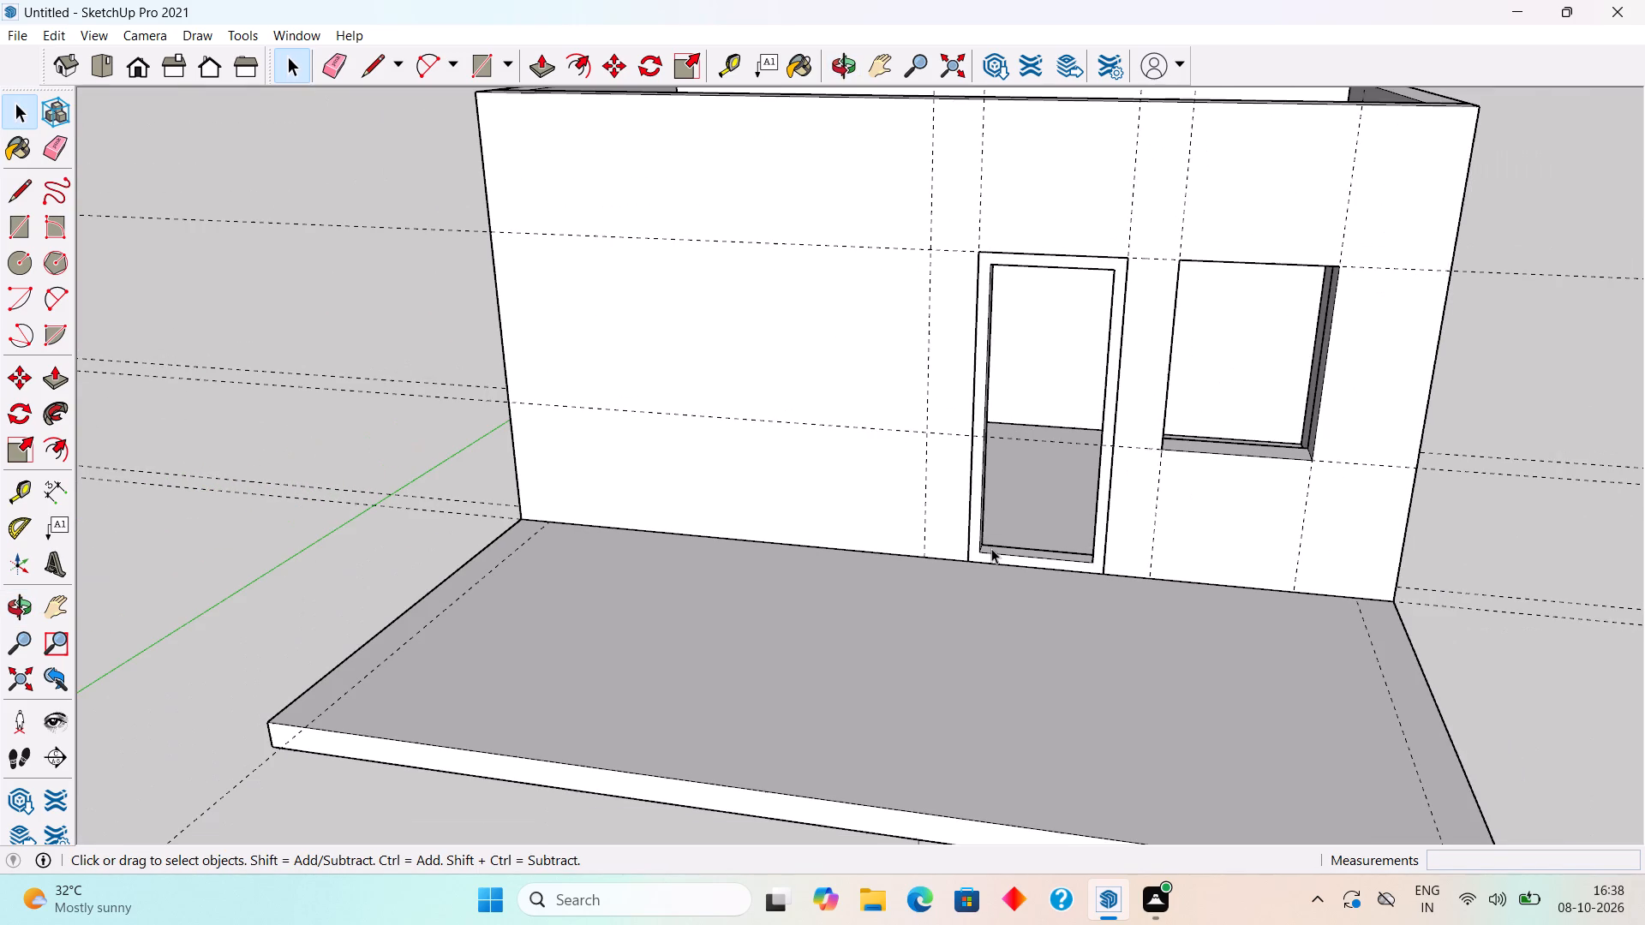
{"action": "key", "text": "r"}
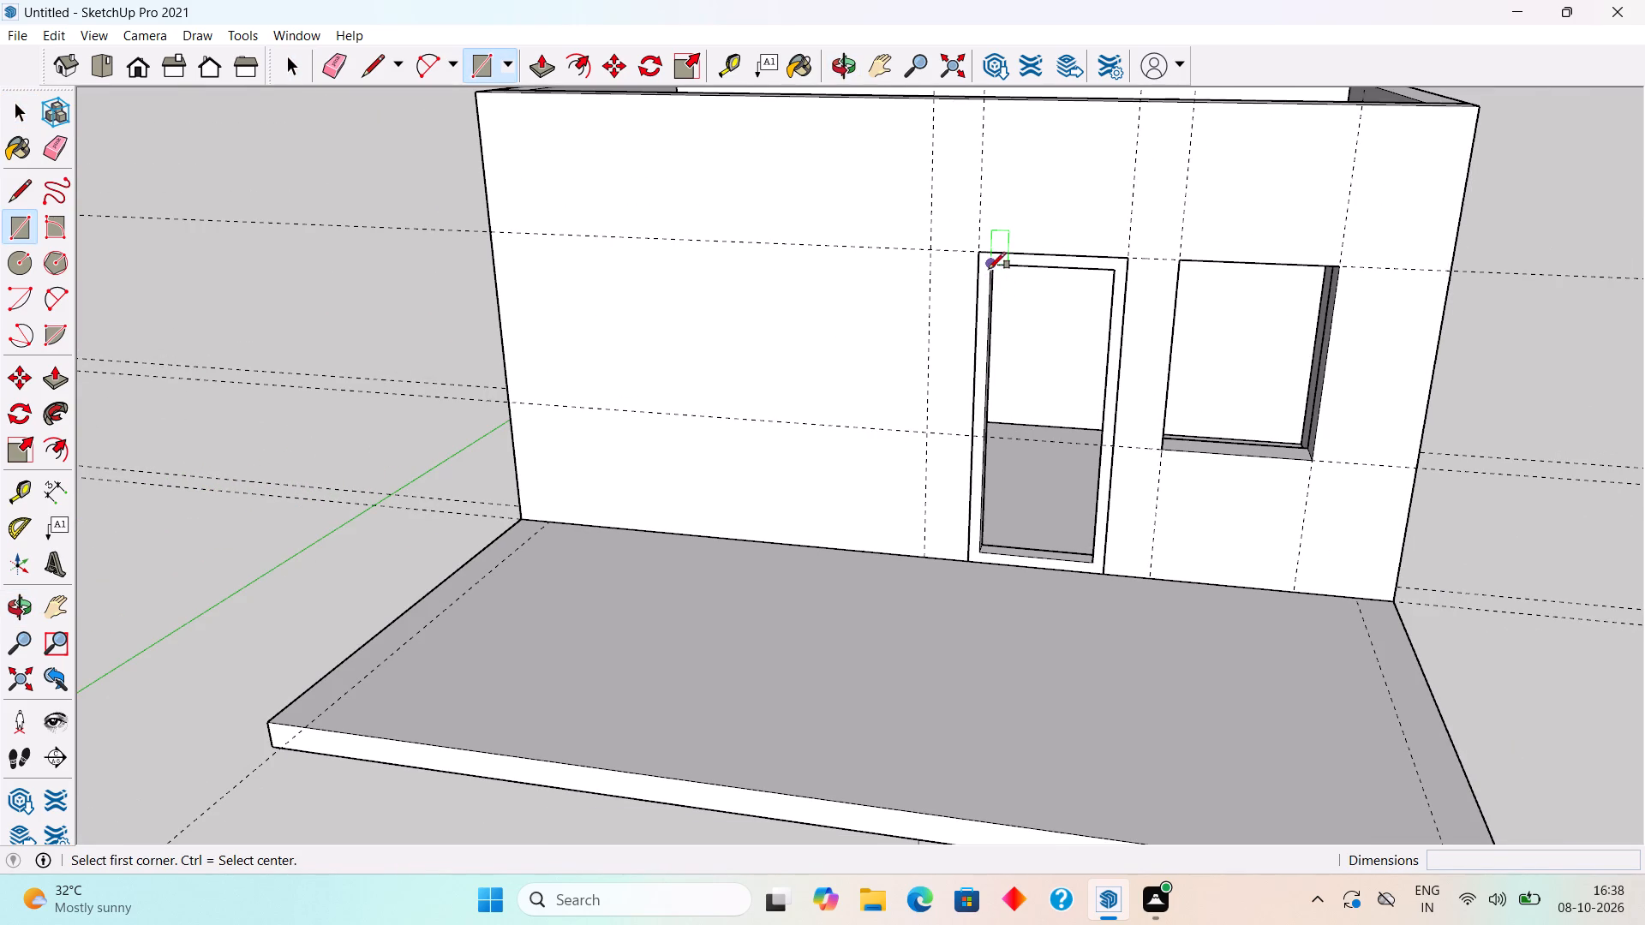
{"action": "left_click", "coordinate": [989, 268]}
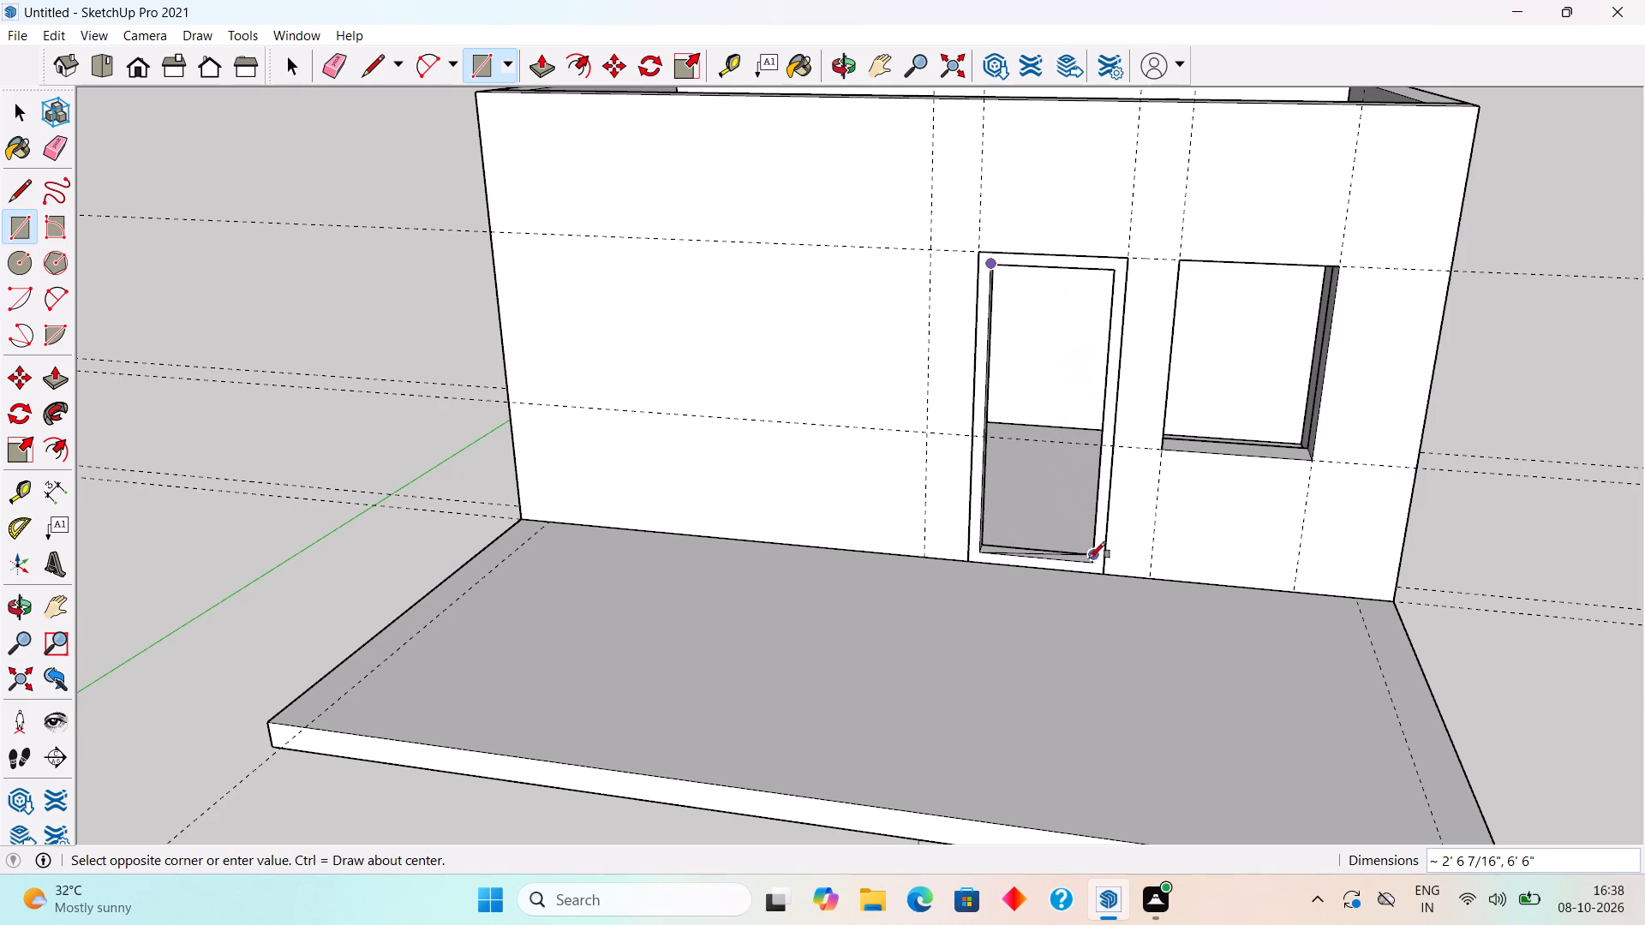
{"action": "left_click", "coordinate": [1090, 561]}
{"action": "key", "text": "space"}
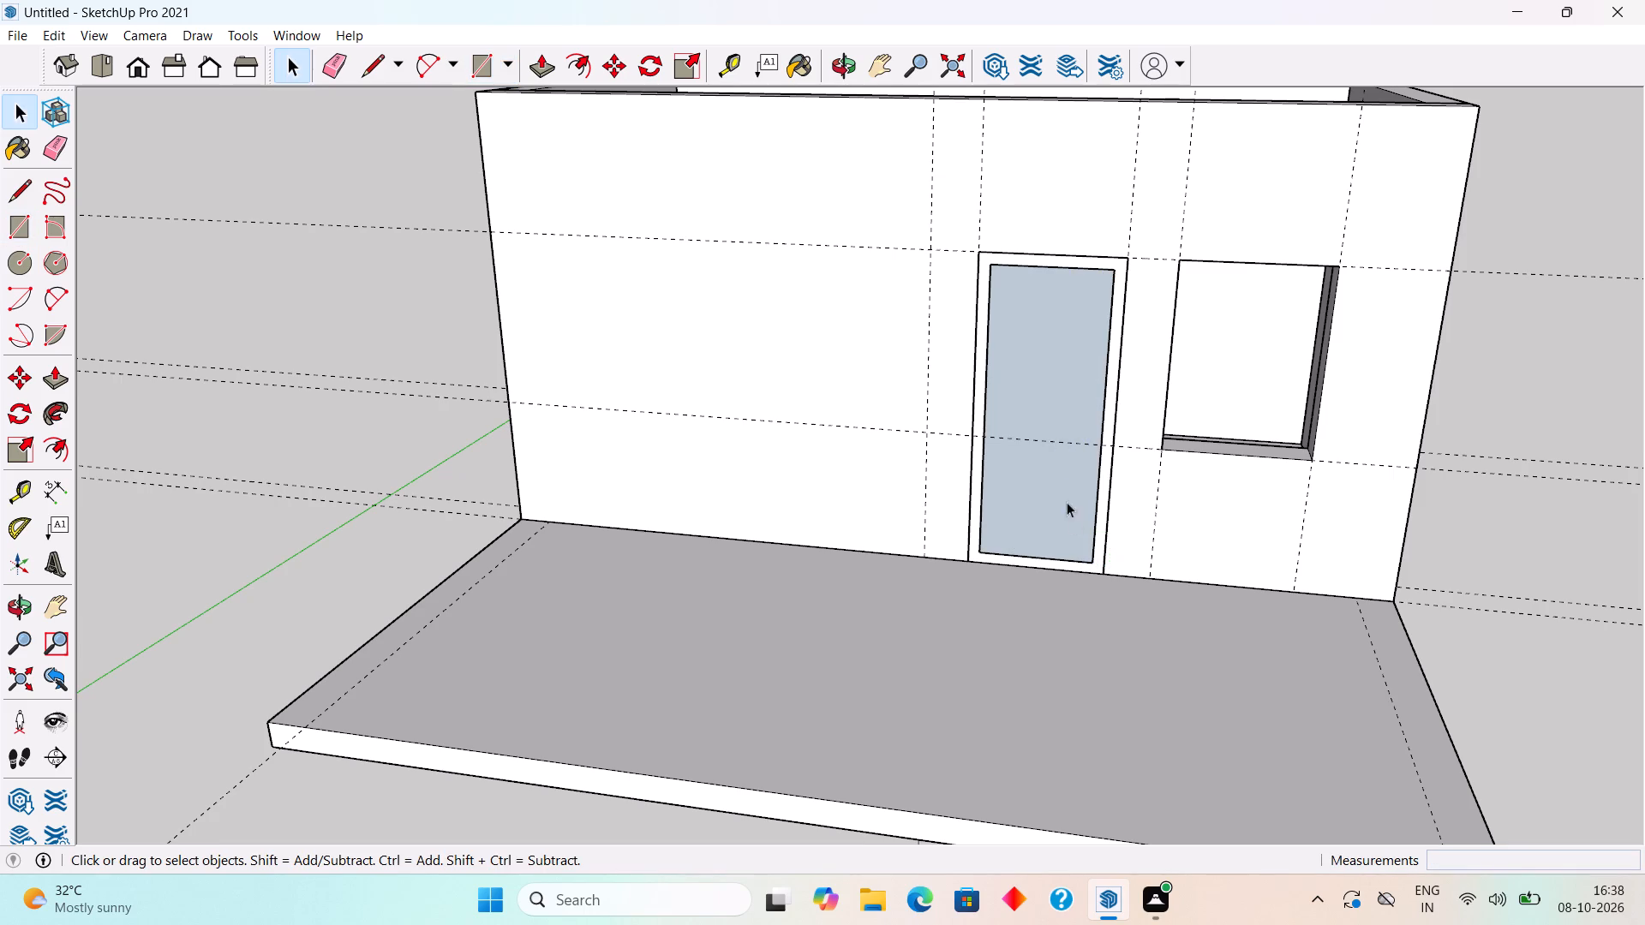
Extrude the door panel face 2".
{"action": "left_click", "coordinate": [1063, 486]}
{"action": "key", "text": "p"}
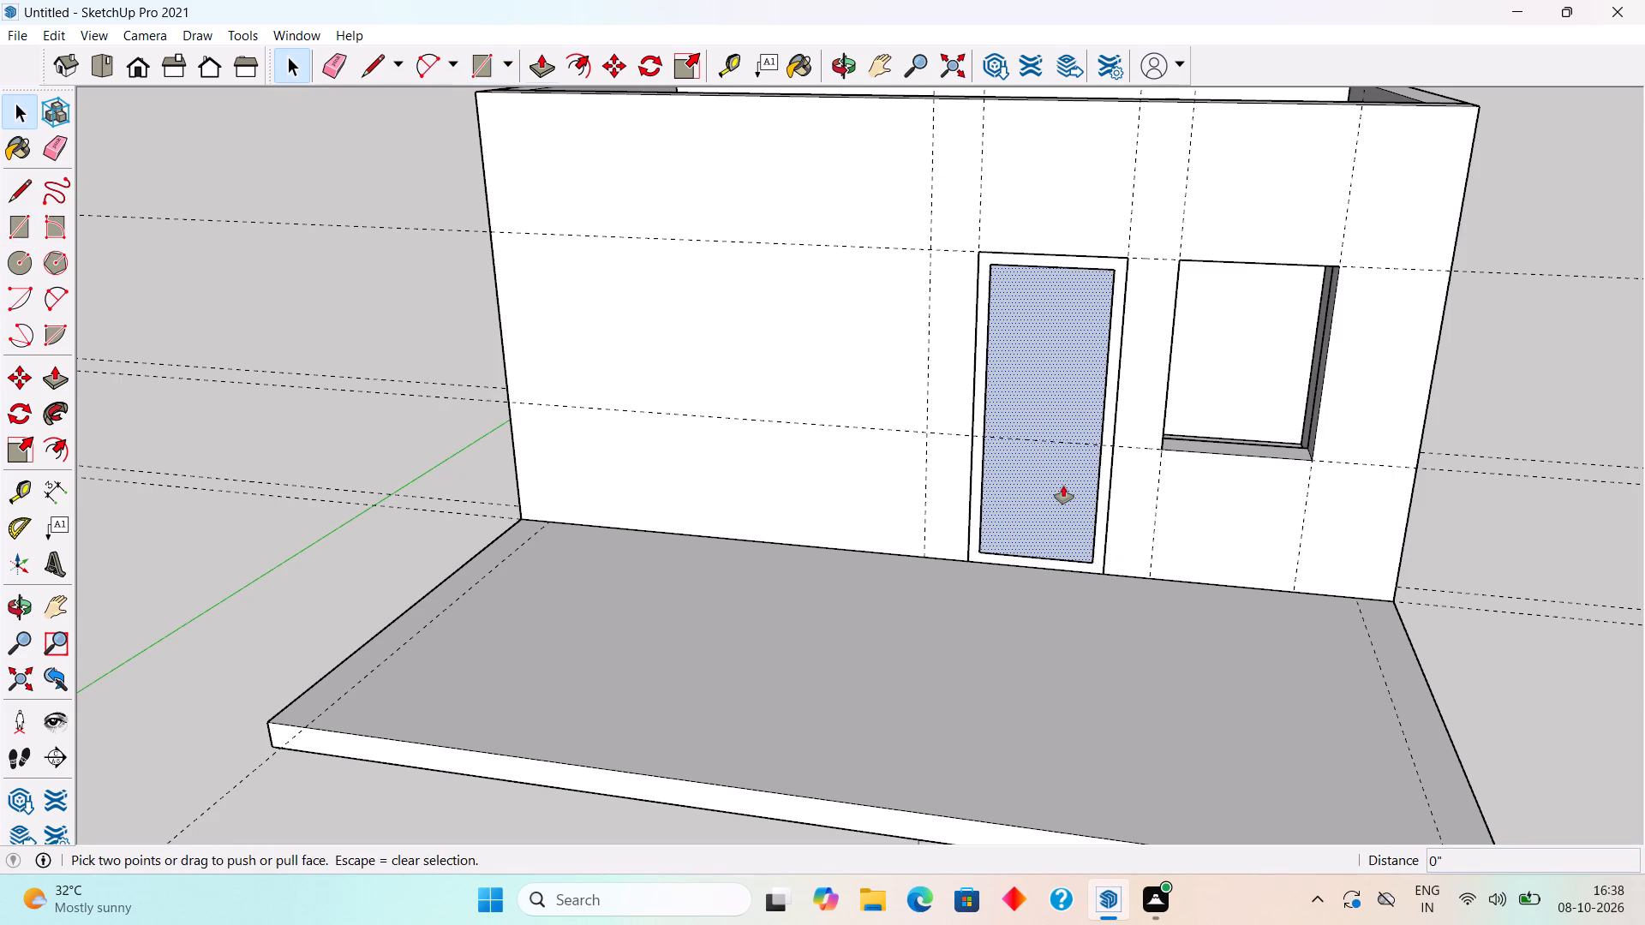
{"action": "left_click", "coordinate": [1063, 486]}
{"action": "type", "text": "2\""}
{"action": "key", "text": "Return"}
Make the entire door panel a group.
{"action": "key", "text": "space"}
{"action": "triple_click", "coordinate": [1060, 498]}
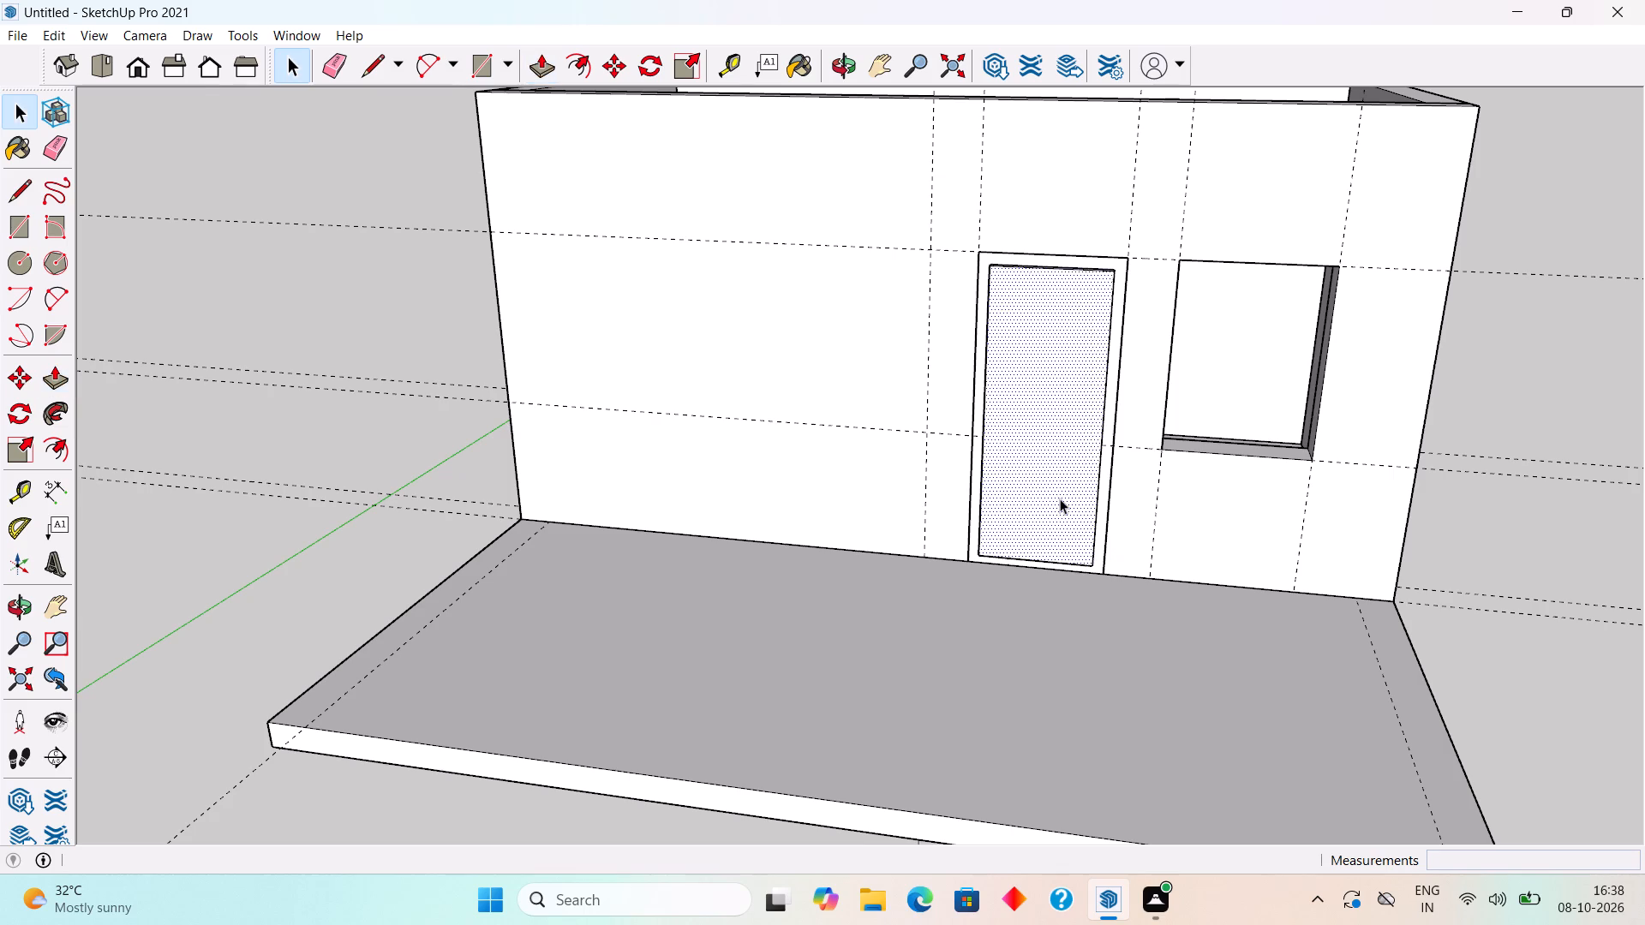
{"action": "right_click", "coordinate": [1060, 498]}
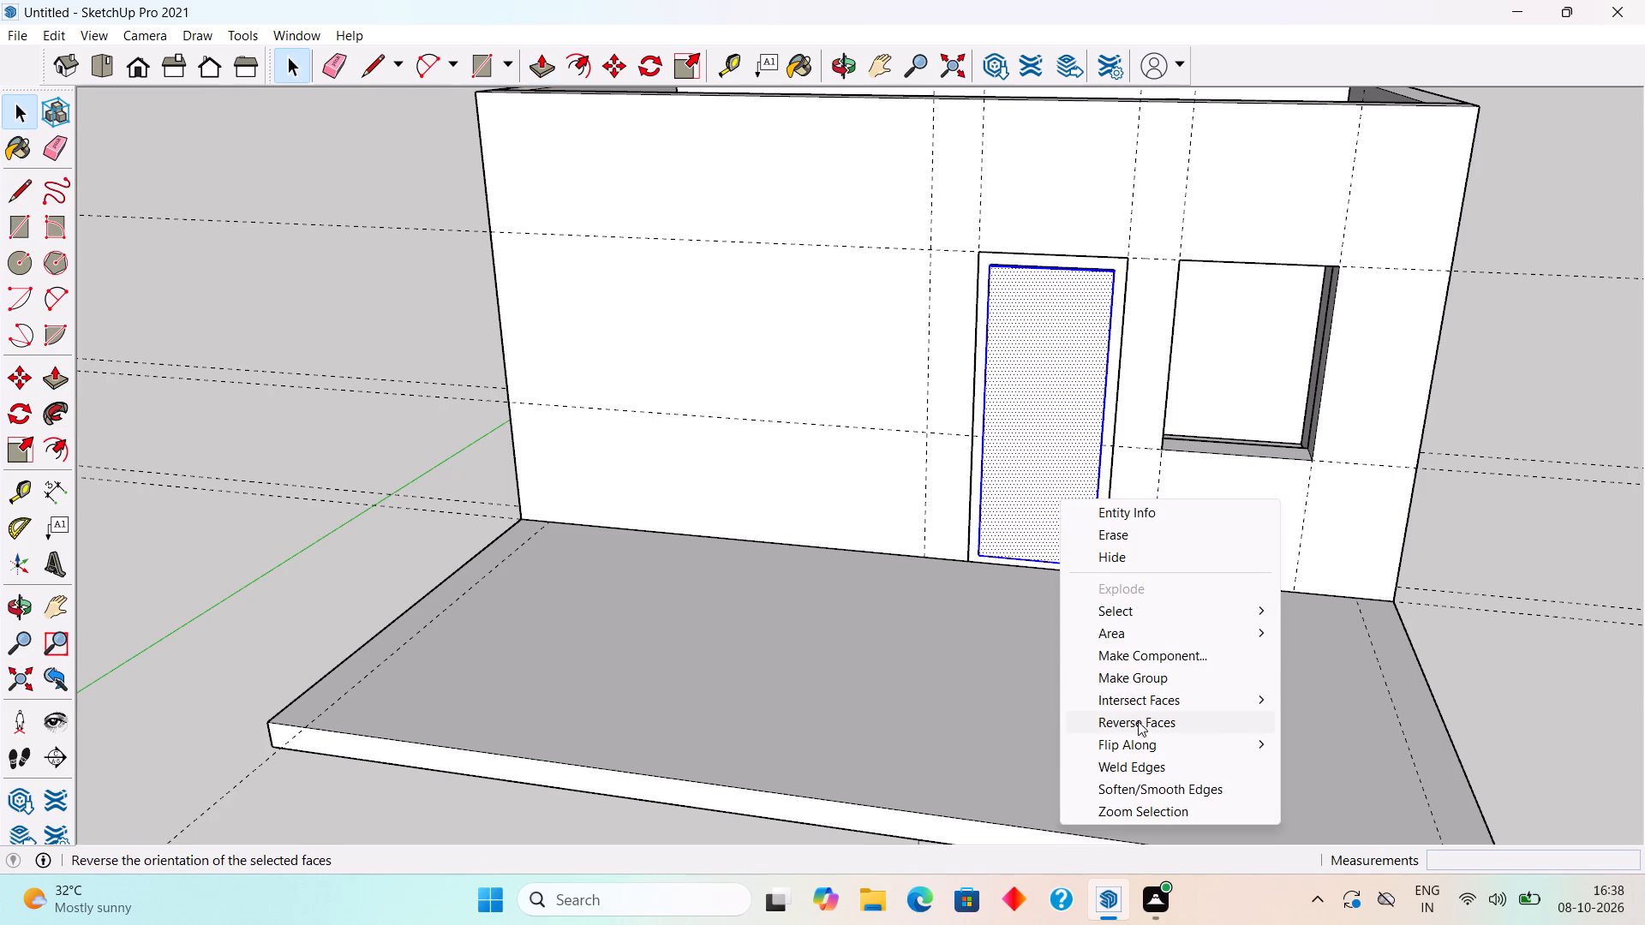
{"action": "left_click", "coordinate": [1138, 677]}
{"action": "scroll", "coordinate": [1026, 512], "scroll_direction": "up", "scroll_amount": 6}
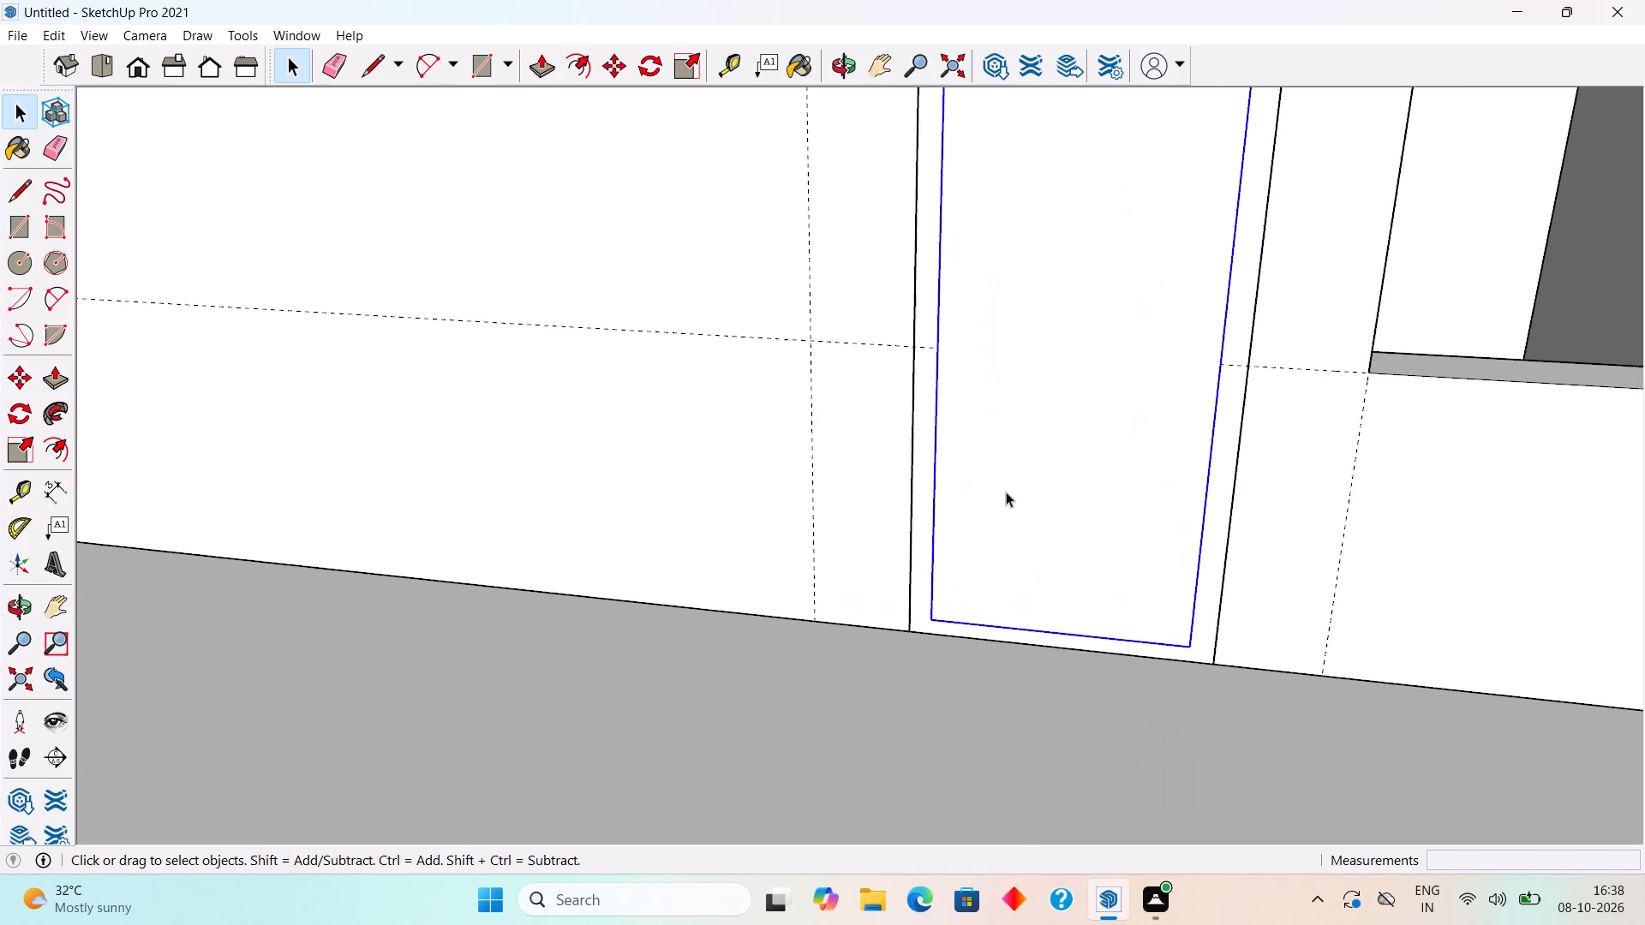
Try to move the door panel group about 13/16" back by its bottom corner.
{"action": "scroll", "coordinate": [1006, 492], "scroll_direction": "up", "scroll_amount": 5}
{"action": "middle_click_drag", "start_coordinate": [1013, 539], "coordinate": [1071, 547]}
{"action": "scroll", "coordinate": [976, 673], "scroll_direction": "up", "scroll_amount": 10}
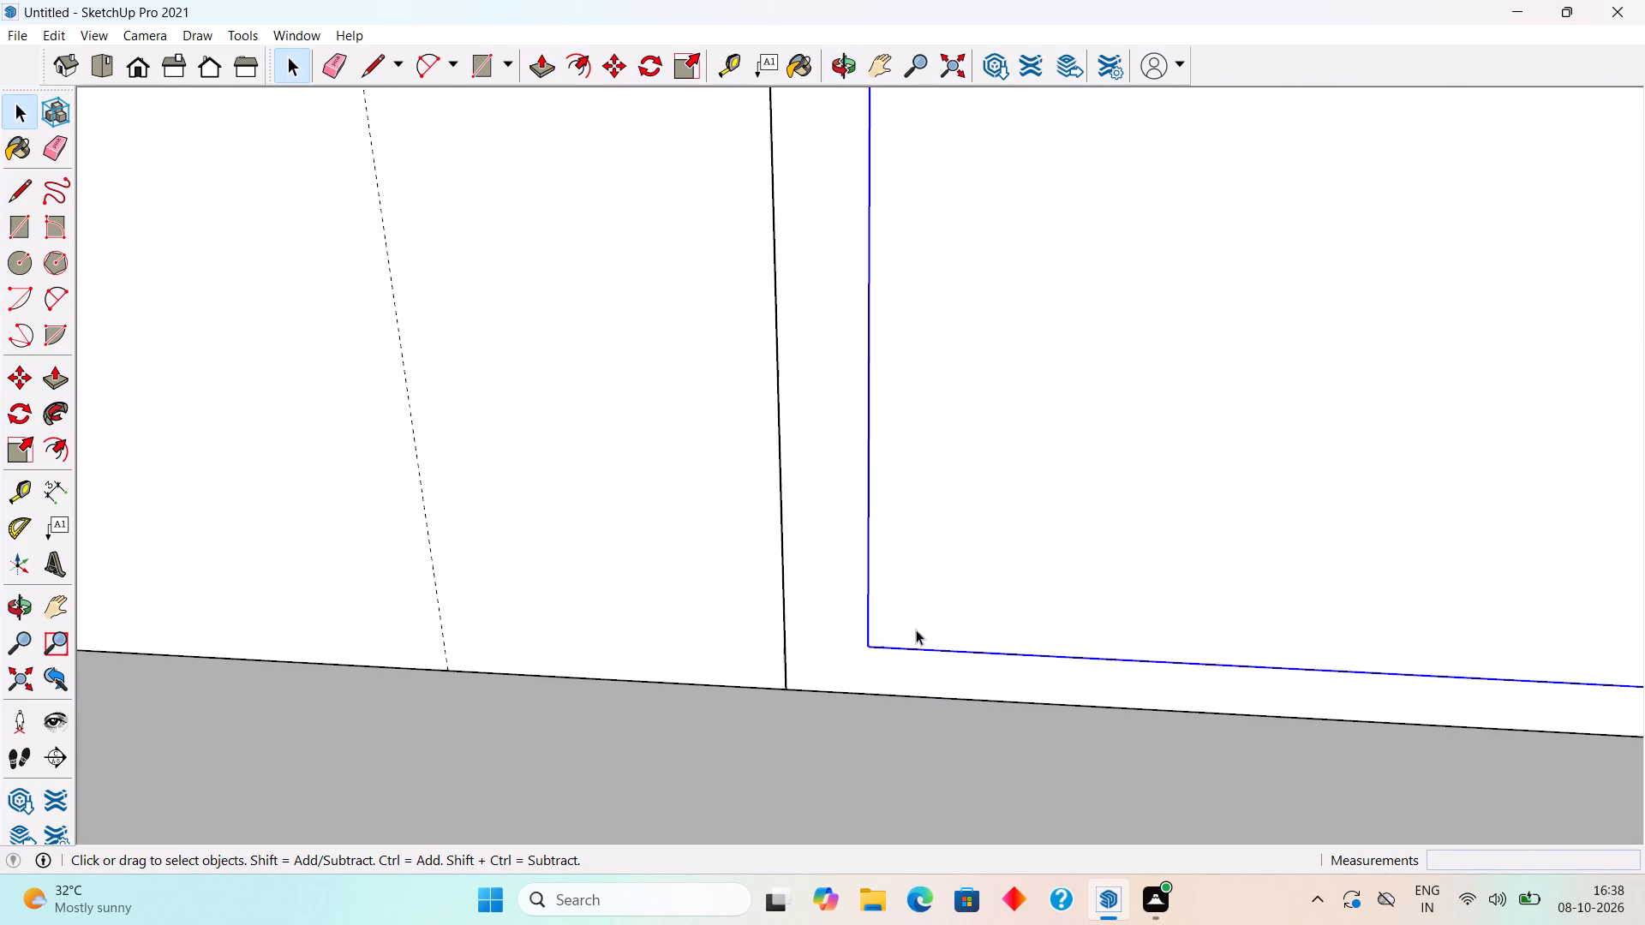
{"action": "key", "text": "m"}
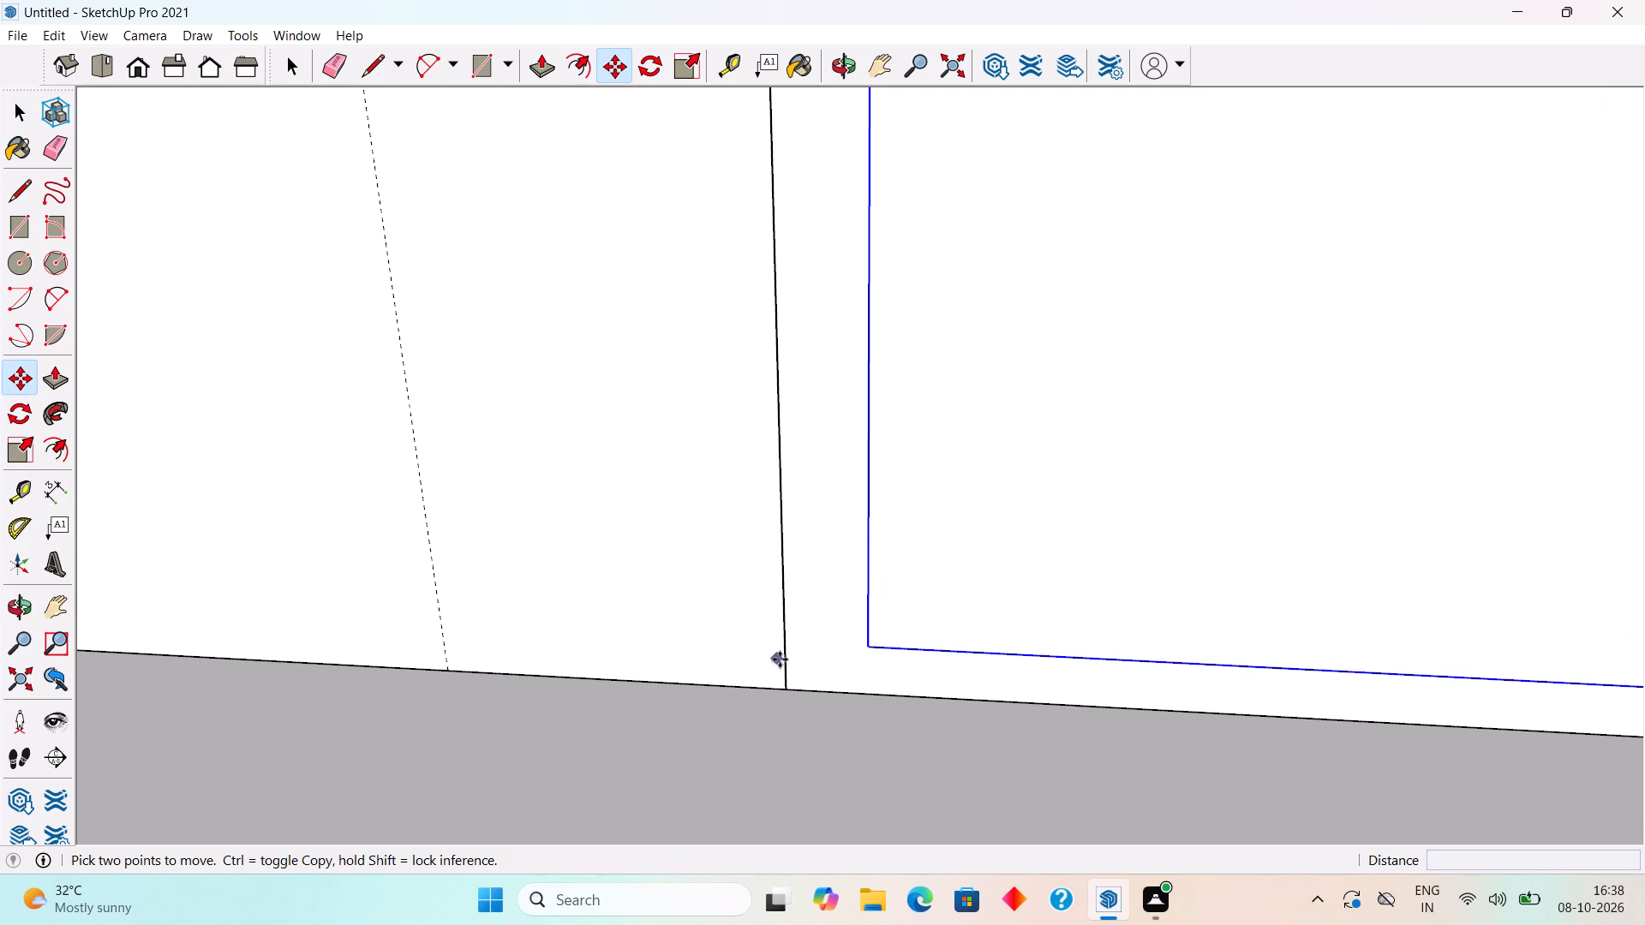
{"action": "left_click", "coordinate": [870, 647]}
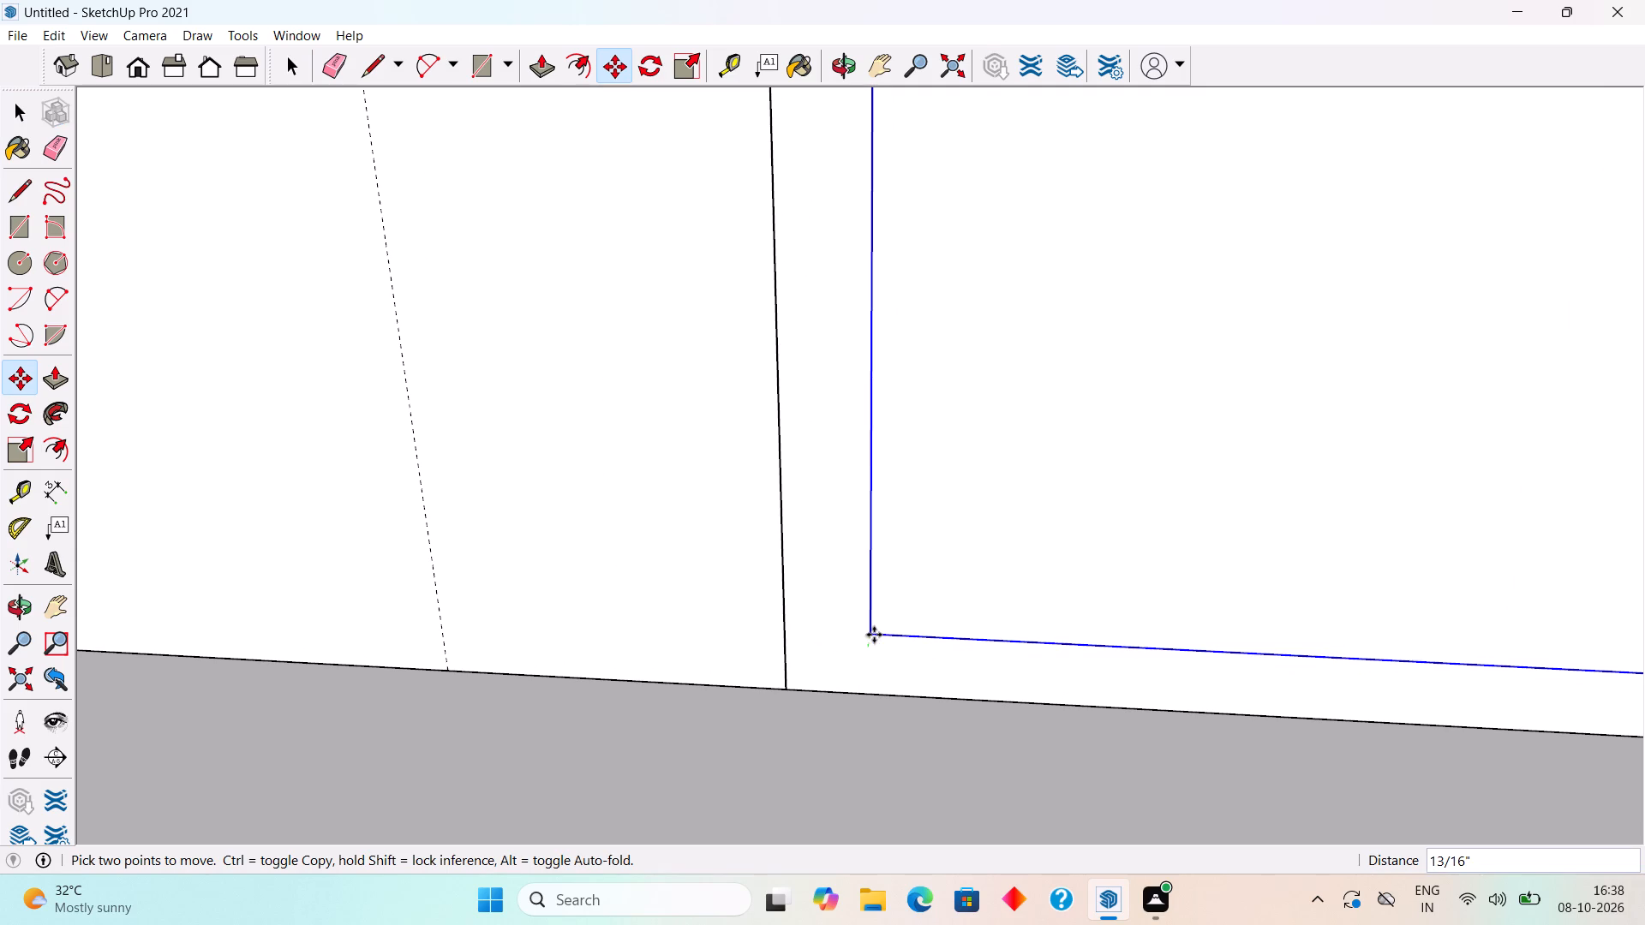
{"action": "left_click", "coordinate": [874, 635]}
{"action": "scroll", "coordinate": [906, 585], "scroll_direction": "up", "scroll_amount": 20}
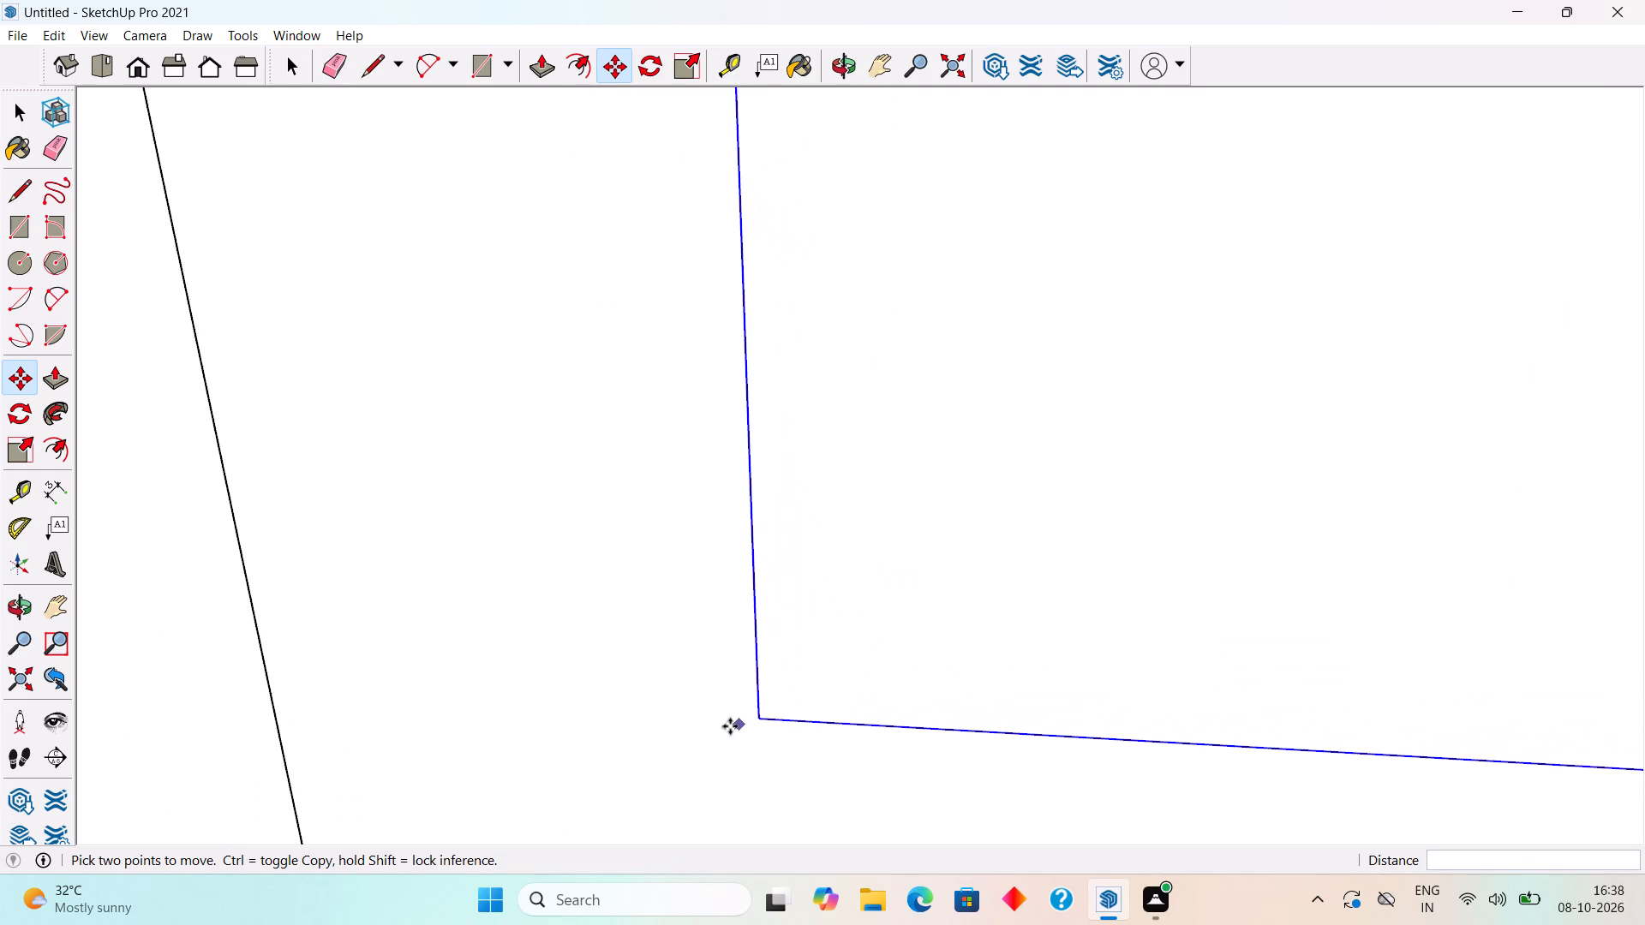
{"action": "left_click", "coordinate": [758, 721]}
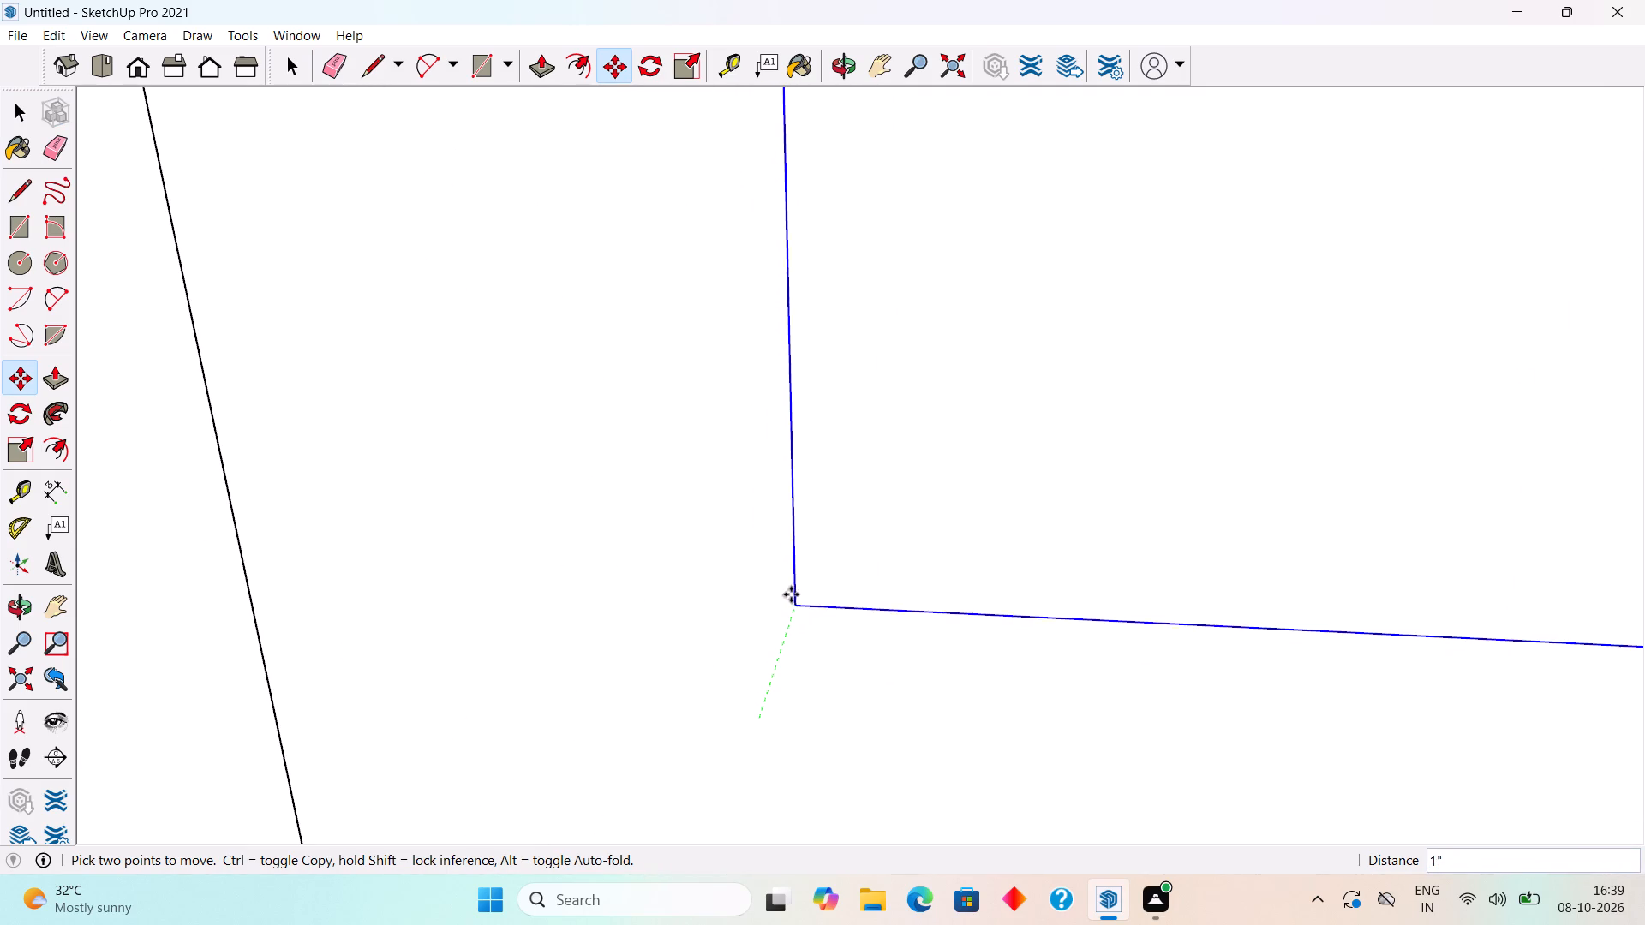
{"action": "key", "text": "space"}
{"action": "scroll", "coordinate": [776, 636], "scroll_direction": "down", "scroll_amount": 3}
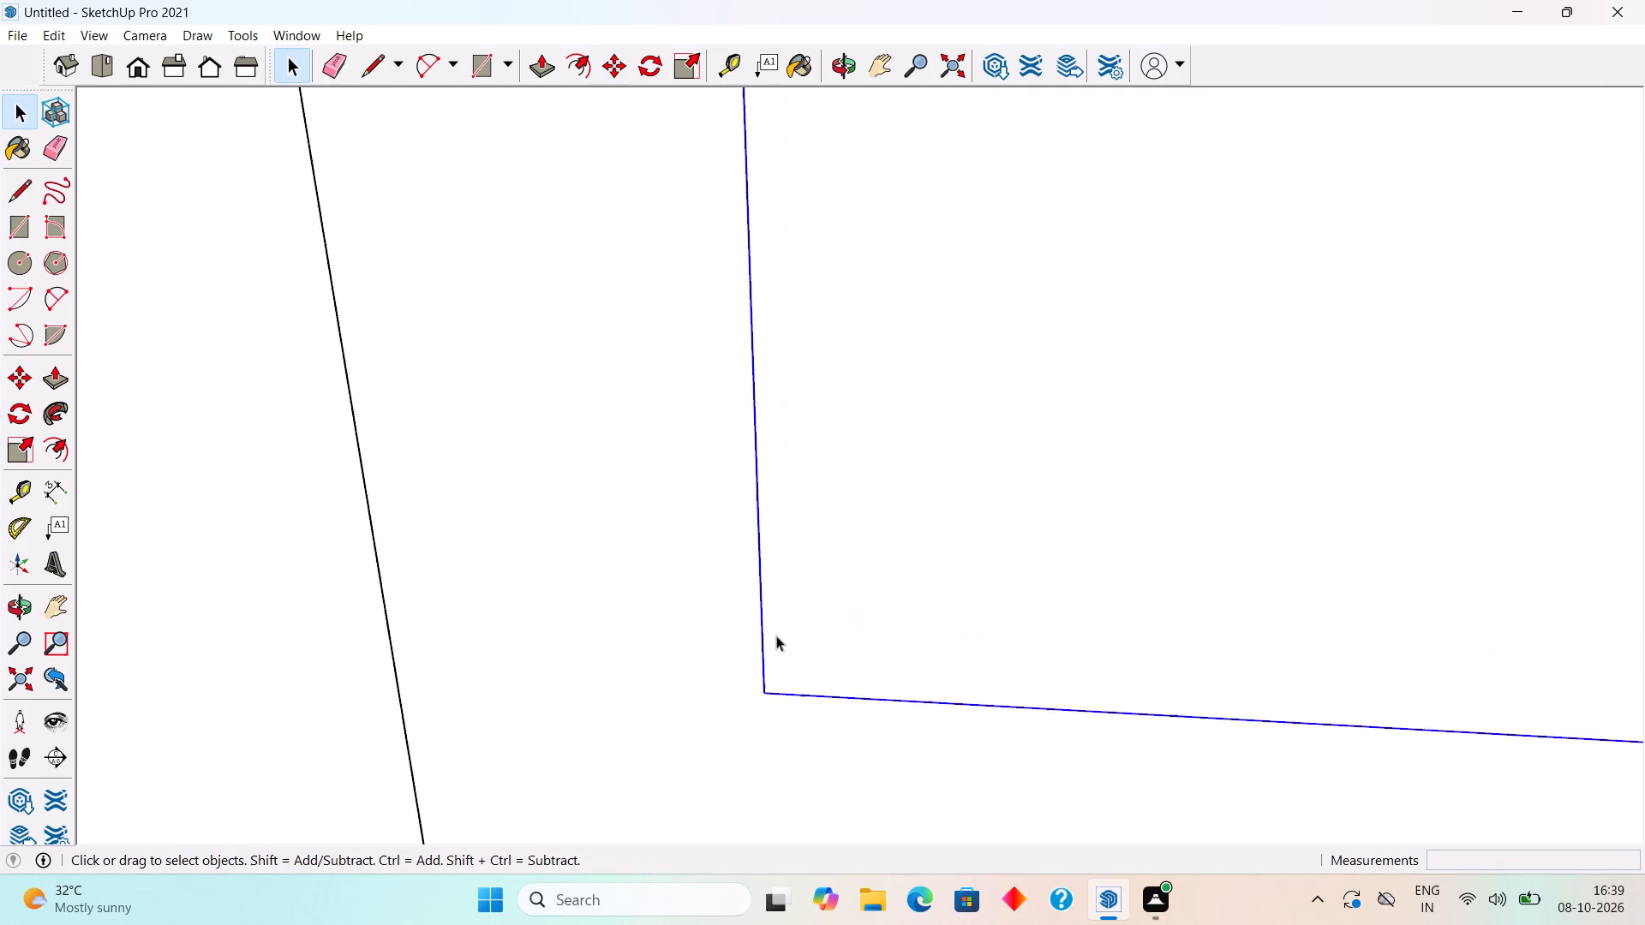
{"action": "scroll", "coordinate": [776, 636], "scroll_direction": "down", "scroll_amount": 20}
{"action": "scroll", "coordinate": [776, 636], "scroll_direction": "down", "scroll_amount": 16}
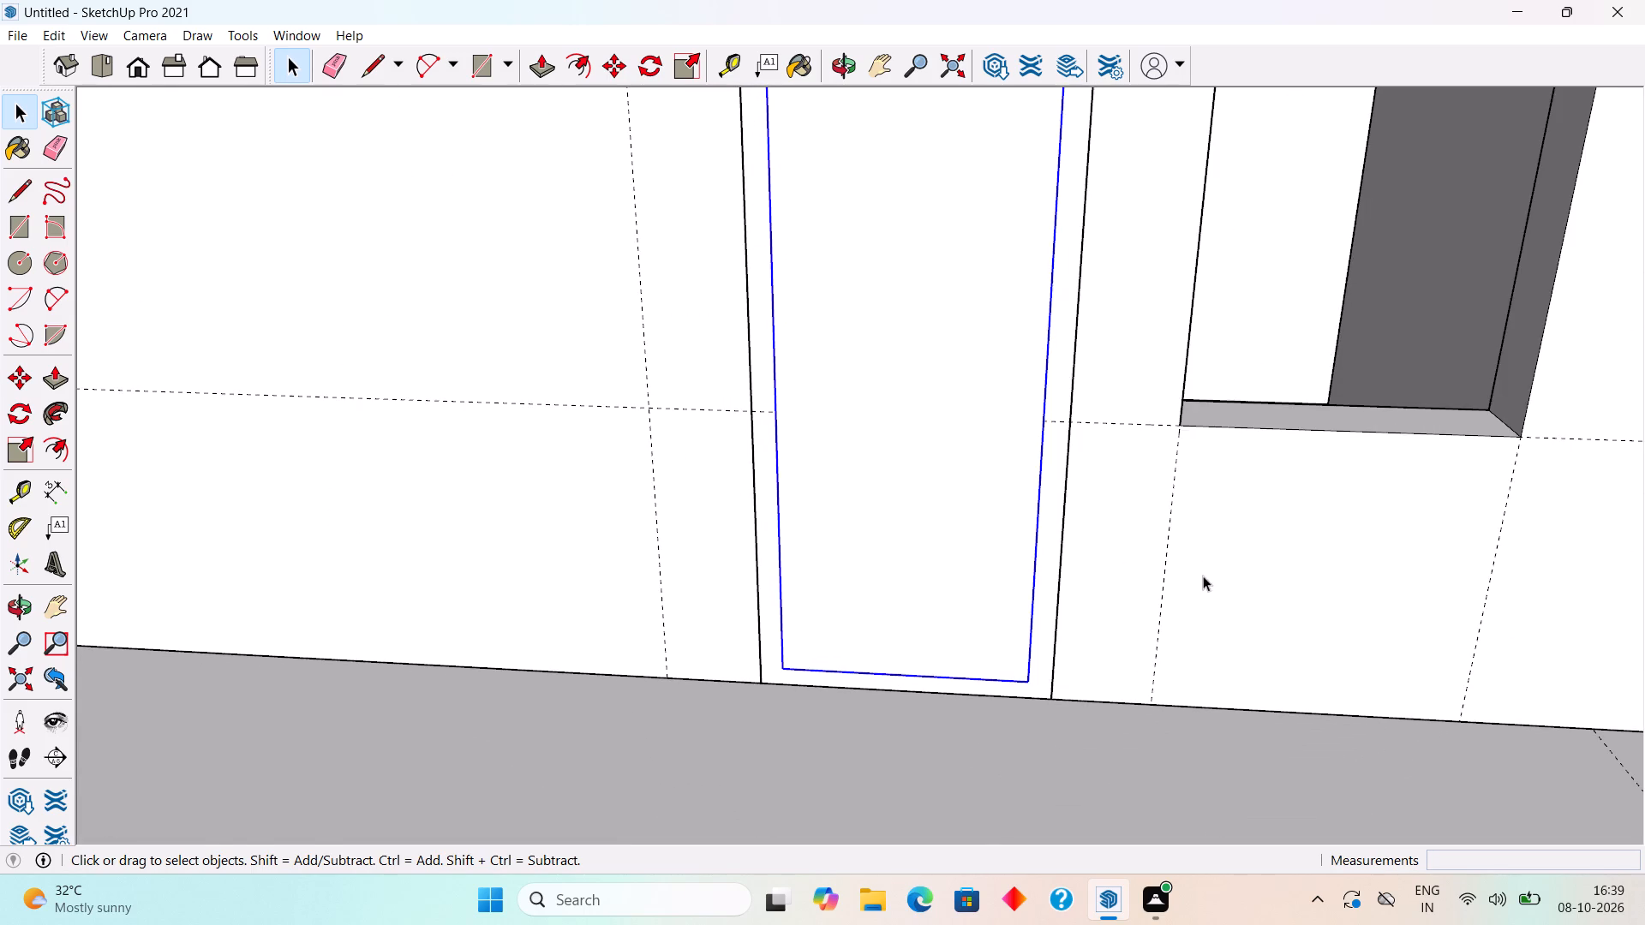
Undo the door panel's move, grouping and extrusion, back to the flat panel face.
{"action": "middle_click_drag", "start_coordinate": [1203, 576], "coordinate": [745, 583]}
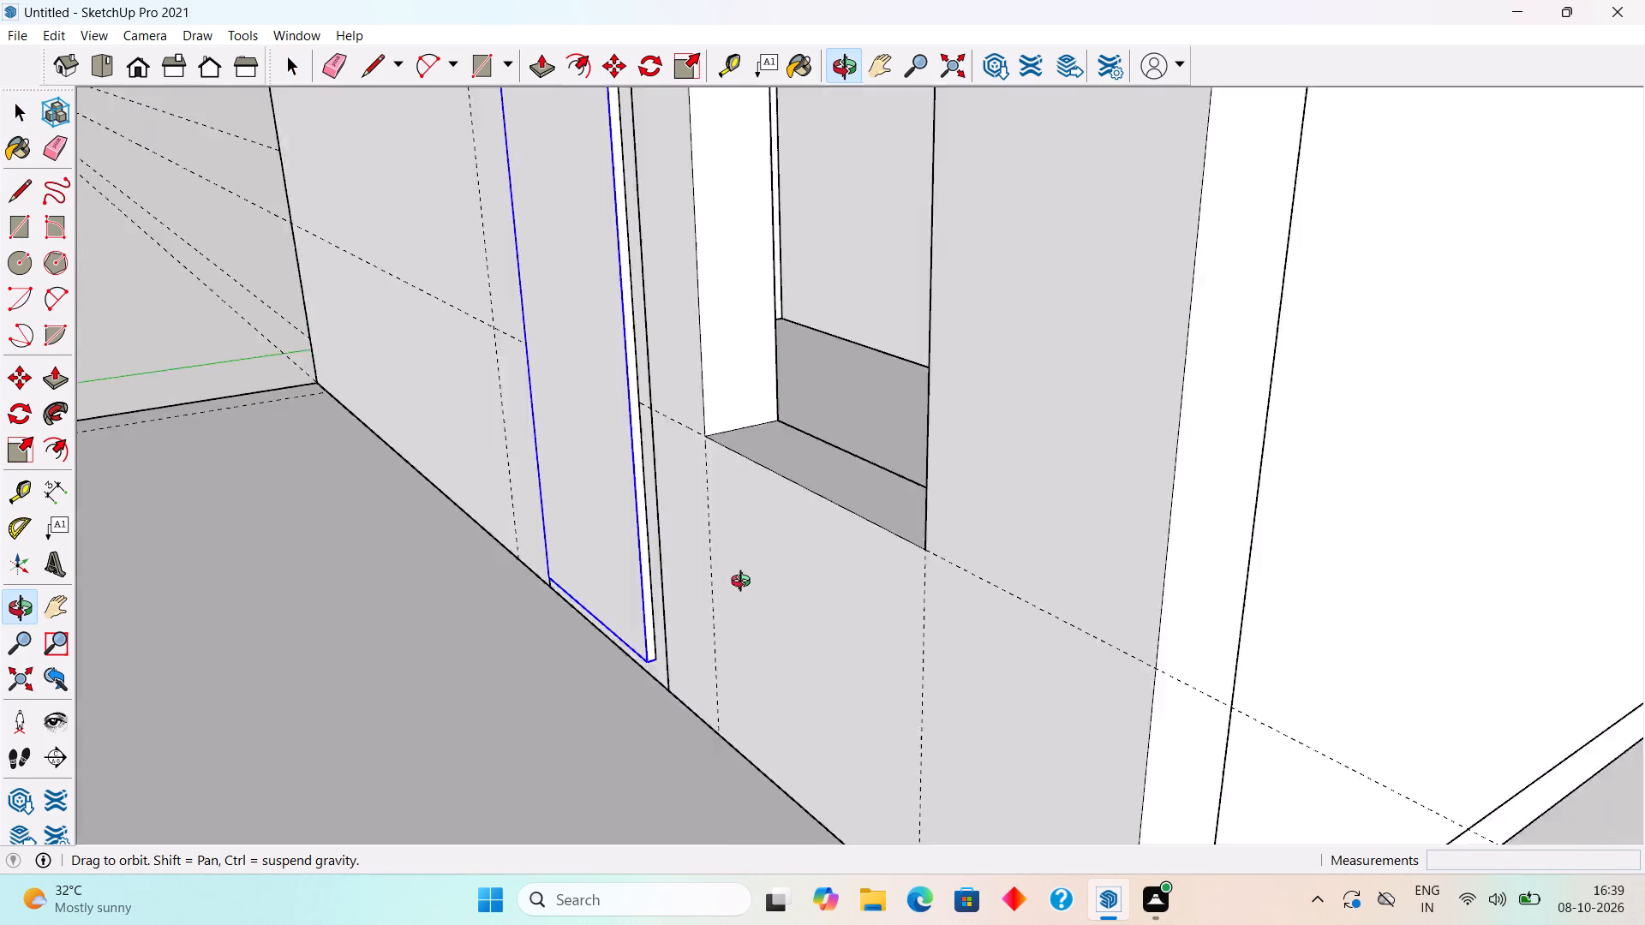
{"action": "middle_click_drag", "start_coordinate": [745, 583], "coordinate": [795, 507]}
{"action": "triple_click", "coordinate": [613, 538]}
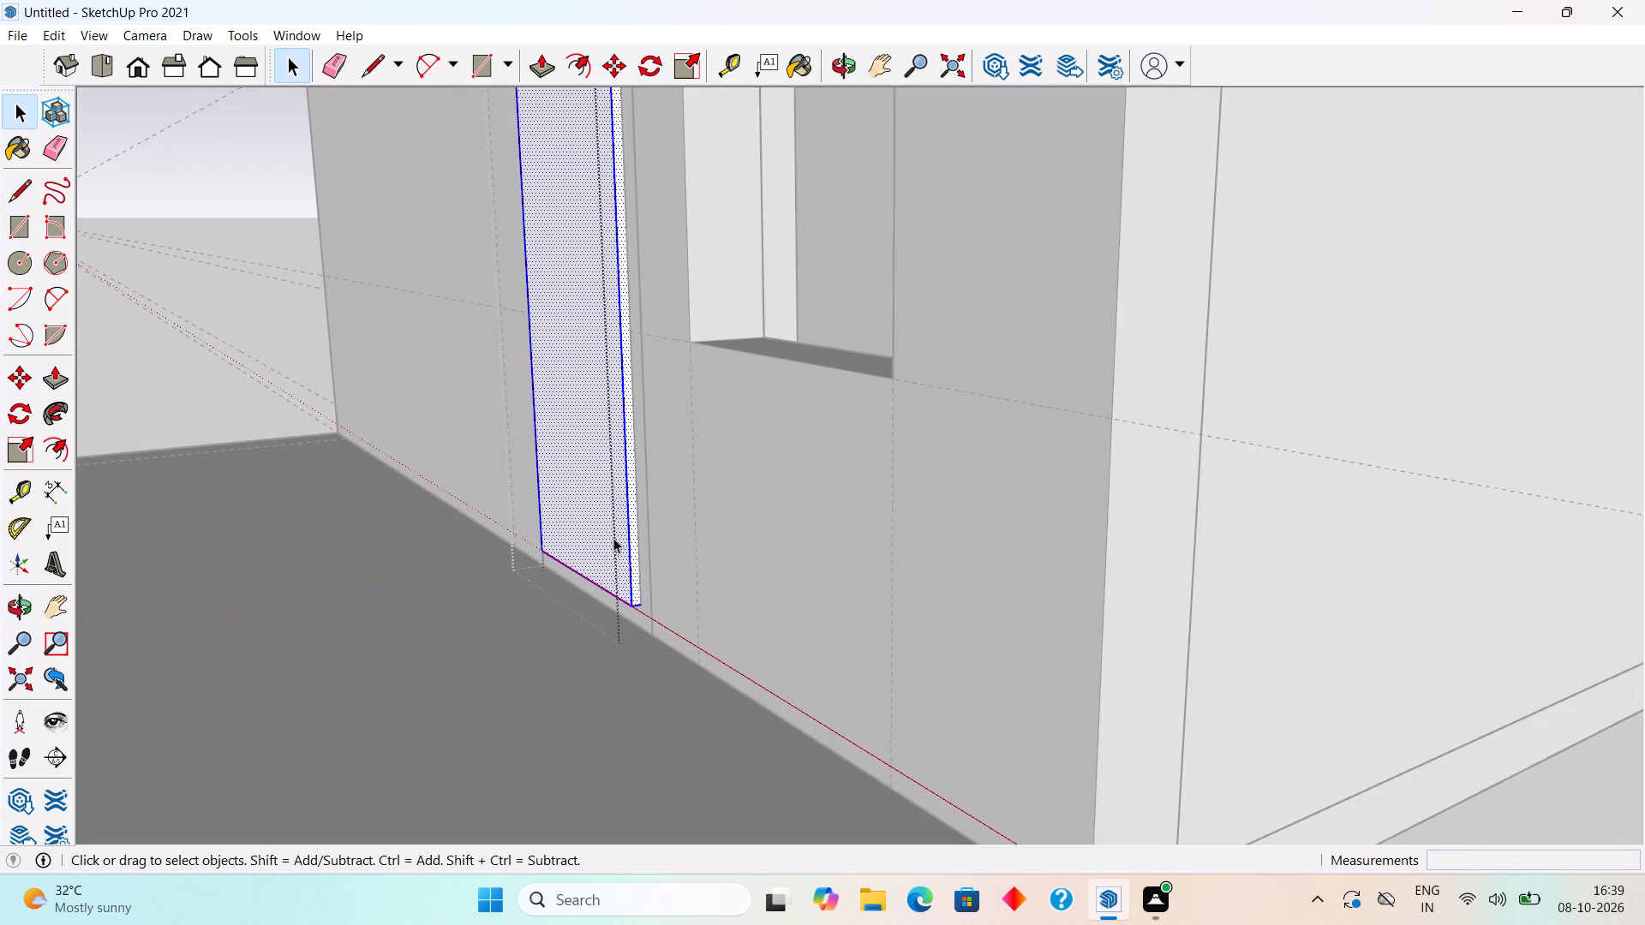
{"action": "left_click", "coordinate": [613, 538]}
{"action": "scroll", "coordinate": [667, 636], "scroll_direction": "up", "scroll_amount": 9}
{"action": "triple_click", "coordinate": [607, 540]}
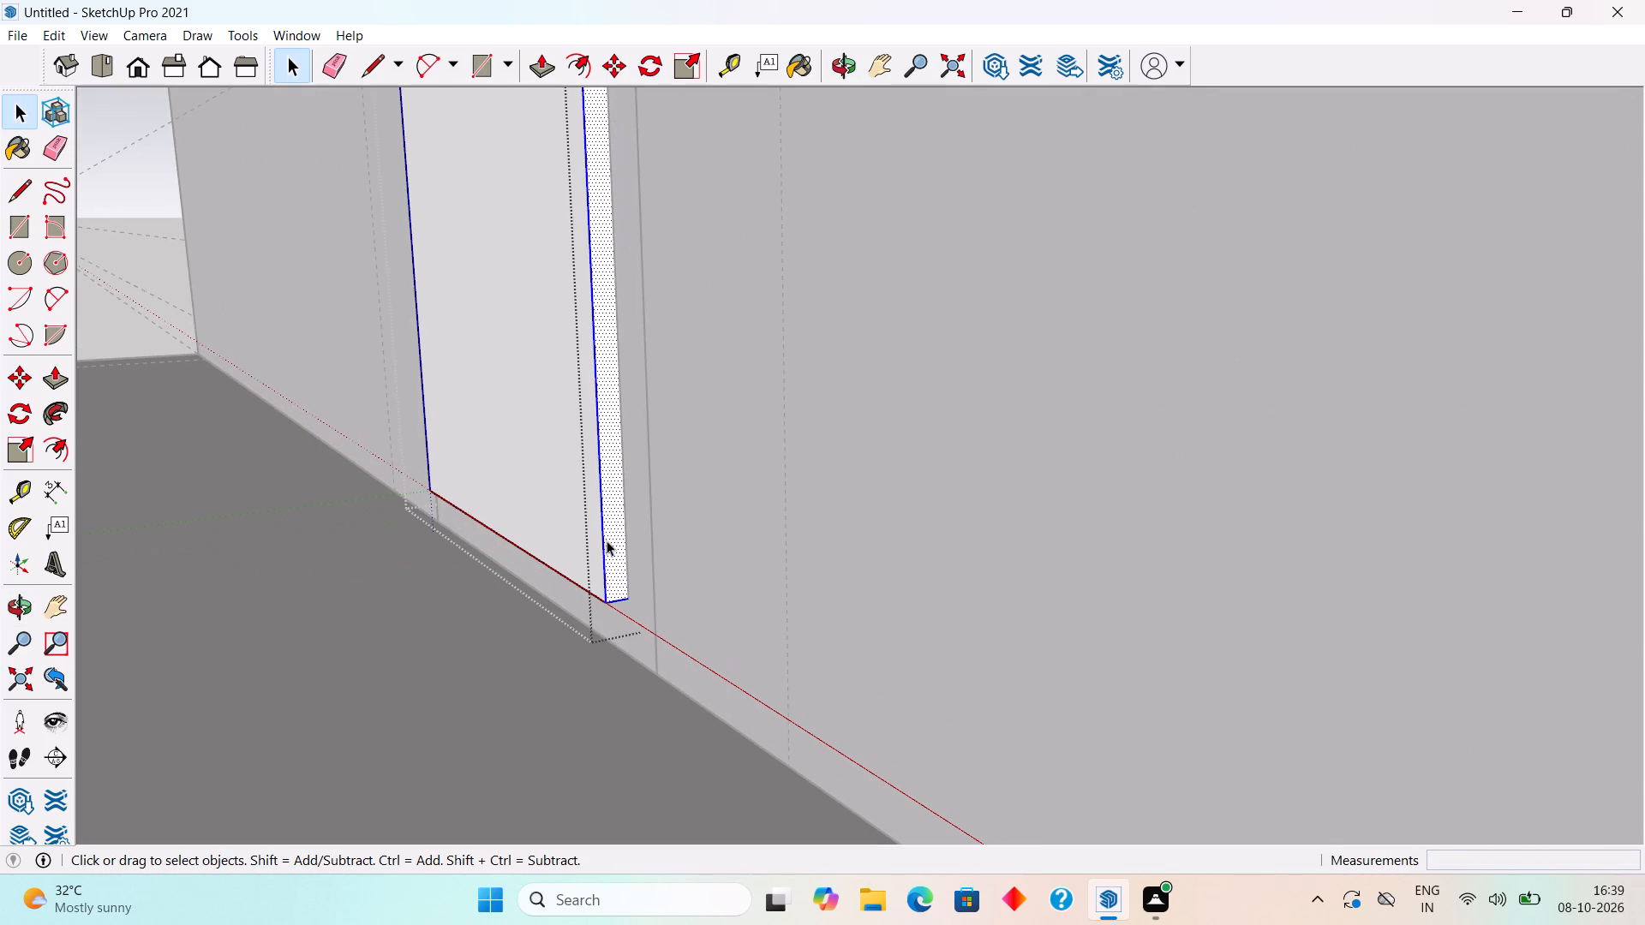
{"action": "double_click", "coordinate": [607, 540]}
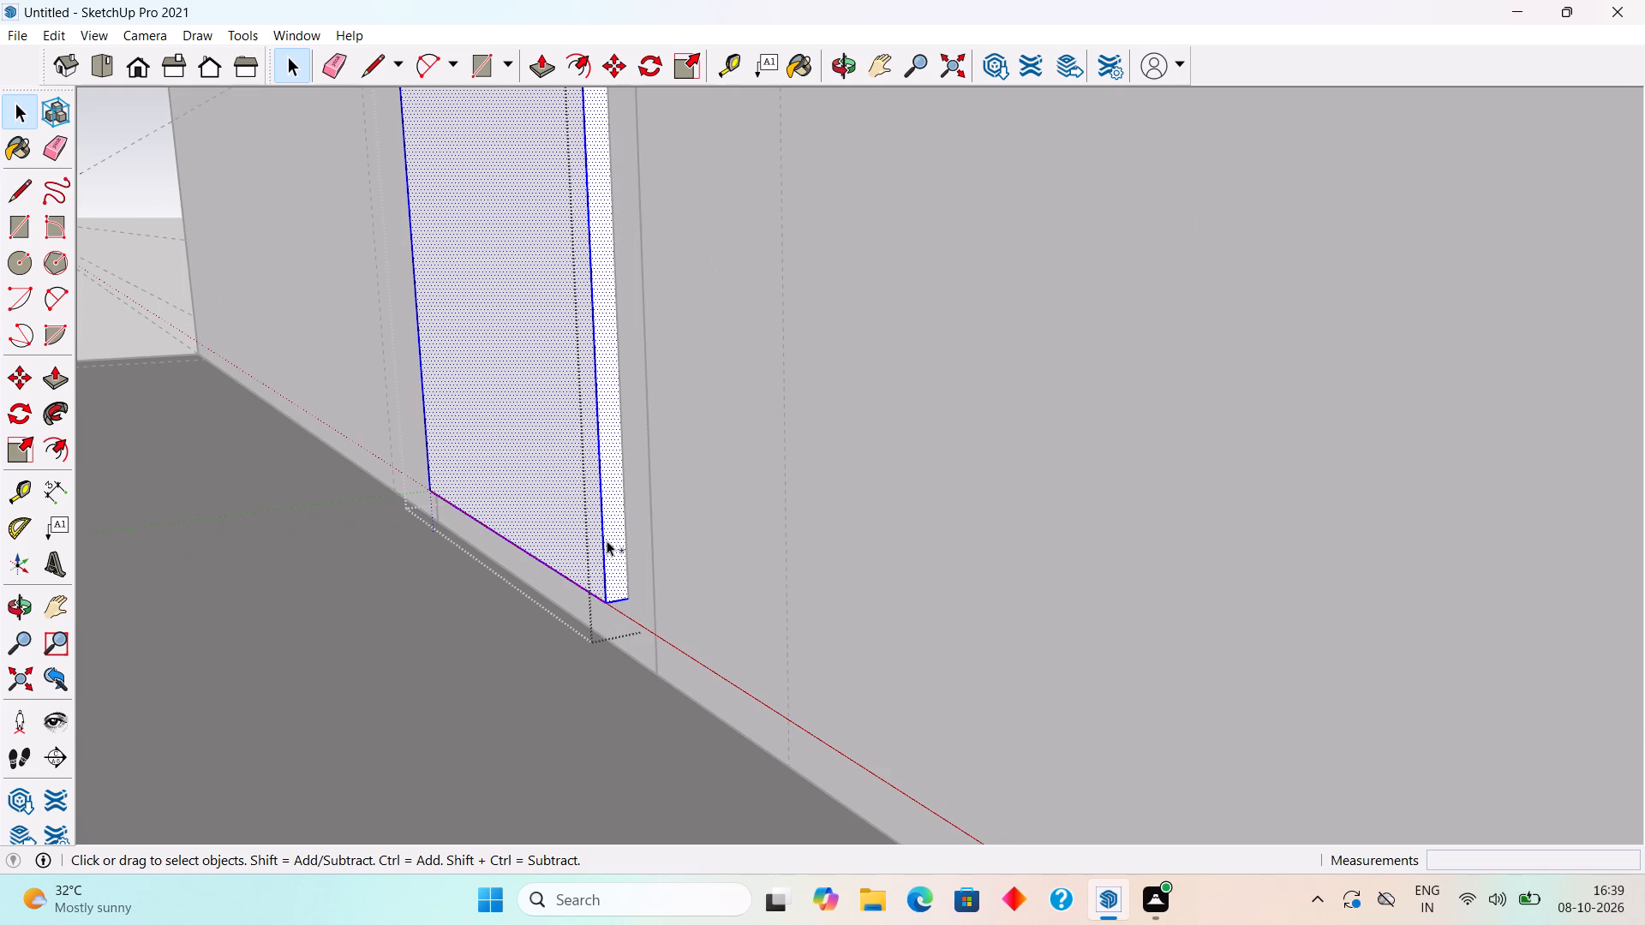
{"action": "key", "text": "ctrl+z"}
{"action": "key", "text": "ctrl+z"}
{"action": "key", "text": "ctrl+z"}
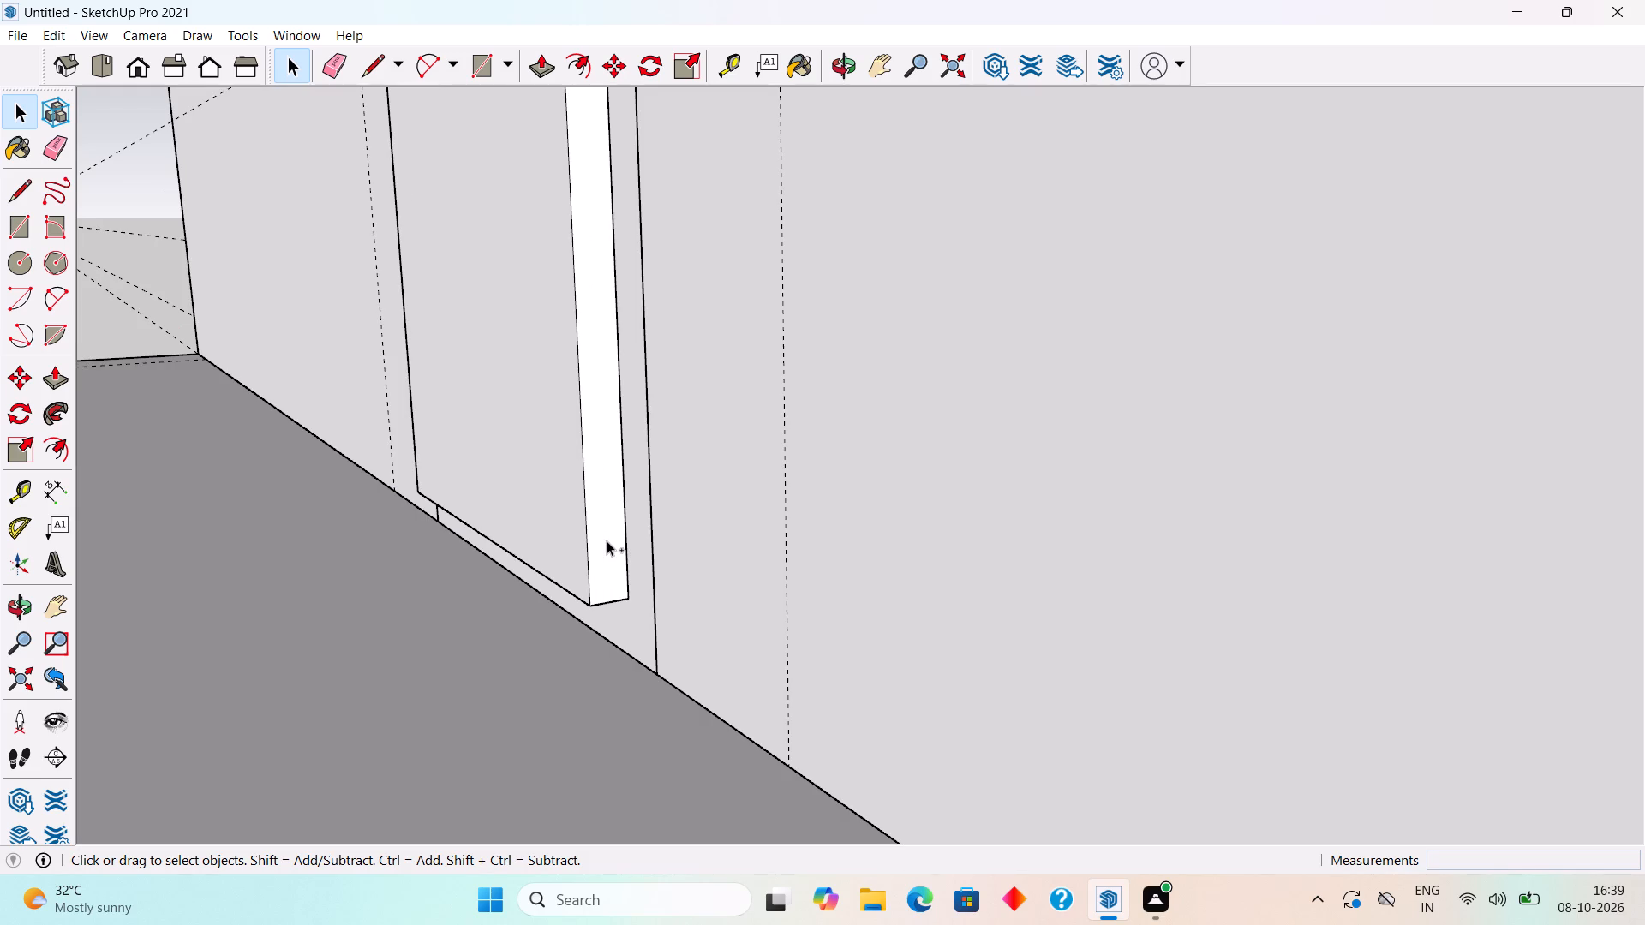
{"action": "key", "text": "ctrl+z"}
Extrude the flat door panel face 2" again.
{"action": "left_click", "coordinate": [607, 540]}
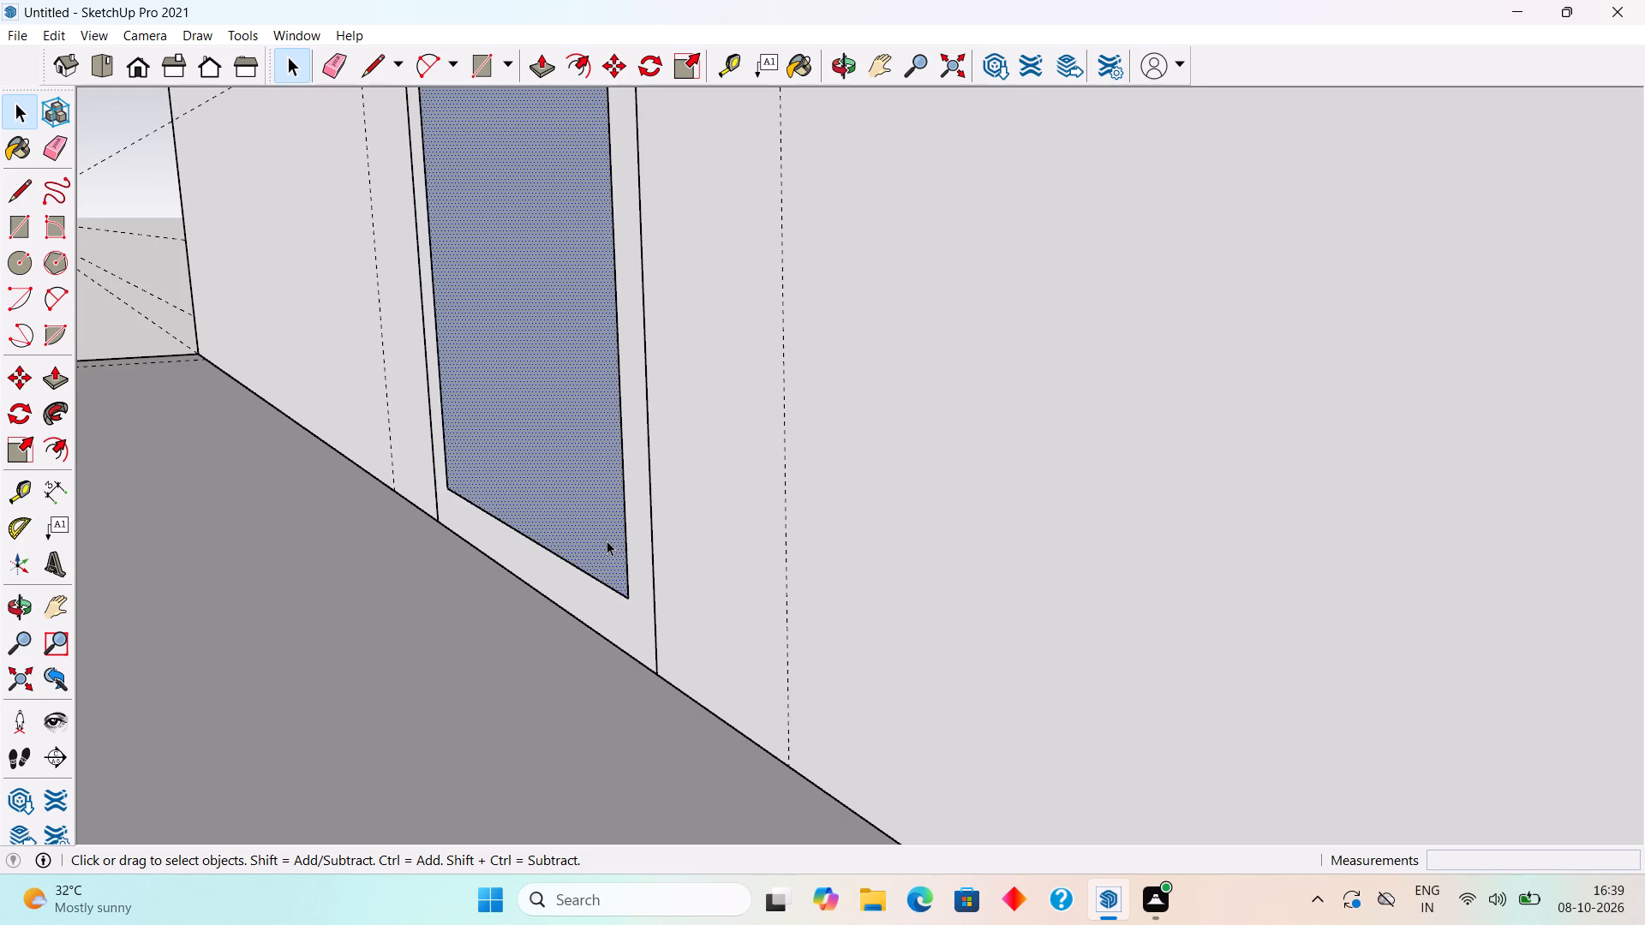
{"action": "key", "text": "p"}
{"action": "left_click", "coordinate": [607, 540]}
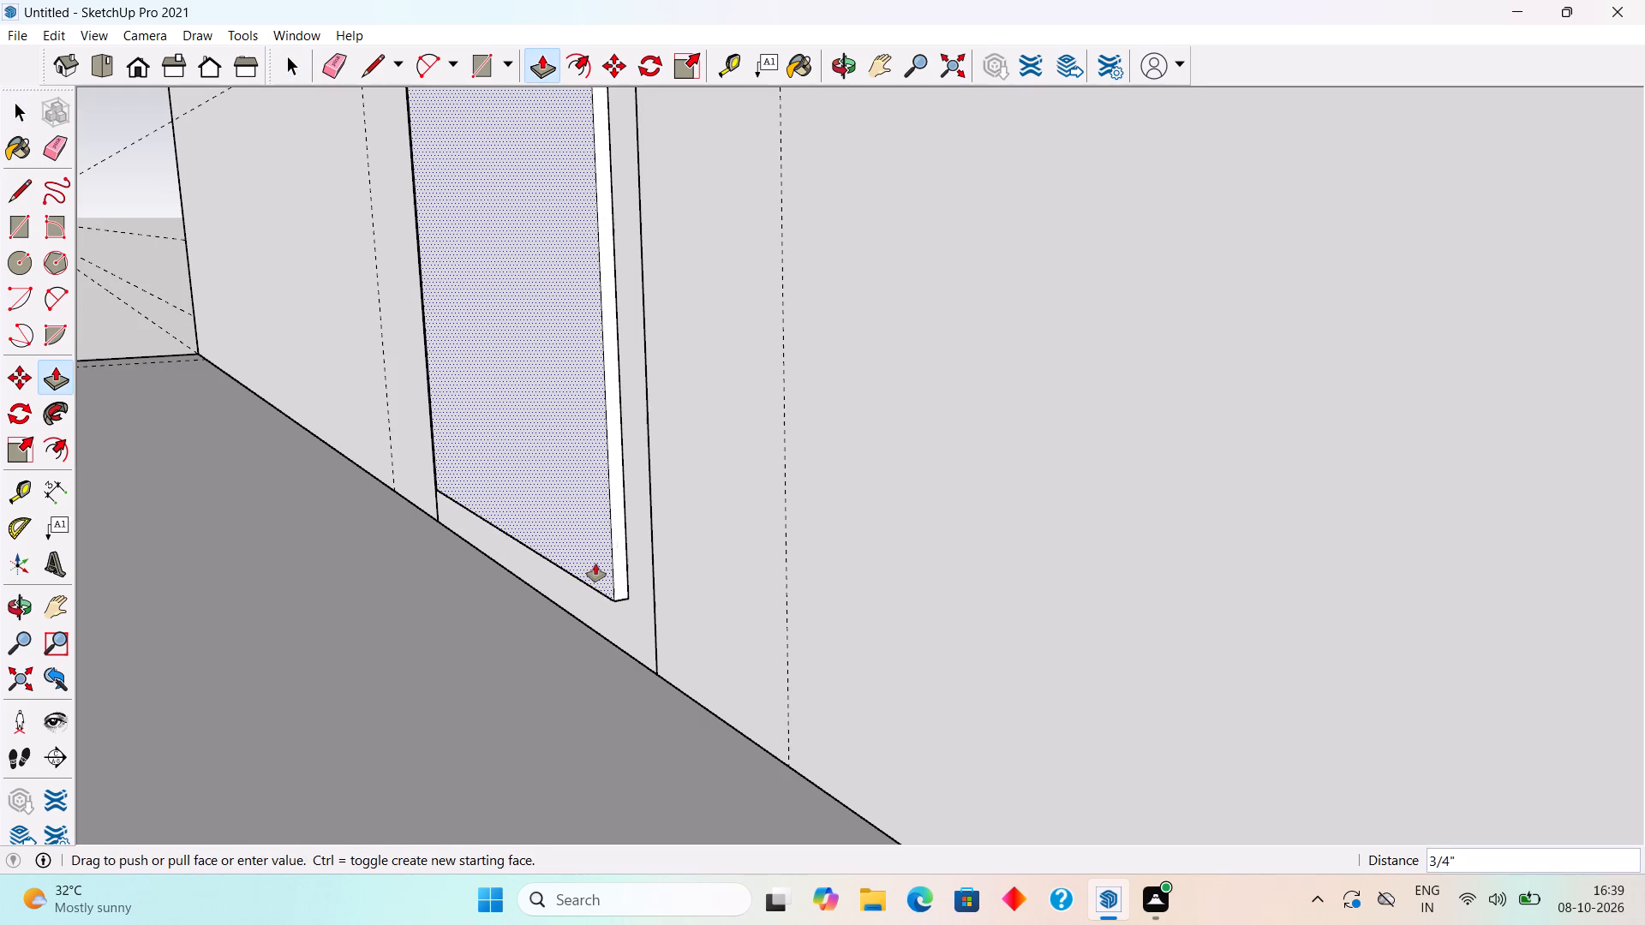
{"action": "key", "text": "1"}
{"action": "key", "text": "BackSpace"}
{"action": "type", "text": "2\""}
{"action": "key", "text": "Return"}
{"action": "key", "text": "space"}
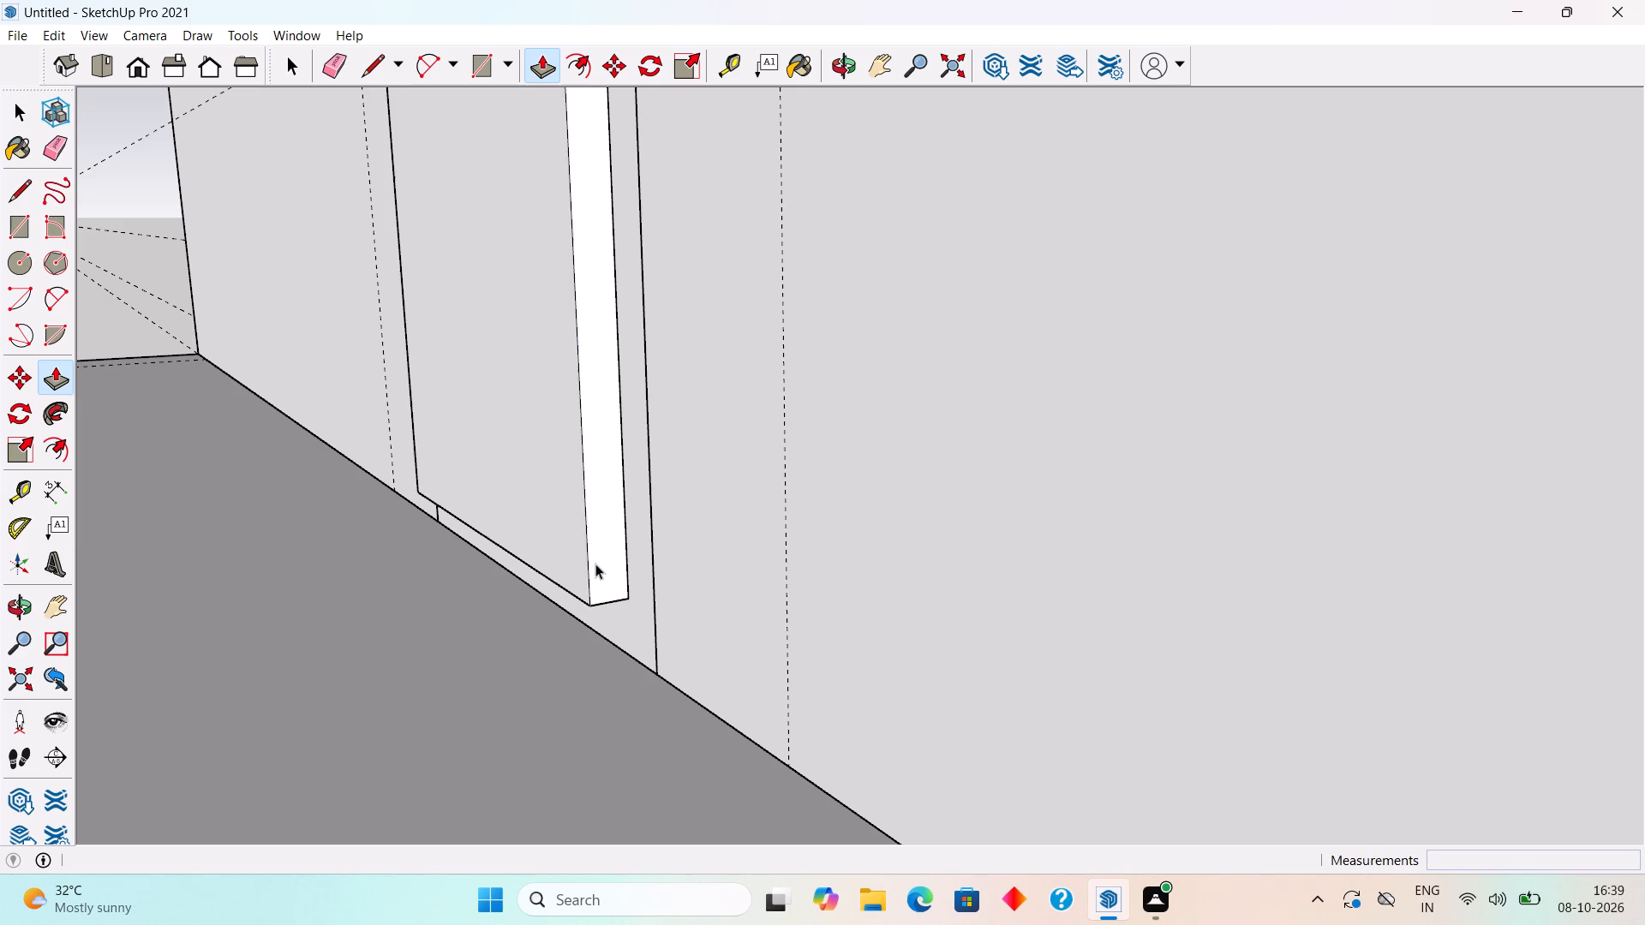
Make the entire extruded door panel a group.
{"action": "triple_click", "coordinate": [595, 564]}
{"action": "left_click", "coordinate": [595, 564]}
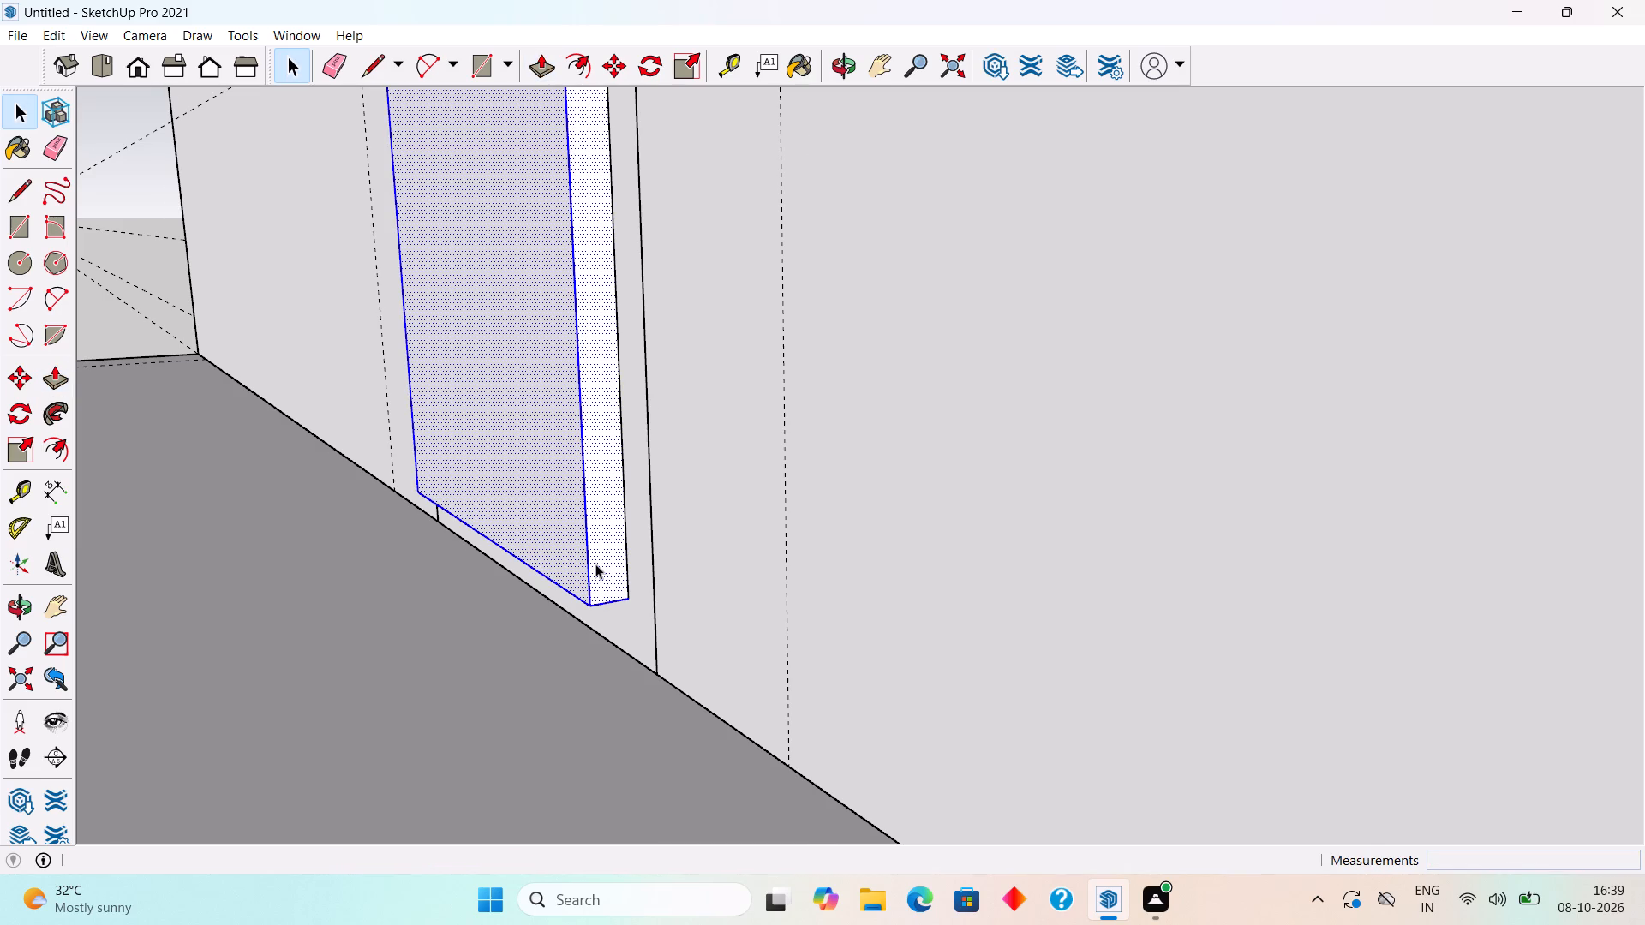
{"action": "scroll", "coordinate": [595, 564], "scroll_direction": "up", "scroll_amount": 8}
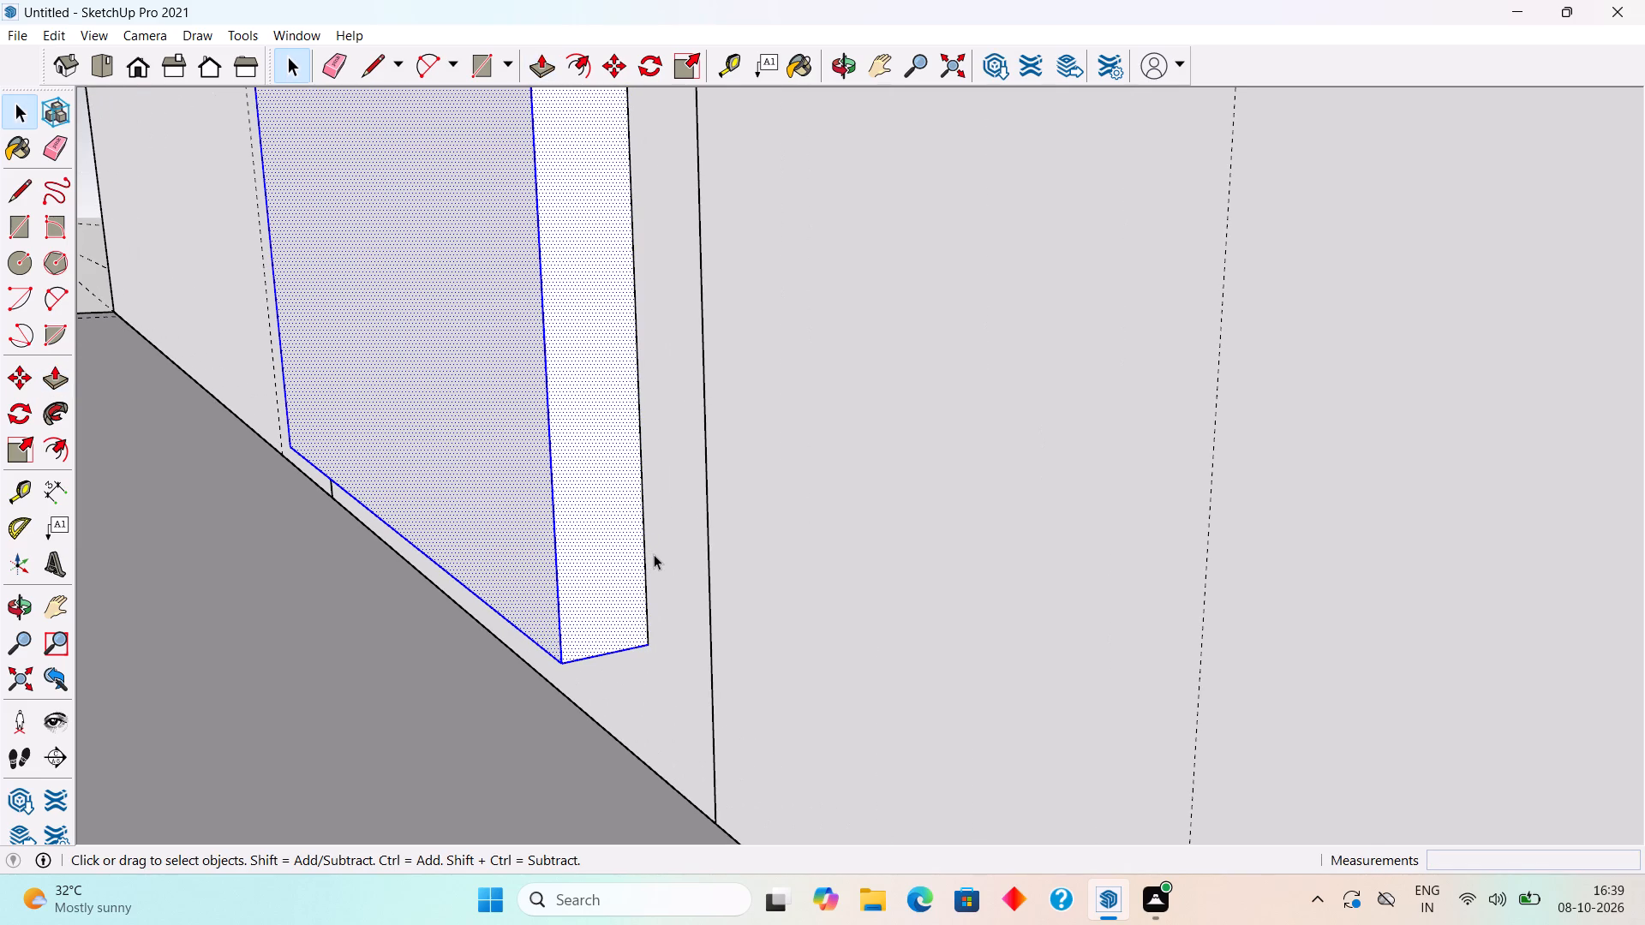
{"action": "right_click", "coordinate": [576, 557]}
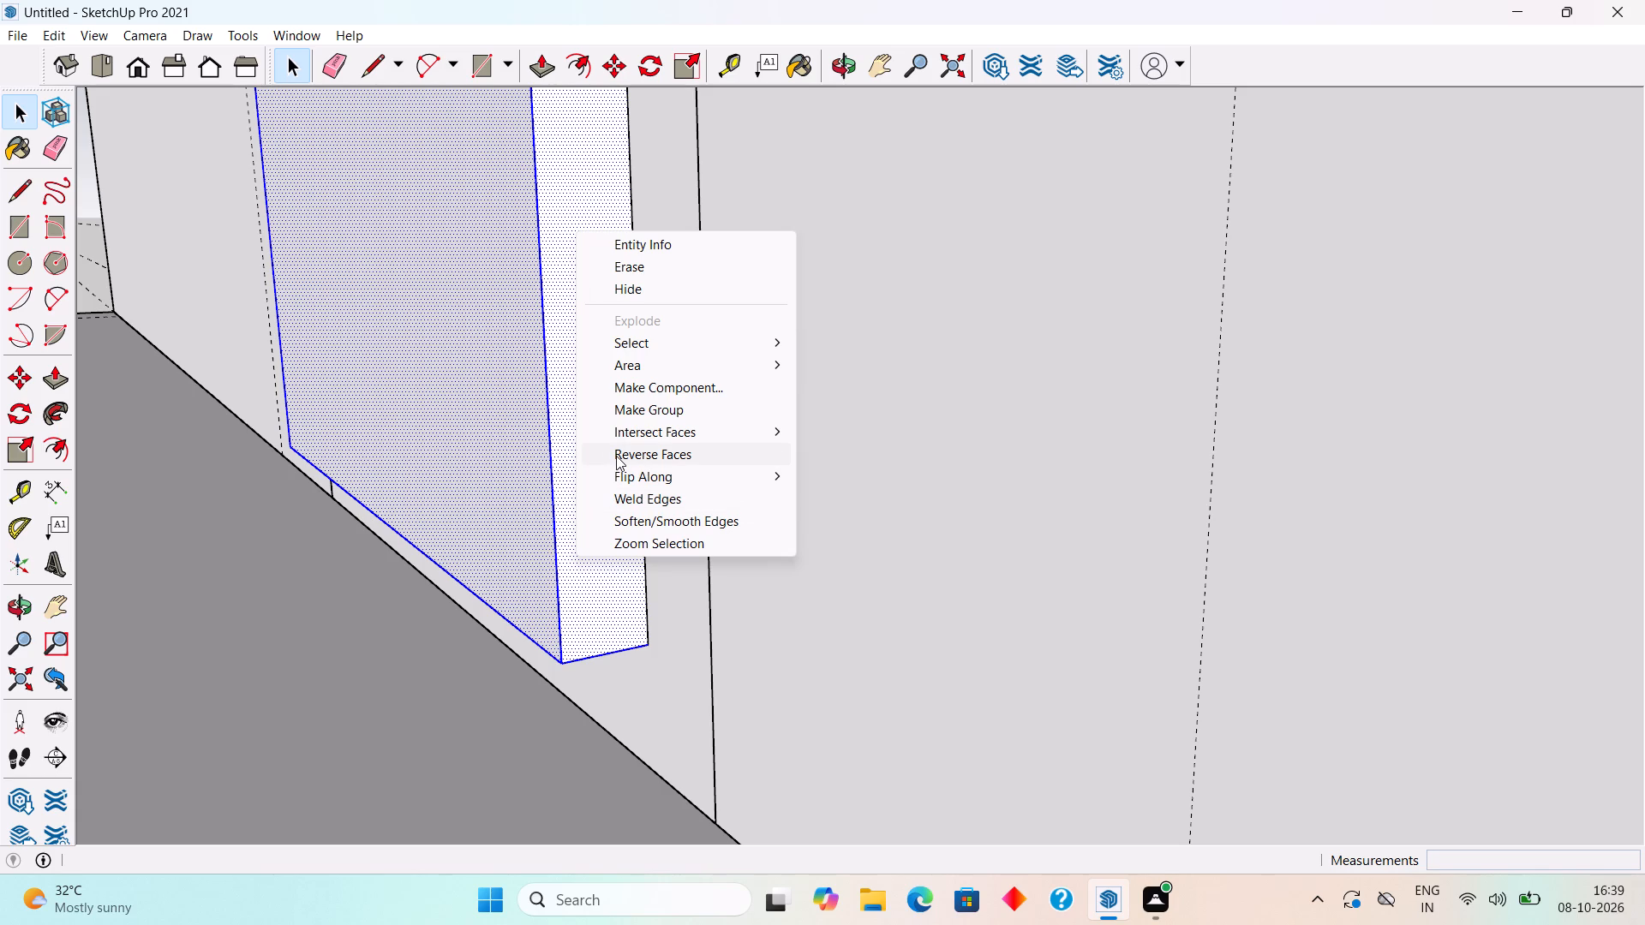
{"action": "left_click", "coordinate": [632, 412]}
Move the door panel group 2" back by its front bottom corner so its front sits flush with the frame face.
{"action": "key", "text": "m"}
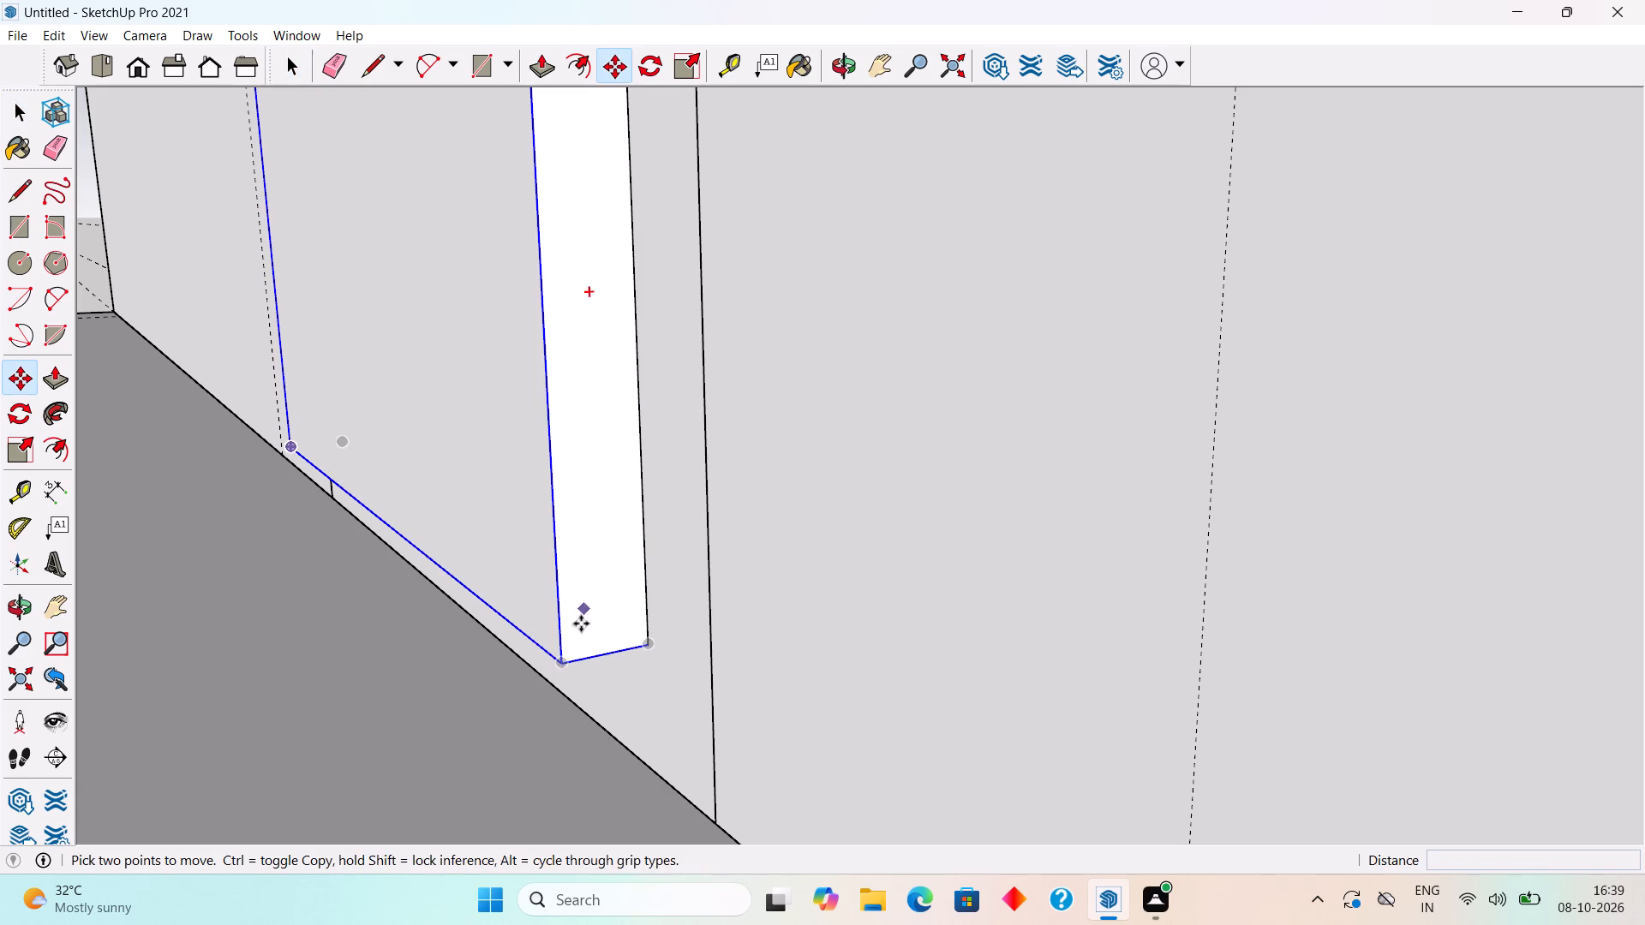
{"action": "left_click", "coordinate": [556, 666]}
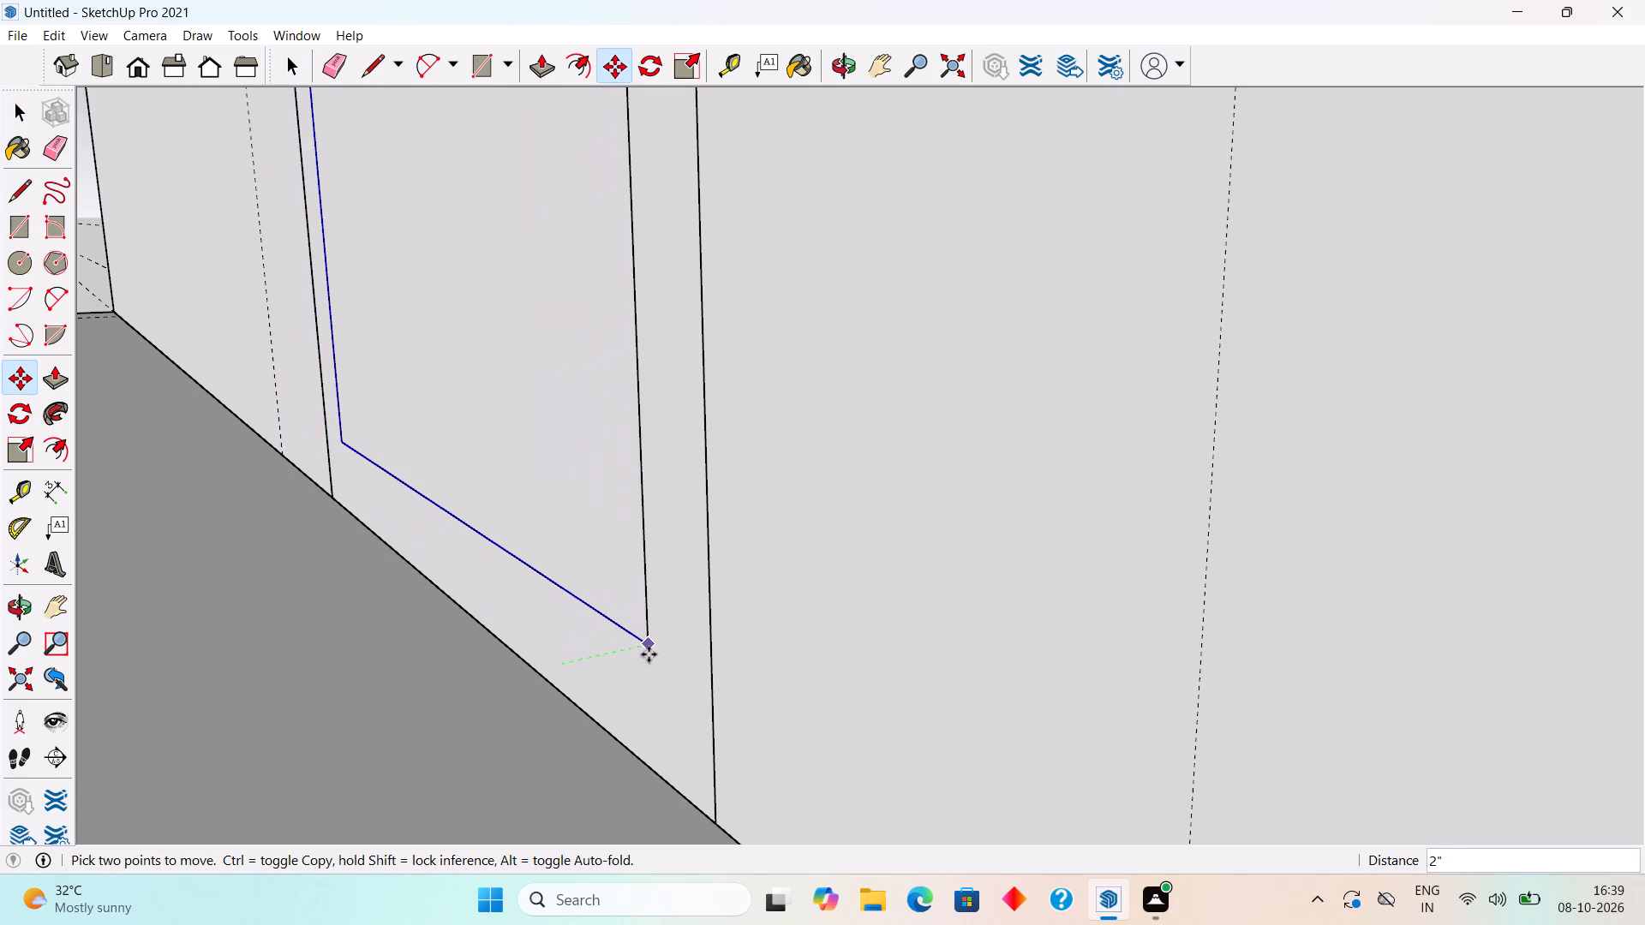
{"action": "left_click", "coordinate": [649, 654]}
Move the door panel group about 1 1/8" further back into the frame by its front bottom corner.
{"action": "middle_click_drag", "start_coordinate": [620, 596], "coordinate": [821, 521]}
{"action": "scroll", "coordinate": [874, 609], "scroll_direction": "up", "scroll_amount": 6}
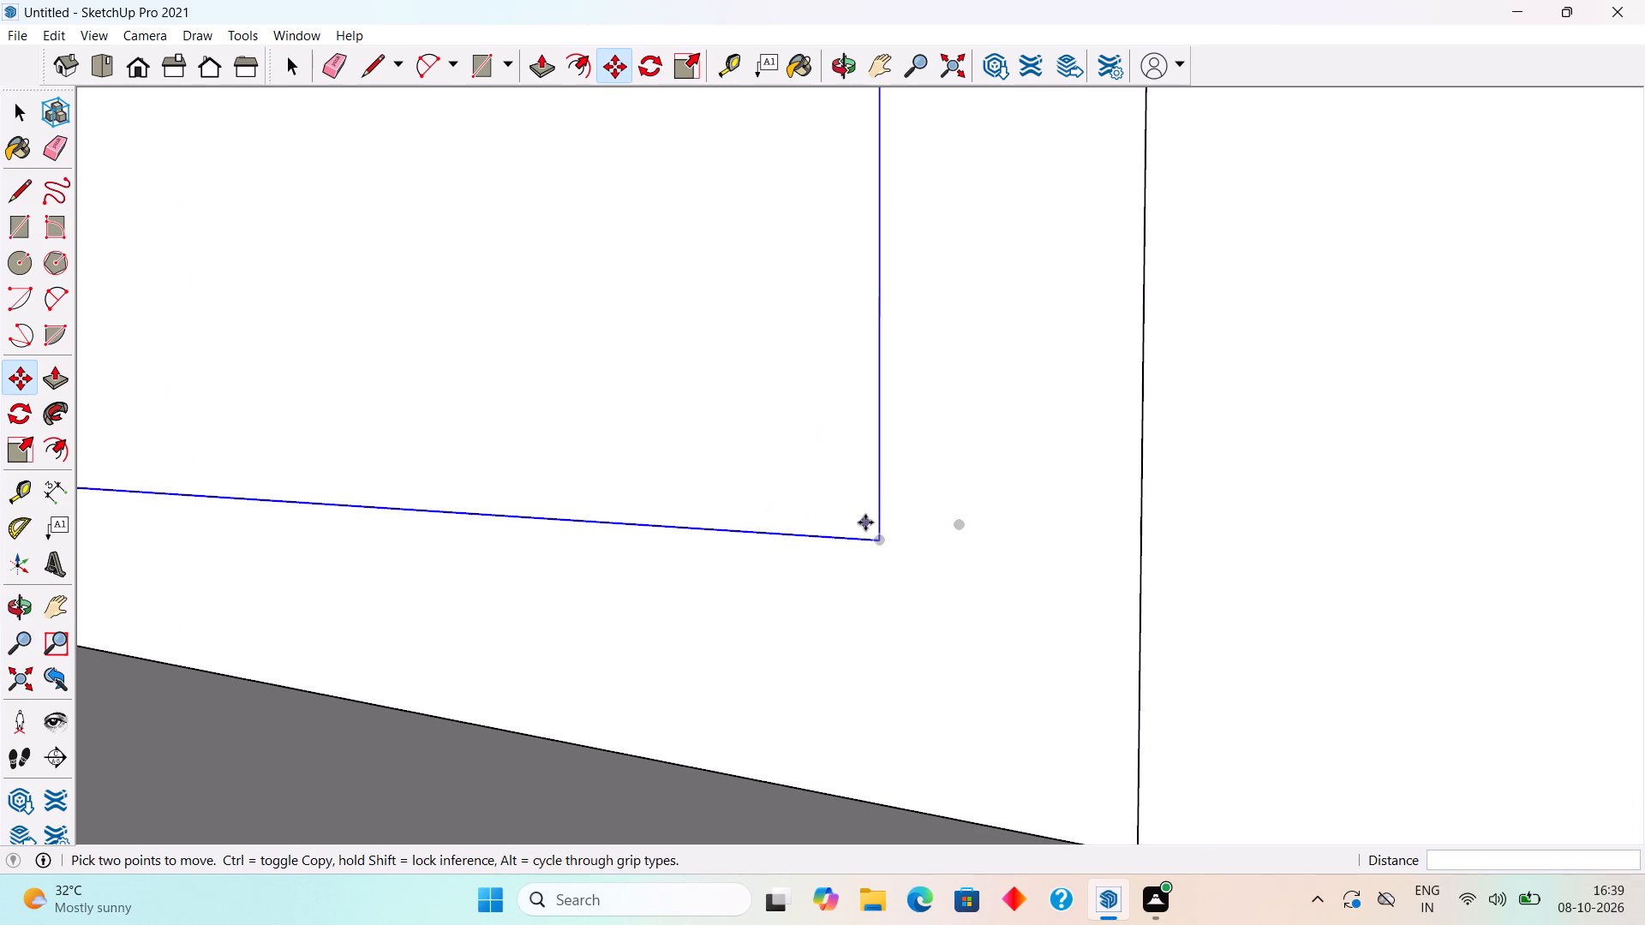
{"action": "middle_click_drag", "start_coordinate": [870, 528], "coordinate": [1119, 636]}
{"action": "left_click", "coordinate": [952, 558]}
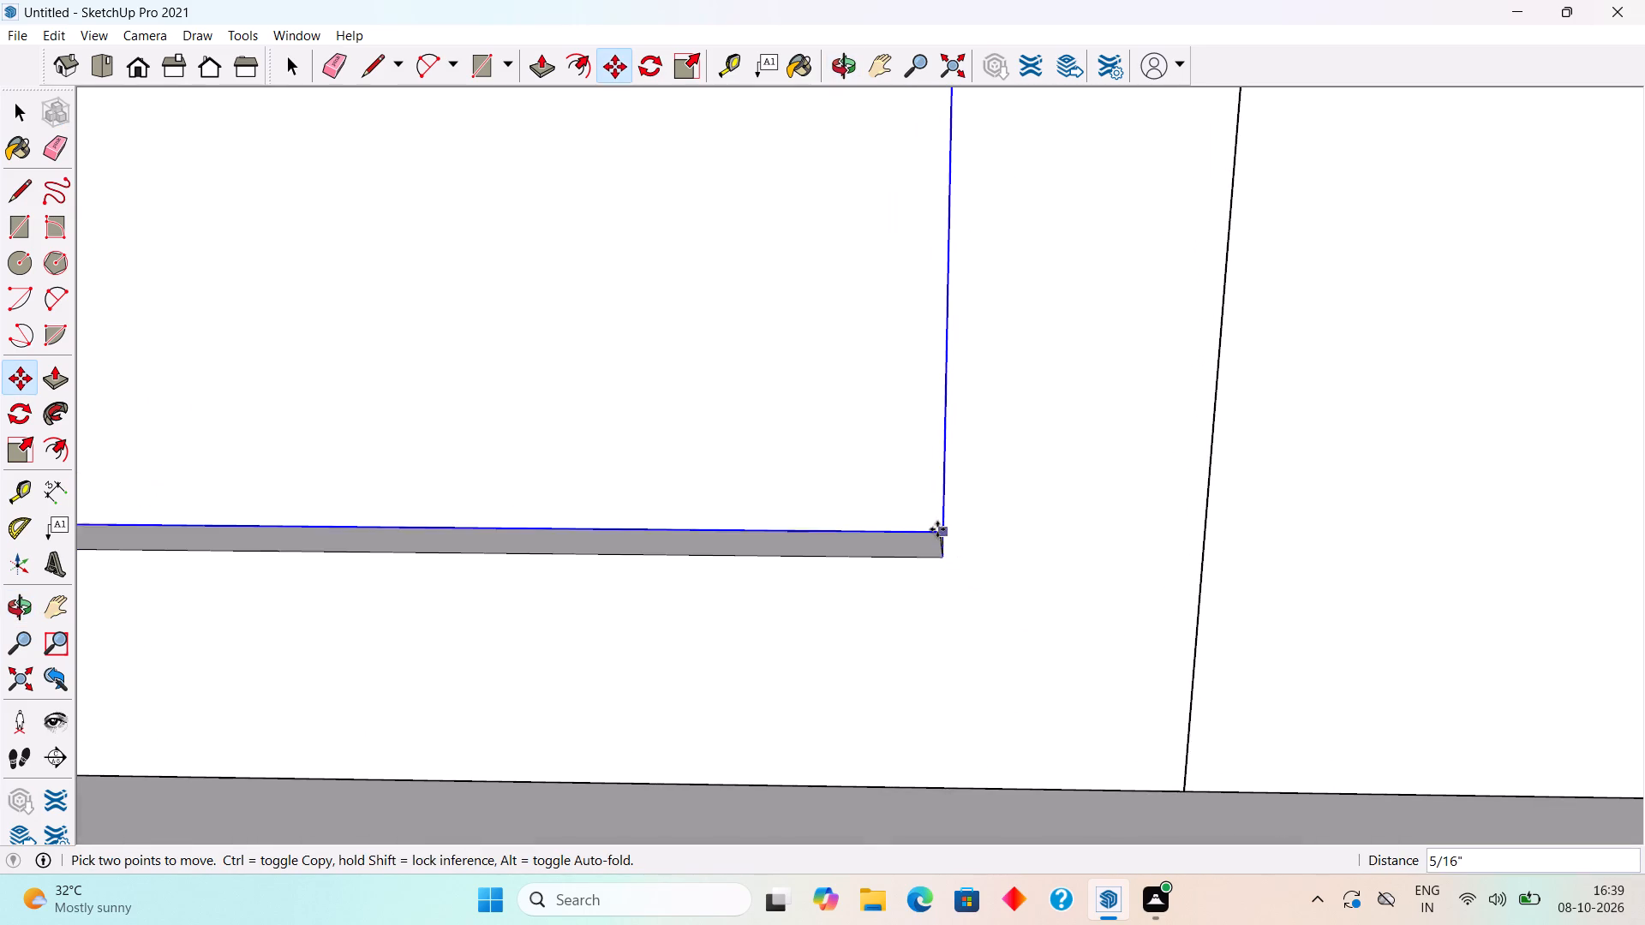
{"action": "scroll", "coordinate": [930, 504], "scroll_direction": "up", "scroll_amount": 15}
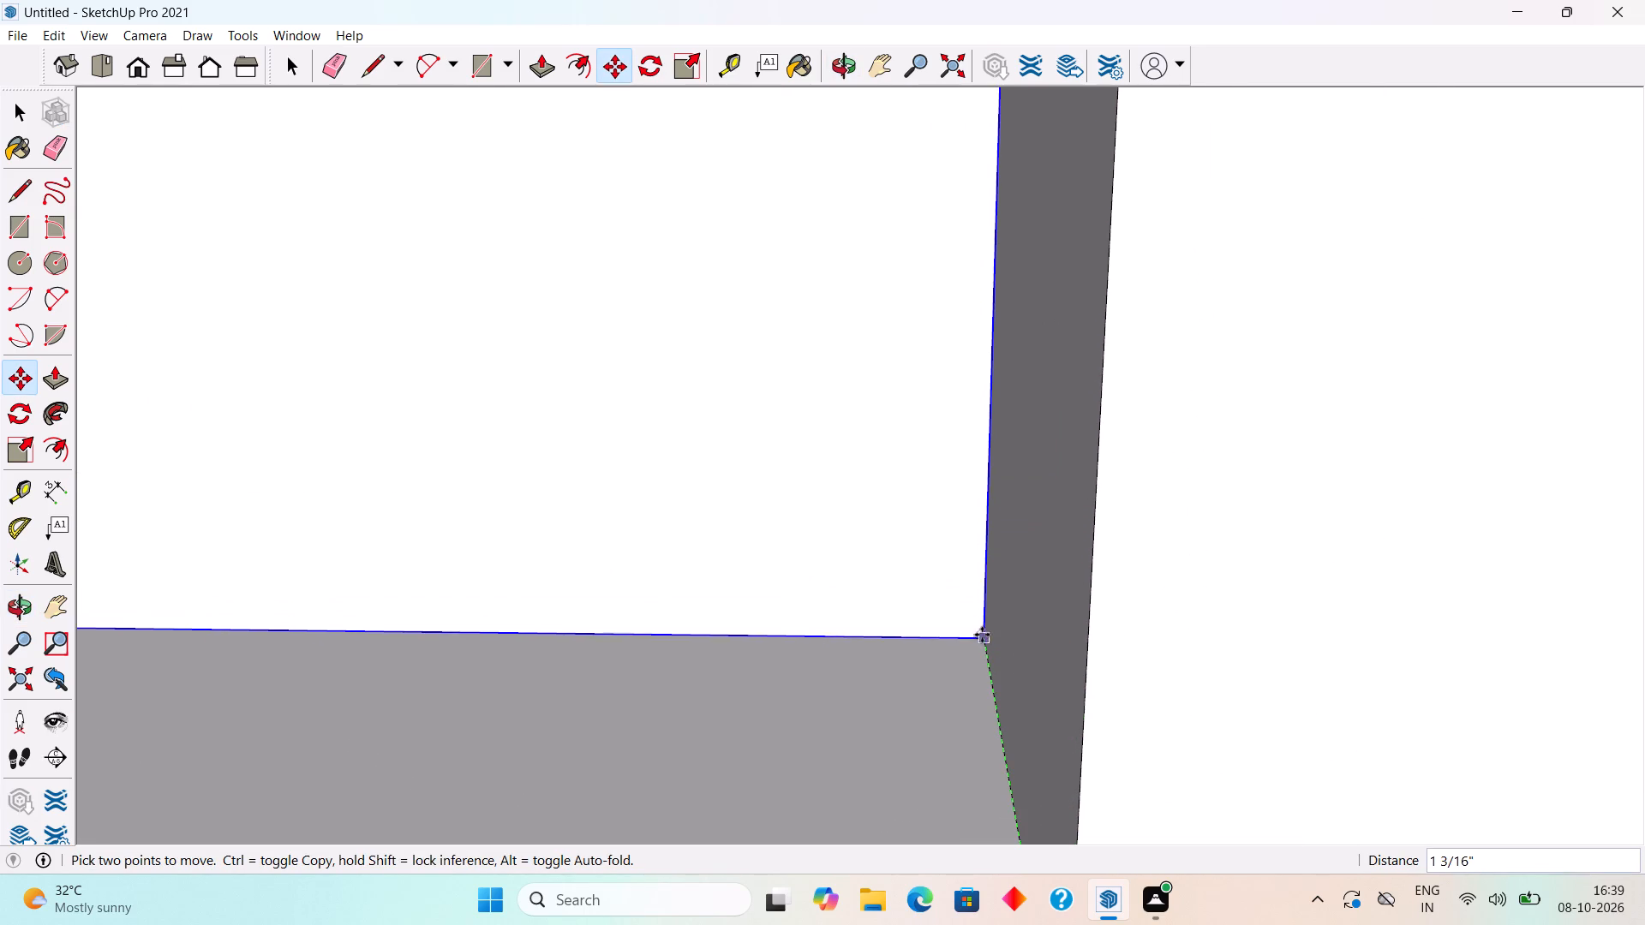
{"action": "left_click", "coordinate": [982, 646]}
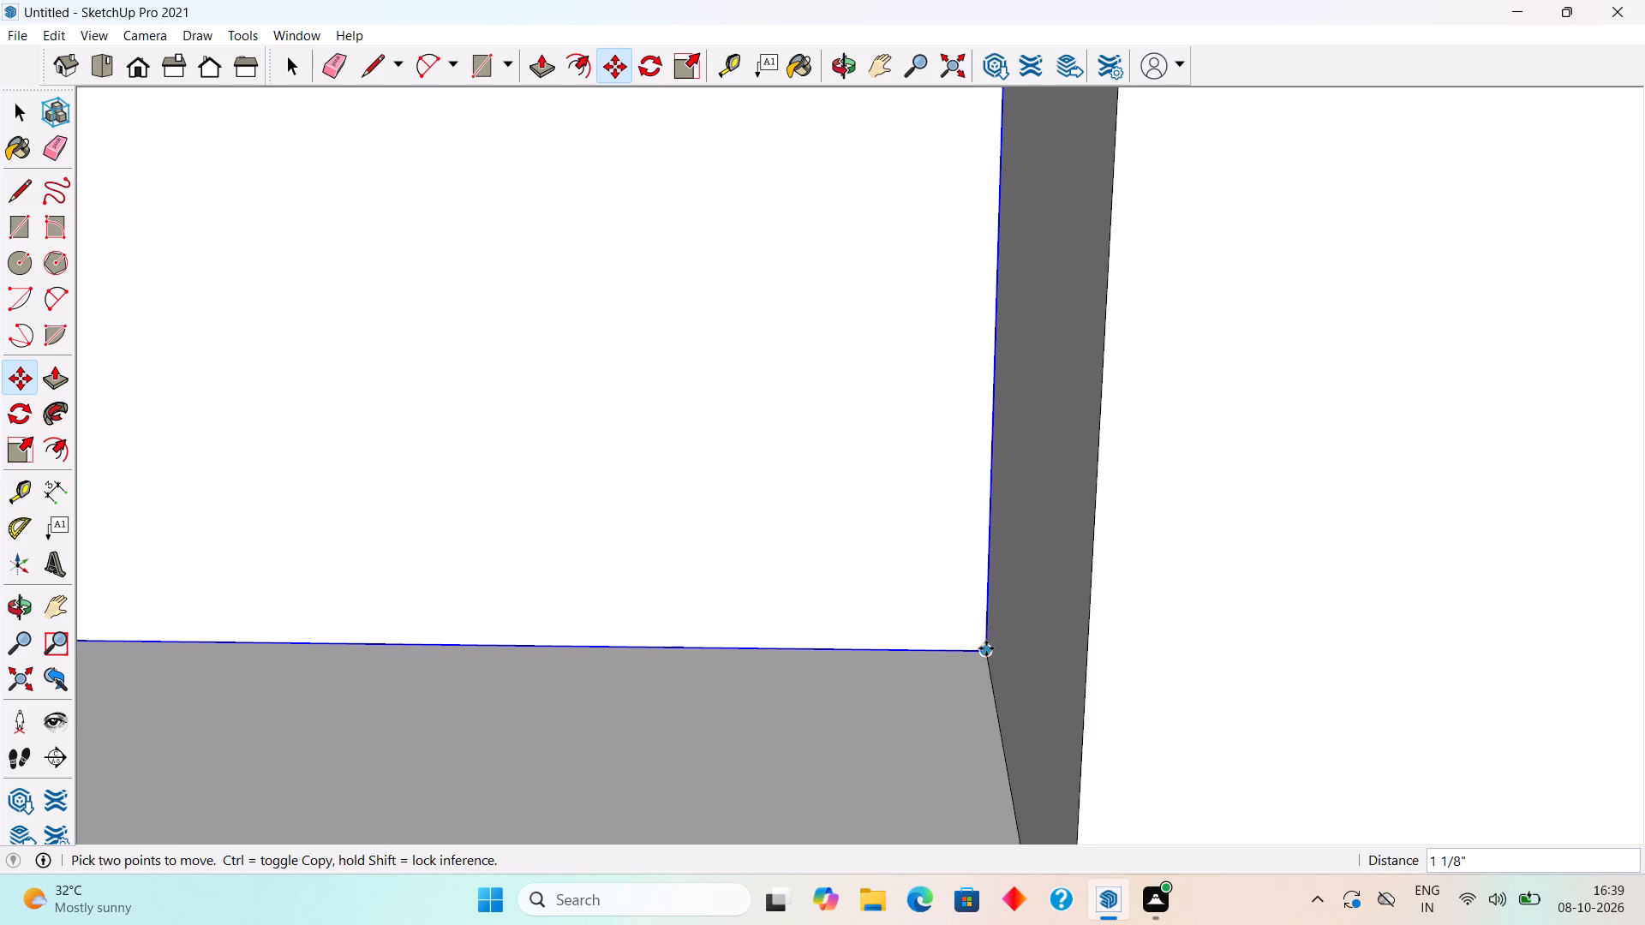
Move the door panel group still deeper into the frame along the opening's bottom inner edge and deselect it.
{"action": "scroll", "coordinate": [986, 648], "scroll_direction": "down", "scroll_amount": 20}
{"action": "scroll", "coordinate": [986, 648], "scroll_direction": "down", "scroll_amount": 6}
{"action": "middle_click_drag", "start_coordinate": [1003, 744], "coordinate": [1247, 708]}
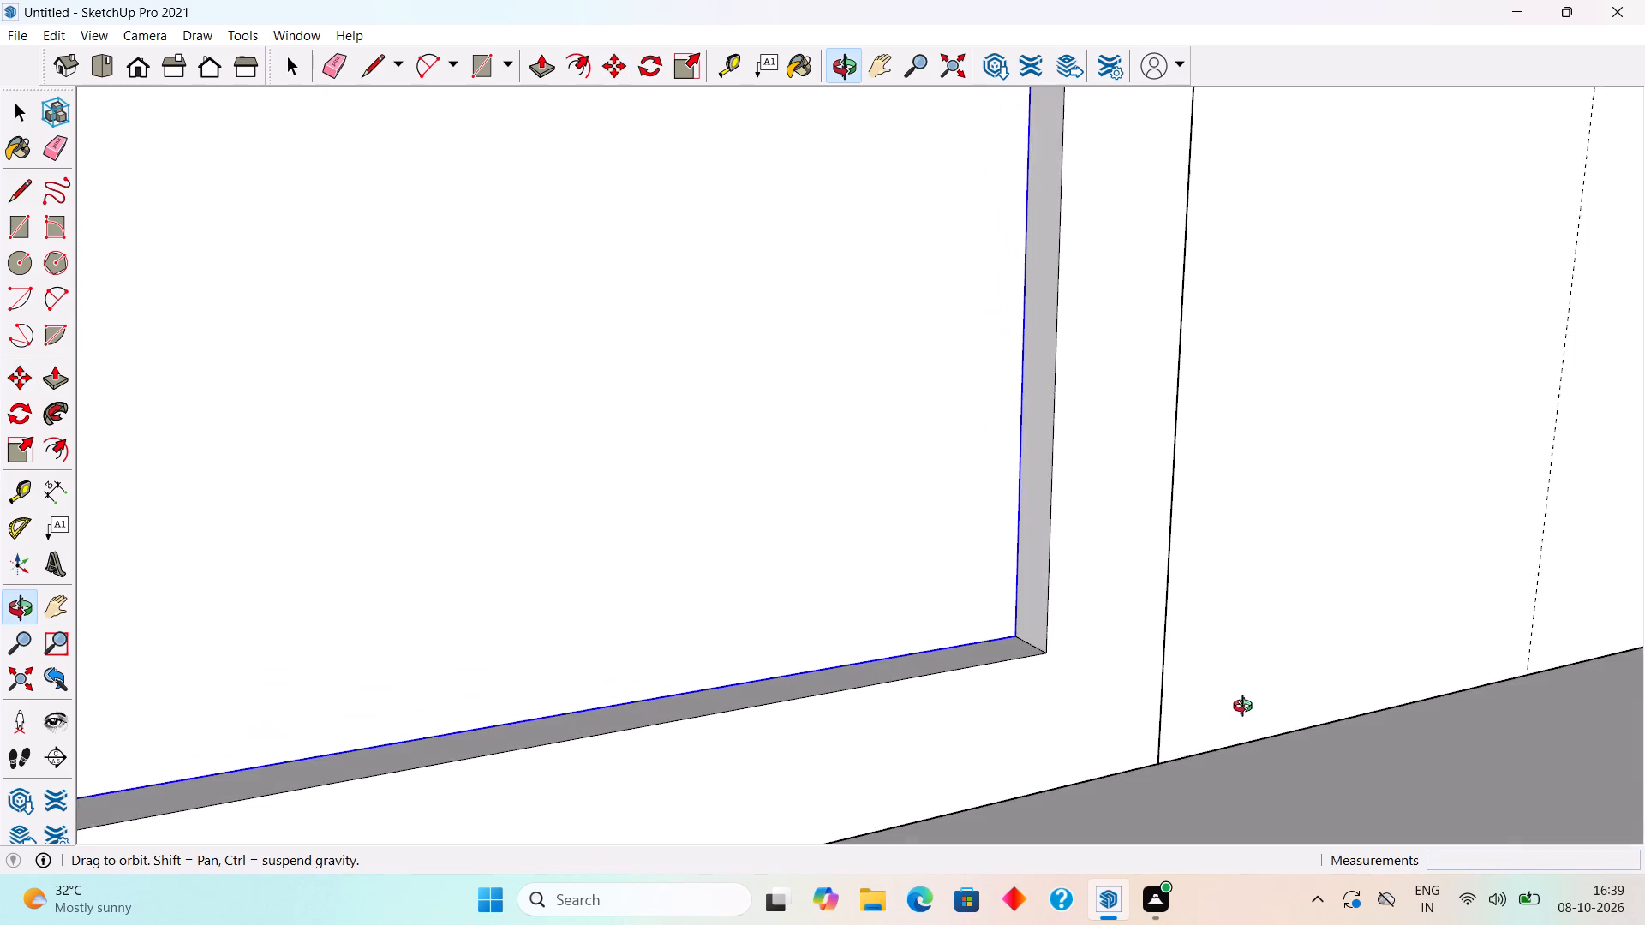
{"action": "middle_click_drag", "start_coordinate": [1247, 708], "coordinate": [1266, 699]}
{"action": "scroll", "coordinate": [1015, 672], "scroll_direction": "up", "scroll_amount": 17}
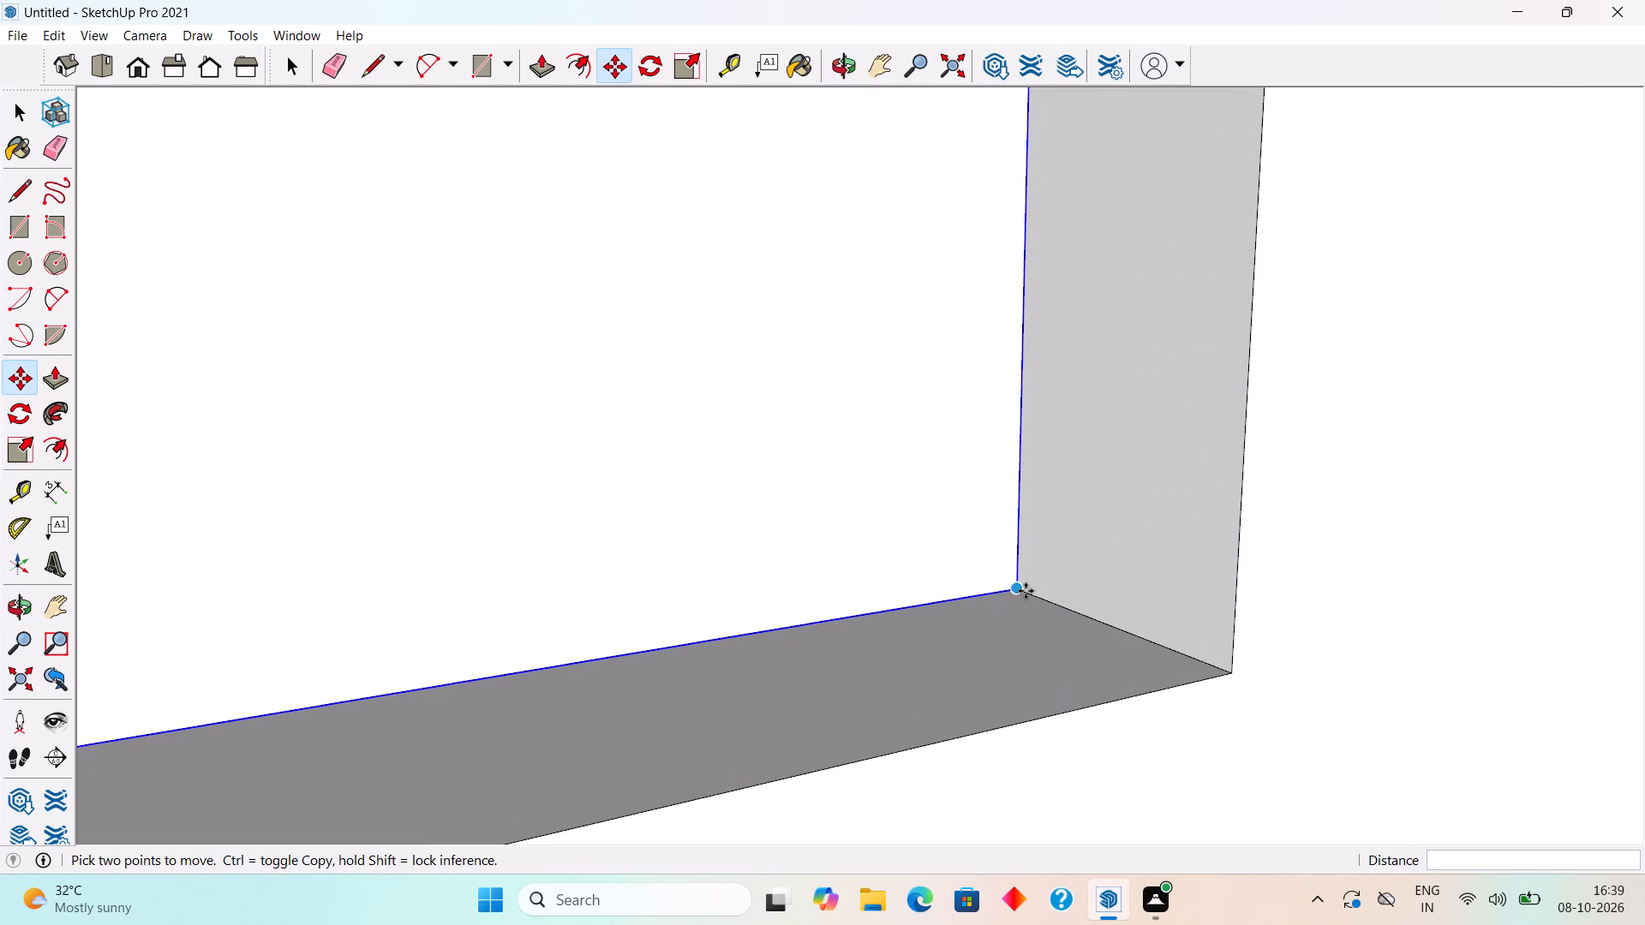
{"action": "left_click", "coordinate": [1015, 588]}
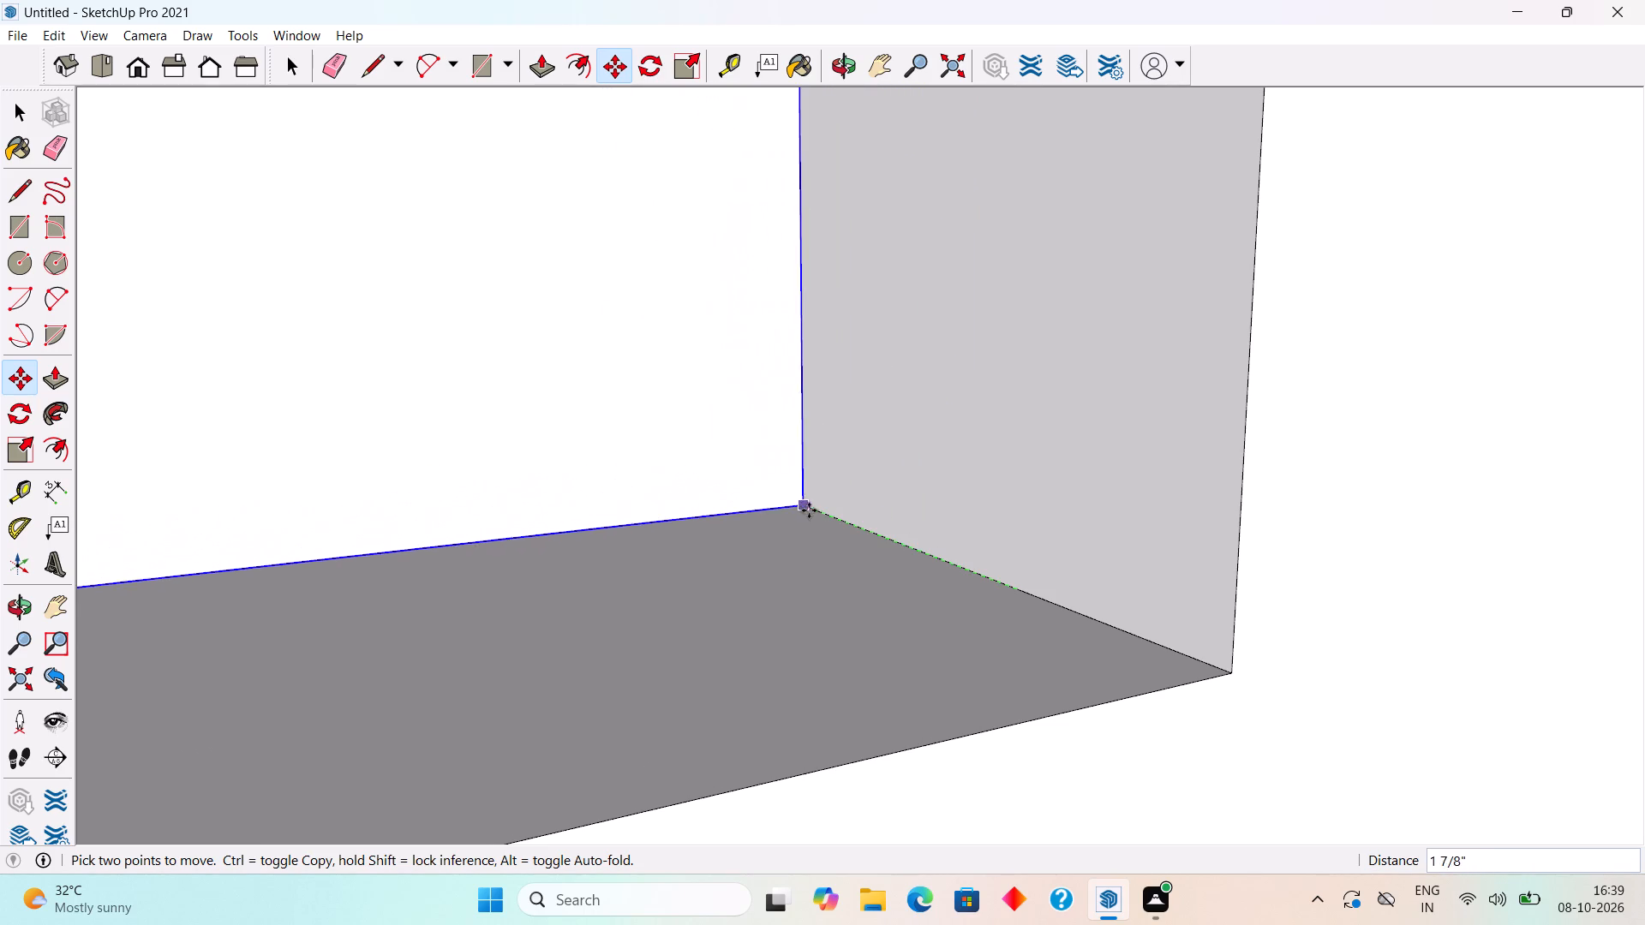
{"action": "left_click", "coordinate": [855, 532]}
{"action": "scroll", "coordinate": [856, 533], "scroll_direction": "down", "scroll_amount": 9}
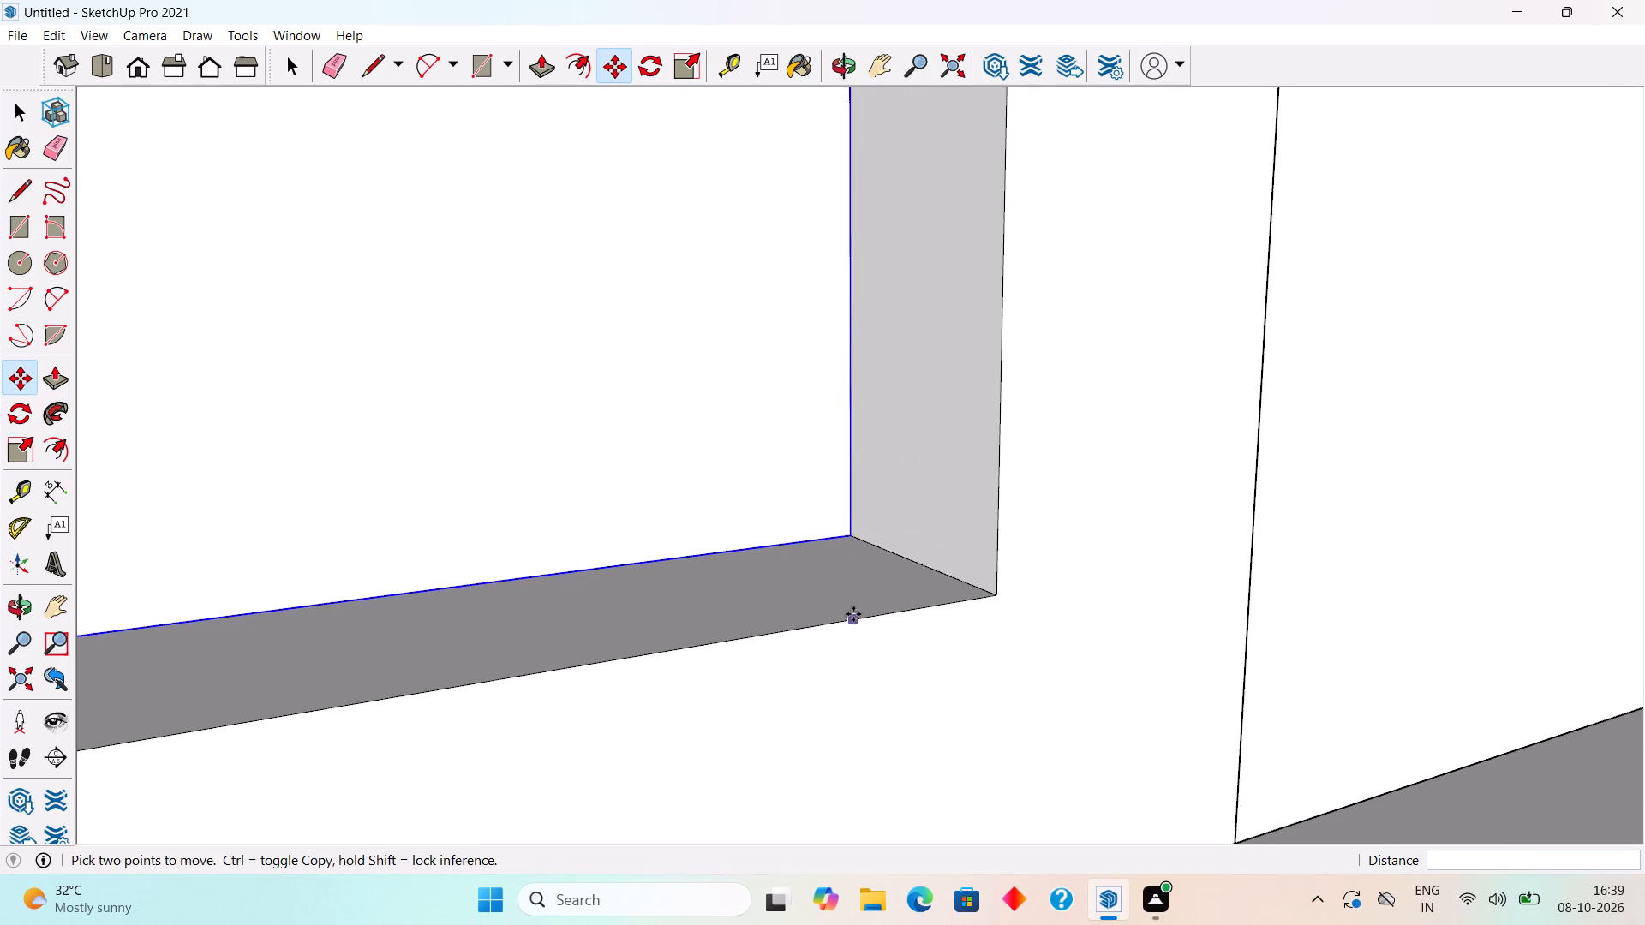
{"action": "scroll", "coordinate": [853, 614], "scroll_direction": "down", "scroll_amount": 5}
{"action": "key", "text": "space"}
{"action": "scroll", "coordinate": [853, 614], "scroll_direction": "down", "scroll_amount": 18}
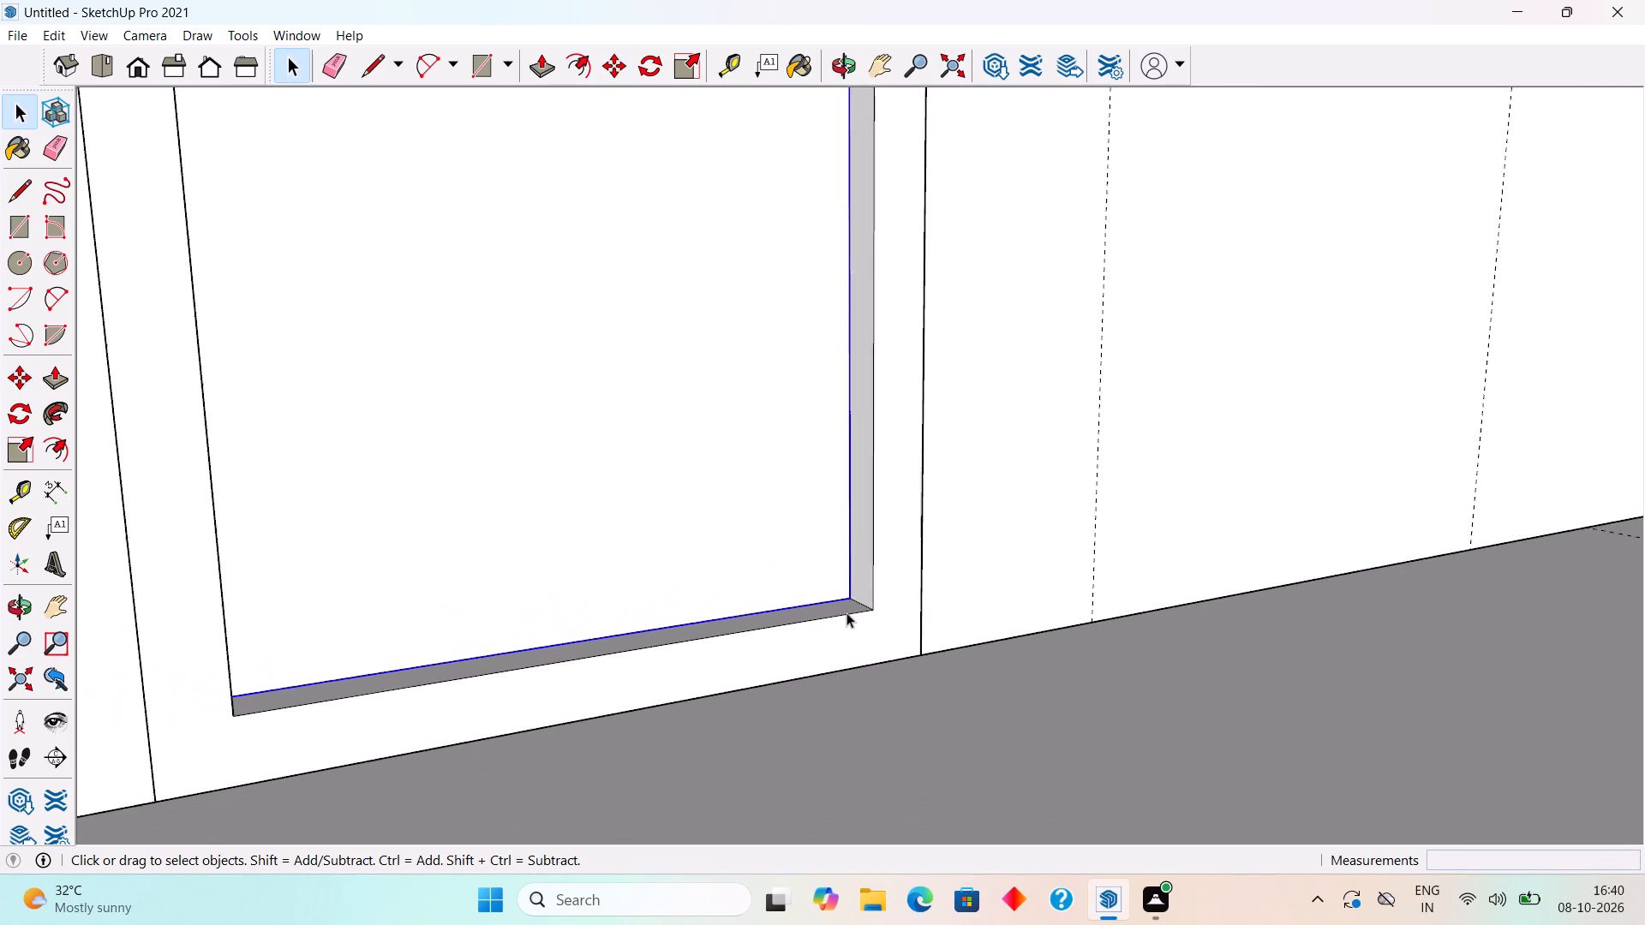
{"action": "scroll", "coordinate": [846, 612], "scroll_direction": "down", "scroll_amount": 8}
{"action": "left_click", "coordinate": [1511, 307]}
Examine how the recessed door panel sits in its frame beside the window opening.
{"action": "middle_click_drag", "start_coordinate": [1380, 513], "coordinate": [1118, 649]}
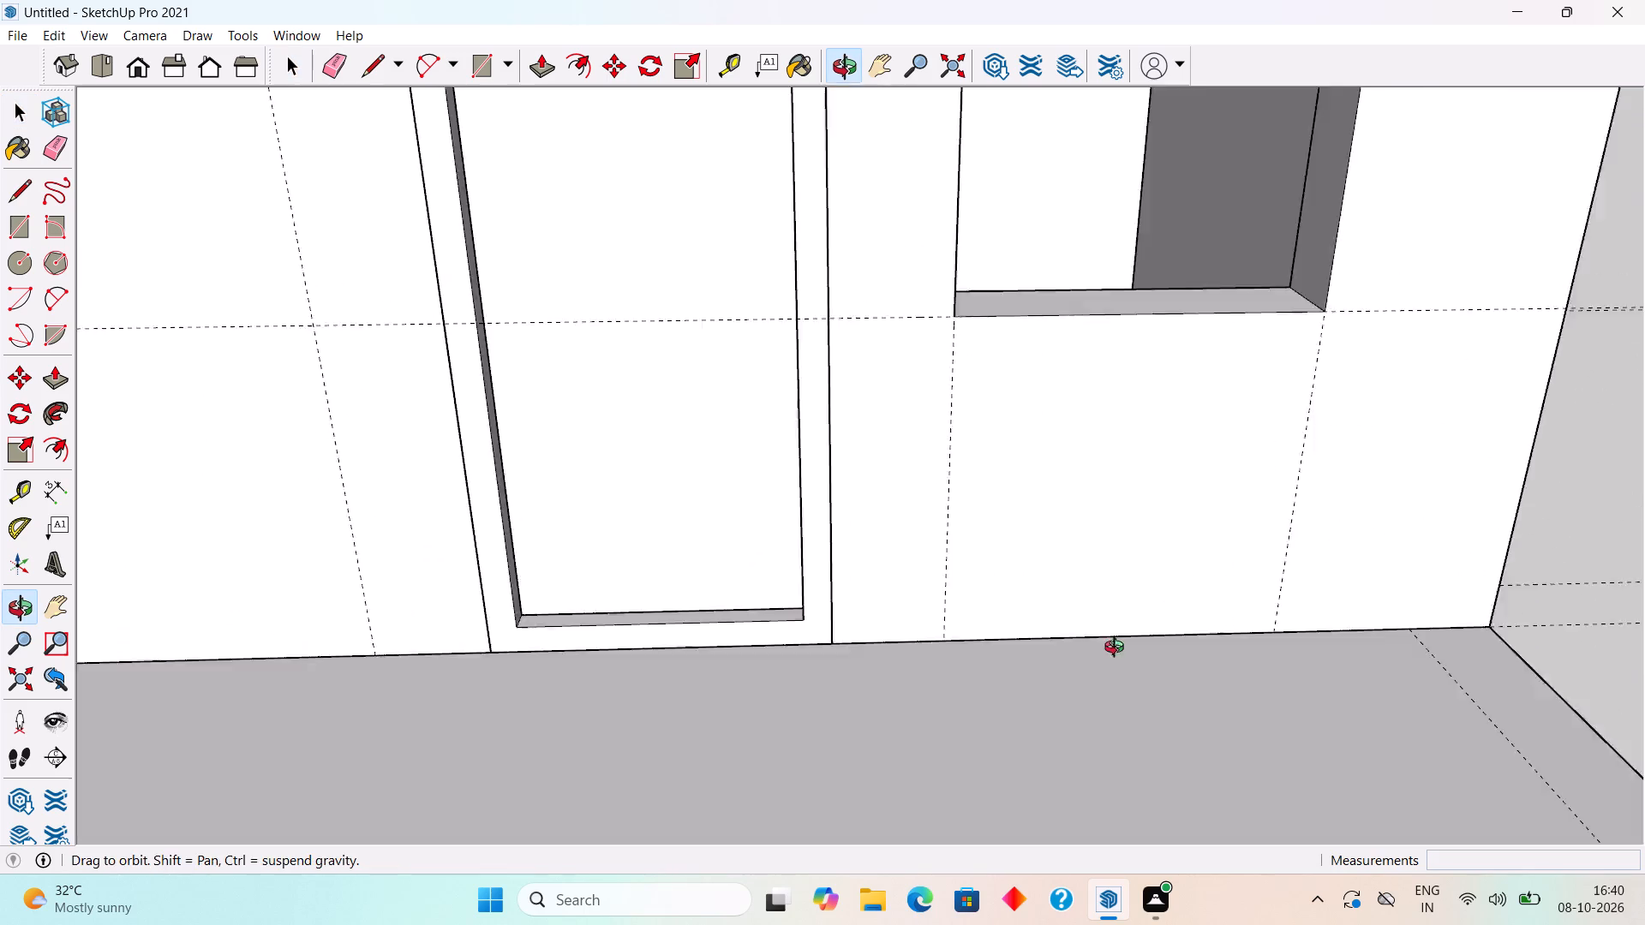
{"action": "middle_click_drag", "start_coordinate": [1118, 649], "coordinate": [1043, 694]}
{"action": "scroll", "coordinate": [1043, 694], "scroll_direction": "down", "scroll_amount": 8}
{"action": "middle_click_drag", "start_coordinate": [853, 398], "coordinate": [874, 291]}
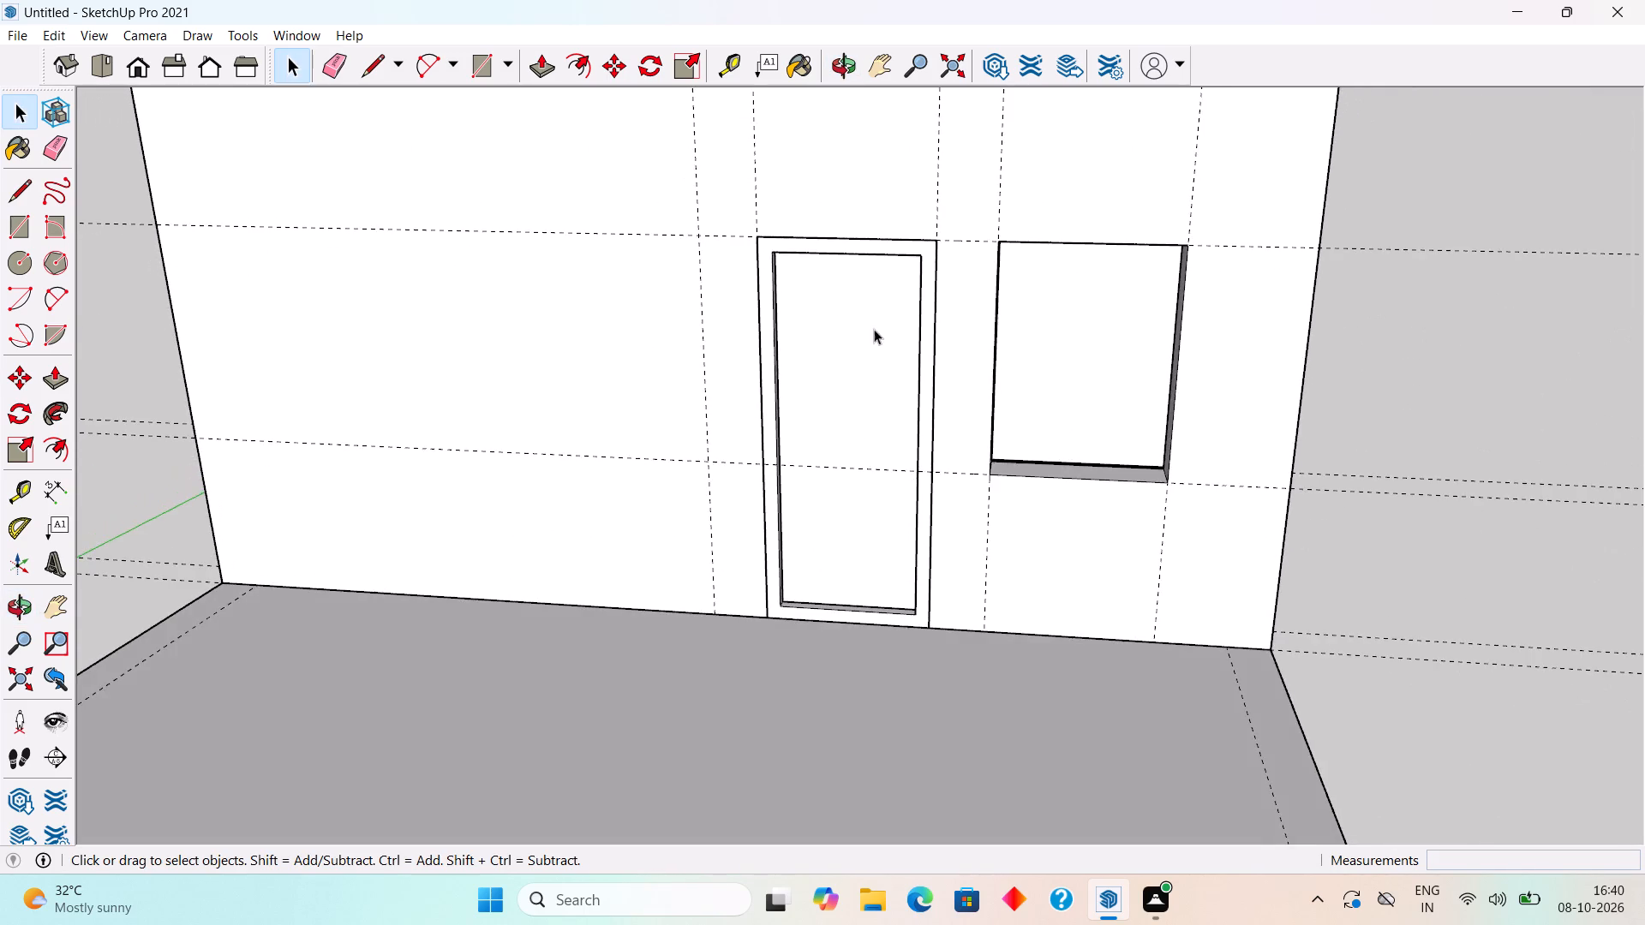
{"action": "scroll", "coordinate": [851, 427], "scroll_direction": "up", "scroll_amount": 6}
{"action": "middle_click", "coordinate": [852, 436]}
{"action": "scroll", "coordinate": [852, 439], "scroll_direction": "down", "scroll_amount": 2}
{"action": "middle_click_drag", "start_coordinate": [918, 534], "coordinate": [1047, 437]}
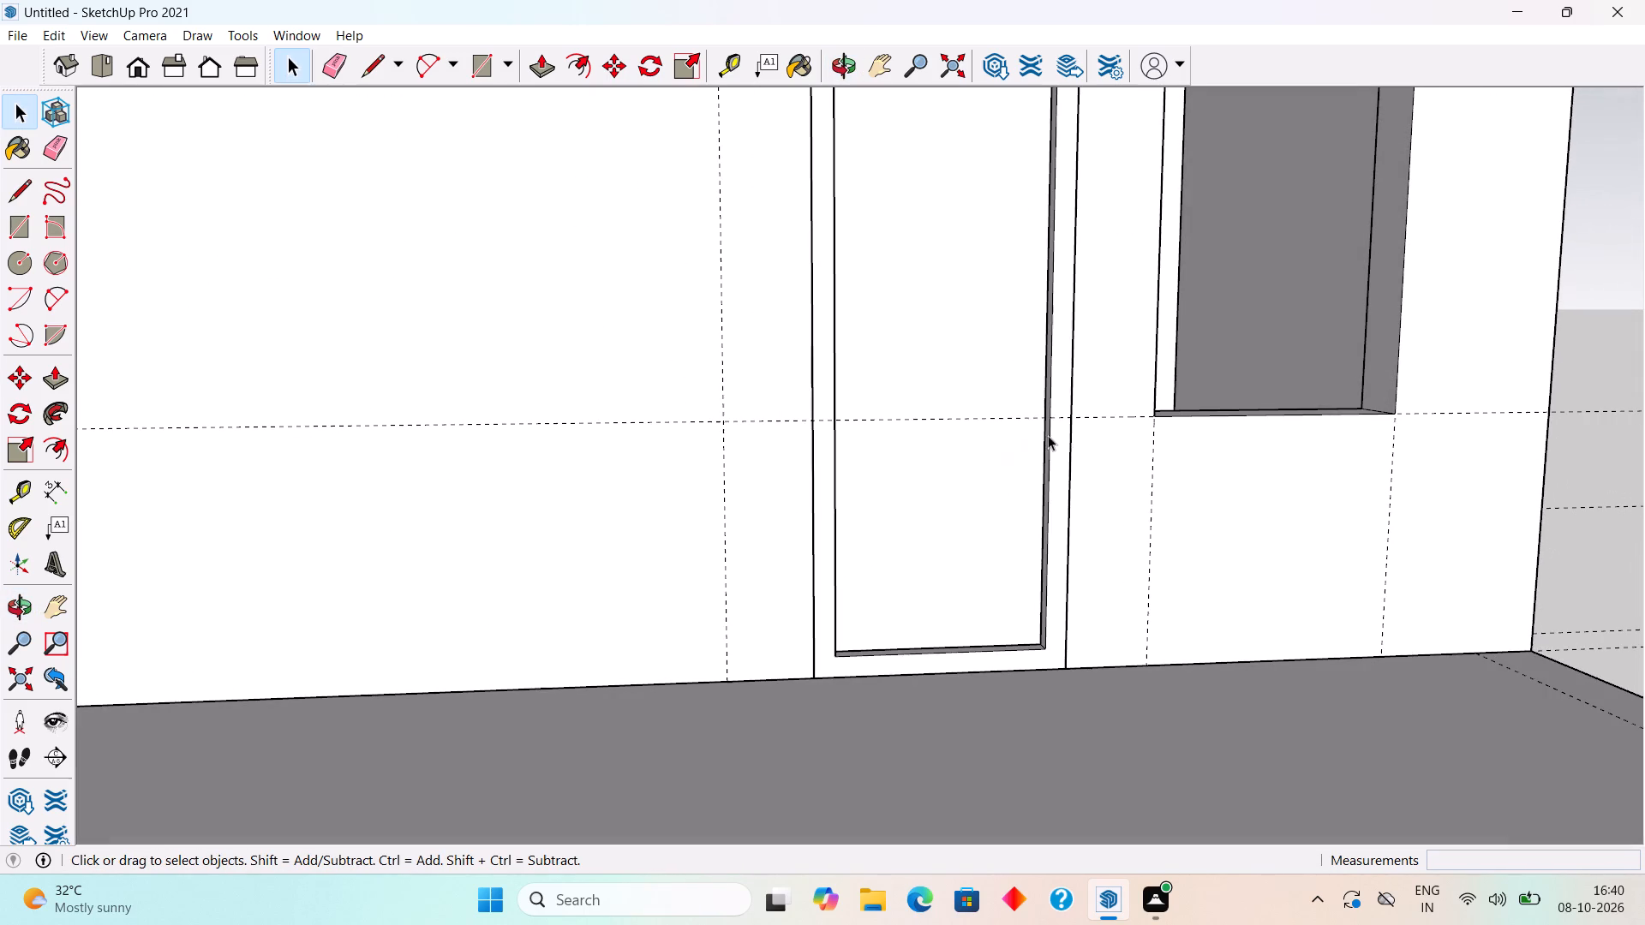
{"action": "scroll", "coordinate": [977, 335], "scroll_direction": "up", "scroll_amount": 2}
{"action": "scroll", "coordinate": [977, 334], "scroll_direction": "down", "scroll_amount": 4}
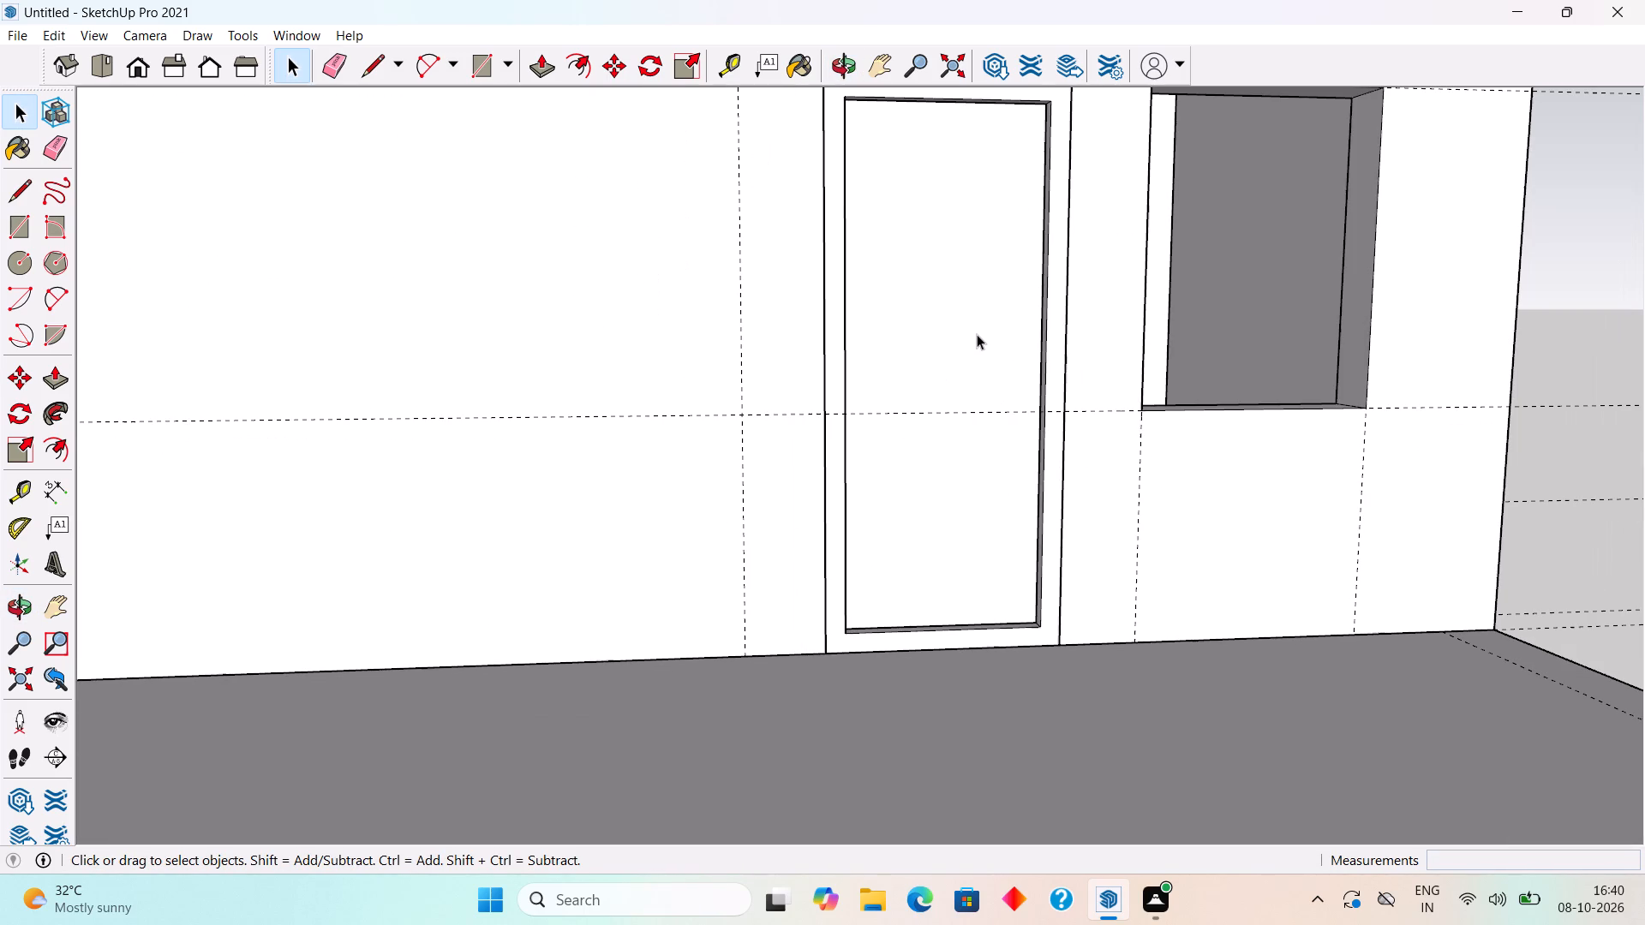
Offset the door panel's front face outline 7" inward inside the panel group.
{"action": "key", "text": "r"}
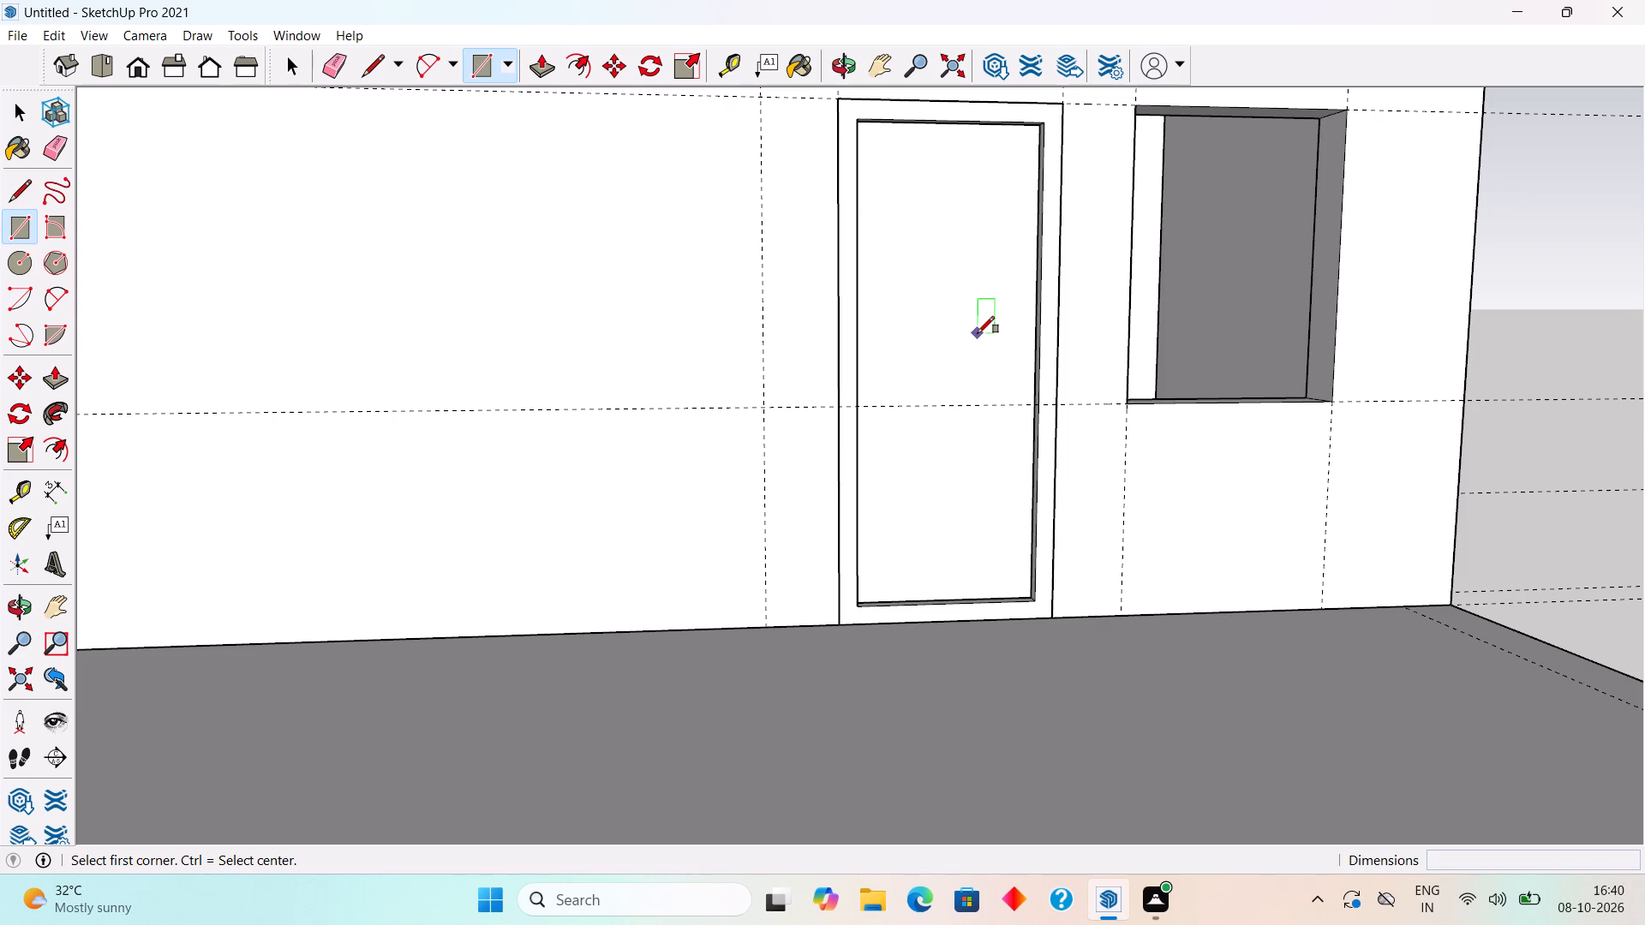
{"action": "key", "text": "space"}
{"action": "triple_click", "coordinate": [978, 333]}
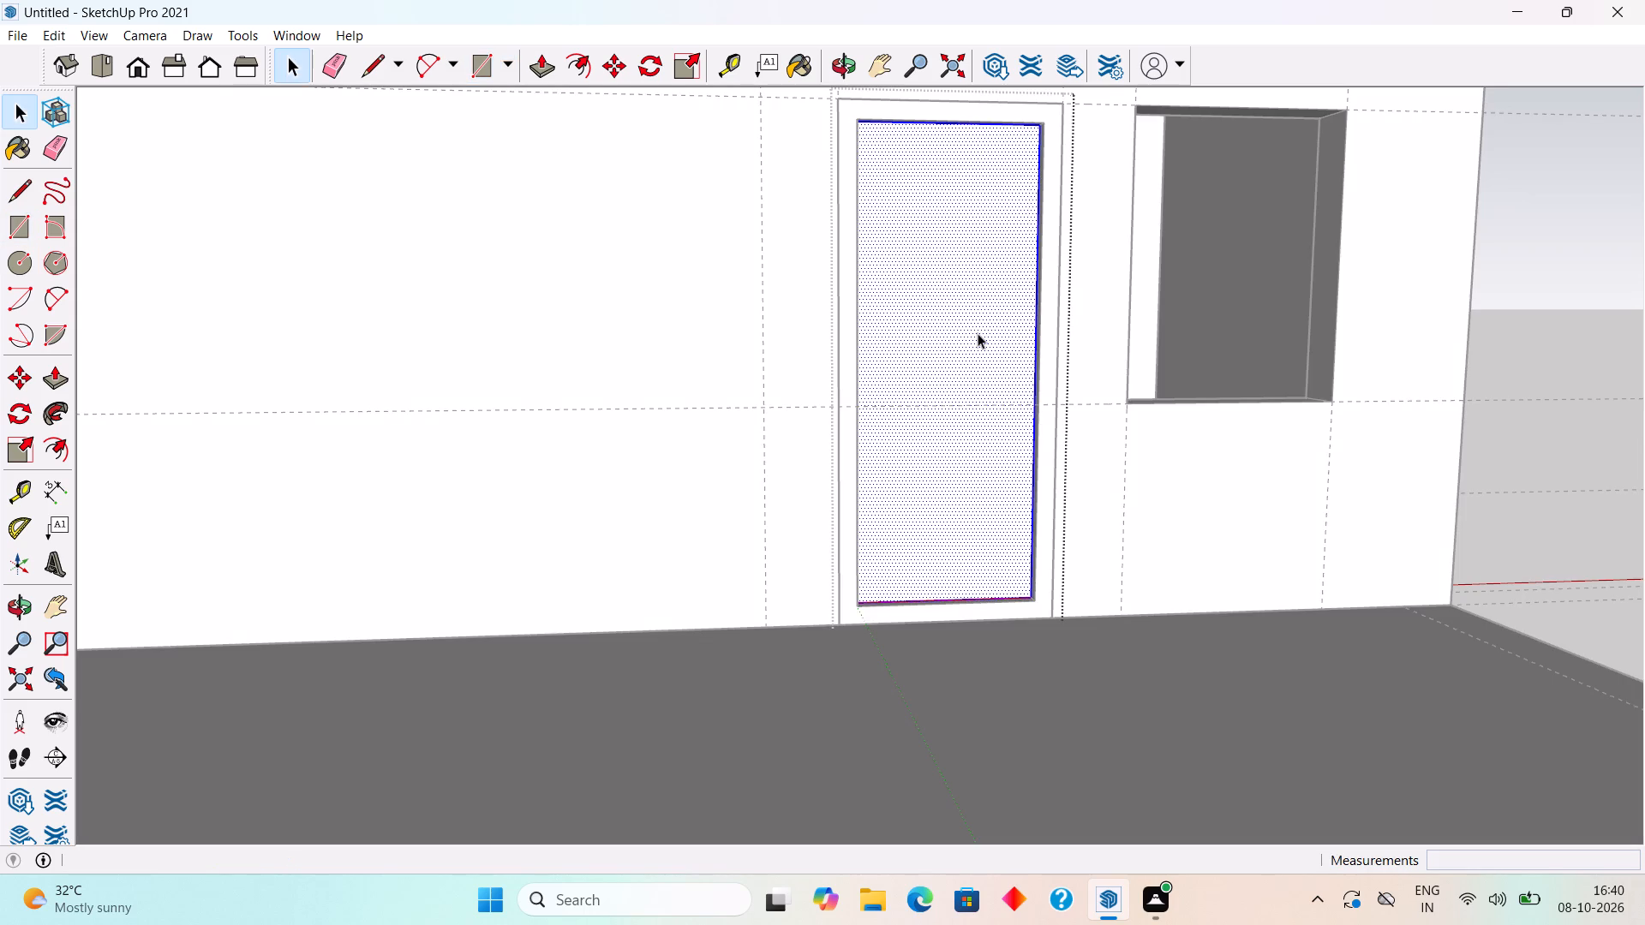
{"action": "left_click", "coordinate": [978, 333]}
{"action": "scroll", "coordinate": [981, 333], "scroll_direction": "up", "scroll_amount": 4}
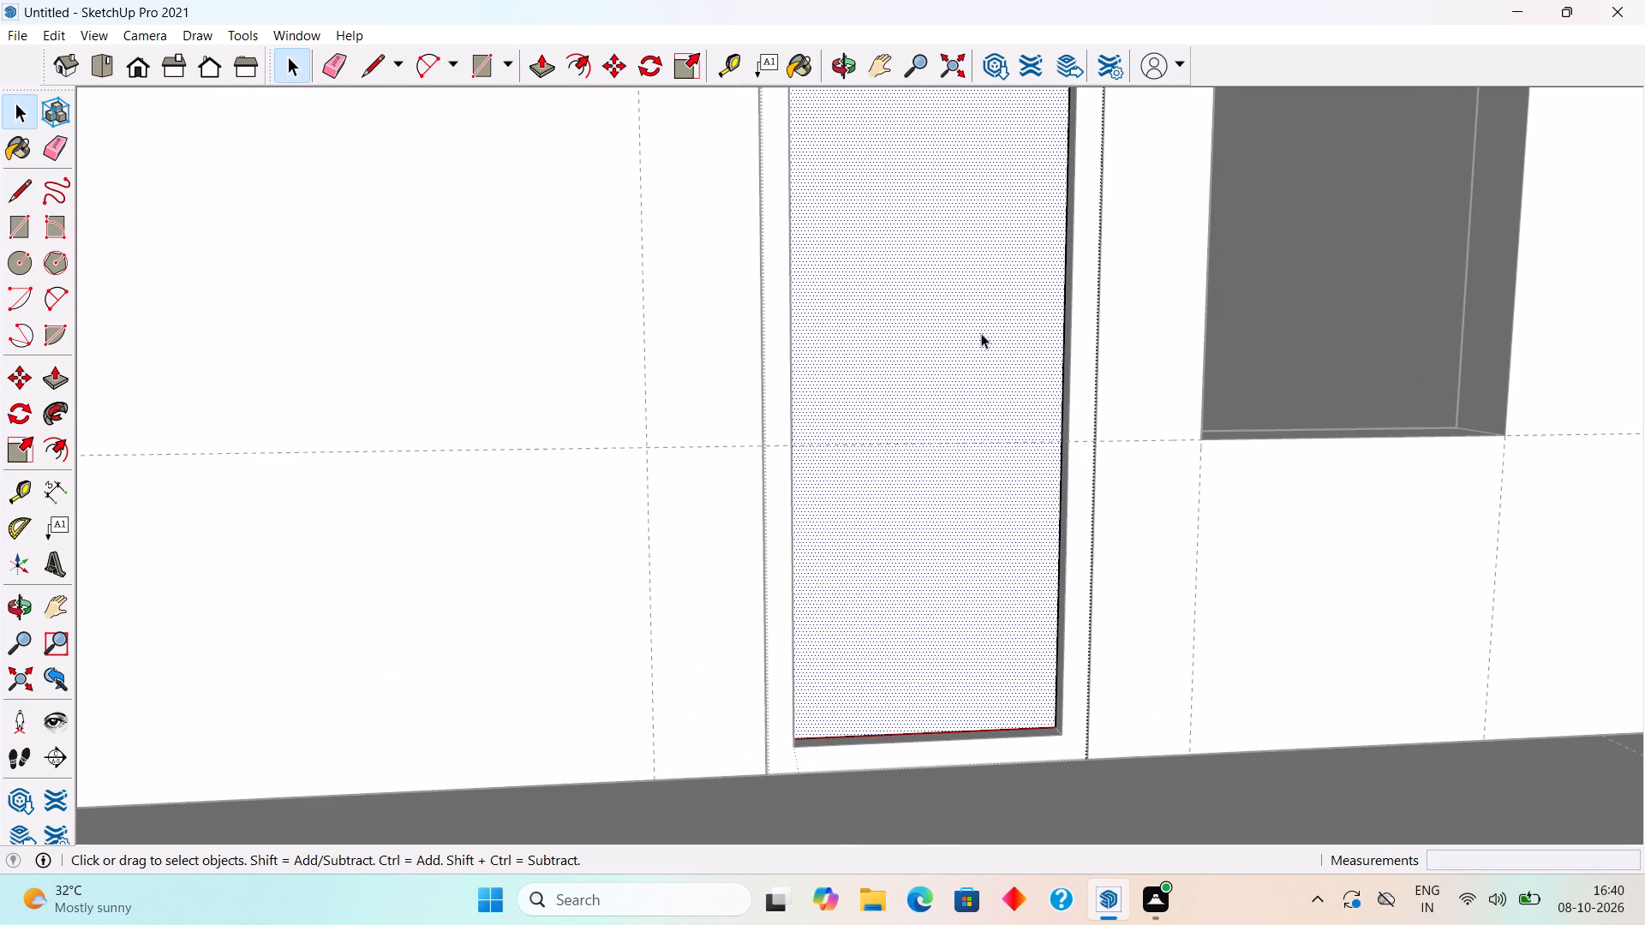
{"action": "middle_click_drag", "start_coordinate": [910, 408], "coordinate": [829, 439]}
{"action": "scroll", "coordinate": [829, 439], "scroll_direction": "down", "scroll_amount": 3}
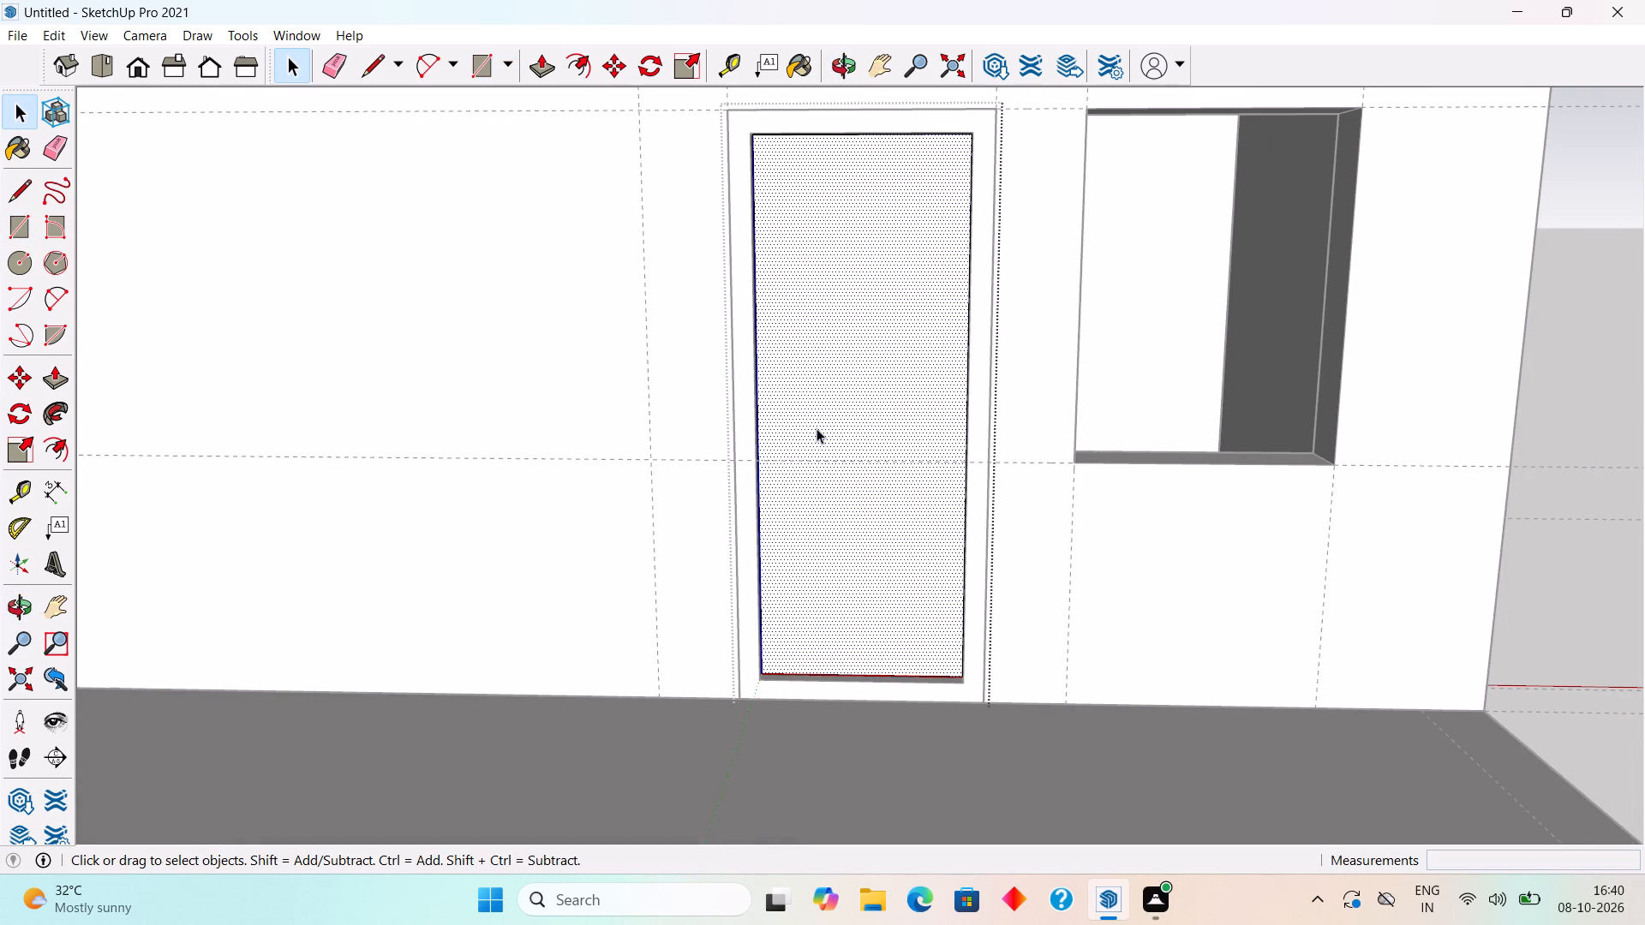
{"action": "key", "text": "r"}
{"action": "key", "text": "space"}
{"action": "type", "text": "f"}
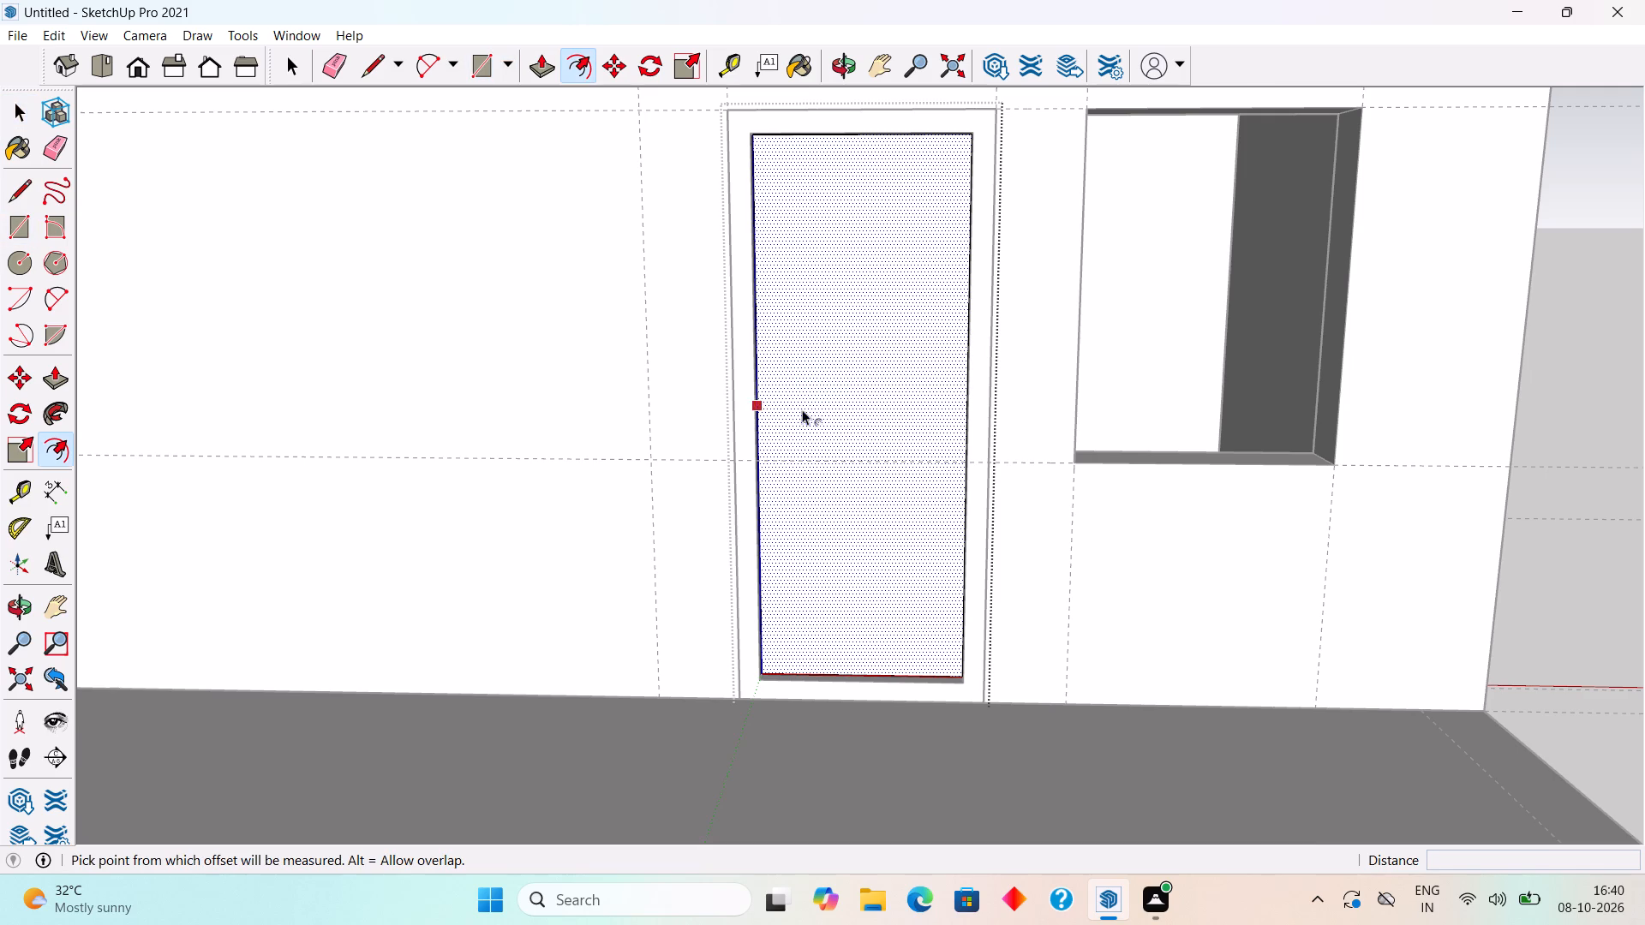
{"action": "left_click", "coordinate": [799, 415]}
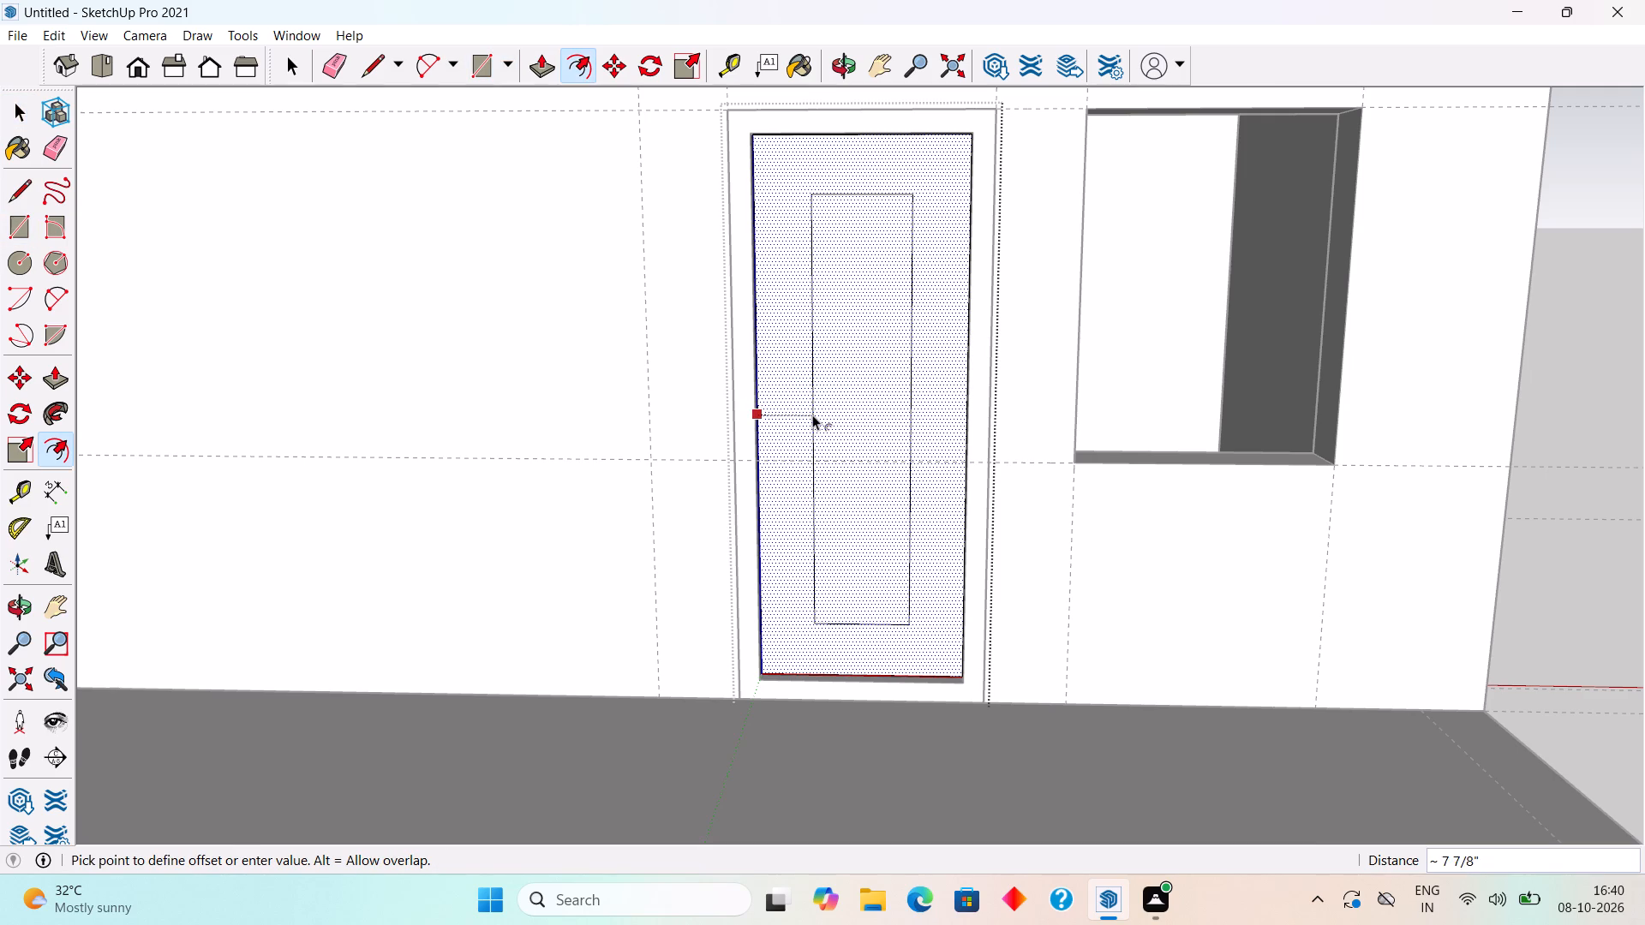
{"action": "scroll", "coordinate": [811, 415], "scroll_direction": "up", "scroll_amount": 9}
{"action": "scroll", "coordinate": [794, 408], "scroll_direction": "down", "scroll_amount": 3}
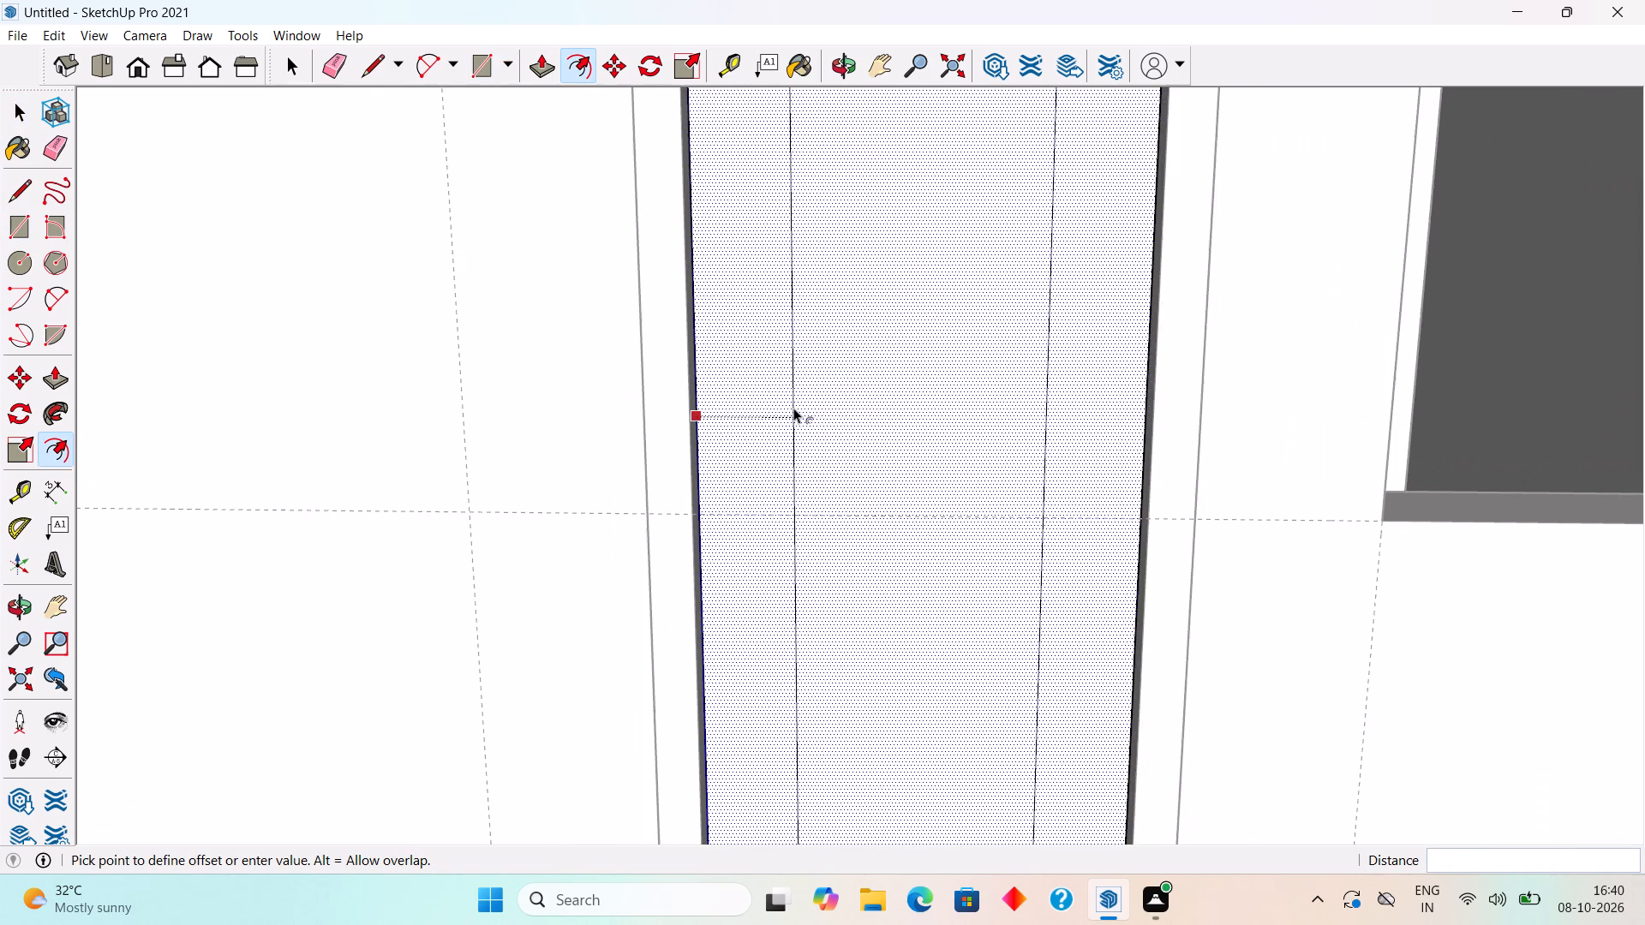
{"action": "scroll", "coordinate": [793, 408], "scroll_direction": "down", "scroll_amount": 4}
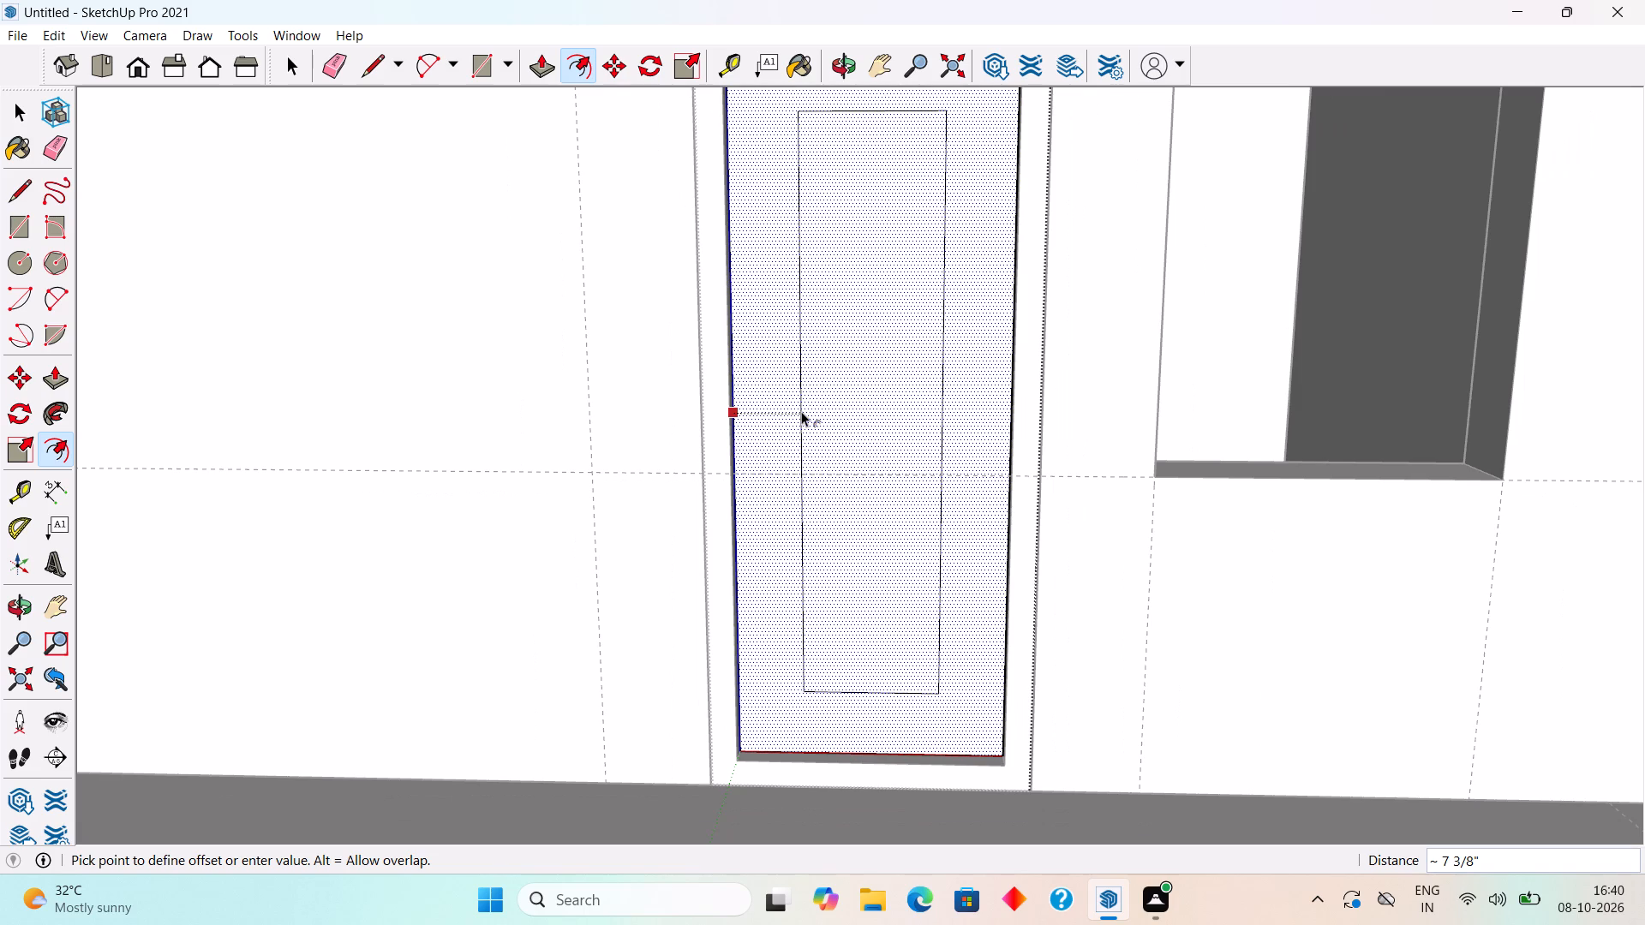
{"action": "type", "text": "7\""}
{"action": "key", "text": "Return"}
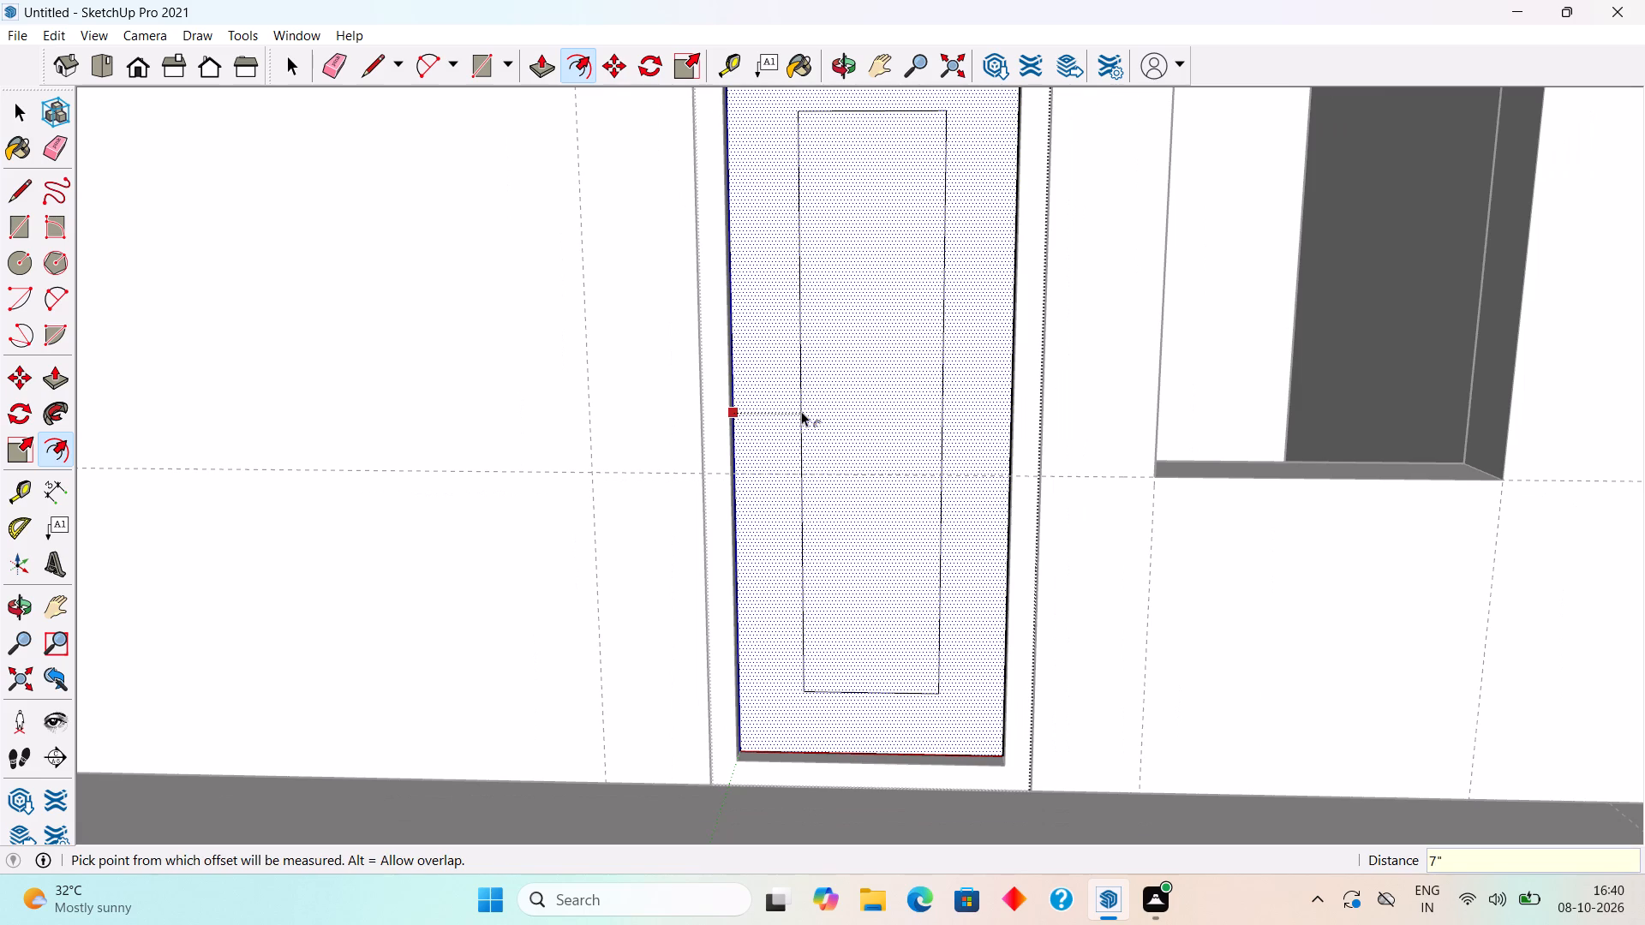
{"action": "left_click", "coordinate": [801, 411]}
{"action": "key", "text": "space"}
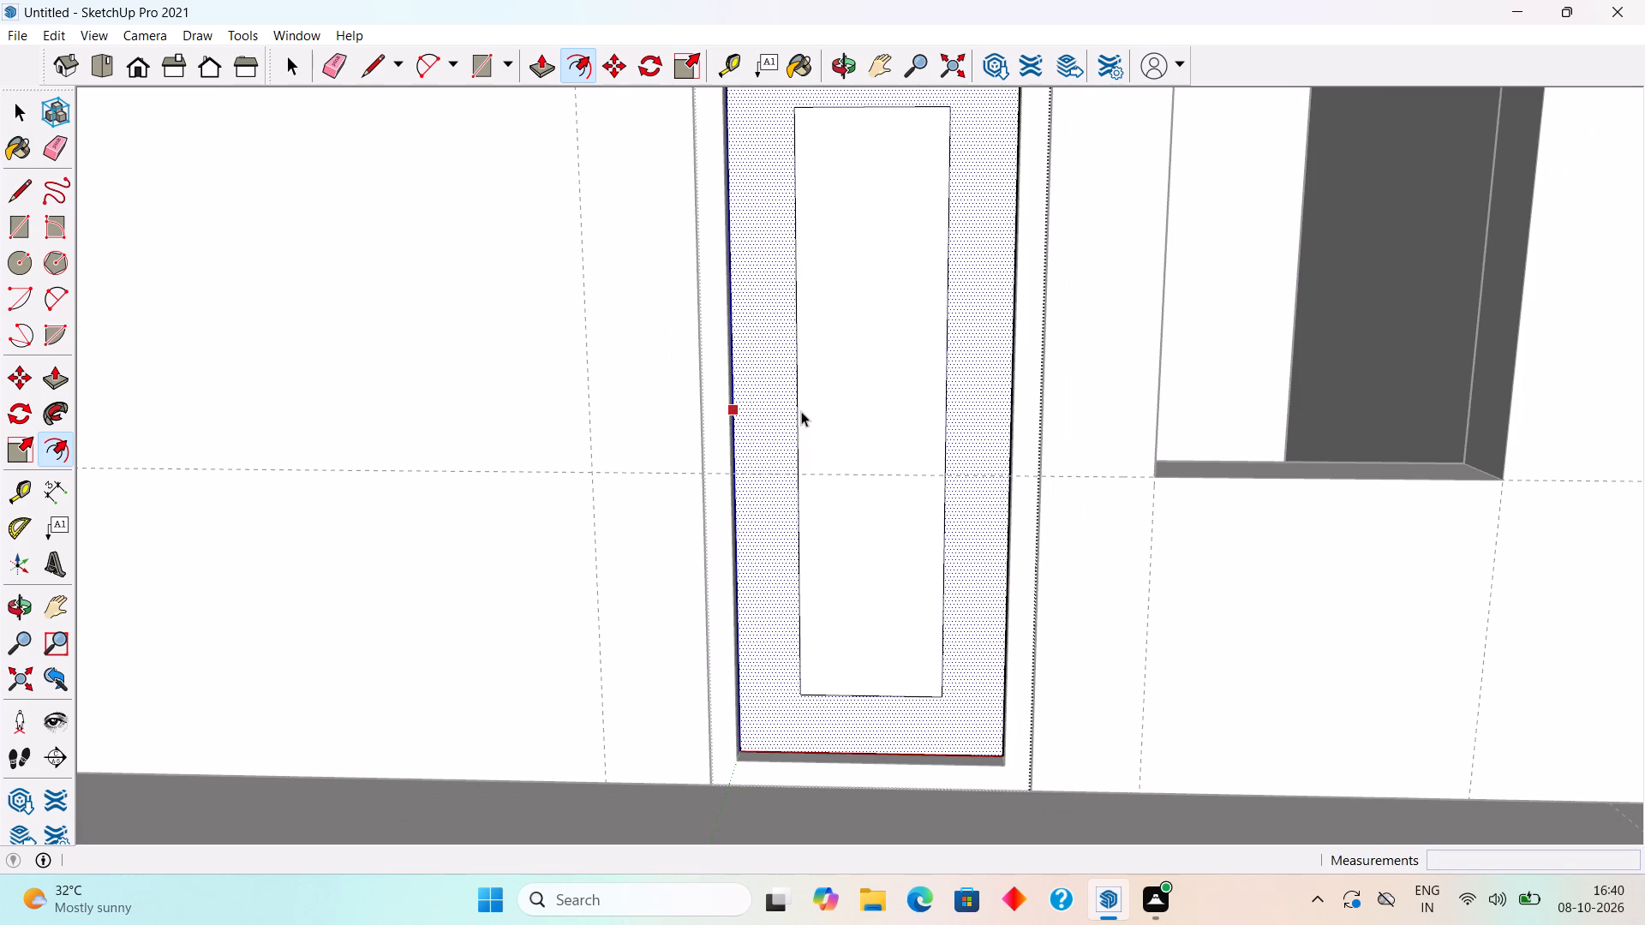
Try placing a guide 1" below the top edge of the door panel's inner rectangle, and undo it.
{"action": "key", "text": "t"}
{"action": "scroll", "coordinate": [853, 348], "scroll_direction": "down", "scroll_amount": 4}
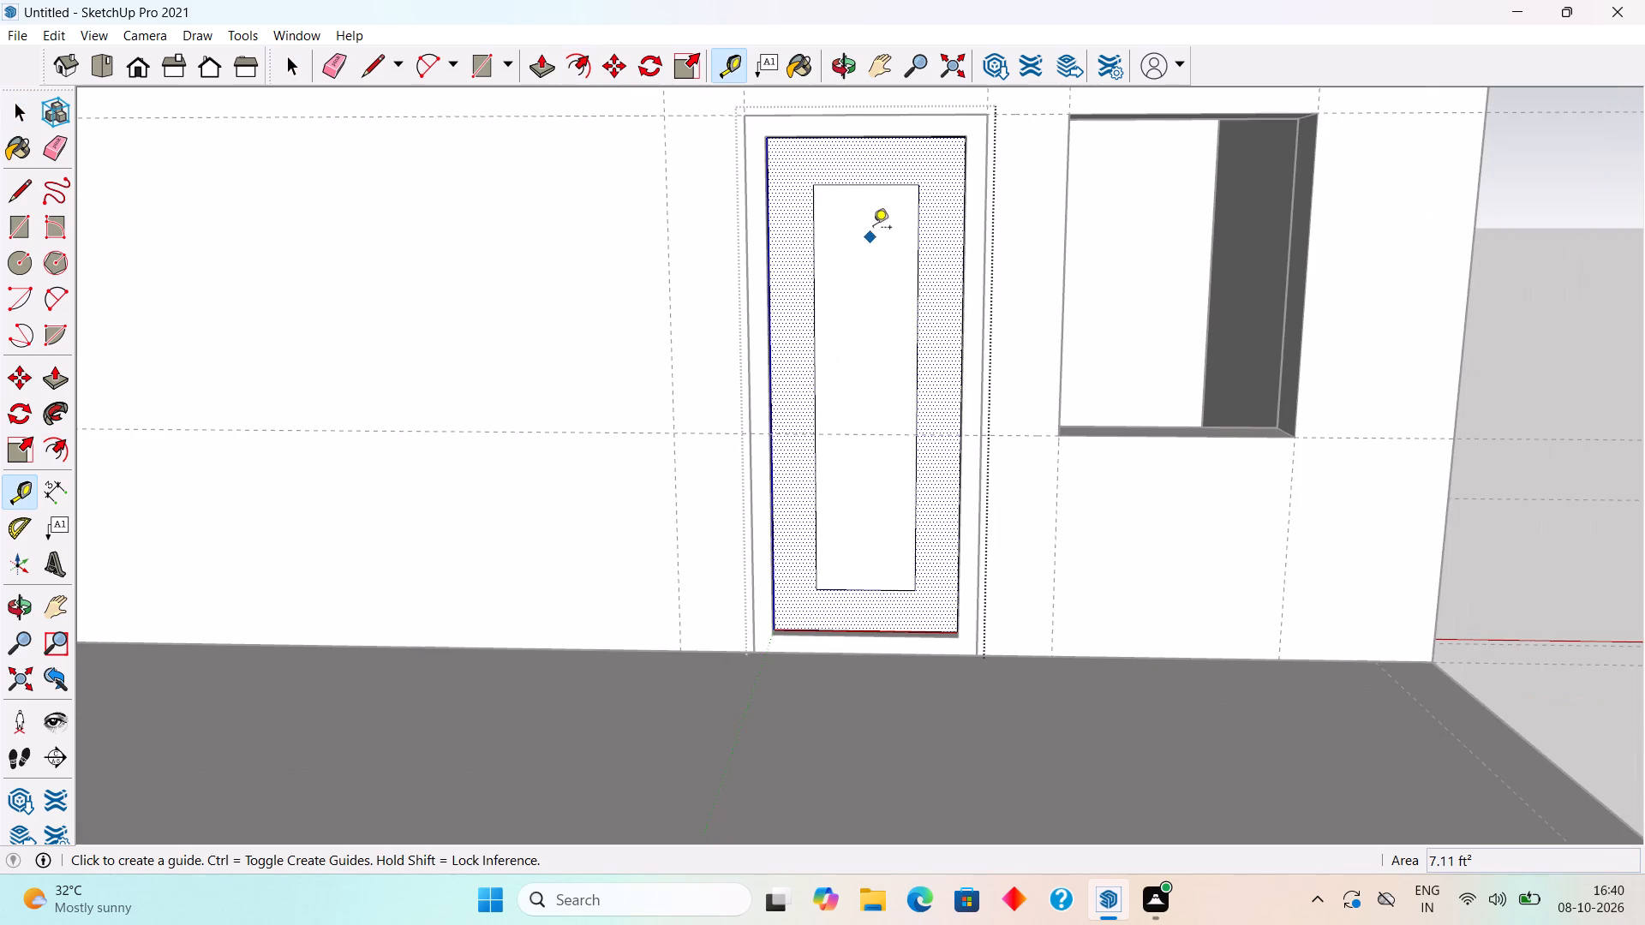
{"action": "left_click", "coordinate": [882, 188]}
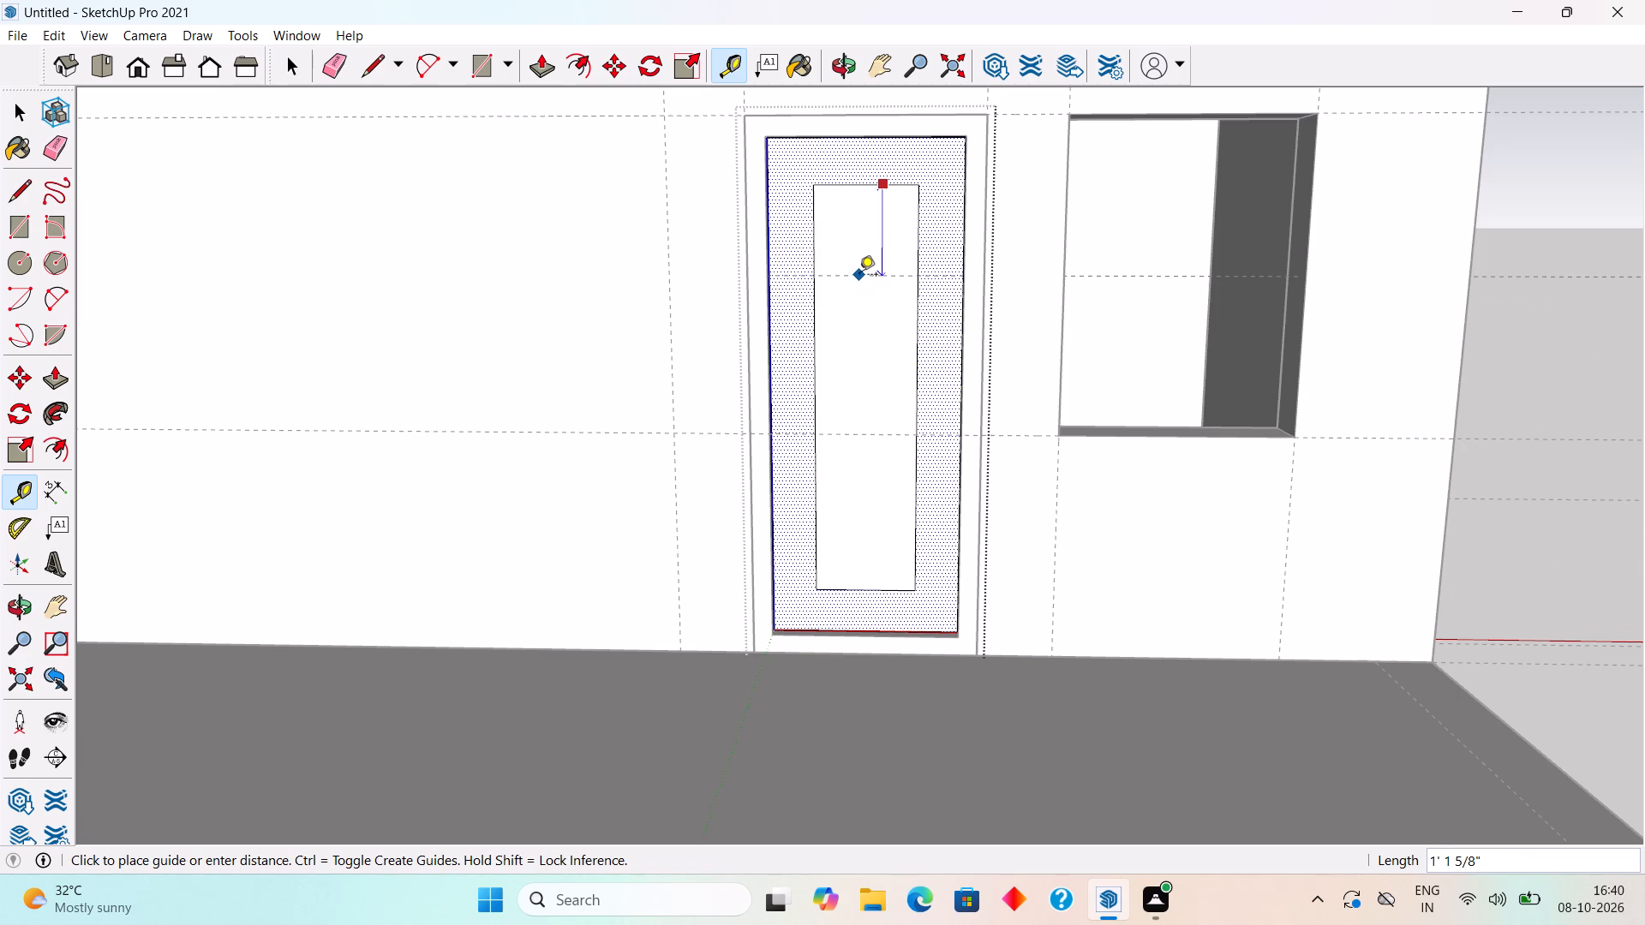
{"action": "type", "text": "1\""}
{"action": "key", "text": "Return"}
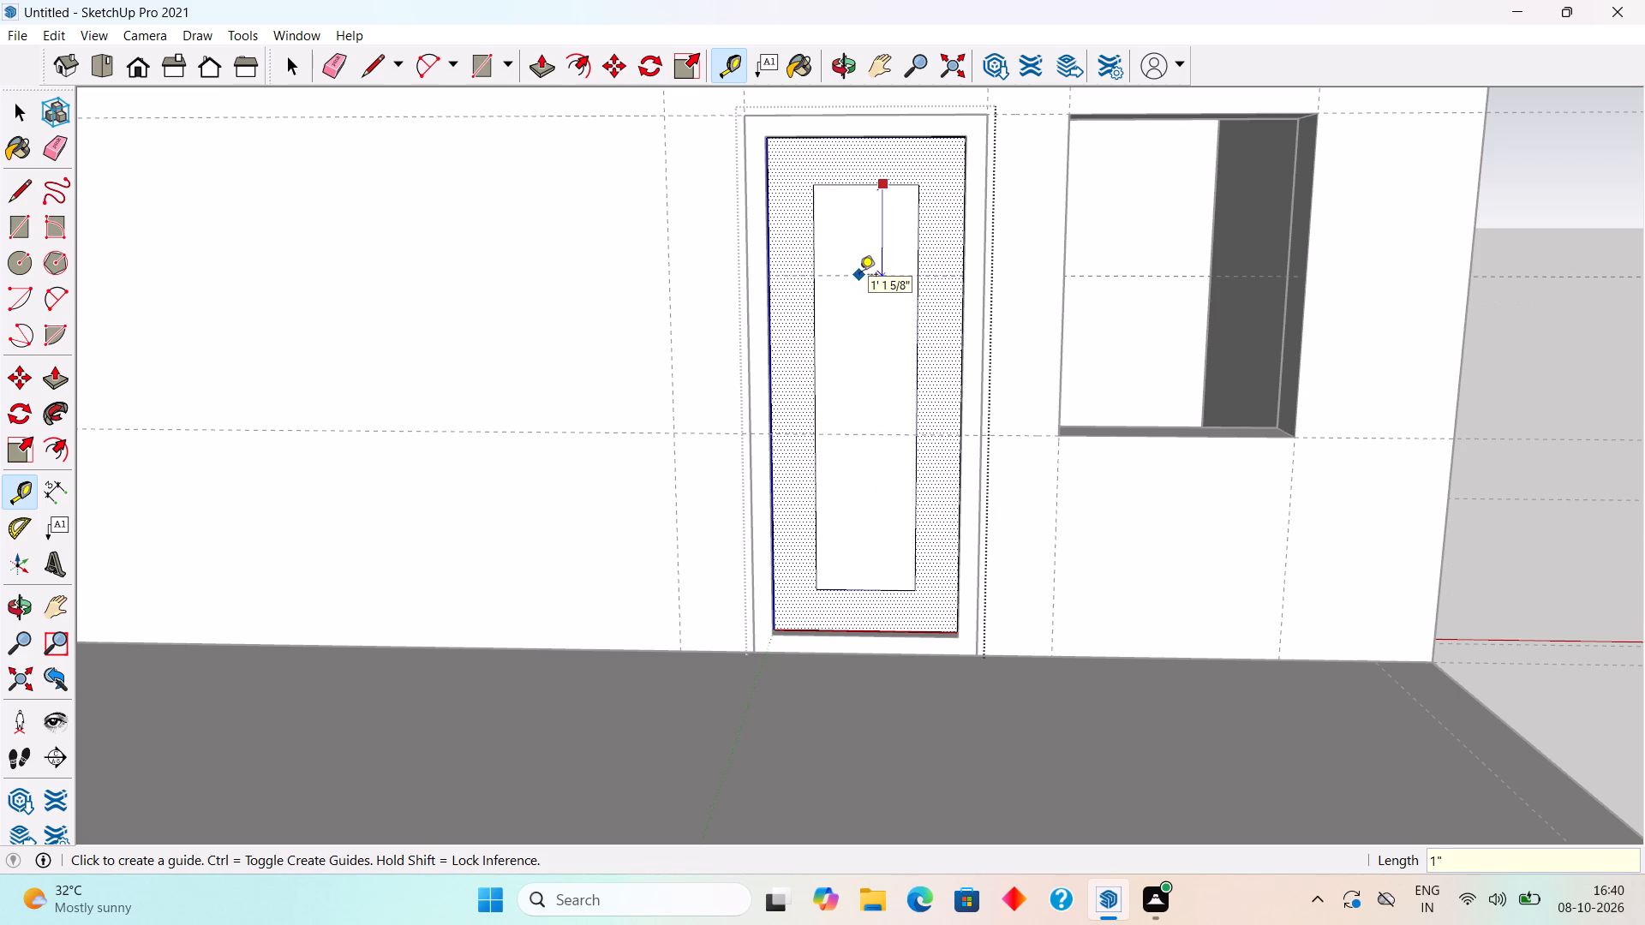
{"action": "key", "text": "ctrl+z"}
Offset the door panel's inner rectangle face 1" inward to form a narrow border.
{"action": "key", "text": "space"}
{"action": "left_click", "coordinate": [859, 276]}
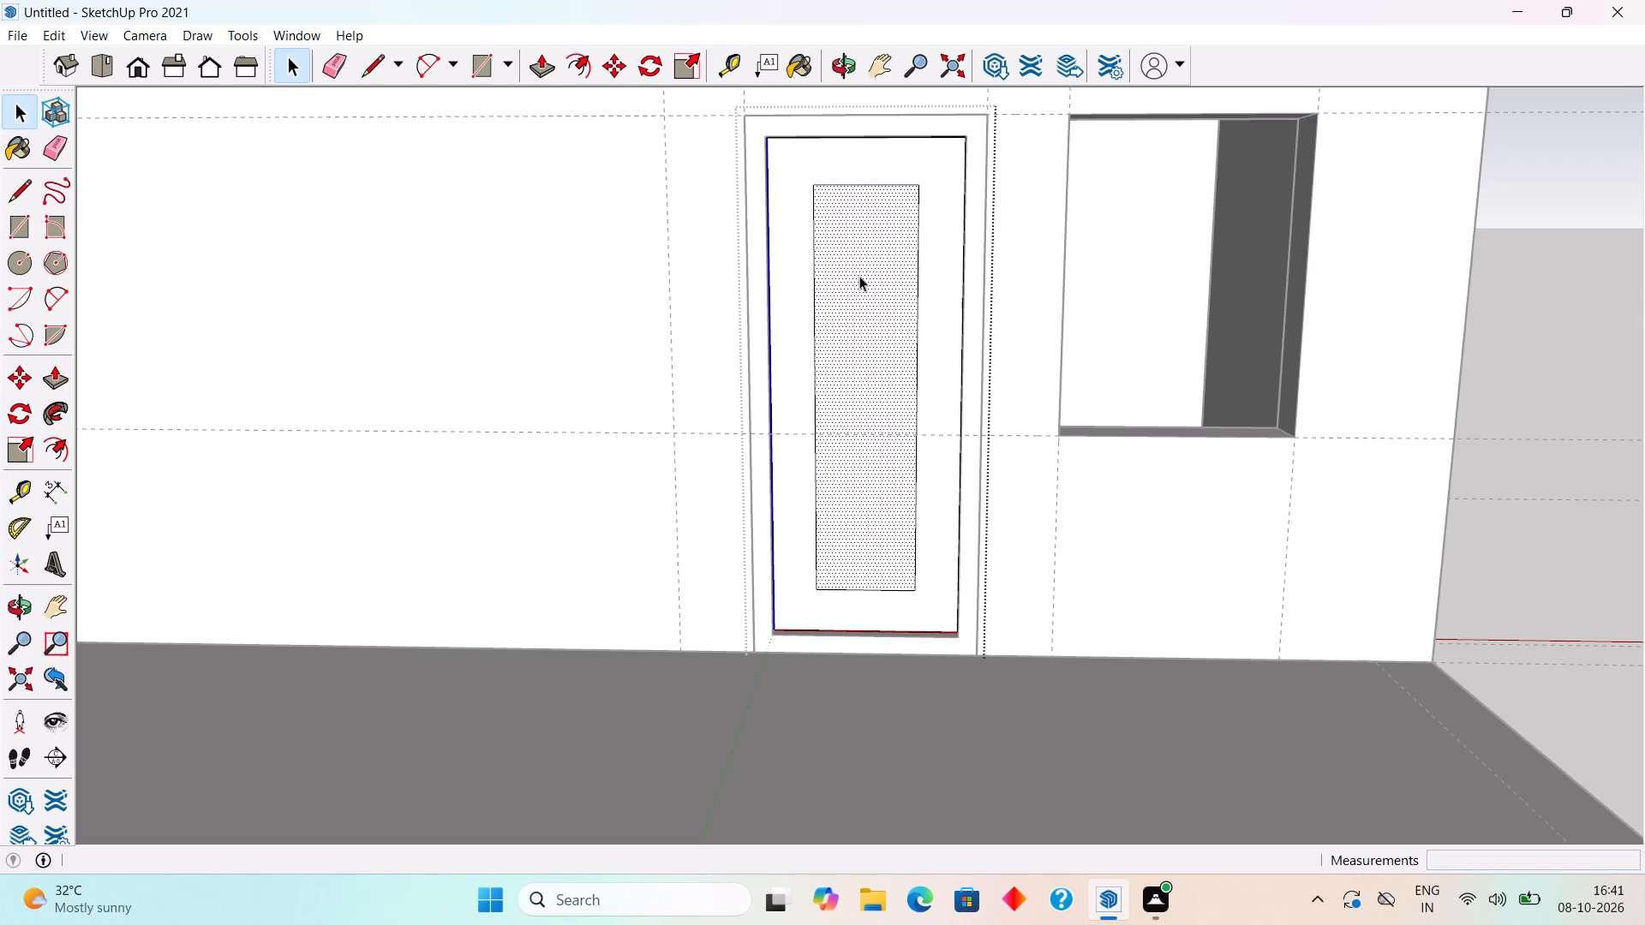
{"action": "key", "text": "f"}
{"action": "left_click", "coordinate": [813, 317]}
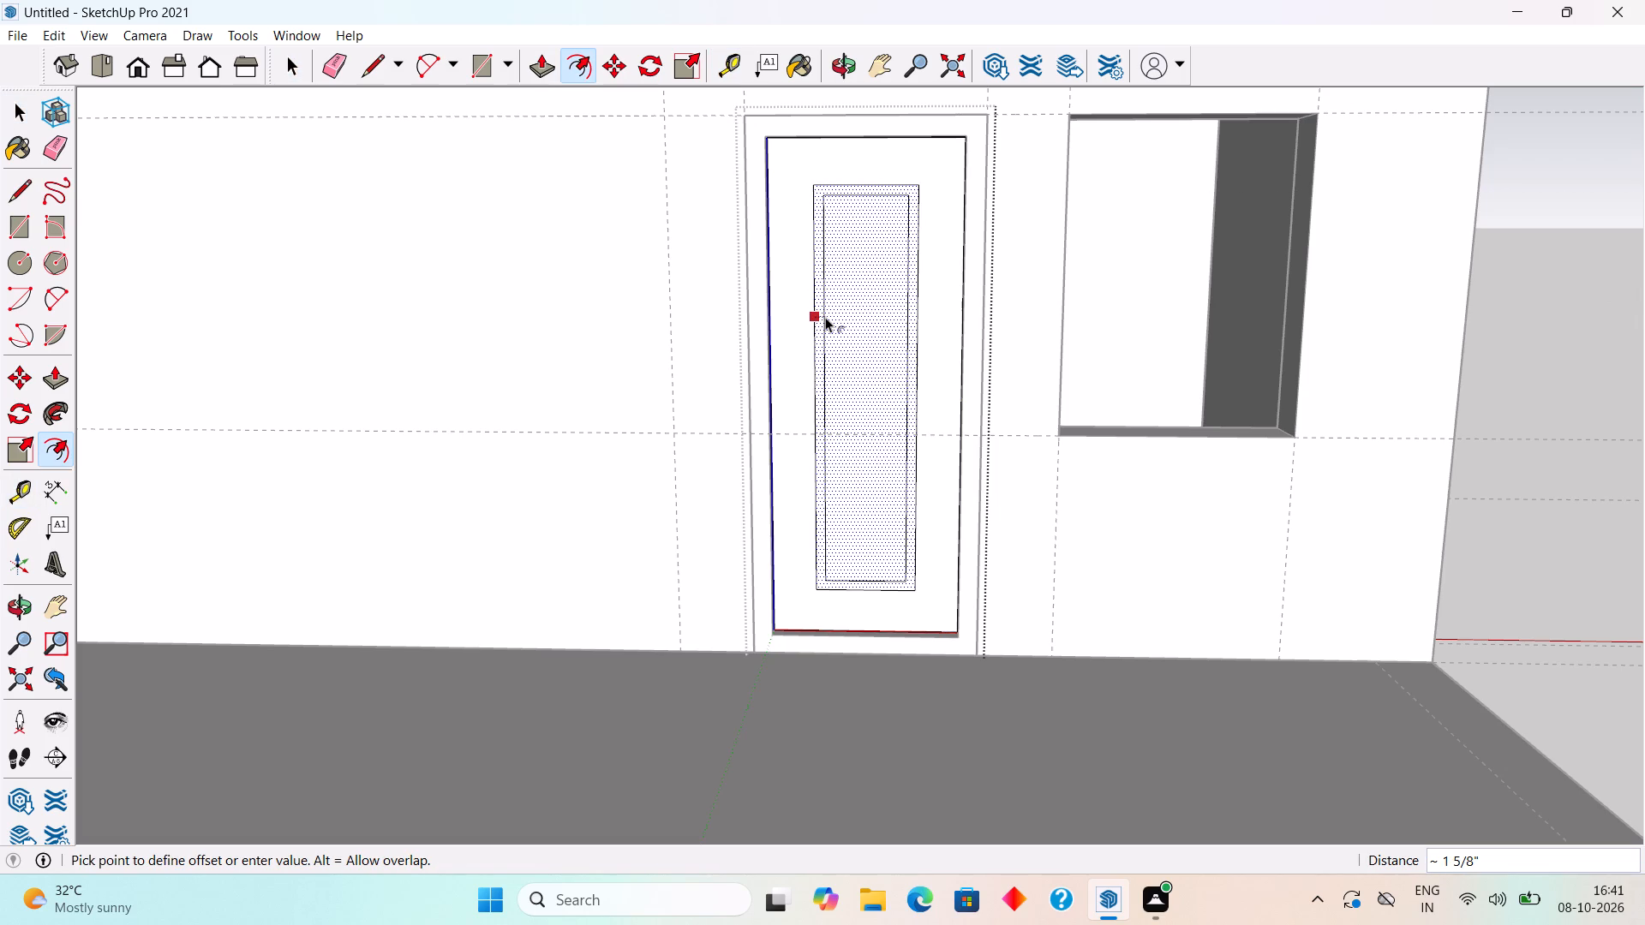
{"action": "type", "text": "1\""}
{"action": "key", "text": "Return"}
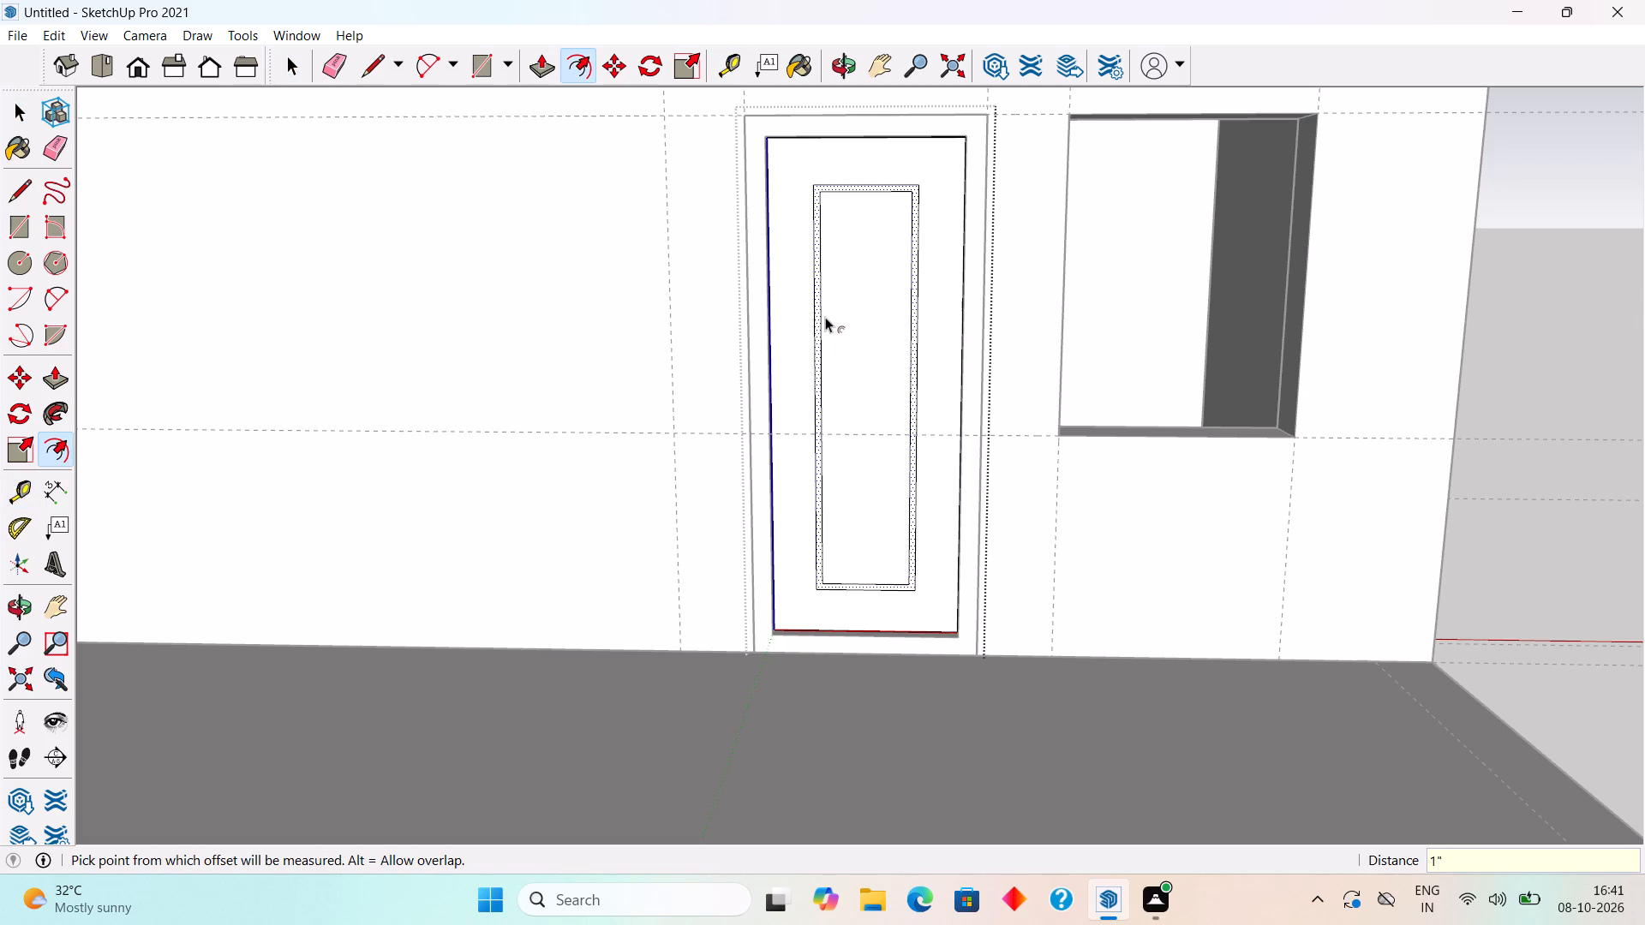
{"action": "key", "text": "space"}
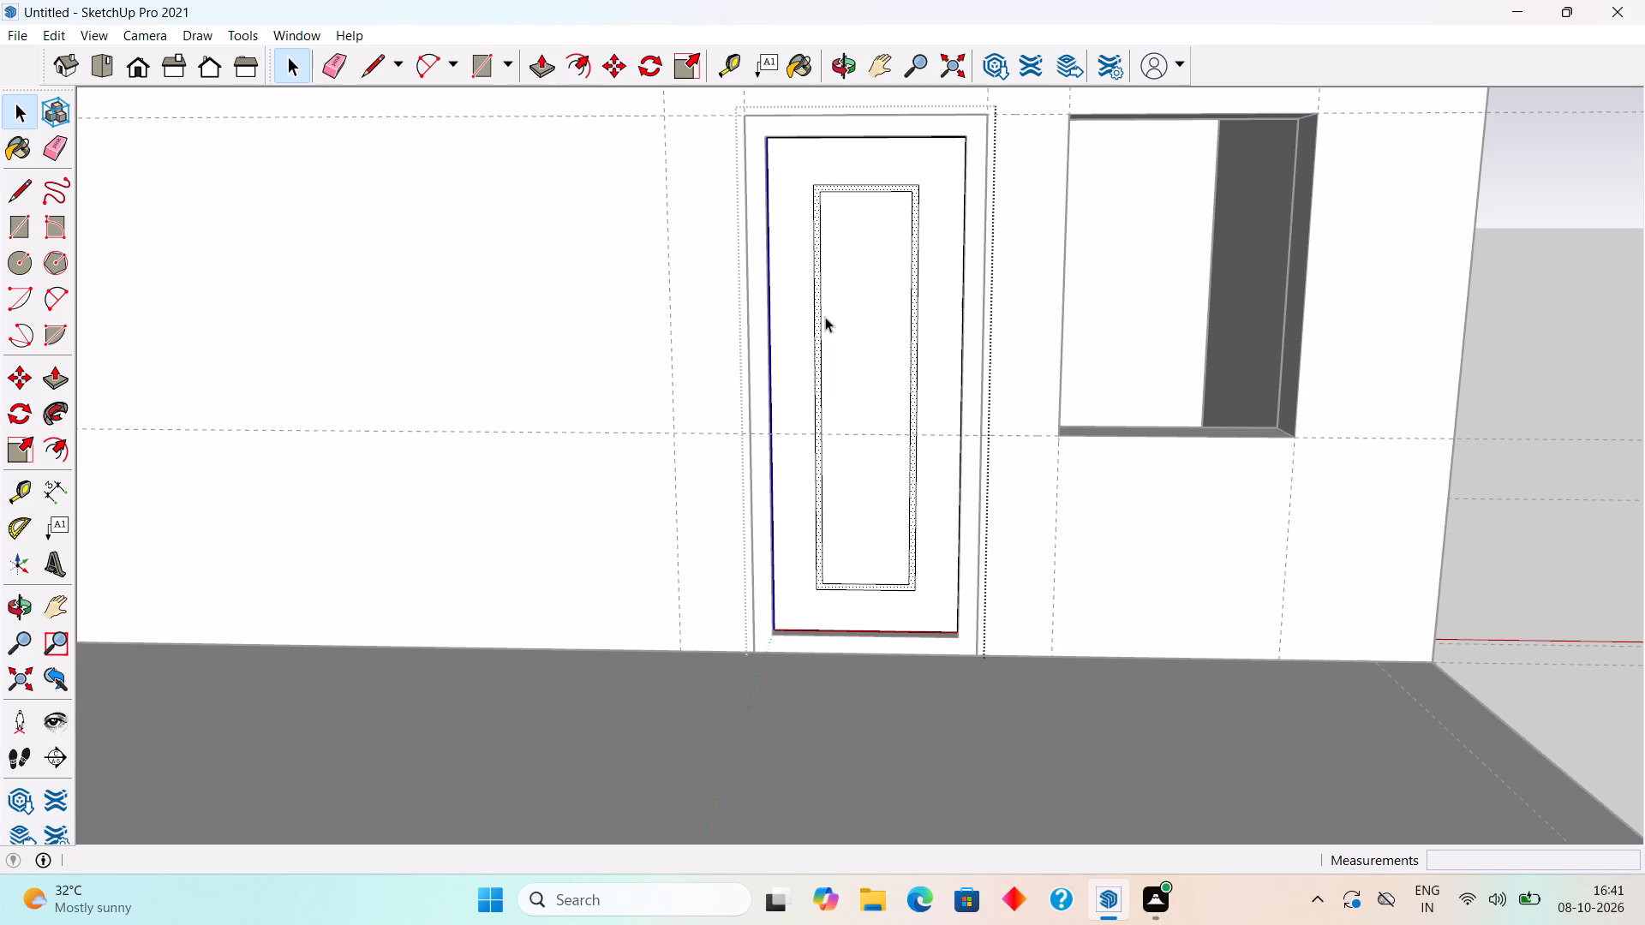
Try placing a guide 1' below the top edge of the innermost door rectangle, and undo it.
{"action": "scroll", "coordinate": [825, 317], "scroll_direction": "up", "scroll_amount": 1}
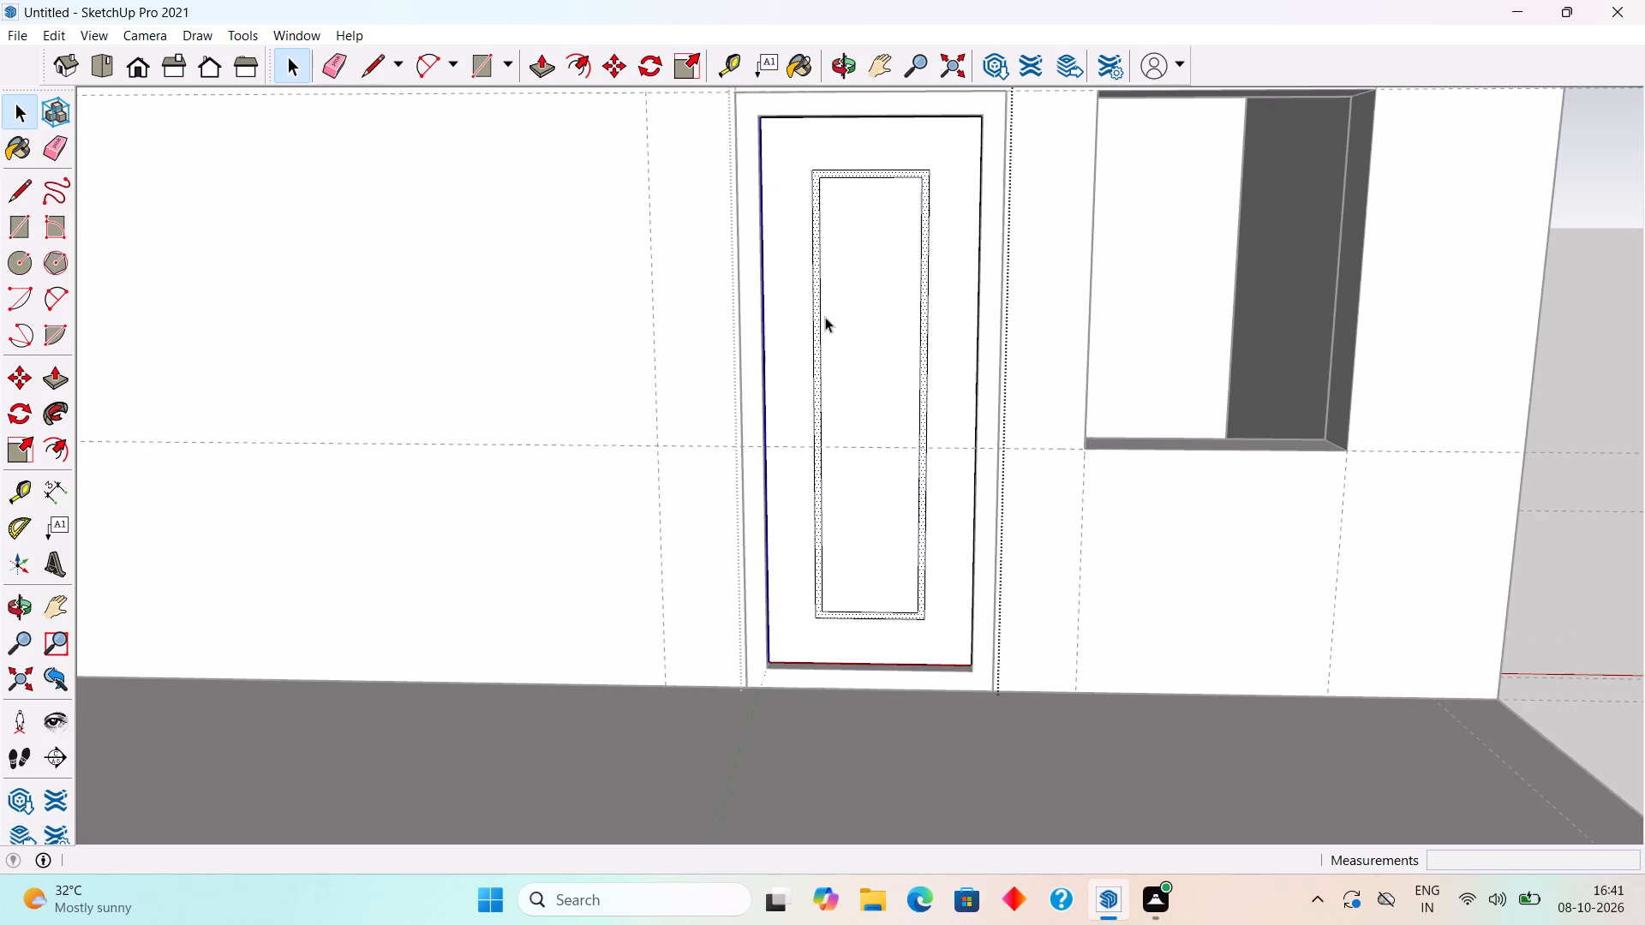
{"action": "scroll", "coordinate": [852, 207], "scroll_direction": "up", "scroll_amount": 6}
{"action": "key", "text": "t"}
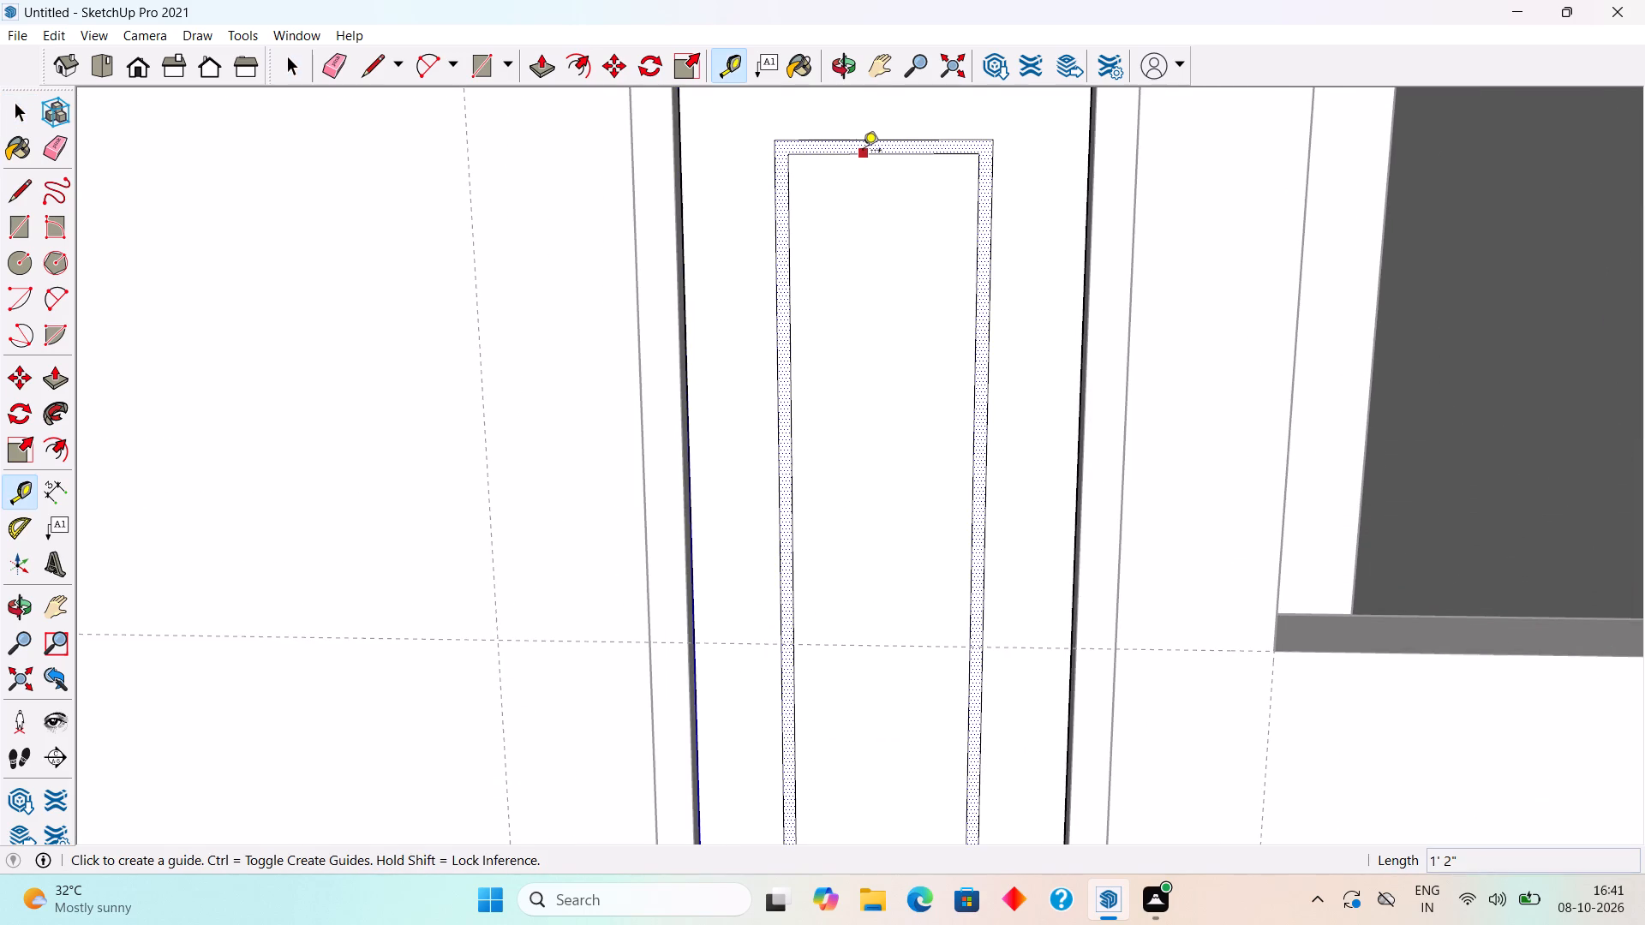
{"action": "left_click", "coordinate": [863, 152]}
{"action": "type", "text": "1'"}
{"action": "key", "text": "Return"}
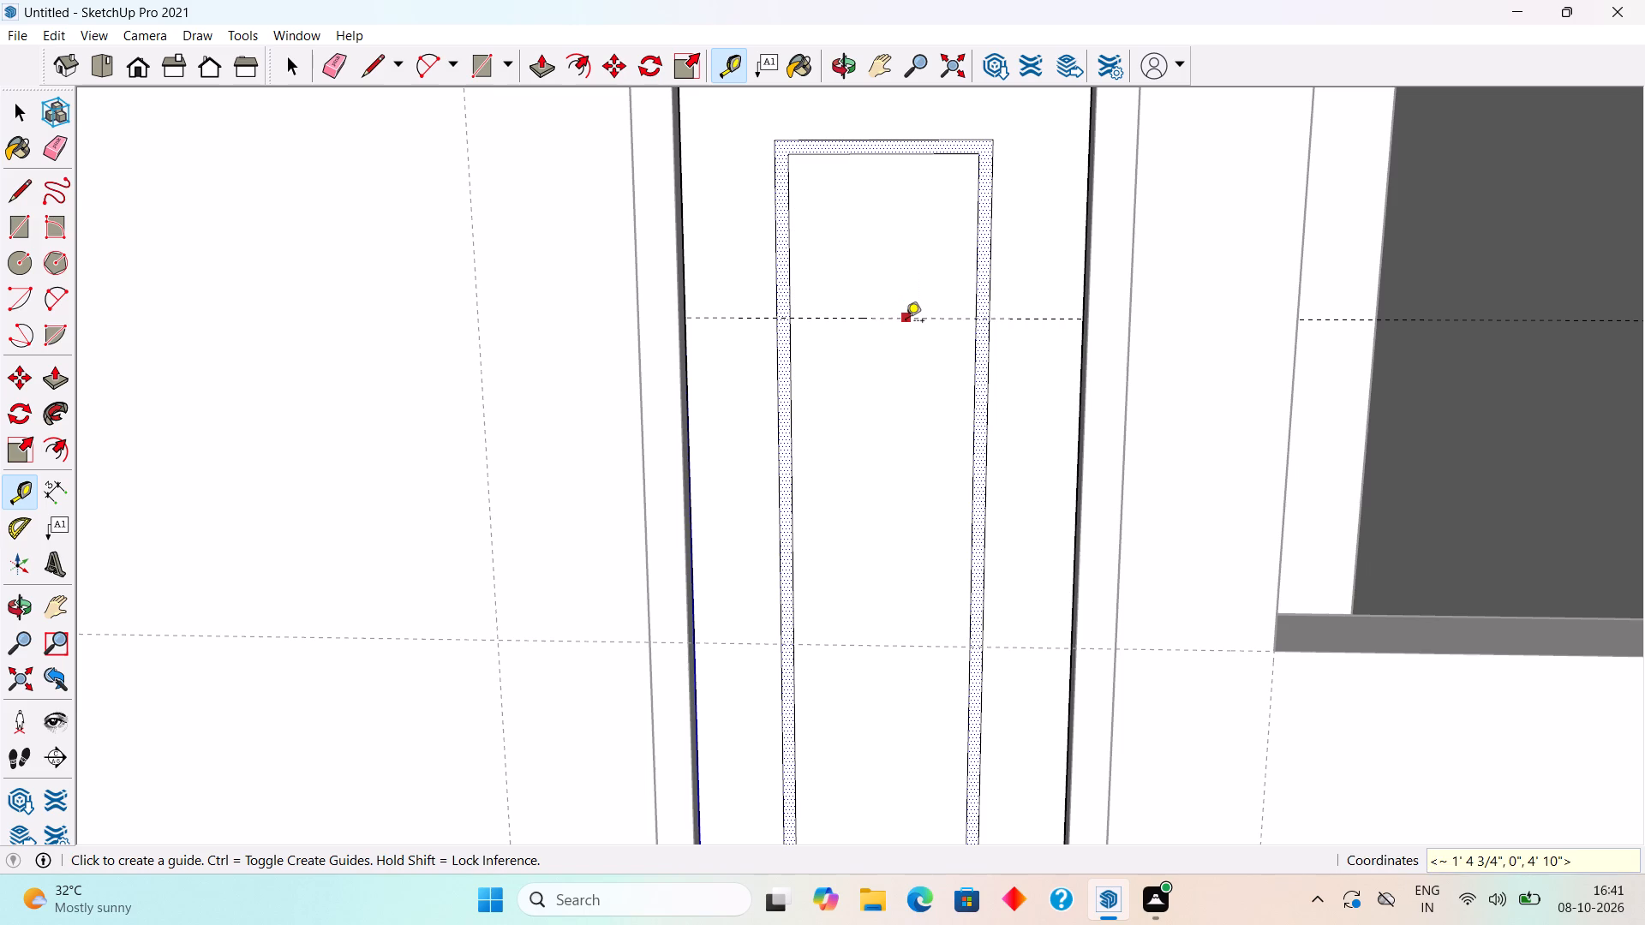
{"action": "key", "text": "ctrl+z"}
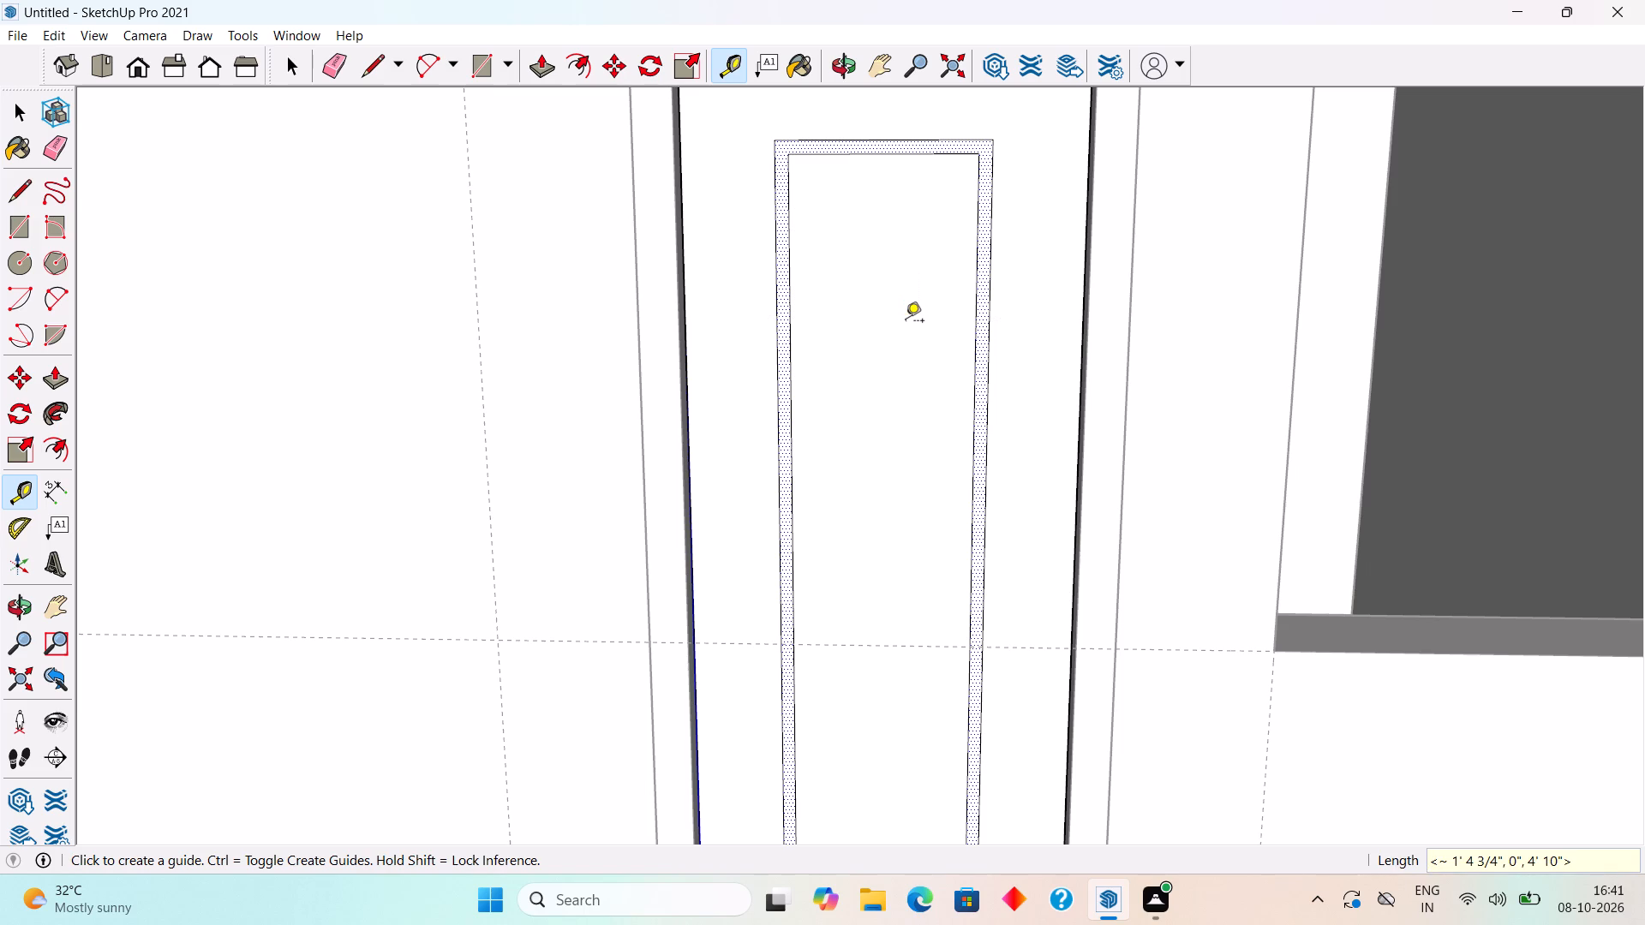
Place a guide 9" below the innermost rectangle's top edge and a second guide 1" above that guide.
{"action": "left_click", "coordinate": [903, 158]}
{"action": "type", "text": "9\""}
{"action": "key", "text": "Return"}
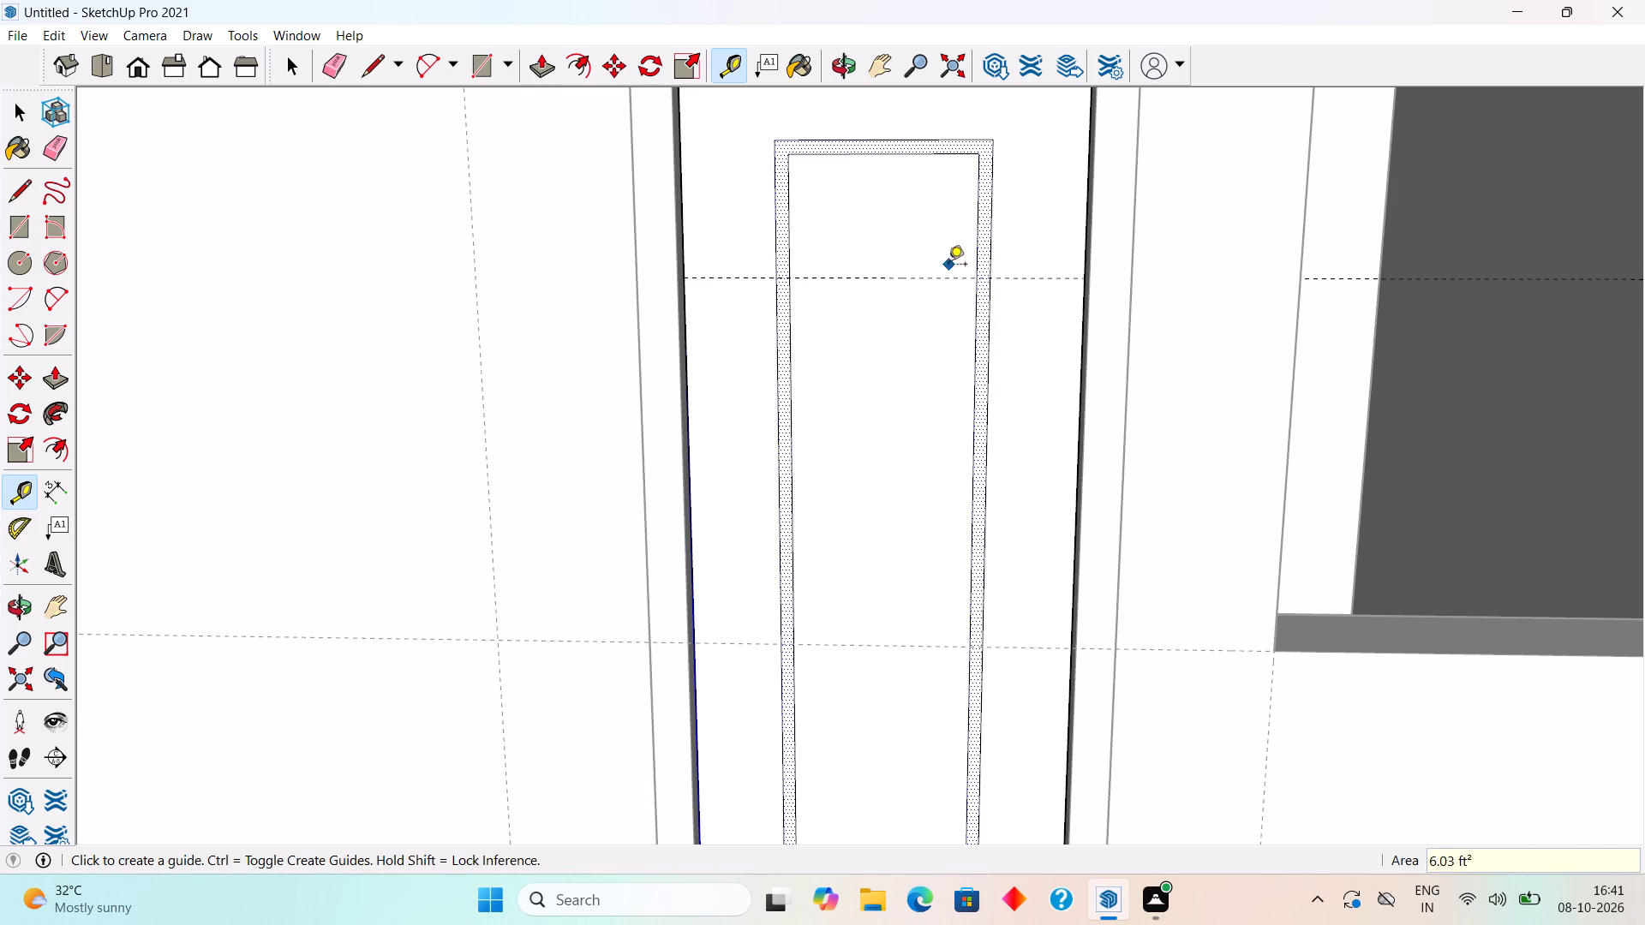
{"action": "left_click", "coordinate": [937, 281]}
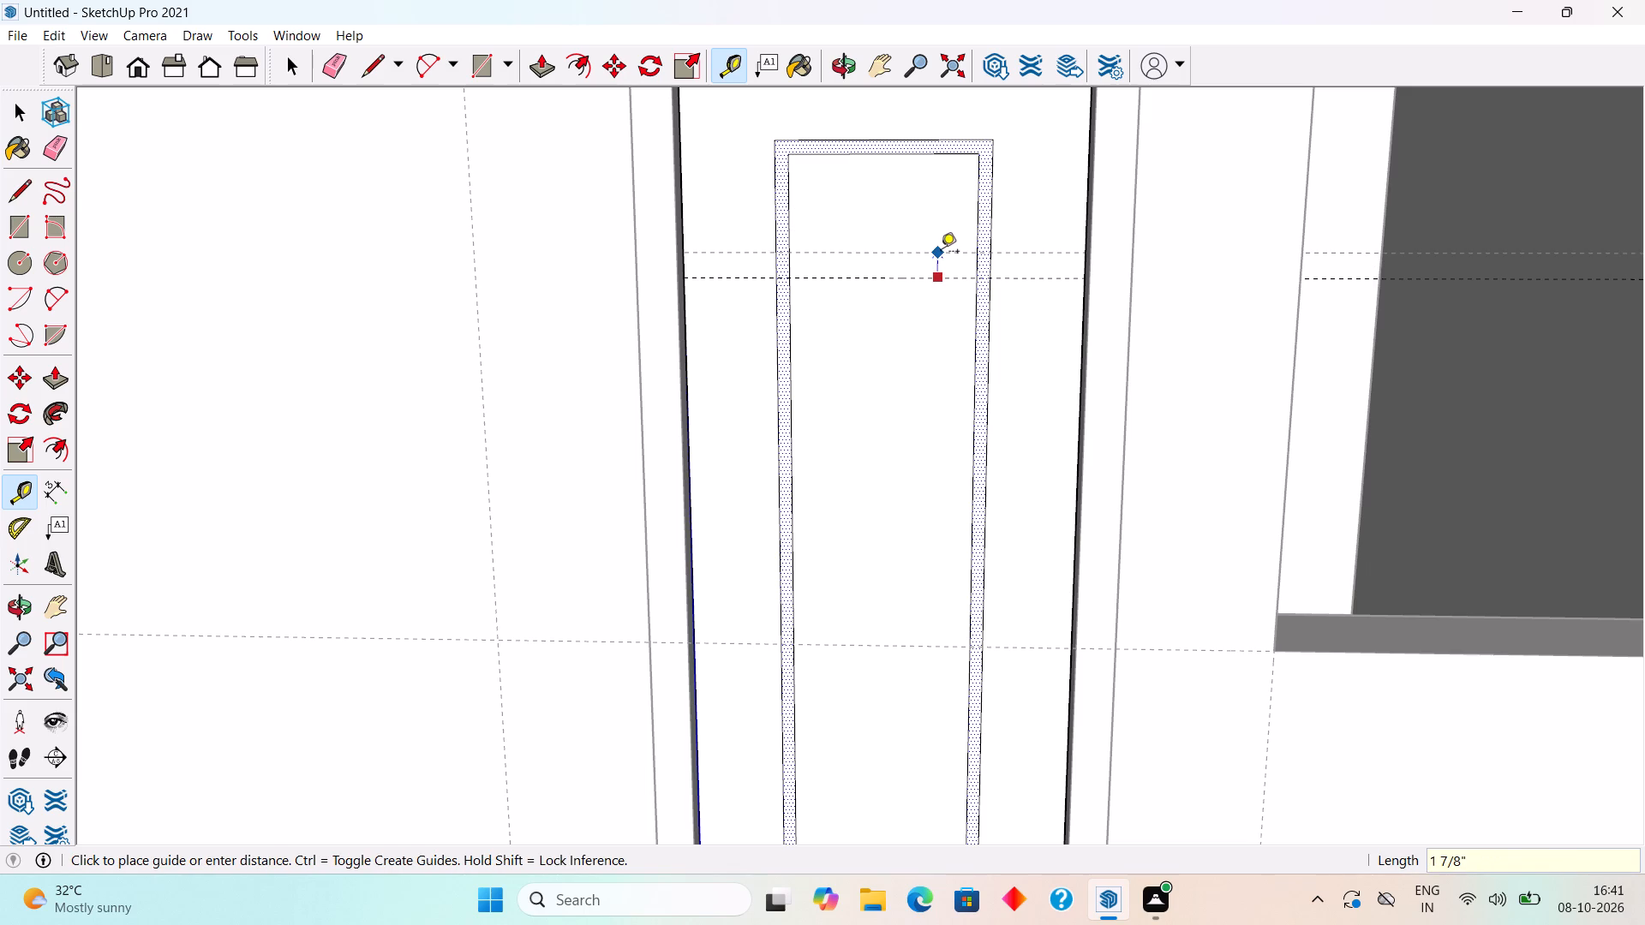
{"action": "type", "text": "1\""}
{"action": "key", "text": "Return"}
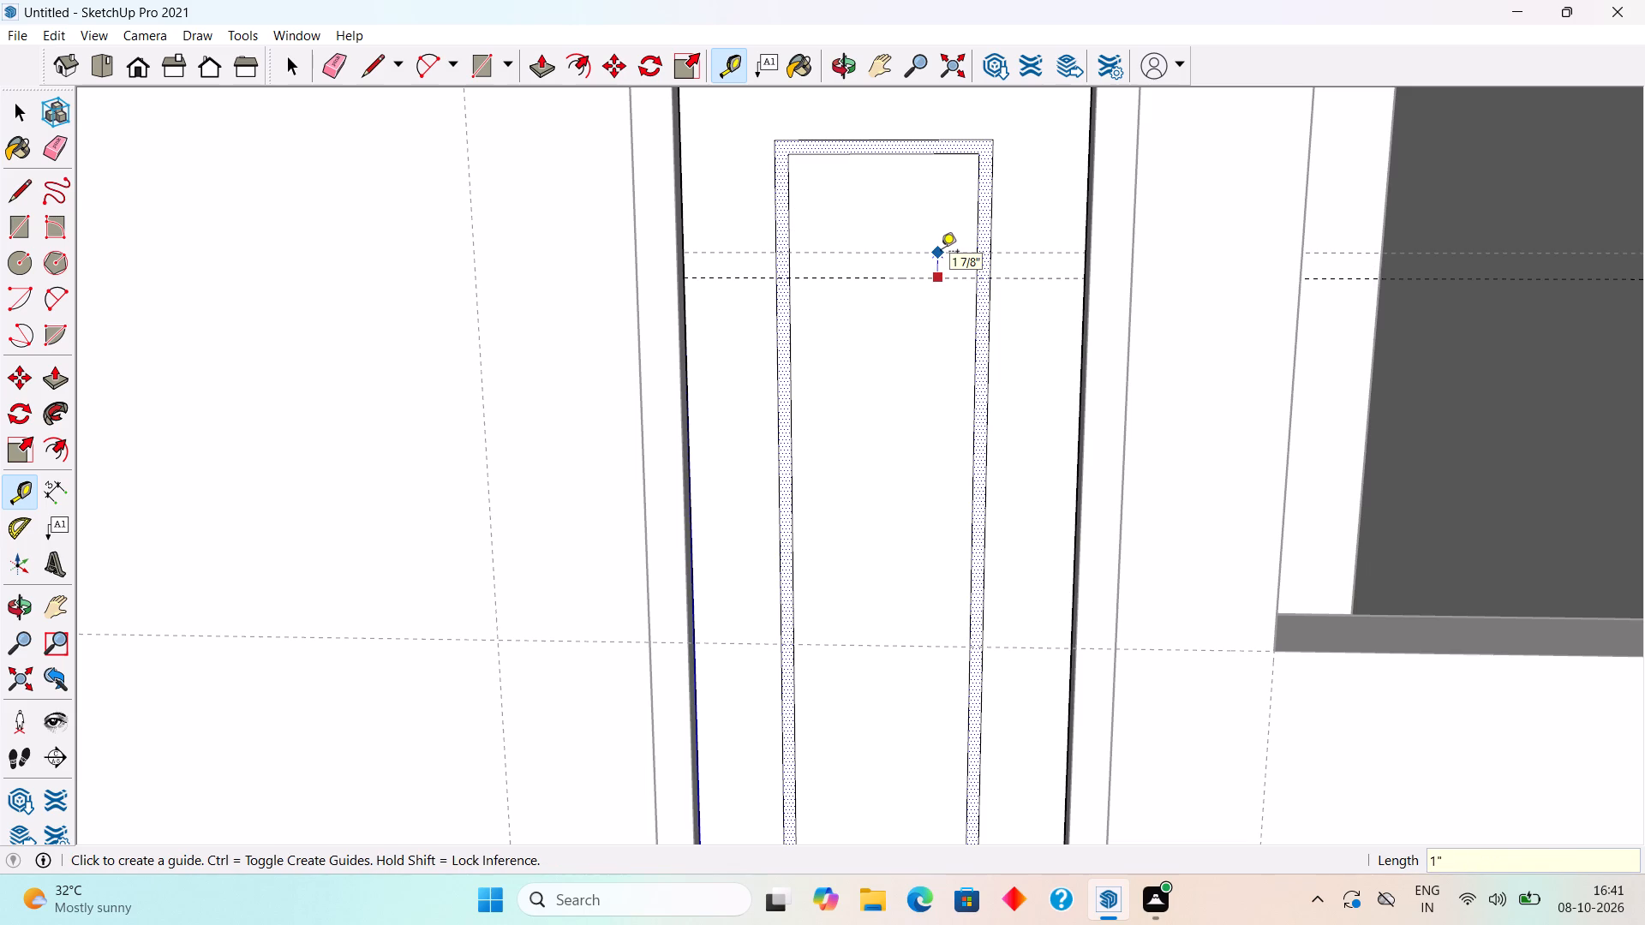
{"action": "scroll", "coordinate": [941, 253], "scroll_direction": "down", "scroll_amount": 5}
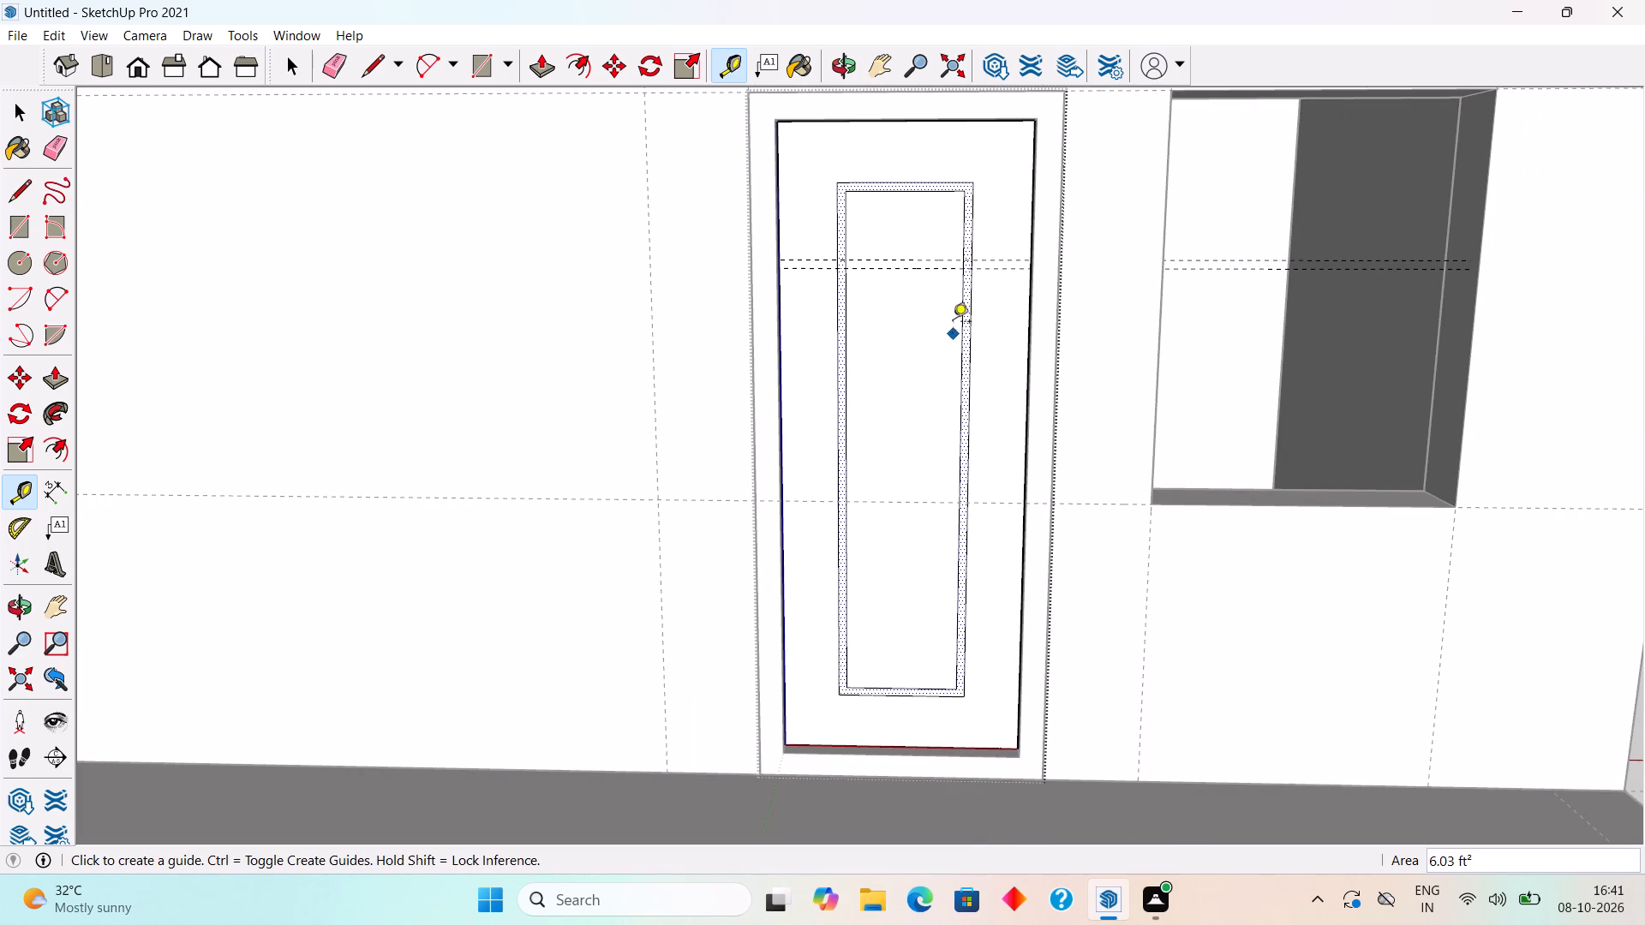
{"action": "key", "text": "space"}
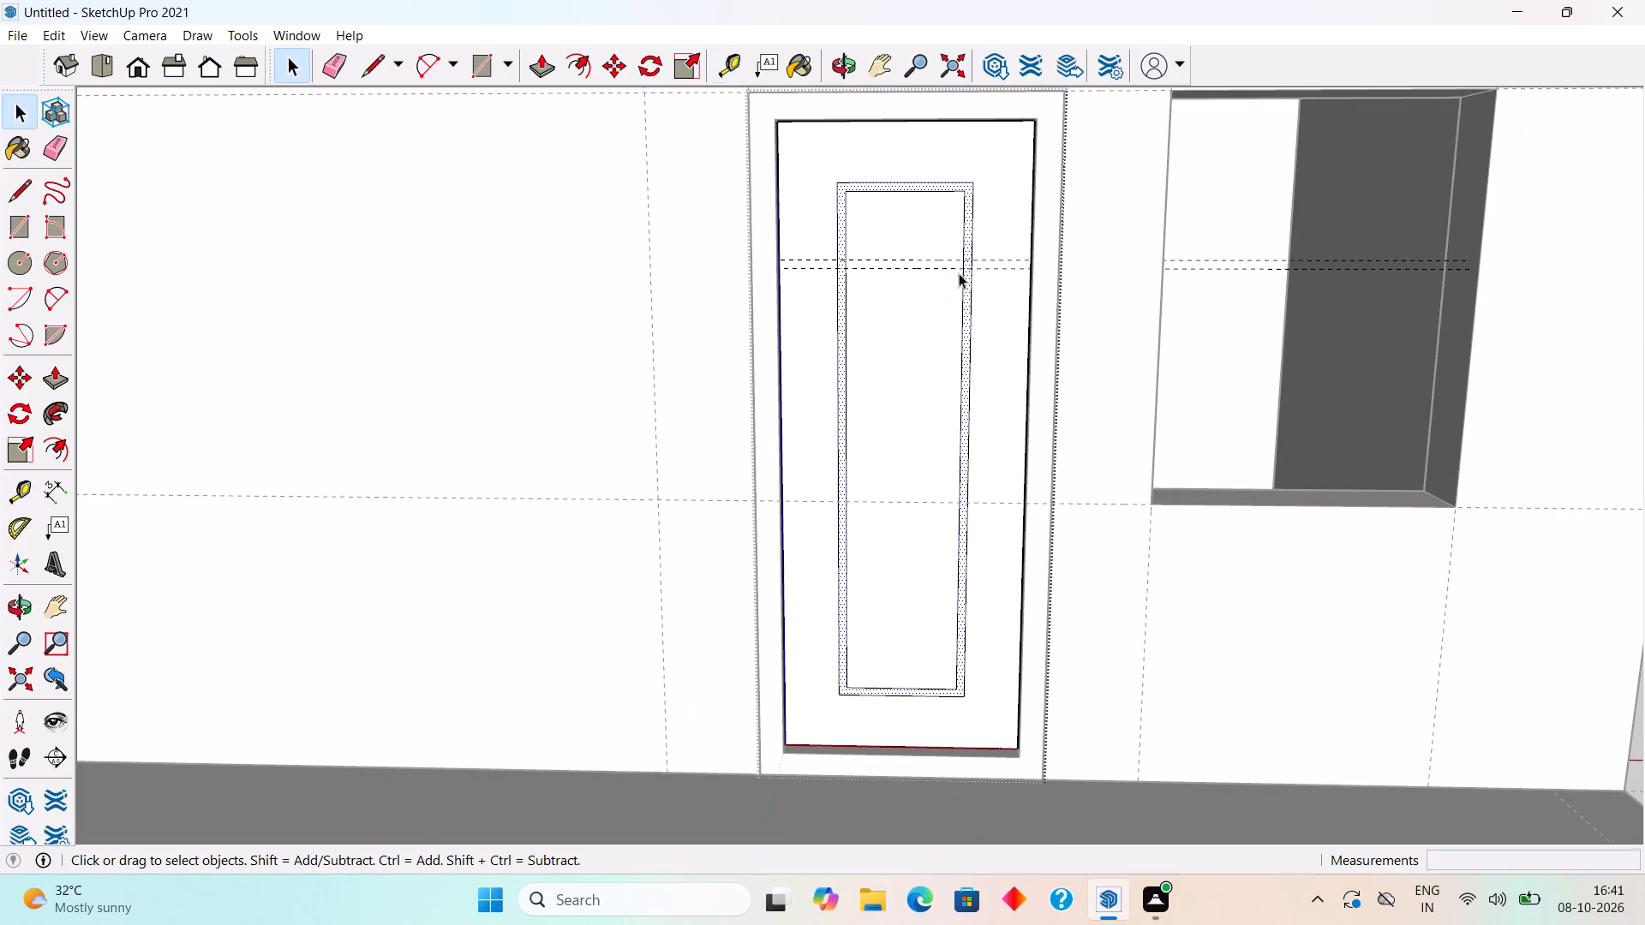
Copy the pair of horizontal guides 9" downward on the door panel as an array of 6 copies.
{"action": "left_click", "coordinate": [929, 258]}
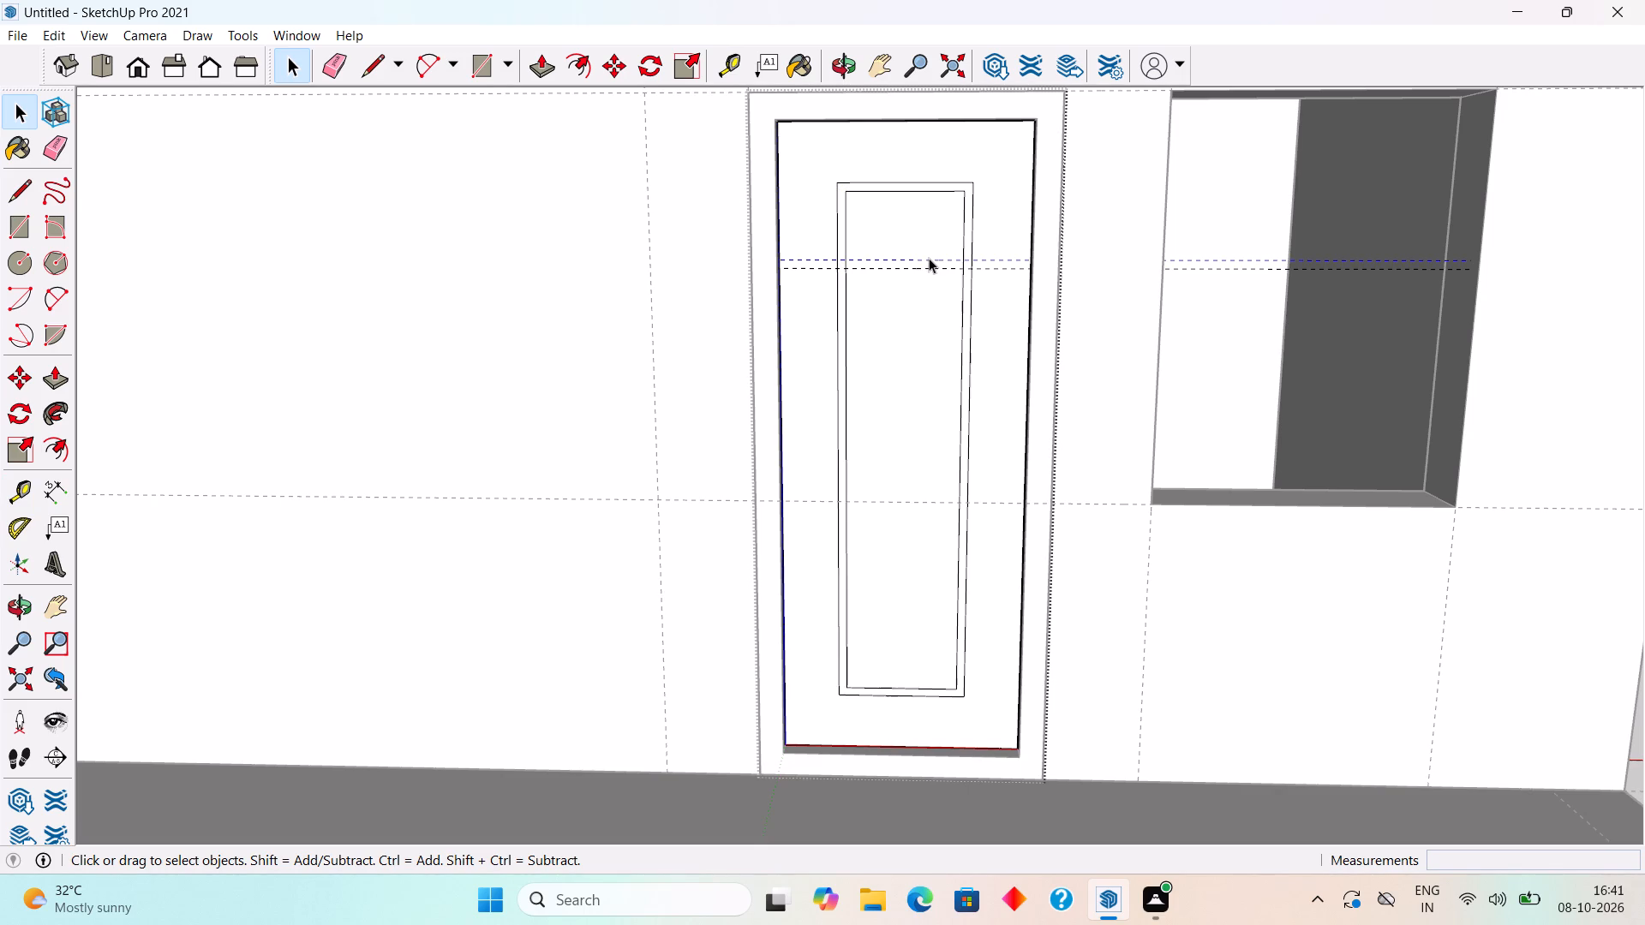
{"action": "left_click", "coordinate": [931, 267], "text": "ctrl"}
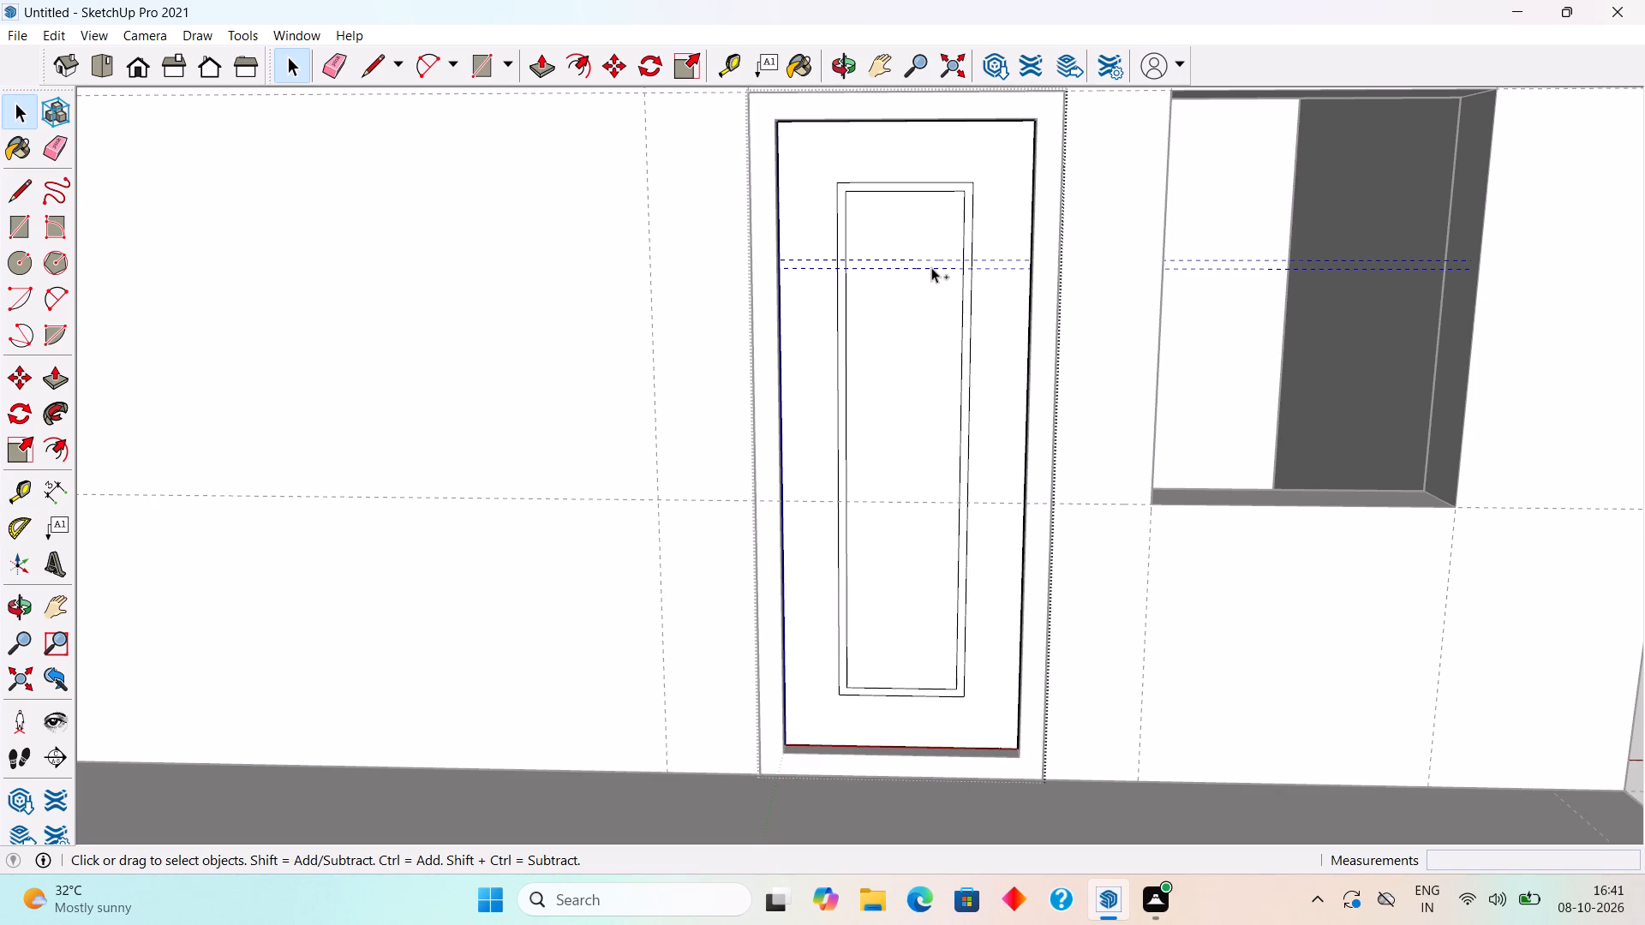
{"action": "key", "text": "m"}
{"action": "left_click", "coordinate": [931, 267]}
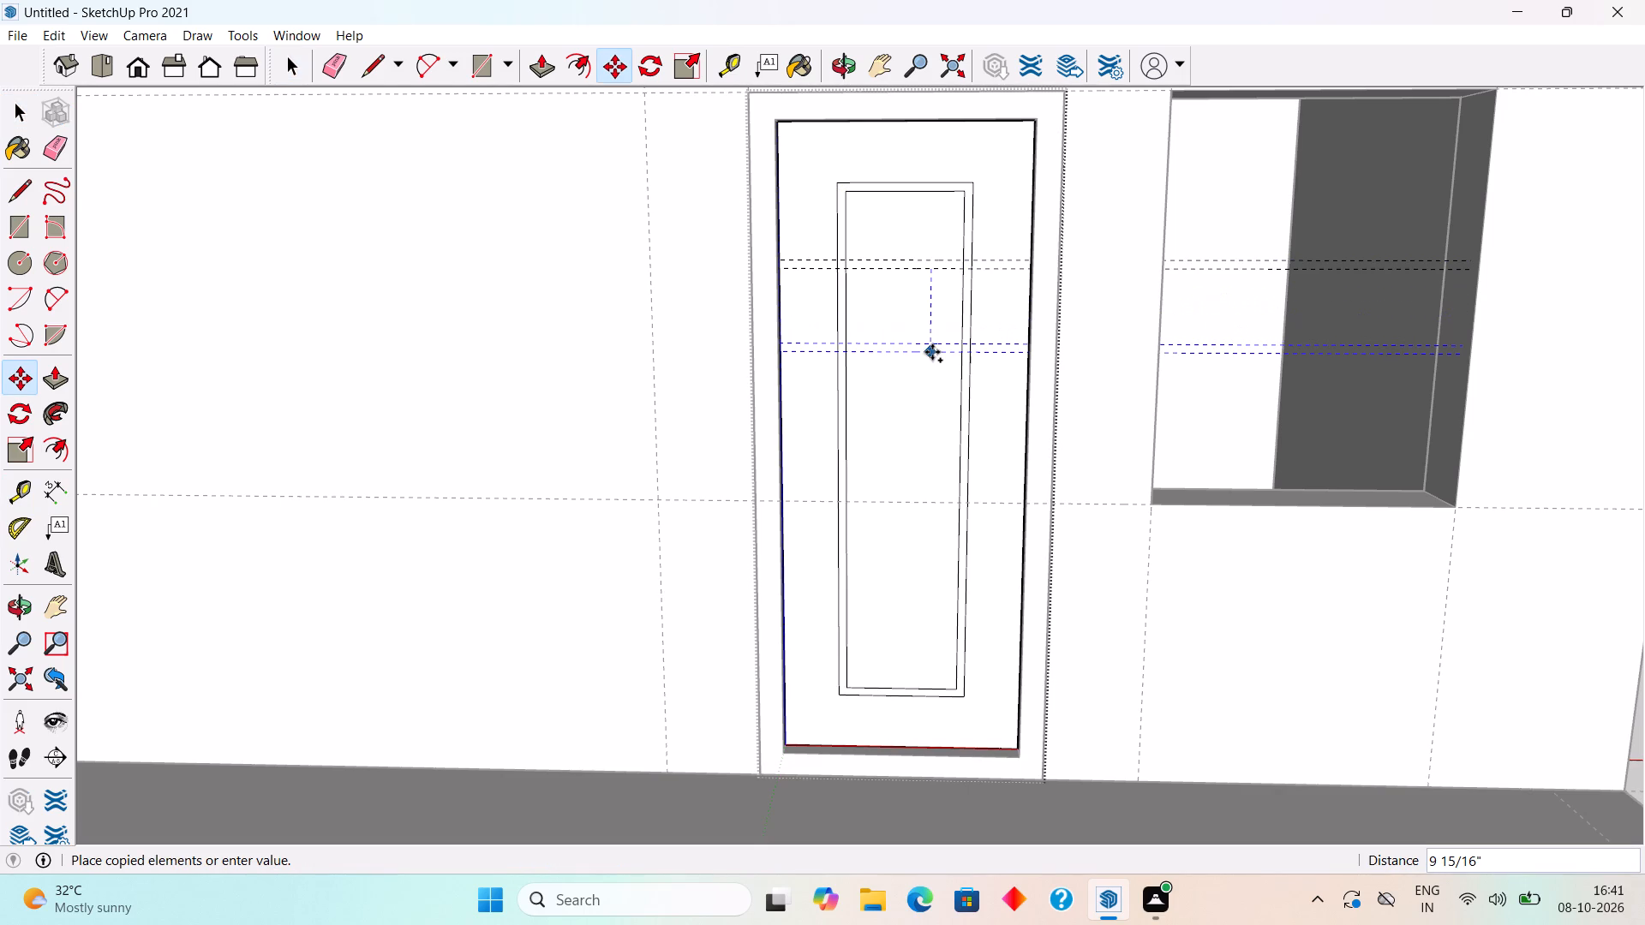
{"action": "key", "text": "9"}
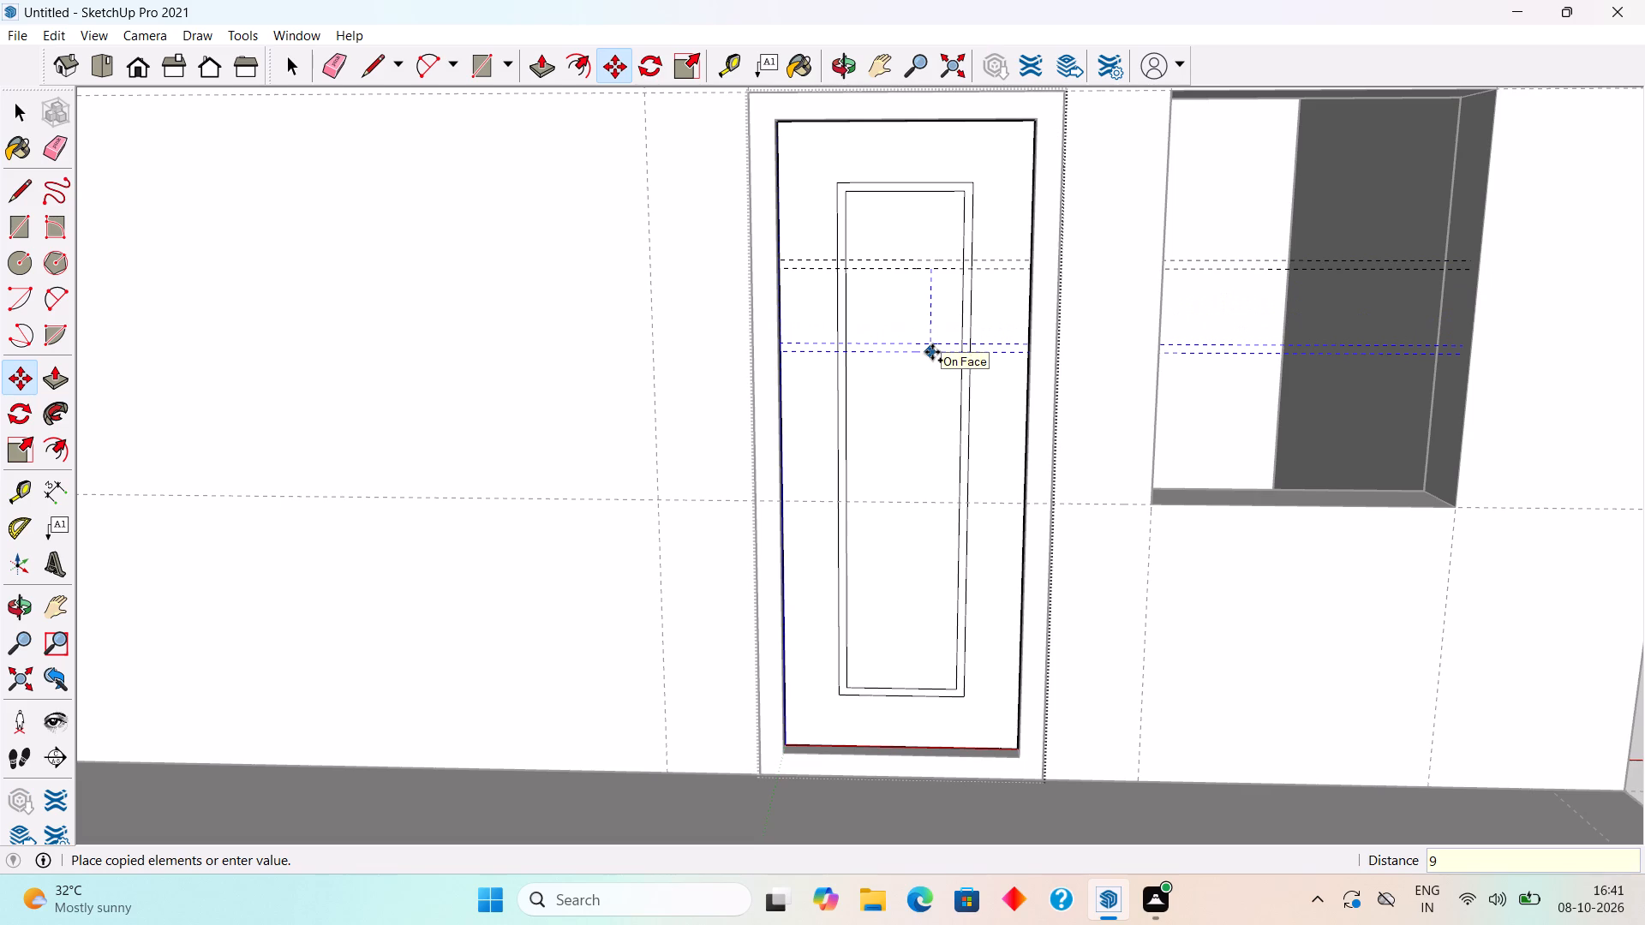
{"action": "key", "text": "shift+quotedbl"}
{"action": "key", "text": "Return"}
{"action": "key", "text": "x"}
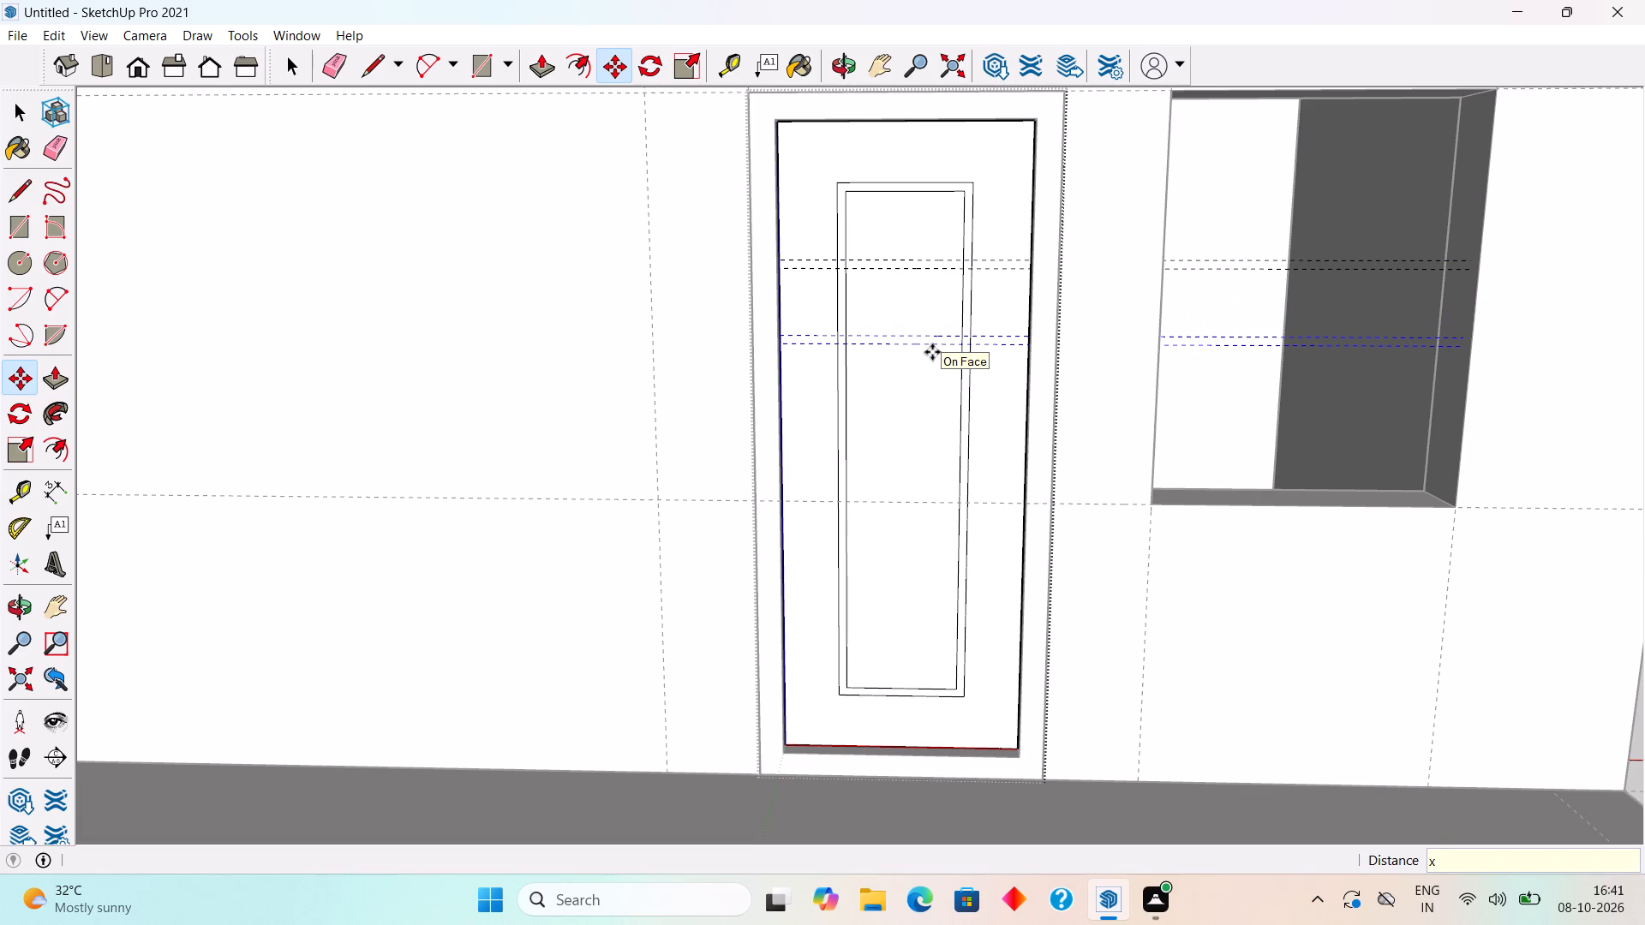
{"action": "key", "text": "6"}
{"action": "key", "text": "Return"}
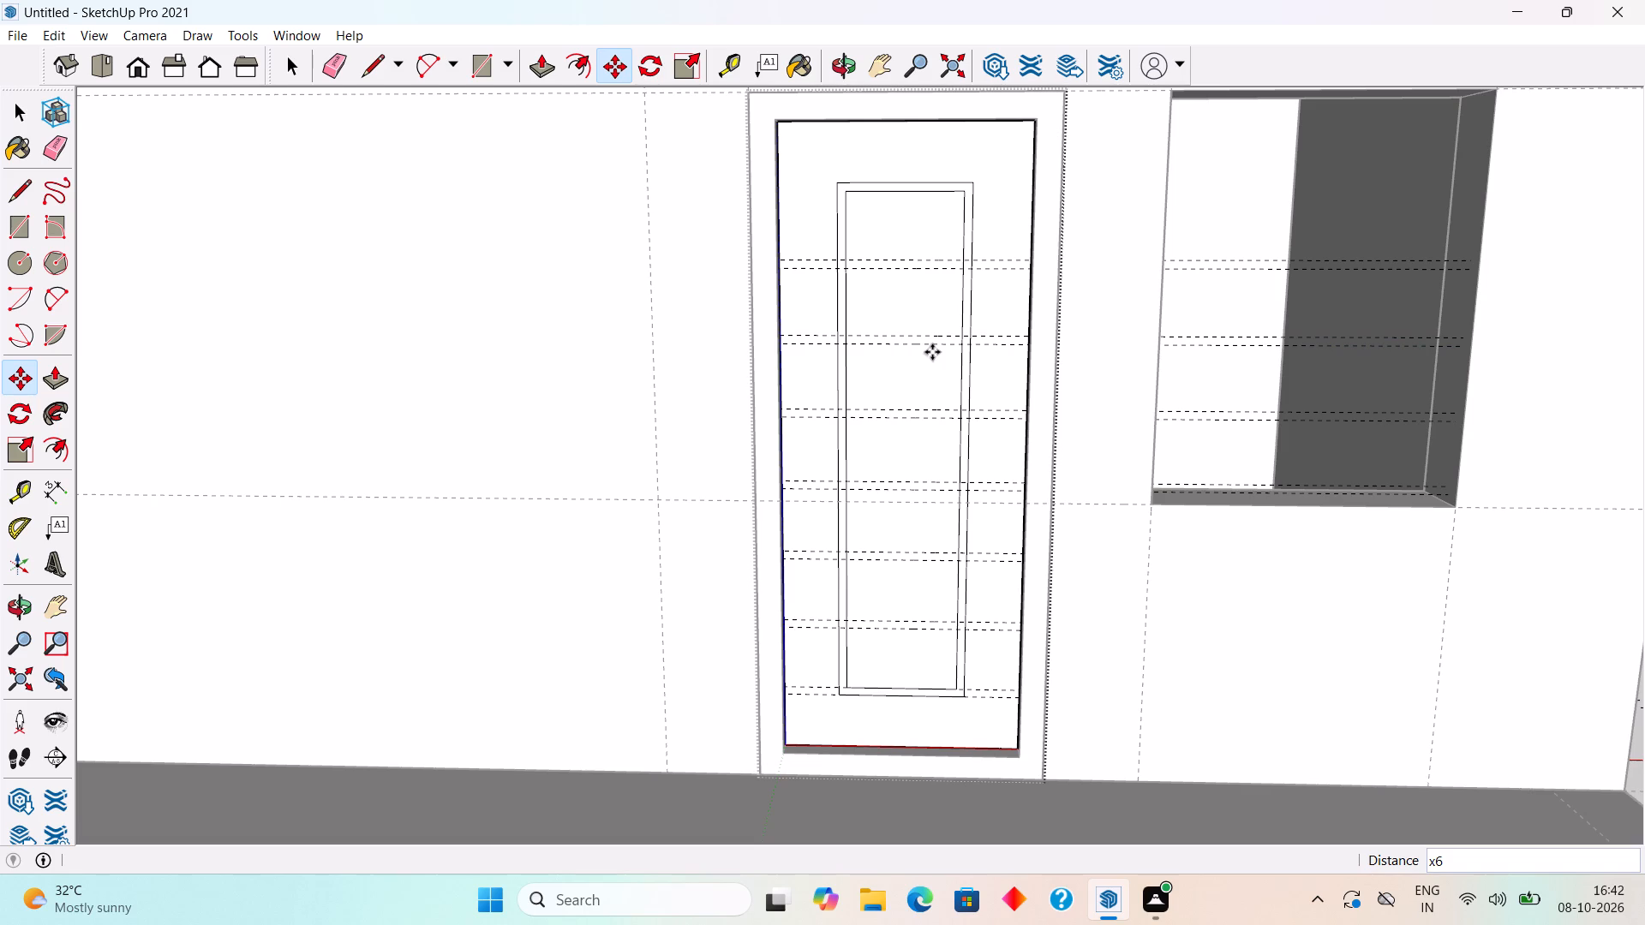
{"action": "key", "text": "space"}
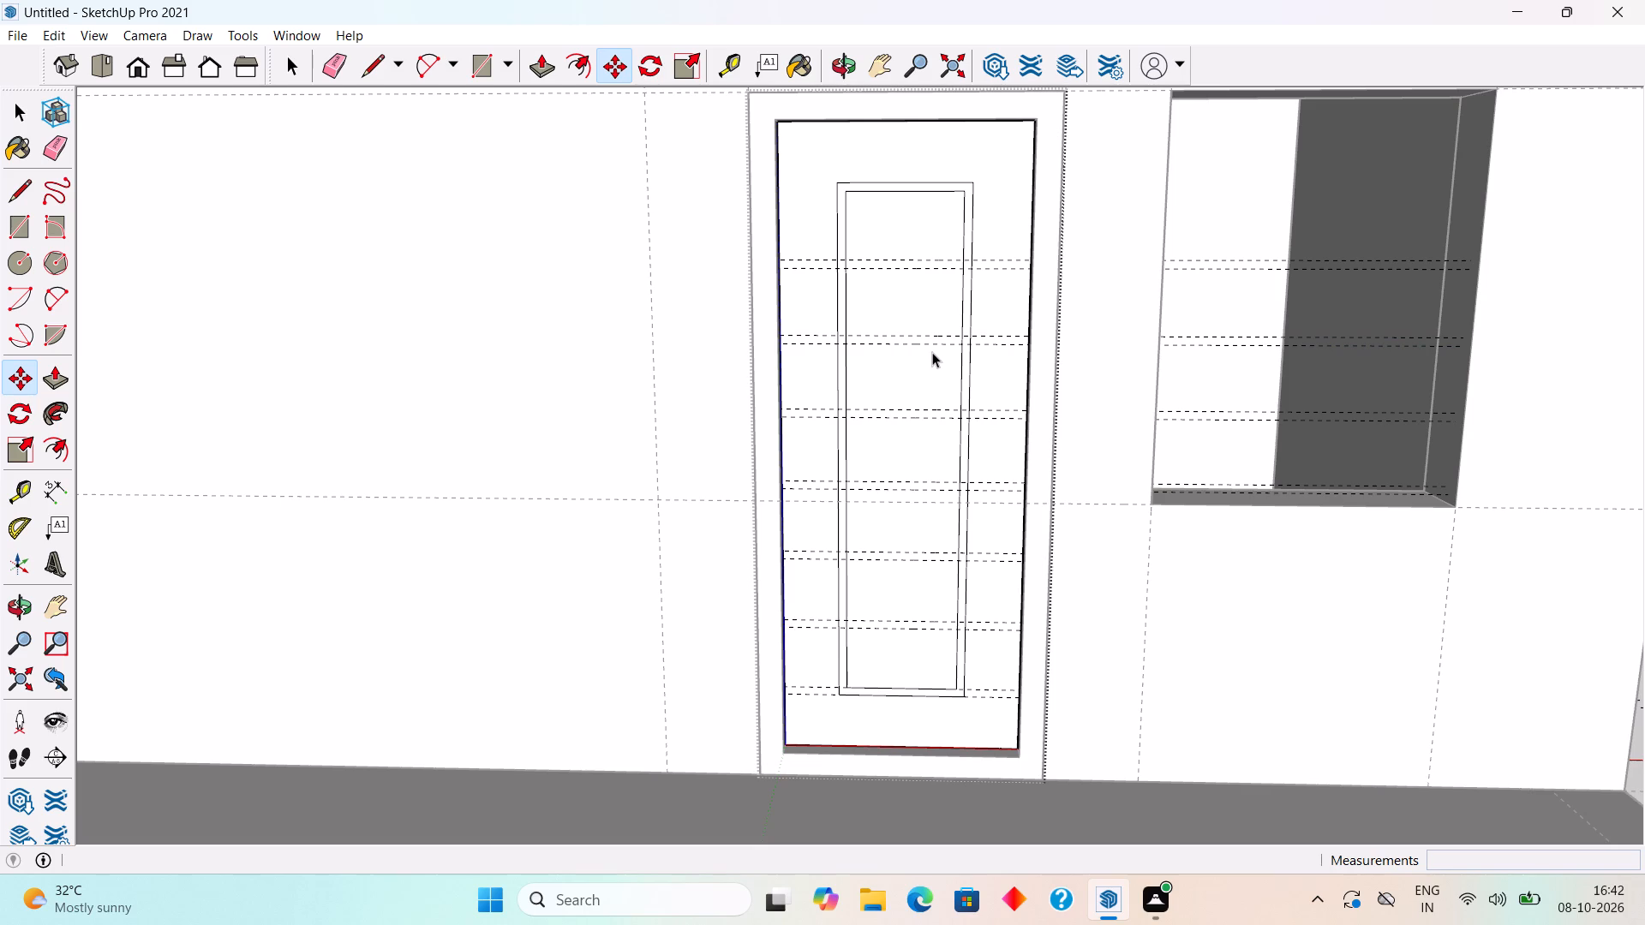
Draw 1' 2" horizontal lines across the door's innermost rectangle along both guides of the top two guide pairs.
{"action": "scroll", "coordinate": [932, 352], "scroll_direction": "up", "scroll_amount": 5}
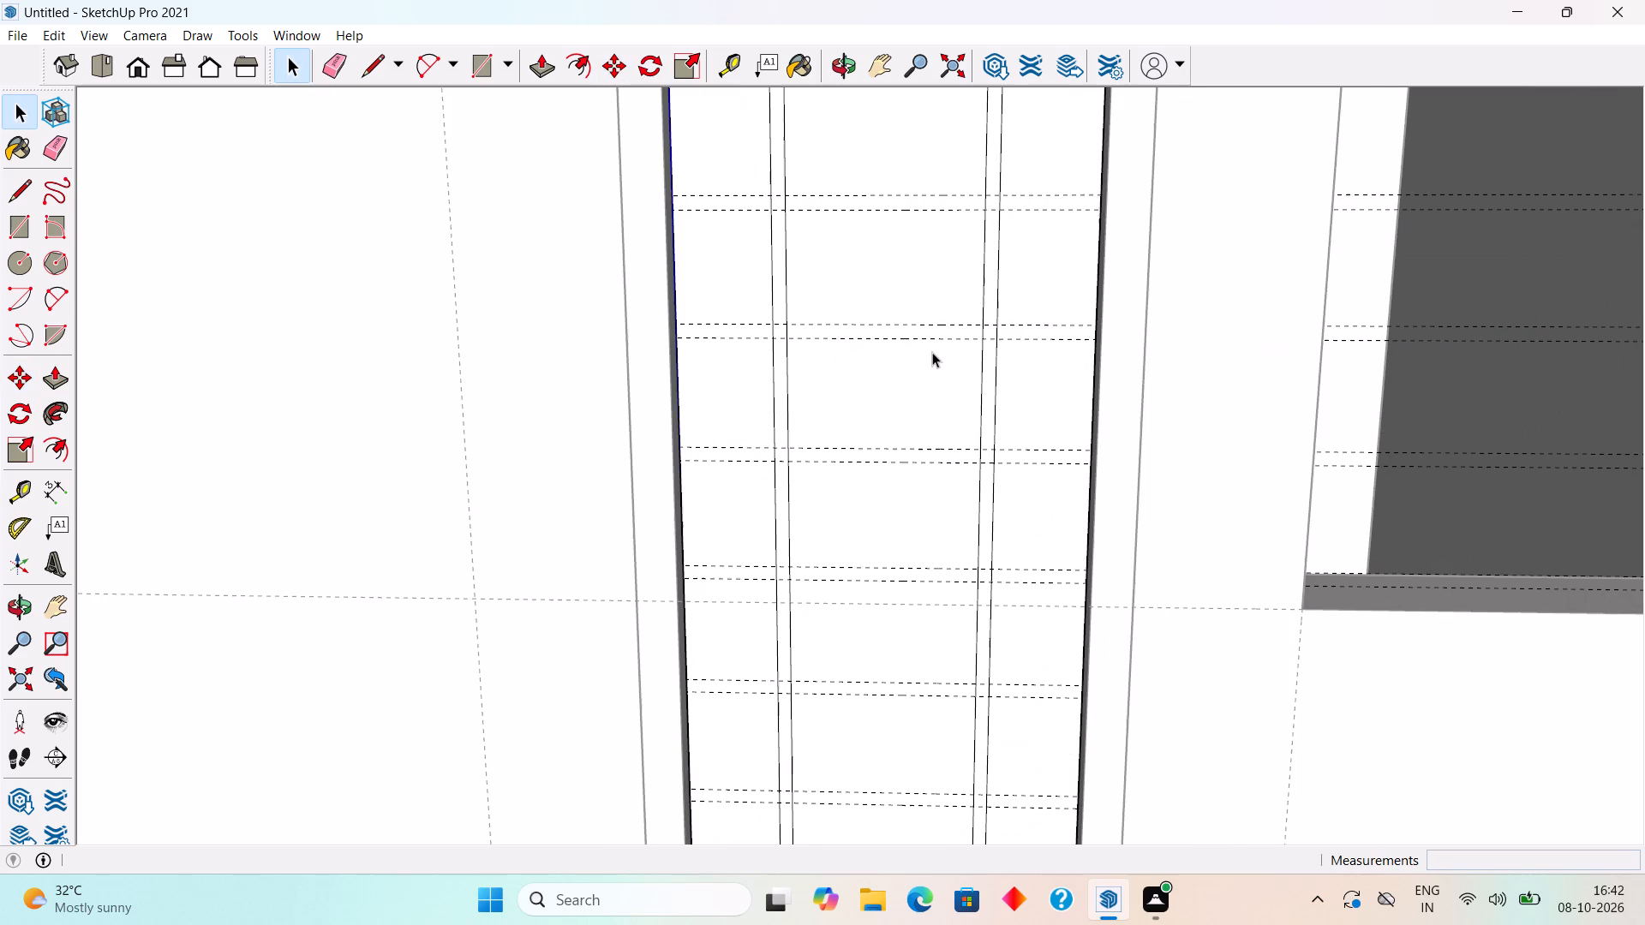
{"action": "key", "text": "l"}
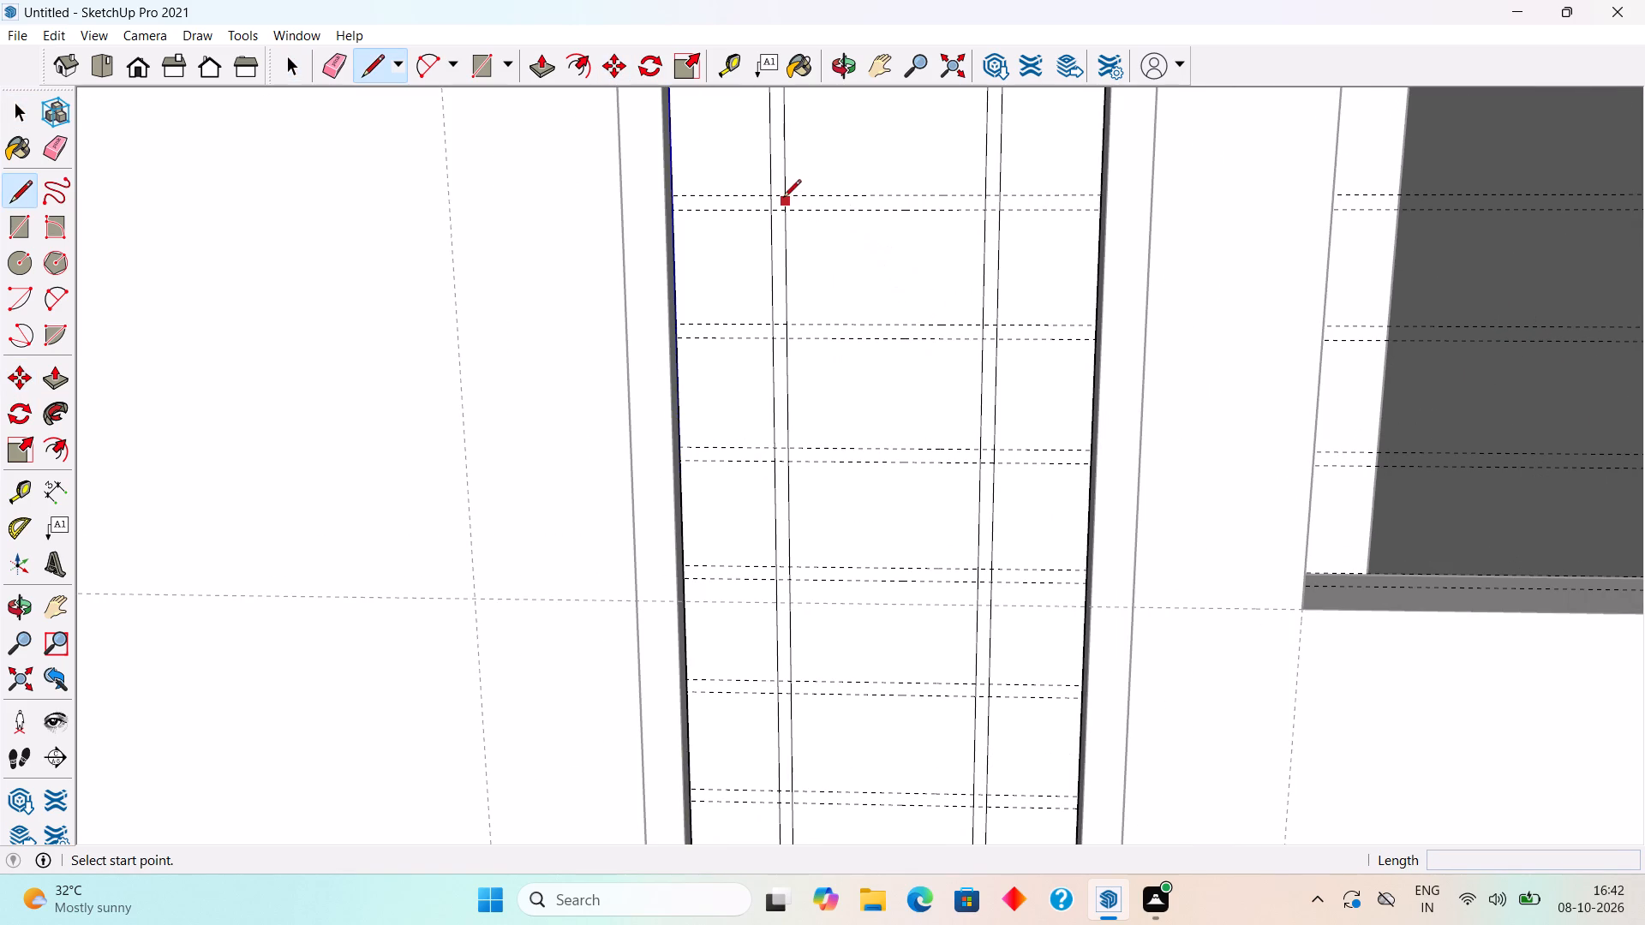
{"action": "left_click", "coordinate": [783, 198]}
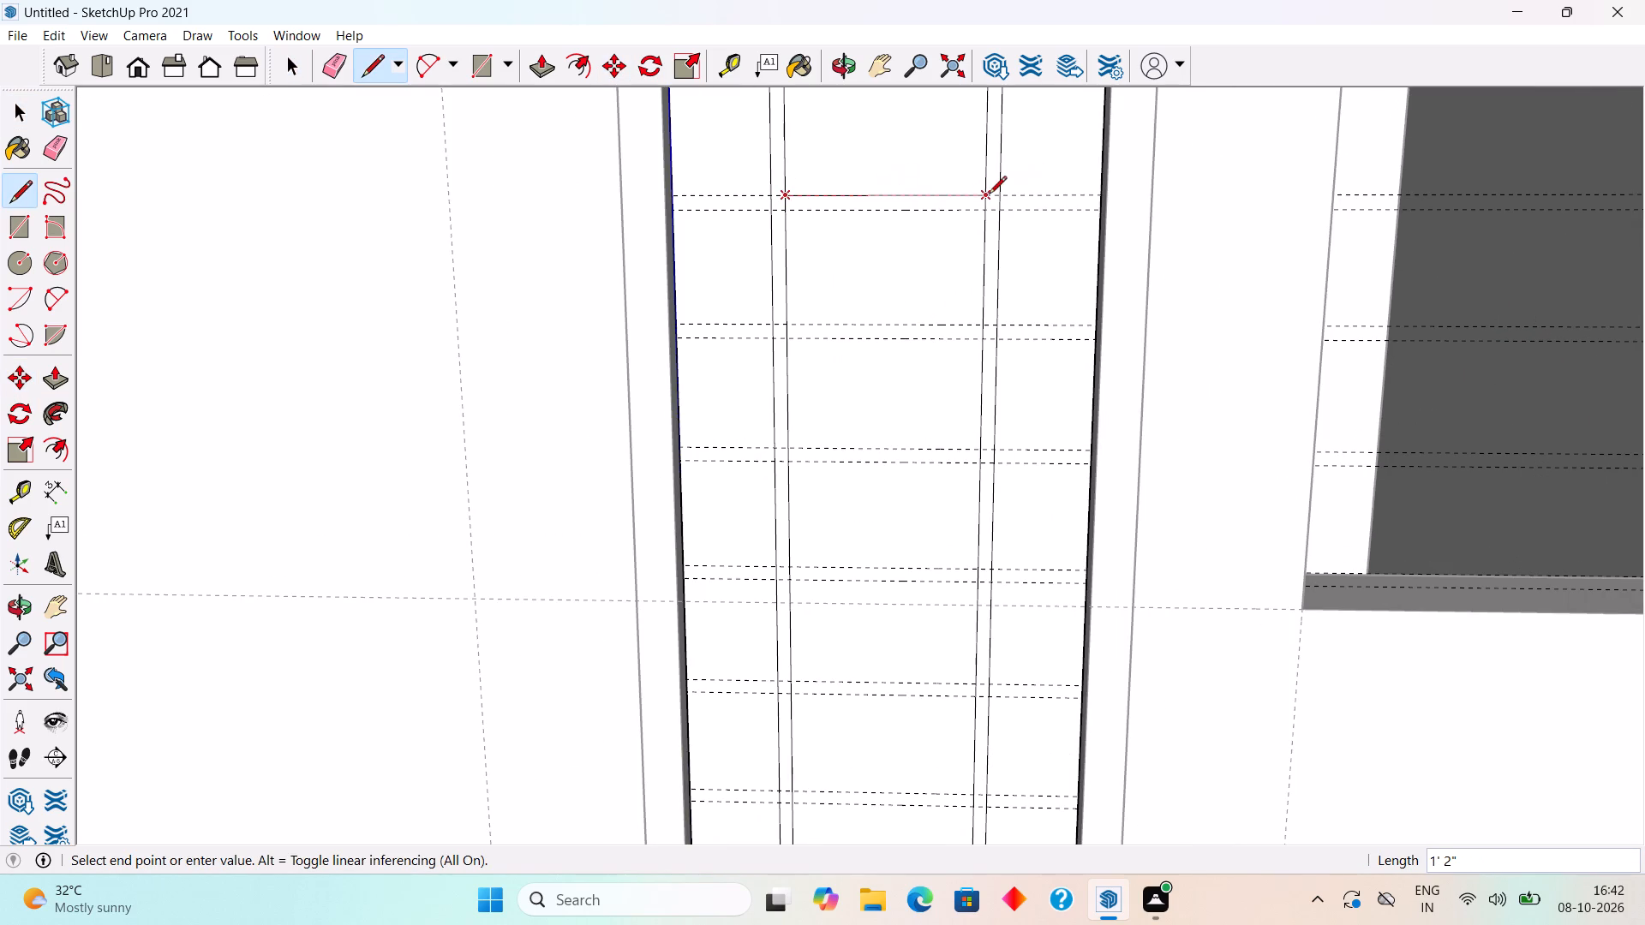
{"action": "left_click", "coordinate": [989, 195]}
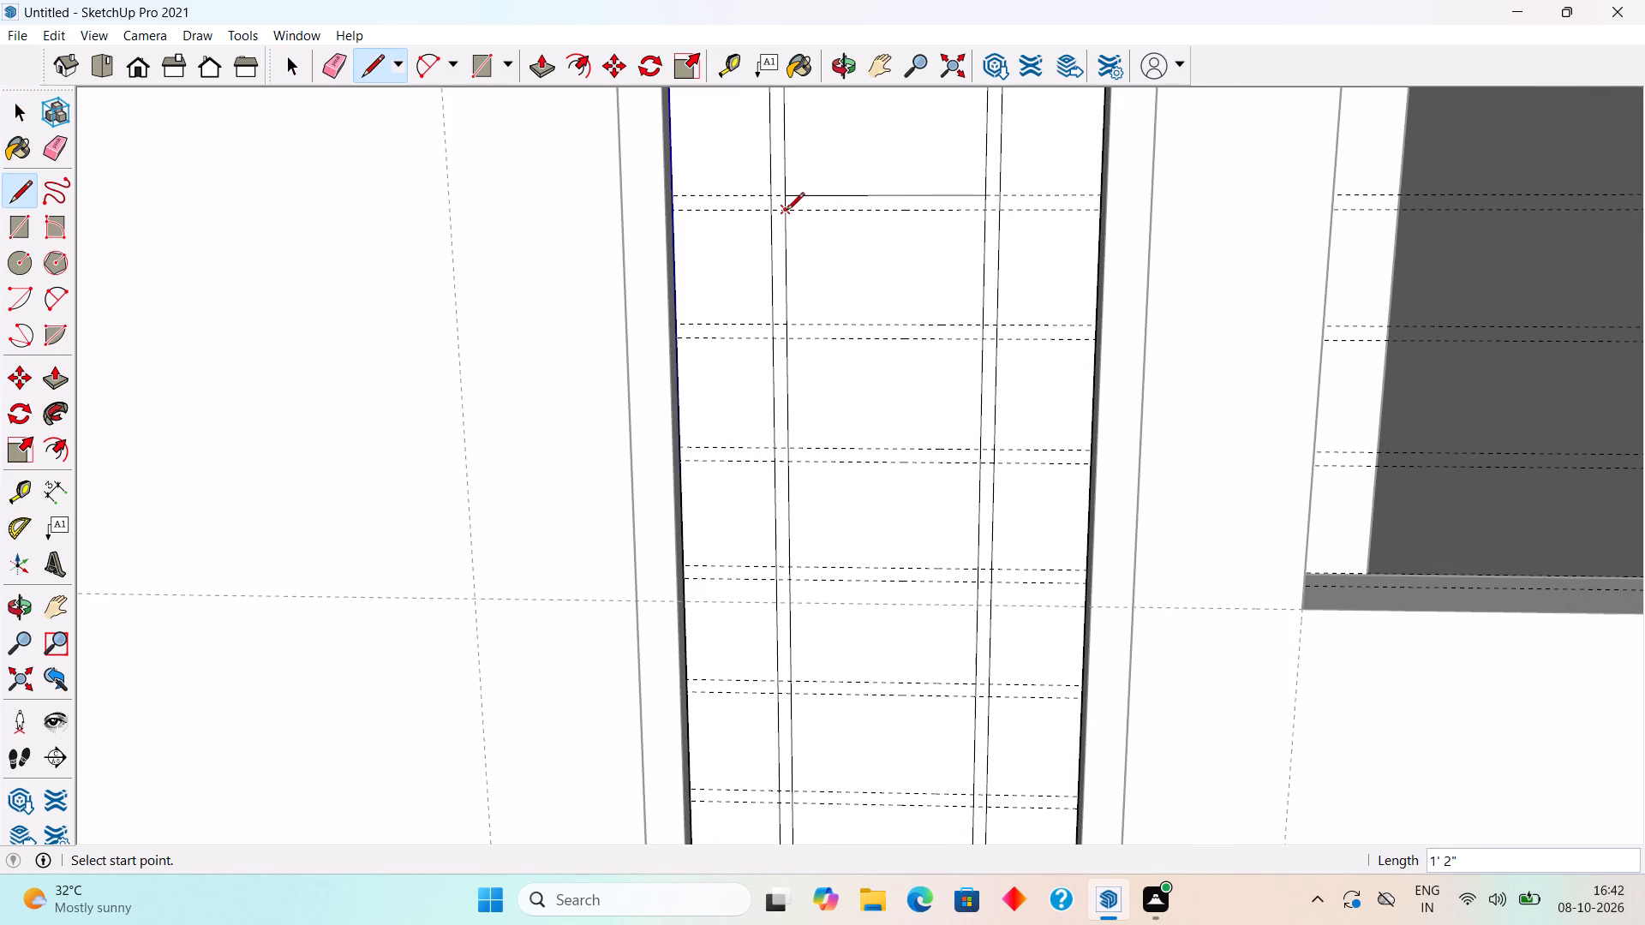
{"action": "left_click", "coordinate": [787, 212]}
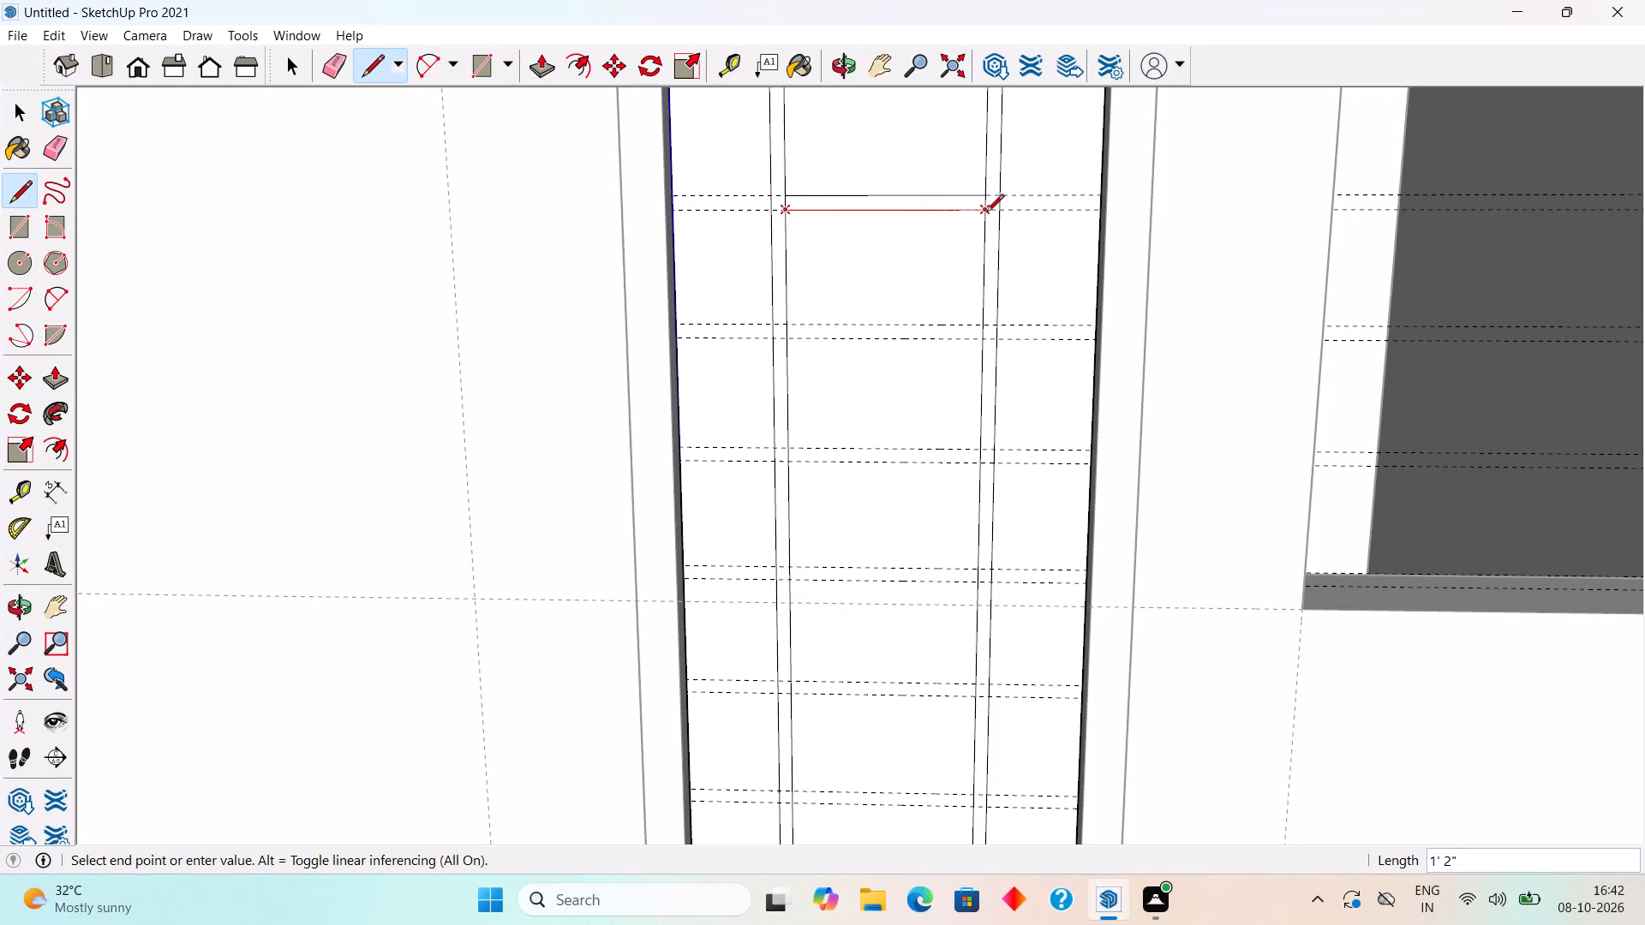
{"action": "left_click", "coordinate": [986, 213]}
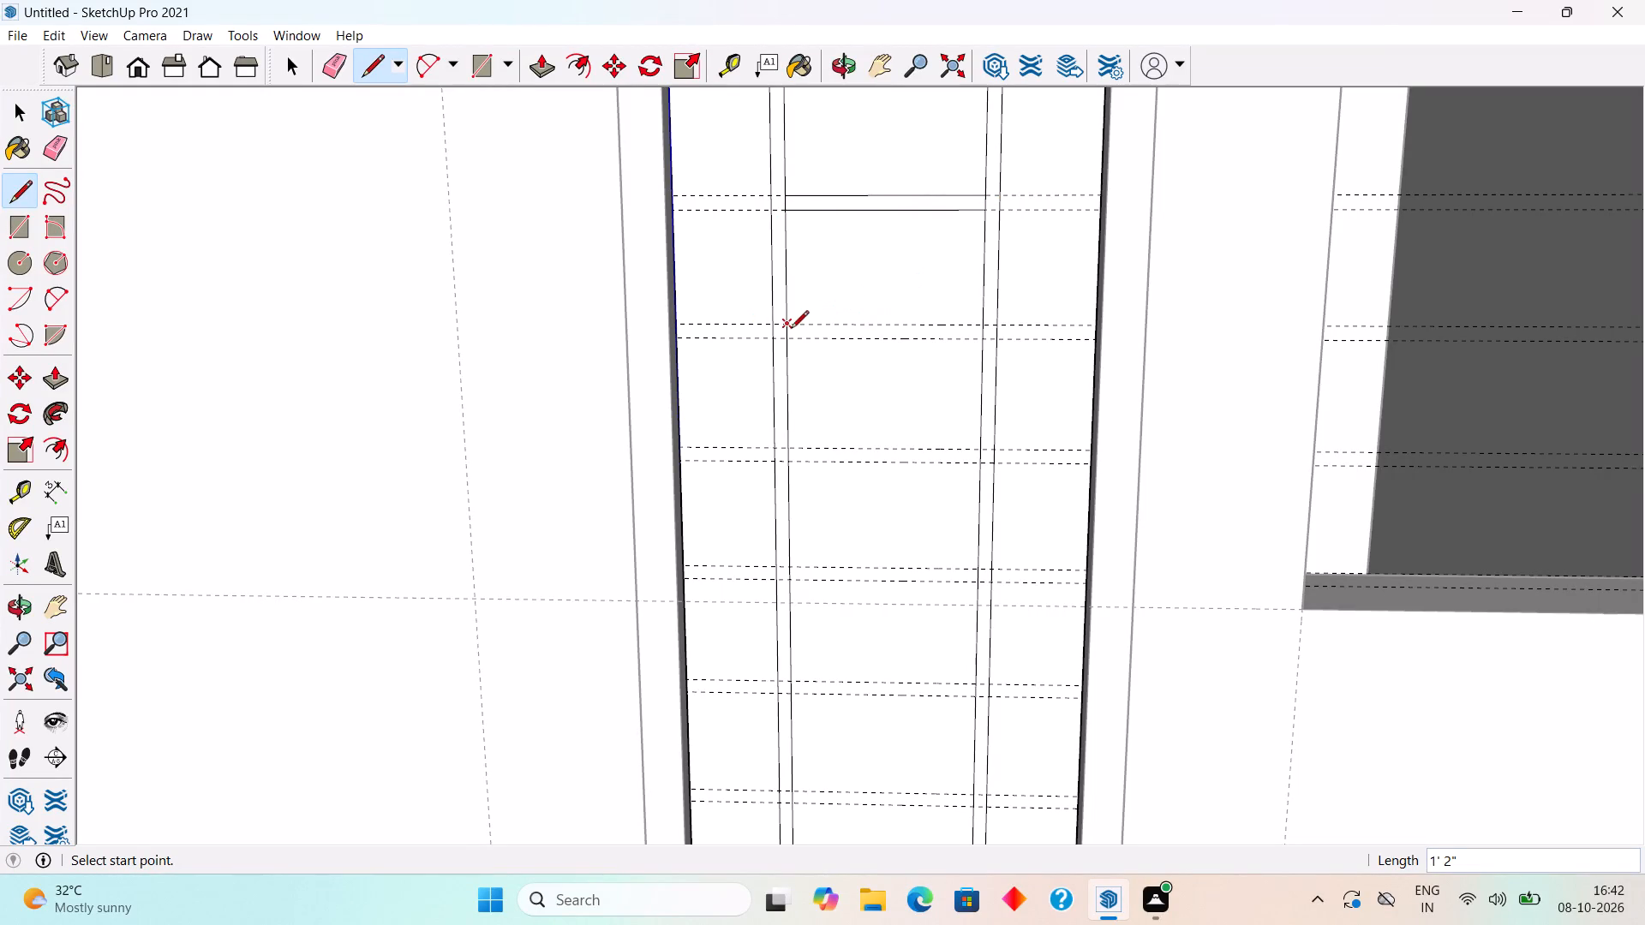
{"action": "left_click", "coordinate": [789, 329]}
{"action": "left_click", "coordinate": [979, 319]}
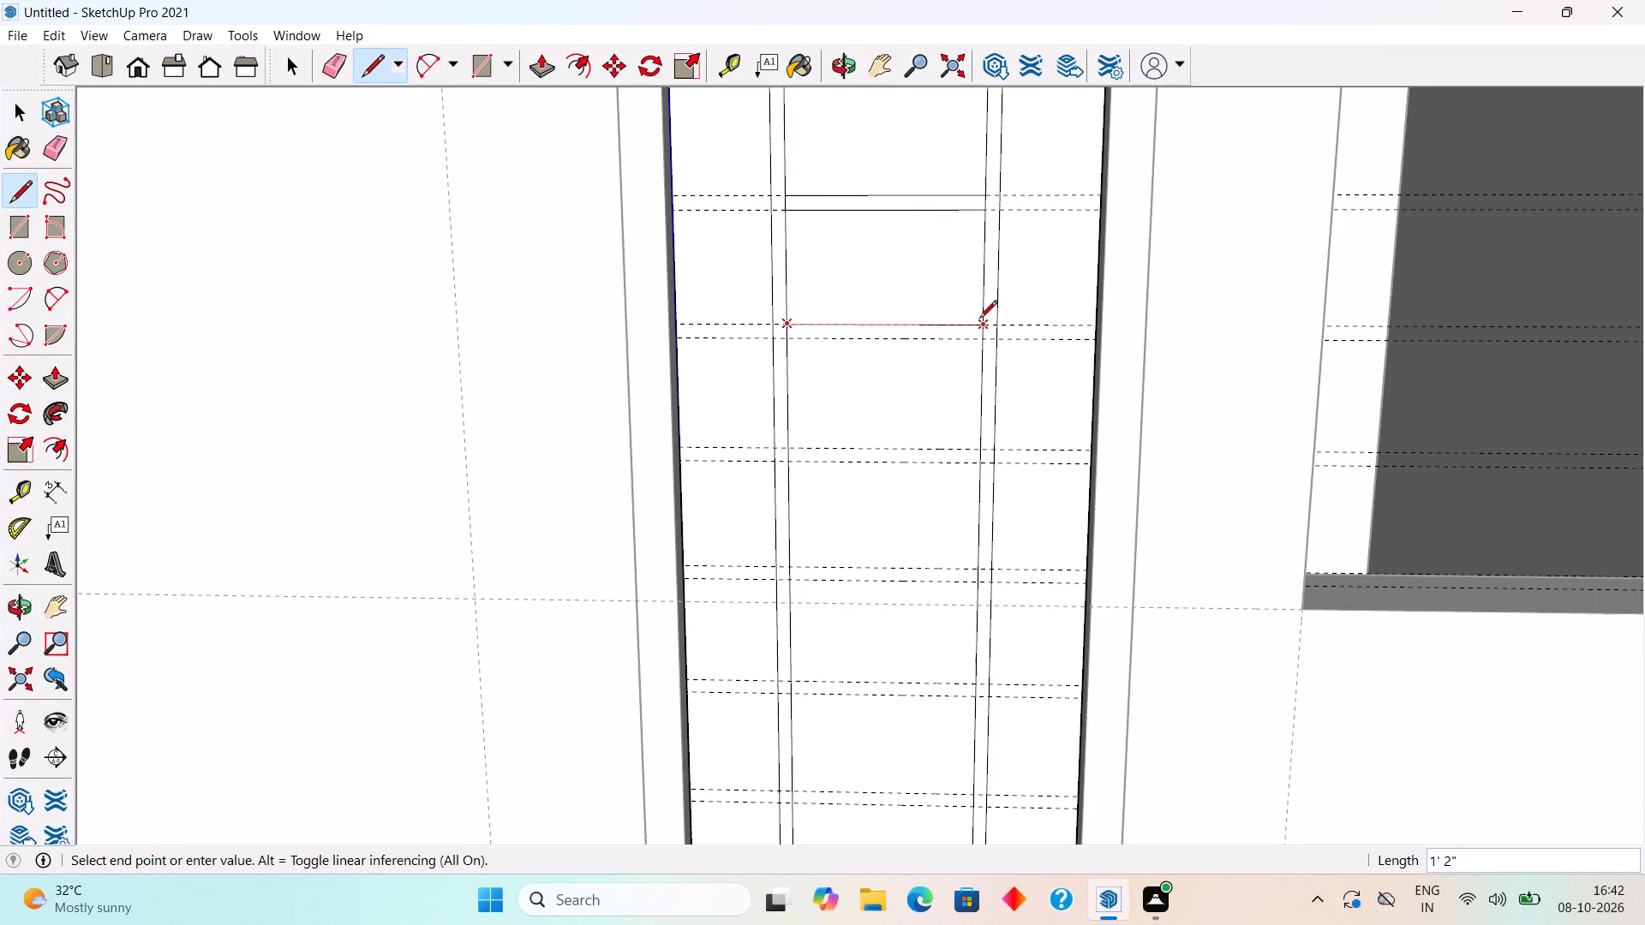
{"action": "left_click", "coordinate": [795, 343]}
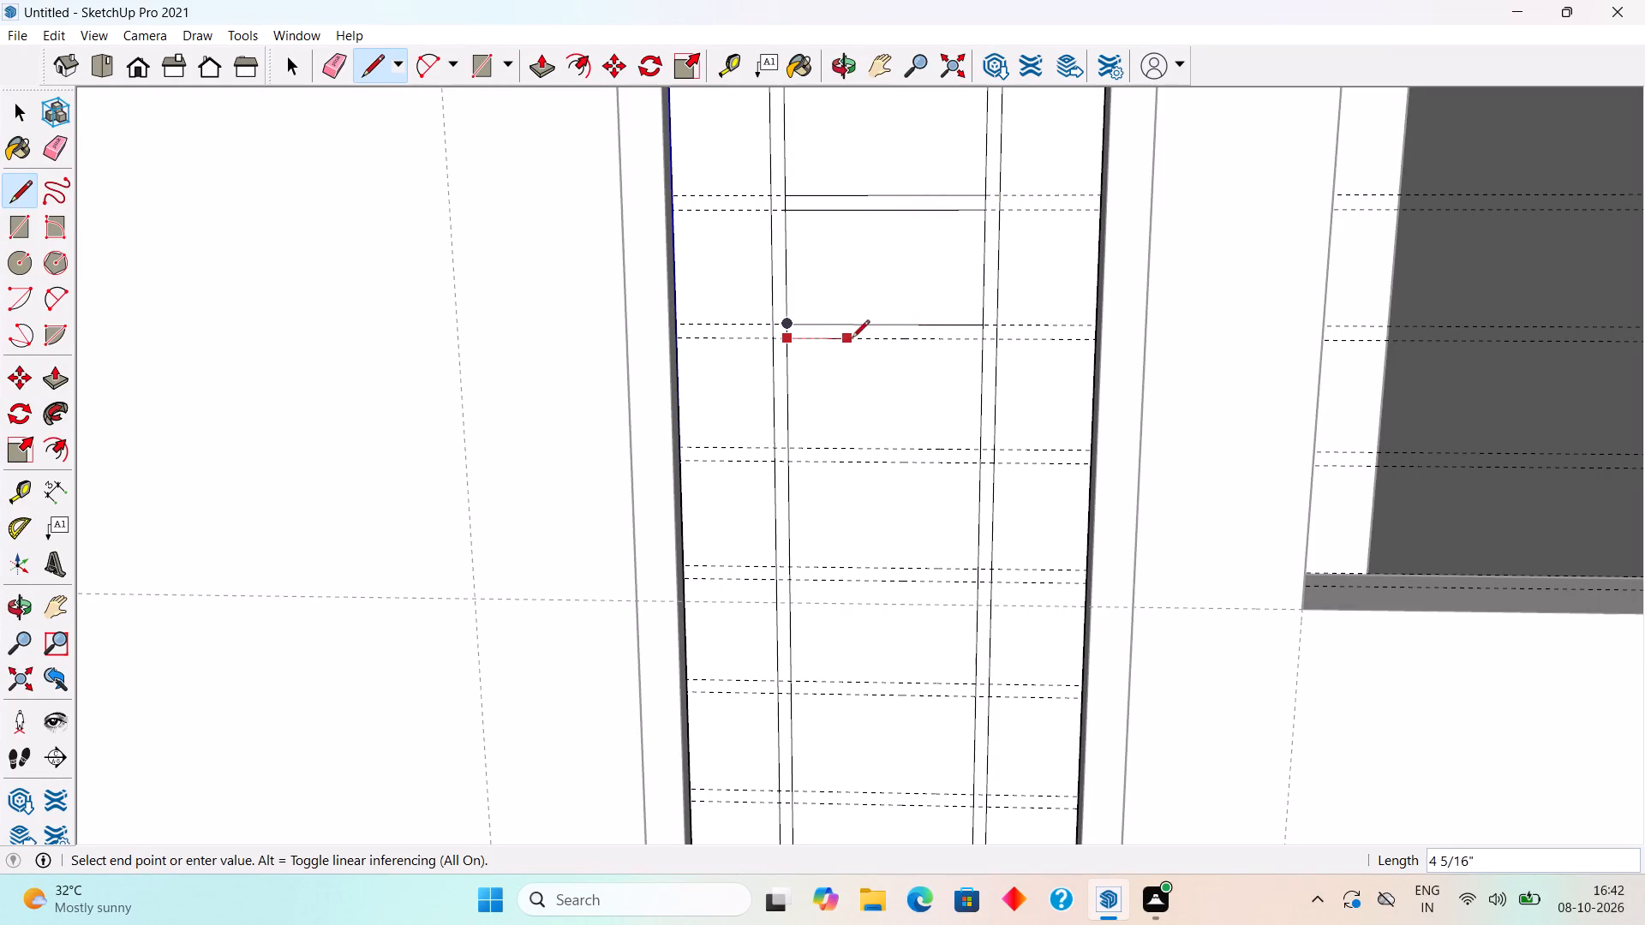
{"action": "left_click", "coordinate": [980, 343]}
Examine the junction where the second divider's lines meet the innermost rectangle's vertical edge.
{"action": "scroll", "coordinate": [703, 379], "scroll_direction": "up", "scroll_amount": 6}
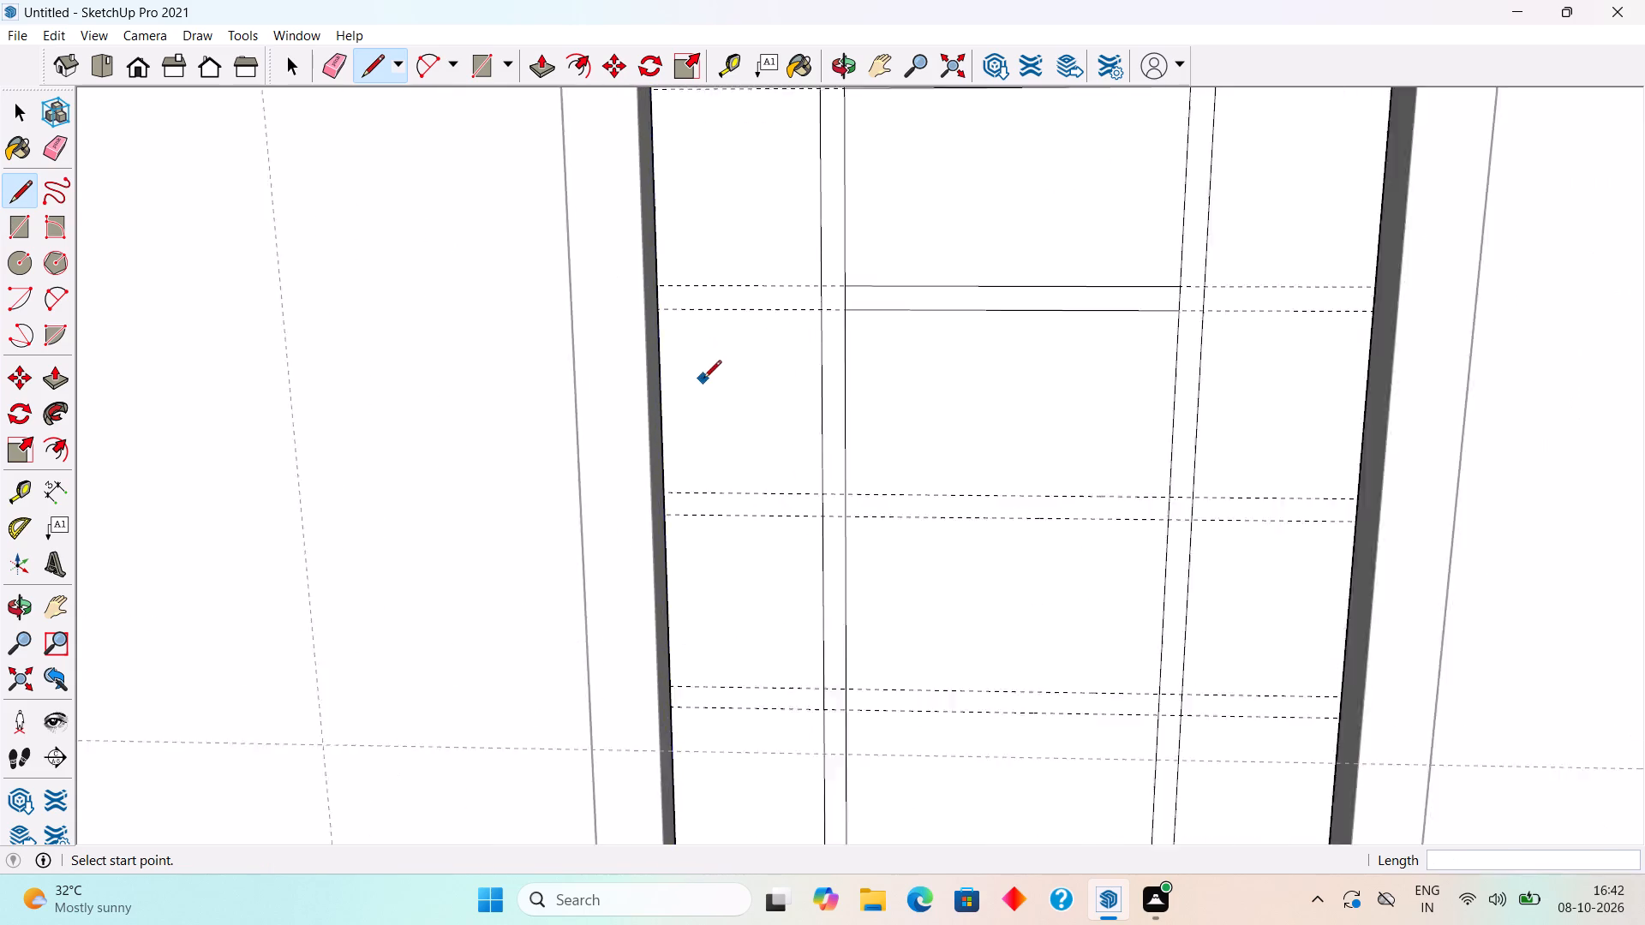
{"action": "scroll", "coordinate": [871, 228], "scroll_direction": "up", "scroll_amount": 8}
{"action": "scroll", "coordinate": [847, 349], "scroll_direction": "up", "scroll_amount": 14}
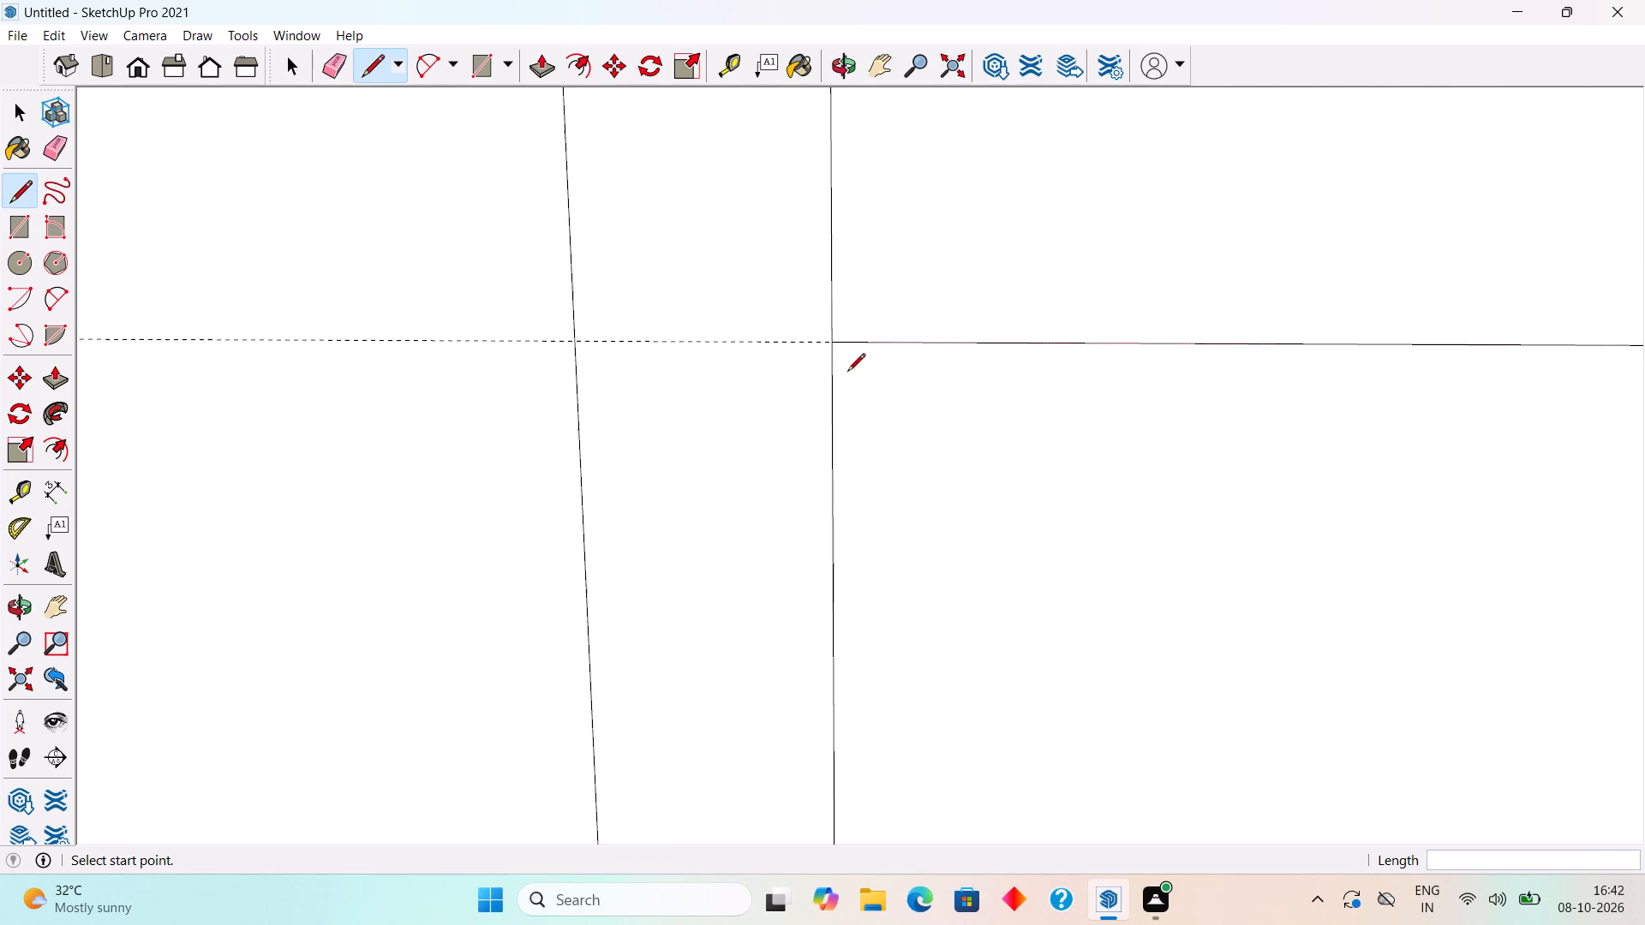
{"action": "scroll", "coordinate": [847, 373], "scroll_direction": "up", "scroll_amount": 7}
{"action": "scroll", "coordinate": [829, 333], "scroll_direction": "up", "scroll_amount": 17}
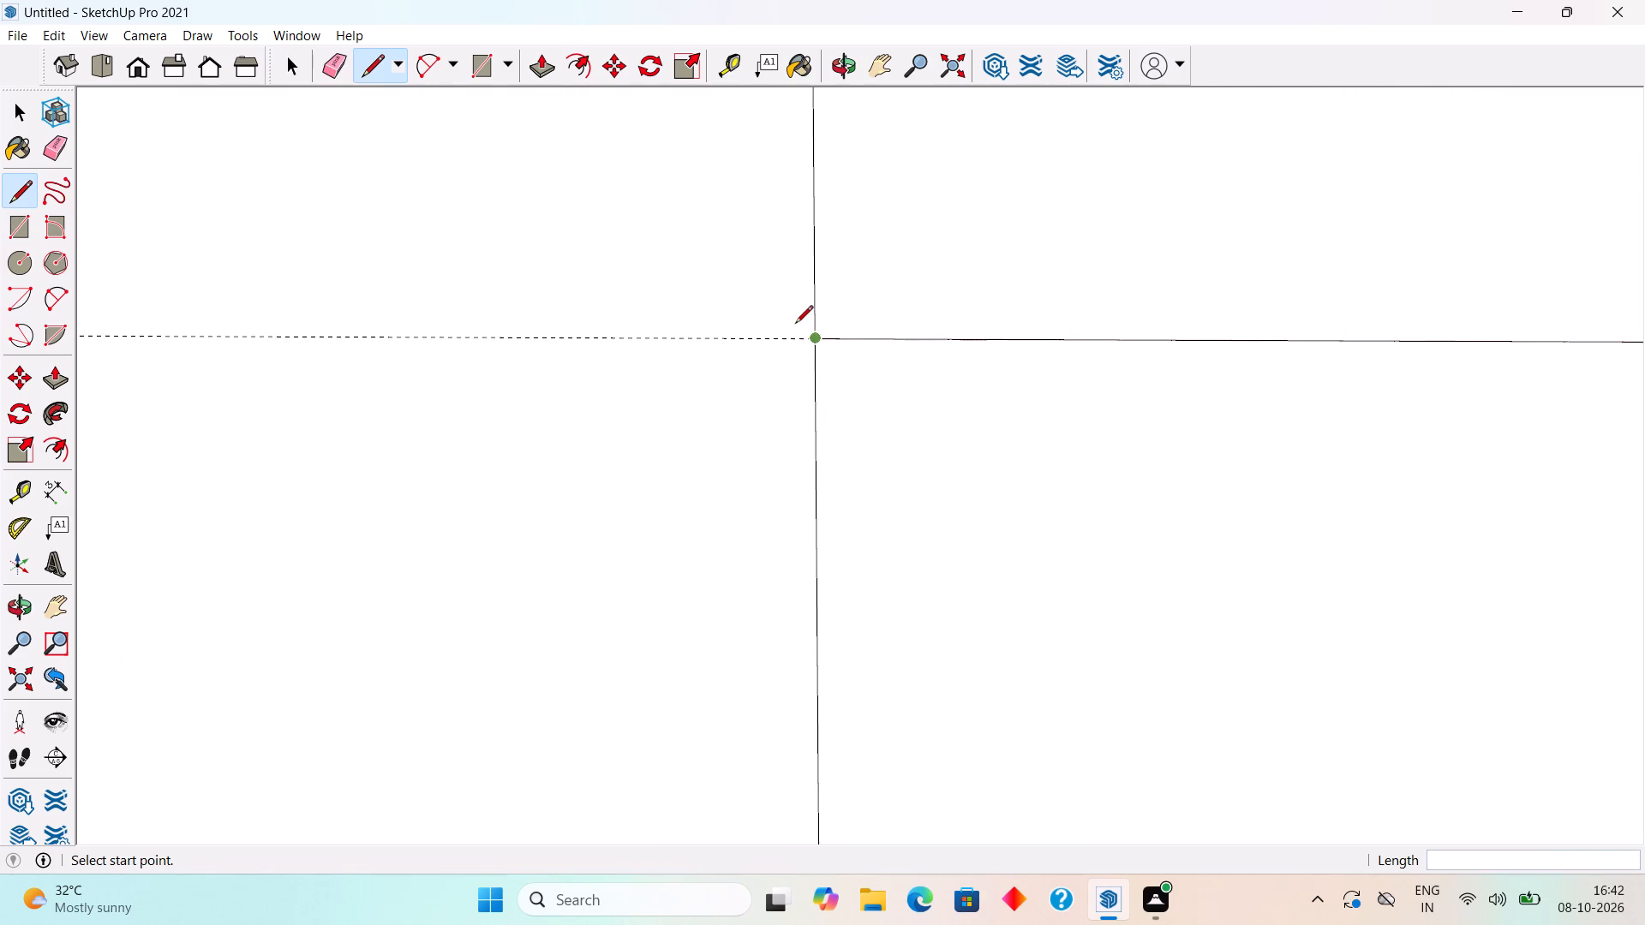
{"action": "scroll", "coordinate": [799, 325], "scroll_direction": "up", "scroll_amount": 1}
{"action": "scroll", "coordinate": [900, 310], "scroll_direction": "down", "scroll_amount": 20}
{"action": "scroll", "coordinate": [900, 310], "scroll_direction": "down", "scroll_amount": 6}
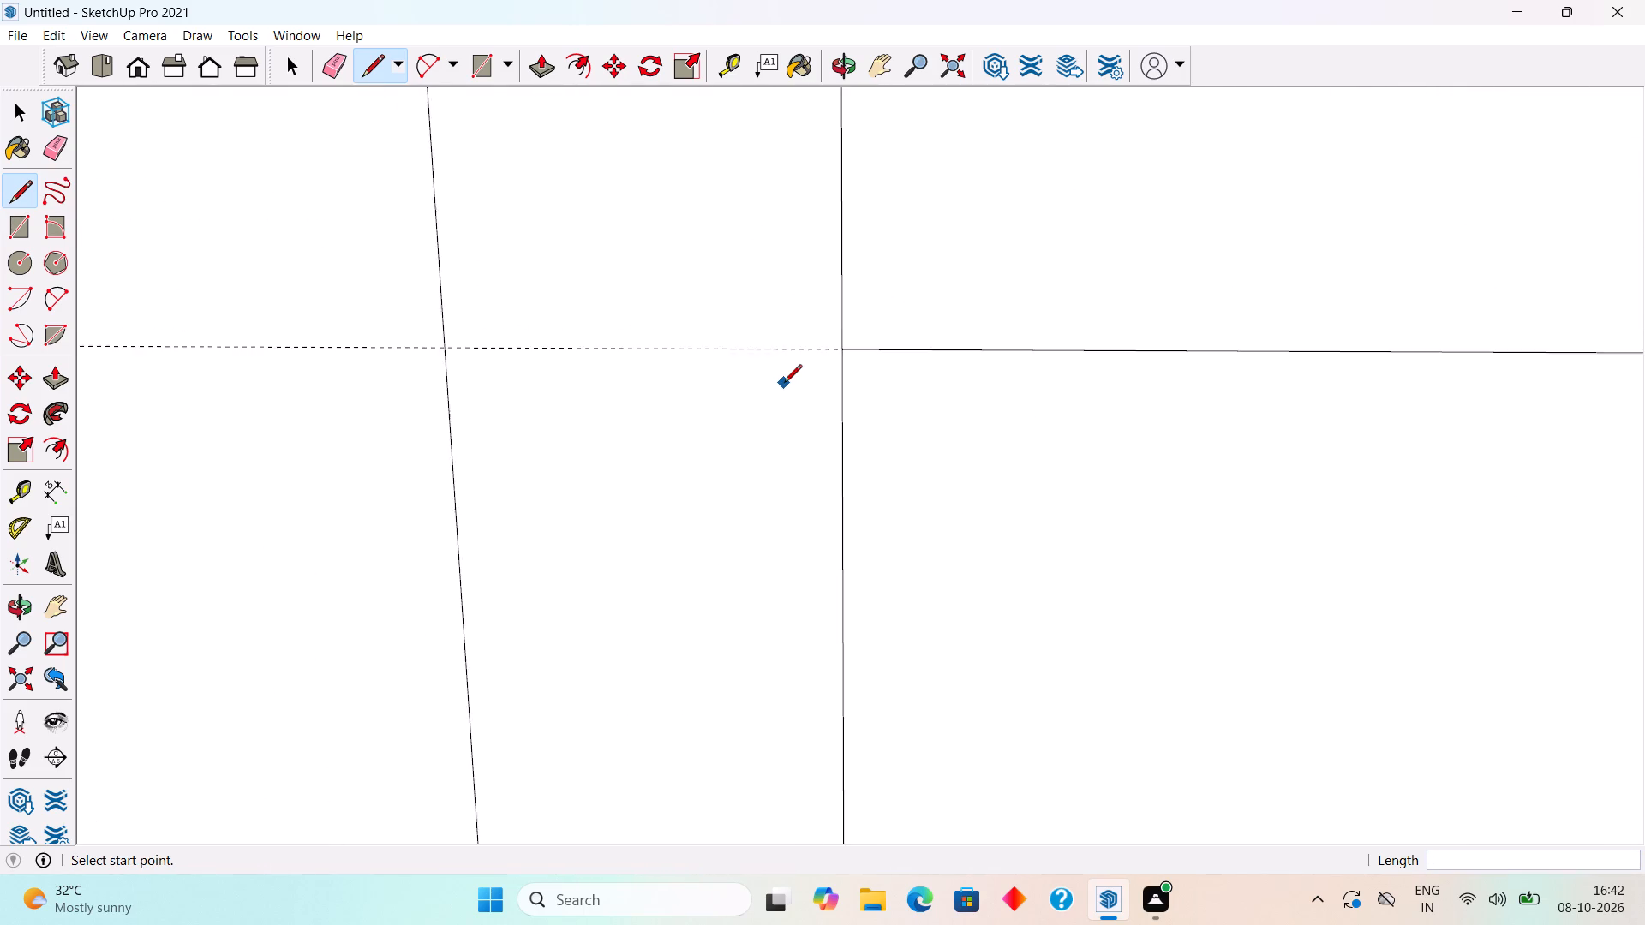
{"action": "scroll", "coordinate": [784, 384], "scroll_direction": "down", "scroll_amount": 20}
{"action": "scroll", "coordinate": [784, 384], "scroll_direction": "down", "scroll_amount": 20}
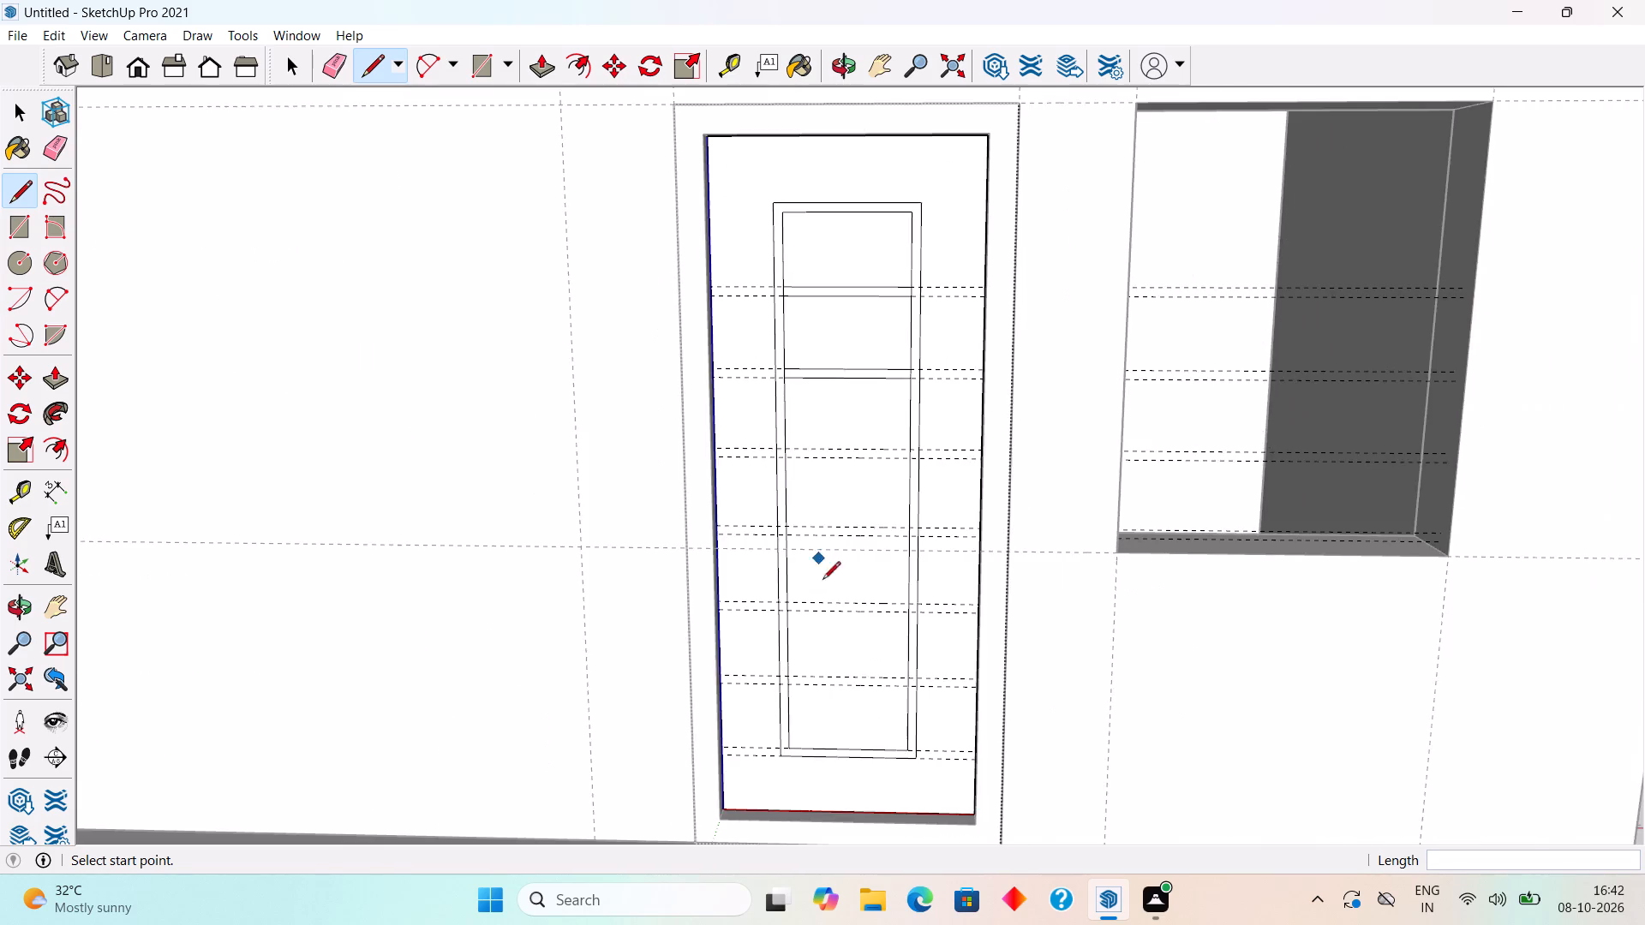
Draw 1' 2" horizontal lines across the innermost rectangle along both guides of the third and fourth guide pairs.
{"action": "scroll", "coordinate": [841, 634], "scroll_direction": "up", "scroll_amount": 2}
{"action": "left_click", "coordinate": [777, 409]}
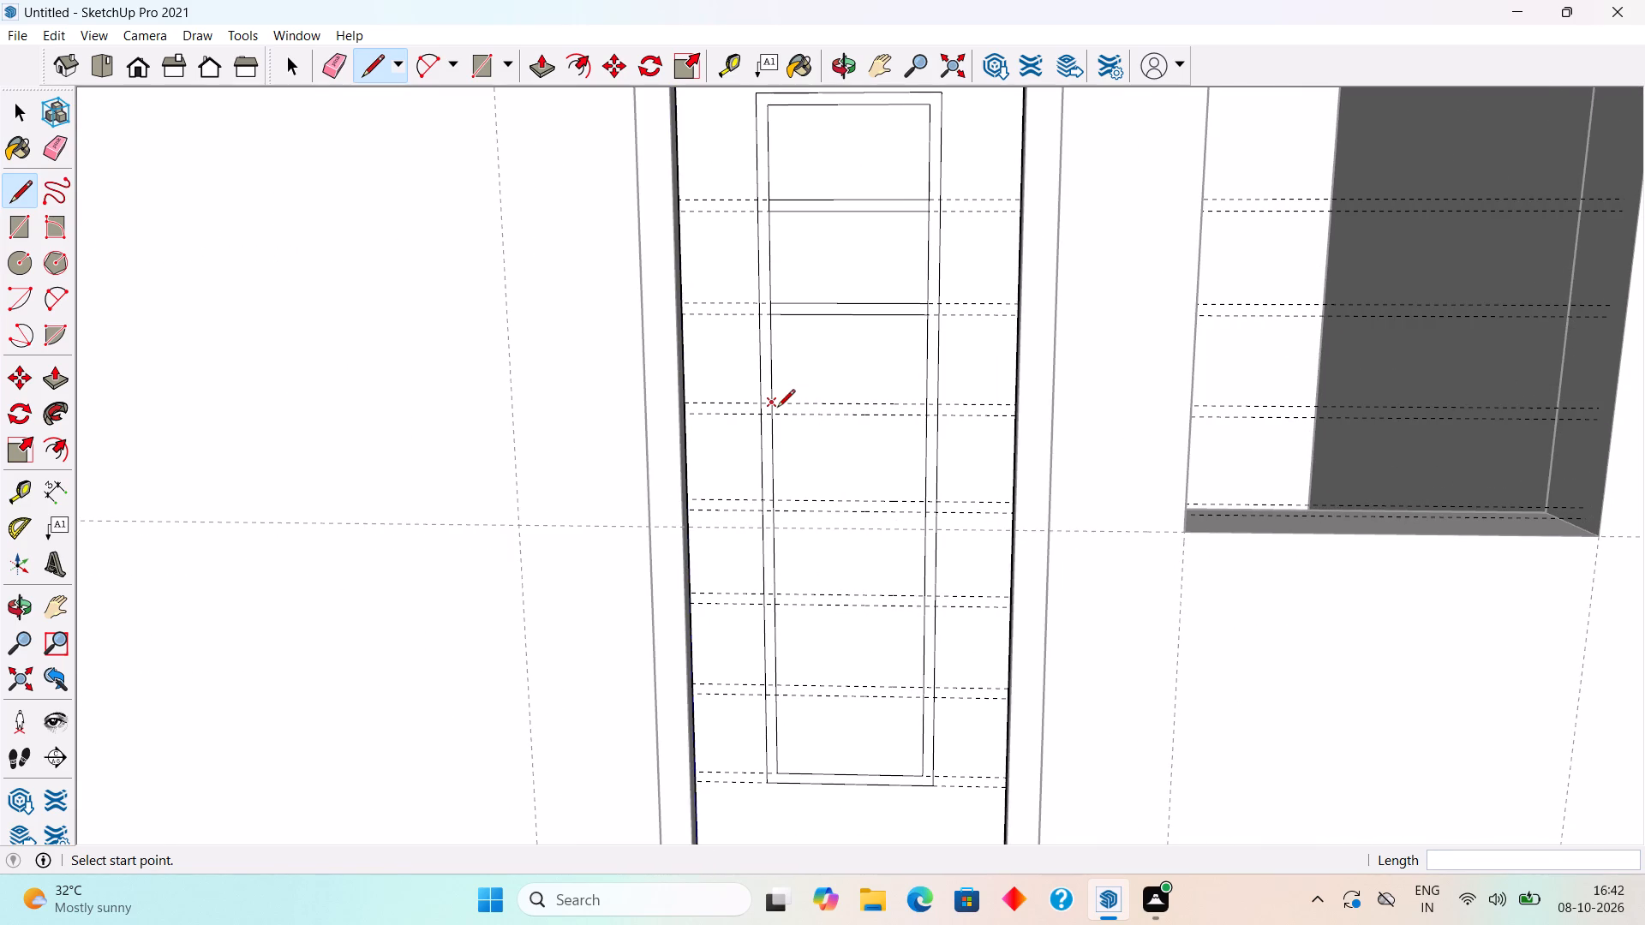
{"action": "left_click", "coordinate": [924, 400]}
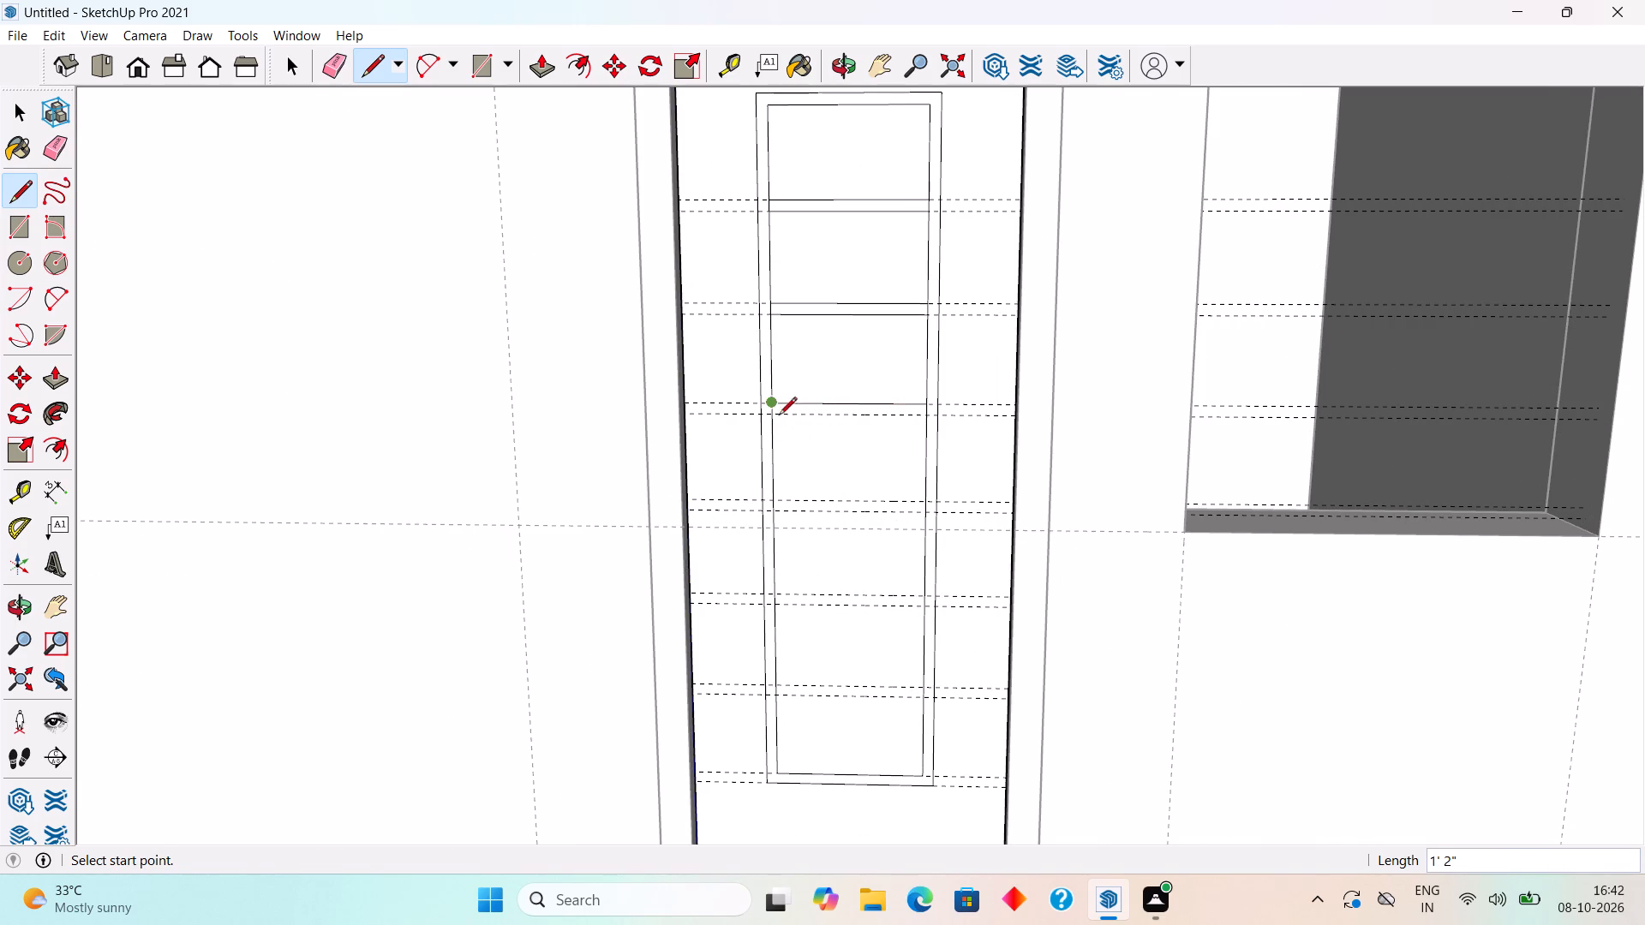
{"action": "left_click", "coordinate": [776, 416]}
{"action": "left_click", "coordinate": [924, 420]}
{"action": "left_click", "coordinate": [777, 498]}
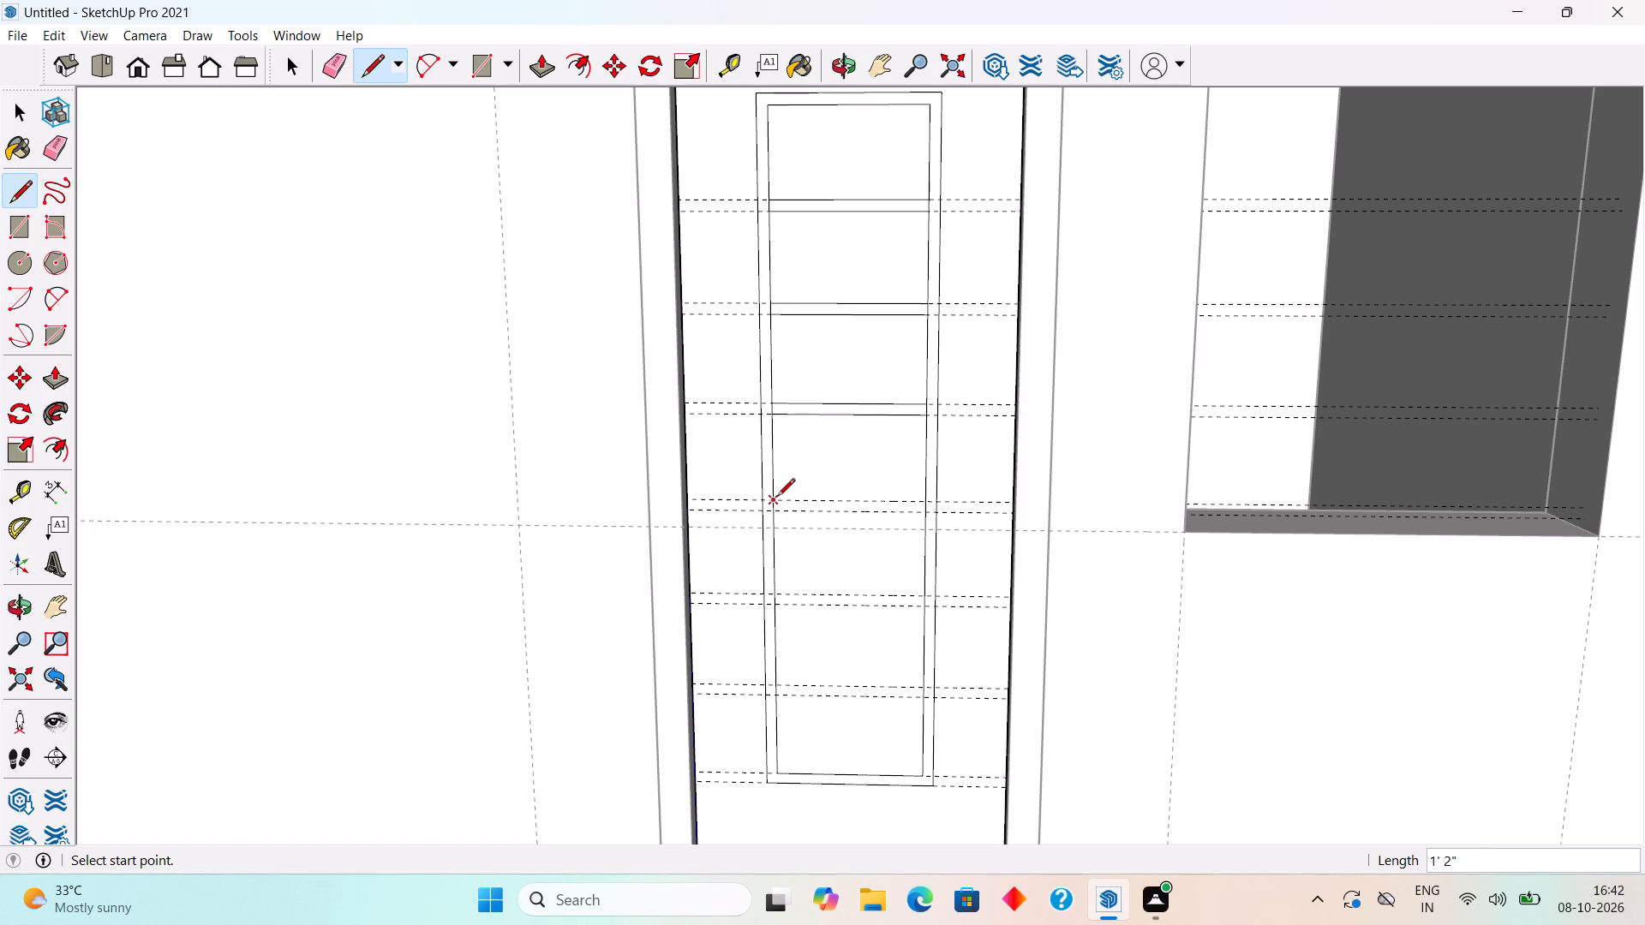
{"action": "left_click", "coordinate": [930, 503]}
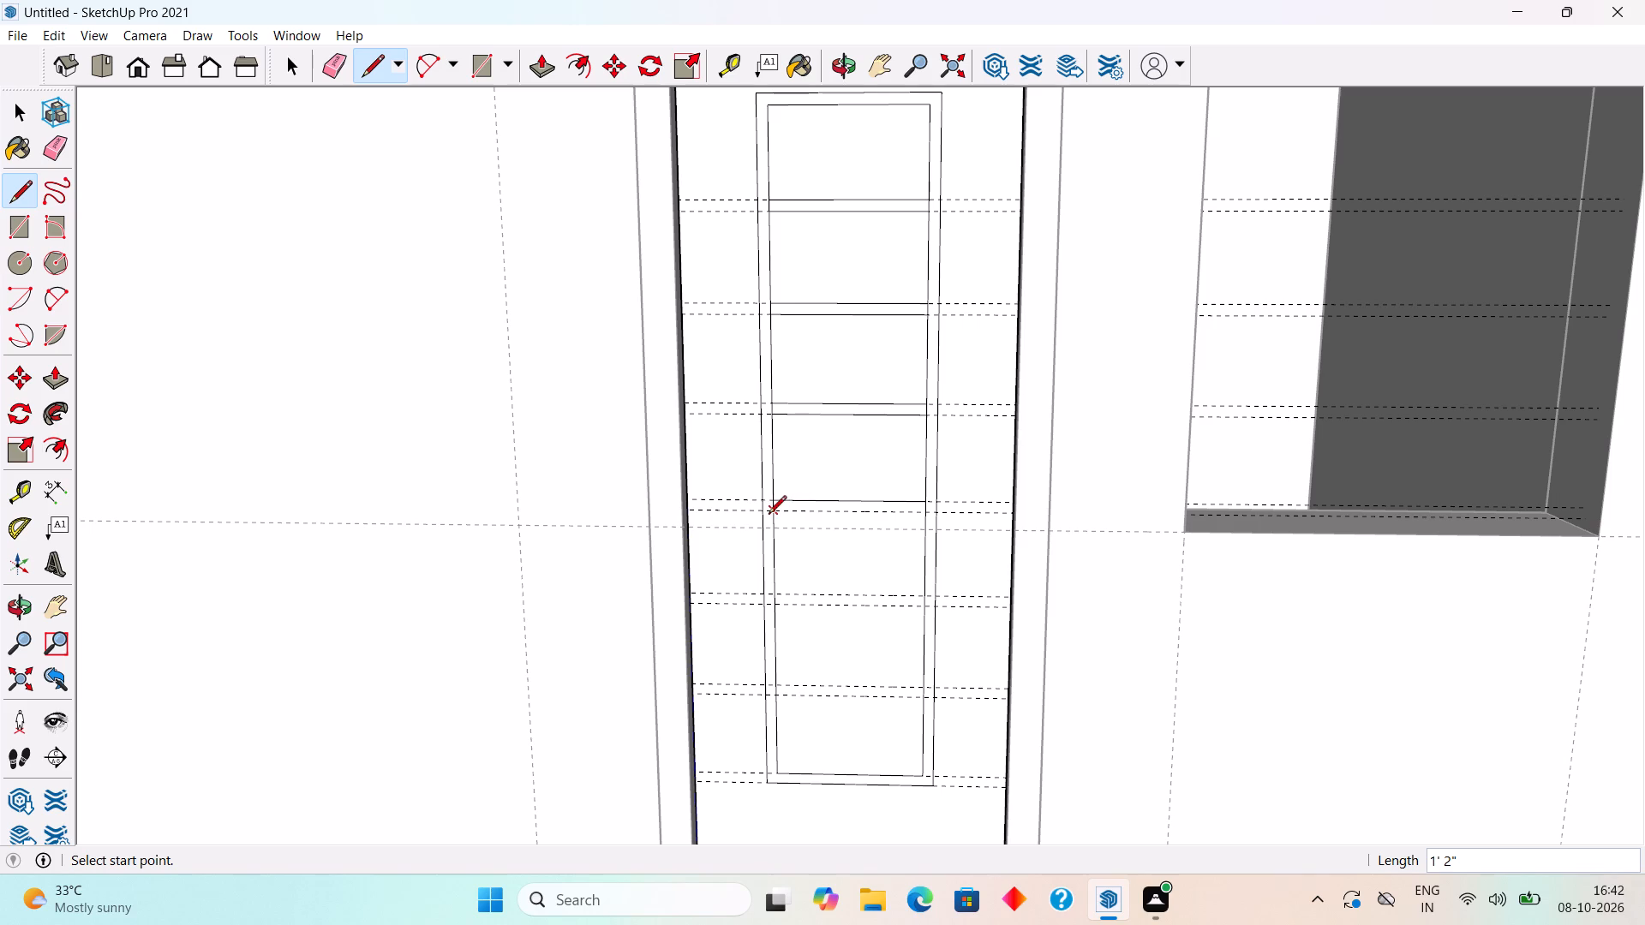
{"action": "left_click", "coordinate": [769, 515]}
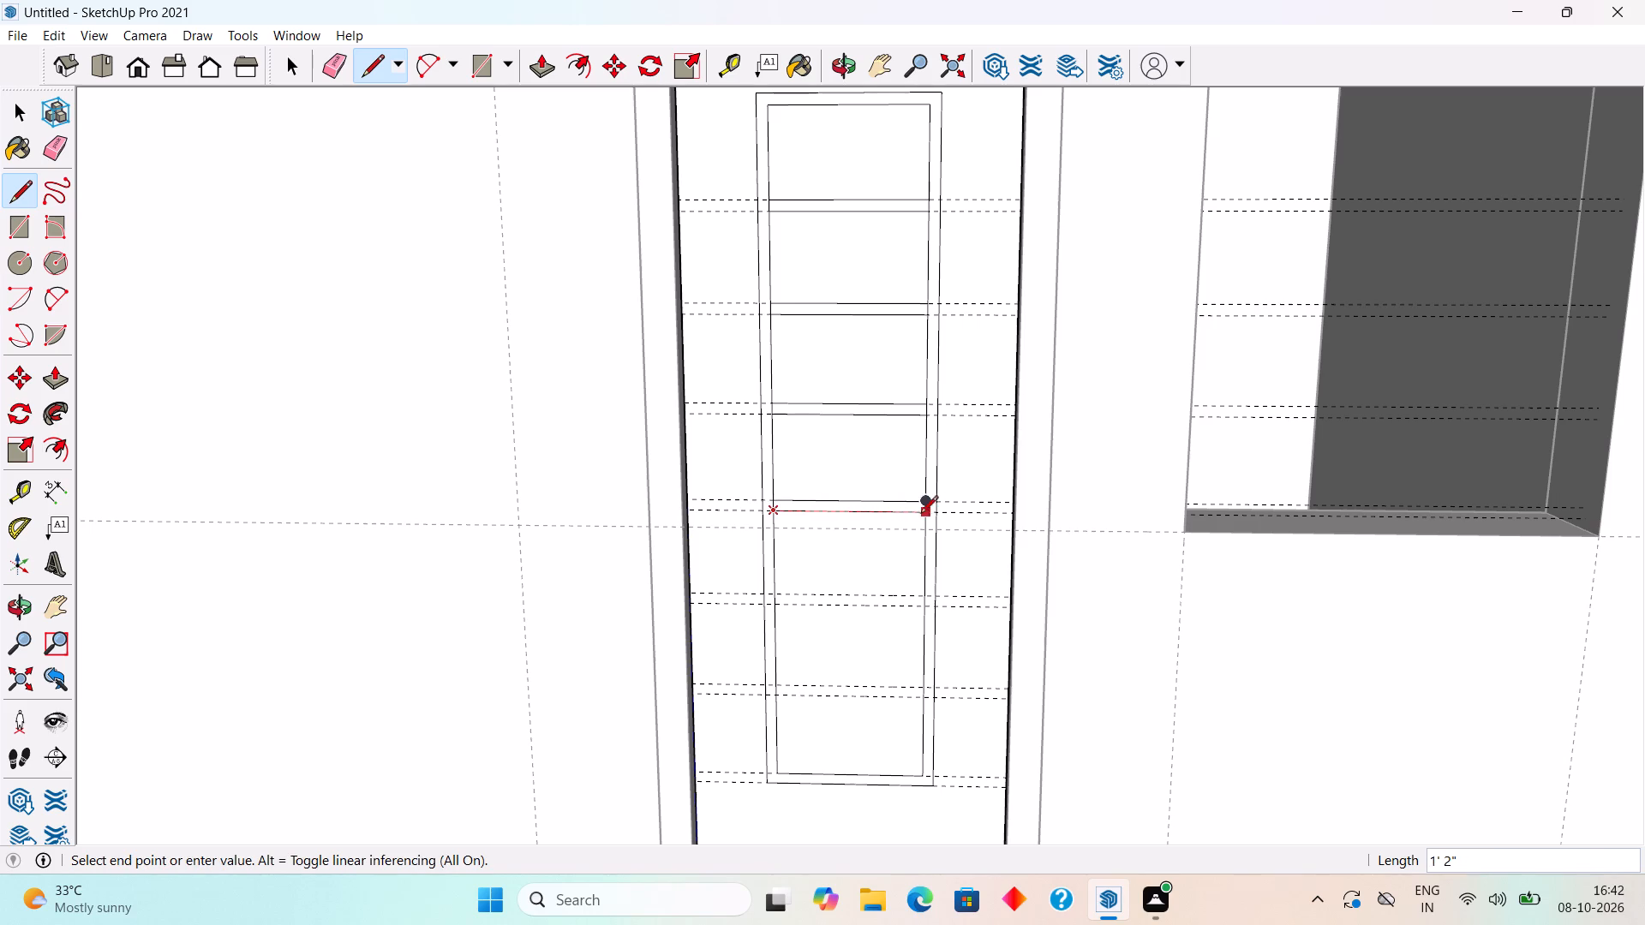
{"action": "left_click", "coordinate": [924, 515]}
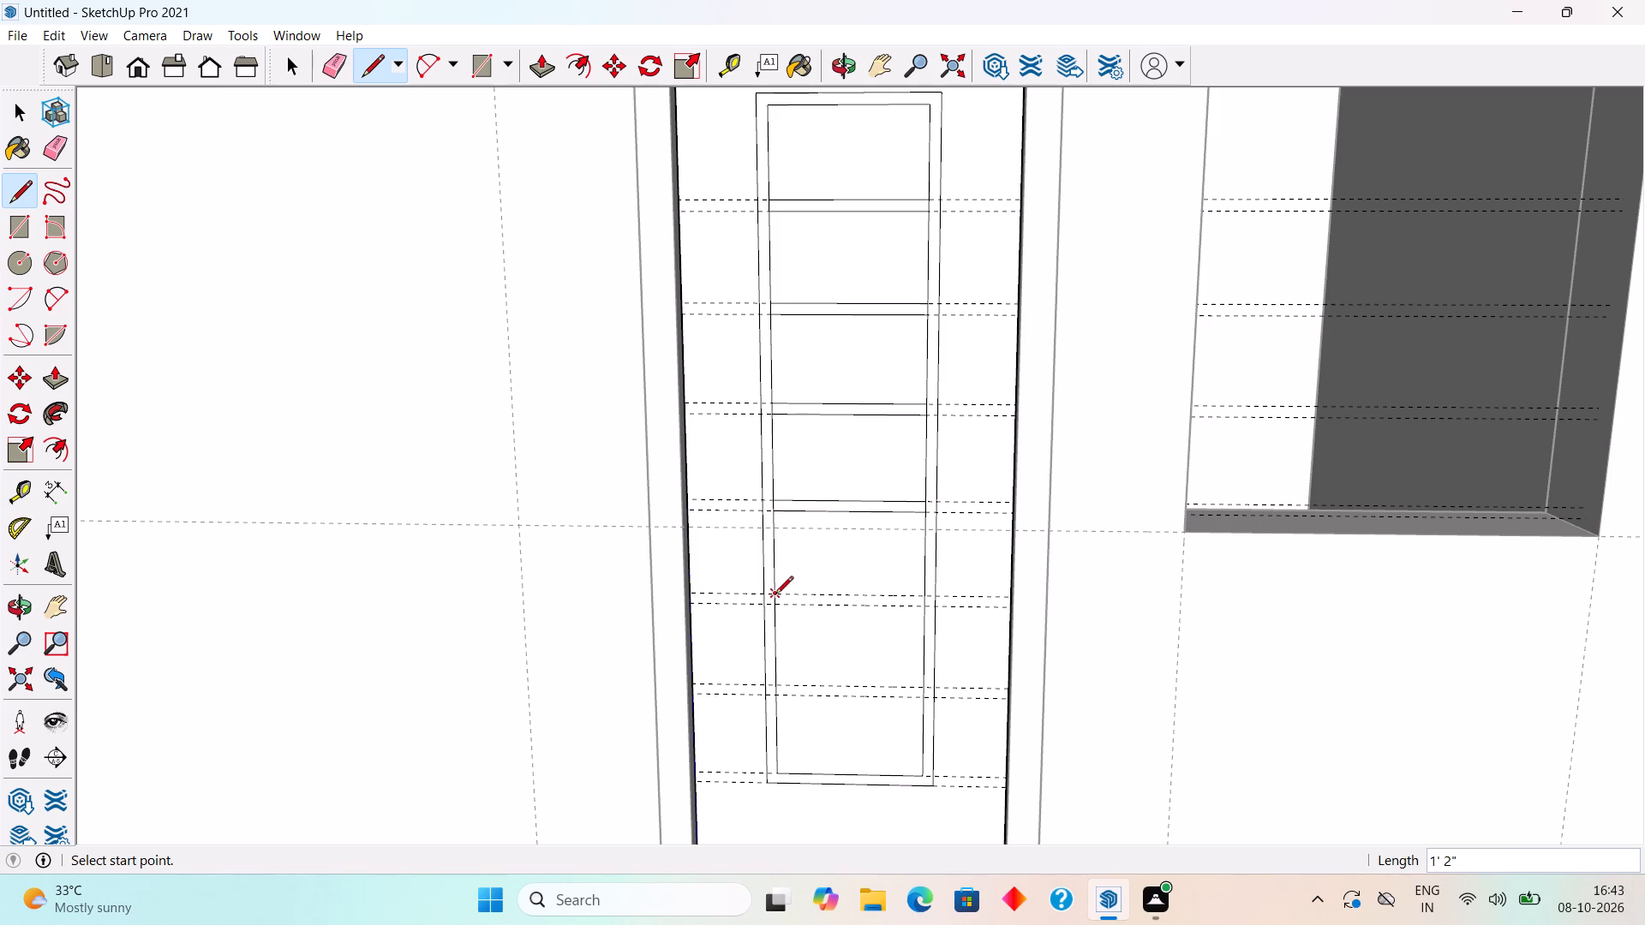
Draw 1' 2" horizontal lines across the innermost rectangle along both guides of the fifth and sixth guide pairs.
{"action": "left_click", "coordinate": [775, 594]}
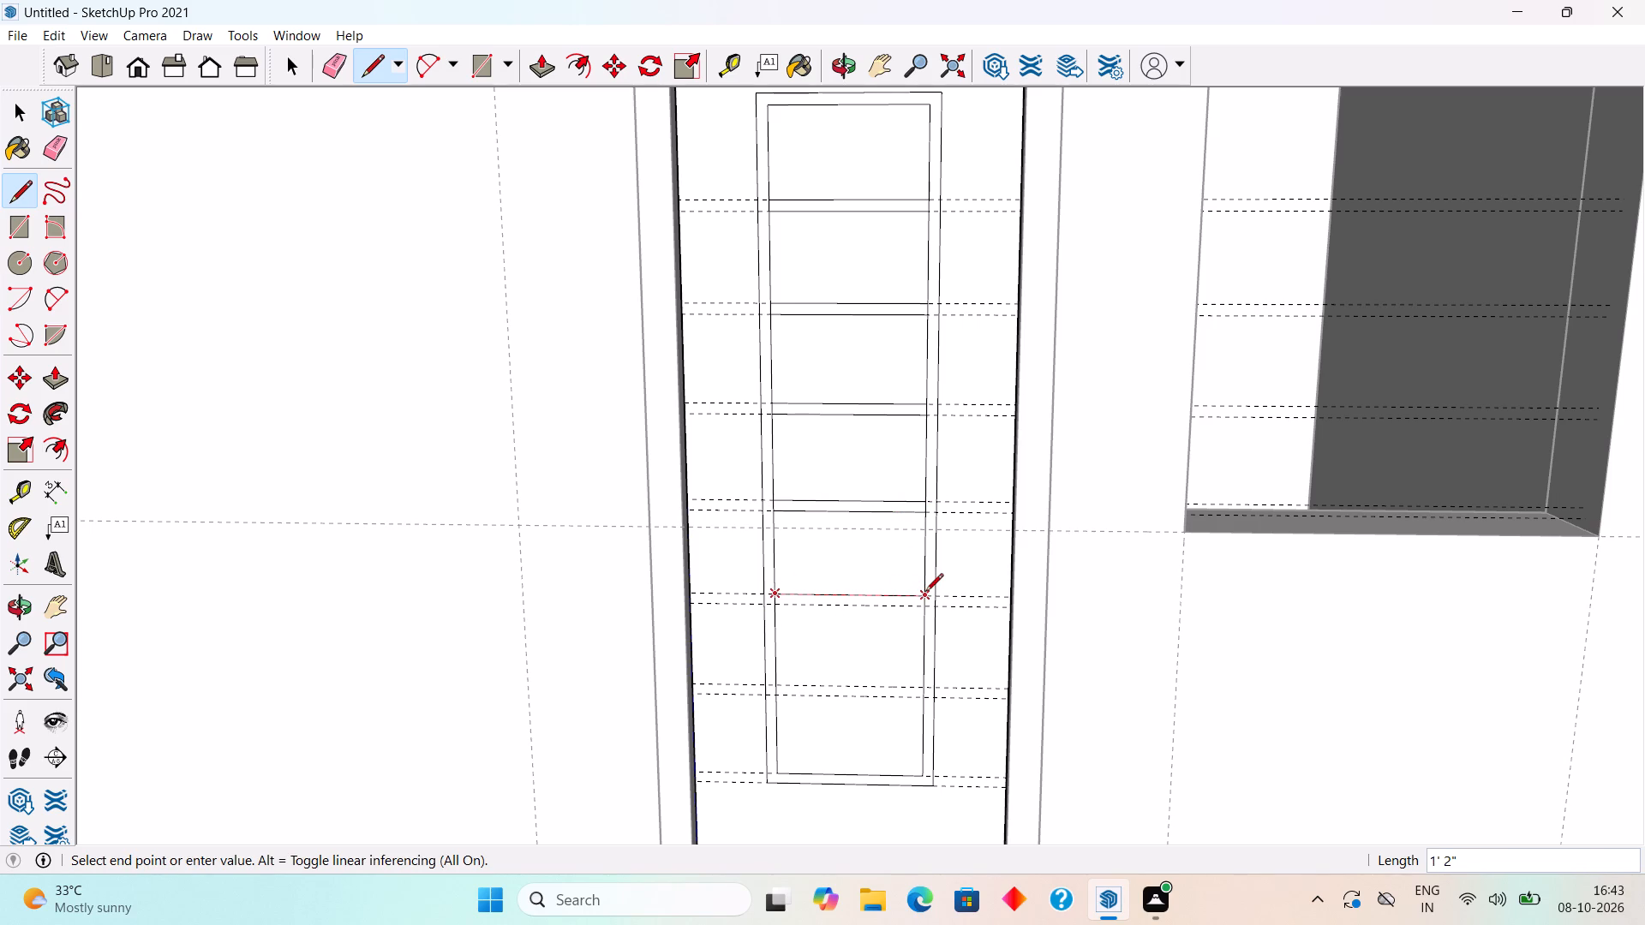
{"action": "left_click", "coordinate": [925, 593]}
{"action": "scroll", "coordinate": [769, 607], "scroll_direction": "up", "scroll_amount": 5}
{"action": "left_click", "coordinate": [778, 607]}
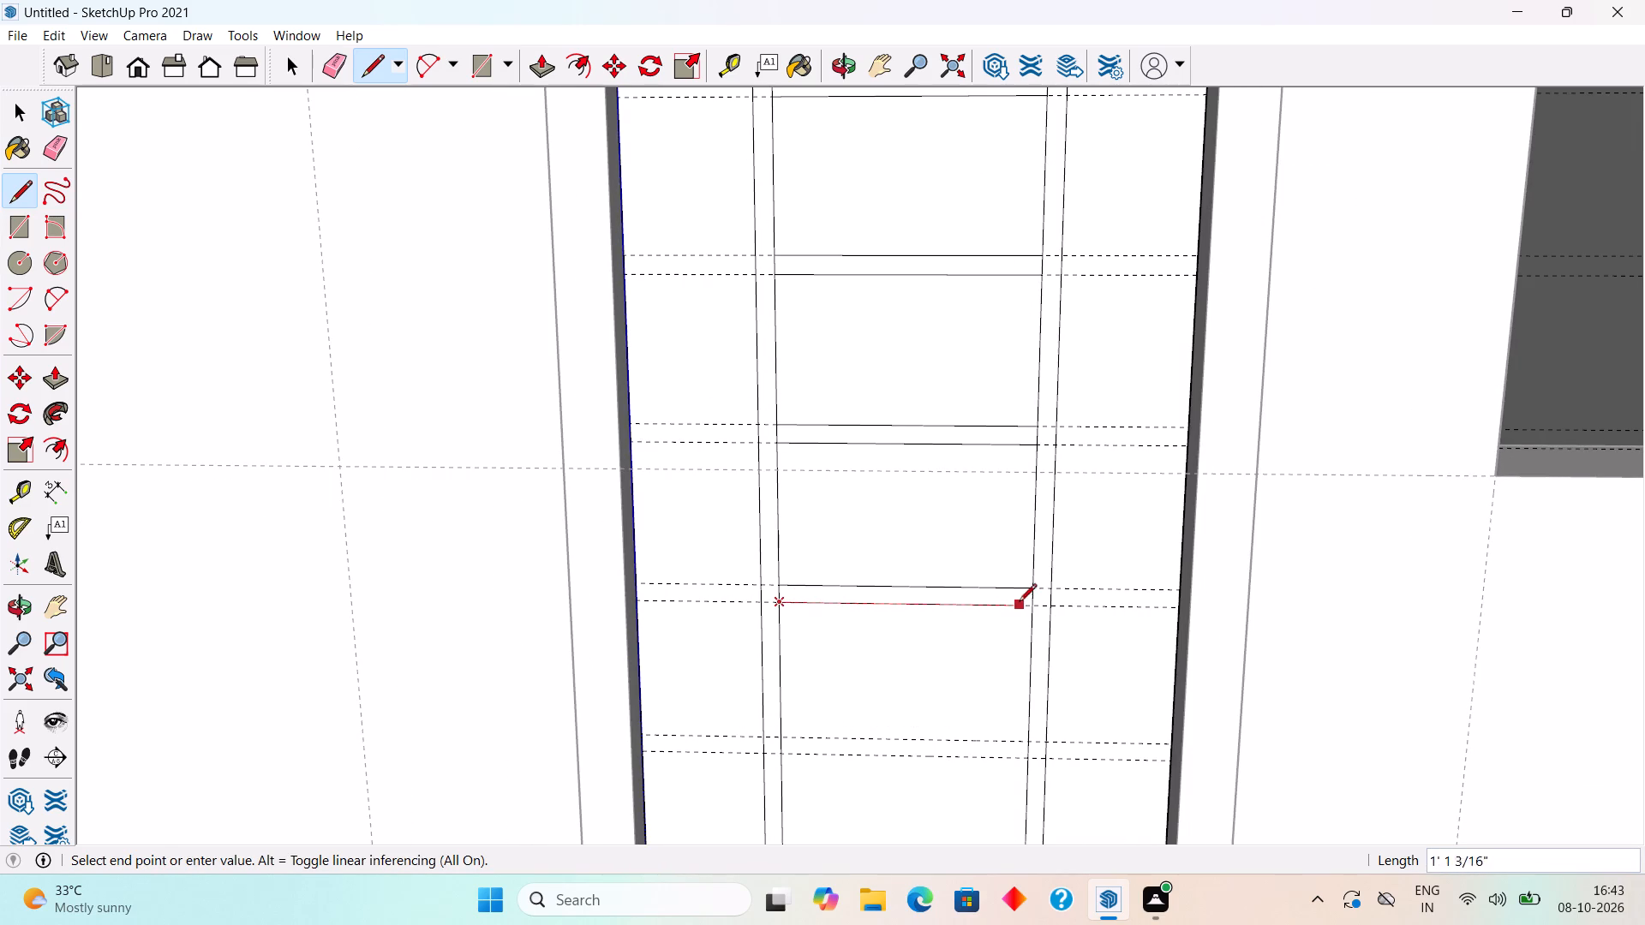
{"action": "left_click", "coordinate": [1032, 610]}
{"action": "scroll", "coordinate": [1000, 626], "scroll_direction": "down", "scroll_amount": 9}
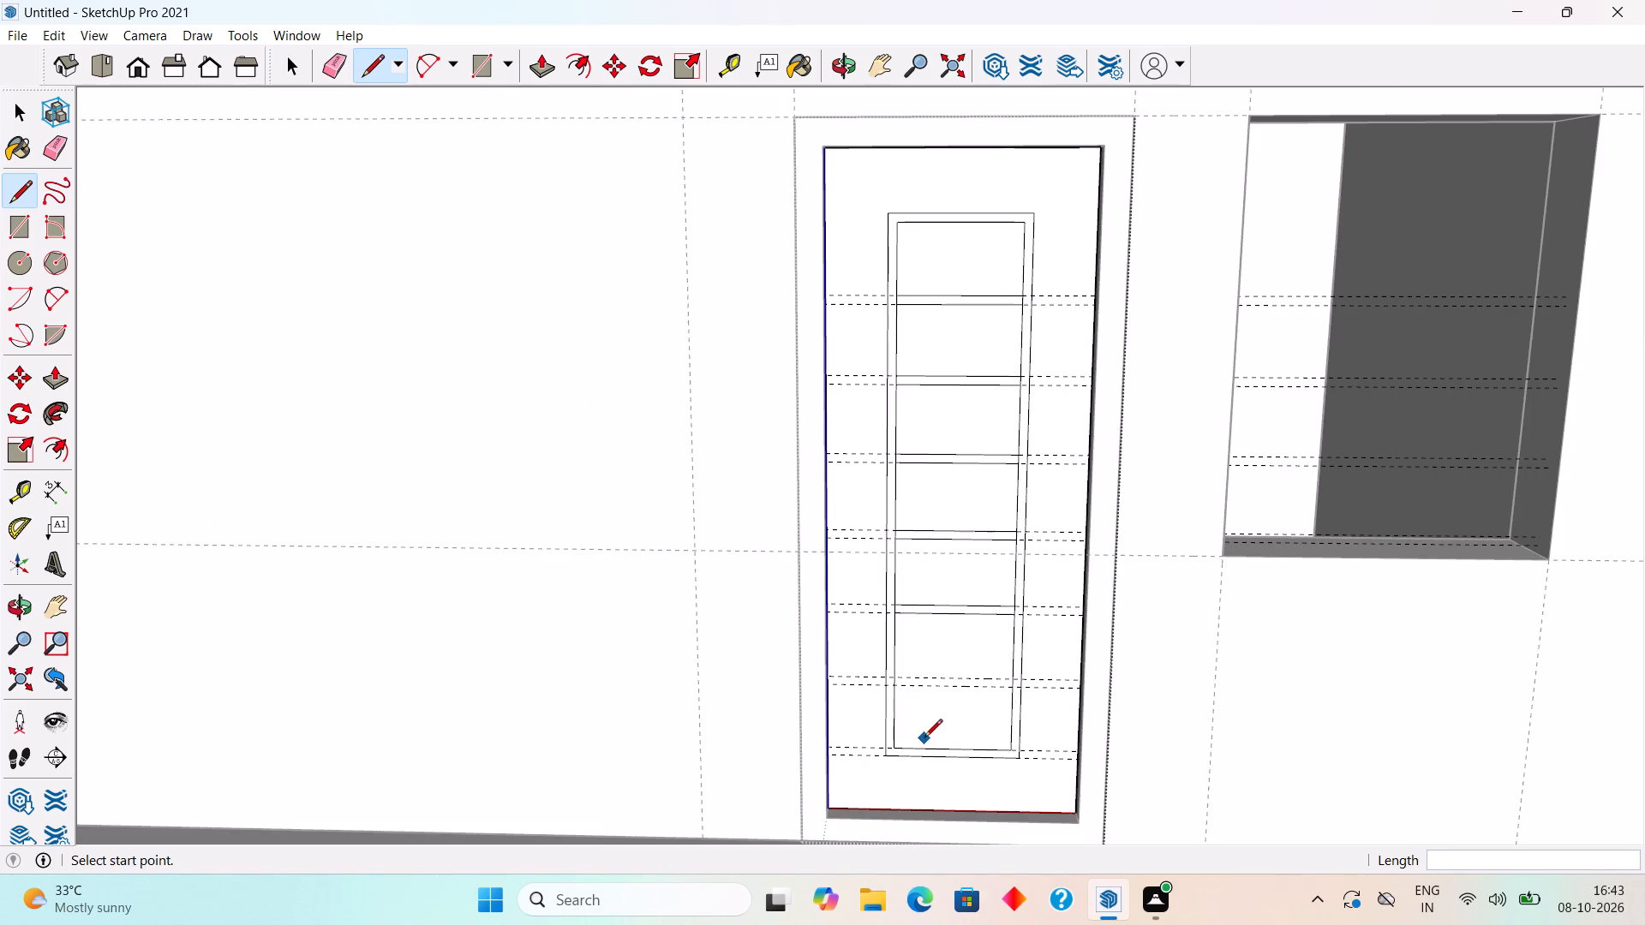
{"action": "scroll", "coordinate": [924, 734], "scroll_direction": "up", "scroll_amount": 4}
{"action": "left_click", "coordinate": [880, 653]}
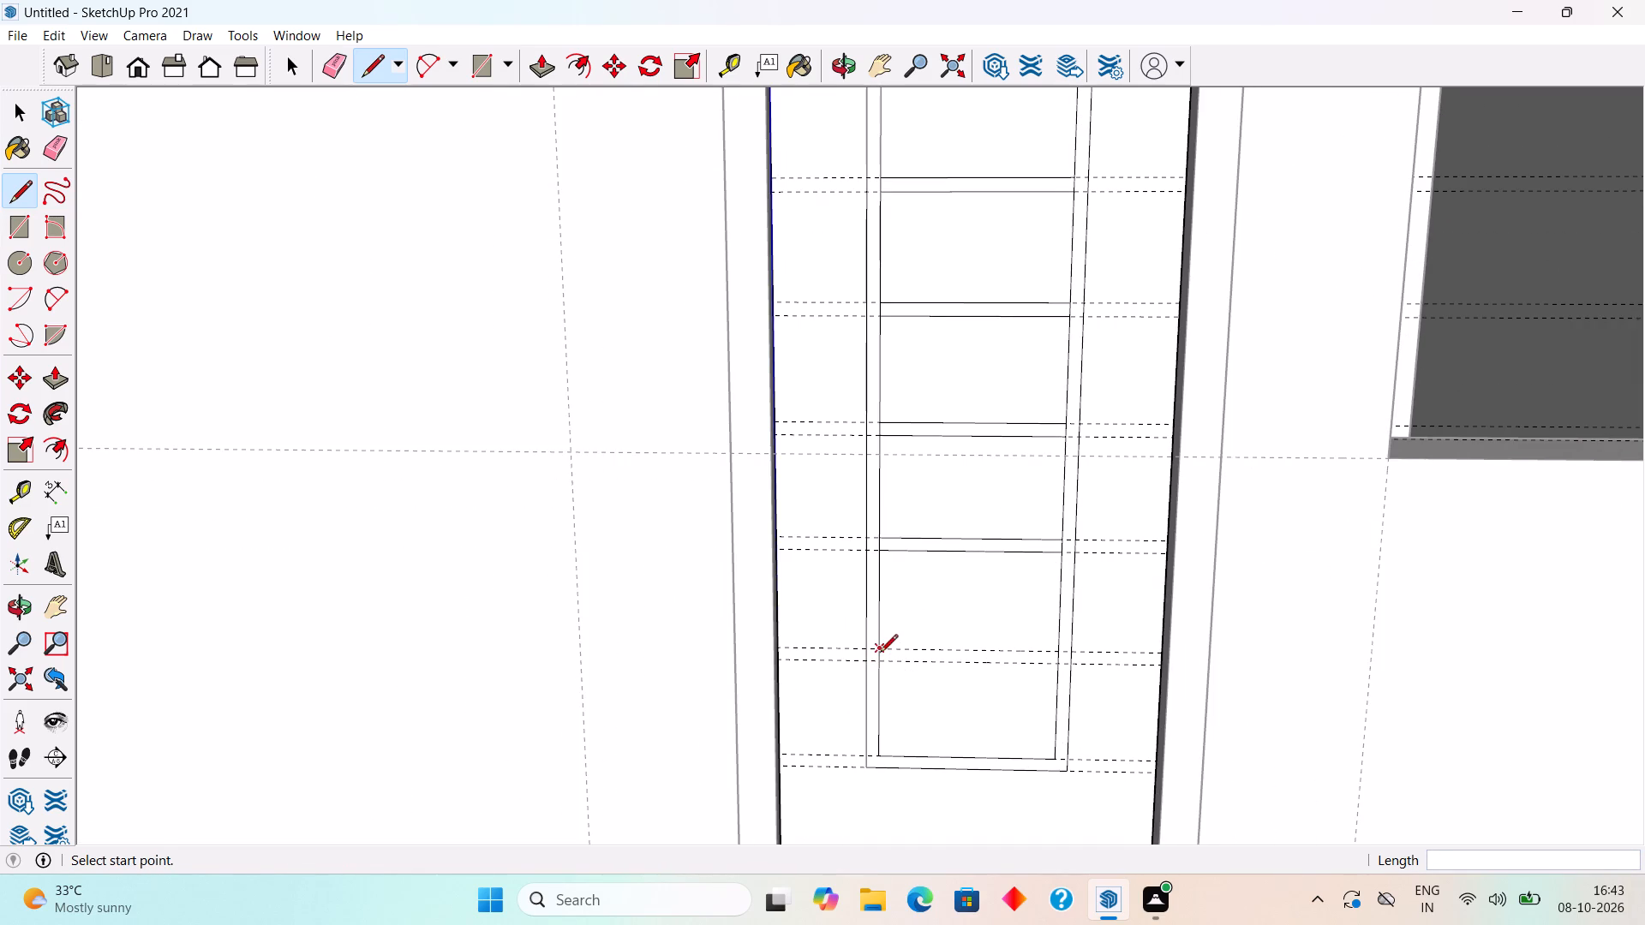
{"action": "left_click", "coordinate": [1056, 651]}
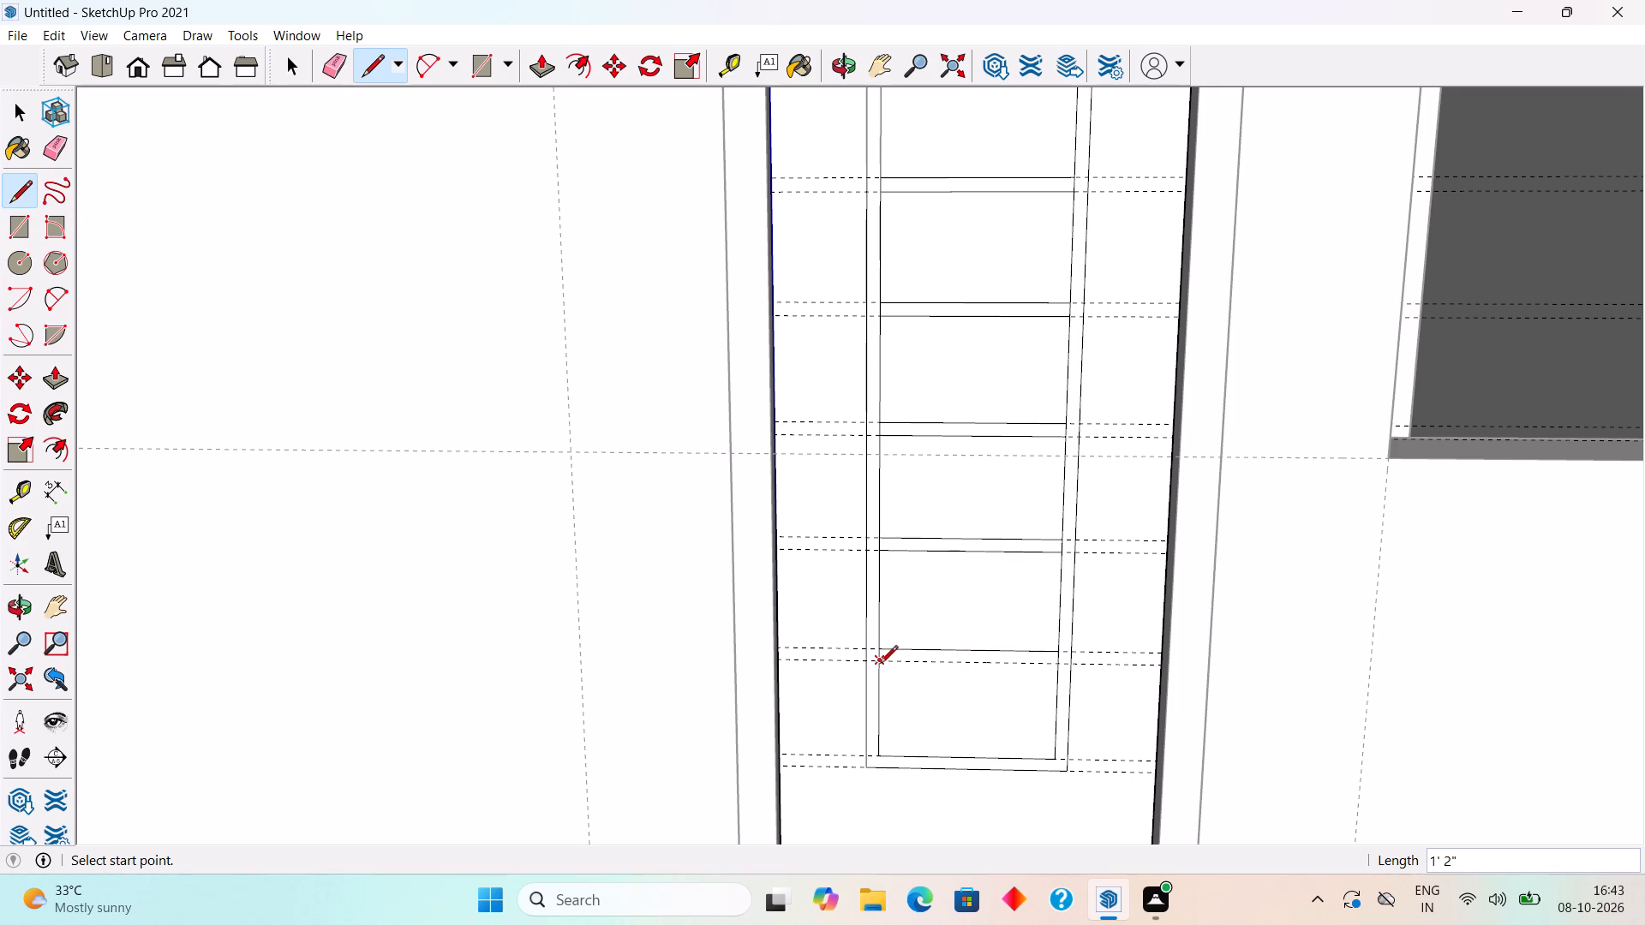
{"action": "left_click", "coordinate": [880, 665]}
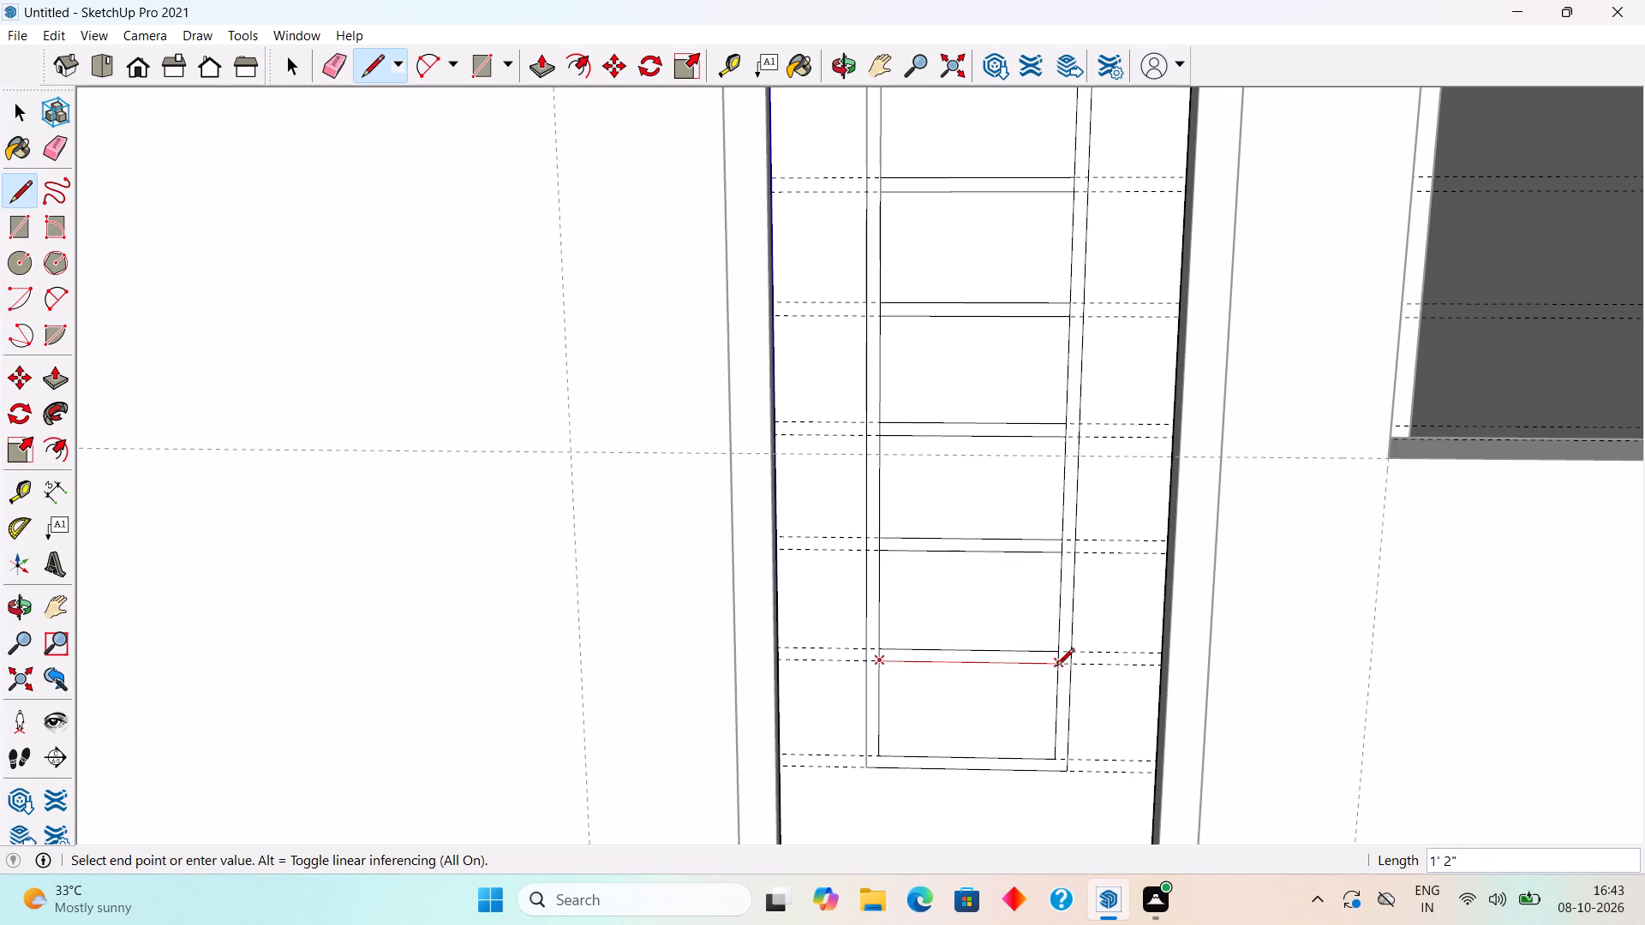
{"action": "left_click", "coordinate": [1056, 667]}
{"action": "key", "text": "space"}
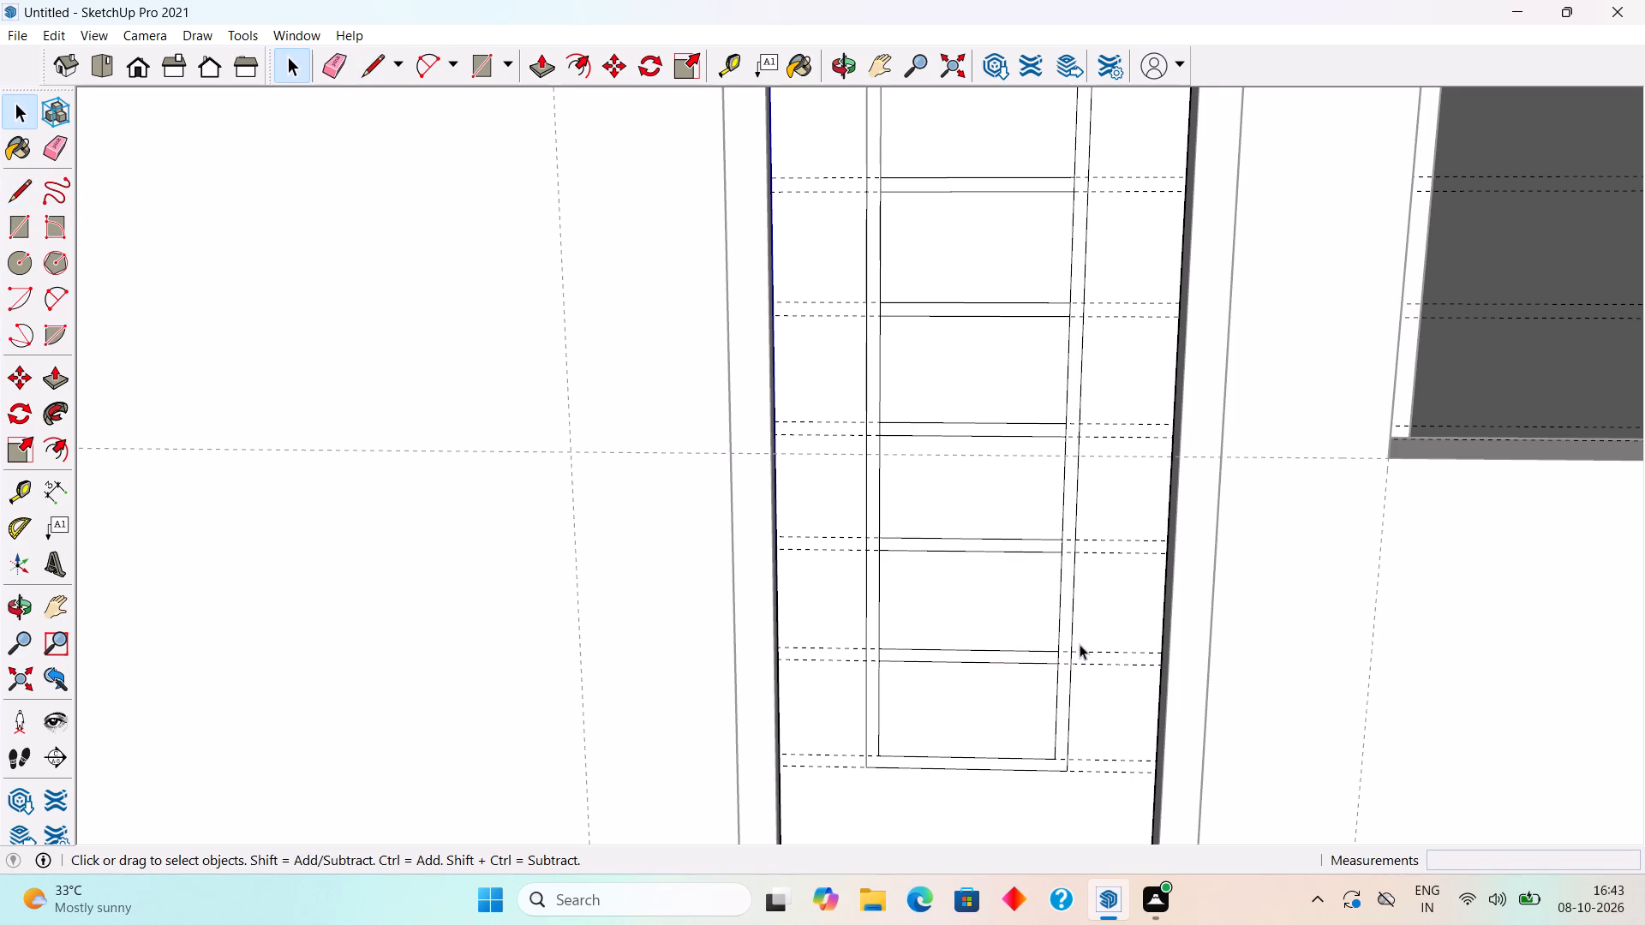
Erase the short vertical edge segments between the paired lines at both ends of the door panelling's two lowest dividers.
{"action": "left_click", "coordinate": [982, 604]}
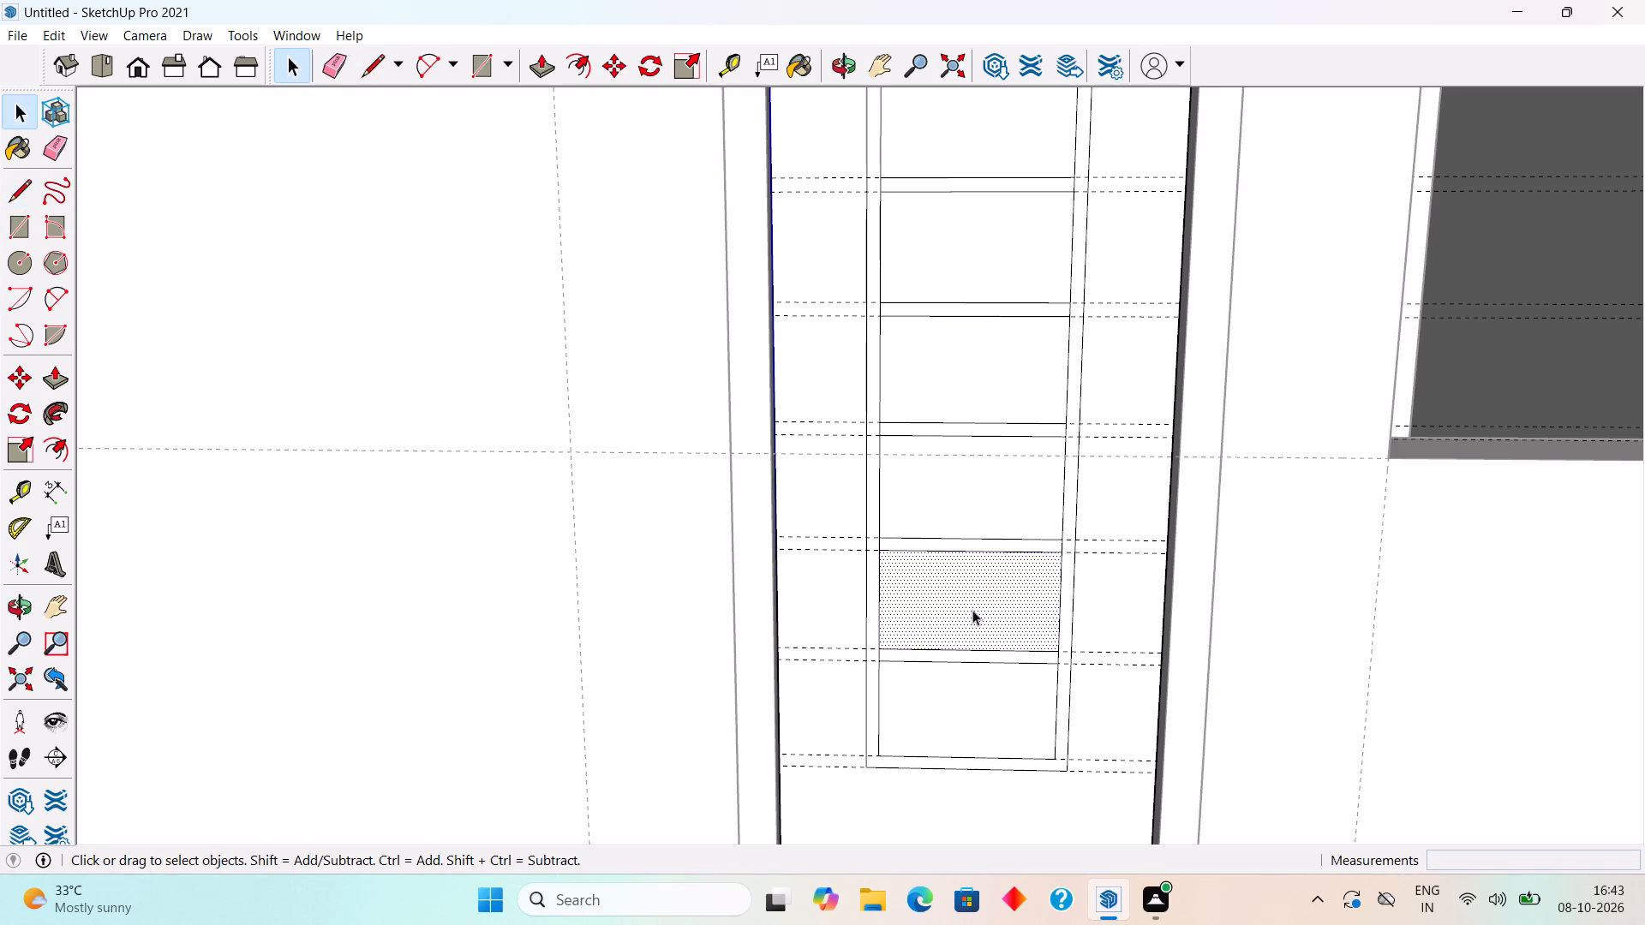
{"action": "key", "text": "e"}
{"action": "scroll", "coordinate": [854, 659], "scroll_direction": "up", "scroll_amount": 5}
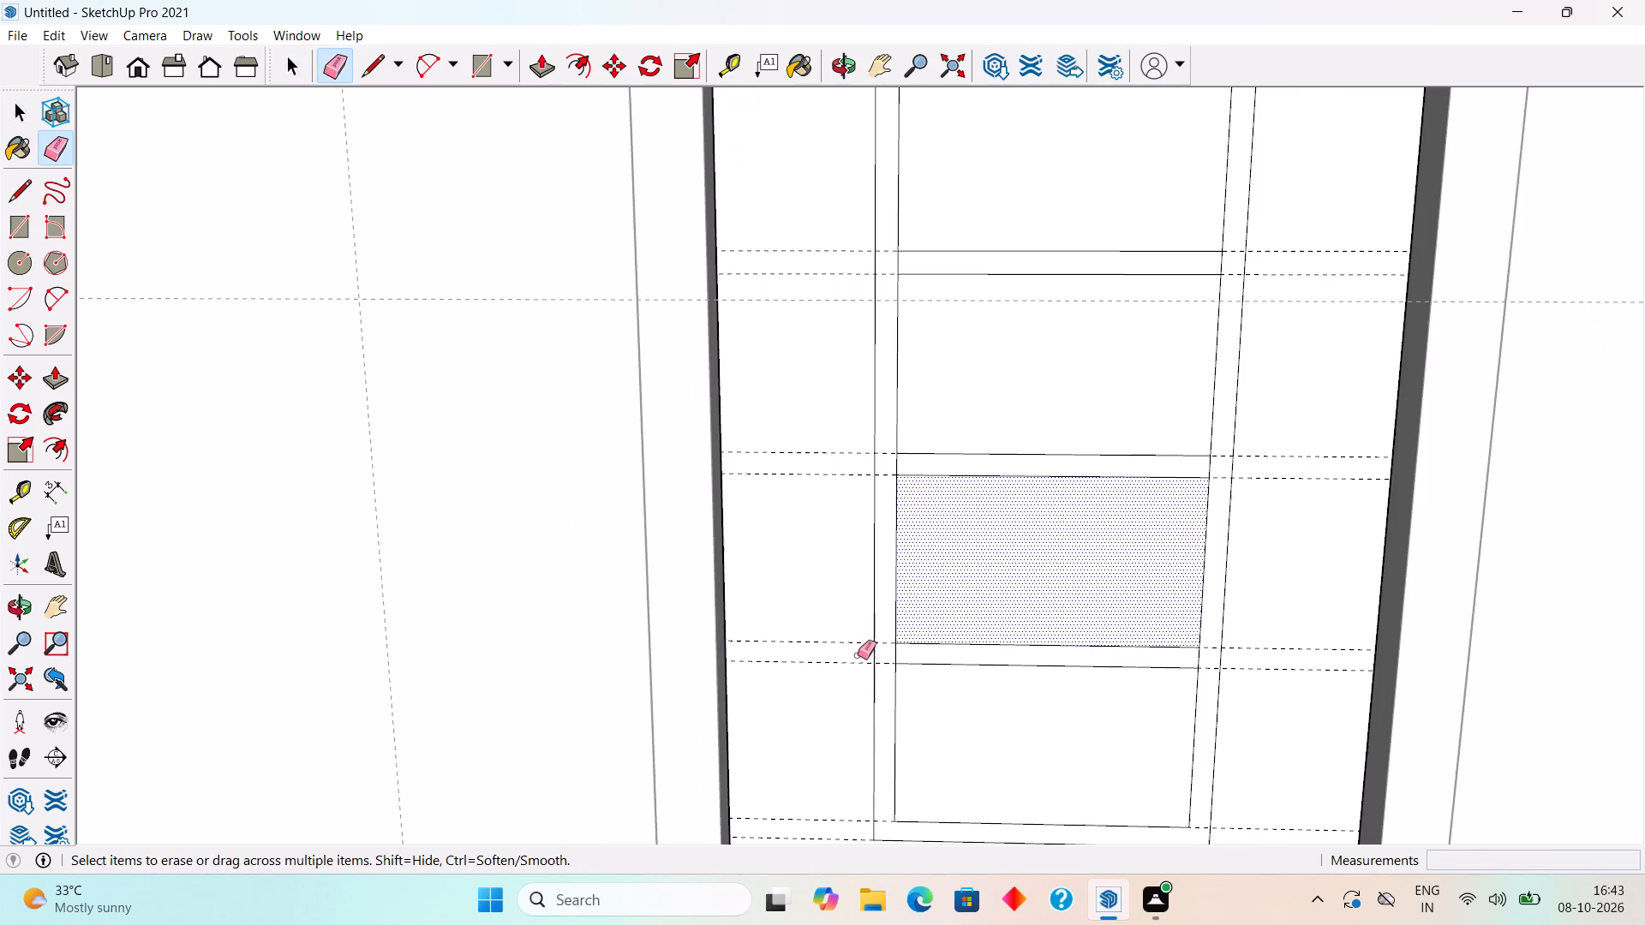
{"action": "left_click", "coordinate": [896, 655]}
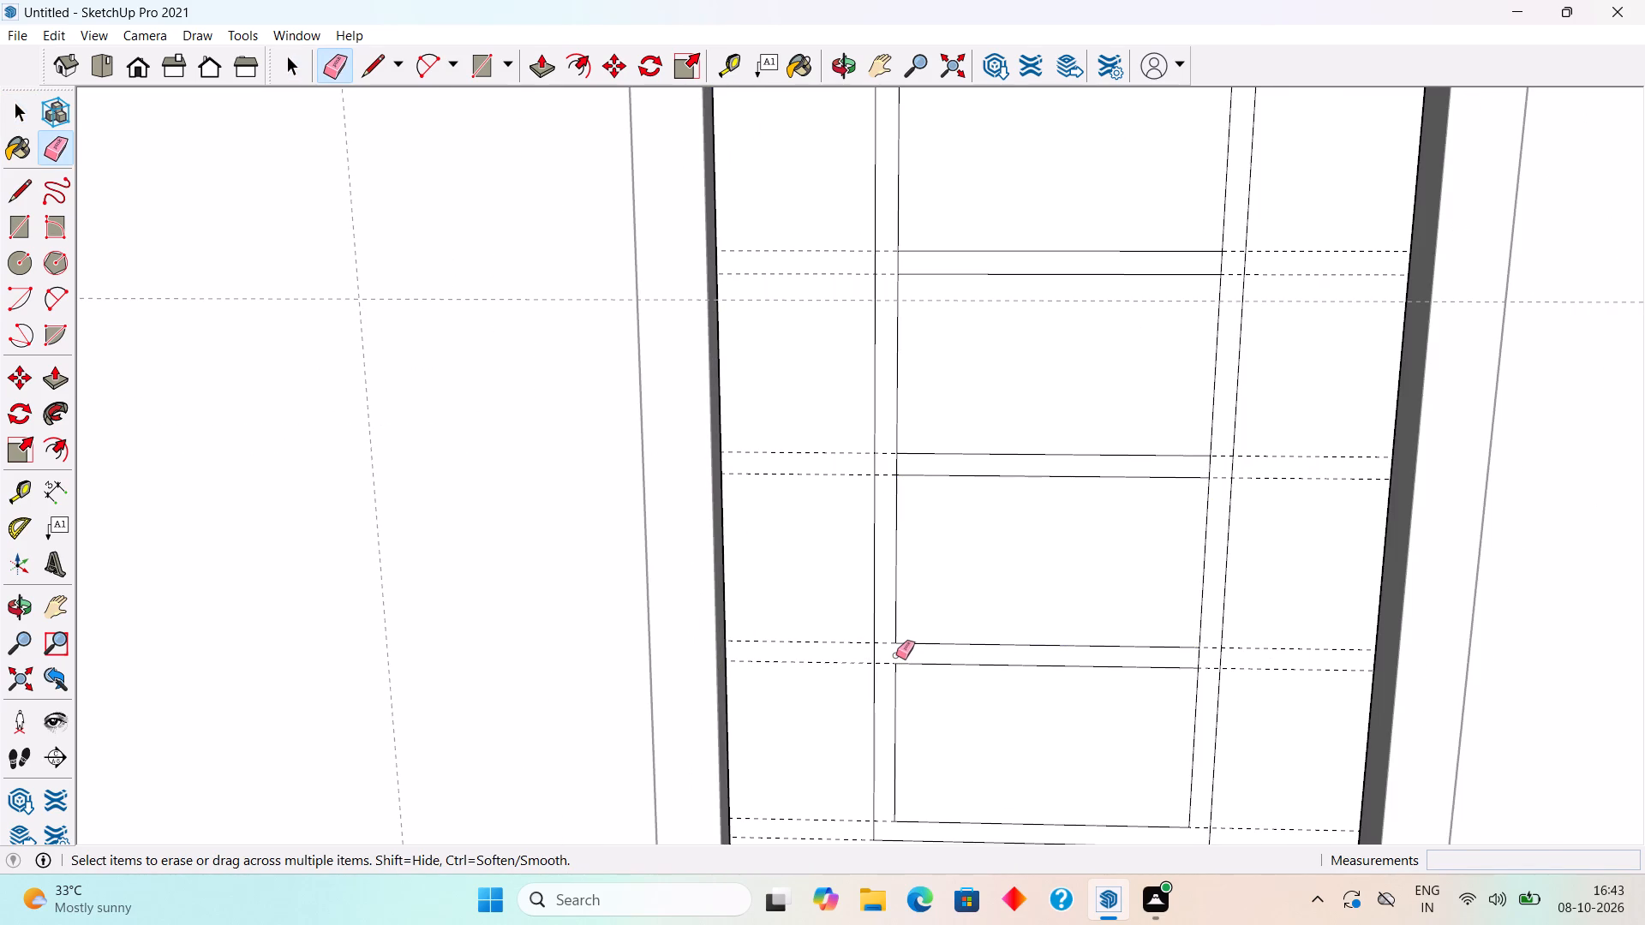
{"action": "left_click", "coordinate": [1197, 659]}
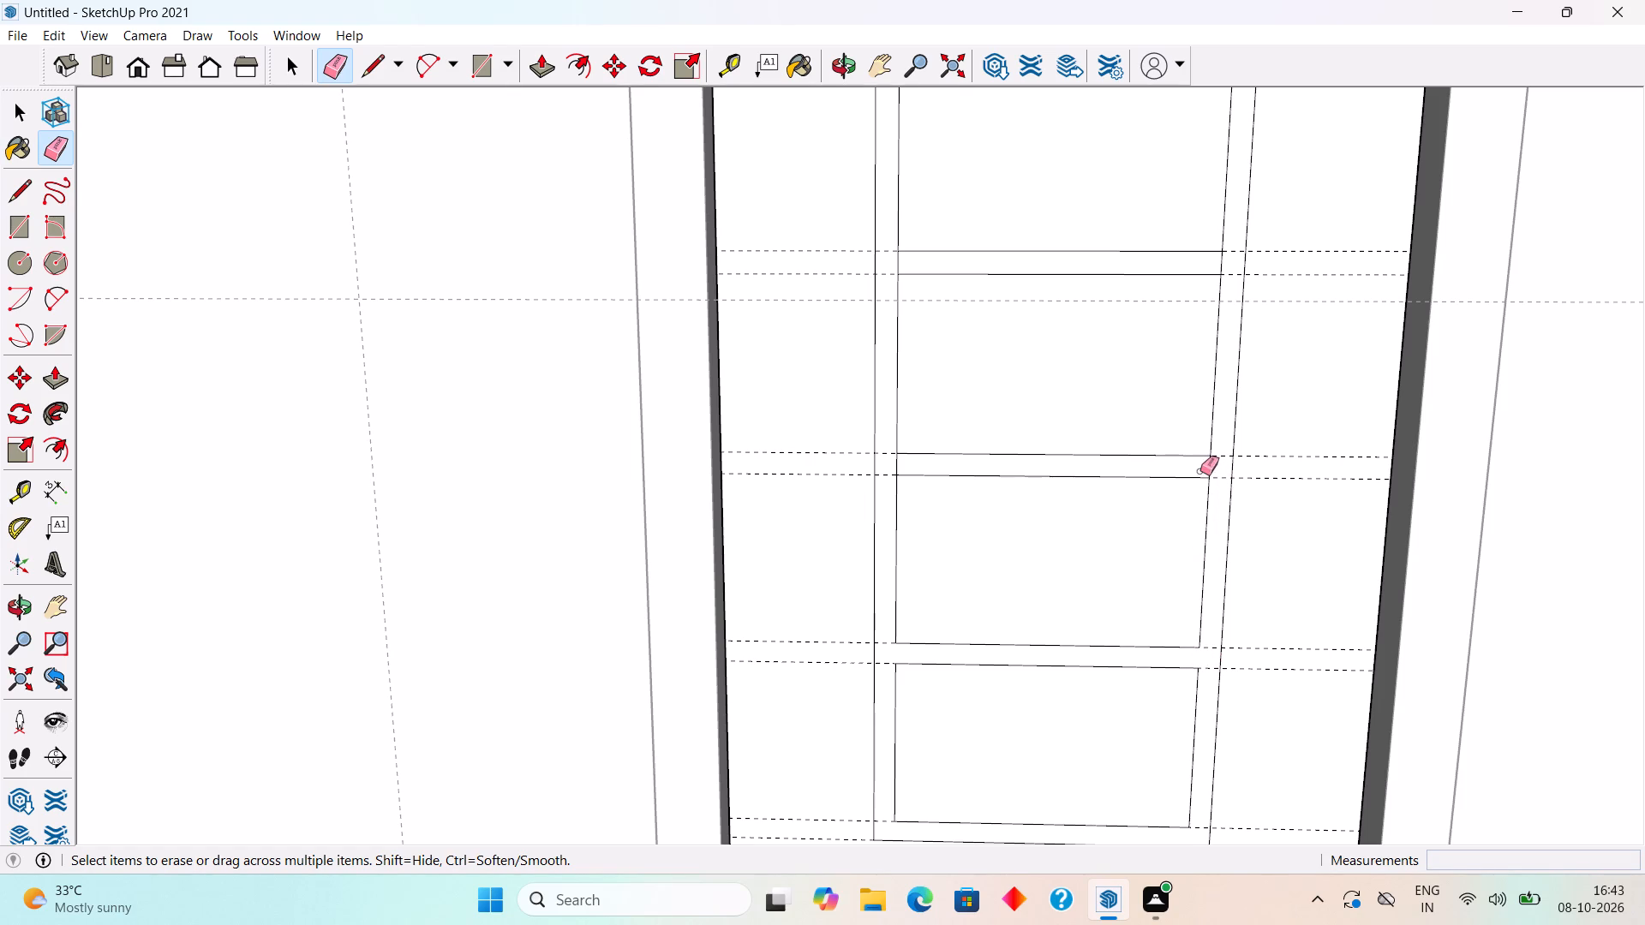
{"action": "left_click", "coordinate": [1213, 470]}
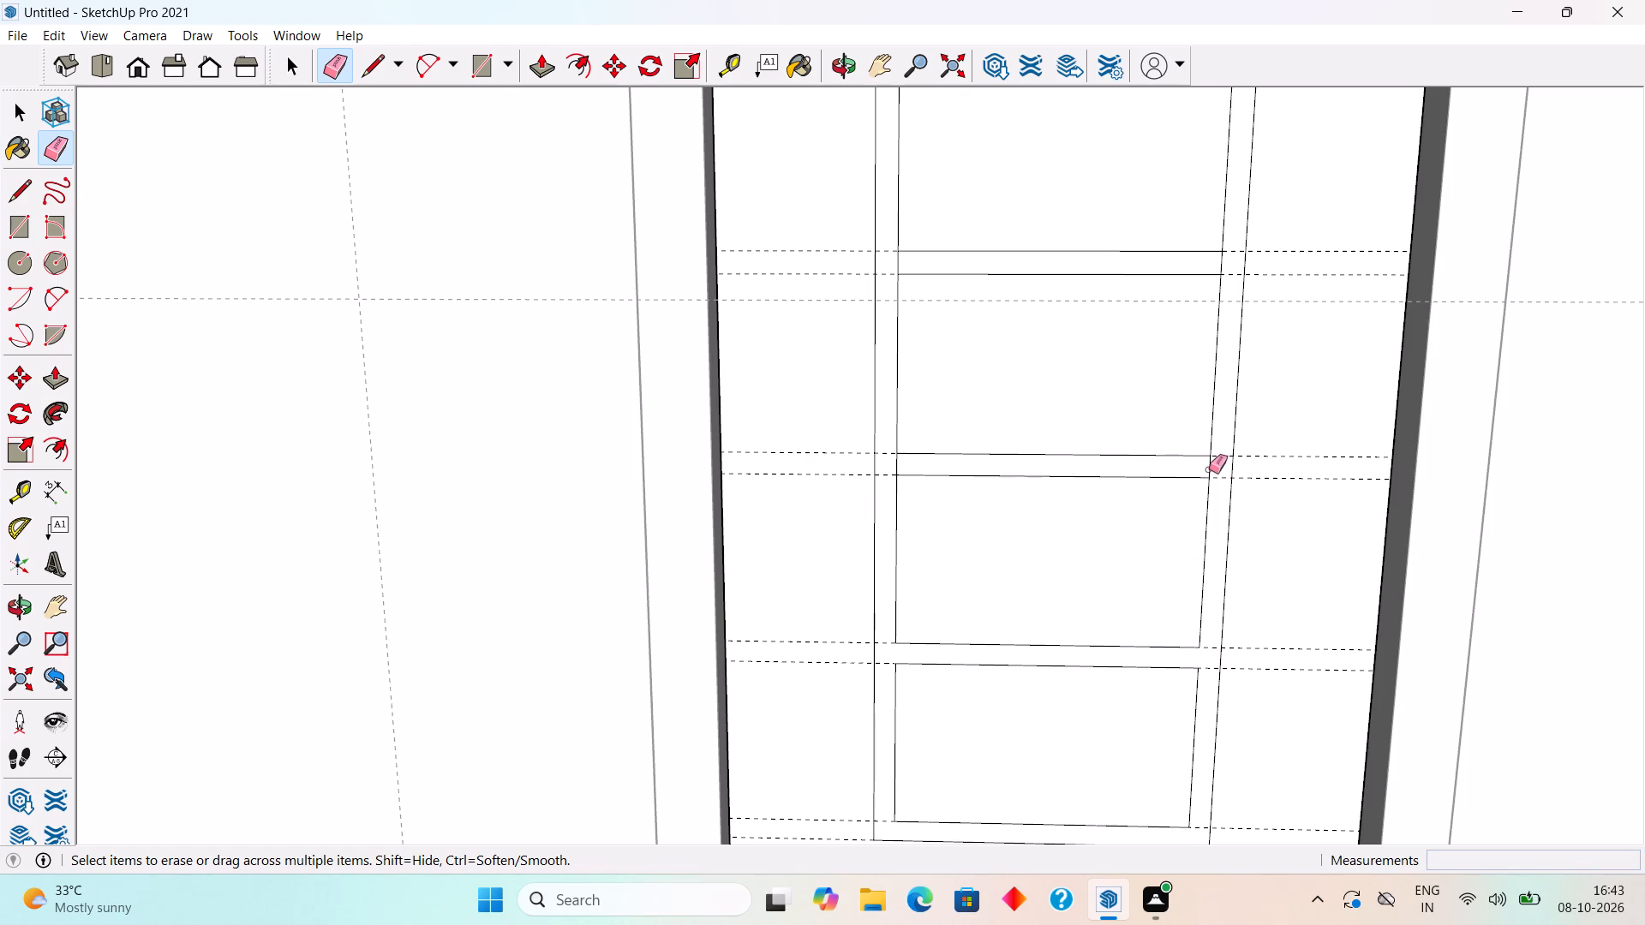
{"action": "left_click", "coordinate": [1208, 468]}
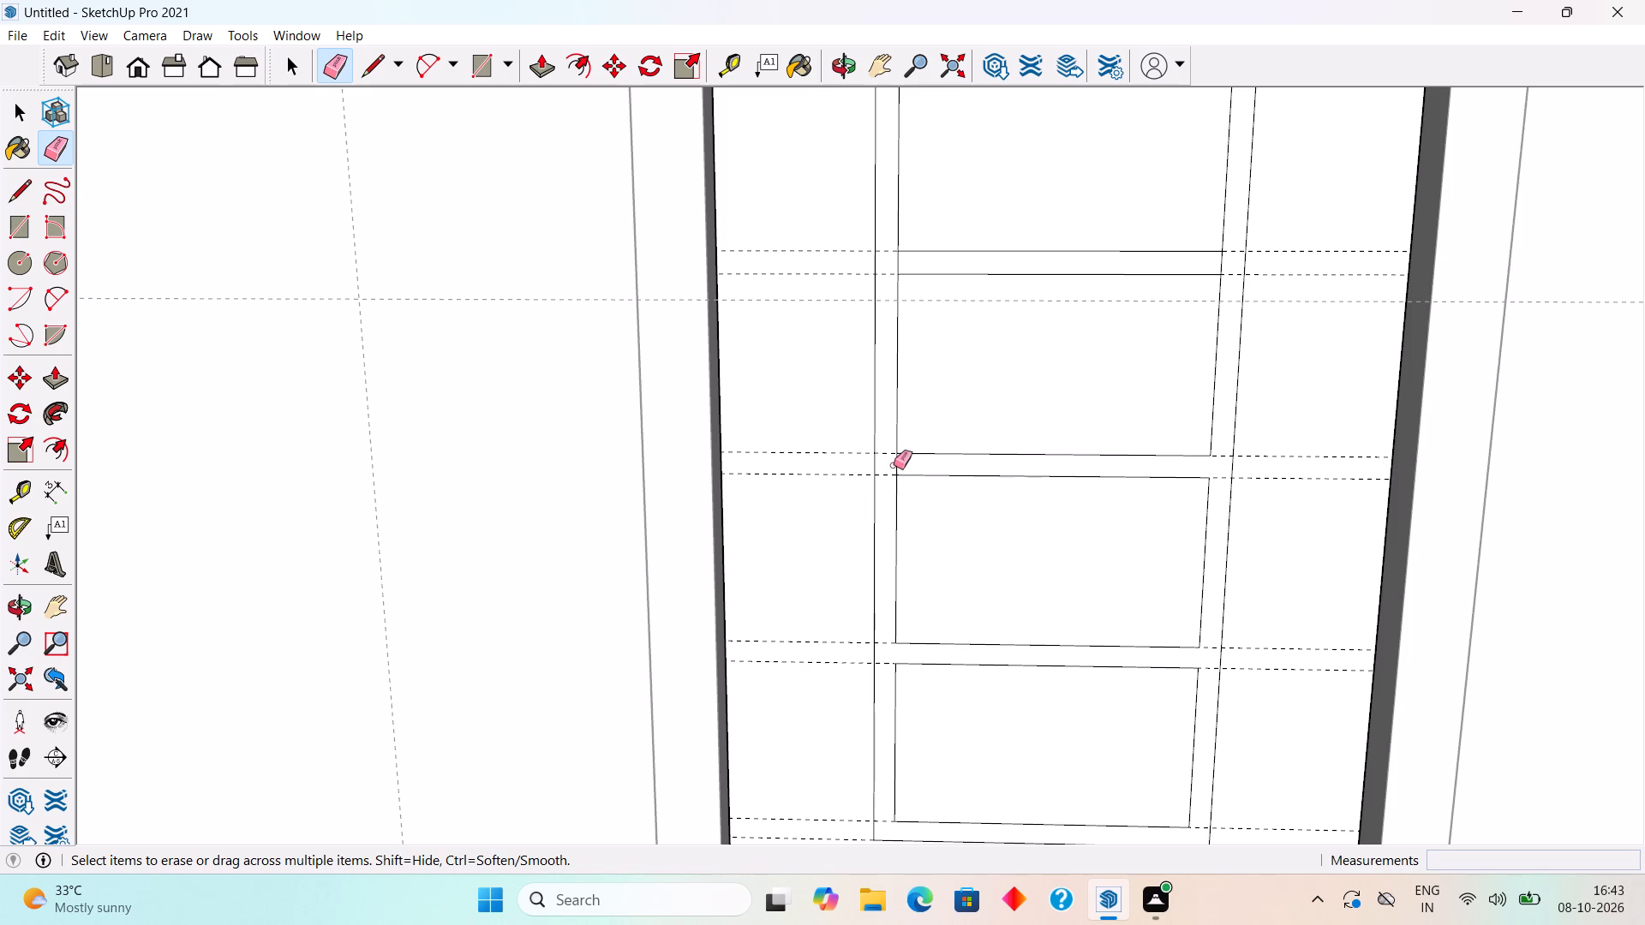
{"action": "left_click", "coordinate": [895, 466]}
Erase the short vertical edge segments between the paired lines at both ends of the upper four dividers.
{"action": "scroll", "coordinate": [896, 466], "scroll_direction": "down", "scroll_amount": 6}
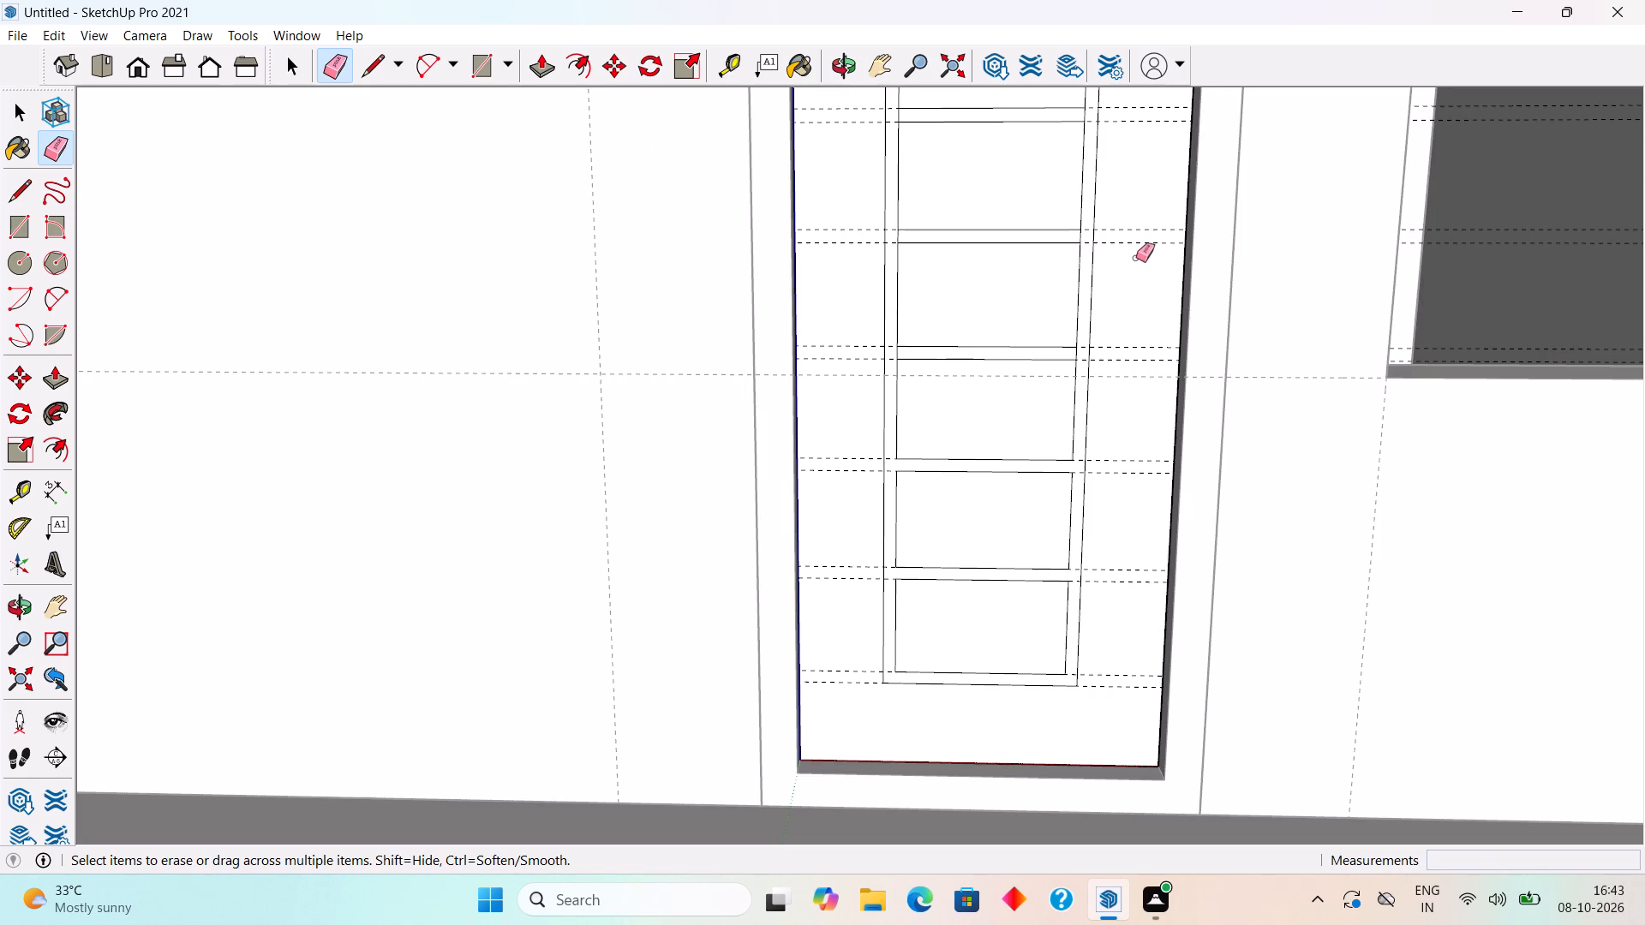
{"action": "scroll", "coordinate": [1136, 258], "scroll_direction": "down", "scroll_amount": 13}
{"action": "scroll", "coordinate": [1132, 145], "scroll_direction": "up", "scroll_amount": 10}
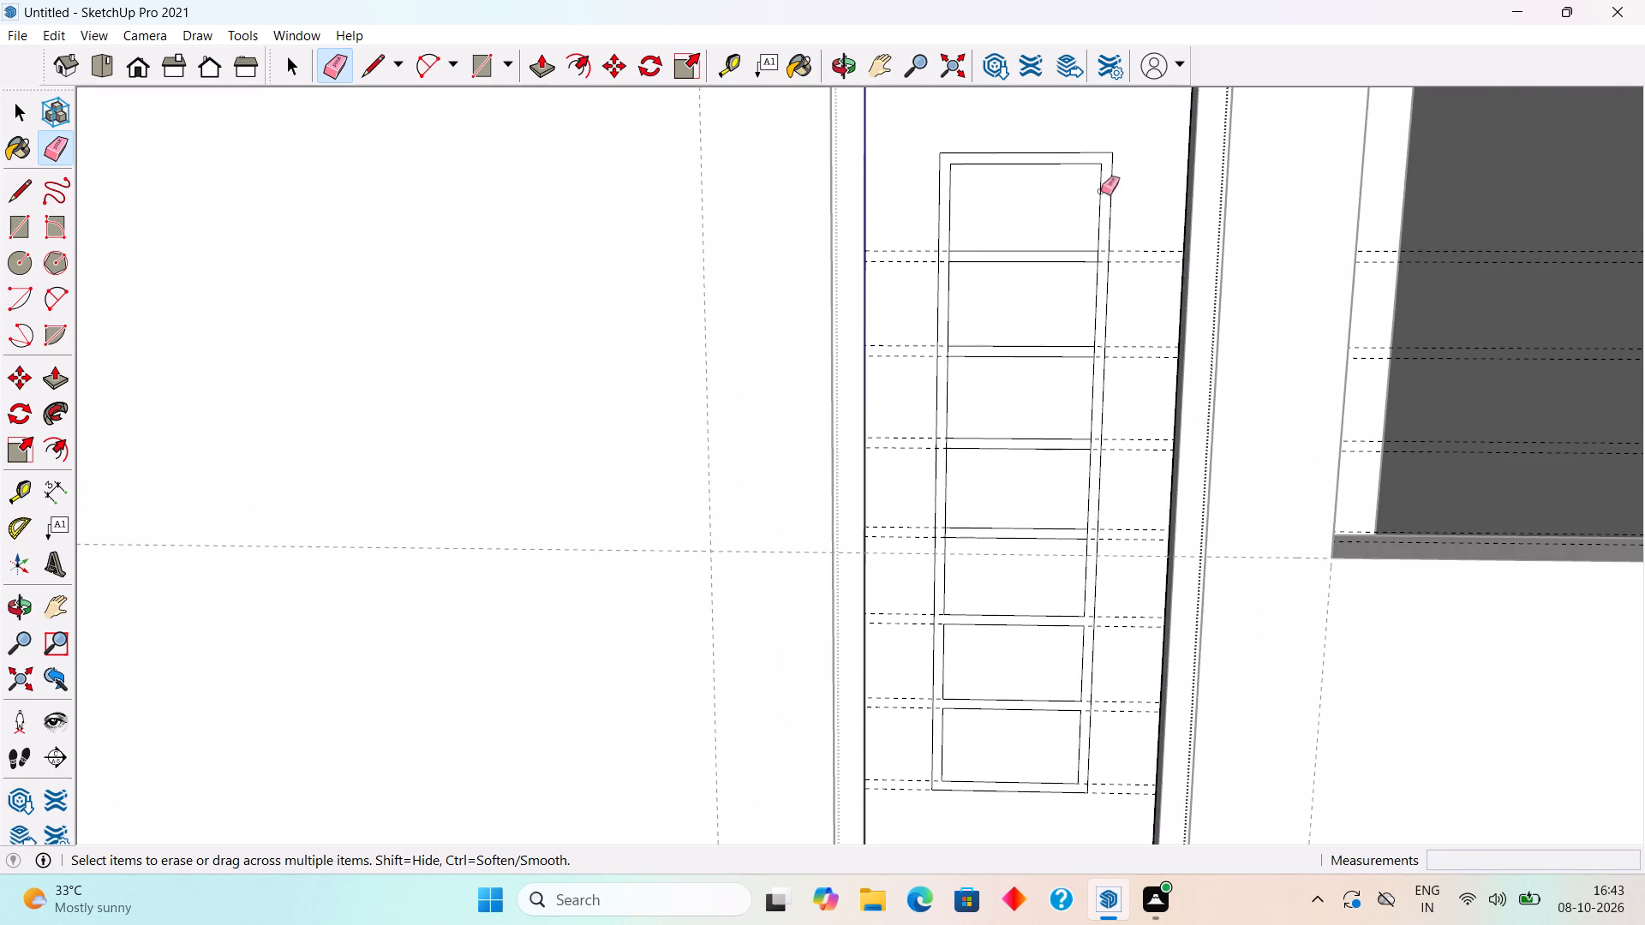
{"action": "left_click", "coordinate": [1098, 257]}
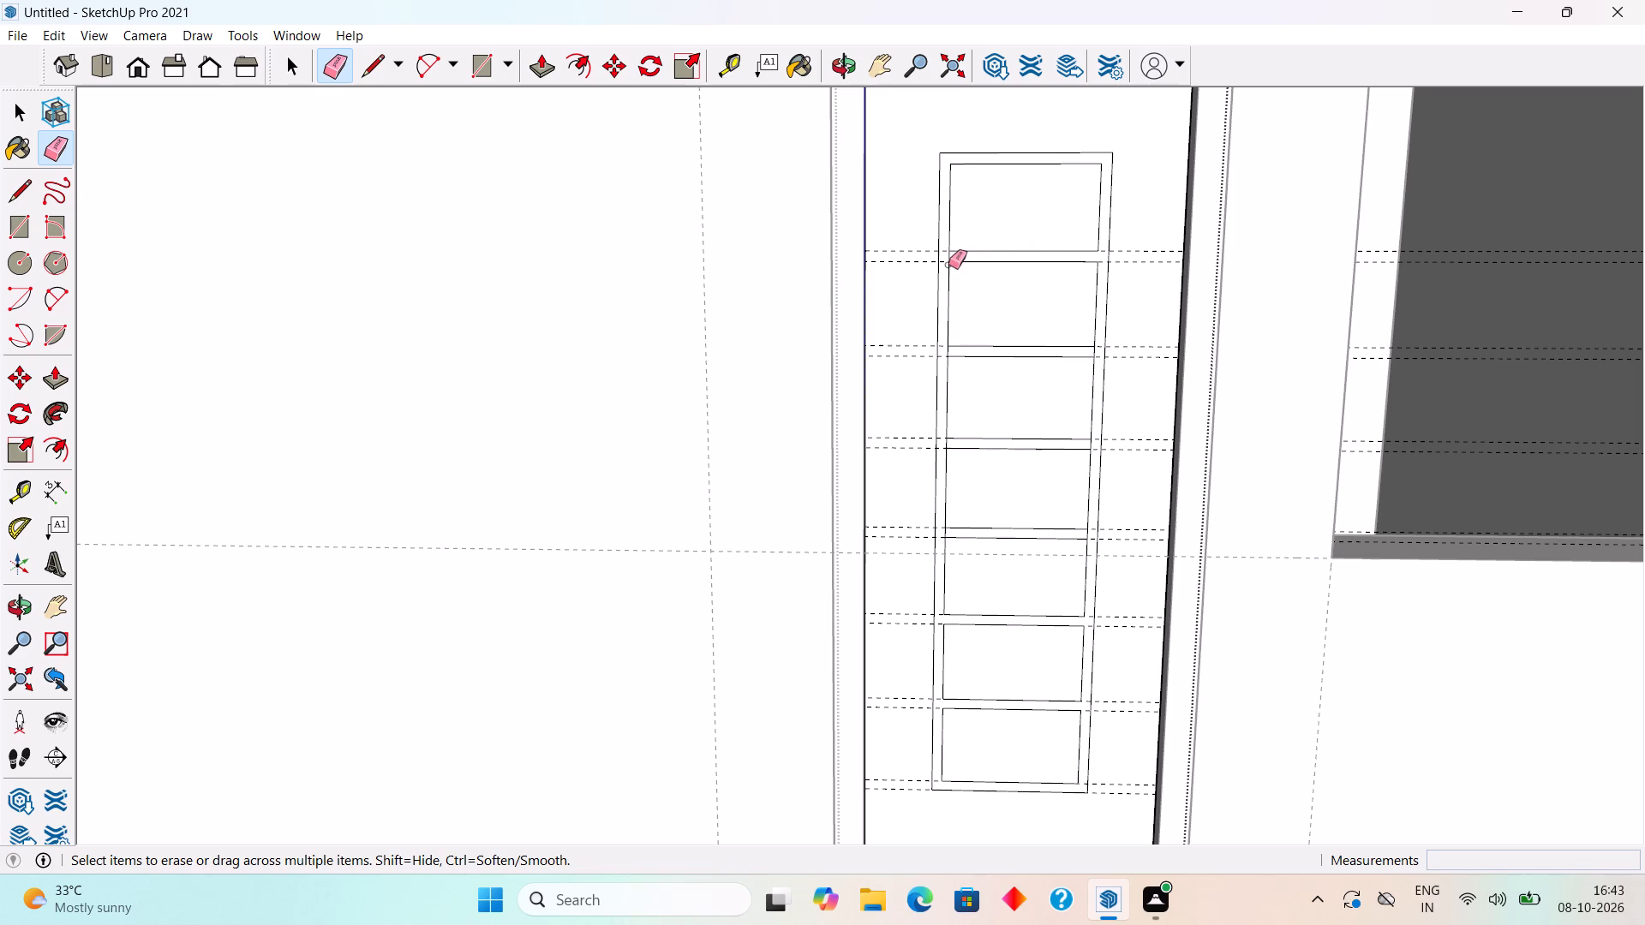
{"action": "left_click", "coordinate": [951, 255]}
{"action": "scroll", "coordinate": [956, 361], "scroll_direction": "up", "scroll_amount": 5}
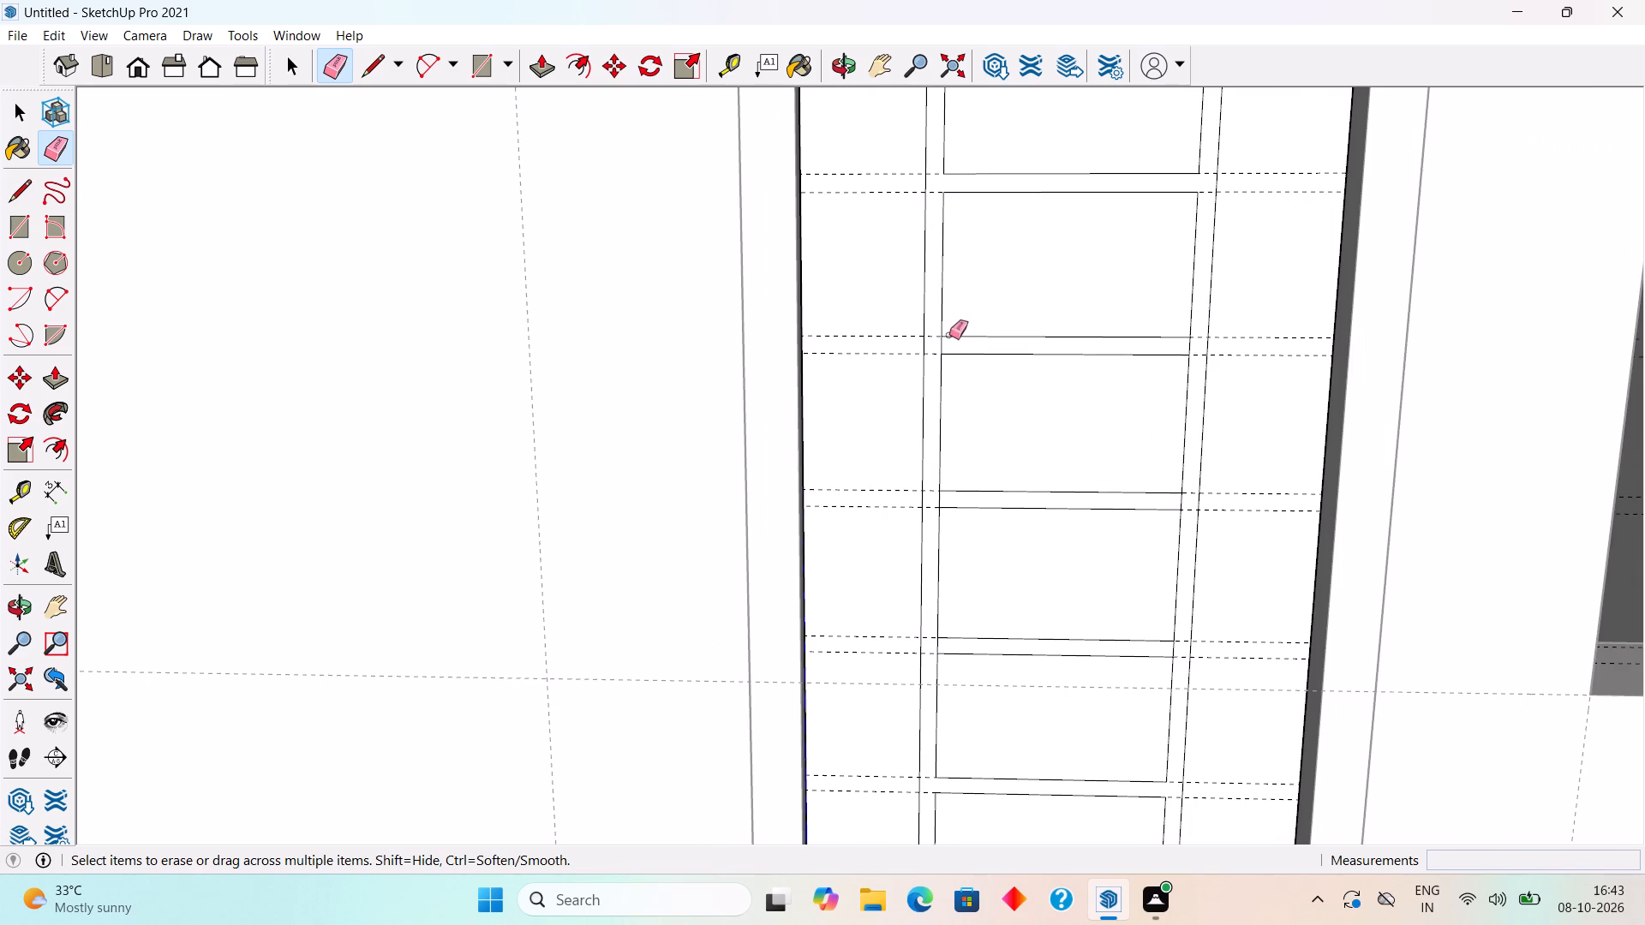
{"action": "left_click", "coordinate": [941, 347]}
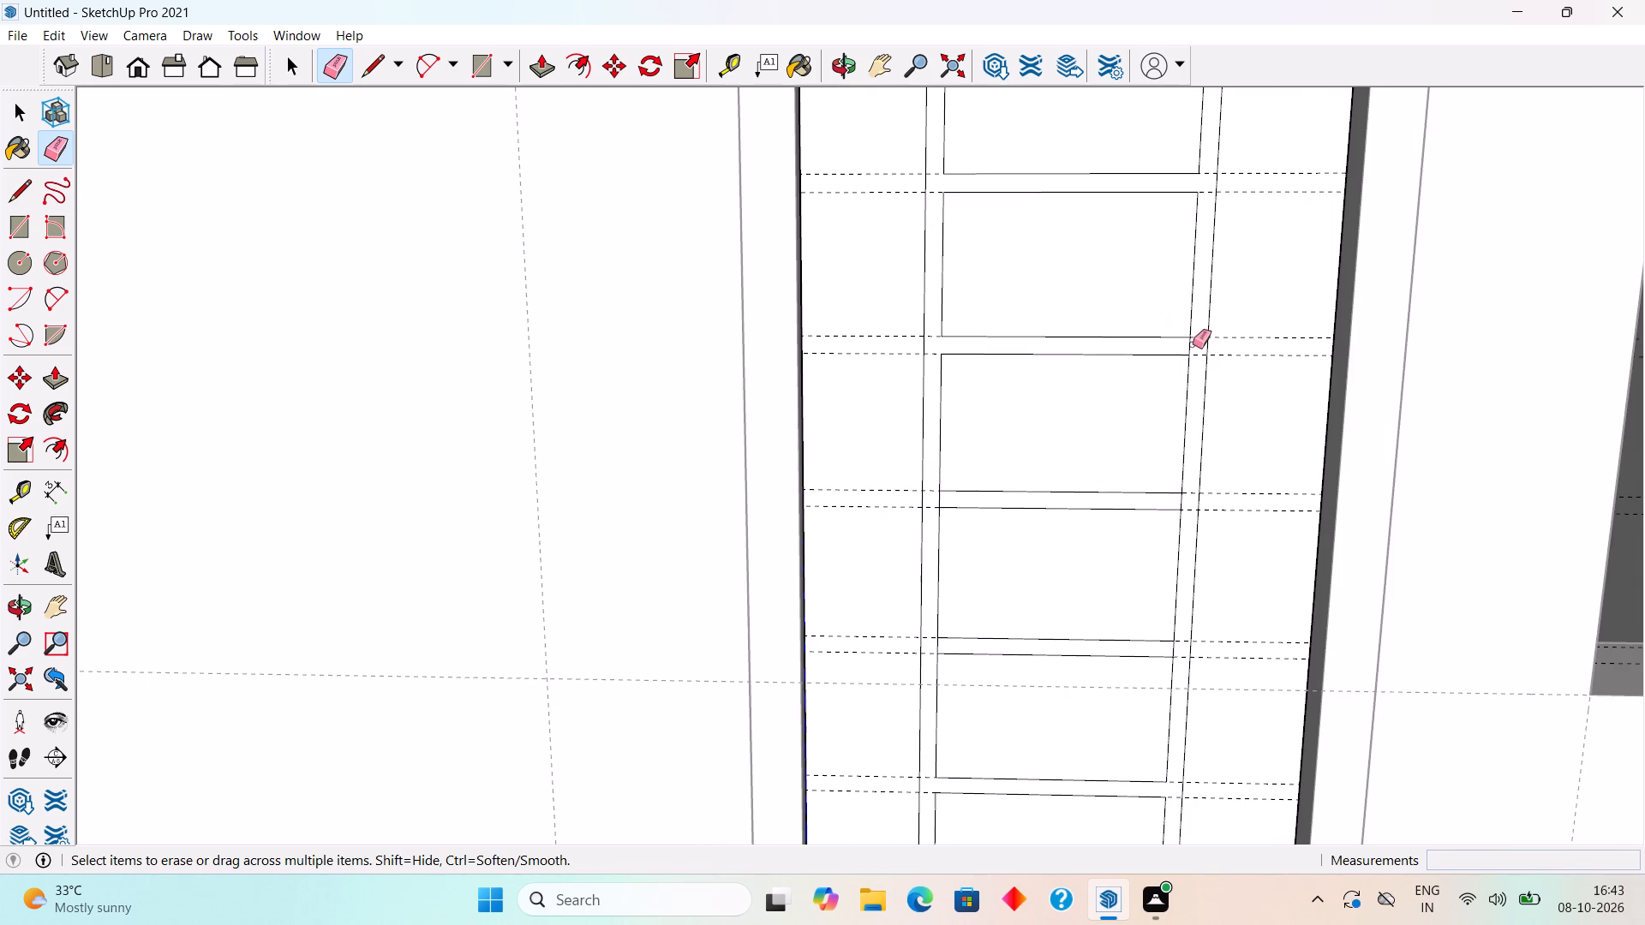
{"action": "left_click", "coordinate": [1187, 347]}
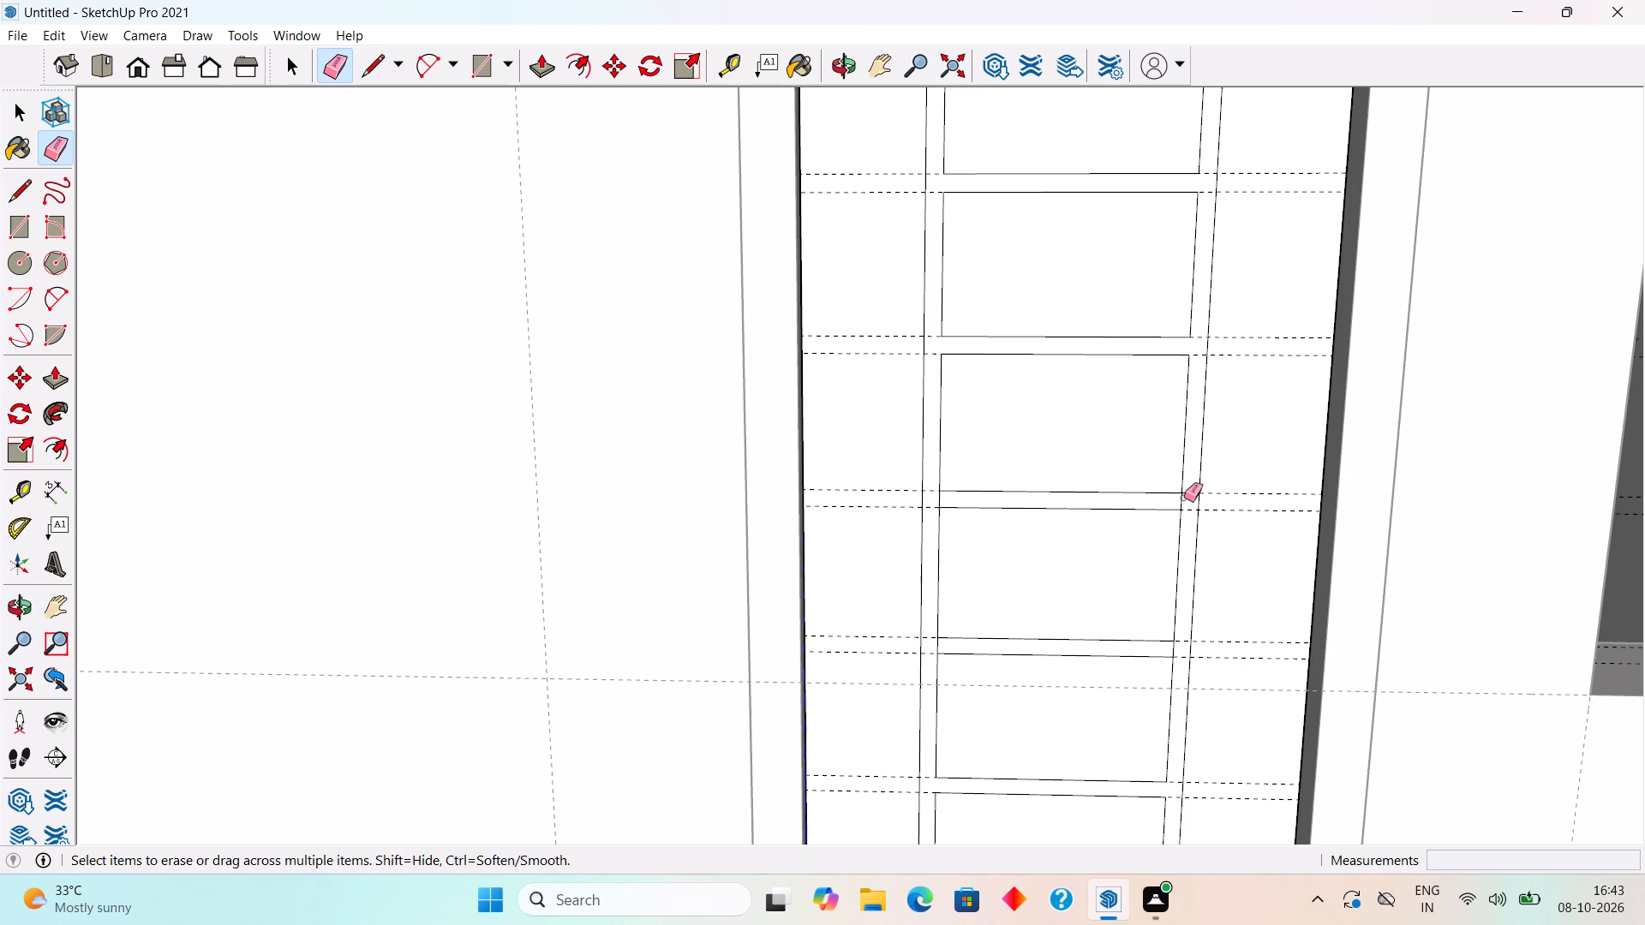
{"action": "left_click", "coordinate": [1180, 501]}
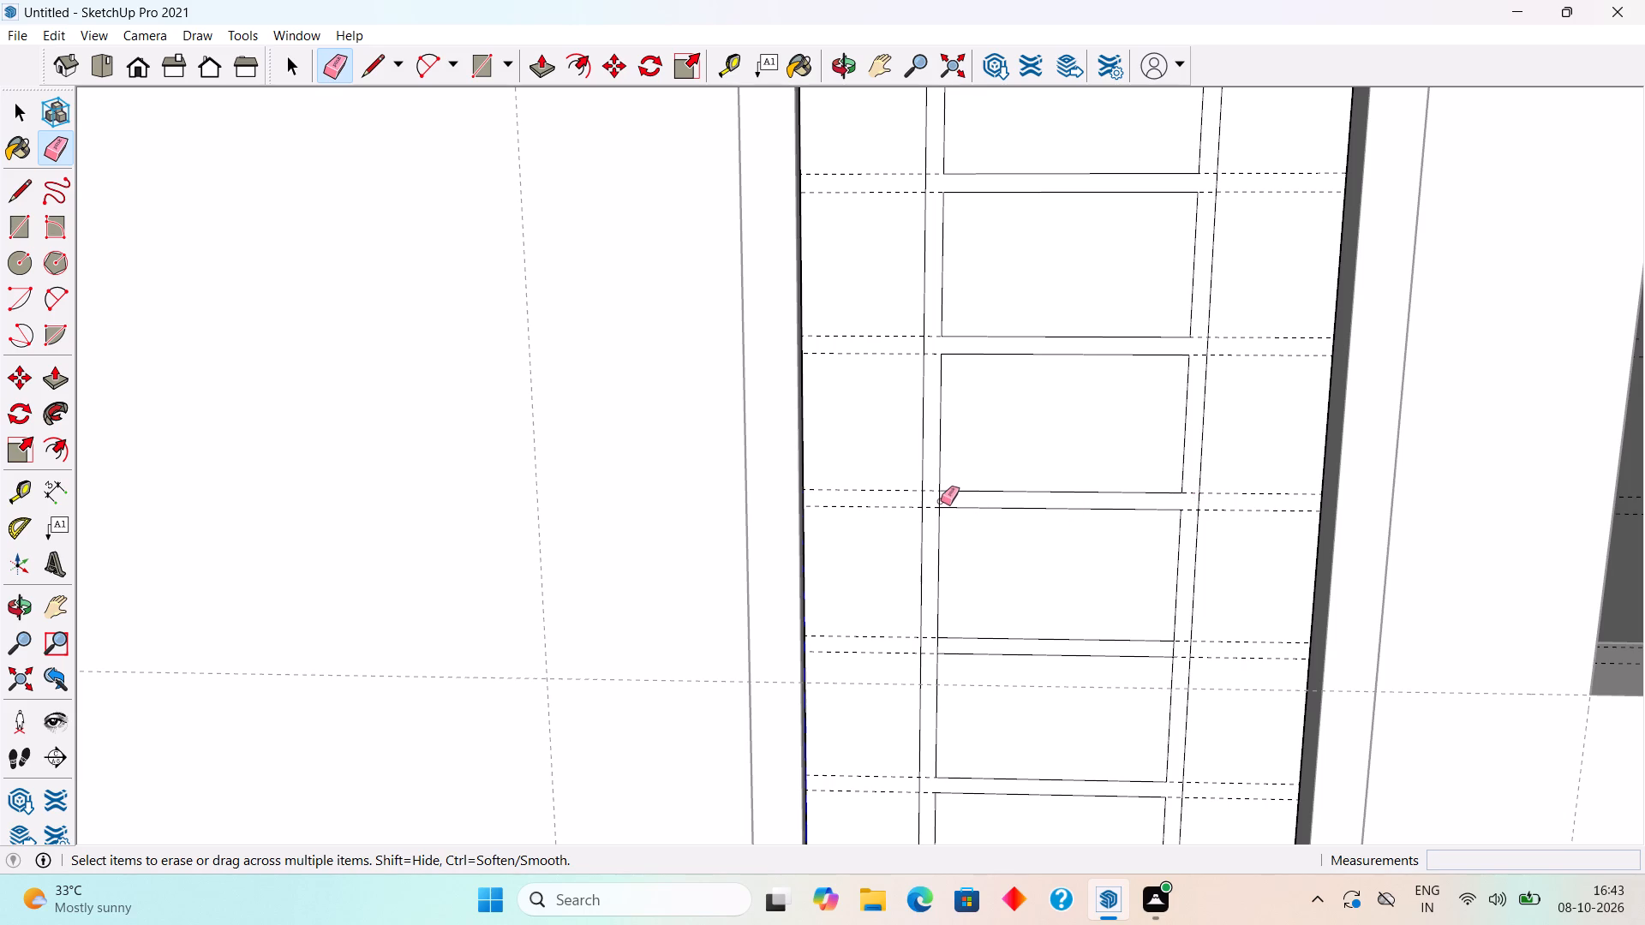
{"action": "left_click", "coordinate": [941, 501]}
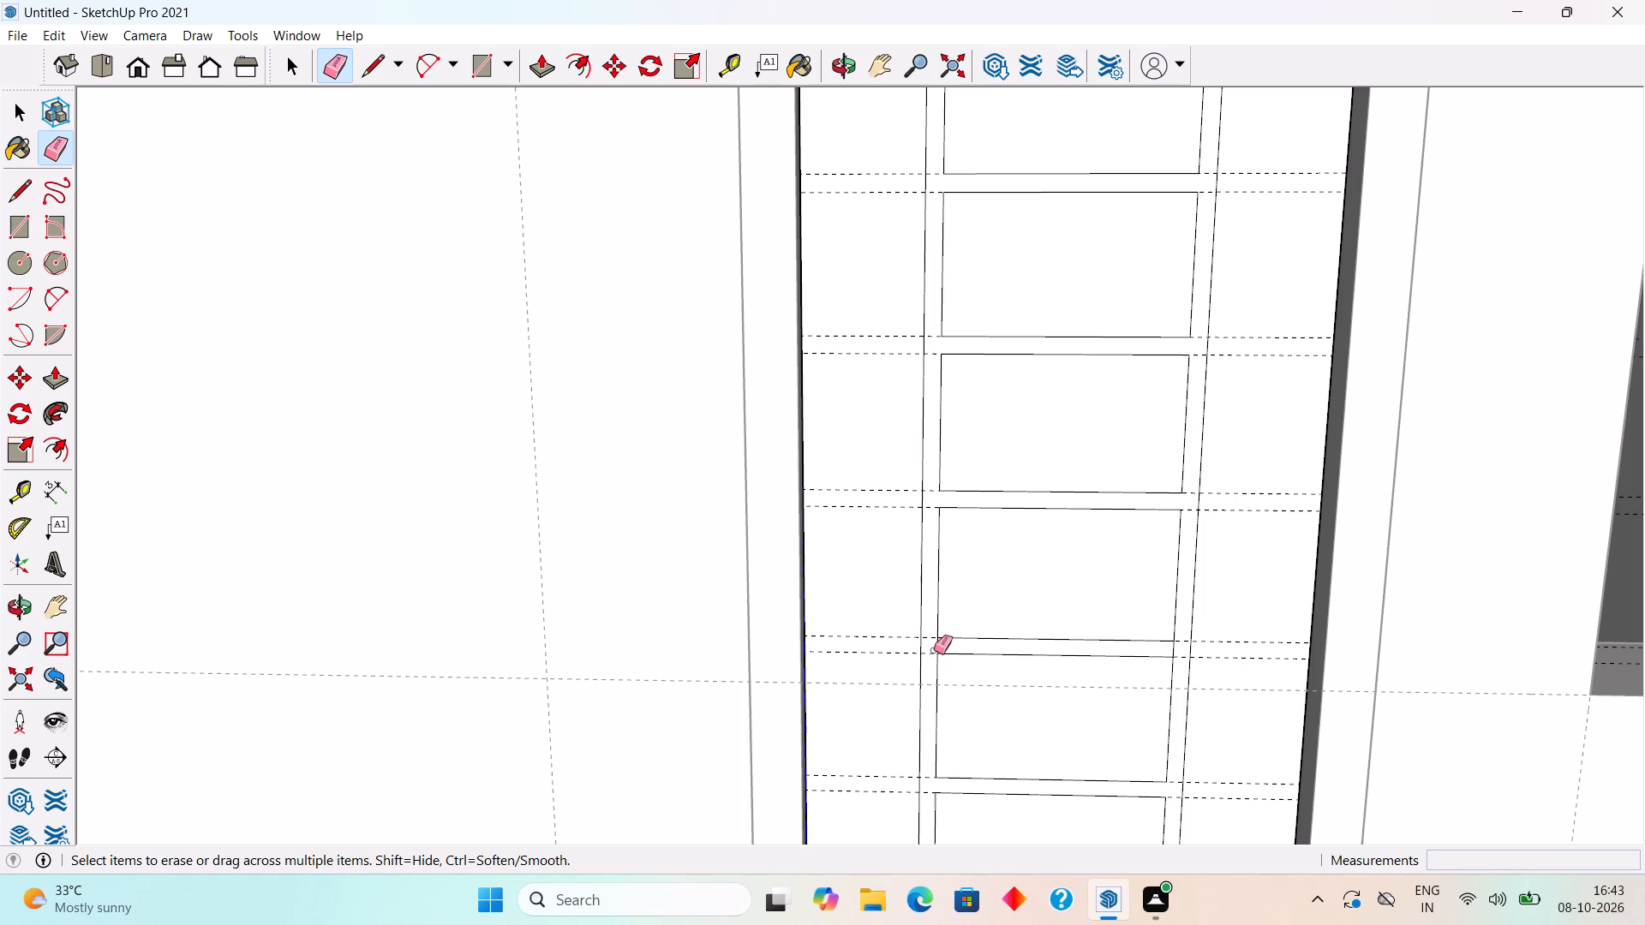
{"action": "left_click", "coordinate": [939, 645]}
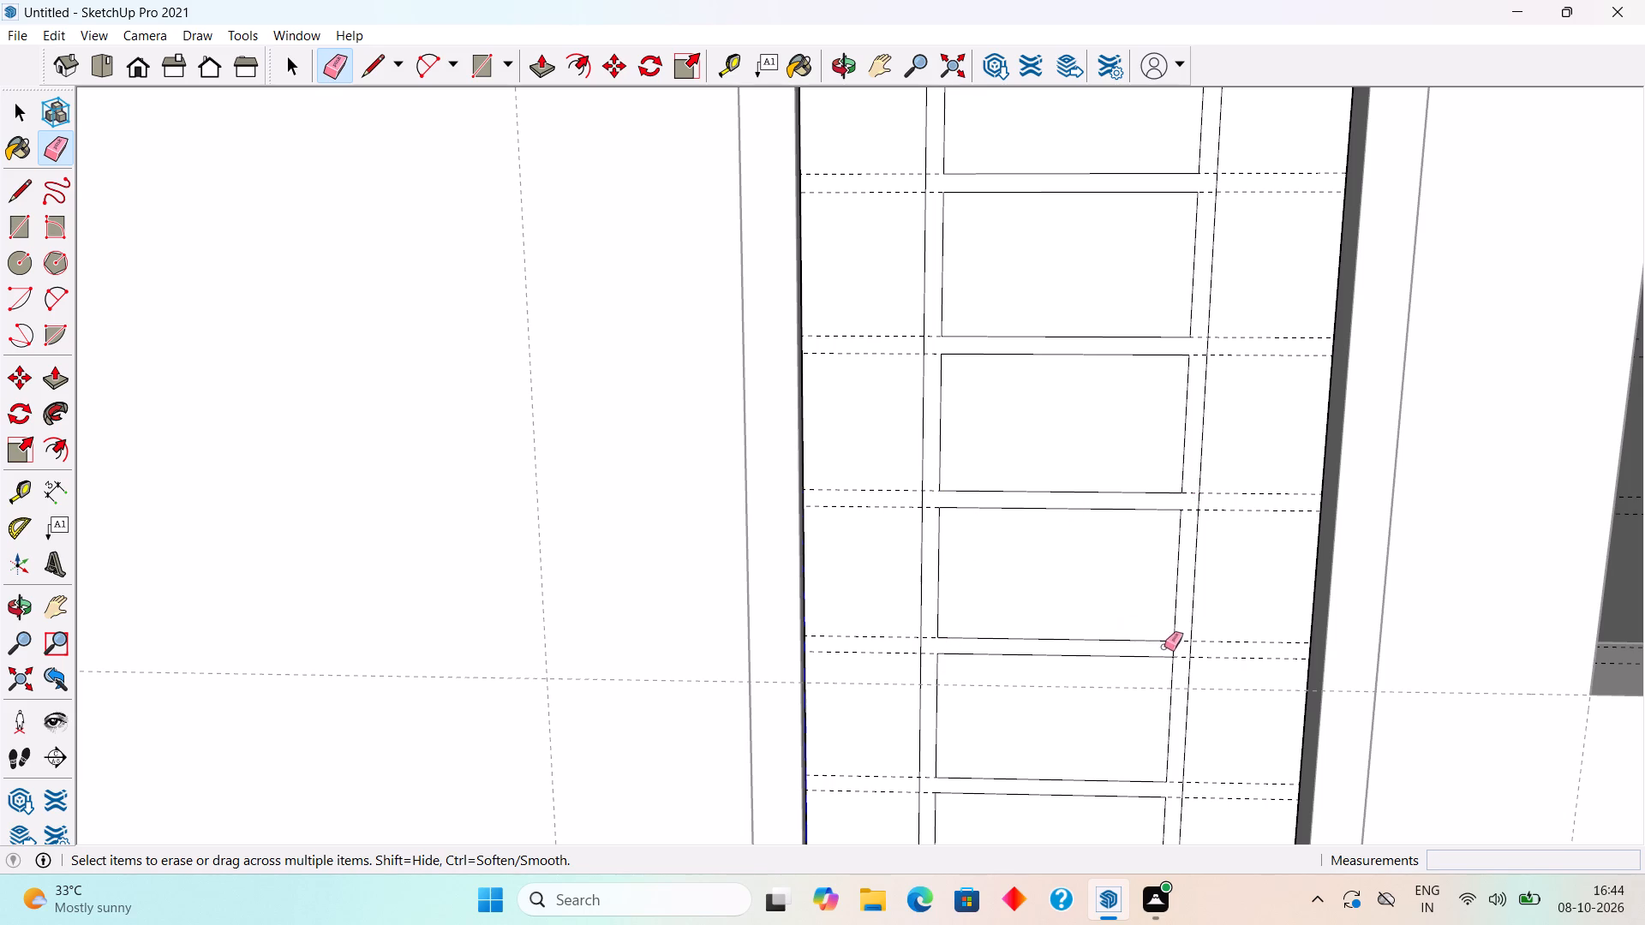
{"action": "left_click", "coordinate": [1174, 648]}
Push the door's connected border-and-divider face inward by 0.3".
{"action": "scroll", "coordinate": [1128, 474], "scroll_direction": "down", "scroll_amount": 9}
{"action": "key", "text": "space"}
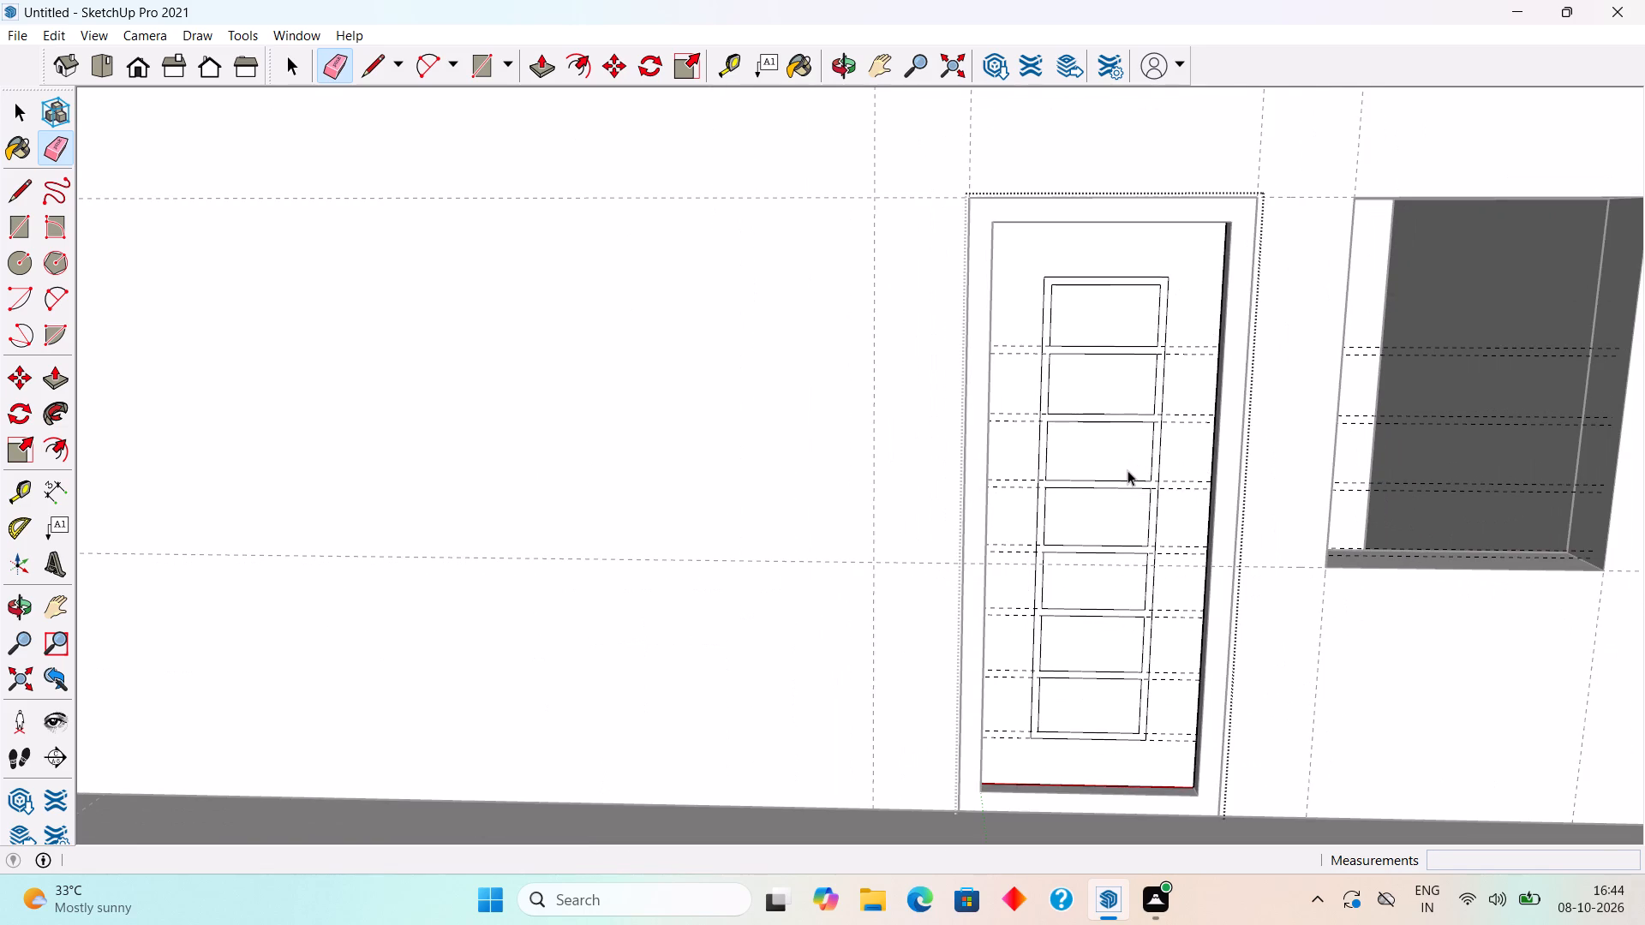
{"action": "type", "text": "p"}
{"action": "scroll", "coordinate": [1152, 522], "scroll_direction": "up", "scroll_amount": 4}
{"action": "left_click", "coordinate": [1152, 522]}
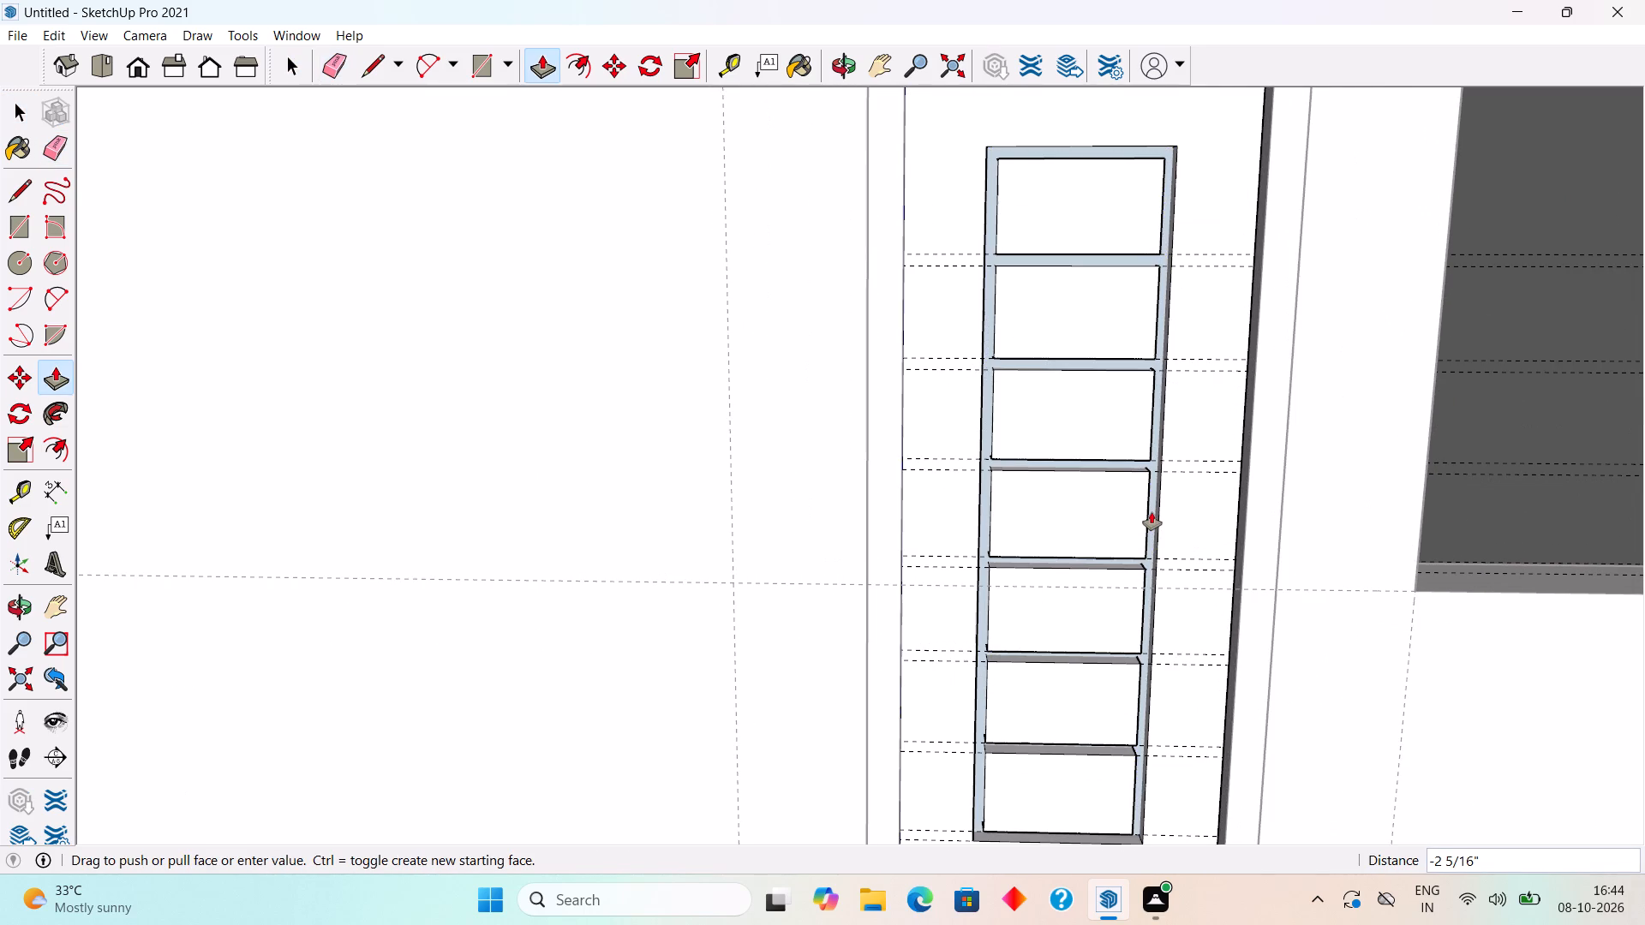
{"action": "type", "text": ".3\""}
{"action": "key", "text": "Return"}
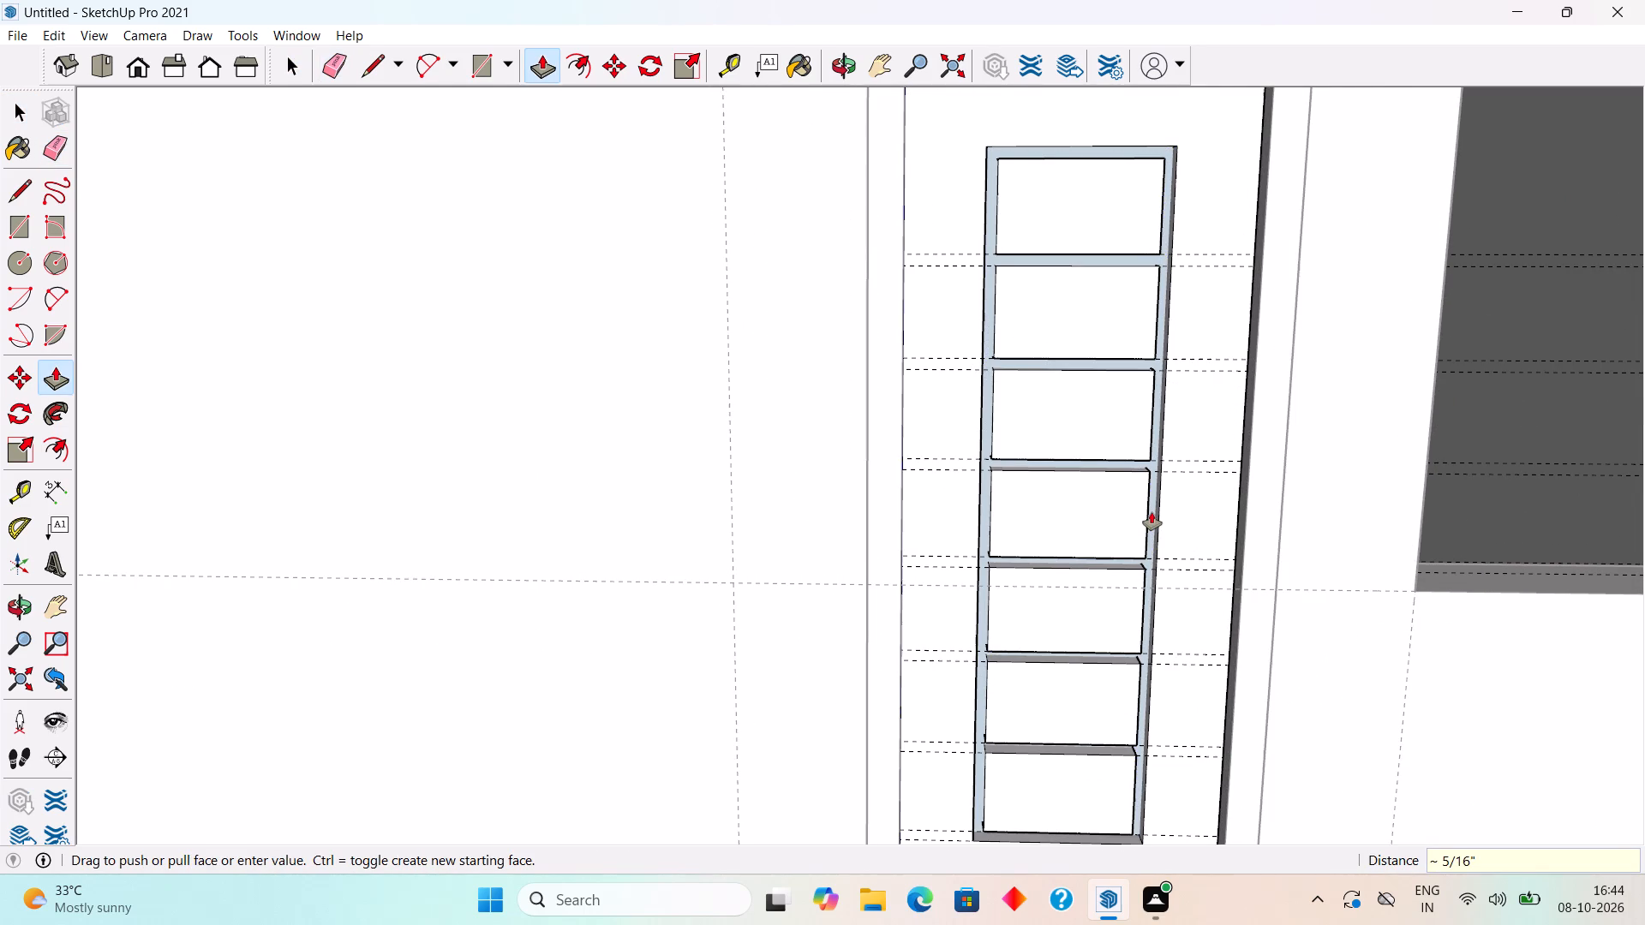
Push the same border-and-divider face of the door in by another 0.3".
{"action": "key", "text": "space"}
{"action": "middle_click_drag", "start_coordinate": [1026, 528], "coordinate": [1005, 530]}
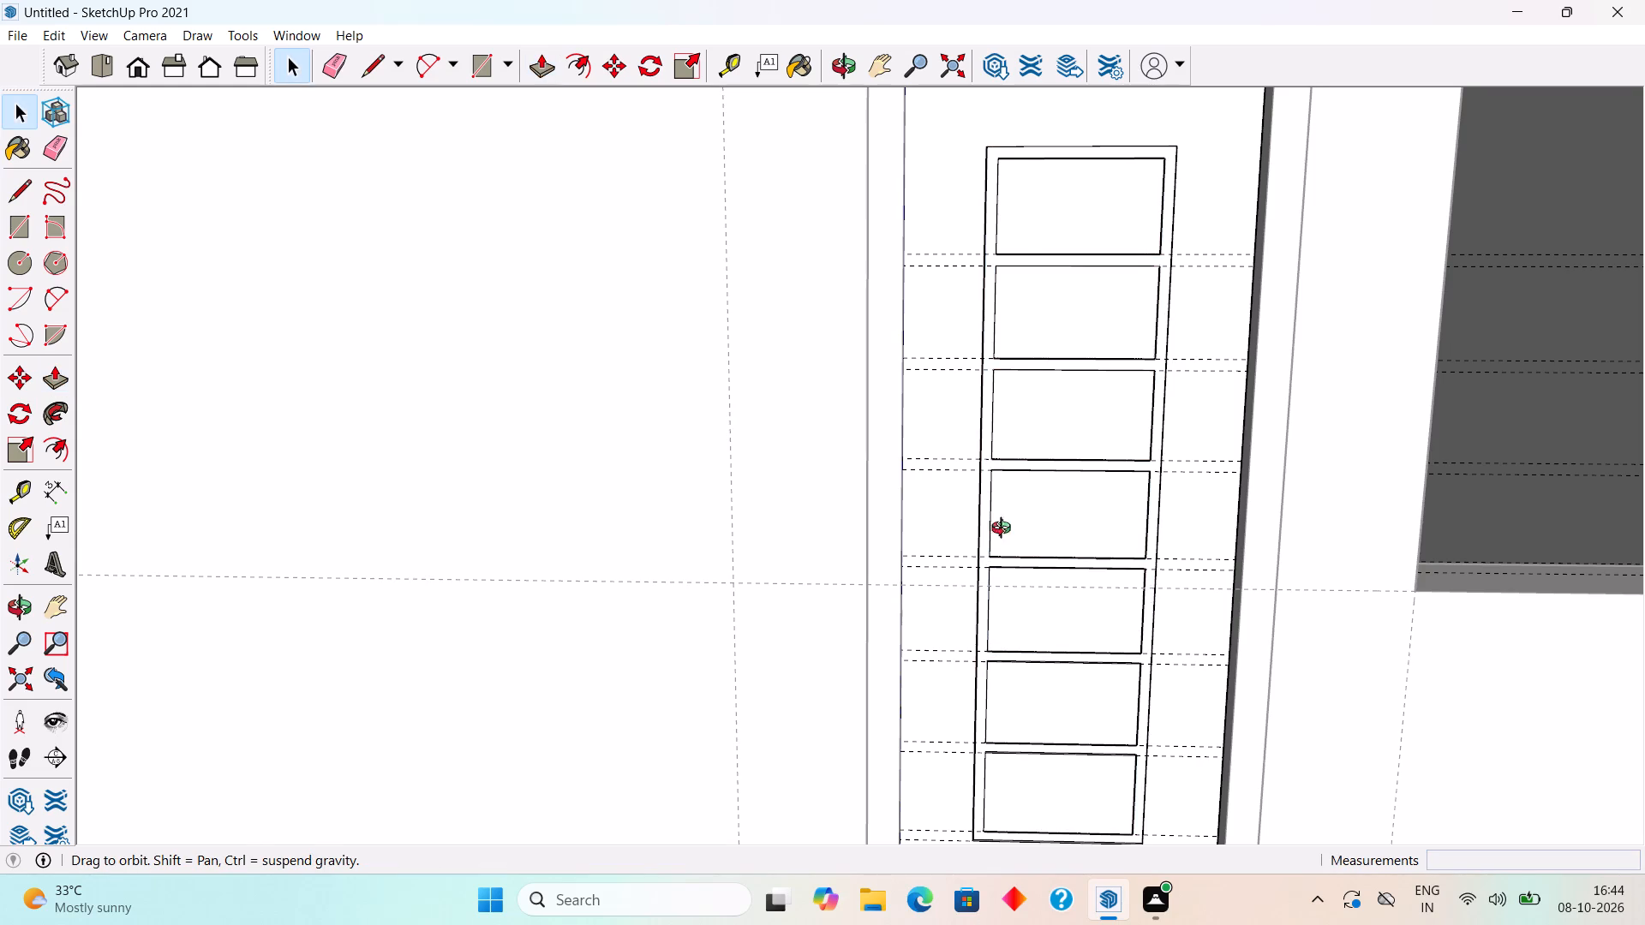
{"action": "middle_click_drag", "start_coordinate": [1005, 530], "coordinate": [860, 614]}
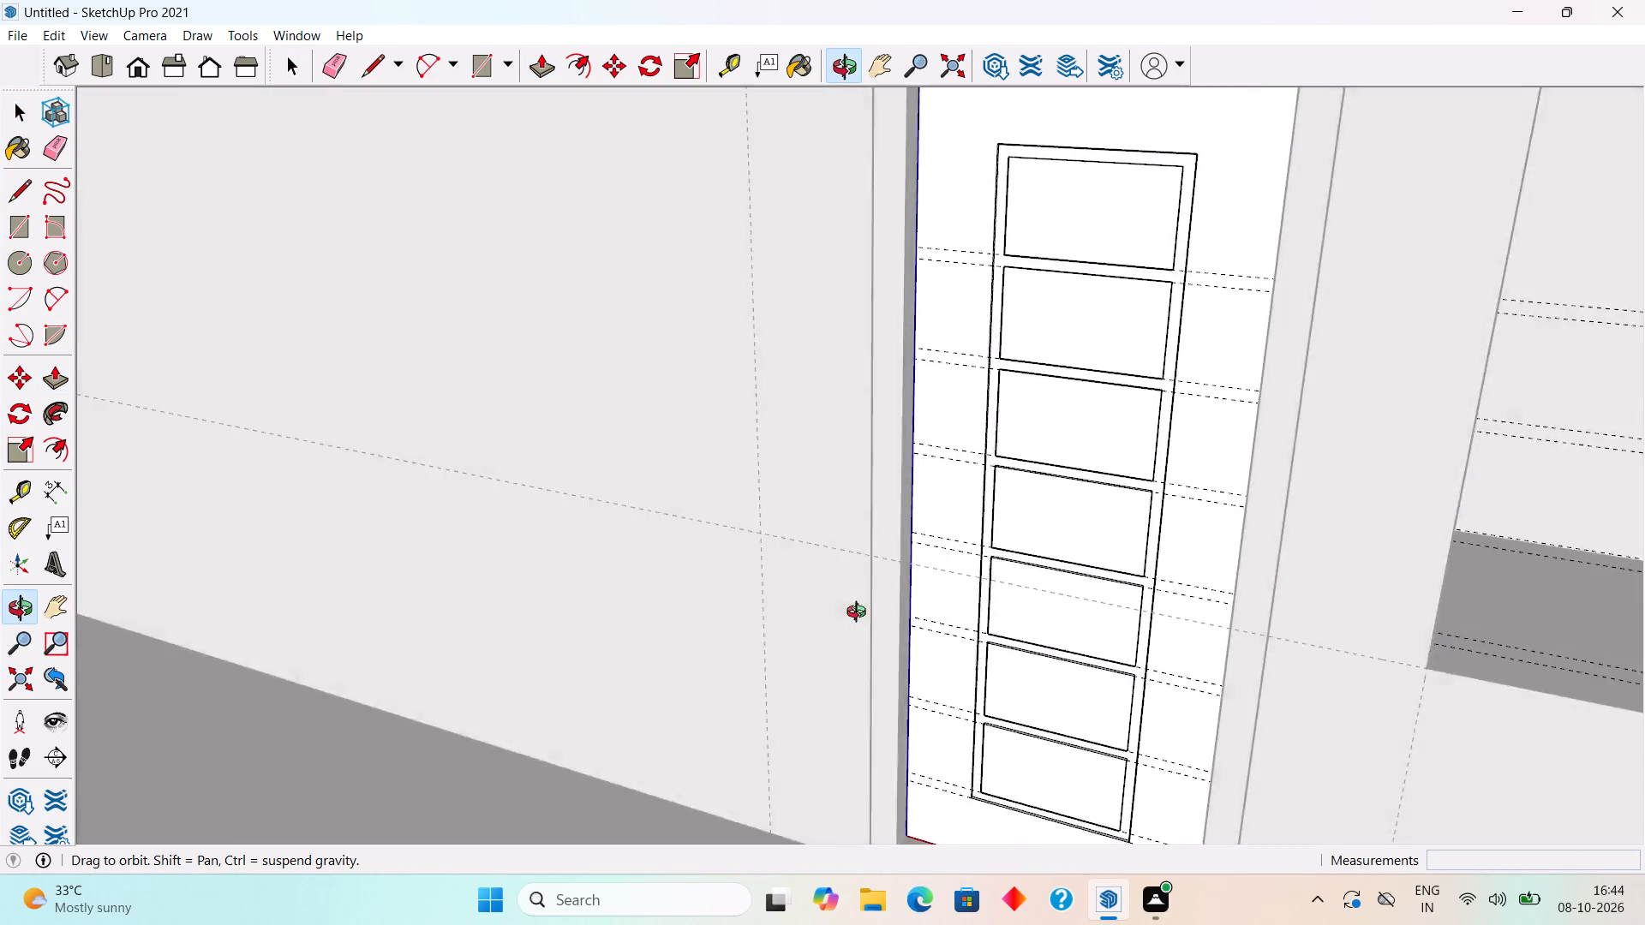
{"action": "middle_click_drag", "start_coordinate": [860, 614], "coordinate": [1484, 787]}
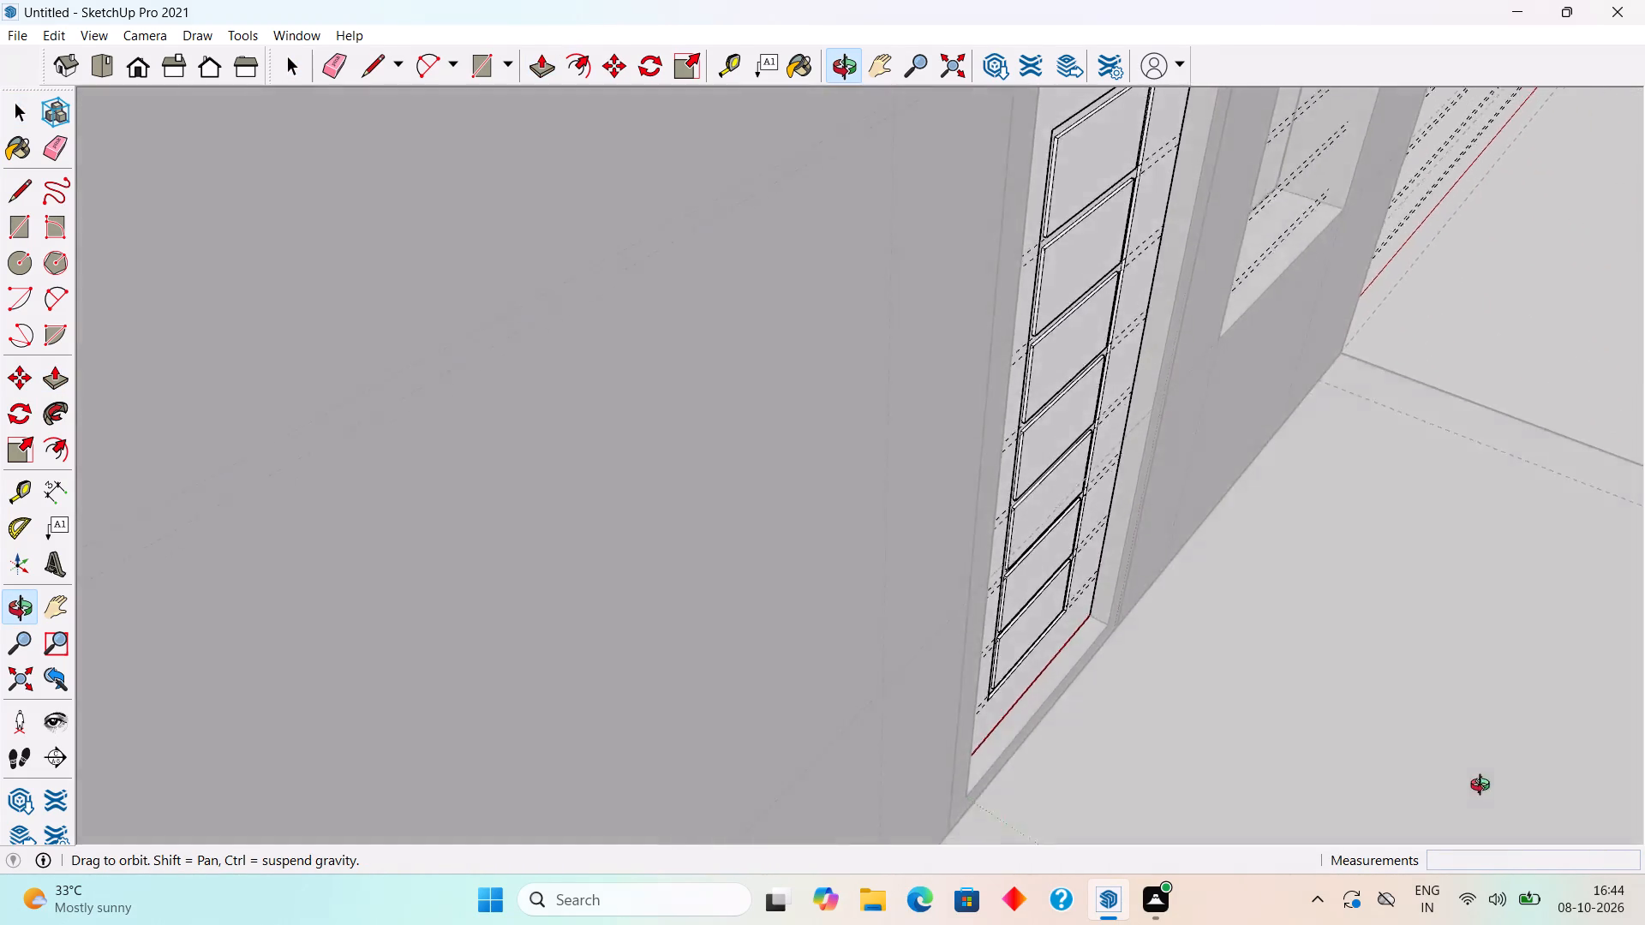
{"action": "middle_click_drag", "start_coordinate": [1484, 787], "coordinate": [976, 702]}
{"action": "scroll", "coordinate": [952, 683], "scroll_direction": "up", "scroll_amount": 7}
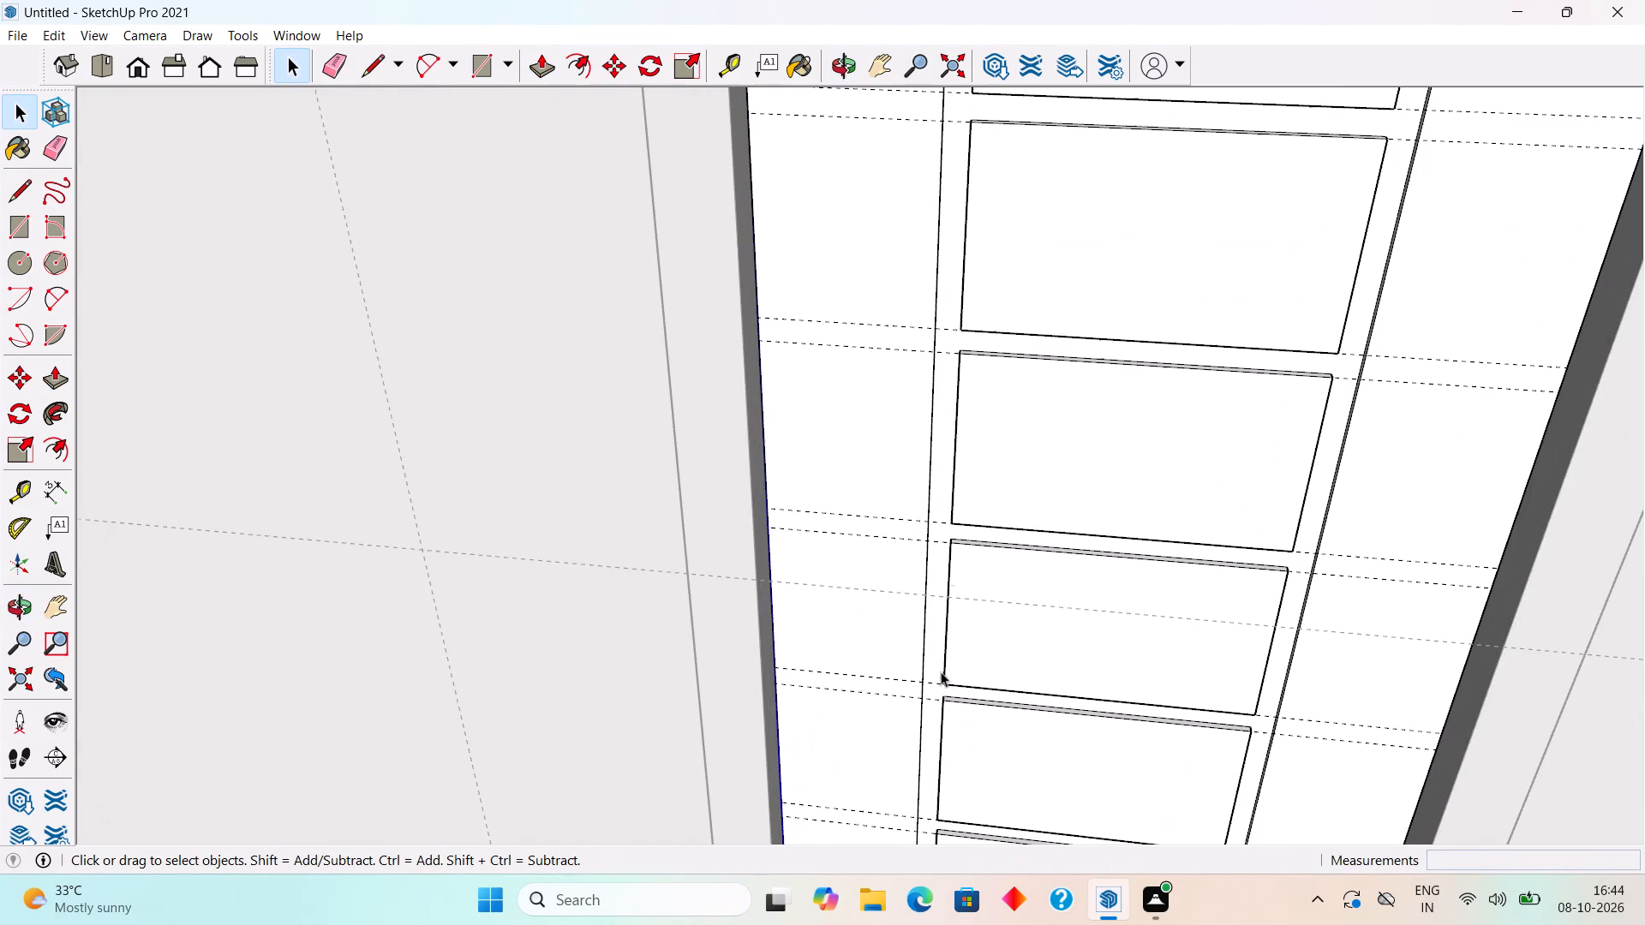
{"action": "left_click", "coordinate": [935, 664]}
{"action": "scroll", "coordinate": [935, 664], "scroll_direction": "up", "scroll_amount": 5}
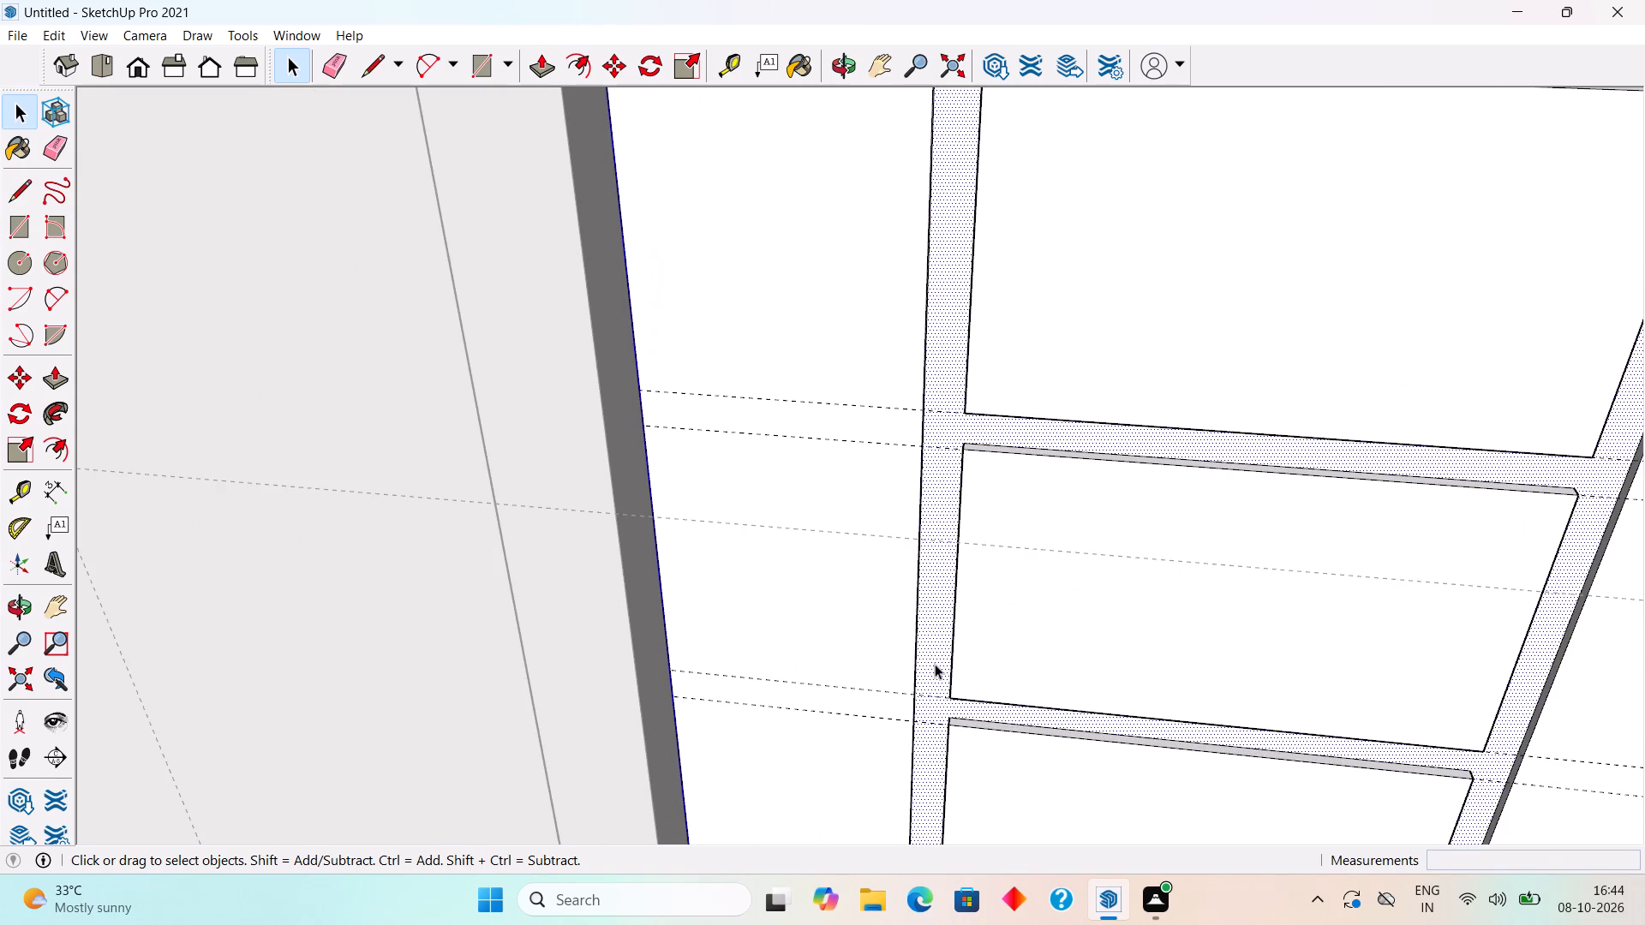
{"action": "key", "text": "p"}
{"action": "left_click", "coordinate": [935, 664]}
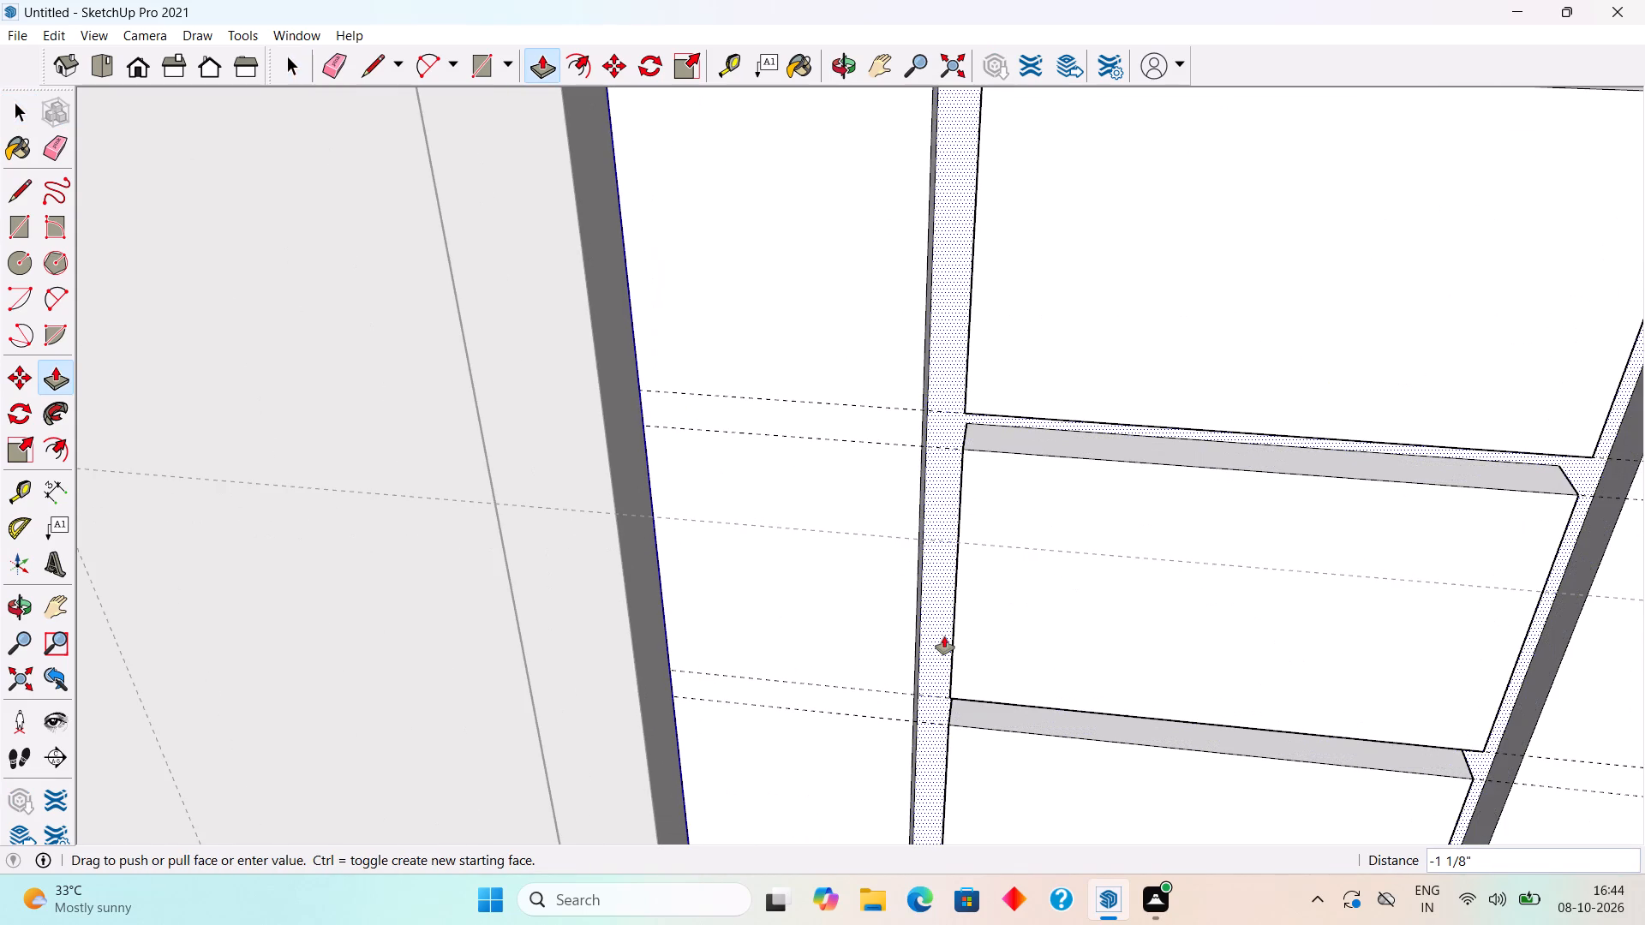
{"action": "type", "text": ".3\""}
{"action": "key", "text": "Return"}
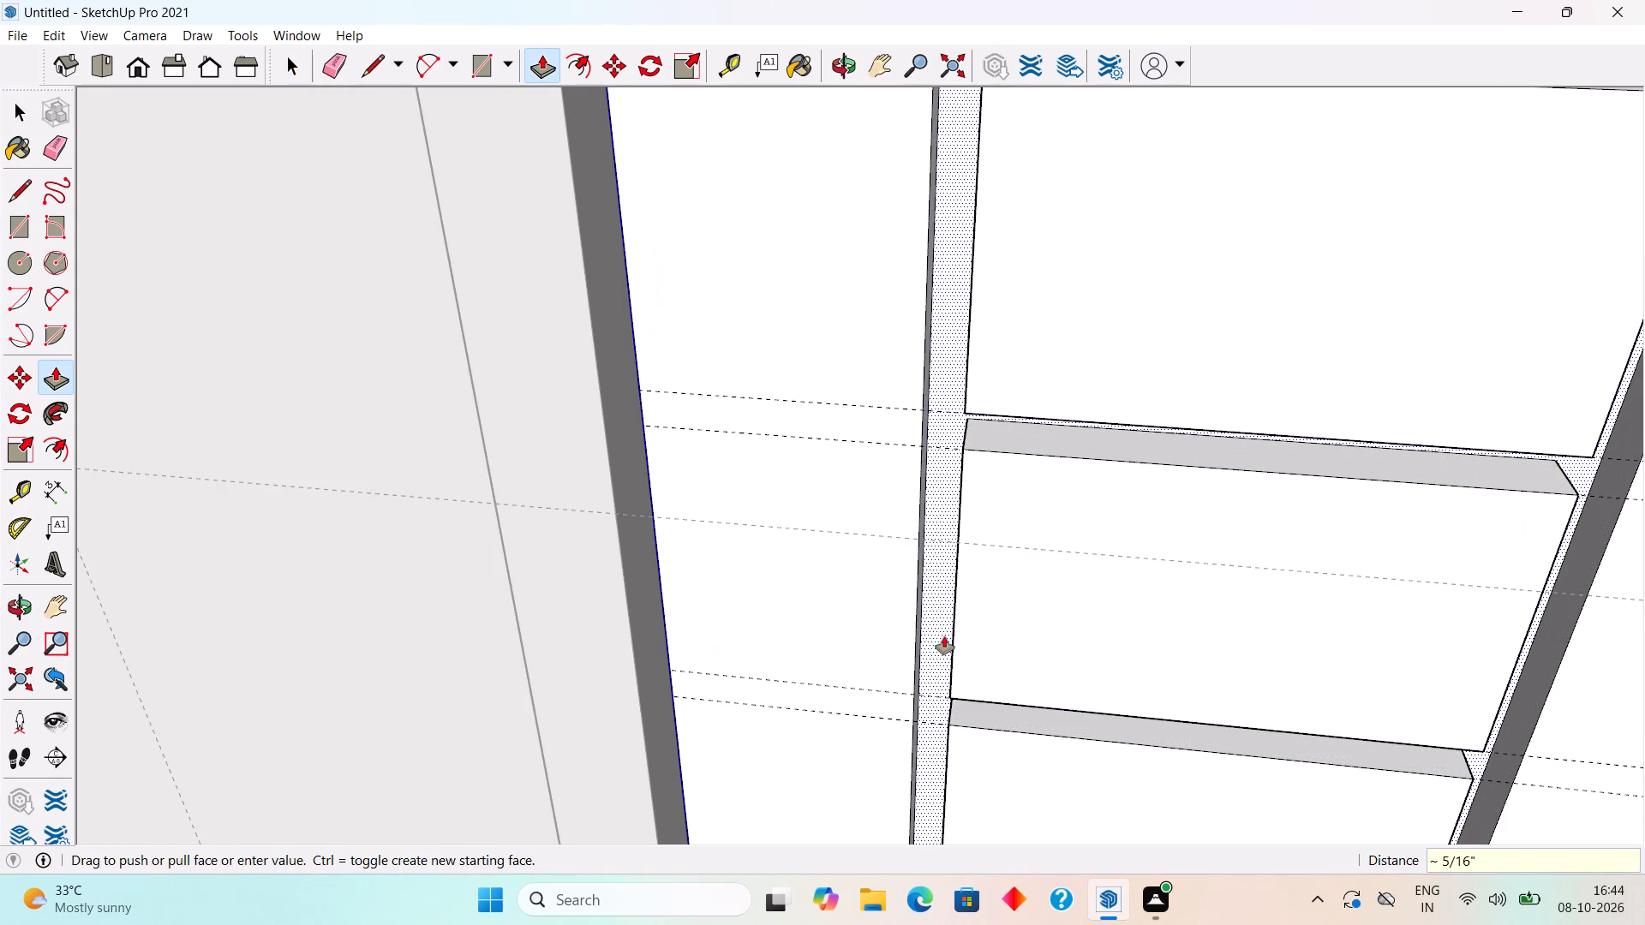
Exit the door group's editing with the whole wall front in view.
{"action": "scroll", "coordinate": [1011, 779], "scroll_direction": "down", "scroll_amount": 18}
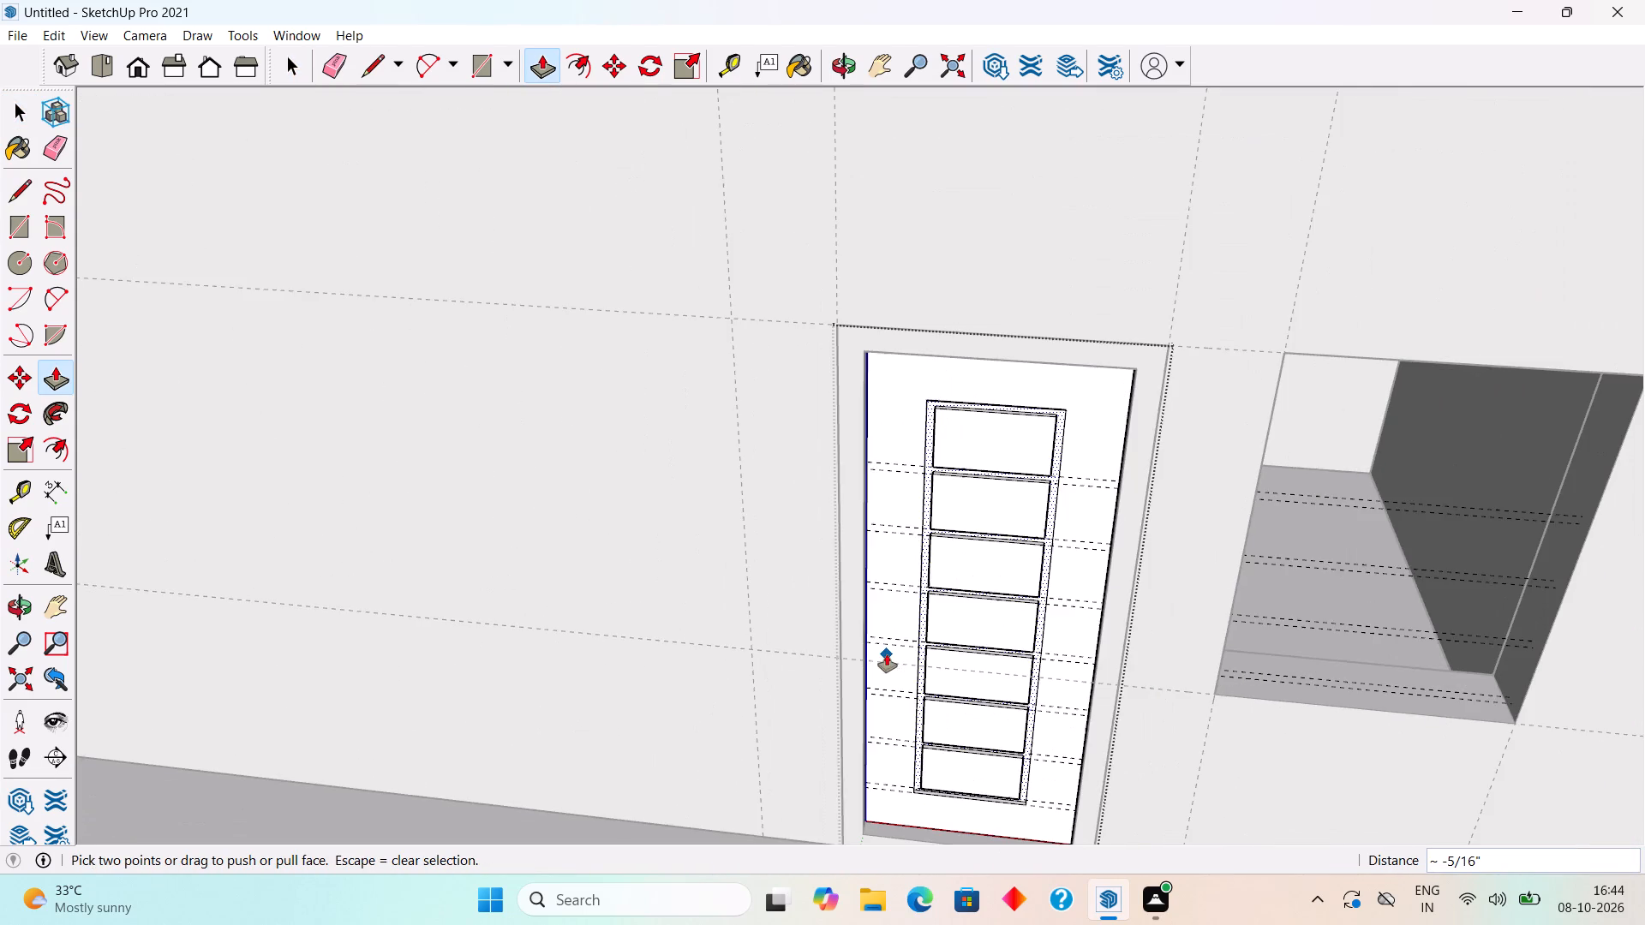
{"action": "middle_click_drag", "start_coordinate": [1102, 590], "coordinate": [1160, 368]}
{"action": "scroll", "coordinate": [1166, 368], "scroll_direction": "down", "scroll_amount": 5}
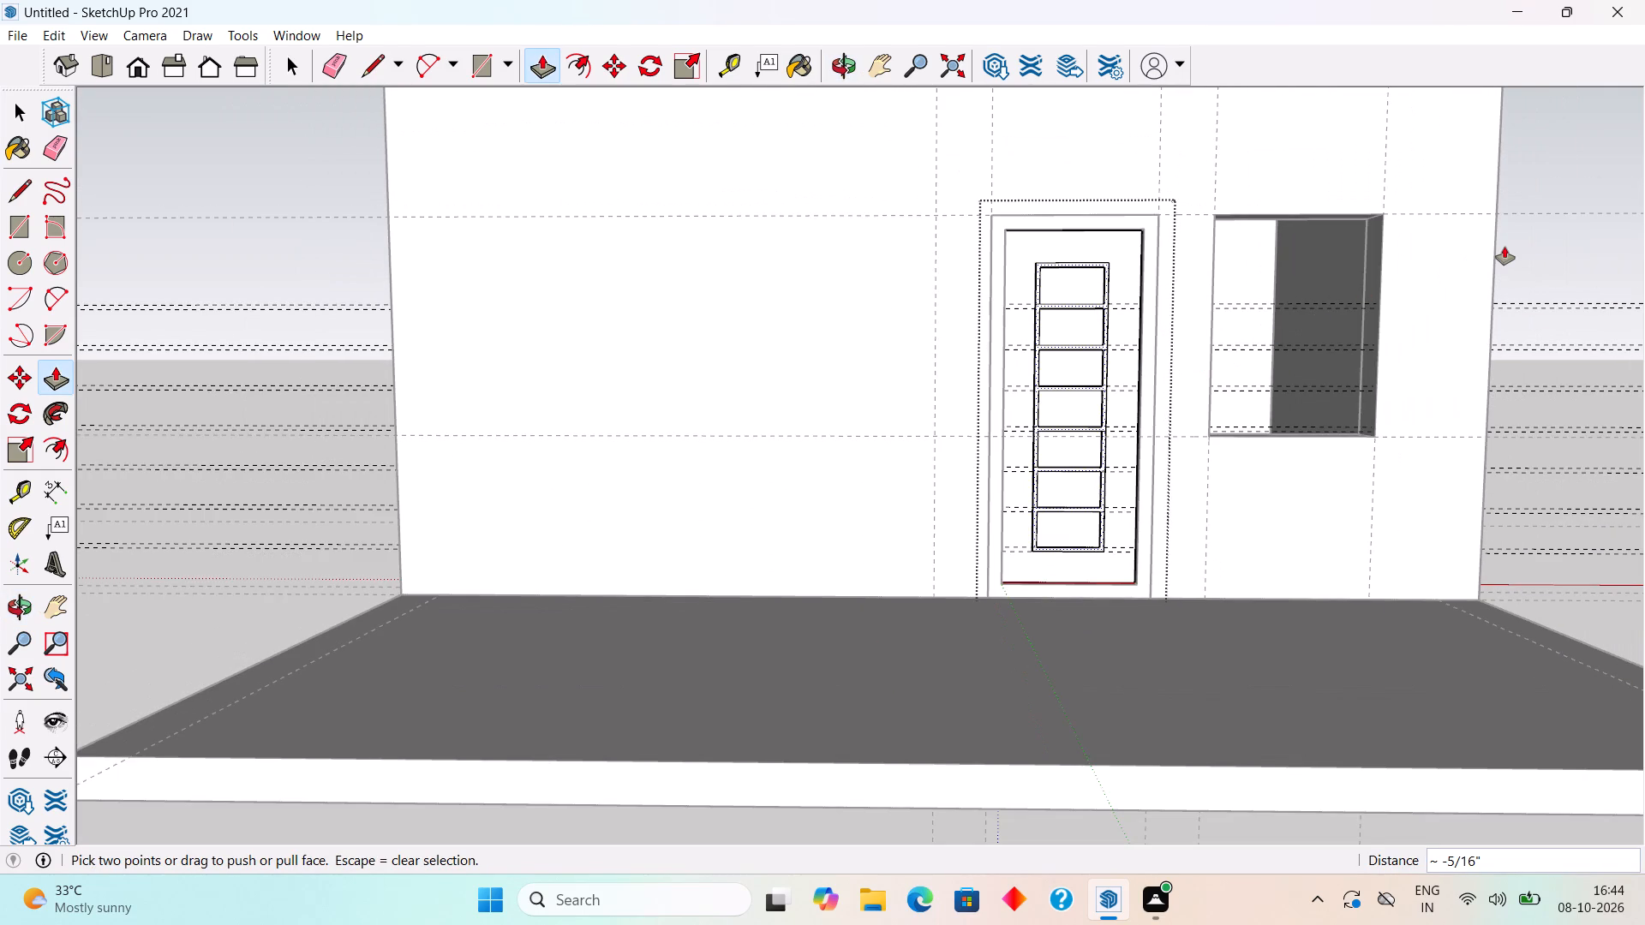
{"action": "key", "text": "space"}
{"action": "left_click", "coordinate": [1584, 146]}
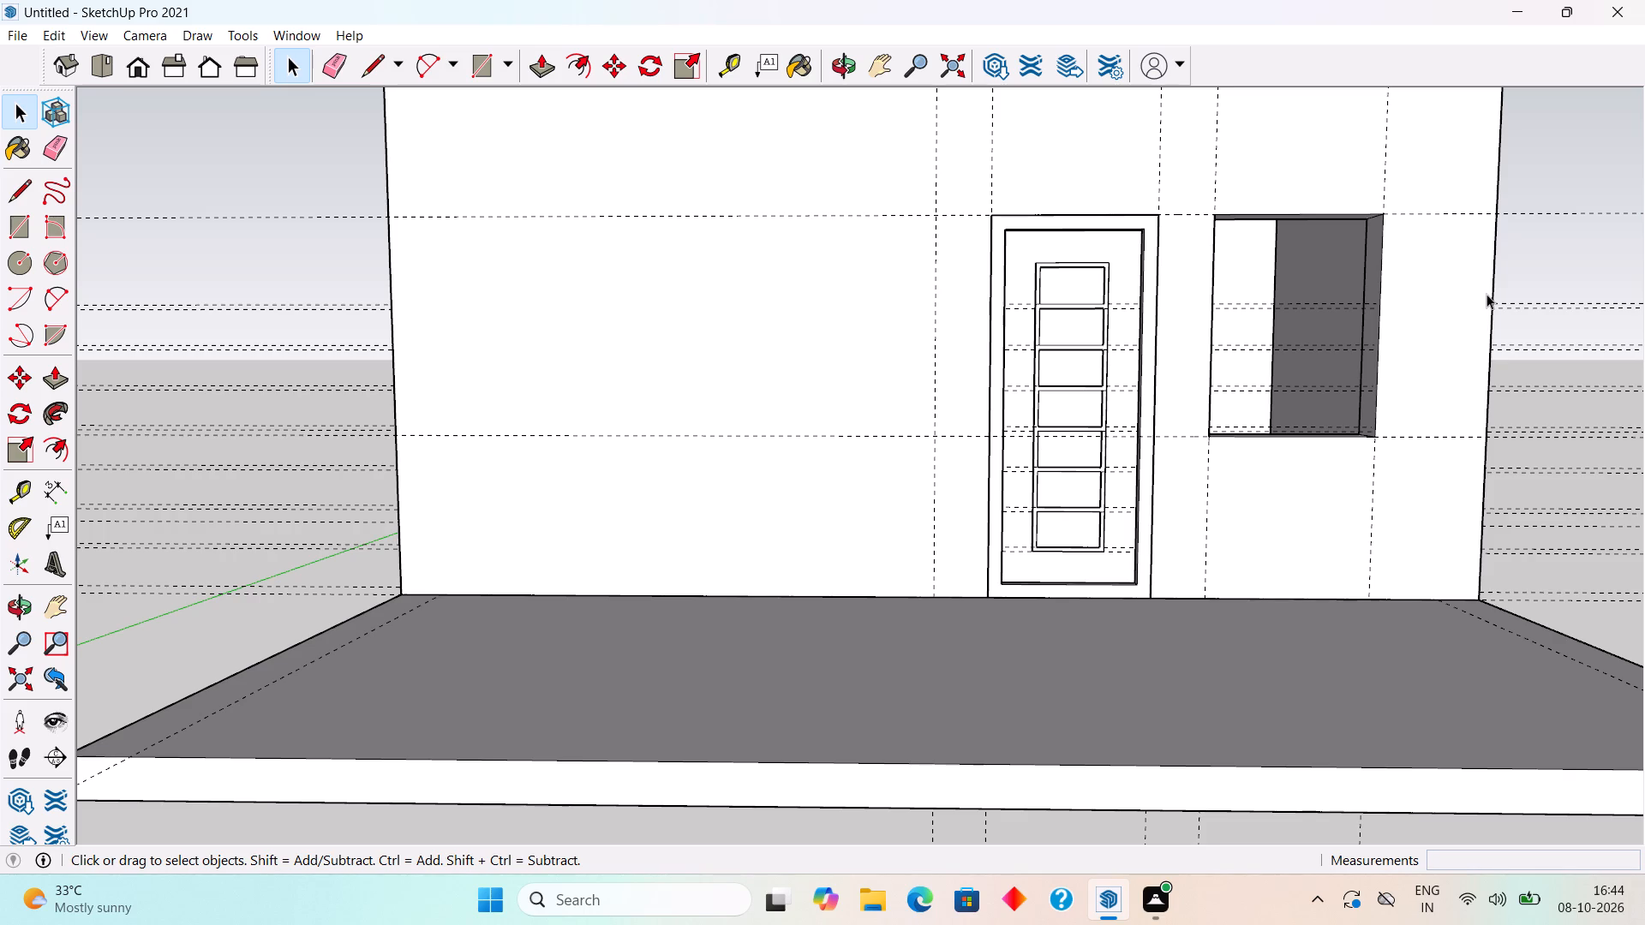
Draw a narrow vertical handle rectangle about 7/8" by 1' 5" on the door, between the panelling and the window-side frame.
{"action": "scroll", "coordinate": [1099, 382], "scroll_direction": "up", "scroll_amount": 7}
{"action": "scroll", "coordinate": [1175, 416], "scroll_direction": "up", "scroll_amount": 6}
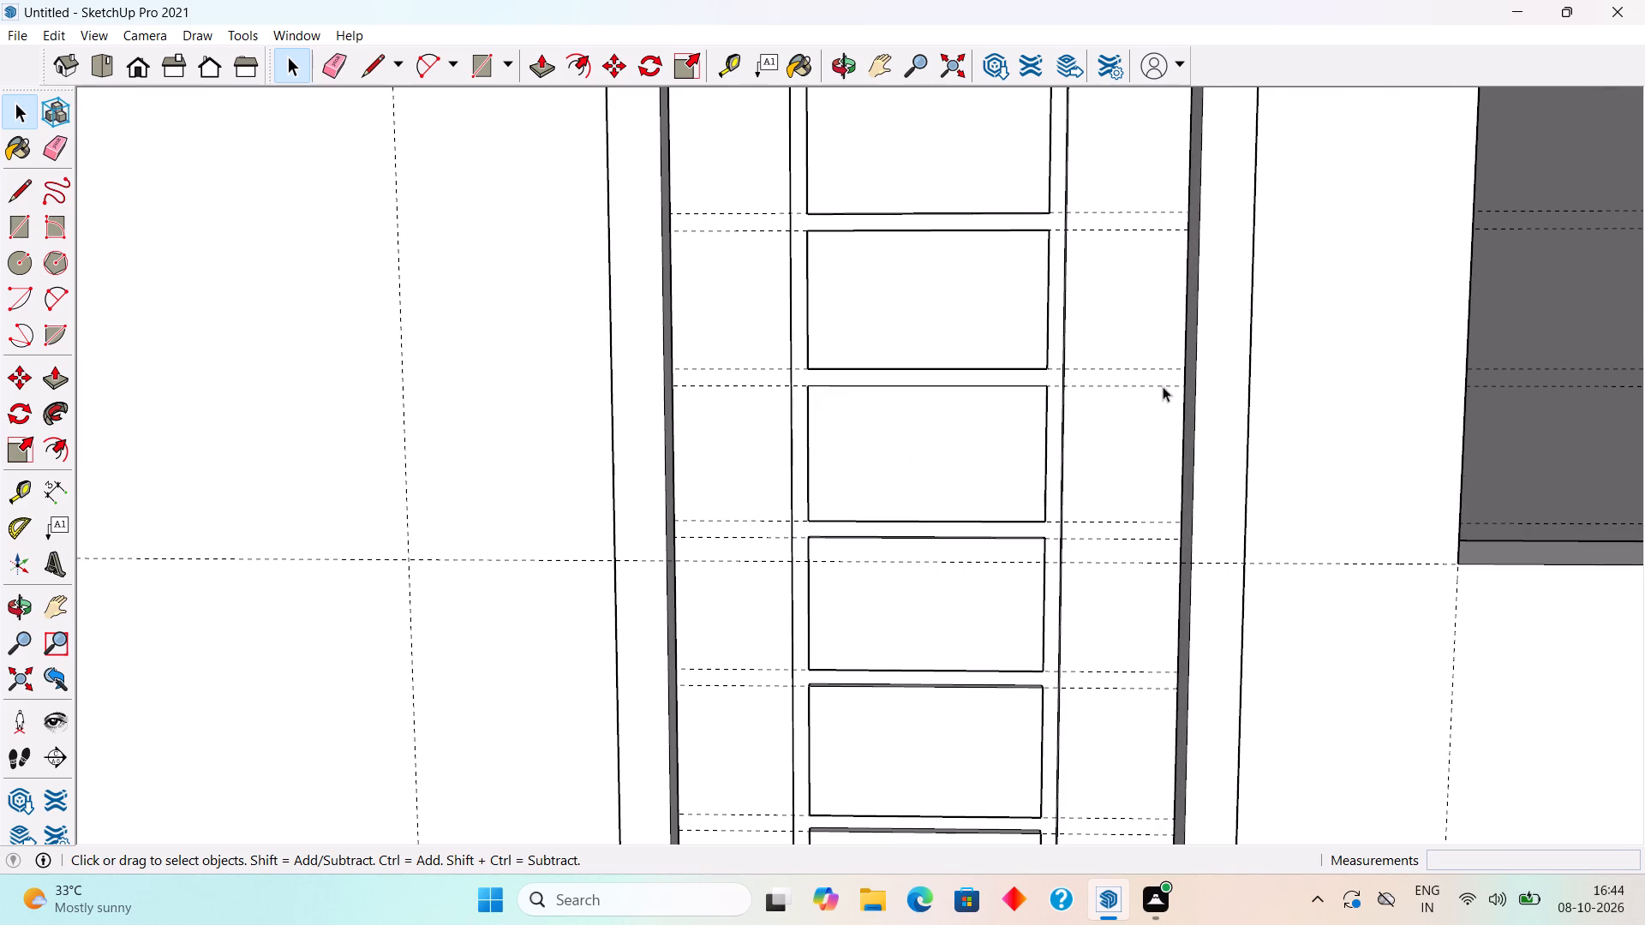
{"action": "scroll", "coordinate": [1111, 237], "scroll_direction": "up", "scroll_amount": 3}
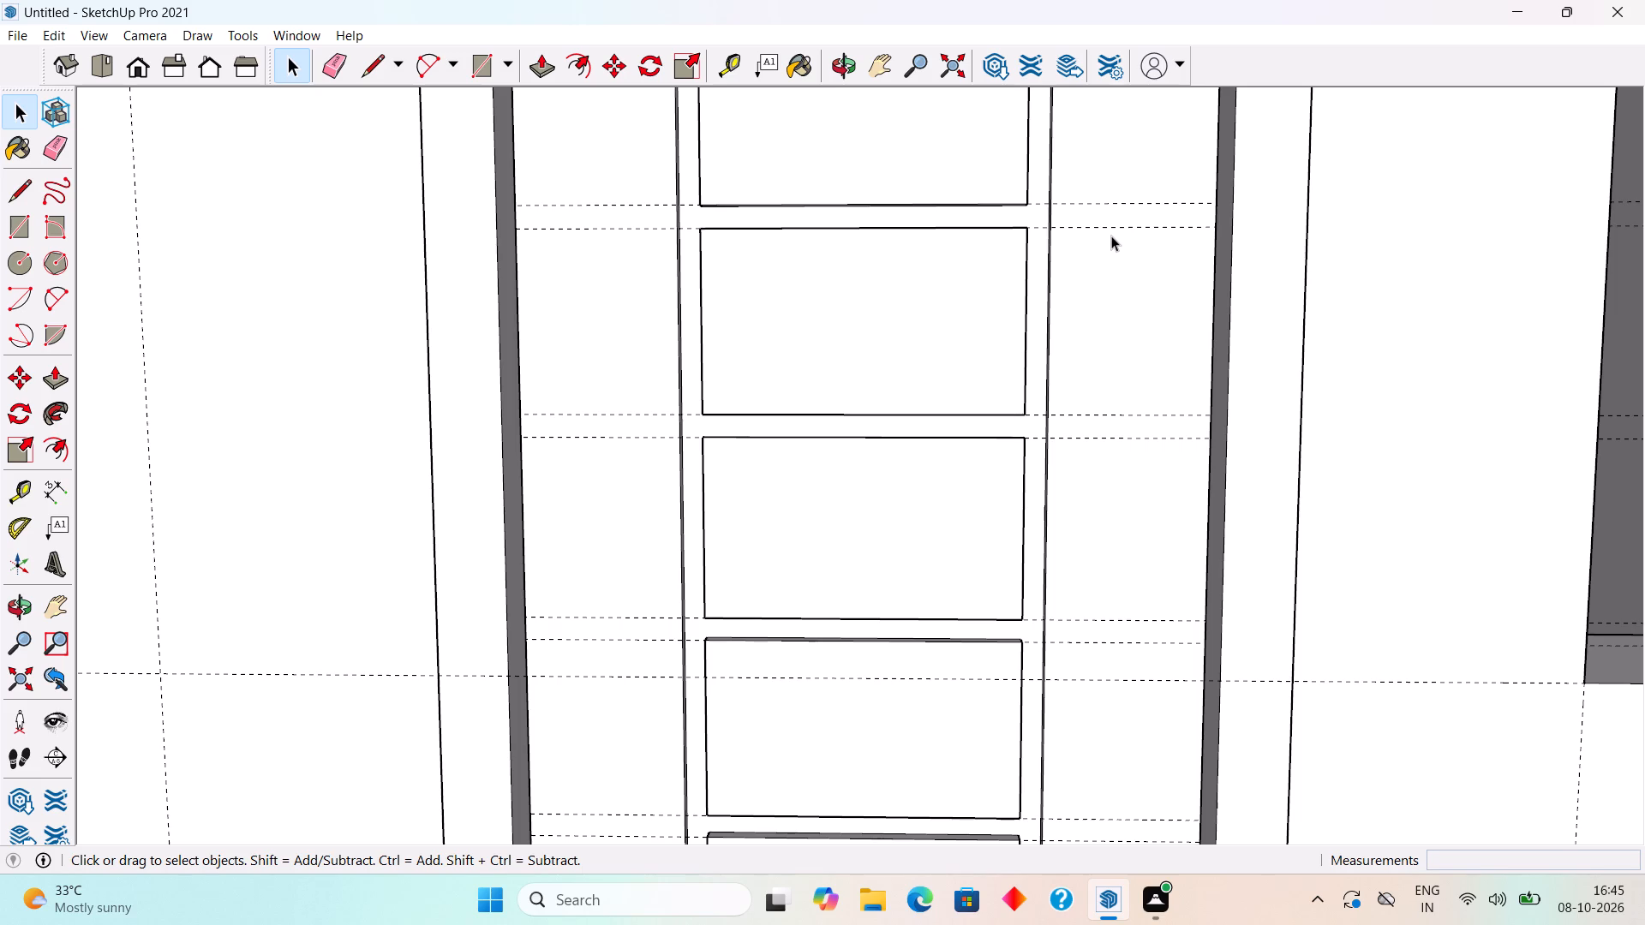
{"action": "key", "text": "r"}
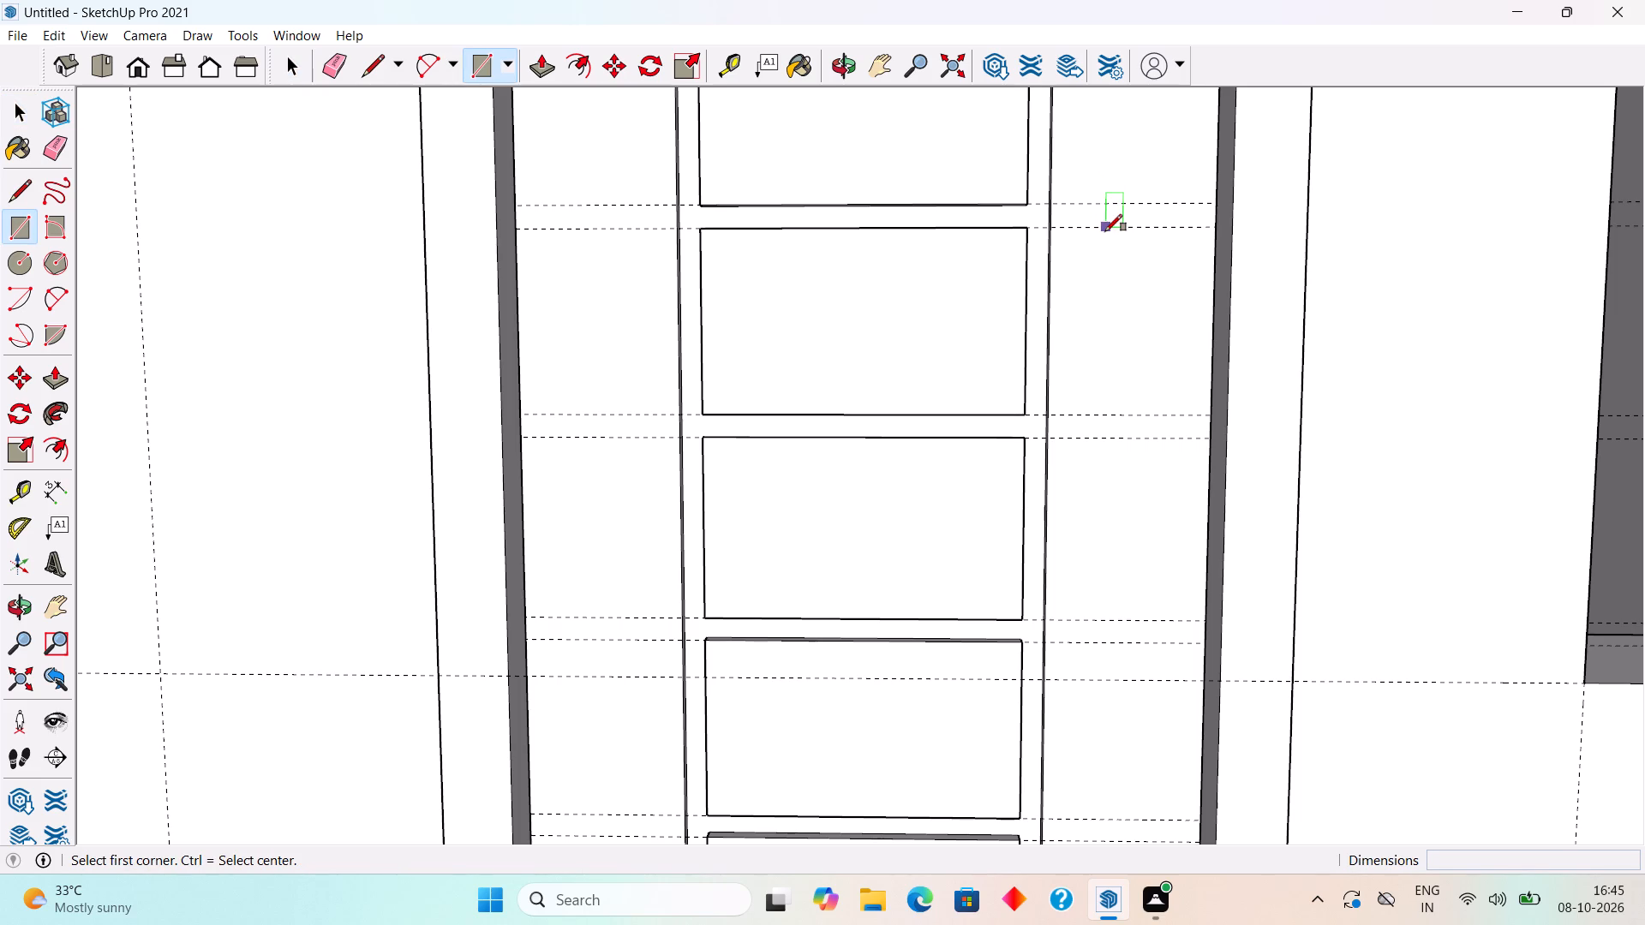
{"action": "left_click", "coordinate": [1105, 231]}
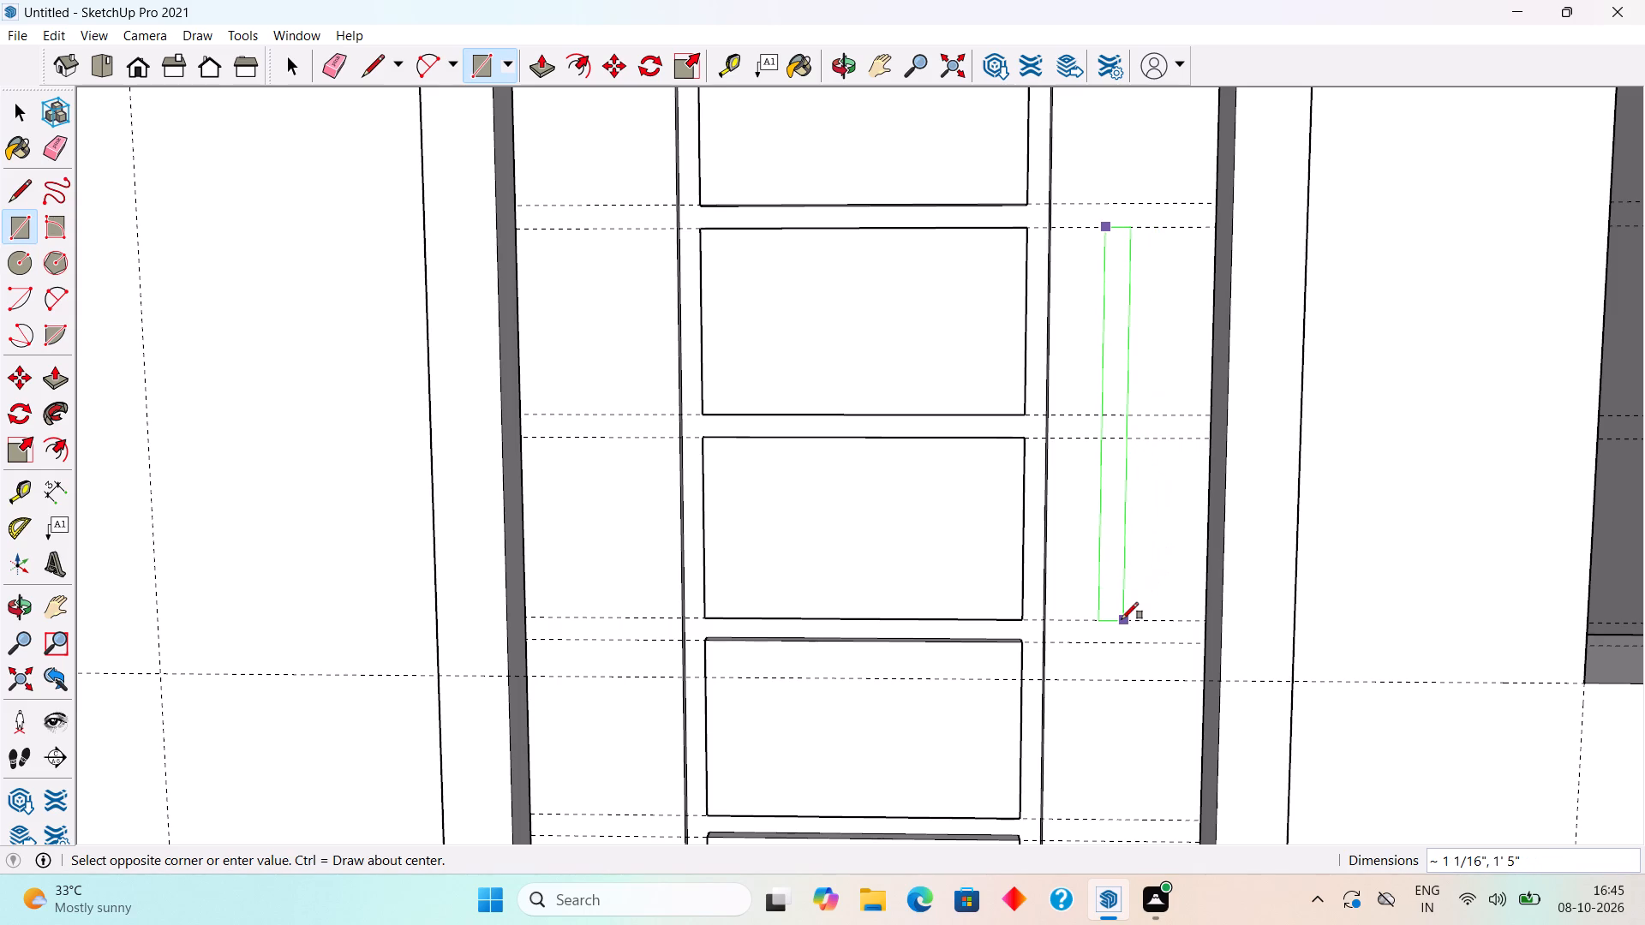
{"action": "left_click", "coordinate": [1119, 619]}
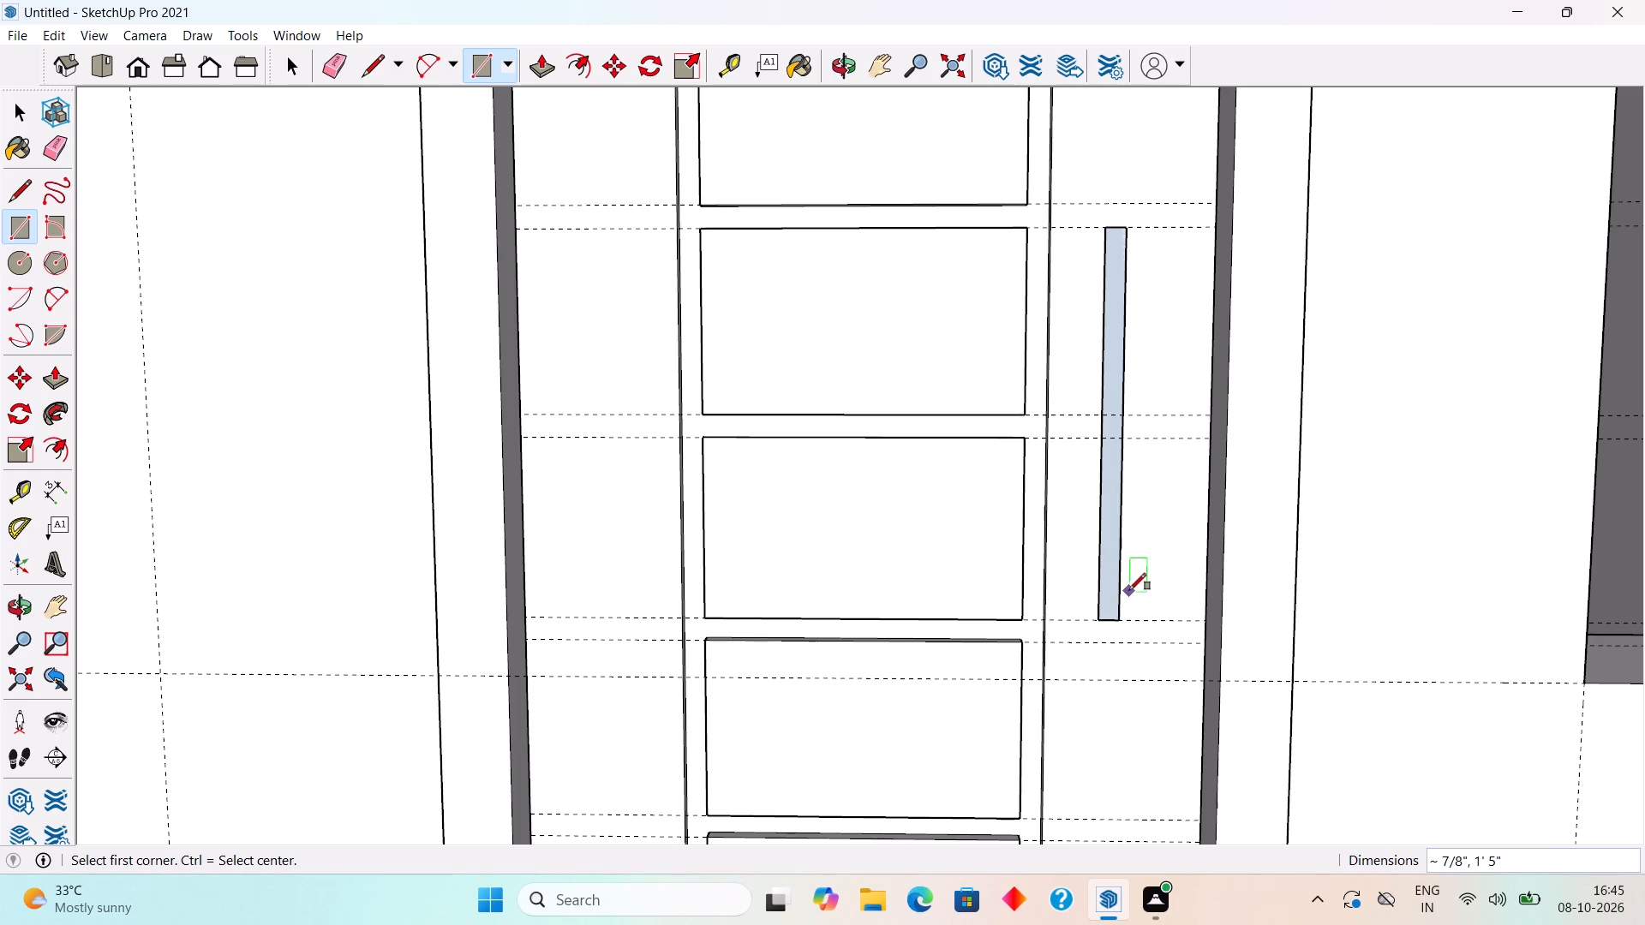
Extrude the handle rectangle 1" out from the door face.
{"action": "key", "text": "space"}
{"action": "key", "text": "p"}
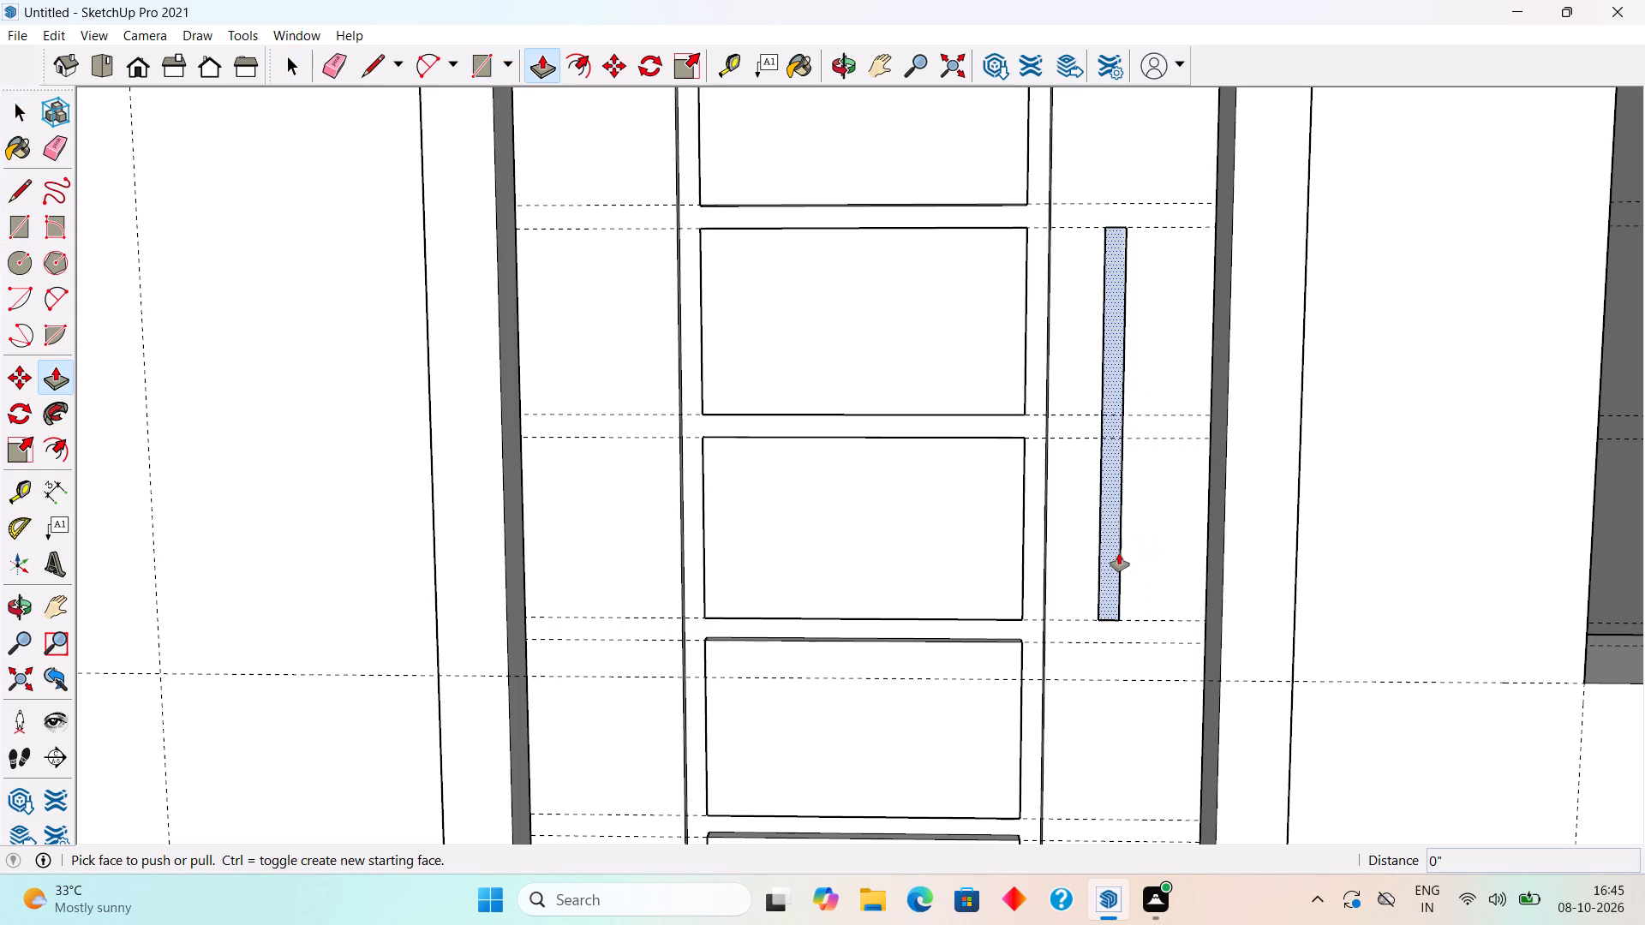
{"action": "left_click", "coordinate": [1119, 555]}
{"action": "type", "text": "1\""}
{"action": "key", "text": "Return"}
{"action": "key", "text": "space"}
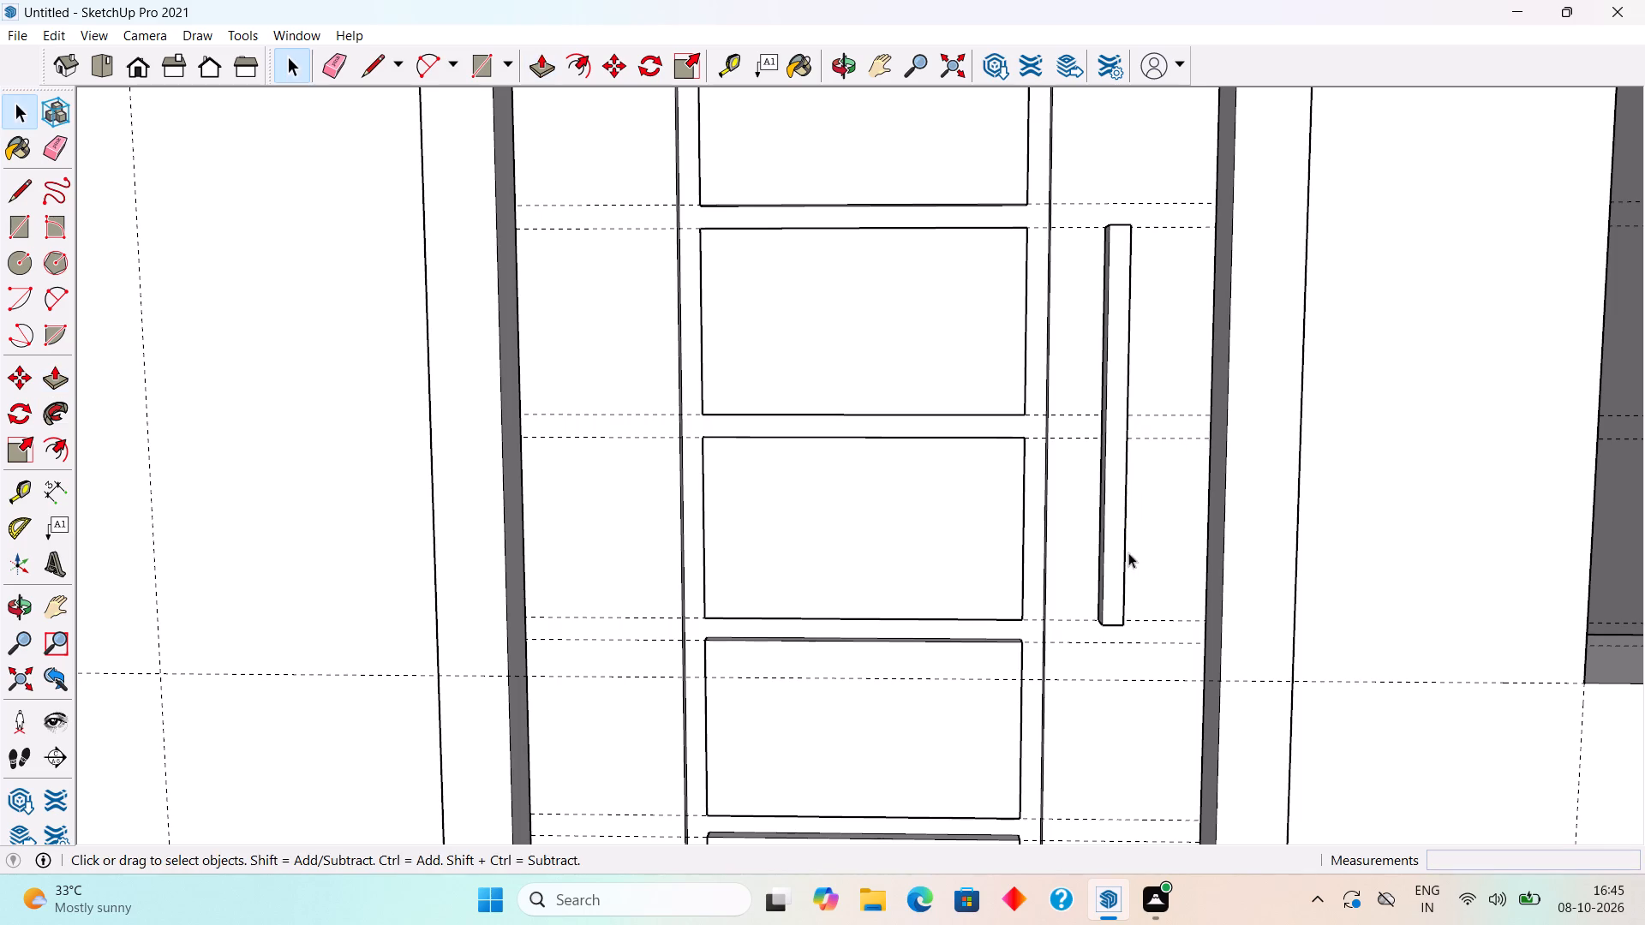
Offset the outline of the handle's long side face facing the panelling inward by about 3/8".
{"action": "middle_click_drag", "start_coordinate": [1040, 574], "coordinate": [1359, 601]}
{"action": "scroll", "coordinate": [852, 300], "scroll_direction": "up", "scroll_amount": 5}
{"action": "middle_click_drag", "start_coordinate": [1074, 431], "coordinate": [1078, 426]}
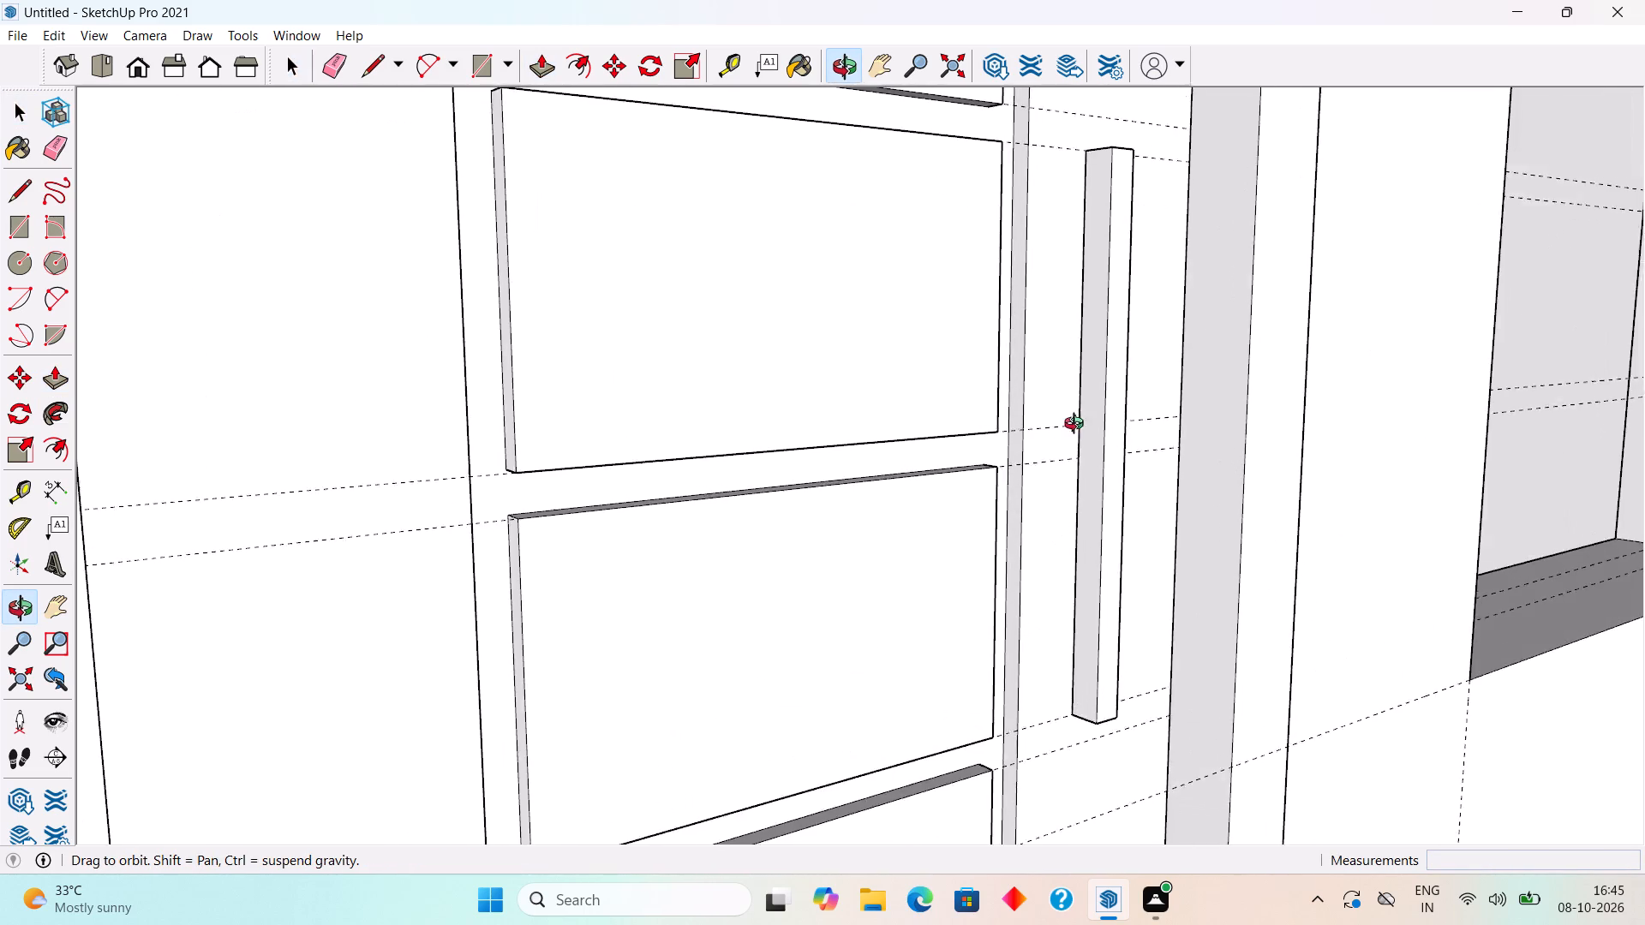
{"action": "middle_click_drag", "start_coordinate": [1078, 426], "coordinate": [1314, 410]}
{"action": "scroll", "coordinate": [995, 457], "scroll_direction": "up", "scroll_amount": 3}
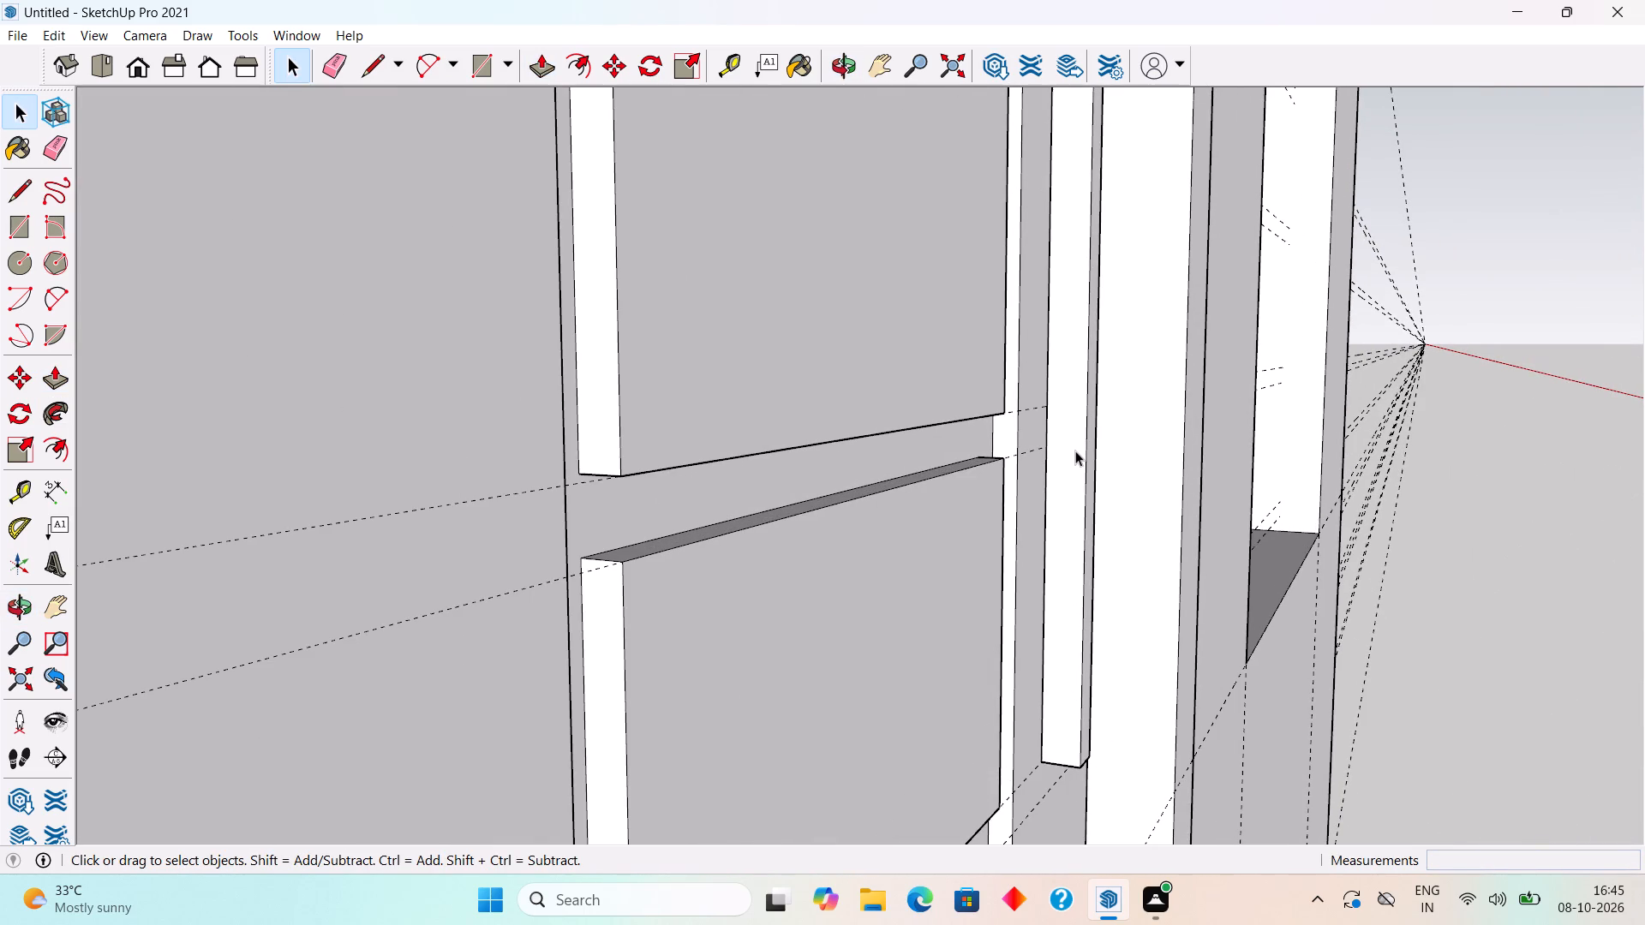
{"action": "left_click", "coordinate": [1075, 451]}
{"action": "scroll", "coordinate": [1076, 451], "scroll_direction": "down", "scroll_amount": 4}
{"action": "key", "text": "f"}
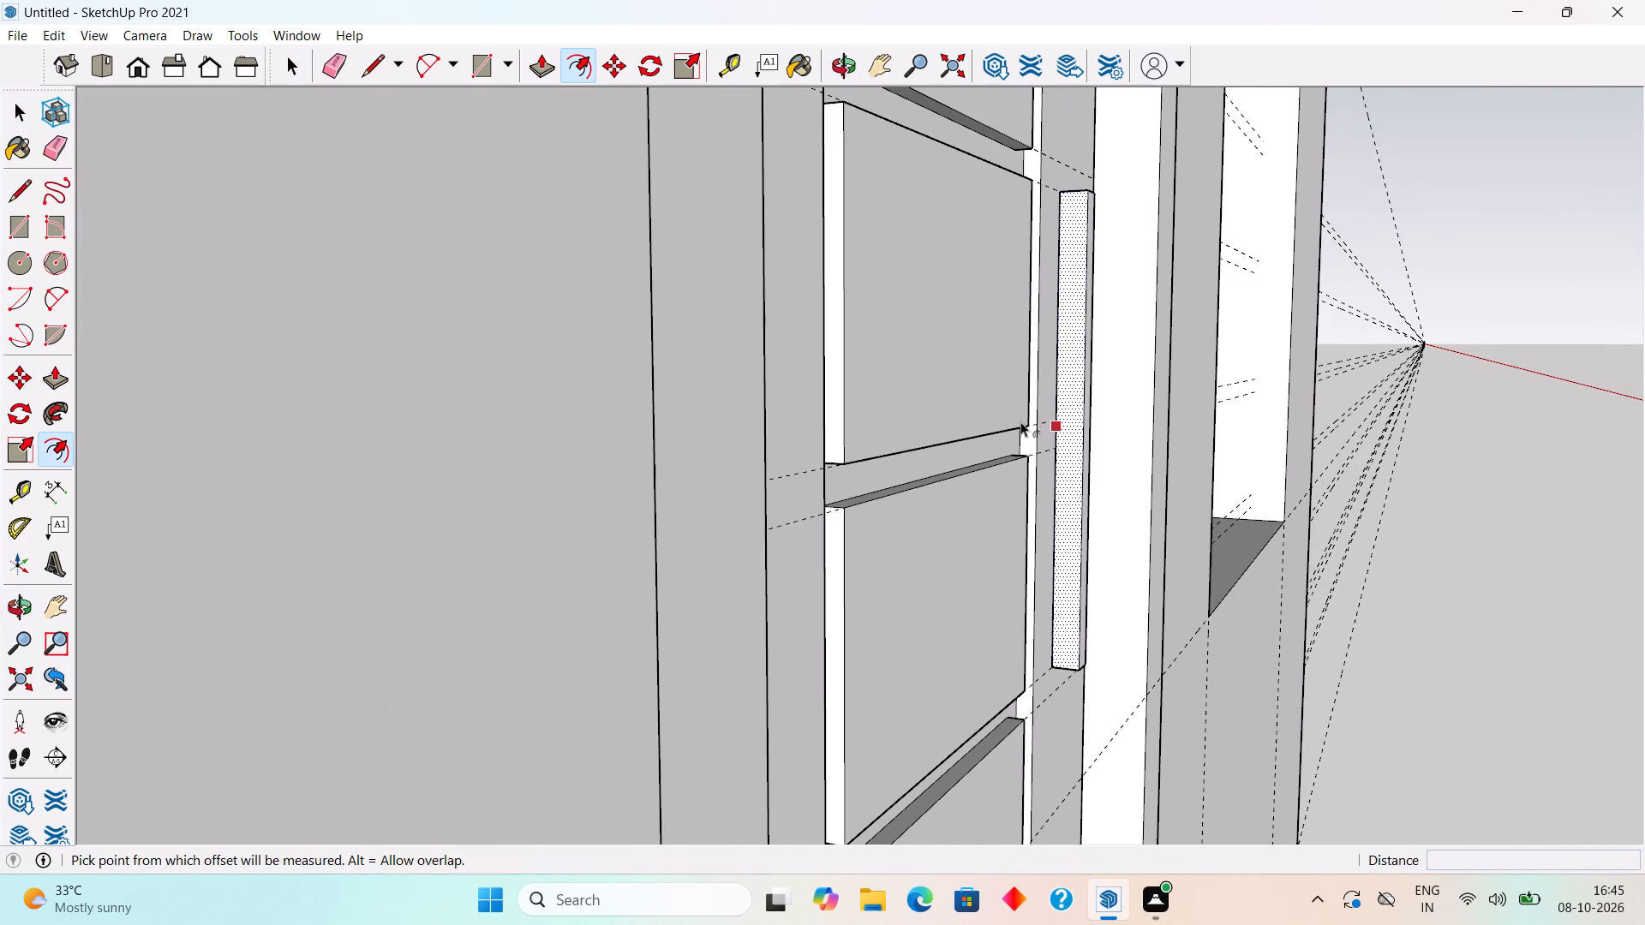
{"action": "left_click", "coordinate": [1056, 409]}
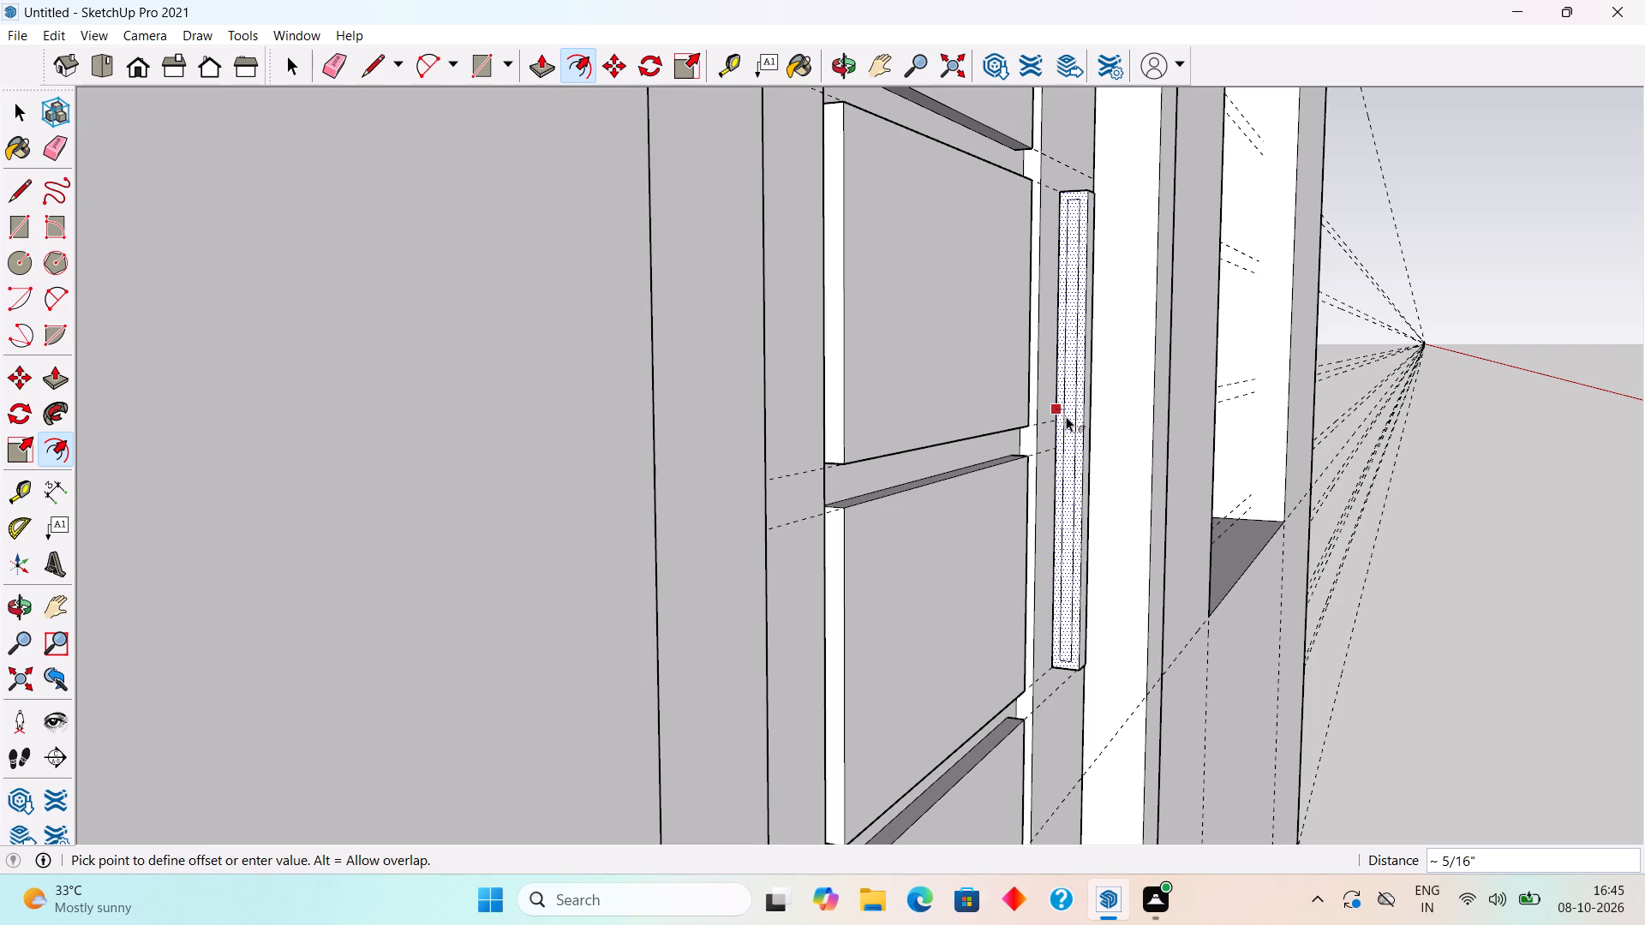
{"action": "left_click", "coordinate": [1066, 416]}
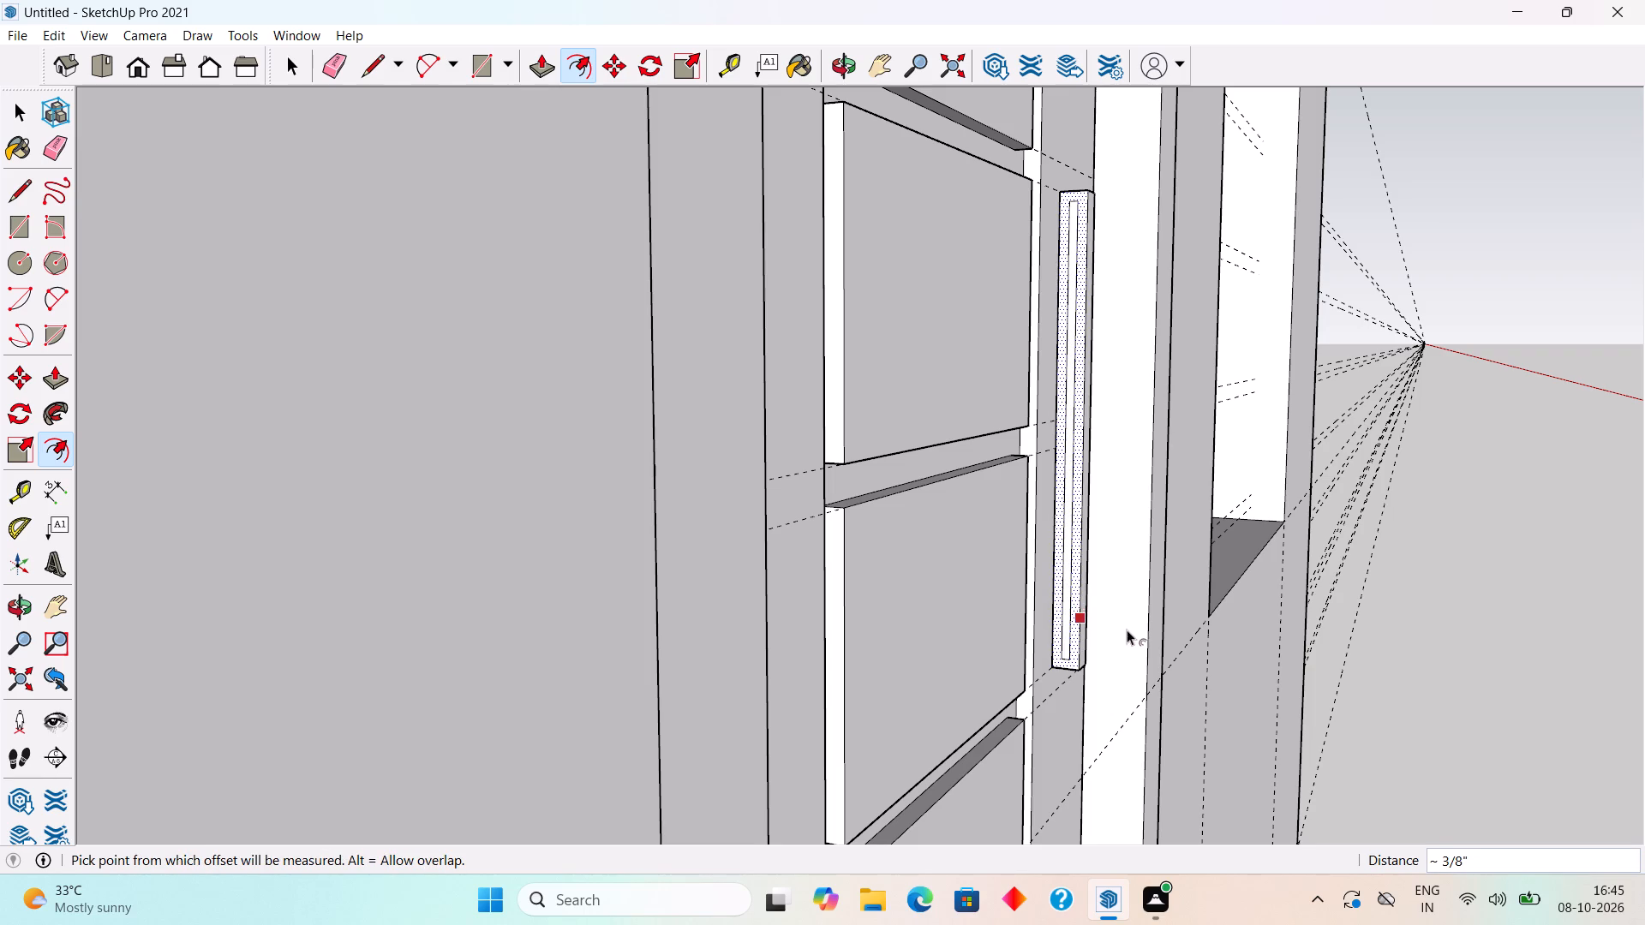
Draw short lines from the offset's lower and upper door-side corners to the handle's back edge at the door.
{"action": "scroll", "coordinate": [1132, 637], "scroll_direction": "up", "scroll_amount": 1}
{"action": "key", "text": "l"}
{"action": "scroll", "coordinate": [1085, 654], "scroll_direction": "up", "scroll_amount": 4}
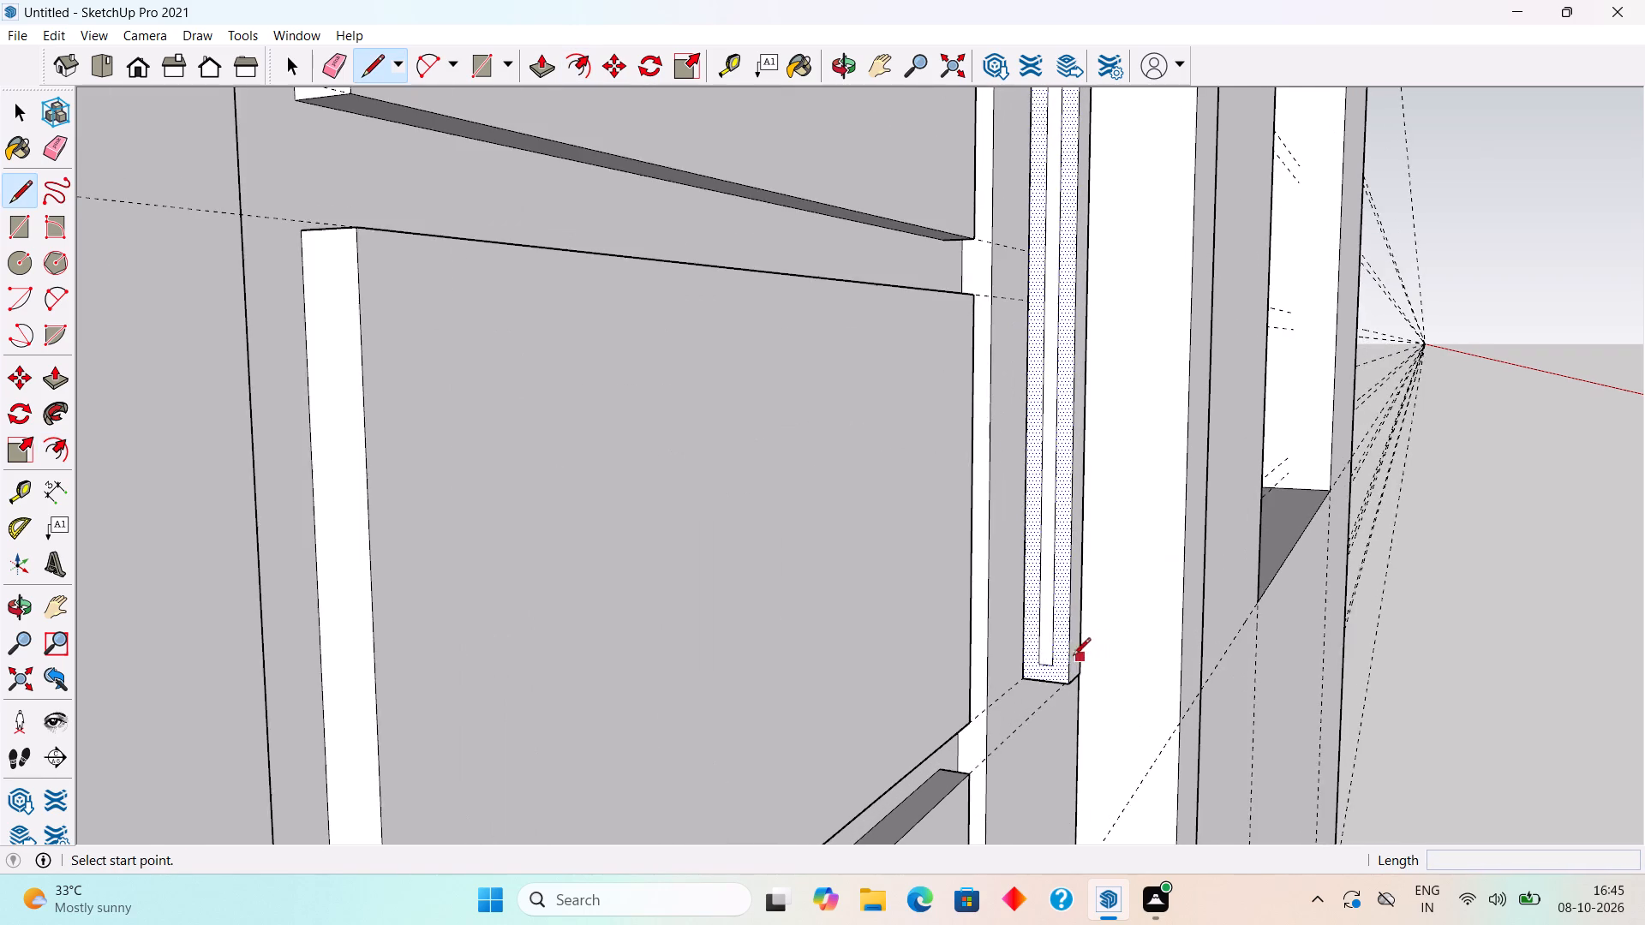
{"action": "scroll", "coordinate": [1026, 668], "scroll_direction": "up", "scroll_amount": 5}
{"action": "left_click", "coordinate": [1047, 665]}
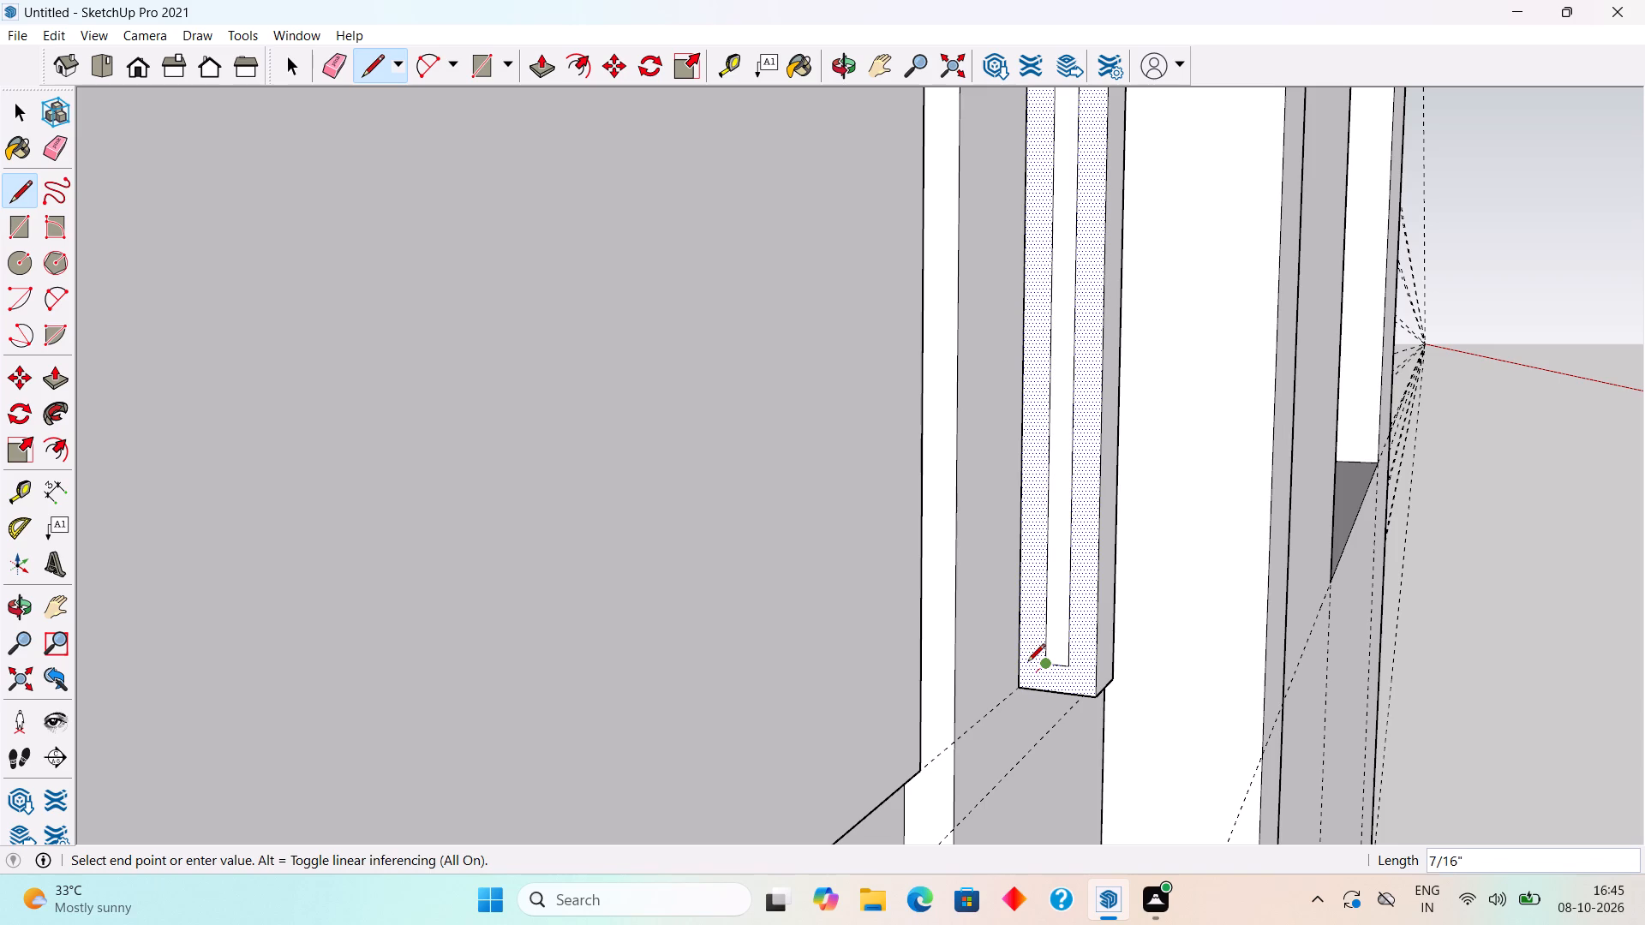
{"action": "left_click", "coordinate": [1021, 660]}
{"action": "scroll", "coordinate": [1015, 653], "scroll_direction": "down", "scroll_amount": 15}
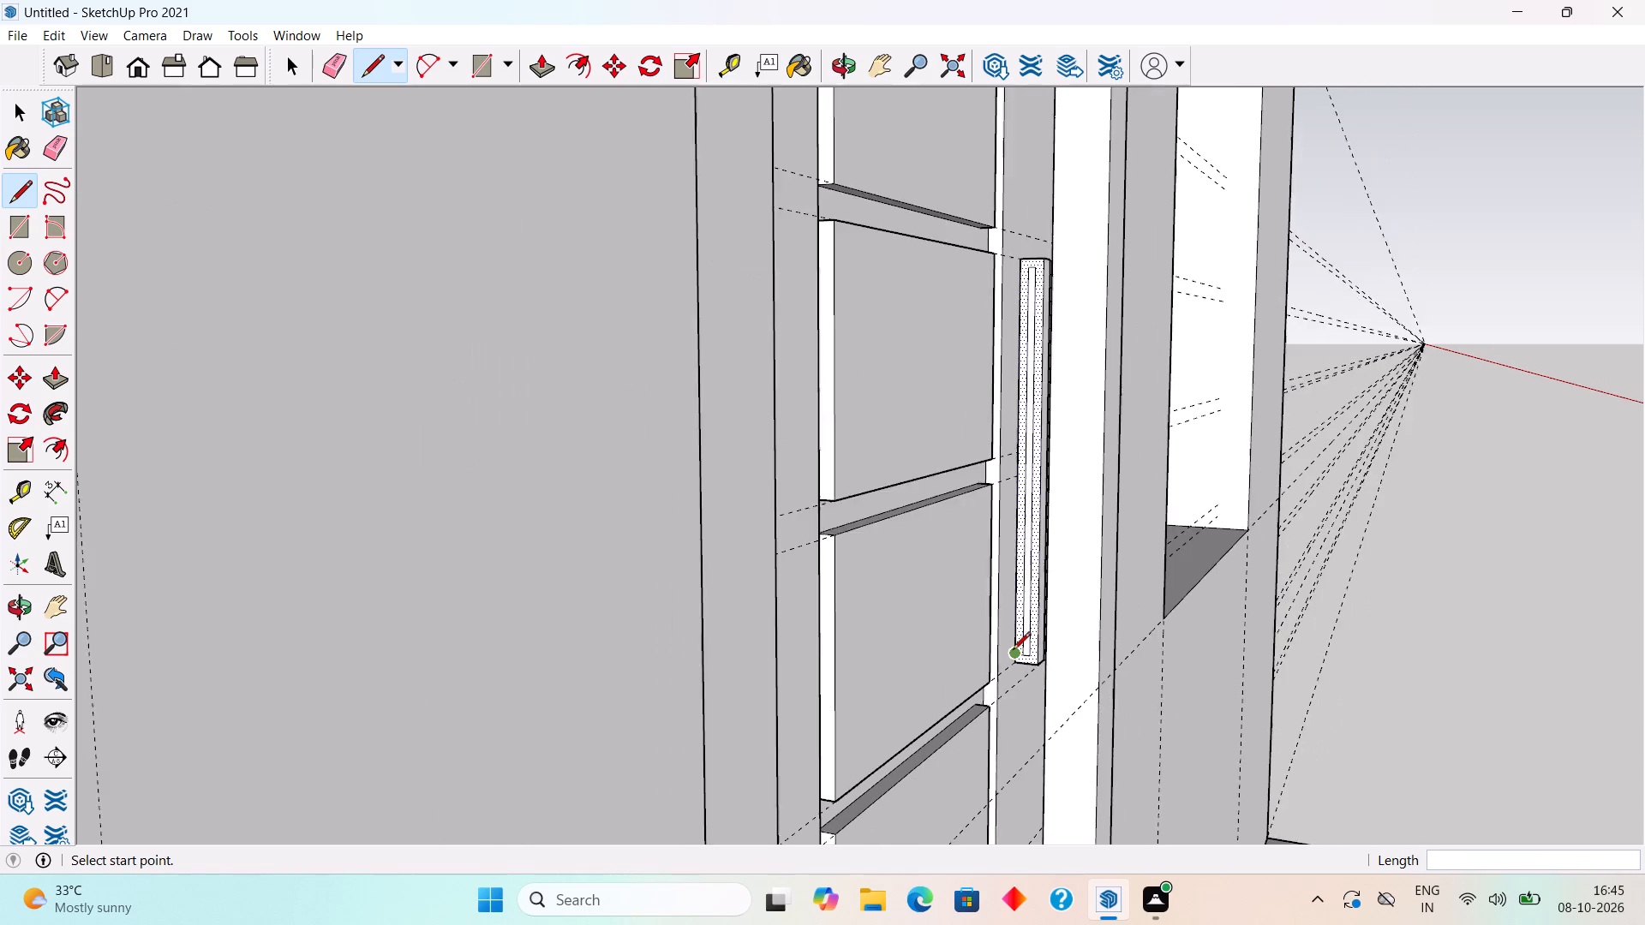
{"action": "scroll", "coordinate": [1013, 651], "scroll_direction": "down", "scroll_amount": 5}
{"action": "scroll", "coordinate": [1020, 342], "scroll_direction": "up", "scroll_amount": 16}
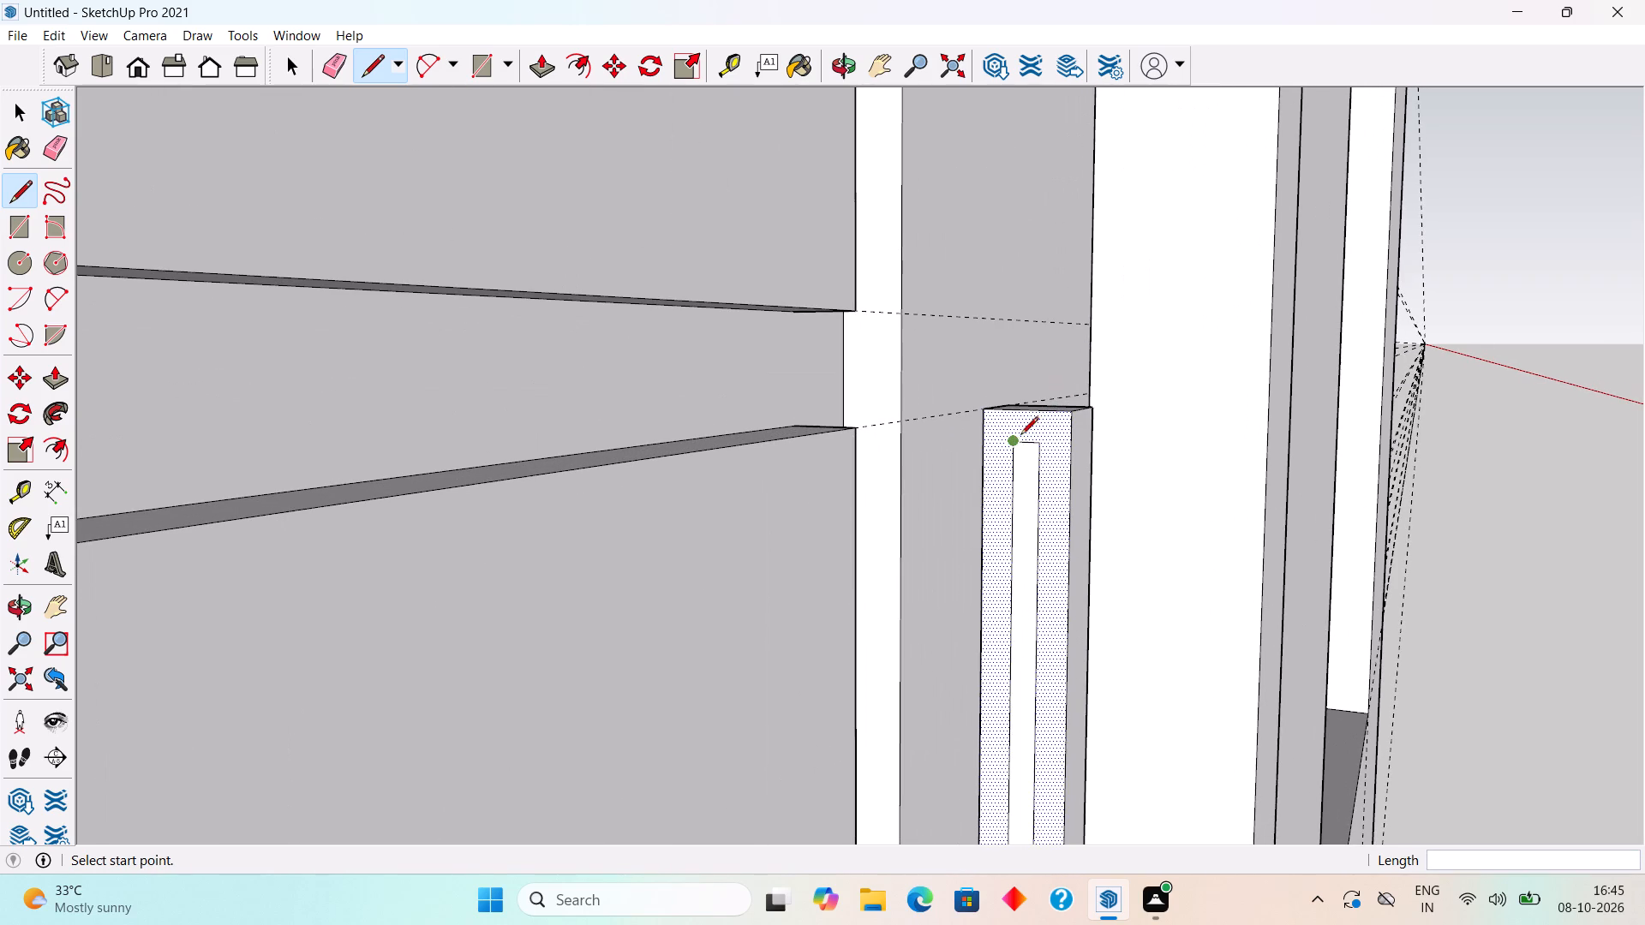
{"action": "left_click", "coordinate": [1018, 441]}
{"action": "left_click", "coordinate": [986, 441]}
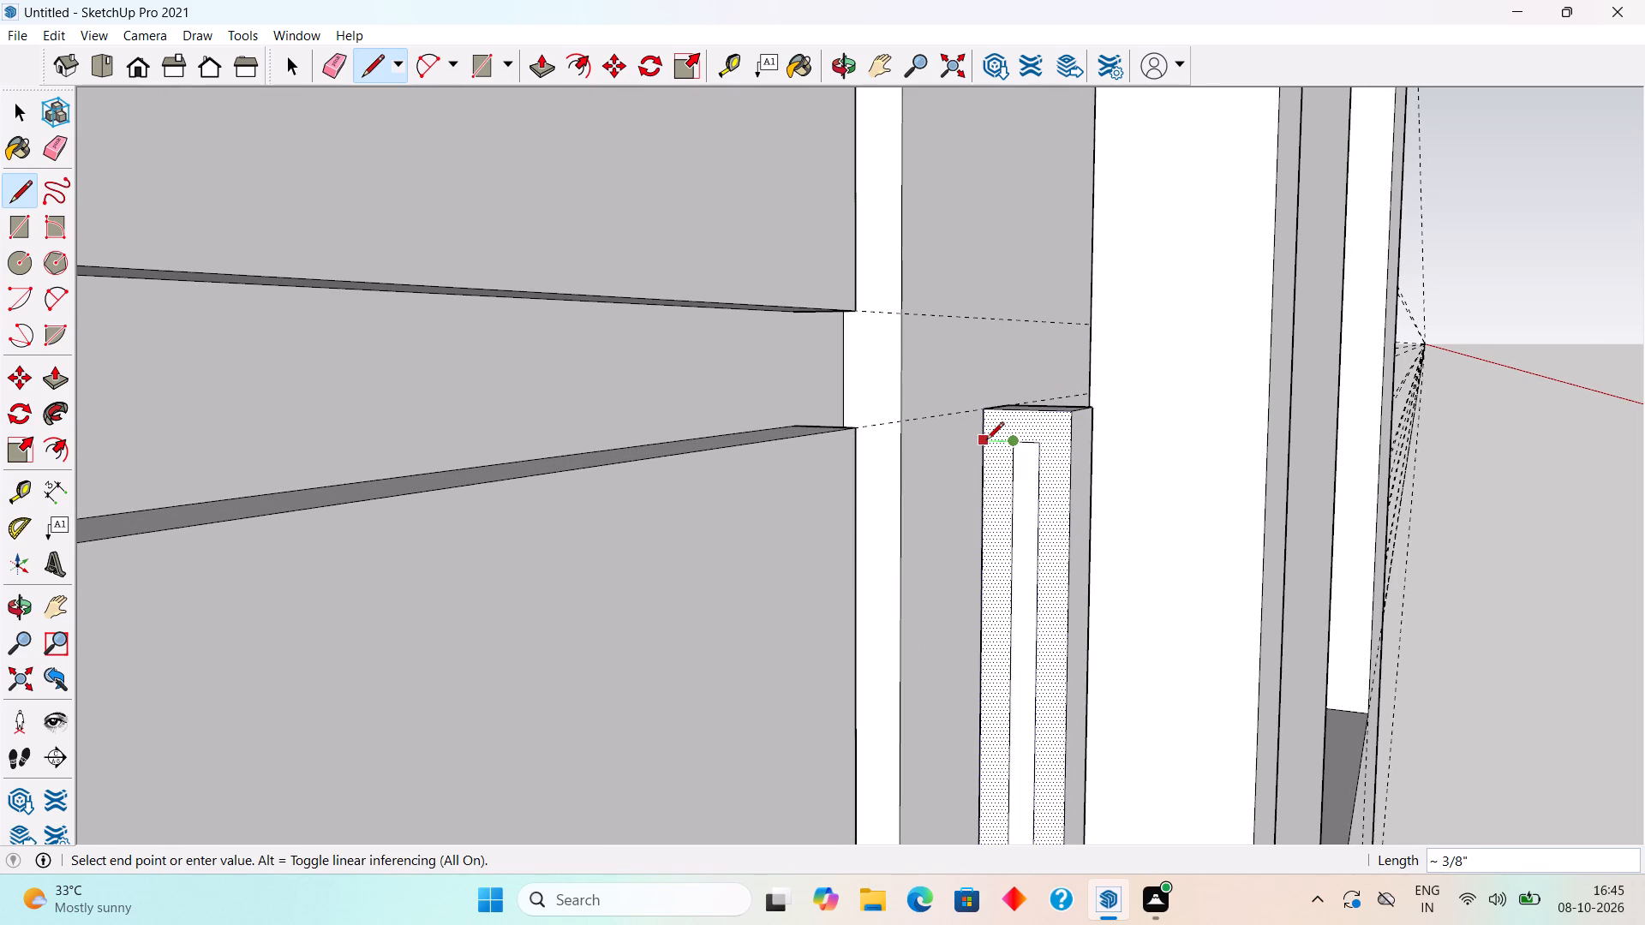
Erase the offset's long edge between the two short lines, merging the inner strip with the door-side strip.
{"action": "key", "text": "space"}
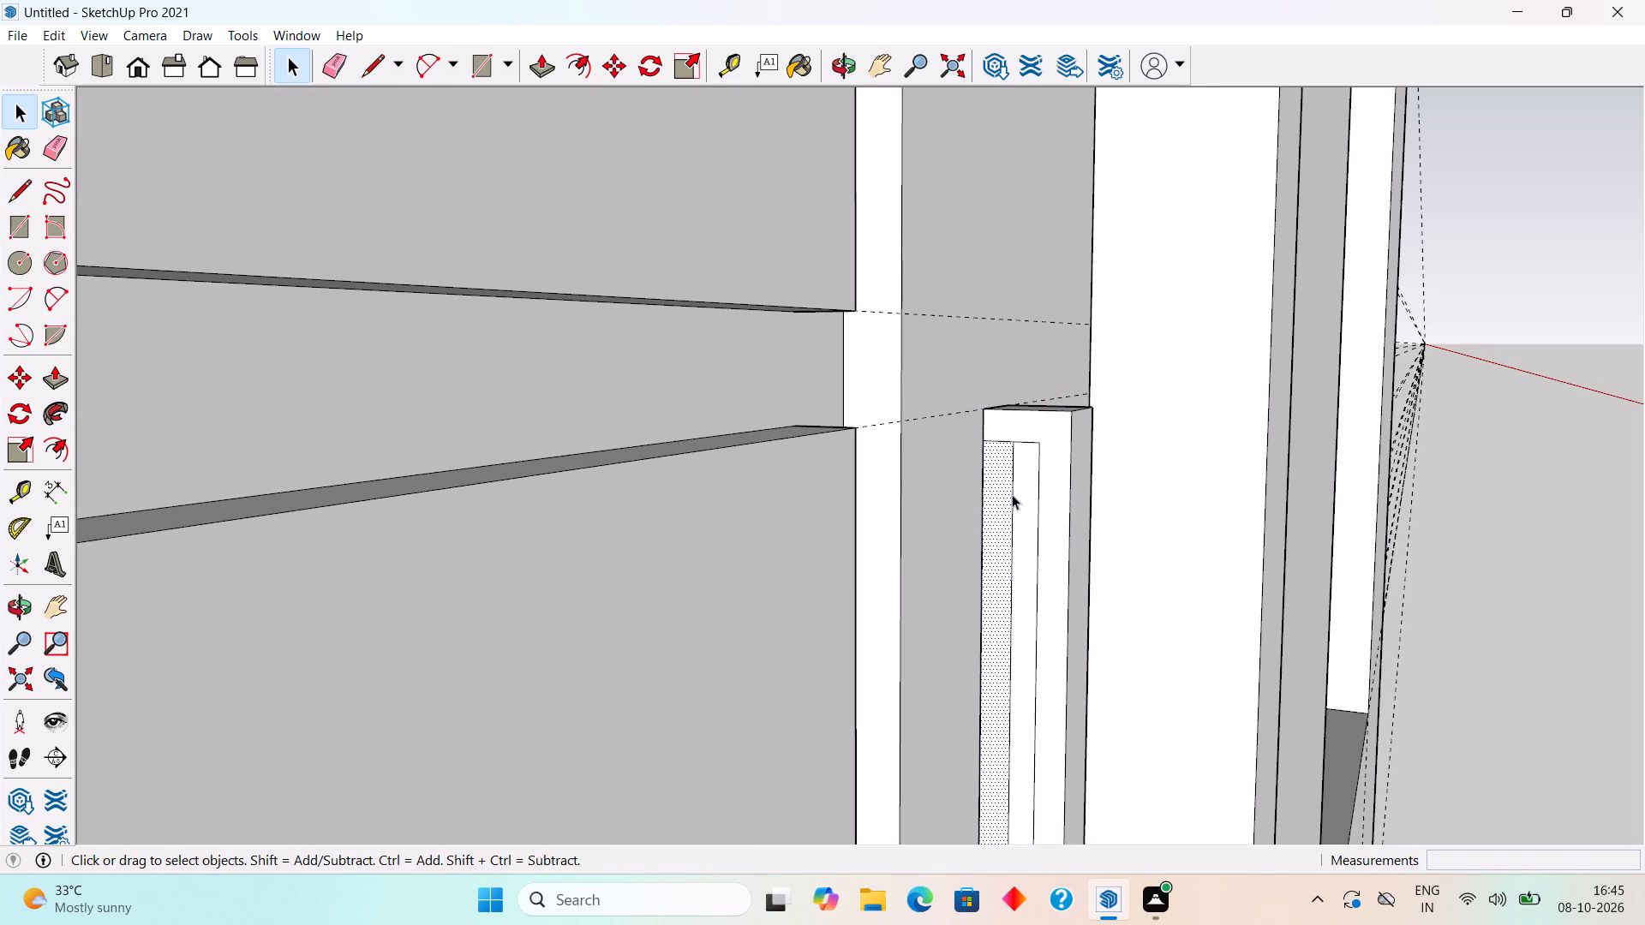
{"action": "left_click", "coordinate": [1012, 495]}
{"action": "key", "text": "Delete"}
Push the merged inner face about 7/8" through the handle's full width, leaving a bracket-shaped pull handle.
{"action": "left_click", "coordinate": [1012, 495]}
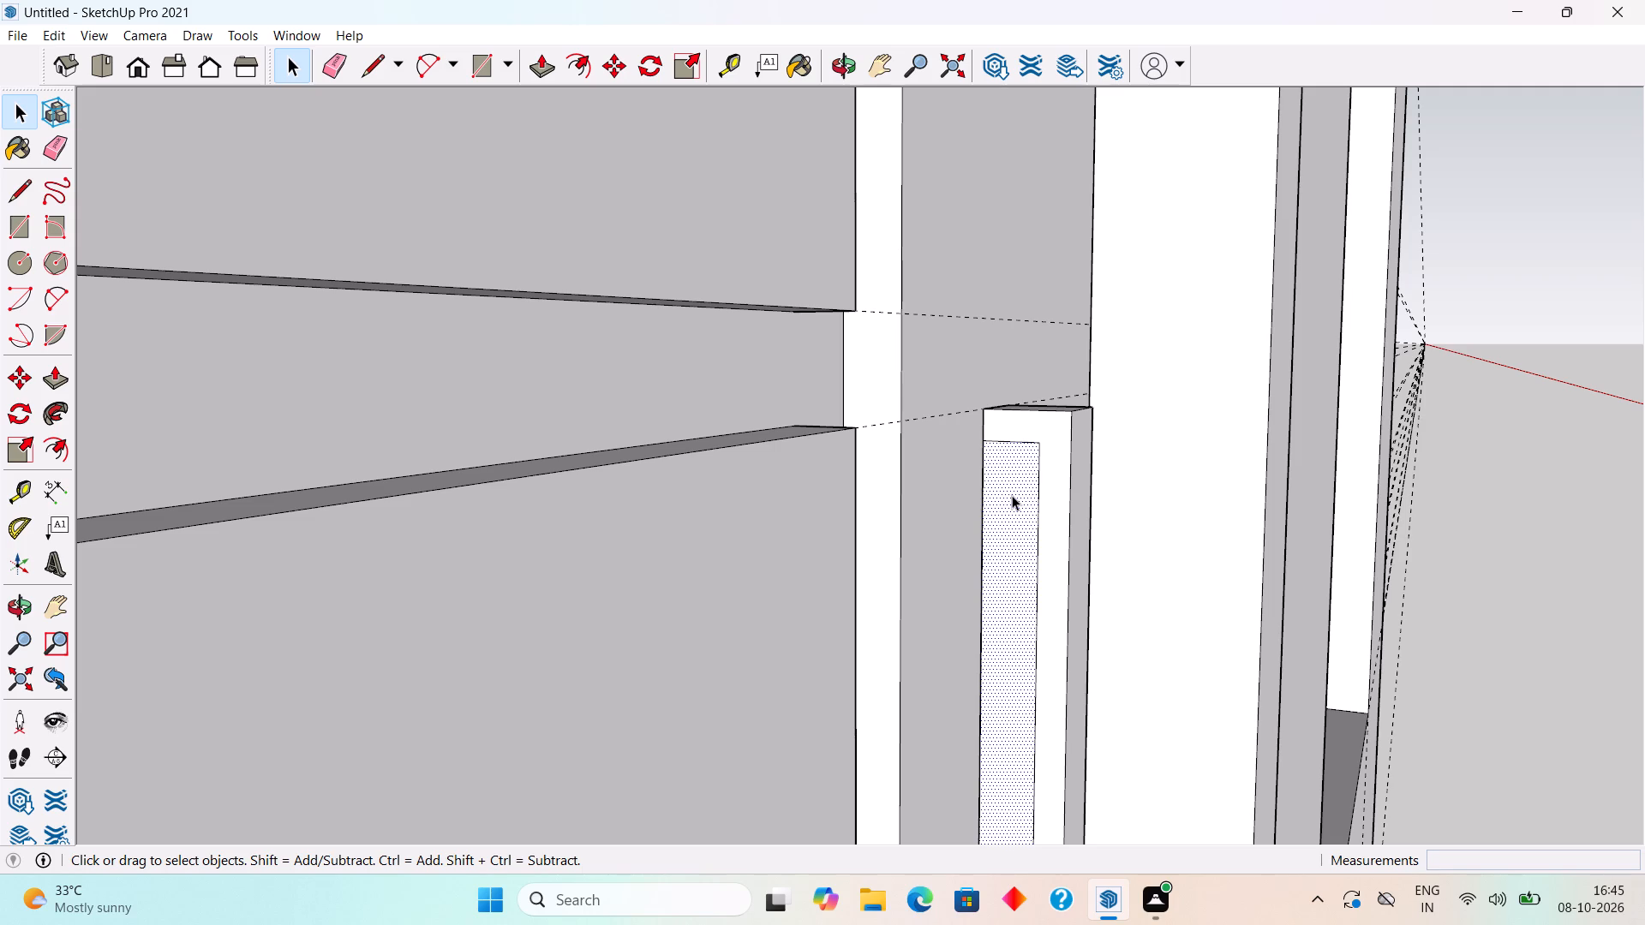
{"action": "key", "text": "p"}
{"action": "left_click", "coordinate": [1012, 495]}
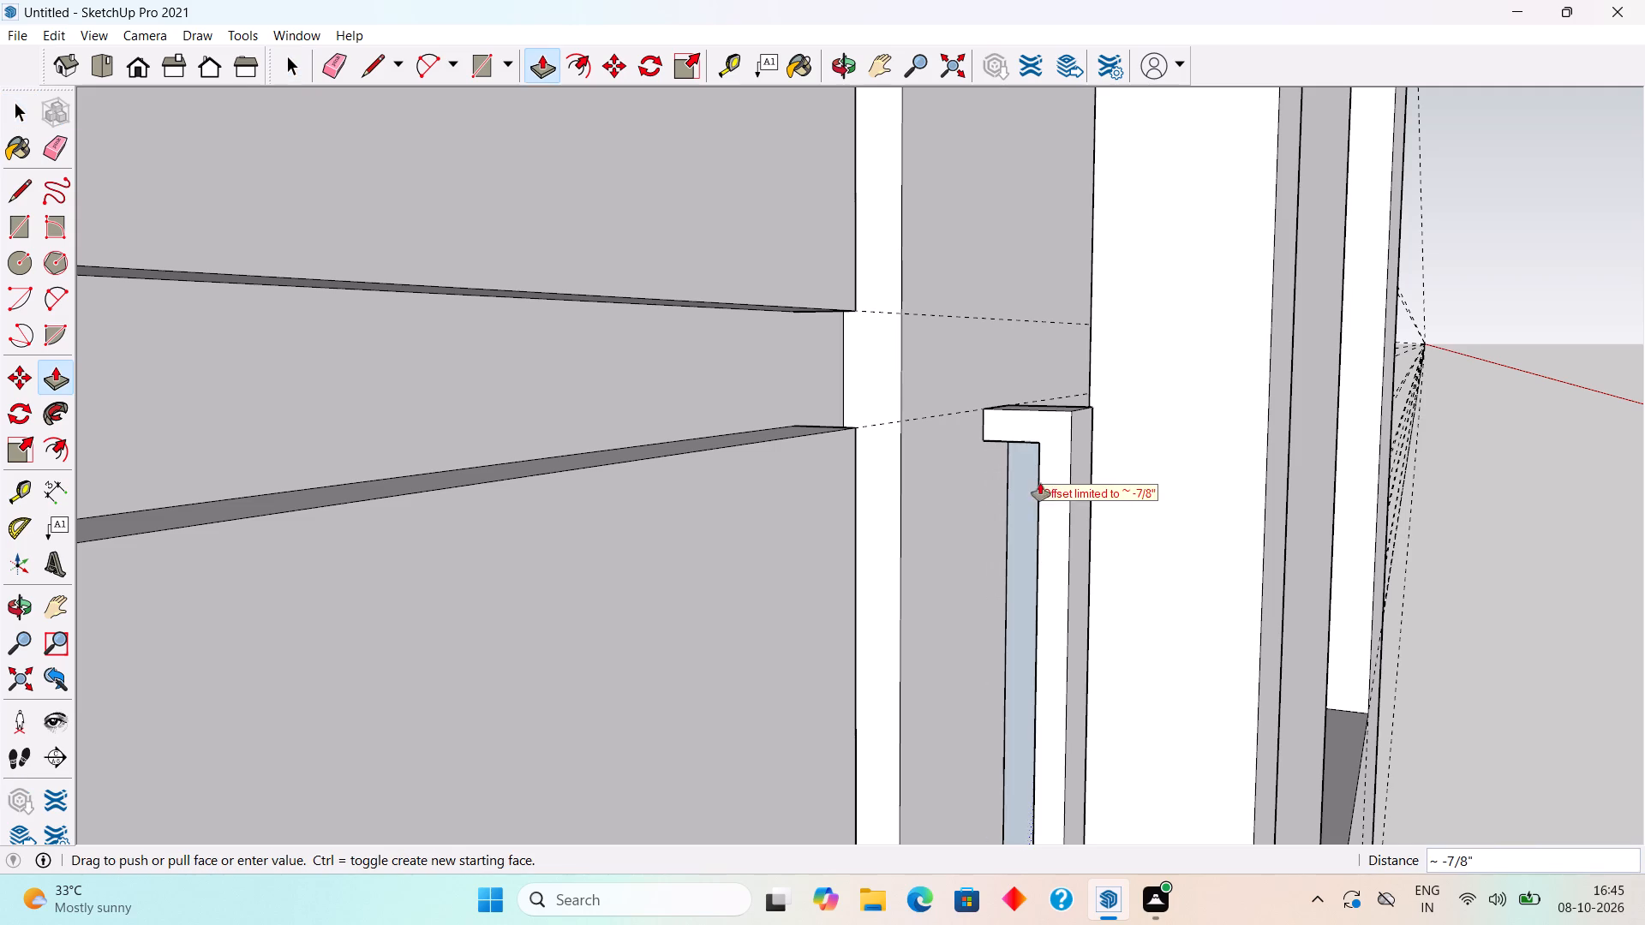
{"action": "left_click", "coordinate": [1050, 480]}
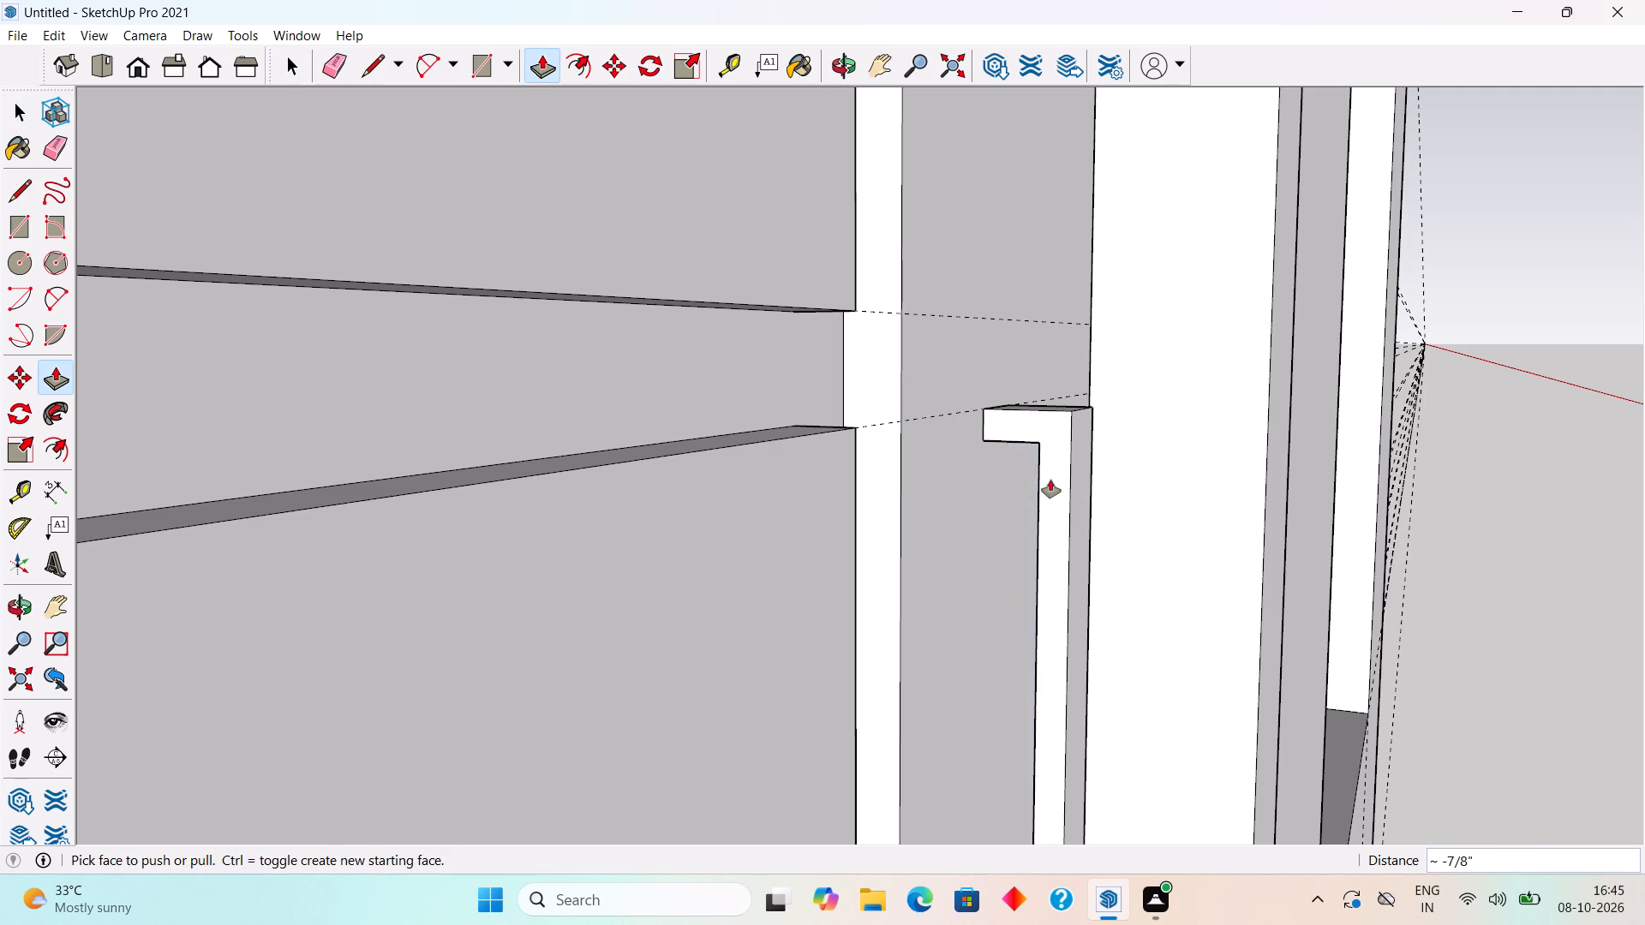
Select all connected geometry of the door handle and make it a group.
{"action": "scroll", "coordinate": [945, 465], "scroll_direction": "down", "scroll_amount": 8}
{"action": "key", "text": "space"}
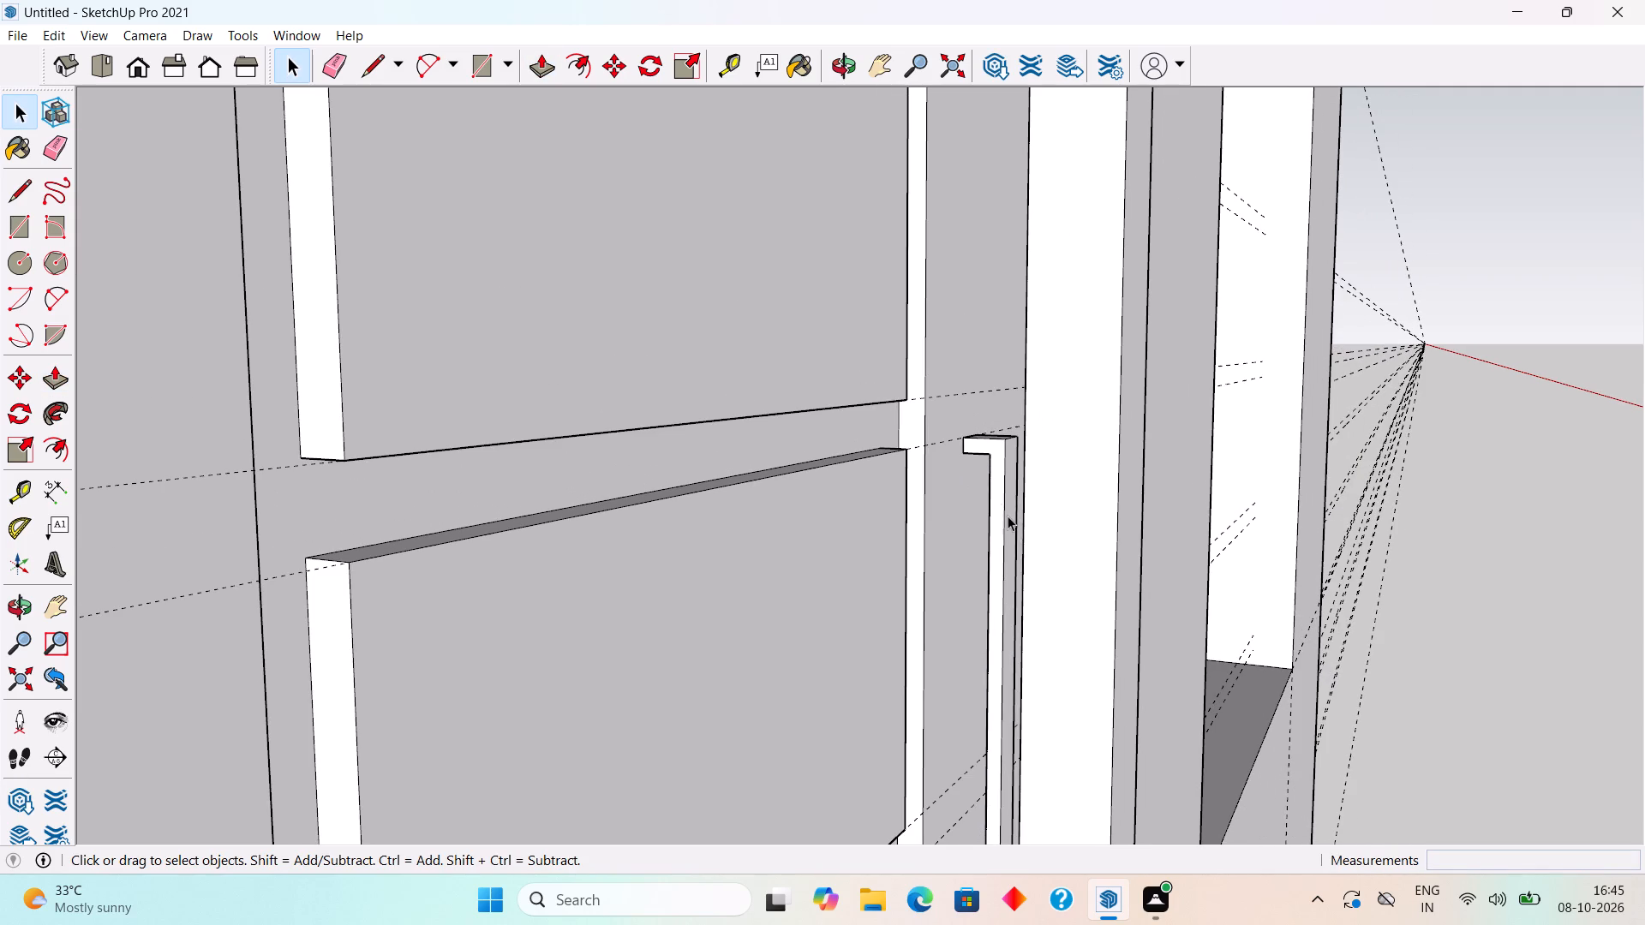
{"action": "triple_click", "coordinate": [1008, 516]}
{"action": "left_click", "coordinate": [1008, 516]}
{"action": "right_click", "coordinate": [1008, 516]}
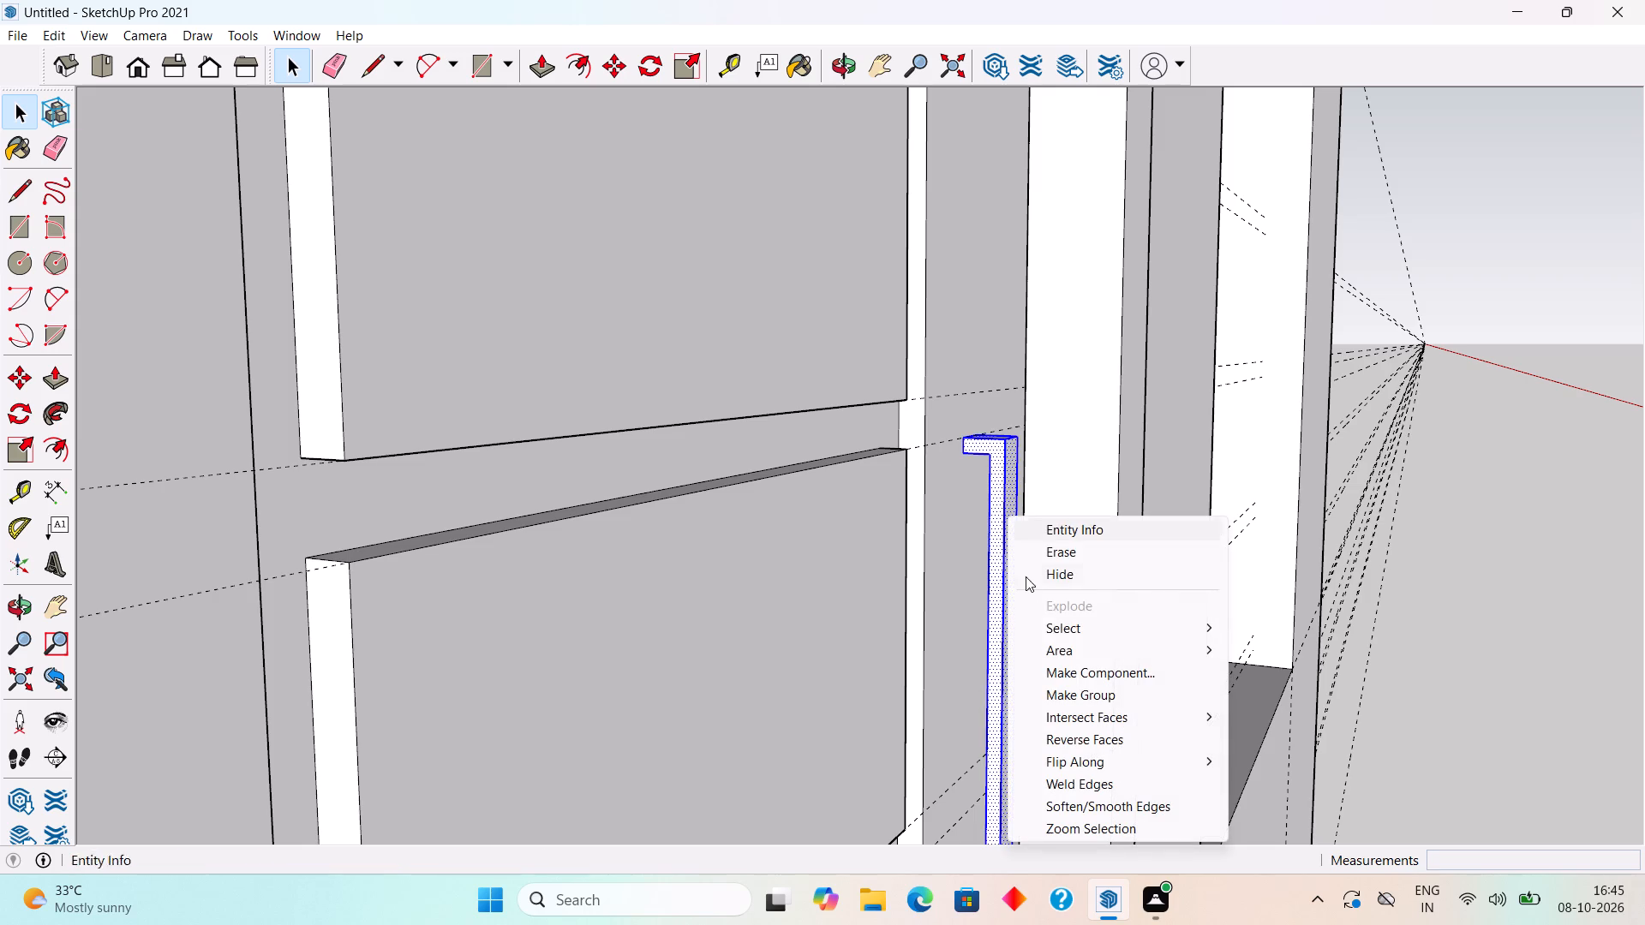
{"action": "left_click", "coordinate": [1076, 693]}
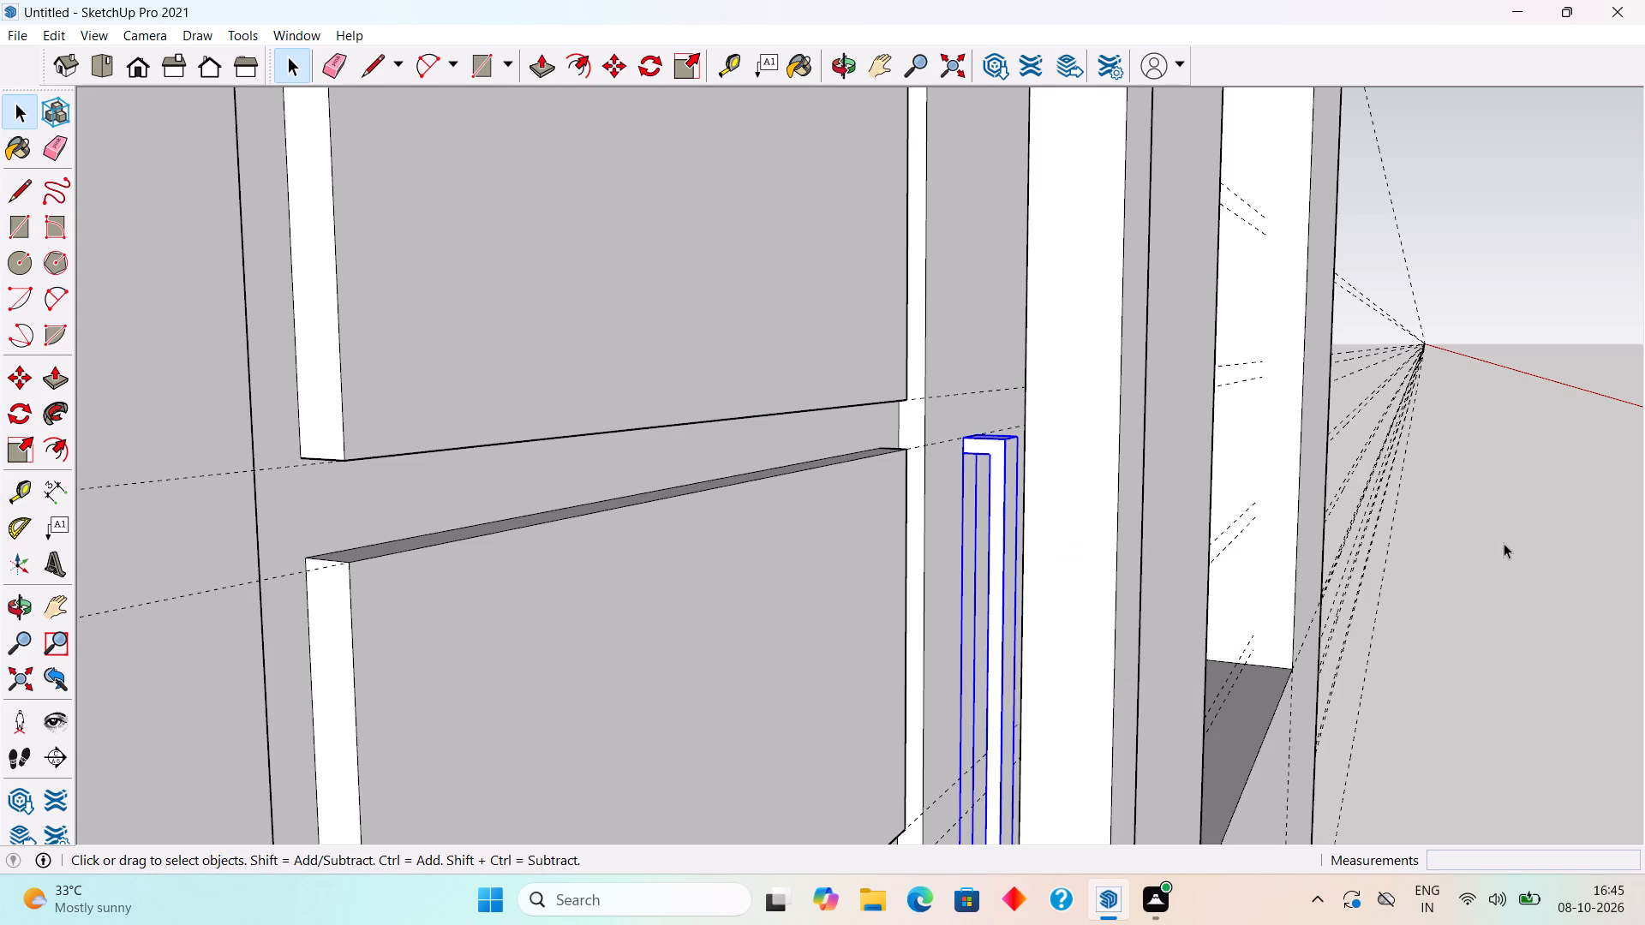
{"action": "left_click", "coordinate": [1504, 542]}
Examine the door with its handle, the window opening and the whole room from several angles.
{"action": "middle_click_drag", "start_coordinate": [1246, 582], "coordinate": [889, 576]}
{"action": "scroll", "coordinate": [1184, 591], "scroll_direction": "down", "scroll_amount": 1}
{"action": "scroll", "coordinate": [889, 576], "scroll_direction": "down", "scroll_amount": 9}
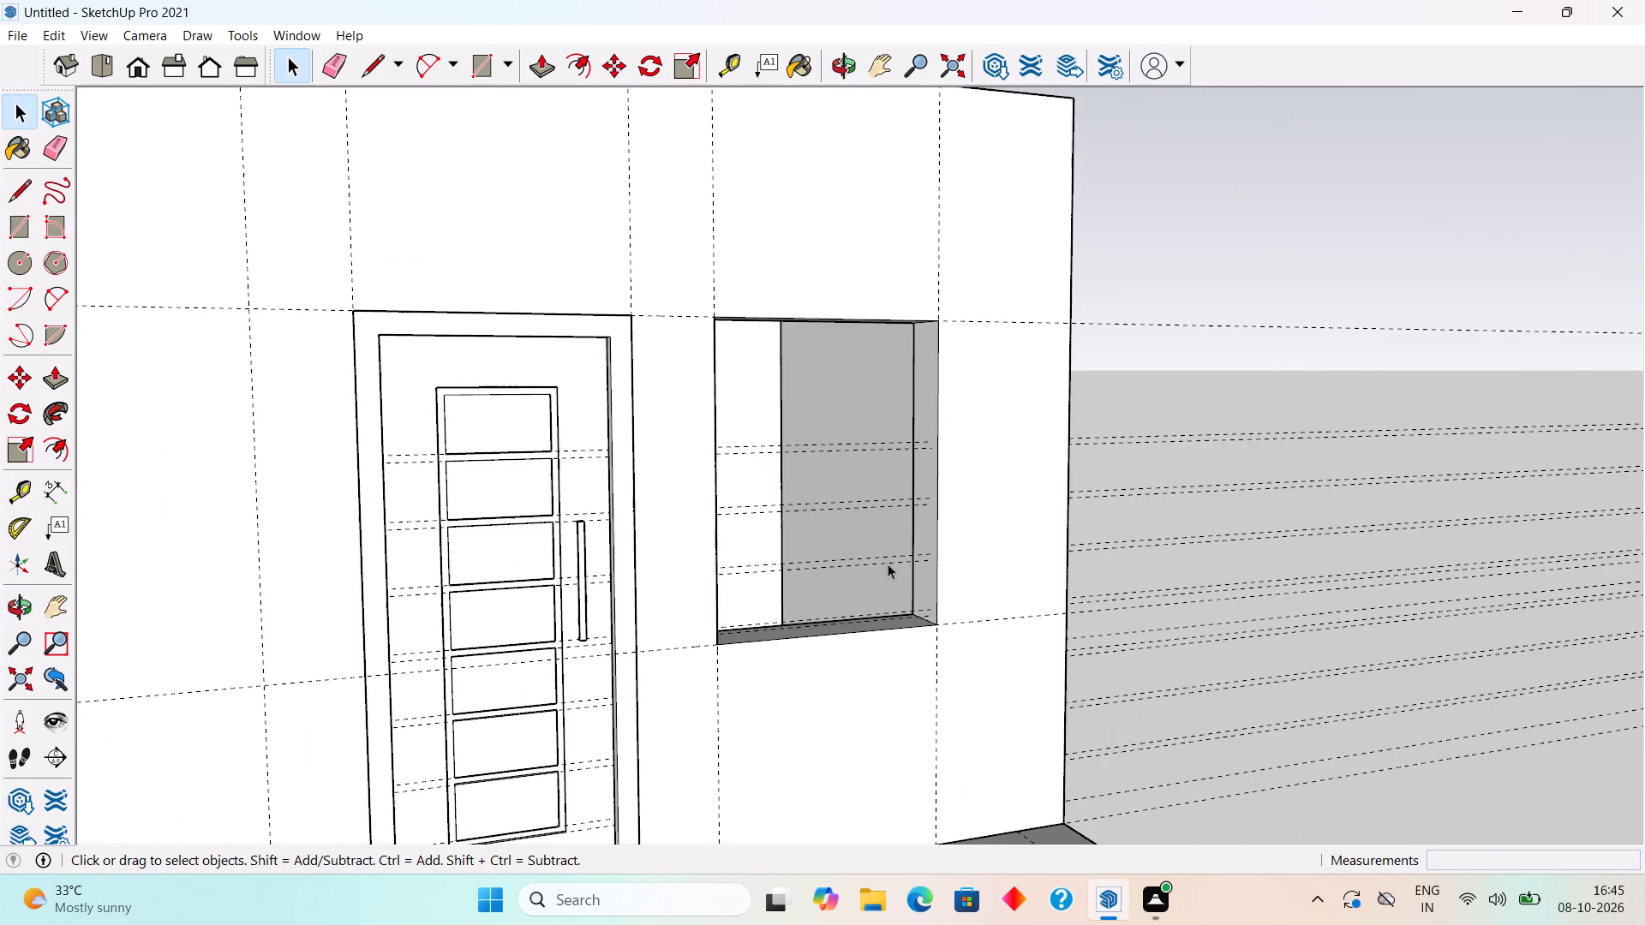
{"action": "scroll", "coordinate": [888, 564], "scroll_direction": "down", "scroll_amount": 3}
{"action": "middle_click_drag", "start_coordinate": [479, 621], "coordinate": [317, 569]}
{"action": "scroll", "coordinate": [374, 256], "scroll_direction": "up", "scroll_amount": 4}
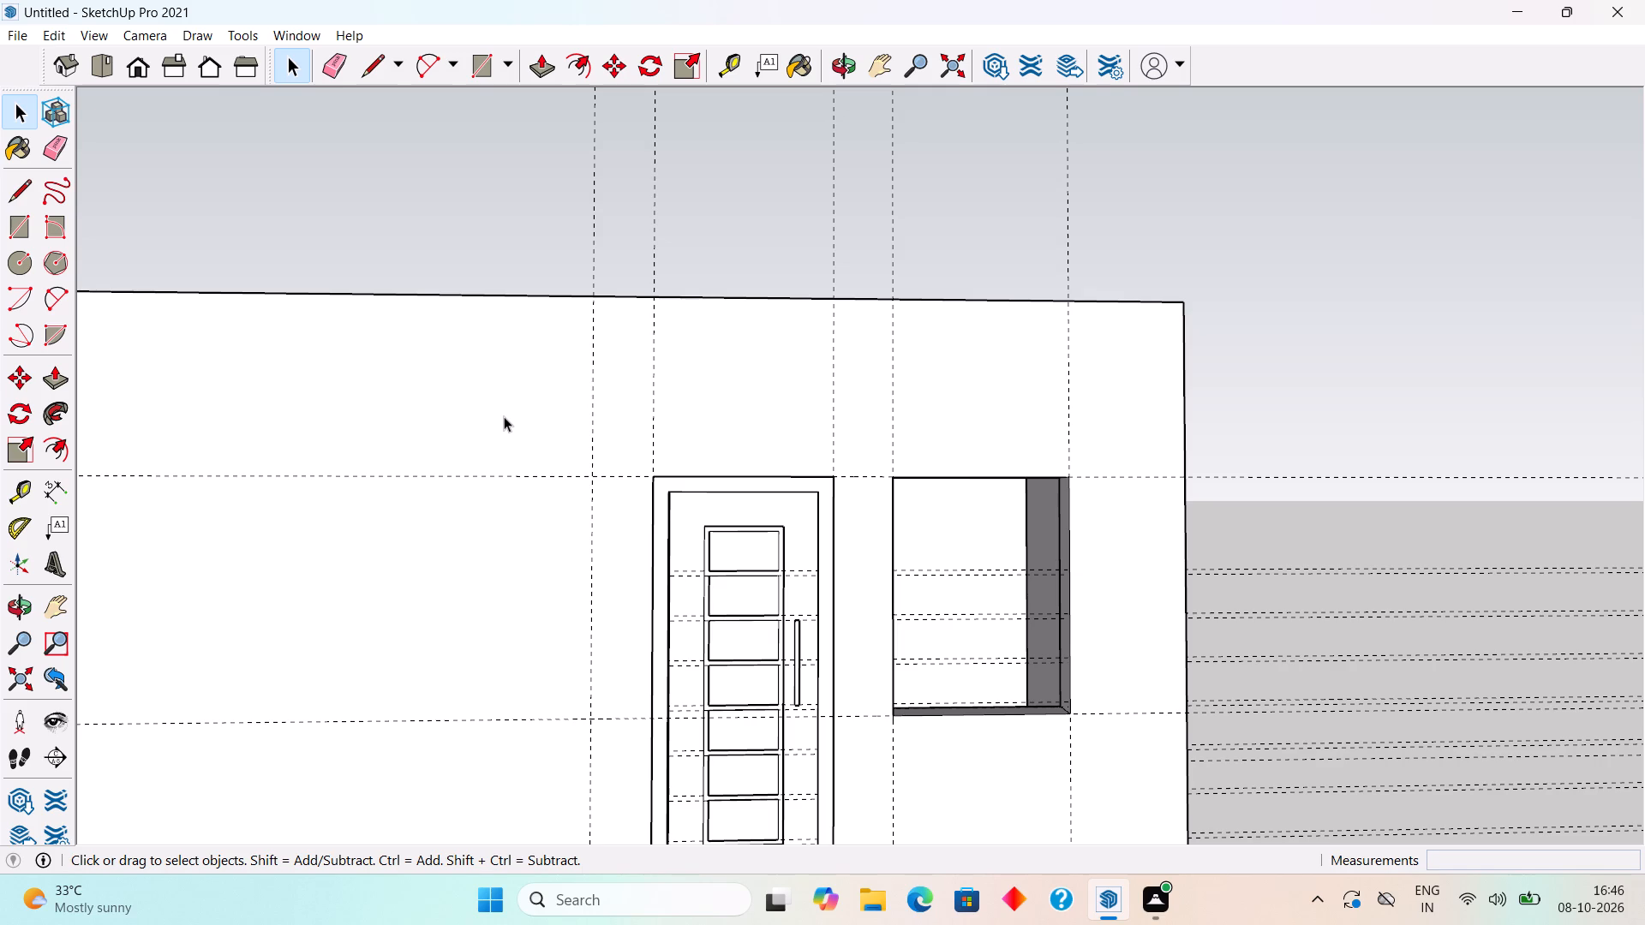
{"action": "key", "text": "space"}
{"action": "scroll", "coordinate": [585, 202], "scroll_direction": "down", "scroll_amount": 6}
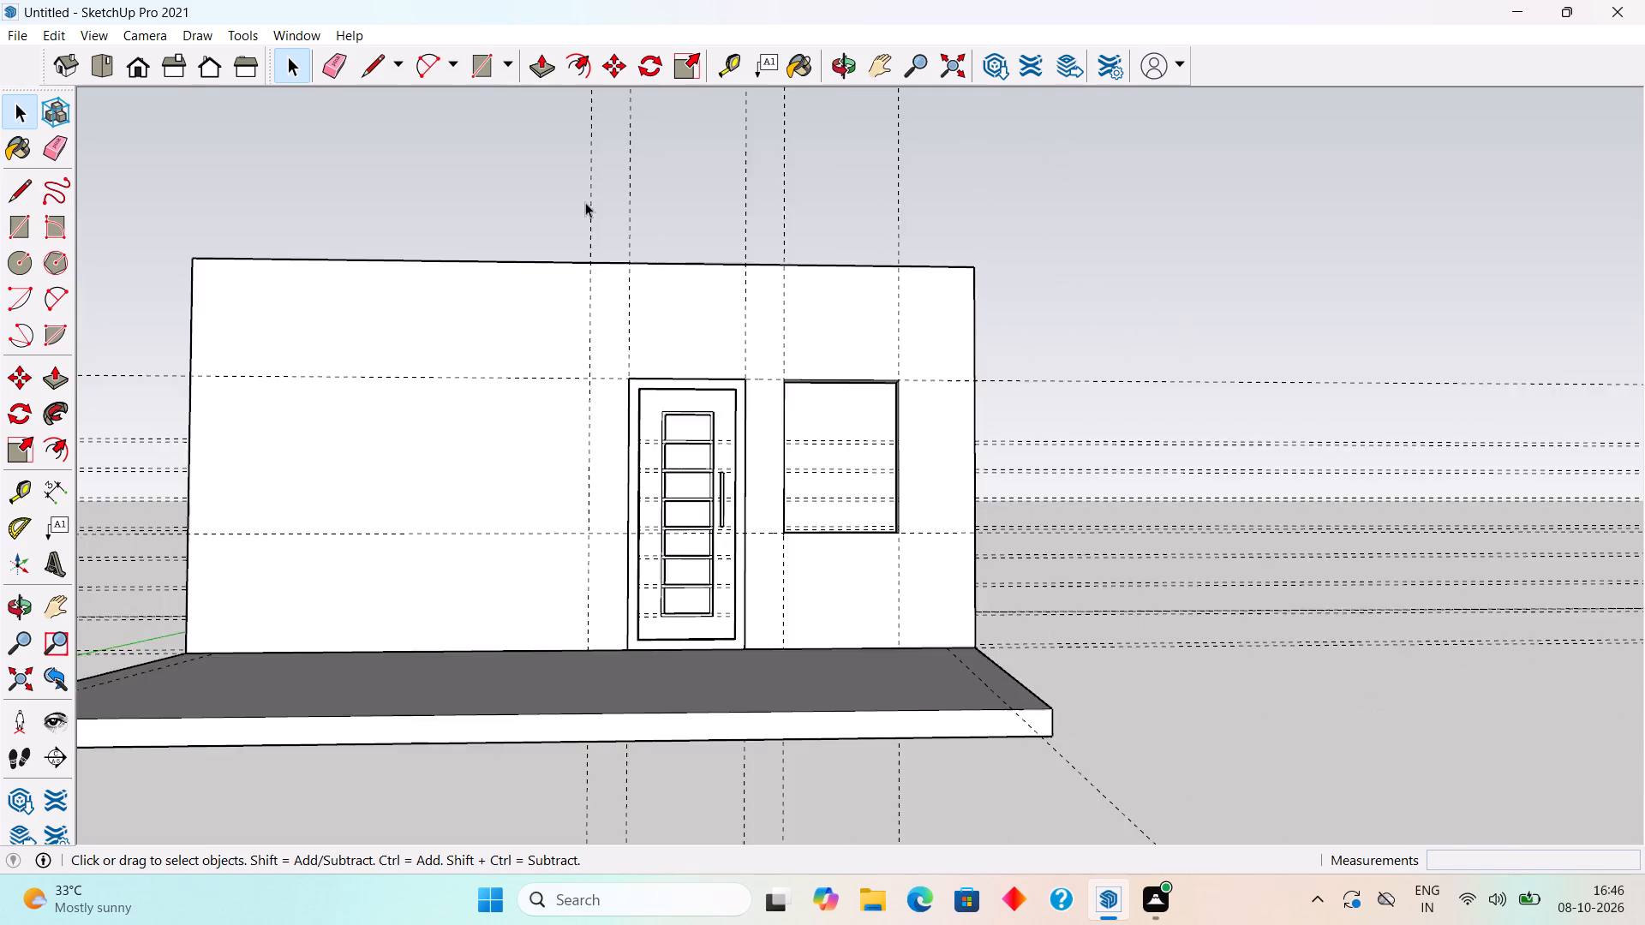
{"action": "scroll", "coordinate": [585, 202], "scroll_direction": "down", "scroll_amount": 6}
{"action": "middle_click_drag", "start_coordinate": [574, 269], "coordinate": [290, 568]}
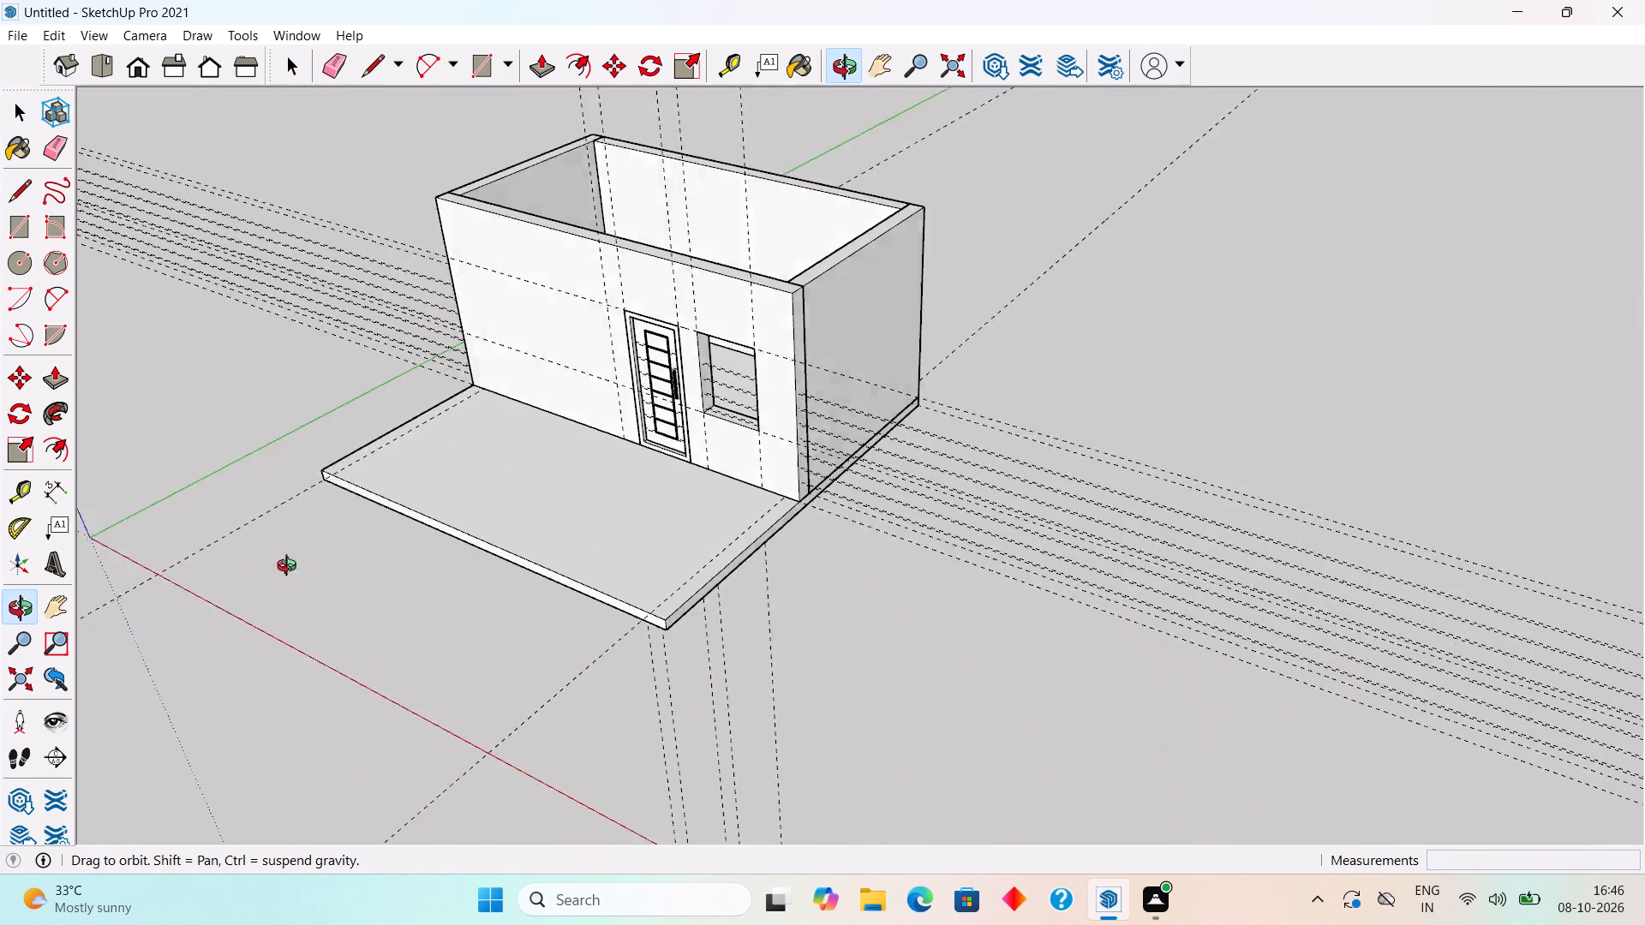
{"action": "middle_click_drag", "start_coordinate": [290, 568], "coordinate": [345, 558]}
{"action": "scroll", "coordinate": [350, 553], "scroll_direction": "up", "scroll_amount": 2}
{"action": "scroll", "coordinate": [860, 407], "scroll_direction": "up", "scroll_amount": 4}
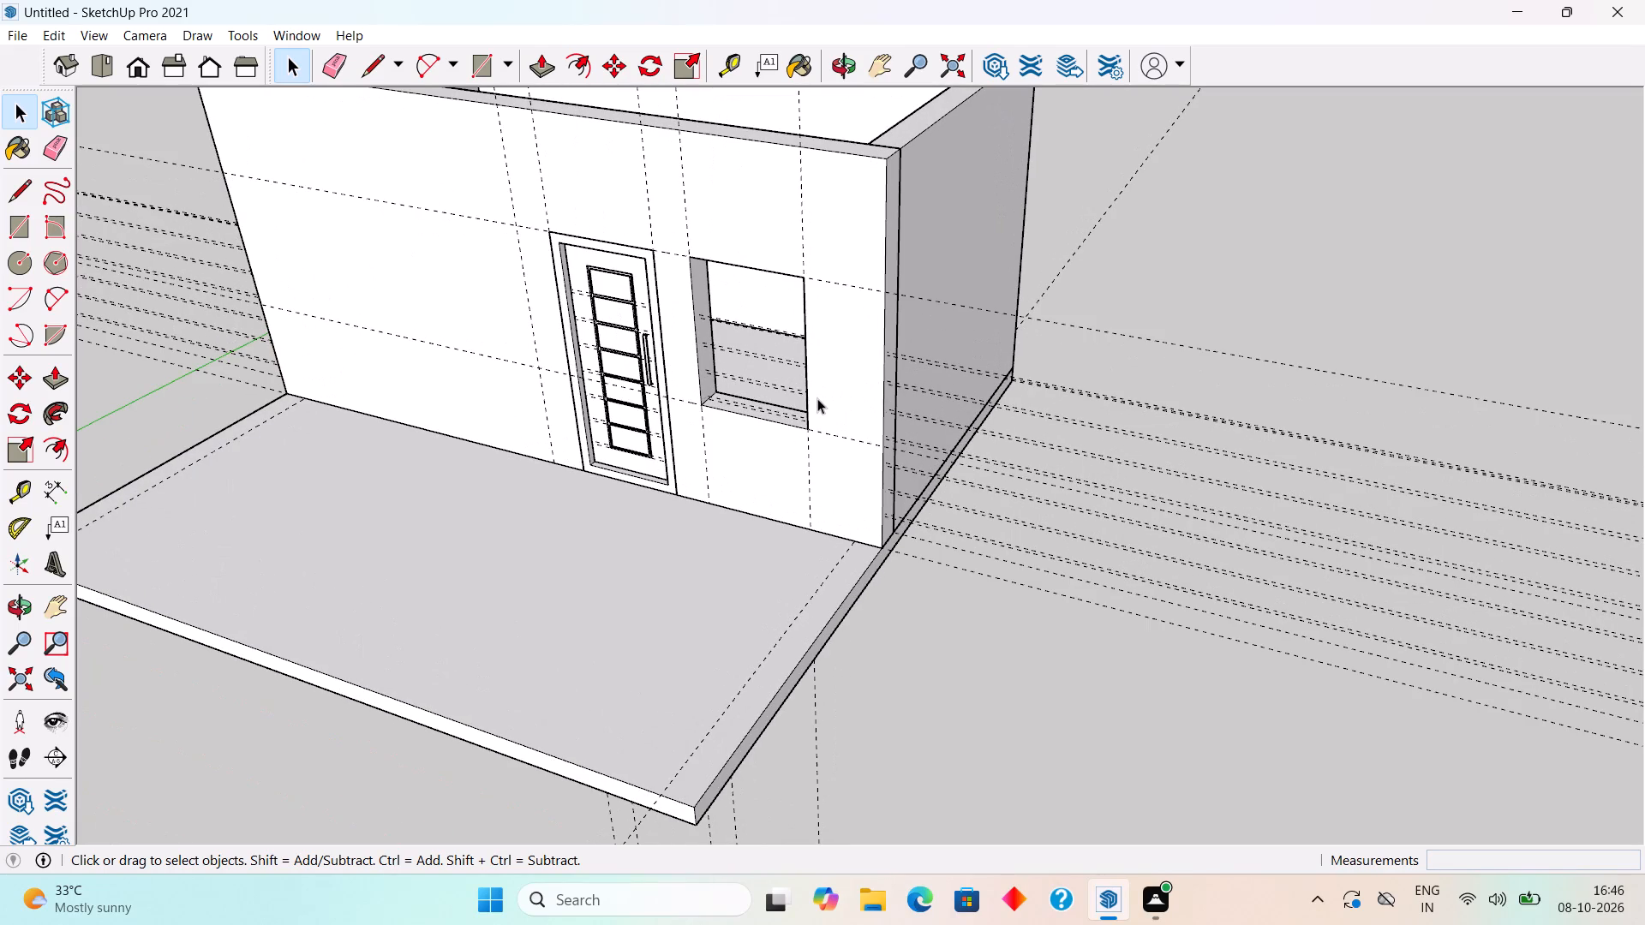
{"action": "middle_click_drag", "start_coordinate": [858, 384], "coordinate": [1092, 236]}
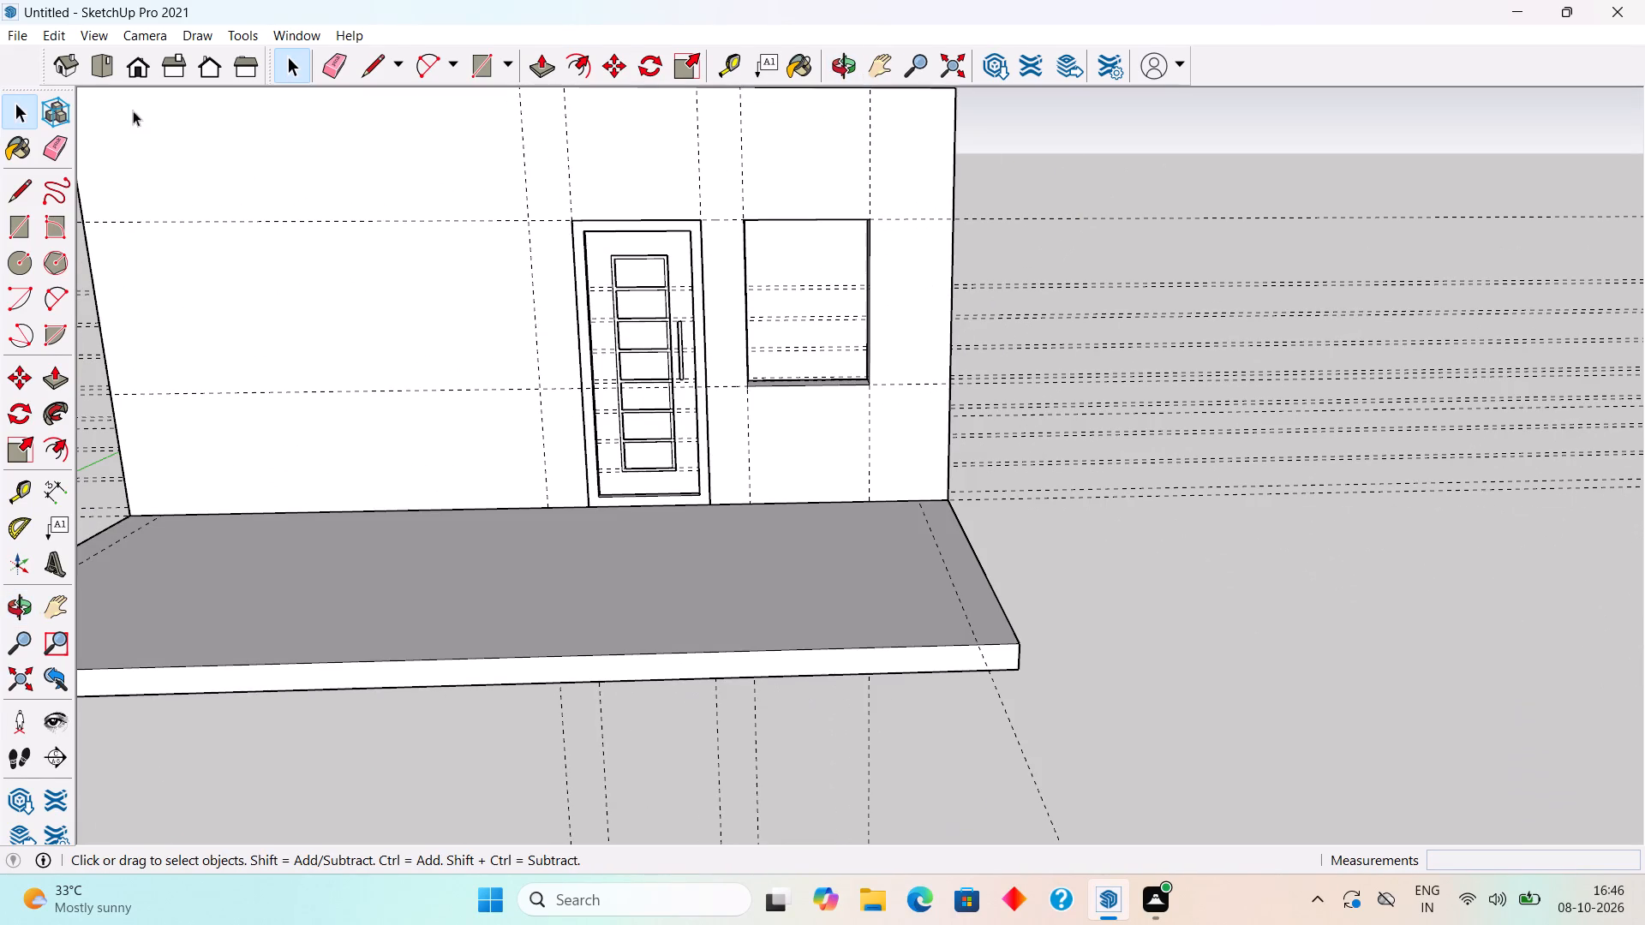
Delete all guides from the model.
{"action": "left_click", "coordinate": [46, 27]}
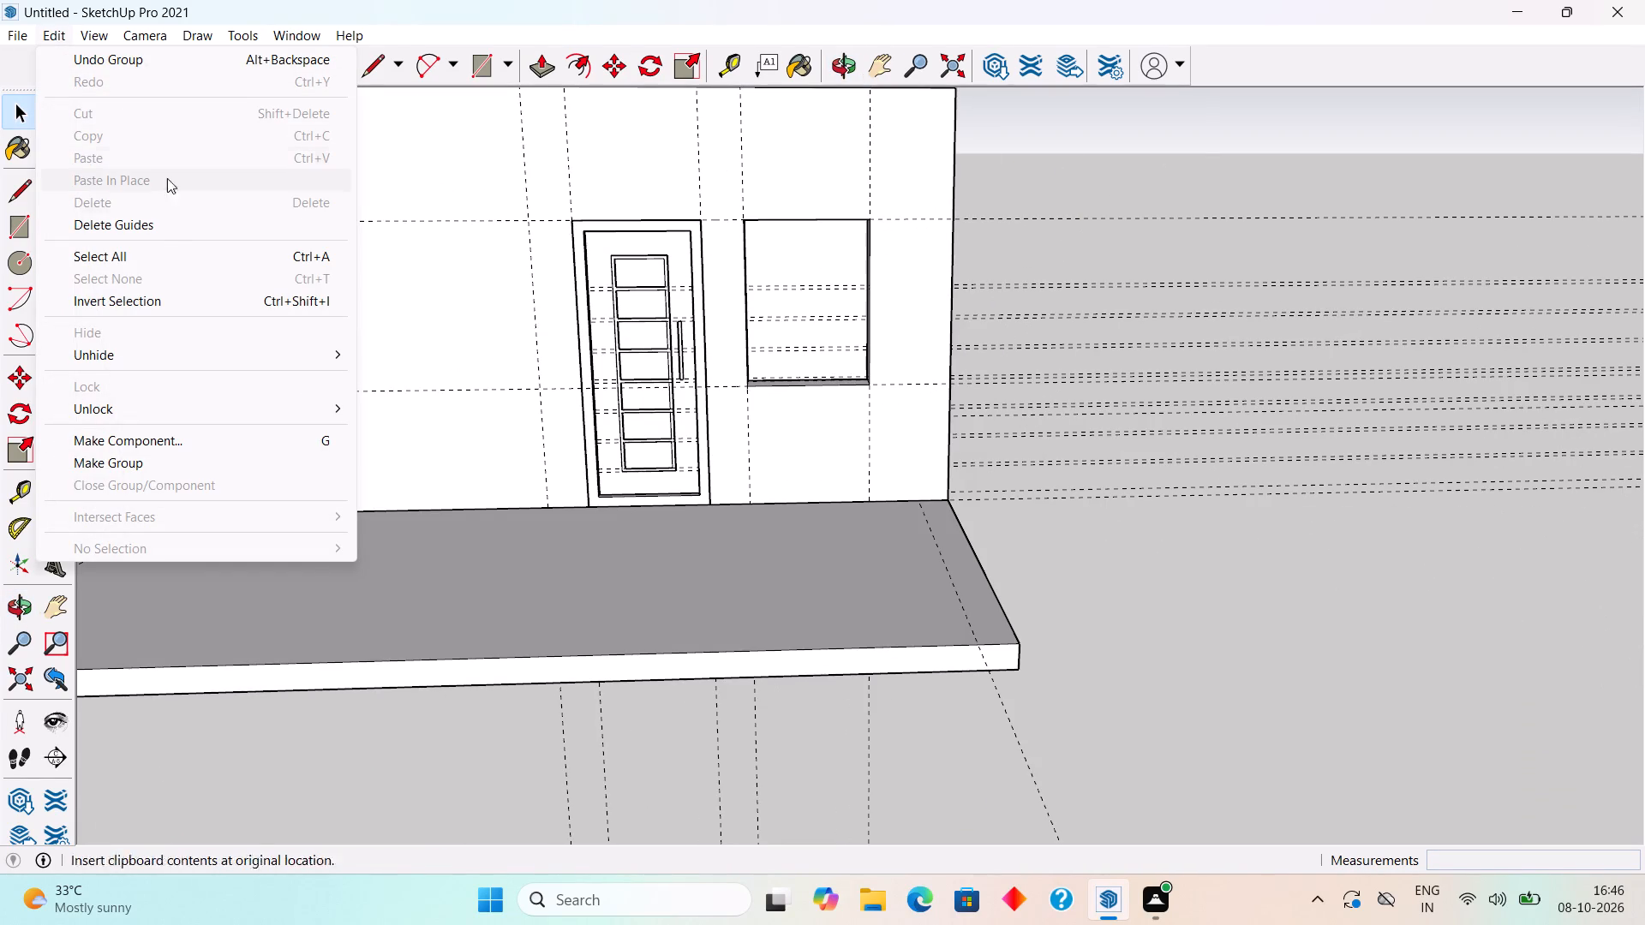
{"action": "left_click", "coordinate": [188, 232]}
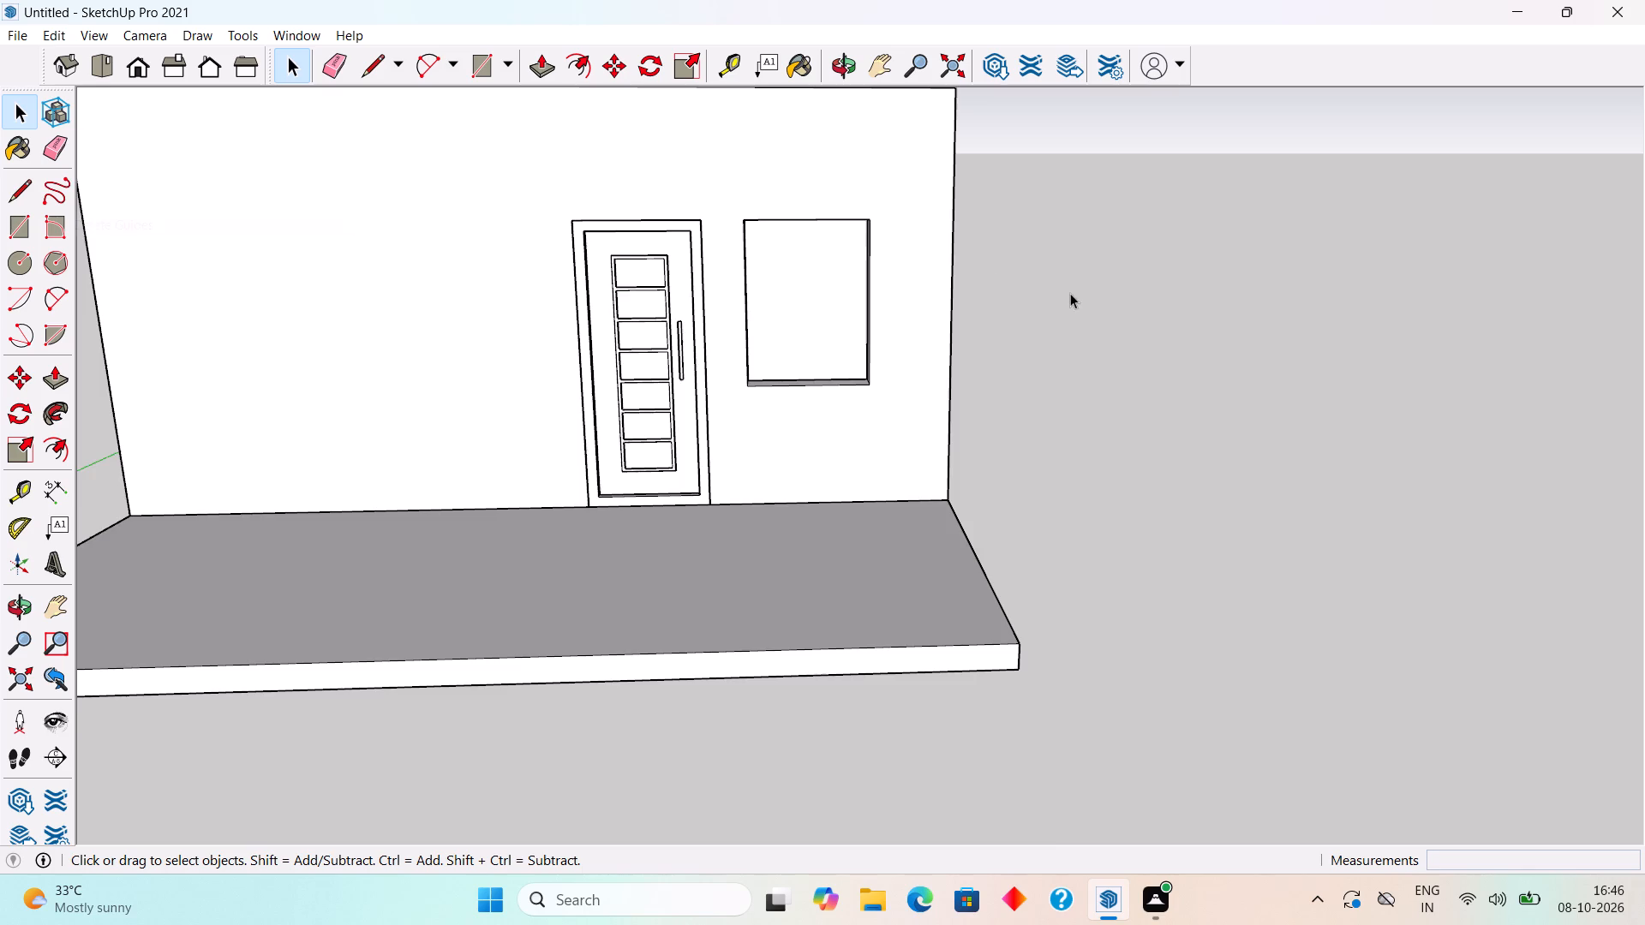
Draw a 3' by 4' rectangle across the window opening, flush with the wall's outer face.
{"action": "scroll", "coordinate": [981, 272], "scroll_direction": "up", "scroll_amount": 7}
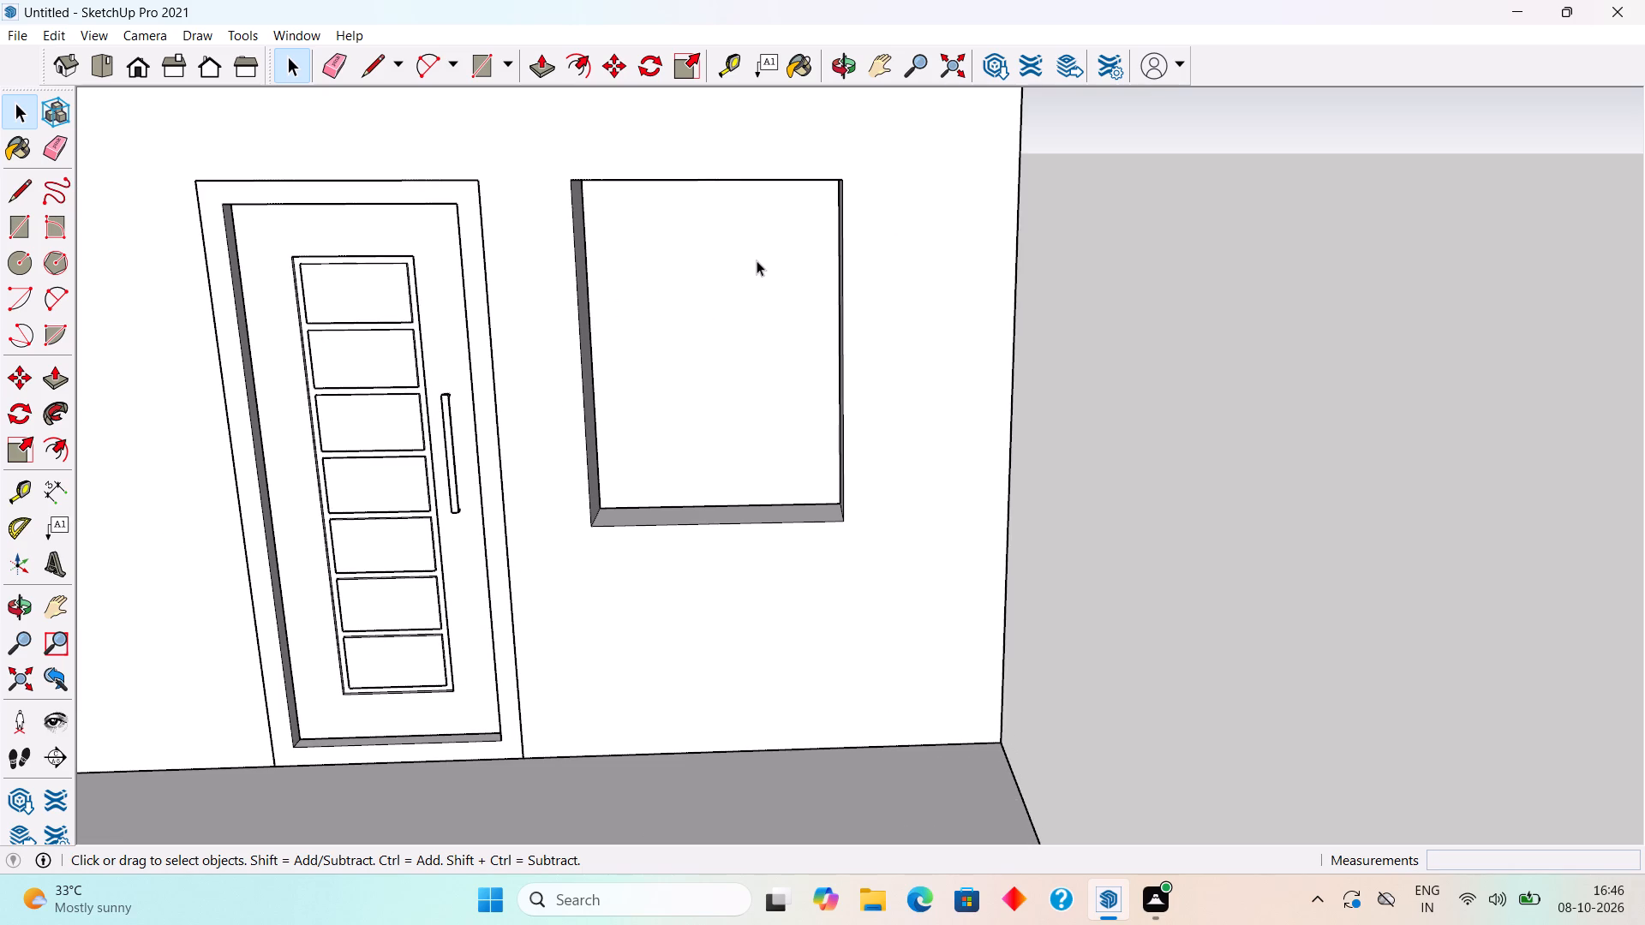
{"action": "key", "text": "r"}
{"action": "left_click", "coordinate": [576, 182]}
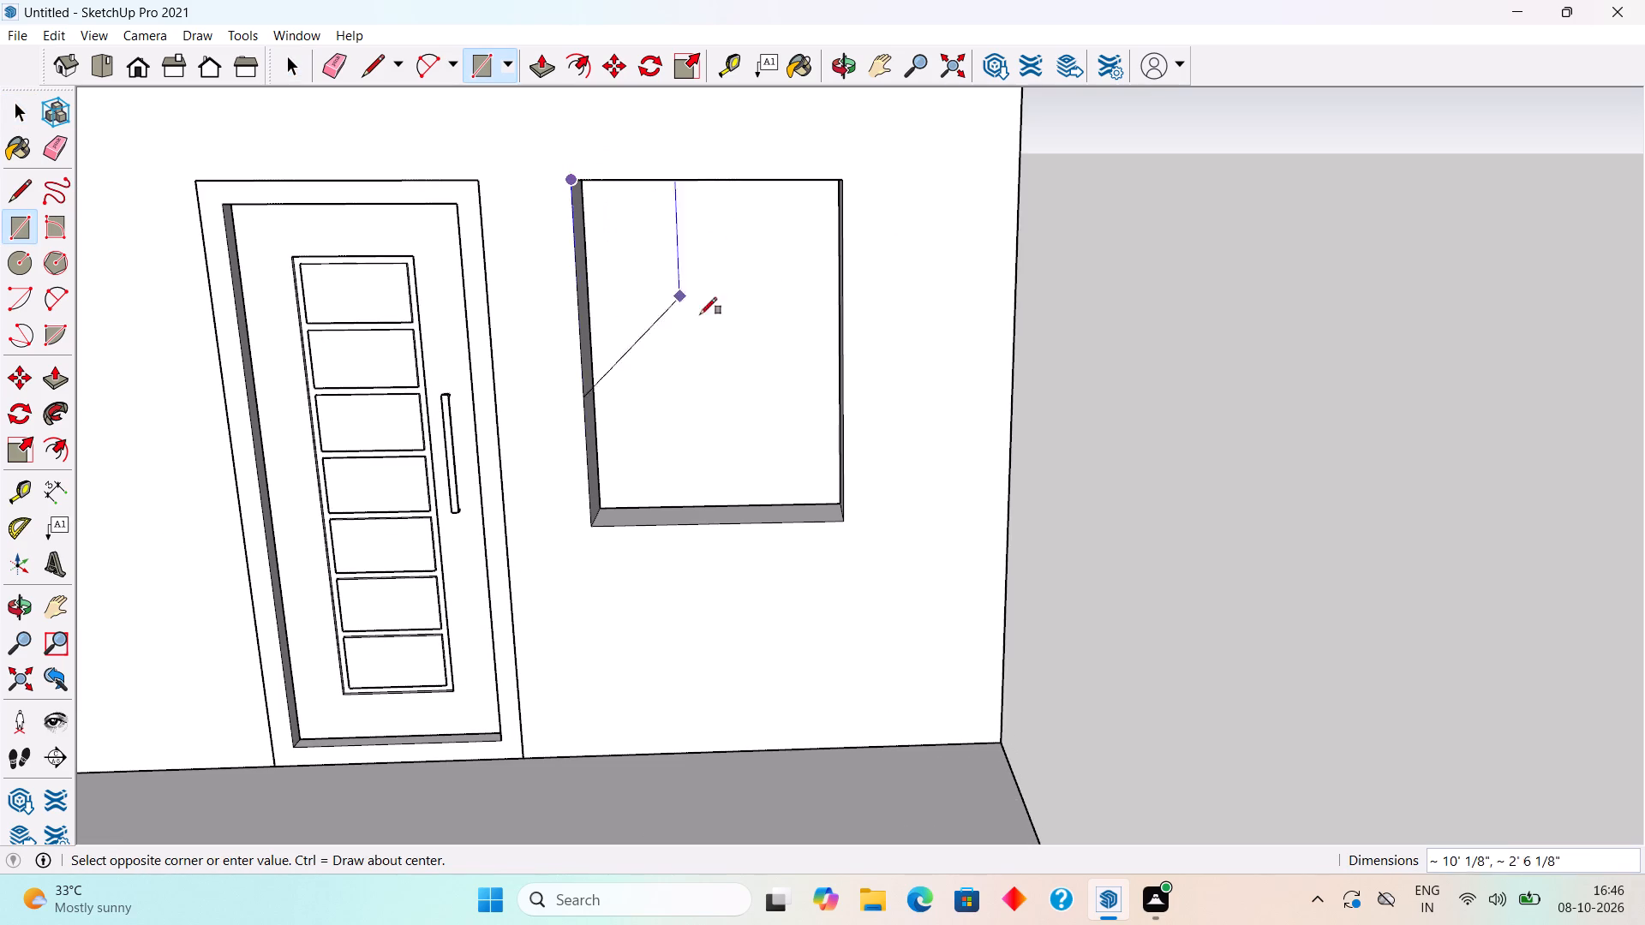
{"action": "left_click", "coordinate": [846, 519]}
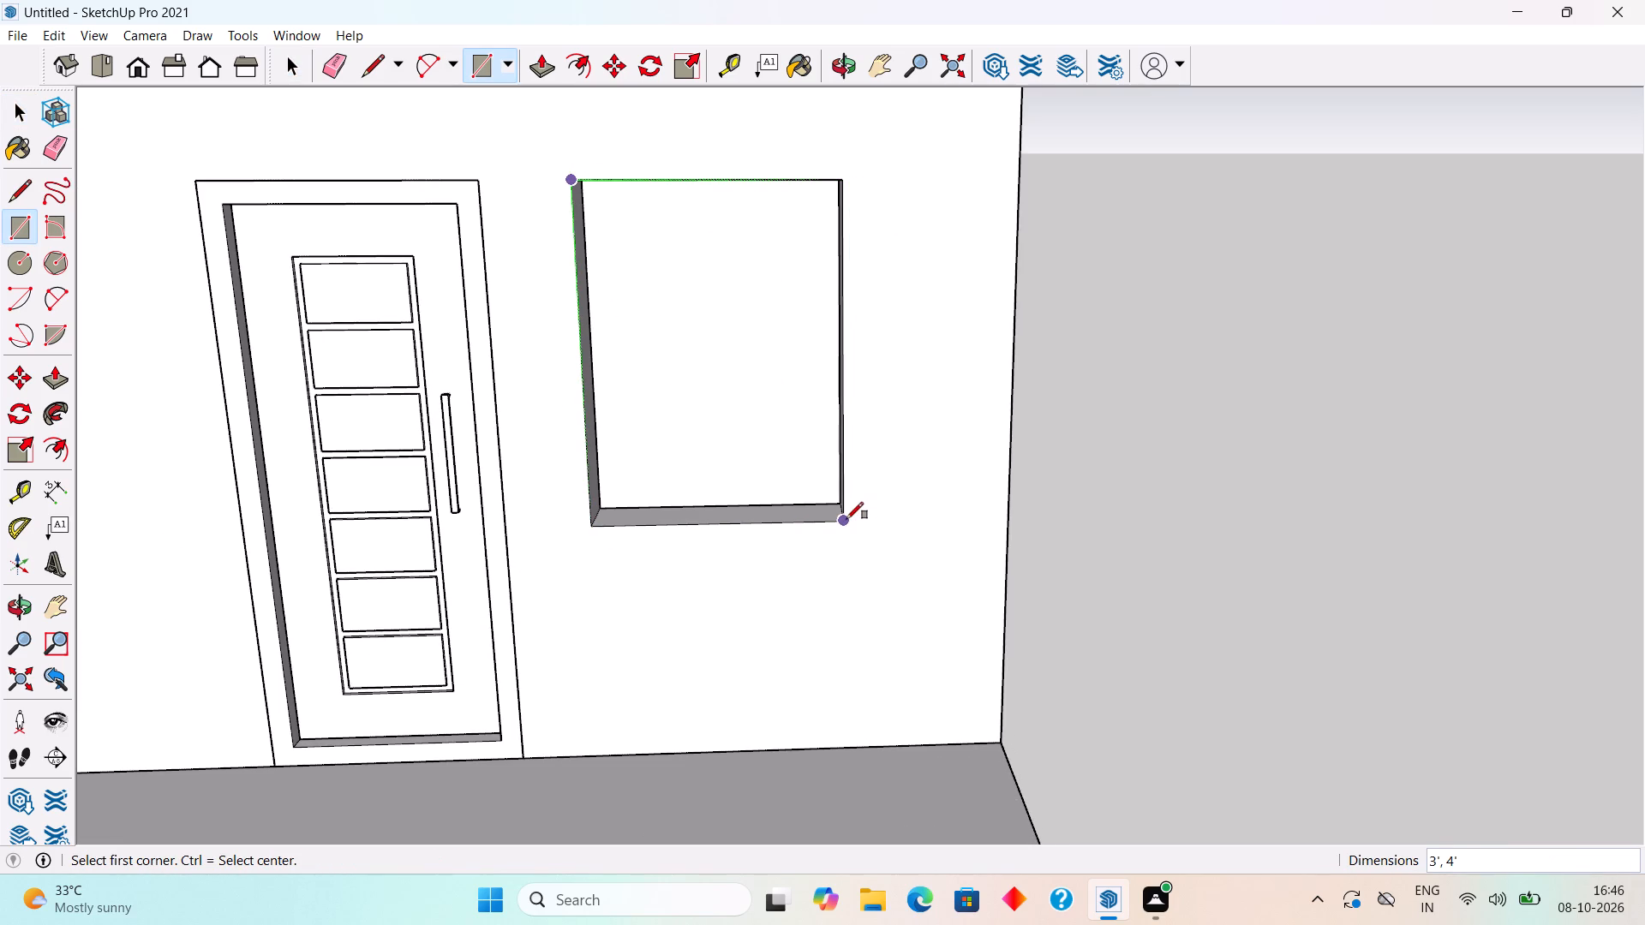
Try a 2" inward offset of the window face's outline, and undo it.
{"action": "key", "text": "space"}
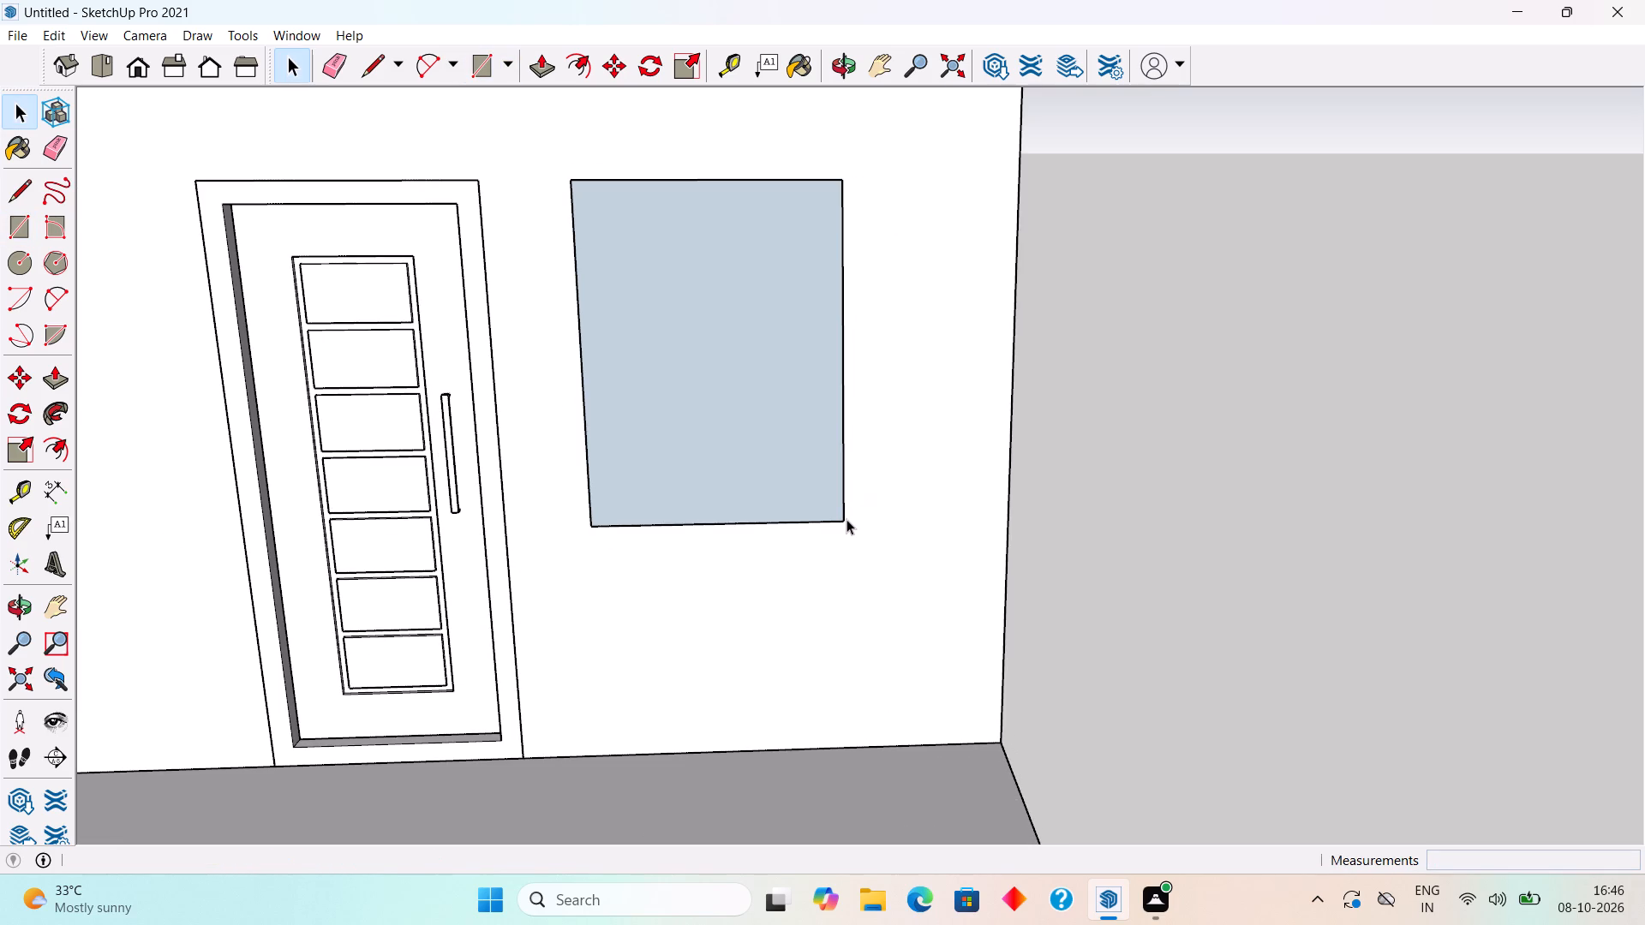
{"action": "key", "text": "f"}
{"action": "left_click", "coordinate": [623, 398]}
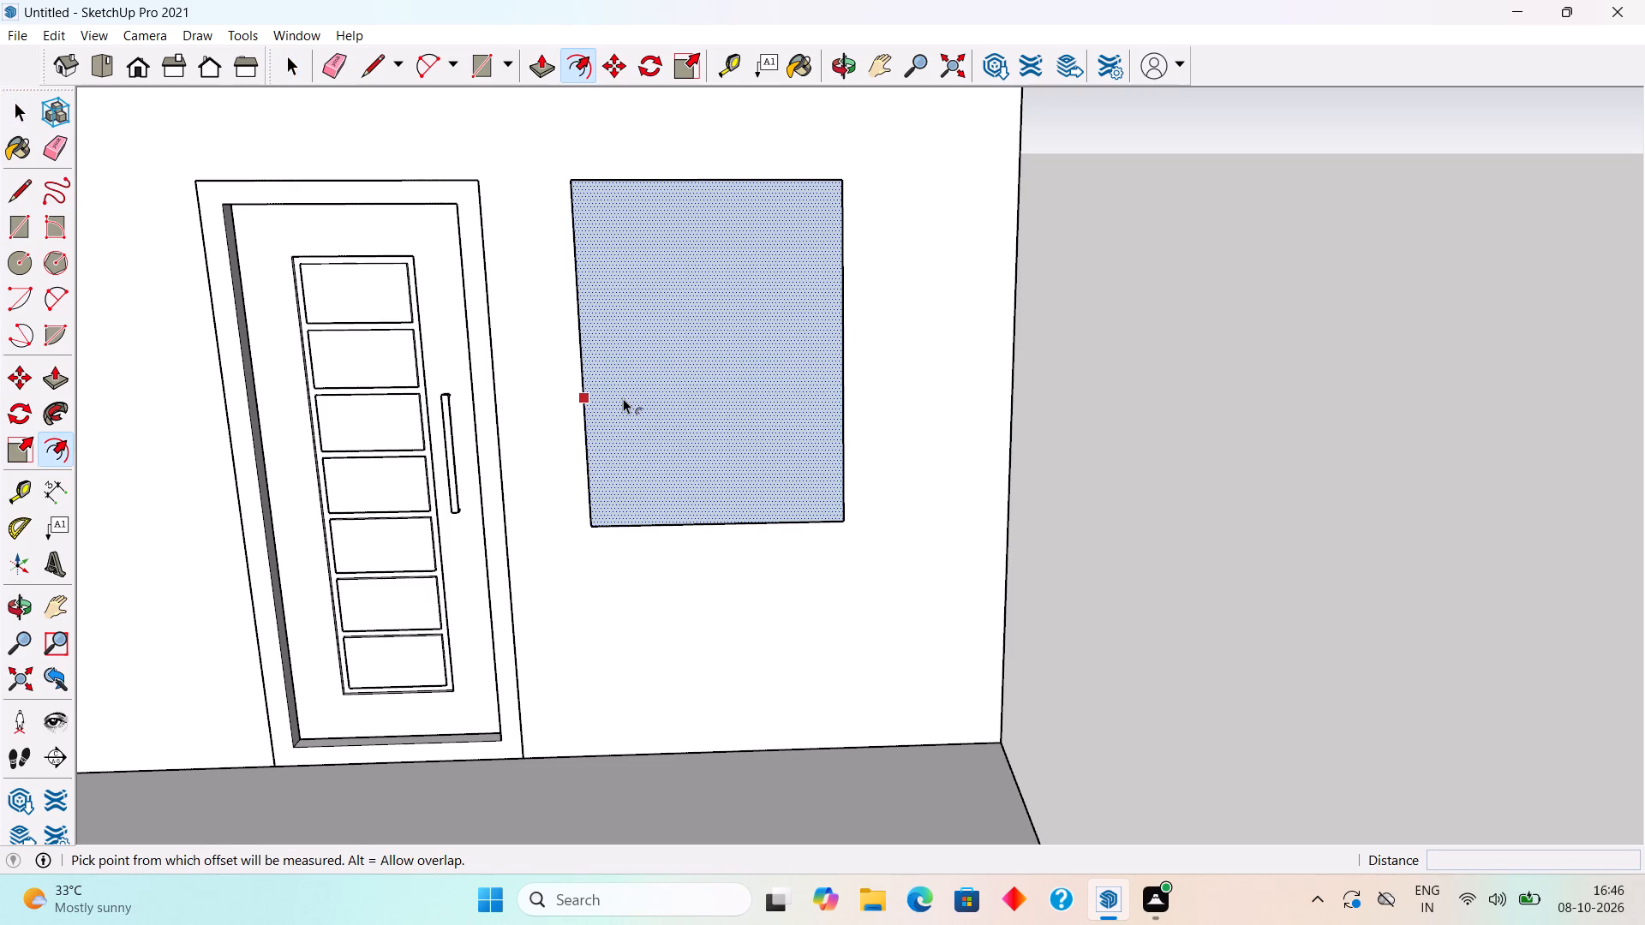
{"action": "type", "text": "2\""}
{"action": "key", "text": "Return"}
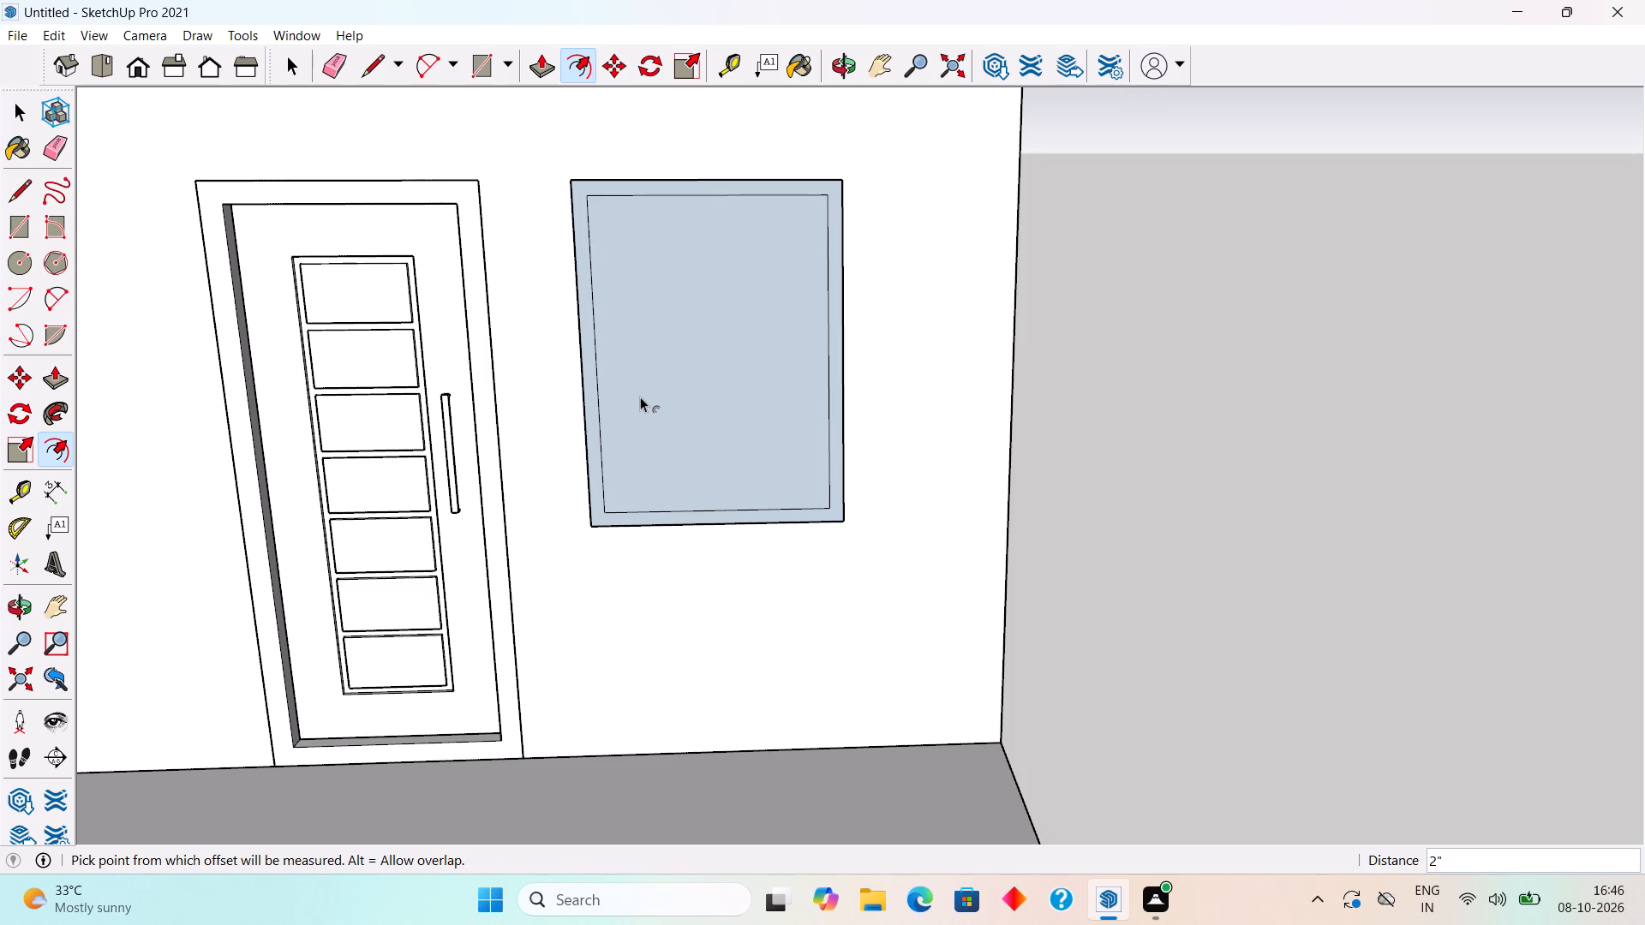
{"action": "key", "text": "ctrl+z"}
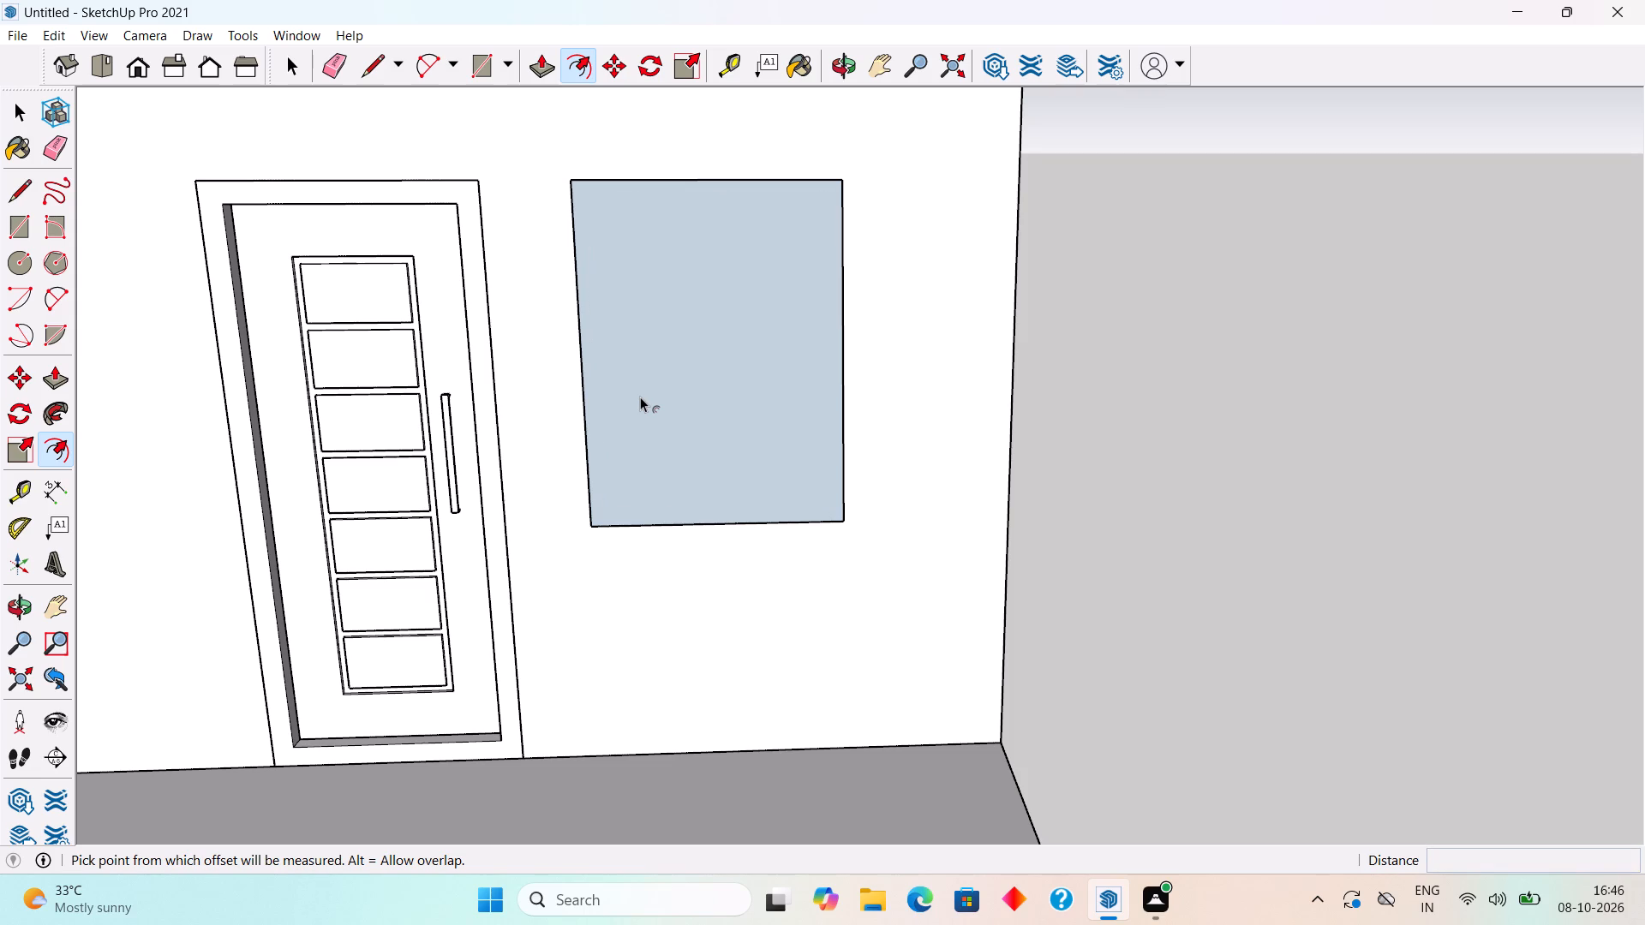
Offset the window face's outline inward by 3".
{"action": "left_click", "coordinate": [588, 385]}
{"action": "type", "text": "3\""}
{"action": "key", "text": "Return"}
{"action": "key", "text": "space"}
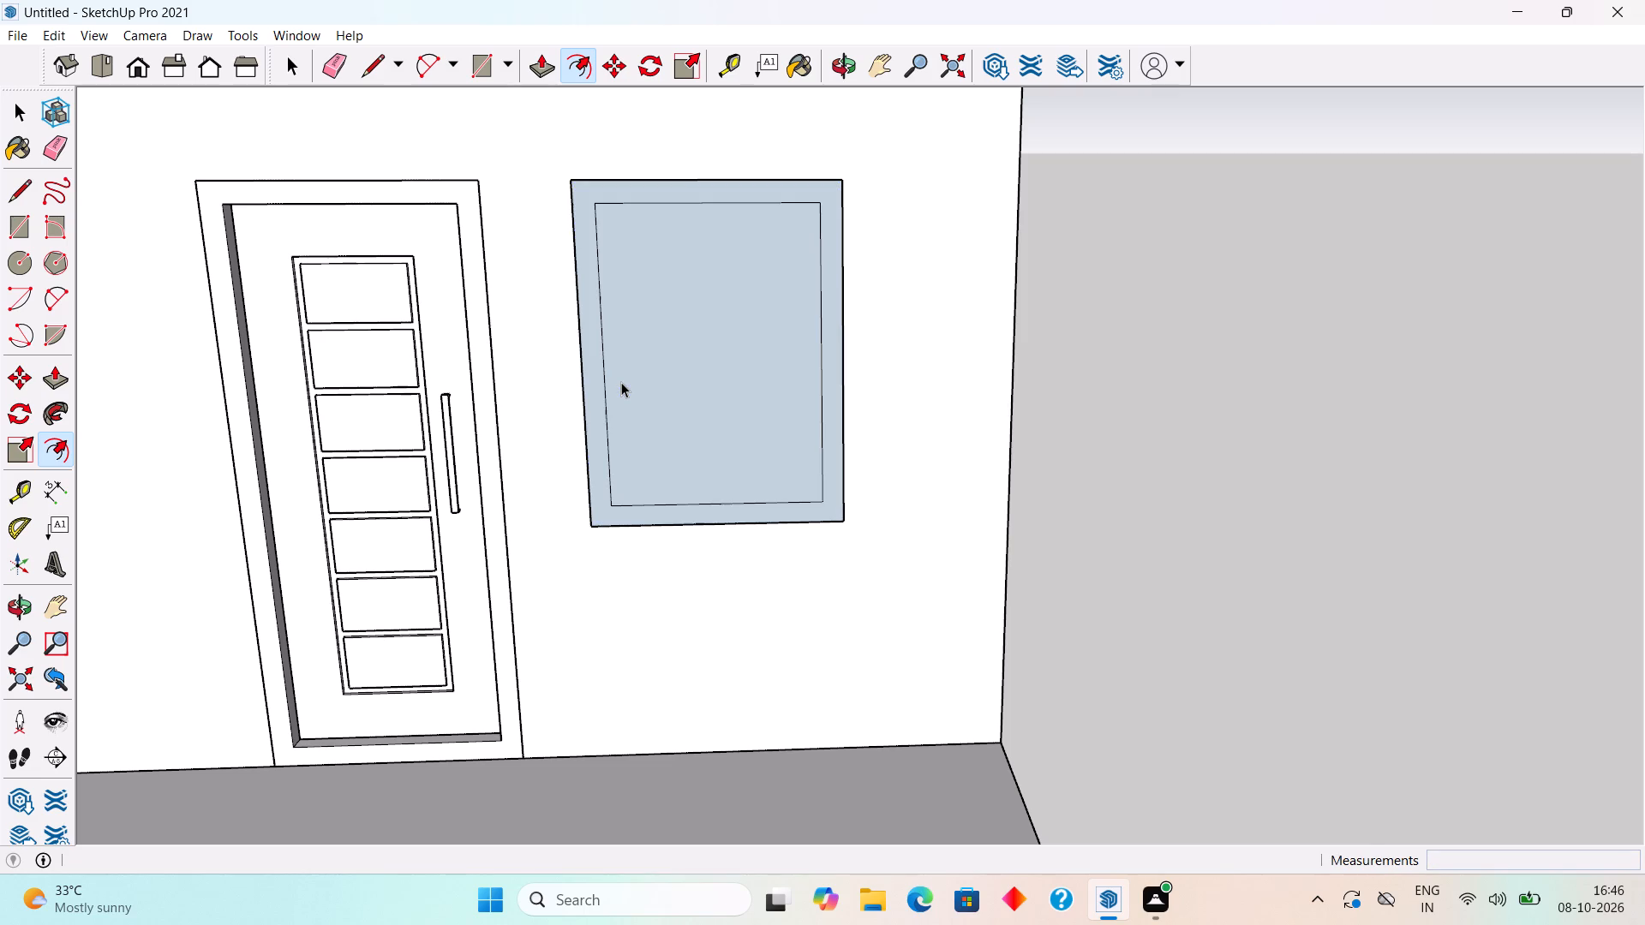
Place a vertical guide through the middle of the window, plus one guide 1.5" to each side of it.
{"action": "key", "text": "t"}
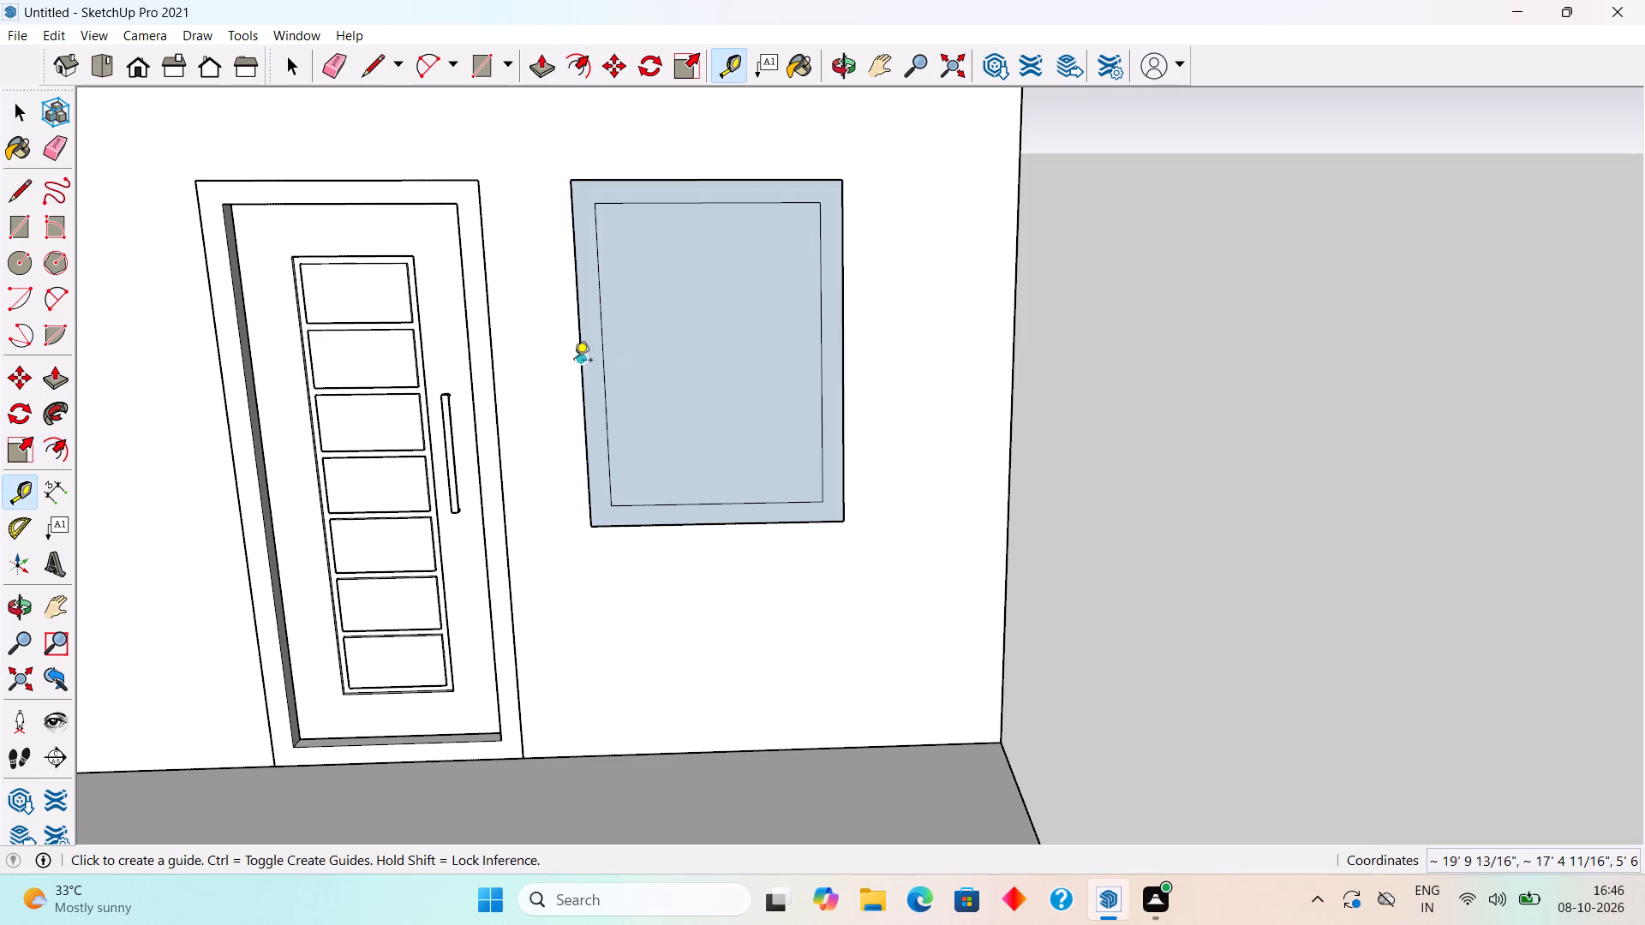
{"action": "left_click", "coordinate": [575, 322]}
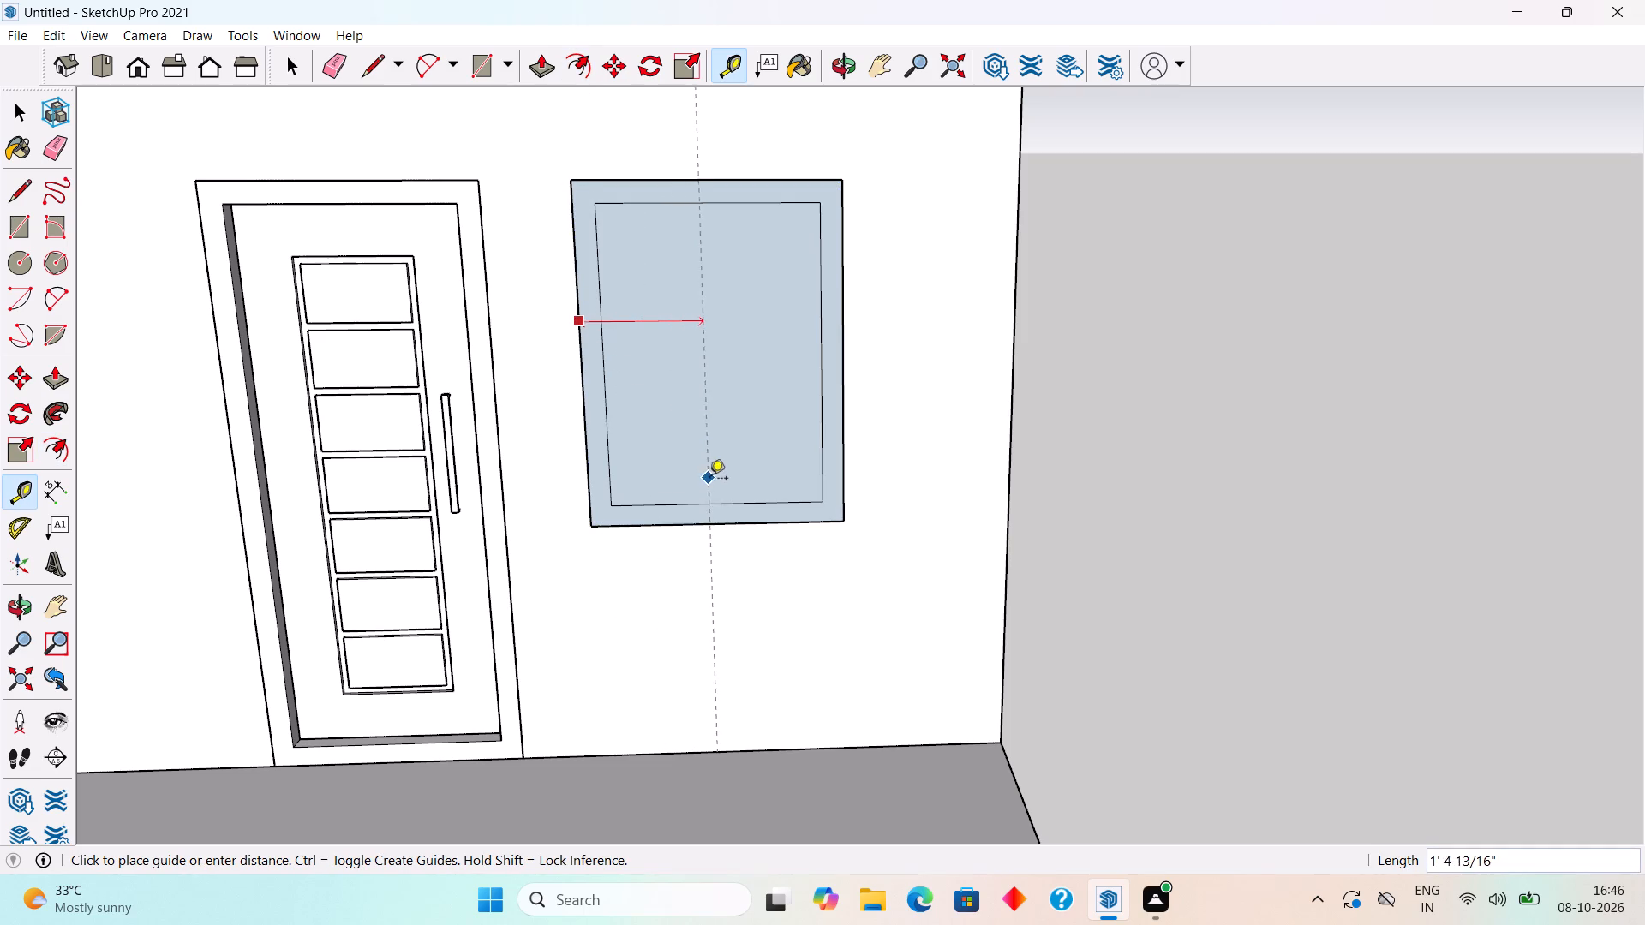
{"action": "left_click", "coordinate": [721, 502]}
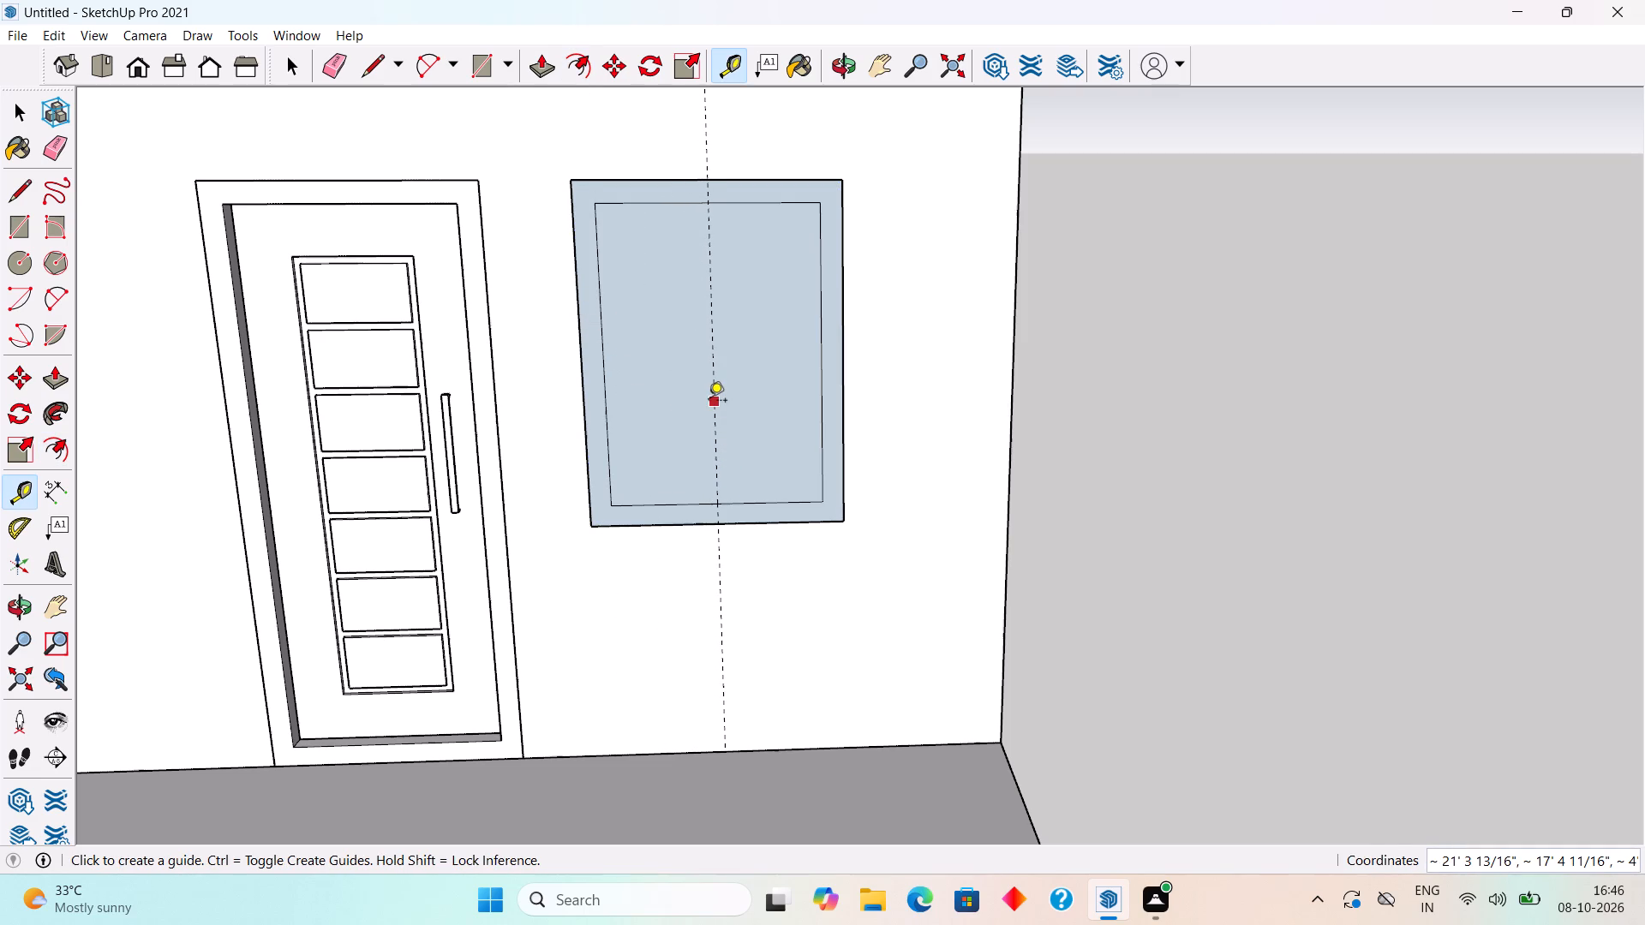
{"action": "left_click", "coordinate": [709, 402]}
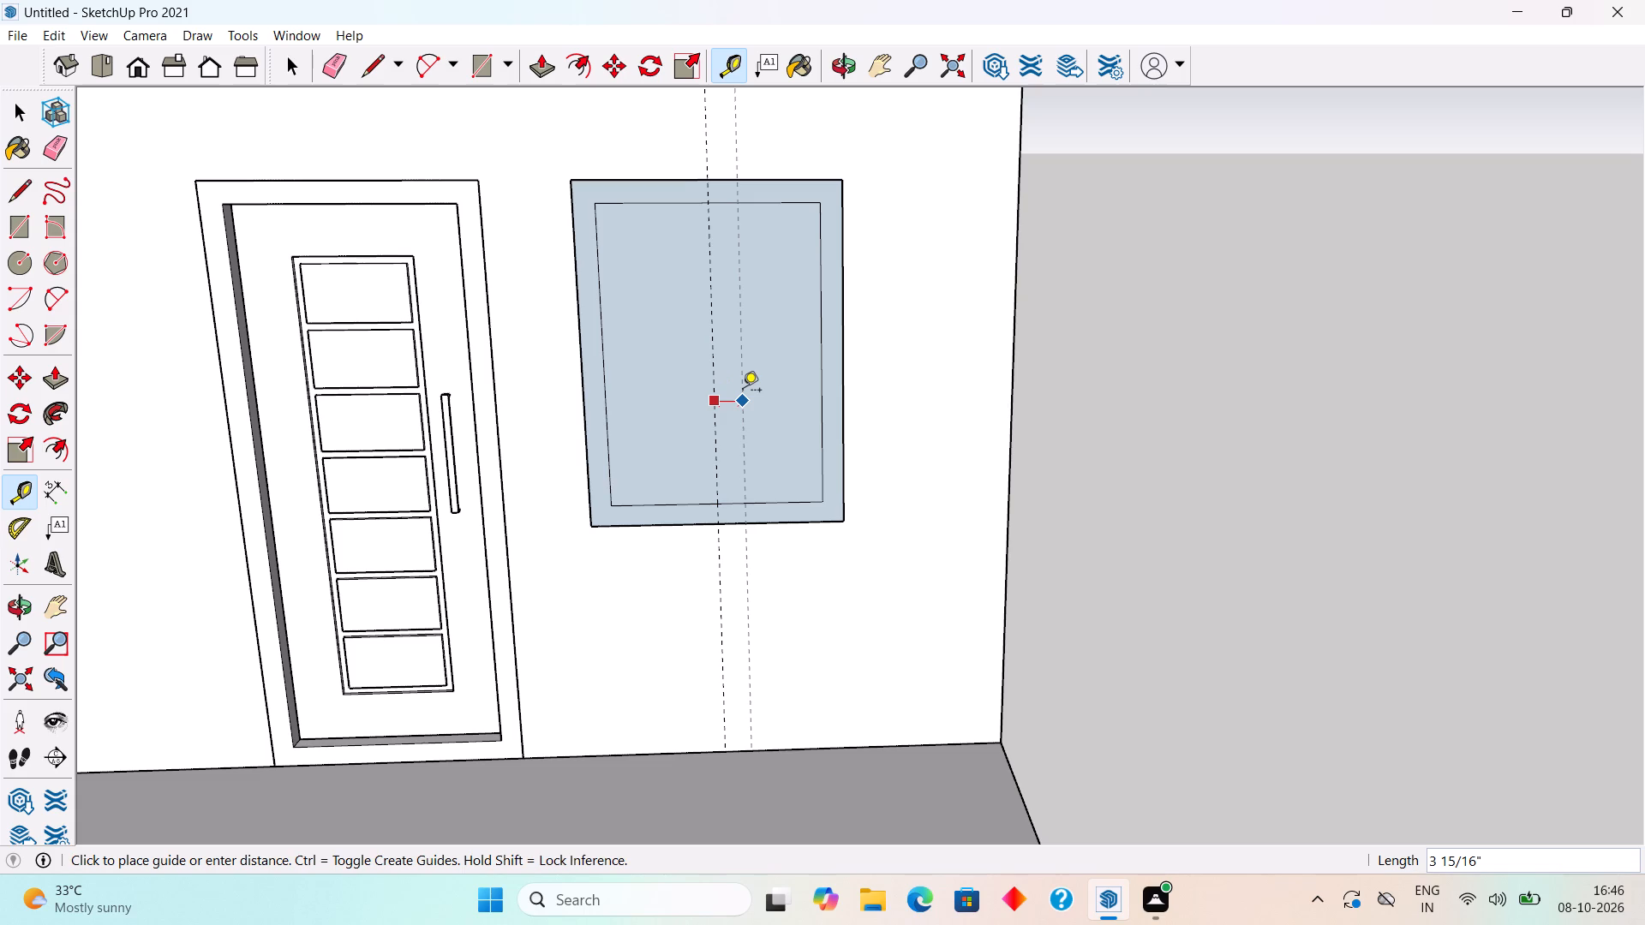
{"action": "type", "text": "1.5\""}
{"action": "key", "text": "Return"}
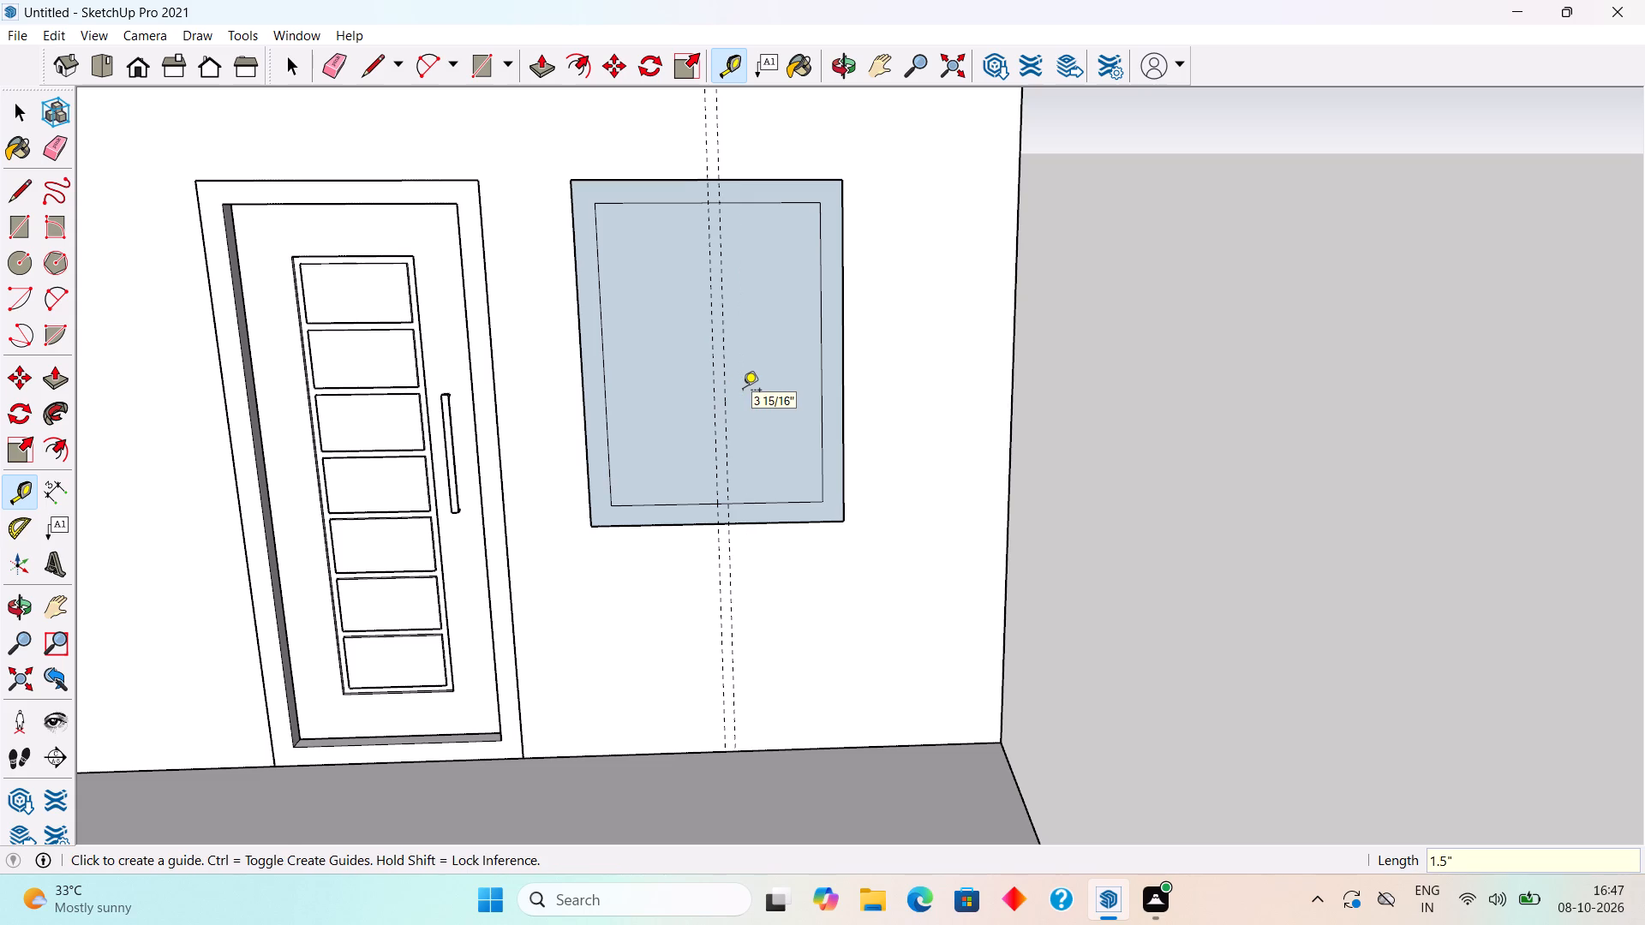
{"action": "left_click", "coordinate": [718, 381]}
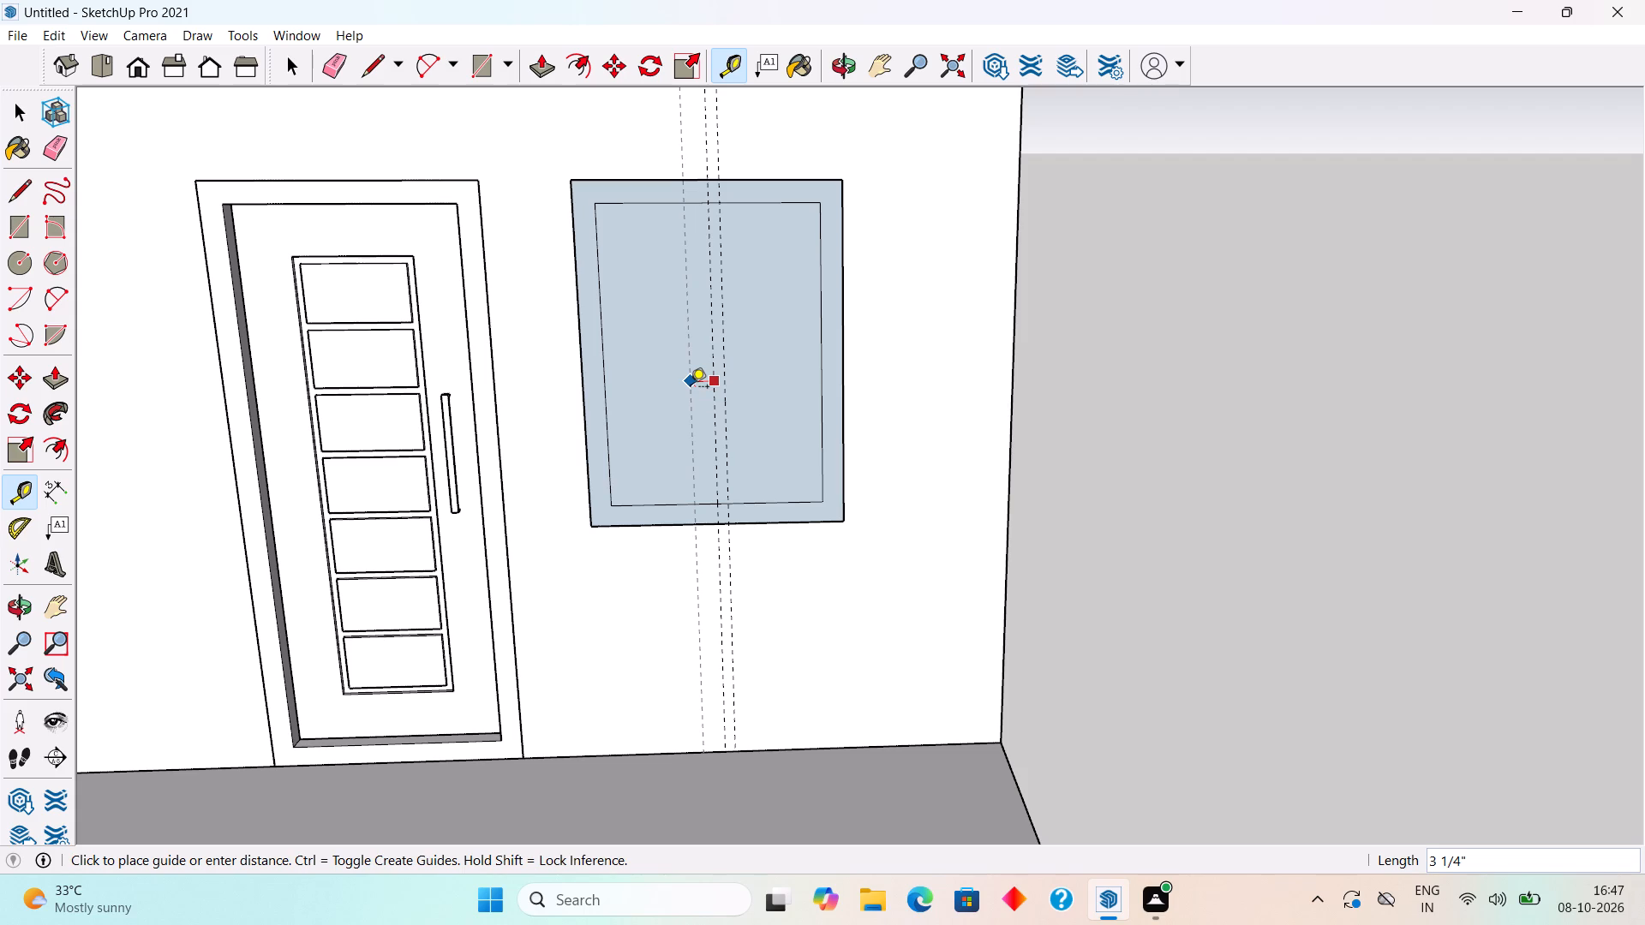
{"action": "type", "text": "1.5\""}
{"action": "key", "text": "Return"}
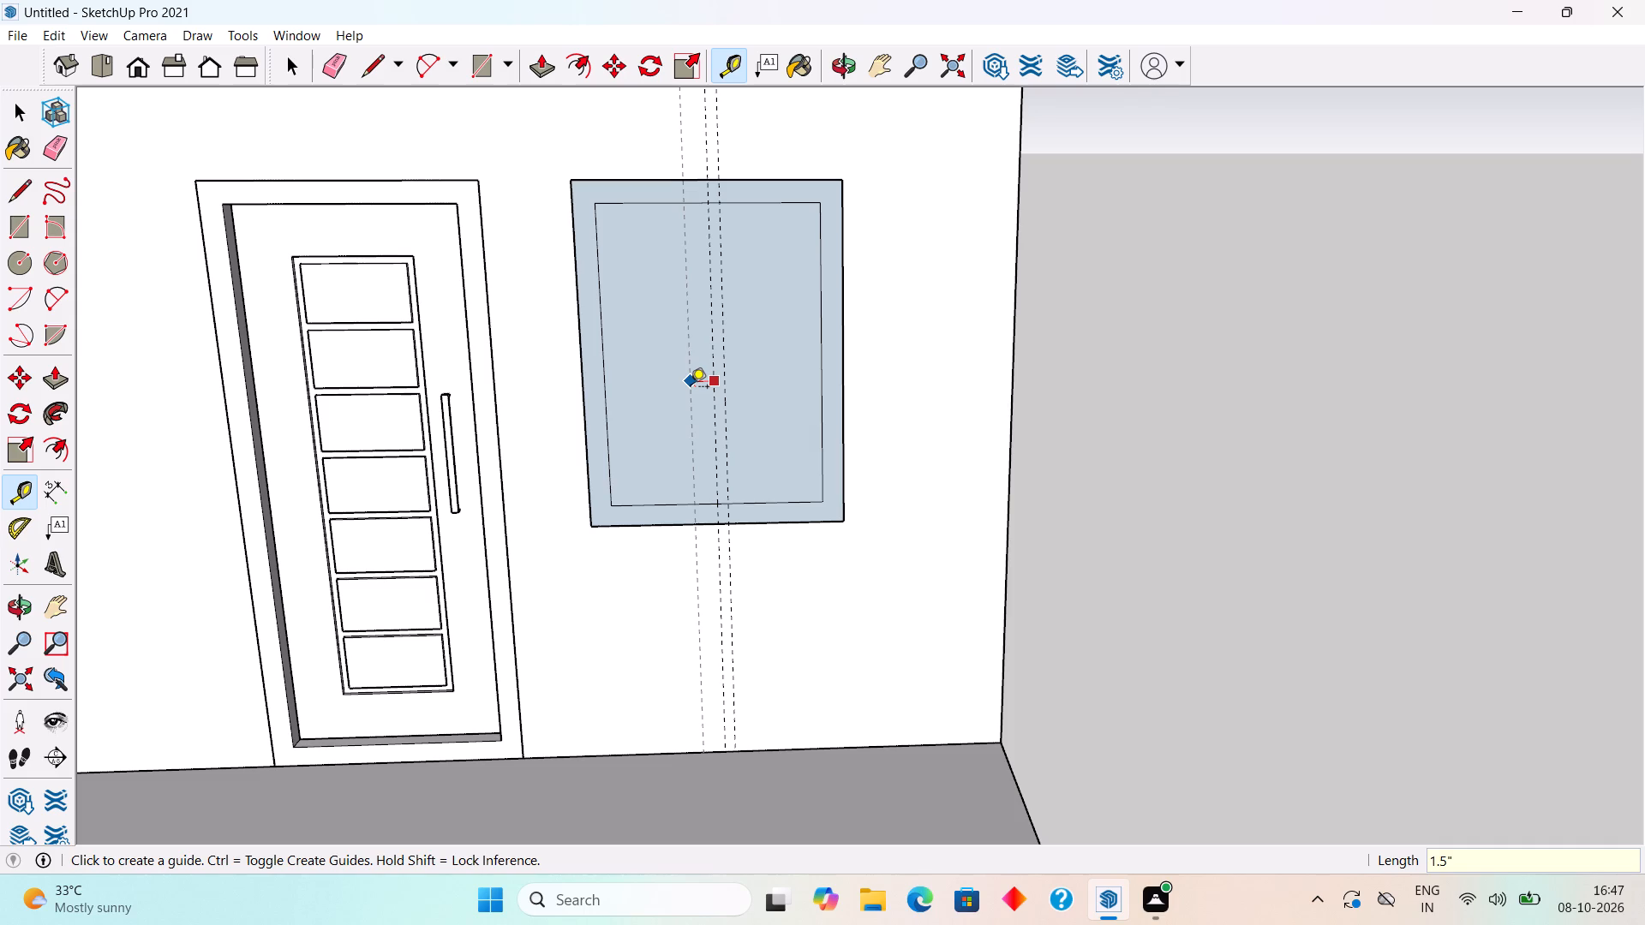
{"action": "key", "text": "space"}
Draw two vertical lines along the outer guides, from the top to the bottom edge of the window's inner rectangle.
{"action": "key", "text": "l"}
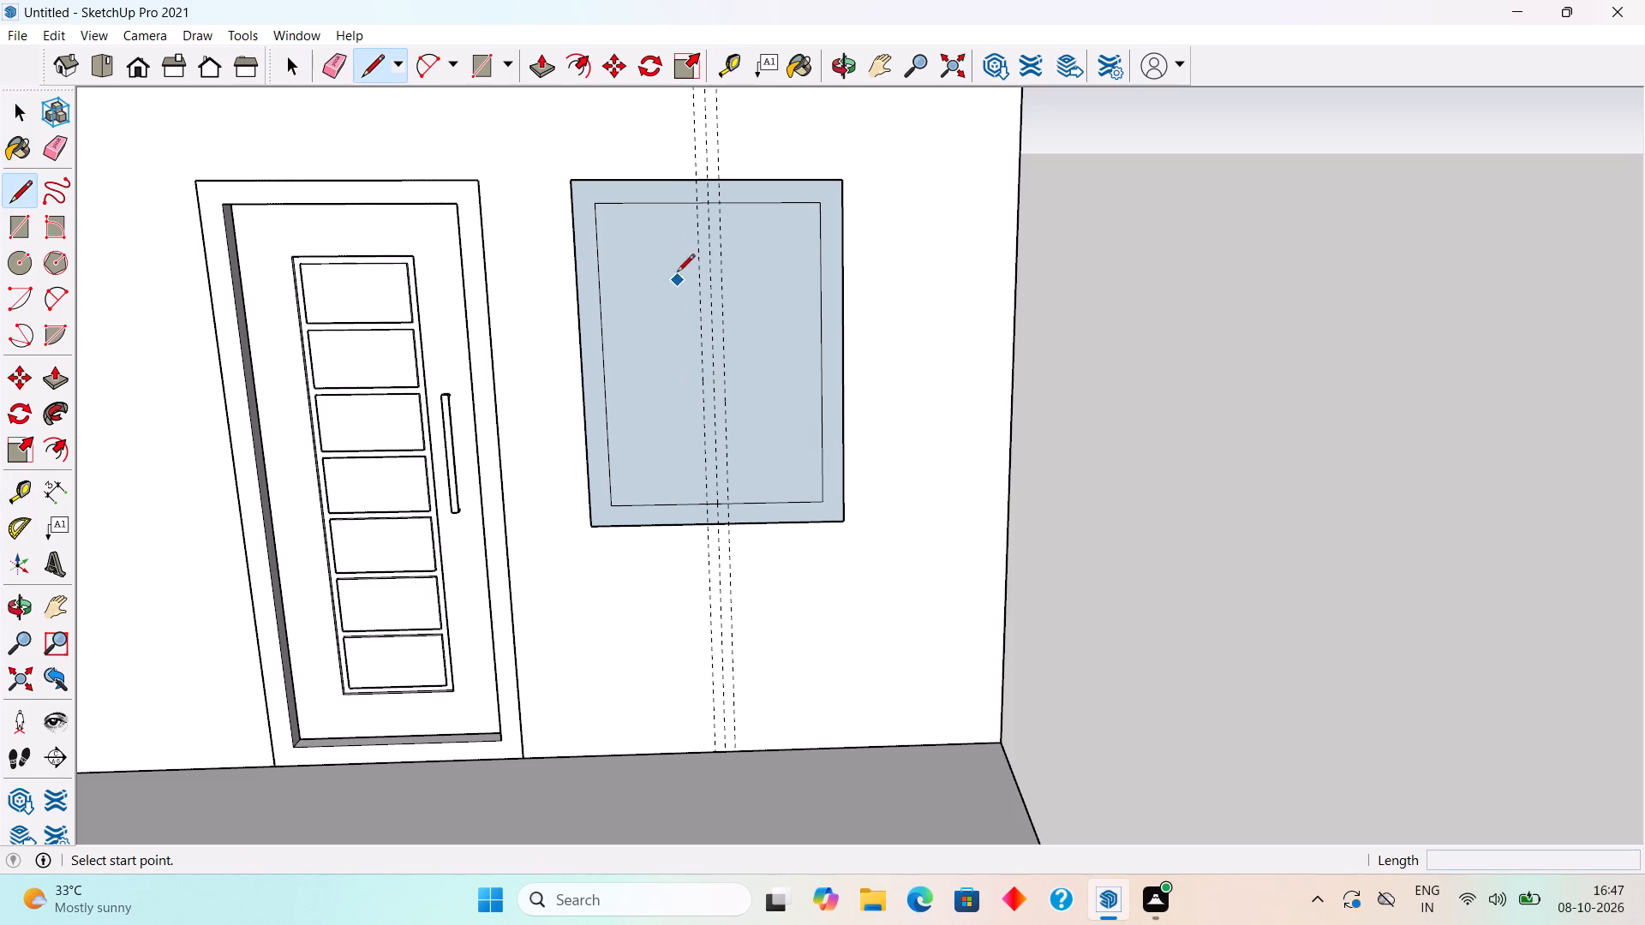
{"action": "left_click", "coordinate": [697, 206]}
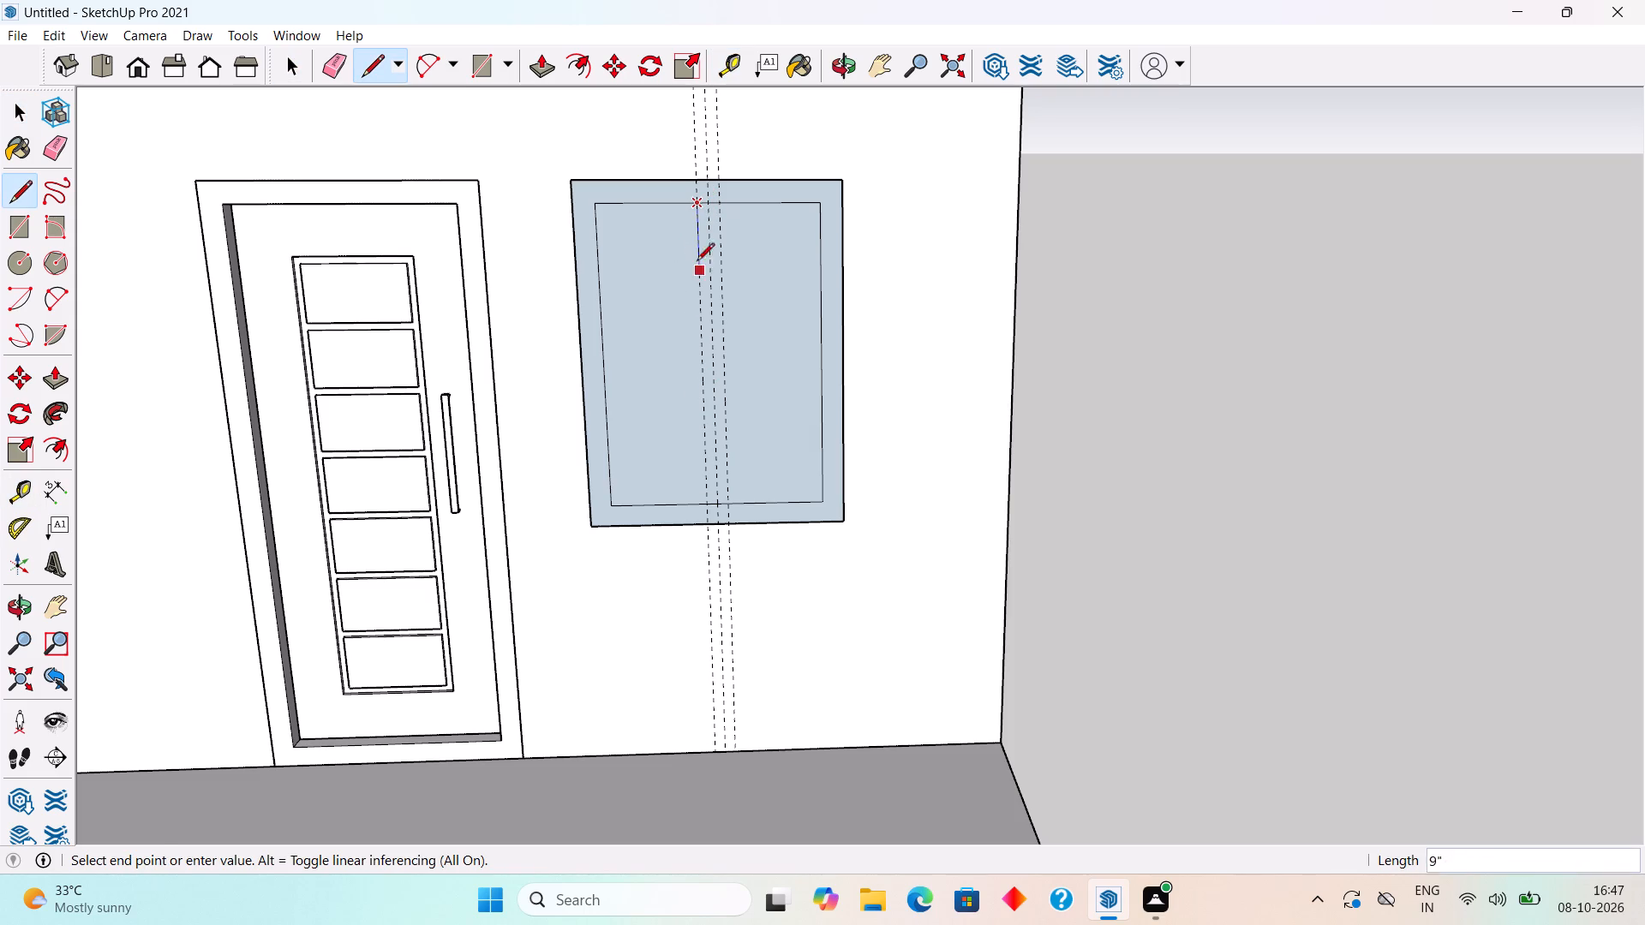
{"action": "left_click", "coordinate": [701, 500]}
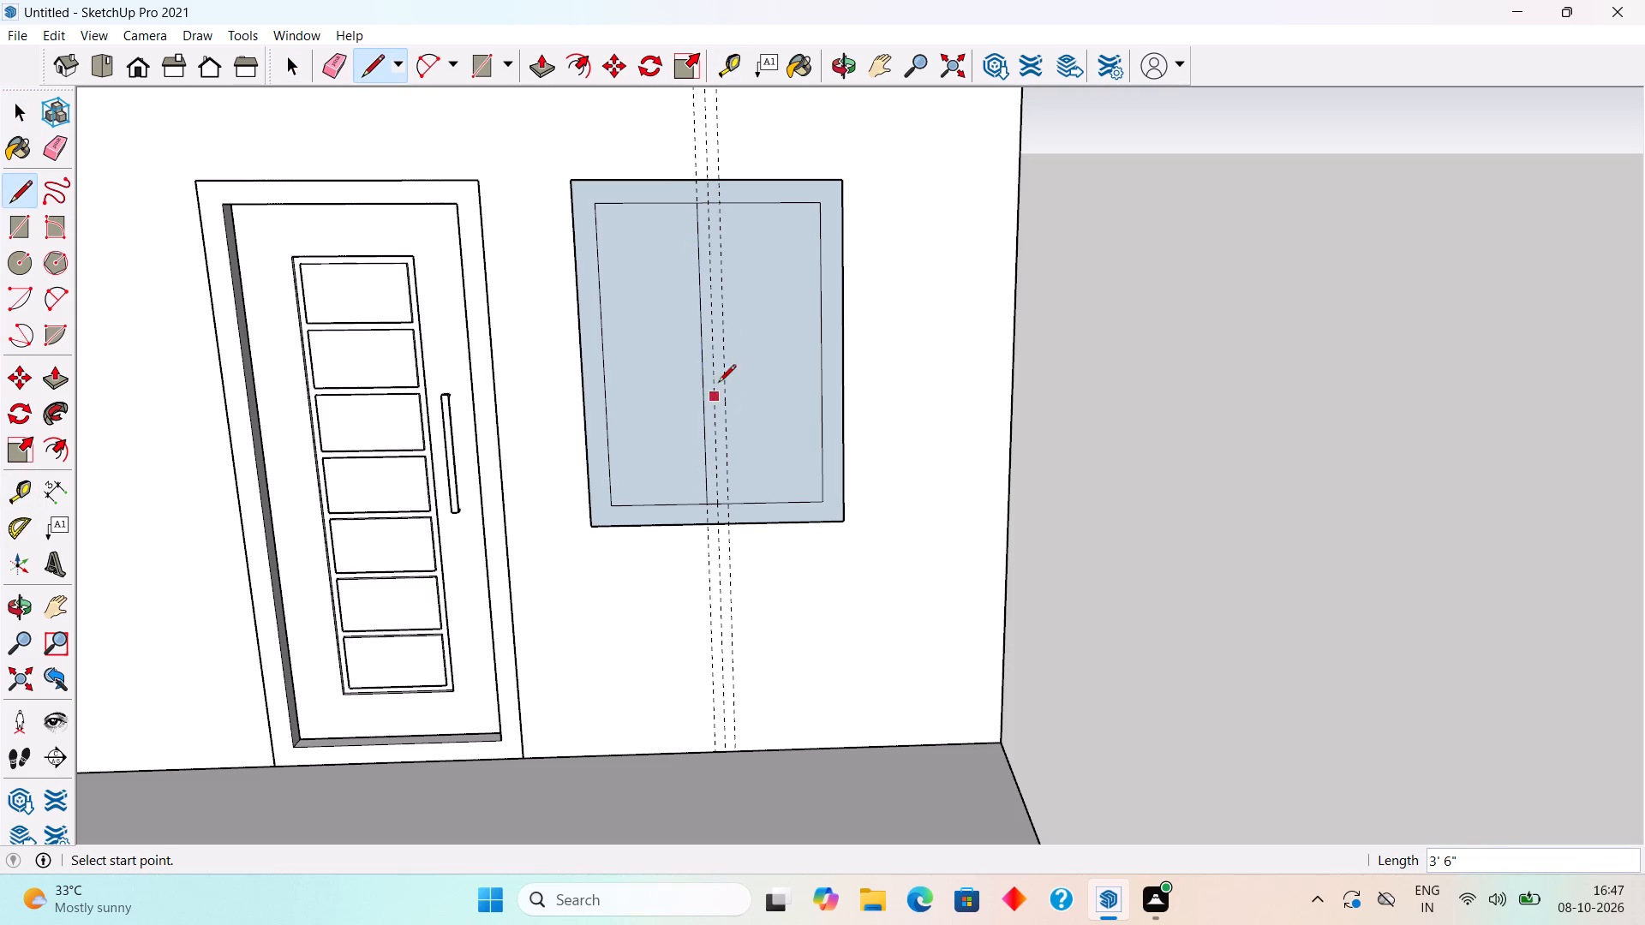
{"action": "left_click", "coordinate": [722, 206]}
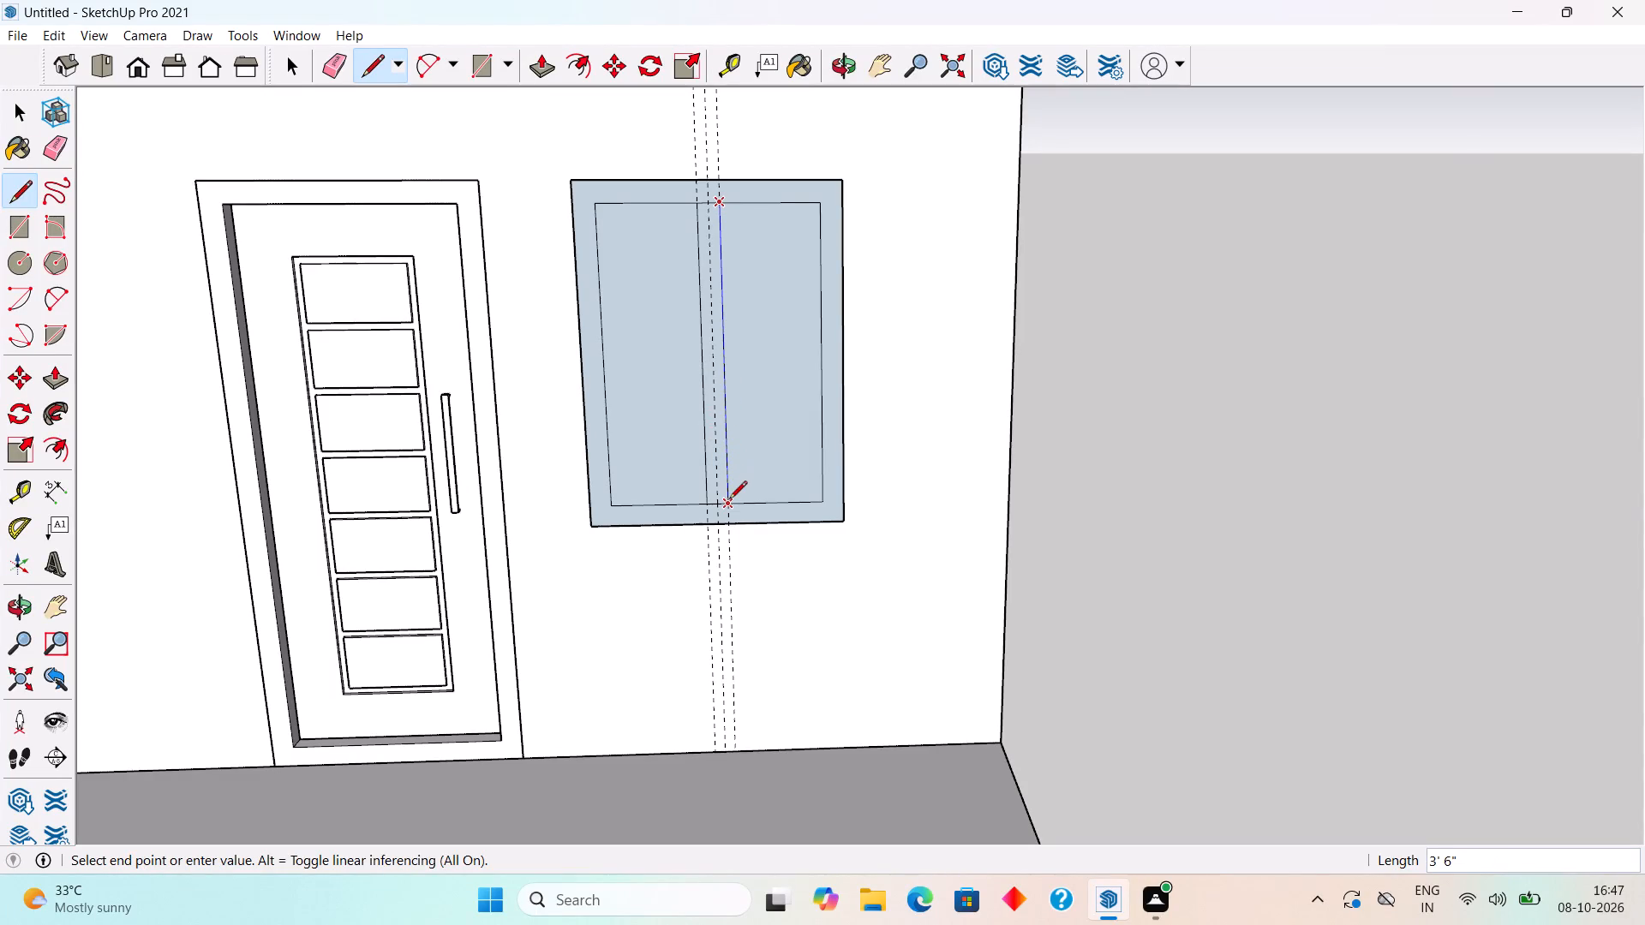
{"action": "left_click", "coordinate": [729, 500]}
{"action": "key", "text": "space"}
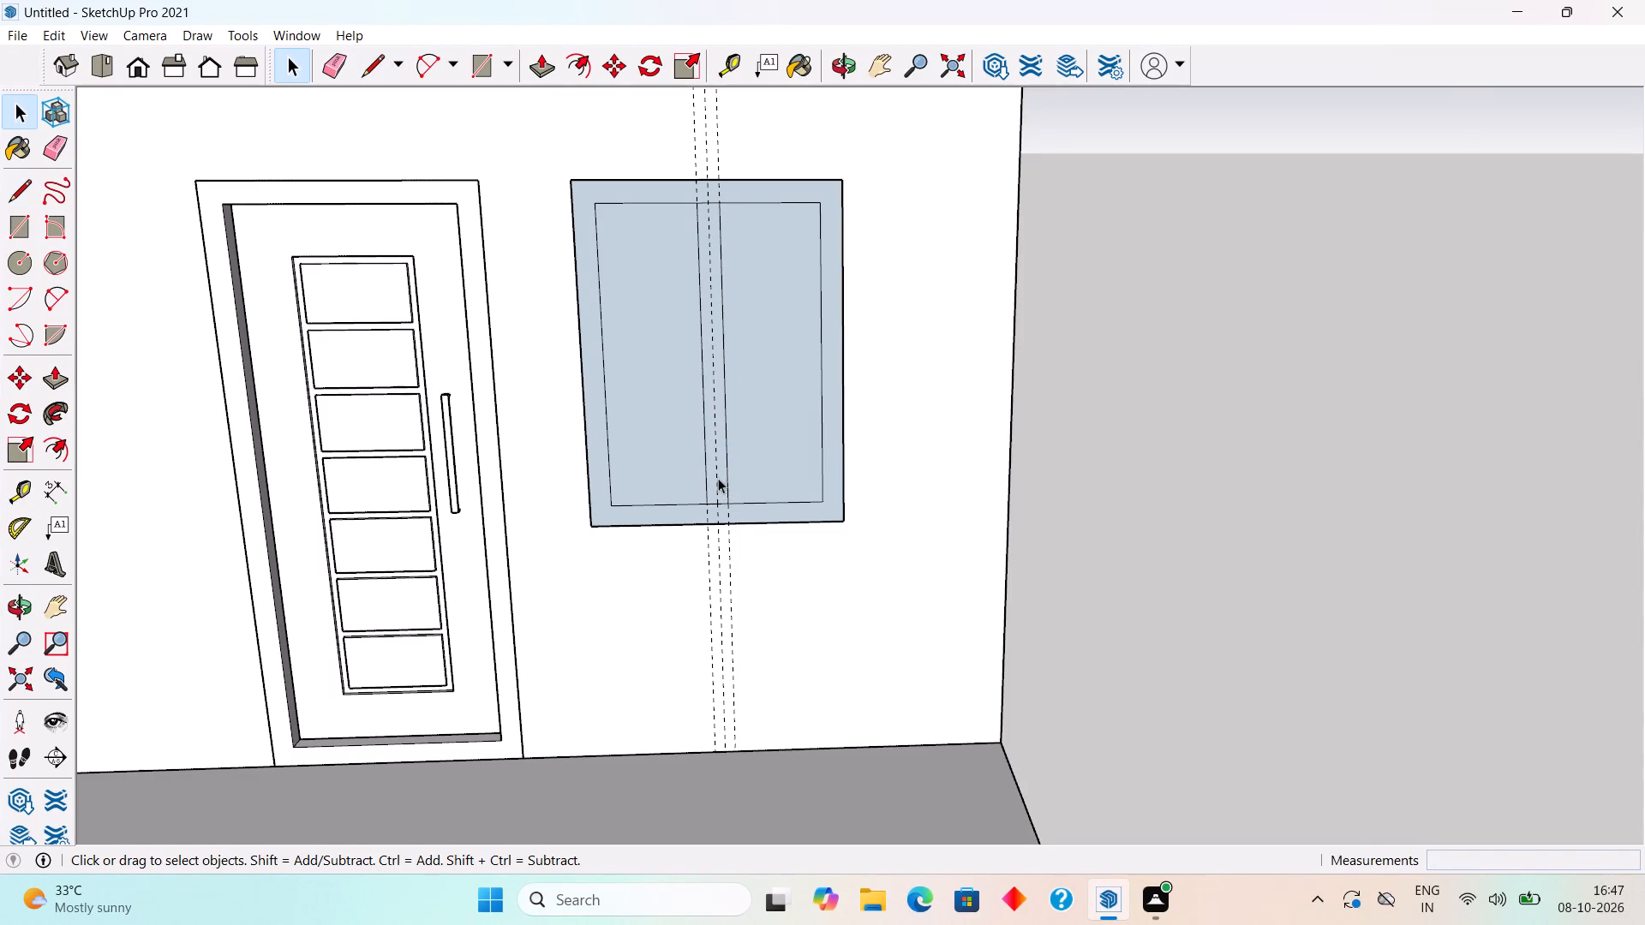
Erase the short top and bottom edge segments between the two mullion lines so frame and mullion form one face.
{"action": "key", "text": "t"}
{"action": "key", "text": "e"}
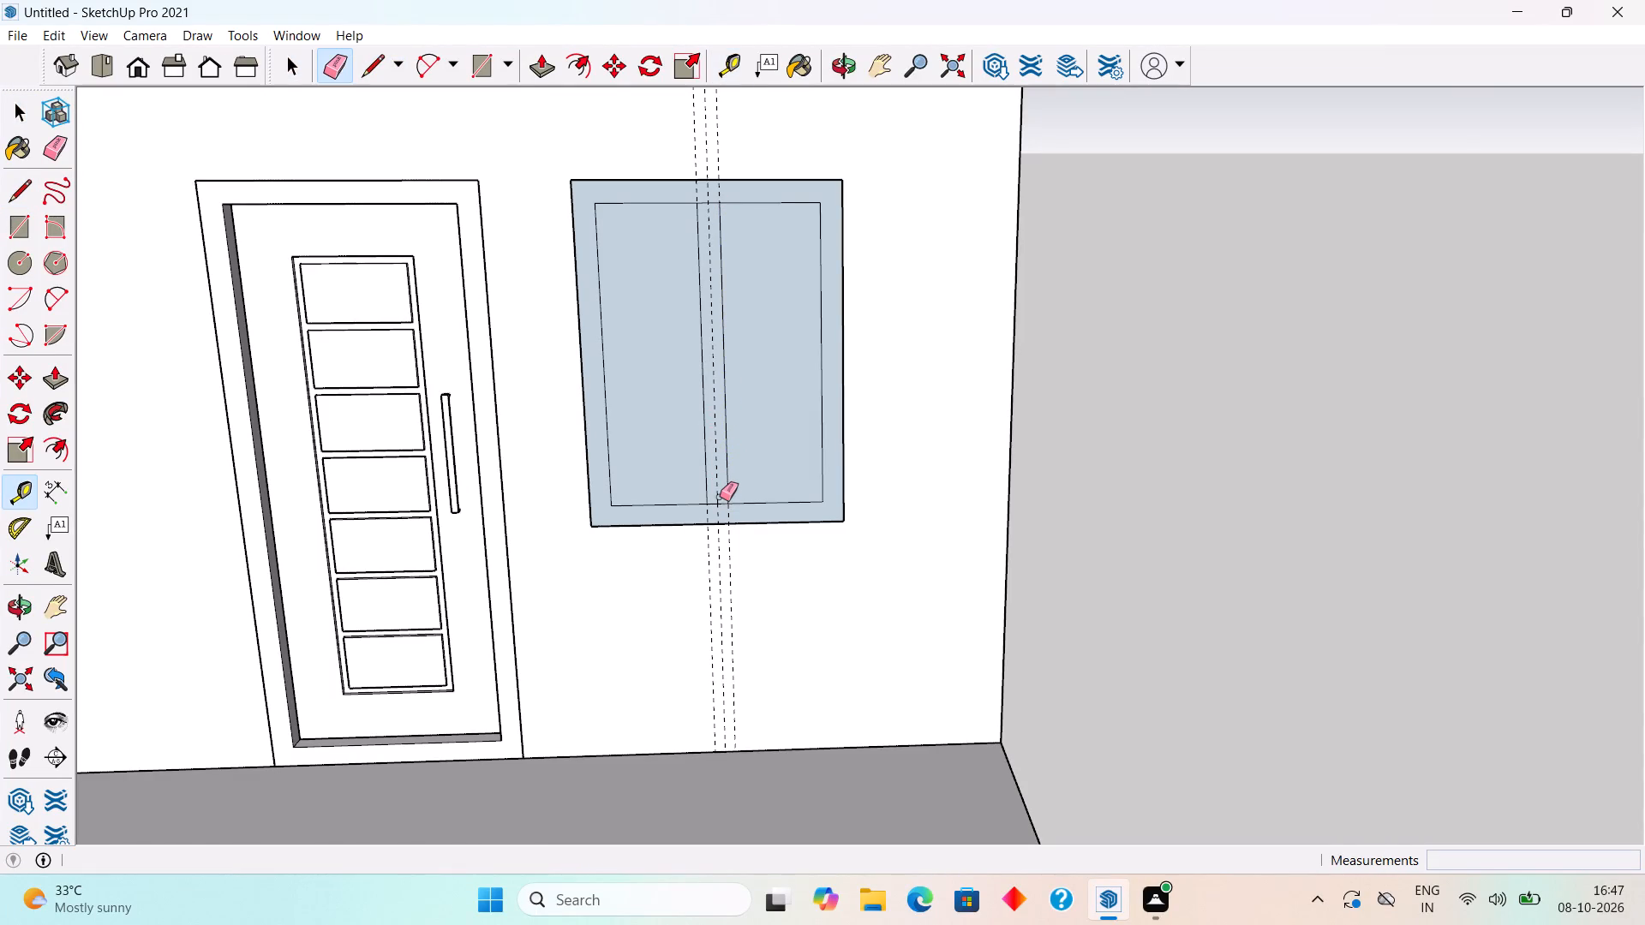
{"action": "left_click", "coordinate": [715, 502]}
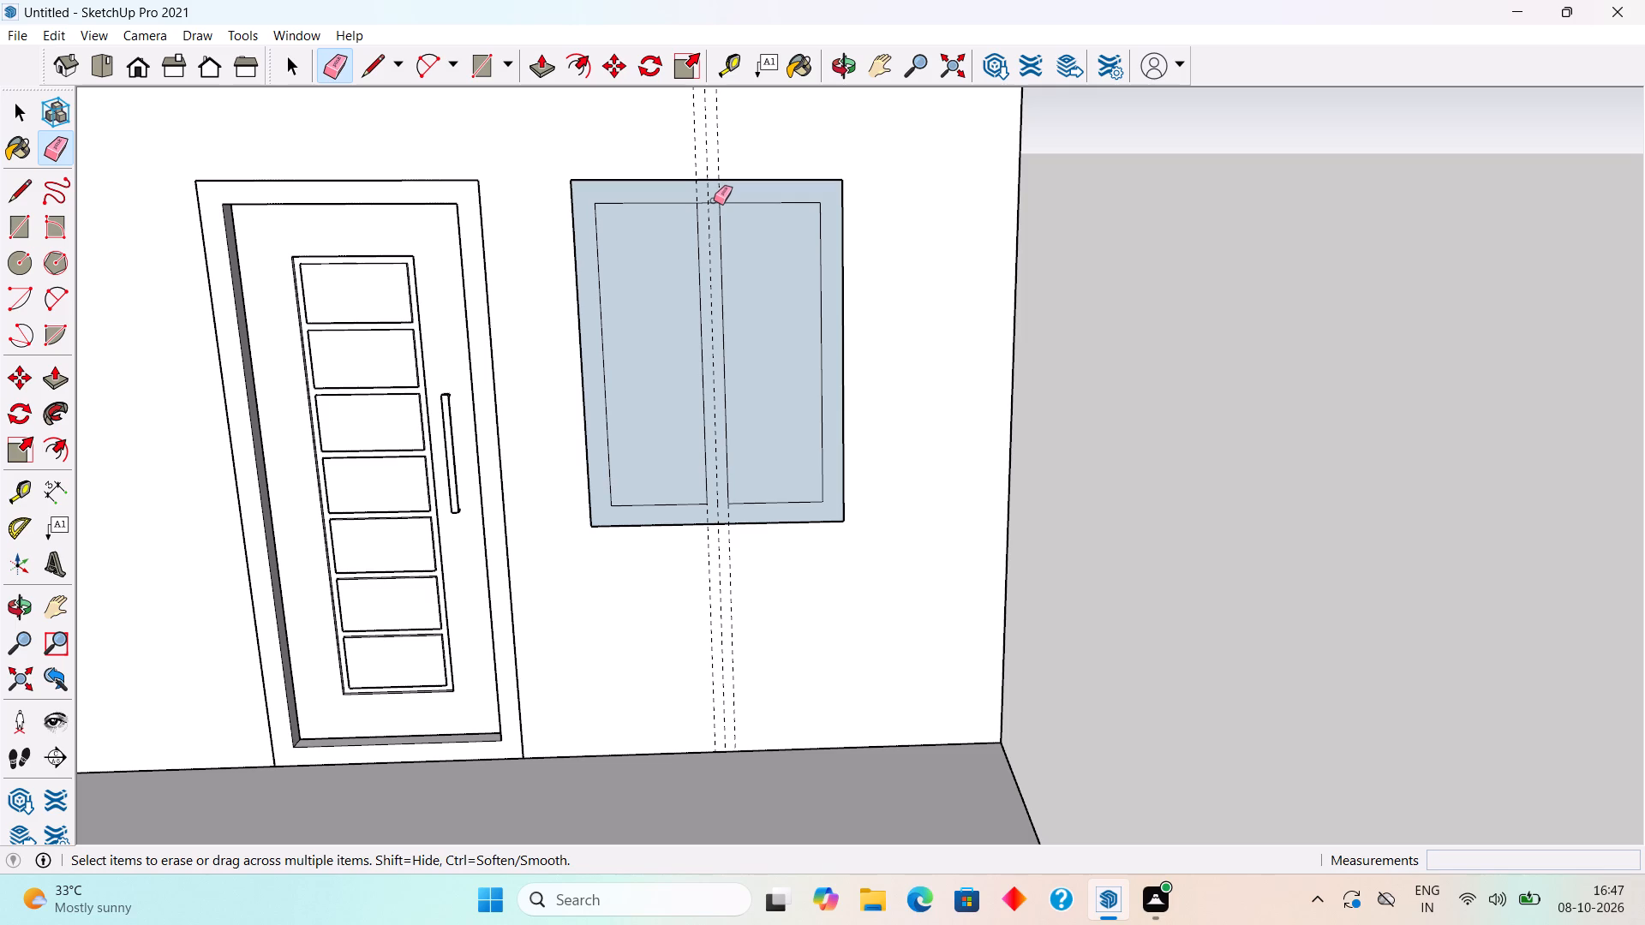
{"action": "left_click", "coordinate": [714, 200]}
{"action": "scroll", "coordinate": [719, 206], "scroll_direction": "up", "scroll_amount": 6}
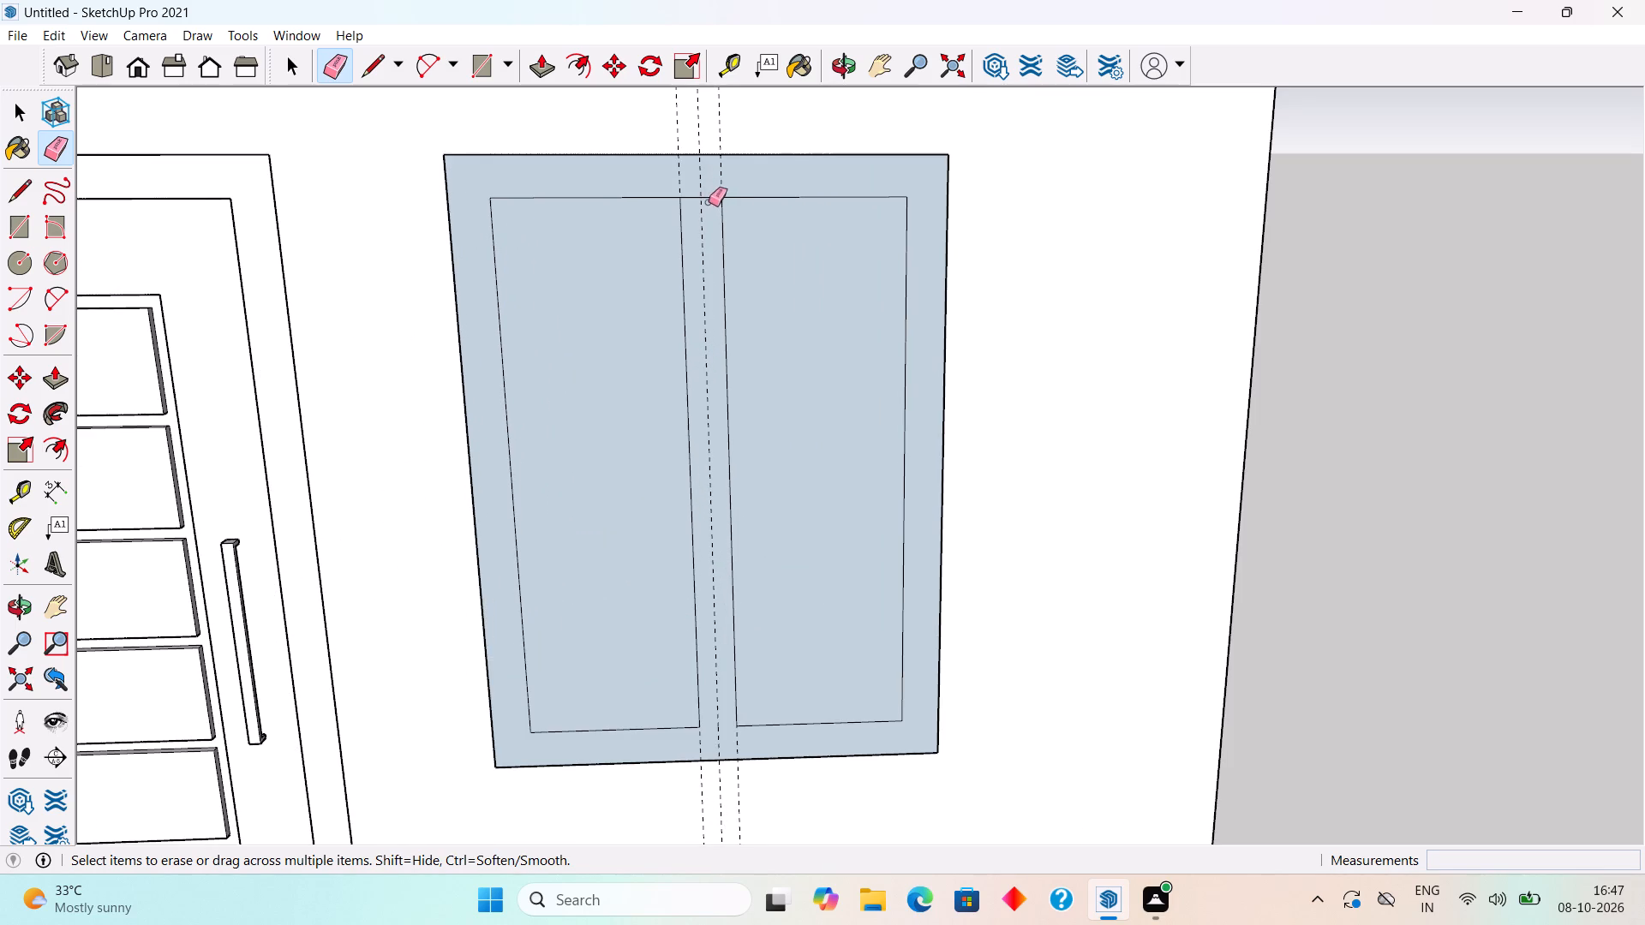
{"action": "left_click", "coordinate": [707, 198]}
{"action": "scroll", "coordinate": [706, 198], "scroll_direction": "down", "scroll_amount": 6}
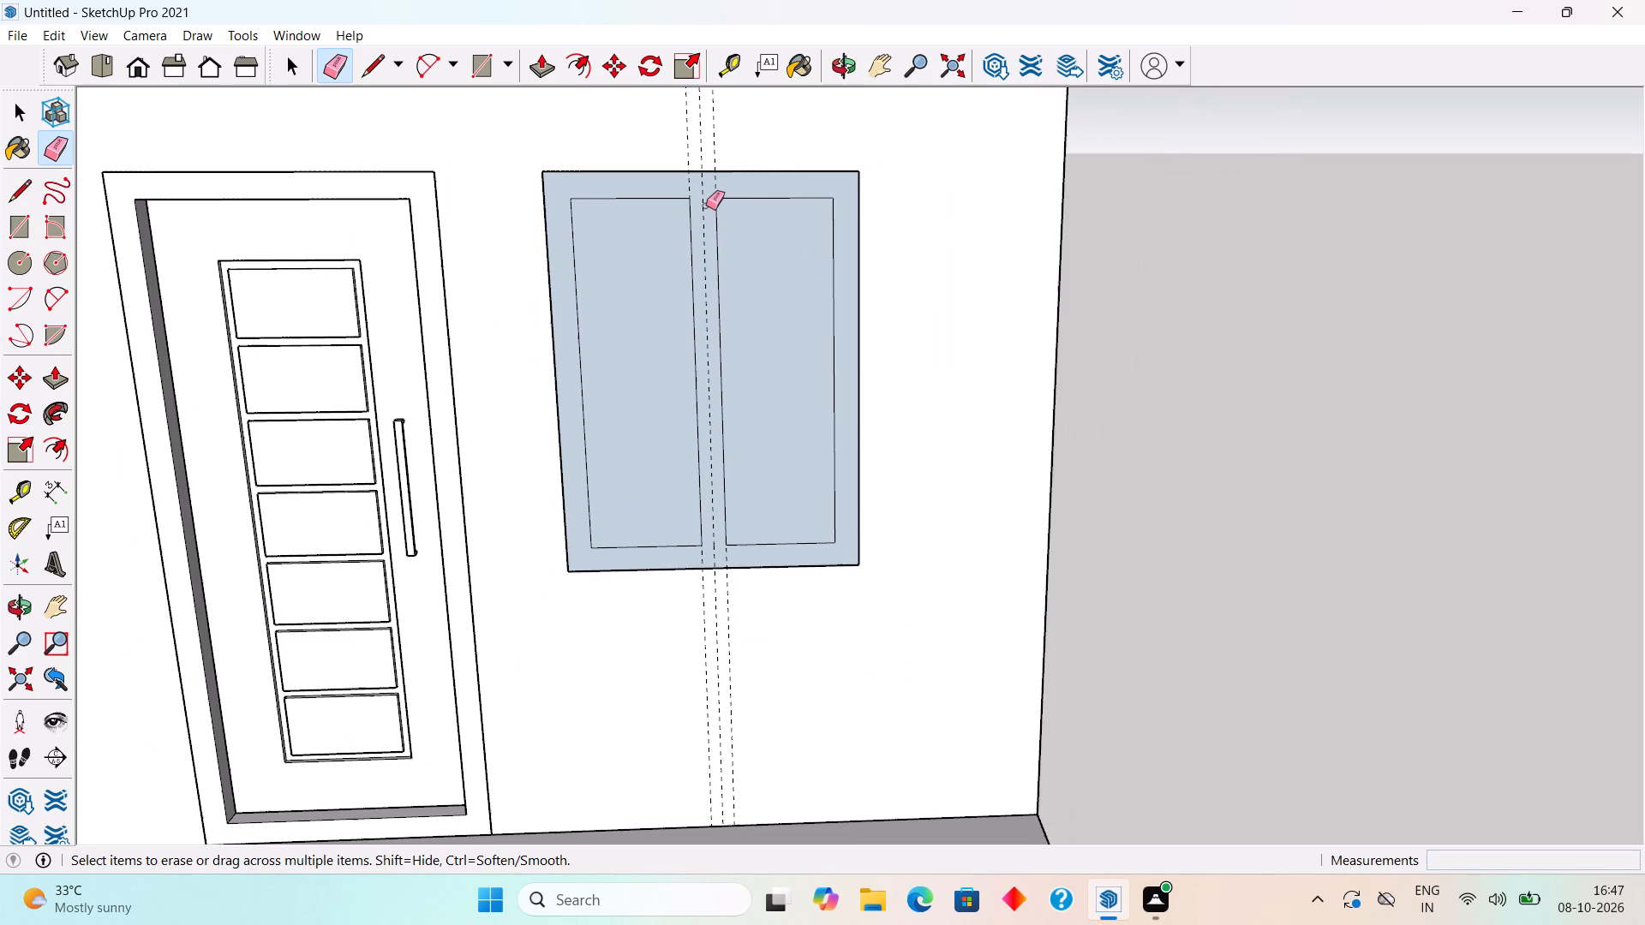
{"action": "key", "text": "space"}
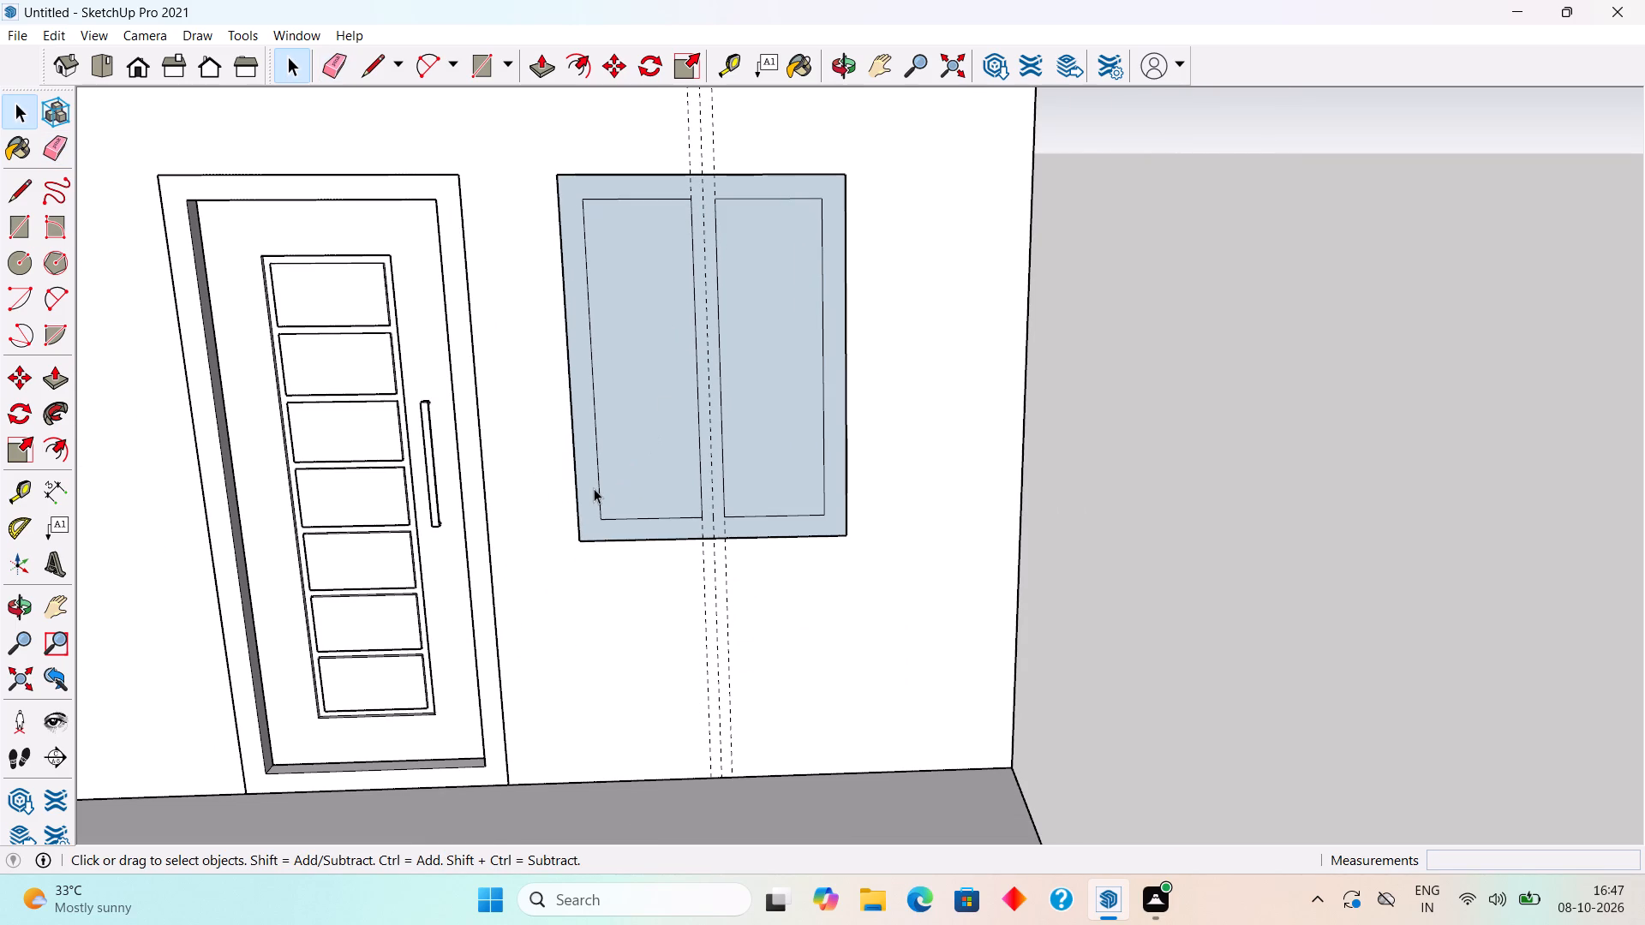
Offset the window frame's outer edge inward by about 1 9/16", midway across the frame's width.
{"action": "key", "text": "f"}
{"action": "left_click", "coordinate": [584, 472]}
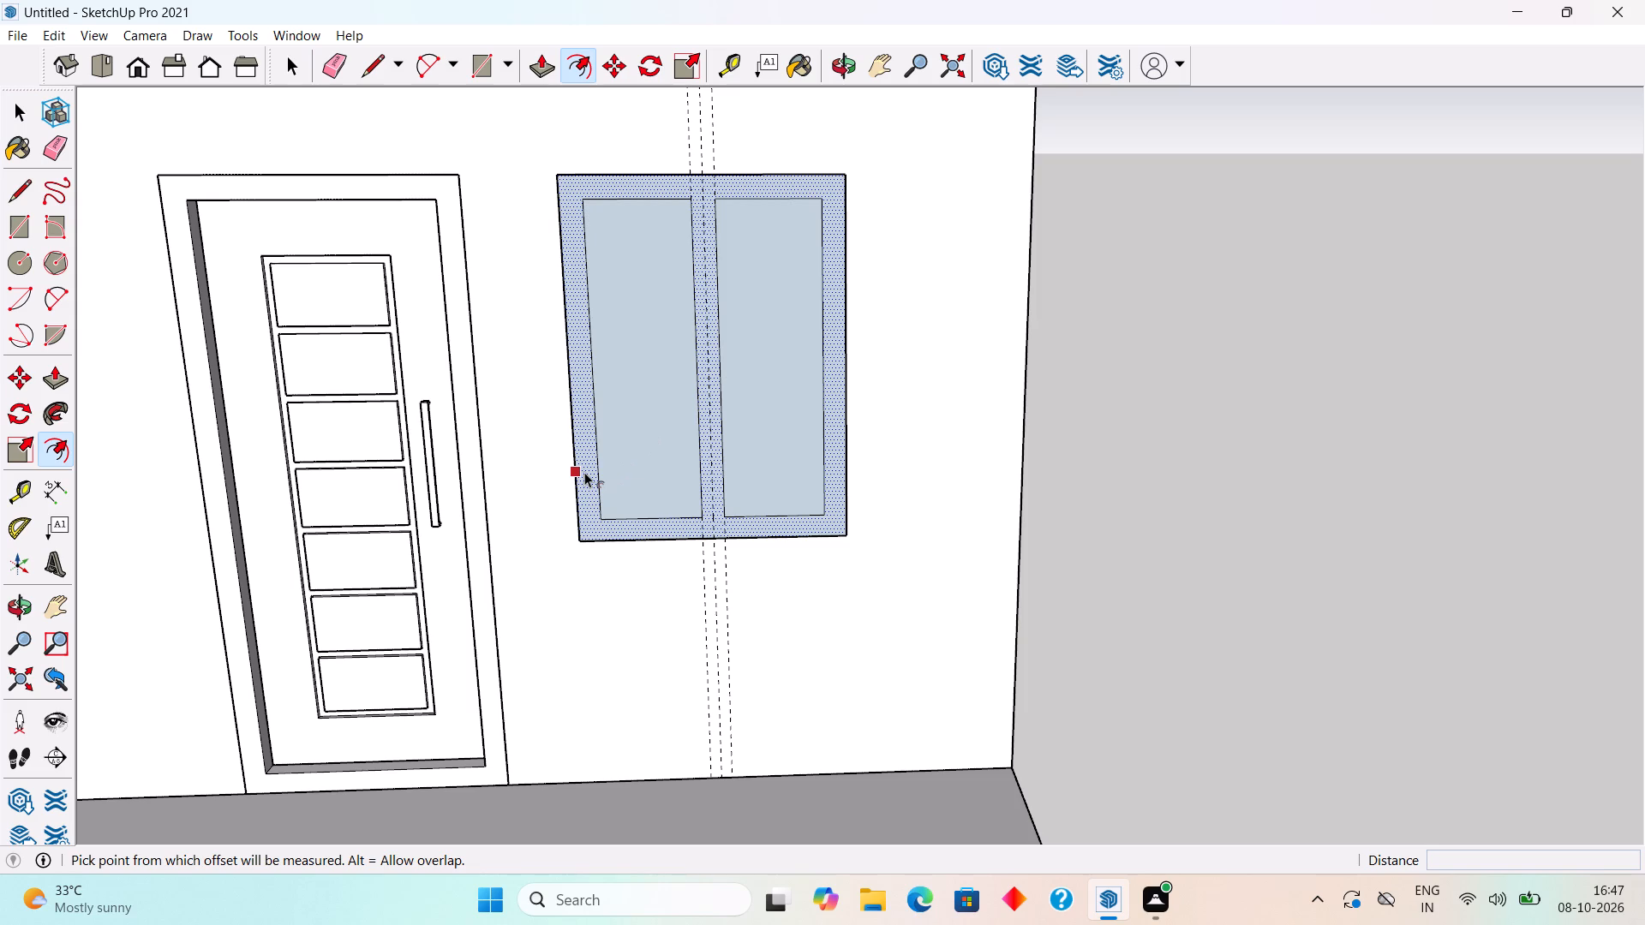
{"action": "left_click", "coordinate": [590, 525]}
{"action": "key", "text": "space"}
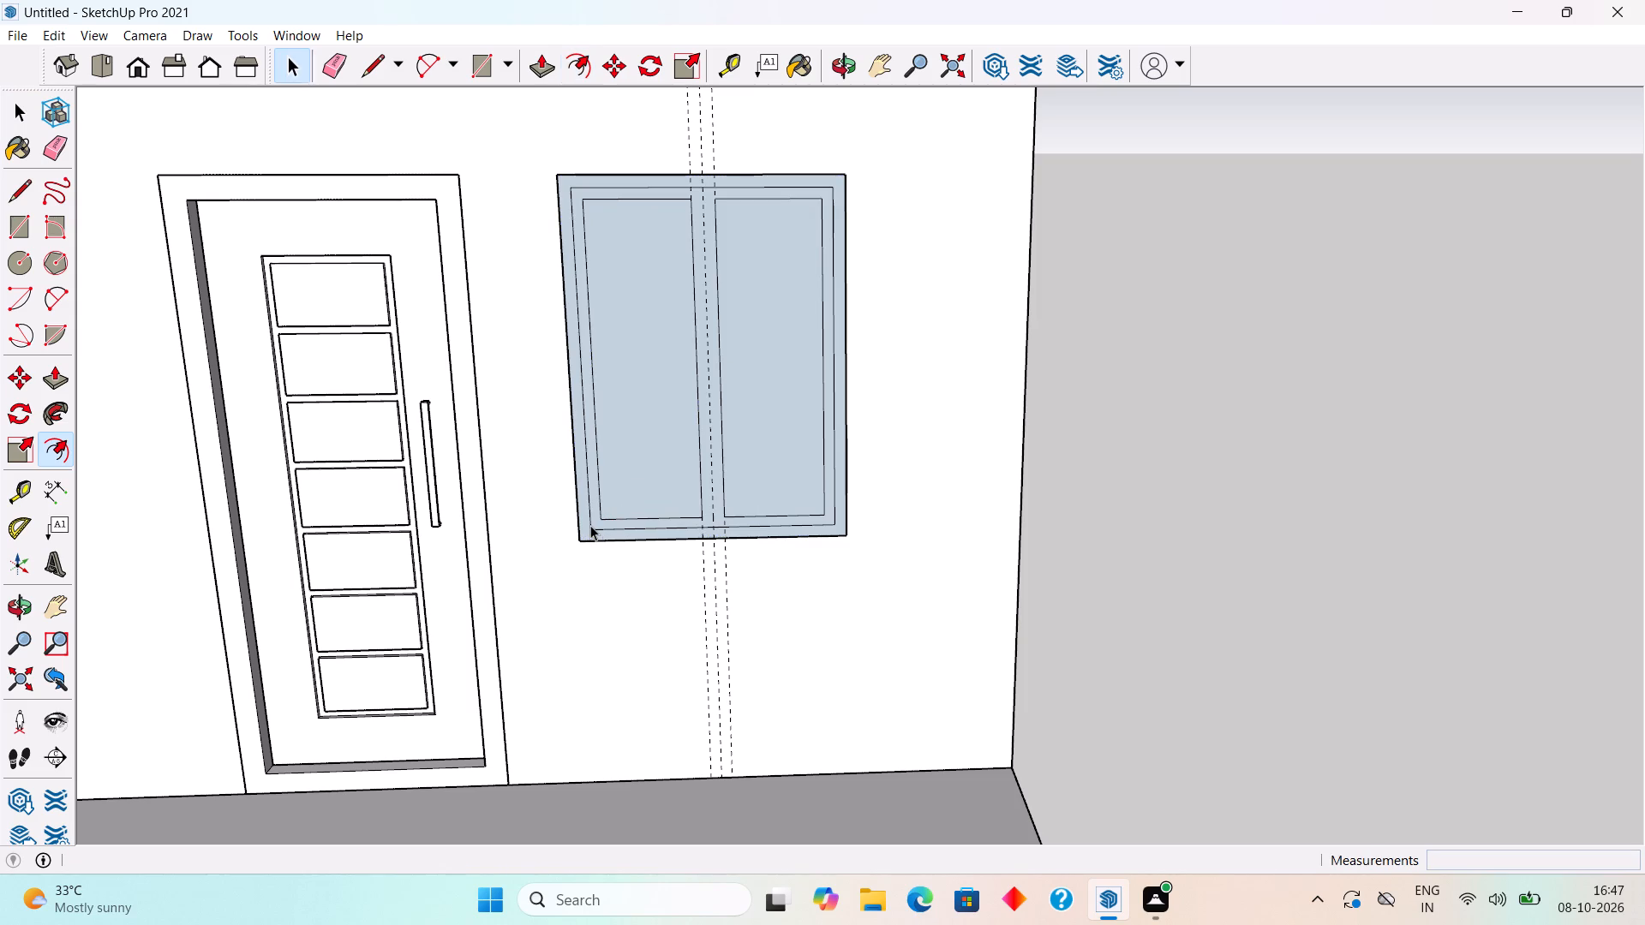
Push/Pull the outer ring of the window frame outward by 3".
{"action": "left_click", "coordinate": [590, 525]}
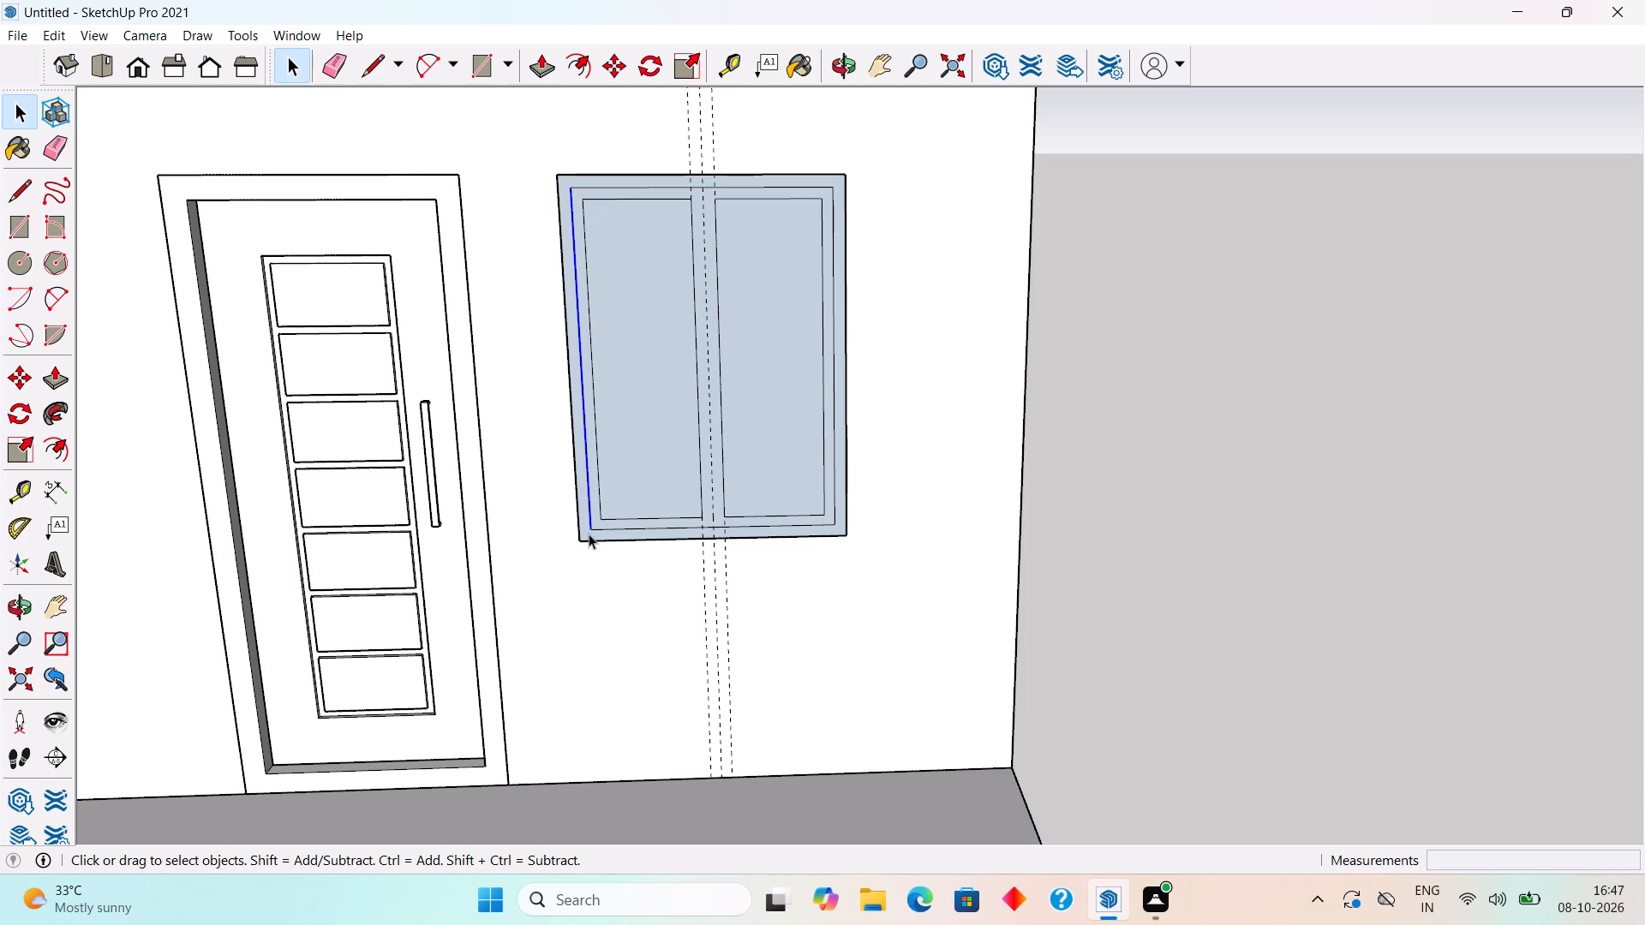
{"action": "left_click", "coordinate": [589, 534]}
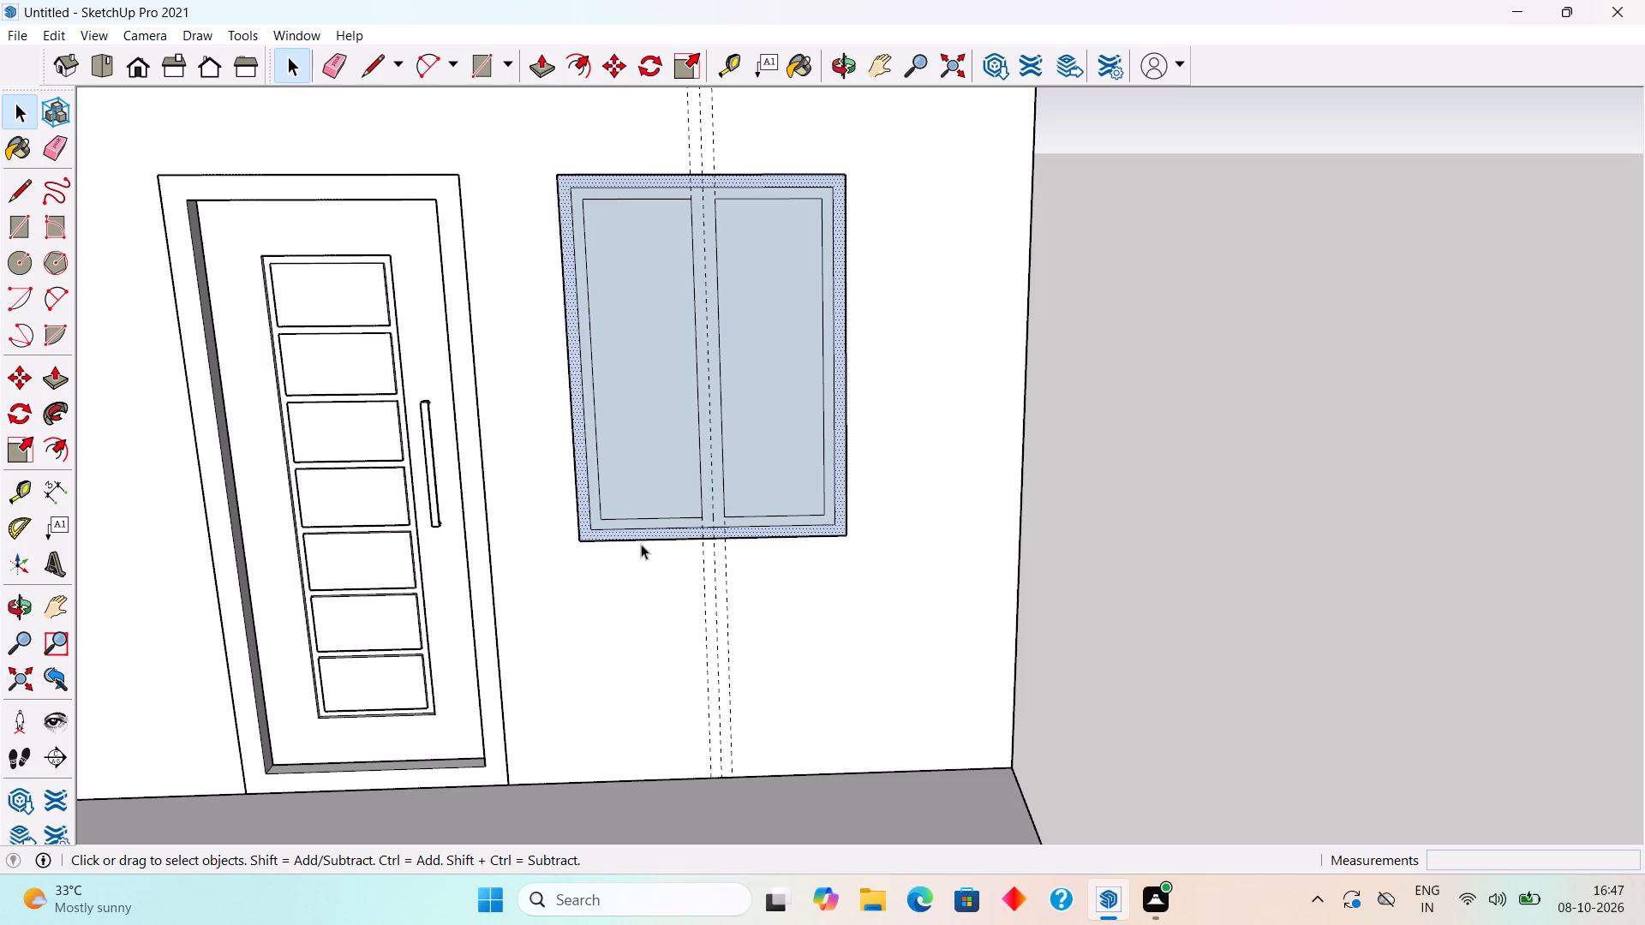
{"action": "key", "text": "p"}
{"action": "scroll", "coordinate": [603, 498], "scroll_direction": "up", "scroll_amount": 3}
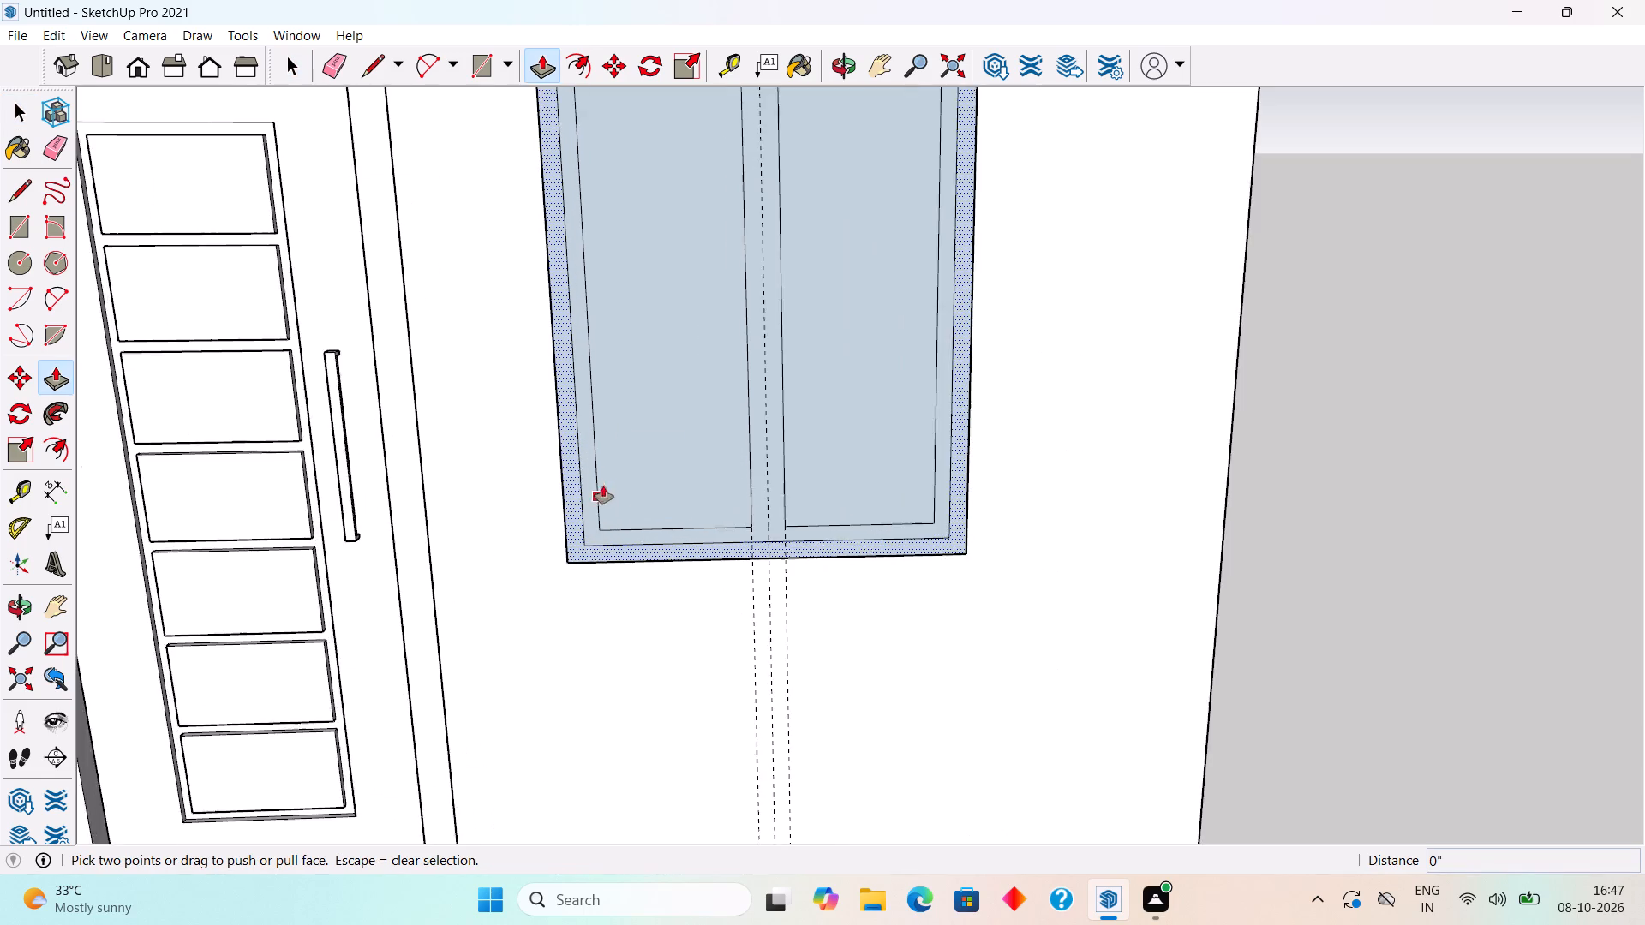
{"action": "scroll", "coordinate": [603, 486], "scroll_direction": "up", "scroll_amount": 6}
{"action": "left_click", "coordinate": [582, 474]}
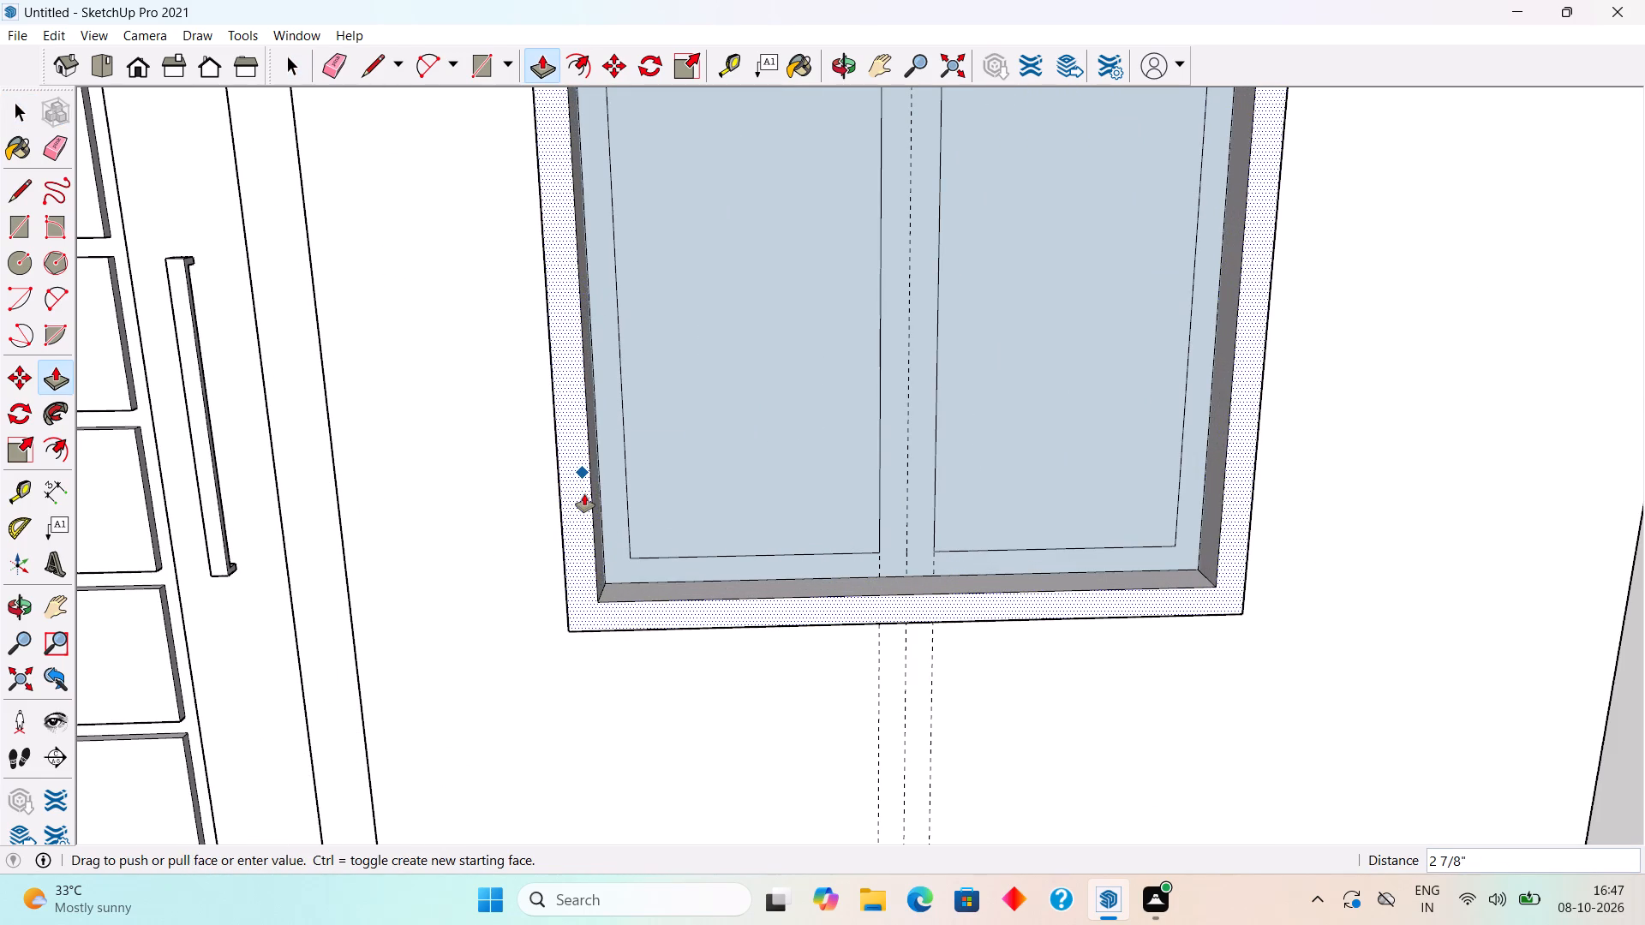
{"action": "type", "text": "3\""}
{"action": "key", "text": "Return"}
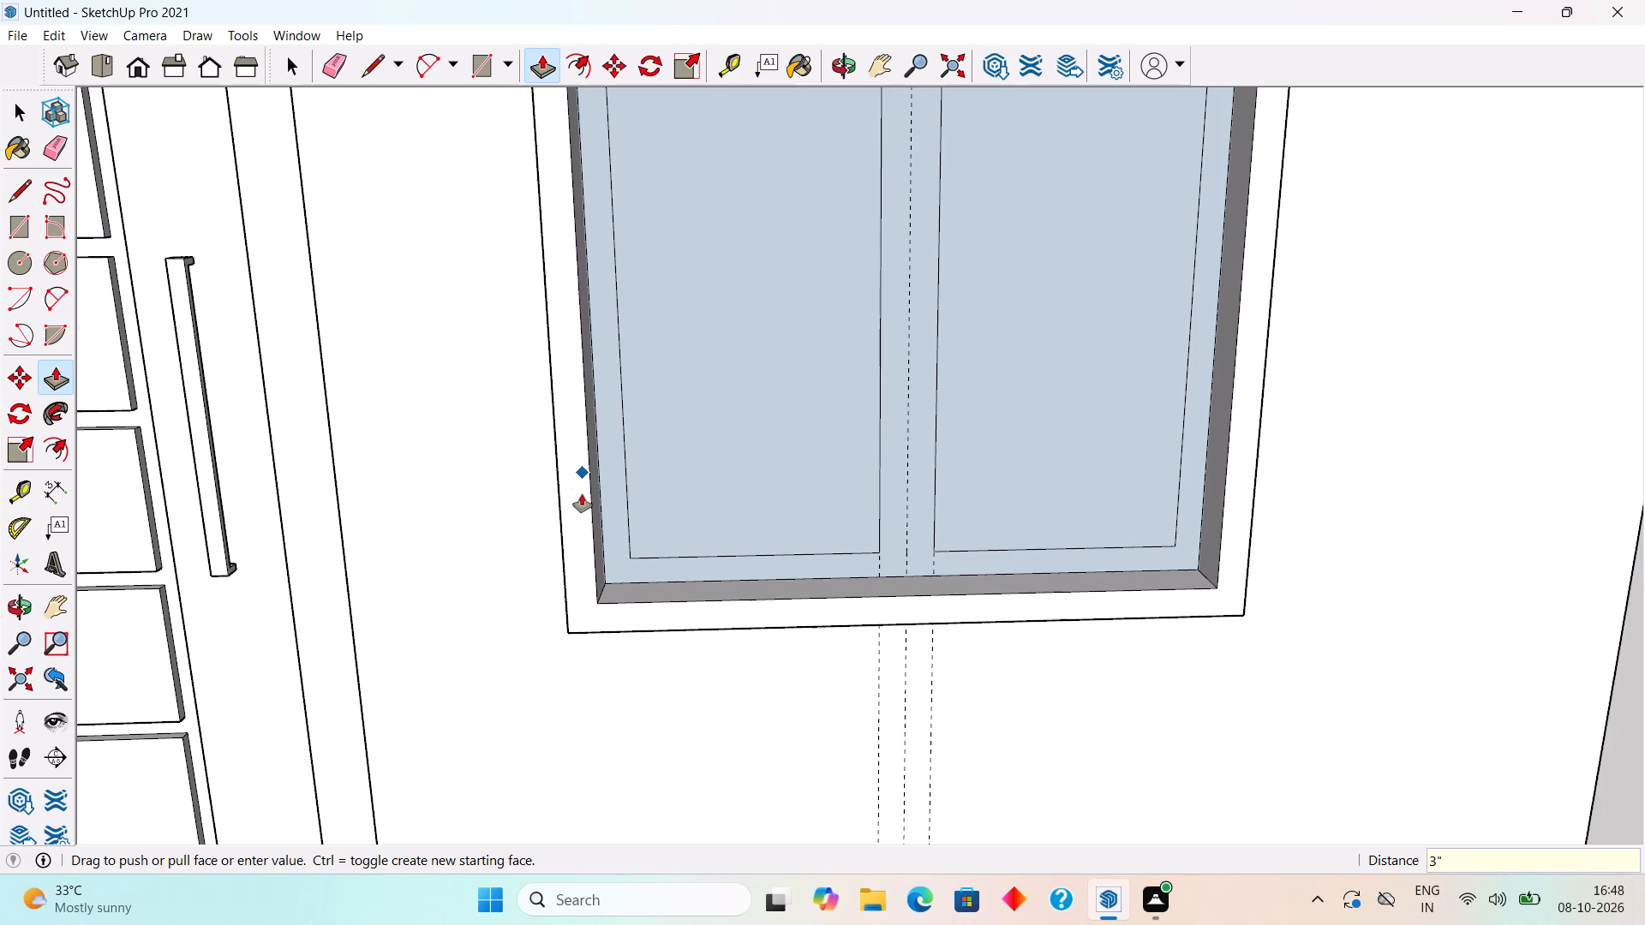
{"action": "key", "text": "space"}
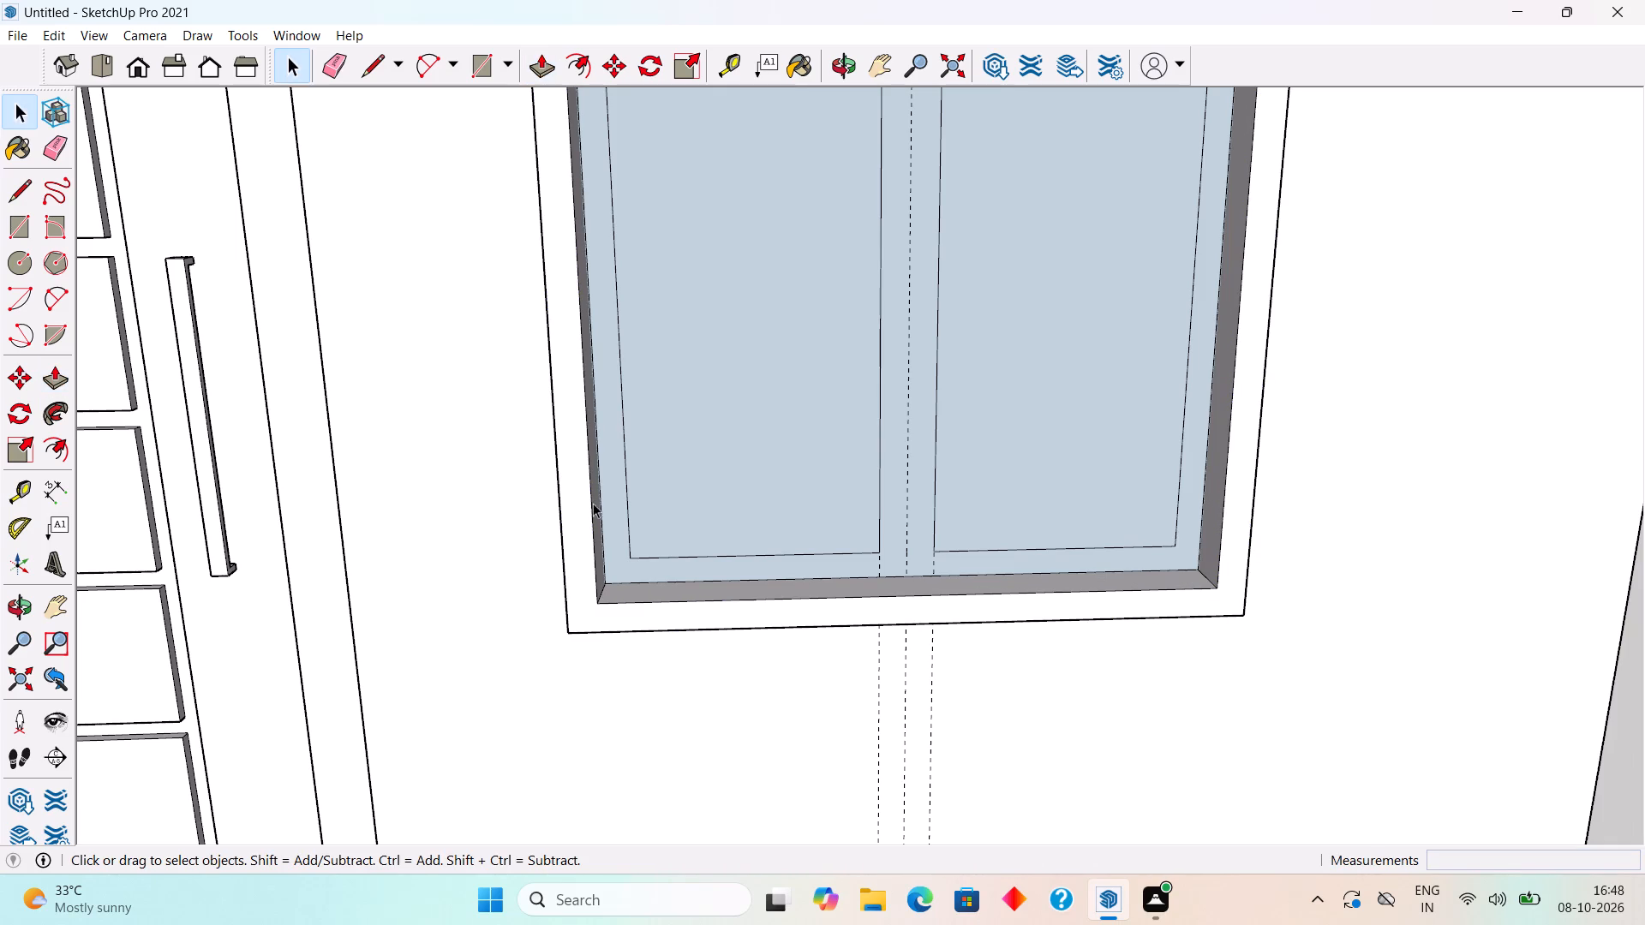
Place a vertical guide 1" inside the left edge of the window's mullion.
{"action": "left_click", "coordinate": [614, 533]}
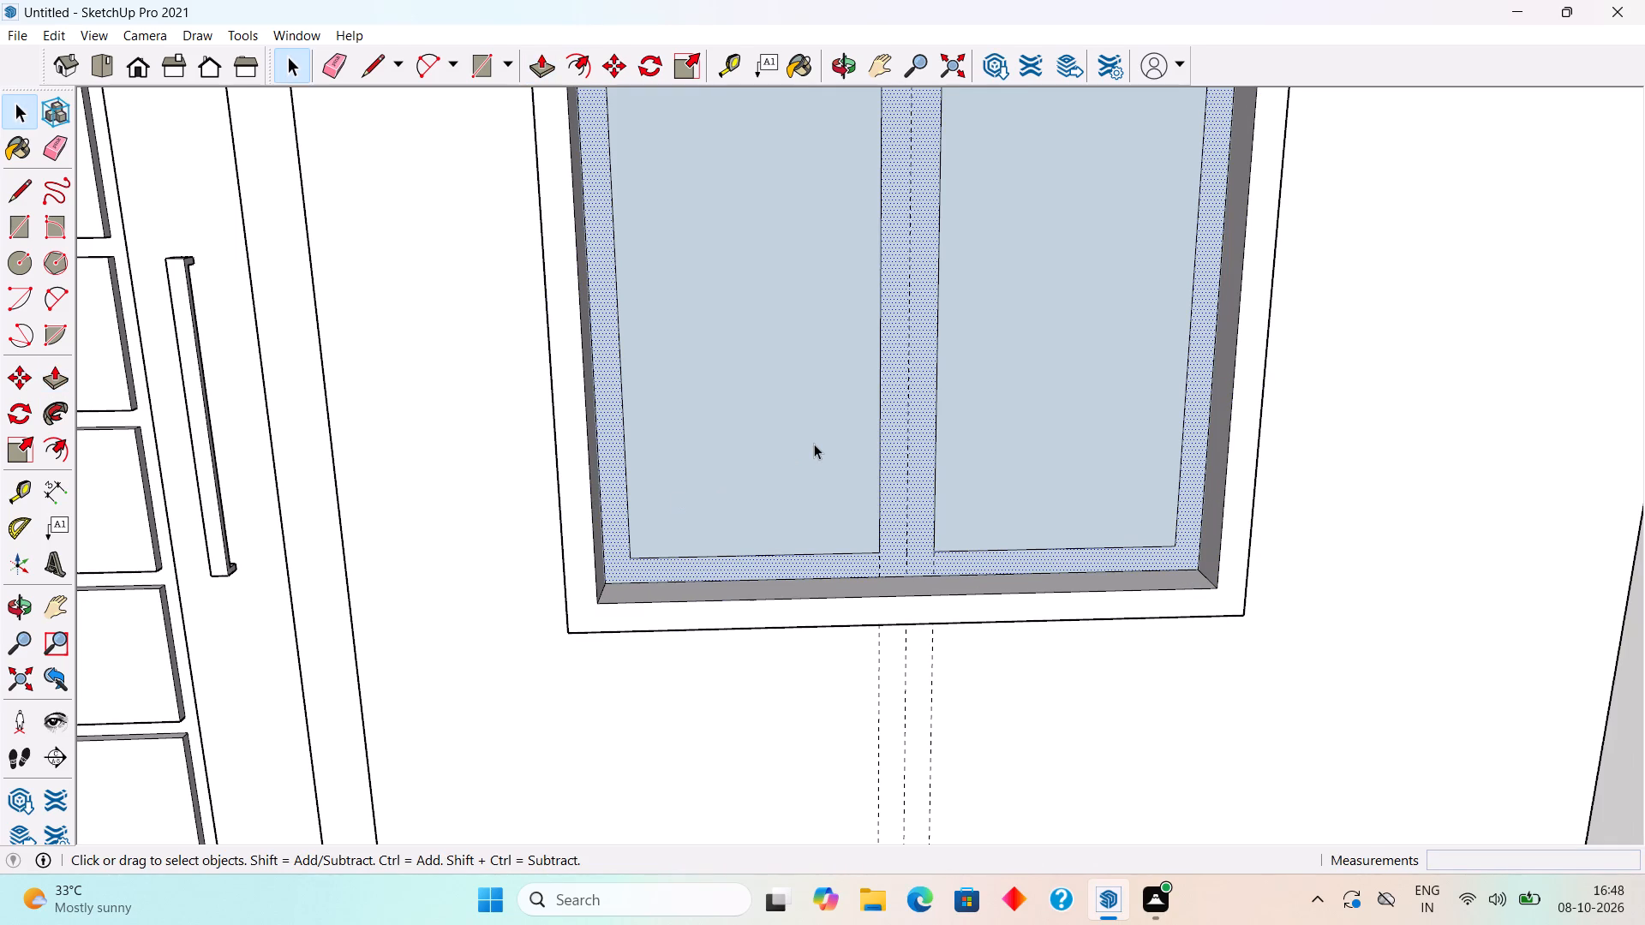
{"action": "scroll", "coordinate": [830, 444], "scroll_direction": "down", "scroll_amount": 3}
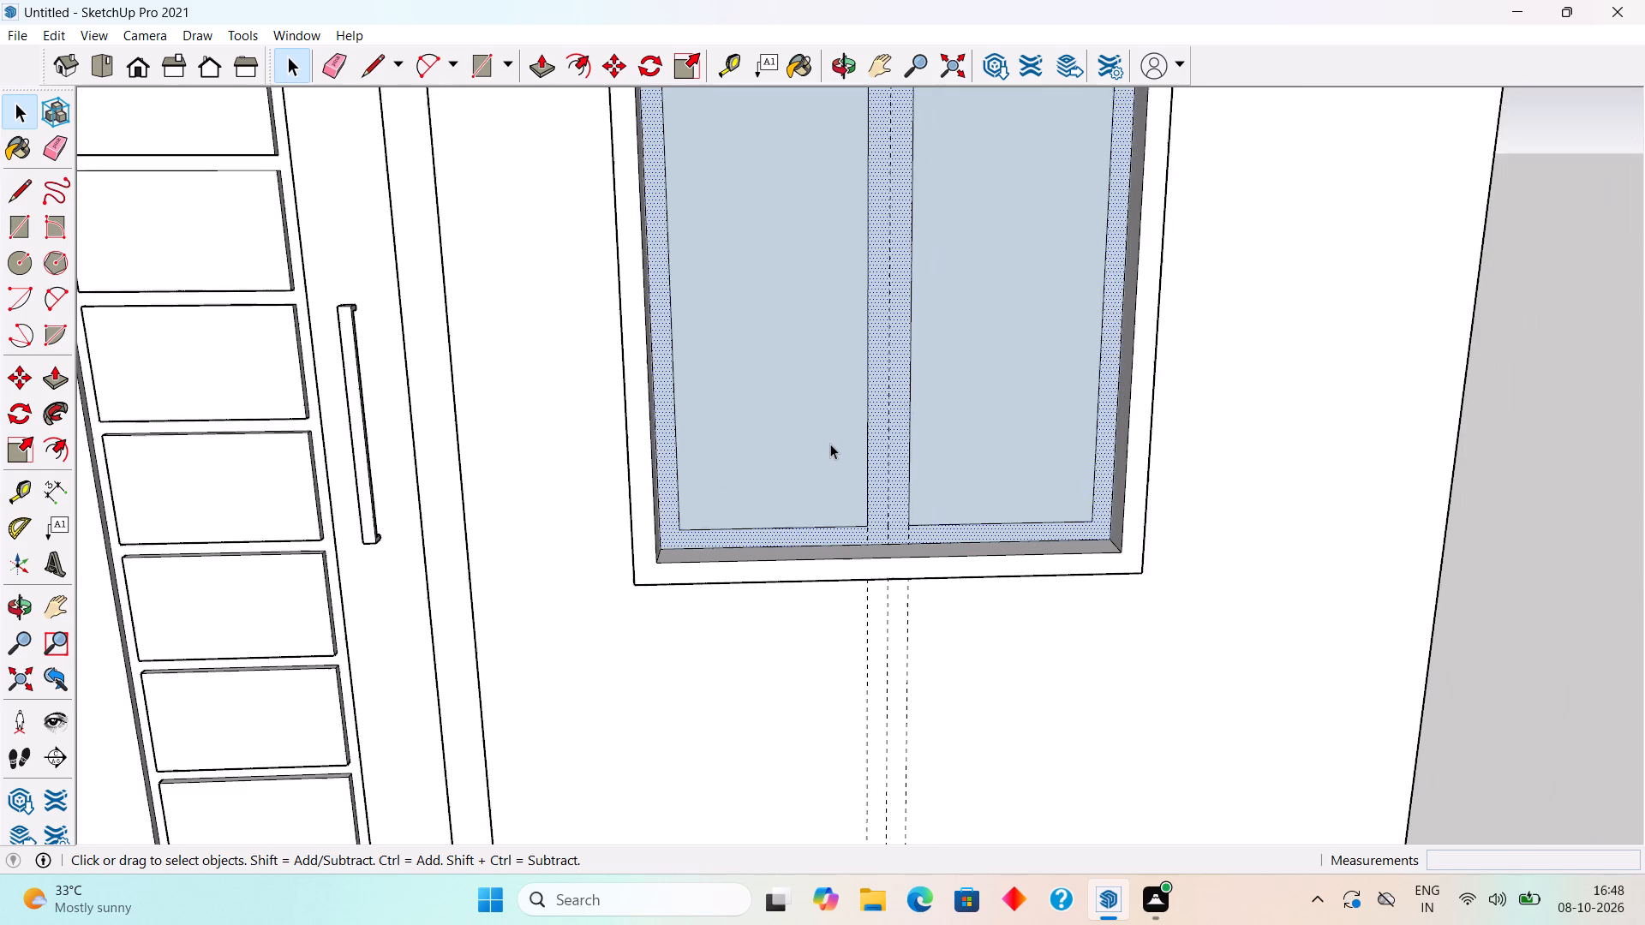
{"action": "scroll", "coordinate": [830, 444], "scroll_direction": "down", "scroll_amount": 4}
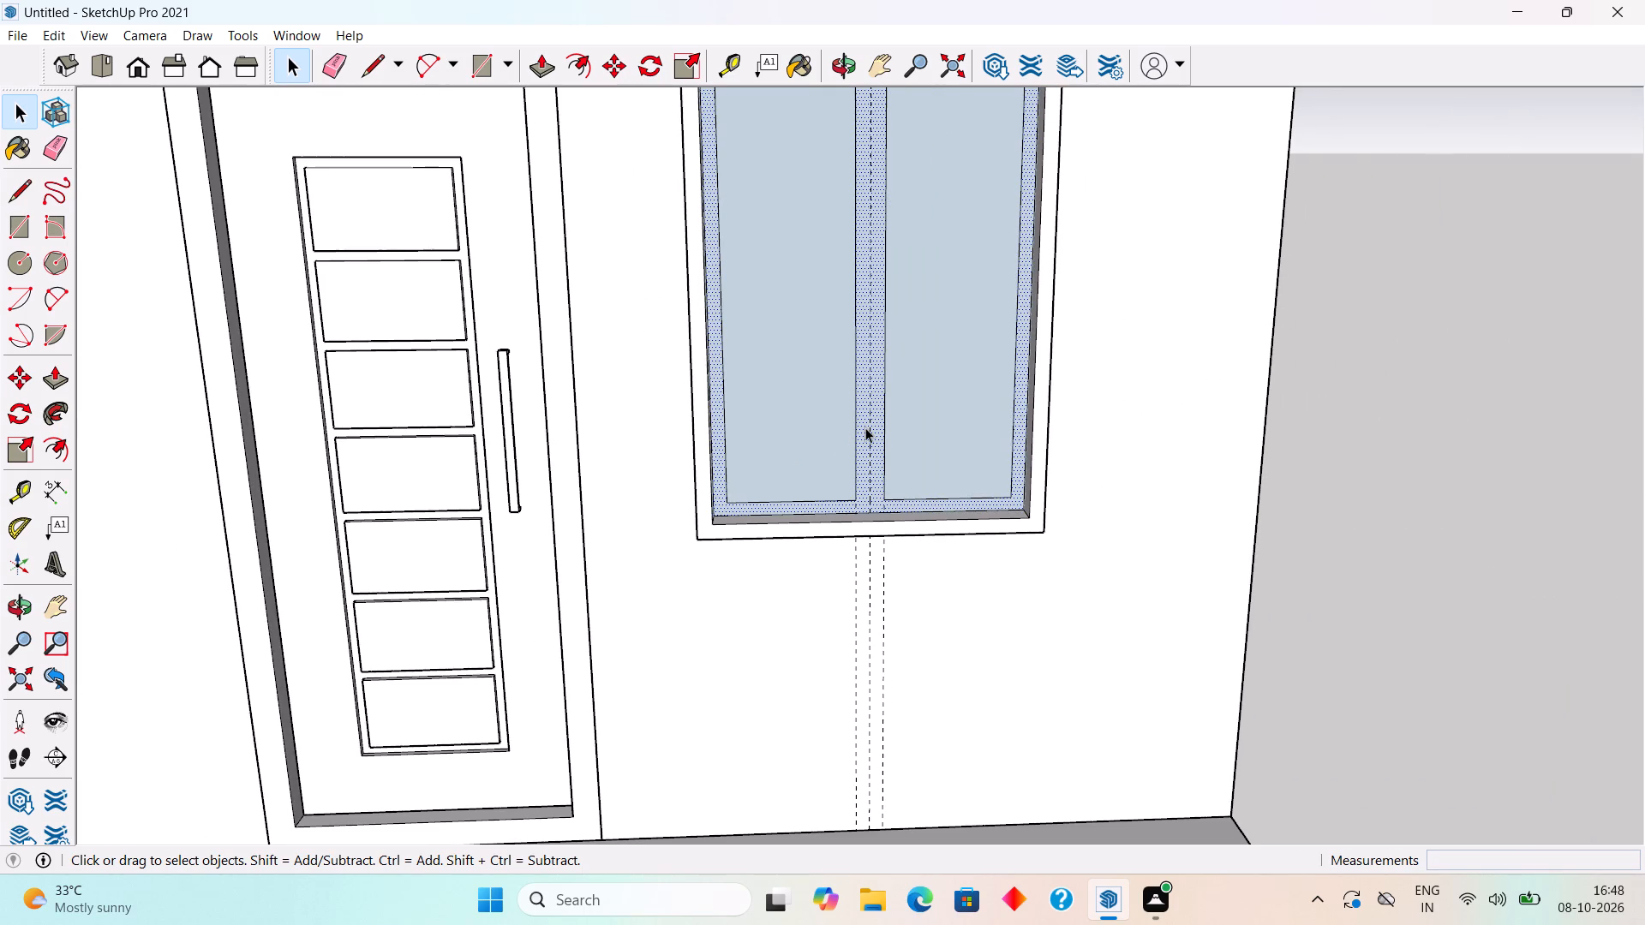
{"action": "scroll", "coordinate": [865, 427], "scroll_direction": "down", "scroll_amount": 3}
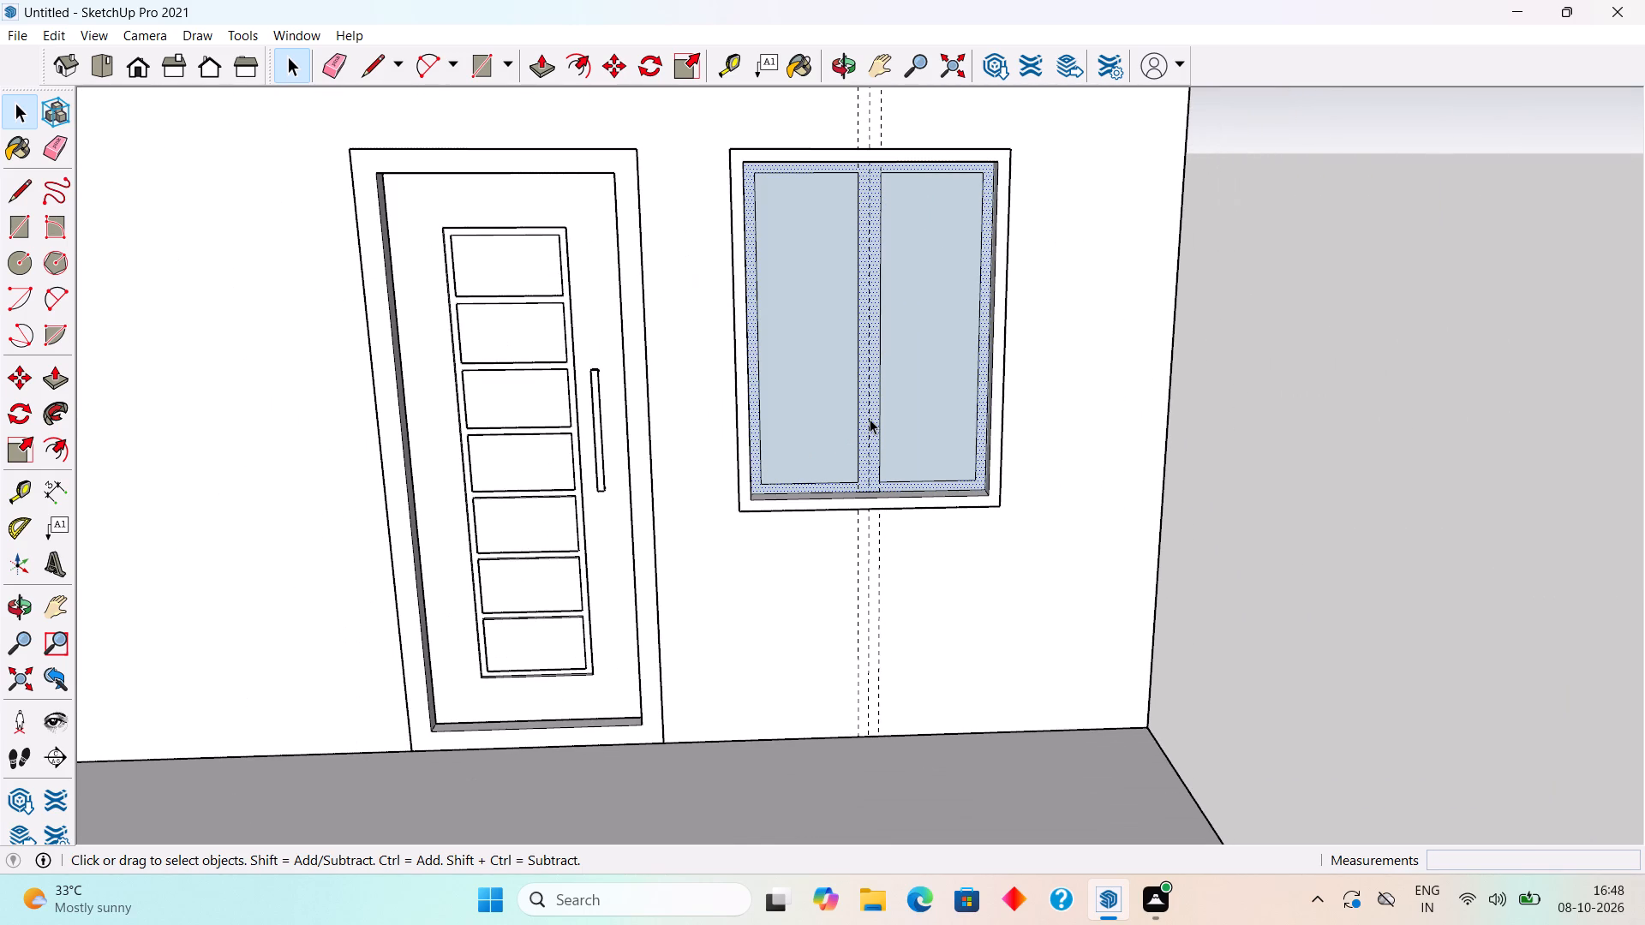
{"action": "scroll", "coordinate": [870, 418], "scroll_direction": "up", "scroll_amount": 3}
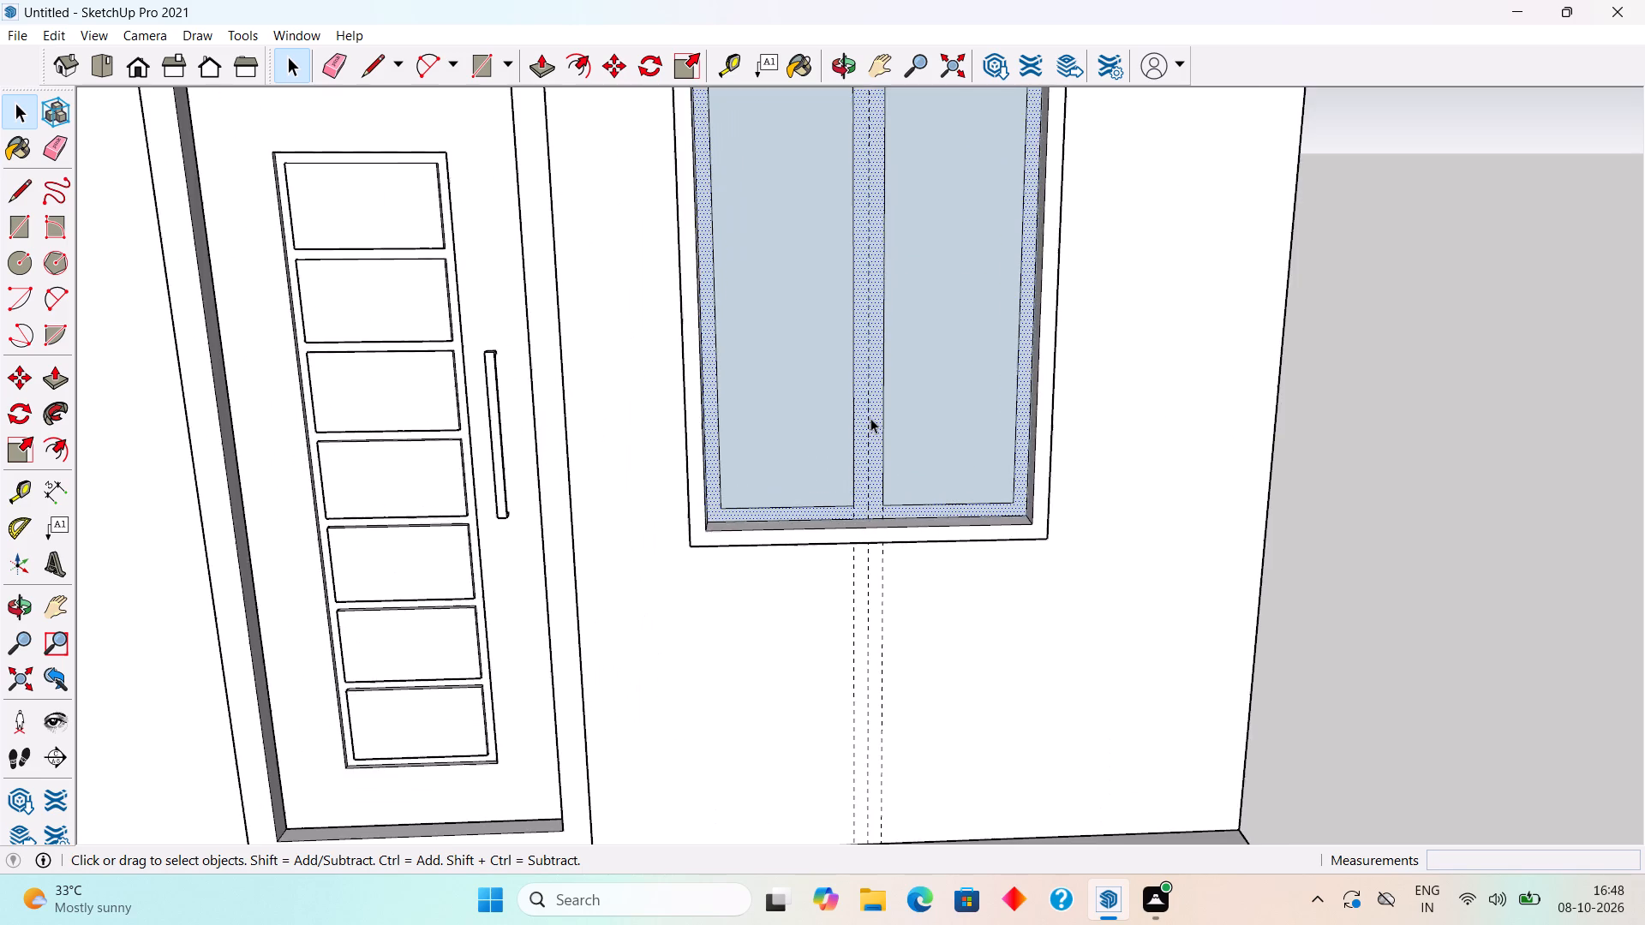
{"action": "scroll", "coordinate": [870, 418], "scroll_direction": "down", "scroll_amount": 4}
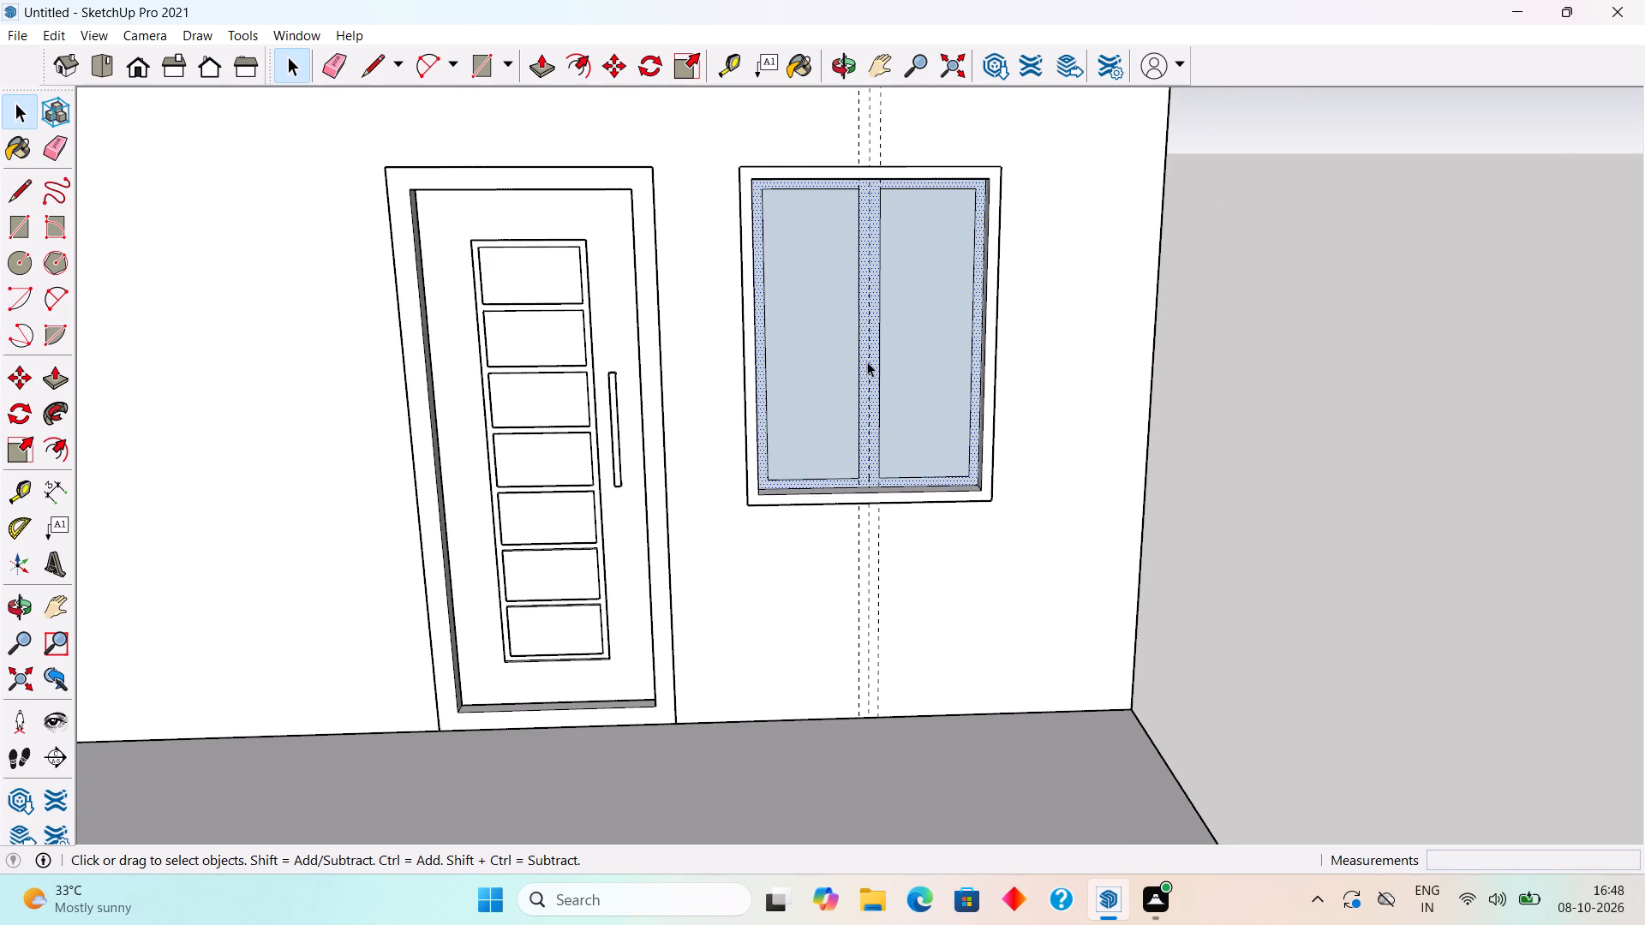
{"action": "key", "text": "t"}
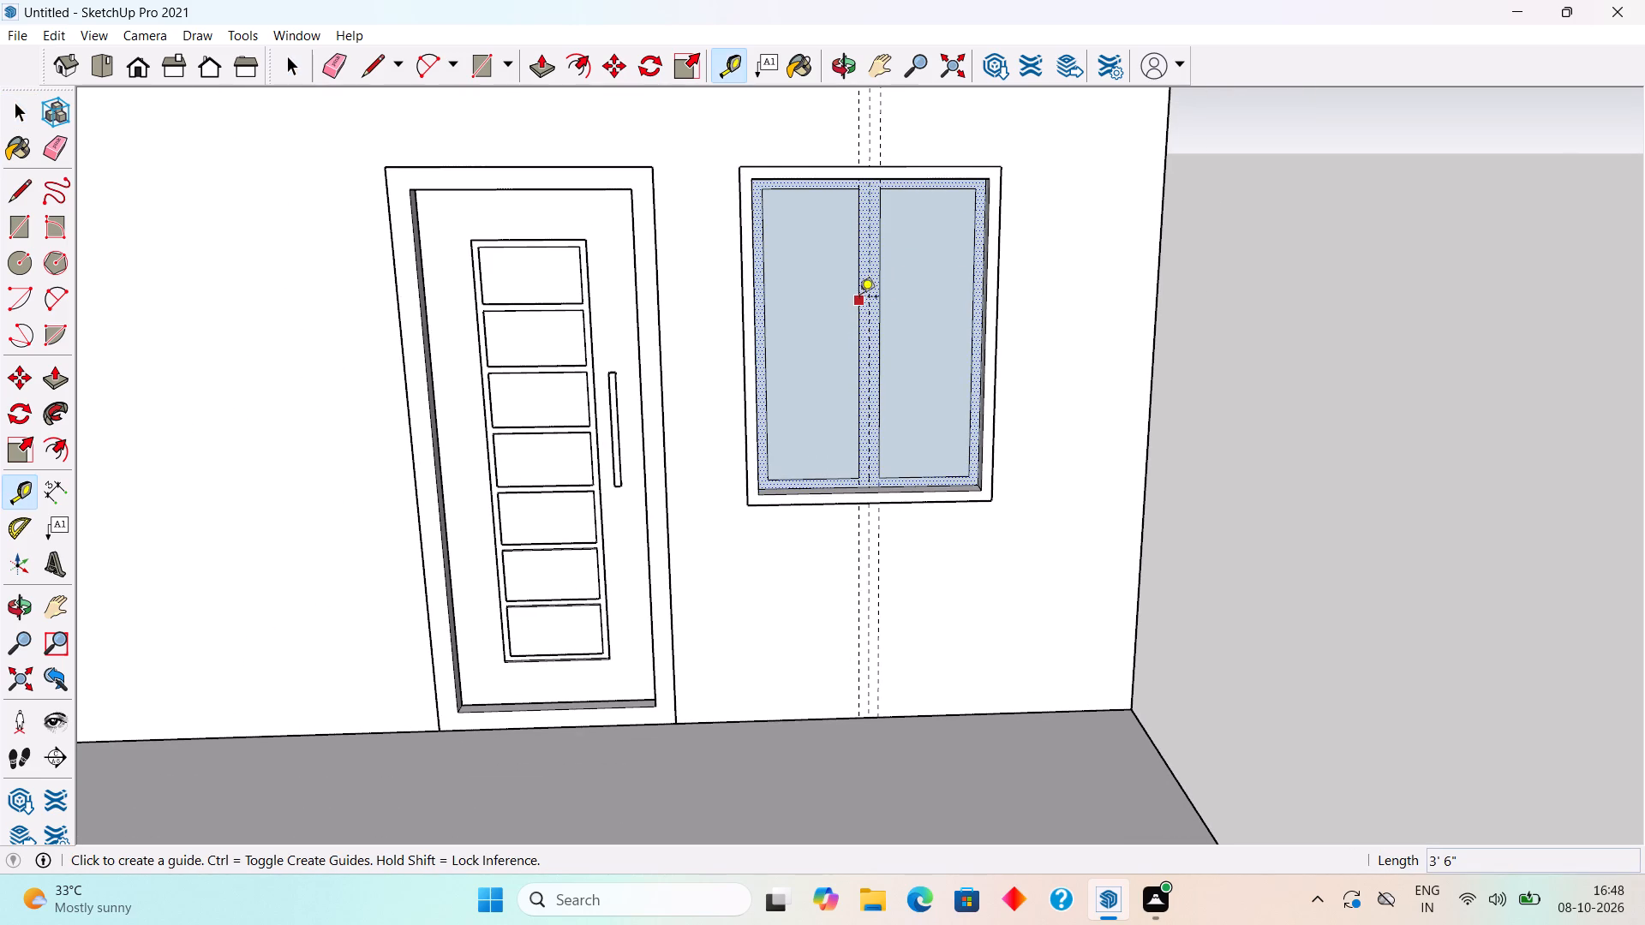
{"action": "left_click", "coordinate": [858, 286]}
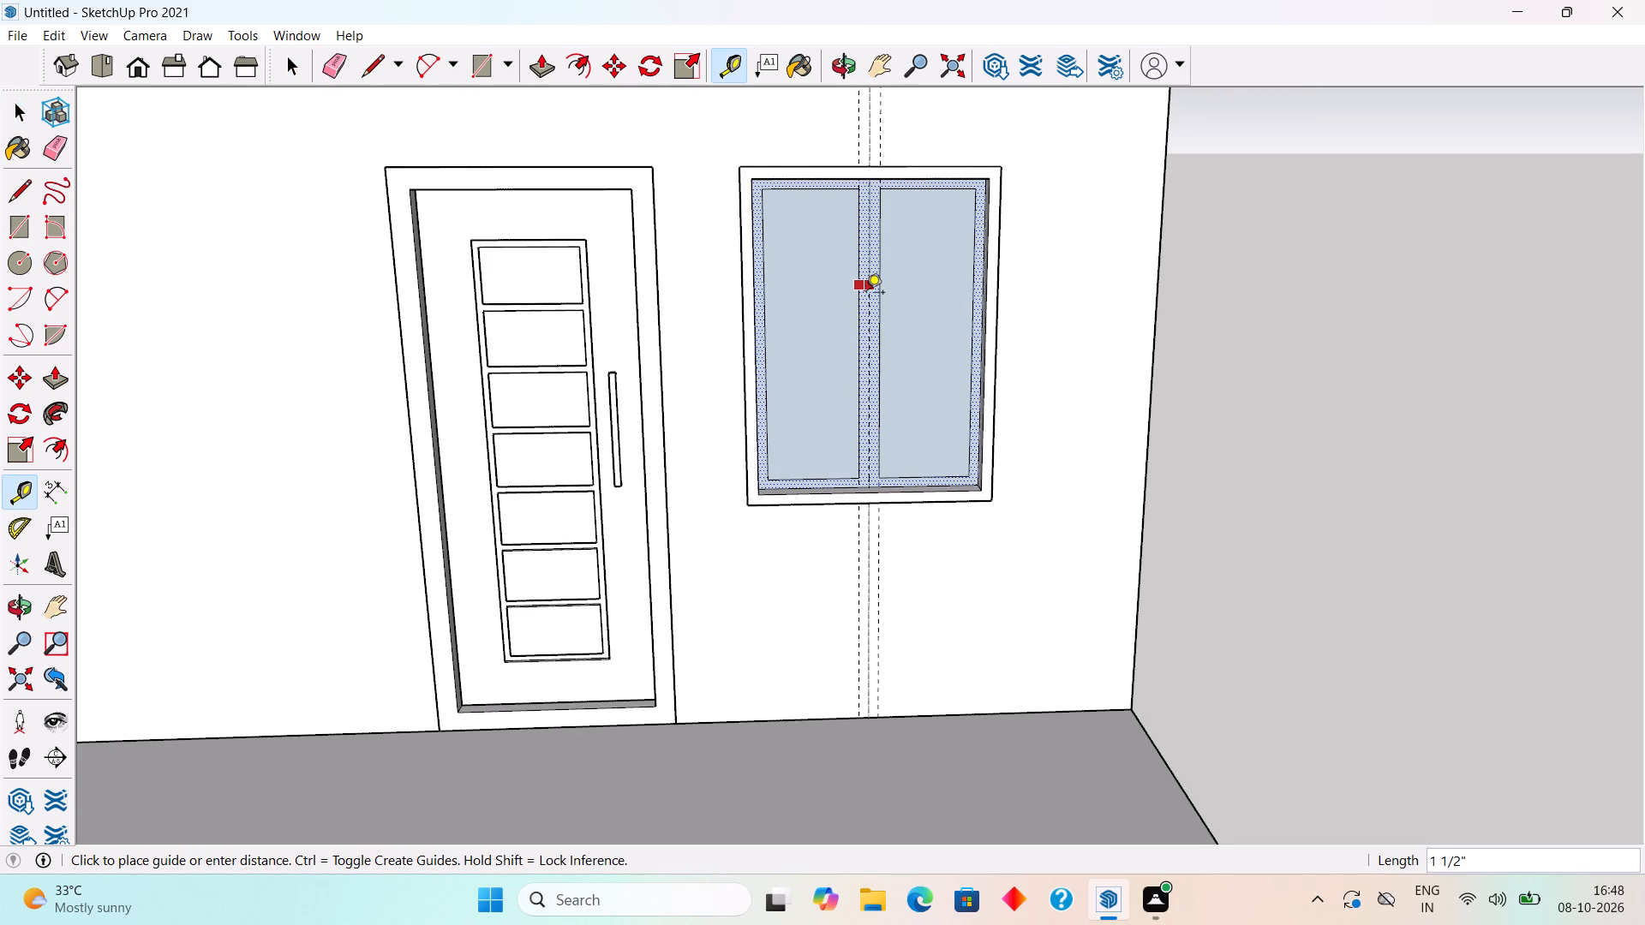
{"action": "scroll", "coordinate": [866, 294], "scroll_direction": "up", "scroll_amount": 10}
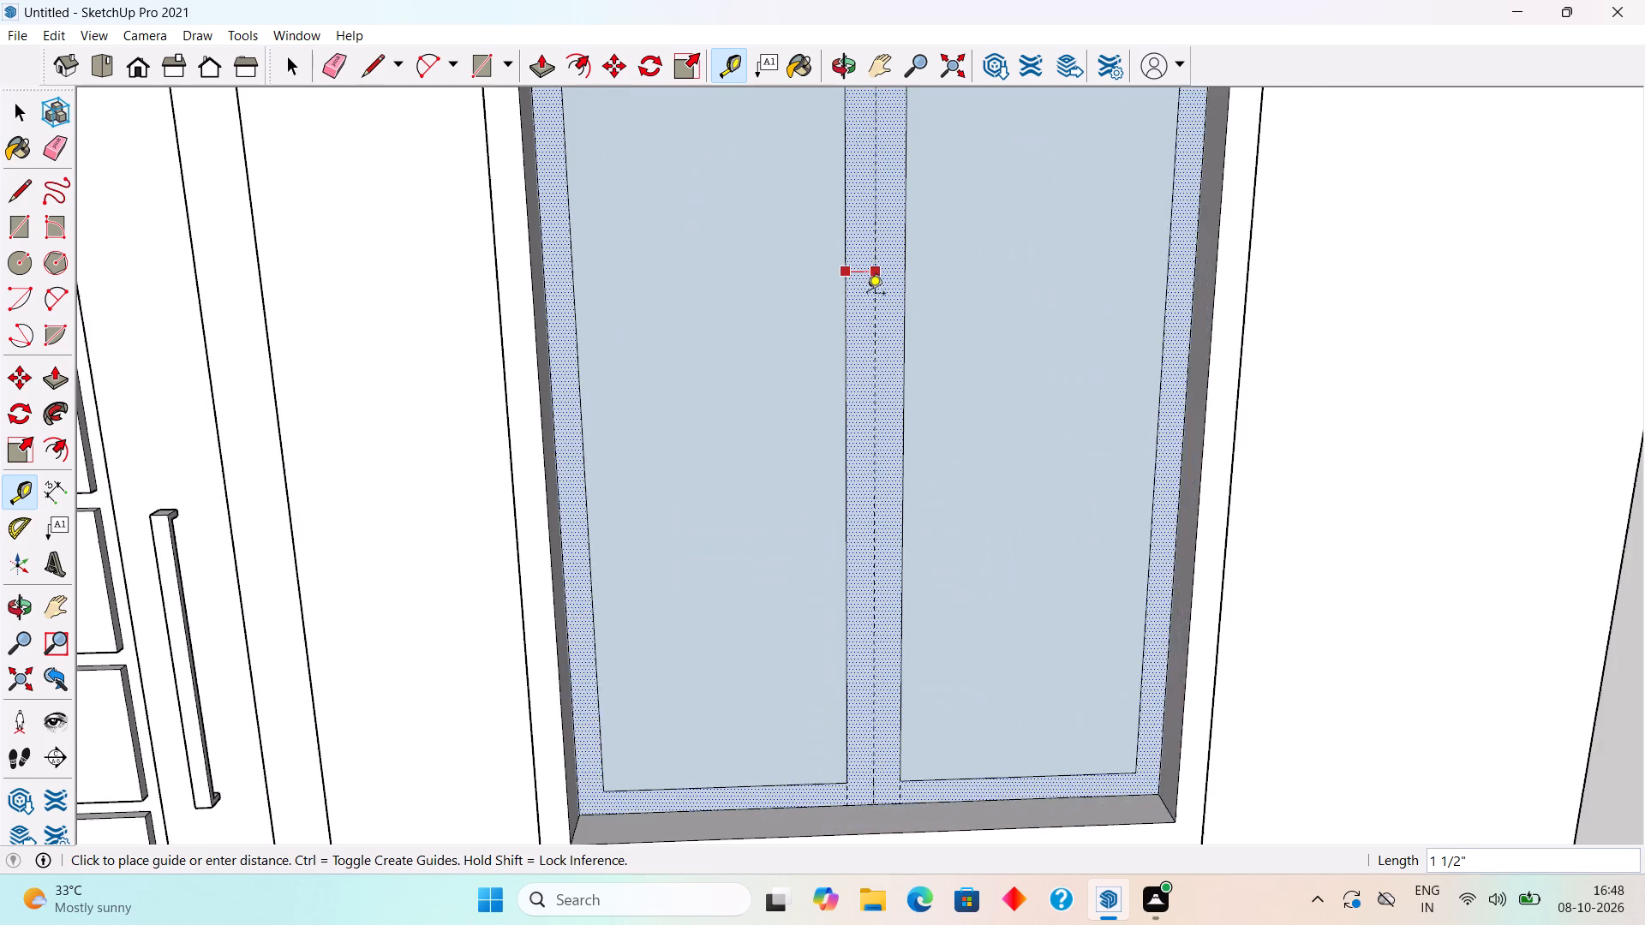
{"action": "scroll", "coordinate": [867, 295], "scroll_direction": "up", "scroll_amount": 3}
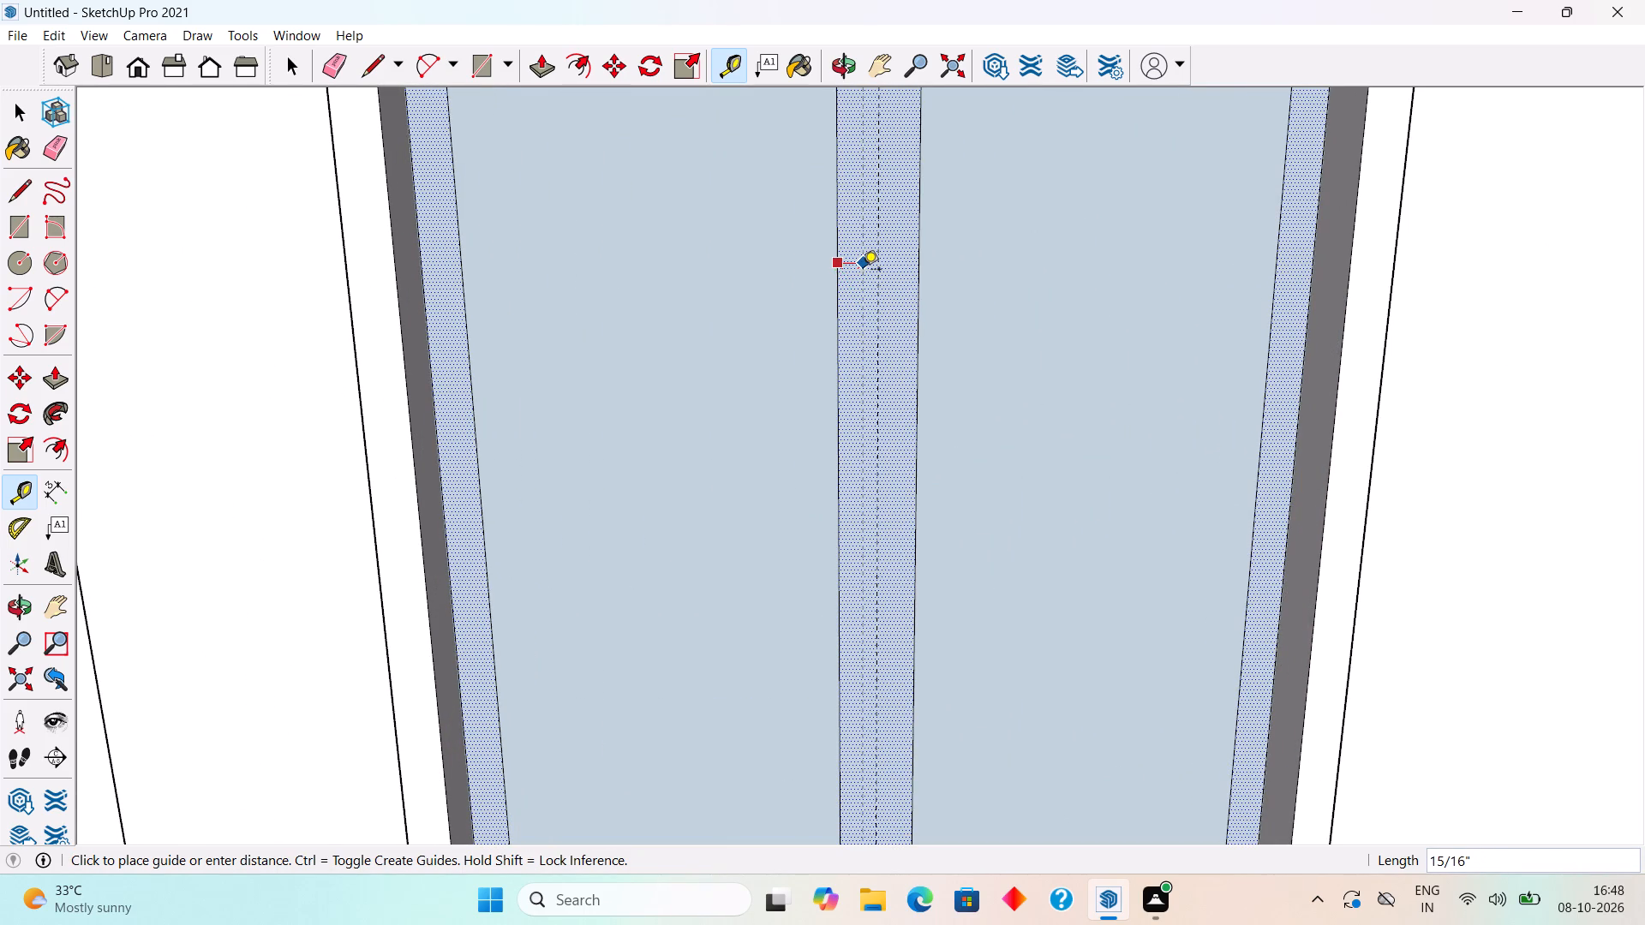
{"action": "key", "text": "1"}
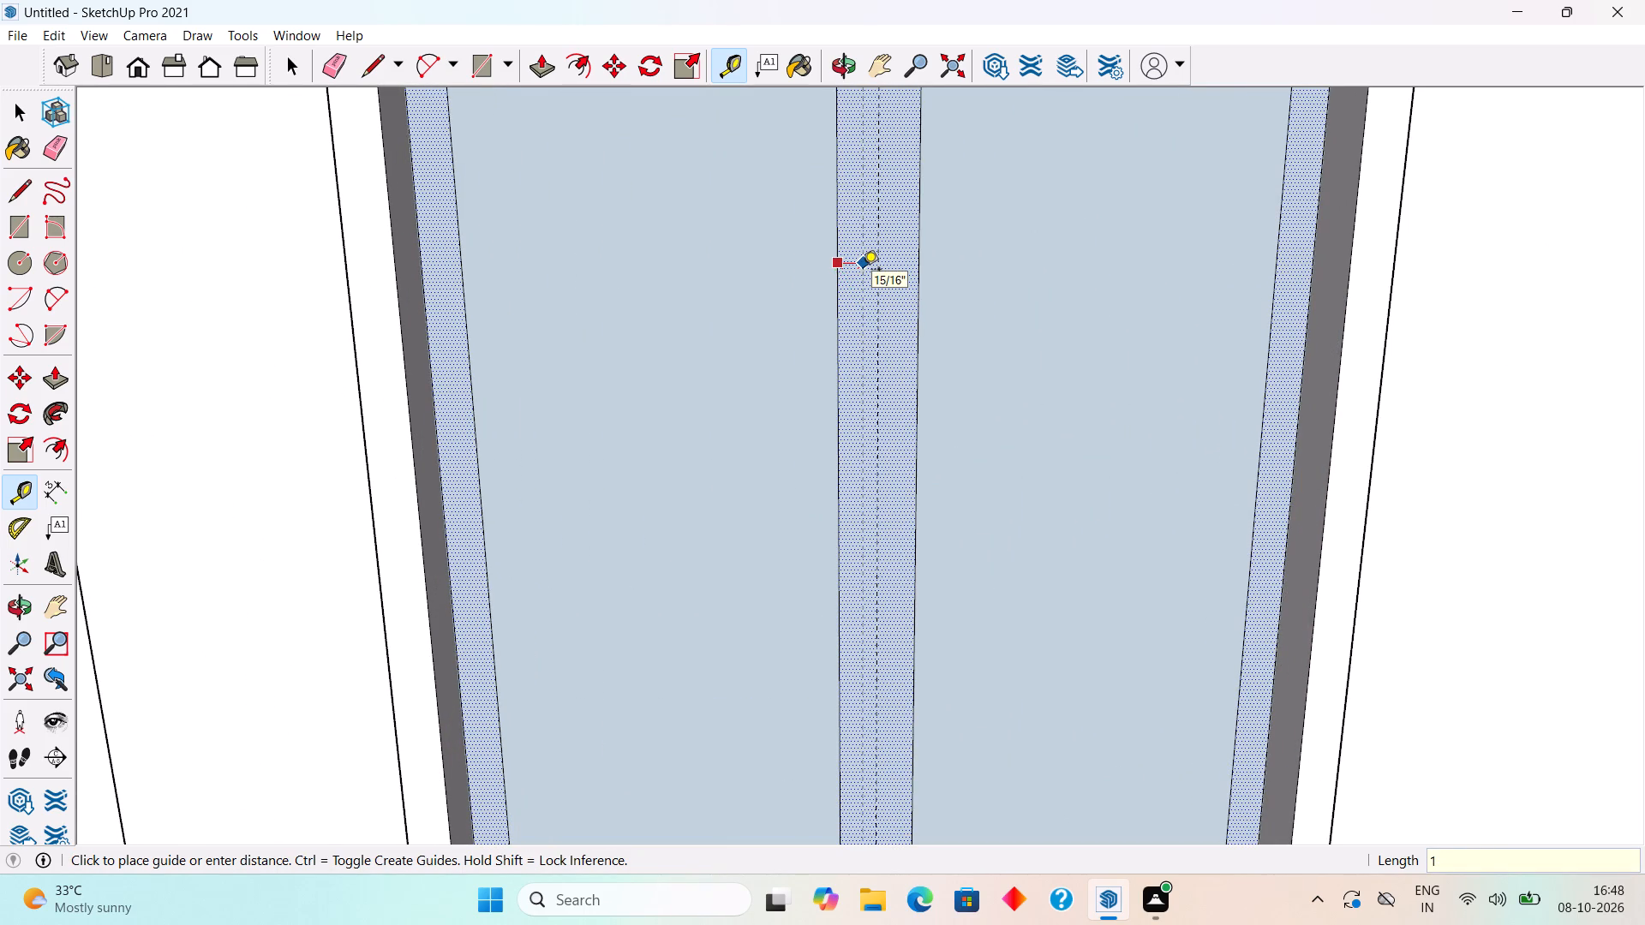
{"action": "key", "text": "shift+quotedbl"}
{"action": "key", "text": "Return"}
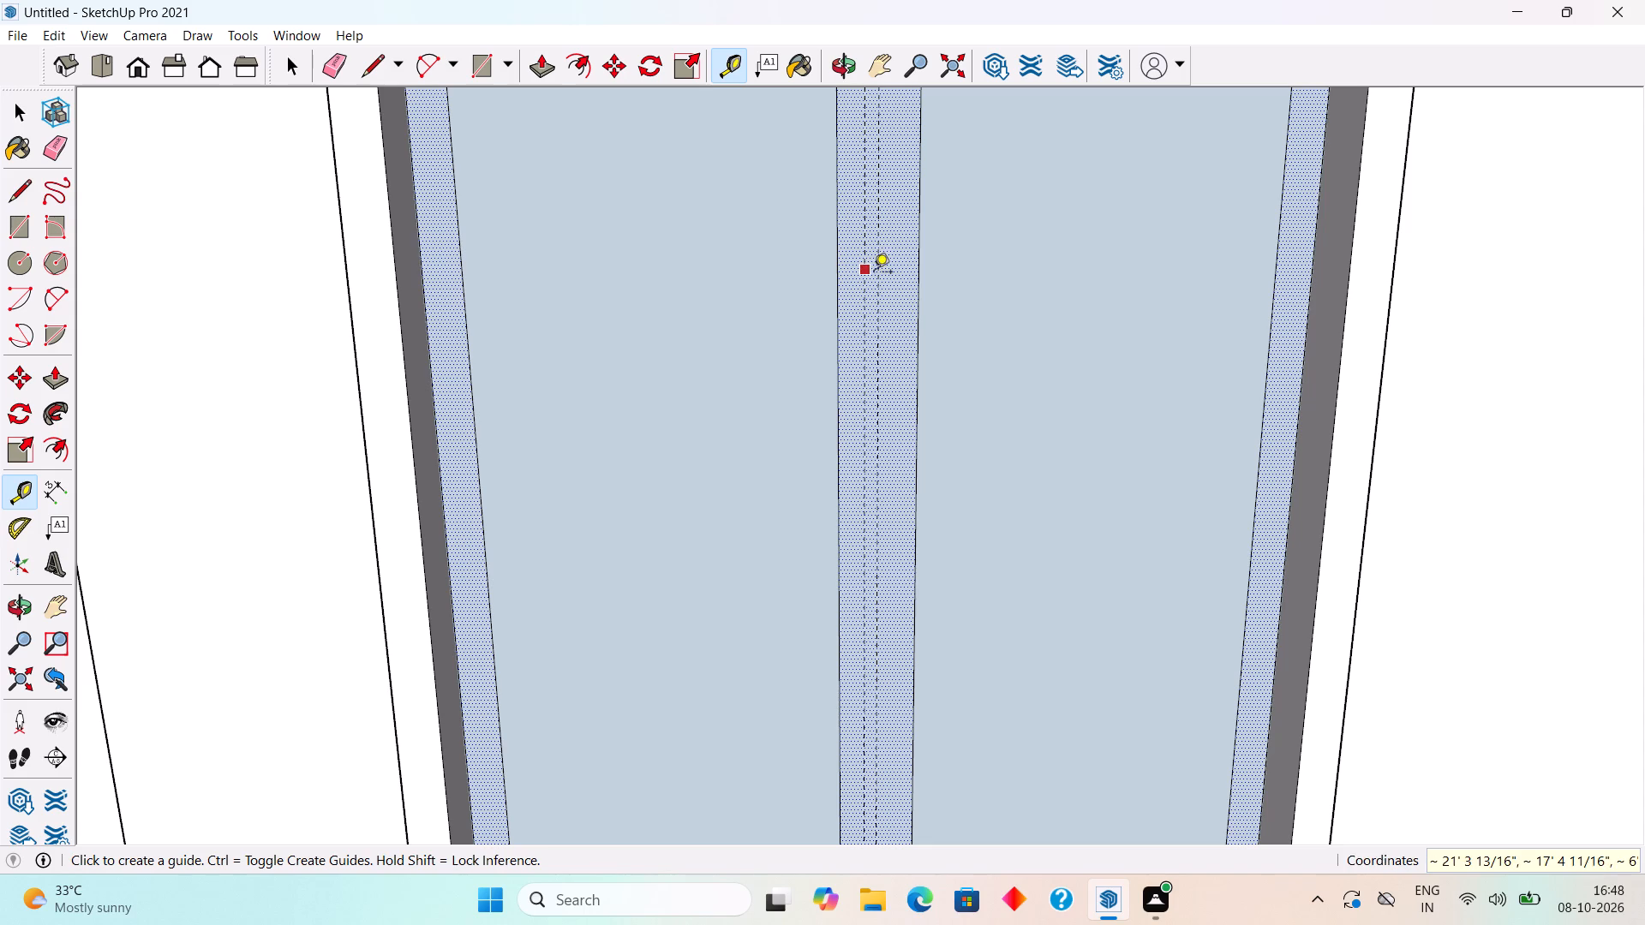
Place a vertical guide 1" inside the right edge of the window's mullion.
{"action": "left_click", "coordinate": [921, 274]}
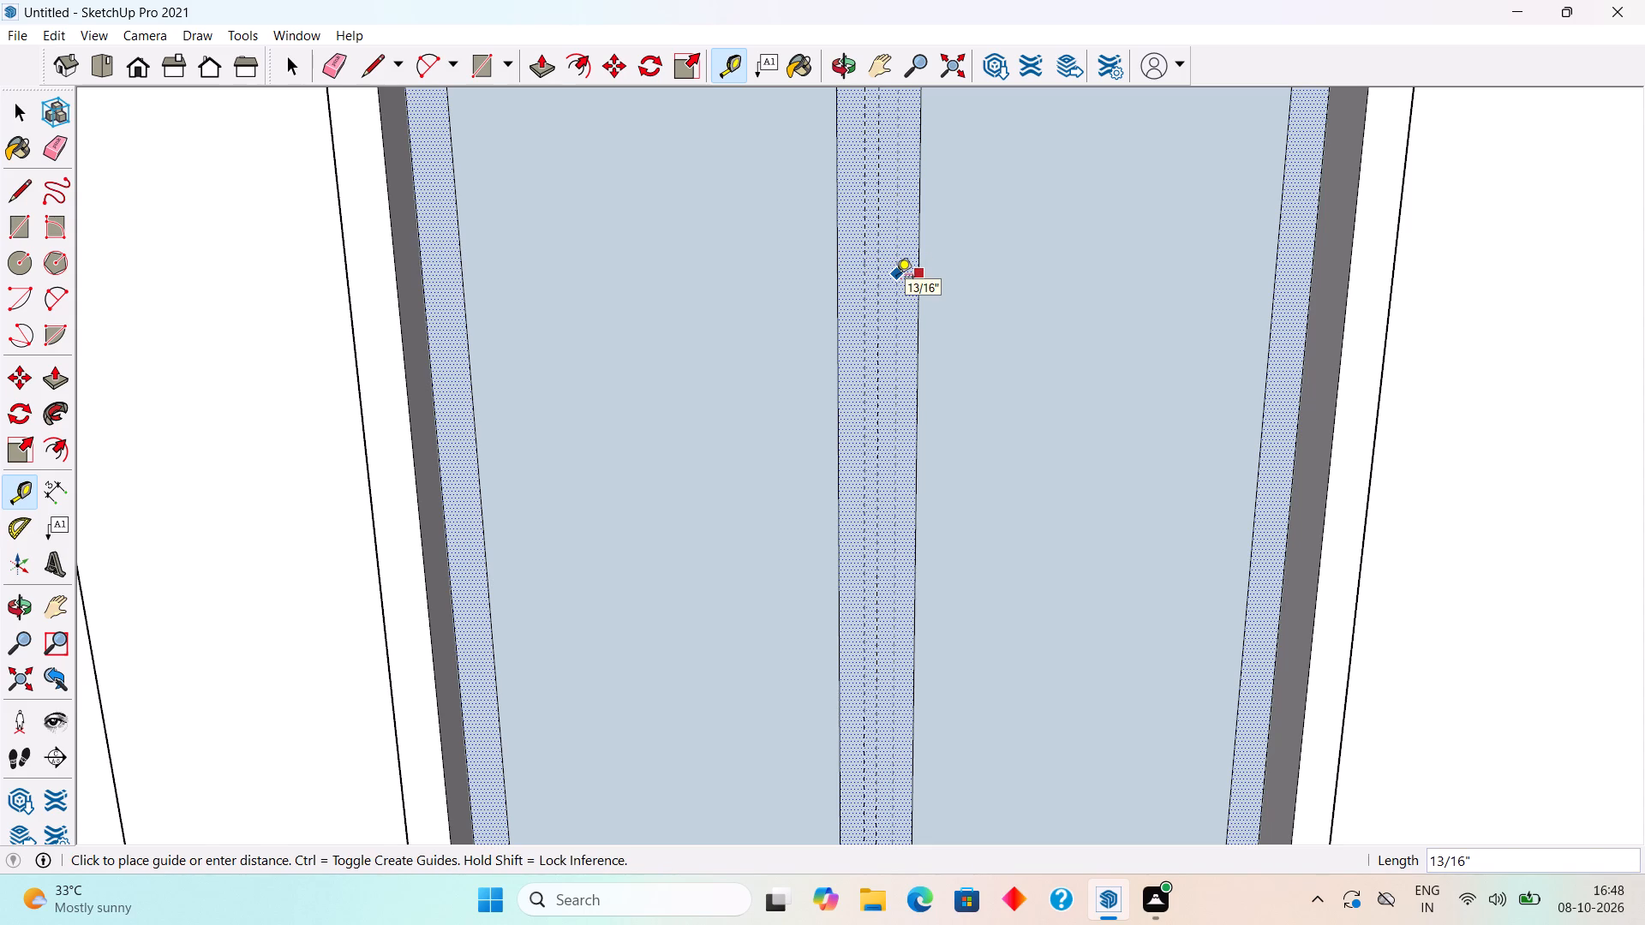
{"action": "type", "text": "1\""}
{"action": "key", "text": "Return"}
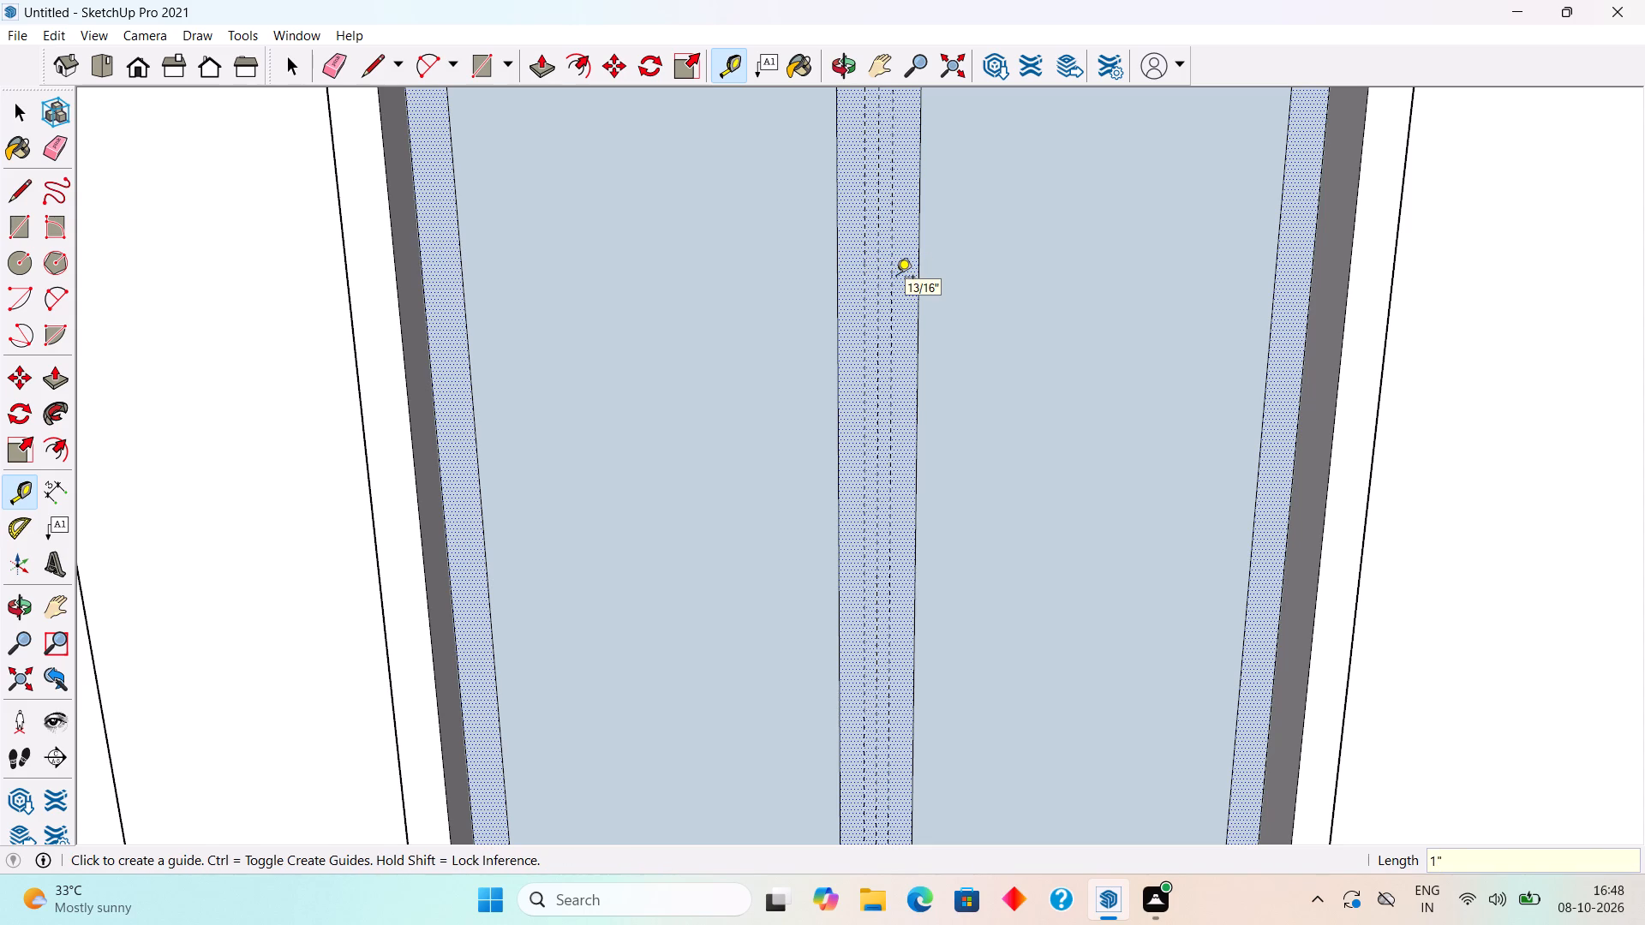
{"action": "scroll", "coordinate": [896, 278], "scroll_direction": "down", "scroll_amount": 4}
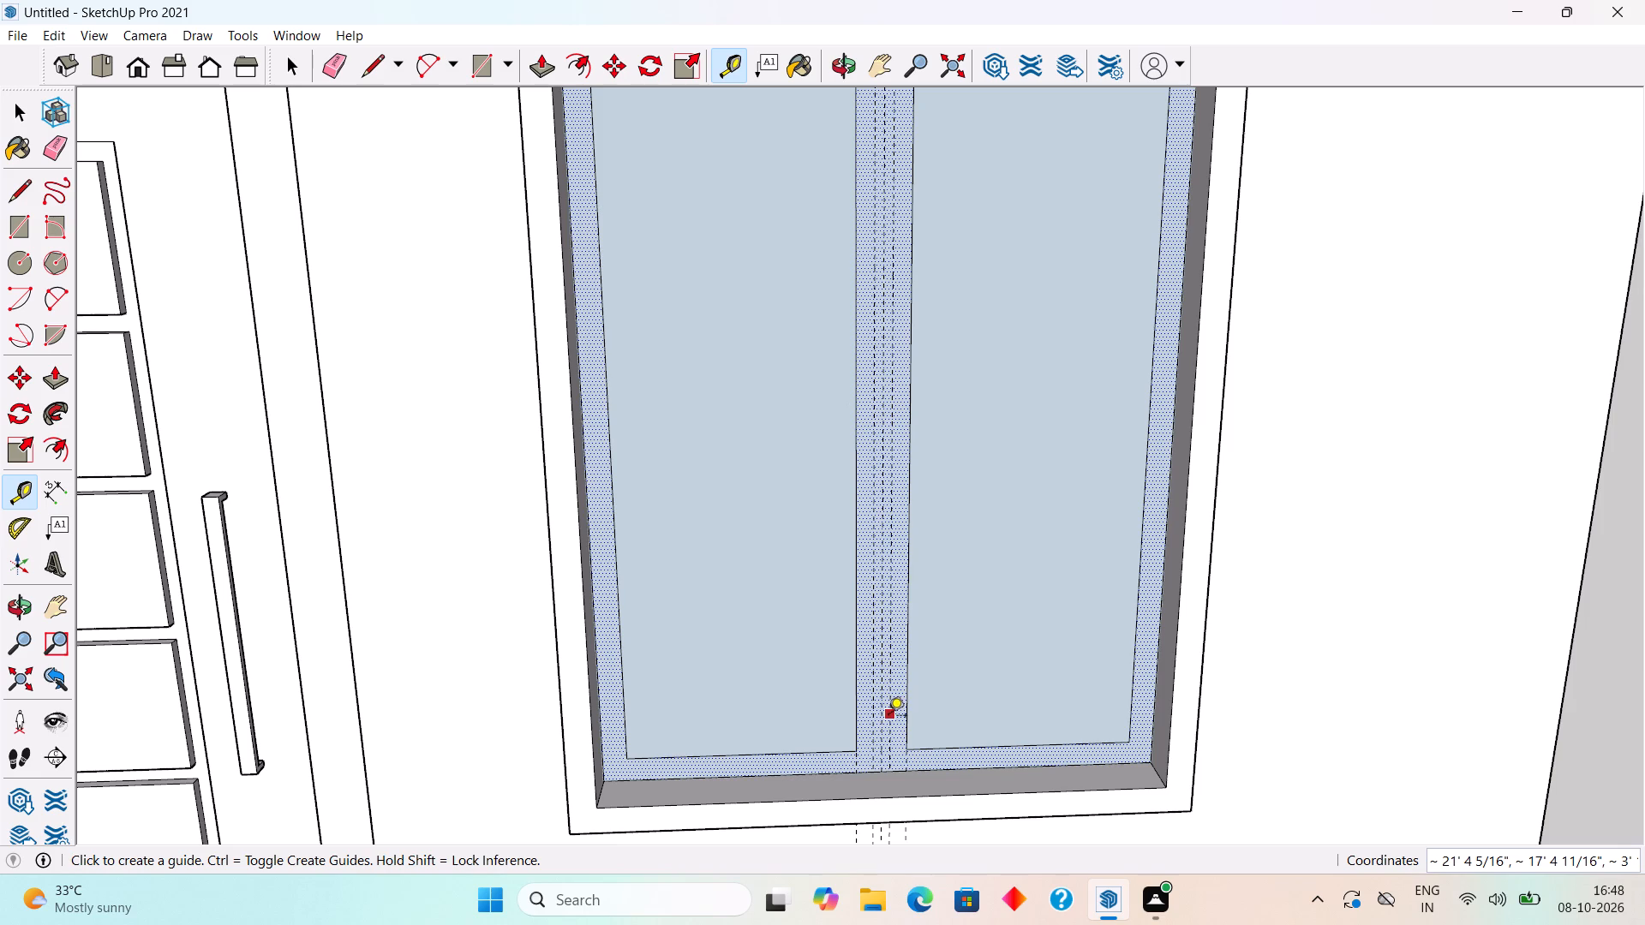
{"action": "key", "text": "space"}
Draw a 1" line extending the left pane's bottom edge from the mullion's left edge to the nearest new guide.
{"action": "key", "text": "l"}
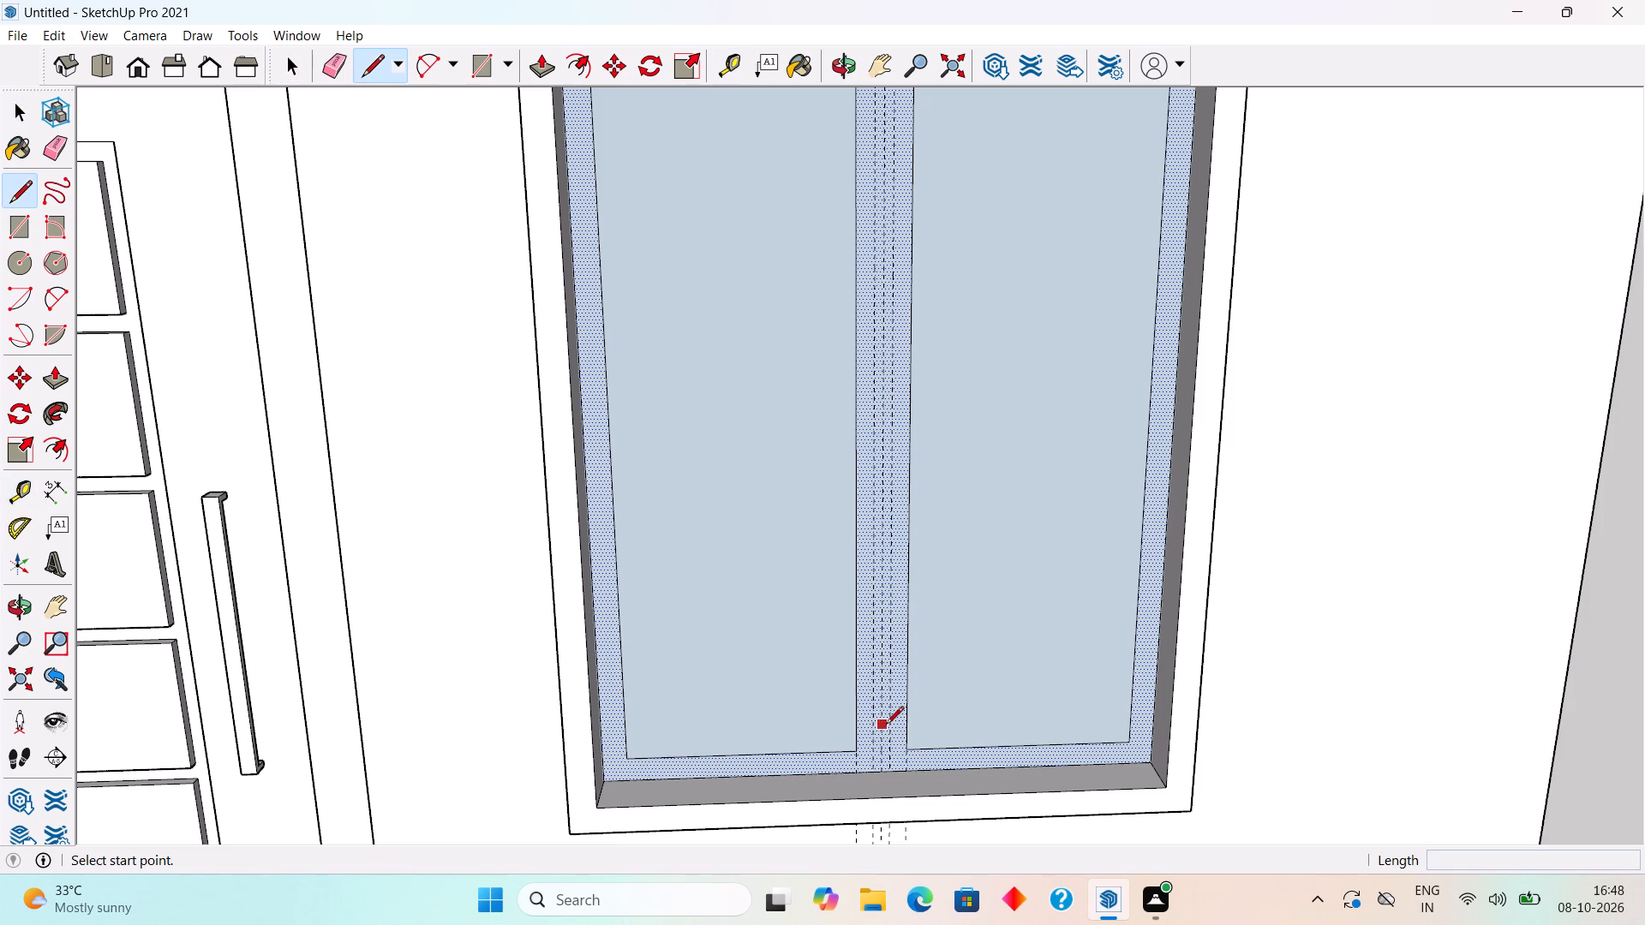
{"action": "left_click", "coordinate": [857, 749]}
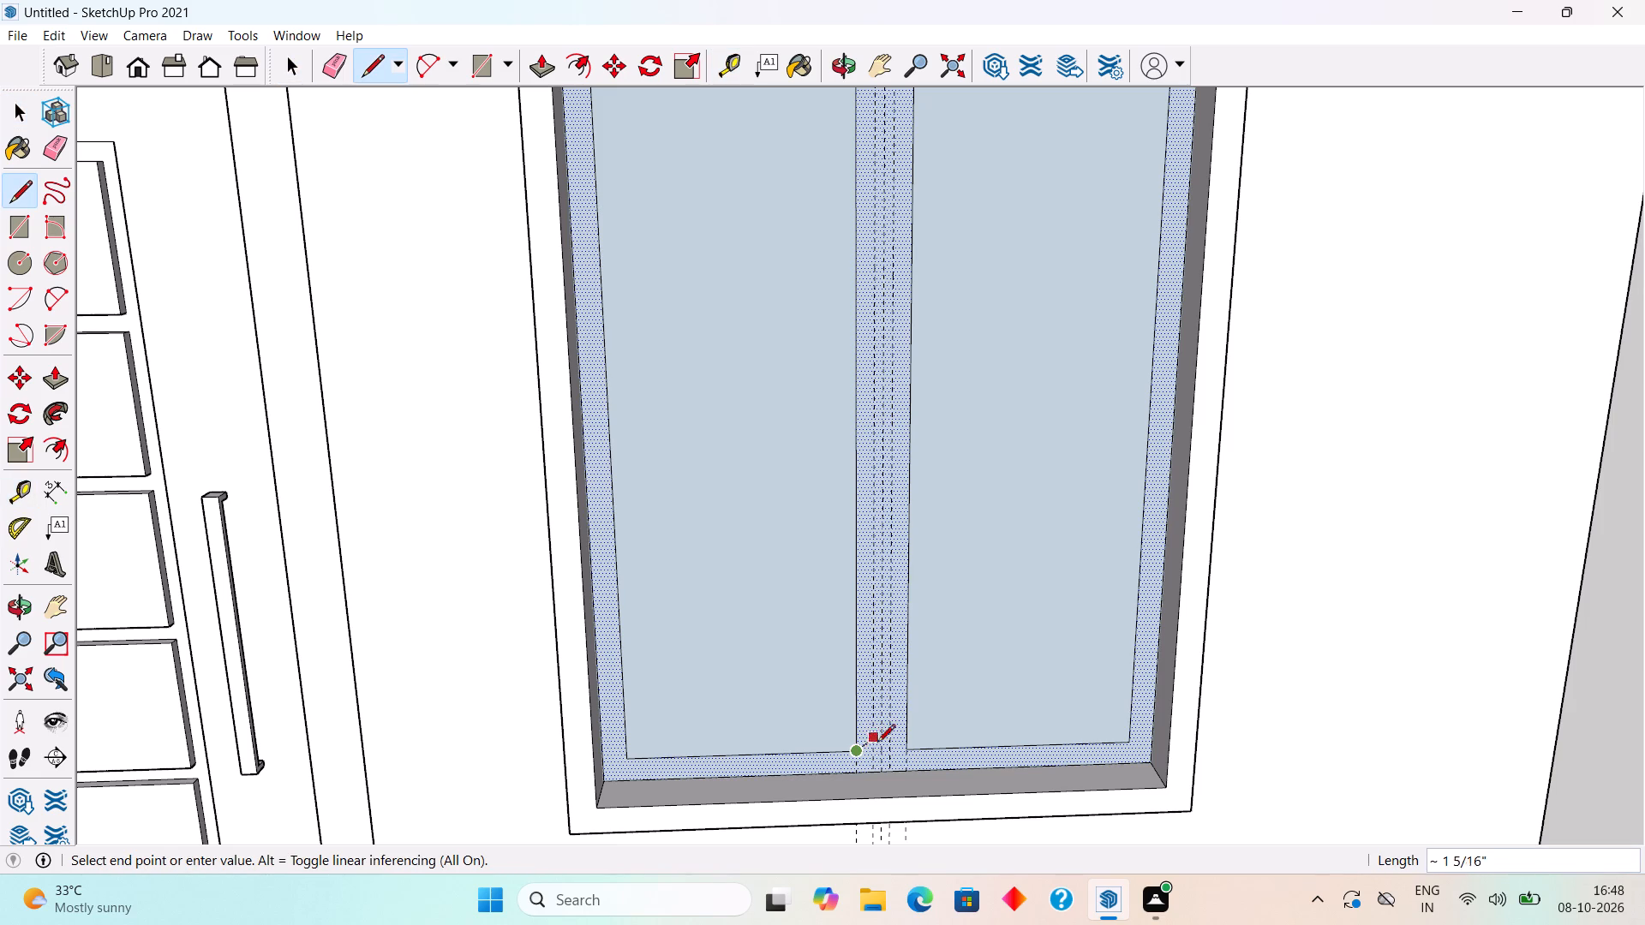
{"action": "left_click", "coordinate": [874, 752]}
{"action": "scroll", "coordinate": [859, 695], "scroll_direction": "up", "scroll_amount": 5}
{"action": "scroll", "coordinate": [867, 683], "scroll_direction": "down", "scroll_amount": 3}
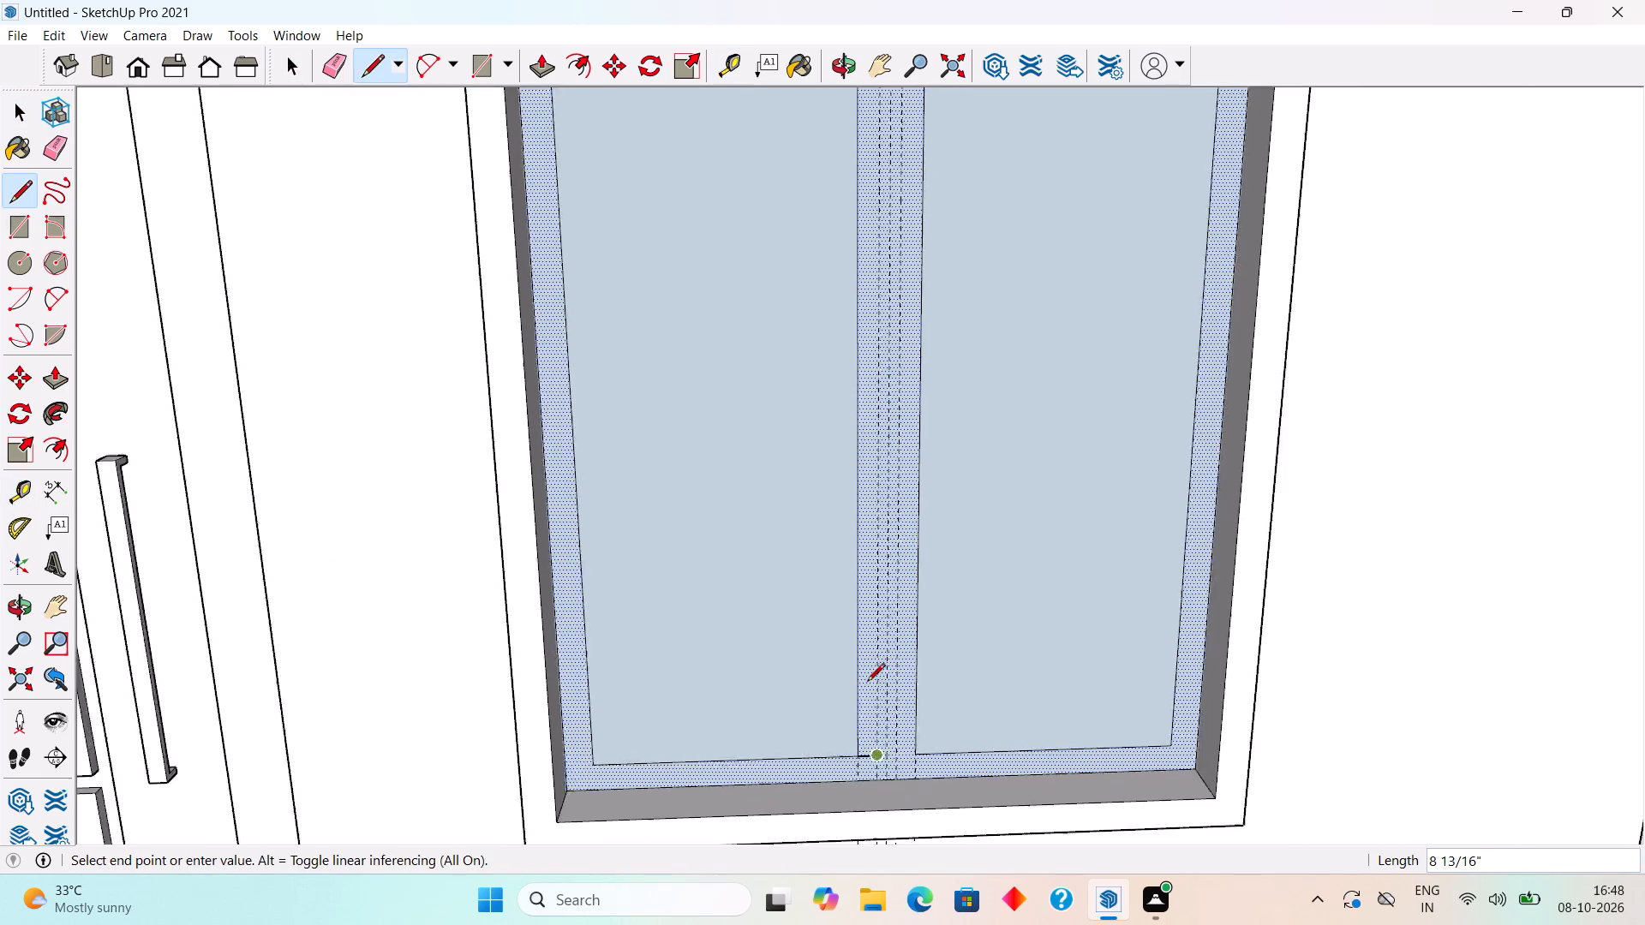
{"action": "scroll", "coordinate": [867, 683], "scroll_direction": "down", "scroll_amount": 2}
{"action": "key", "text": "space"}
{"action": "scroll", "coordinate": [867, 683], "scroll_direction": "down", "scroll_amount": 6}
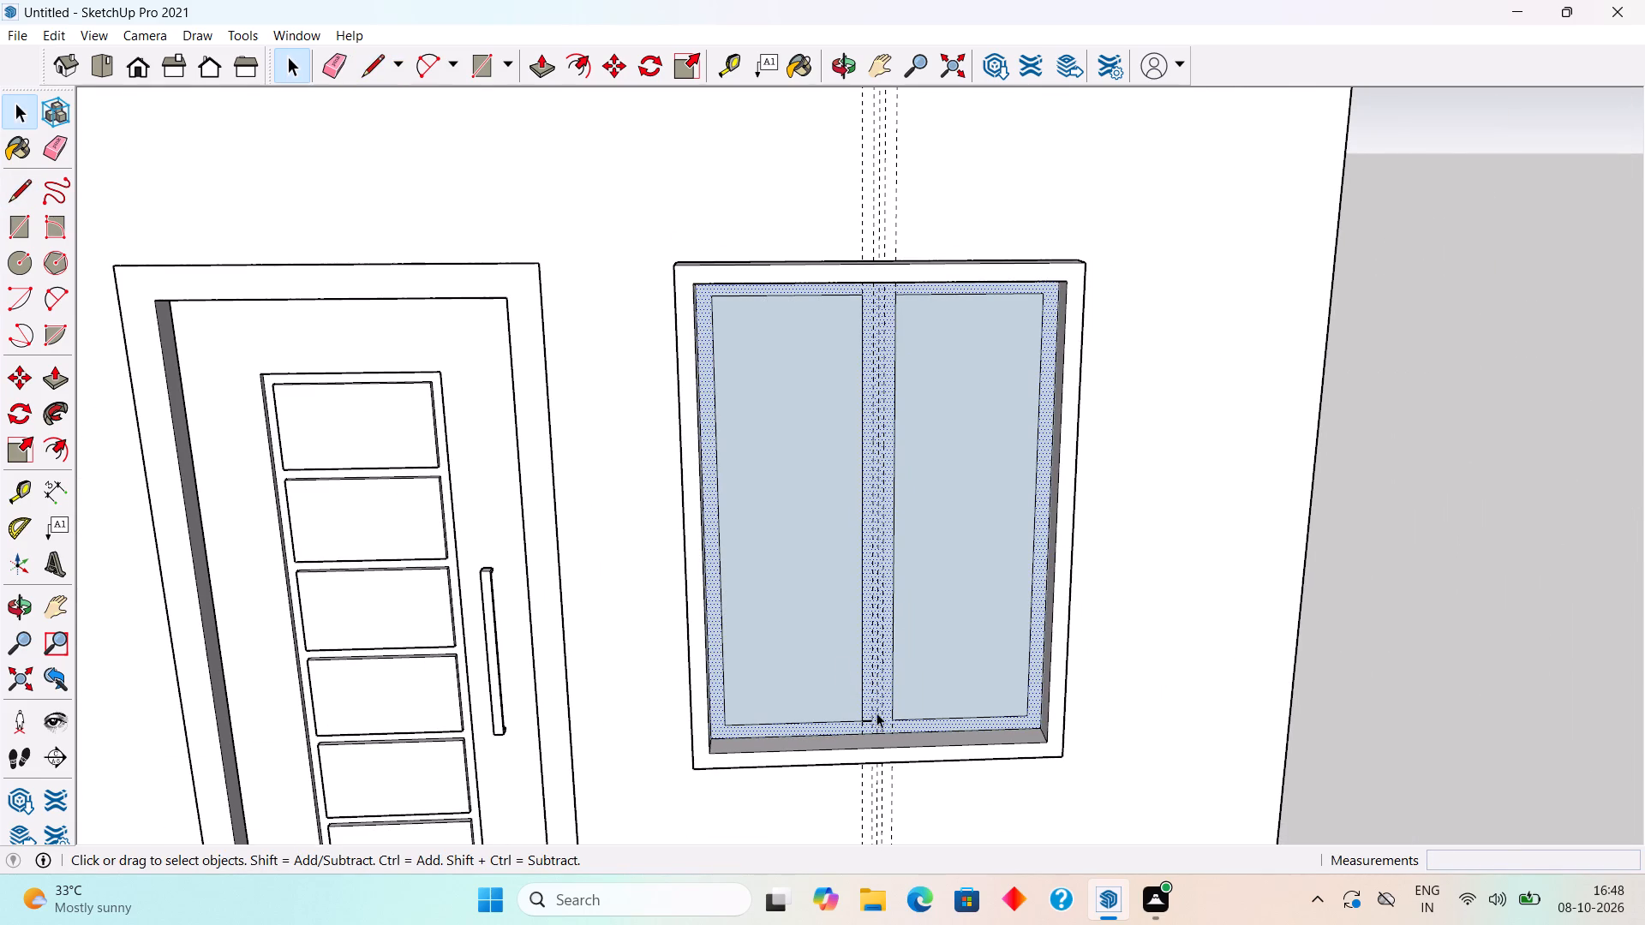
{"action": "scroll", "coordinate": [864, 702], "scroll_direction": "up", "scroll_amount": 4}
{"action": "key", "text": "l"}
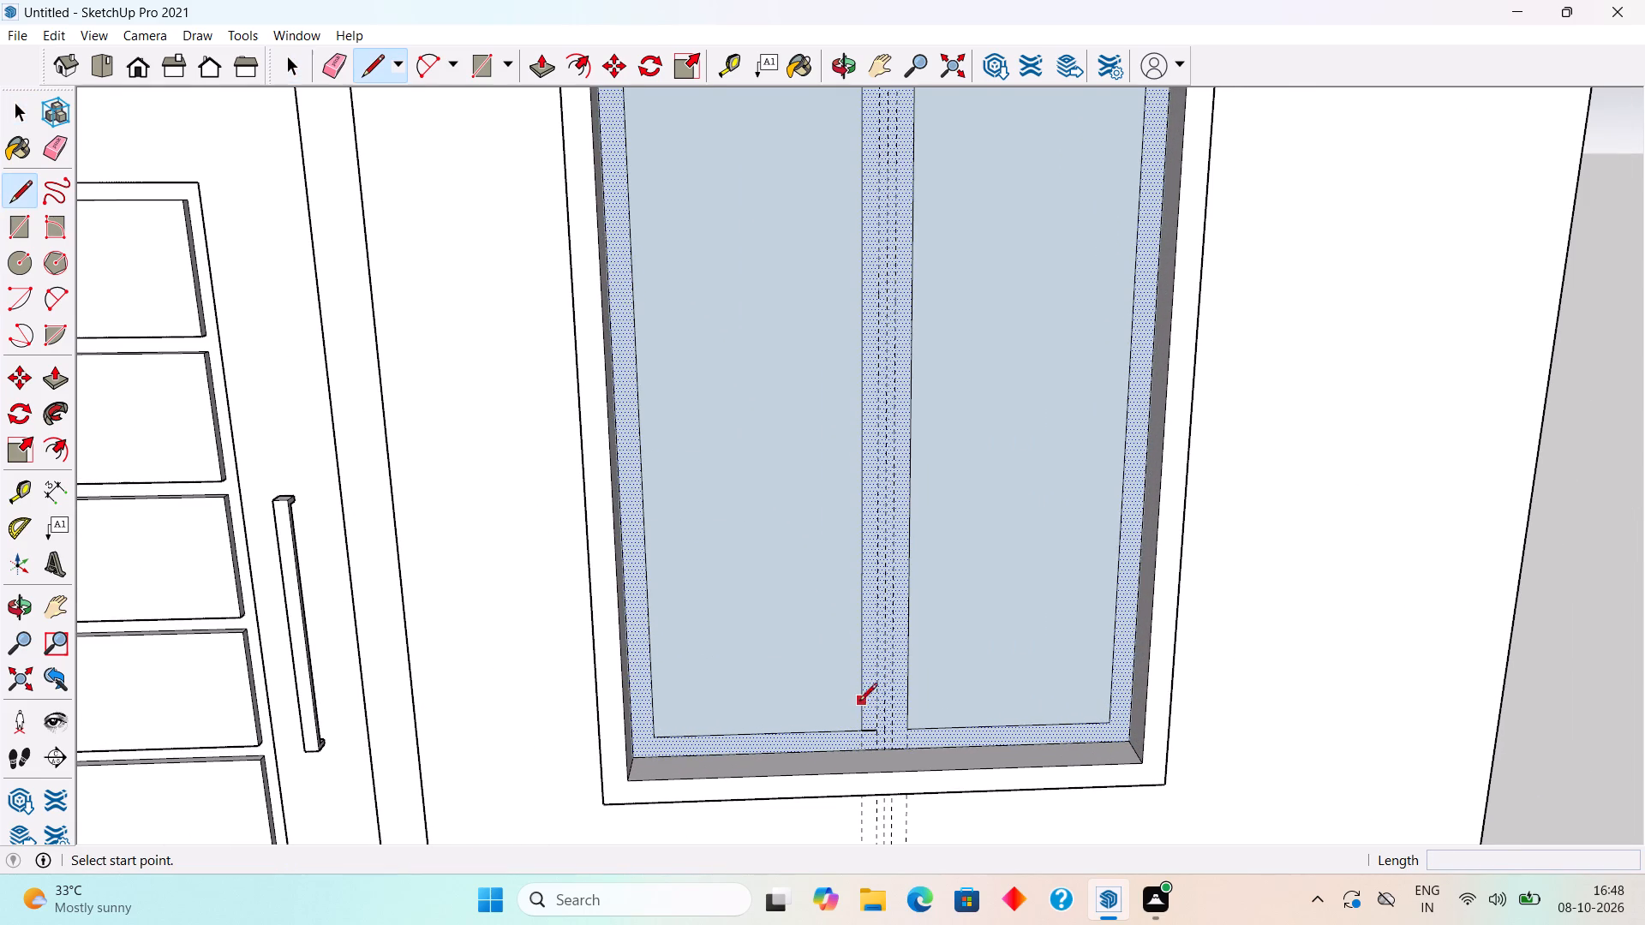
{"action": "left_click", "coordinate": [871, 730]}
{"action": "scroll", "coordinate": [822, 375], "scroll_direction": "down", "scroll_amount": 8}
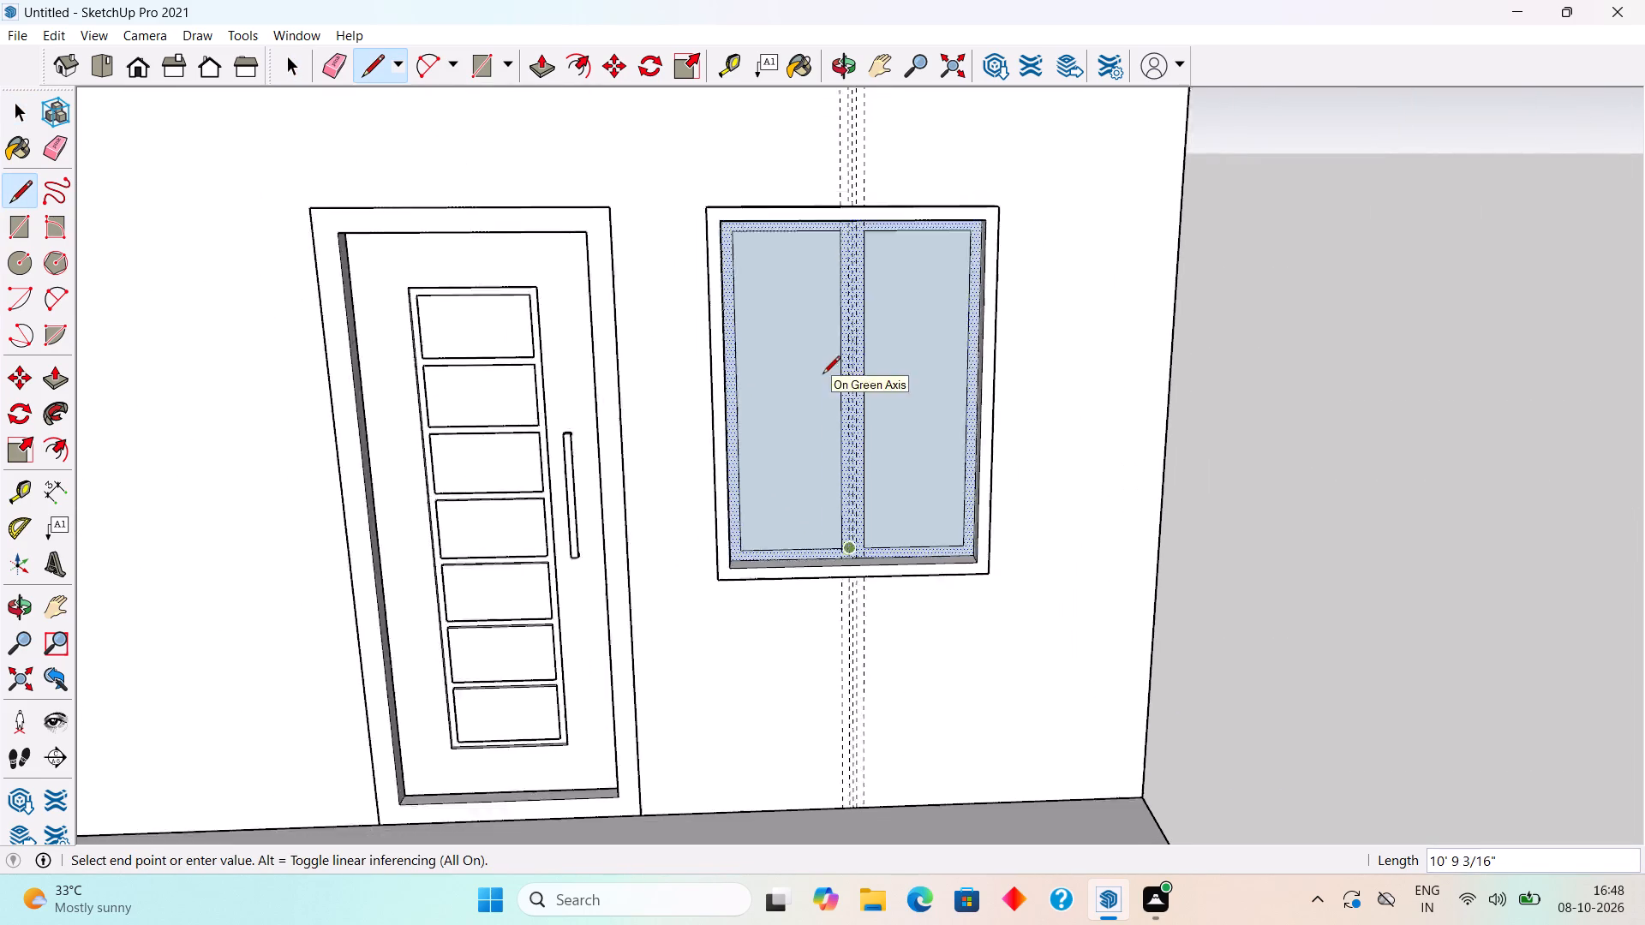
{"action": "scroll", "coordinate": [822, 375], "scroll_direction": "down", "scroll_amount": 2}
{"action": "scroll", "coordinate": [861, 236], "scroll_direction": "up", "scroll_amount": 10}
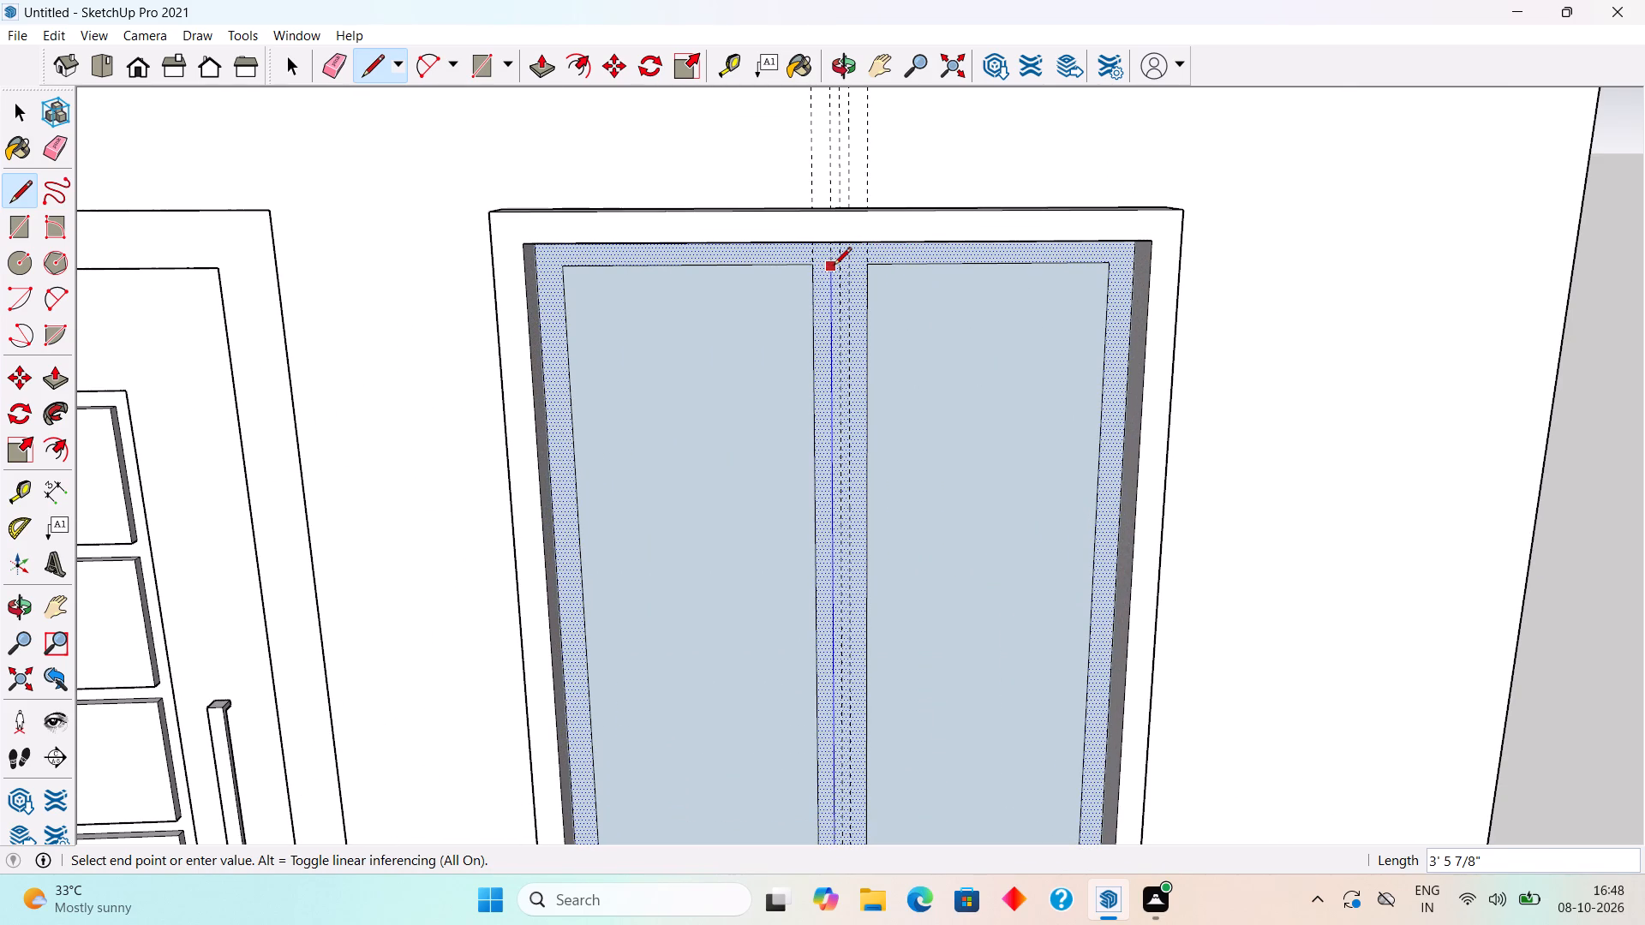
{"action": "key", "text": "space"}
Extend the left pane's top edge 1" to the new guide and draw a 3' 6" vertical line down to its bottom edge.
{"action": "type", "text": "l"}
{"action": "left_click", "coordinate": [816, 265]}
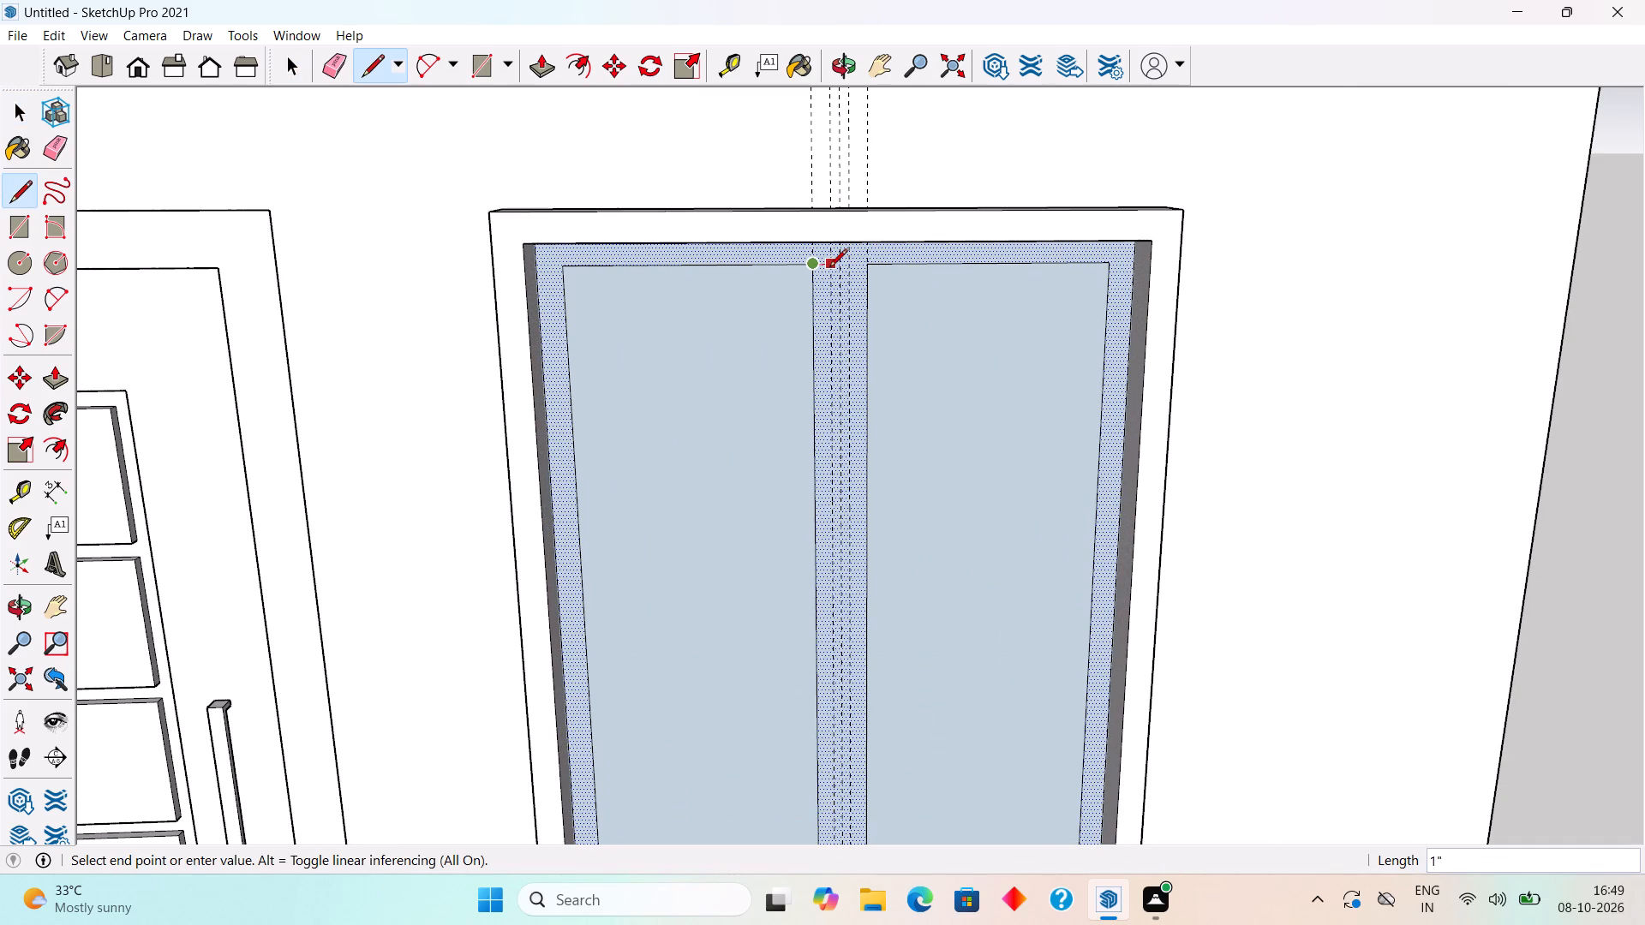
{"action": "left_click", "coordinate": [829, 268]}
{"action": "scroll", "coordinate": [830, 269], "scroll_direction": "down", "scroll_amount": 11}
{"action": "scroll", "coordinate": [837, 509], "scroll_direction": "up", "scroll_amount": 6}
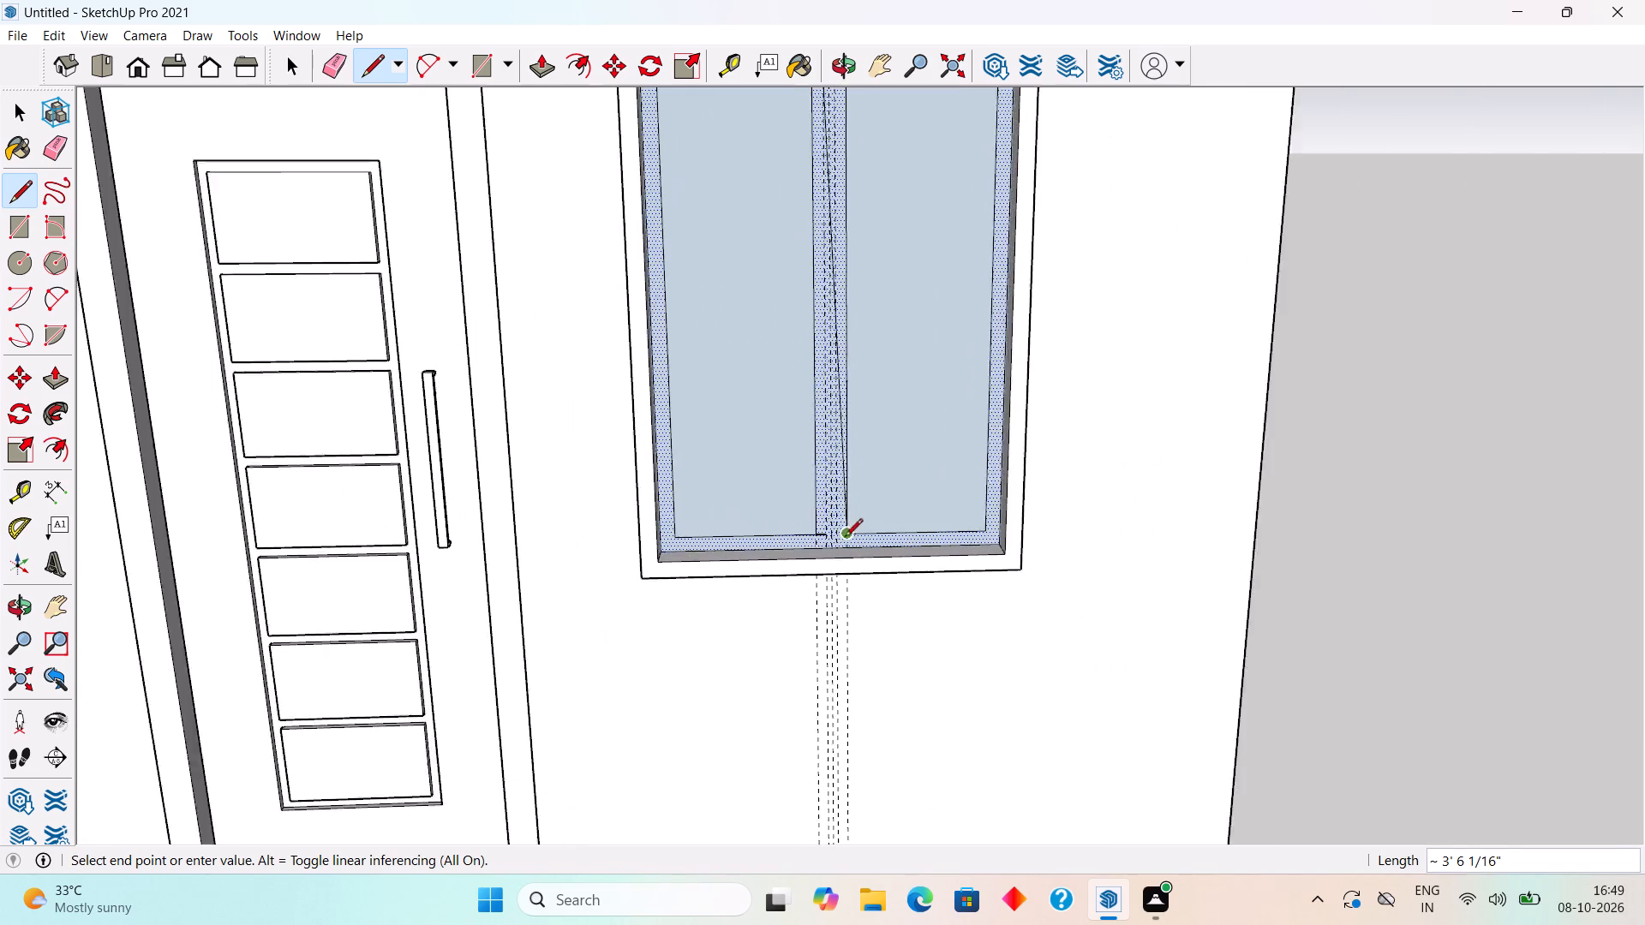
{"action": "scroll", "coordinate": [832, 555], "scroll_direction": "up", "scroll_amount": 5}
{"action": "left_click", "coordinate": [820, 522]}
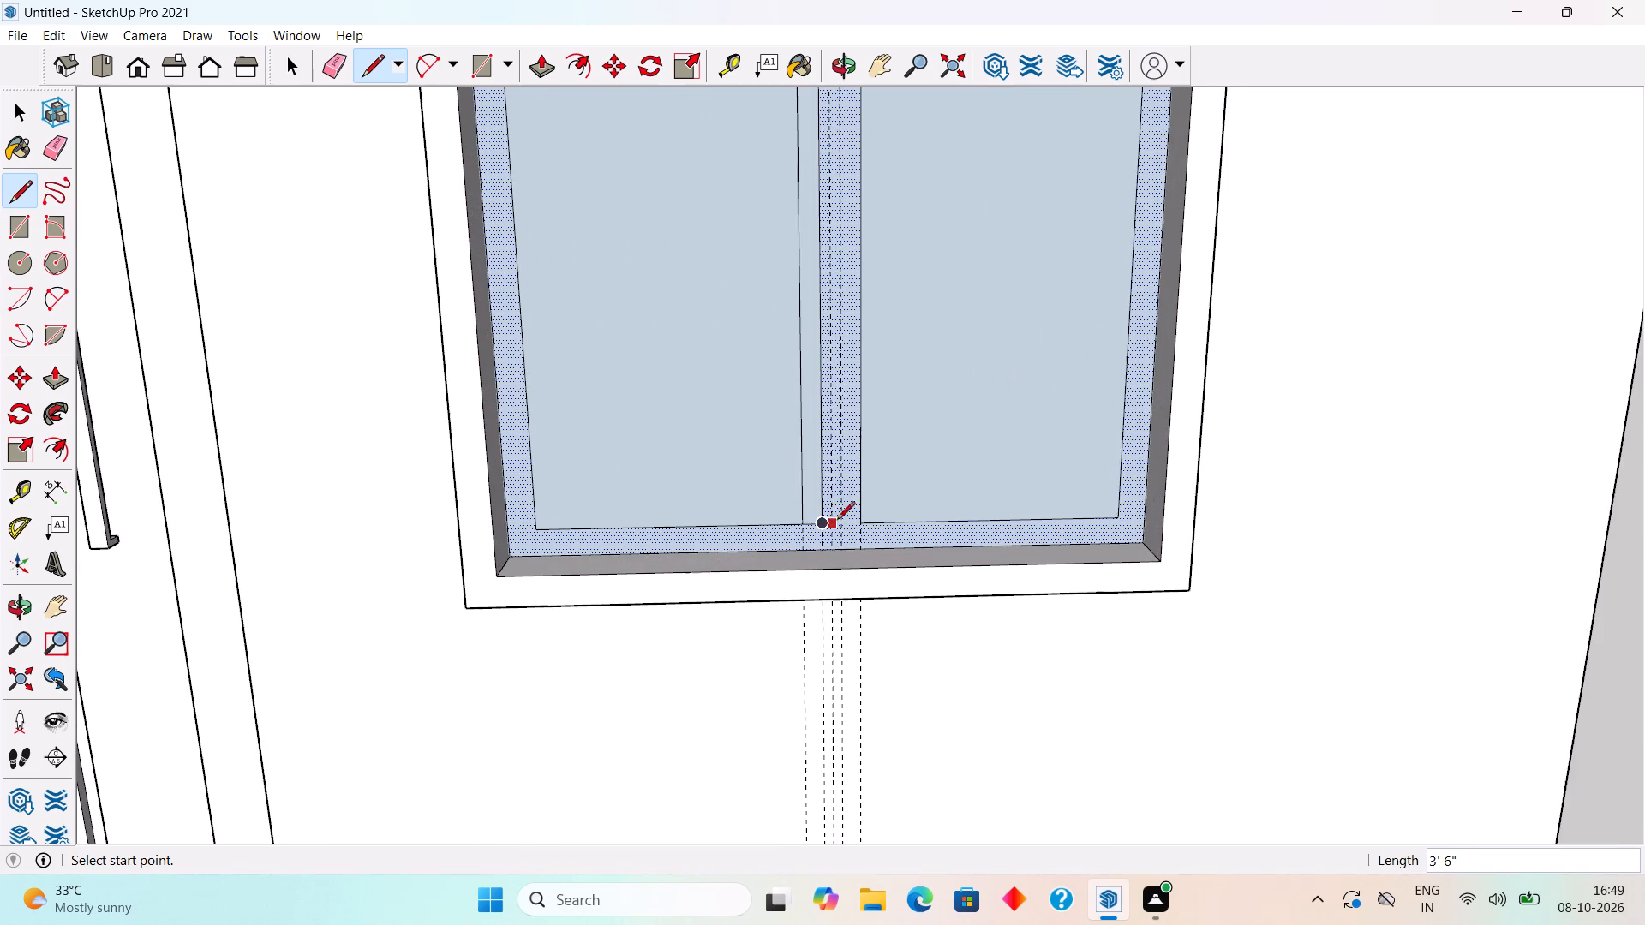
Draw a 1" line extending the right pane's bottom edge from the mullion's right edge to the nearest new guide.
{"action": "left_click", "coordinate": [861, 526]}
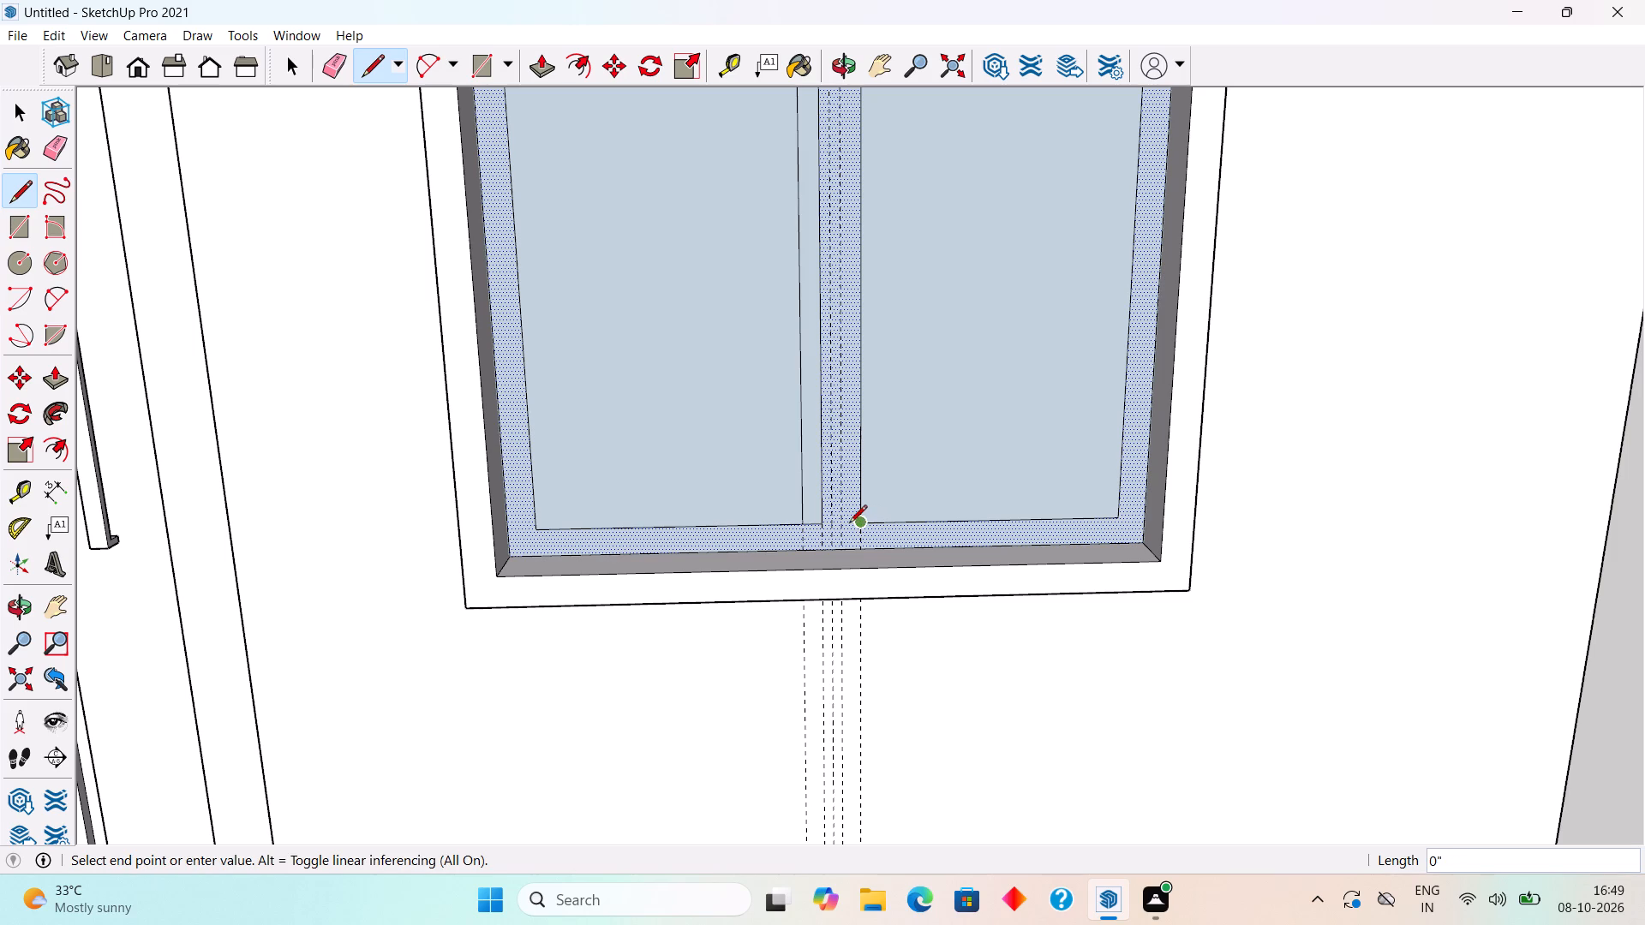
{"action": "left_click", "coordinate": [843, 524]}
{"action": "scroll", "coordinate": [853, 433], "scroll_direction": "down", "scroll_amount": 4}
{"action": "key", "text": "space"}
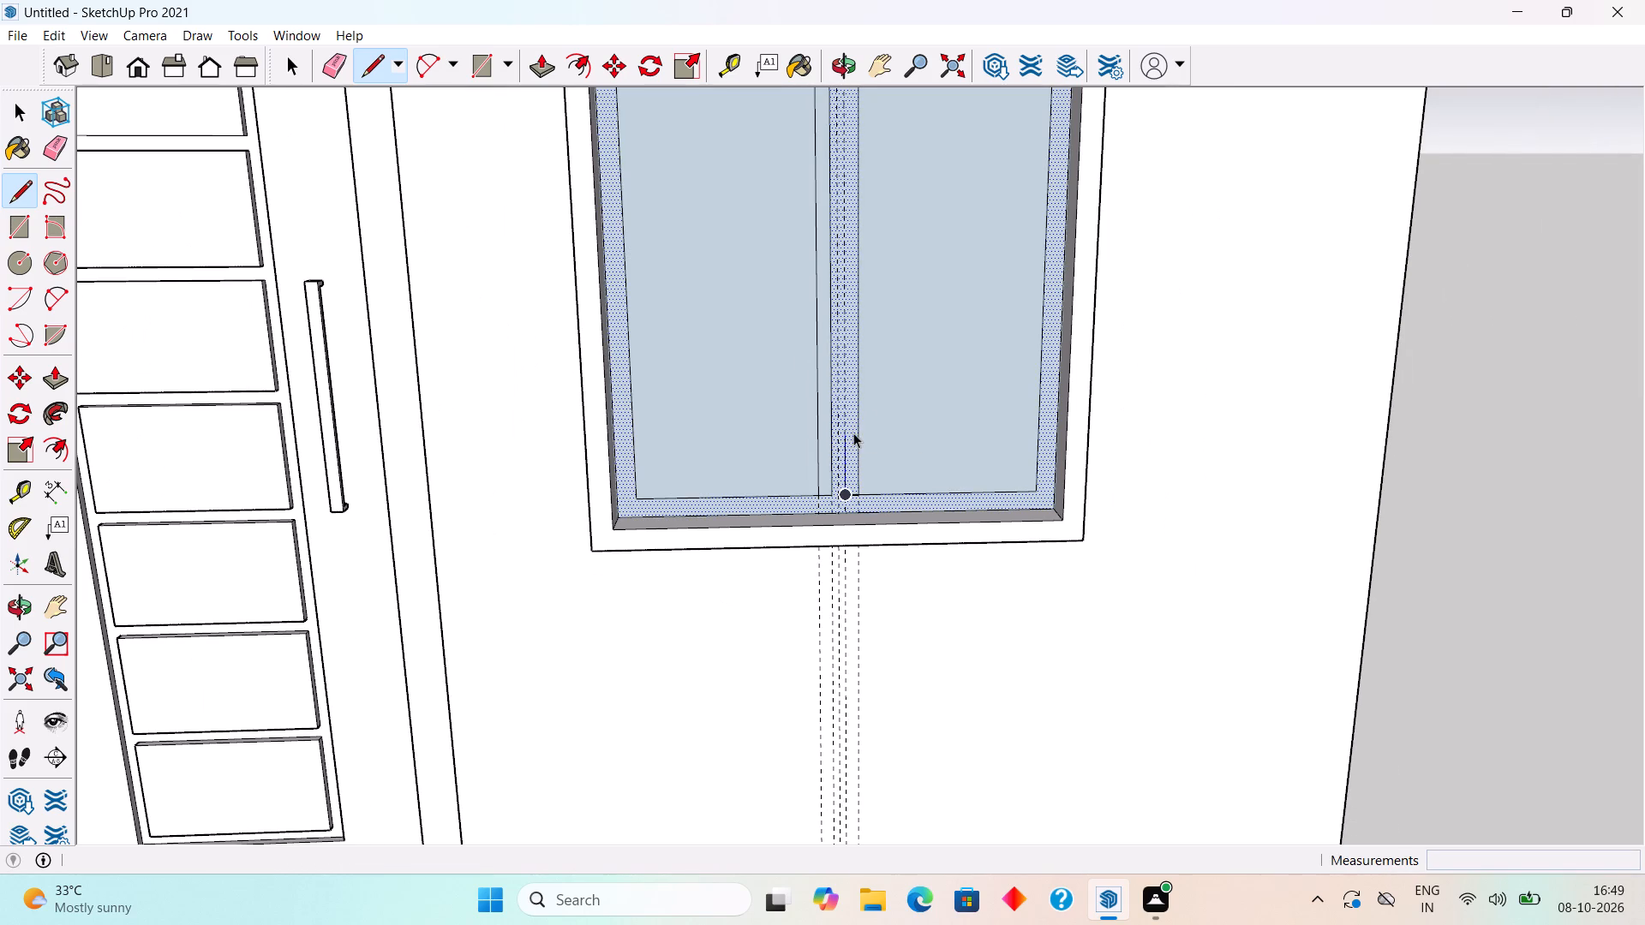
Extend the right pane's top edge to the new guide and draw a 3' 6" vertical line down to its bottom edge.
{"action": "scroll", "coordinate": [853, 433], "scroll_direction": "down", "scroll_amount": 9}
{"action": "scroll", "coordinate": [854, 210], "scroll_direction": "up", "scroll_amount": 9}
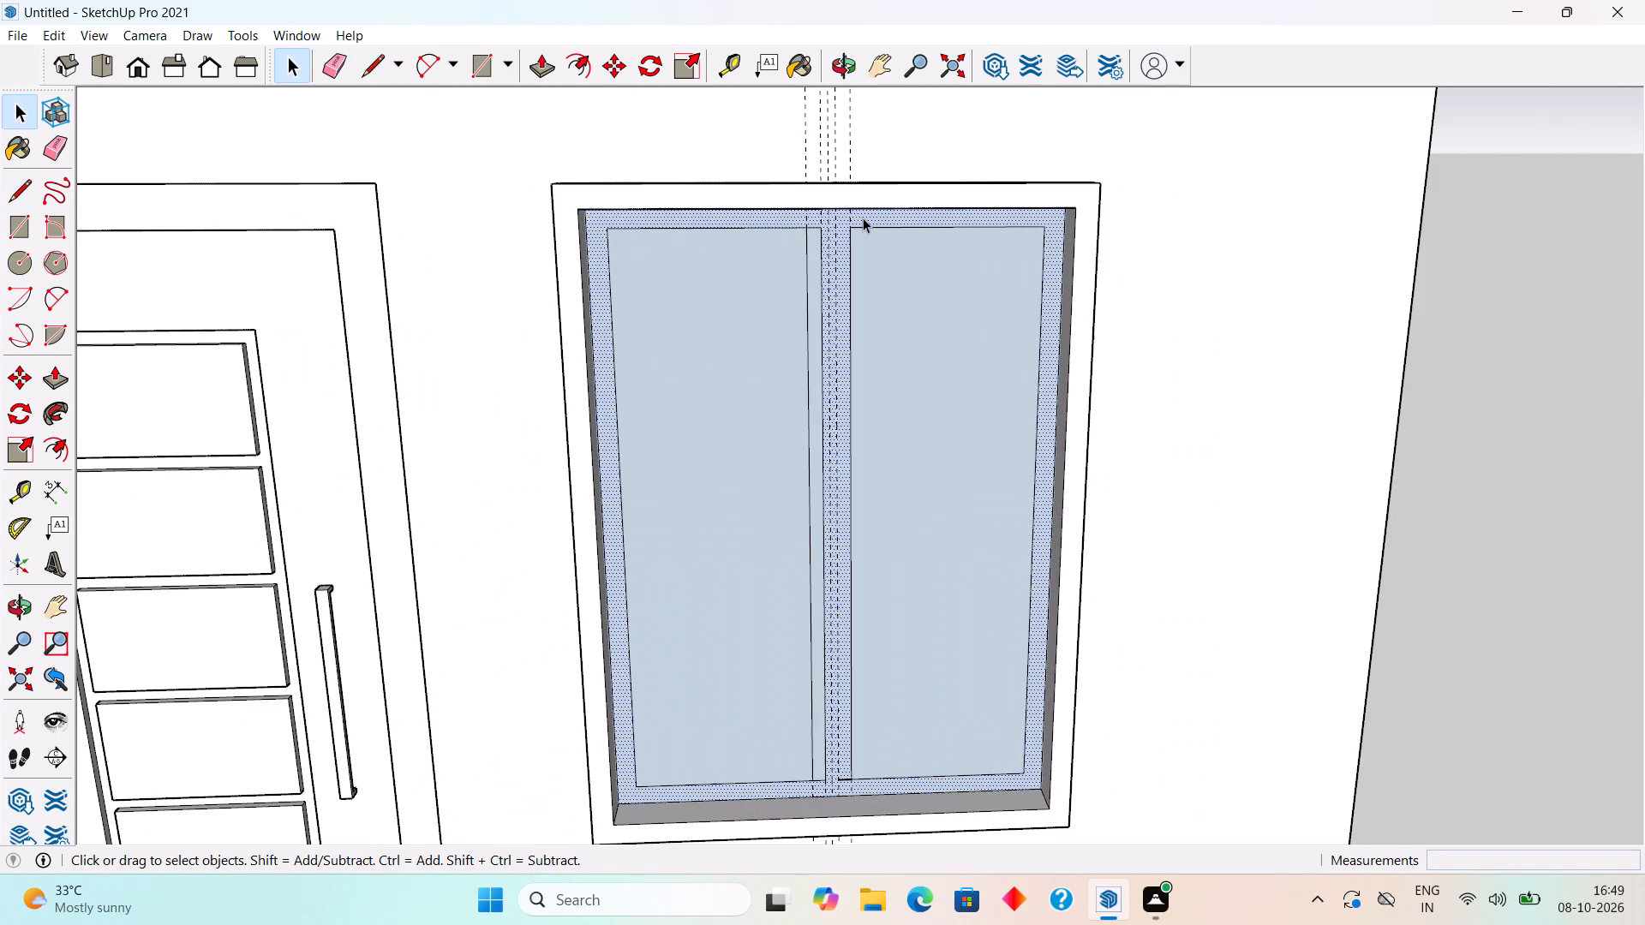
{"action": "key", "text": "l"}
{"action": "left_click", "coordinate": [850, 233]}
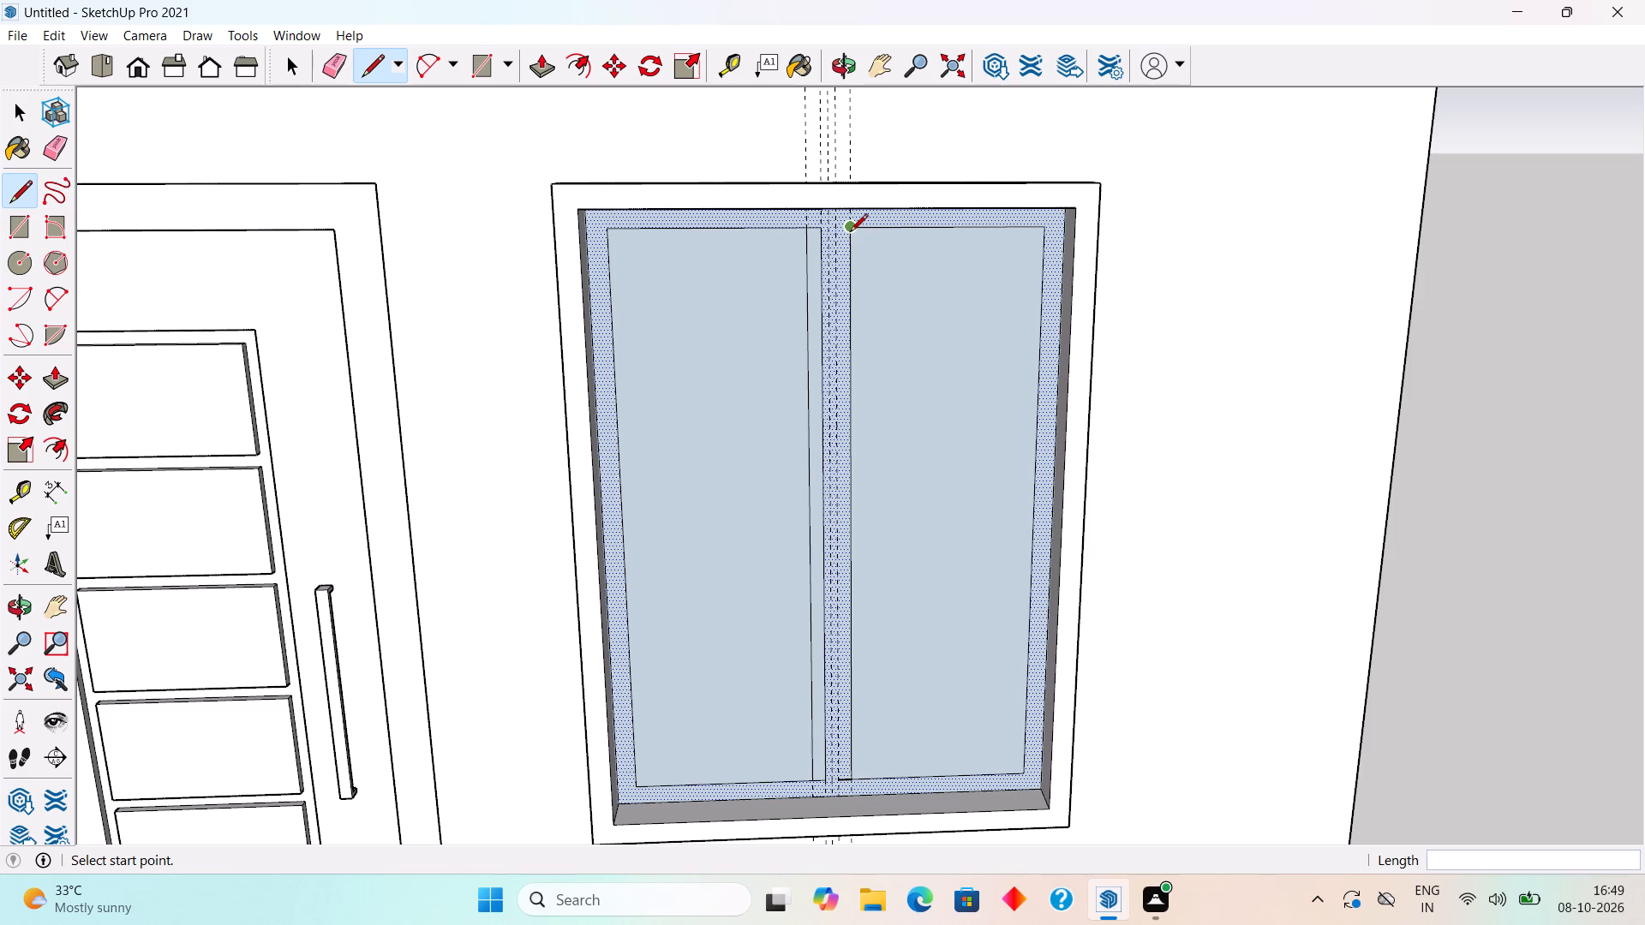
{"action": "scroll", "coordinate": [843, 231], "scroll_direction": "up", "scroll_amount": 5}
{"action": "left_click", "coordinate": [832, 230]}
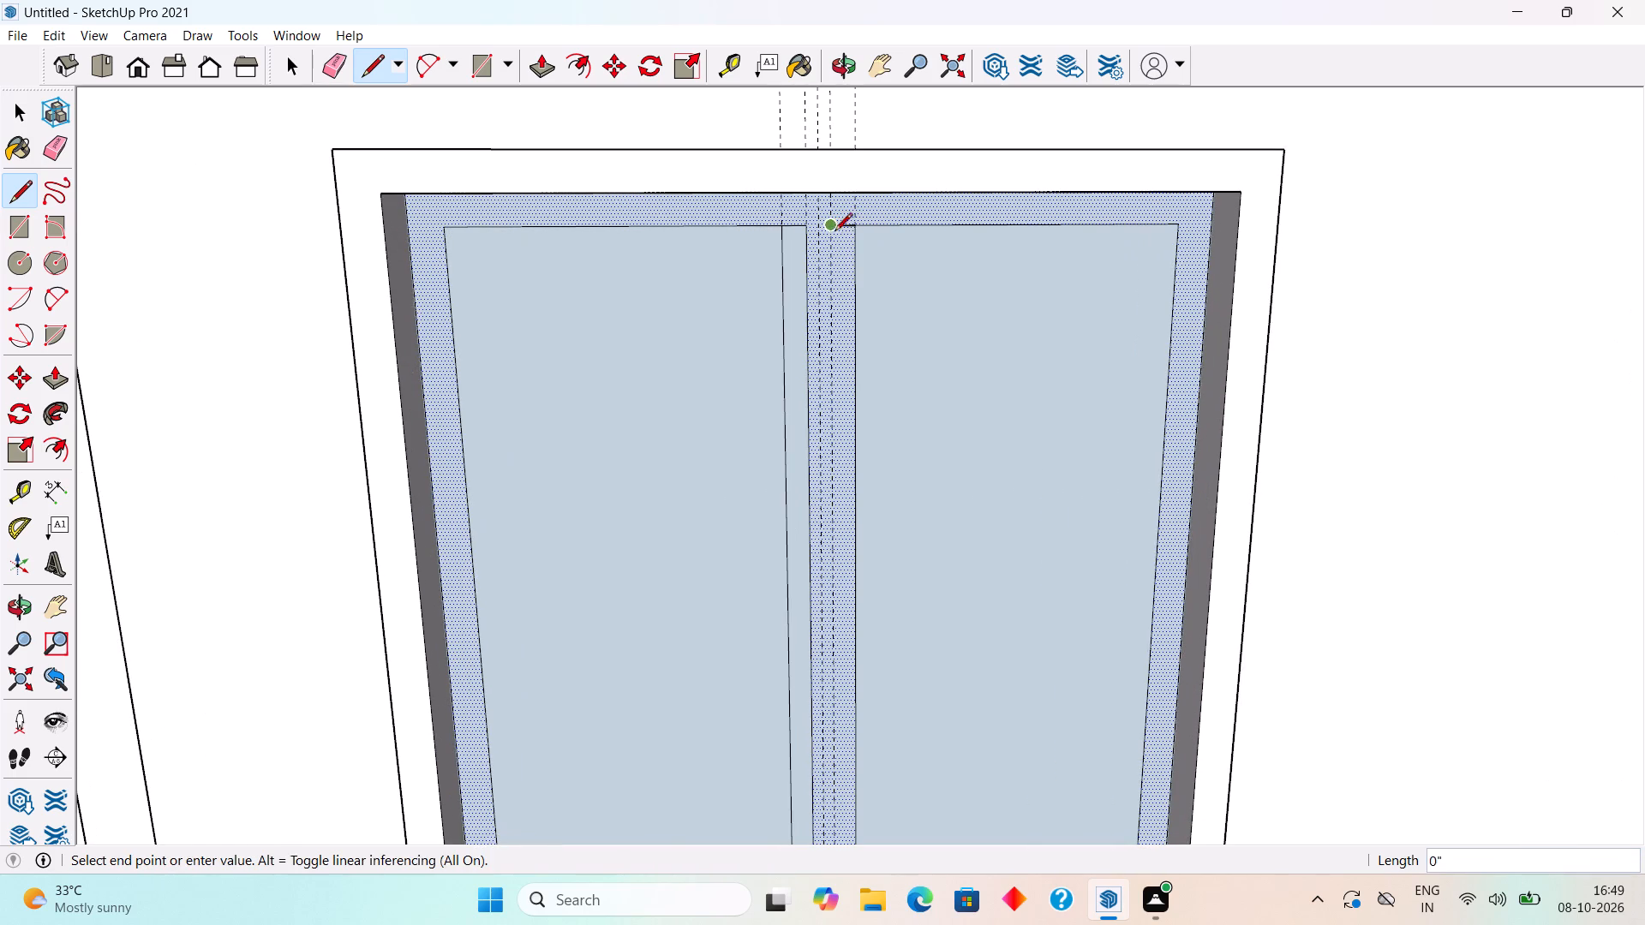
{"action": "scroll", "coordinate": [836, 248], "scroll_direction": "down", "scroll_amount": 9}
{"action": "scroll", "coordinate": [842, 708], "scroll_direction": "up", "scroll_amount": 5}
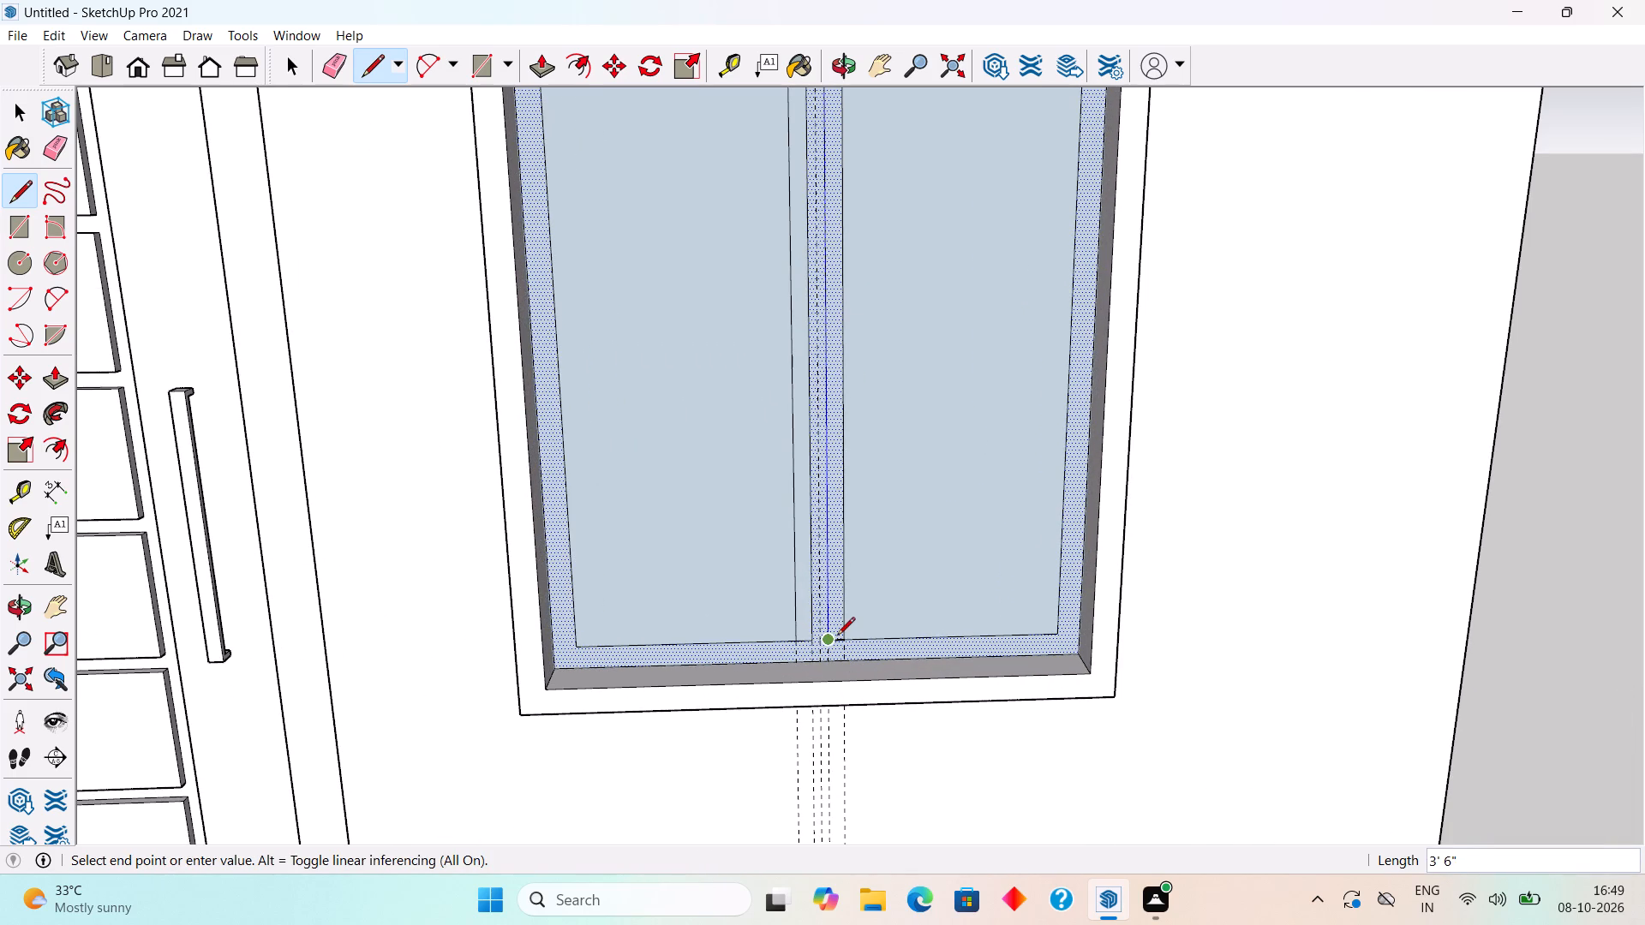
{"action": "left_click", "coordinate": [831, 638]}
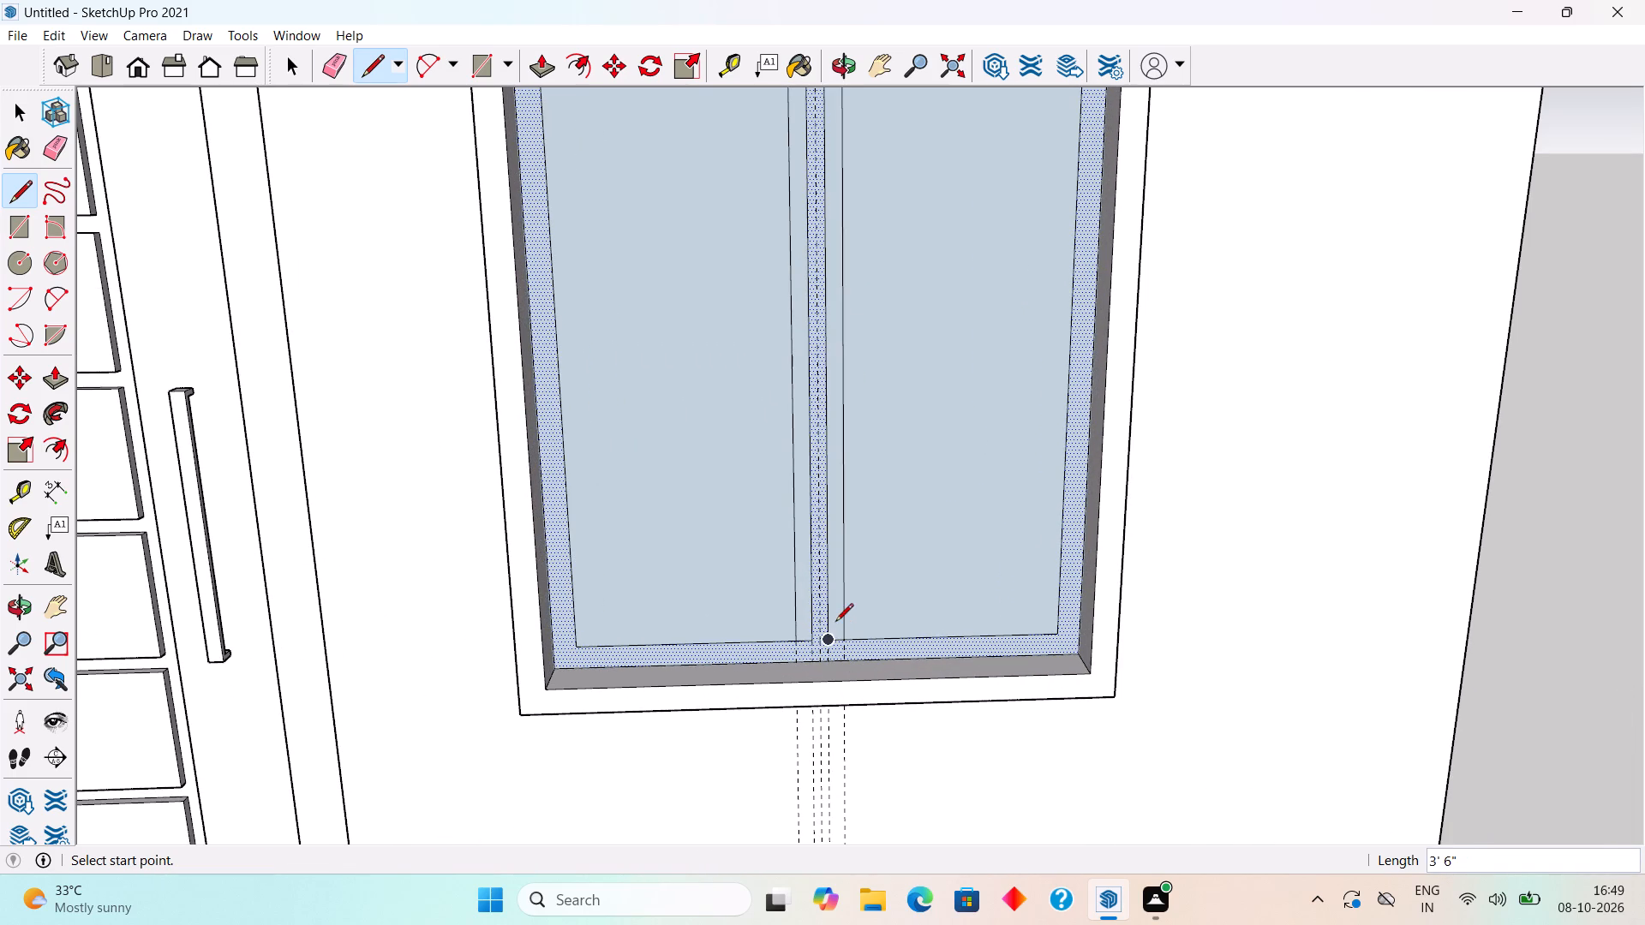
{"action": "key", "text": "space"}
Delete the two original outer vertical mullion lines, leaving only the narrower mullion between the panes.
{"action": "left_click", "coordinate": [844, 614]}
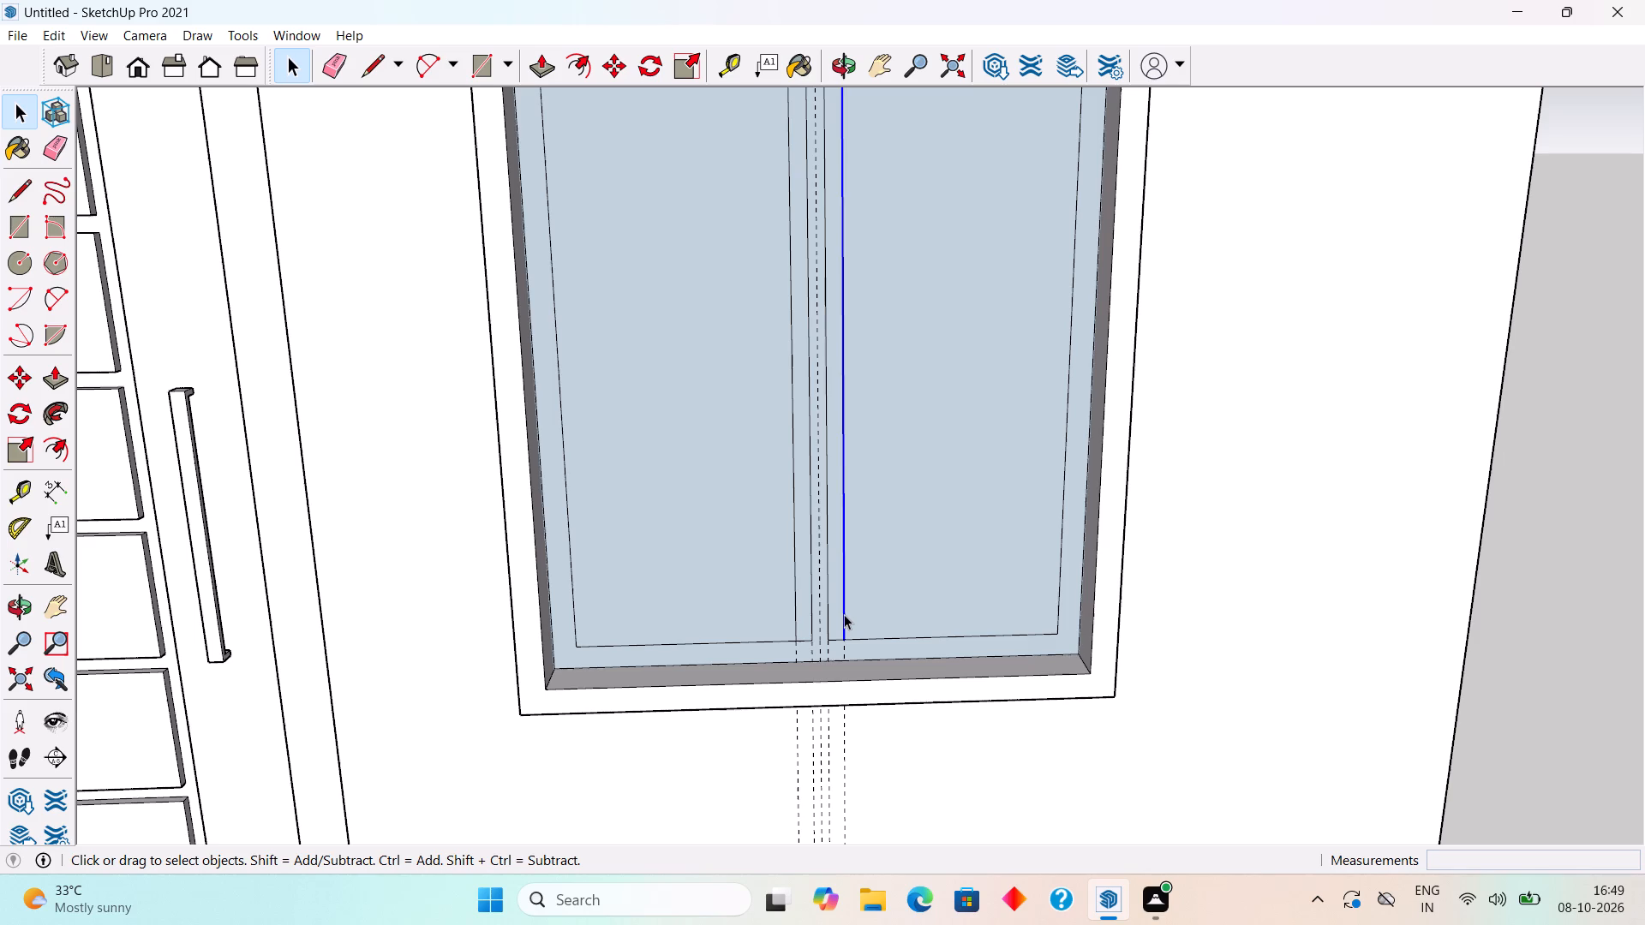
{"action": "key", "text": "Delete"}
{"action": "left_click", "coordinate": [793, 560]}
{"action": "key", "text": "Delete"}
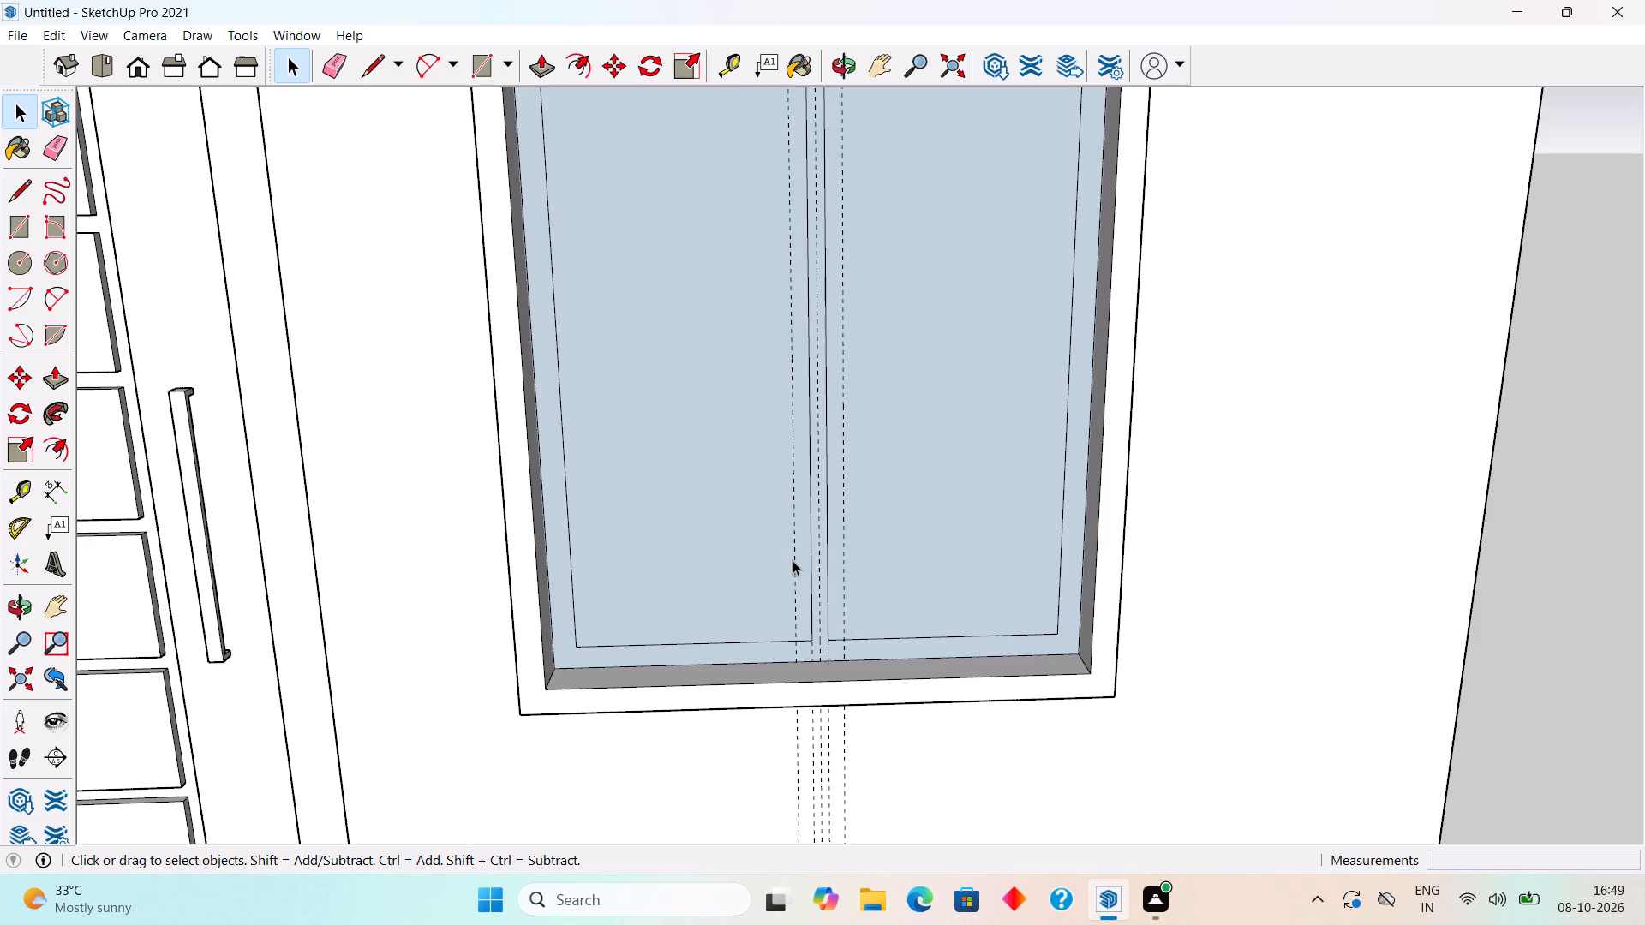
Delete the faces of both window panes, leaving two openings within the sash frame.
{"action": "left_click", "coordinate": [713, 654]}
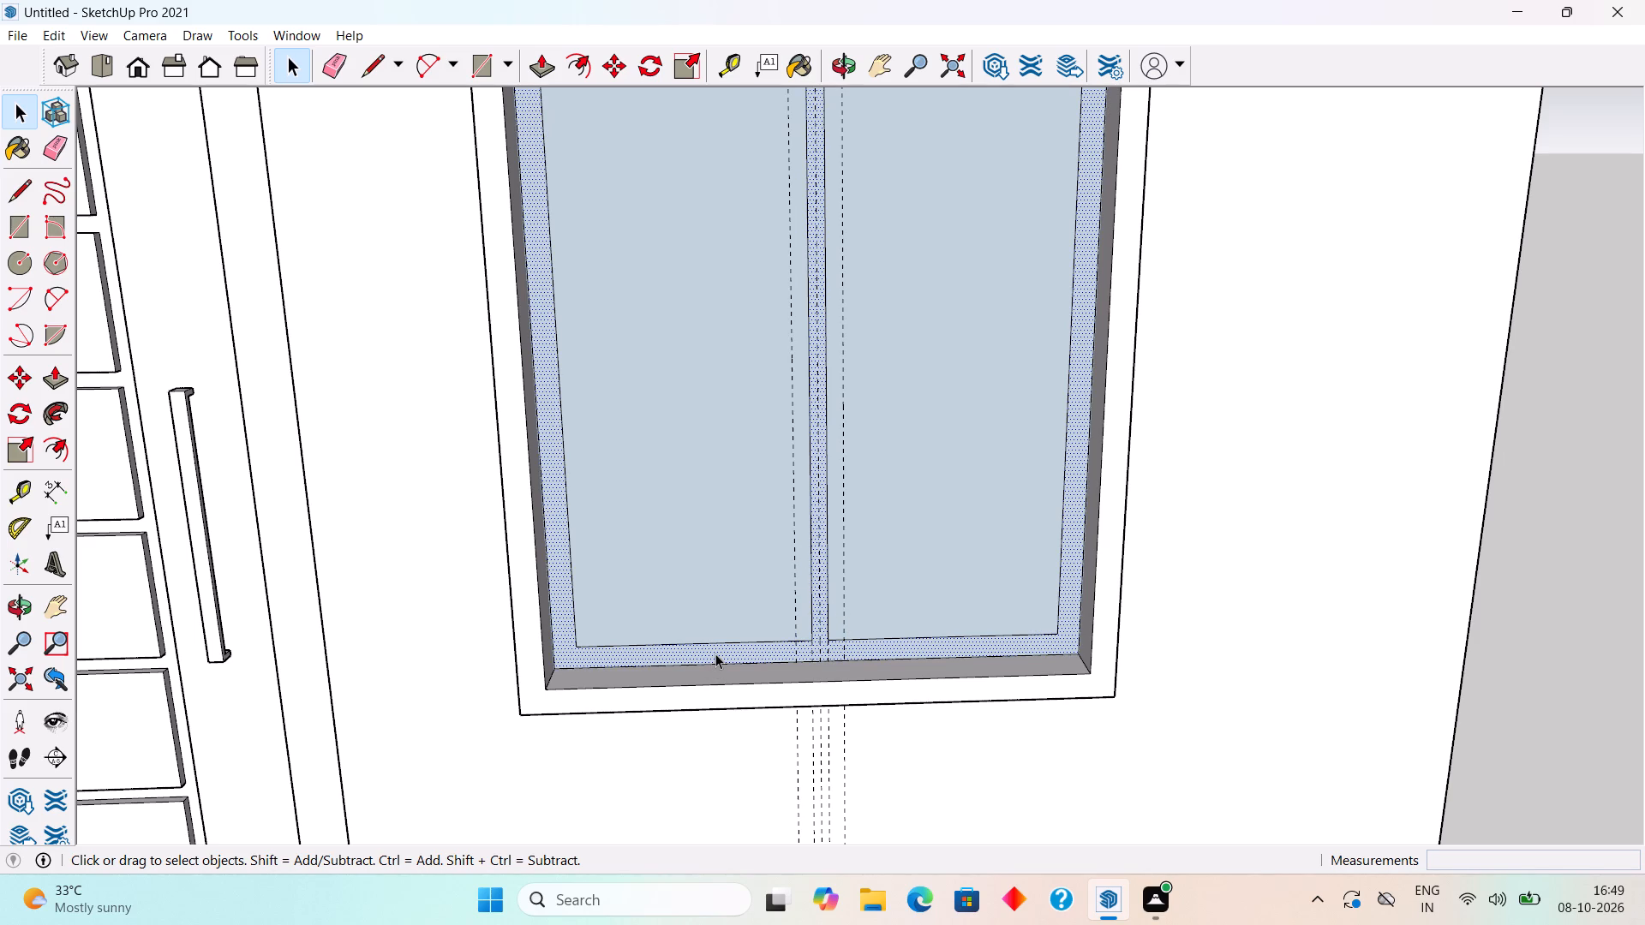
{"action": "left_click", "coordinate": [681, 537]}
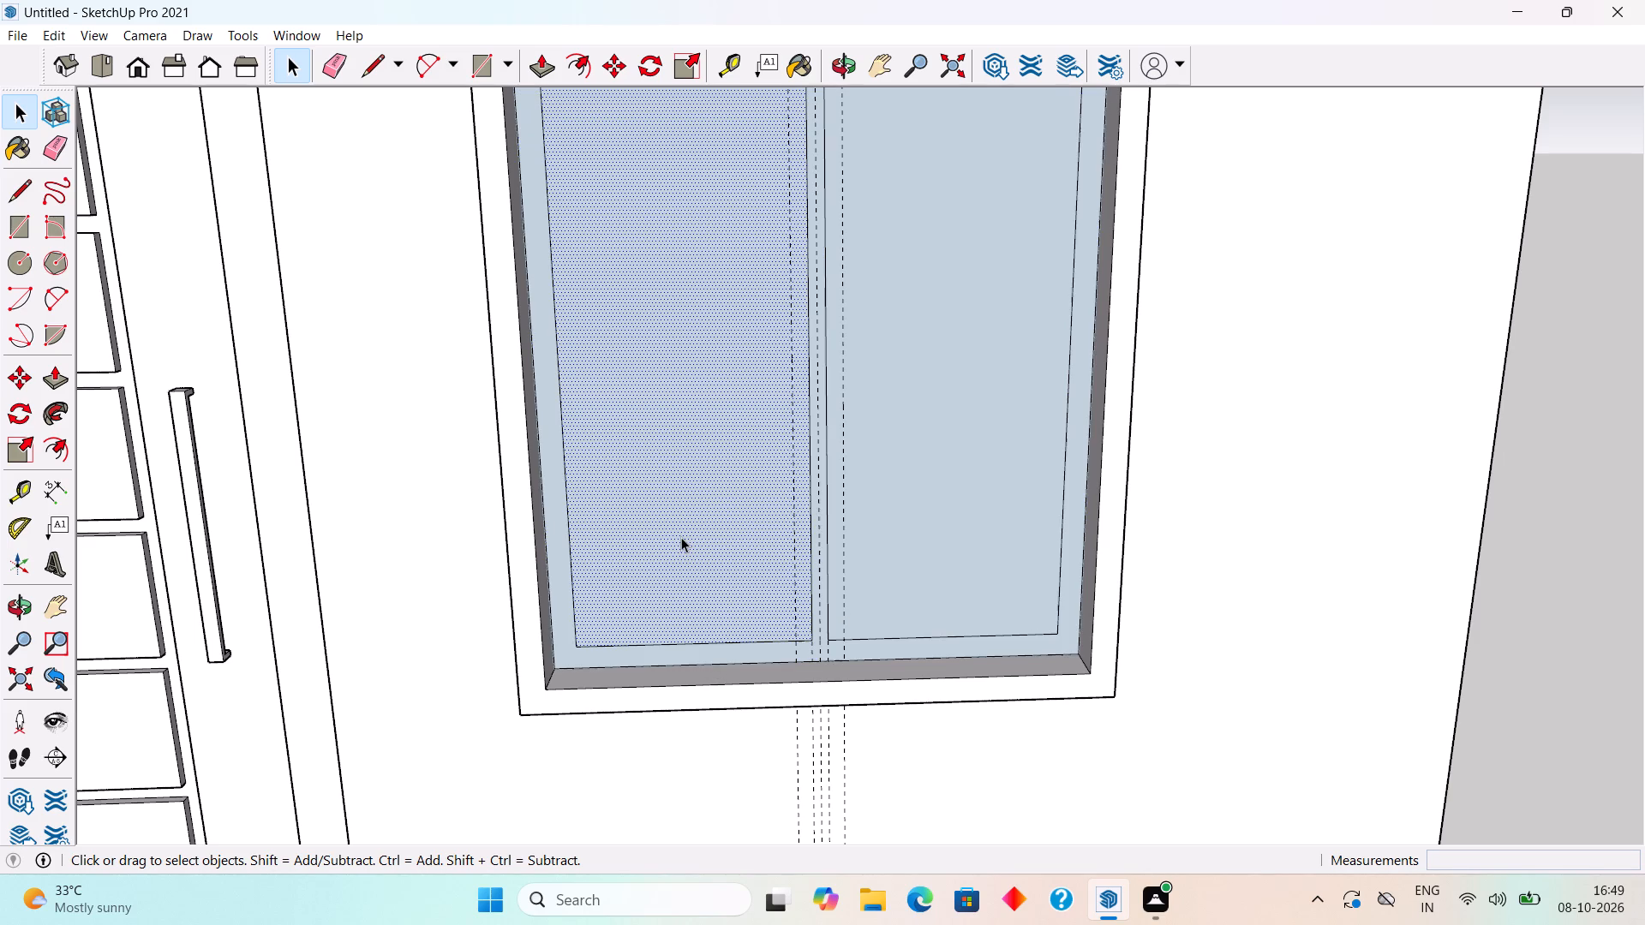
{"action": "key", "text": "Delete"}
{"action": "left_click", "coordinate": [983, 528]}
{"action": "key", "text": "Delete"}
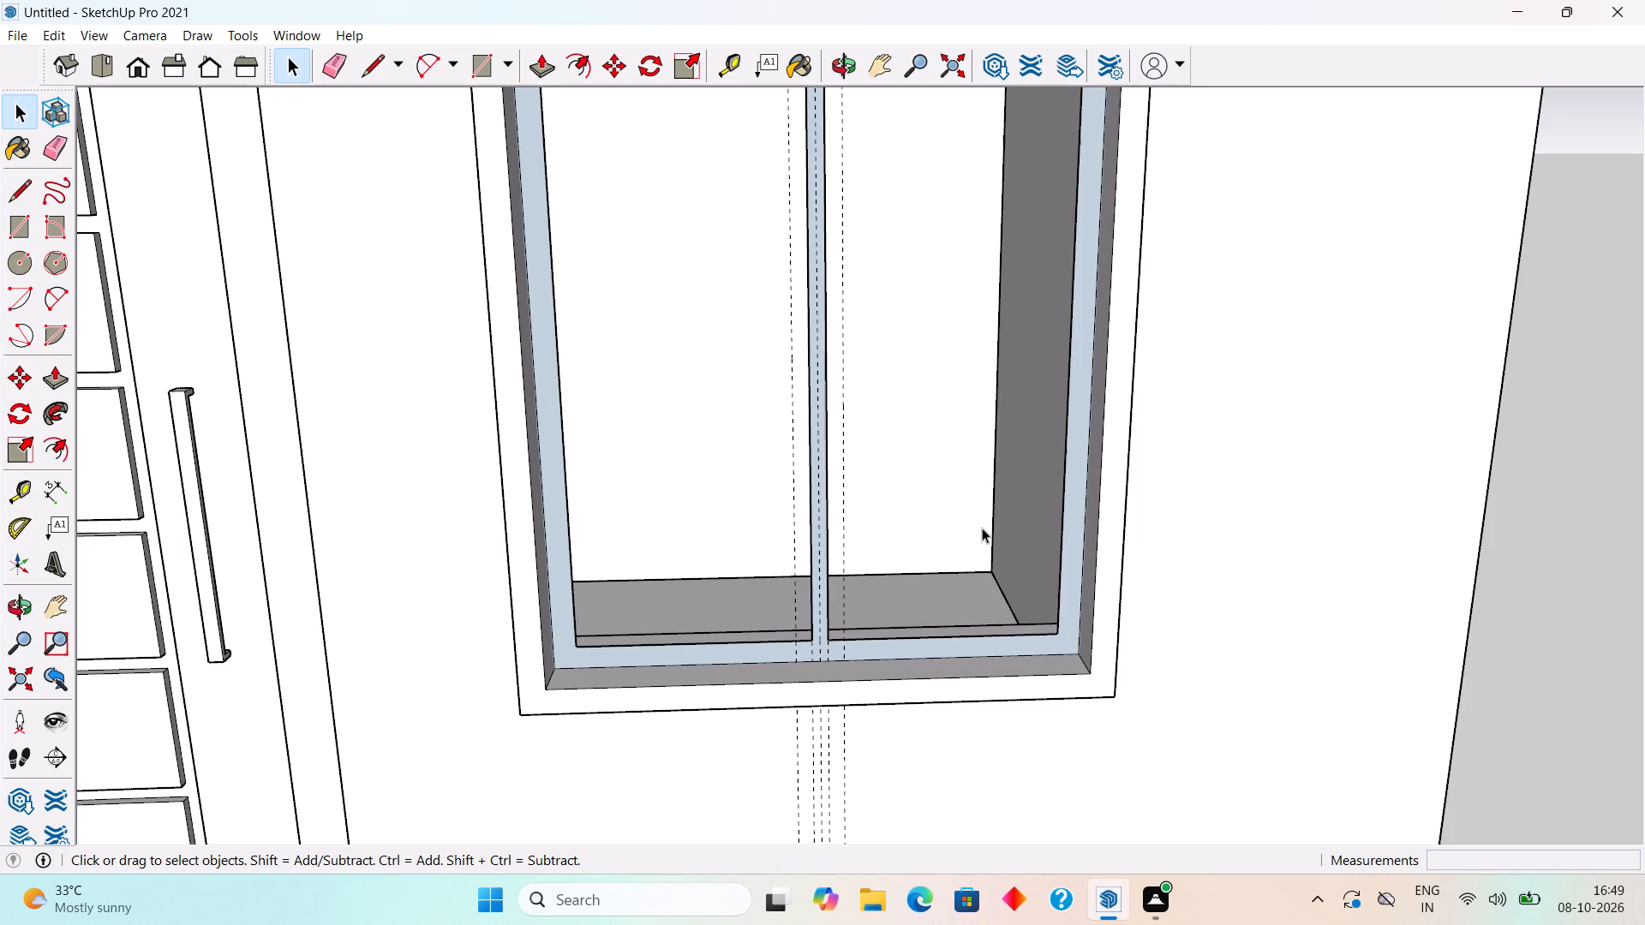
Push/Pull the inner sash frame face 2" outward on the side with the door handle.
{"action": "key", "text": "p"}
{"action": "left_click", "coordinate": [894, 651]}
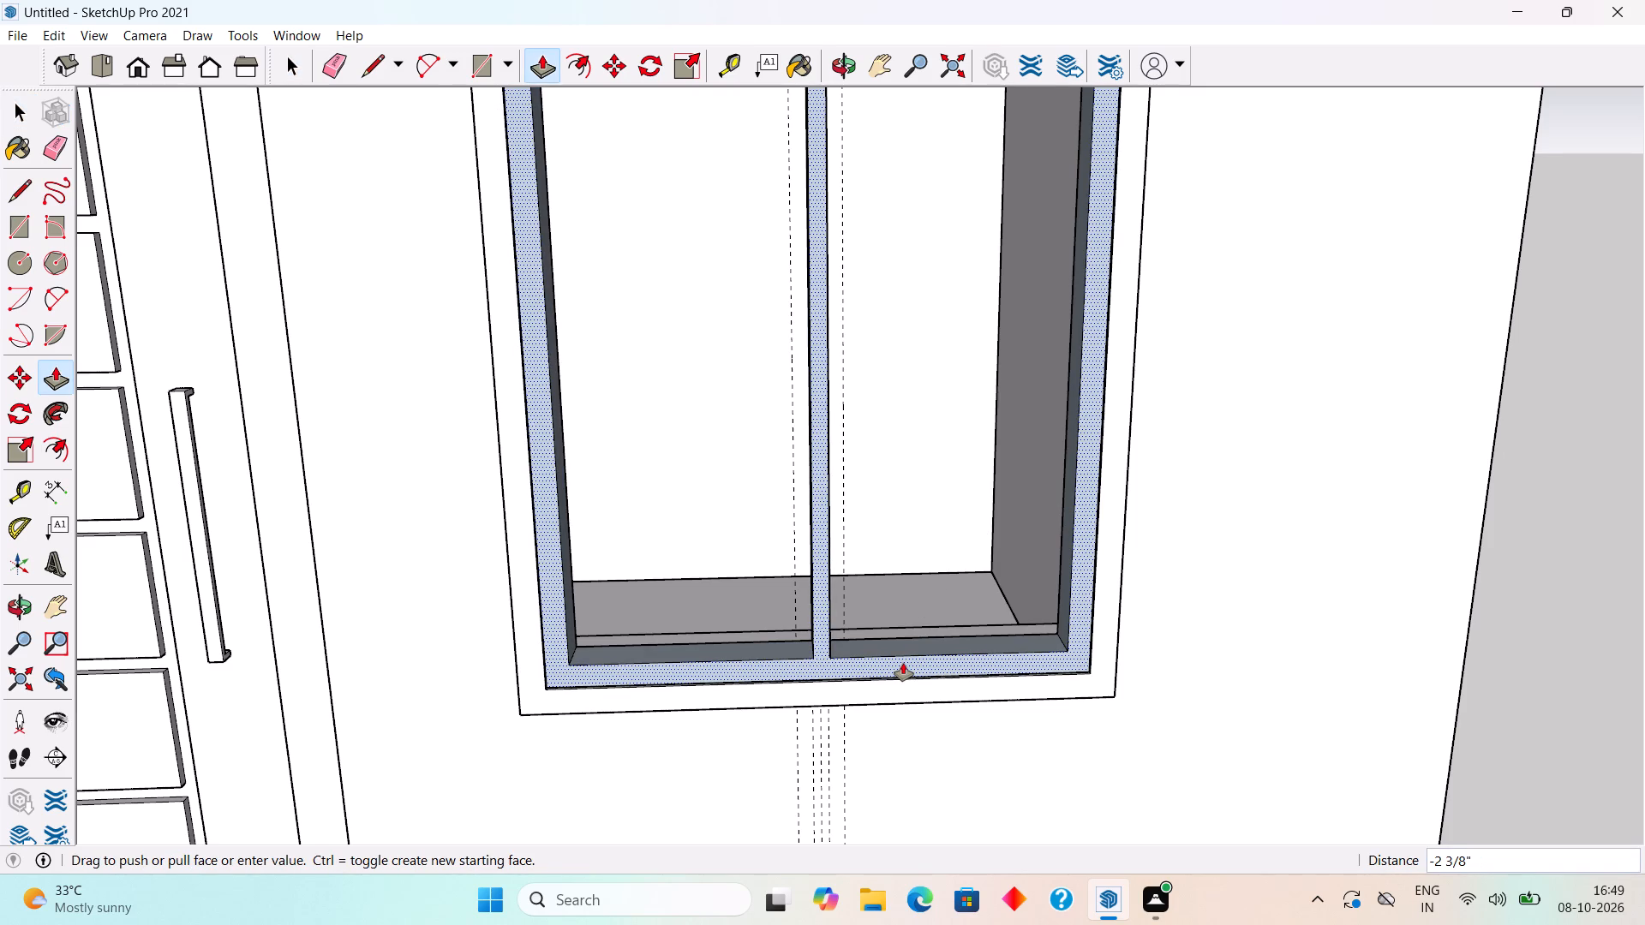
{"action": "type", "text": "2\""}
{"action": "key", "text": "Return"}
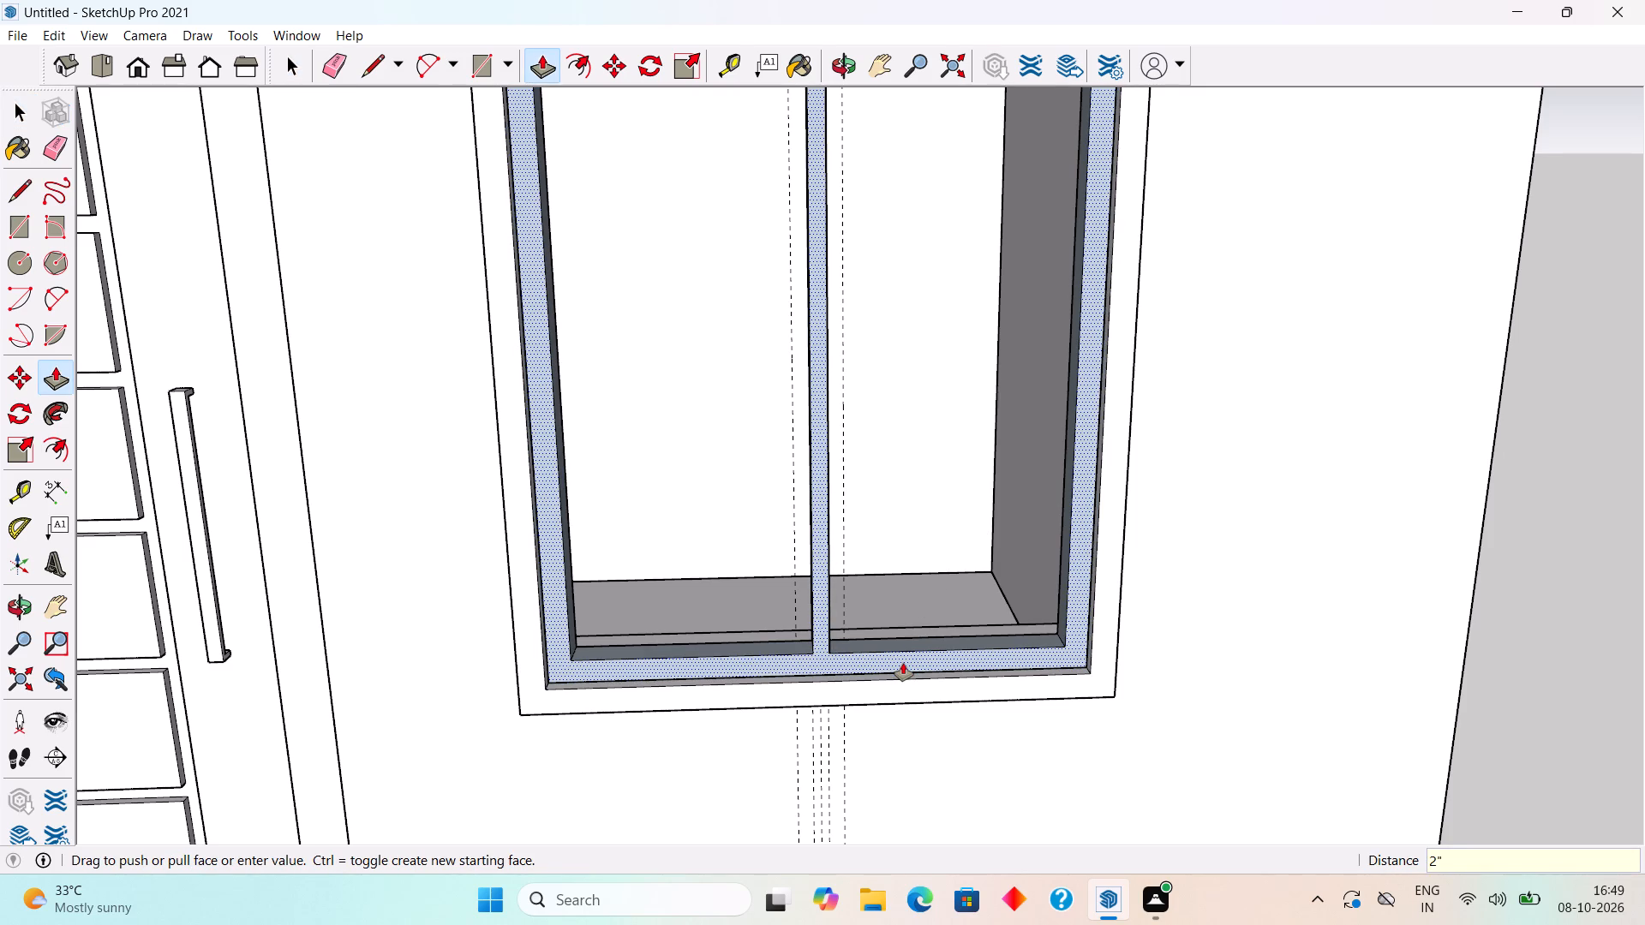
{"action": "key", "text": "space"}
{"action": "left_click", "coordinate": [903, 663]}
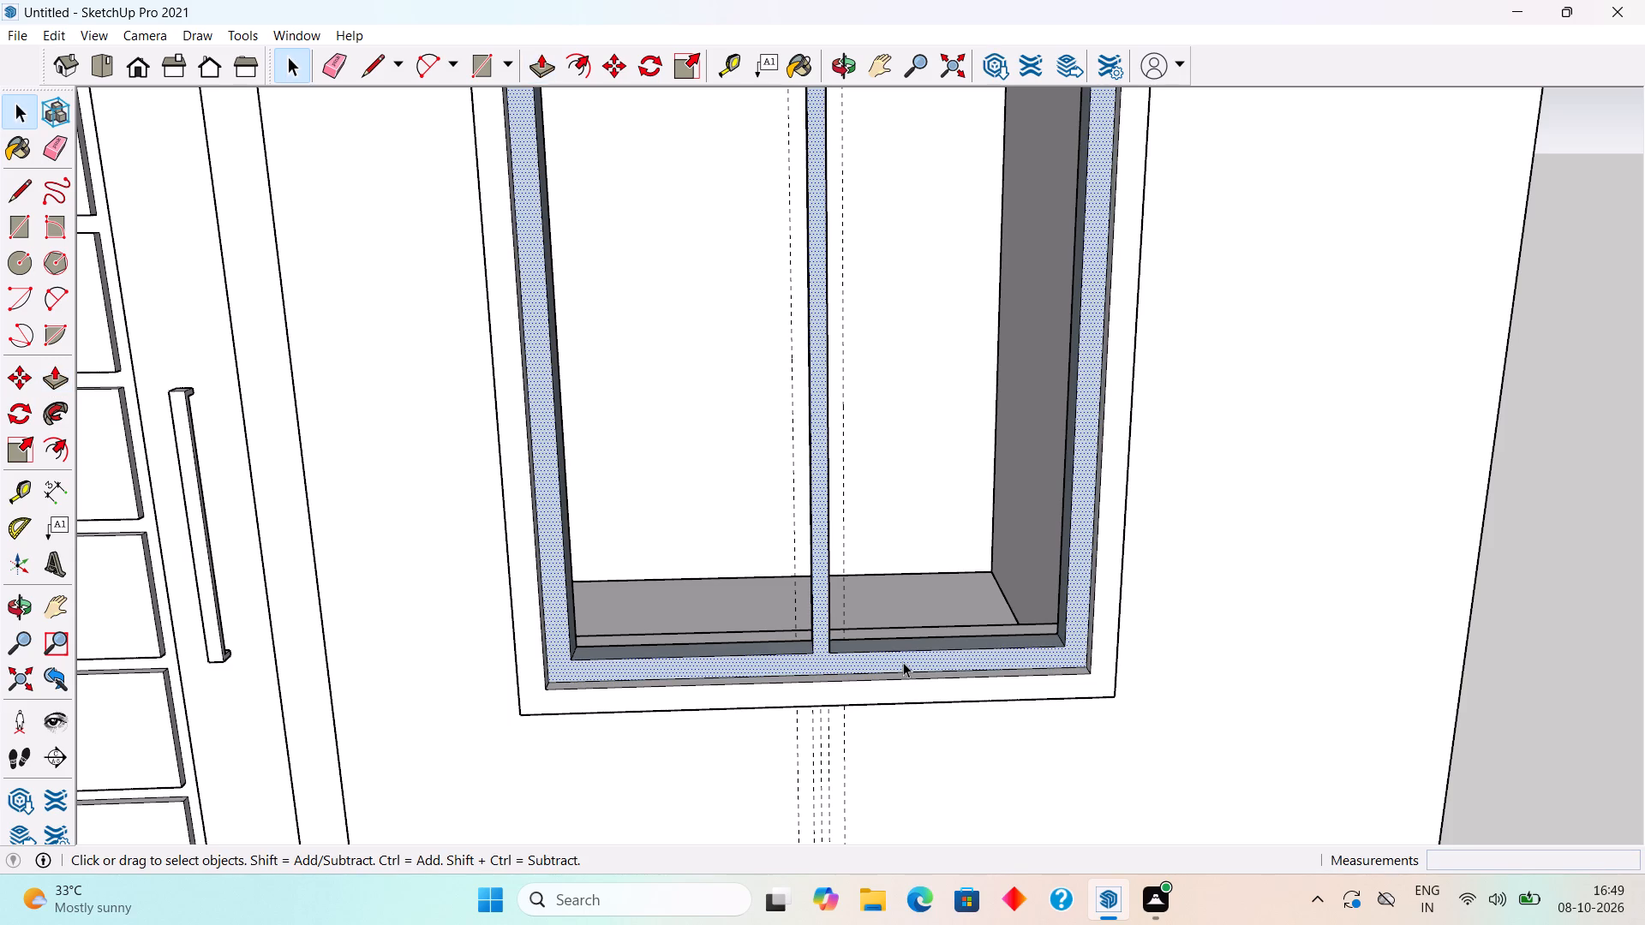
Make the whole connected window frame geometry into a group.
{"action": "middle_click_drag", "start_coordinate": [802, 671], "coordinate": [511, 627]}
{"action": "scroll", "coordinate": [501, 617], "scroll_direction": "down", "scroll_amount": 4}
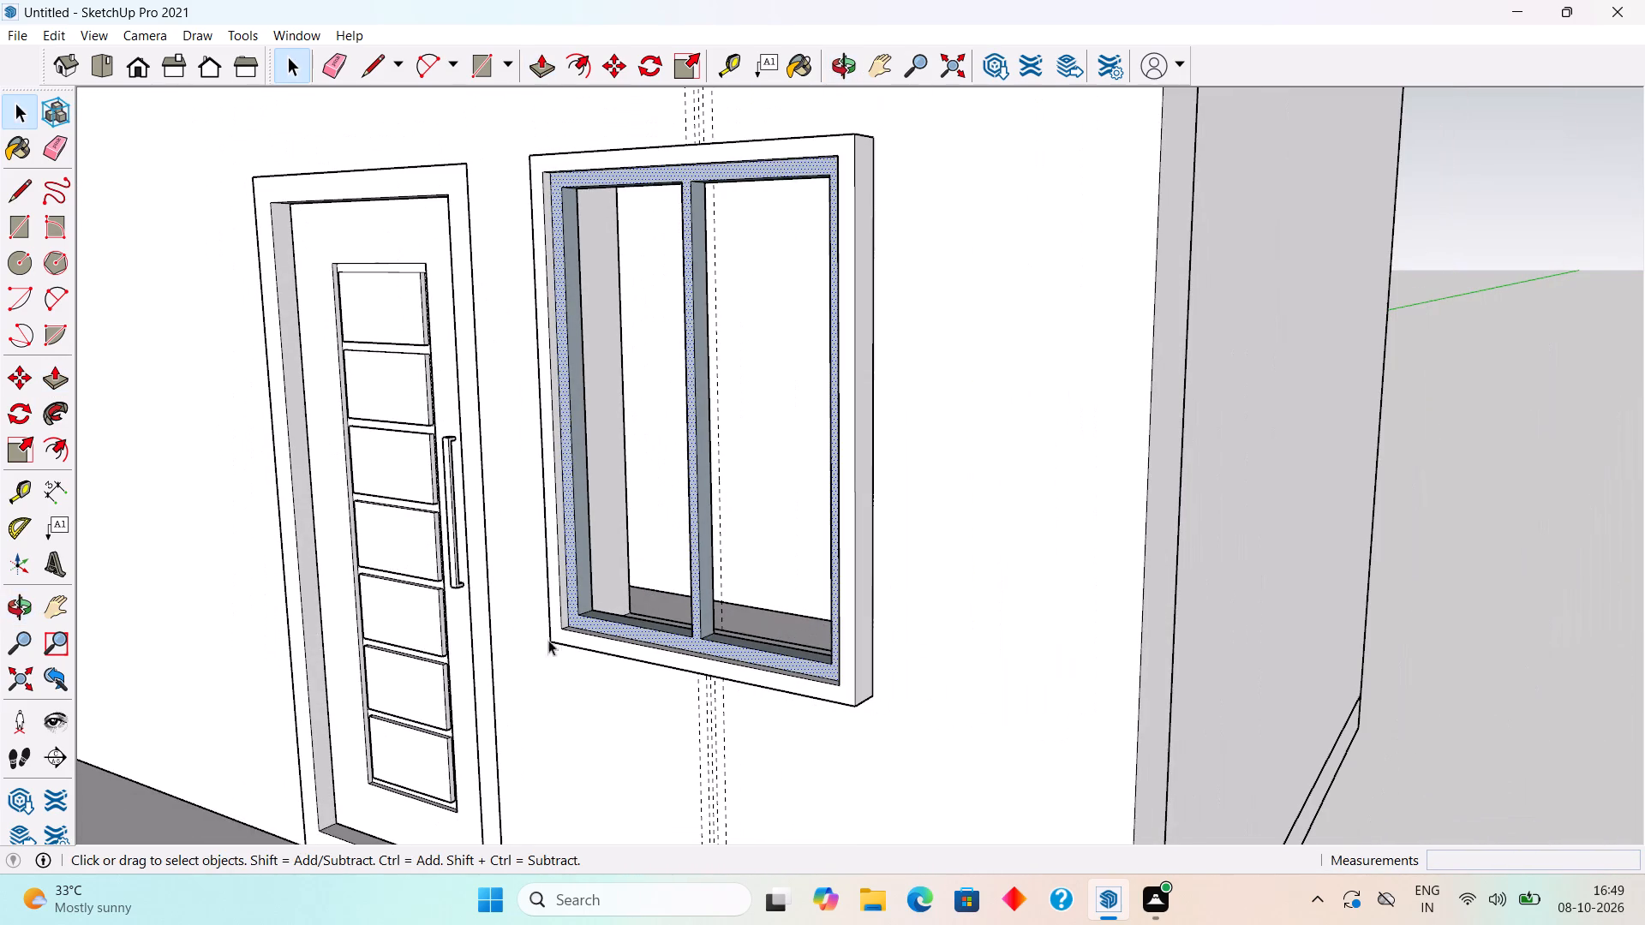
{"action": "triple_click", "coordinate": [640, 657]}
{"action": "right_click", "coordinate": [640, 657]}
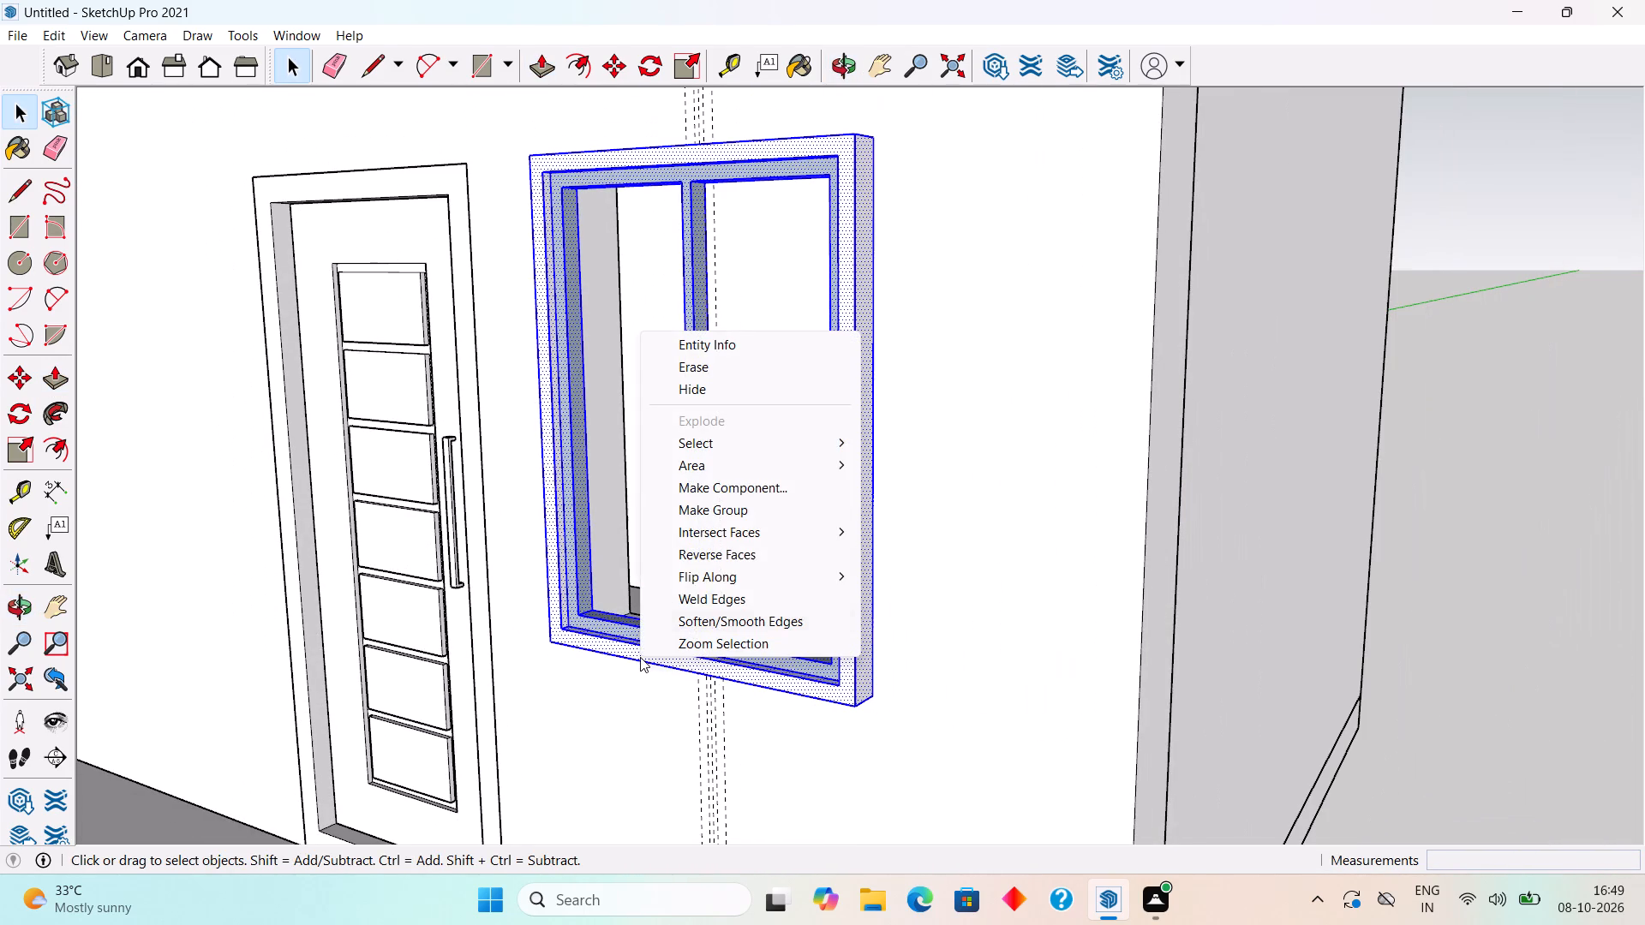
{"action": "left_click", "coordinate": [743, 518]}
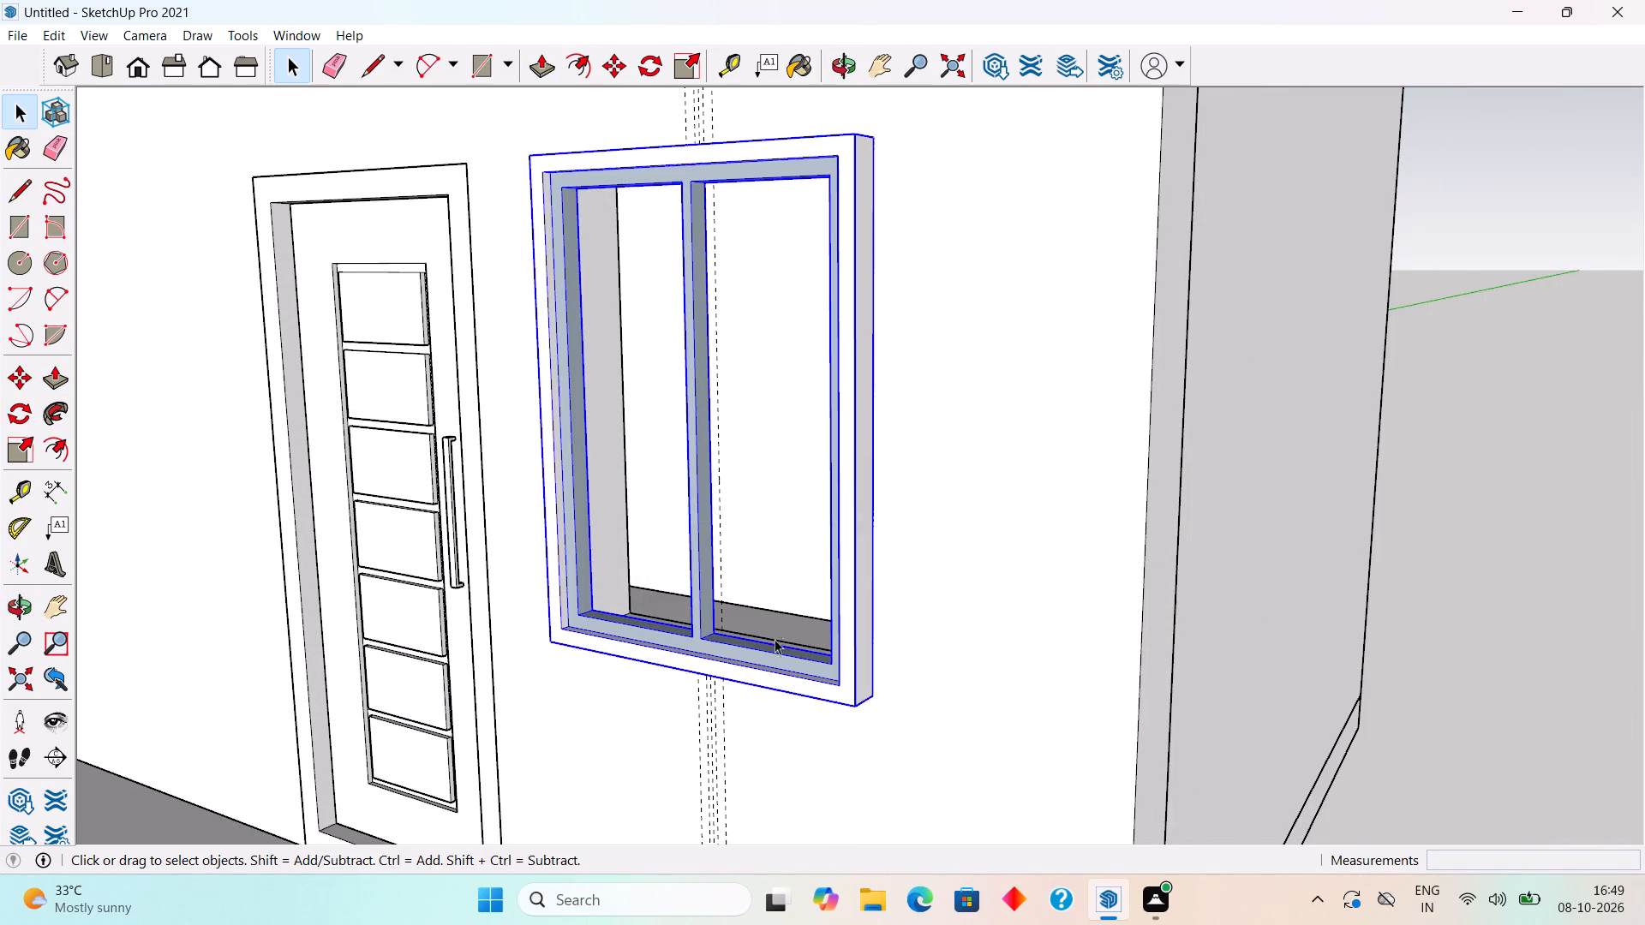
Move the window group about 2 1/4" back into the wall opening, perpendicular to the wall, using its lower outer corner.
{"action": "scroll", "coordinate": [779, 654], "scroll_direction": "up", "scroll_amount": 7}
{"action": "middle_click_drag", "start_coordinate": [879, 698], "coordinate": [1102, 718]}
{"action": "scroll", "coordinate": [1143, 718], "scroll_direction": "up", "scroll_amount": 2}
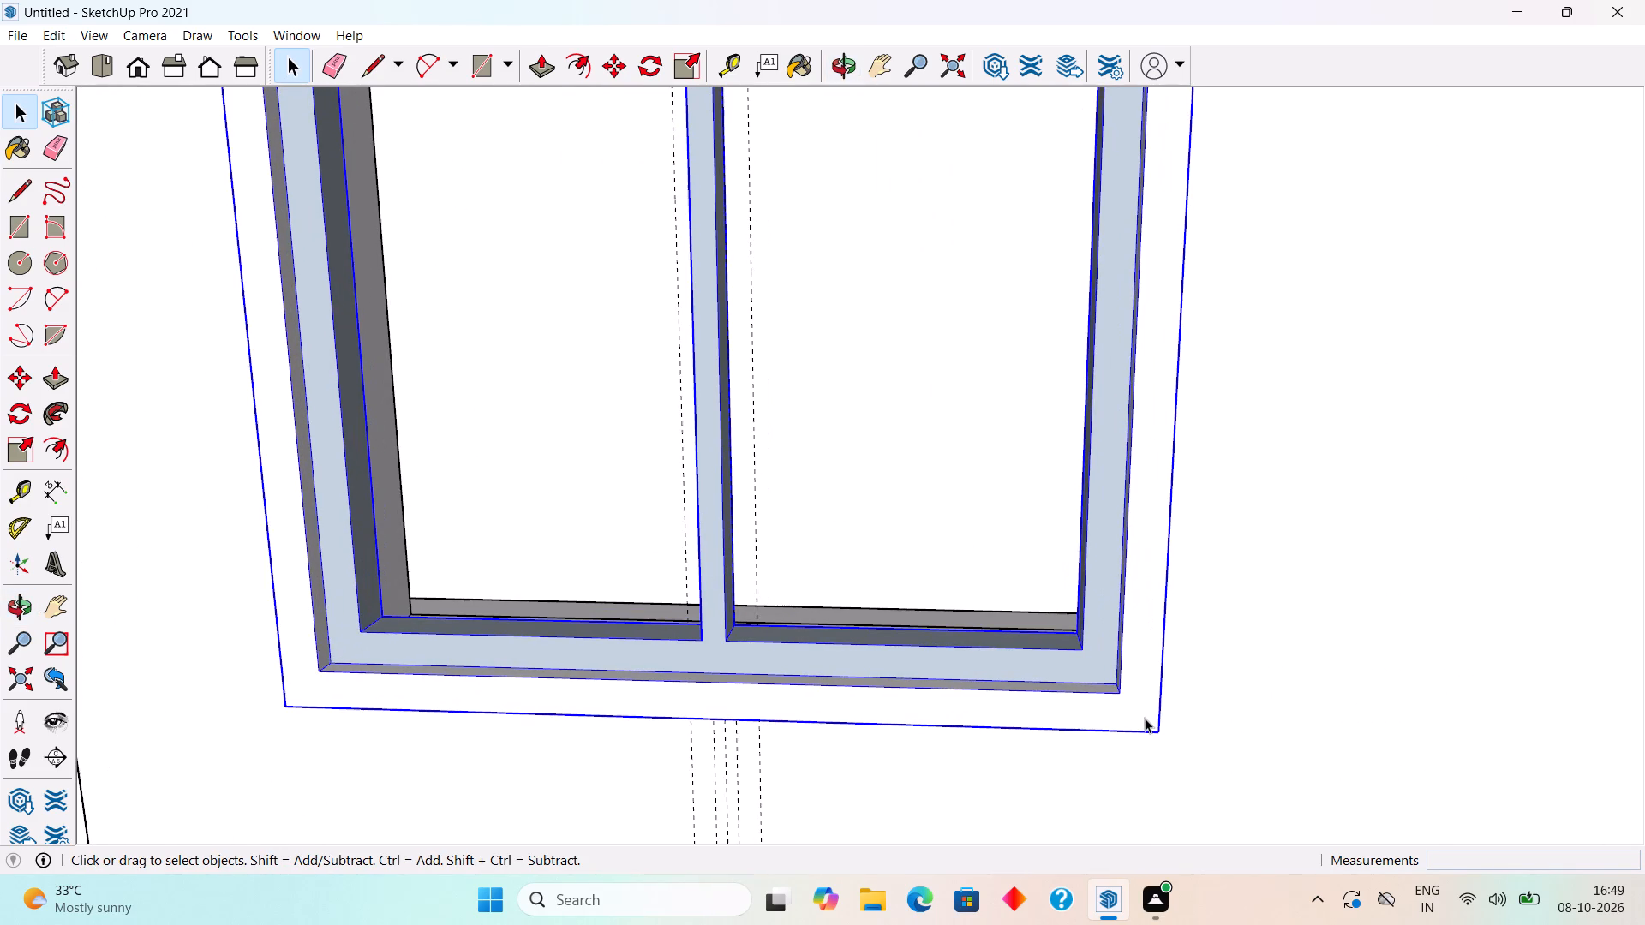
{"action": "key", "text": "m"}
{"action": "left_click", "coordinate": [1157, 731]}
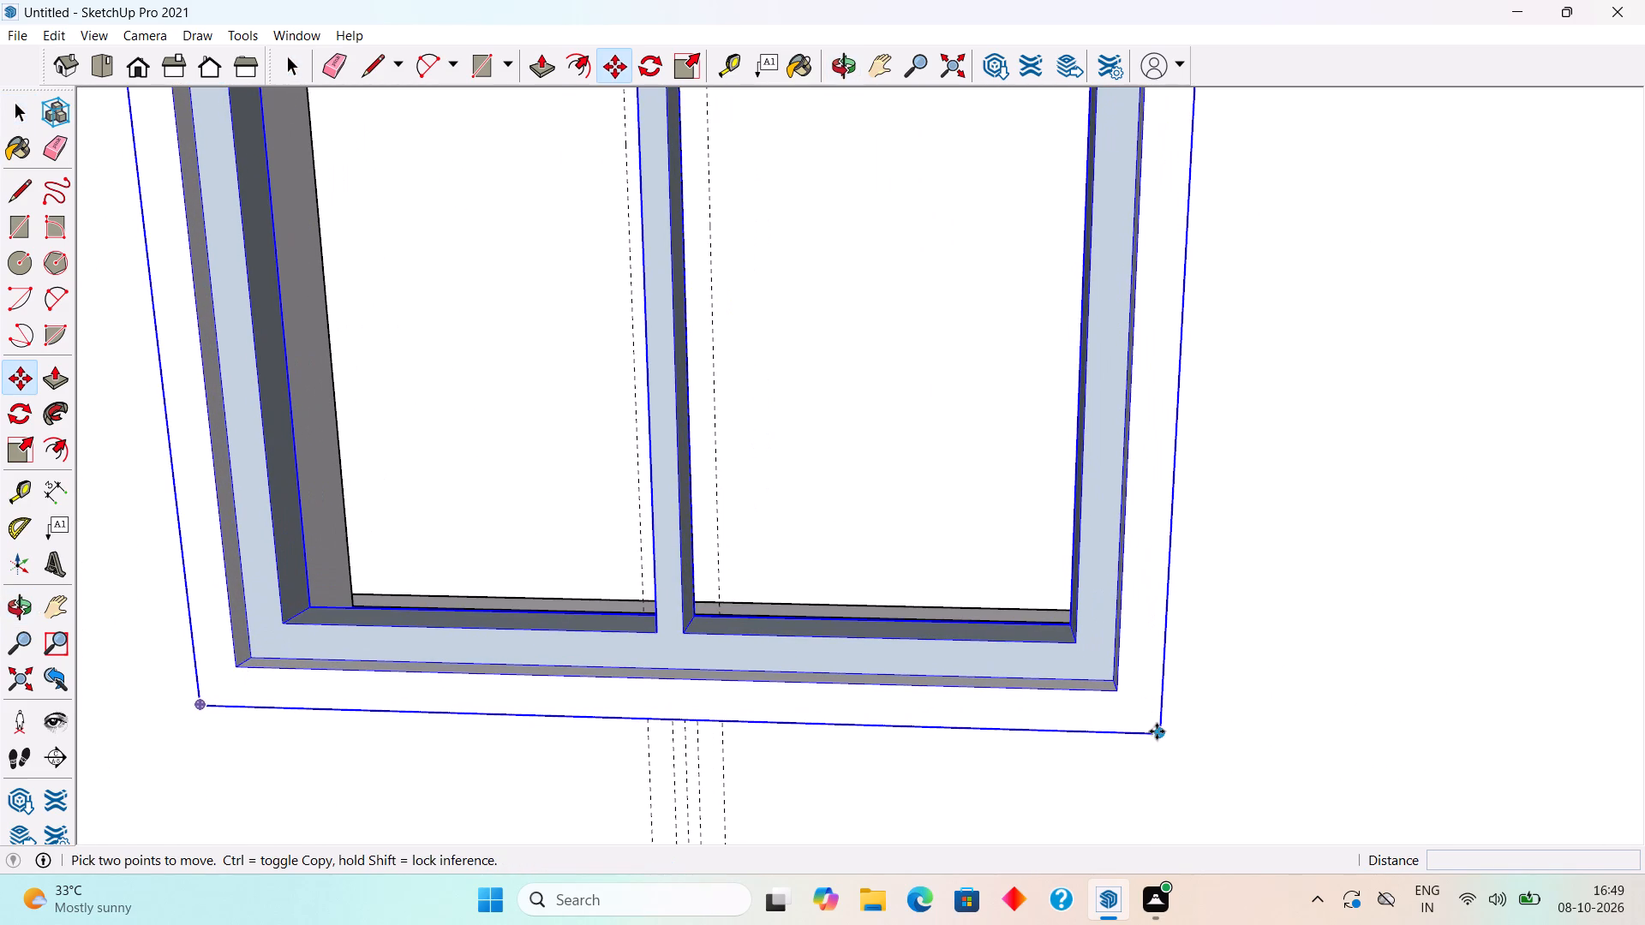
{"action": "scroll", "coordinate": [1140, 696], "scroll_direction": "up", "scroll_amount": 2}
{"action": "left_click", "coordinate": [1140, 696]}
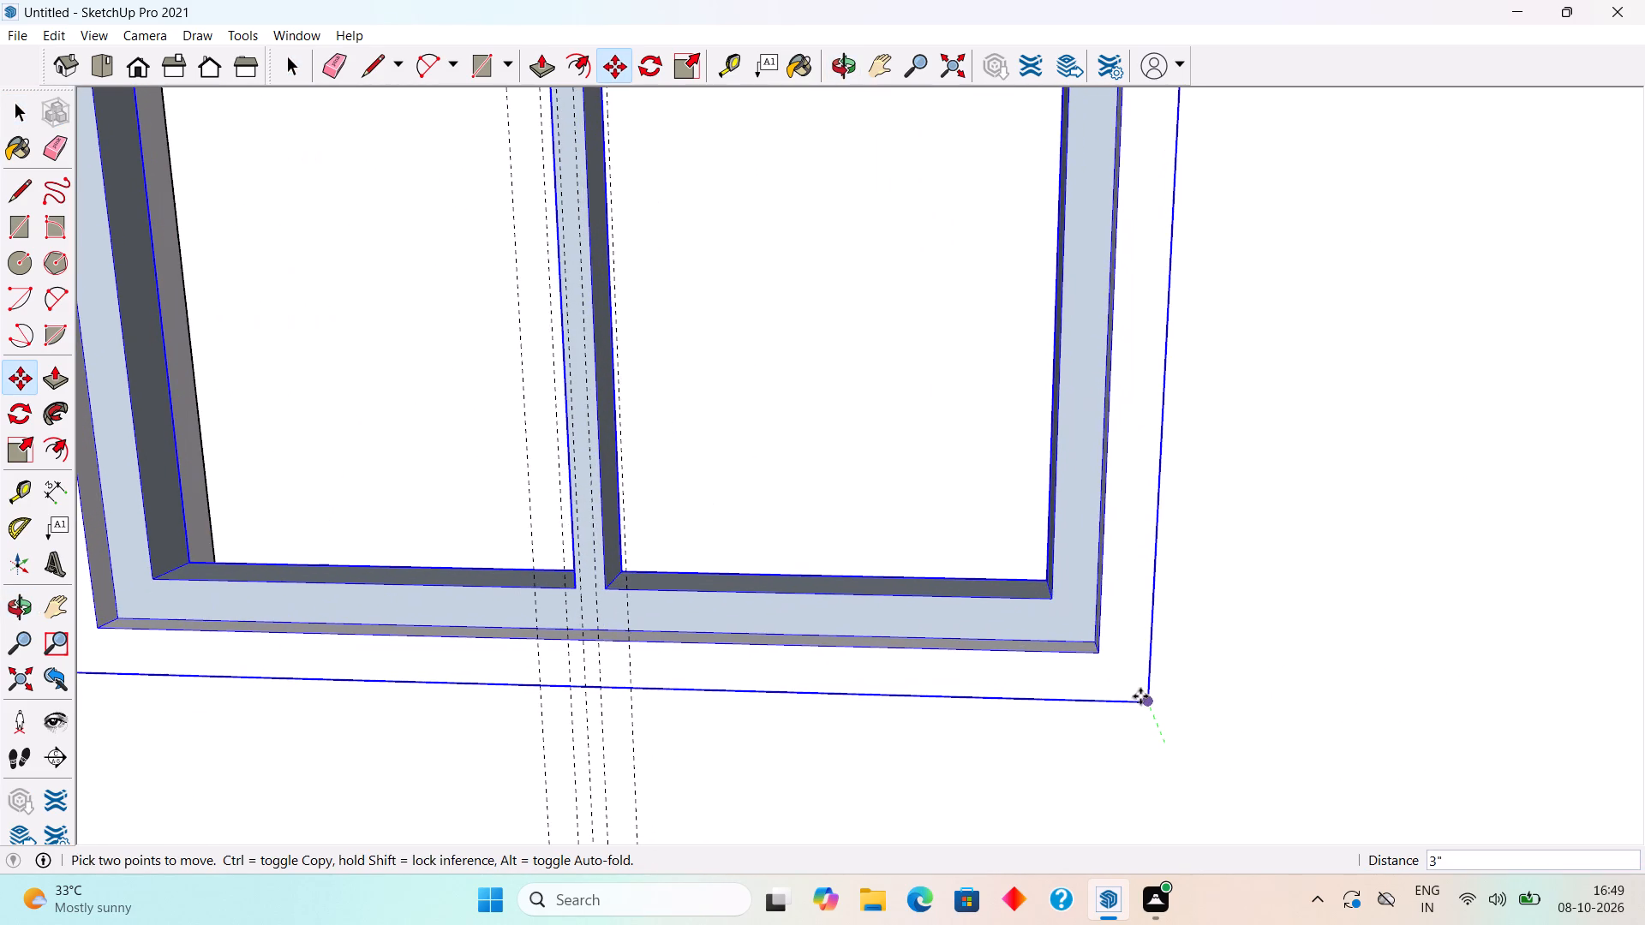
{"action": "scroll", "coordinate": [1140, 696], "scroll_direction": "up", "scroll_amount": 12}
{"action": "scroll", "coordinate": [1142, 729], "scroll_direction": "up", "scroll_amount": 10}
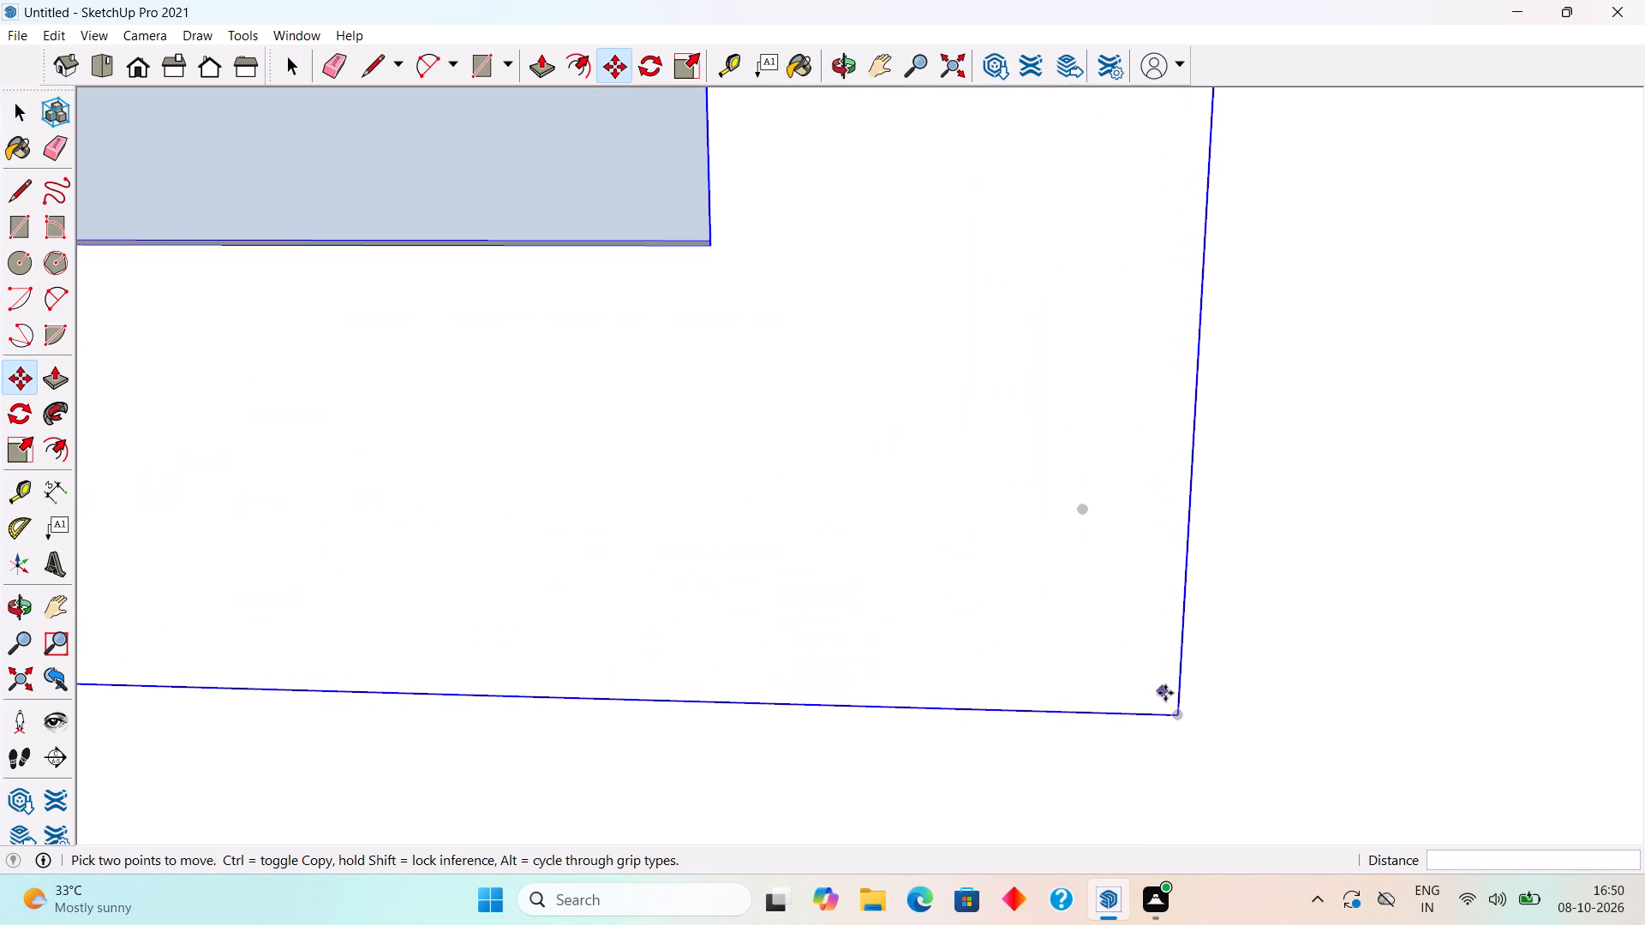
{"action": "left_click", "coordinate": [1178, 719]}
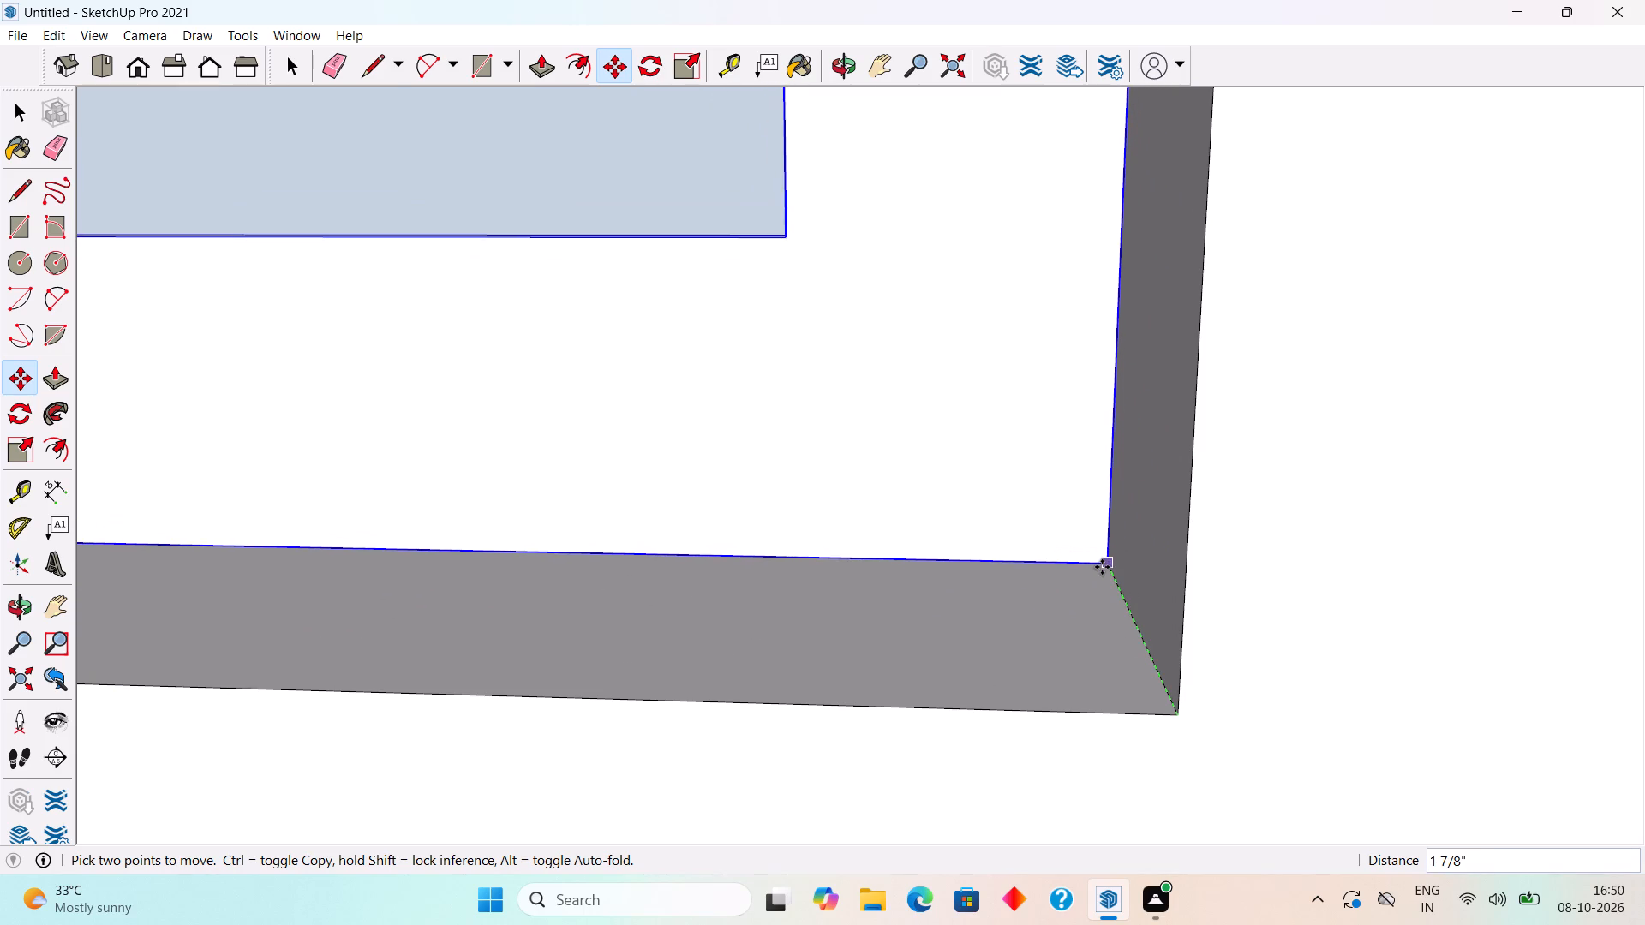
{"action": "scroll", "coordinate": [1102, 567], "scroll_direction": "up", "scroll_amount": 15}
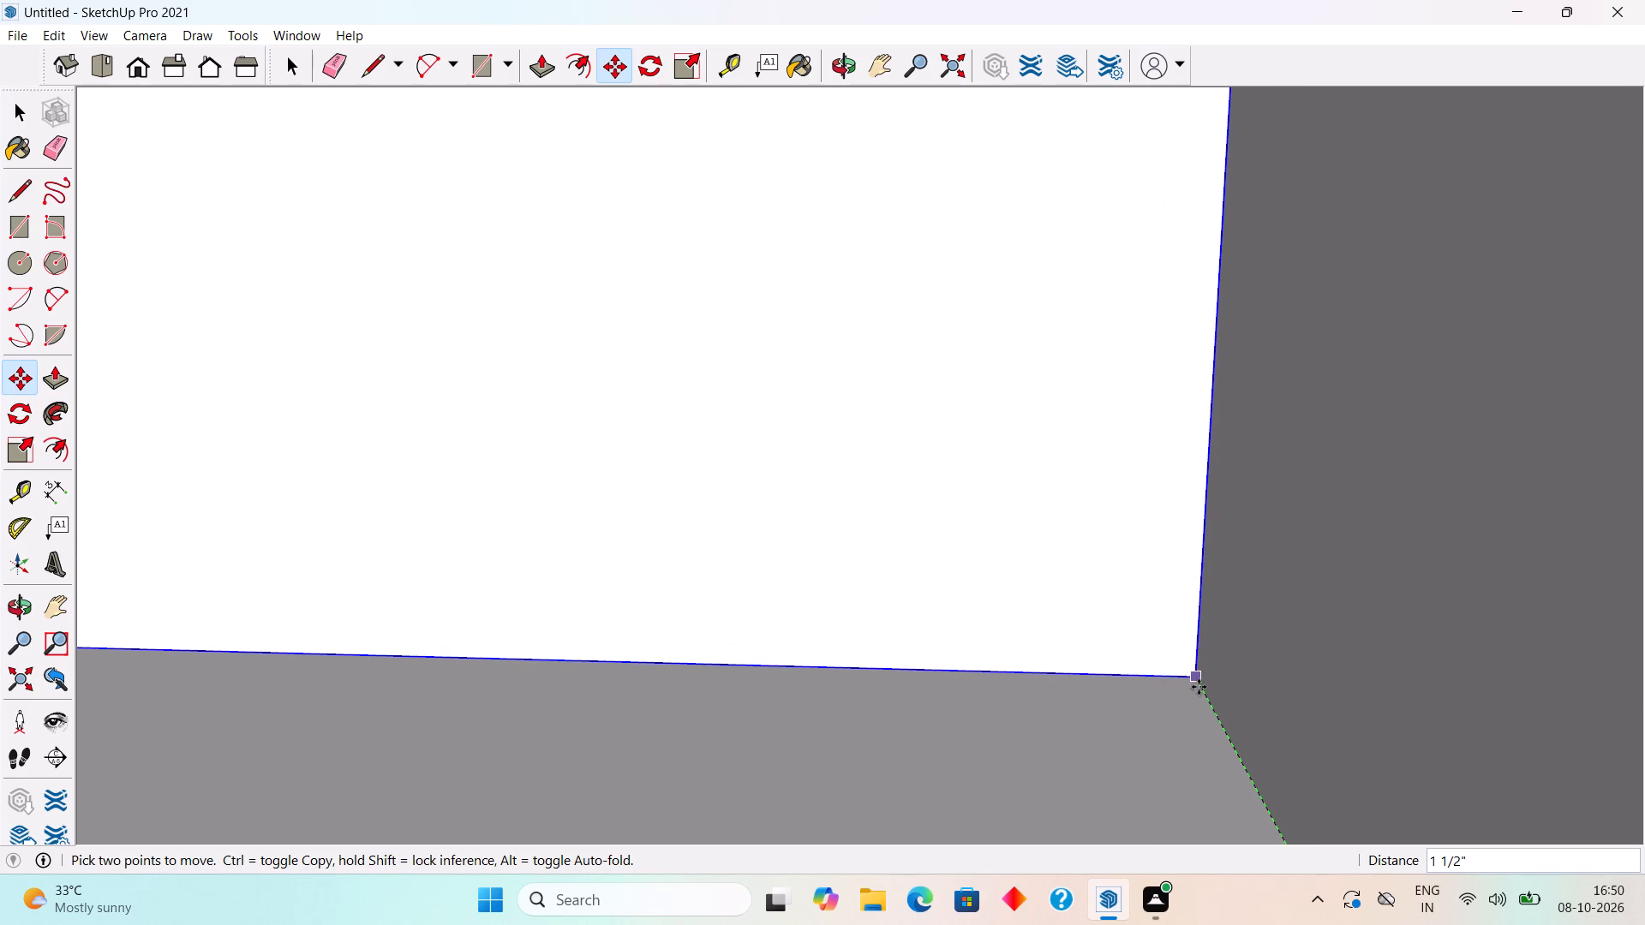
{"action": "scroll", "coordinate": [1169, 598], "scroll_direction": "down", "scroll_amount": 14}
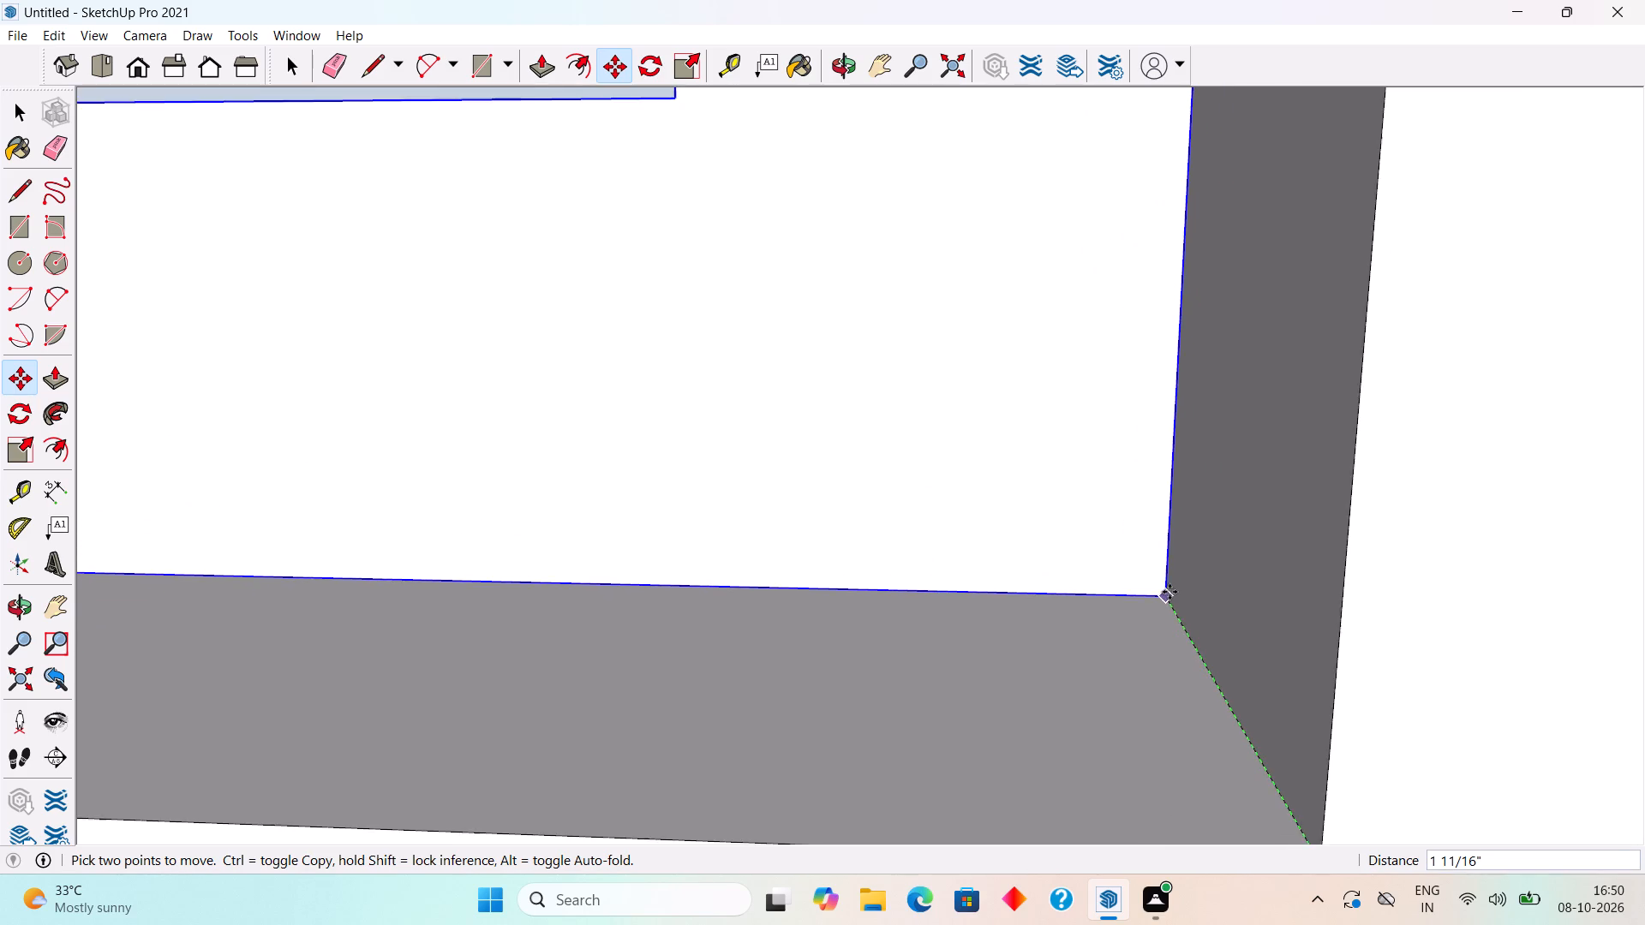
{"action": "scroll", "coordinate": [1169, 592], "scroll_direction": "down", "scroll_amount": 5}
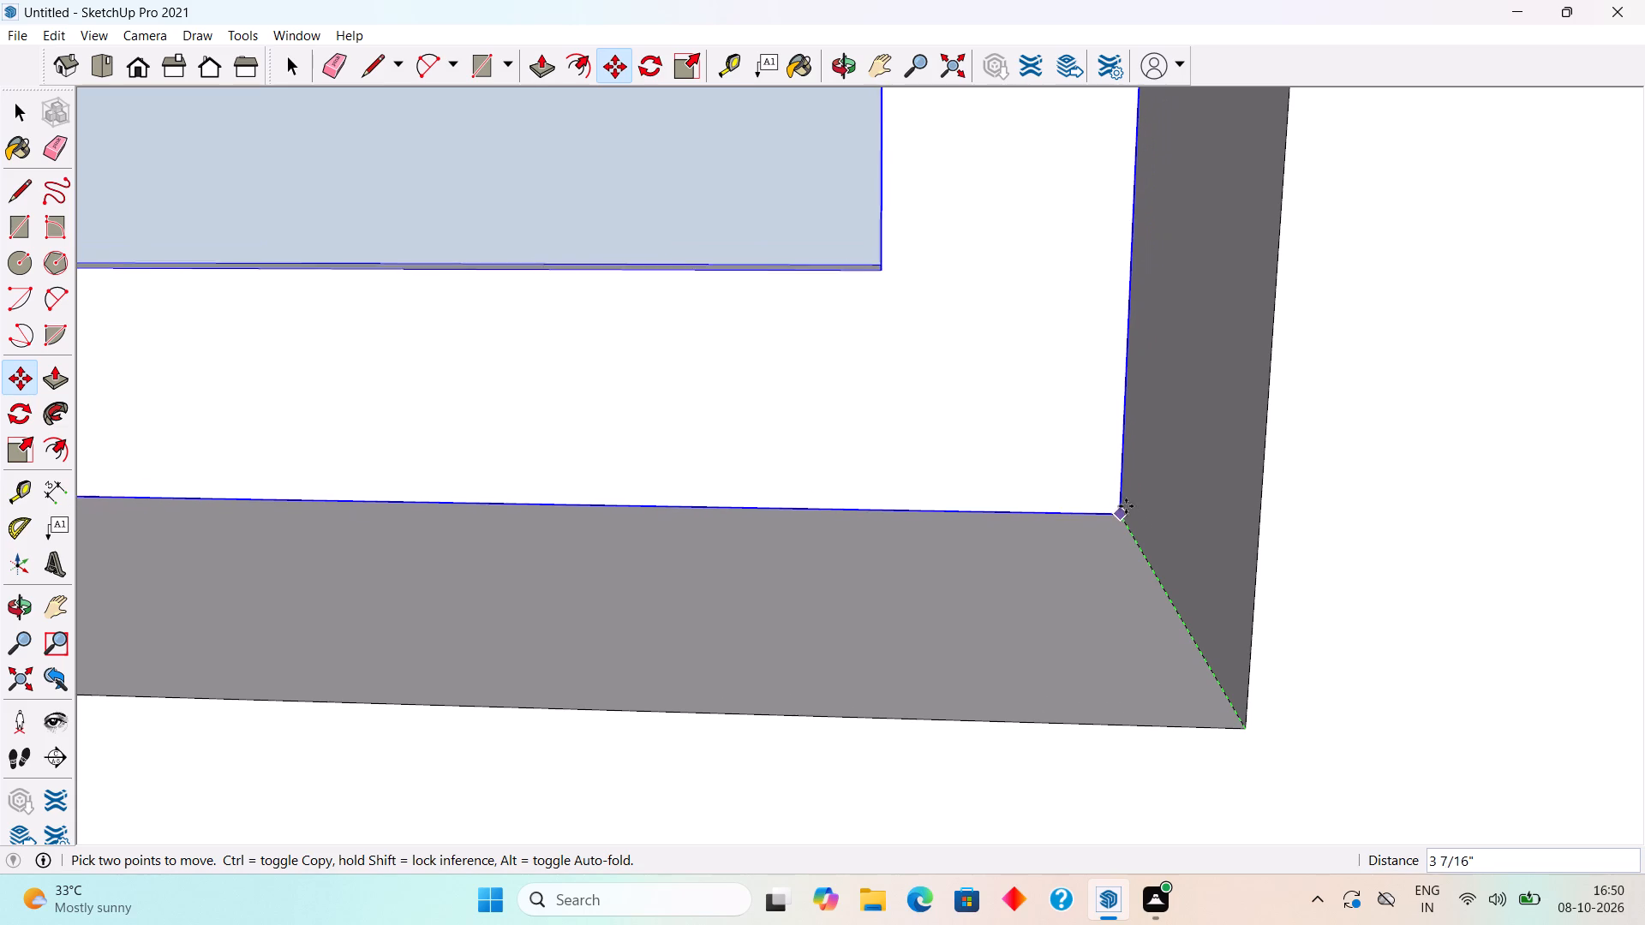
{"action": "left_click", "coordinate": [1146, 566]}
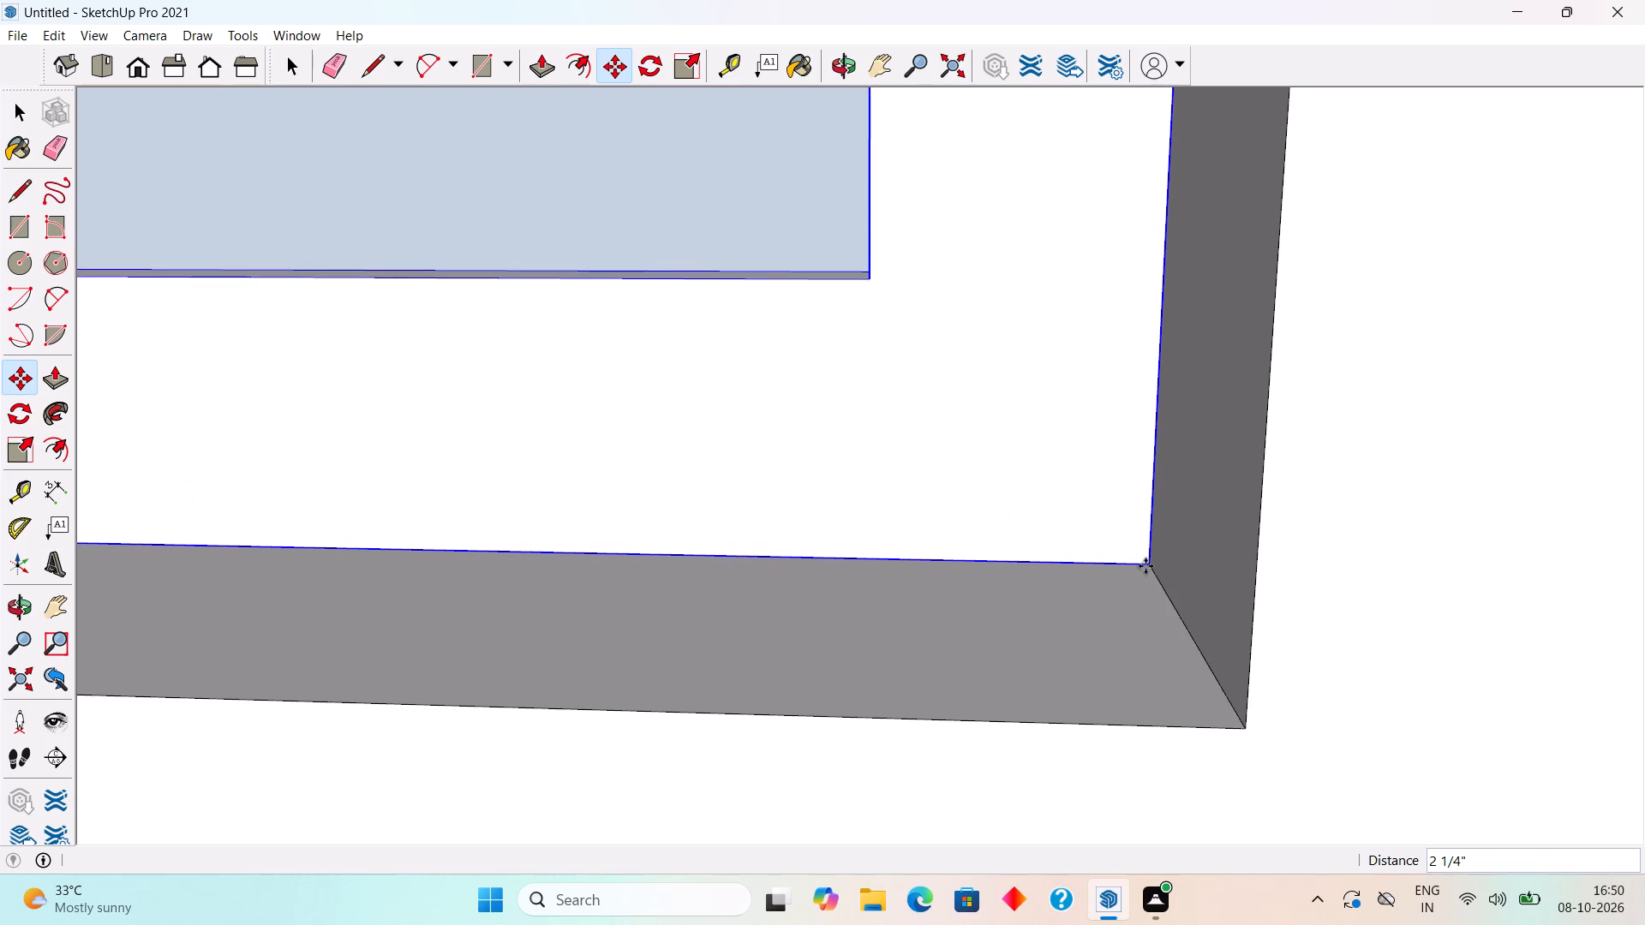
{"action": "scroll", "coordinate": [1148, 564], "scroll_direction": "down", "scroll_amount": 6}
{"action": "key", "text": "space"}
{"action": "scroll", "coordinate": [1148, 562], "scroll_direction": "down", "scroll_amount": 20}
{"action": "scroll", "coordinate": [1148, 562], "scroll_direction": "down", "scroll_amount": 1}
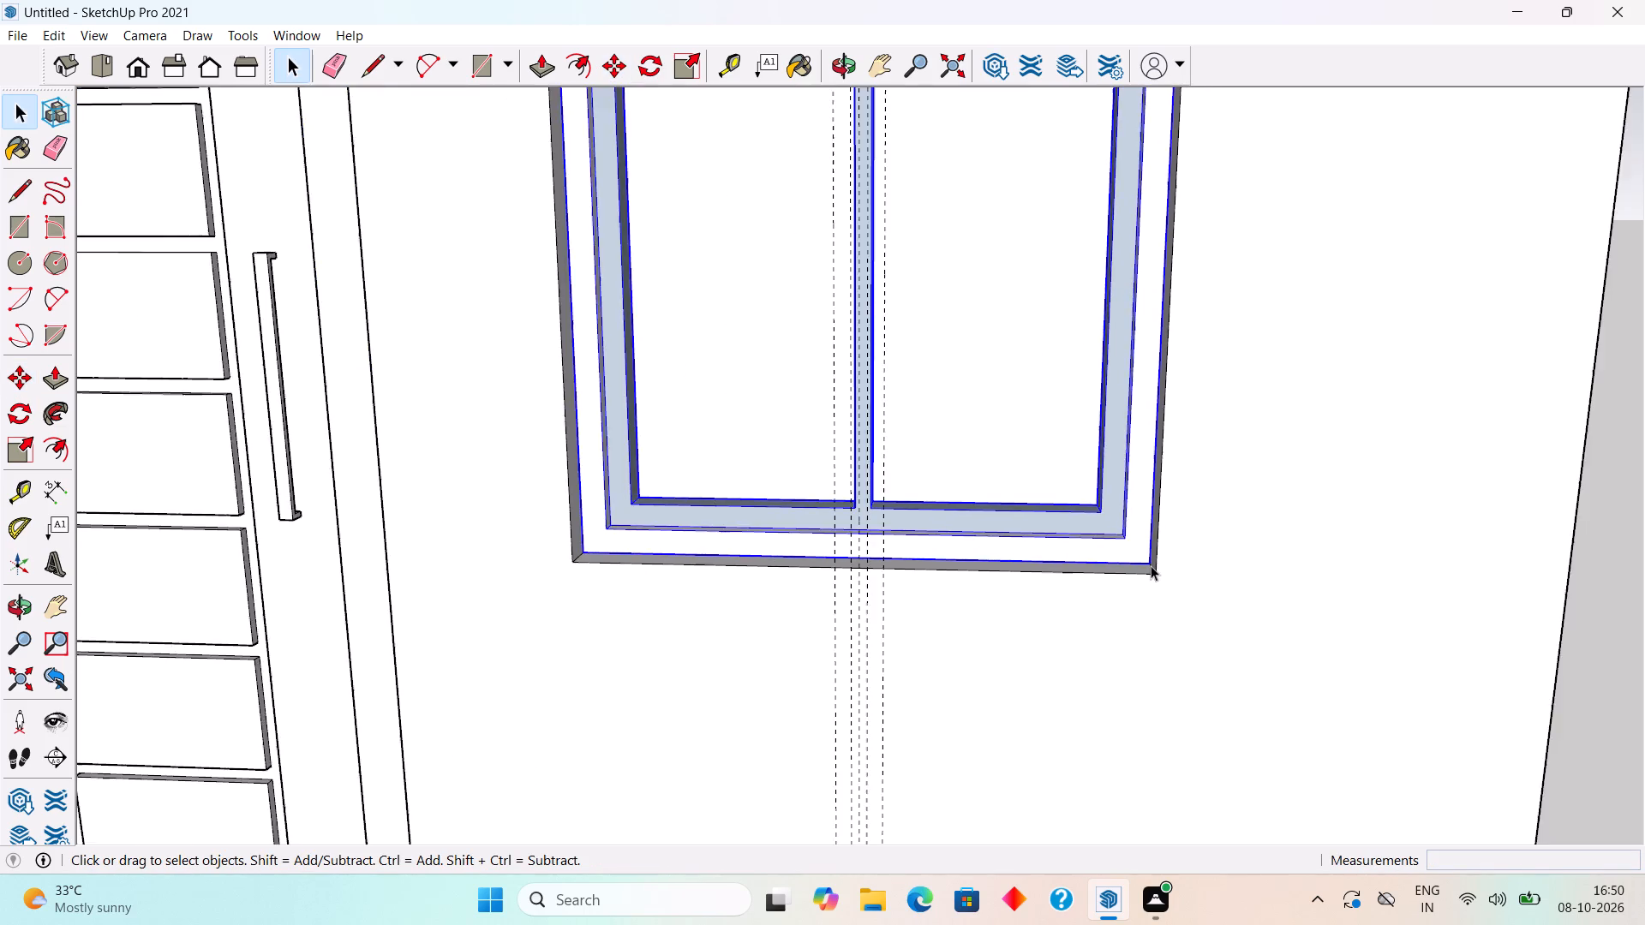
Examine the recessed window and its frame depth from both sides of the wall.
{"action": "scroll", "coordinate": [1151, 565], "scroll_direction": "down", "scroll_amount": 5}
{"action": "left_click", "coordinate": [1628, 451]}
{"action": "middle_click_drag", "start_coordinate": [1122, 546], "coordinate": [831, 659]}
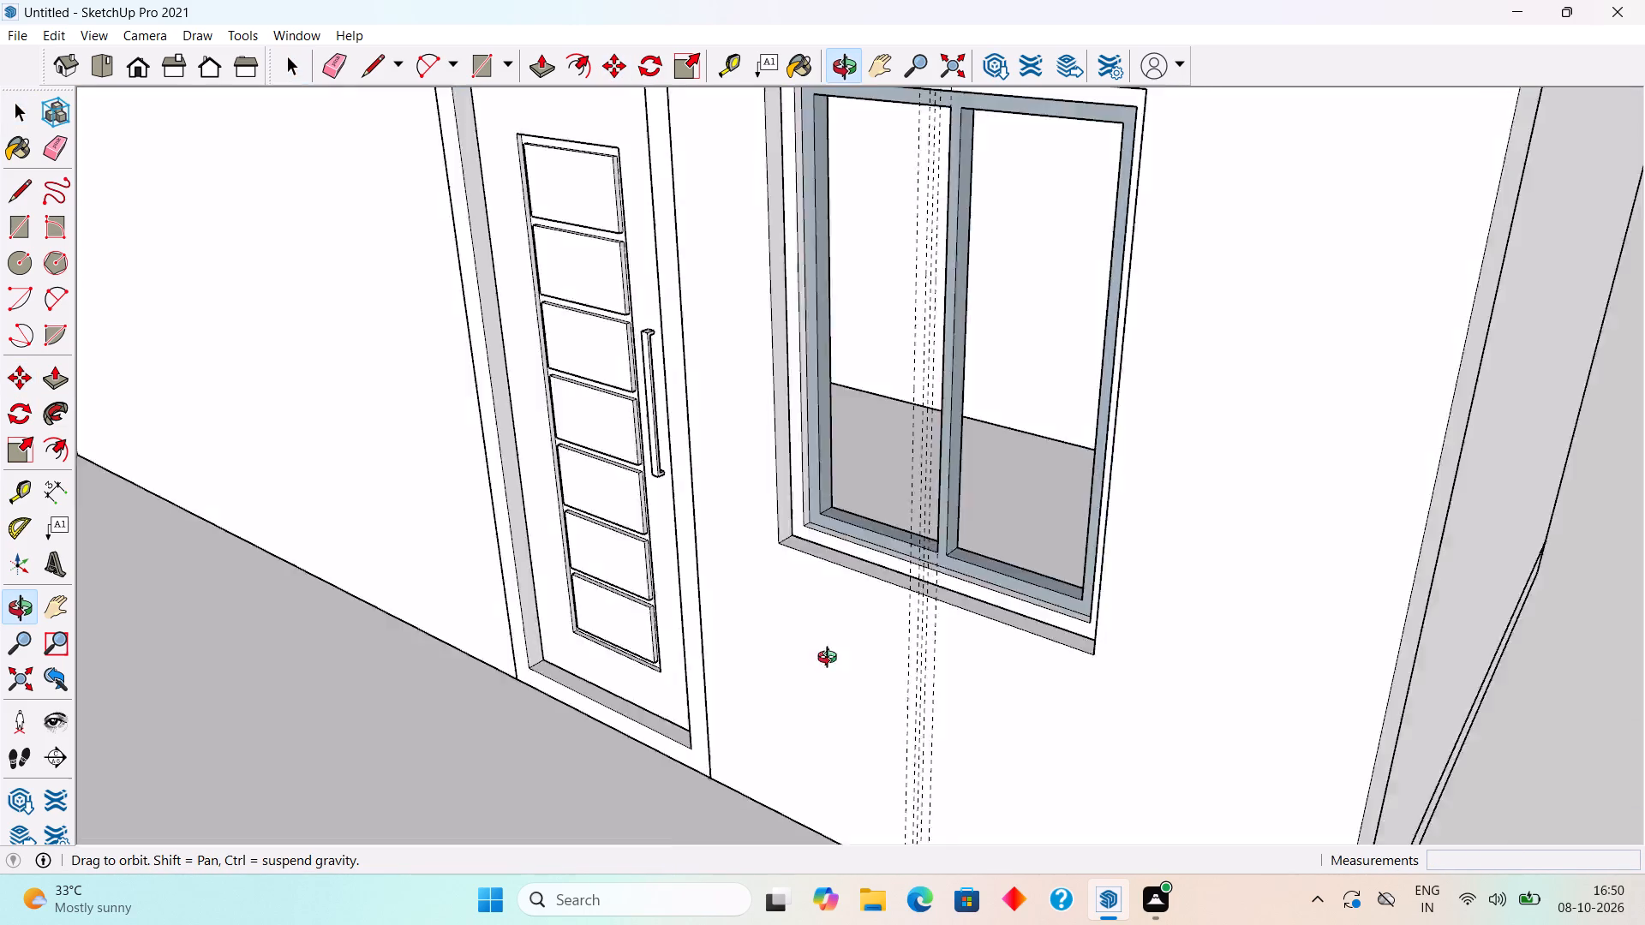
{"action": "middle_click_drag", "start_coordinate": [831, 659], "coordinate": [773, 878]}
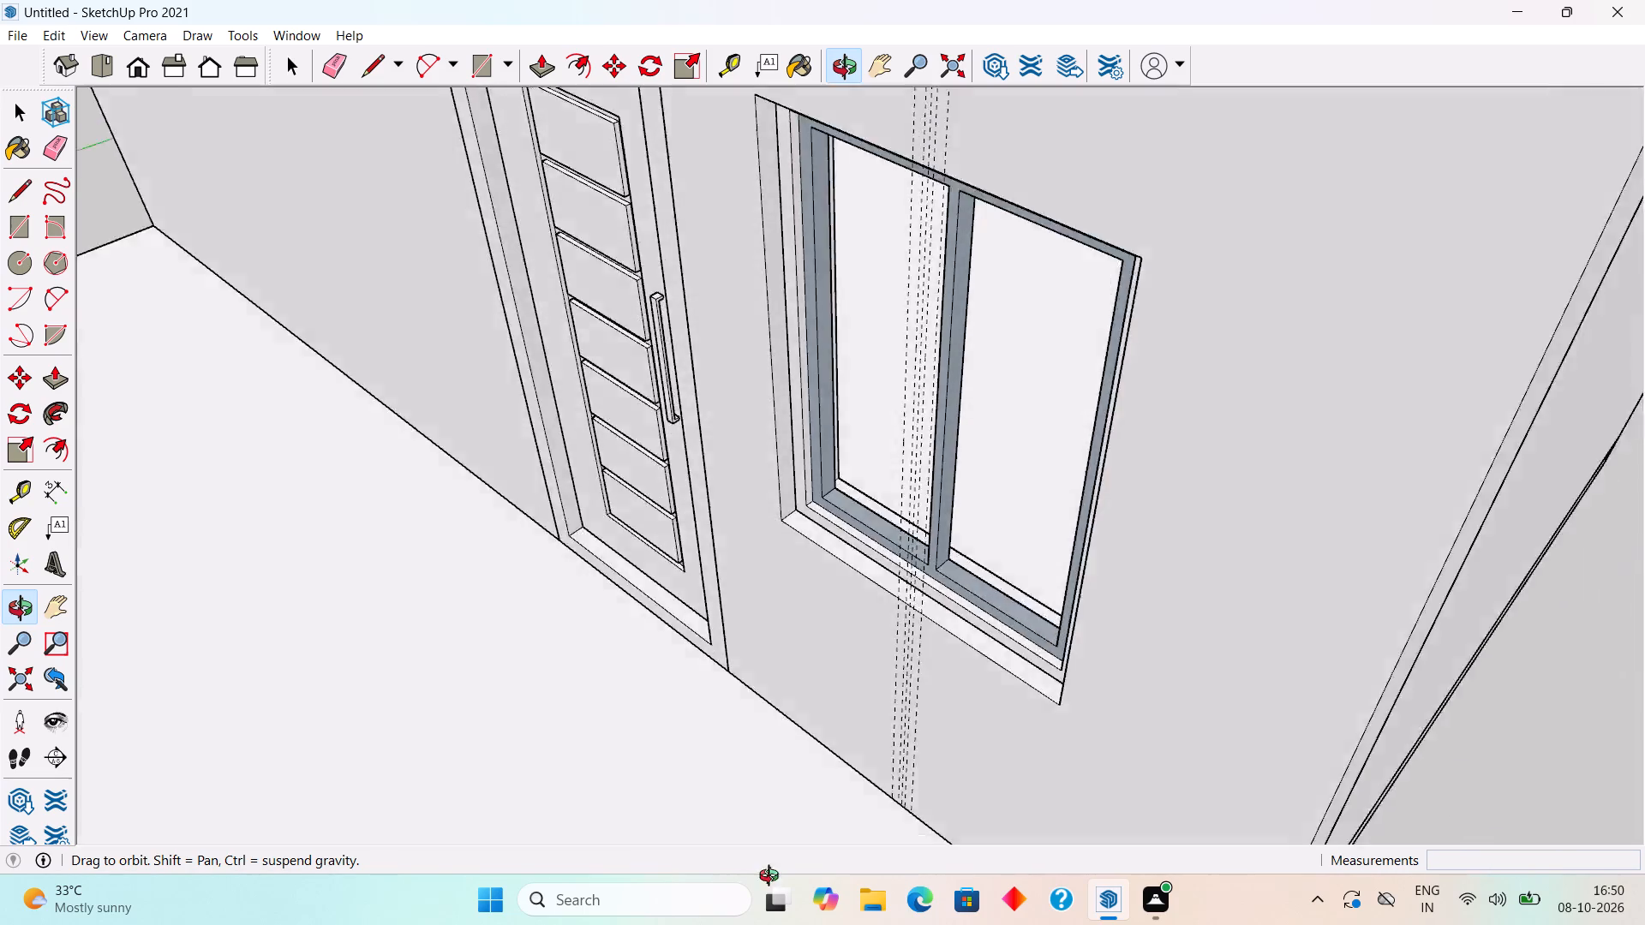
{"action": "middle_click_drag", "start_coordinate": [773, 878], "coordinate": [676, 924]}
{"action": "middle_click_drag", "start_coordinate": [1181, 369], "coordinate": [483, 433]}
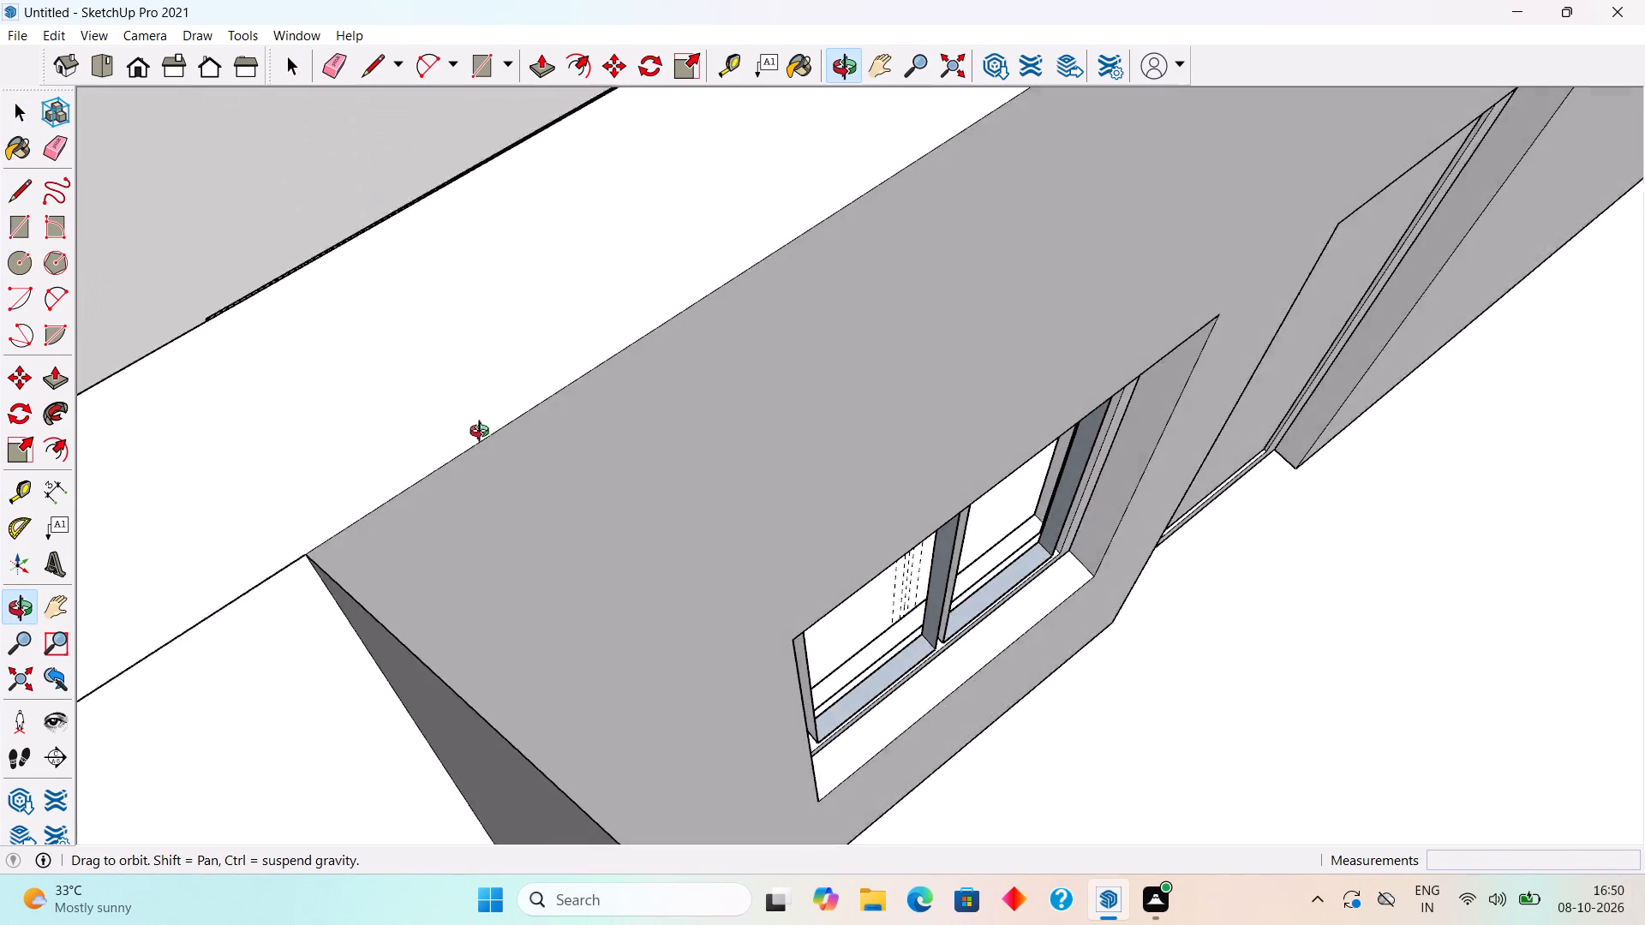
{"action": "middle_click_drag", "start_coordinate": [483, 433], "coordinate": [249, 197]}
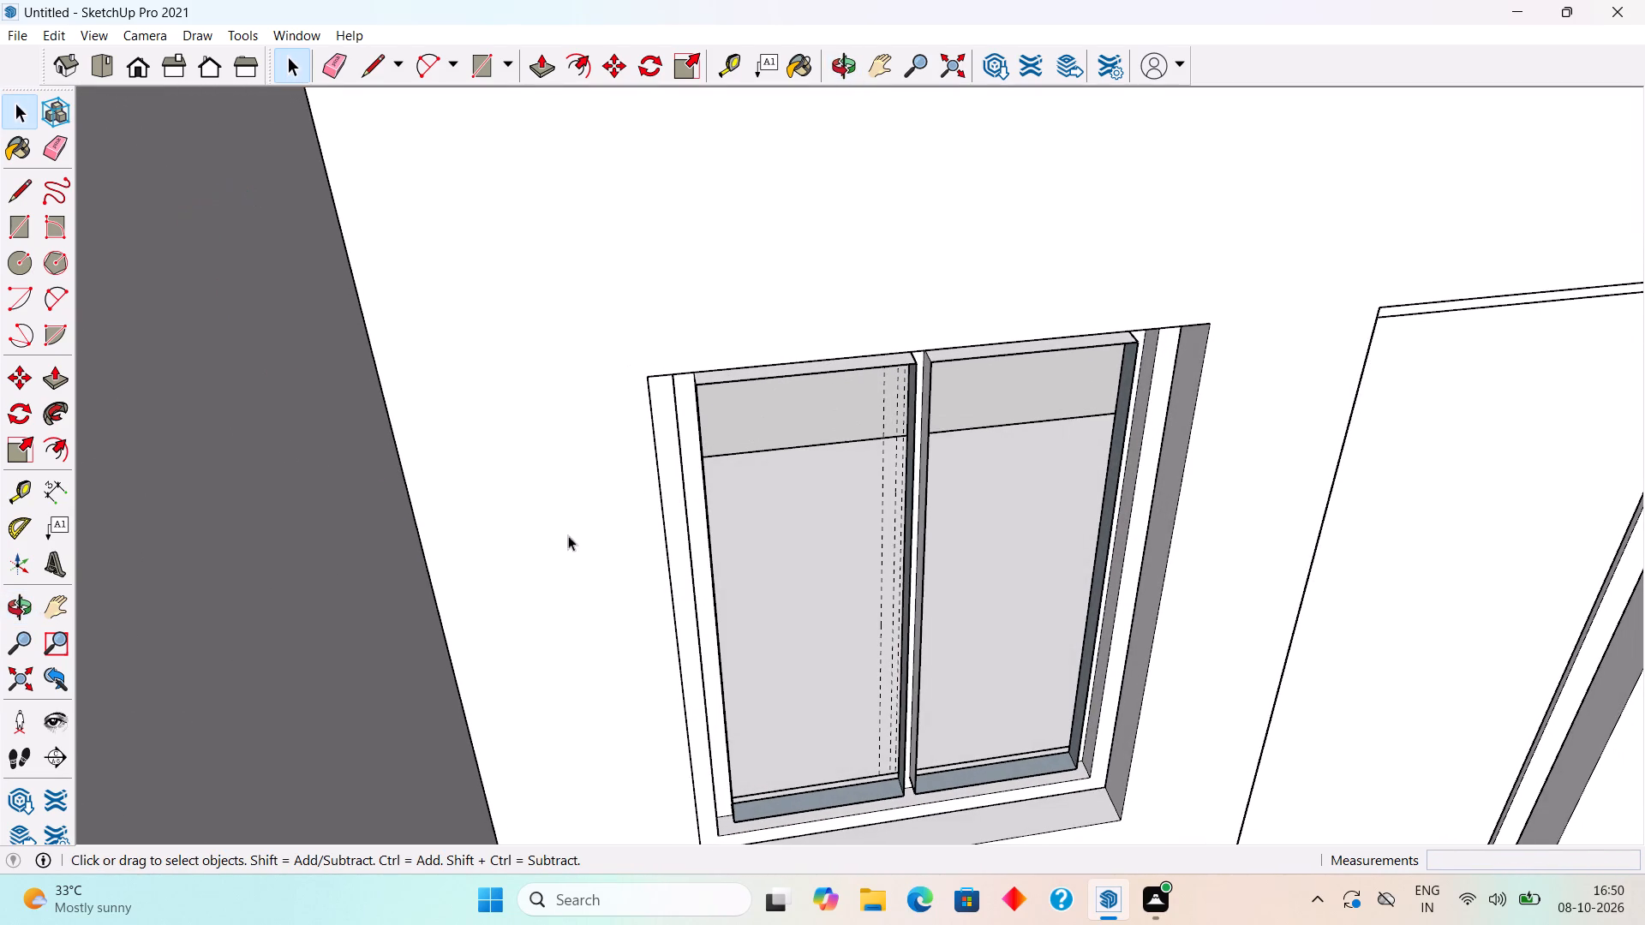
{"action": "scroll", "coordinate": [946, 743], "scroll_direction": "up", "scroll_amount": 3}
{"action": "scroll", "coordinate": [932, 741], "scroll_direction": "down", "scroll_amount": 4}
{"action": "middle_click_drag", "start_coordinate": [867, 673], "coordinate": [826, 612]}
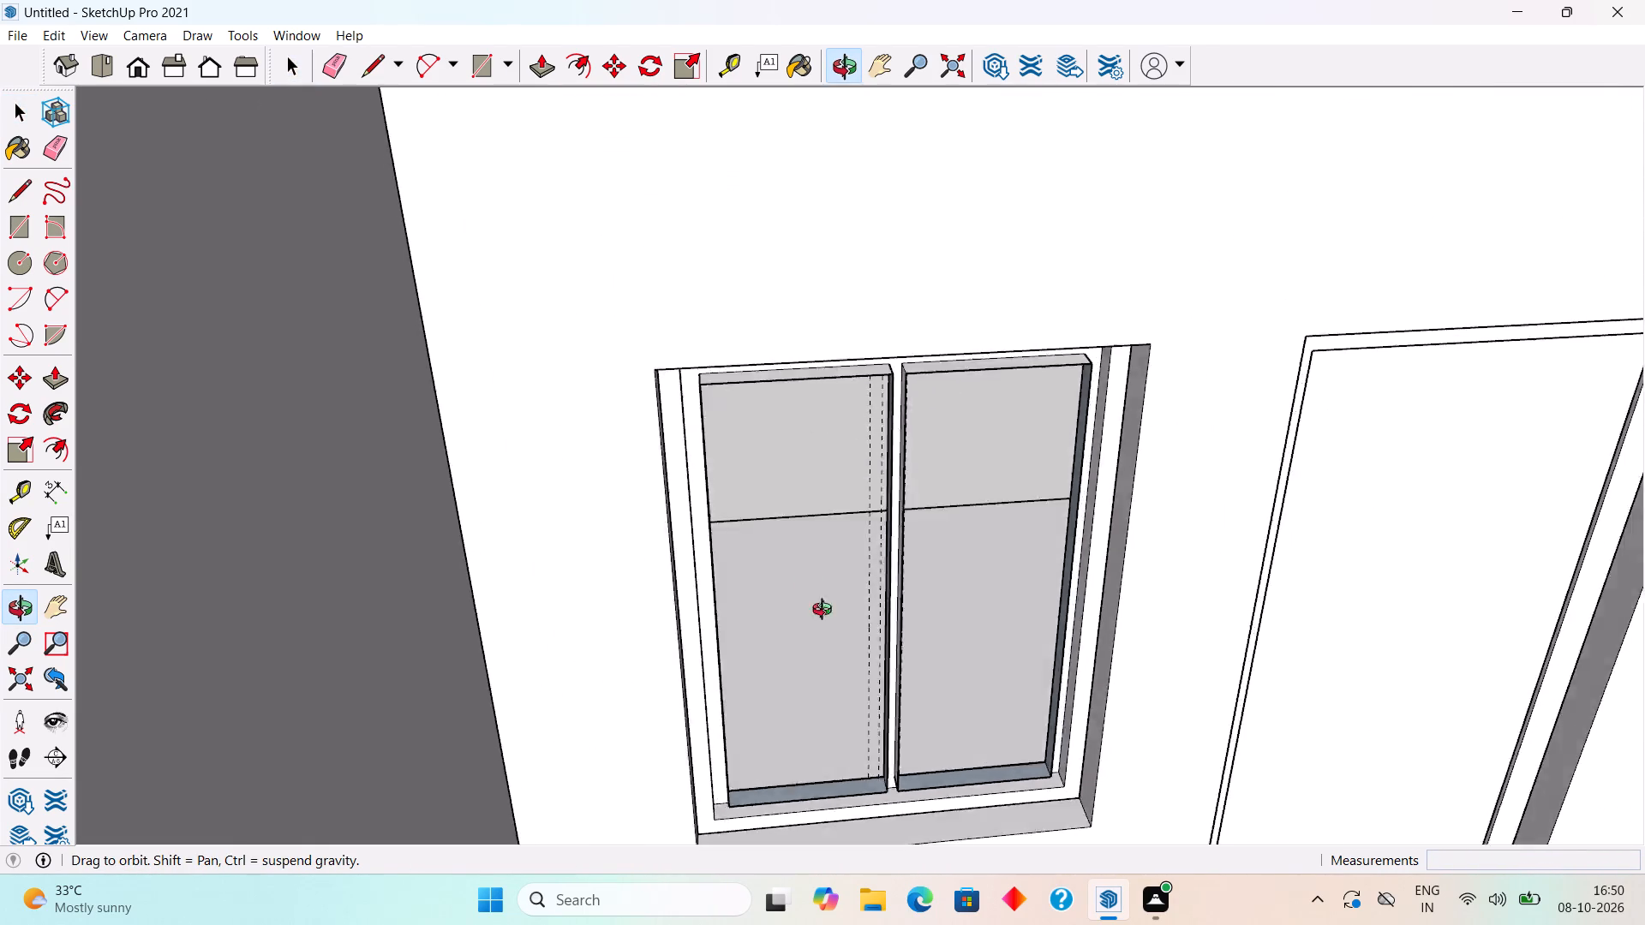
{"action": "middle_click_drag", "start_coordinate": [826, 612], "coordinate": [655, 442]}
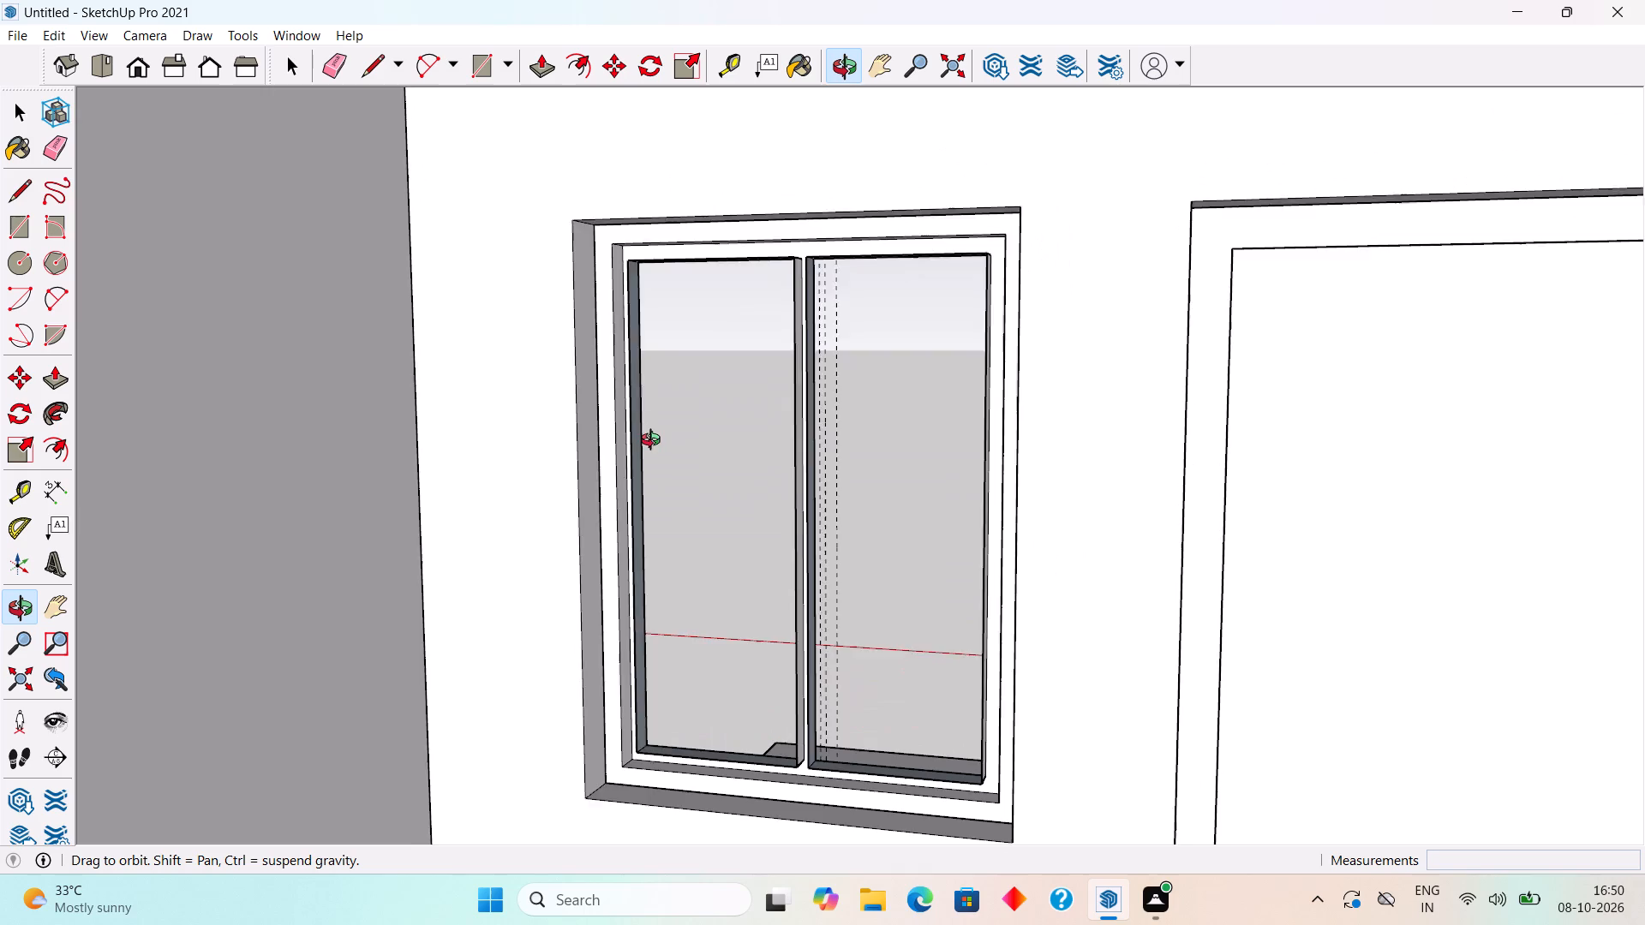
{"action": "middle_click_drag", "start_coordinate": [655, 442], "coordinate": [871, 619]}
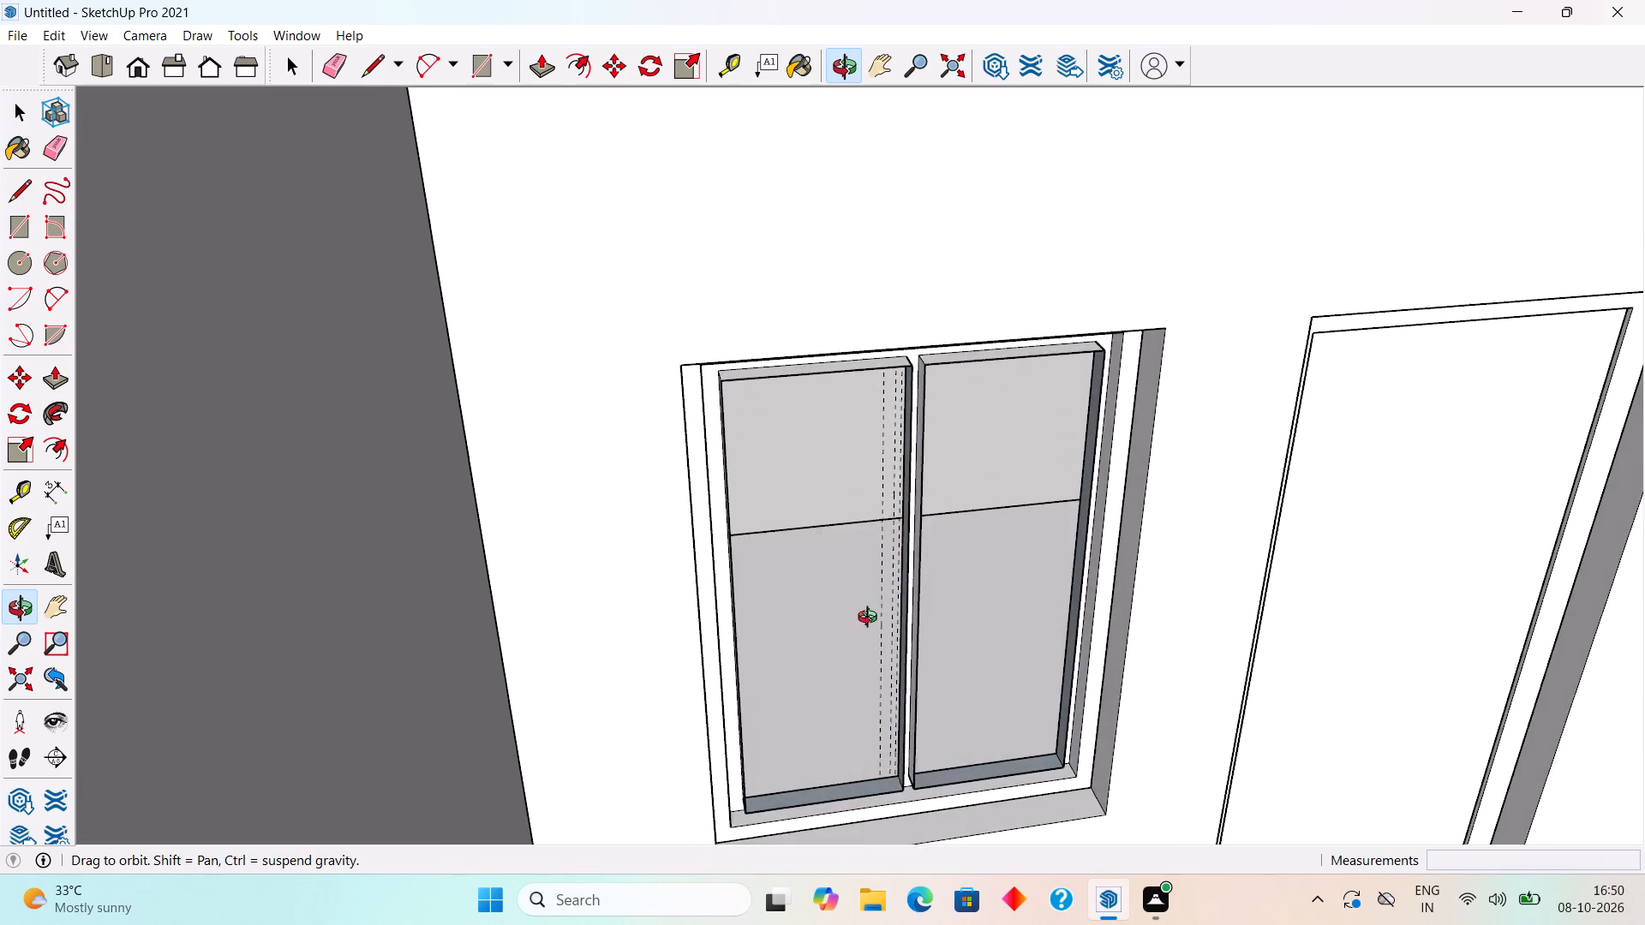
{"action": "middle_click_drag", "start_coordinate": [871, 619], "coordinate": [872, 621]}
{"action": "scroll", "coordinate": [872, 621], "scroll_direction": "up", "scroll_amount": 2}
{"action": "scroll", "coordinate": [933, 602], "scroll_direction": "down", "scroll_amount": 6}
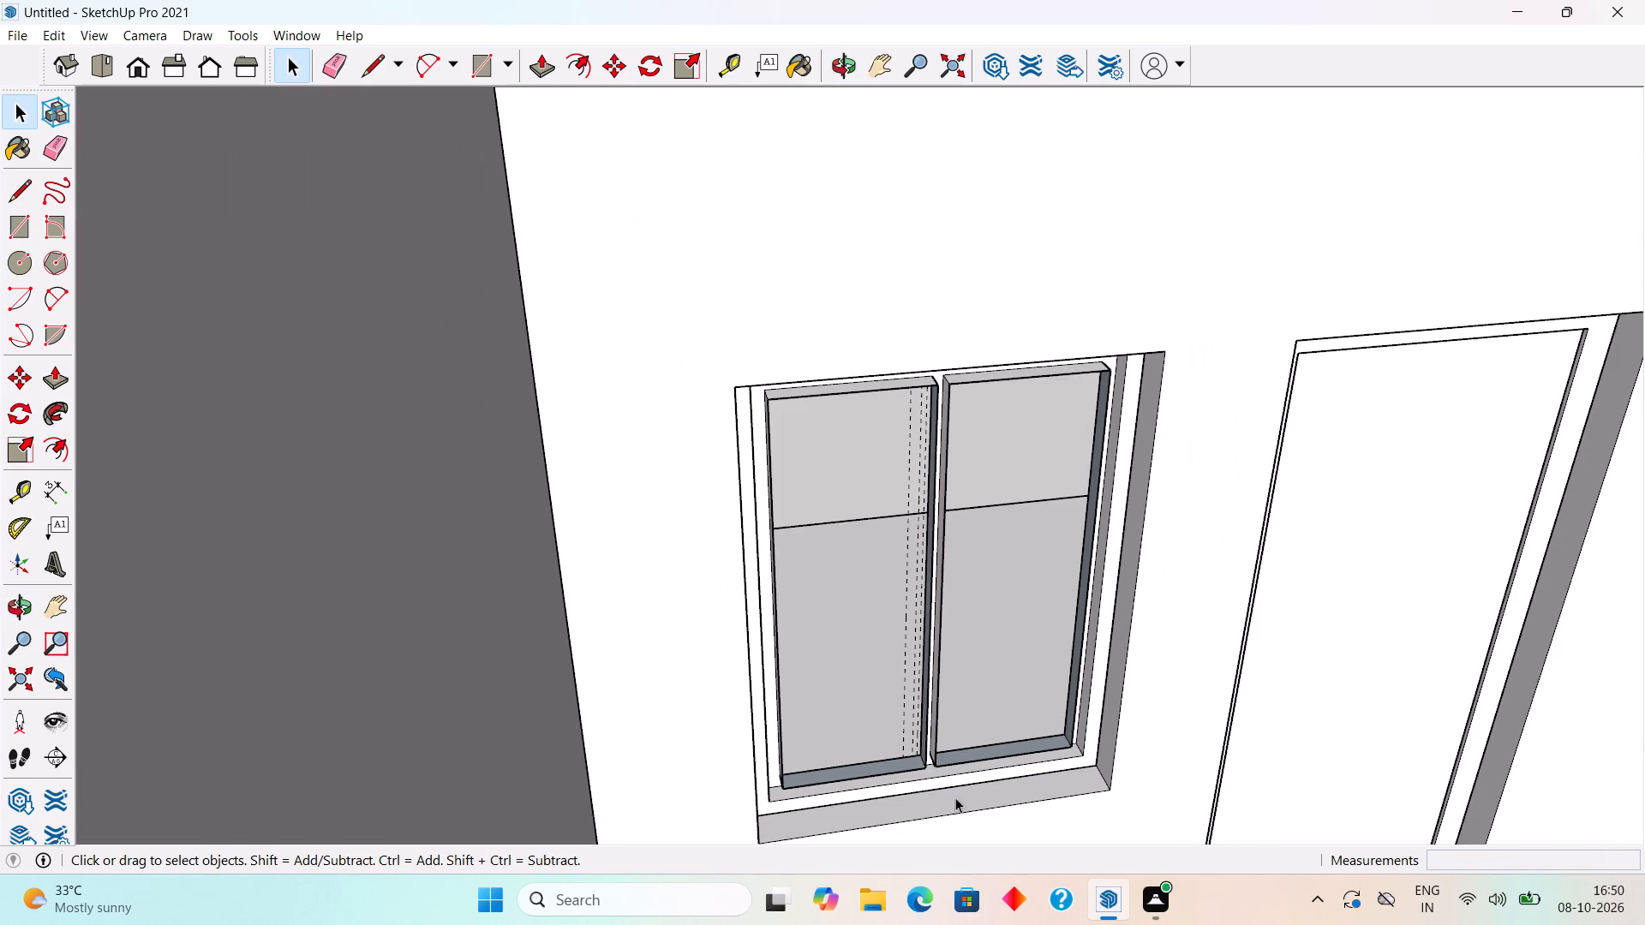
{"action": "middle_click_drag", "start_coordinate": [954, 797], "coordinate": [791, 613]}
{"action": "scroll", "coordinate": [791, 612], "scroll_direction": "down", "scroll_amount": 2}
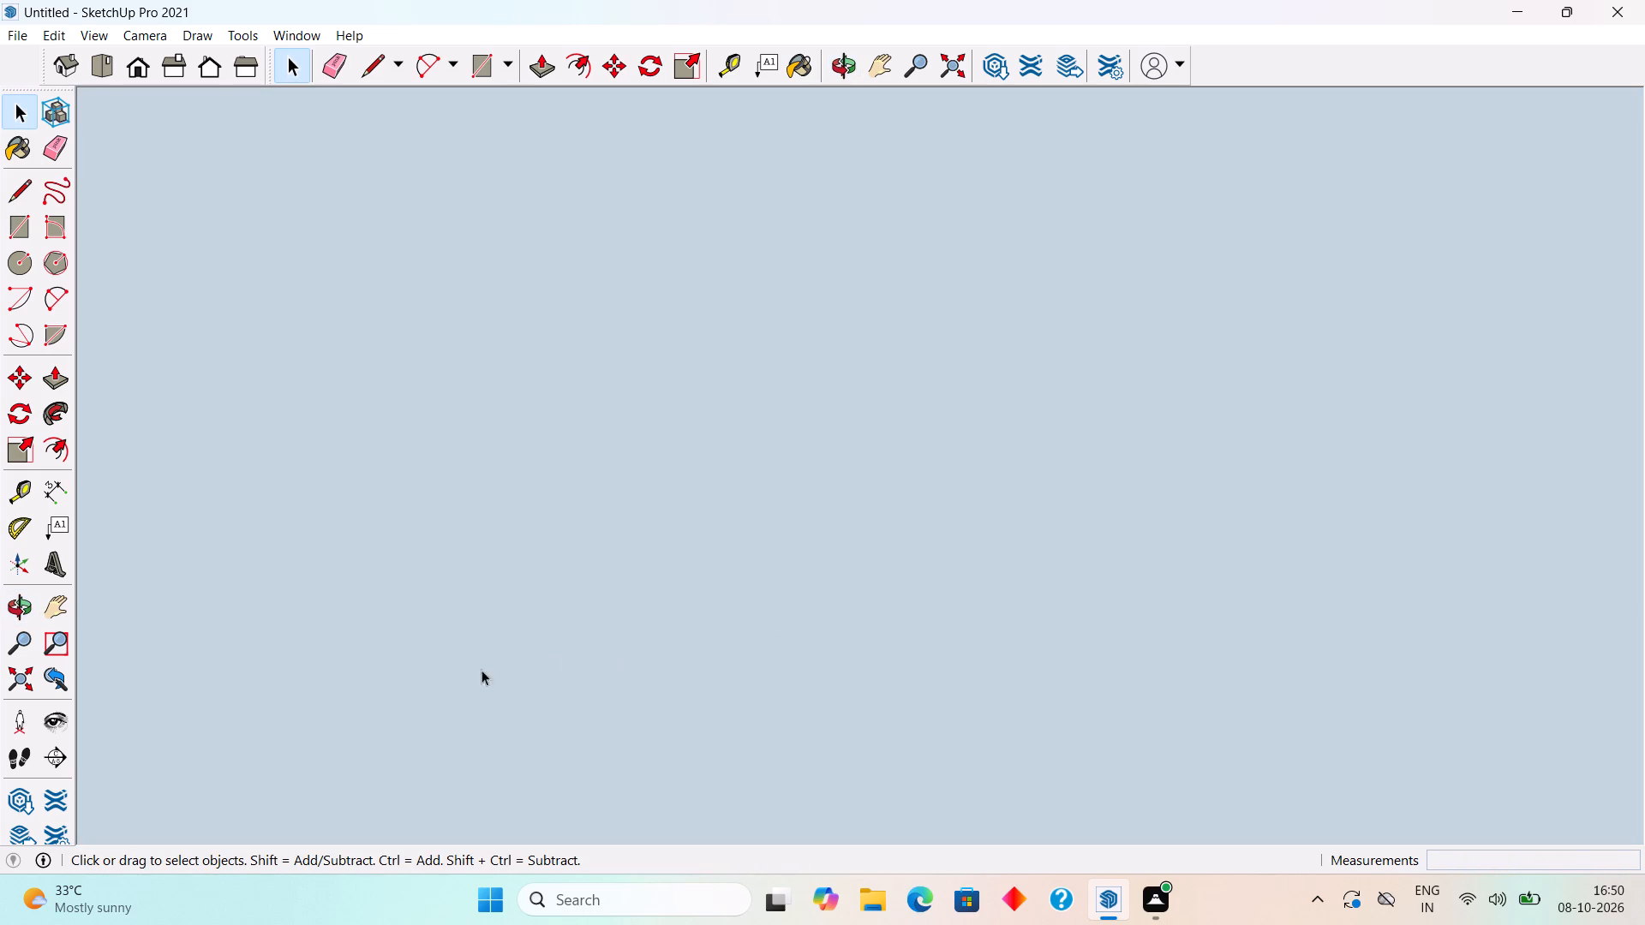
{"action": "left_click", "coordinate": [65, 685]}
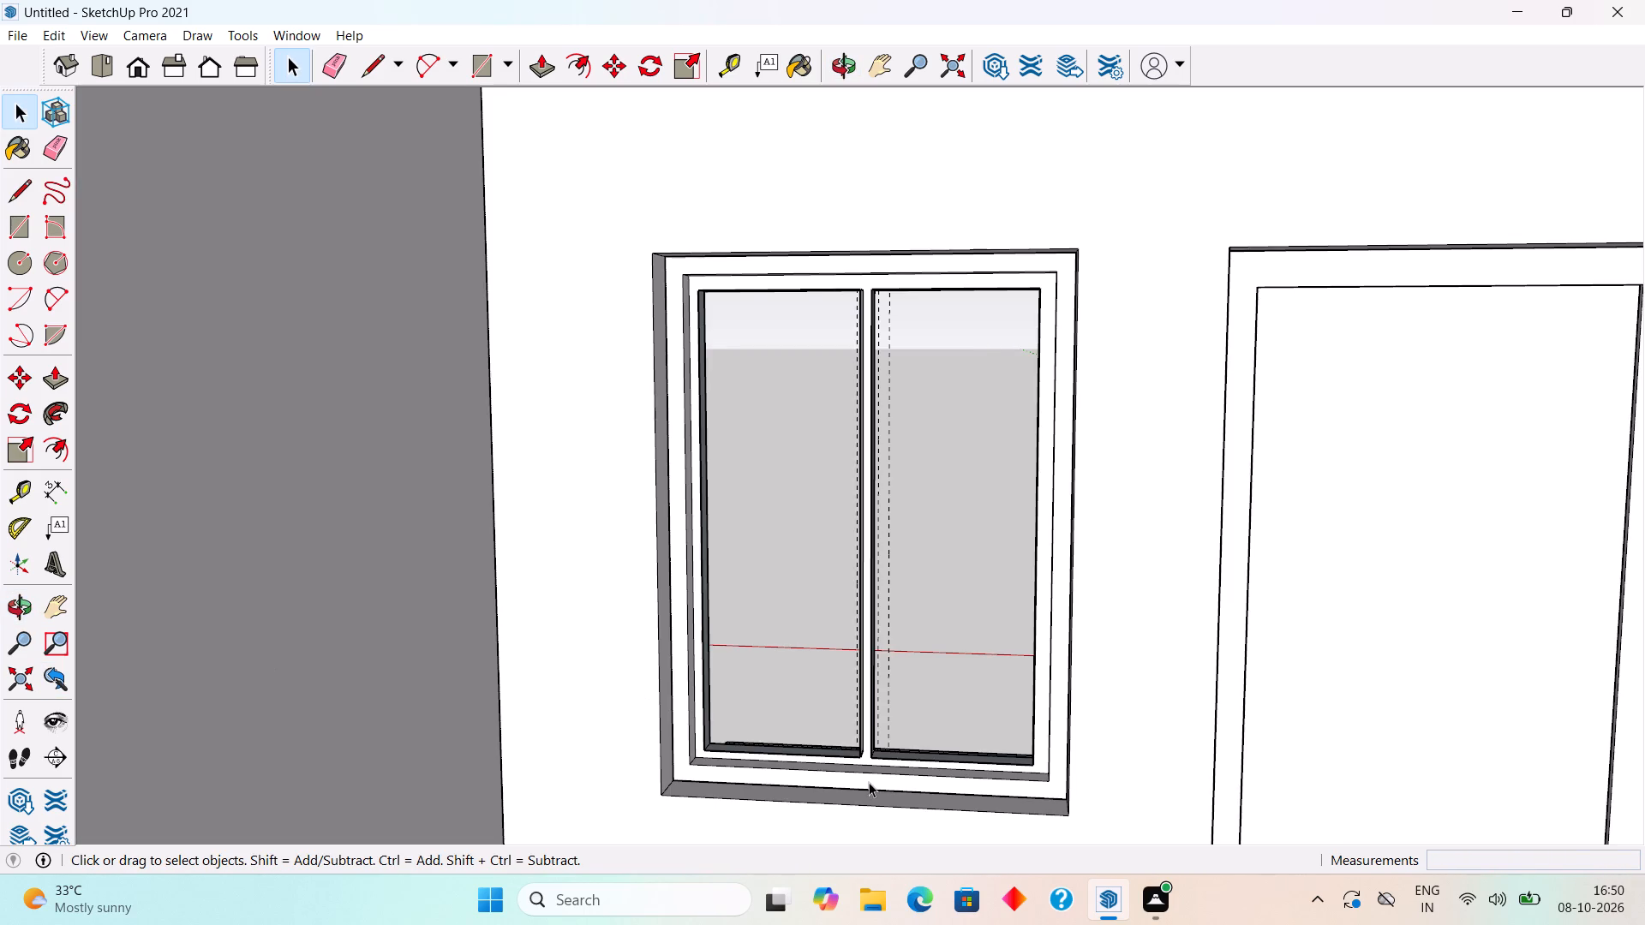
{"action": "scroll", "coordinate": [869, 783], "scroll_direction": "up", "scroll_amount": 2}
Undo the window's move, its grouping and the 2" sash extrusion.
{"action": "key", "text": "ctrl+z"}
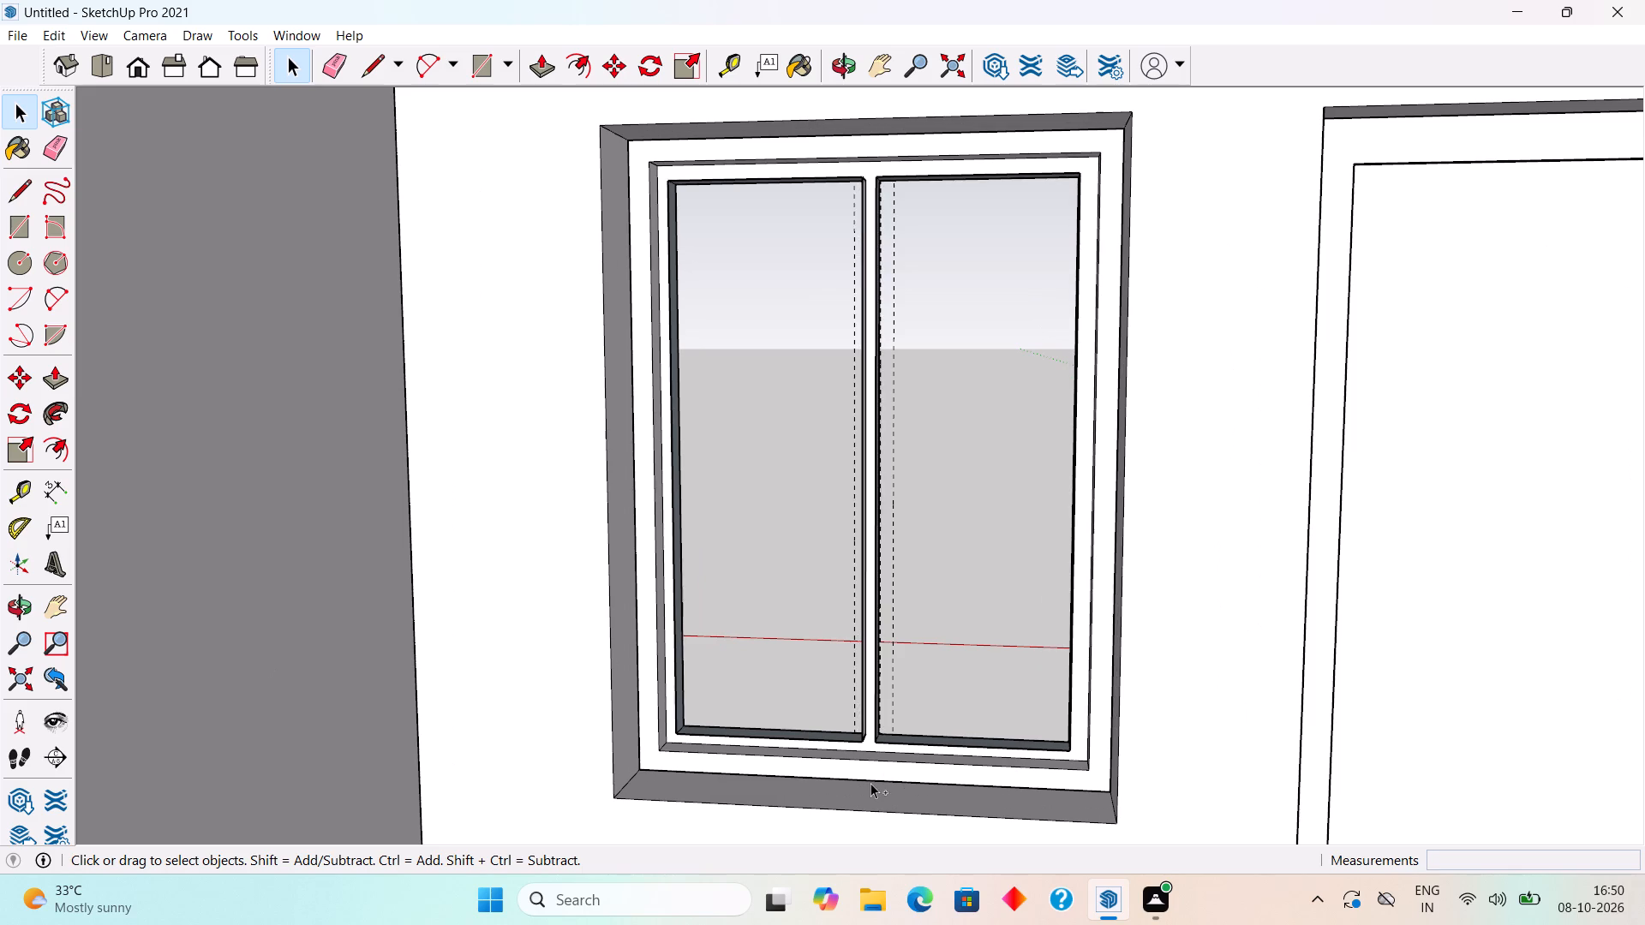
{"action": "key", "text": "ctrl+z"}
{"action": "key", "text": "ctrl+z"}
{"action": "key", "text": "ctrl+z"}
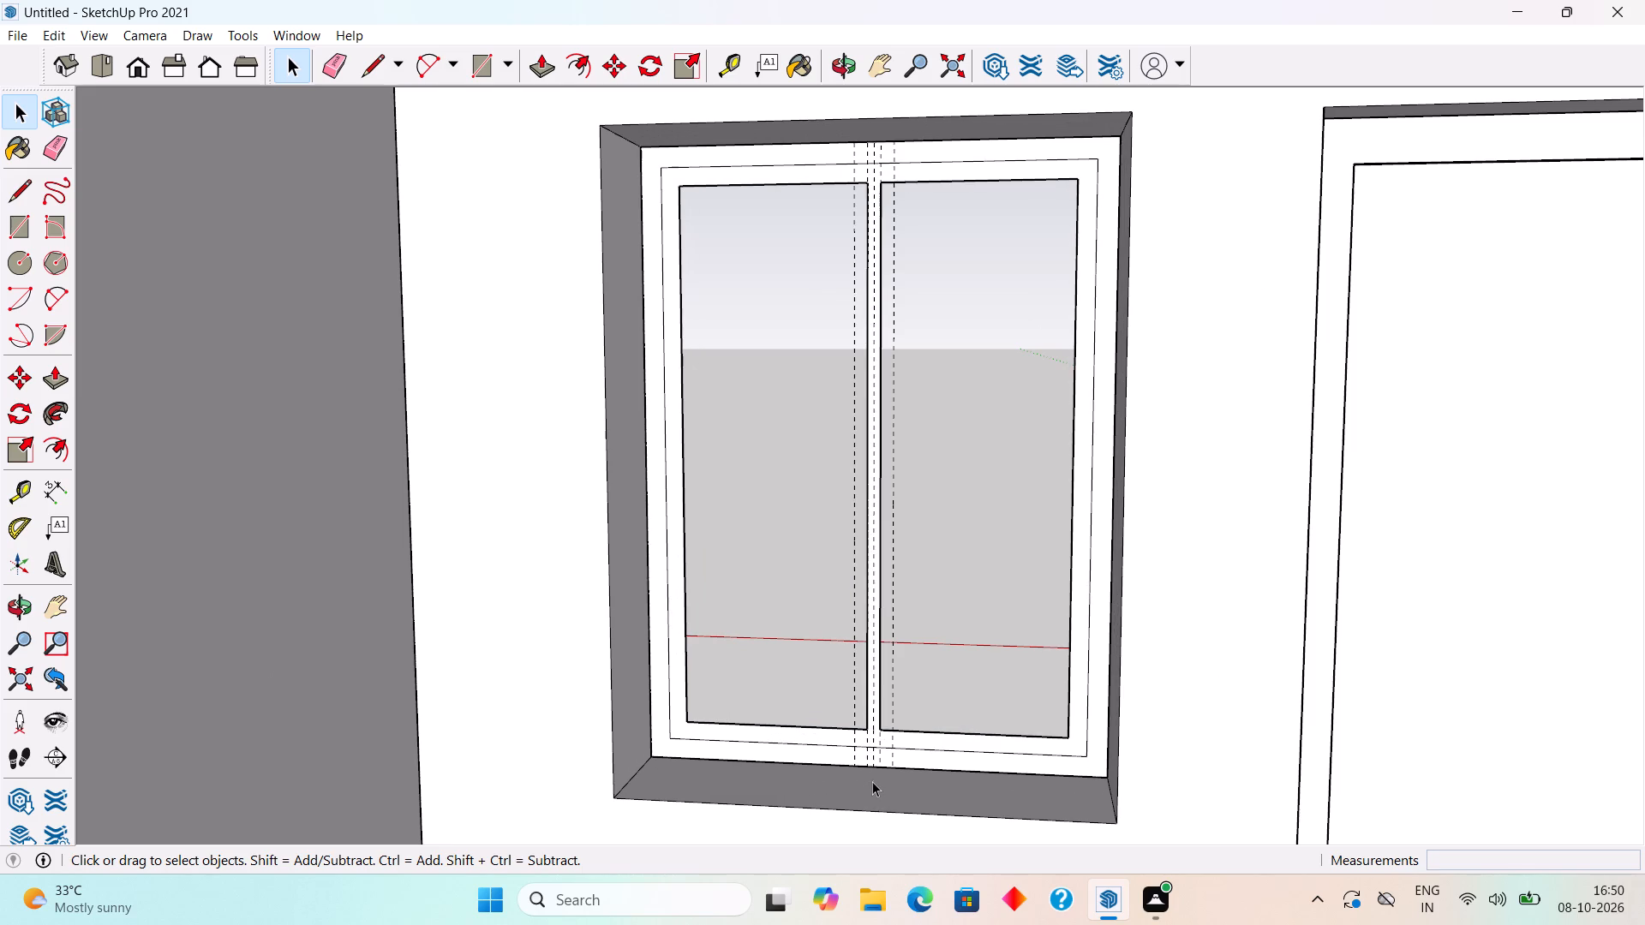
Push/Pull the sash frame and mullion face 2" outward from the side of the wall opposite the door handle.
{"action": "middle_click_drag", "start_coordinate": [805, 632], "coordinate": [846, 773]}
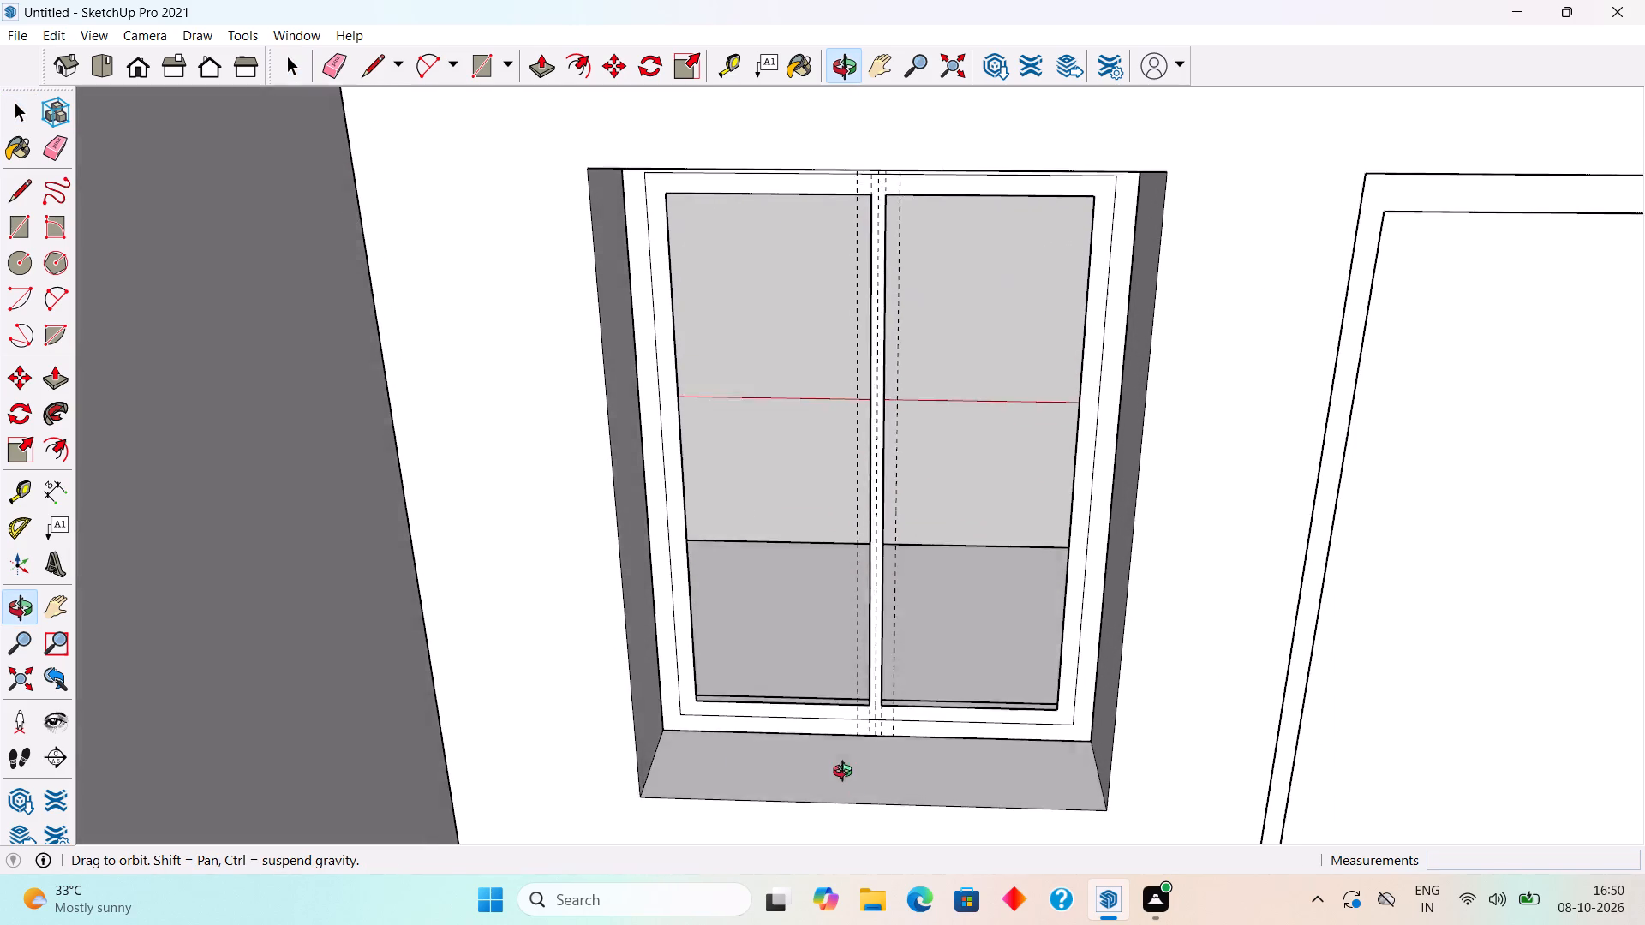
{"action": "middle_click_drag", "start_coordinate": [846, 773], "coordinate": [897, 867]}
{"action": "scroll", "coordinate": [892, 742], "scroll_direction": "up", "scroll_amount": 5}
{"action": "left_click", "coordinate": [887, 651]}
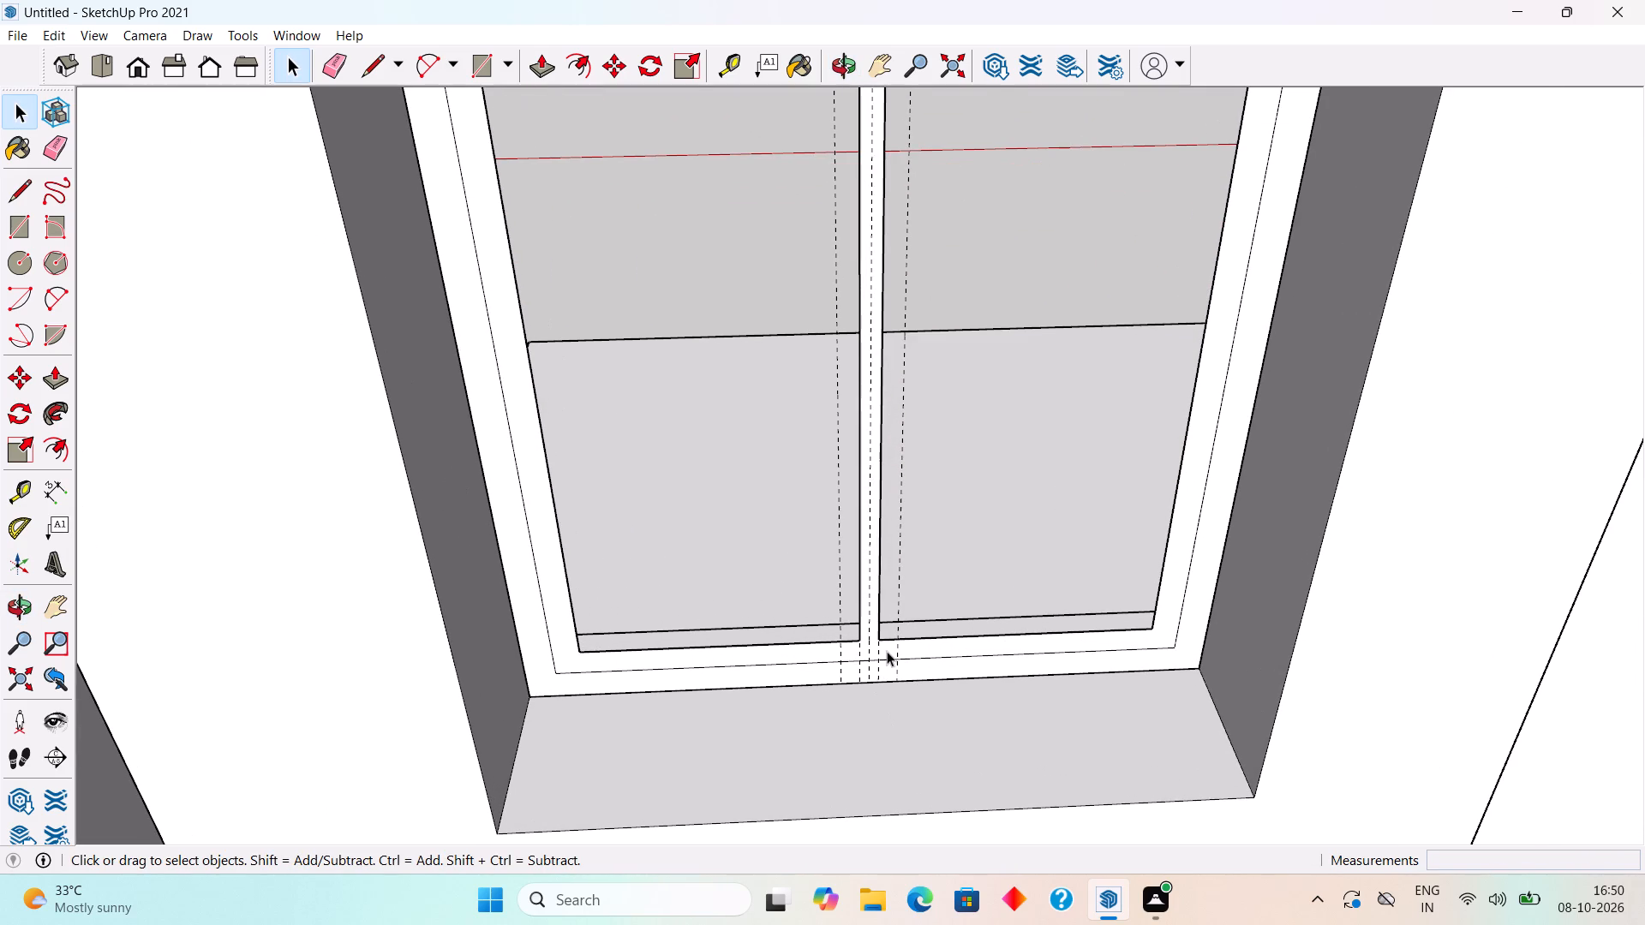
{"action": "key", "text": "p"}
{"action": "left_click", "coordinate": [887, 651]}
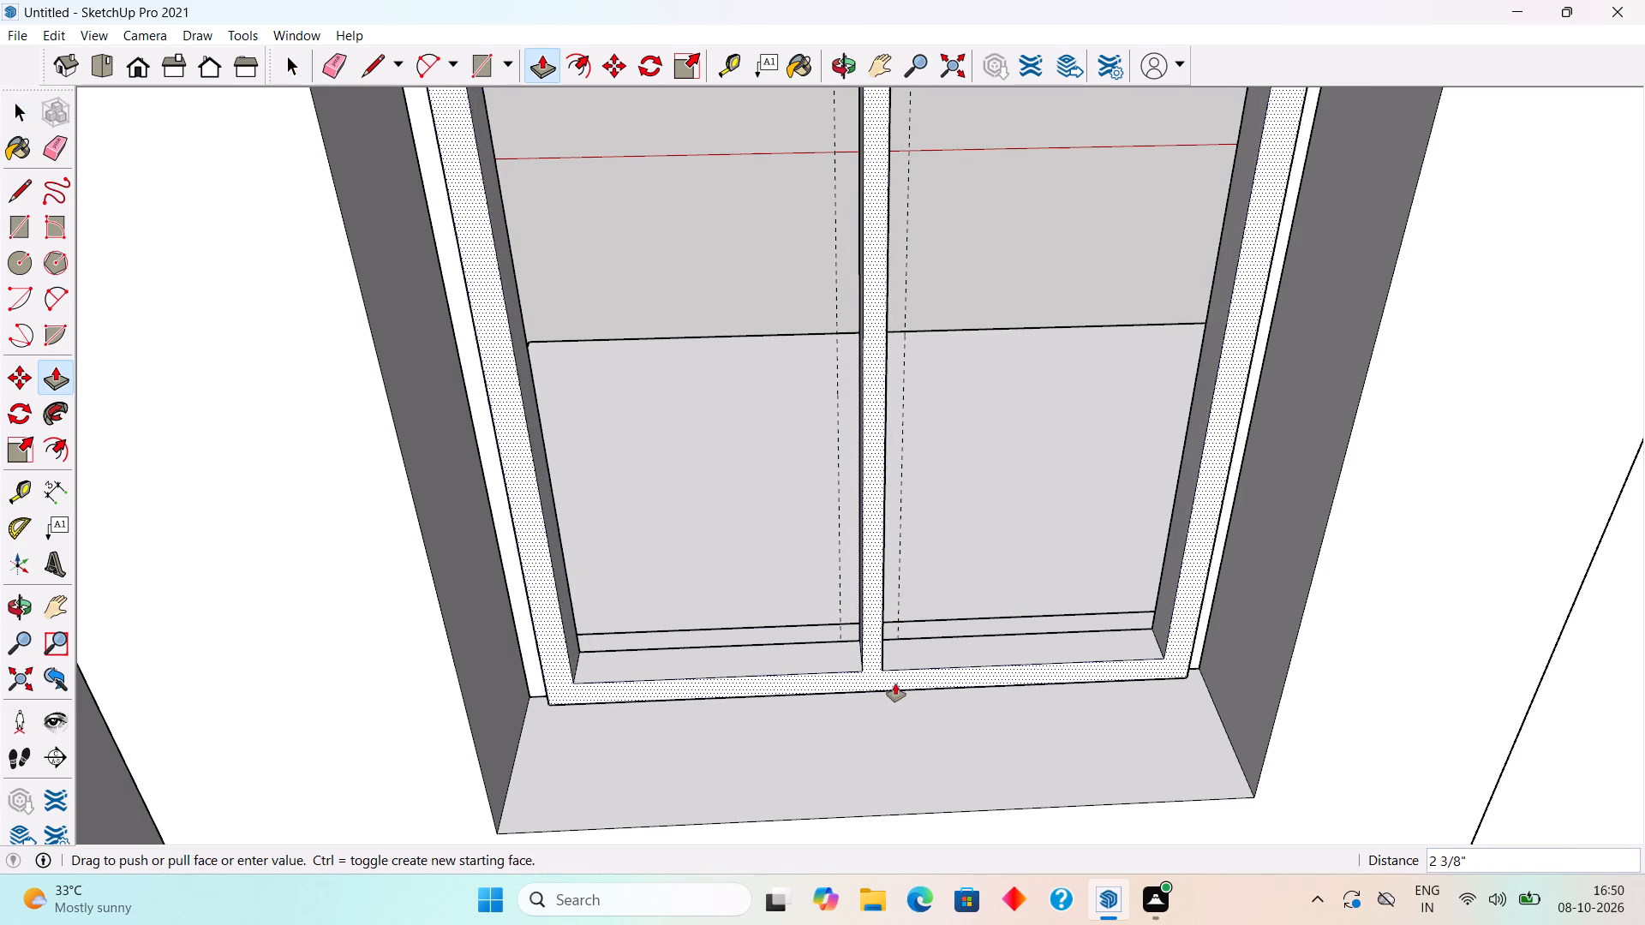
{"action": "type", "text": "2\""}
{"action": "key", "text": "Return"}
{"action": "key", "text": "space"}
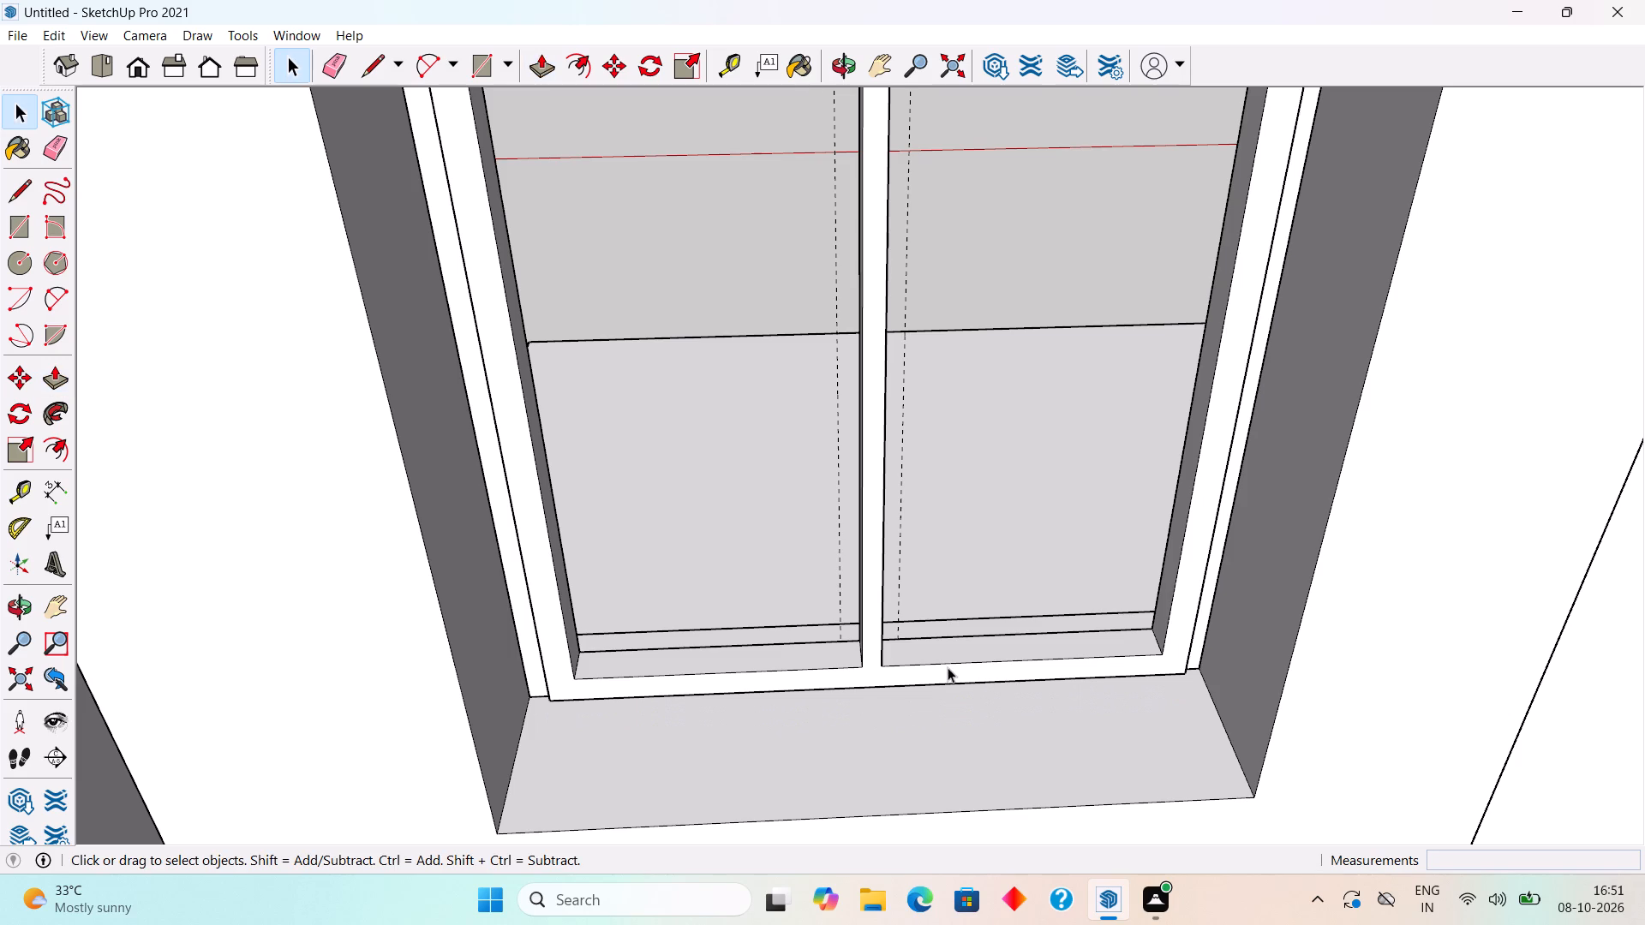
Undo the 2" sash extrusion and the earlier removal of the window's pane faces.
{"action": "triple_click", "coordinate": [948, 667]}
{"action": "middle_click_drag", "start_coordinate": [1138, 672], "coordinate": [1068, 660]}
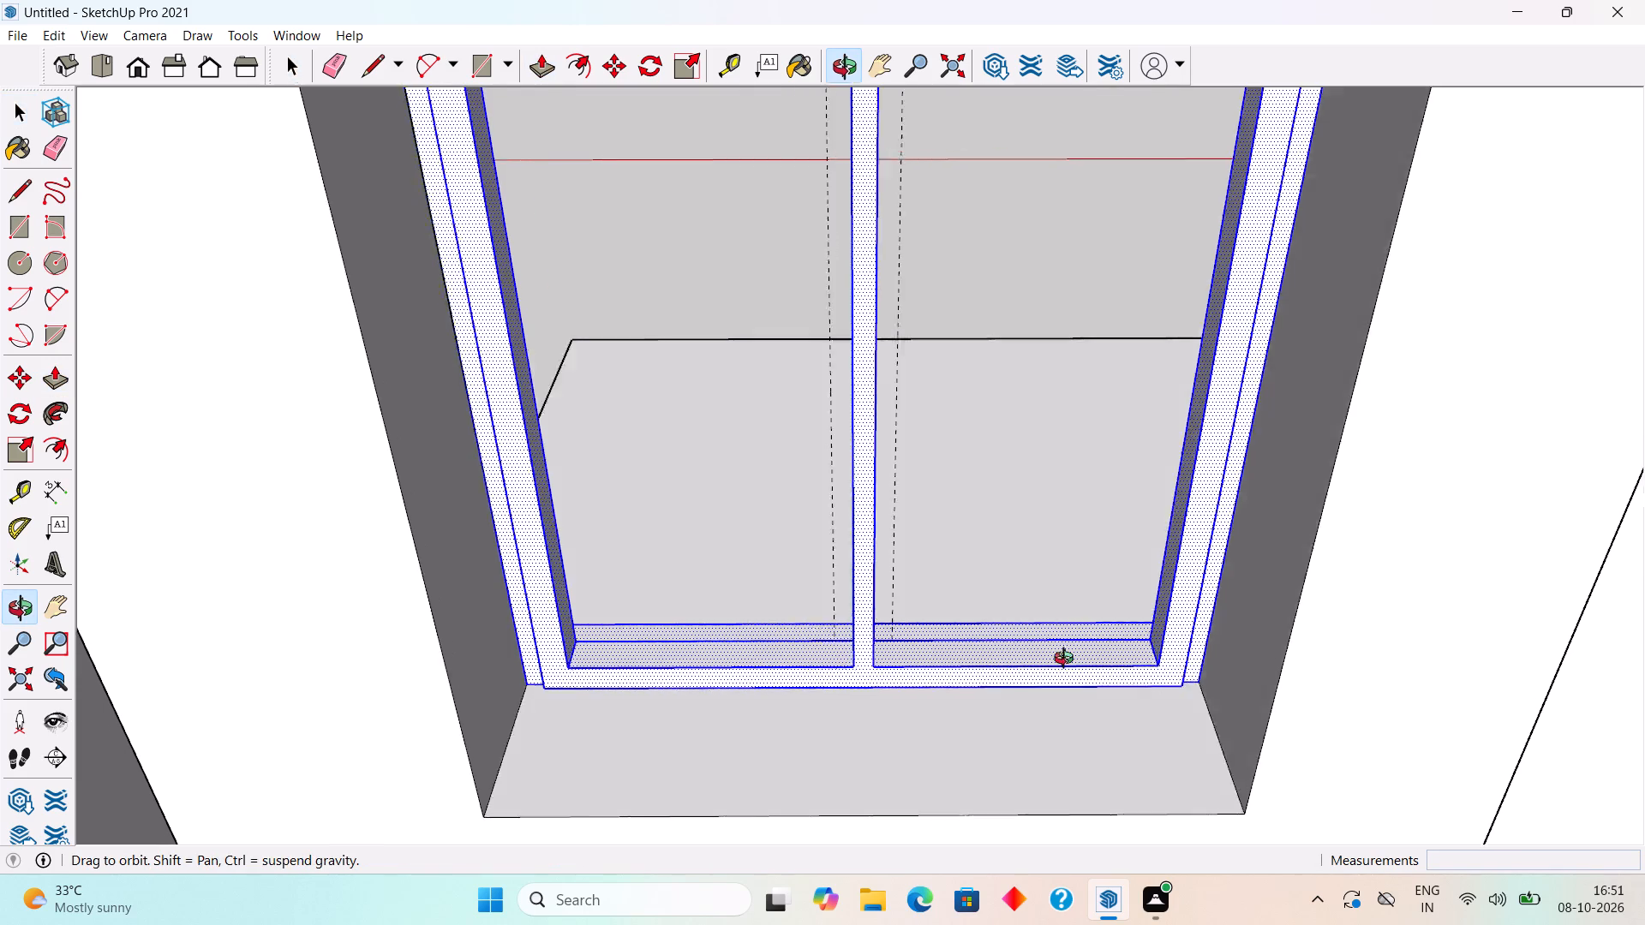
{"action": "middle_click_drag", "start_coordinate": [1068, 660], "coordinate": [879, 594]}
{"action": "scroll", "coordinate": [1026, 701], "scroll_direction": "up", "scroll_amount": 3}
{"action": "middle_click_drag", "start_coordinate": [1134, 762], "coordinate": [1269, 847]}
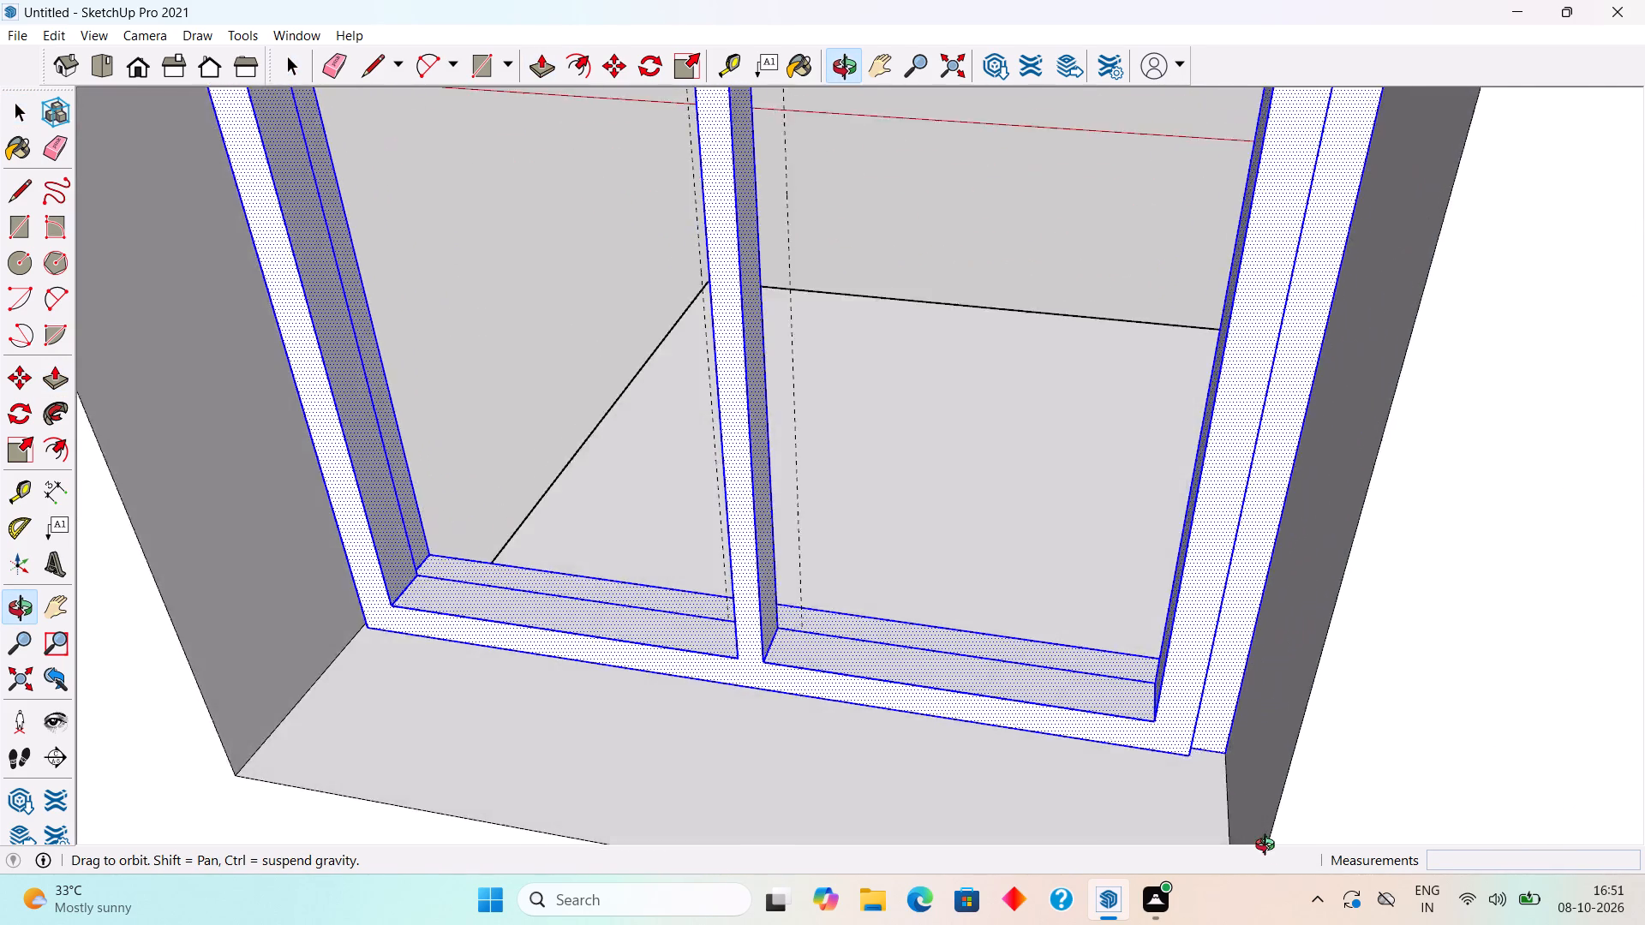
{"action": "middle_click_drag", "start_coordinate": [1269, 847], "coordinate": [1350, 769]}
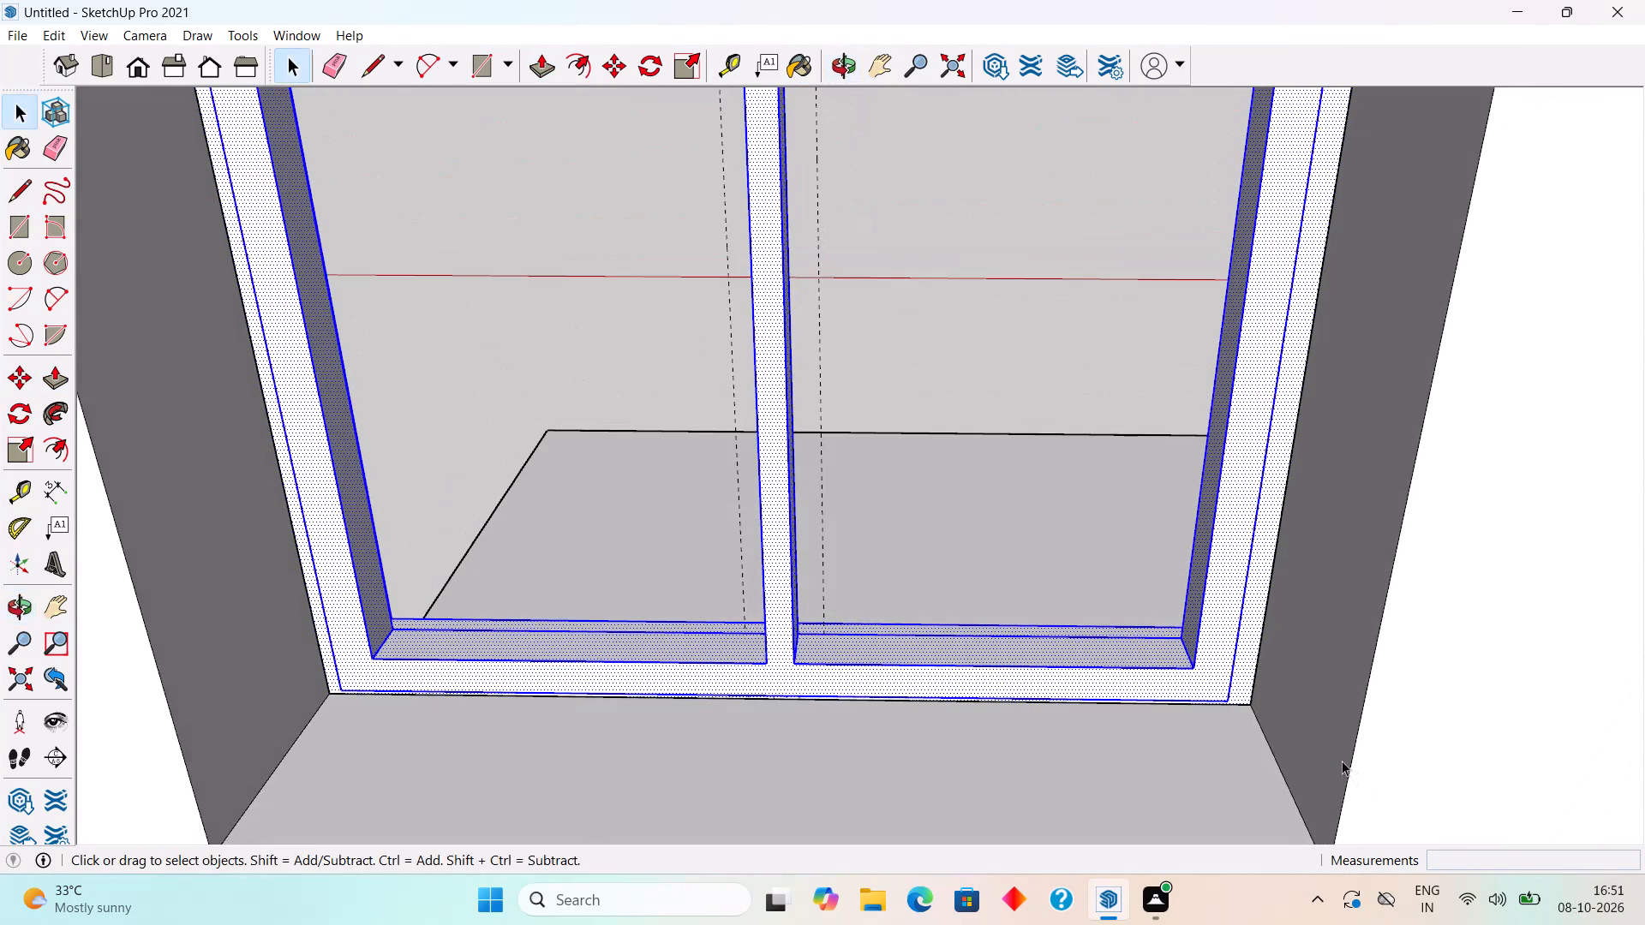
{"action": "key", "text": "ctrl+z"}
{"action": "key", "text": "ctrl+z"}
{"action": "key", "text": "ctrl+z"}
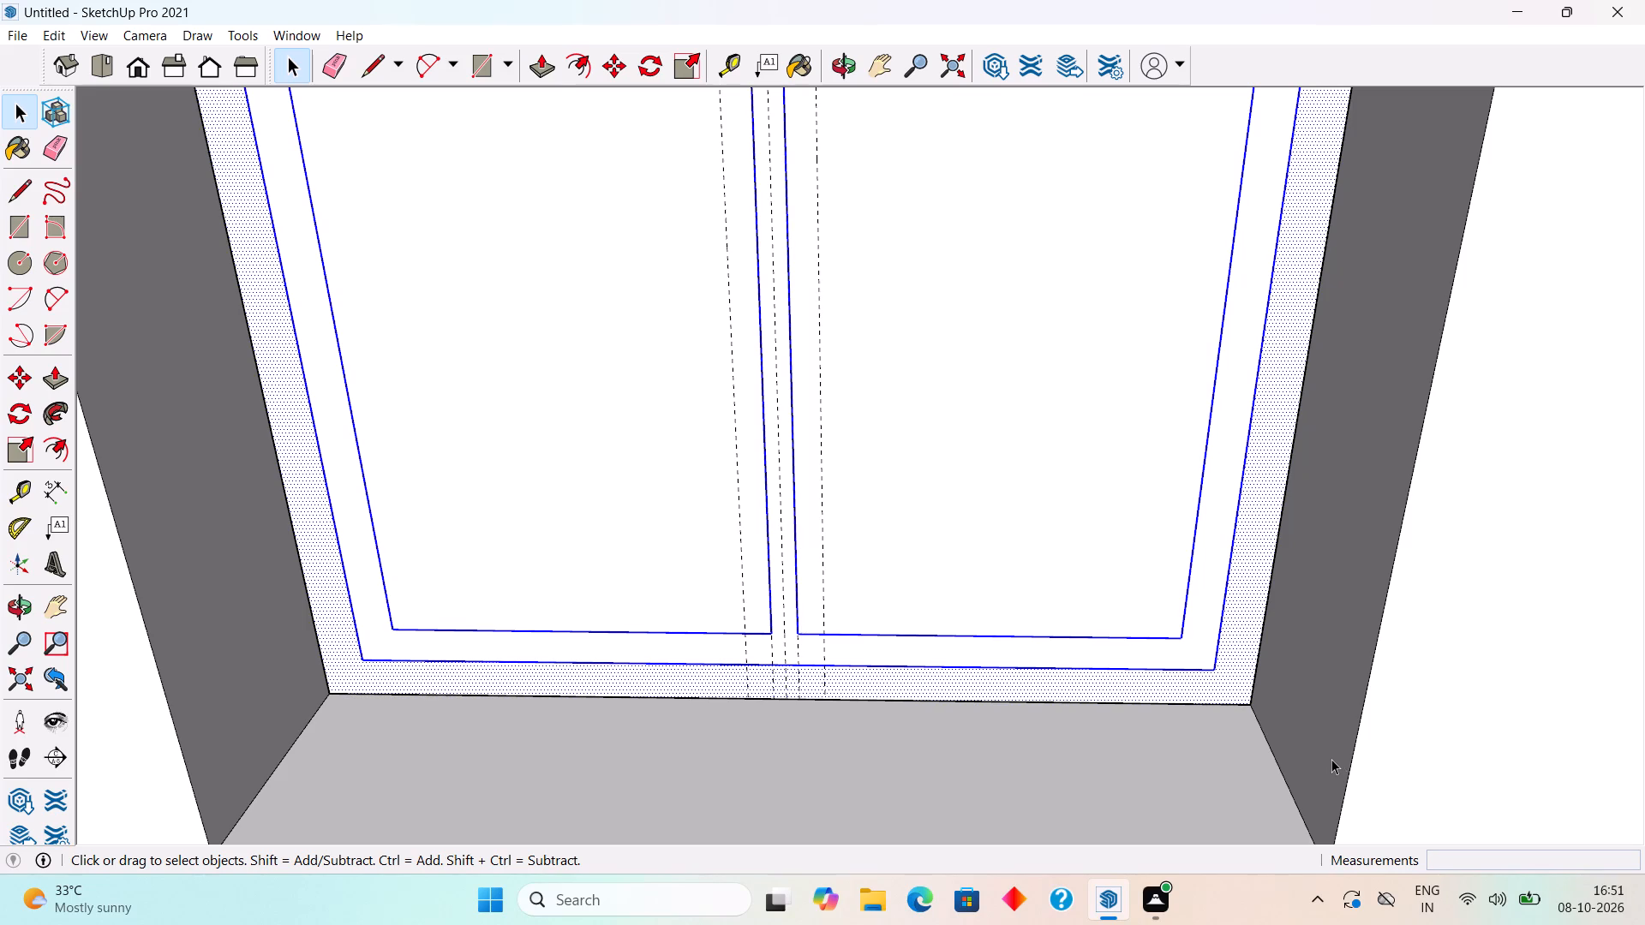
{"action": "key", "text": "ctrl+z"}
{"action": "key", "text": "ctrl+z"}
Delete both pane faces, the sash-frame face and the mullion faces inside the outer window frame, from the door-handle side.
{"action": "scroll", "coordinate": [1331, 759], "scroll_direction": "down", "scroll_amount": 10}
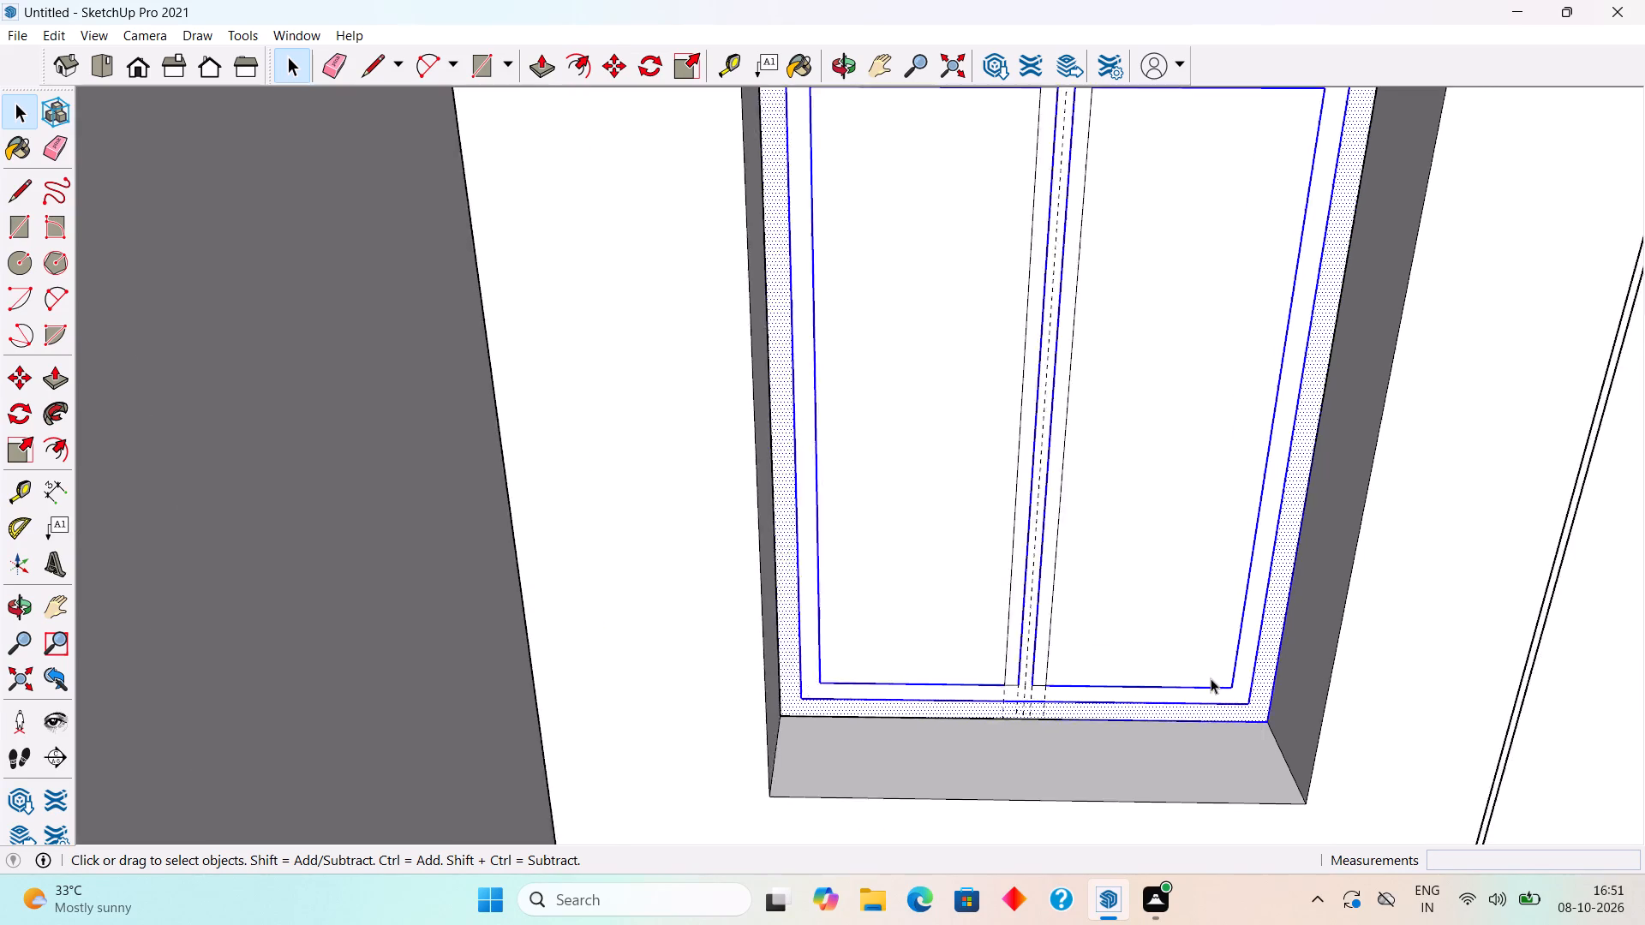
{"action": "scroll", "coordinate": [1211, 678], "scroll_direction": "down", "scroll_amount": 3}
{"action": "scroll", "coordinate": [1210, 677], "scroll_direction": "up", "scroll_amount": 1}
{"action": "scroll", "coordinate": [1200, 669], "scroll_direction": "down", "scroll_amount": 10}
{"action": "middle_click_drag", "start_coordinate": [1078, 672], "coordinate": [1644, 780]}
{"action": "middle_click_drag", "start_coordinate": [287, 581], "coordinate": [720, 658]}
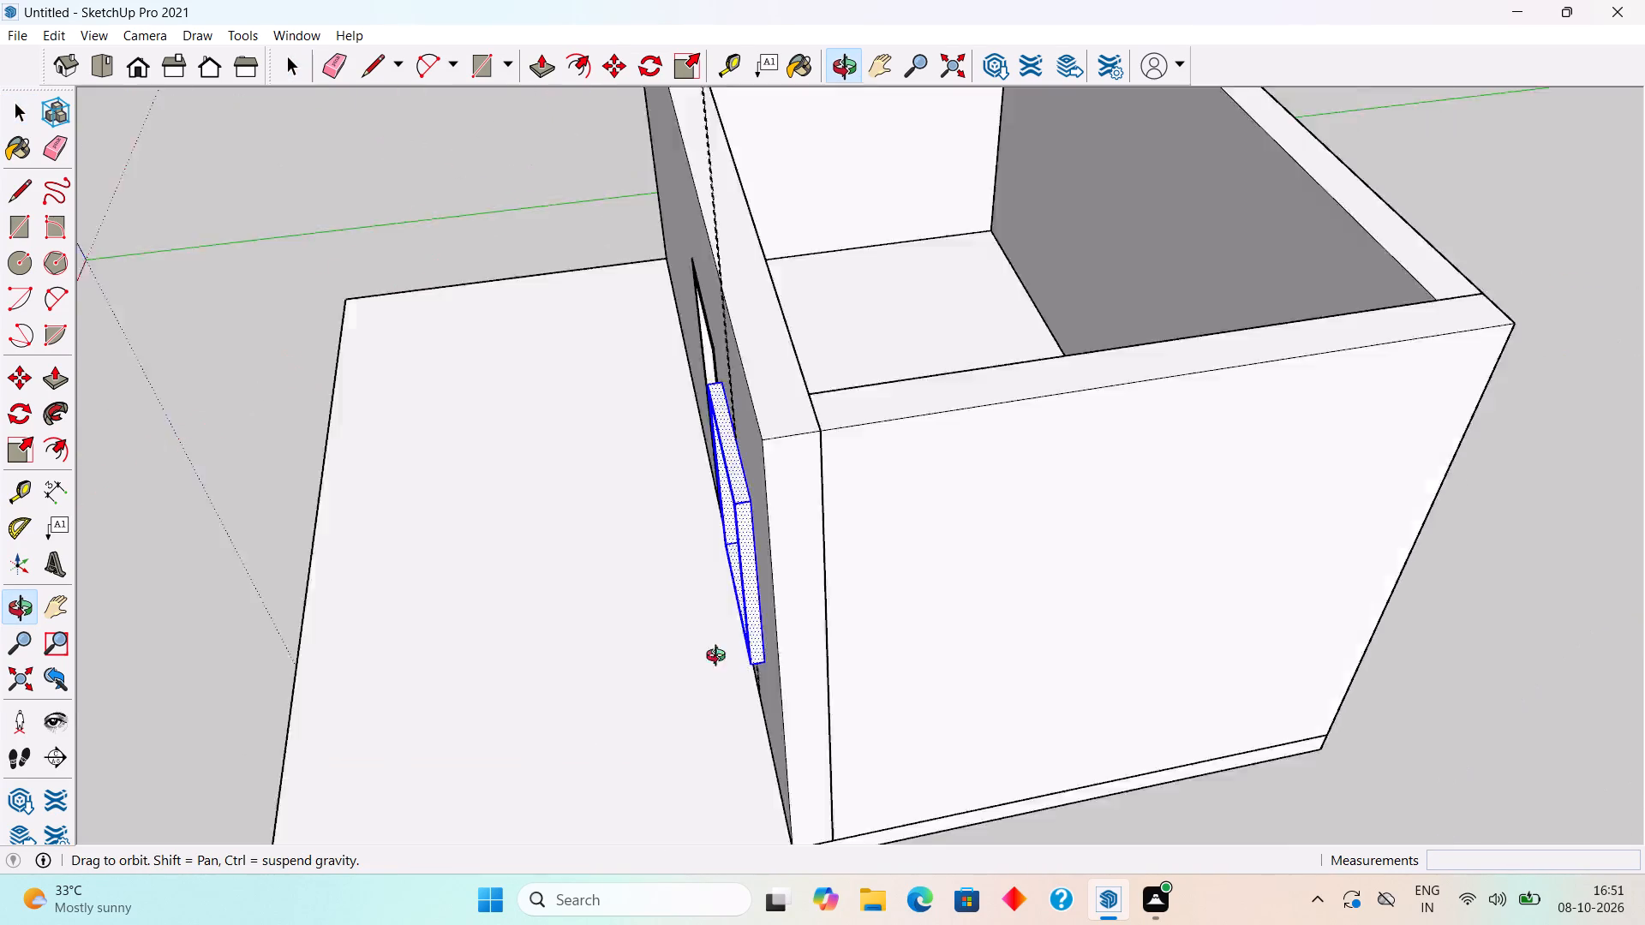
{"action": "middle_click_drag", "start_coordinate": [720, 658], "coordinate": [1269, 442]}
{"action": "scroll", "coordinate": [787, 571], "scroll_direction": "up", "scroll_amount": 4}
{"action": "scroll", "coordinate": [868, 575], "scroll_direction": "up", "scroll_amount": 4}
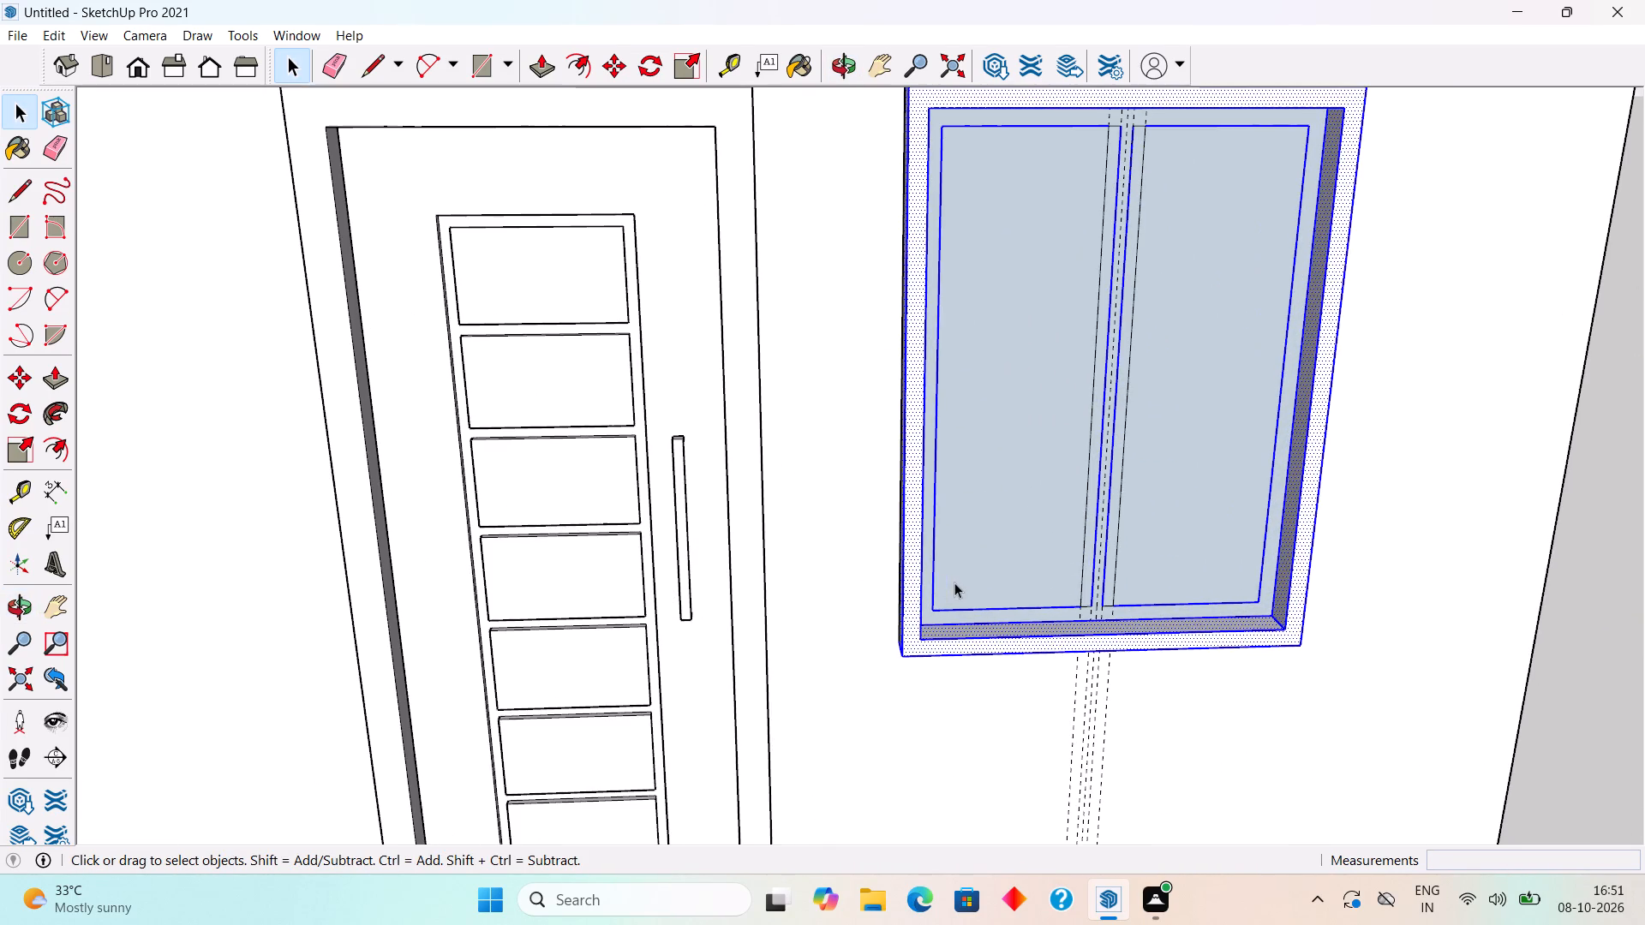
{"action": "left_click", "coordinate": [956, 587]}
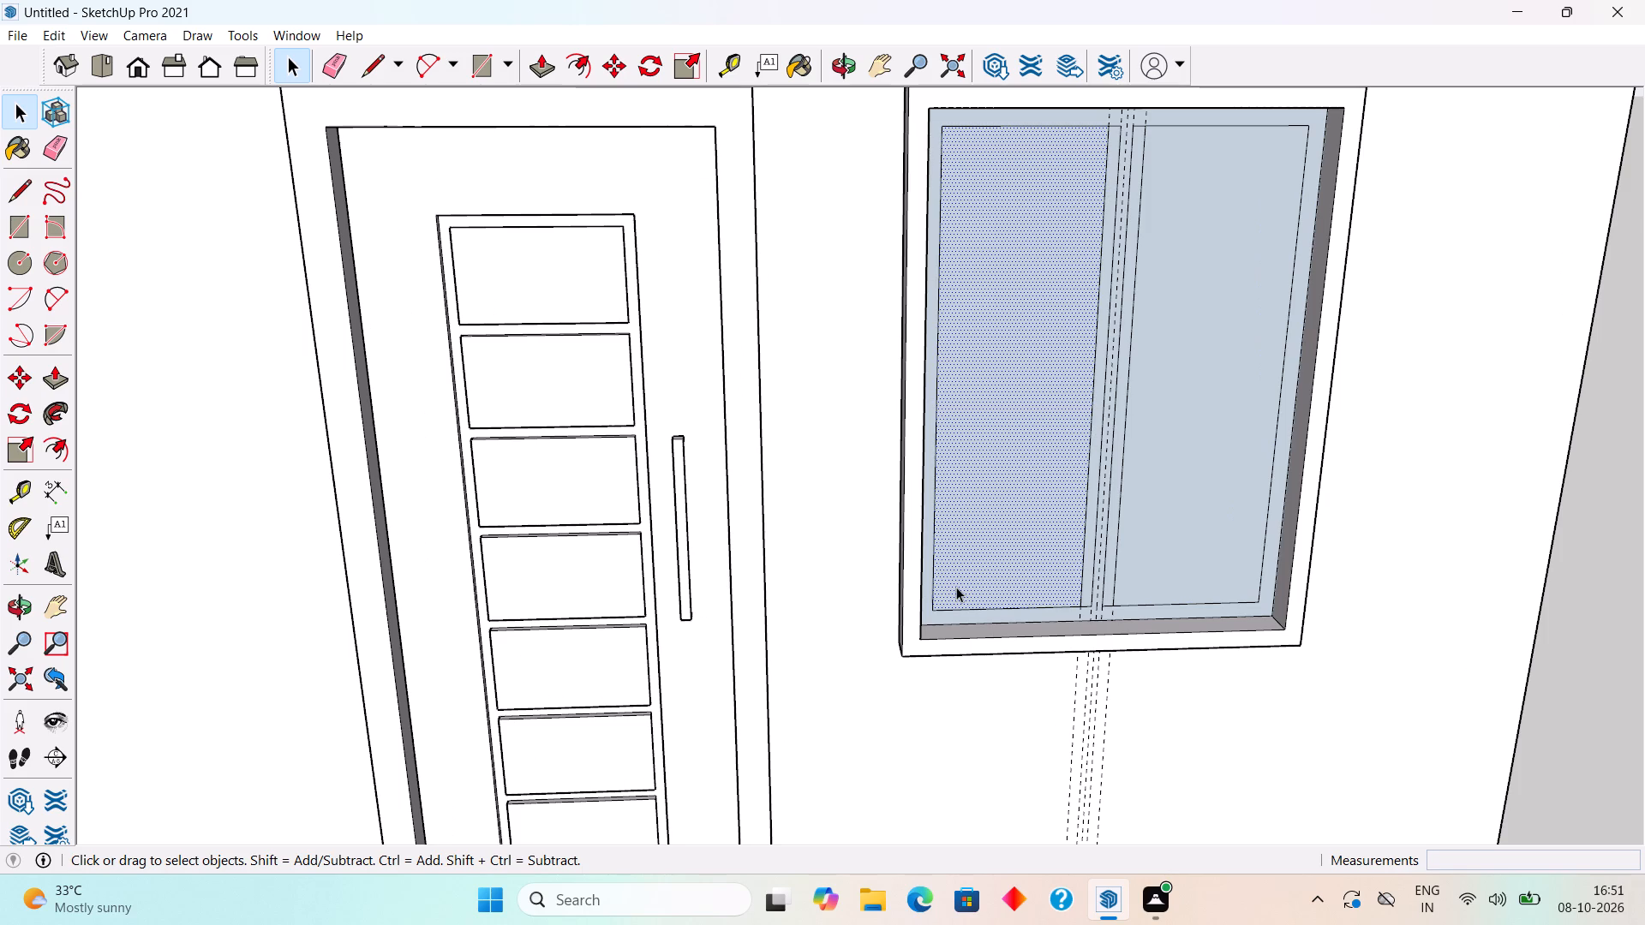
{"action": "key", "text": "Delete"}
{"action": "left_click", "coordinate": [971, 616]}
{"action": "key", "text": "Delete"}
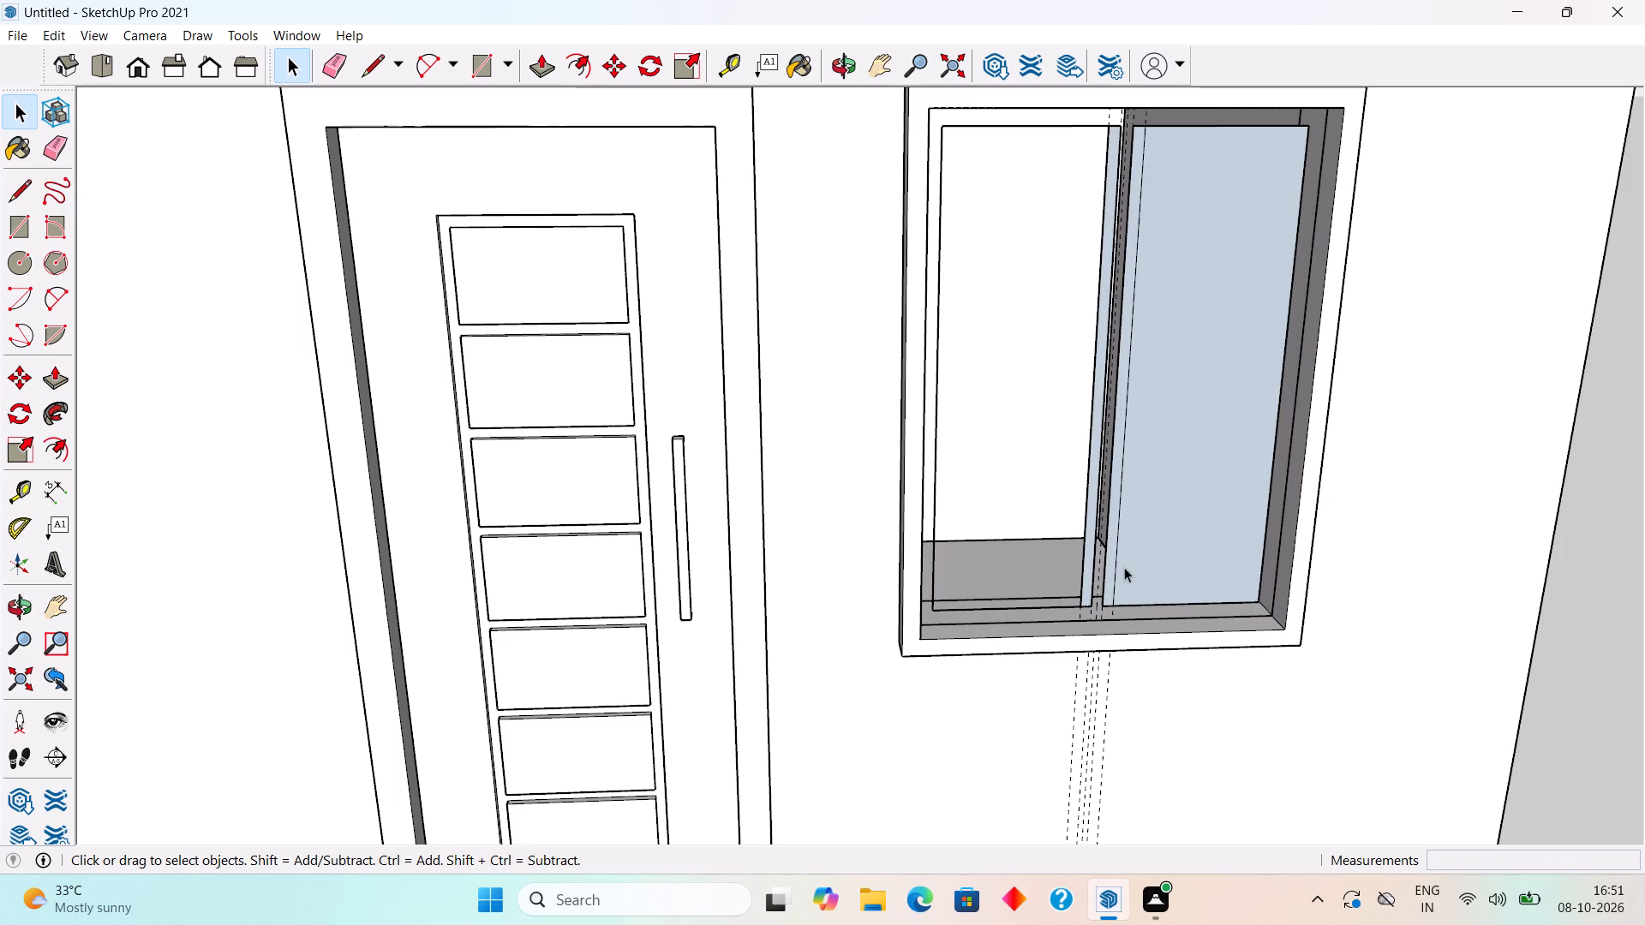
{"action": "left_click", "coordinate": [1143, 561]}
{"action": "key", "text": "Delete"}
{"action": "left_click", "coordinate": [1105, 582]}
{"action": "key", "text": "Delete"}
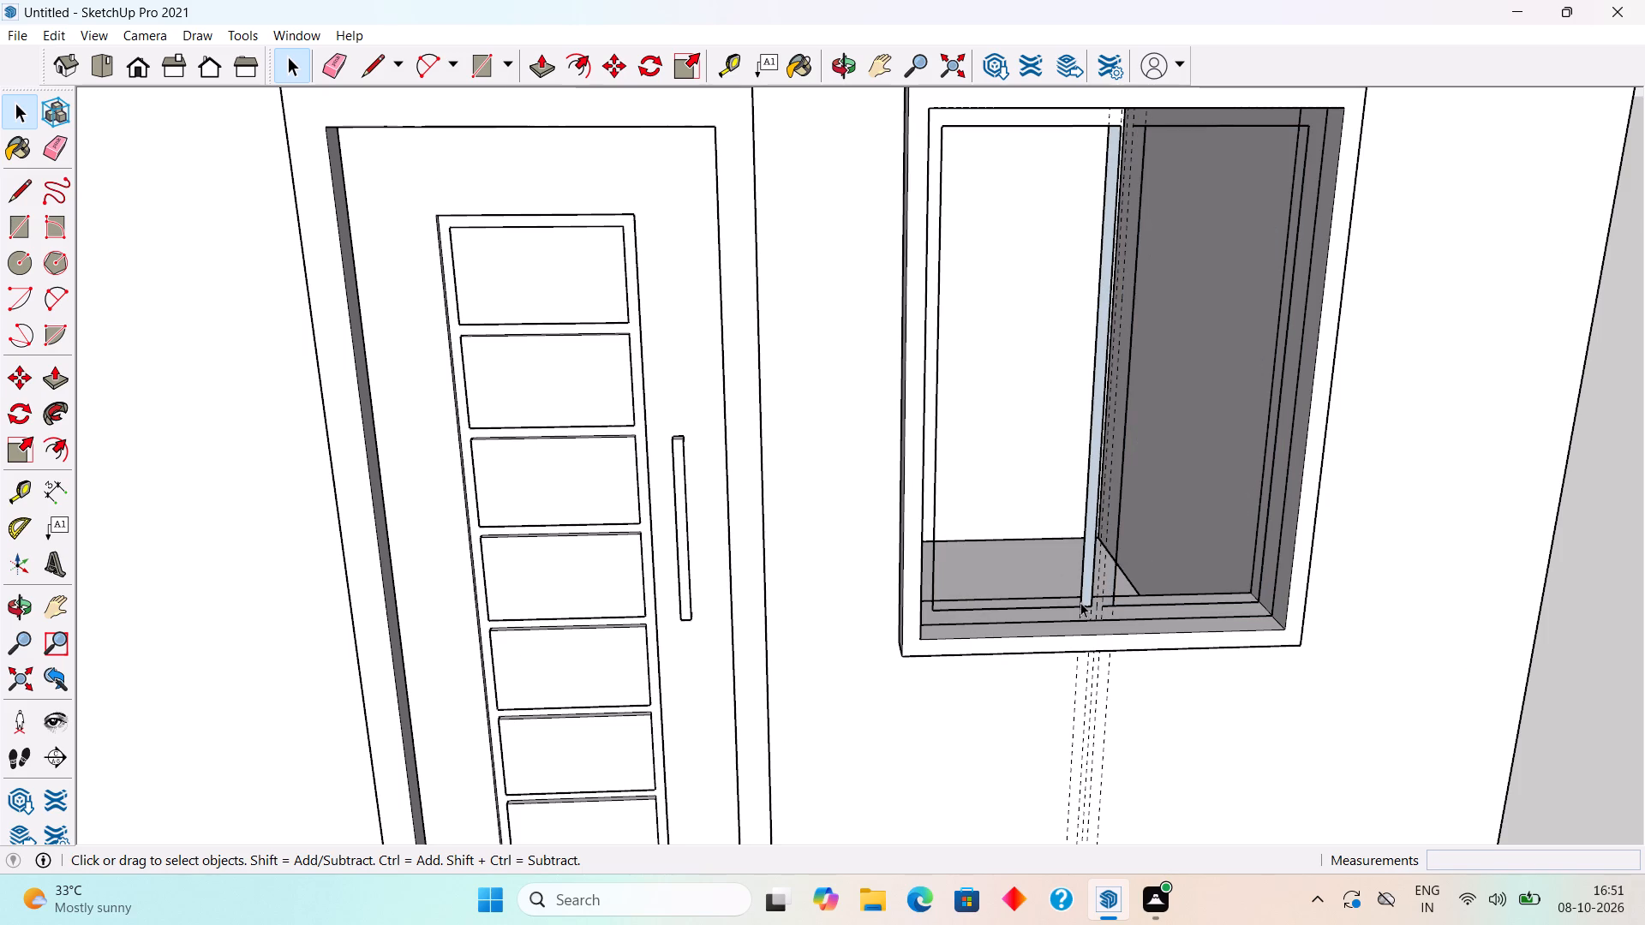
{"action": "left_click", "coordinate": [1088, 598]}
{"action": "key", "text": "Delete"}
{"action": "left_click", "coordinate": [1091, 600]}
{"action": "key", "text": "Delete"}
Delete the leftover bottom, mullion and side edges of the old sash outline inside the window opening.
{"action": "scroll", "coordinate": [1091, 600], "scroll_direction": "down", "scroll_amount": 4}
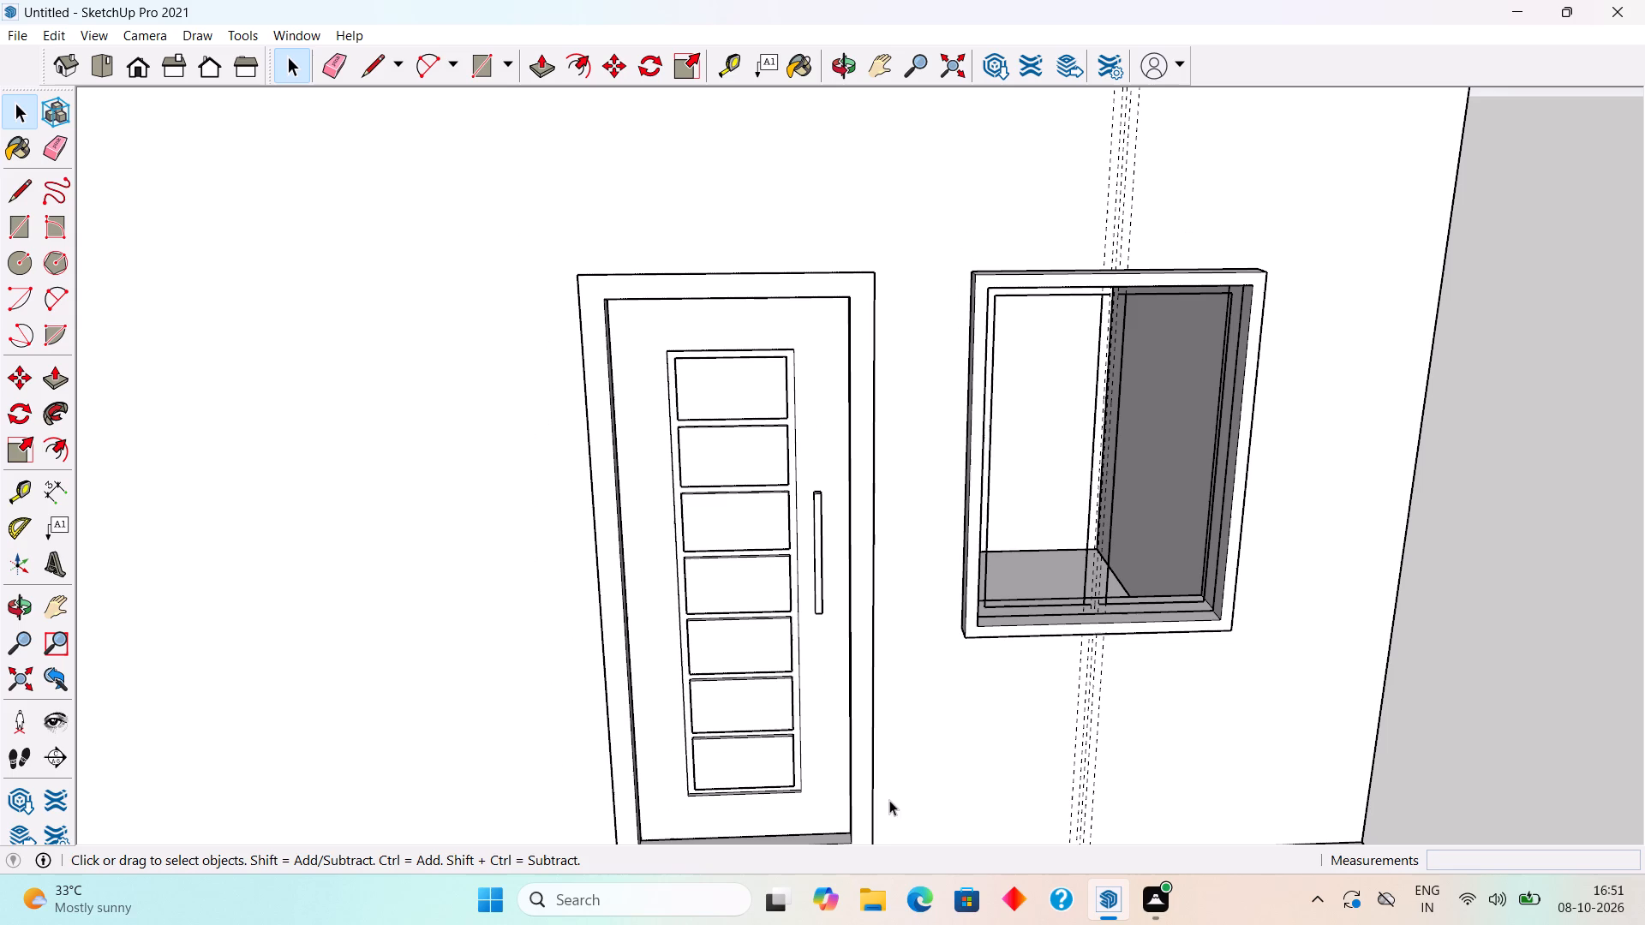
{"action": "middle_click_drag", "start_coordinate": [1093, 609], "coordinate": [881, 553]}
{"action": "scroll", "coordinate": [883, 550], "scroll_direction": "up", "scroll_amount": 2}
{"action": "middle_click_drag", "start_coordinate": [1007, 534], "coordinate": [1084, 587]}
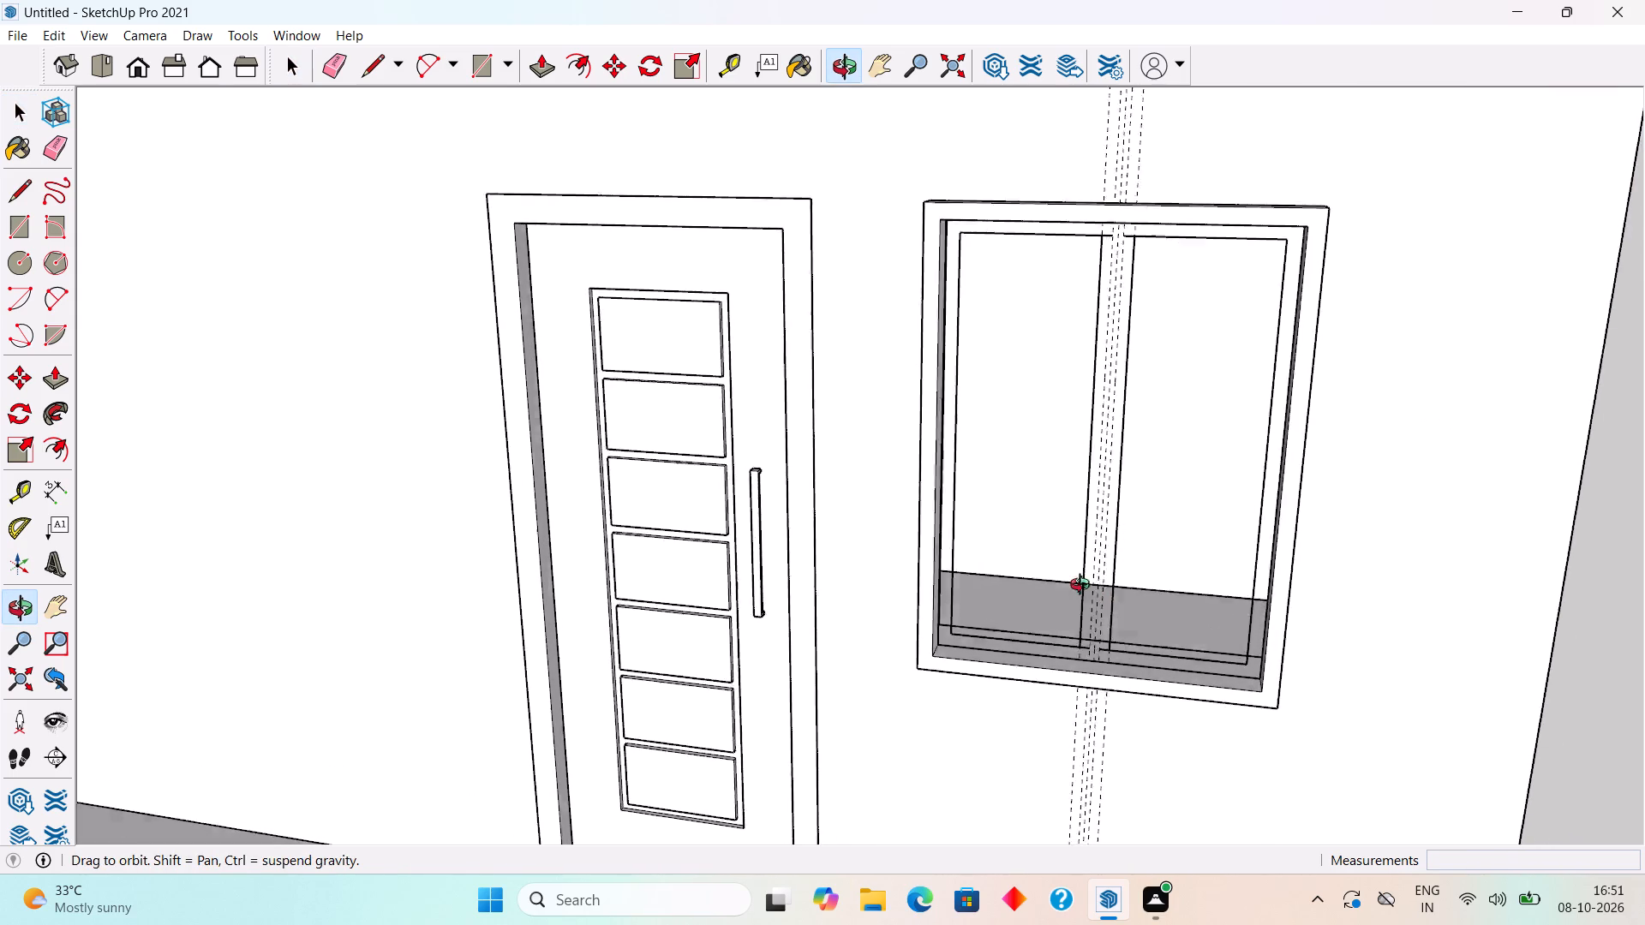
{"action": "middle_click_drag", "start_coordinate": [1084, 587], "coordinate": [1134, 610]}
{"action": "scroll", "coordinate": [1092, 641], "scroll_direction": "up", "scroll_amount": 5}
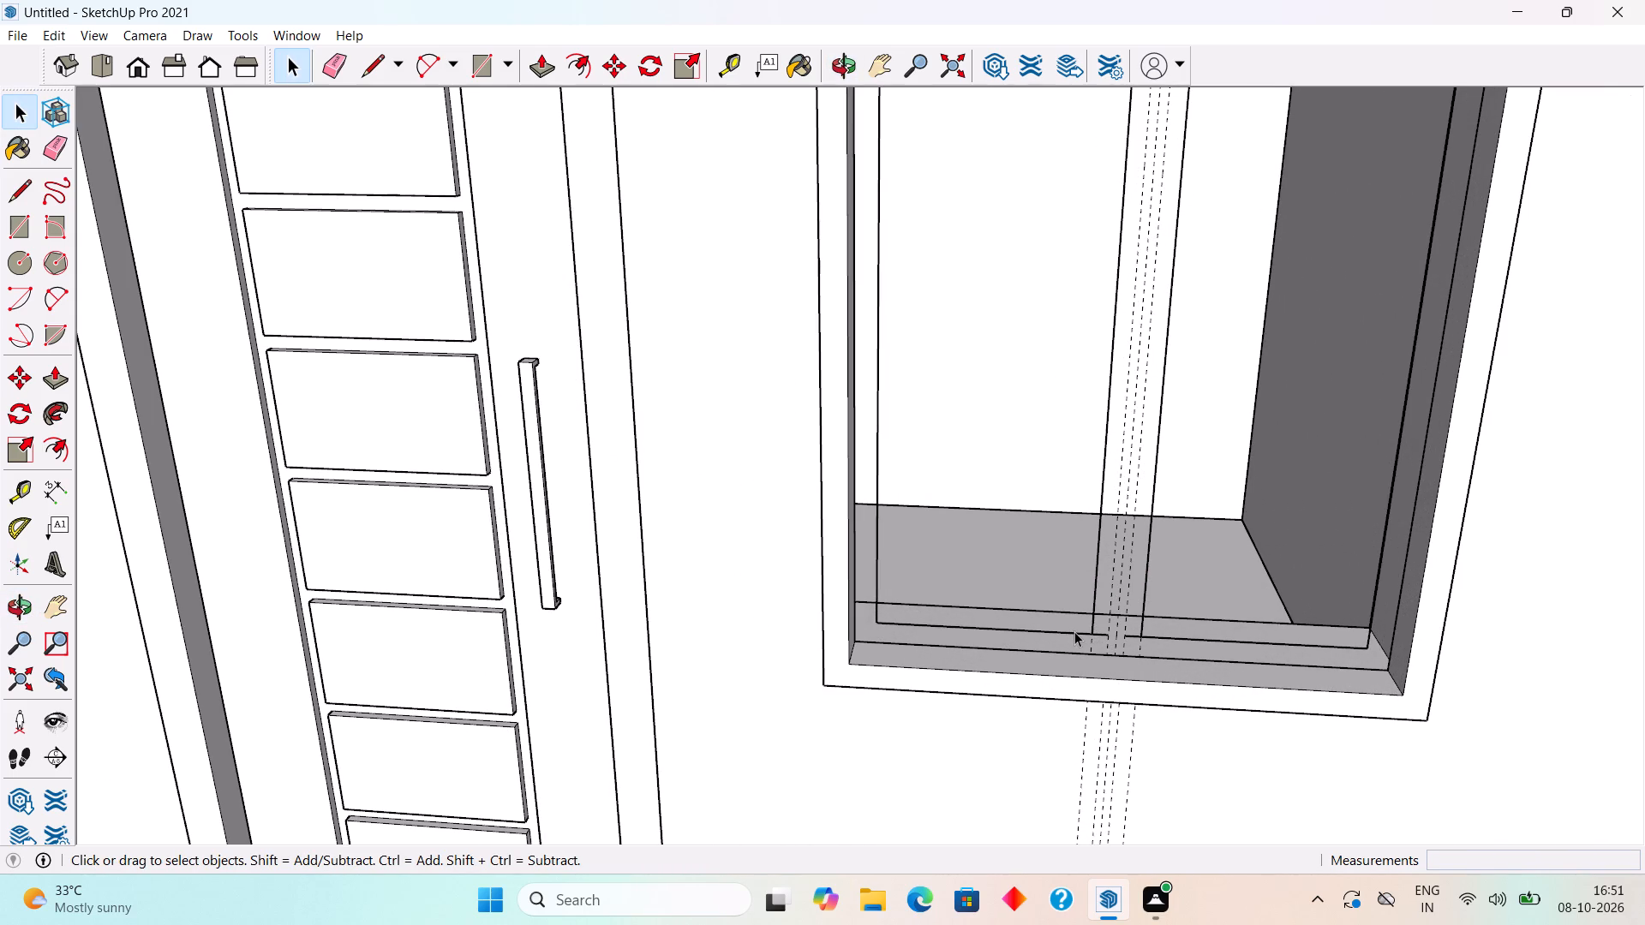
{"action": "left_click", "coordinate": [1078, 635]}
{"action": "key", "text": "Delete"}
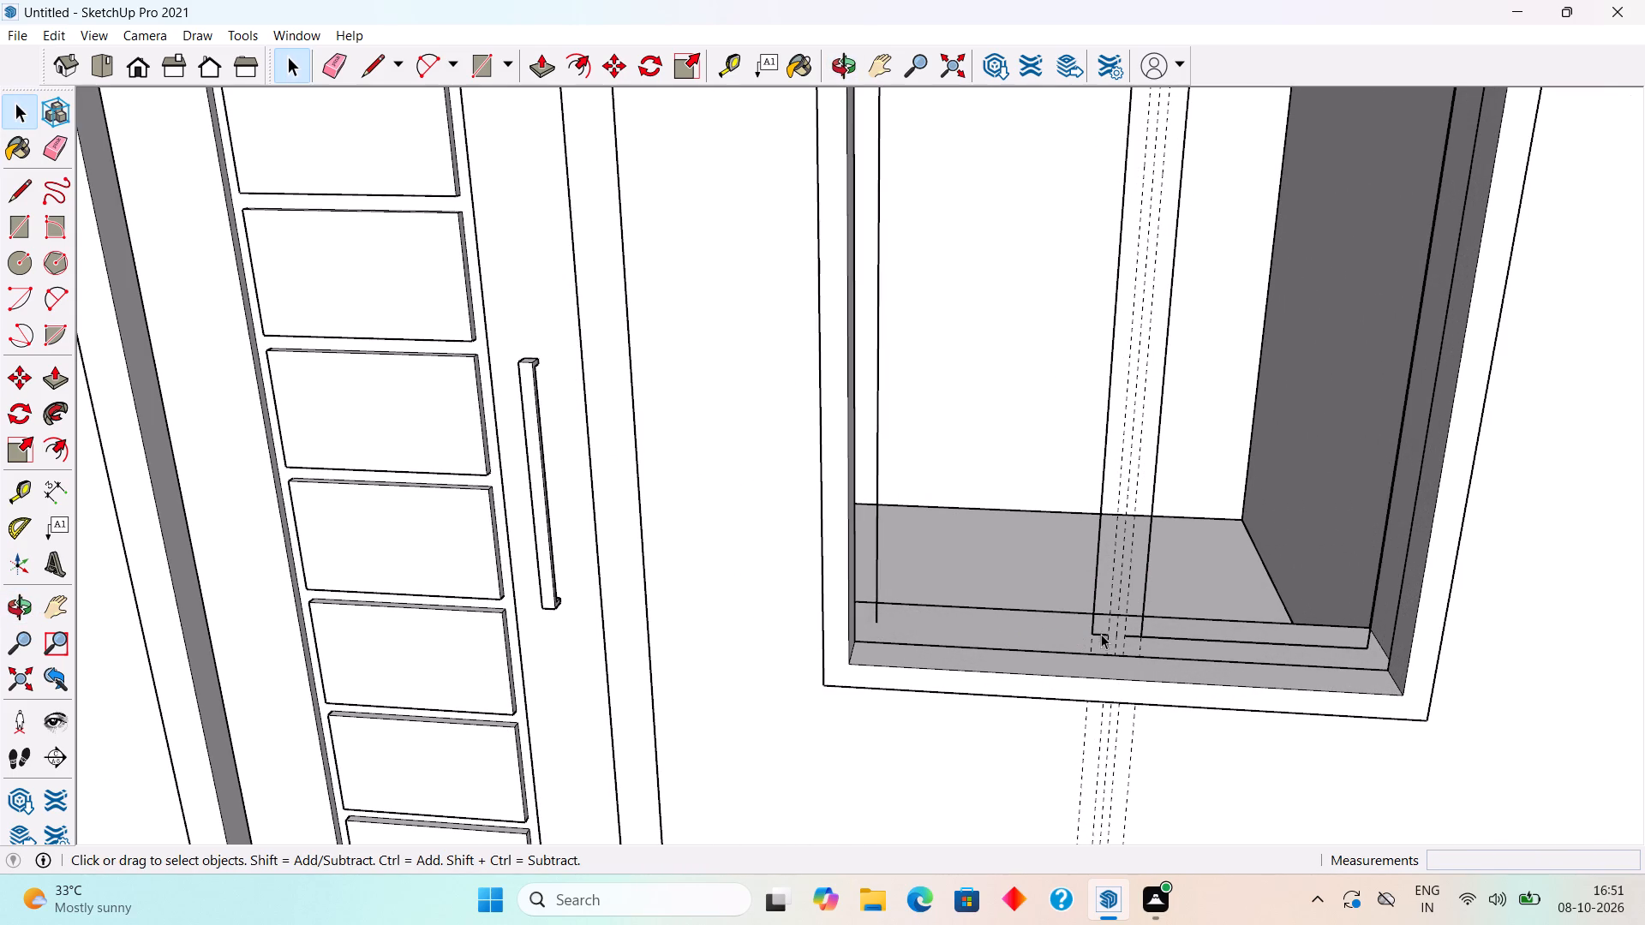
{"action": "left_click", "coordinate": [1101, 634]}
{"action": "key", "text": "Delete"}
{"action": "left_click", "coordinate": [1092, 624]}
{"action": "key", "text": "Delete"}
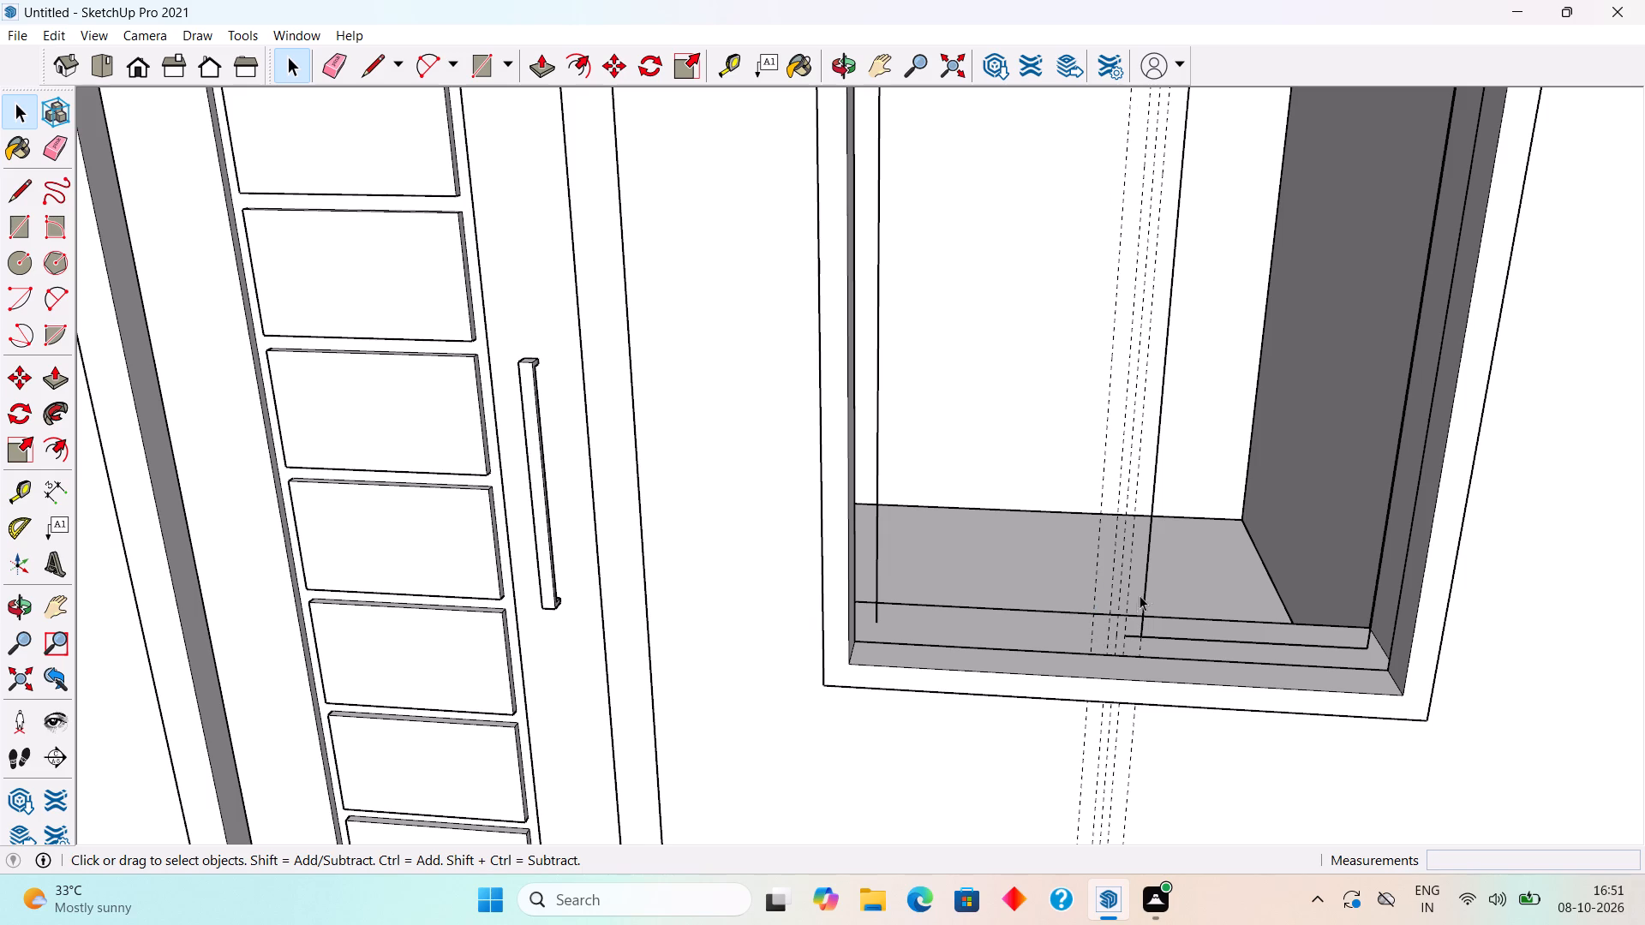
{"action": "left_click", "coordinate": [1143, 594]}
{"action": "key", "text": "Delete"}
{"action": "key", "text": "Delete"}
{"action": "left_click", "coordinate": [1131, 636]}
{"action": "key", "text": "Delete"}
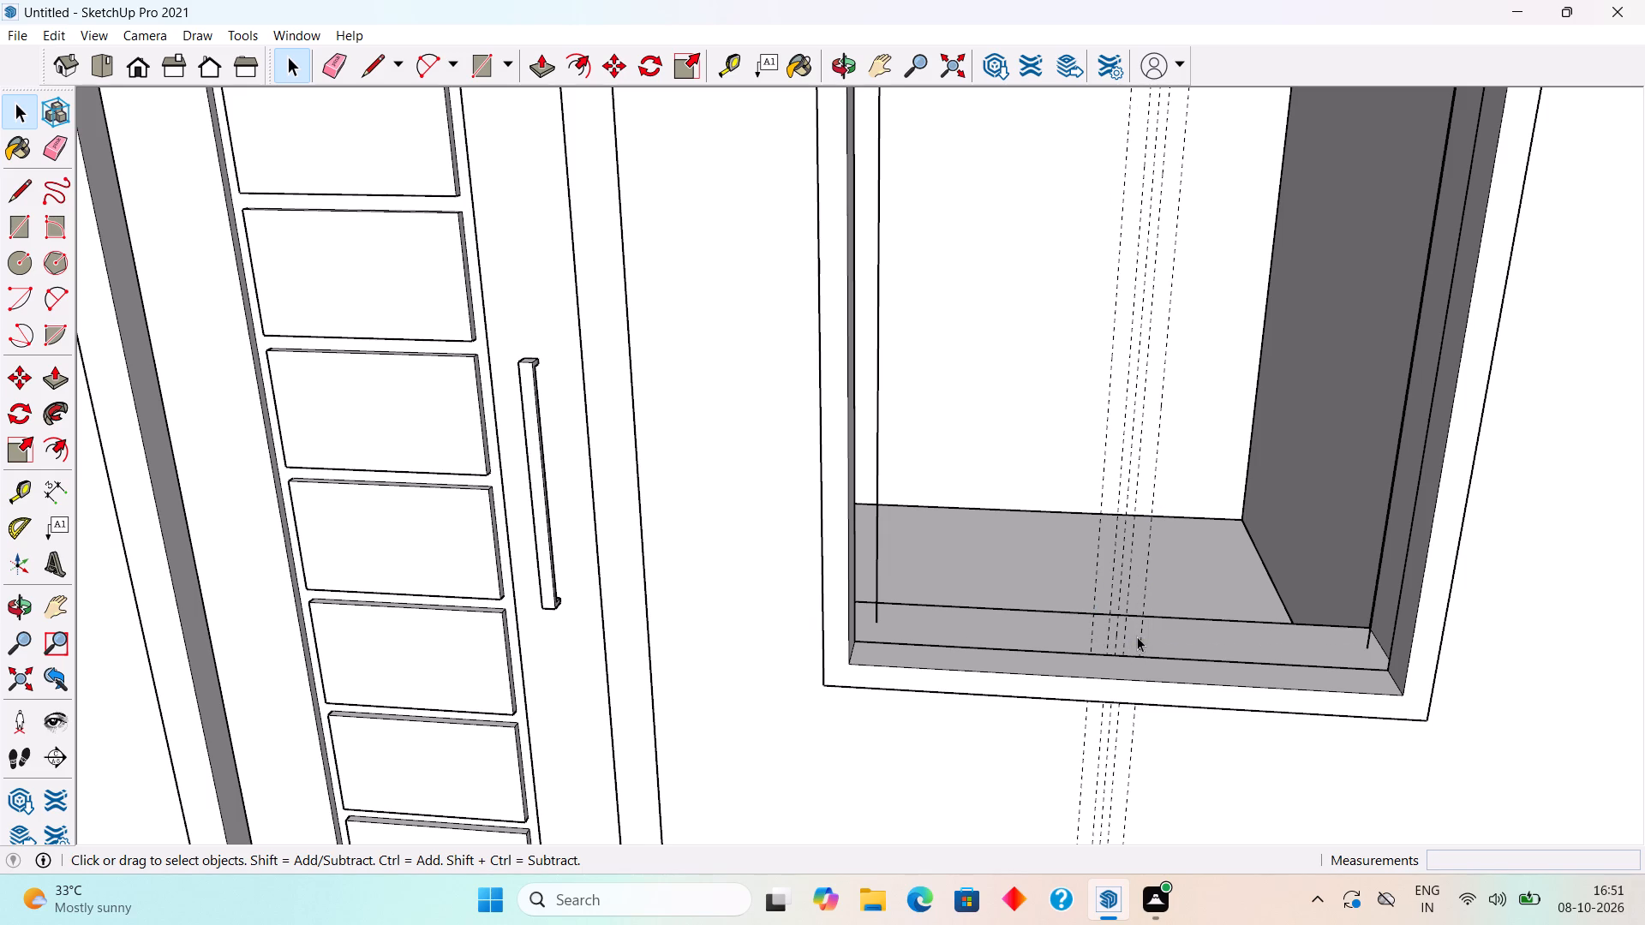
{"action": "left_click", "coordinate": [1378, 576]}
{"action": "key", "text": "Delete"}
{"action": "left_click", "coordinate": [879, 597]}
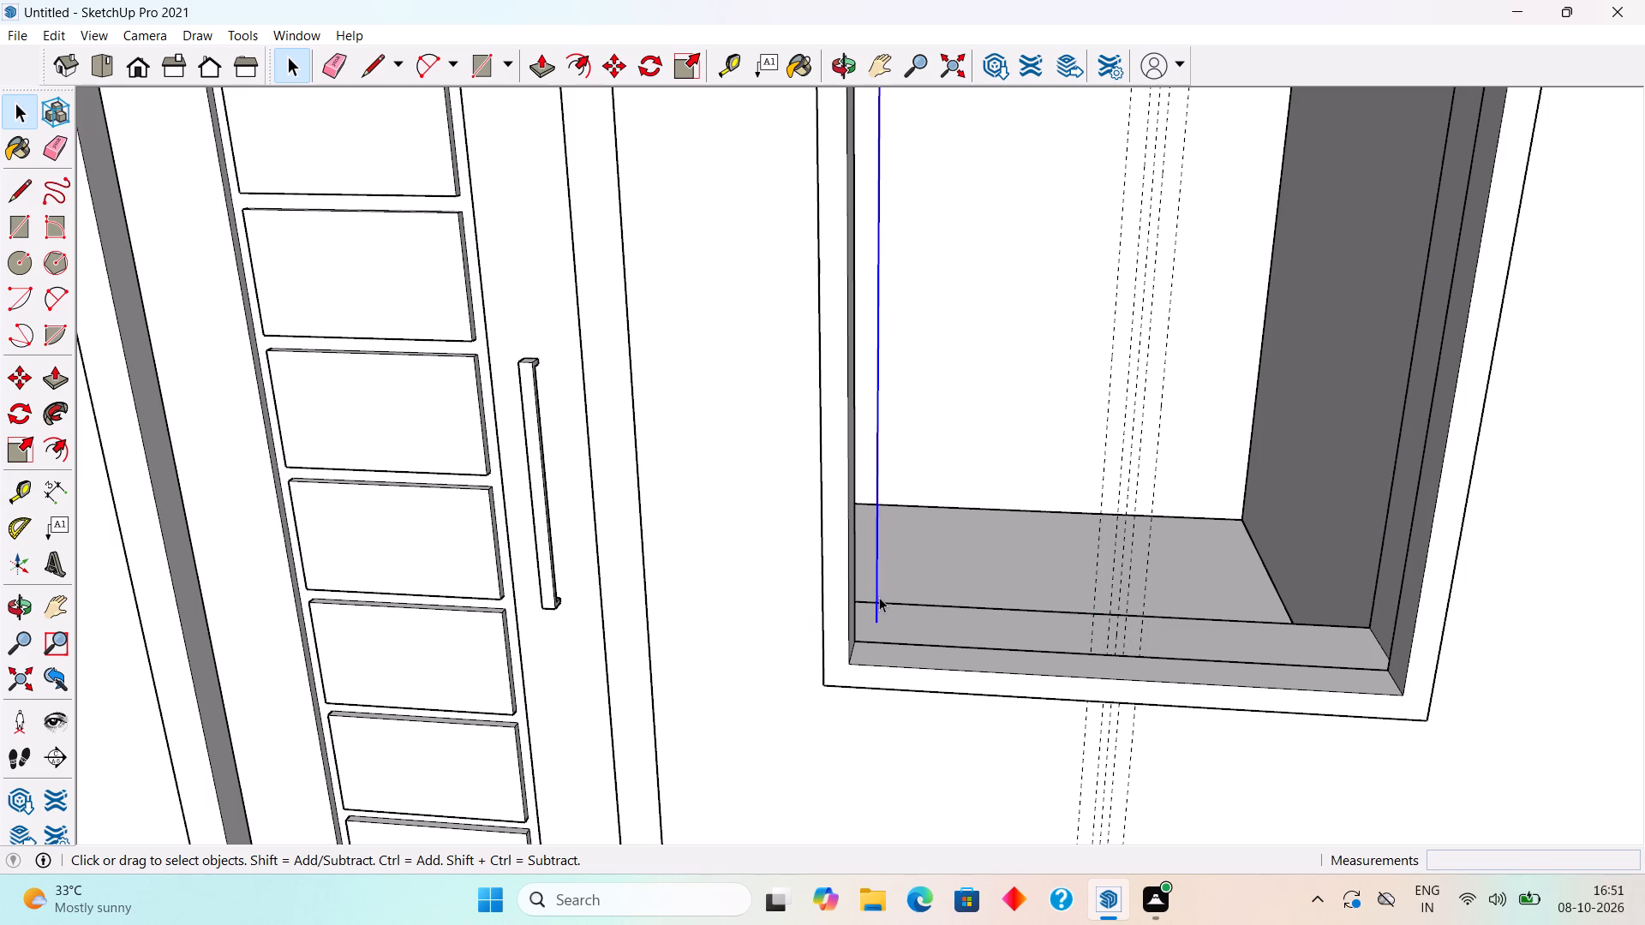
{"action": "key", "text": "Delete"}
Delete the two leftover sash edges near the top of the window opening.
{"action": "middle_click_drag", "start_coordinate": [1020, 575], "coordinate": [665, 584]}
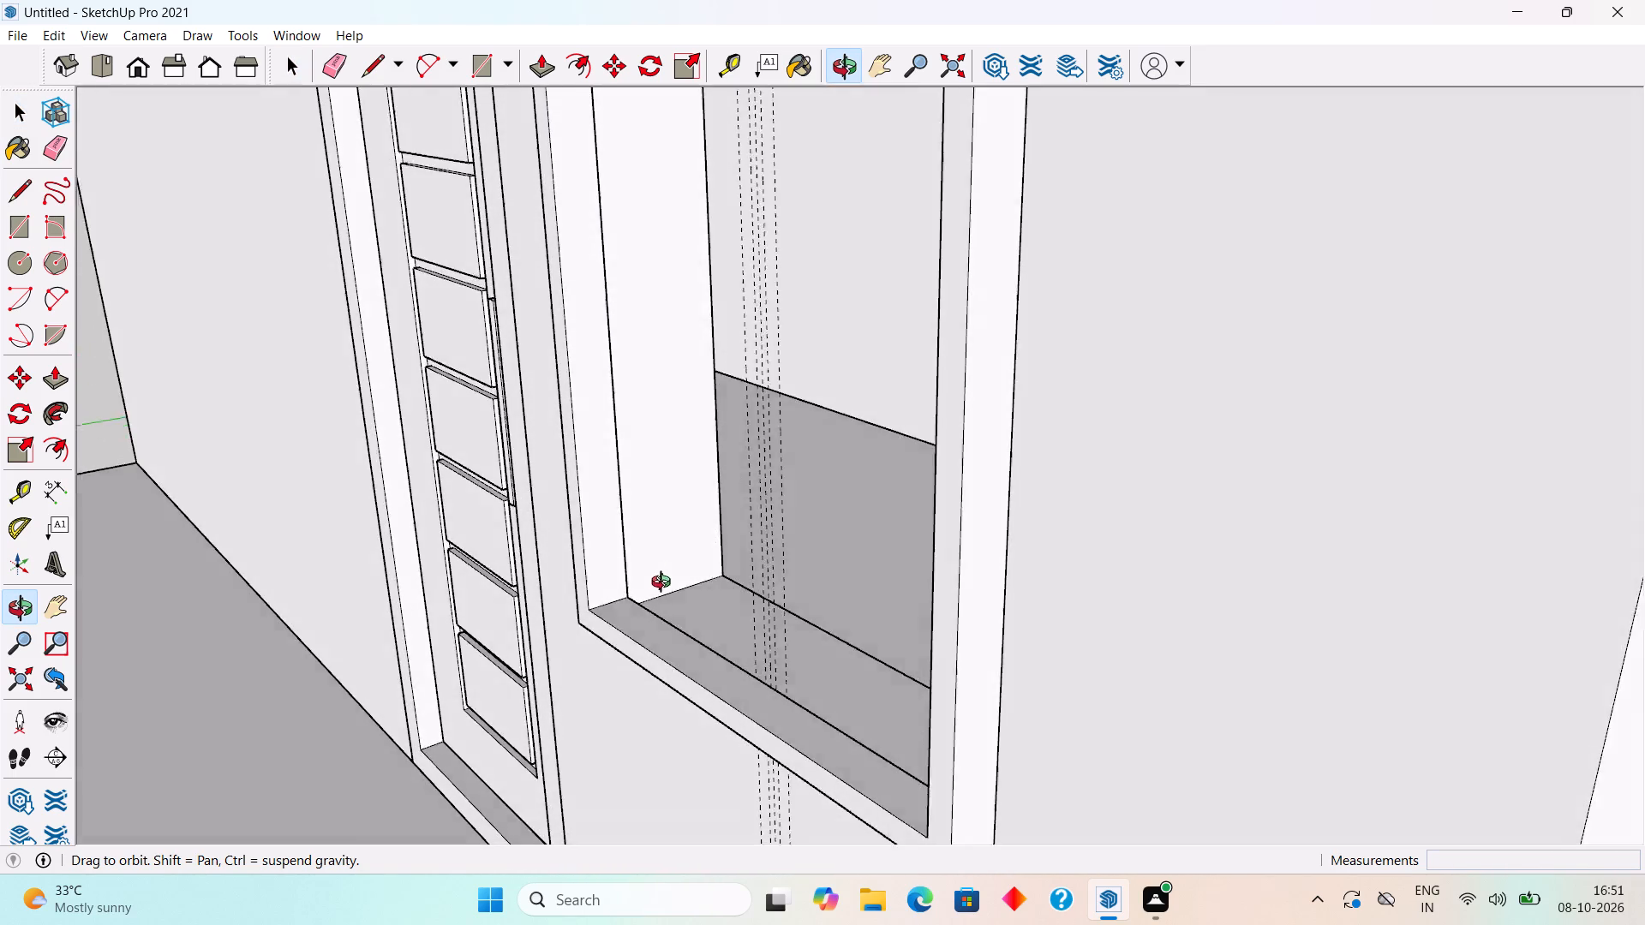
{"action": "middle_click_drag", "start_coordinate": [665, 584], "coordinate": [1001, 721]}
{"action": "scroll", "coordinate": [1001, 721], "scroll_direction": "down", "scroll_amount": 7}
{"action": "middle_click_drag", "start_coordinate": [1075, 531], "coordinate": [1014, 246]}
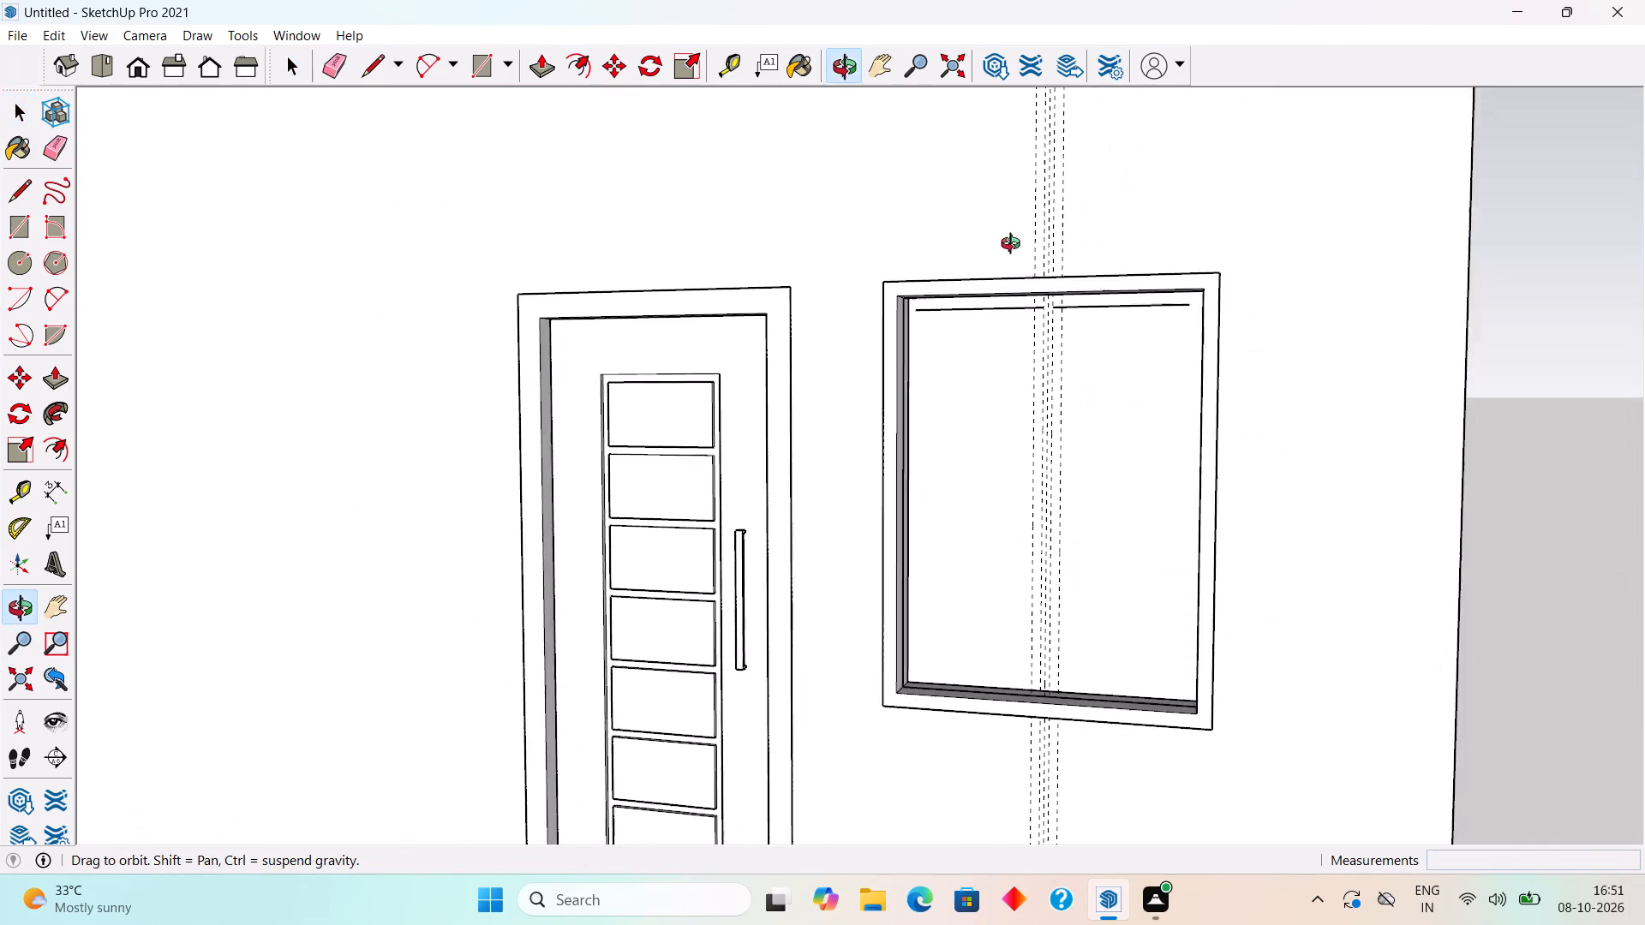
{"action": "middle_click_drag", "start_coordinate": [1014, 246], "coordinate": [1014, 244]}
{"action": "scroll", "coordinate": [1036, 261], "scroll_direction": "up", "scroll_amount": 8}
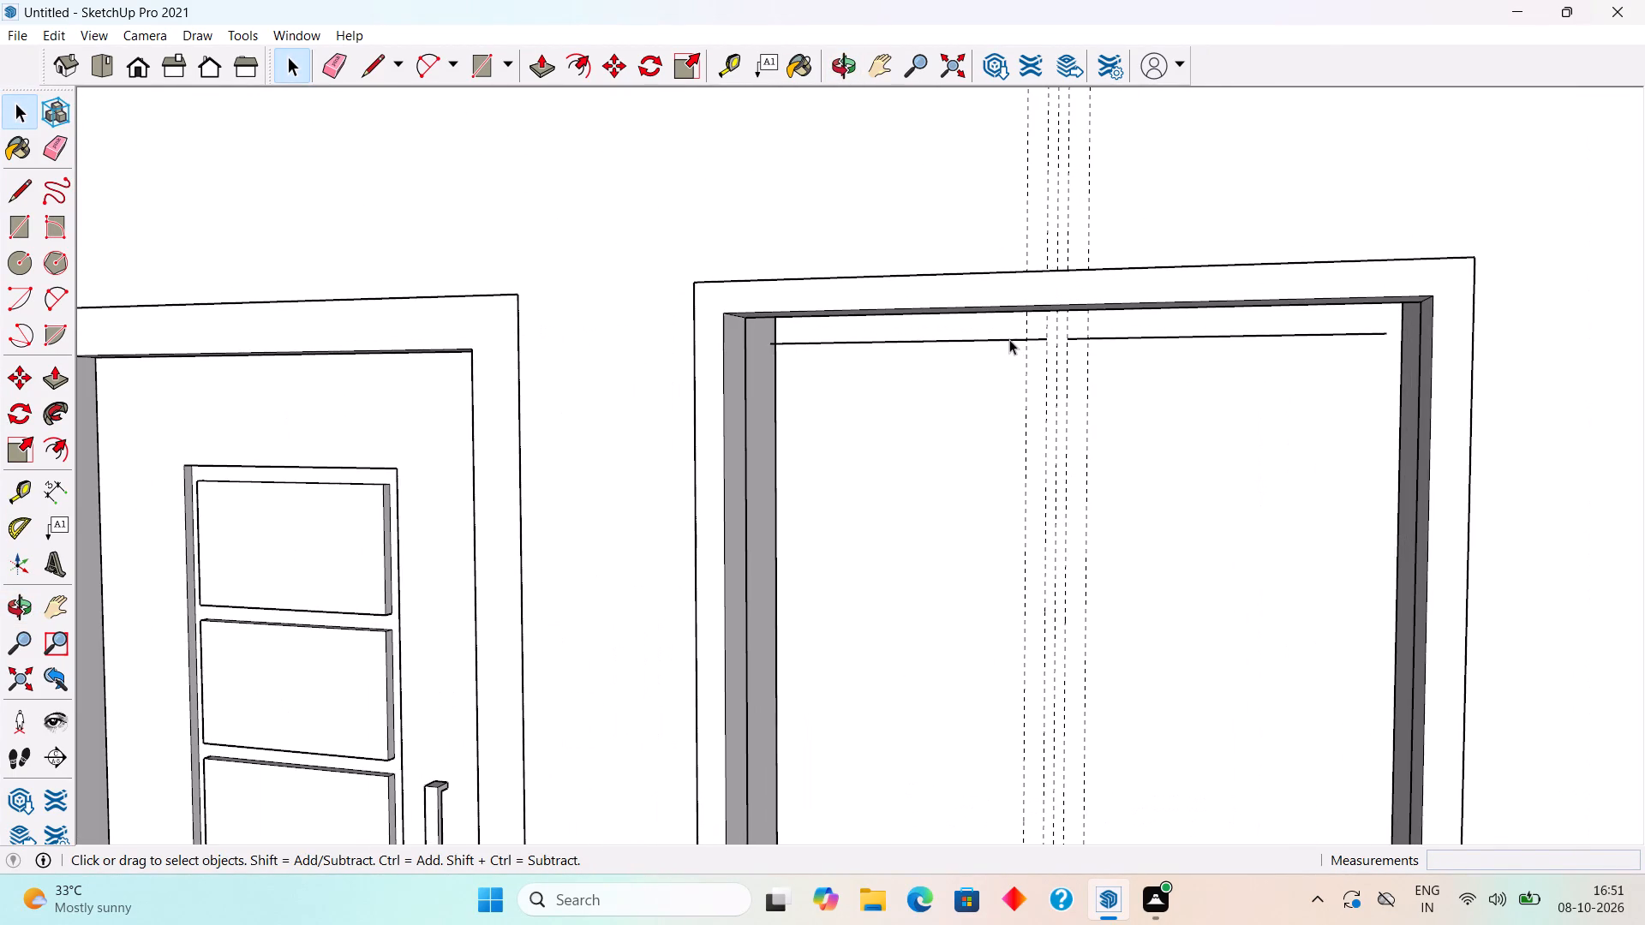
{"action": "left_click", "coordinate": [1009, 339]}
{"action": "key", "text": "Delete"}
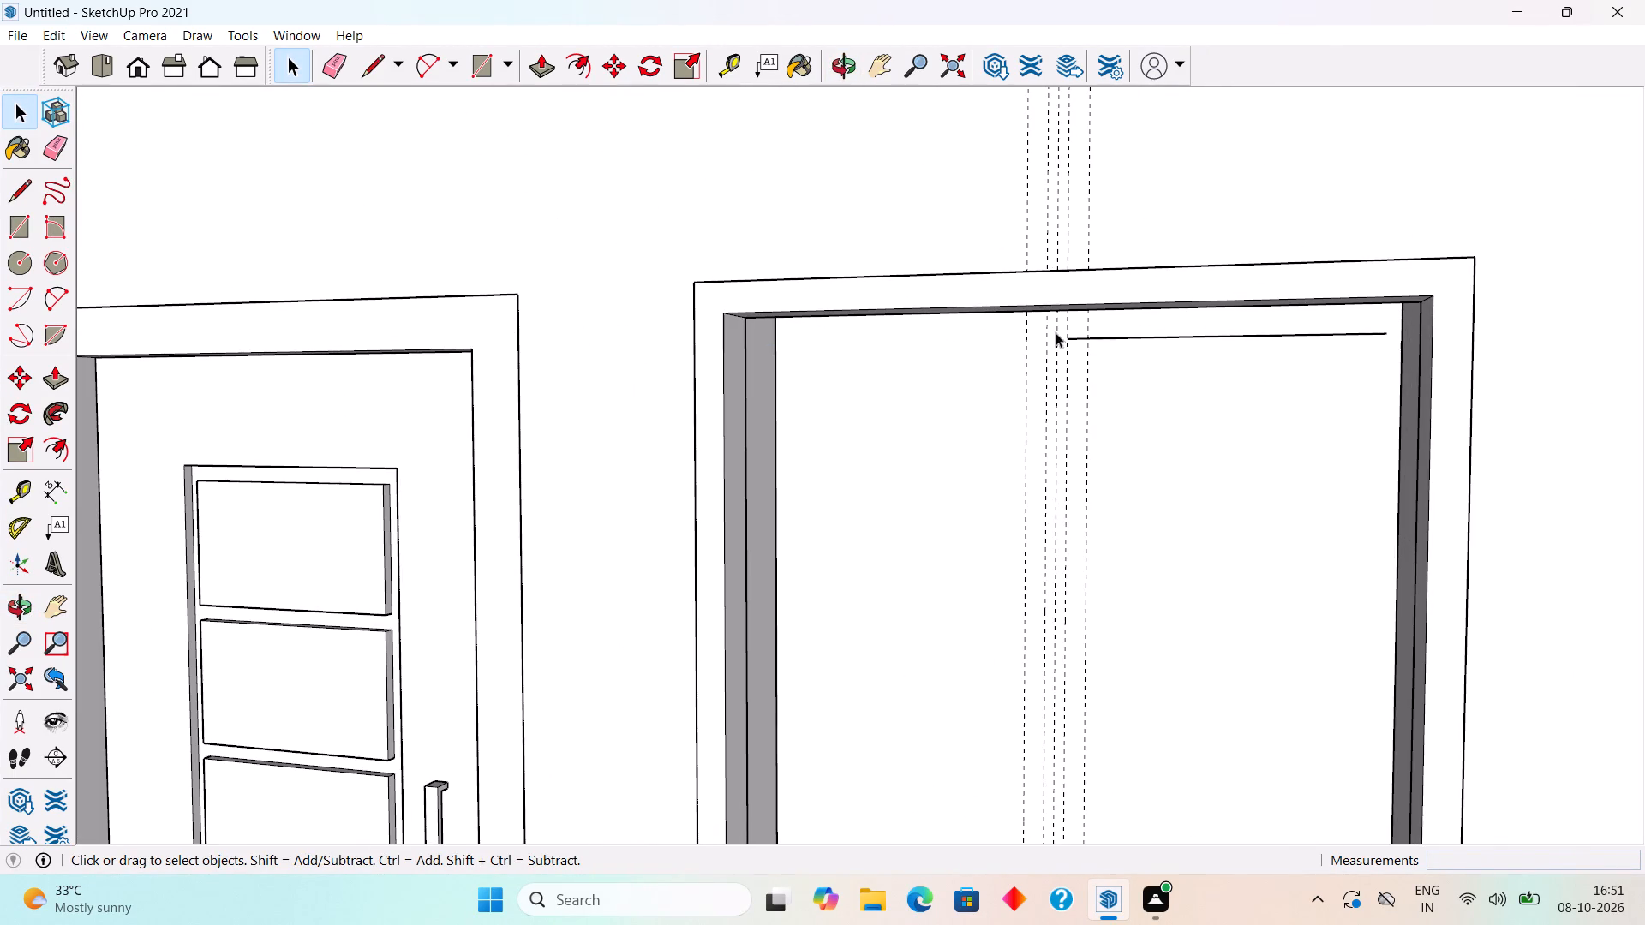
{"action": "left_click", "coordinate": [1084, 337]}
{"action": "key", "text": "Delete"}
Make the outer window frame's connected geometry into a group.
{"action": "scroll", "coordinate": [1084, 337], "scroll_direction": "down", "scroll_amount": 9}
{"action": "middle_click_drag", "start_coordinate": [1081, 458], "coordinate": [1203, 591]}
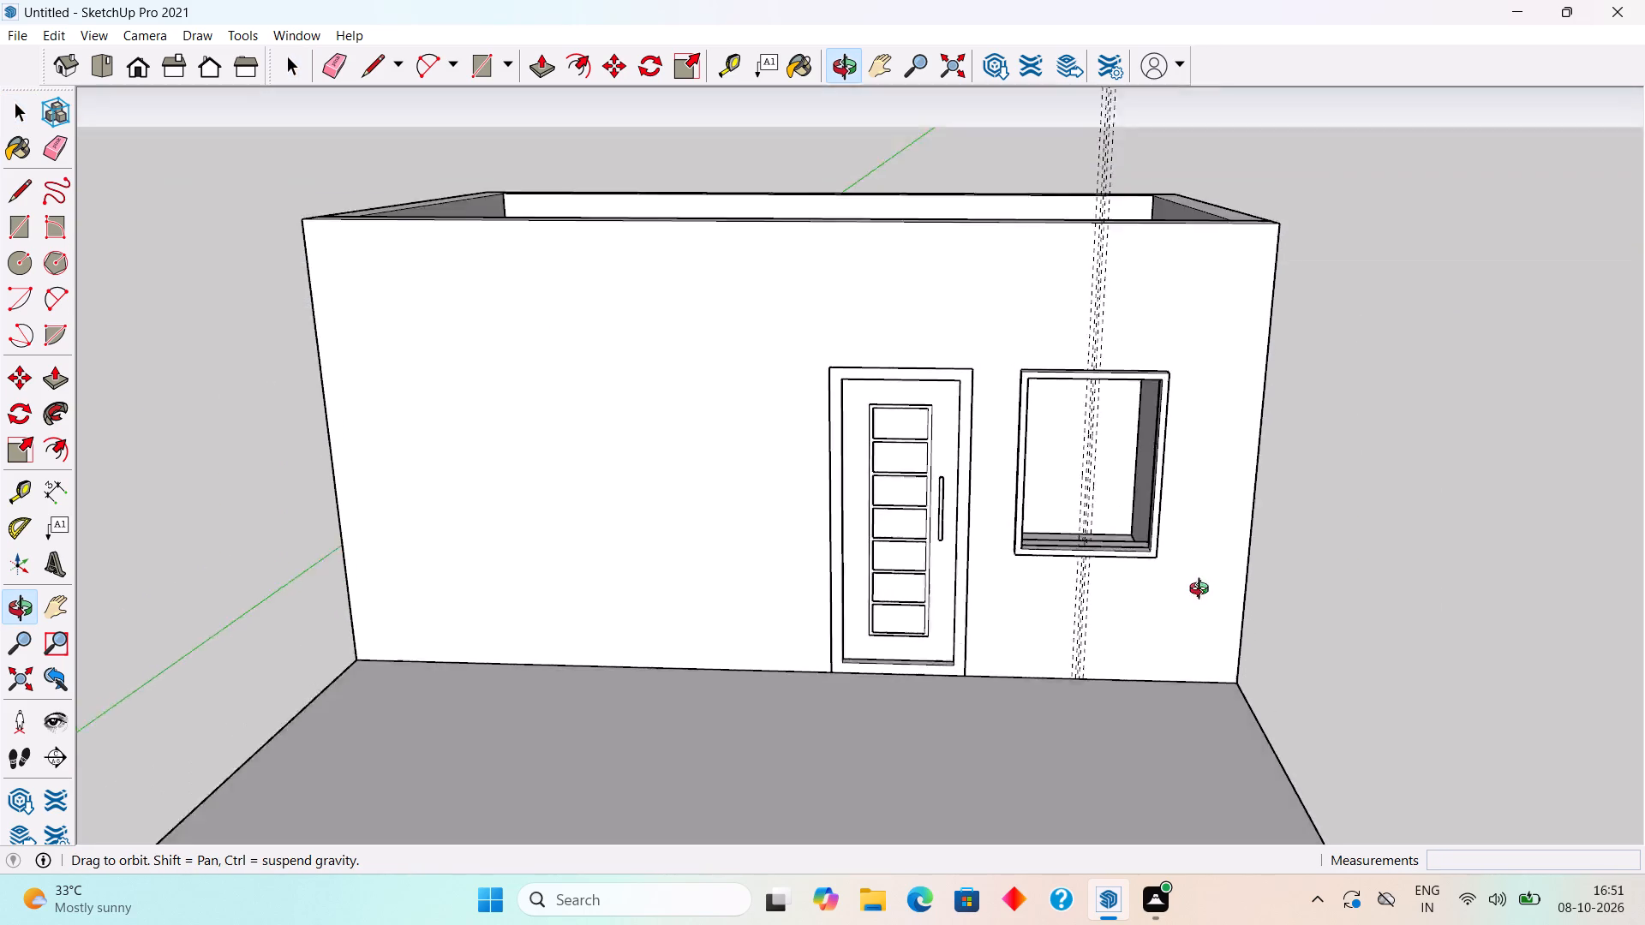
{"action": "middle_click_drag", "start_coordinate": [1203, 591], "coordinate": [392, 525]}
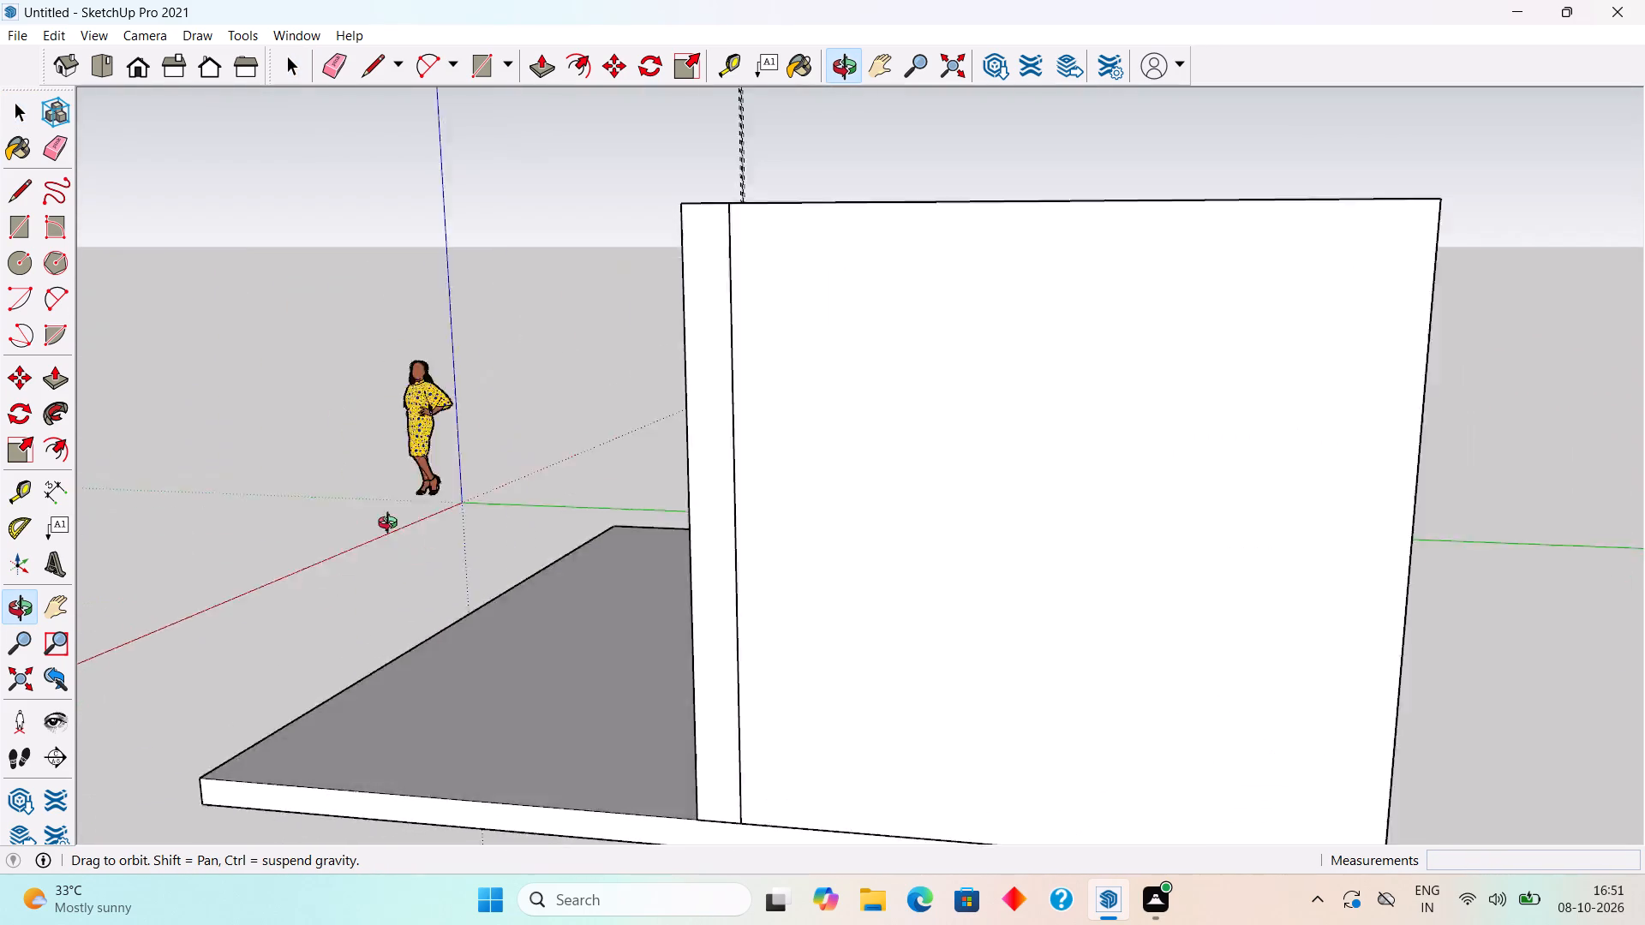
{"action": "middle_click_drag", "start_coordinate": [392, 525], "coordinate": [1228, 509]}
{"action": "scroll", "coordinate": [1206, 493], "scroll_direction": "up", "scroll_amount": 12}
{"action": "triple_click", "coordinate": [1124, 568]}
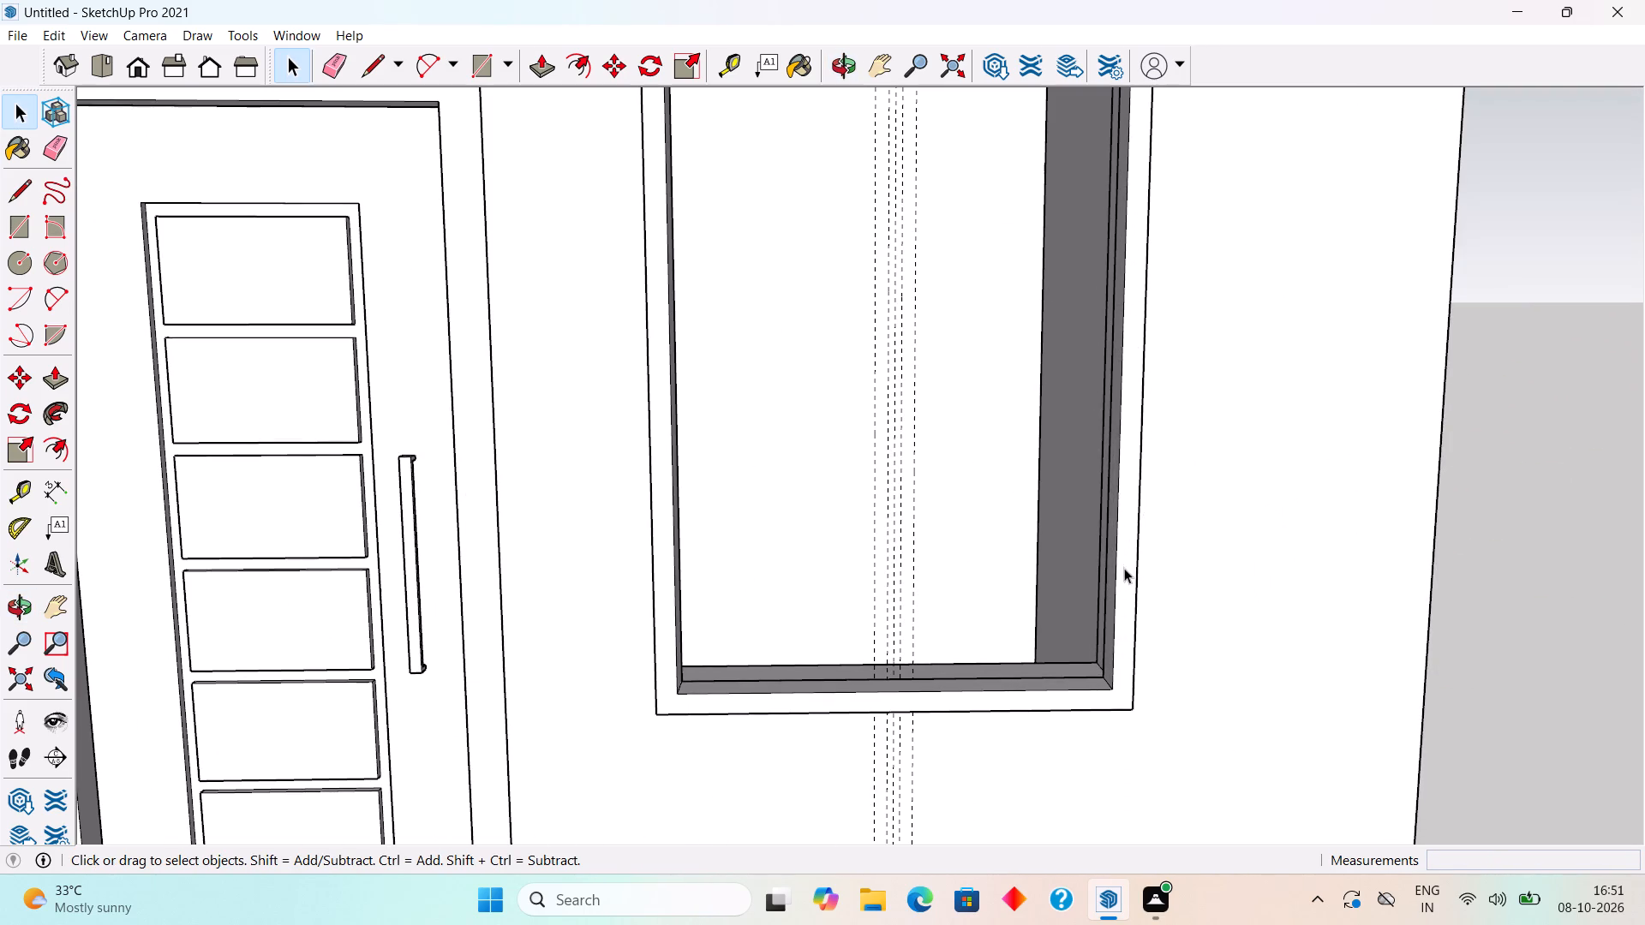
{"action": "right_click", "coordinate": [1124, 568]}
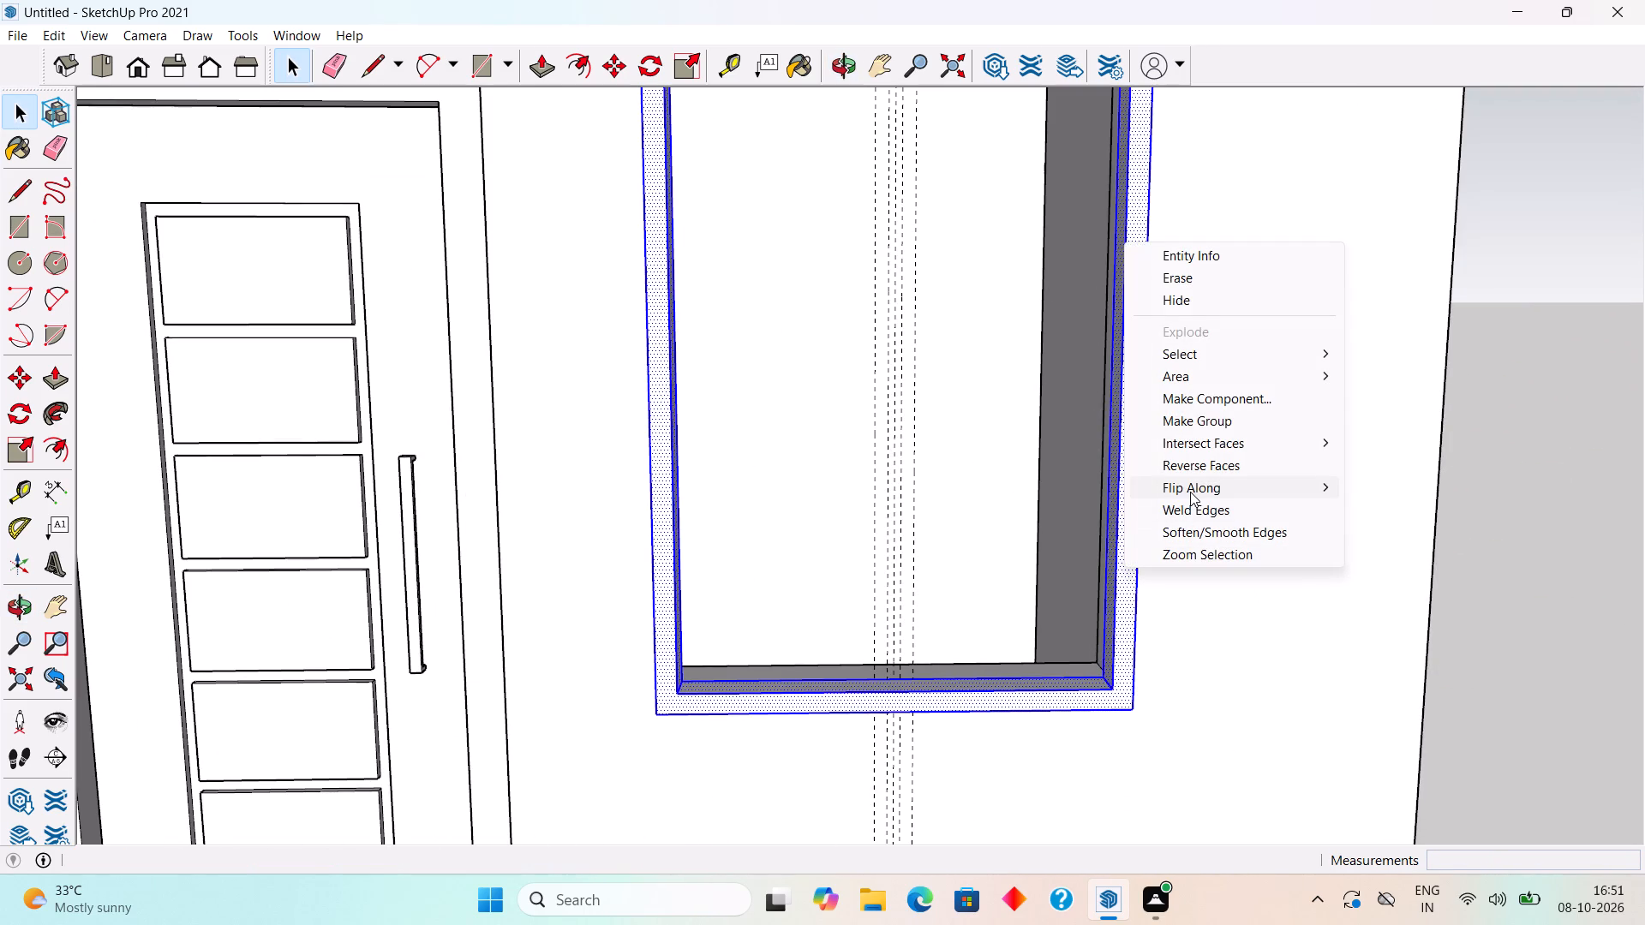
{"action": "left_click", "coordinate": [1184, 427]}
{"action": "scroll", "coordinate": [1246, 488], "scroll_direction": "down", "scroll_amount": 4}
{"action": "left_click", "coordinate": [1447, 463]}
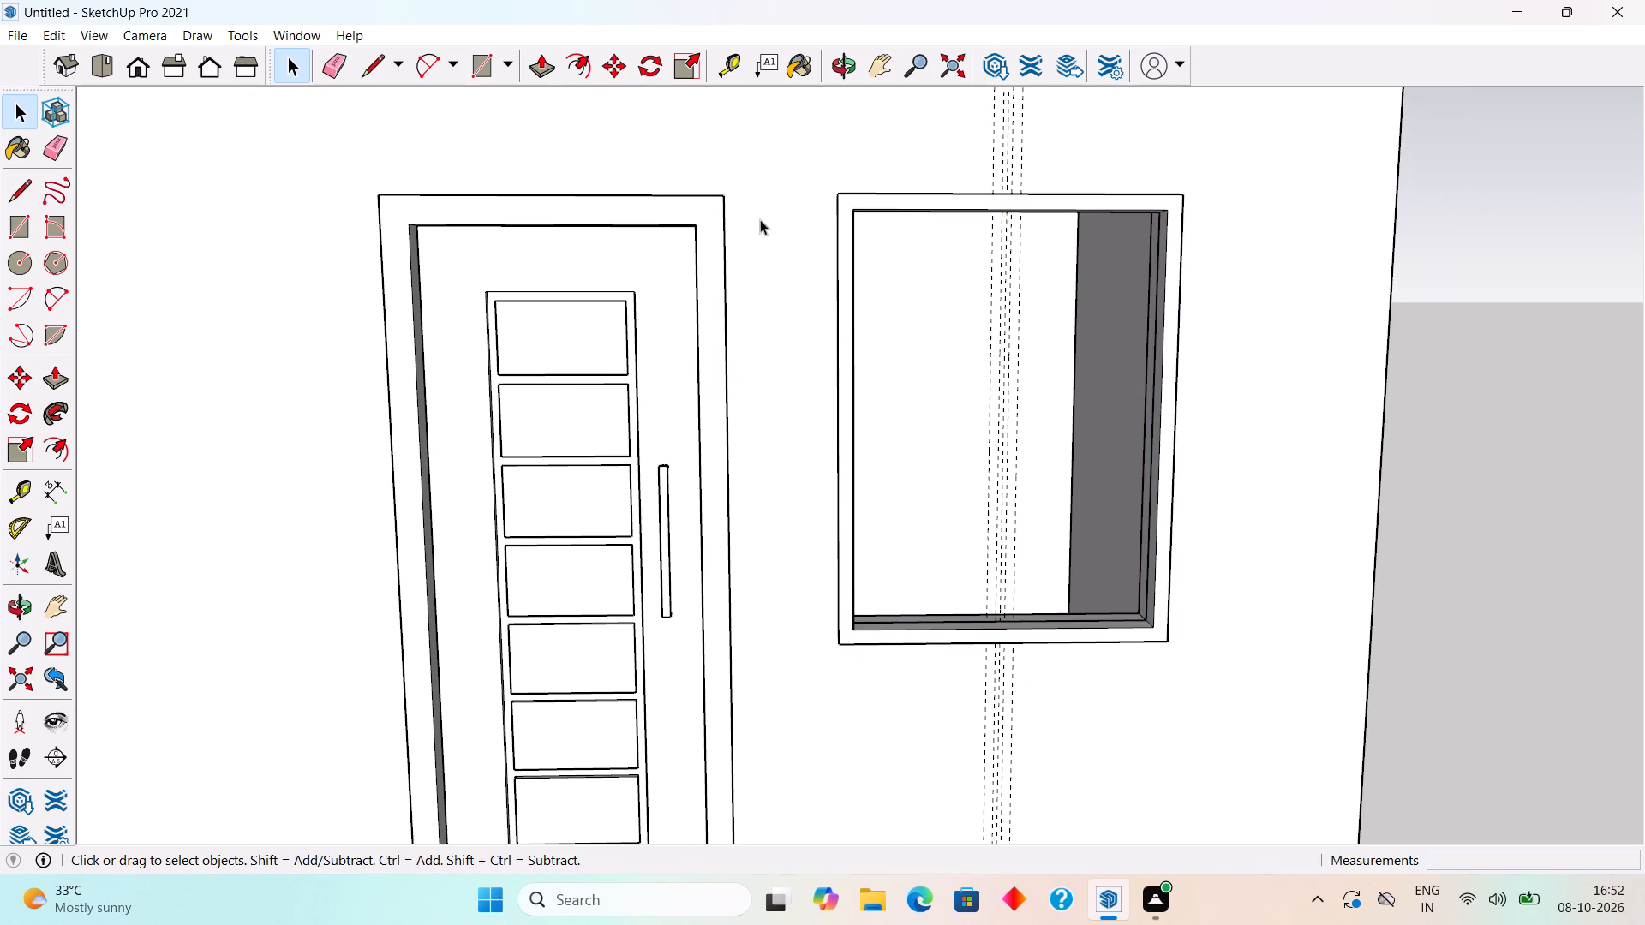
Draw a rectangle across the window frame's inner opening between opposite front corners, about 2' 8 13/16" by 3' 8 13/16".
{"action": "middle_click_drag", "start_coordinate": [757, 230], "coordinate": [720, 535]}
{"action": "scroll", "coordinate": [969, 367], "scroll_direction": "up", "scroll_amount": 4}
{"action": "scroll", "coordinate": [969, 366], "scroll_direction": "down", "scroll_amount": 4}
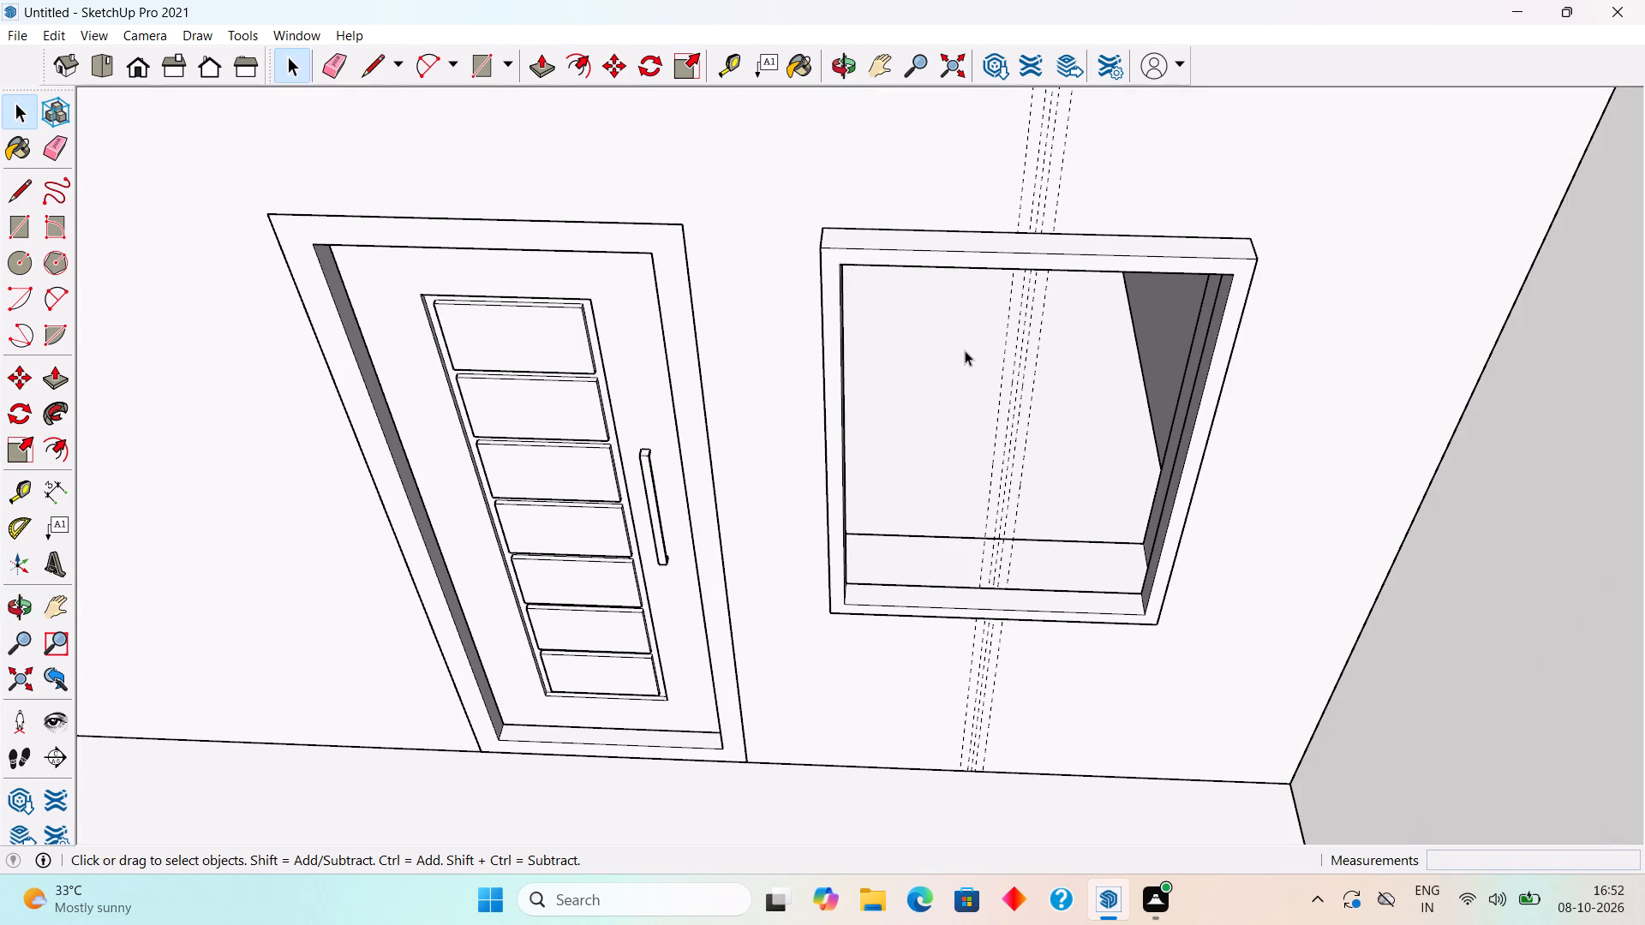
{"action": "key", "text": "r"}
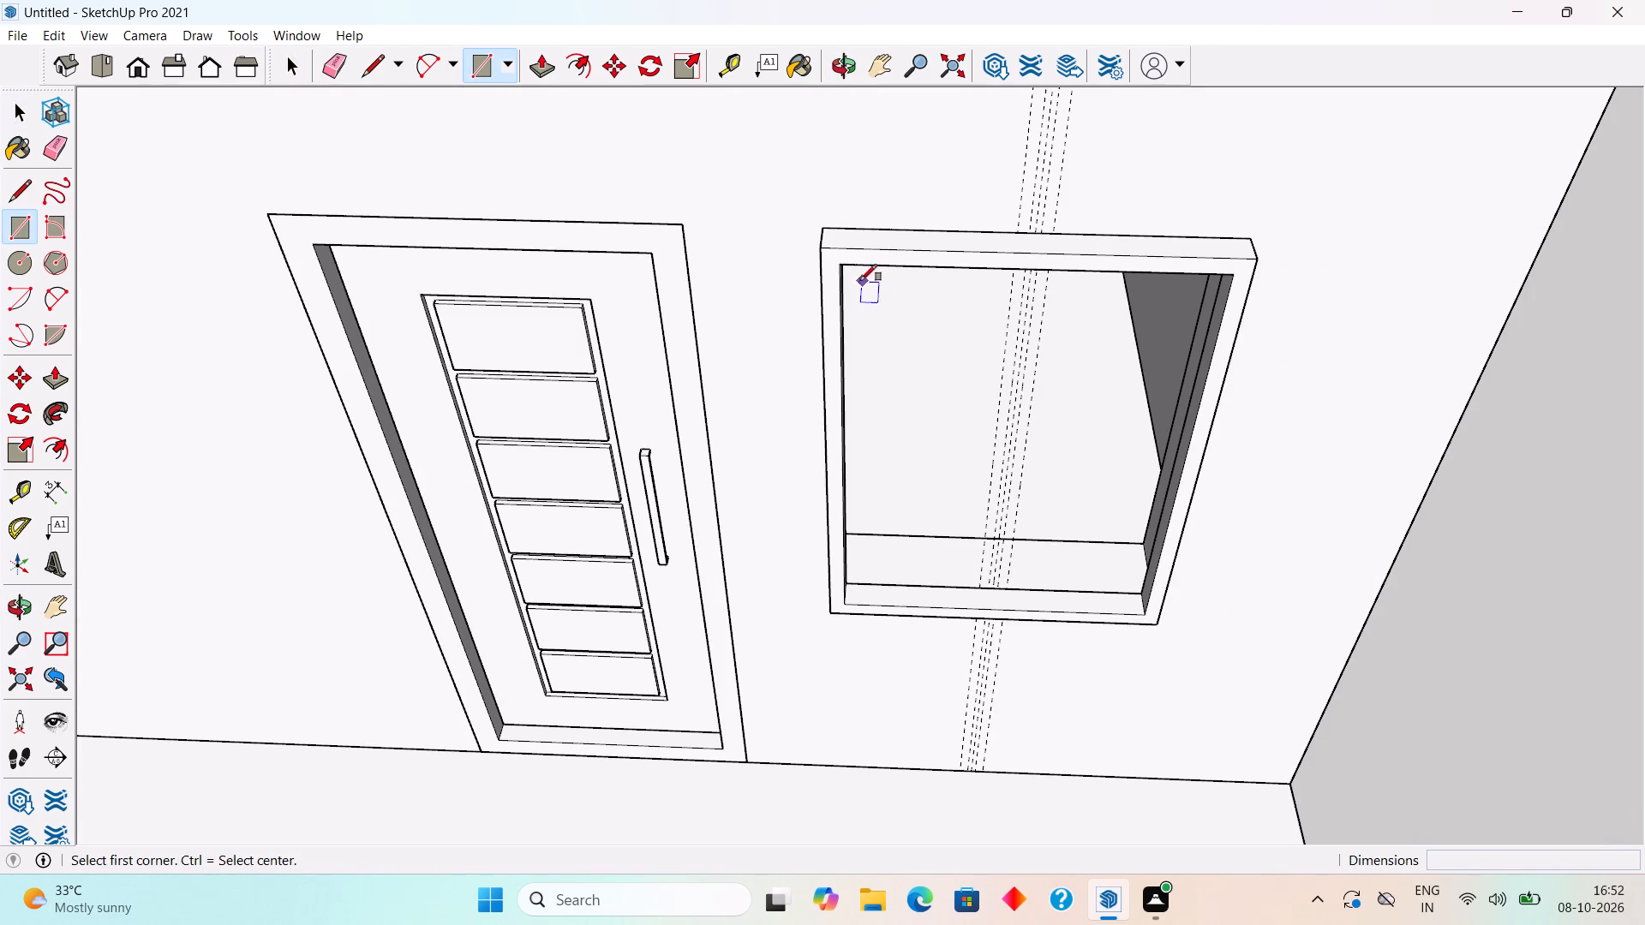
{"action": "left_click", "coordinate": [844, 268]}
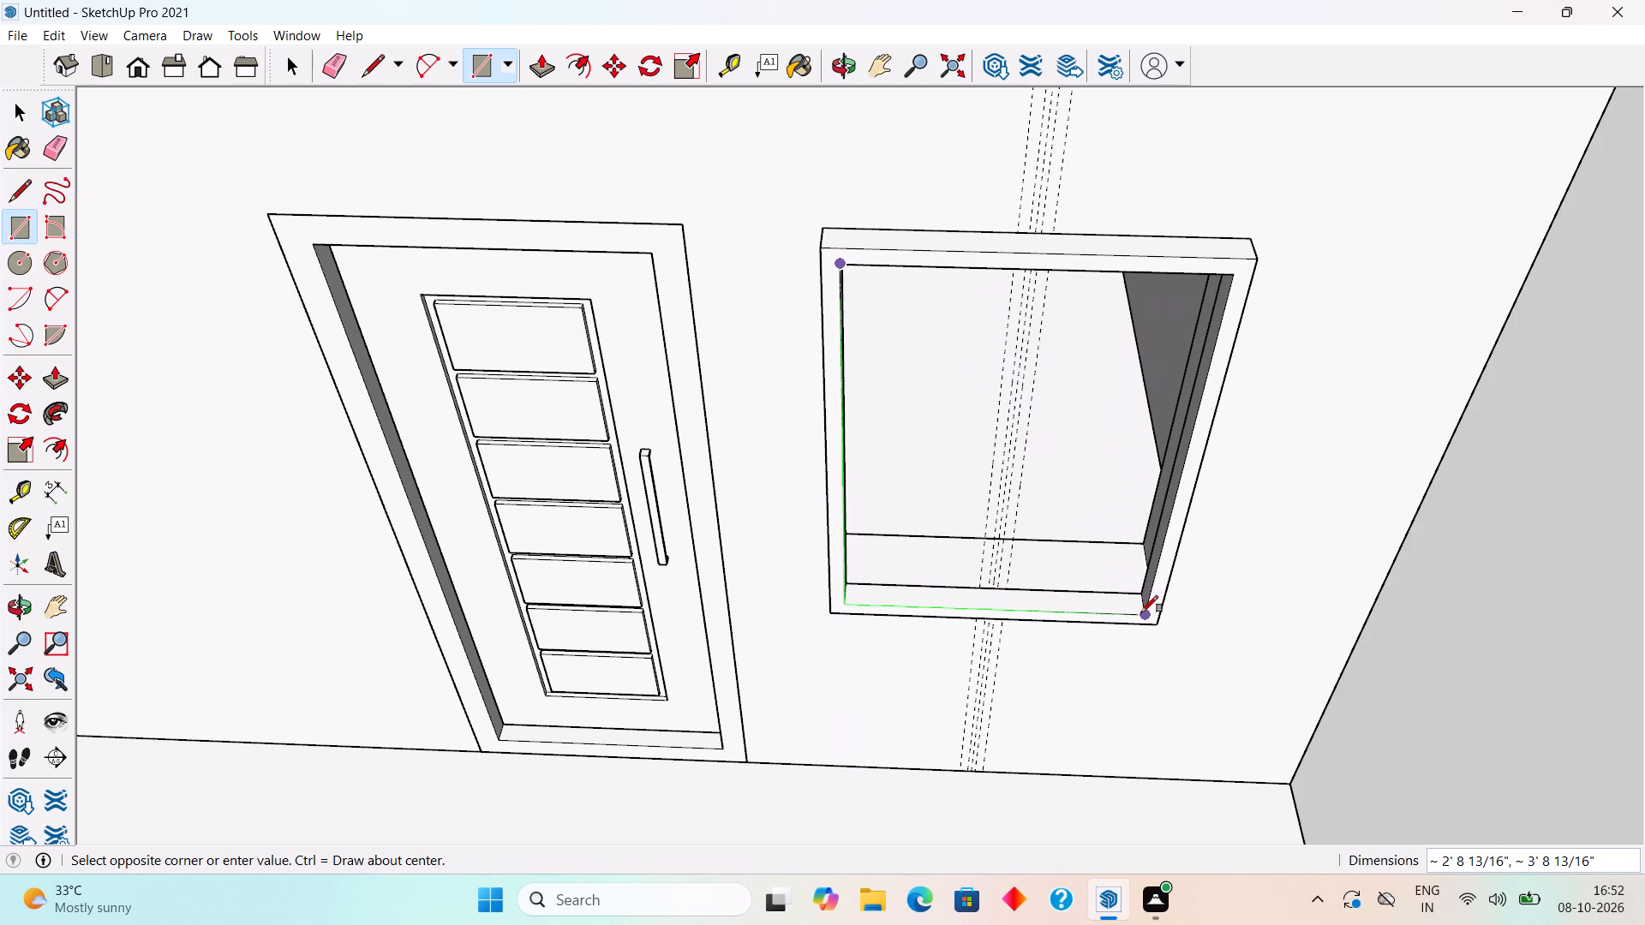
{"action": "left_click", "coordinate": [1141, 612]}
{"action": "key", "text": "space"}
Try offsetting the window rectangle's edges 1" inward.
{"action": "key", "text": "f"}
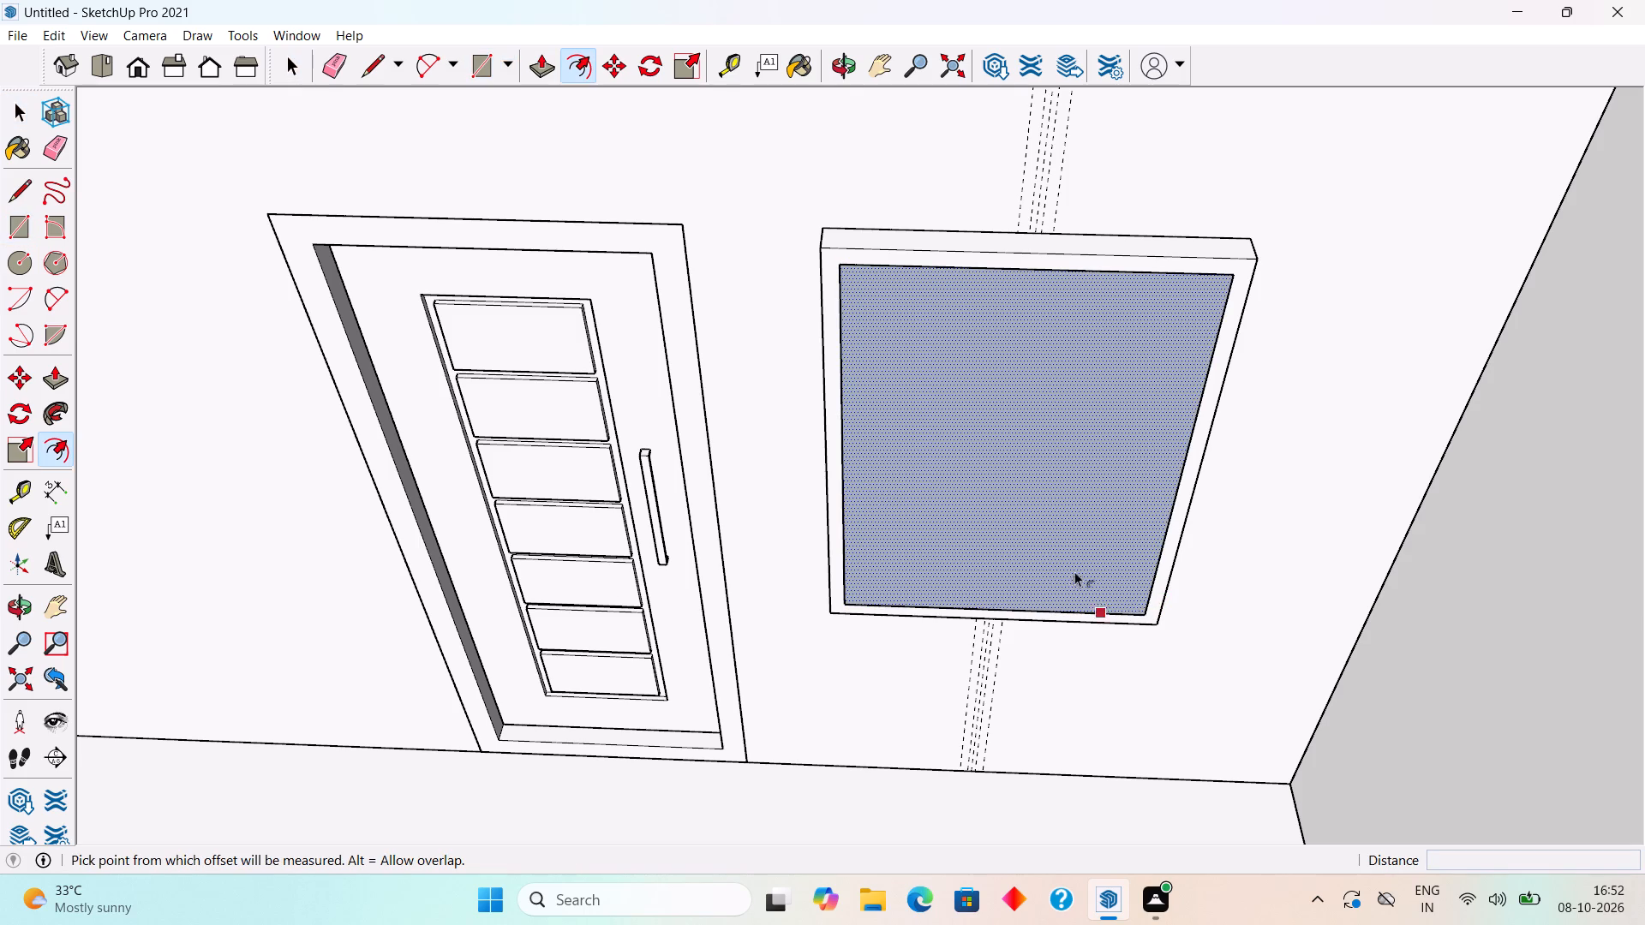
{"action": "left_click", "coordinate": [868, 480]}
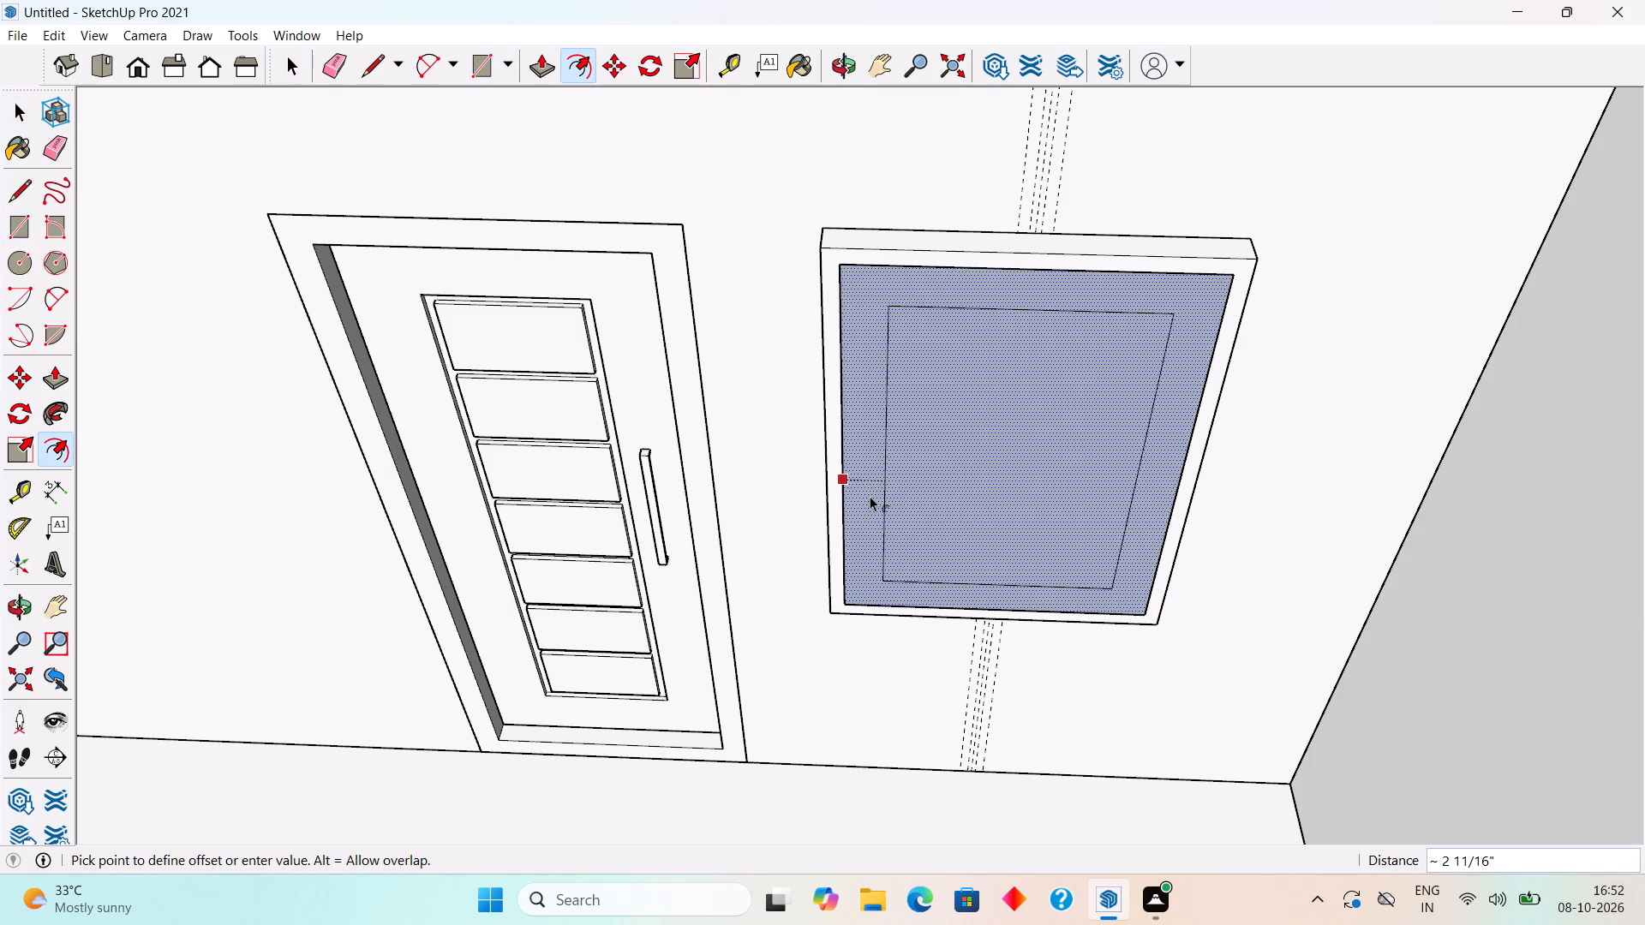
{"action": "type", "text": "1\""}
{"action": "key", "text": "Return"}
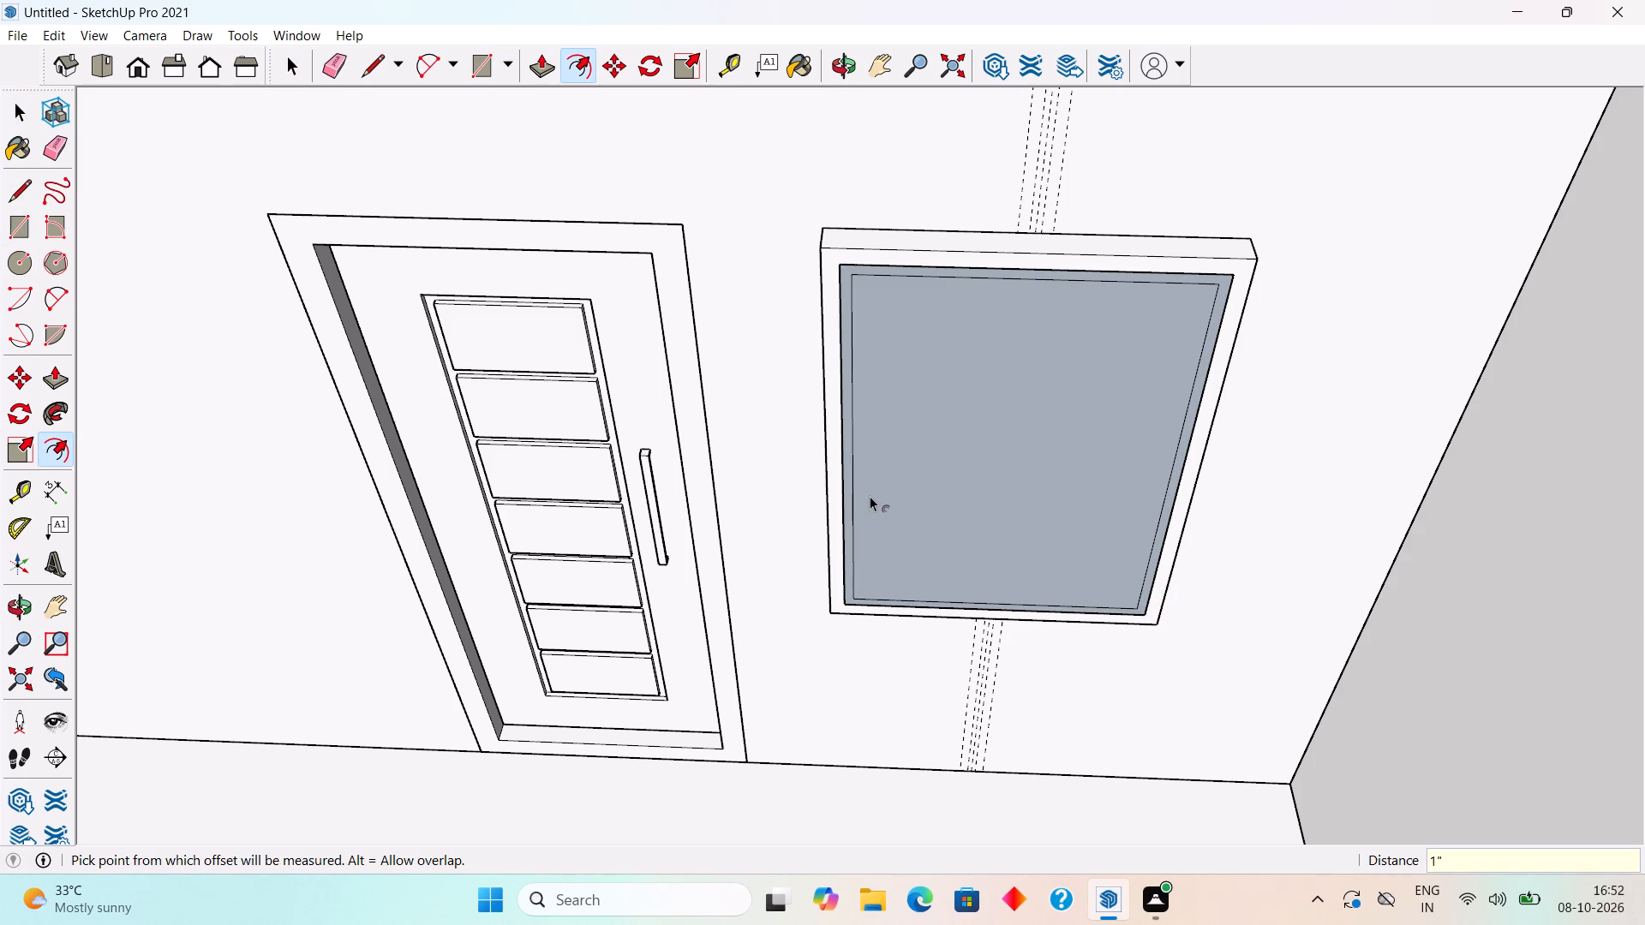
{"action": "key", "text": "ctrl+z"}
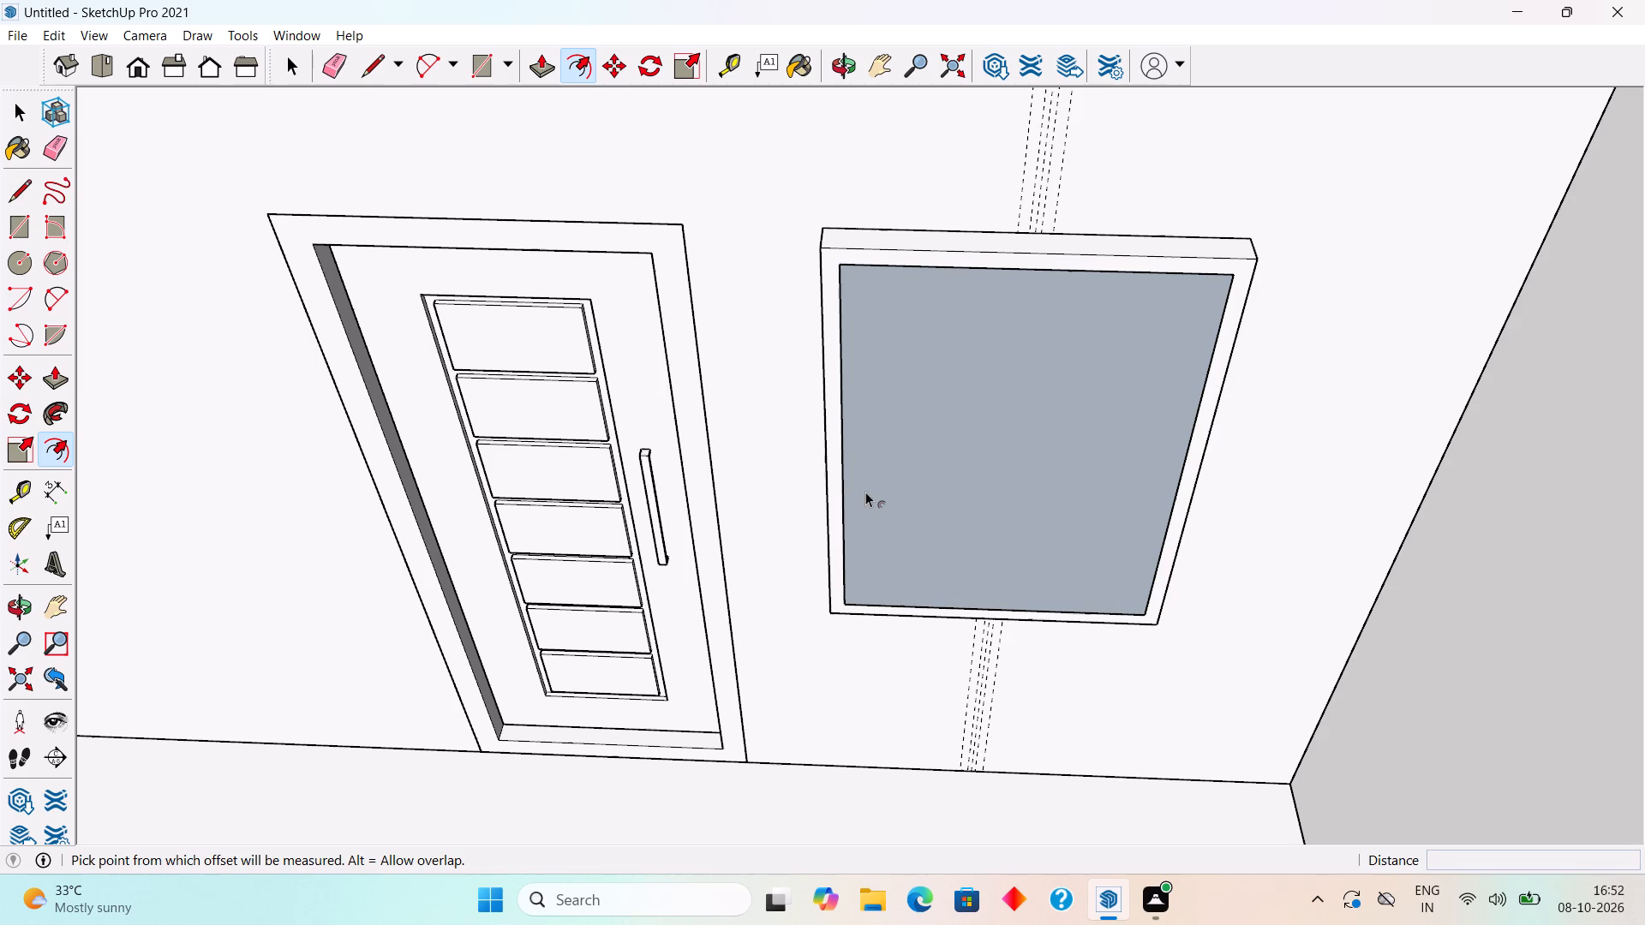
Offset the window rectangle's edges 1.5" inward to outline the sash frame.
{"action": "left_click", "coordinate": [853, 496]}
{"action": "type", "text": "1.5\""}
{"action": "key", "text": "Return"}
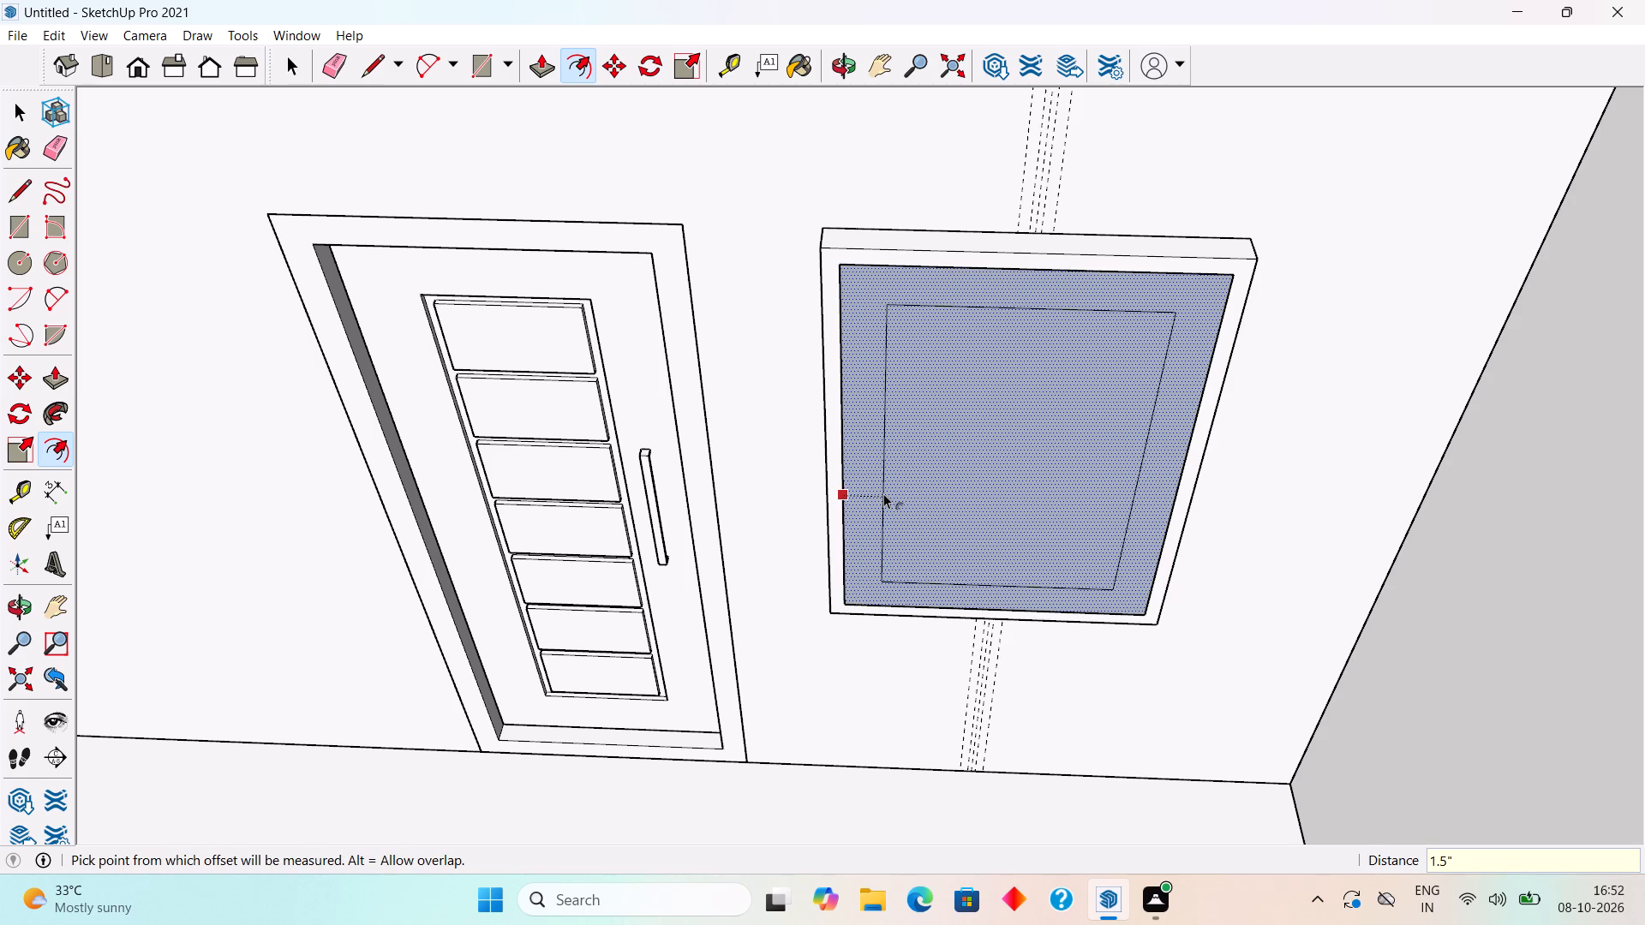
Place a vertical guide through the middle of the sash, parallel to its inner side edge and through the lower edge's midpoint.
{"action": "key", "text": "space"}
{"action": "scroll", "coordinate": [883, 492], "scroll_direction": "up", "scroll_amount": 2}
{"action": "middle_click_drag", "start_coordinate": [1148, 519], "coordinate": [1101, 362]}
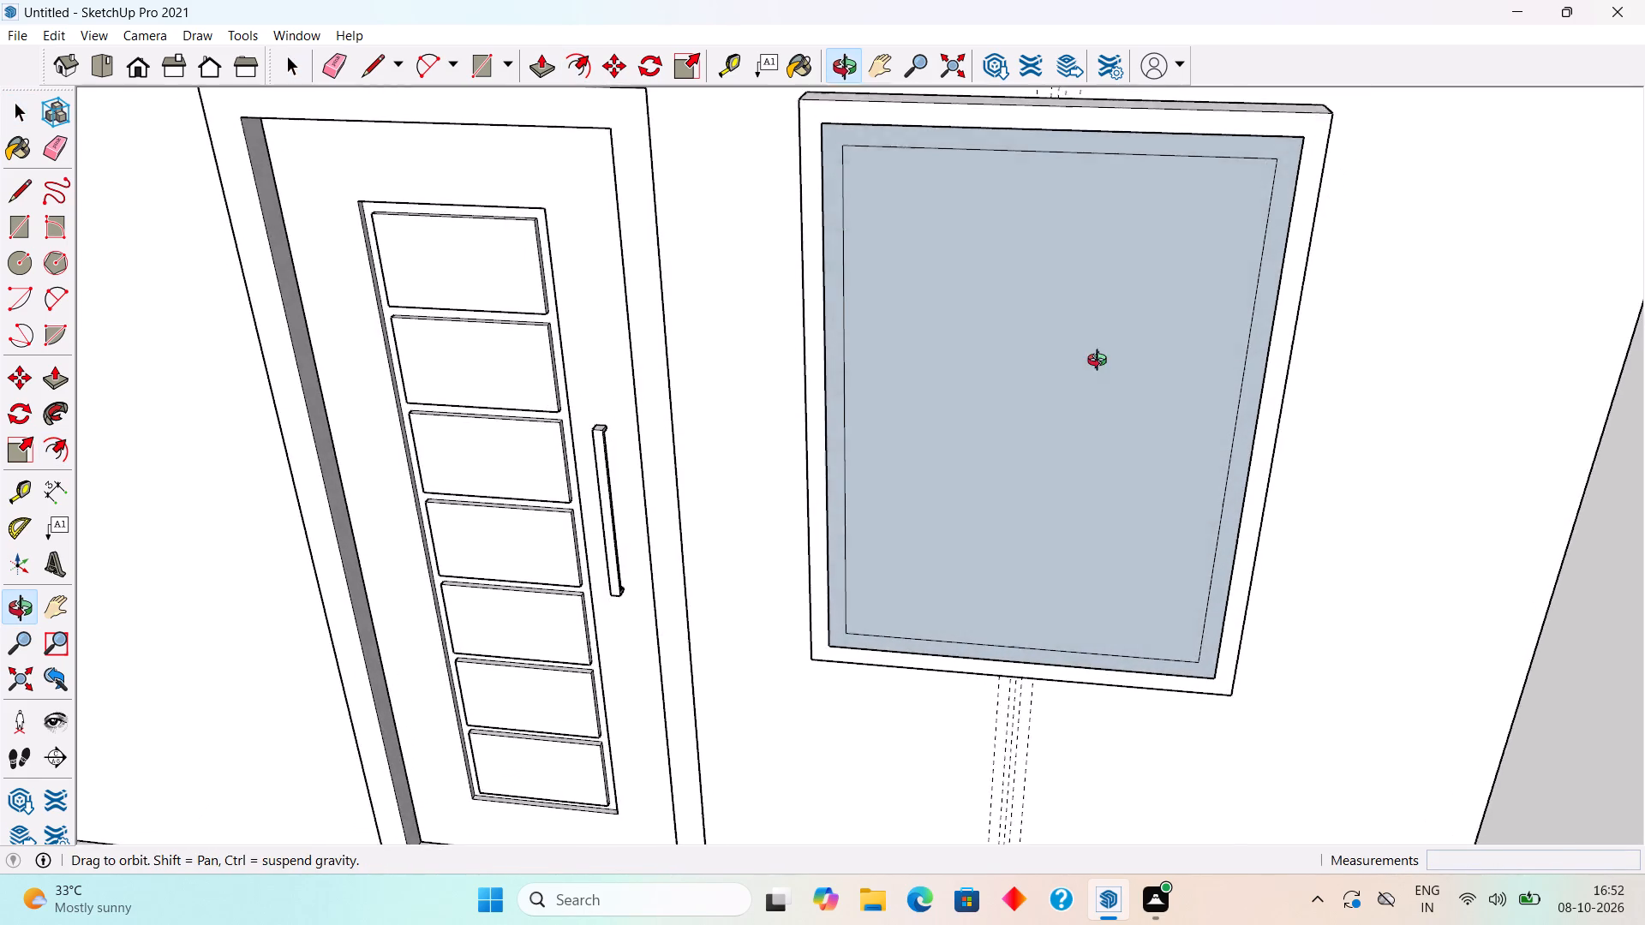
{"action": "middle_click_drag", "start_coordinate": [1101, 362], "coordinate": [1101, 355]}
{"action": "scroll", "coordinate": [1101, 355], "scroll_direction": "up", "scroll_amount": 1}
{"action": "scroll", "coordinate": [1101, 355], "scroll_direction": "down", "scroll_amount": 3}
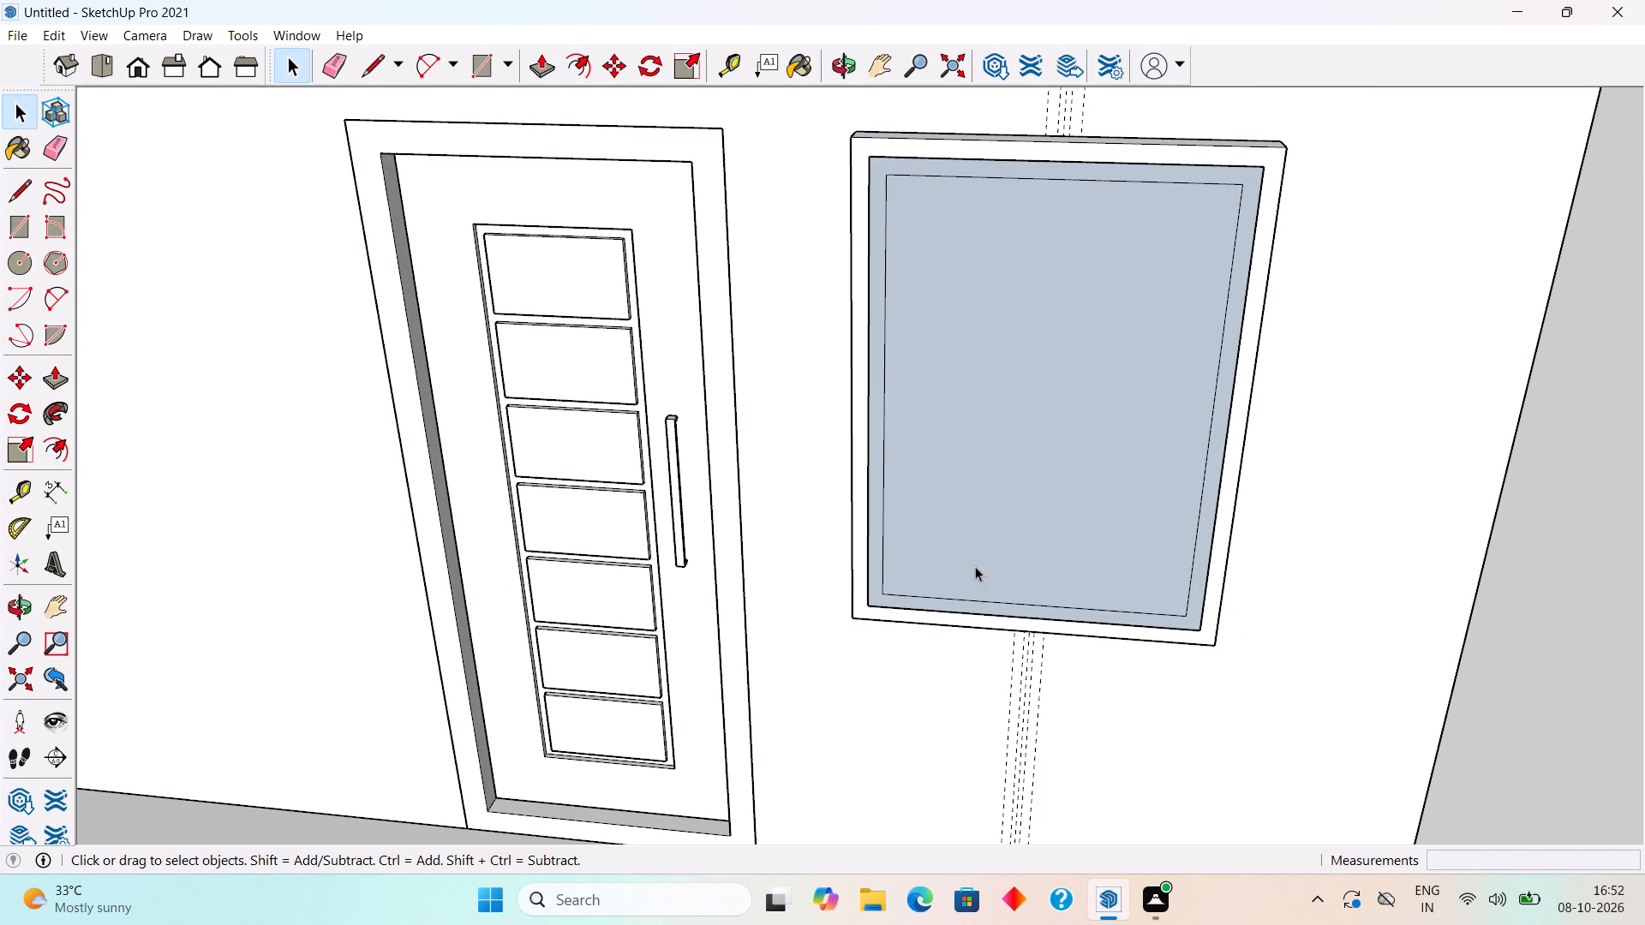
{"action": "key", "text": "t"}
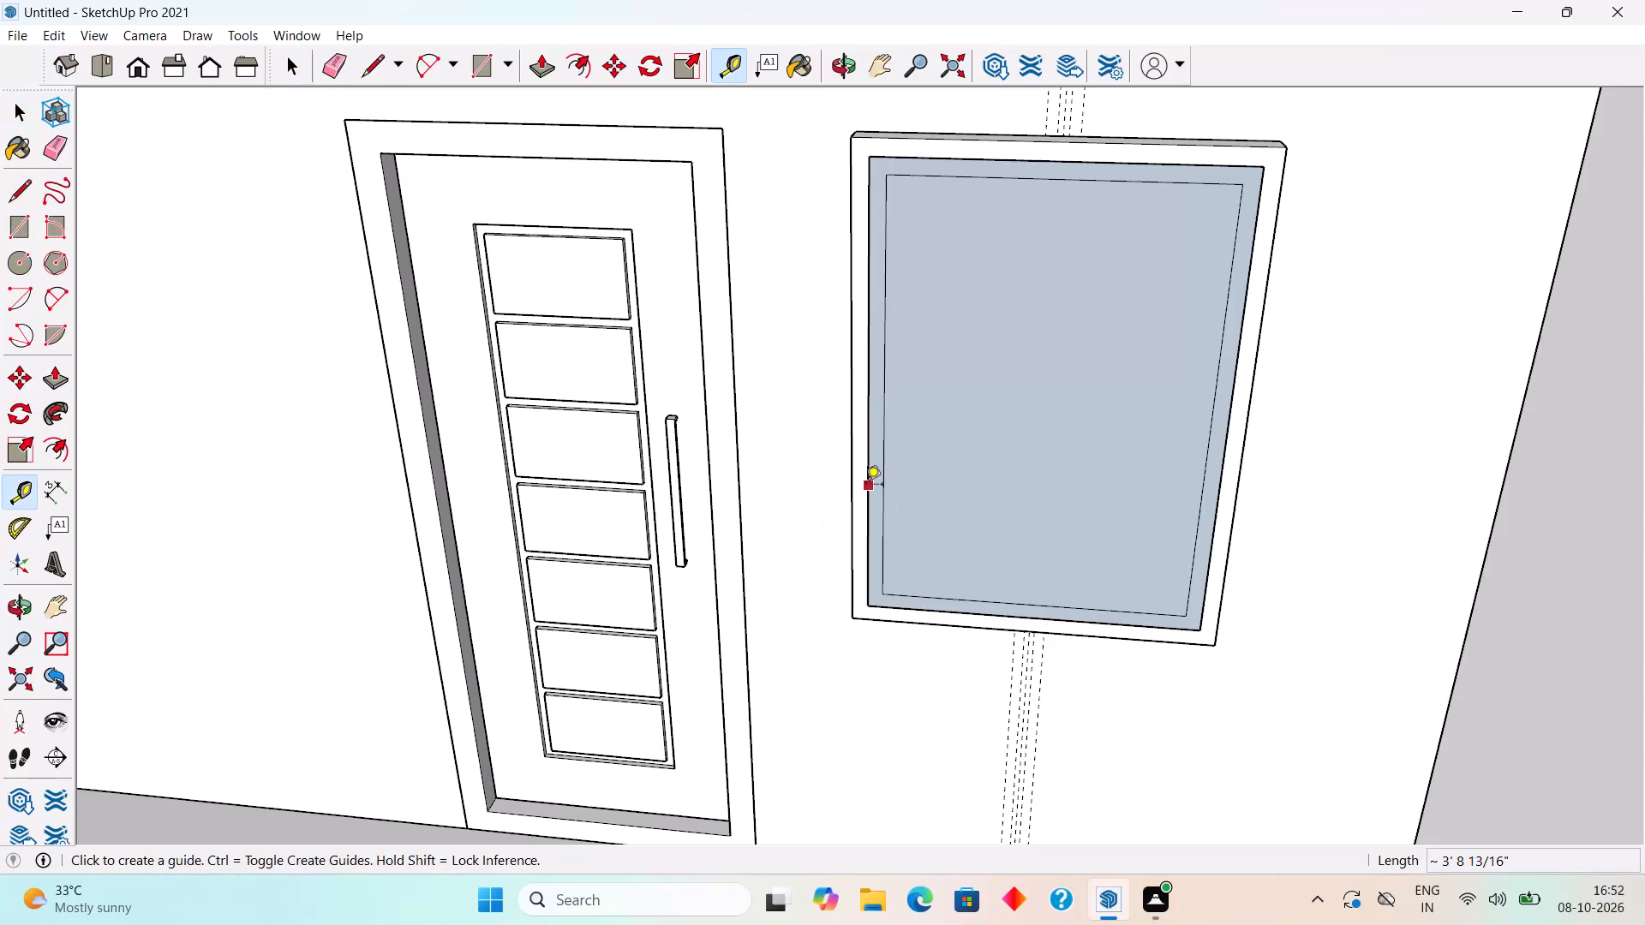
{"action": "left_click", "coordinate": [879, 475]}
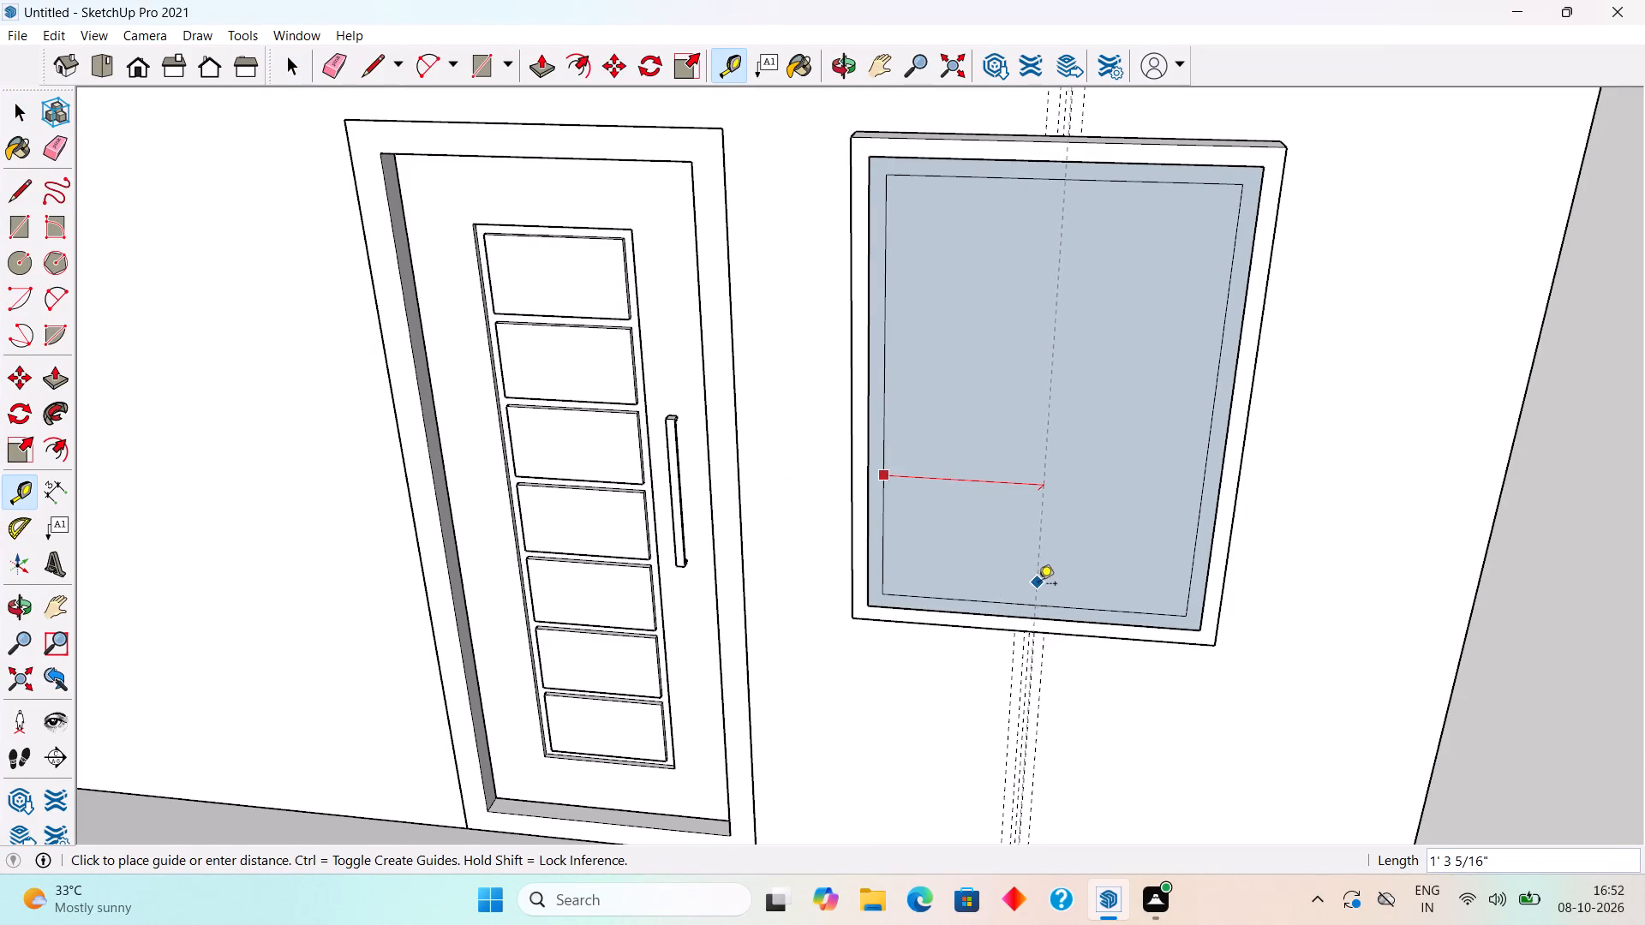
{"action": "left_click", "coordinate": [1039, 602]}
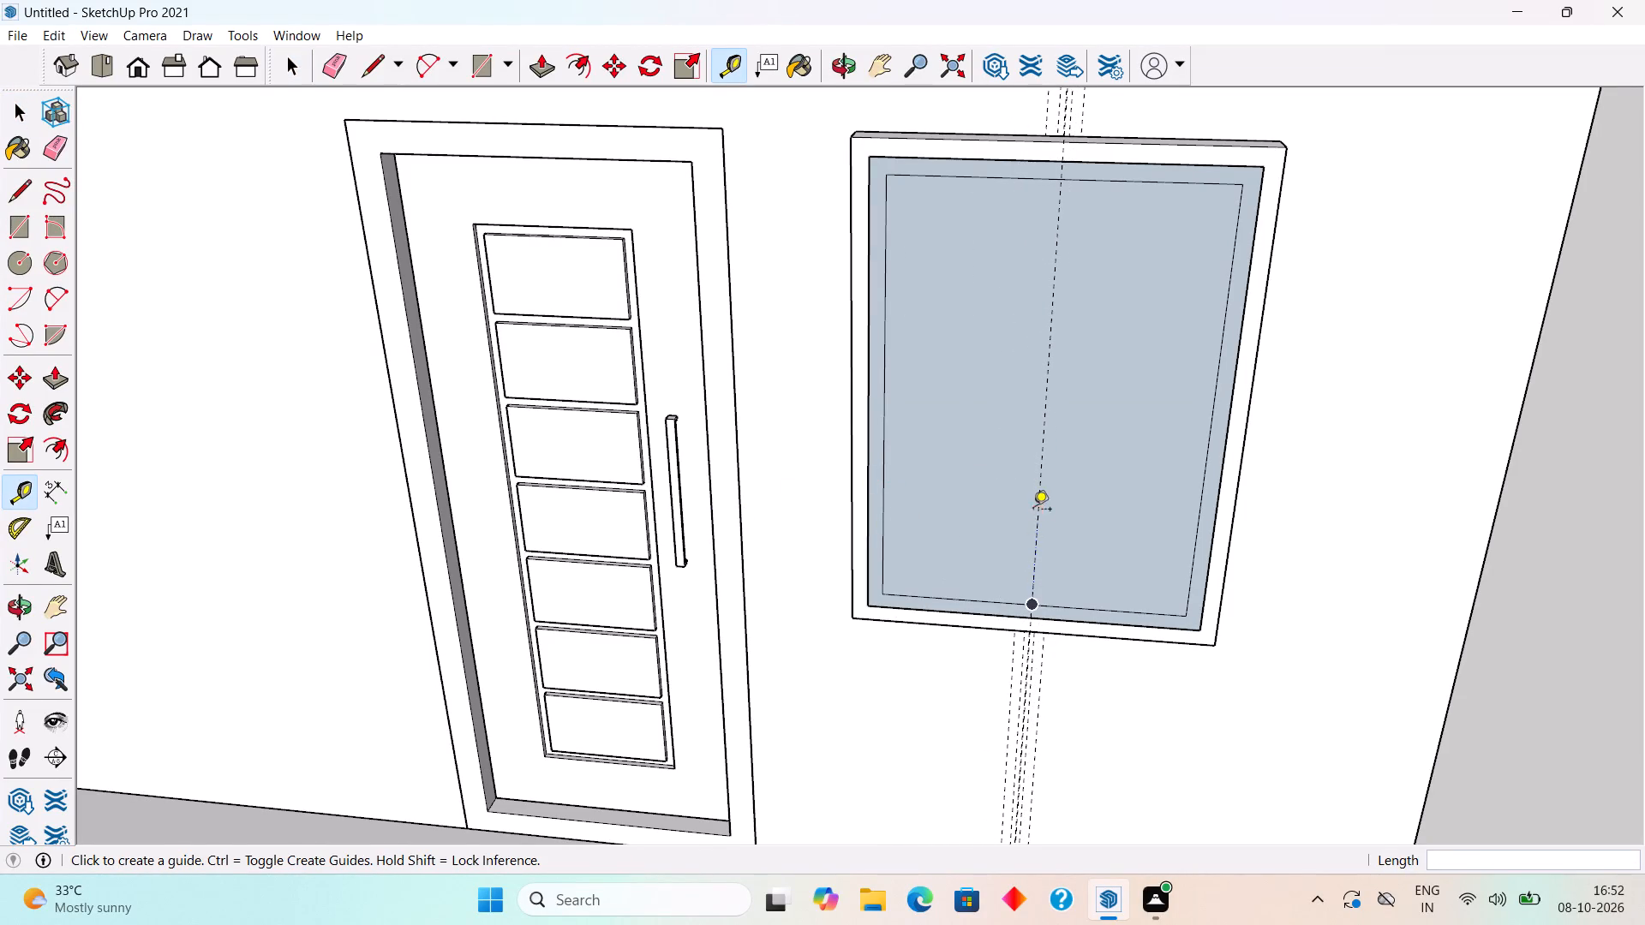
Add vertical guides 0.6" to each side of the sash's centre guide to mark the mullion width.
{"action": "left_click", "coordinate": [1037, 501]}
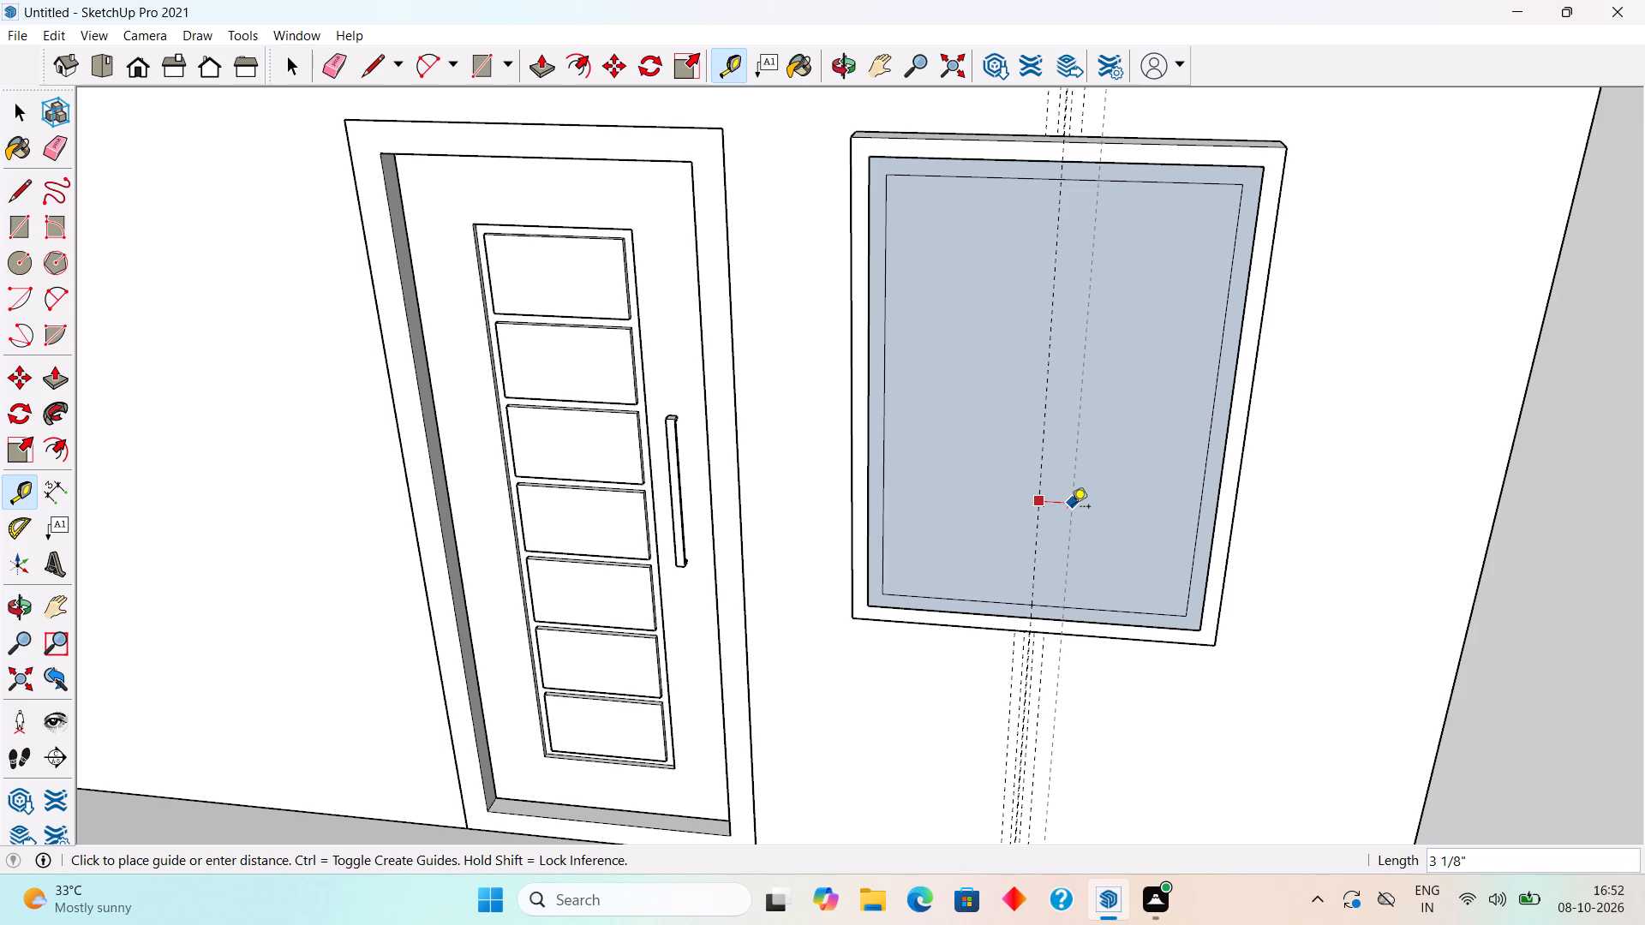
{"action": "type", "text": ".6\""}
{"action": "key", "text": "Return"}
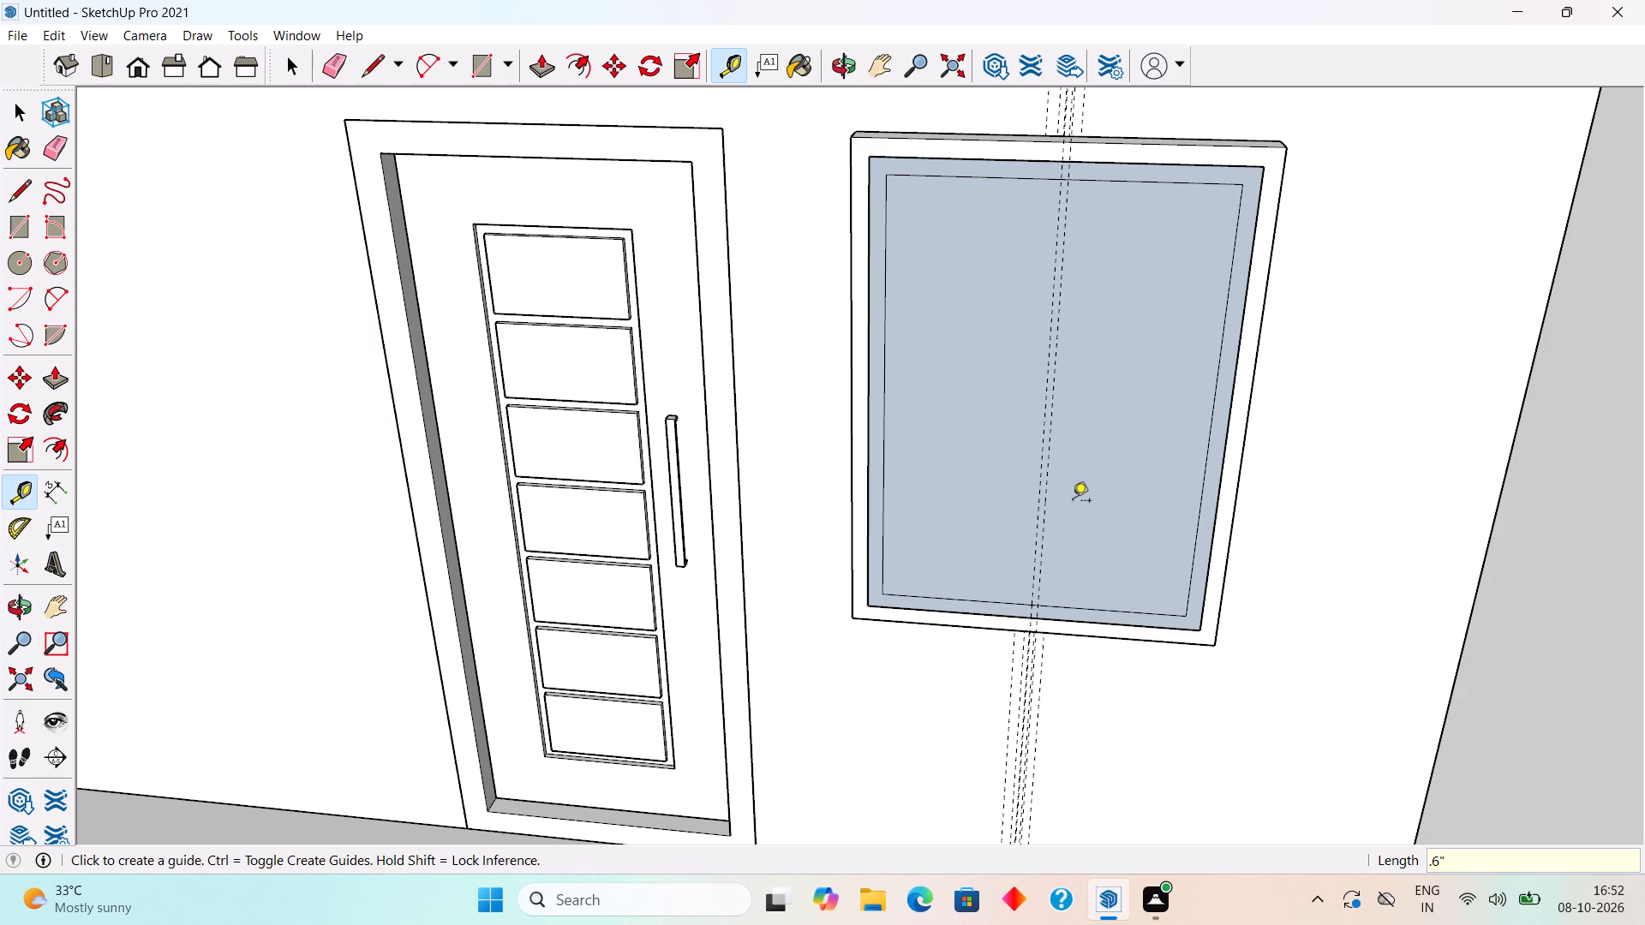
{"action": "scroll", "coordinate": [979, 448], "scroll_direction": "up", "scroll_amount": 5}
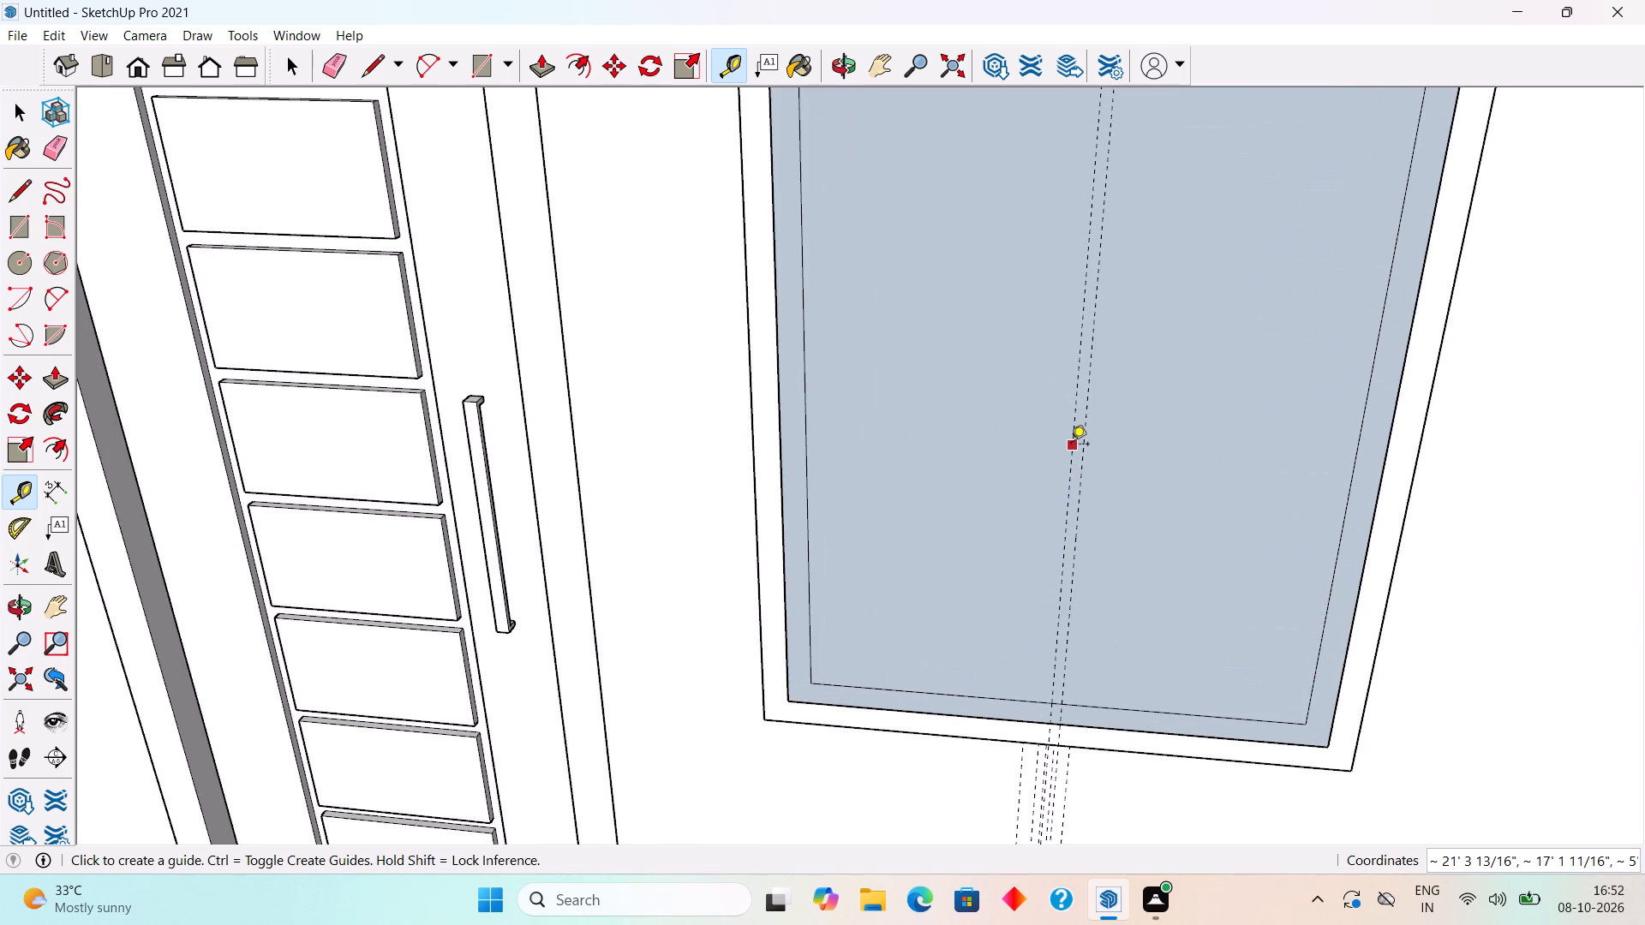
{"action": "left_click", "coordinate": [1071, 445]}
{"action": "type", "text": ".6\""}
{"action": "key", "text": "Return"}
{"action": "key", "text": "space"}
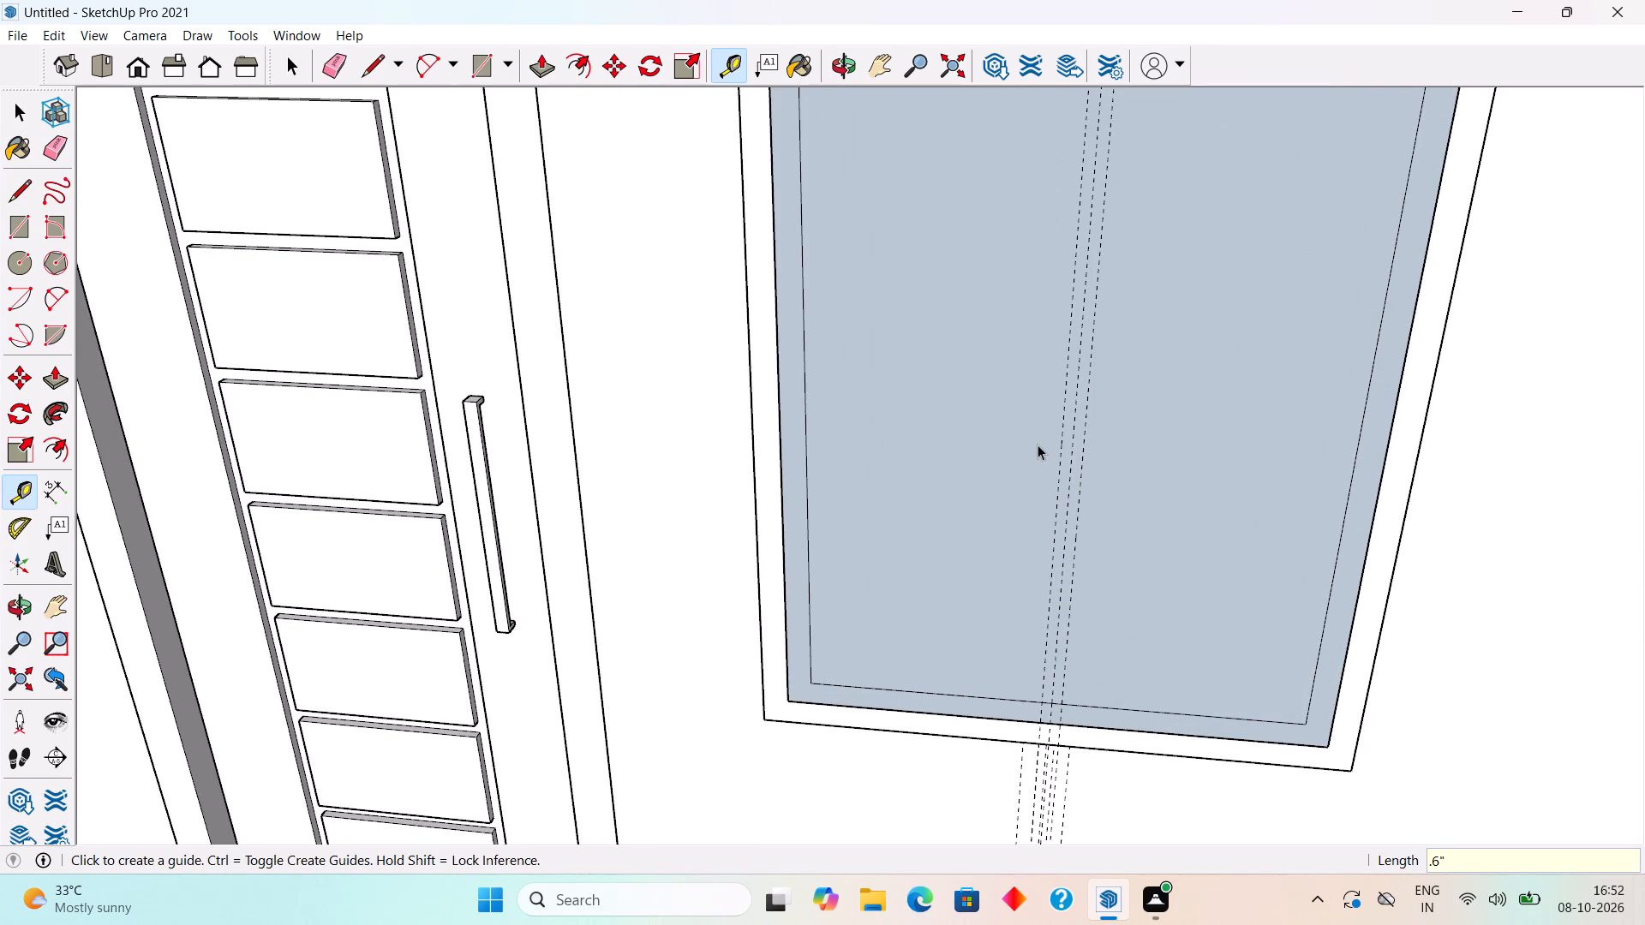
Draw two vertical mullion lines along the outer guides between the sash's inner top and bottom edges, each about 3' 5 13/16" long.
{"action": "scroll", "coordinate": [1038, 445], "scroll_direction": "down", "scroll_amount": 7}
{"action": "middle_click_drag", "start_coordinate": [1193, 650], "coordinate": [1358, 479]}
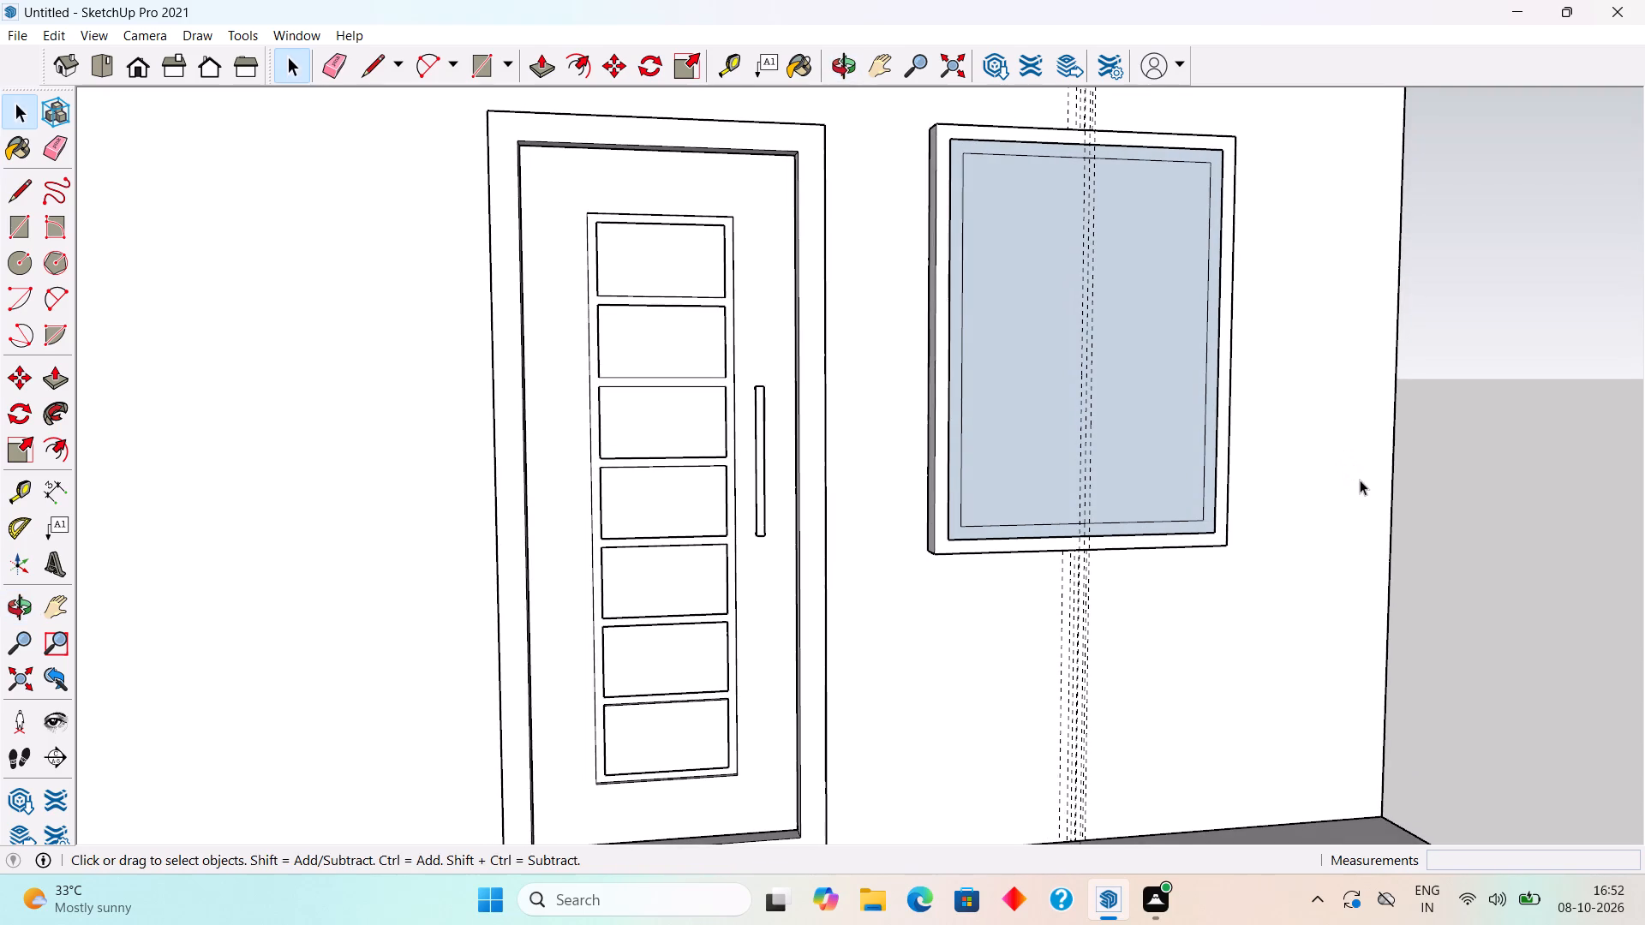
{"action": "key", "text": "l"}
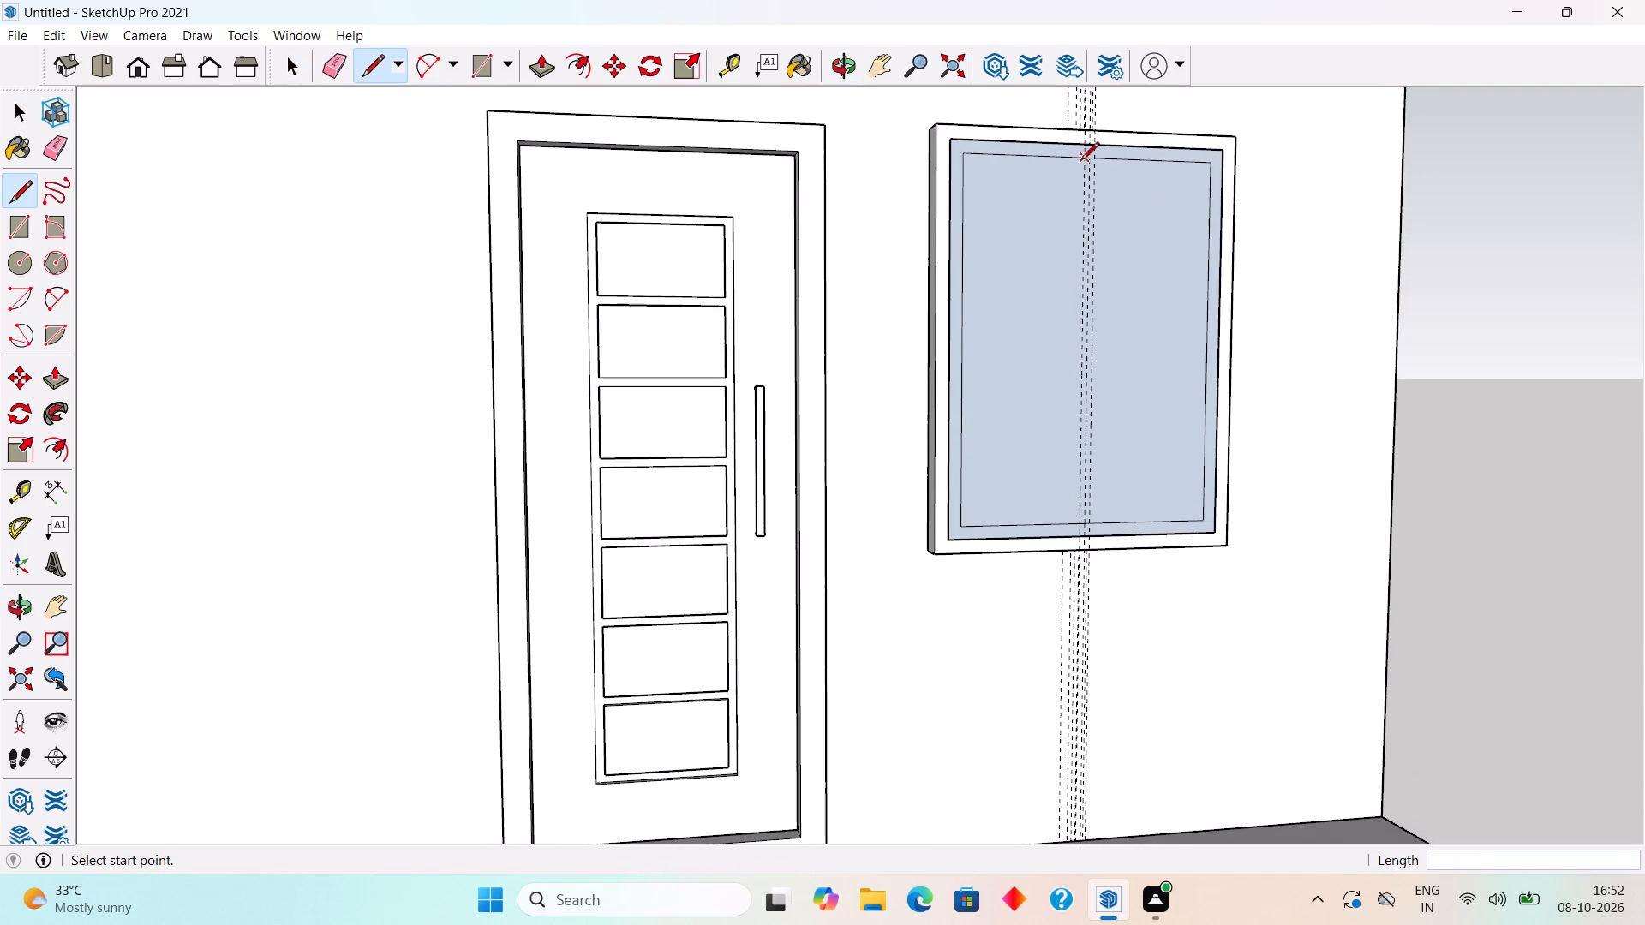
{"action": "left_click", "coordinate": [1081, 161]}
{"action": "scroll", "coordinate": [1065, 515], "scroll_direction": "up", "scroll_amount": 9}
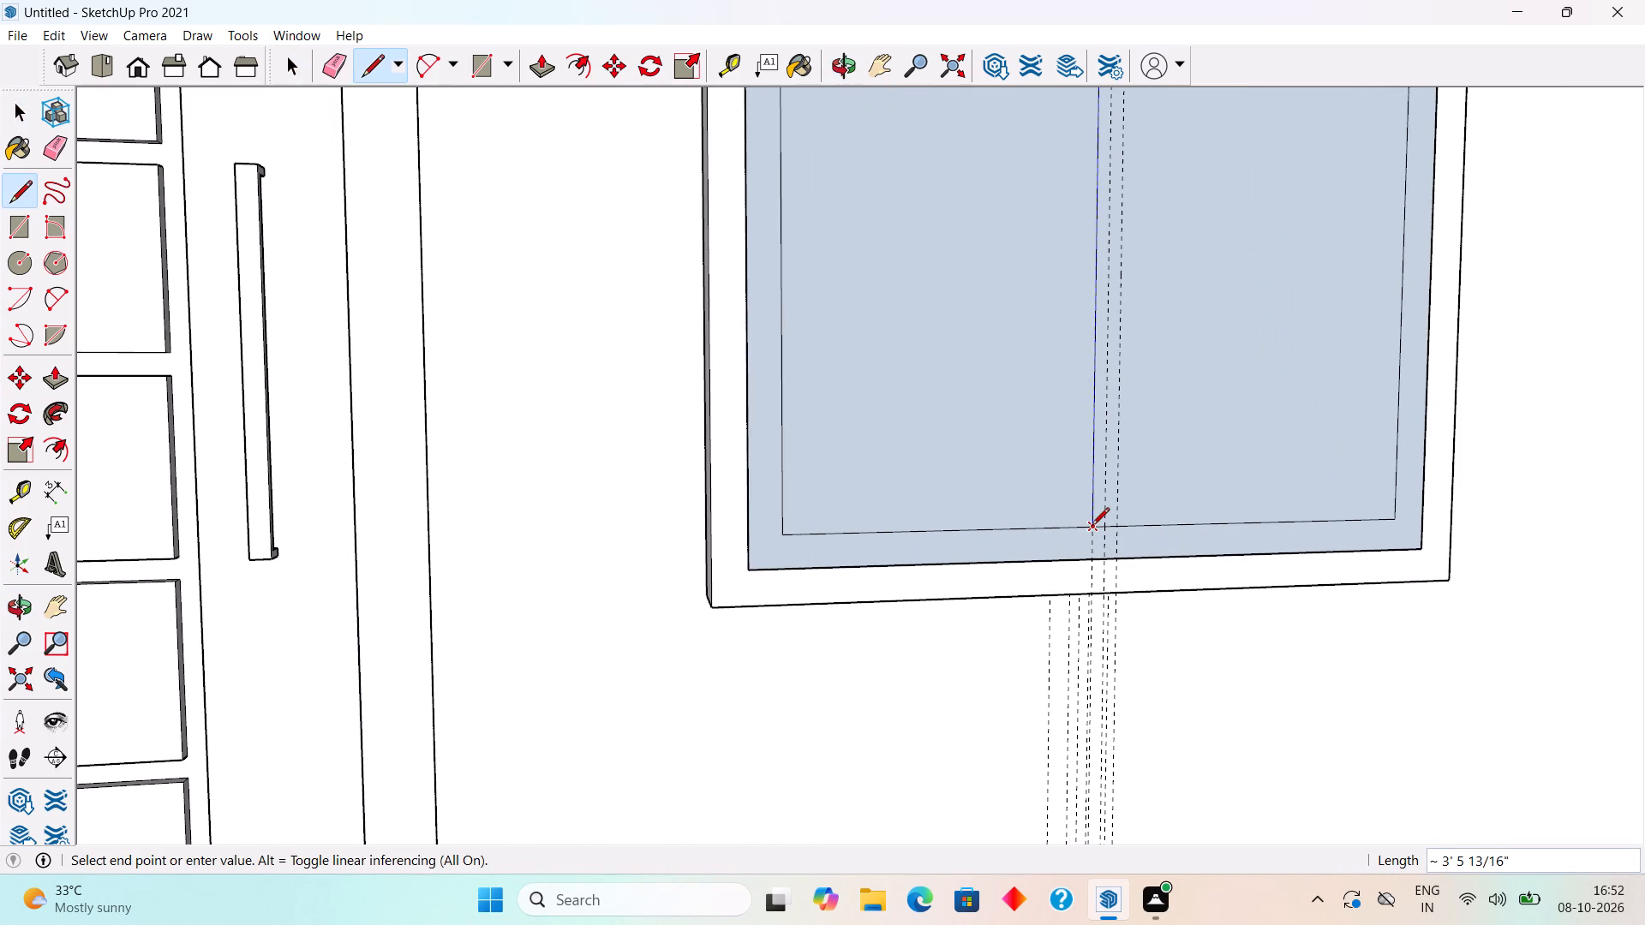
{"action": "left_click", "coordinate": [1092, 527]}
{"action": "left_click", "coordinate": [1123, 526]}
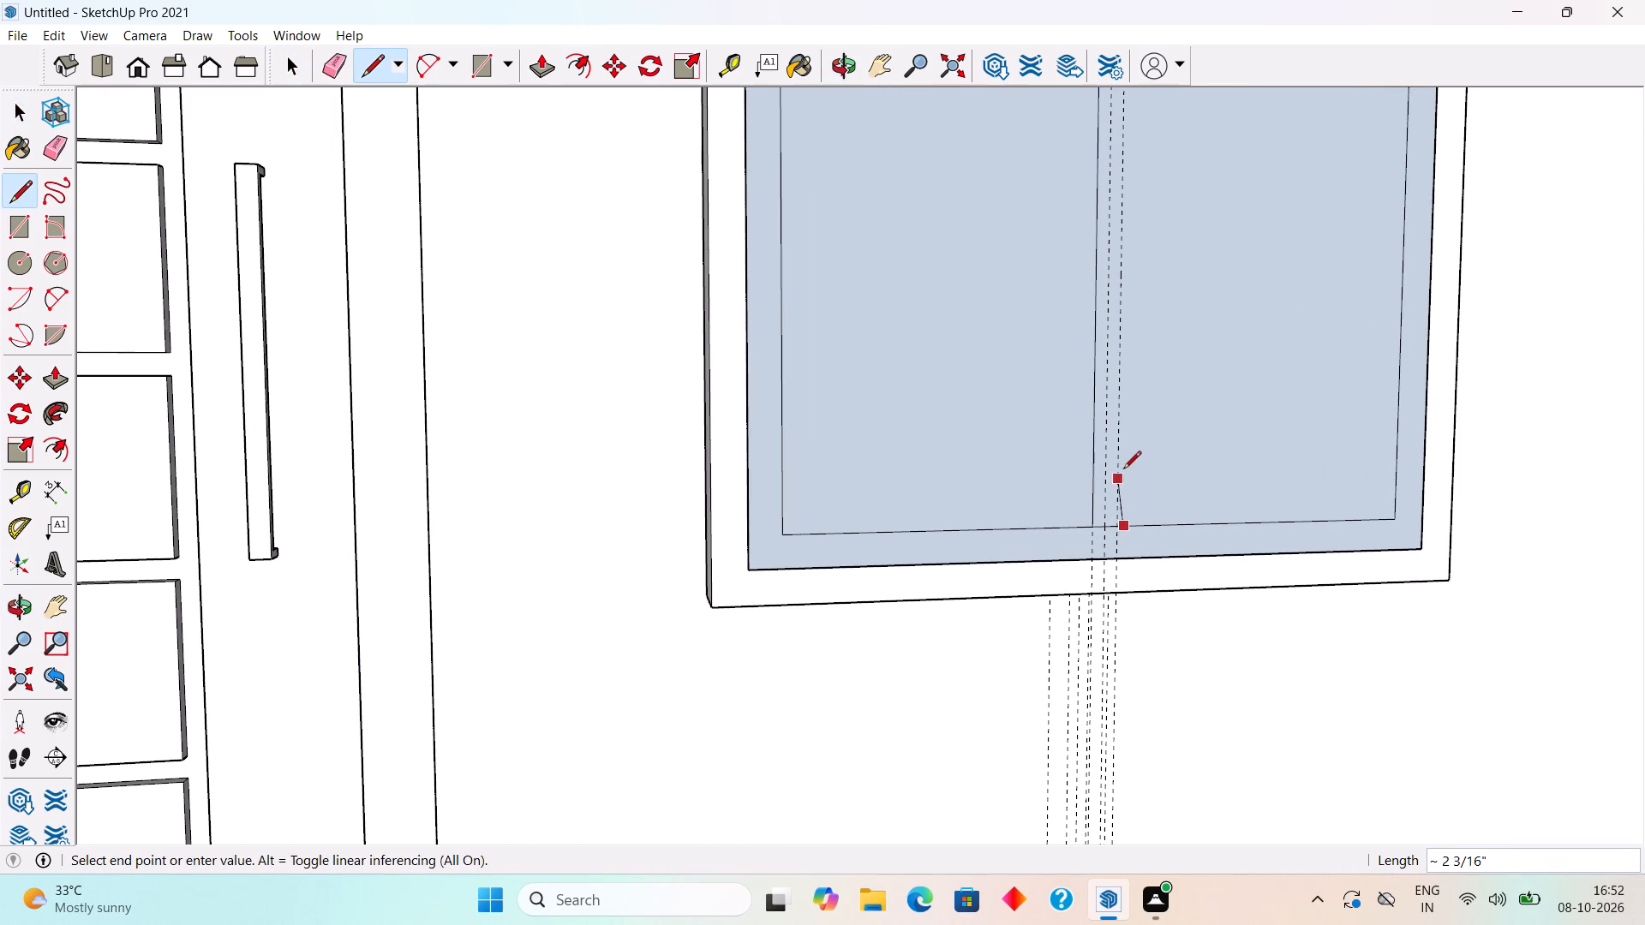
{"action": "key", "text": "space"}
{"action": "key", "text": "l"}
{"action": "left_click", "coordinate": [1114, 528]}
{"action": "scroll", "coordinate": [1150, 610], "scroll_direction": "down", "scroll_amount": 2}
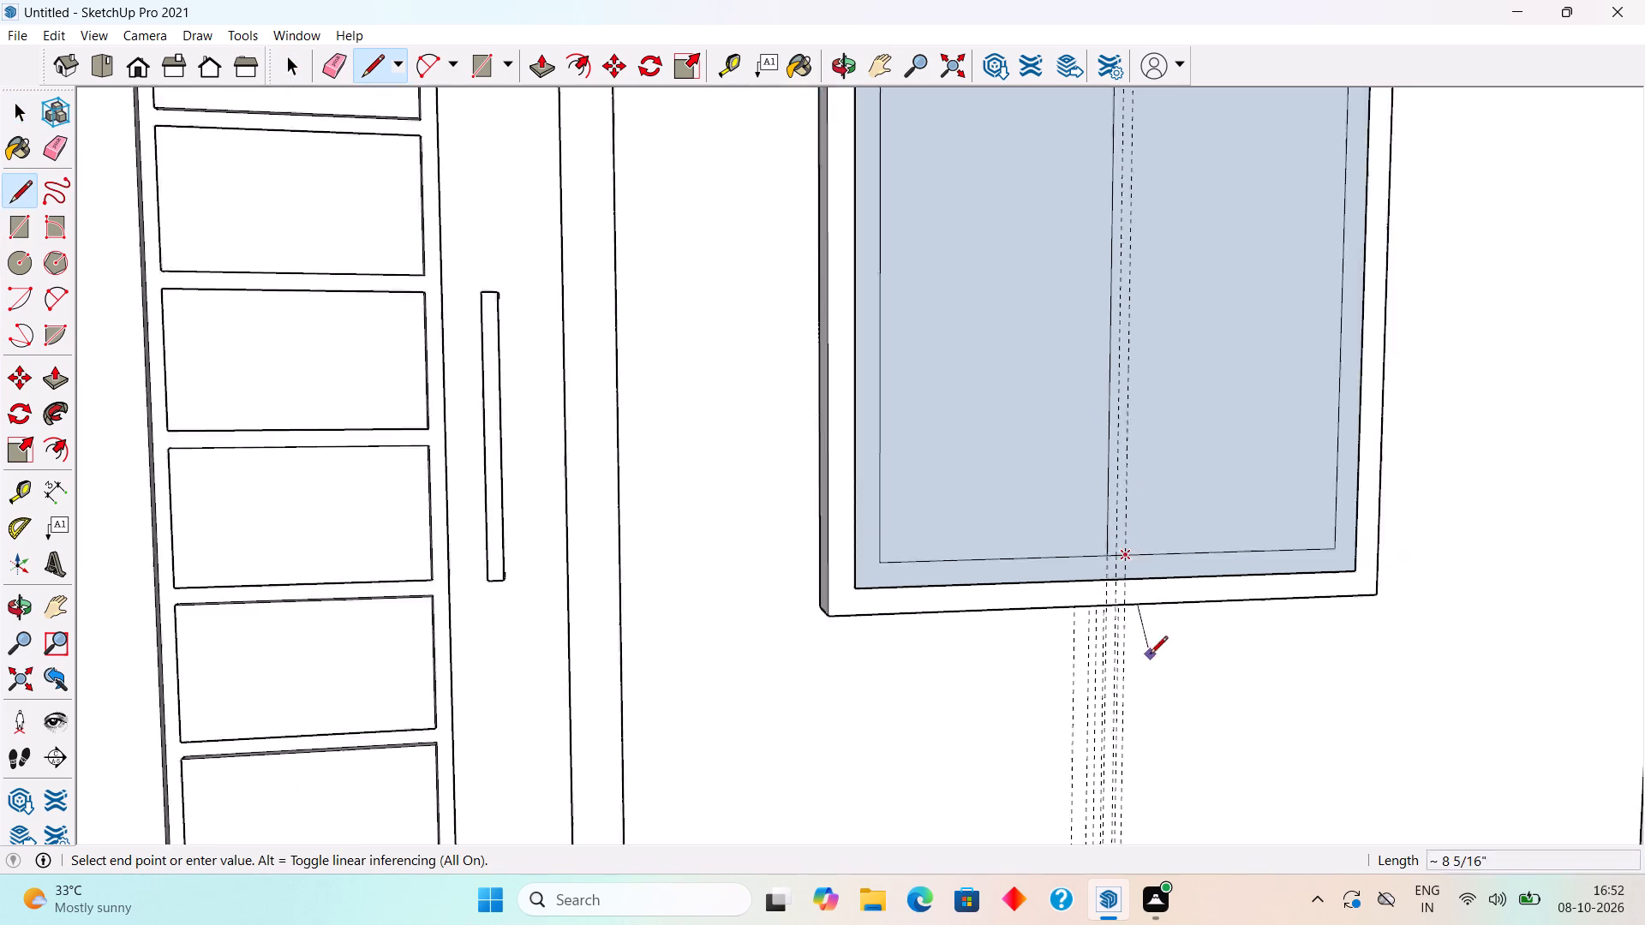
{"action": "scroll", "coordinate": [1150, 655], "scroll_direction": "down", "scroll_amount": 10}
{"action": "scroll", "coordinate": [1140, 352], "scroll_direction": "up", "scroll_amount": 11}
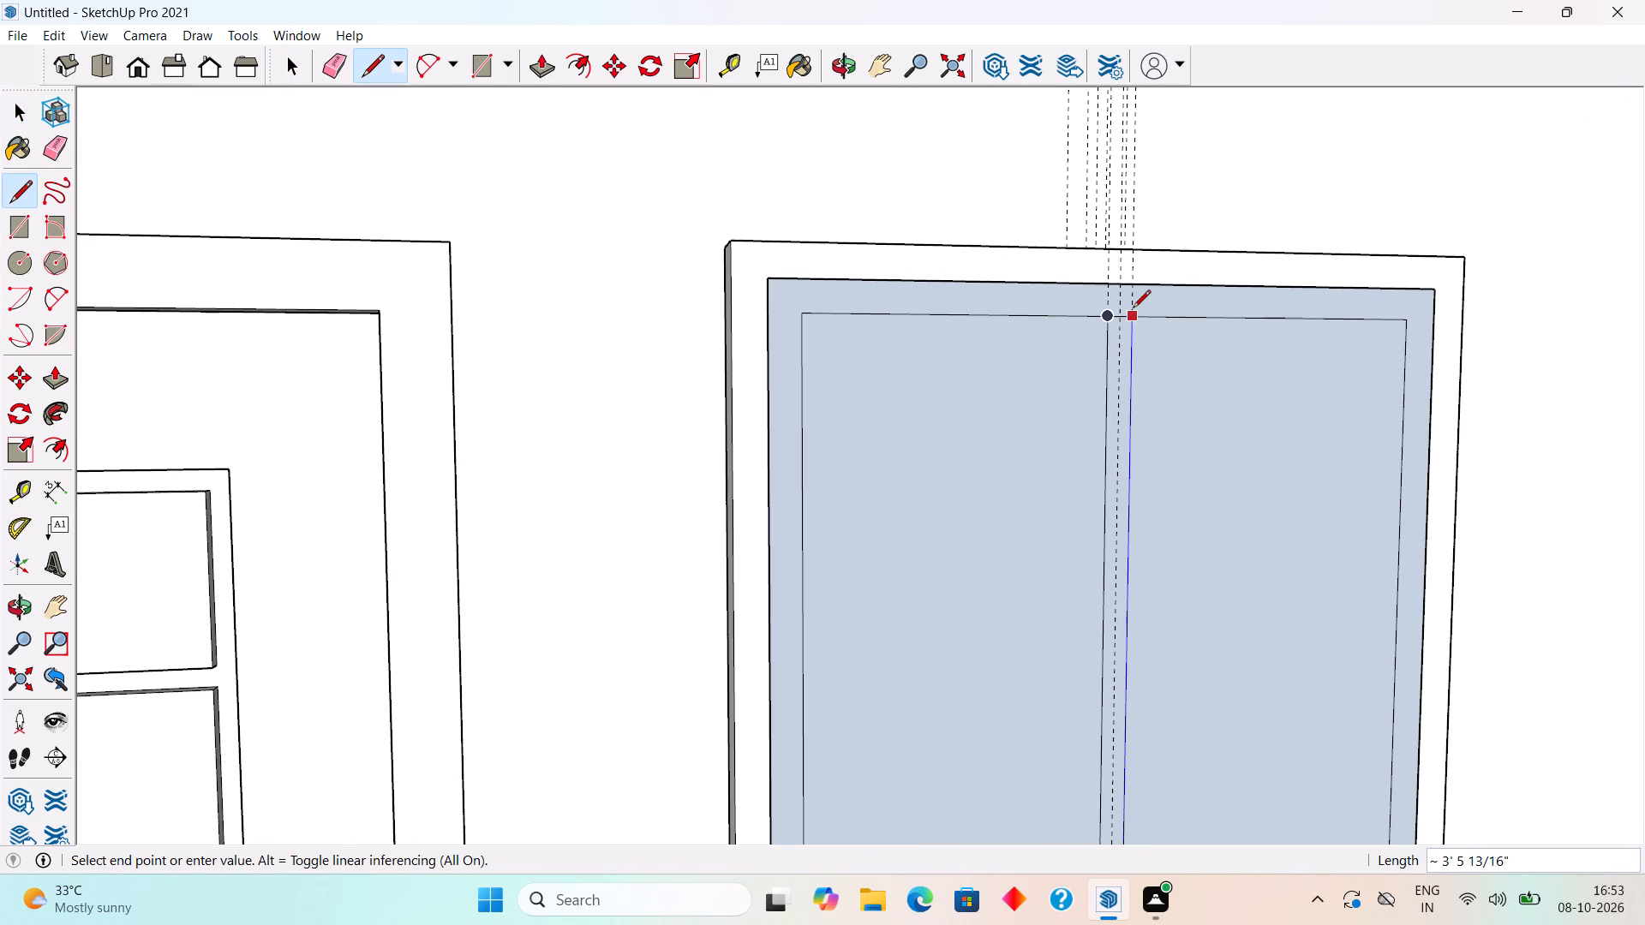
{"action": "left_click", "coordinate": [1133, 313]}
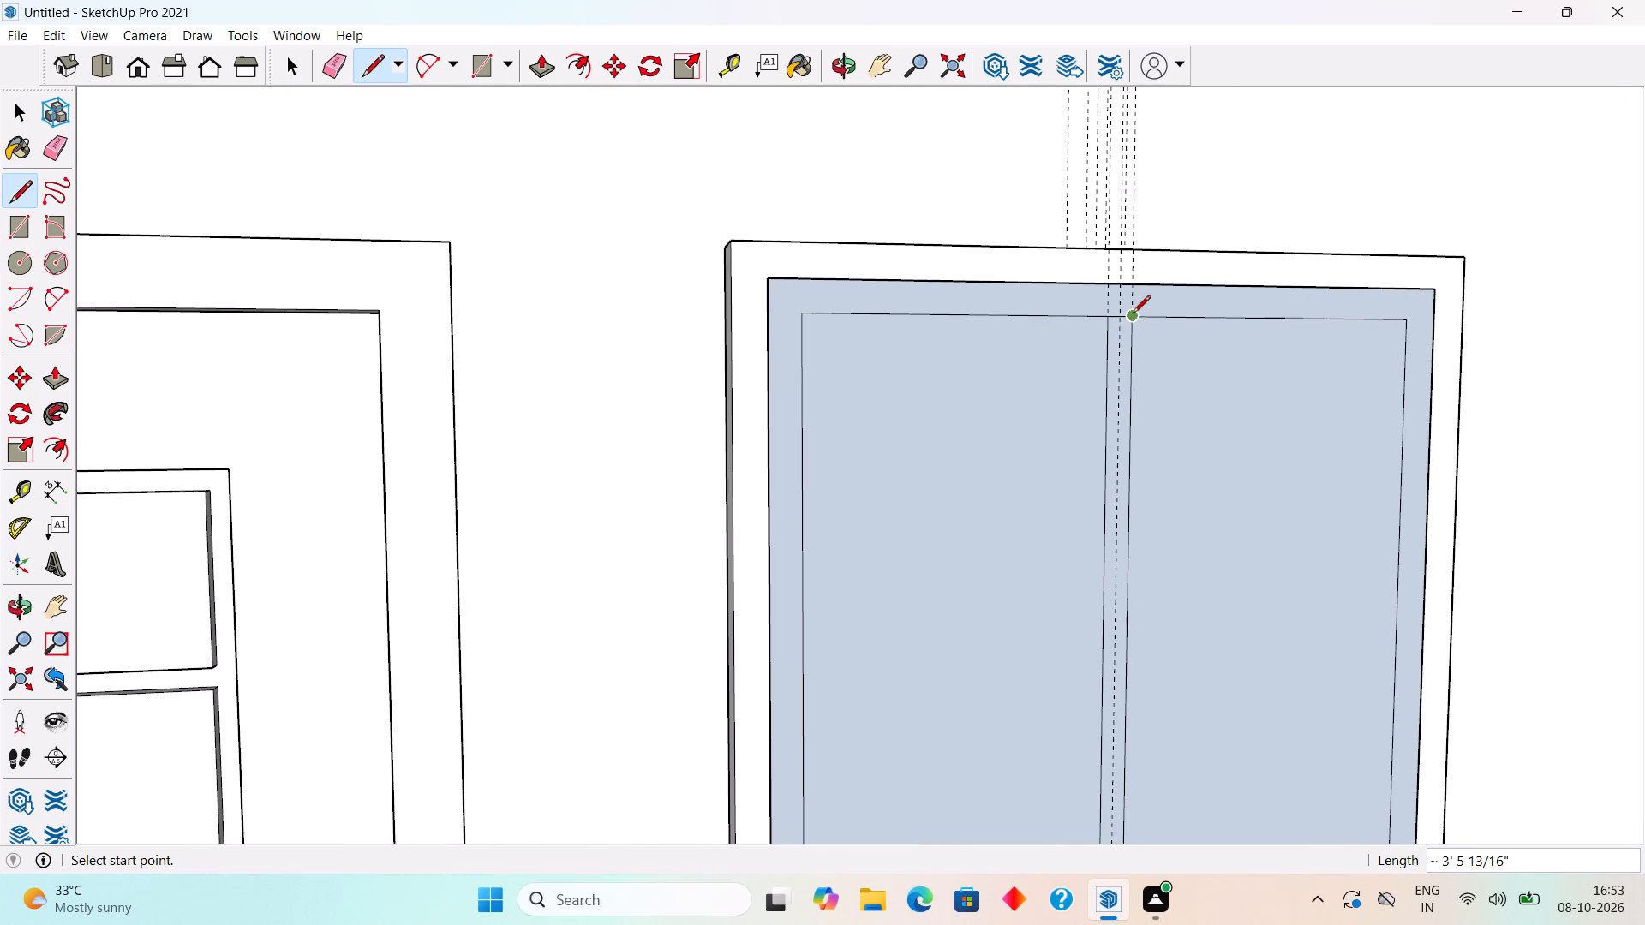
{"action": "key", "text": "space"}
Erase the short edges closing the mullion at its top and bottom so it joins the sash frame face.
{"action": "key", "text": "e"}
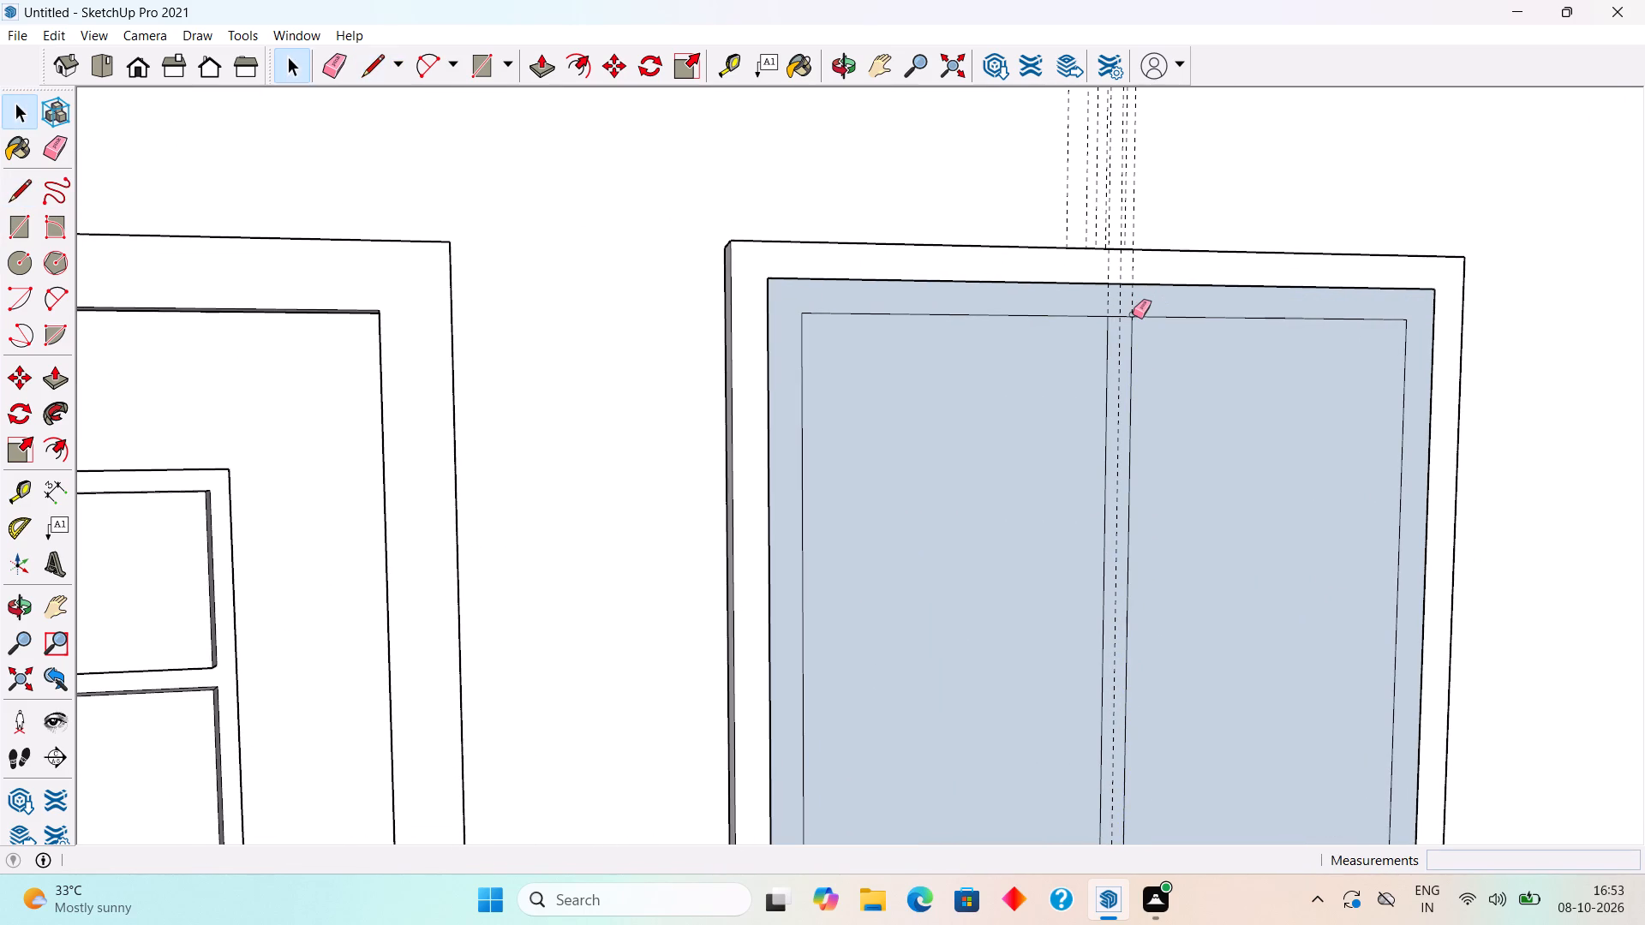
{"action": "left_click", "coordinate": [1127, 315]}
{"action": "scroll", "coordinate": [1127, 315], "scroll_direction": "down", "scroll_amount": 11}
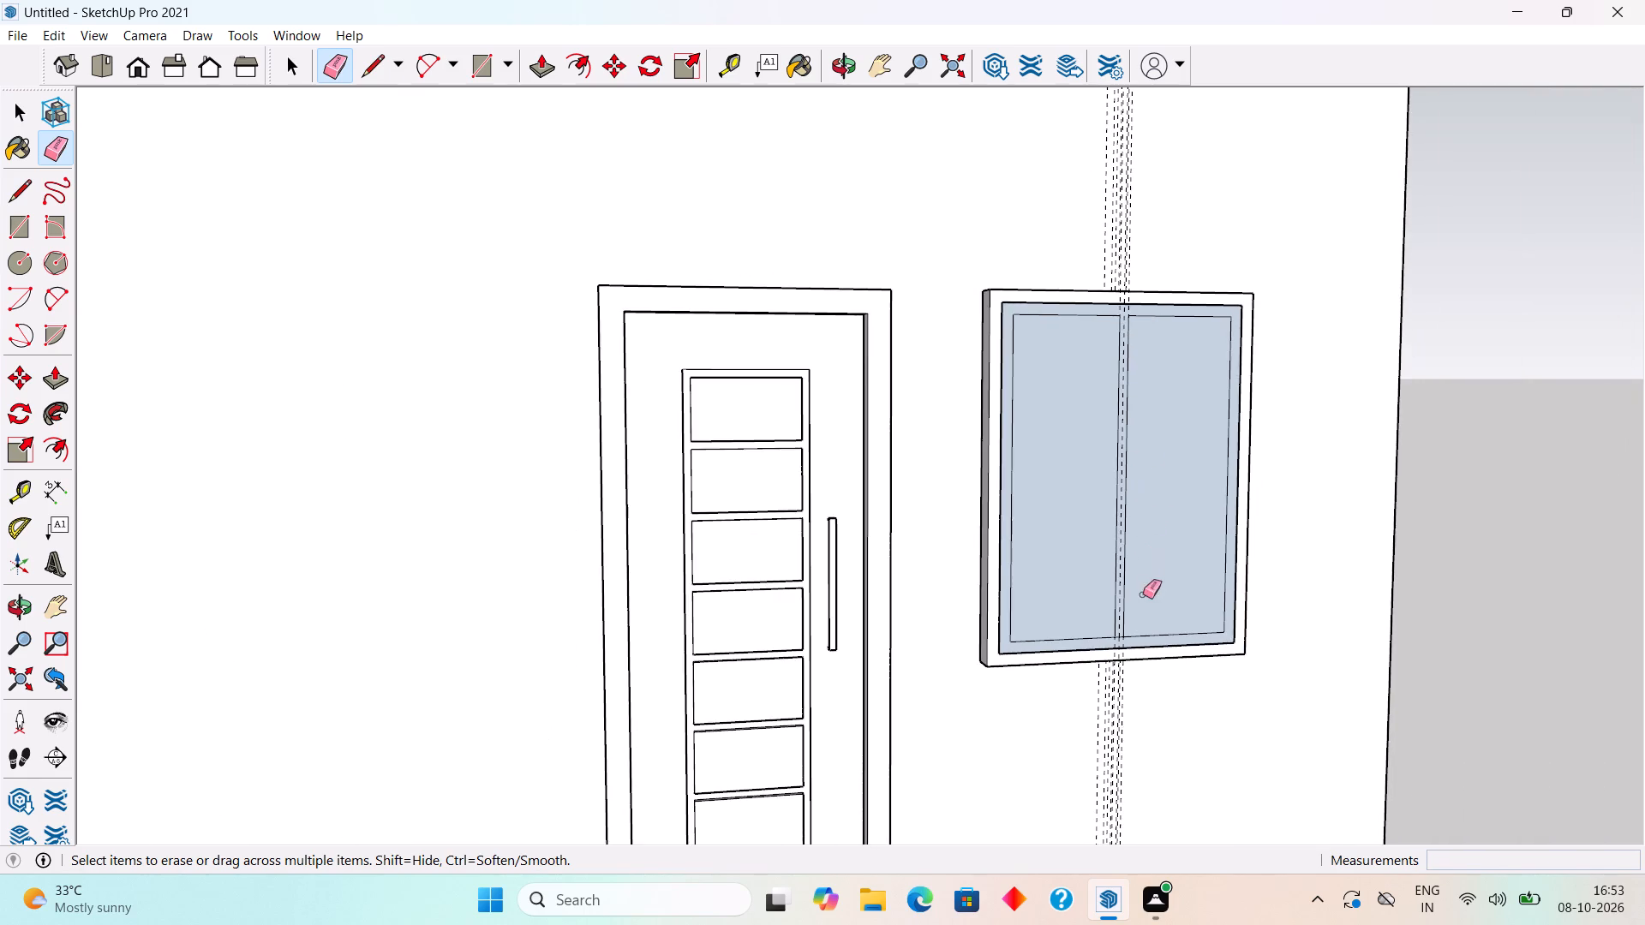
{"action": "scroll", "coordinate": [1140, 602], "scroll_direction": "up", "scroll_amount": 11}
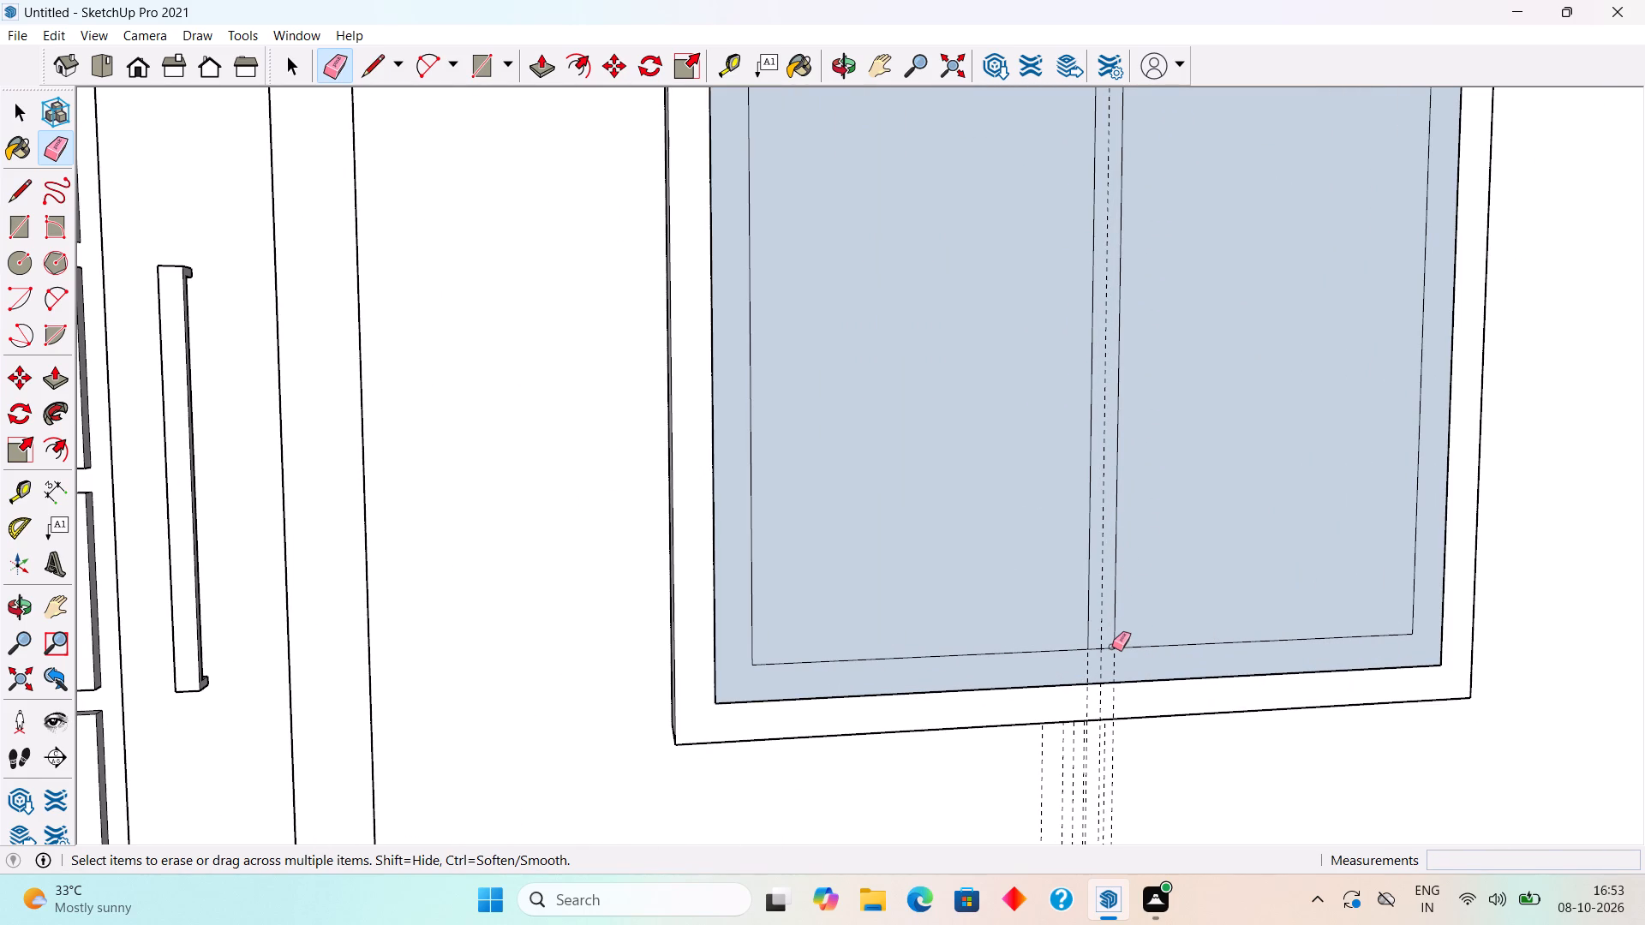
{"action": "left_click", "coordinate": [1112, 647]}
{"action": "key", "text": "space"}
{"action": "left_click", "coordinate": [1108, 647]}
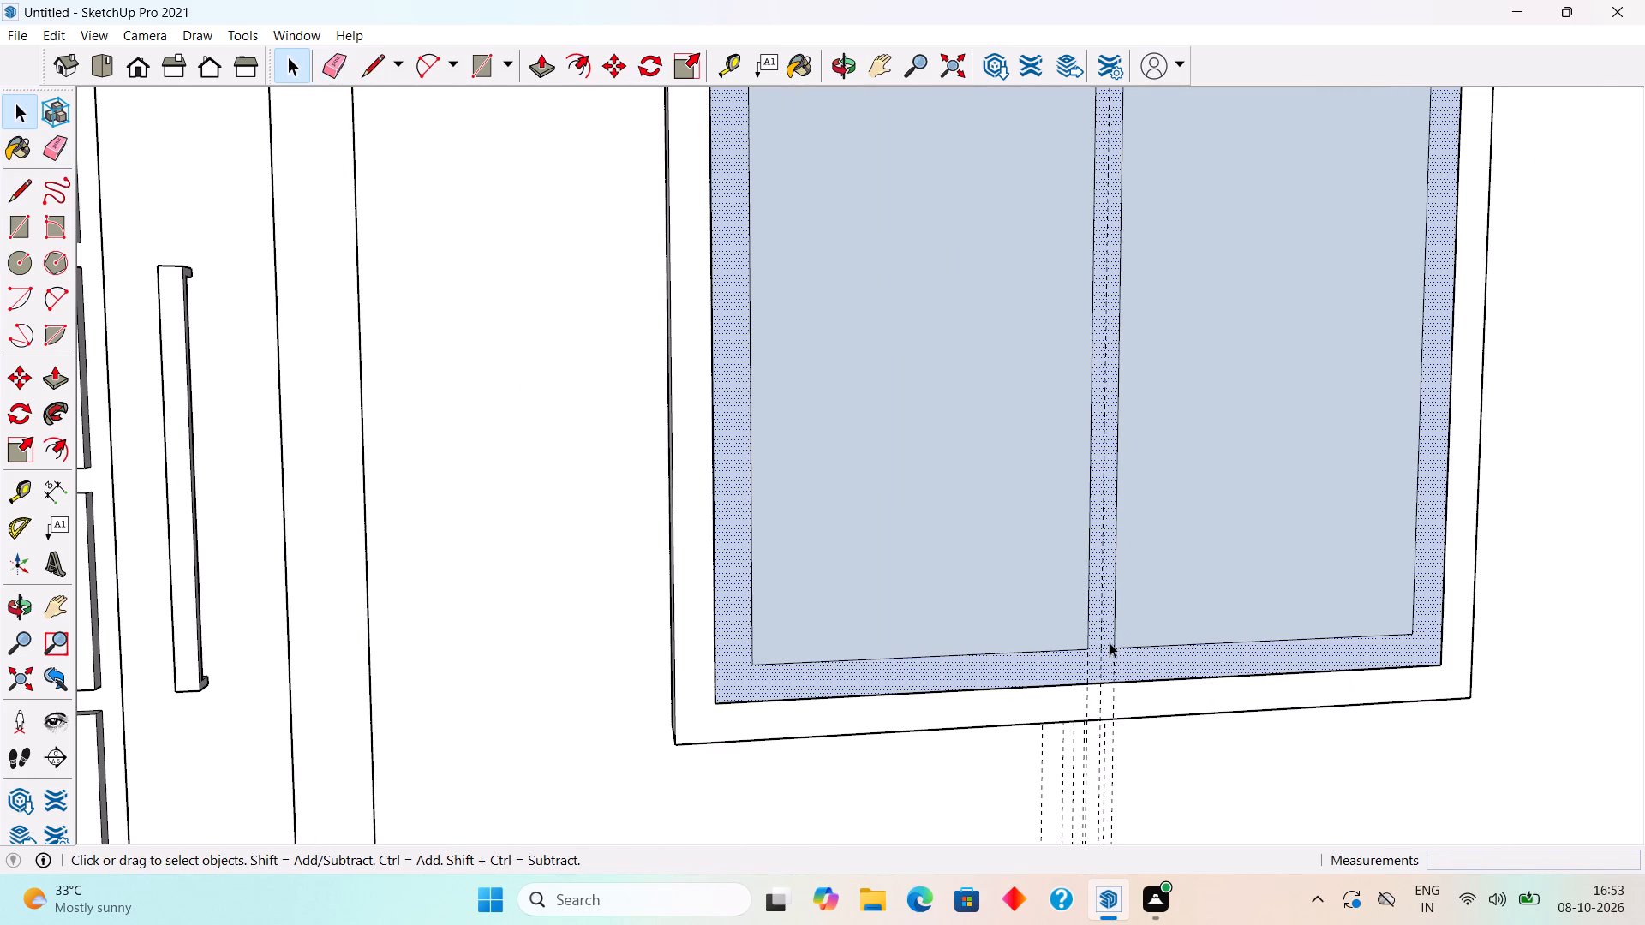
Delete the two pane faces on either side of the mullion to open up the sash.
{"action": "middle_click_drag", "start_coordinate": [1153, 552], "coordinate": [1101, 713]}
{"action": "scroll", "coordinate": [1104, 713], "scroll_direction": "down", "scroll_amount": 4}
{"action": "left_click", "coordinate": [1214, 526]}
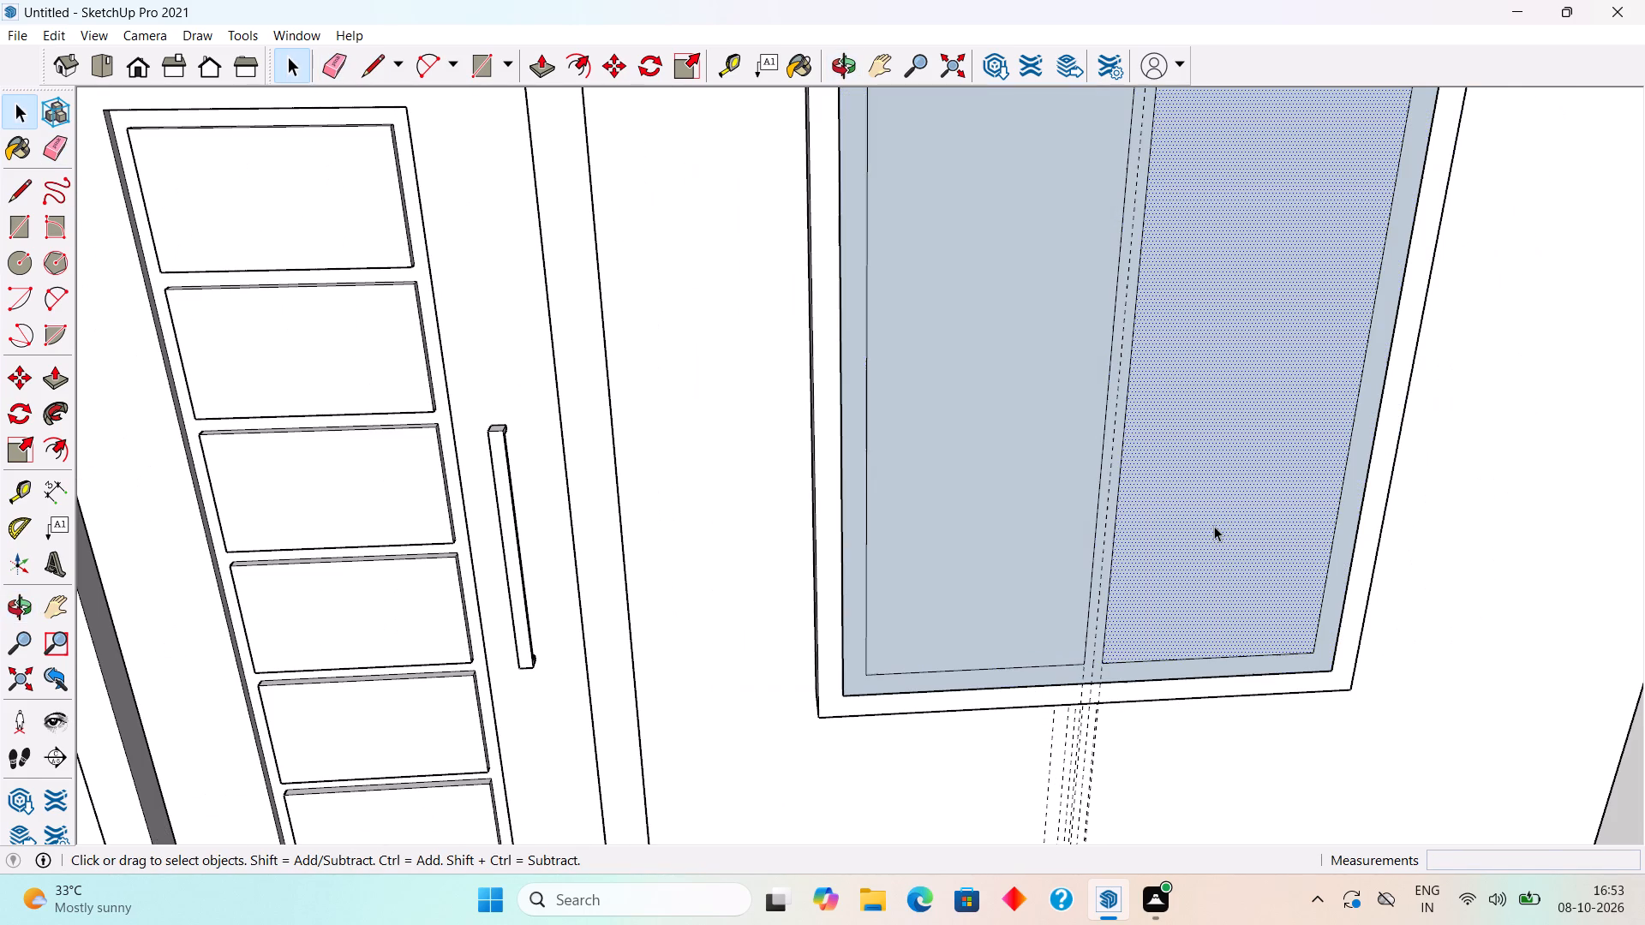
{"action": "key", "text": "Delete"}
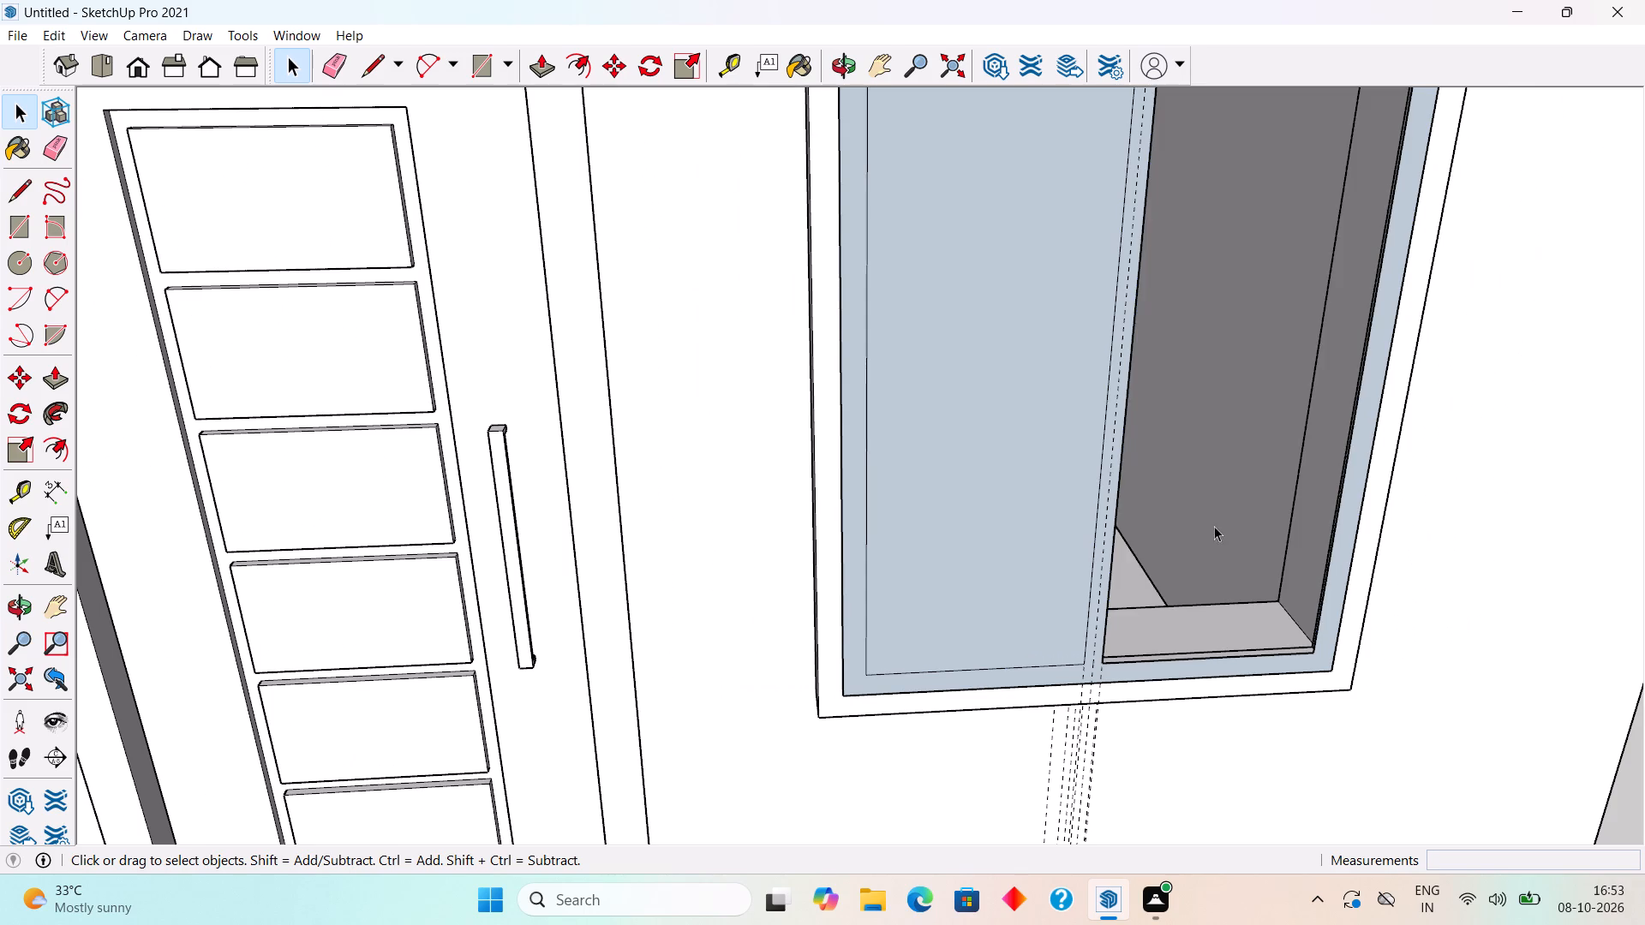
{"action": "left_click", "coordinate": [1049, 525]}
{"action": "key", "text": "Delete"}
Push/Pull the sash and mullion face outward by 2".
{"action": "middle_click_drag", "start_coordinate": [1080, 596], "coordinate": [877, 635]}
{"action": "scroll", "coordinate": [1057, 621], "scroll_direction": "down", "scroll_amount": 1}
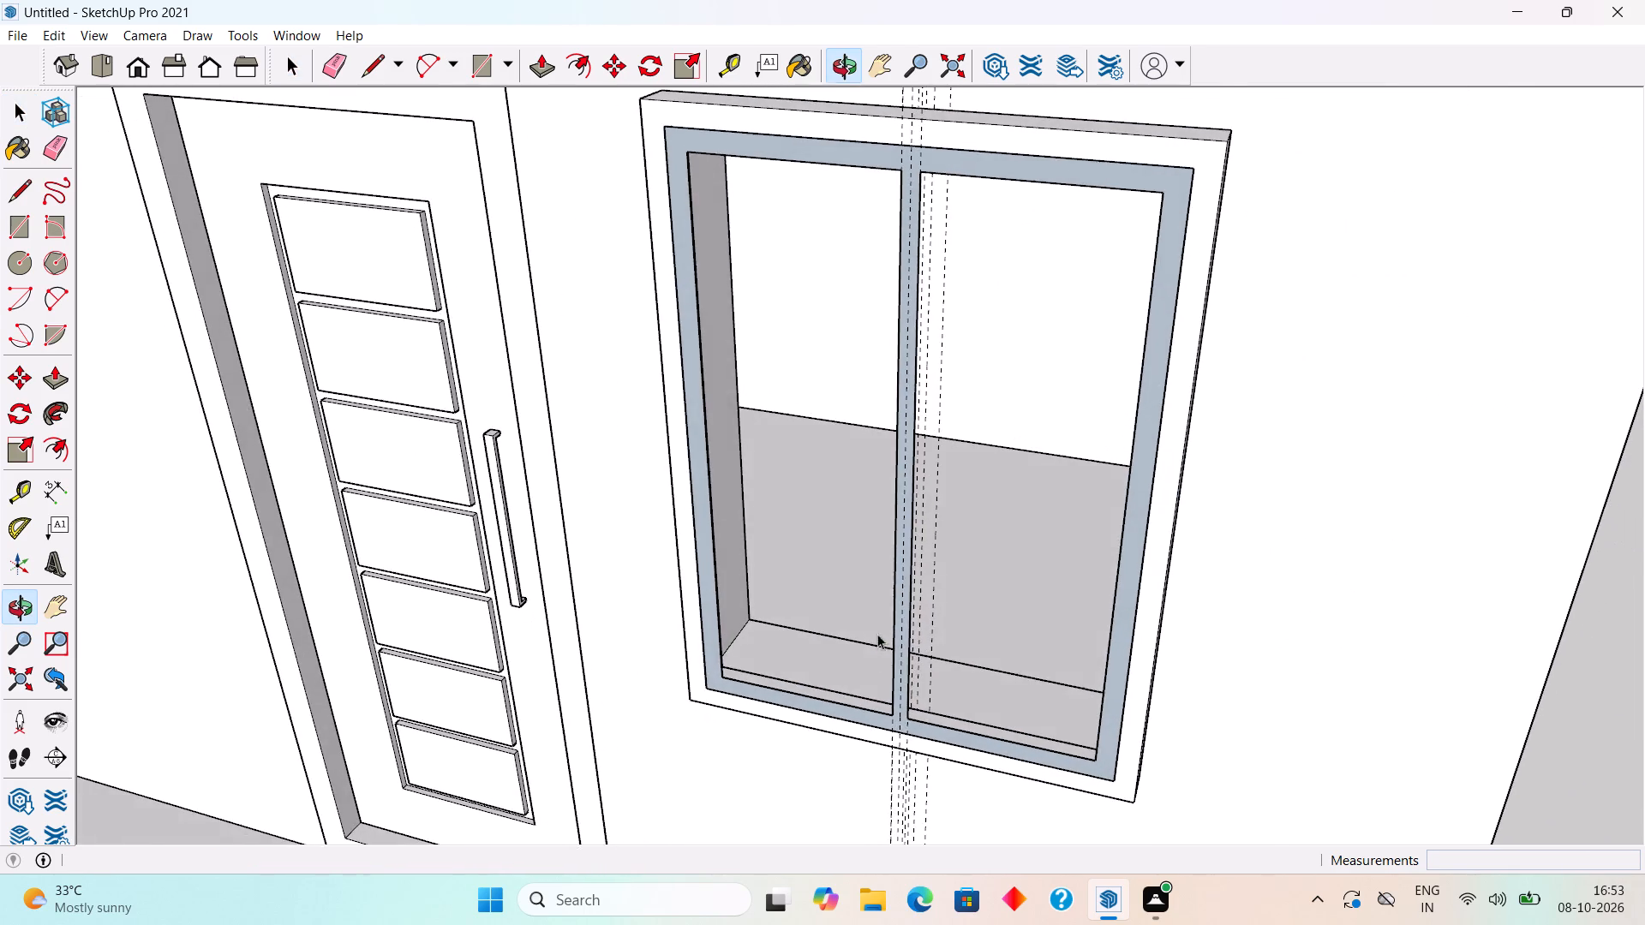
{"action": "scroll", "coordinate": [919, 730], "scroll_direction": "up", "scroll_amount": 7}
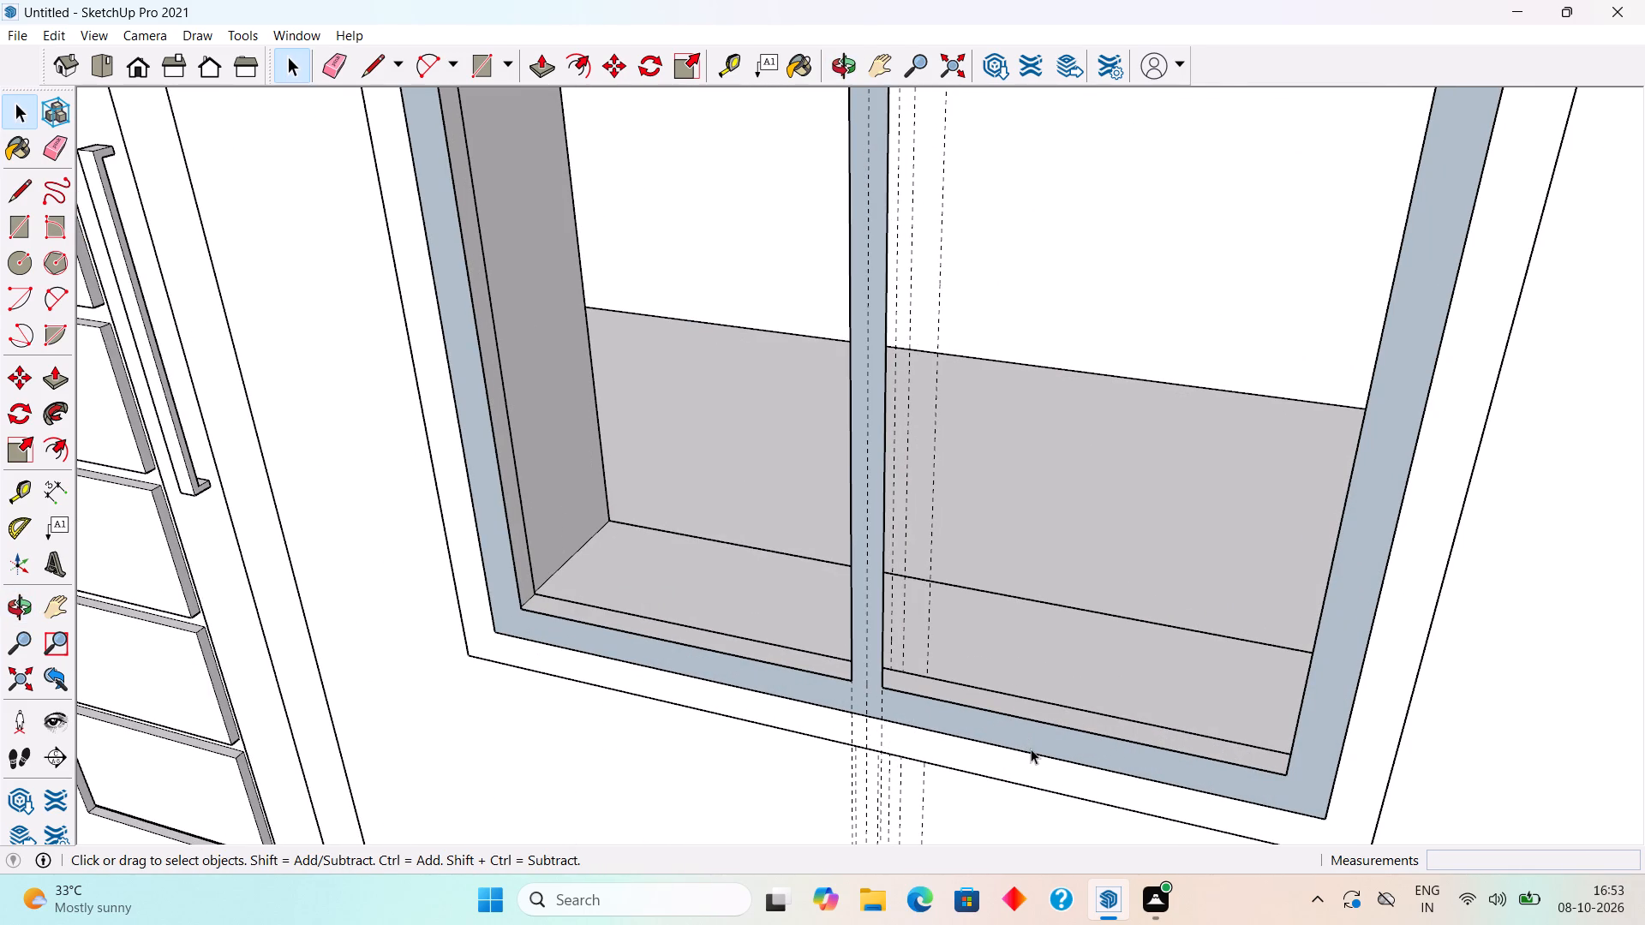
{"action": "left_click", "coordinate": [1031, 746]}
{"action": "key", "text": "p"}
{"action": "left_click", "coordinate": [1031, 746]}
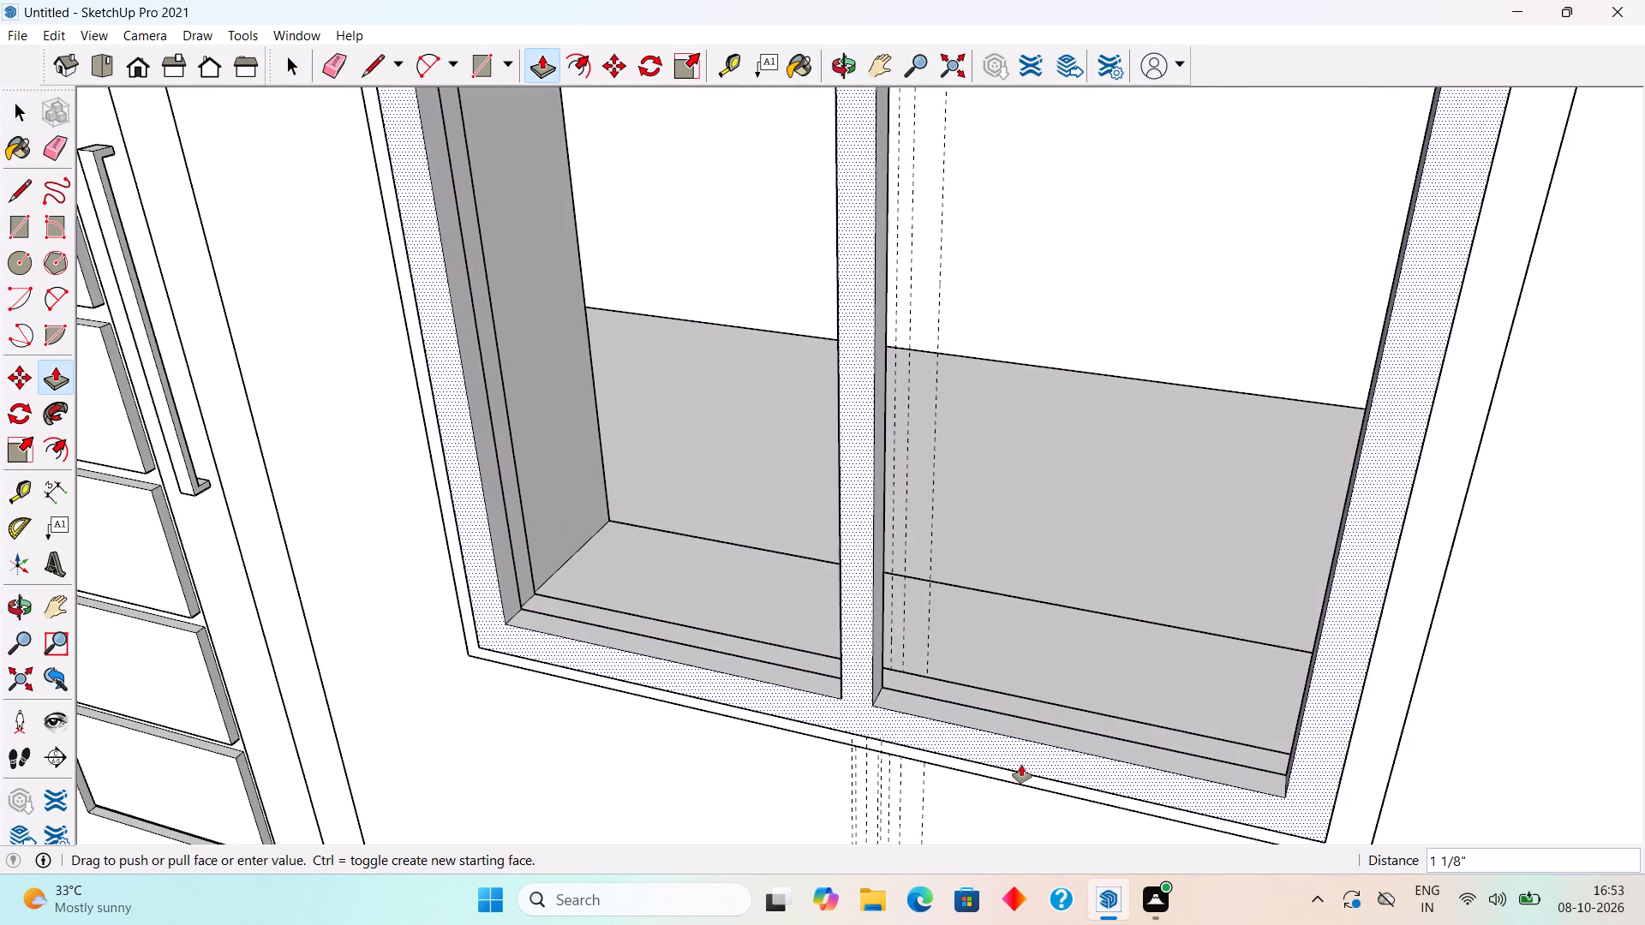
{"action": "type", "text": "2\""}
{"action": "key", "text": "Return"}
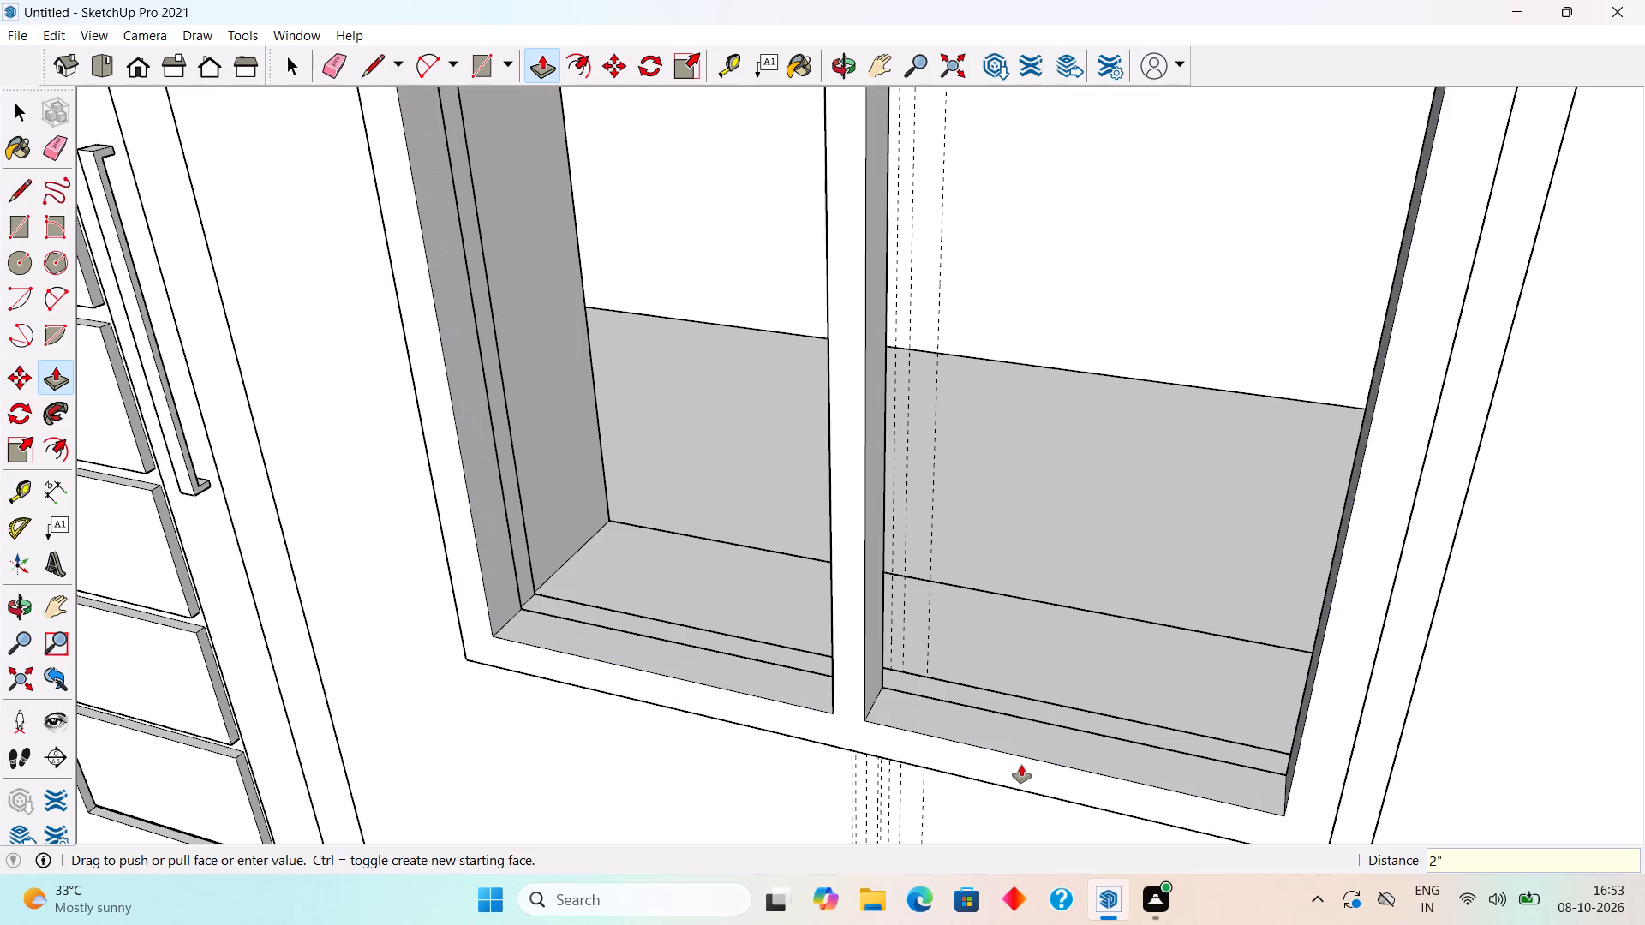
{"action": "key", "text": "space"}
Make the sash frame and mullion's connected geometry into a group.
{"action": "scroll", "coordinate": [1021, 765], "scroll_direction": "down", "scroll_amount": 5}
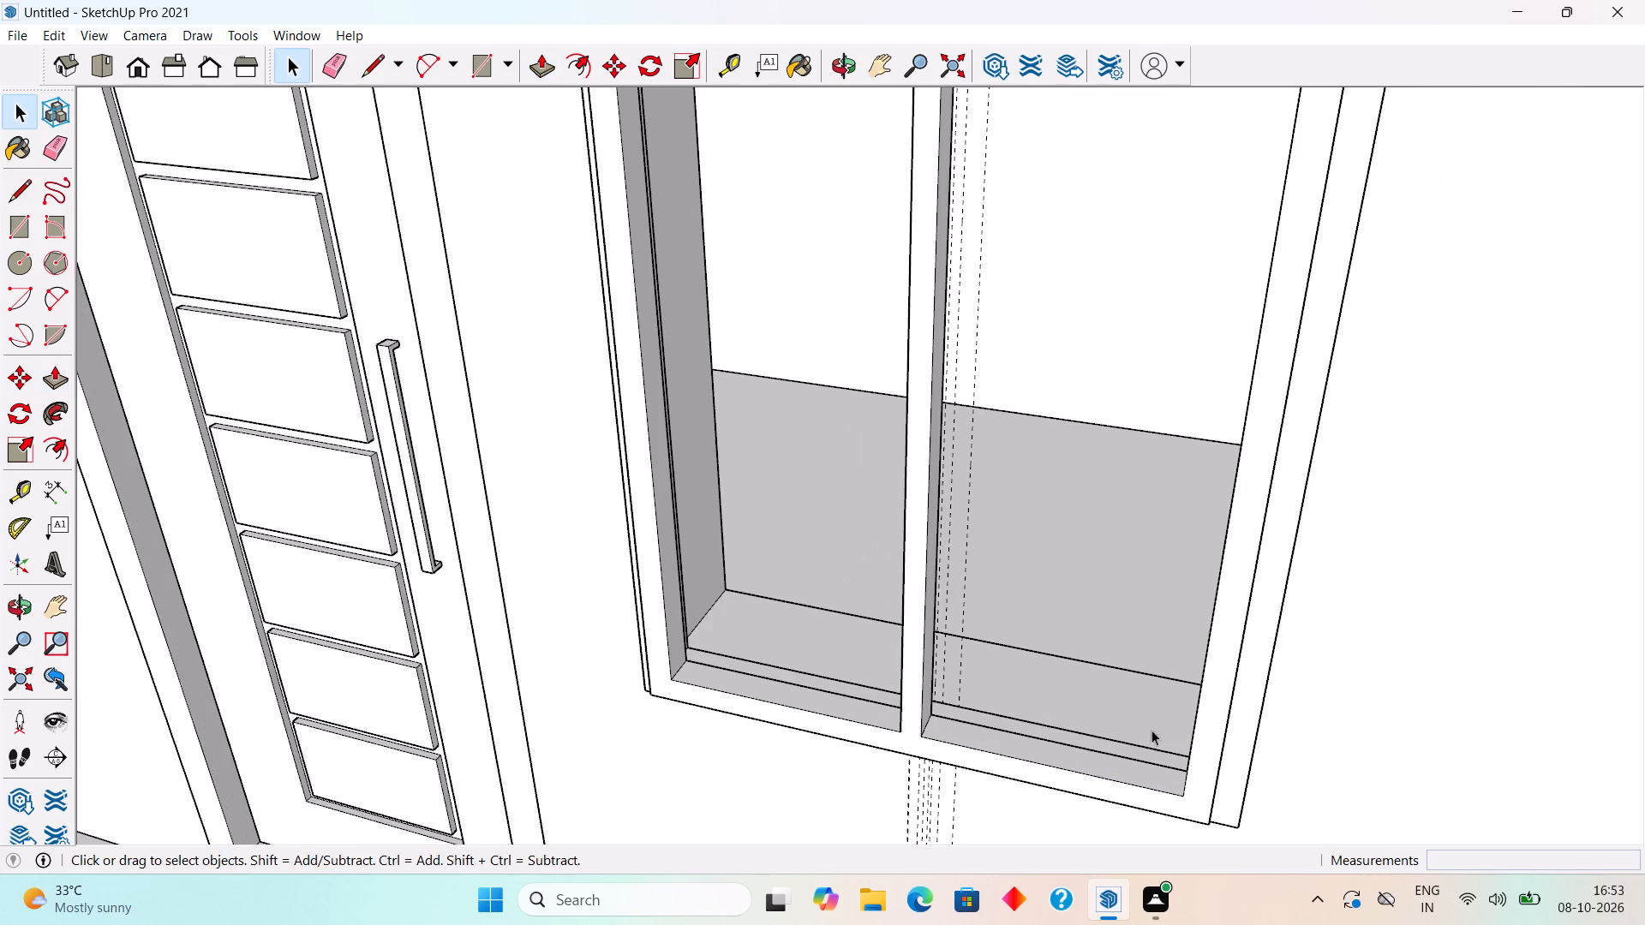
{"action": "middle_click_drag", "start_coordinate": [1169, 712], "coordinate": [913, 505]}
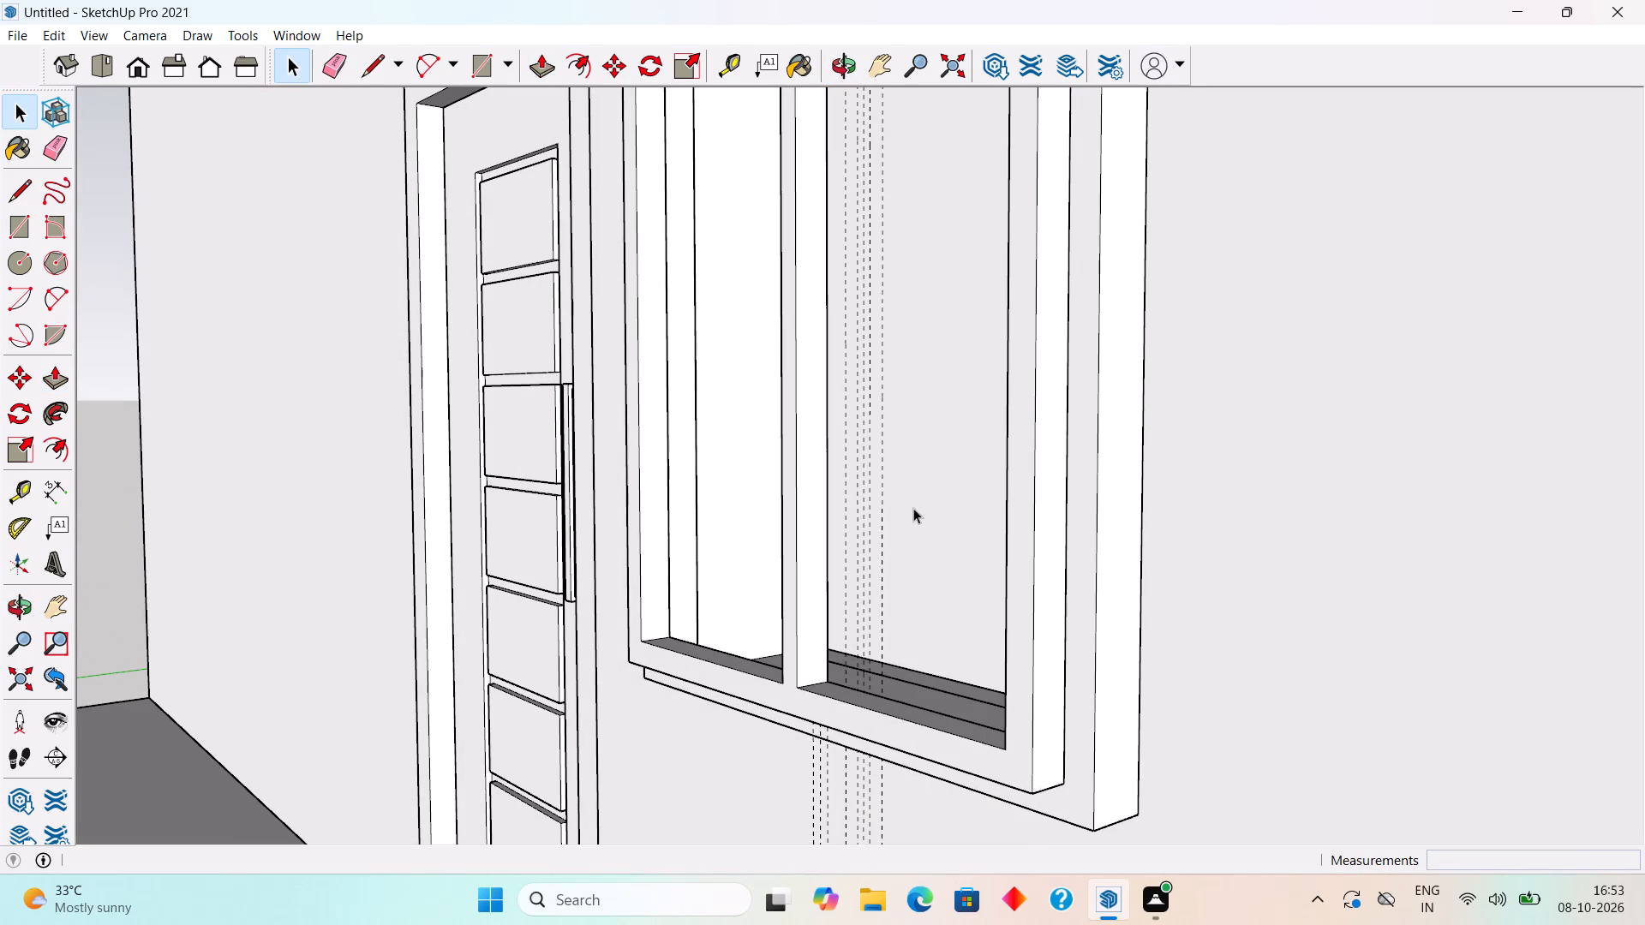
{"action": "triple_click", "coordinate": [1013, 777]}
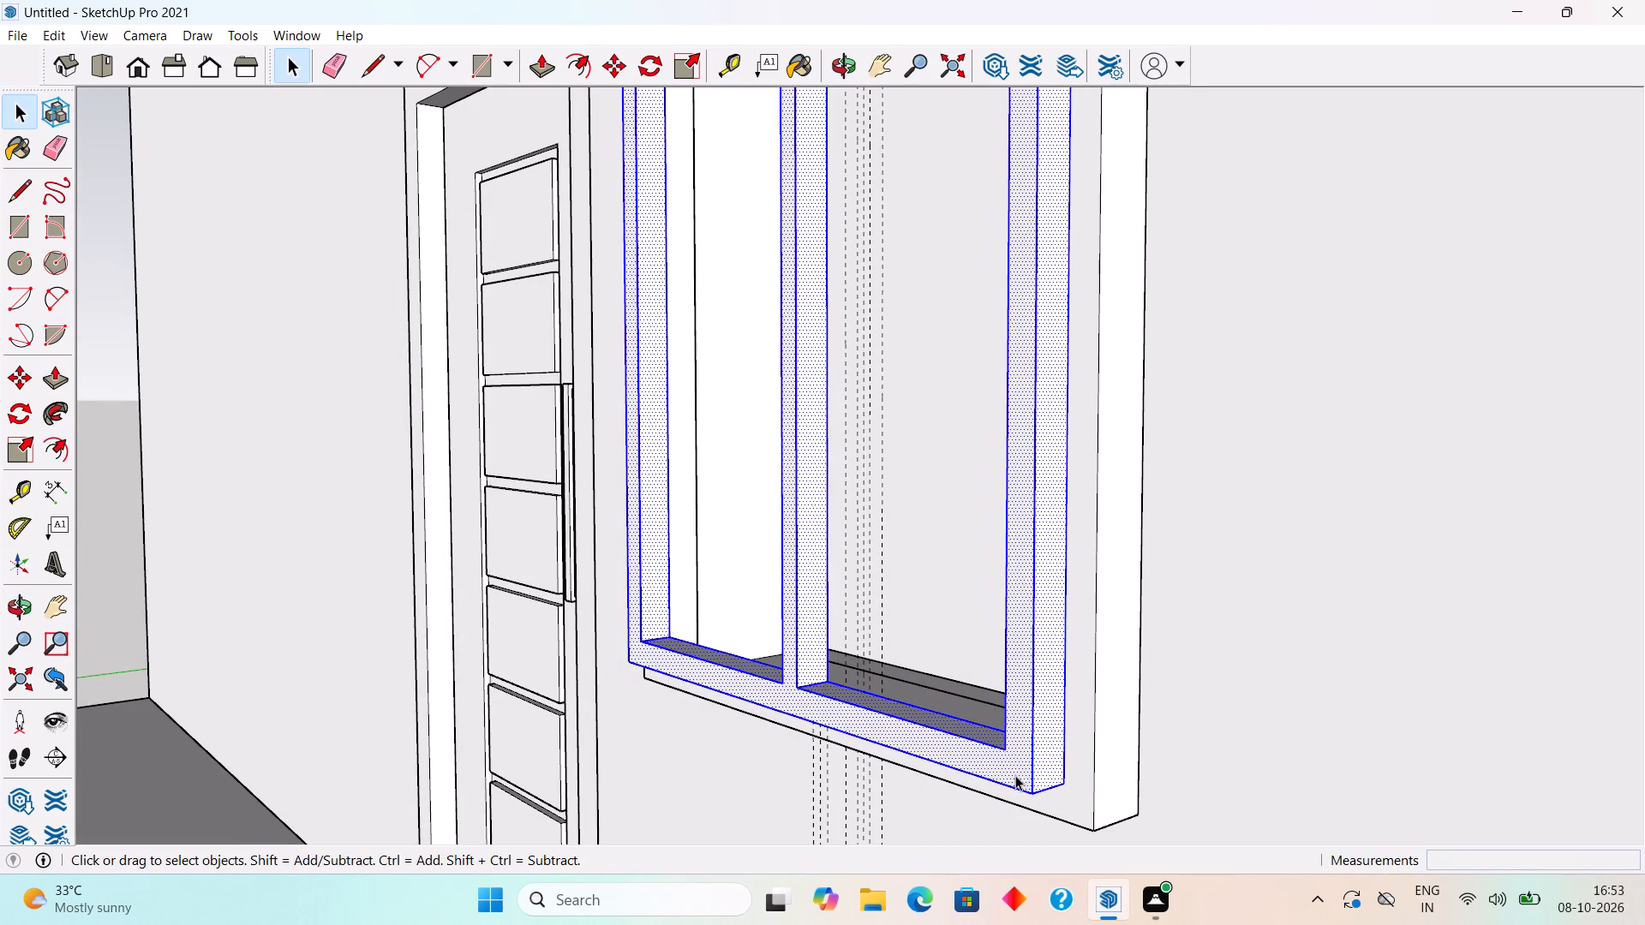
{"action": "right_click", "coordinate": [1015, 775]}
{"action": "left_click", "coordinate": [1099, 630]}
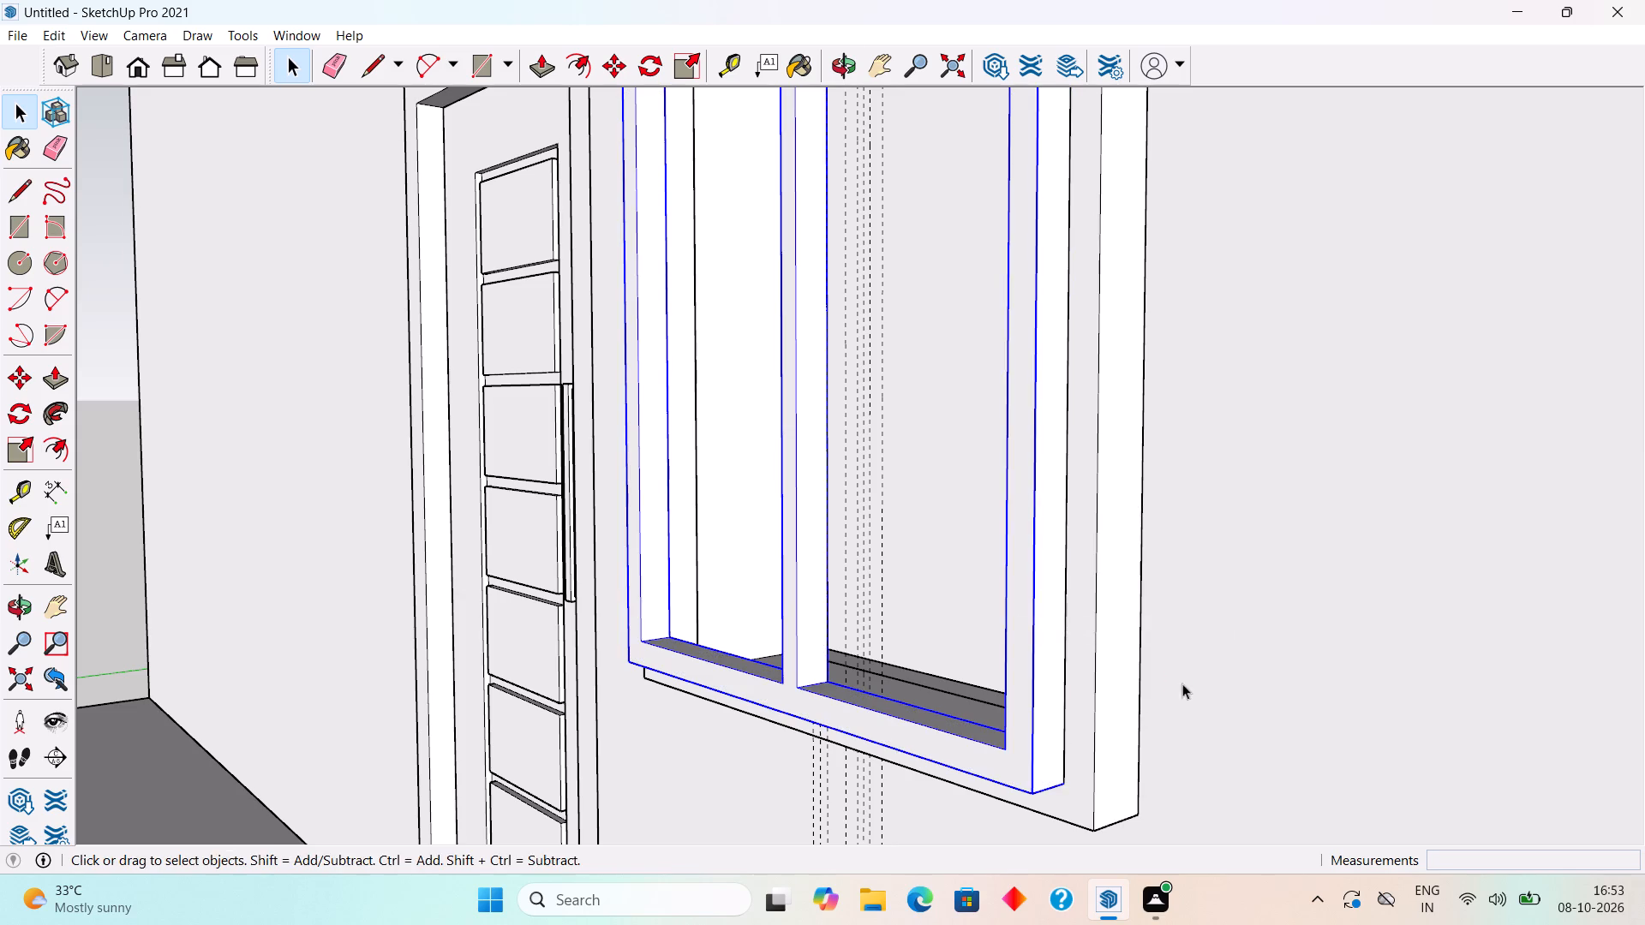
Move the sash group back into the outer frame, from its lower front corner to its corresponding rear corner.
{"action": "middle_click_drag", "start_coordinate": [1180, 683], "coordinate": [1332, 700]}
{"action": "scroll", "coordinate": [1180, 779], "scroll_direction": "up", "scroll_amount": 5}
{"action": "middle_click_drag", "start_coordinate": [1318, 728], "coordinate": [1548, 774]}
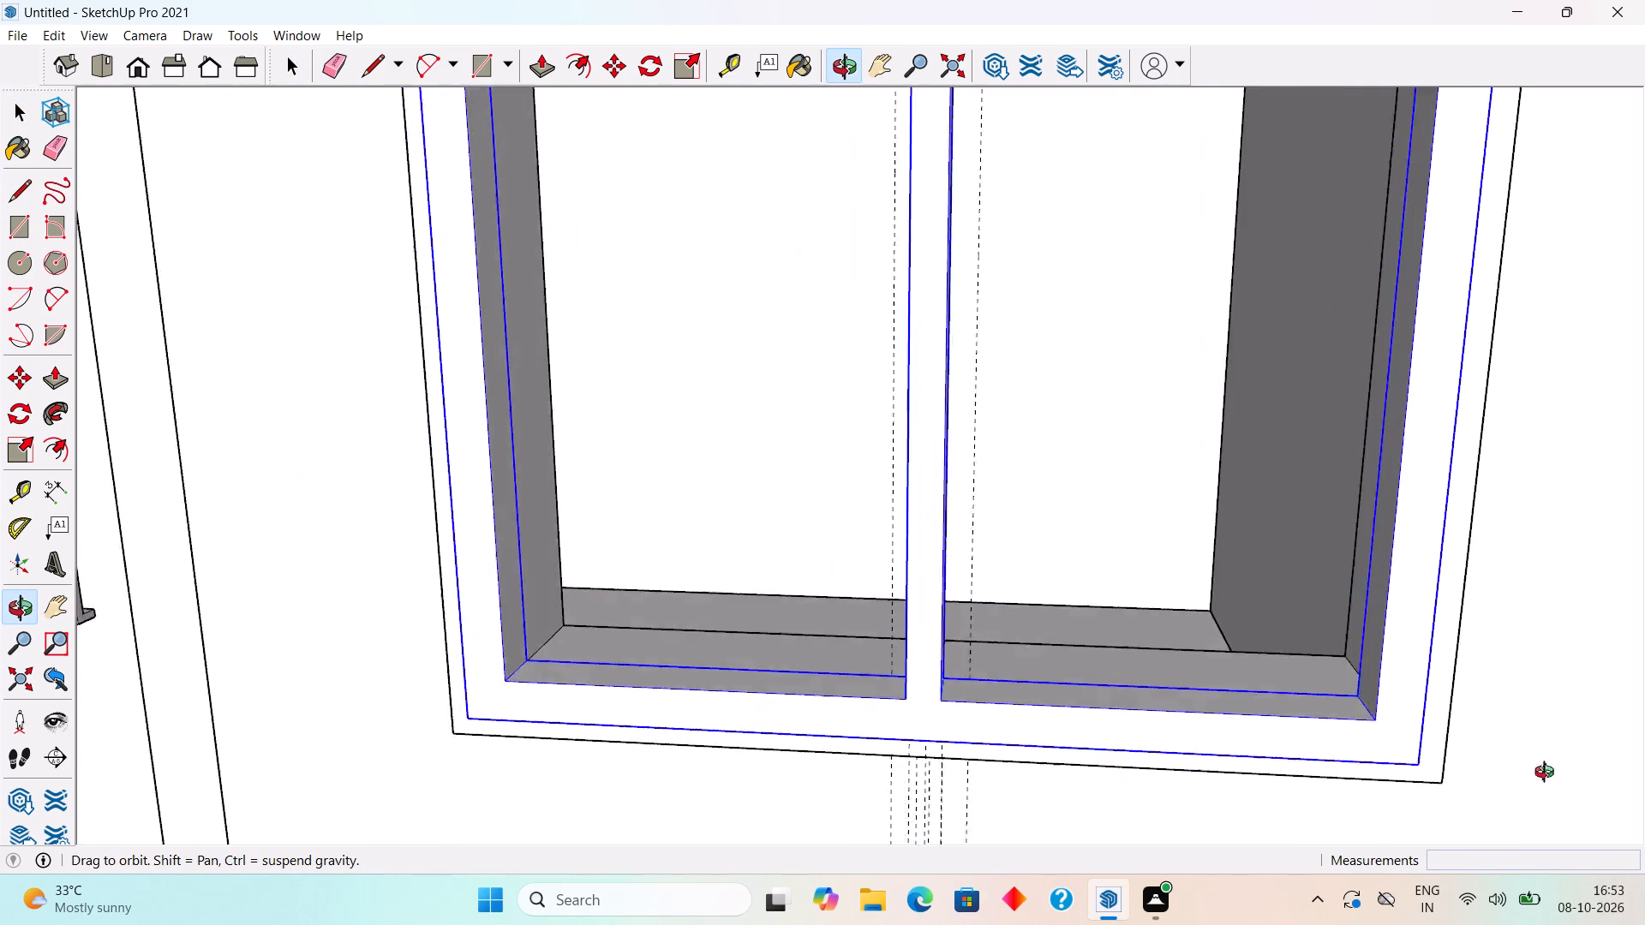
{"action": "middle_click_drag", "start_coordinate": [1548, 774], "coordinate": [1307, 739]}
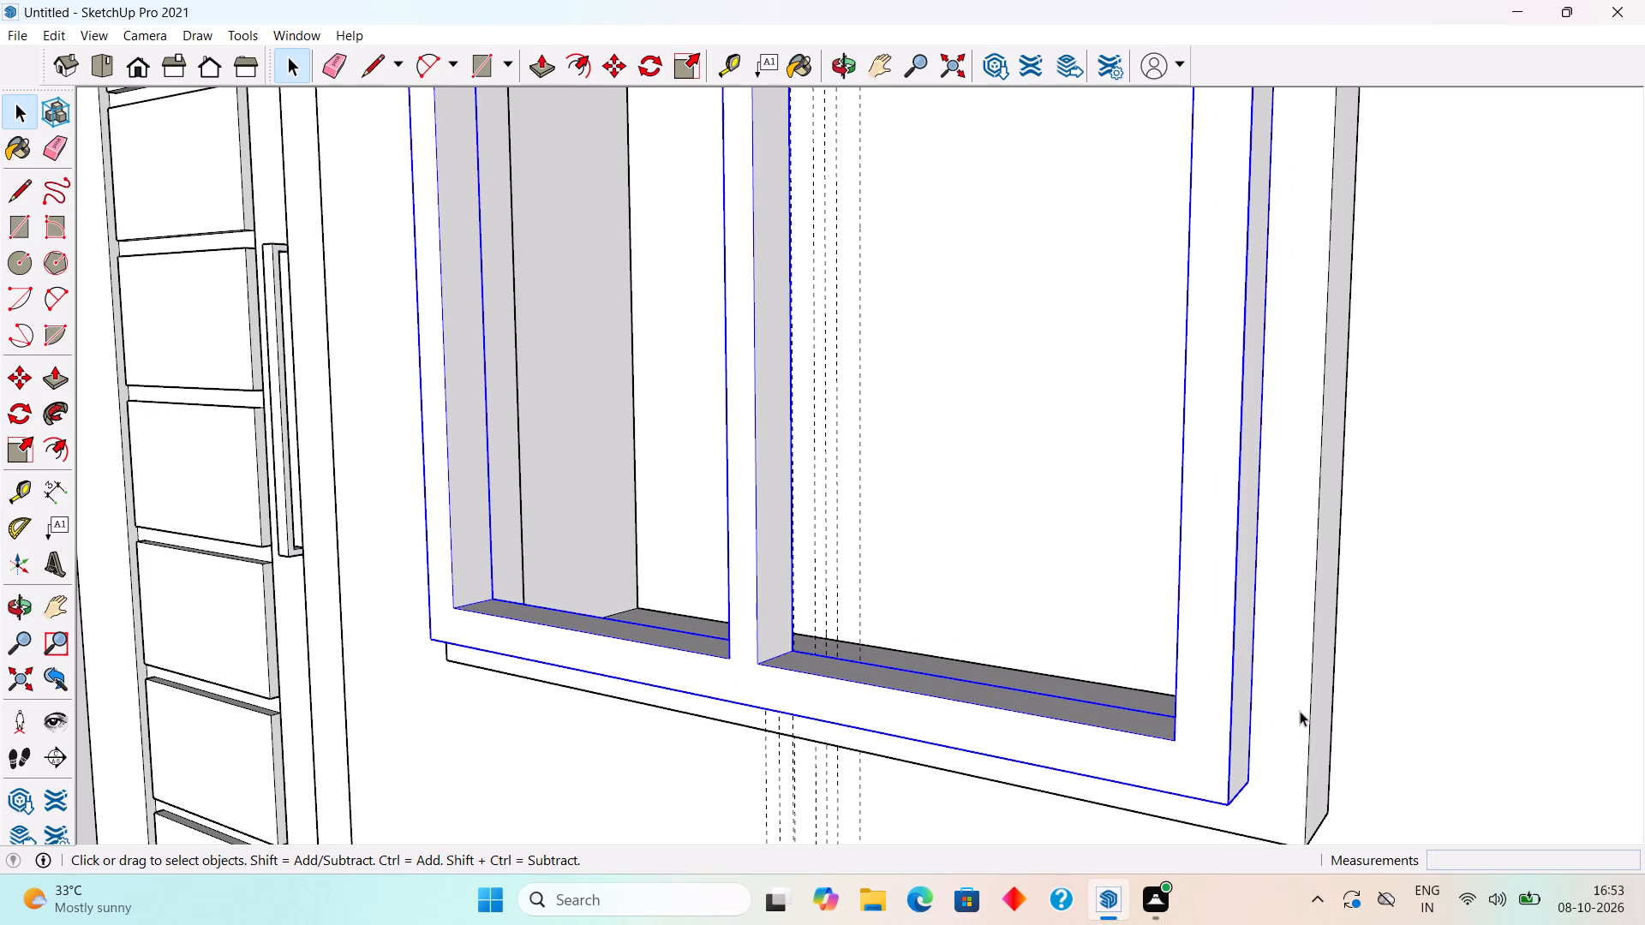
{"action": "key", "text": "m"}
{"action": "left_click", "coordinate": [1229, 805]}
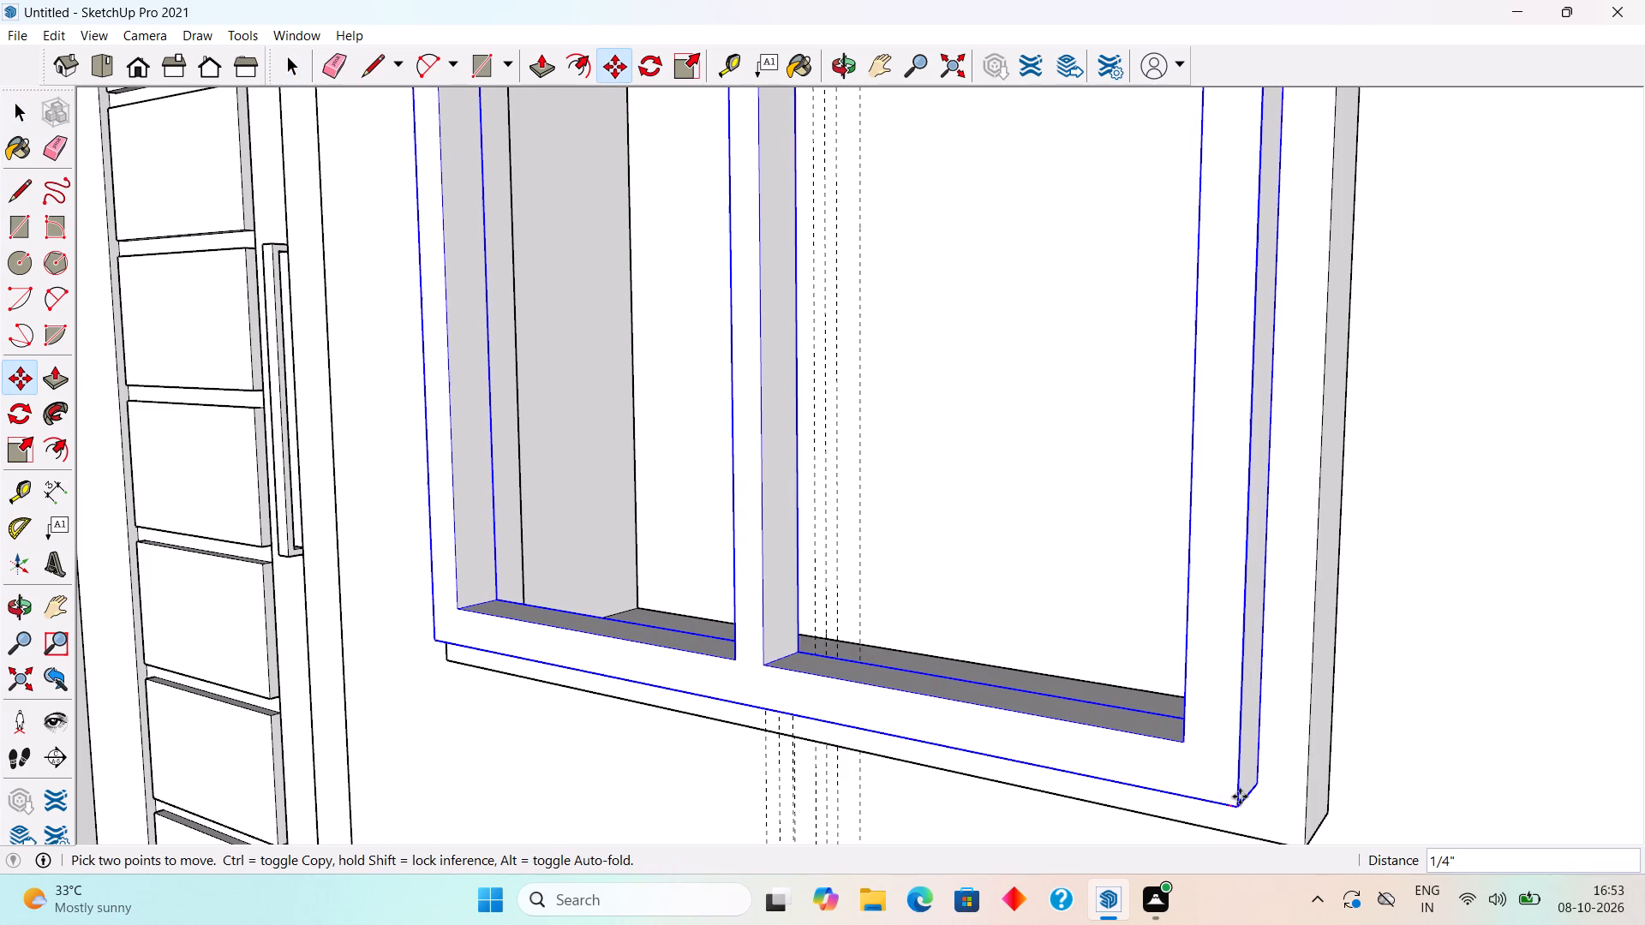
{"action": "left_click", "coordinate": [1245, 779]}
{"action": "middle_click_drag", "start_coordinate": [1263, 739], "coordinate": [1386, 772]}
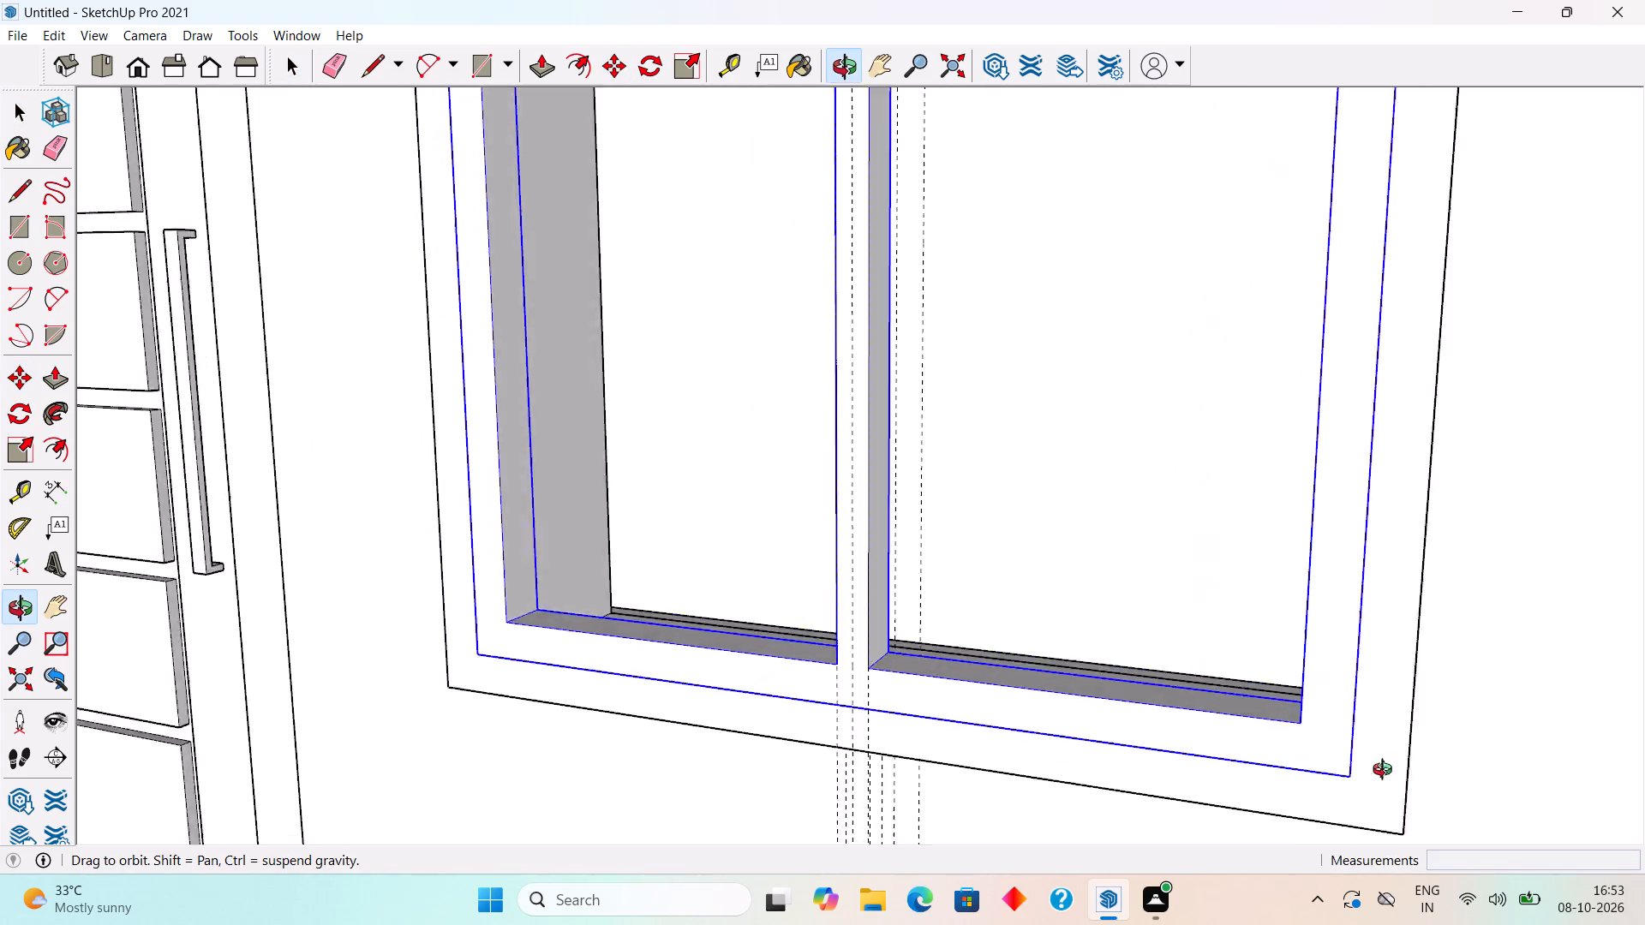
Move the sash group 1" back into the outer frame, starting from its lower front corner.
{"action": "middle_click_drag", "start_coordinate": [1386, 772], "coordinate": [1472, 823]}
{"action": "scroll", "coordinate": [1442, 801], "scroll_direction": "up", "scroll_amount": 5}
{"action": "scroll", "coordinate": [1386, 744], "scroll_direction": "up", "scroll_amount": 4}
{"action": "left_click", "coordinate": [1398, 755]}
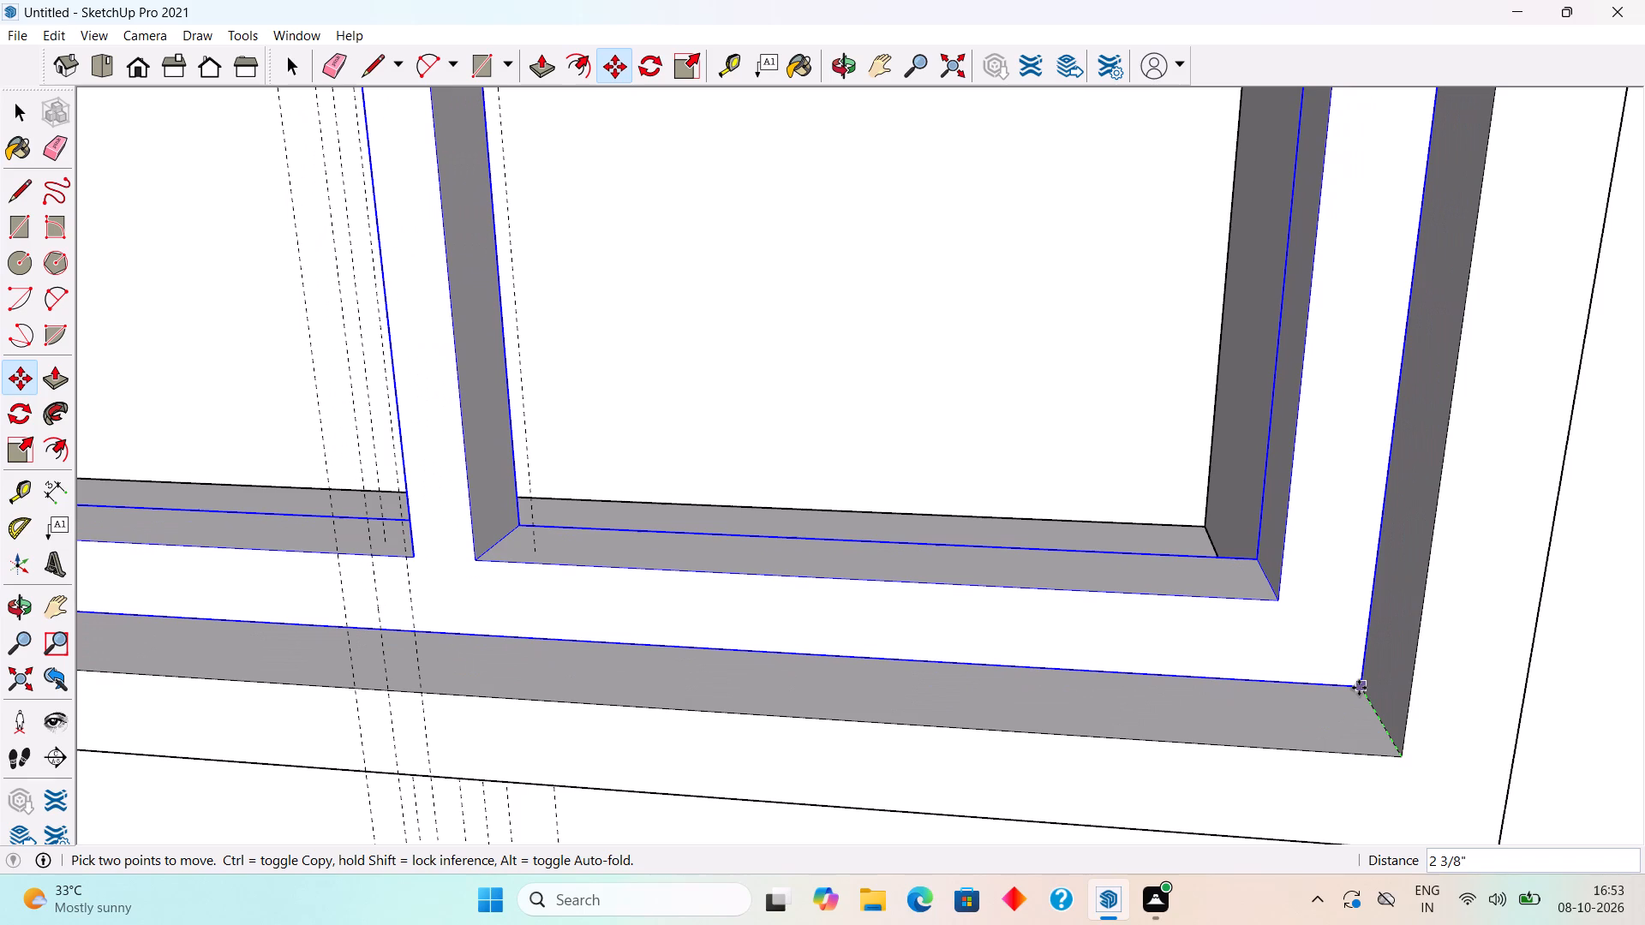
{"action": "type", "text": "1\""}
{"action": "key", "text": "Return"}
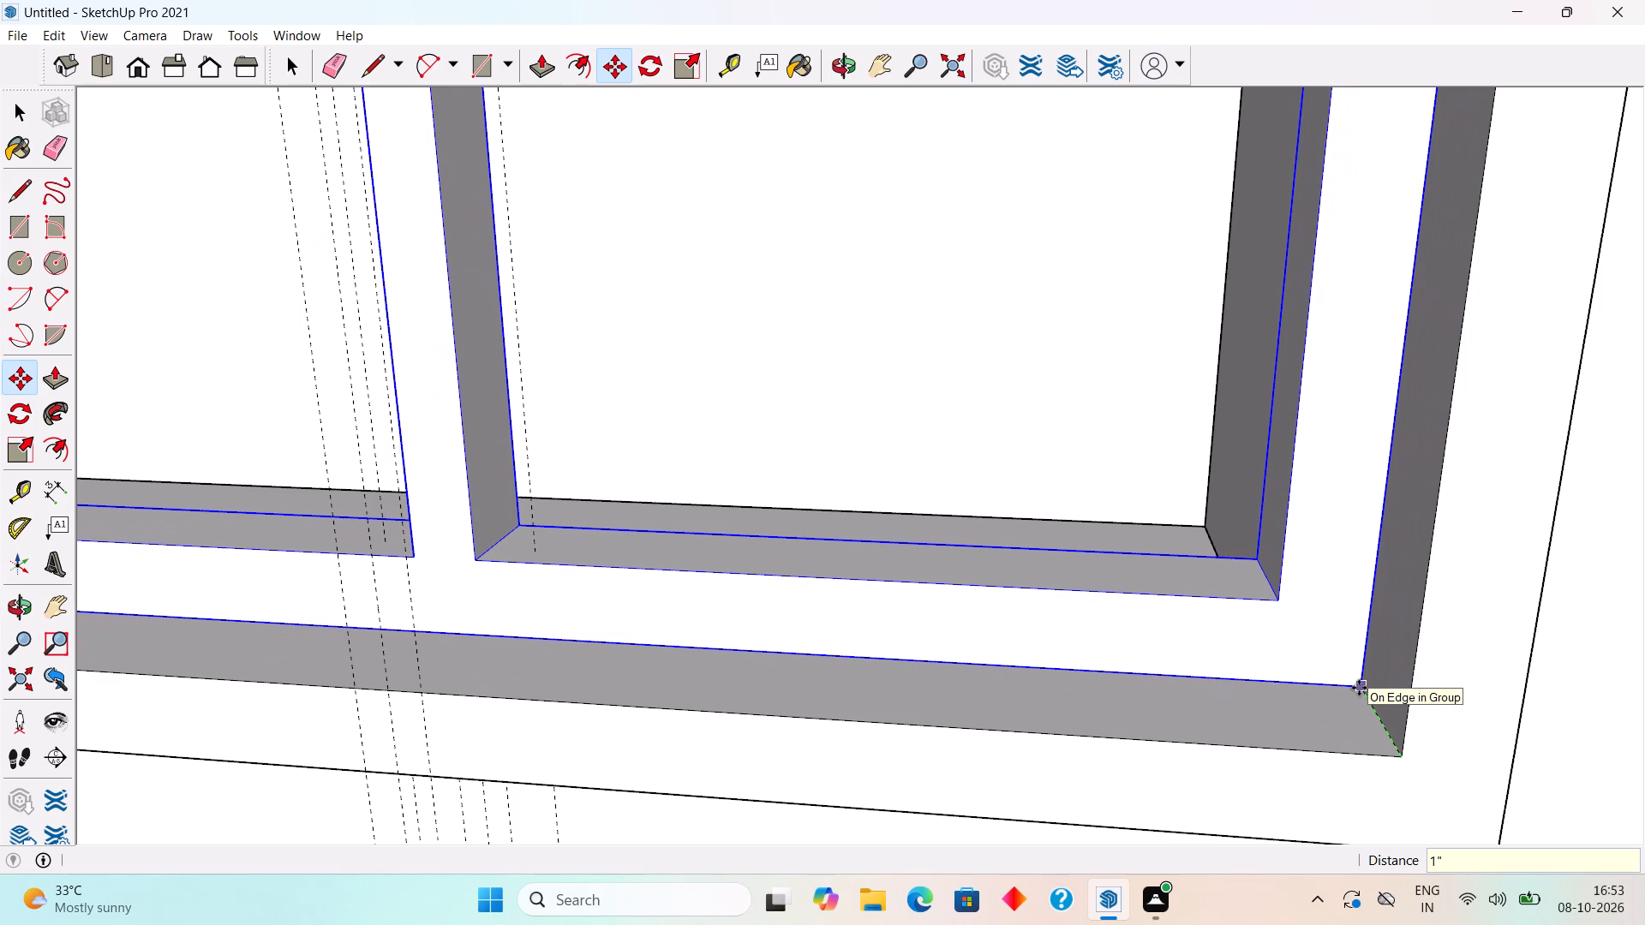
{"action": "key", "text": "space"}
Group the outer window frame and the sash group together as one window group.
{"action": "scroll", "coordinate": [1177, 579], "scroll_direction": "down", "scroll_amount": 13}
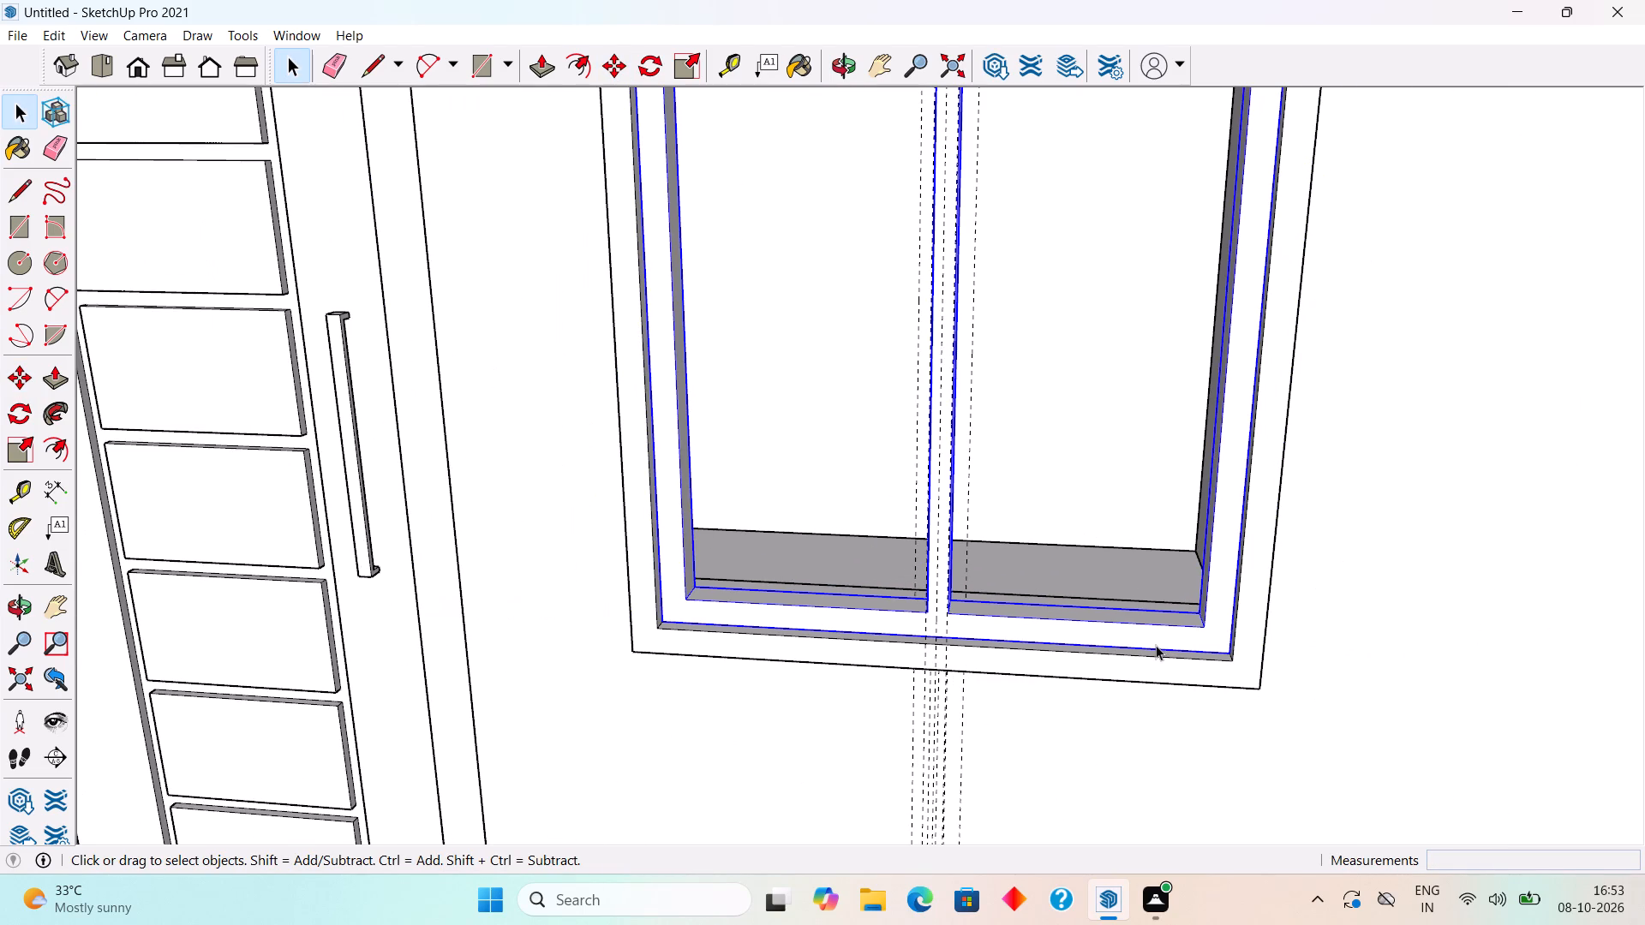
{"action": "left_click", "coordinate": [1164, 671], "text": "shift"}
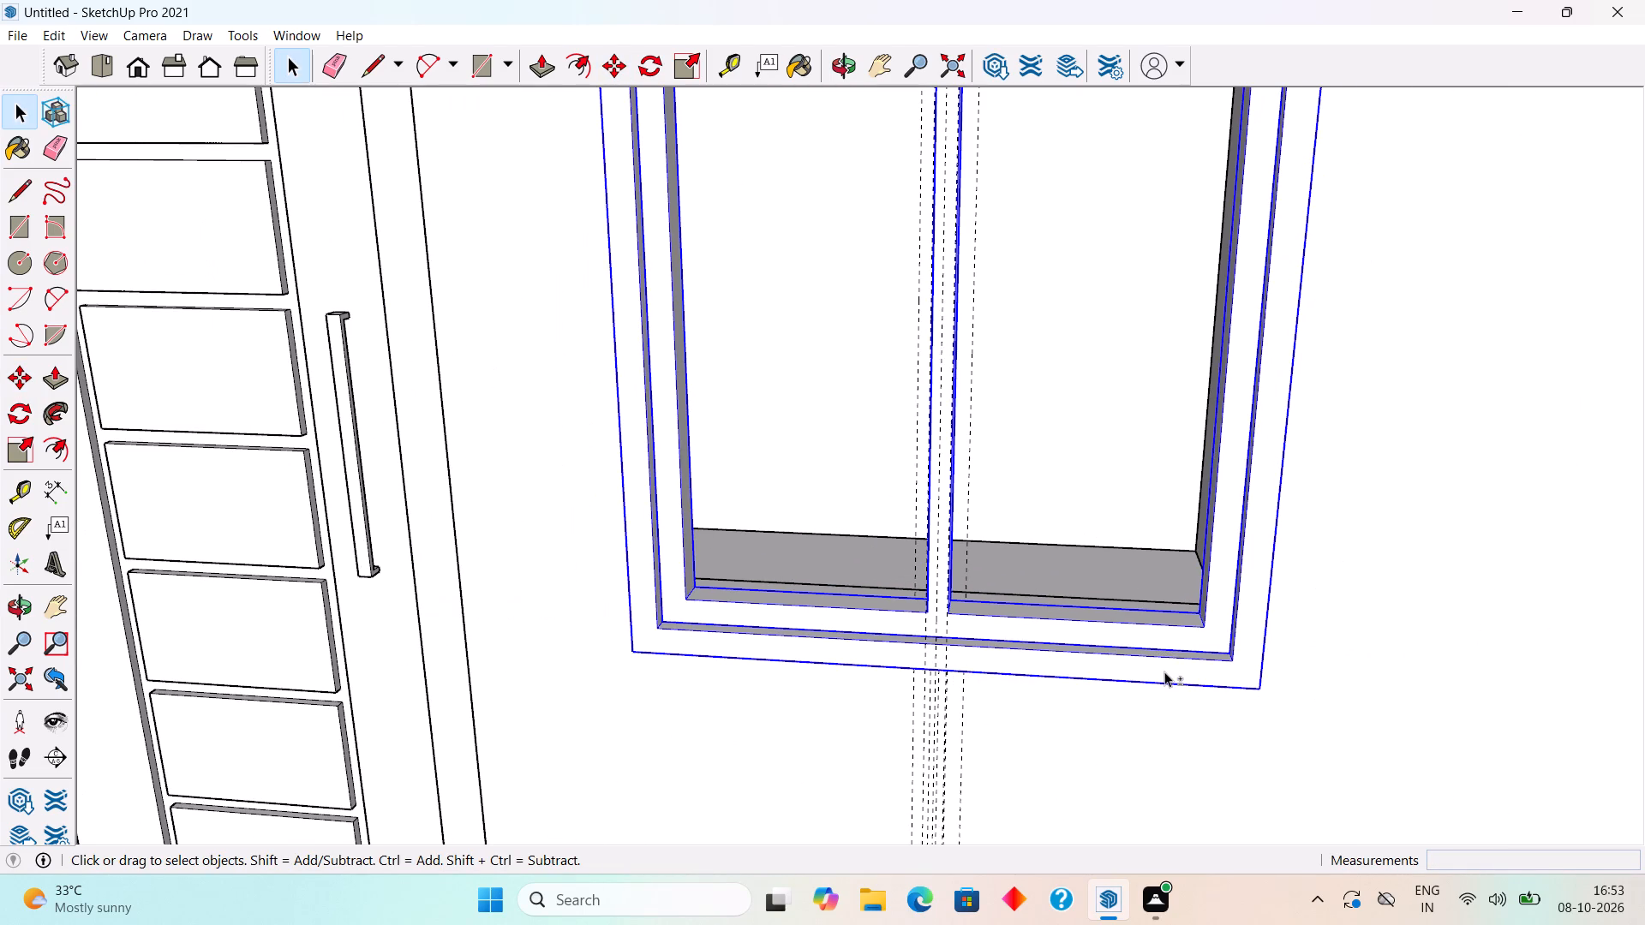
{"action": "right_click", "coordinate": [1164, 671]}
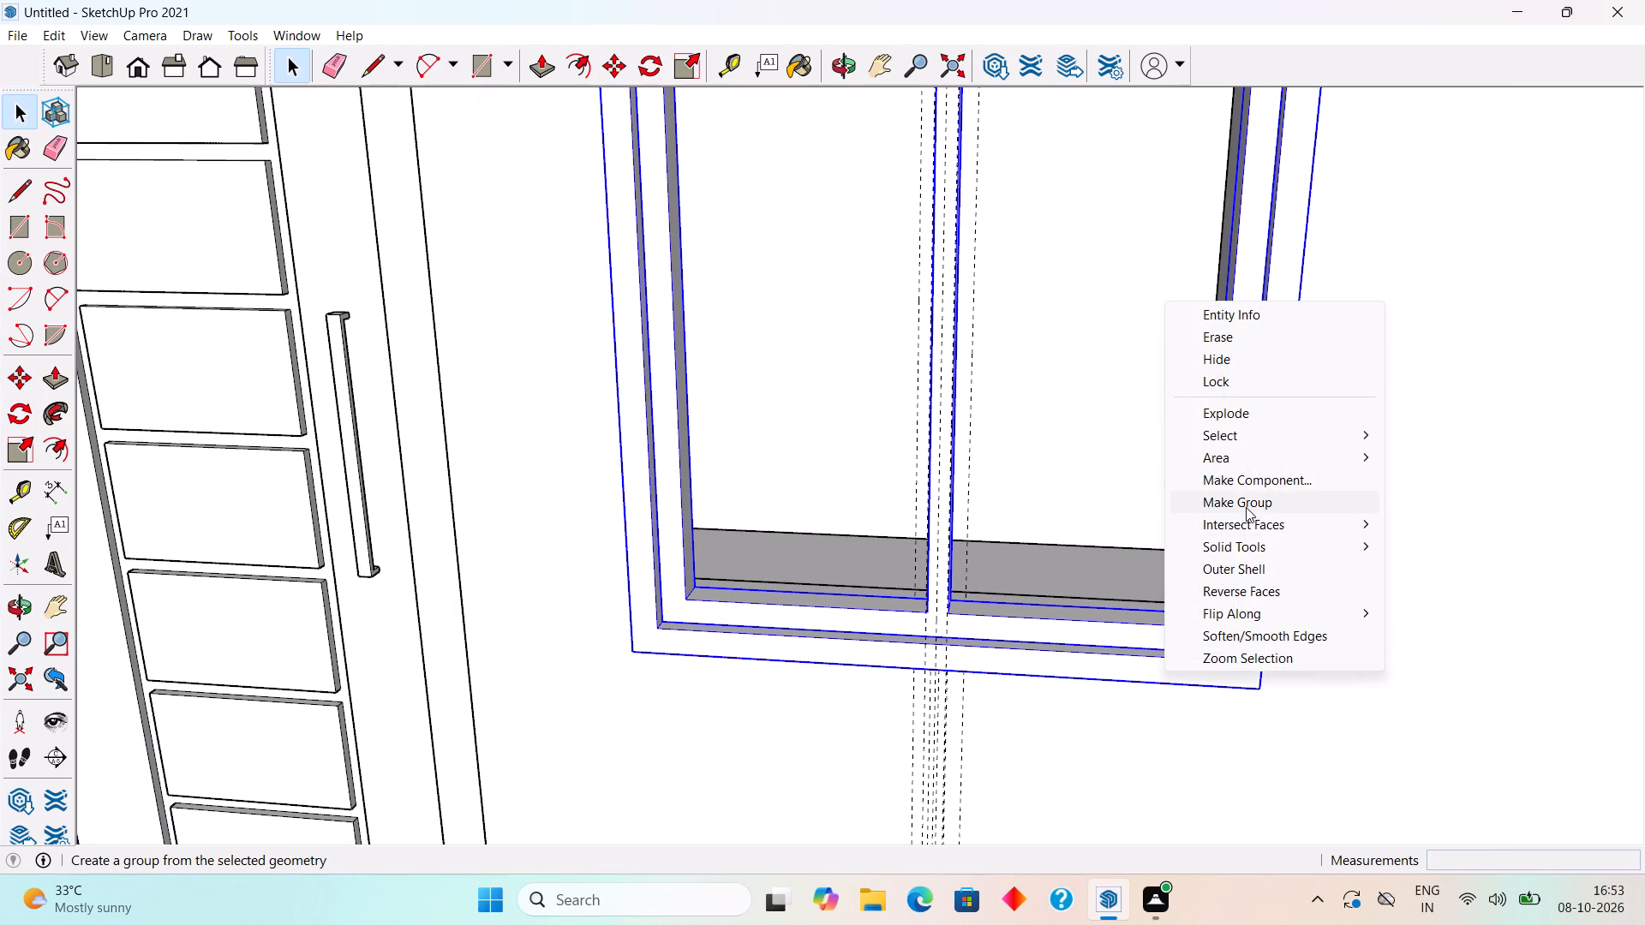
{"action": "left_click", "coordinate": [1246, 501]}
{"action": "scroll", "coordinate": [1232, 496], "scroll_direction": "down", "scroll_amount": 11}
{"action": "left_click", "coordinate": [1467, 419]}
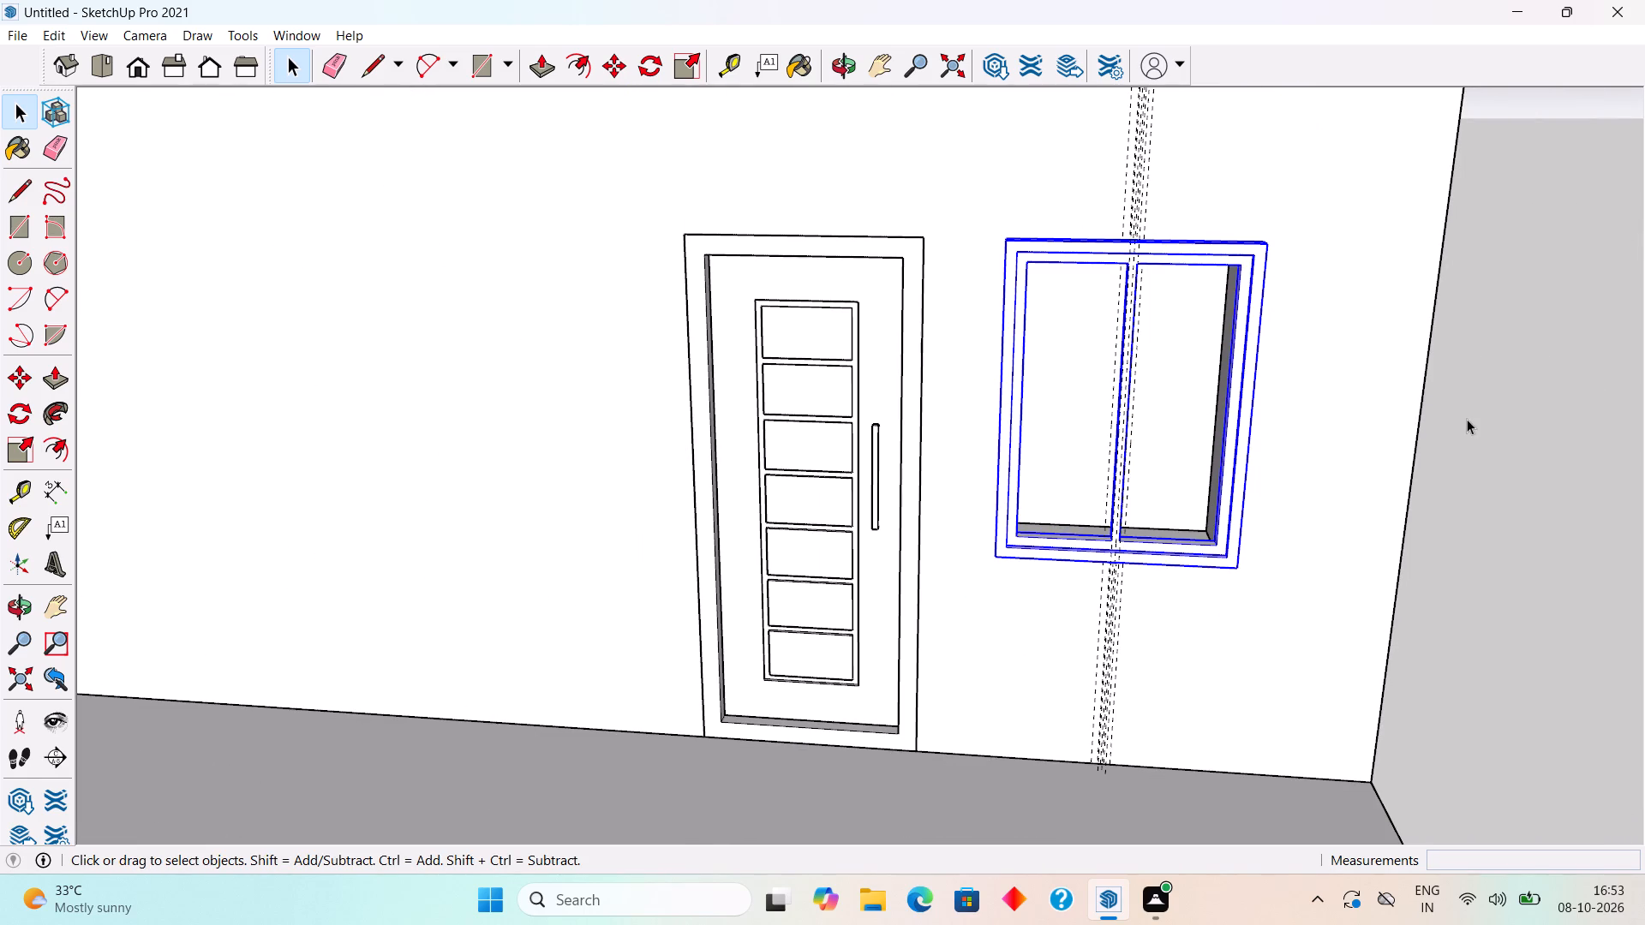
Move the whole window group about 7 1/2" back into the wall opening, starting from its lower front corner.
{"action": "middle_click_drag", "start_coordinate": [1355, 451], "coordinate": [987, 331]}
{"action": "scroll", "coordinate": [924, 467], "scroll_direction": "up", "scroll_amount": 8}
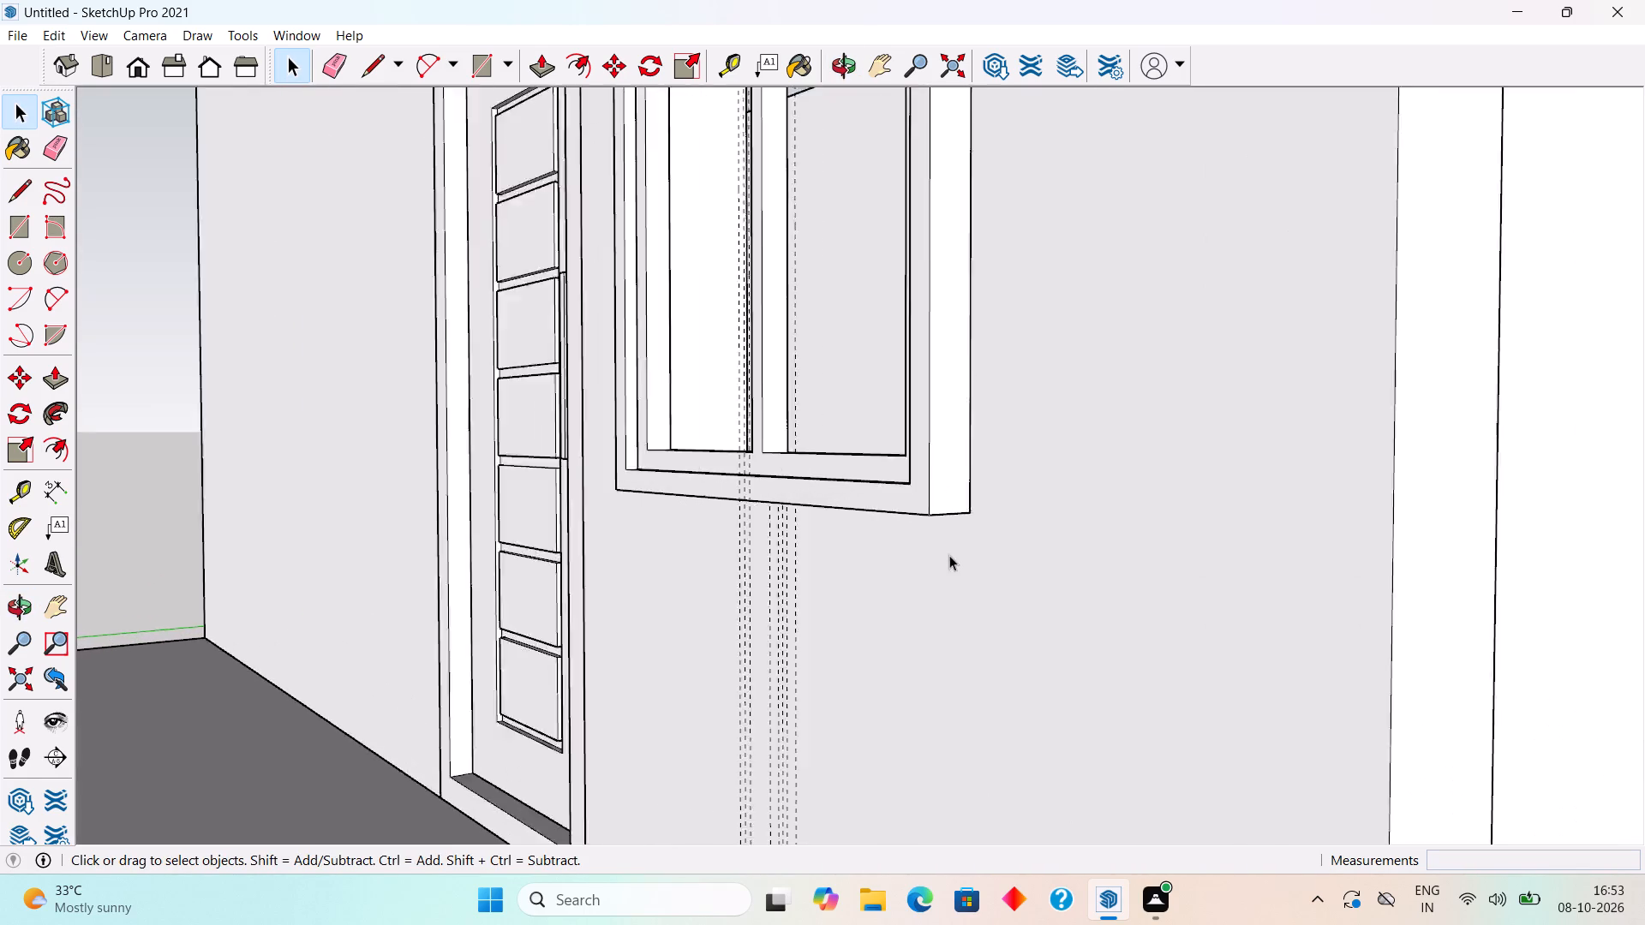
{"action": "scroll", "coordinate": [949, 555], "scroll_direction": "up", "scroll_amount": 2}
{"action": "middle_click_drag", "start_coordinate": [972, 513], "coordinate": [1122, 584]}
{"action": "scroll", "coordinate": [1127, 586], "scroll_direction": "up", "scroll_amount": 2}
{"action": "middle_click_drag", "start_coordinate": [1143, 593], "coordinate": [1347, 622]}
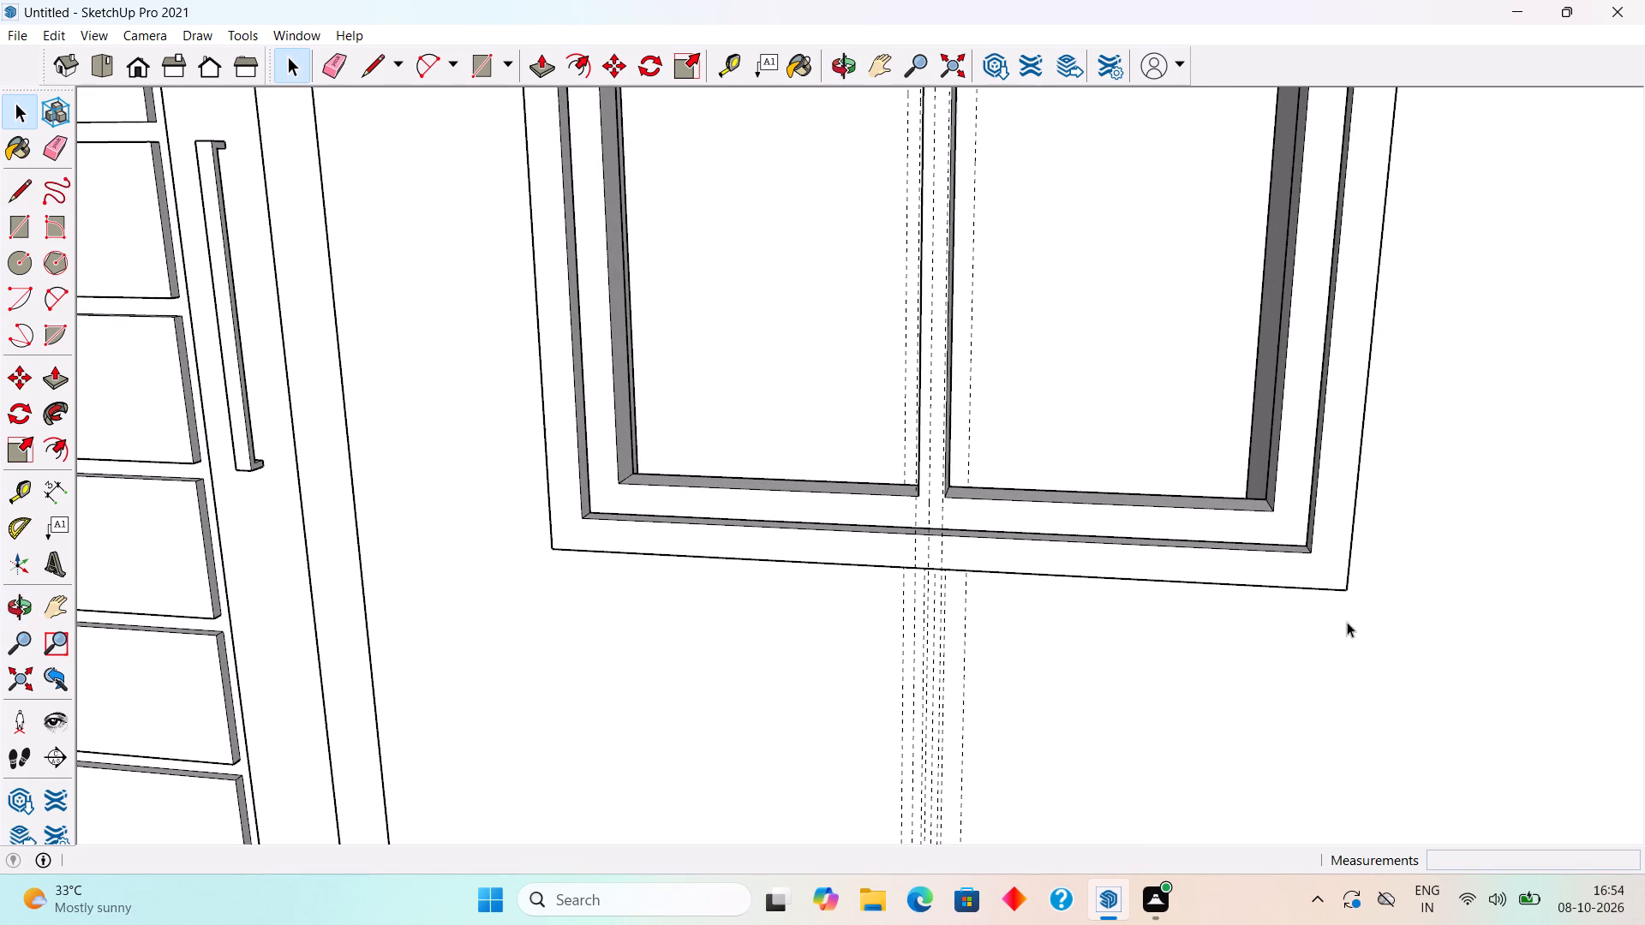
{"action": "key", "text": "m"}
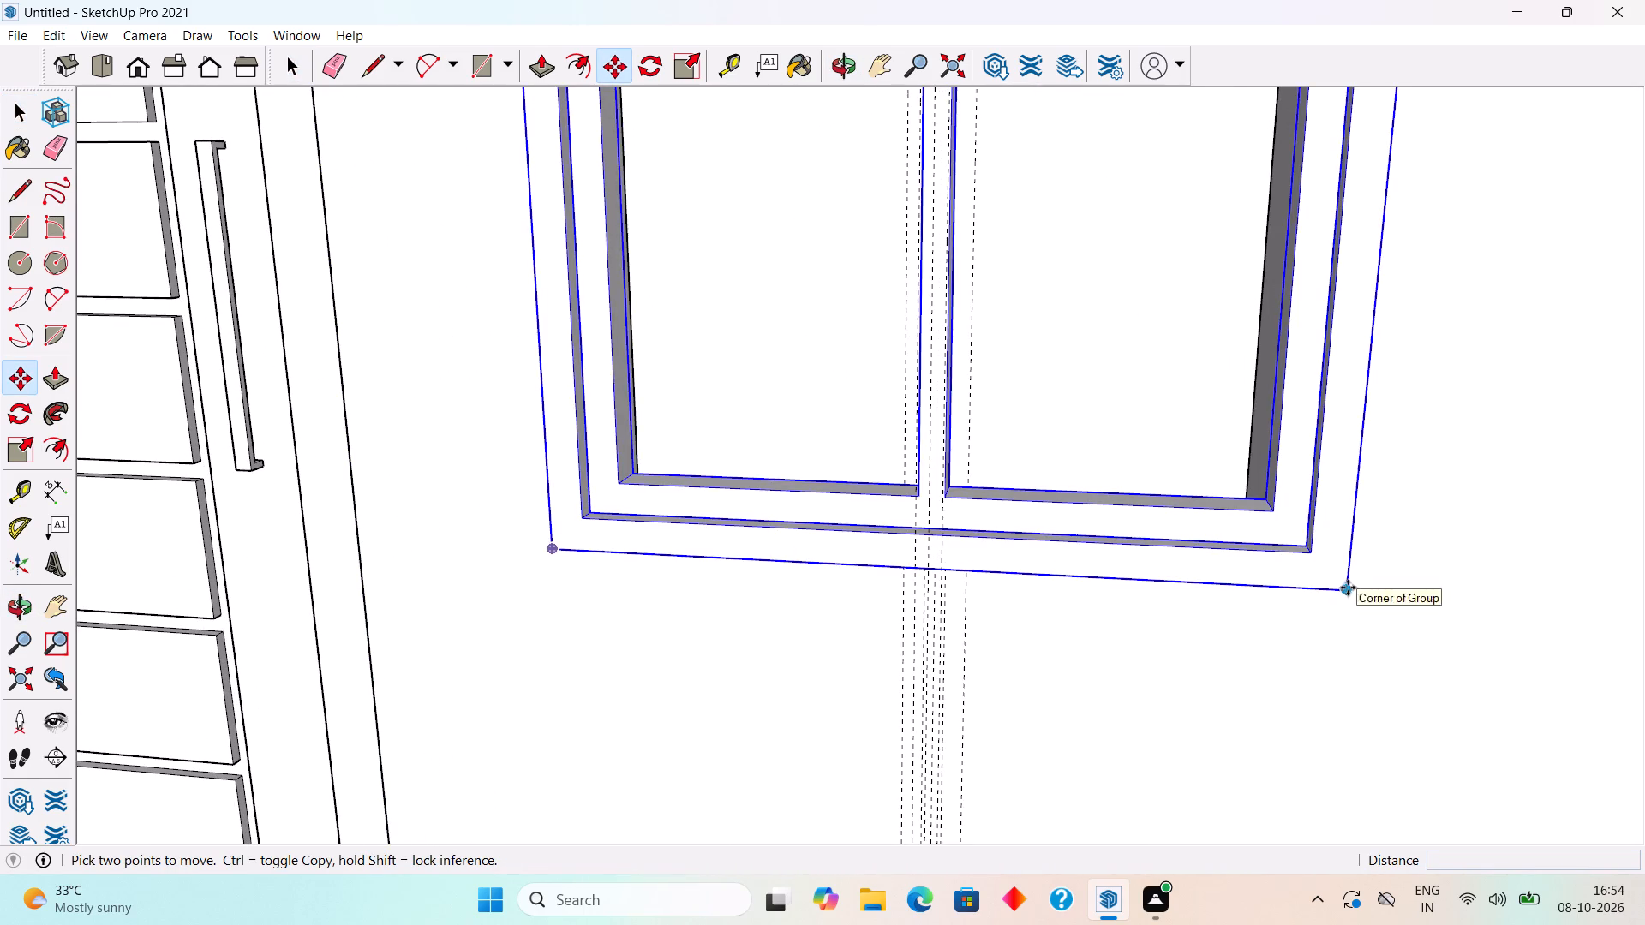
{"action": "left_click", "coordinate": [1348, 588]}
{"action": "left_click", "coordinate": [1312, 540]}
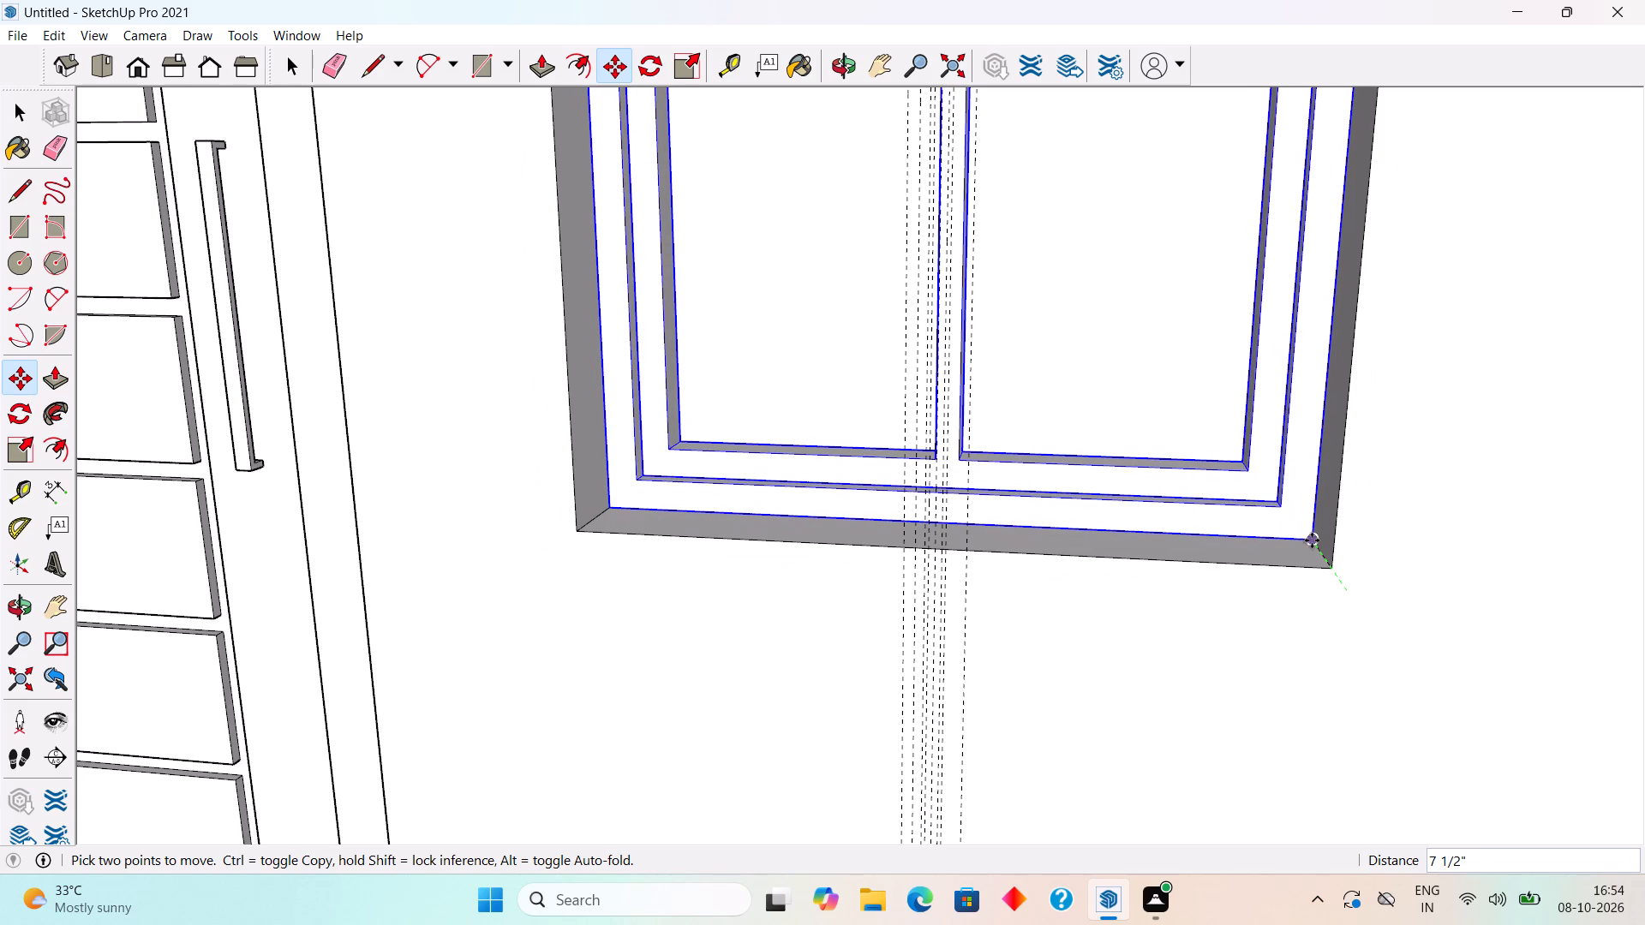
{"action": "scroll", "coordinate": [1312, 540], "scroll_direction": "down", "scroll_amount": 5}
{"action": "key", "text": "space"}
{"action": "scroll", "coordinate": [1313, 557], "scroll_direction": "down", "scroll_amount": 10}
{"action": "left_click", "coordinate": [1582, 499]}
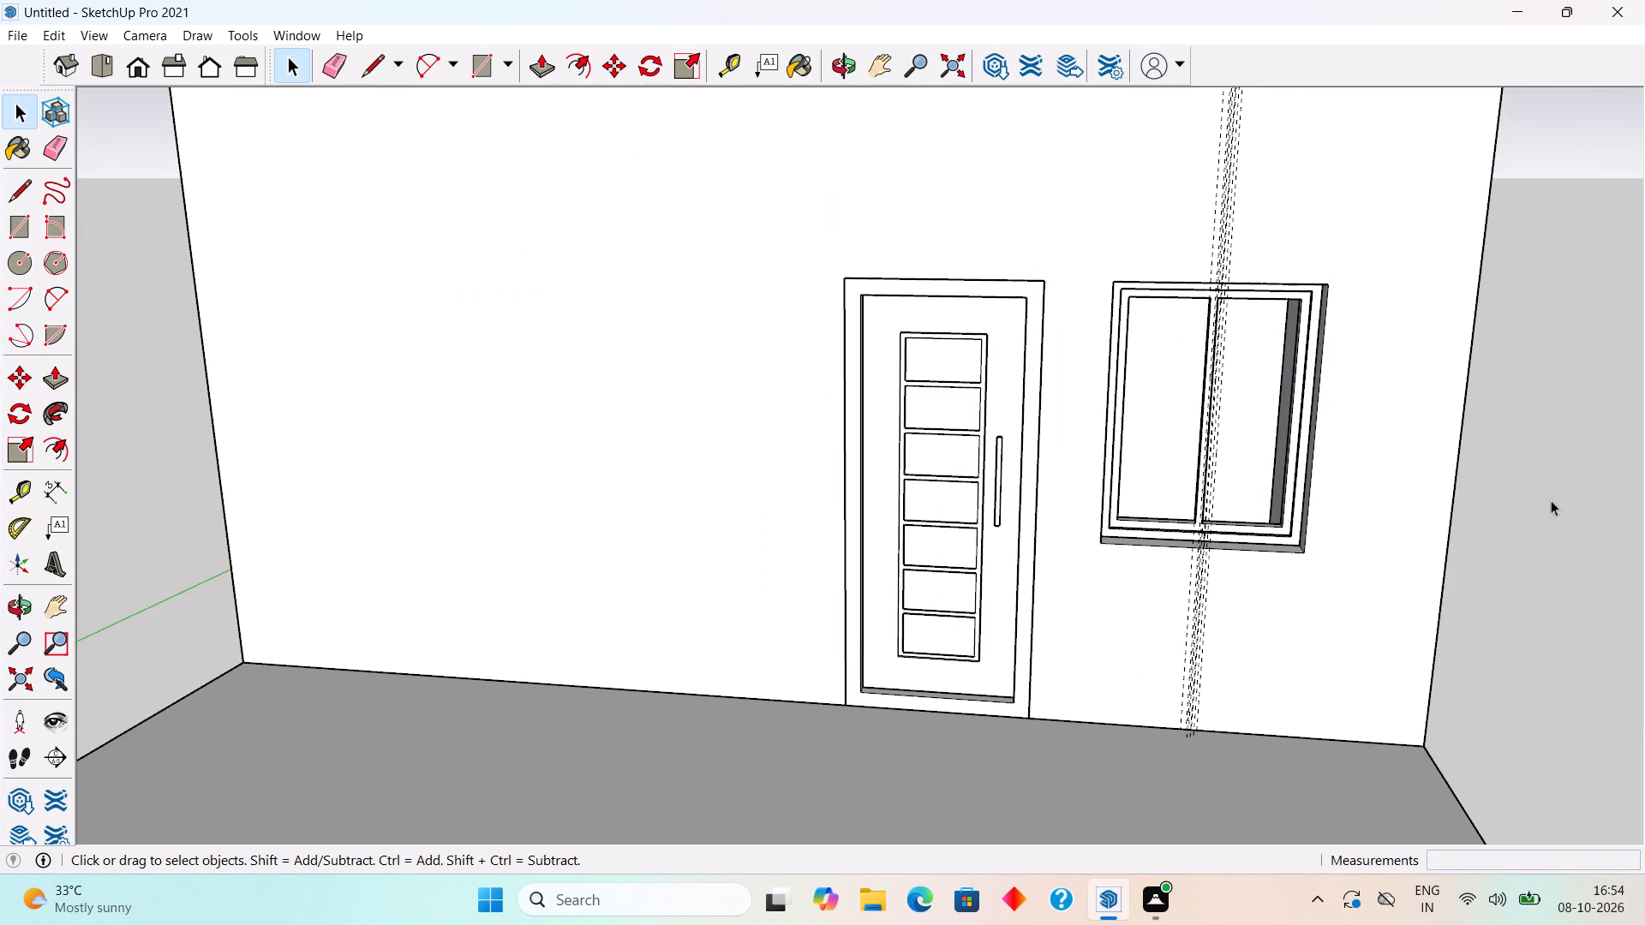
Delete all guides from the model.
{"action": "middle_click_drag", "start_coordinate": [1190, 487], "coordinate": [1479, 629]}
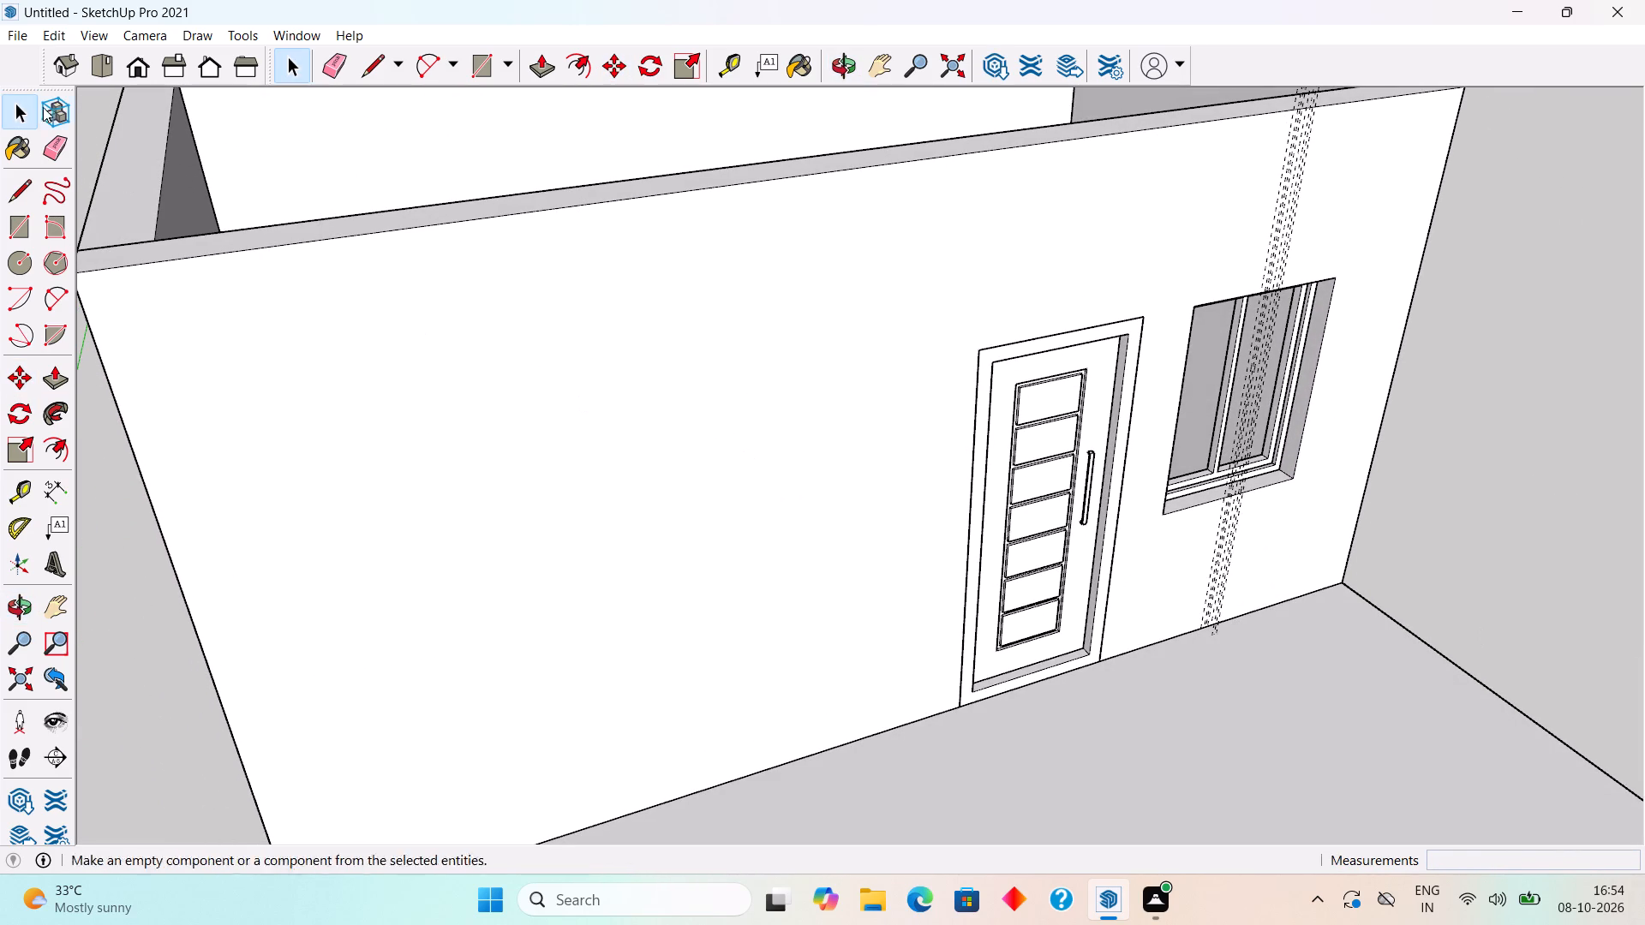
{"action": "left_click", "coordinate": [52, 29]}
{"action": "left_click", "coordinate": [70, 224]}
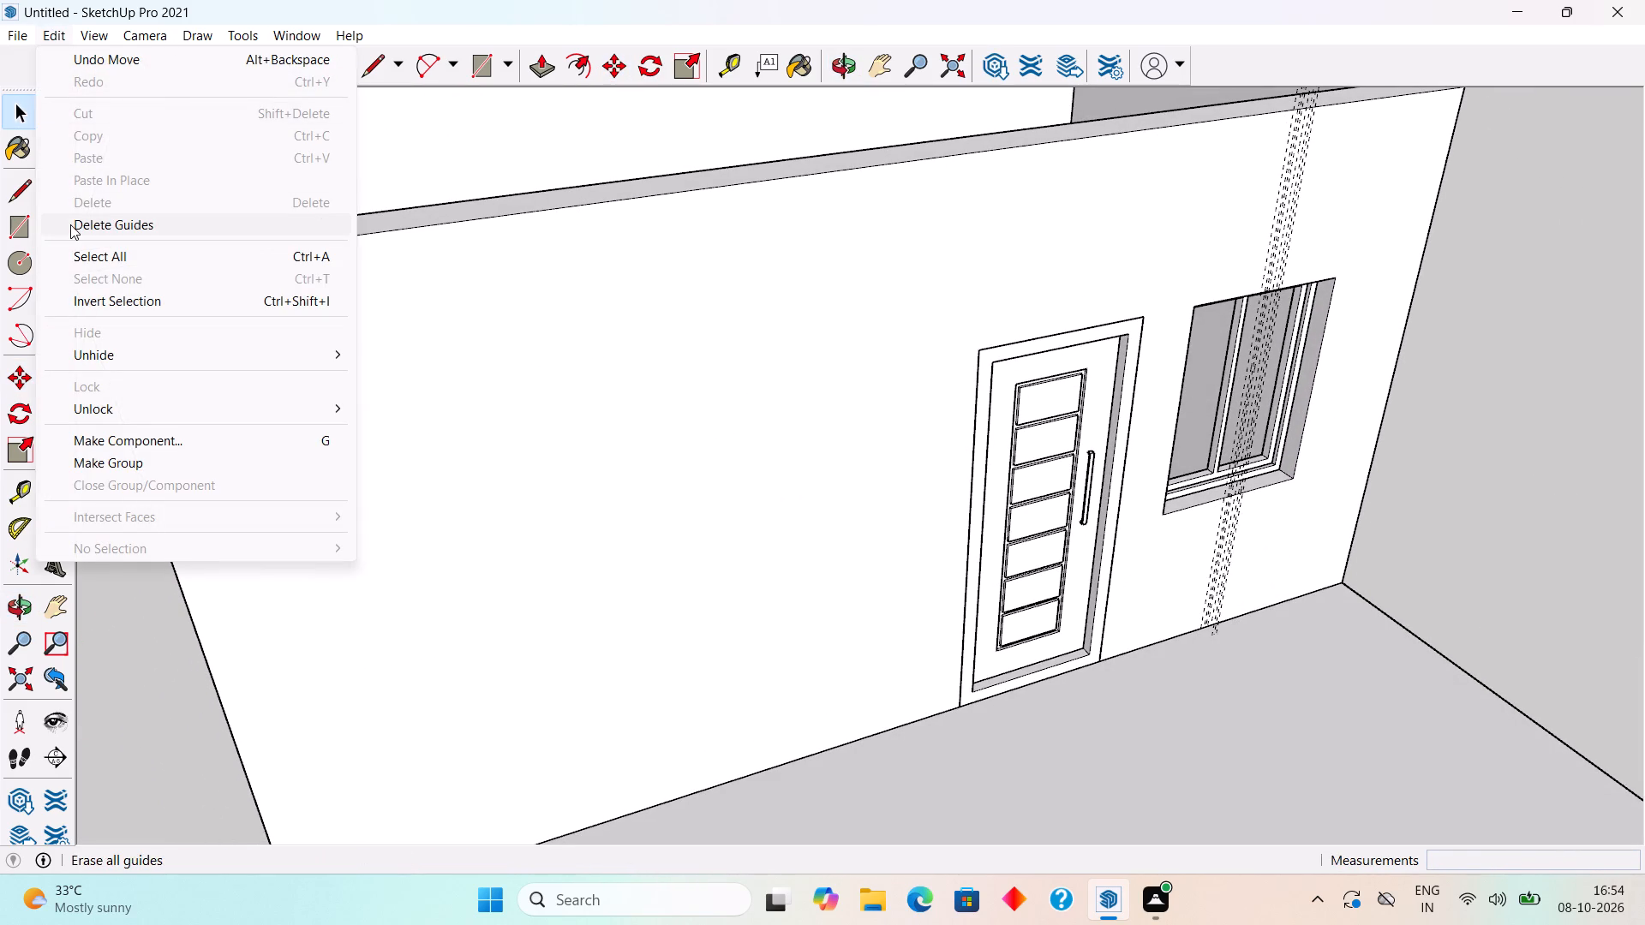
Draw a glass pane rectangle of about 1' 2 5/16" by 3' 5 13/16" across each of the two window sash openings.
{"action": "middle_click_drag", "start_coordinate": [793, 363], "coordinate": [673, 347]}
{"action": "scroll", "coordinate": [945, 387], "scroll_direction": "down", "scroll_amount": 1}
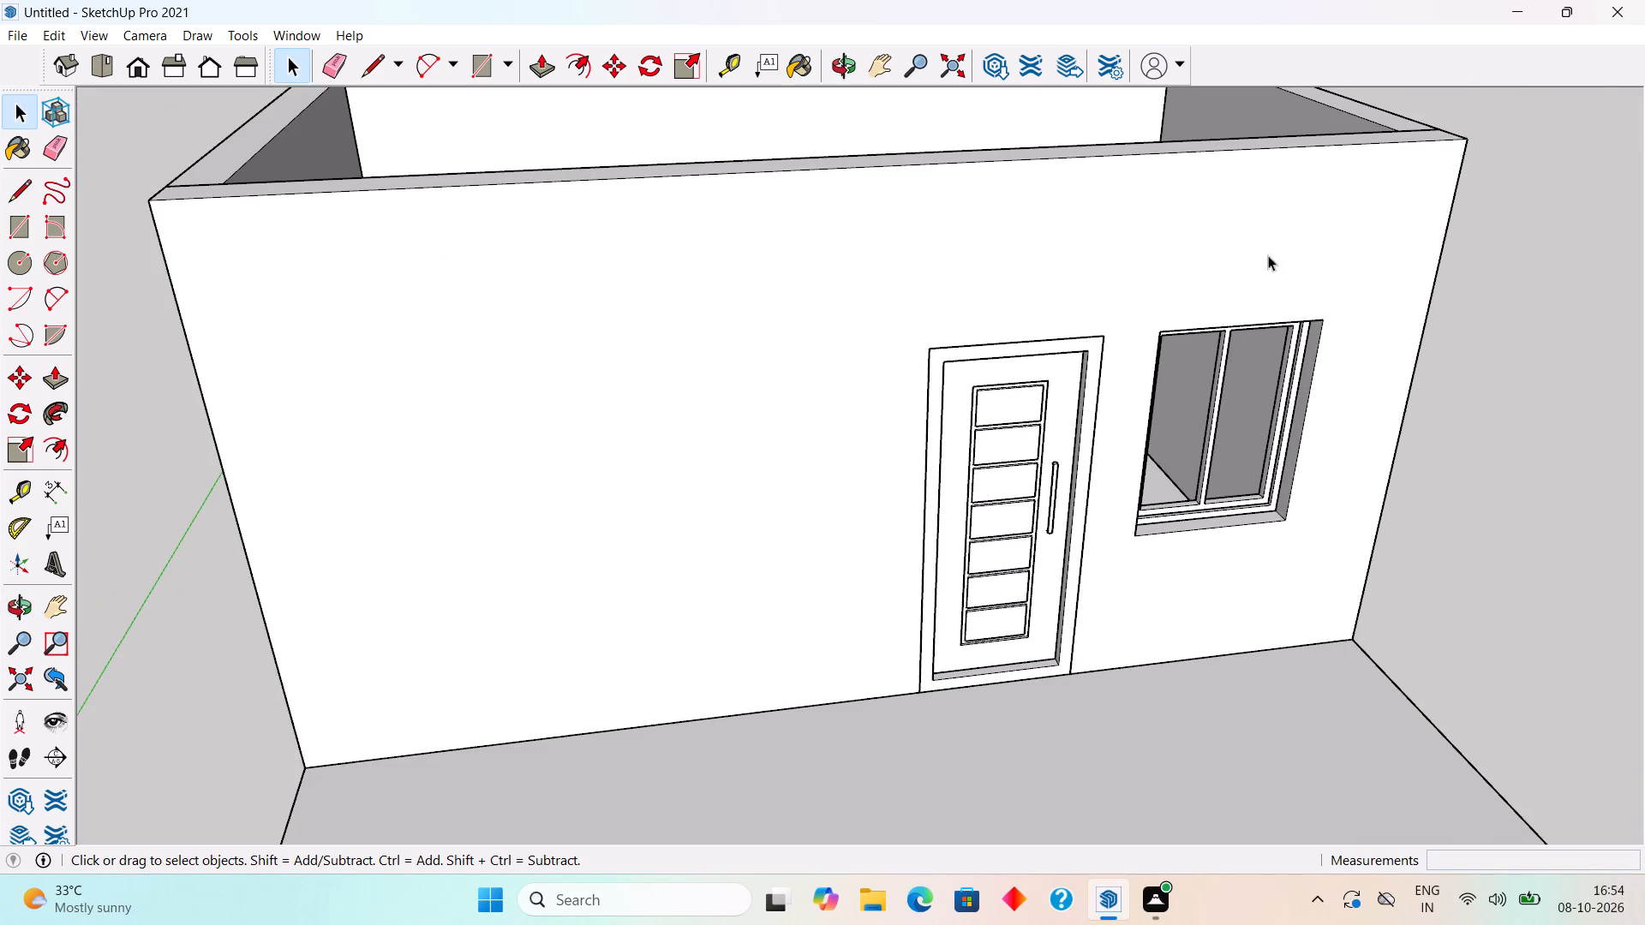
{"action": "scroll", "coordinate": [1253, 242], "scroll_direction": "up", "scroll_amount": 7}
{"action": "middle_click_drag", "start_coordinate": [1173, 249], "coordinate": [1071, 57]}
{"action": "scroll", "coordinate": [1199, 533], "scroll_direction": "up", "scroll_amount": 1}
{"action": "middle_click_drag", "start_coordinate": [1199, 528], "coordinate": [1199, 528]}
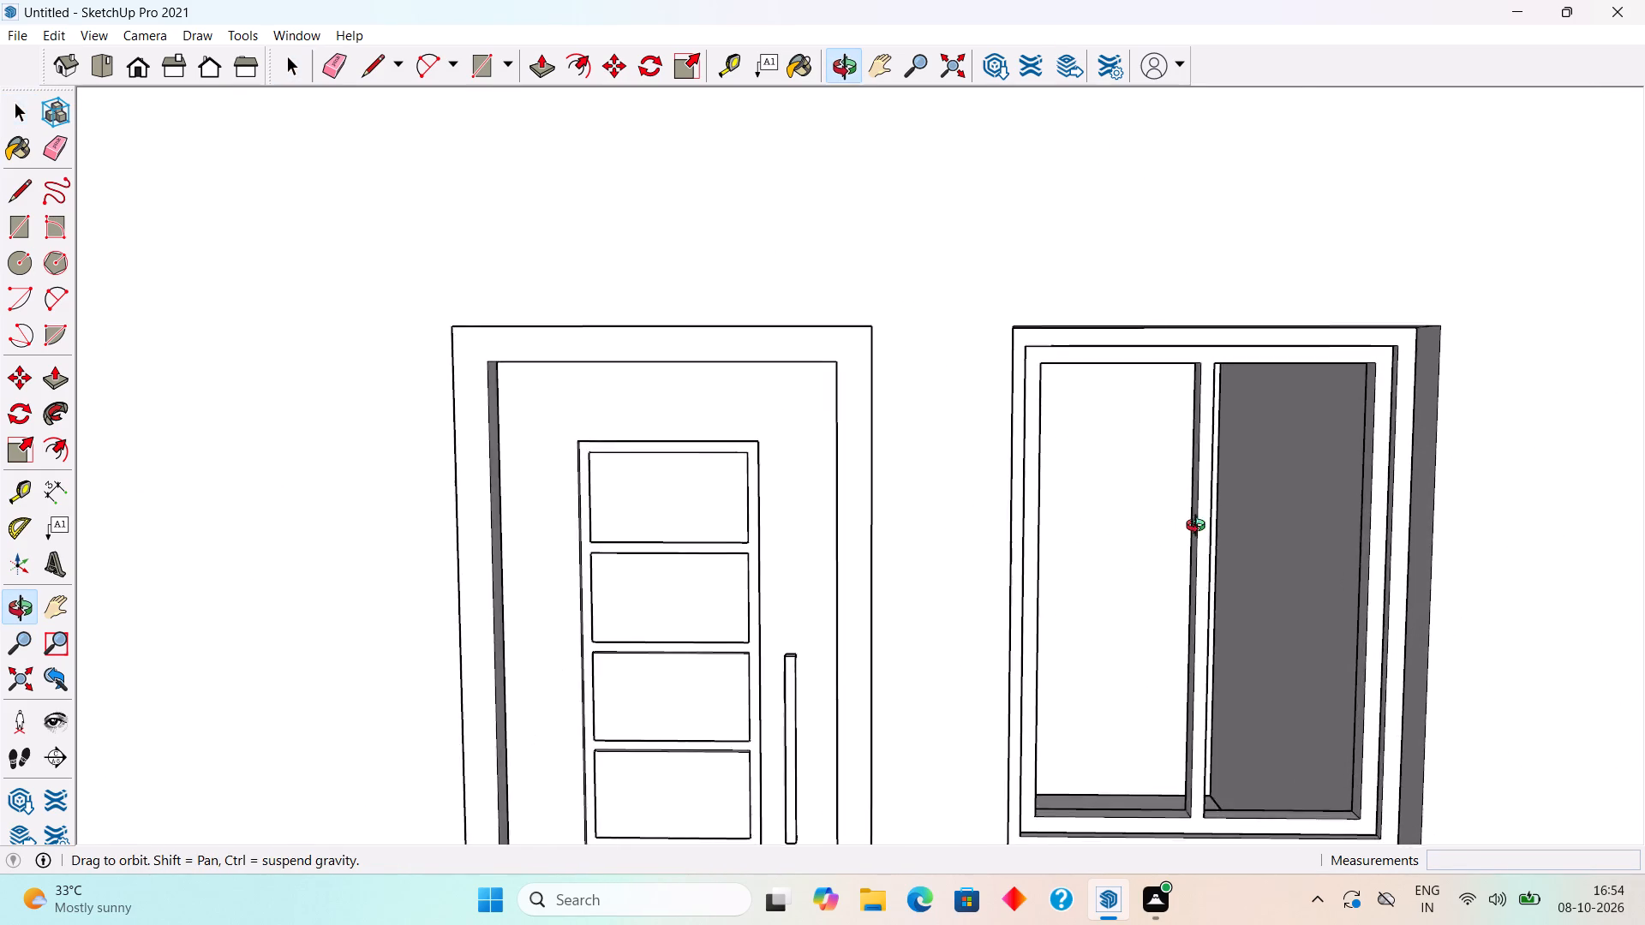
{"action": "middle_click_drag", "start_coordinate": [1199, 528], "coordinate": [1109, 387]}
{"action": "scroll", "coordinate": [1035, 386], "scroll_direction": "up", "scroll_amount": 2}
{"action": "scroll", "coordinate": [1014, 341], "scroll_direction": "down", "scroll_amount": 4}
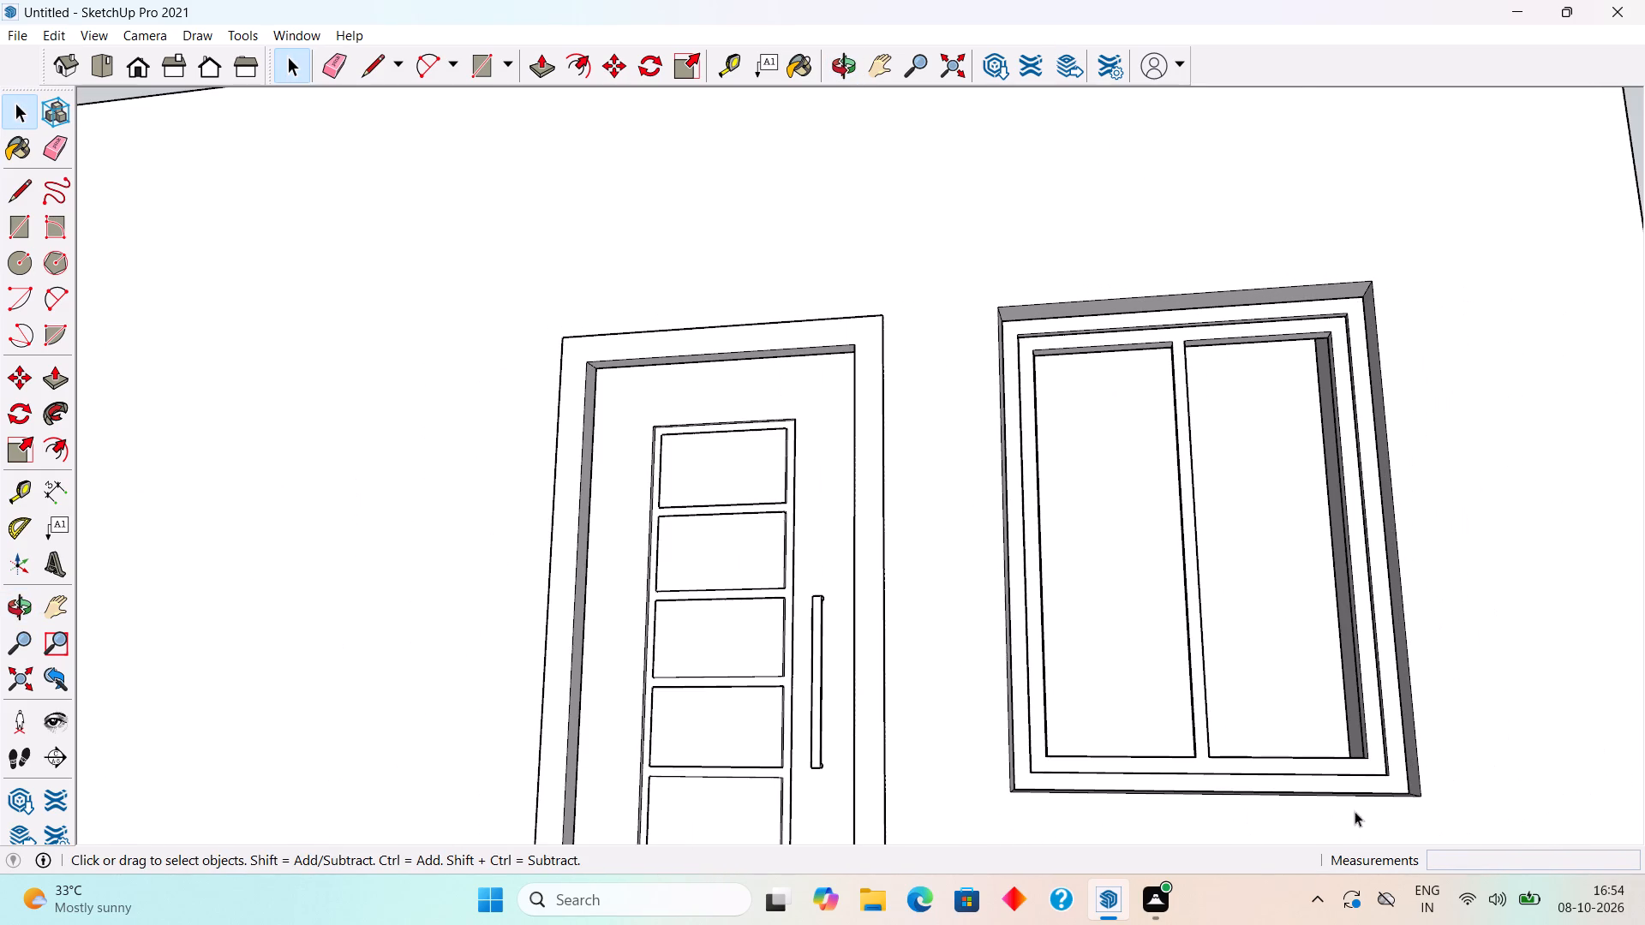
{"action": "scroll", "coordinate": [1443, 769], "scroll_direction": "up", "scroll_amount": 6}
{"action": "scroll", "coordinate": [1443, 761], "scroll_direction": "down", "scroll_amount": 4}
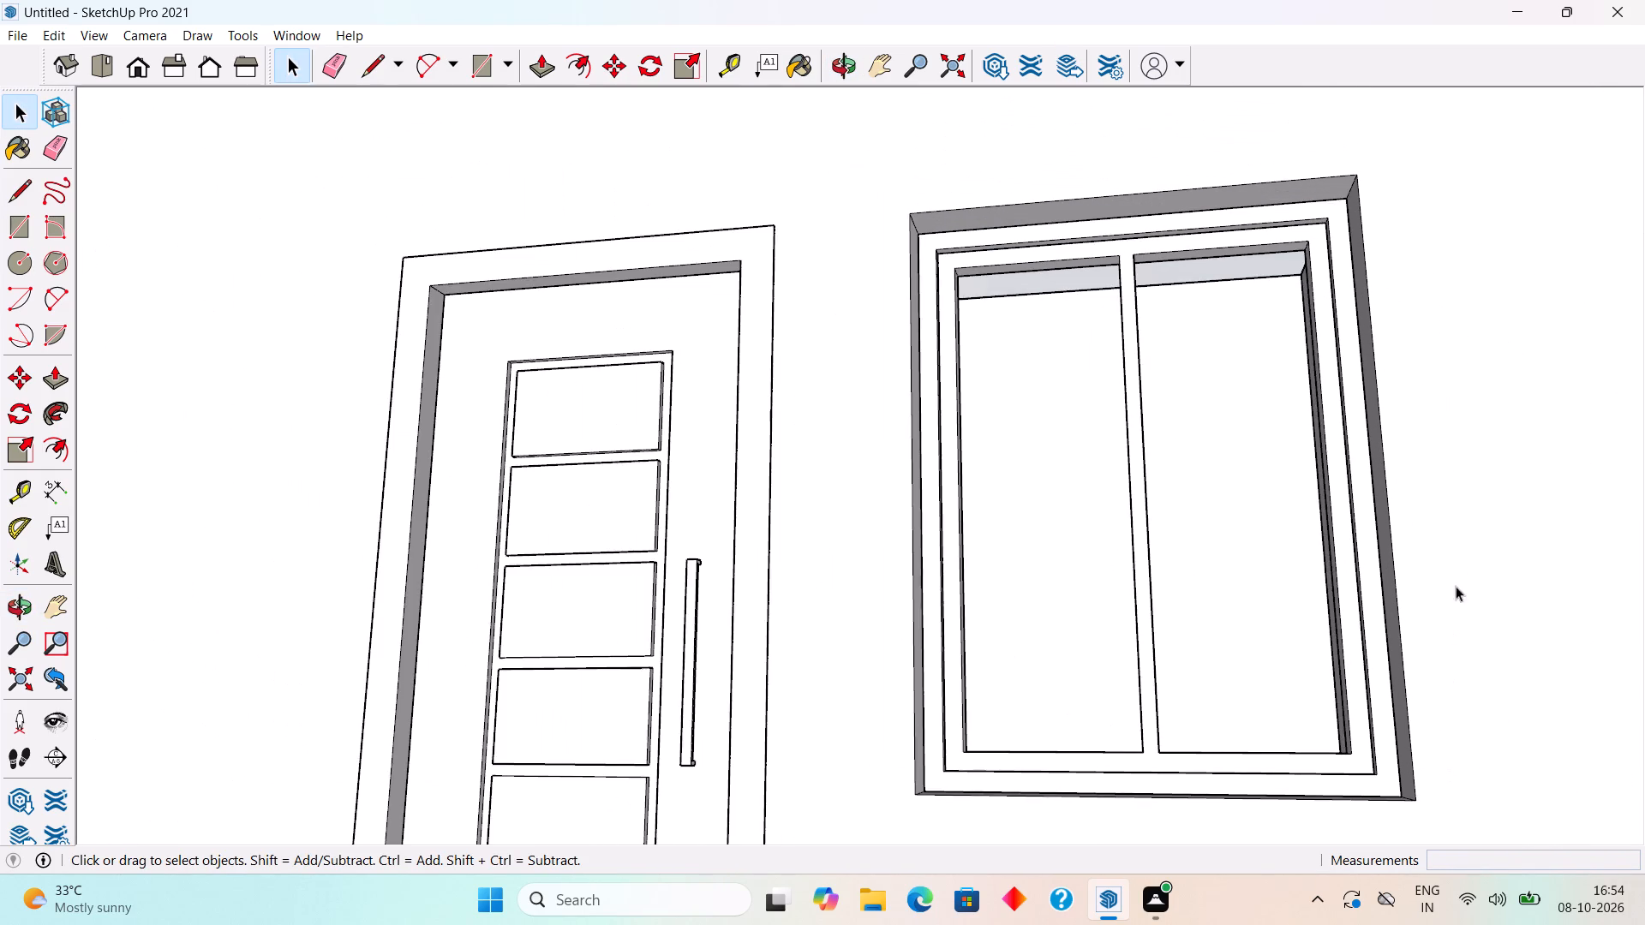
{"action": "scroll", "coordinate": [1428, 440], "scroll_direction": "up", "scroll_amount": 1}
{"action": "key", "text": "r"}
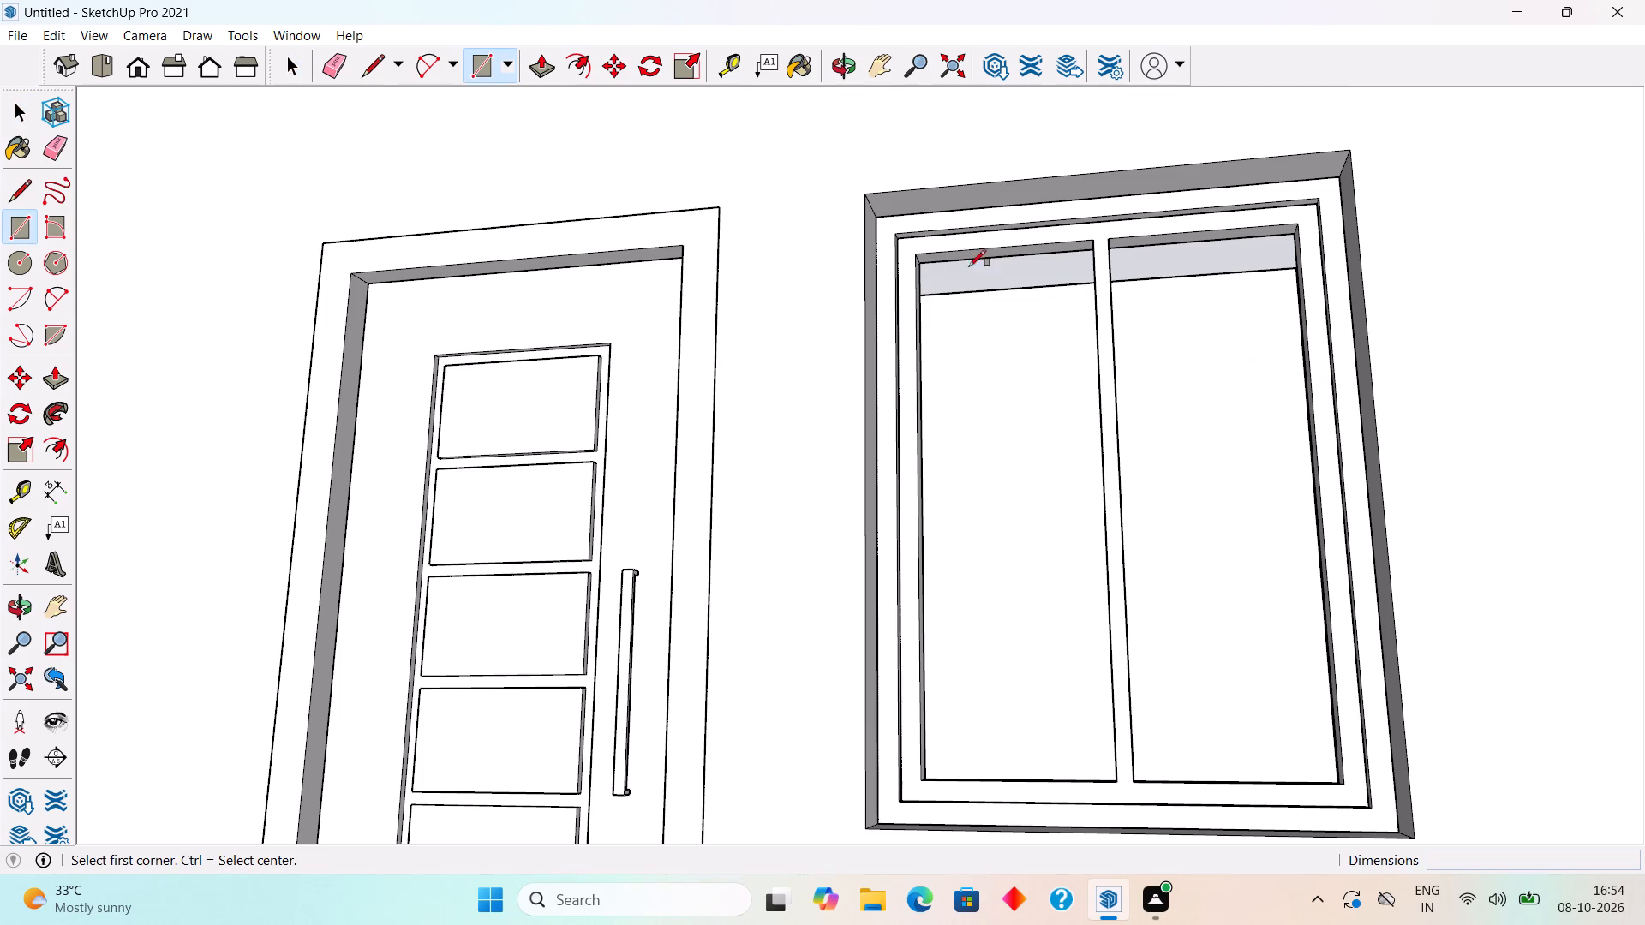
{"action": "left_click", "coordinate": [924, 254]}
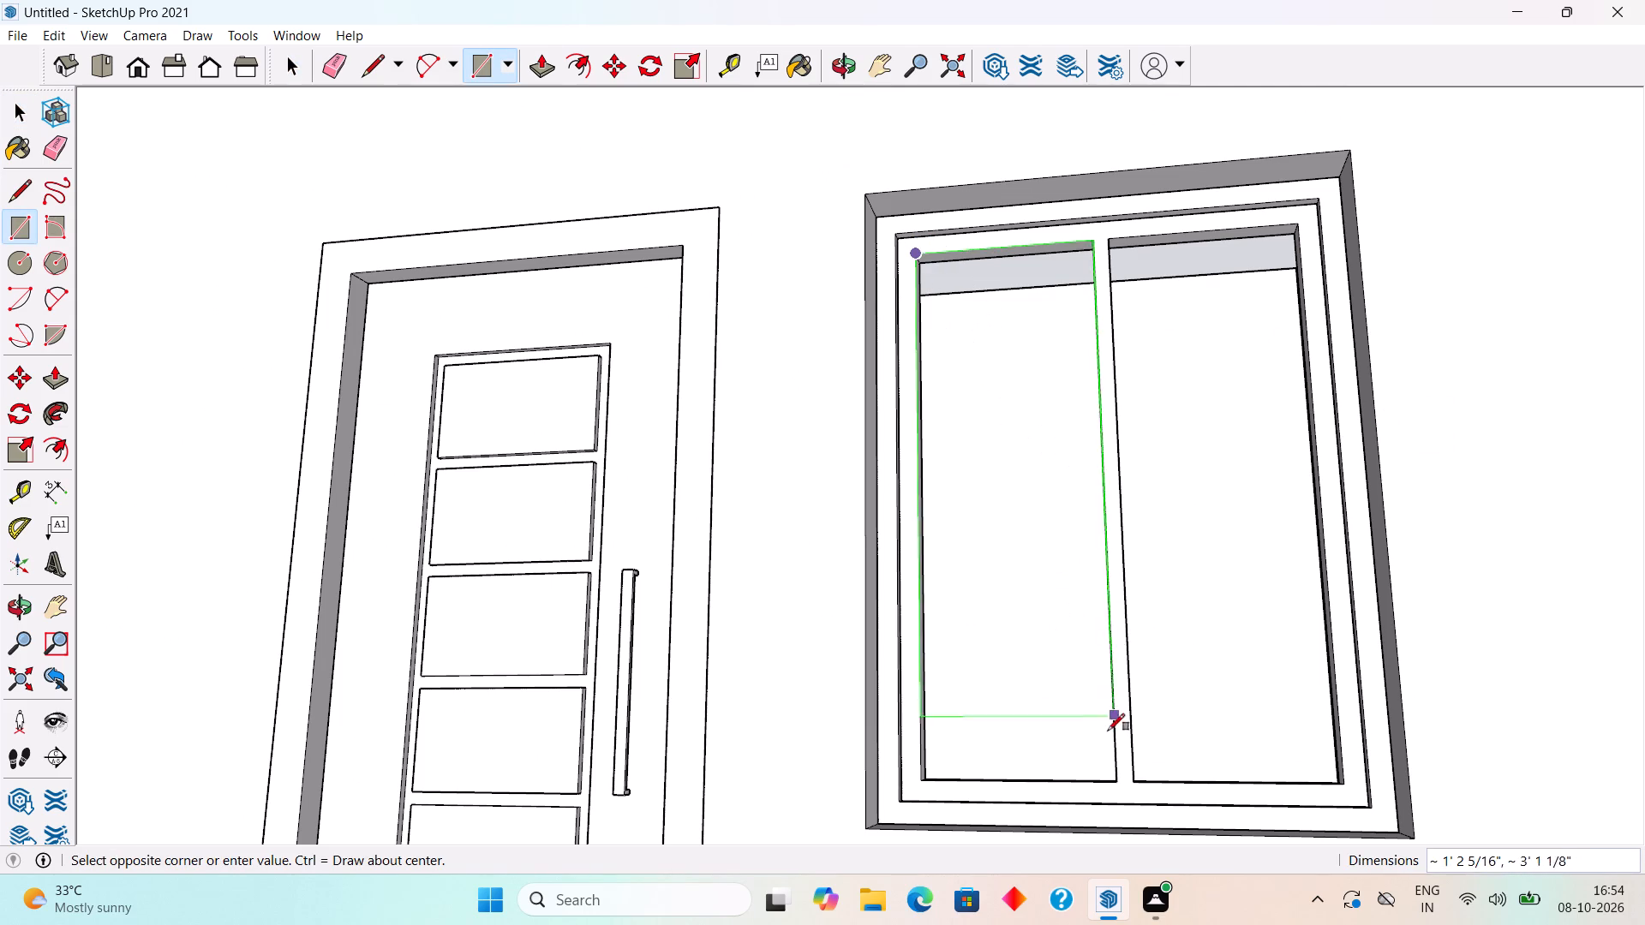
{"action": "left_click", "coordinate": [1116, 777]}
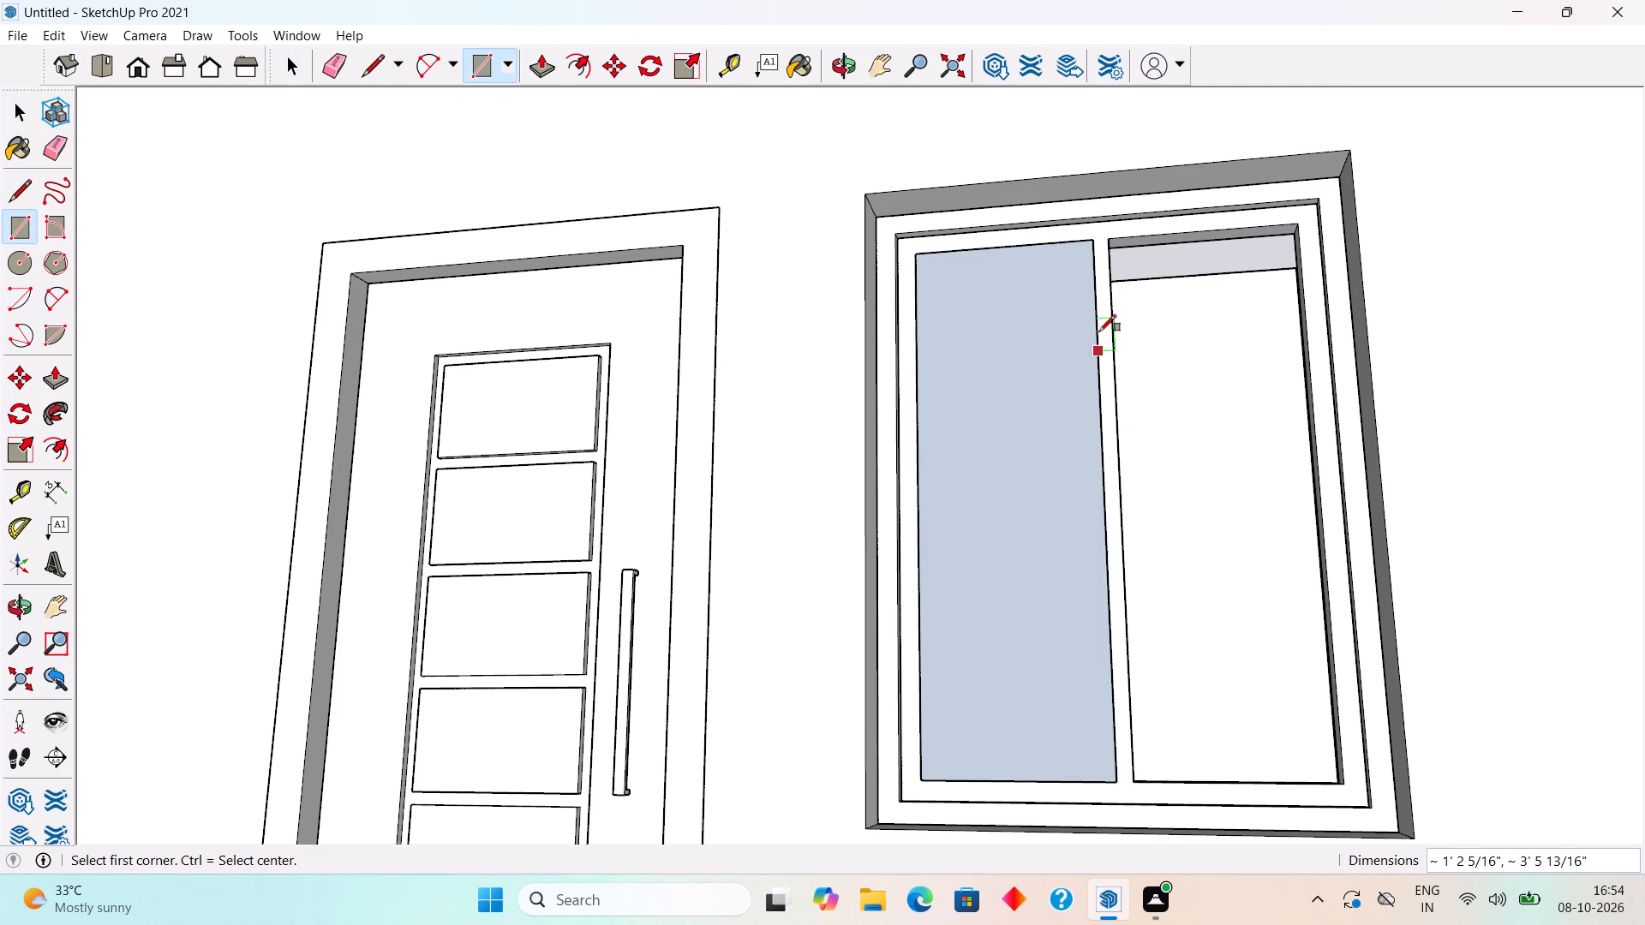
{"action": "left_click", "coordinate": [1106, 240]}
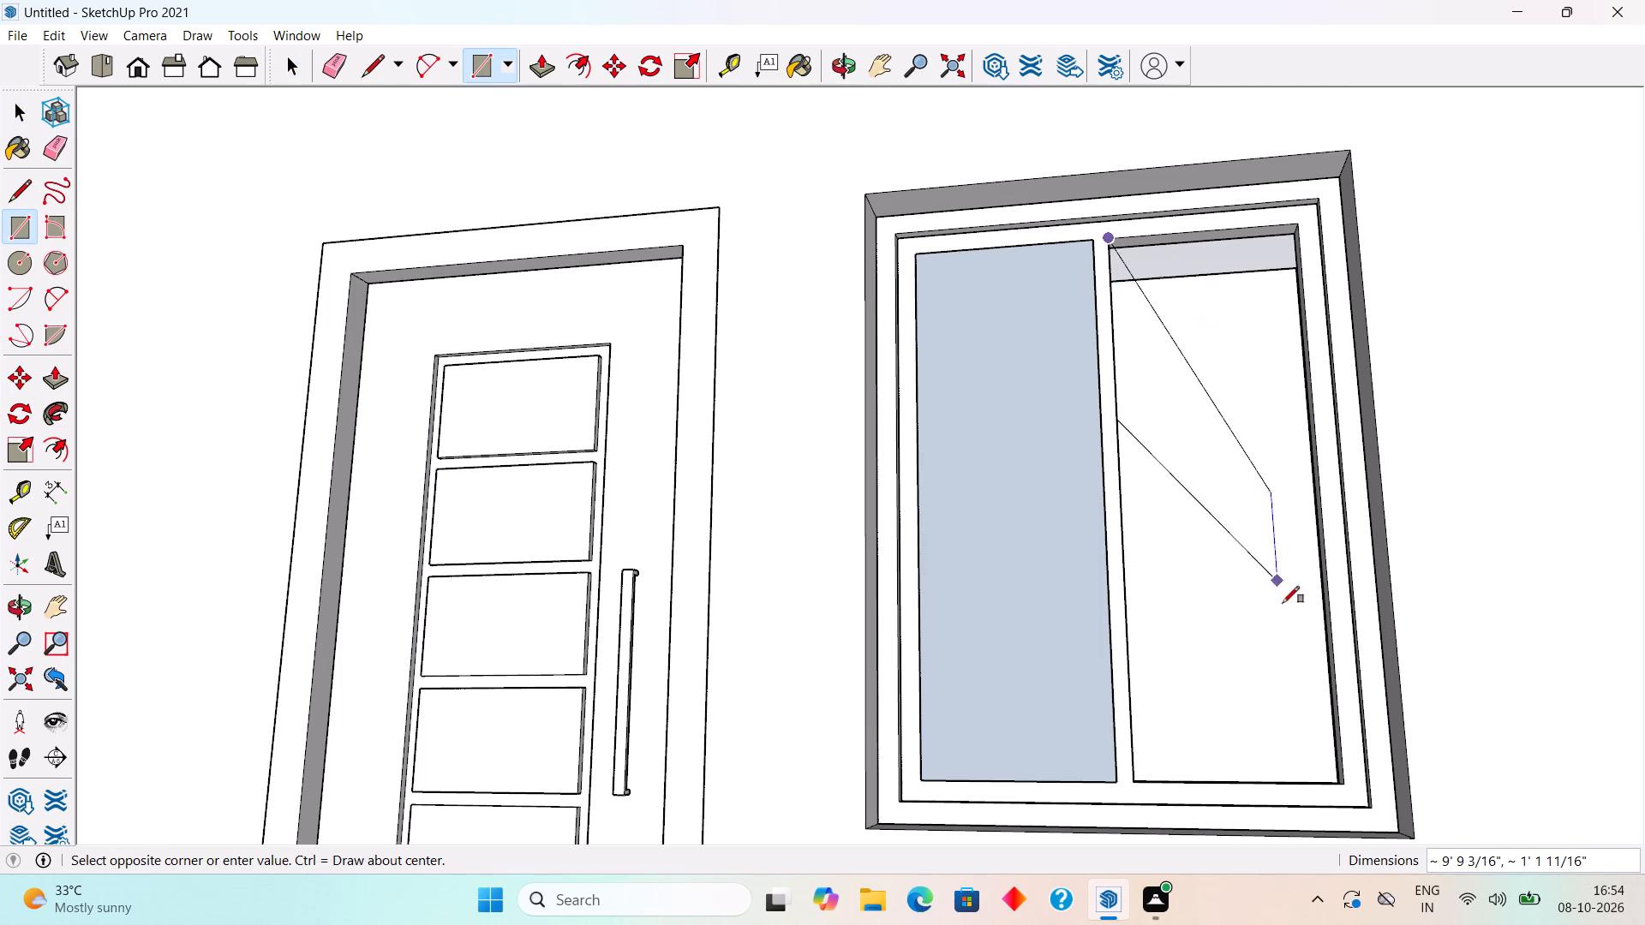
{"action": "left_click", "coordinate": [1340, 781]}
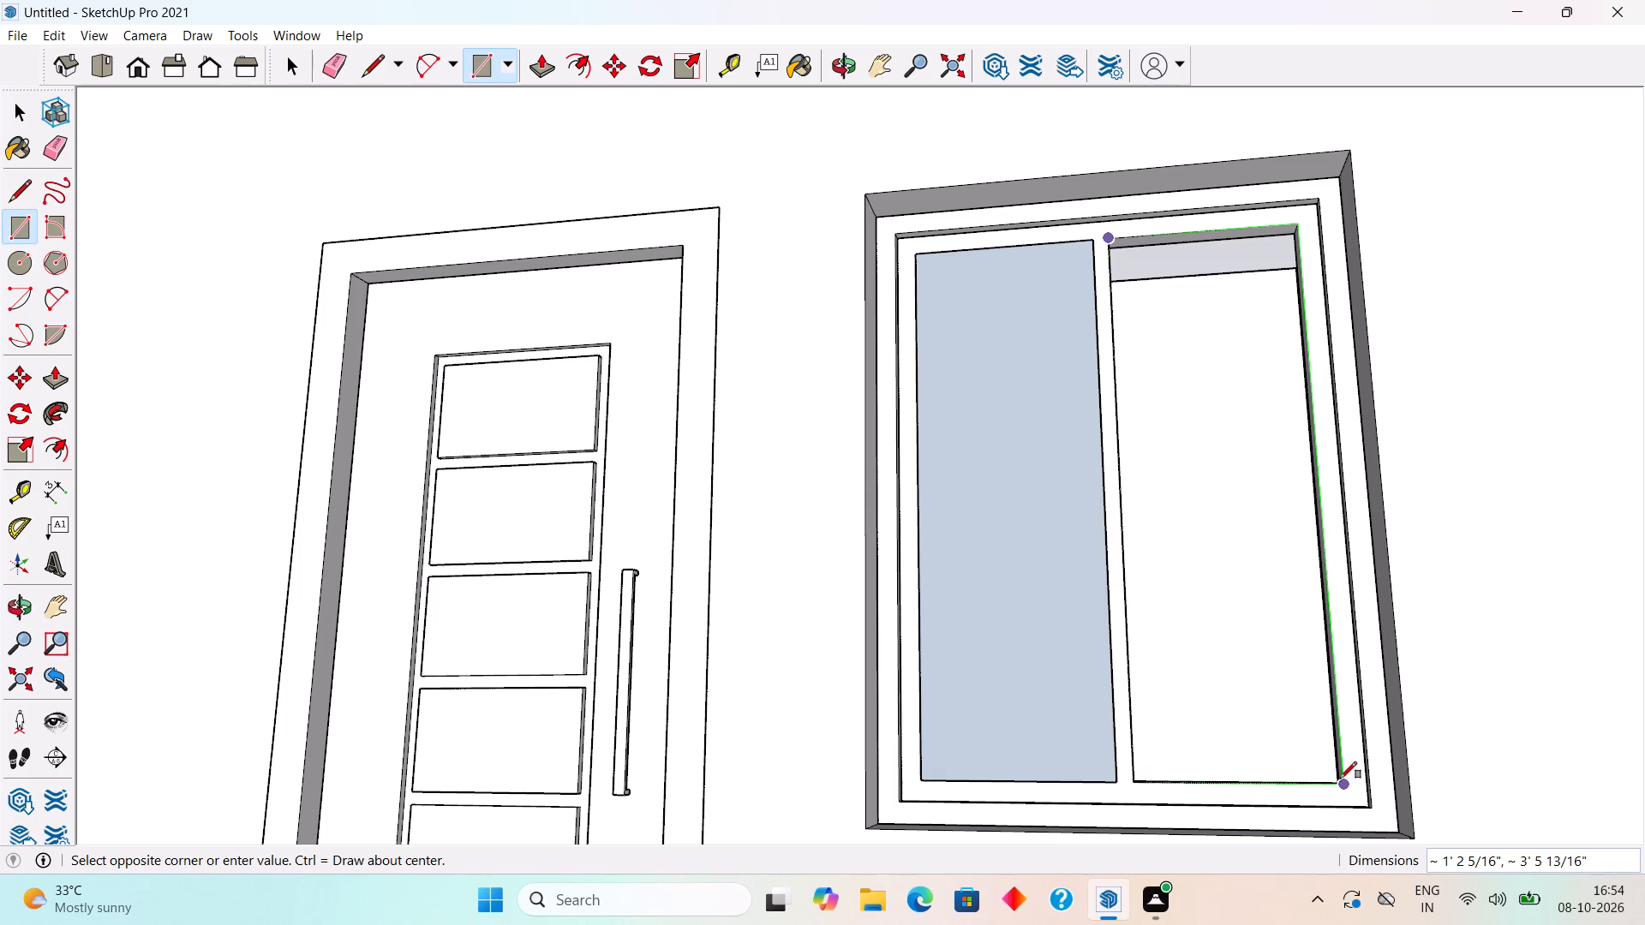
Make each of the two glass pane faces, with its edges, into its own separate group.
{"action": "key", "text": "space"}
{"action": "triple_click", "coordinate": [1291, 682]}
{"action": "right_click", "coordinate": [1291, 682]}
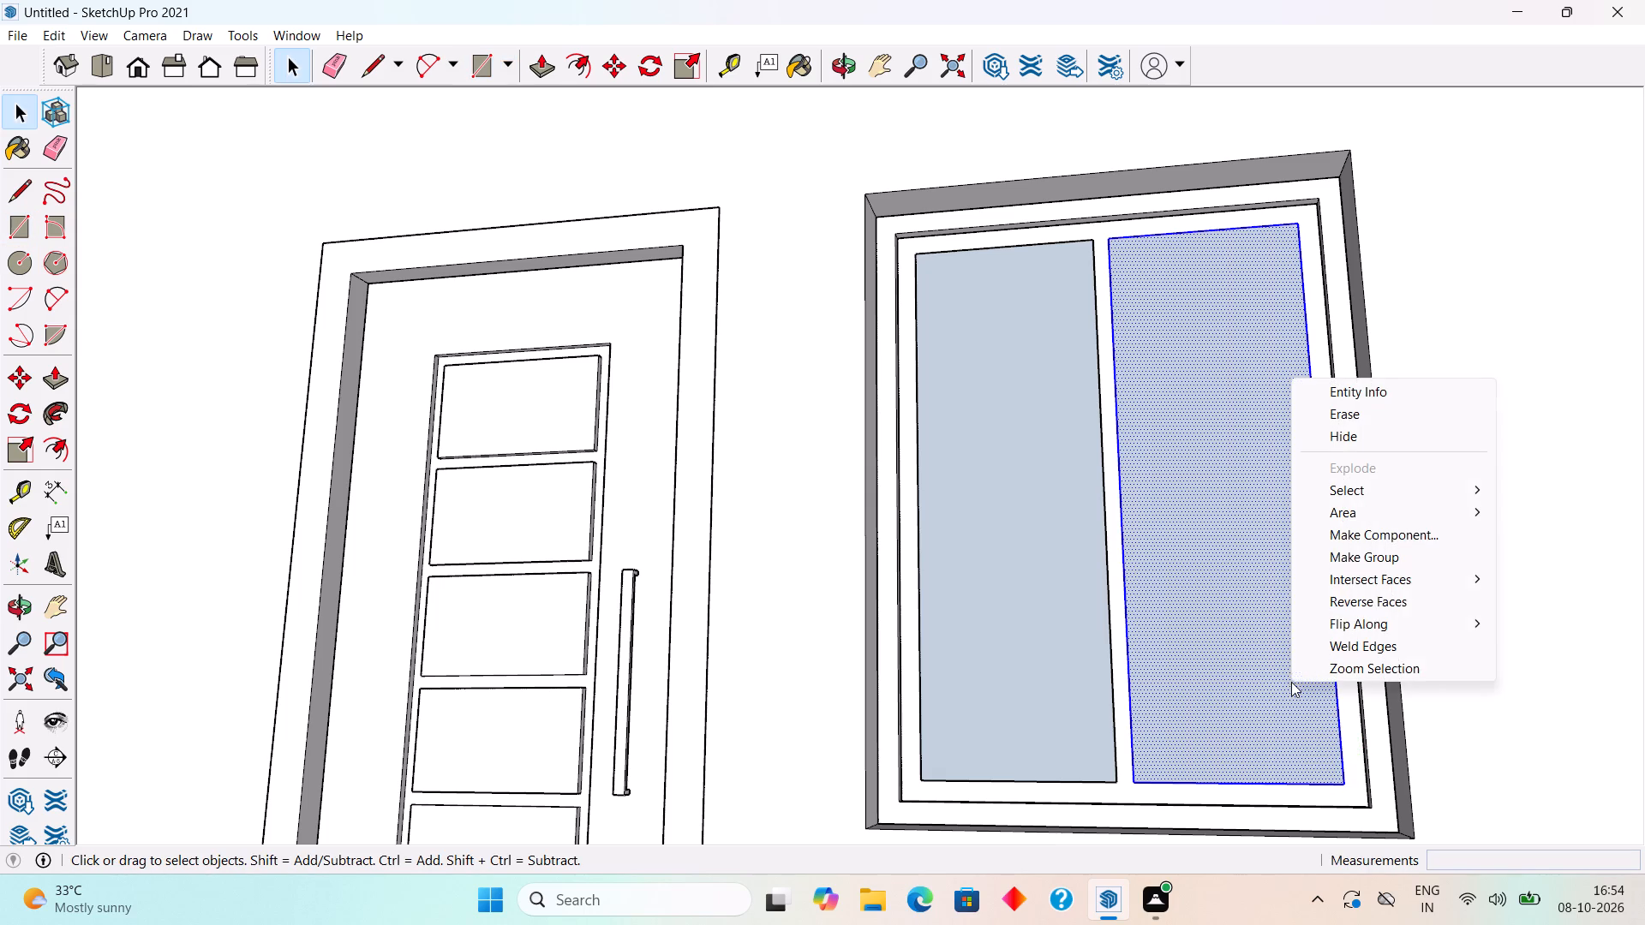
{"action": "left_click", "coordinate": [1367, 555]}
{"action": "triple_click", "coordinate": [991, 566]}
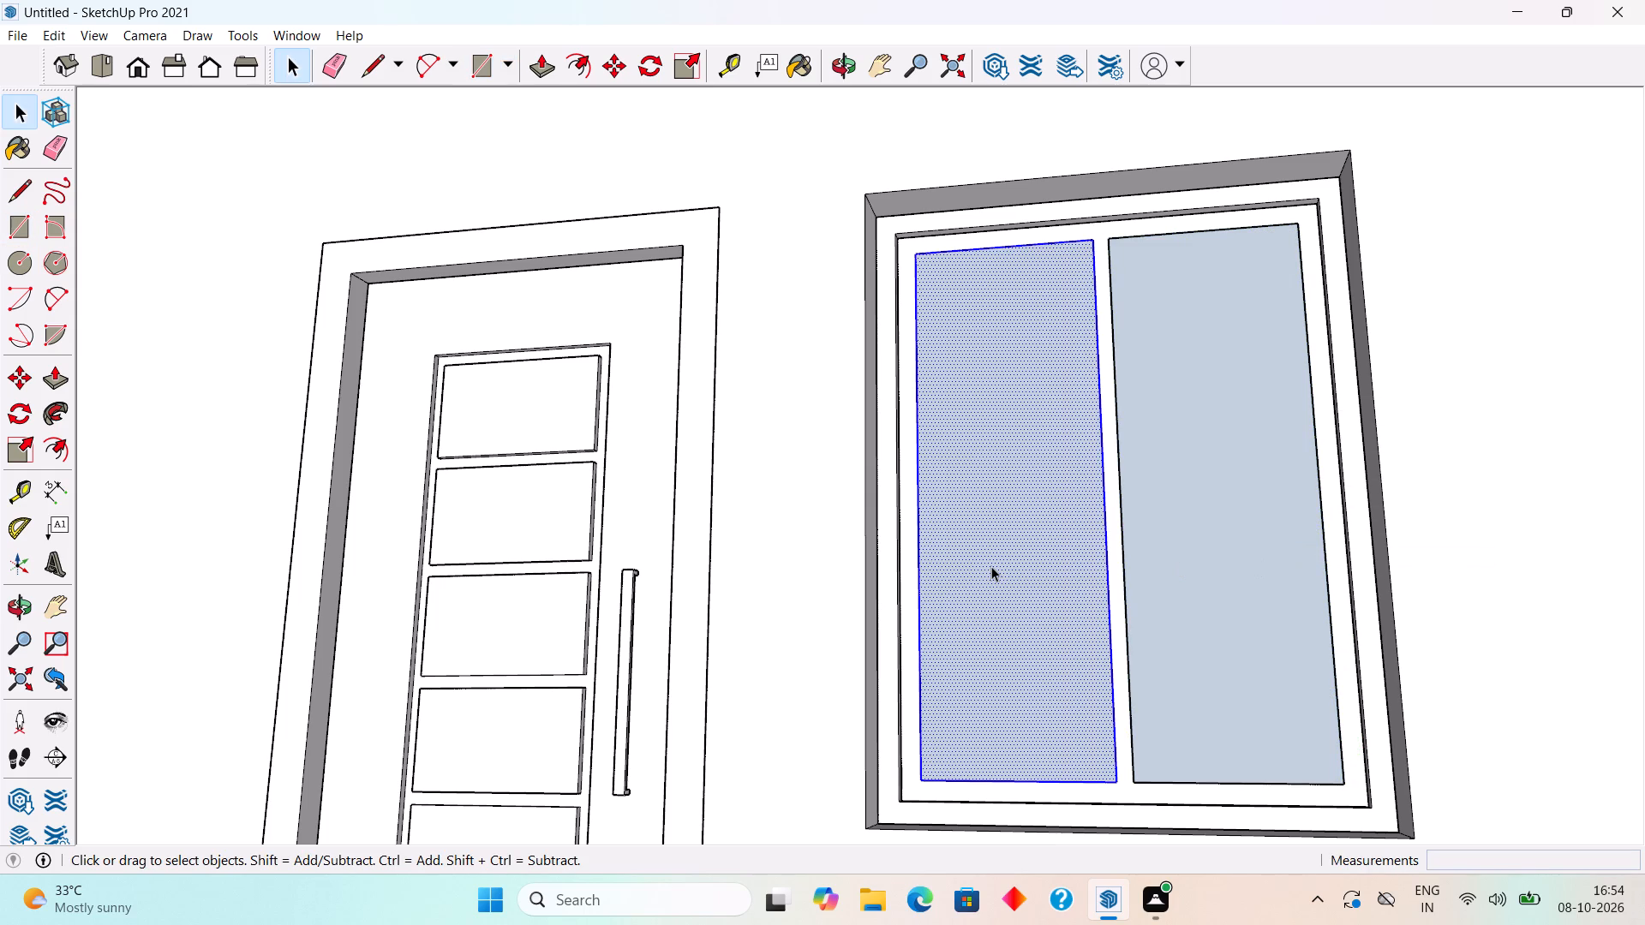
{"action": "right_click", "coordinate": [990, 567]}
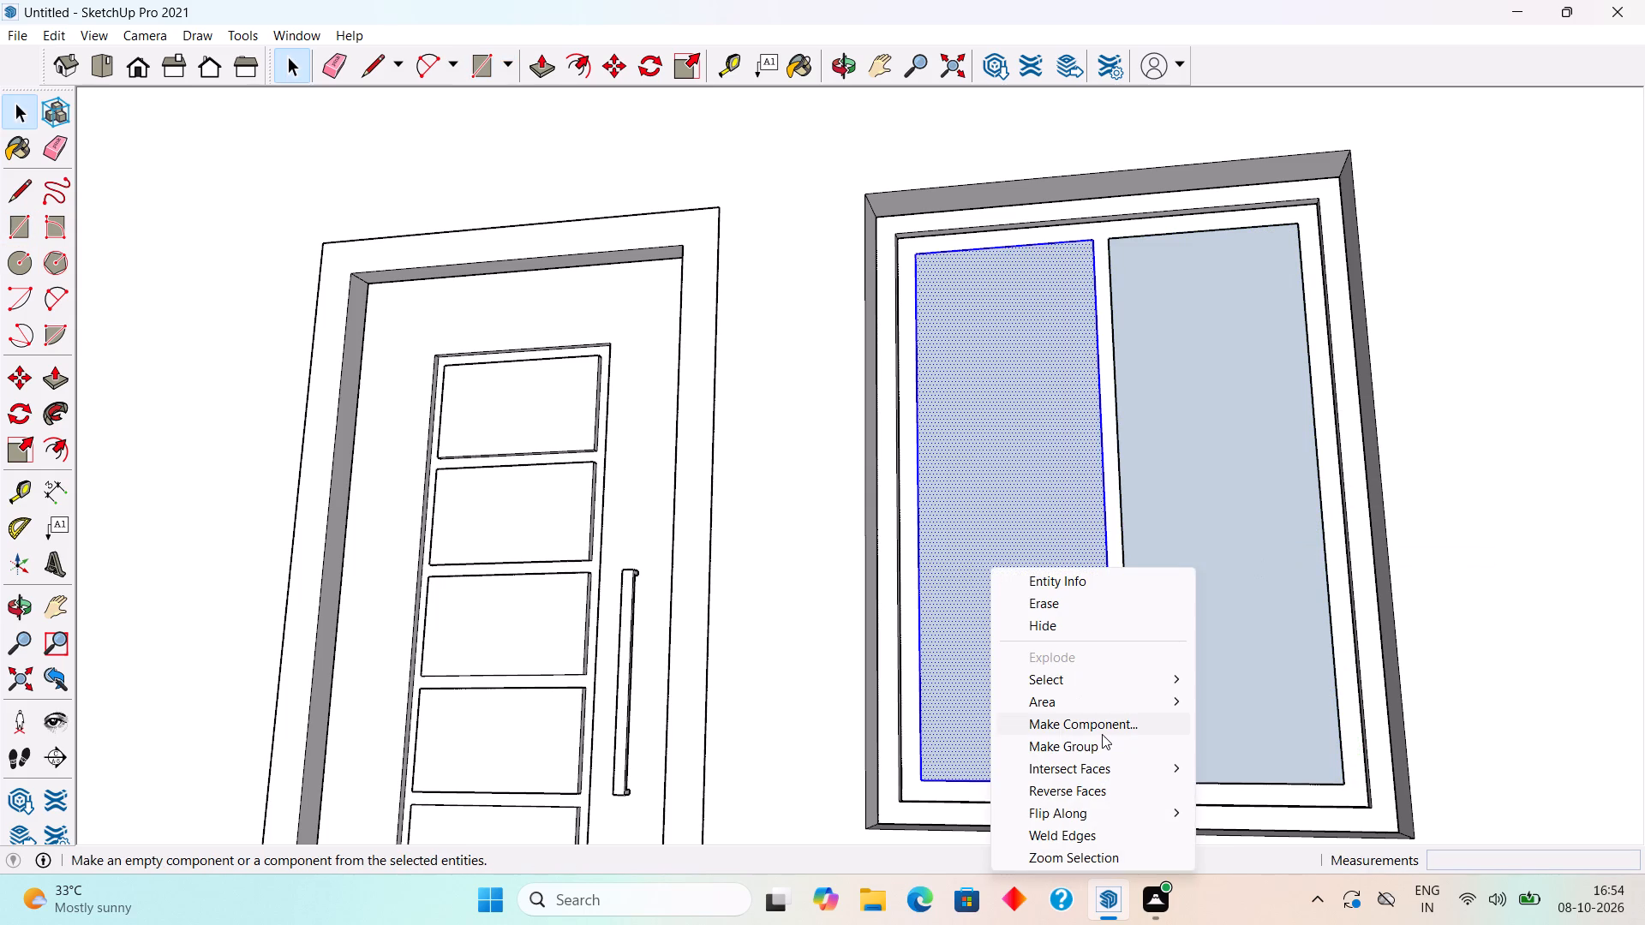
{"action": "left_click", "coordinate": [1102, 740]}
{"action": "scroll", "coordinate": [1102, 740], "scroll_direction": "down", "scroll_amount": 14}
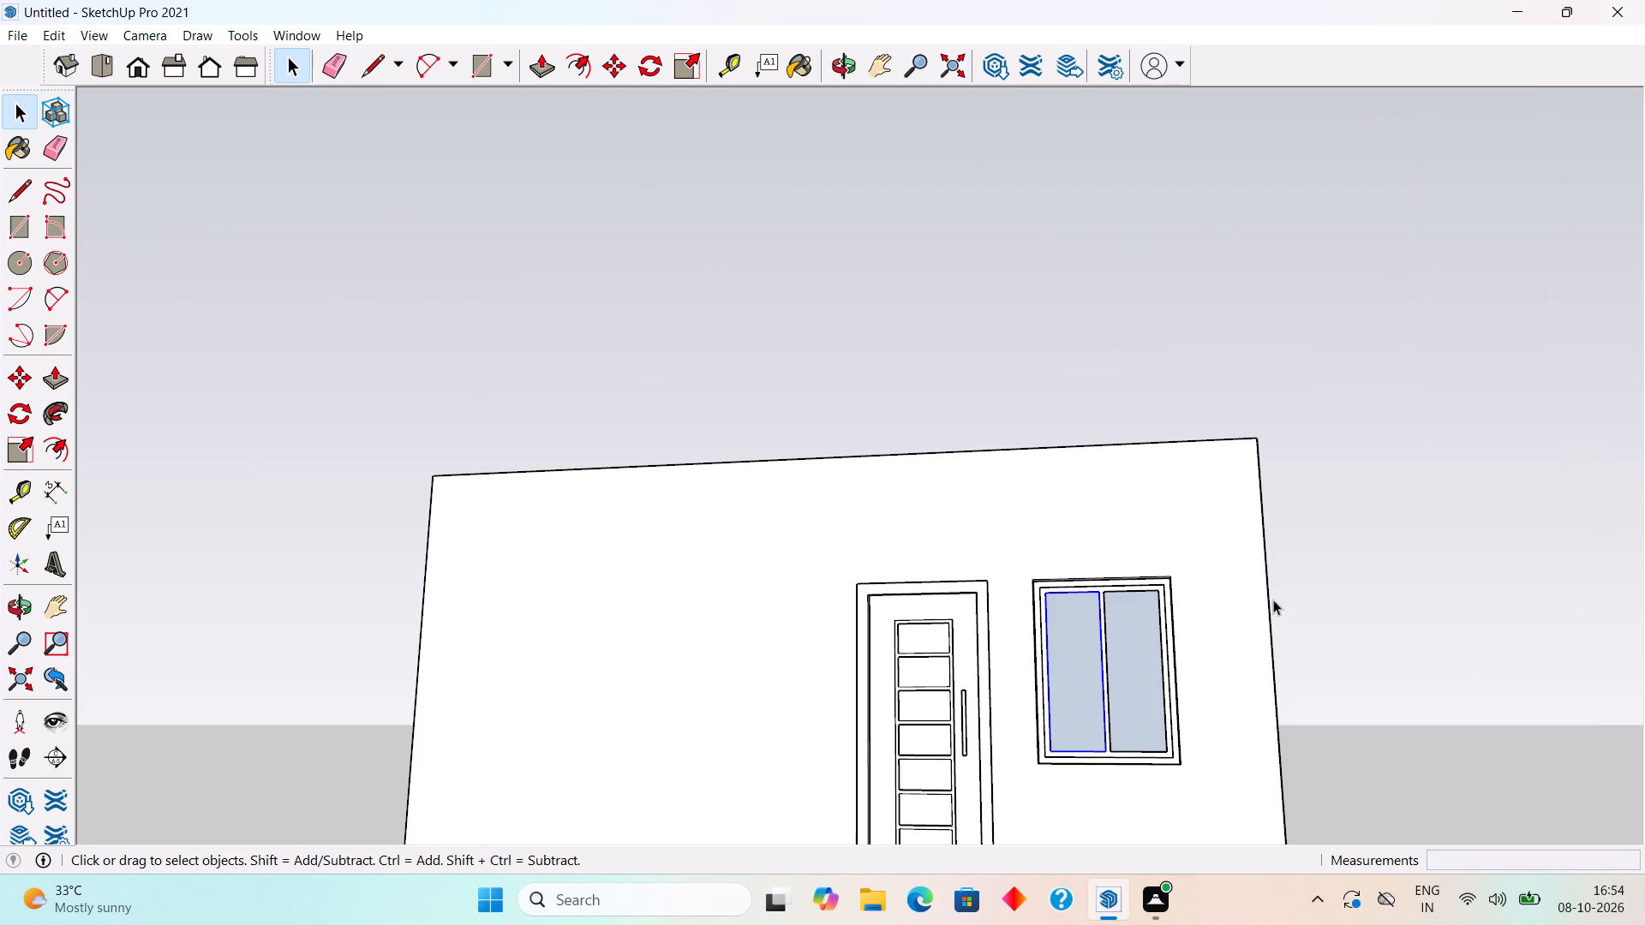
{"action": "left_click", "coordinate": [1307, 586]}
Examine the walled room, the panelled door and the glazed window from several angles.
{"action": "middle_click_drag", "start_coordinate": [977, 513], "coordinate": [1502, 667]}
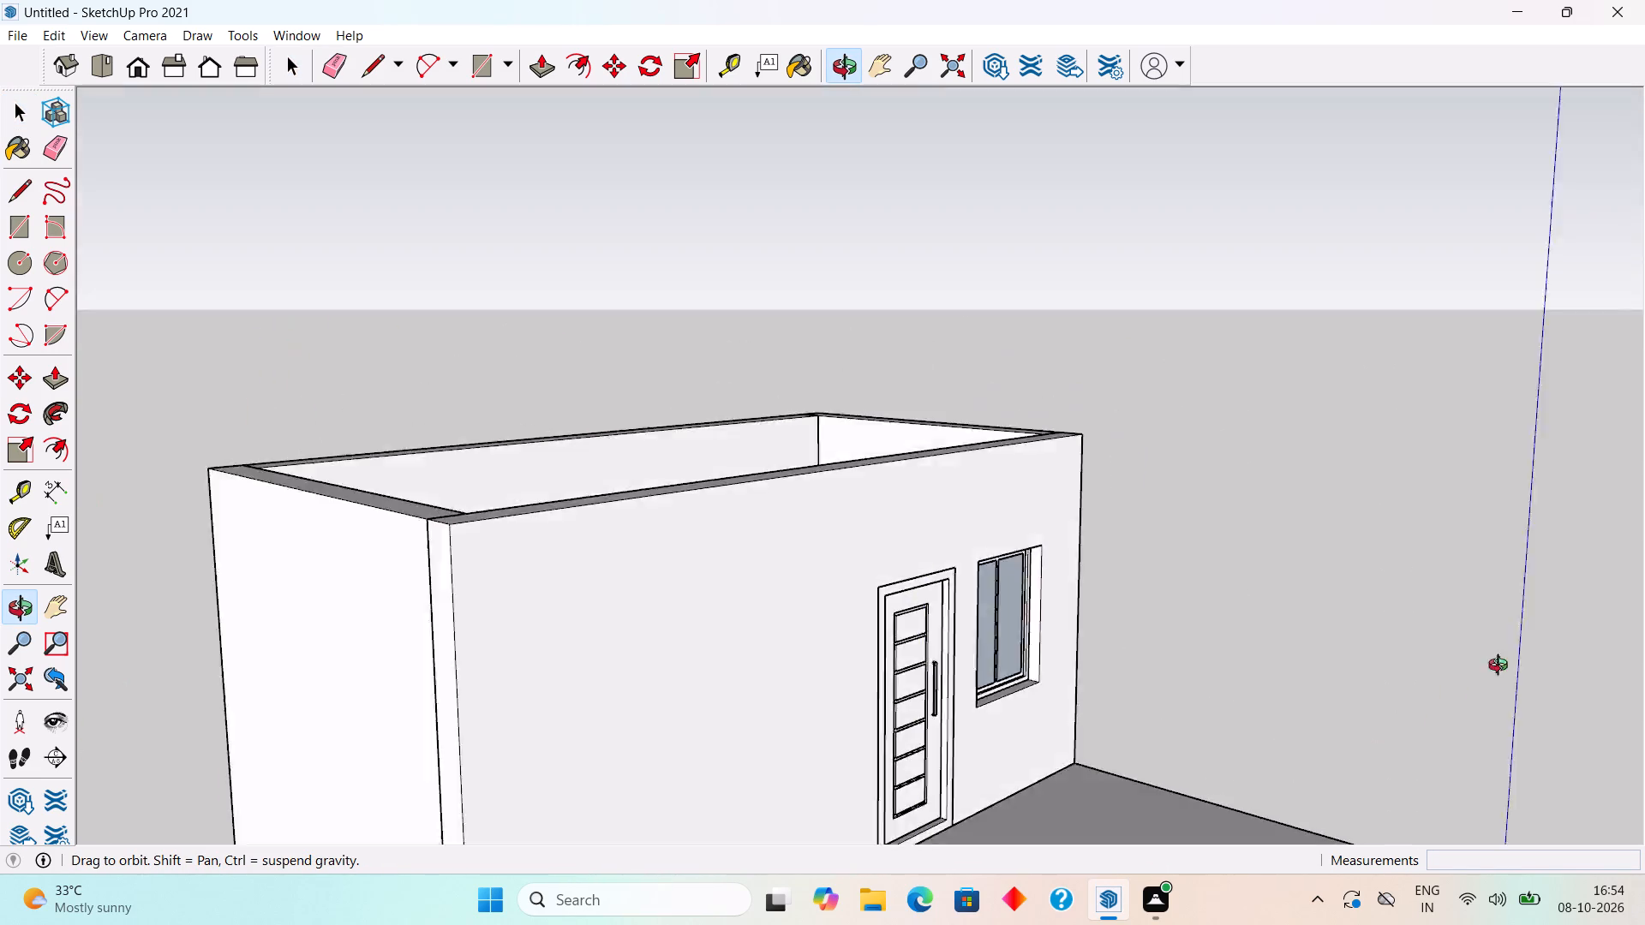
{"action": "middle_click_drag", "start_coordinate": [1502, 667], "coordinate": [924, 694]}
{"action": "scroll", "coordinate": [900, 625], "scroll_direction": "down", "scroll_amount": 4}
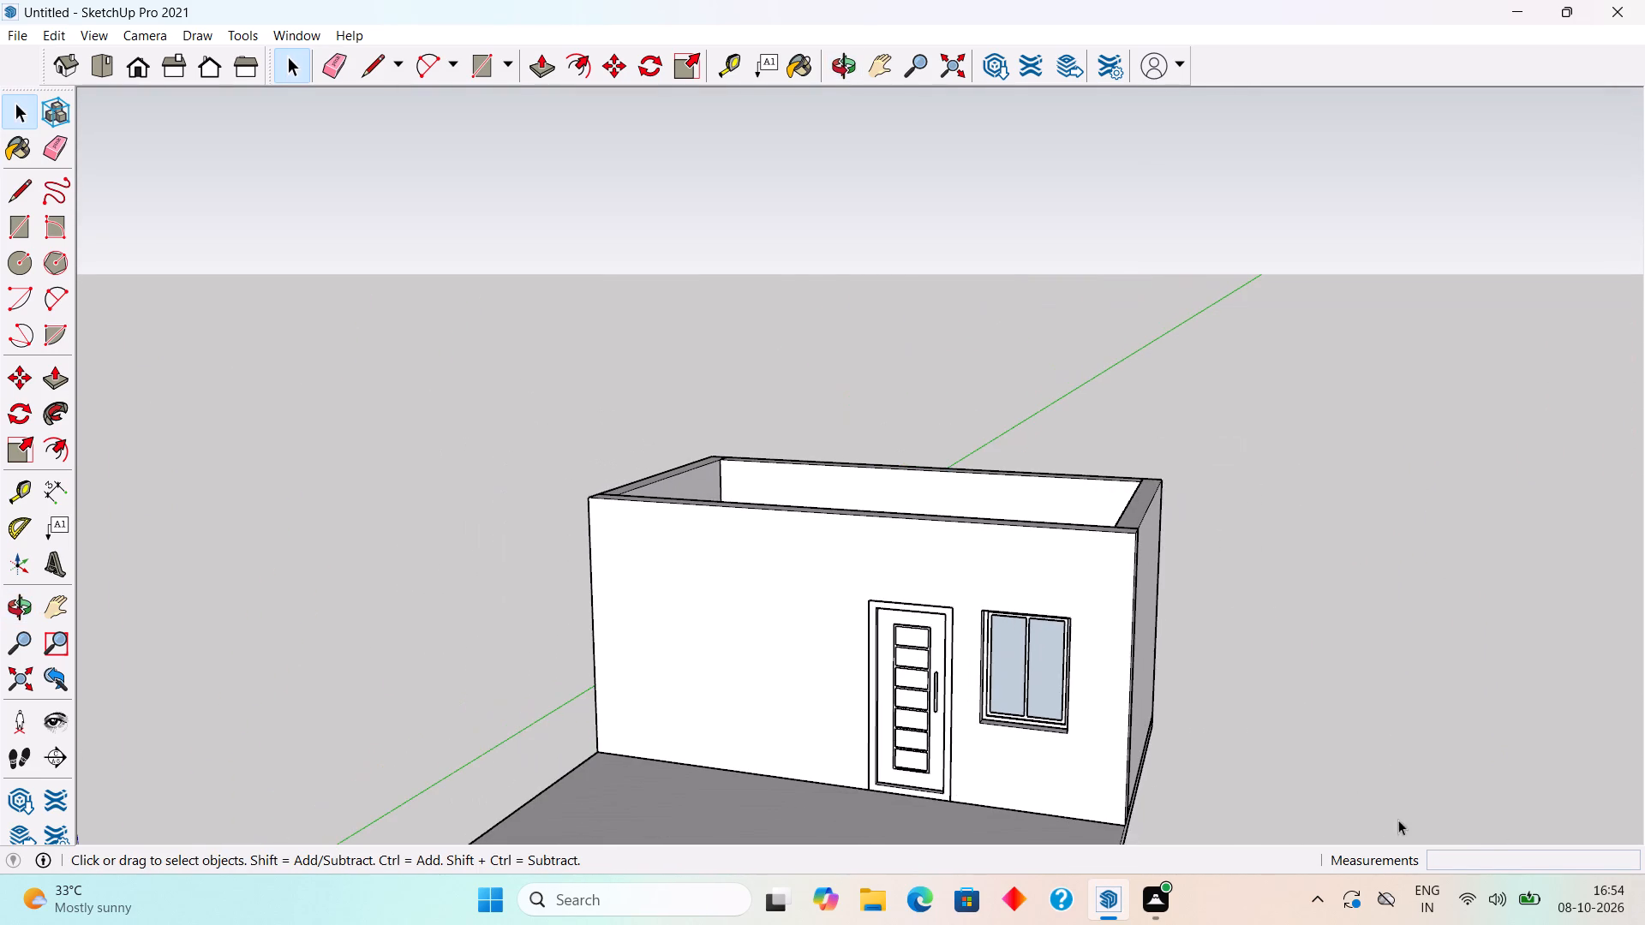
{"action": "scroll", "coordinate": [1132, 701], "scroll_direction": "up", "scroll_amount": 11}
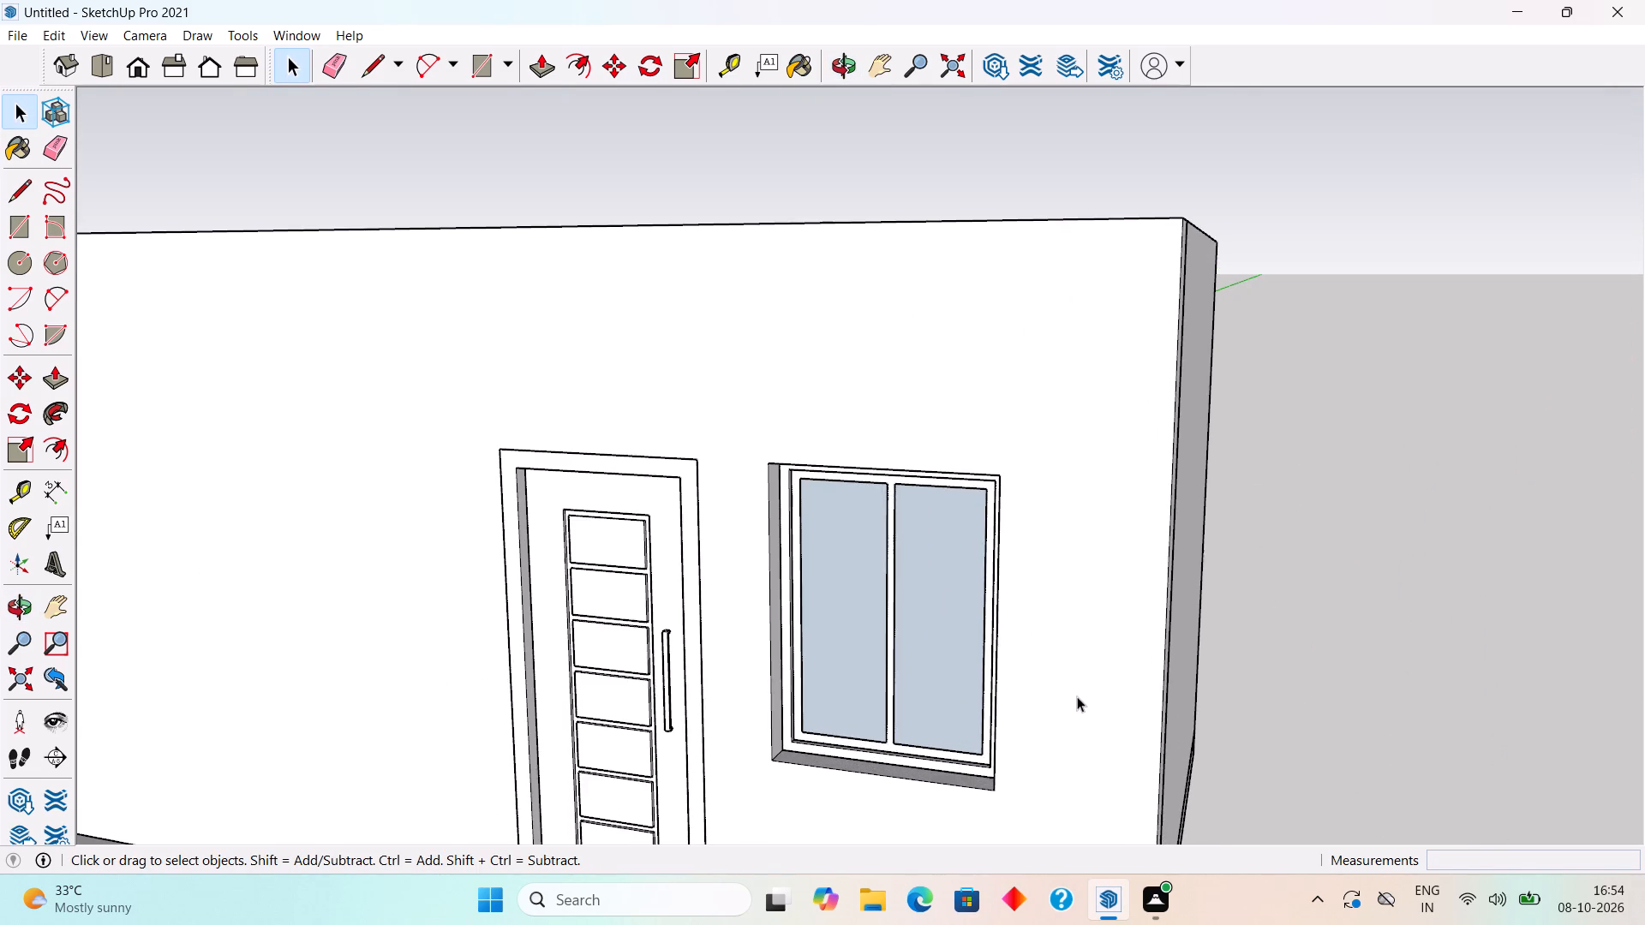
{"action": "middle_click_drag", "start_coordinate": [1072, 670], "coordinate": [1030, 696]}
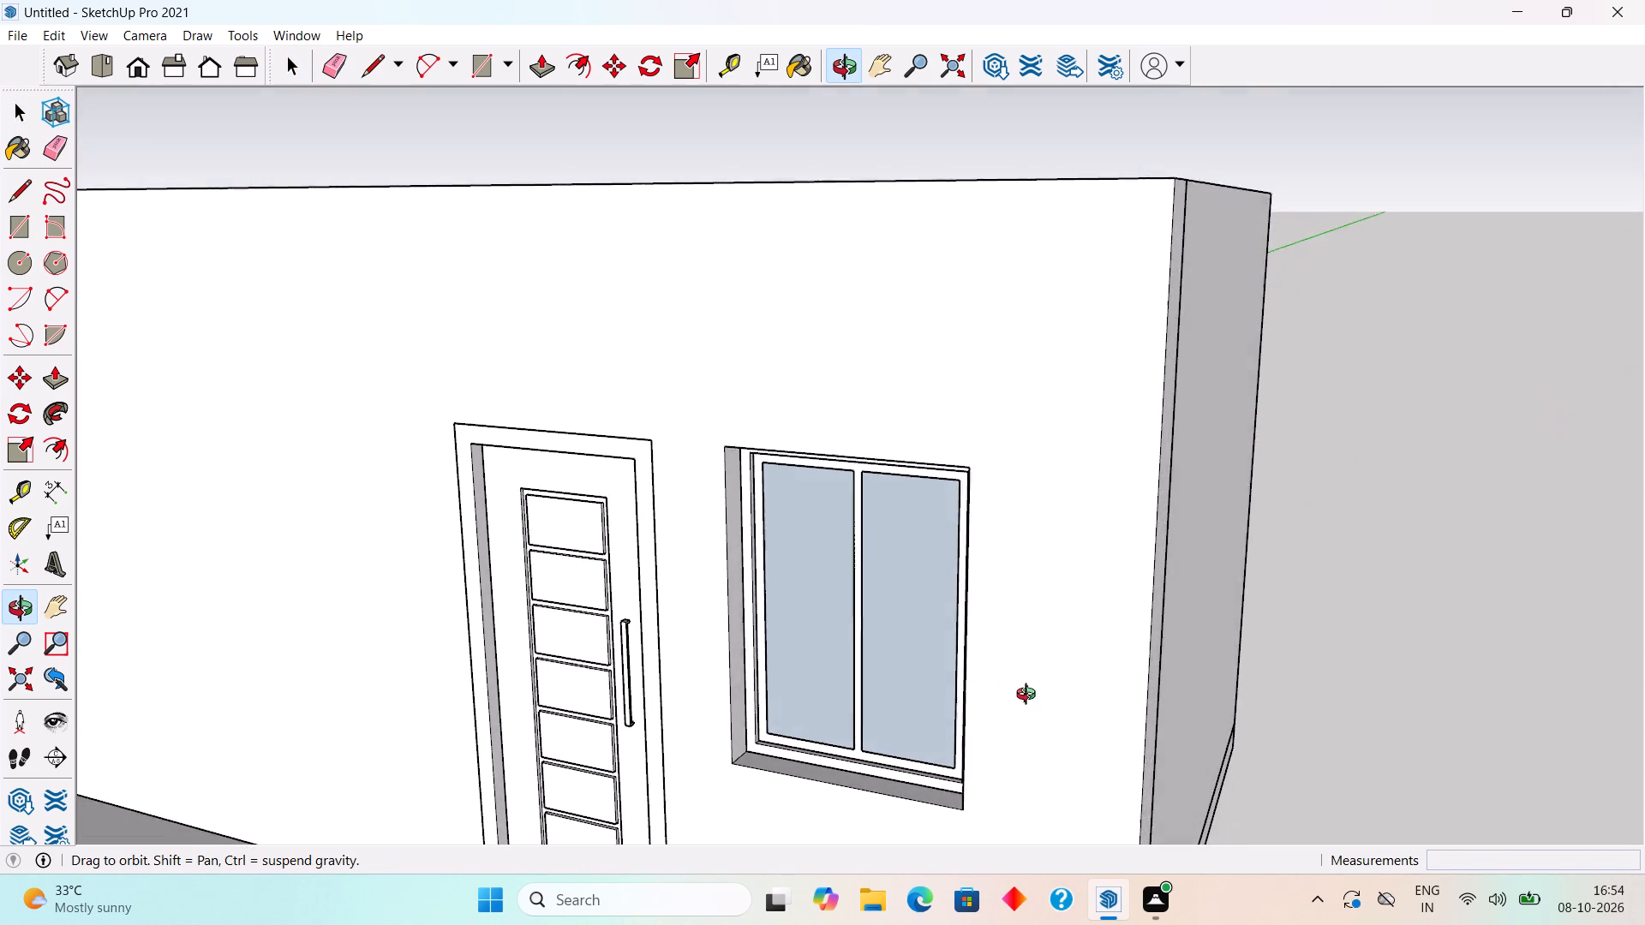
{"action": "middle_click_drag", "start_coordinate": [1030, 696], "coordinate": [1137, 622]}
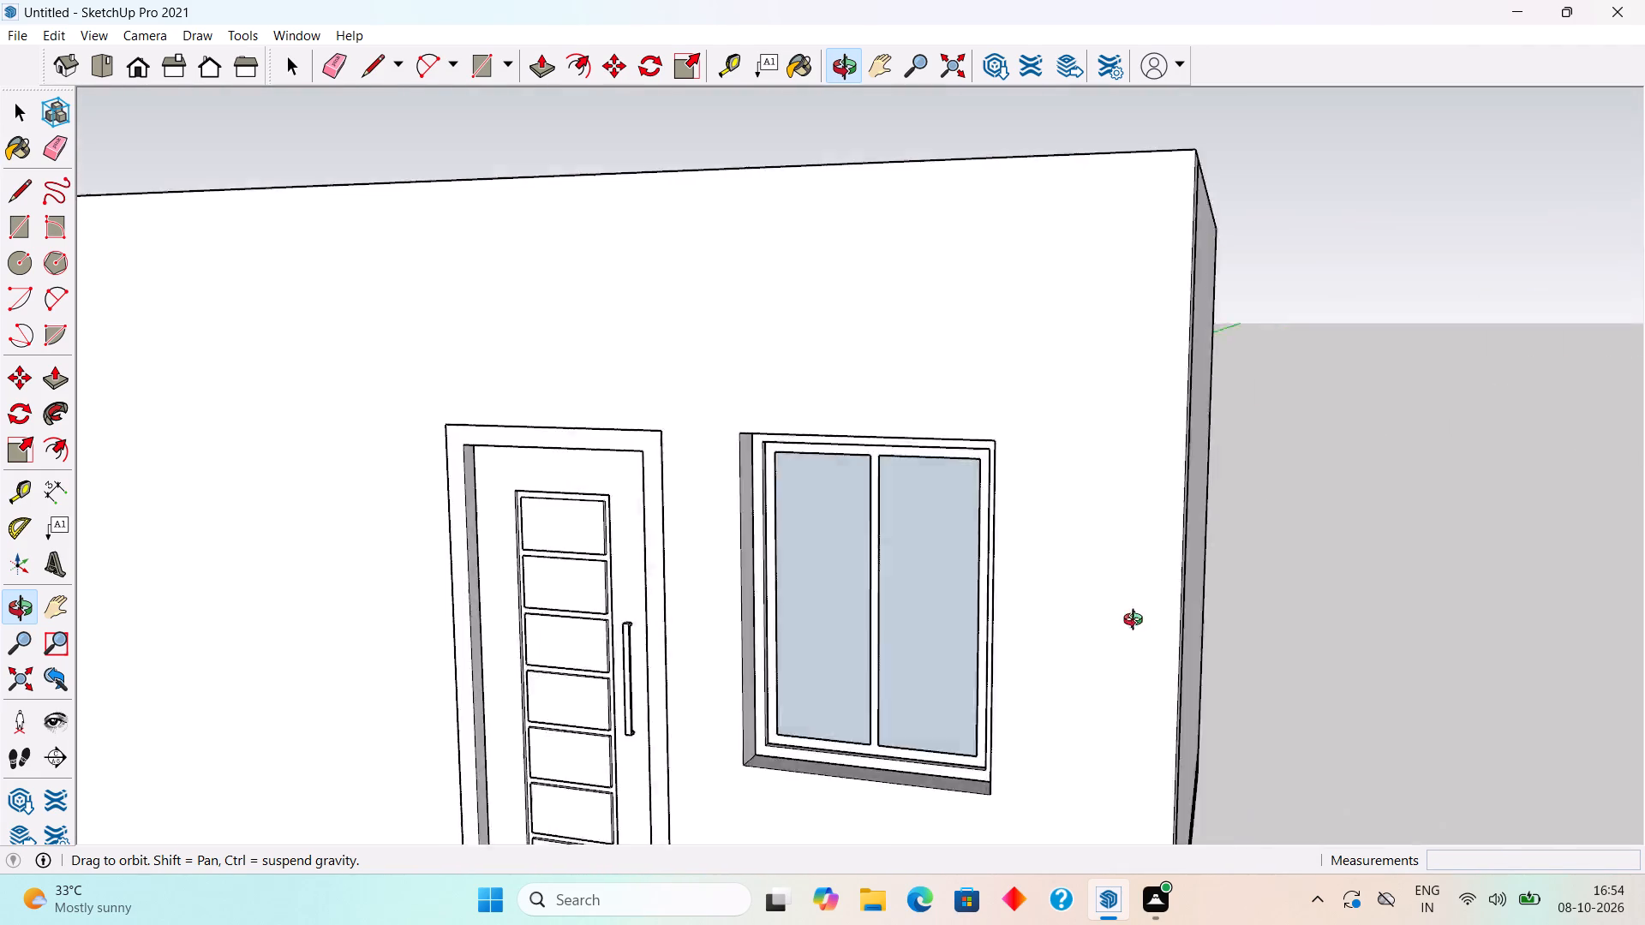
{"action": "middle_click_drag", "start_coordinate": [1137, 622], "coordinate": [1210, 580]}
{"action": "scroll", "coordinate": [1210, 576], "scroll_direction": "down", "scroll_amount": 7}
{"action": "middle_click_drag", "start_coordinate": [1029, 533], "coordinate": [1062, 687]}
{"action": "scroll", "coordinate": [958, 760], "scroll_direction": "up", "scroll_amount": 1}
{"action": "middle_click_drag", "start_coordinate": [958, 760], "coordinate": [1099, 812]}
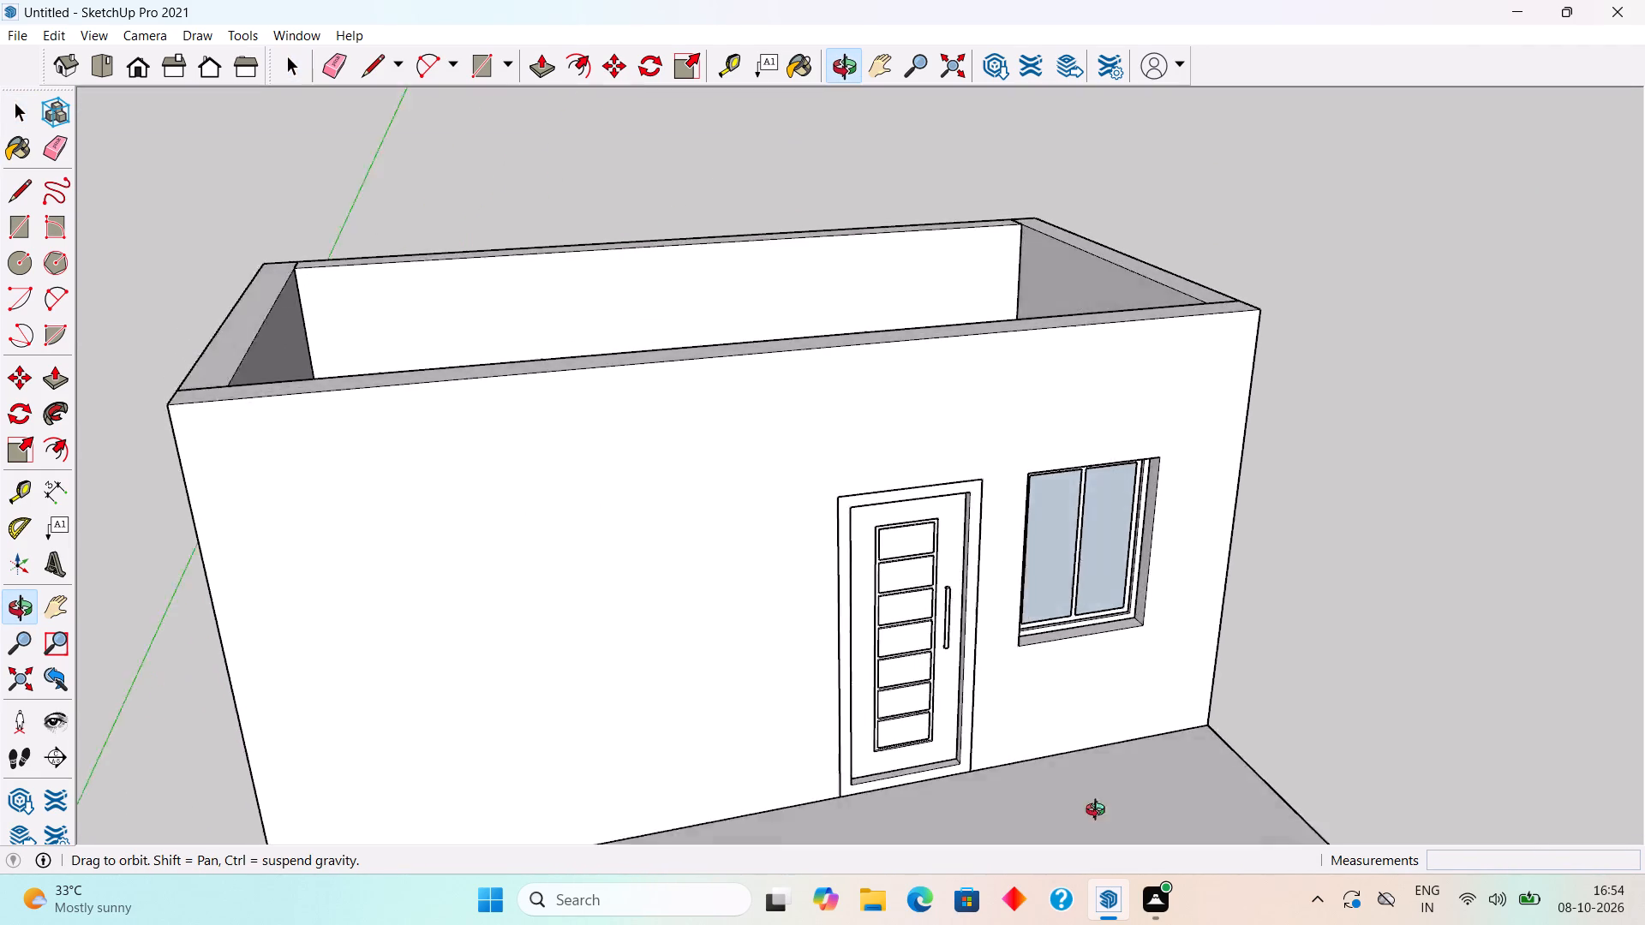
{"action": "middle_click_drag", "start_coordinate": [1099, 812], "coordinate": [1470, 835]}
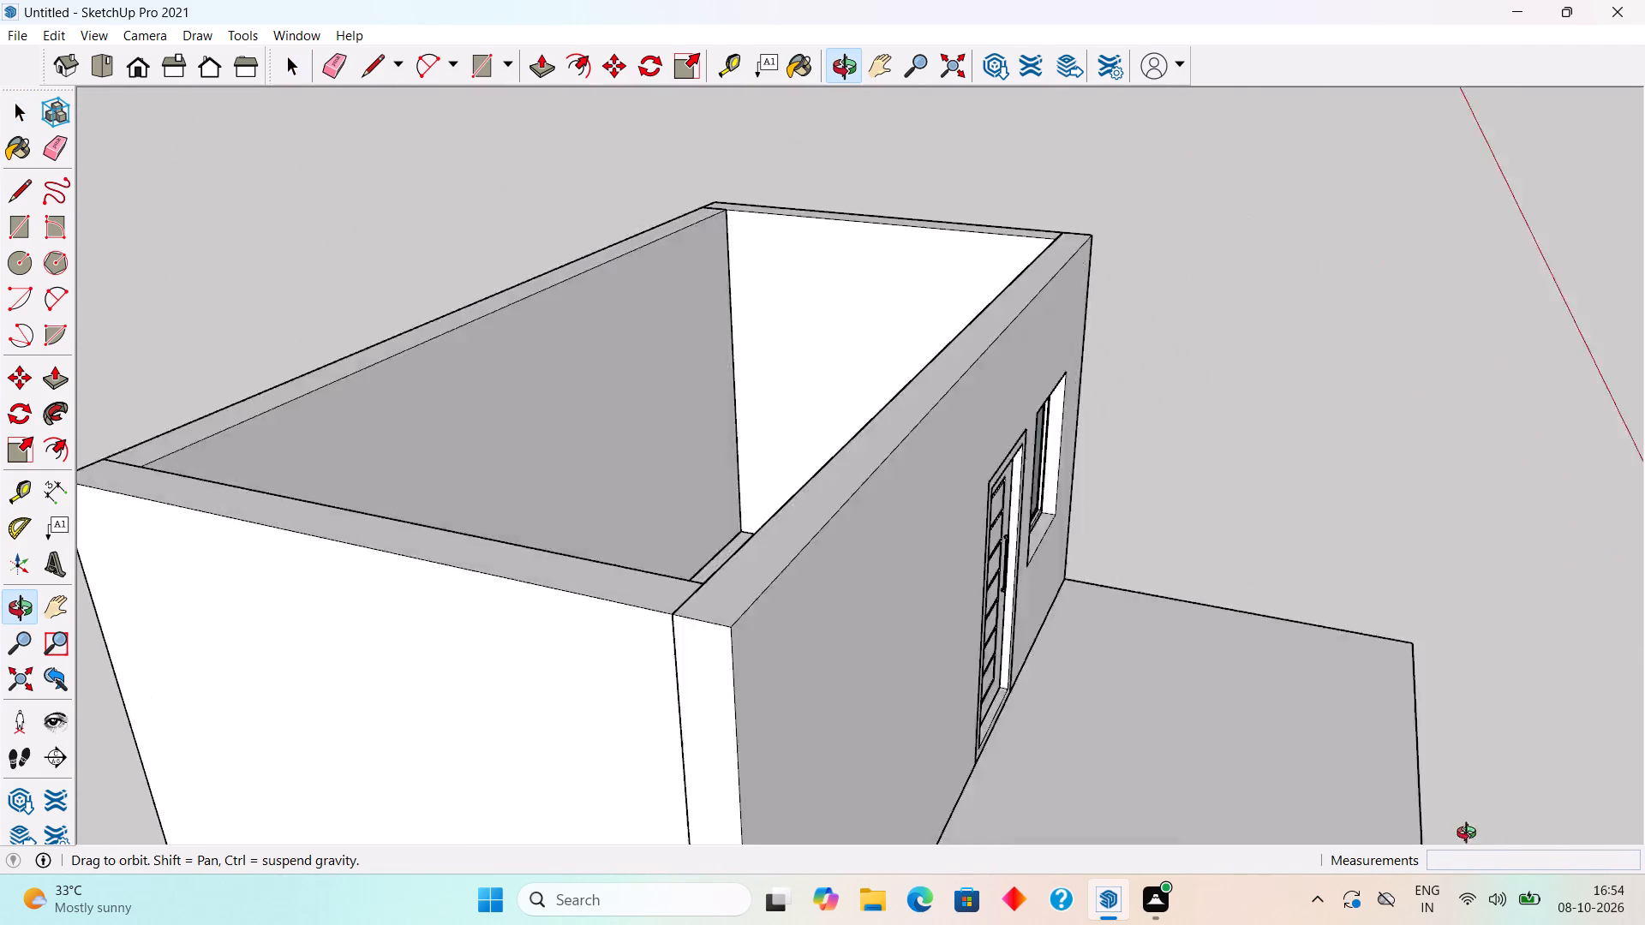
{"action": "middle_click_drag", "start_coordinate": [1470, 835], "coordinate": [893, 735]}
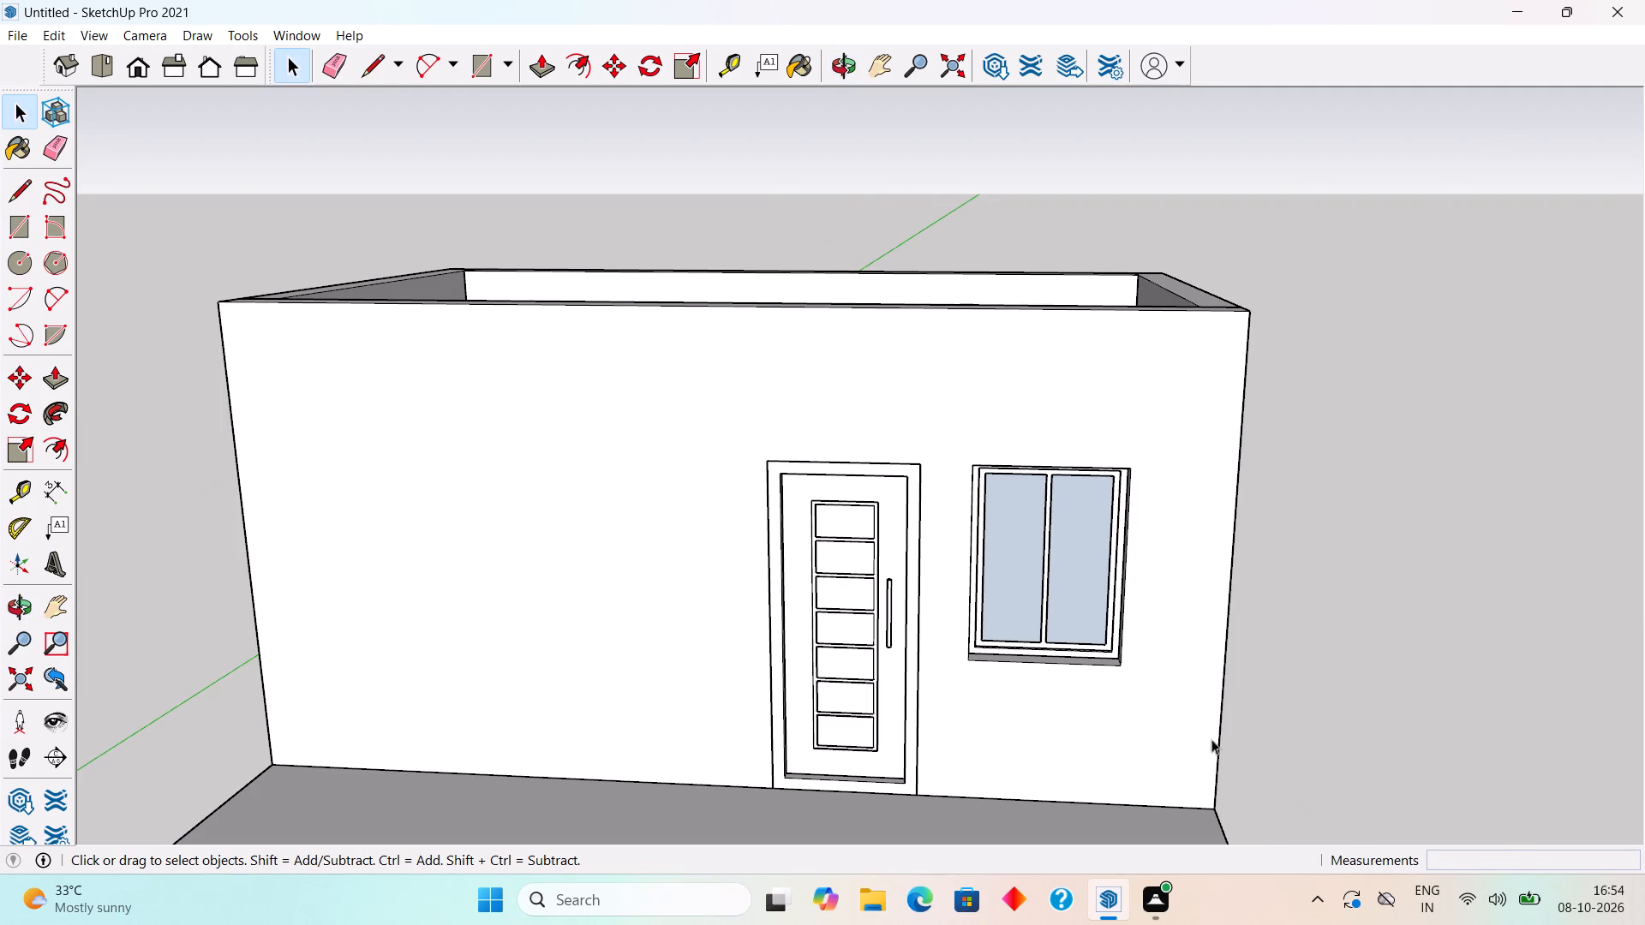
{"action": "scroll", "coordinate": [781, 731], "scroll_direction": "up", "scroll_amount": 4}
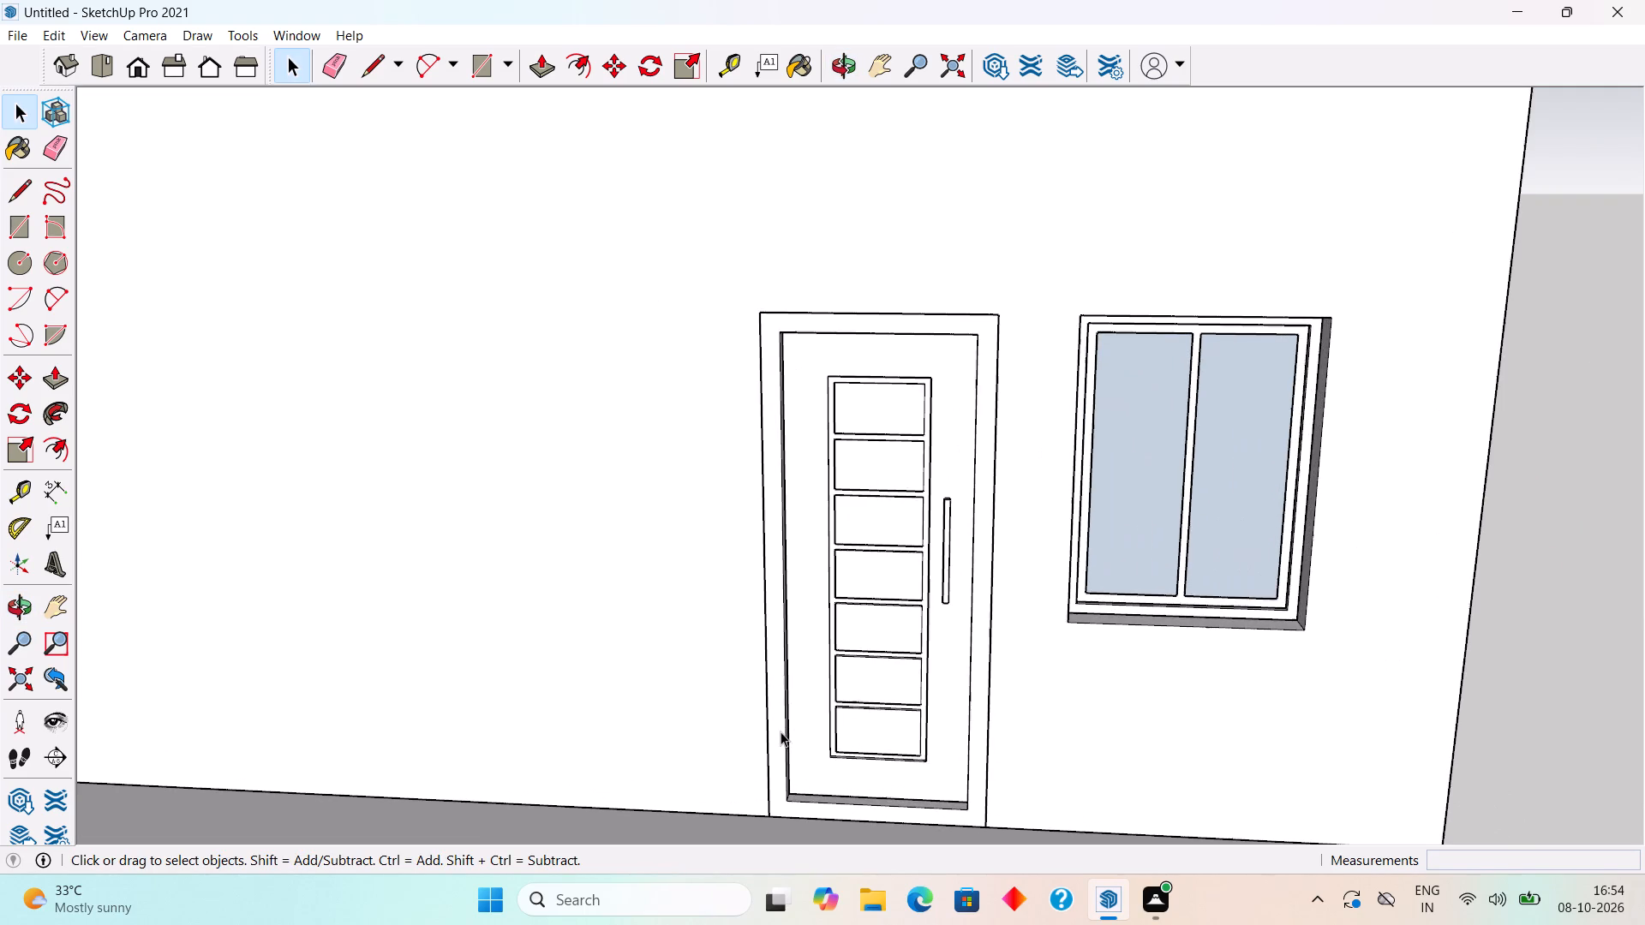
Extend the slab by 4' outward on the side next to the window, using Push/Pull inside its group.
{"action": "scroll", "coordinate": [793, 733], "scroll_direction": "down", "scroll_amount": 5}
{"action": "scroll", "coordinate": [809, 604], "scroll_direction": "down", "scroll_amount": 5}
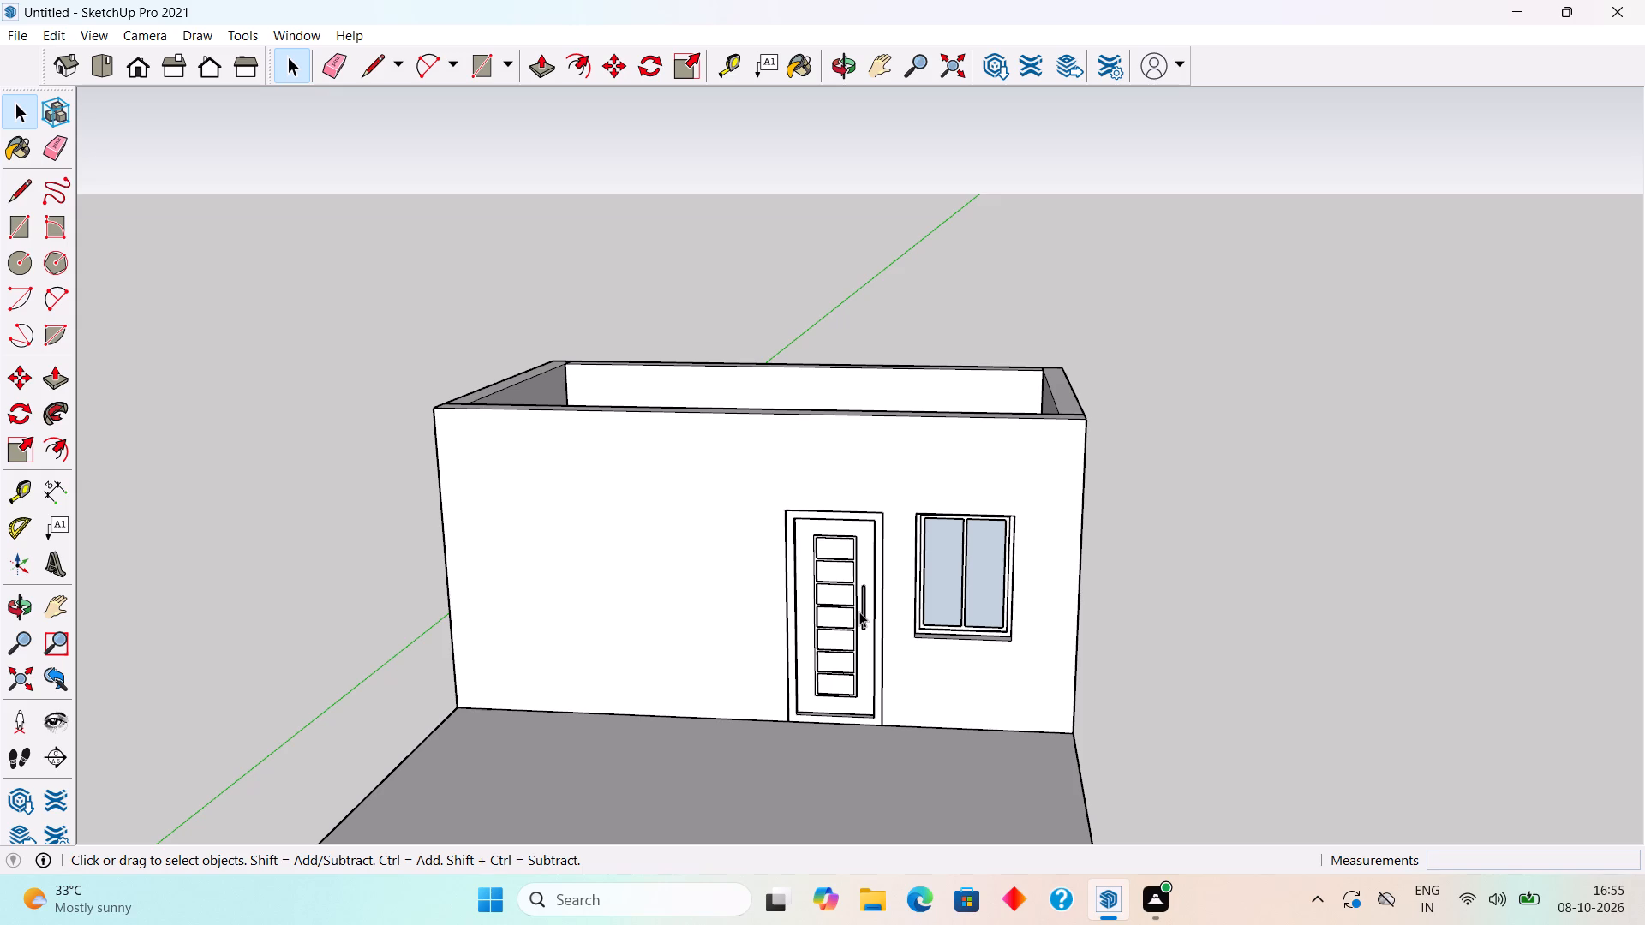
{"action": "scroll", "coordinate": [859, 612], "scroll_direction": "down", "scroll_amount": 3}
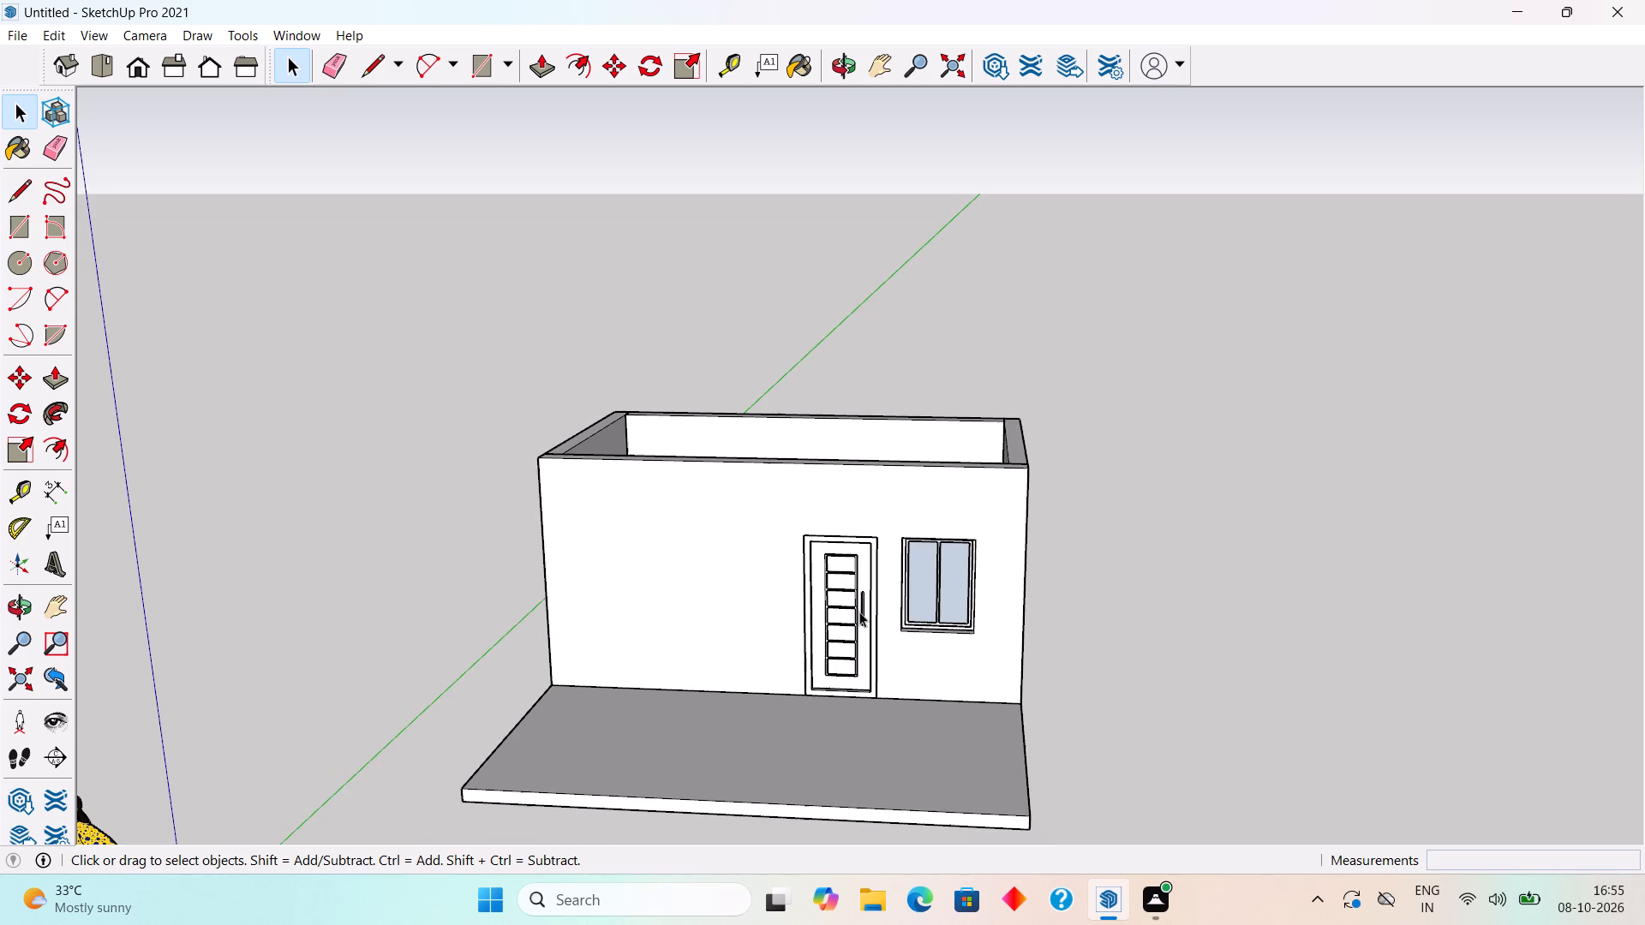
{"action": "scroll", "coordinate": [859, 612], "scroll_direction": "down", "scroll_amount": 4}
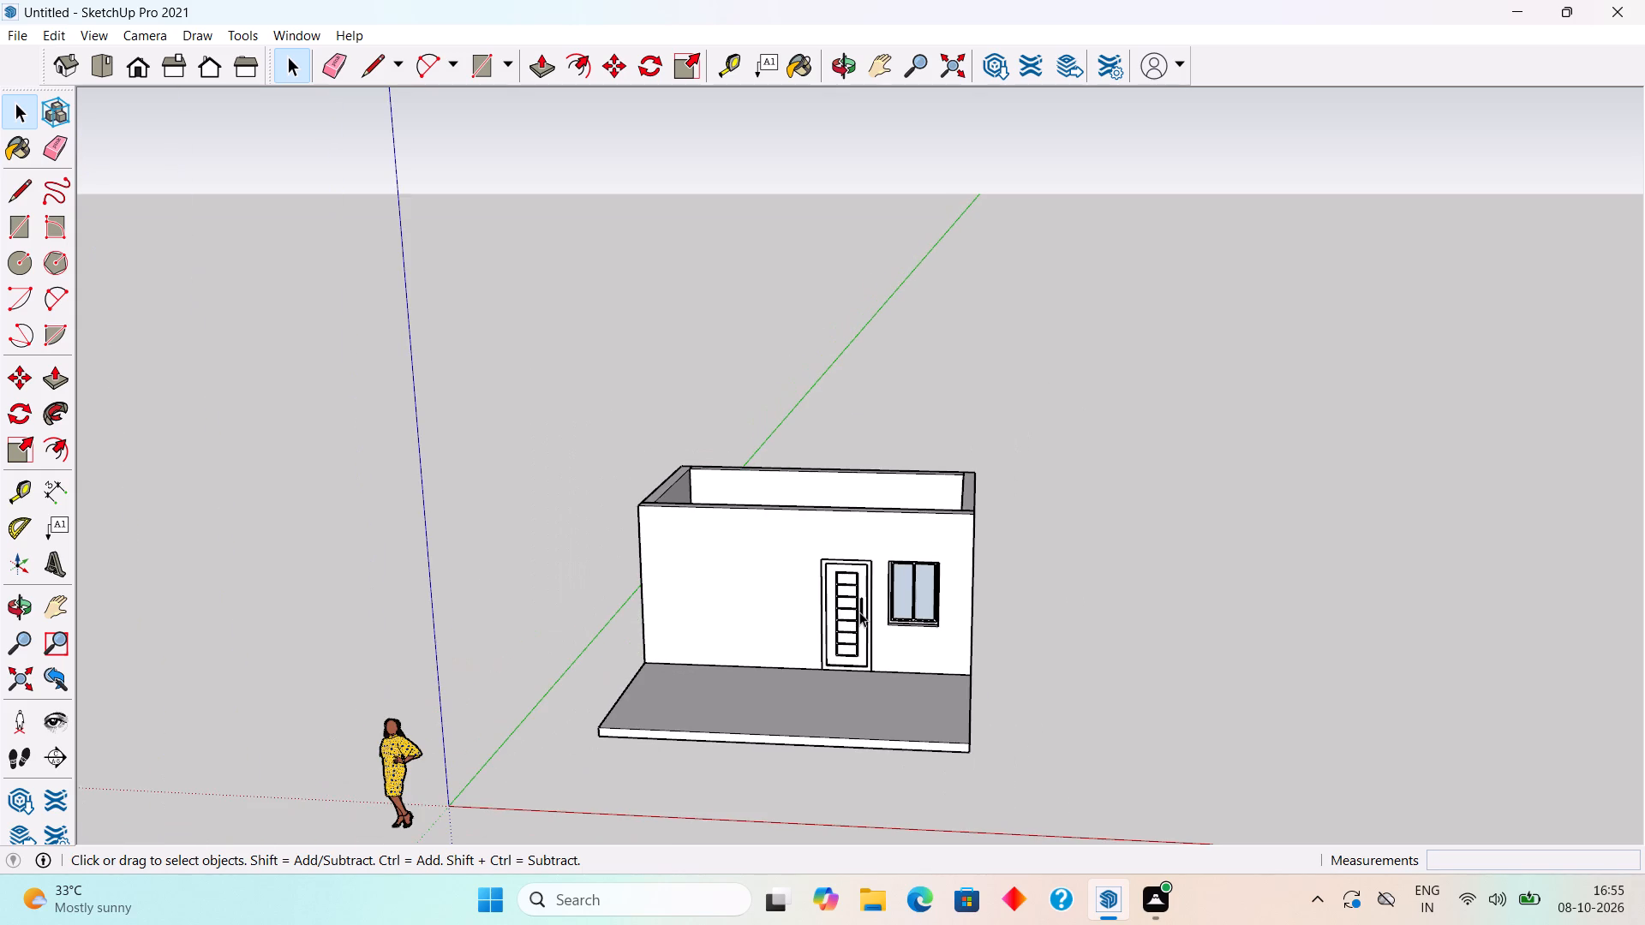
{"action": "middle_click_drag", "start_coordinate": [888, 704], "coordinate": [985, 695]}
{"action": "scroll", "coordinate": [985, 695], "scroll_direction": "up", "scroll_amount": 2}
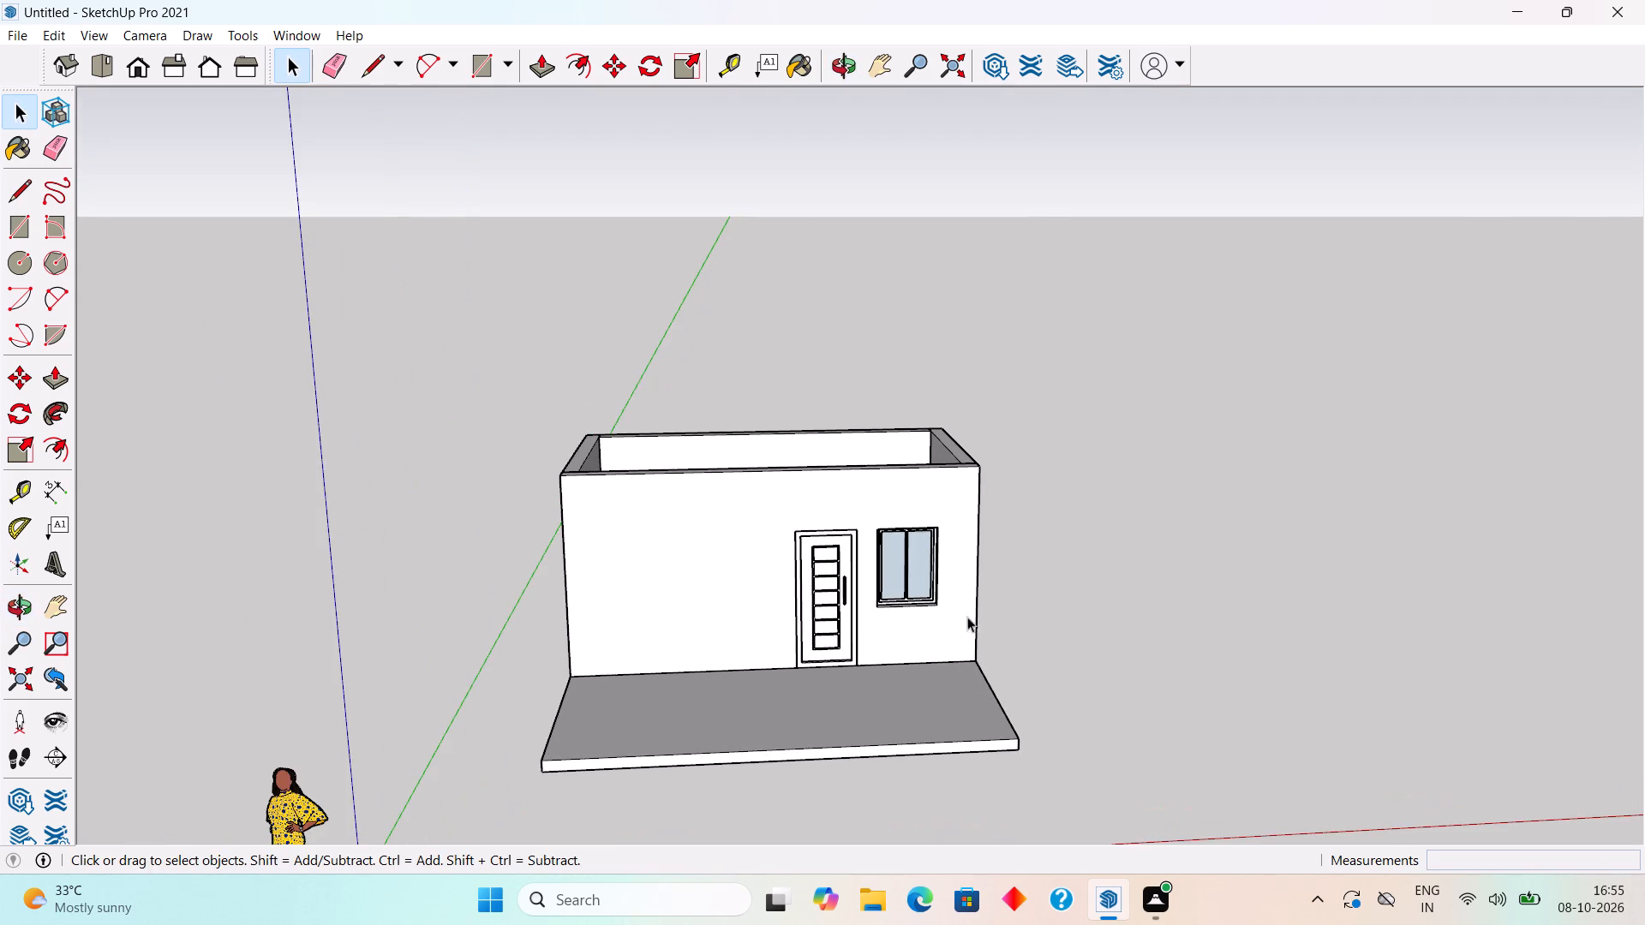
{"action": "scroll", "coordinate": [957, 600], "scroll_direction": "up", "scroll_amount": 3}
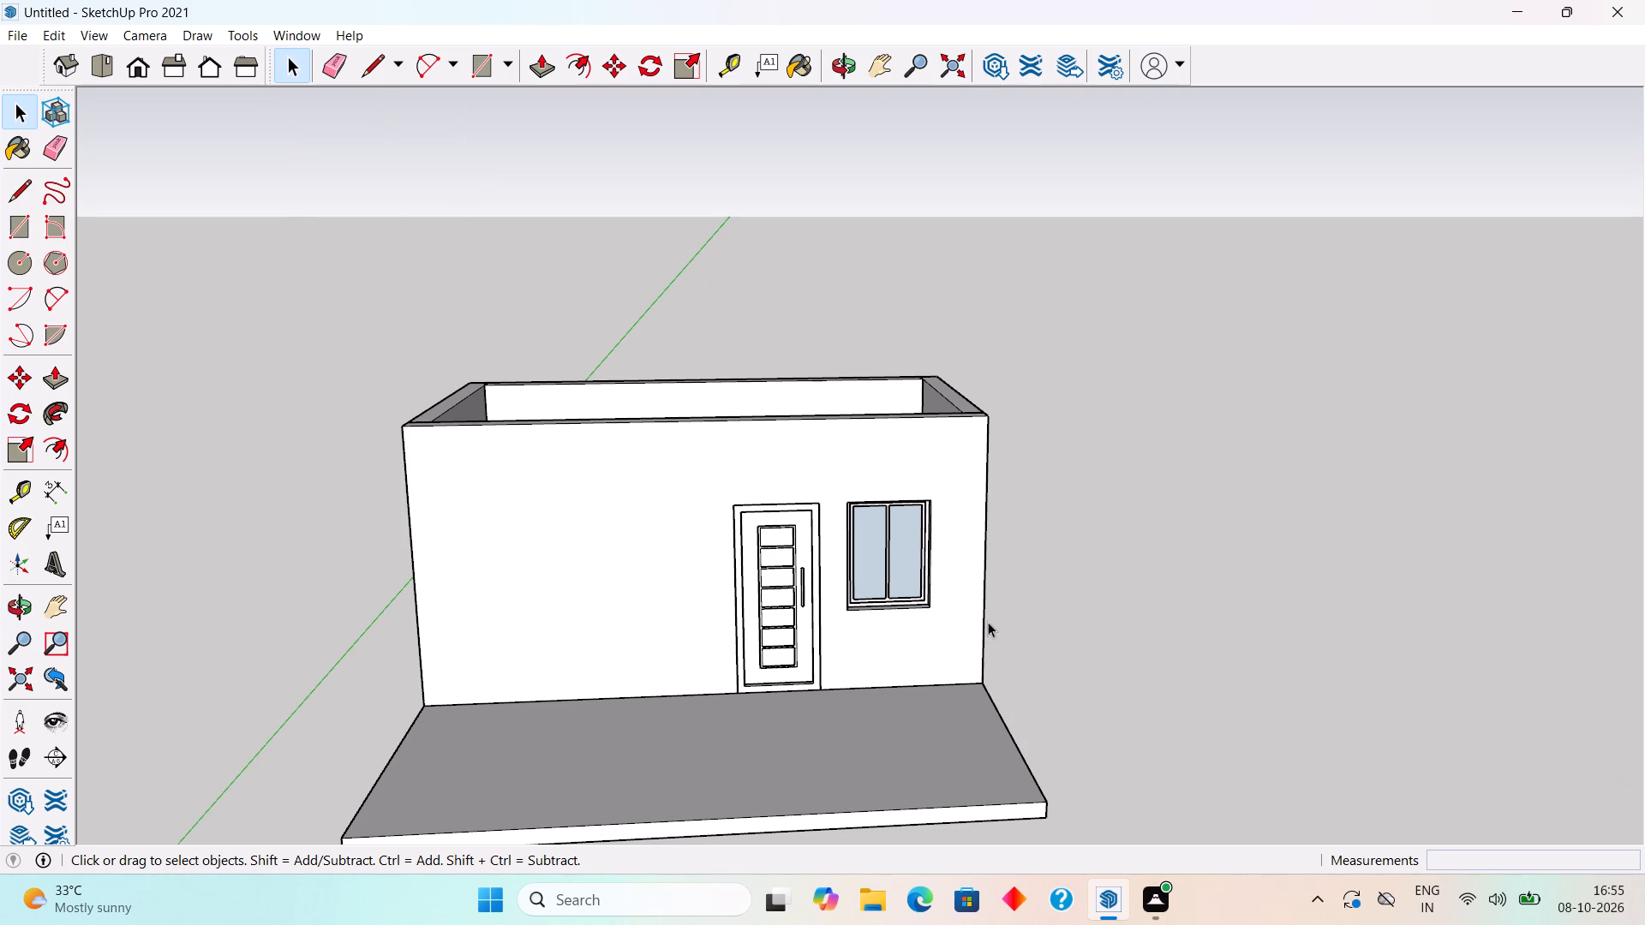
{"action": "middle_click_drag", "start_coordinate": [933, 612], "coordinate": [374, 529]}
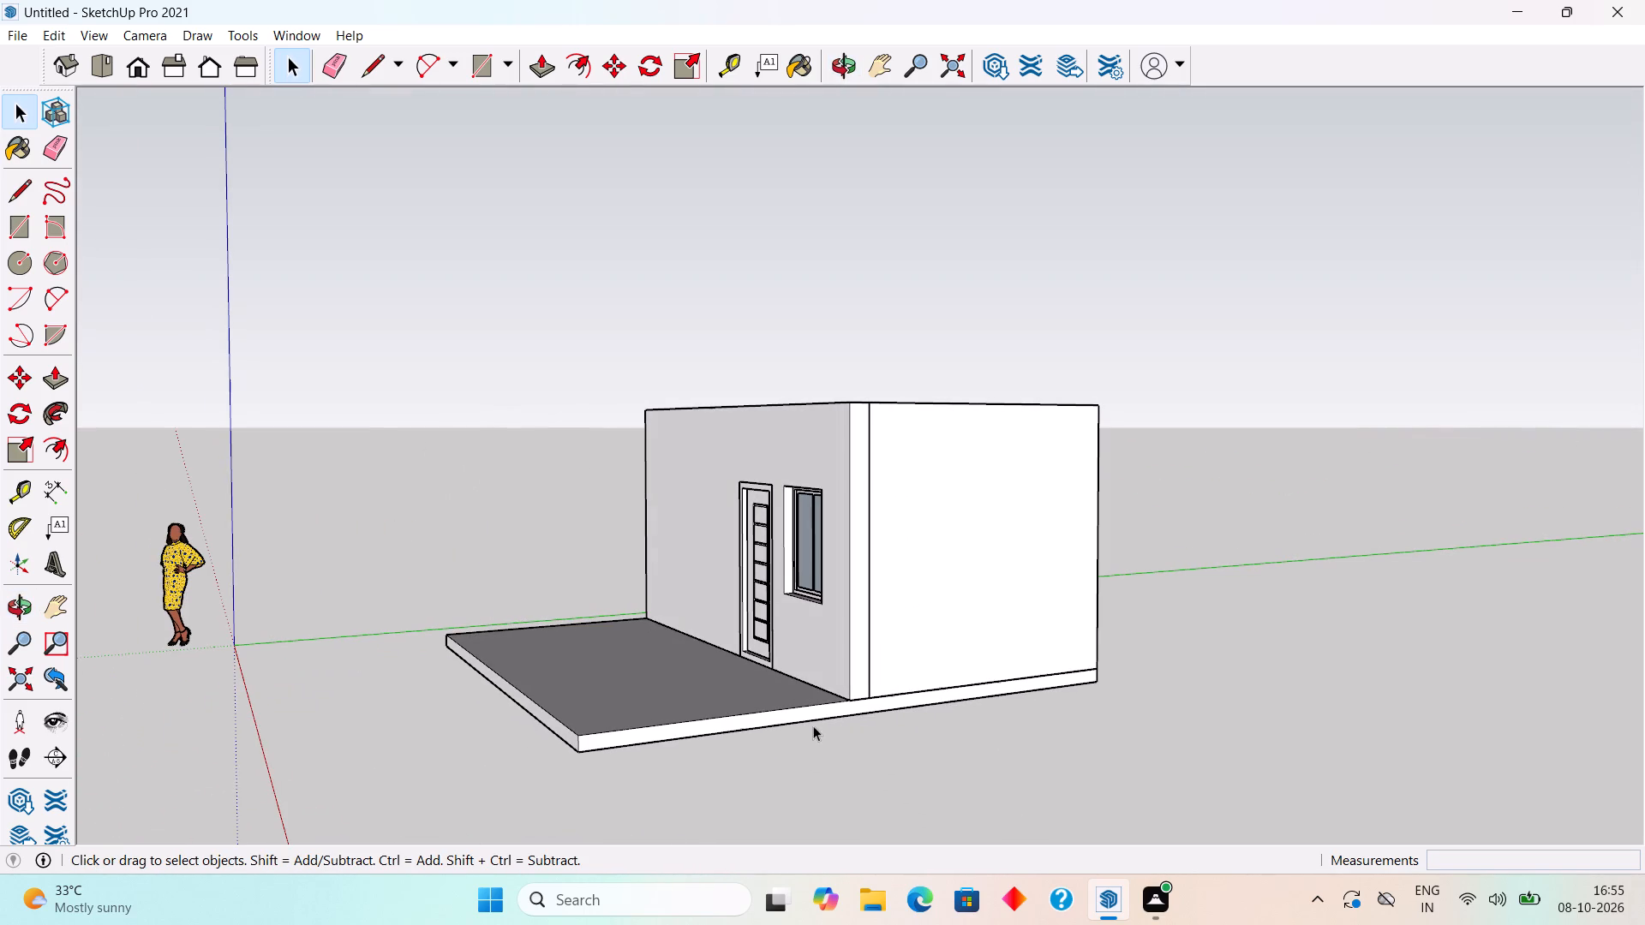
{"action": "triple_click", "coordinate": [811, 712]}
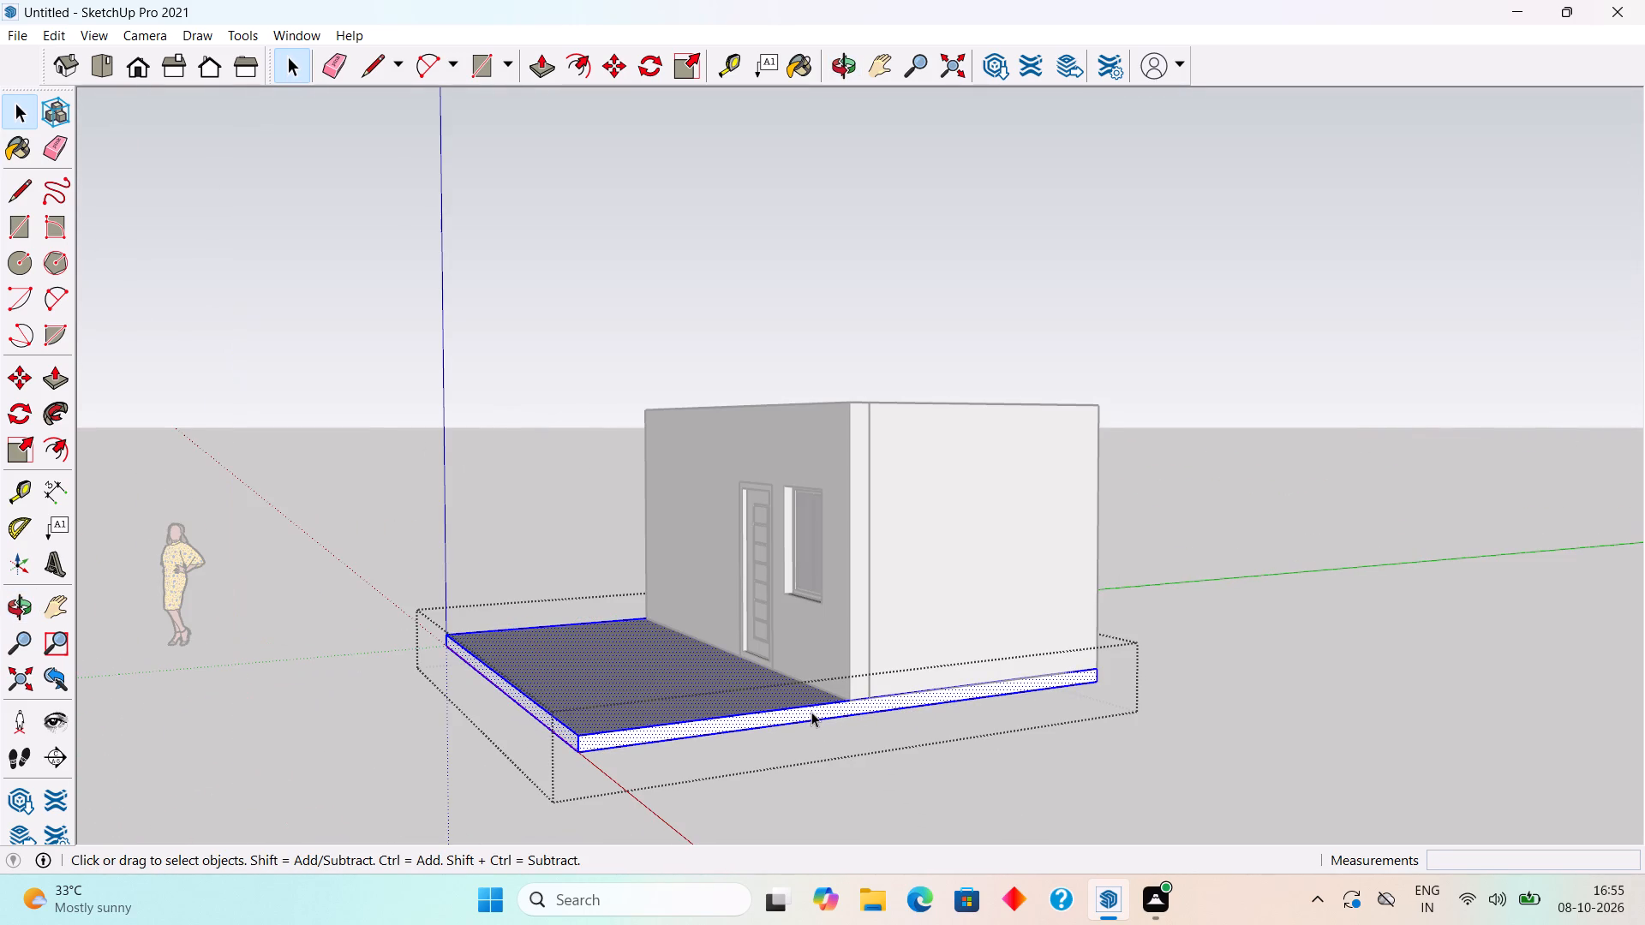
{"action": "key", "text": "p"}
{"action": "left_click", "coordinate": [811, 712]}
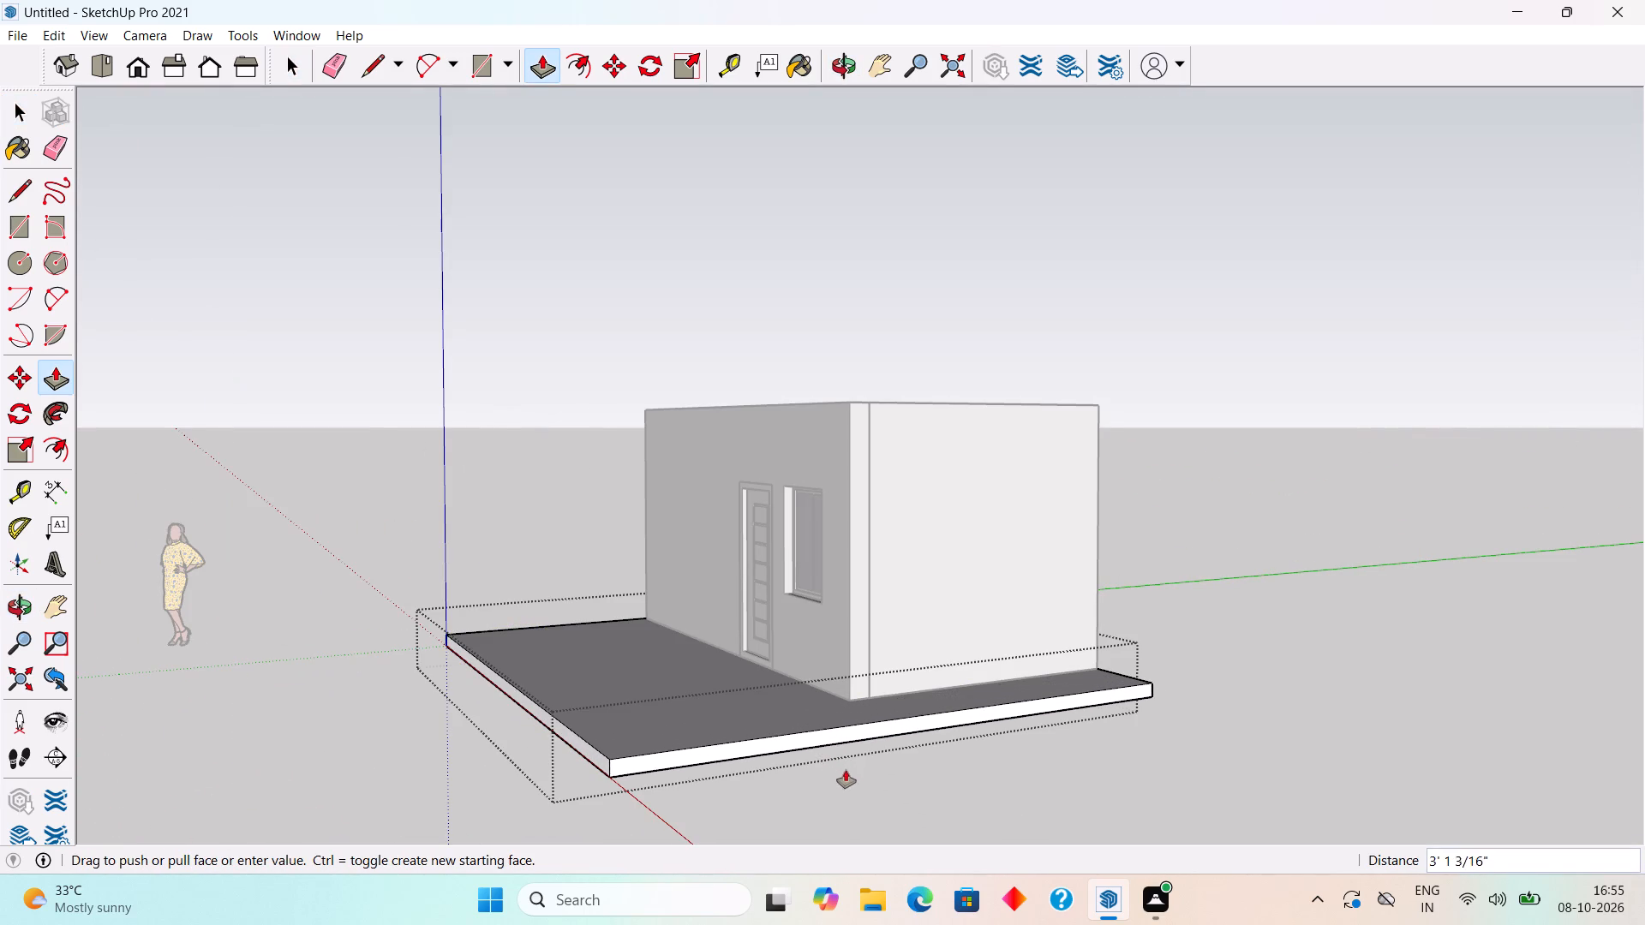
{"action": "type", "text": "4'"}
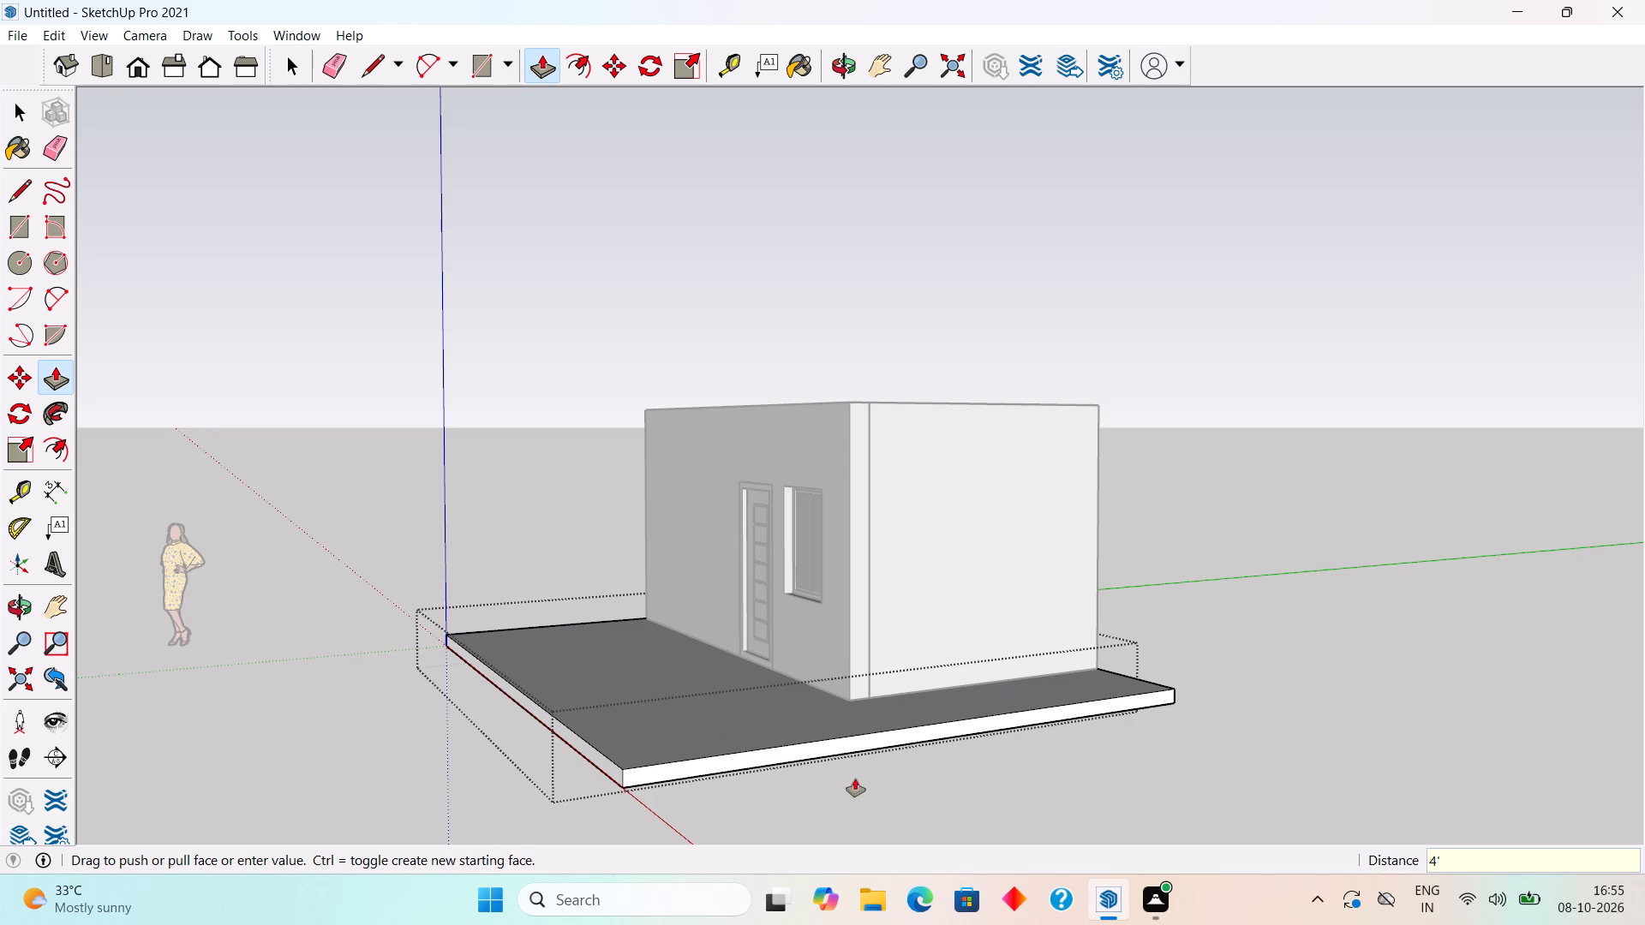
{"action": "key", "text": "Return"}
{"action": "key", "text": "space"}
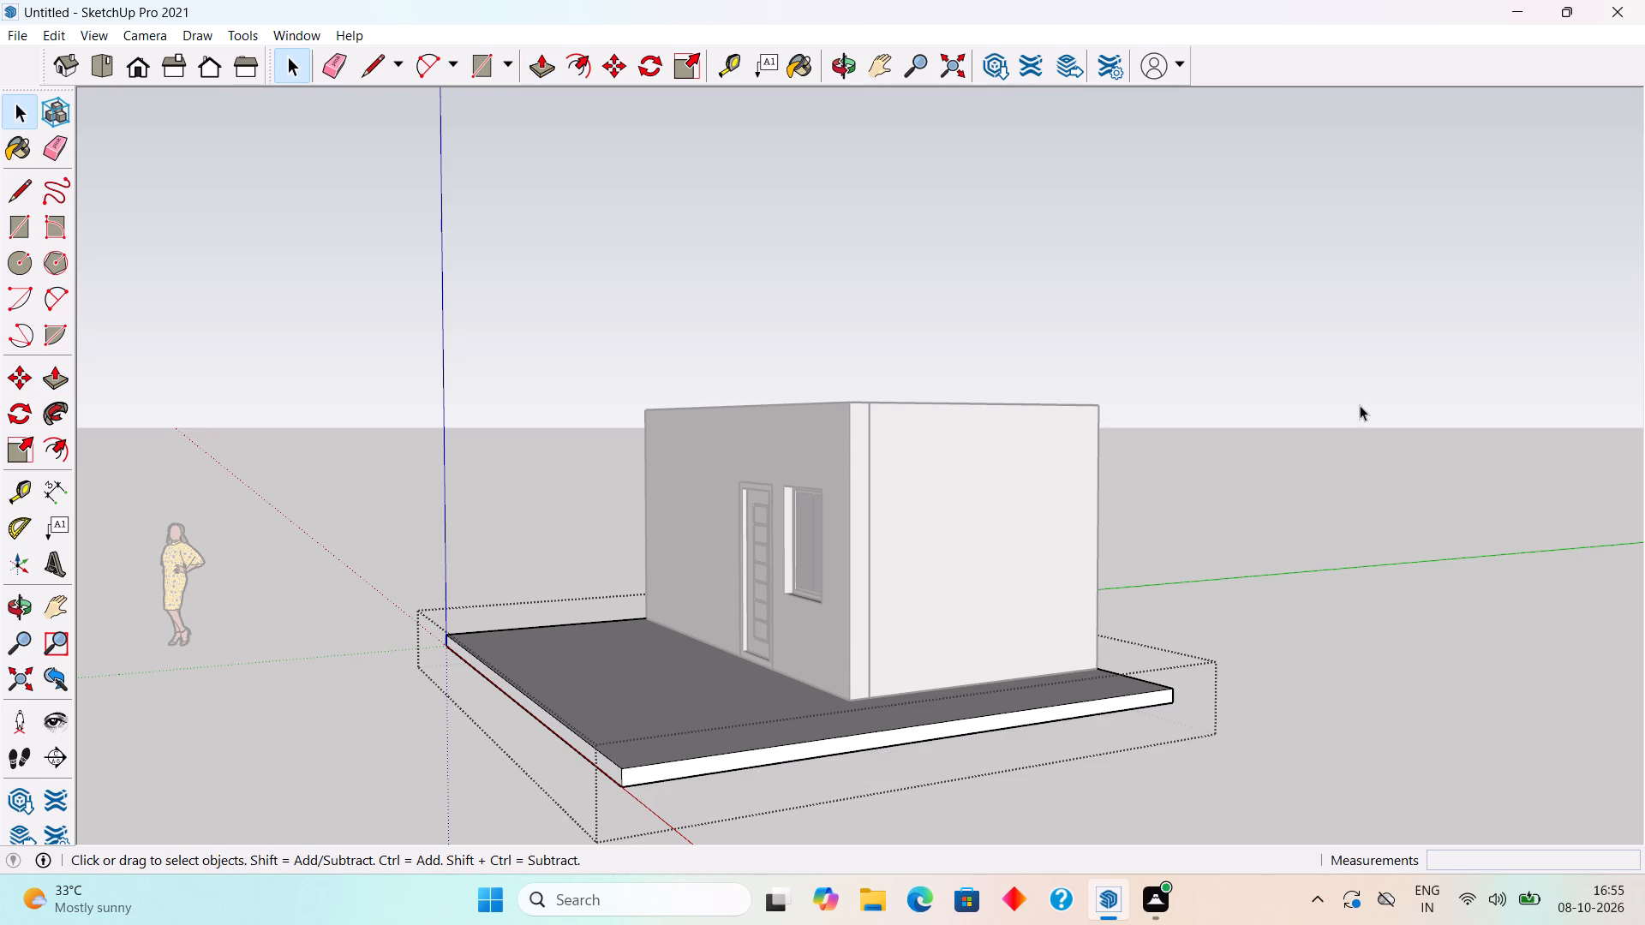
{"action": "left_click", "coordinate": [1360, 405]}
Place a guide along the front wall's base line and a parallel guide 9" behind it, at the wall's thickness.
{"action": "middle_click_drag", "start_coordinate": [797, 662], "coordinate": [1157, 691]}
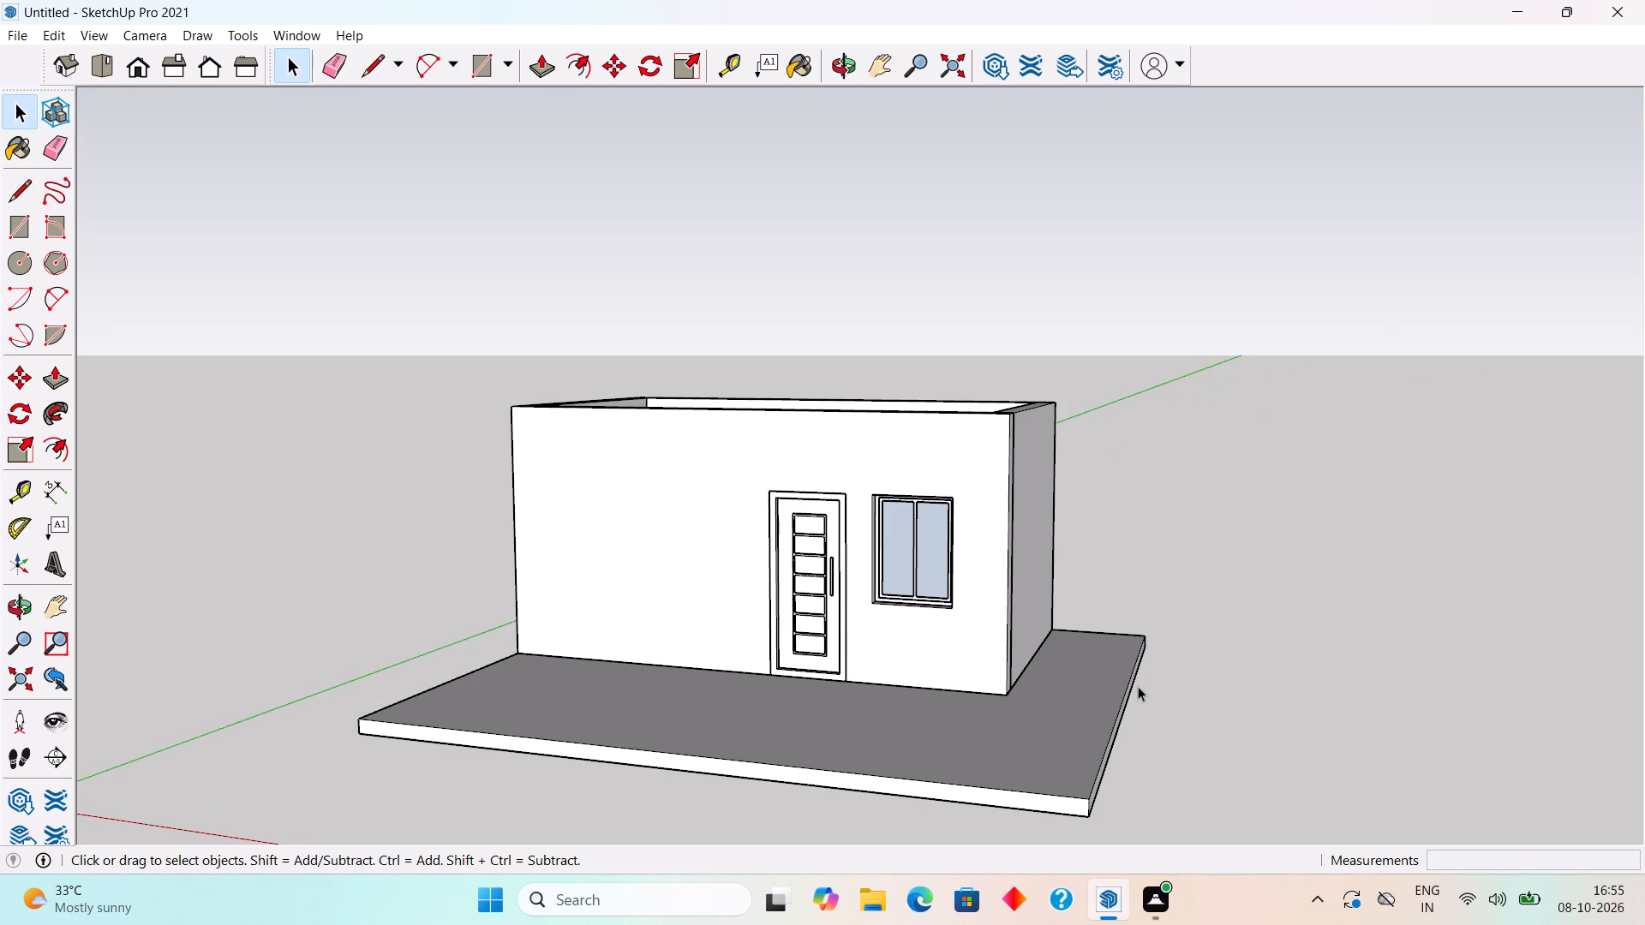
{"action": "scroll", "coordinate": [1125, 648], "scroll_direction": "up", "scroll_amount": 3}
{"action": "middle_click_drag", "start_coordinate": [985, 653], "coordinate": [552, 661]}
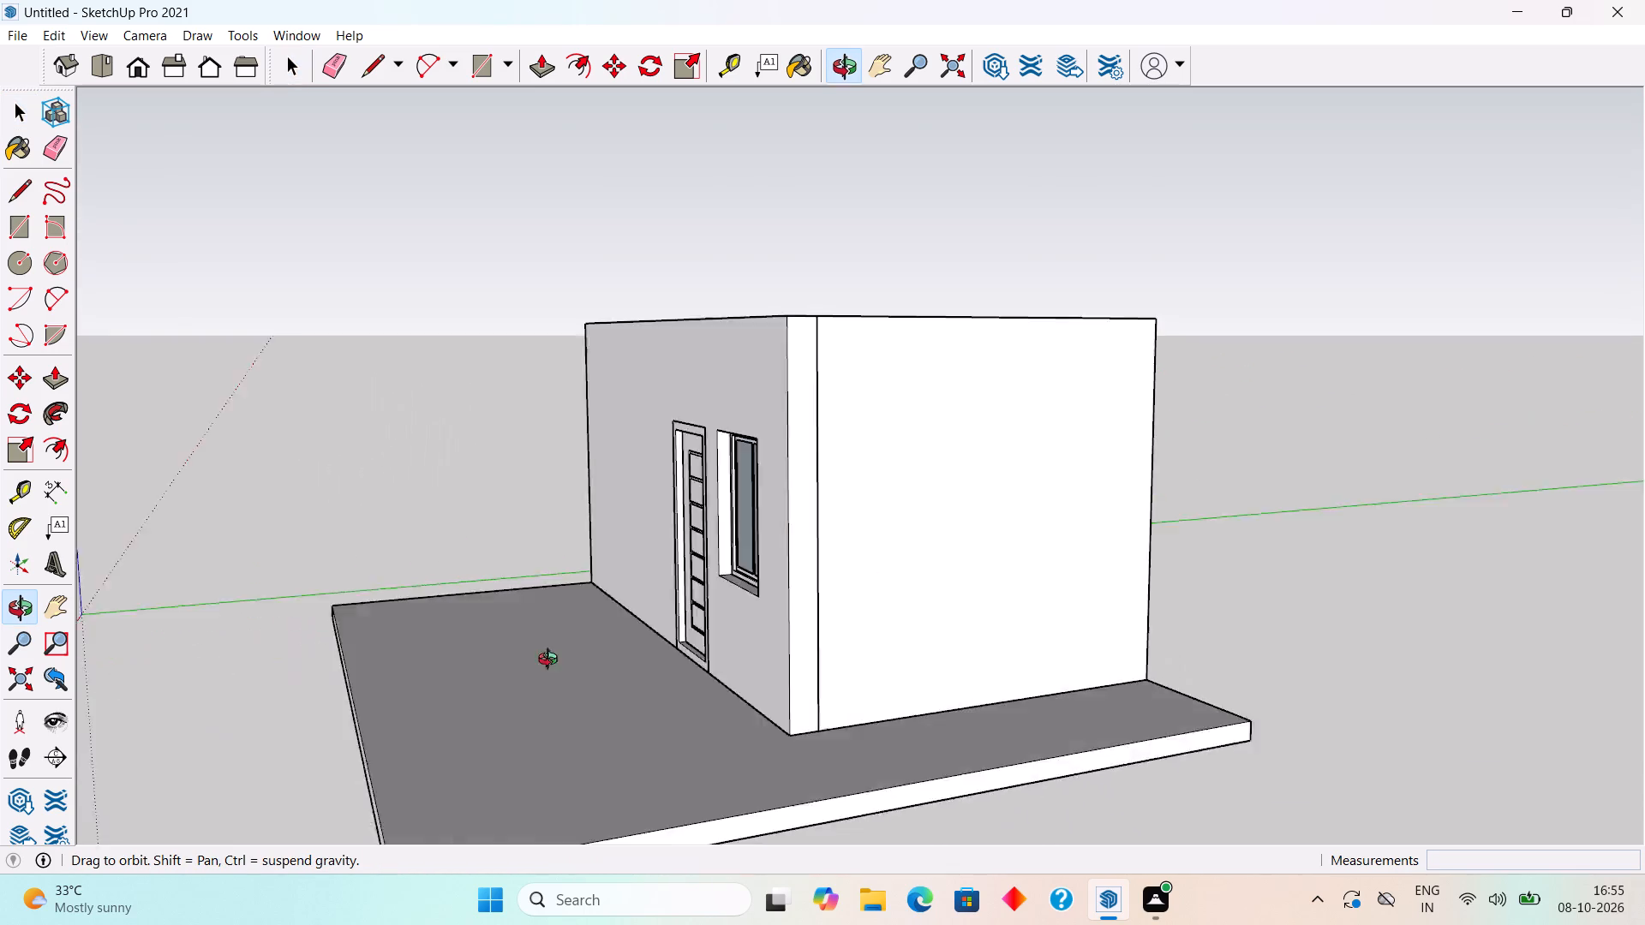
{"action": "middle_click_drag", "start_coordinate": [552, 661], "coordinate": [482, 707]}
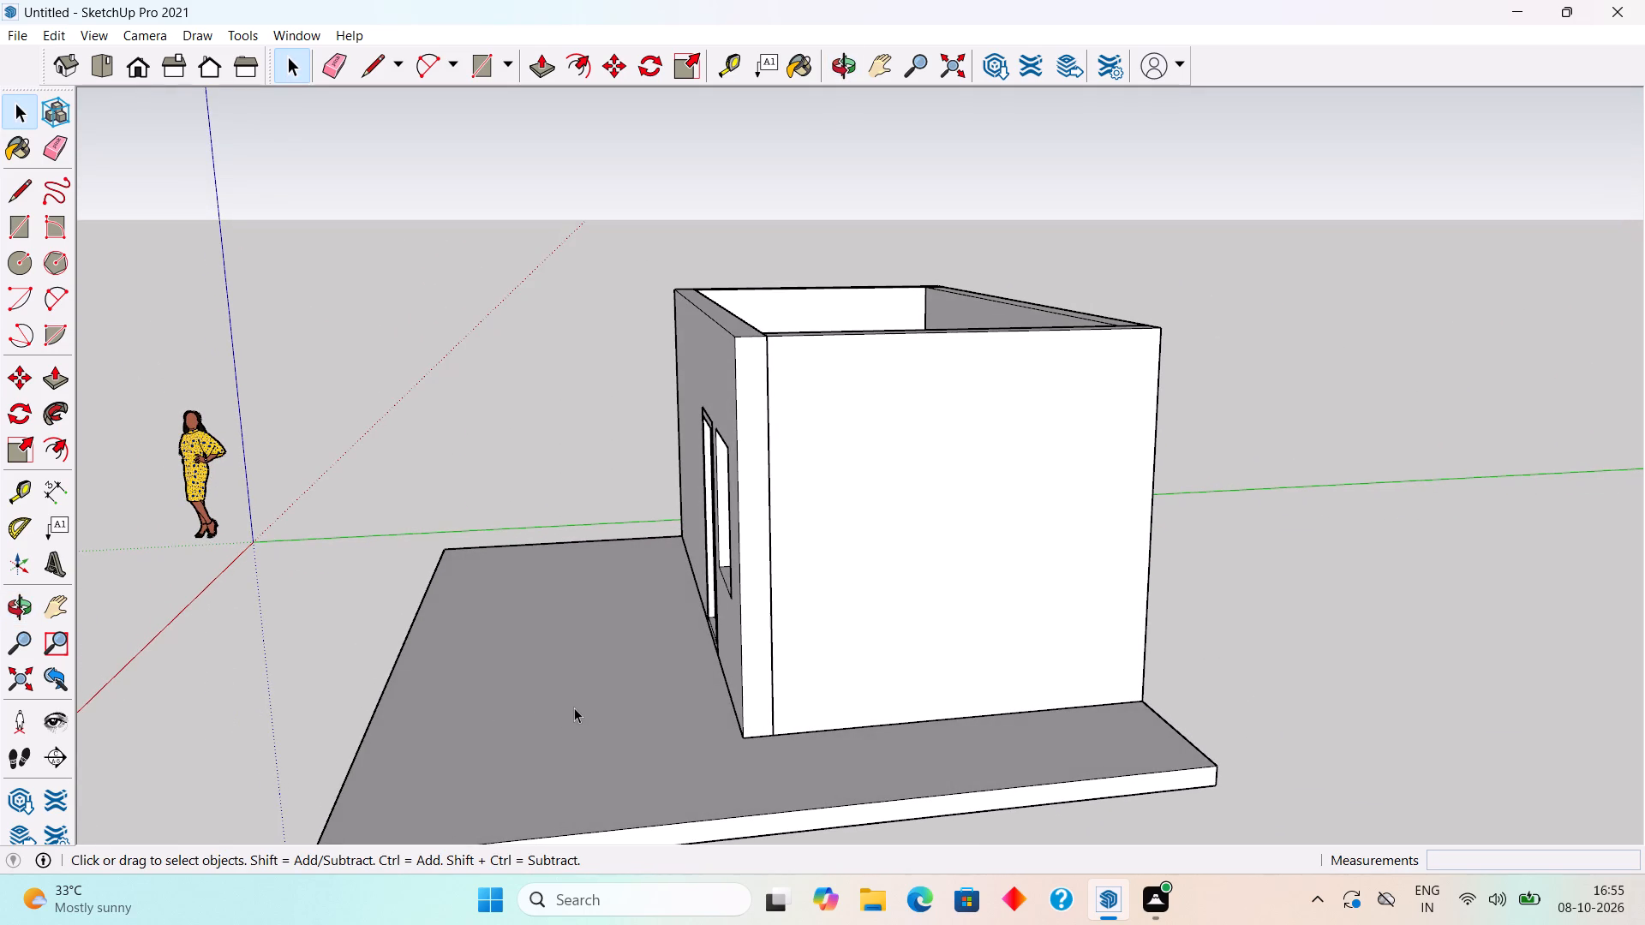
{"action": "key", "text": "t"}
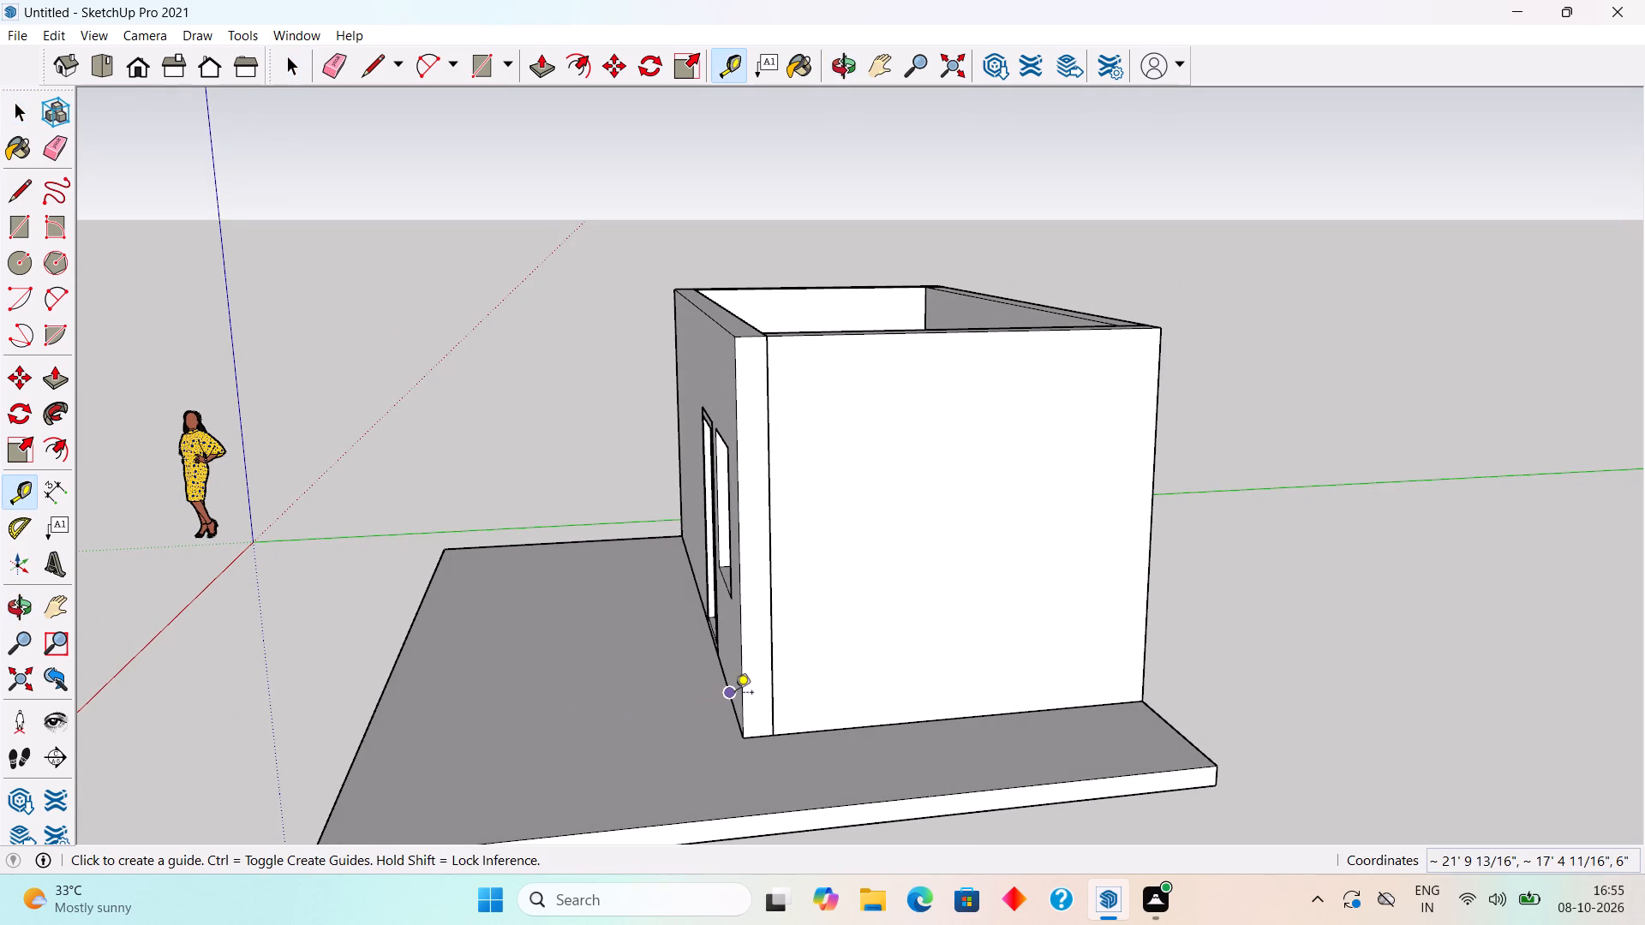
{"action": "double_click", "coordinate": [729, 710]}
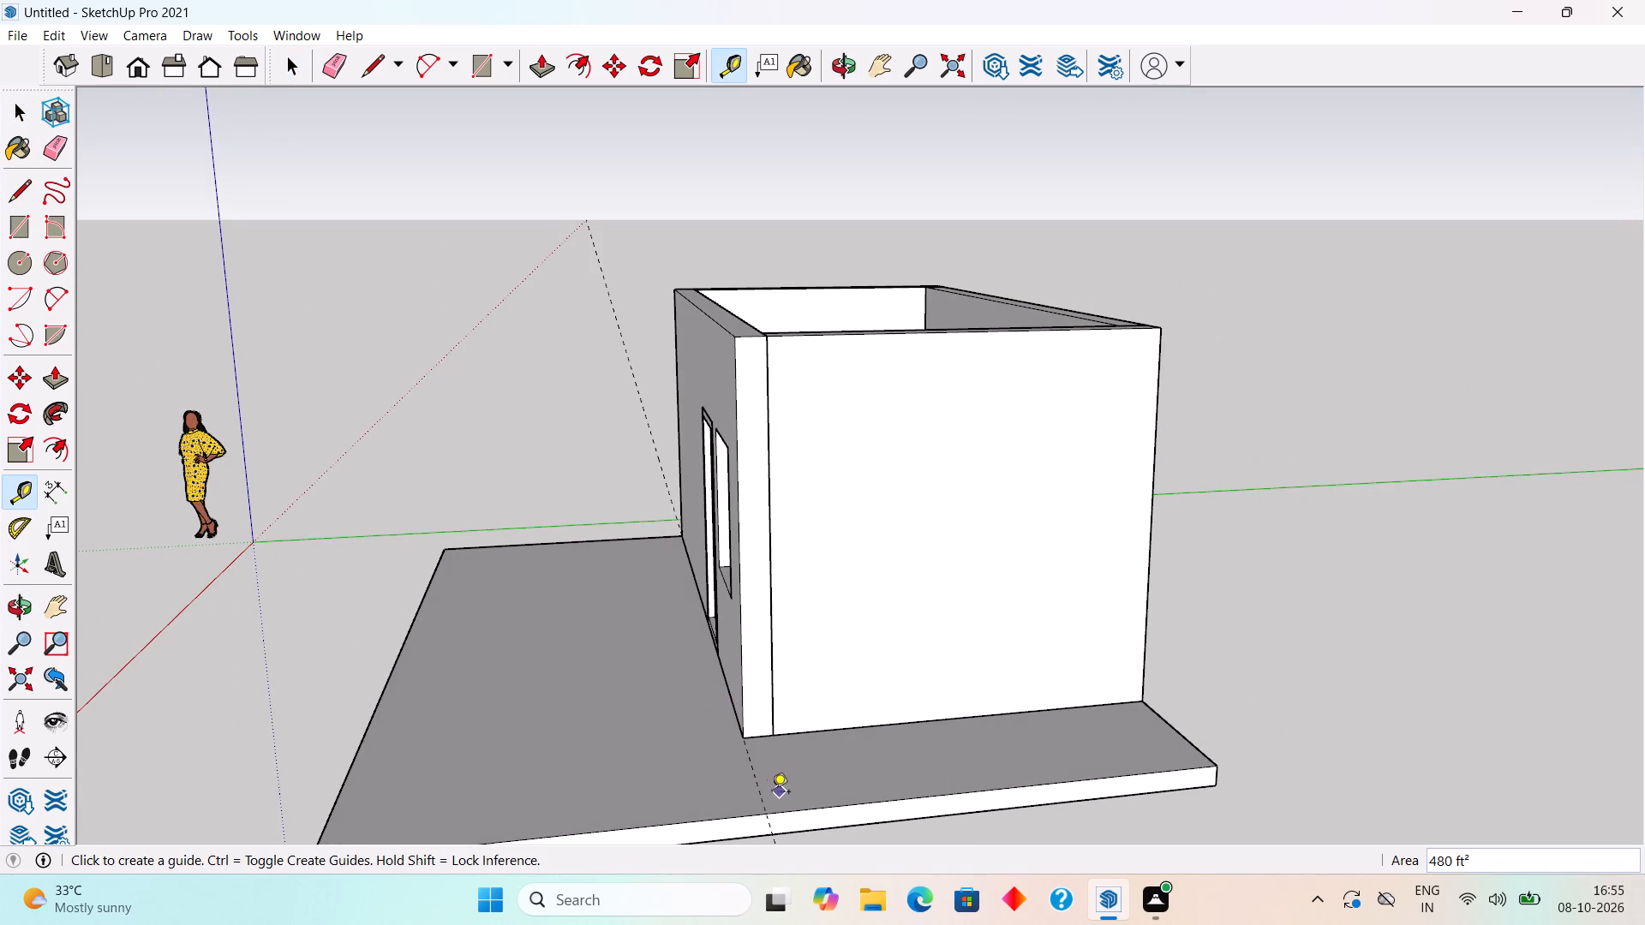
{"action": "left_click", "coordinate": [764, 797]}
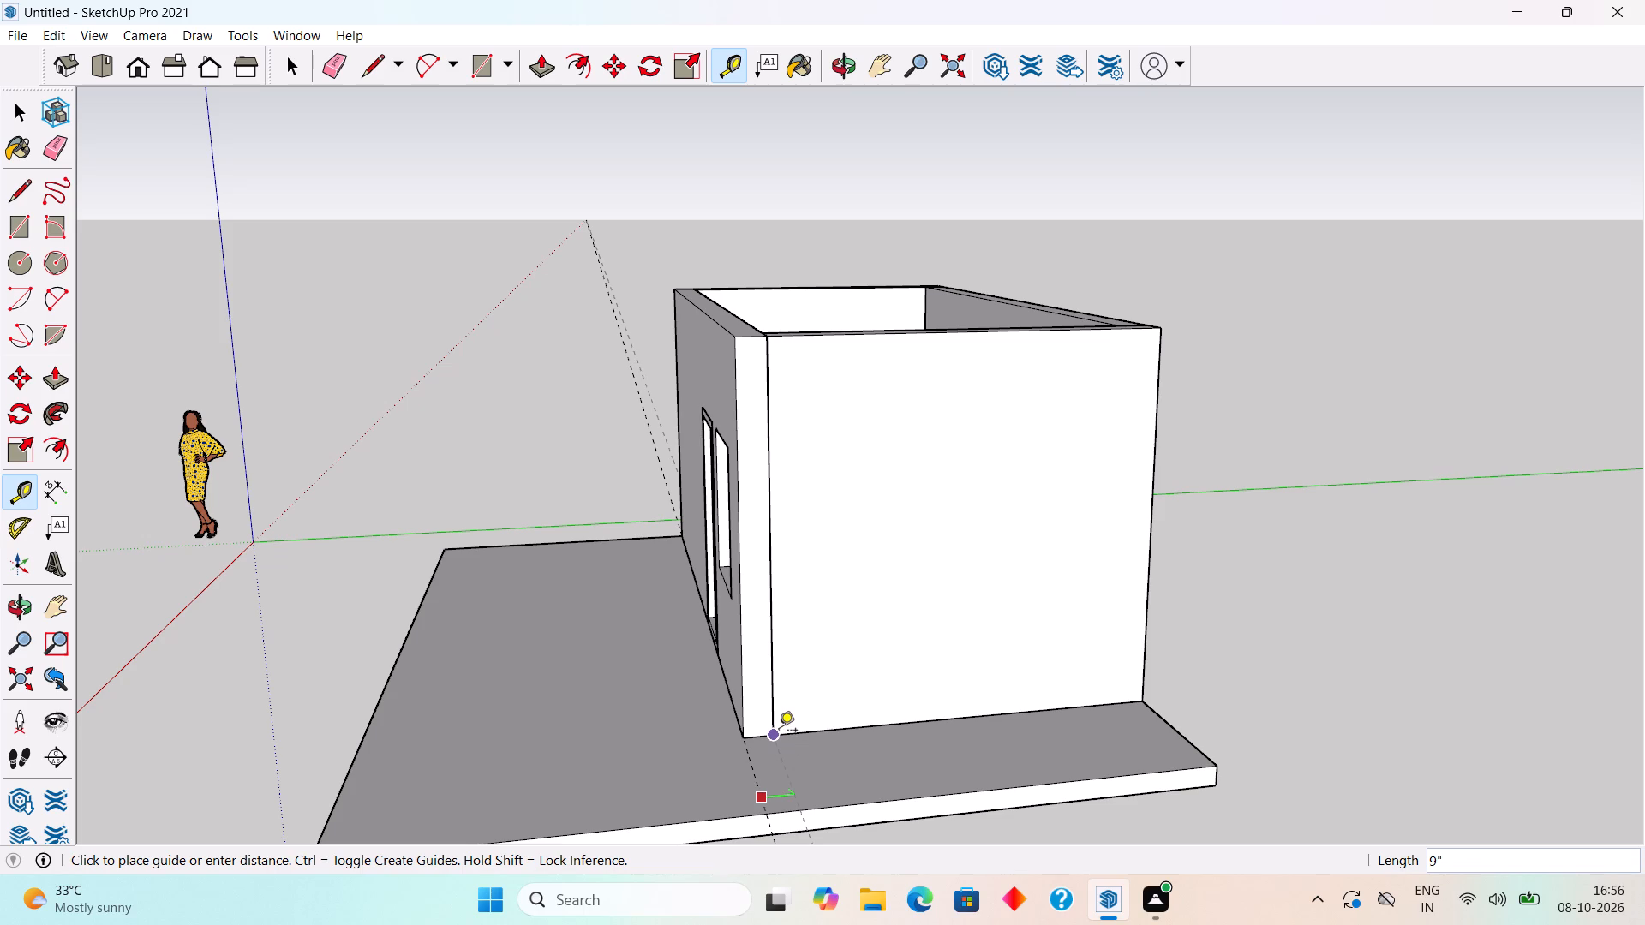
{"action": "left_click", "coordinate": [779, 731]}
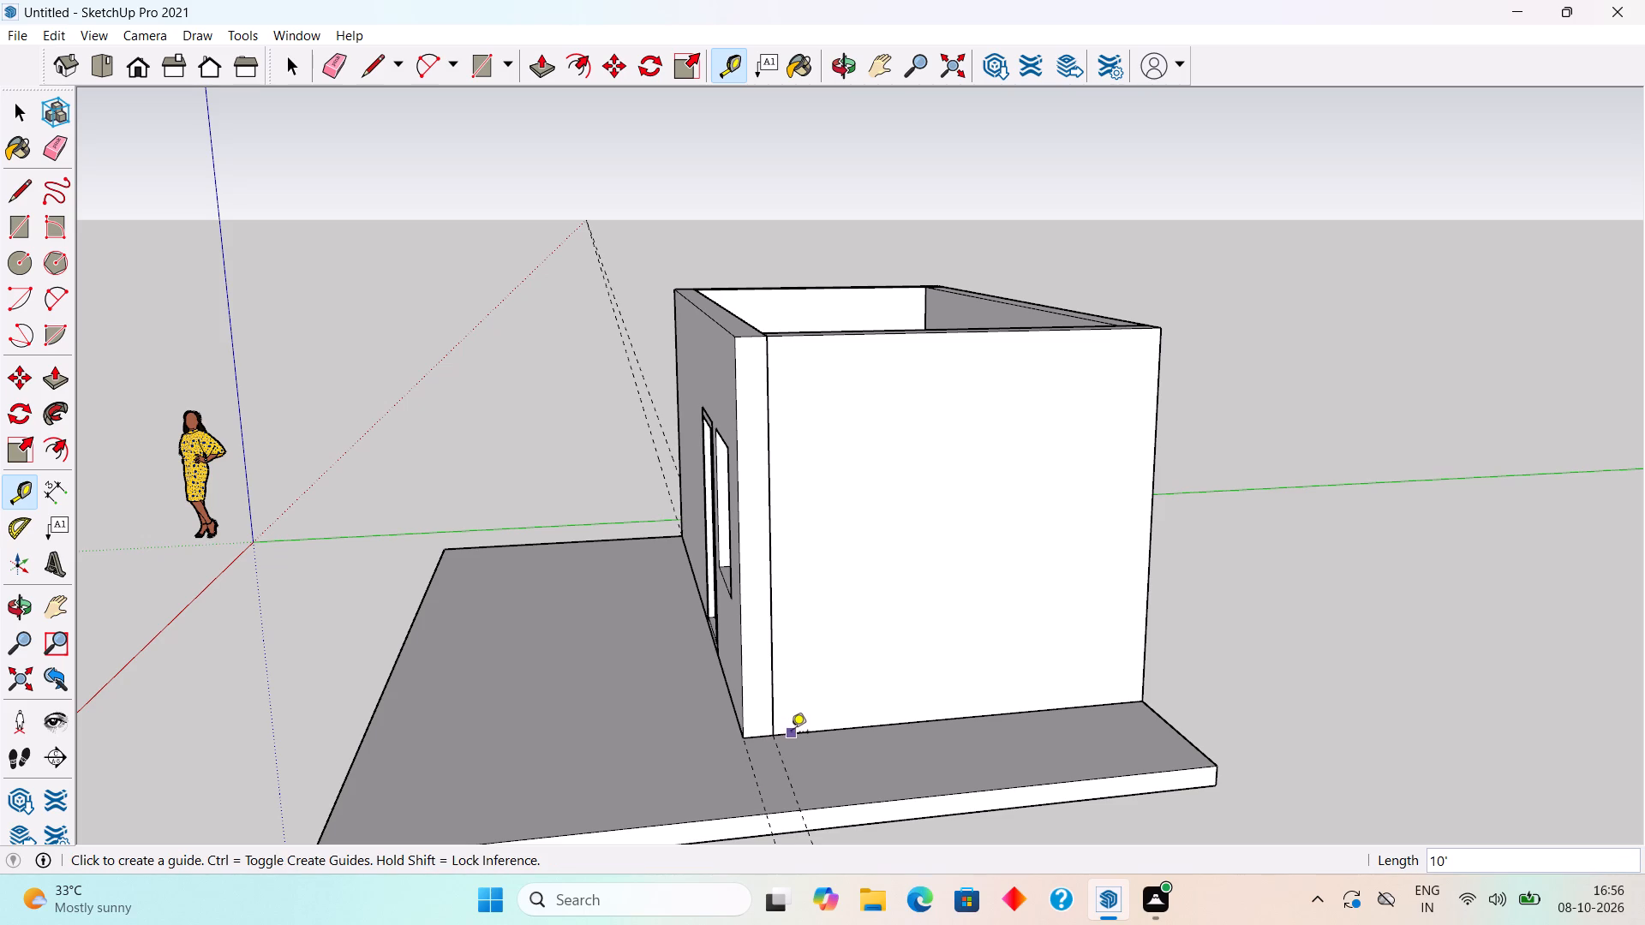
Place a guide on the slab 9" in from the outer edge of its extended side.
{"action": "scroll", "coordinate": [800, 750], "scroll_direction": "down", "scroll_amount": 4}
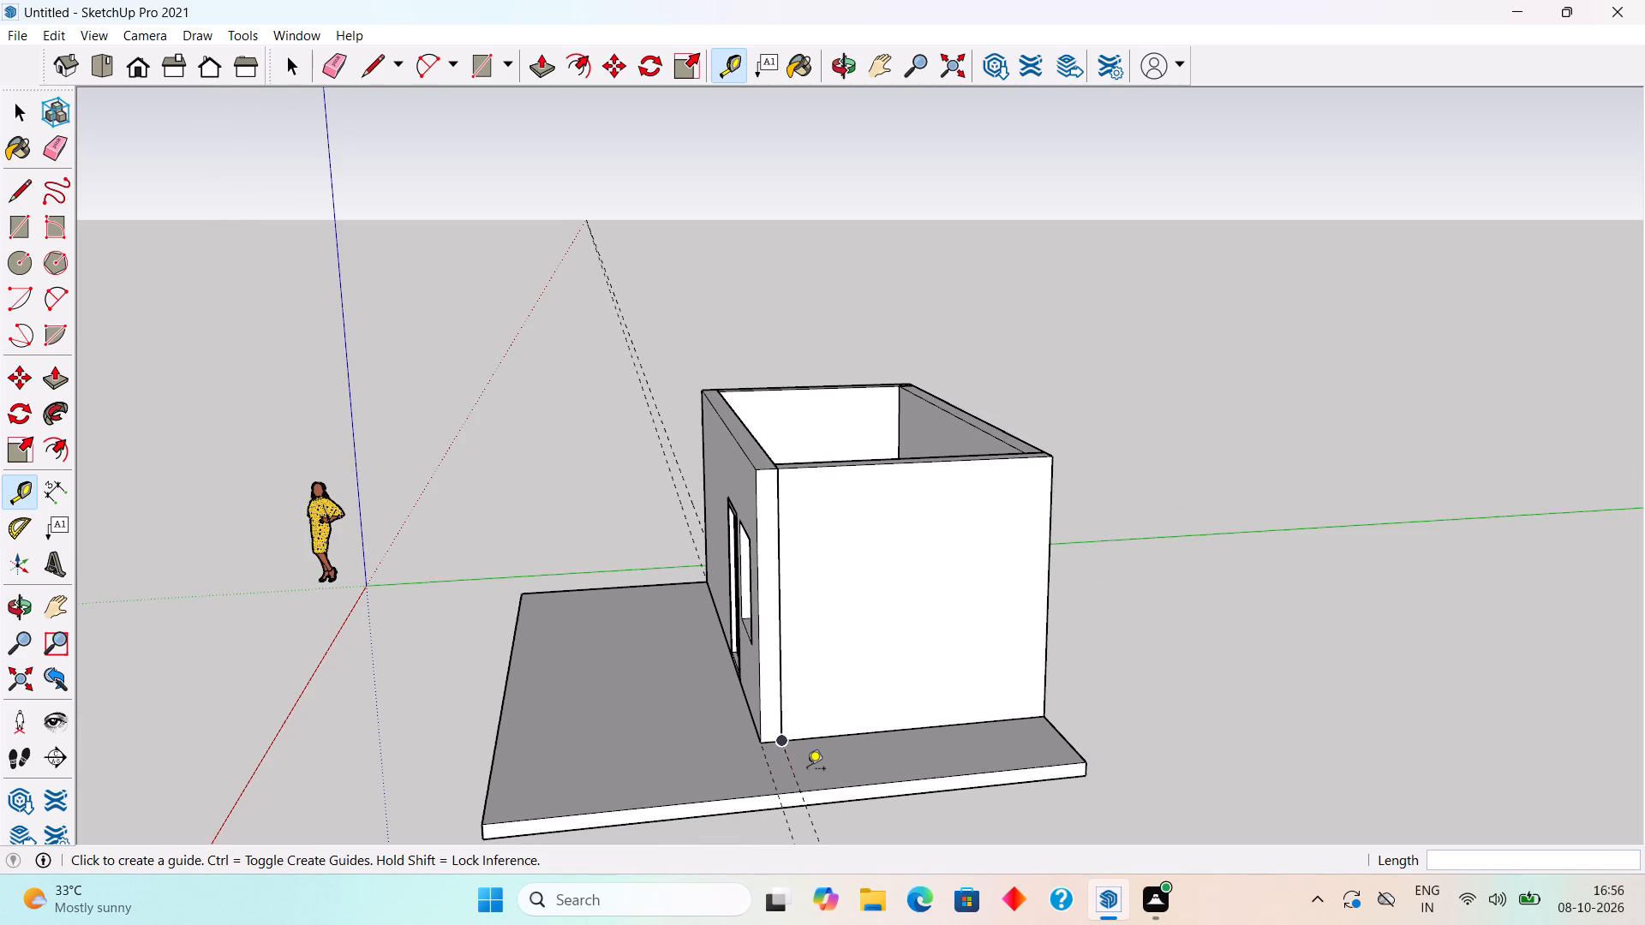
{"action": "middle_click_drag", "start_coordinate": [868, 803], "coordinate": [901, 894]}
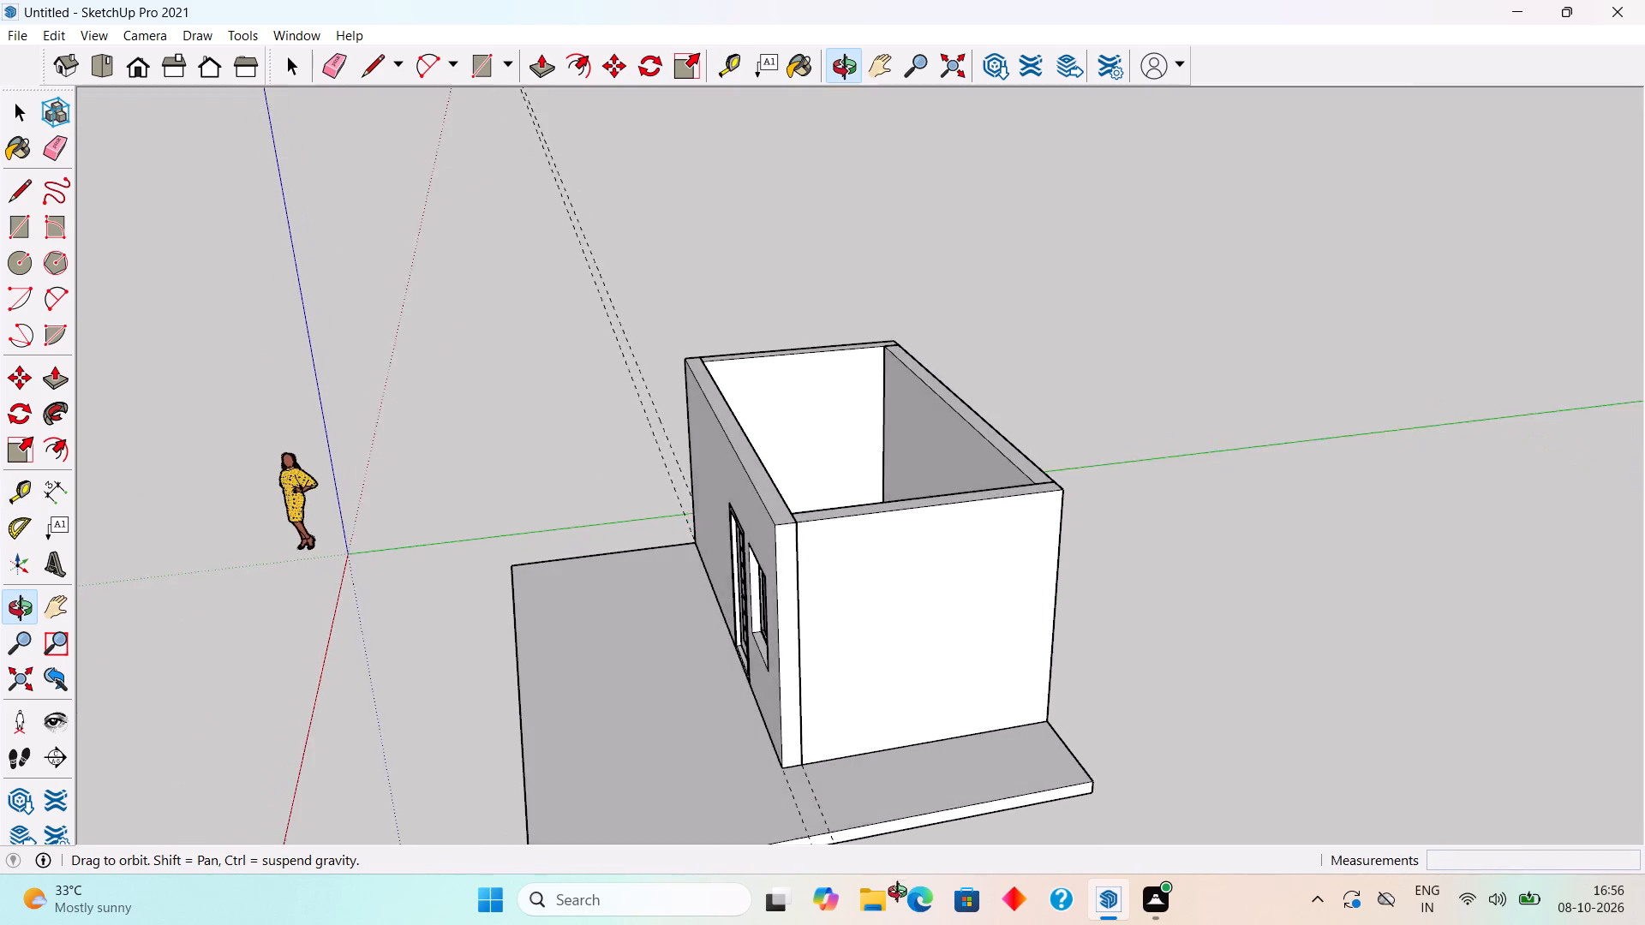
{"action": "middle_click_drag", "start_coordinate": [901, 894], "coordinate": [915, 924]}
{"action": "scroll", "coordinate": [915, 824], "scroll_direction": "down", "scroll_amount": 3}
{"action": "scroll", "coordinate": [902, 751], "scroll_direction": "down", "scroll_amount": 5}
{"action": "scroll", "coordinate": [923, 798], "scroll_direction": "up", "scroll_amount": 8}
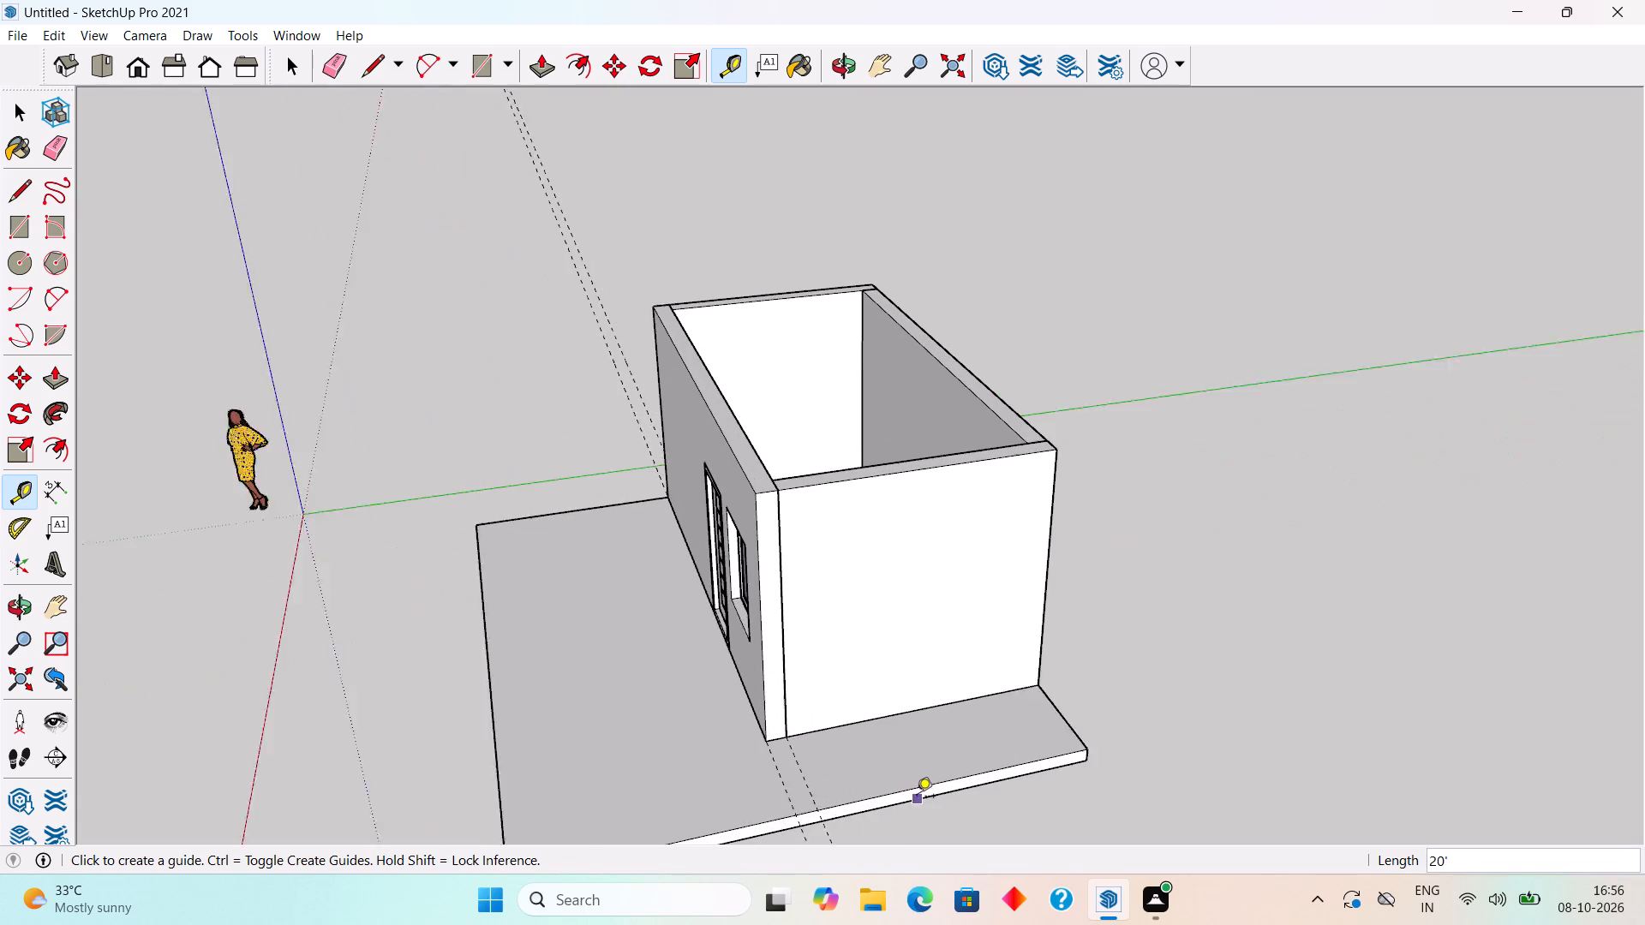
{"action": "scroll", "coordinate": [917, 797], "scroll_direction": "up", "scroll_amount": 2}
{"action": "left_click", "coordinate": [888, 788]}
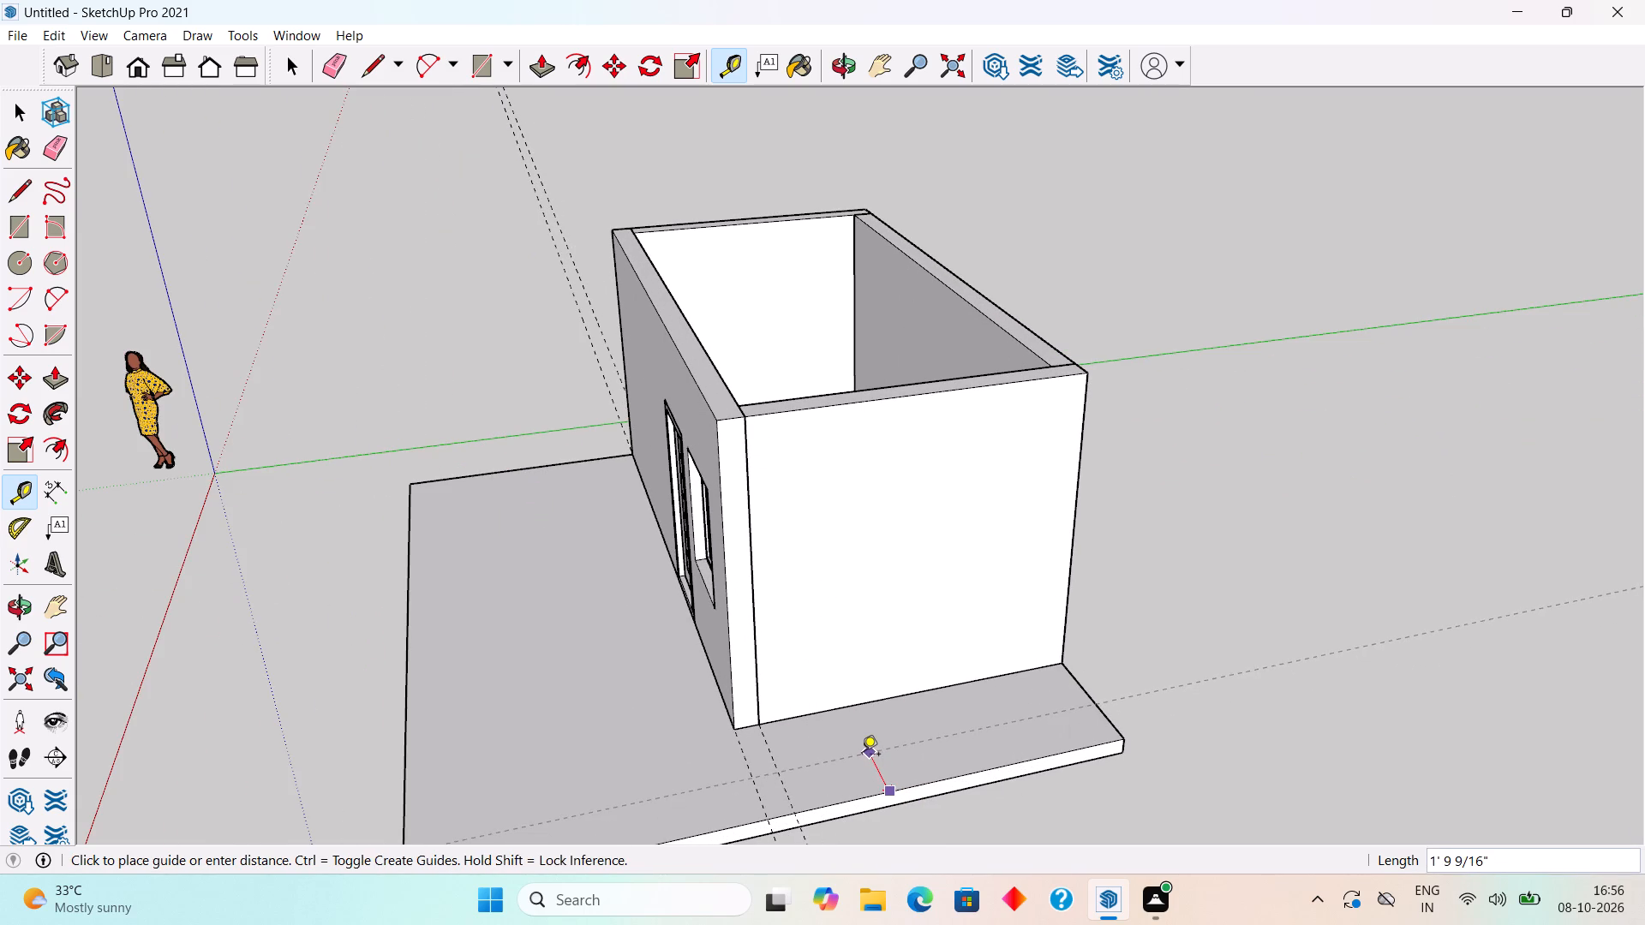
{"action": "type", "text": "9\""}
{"action": "key", "text": "Return"}
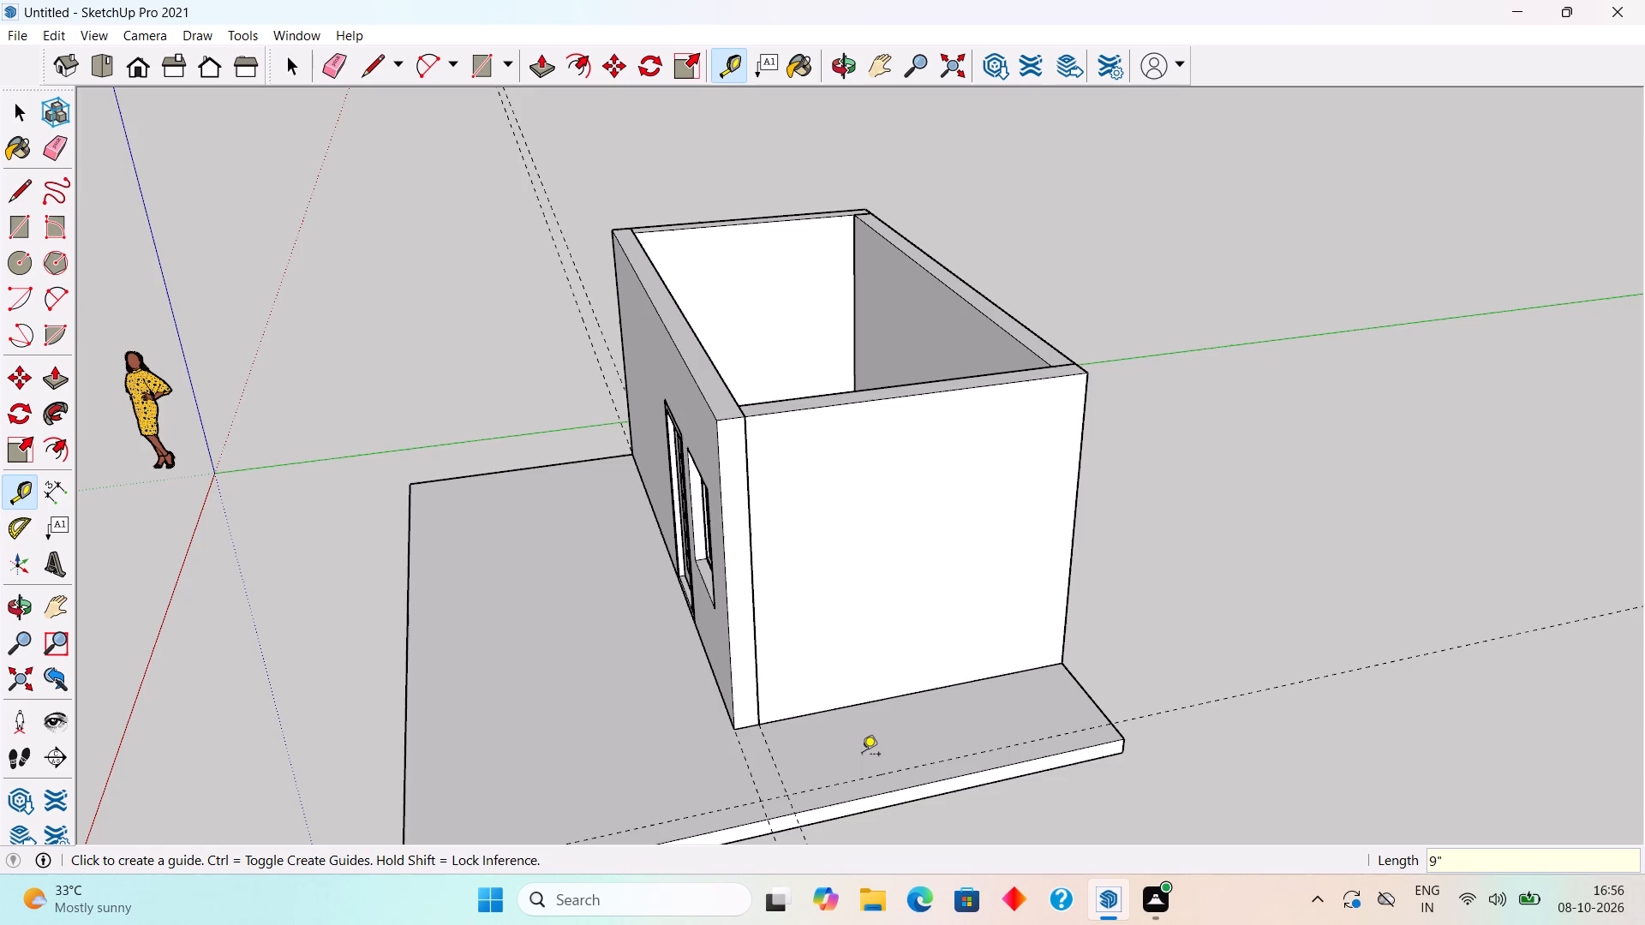
Place a guide on the slab 7' out from the front wall's base edge.
{"action": "middle_click_drag", "start_coordinate": [865, 755], "coordinate": [1133, 600]}
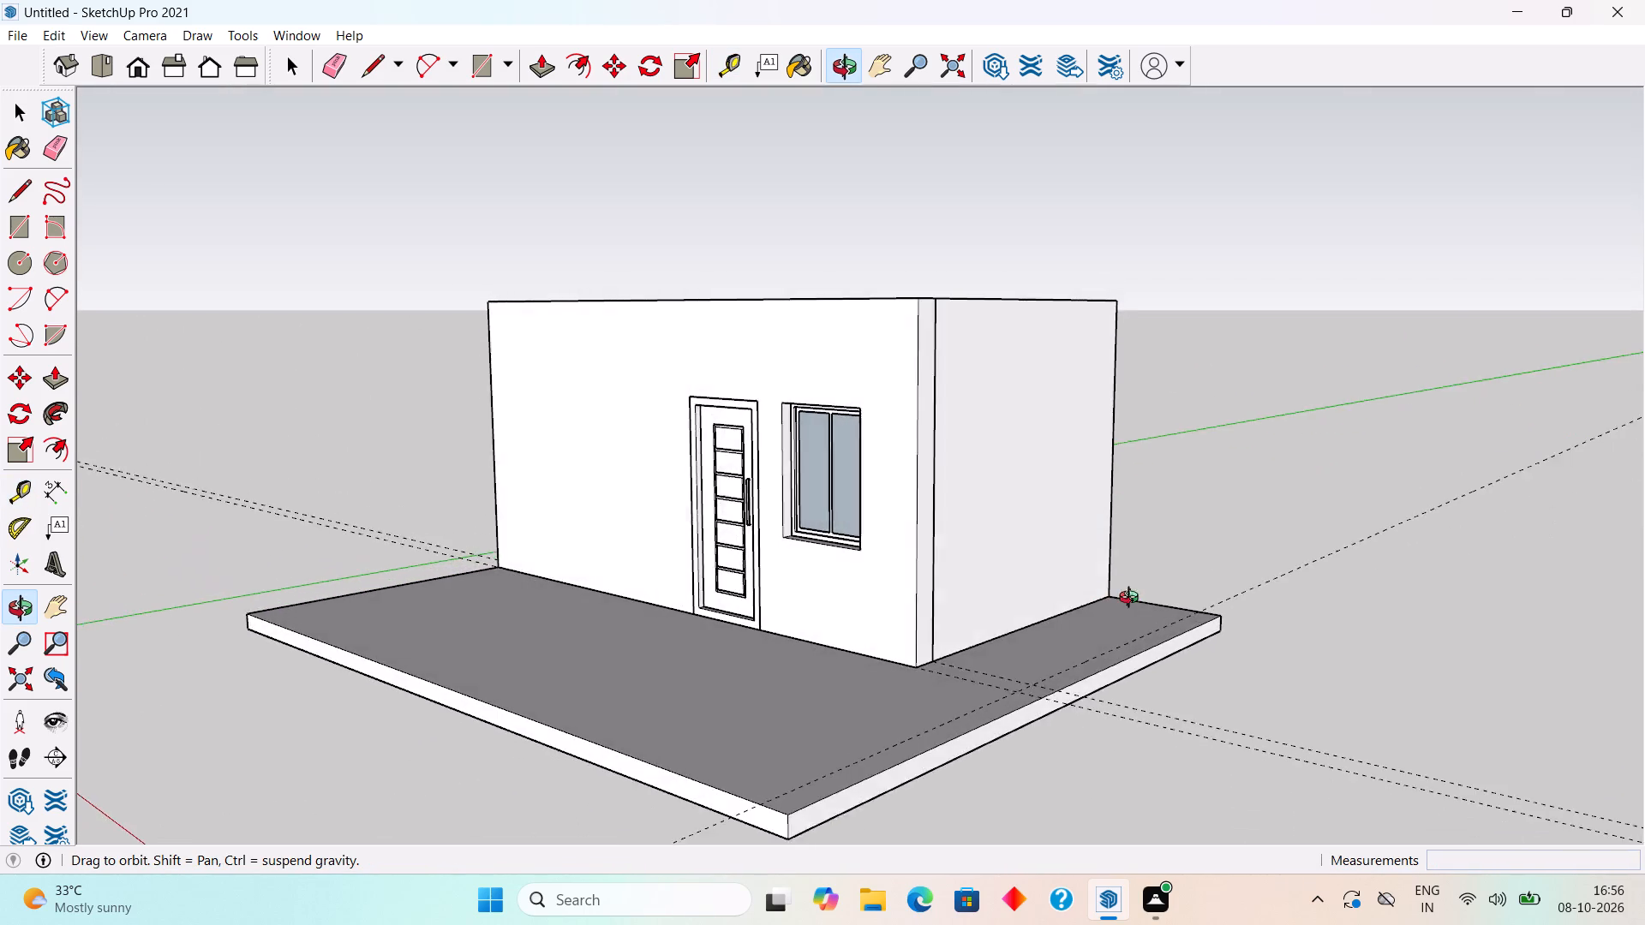
{"action": "middle_click_drag", "start_coordinate": [1133, 600], "coordinate": [1444, 638]}
{"action": "scroll", "coordinate": [1002, 648], "scroll_direction": "up", "scroll_amount": 2}
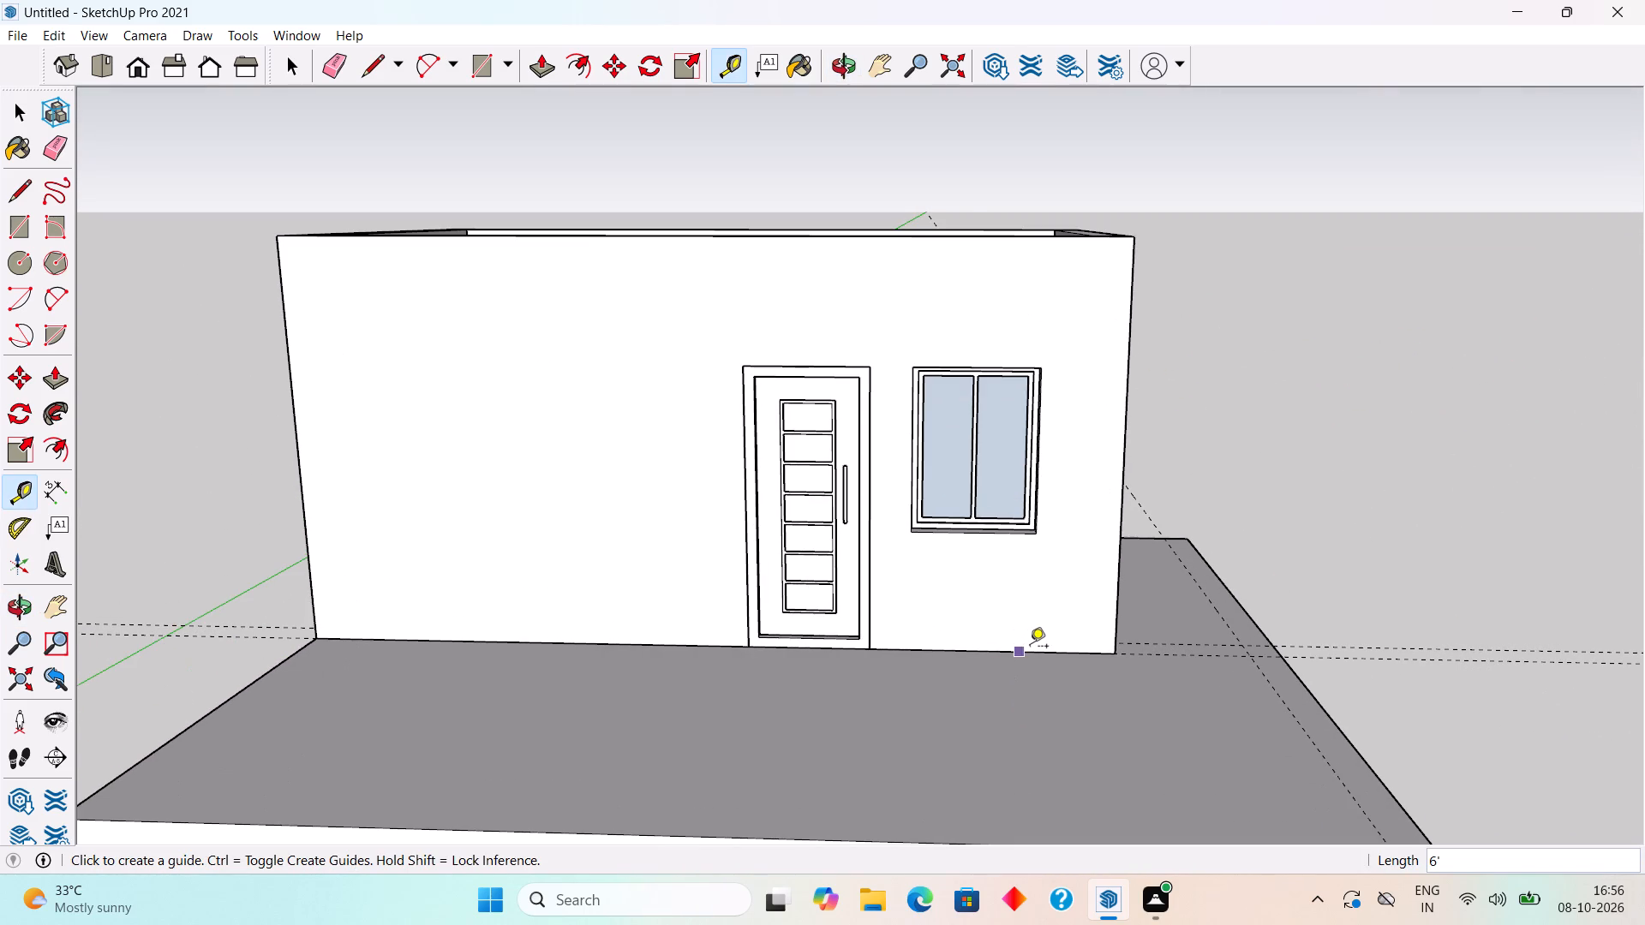
{"action": "left_click", "coordinate": [1035, 649]}
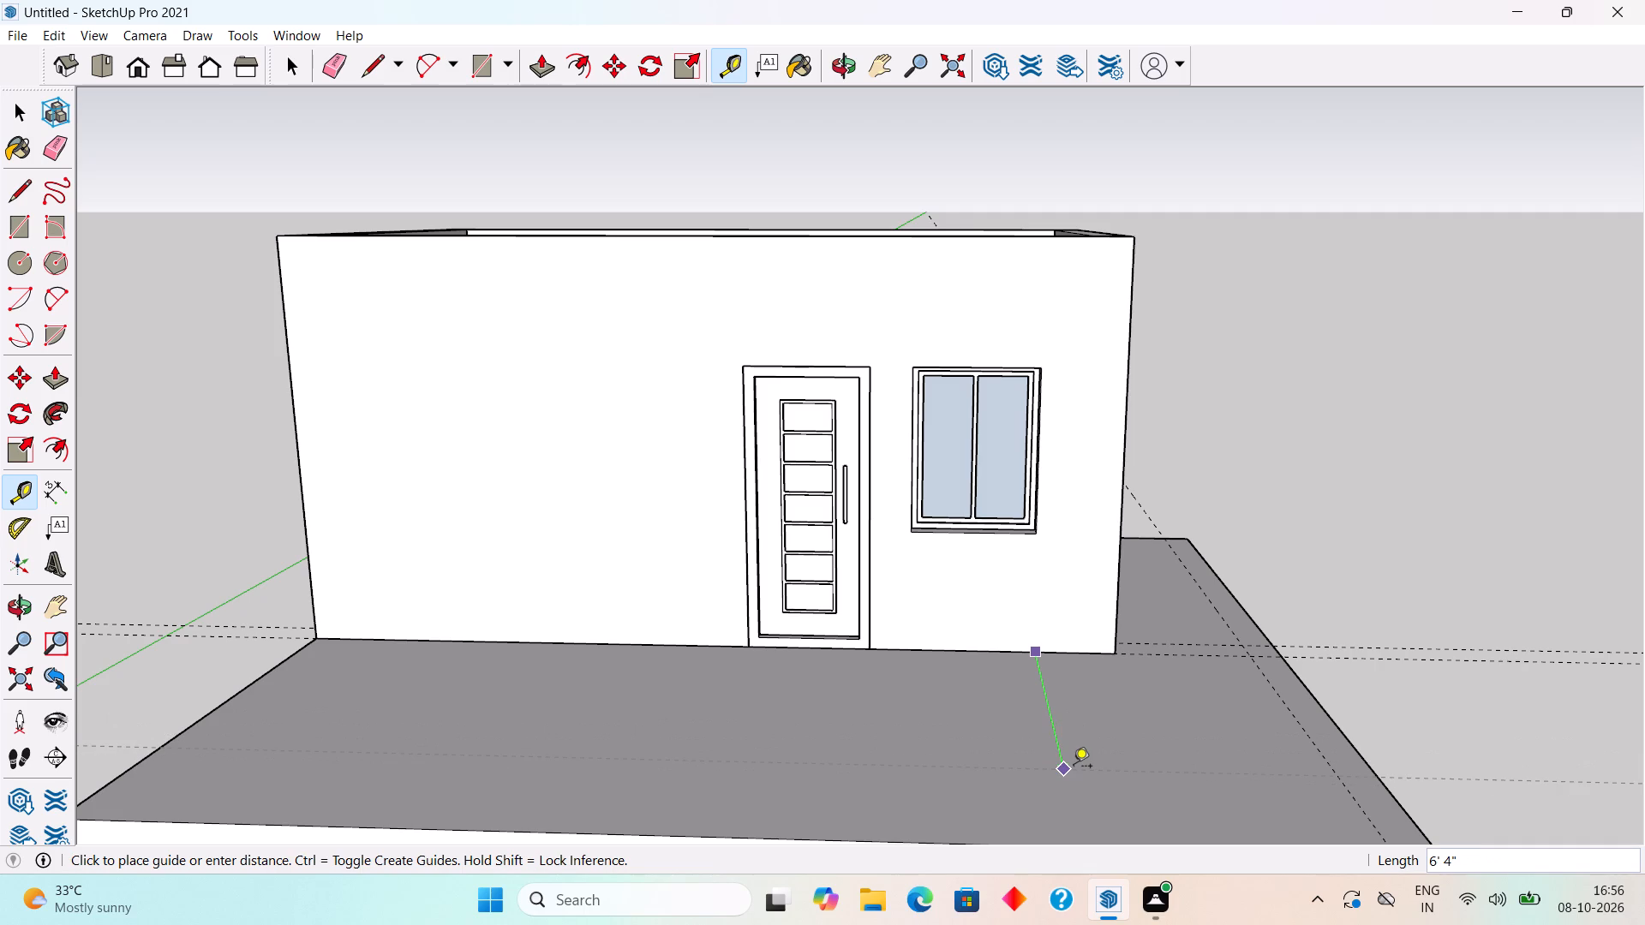
{"action": "type", "text": "7'"}
{"action": "key", "text": "Return"}
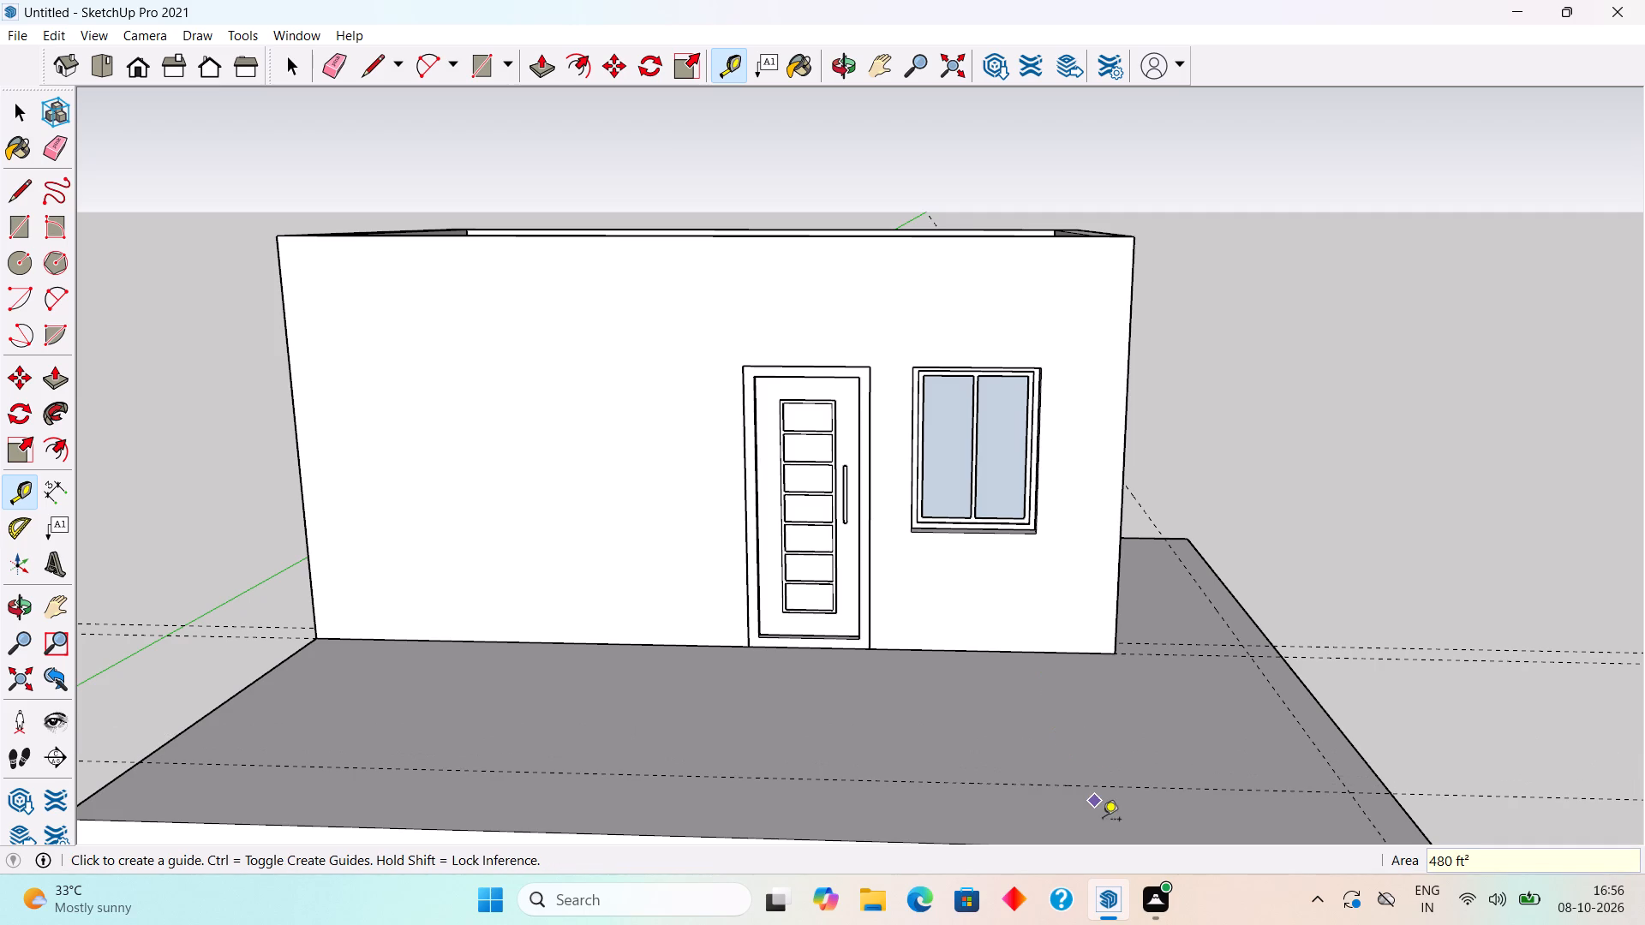
Place a guide along the base edge of the side wall that faces the extended slab.
{"action": "scroll", "coordinate": [1119, 659], "scroll_direction": "up", "scroll_amount": 9}
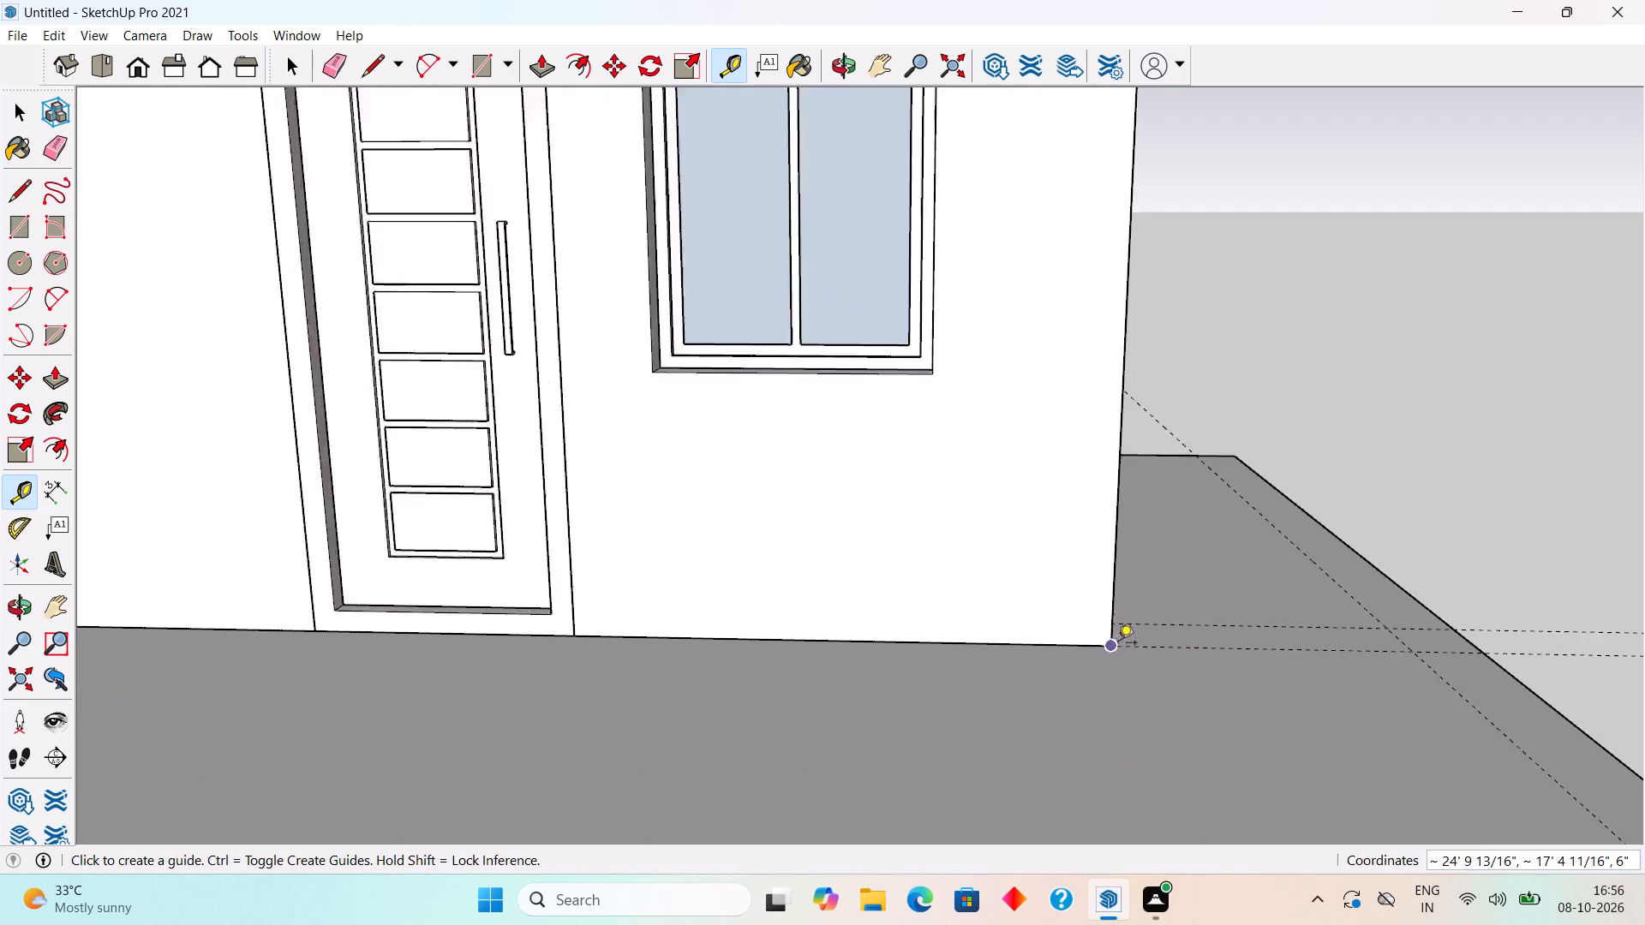
{"action": "middle_click_drag", "start_coordinate": [1089, 603], "coordinate": [333, 713]}
{"action": "scroll", "coordinate": [332, 714], "scroll_direction": "down", "scroll_amount": 8}
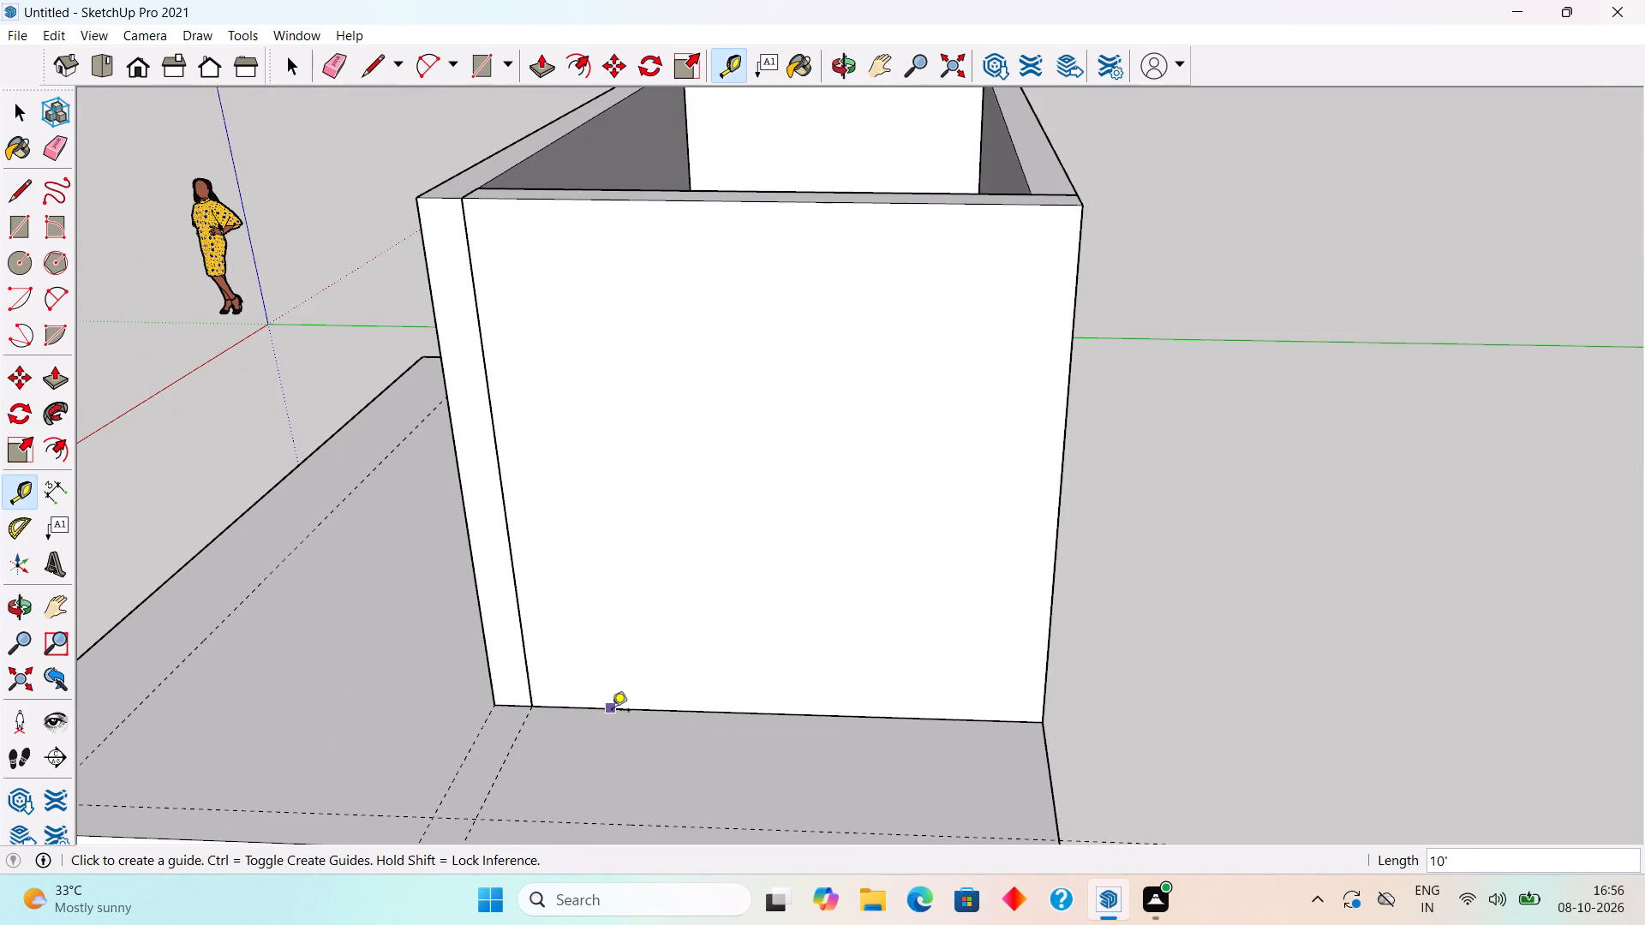
{"action": "double_click", "coordinate": [612, 713]}
Place a parallel guide 9" inward from the side wall's base line guide, toward the window.
{"action": "middle_click_drag", "start_coordinate": [483, 729], "coordinate": [1324, 574]}
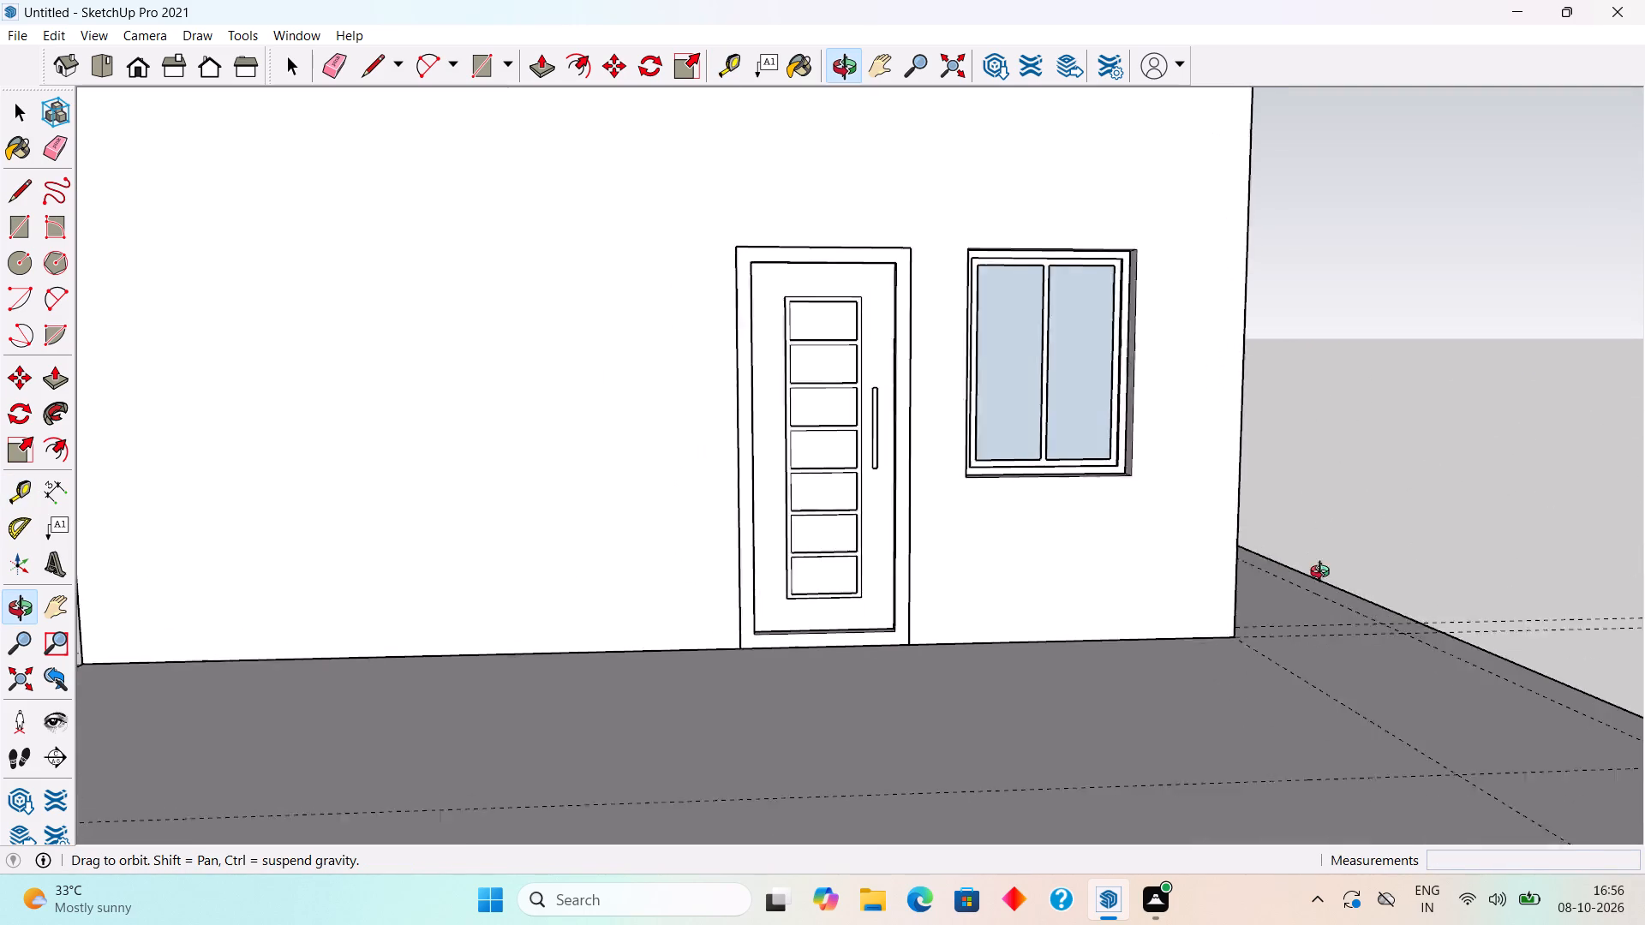
{"action": "middle_click_drag", "start_coordinate": [1324, 574], "coordinate": [1379, 574]}
{"action": "left_click", "coordinate": [1390, 680]}
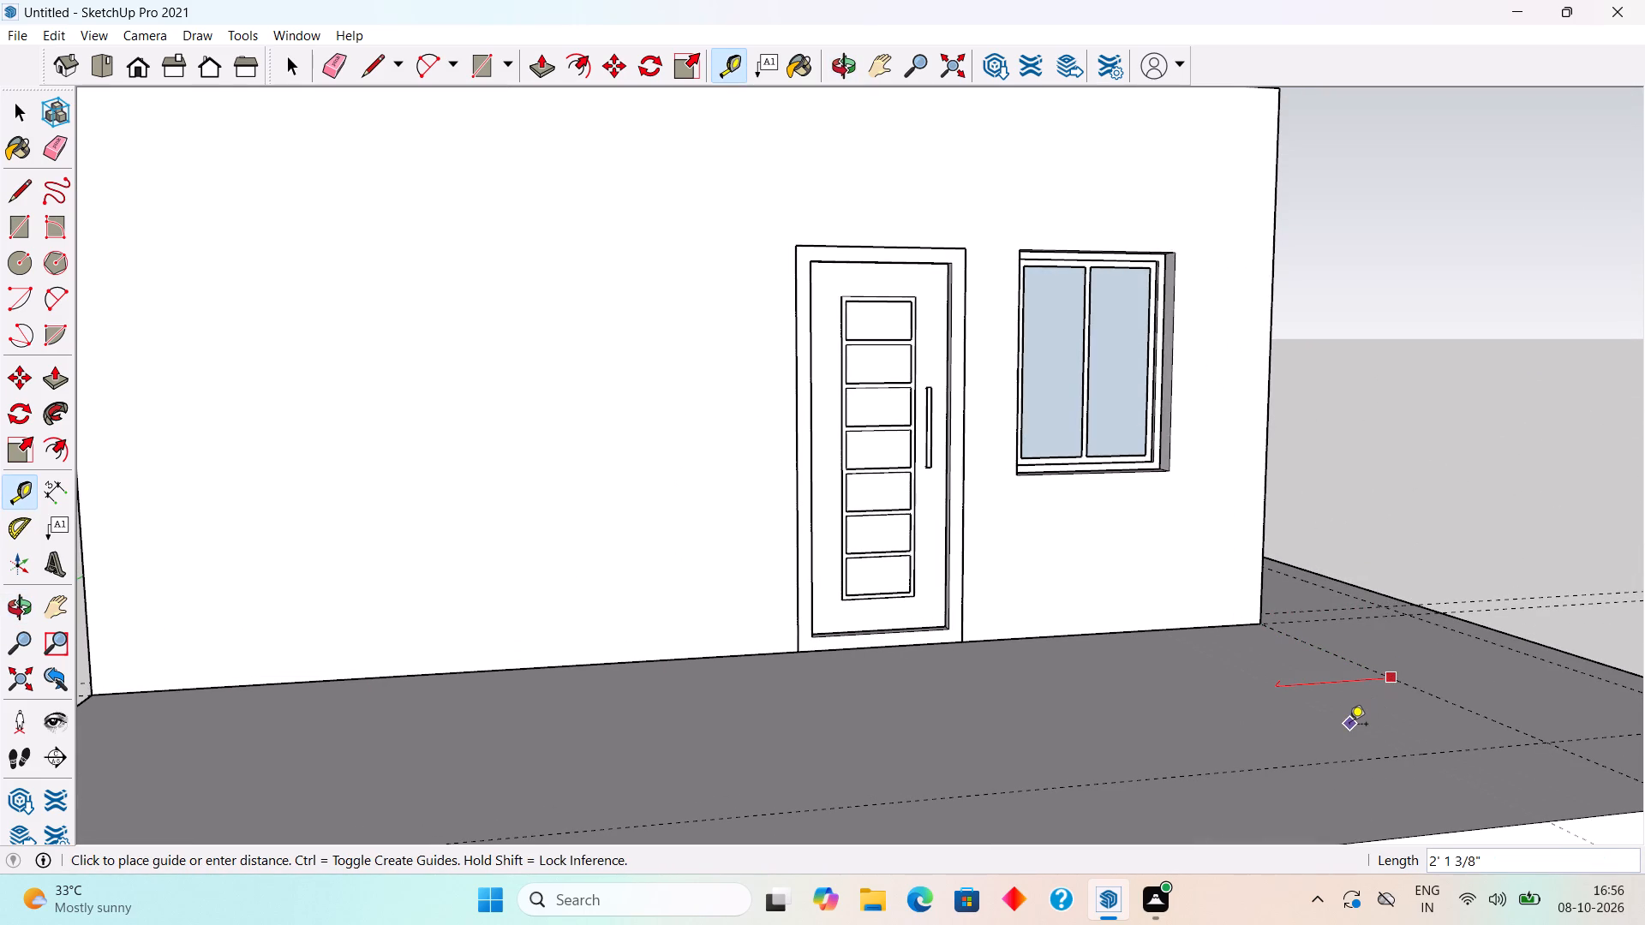
{"action": "key", "text": "space"}
{"action": "key", "text": "t"}
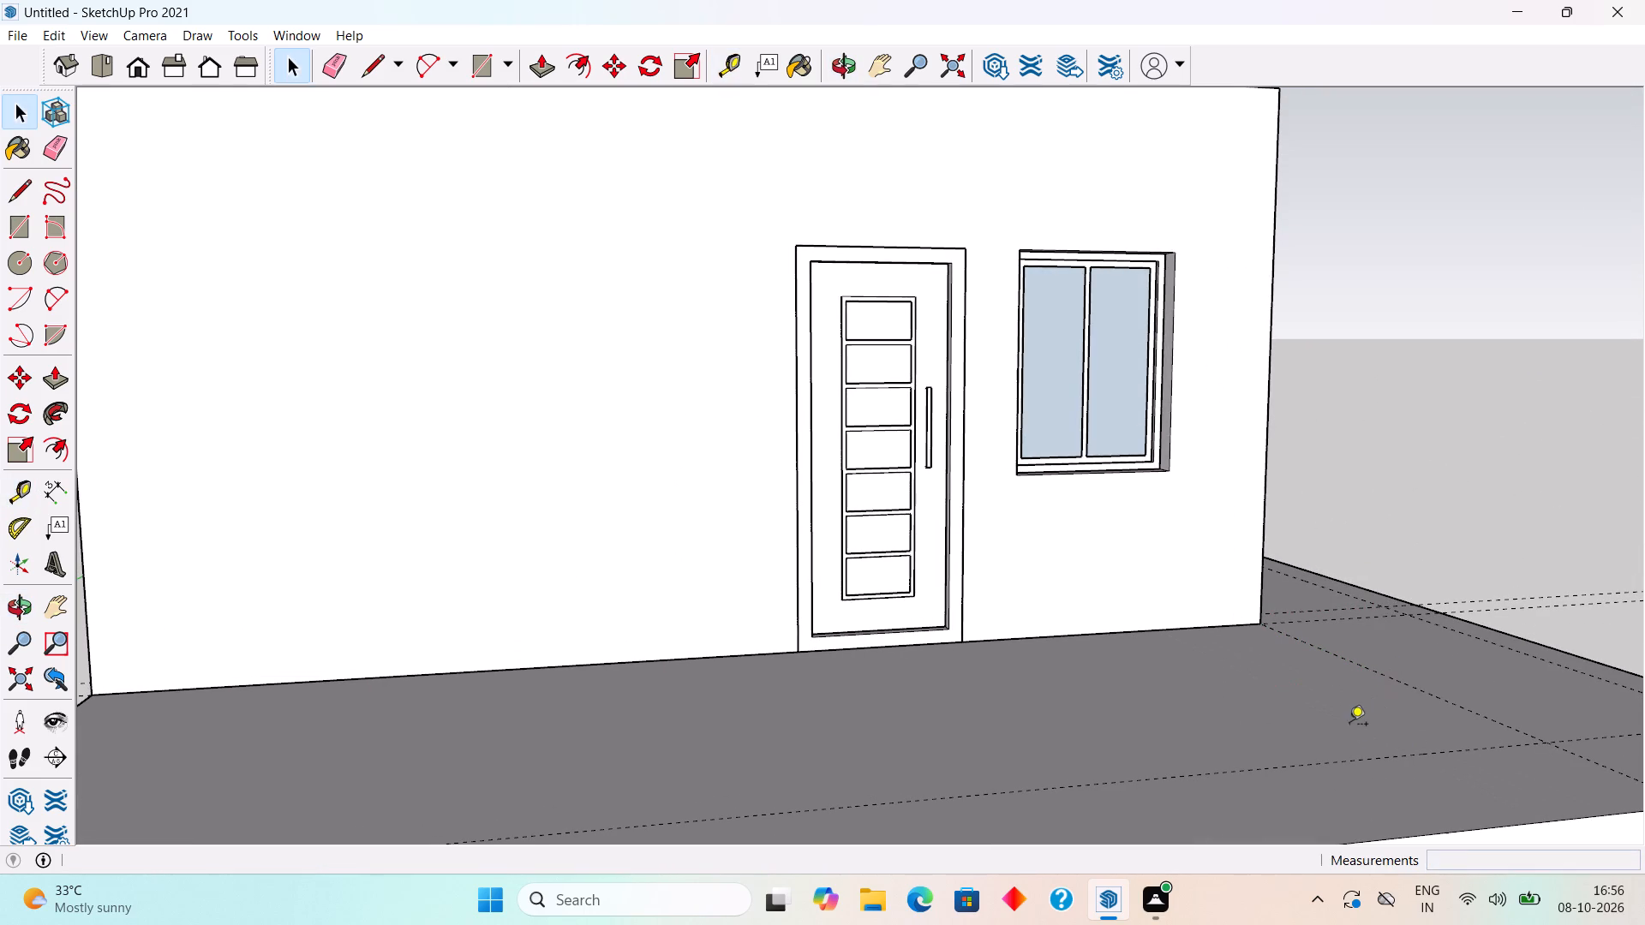
{"action": "left_click", "coordinate": [1461, 713]}
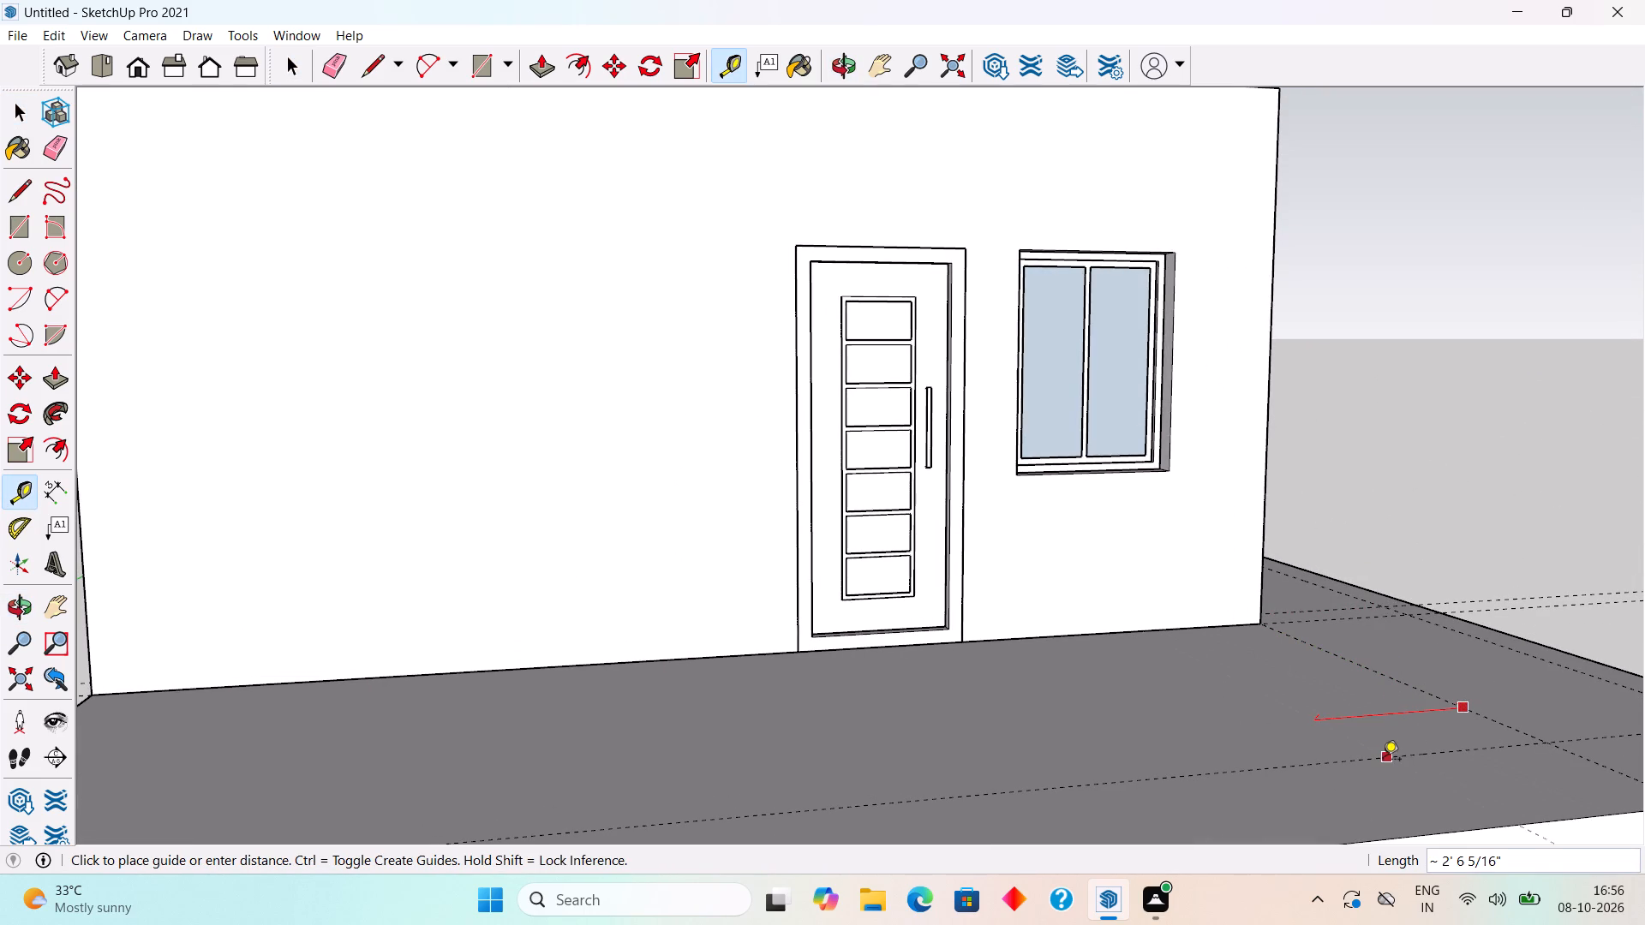
{"action": "type", "text": "9\""}
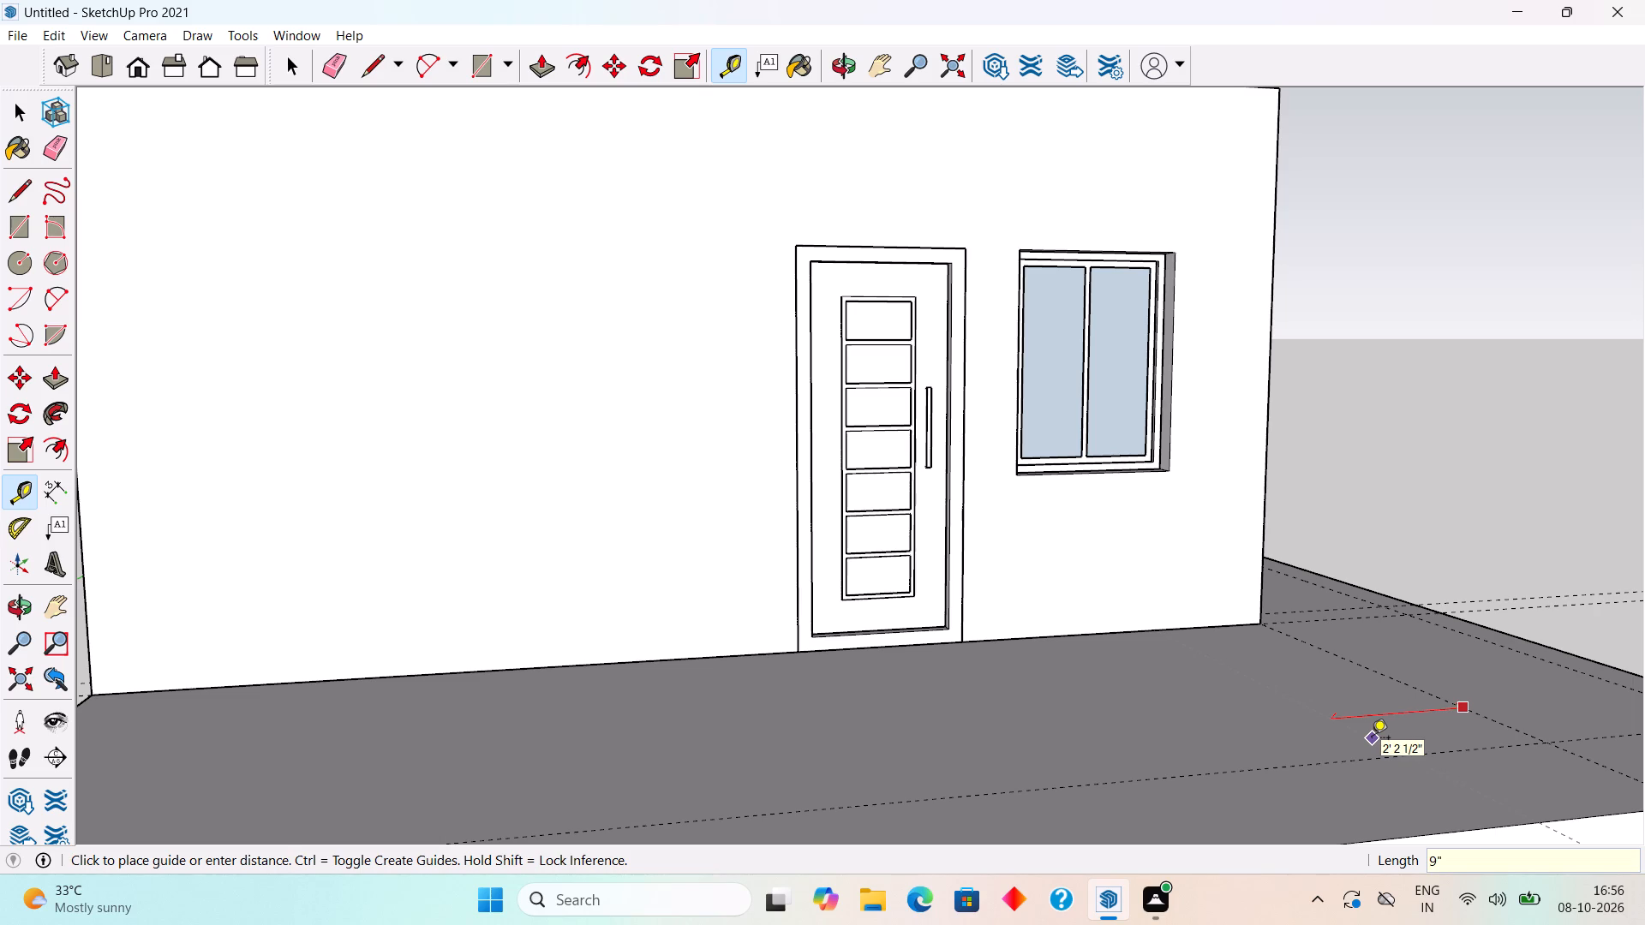
{"action": "key", "text": "Return"}
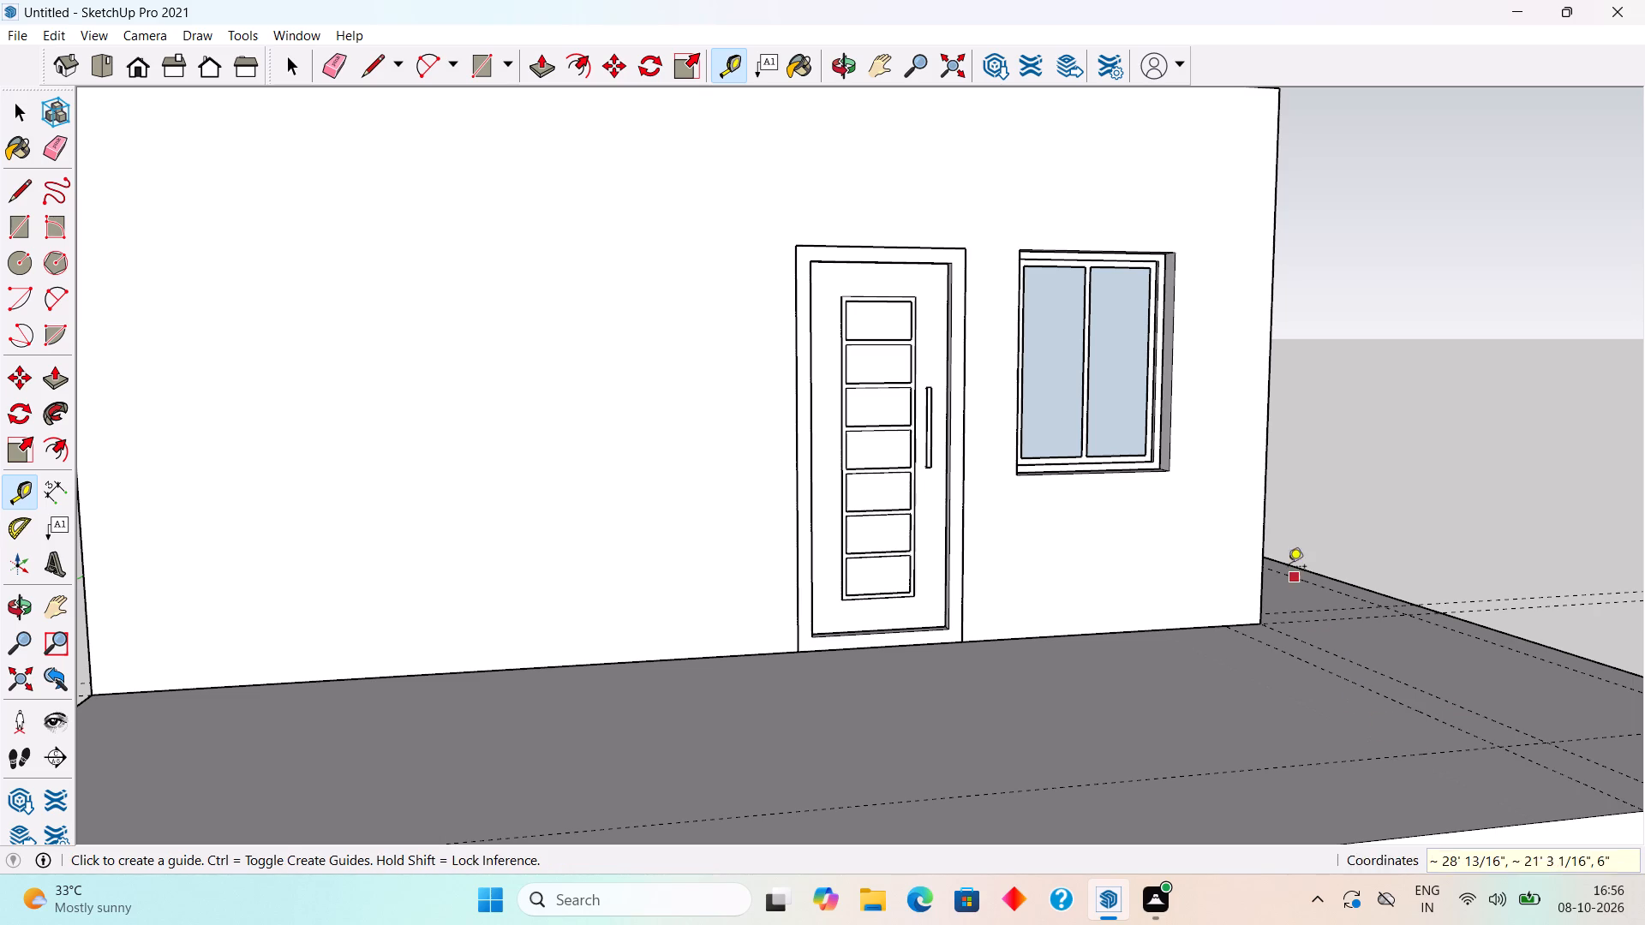
Place a vertical guide on the front wall 9" in from the corner edge beside the window.
{"action": "left_click", "coordinate": [1262, 502]}
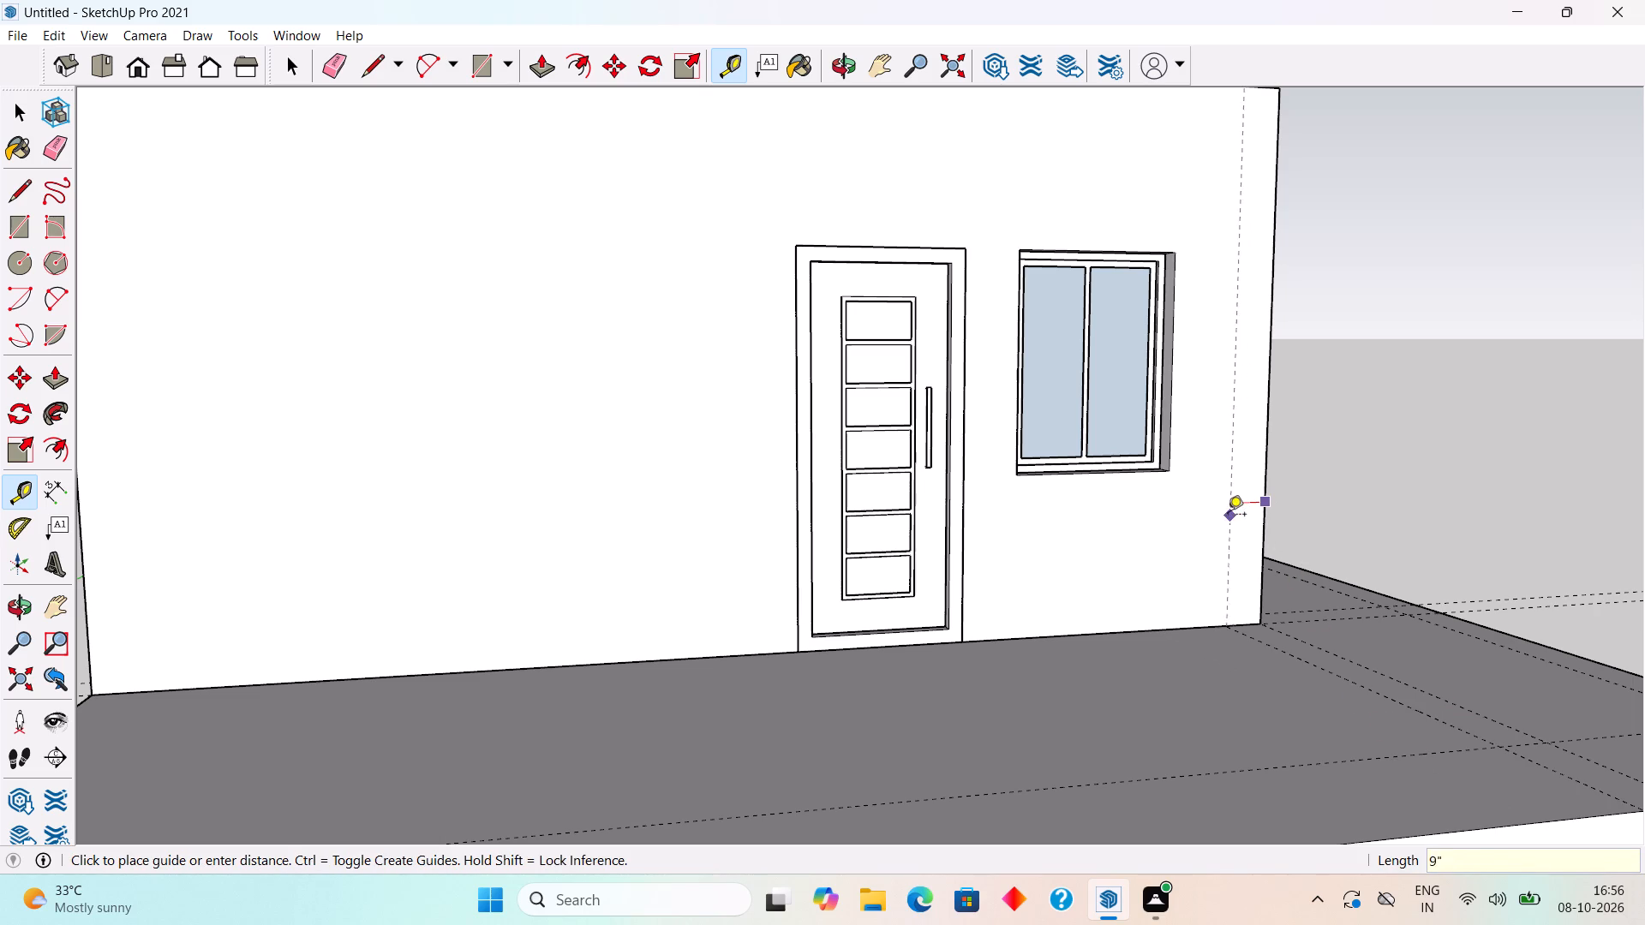
{"action": "type", "text": "9\""}
{"action": "key", "text": "Return"}
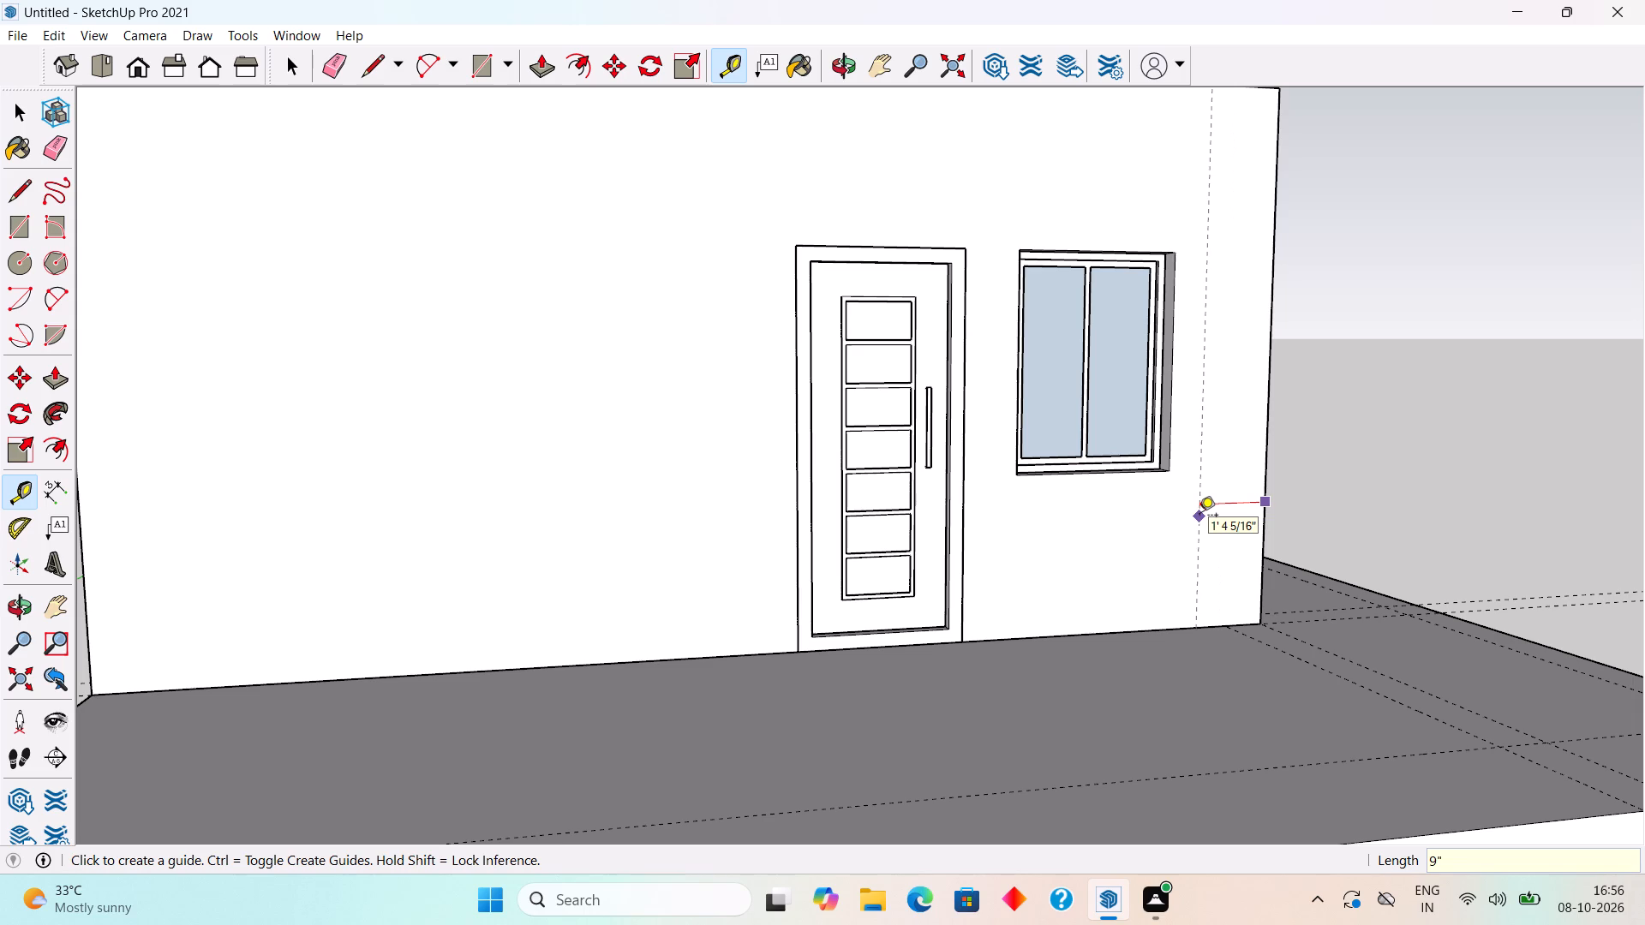
Place a horizontal guide on the front wall 9" below its top edge.
{"action": "scroll", "coordinate": [1199, 516], "scroll_direction": "down", "scroll_amount": 3}
{"action": "middle_click_drag", "start_coordinate": [1225, 468], "coordinate": [1208, 566]}
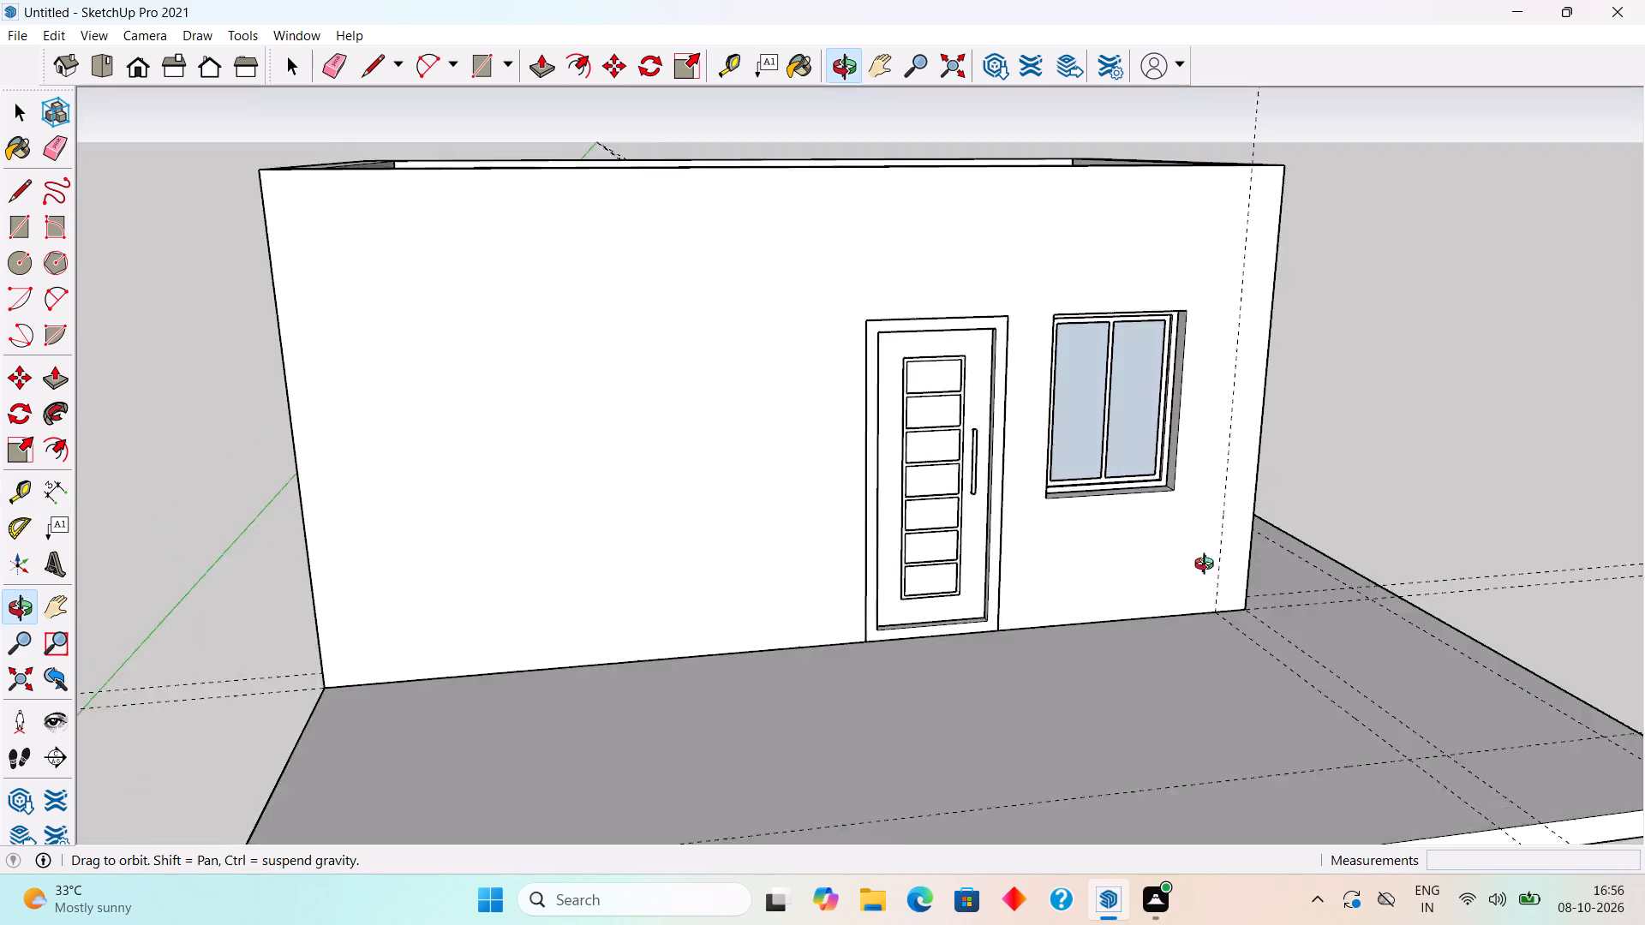
{"action": "middle_click_drag", "start_coordinate": [1208, 566], "coordinate": [941, 585]}
{"action": "left_click", "coordinate": [1246, 205]}
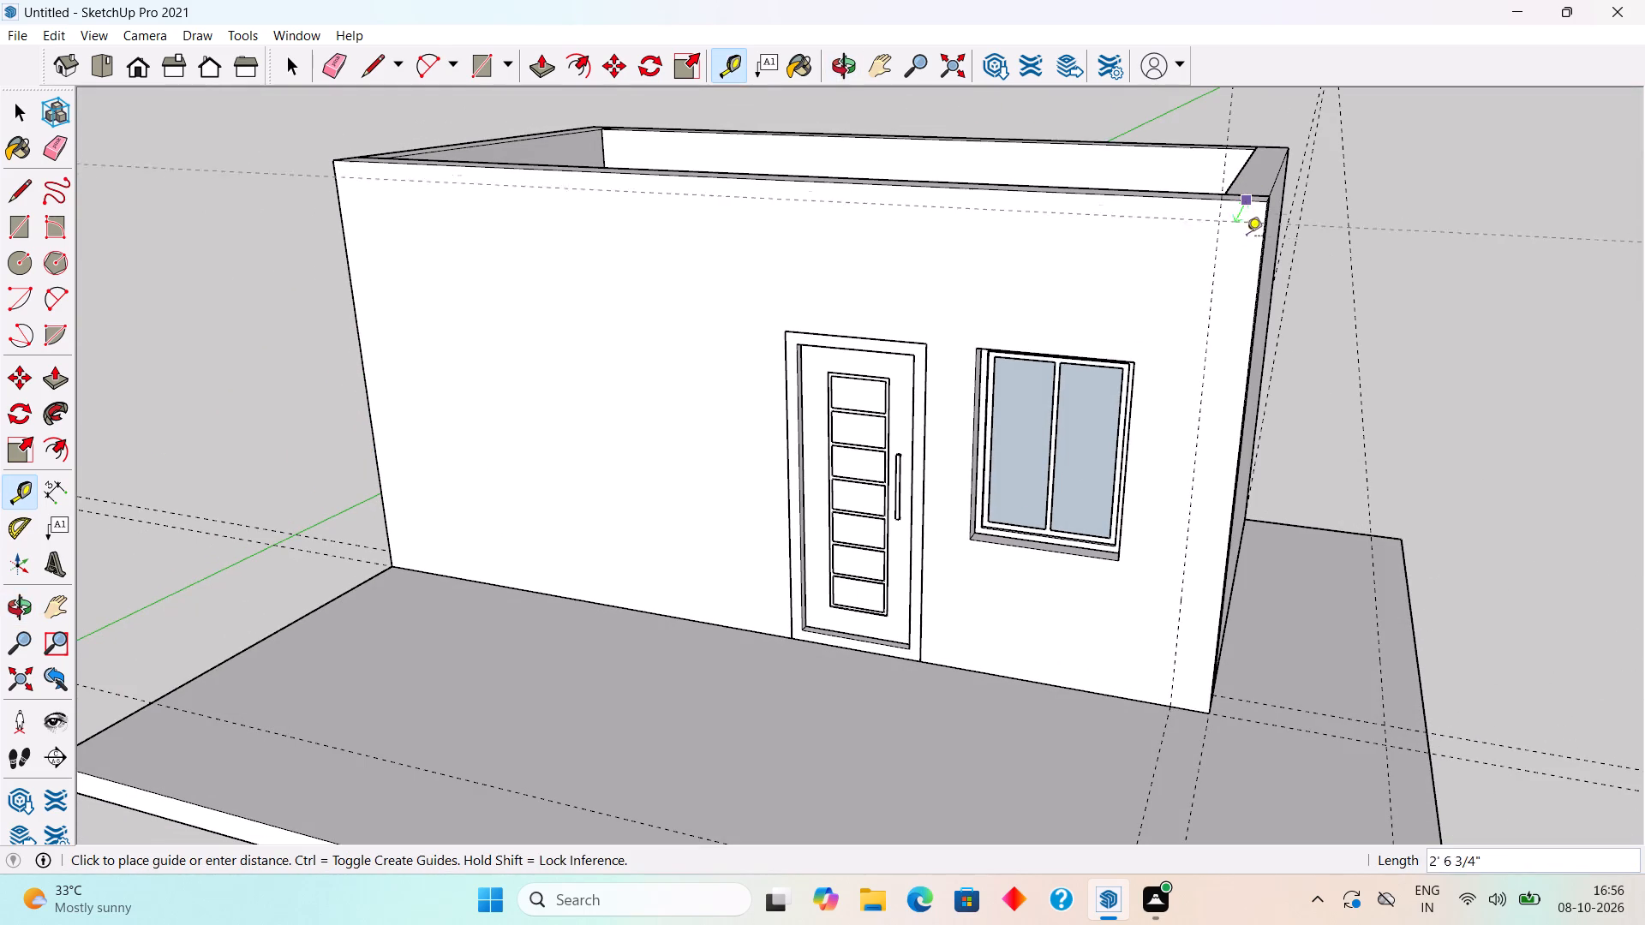
{"action": "type", "text": "9\""}
{"action": "key", "text": "Return"}
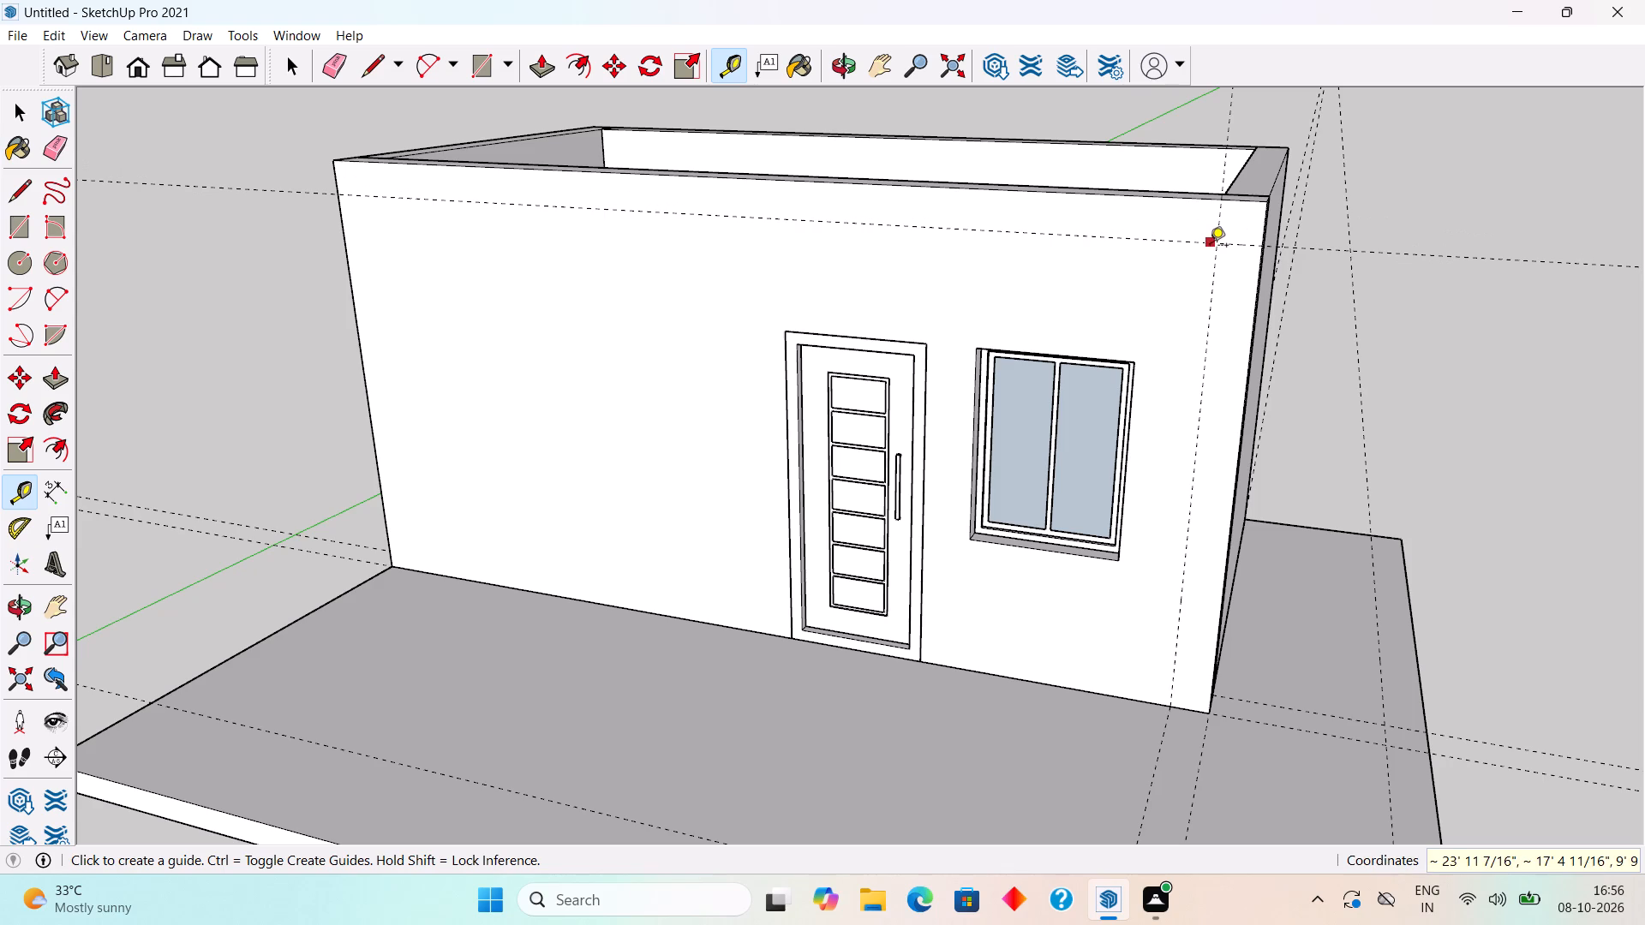
{"action": "key", "text": "space"}
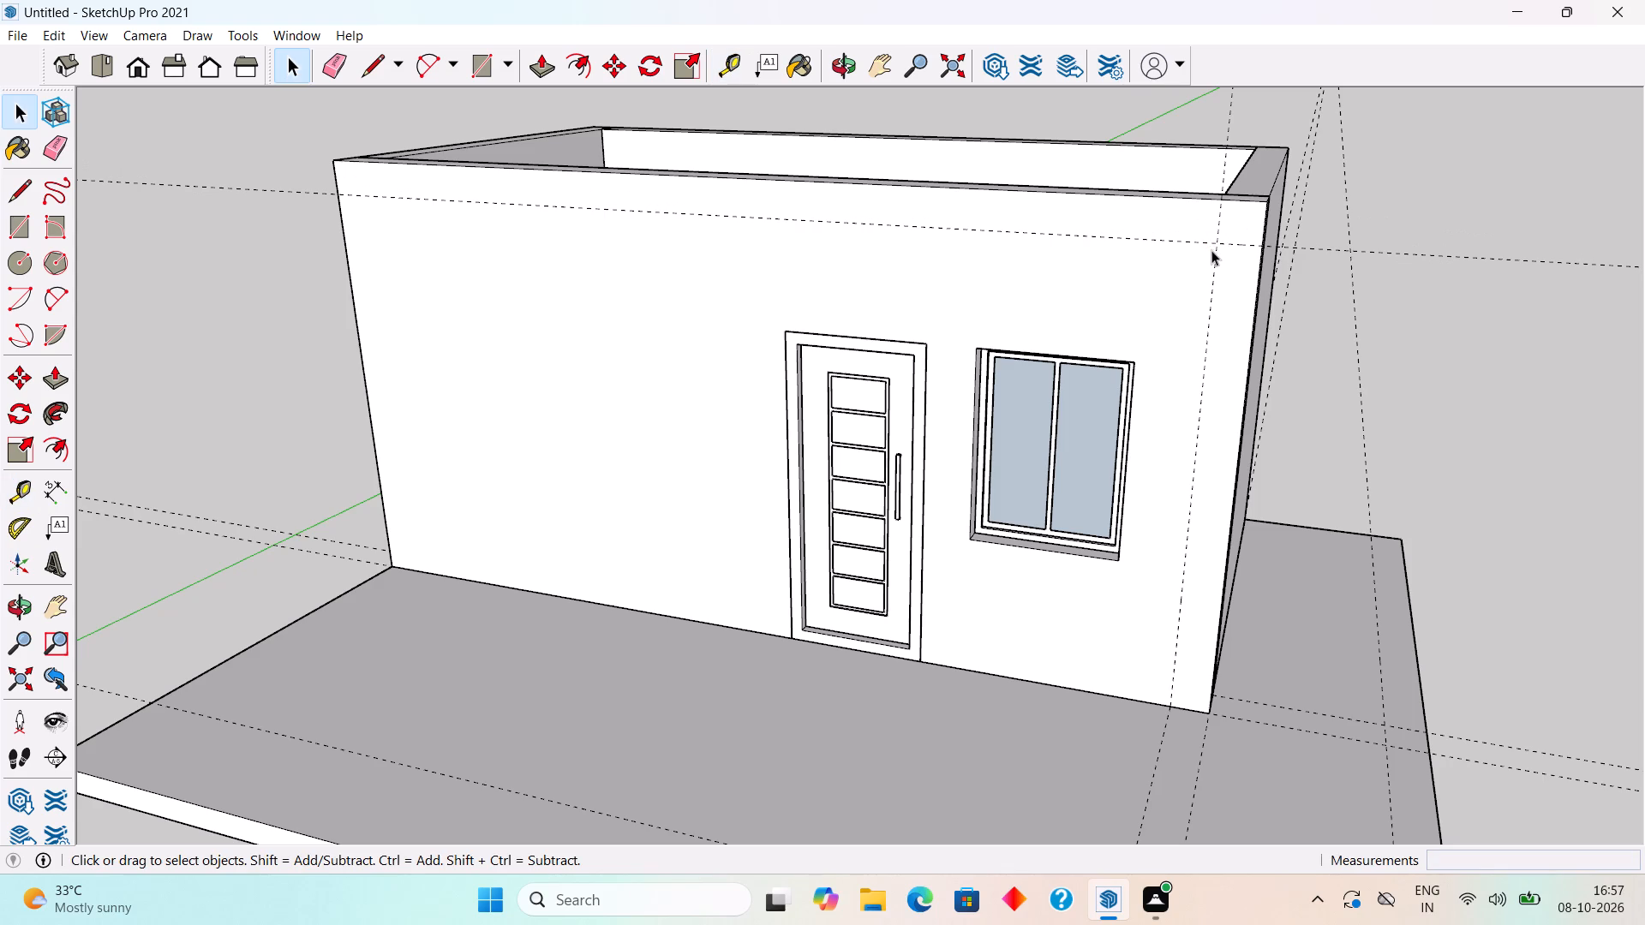
Place a parallel guide on the slab 9" from the 7' guide, toward the front wall.
{"action": "scroll", "coordinate": [1217, 254], "scroll_direction": "down", "scroll_amount": 4}
{"action": "middle_click_drag", "start_coordinate": [1254, 681], "coordinate": [1299, 821]}
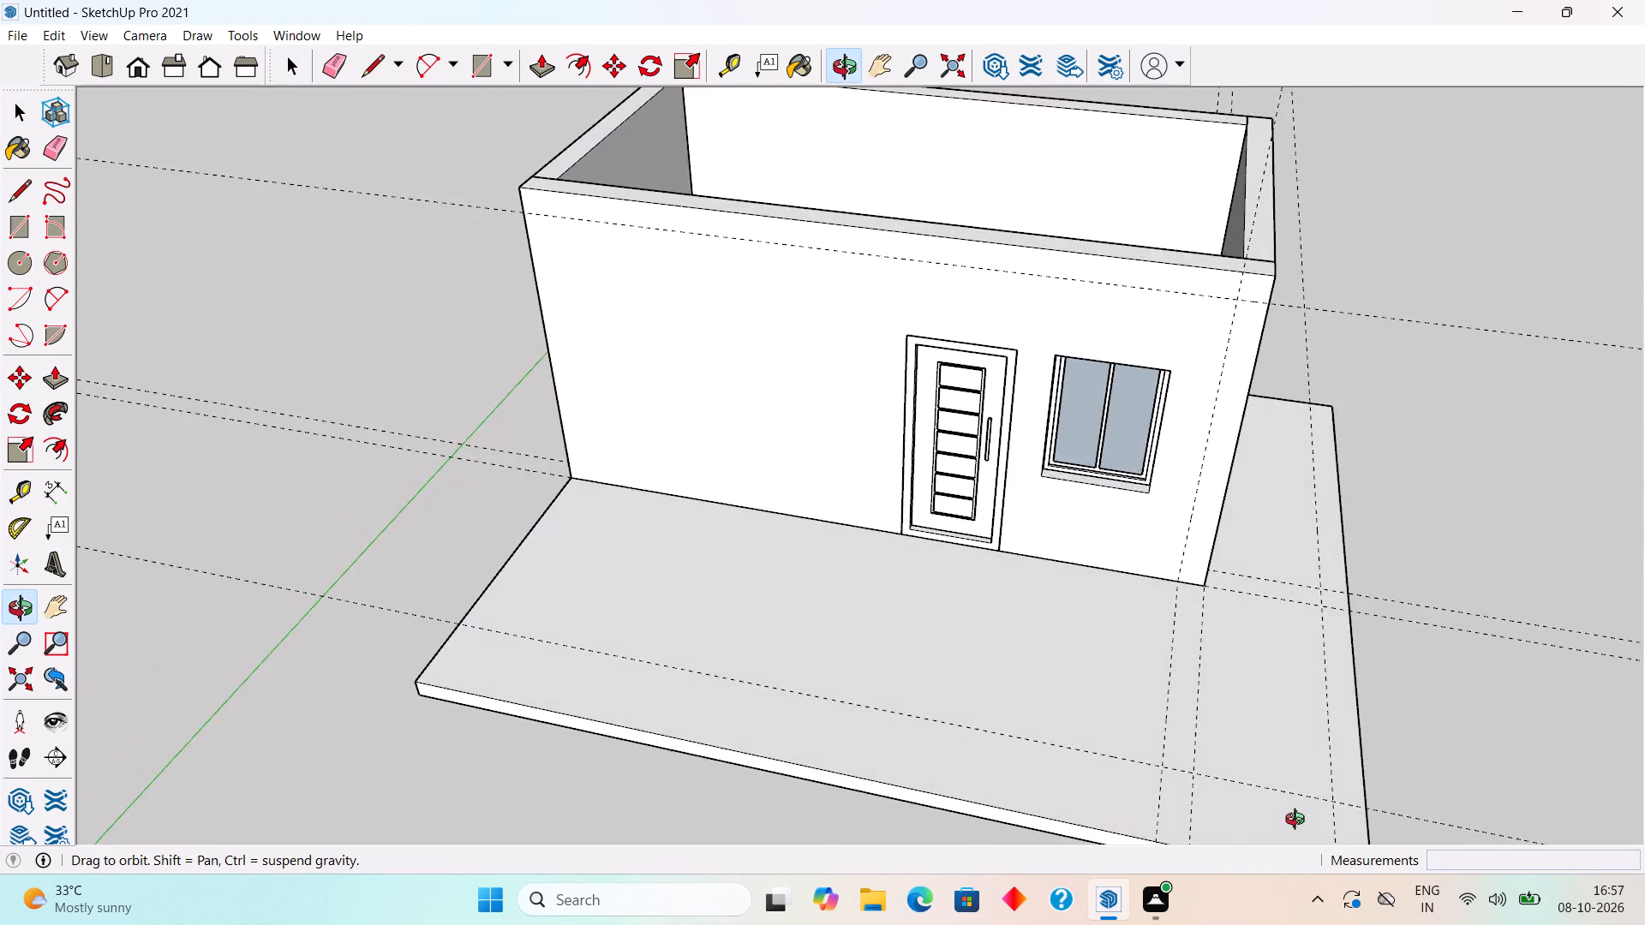
{"action": "middle_click_drag", "start_coordinate": [1299, 821], "coordinate": [1435, 725]}
{"action": "scroll", "coordinate": [1359, 582], "scroll_direction": "up", "scroll_amount": 4}
{"action": "middle_click_drag", "start_coordinate": [1259, 751], "coordinate": [1254, 796]}
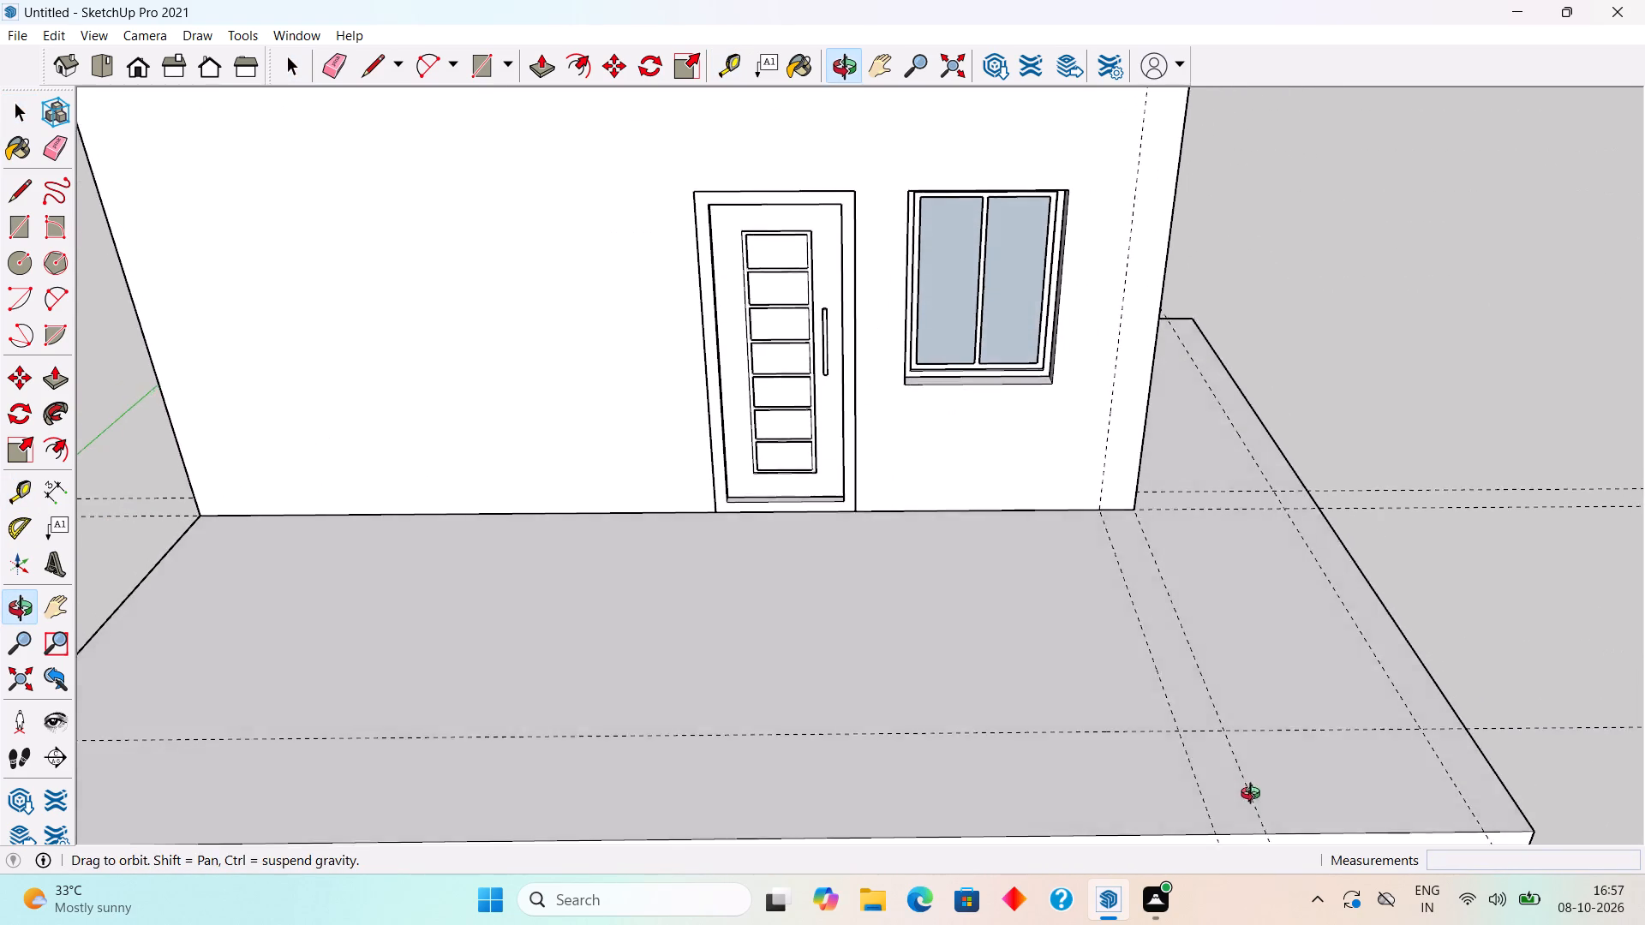
{"action": "middle_click_drag", "start_coordinate": [1254, 796], "coordinate": [1251, 821]}
{"action": "key", "text": "t"}
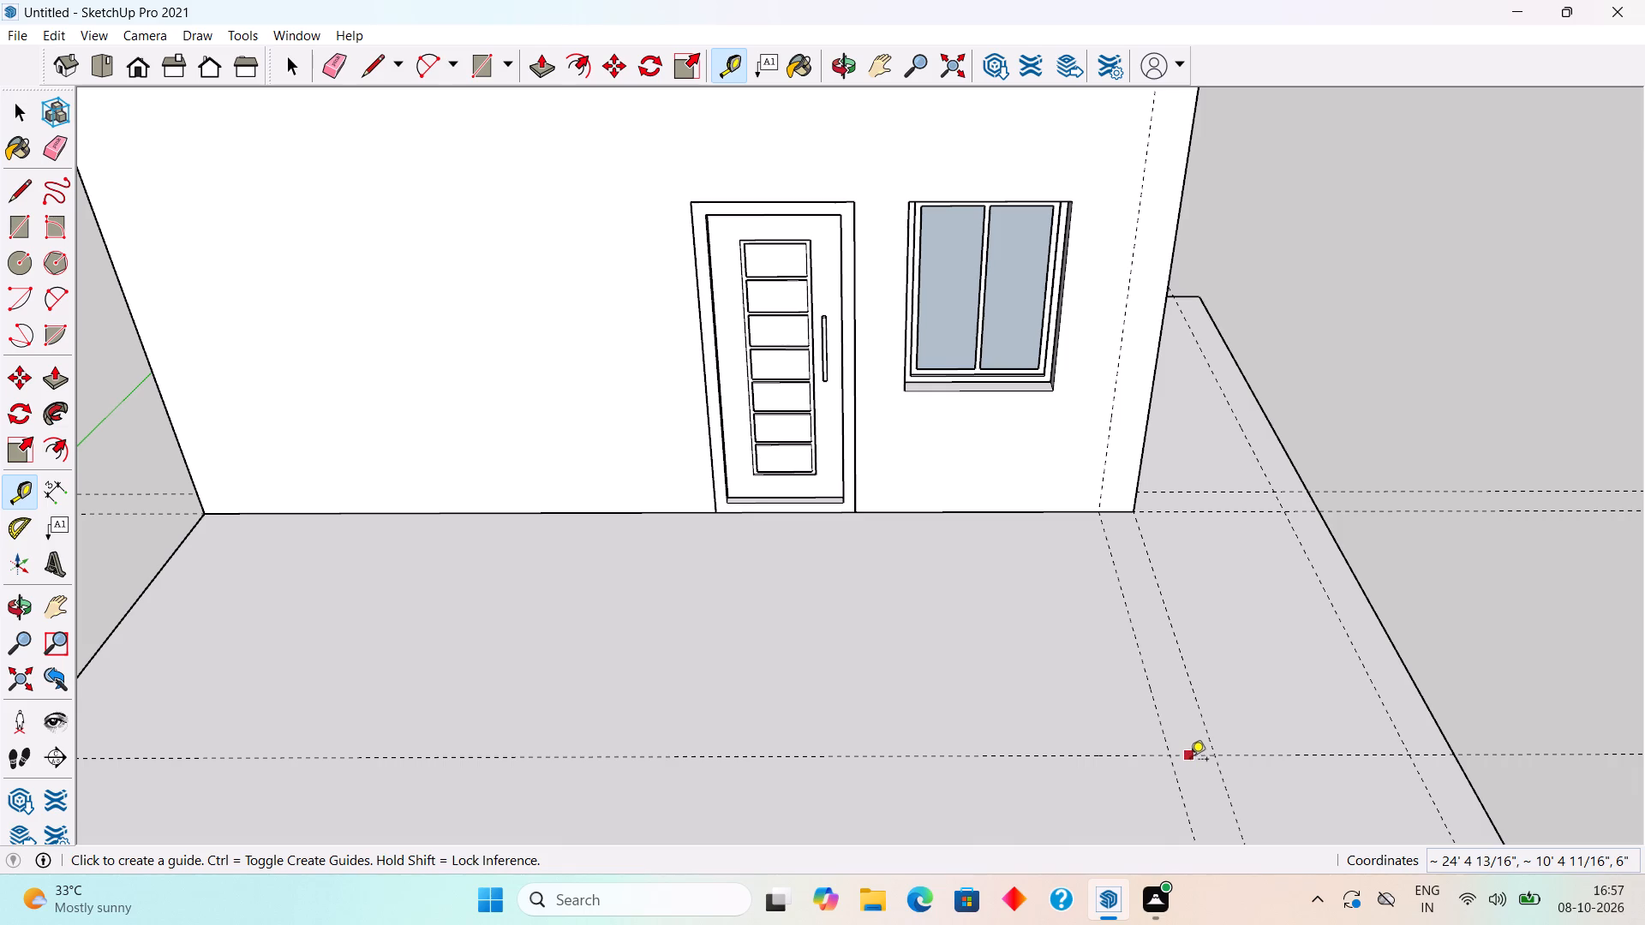
{"action": "left_click", "coordinate": [1191, 761]}
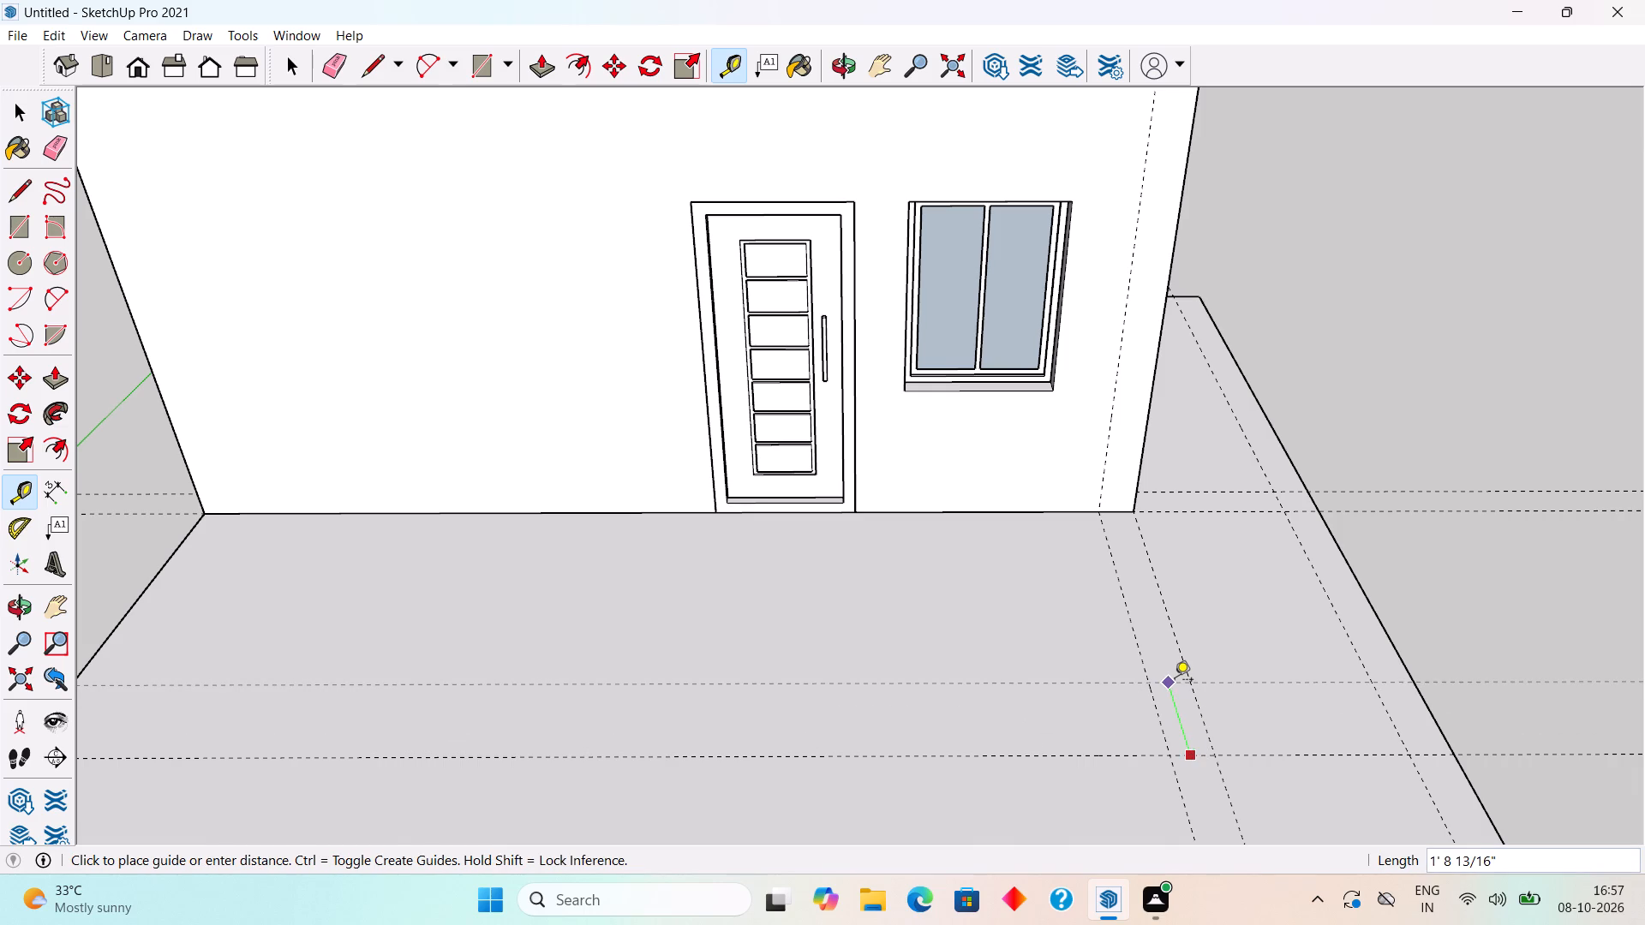
{"action": "type", "text": "9\""}
{"action": "key", "text": "Return"}
{"action": "key", "text": "space"}
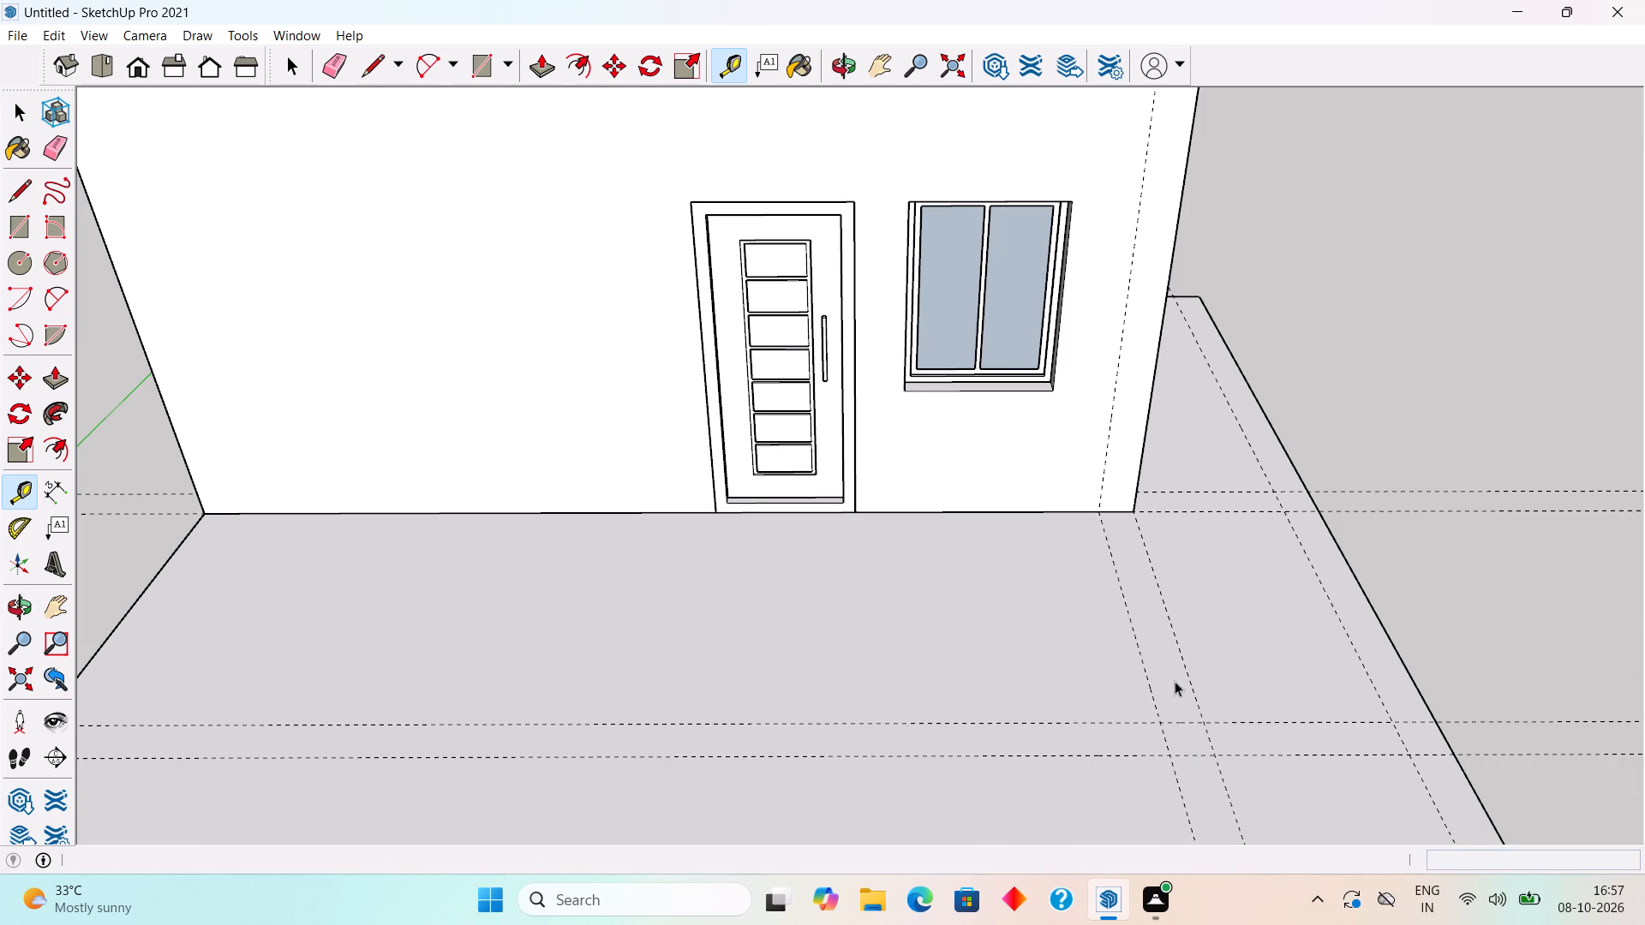
Draw a 9" by 9" rectangle on the slab between the crossing guide pairs in front of the window-side corner.
{"action": "type", "text": "r"}
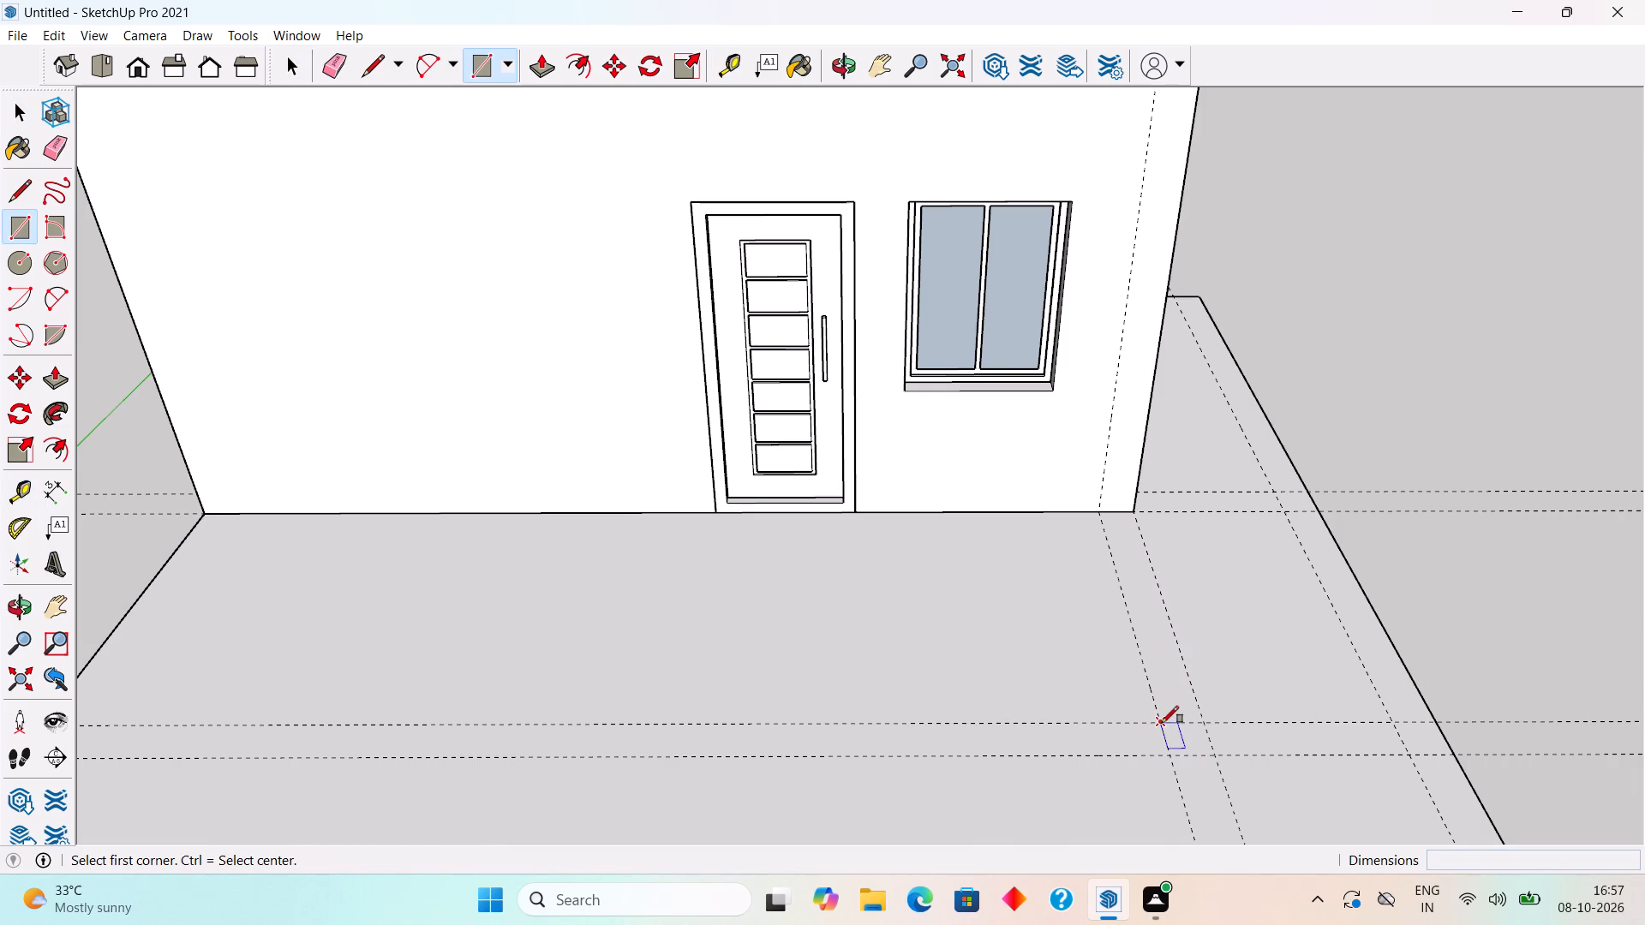
{"action": "left_click", "coordinate": [1162, 723]}
{"action": "left_click", "coordinate": [1213, 756]}
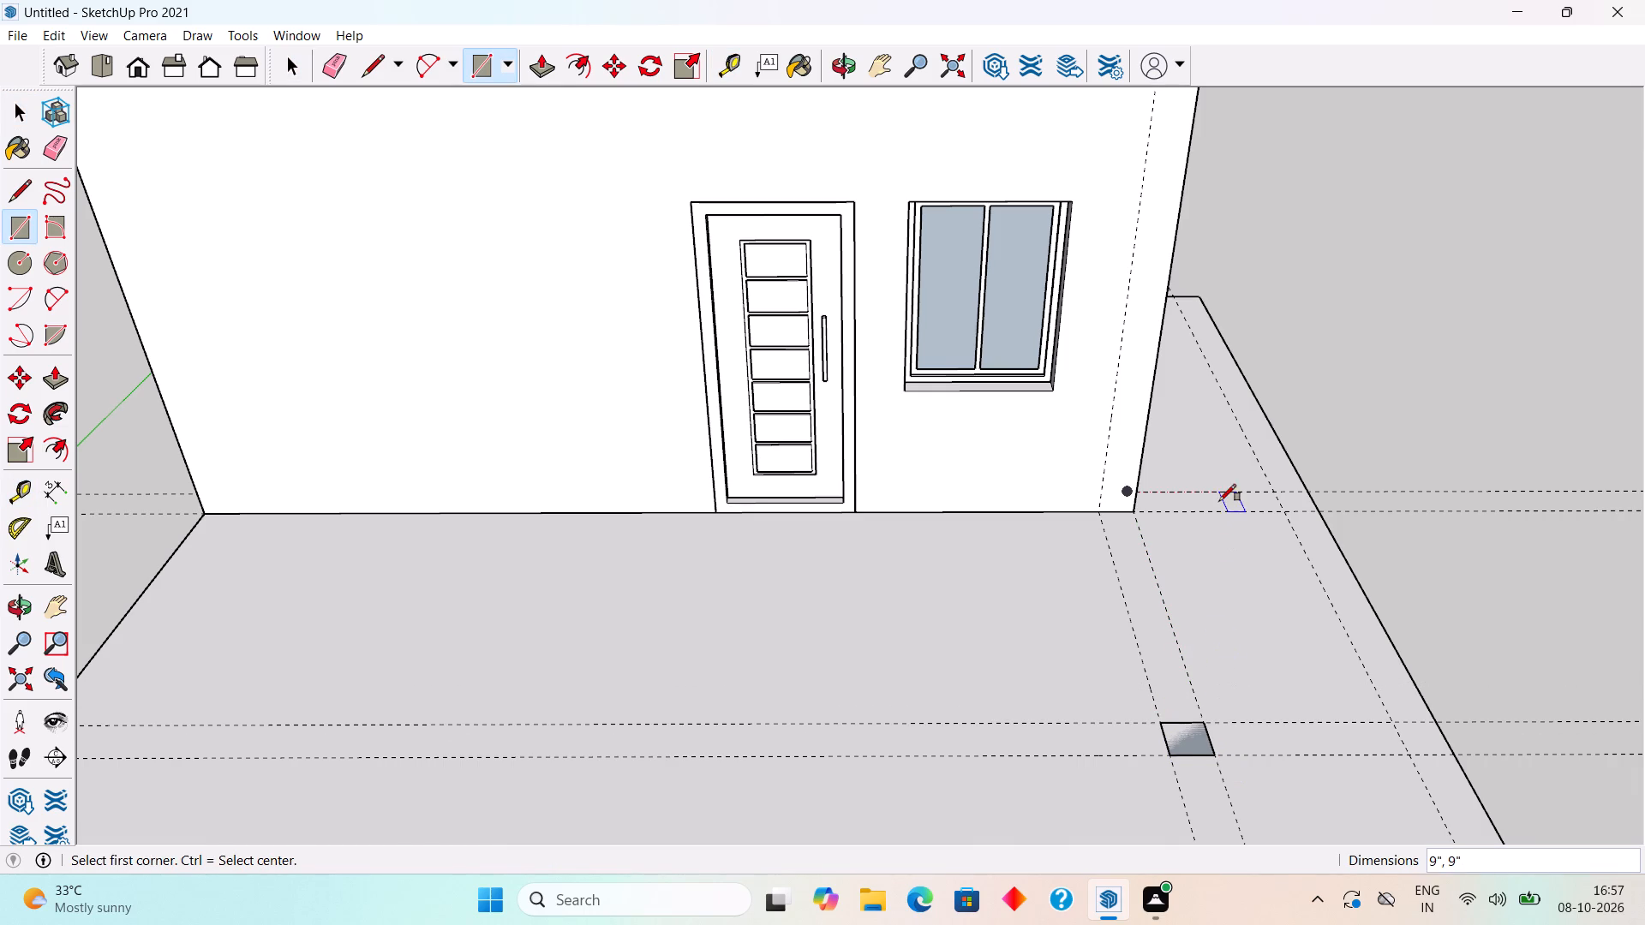
{"action": "key", "text": "space"}
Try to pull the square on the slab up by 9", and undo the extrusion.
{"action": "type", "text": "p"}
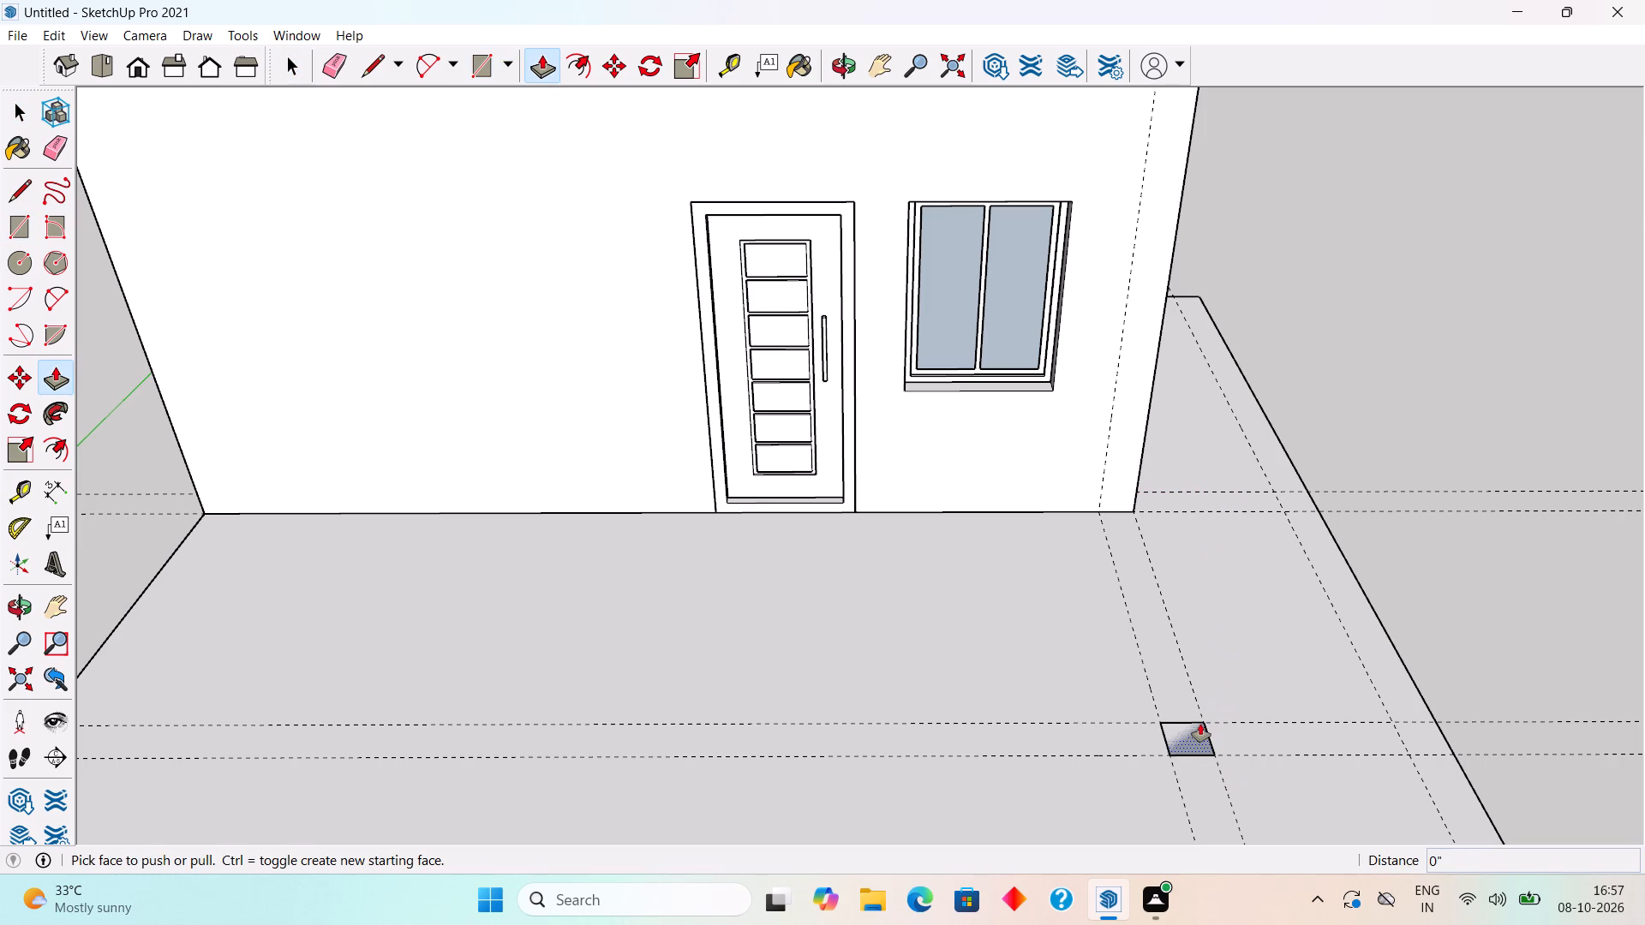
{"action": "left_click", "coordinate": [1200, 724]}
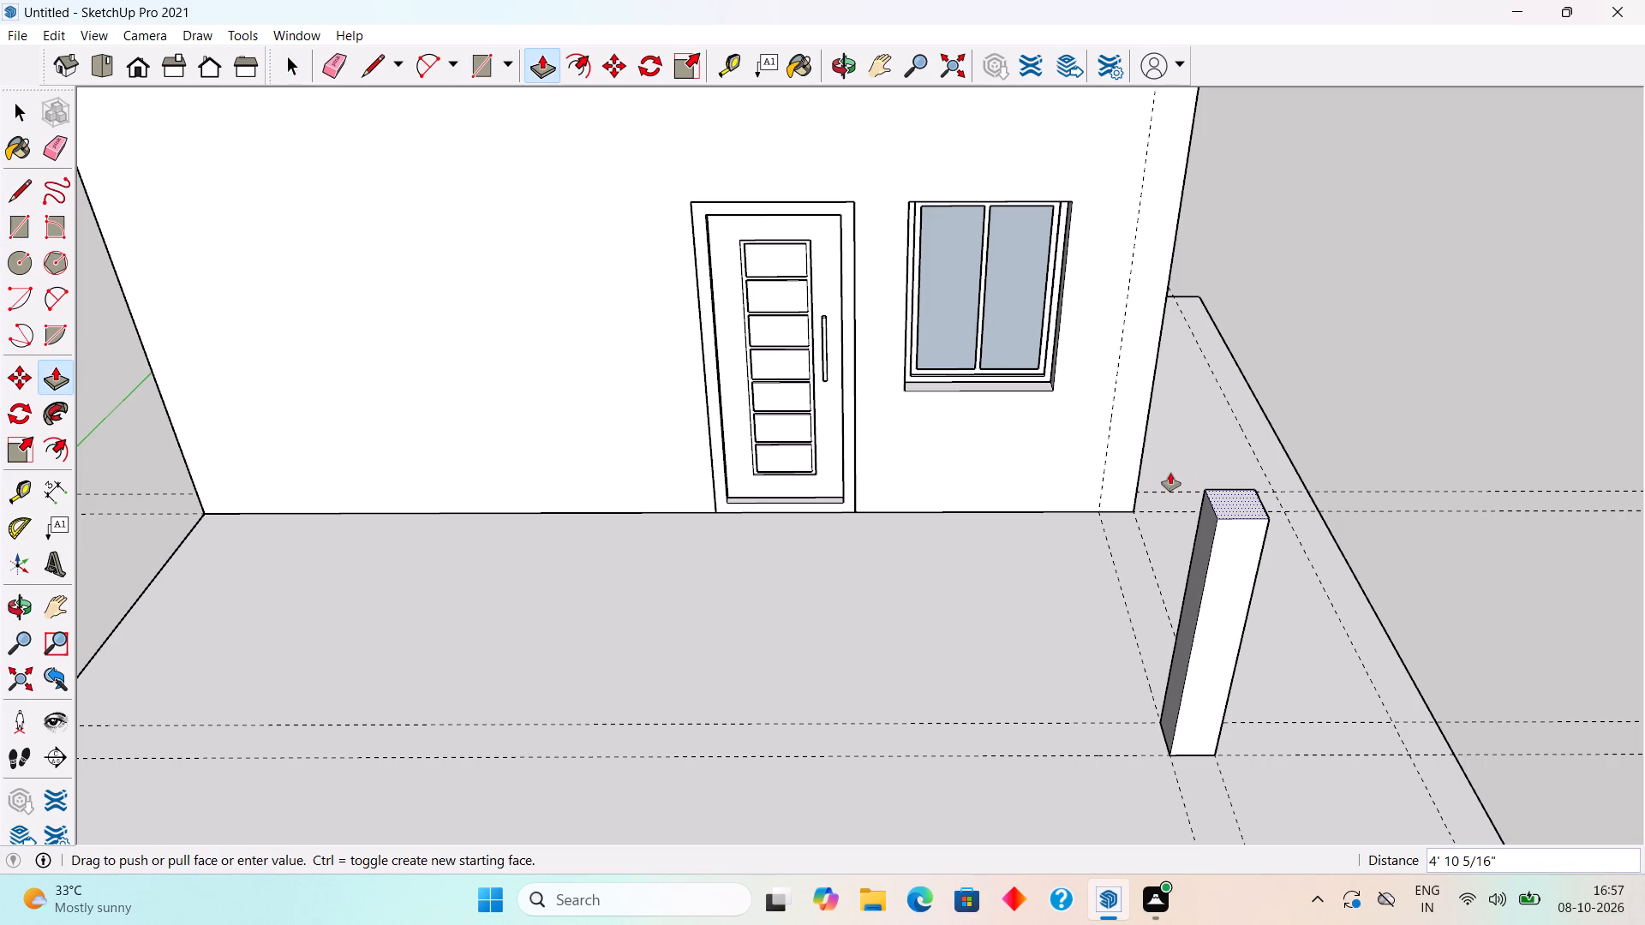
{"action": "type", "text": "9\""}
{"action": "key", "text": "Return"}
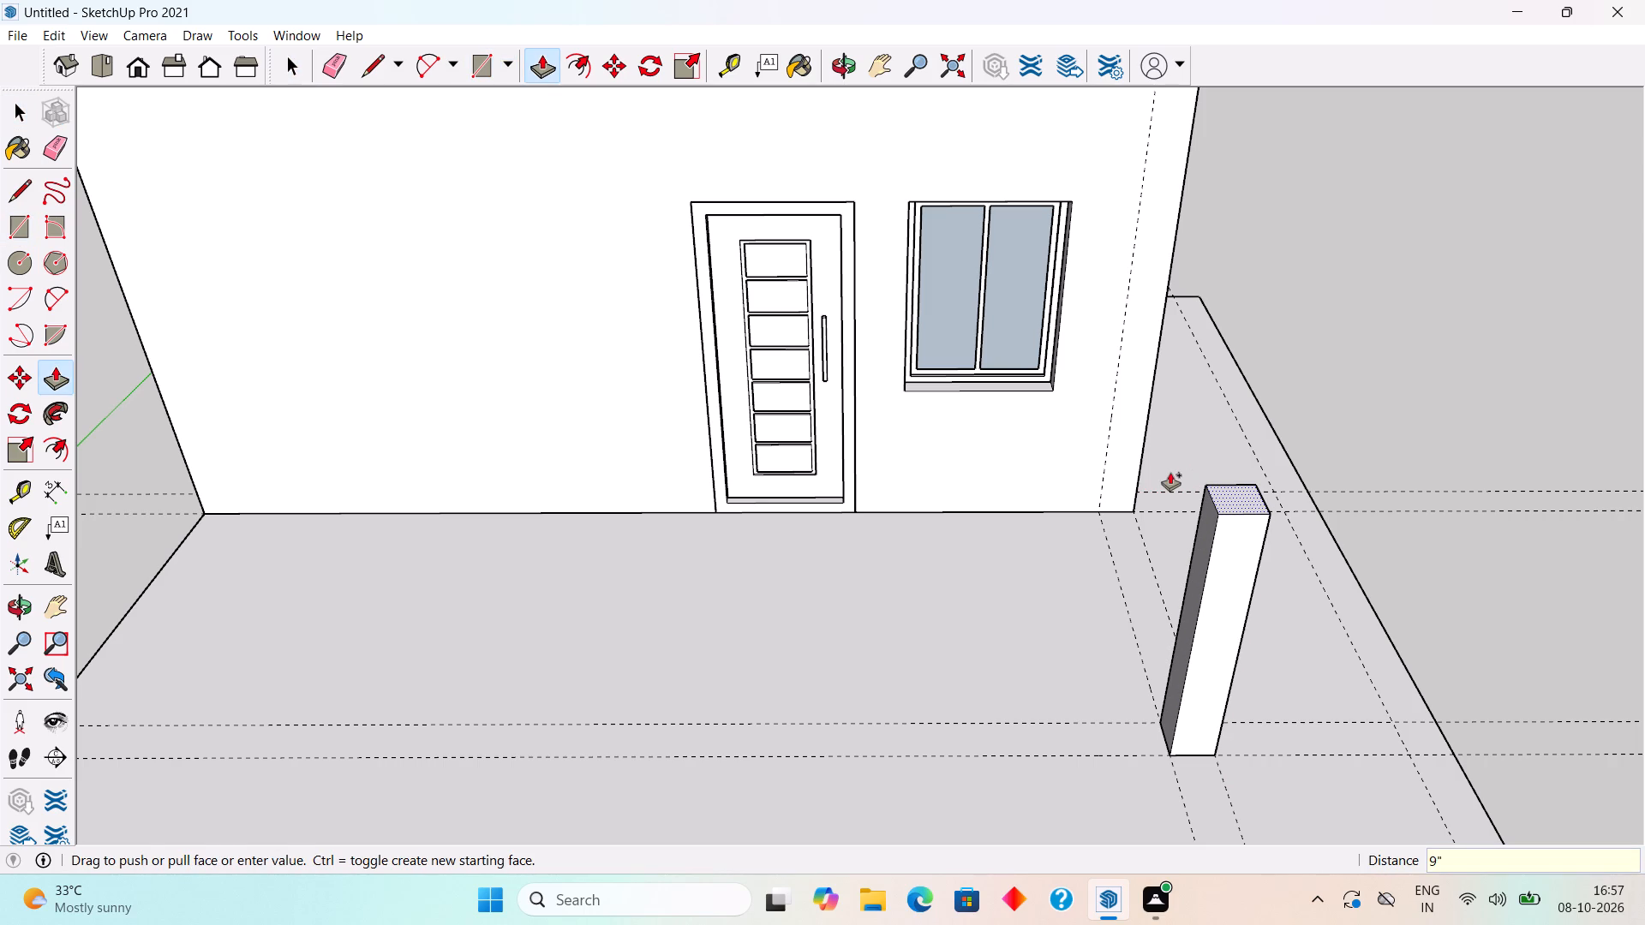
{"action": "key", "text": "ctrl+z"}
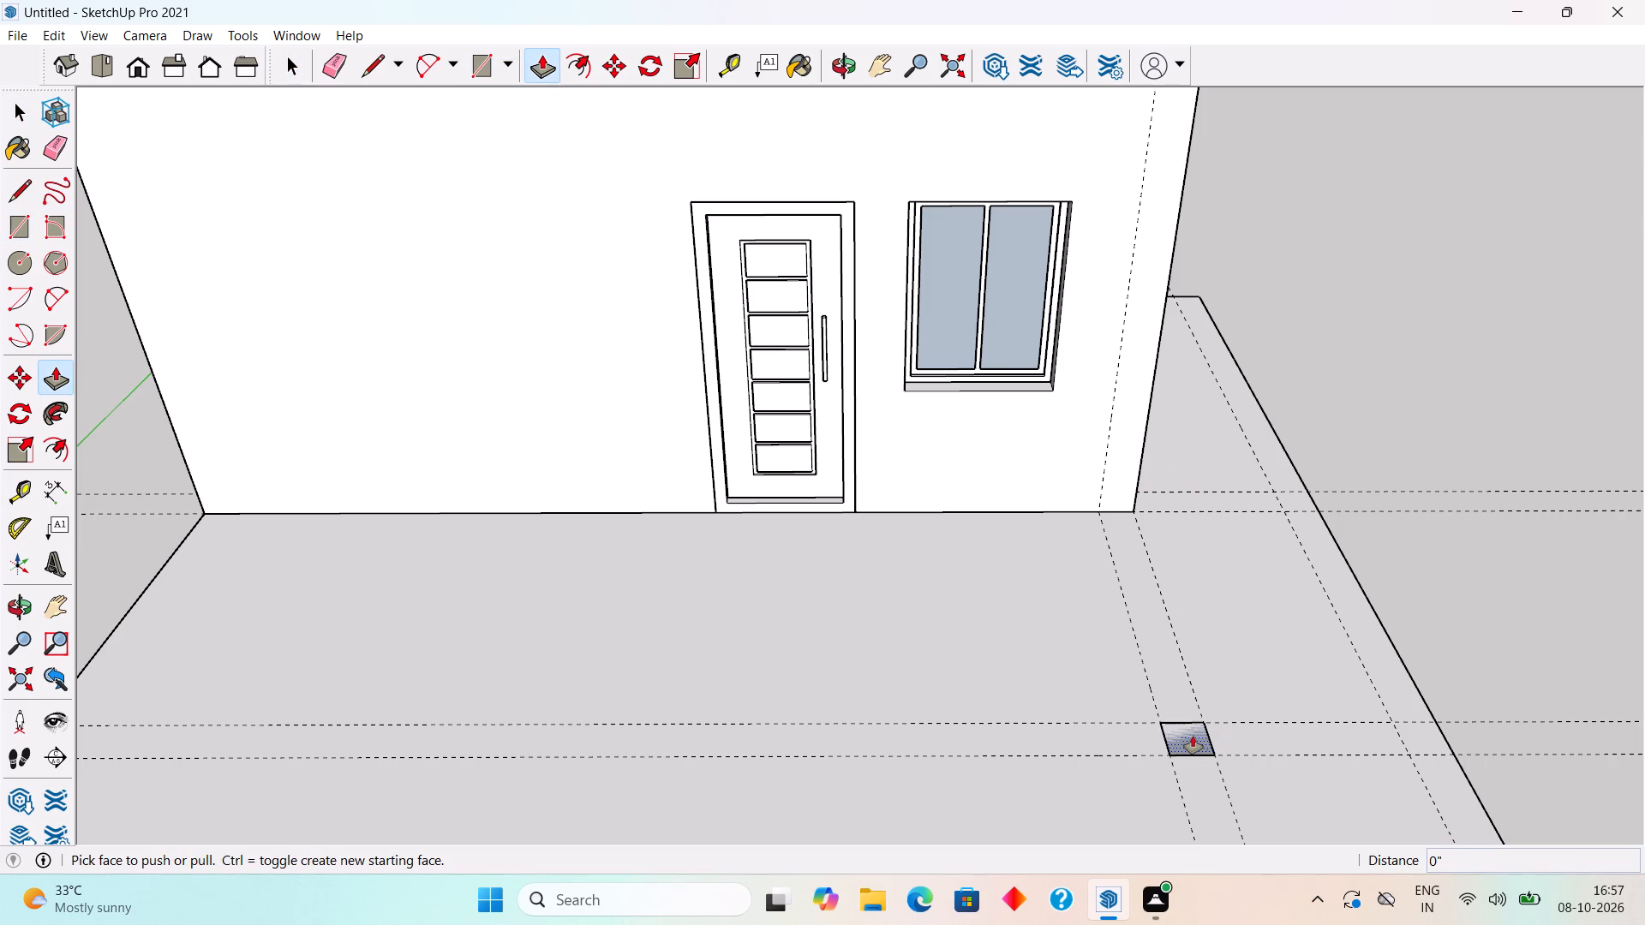
Extrude the square on the slab 10' upward into a column.
{"action": "left_click", "coordinate": [1193, 736]}
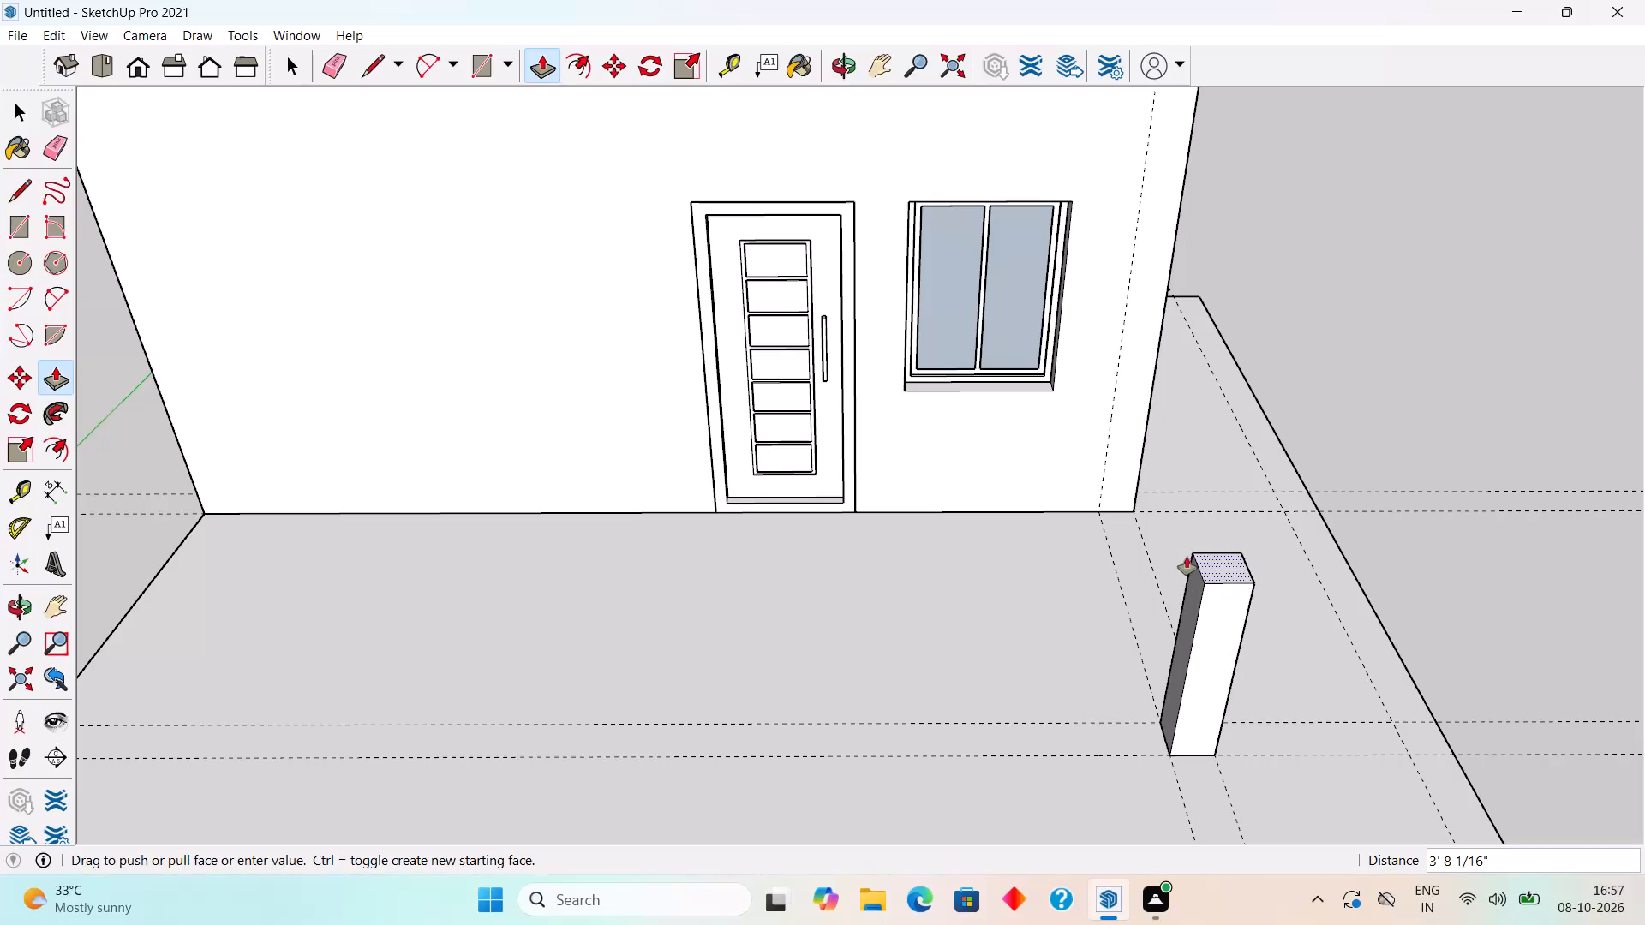
{"action": "type", "text": "10'"}
{"action": "key", "text": "Return"}
{"action": "key", "text": "space"}
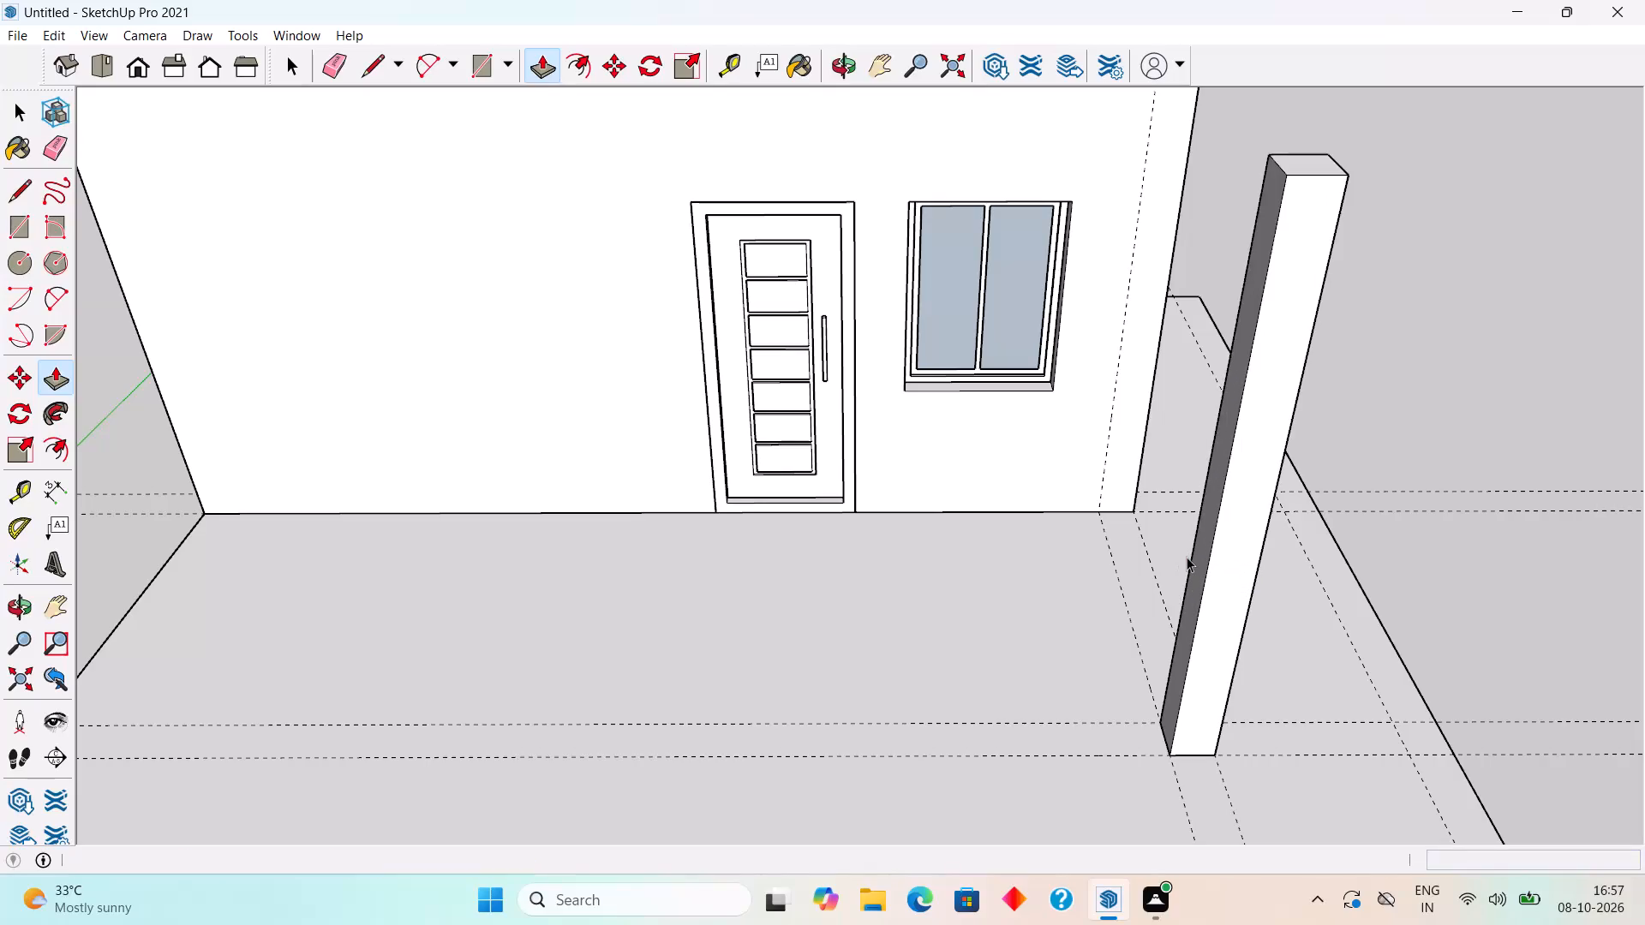
Select the whole column geometry and turn it into a group.
{"action": "scroll", "coordinate": [1210, 570], "scroll_direction": "down", "scroll_amount": 4}
{"action": "triple_click", "coordinate": [1210, 570]}
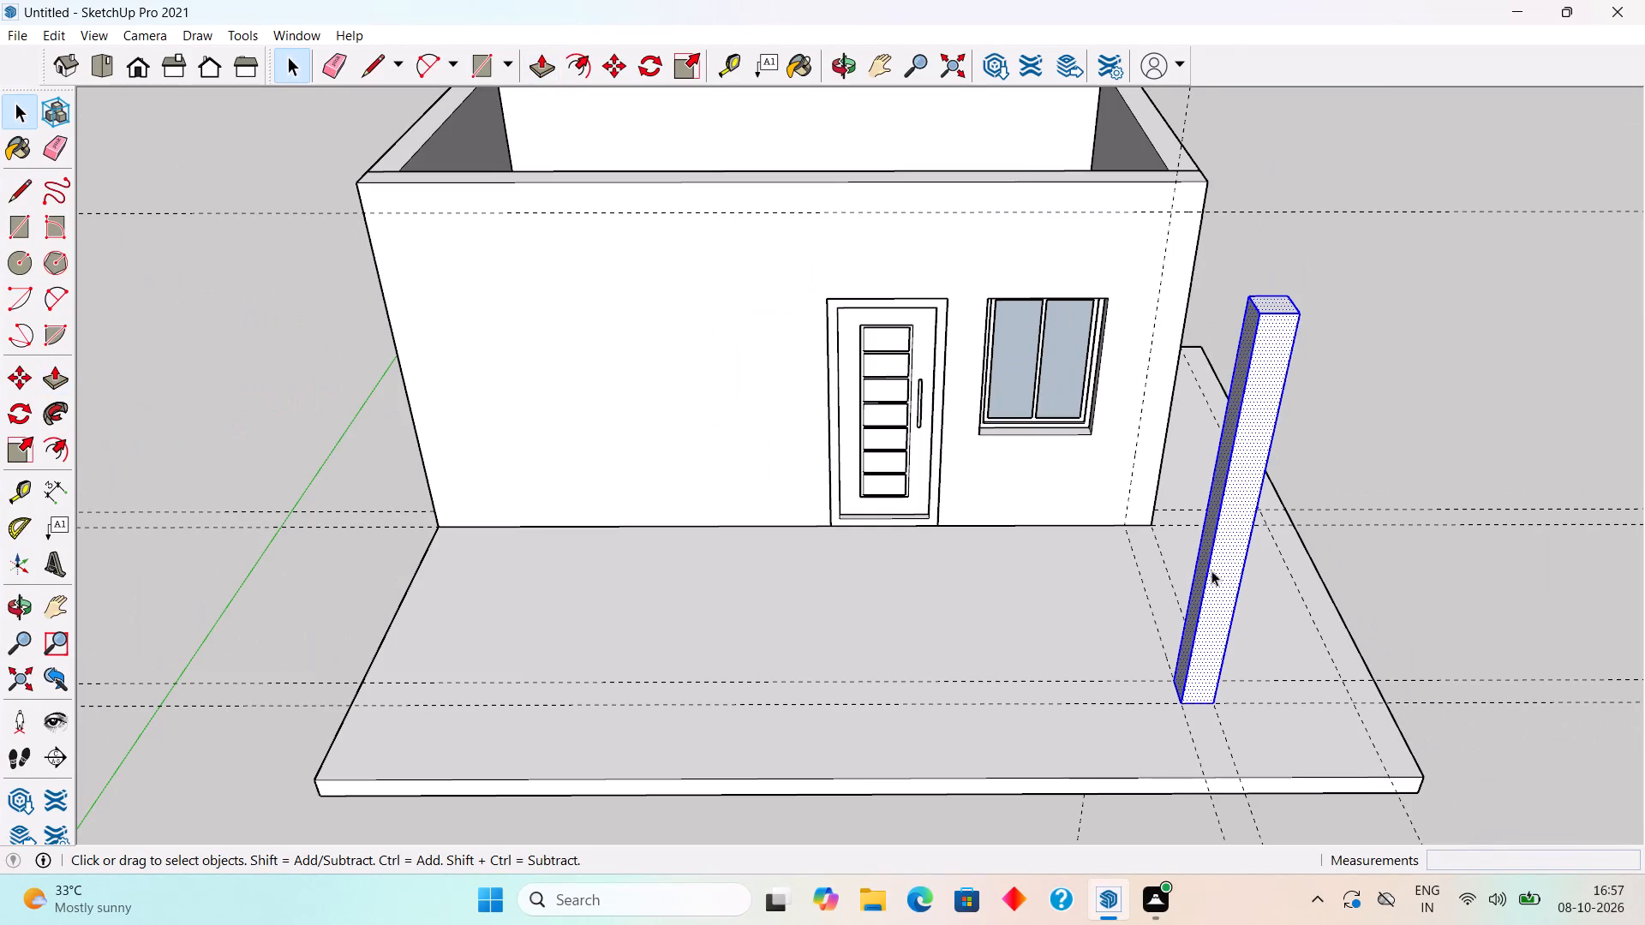
{"action": "right_click", "coordinate": [1211, 570]}
{"action": "left_click", "coordinate": [1391, 427]}
{"action": "middle_click_drag", "start_coordinate": [1452, 425], "coordinate": [646, 451]}
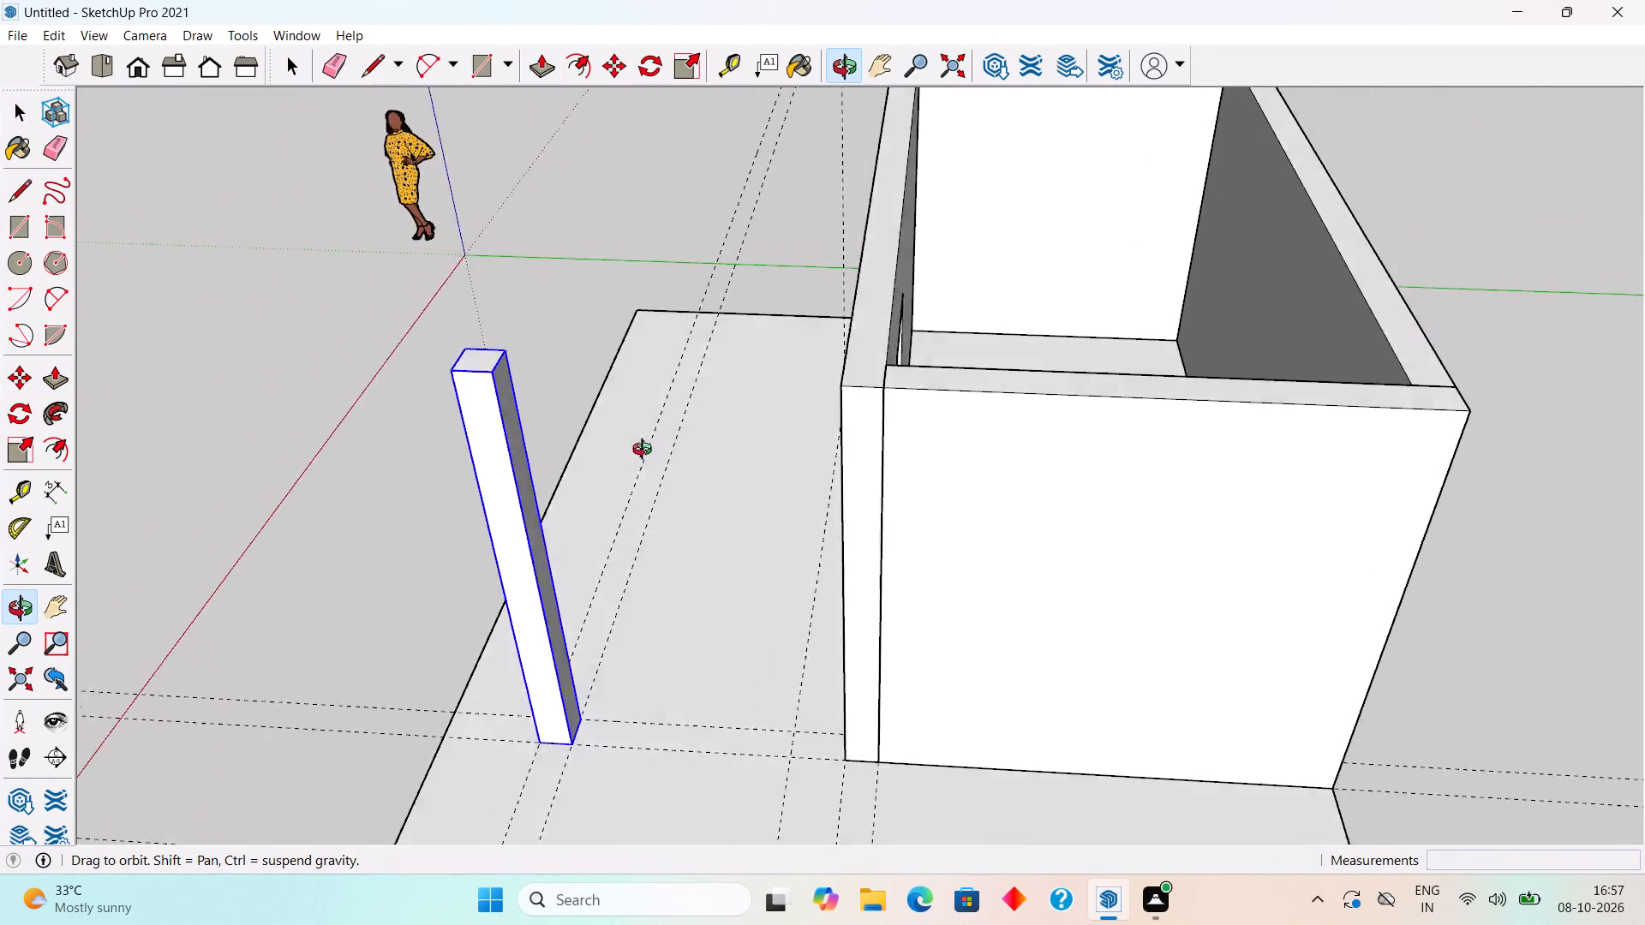
{"action": "middle_click_drag", "start_coordinate": [646, 451], "coordinate": [595, 433]}
{"action": "scroll", "coordinate": [606, 433], "scroll_direction": "down", "scroll_amount": 4}
{"action": "left_click", "coordinate": [434, 312]}
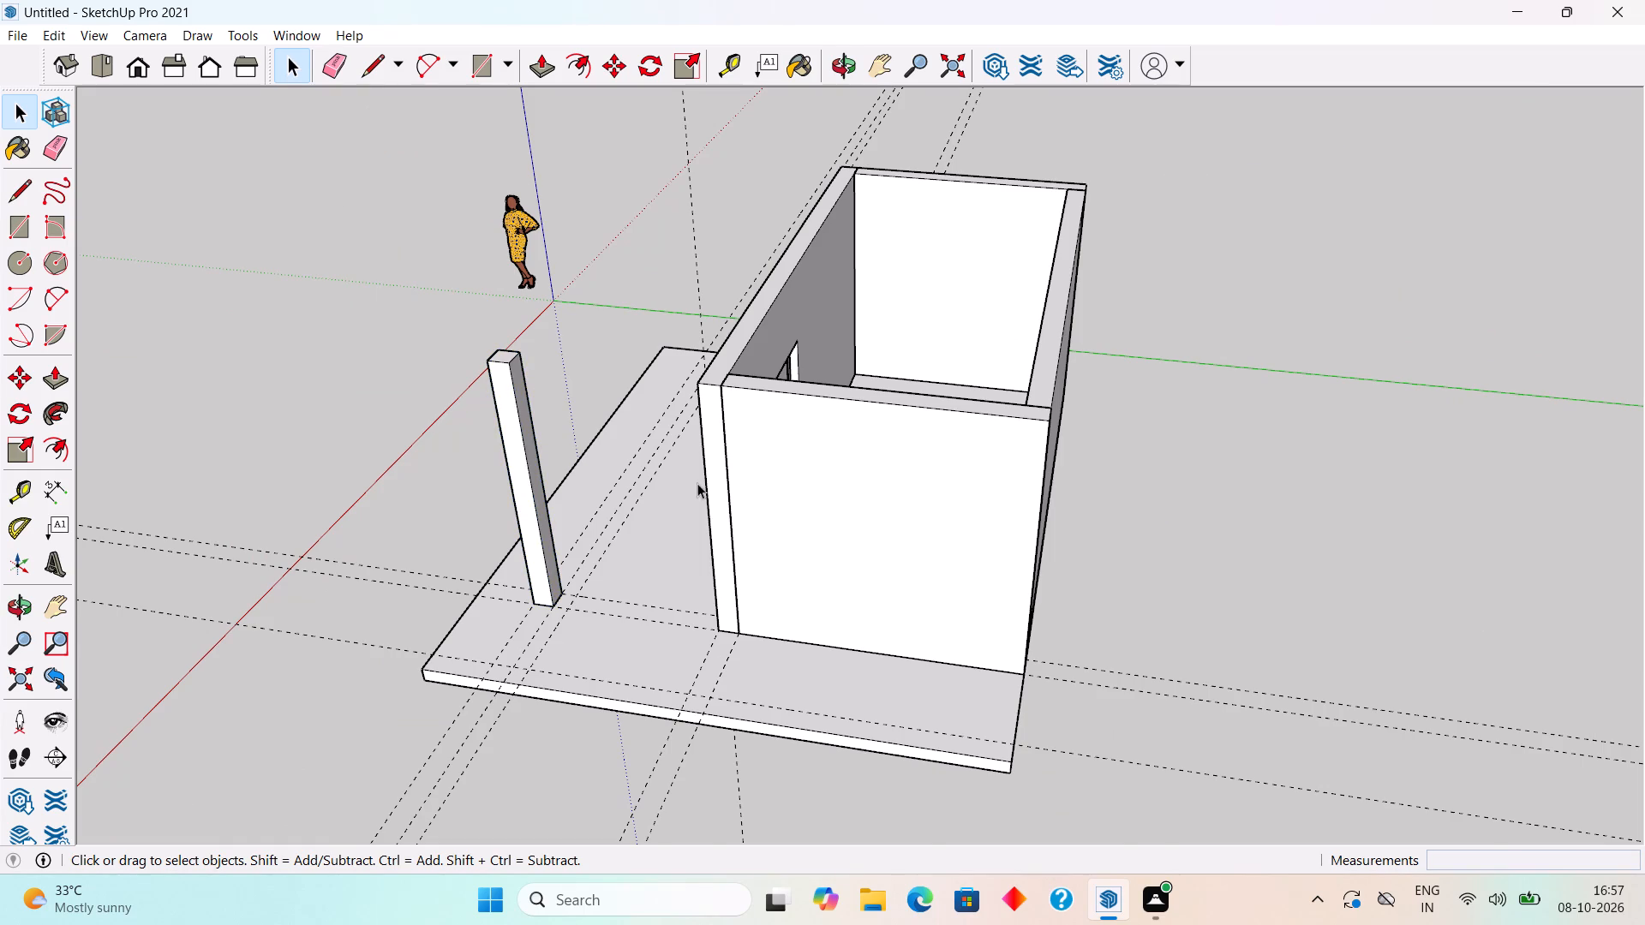
Place a horizontal guide 9" below the top edge of the column face that looks toward the front wall.
{"action": "middle_click_drag", "start_coordinate": [636, 483], "coordinate": [391, 469]}
{"action": "scroll", "coordinate": [490, 324], "scroll_direction": "up", "scroll_amount": 9}
{"action": "scroll", "coordinate": [638, 248], "scroll_direction": "down", "scroll_amount": 2}
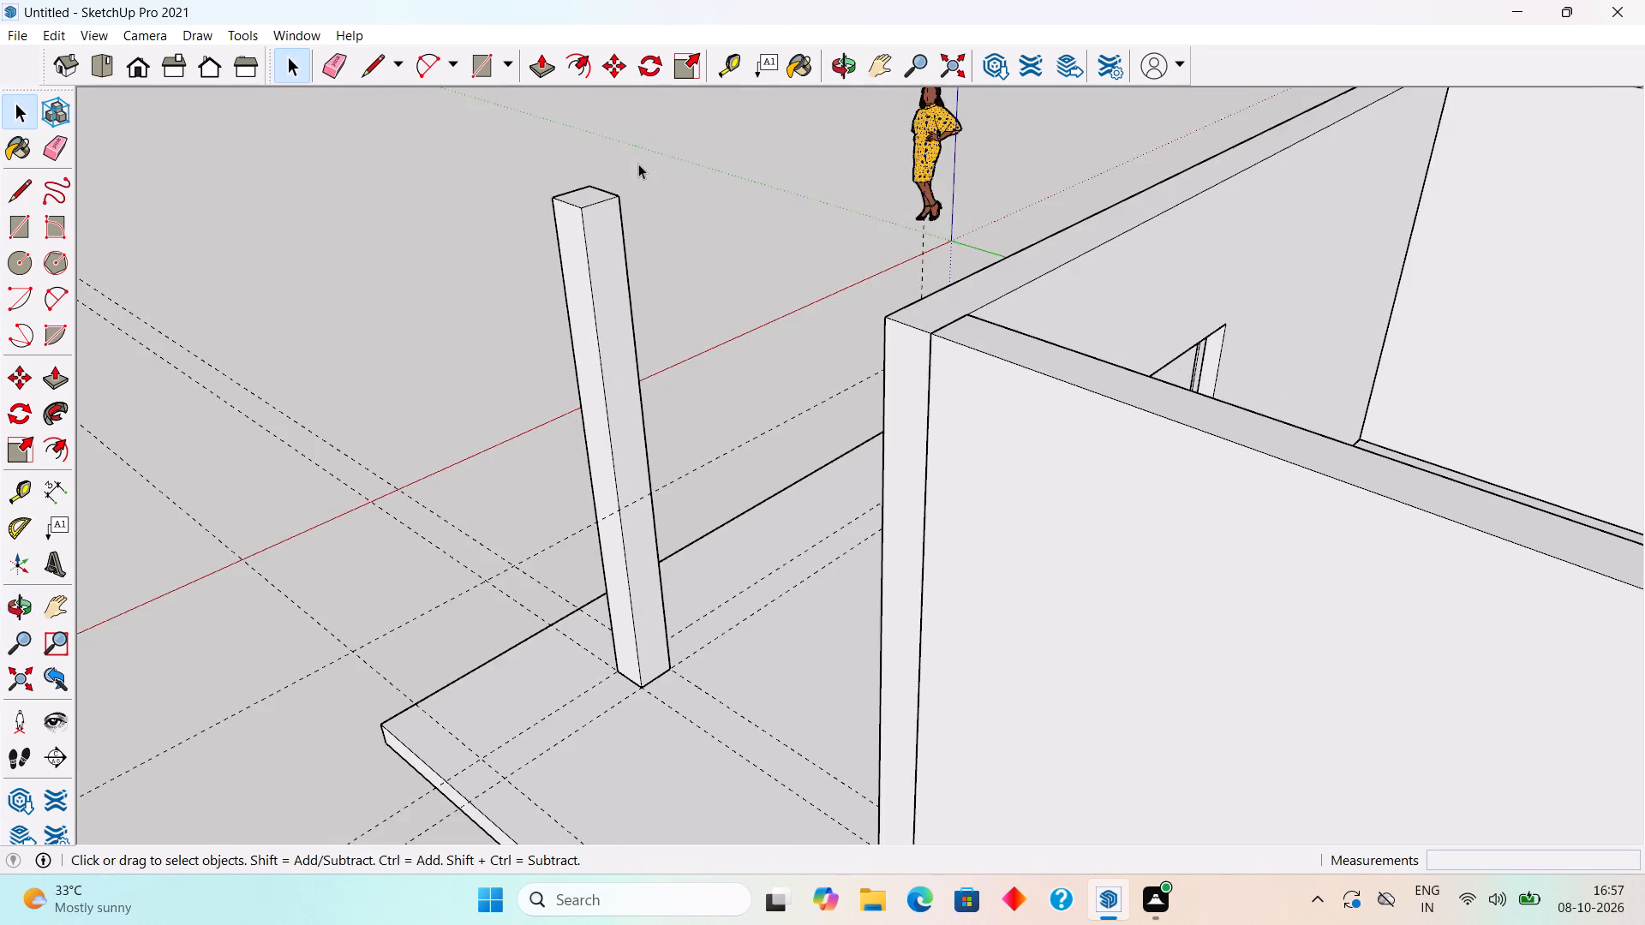
{"action": "scroll", "coordinate": [638, 160], "scroll_direction": "down", "scroll_amount": 3}
{"action": "scroll", "coordinate": [638, 160], "scroll_direction": "up", "scroll_amount": 1}
{"action": "key", "text": "t"}
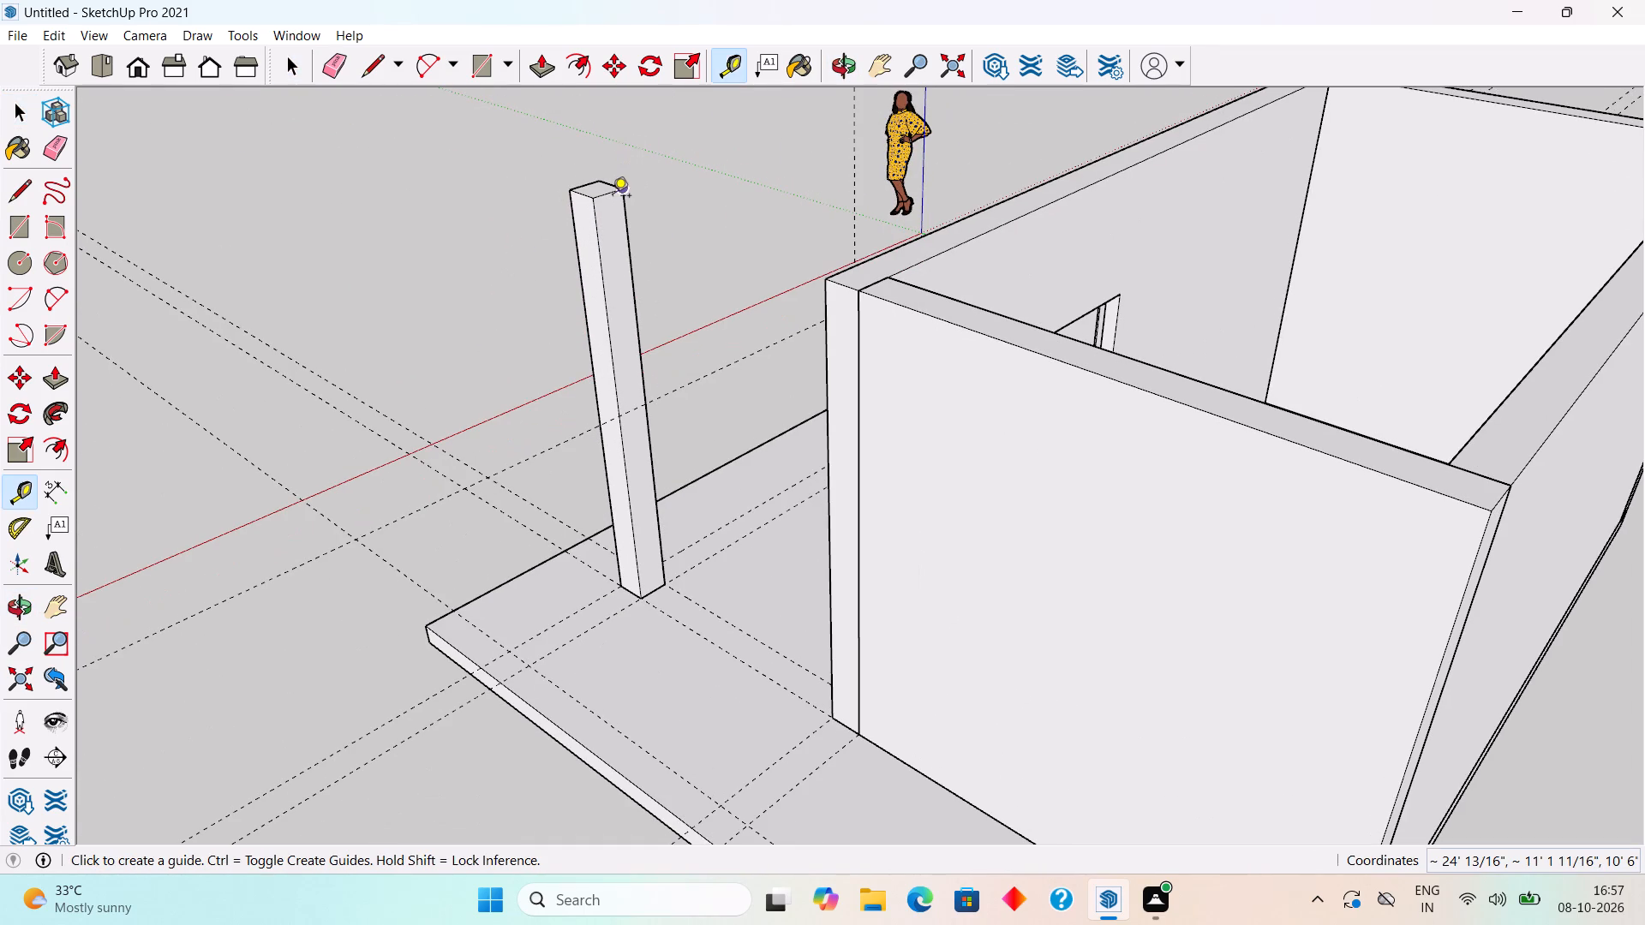
{"action": "scroll", "coordinate": [608, 192], "scroll_direction": "up", "scroll_amount": 11}
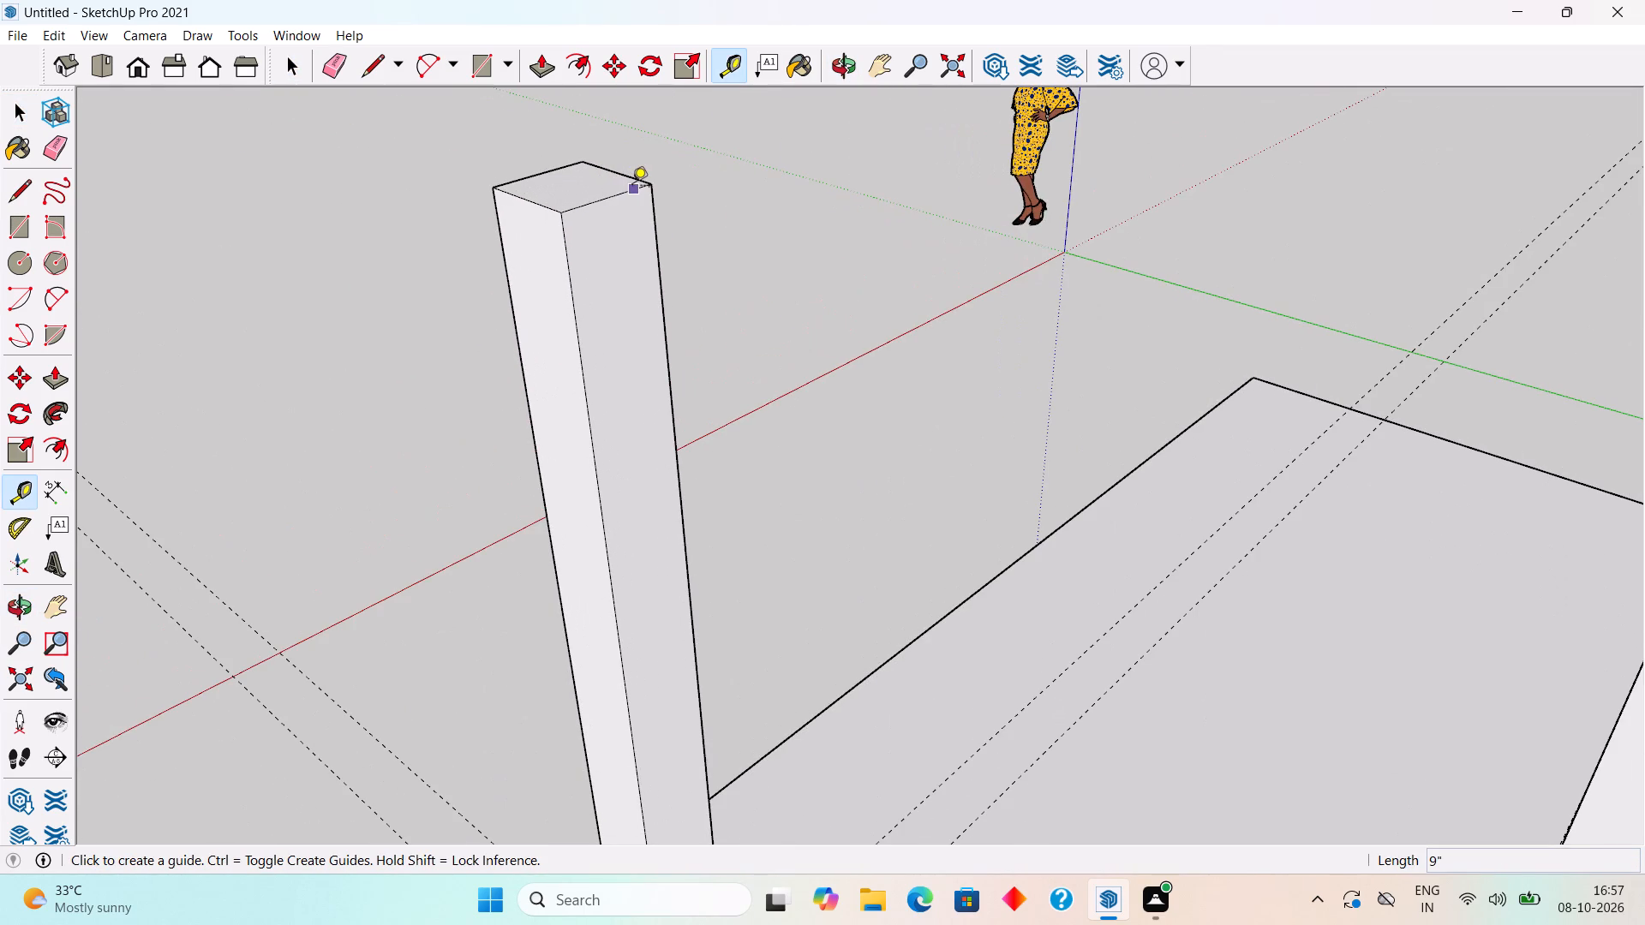
{"action": "left_click", "coordinate": [633, 194]}
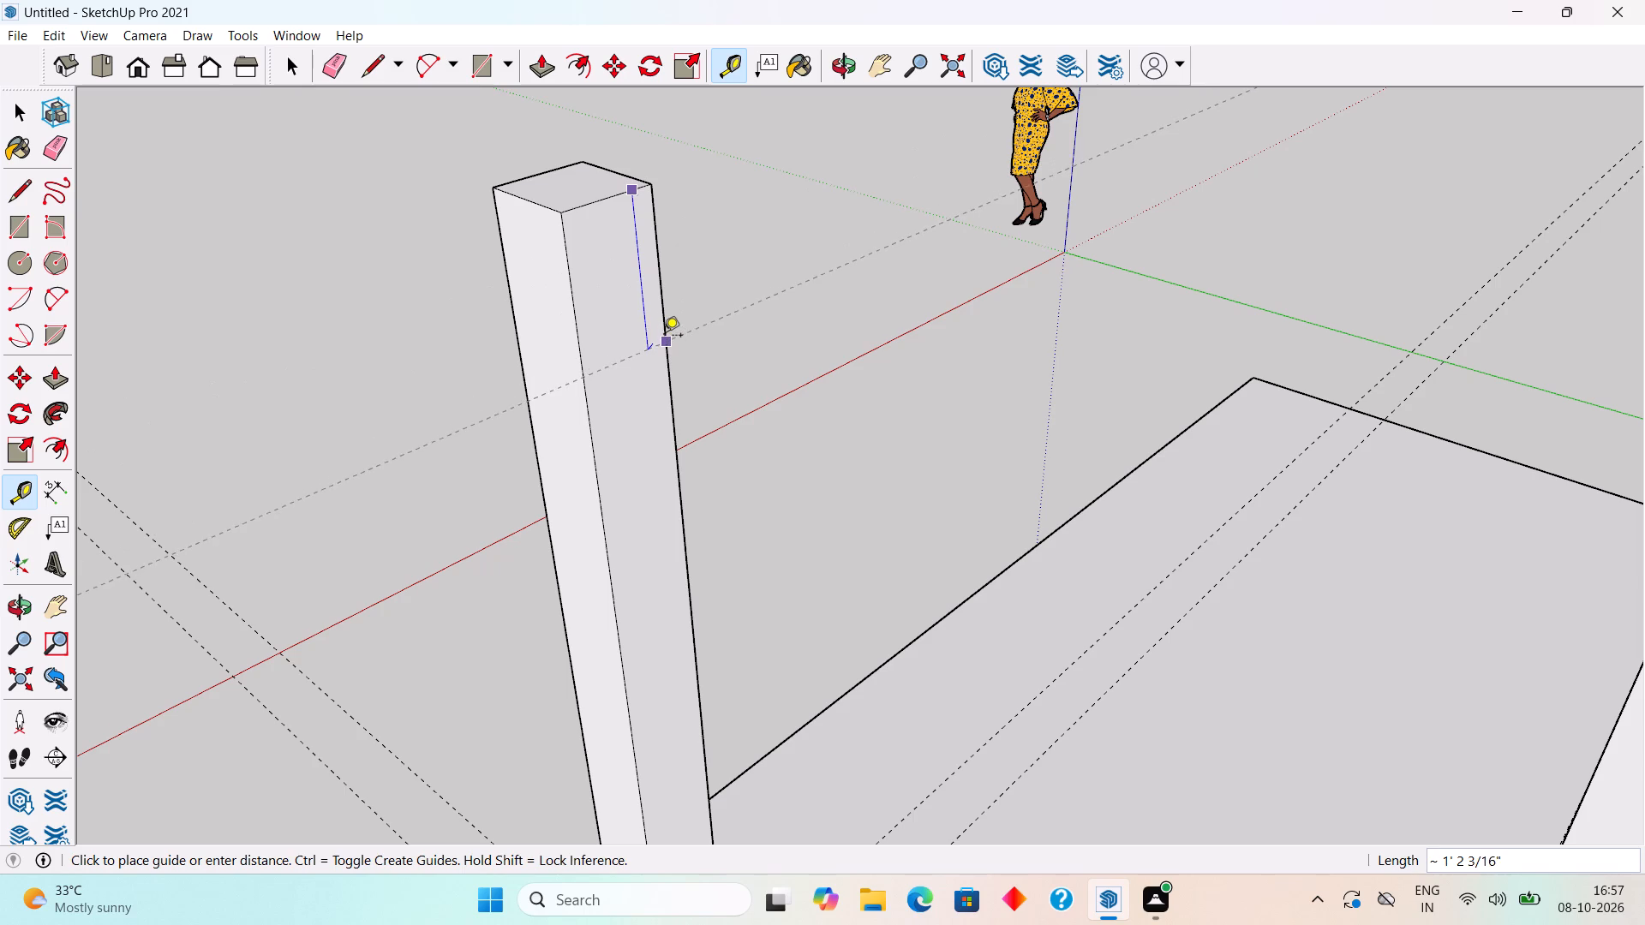
{"action": "type", "text": "9\""}
{"action": "key", "text": "Return"}
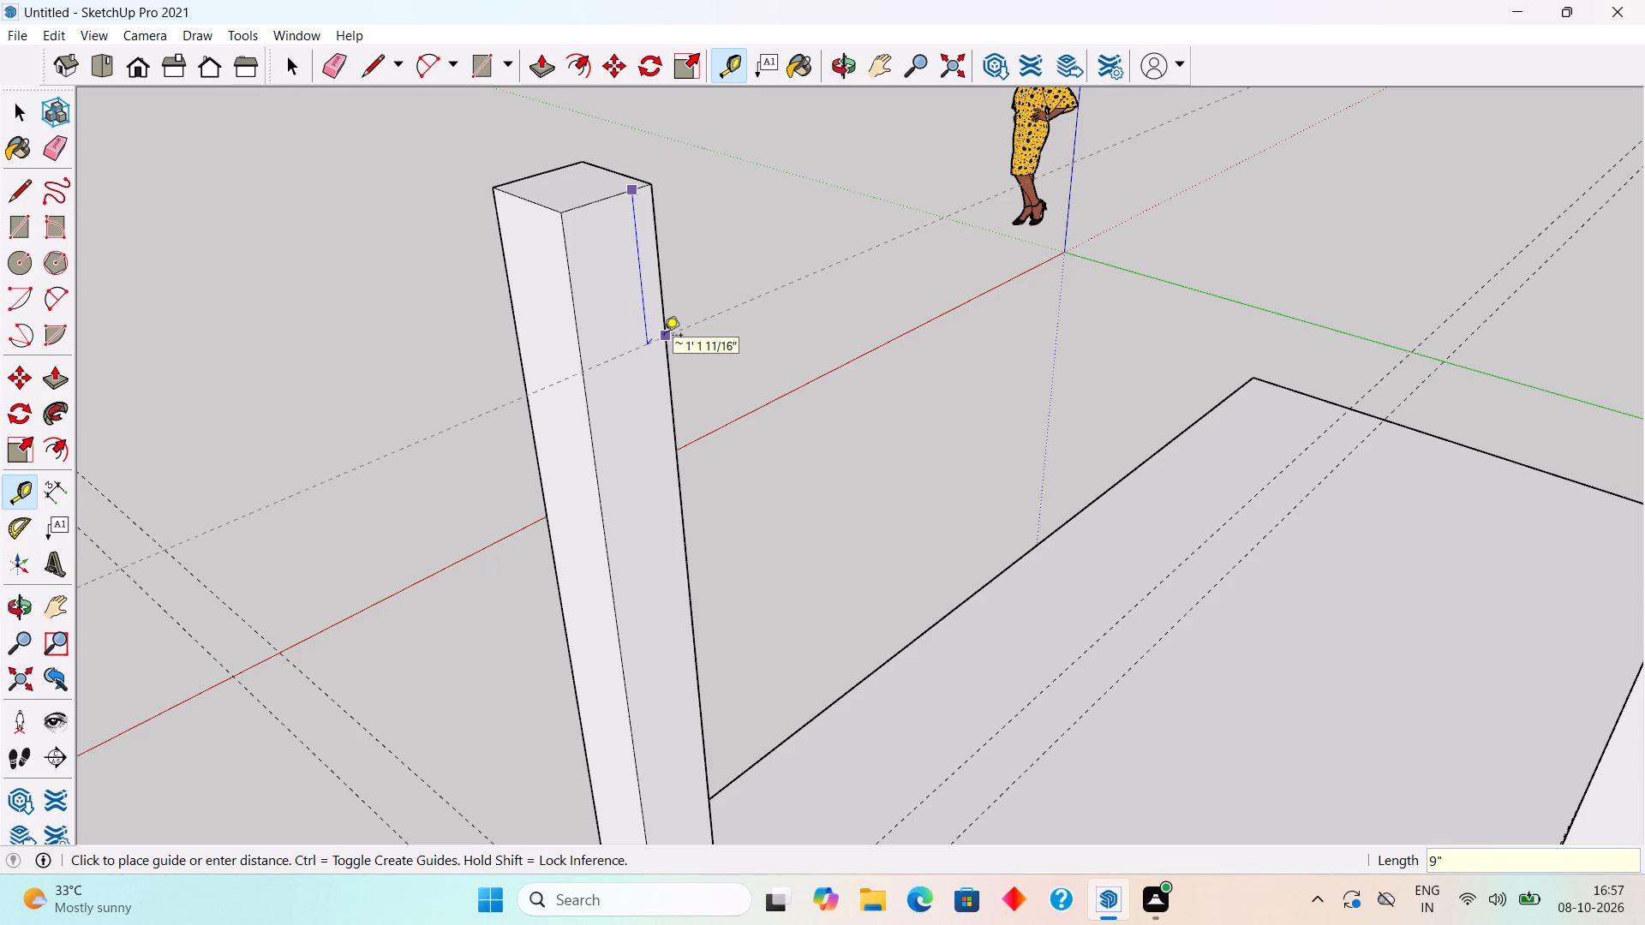
{"action": "key", "text": "space"}
Open the column group and draw a line across its wall-facing side along the 9" guide.
{"action": "key", "text": "l"}
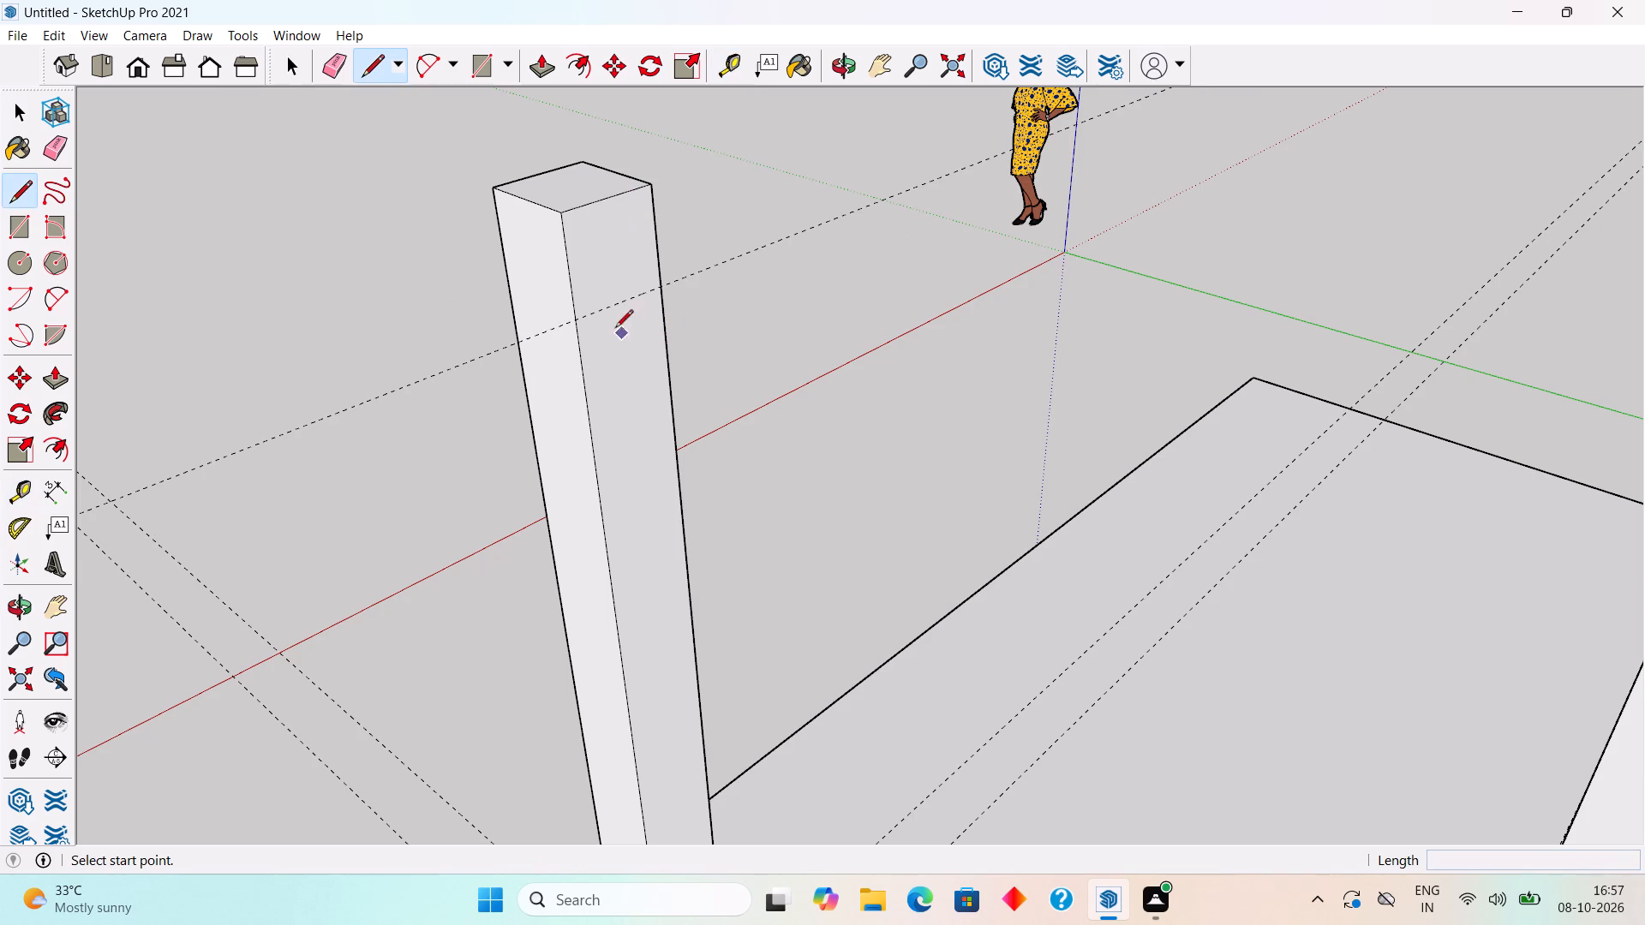
{"action": "key", "text": "space"}
{"action": "left_click", "coordinate": [601, 284]}
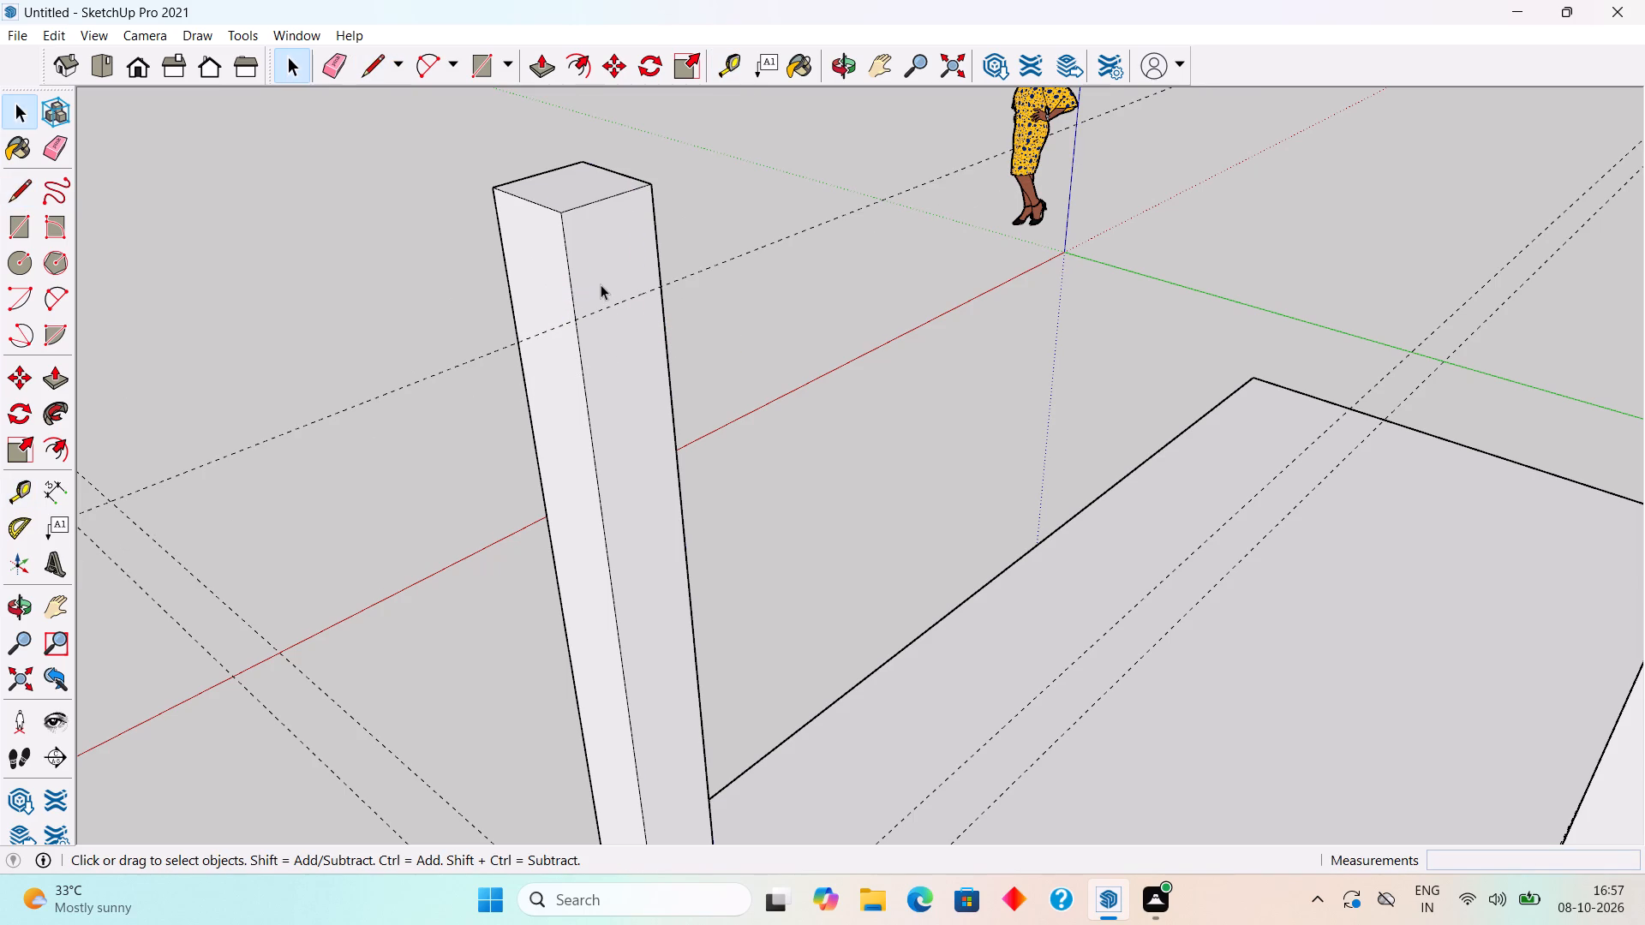
{"action": "double_click", "coordinate": [601, 284]}
{"action": "left_click", "coordinate": [601, 284]}
{"action": "key", "text": "l"}
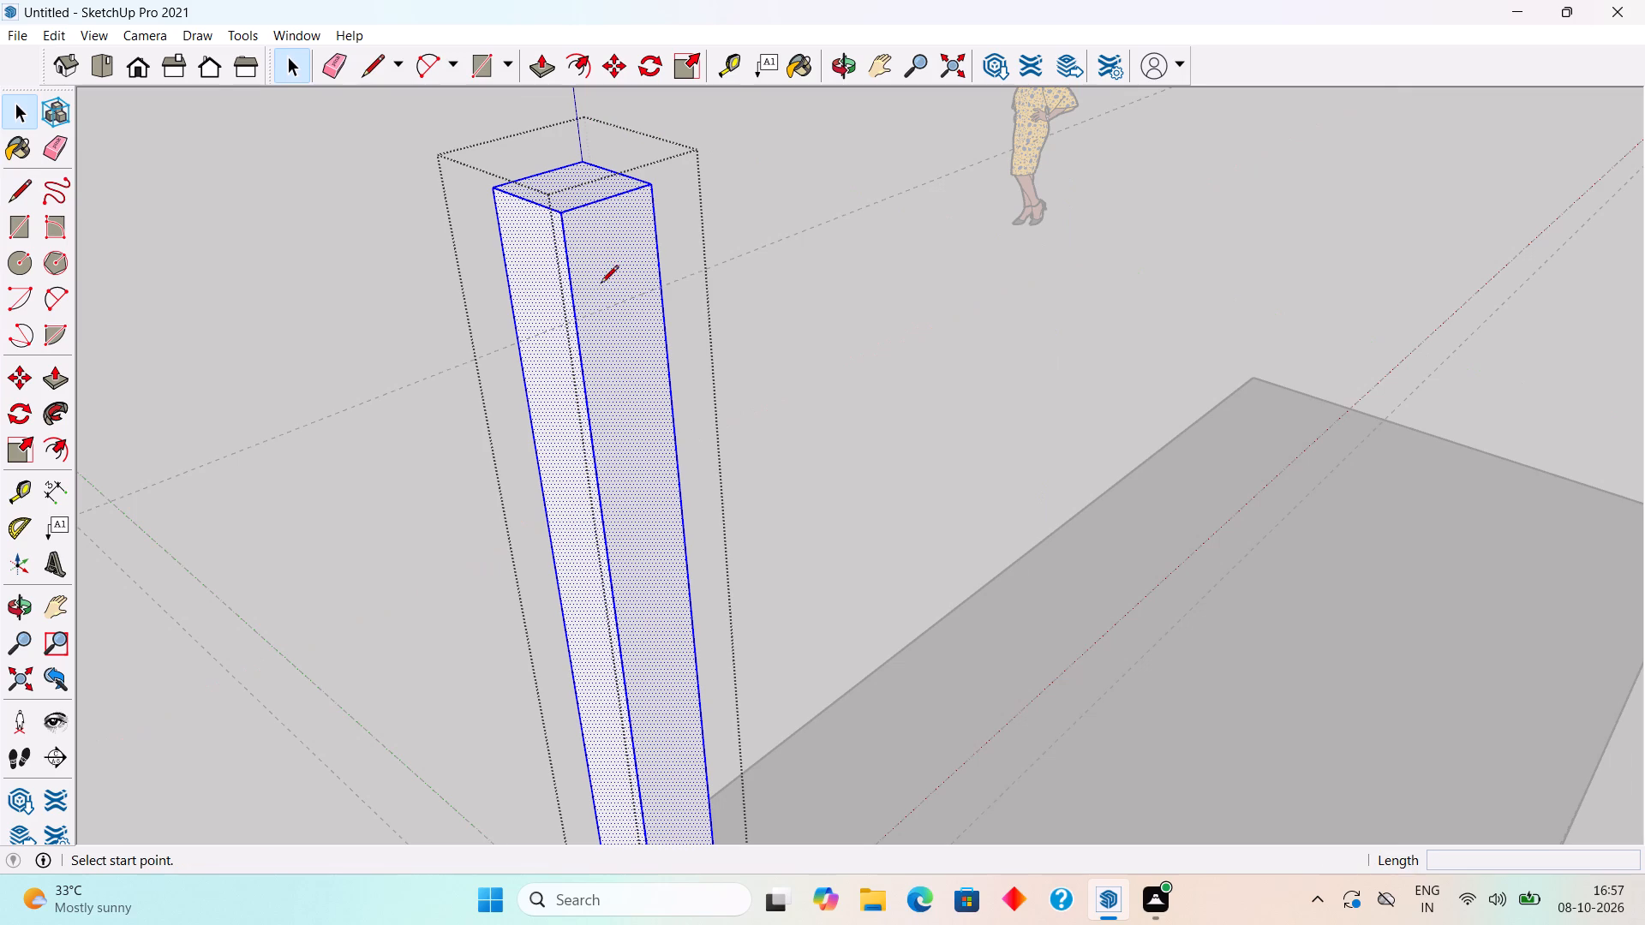
{"action": "left_click", "coordinate": [577, 323]}
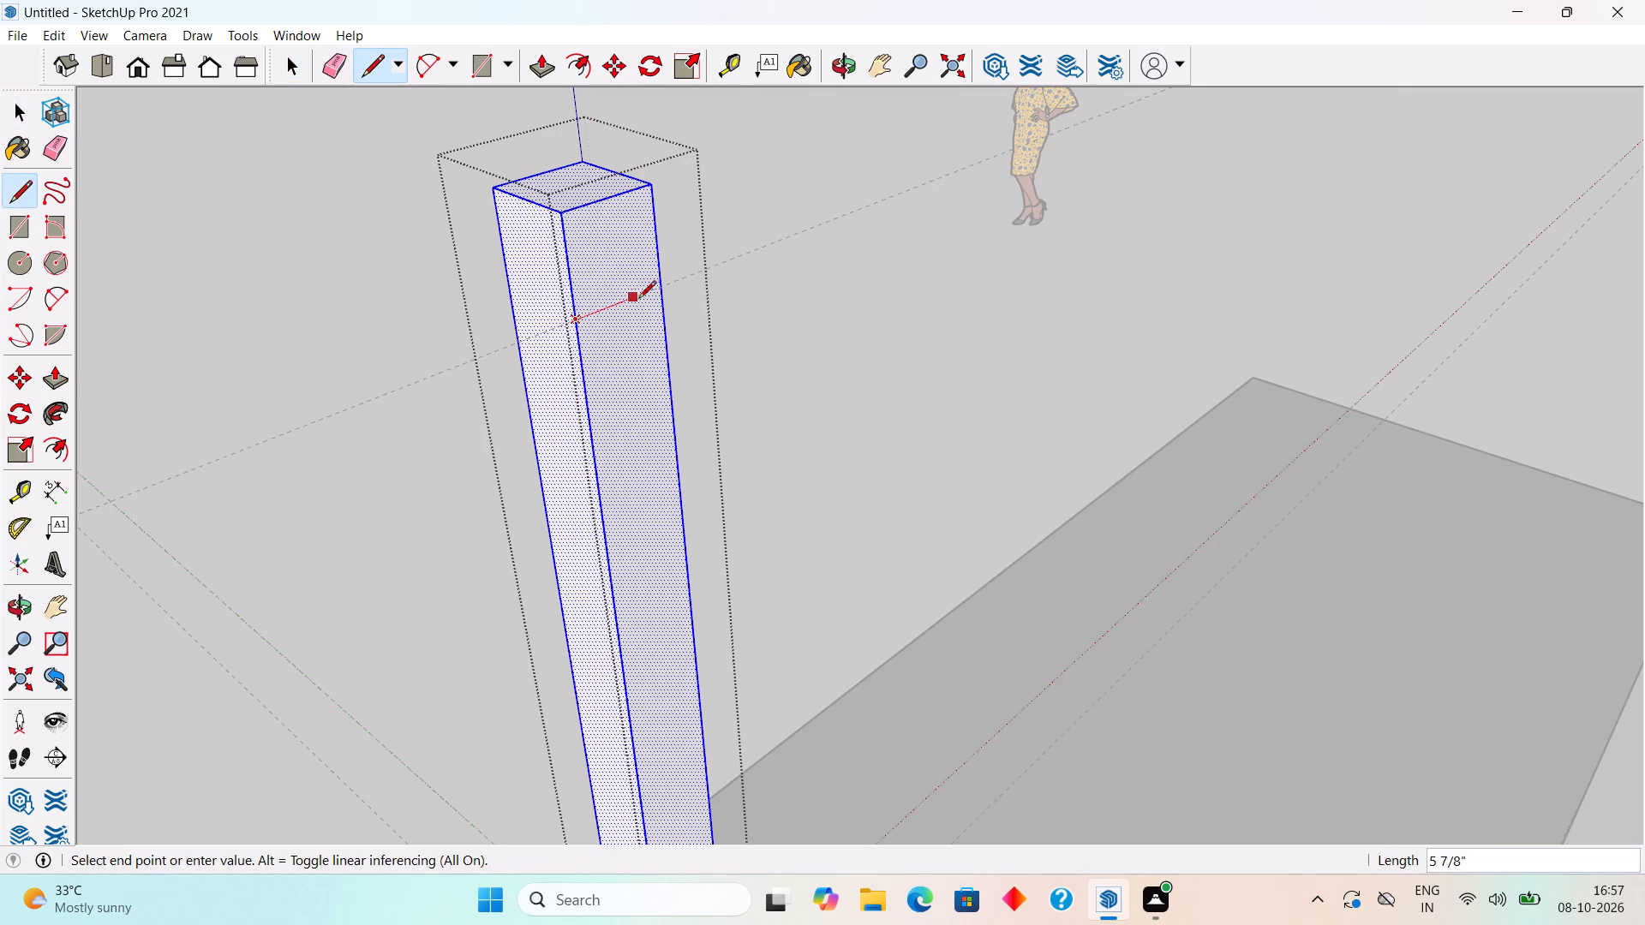
{"action": "left_click", "coordinate": [661, 291]}
{"action": "key", "text": "space"}
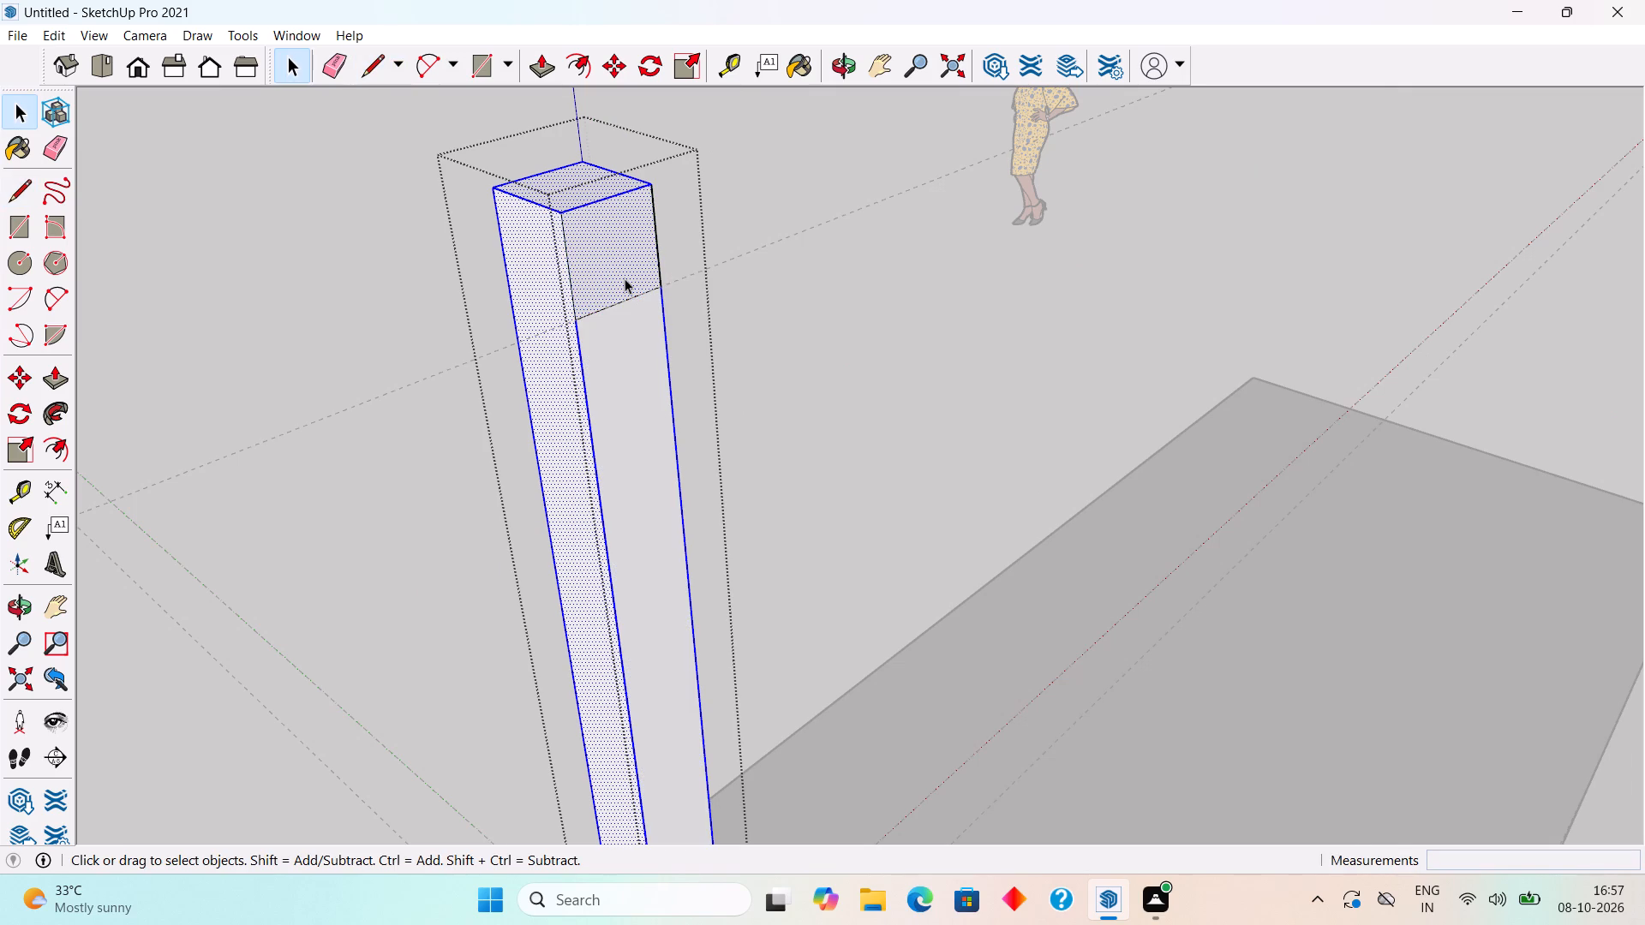
Extrude the column's upper wall-facing face 6' 3" to the front wall corner as a beam, and close the group.
{"action": "key", "text": "p"}
{"action": "left_click", "coordinate": [625, 278]}
{"action": "scroll", "coordinate": [766, 301], "scroll_direction": "down", "scroll_amount": 9}
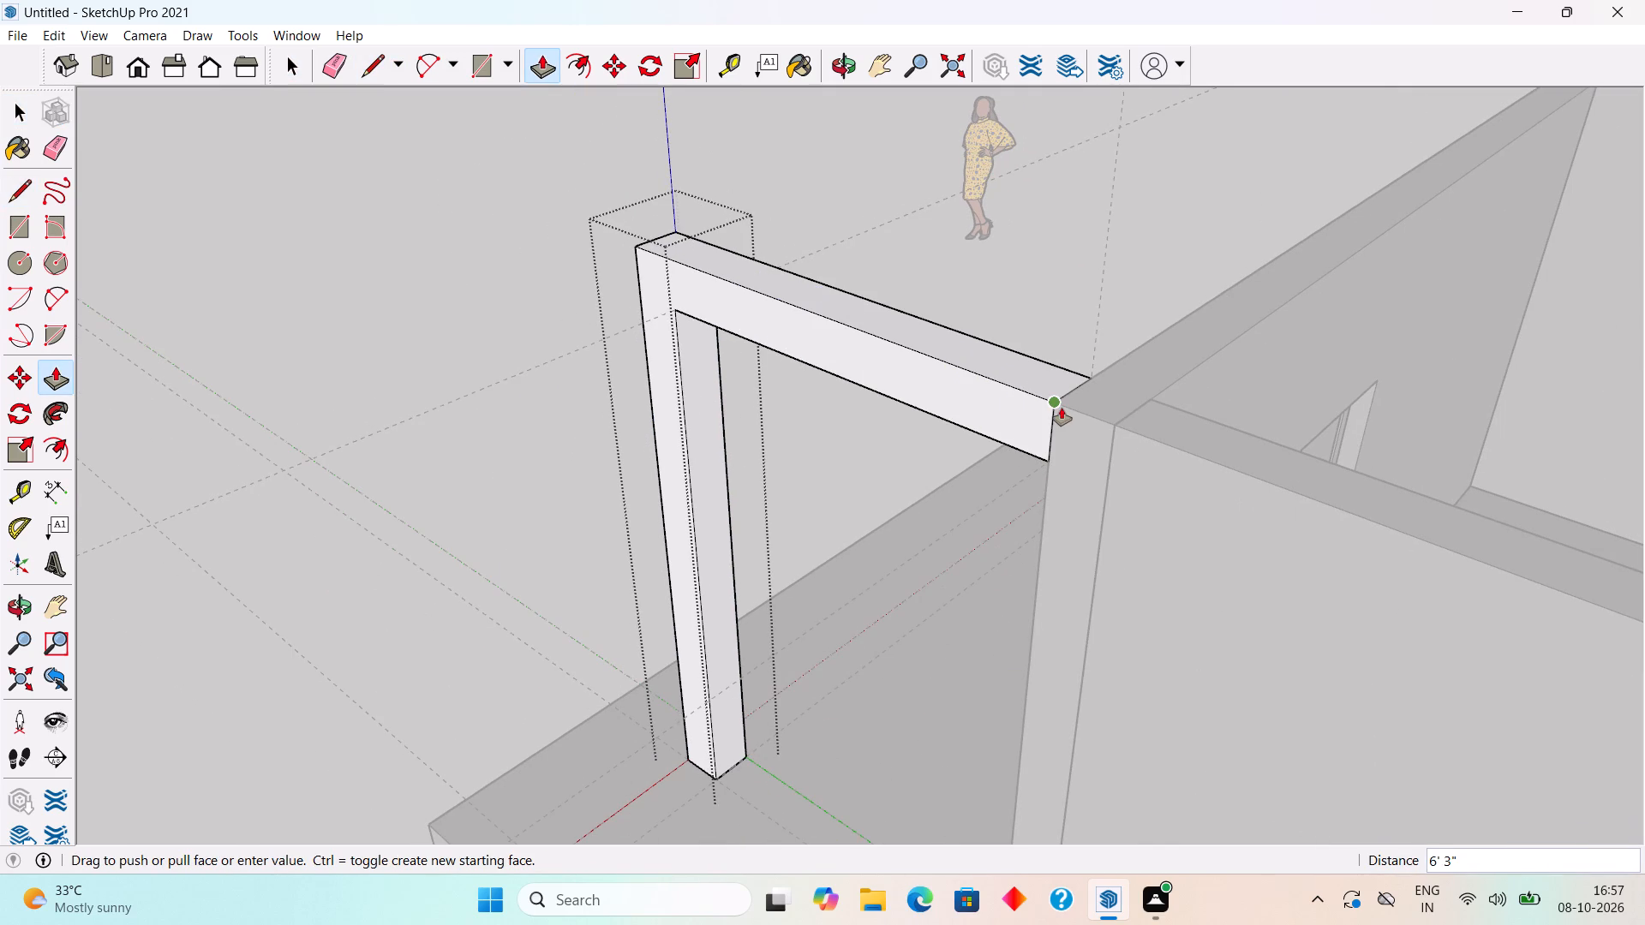
{"action": "left_click", "coordinate": [1062, 408]}
{"action": "middle_click_drag", "start_coordinate": [1069, 420], "coordinate": [1595, 381]}
{"action": "scroll", "coordinate": [1595, 390], "scroll_direction": "down", "scroll_amount": 6}
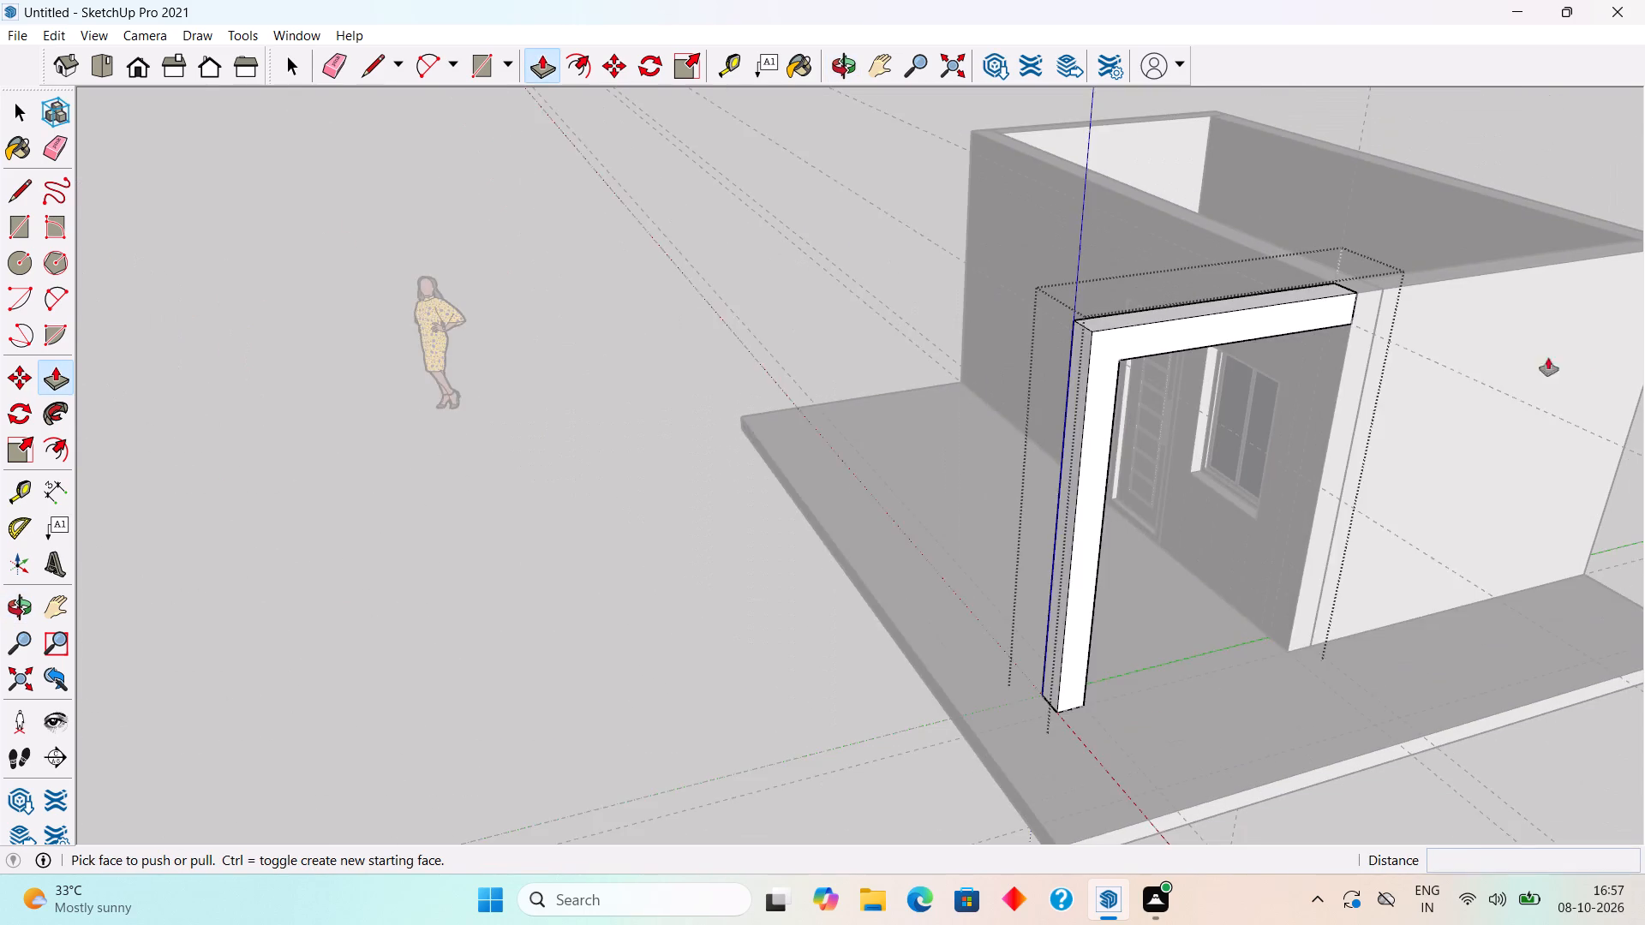
{"action": "left_click", "coordinate": [758, 501]}
{"action": "key", "text": "space"}
{"action": "scroll", "coordinate": [758, 501], "scroll_direction": "down", "scroll_amount": 4}
{"action": "left_click", "coordinate": [758, 501]}
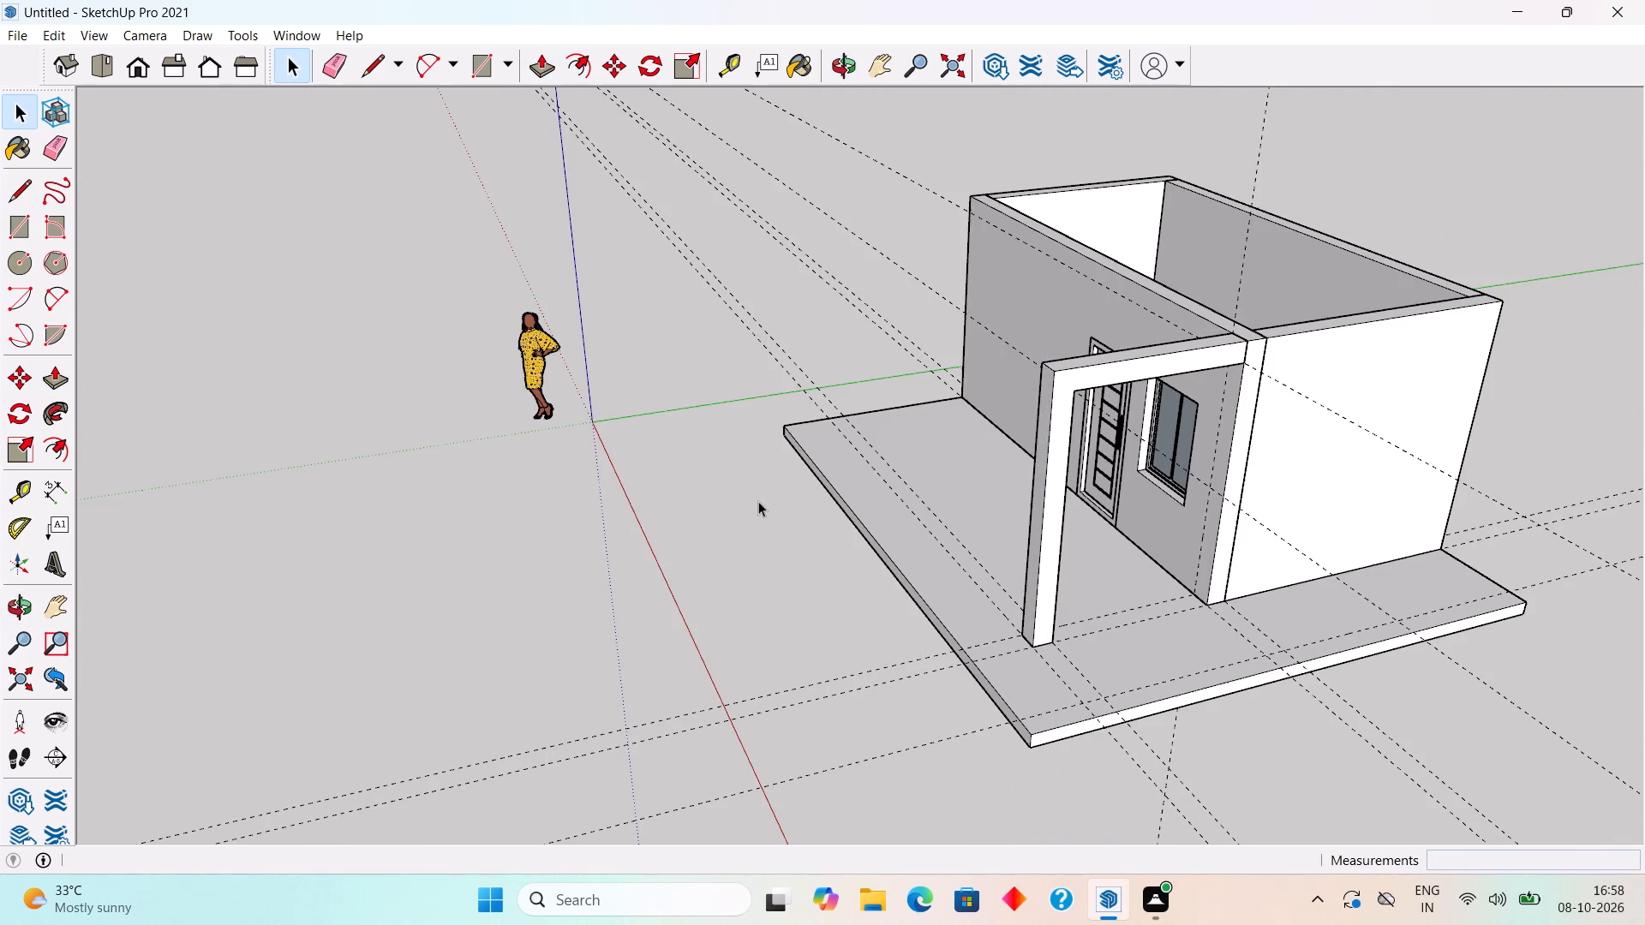
Draw a 9" by 9" square at the guide intersections on the slab strip beside the side wall, in line with the front wall.
{"action": "middle_click_drag", "start_coordinate": [1217, 546], "coordinate": [971, 432]}
{"action": "scroll", "coordinate": [1221, 440], "scroll_direction": "down", "scroll_amount": 4}
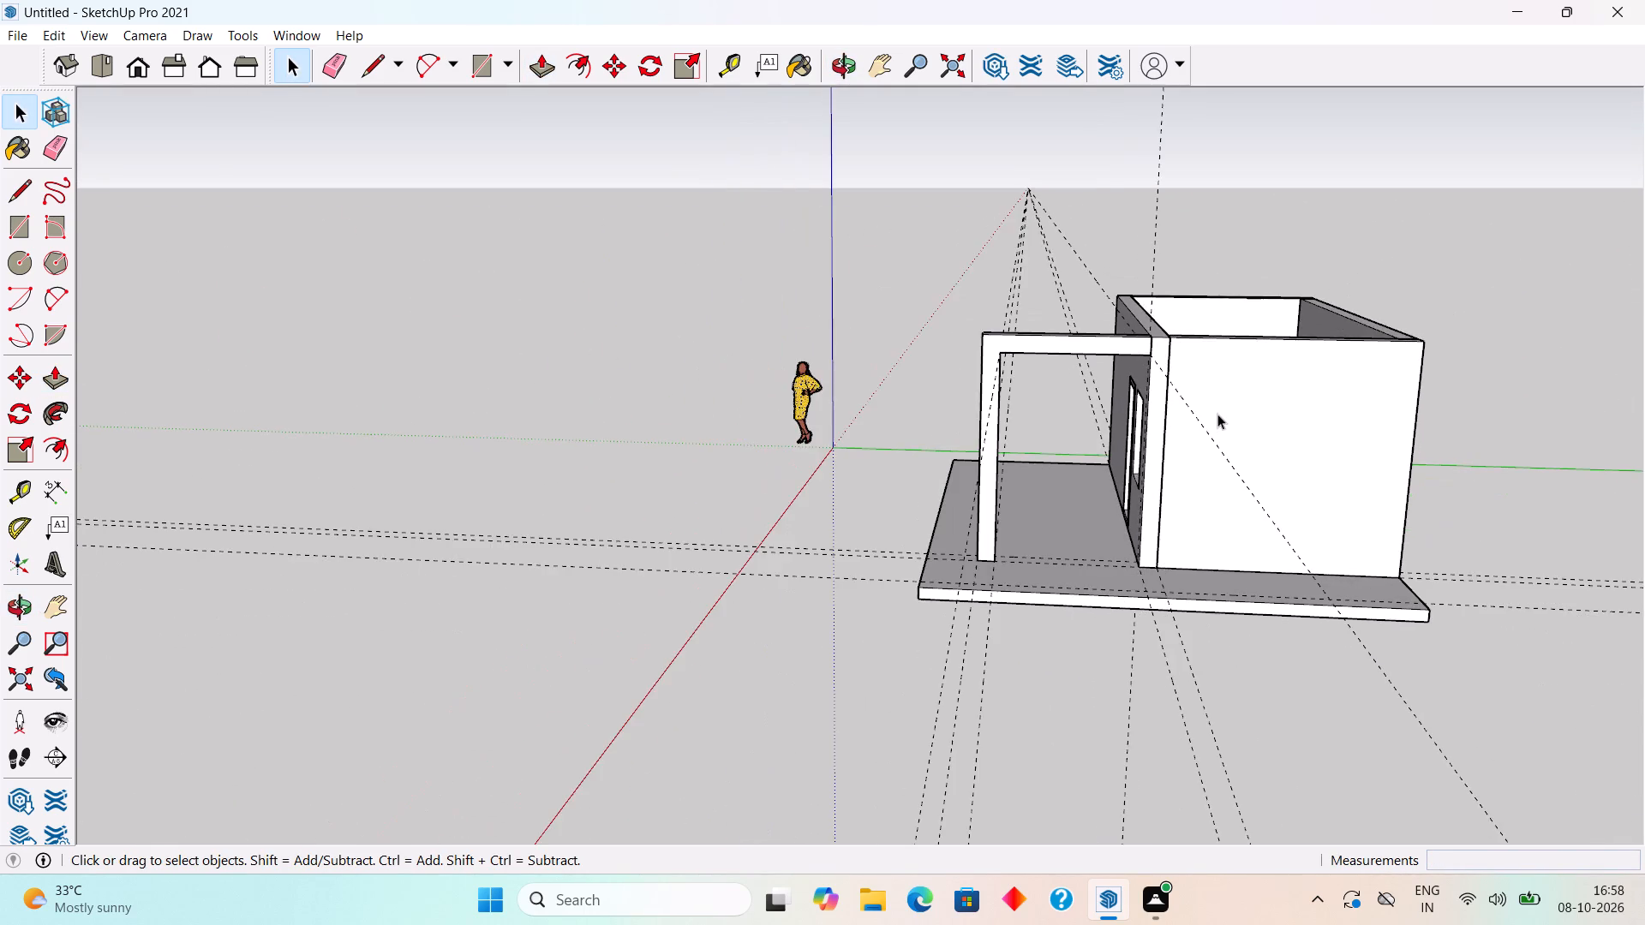
{"action": "middle_click_drag", "start_coordinate": [1214, 467], "coordinate": [1217, 686]}
{"action": "scroll", "coordinate": [1219, 696], "scroll_direction": "down", "scroll_amount": 1}
{"action": "scroll", "coordinate": [1230, 721], "scroll_direction": "up", "scroll_amount": 10}
{"action": "middle_click_drag", "start_coordinate": [1132, 534], "coordinate": [1143, 589]}
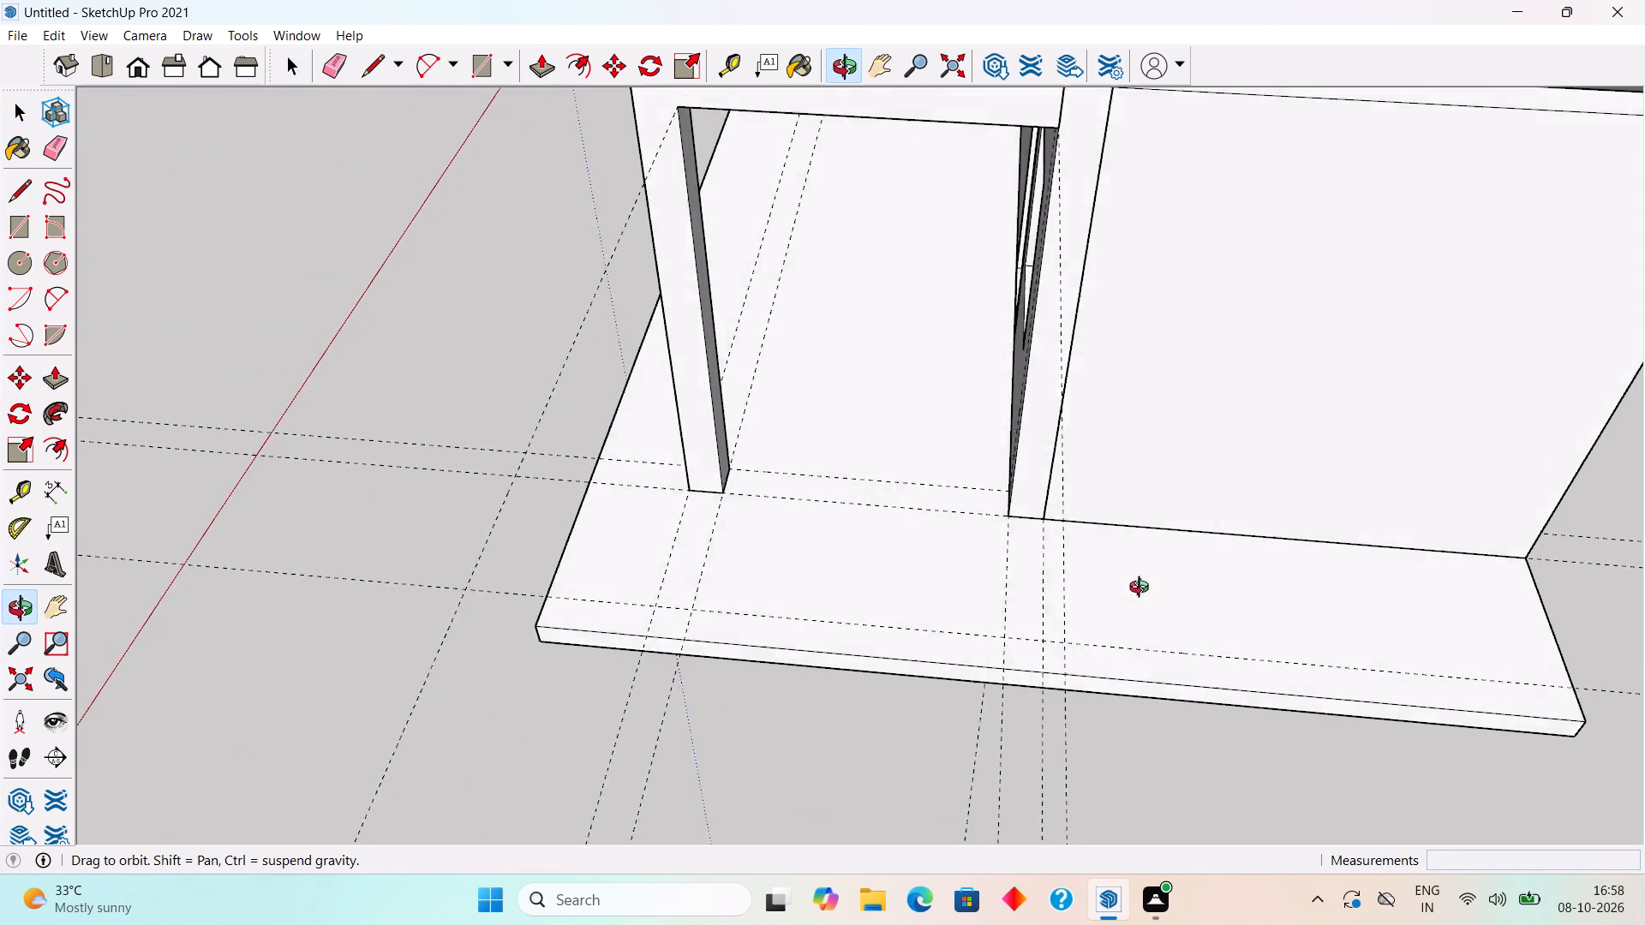
{"action": "middle_click_drag", "start_coordinate": [1143, 589], "coordinate": [1150, 606]}
{"action": "key", "text": "r"}
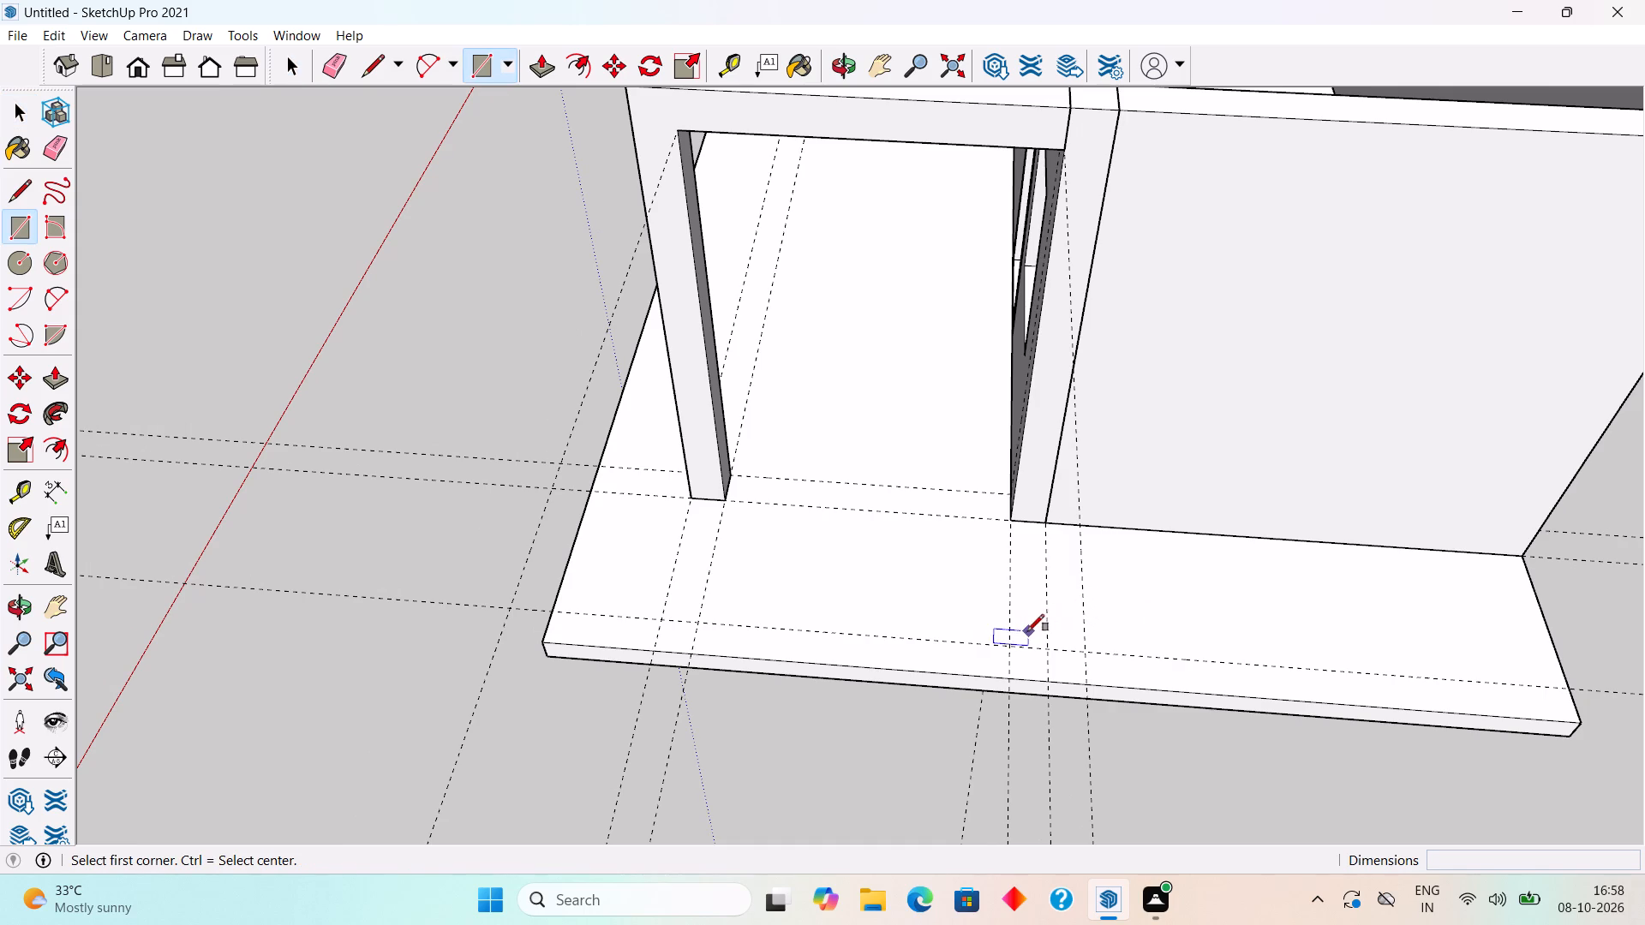
{"action": "left_click", "coordinate": [1014, 643]}
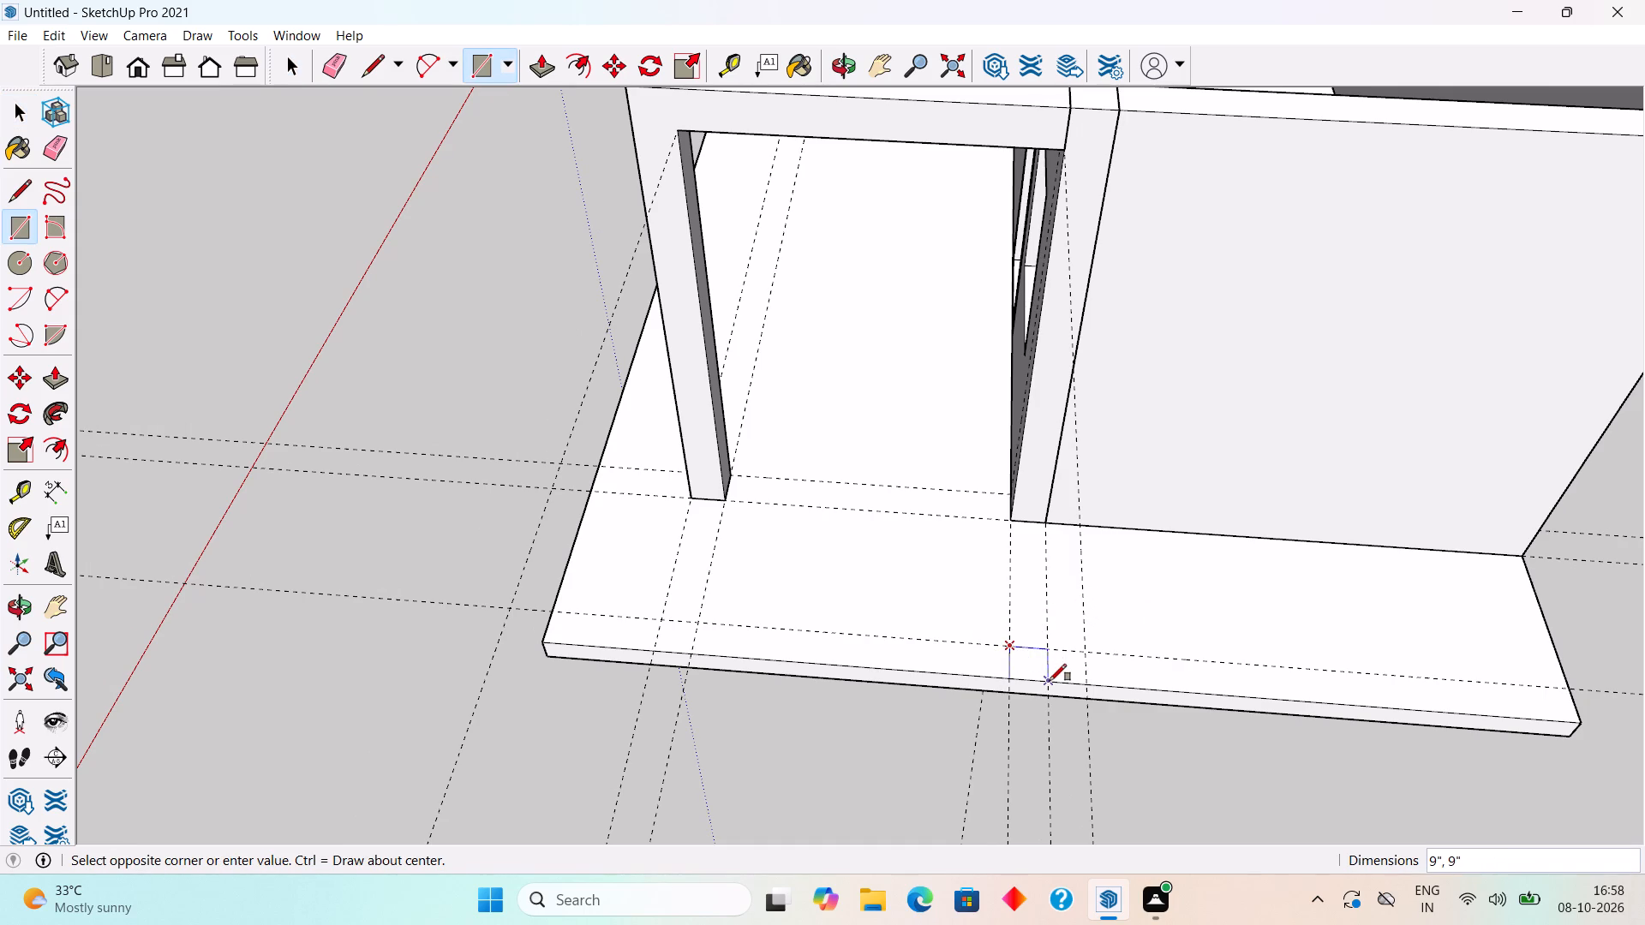
{"action": "left_click", "coordinate": [1050, 681]}
{"action": "key", "text": "space"}
Extrude the 9" square 10' upward as a second column.
{"action": "type", "text": "p"}
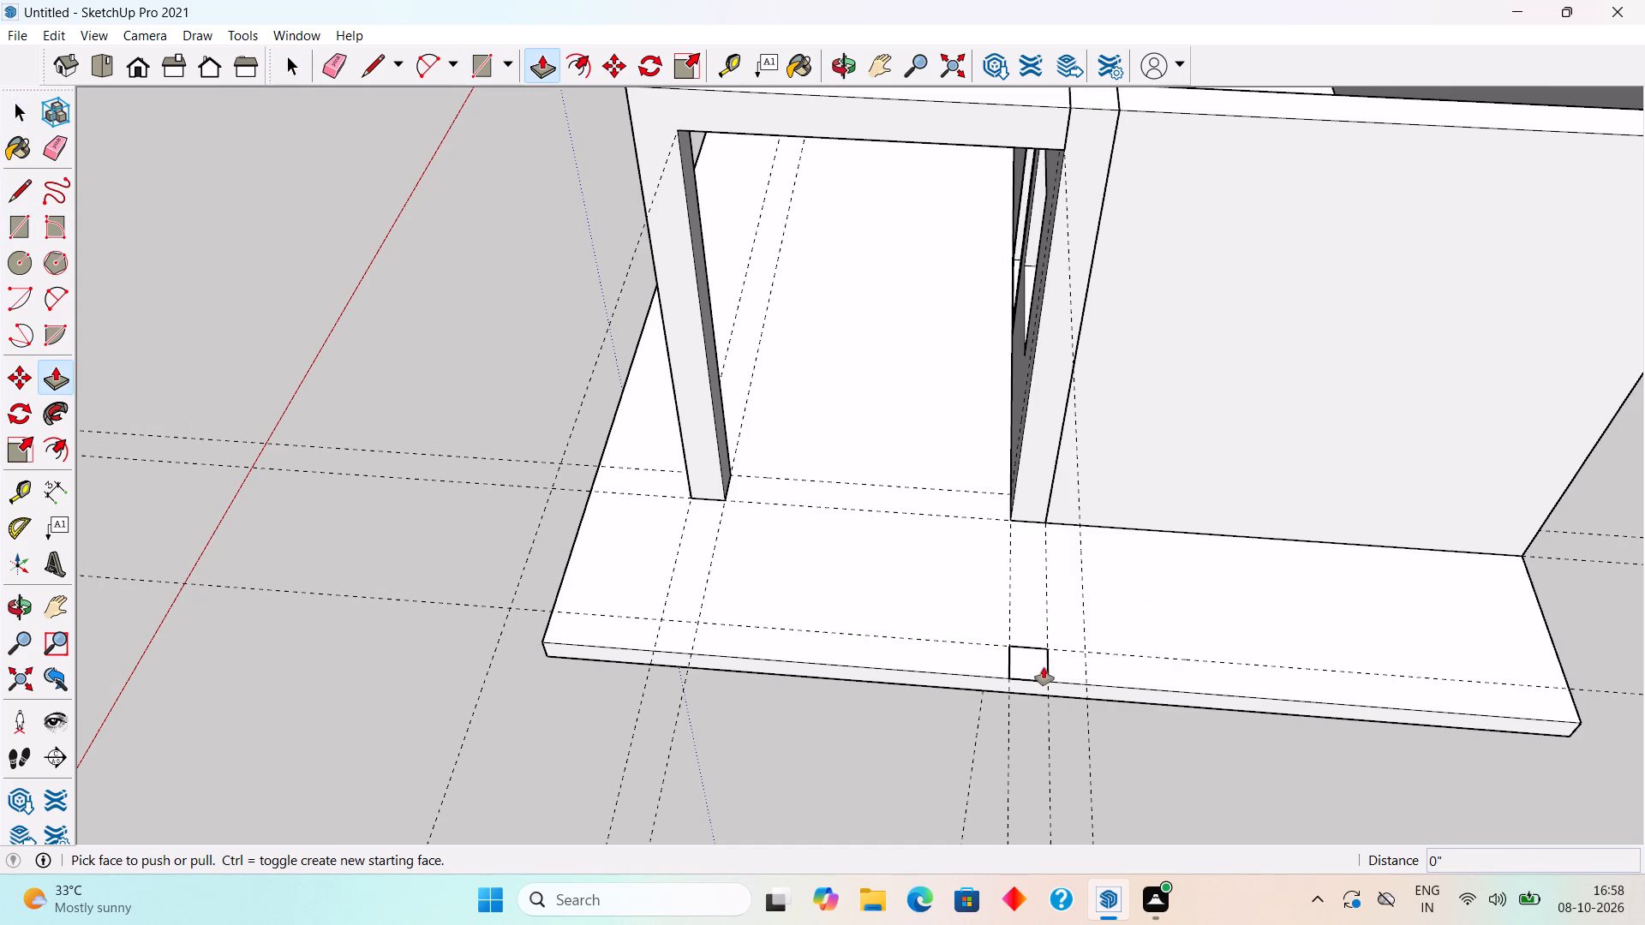
{"action": "left_click", "coordinate": [1038, 668]}
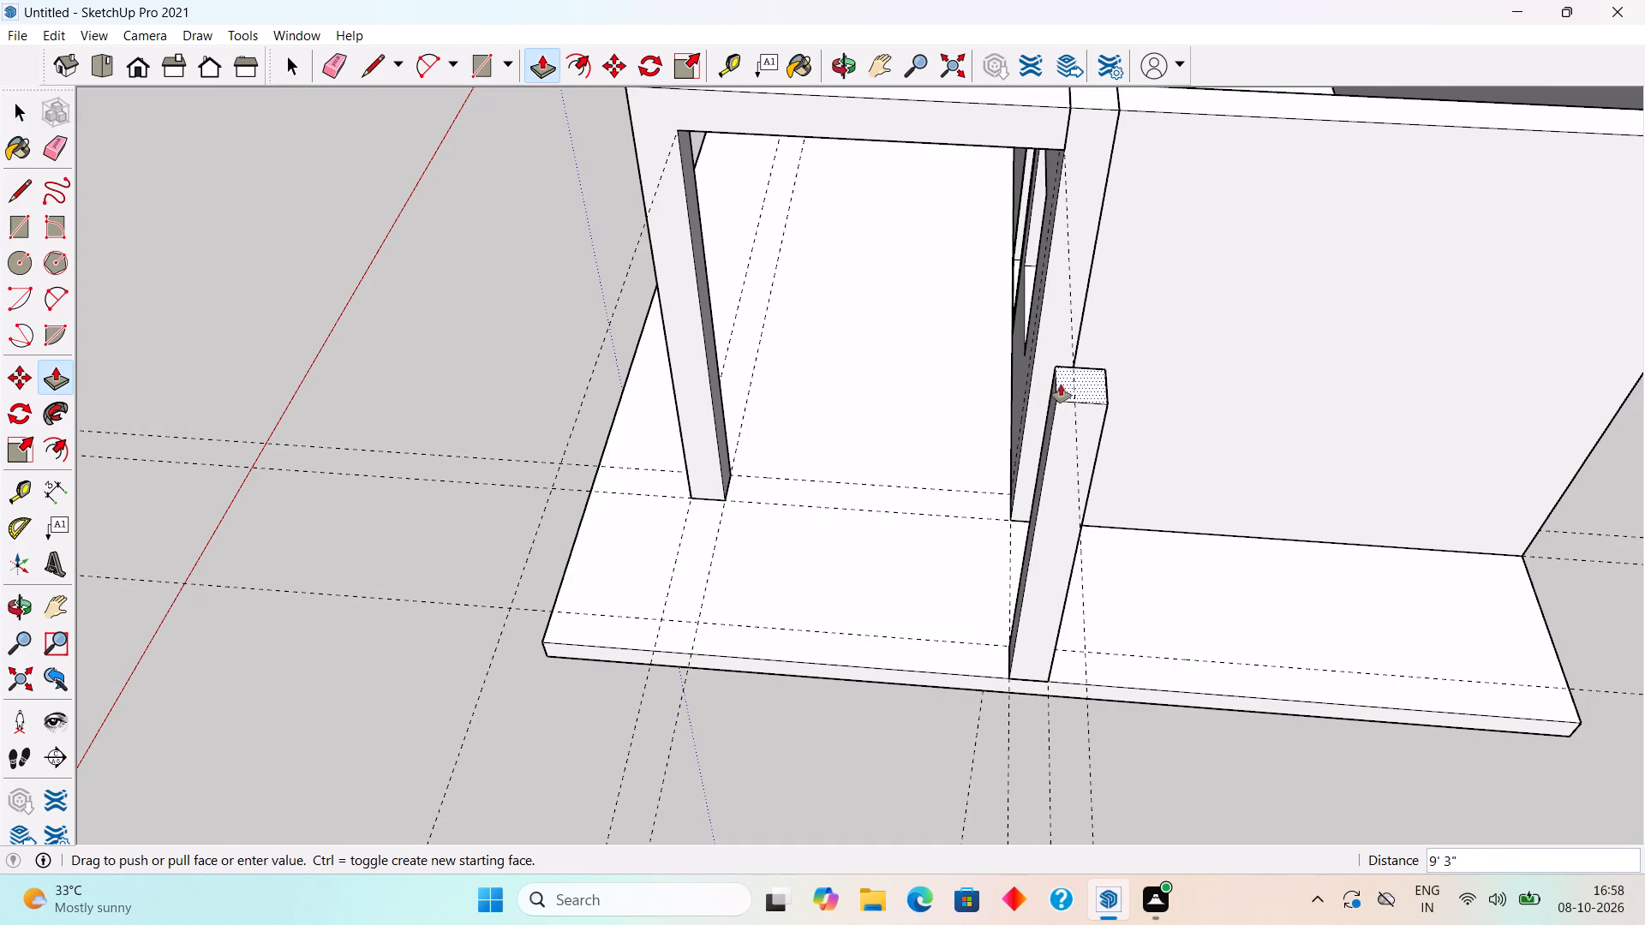
{"action": "type", "text": "10'"}
{"action": "key", "text": "Return"}
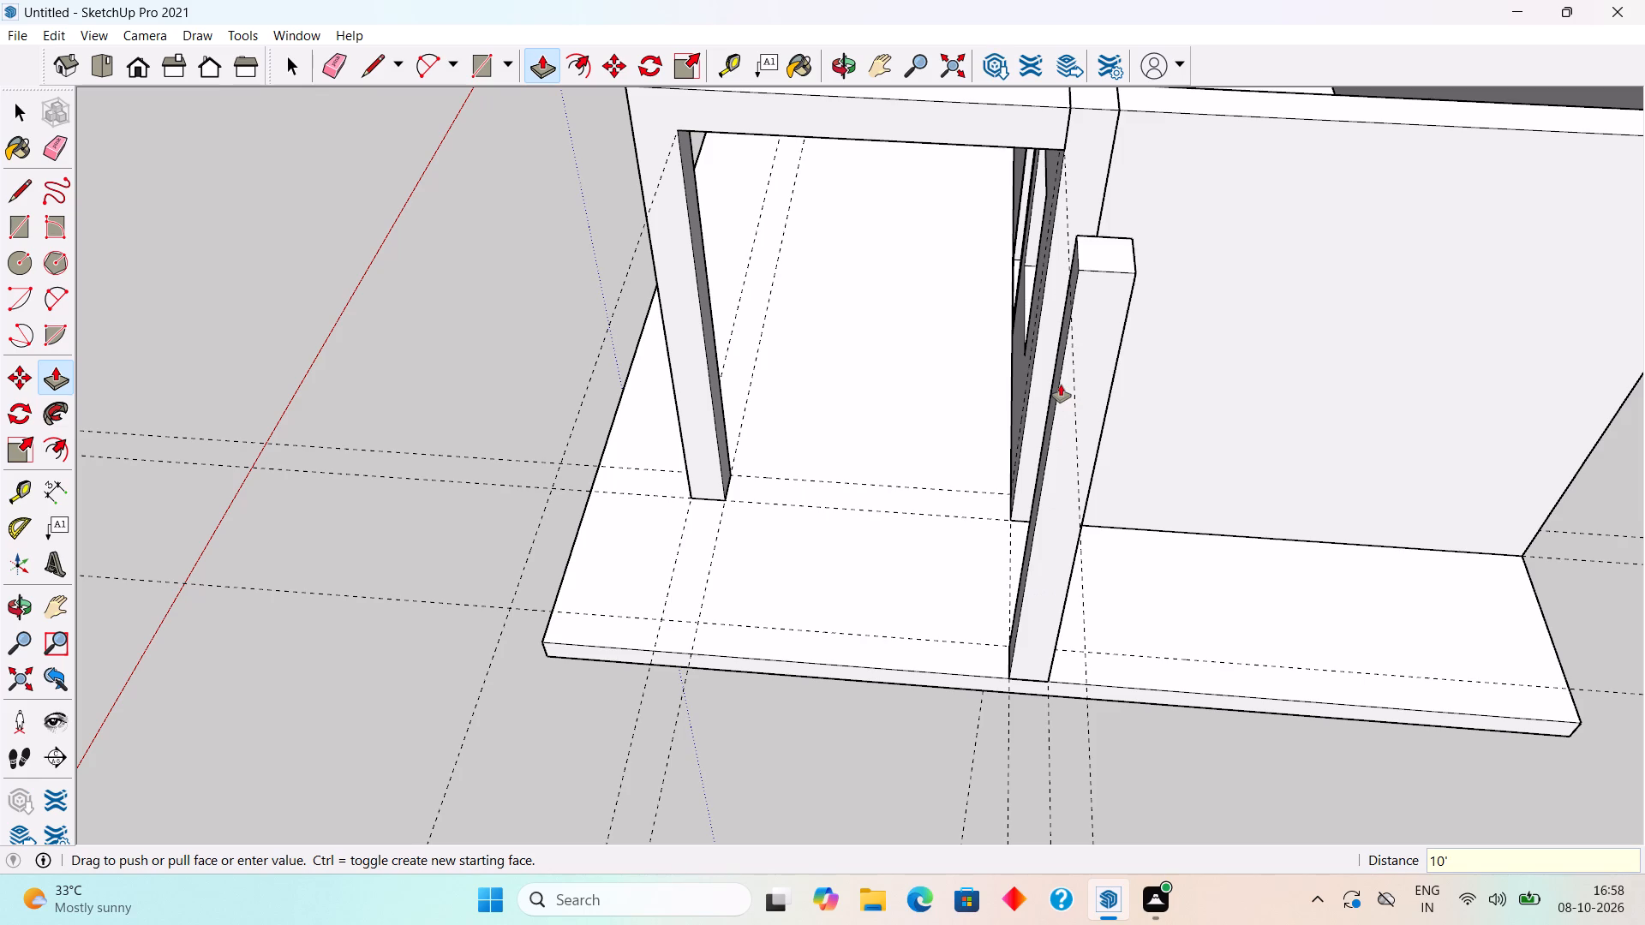
Select the whole new column geometry, turn it into a group, and deselect it.
{"action": "key", "text": "space"}
{"action": "triple_click", "coordinate": [1061, 385]}
{"action": "right_click", "coordinate": [1061, 385]}
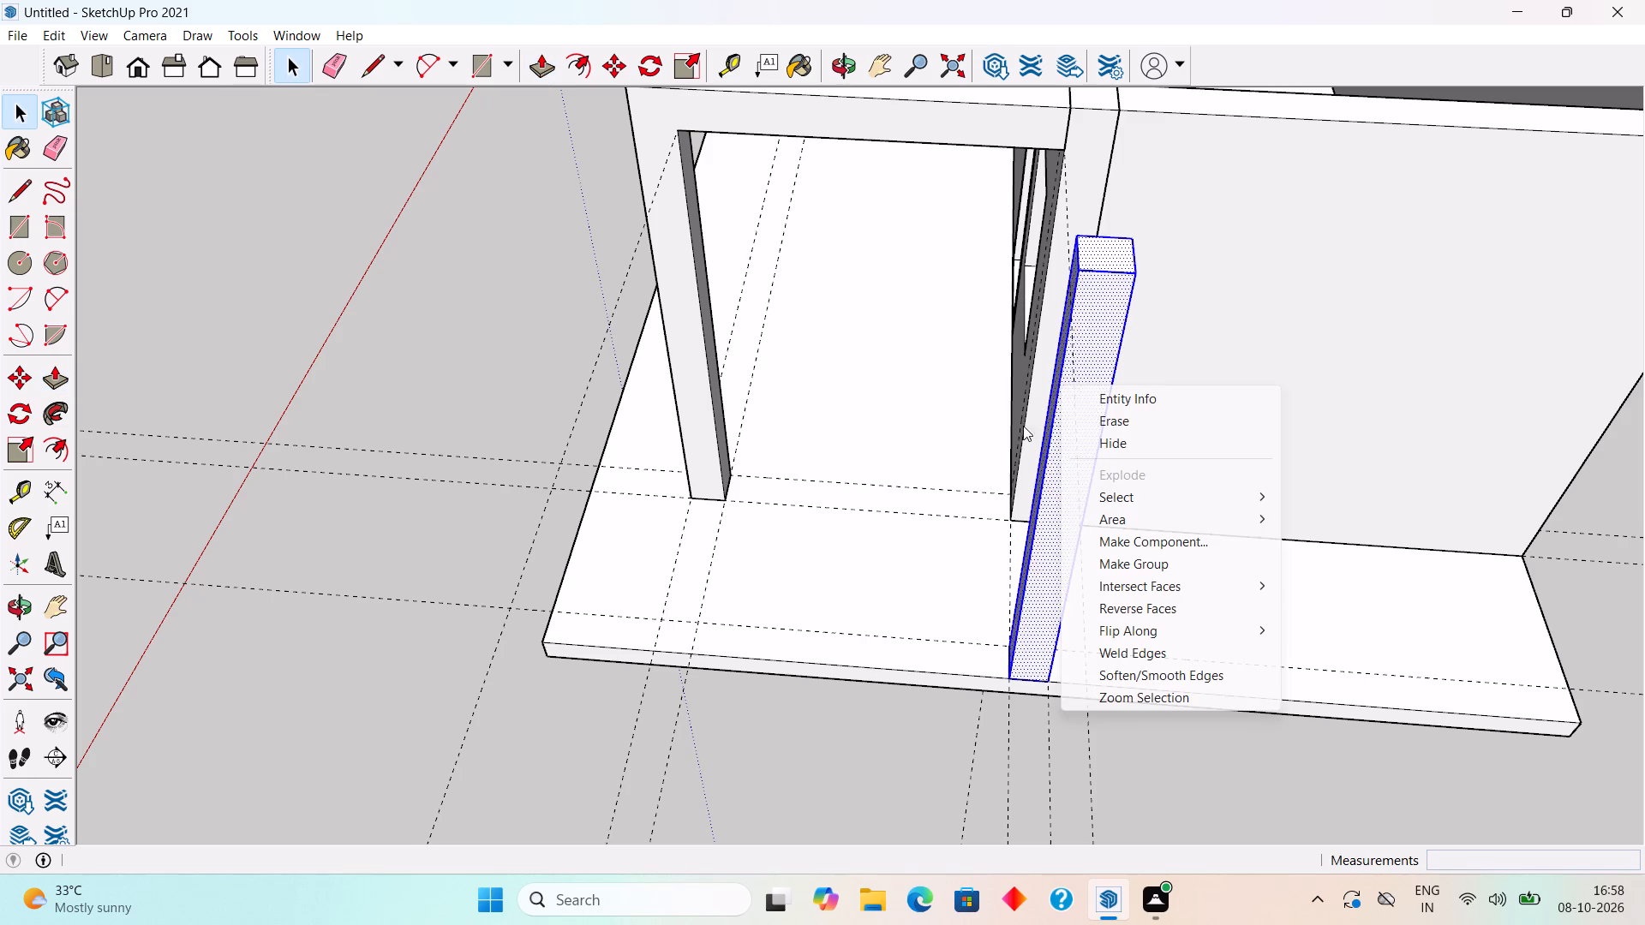
{"action": "left_click", "coordinate": [1108, 570]}
{"action": "middle_click_drag", "start_coordinate": [898, 559], "coordinate": [1253, 468]}
{"action": "scroll", "coordinate": [1253, 468], "scroll_direction": "down", "scroll_amount": 8}
{"action": "middle_click_drag", "start_coordinate": [1148, 608], "coordinate": [1577, 543]}
{"action": "left_click", "coordinate": [1451, 600]}
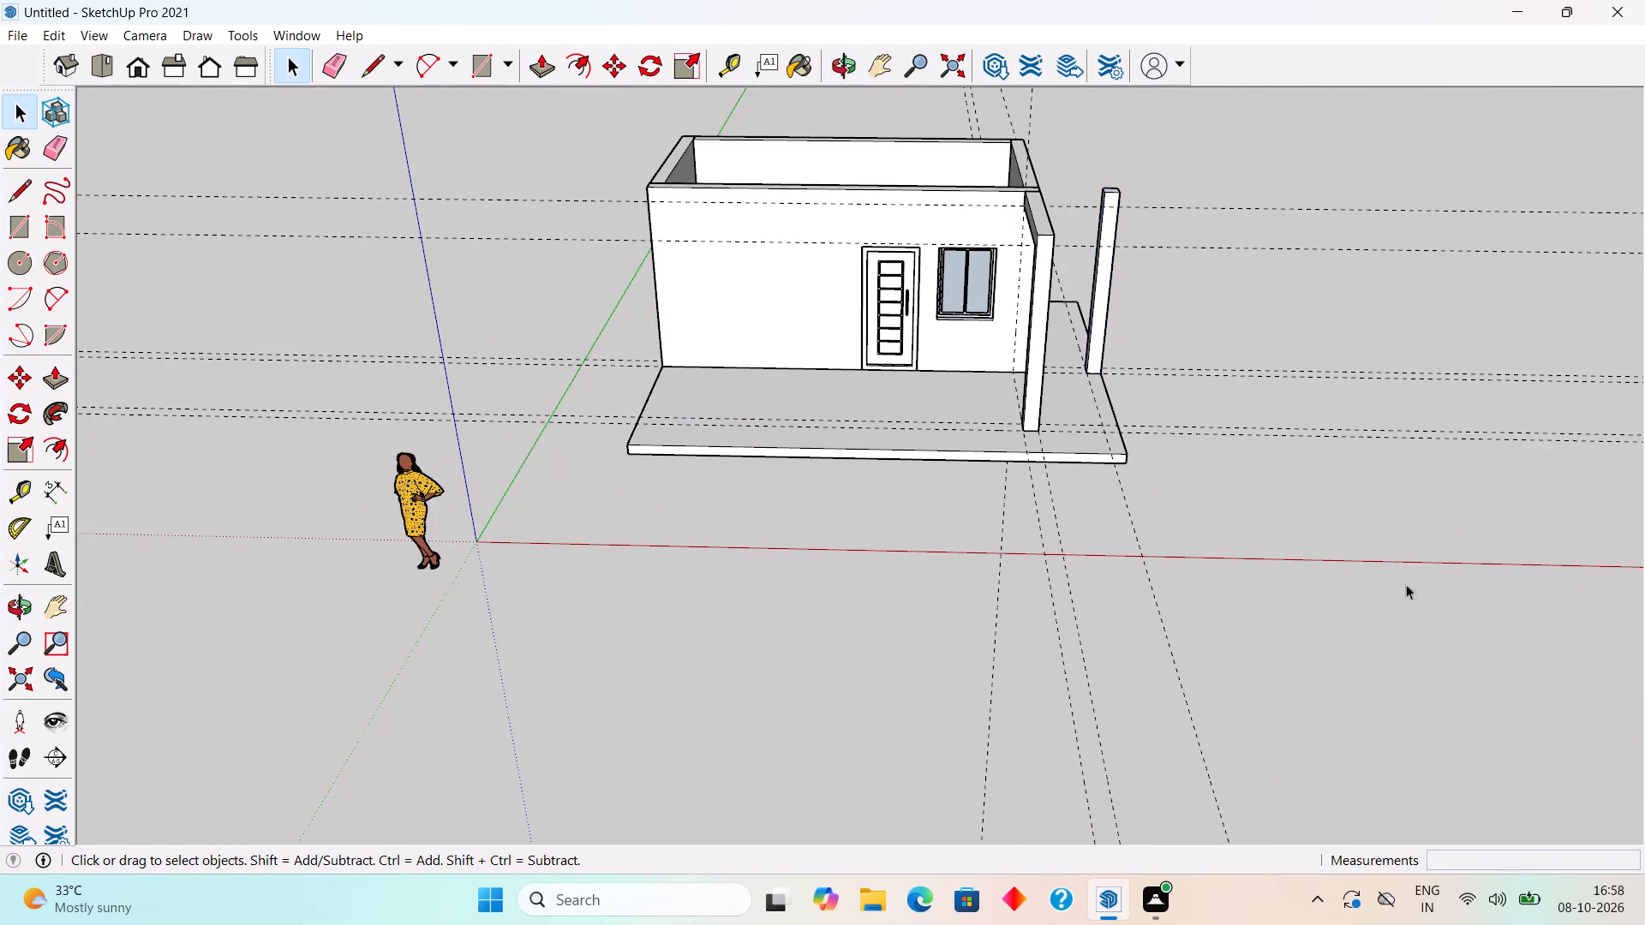
Delete all the guides in the model.
{"action": "scroll", "coordinate": [1122, 340], "scroll_direction": "up", "scroll_amount": 4}
{"action": "middle_click_drag", "start_coordinate": [1094, 326], "coordinate": [1110, 242]}
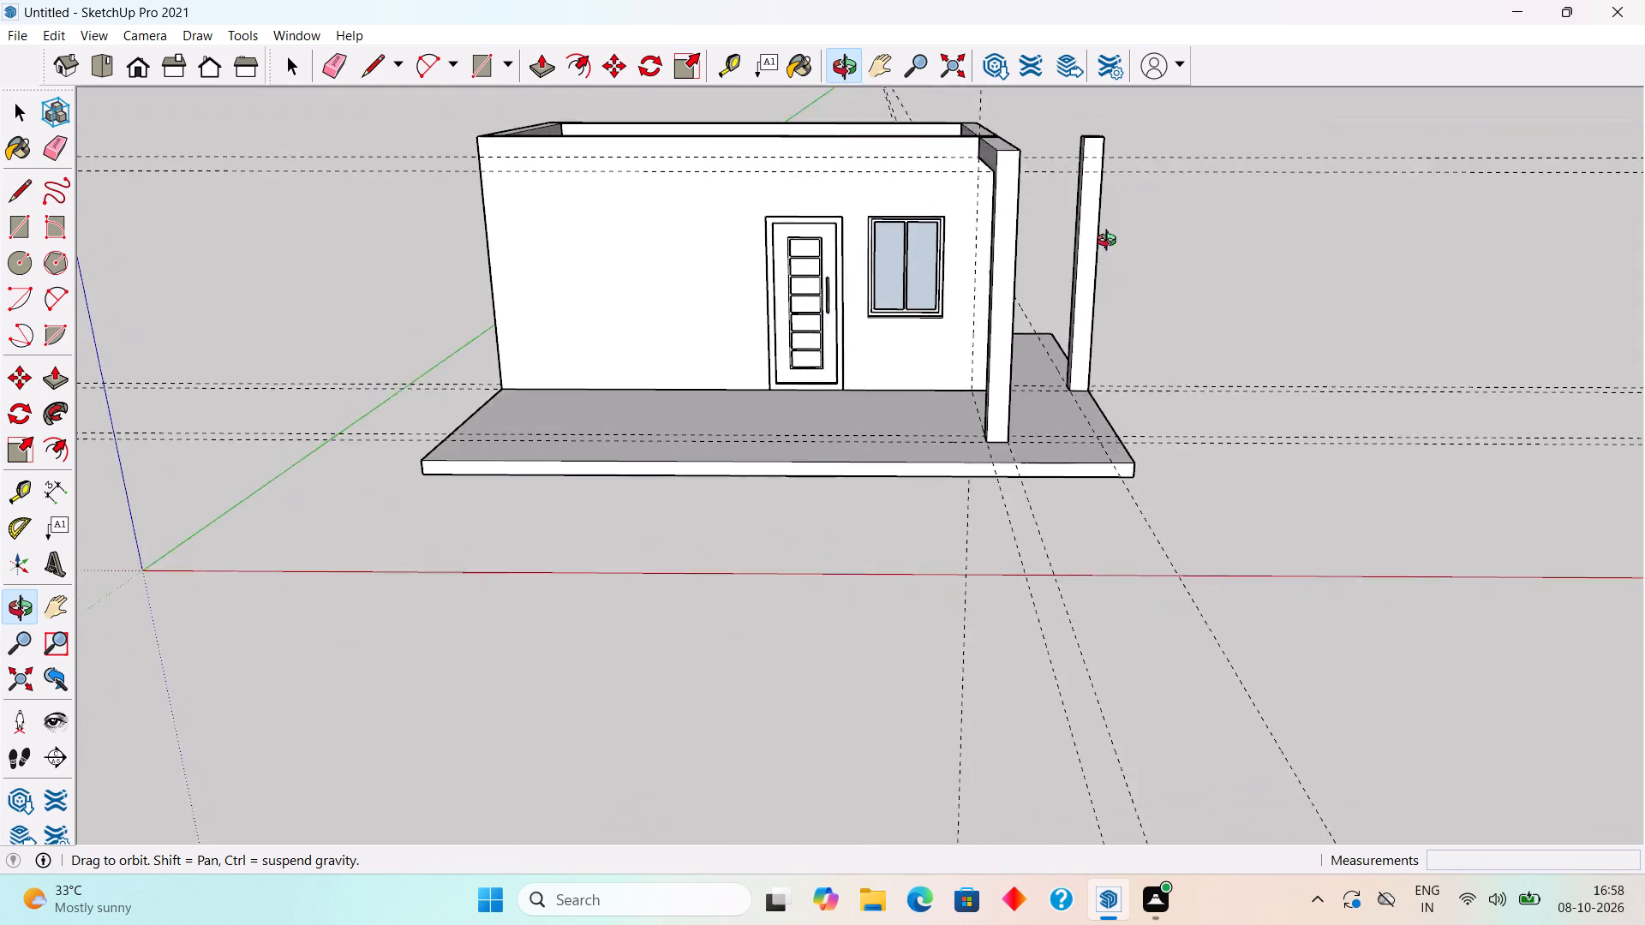
{"action": "middle_click_drag", "start_coordinate": [1110, 242], "coordinate": [1244, 358]}
{"action": "scroll", "coordinate": [1244, 361], "scroll_direction": "down", "scroll_amount": 5}
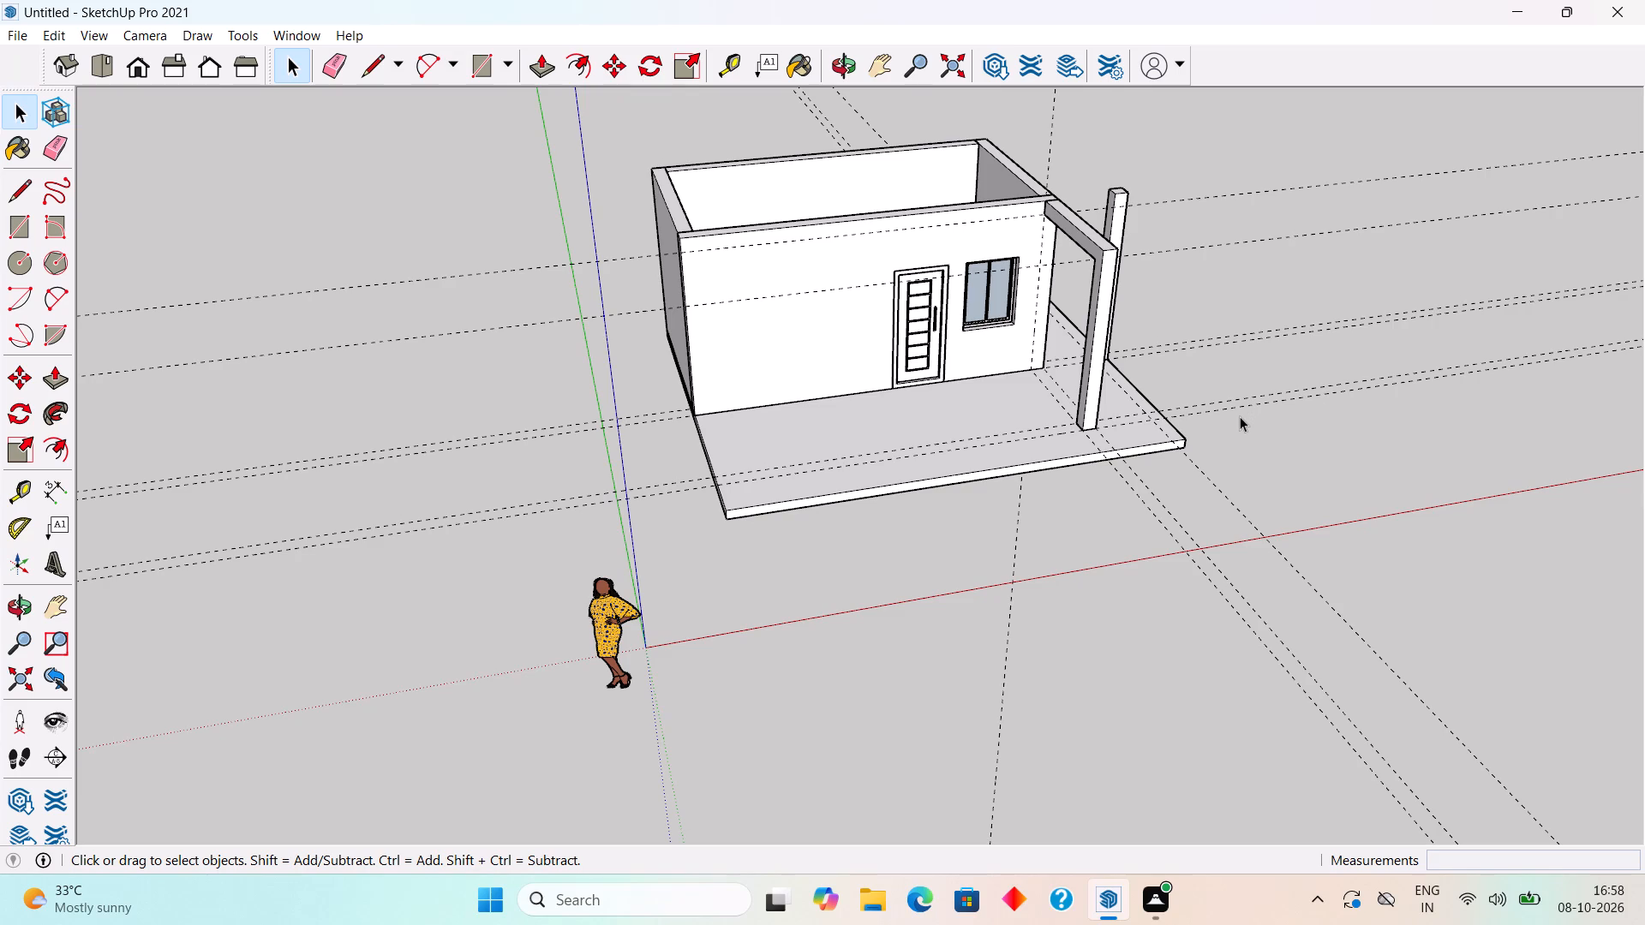
{"action": "scroll", "coordinate": [1240, 416], "scroll_direction": "down", "scroll_amount": 4}
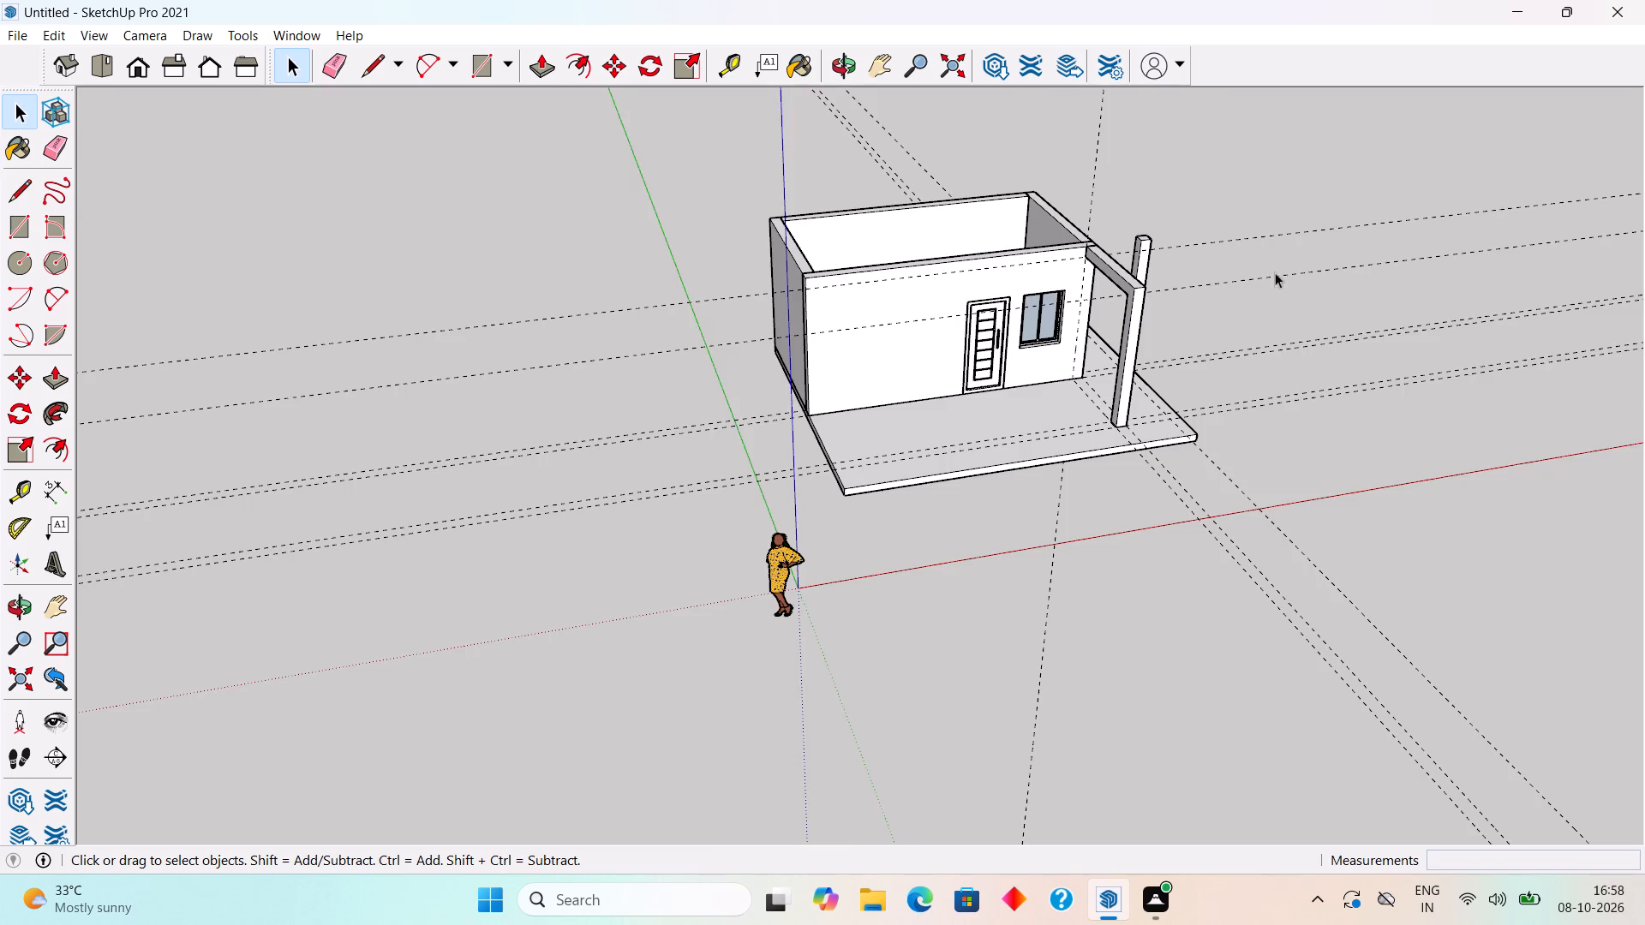
{"action": "scroll", "coordinate": [1233, 277], "scroll_direction": "up", "scroll_amount": 3}
{"action": "left_click", "coordinate": [62, 26]}
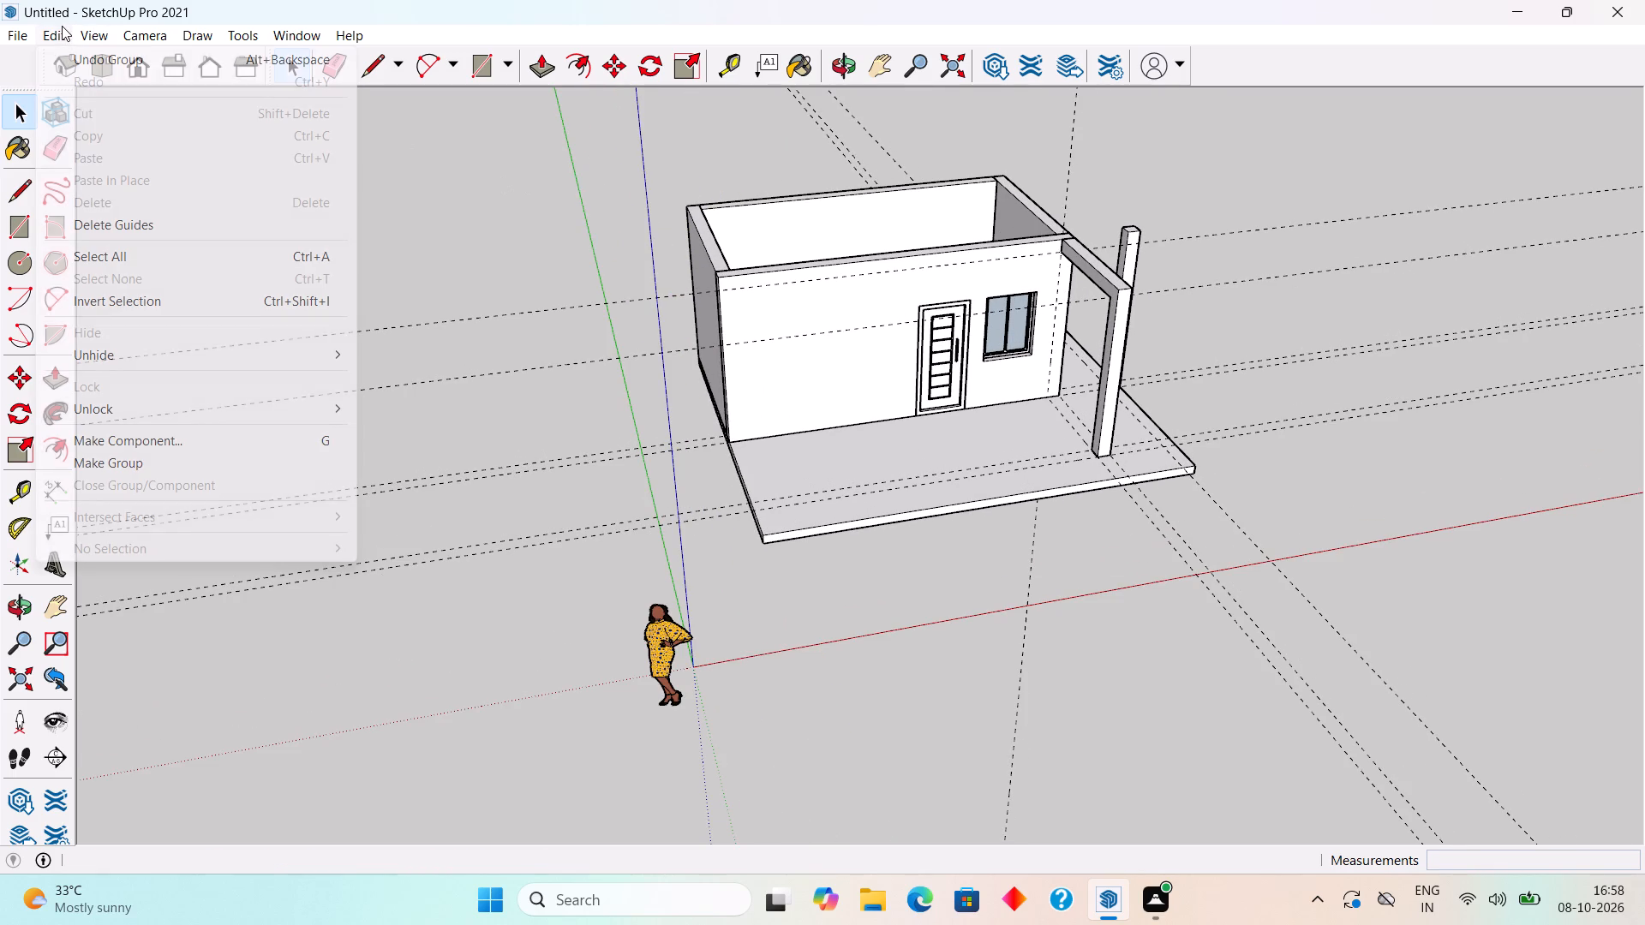
{"action": "left_click", "coordinate": [143, 222]}
Examine the room, porch frame and new side column from the front, the far end and above.
{"action": "middle_click_drag", "start_coordinate": [870, 338], "coordinate": [851, 312]}
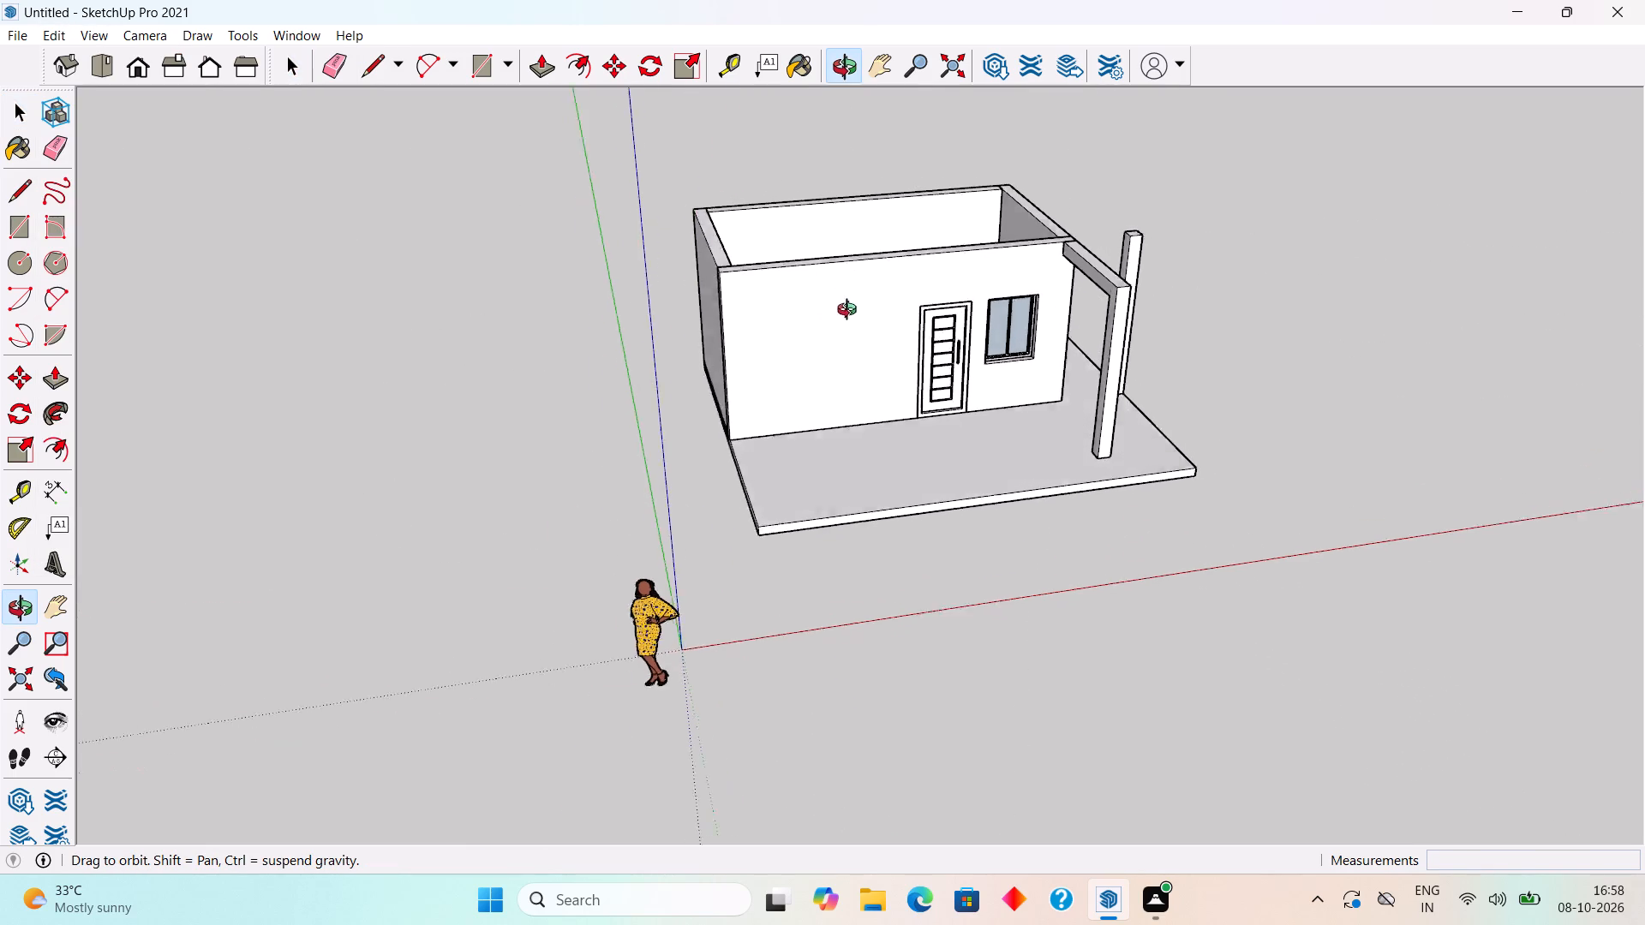
{"action": "middle_click_drag", "start_coordinate": [851, 312], "coordinate": [1050, 409]}
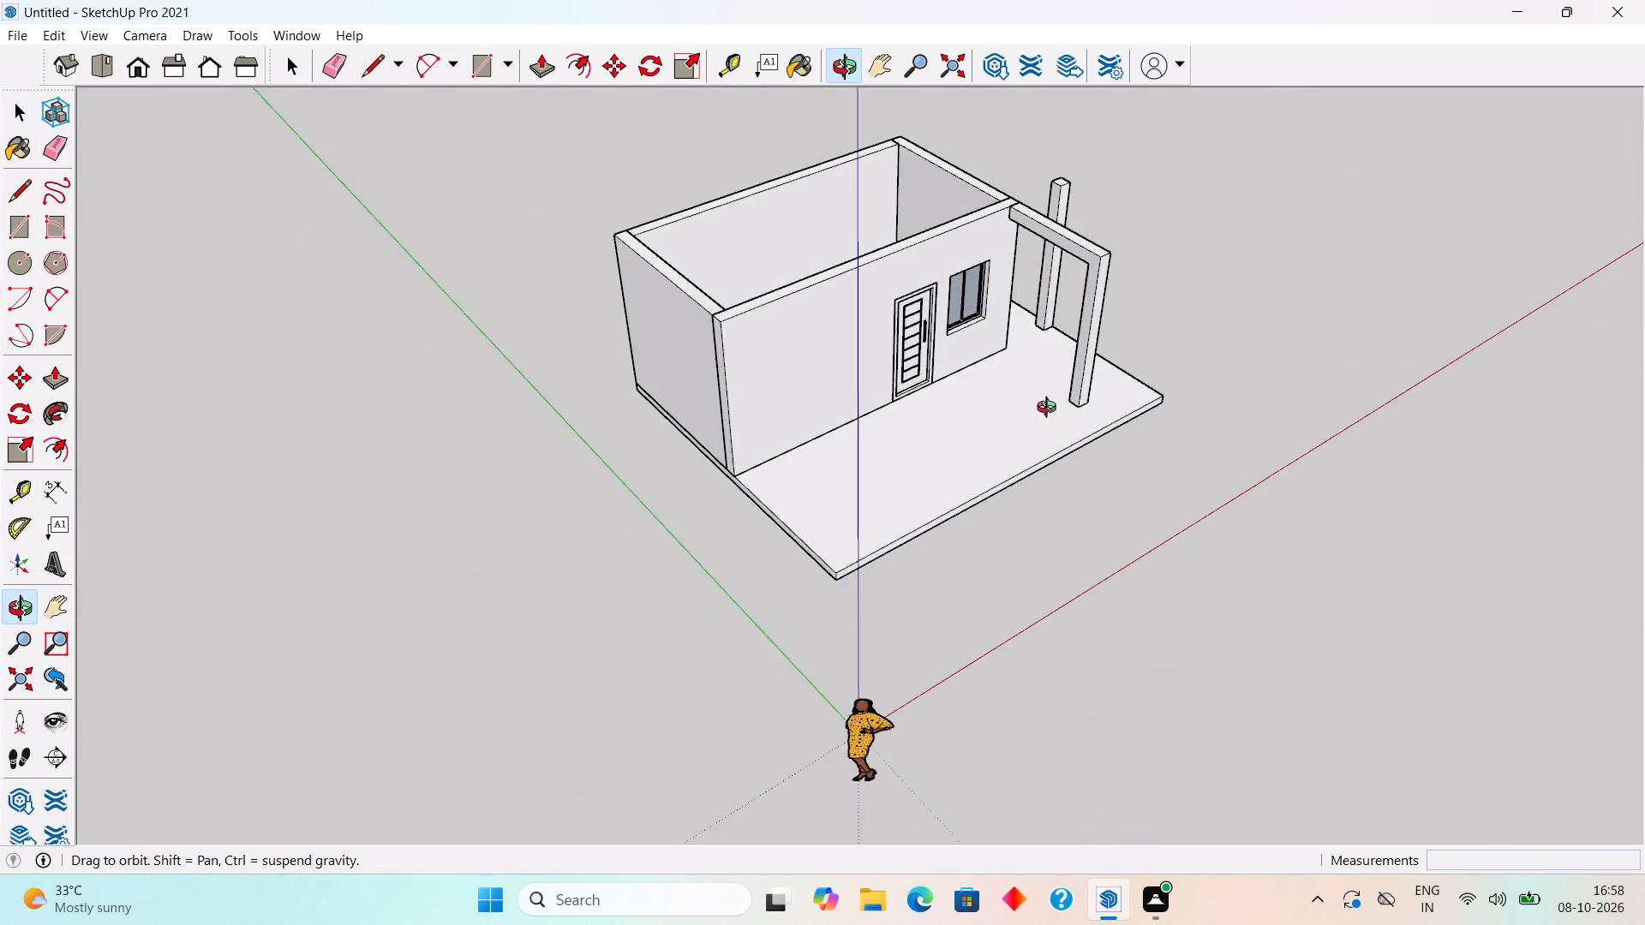
{"action": "middle_click_drag", "start_coordinate": [1050, 409], "coordinate": [715, 309]}
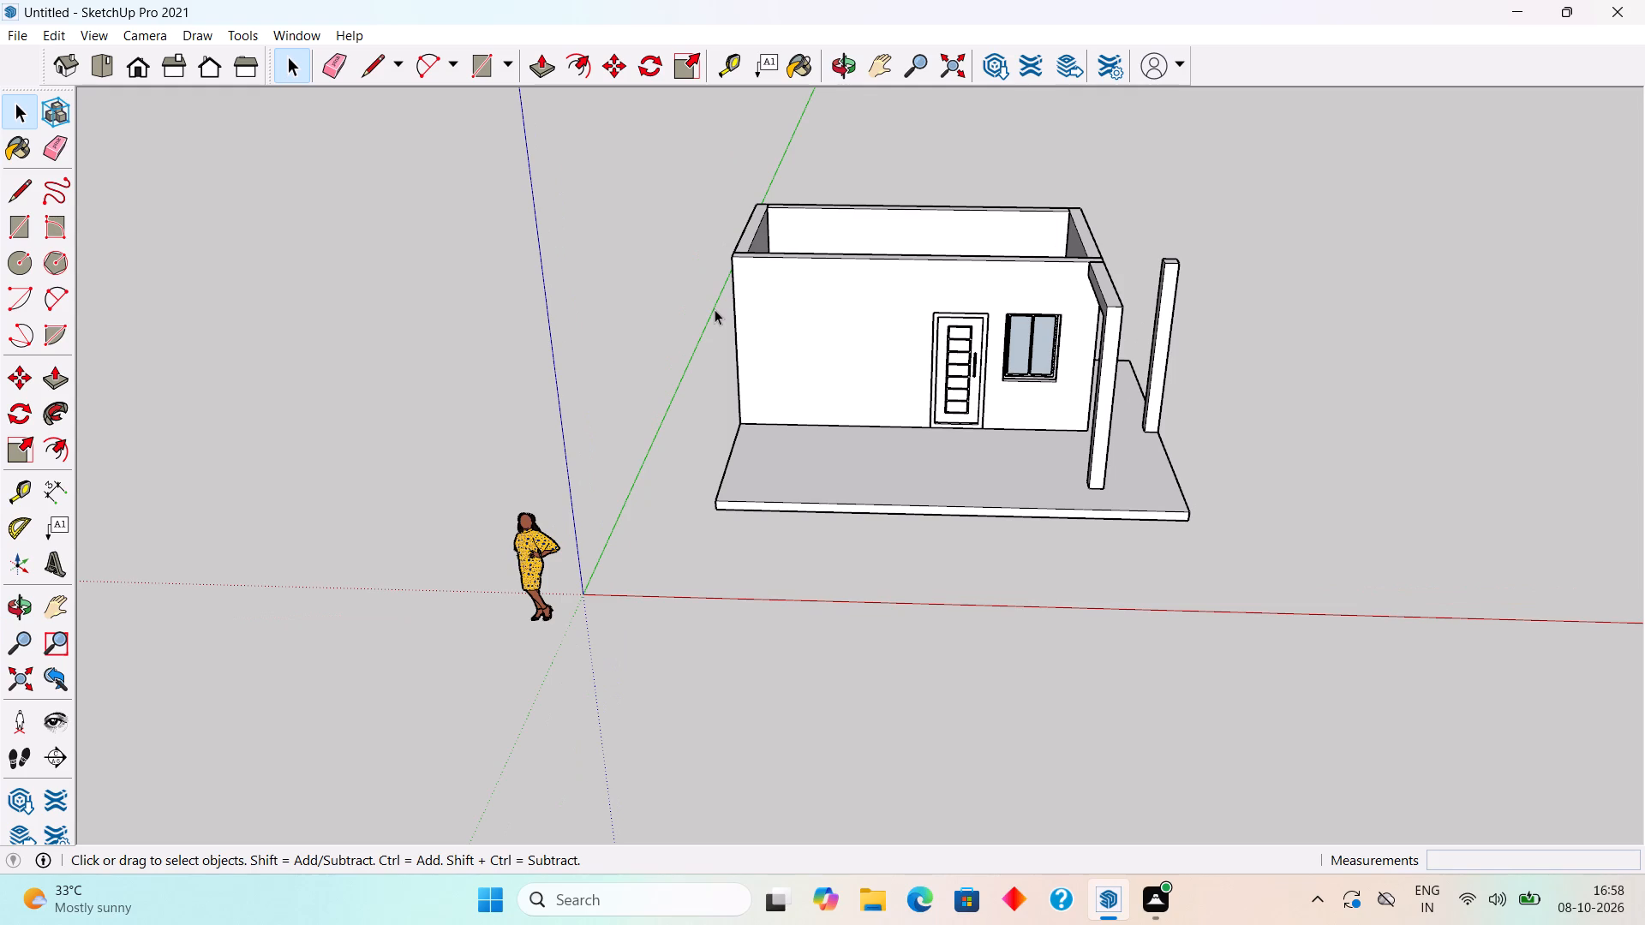
{"action": "middle_click_drag", "start_coordinate": [799, 415], "coordinate": [1067, 544]}
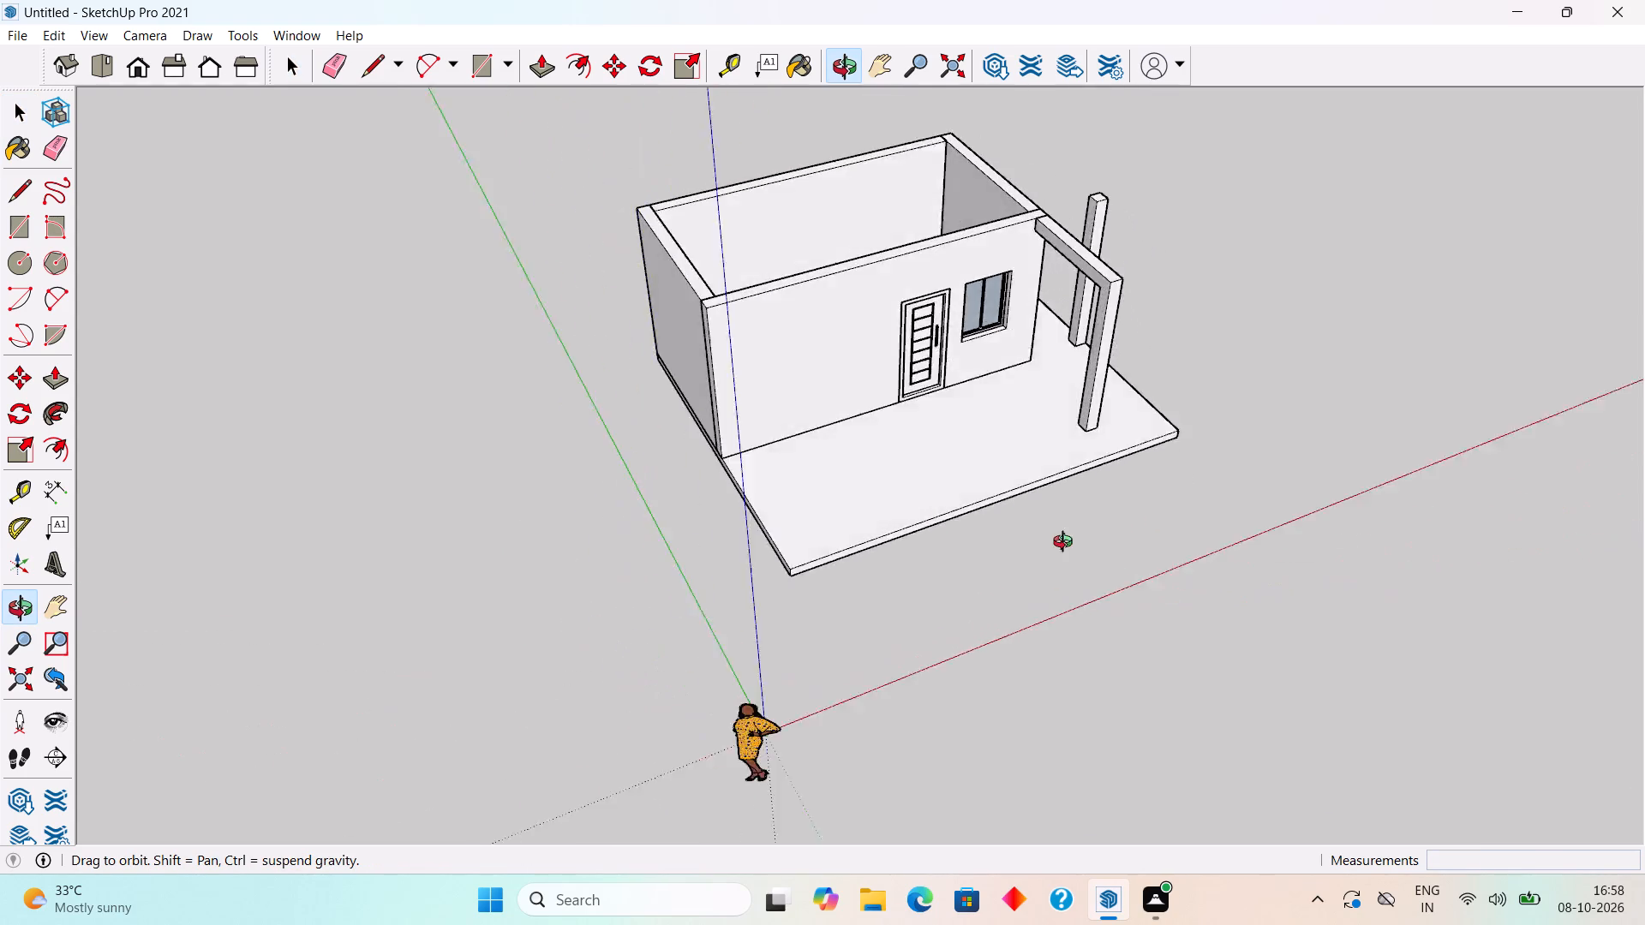
{"action": "middle_click_drag", "start_coordinate": [1067, 544], "coordinate": [1394, 650]}
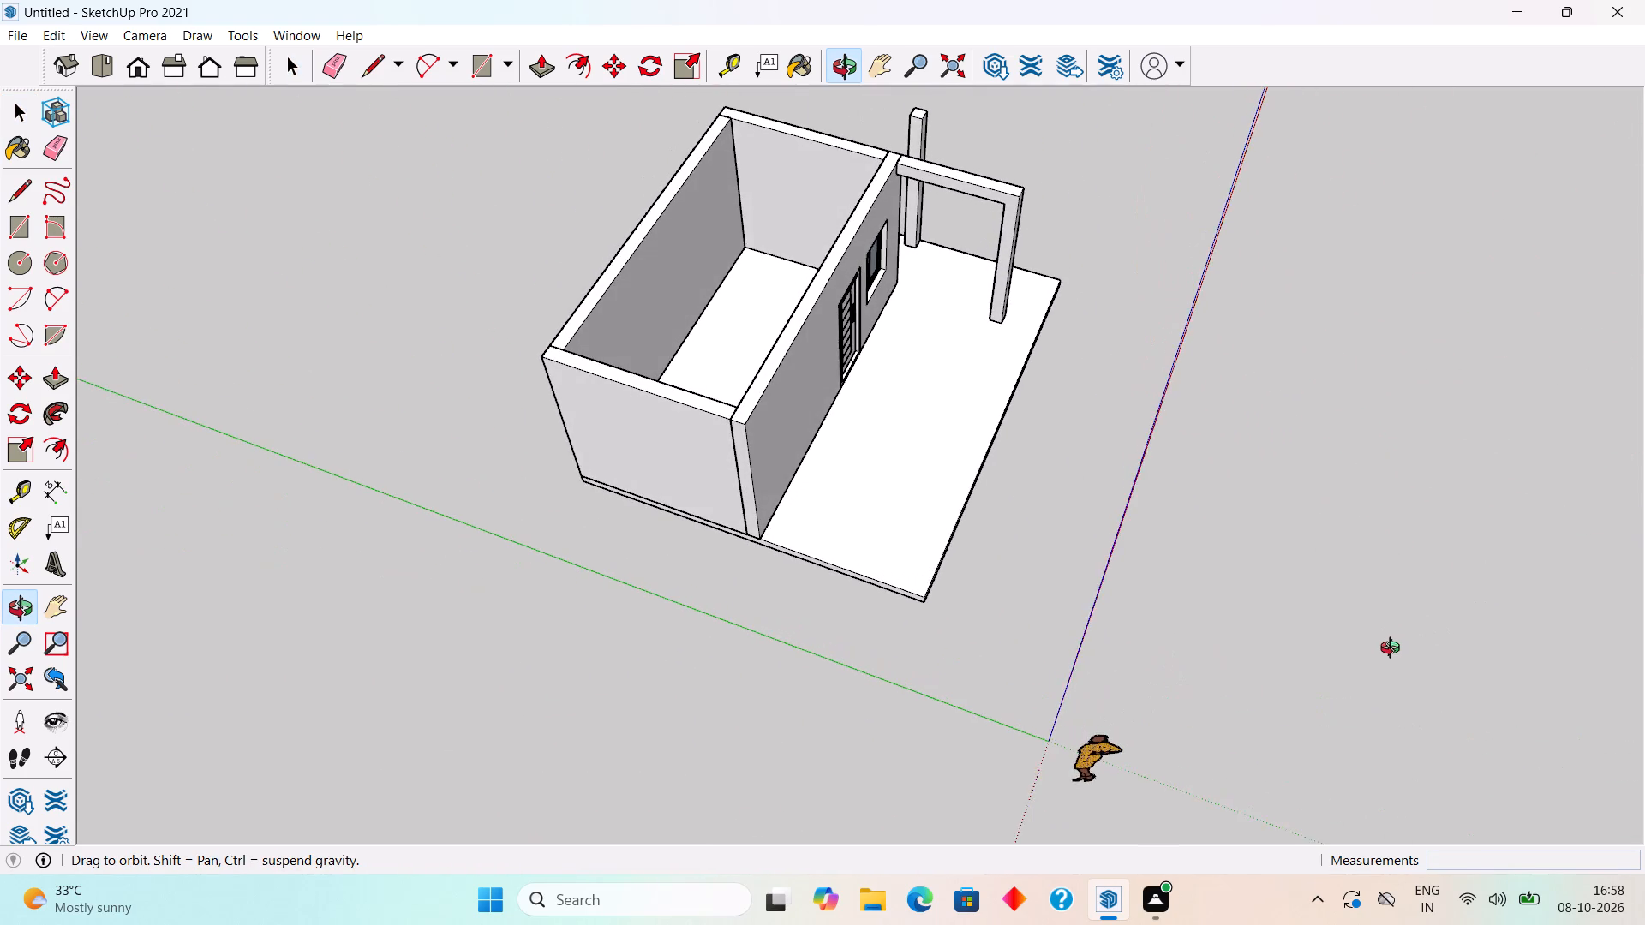
{"action": "middle_click_drag", "start_coordinate": [1394, 650], "coordinate": [1417, 651]}
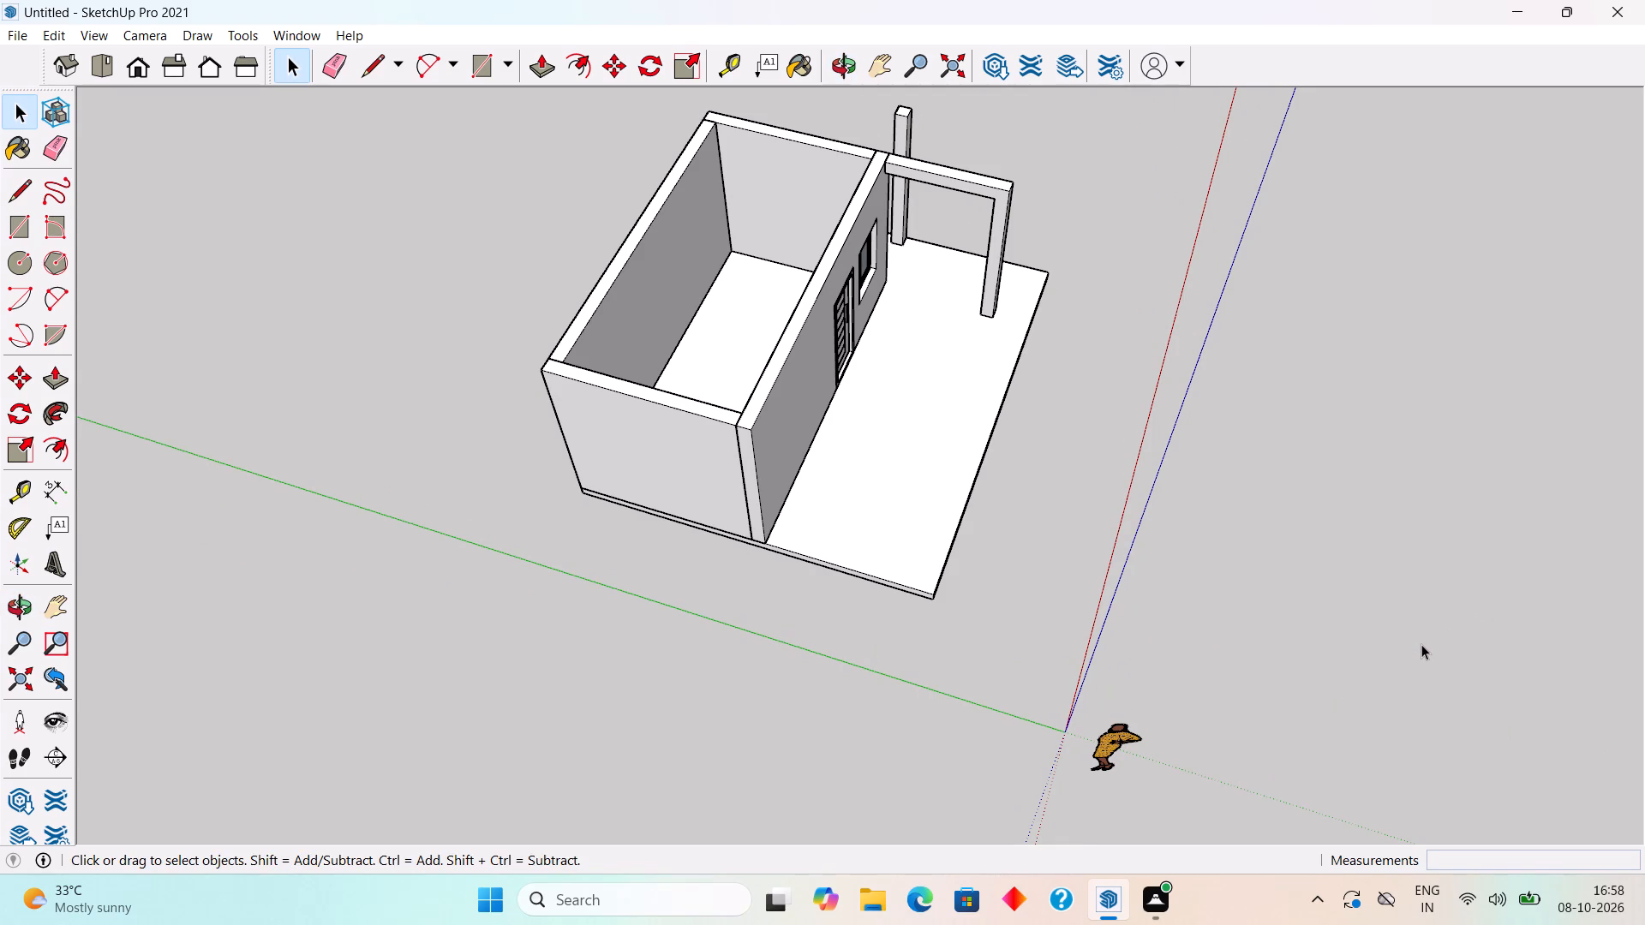
{"action": "scroll", "coordinate": [1421, 644], "scroll_direction": "down", "scroll_amount": 1}
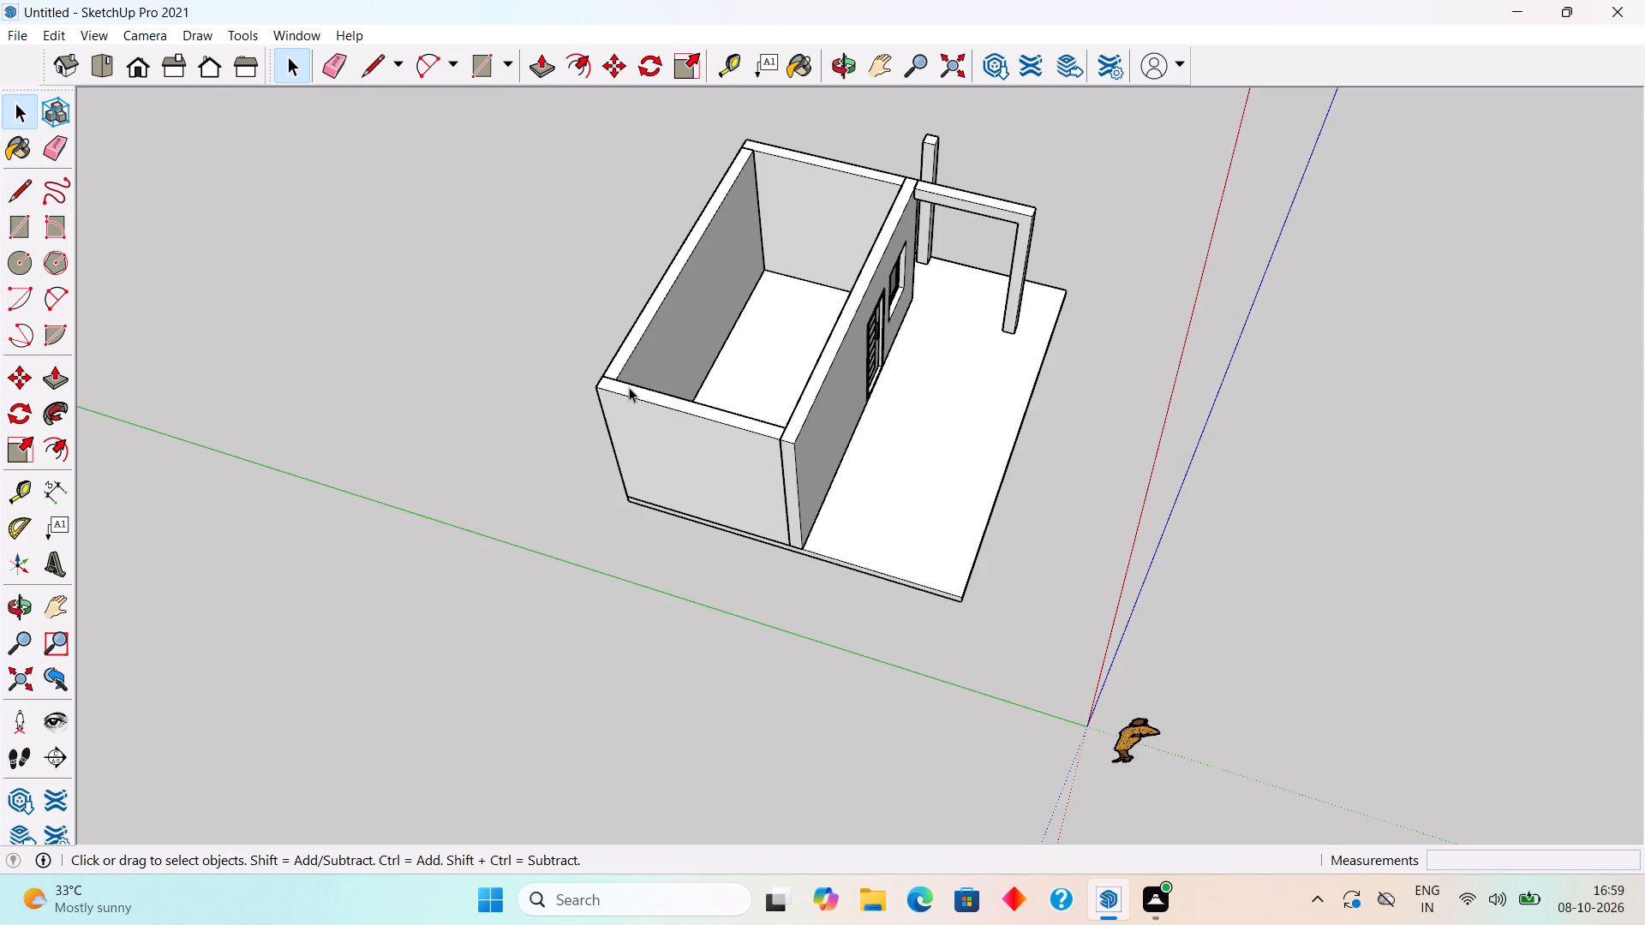
{"action": "scroll", "coordinate": [783, 228], "scroll_direction": "down", "scroll_amount": 3}
{"action": "middle_click_drag", "start_coordinate": [814, 315], "coordinate": [1086, 454]}
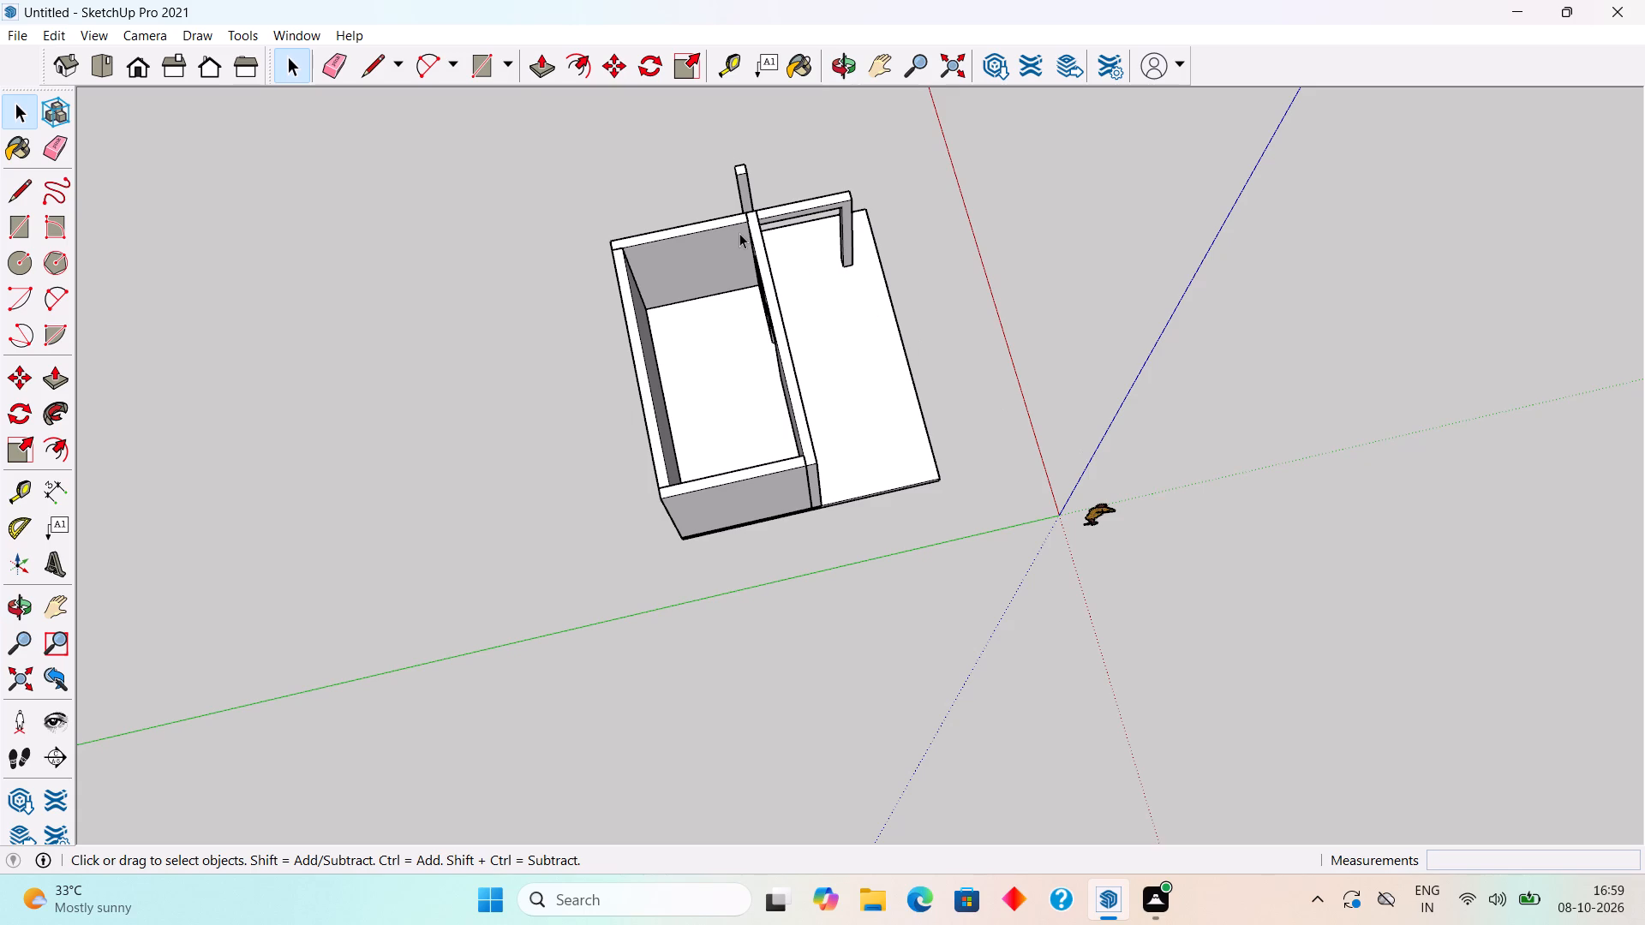
{"action": "middle_click_drag", "start_coordinate": [813, 368], "coordinate": [640, 307]}
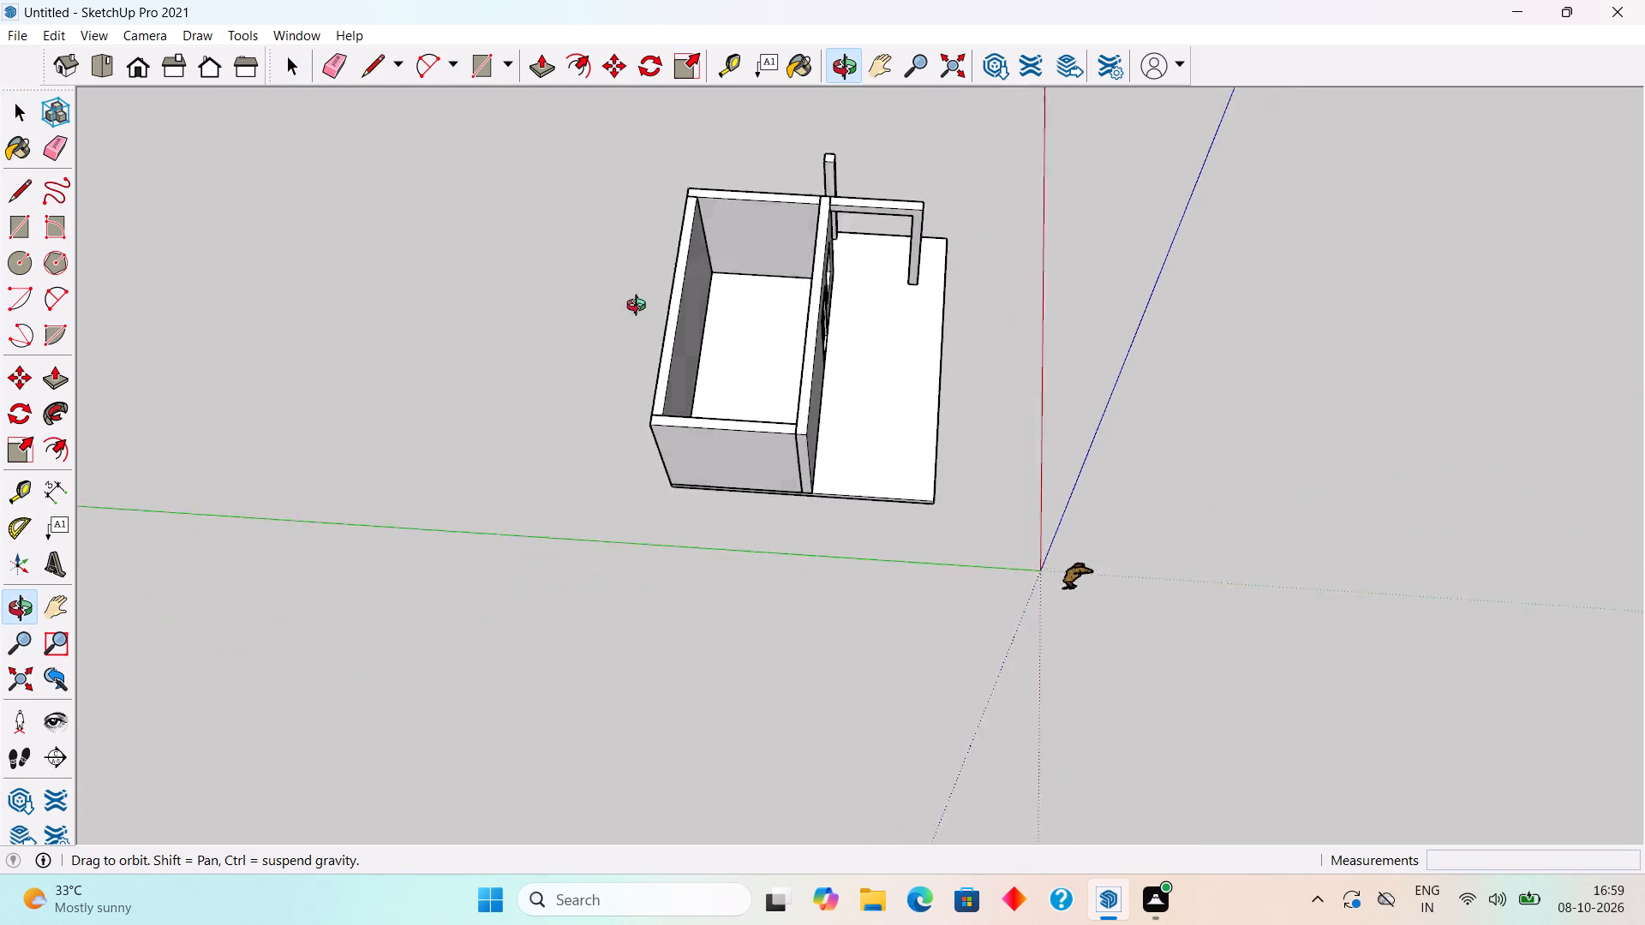
{"action": "middle_click_drag", "start_coordinate": [640, 307], "coordinate": [0, 261]}
{"action": "middle_click_drag", "start_coordinate": [1057, 244], "coordinate": [976, 505]}
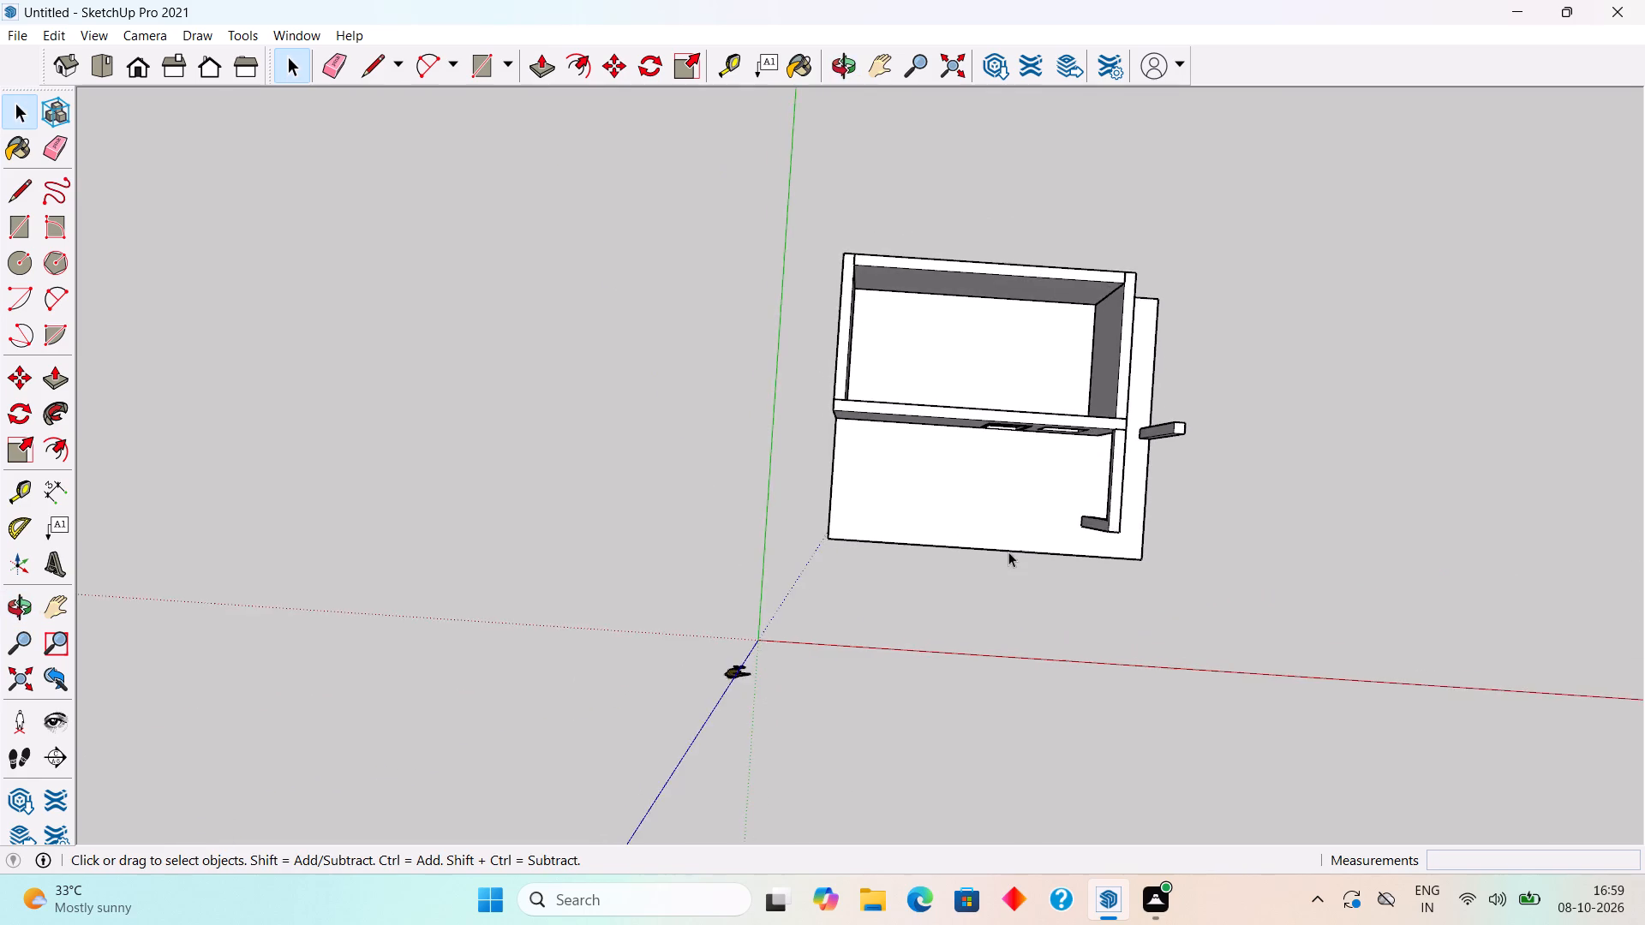
Place a guide along the outer base edge of the front porch column.
{"action": "scroll", "coordinate": [1012, 552], "scroll_direction": "up", "scroll_amount": 5}
{"action": "middle_click_drag", "start_coordinate": [1269, 489], "coordinate": [1258, 280]}
{"action": "scroll", "coordinate": [978, 545], "scroll_direction": "up", "scroll_amount": 1}
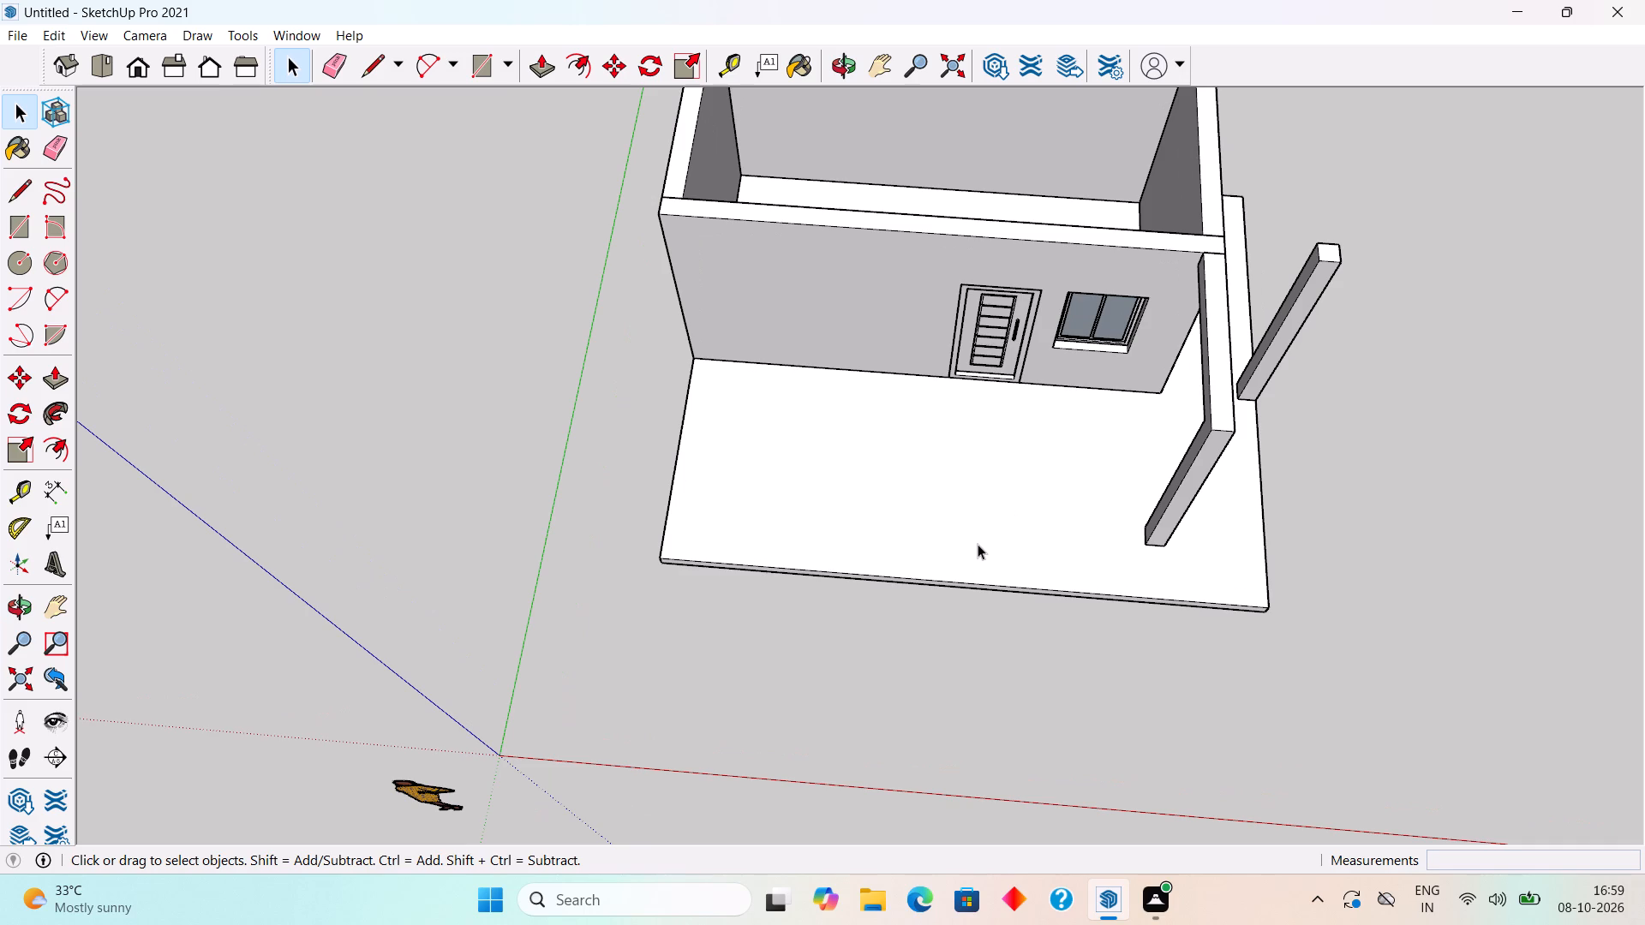
{"action": "middle_click_drag", "start_coordinate": [978, 543], "coordinate": [992, 657]}
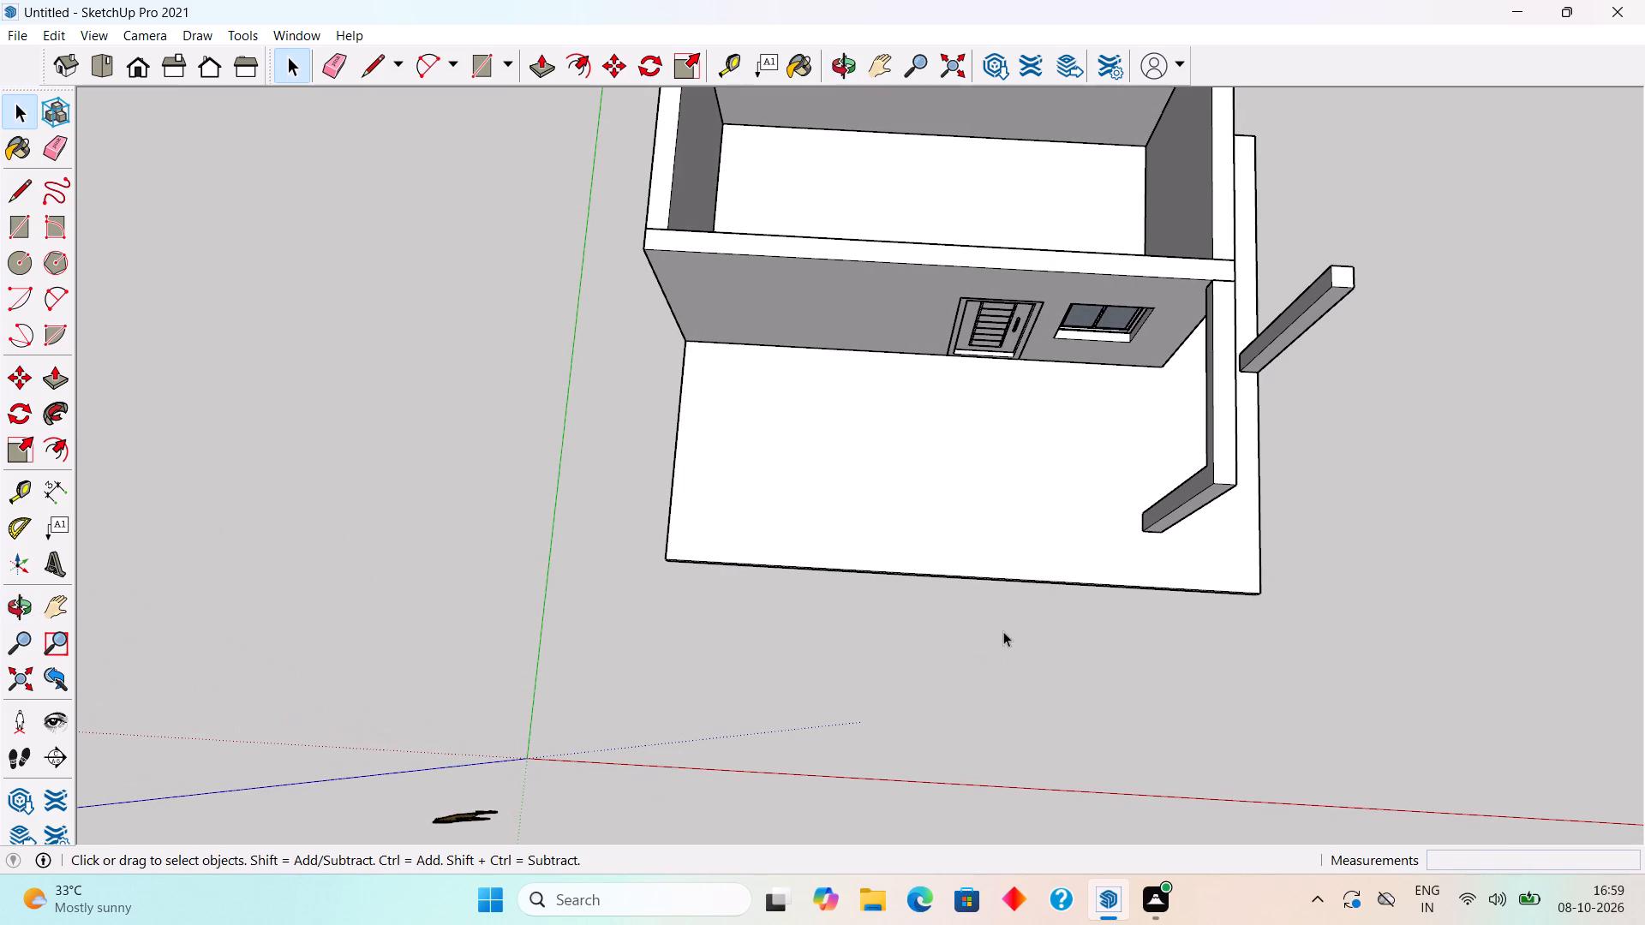
{"action": "key", "text": "t"}
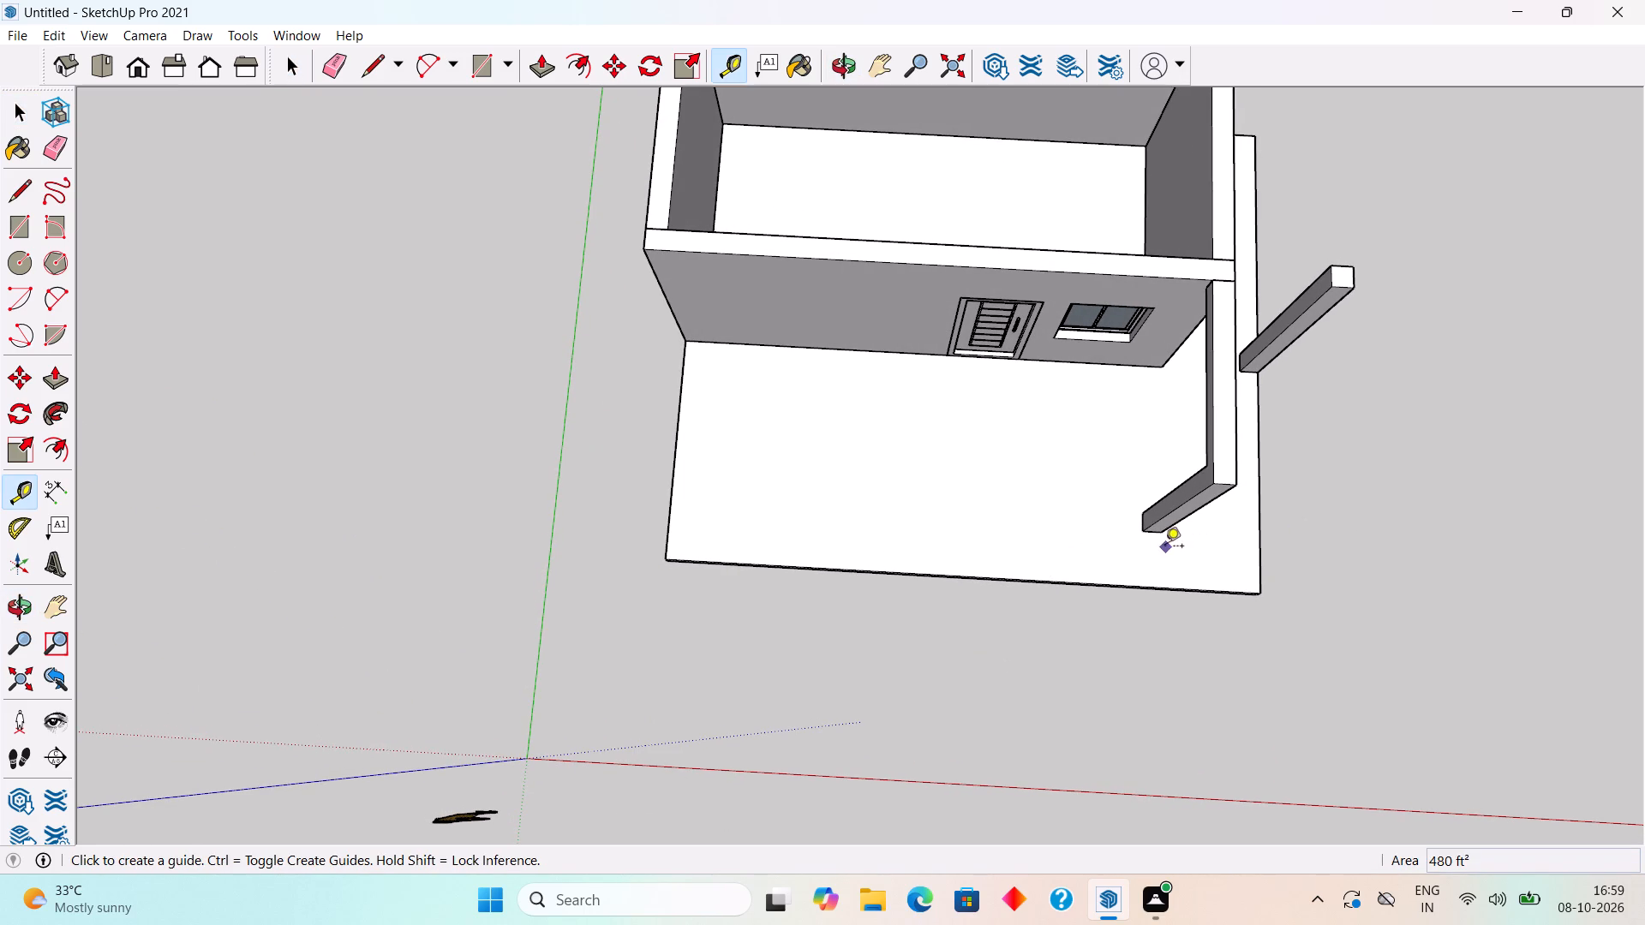
{"action": "scroll", "coordinate": [1158, 547], "scroll_direction": "up", "scroll_amount": 12}
{"action": "double_click", "coordinate": [1149, 510]}
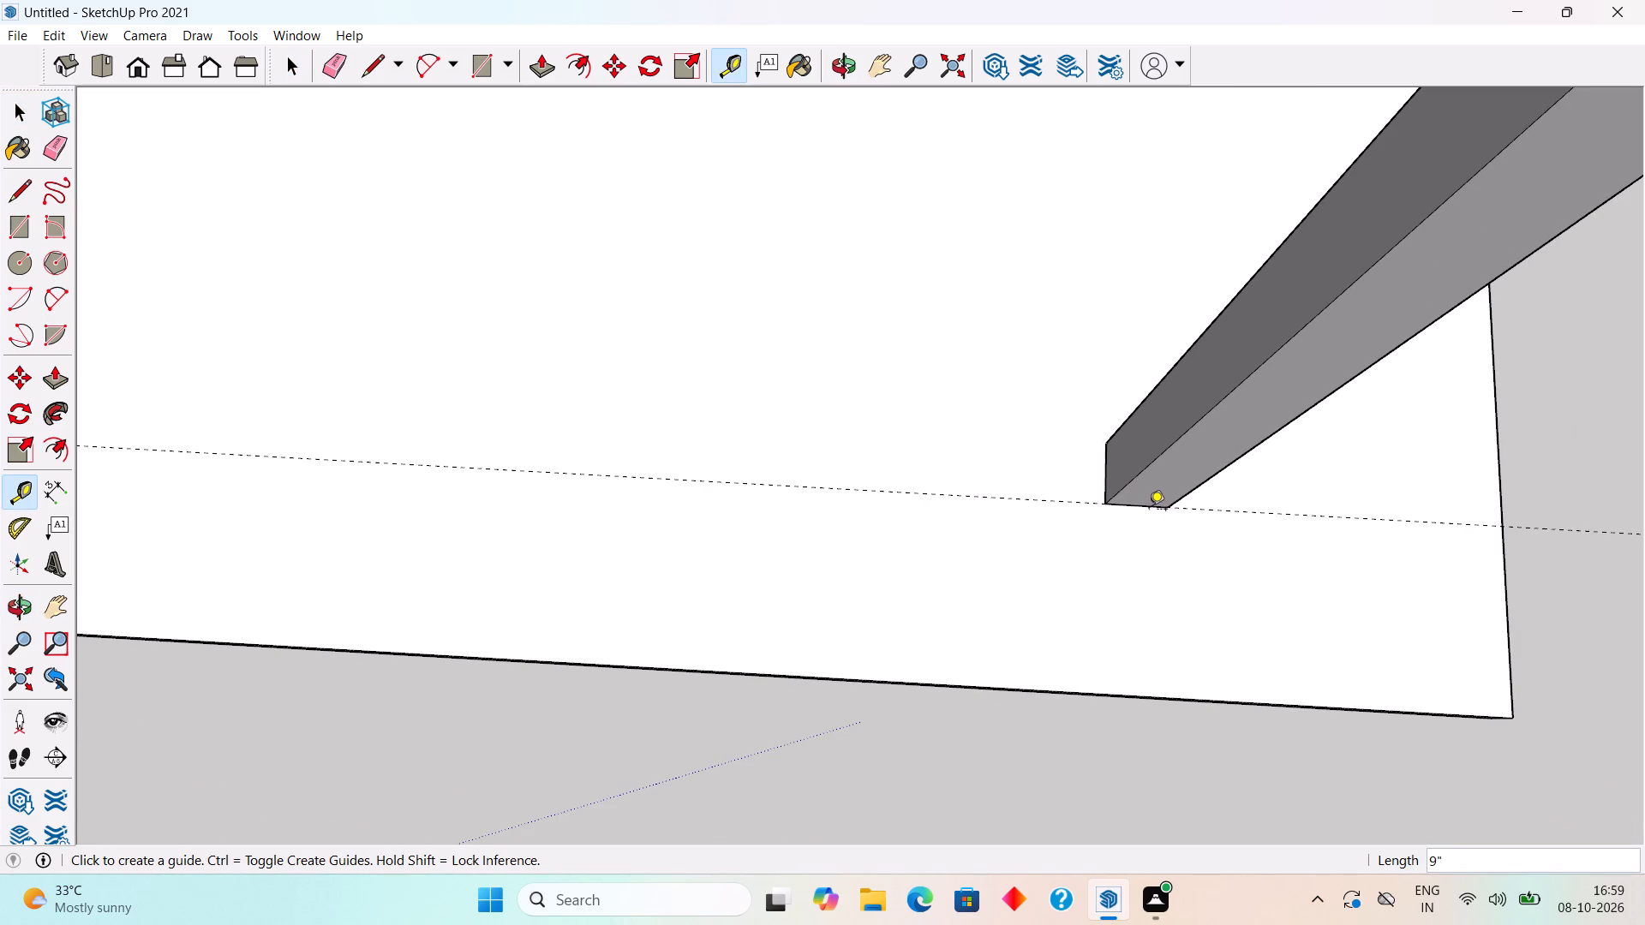
Place a parallel guide on the porch slab 9" from the column-edge guide, toward the front wall.
{"action": "scroll", "coordinate": [1047, 535], "scroll_direction": "down", "scroll_amount": 4}
{"action": "scroll", "coordinate": [954, 518], "scroll_direction": "down", "scroll_amount": 4}
{"action": "middle_click_drag", "start_coordinate": [954, 518], "coordinate": [1029, 458]}
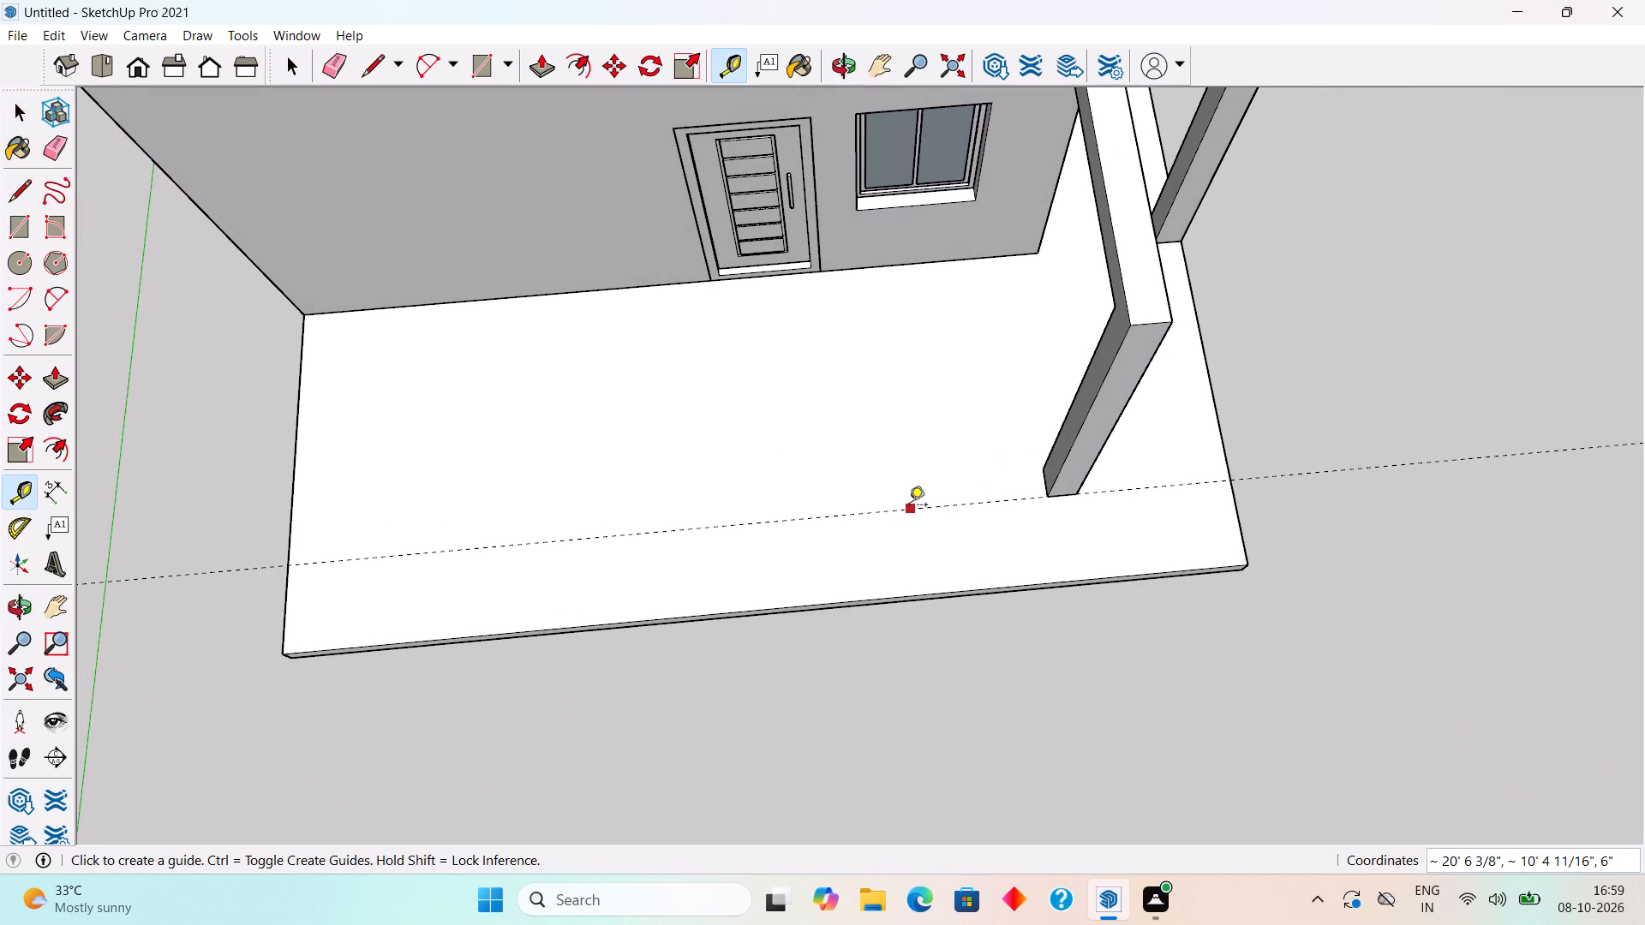
{"action": "left_click", "coordinate": [909, 506]}
{"action": "type", "text": "9\""}
{"action": "key", "text": "Return"}
{"action": "key", "text": "space"}
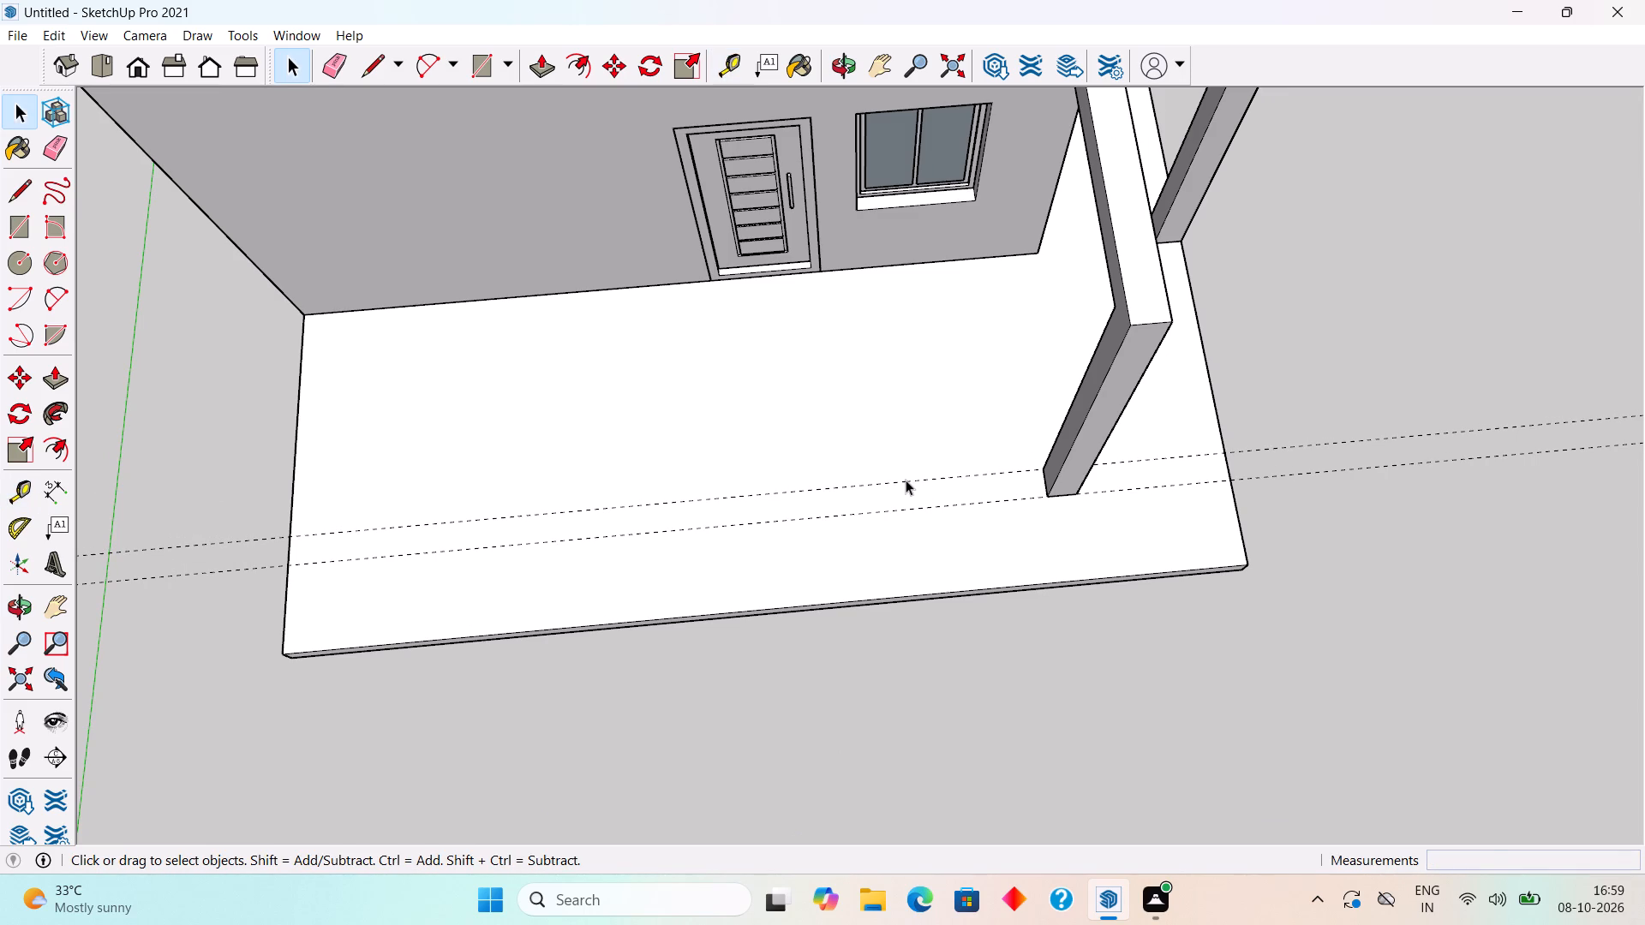
Place a guide across the front porch slab, 10' in from the slab's end edge farthest from the porch columns.
{"action": "key", "text": "t"}
{"action": "left_click", "coordinate": [294, 499]}
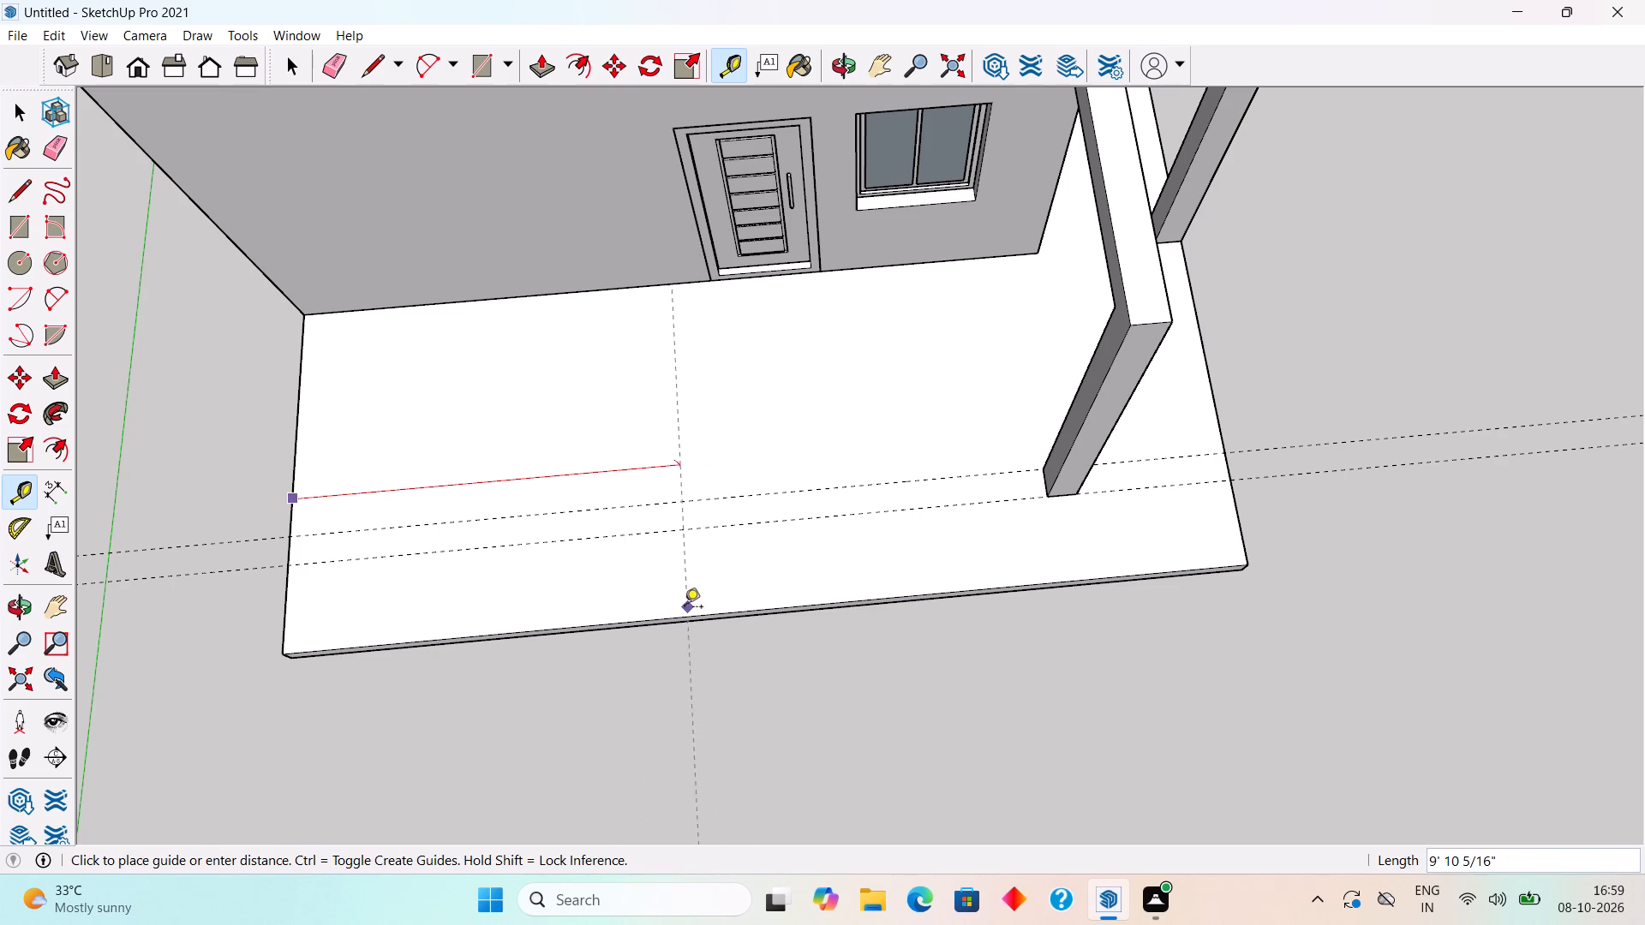
{"action": "middle_click_drag", "start_coordinate": [636, 626], "coordinate": [863, 442]}
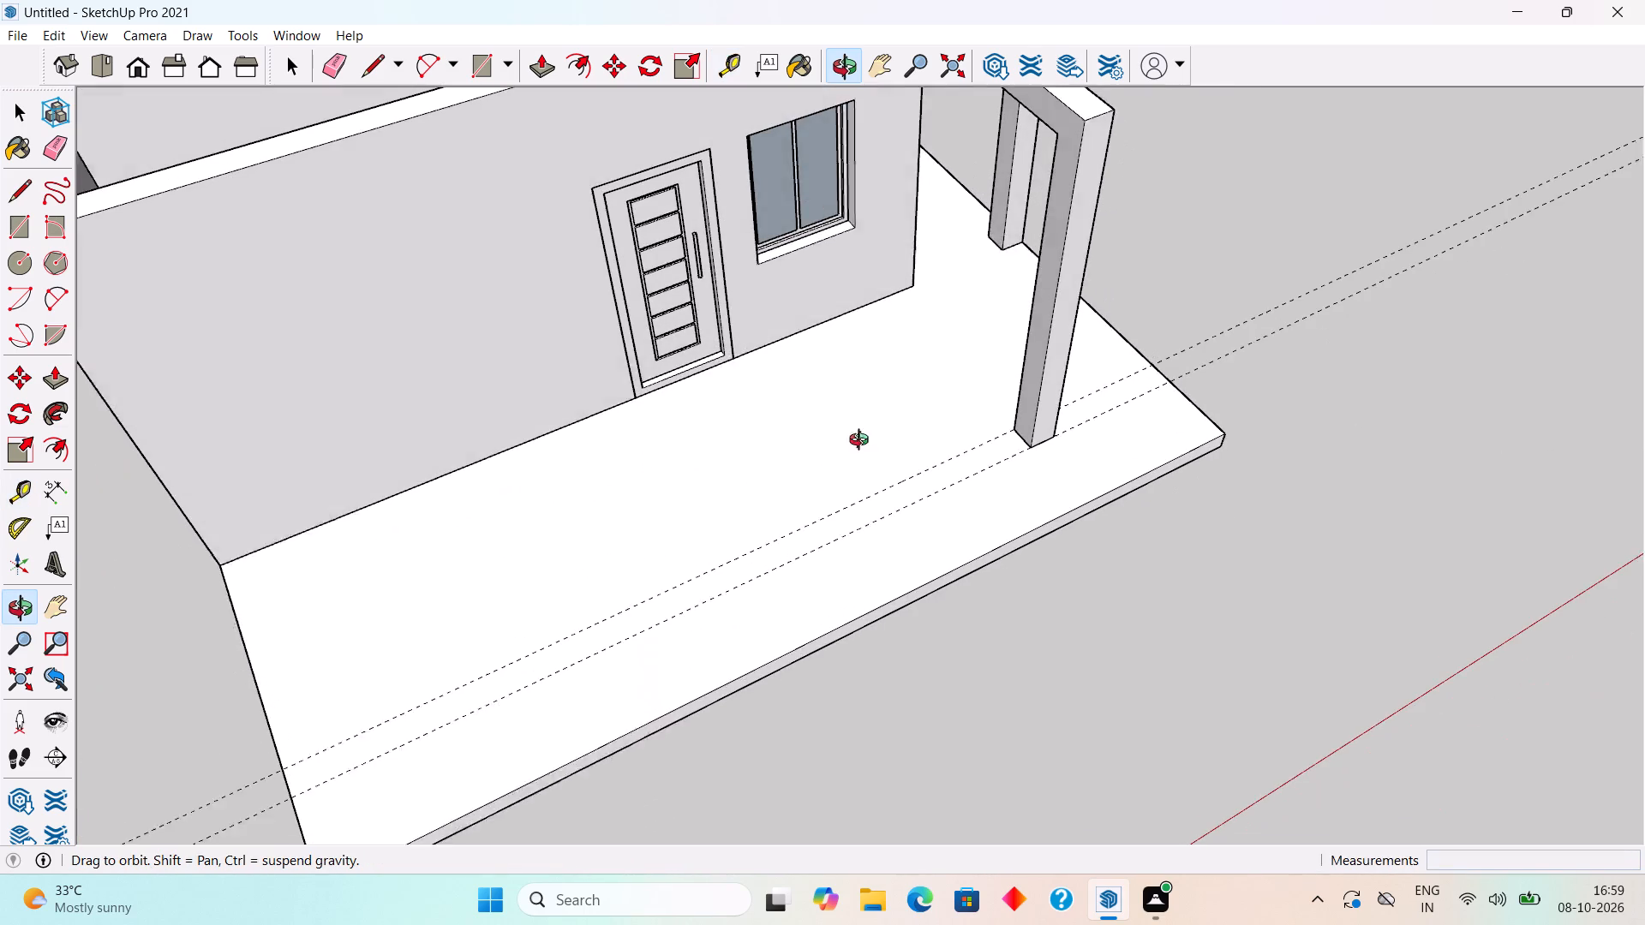
{"action": "middle_click_drag", "start_coordinate": [863, 442], "coordinate": [872, 430]}
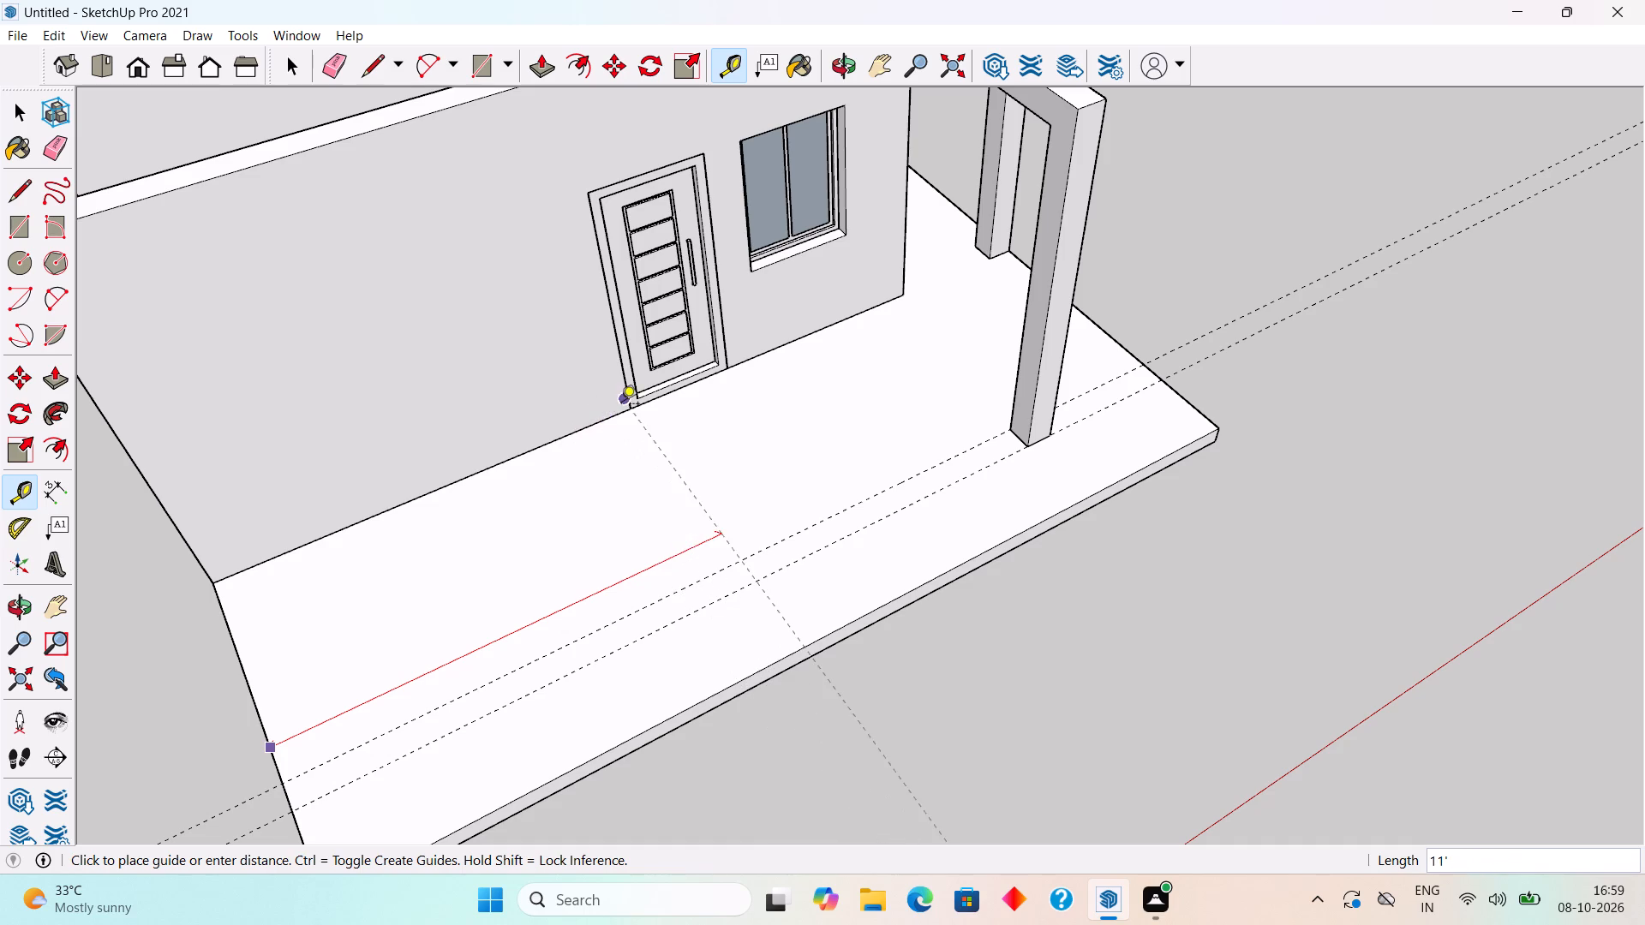
{"action": "scroll", "coordinate": [578, 431], "scroll_direction": "up", "scroll_amount": 5}
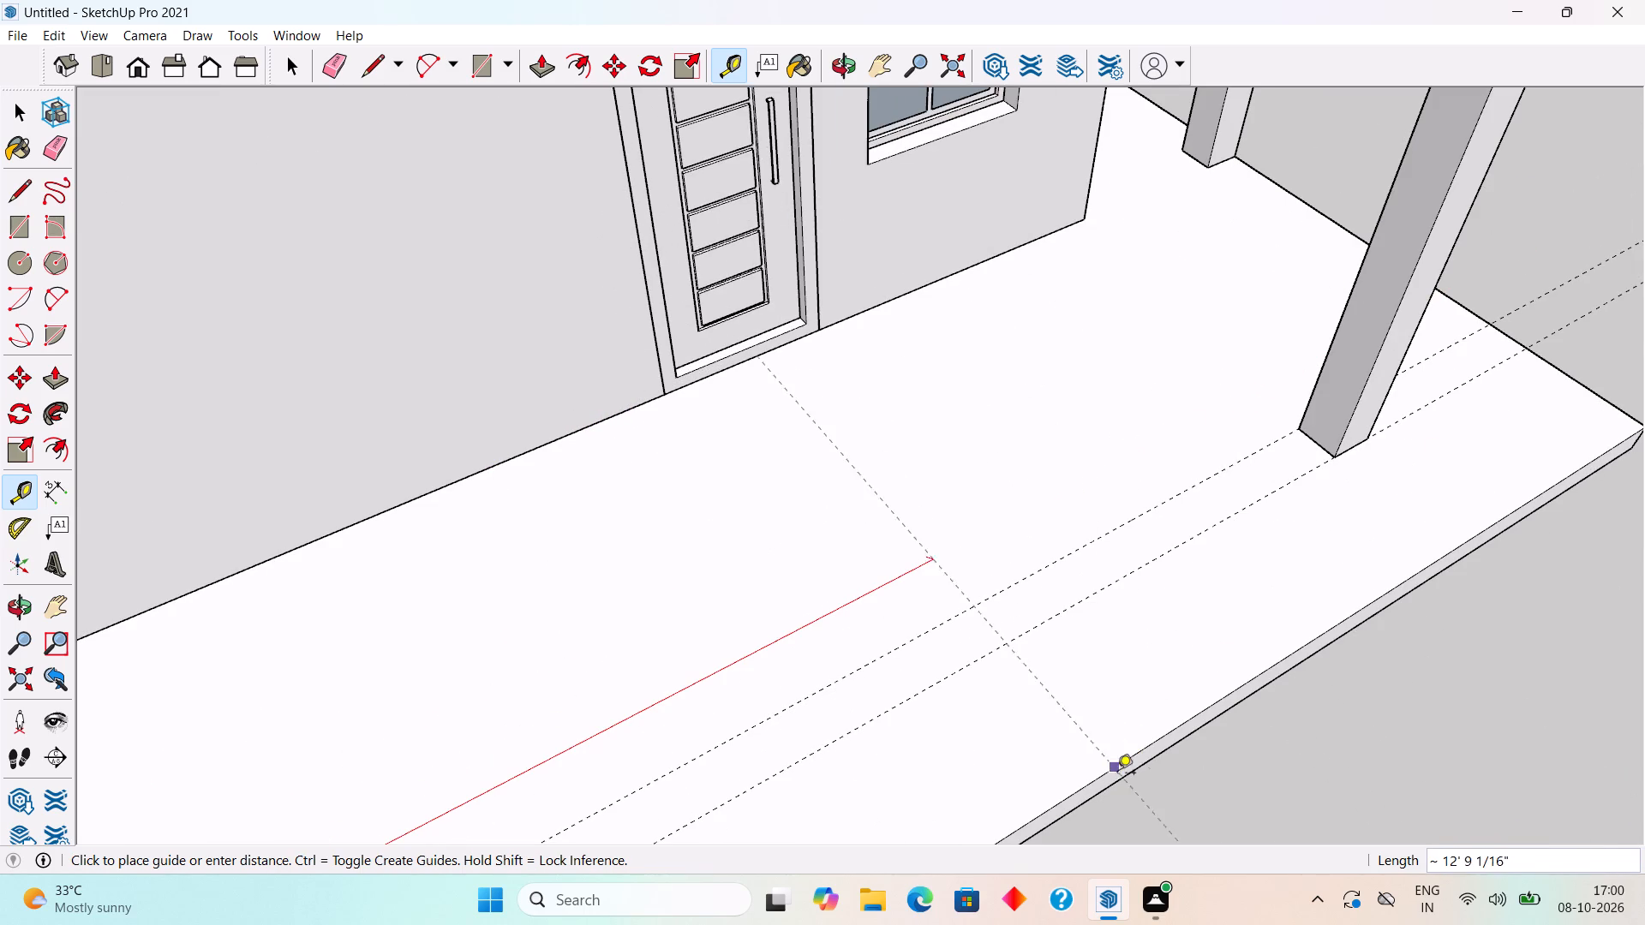
{"action": "scroll", "coordinate": [1055, 785], "scroll_direction": "down", "scroll_amount": 13}
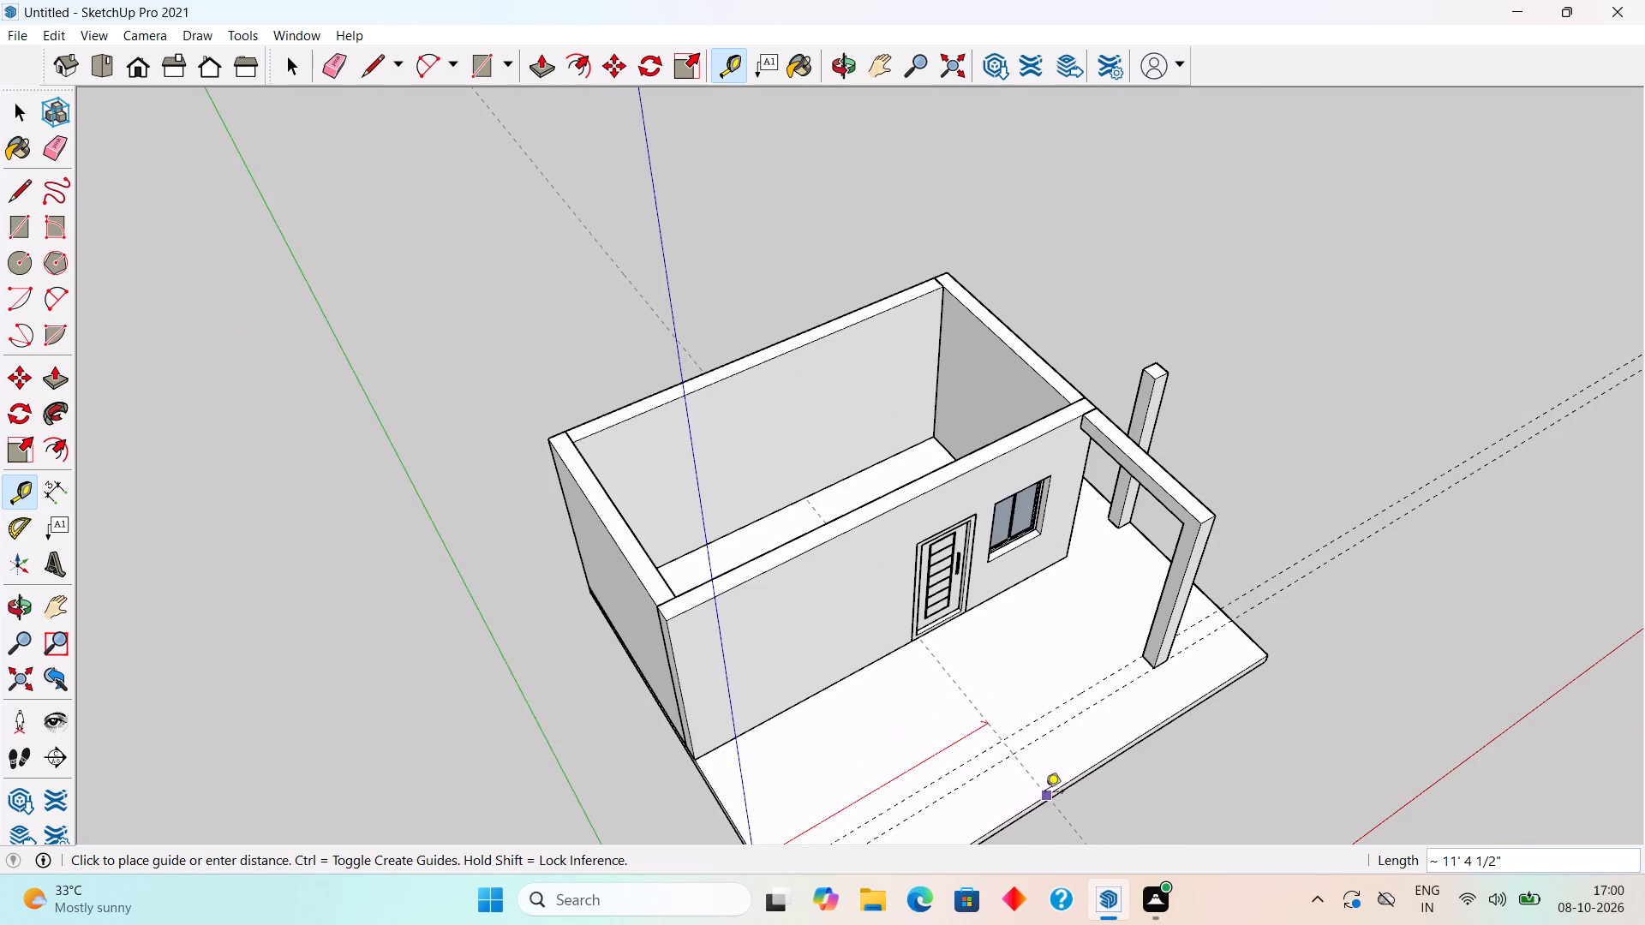
{"action": "key", "text": "1"}
{"action": "key", "text": "0"}
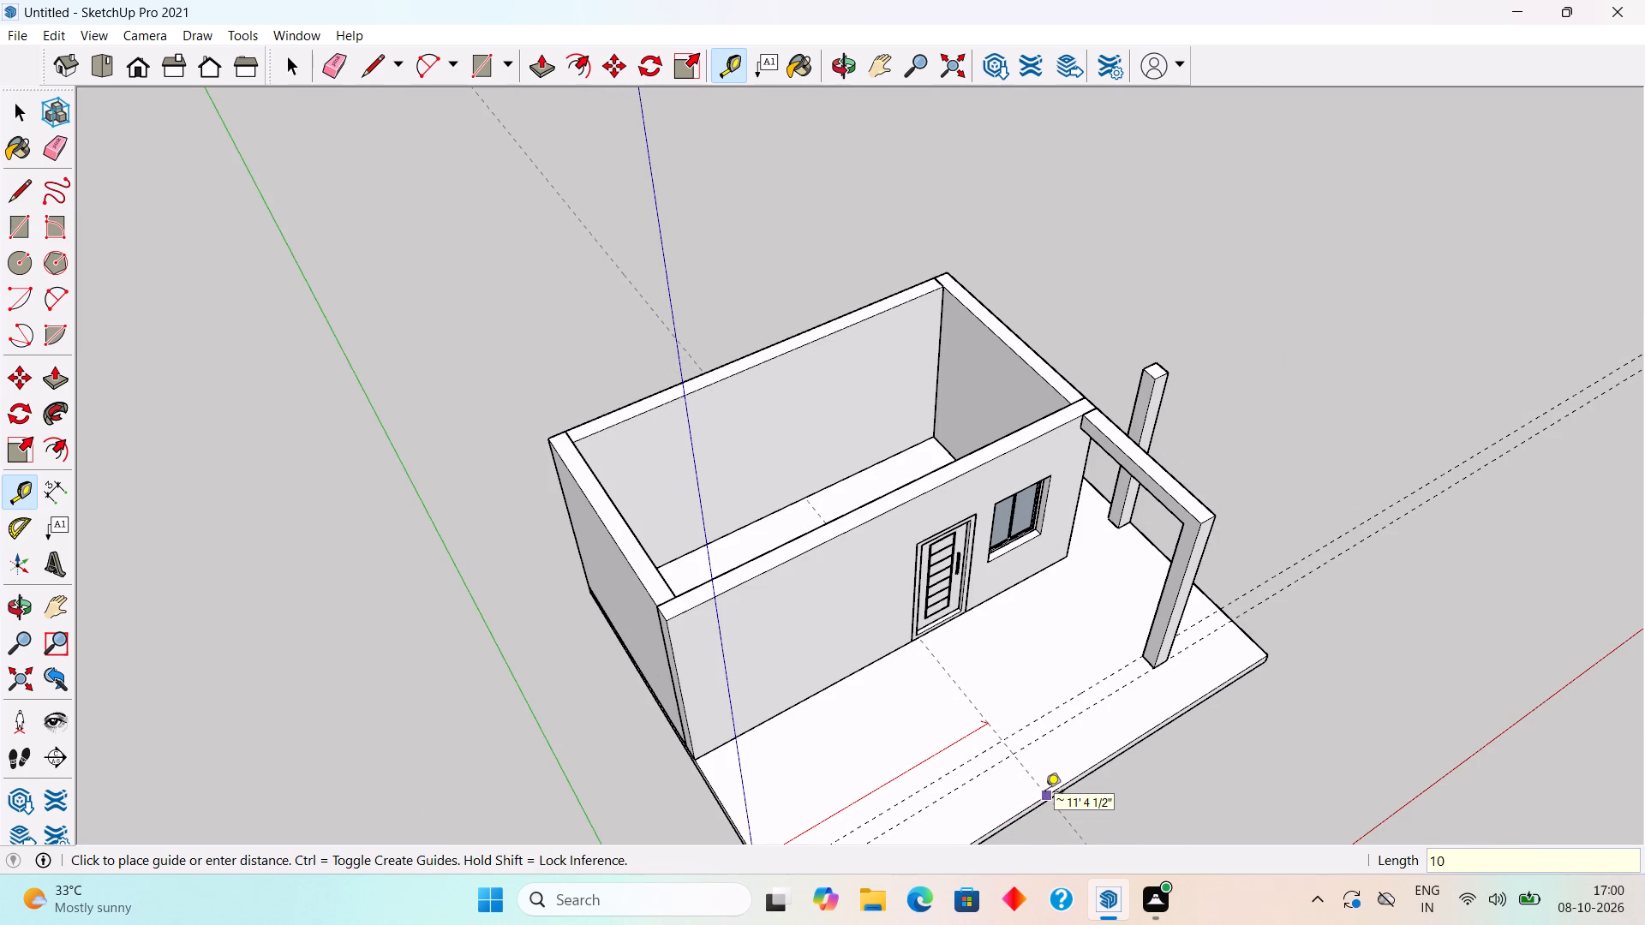
{"action": "key", "text": "apostrophe"}
{"action": "key", "text": "Return"}
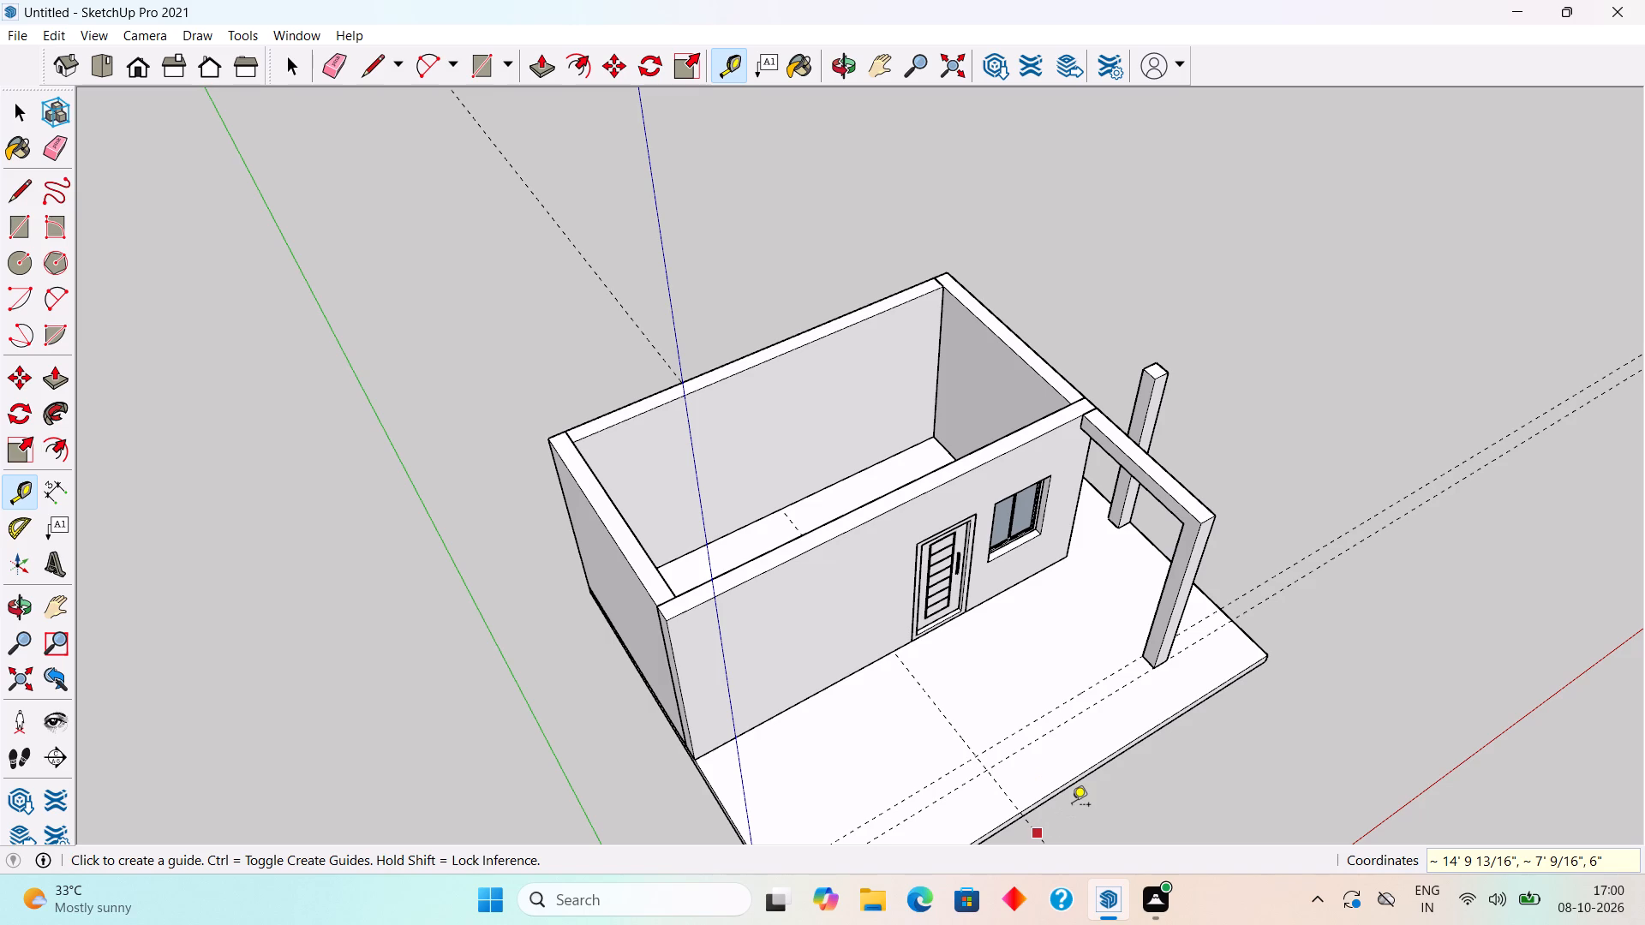
Draw a 9" by 10' rectangle on the porch slab between the parallel guides, from the slab's end edge to the cross guide.
{"action": "middle_click_drag", "start_coordinate": [1042, 775], "coordinate": [769, 486]}
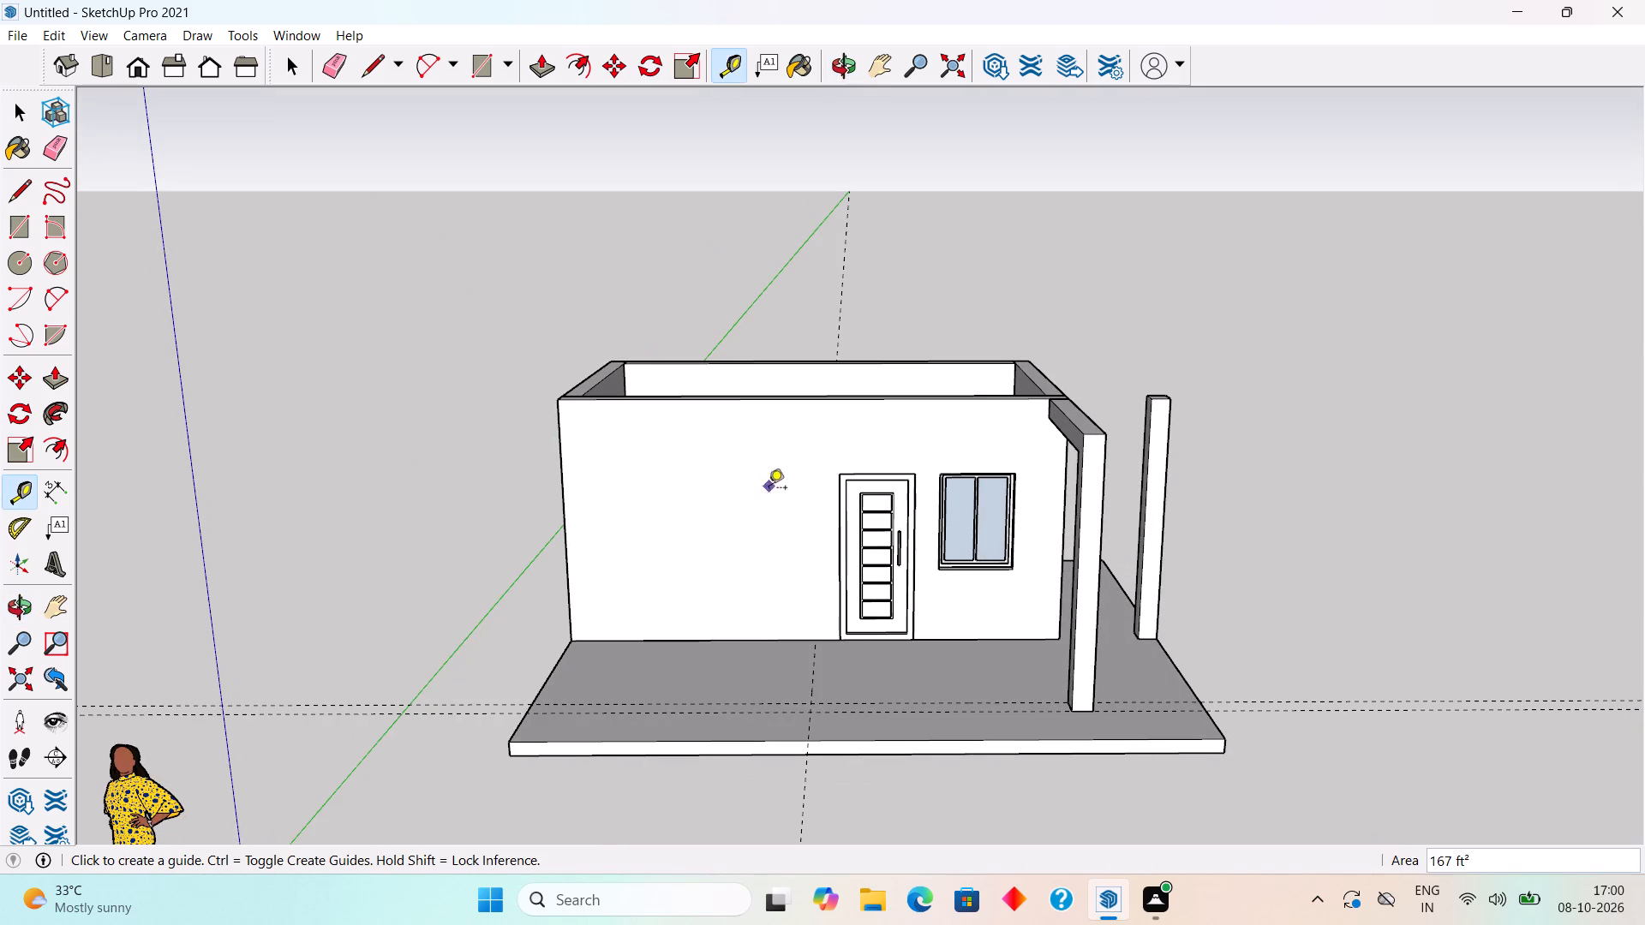
{"action": "scroll", "coordinate": [821, 719], "scroll_direction": "up", "scroll_amount": 3}
{"action": "key", "text": "space"}
{"action": "middle_click_drag", "start_coordinate": [821, 610], "coordinate": [848, 787]}
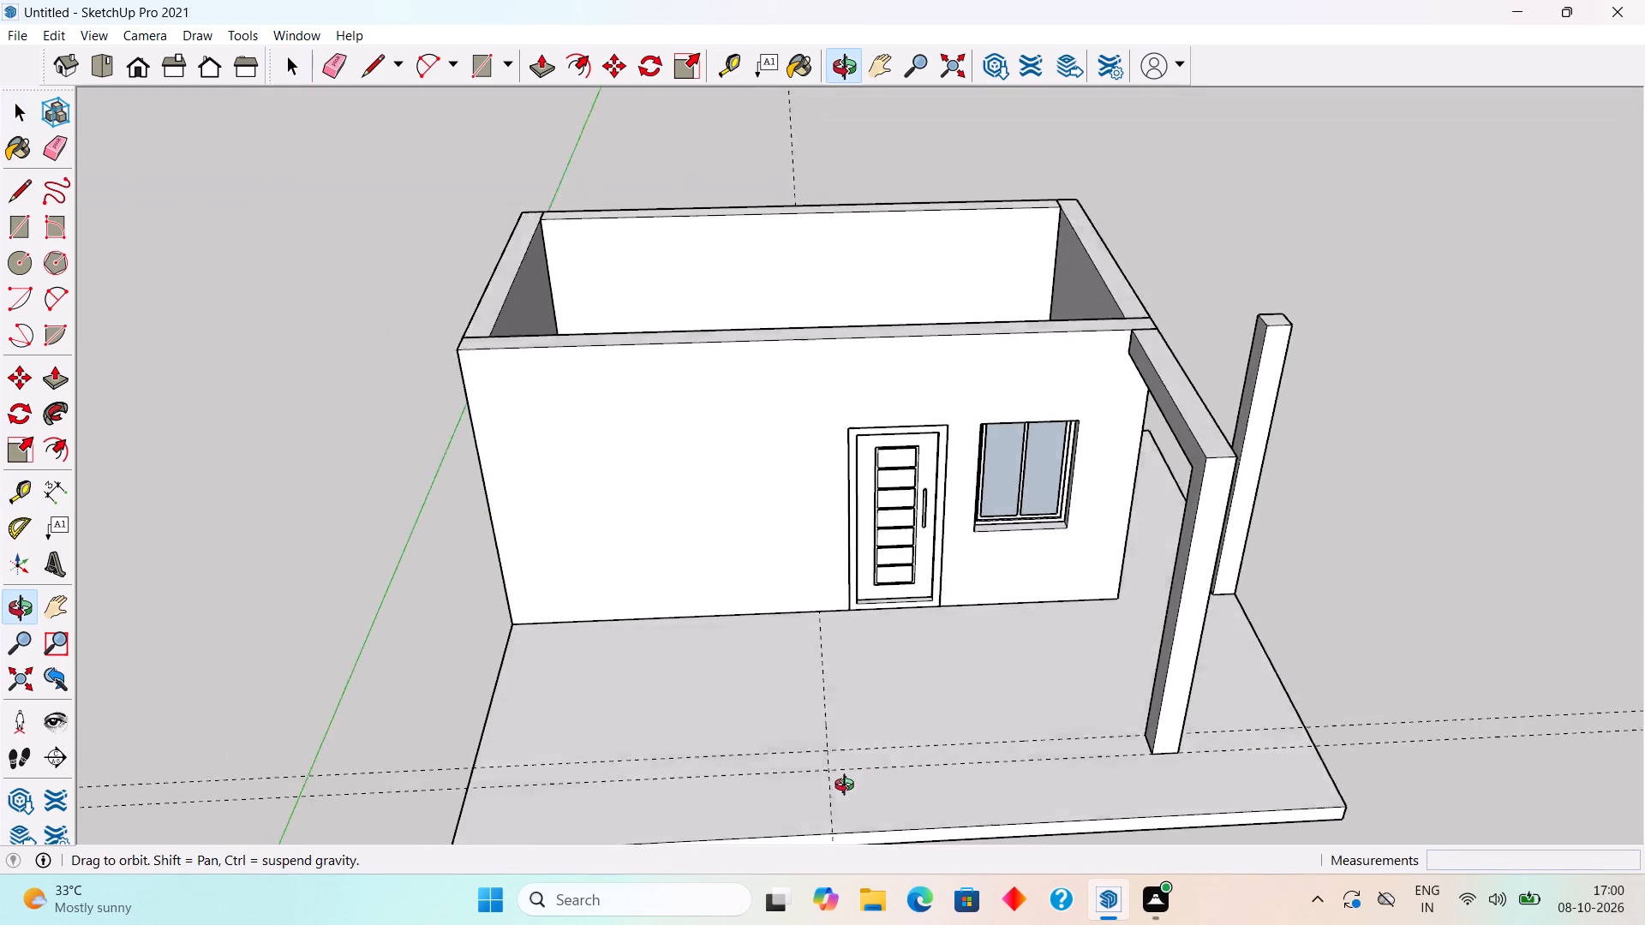
{"action": "middle_click_drag", "start_coordinate": [848, 787], "coordinate": [848, 798]}
{"action": "scroll", "coordinate": [848, 798], "scroll_direction": "down", "scroll_amount": 4}
{"action": "scroll", "coordinate": [805, 566], "scroll_direction": "down", "scroll_amount": 3}
{"action": "middle_click_drag", "start_coordinate": [805, 572], "coordinate": [805, 672]}
{"action": "scroll", "coordinate": [795, 727], "scroll_direction": "down", "scroll_amount": 2}
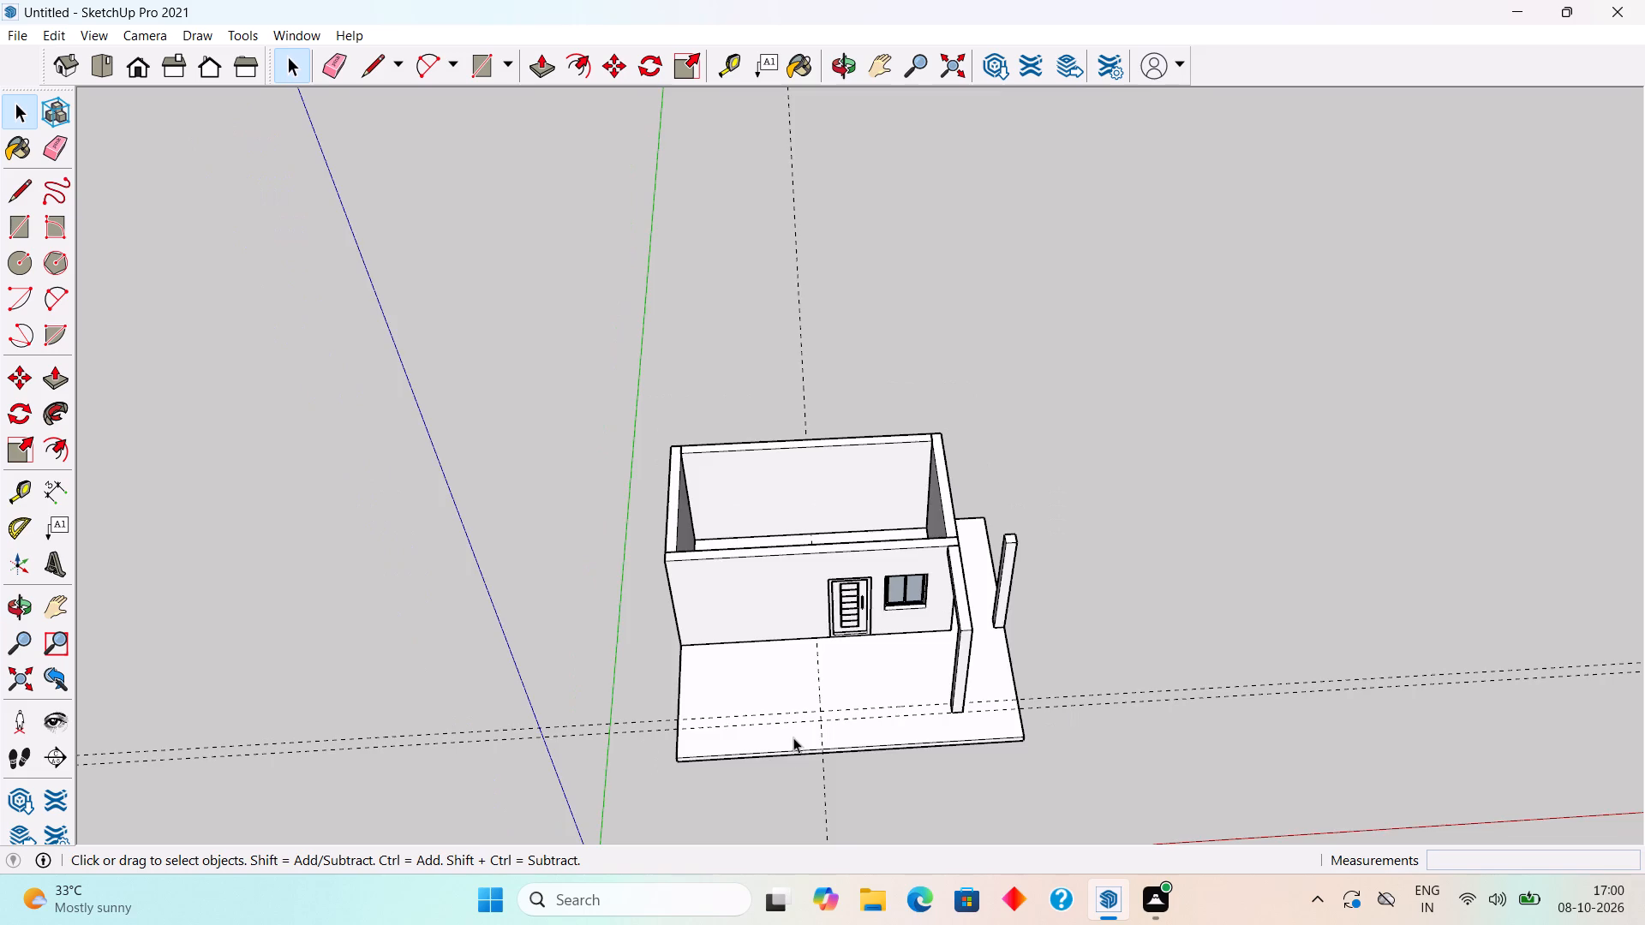
{"action": "scroll", "coordinate": [791, 749], "scroll_direction": "up", "scroll_amount": 19}
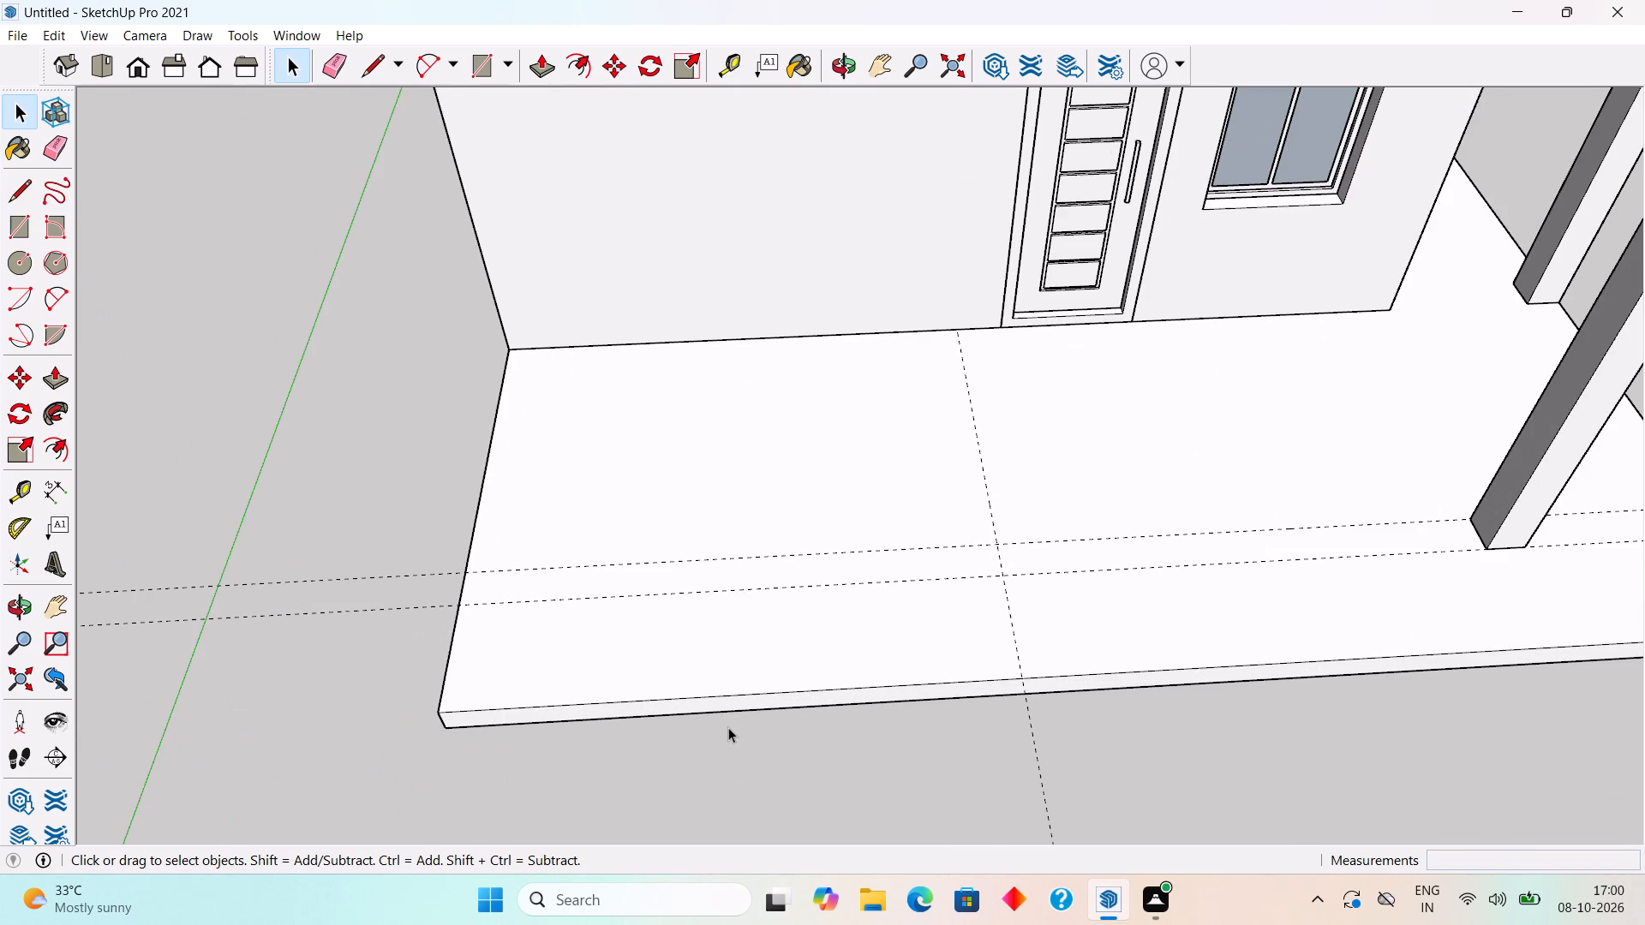
{"action": "key", "text": "r"}
{"action": "left_click", "coordinate": [467, 576]}
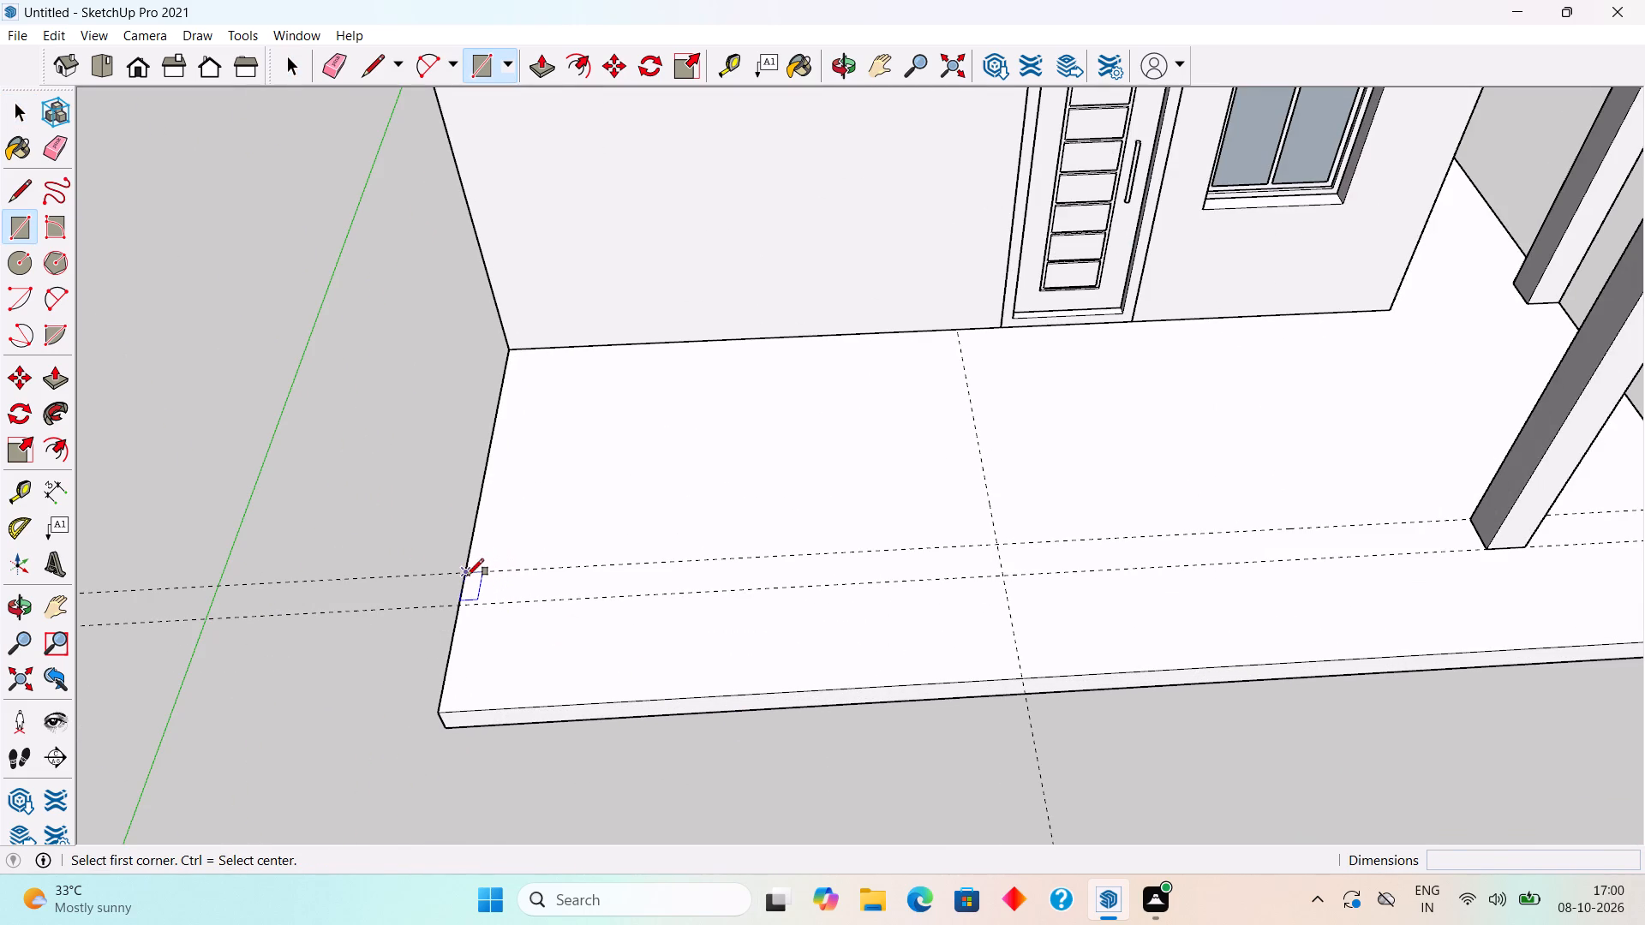
{"action": "left_click", "coordinate": [1004, 571]}
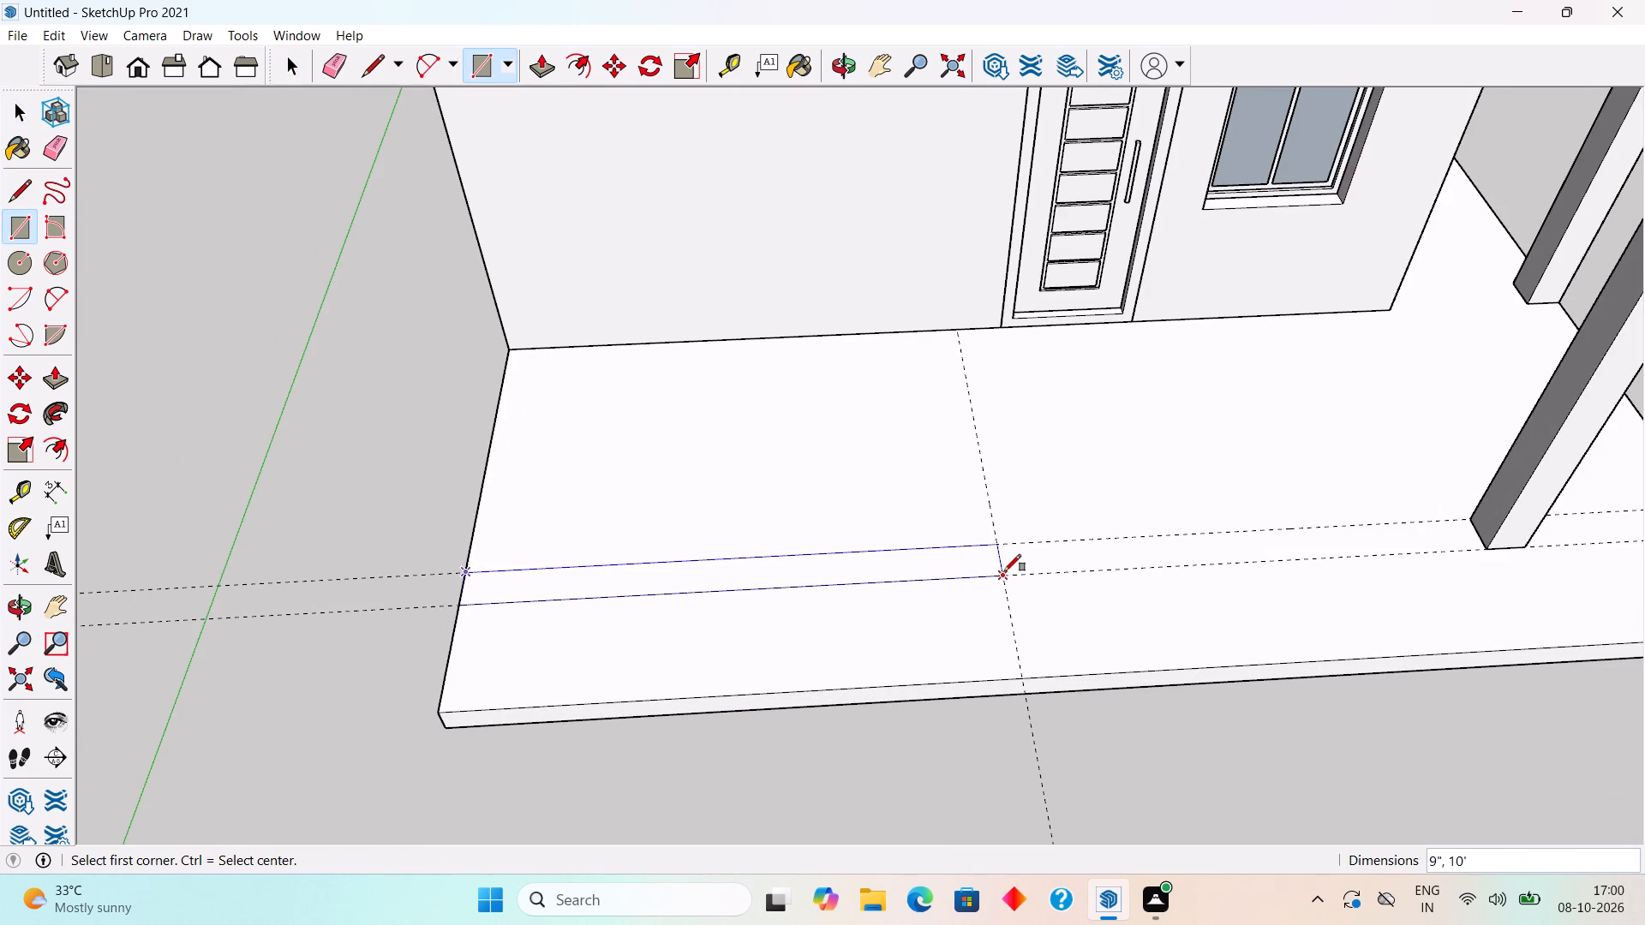
{"action": "key", "text": "space"}
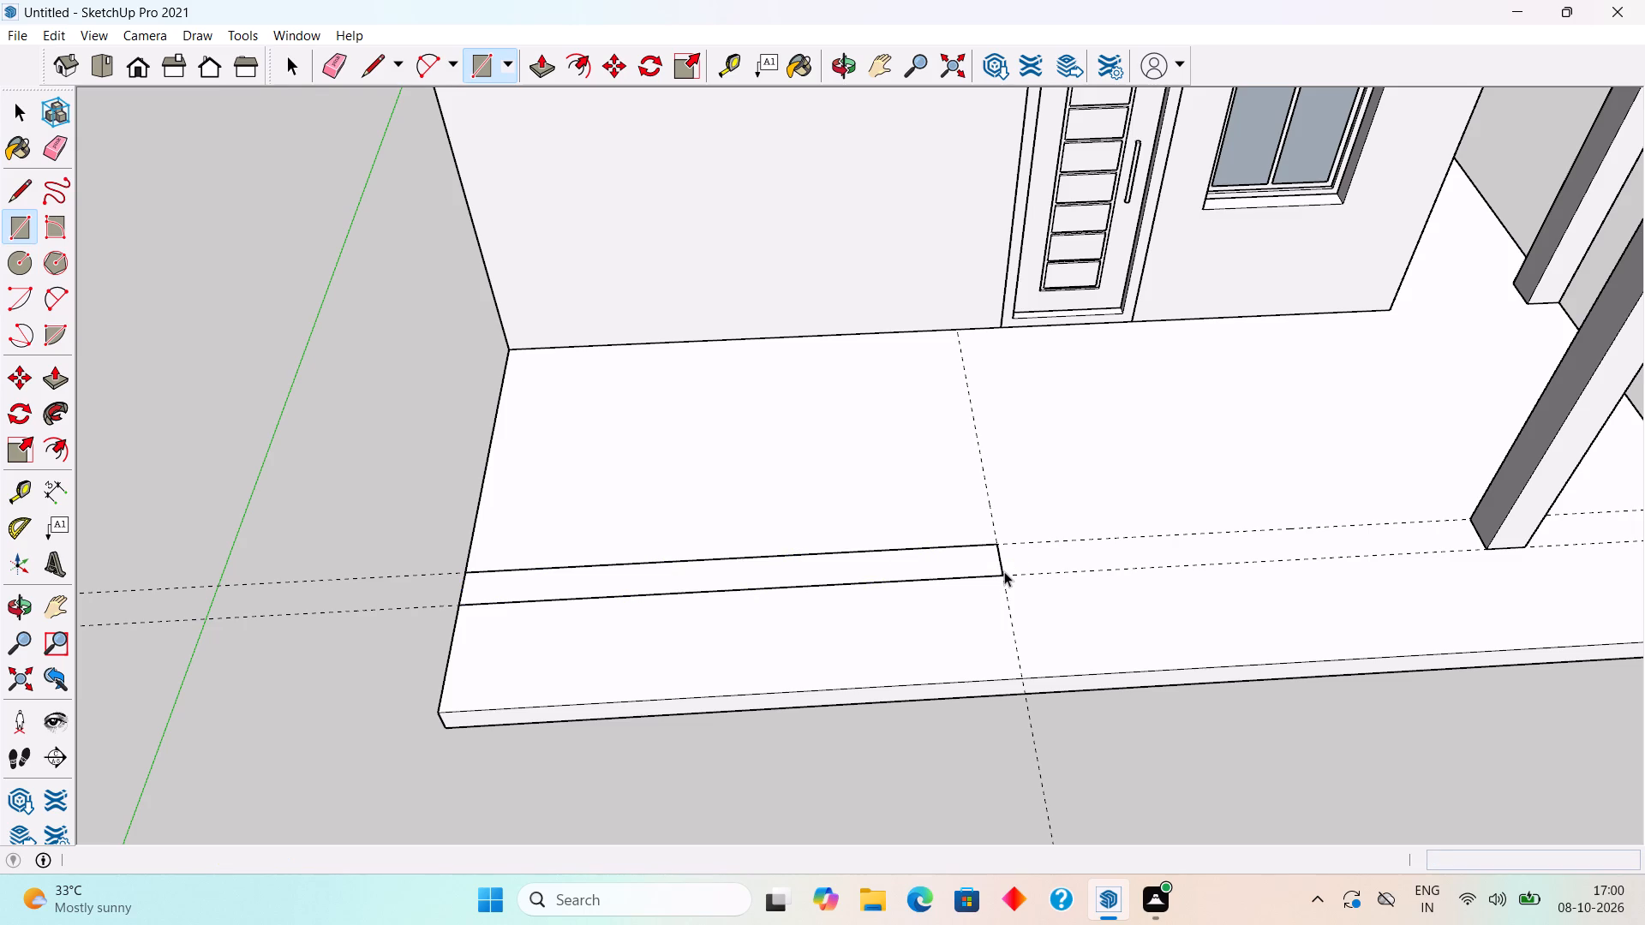
Extrude the 9" by 10' rectangle upward 21' with Push/Pull to form a tall front wall.
{"action": "key", "text": "p"}
{"action": "left_click", "coordinate": [967, 563]}
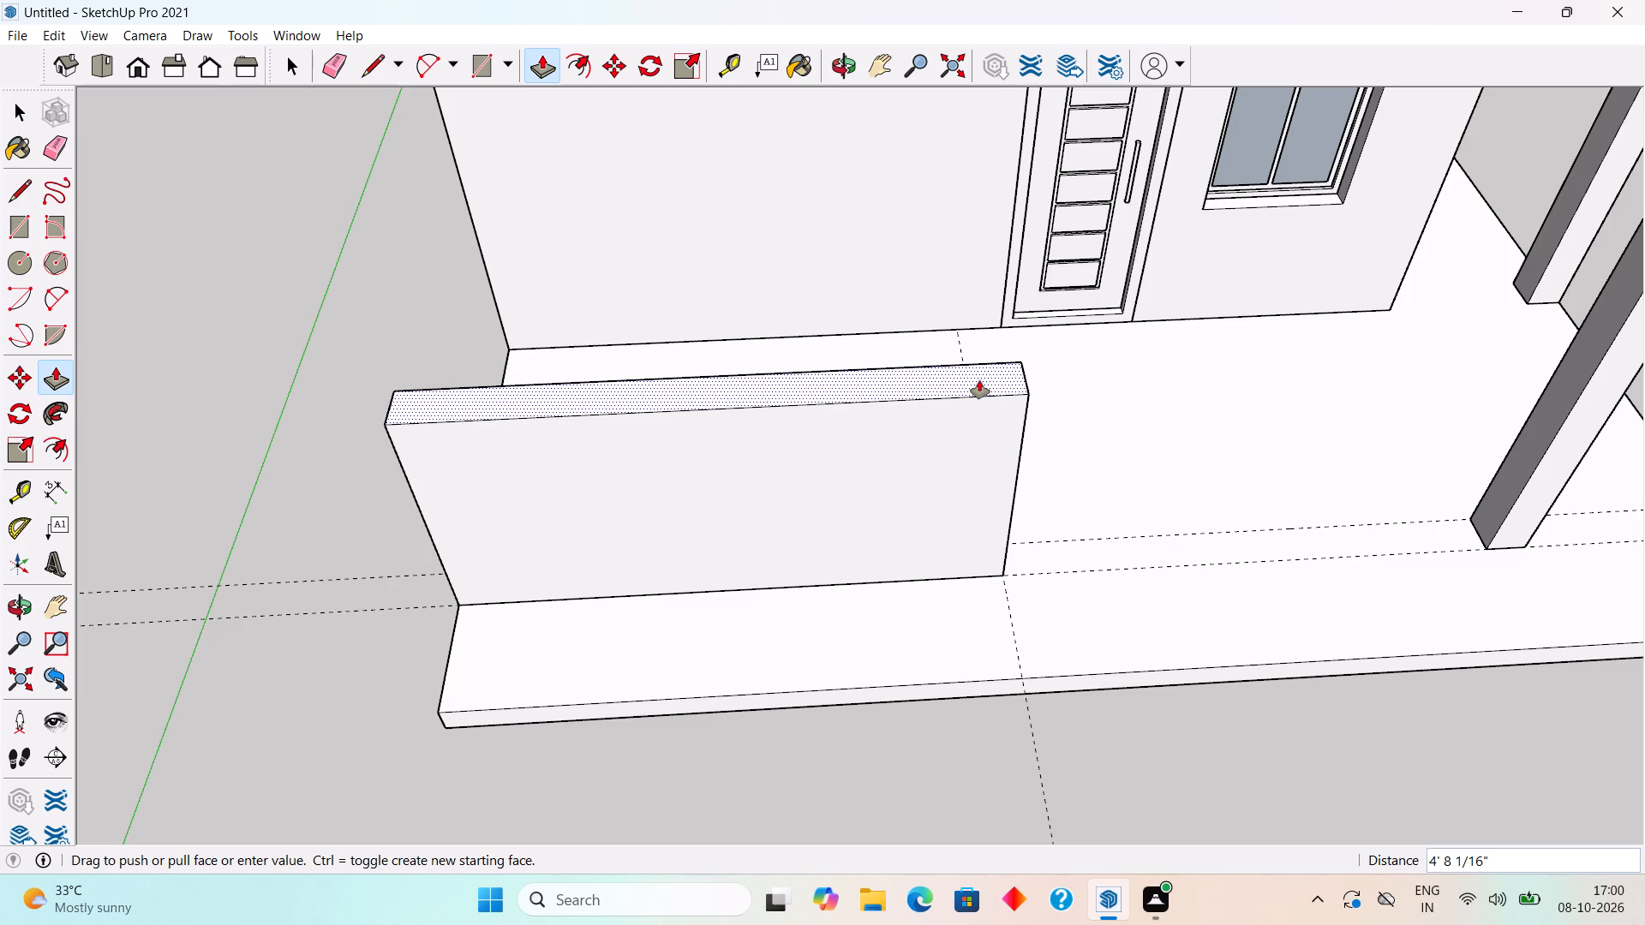
{"action": "type", "text": "21'"}
{"action": "key", "text": "Return"}
{"action": "key", "text": "space"}
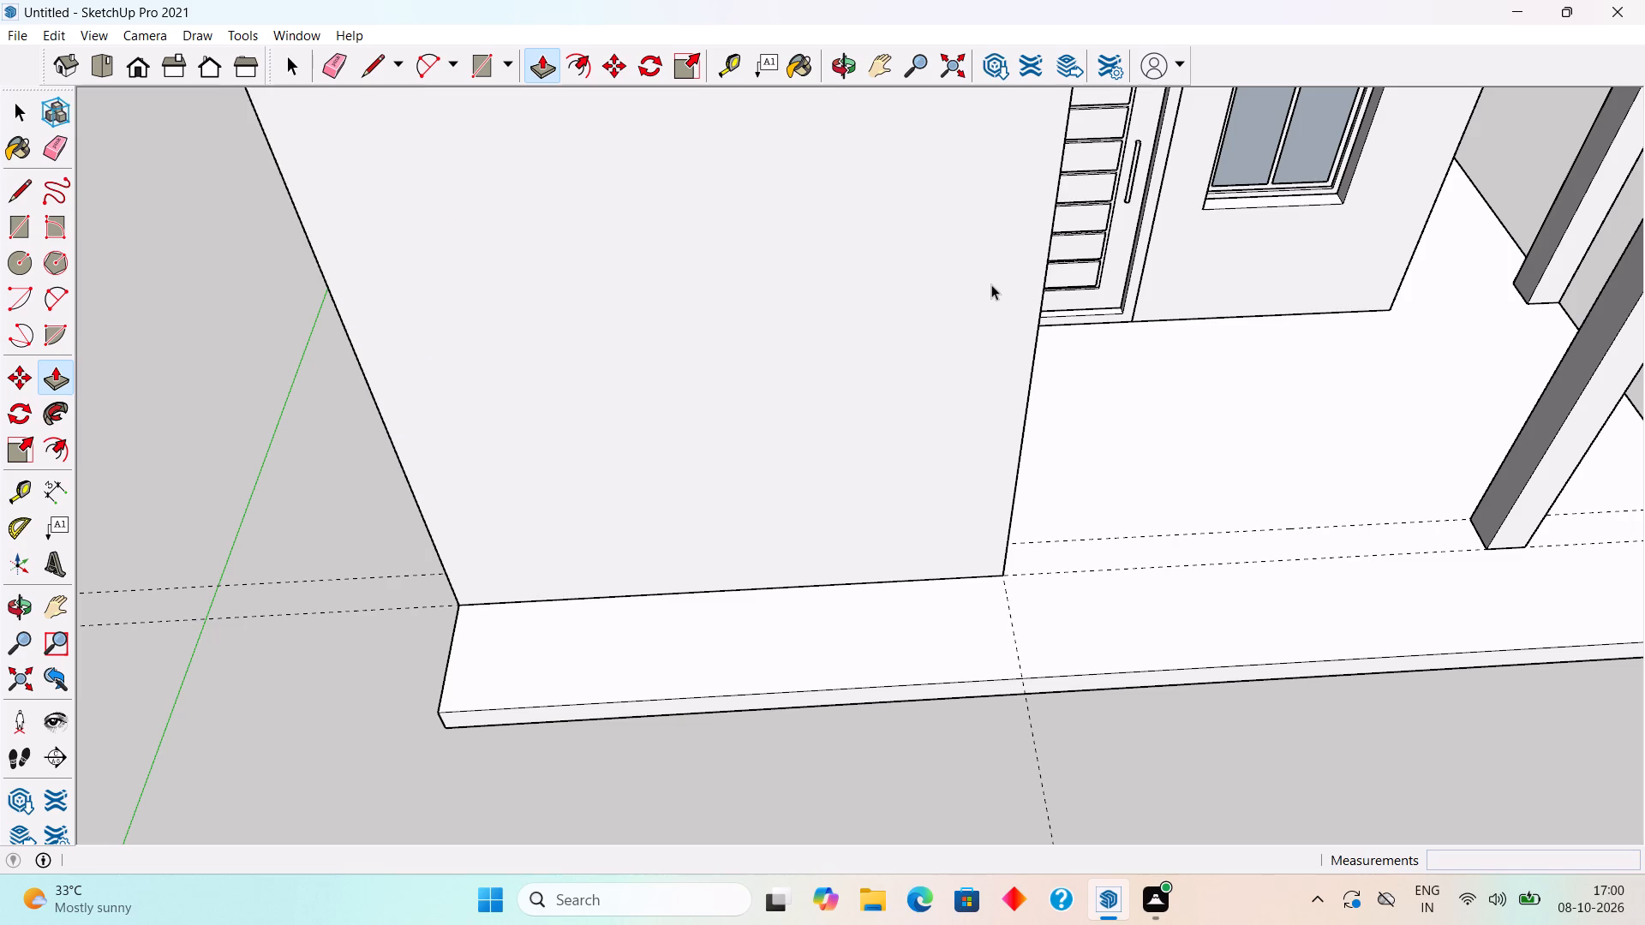
Select all the geometry of the tall front wall and make it a group.
{"action": "scroll", "coordinate": [991, 284], "scroll_direction": "down", "scroll_amount": 13}
{"action": "triple_click", "coordinate": [991, 284]}
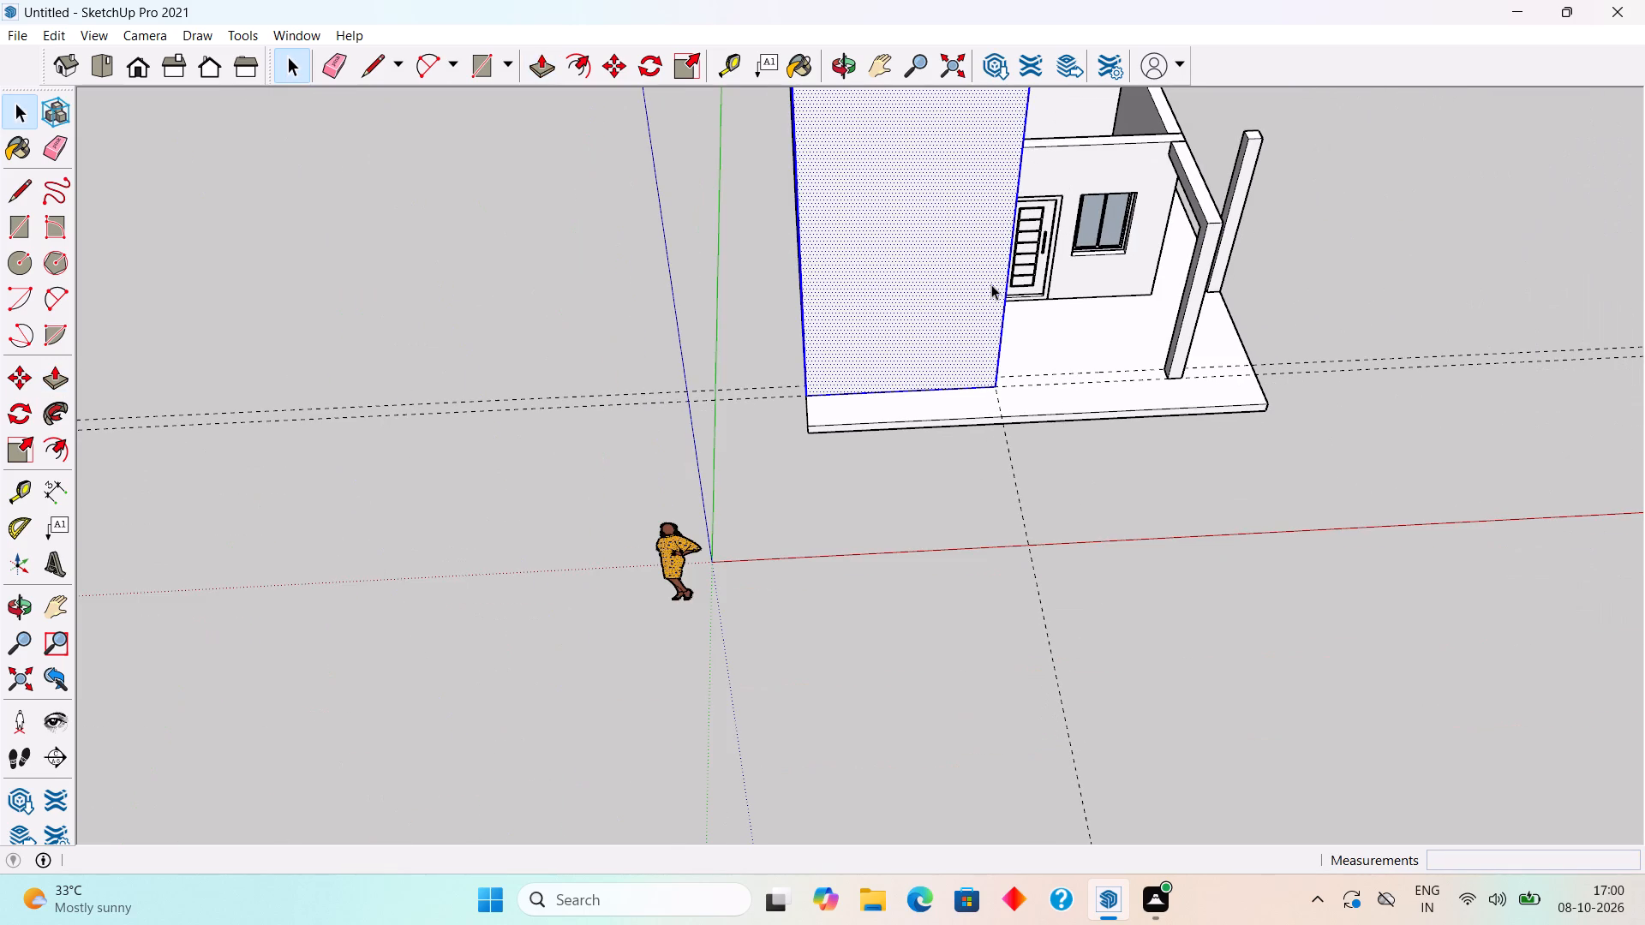
{"action": "right_click", "coordinate": [991, 284]}
{"action": "left_click", "coordinate": [1044, 462]}
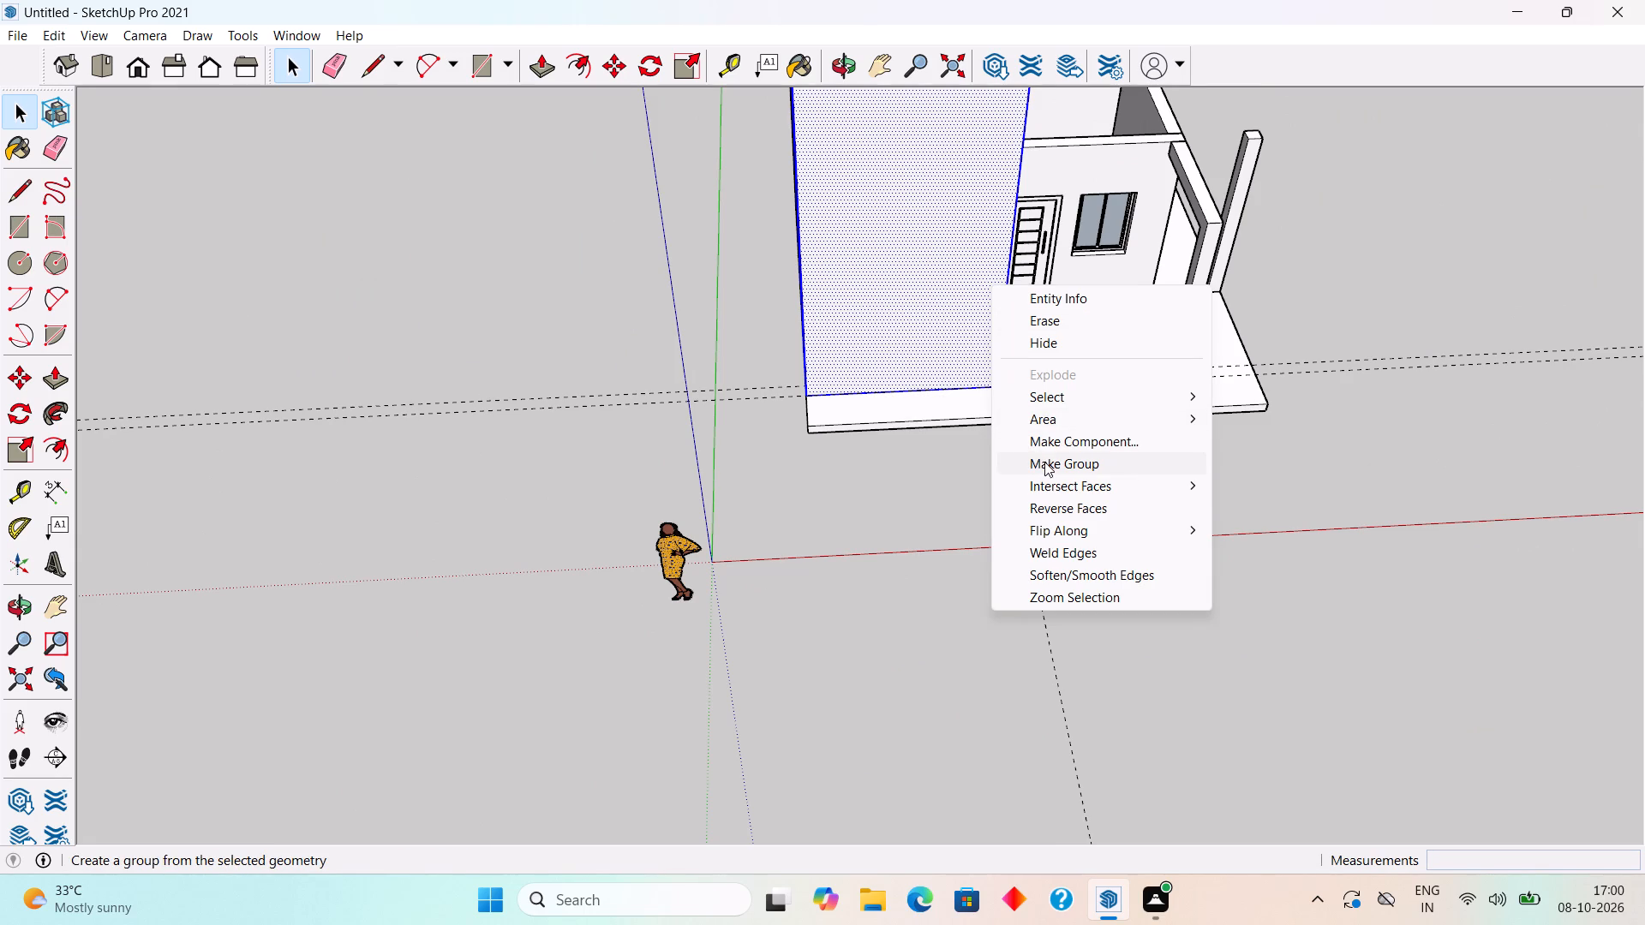
Examine the tall front wall, porch frame, side column and room from the side, the front and above.
{"action": "middle_click_drag", "start_coordinate": [1198, 379], "coordinate": [211, 286]}
{"action": "scroll", "coordinate": [211, 286], "scroll_direction": "down", "scroll_amount": 3}
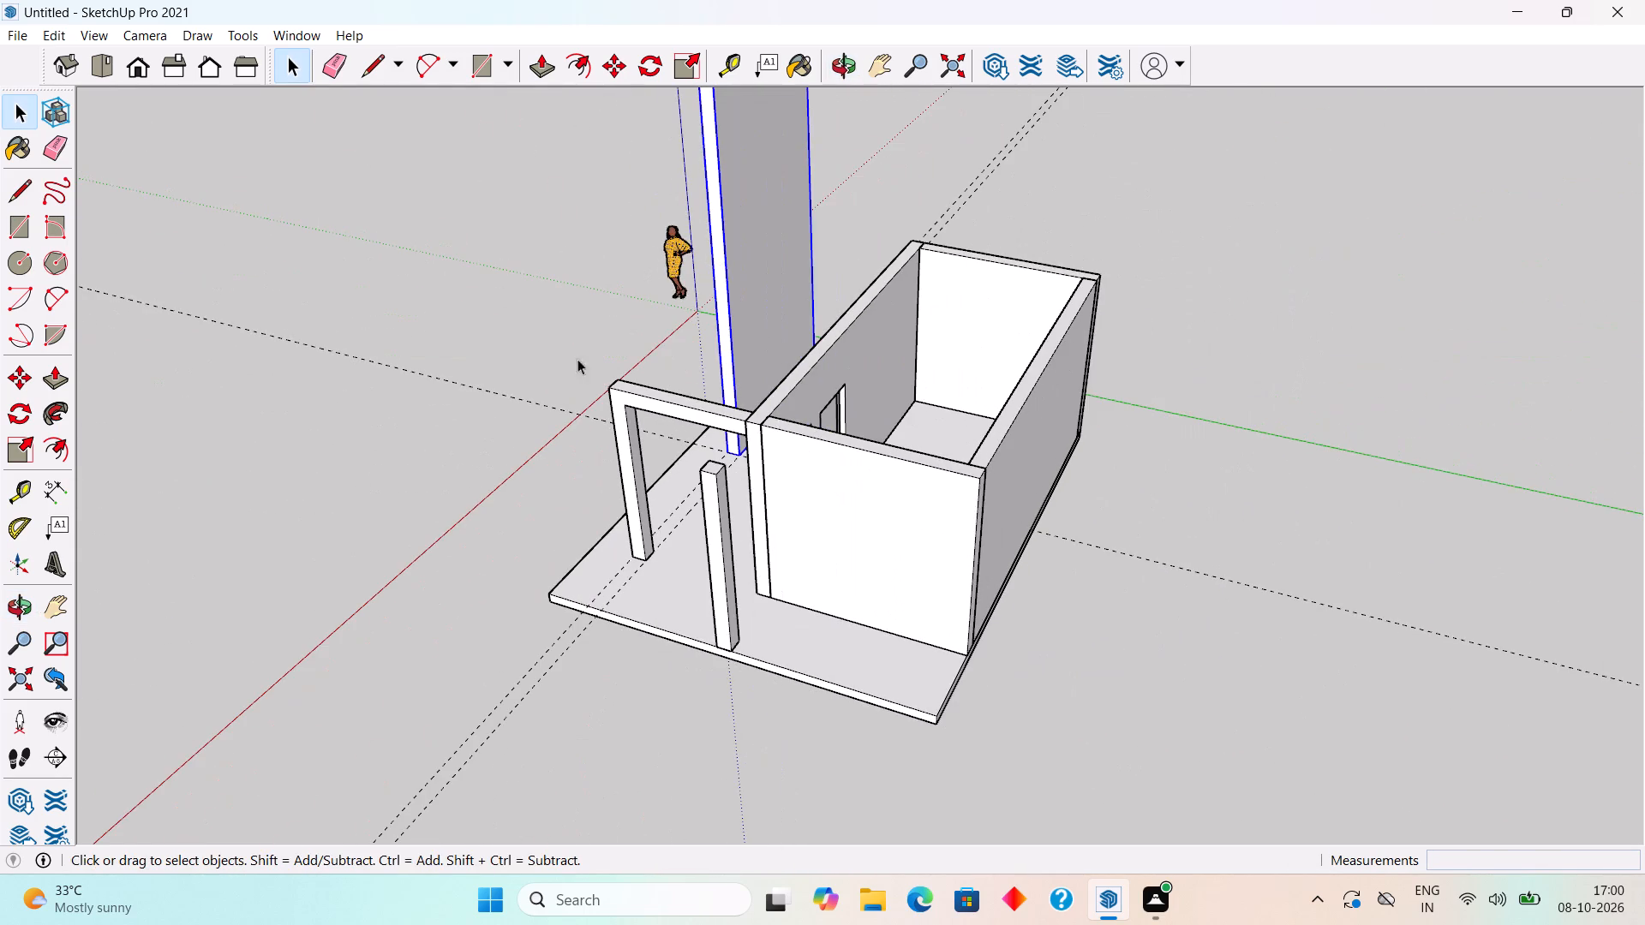
{"action": "middle_click_drag", "start_coordinate": [721, 458], "coordinate": [860, 653]}
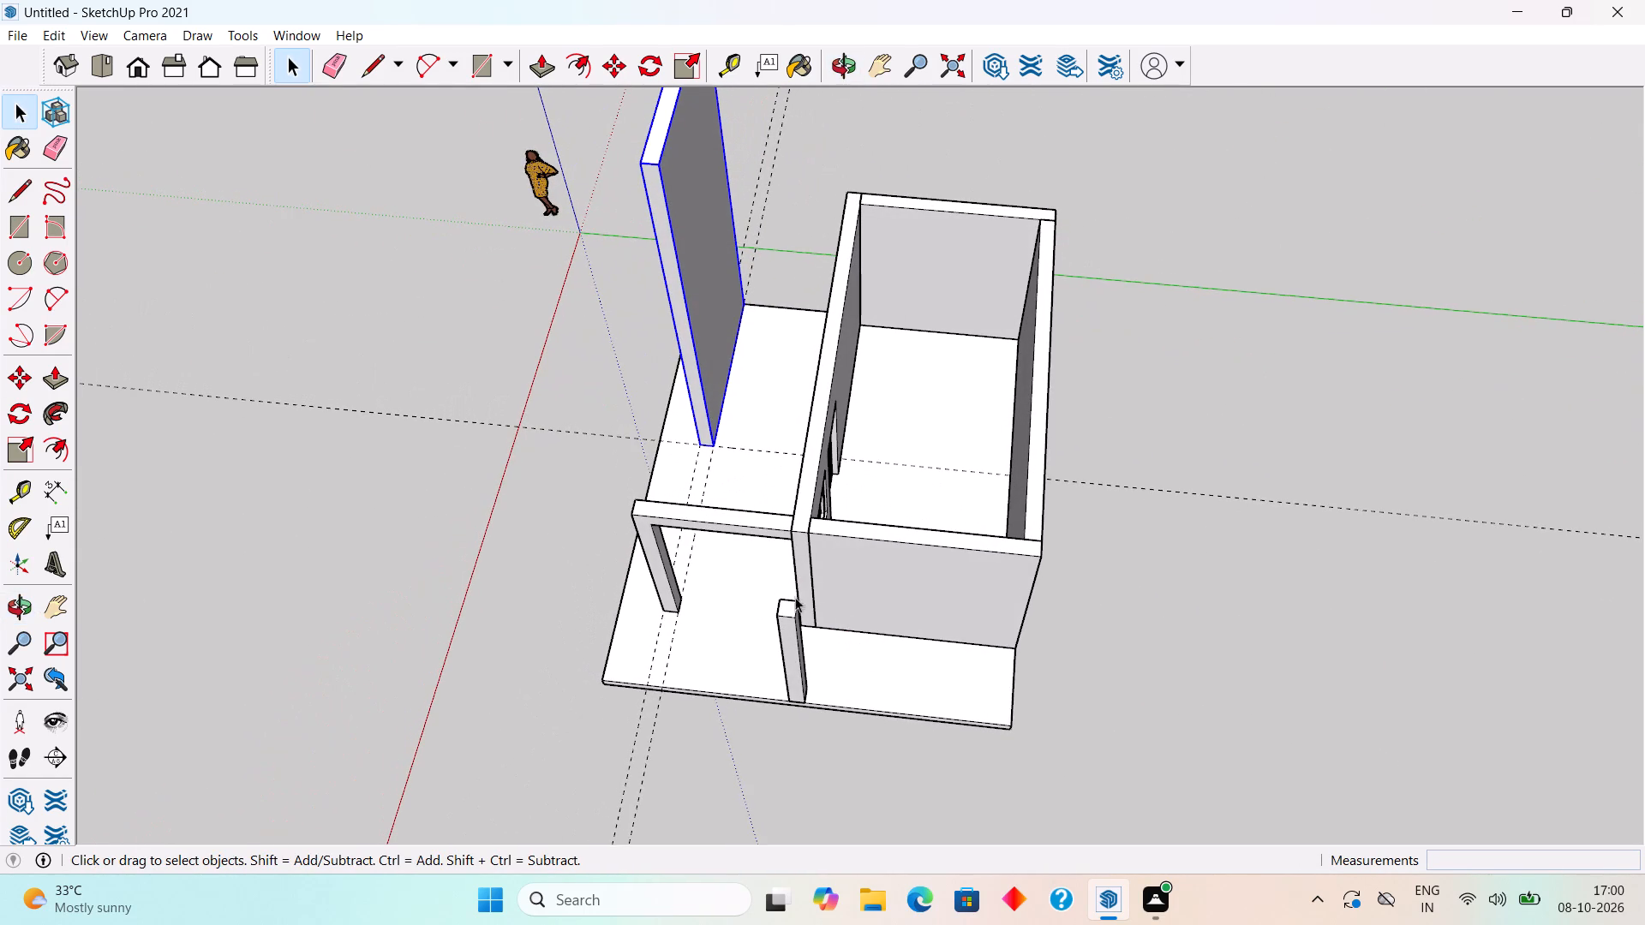
{"action": "scroll", "coordinate": [691, 504], "scroll_direction": "up", "scroll_amount": 3}
{"action": "middle_click_drag", "start_coordinate": [720, 461], "coordinate": [1052, 484]}
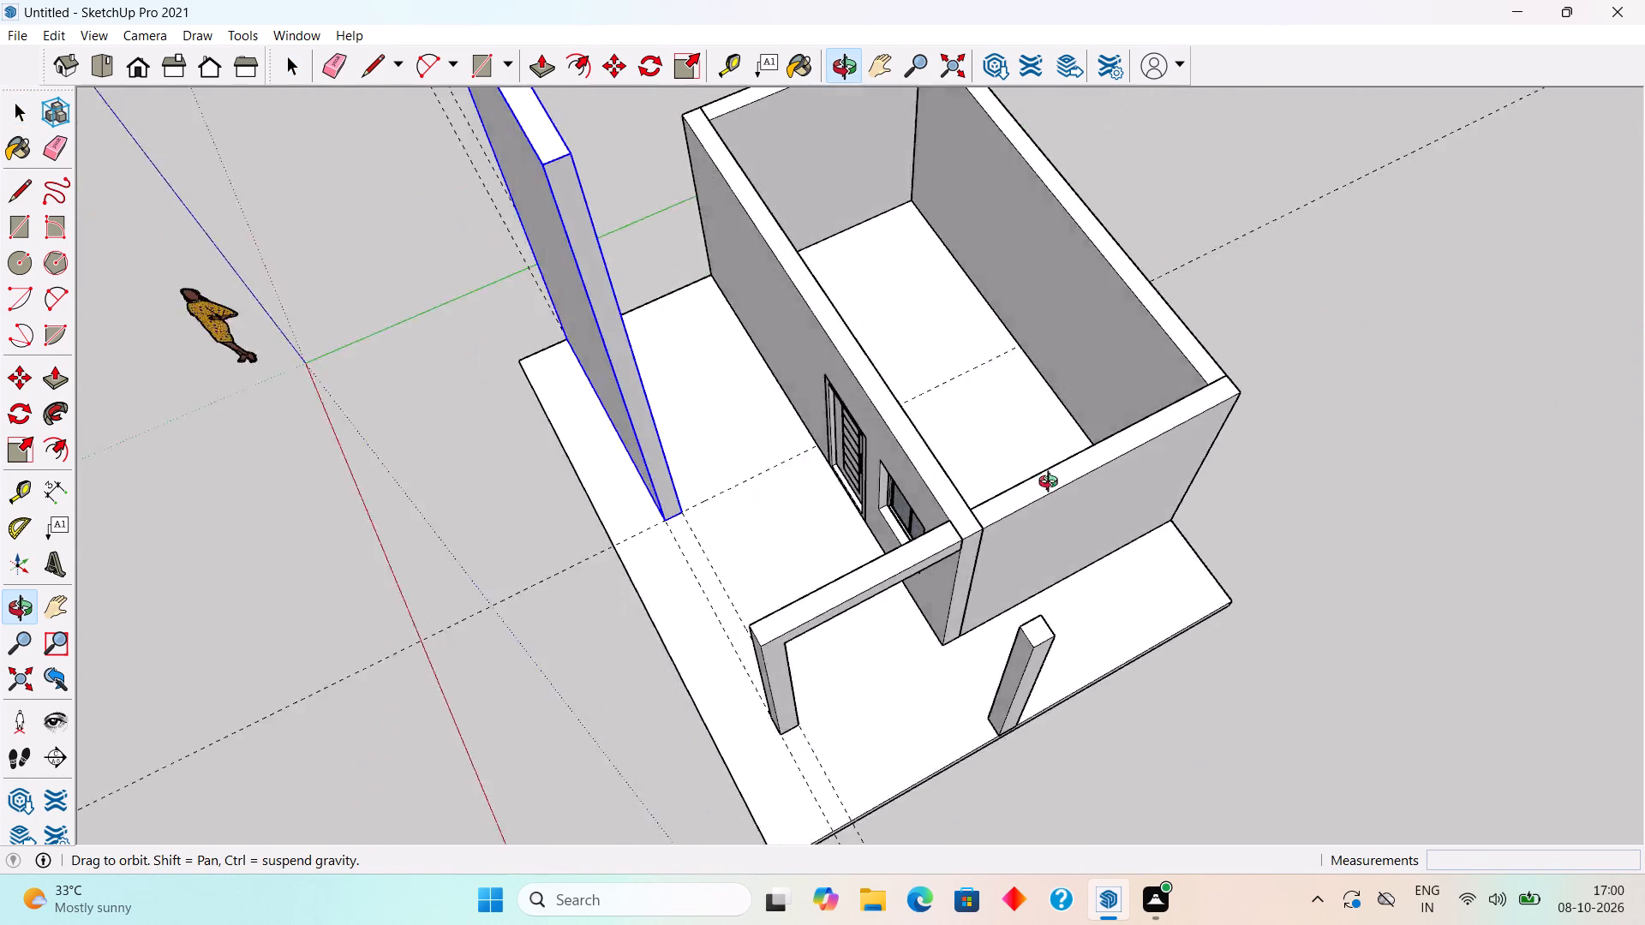
{"action": "middle_click_drag", "start_coordinate": [1052, 484], "coordinate": [1439, 245]}
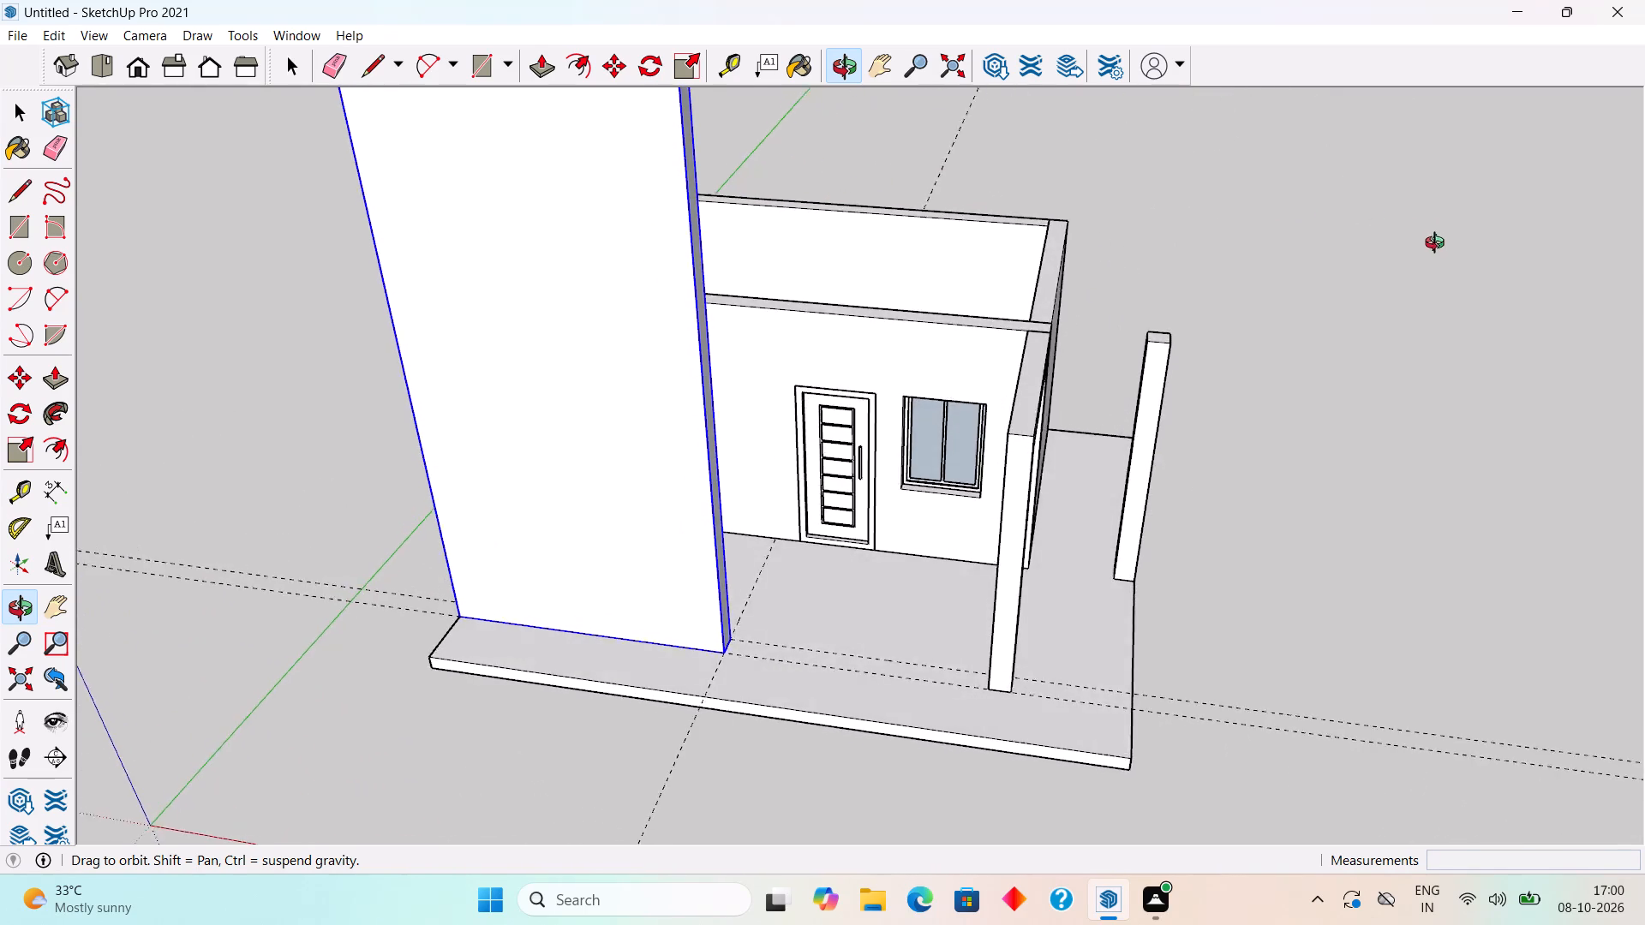
{"action": "middle_click_drag", "start_coordinate": [1439, 245], "coordinate": [996, 403]}
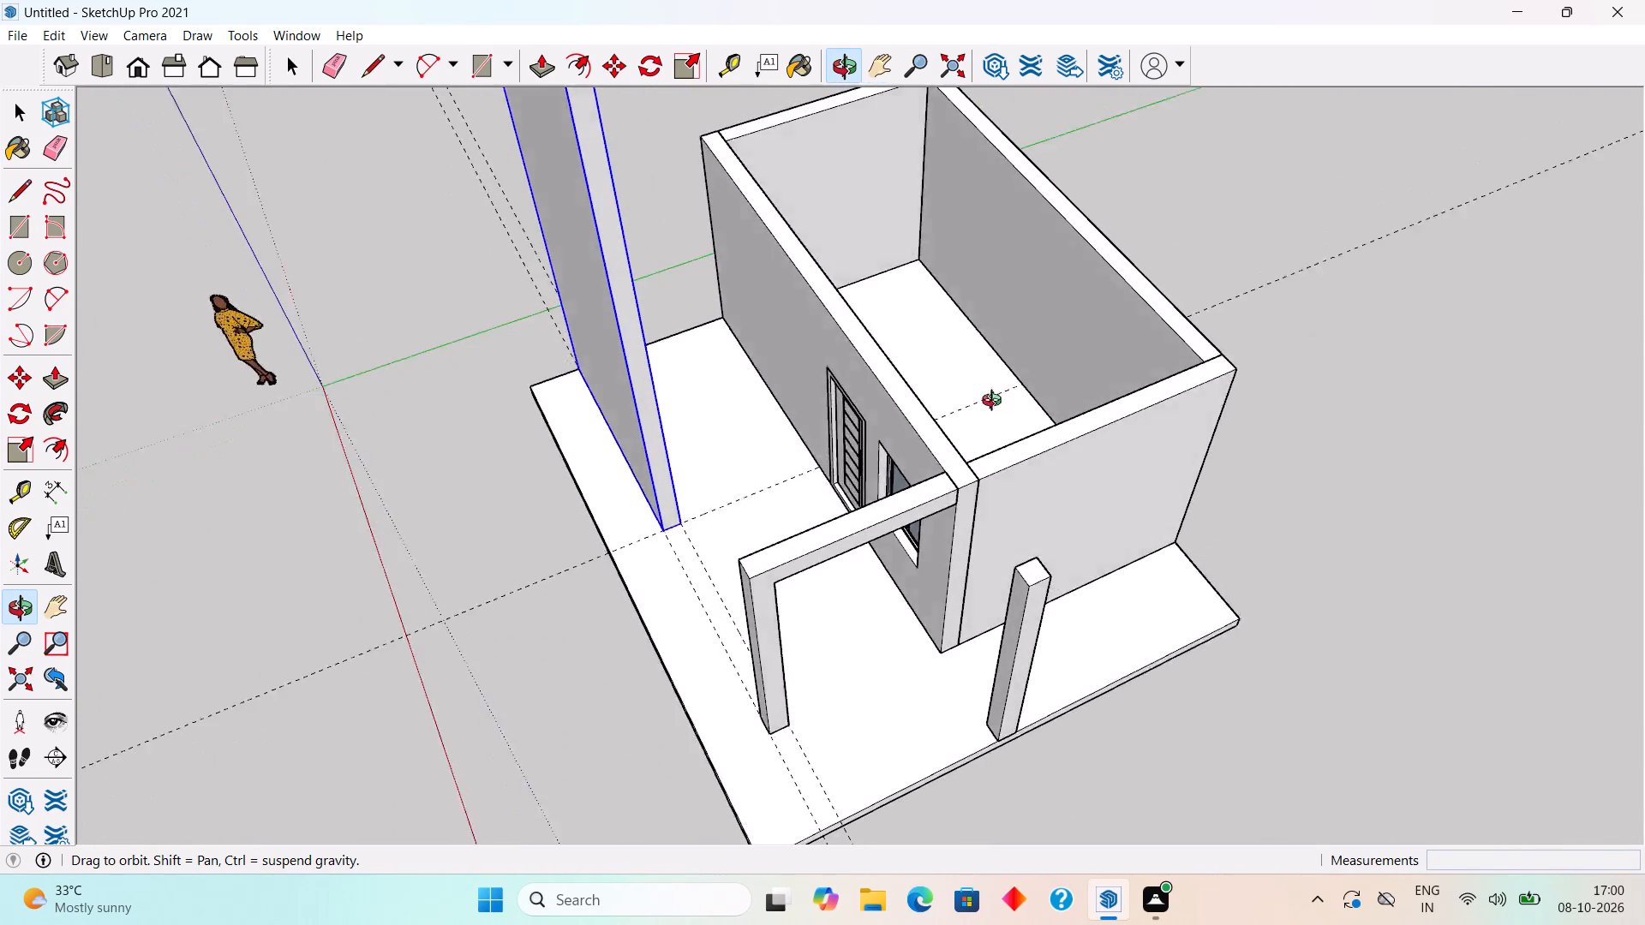
{"action": "middle_click_drag", "start_coordinate": [996, 403], "coordinate": [924, 409]}
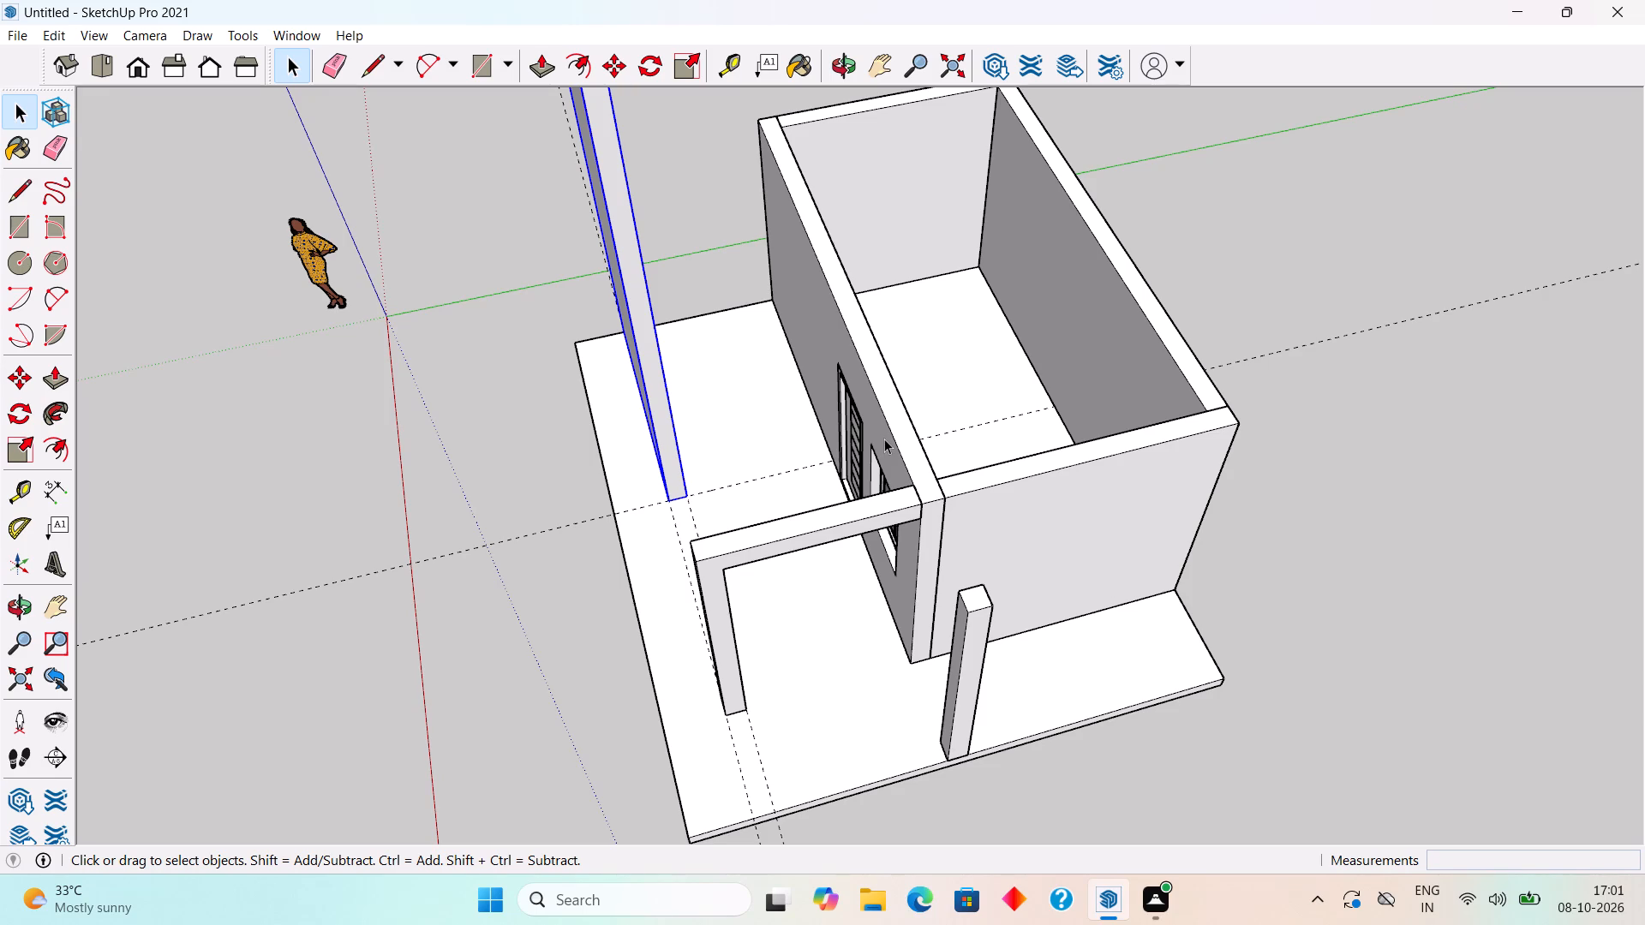
{"action": "scroll", "coordinate": [870, 444], "scroll_direction": "down", "scroll_amount": 2}
{"action": "middle_click_drag", "start_coordinate": [786, 442], "coordinate": [679, 485]}
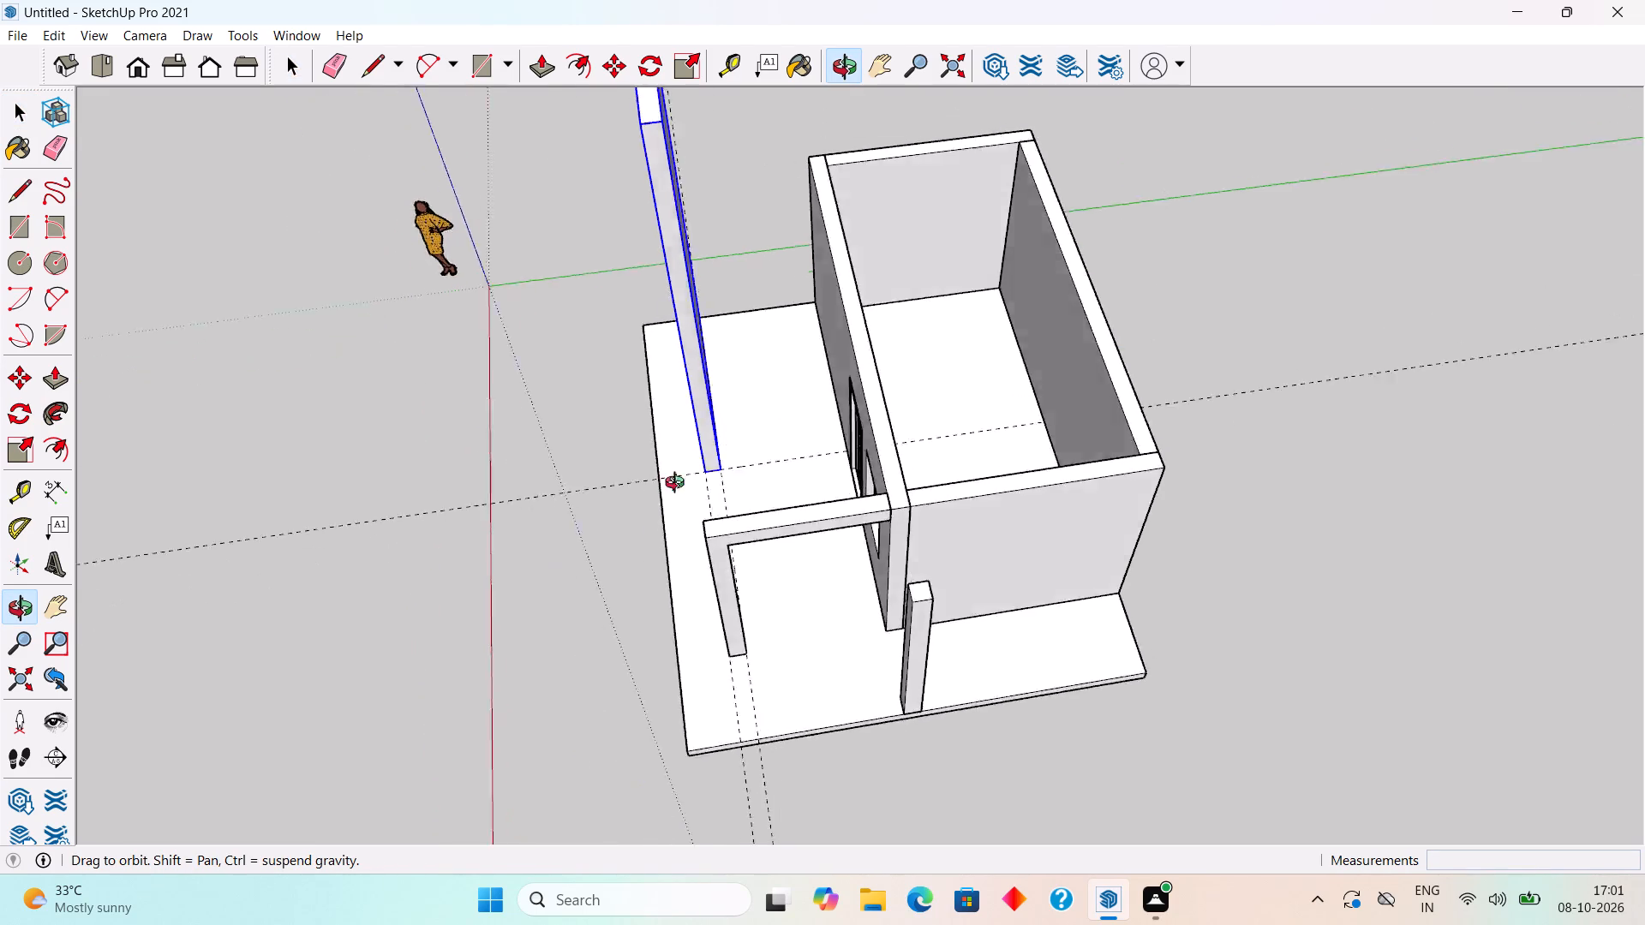
{"action": "middle_click_drag", "start_coordinate": [679, 485], "coordinate": [586, 477]}
{"action": "scroll", "coordinate": [586, 477], "scroll_direction": "down", "scroll_amount": 3}
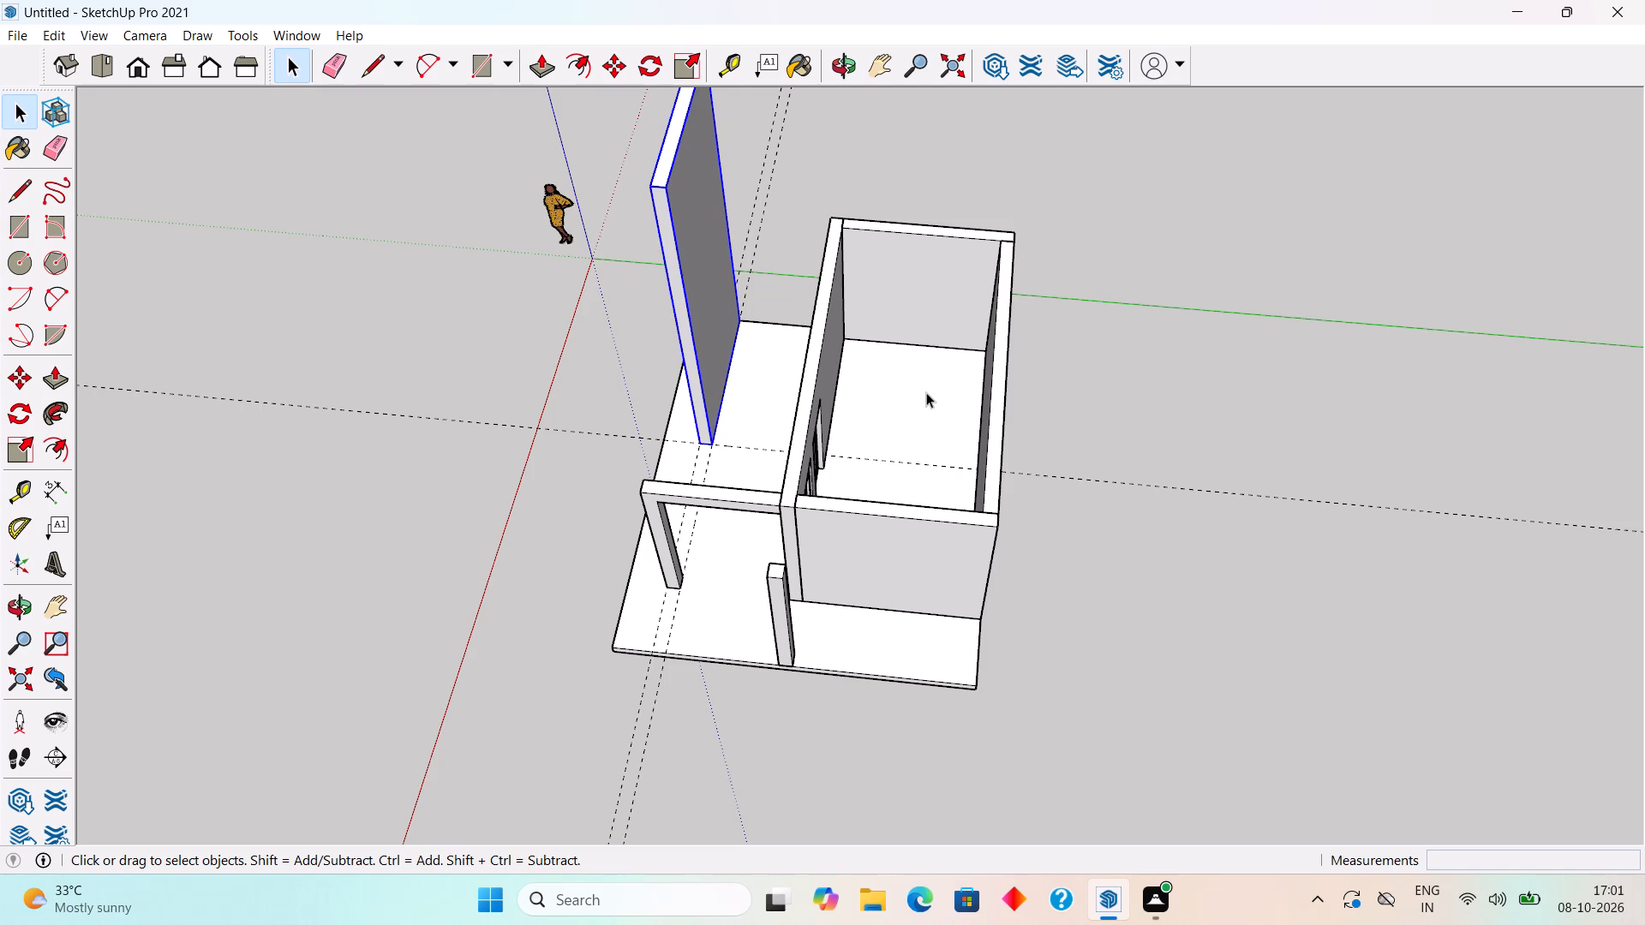
Draw the roof rectangle, about 23' 3" by 10' 9", from the side column's top corner to the room's opposite rear corner.
{"action": "key", "text": "r"}
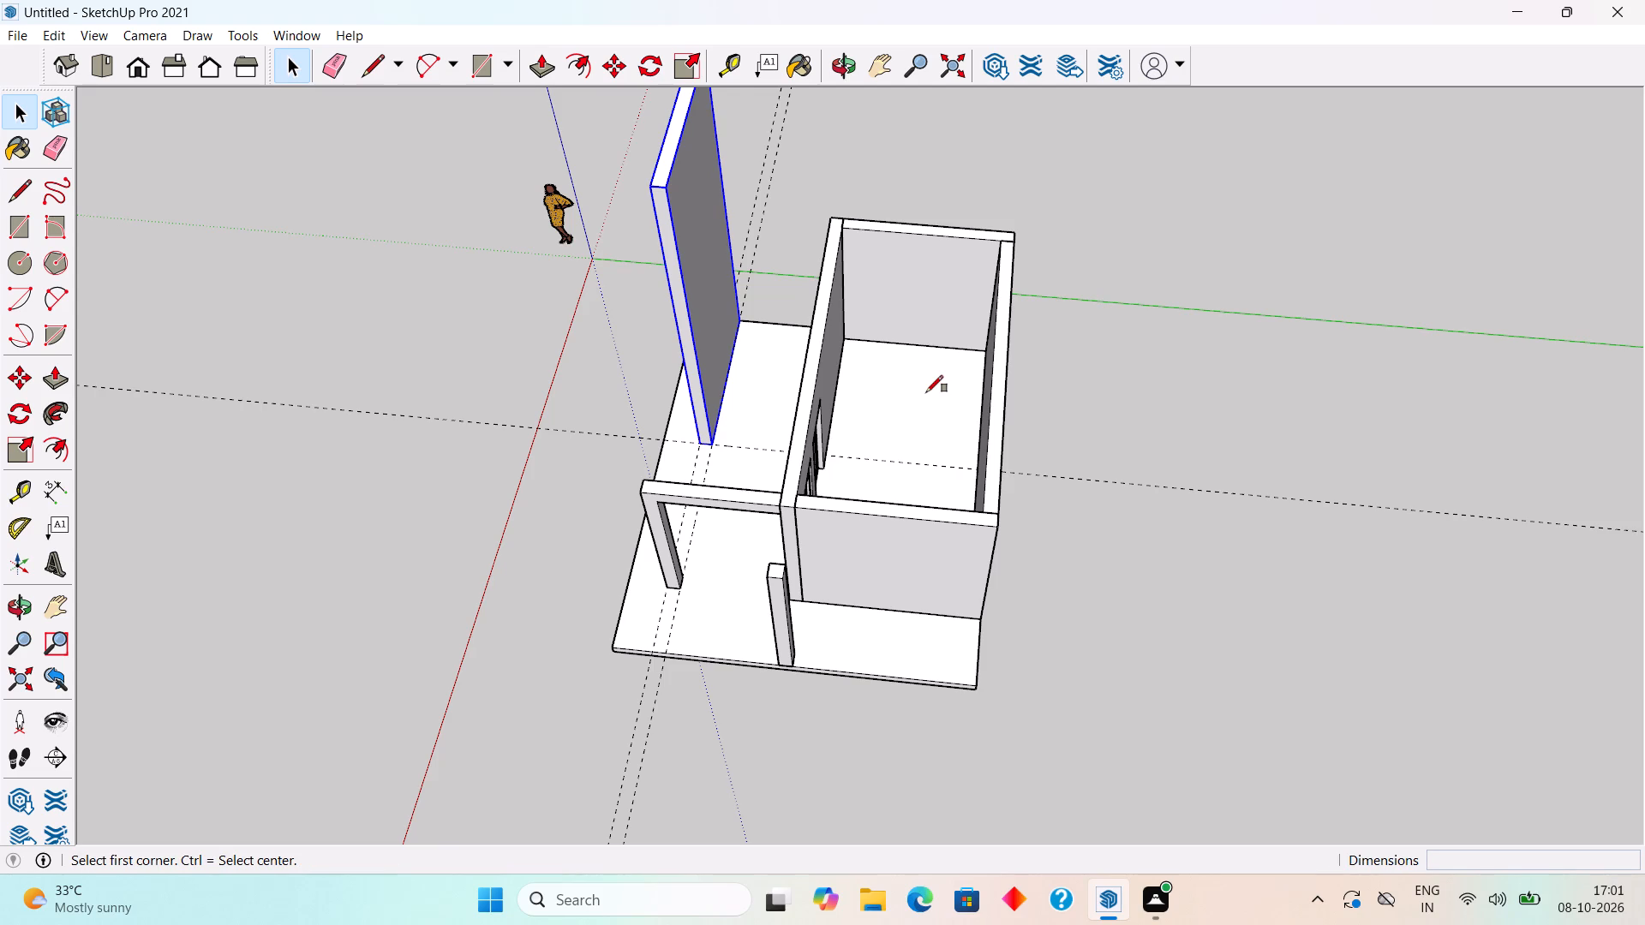
{"action": "scroll", "coordinate": [734, 555], "scroll_direction": "up", "scroll_amount": 4}
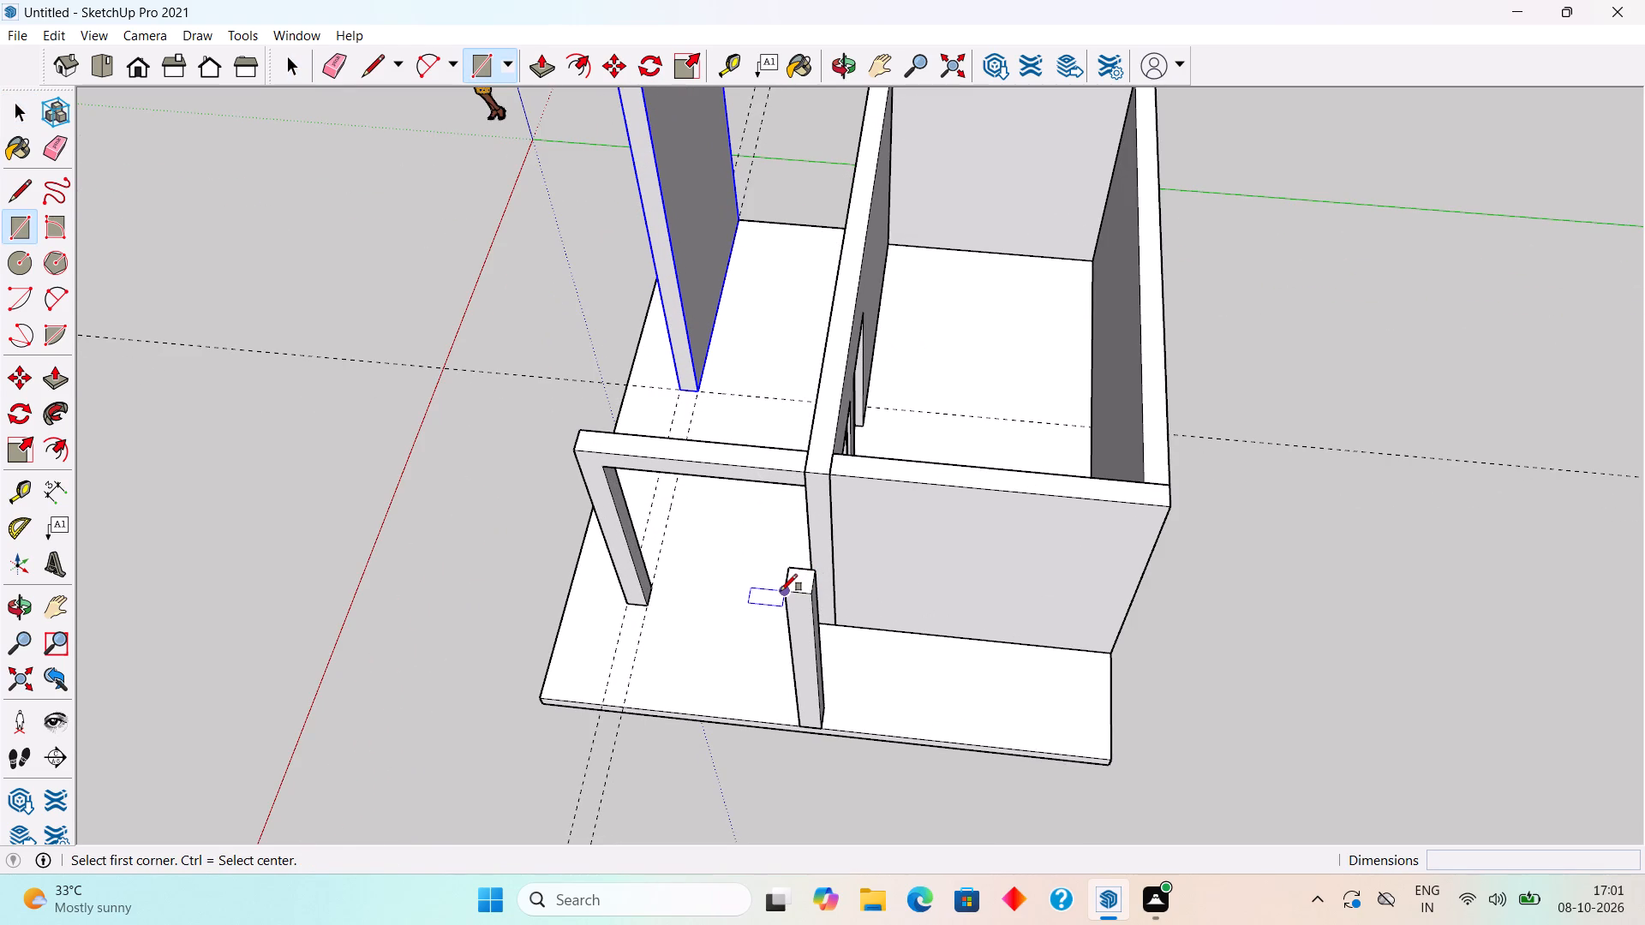
{"action": "left_click", "coordinate": [781, 591]}
{"action": "scroll", "coordinate": [977, 327], "scroll_direction": "down", "scroll_amount": 4}
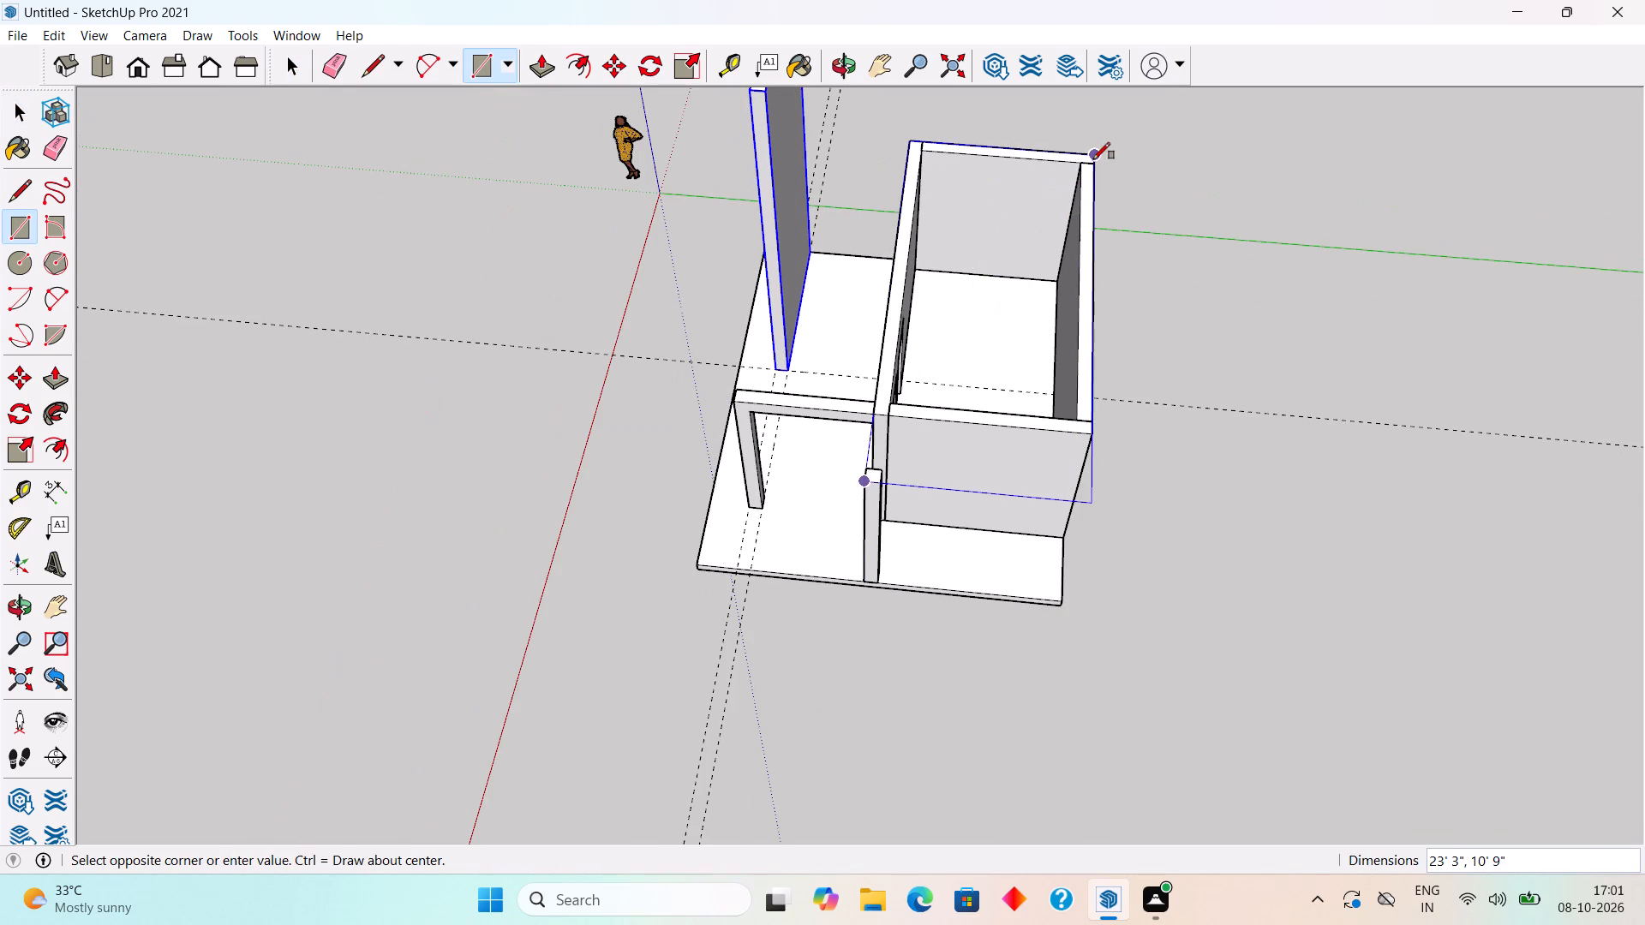
{"action": "left_click", "coordinate": [1093, 158]}
{"action": "key", "text": "space"}
Extrude the roof rectangle upward 6" with Push/Pull to form the roof slab.
{"action": "type", "text": "p"}
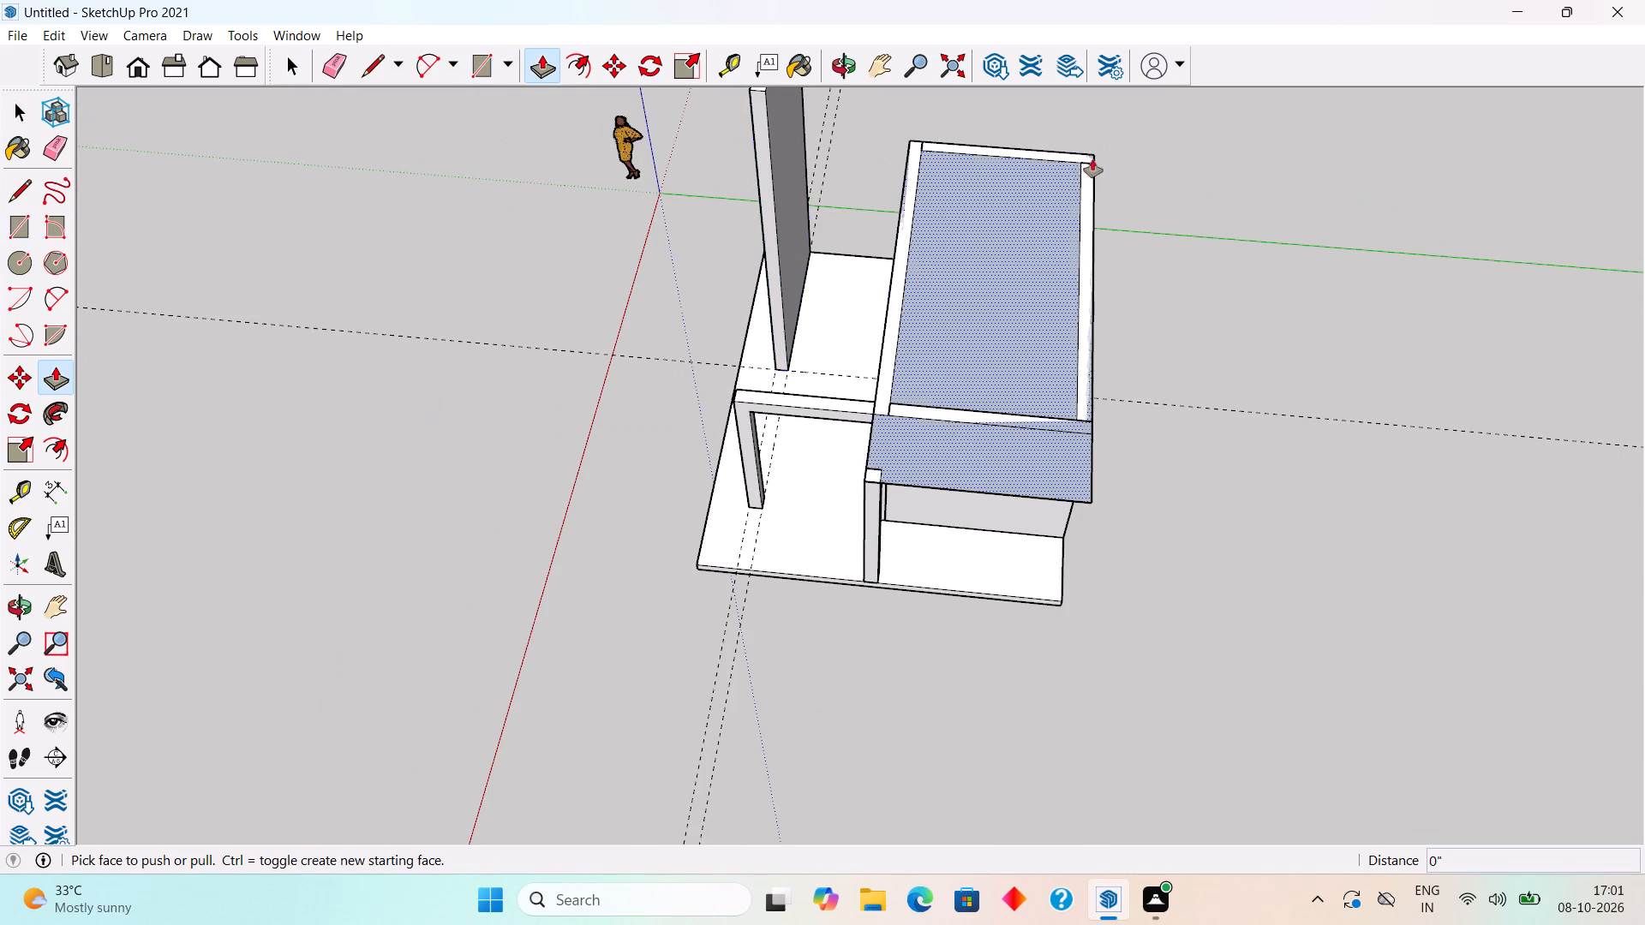
{"action": "left_click", "coordinate": [1038, 245]}
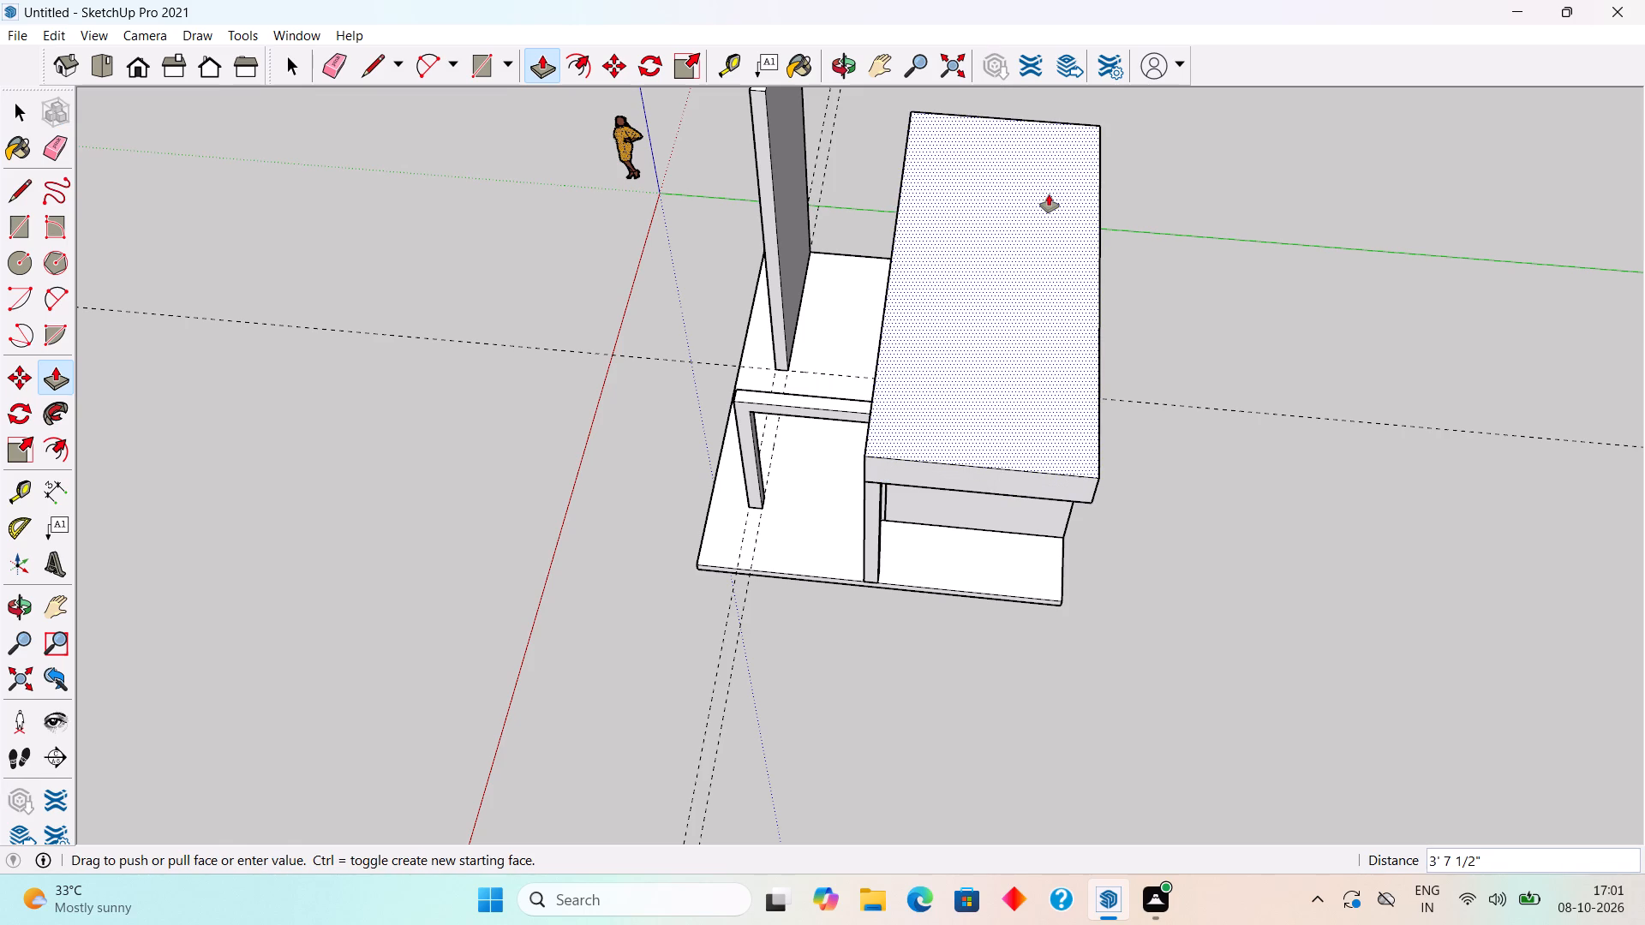
{"action": "type", "text": "6\""}
{"action": "key", "text": "Return"}
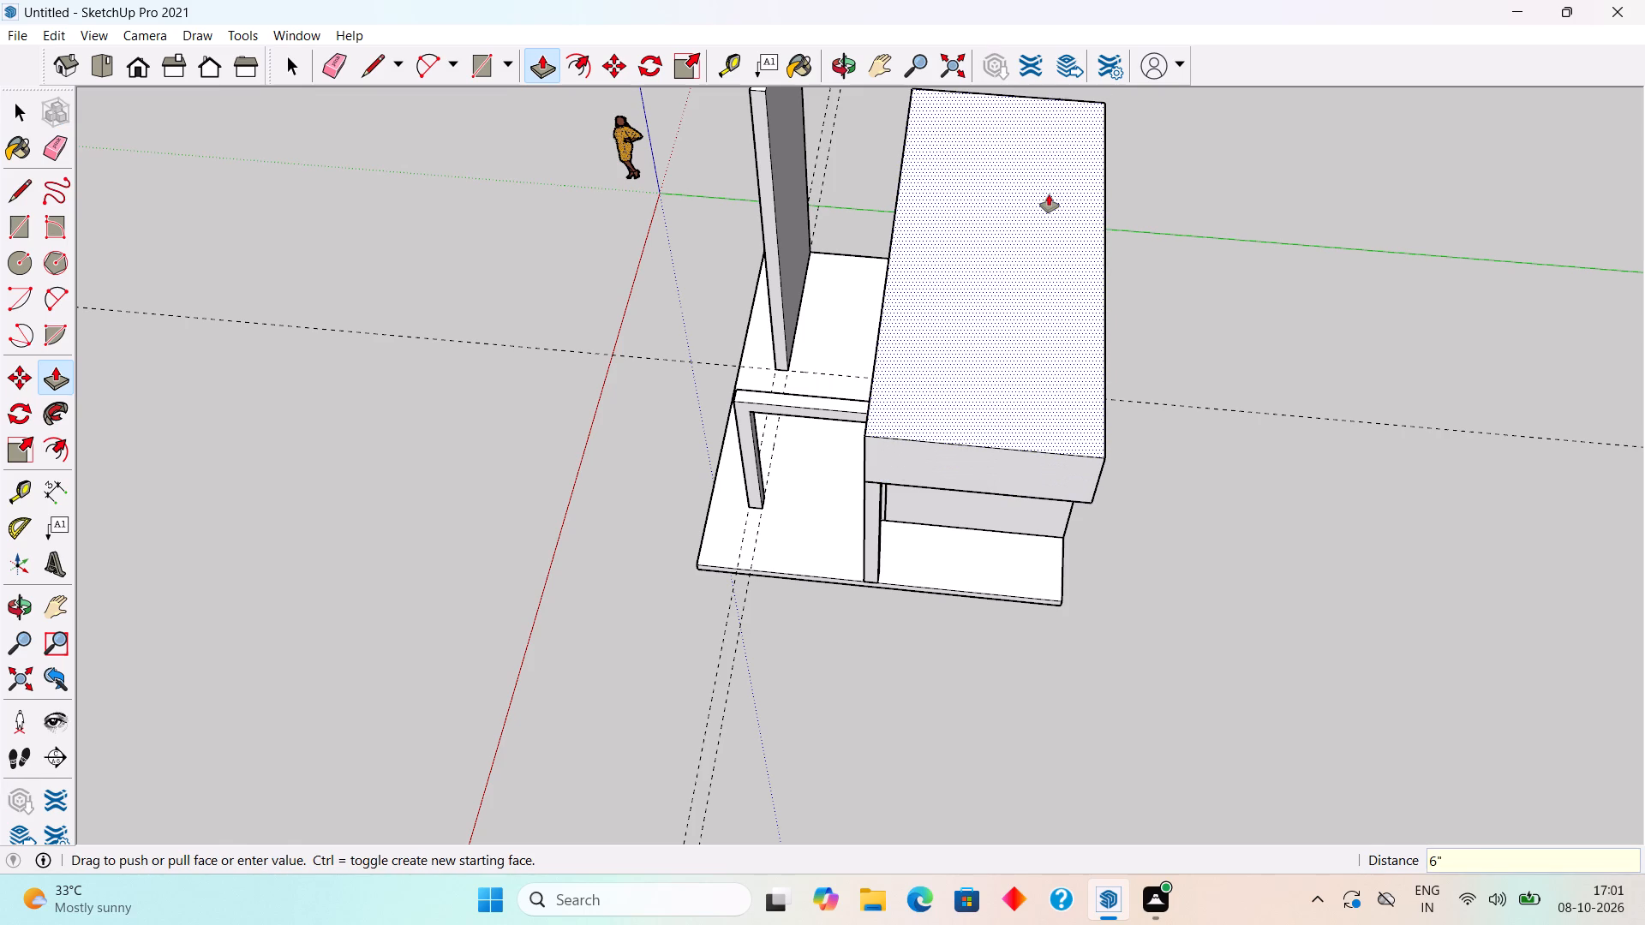
{"action": "key", "text": "space"}
Push/Pull the roof slab's front face outward about 6' 3" to line up with the tall front wall.
{"action": "middle_click_drag", "start_coordinate": [893, 348], "coordinate": [1505, 175]}
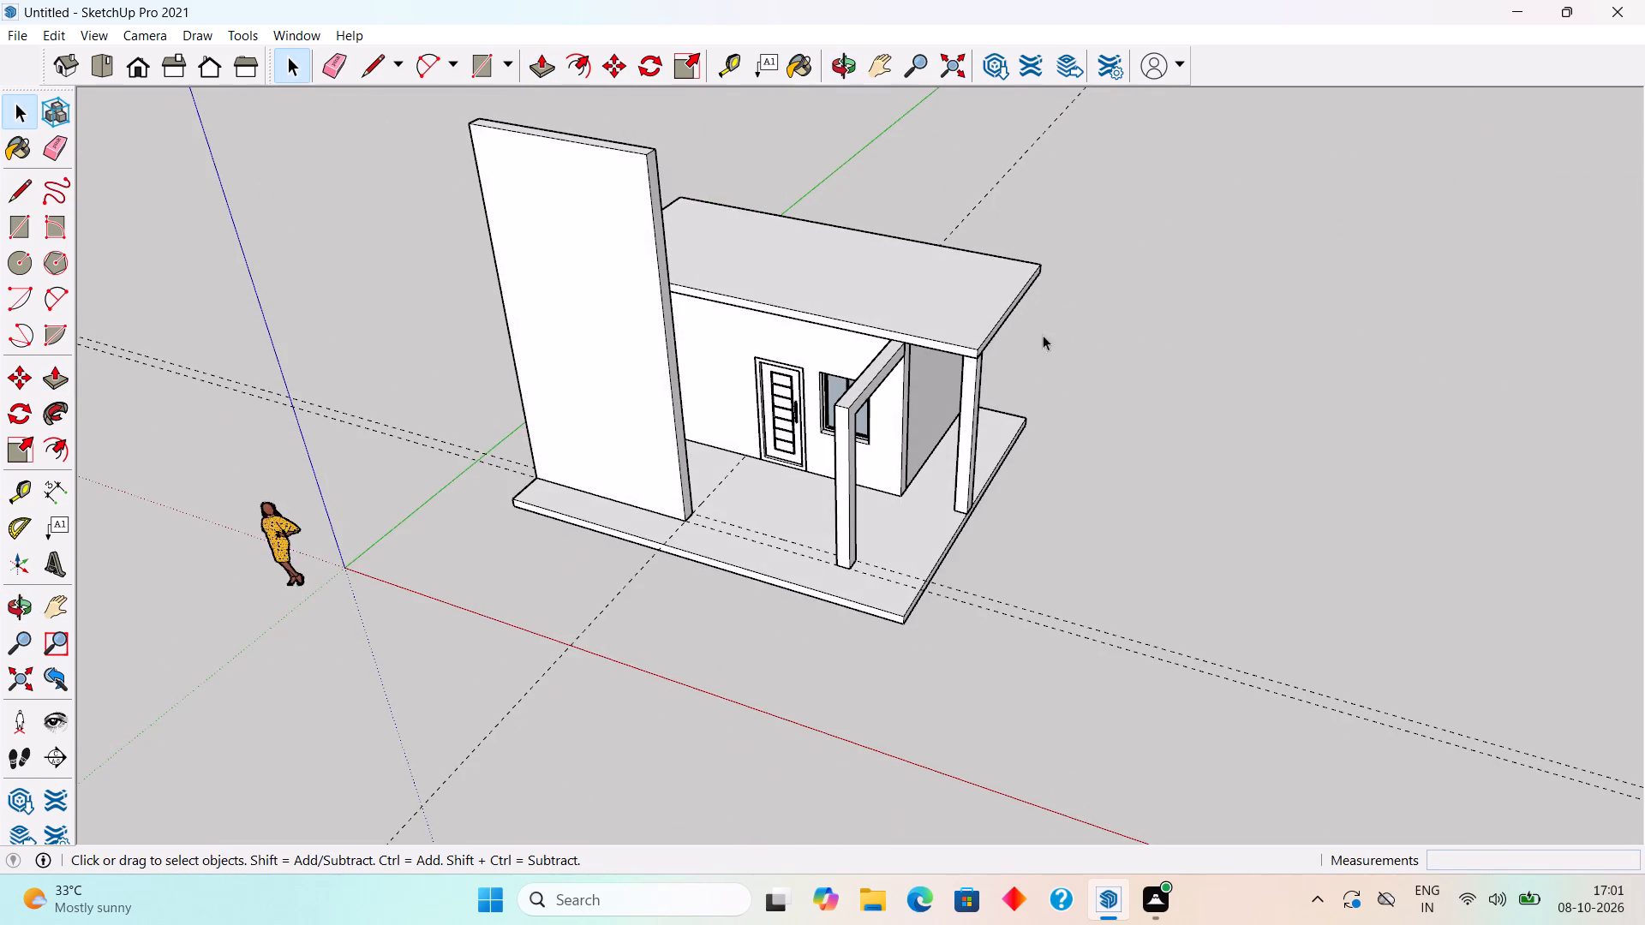
{"action": "scroll", "coordinate": [903, 374], "scroll_direction": "up", "scroll_amount": 3}
{"action": "middle_click_drag", "start_coordinate": [894, 366], "coordinate": [1066, 313]}
{"action": "scroll", "coordinate": [953, 297], "scroll_direction": "up", "scroll_amount": 5}
{"action": "left_click", "coordinate": [957, 295]}
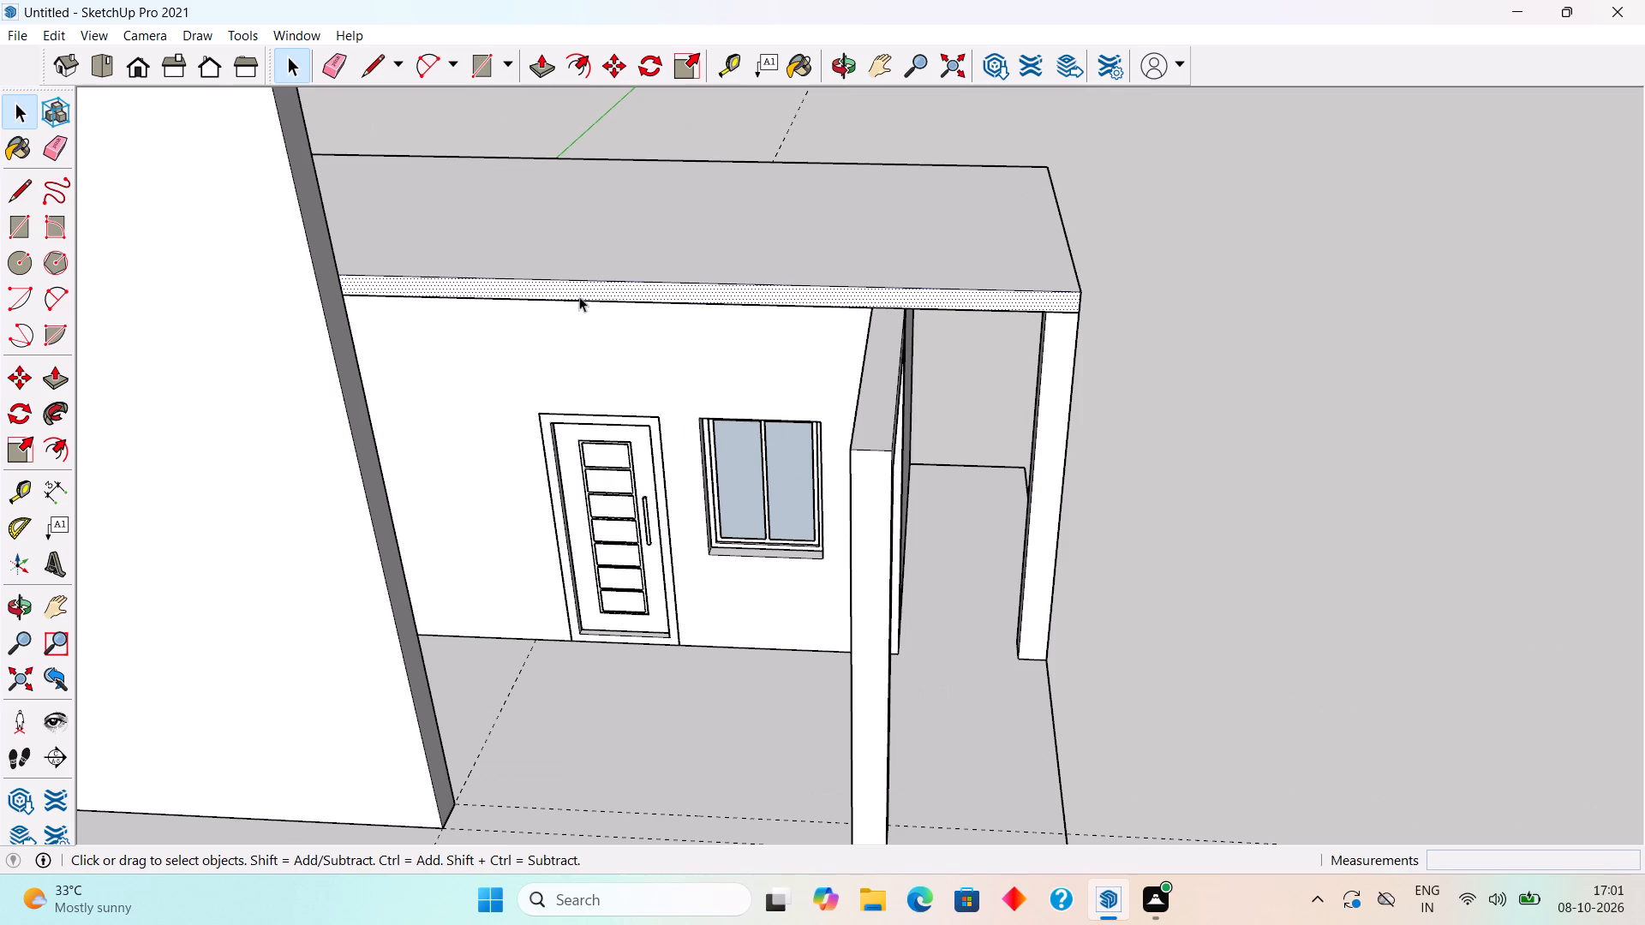
{"action": "key", "text": "p"}
{"action": "left_click", "coordinate": [540, 280]}
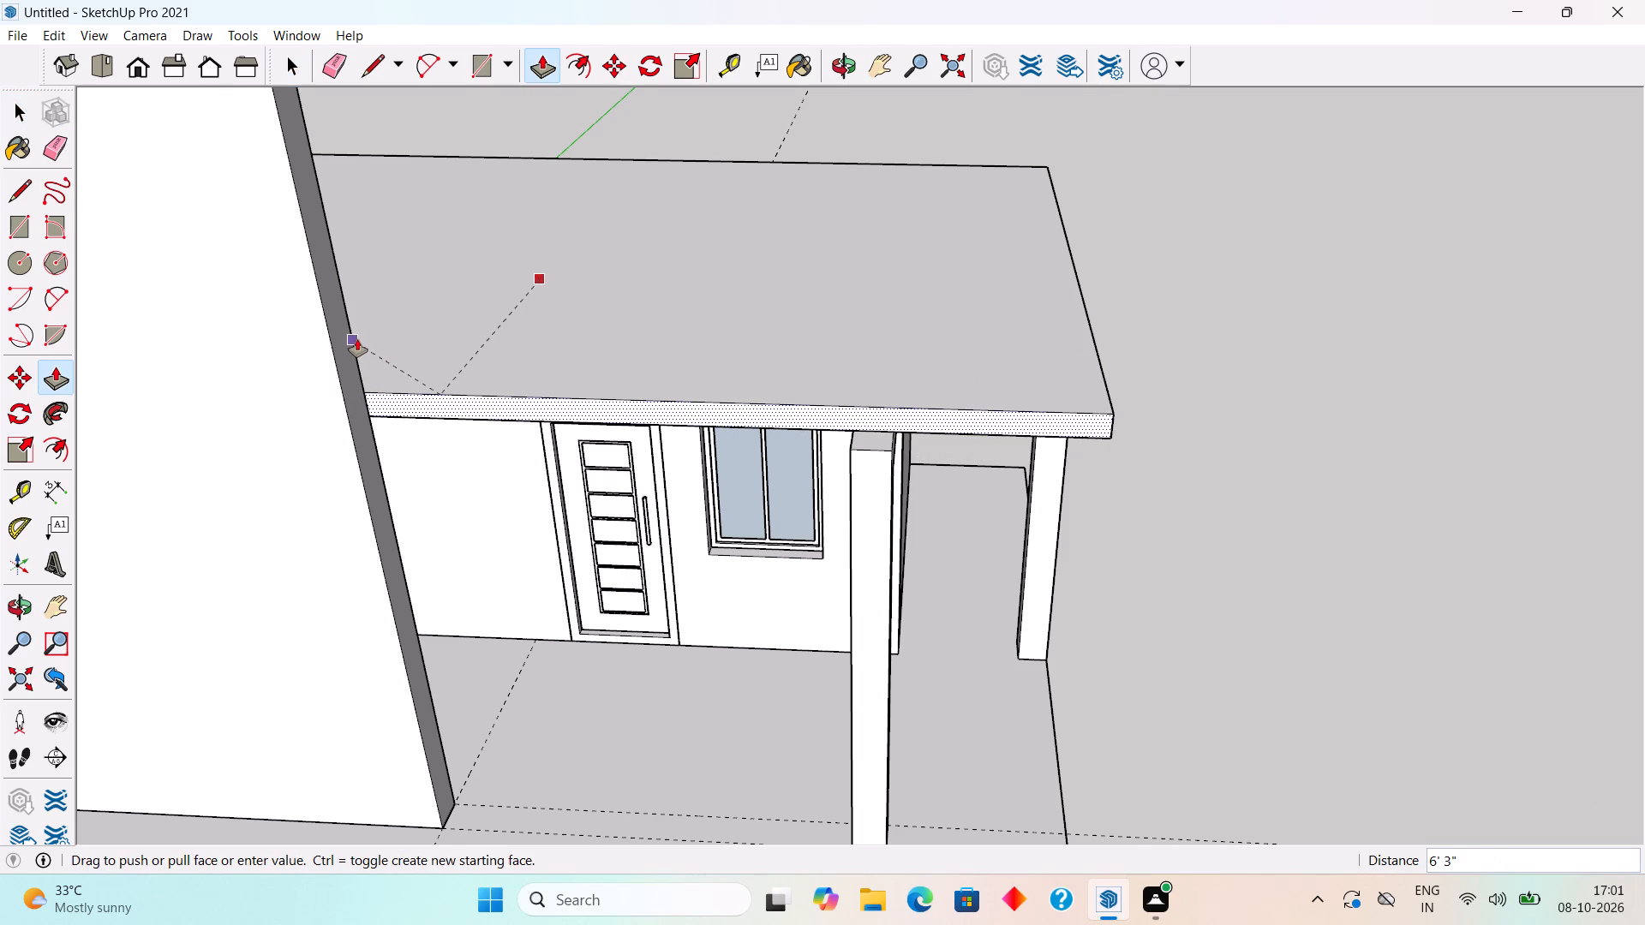
{"action": "left_click", "coordinate": [357, 339]}
{"action": "key", "text": "space"}
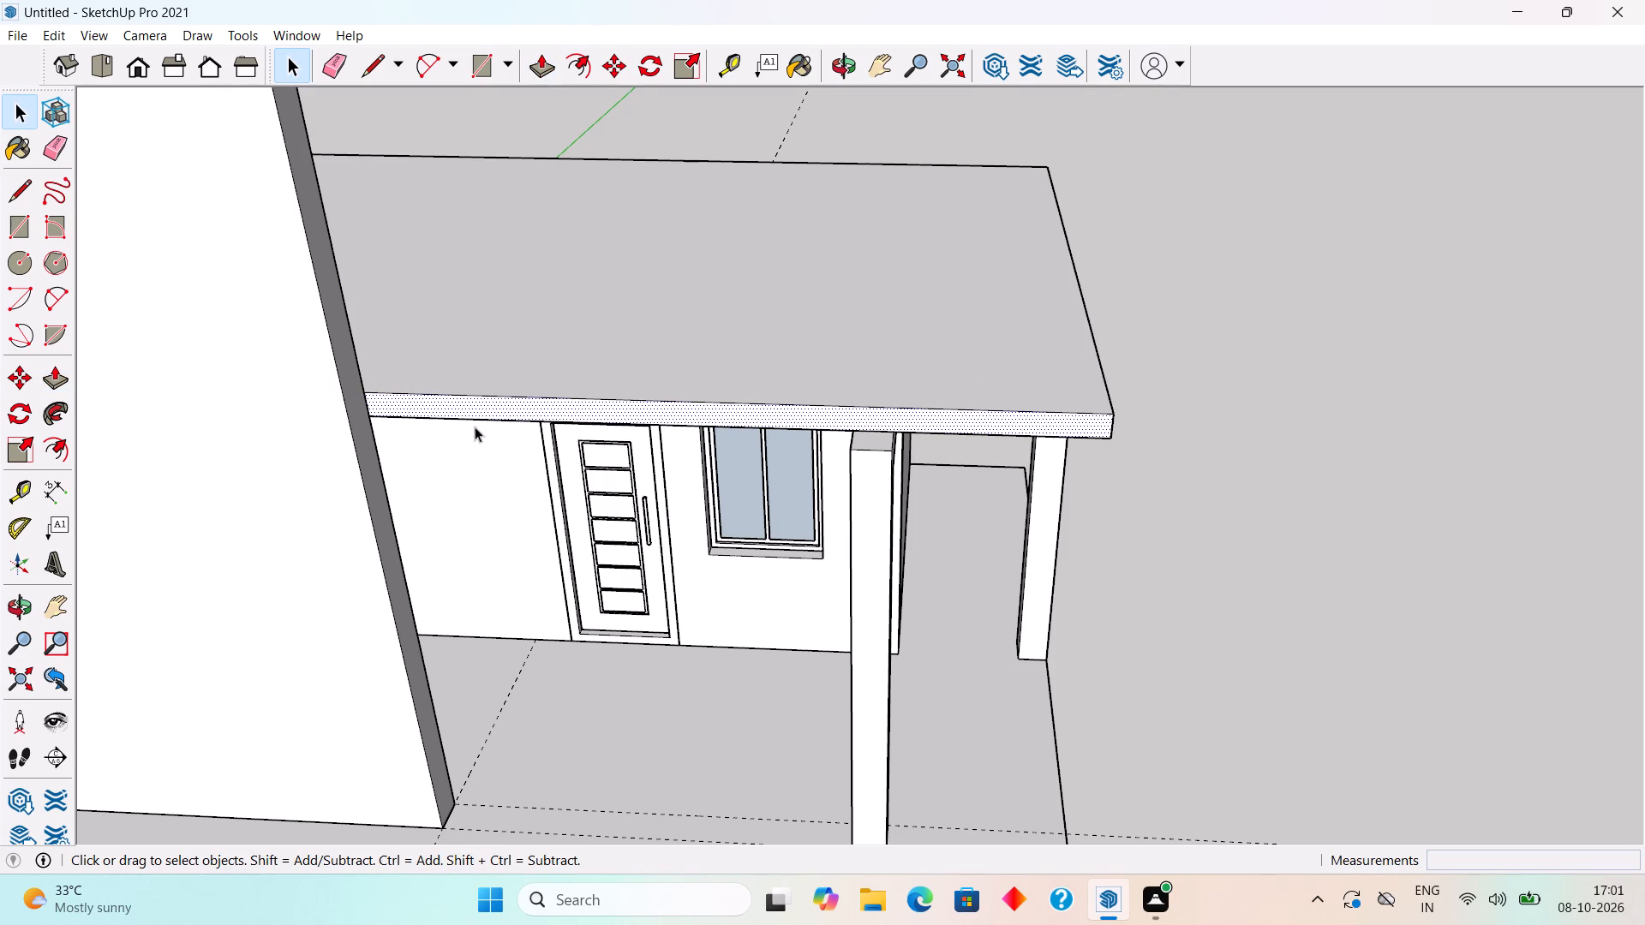
Draw a 6" line across the roof slab's front face along the edge of the tall front wall.
{"action": "scroll", "coordinate": [367, 415], "scroll_direction": "up", "scroll_amount": 19}
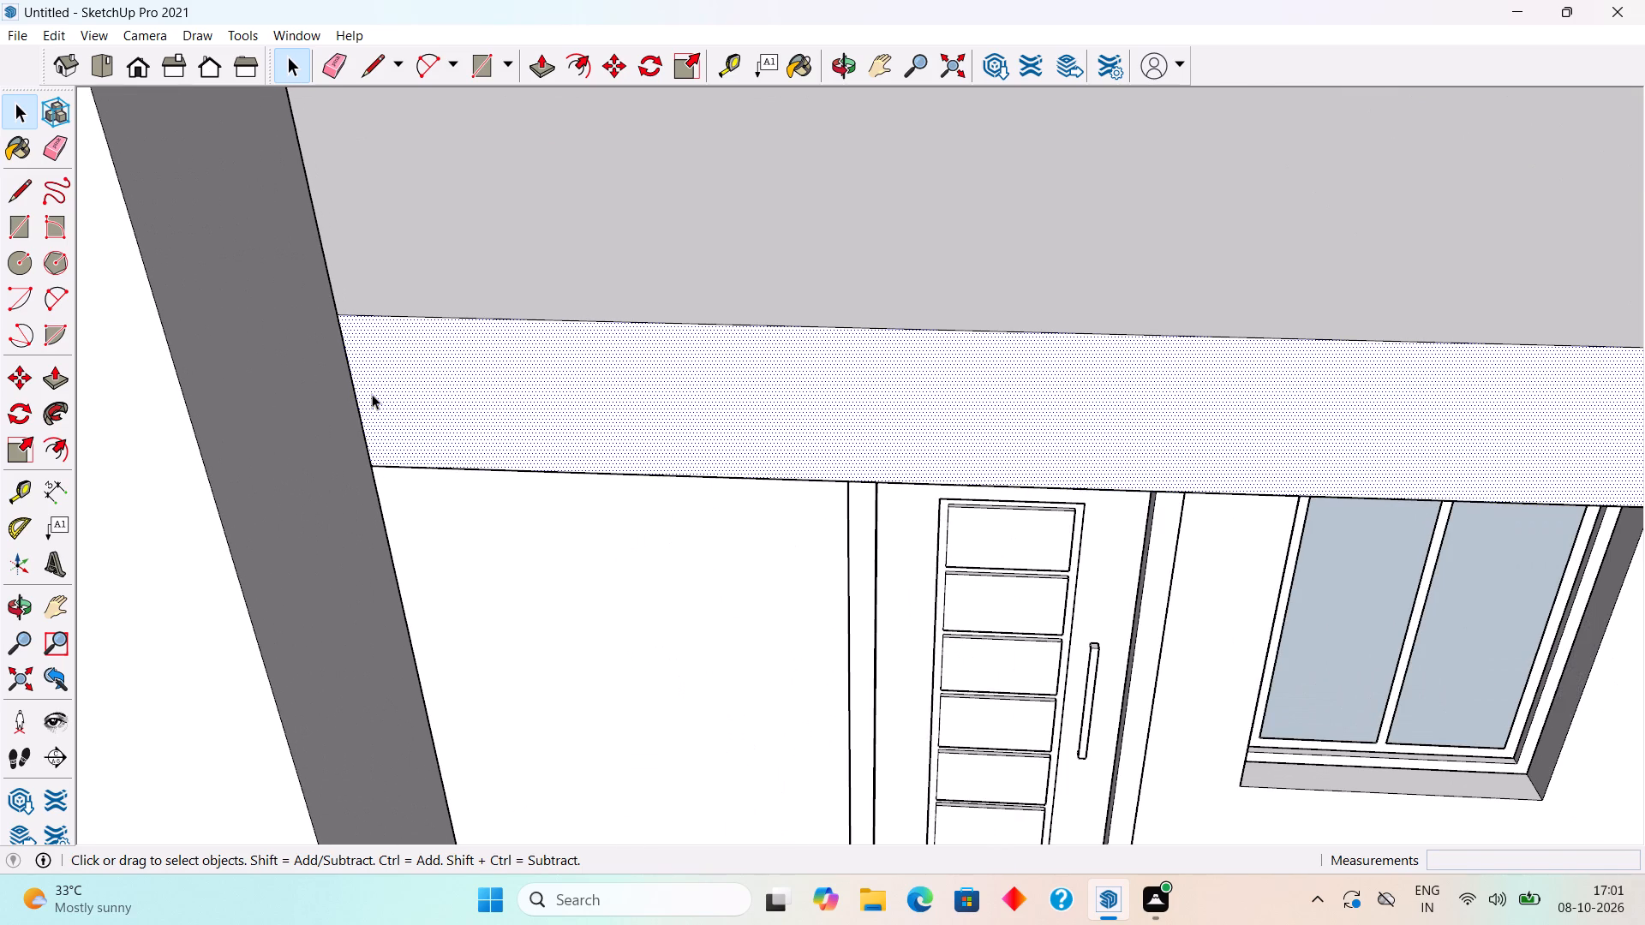
{"action": "key", "text": "l"}
{"action": "left_click_drag", "start_coordinate": [341, 318], "coordinate": [349, 391]}
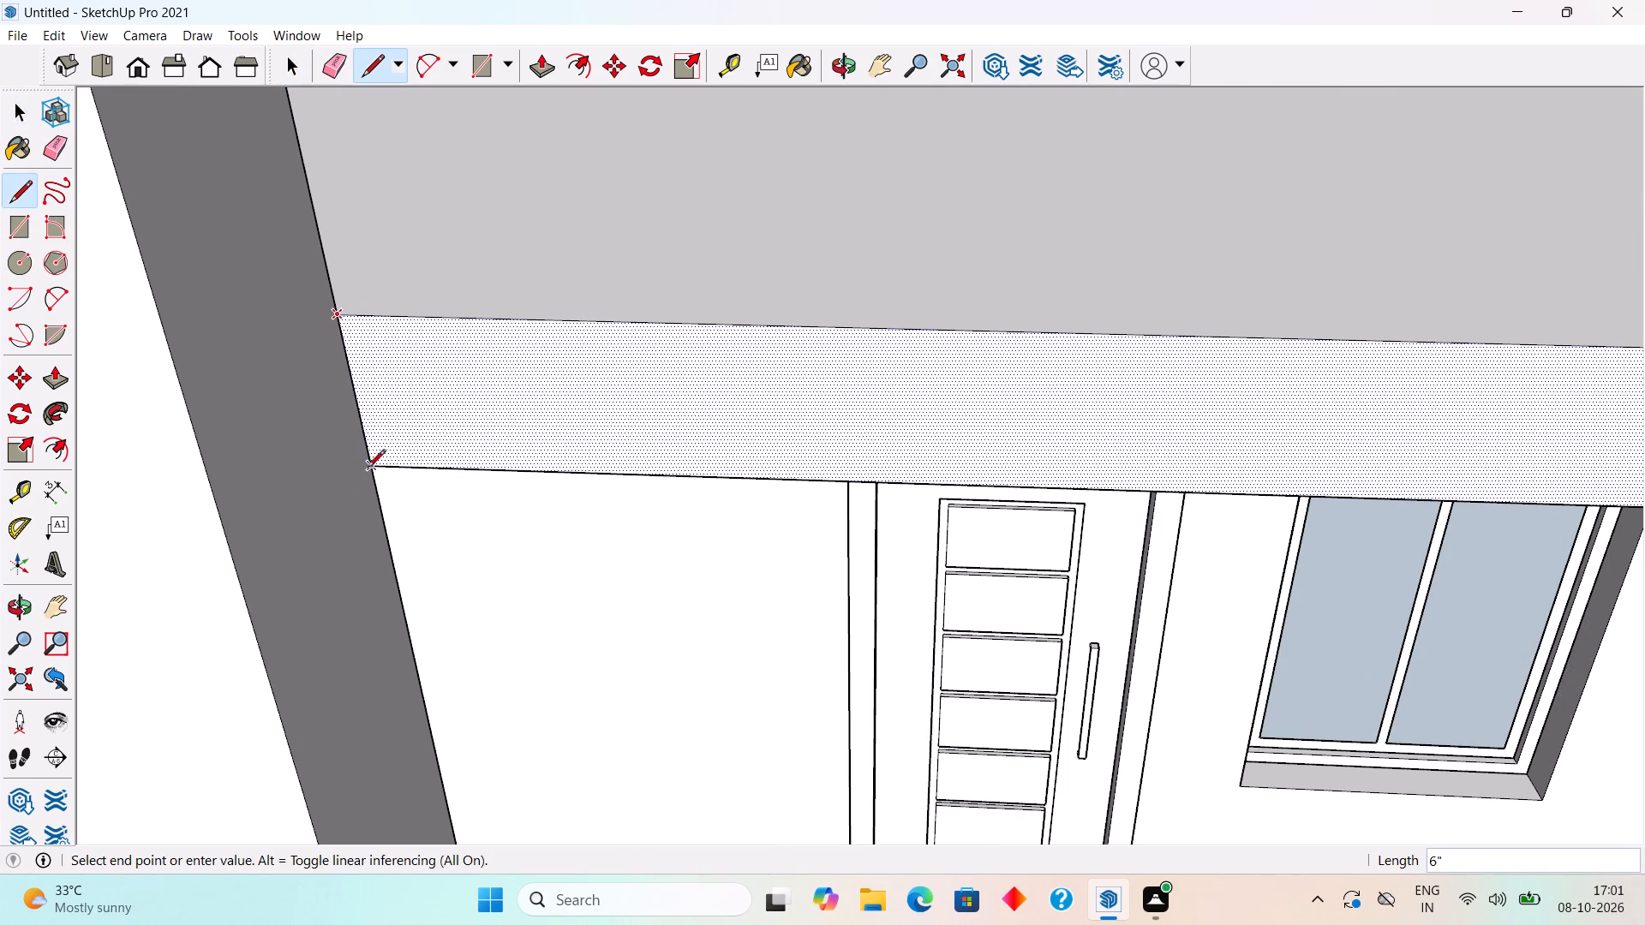
{"action": "left_click", "coordinate": [368, 471]}
{"action": "key", "text": "space"}
Push/Pull the exposed part of the roof slab's front face slightly outward, past the tall front wall and porch column.
{"action": "scroll", "coordinate": [526, 312], "scroll_direction": "down", "scroll_amount": 9}
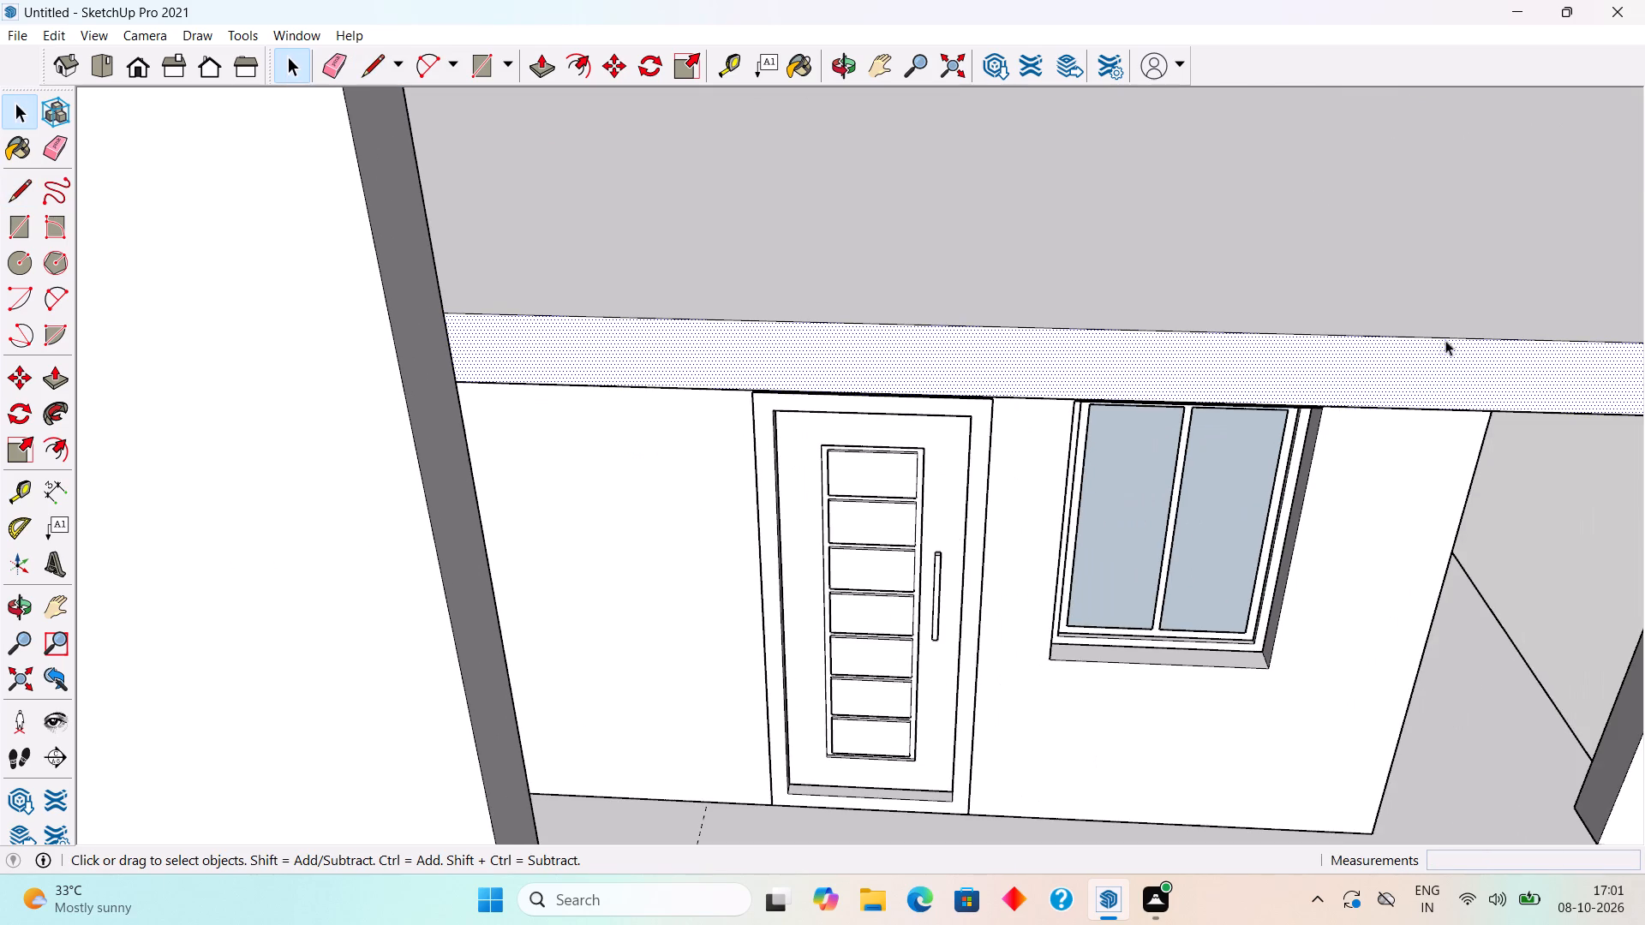
{"action": "scroll", "coordinate": [1129, 324], "scroll_direction": "down", "scroll_amount": 10}
{"action": "middle_click_drag", "start_coordinate": [1209, 361], "coordinate": [968, 295]}
{"action": "scroll", "coordinate": [968, 295], "scroll_direction": "down", "scroll_amount": 2}
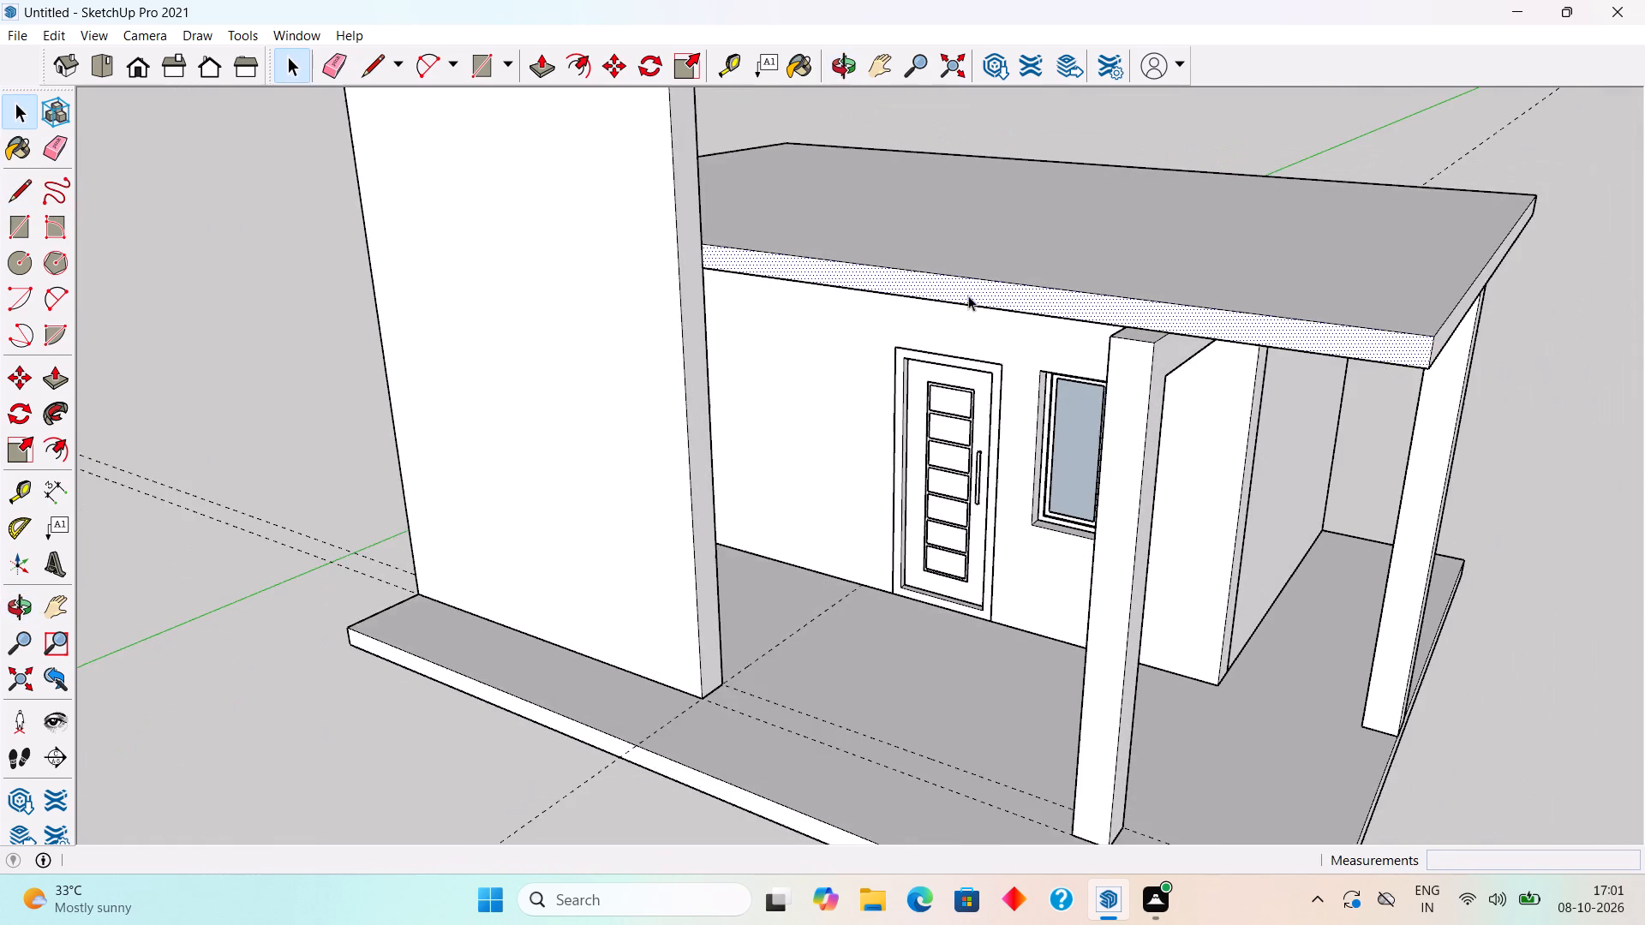
{"action": "scroll", "coordinate": [968, 295], "scroll_direction": "down", "scroll_amount": 1}
{"action": "middle_click_drag", "start_coordinate": [1066, 341], "coordinate": [766, 316]}
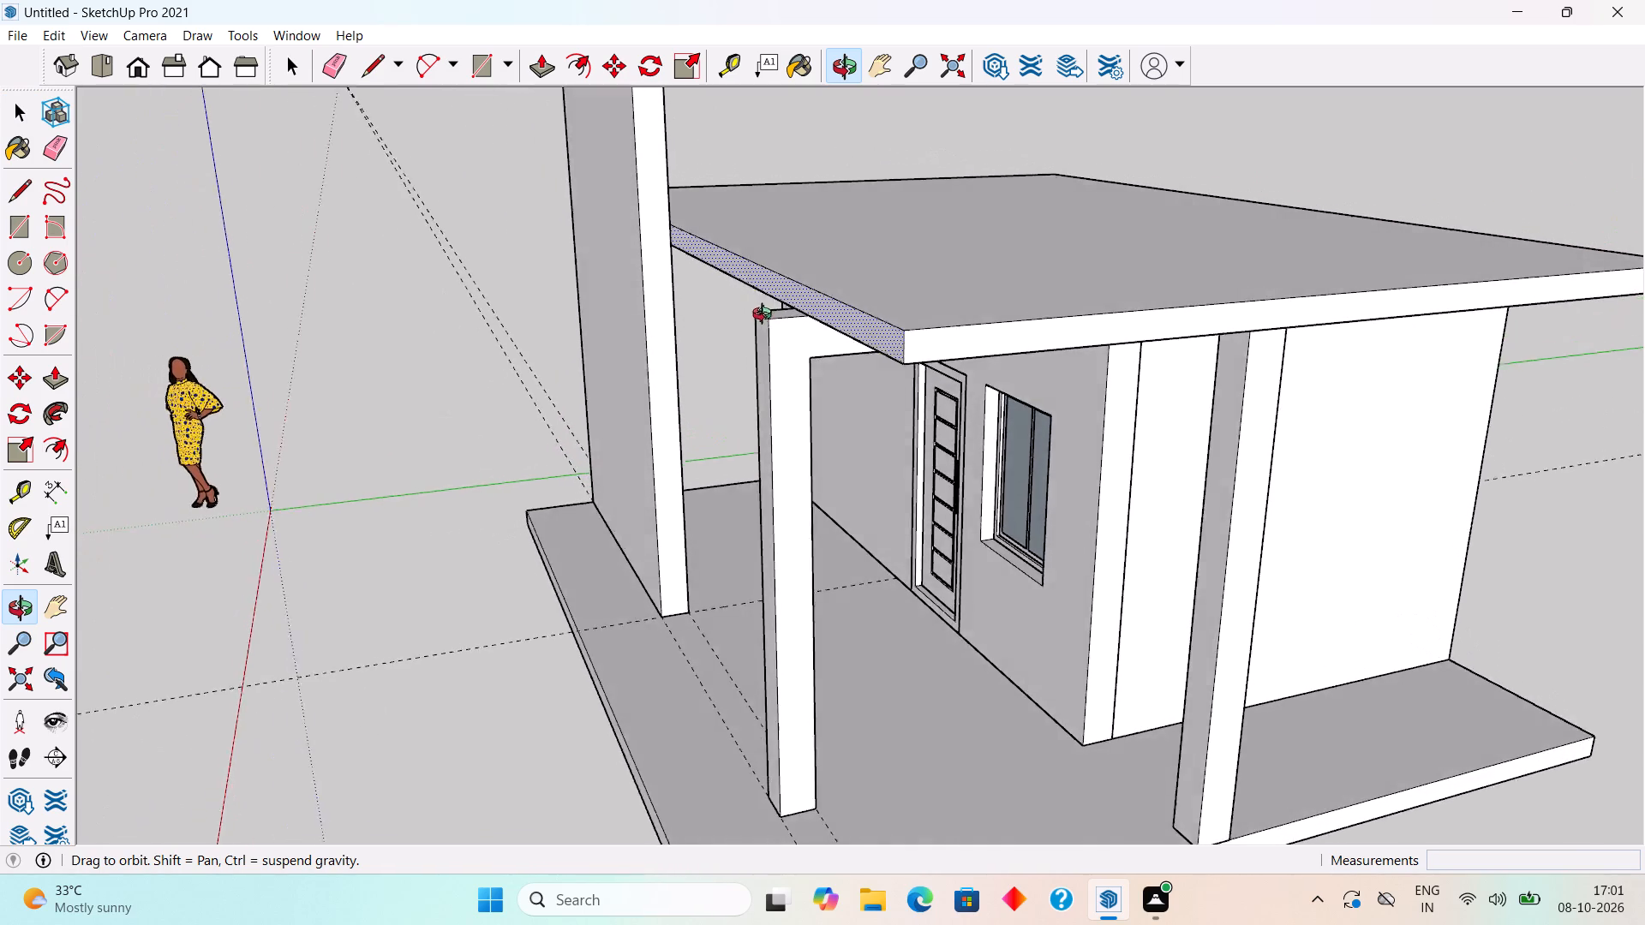
{"action": "middle_click_drag", "start_coordinate": [766, 316], "coordinate": [929, 372]}
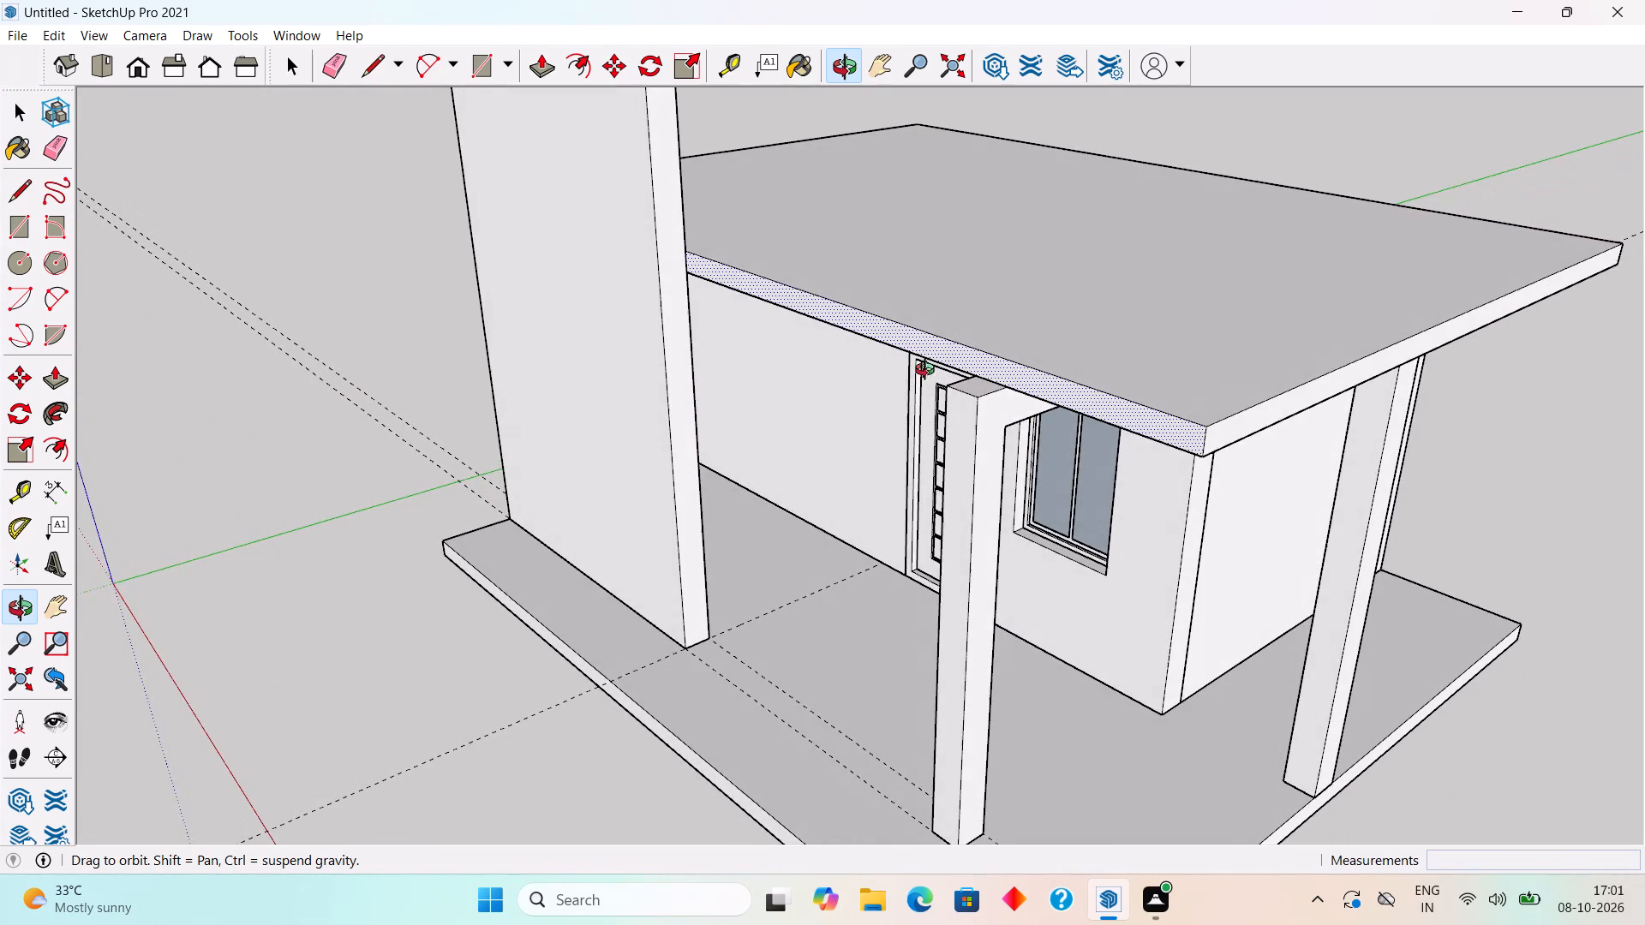
{"action": "middle_click_drag", "start_coordinate": [929, 372], "coordinate": [931, 372]}
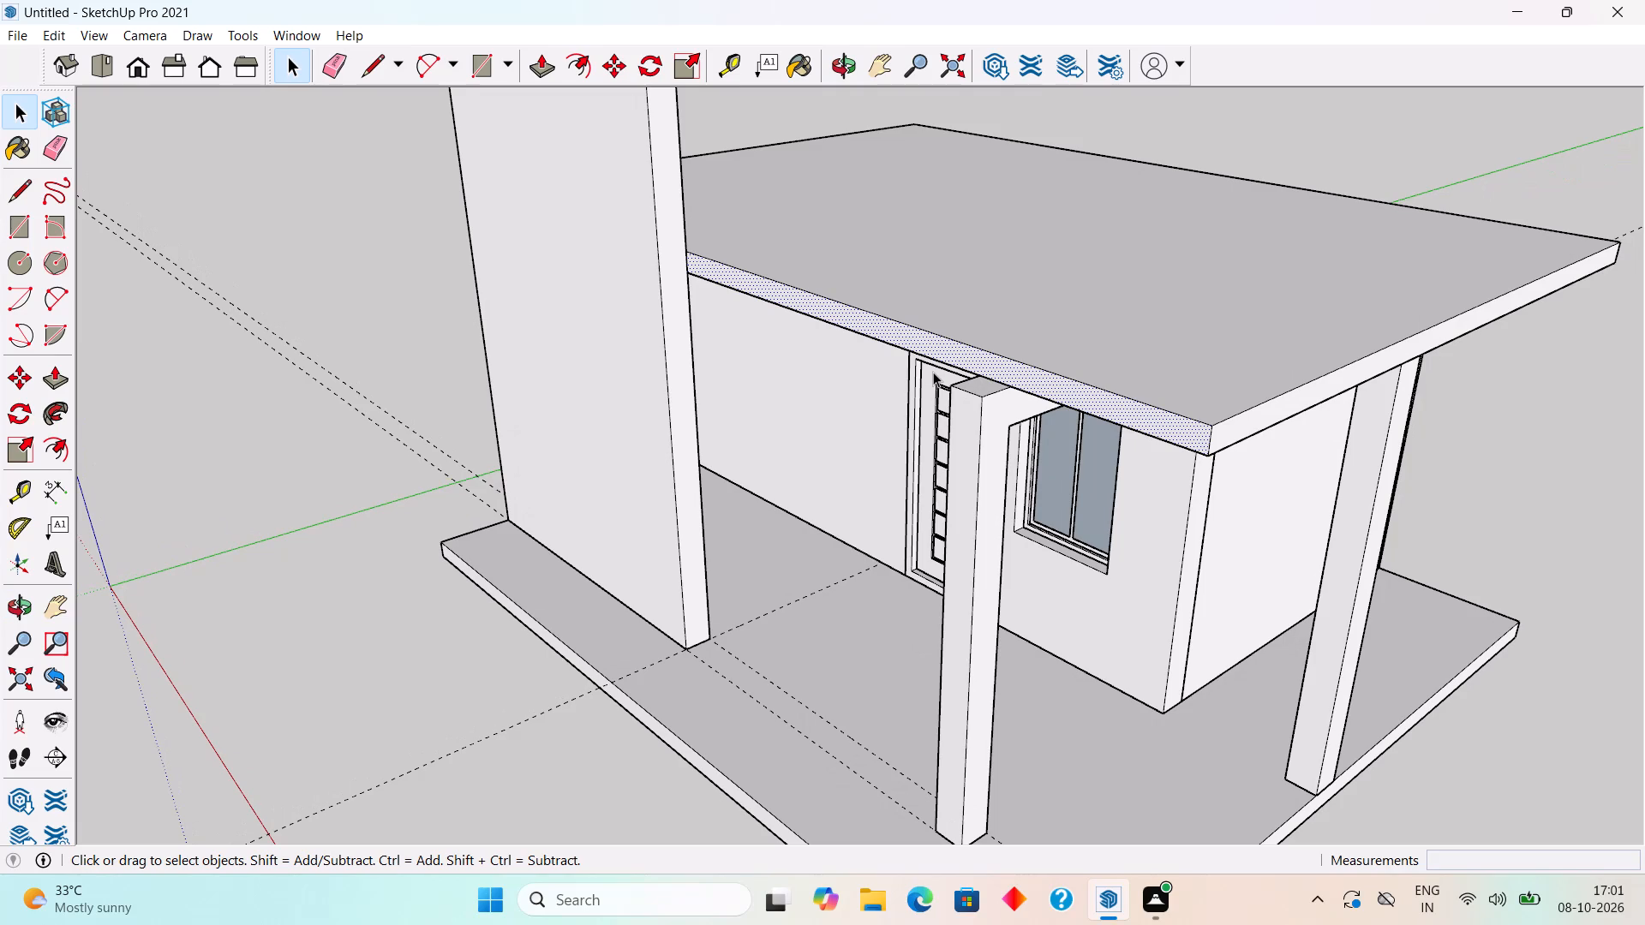
{"action": "key", "text": "p"}
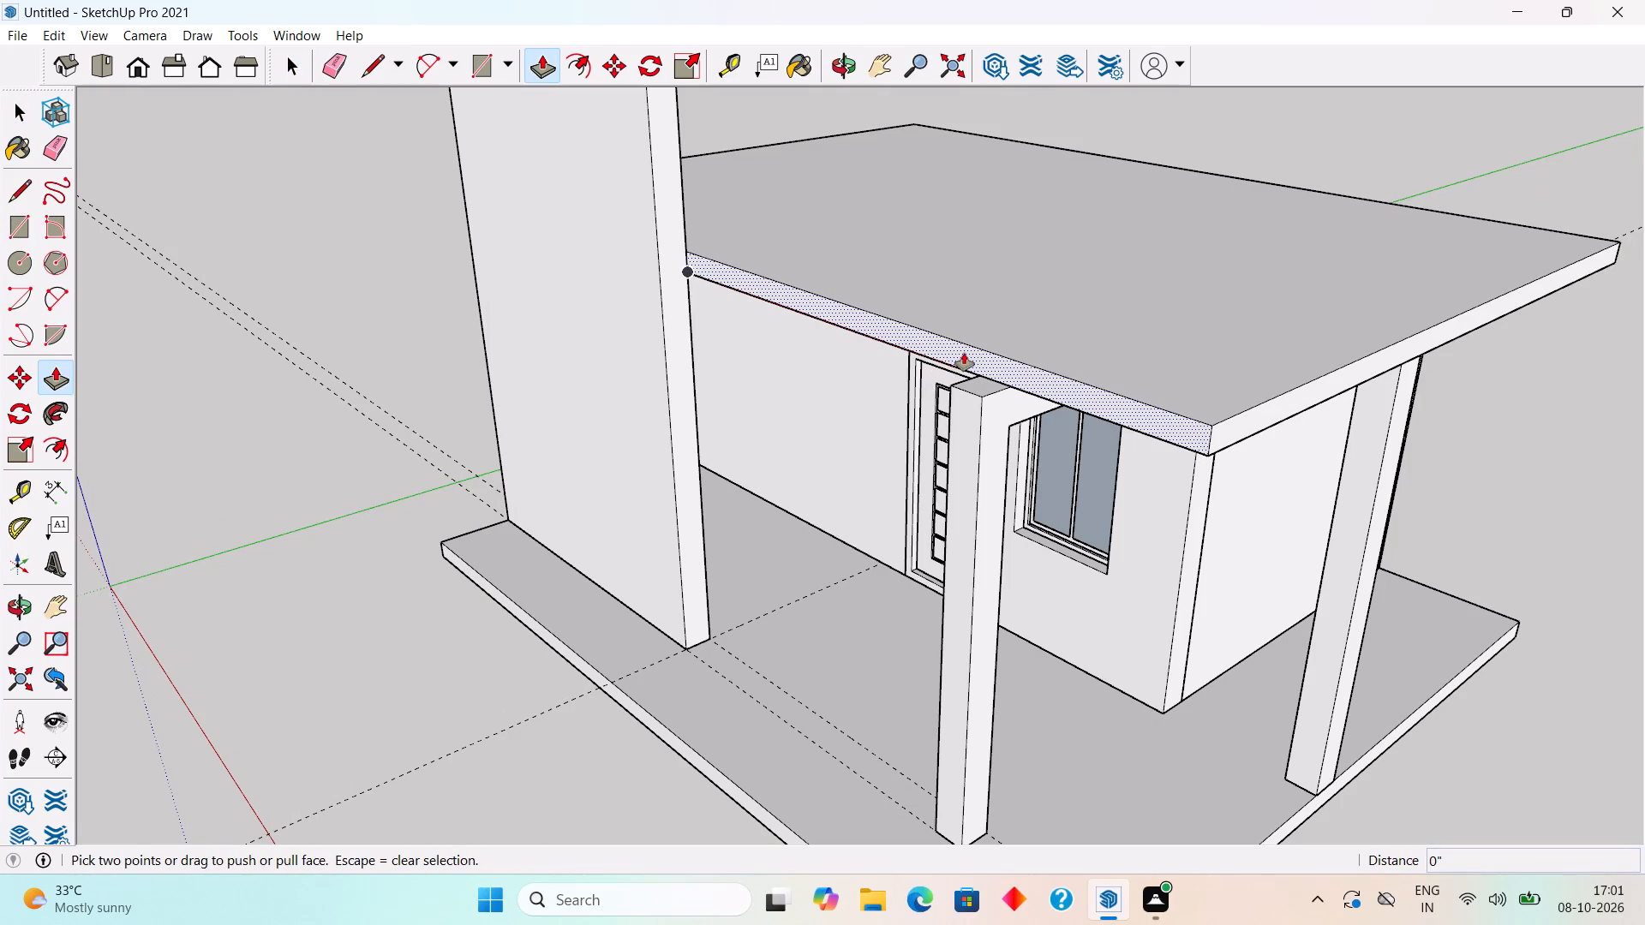
{"action": "left_click", "coordinate": [965, 353]}
{"action": "left_click", "coordinate": [957, 414]}
{"action": "key", "text": "space"}
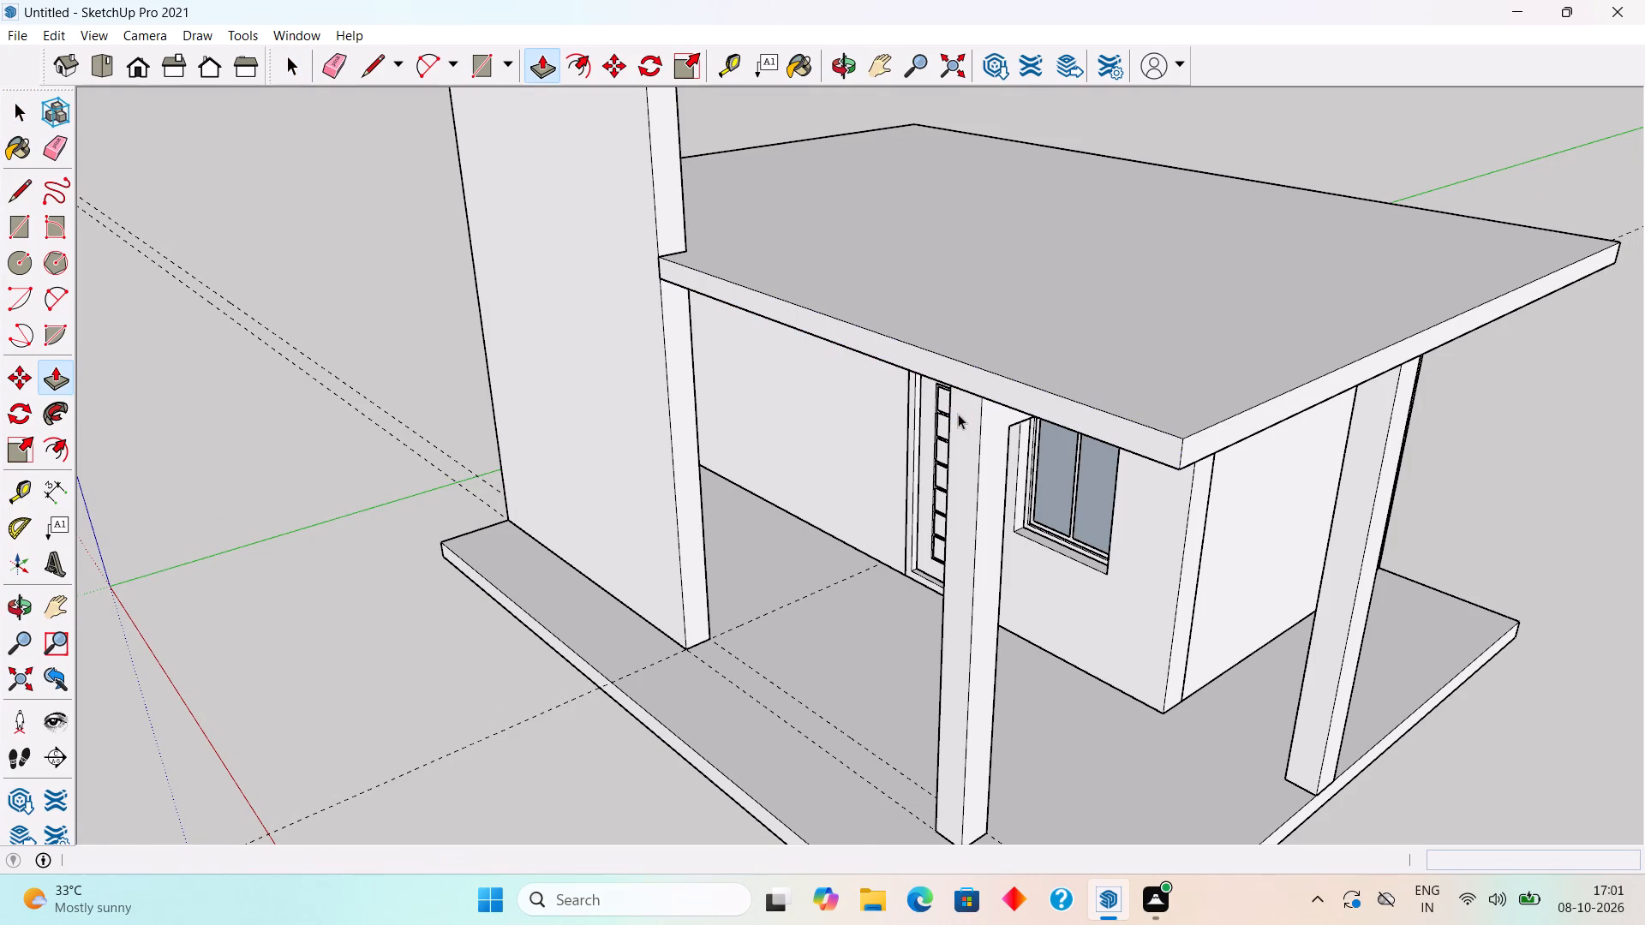
Examine the extended roof slab and the whole house from the front, both sides, the rear and below.
{"action": "scroll", "coordinate": [958, 414], "scroll_direction": "down", "scroll_amount": 8}
{"action": "middle_click_drag", "start_coordinate": [950, 421], "coordinate": [1343, 344]}
{"action": "scroll", "coordinate": [1343, 344], "scroll_direction": "down", "scroll_amount": 3}
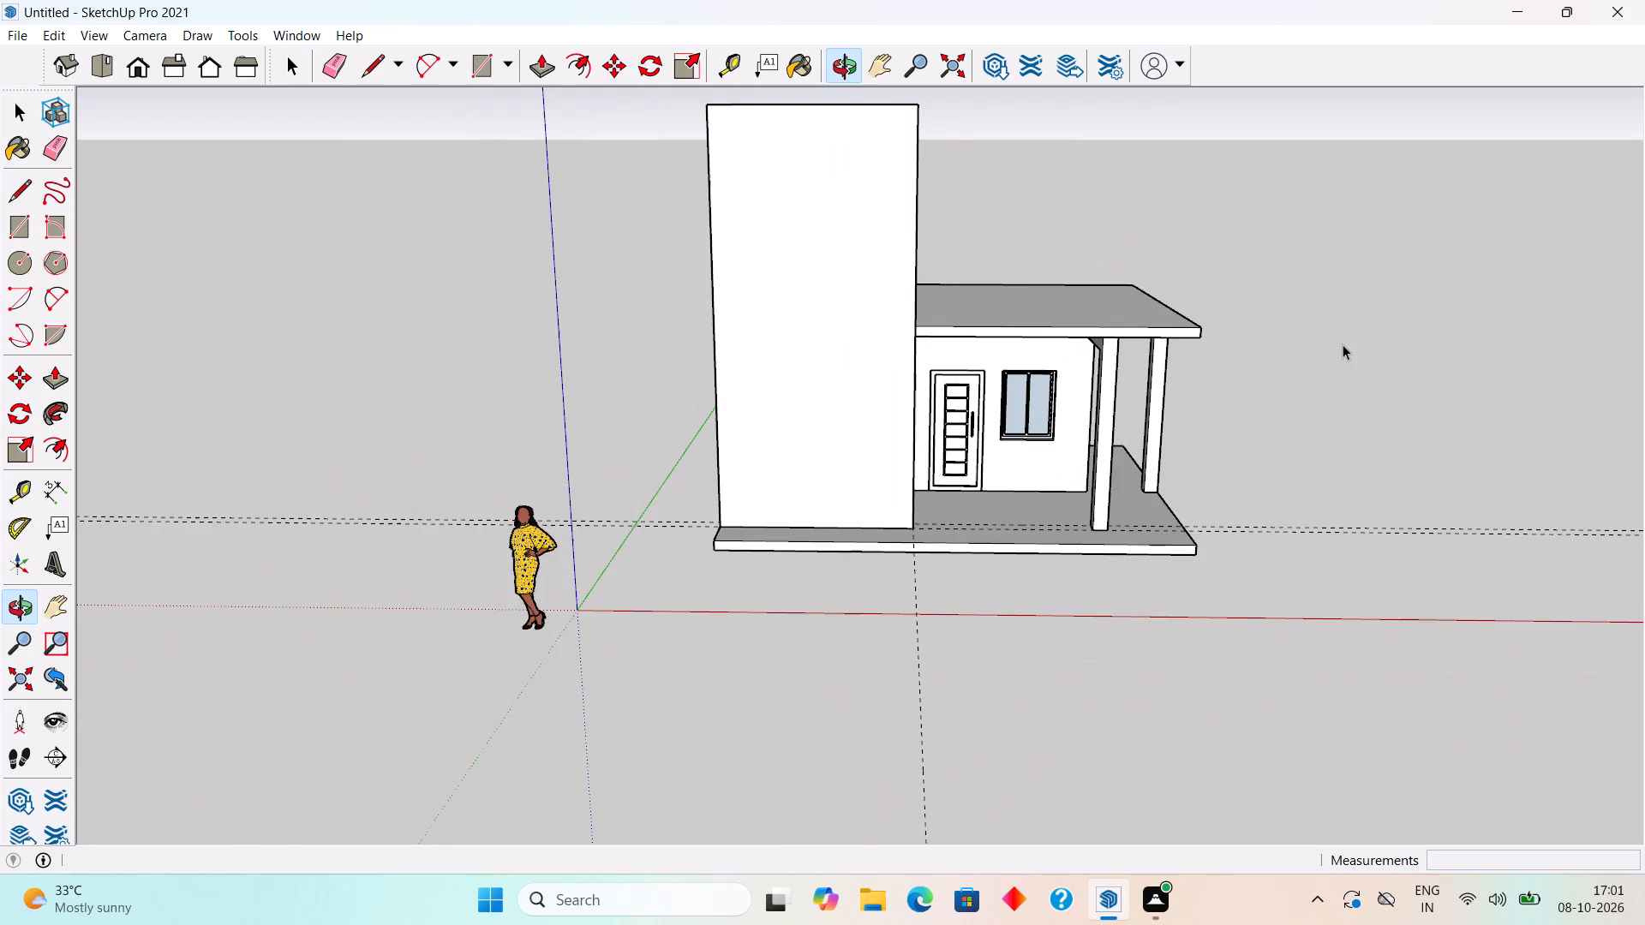
{"action": "left_click", "coordinate": [1343, 343]}
{"action": "middle_click_drag", "start_coordinate": [1247, 353], "coordinate": [377, 162]}
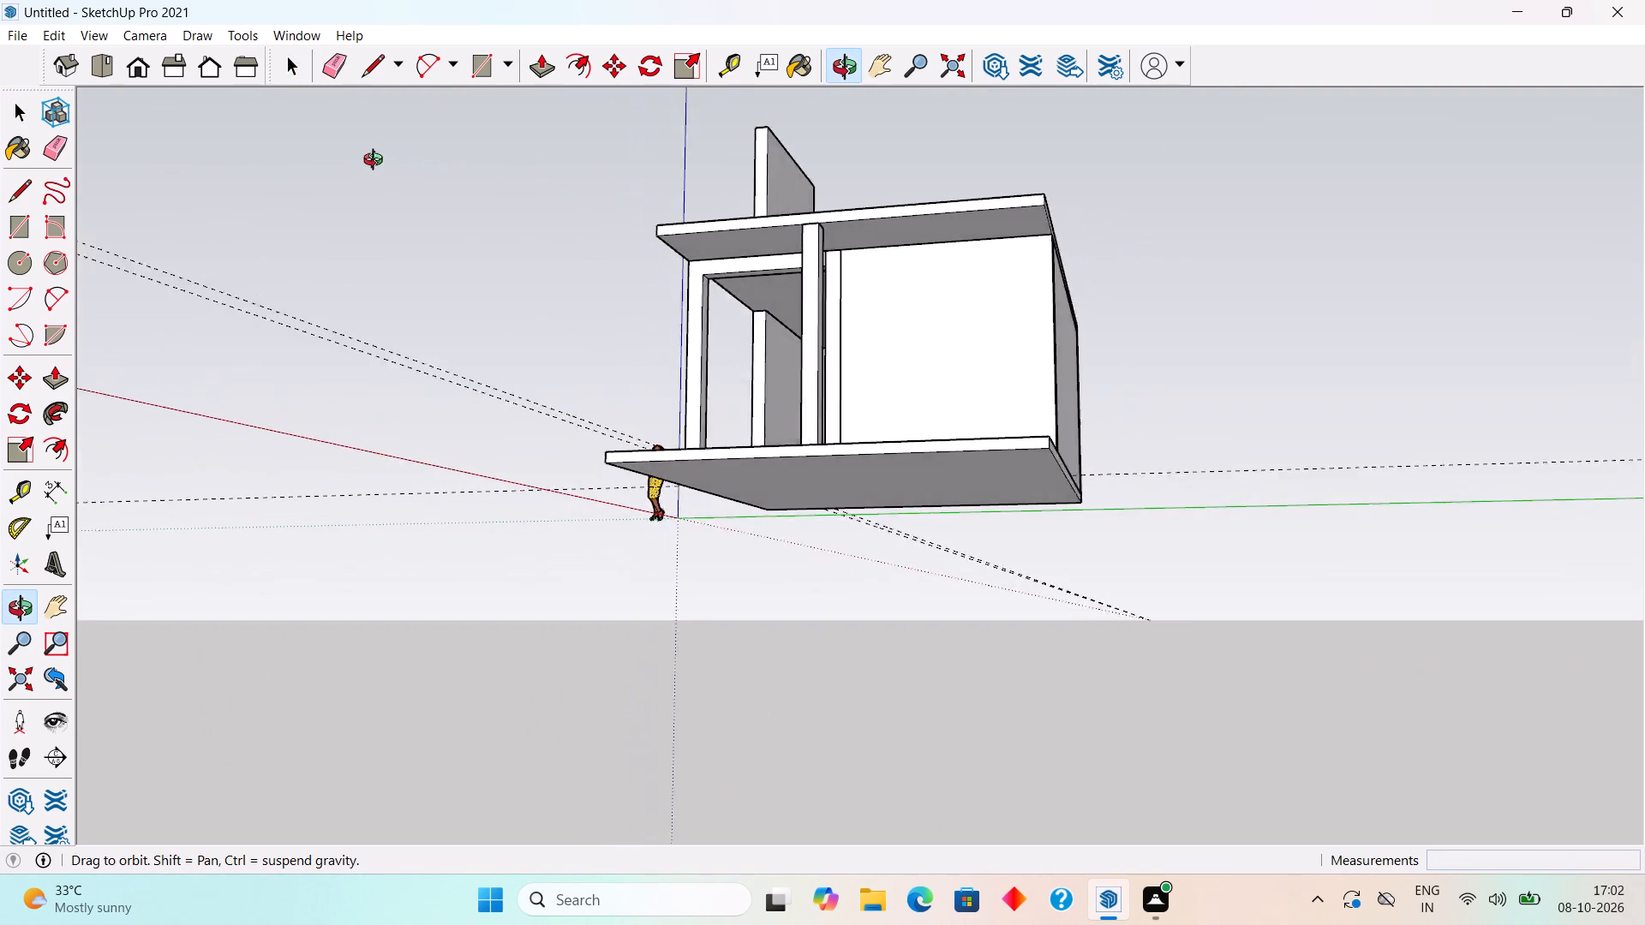
{"action": "middle_click_drag", "start_coordinate": [377, 162], "coordinate": [1382, 408]}
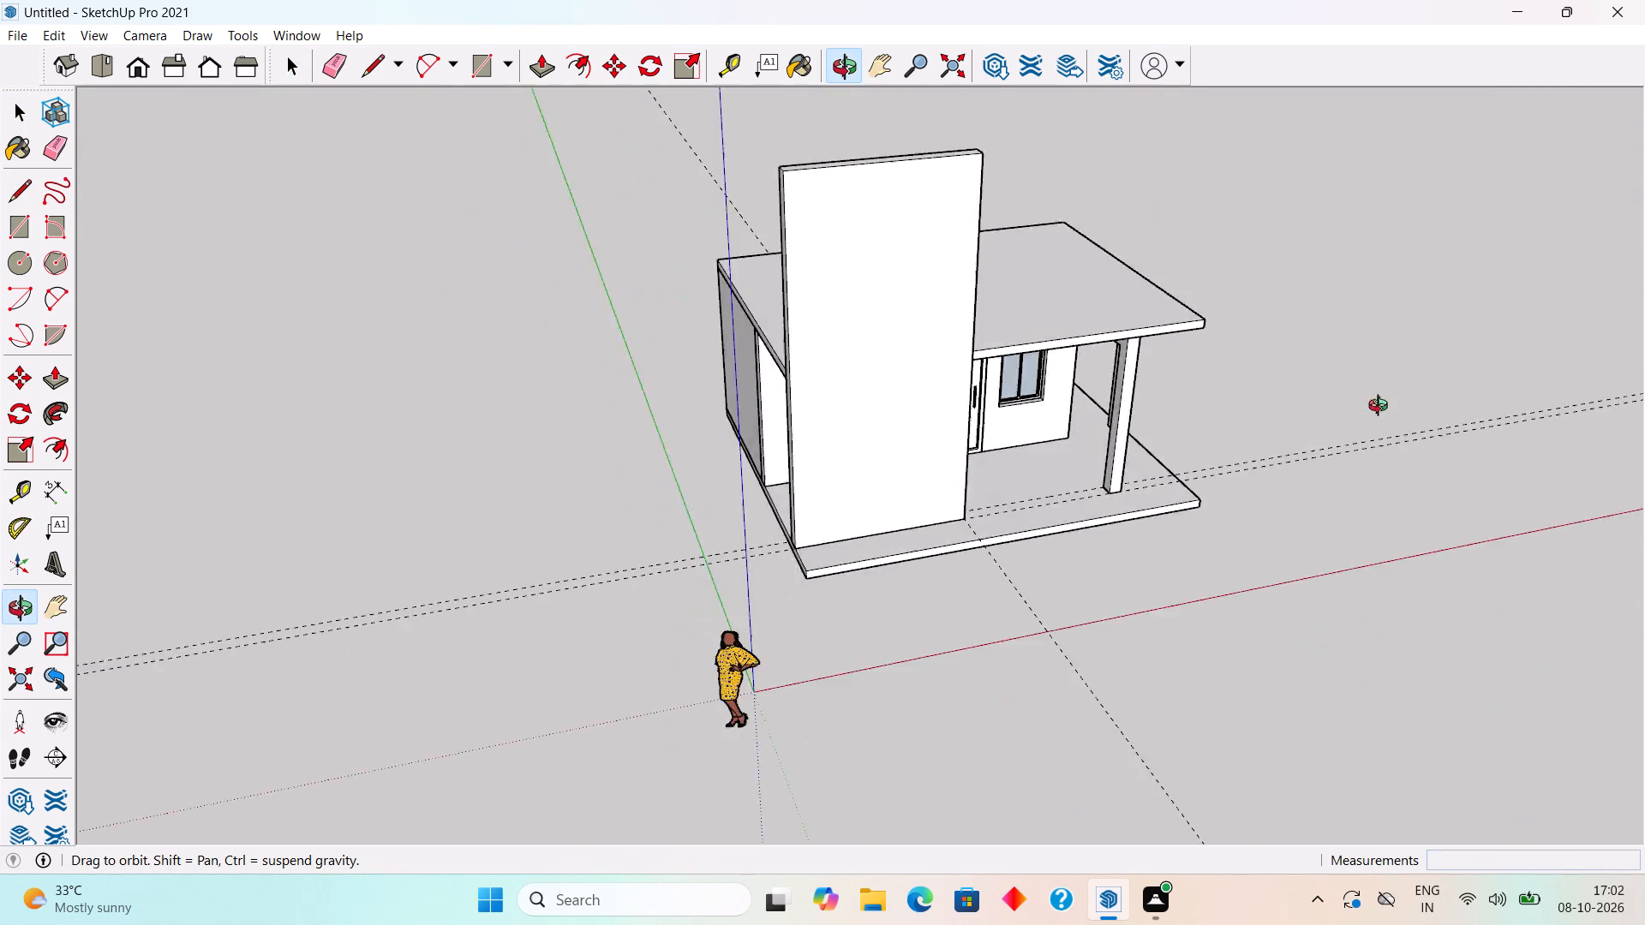
{"action": "middle_click_drag", "start_coordinate": [1382, 408], "coordinate": [541, 409]}
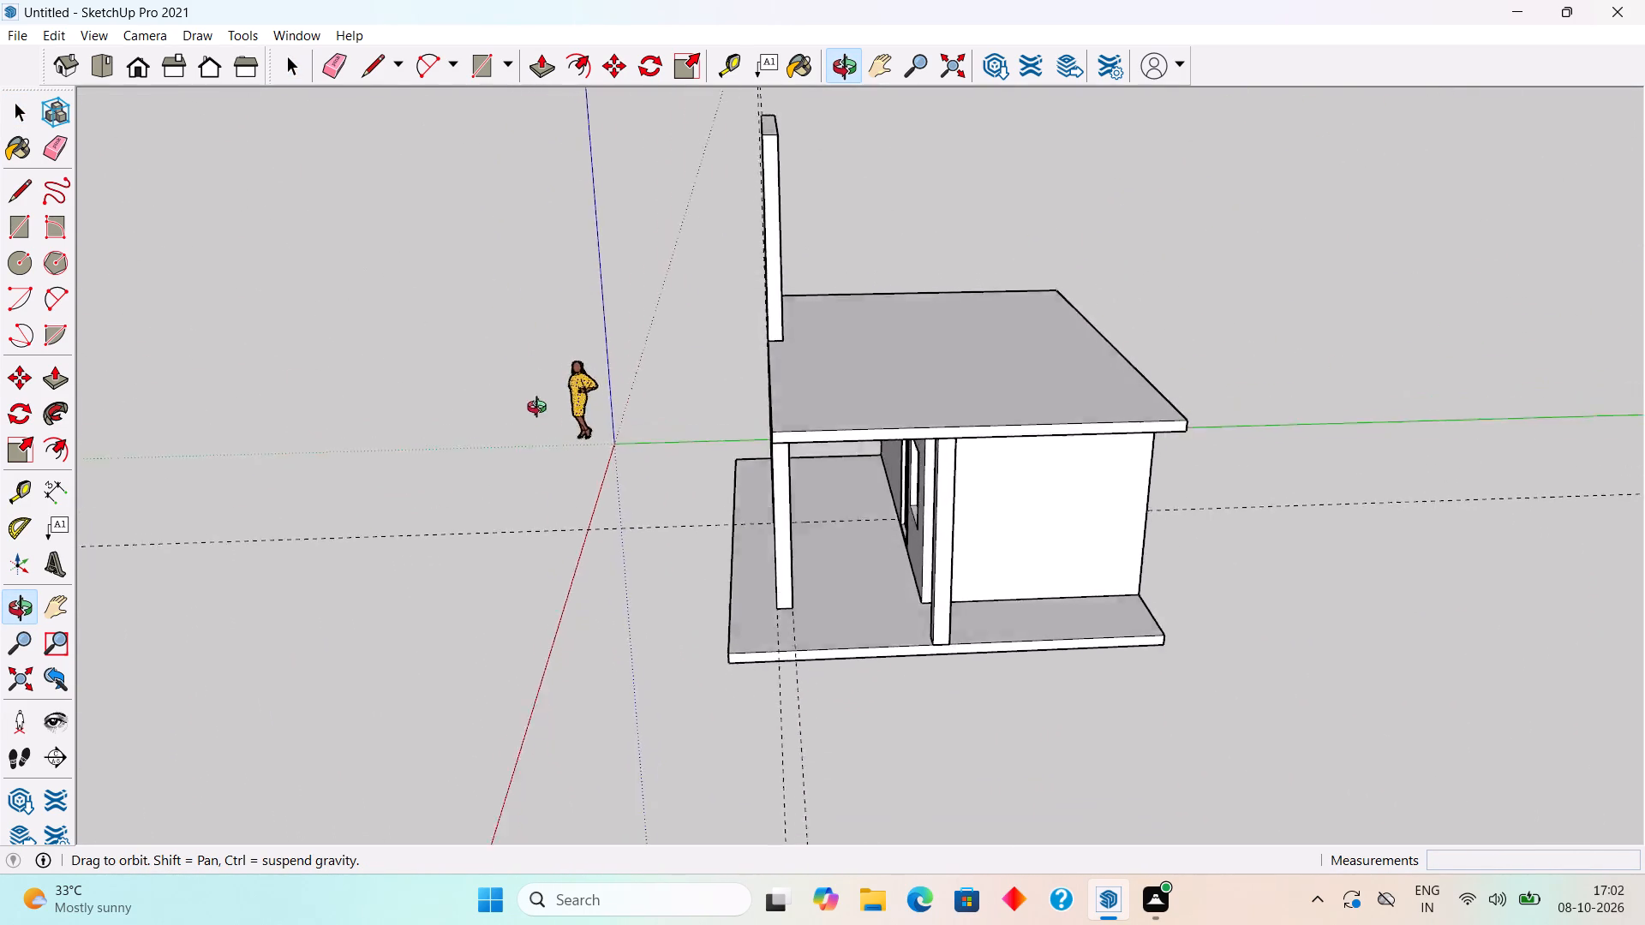
{"action": "middle_click_drag", "start_coordinate": [541, 409], "coordinate": [232, 312]}
{"action": "scroll", "coordinate": [160, 303], "scroll_direction": "down", "scroll_amount": 1}
{"action": "middle_click_drag", "start_coordinate": [872, 469], "coordinate": [497, 418]}
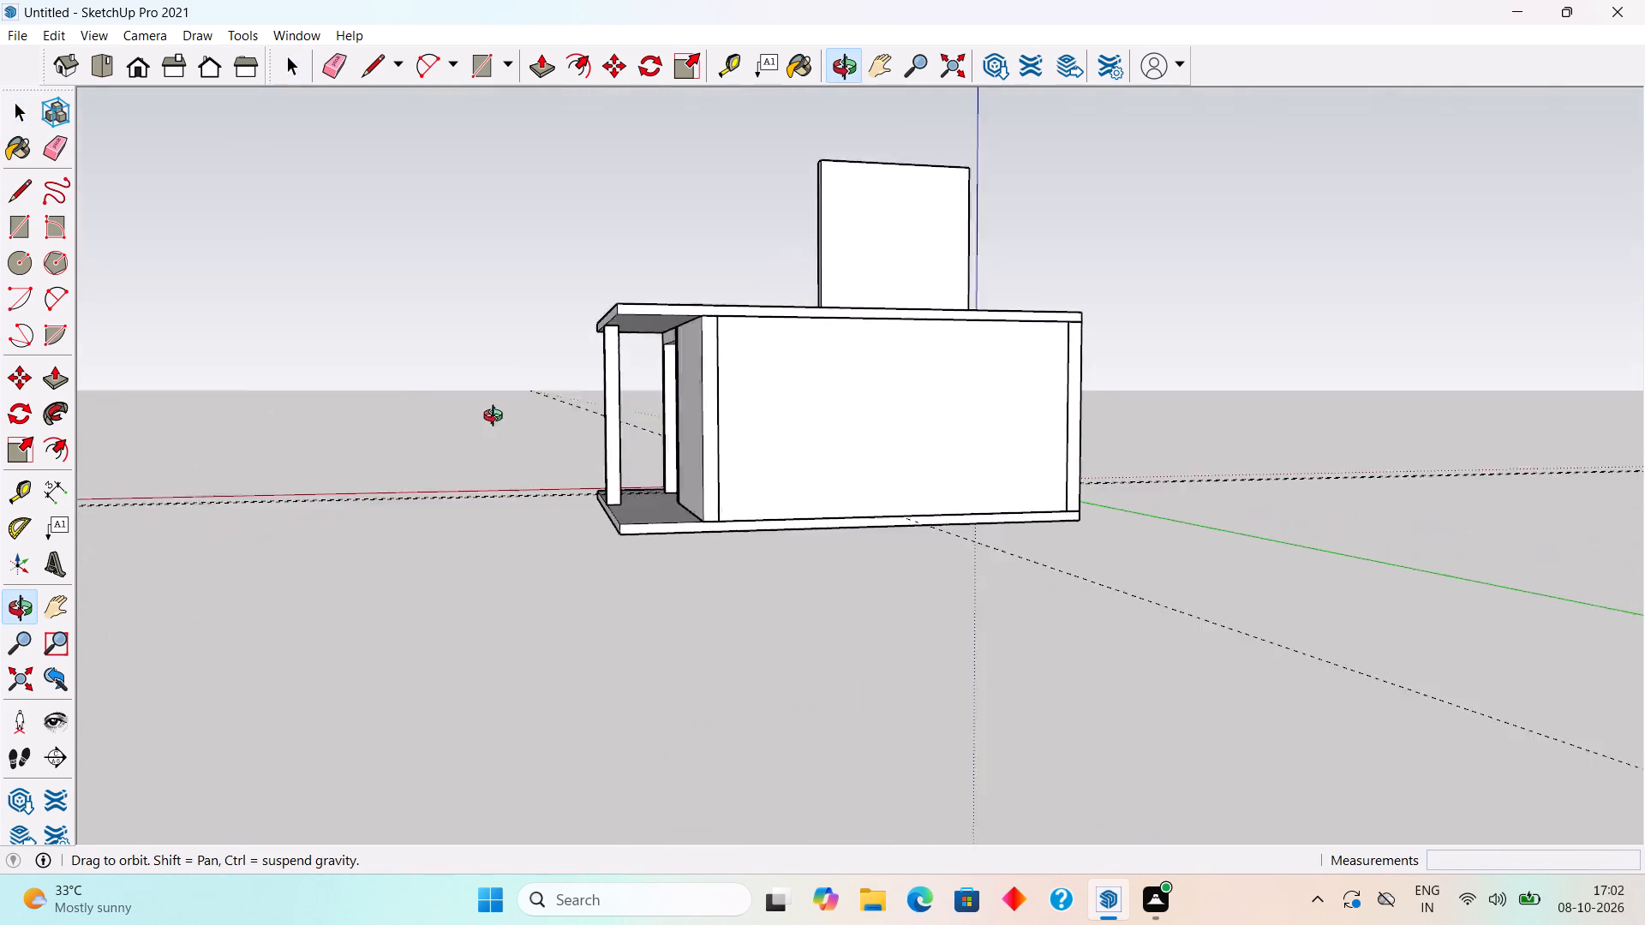
{"action": "middle_click_drag", "start_coordinate": [497, 418], "coordinate": [1361, 506]}
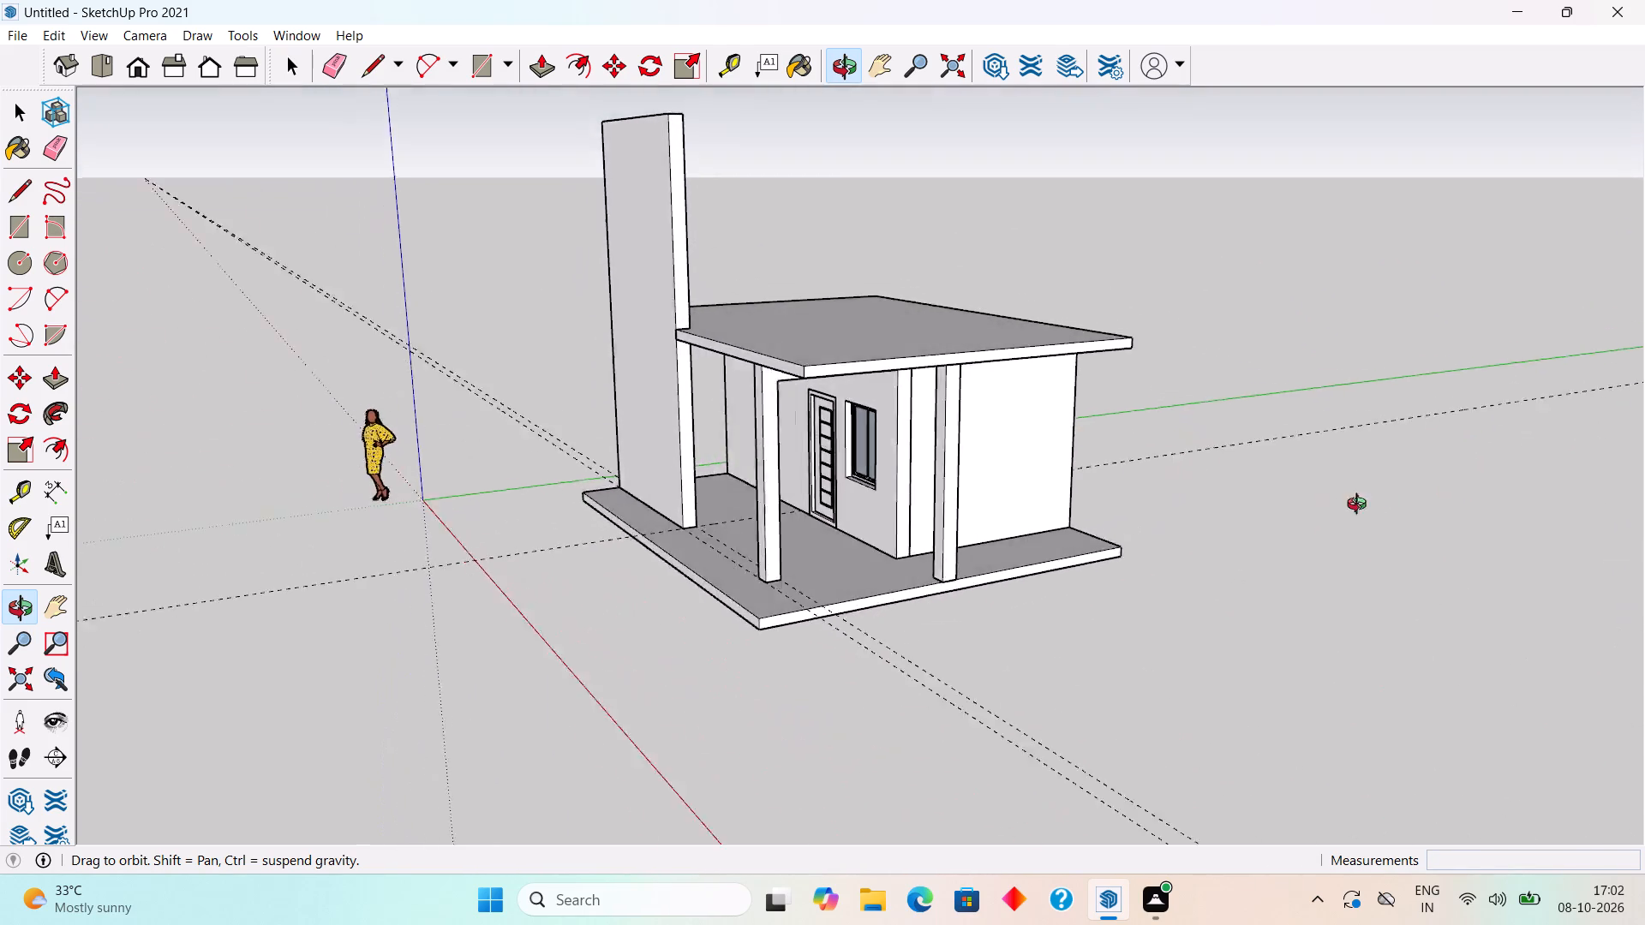
{"action": "middle_click_drag", "start_coordinate": [1361, 506], "coordinate": [876, 499]}
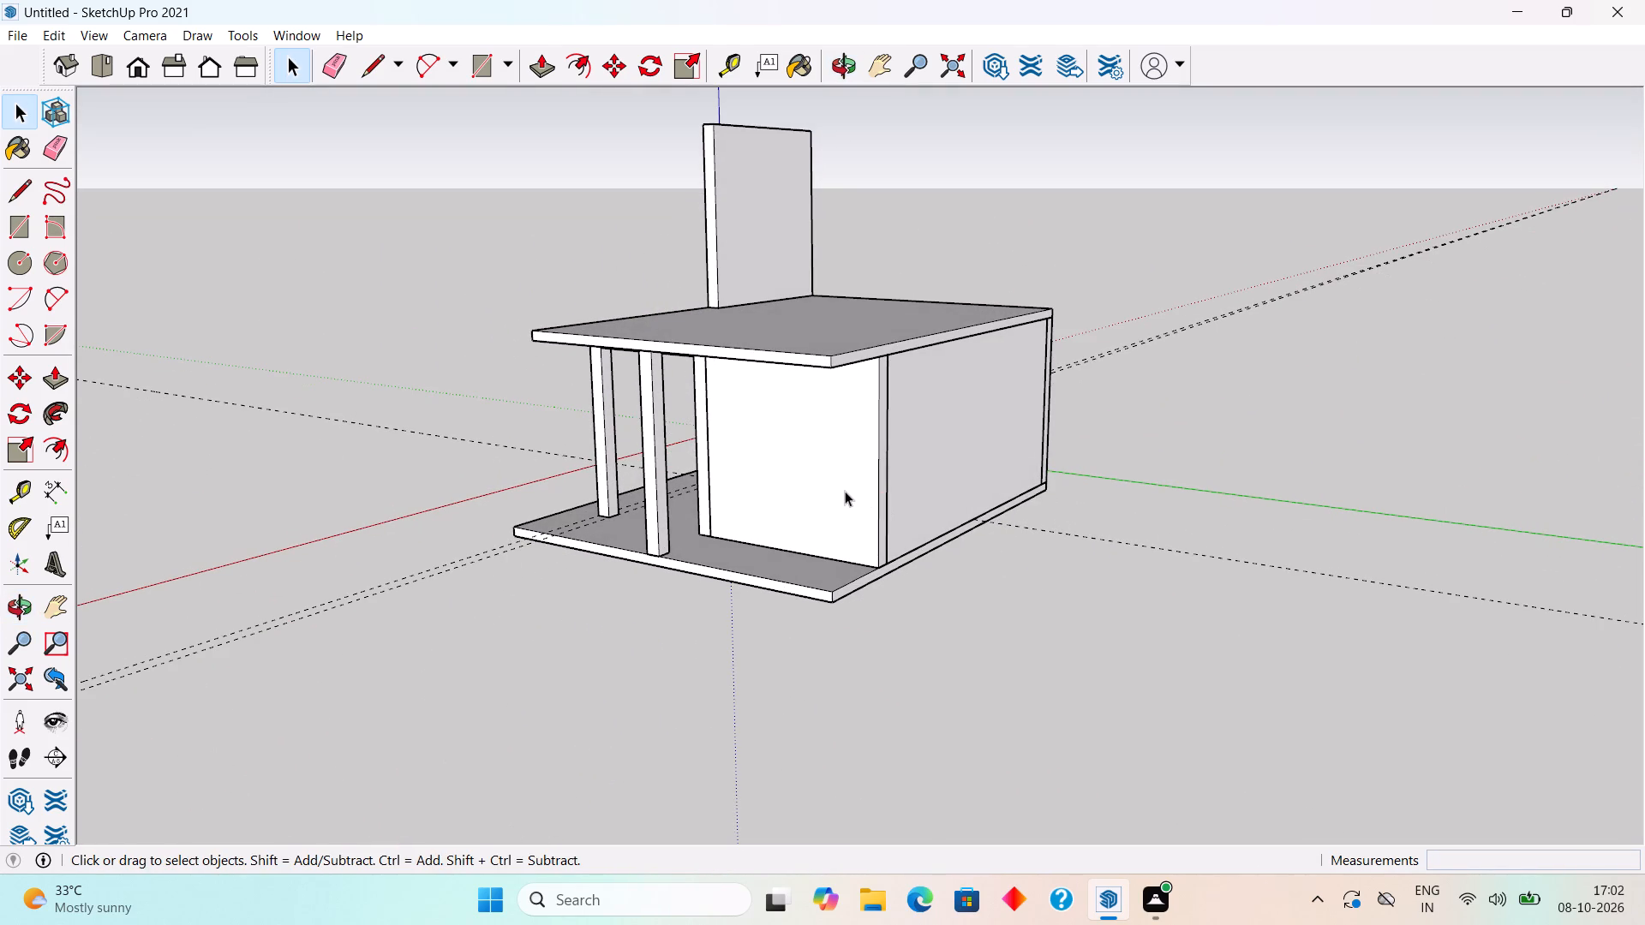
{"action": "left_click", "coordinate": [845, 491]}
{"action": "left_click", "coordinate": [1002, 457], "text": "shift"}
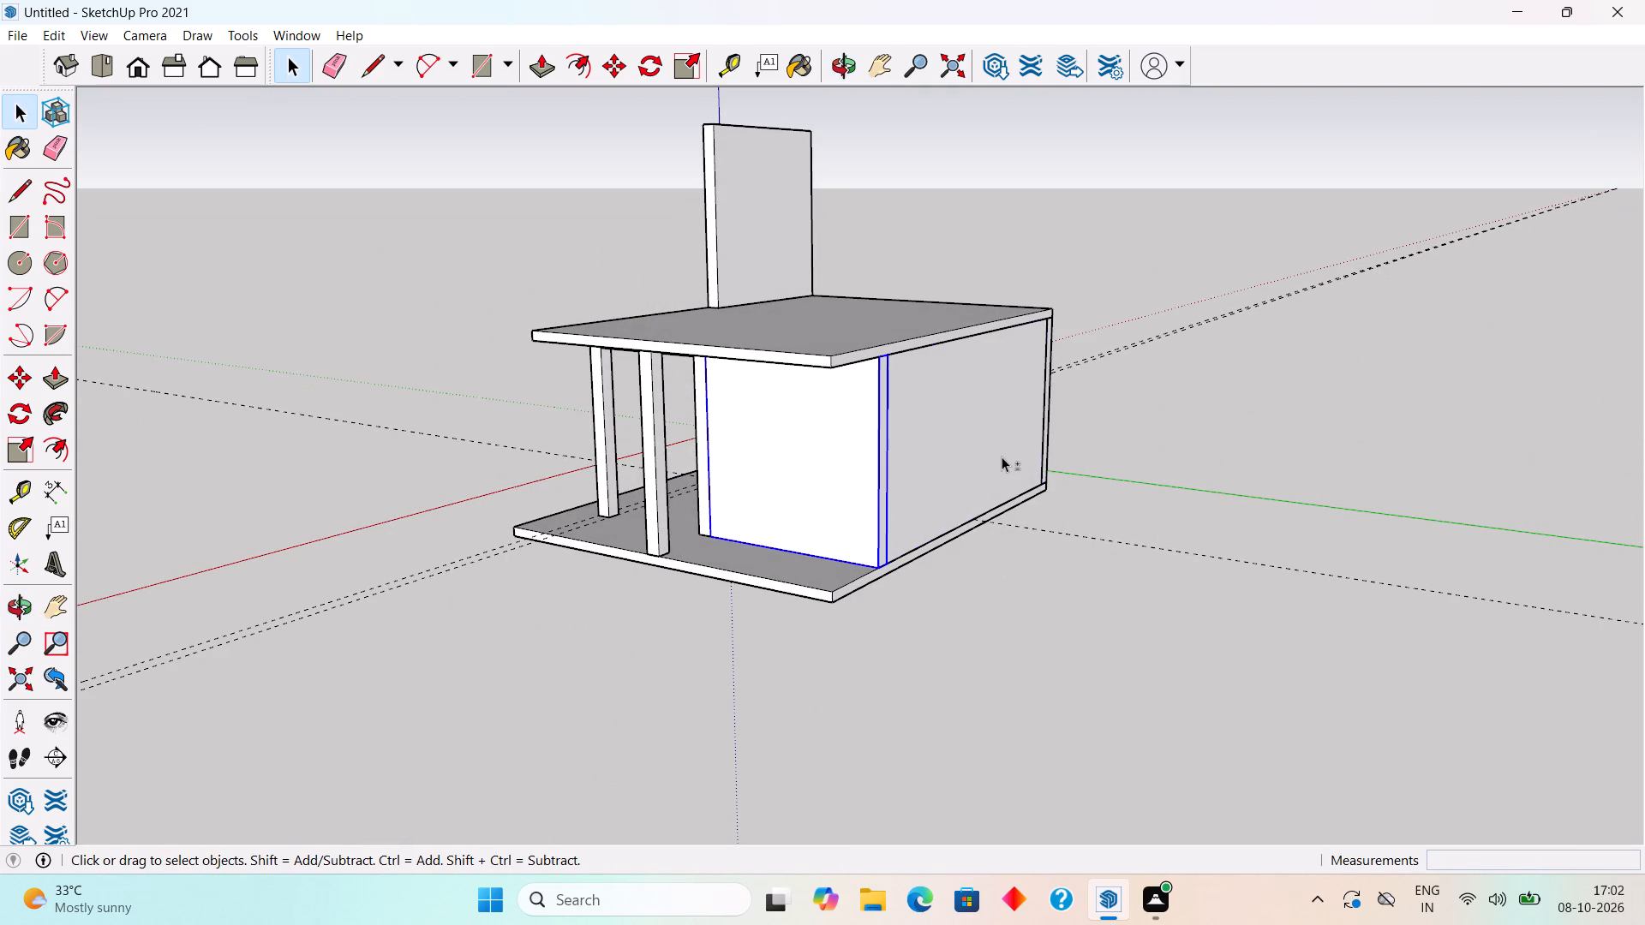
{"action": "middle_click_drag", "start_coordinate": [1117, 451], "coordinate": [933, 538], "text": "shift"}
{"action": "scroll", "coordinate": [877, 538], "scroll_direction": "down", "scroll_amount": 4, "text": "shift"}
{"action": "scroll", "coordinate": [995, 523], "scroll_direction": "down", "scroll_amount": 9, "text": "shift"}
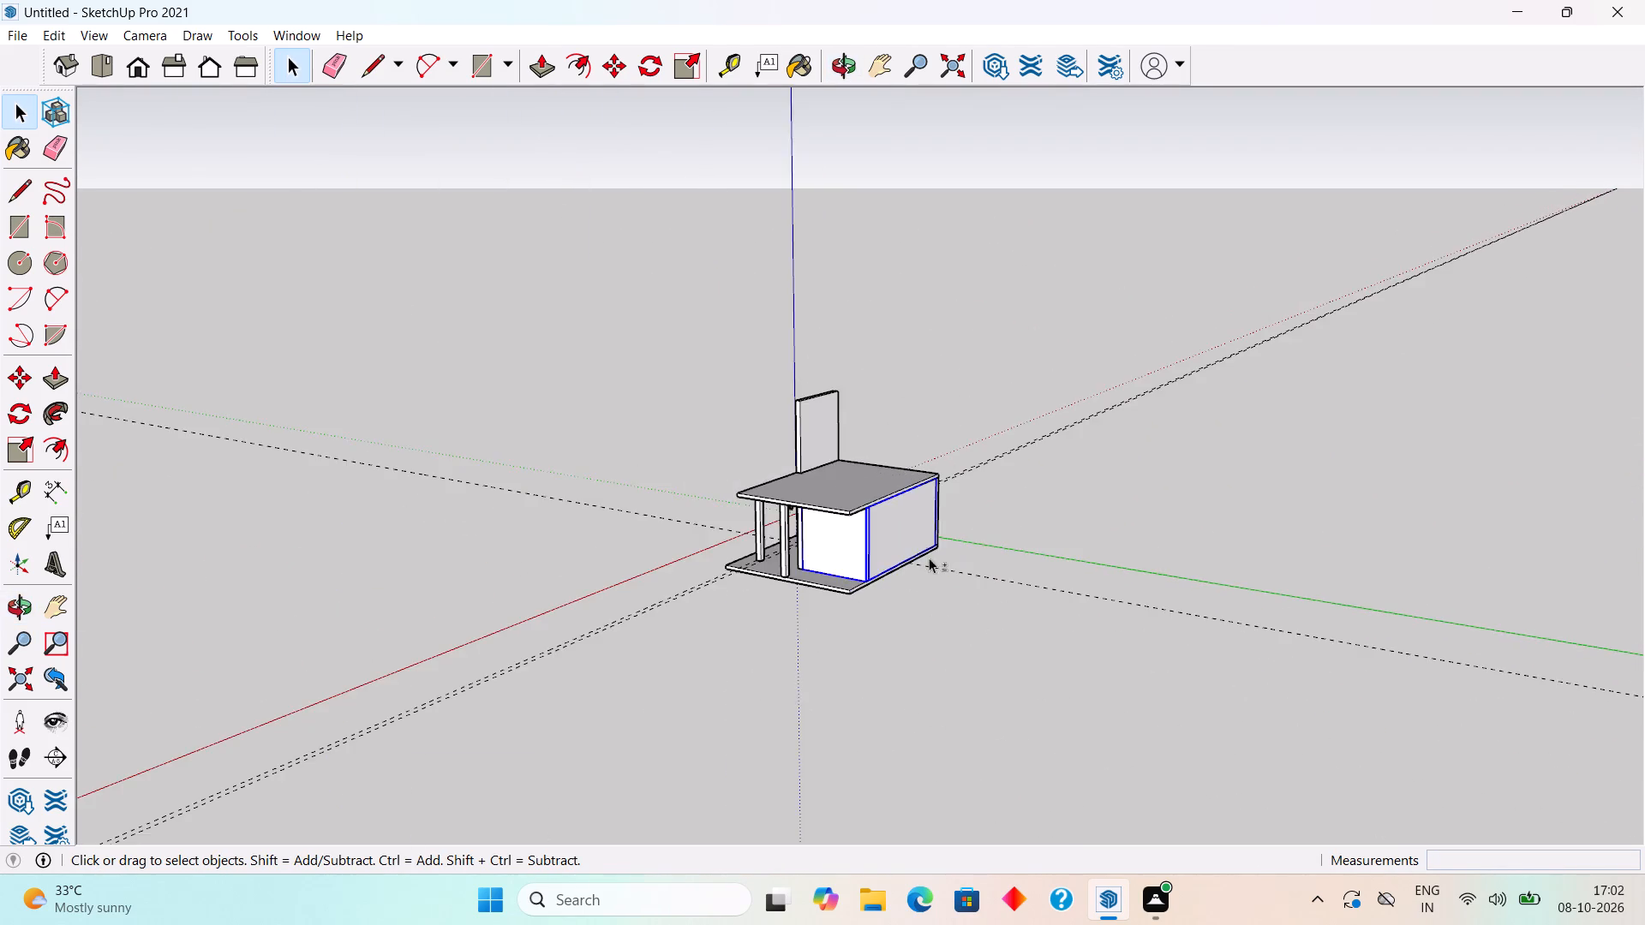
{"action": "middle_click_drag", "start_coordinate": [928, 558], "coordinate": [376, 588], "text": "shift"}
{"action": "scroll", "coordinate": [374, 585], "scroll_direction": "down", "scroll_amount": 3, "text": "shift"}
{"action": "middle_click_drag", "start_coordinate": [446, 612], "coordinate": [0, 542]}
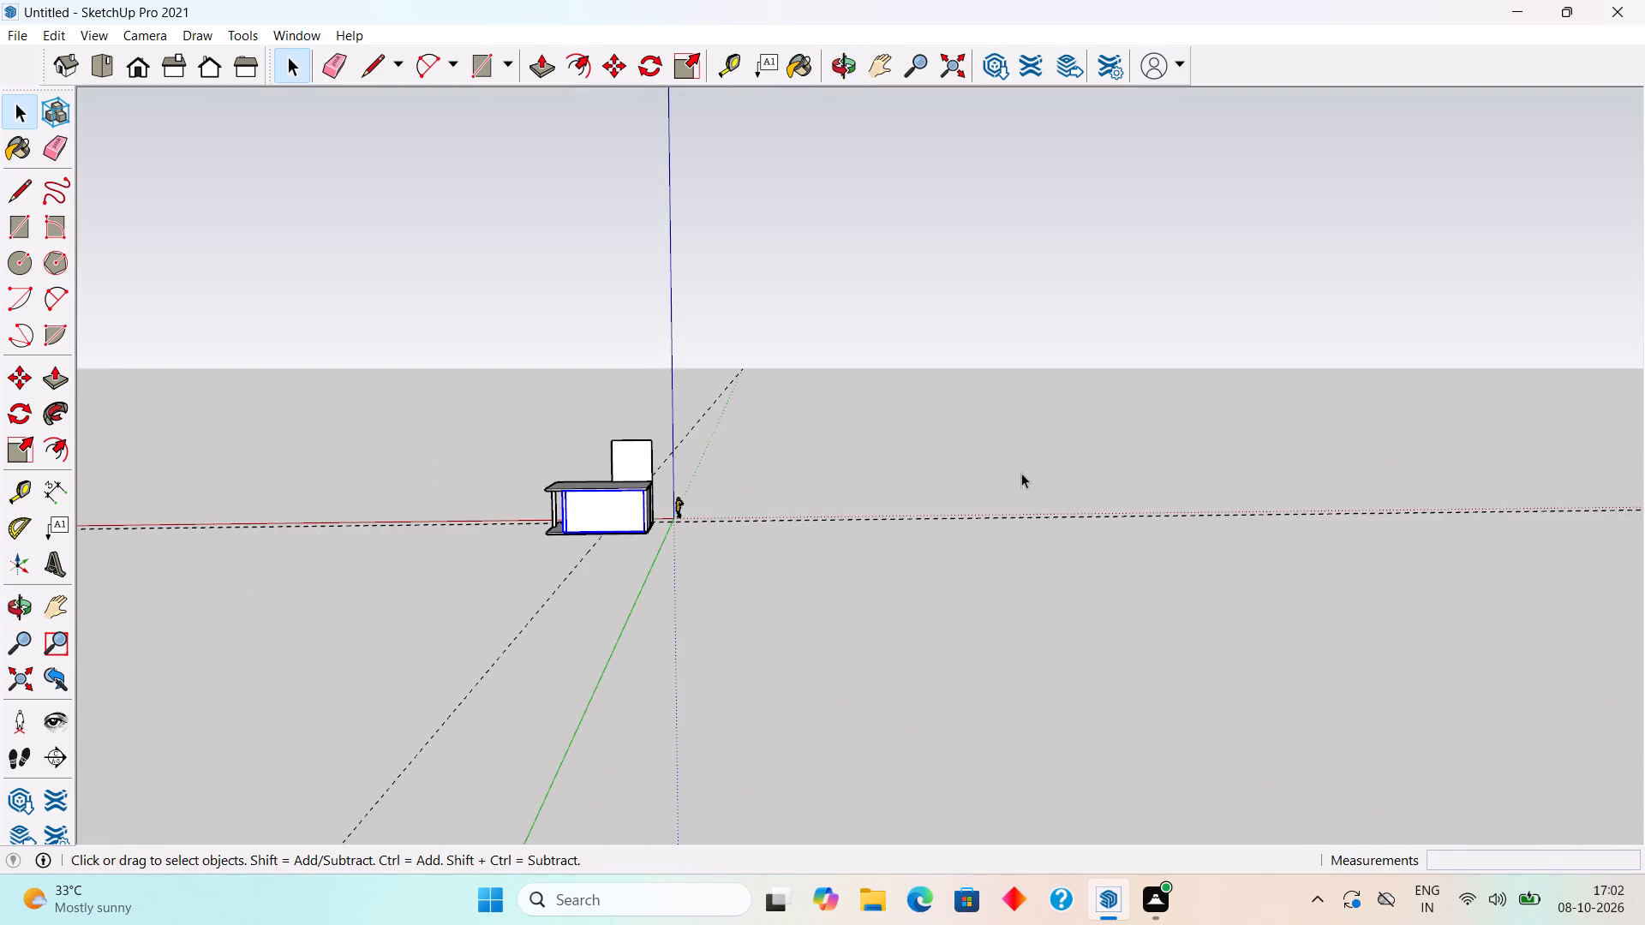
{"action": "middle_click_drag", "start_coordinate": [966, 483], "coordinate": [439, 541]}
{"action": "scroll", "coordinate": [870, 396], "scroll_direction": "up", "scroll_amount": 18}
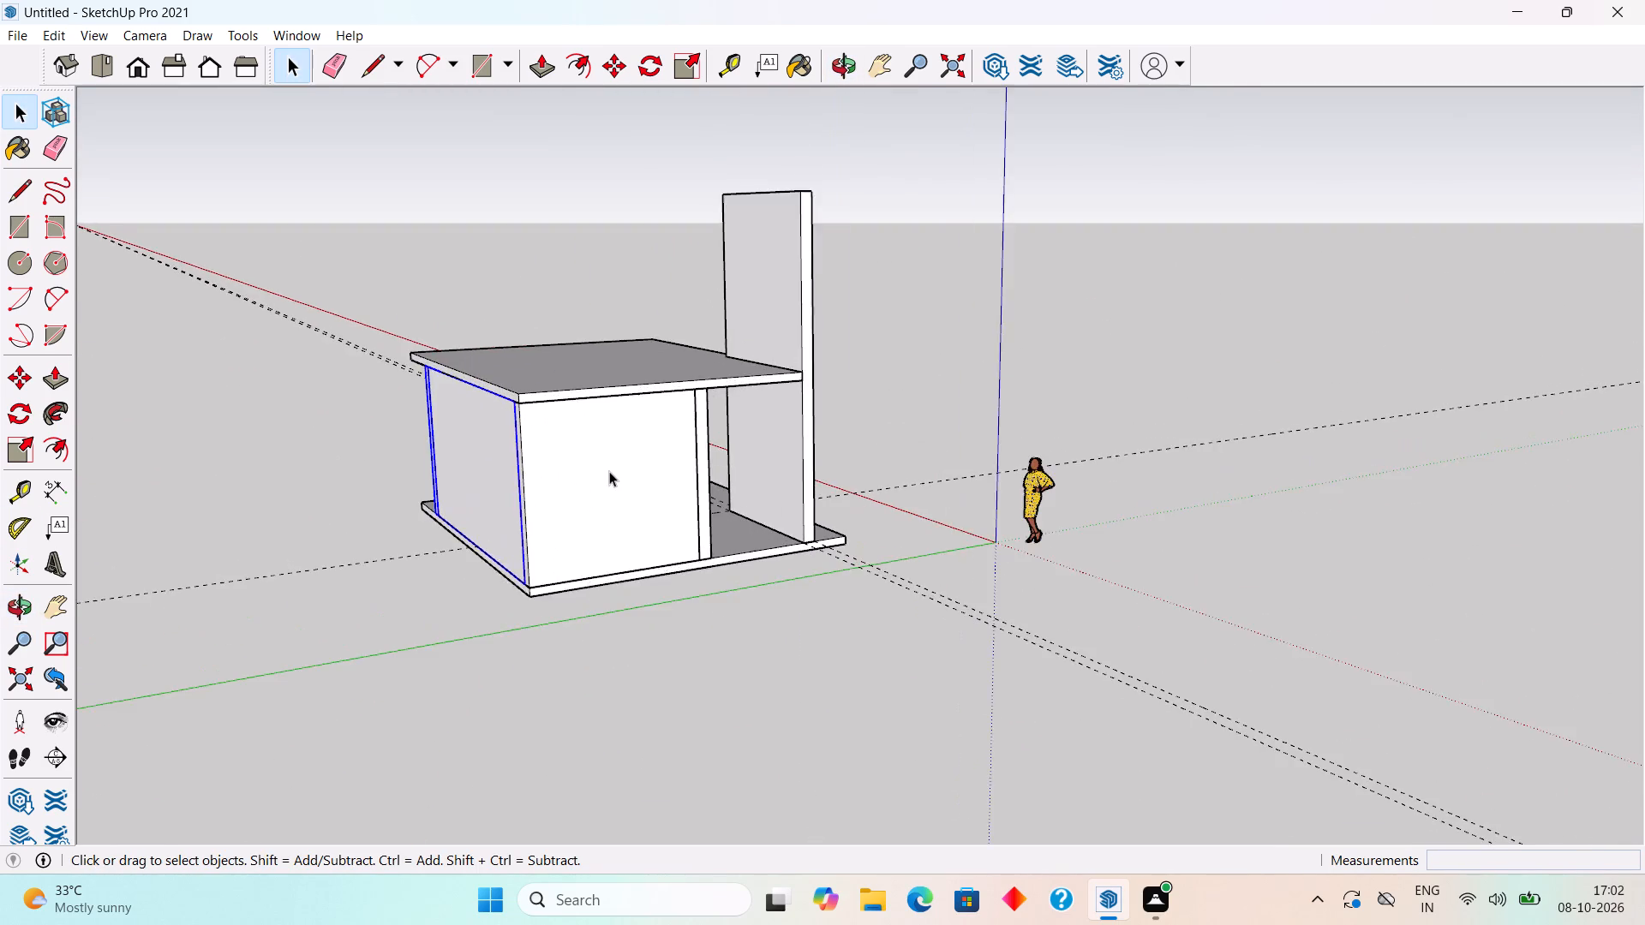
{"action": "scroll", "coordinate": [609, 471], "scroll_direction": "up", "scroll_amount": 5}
Copy the room's two side walls and rear wall 10' 6" upward so they stand on top of the roof slab.
{"action": "left_click", "coordinate": [611, 468]}
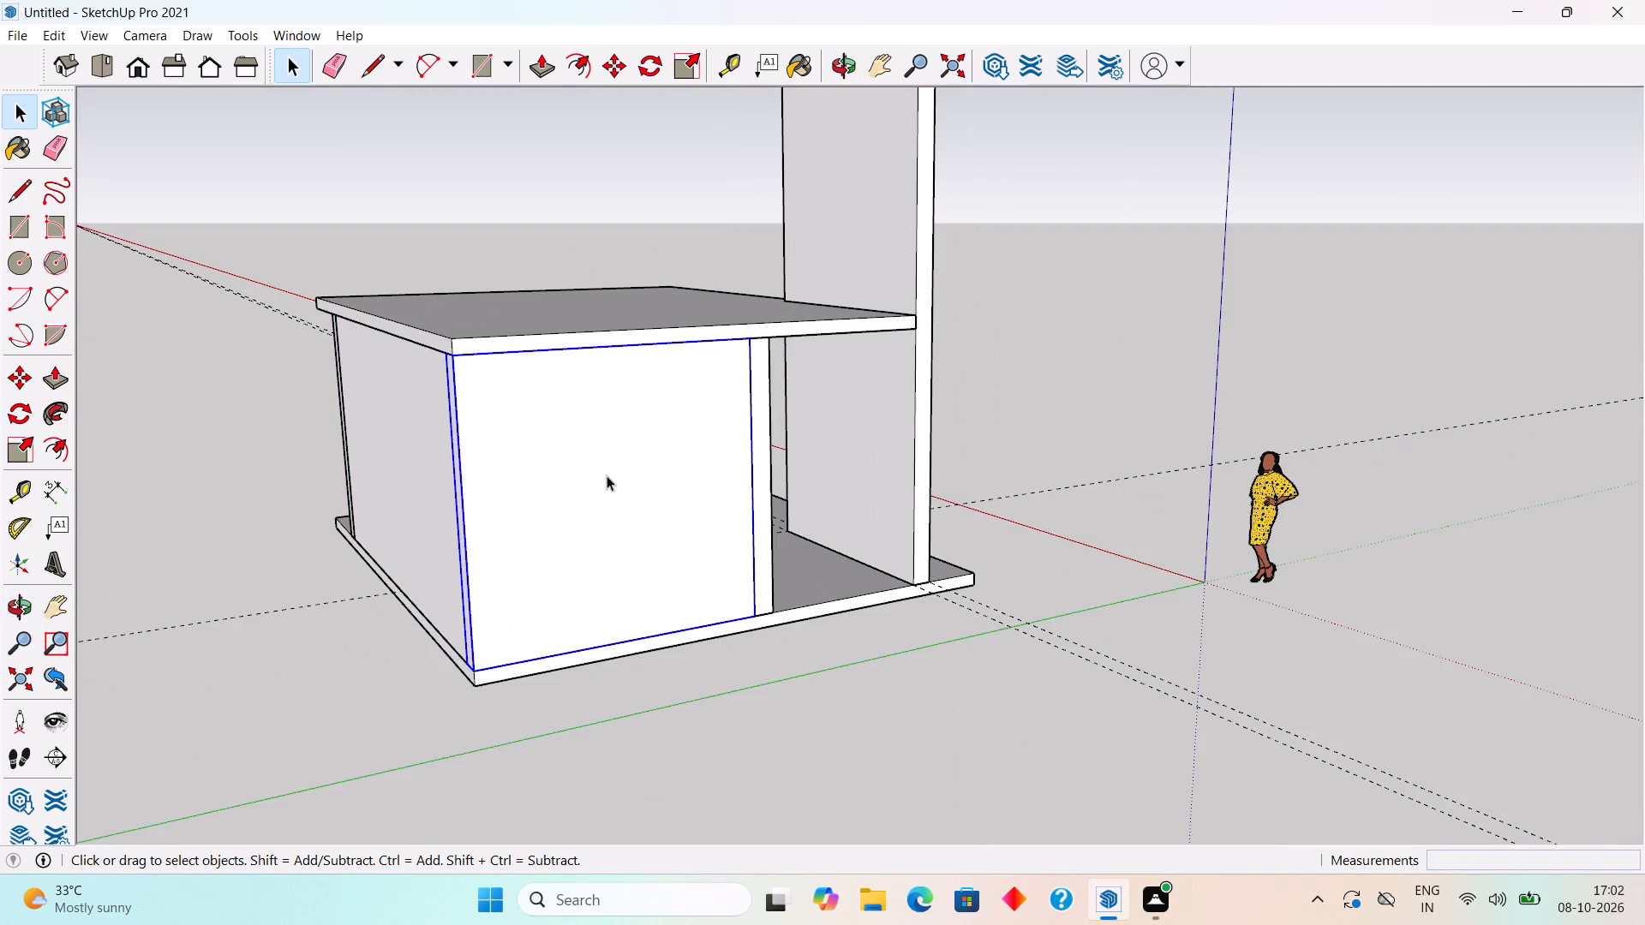
{"action": "left_click", "coordinate": [443, 508], "text": "shift"}
{"action": "middle_click_drag", "start_coordinate": [442, 510], "coordinate": [1644, 373]}
{"action": "left_click", "coordinate": [1374, 408], "text": "shift"}
{"action": "middle_click_drag", "start_coordinate": [1341, 409], "coordinate": [917, 502], "text": "shift"}
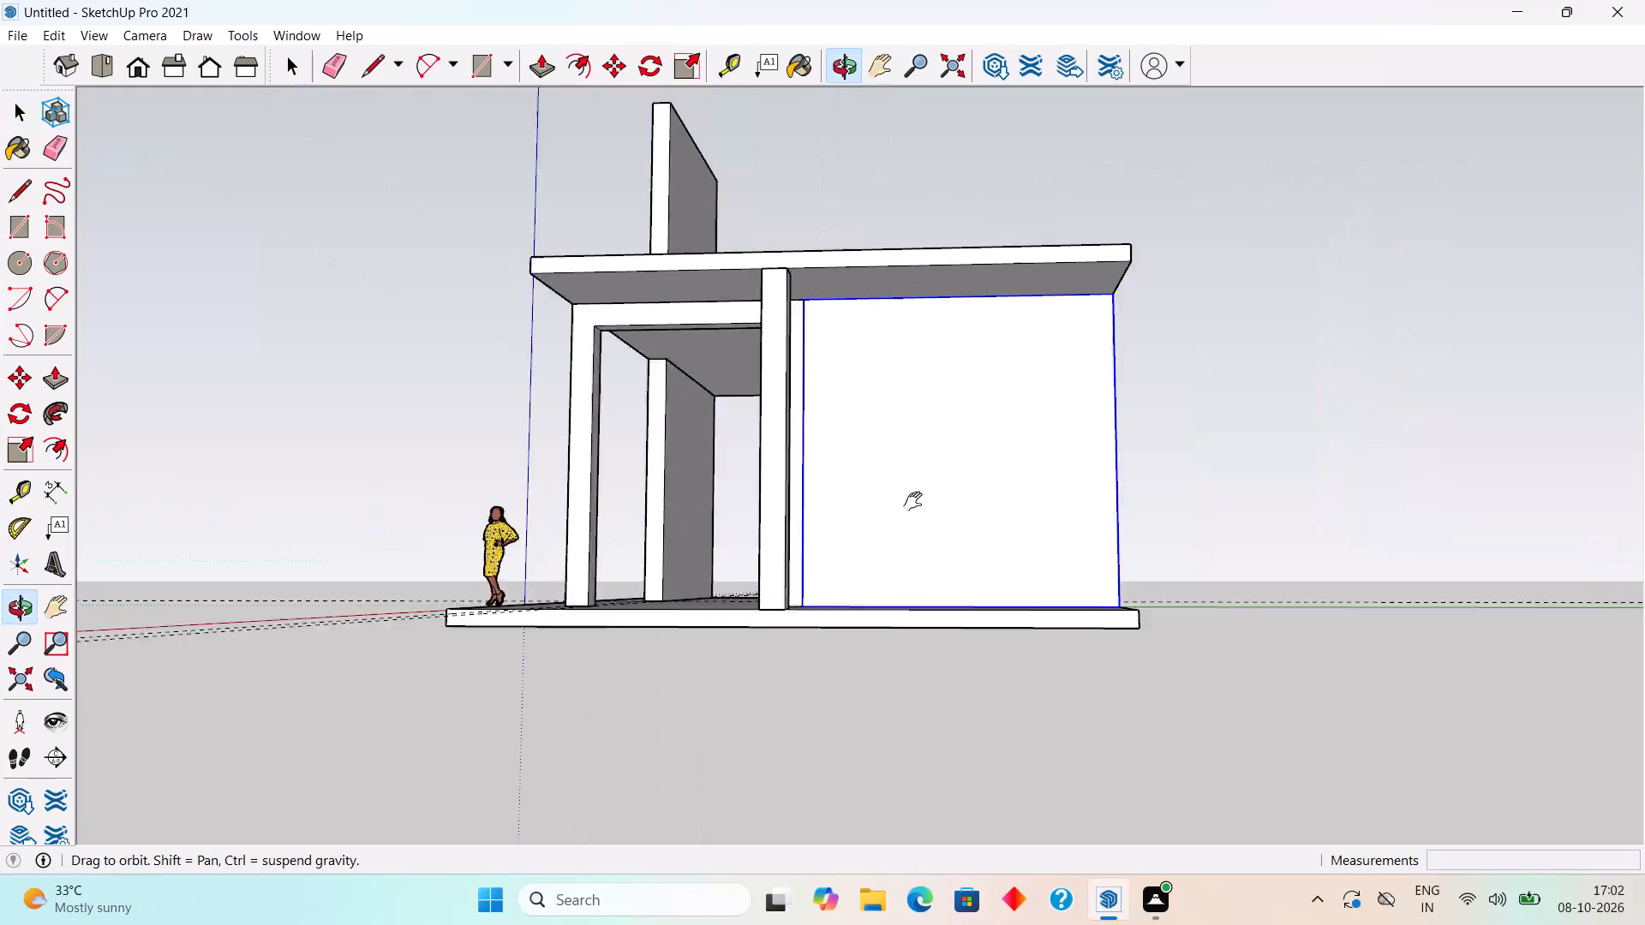
{"action": "middle_click_drag", "start_coordinate": [917, 502], "coordinate": [847, 510], "text": "shift"}
{"action": "scroll", "coordinate": [847, 510], "scroll_direction": "down", "scroll_amount": 4, "text": "shift"}
{"action": "middle_click_drag", "start_coordinate": [906, 547], "coordinate": [430, 638]}
{"action": "scroll", "coordinate": [874, 623], "scroll_direction": "up", "scroll_amount": 5}
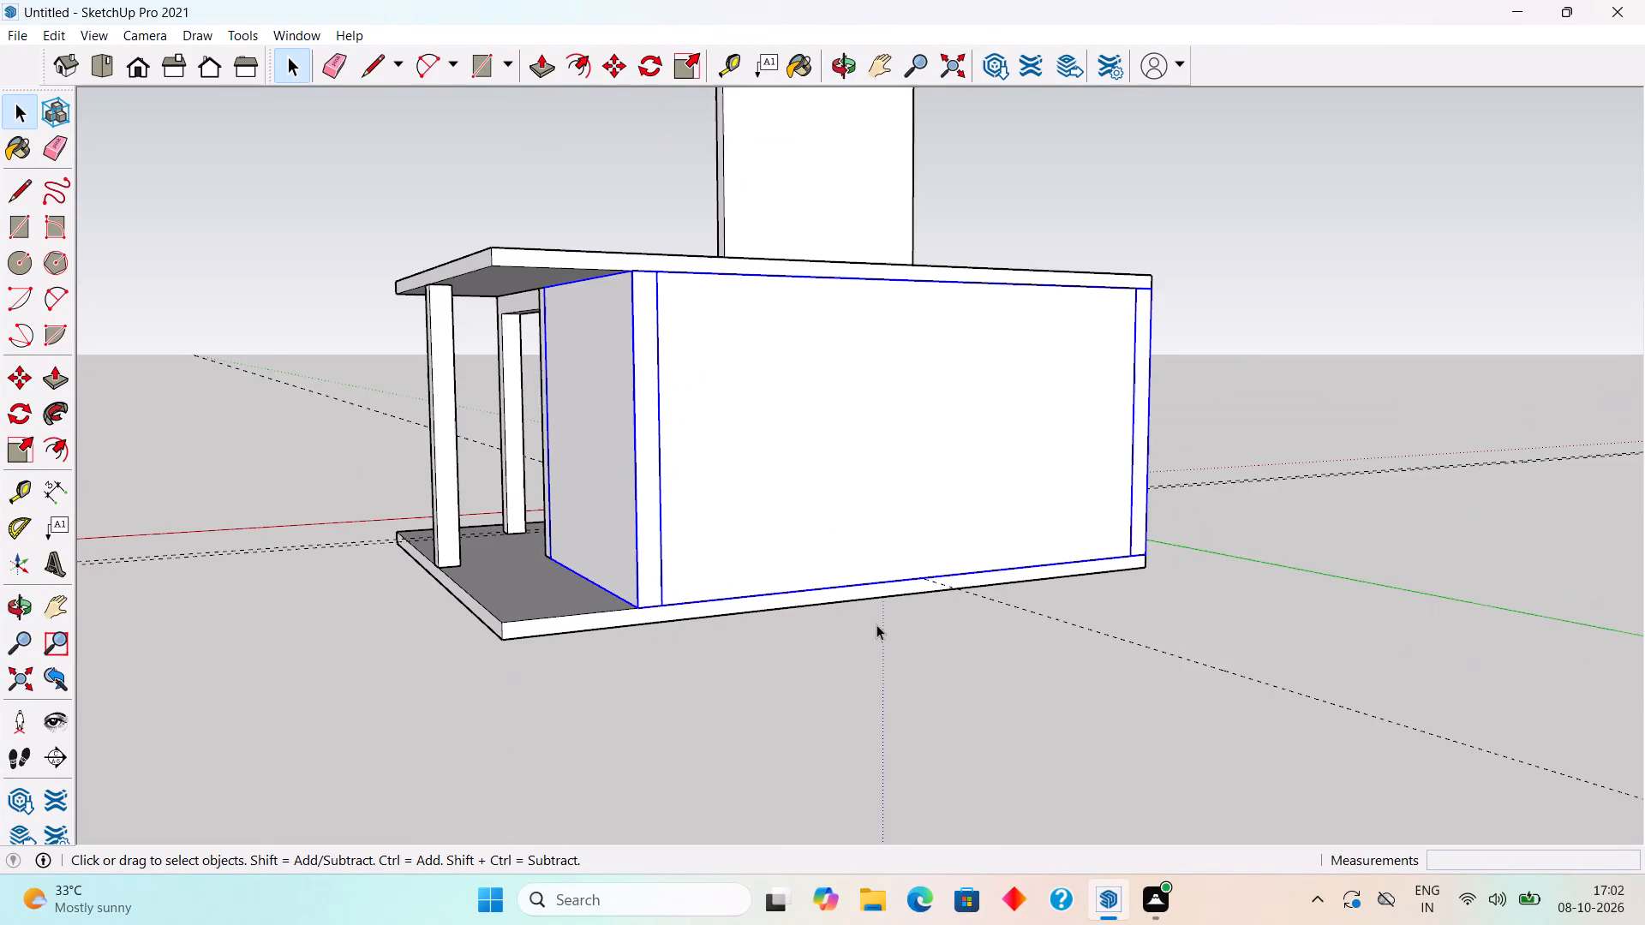
{"action": "scroll", "coordinate": [703, 584], "scroll_direction": "up", "scroll_amount": 1}
{"action": "middle_click_drag", "start_coordinate": [996, 545], "coordinate": [244, 576]}
{"action": "middle_click_drag", "start_coordinate": [900, 557], "coordinate": [802, 577]}
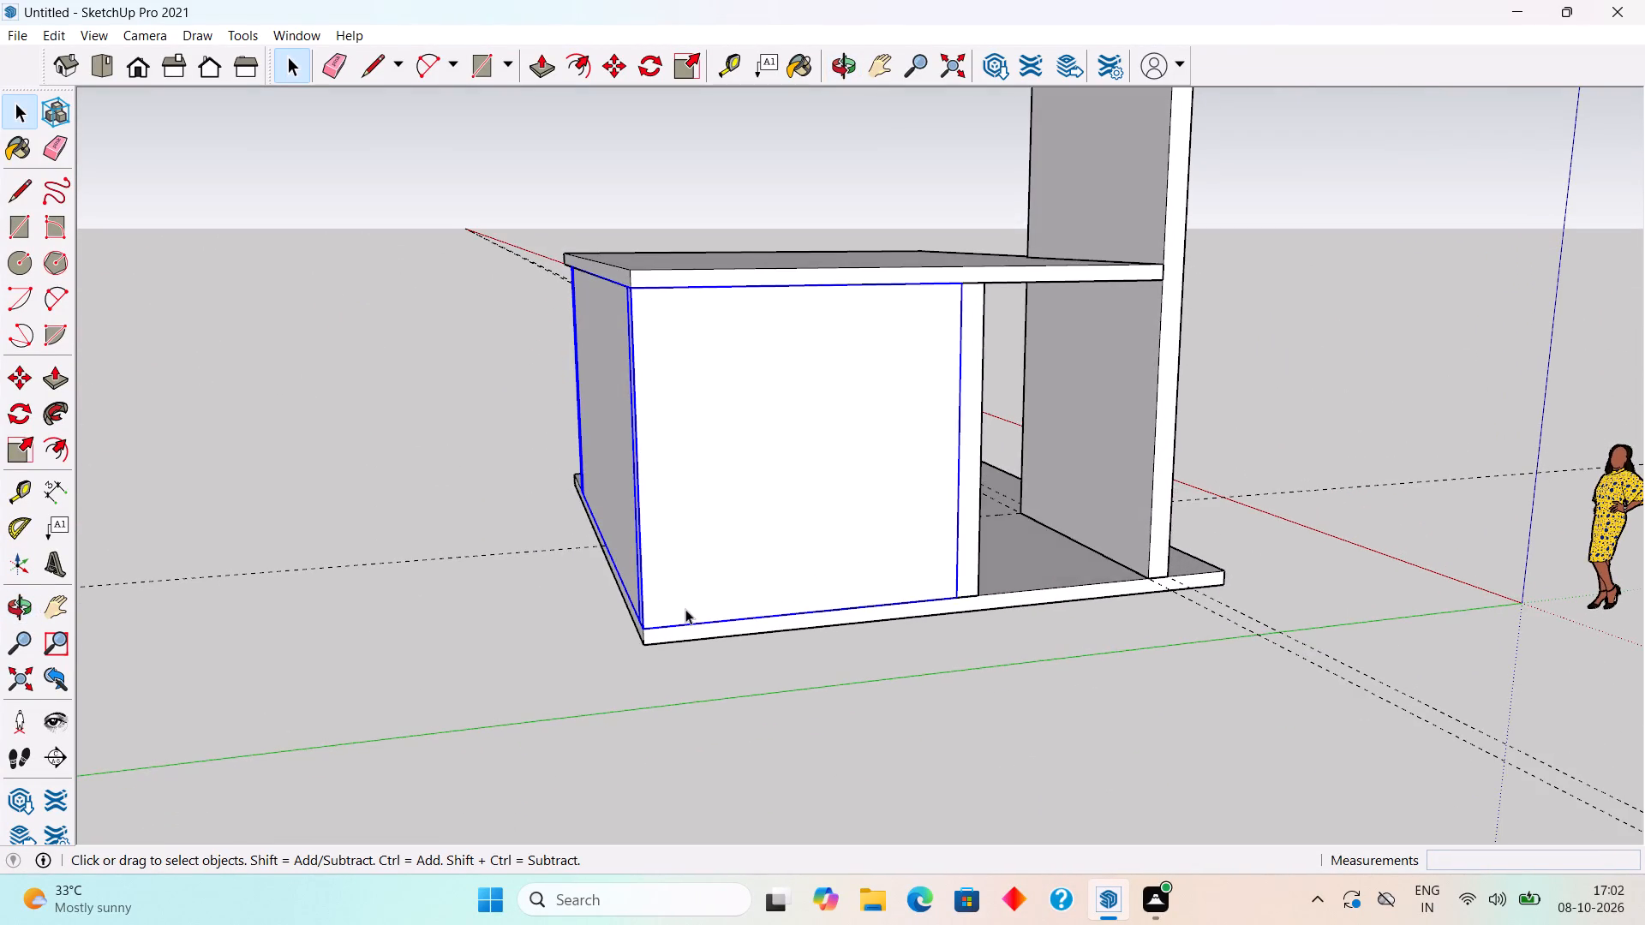
{"action": "scroll", "coordinate": [641, 638], "scroll_direction": "up", "scroll_amount": 10}
{"action": "key", "text": "m"}
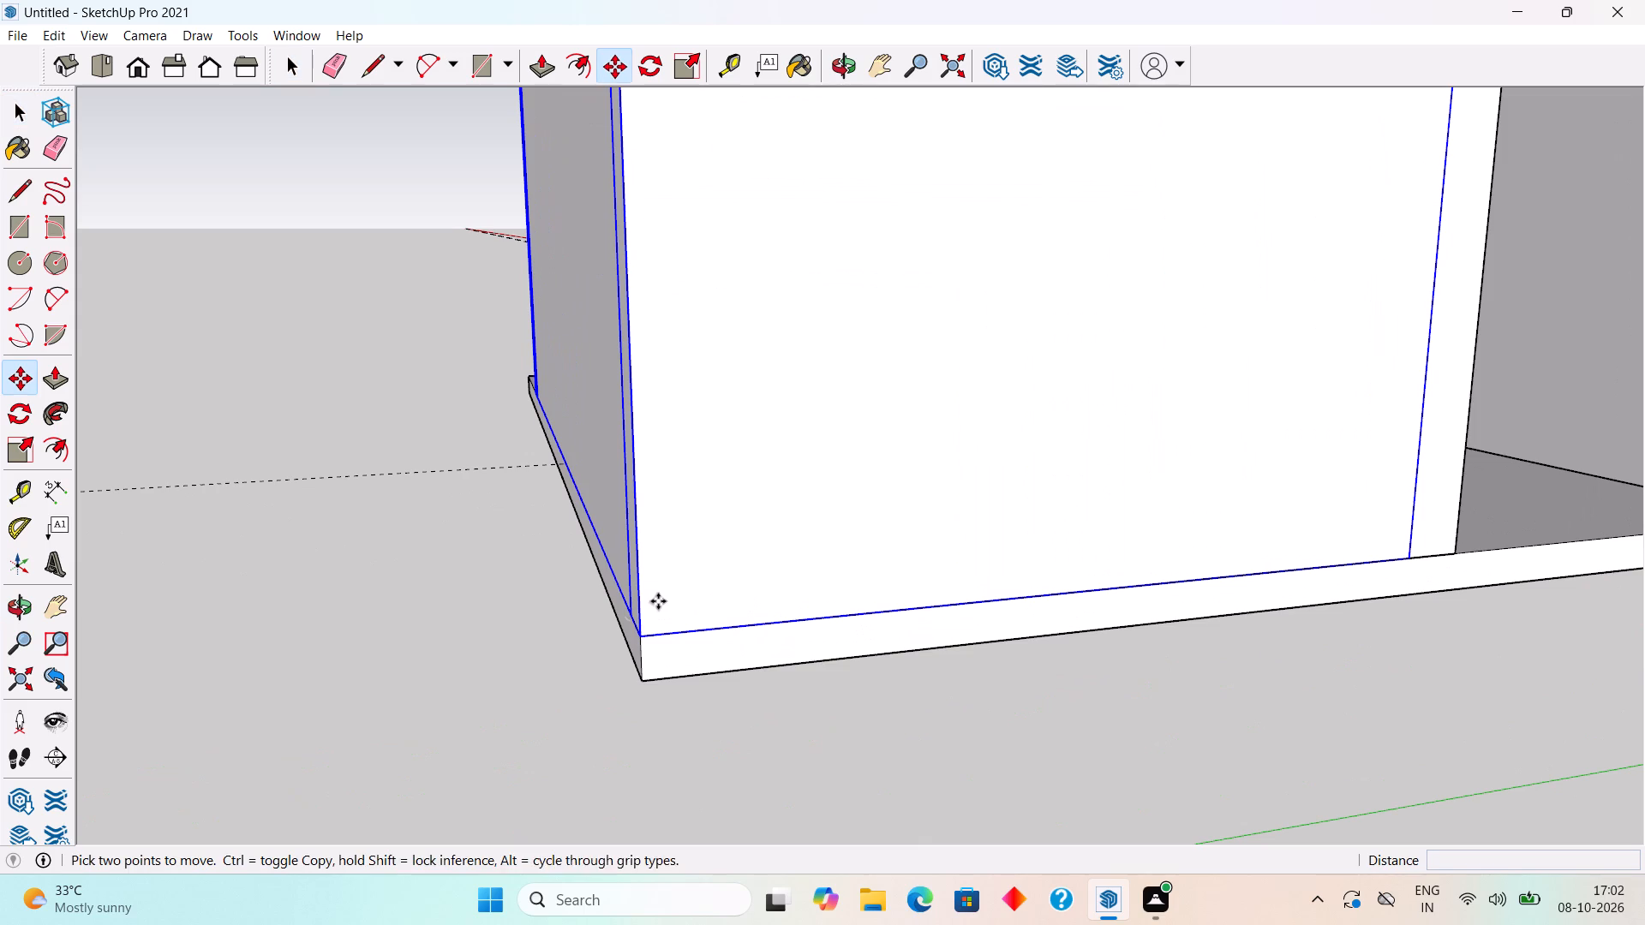
{"action": "left_click", "coordinate": [643, 633]}
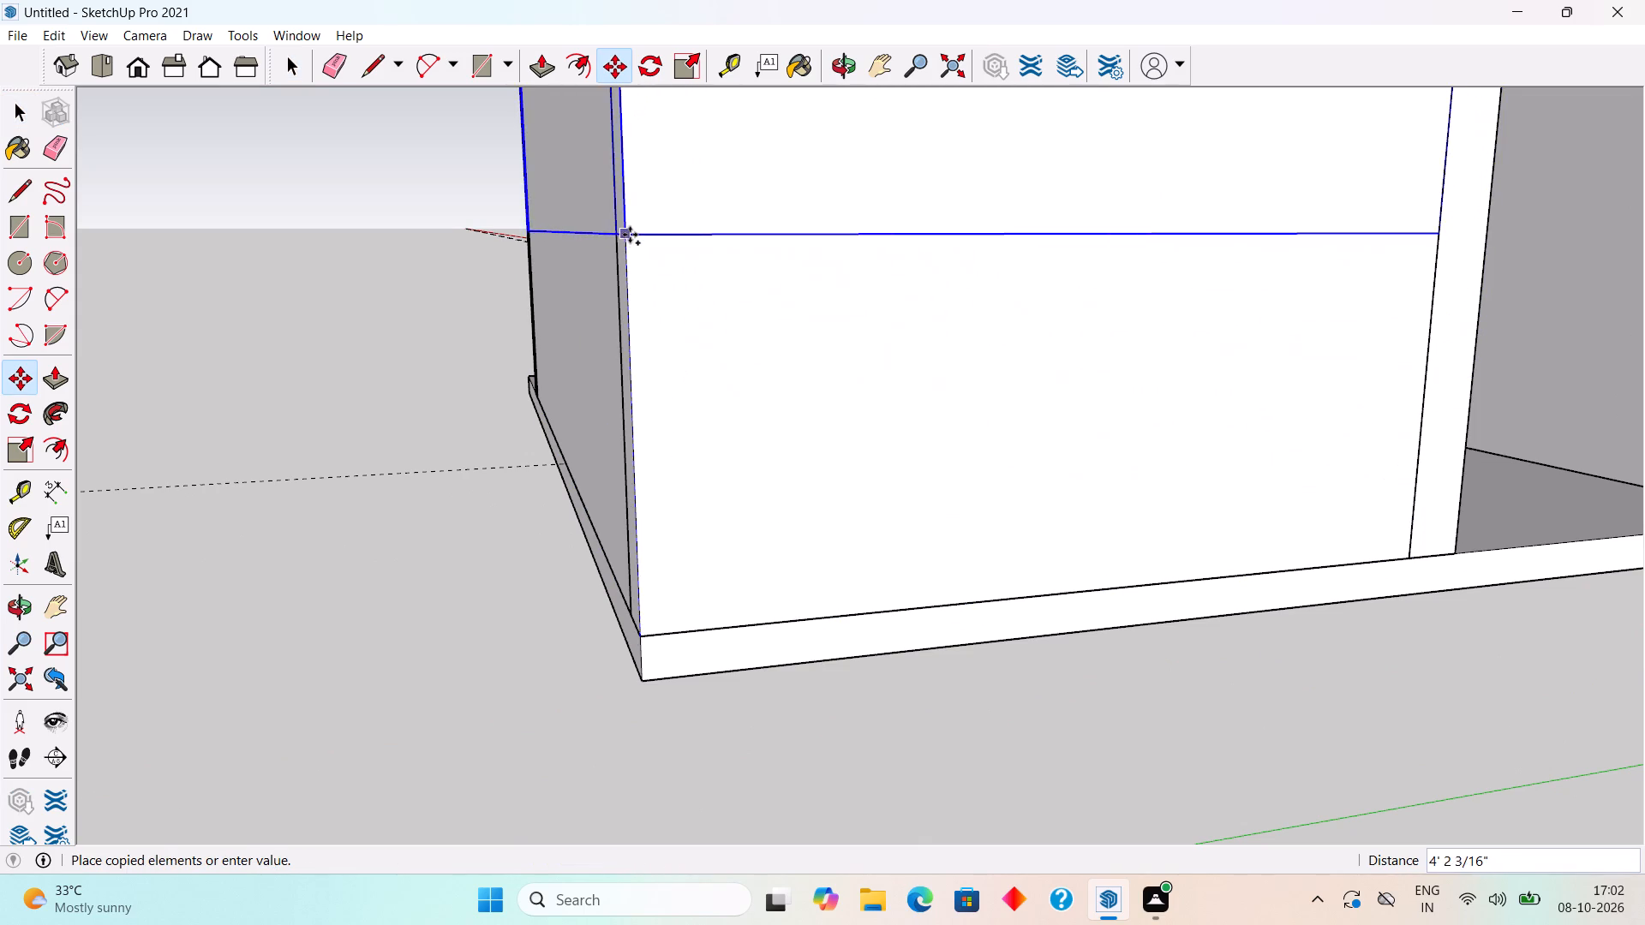
{"action": "scroll", "coordinate": [630, 235], "scroll_direction": "down", "scroll_amount": 20}
{"action": "scroll", "coordinate": [630, 235], "scroll_direction": "down", "scroll_amount": 4}
{"action": "scroll", "coordinate": [604, 158], "scroll_direction": "up", "scroll_amount": 6}
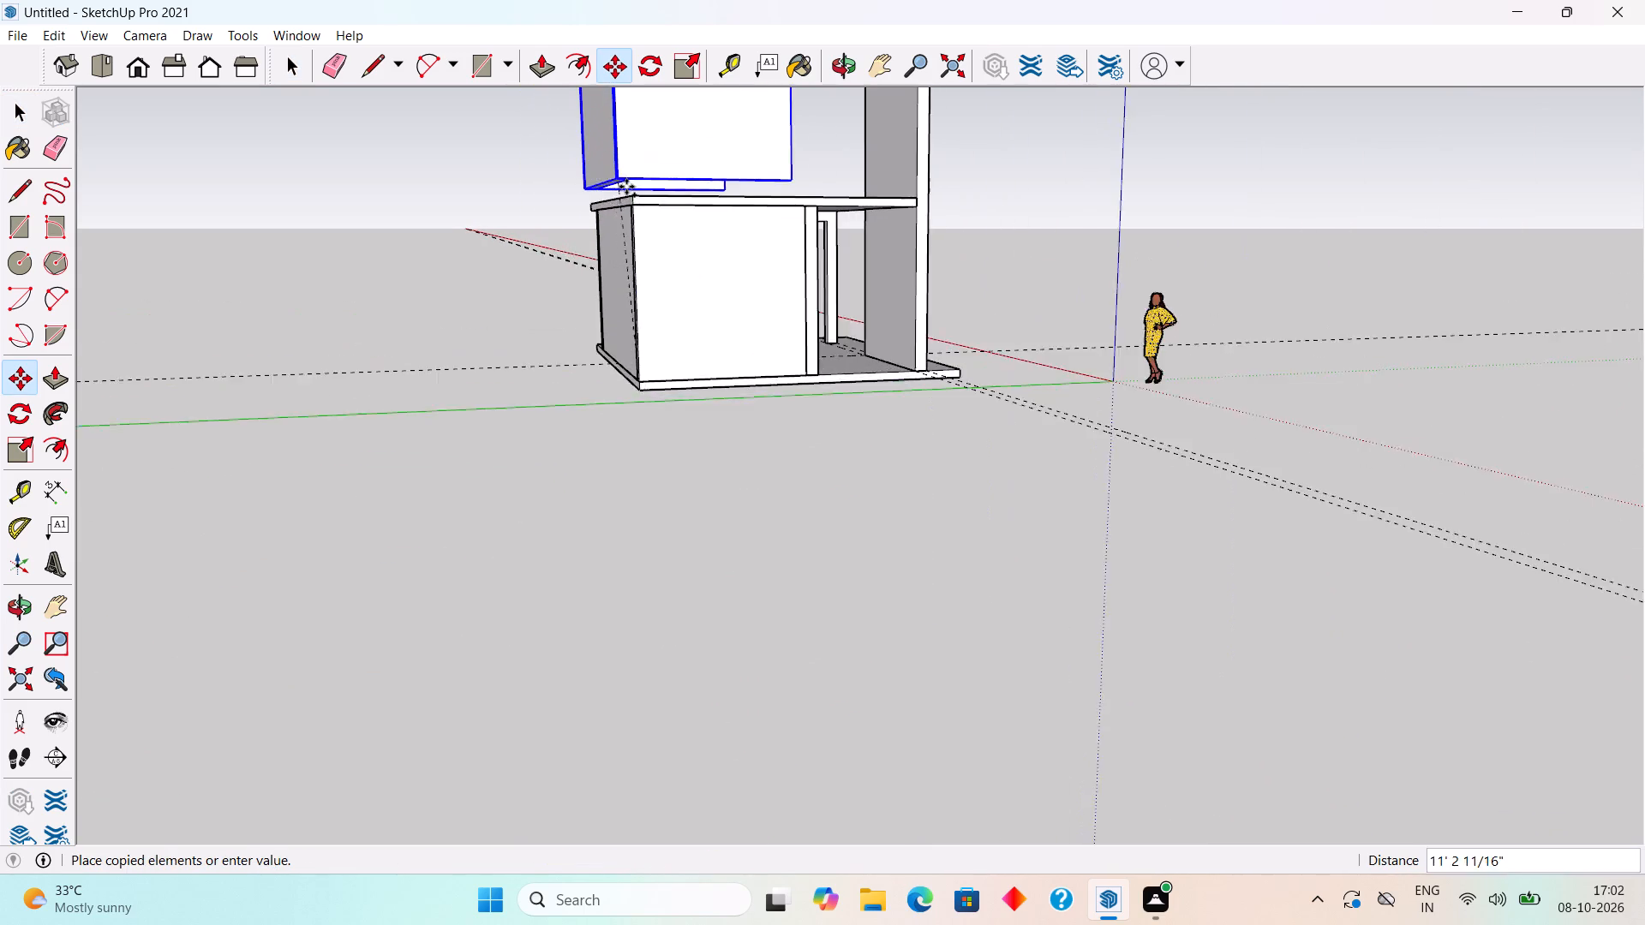
{"action": "scroll", "coordinate": [626, 187], "scroll_direction": "up", "scroll_amount": 15}
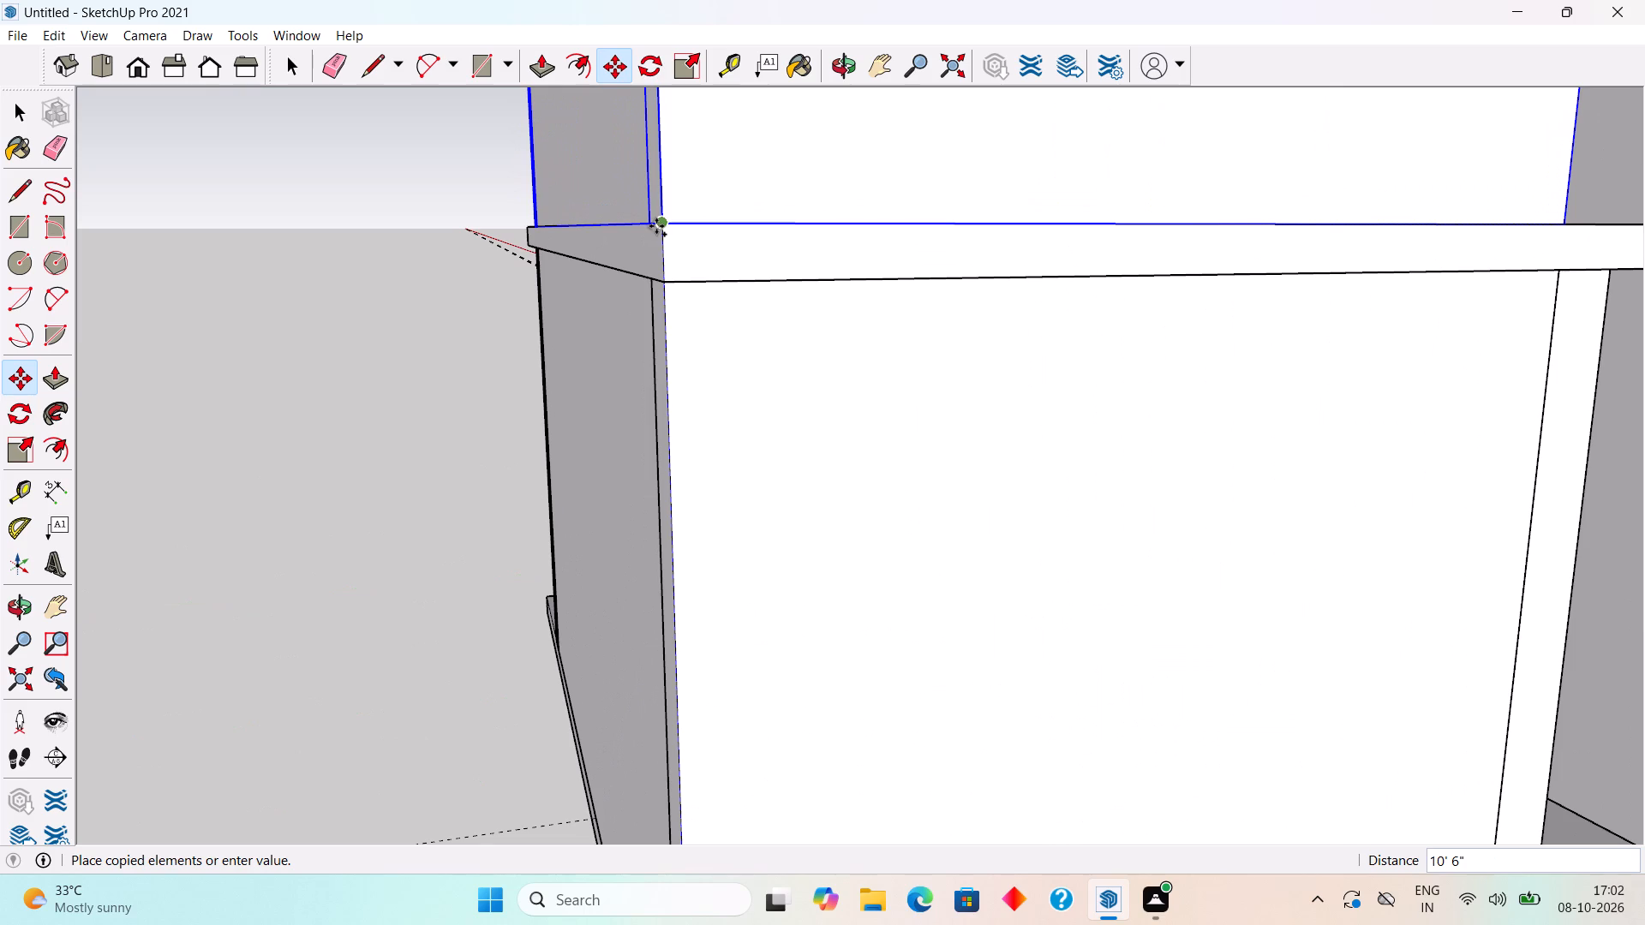
{"action": "left_click", "coordinate": [657, 227]}
{"action": "key", "text": "space"}
Deselect the copied upper walls and examine them from the side and the front.
{"action": "scroll", "coordinate": [653, 230], "scroll_direction": "down", "scroll_amount": 7}
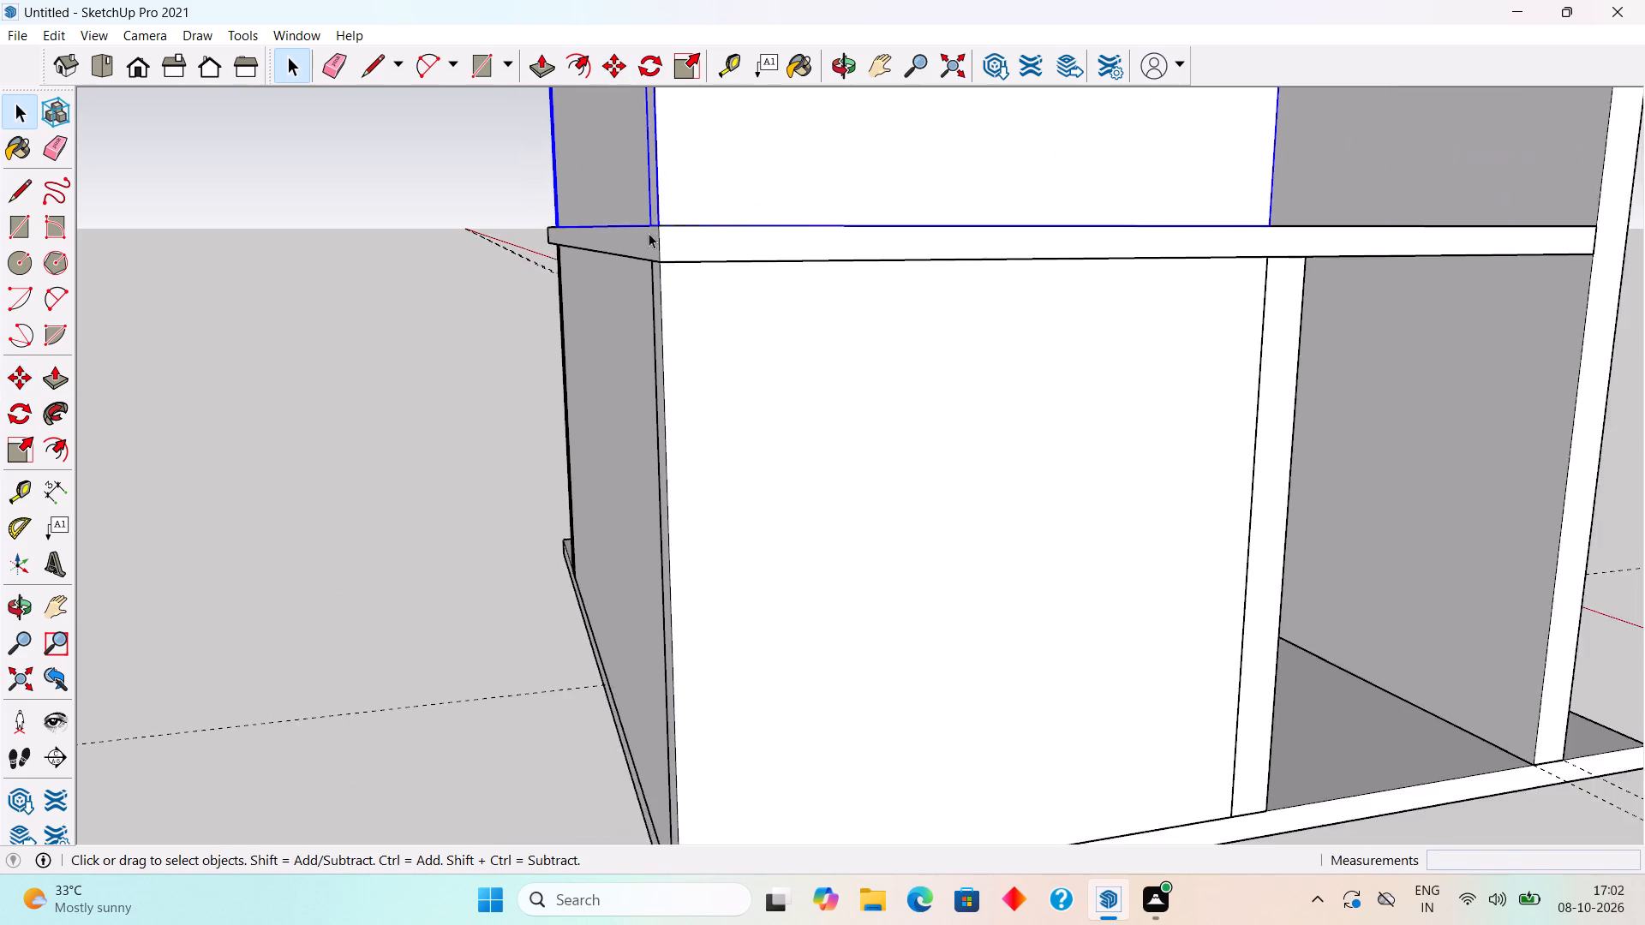
{"action": "scroll", "coordinate": [649, 233], "scroll_direction": "down", "scroll_amount": 15}
{"action": "left_click", "coordinate": [511, 273]}
{"action": "middle_click_drag", "start_coordinate": [739, 395], "coordinate": [212, 453]}
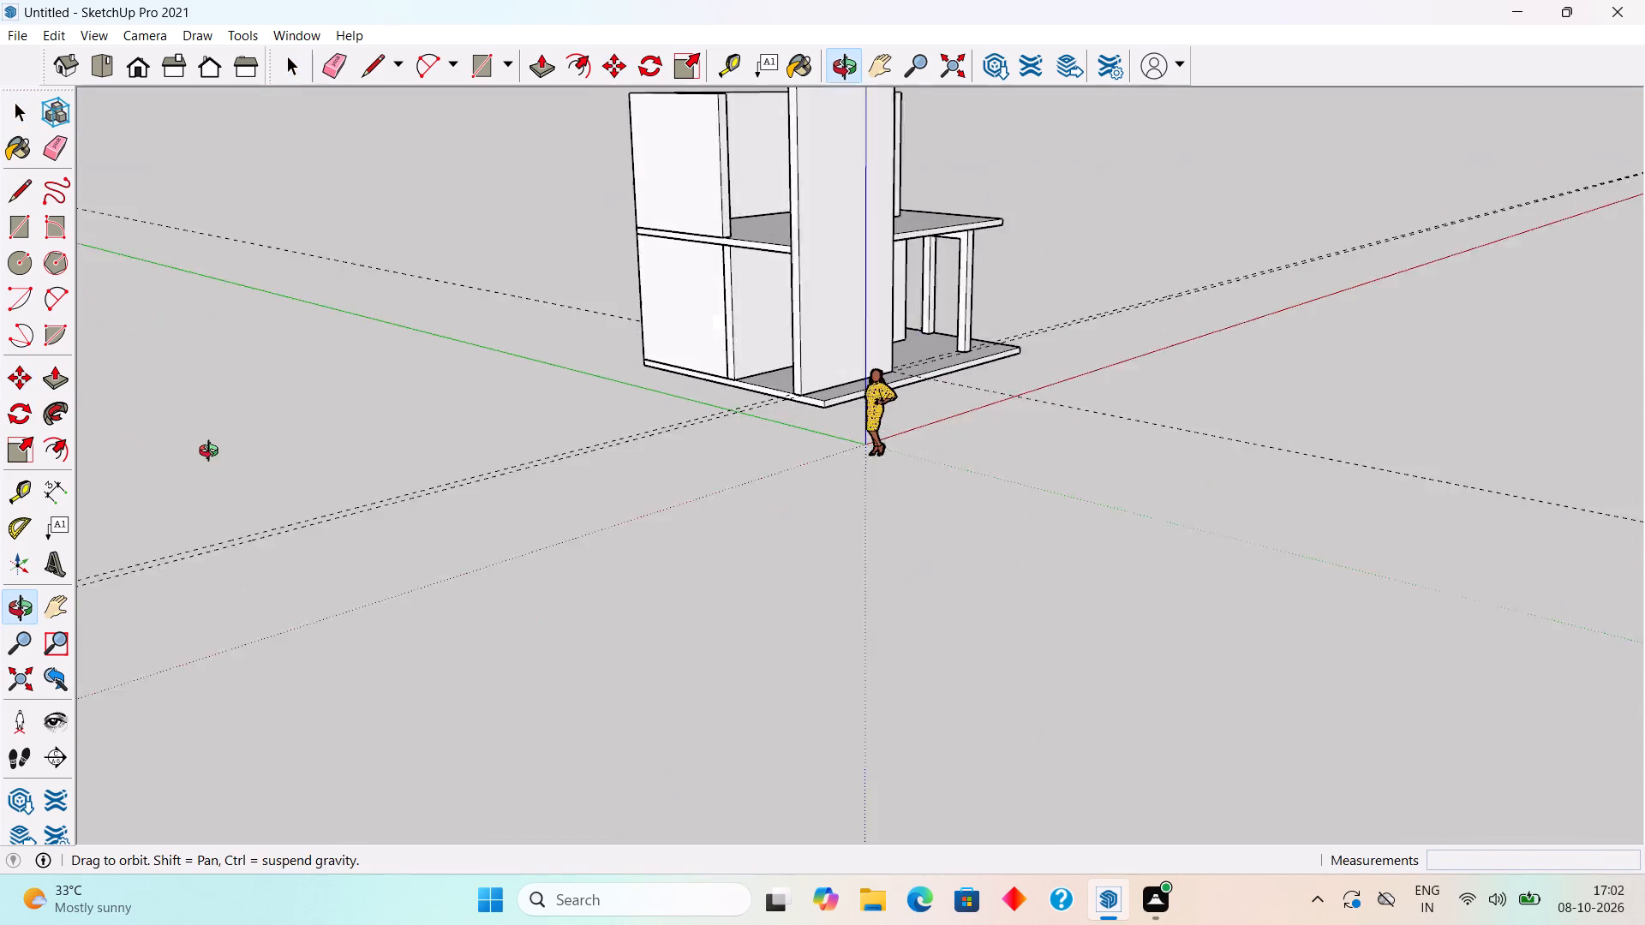
{"action": "middle_click_drag", "start_coordinate": [212, 453], "coordinate": [209, 451]}
{"action": "scroll", "coordinate": [209, 452], "scroll_direction": "down", "scroll_amount": 4}
{"action": "middle_click_drag", "start_coordinate": [756, 273], "coordinate": [479, 299]}
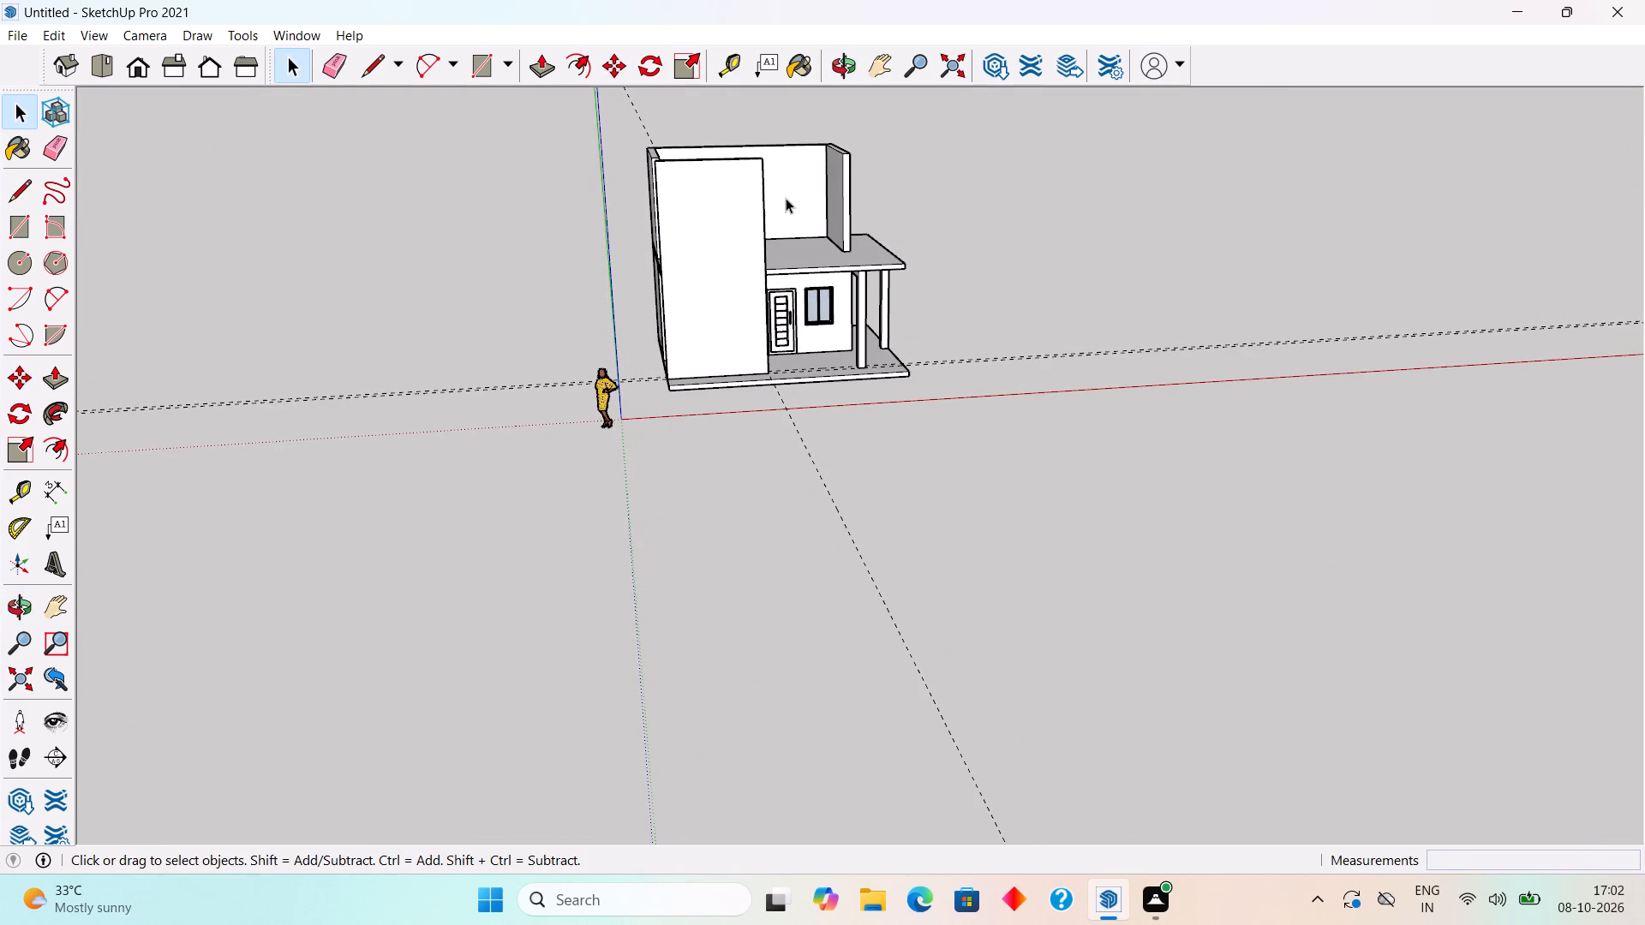
Create a guide line on the roof slab along the bottom front edge of the porch-side upper wall.
{"action": "middle_click_drag", "start_coordinate": [793, 193], "coordinate": [751, 293]}
{"action": "scroll", "coordinate": [751, 293], "scroll_direction": "down", "scroll_amount": 4}
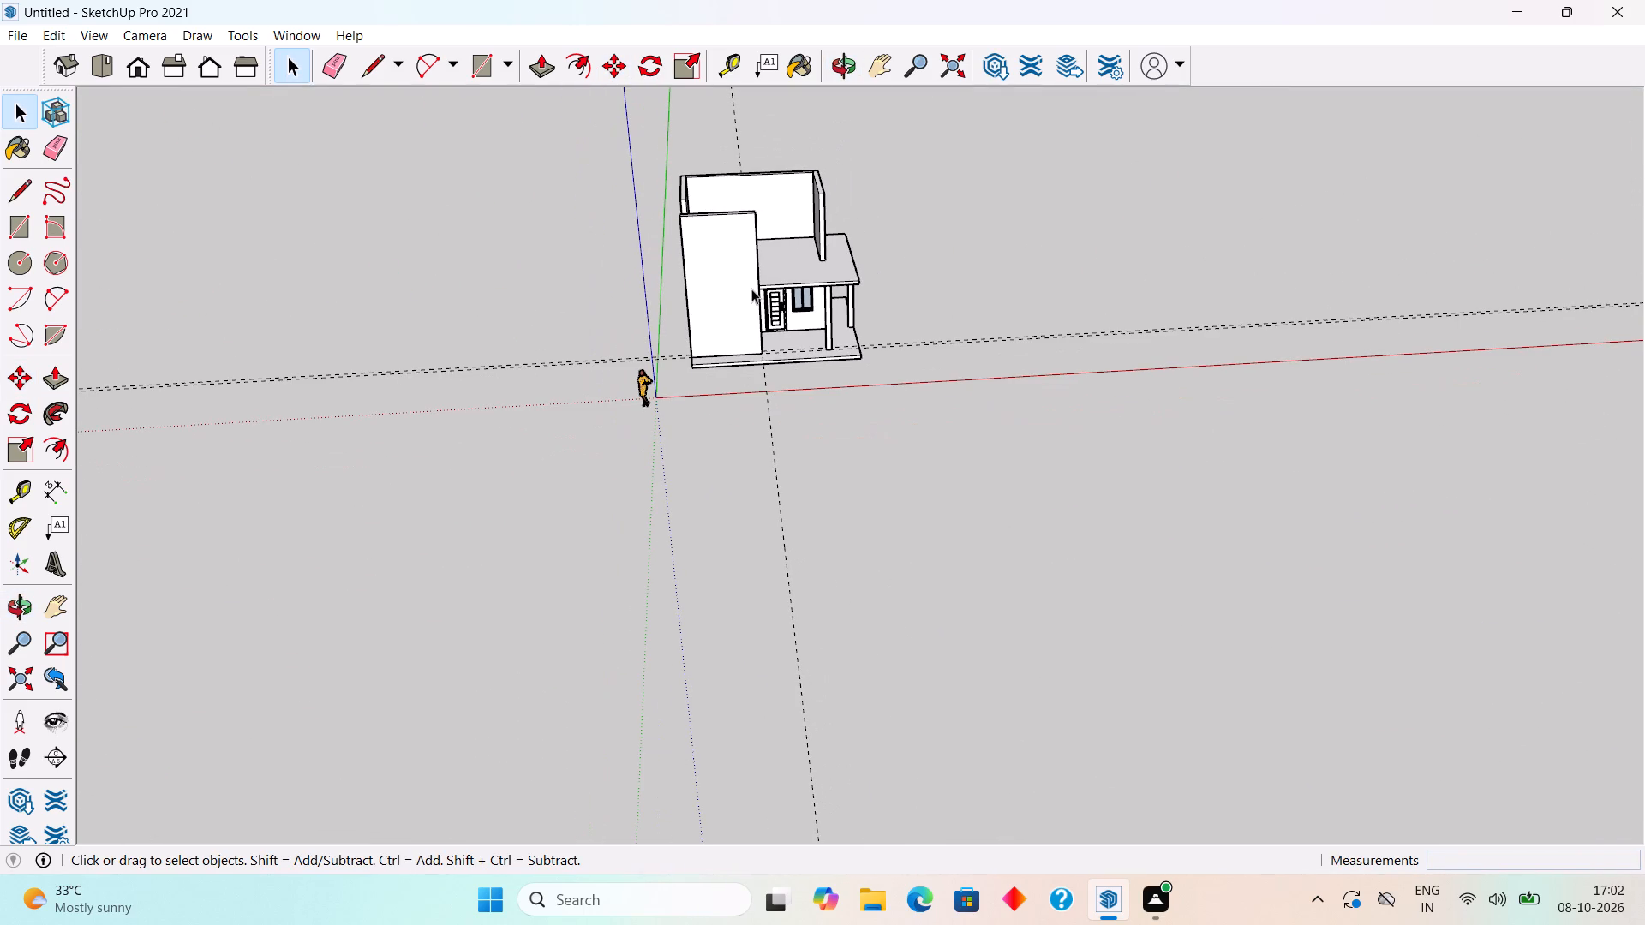
{"action": "middle_click_drag", "start_coordinate": [757, 283], "coordinate": [727, 519], "text": "shift"}
{"action": "scroll", "coordinate": [730, 517], "scroll_direction": "up", "scroll_amount": 2}
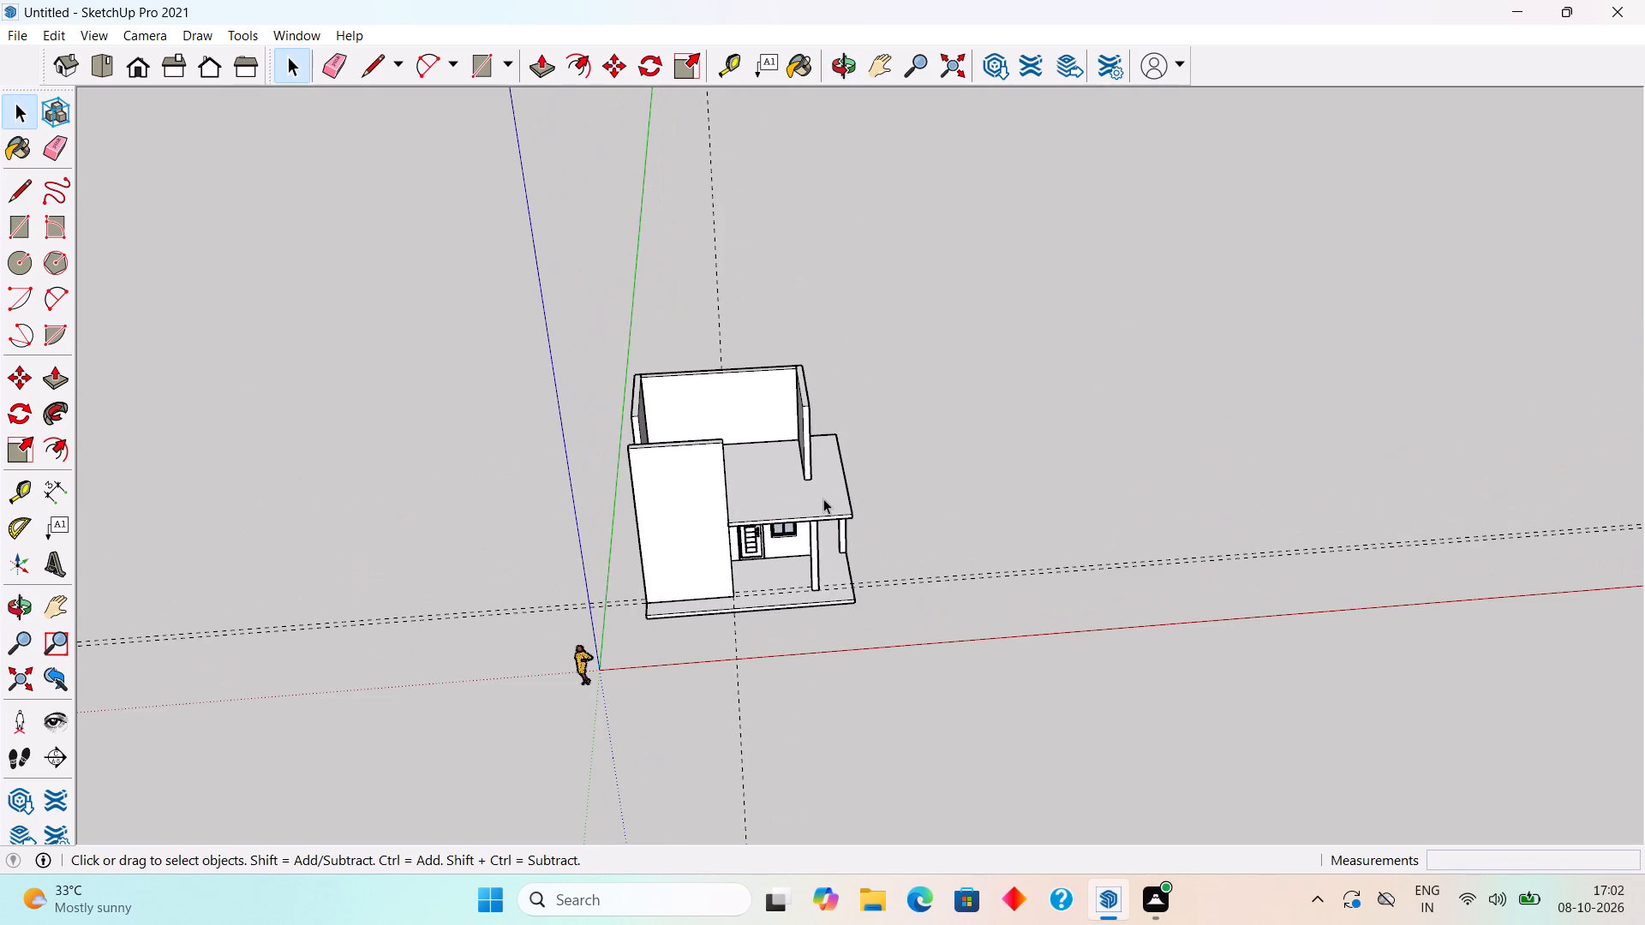
{"action": "scroll", "coordinate": [824, 498], "scroll_direction": "up", "scroll_amount": 5}
{"action": "middle_click_drag", "start_coordinate": [697, 475], "coordinate": [374, 495]}
{"action": "scroll", "coordinate": [841, 399], "scroll_direction": "up", "scroll_amount": 11}
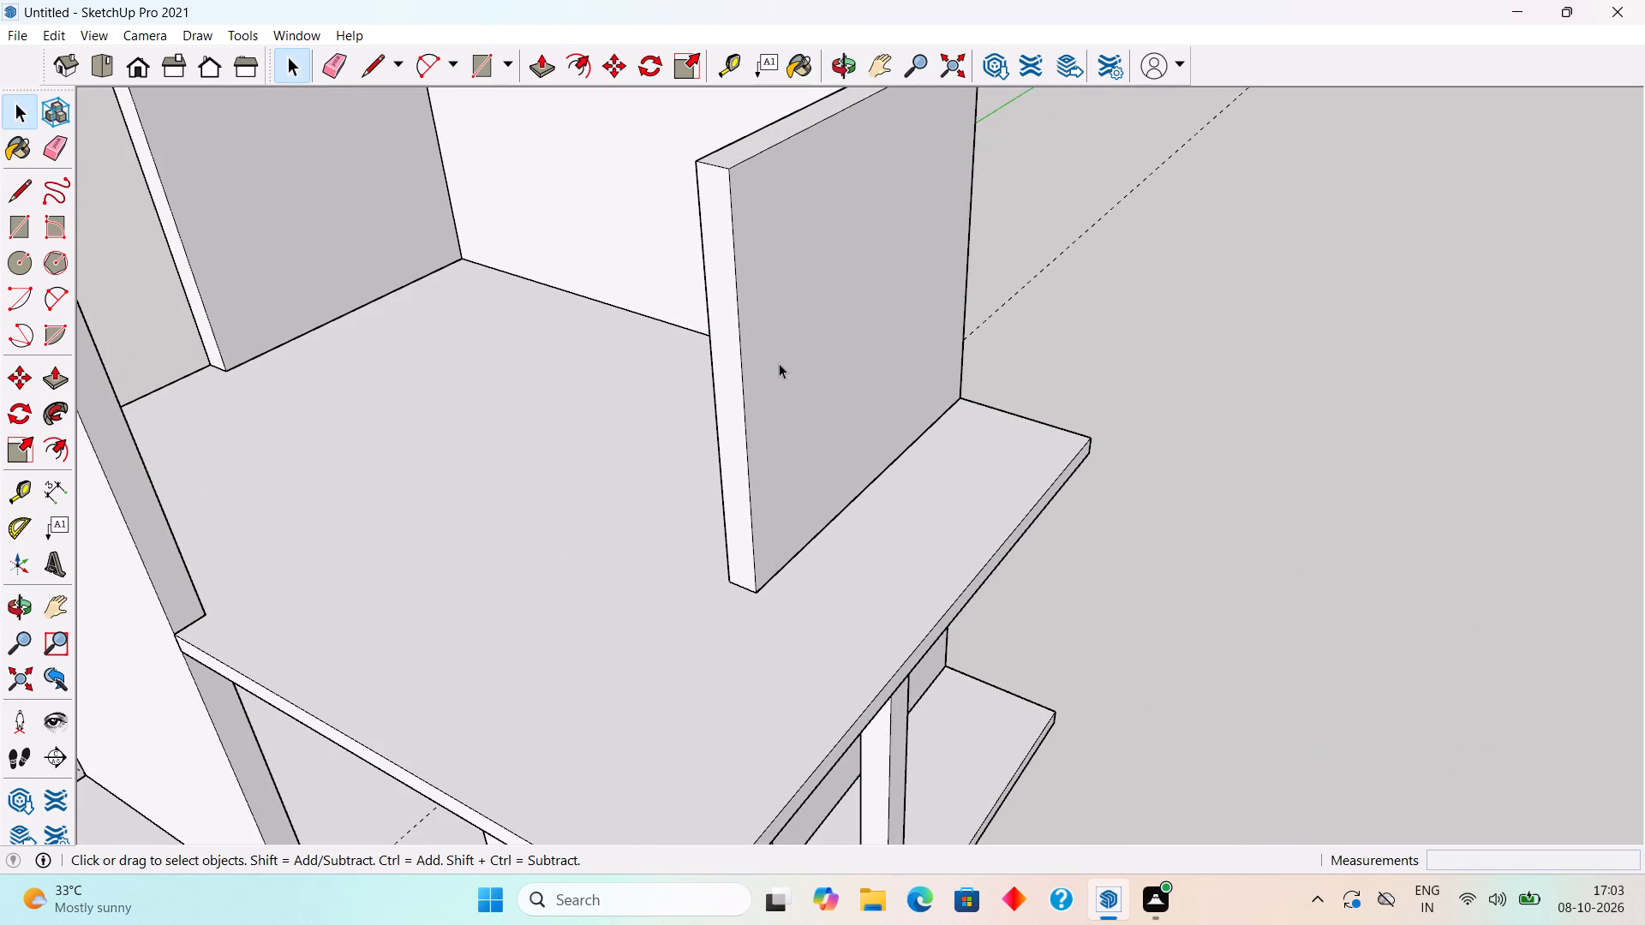
{"action": "key", "text": "t"}
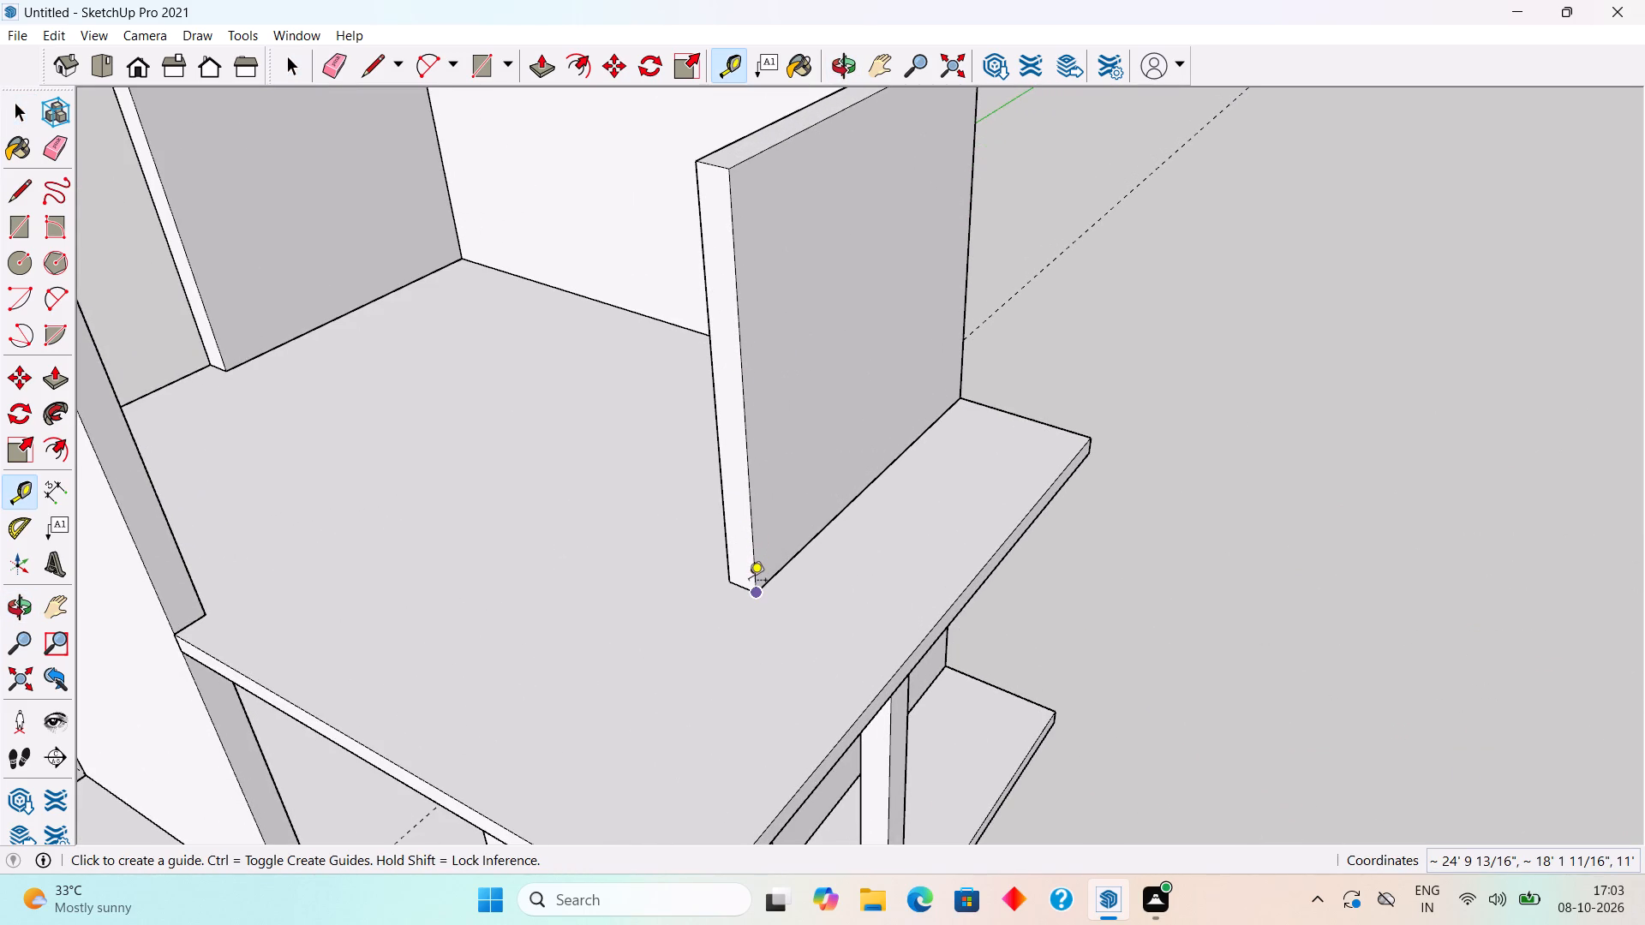
{"action": "scroll", "coordinate": [739, 578], "scroll_direction": "up", "scroll_amount": 14}
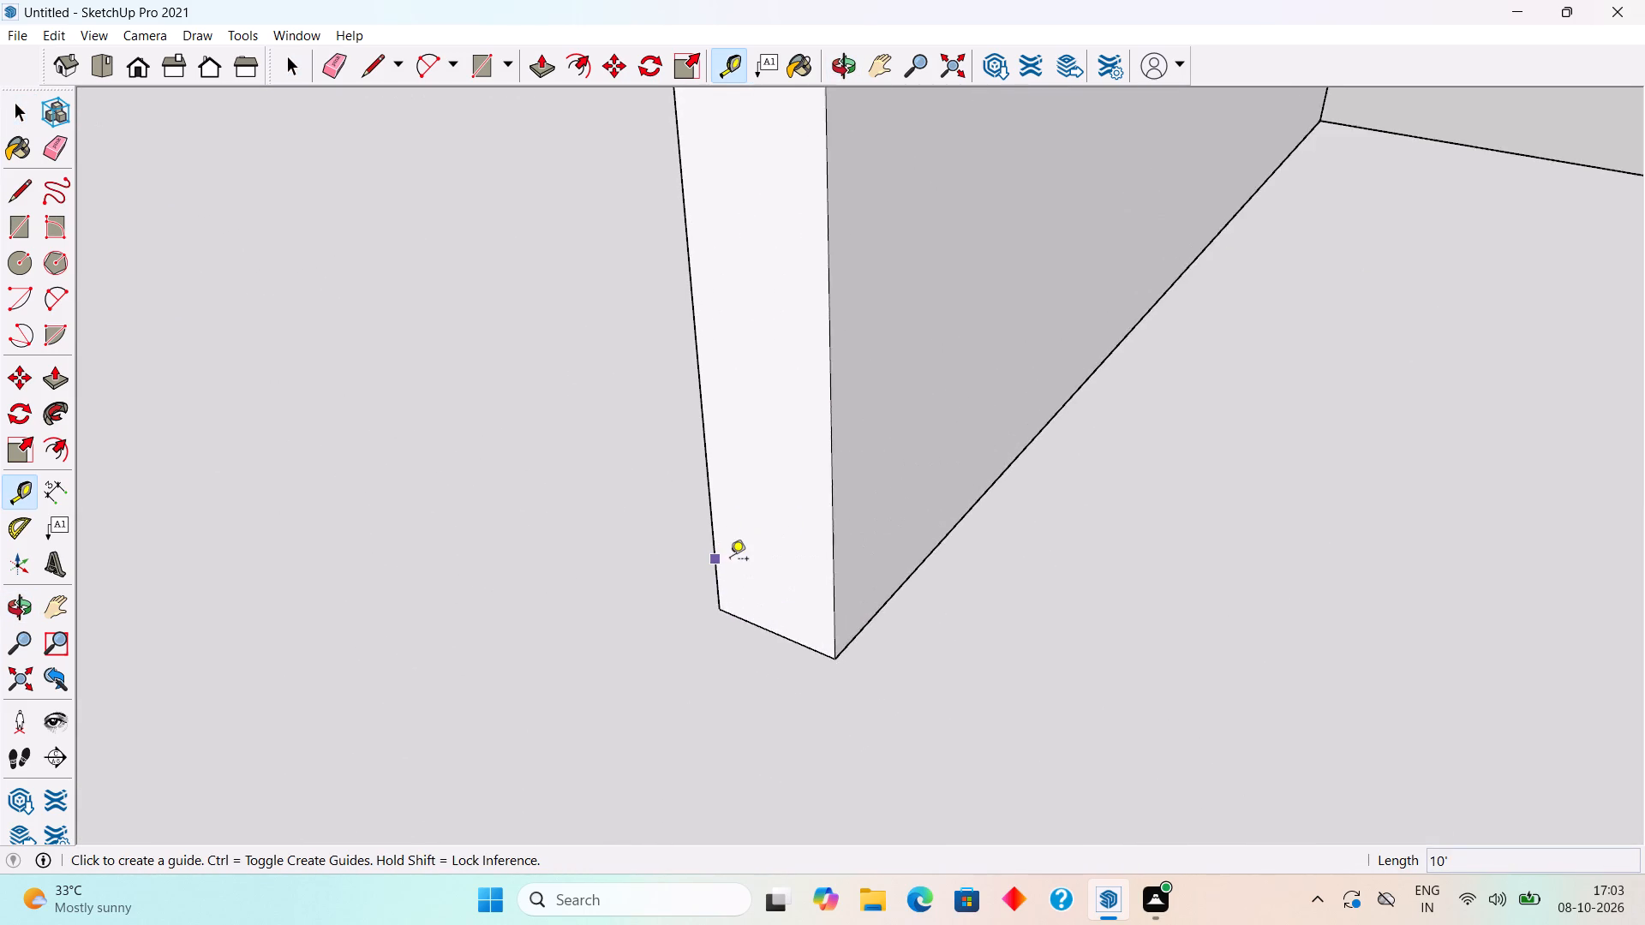
{"action": "scroll", "coordinate": [730, 560], "scroll_direction": "up", "scroll_amount": 7}
{"action": "double_click", "coordinate": [755, 687]}
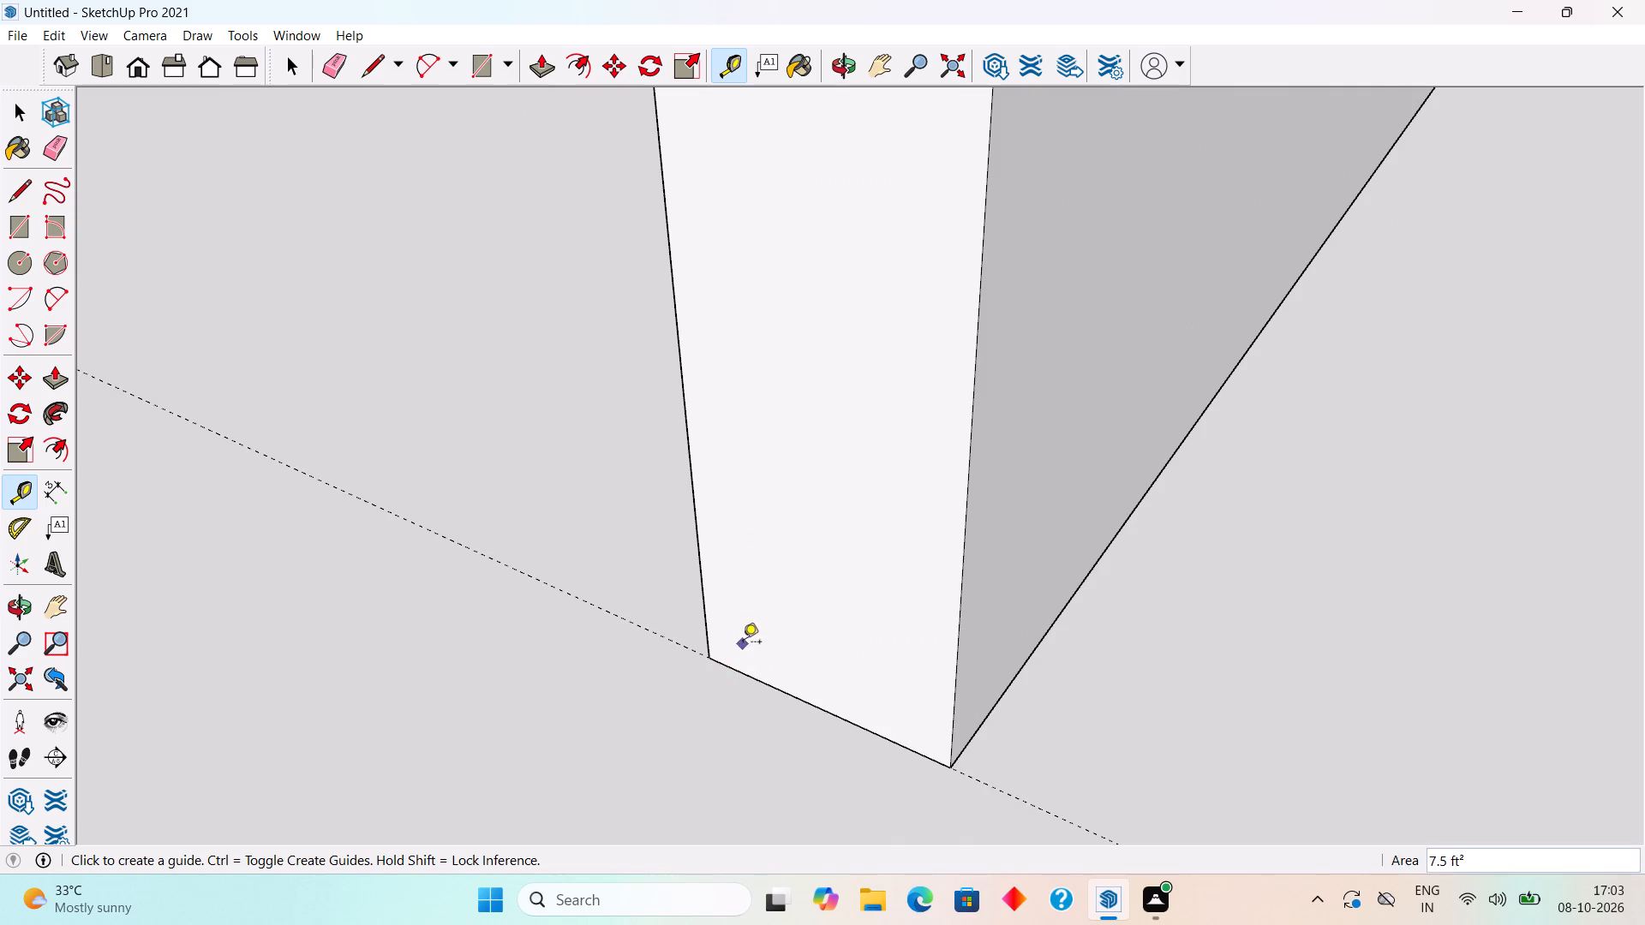
Add a parallel guide on the roof slab, offset 9" from the wall-end guide toward the upper rear wall.
{"action": "scroll", "coordinate": [727, 635], "scroll_direction": "down", "scroll_amount": 20}
{"action": "scroll", "coordinate": [727, 635], "scroll_direction": "down", "scroll_amount": 8}
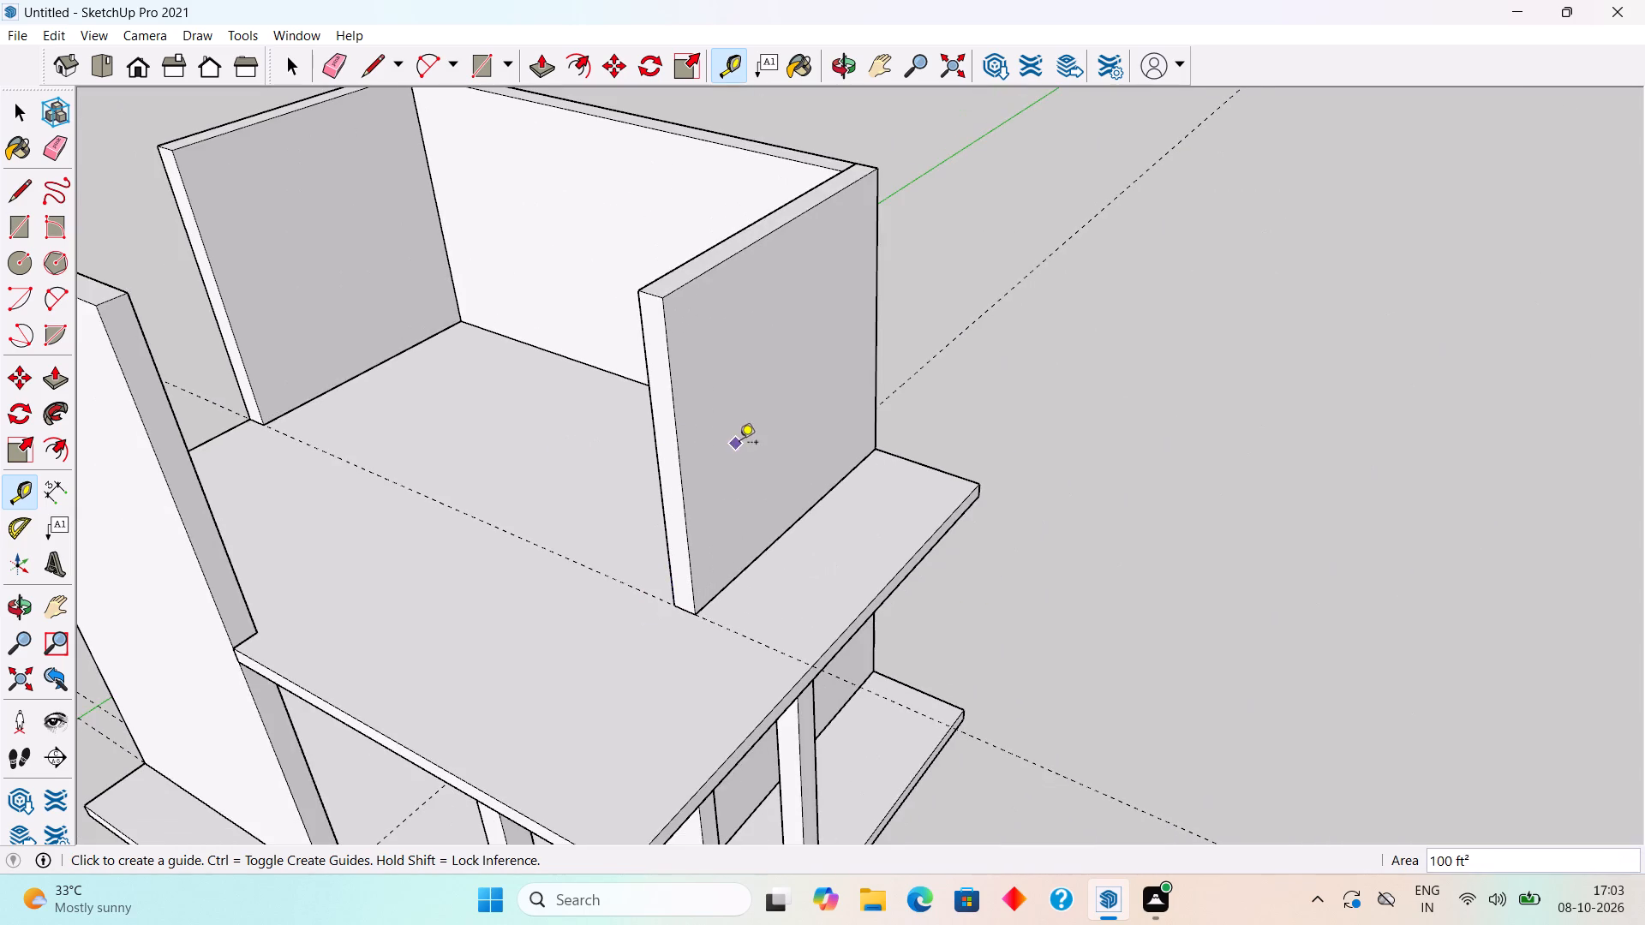
{"action": "middle_click_drag", "start_coordinate": [779, 434], "coordinate": [886, 417]}
{"action": "scroll", "coordinate": [531, 565], "scroll_direction": "up", "scroll_amount": 6}
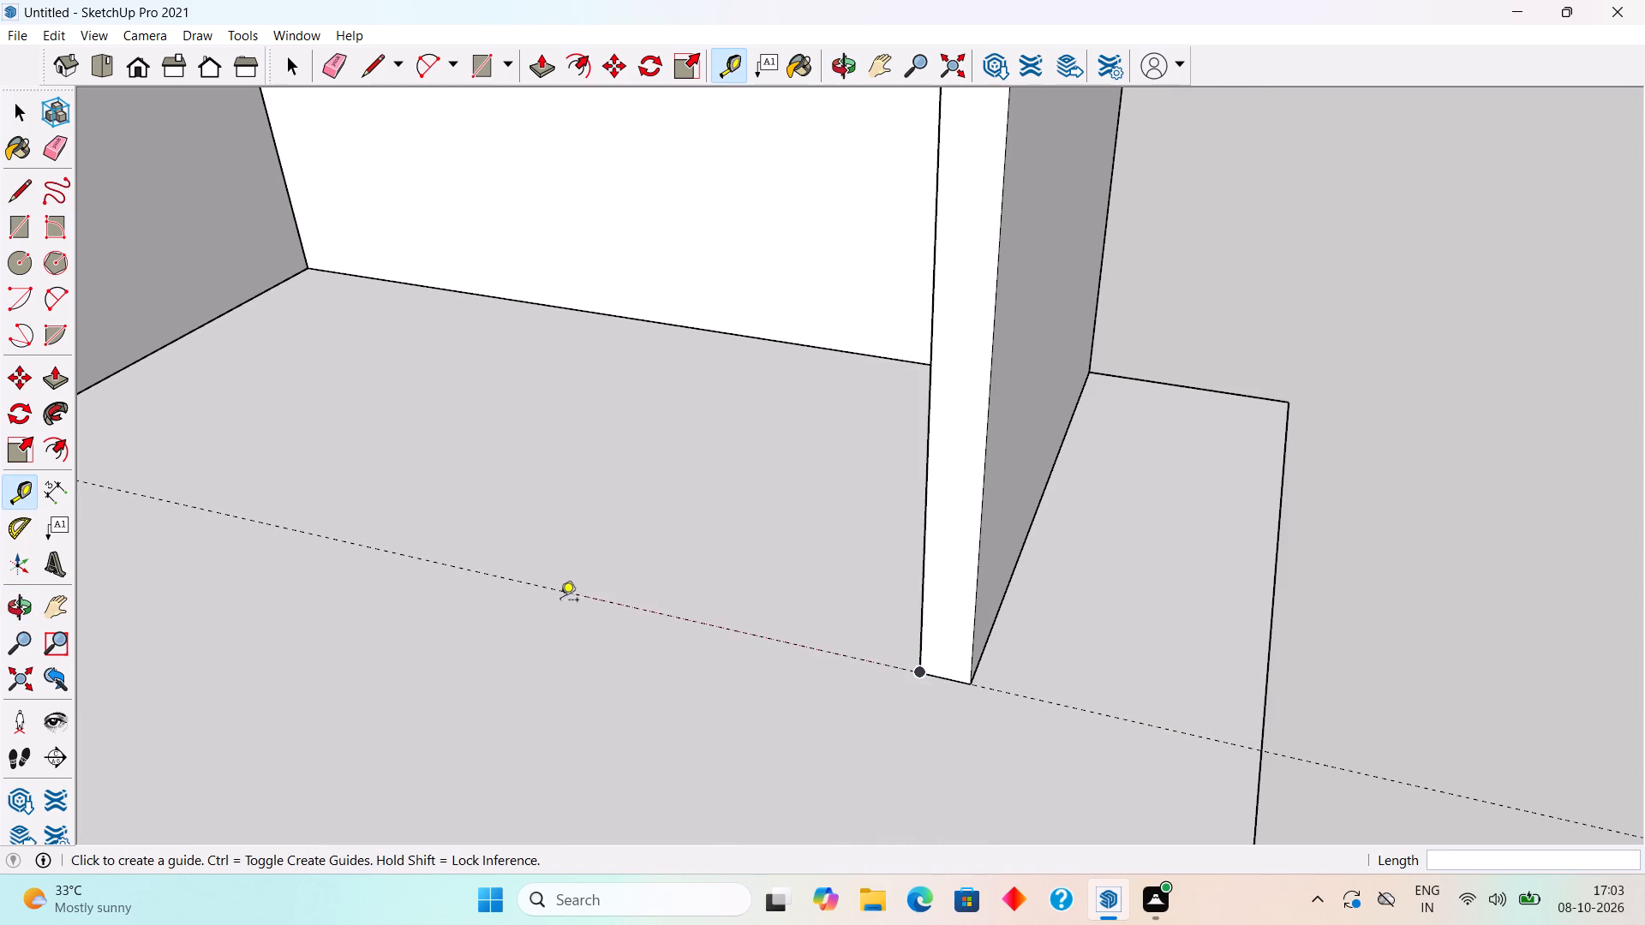
{"action": "left_click", "coordinate": [596, 600]}
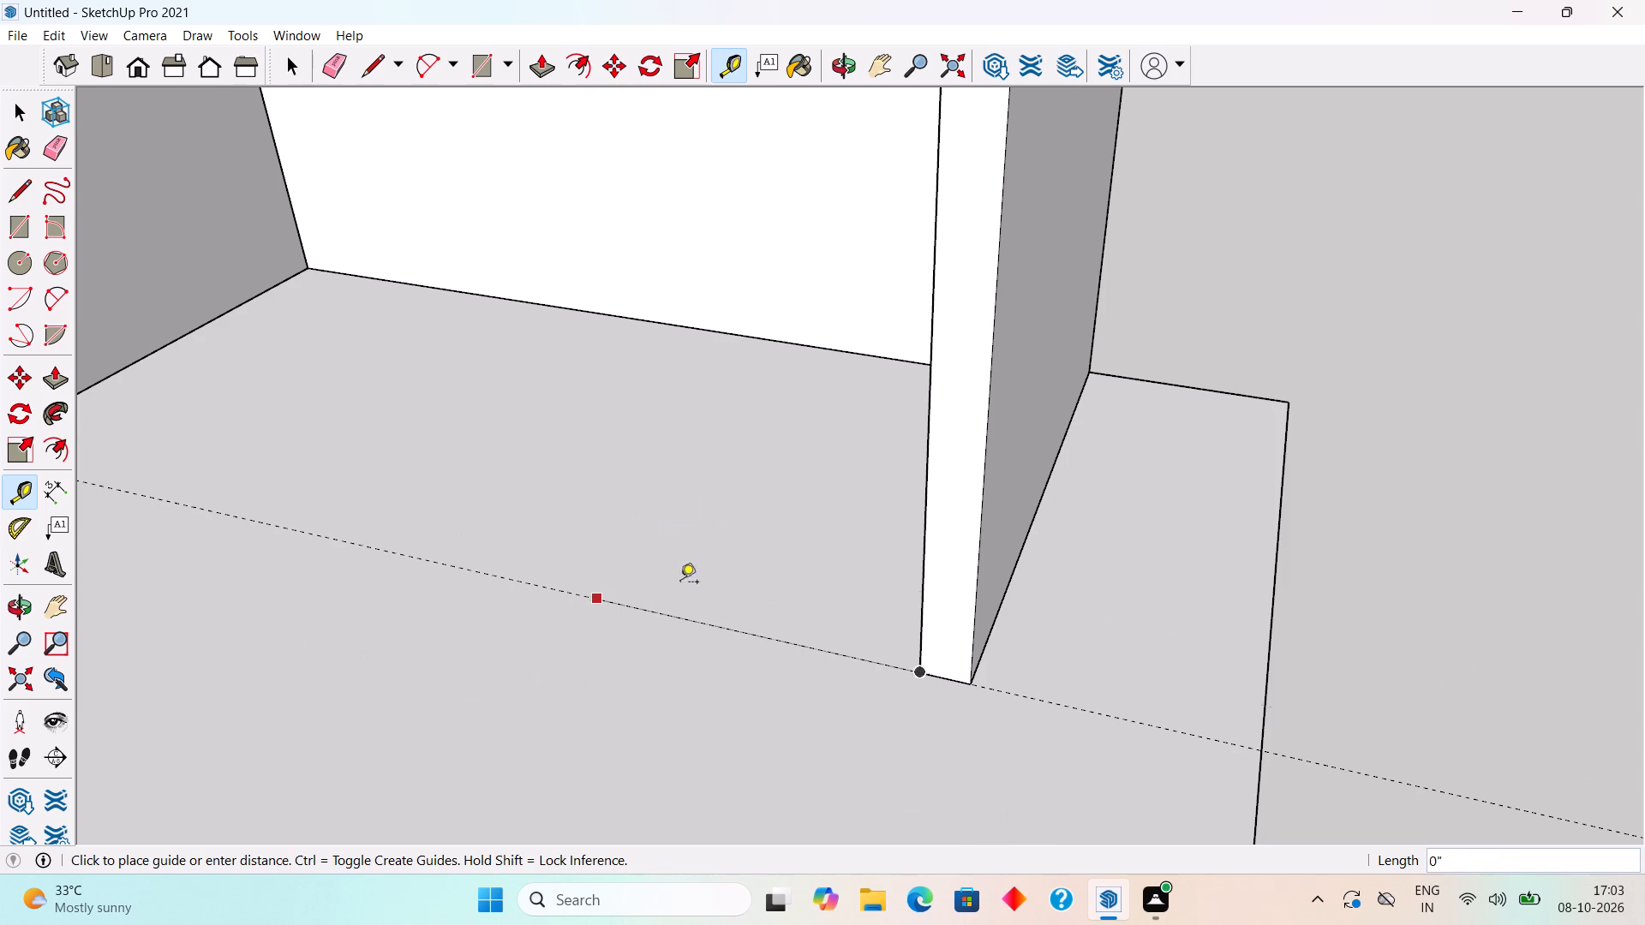
{"action": "type", "text": "9\""}
{"action": "key", "text": "Return"}
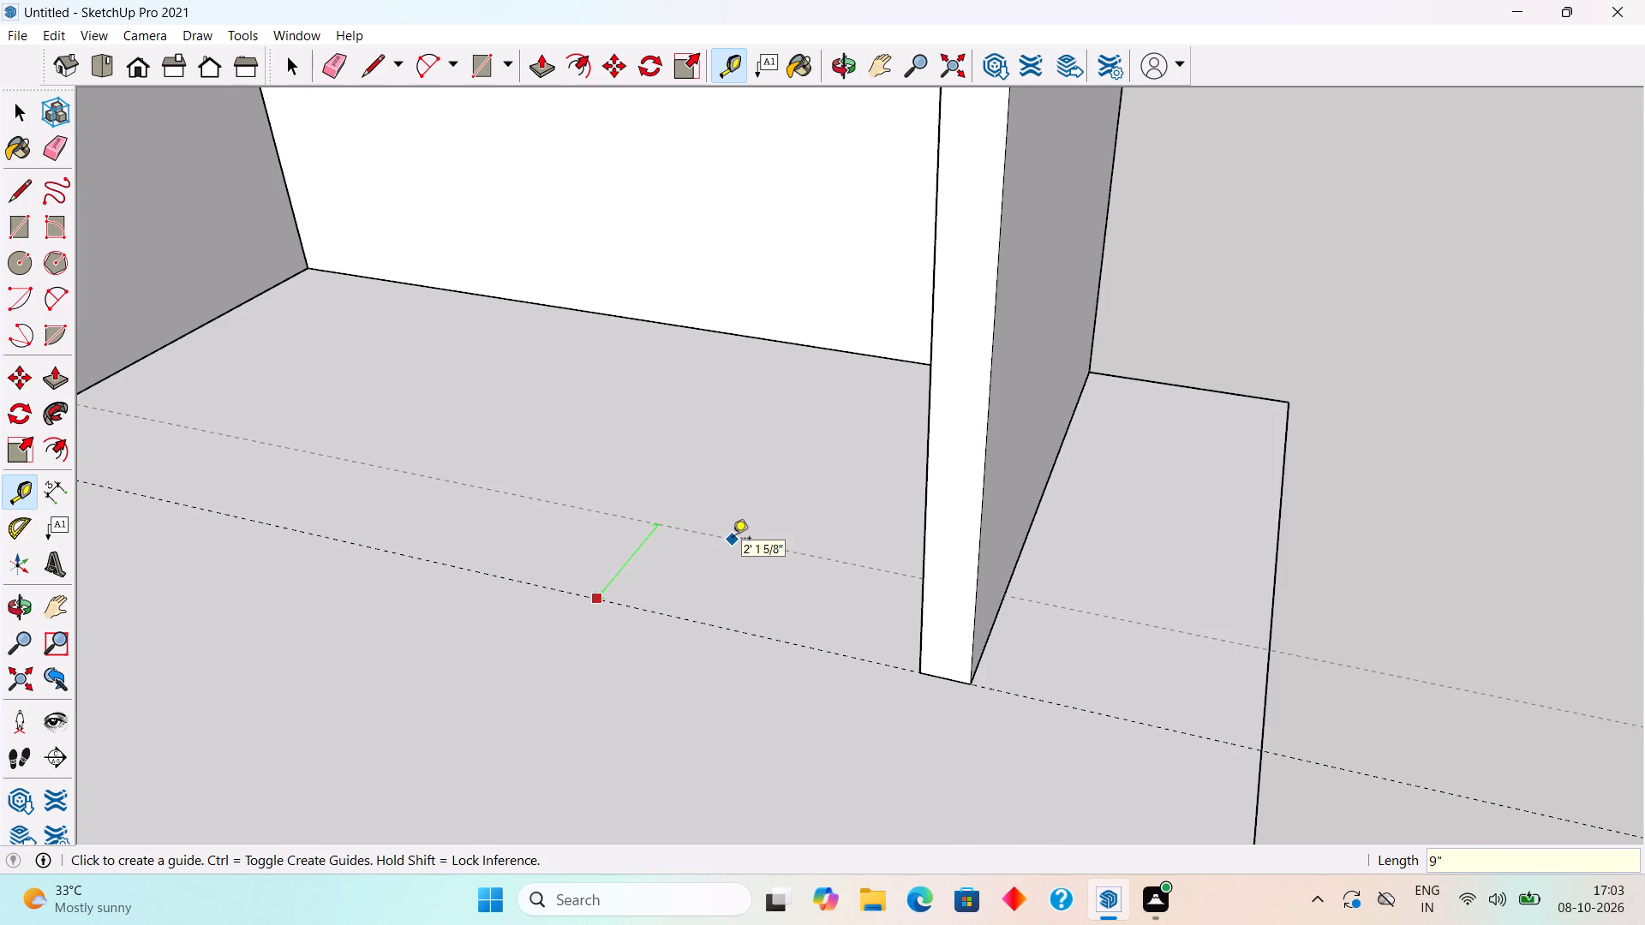
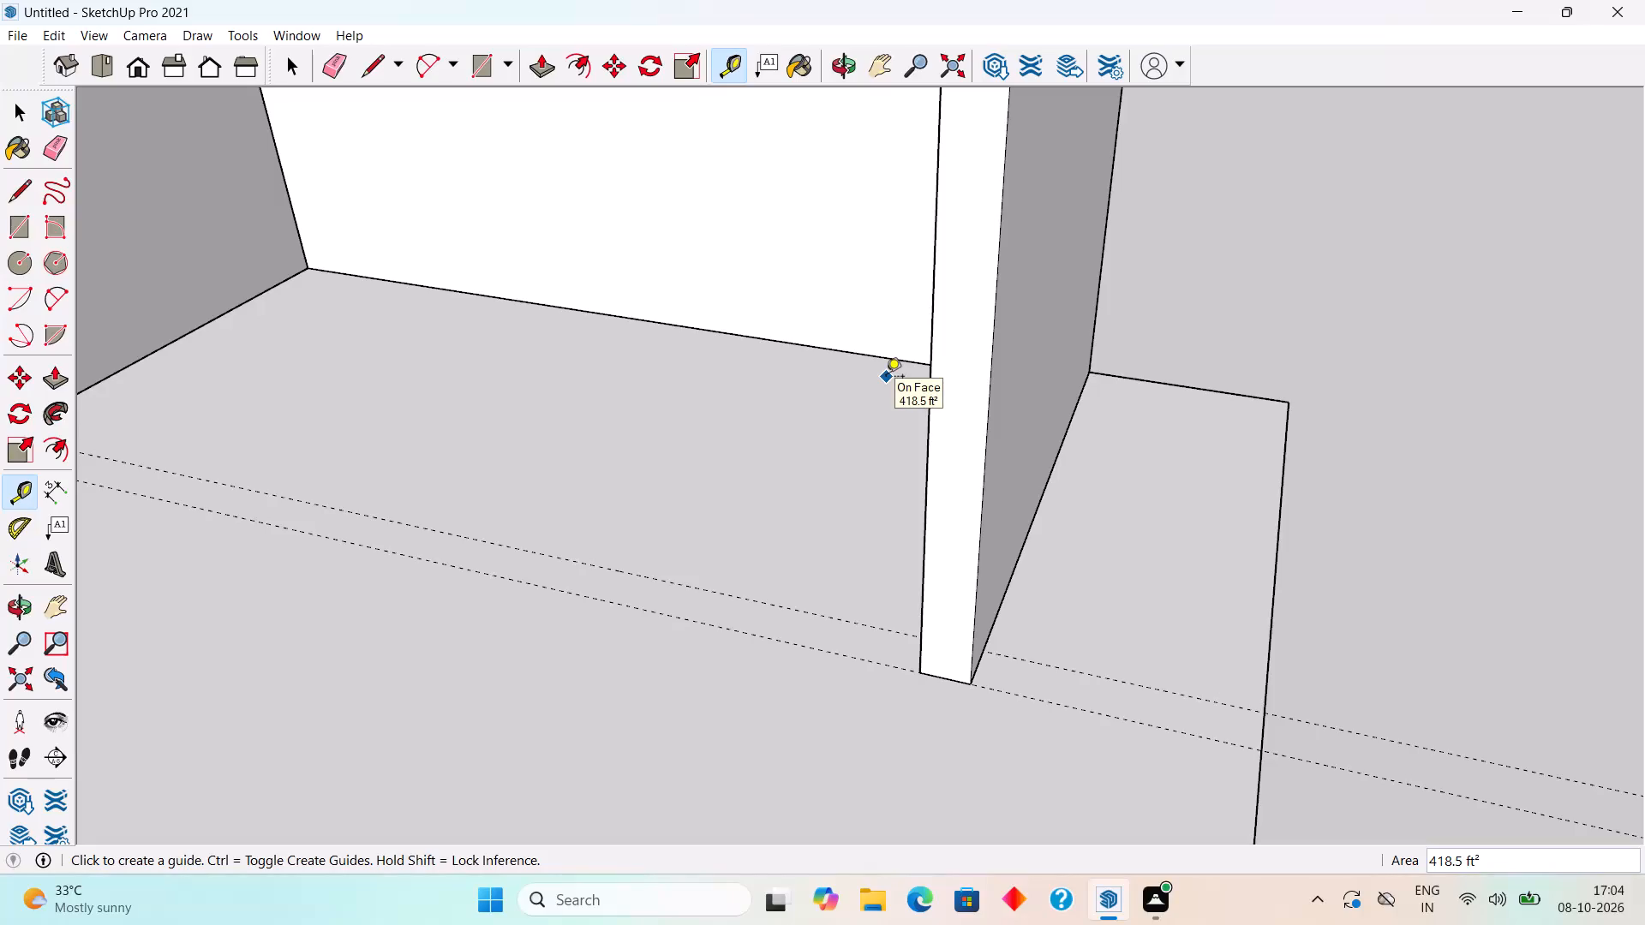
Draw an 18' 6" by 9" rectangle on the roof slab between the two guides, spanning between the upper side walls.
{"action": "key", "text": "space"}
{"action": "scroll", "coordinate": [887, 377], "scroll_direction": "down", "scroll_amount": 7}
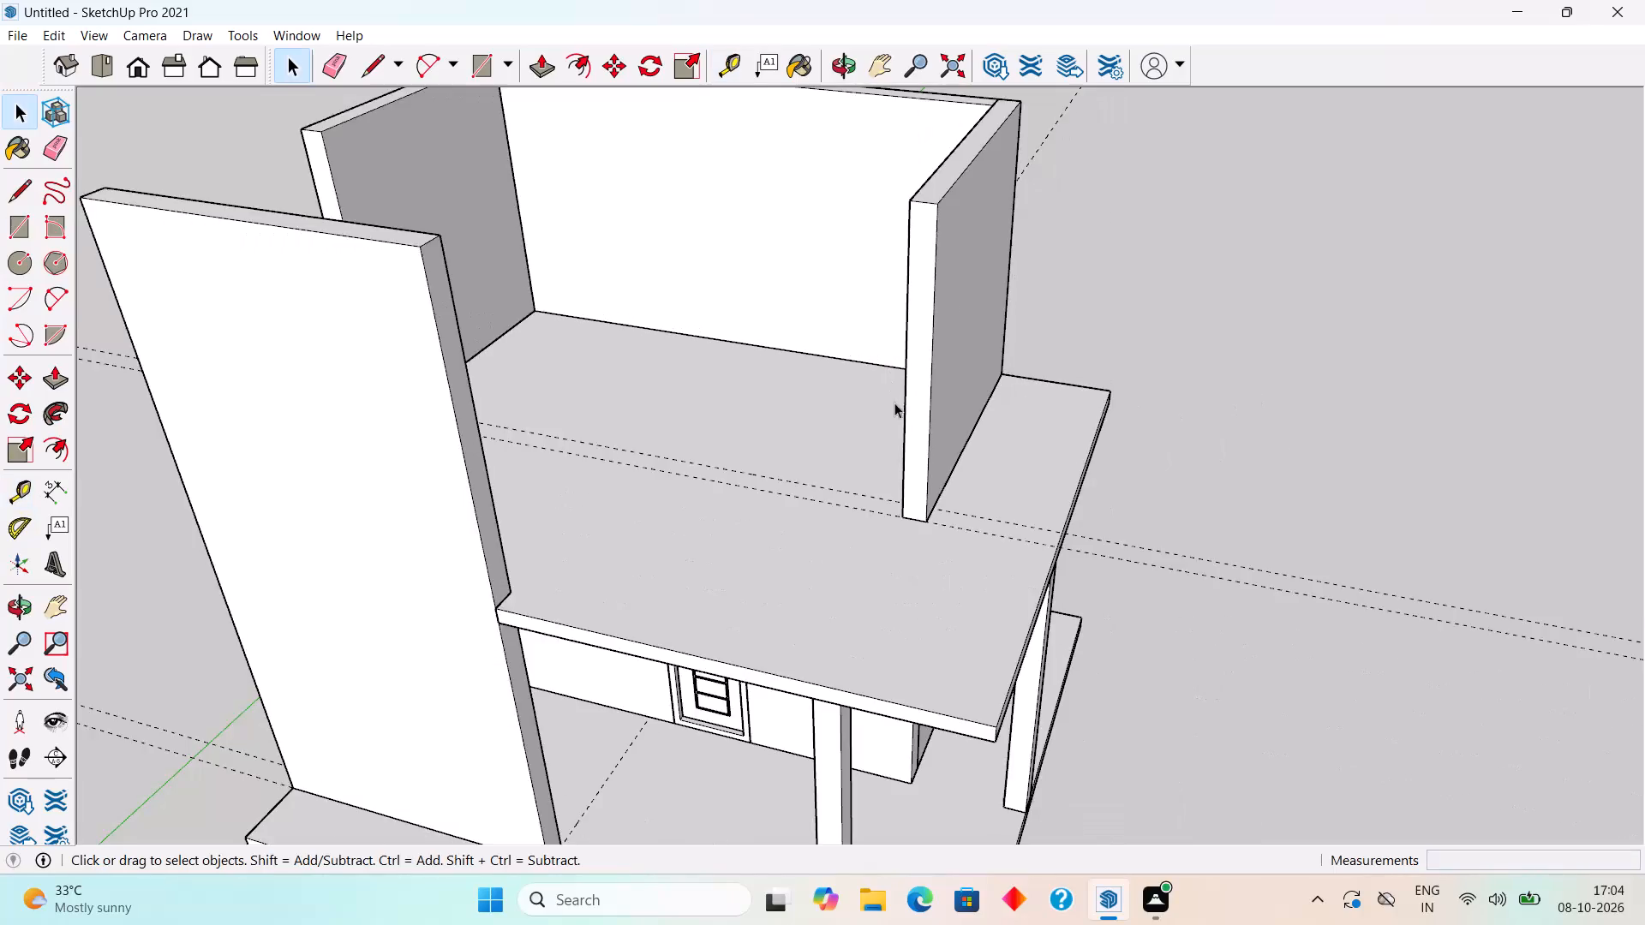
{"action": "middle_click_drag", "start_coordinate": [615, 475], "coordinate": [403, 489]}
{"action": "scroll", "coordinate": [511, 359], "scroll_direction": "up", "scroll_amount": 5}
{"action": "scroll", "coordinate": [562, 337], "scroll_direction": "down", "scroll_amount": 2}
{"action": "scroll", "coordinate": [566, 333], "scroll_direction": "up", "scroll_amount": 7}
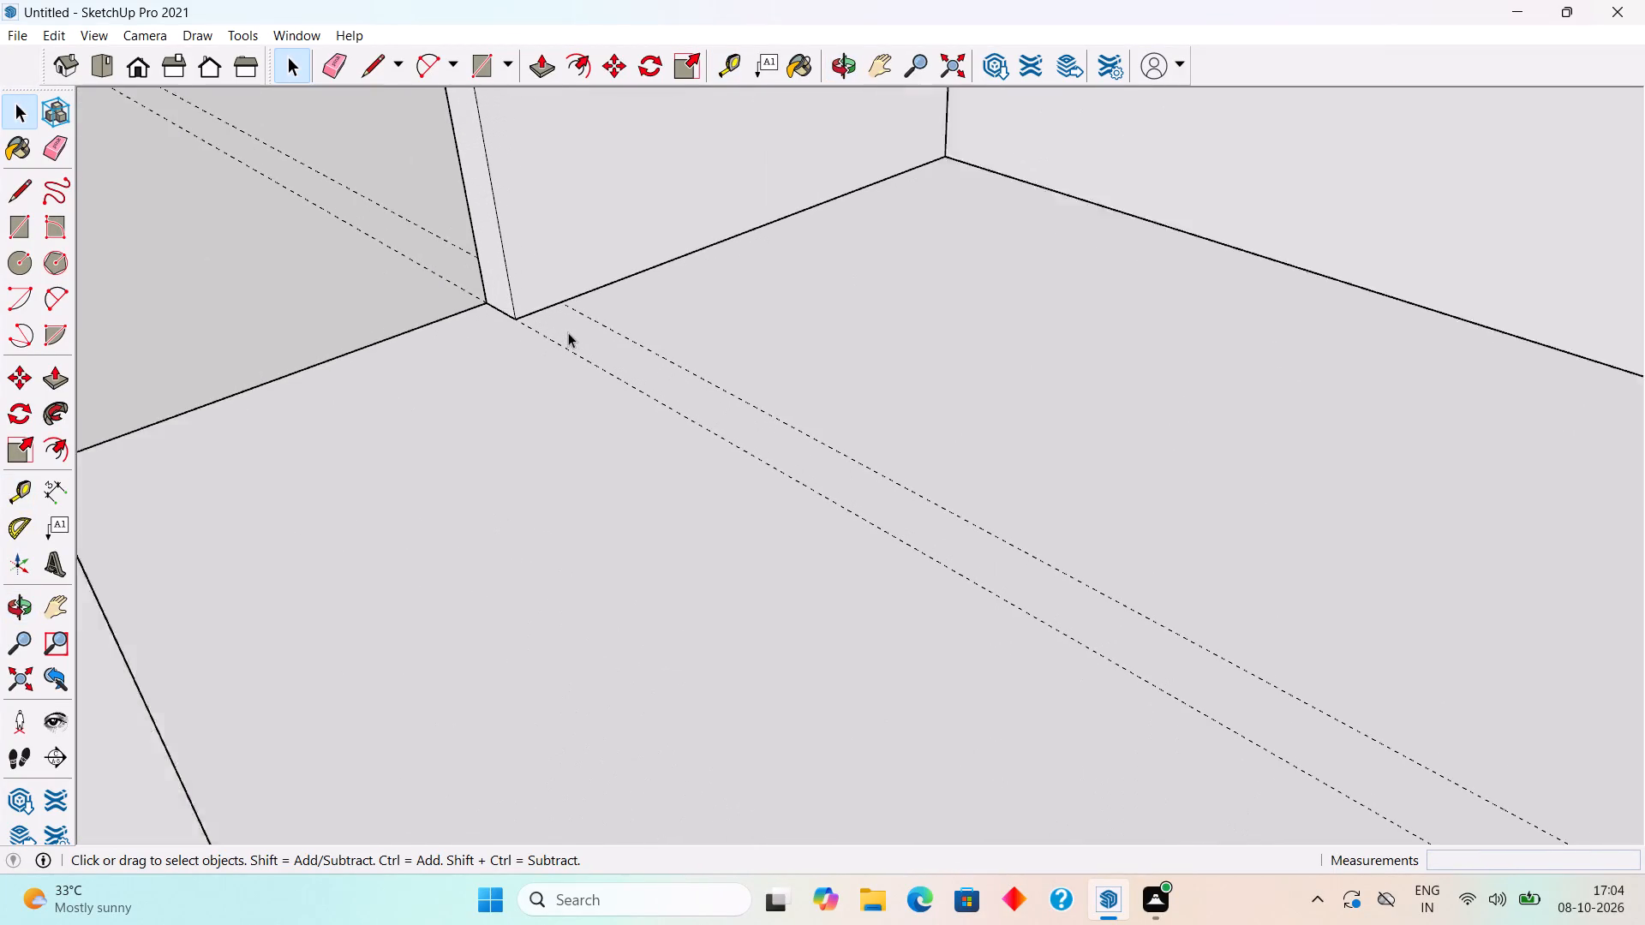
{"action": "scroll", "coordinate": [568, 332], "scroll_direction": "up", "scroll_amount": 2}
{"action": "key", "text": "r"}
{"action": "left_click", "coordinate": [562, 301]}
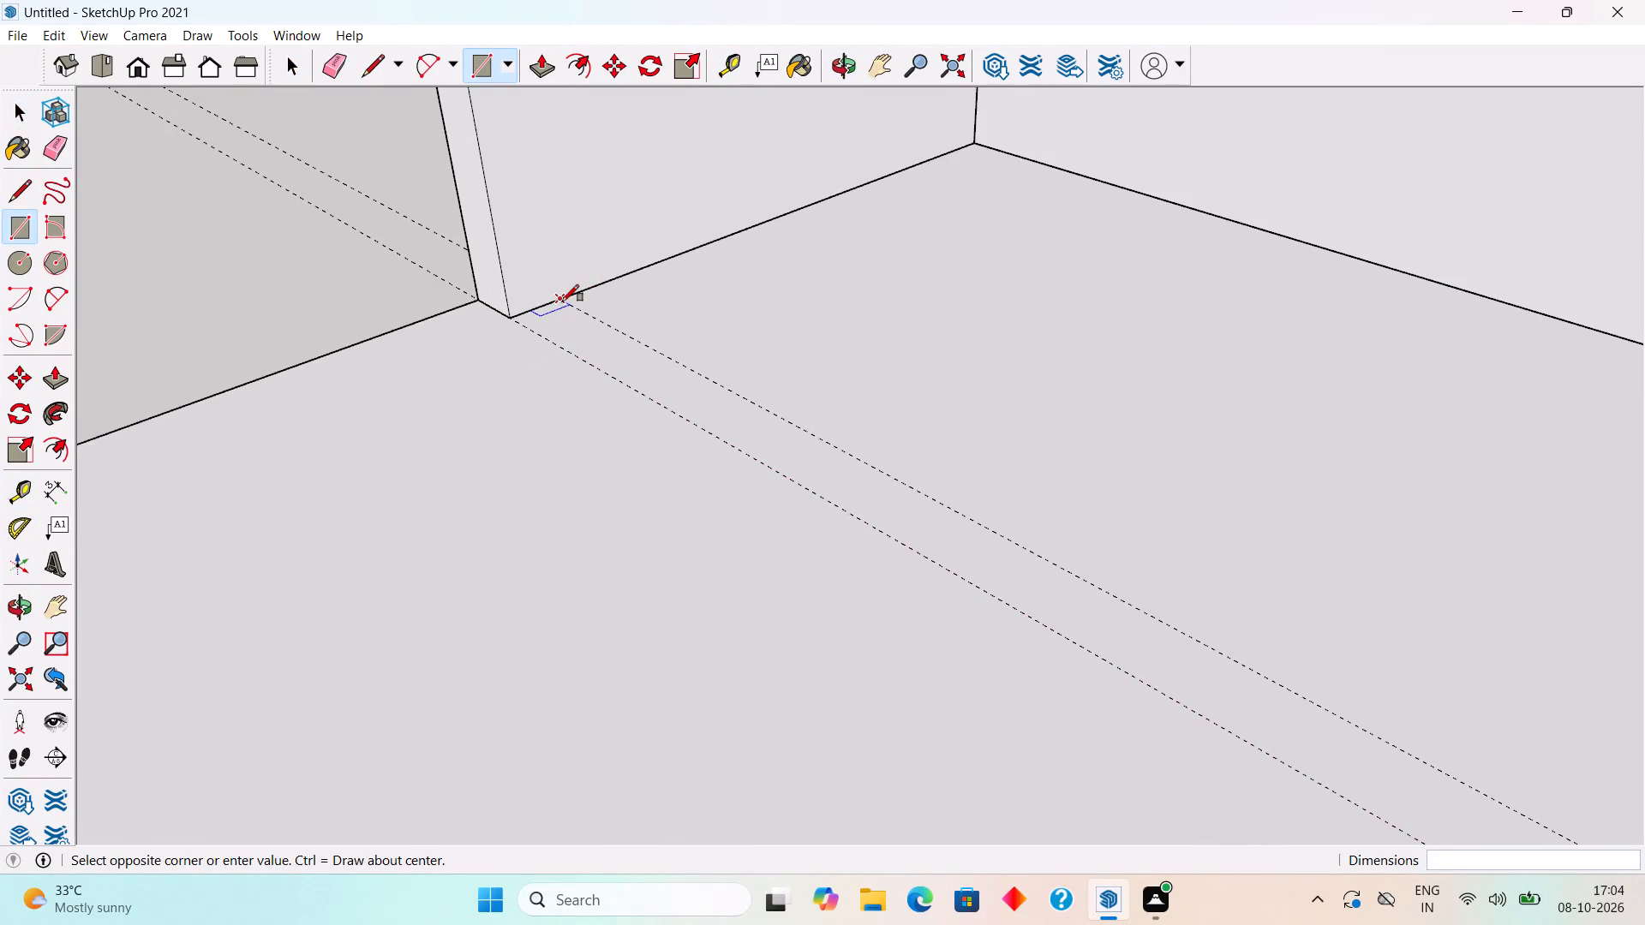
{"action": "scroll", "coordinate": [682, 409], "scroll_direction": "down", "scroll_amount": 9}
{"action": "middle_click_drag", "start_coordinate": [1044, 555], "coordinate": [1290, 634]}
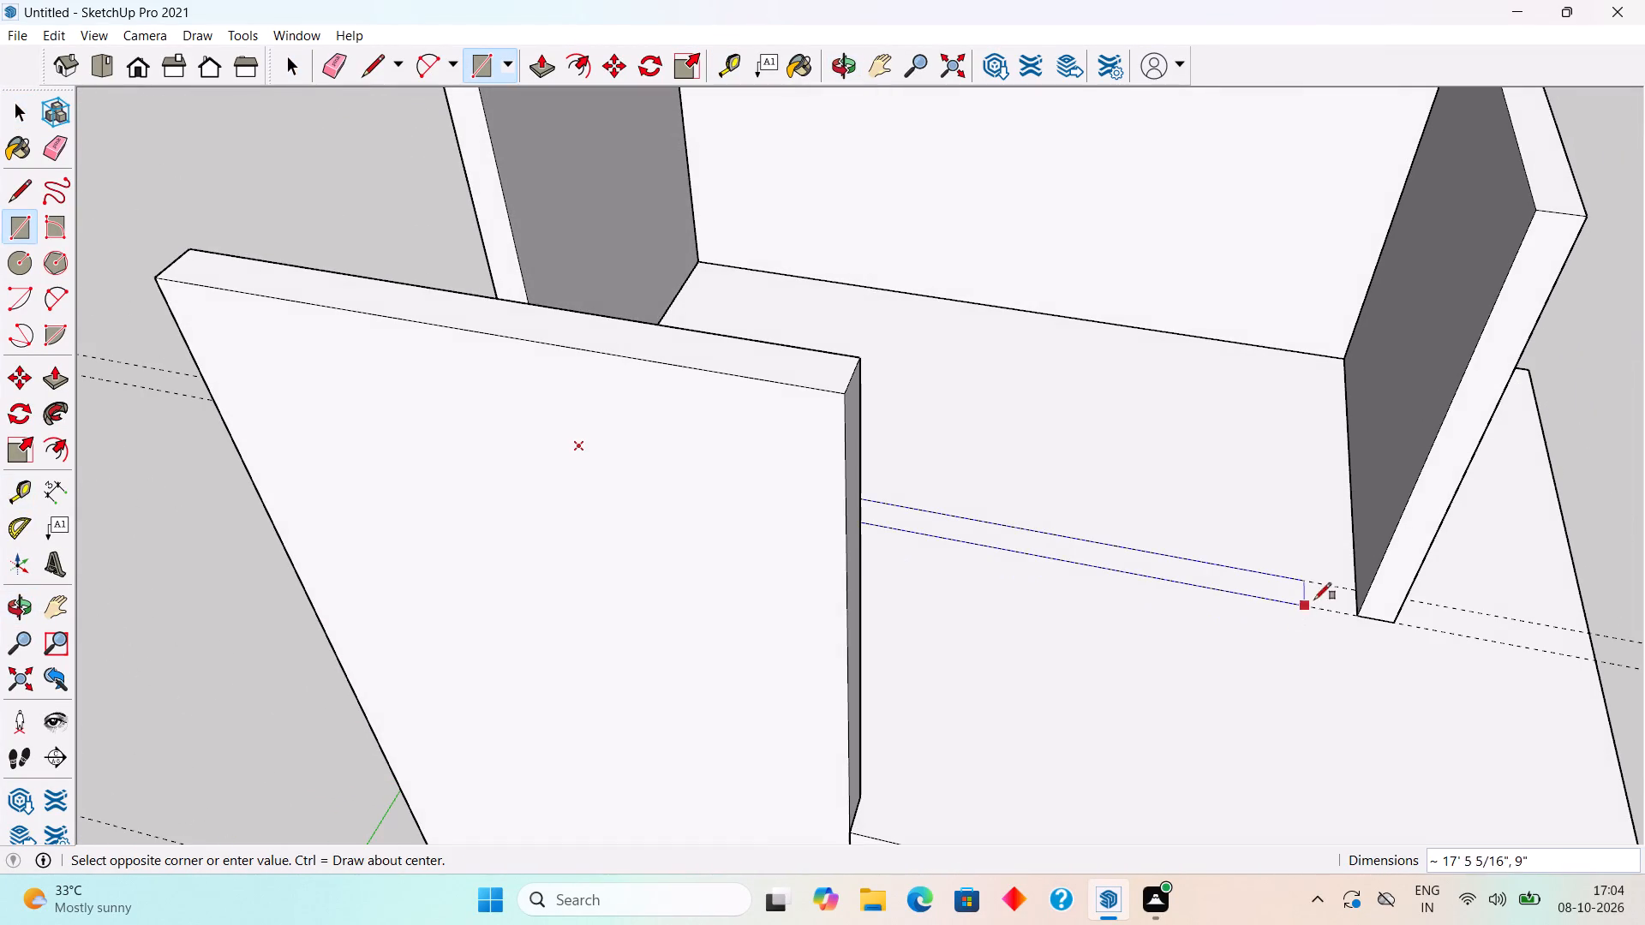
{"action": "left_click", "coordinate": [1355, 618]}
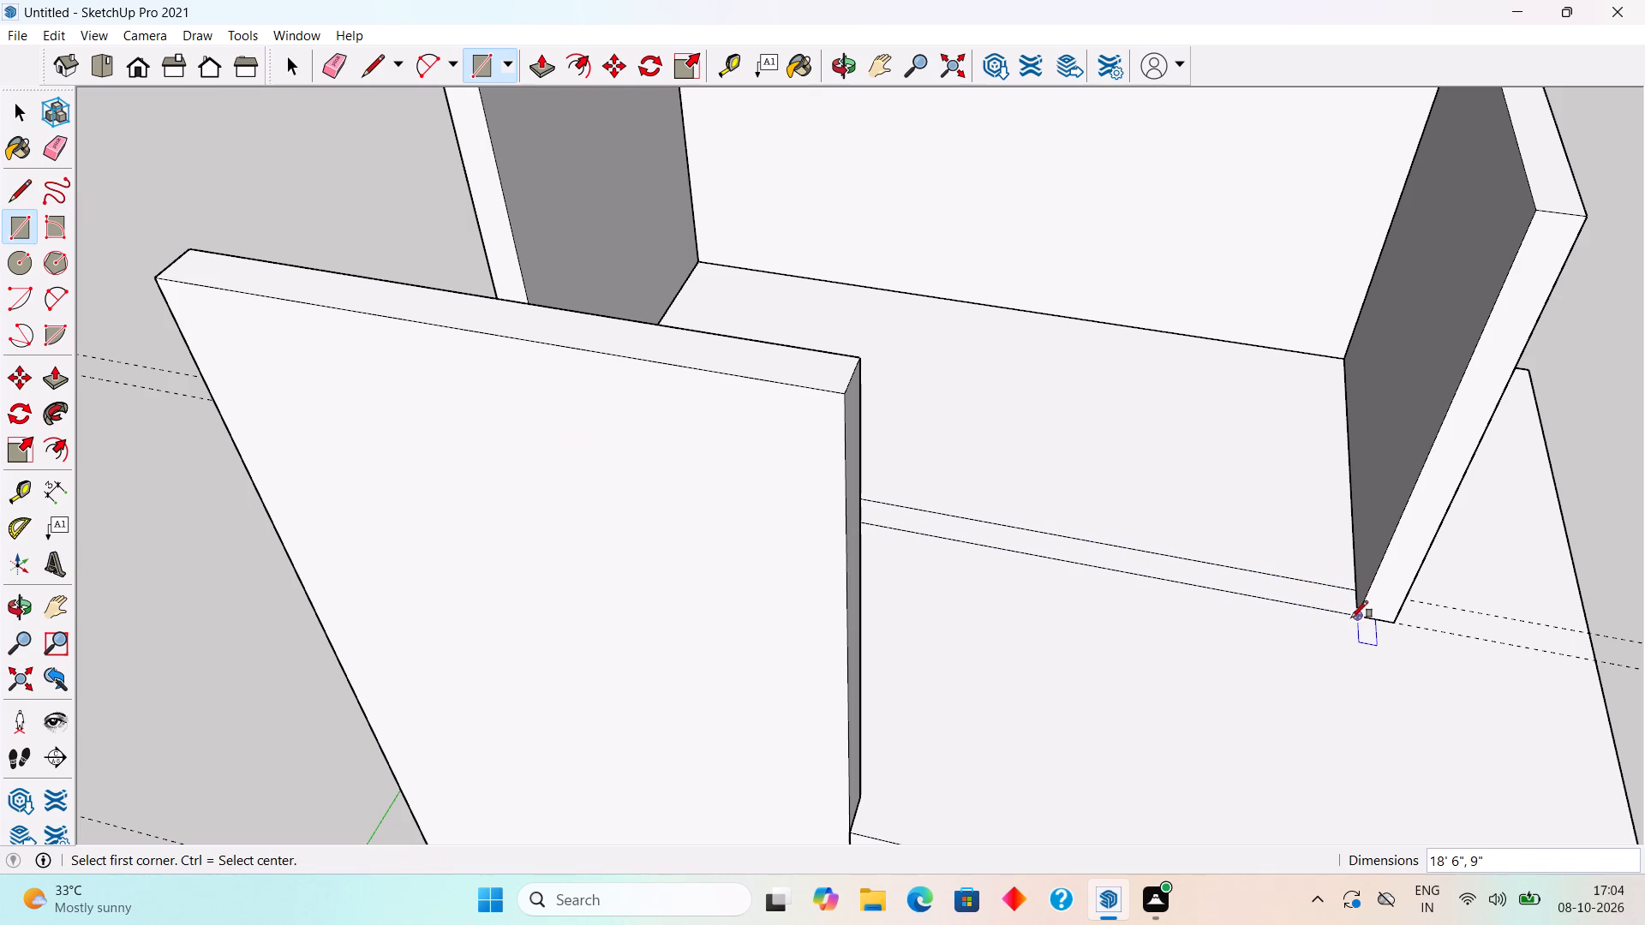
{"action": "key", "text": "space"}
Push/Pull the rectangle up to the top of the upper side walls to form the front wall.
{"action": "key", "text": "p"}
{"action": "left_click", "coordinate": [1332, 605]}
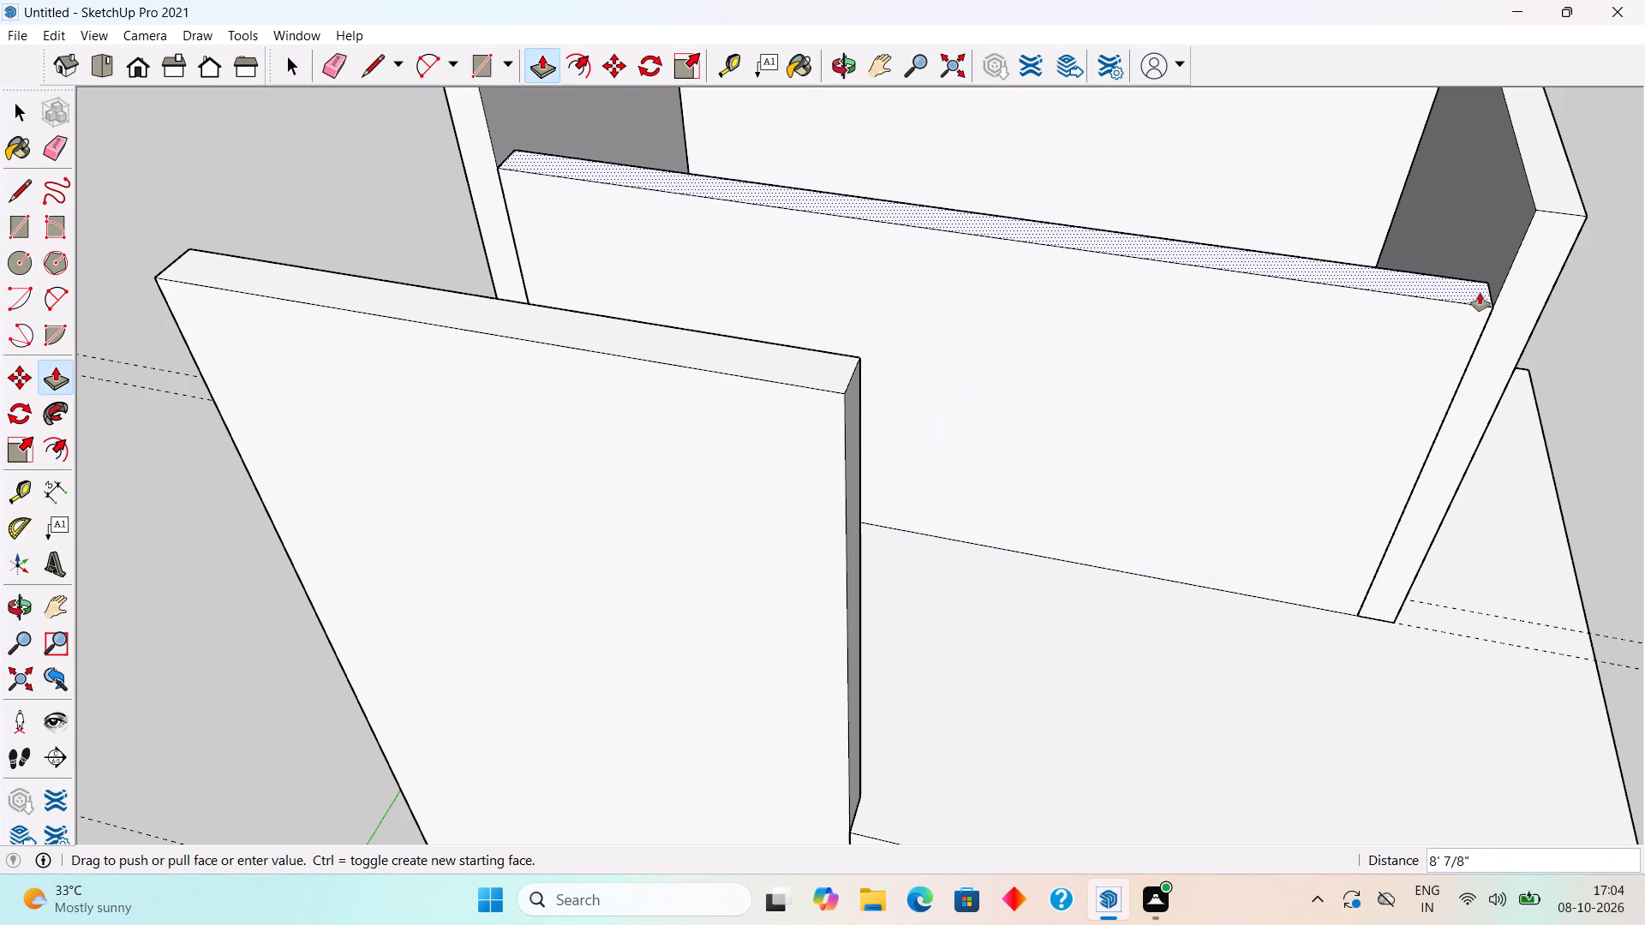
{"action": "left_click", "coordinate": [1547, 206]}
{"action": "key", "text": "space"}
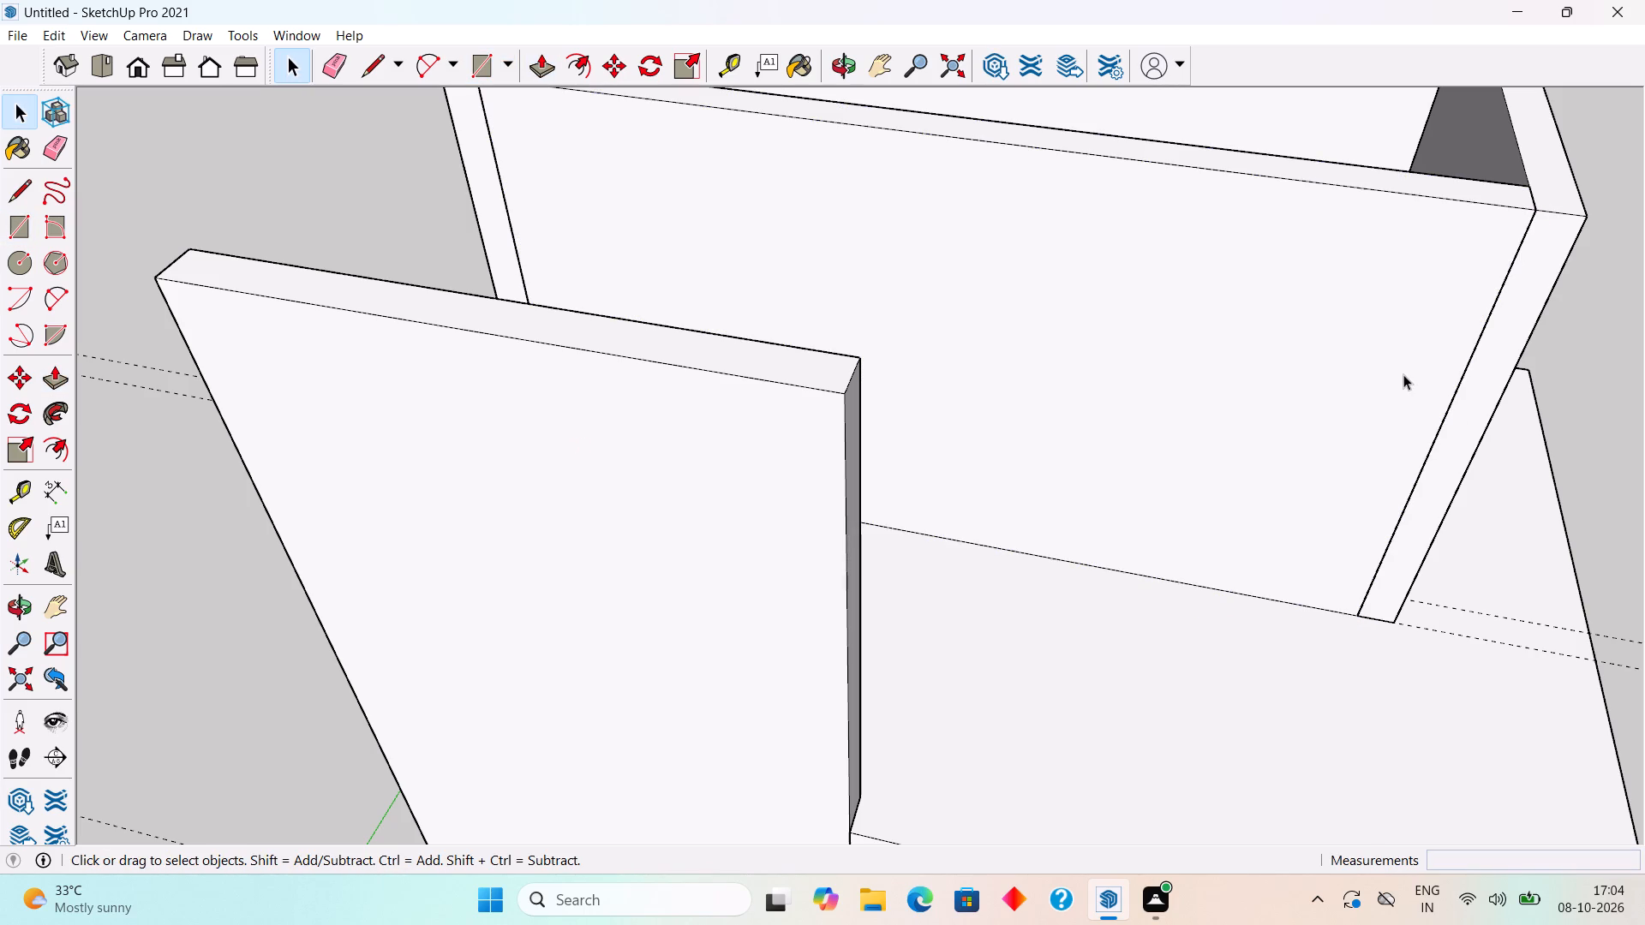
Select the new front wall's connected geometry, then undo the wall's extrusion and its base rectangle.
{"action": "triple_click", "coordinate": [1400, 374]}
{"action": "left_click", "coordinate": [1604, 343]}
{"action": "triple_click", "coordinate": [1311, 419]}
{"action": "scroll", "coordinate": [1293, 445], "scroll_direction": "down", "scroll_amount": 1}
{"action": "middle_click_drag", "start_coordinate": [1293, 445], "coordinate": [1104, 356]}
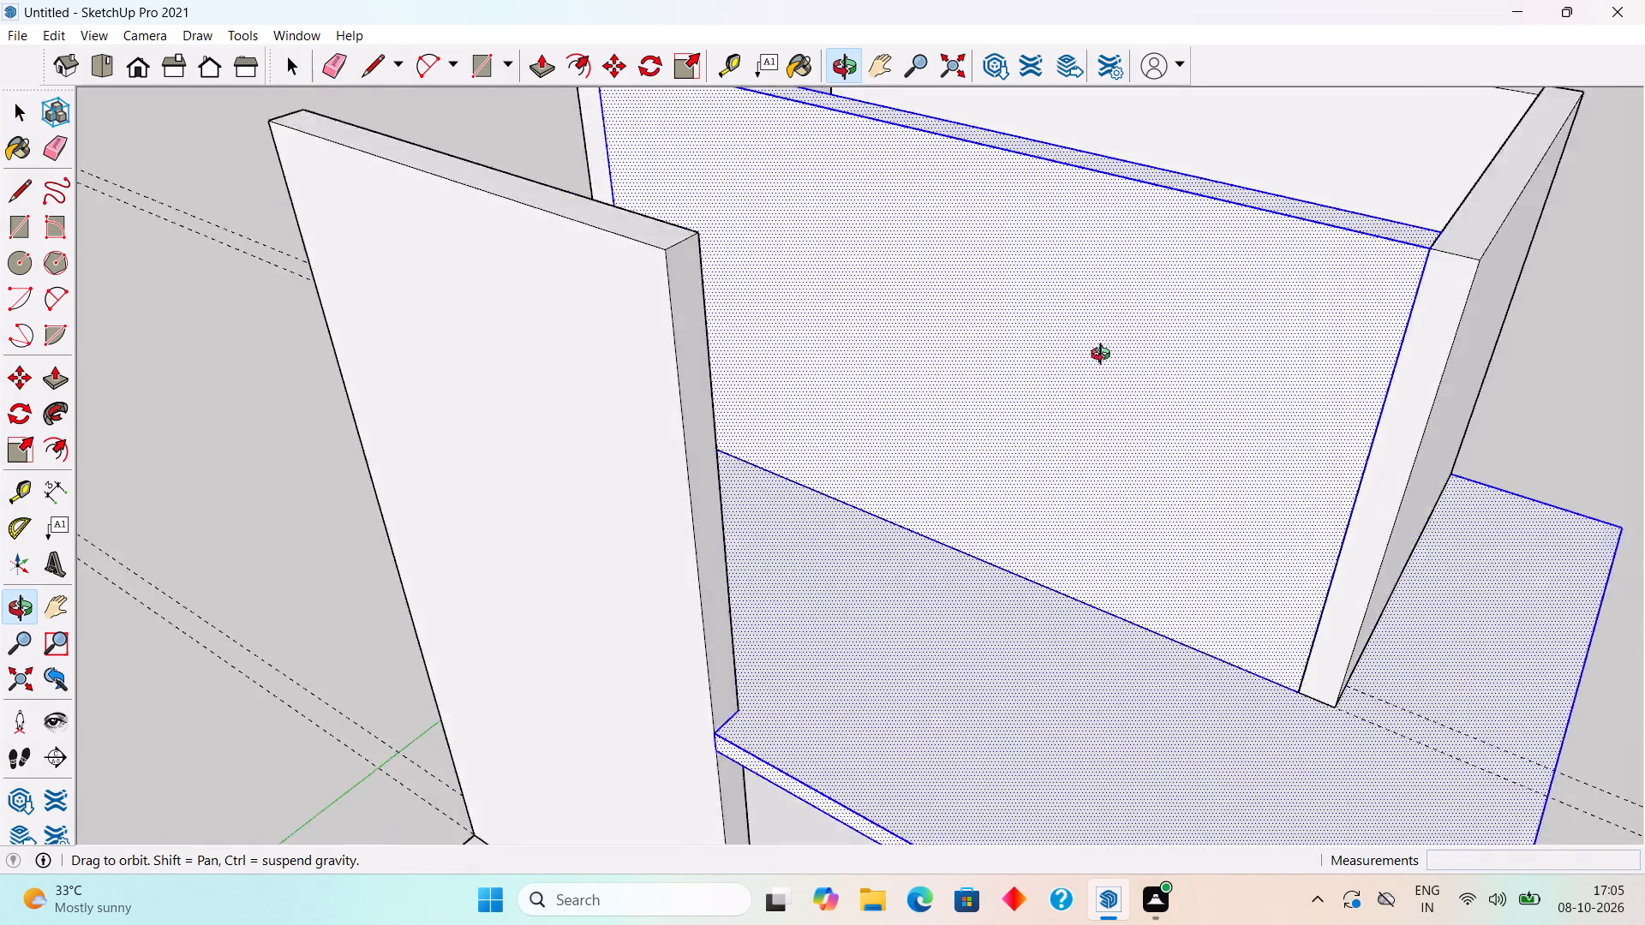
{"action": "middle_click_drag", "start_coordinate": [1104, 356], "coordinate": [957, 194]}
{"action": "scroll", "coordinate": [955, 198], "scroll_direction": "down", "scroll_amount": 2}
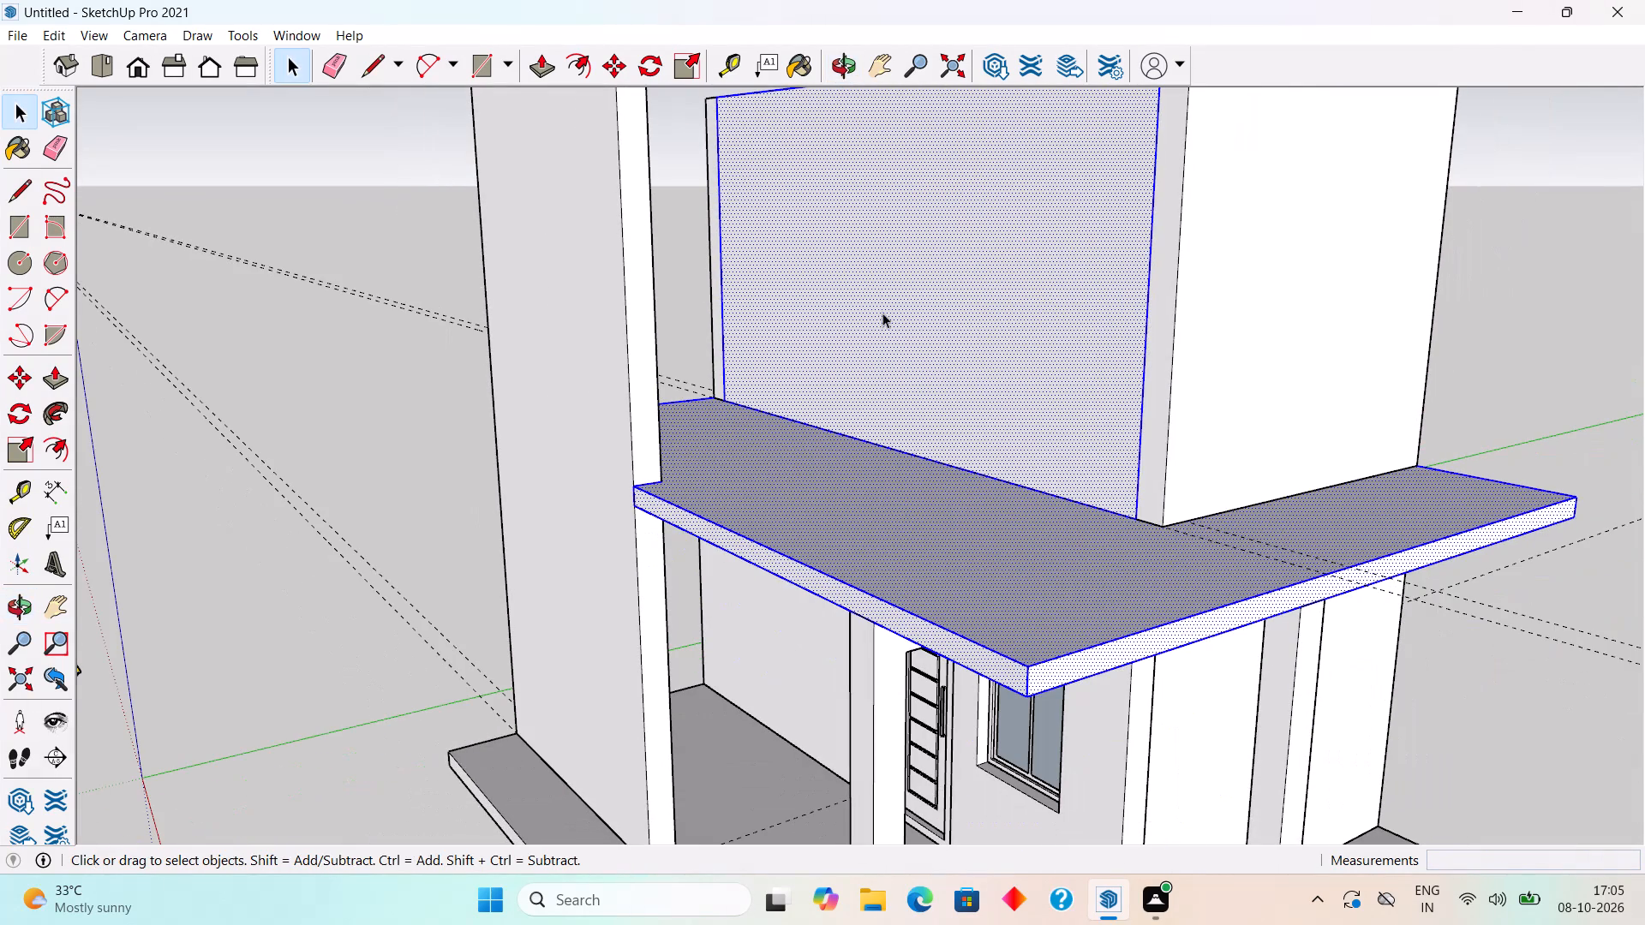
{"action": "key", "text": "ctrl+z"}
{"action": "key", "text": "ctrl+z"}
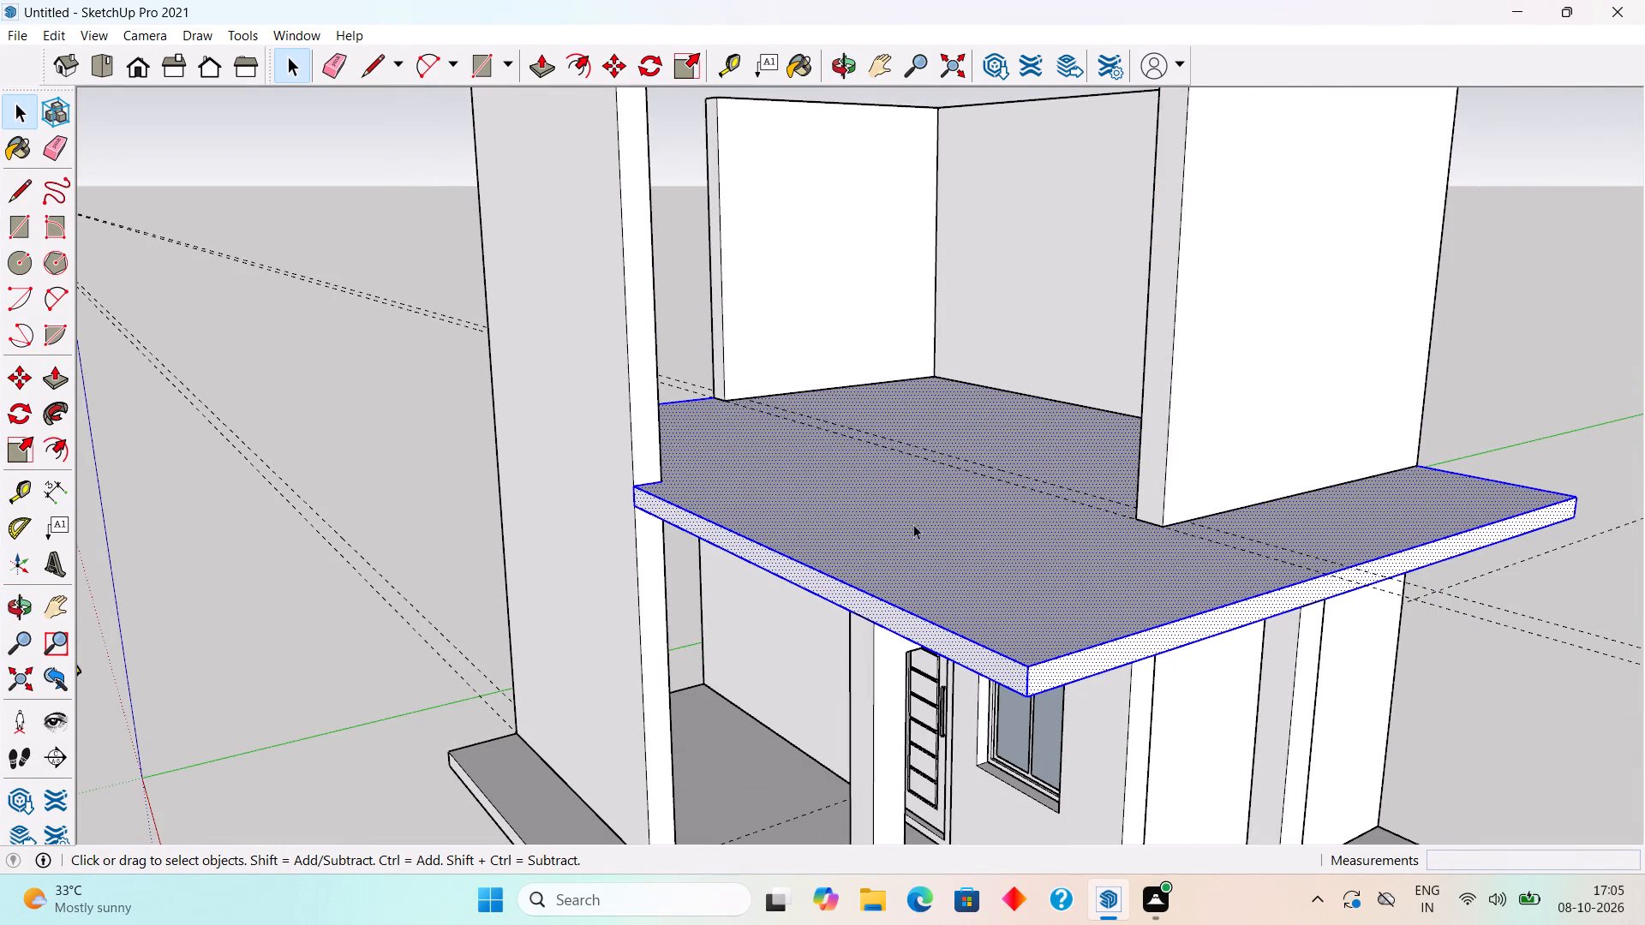
Make the selected roof slab a group and deselect it.
{"action": "right_click", "coordinate": [923, 589]}
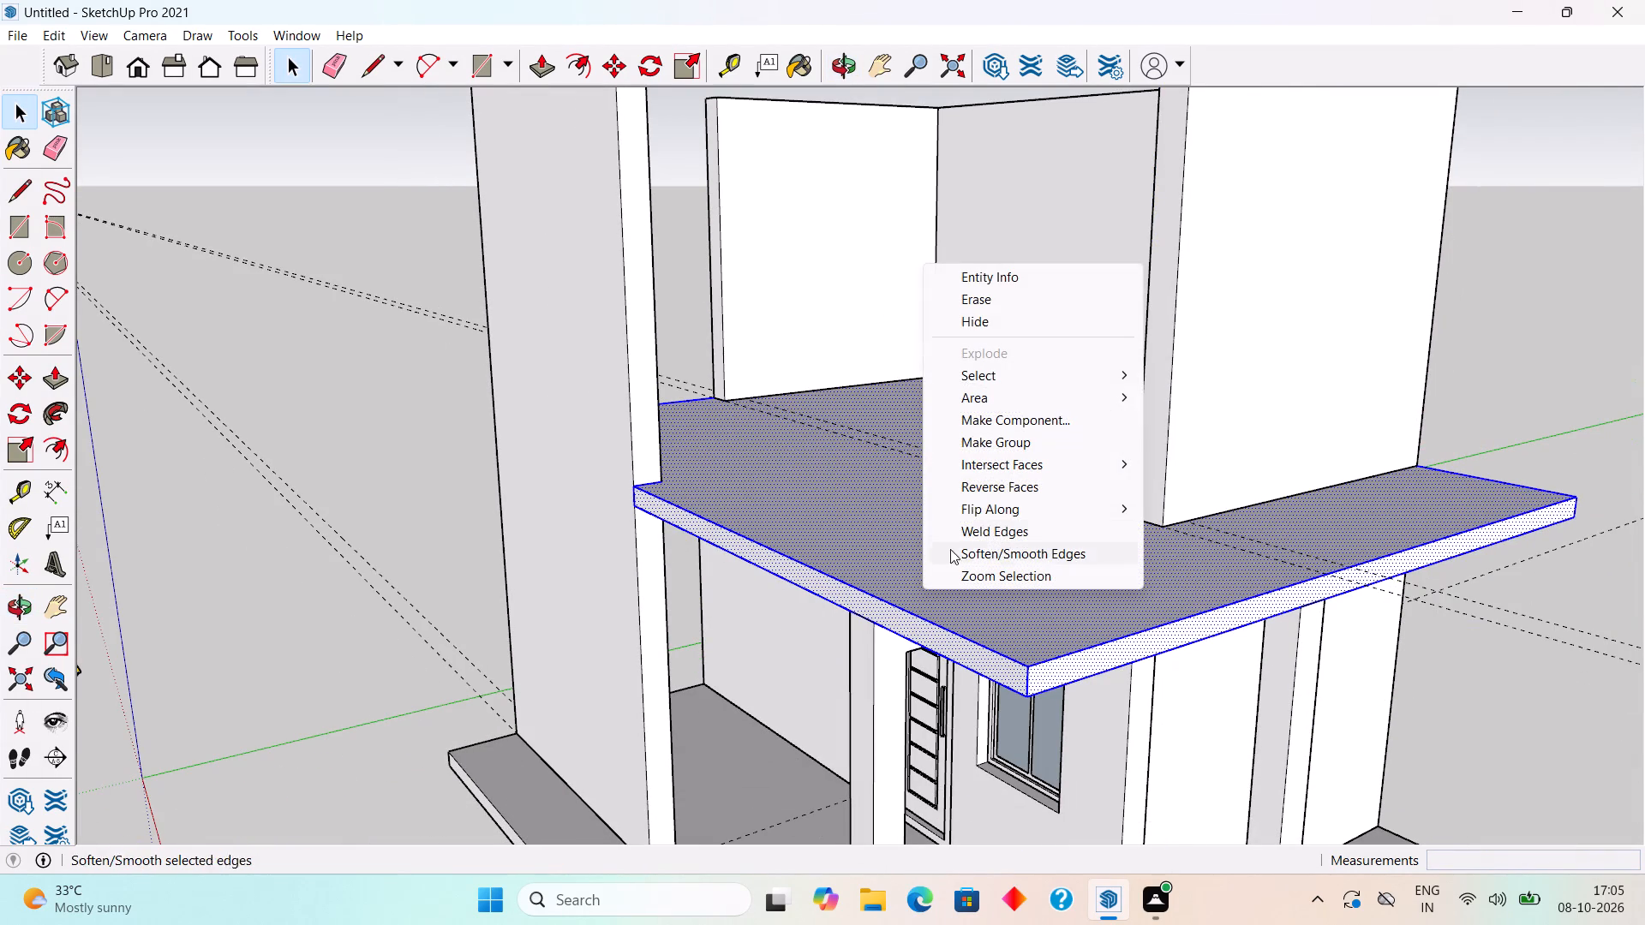
{"action": "left_click", "coordinate": [954, 431]}
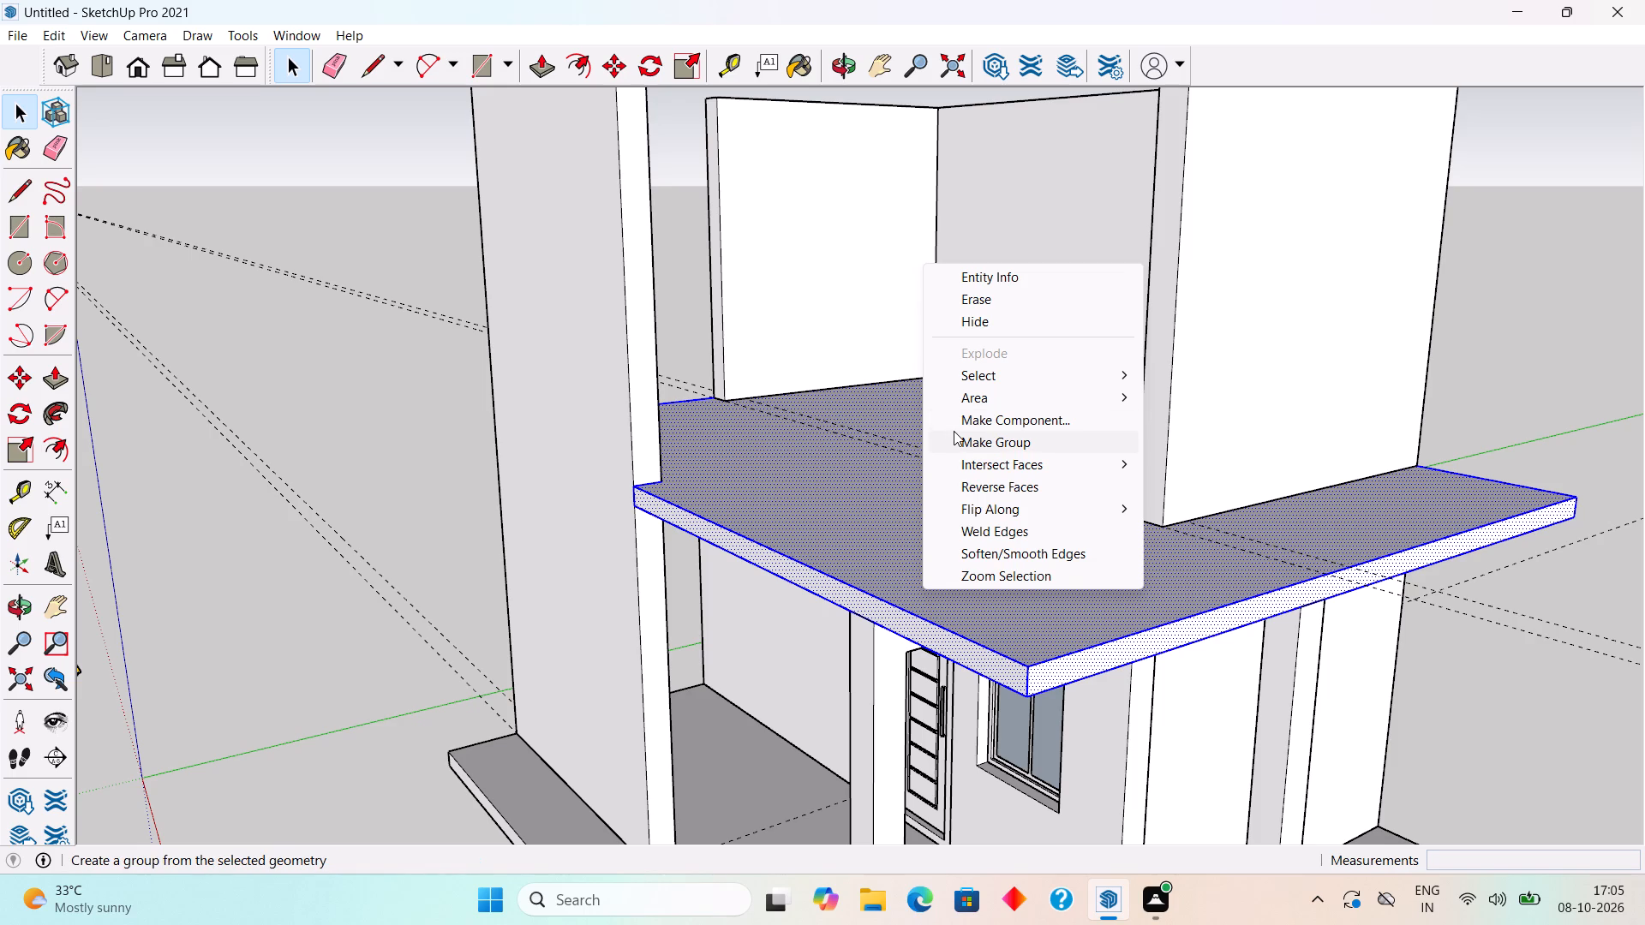
{"action": "left_click", "coordinate": [134, 321]}
Draw an 18' 6" by 9" rectangle on the grouped roof slab between the two guides, from one upper side wall to the other.
{"action": "middle_click_drag", "start_coordinate": [494, 532], "coordinate": [1170, 673]}
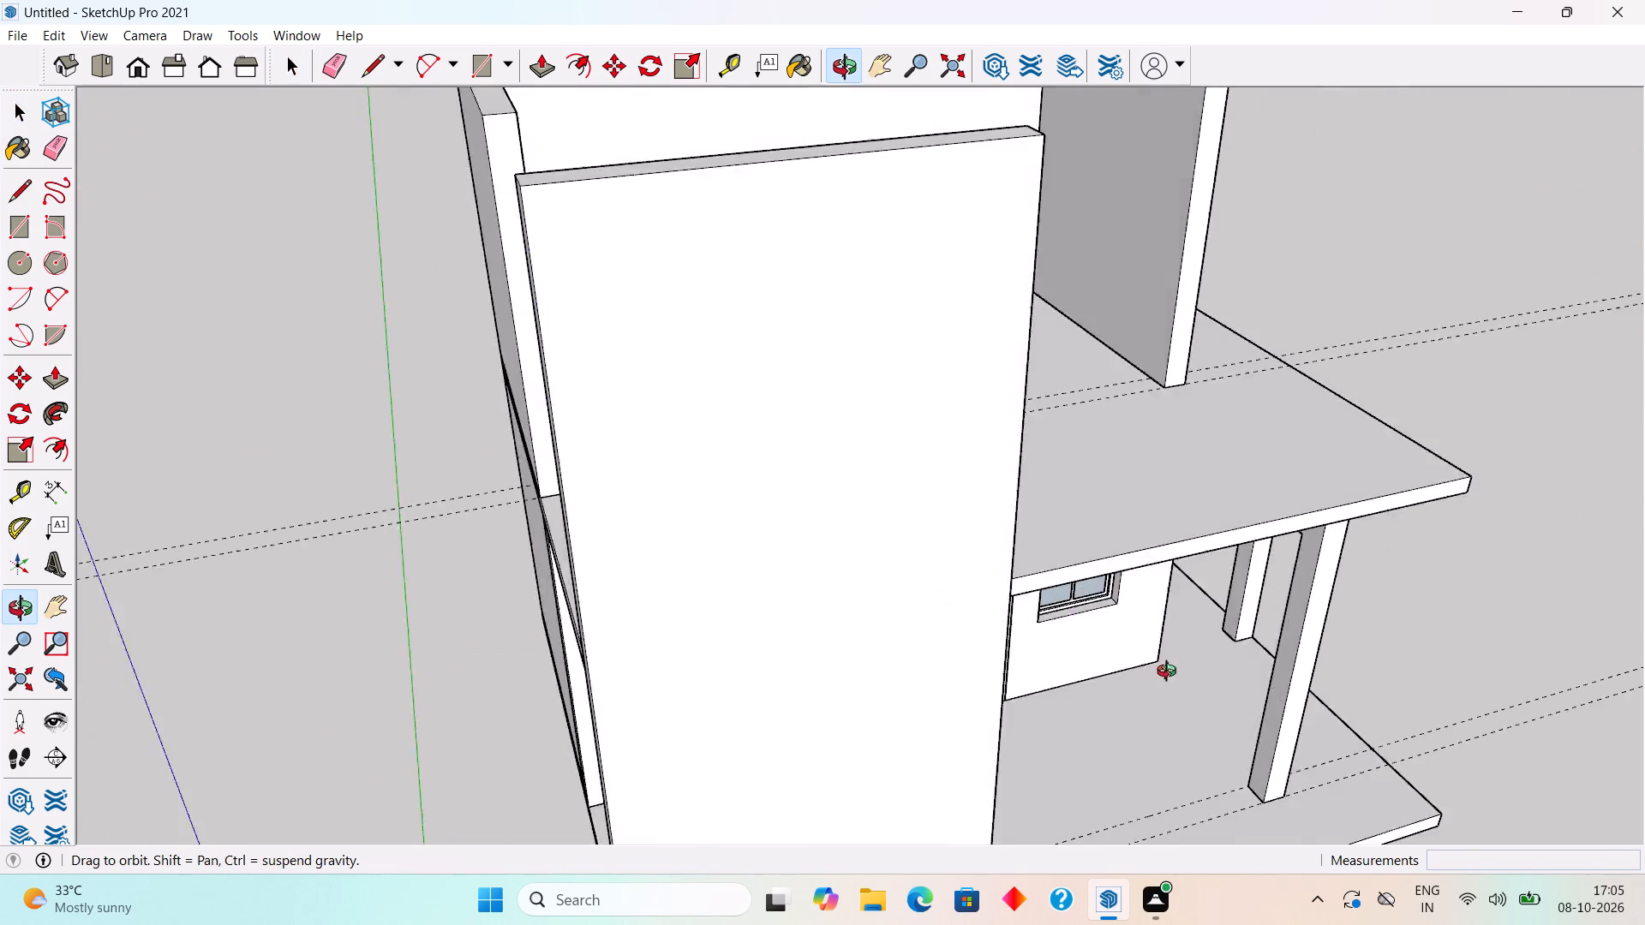
{"action": "middle_click_drag", "start_coordinate": [1170, 673], "coordinate": [909, 690]}
{"action": "scroll", "coordinate": [908, 690], "scroll_direction": "down", "scroll_amount": 3}
{"action": "middle_click_drag", "start_coordinate": [958, 533], "coordinate": [766, 608]}
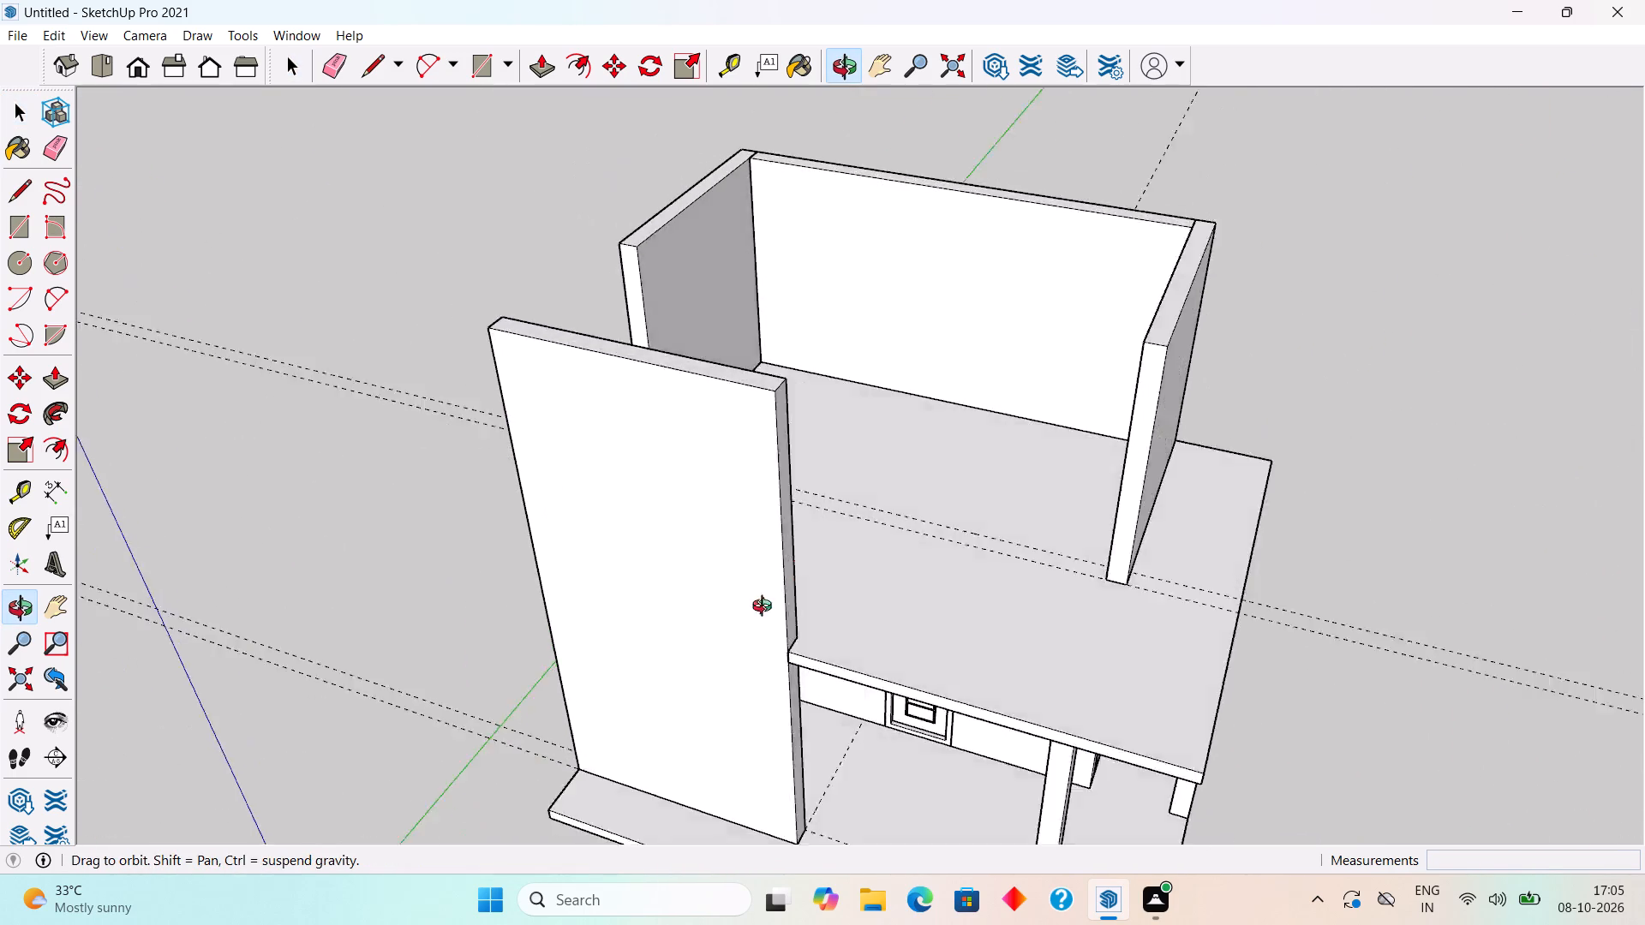
{"action": "middle_click_drag", "start_coordinate": [766, 608], "coordinate": [679, 670]}
{"action": "scroll", "coordinate": [975, 470], "scroll_direction": "up", "scroll_amount": 5}
{"action": "key", "text": "r"}
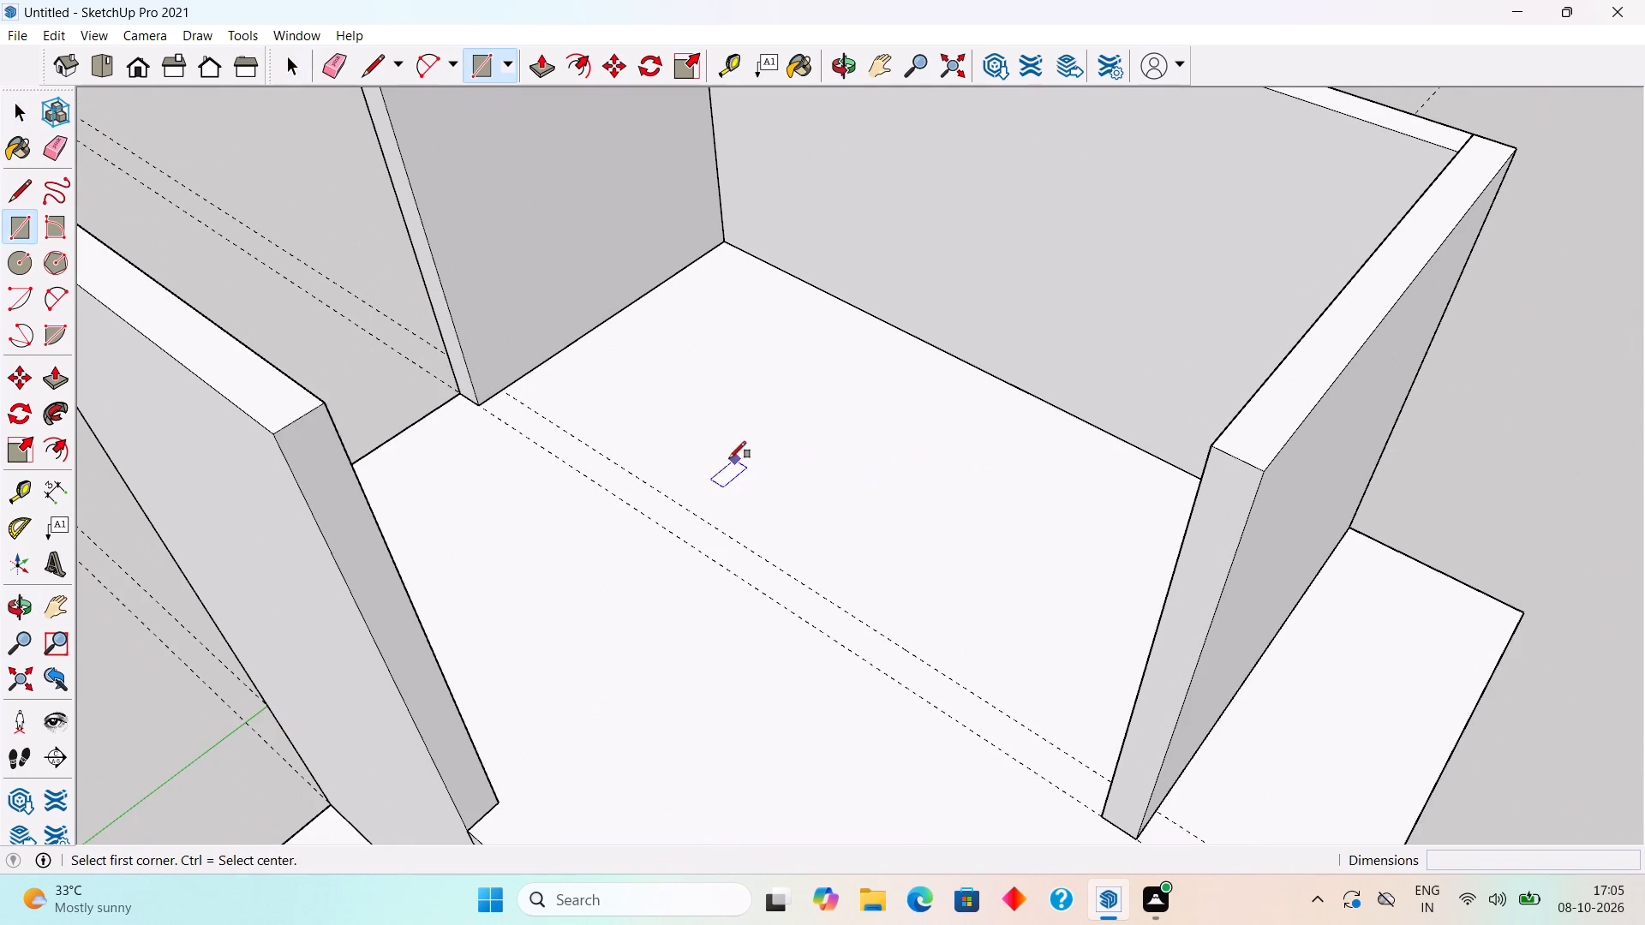
{"action": "left_click", "coordinate": [509, 394]}
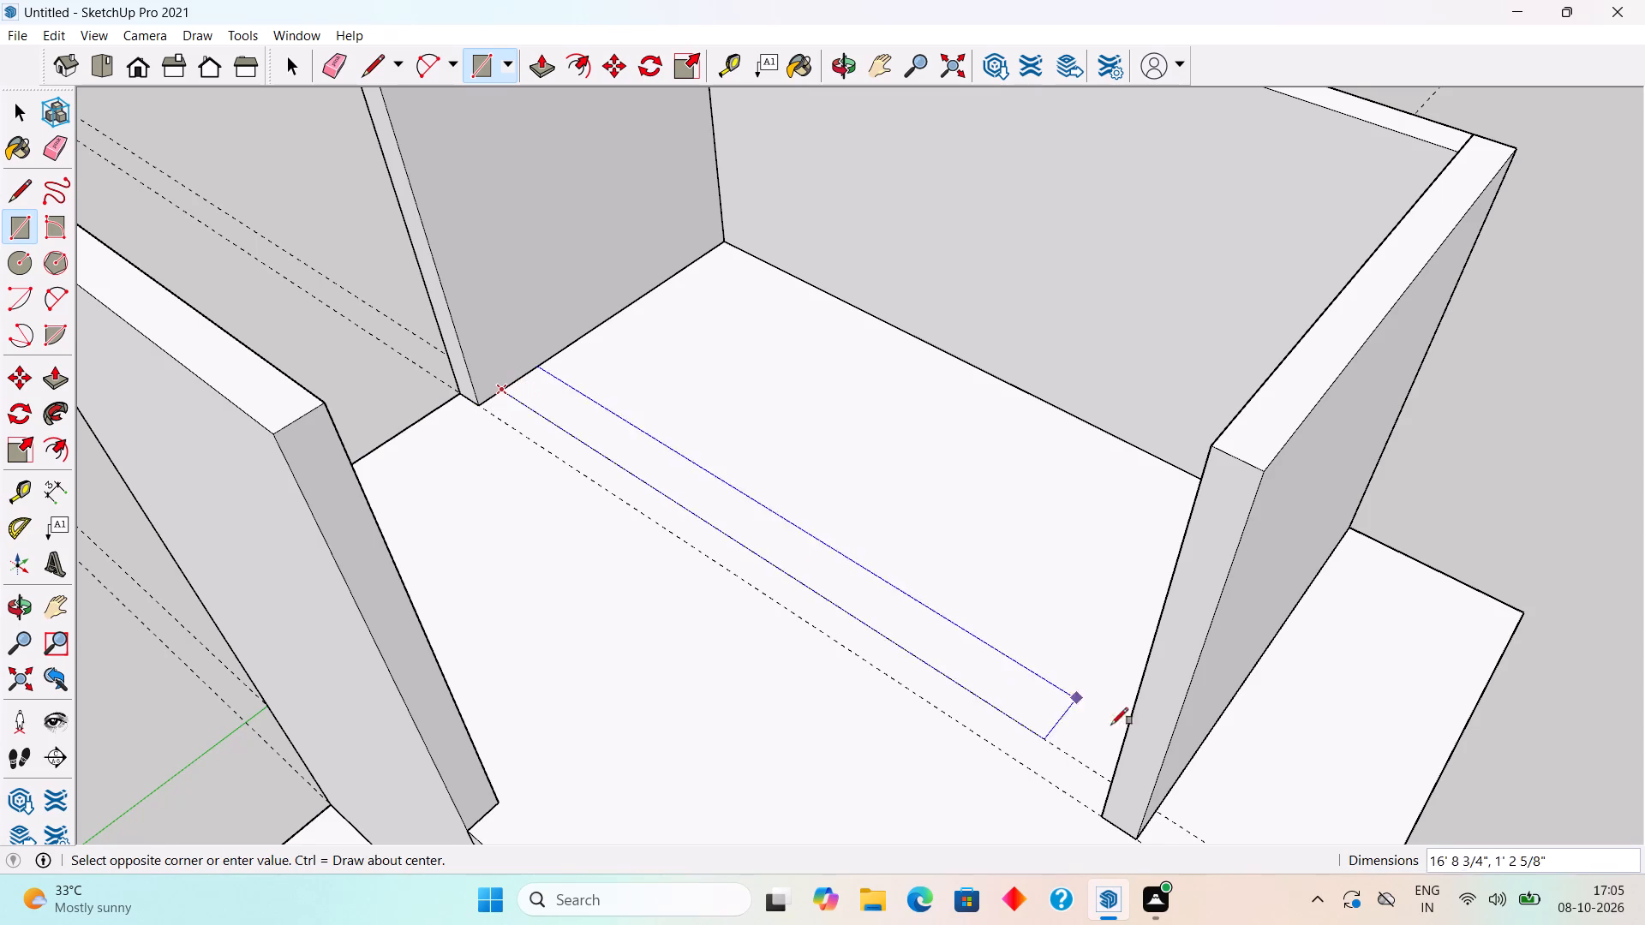
{"action": "left_click", "coordinate": [1099, 815]}
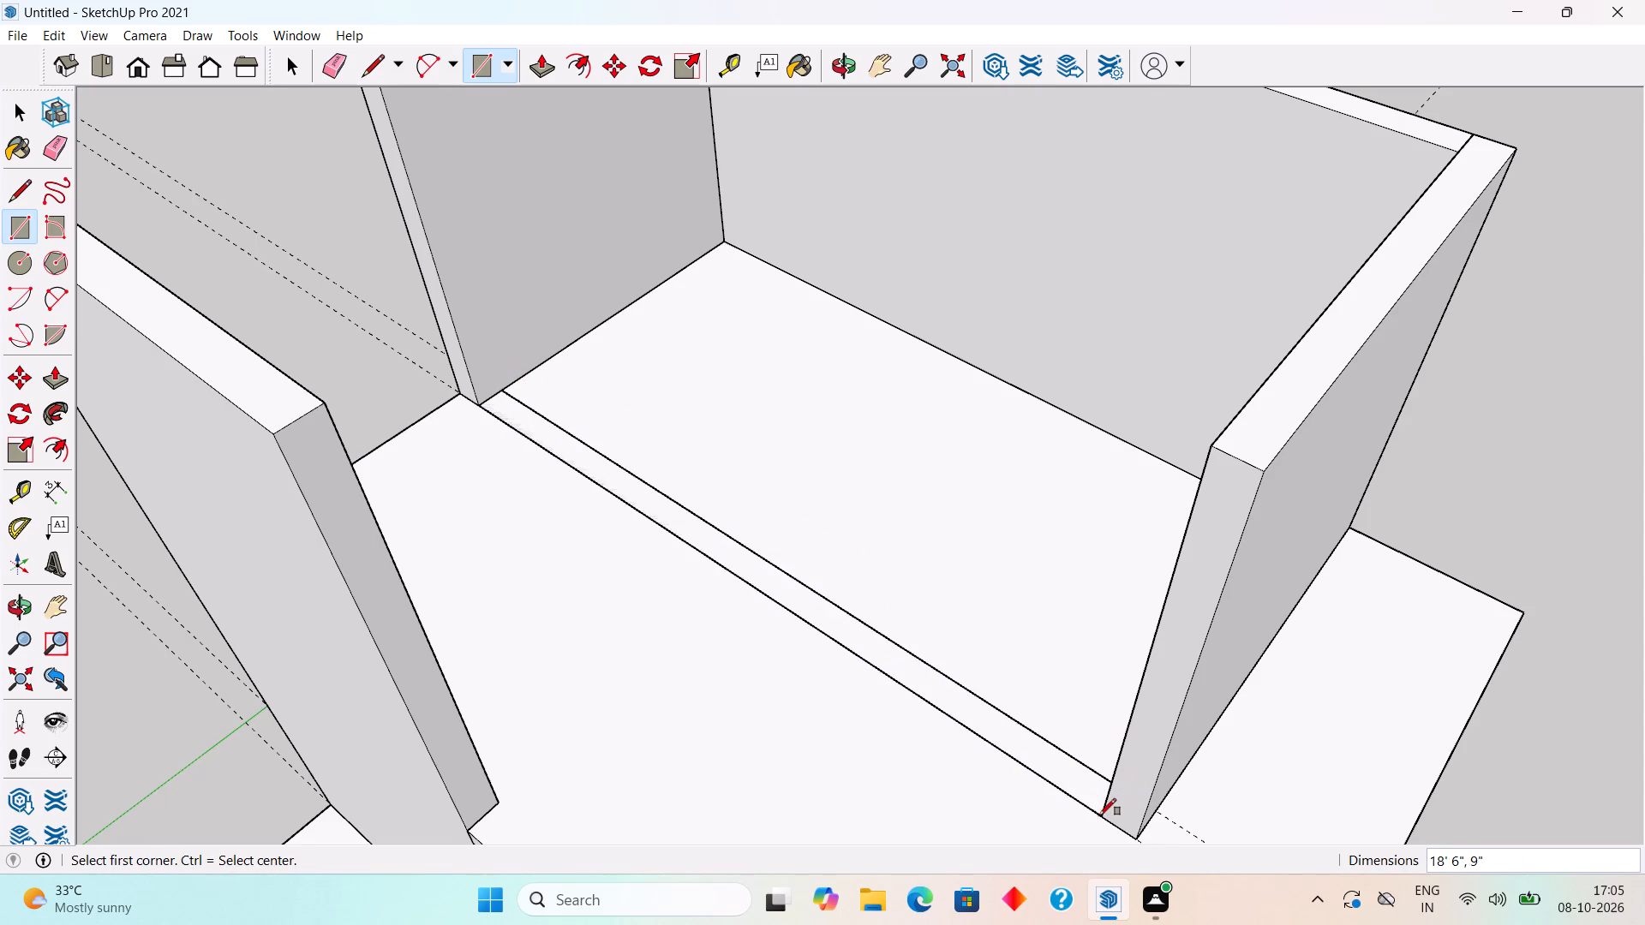
{"action": "key", "text": "space"}
Push/Pull the rectangle up 10' to the top of the upper side walls to form the front wall.
{"action": "key", "text": "p"}
{"action": "left_click", "coordinate": [1072, 779]}
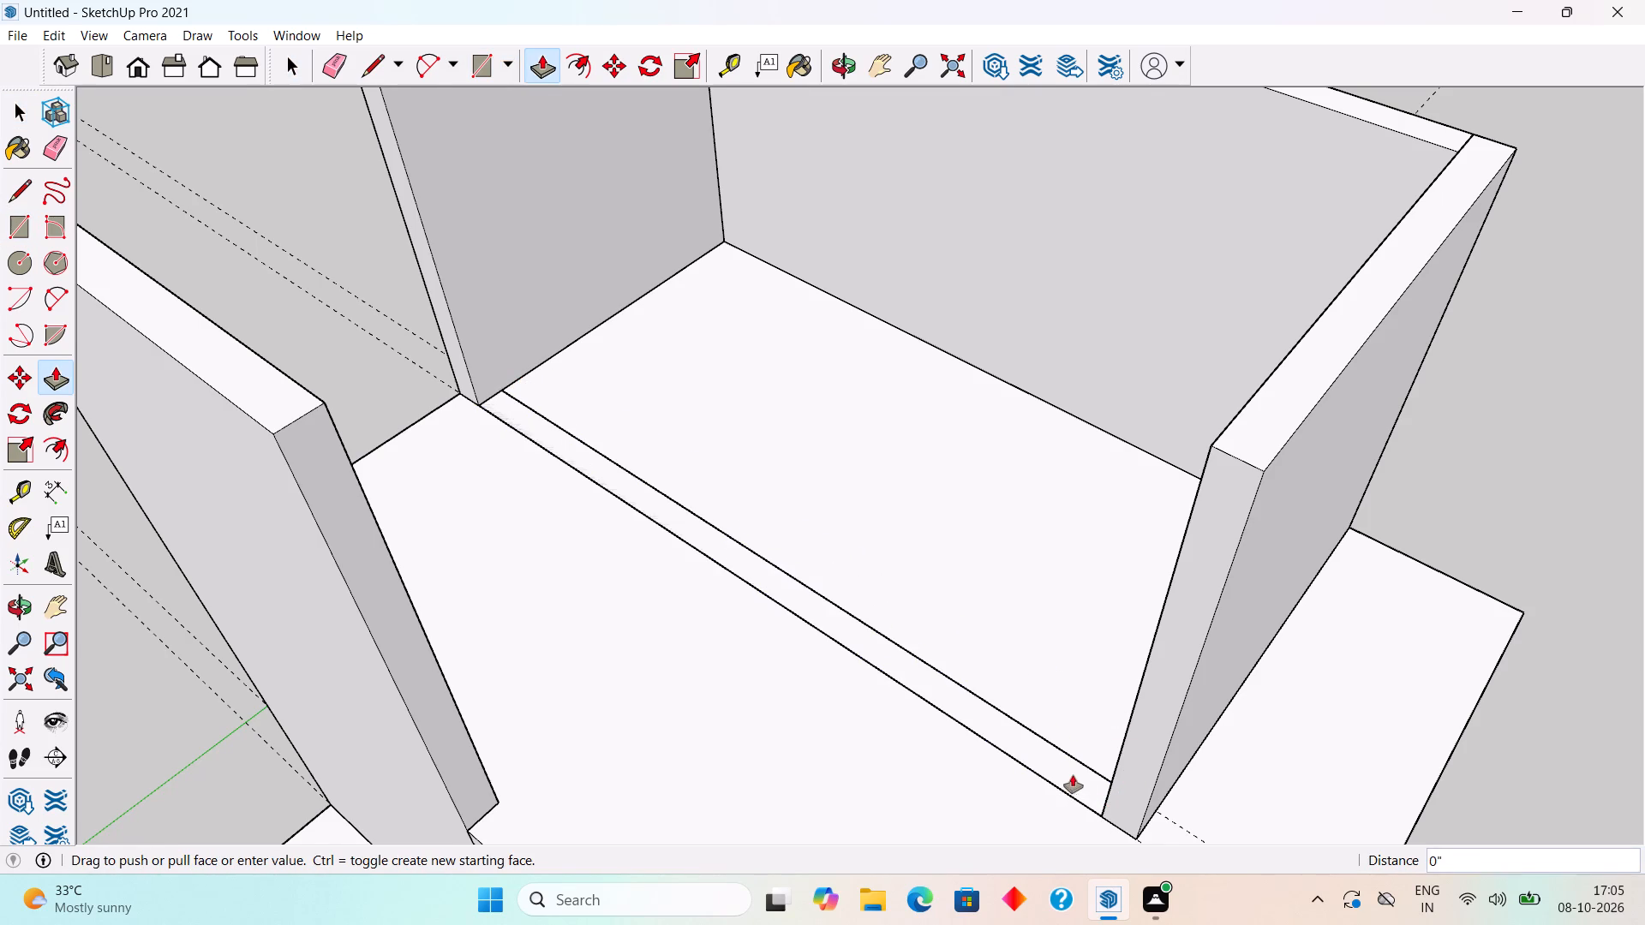
{"action": "left_click", "coordinate": [1253, 461]}
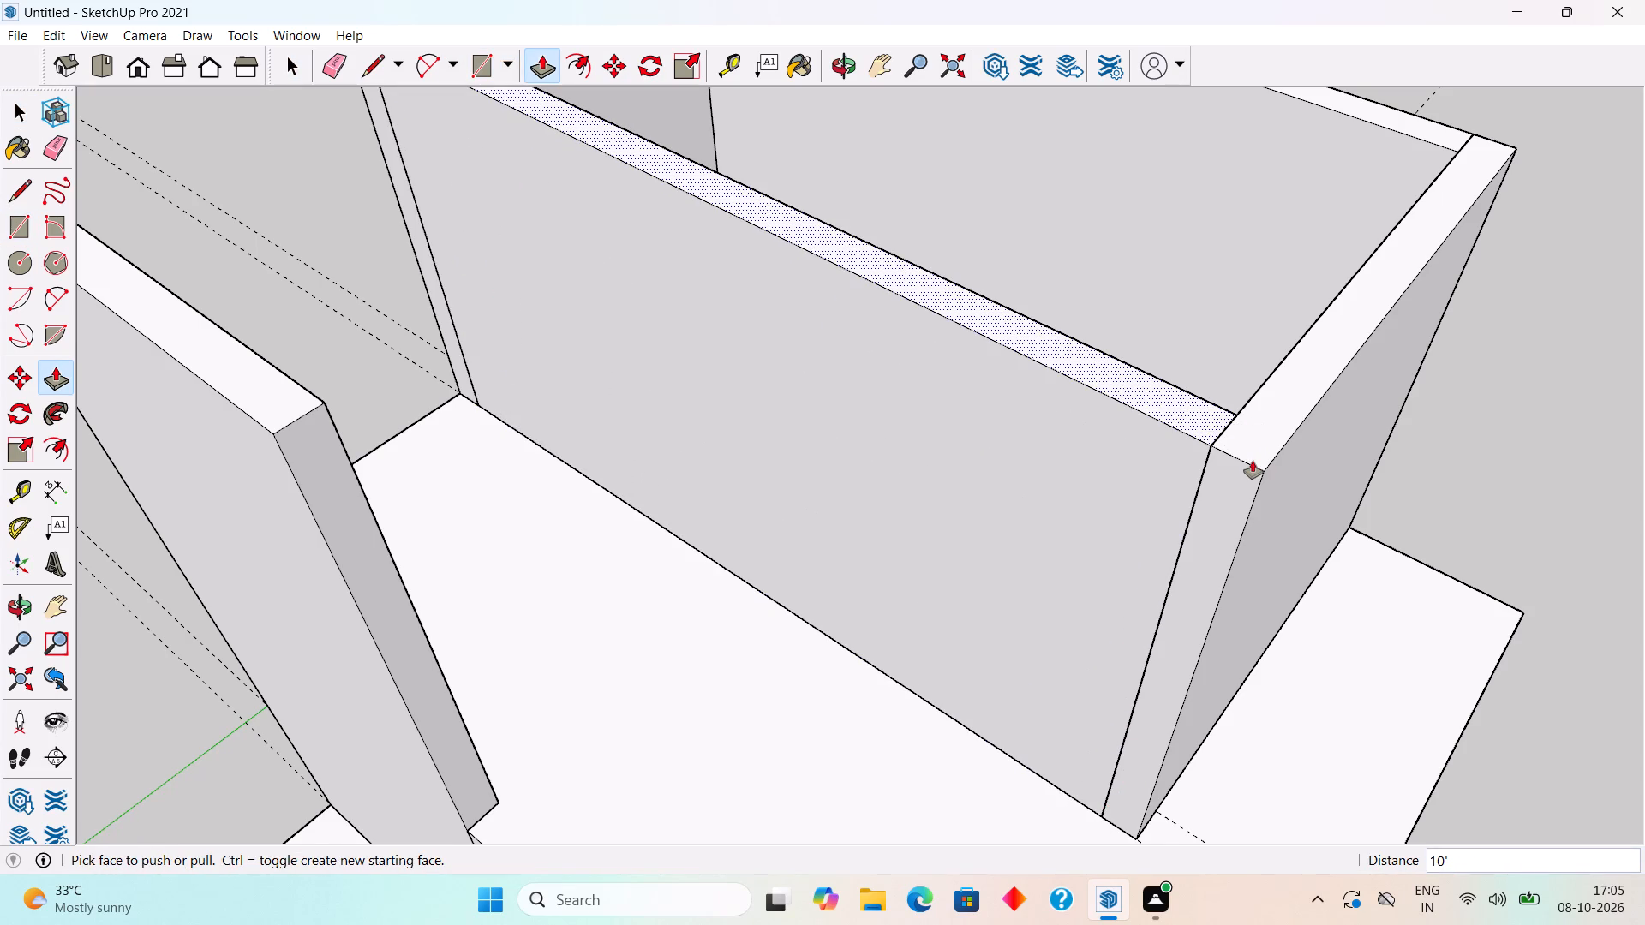
{"action": "key", "text": "space"}
Make the whole upper front wall a group and deselect it.
{"action": "triple_click", "coordinate": [1074, 493]}
{"action": "right_click", "coordinate": [1074, 493]}
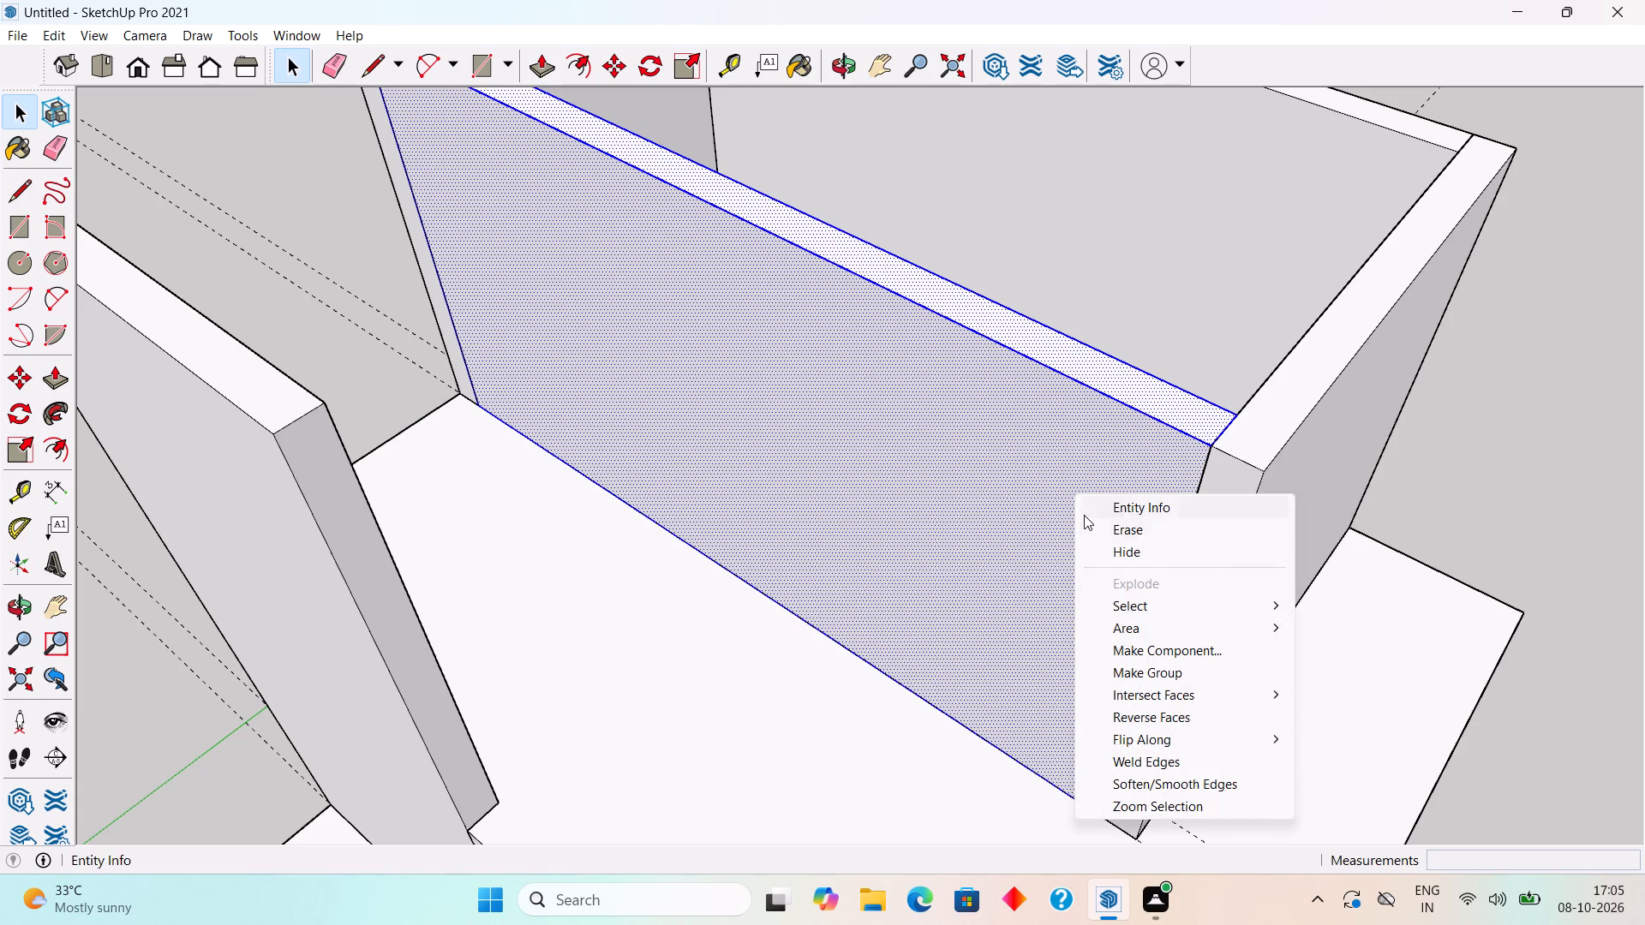
{"action": "left_click", "coordinate": [1149, 666]}
{"action": "scroll", "coordinate": [1081, 534], "scroll_direction": "down", "scroll_amount": 10}
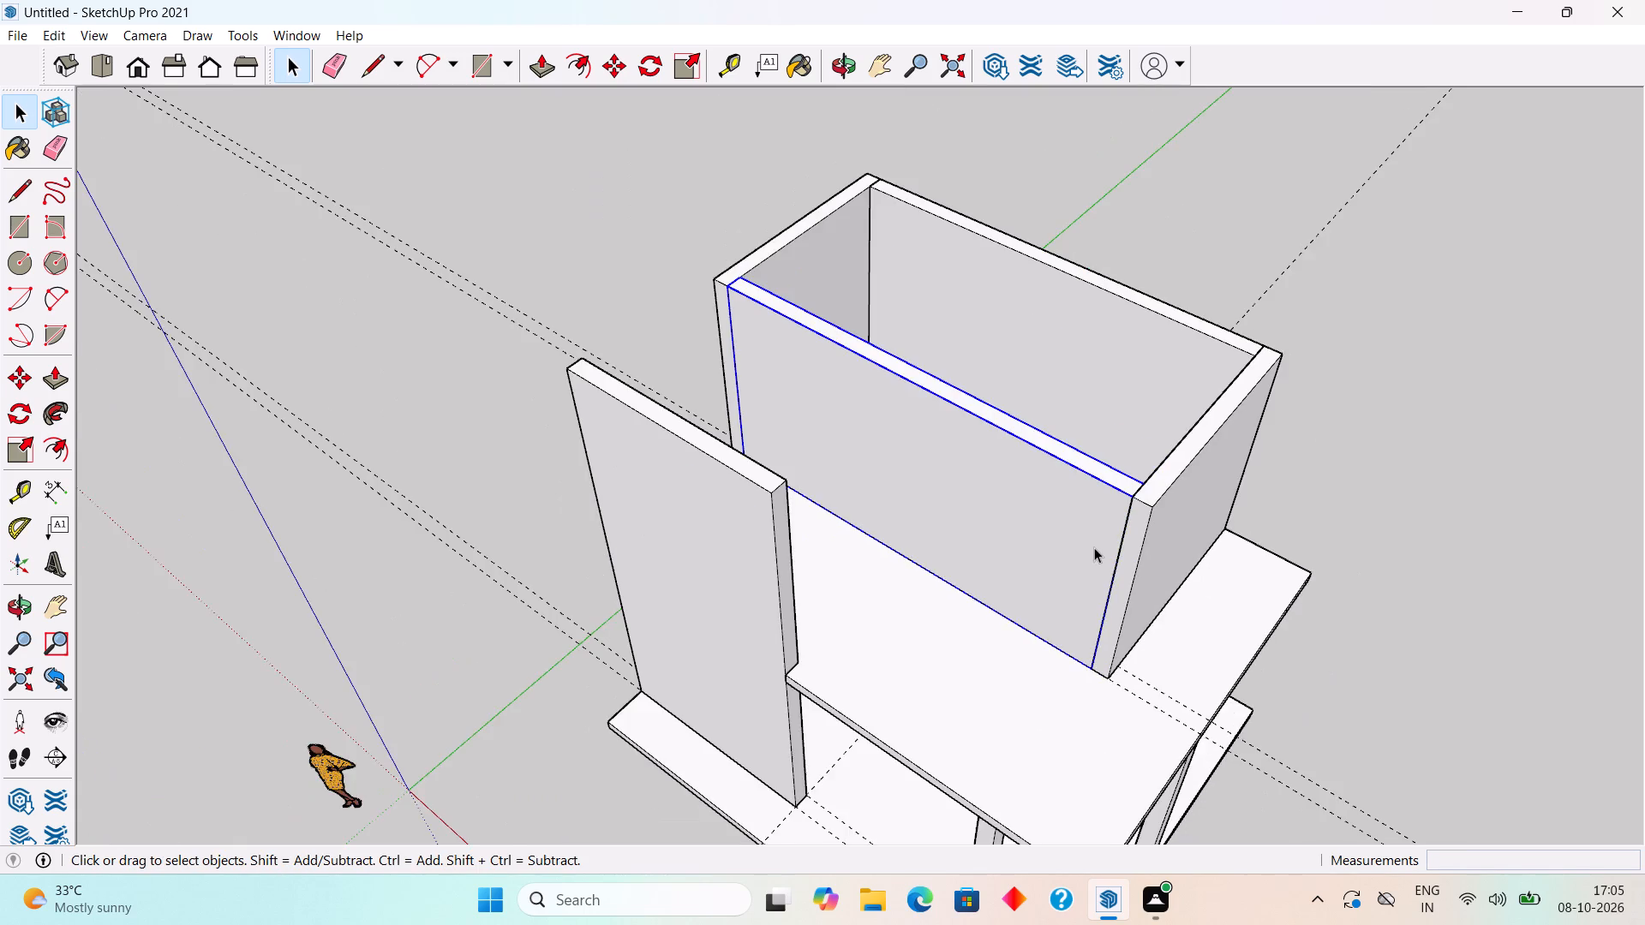
{"action": "middle_click_drag", "start_coordinate": [1115, 546], "coordinate": [1202, 506]}
{"action": "scroll", "coordinate": [1202, 506], "scroll_direction": "down", "scroll_amount": 4}
{"action": "left_click", "coordinate": [1436, 337]}
Examine the two-storey house from the front, including the underside of the porch slab and its columns.
{"action": "middle_click_drag", "start_coordinate": [1211, 546], "coordinate": [1502, 373]}
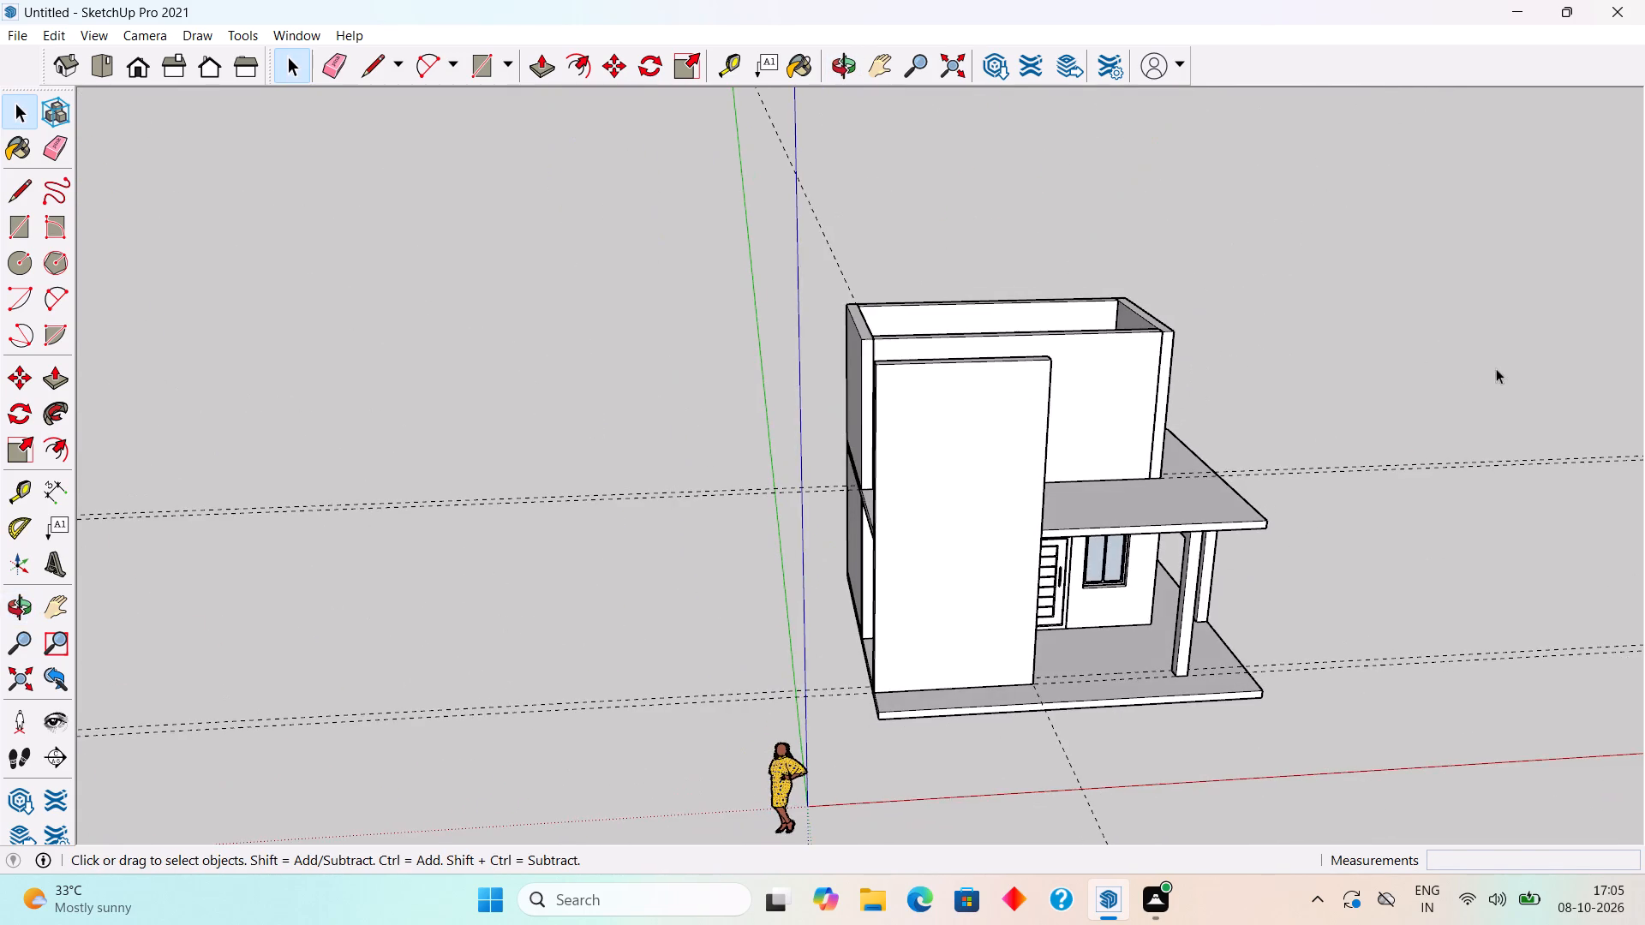
{"action": "scroll", "coordinate": [1150, 417], "scroll_direction": "up", "scroll_amount": 4}
{"action": "middle_click_drag", "start_coordinate": [1149, 410], "coordinate": [1059, 269]}
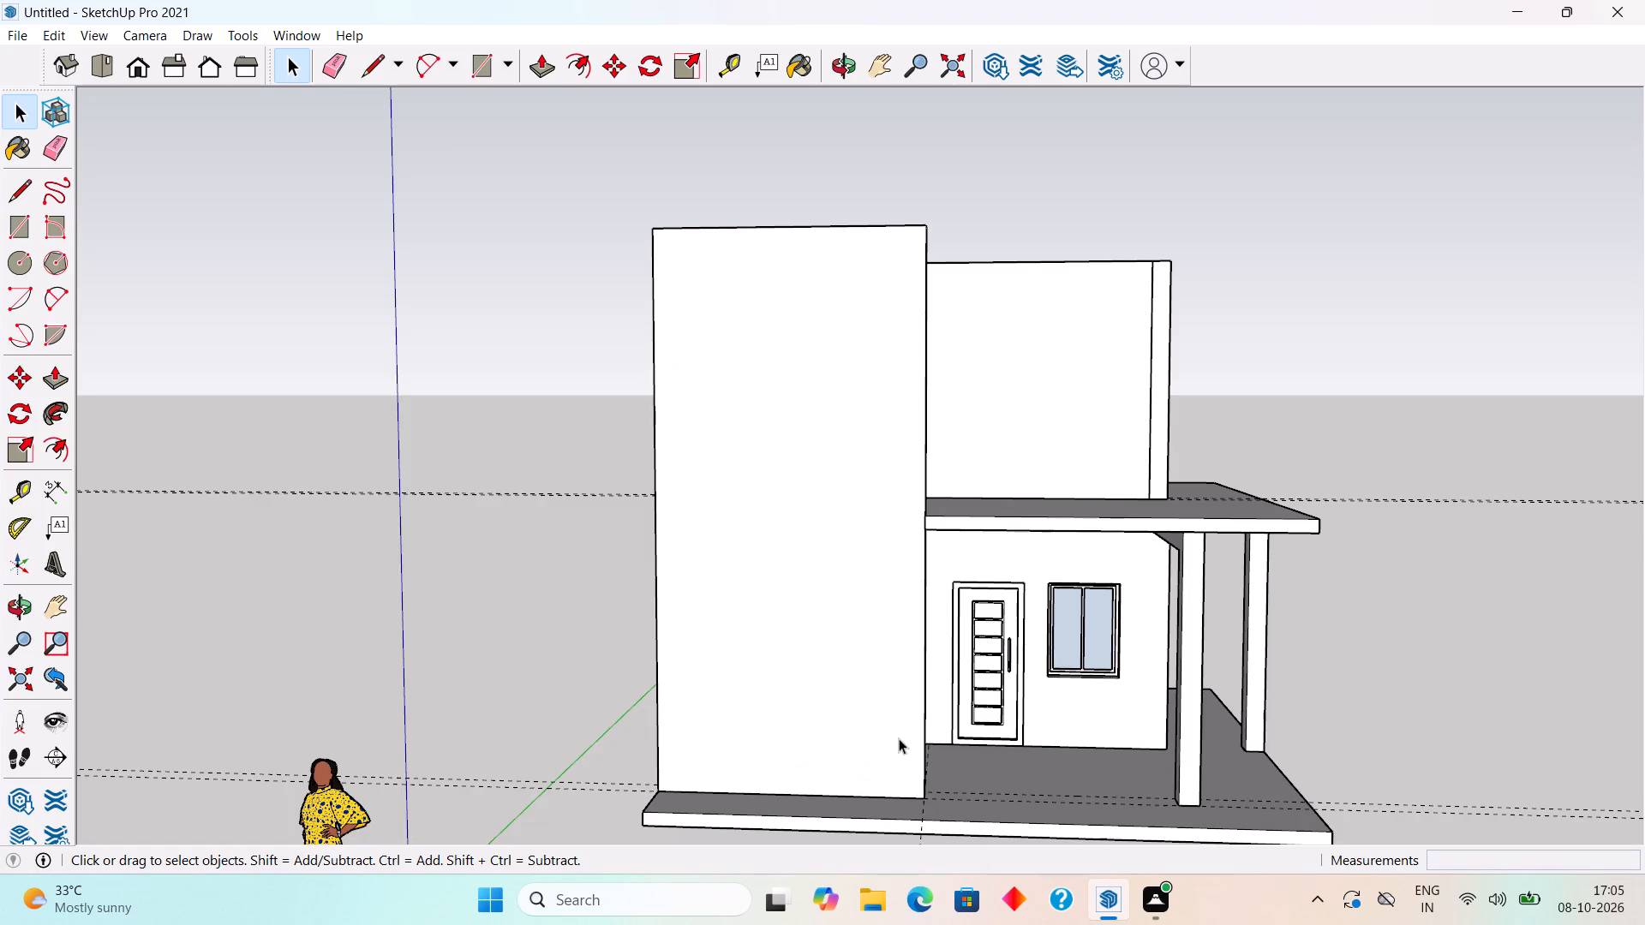
{"action": "scroll", "coordinate": [913, 701], "scroll_direction": "down", "scroll_amount": 4}
{"action": "scroll", "coordinate": [1074, 638], "scroll_direction": "up", "scroll_amount": 3}
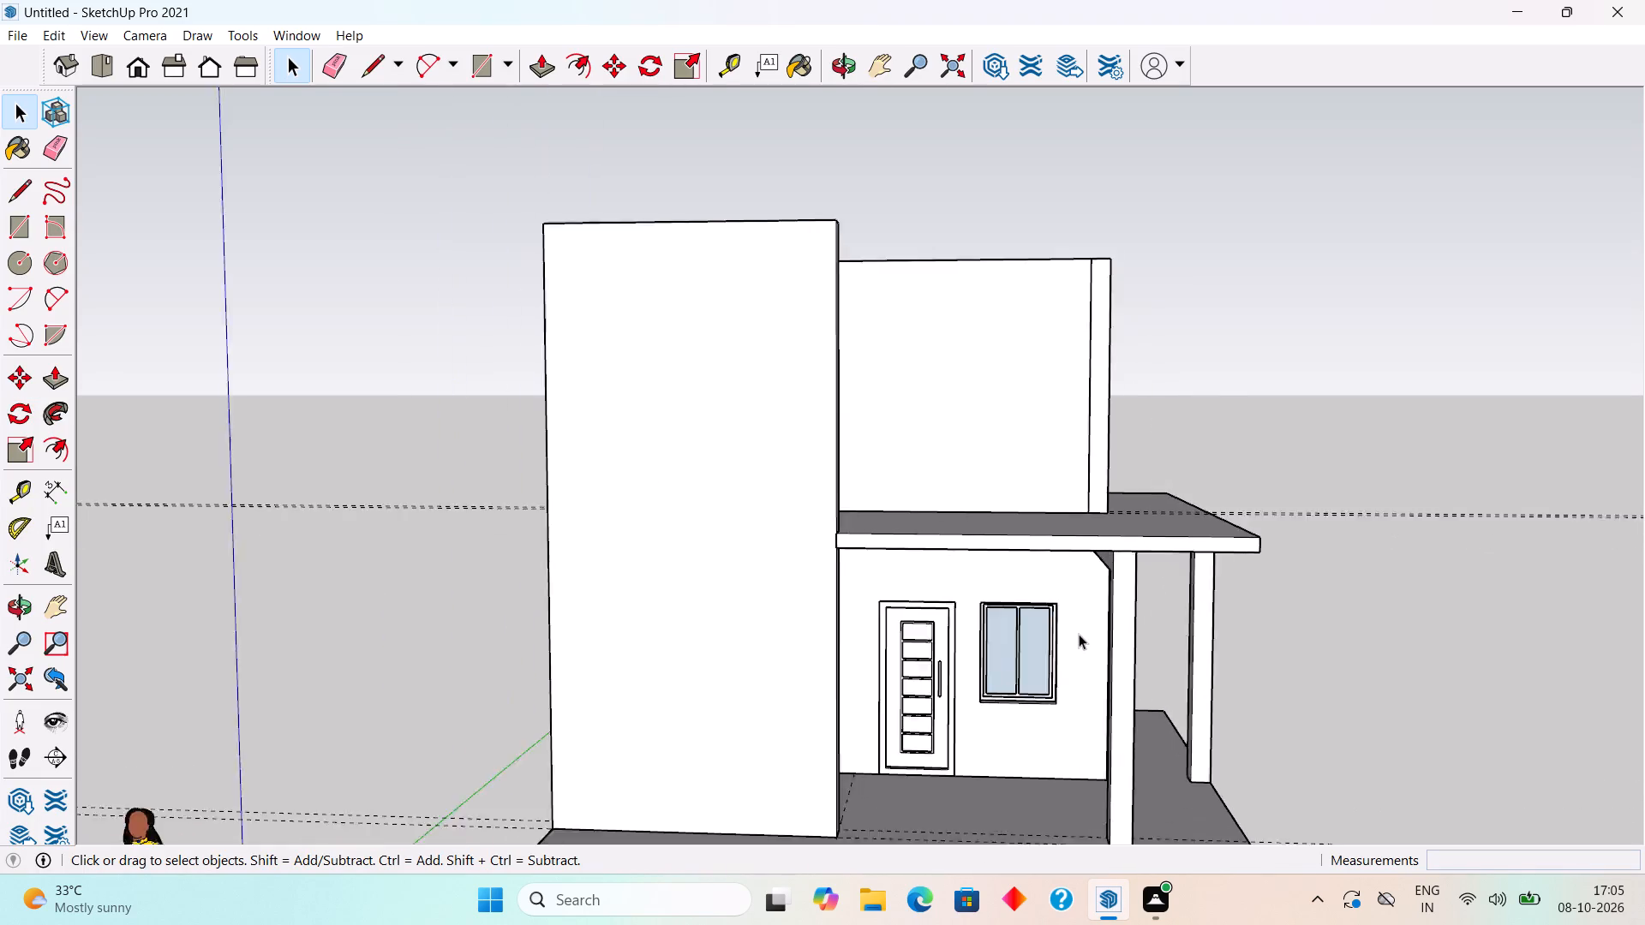
{"action": "scroll", "coordinate": [1079, 634], "scroll_direction": "up", "scroll_amount": 7}
{"action": "middle_click_drag", "start_coordinate": [1130, 534], "coordinate": [1001, 412]}
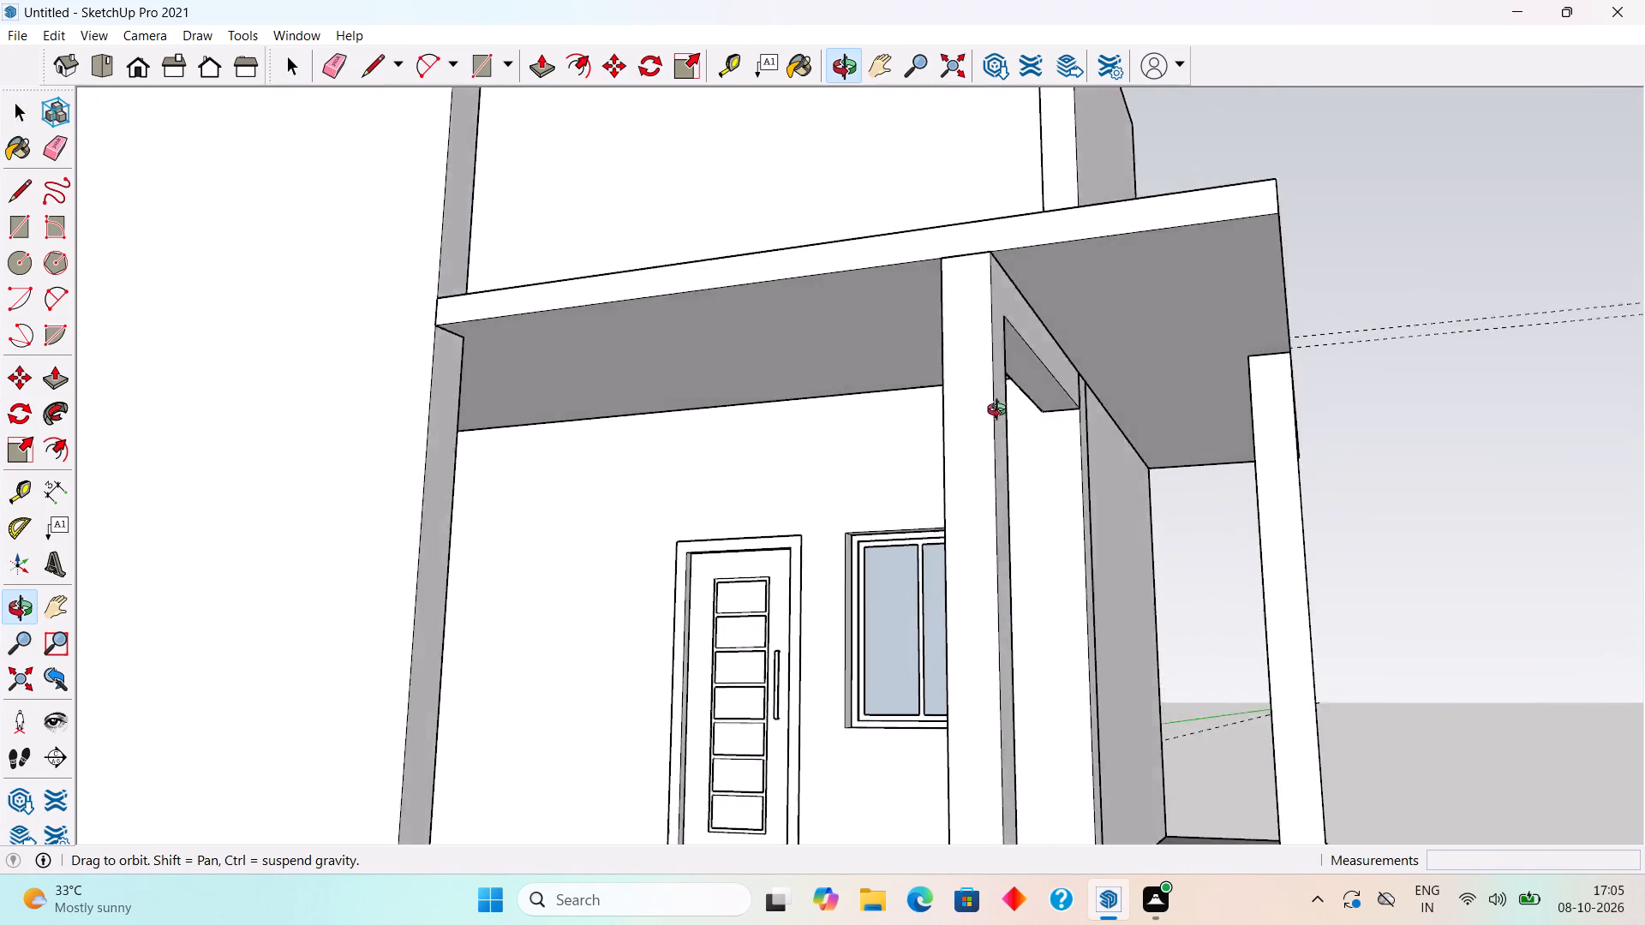
{"action": "middle_click_drag", "start_coordinate": [1001, 412], "coordinate": [1385, 474]}
{"action": "scroll", "coordinate": [1403, 448], "scroll_direction": "down", "scroll_amount": 5}
{"action": "middle_click_drag", "start_coordinate": [1313, 495], "coordinate": [1110, 507]}
{"action": "scroll", "coordinate": [1110, 510], "scroll_direction": "down", "scroll_amount": 2}
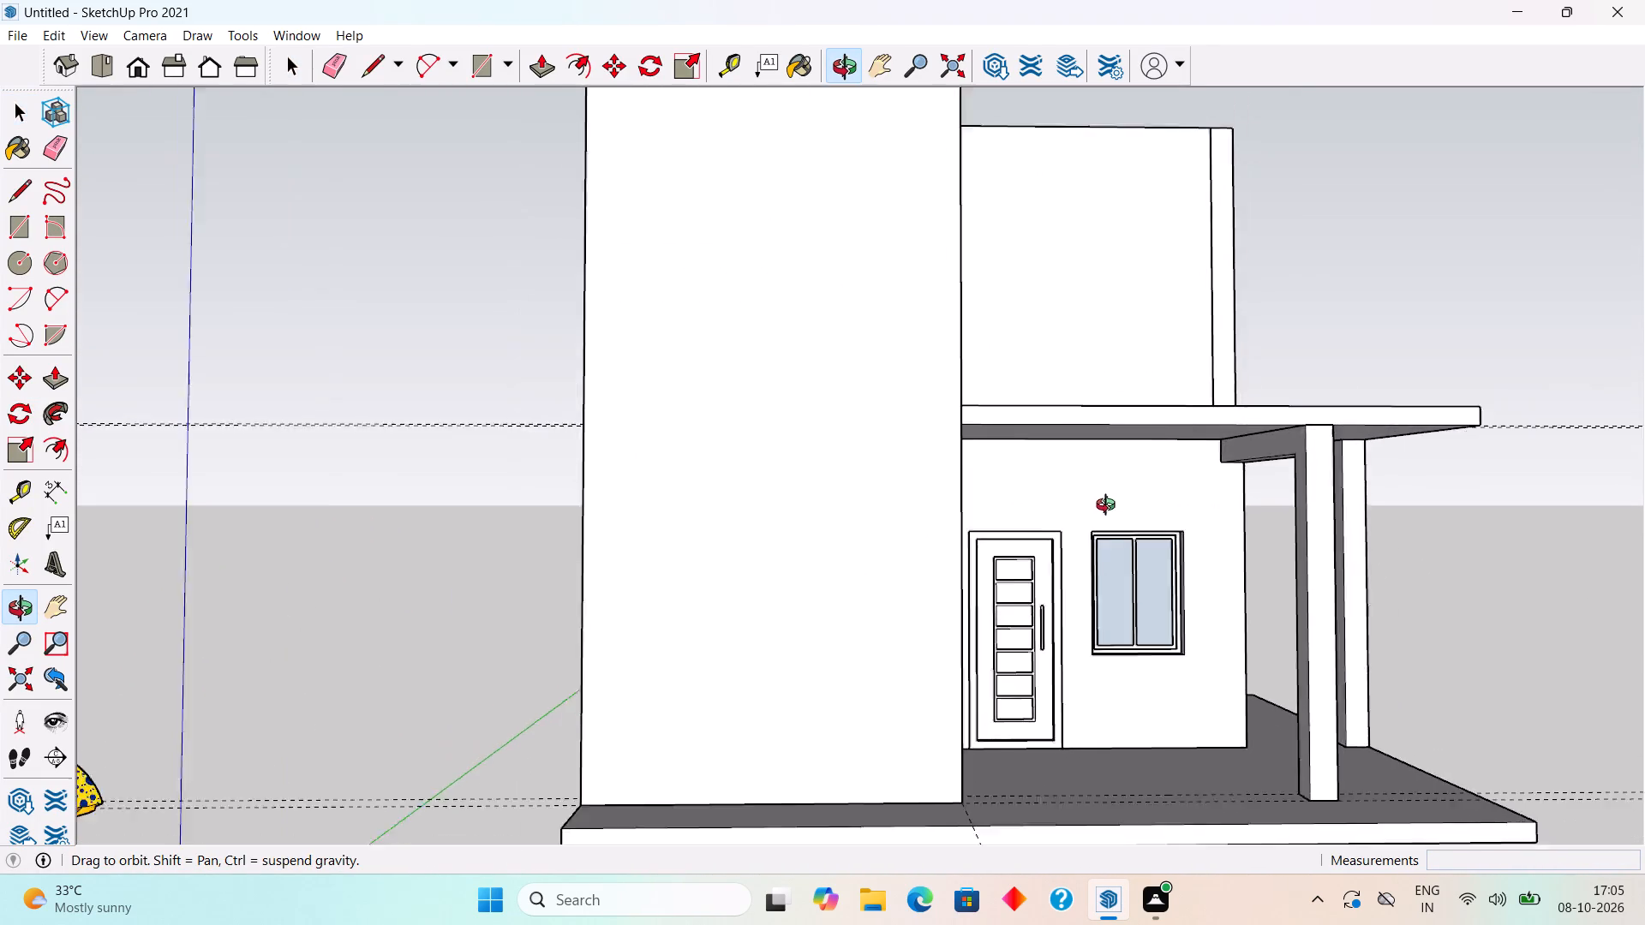
{"action": "middle_click_drag", "start_coordinate": [1110, 507], "coordinate": [1110, 506]}
{"action": "scroll", "coordinate": [1110, 507], "scroll_direction": "down", "scroll_amount": 2}
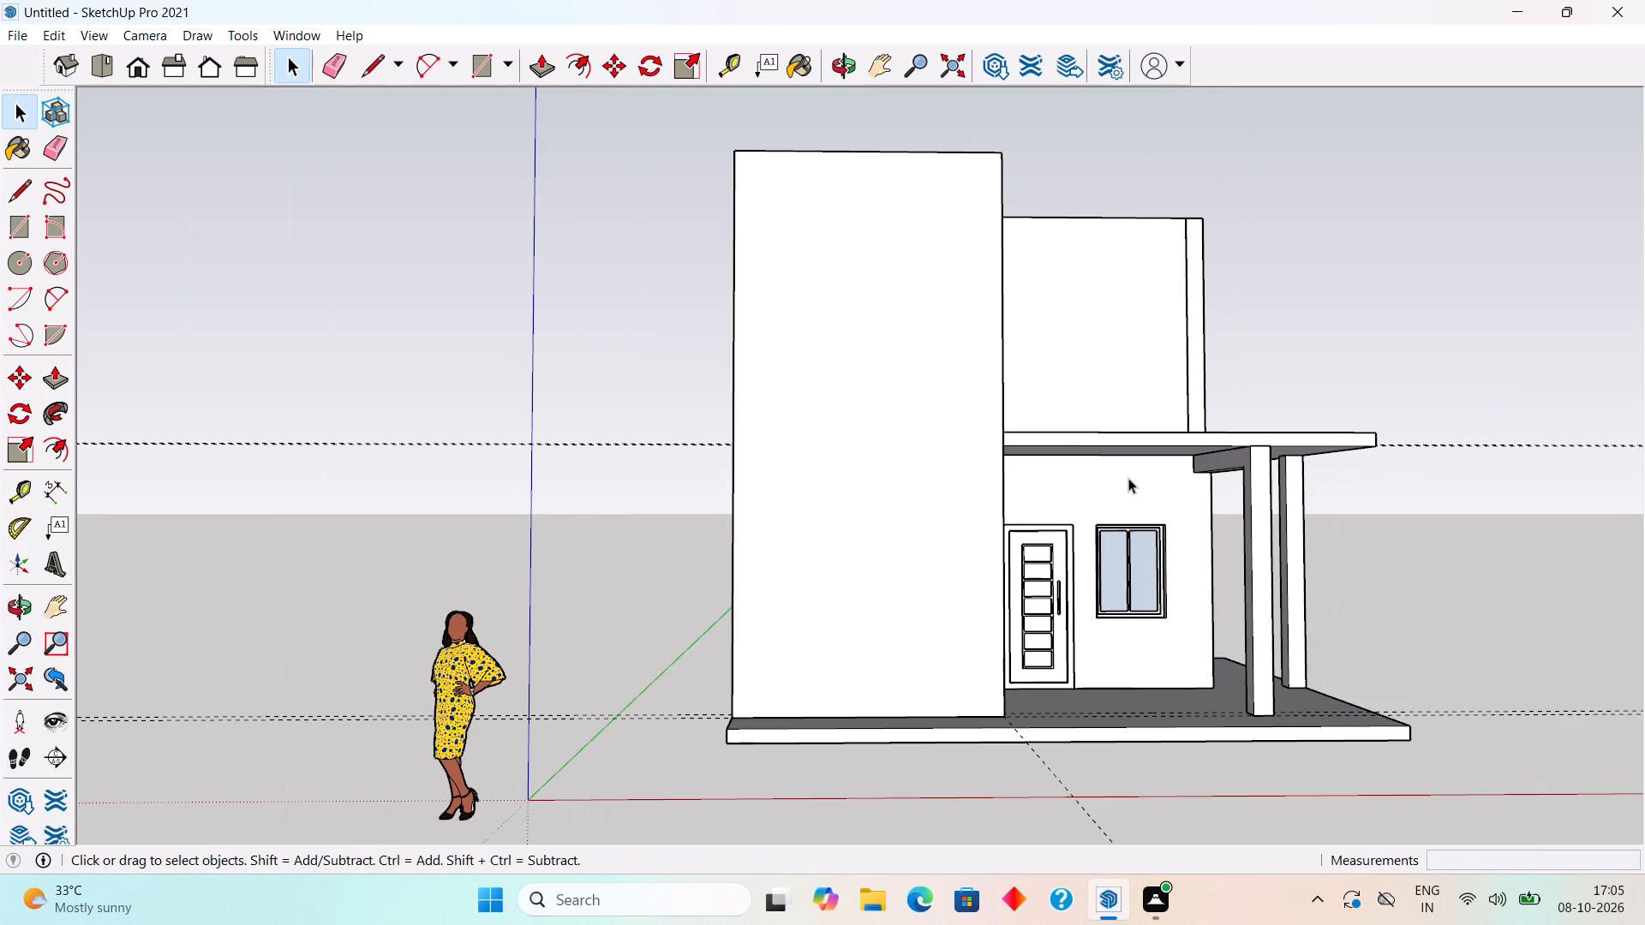
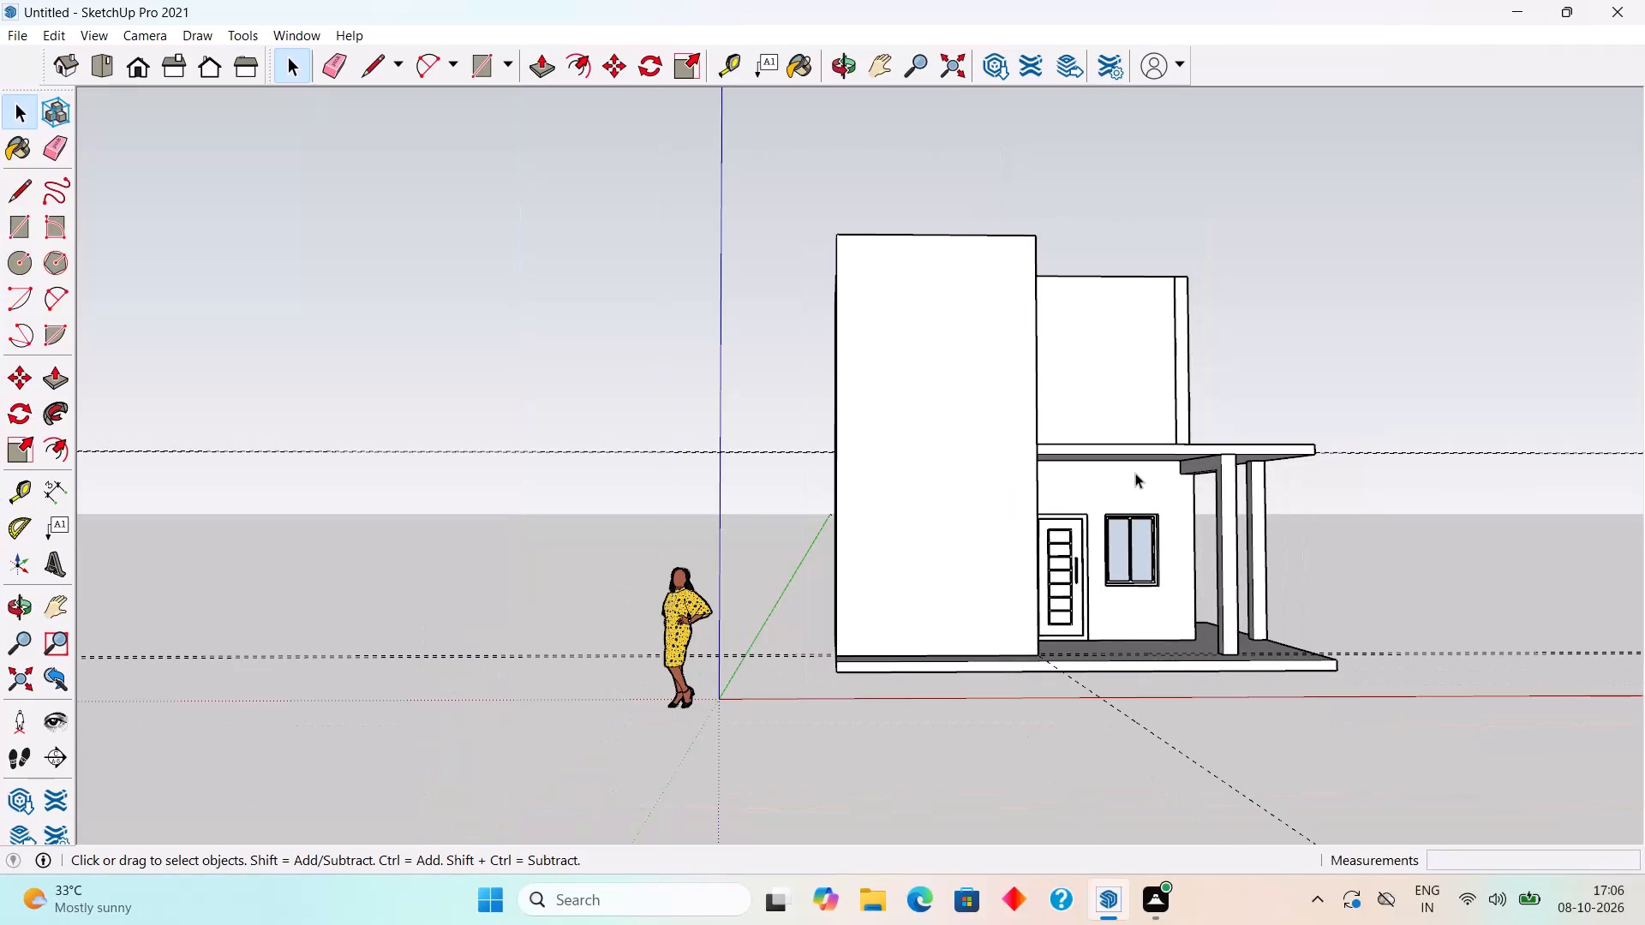
Examine the house front around the entrance door, window, porch slab and upper front wall at different distances.
{"action": "scroll", "coordinate": [1136, 472], "scroll_direction": "up", "scroll_amount": 2}
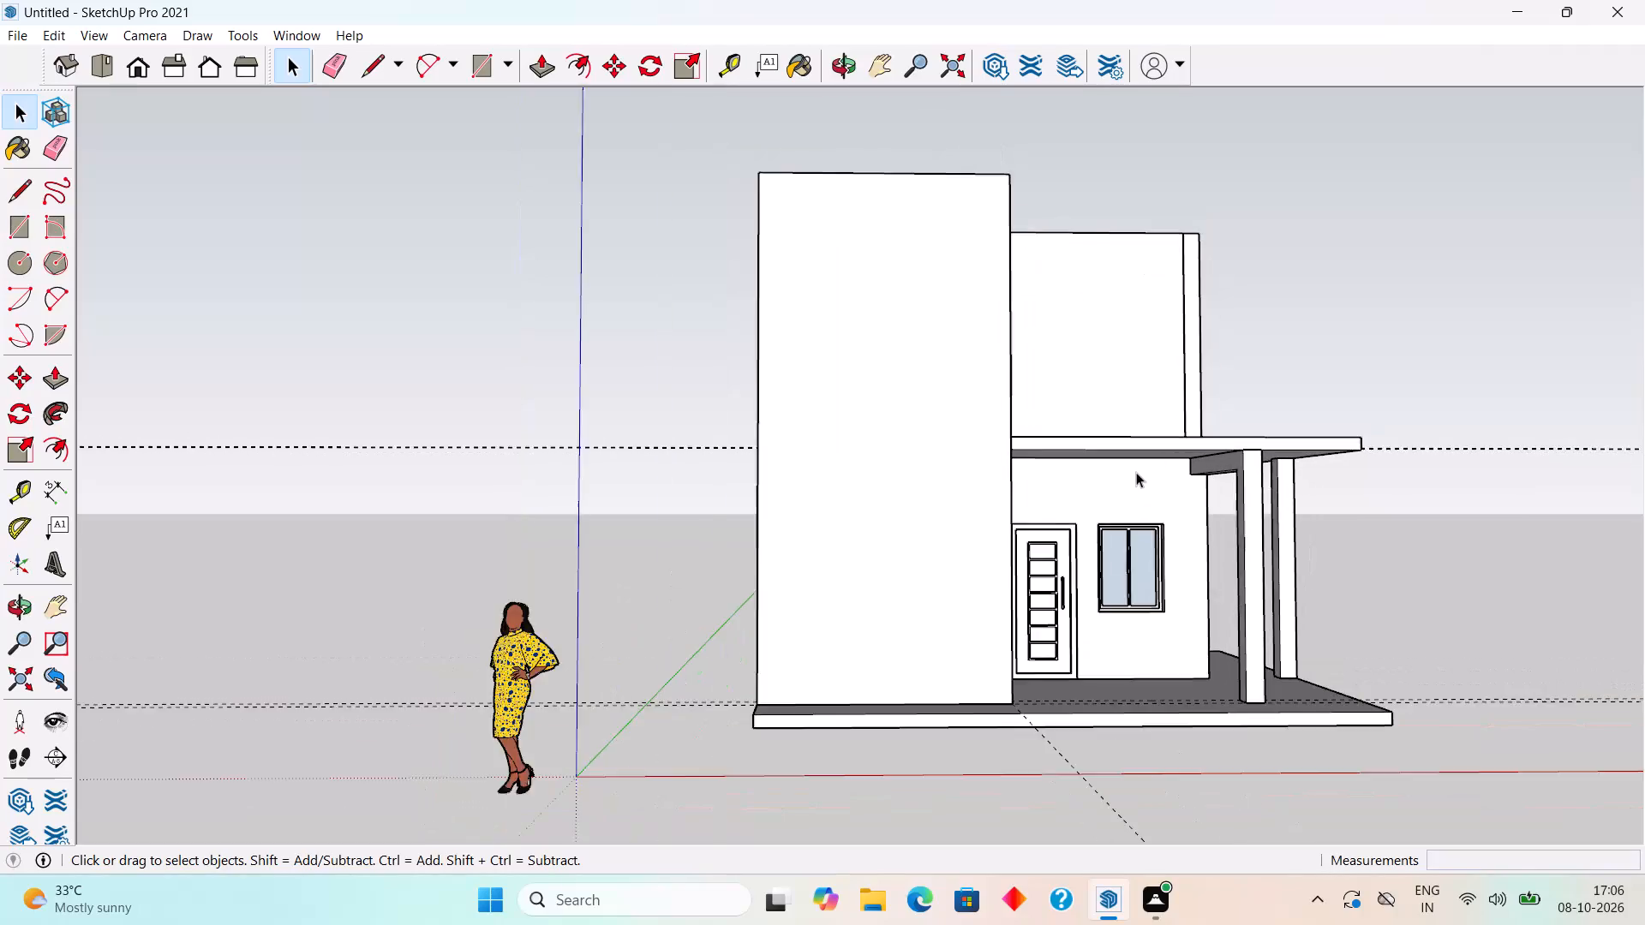
{"action": "scroll", "coordinate": [1136, 472], "scroll_direction": "up", "scroll_amount": 4}
{"action": "scroll", "coordinate": [1136, 472], "scroll_direction": "down", "scroll_amount": 10}
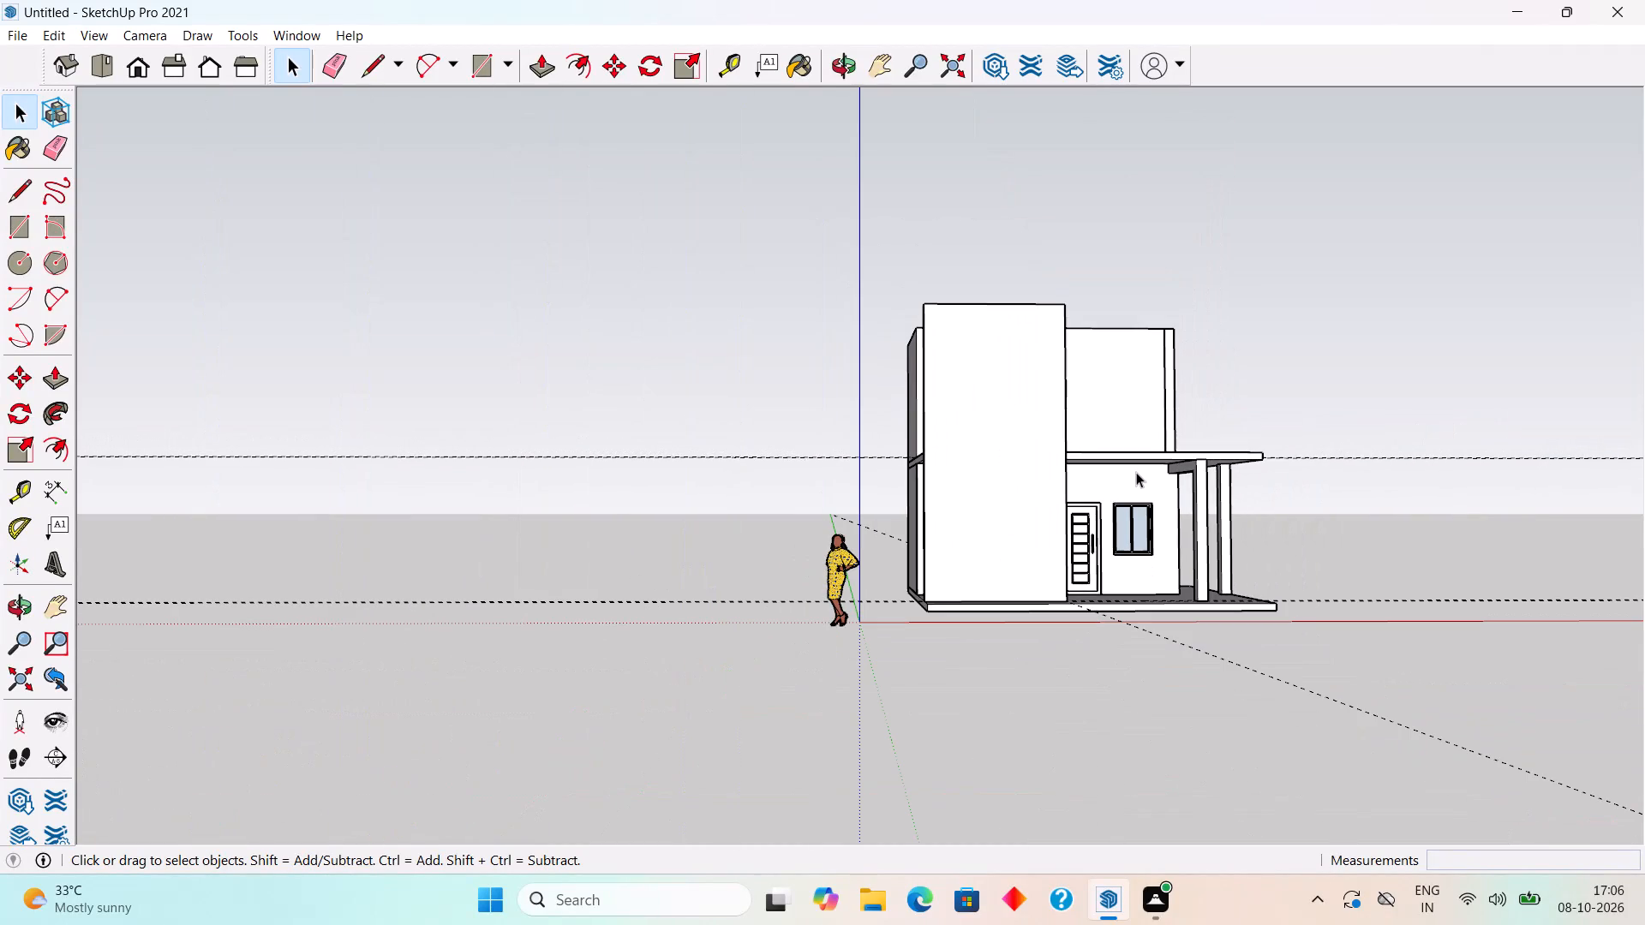
{"action": "scroll", "coordinate": [1136, 472], "scroll_direction": "up", "scroll_amount": 4}
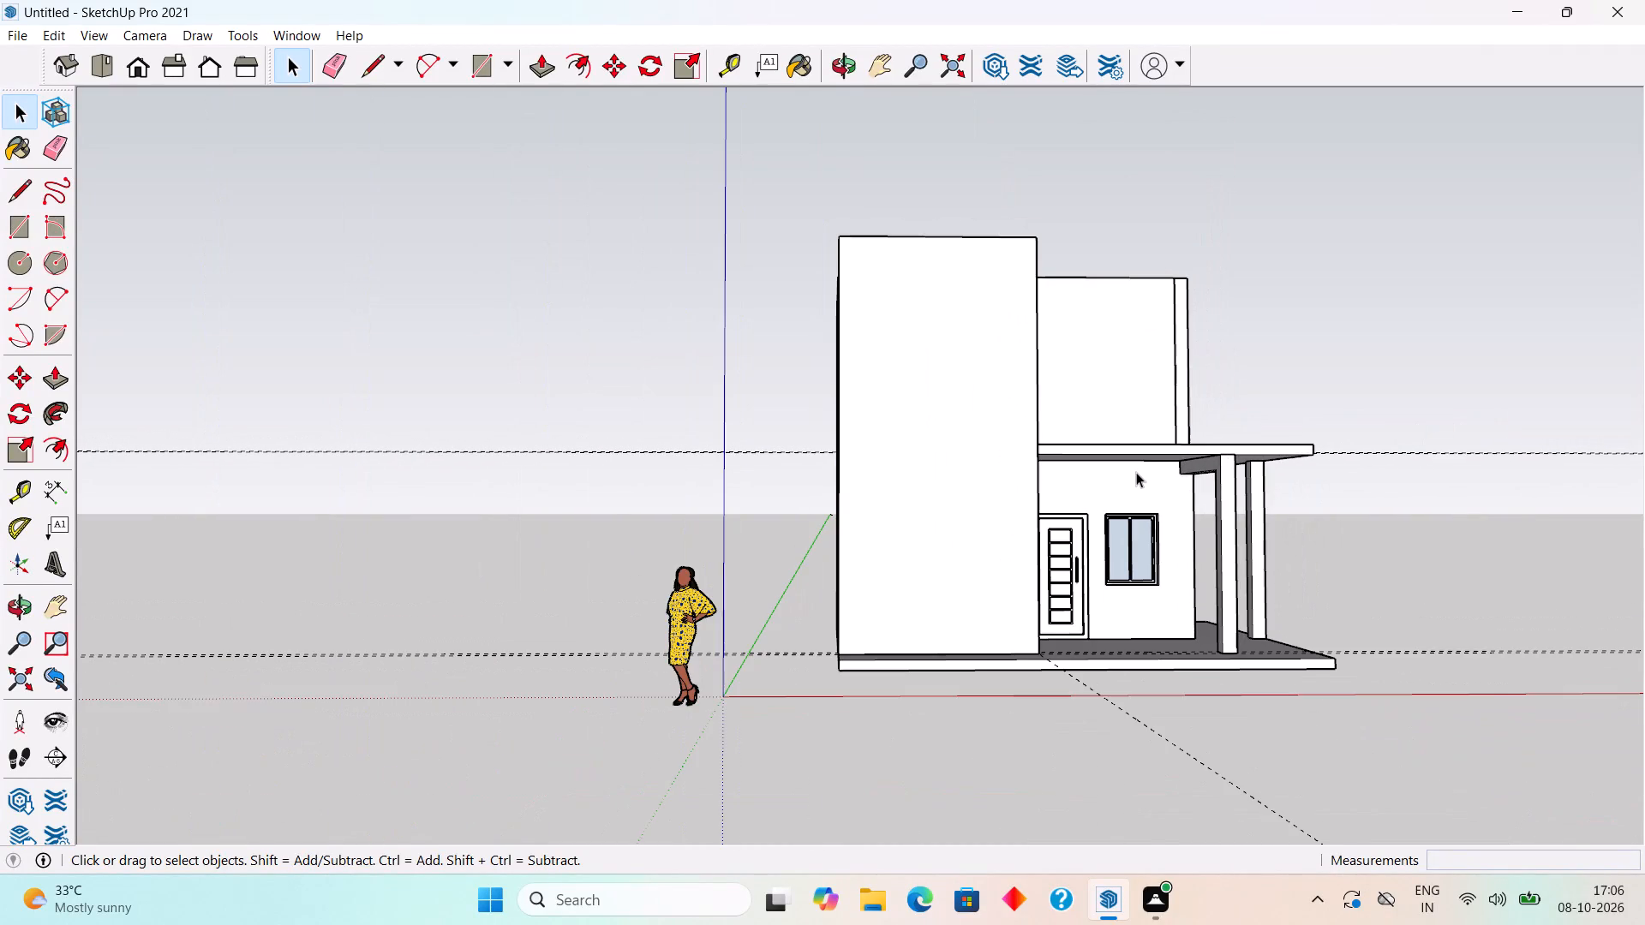
{"action": "scroll", "coordinate": [1136, 472], "scroll_direction": "up", "scroll_amount": 5}
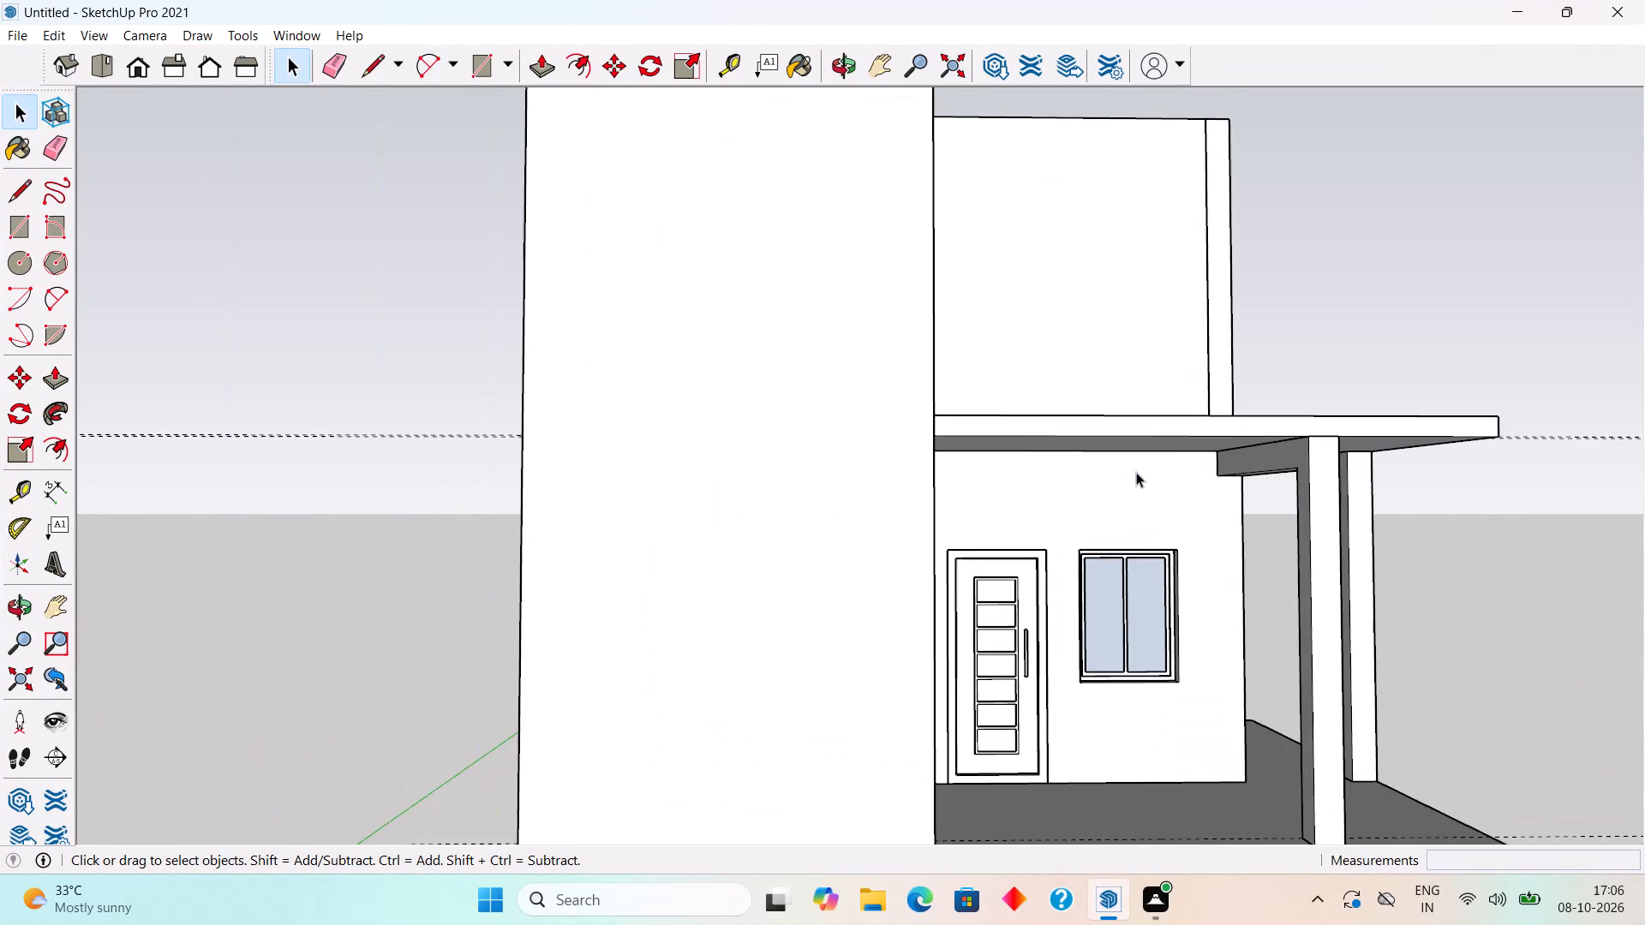
{"action": "scroll", "coordinate": [1136, 472], "scroll_direction": "up", "scroll_amount": 2}
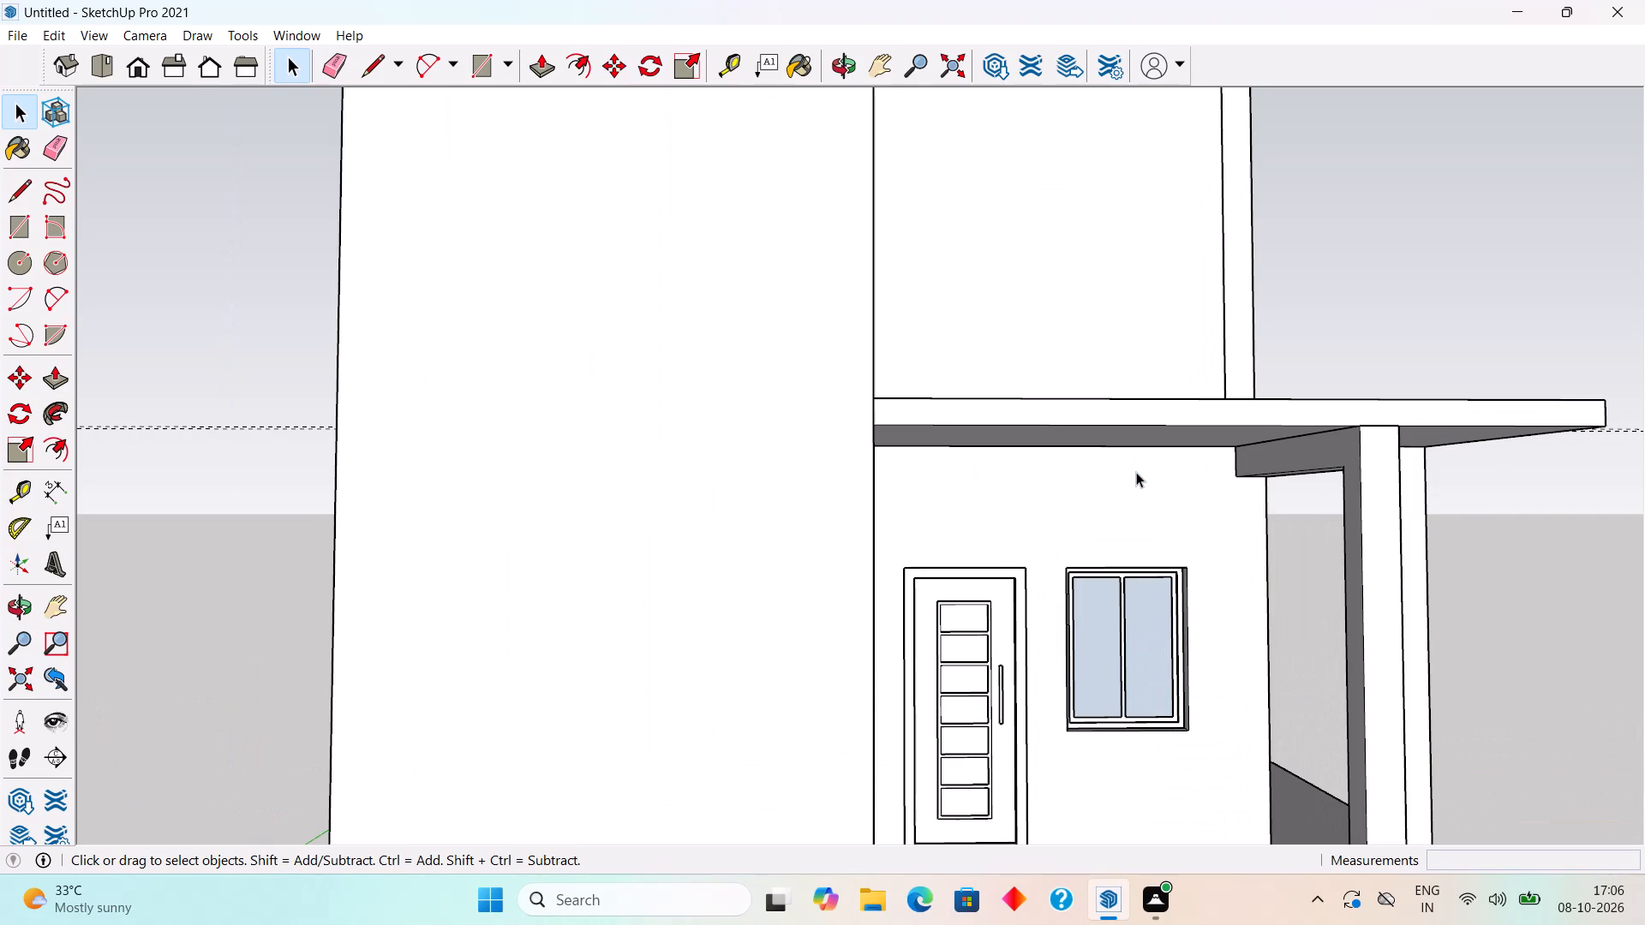
{"action": "scroll", "coordinate": [1136, 472], "scroll_direction": "up", "scroll_amount": 5}
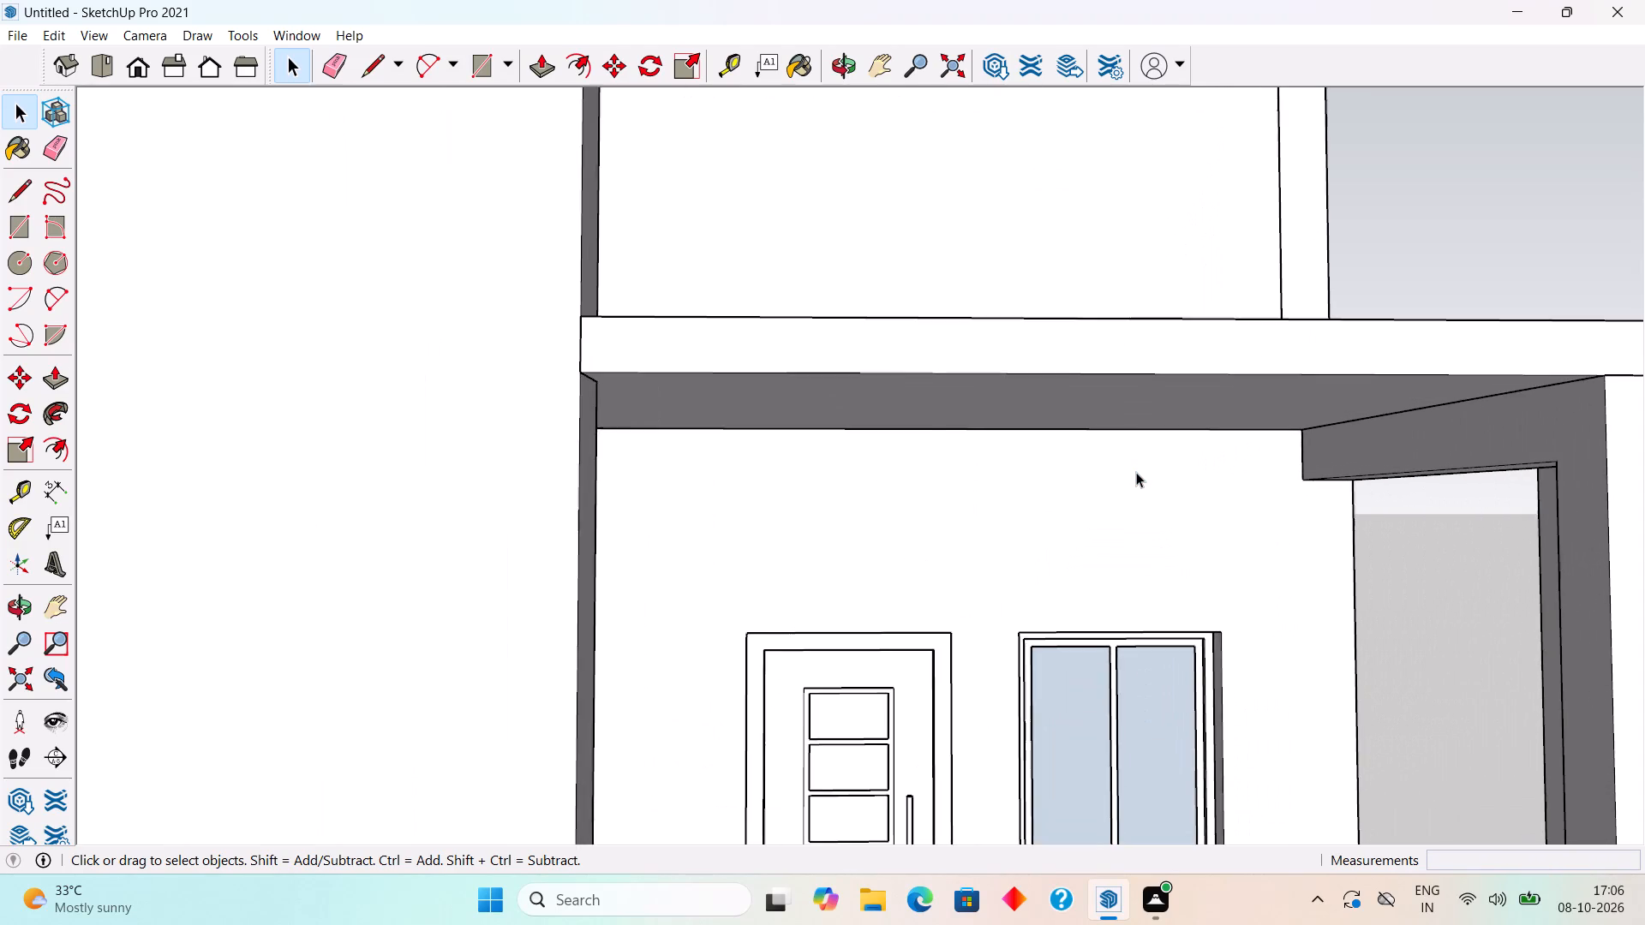
{"action": "scroll", "coordinate": [1136, 472], "scroll_direction": "down", "scroll_amount": 11}
{"action": "scroll", "coordinate": [1376, 474], "scroll_direction": "up", "scroll_amount": 3}
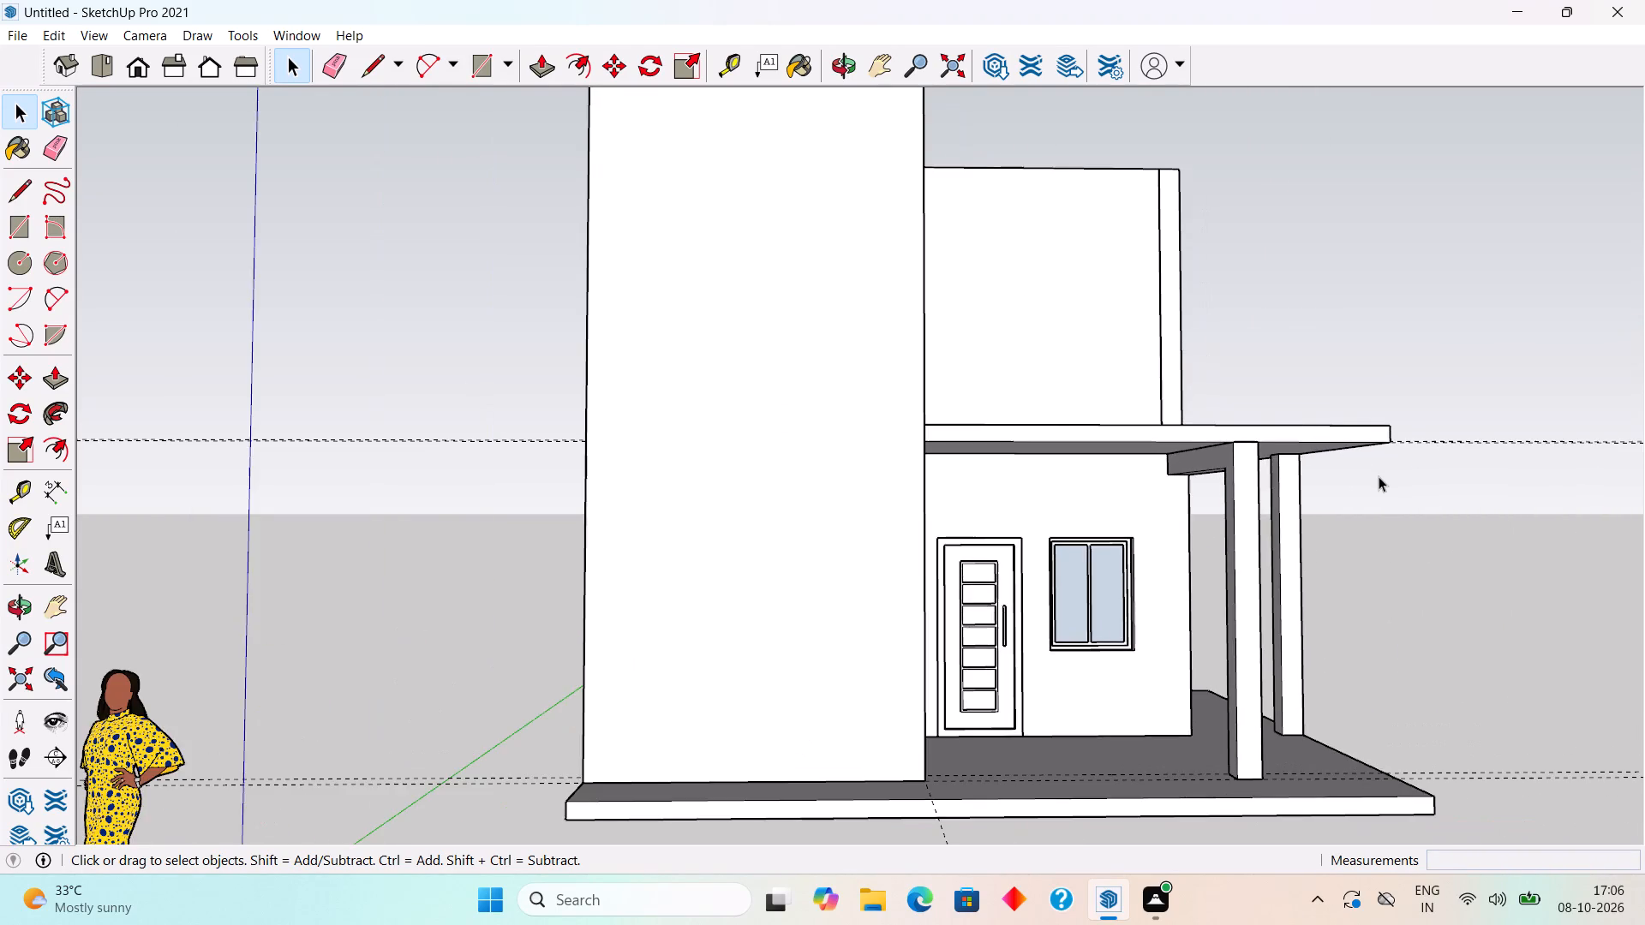
{"action": "scroll", "coordinate": [1379, 476], "scroll_direction": "up", "scroll_amount": 4}
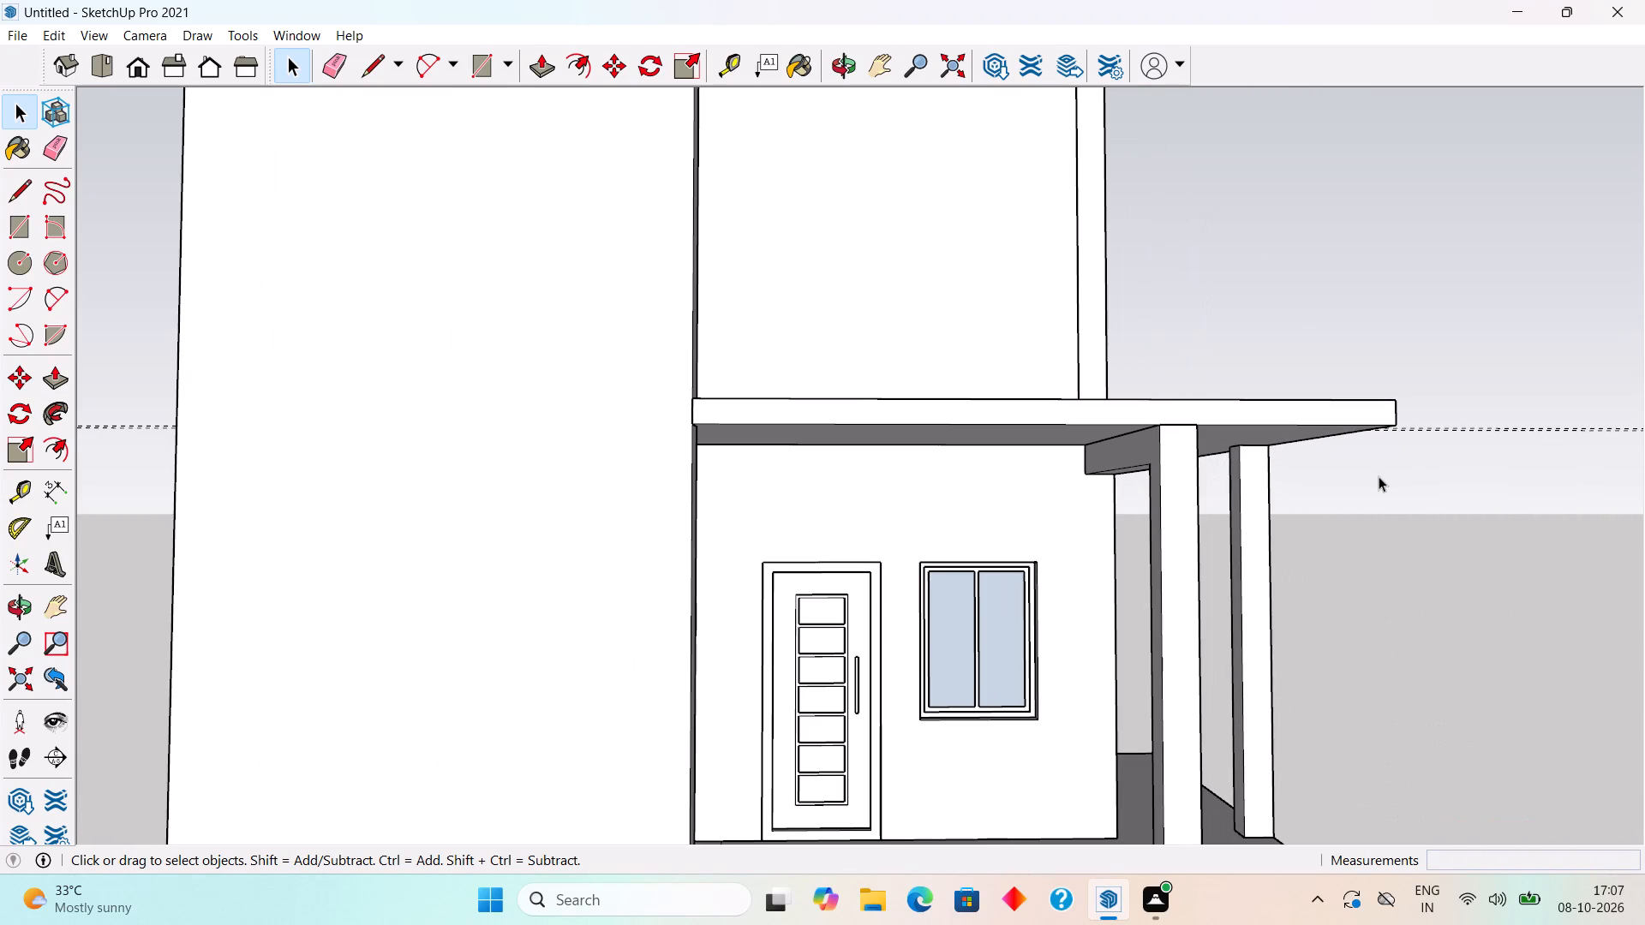
{"action": "scroll", "coordinate": [1379, 476], "scroll_direction": "up", "scroll_amount": 1}
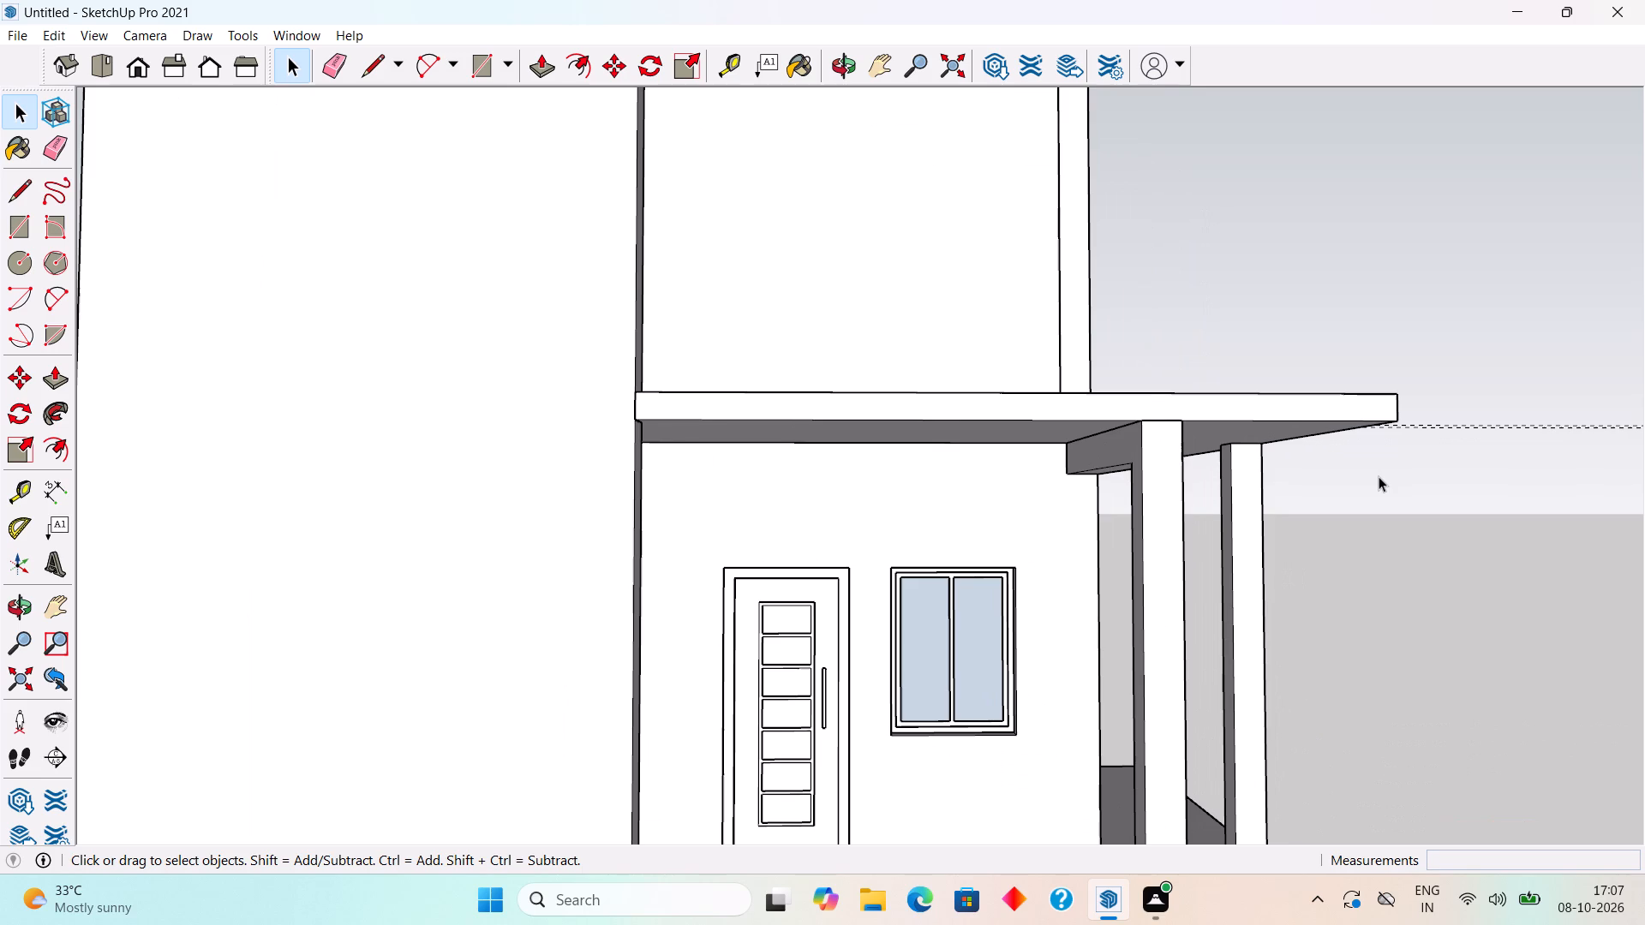
{"action": "scroll", "coordinate": [1379, 476], "scroll_direction": "up", "scroll_amount": 4}
{"action": "scroll", "coordinate": [1379, 476], "scroll_direction": "down", "scroll_amount": 4}
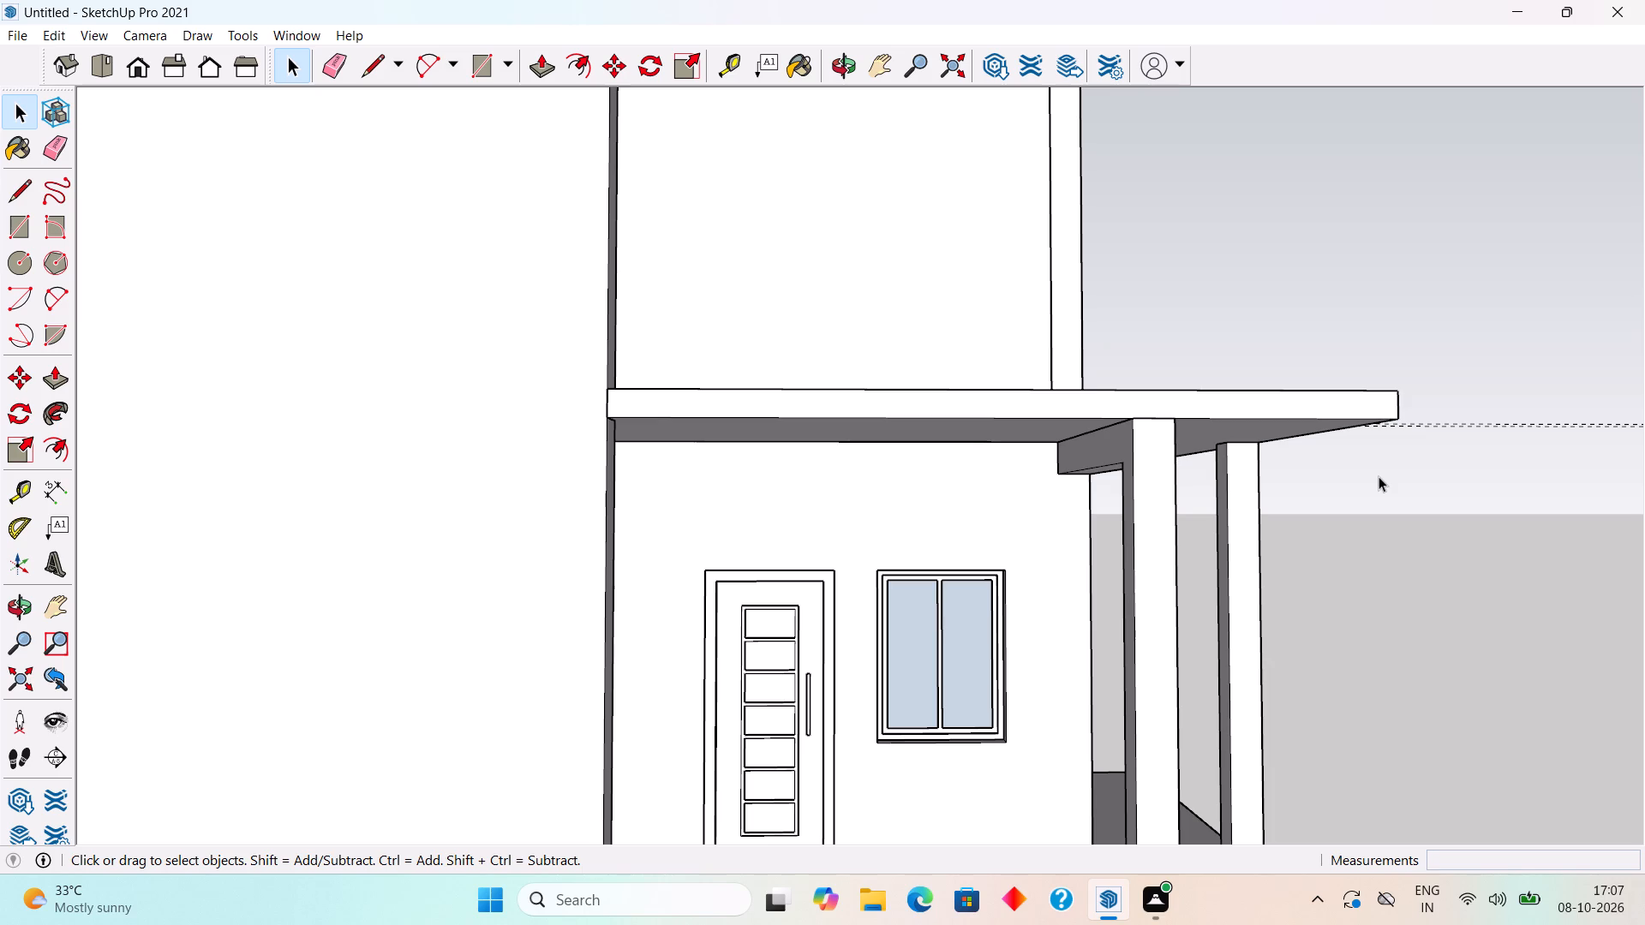
{"action": "scroll", "coordinate": [1379, 476], "scroll_direction": "up", "scroll_amount": 2}
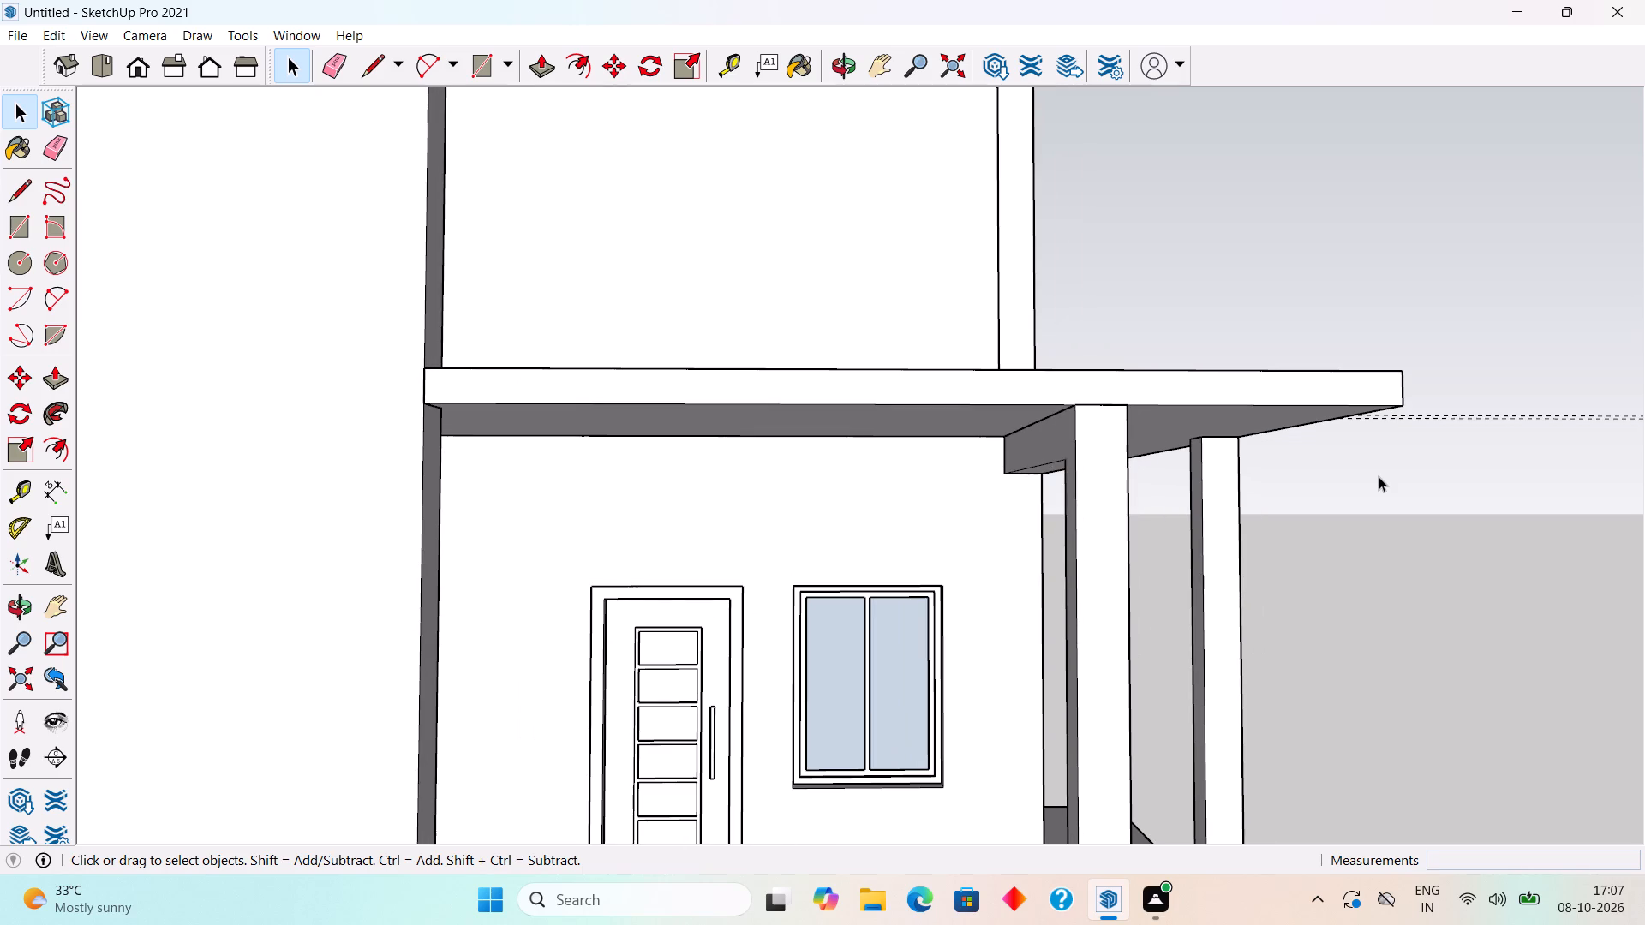
{"action": "scroll", "coordinate": [1379, 476], "scroll_direction": "down", "scroll_amount": 3}
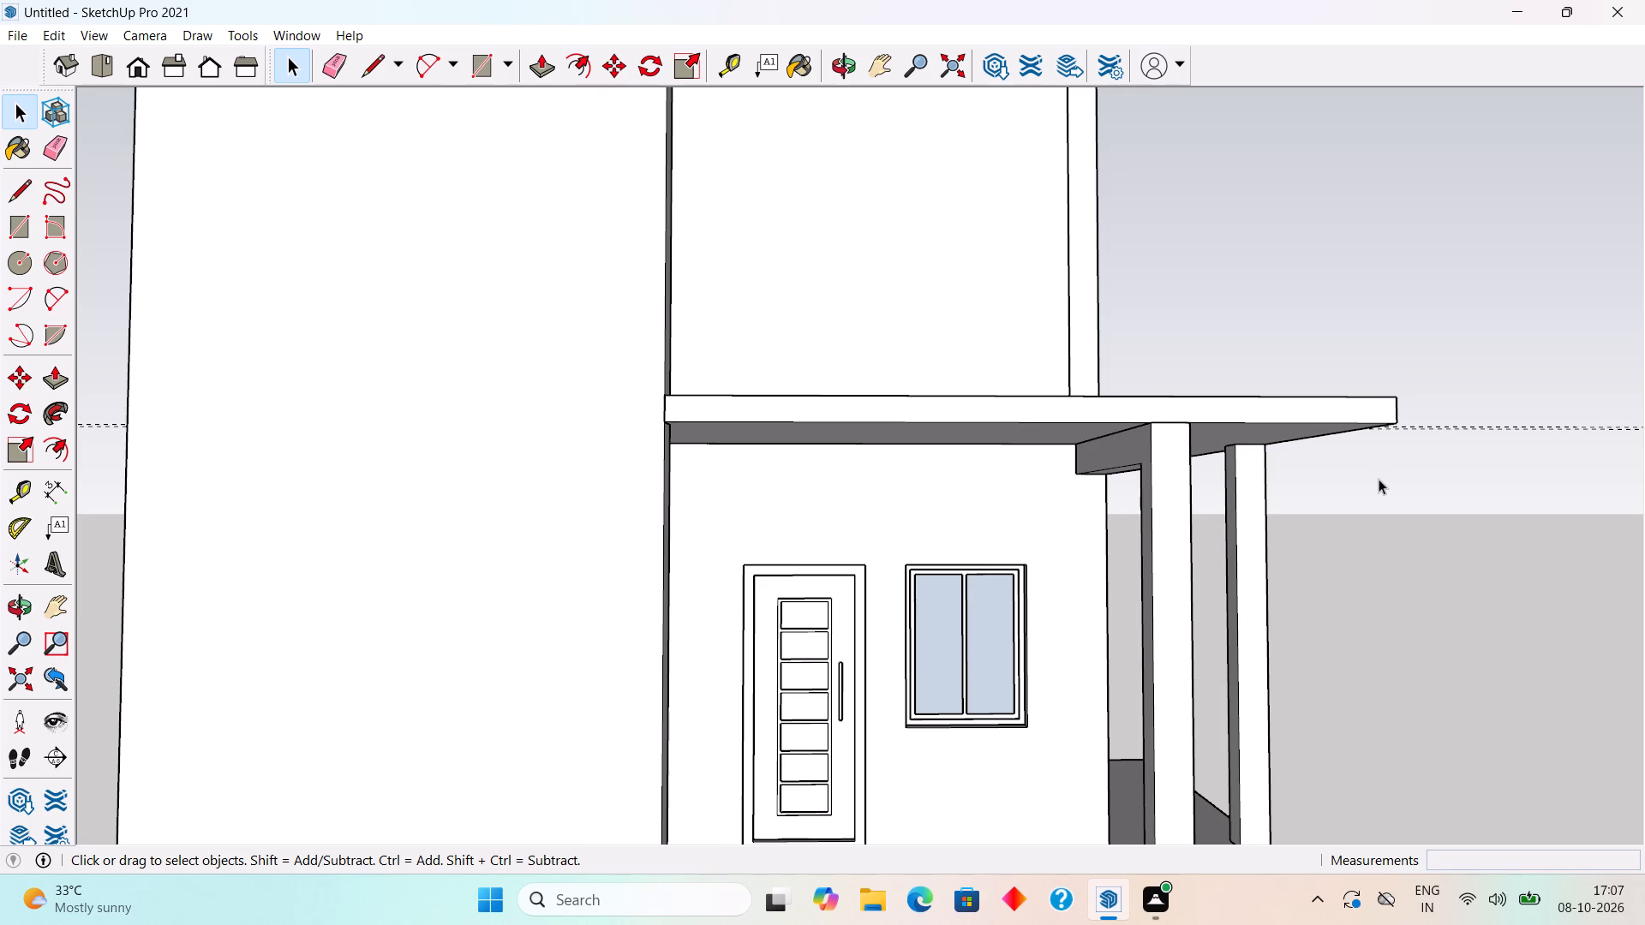
{"action": "scroll", "coordinate": [1379, 479], "scroll_direction": "down", "scroll_amount": 5}
{"action": "scroll", "coordinate": [1249, 581], "scroll_direction": "up", "scroll_amount": 4}
{"action": "scroll", "coordinate": [1243, 576], "scroll_direction": "down", "scroll_amount": 2}
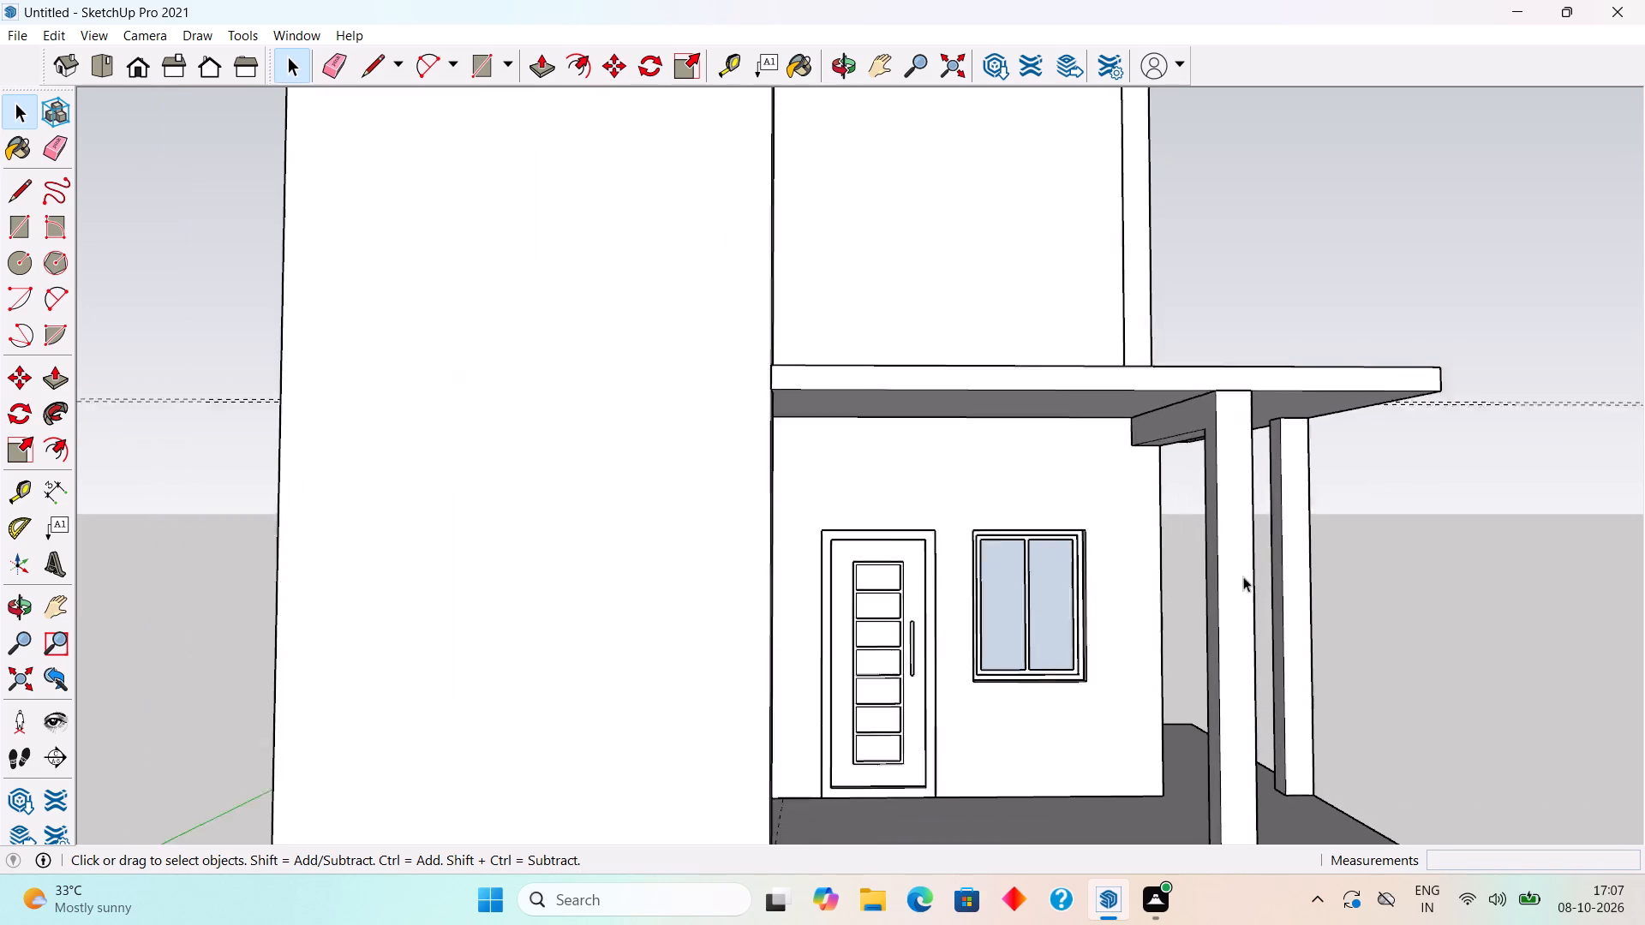
{"action": "scroll", "coordinate": [1243, 576], "scroll_direction": "down", "scroll_amount": 2}
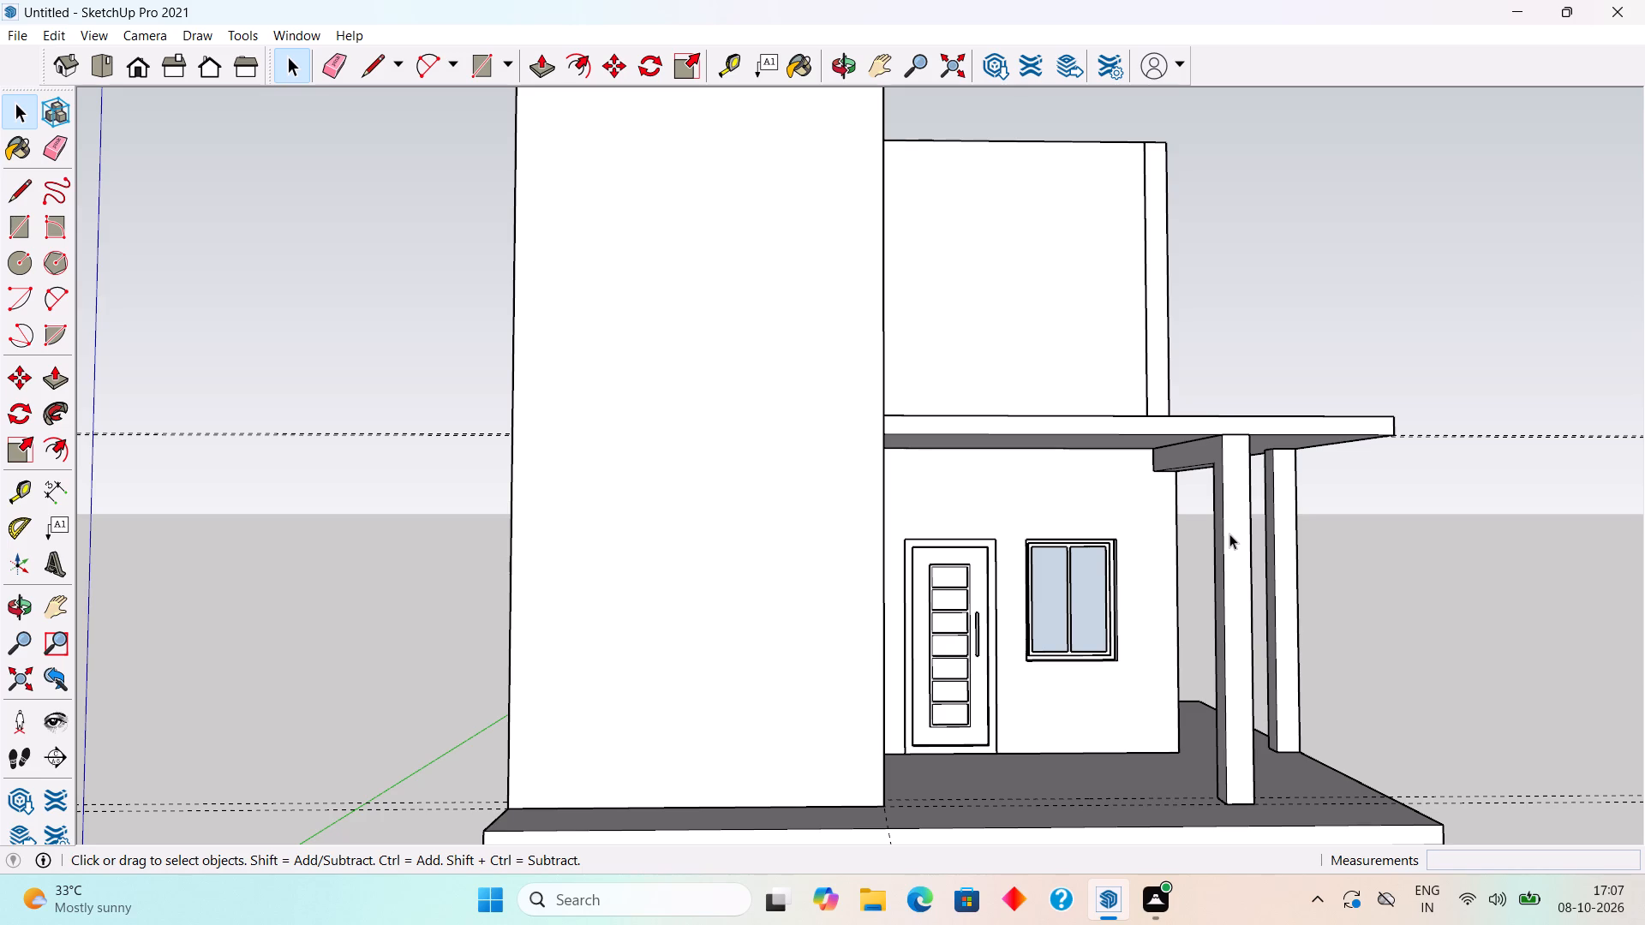
{"action": "scroll", "coordinate": [1185, 544], "scroll_direction": "up", "scroll_amount": 4}
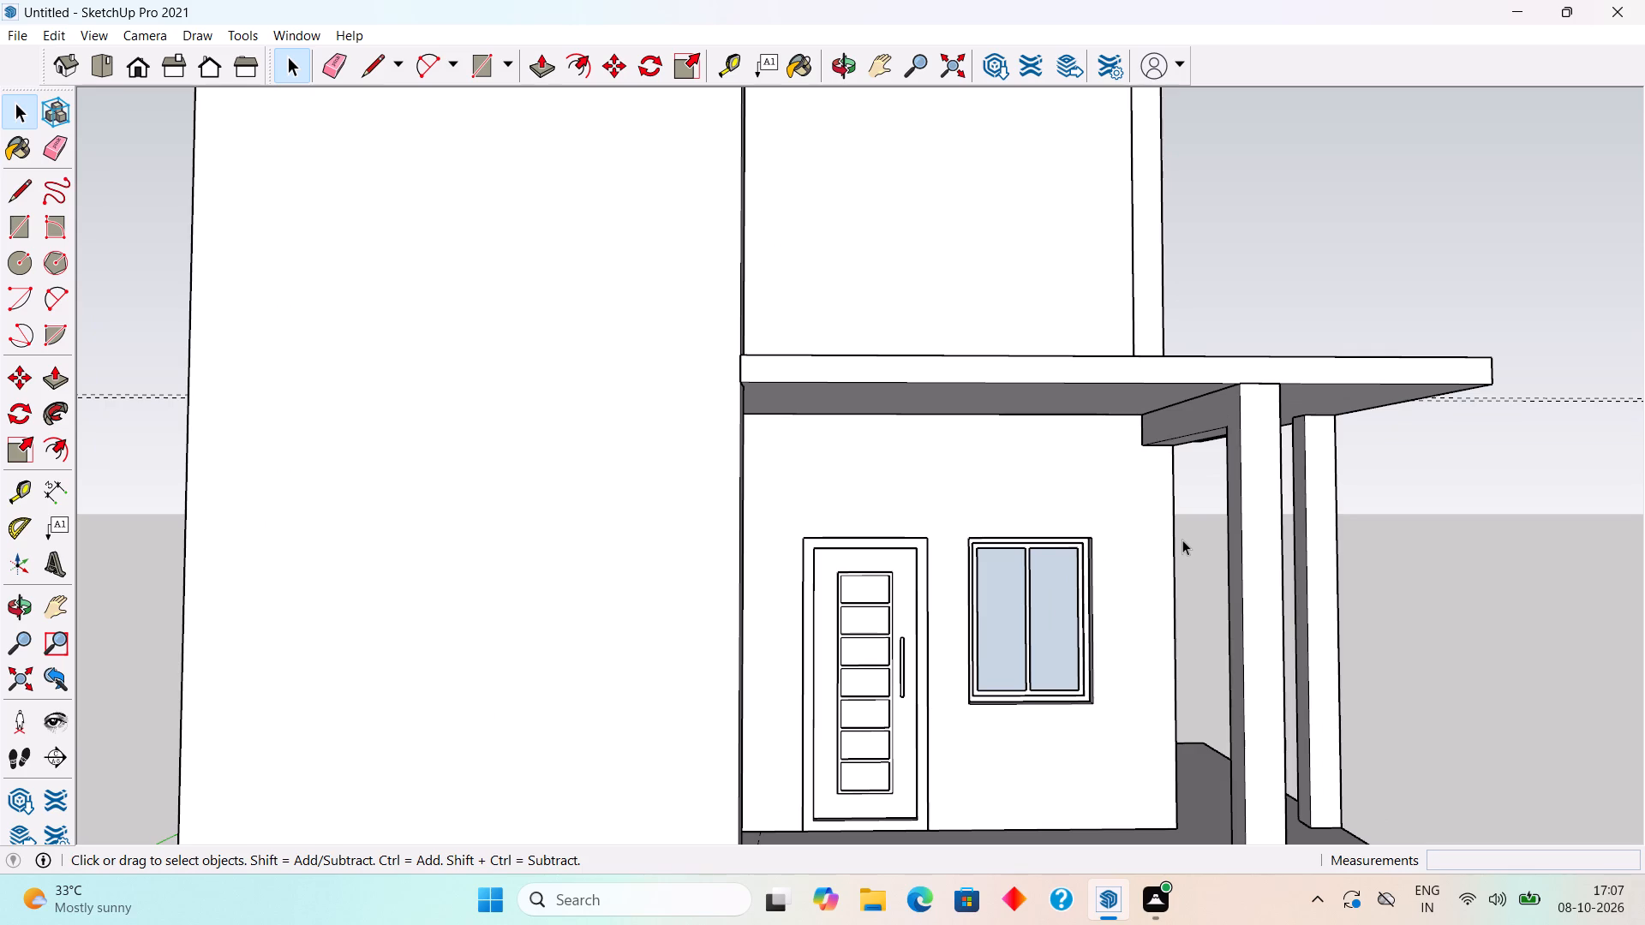
Place a vertical guide on the upper front wall, 1' inward from its edge at the porch-side wall.
{"action": "middle_click_drag", "start_coordinate": [1179, 540], "coordinate": [1199, 722]}
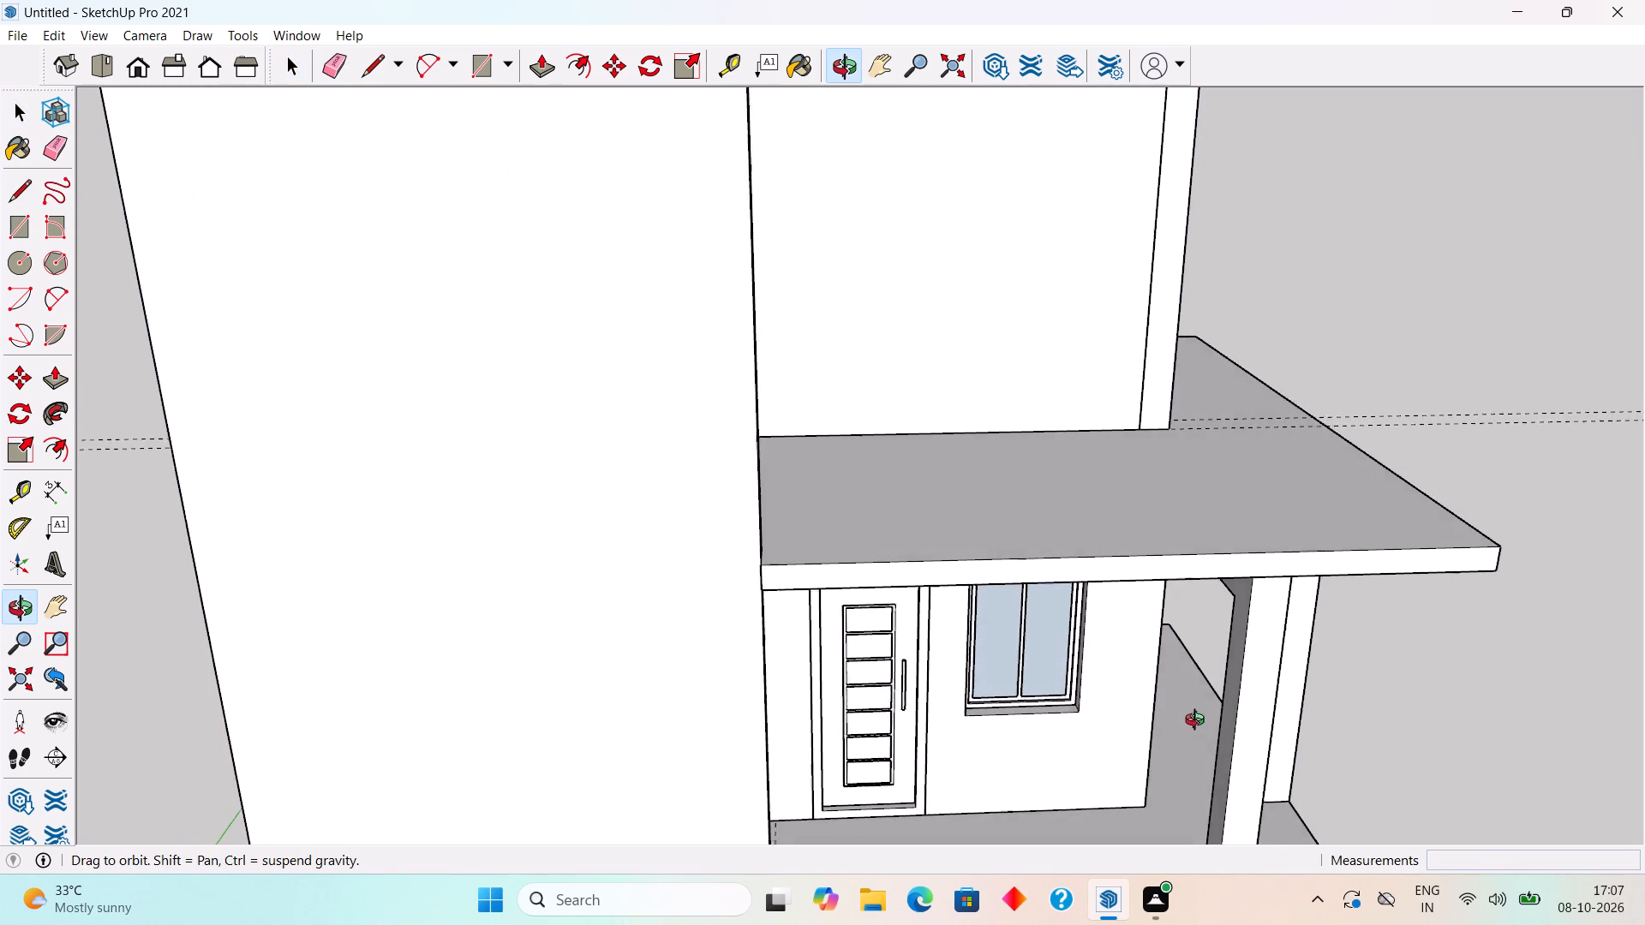
{"action": "middle_click_drag", "start_coordinate": [1199, 722], "coordinate": [1211, 727]}
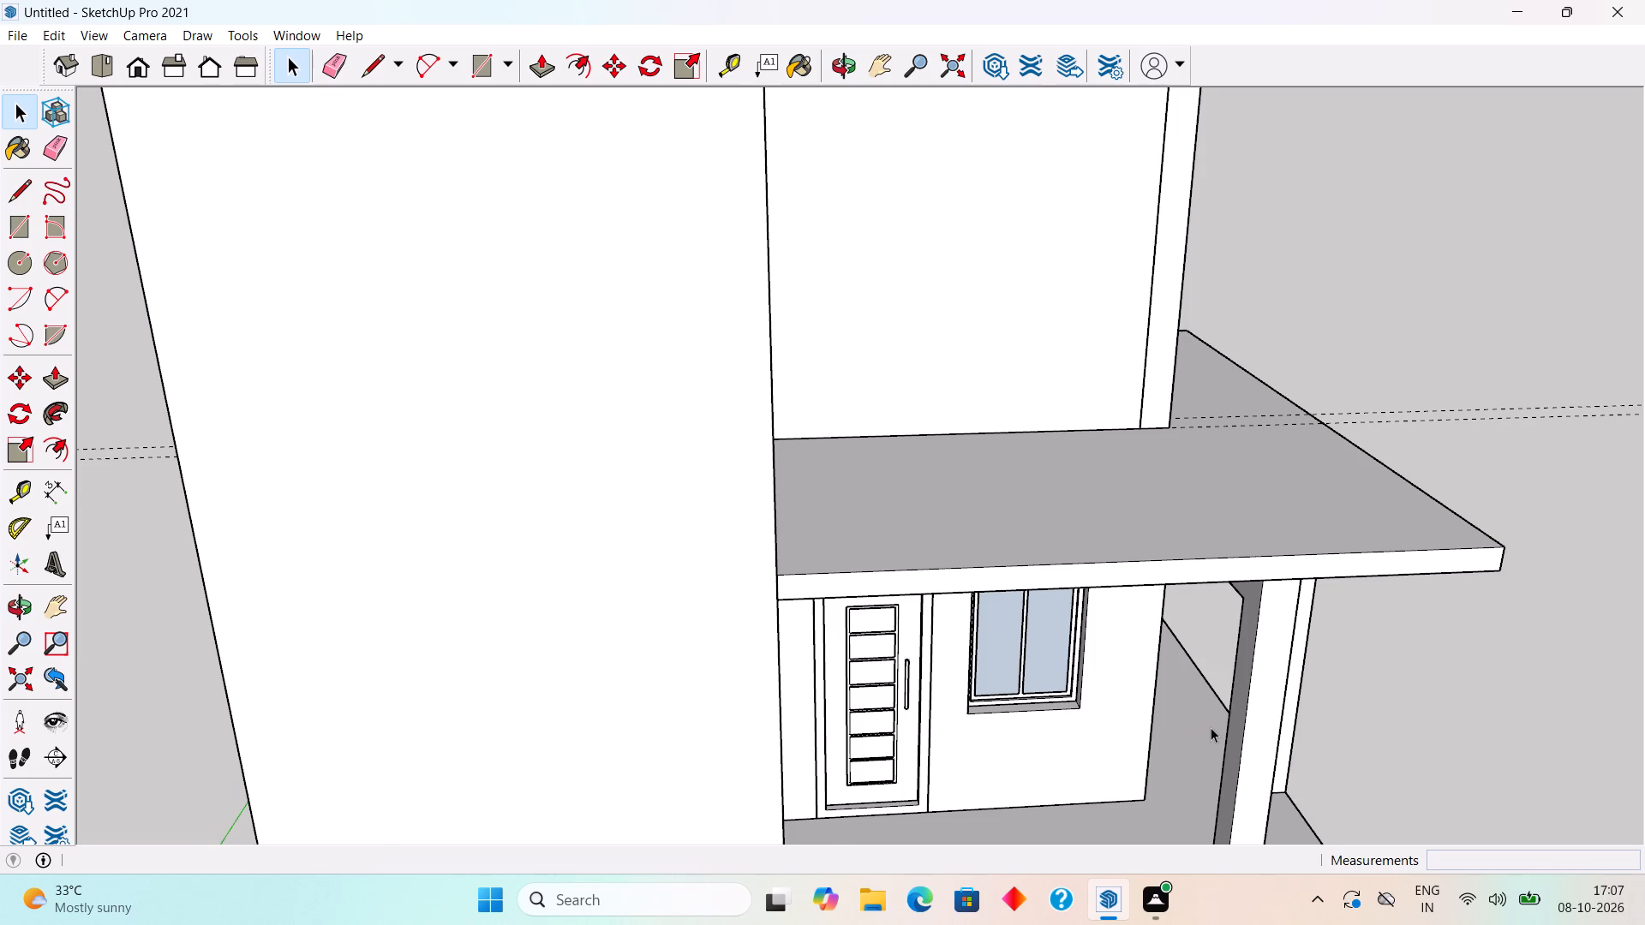
{"action": "scroll", "coordinate": [1210, 731], "scroll_direction": "down", "scroll_amount": 1}
{"action": "scroll", "coordinate": [1038, 611], "scroll_direction": "down", "scroll_amount": 5}
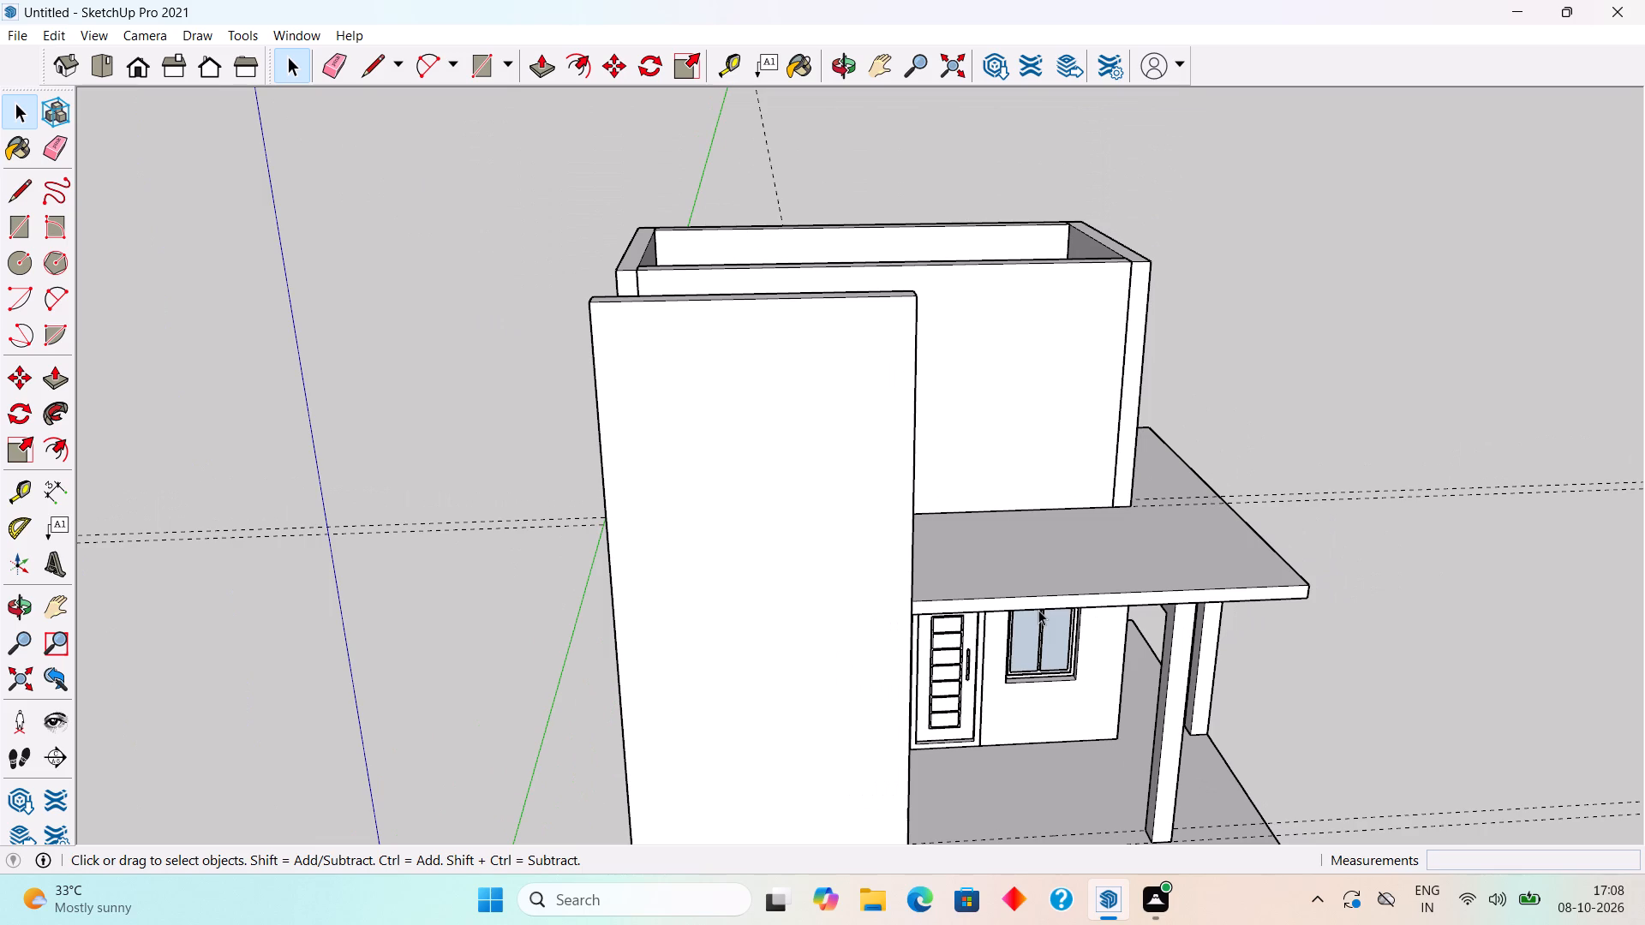
{"action": "scroll", "coordinate": [1087, 536], "scroll_direction": "up", "scroll_amount": 6}
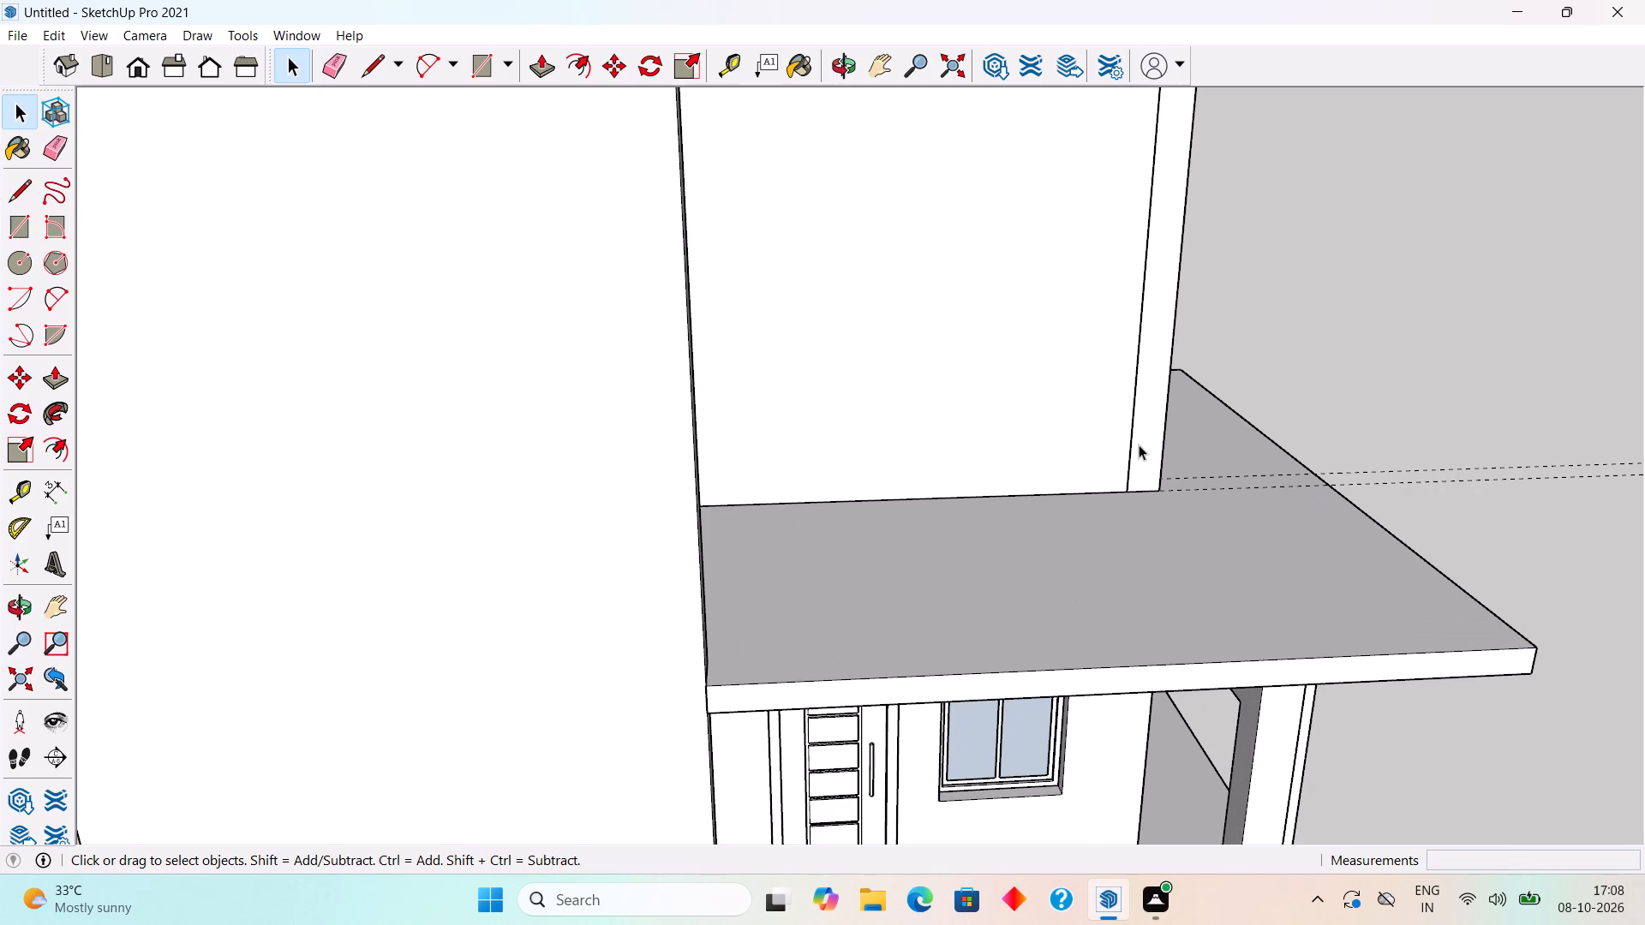
{"action": "key", "text": "t"}
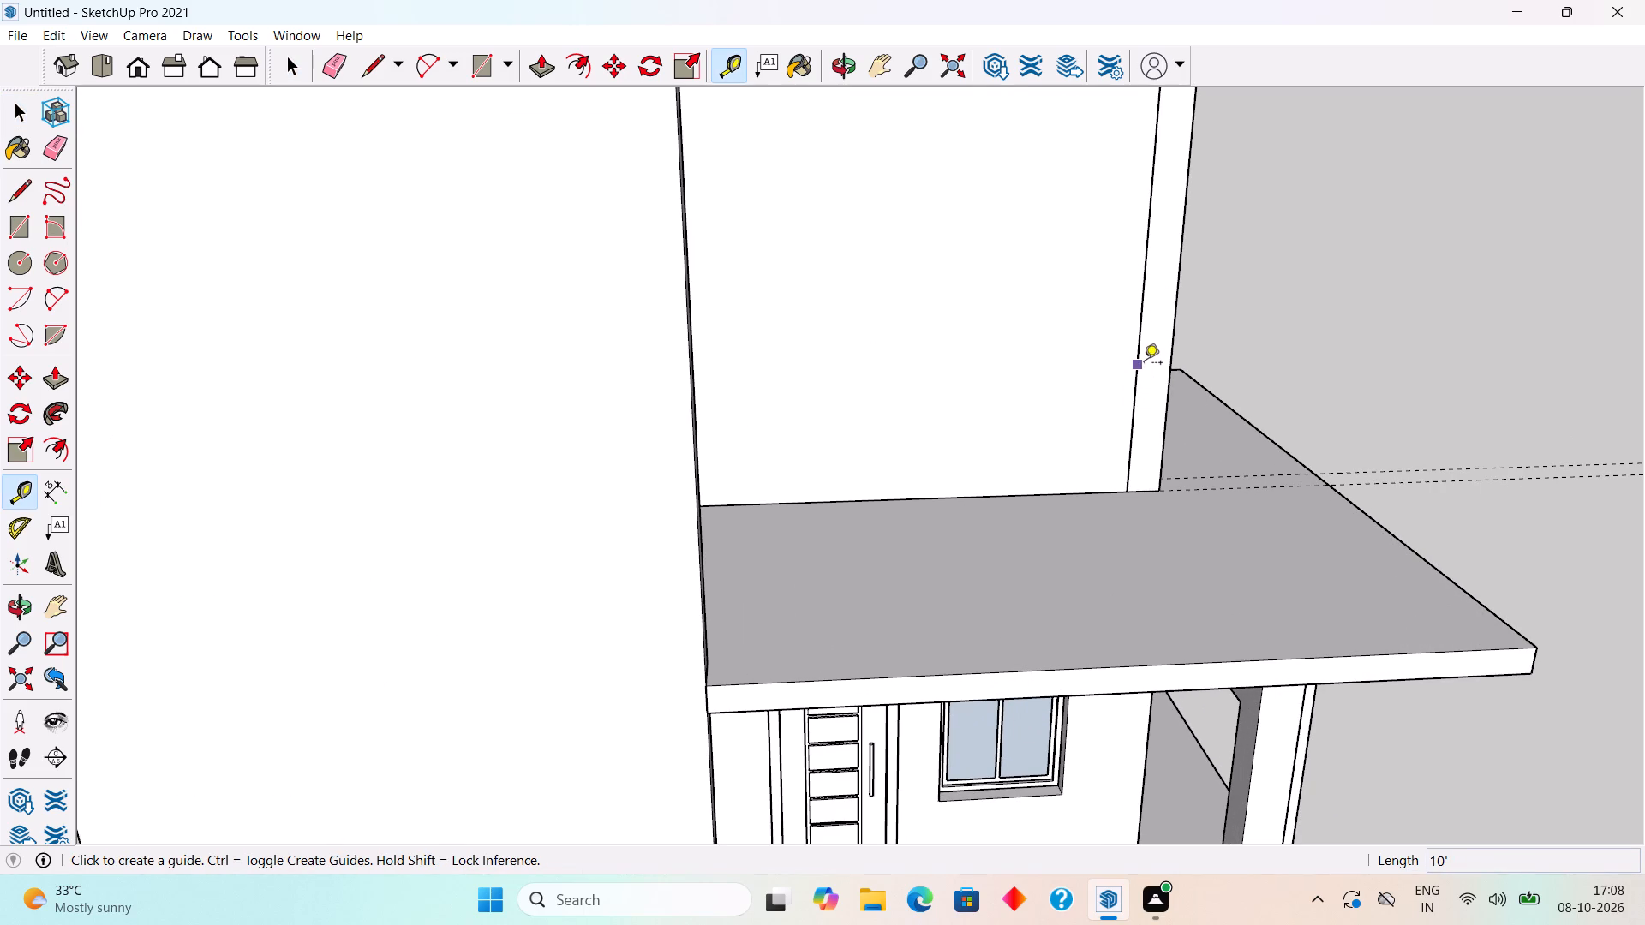
{"action": "left_click", "coordinate": [1144, 364]}
{"action": "type", "text": "1'"}
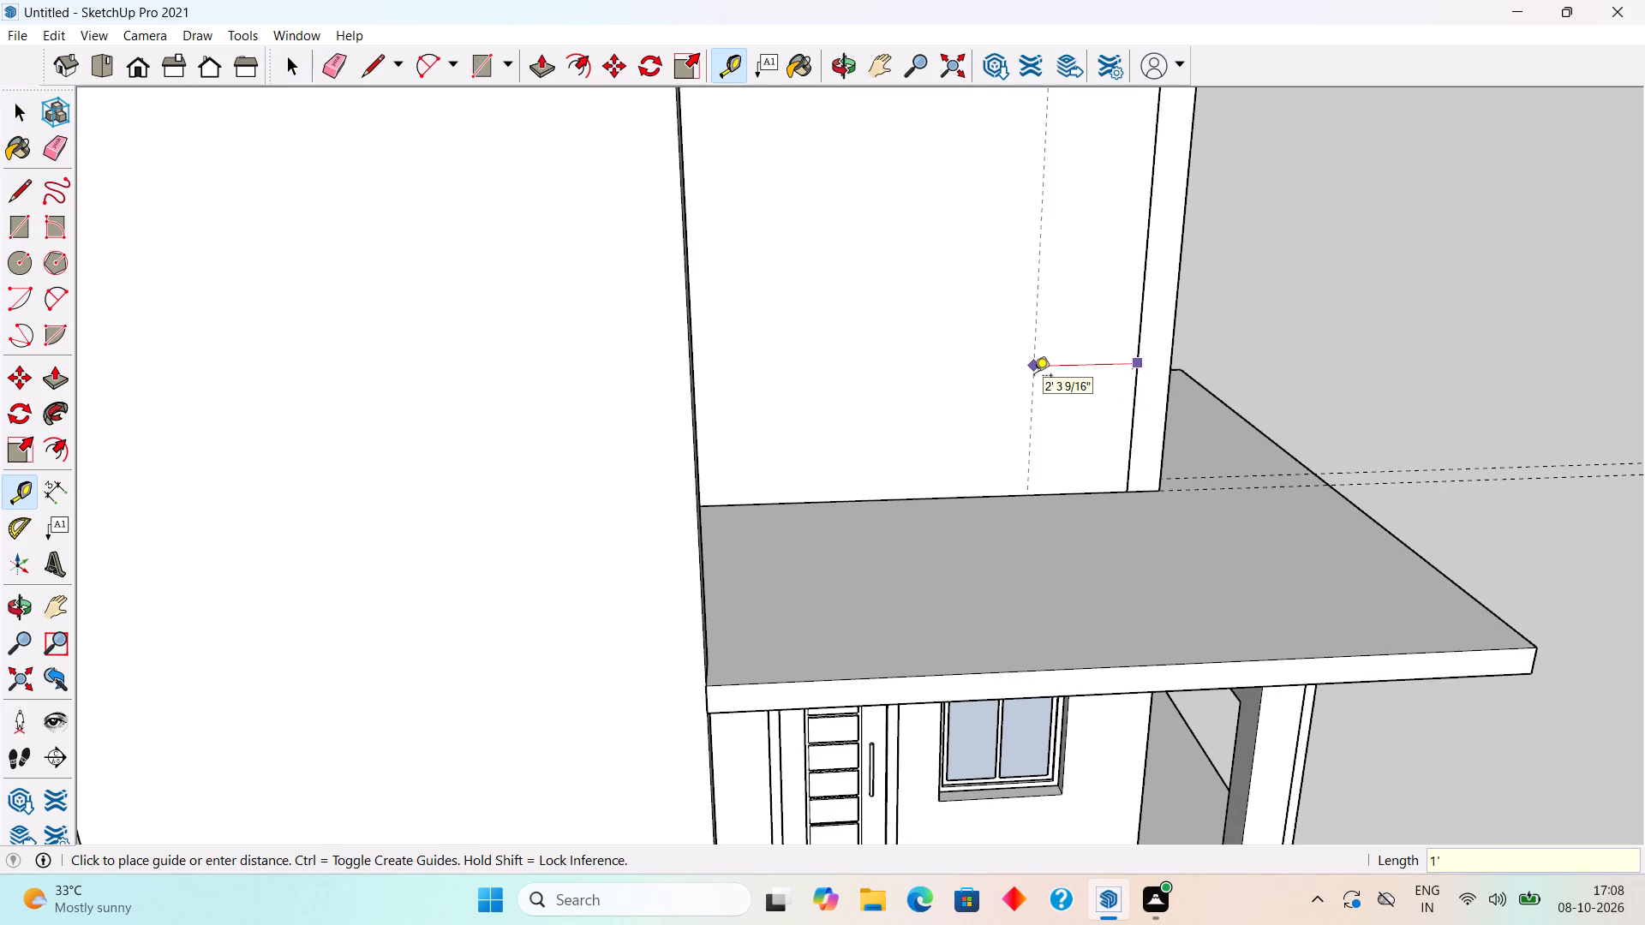
{"action": "key", "text": "Return"}
Place a second vertical guide on the upper front wall, 4' from the first towards the tall front wall.
{"action": "scroll", "coordinate": [1027, 382], "scroll_direction": "down", "scroll_amount": 5}
{"action": "middle_click_drag", "start_coordinate": [1088, 435], "coordinate": [947, 378]}
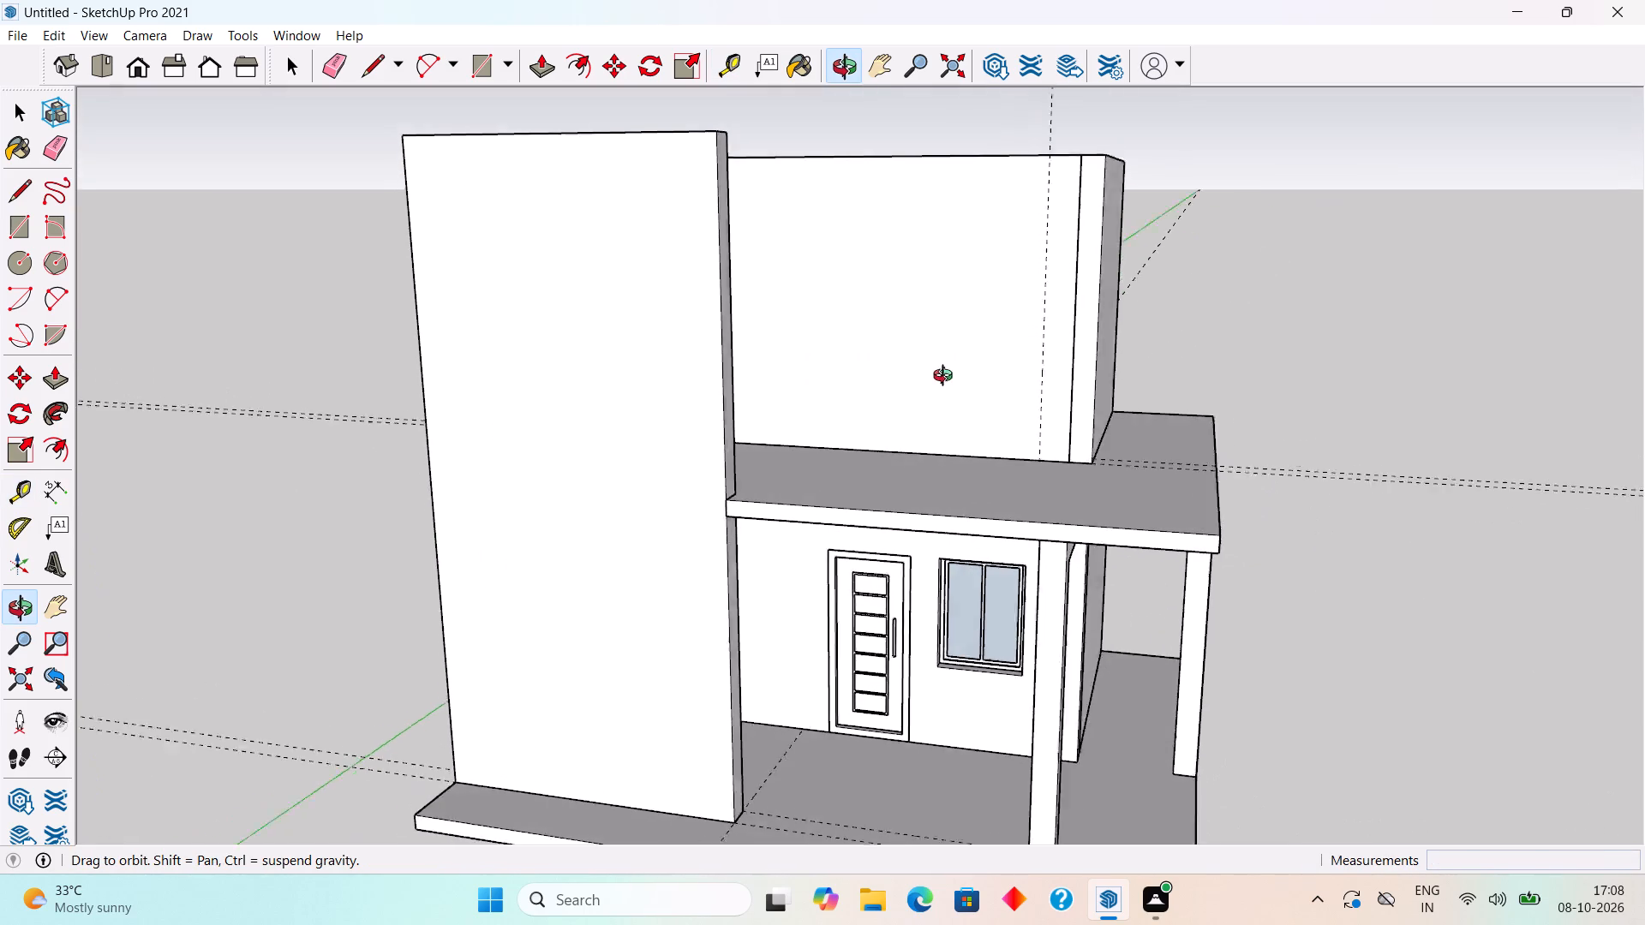
{"action": "middle_click_drag", "start_coordinate": [947, 378], "coordinate": [952, 378]}
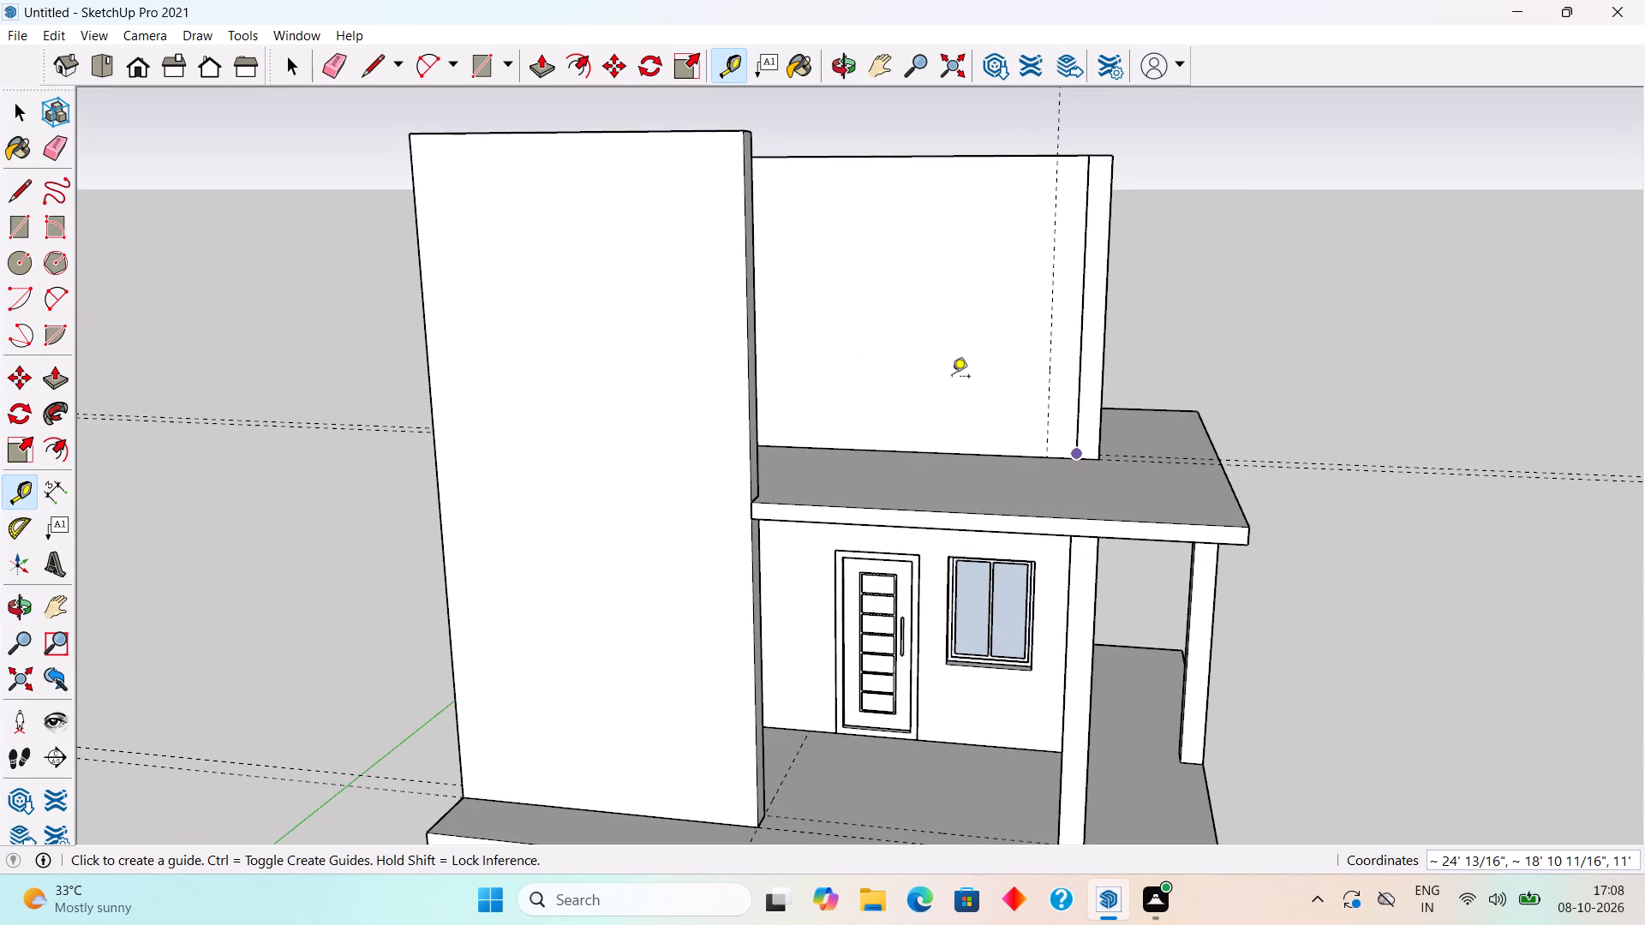
{"action": "left_click", "coordinate": [1050, 314]}
{"action": "type", "text": "4'"}
{"action": "key", "text": "Return"}
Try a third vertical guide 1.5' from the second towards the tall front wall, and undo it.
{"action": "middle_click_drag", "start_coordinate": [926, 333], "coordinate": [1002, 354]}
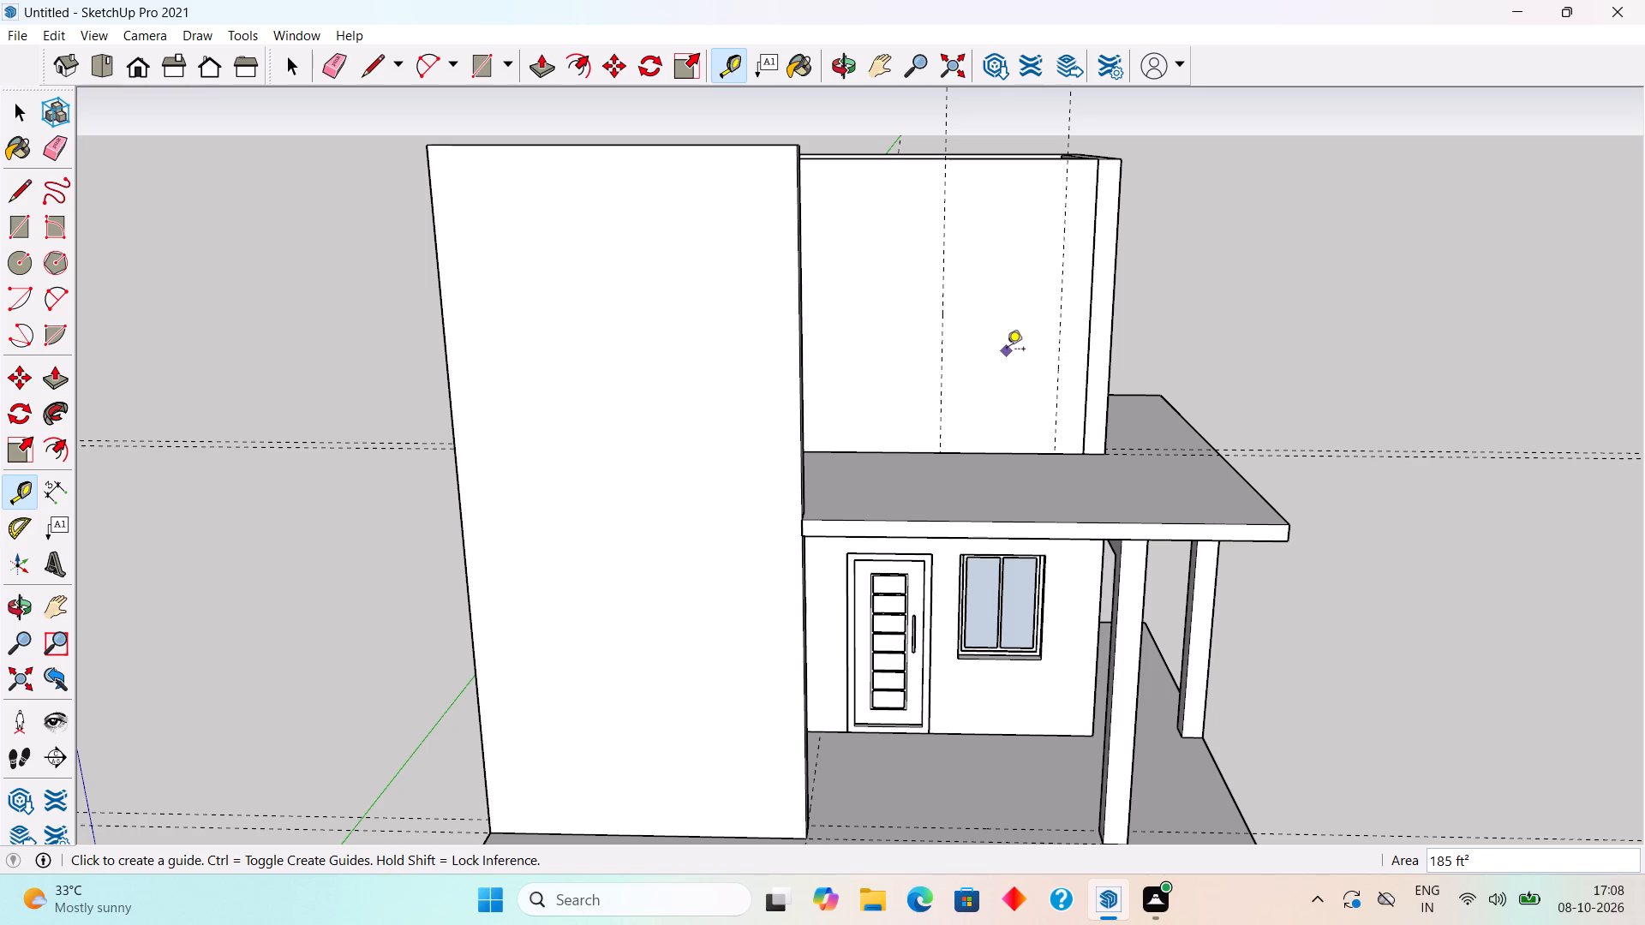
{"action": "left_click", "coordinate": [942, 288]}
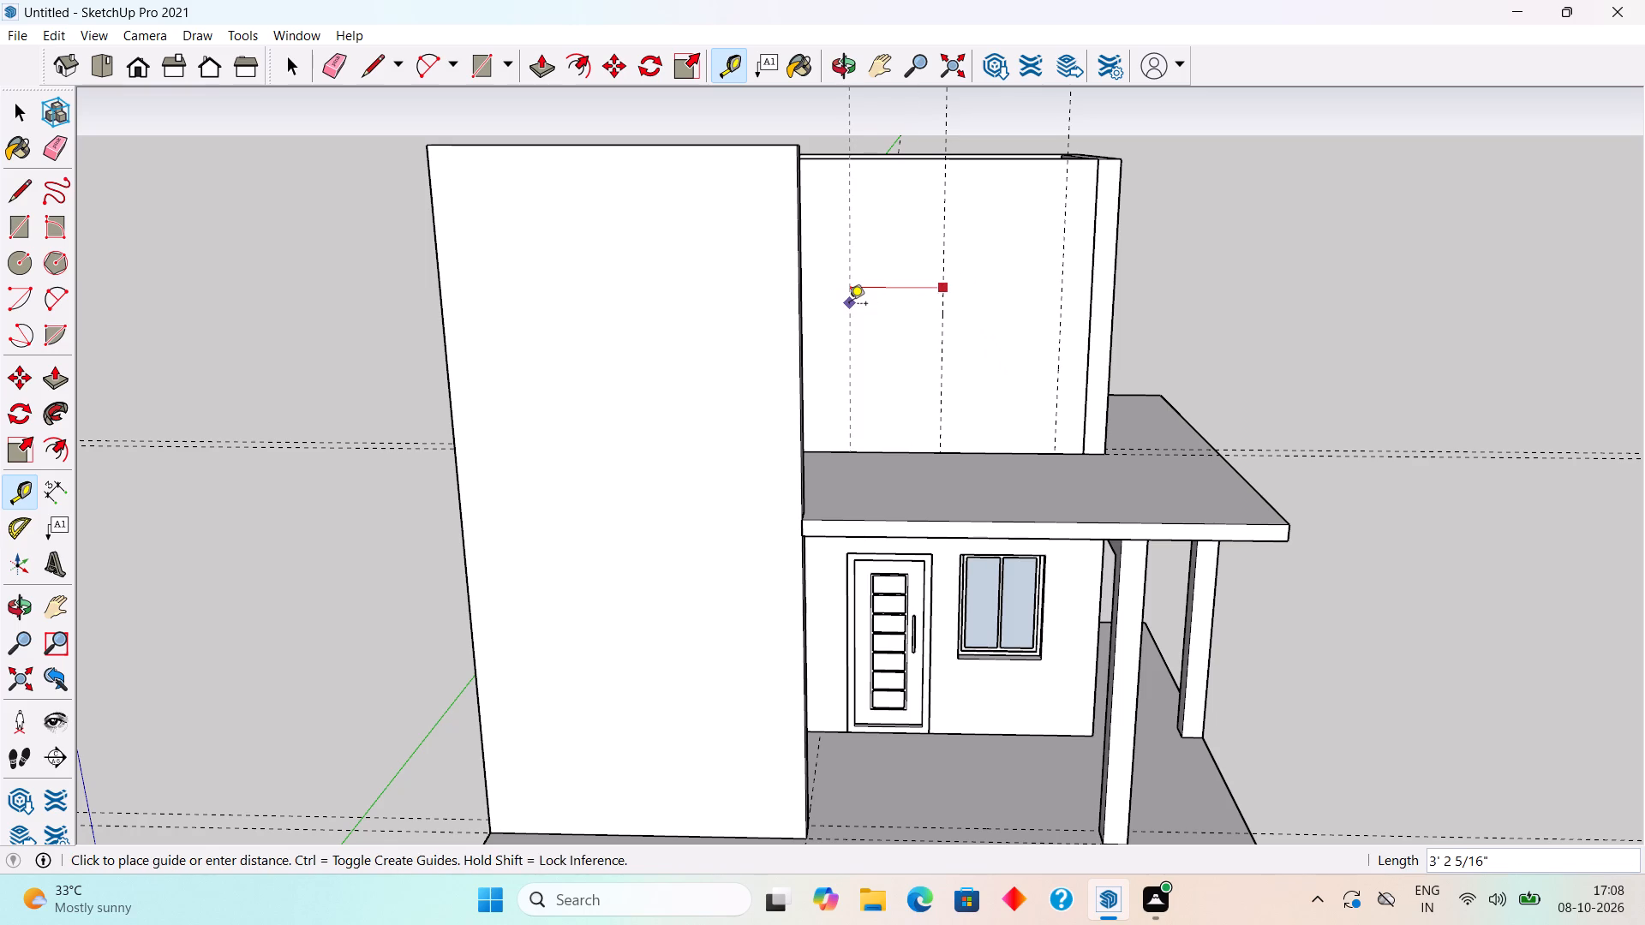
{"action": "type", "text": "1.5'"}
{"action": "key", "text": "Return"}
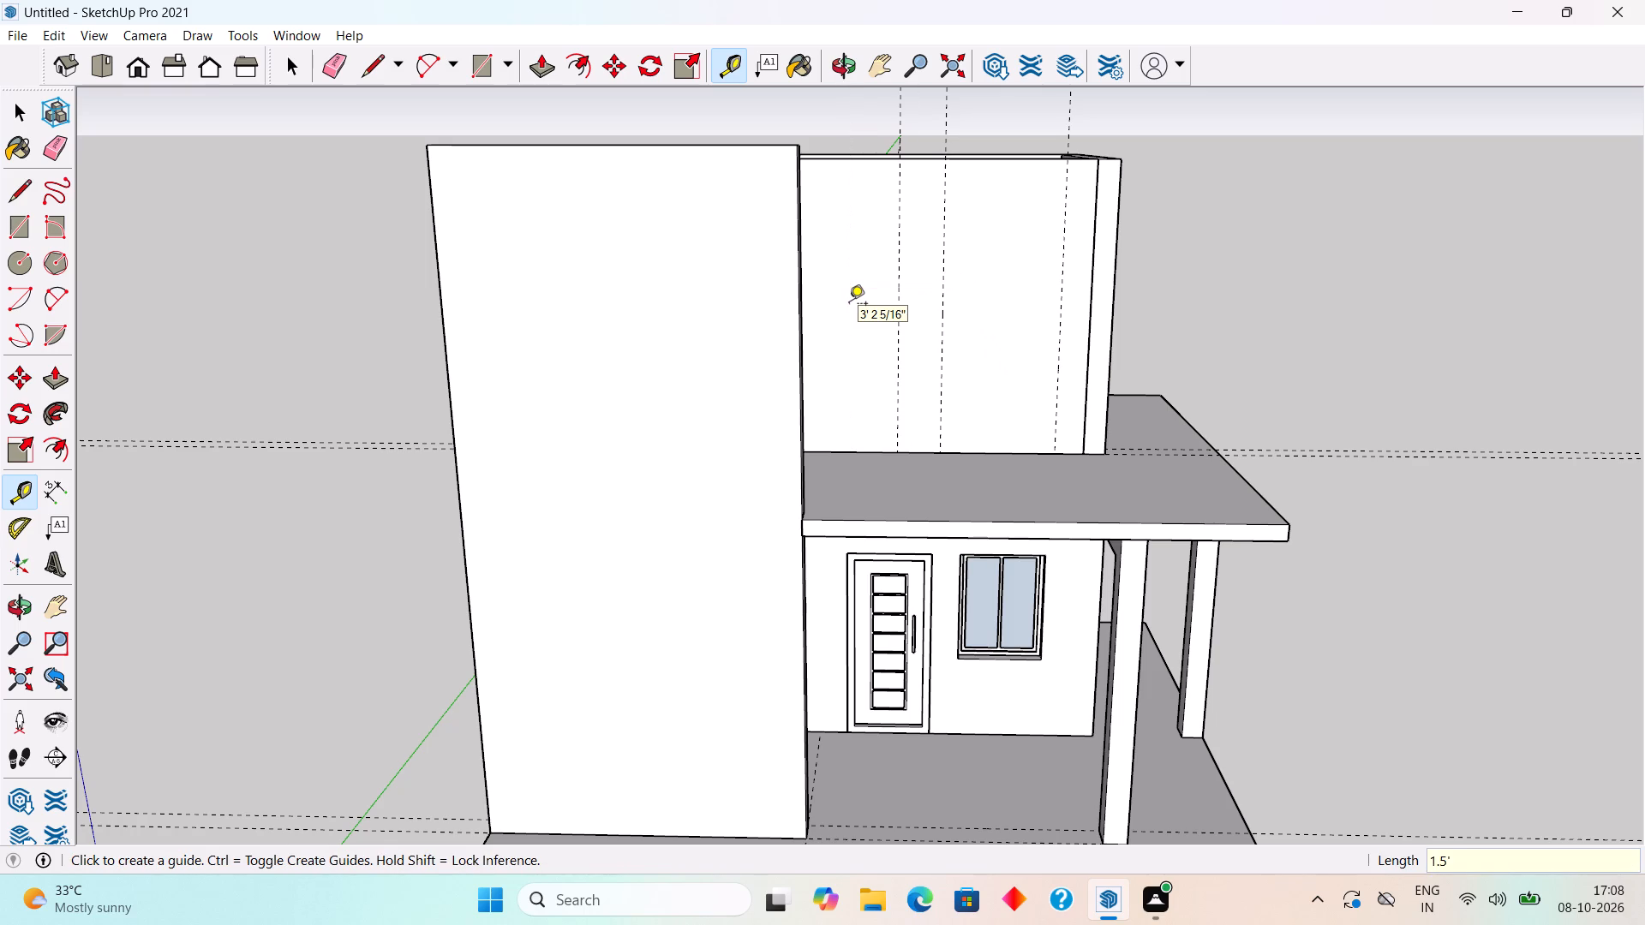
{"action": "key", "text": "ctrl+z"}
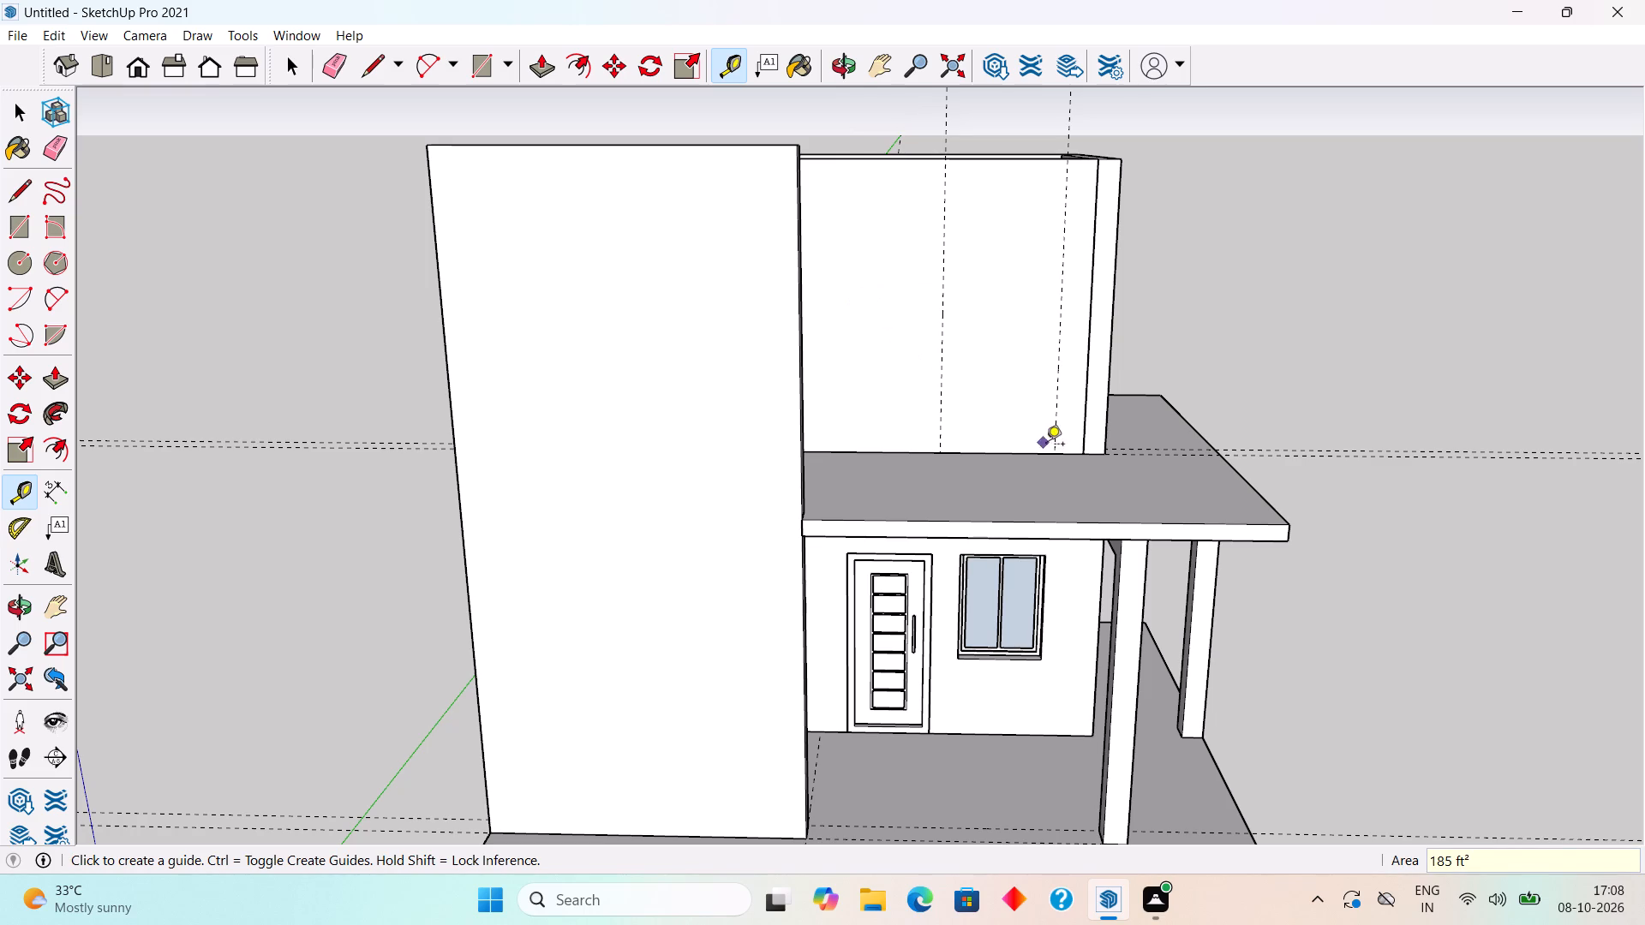
Place a third vertical guide on the upper front wall, 2' from the second towards the tall front wall.
{"action": "left_click", "coordinate": [945, 403]}
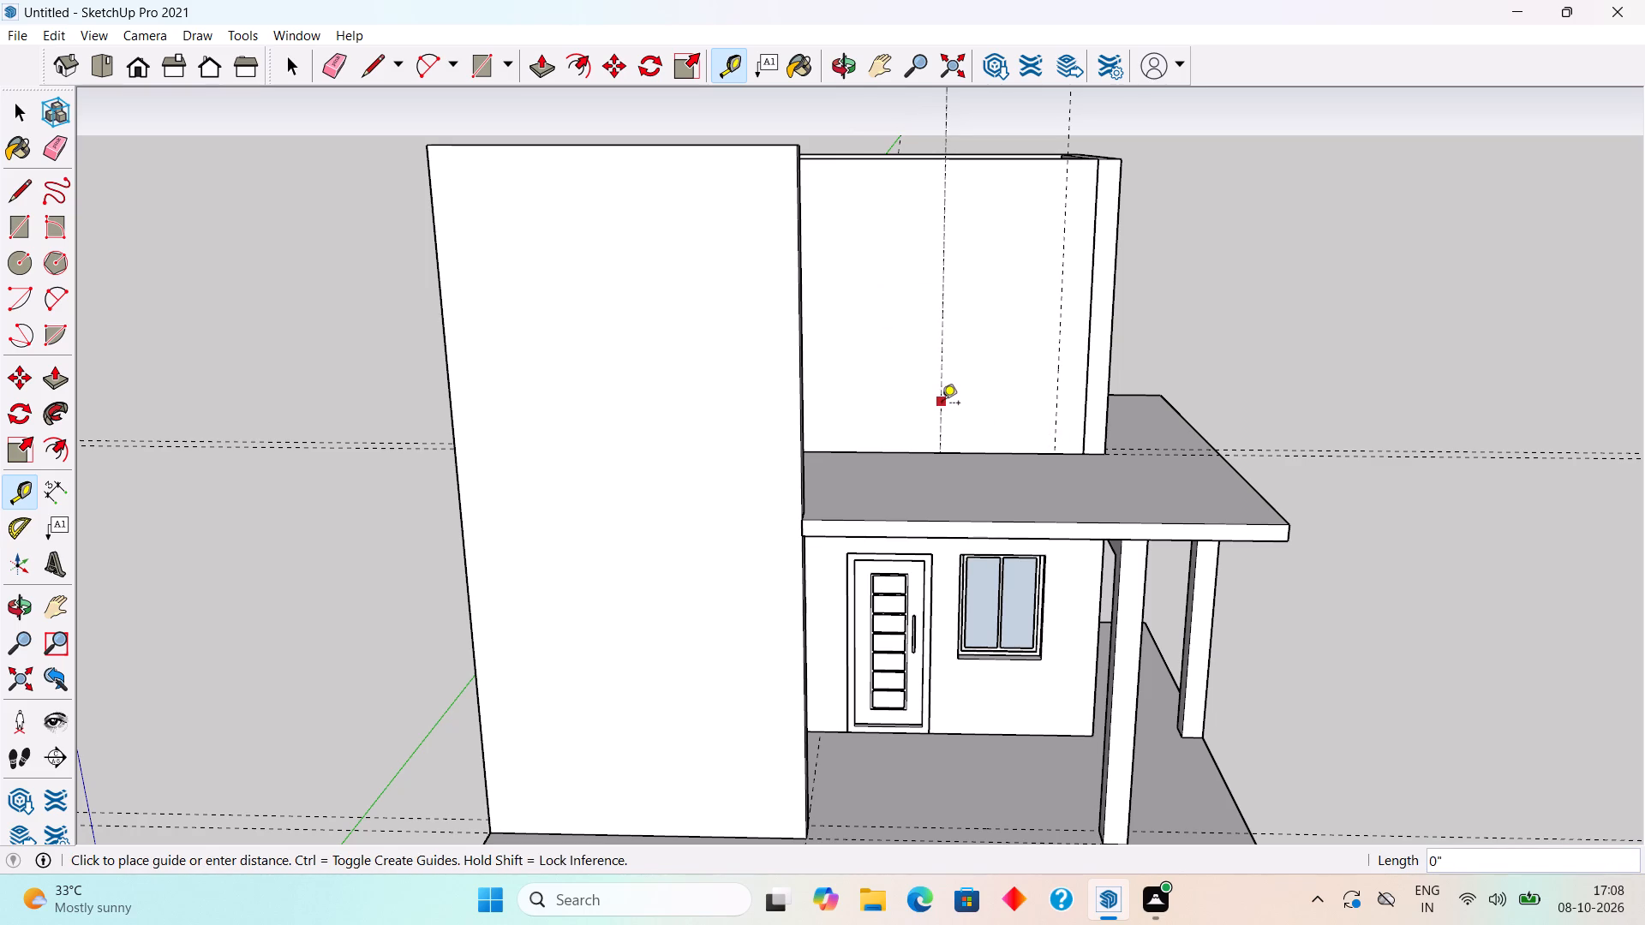
{"action": "key", "text": "2"}
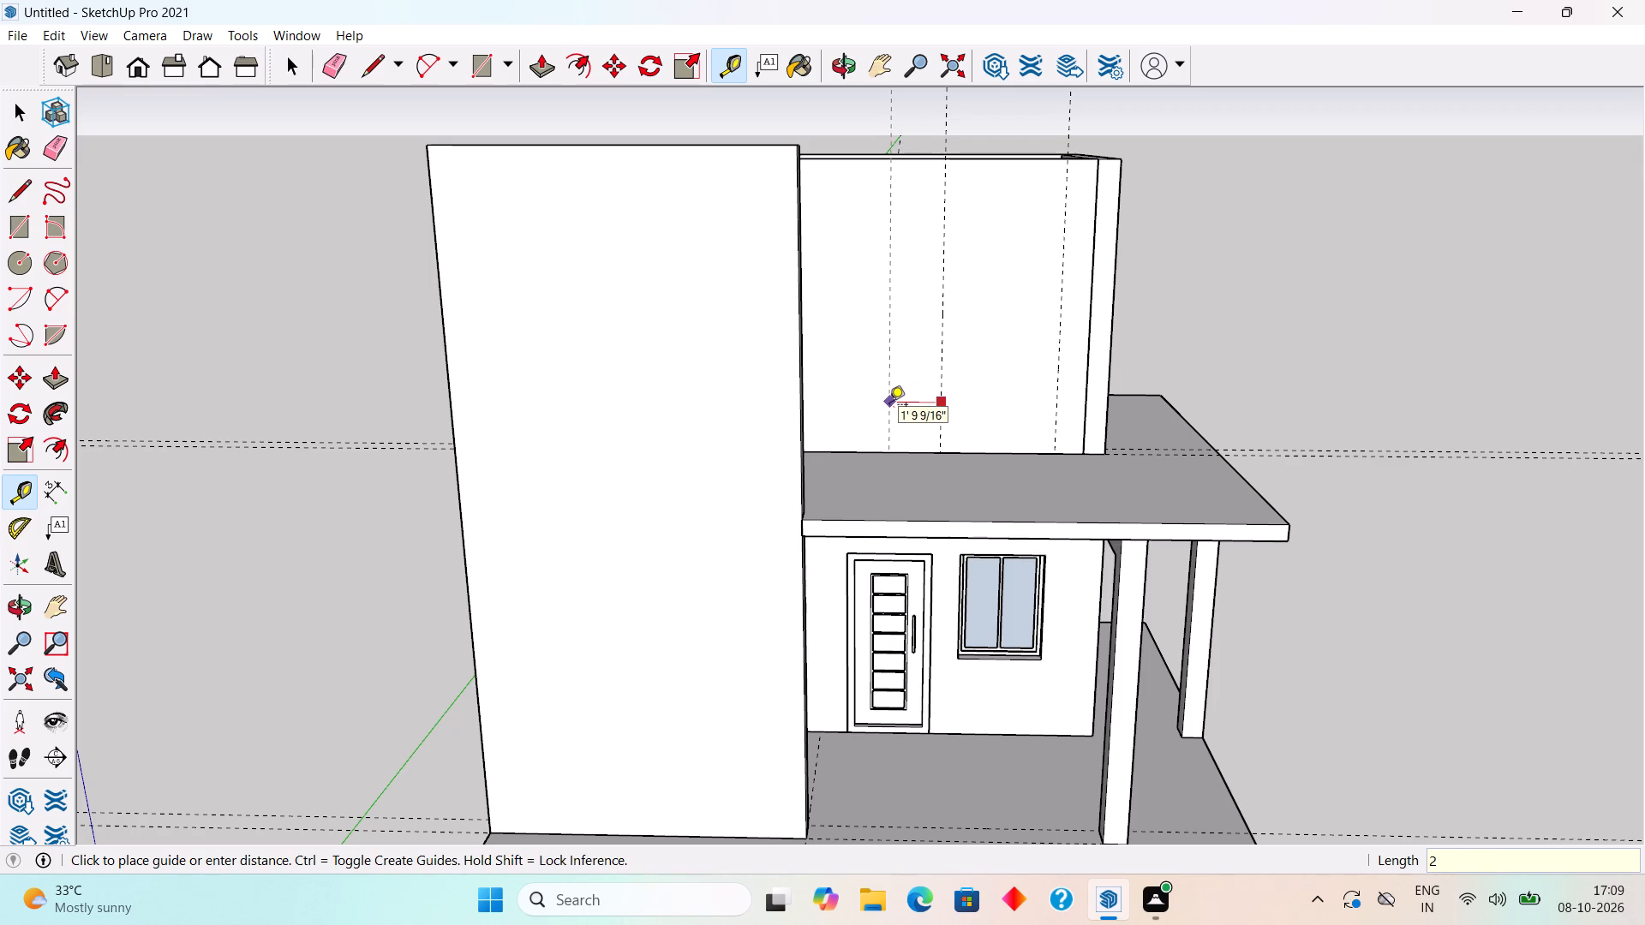
{"action": "key", "text": "apostrophe"}
{"action": "key", "text": "Return"}
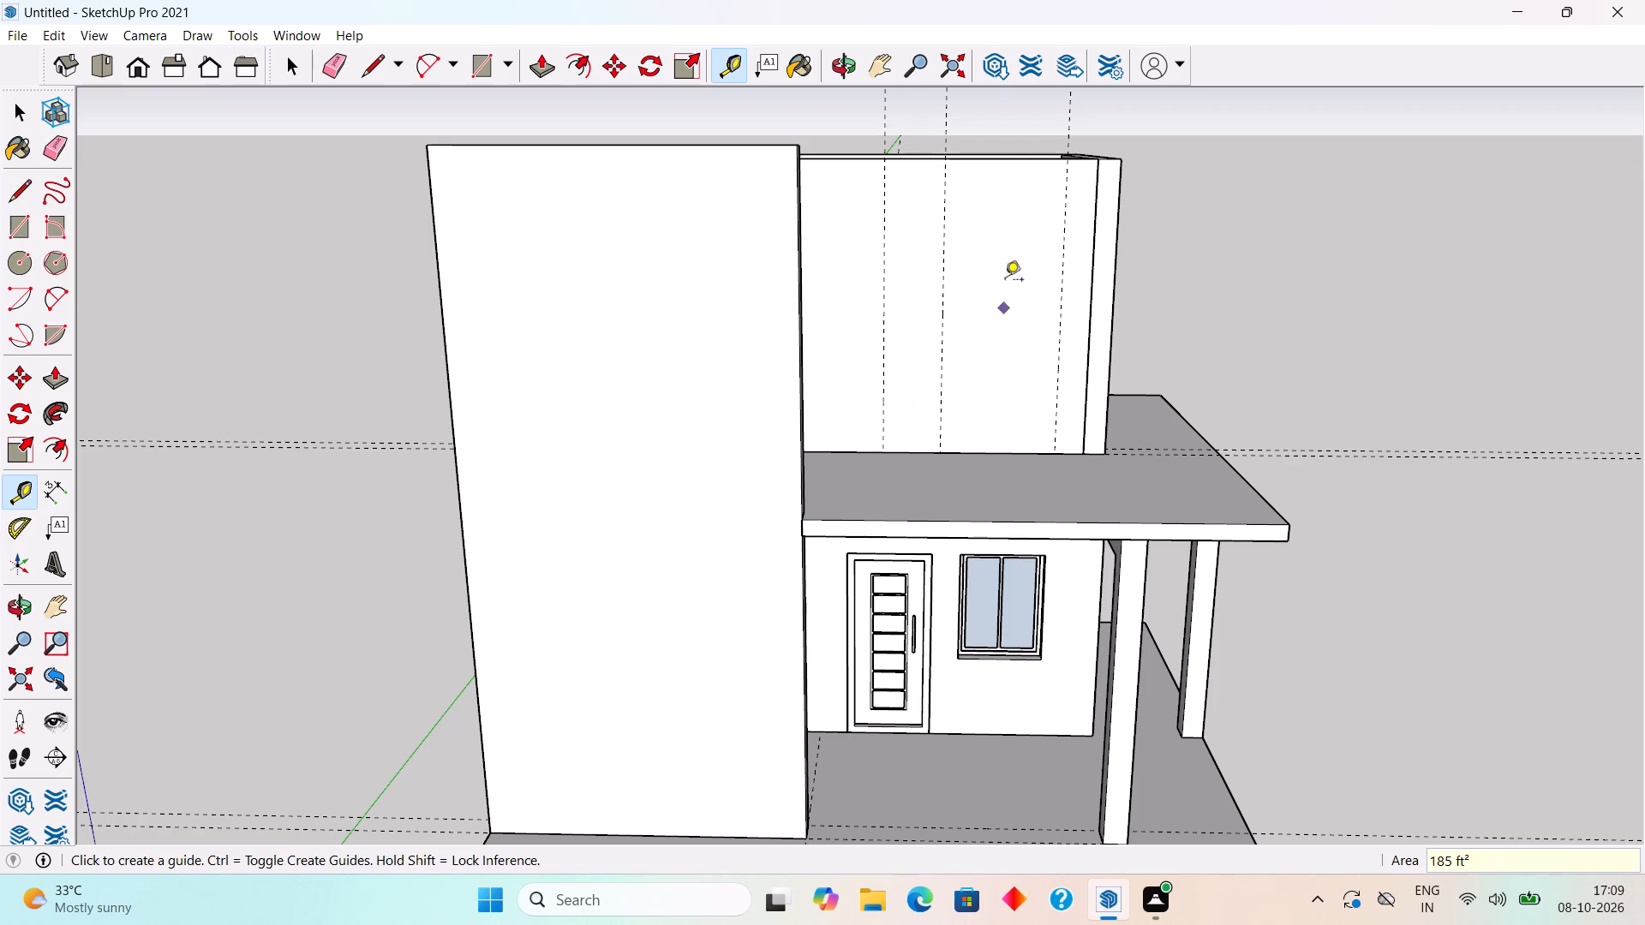
Place a horizontal guide on the upper front wall, 7' above its bottom edge at the slab.
{"action": "scroll", "coordinate": [990, 169], "scroll_direction": "up", "scroll_amount": 7}
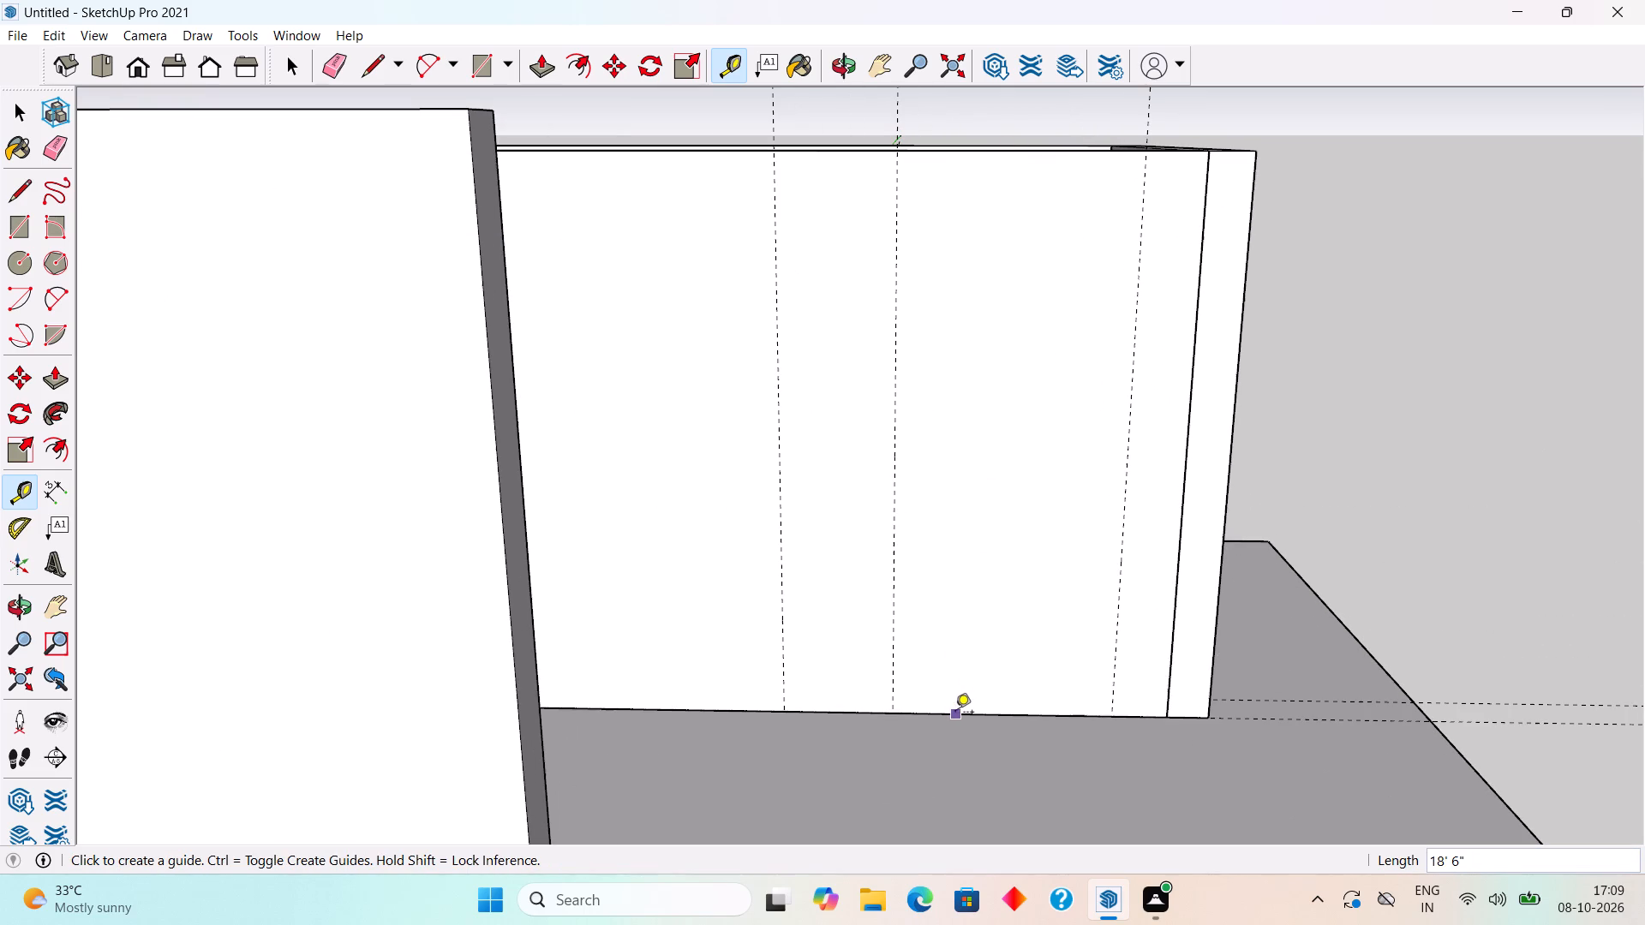
{"action": "left_click", "coordinate": [955, 713]}
{"action": "type", "text": "7'"}
{"action": "key", "text": "Return"}
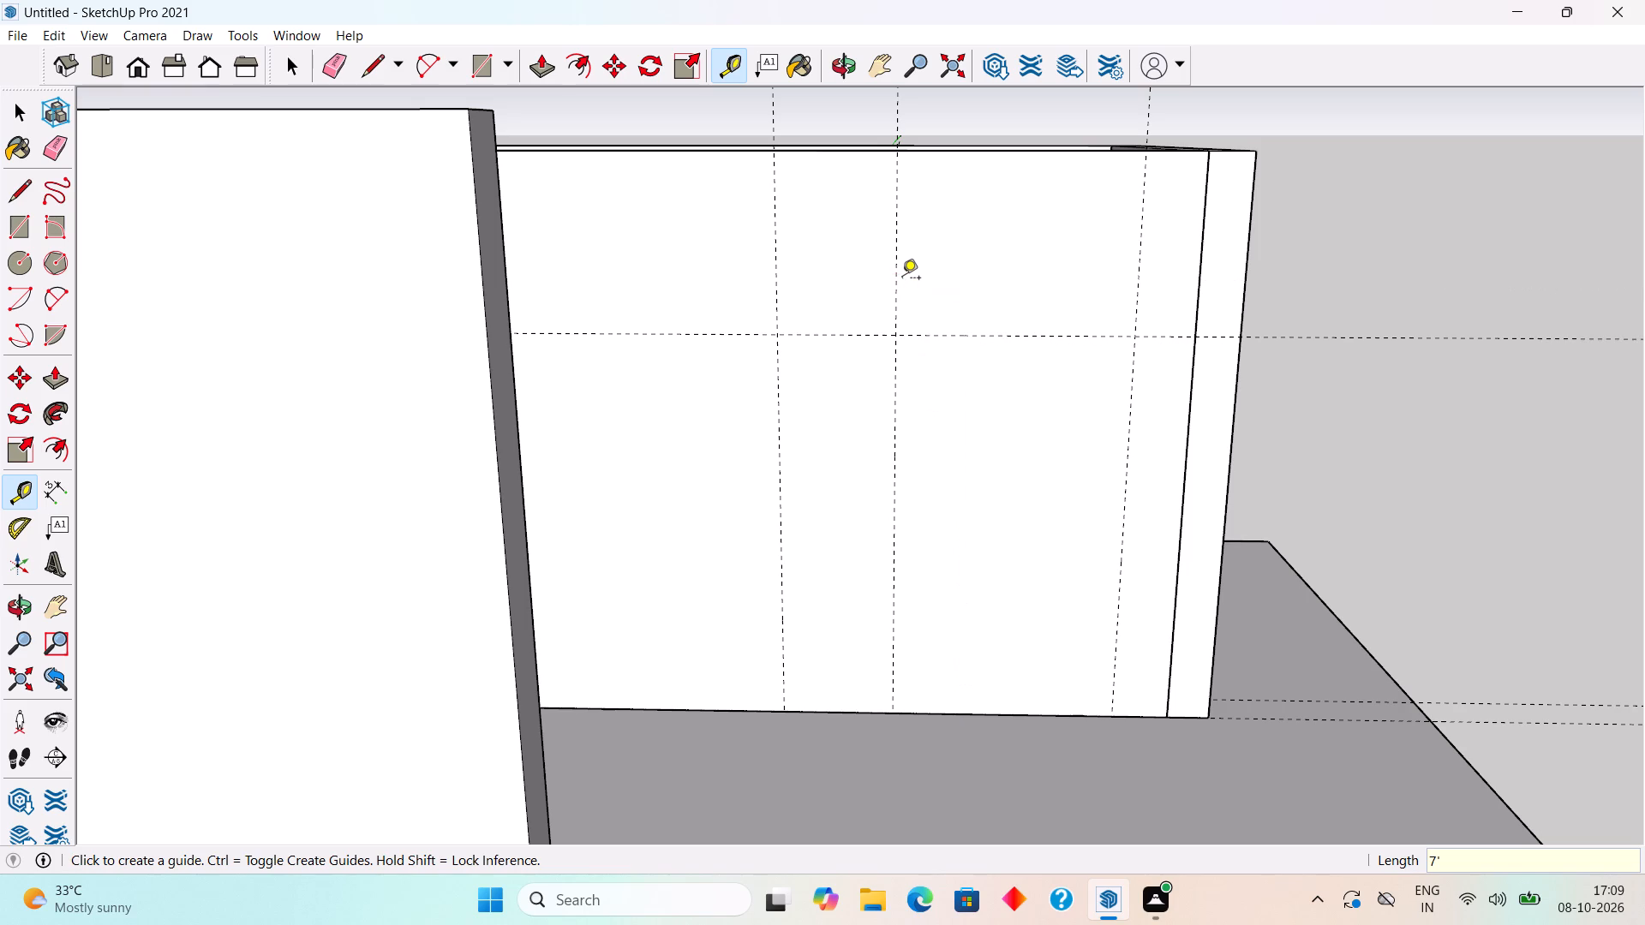
{"action": "key", "text": "space"}
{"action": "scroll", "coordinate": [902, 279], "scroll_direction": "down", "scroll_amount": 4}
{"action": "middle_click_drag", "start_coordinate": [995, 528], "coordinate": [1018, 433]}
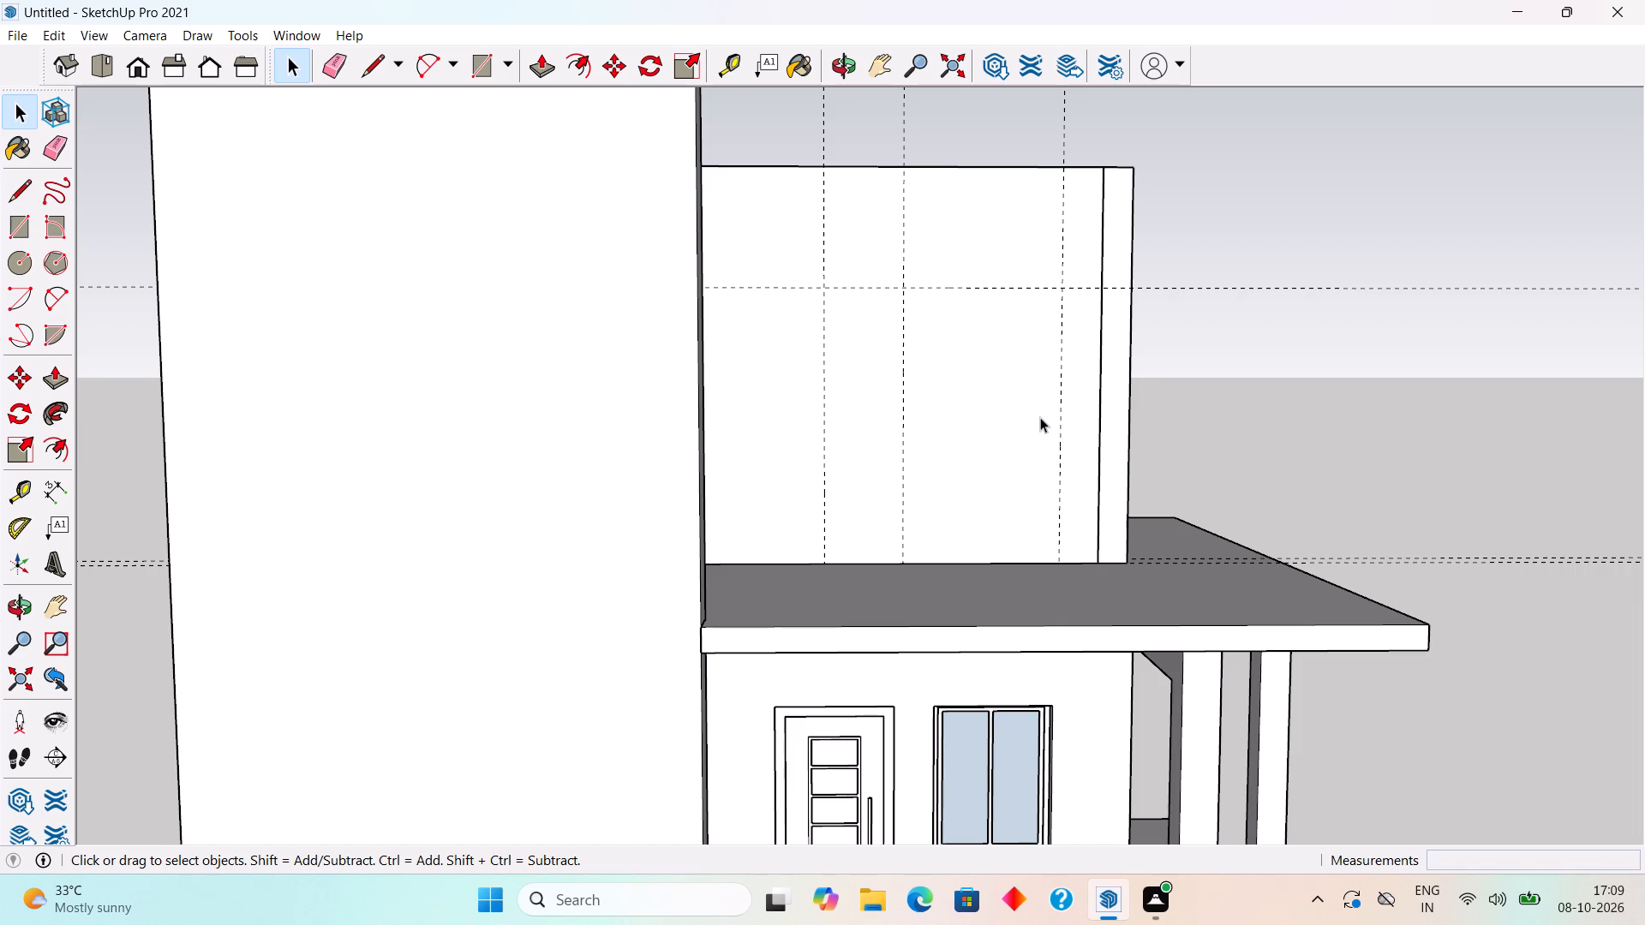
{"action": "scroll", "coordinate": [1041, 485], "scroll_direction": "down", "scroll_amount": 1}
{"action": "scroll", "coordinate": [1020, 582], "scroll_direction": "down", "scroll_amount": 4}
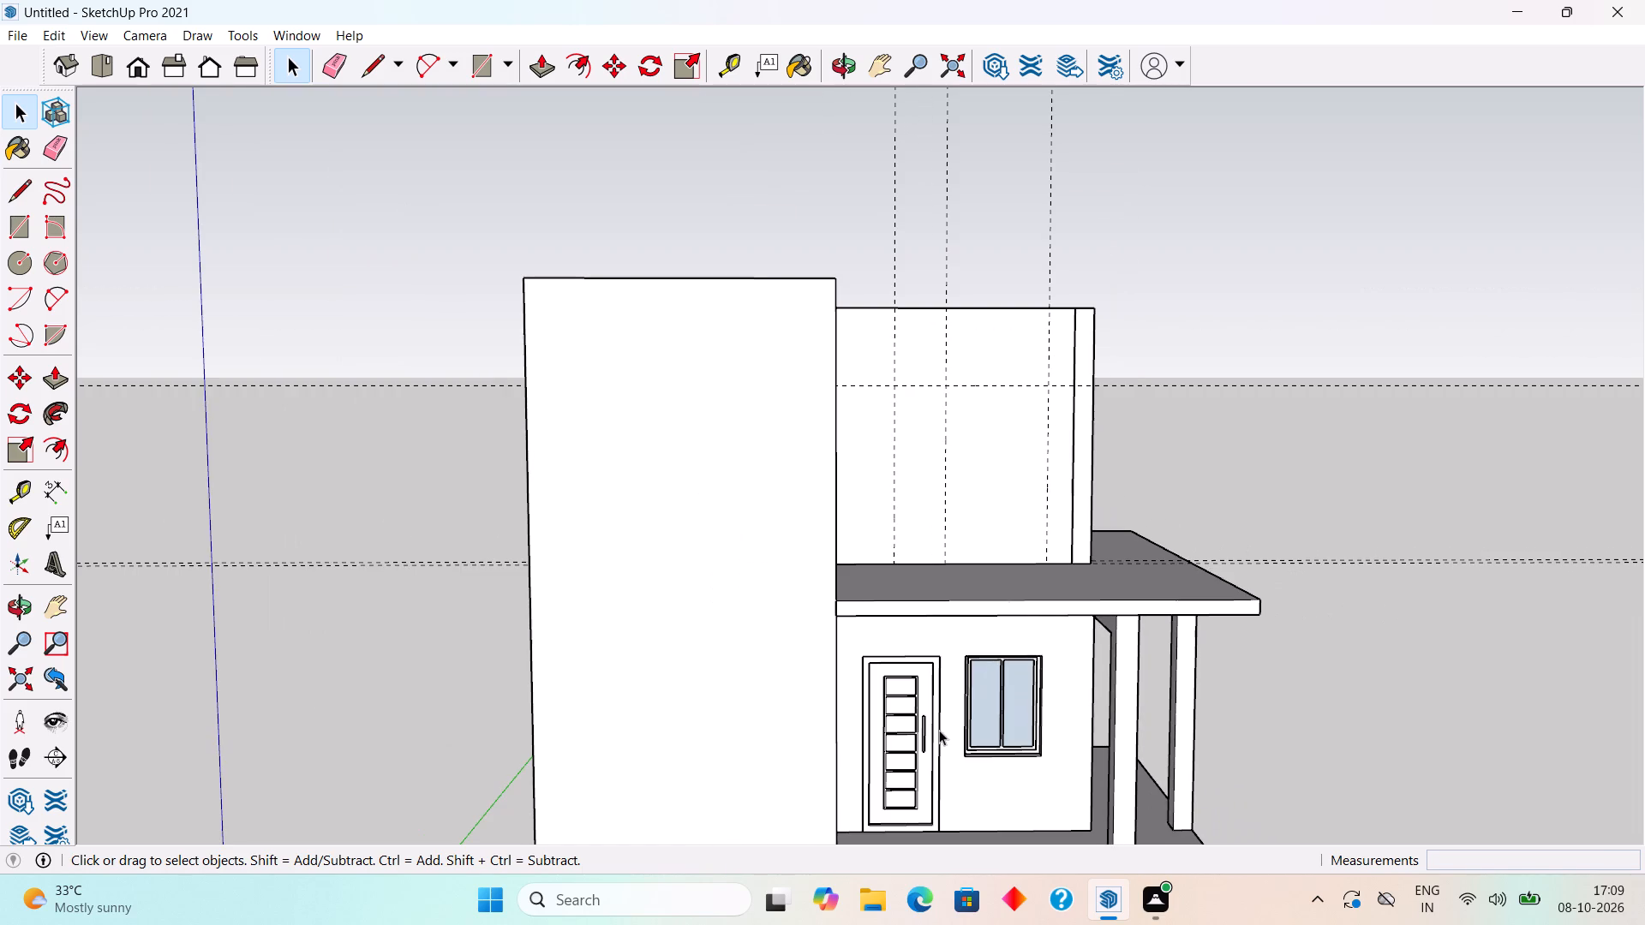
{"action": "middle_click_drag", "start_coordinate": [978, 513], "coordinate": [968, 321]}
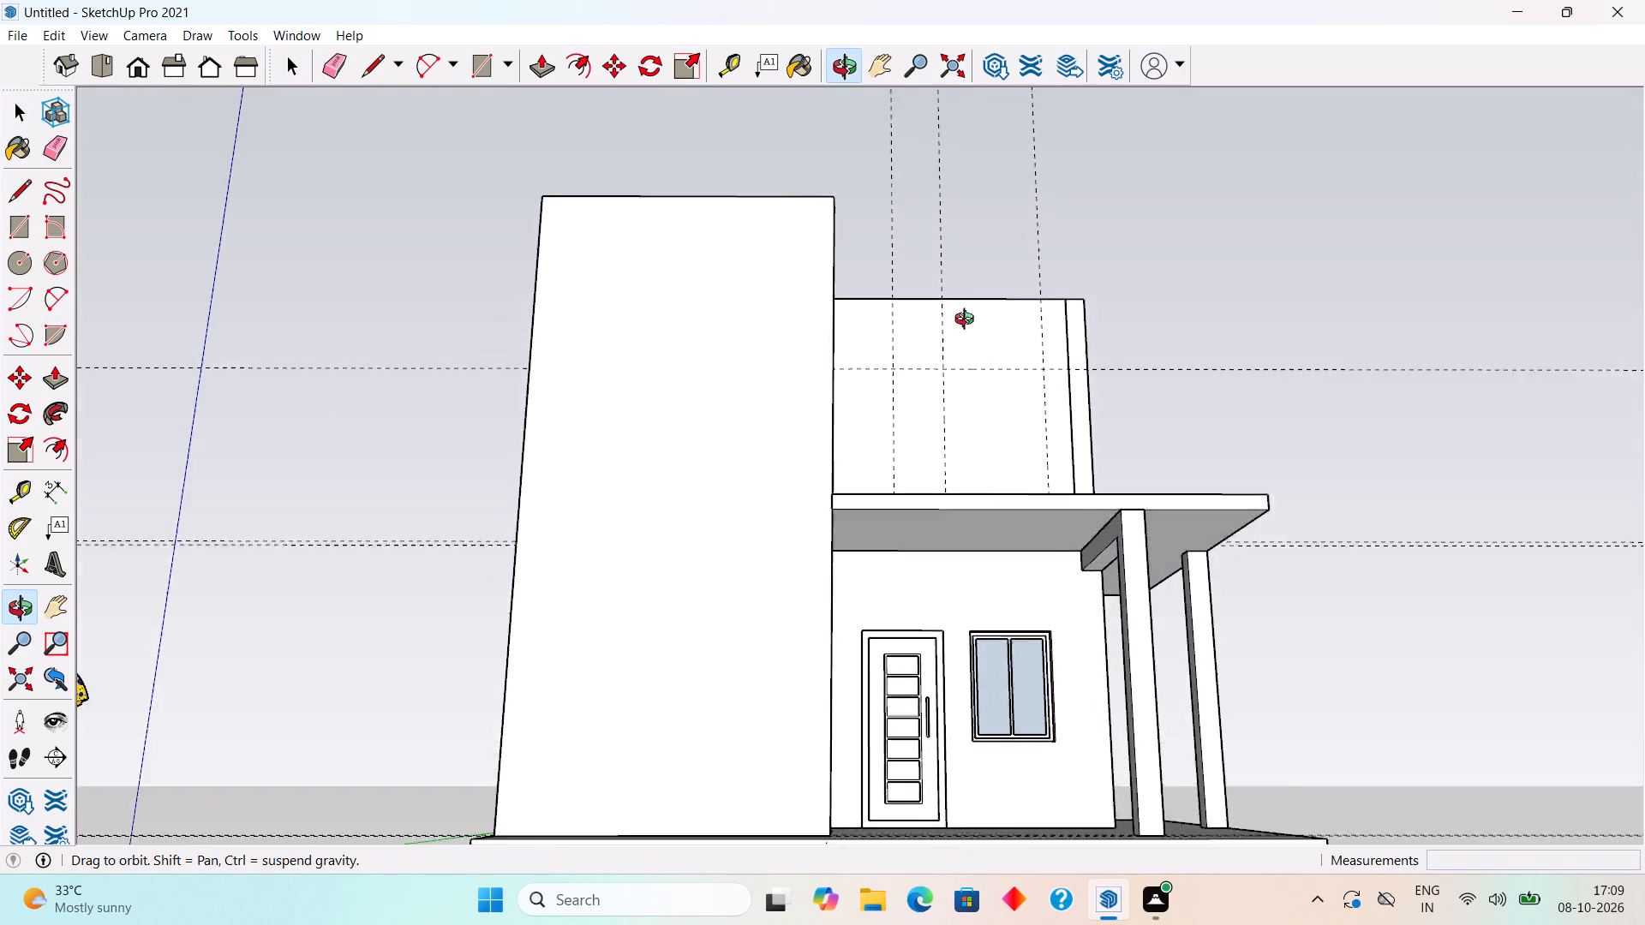
Open the upper front wall group for editing.
{"action": "middle_click_drag", "start_coordinate": [968, 321], "coordinate": [949, 540]}
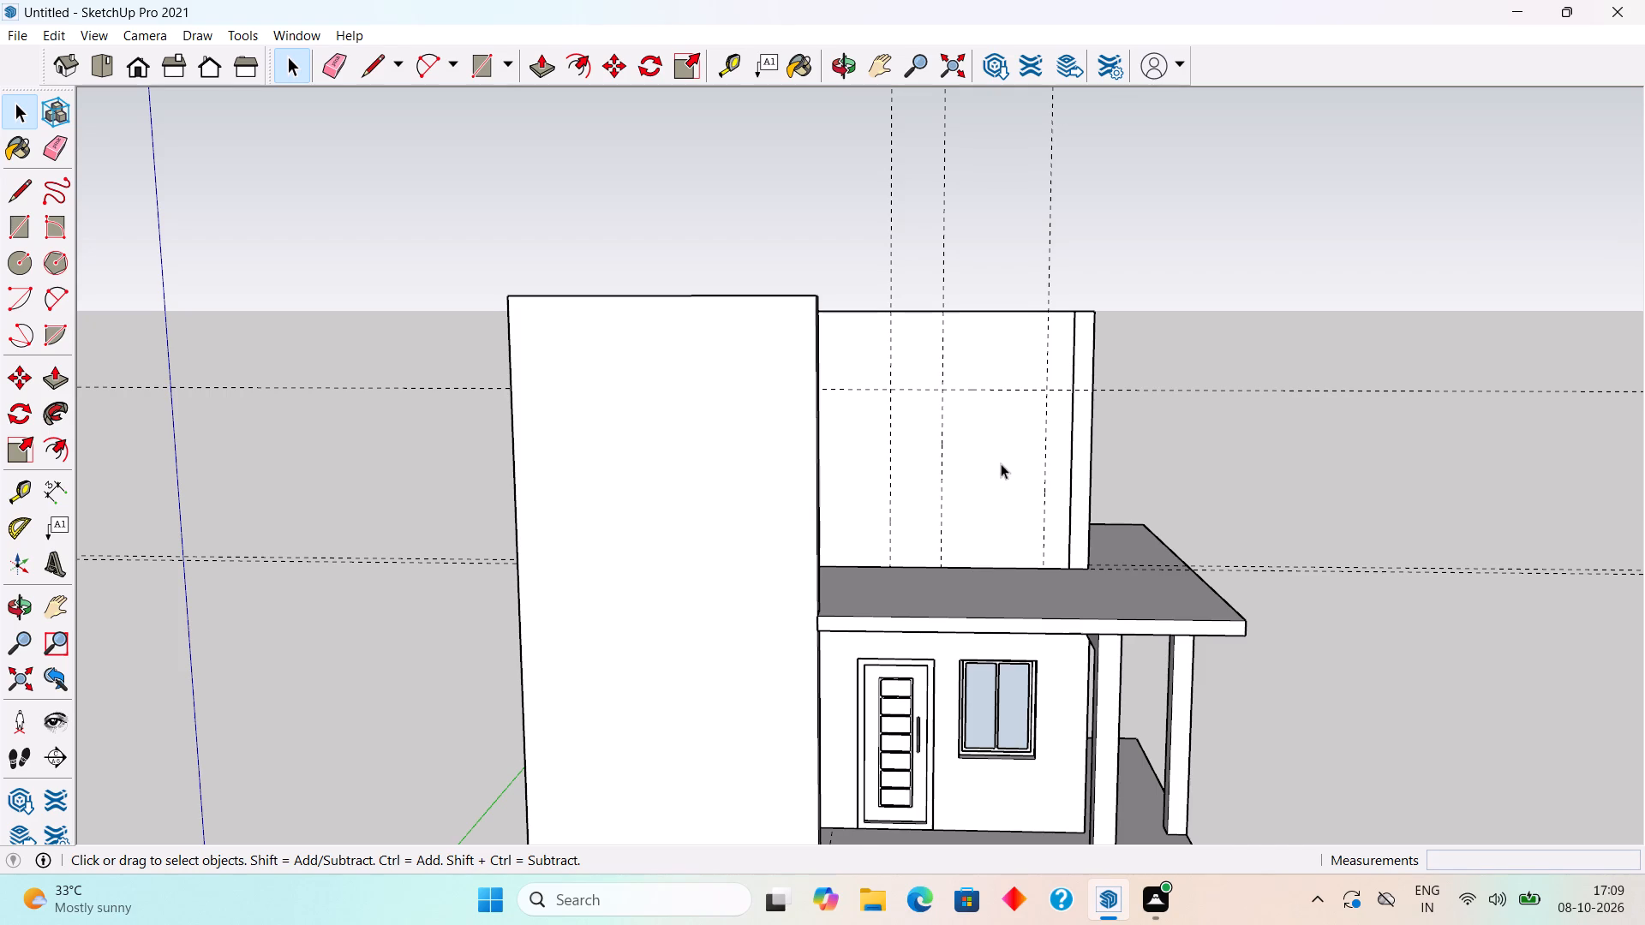
{"action": "scroll", "coordinate": [1004, 455], "scroll_direction": "up", "scroll_amount": 4}
{"action": "scroll", "coordinate": [974, 384], "scroll_direction": "up", "scroll_amount": 3}
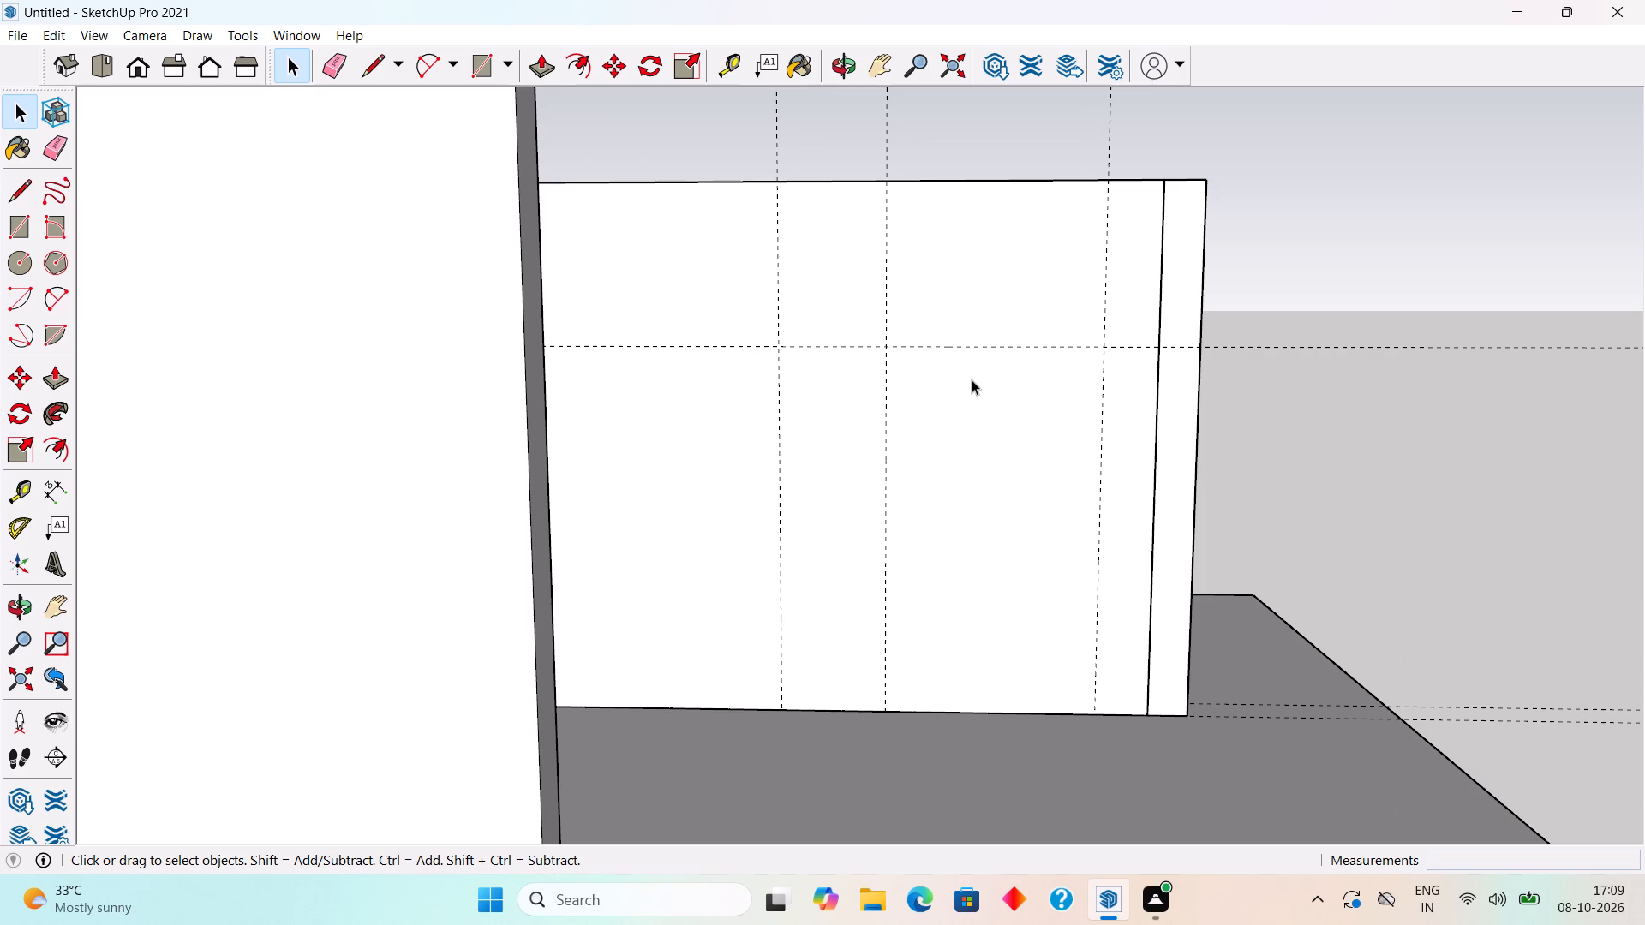
{"action": "left_click", "coordinate": [990, 423]}
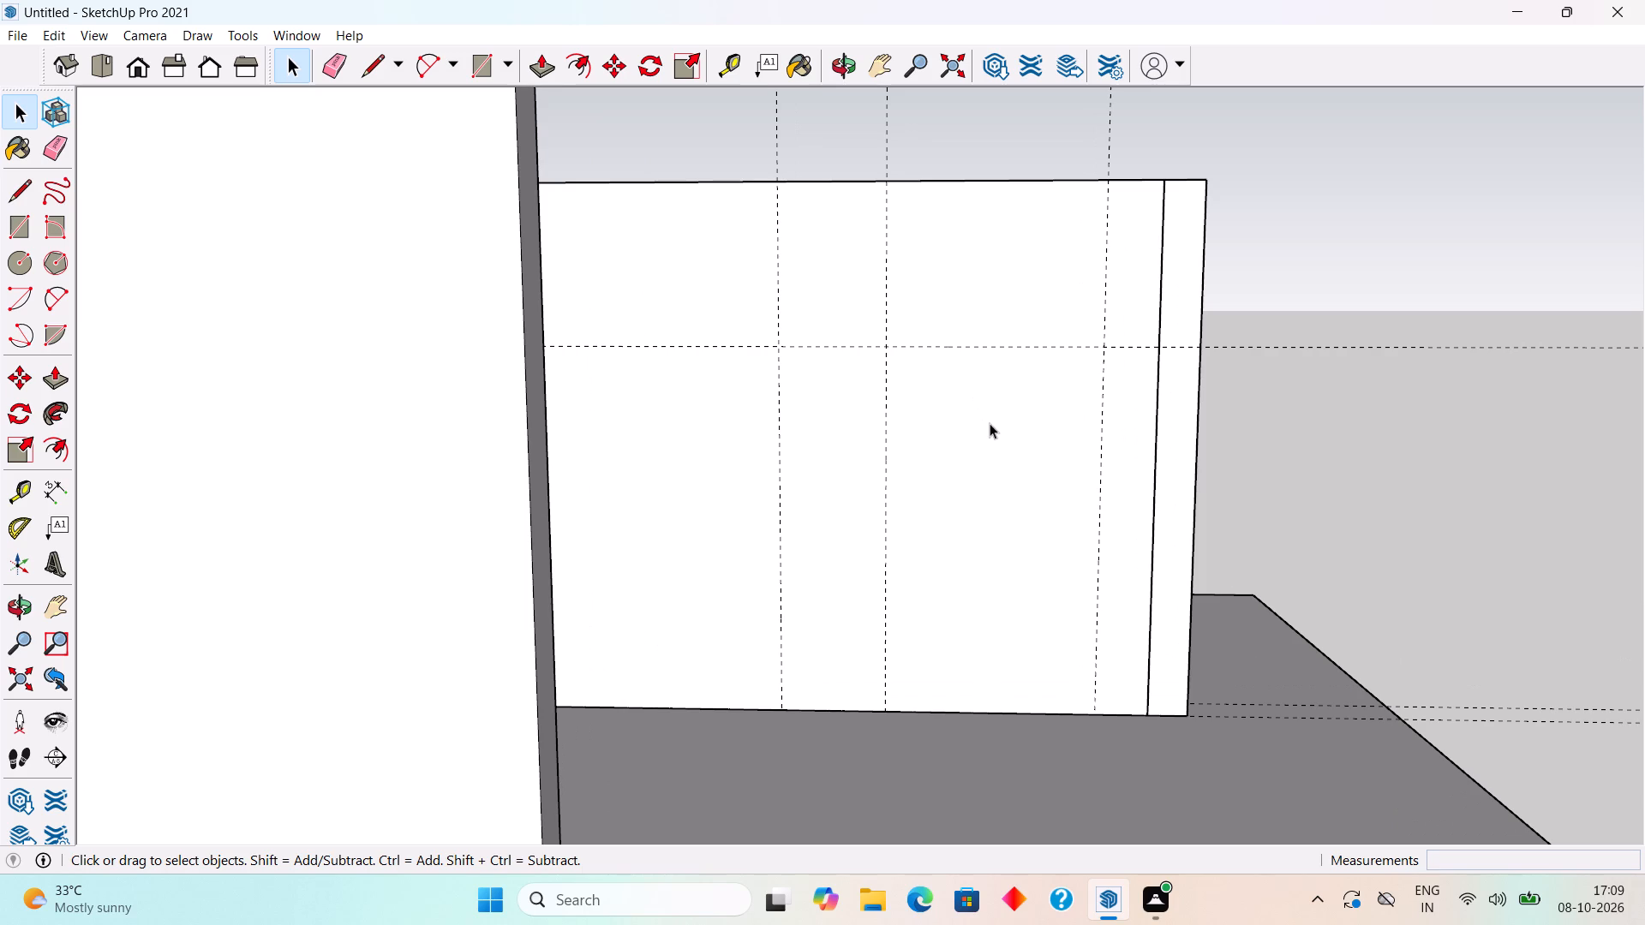
{"action": "triple_click", "coordinate": [990, 423]}
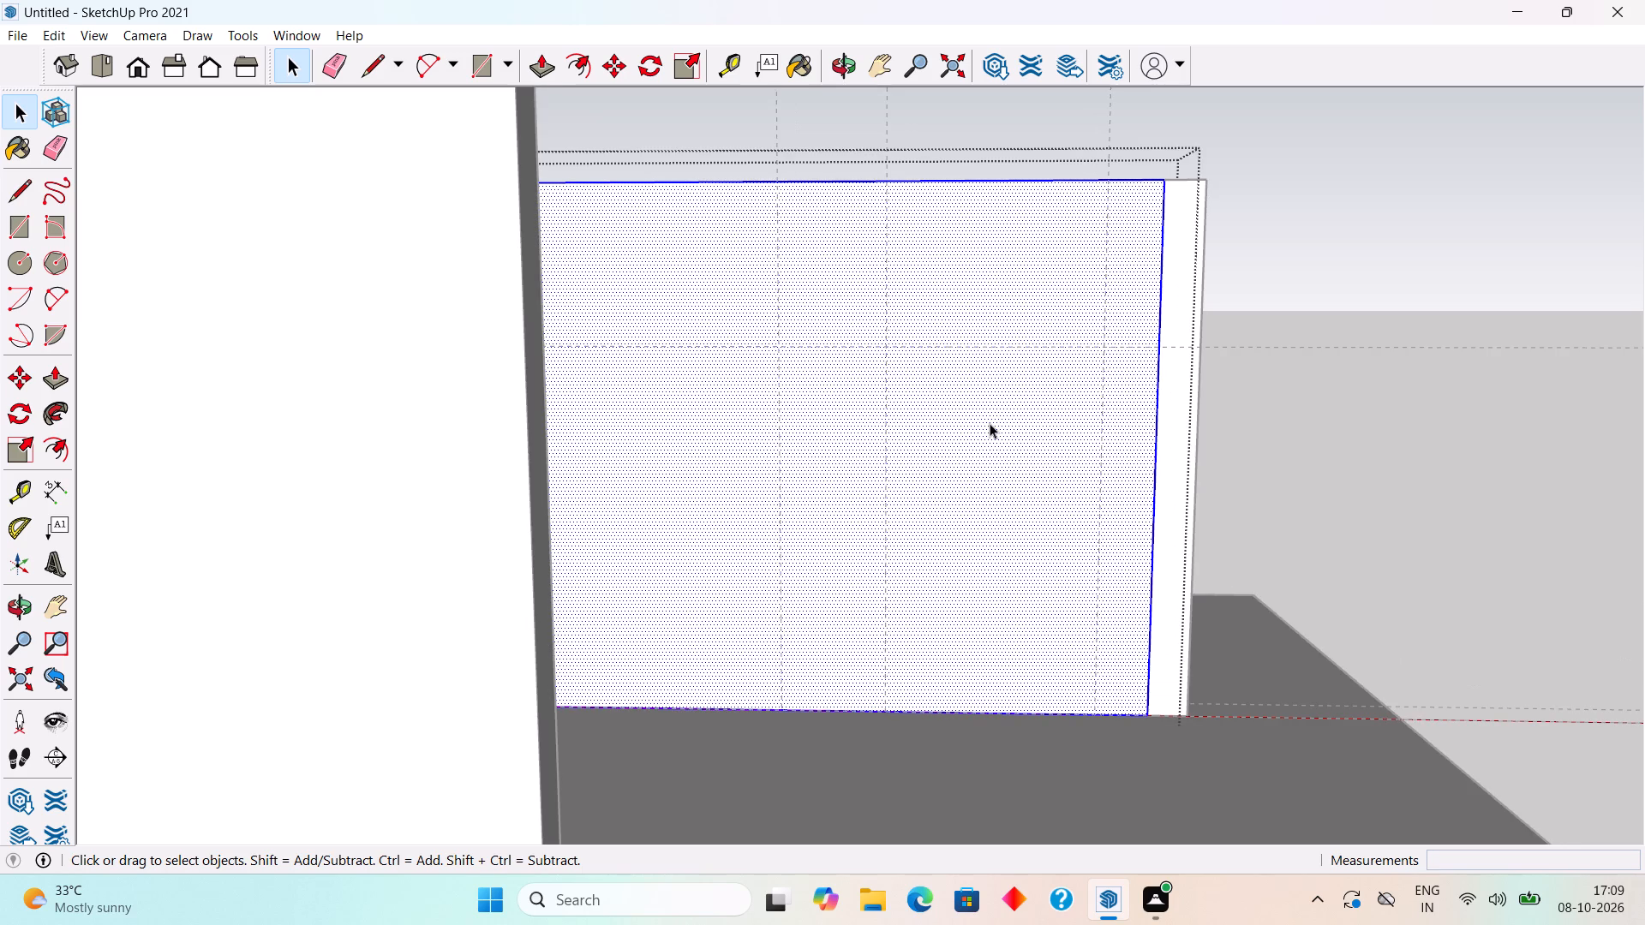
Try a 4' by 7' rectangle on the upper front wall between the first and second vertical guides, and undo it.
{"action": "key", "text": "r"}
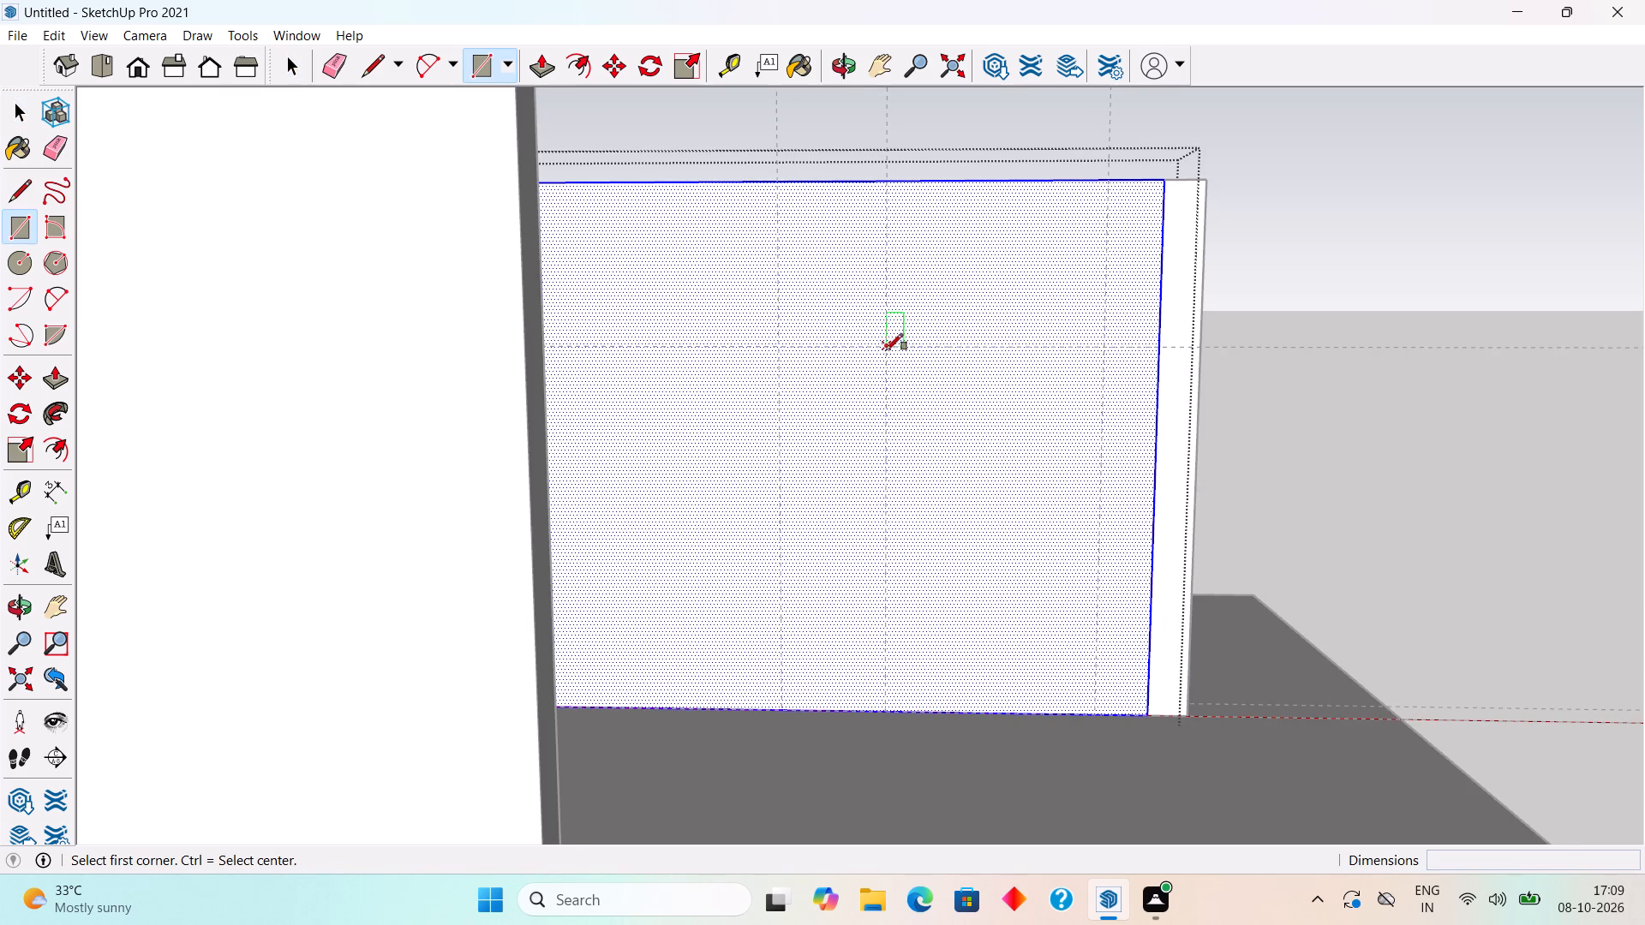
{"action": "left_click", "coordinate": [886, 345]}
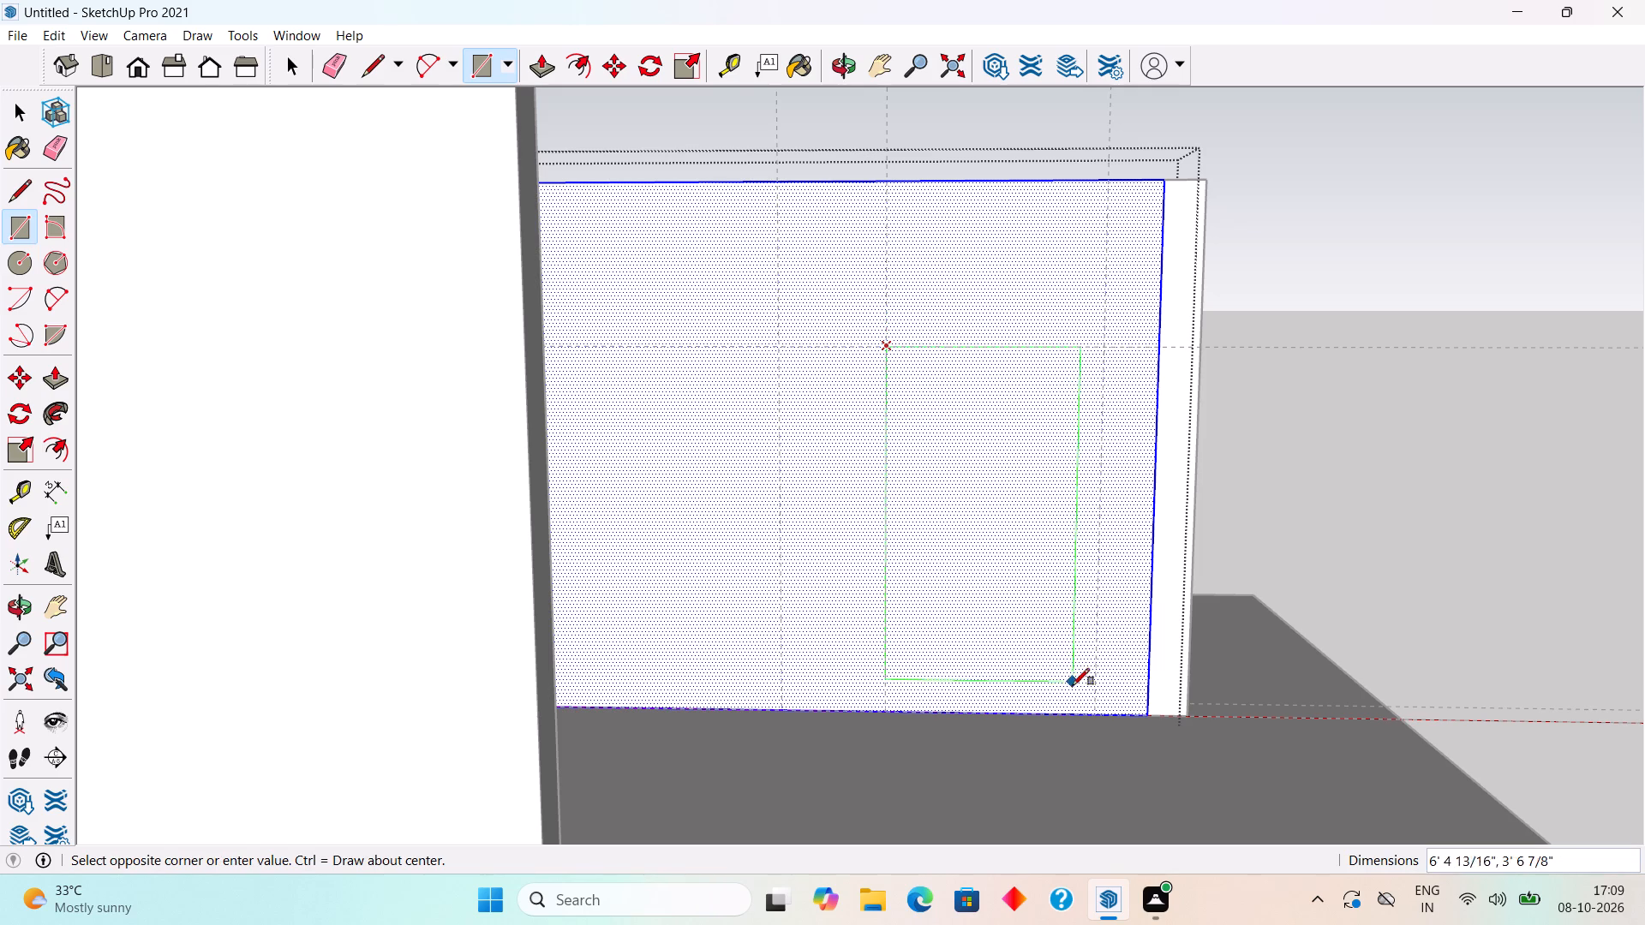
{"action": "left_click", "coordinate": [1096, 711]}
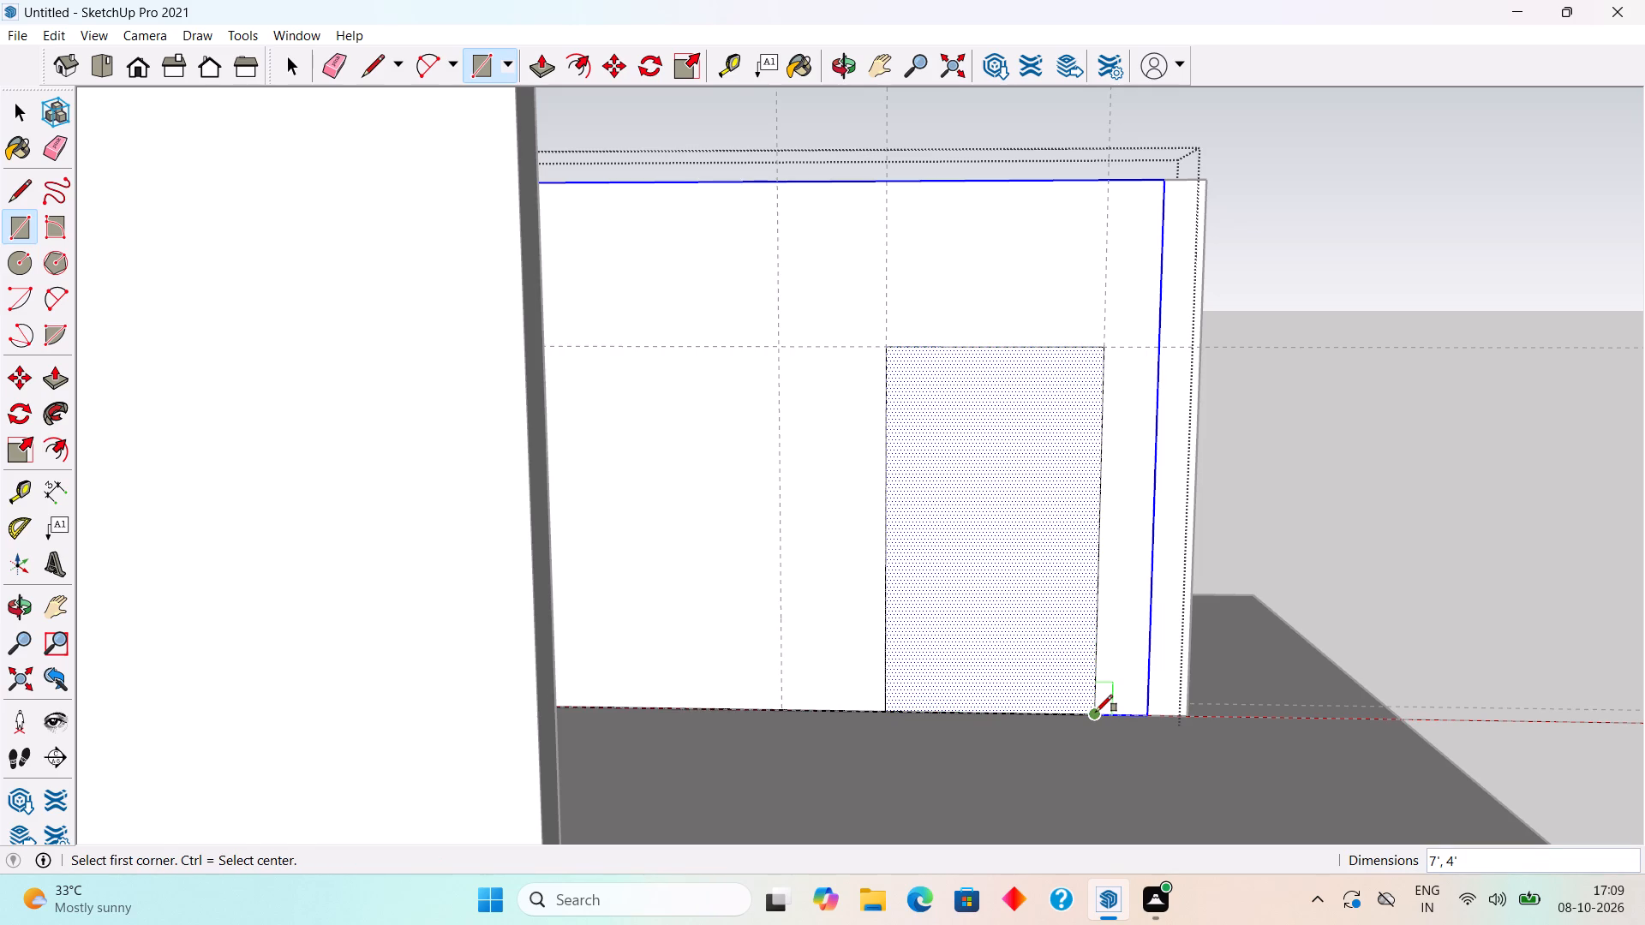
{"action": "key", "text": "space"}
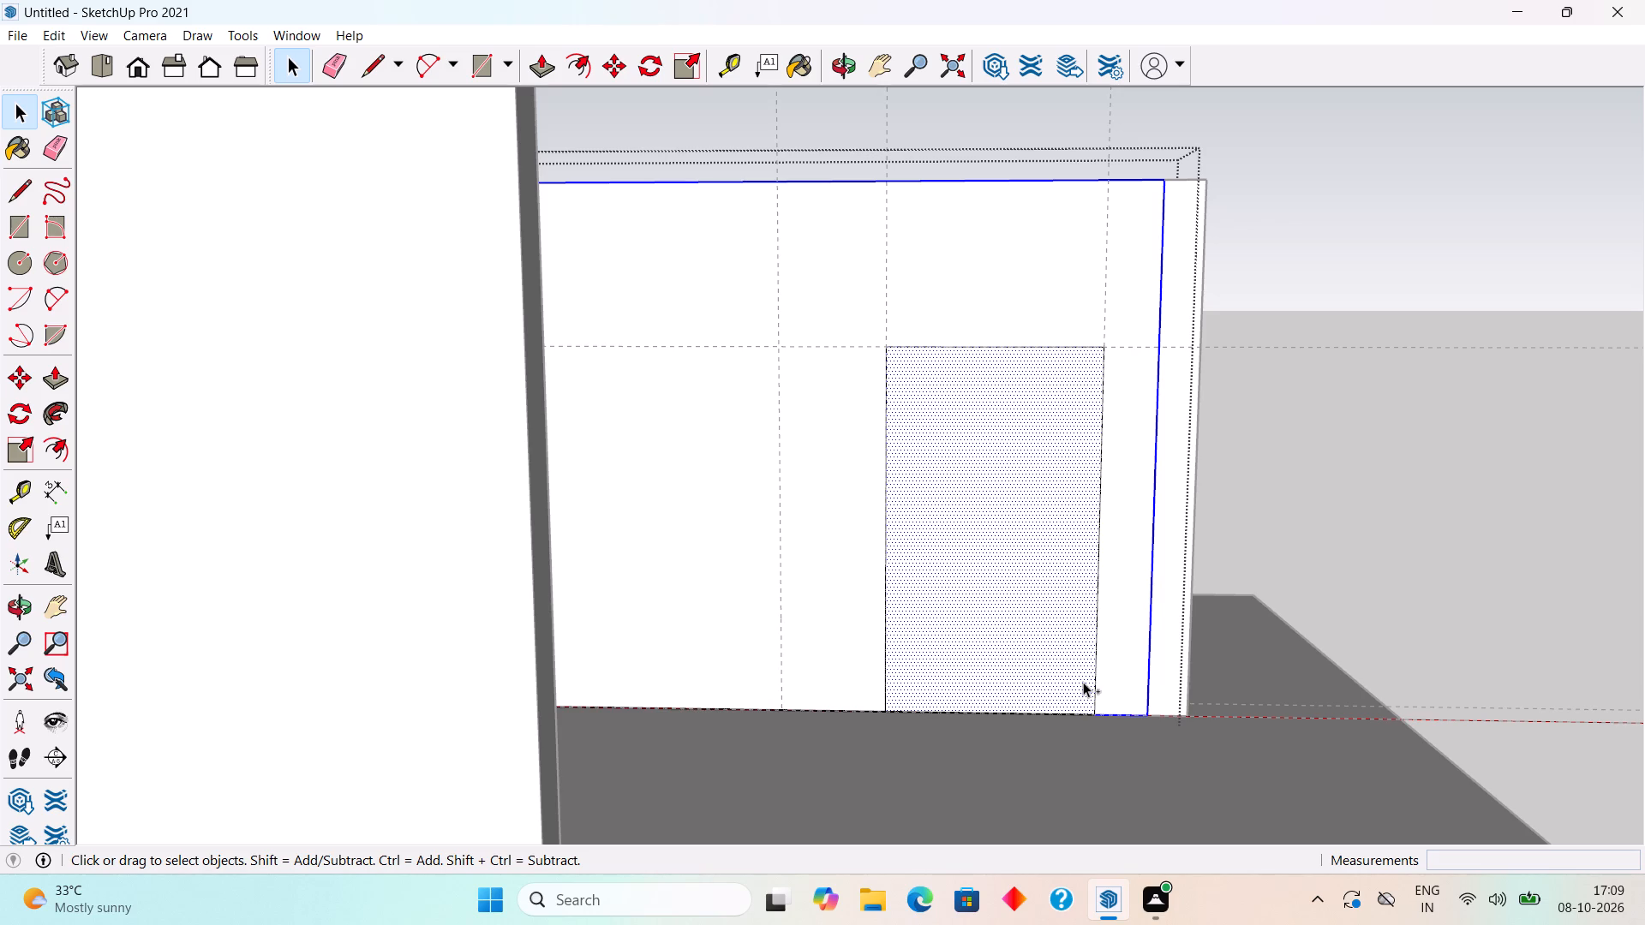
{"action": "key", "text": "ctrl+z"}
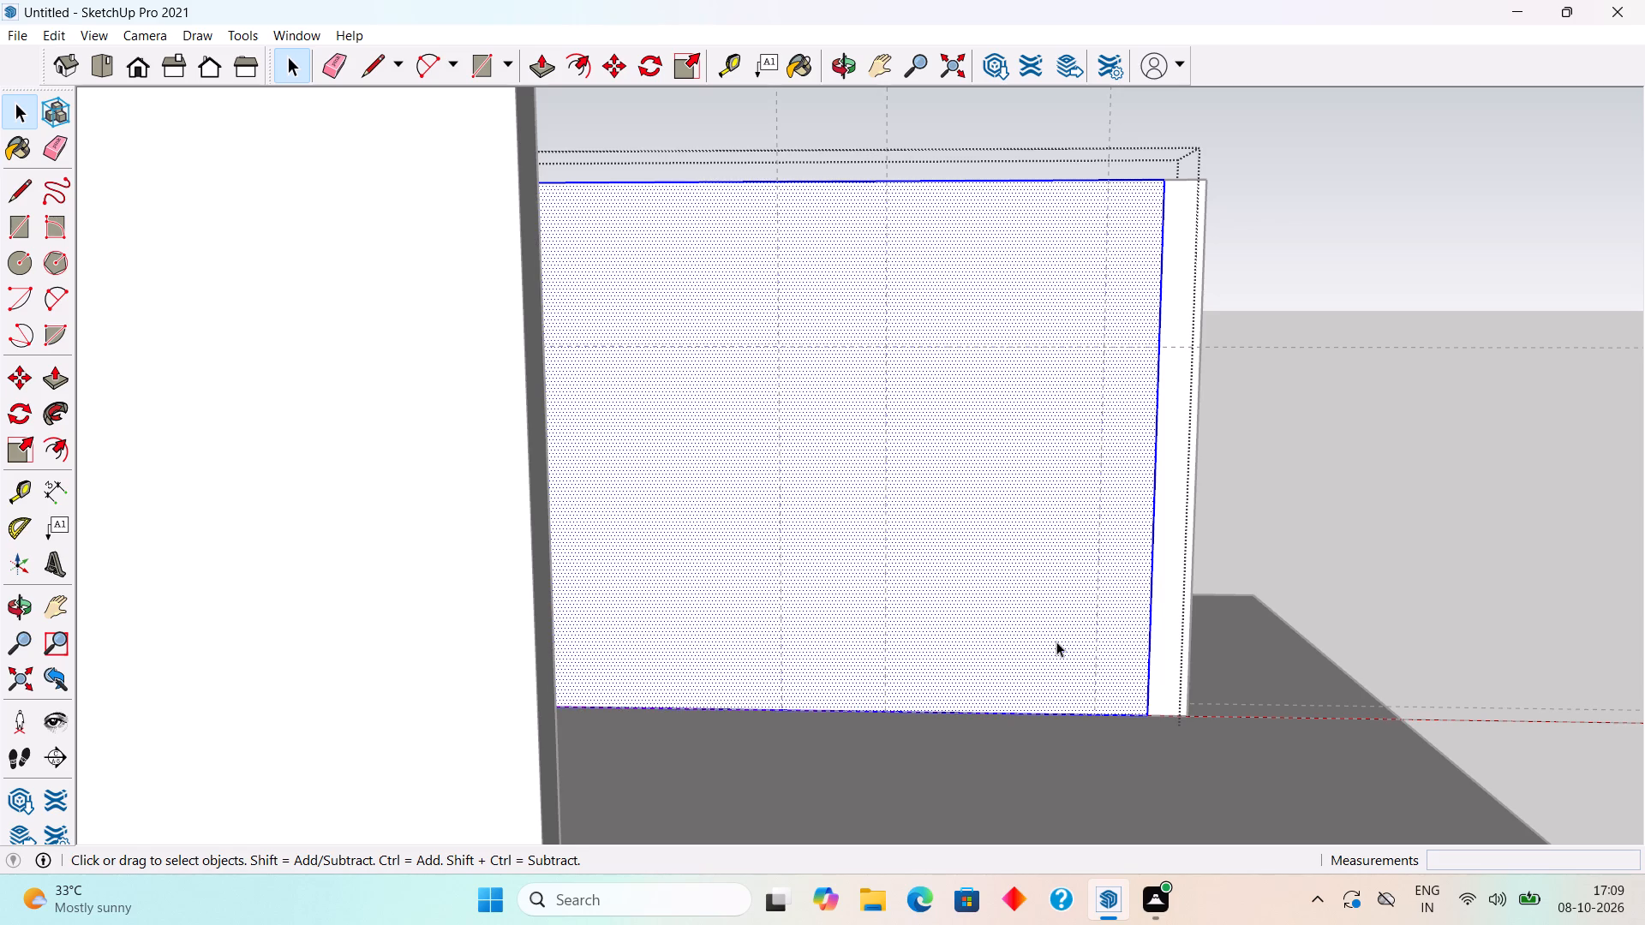
Draw a 6' wide by 7' high rectangle on the upper front wall from the third vertical guide to the first, down to the slab.
{"action": "key", "text": "r"}
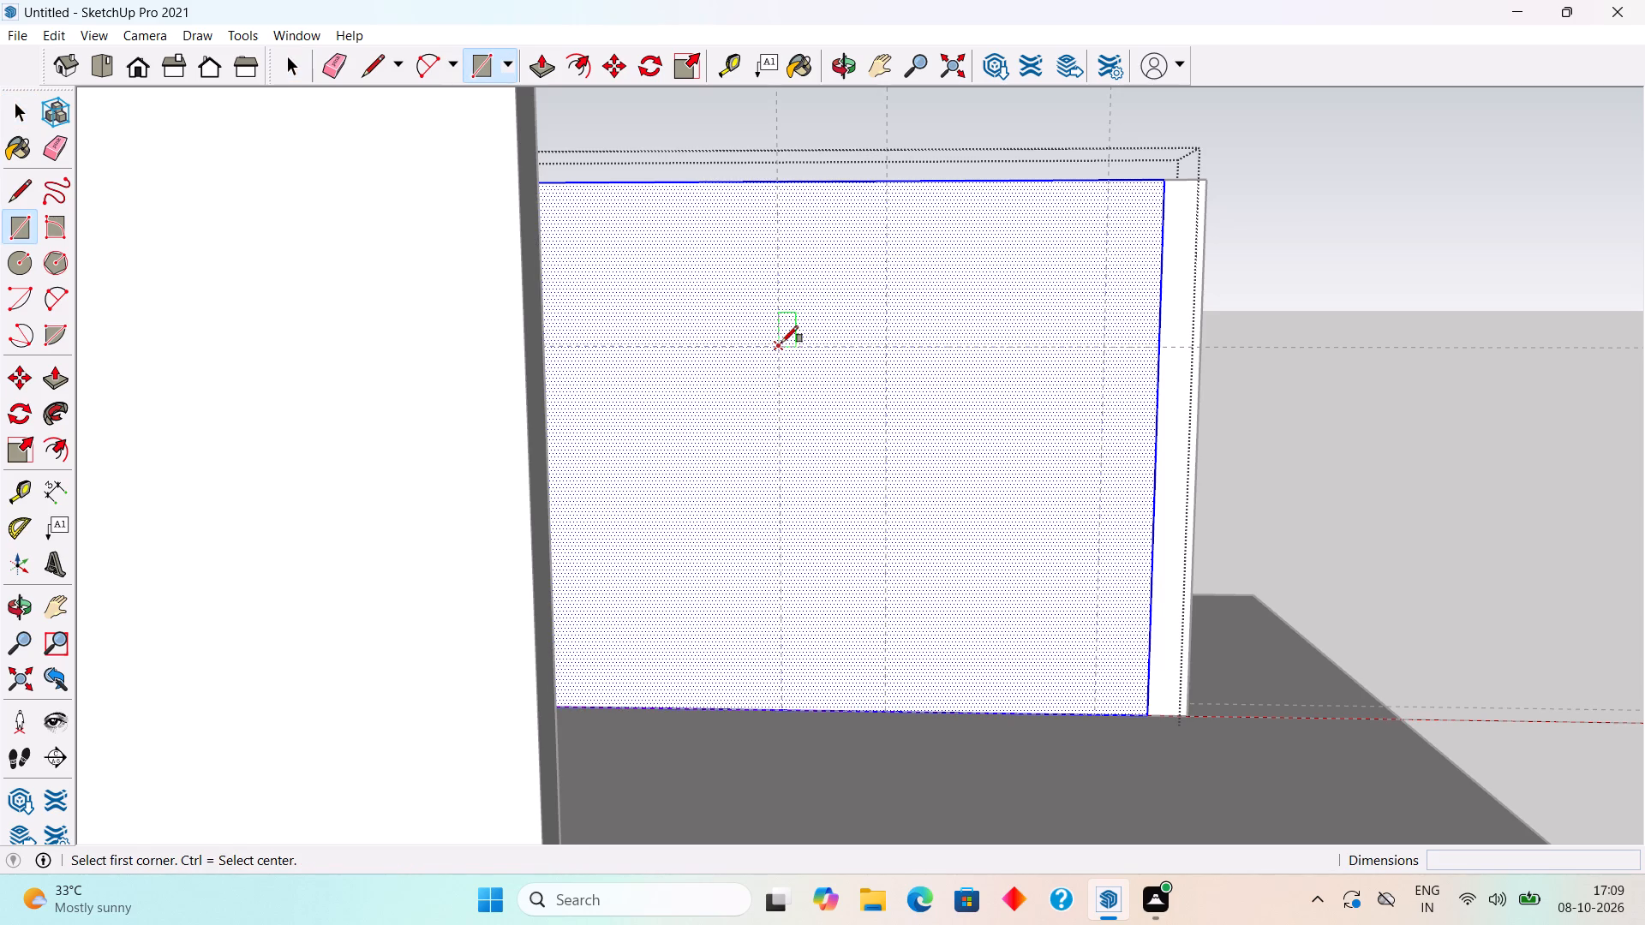
{"action": "left_click", "coordinate": [781, 343]}
{"action": "left_click", "coordinate": [1098, 709]}
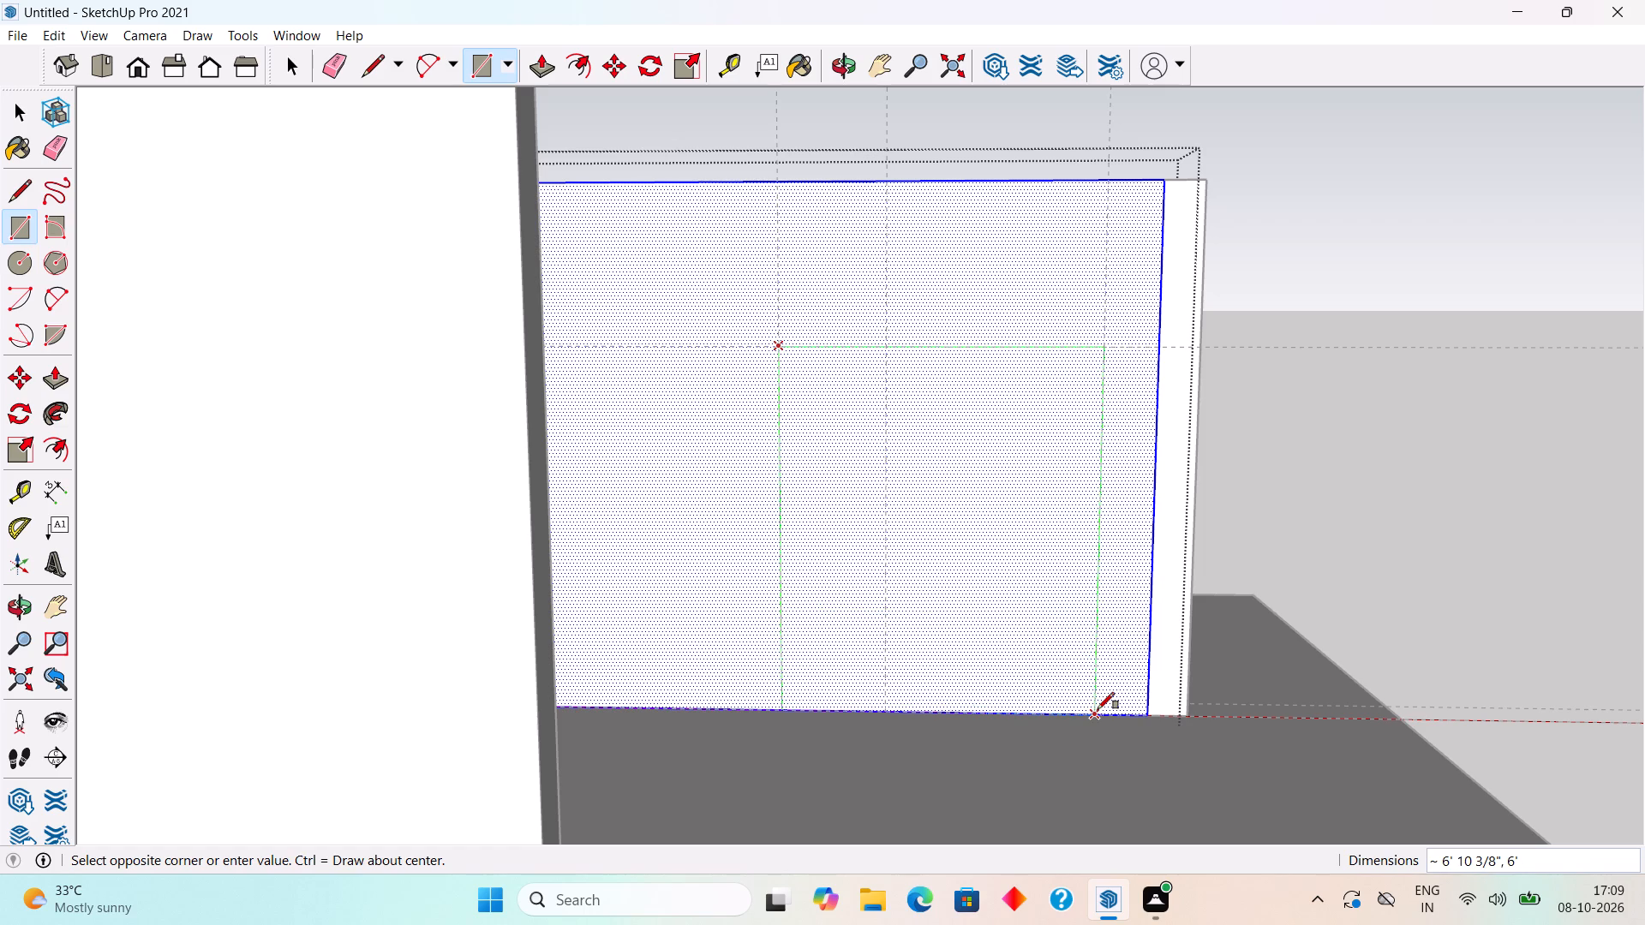
{"action": "key", "text": "space"}
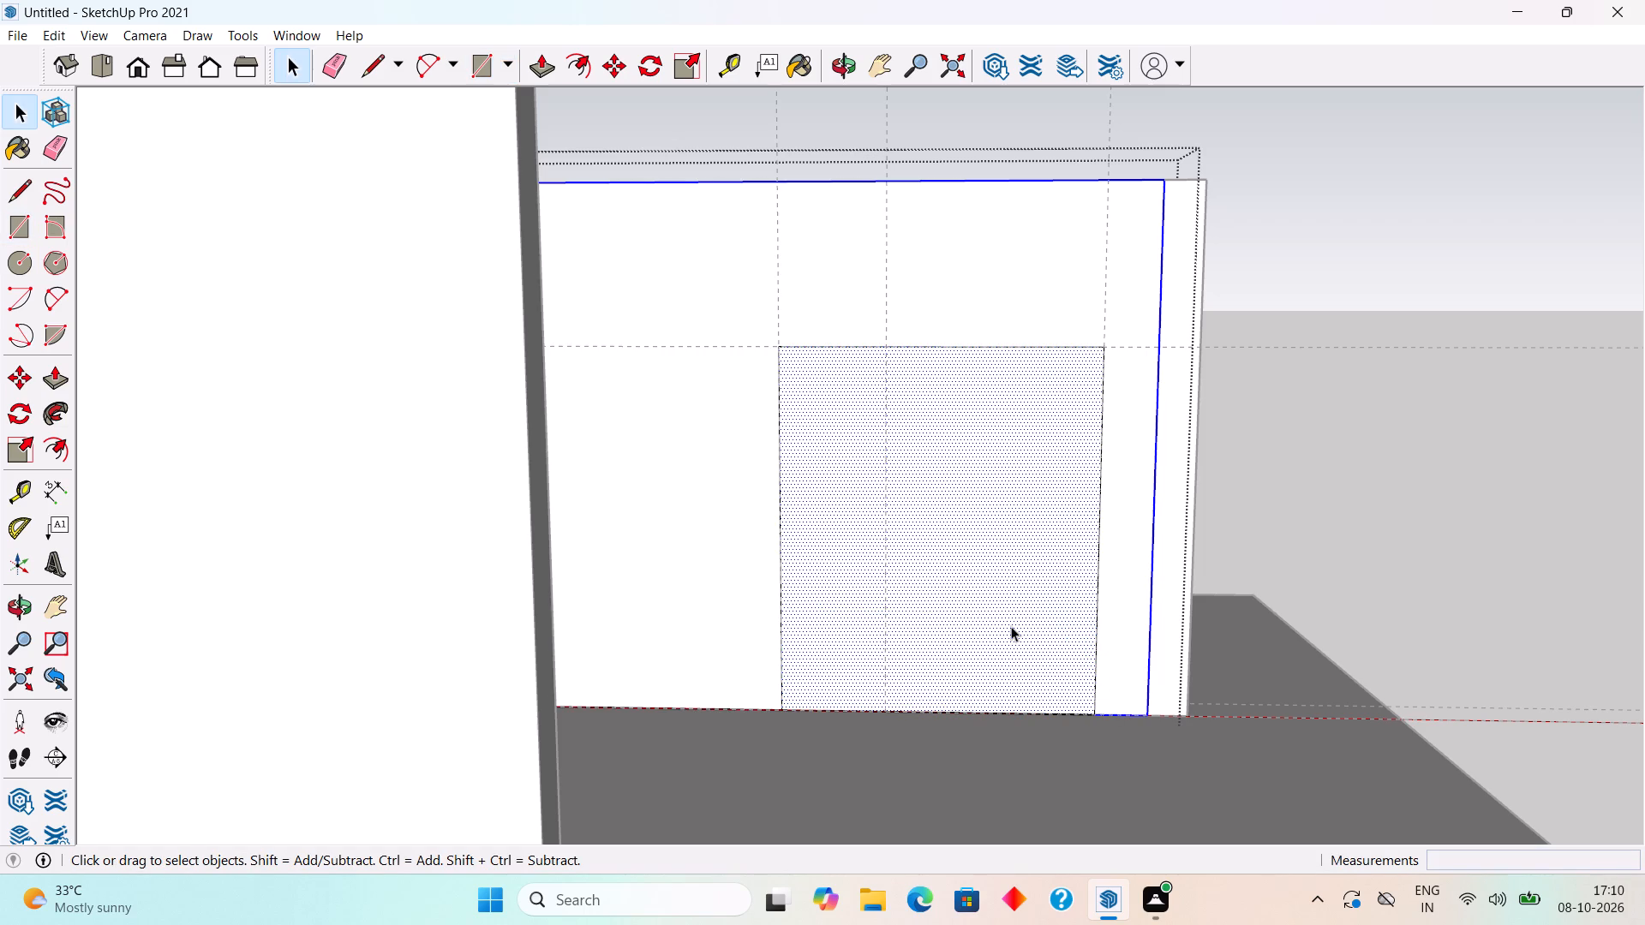
Push the rectangle 9" through the upper front wall to cut the opening, and leave the wall group.
{"action": "left_click", "coordinate": [1011, 626]}
{"action": "key", "text": "p"}
{"action": "left_click_drag", "start_coordinate": [1011, 626], "coordinate": [1019, 532]}
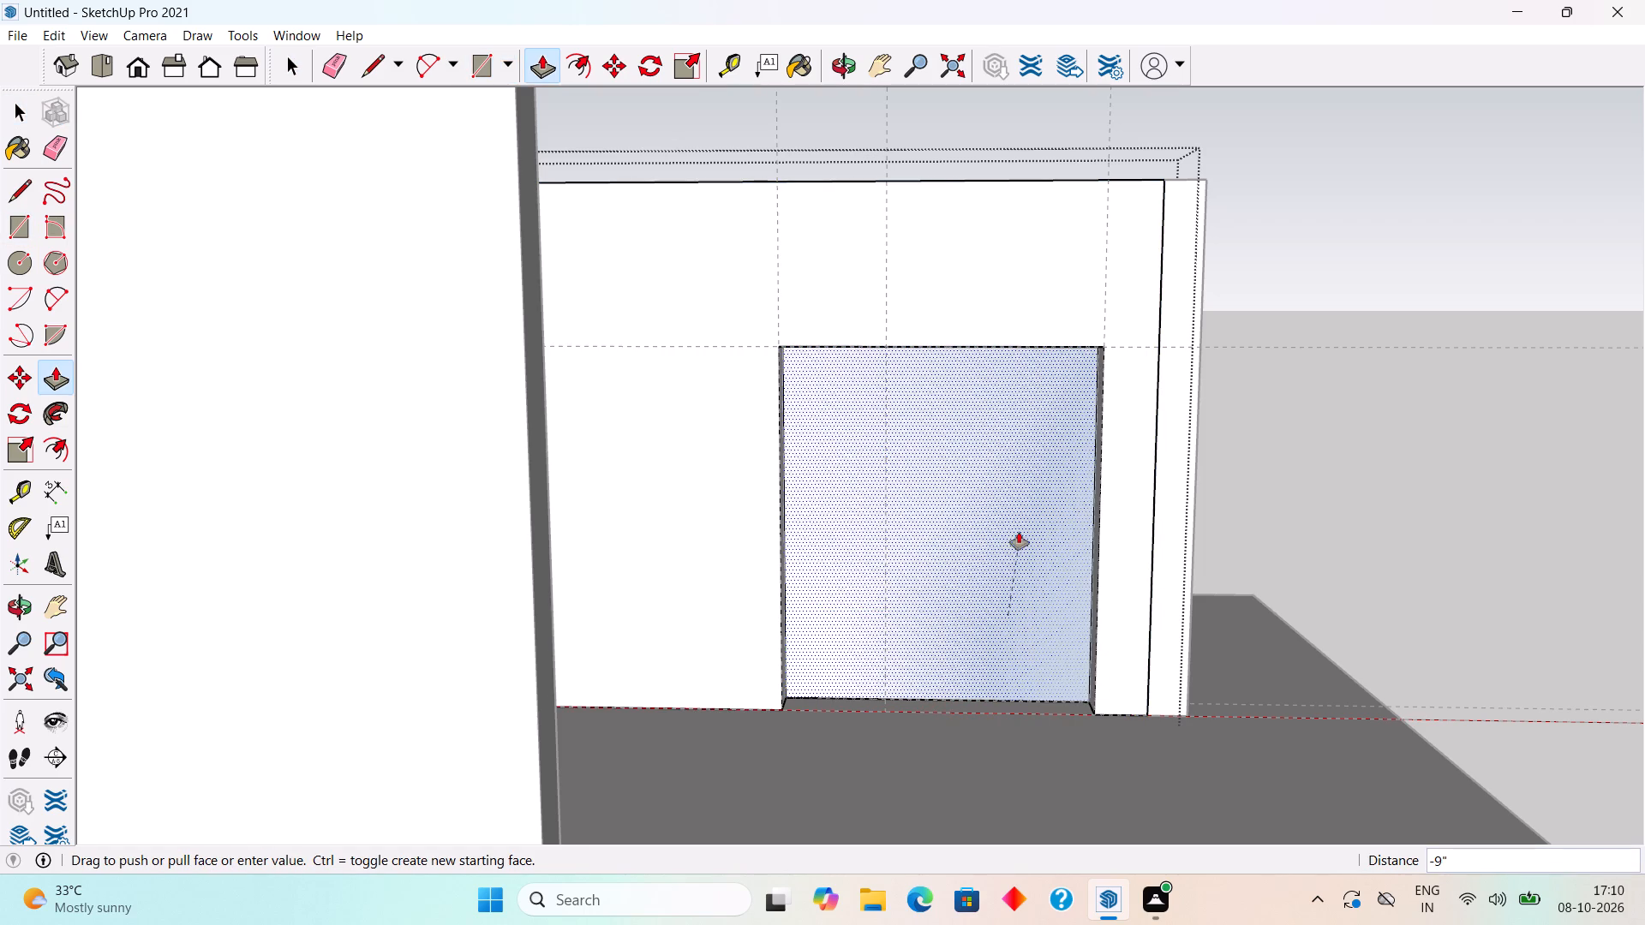
{"action": "left_click_drag", "start_coordinate": [1019, 532], "coordinate": [1011, 483]}
{"action": "key", "text": "space"}
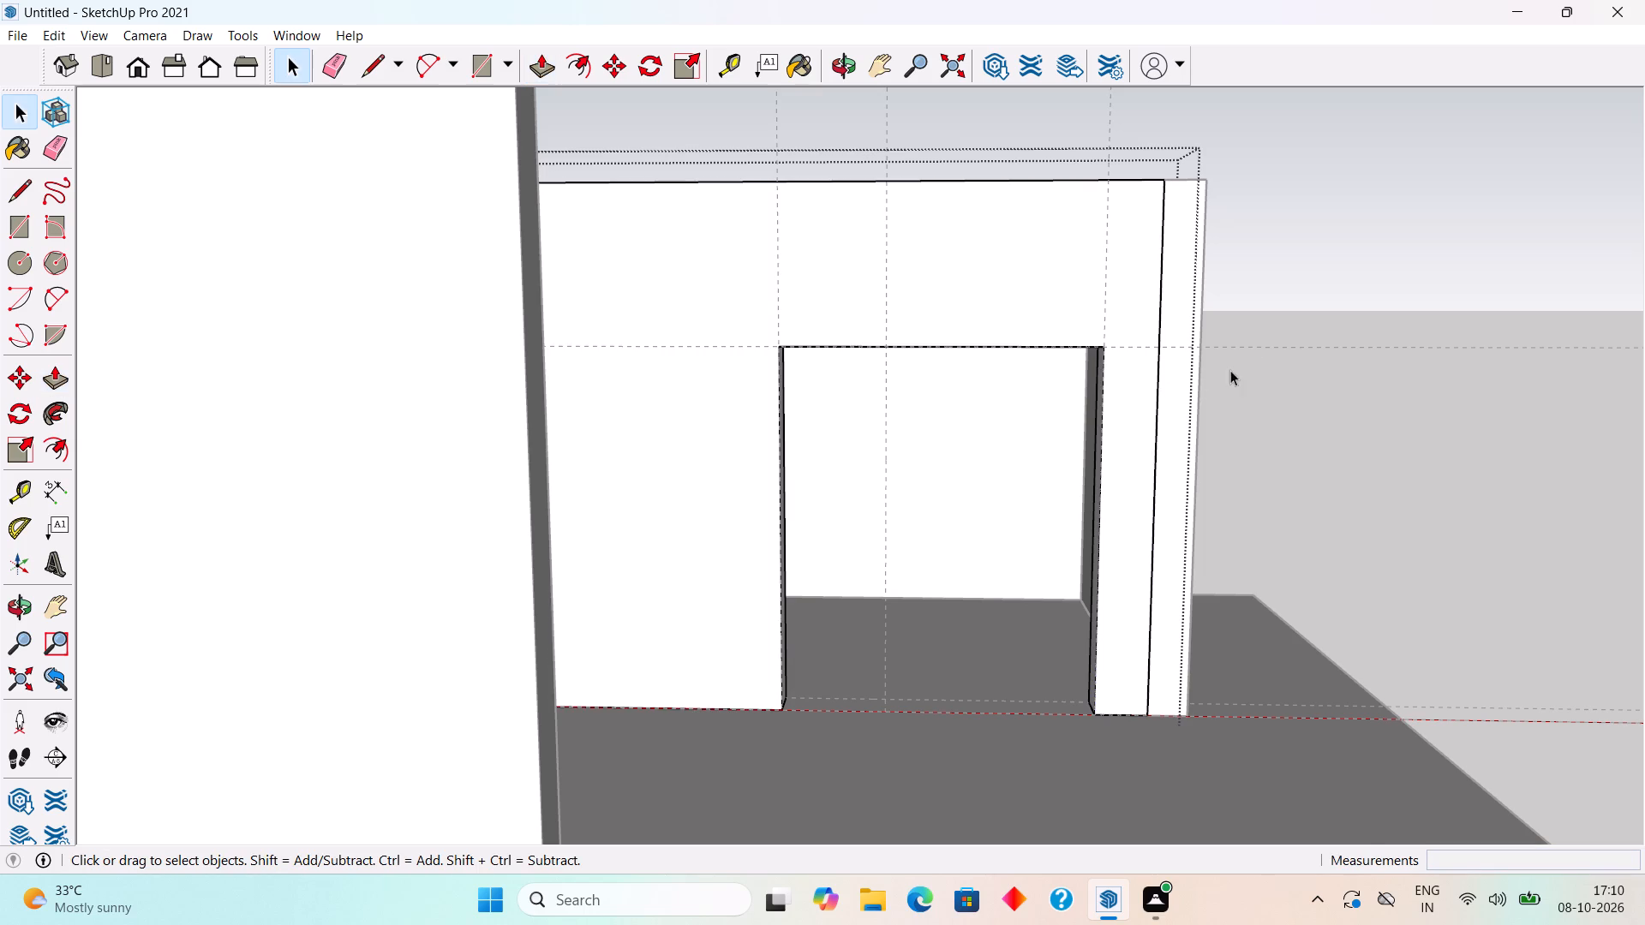
{"action": "left_click", "coordinate": [1295, 300]}
Draw a 6' by 7' rectangle filling the new opening, outside the wall group.
{"action": "scroll", "coordinate": [685, 509], "scroll_direction": "up", "scroll_amount": 5}
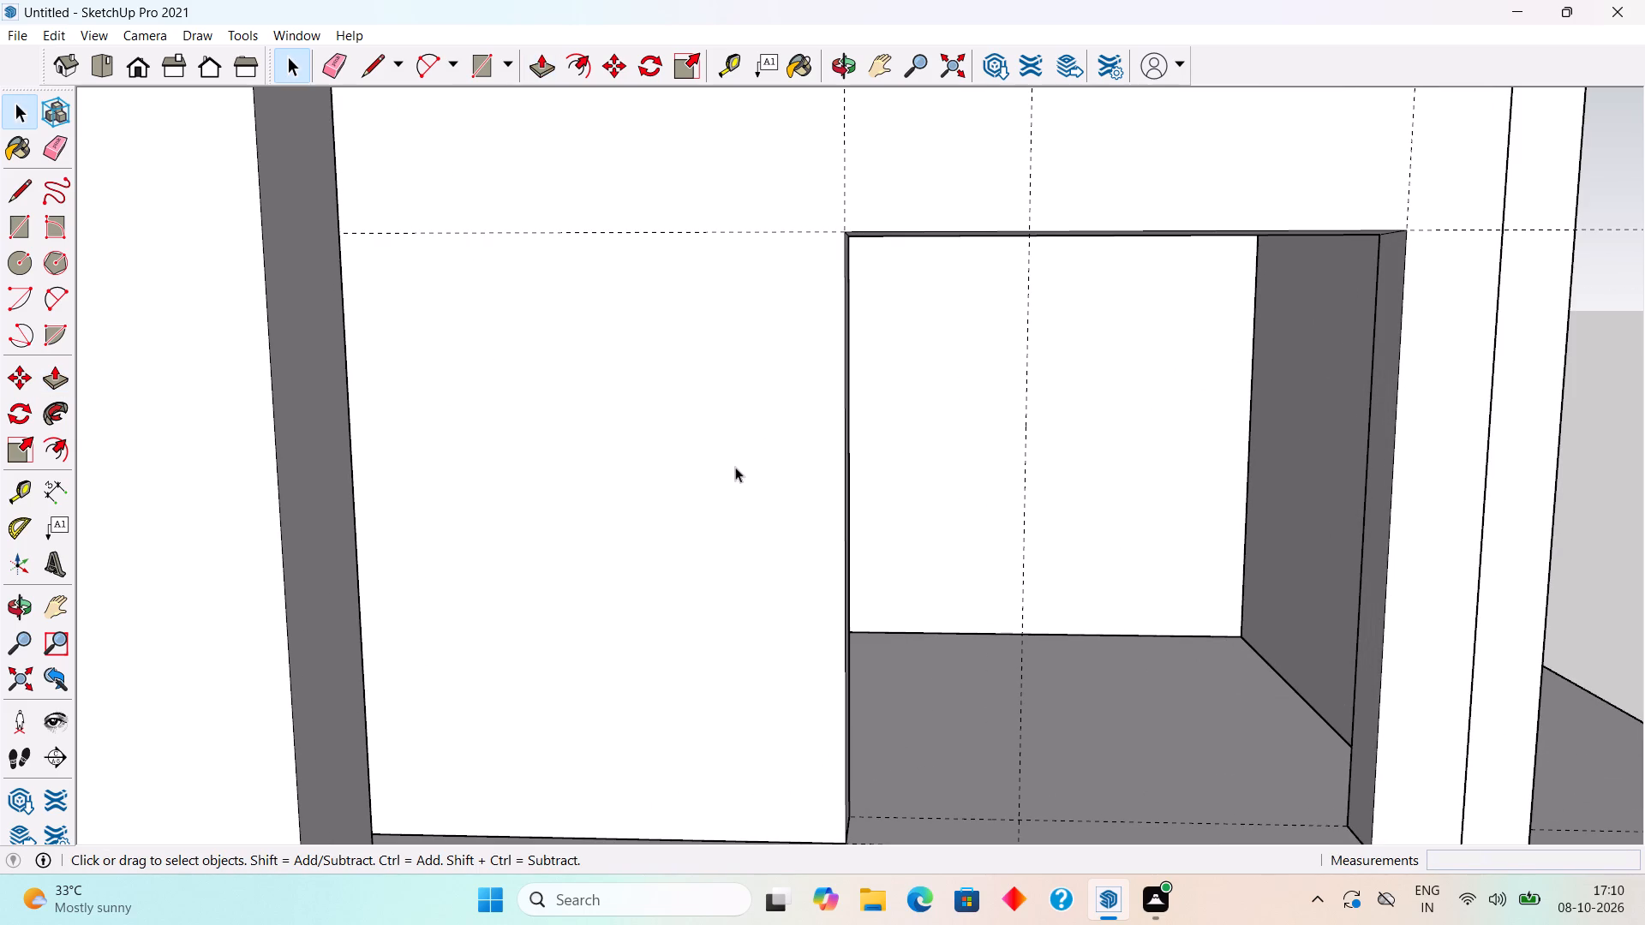
{"action": "key", "text": "e"}
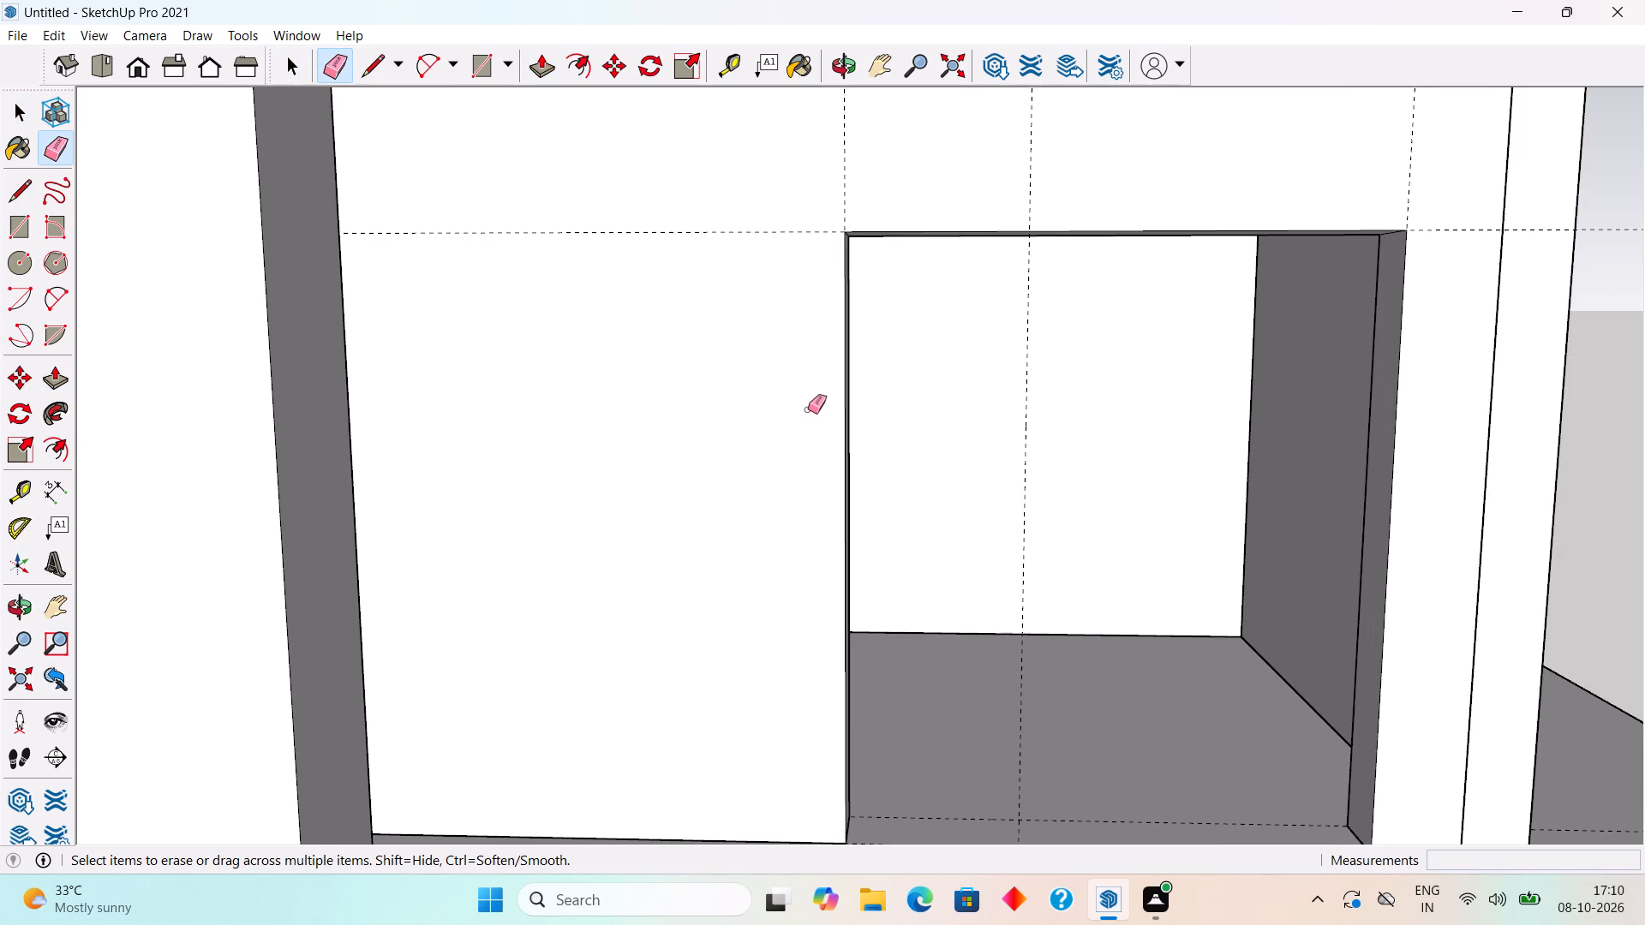
{"action": "key", "text": "r"}
{"action": "left_click", "coordinate": [843, 226]}
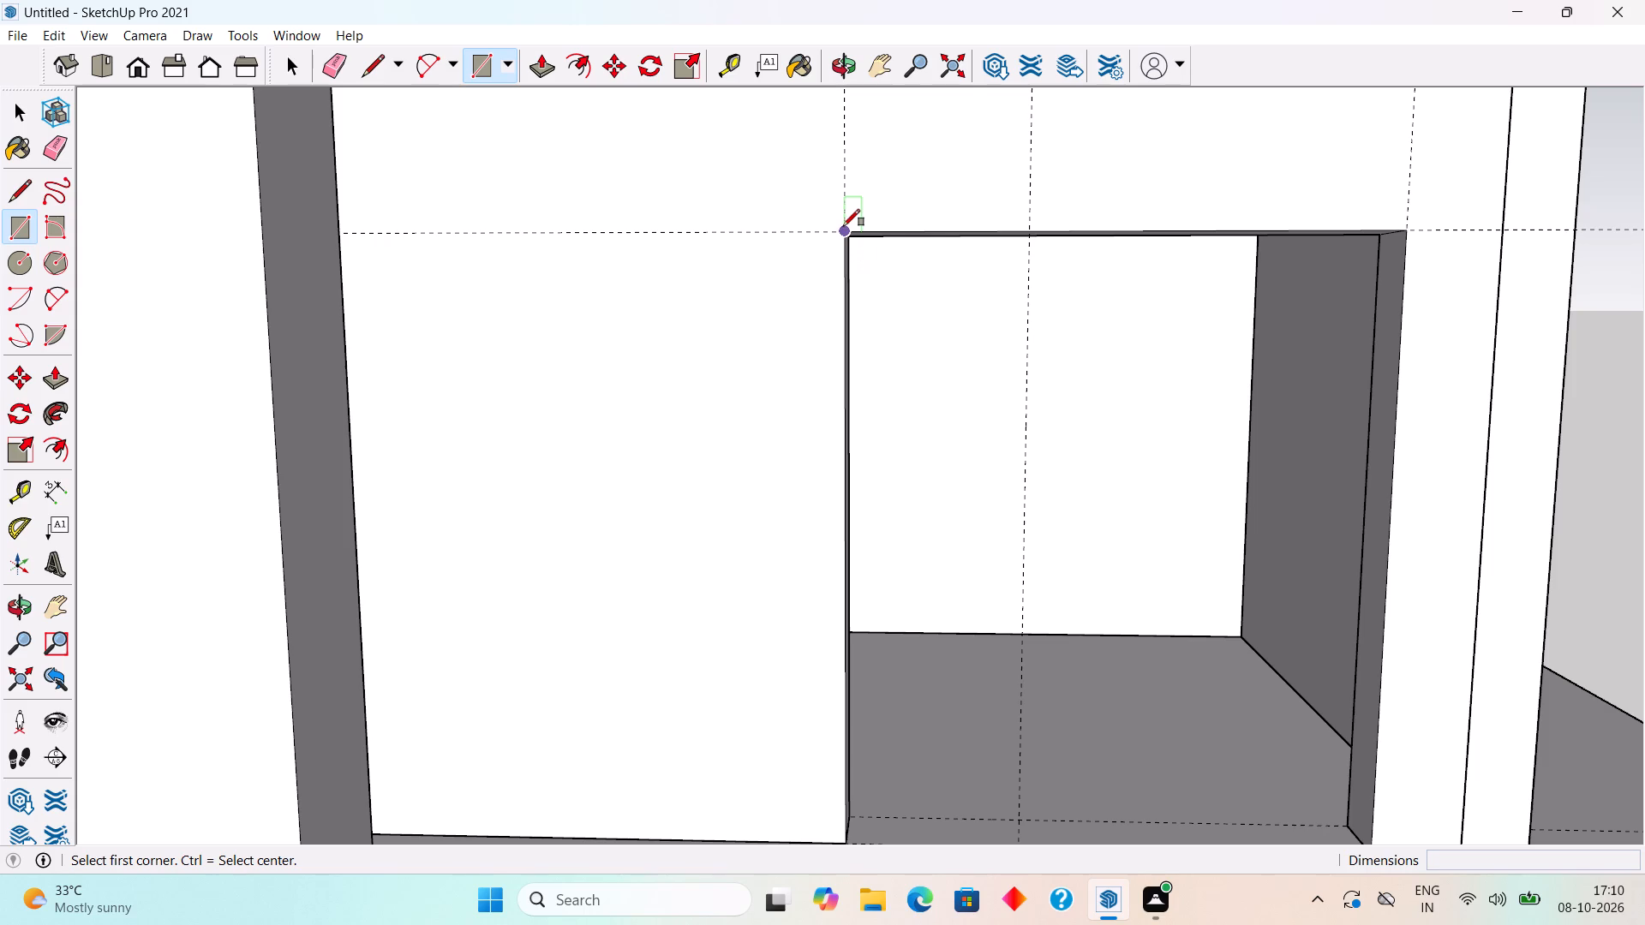
{"action": "scroll", "coordinate": [1199, 504], "scroll_direction": "down", "scroll_amount": 4}
{"action": "scroll", "coordinate": [1272, 693], "scroll_direction": "up", "scroll_amount": 3}
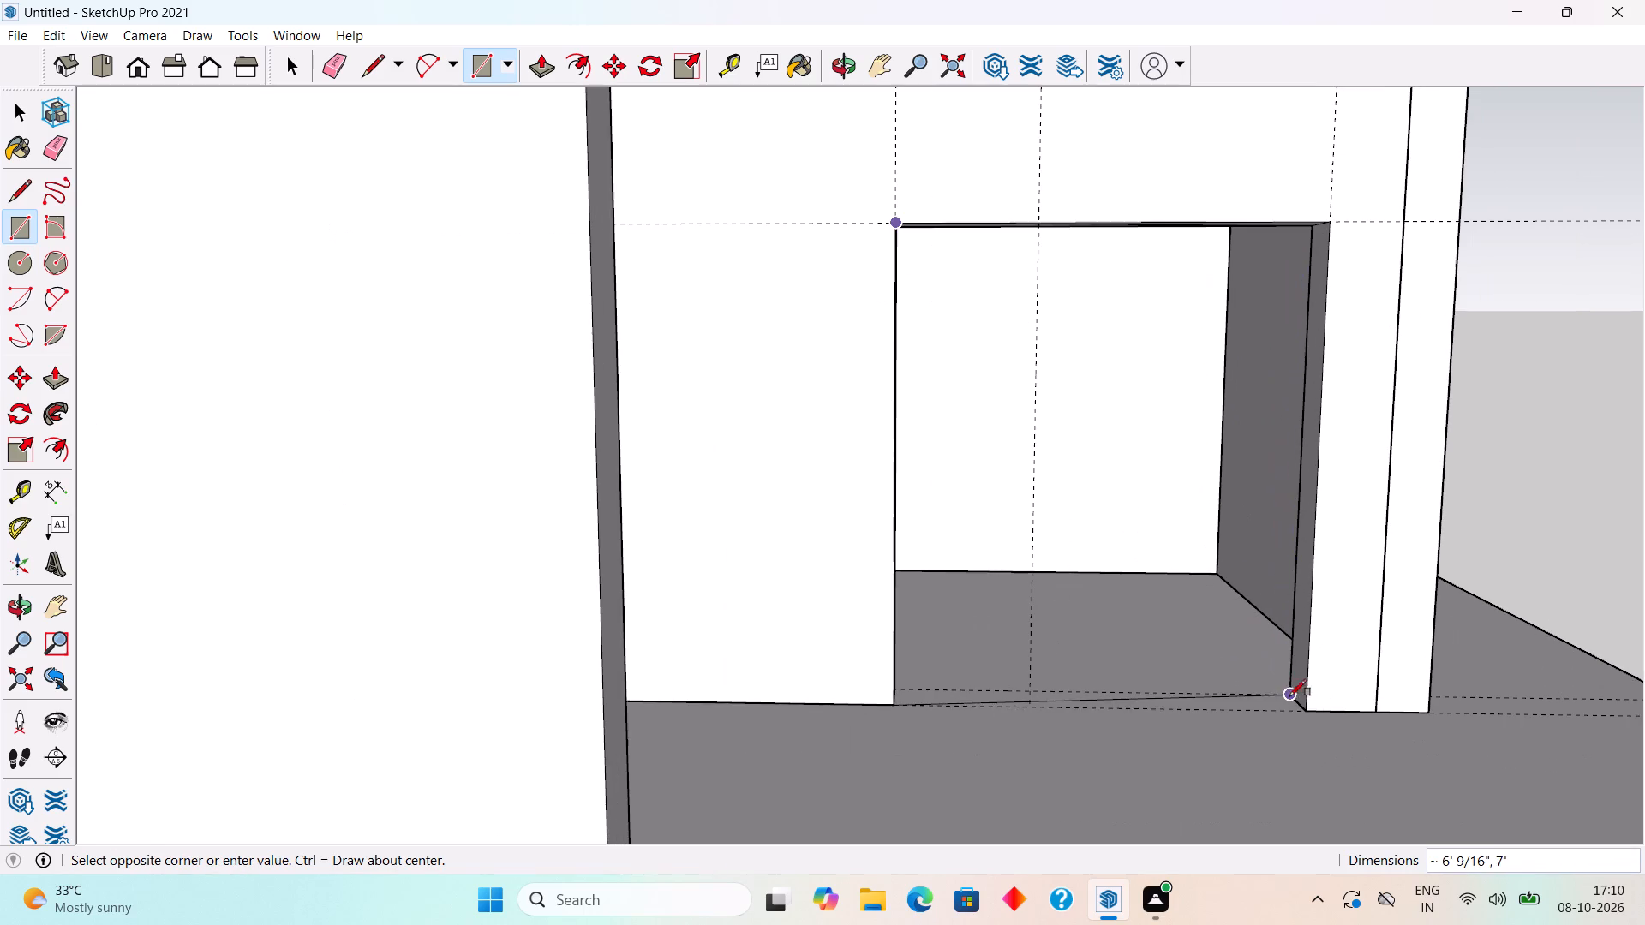
{"action": "left_click", "coordinate": [1301, 714]}
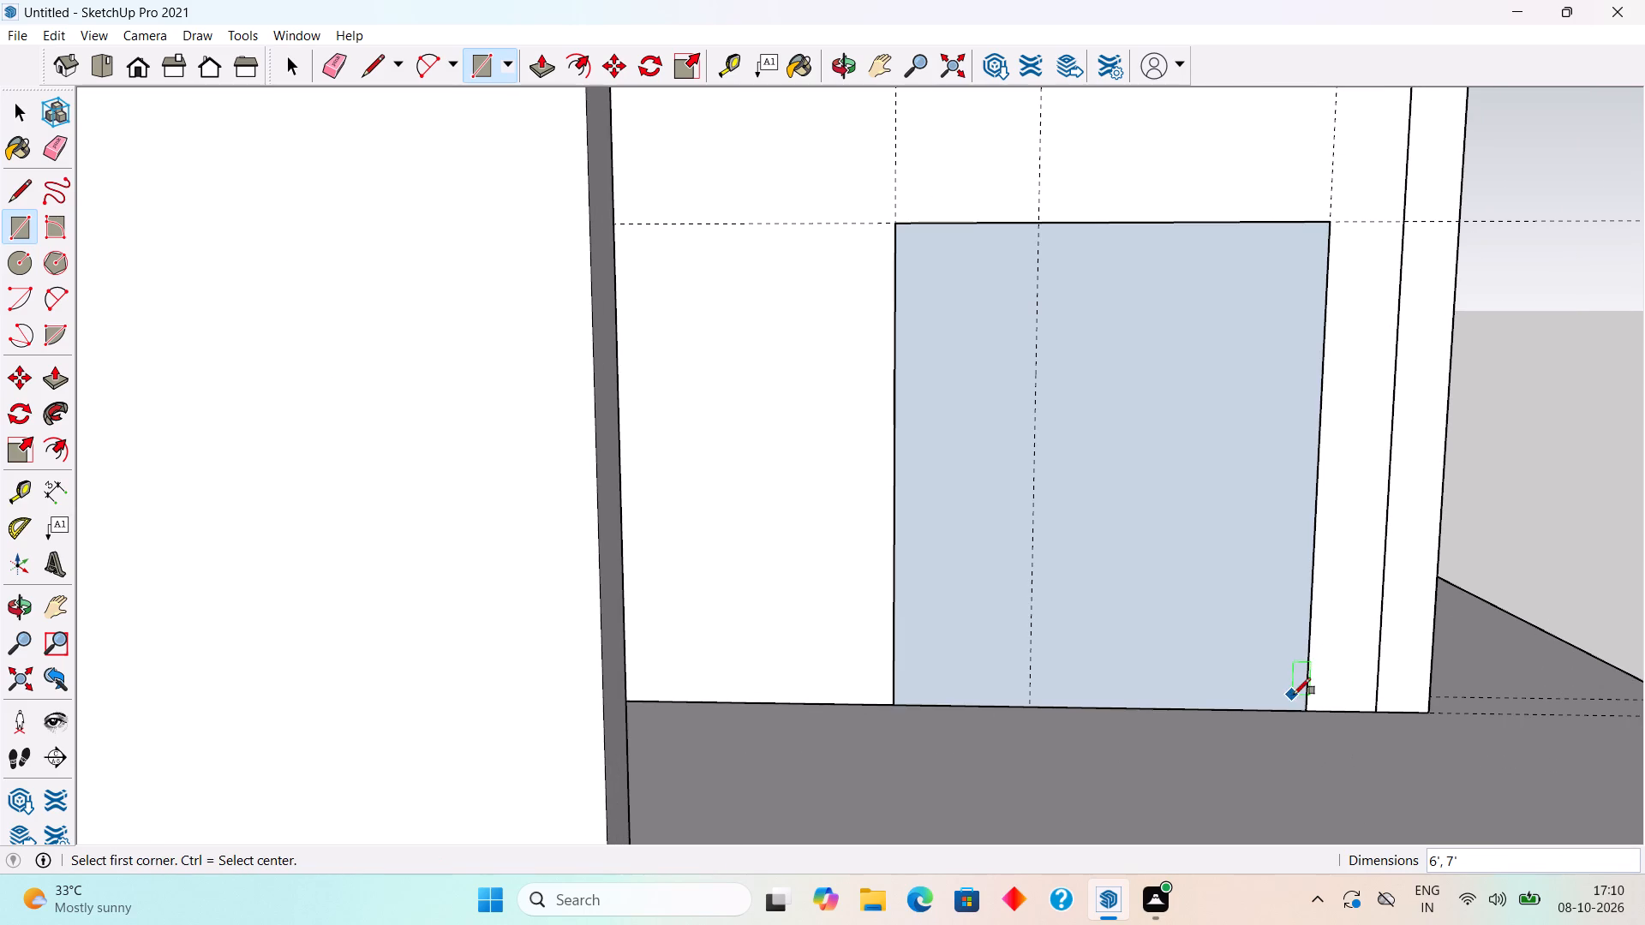
{"action": "key", "text": "space"}
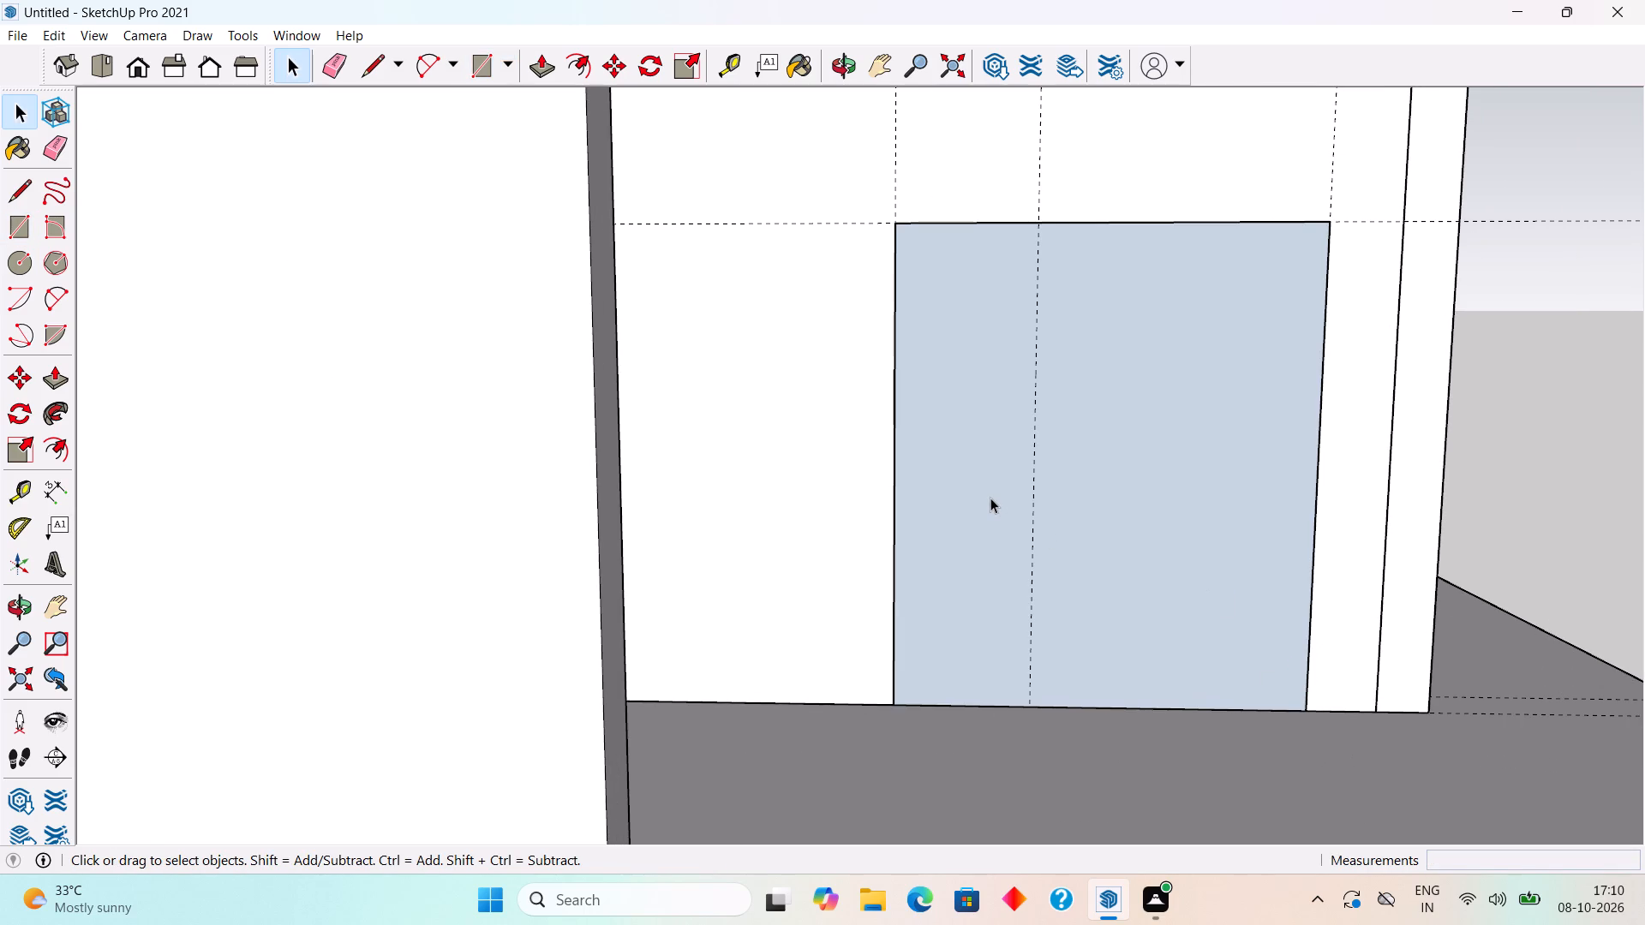
Divide the opening's face with a 7' vertical line along the middle guide, from its top edge to the slab.
{"action": "key", "text": "l"}
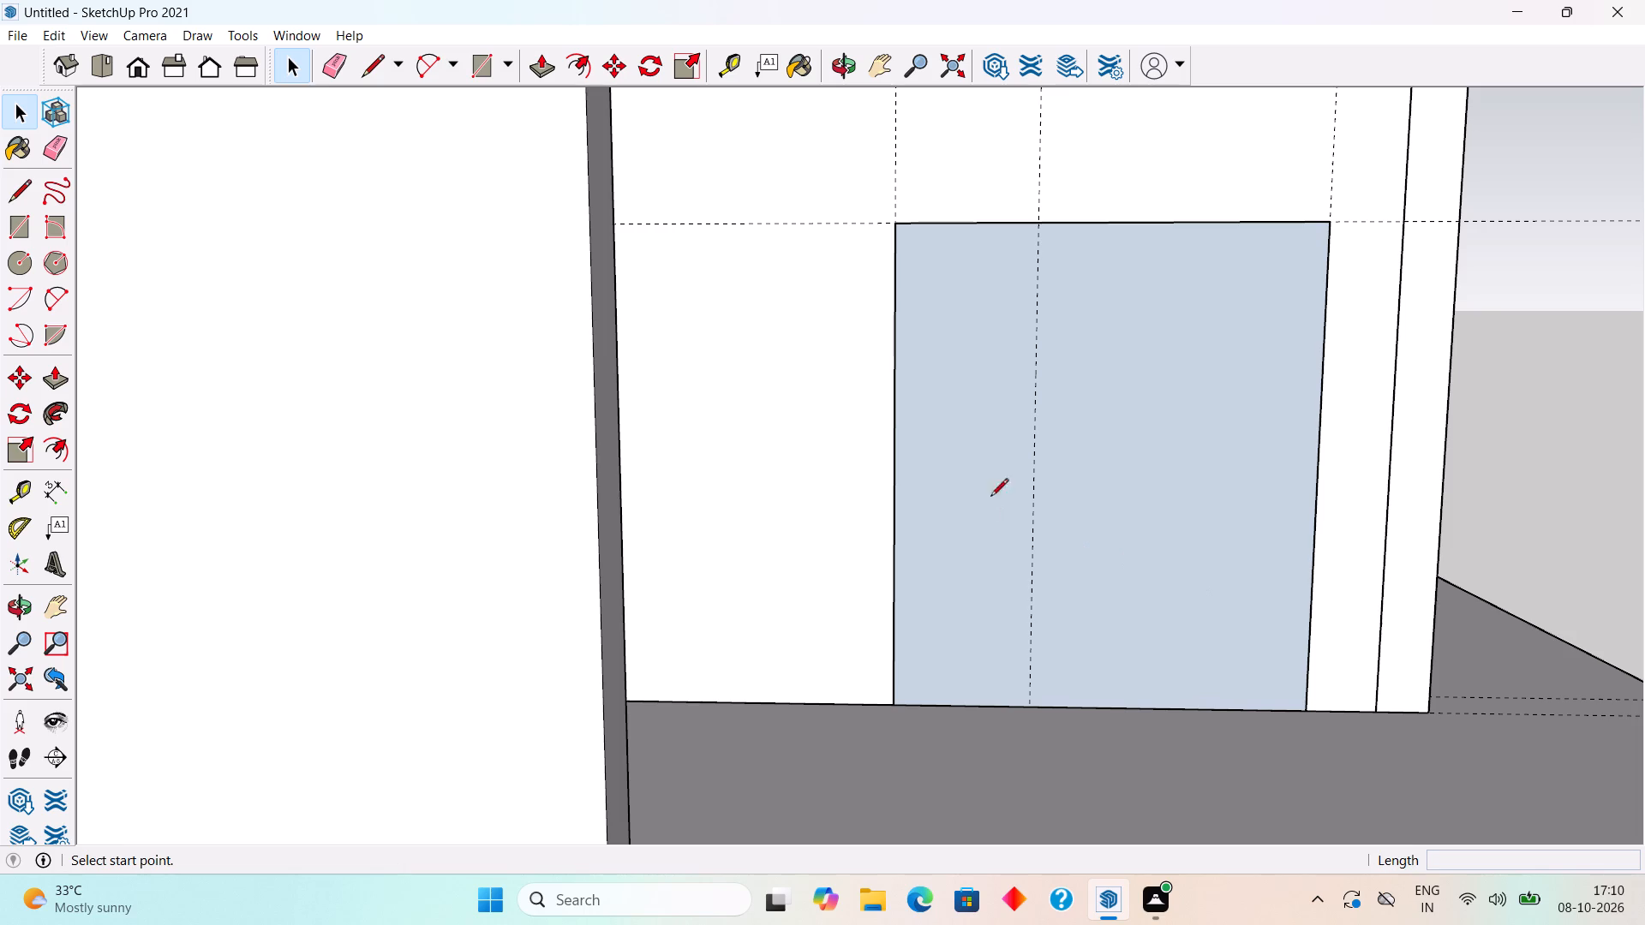
{"action": "left_click", "coordinate": [1039, 230]}
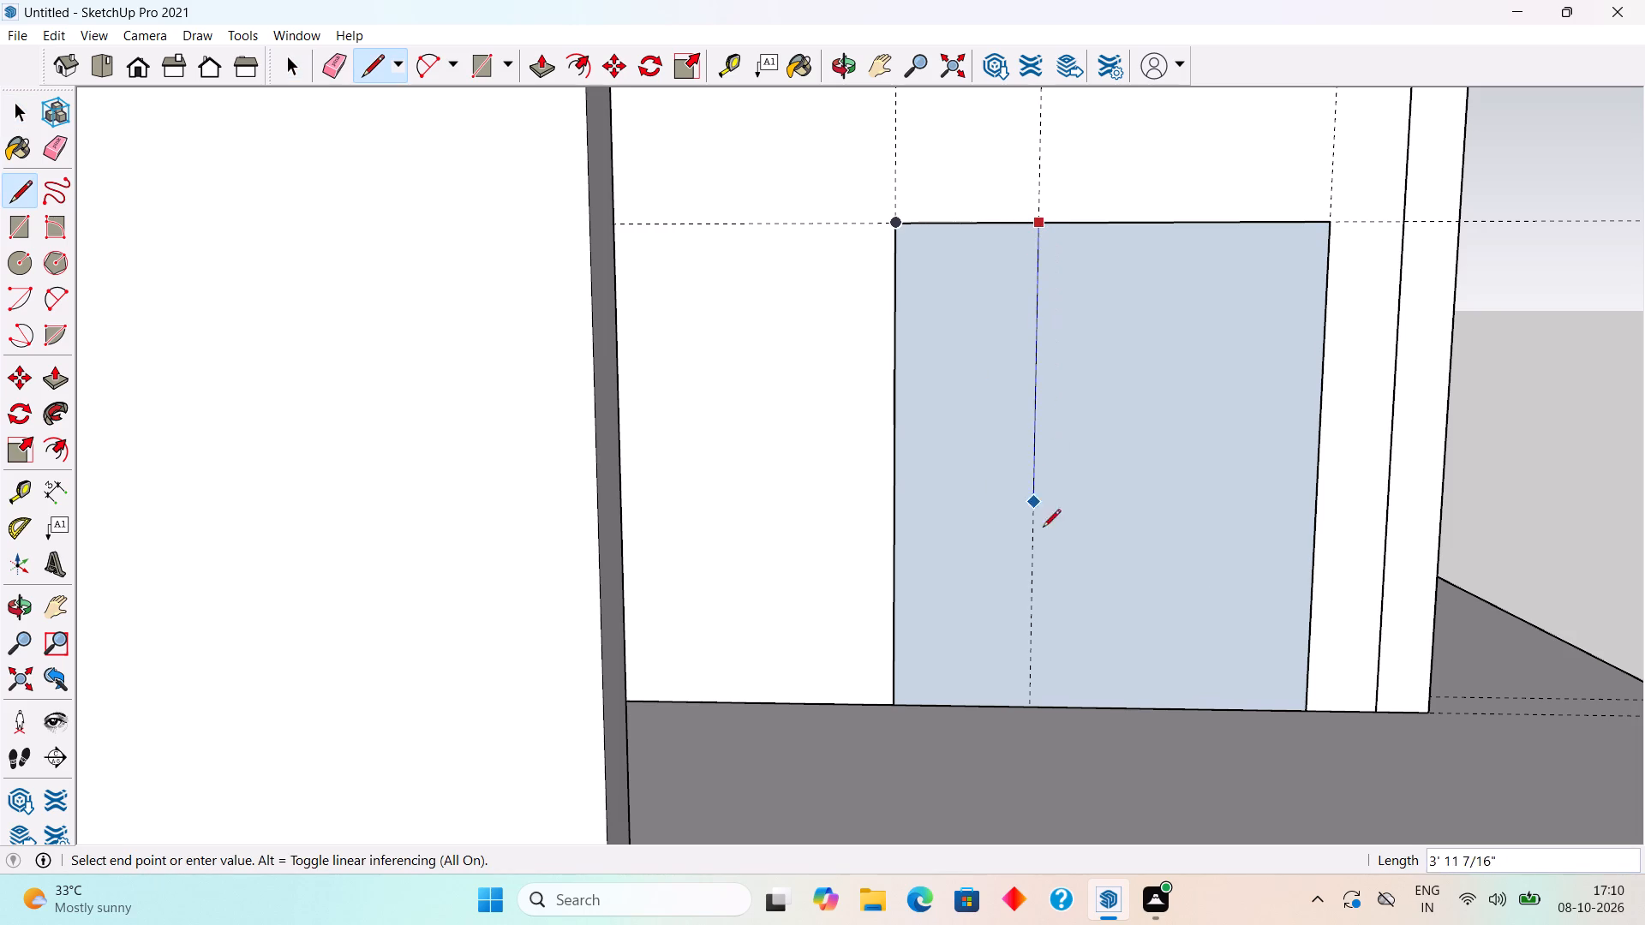
{"action": "left_click", "coordinate": [1034, 705]}
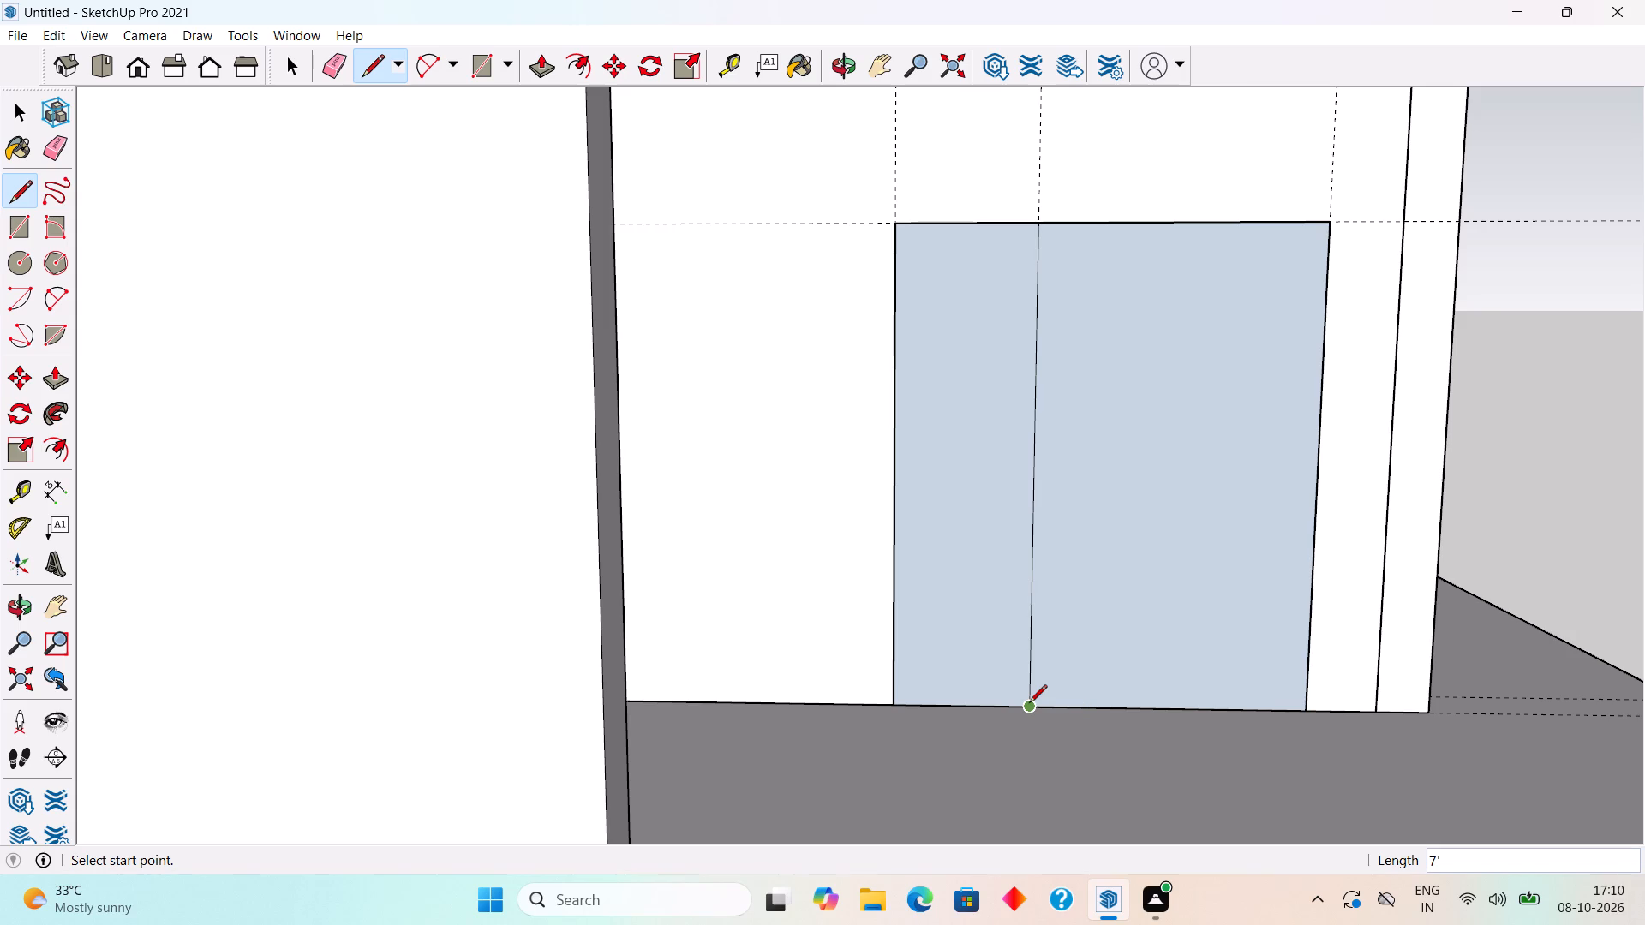
{"action": "key", "text": "space"}
Offset the outline of the wider 4' panel inward by 3".
{"action": "scroll", "coordinate": [1048, 611], "scroll_direction": "up", "scroll_amount": 3}
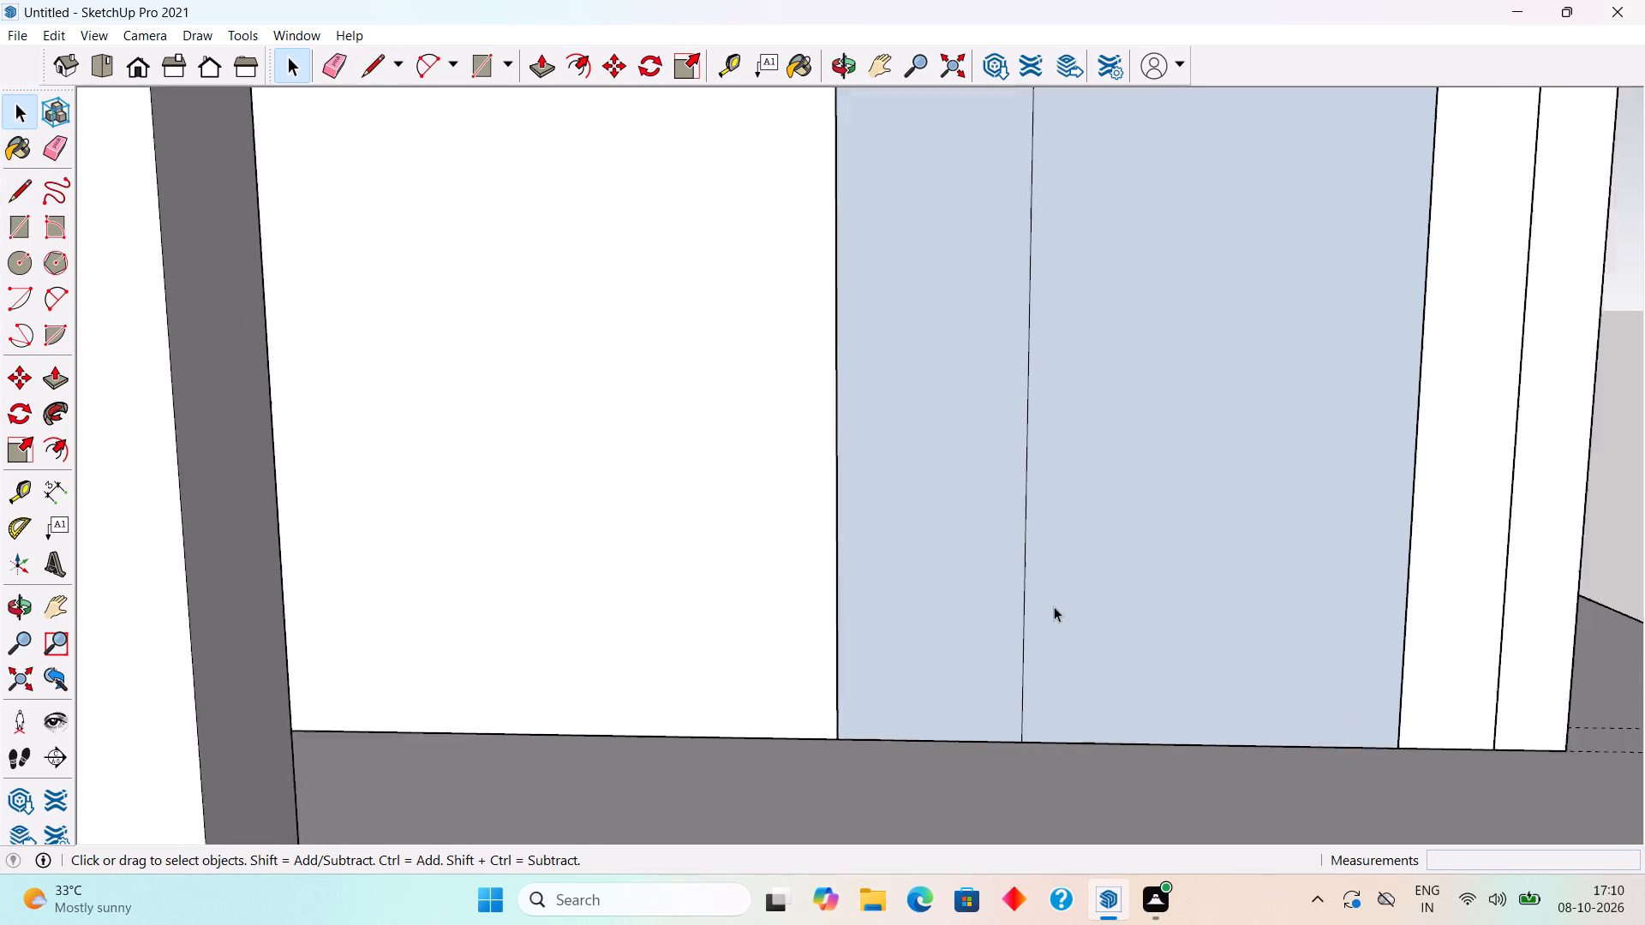
{"action": "scroll", "coordinate": [1054, 606], "scroll_direction": "up", "scroll_amount": 1}
{"action": "scroll", "coordinate": [1054, 606], "scroll_direction": "down", "scroll_amount": 4}
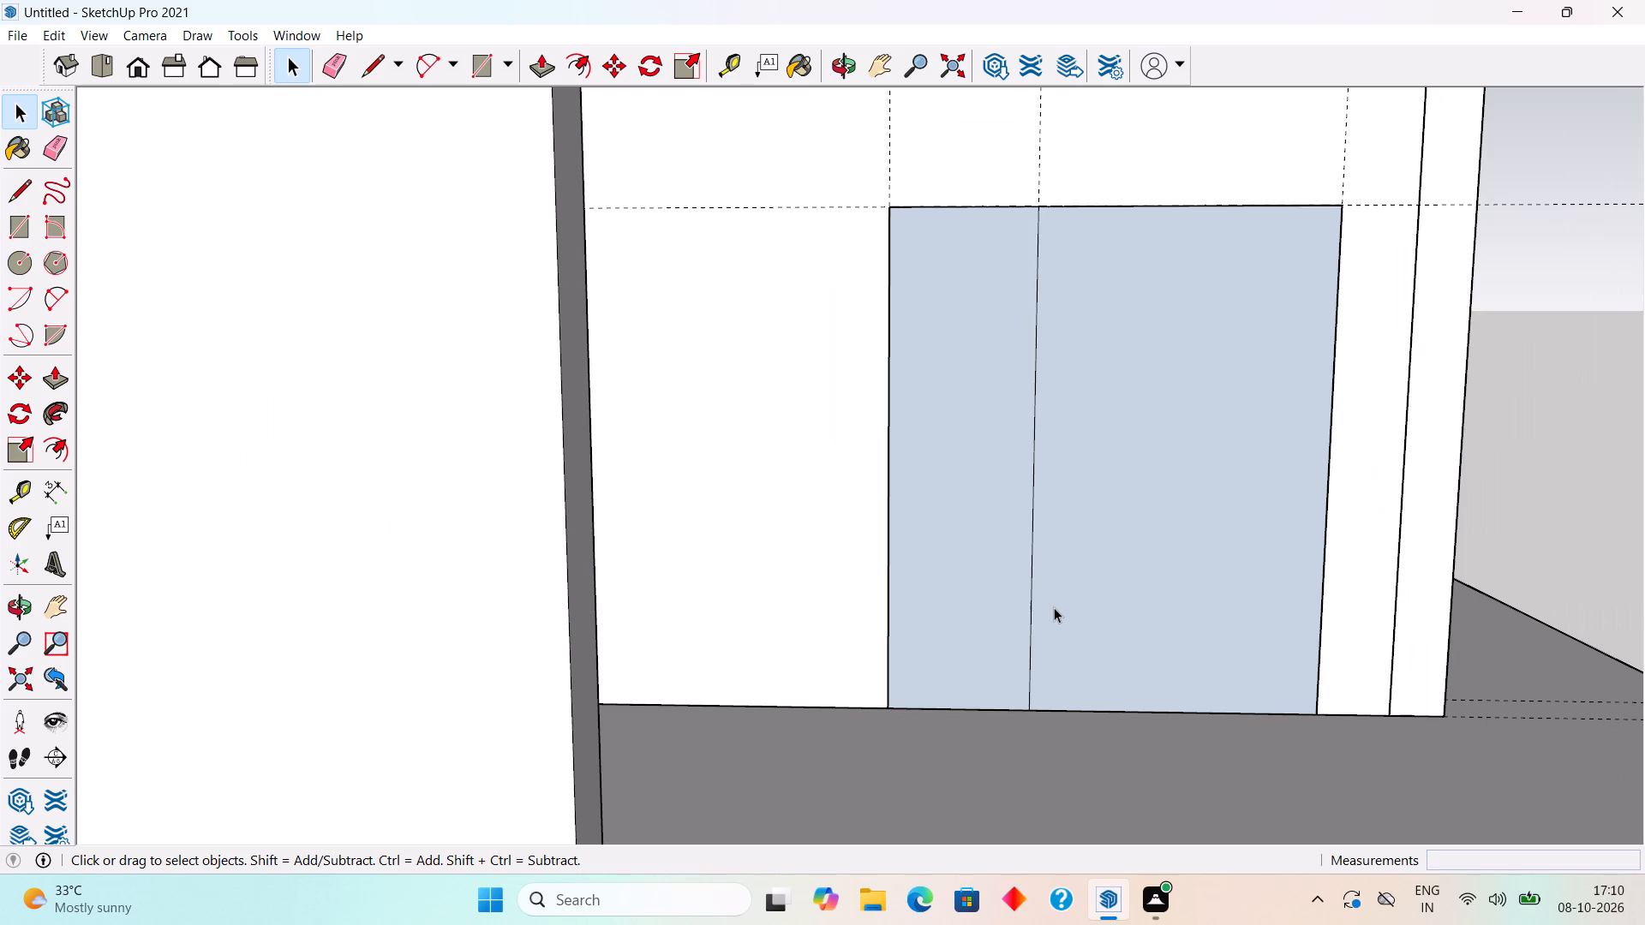
{"action": "key", "text": "f"}
{"action": "left_click", "coordinate": [1044, 595]}
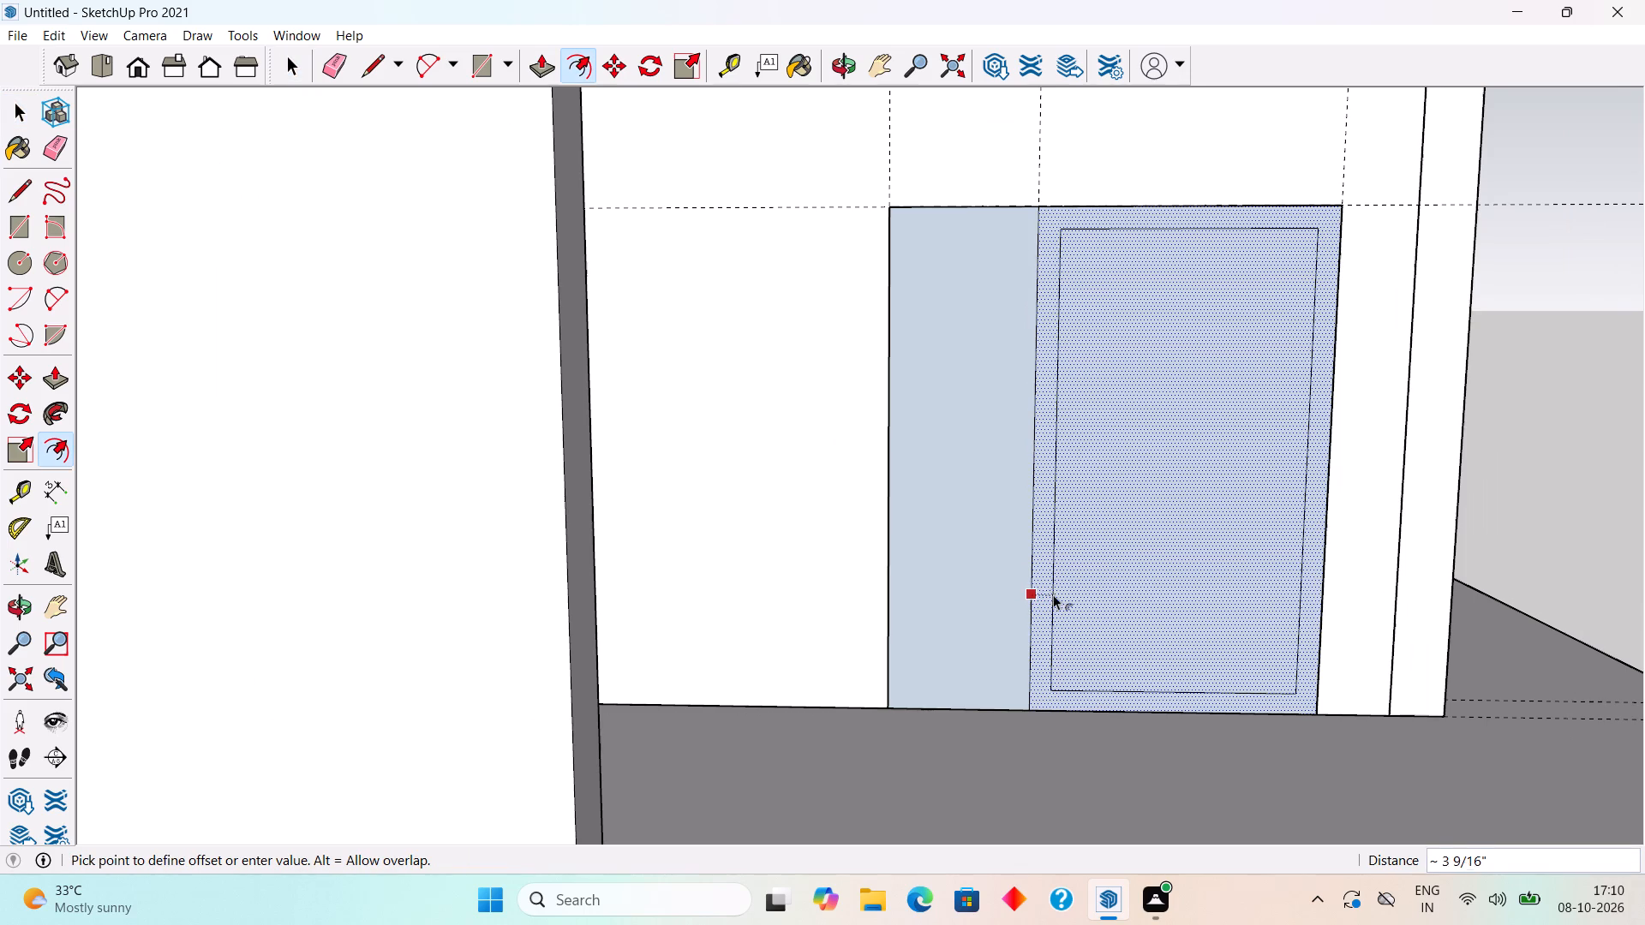
{"action": "type", "text": "3\""}
{"action": "key", "text": "Return"}
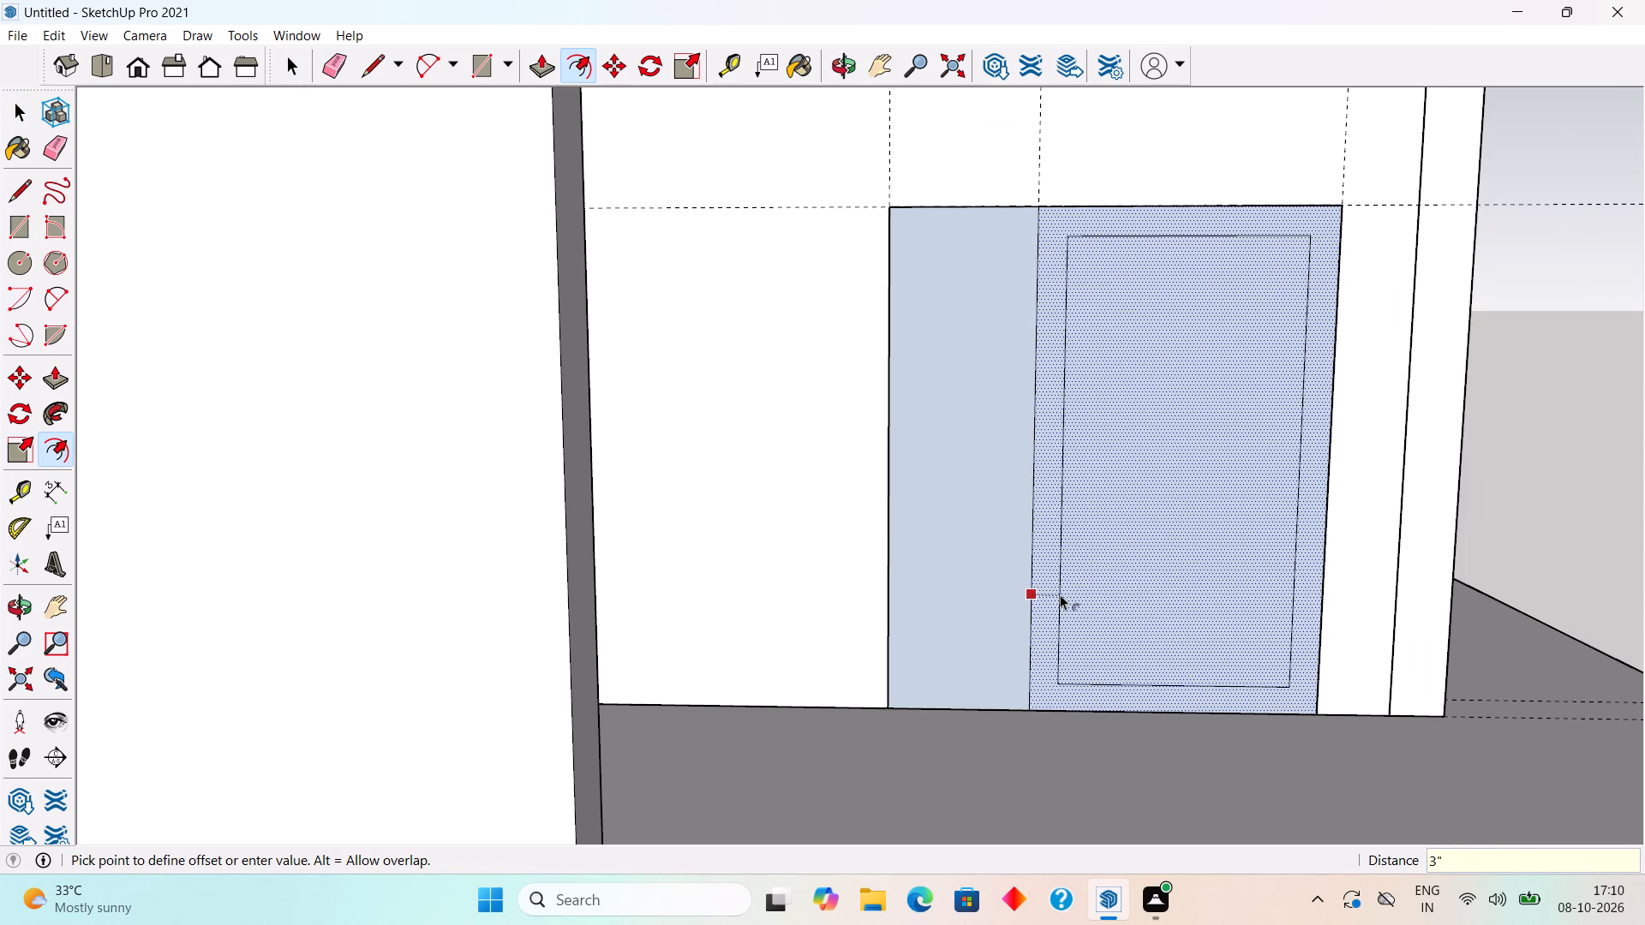
Offset the outline of the narrower 2' panel inward by 3".
{"action": "left_click", "coordinate": [911, 584]}
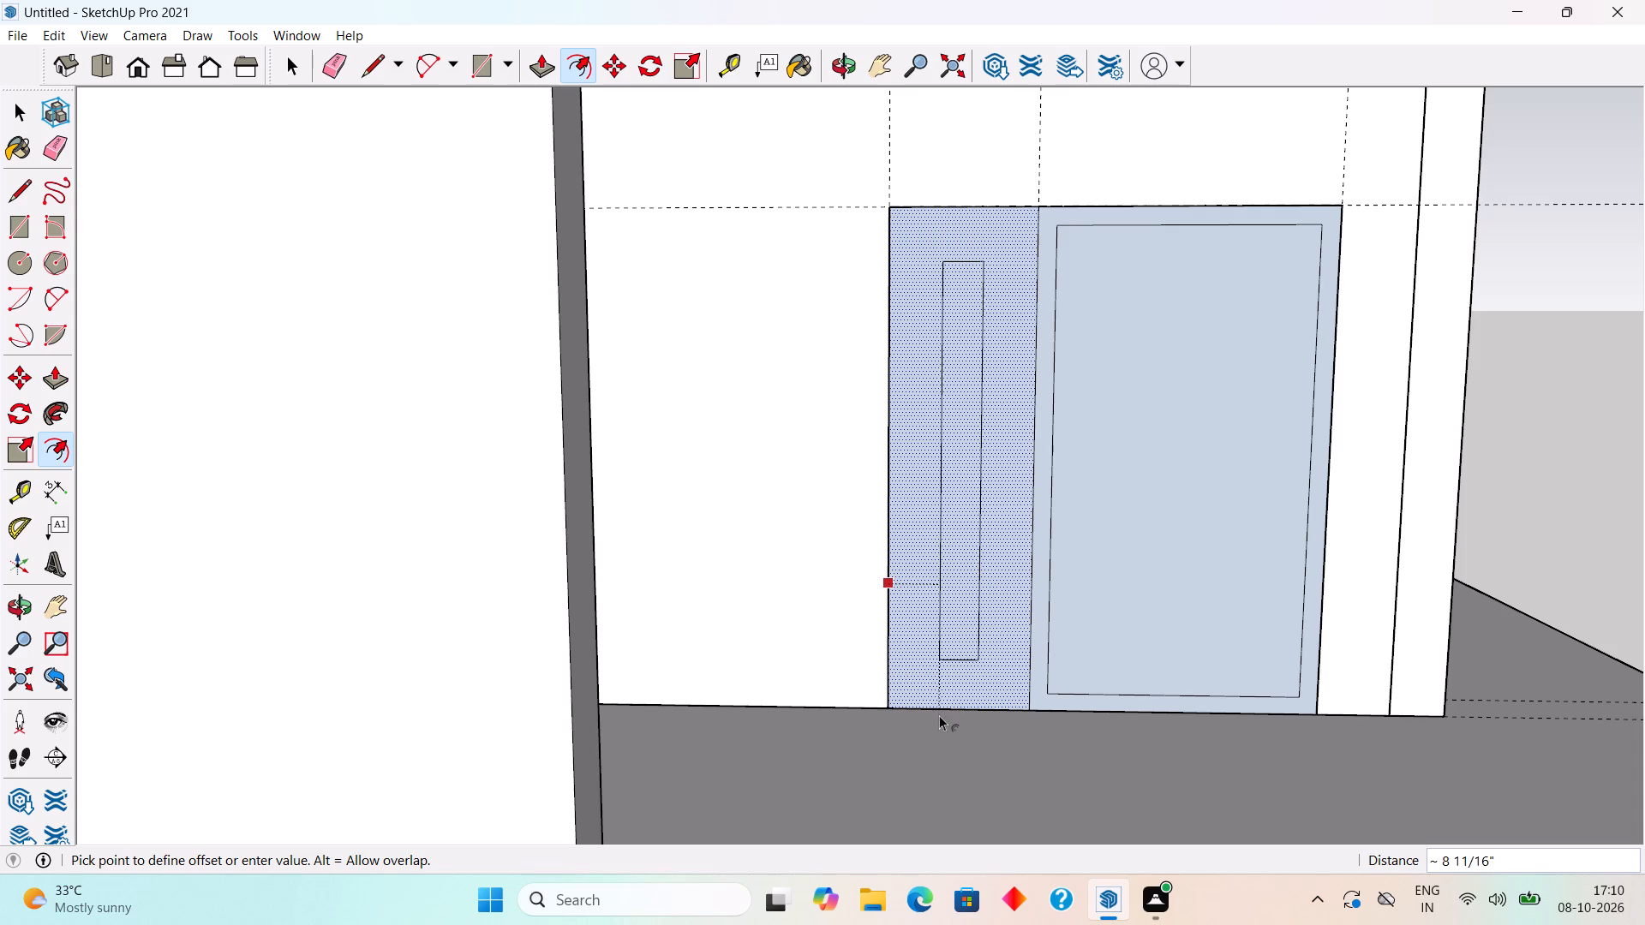
{"action": "type", "text": "3\""}
{"action": "key", "text": "Return"}
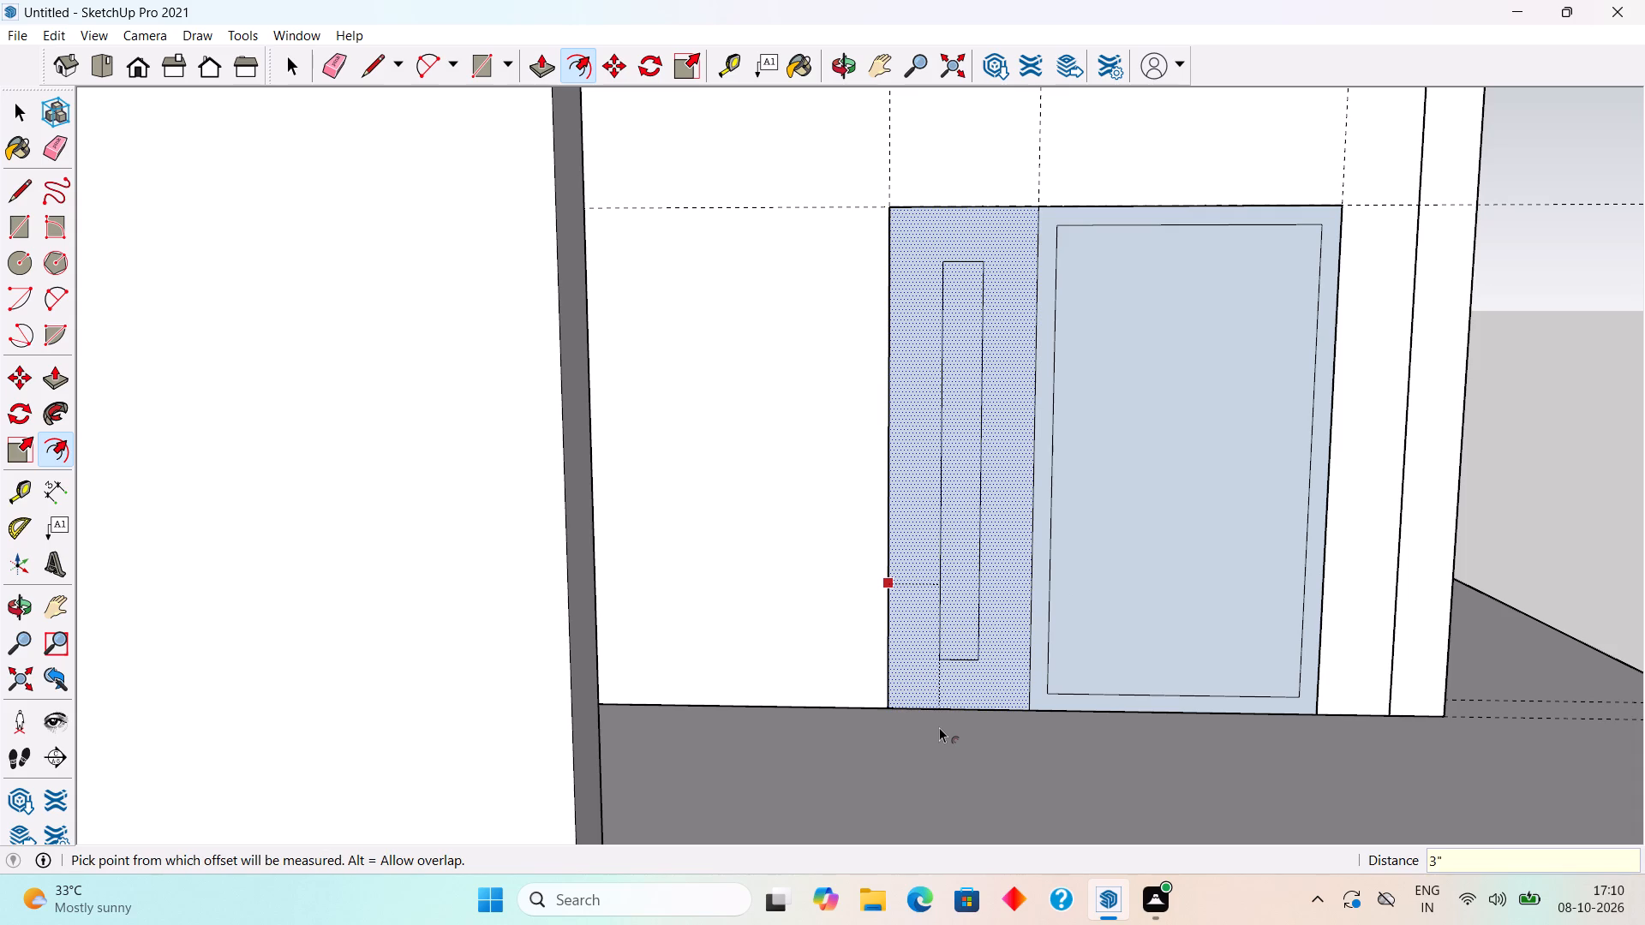
{"action": "key", "text": "space"}
Draw short 3" lines from the narrow panel's inner bottom and top corners to the dividing line between the panels.
{"action": "scroll", "coordinate": [1026, 670], "scroll_direction": "up", "scroll_amount": 6}
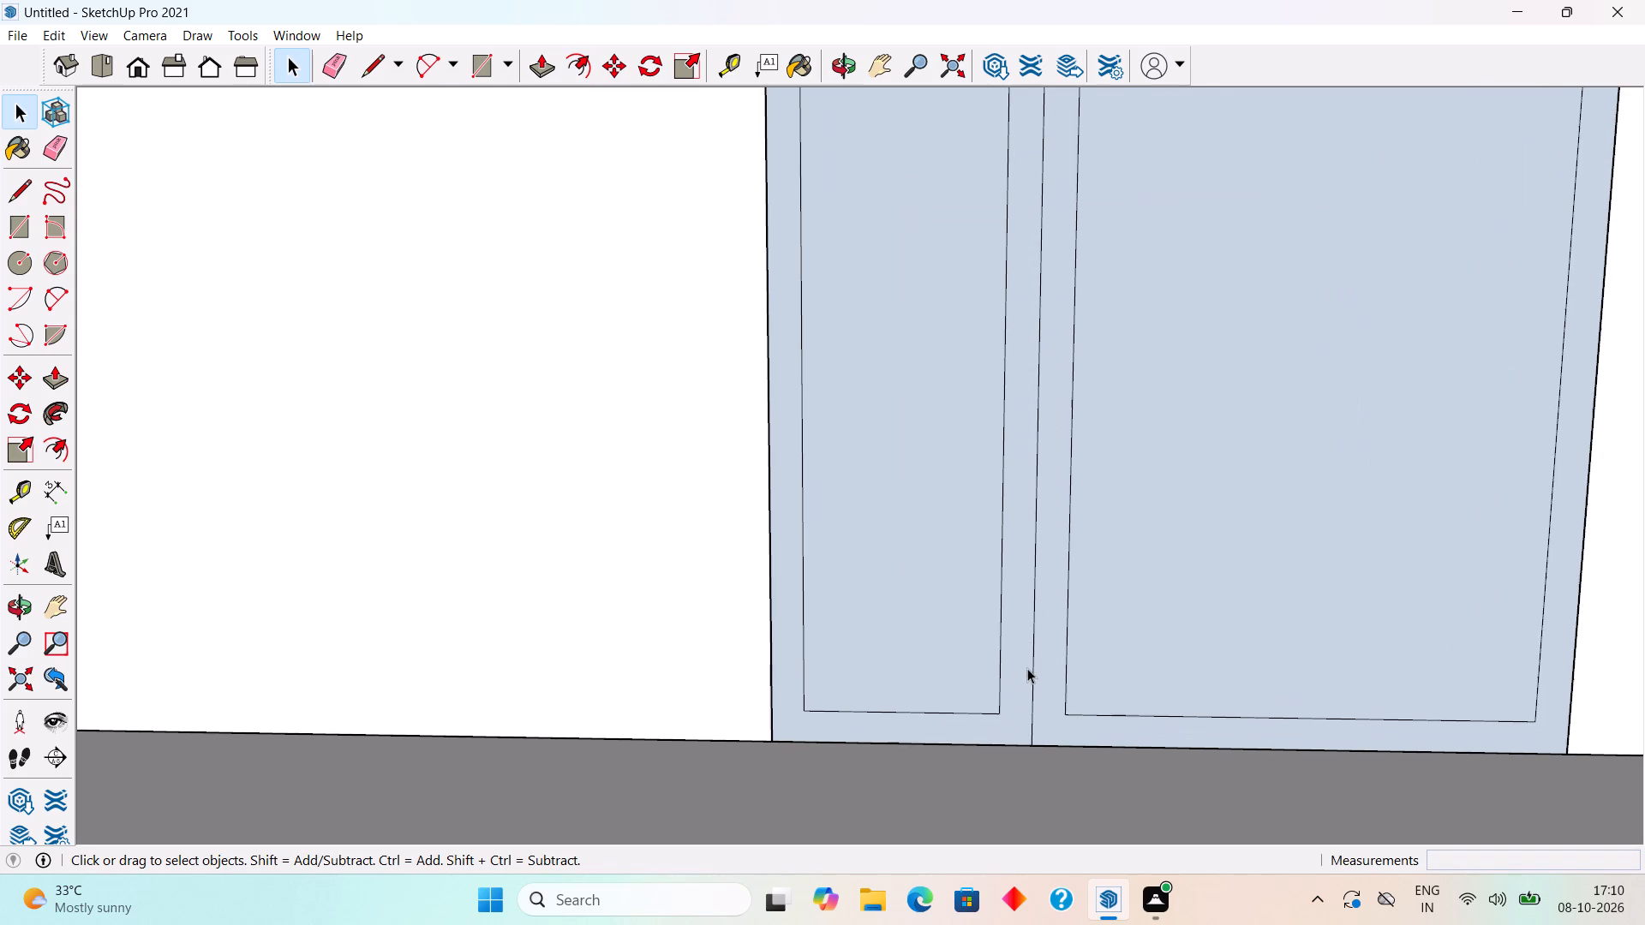
{"action": "key", "text": "l"}
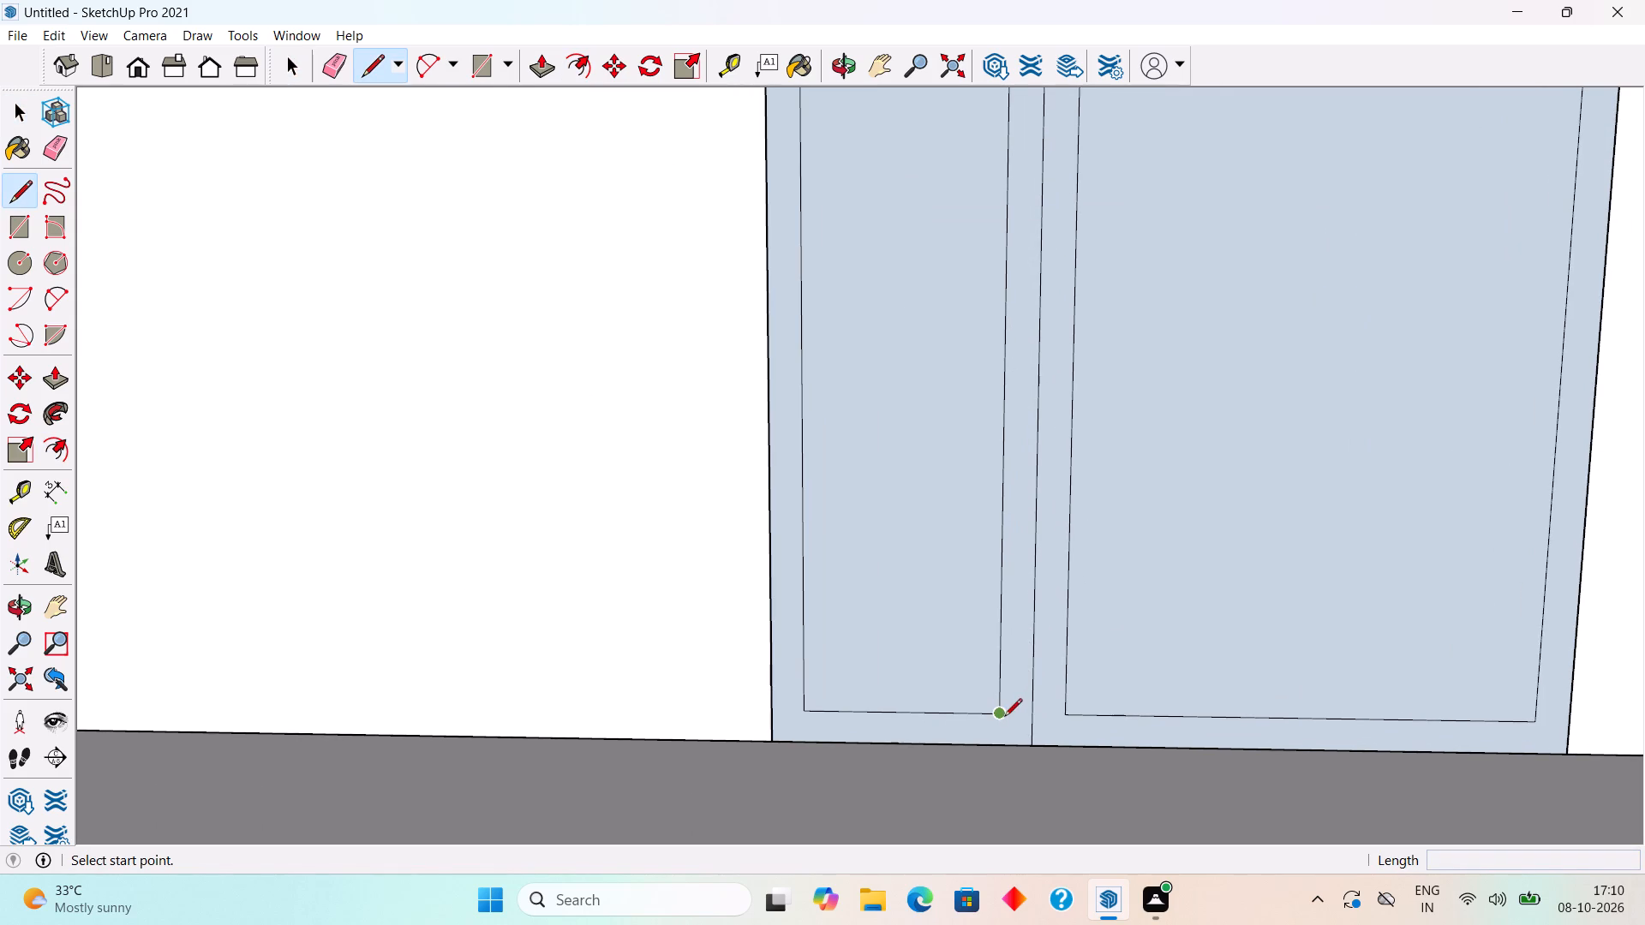
{"action": "left_click", "coordinate": [1003, 718]}
{"action": "left_click", "coordinate": [1032, 714]}
{"action": "scroll", "coordinate": [1032, 714], "scroll_direction": "down", "scroll_amount": 9}
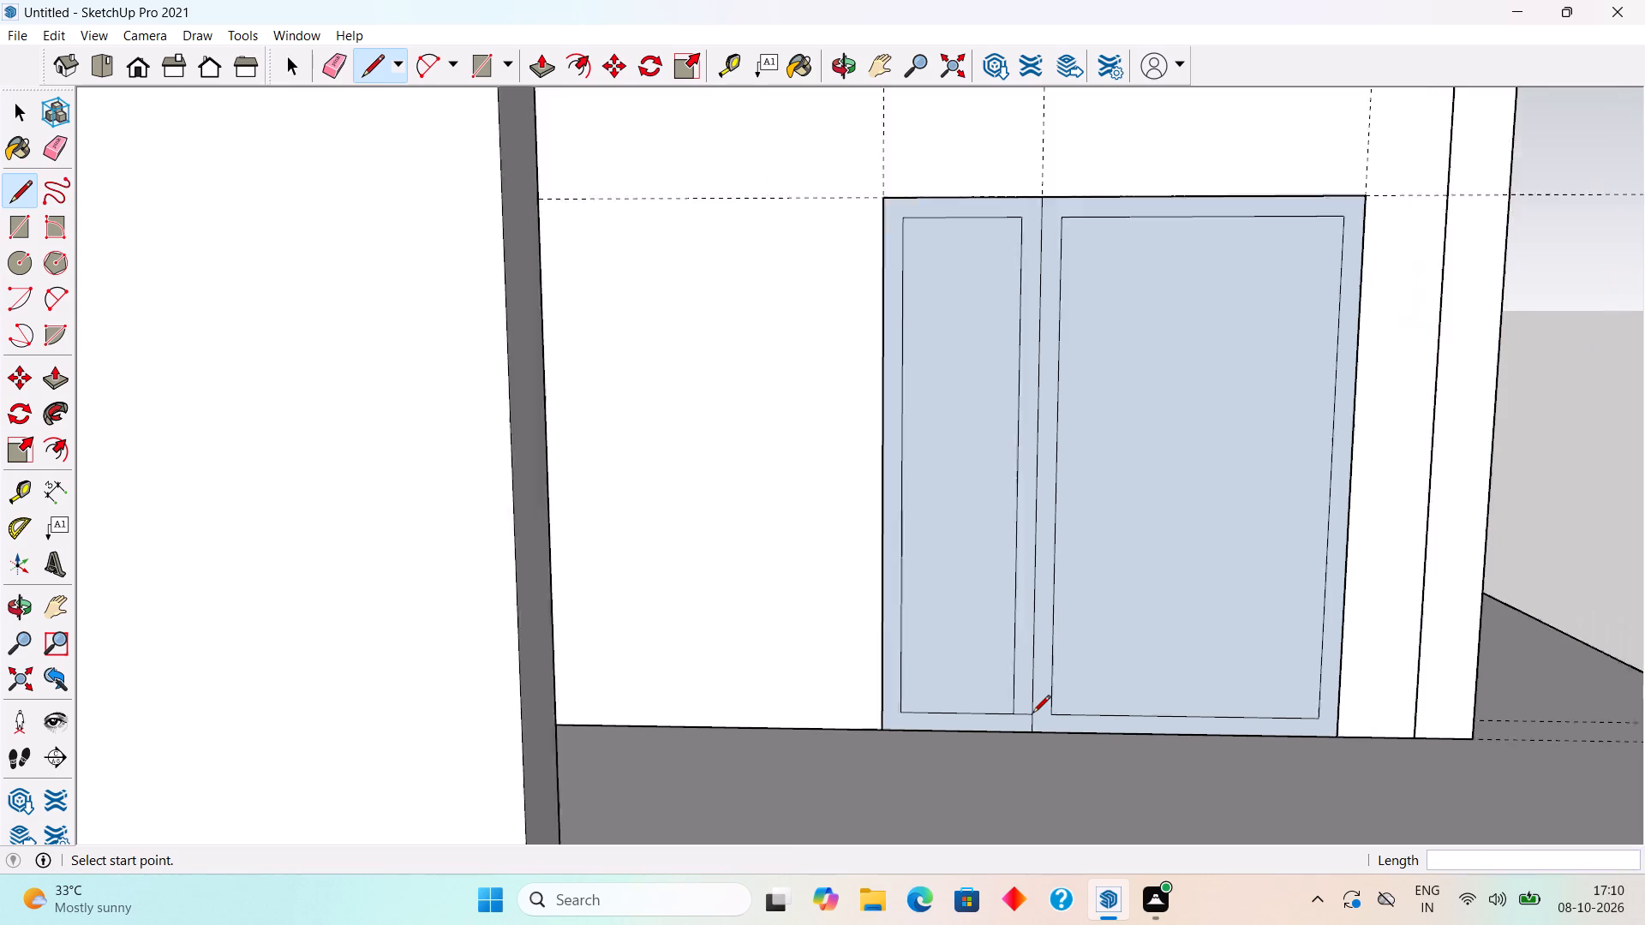
{"action": "scroll", "coordinate": [1032, 714], "scroll_direction": "down", "scroll_amount": 2}
{"action": "scroll", "coordinate": [1074, 267], "scroll_direction": "up", "scroll_amount": 4}
{"action": "scroll", "coordinate": [1066, 381], "scroll_direction": "up", "scroll_amount": 5}
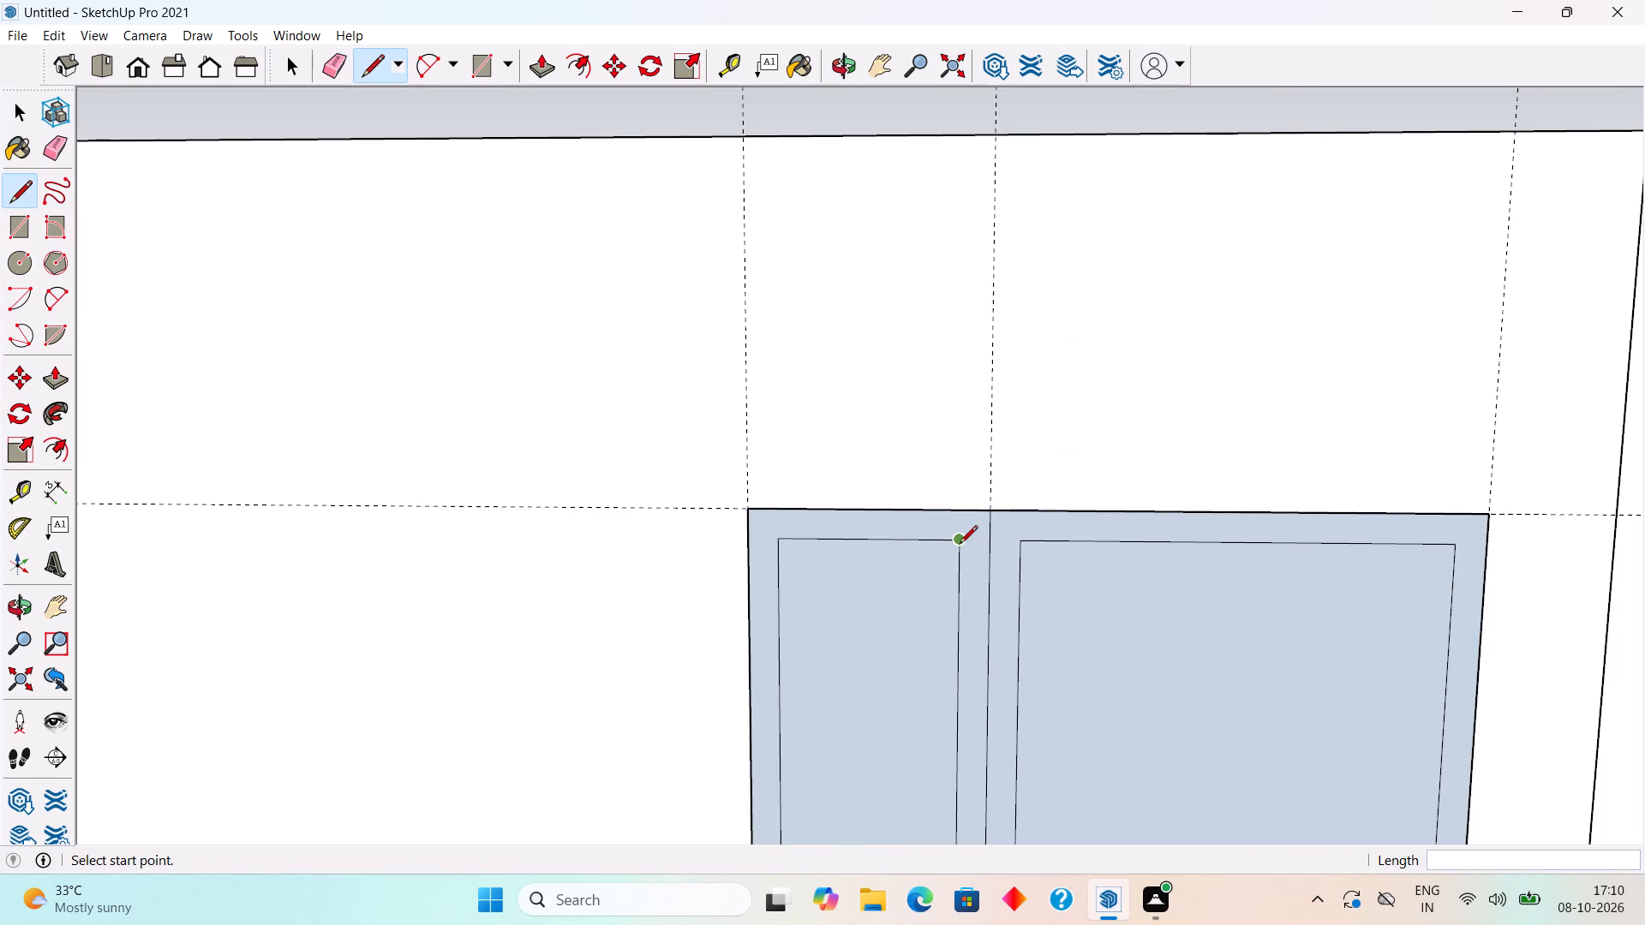
{"action": "left_click", "coordinate": [960, 545]}
{"action": "left_click", "coordinate": [995, 540]}
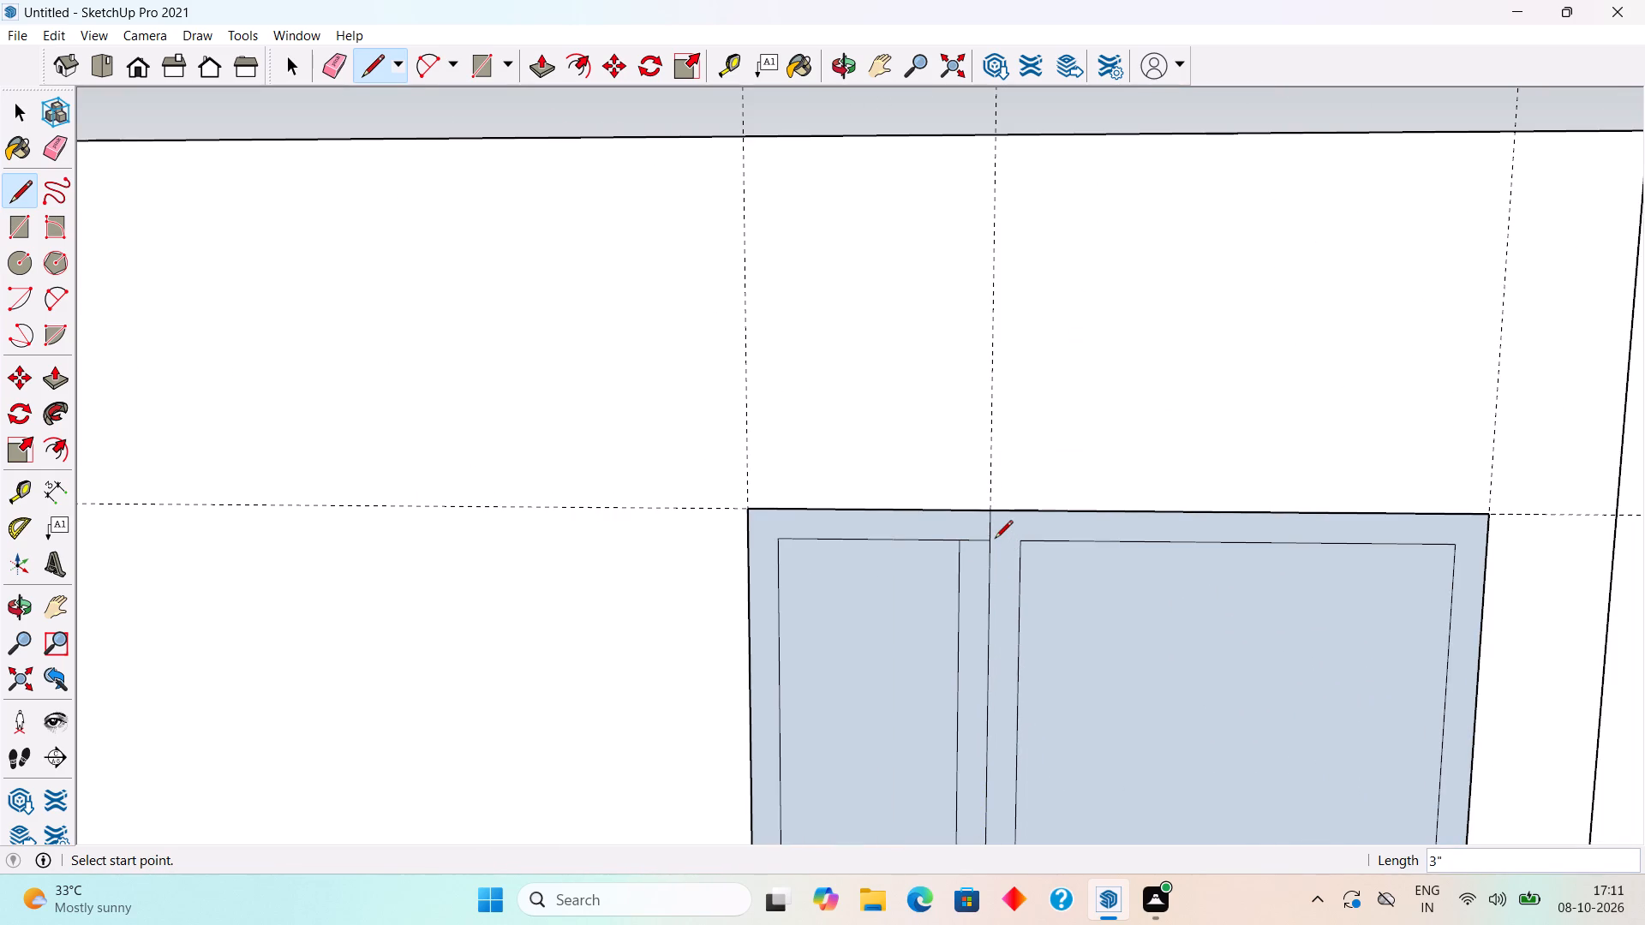
Delete the narrow panel's extra inner vertical line and the dividing line's short end segments at the top and bottom of the frame.
{"action": "key", "text": "space"}
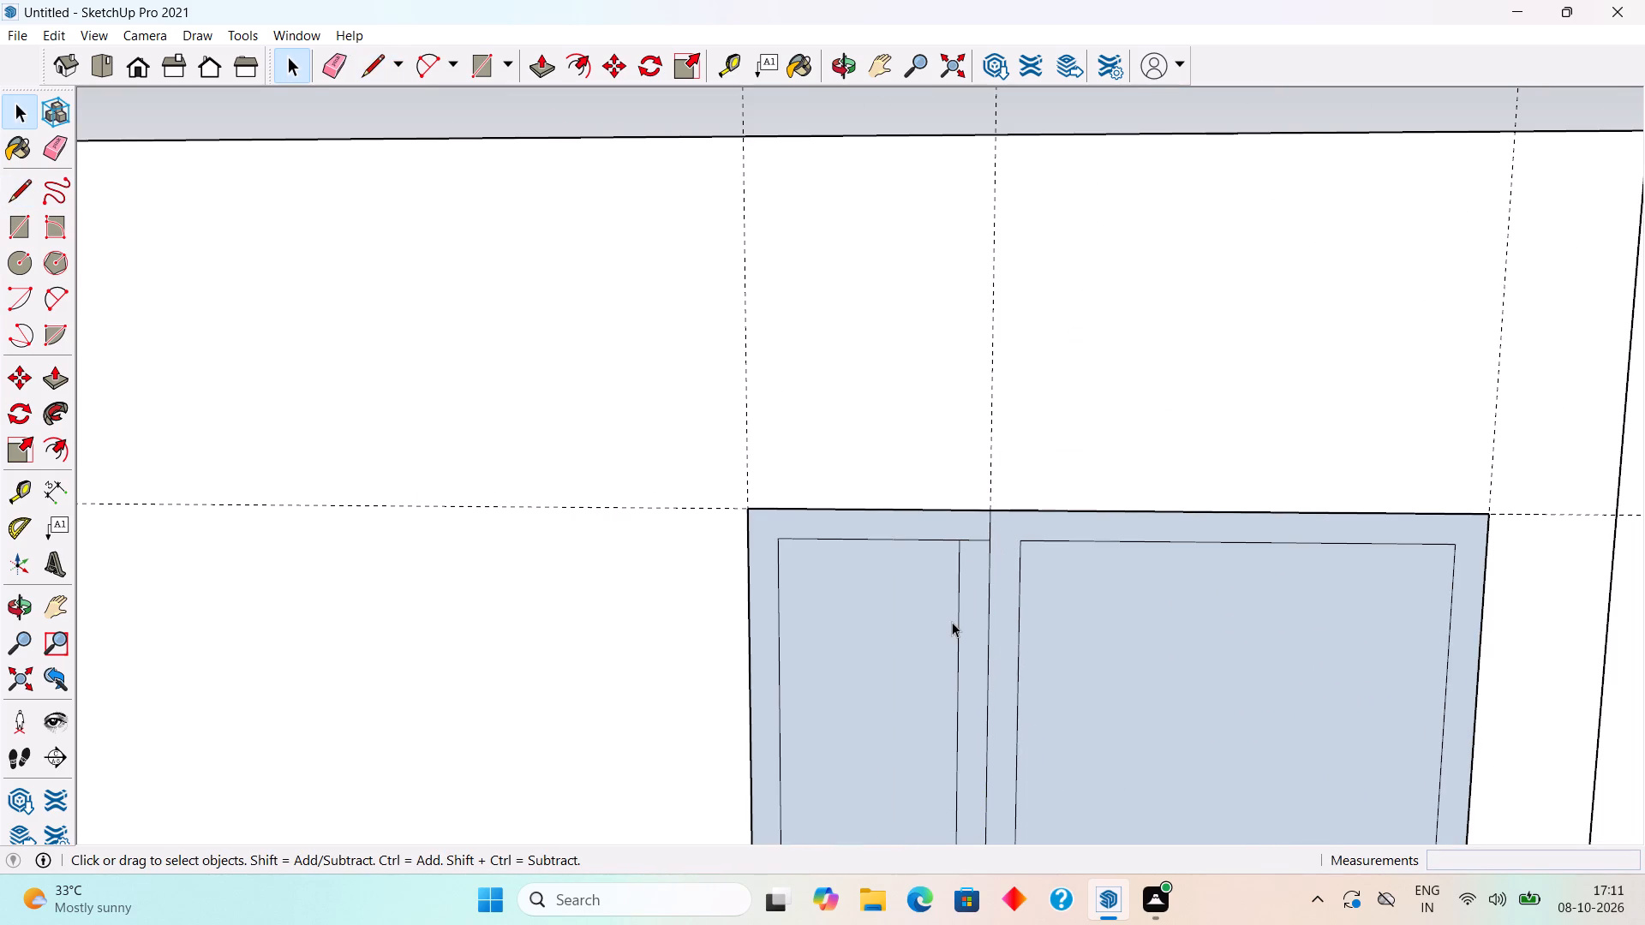
{"action": "left_click", "coordinate": [955, 617]}
{"action": "key", "text": "Delete"}
{"action": "scroll", "coordinate": [957, 617], "scroll_direction": "down", "scroll_amount": 10}
{"action": "scroll", "coordinate": [972, 573], "scroll_direction": "up", "scroll_amount": 6}
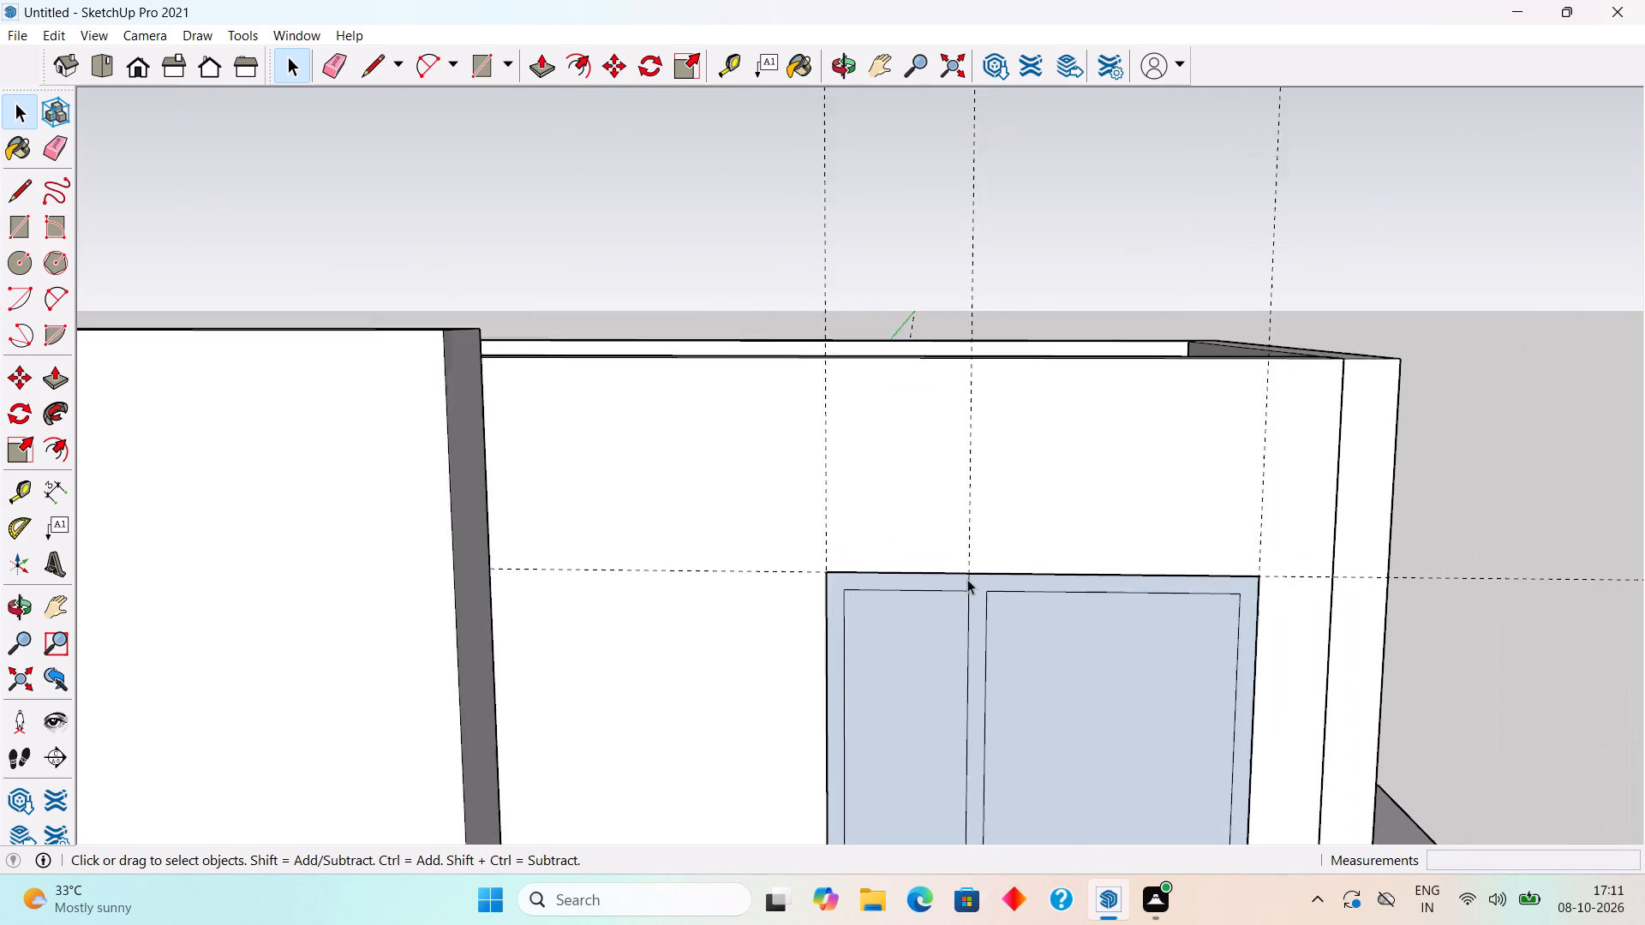
{"action": "scroll", "coordinate": [967, 579], "scroll_direction": "up", "scroll_amount": 9}
{"action": "left_click", "coordinate": [973, 590]}
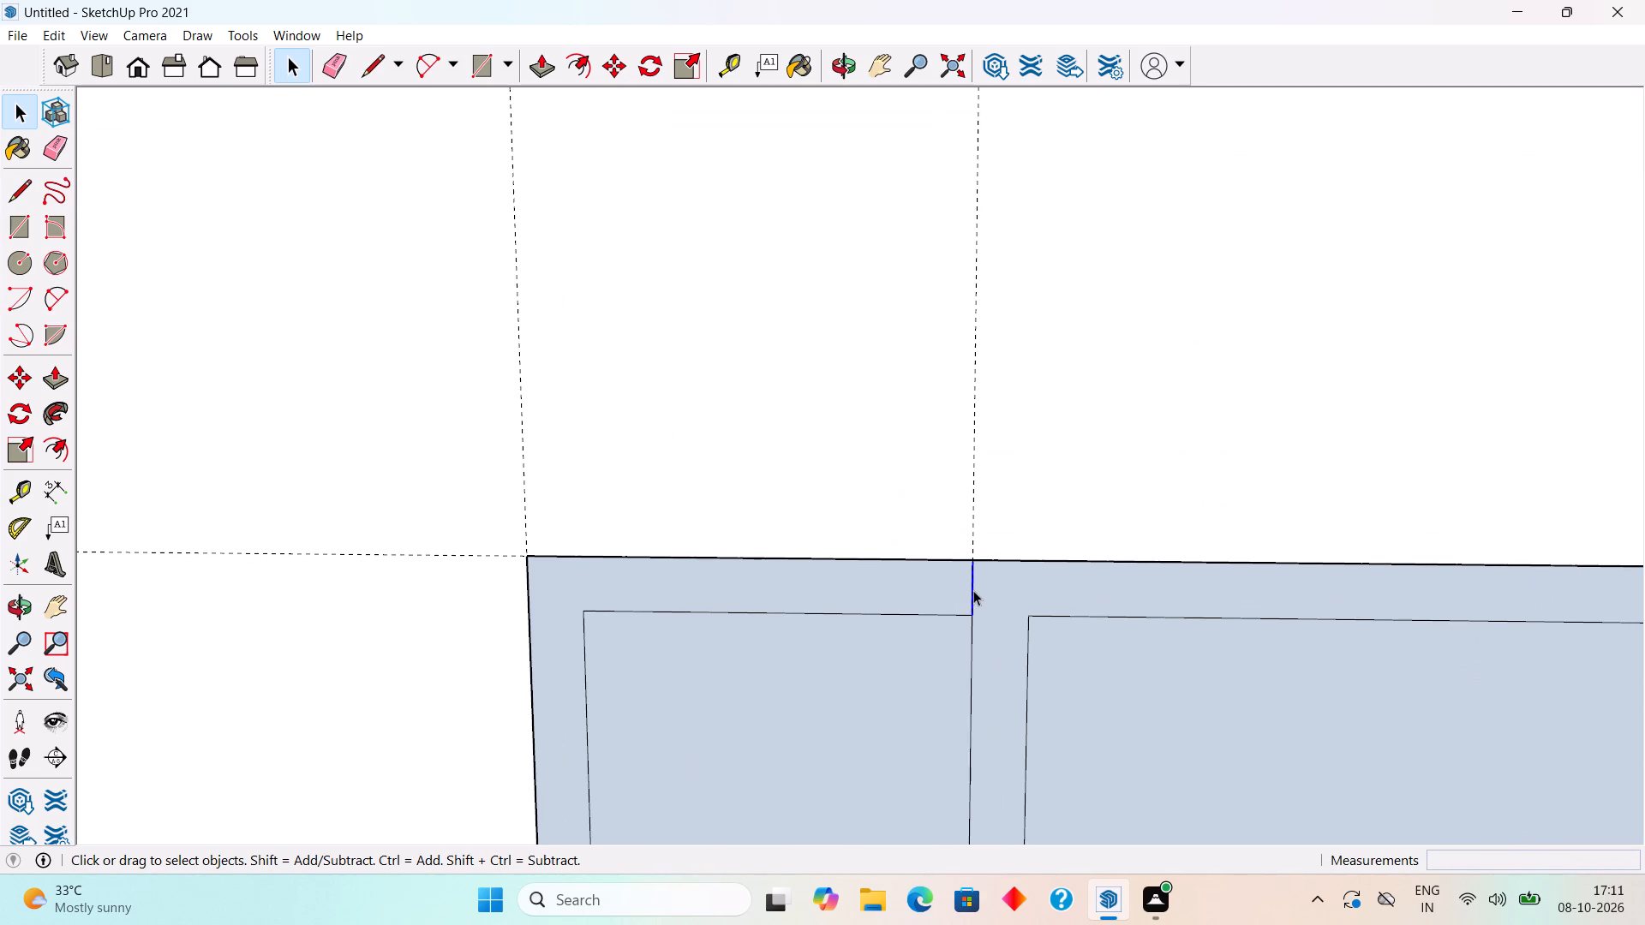
{"action": "key", "text": "Delete"}
{"action": "scroll", "coordinate": [973, 590], "scroll_direction": "down", "scroll_amount": 20}
{"action": "scroll", "coordinate": [973, 590], "scroll_direction": "down", "scroll_amount": 4}
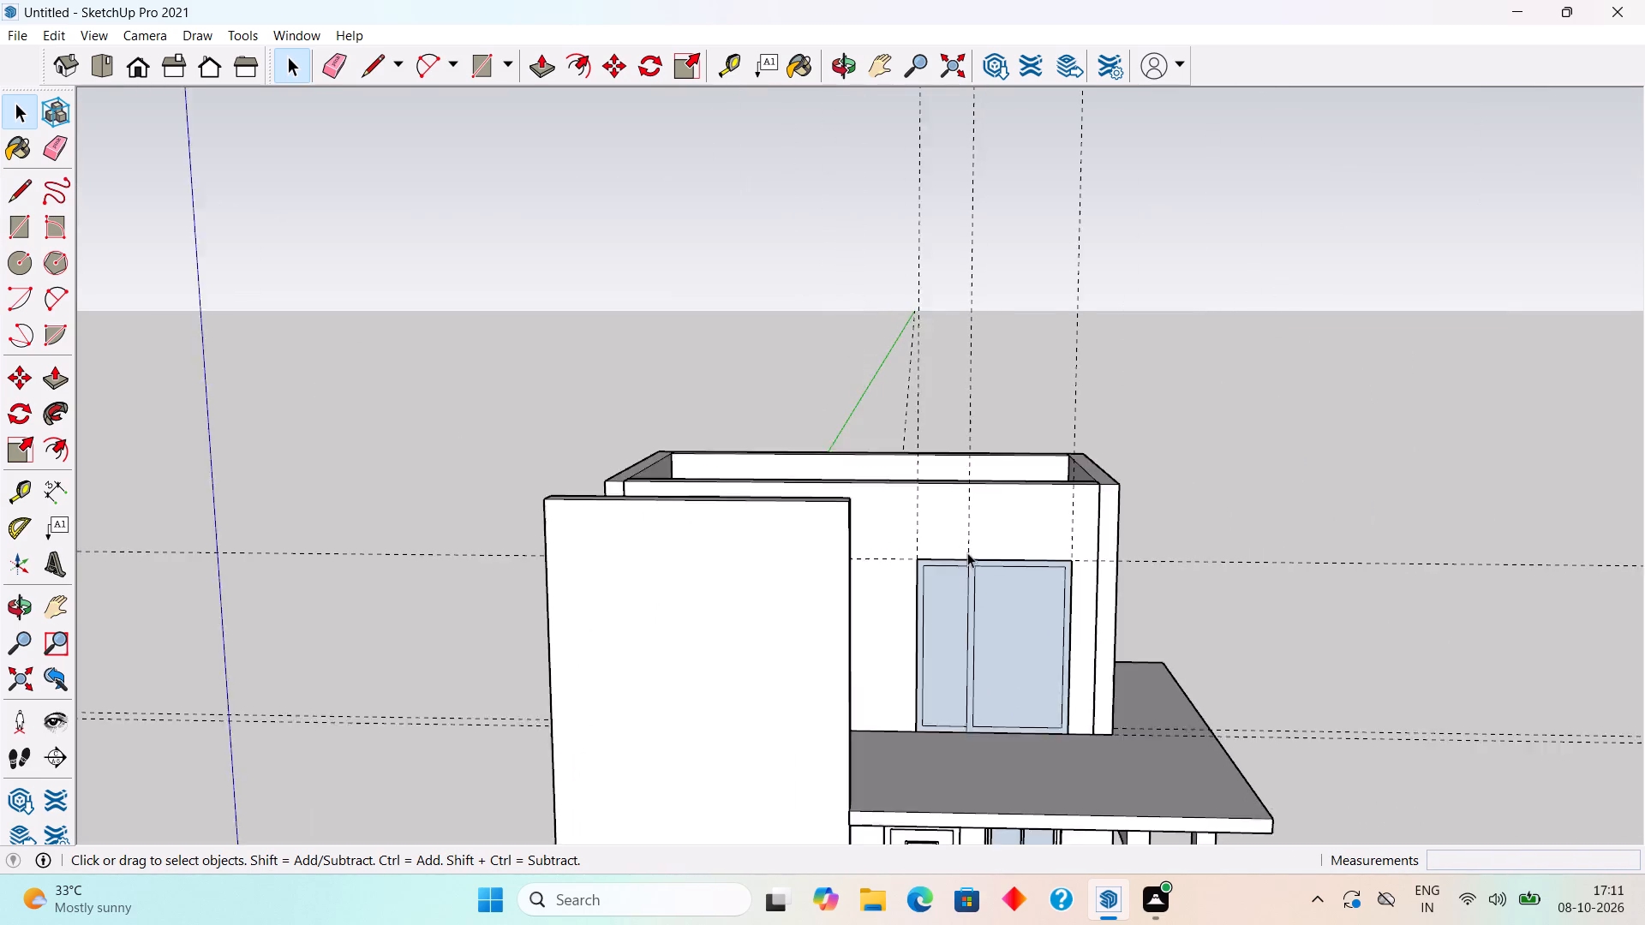
{"action": "scroll", "coordinate": [984, 732], "scroll_direction": "up", "scroll_amount": 15}
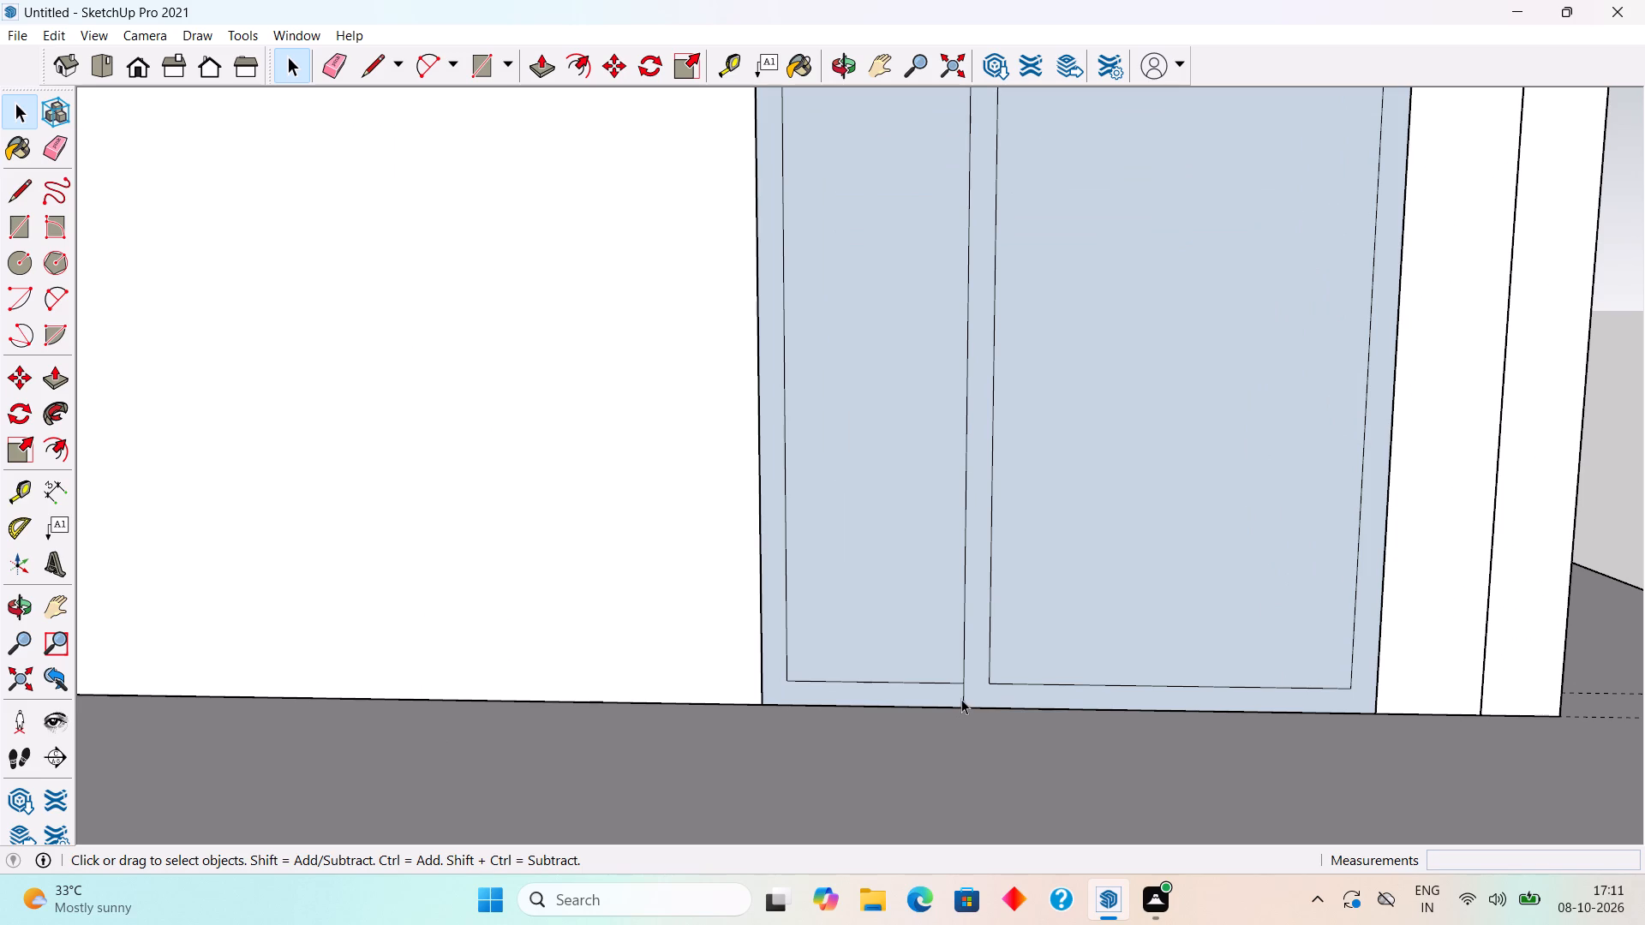
{"action": "left_click", "coordinate": [961, 699]}
{"action": "key", "text": "Delete"}
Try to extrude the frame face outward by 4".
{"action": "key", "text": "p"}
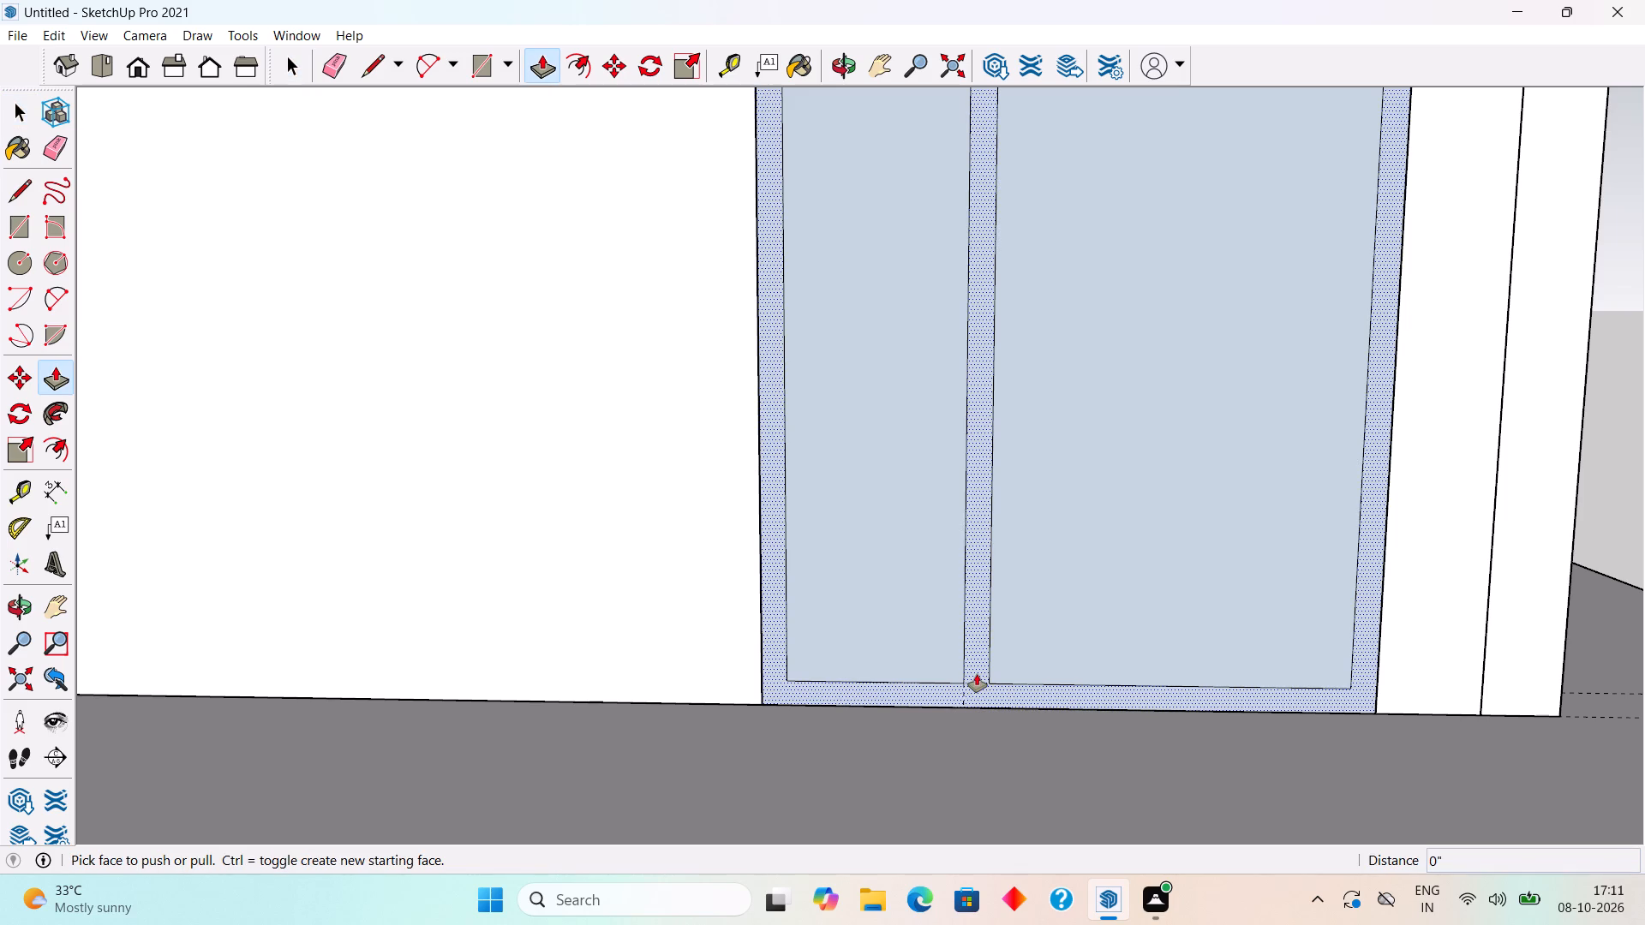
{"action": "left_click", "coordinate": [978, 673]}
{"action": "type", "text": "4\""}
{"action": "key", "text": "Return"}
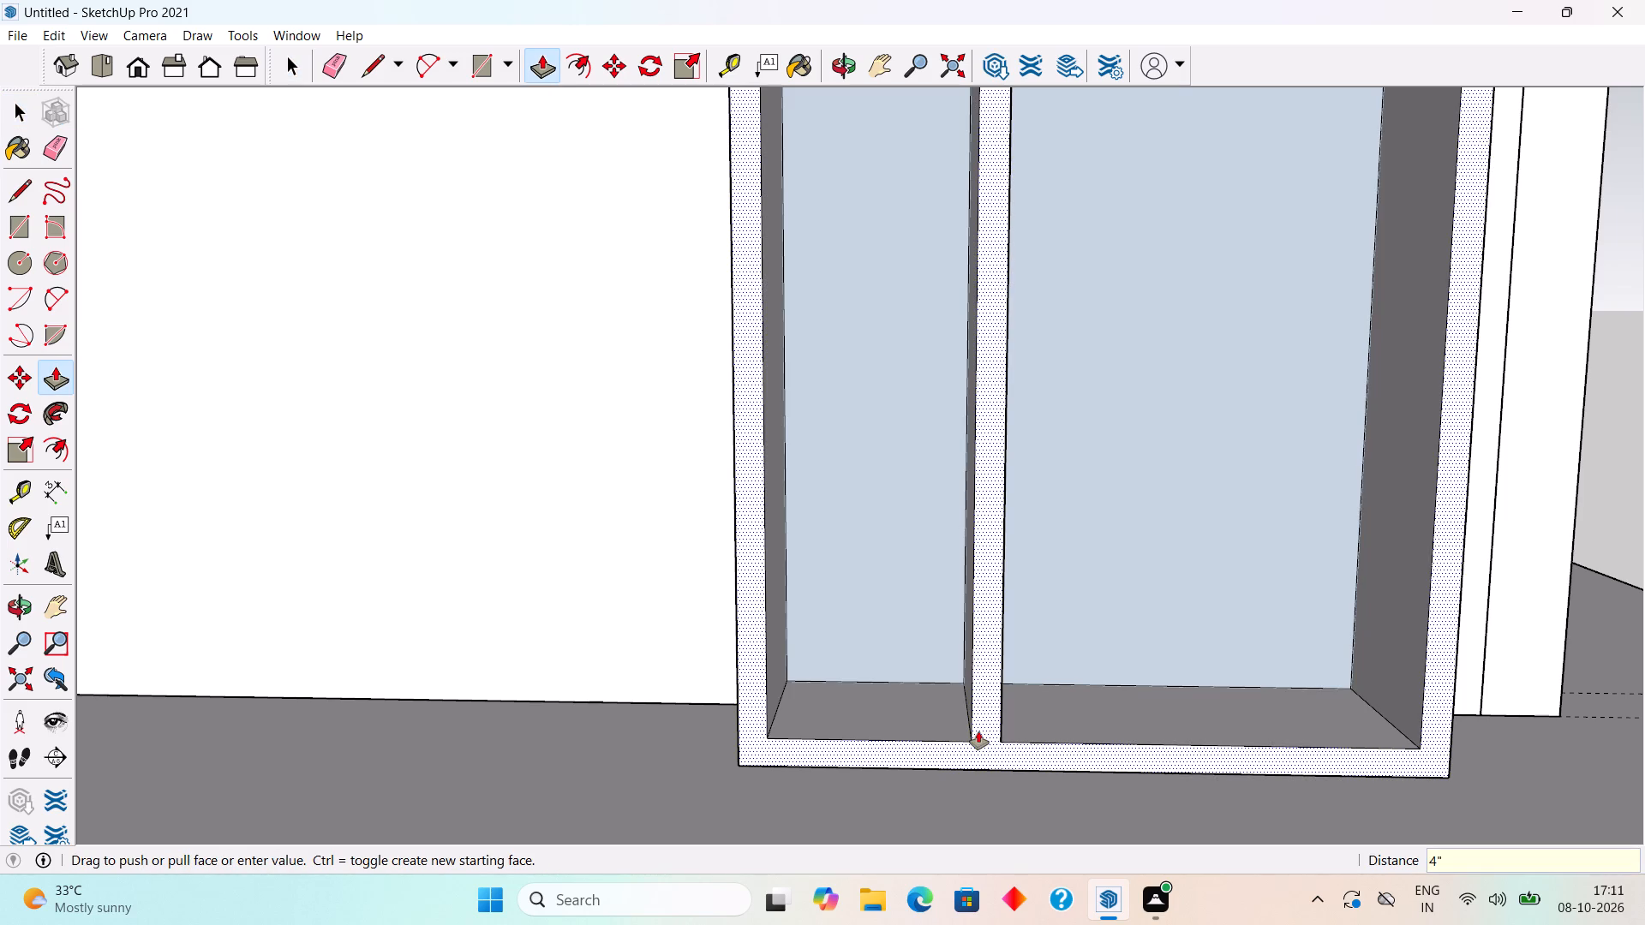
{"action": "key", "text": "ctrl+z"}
Delete the narrow and wide panel faces inside the frame to open both bays.
{"action": "left_click", "coordinate": [930, 593]}
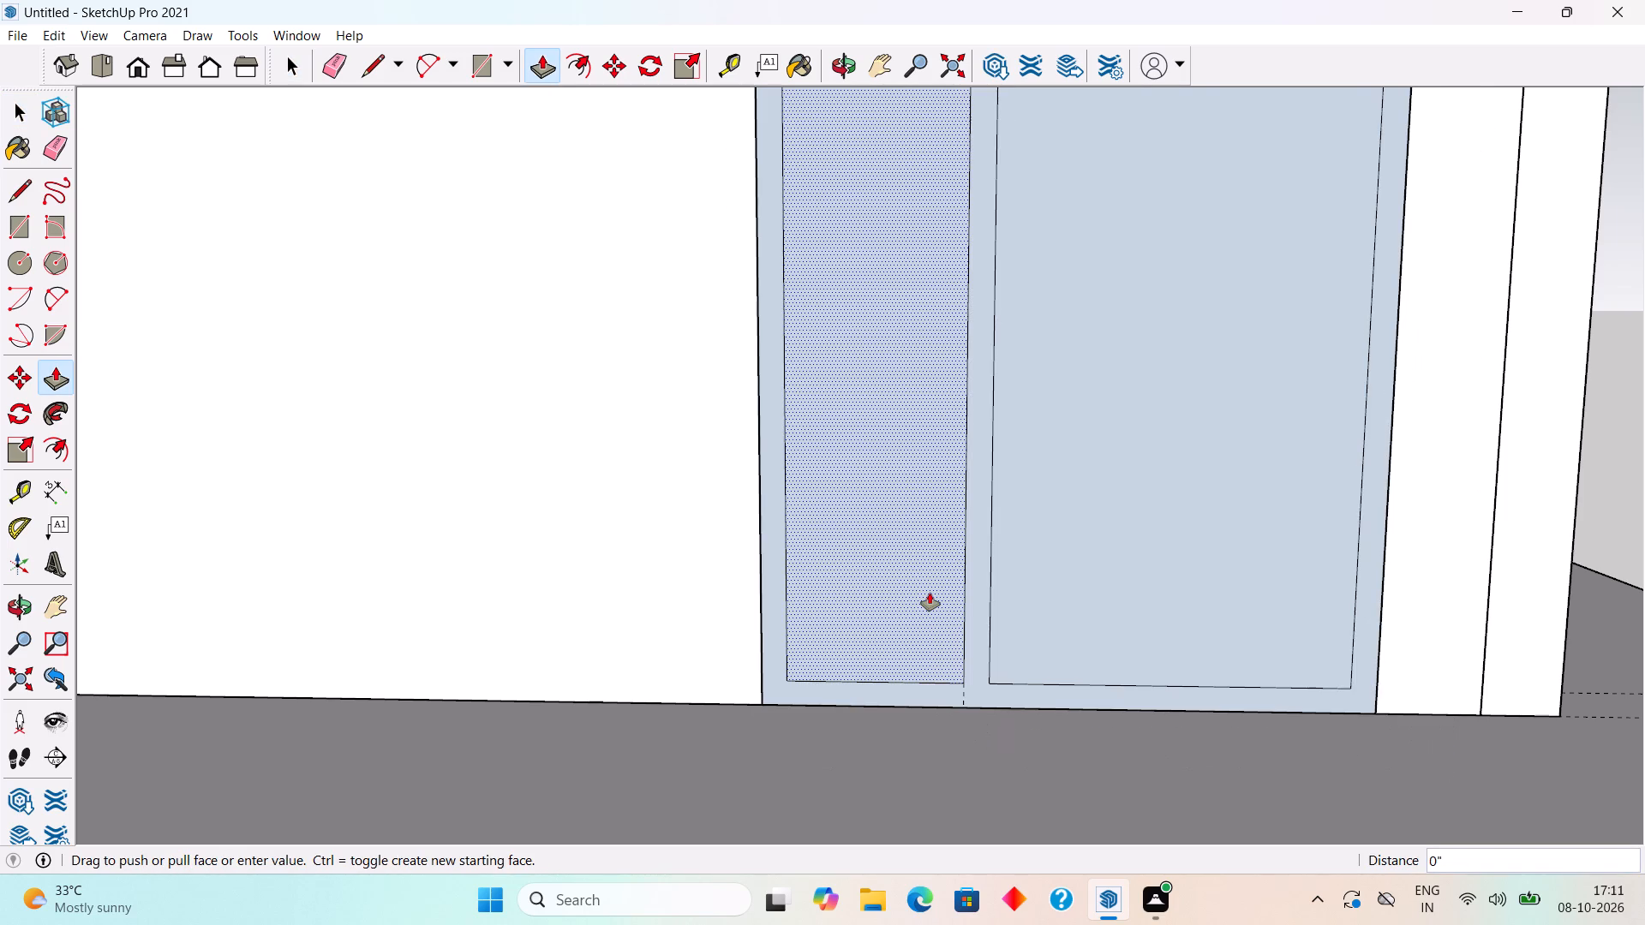
{"action": "key", "text": "Delete"}
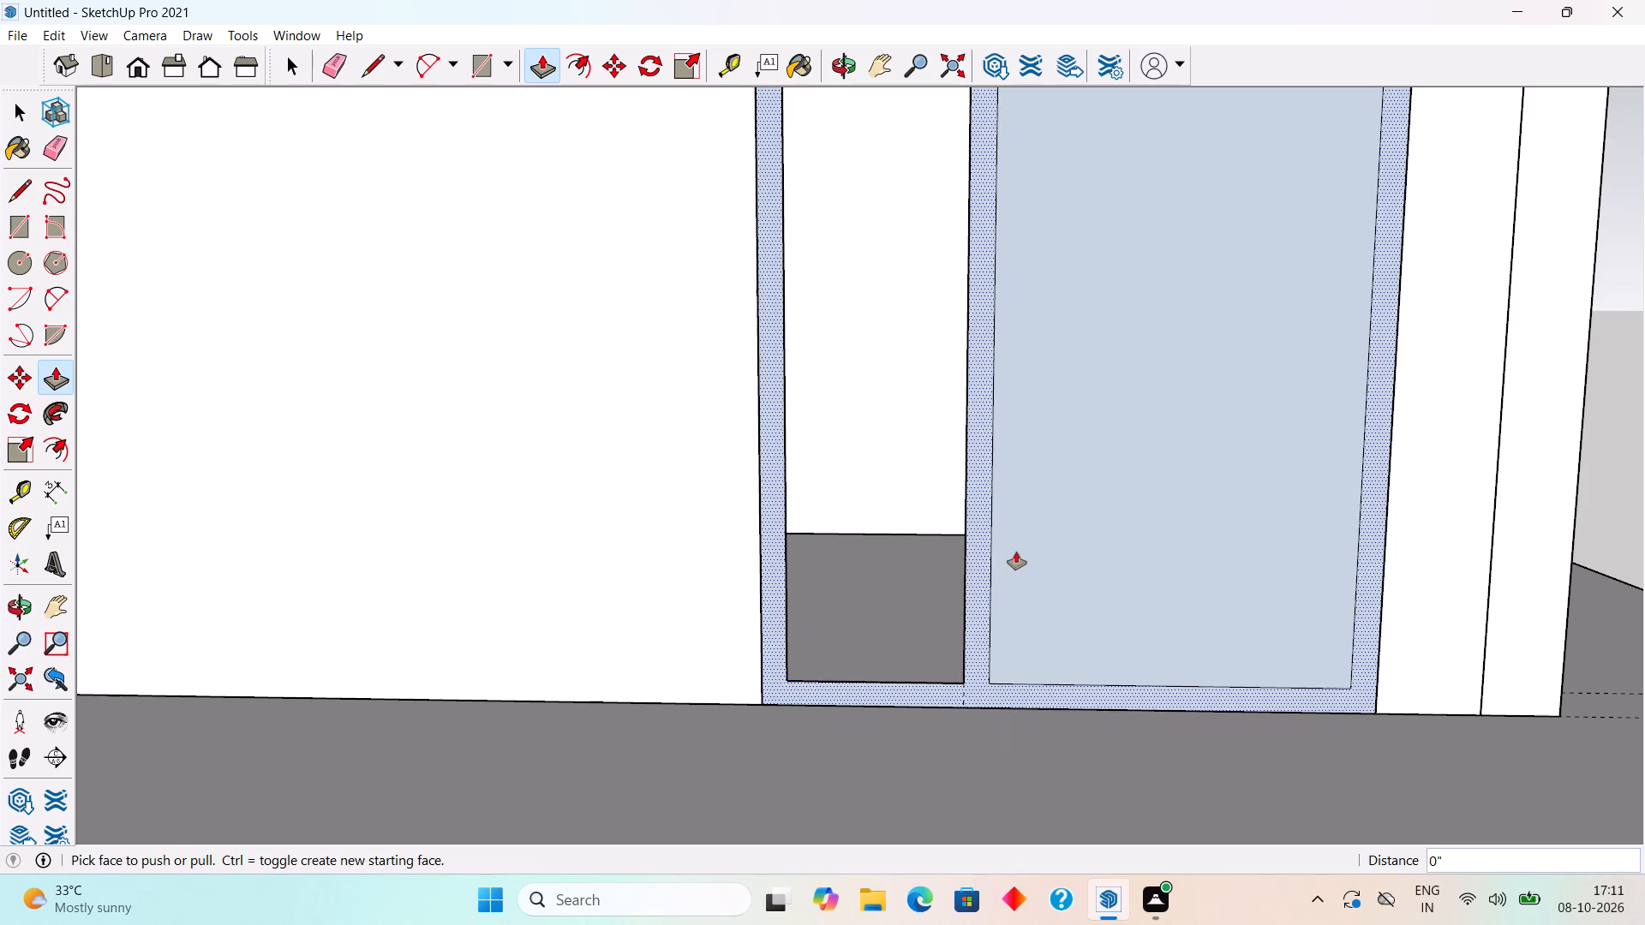
{"action": "left_click", "coordinate": [1016, 552]}
{"action": "key", "text": "Delete"}
{"action": "key", "text": "space"}
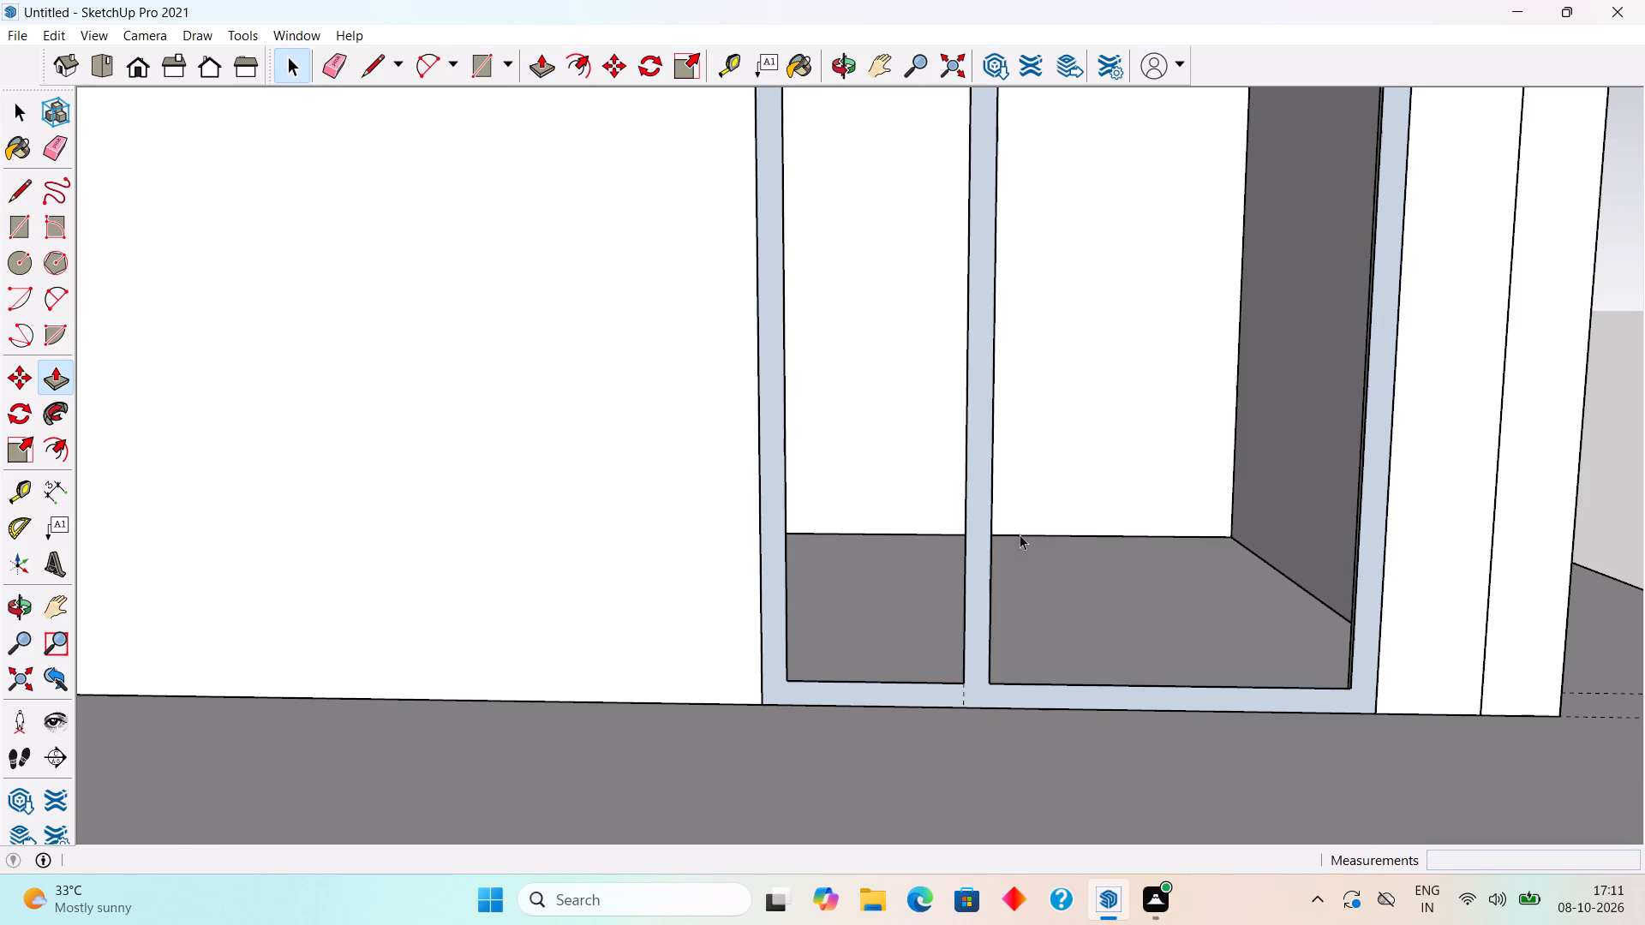
Extrude the door-and-window frame face outward by 5".
{"action": "left_click", "coordinate": [967, 627]}
{"action": "left_click", "coordinate": [975, 641]}
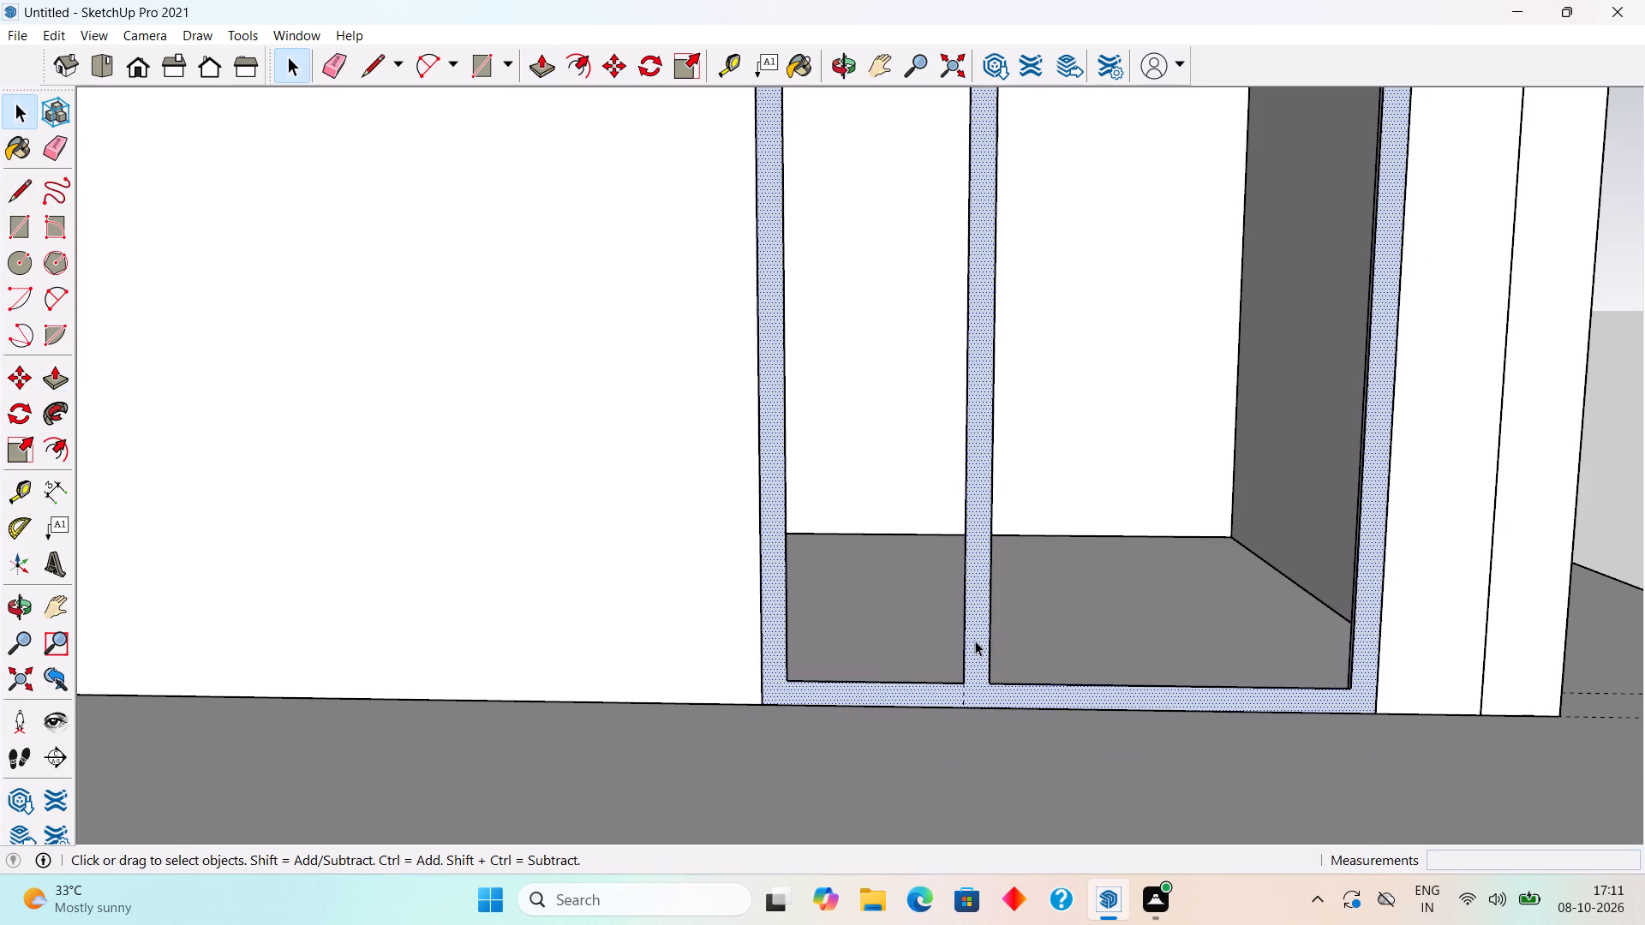
{"action": "key", "text": "p"}
{"action": "left_click", "coordinate": [975, 641]}
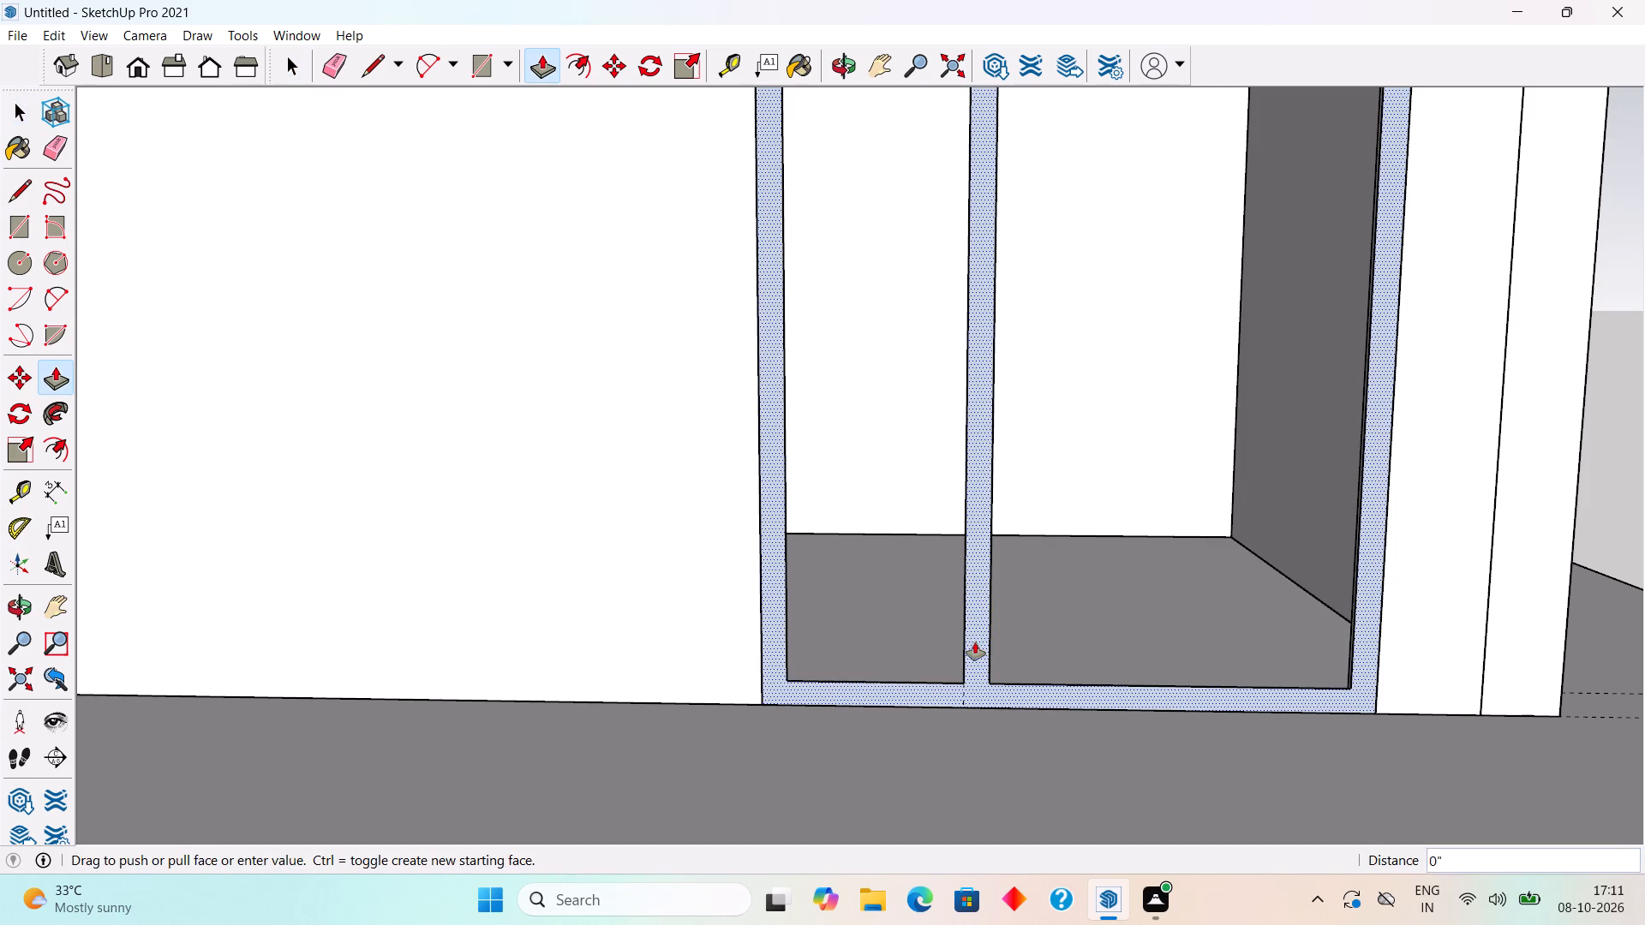
{"action": "type", "text": "5\""}
{"action": "key", "text": "Return"}
{"action": "key", "text": "space"}
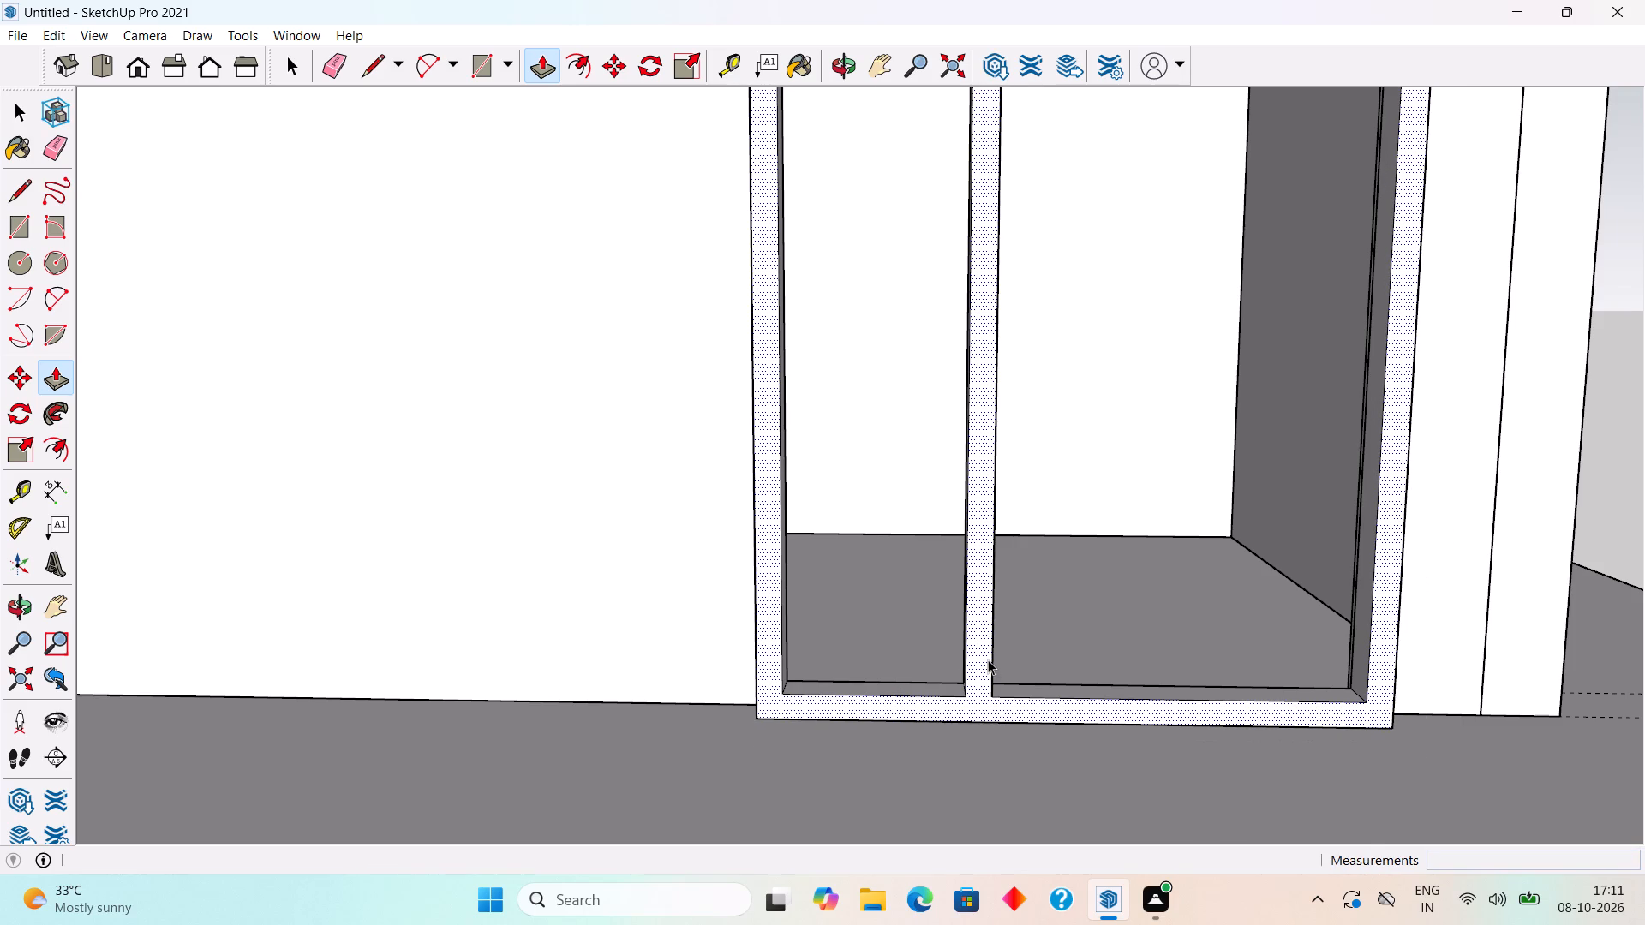
Select the whole extruded frame and make it a group.
{"action": "triple_click", "coordinate": [988, 659]}
{"action": "right_click", "coordinate": [988, 659]}
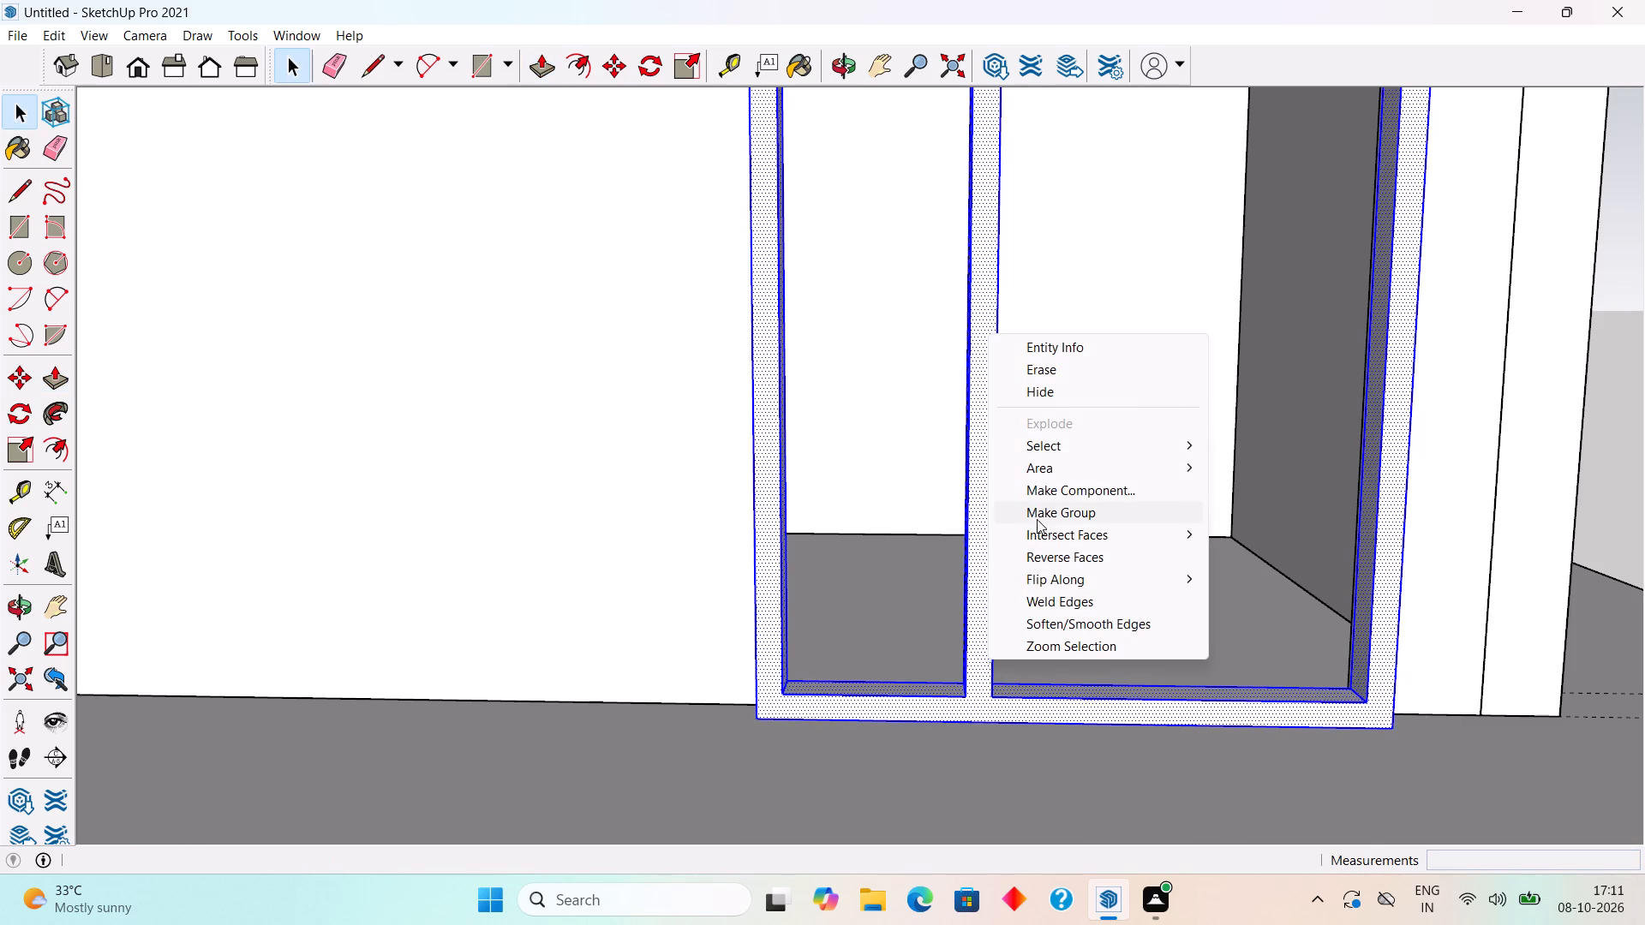
{"action": "left_click", "coordinate": [1037, 519]}
{"action": "scroll", "coordinate": [1037, 519], "scroll_direction": "down", "scroll_amount": 11}
{"action": "left_click", "coordinate": [1507, 323]}
Move the frame group 5" back into the opening, from its front bottom corner to the wall face.
{"action": "middle_click_drag", "start_coordinate": [1212, 433], "coordinate": [966, 486]}
{"action": "scroll", "coordinate": [991, 624], "scroll_direction": "up", "scroll_amount": 11}
{"action": "scroll", "coordinate": [1133, 605], "scroll_direction": "down", "scroll_amount": 2}
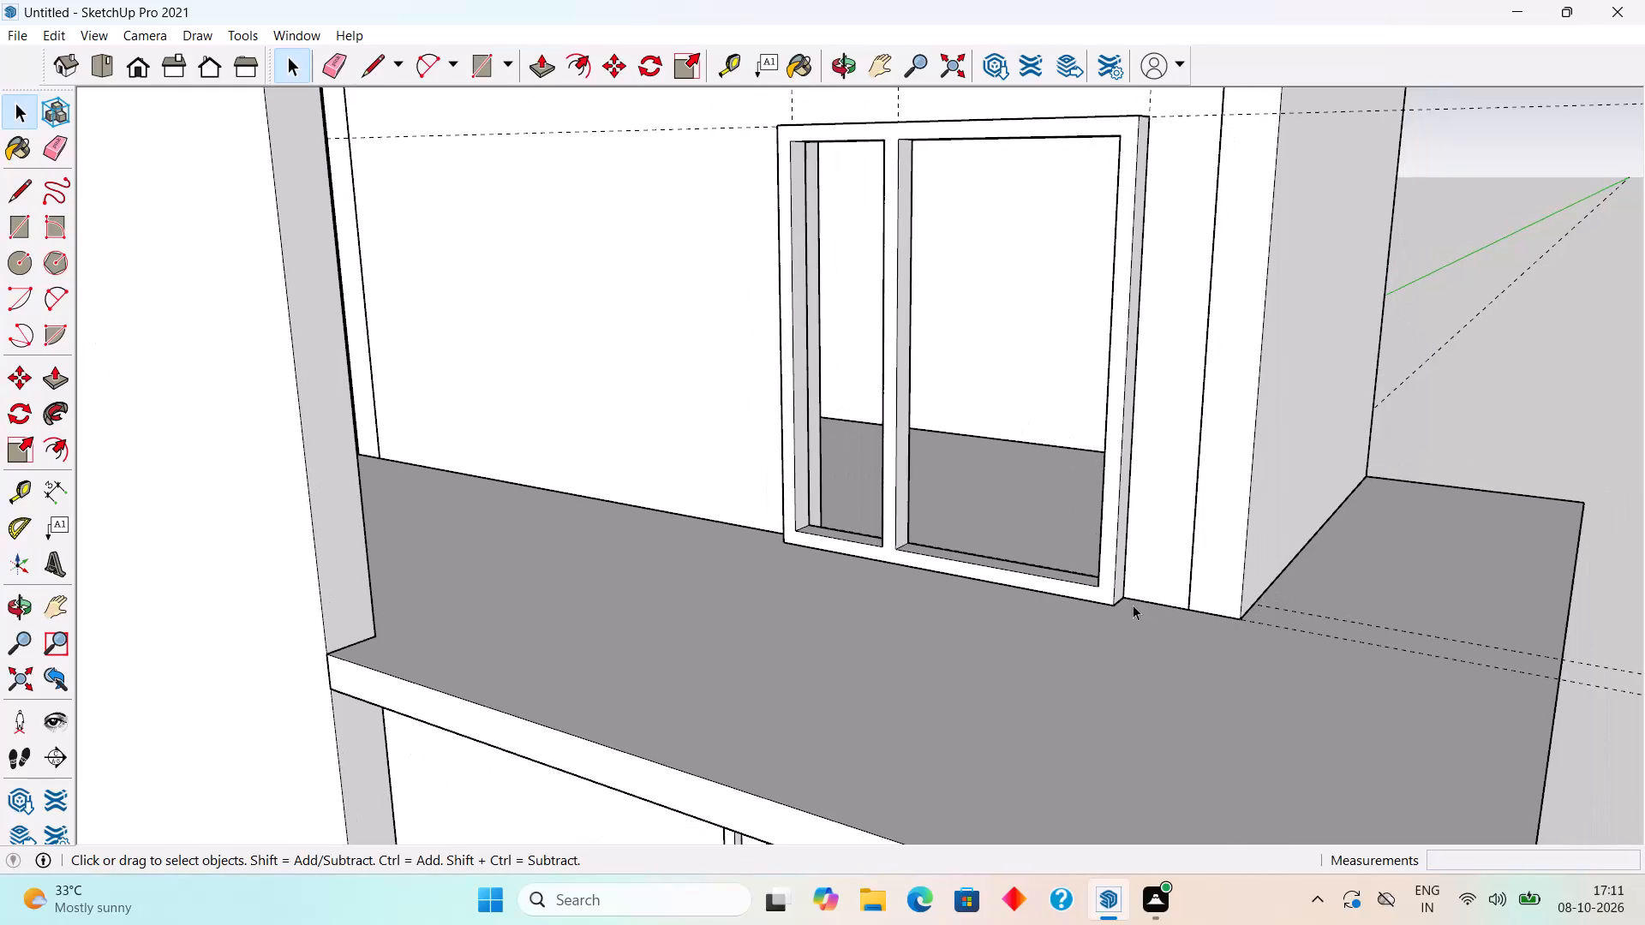
{"action": "scroll", "coordinate": [1129, 561], "scroll_direction": "up", "scroll_amount": 4}
{"action": "left_click", "coordinate": [1104, 606]}
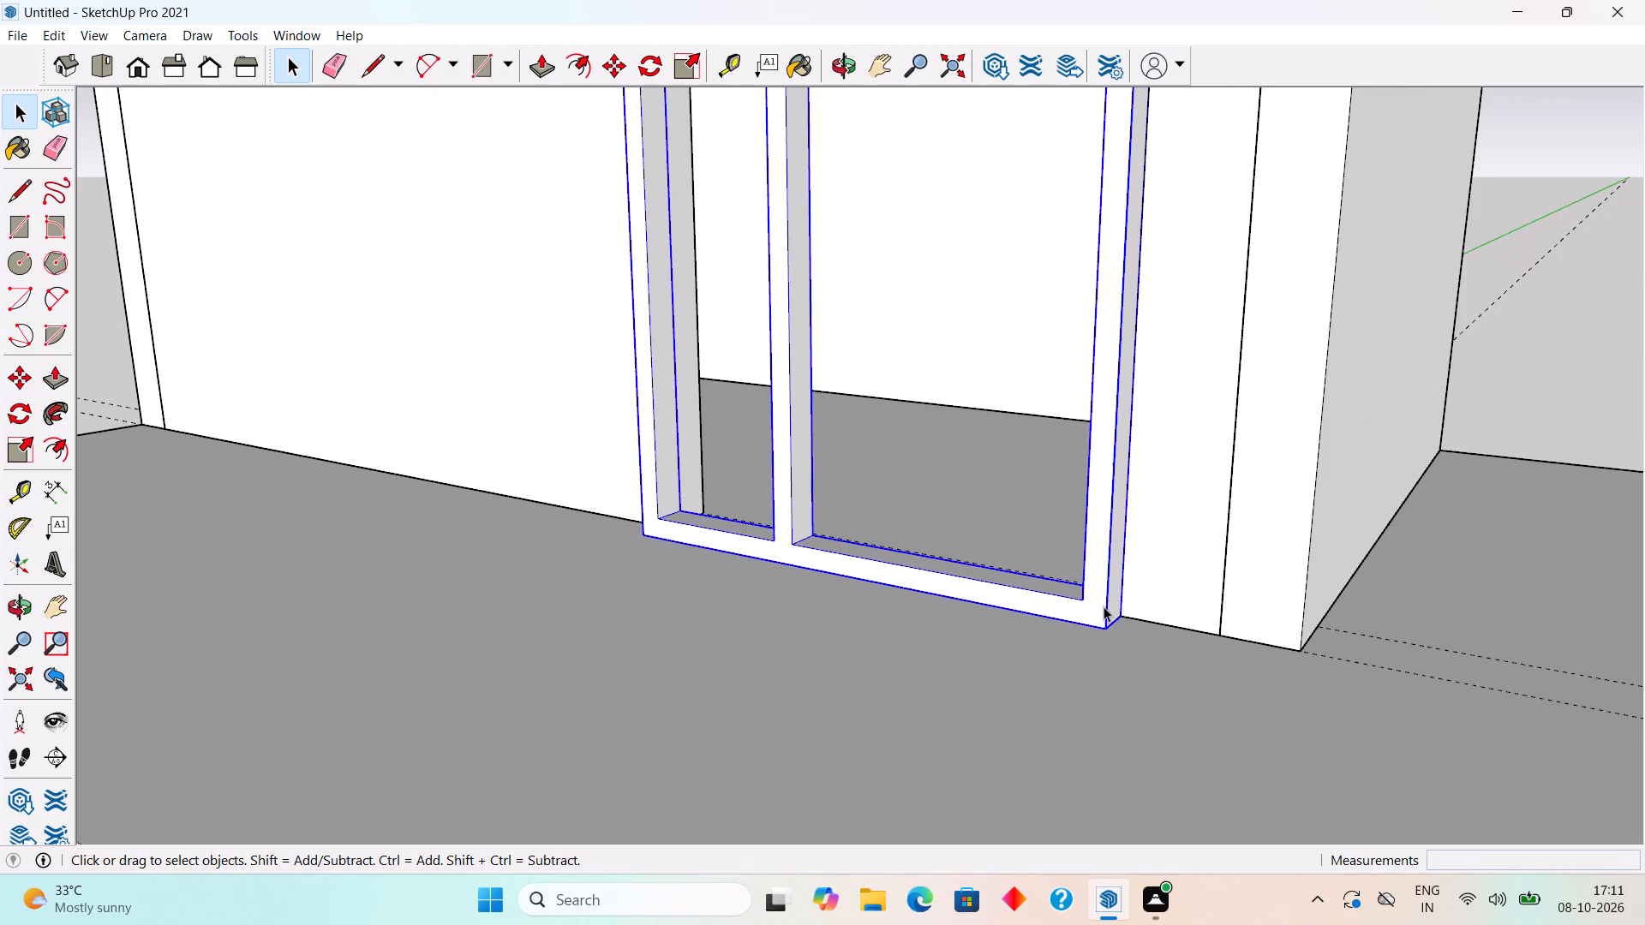
{"action": "scroll", "coordinate": [1122, 594], "scroll_direction": "up", "scroll_amount": 11}
{"action": "middle_click_drag", "start_coordinate": [1140, 601], "coordinate": [1195, 612]}
{"action": "key", "text": "m"}
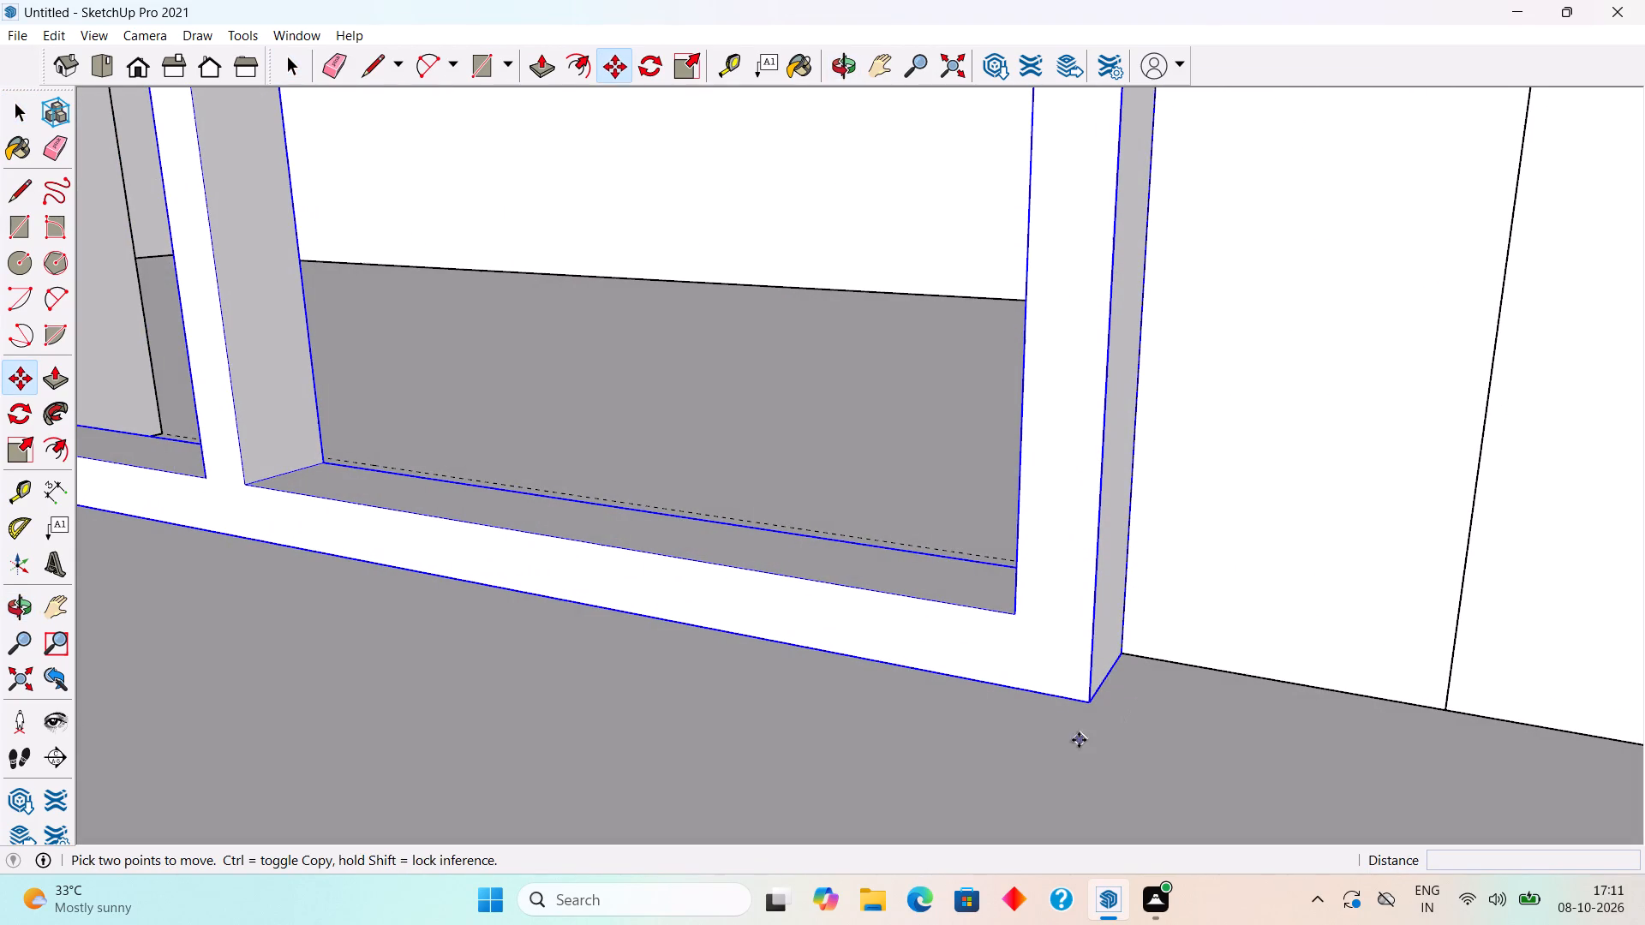
{"action": "left_click", "coordinate": [1086, 704]}
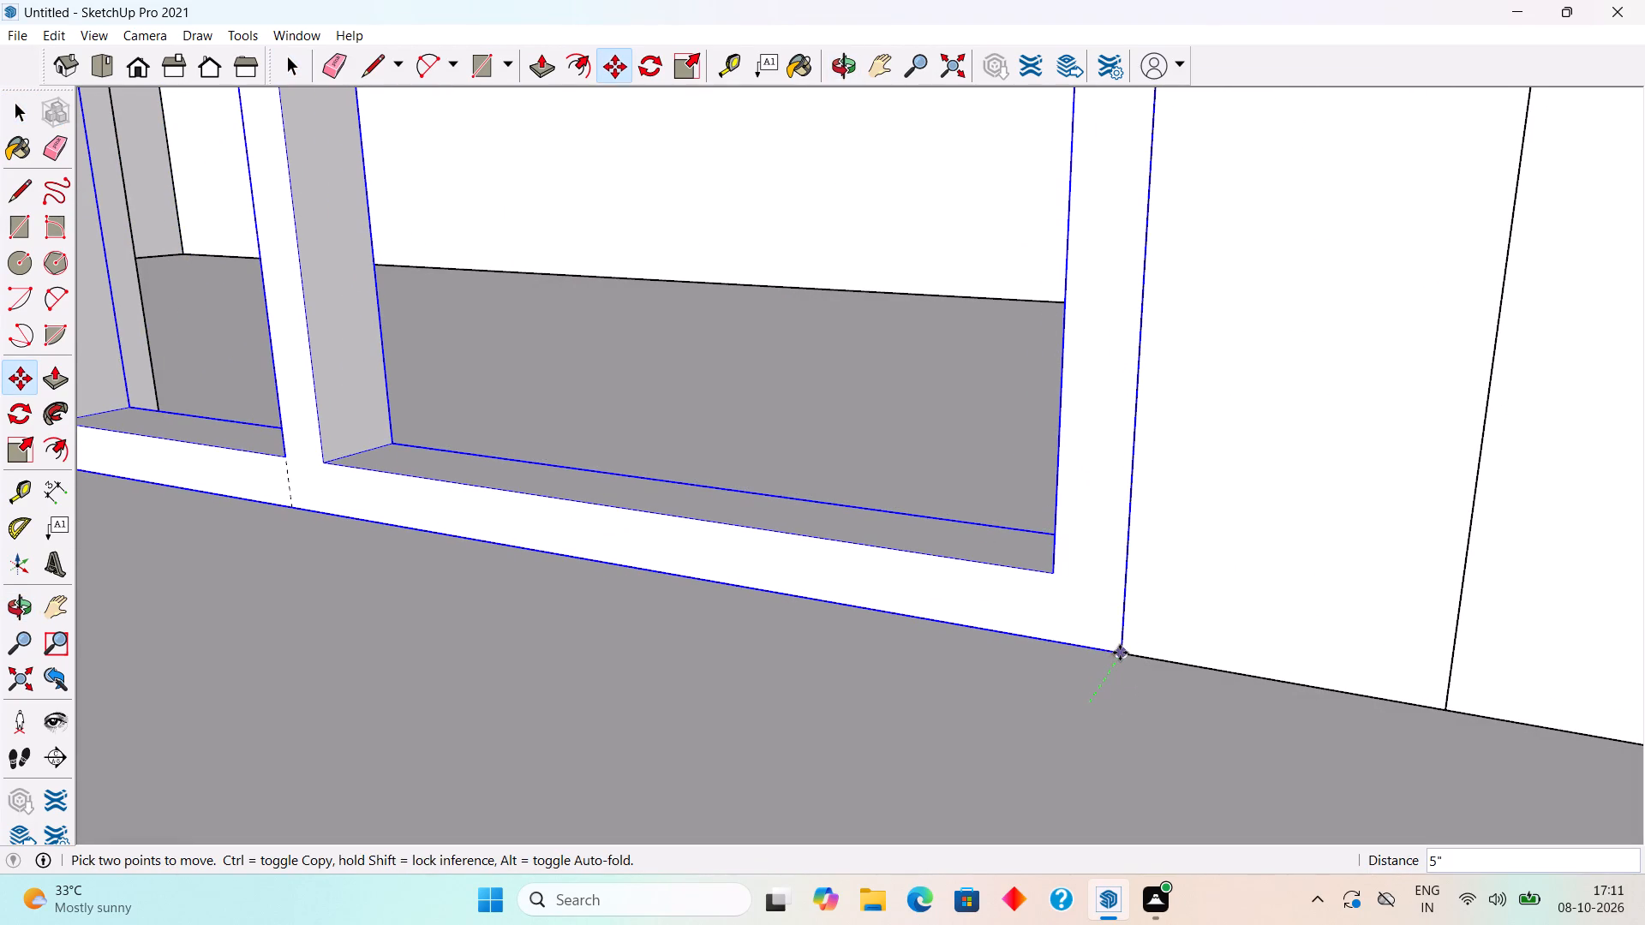
{"action": "left_click", "coordinate": [1120, 653]}
{"action": "key", "text": "space"}
{"action": "scroll", "coordinate": [1120, 653], "scroll_direction": "down", "scroll_amount": 13}
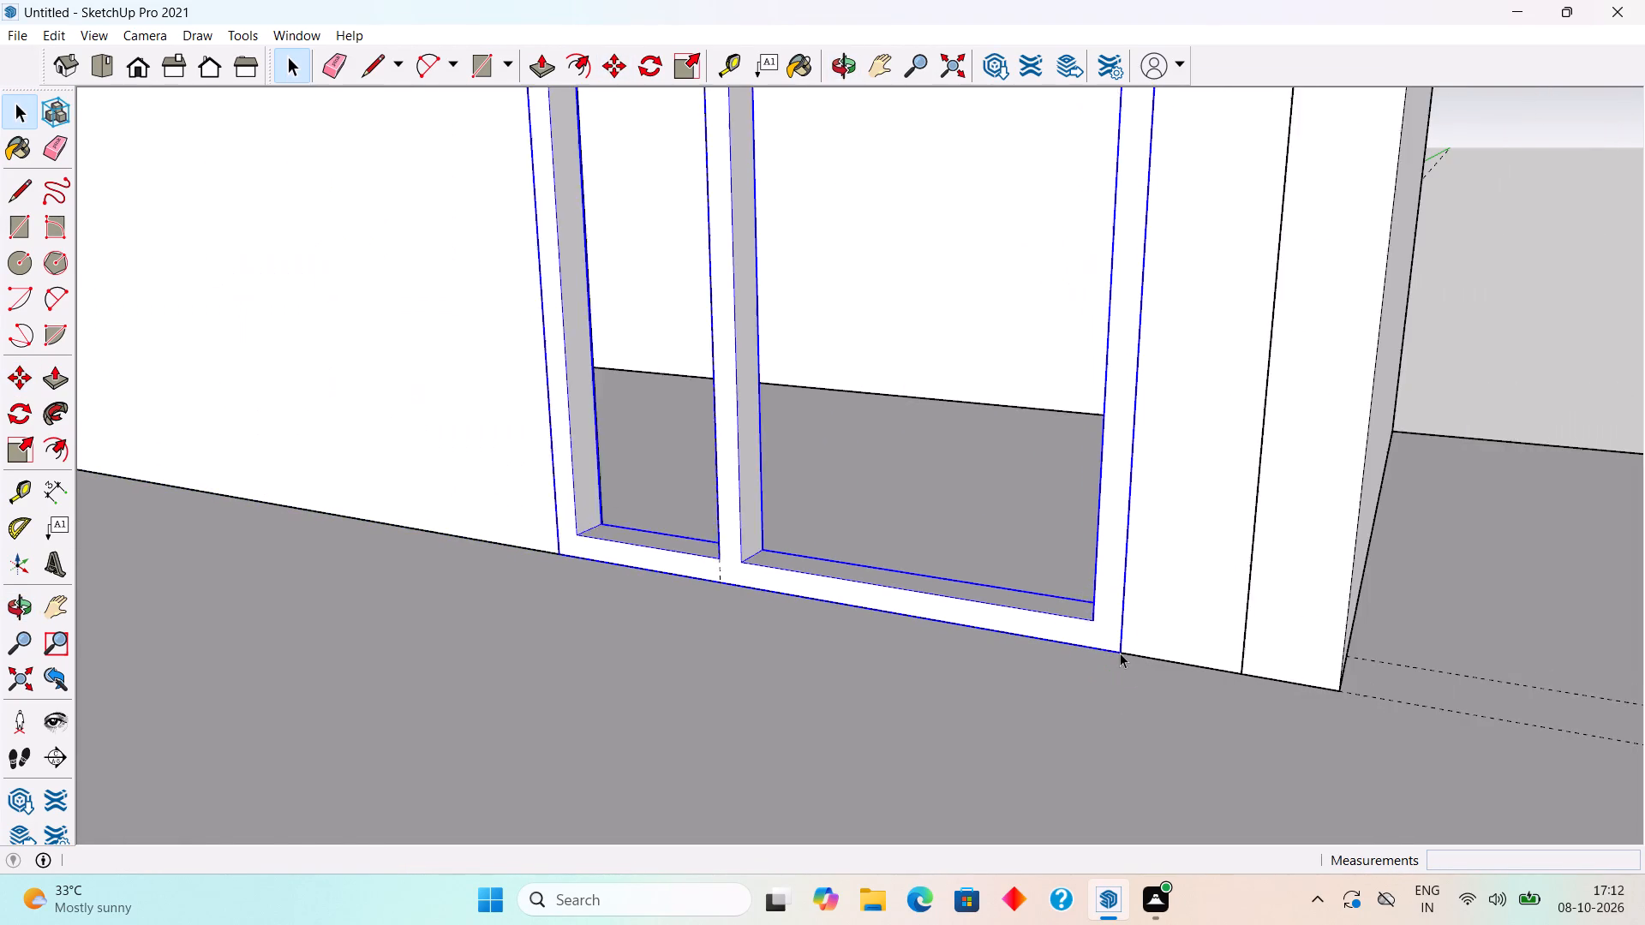
{"action": "scroll", "coordinate": [1120, 653], "scroll_direction": "down", "scroll_amount": 2}
{"action": "left_click", "coordinate": [1391, 405]}
Draw a 3' 6" by 6' 6" rectangle filling the frame's wider bay.
{"action": "middle_click_drag", "start_coordinate": [1151, 621], "coordinate": [1457, 671]}
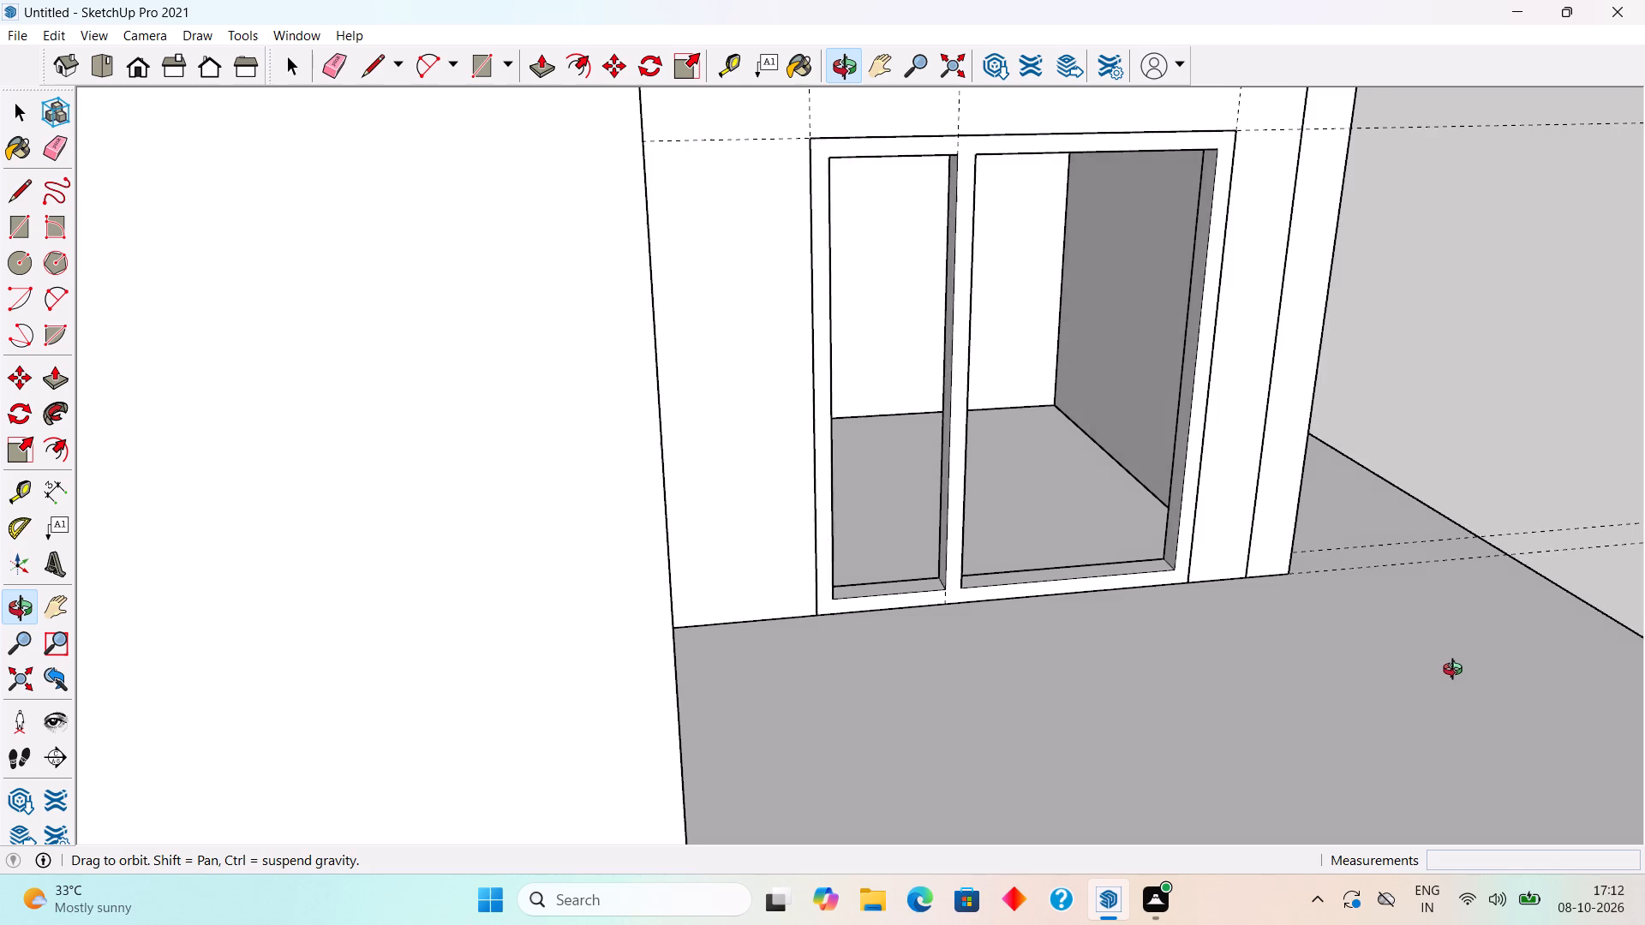
{"action": "middle_click_drag", "start_coordinate": [1457, 671], "coordinate": [1157, 657]}
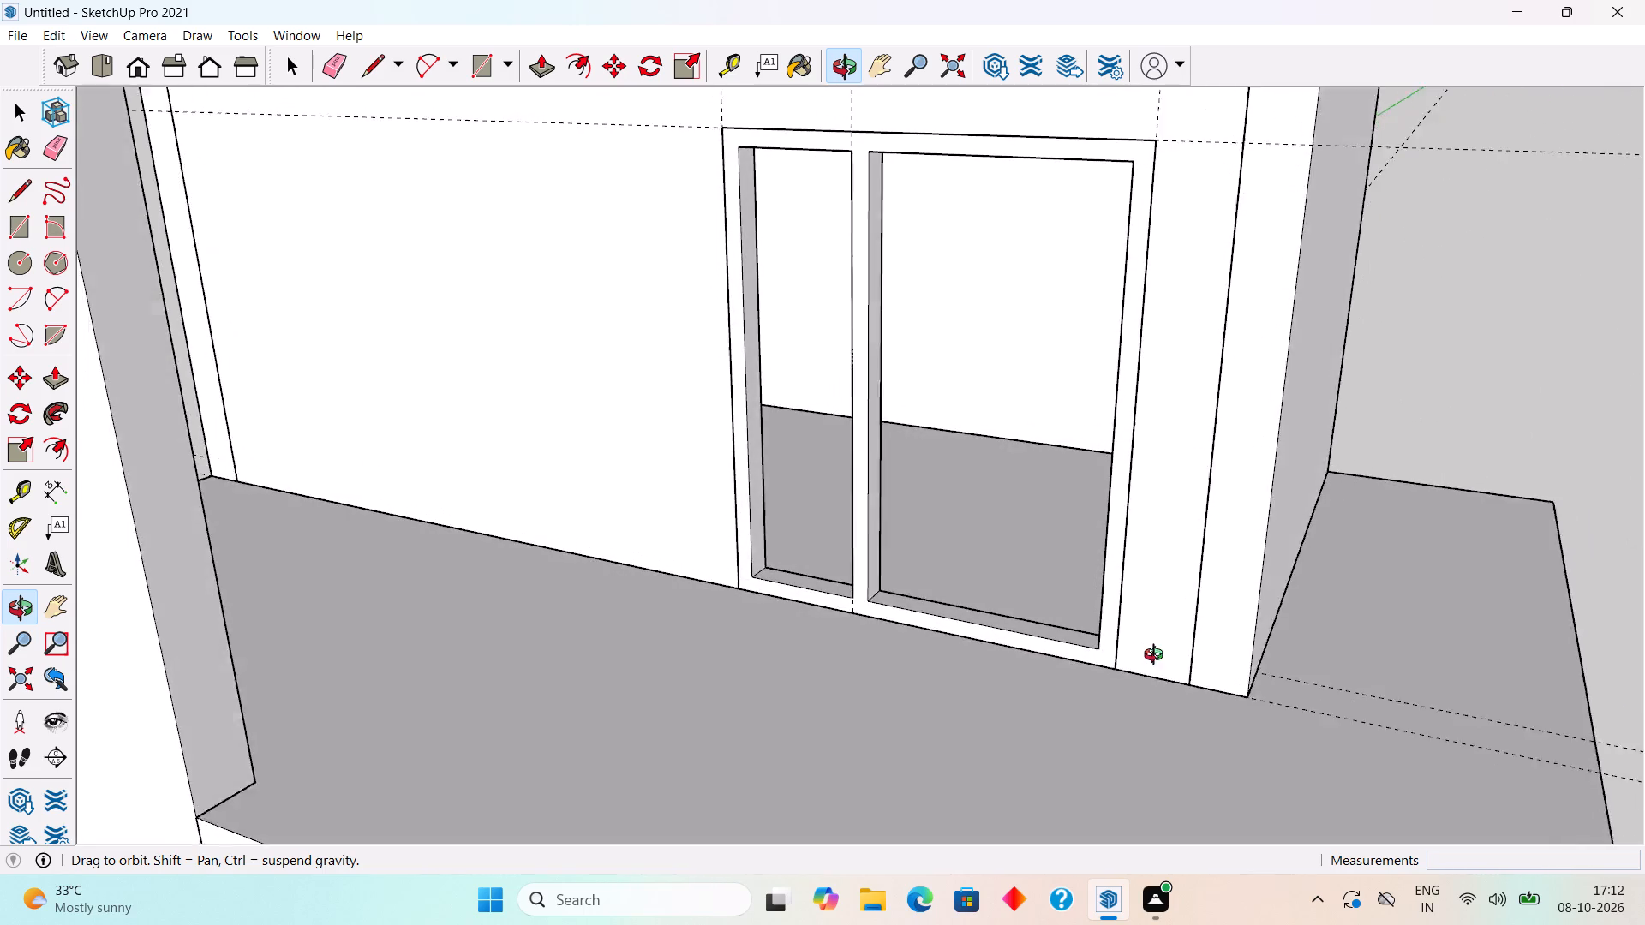
{"action": "middle_click_drag", "start_coordinate": [1157, 657], "coordinate": [1247, 653]}
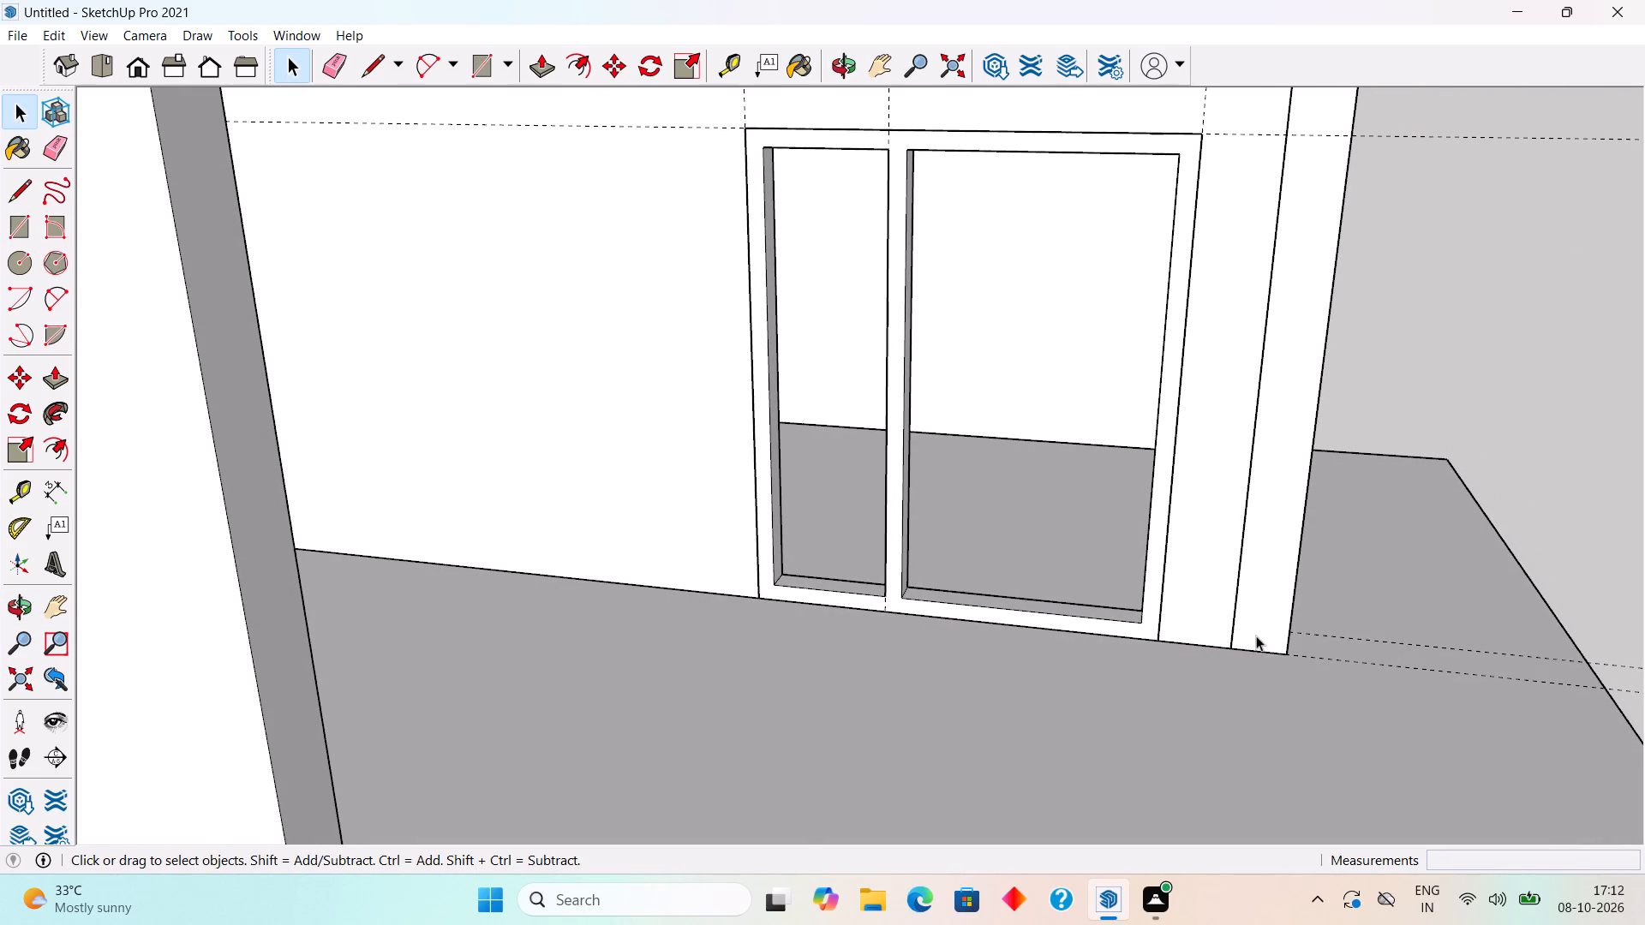
{"action": "key", "text": "r"}
{"action": "left_click", "coordinate": [903, 150]}
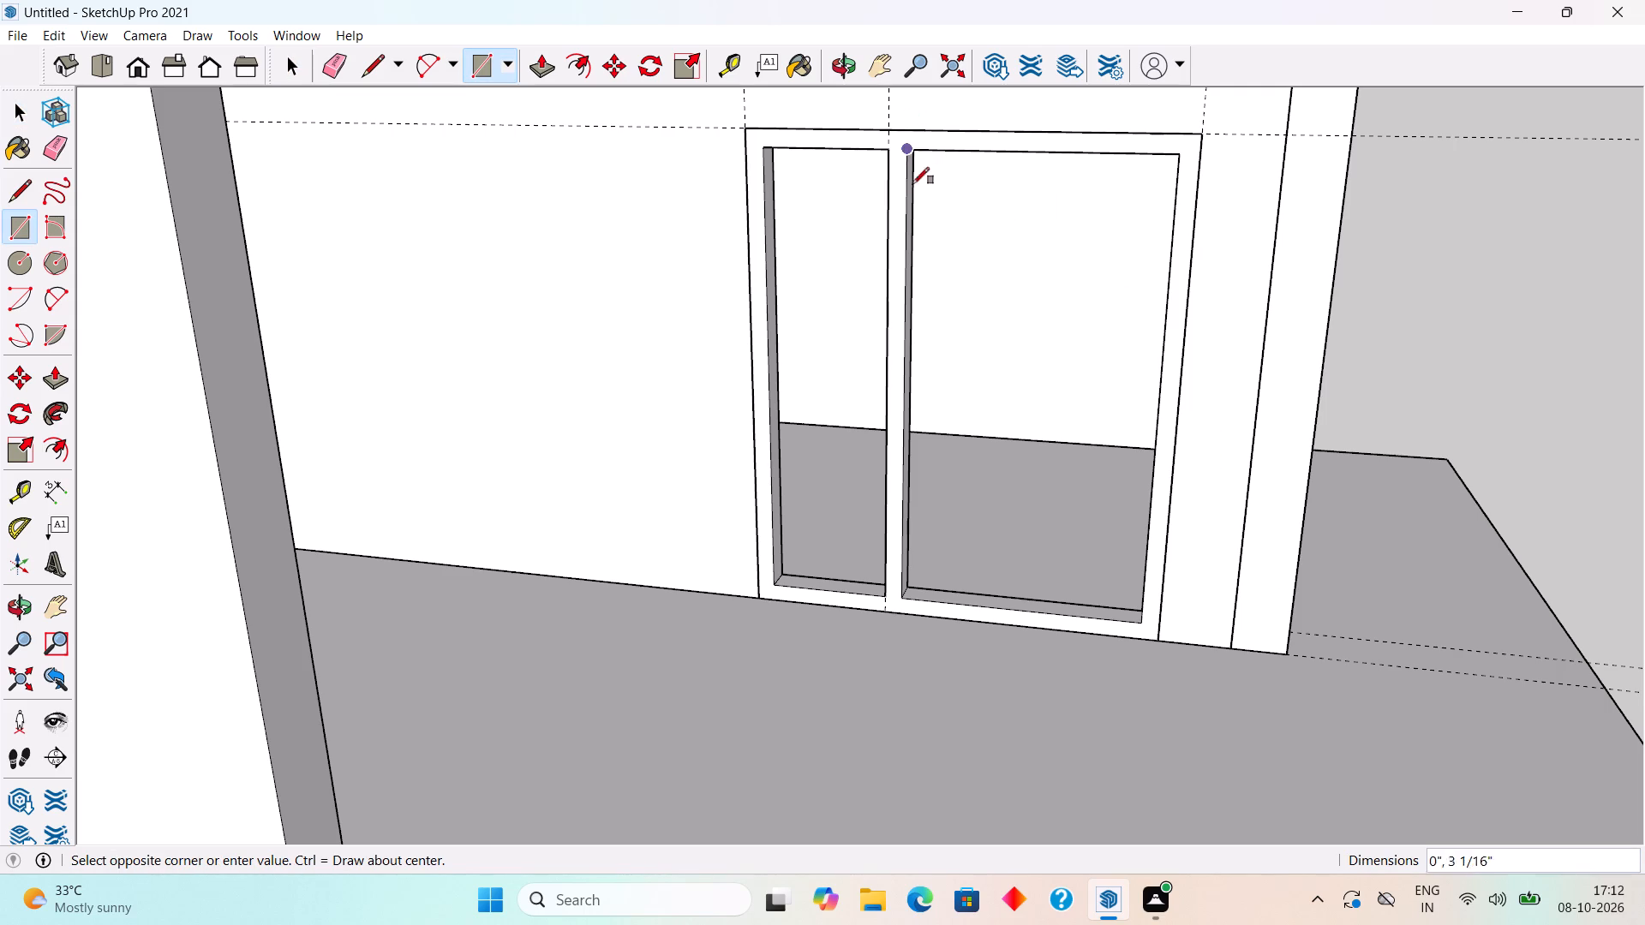
{"action": "left_click", "coordinate": [1139, 624]}
{"action": "key", "text": "space"}
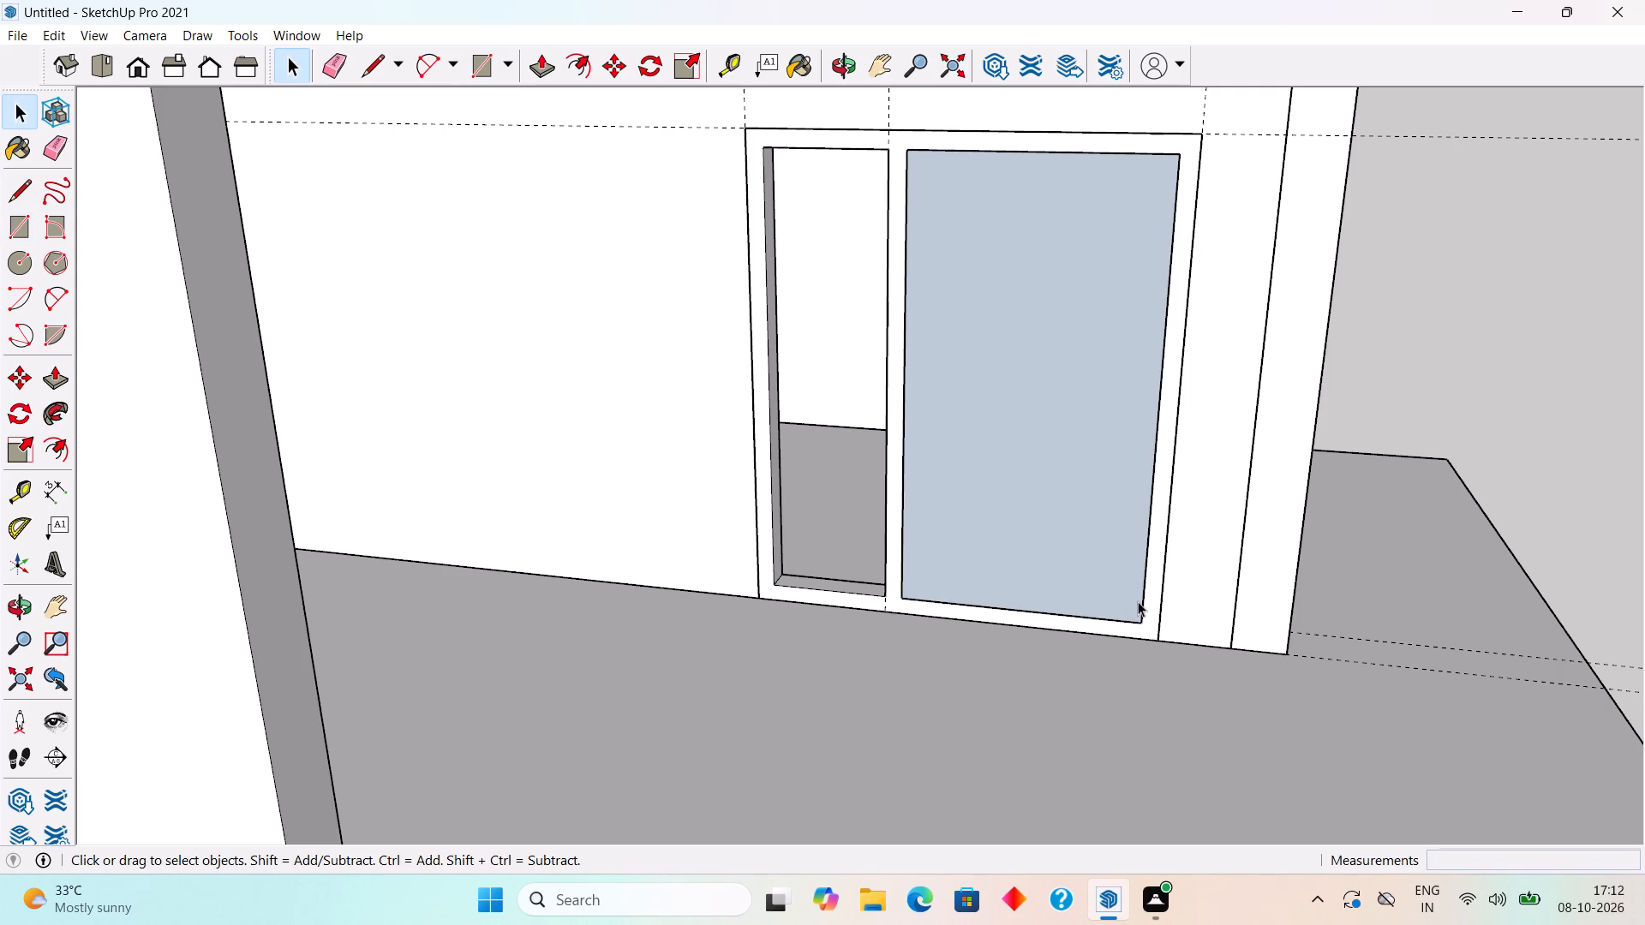
Extrude the rectangle in the wider bay outward by 2".
{"action": "key", "text": "p"}
{"action": "left_click", "coordinate": [1112, 495]}
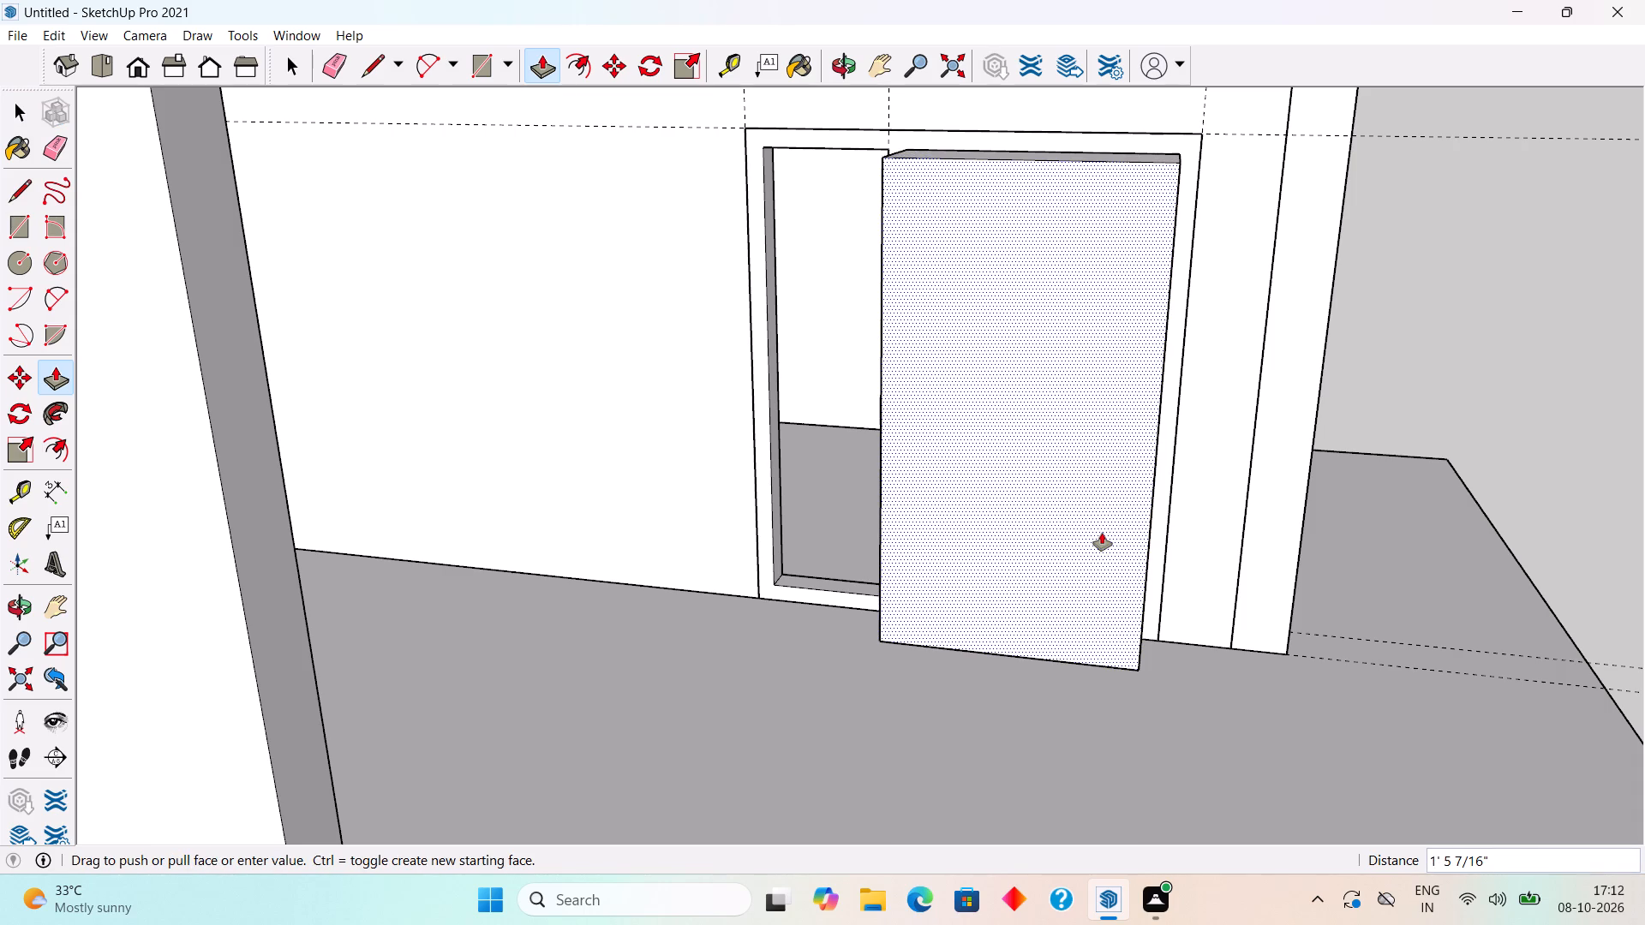
{"action": "type", "text": "2\""}
{"action": "key", "text": "Return"}
{"action": "key", "text": "space"}
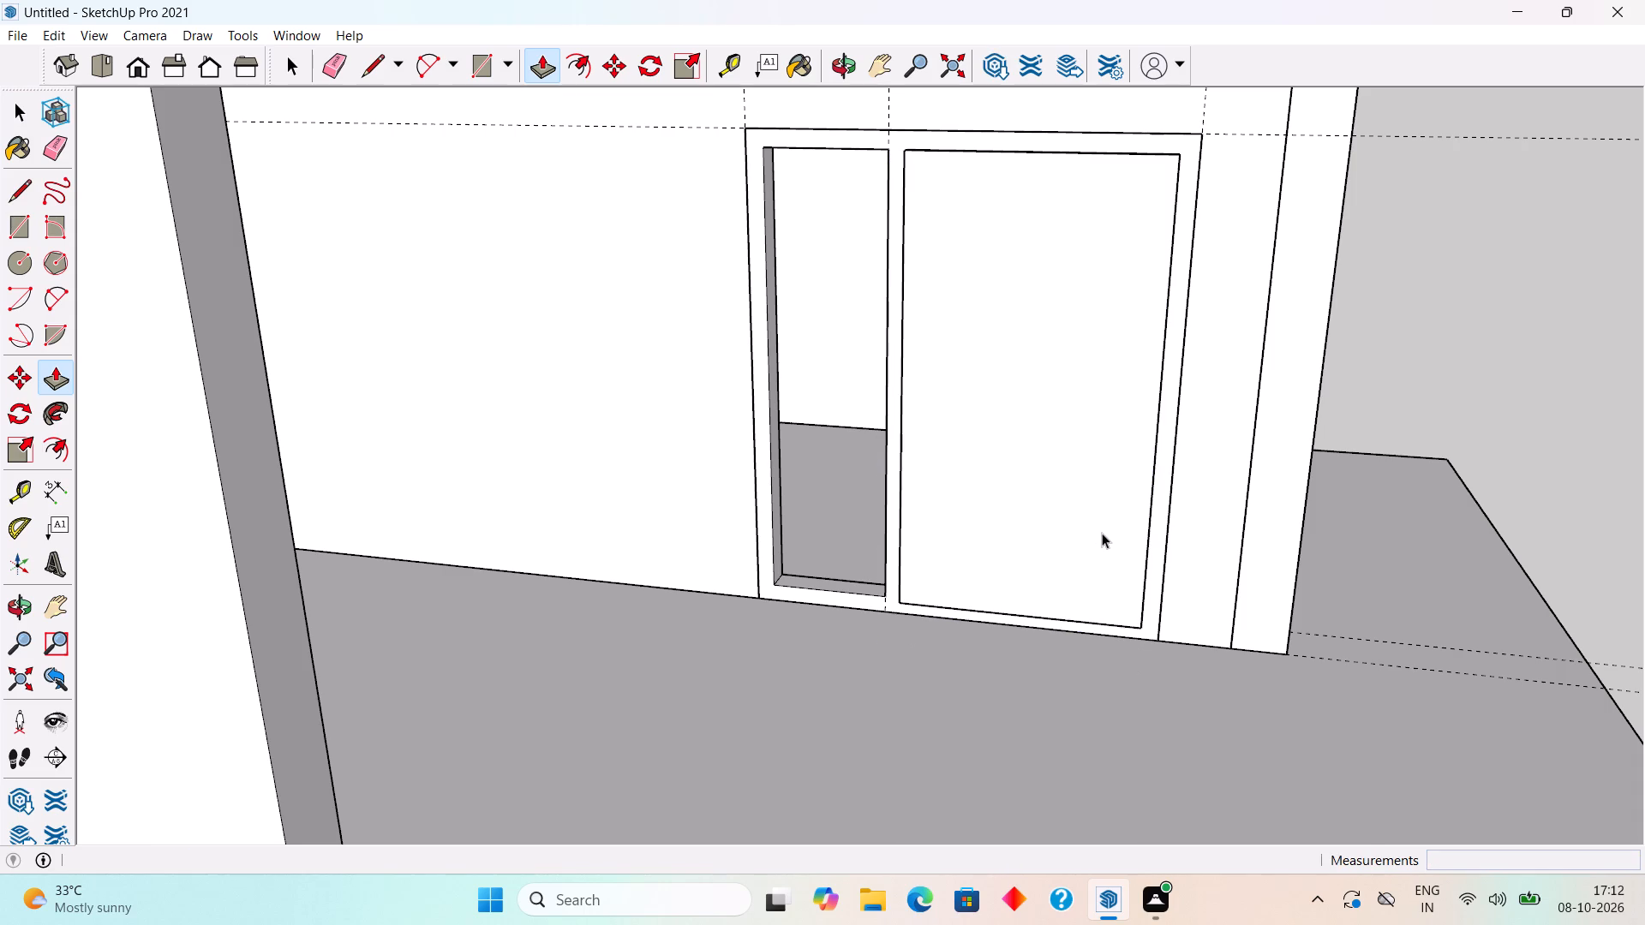
Examine the house front with the upper-floor door-and-window unit in relation to the ground floor.
{"action": "scroll", "coordinate": [1099, 535], "scroll_direction": "down", "scroll_amount": 2}
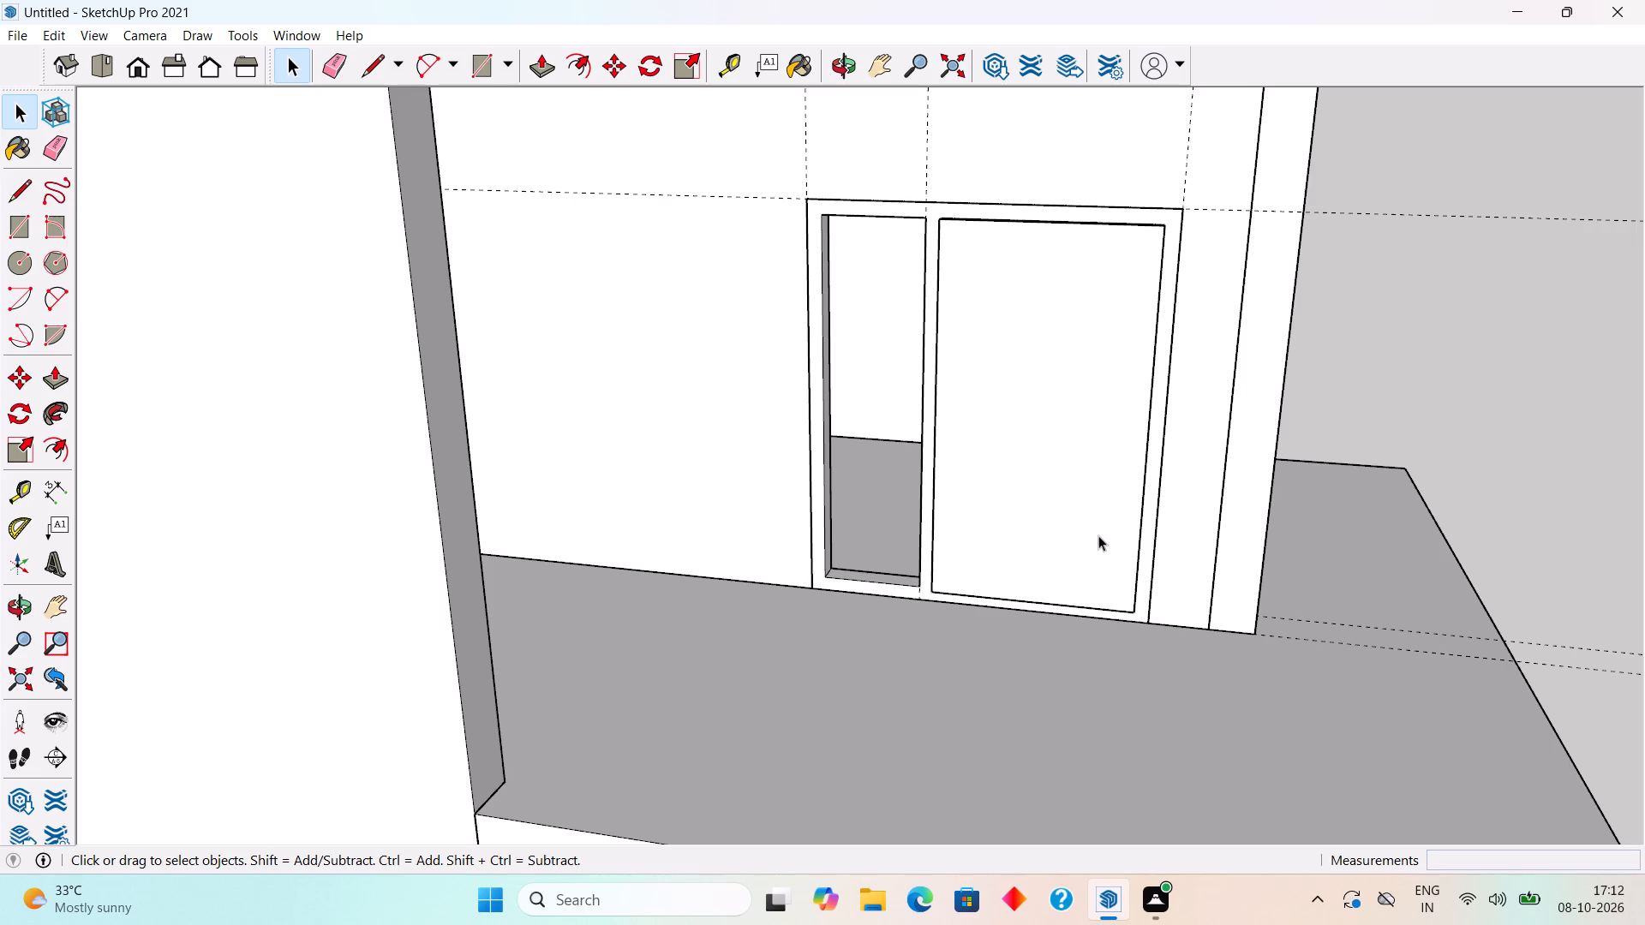
{"action": "scroll", "coordinate": [1098, 535], "scroll_direction": "down", "scroll_amount": 4}
{"action": "scroll", "coordinate": [1045, 652], "scroll_direction": "down", "scroll_amount": 8}
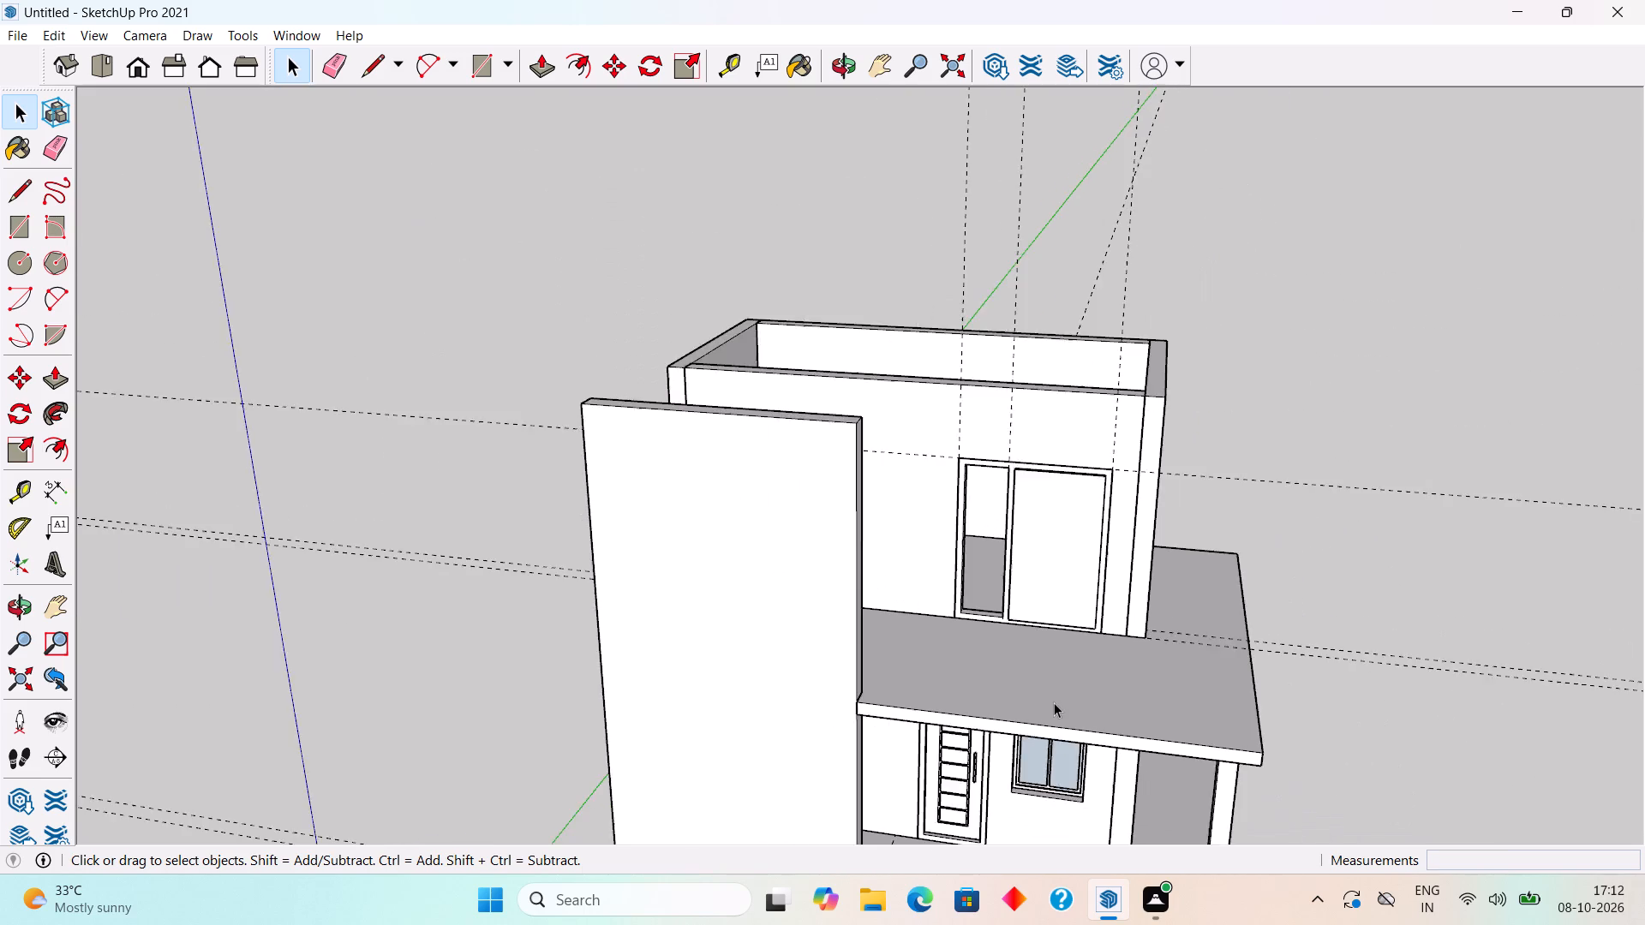
{"action": "scroll", "coordinate": [1074, 733], "scroll_direction": "down", "scroll_amount": 5}
{"action": "scroll", "coordinate": [1080, 773], "scroll_direction": "up", "scroll_amount": 5}
{"action": "middle_click_drag", "start_coordinate": [1086, 770], "coordinate": [1111, 683]}
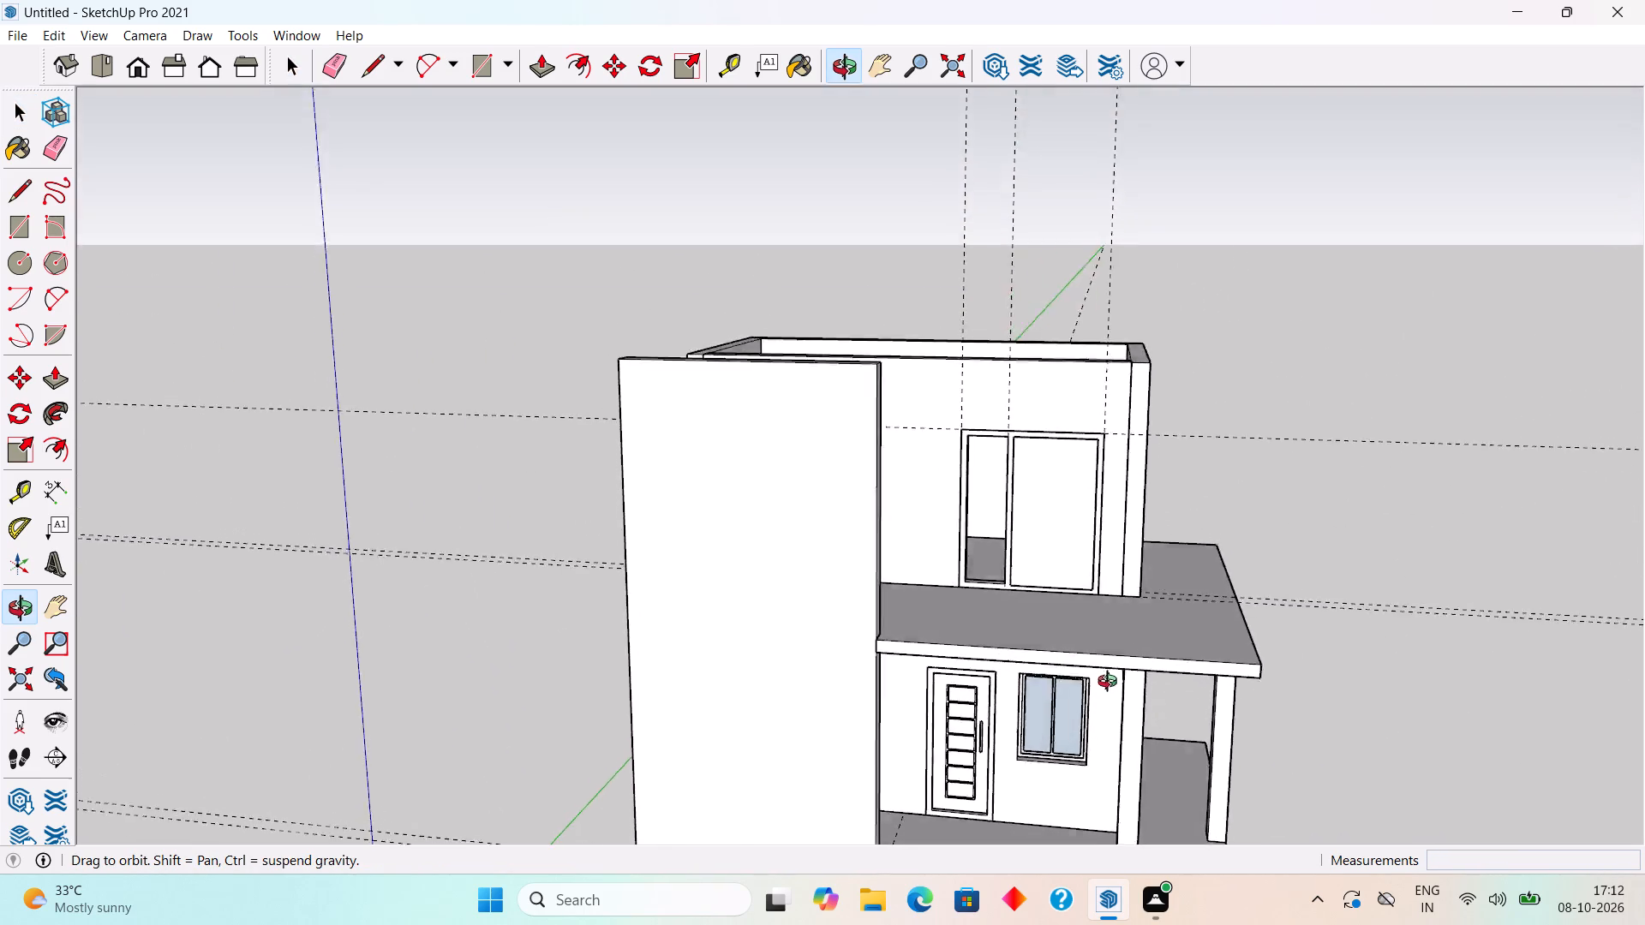
{"action": "middle_click_drag", "start_coordinate": [1111, 683], "coordinate": [1142, 523]}
{"action": "scroll", "coordinate": [1142, 523], "scroll_direction": "down", "scroll_amount": 3}
{"action": "middle_click_drag", "start_coordinate": [1139, 380], "coordinate": [1139, 559]}
{"action": "scroll", "coordinate": [1205, 456], "scroll_direction": "up", "scroll_amount": 4}
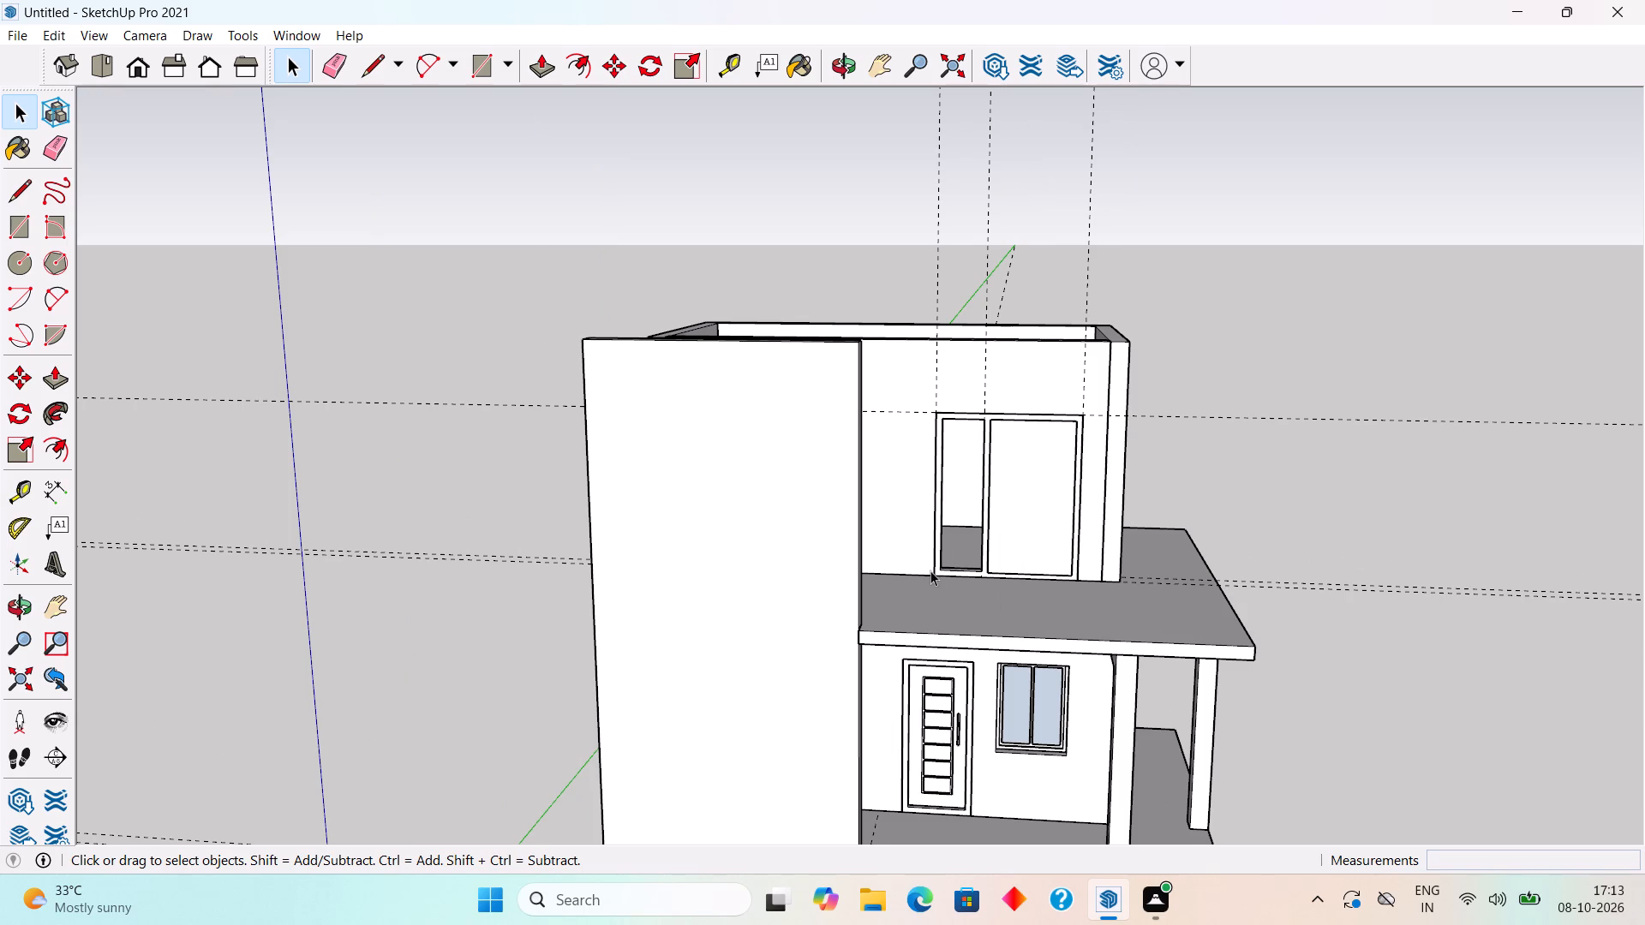
{"action": "scroll", "coordinate": [929, 570], "scroll_direction": "up", "scroll_amount": 3}
{"action": "scroll", "coordinate": [929, 565], "scroll_direction": "down", "scroll_amount": 5}
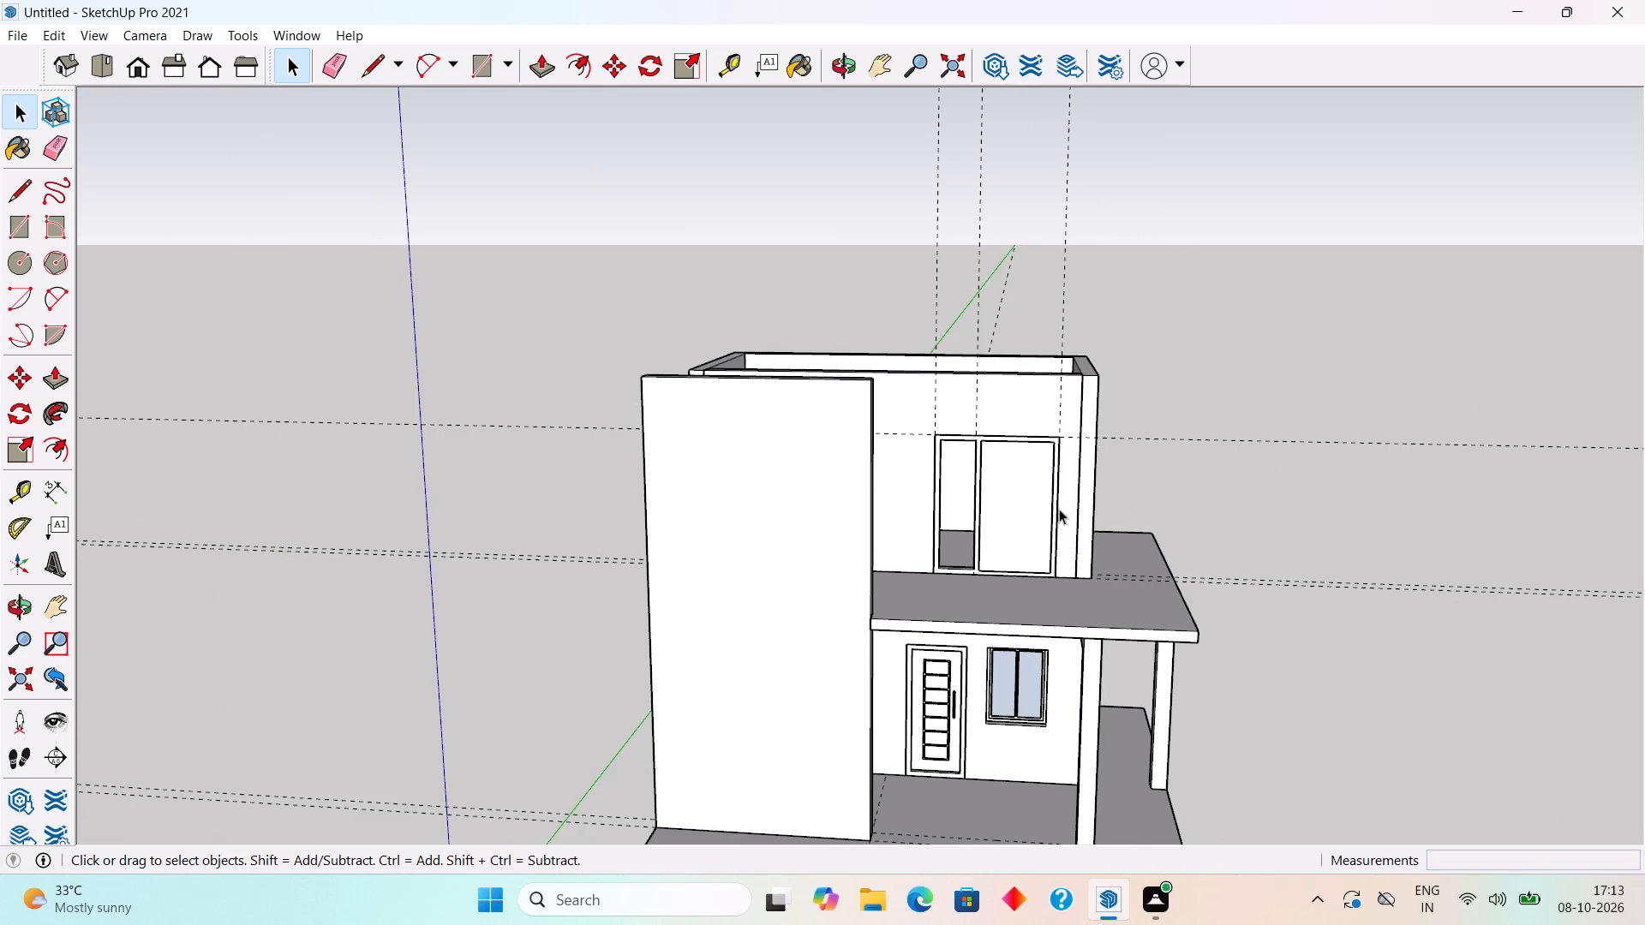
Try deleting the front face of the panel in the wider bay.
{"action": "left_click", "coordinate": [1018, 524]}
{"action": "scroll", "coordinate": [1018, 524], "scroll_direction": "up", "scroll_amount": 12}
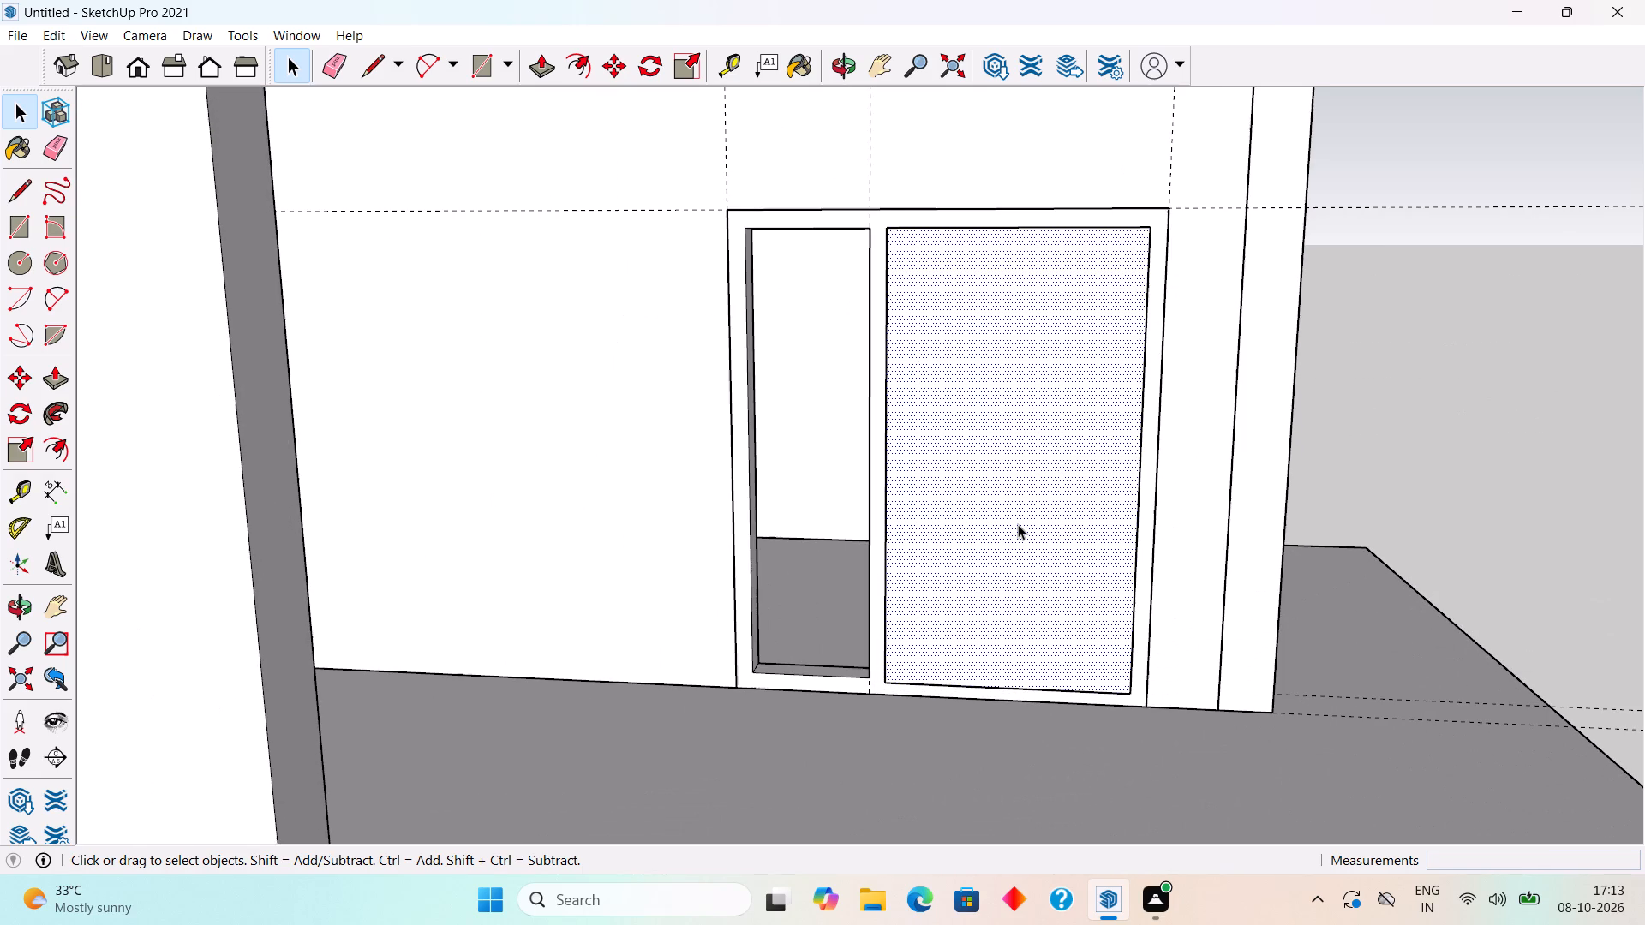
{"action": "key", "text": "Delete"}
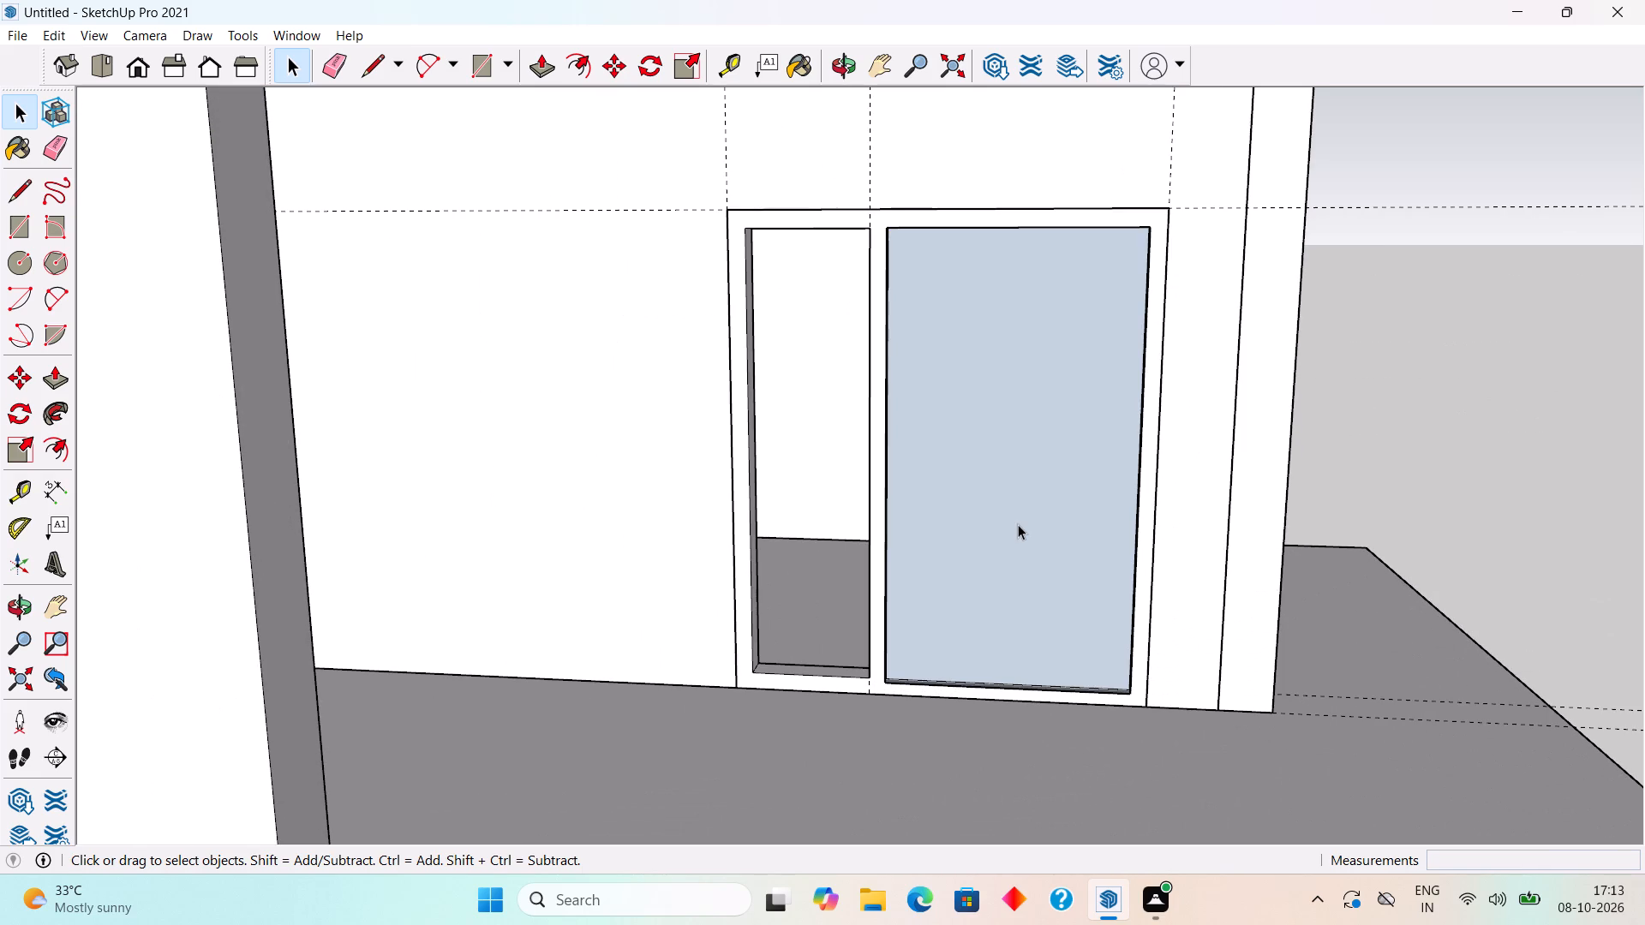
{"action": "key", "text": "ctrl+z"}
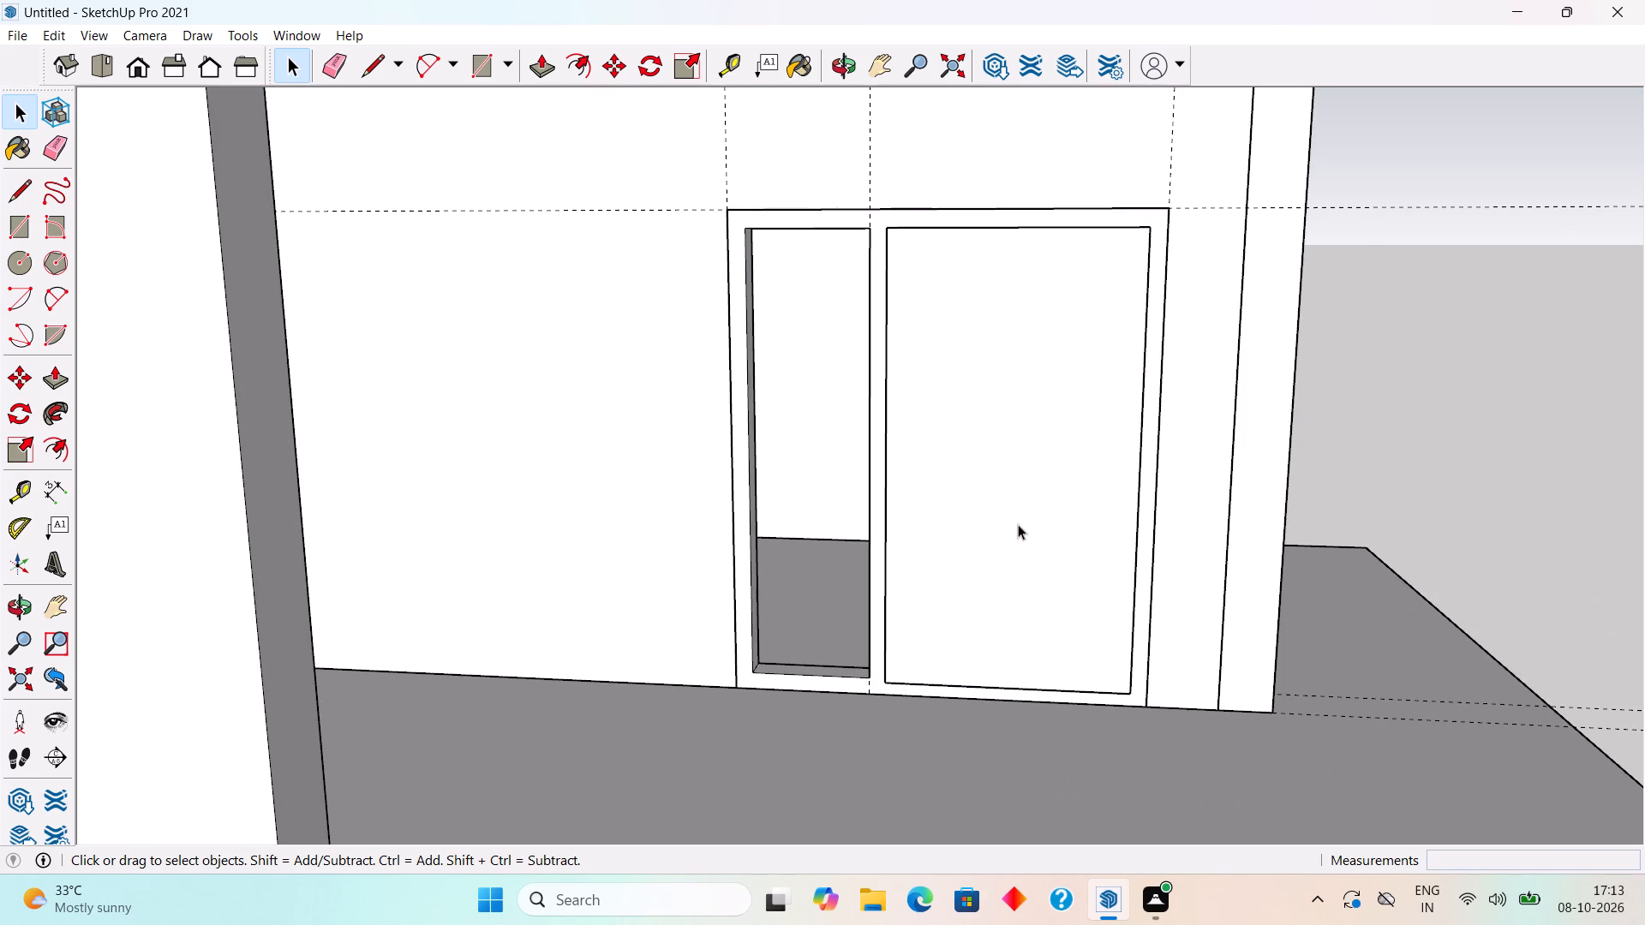
Make the whole extruded panel in the frame's wider bay into a group.
{"action": "middle_click_drag", "start_coordinate": [1014, 534], "coordinate": [538, 511]}
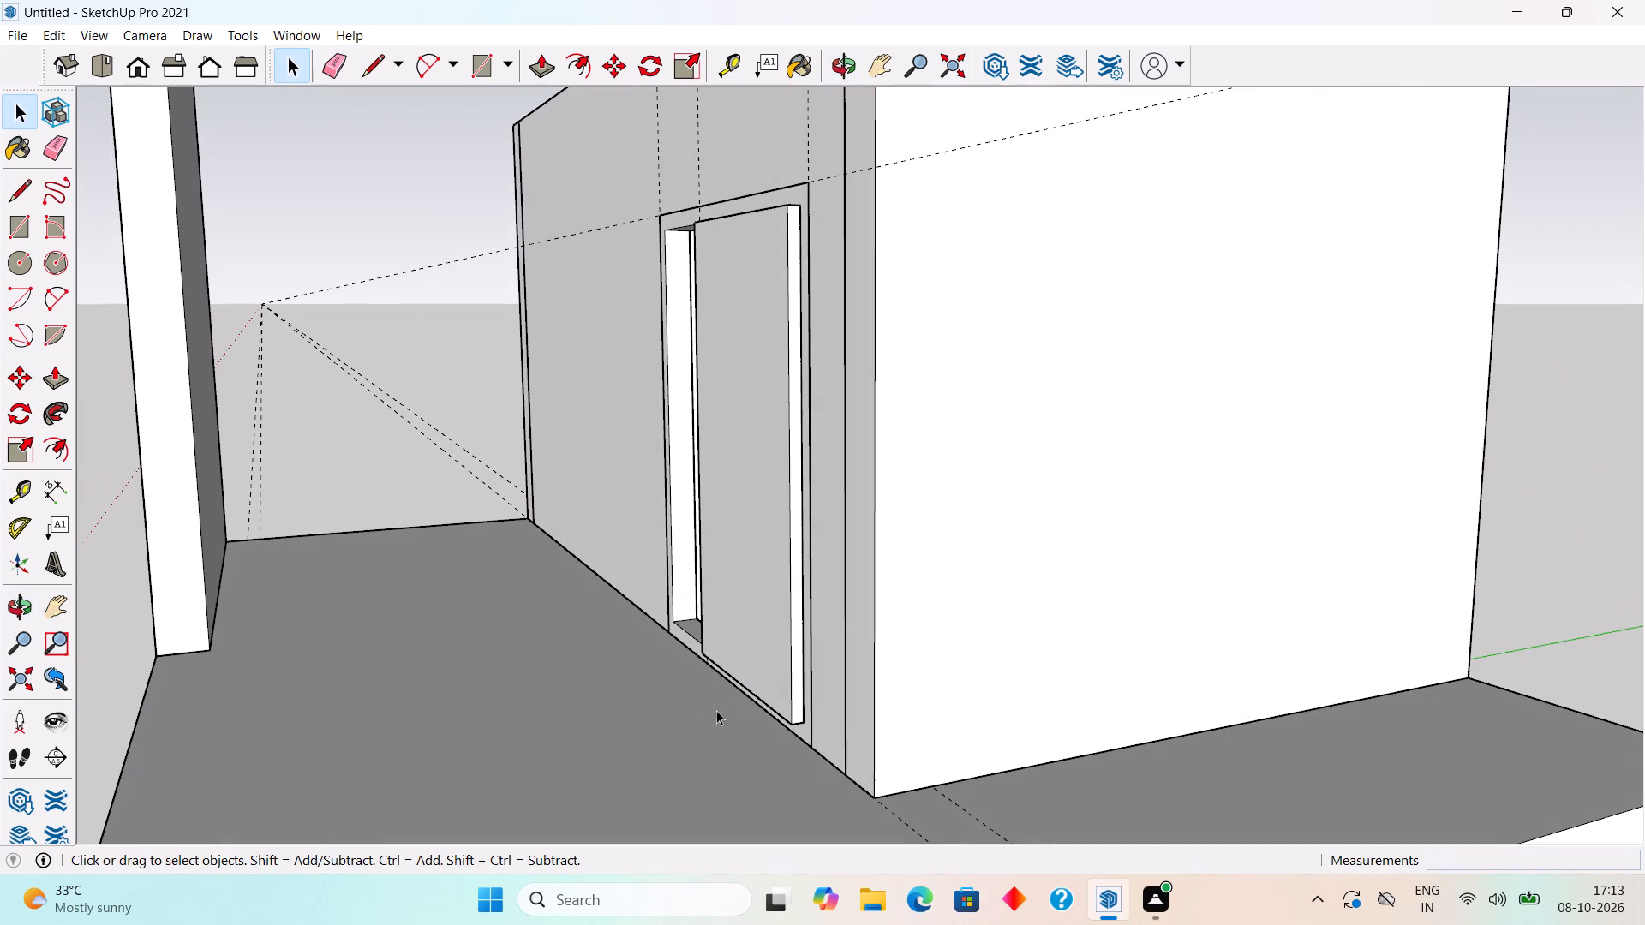
{"action": "triple_click", "coordinate": [770, 668]}
{"action": "right_click", "coordinate": [770, 668]}
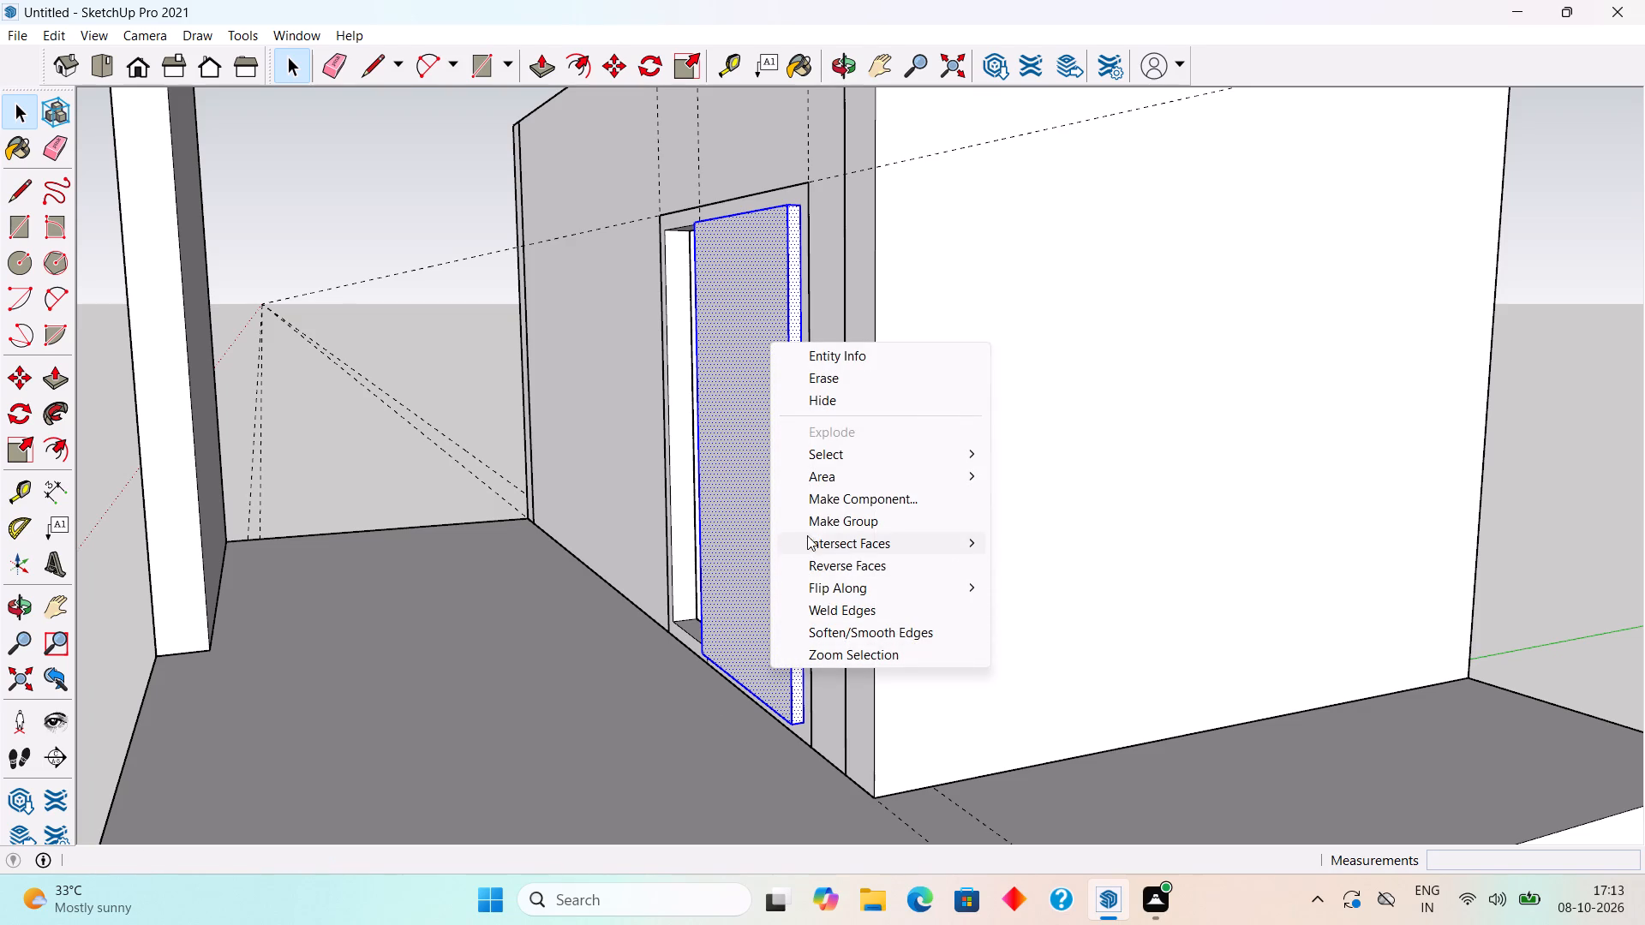
{"action": "left_click", "coordinate": [807, 527]}
{"action": "left_click", "coordinate": [291, 422]}
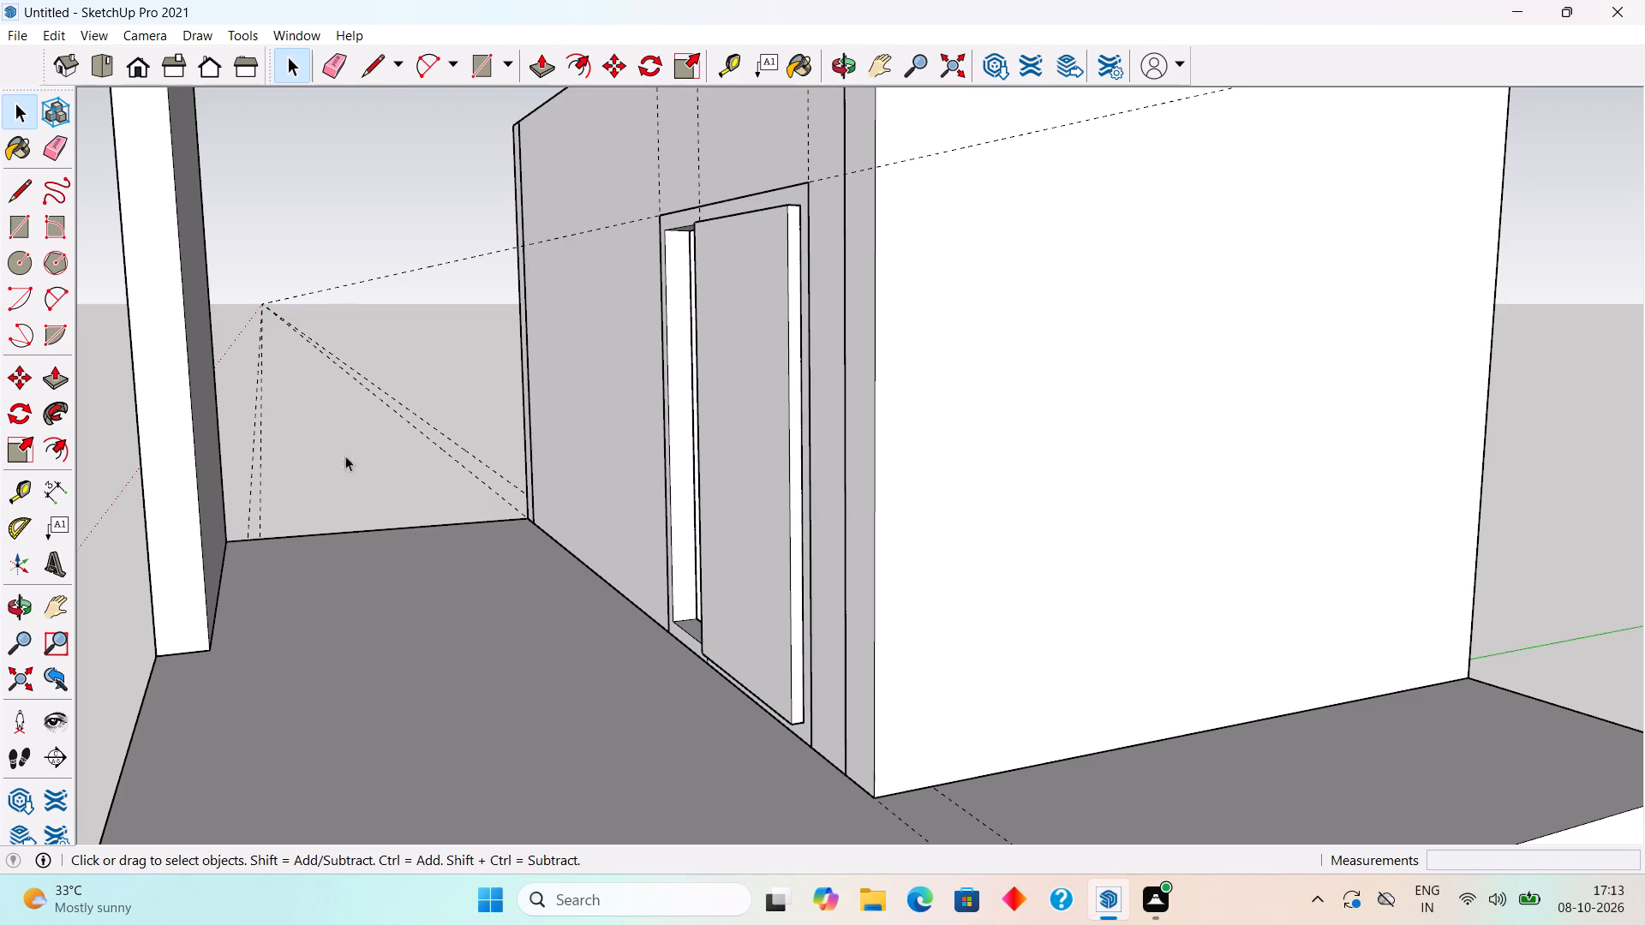
Move the panel group 2" back so its front face is flush with the frame's front face.
{"action": "scroll", "coordinate": [744, 781], "scroll_direction": "up", "scroll_amount": 4}
{"action": "scroll", "coordinate": [845, 717], "scroll_direction": "up", "scroll_amount": 6}
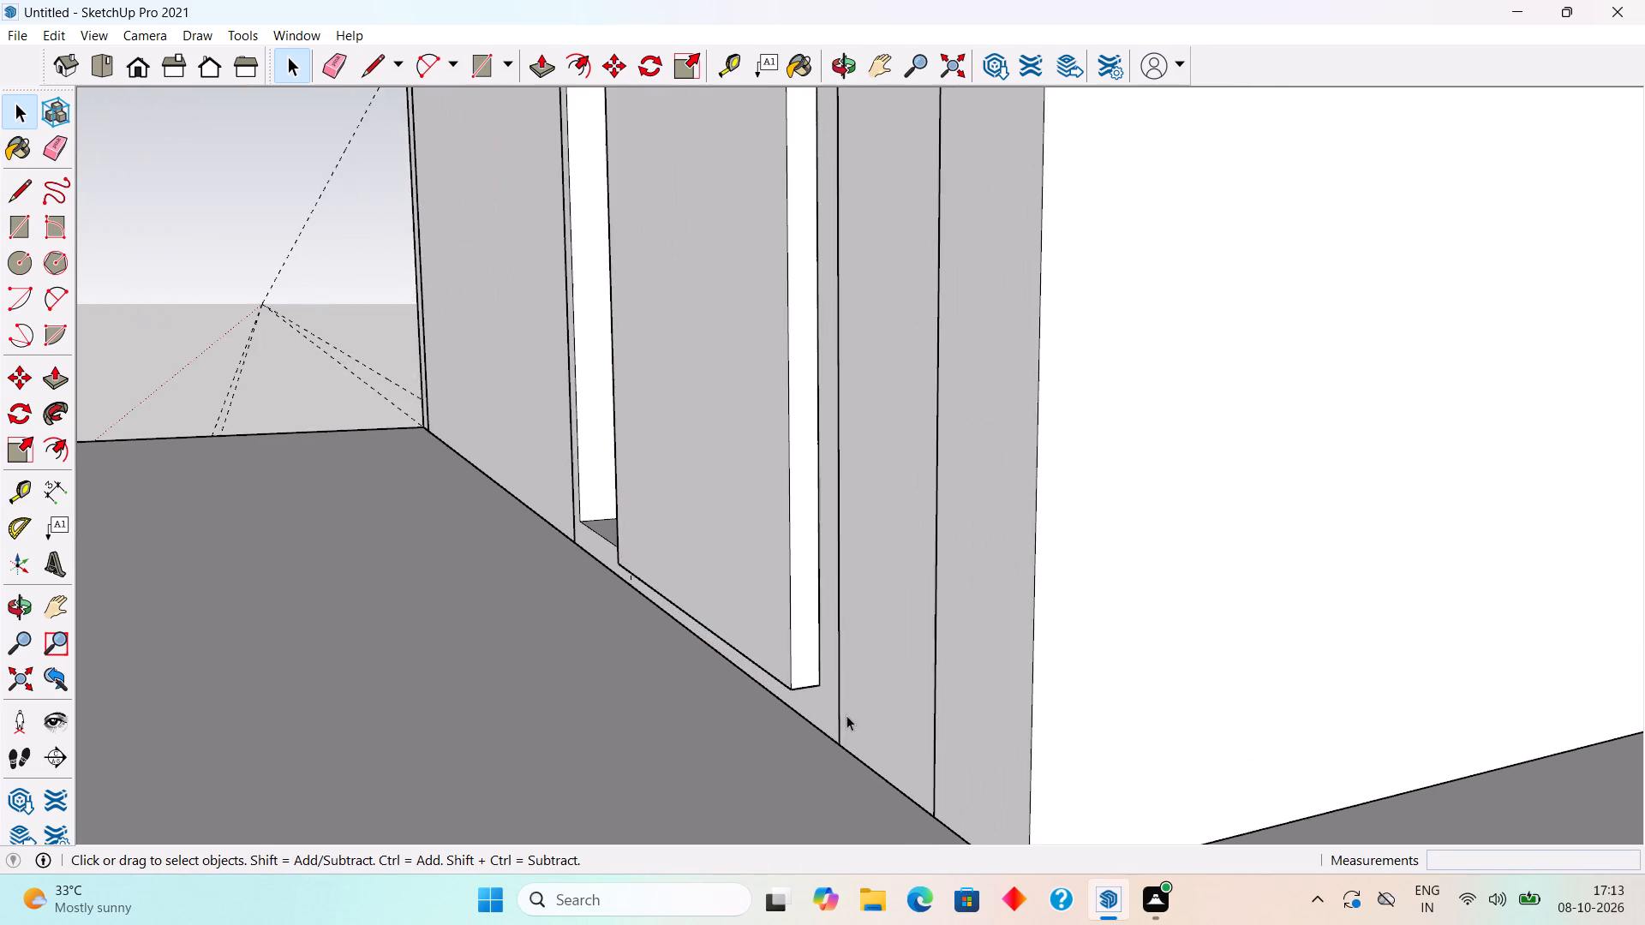
{"action": "scroll", "coordinate": [846, 715], "scroll_direction": "up", "scroll_amount": 5}
{"action": "left_click", "coordinate": [767, 639]}
{"action": "scroll", "coordinate": [757, 721], "scroll_direction": "up", "scroll_amount": 2}
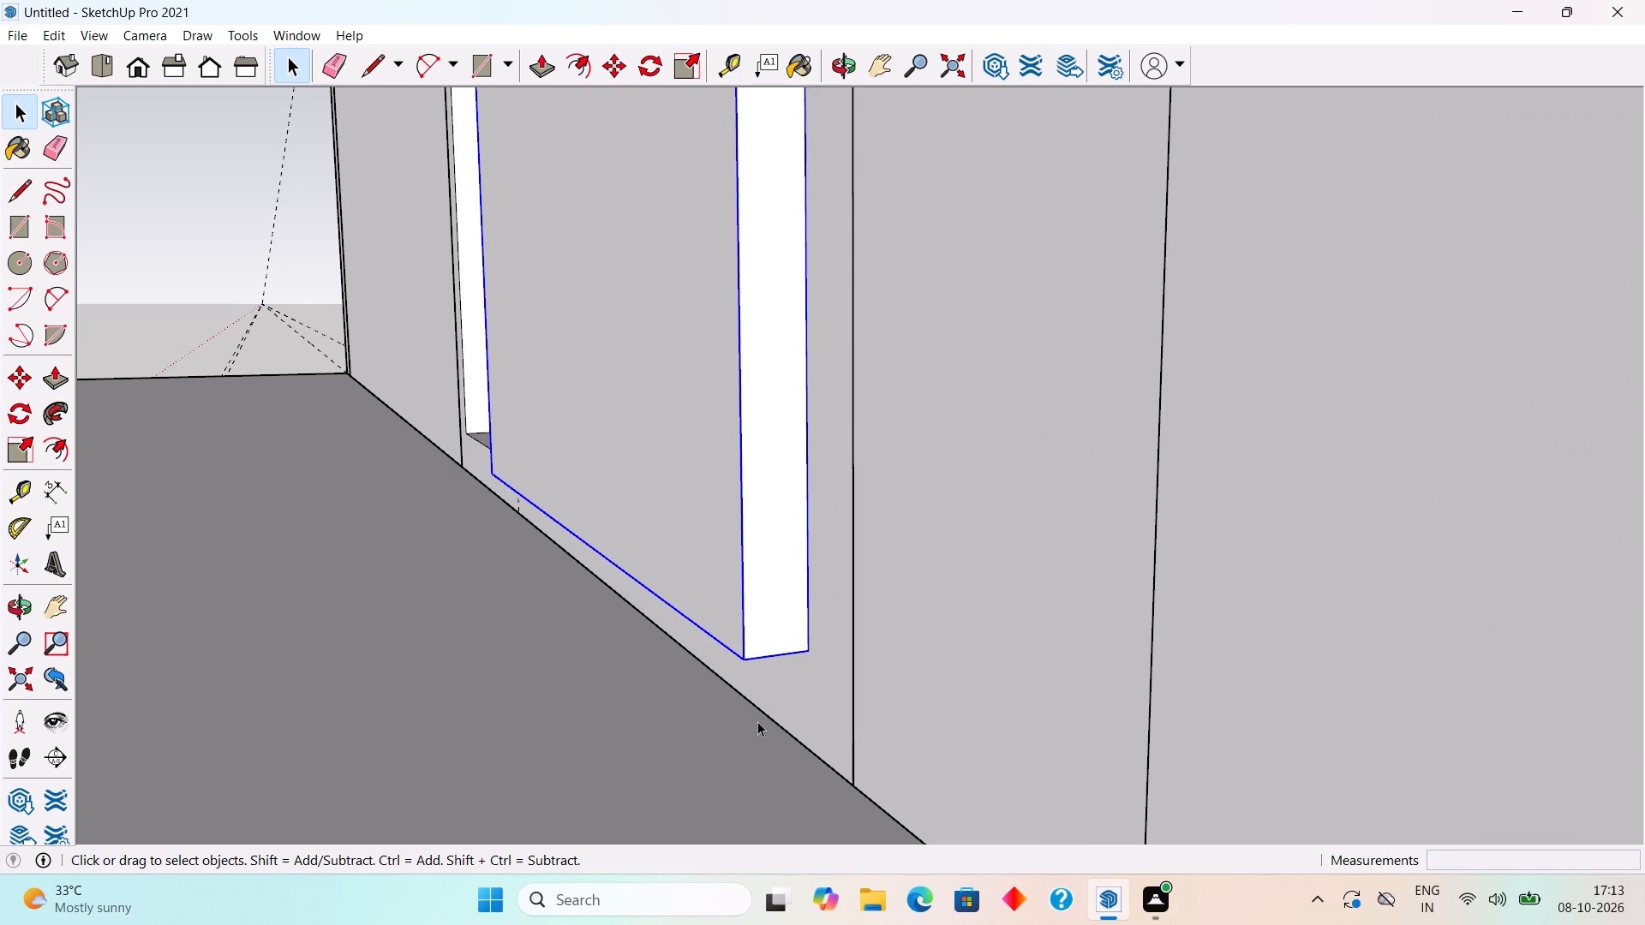
{"action": "key", "text": "m"}
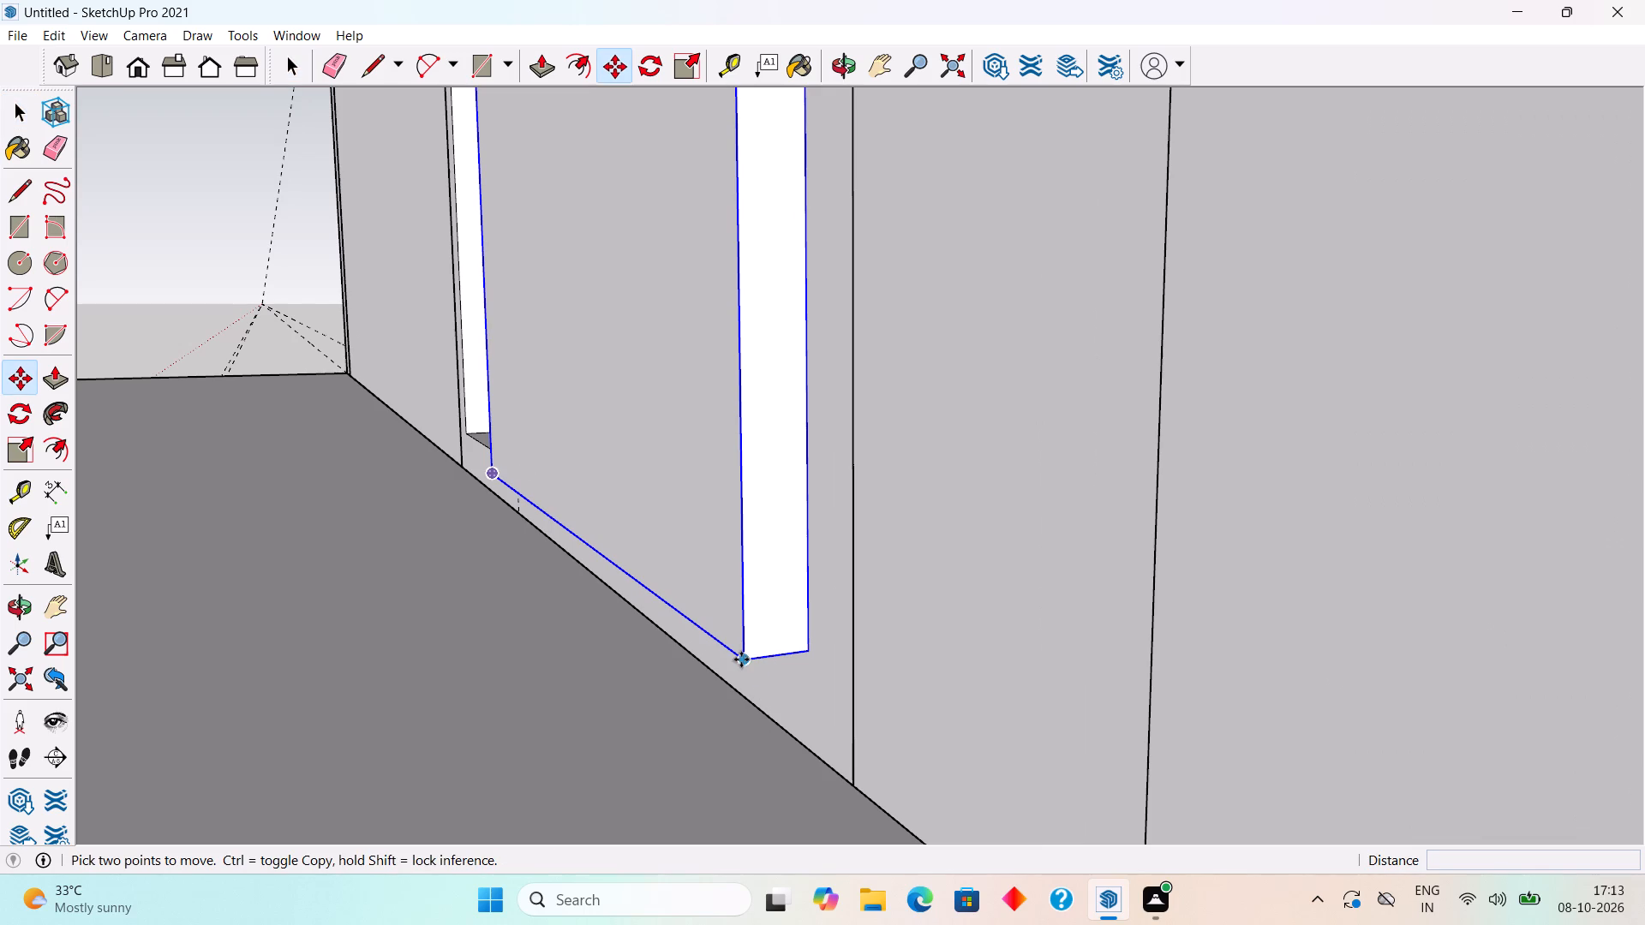
{"action": "left_click", "coordinate": [741, 658]}
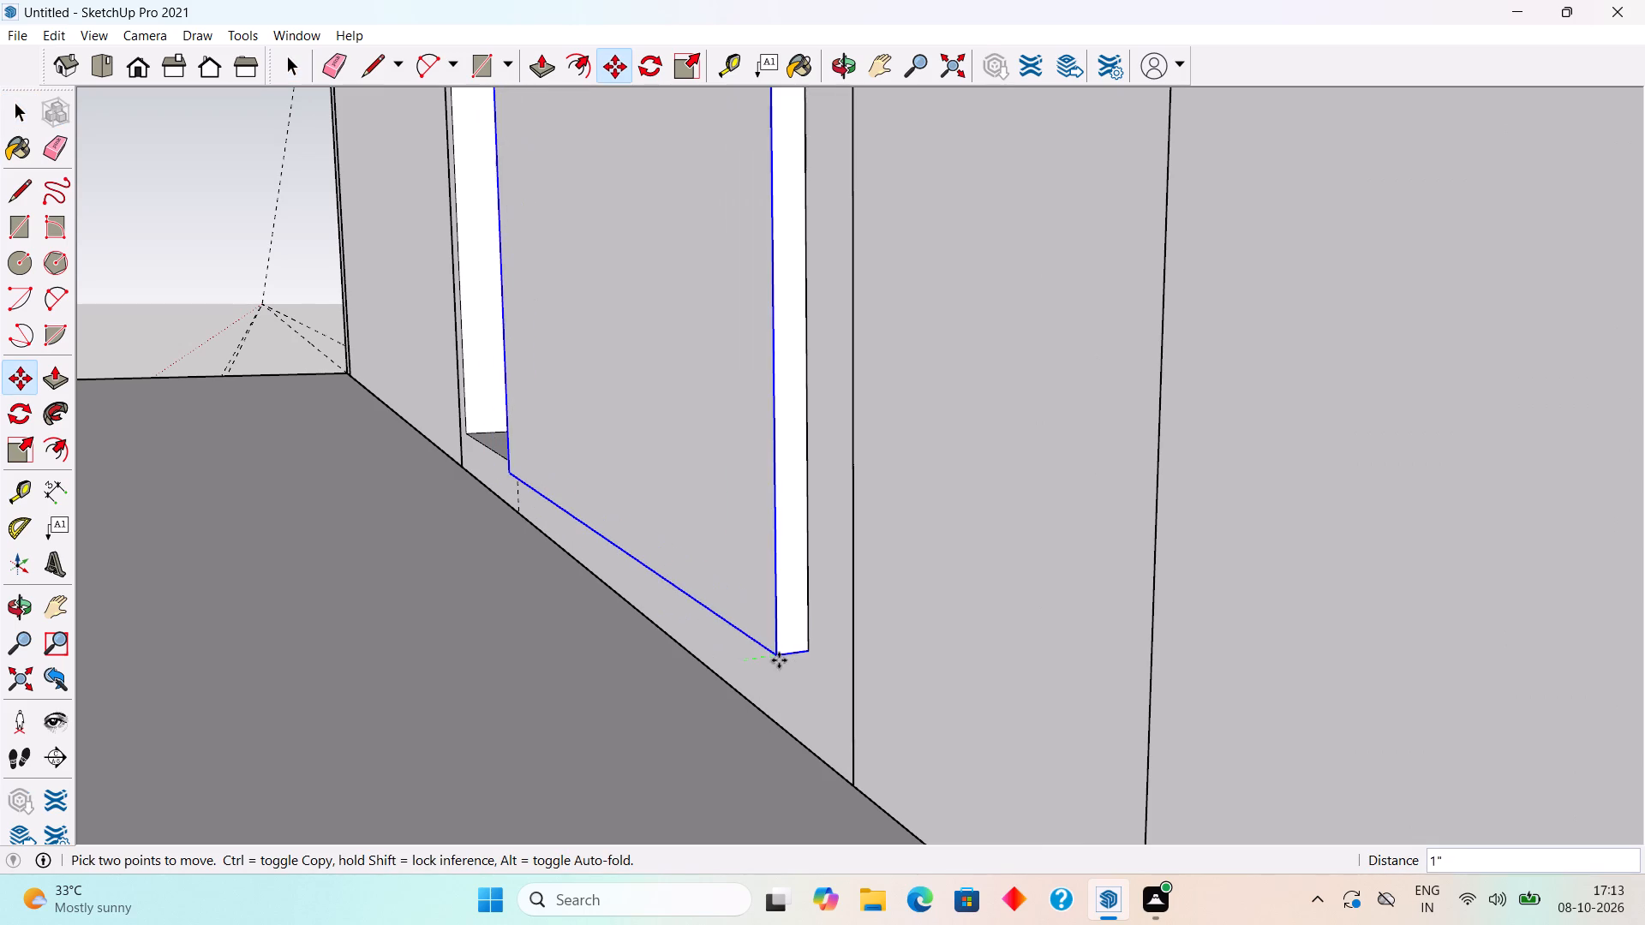
{"action": "left_click", "coordinate": [810, 651]}
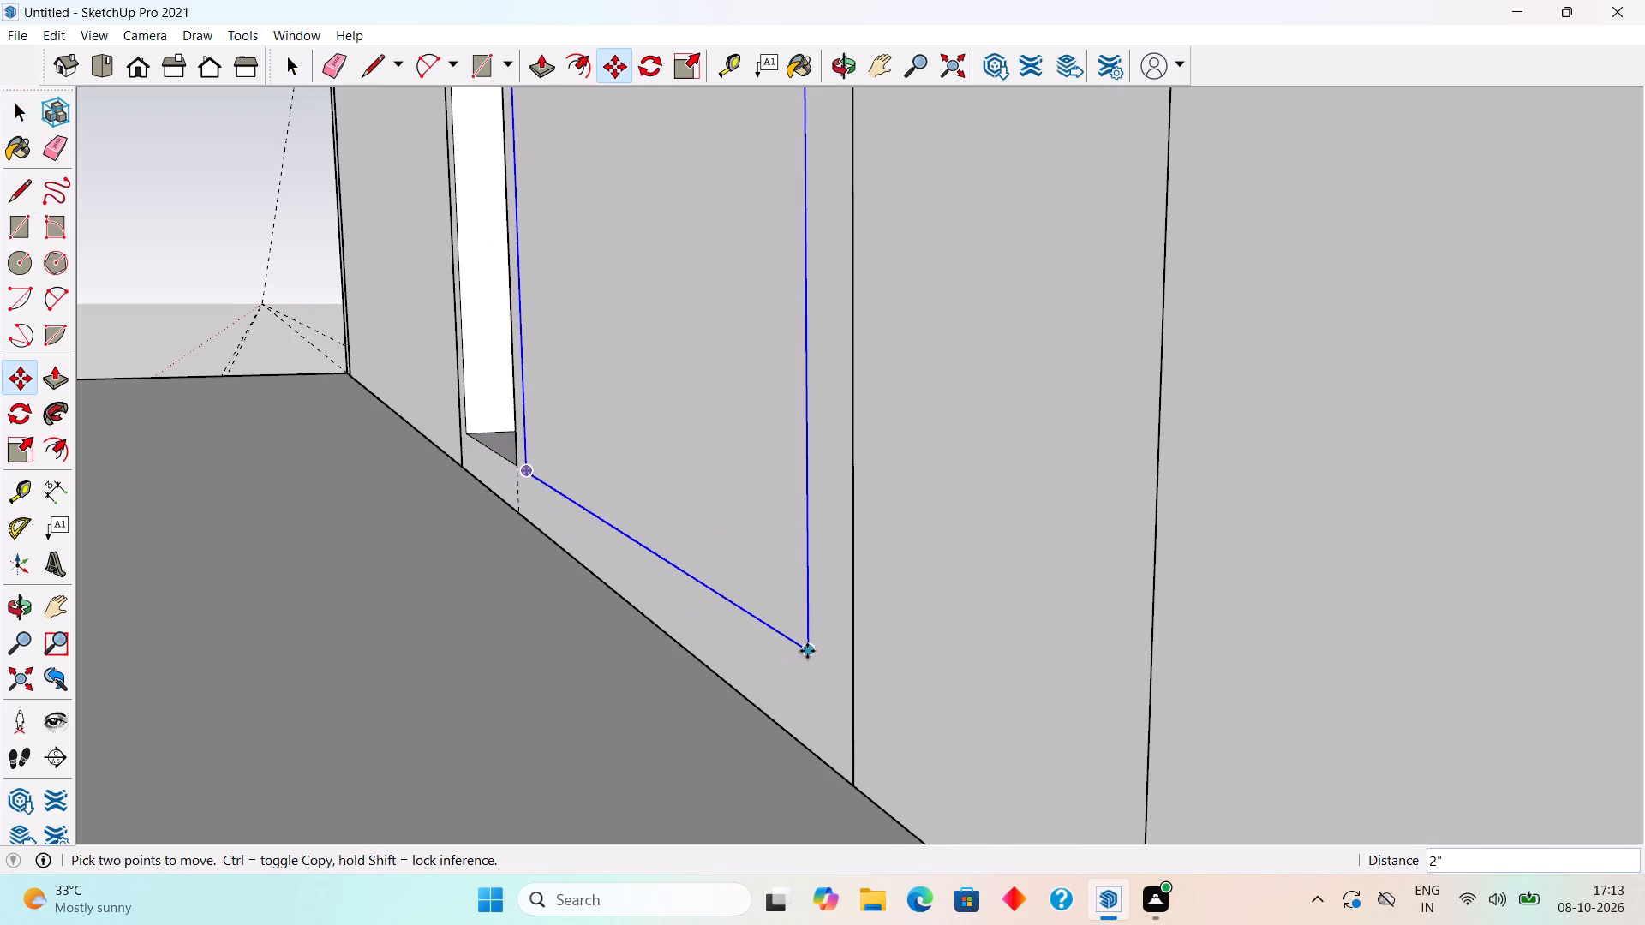
Move the panel group a further 2 1/2" back into the frame from its front bottom corner.
{"action": "scroll", "coordinate": [806, 653], "scroll_direction": "down", "scroll_amount": 9}
{"action": "middle_click_drag", "start_coordinate": [661, 669], "coordinate": [1134, 727]}
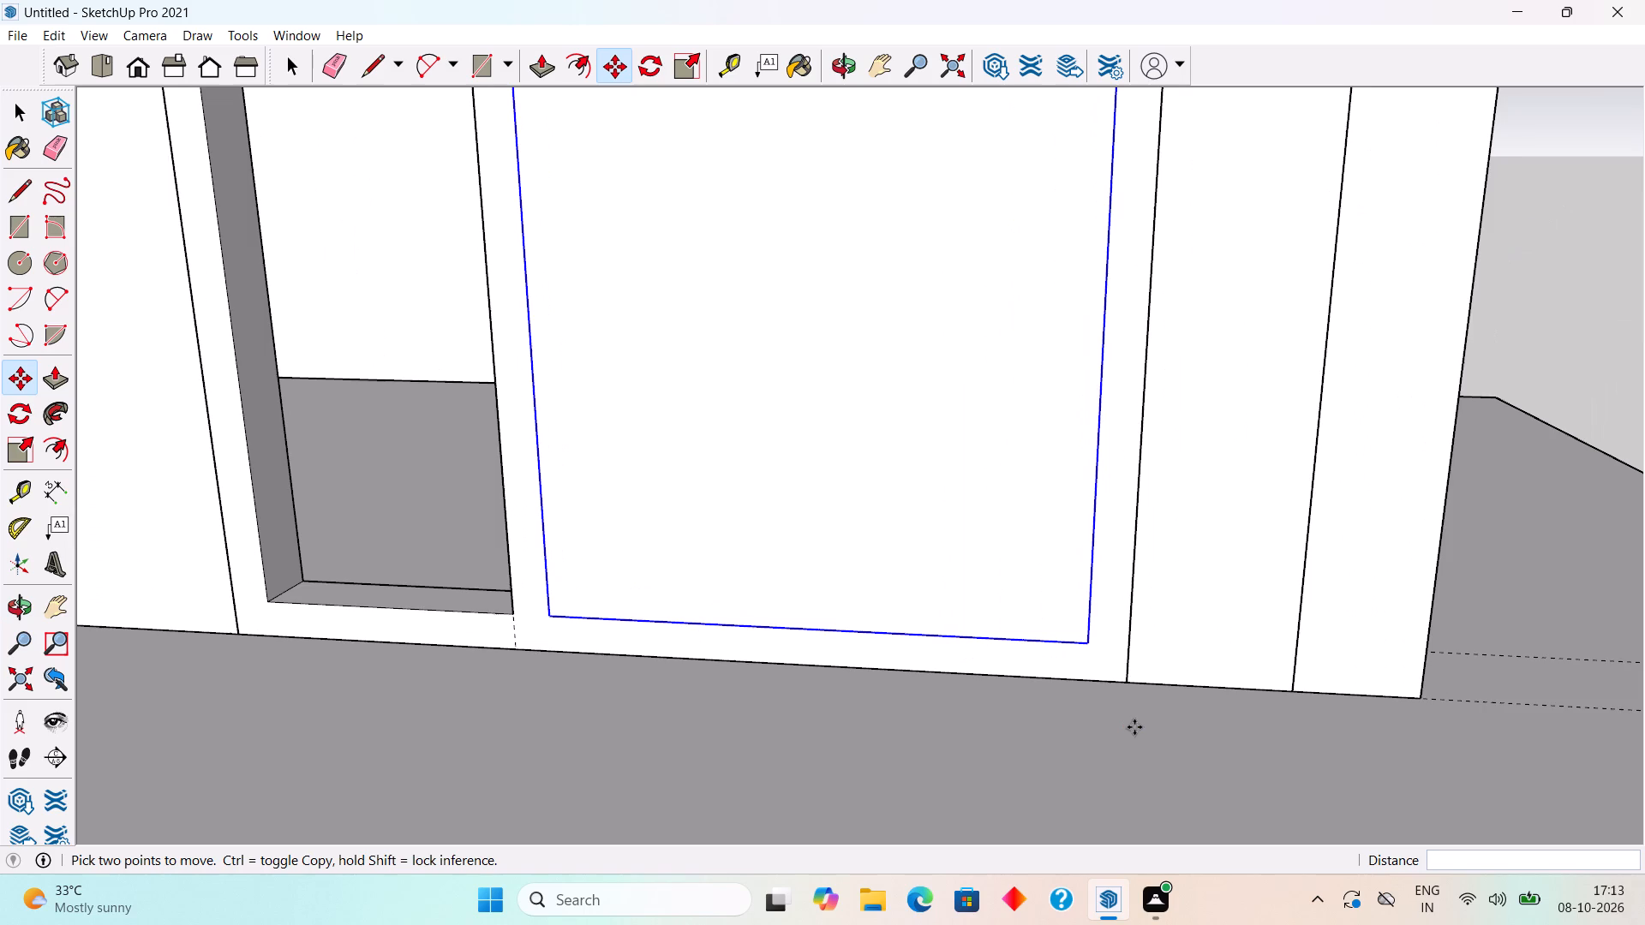
{"action": "scroll", "coordinate": [1140, 718], "scroll_direction": "up", "scroll_amount": 5}
{"action": "scroll", "coordinate": [1015, 558], "scroll_direction": "up", "scroll_amount": 5}
{"action": "scroll", "coordinate": [1086, 626], "scroll_direction": "up", "scroll_amount": 6}
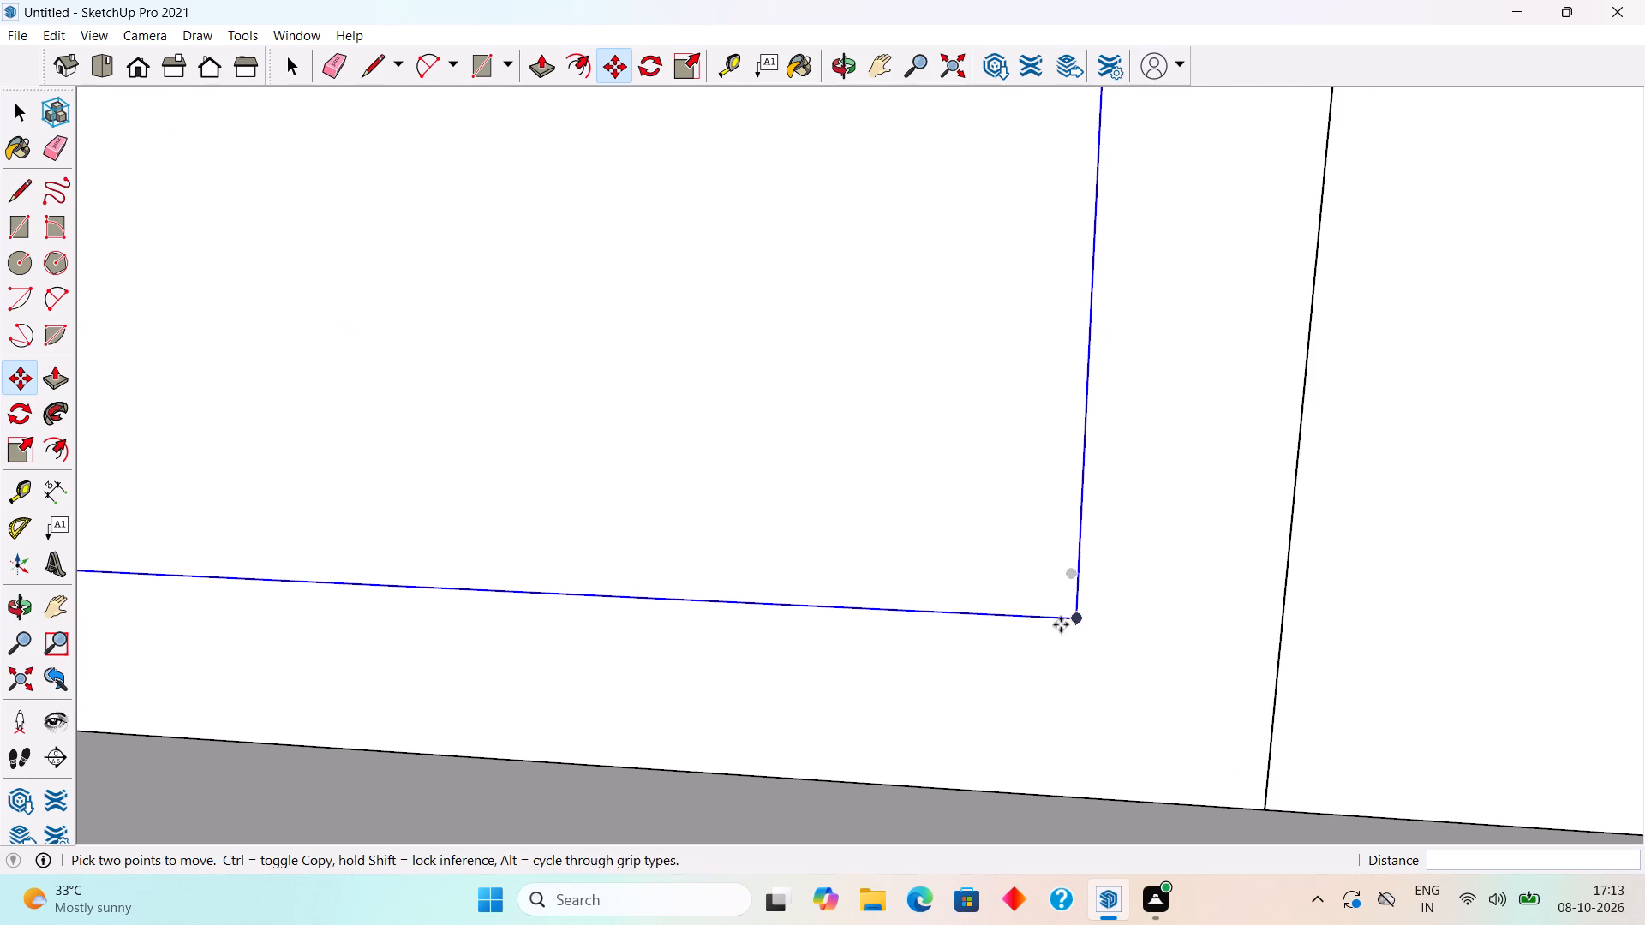
{"action": "middle_click_drag", "start_coordinate": [1074, 618], "coordinate": [1279, 615]}
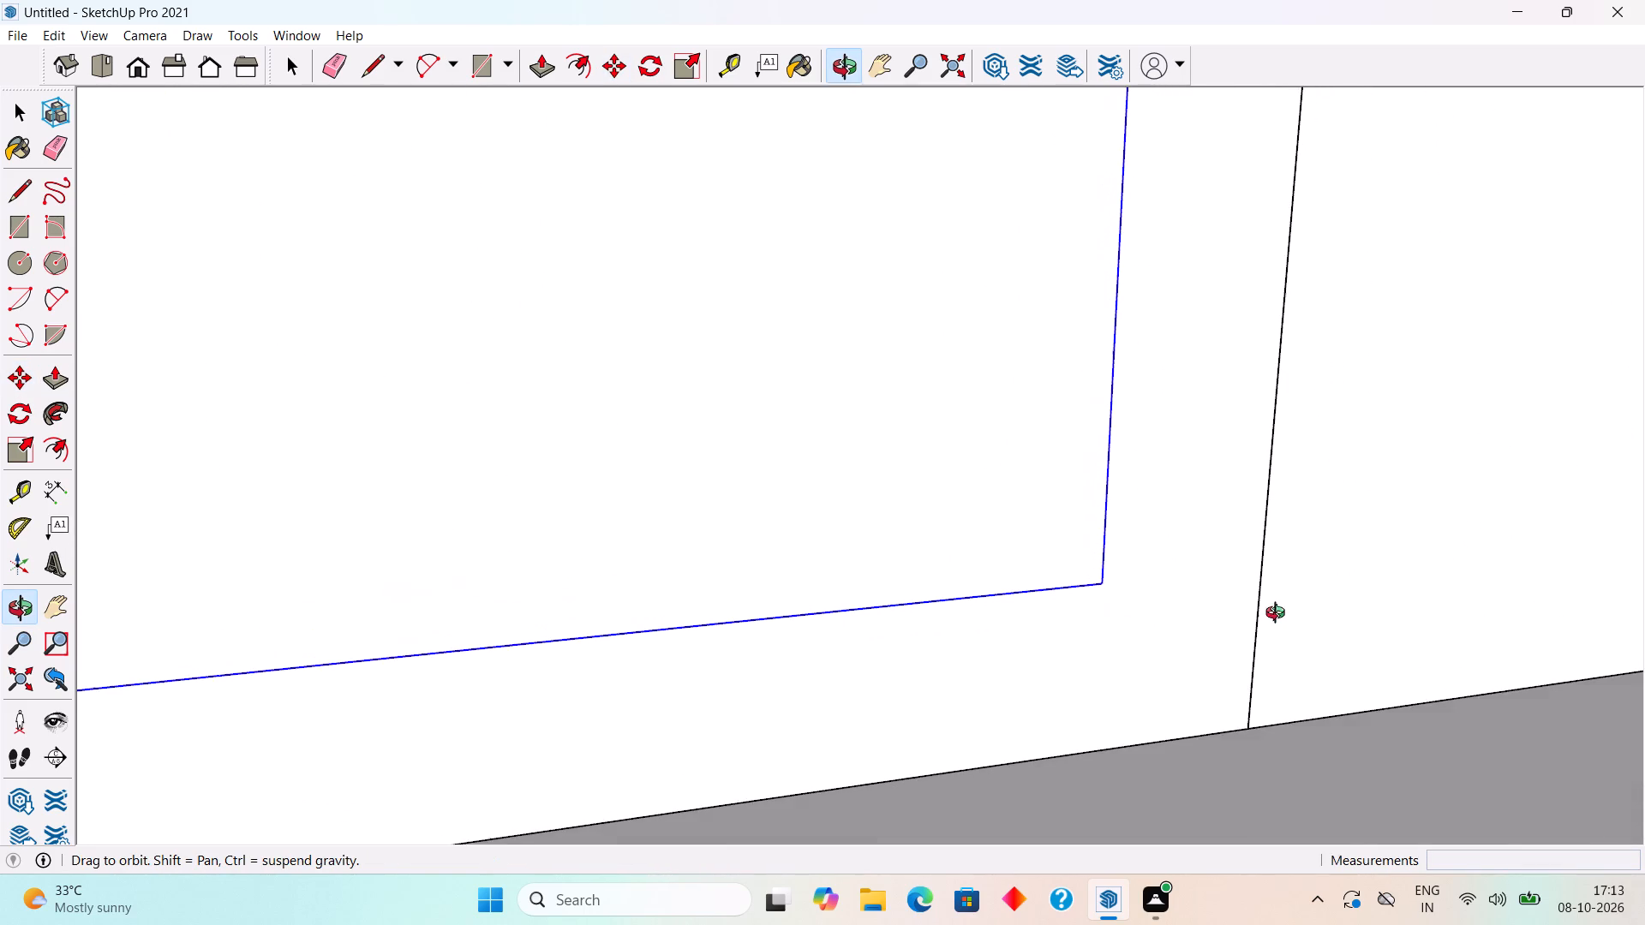
{"action": "middle_click_drag", "start_coordinate": [1279, 615], "coordinate": [1282, 618]}
{"action": "scroll", "coordinate": [1042, 596], "scroll_direction": "up", "scroll_amount": 4}
{"action": "left_click", "coordinate": [1128, 582]}
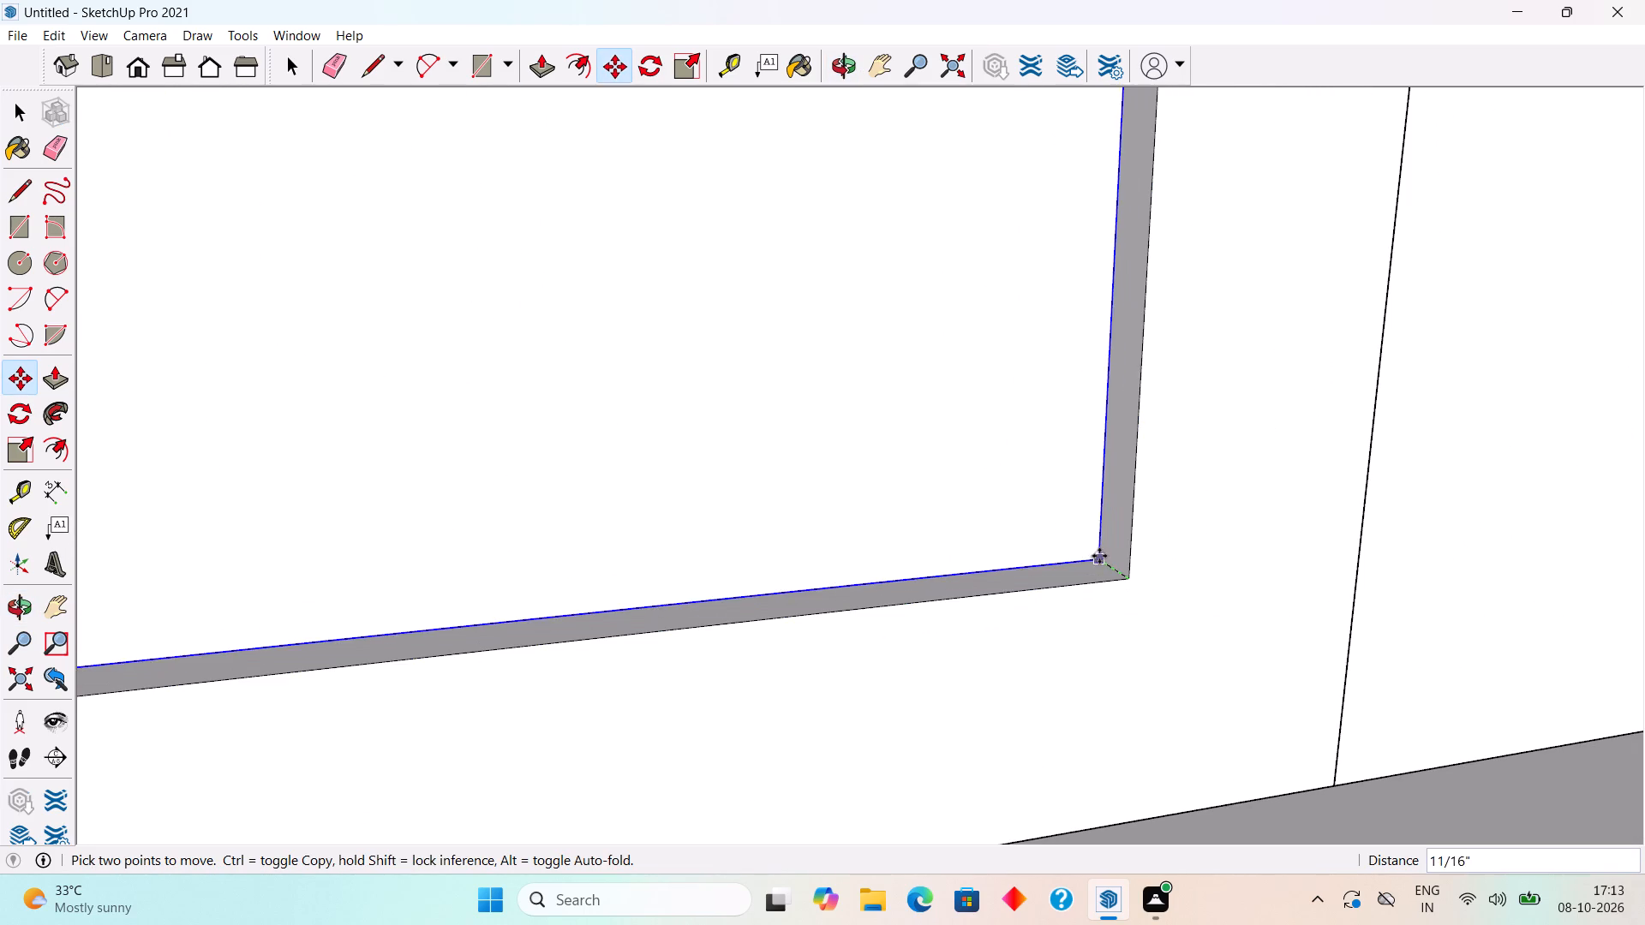
{"action": "left_click", "coordinate": [1028, 510]}
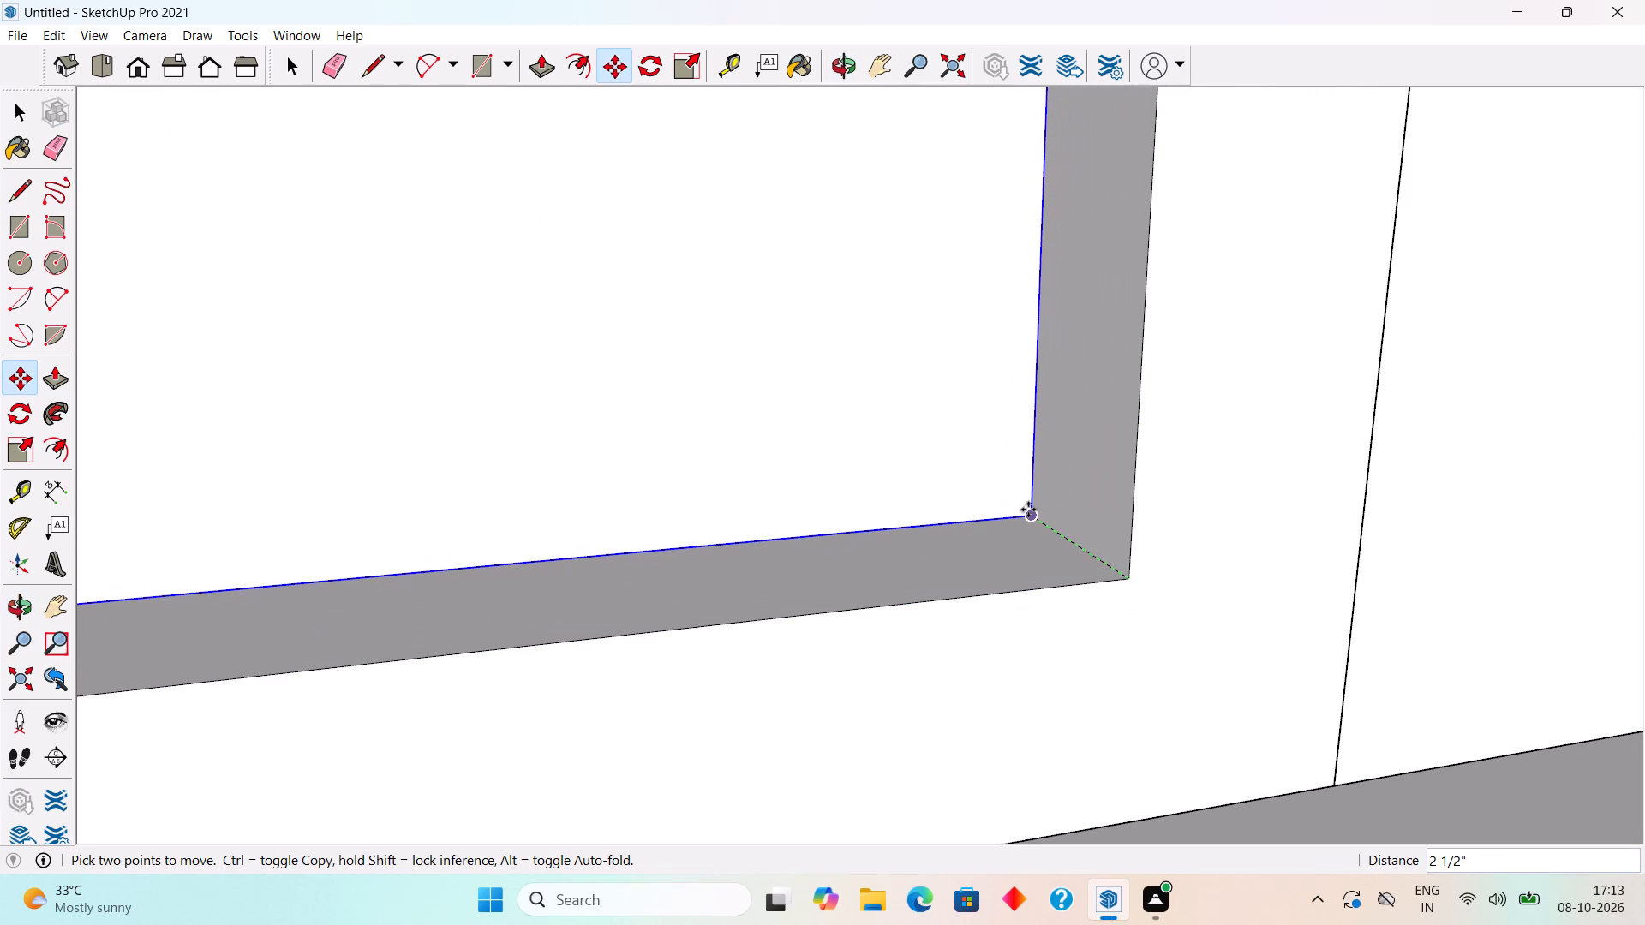
{"action": "scroll", "coordinate": [1034, 515], "scroll_direction": "down", "scroll_amount": 20}
{"action": "scroll", "coordinate": [1034, 515], "scroll_direction": "down", "scroll_amount": 1}
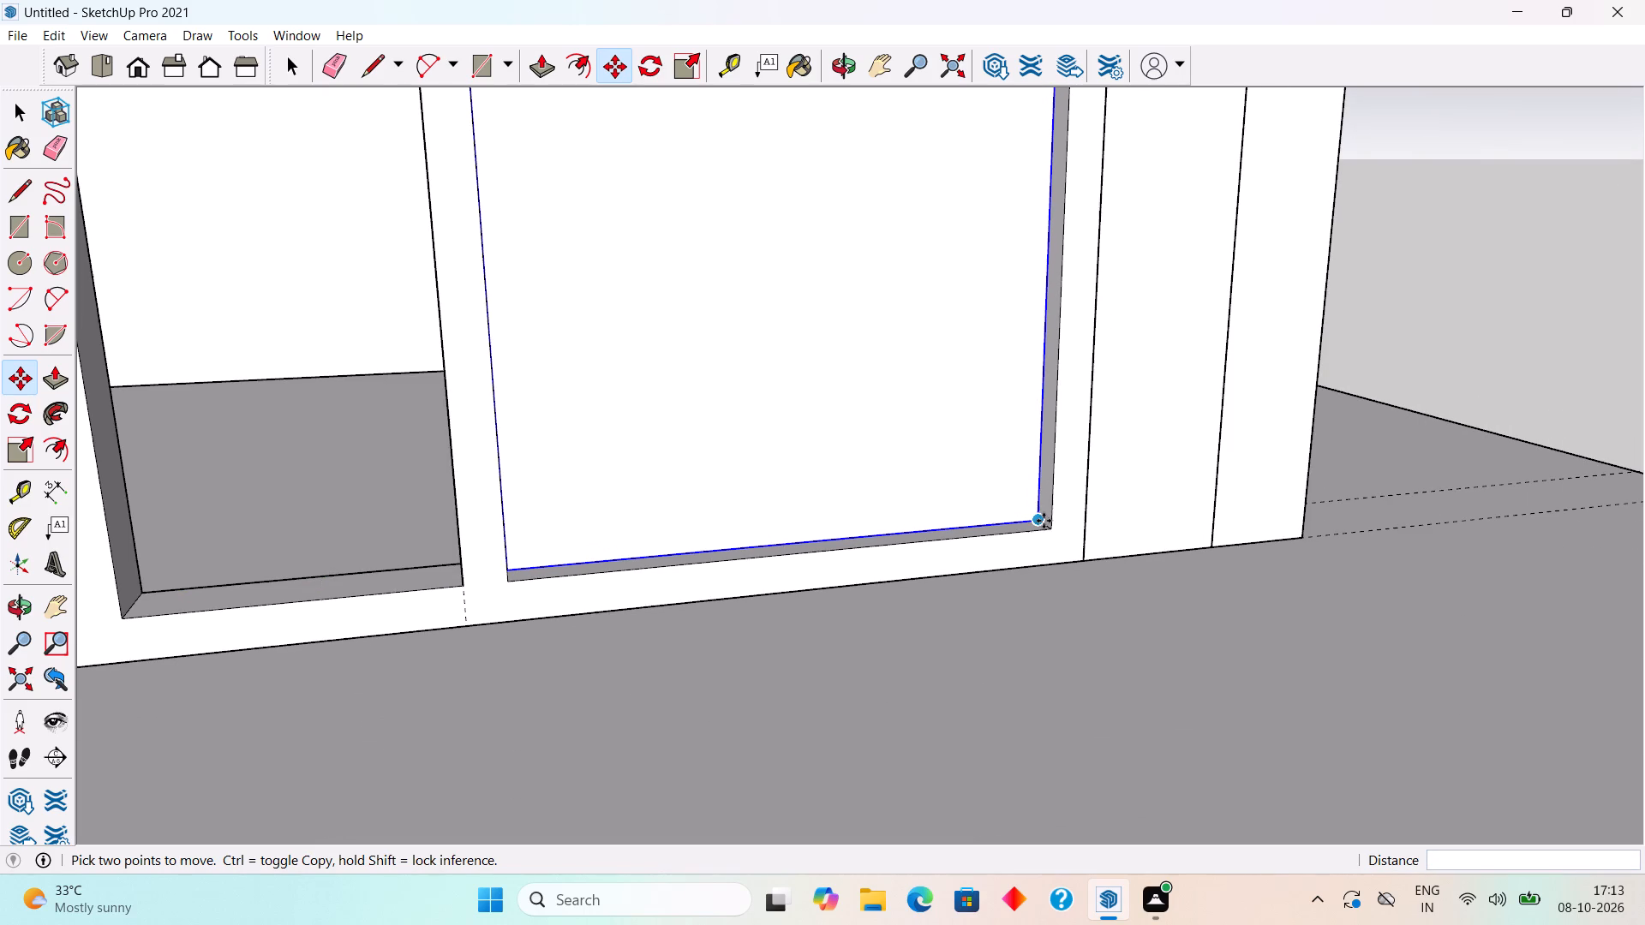
{"action": "key", "text": "space"}
{"action": "scroll", "coordinate": [1036, 508], "scroll_direction": "down", "scroll_amount": 7}
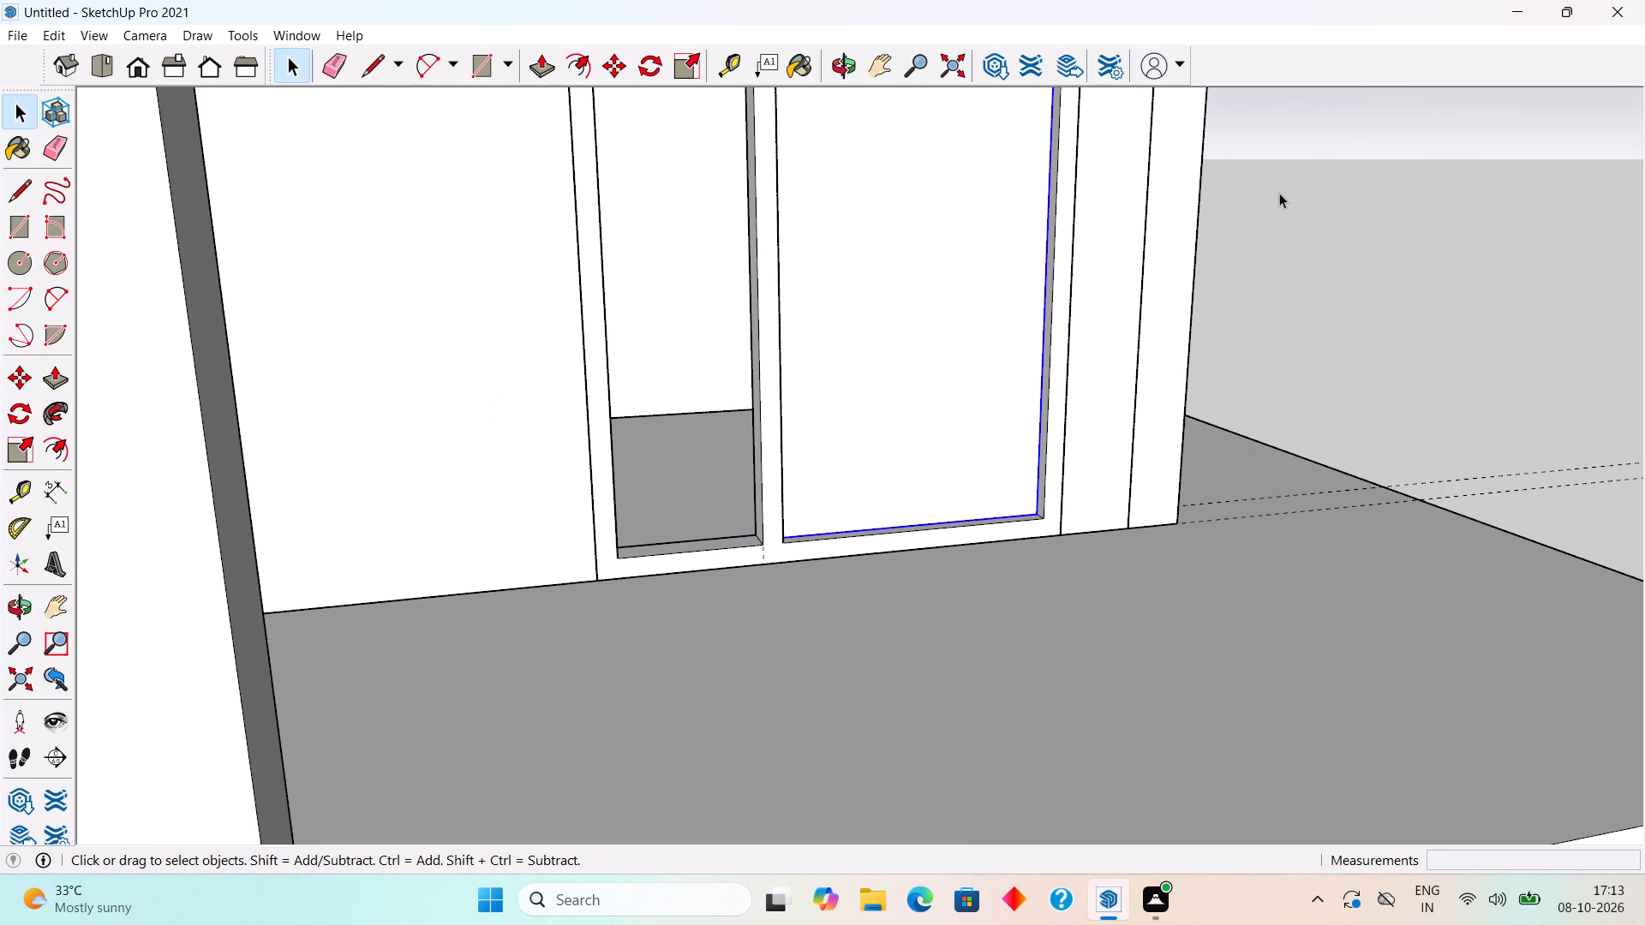
{"action": "left_click", "coordinate": [1280, 198]}
Open the recessed panel group for editing and select its front face.
{"action": "middle_click_drag", "start_coordinate": [1139, 333], "coordinate": [0, 877]}
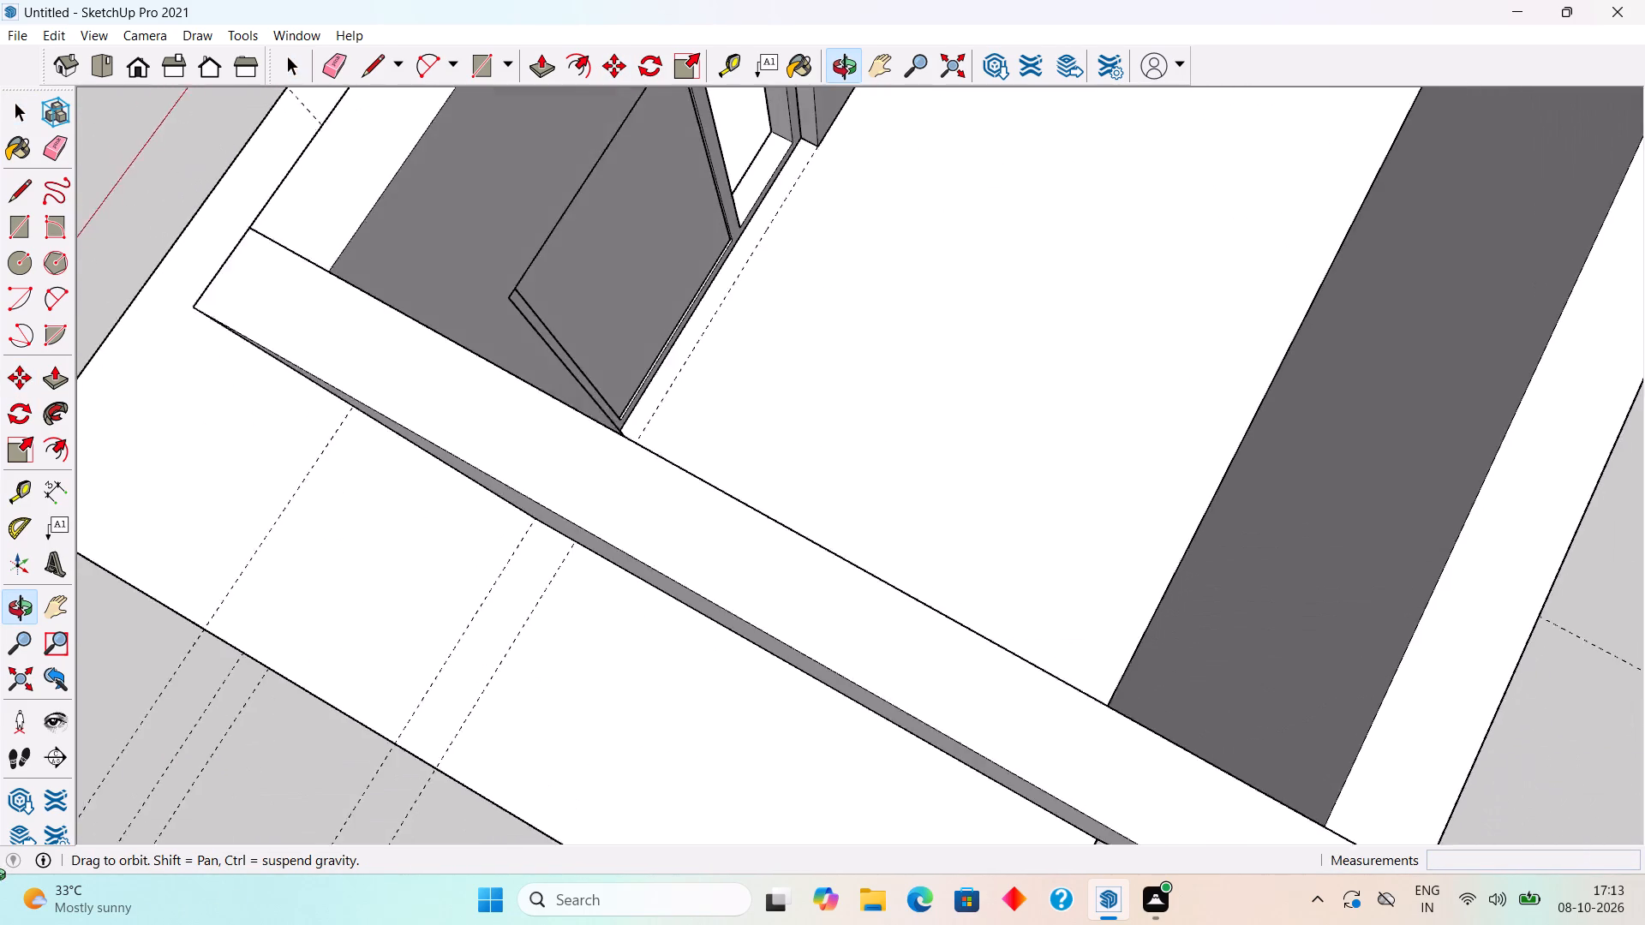
{"action": "middle_click_drag", "start_coordinate": [0, 877], "coordinate": [1056, 653]}
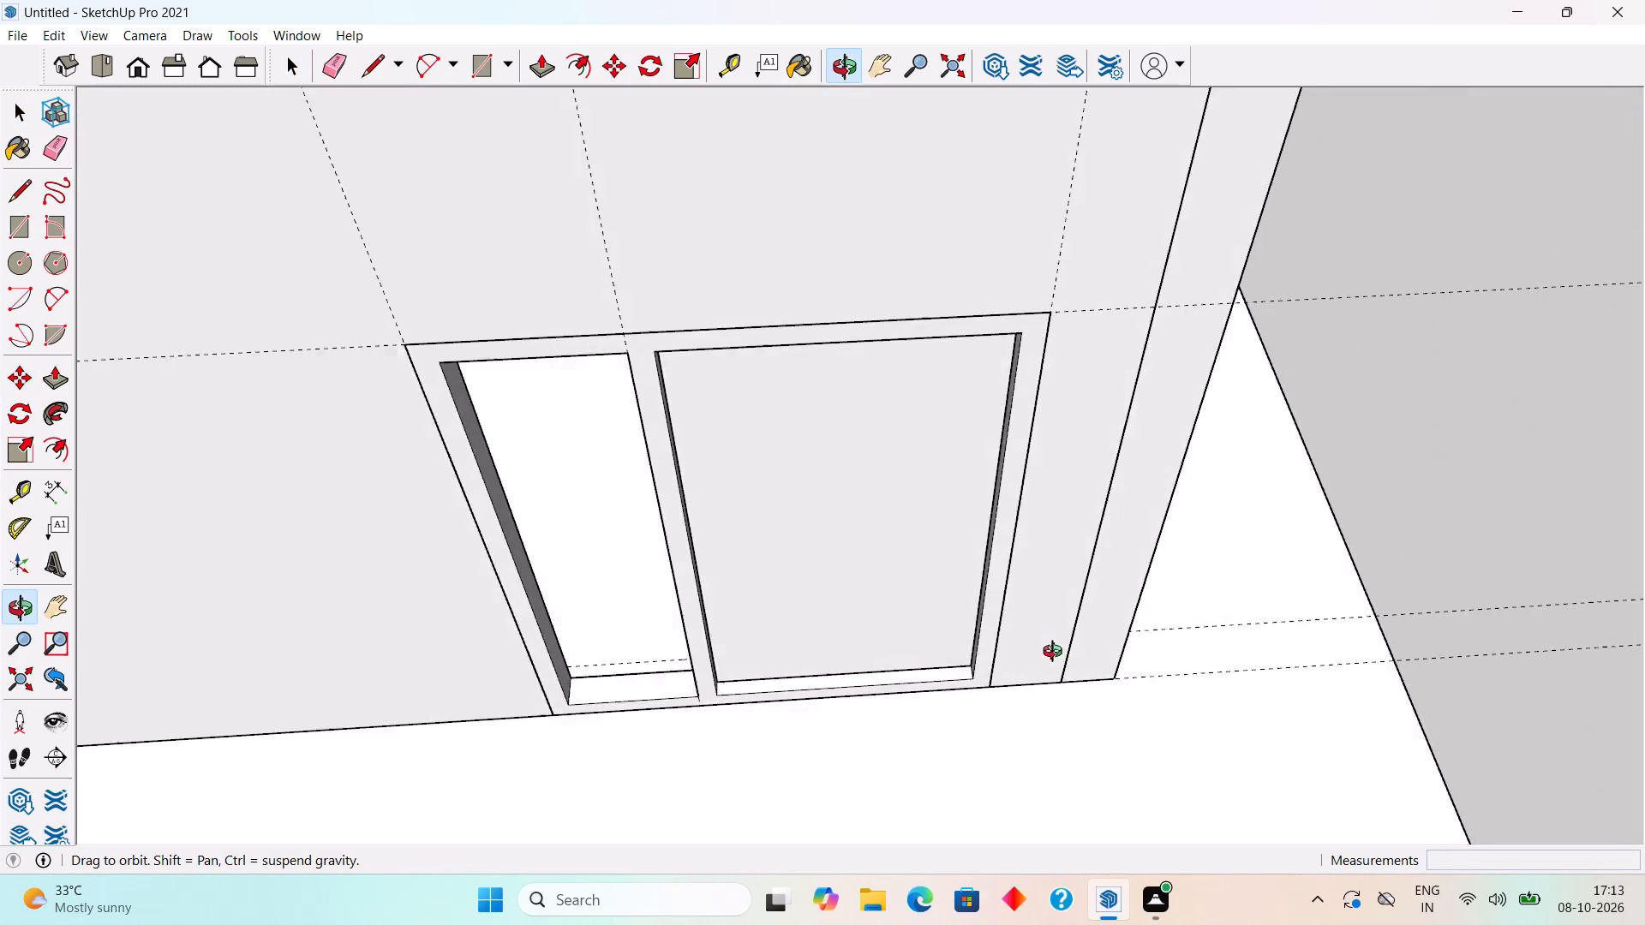
{"action": "middle_click_drag", "start_coordinate": [1056, 653], "coordinate": [1041, 663]}
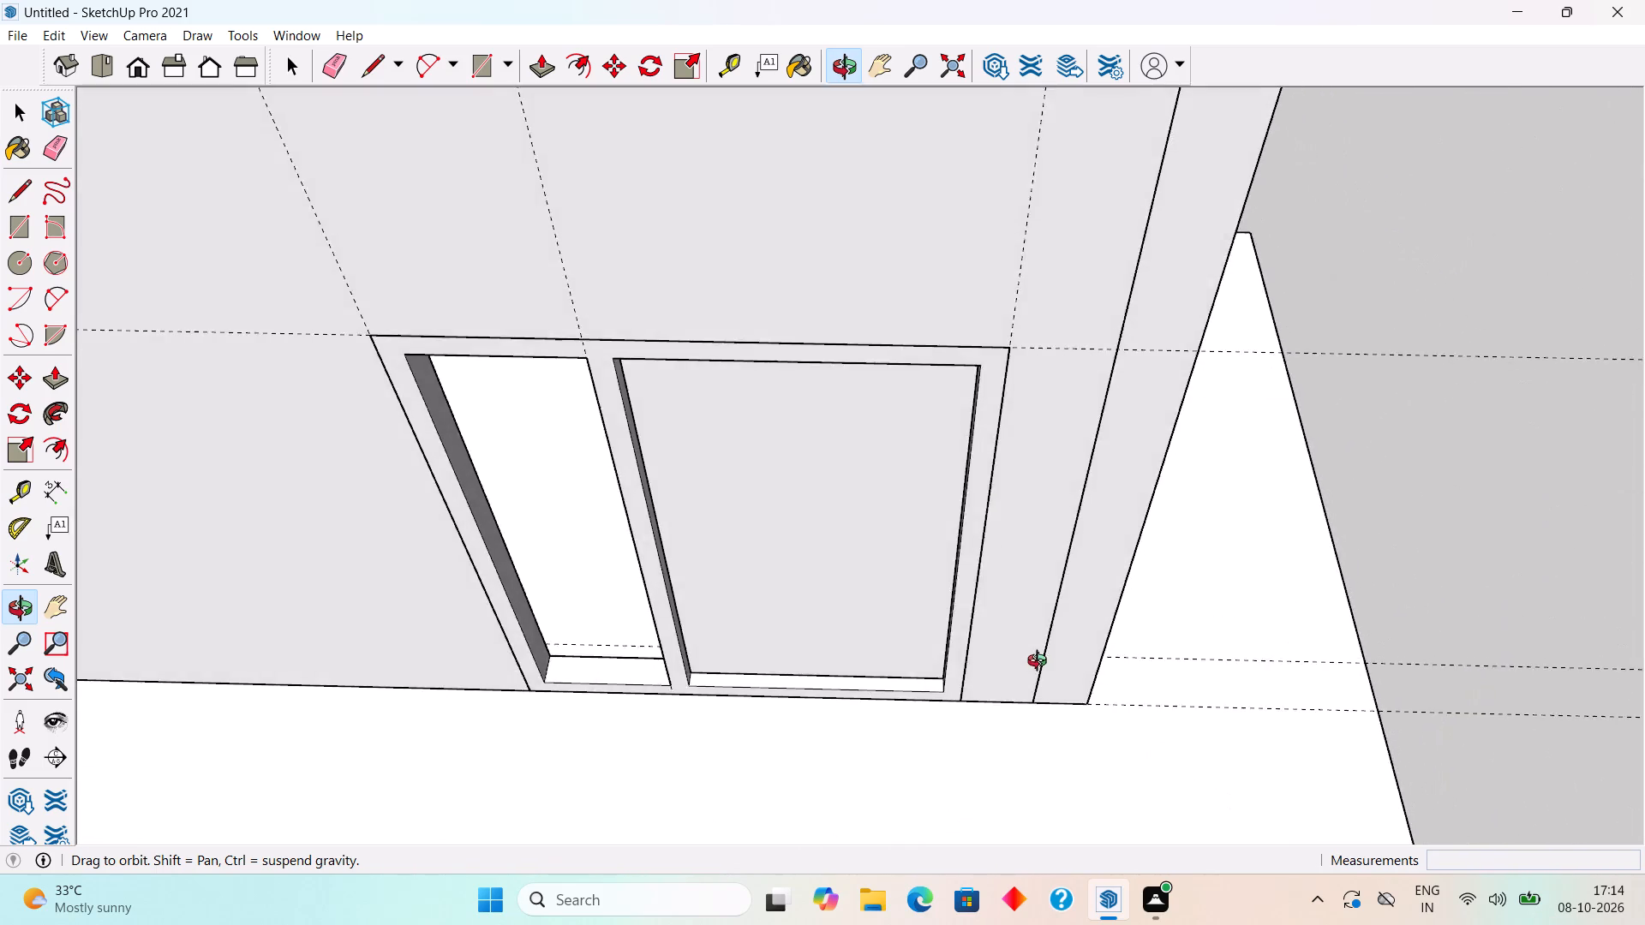
{"action": "middle_click_drag", "start_coordinate": [1041, 663], "coordinate": [924, 621]}
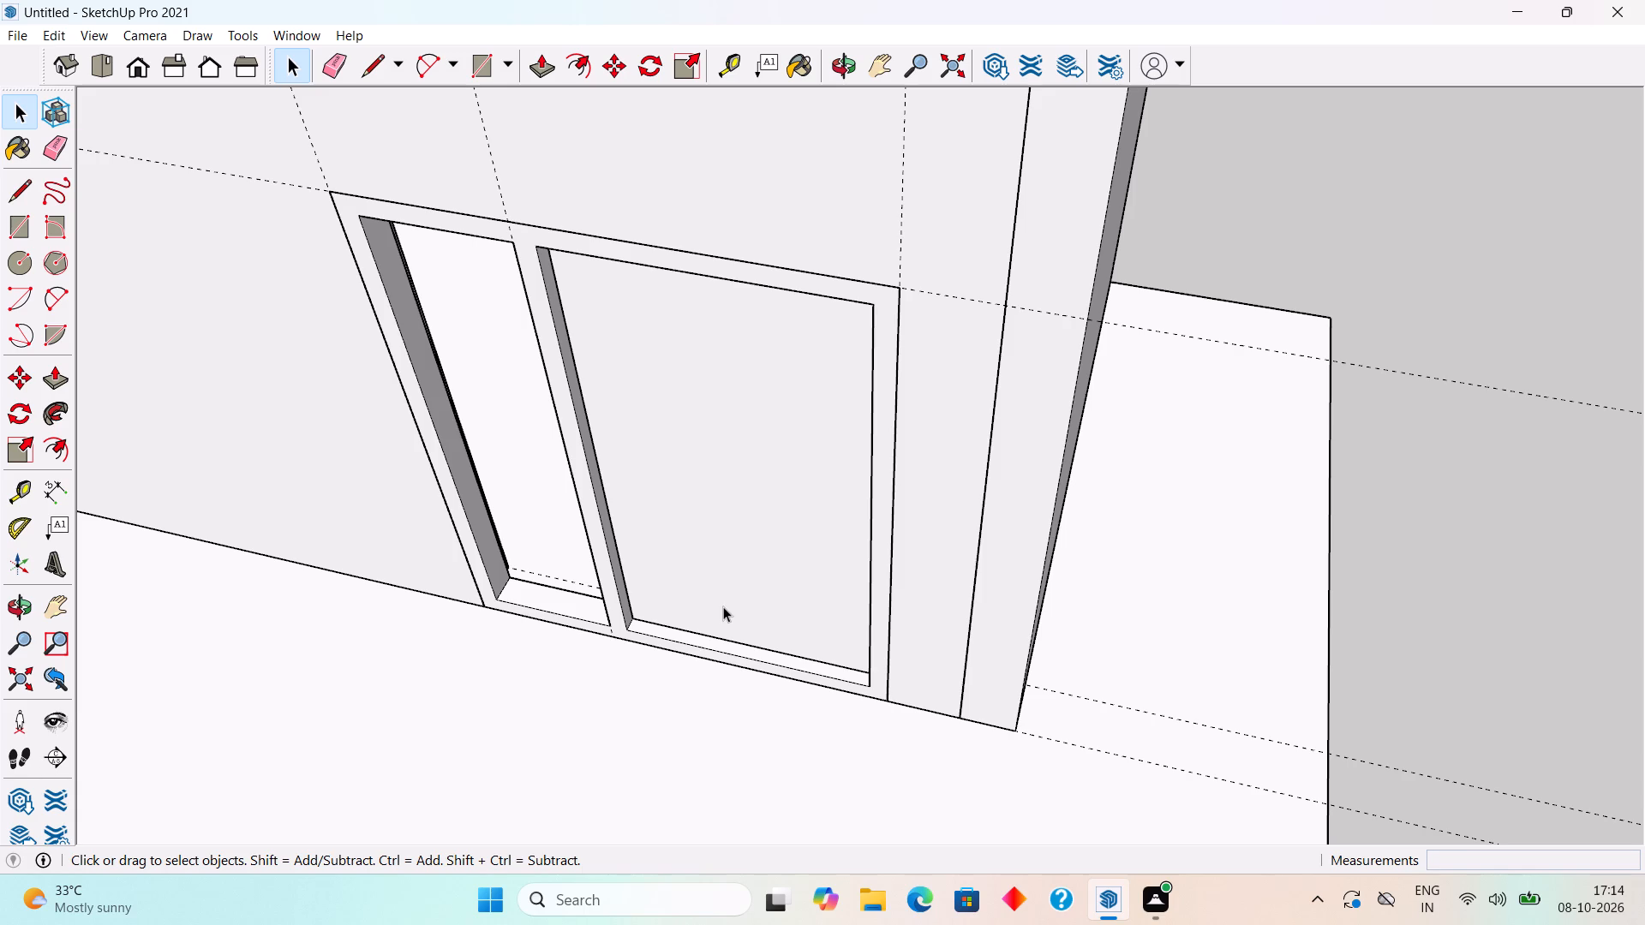
{"action": "scroll", "coordinate": [647, 516], "scroll_direction": "up", "scroll_amount": 5}
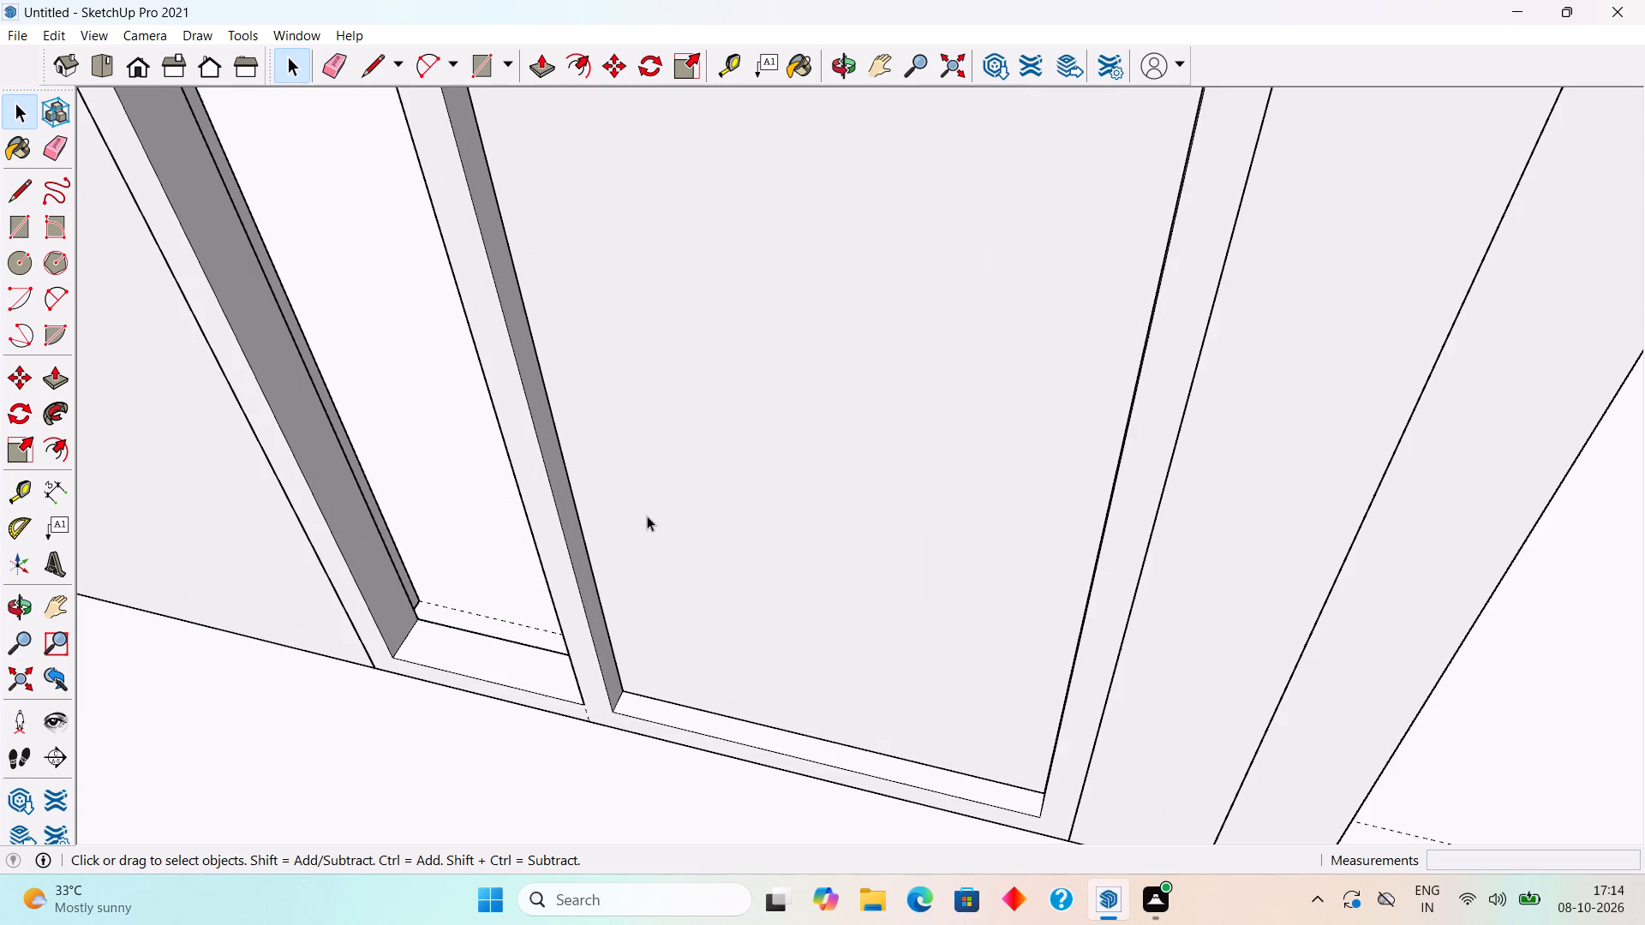
{"action": "scroll", "coordinate": [647, 516], "scroll_direction": "up", "scroll_amount": 1}
{"action": "left_click", "coordinate": [648, 516]}
{"action": "triple_click", "coordinate": [648, 516]}
{"action": "left_click", "coordinate": [648, 516]}
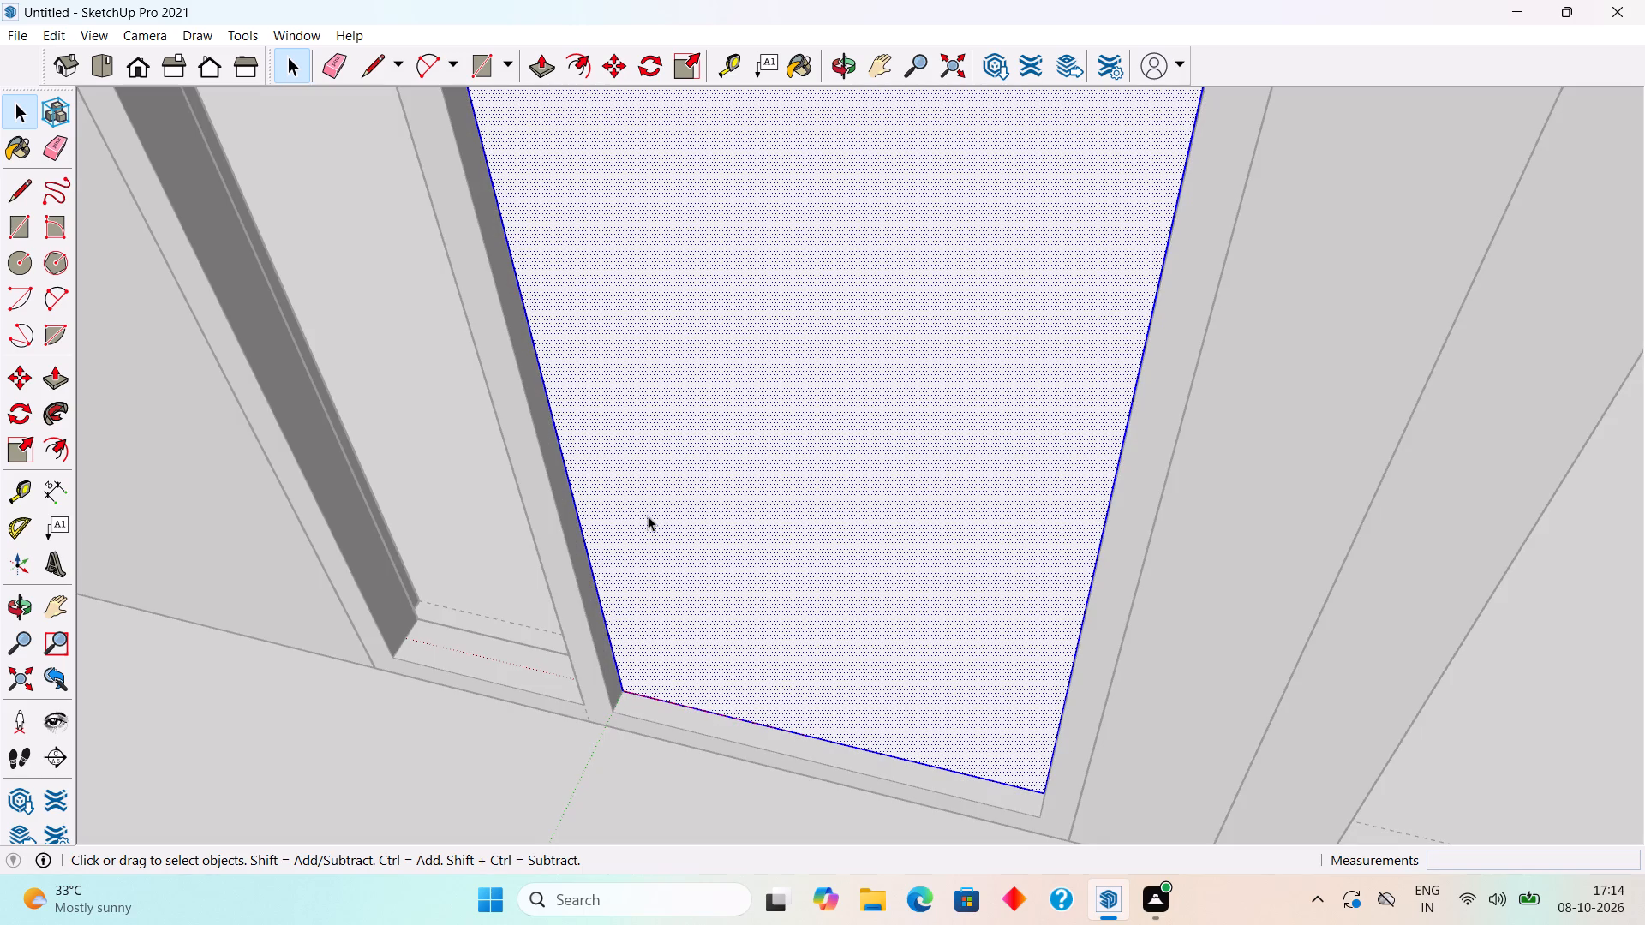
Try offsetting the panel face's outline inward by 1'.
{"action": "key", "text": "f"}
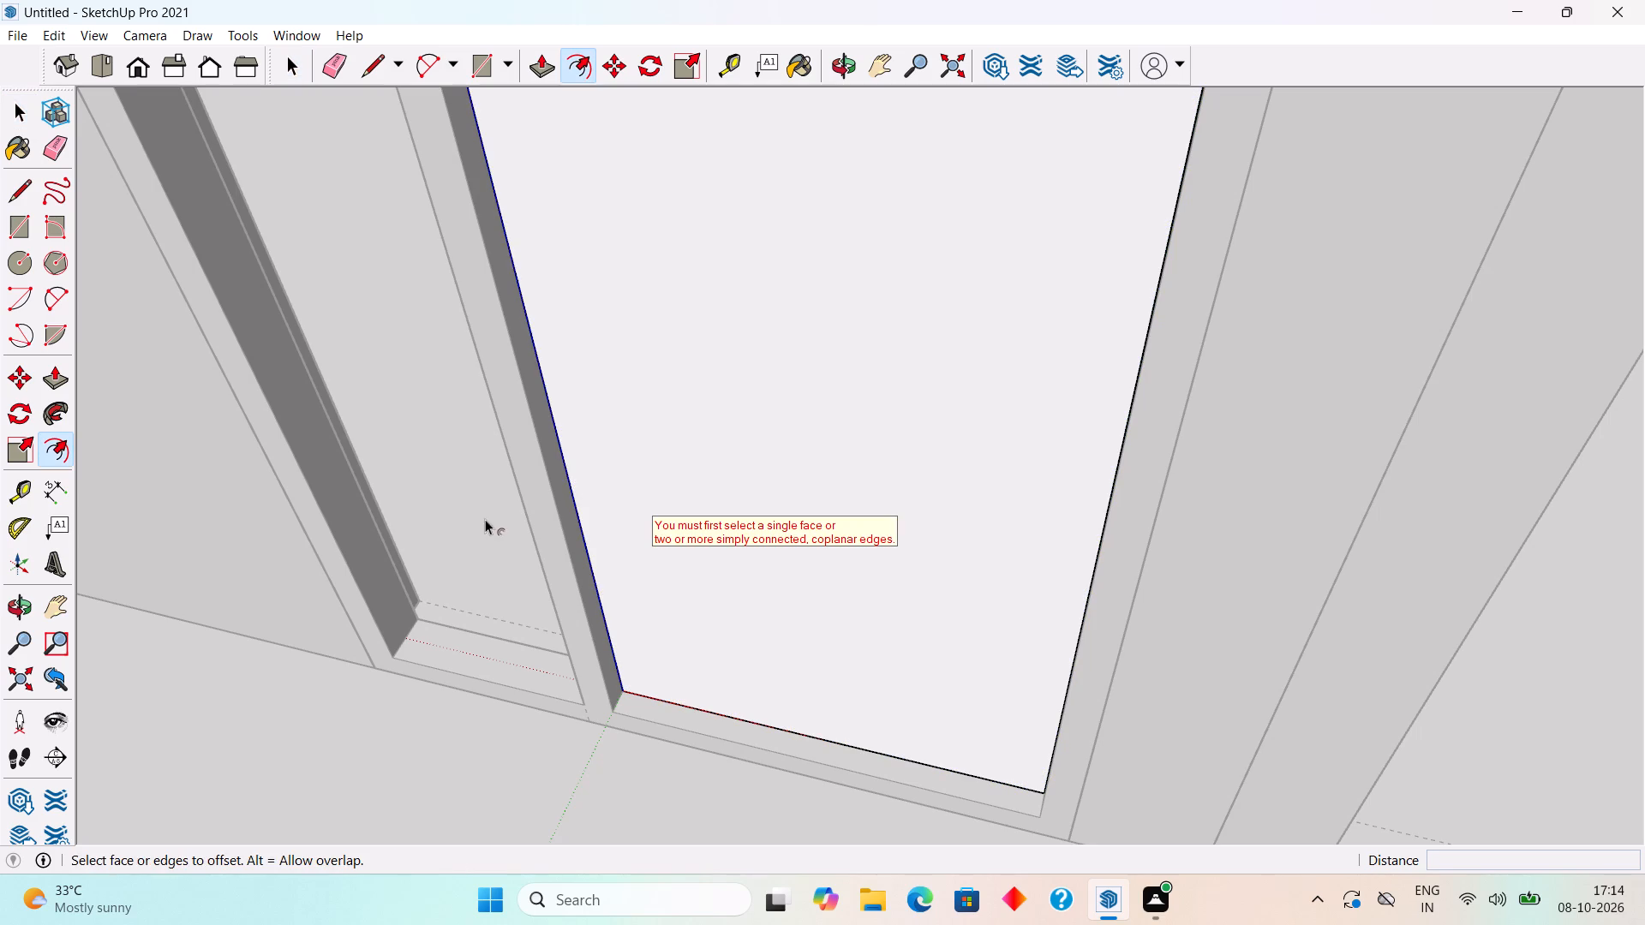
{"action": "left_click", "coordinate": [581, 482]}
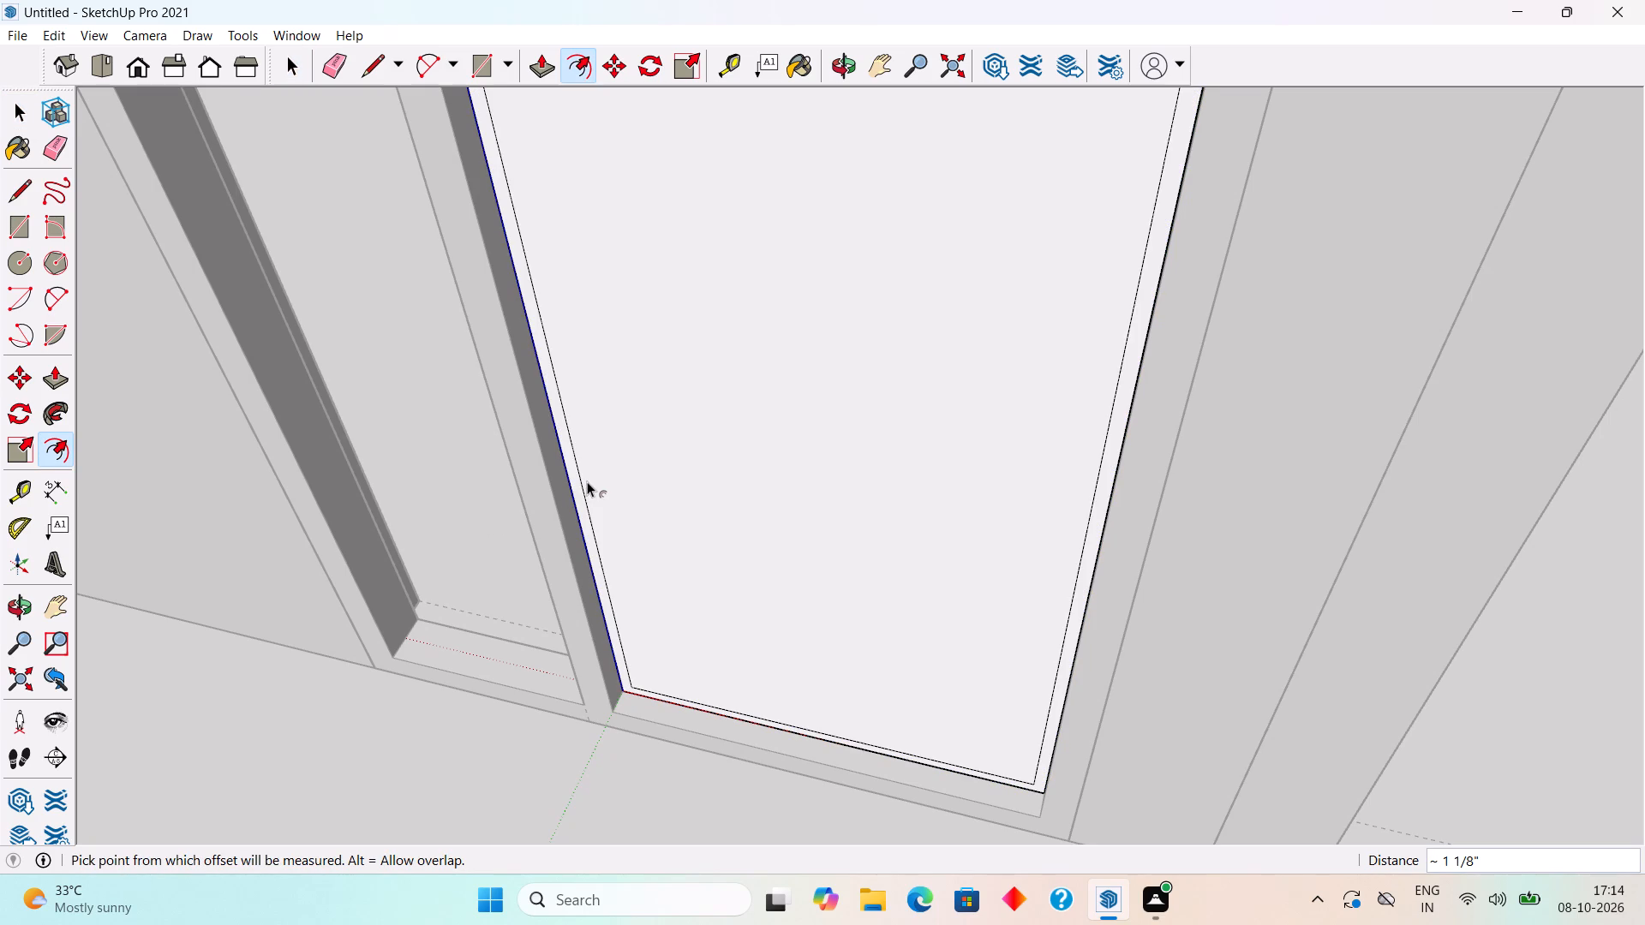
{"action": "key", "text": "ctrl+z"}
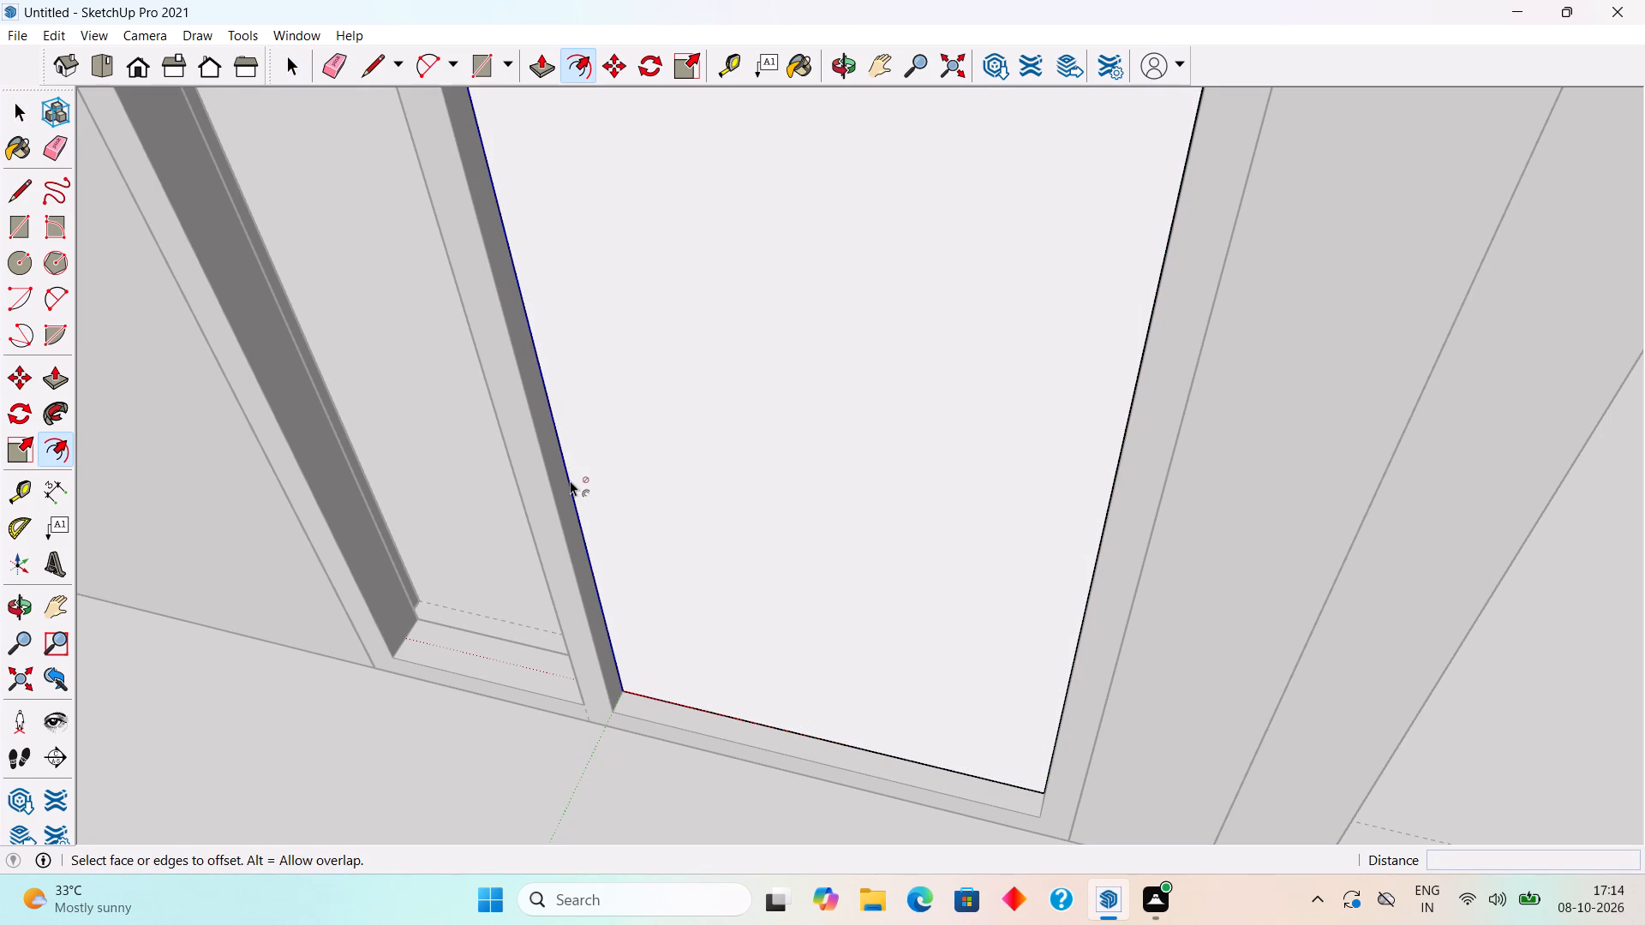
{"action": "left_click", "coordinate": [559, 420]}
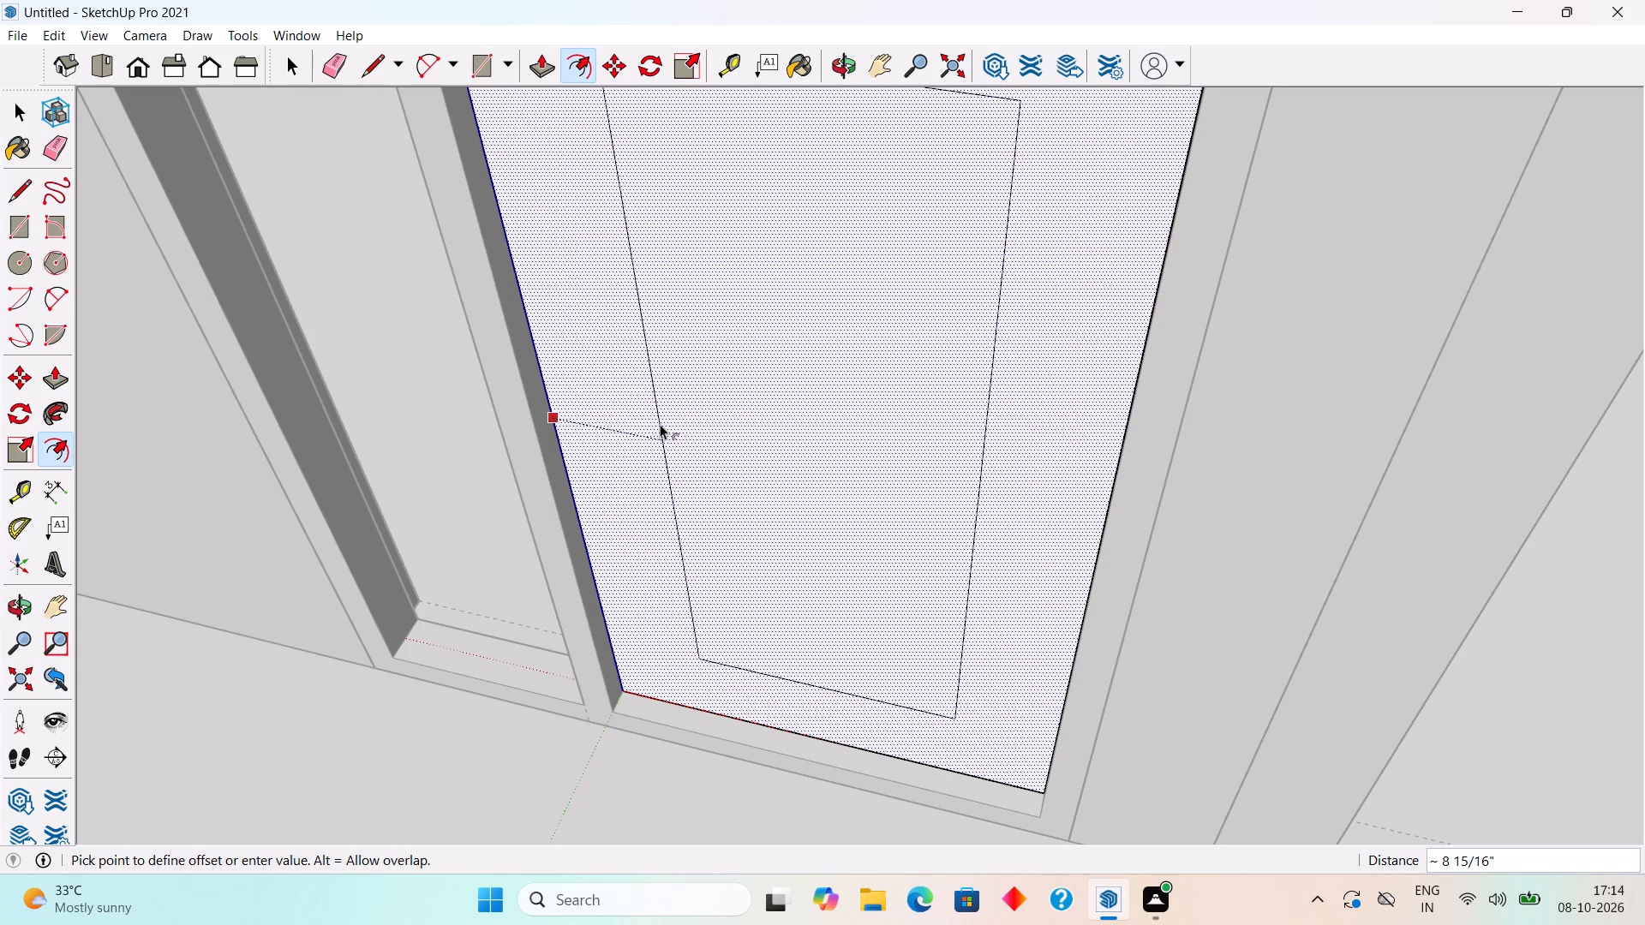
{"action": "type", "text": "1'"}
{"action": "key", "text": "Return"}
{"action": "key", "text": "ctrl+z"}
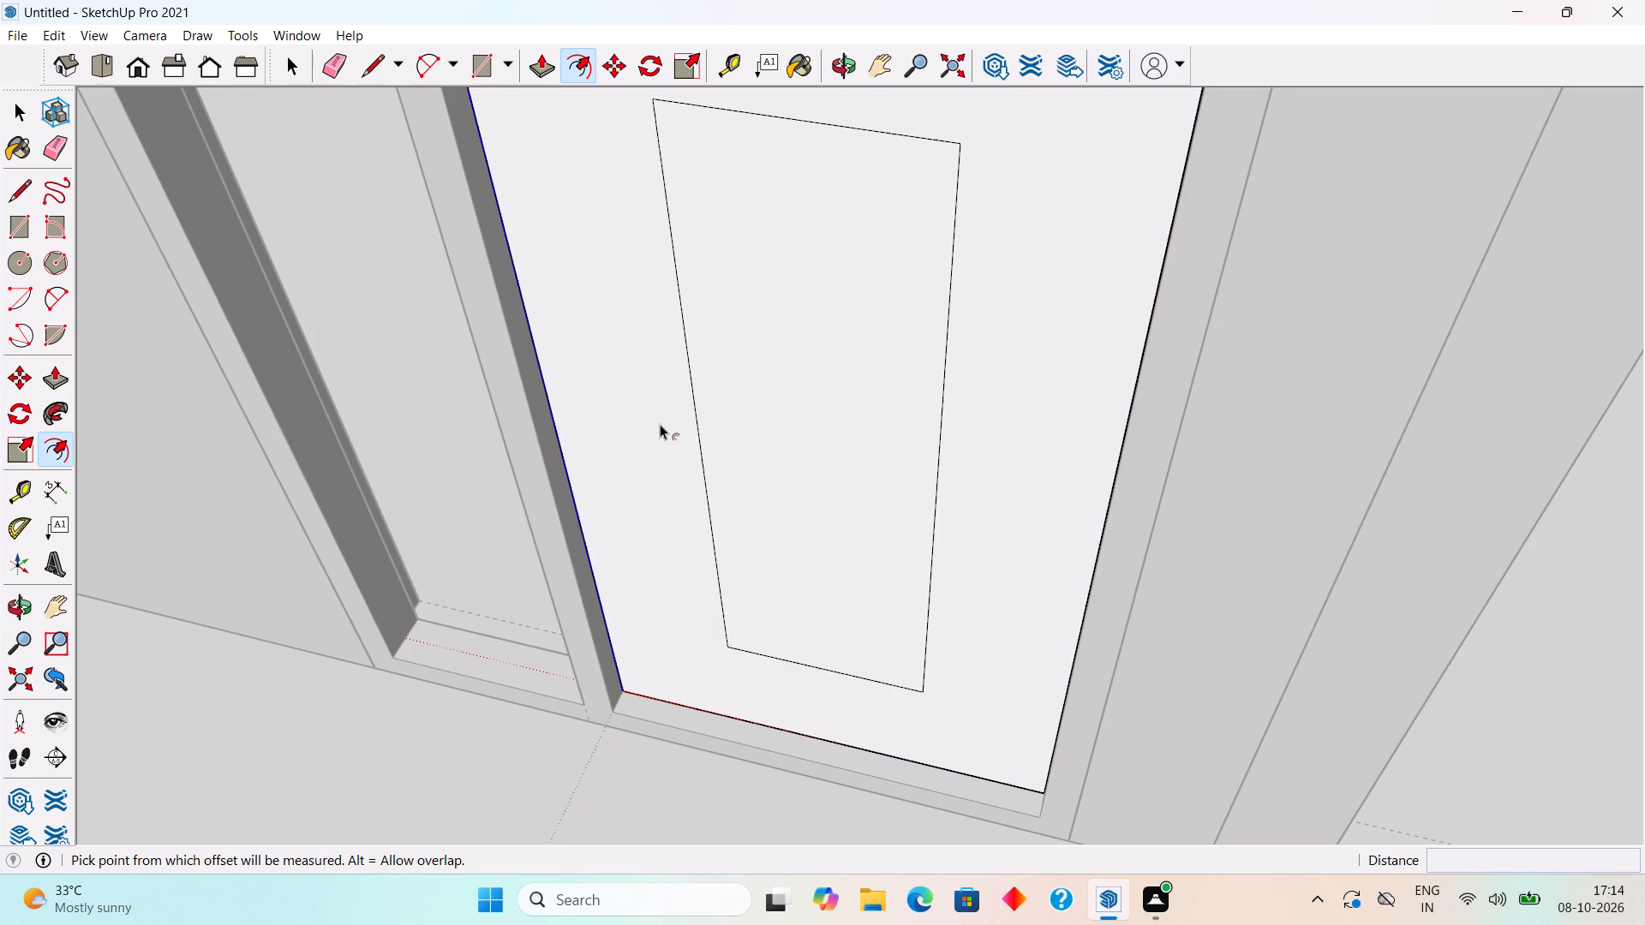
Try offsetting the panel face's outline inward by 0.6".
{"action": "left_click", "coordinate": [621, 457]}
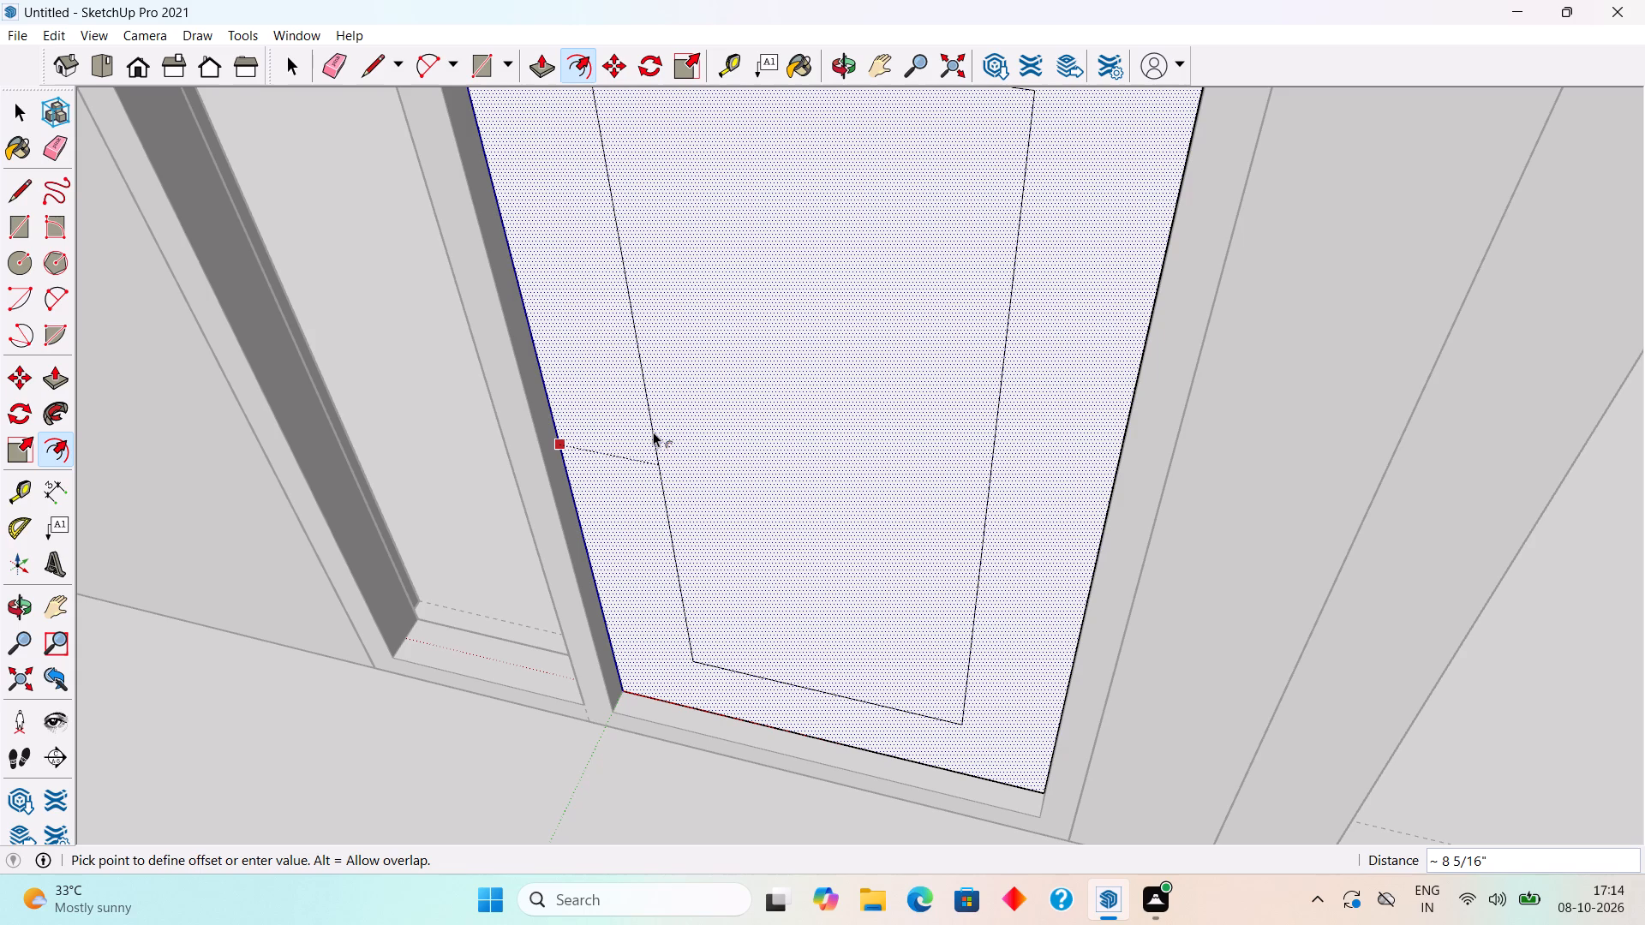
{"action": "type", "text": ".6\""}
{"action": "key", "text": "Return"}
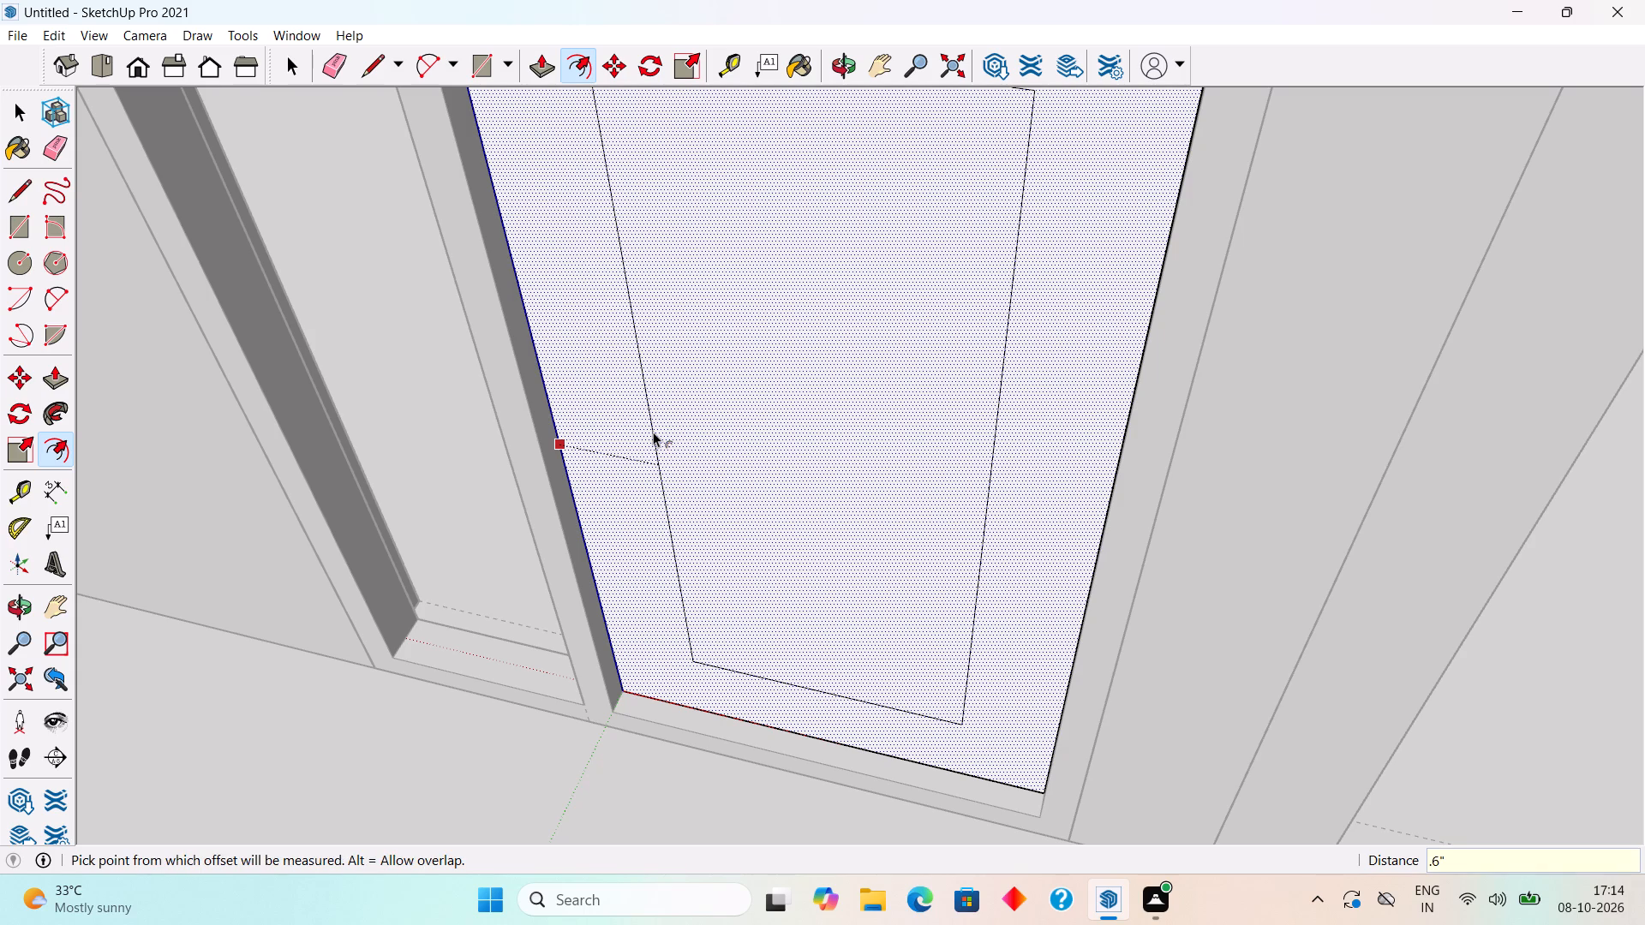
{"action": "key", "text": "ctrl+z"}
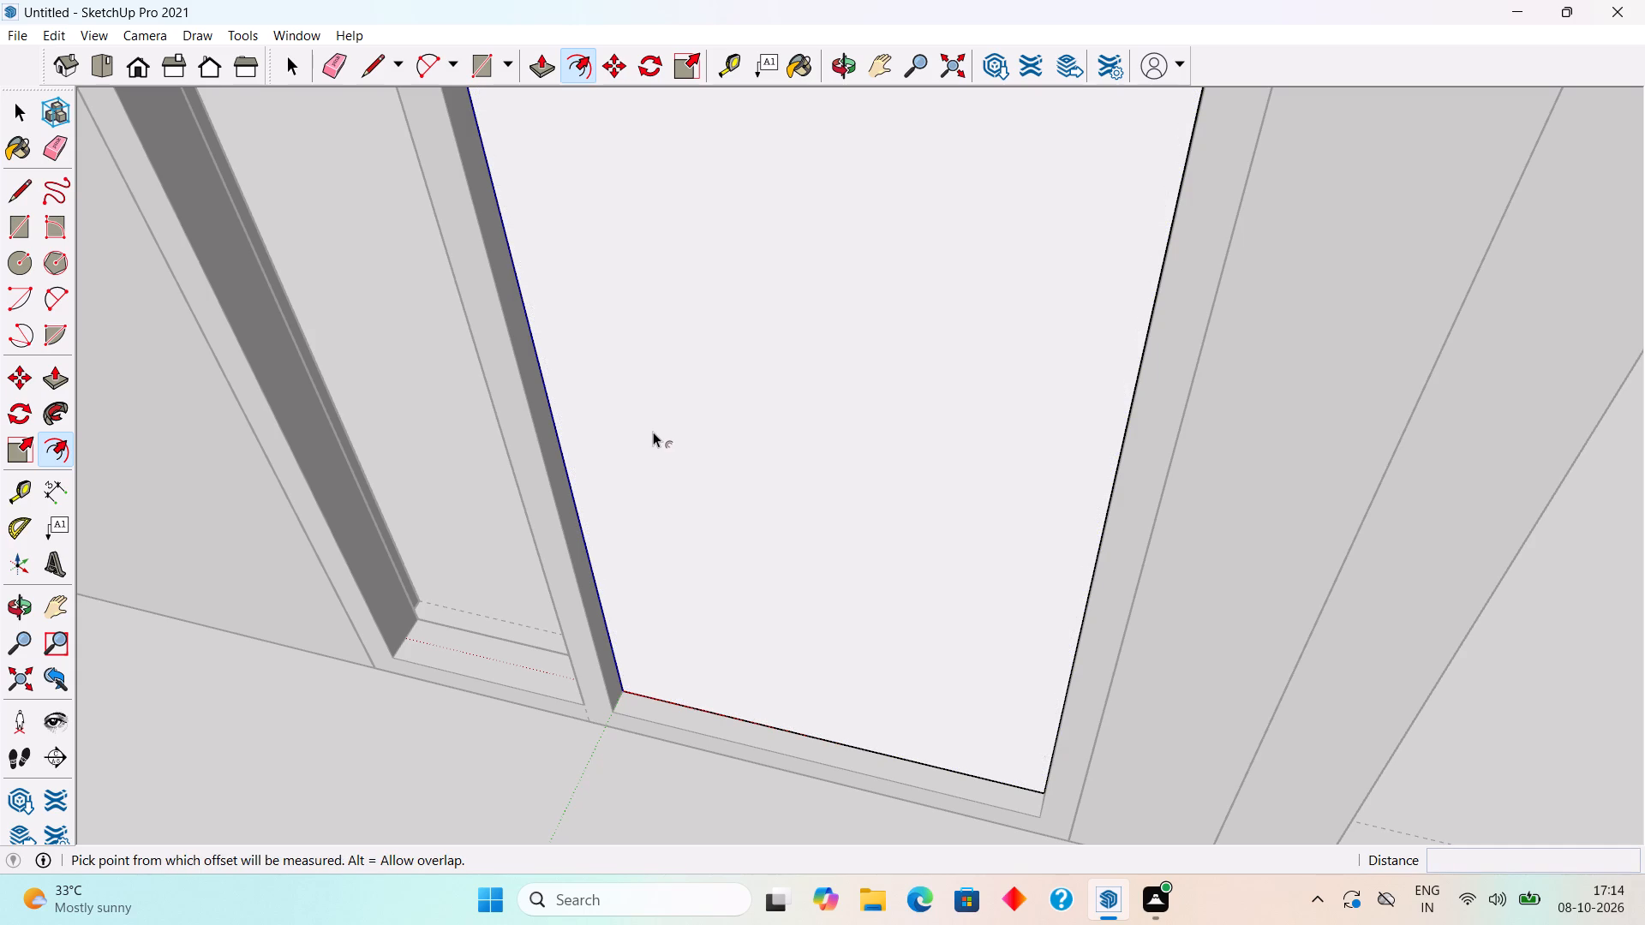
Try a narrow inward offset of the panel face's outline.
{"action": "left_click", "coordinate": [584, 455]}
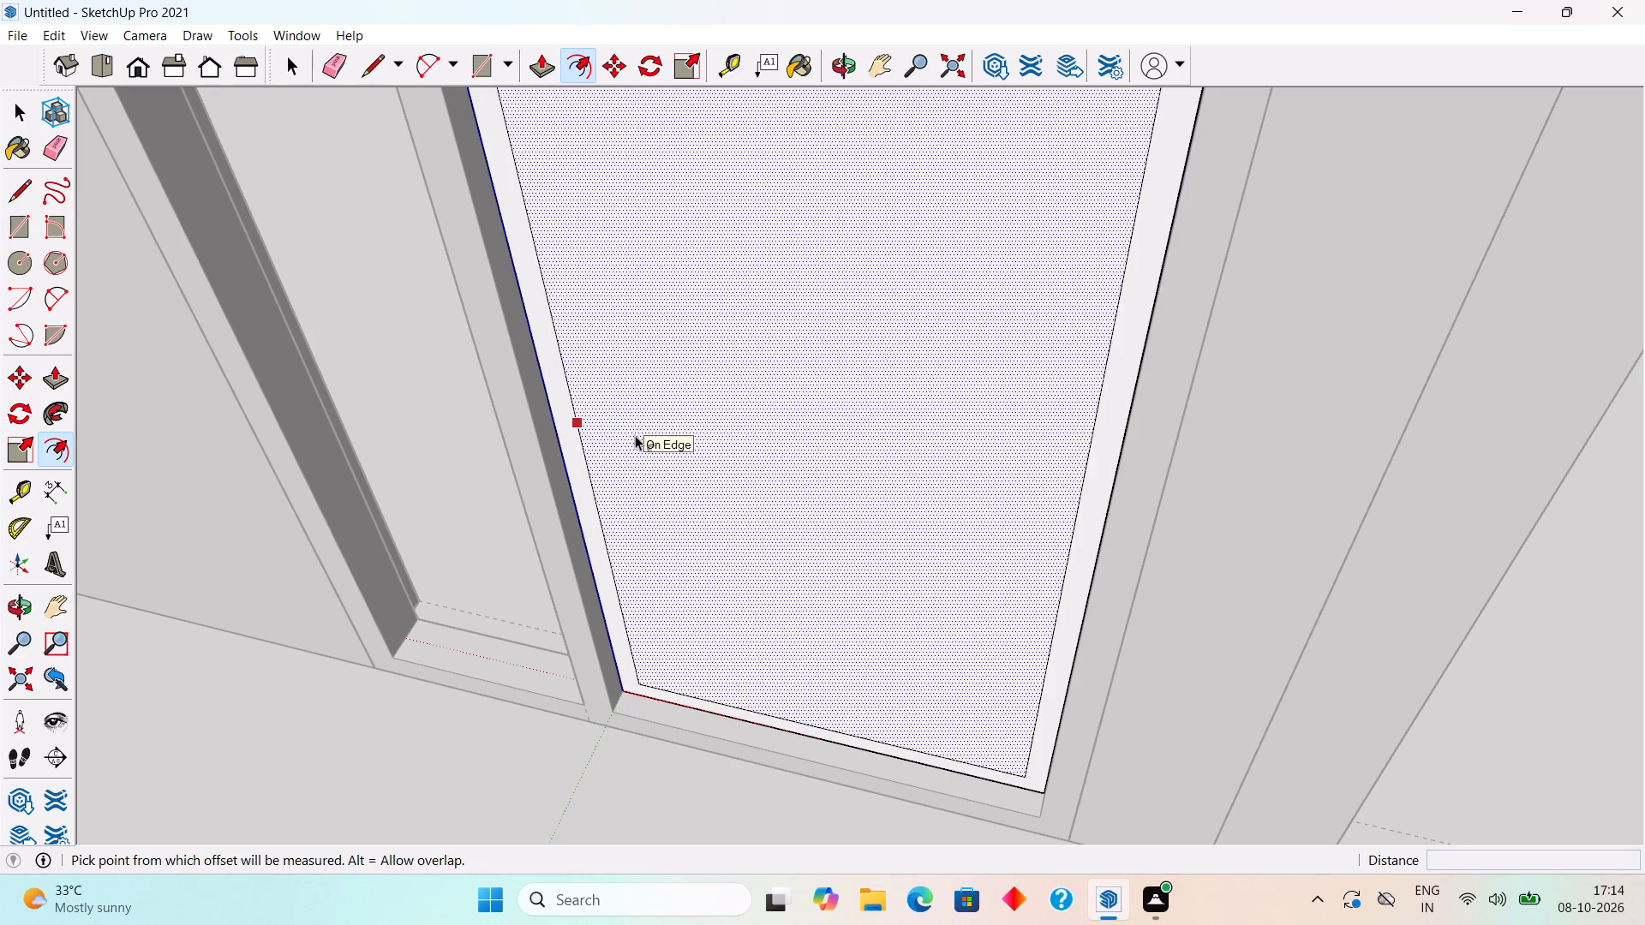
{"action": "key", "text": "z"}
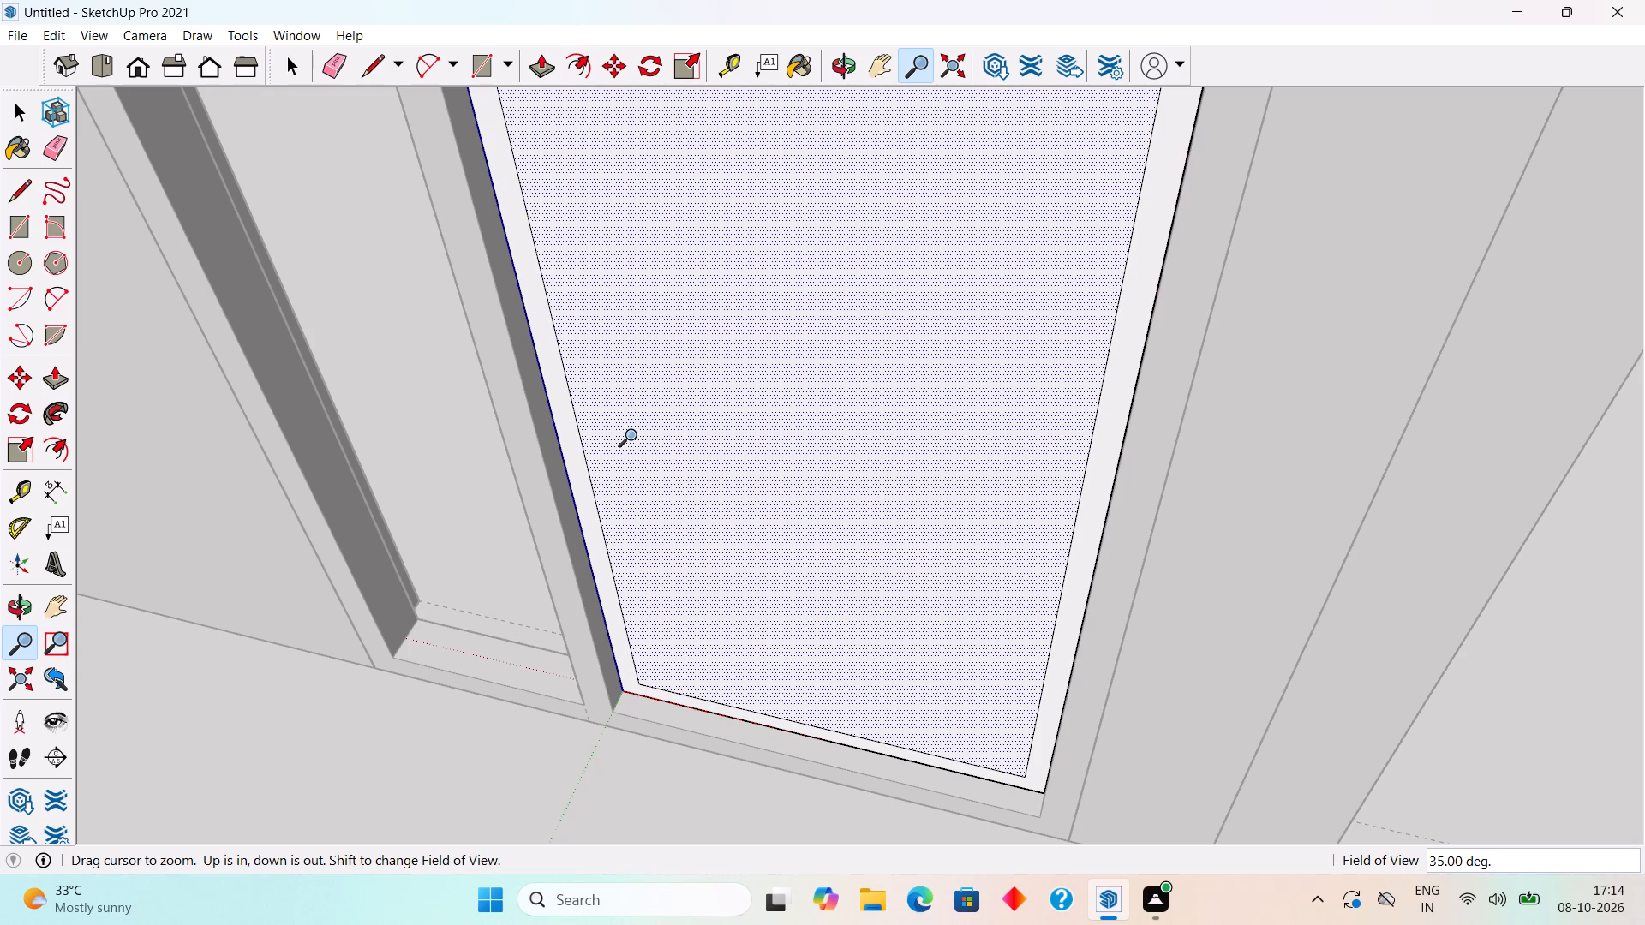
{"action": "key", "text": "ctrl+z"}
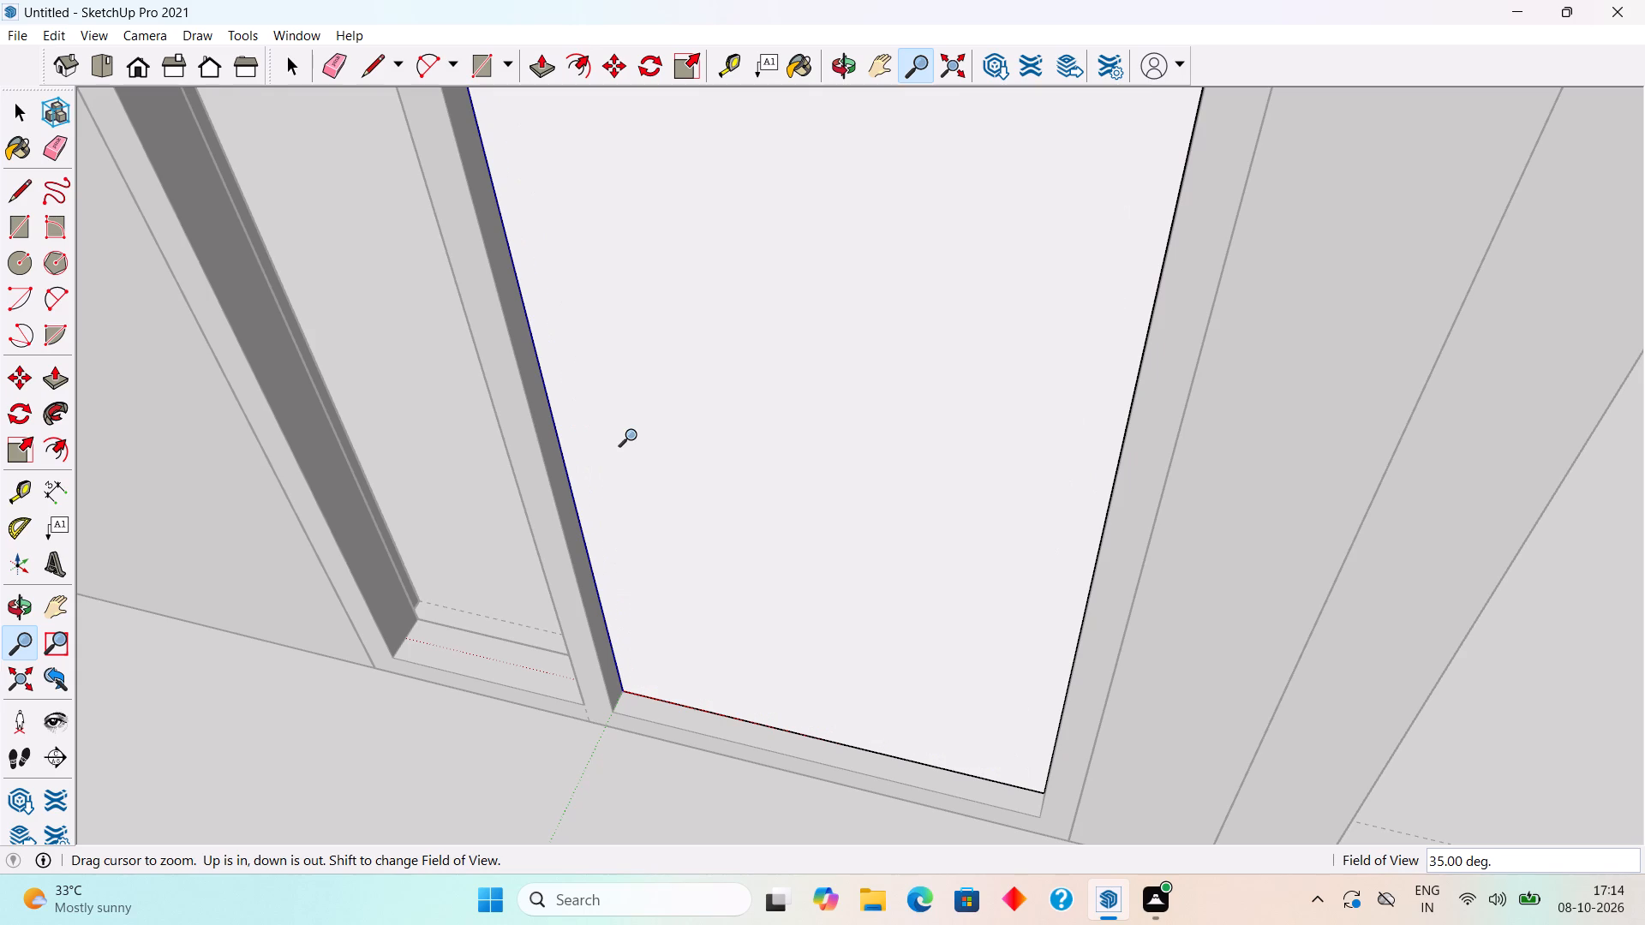
Offset the recessed panel face's outline inward by 0.6'.
{"action": "key", "text": "space"}
{"action": "type", "text": "t"}
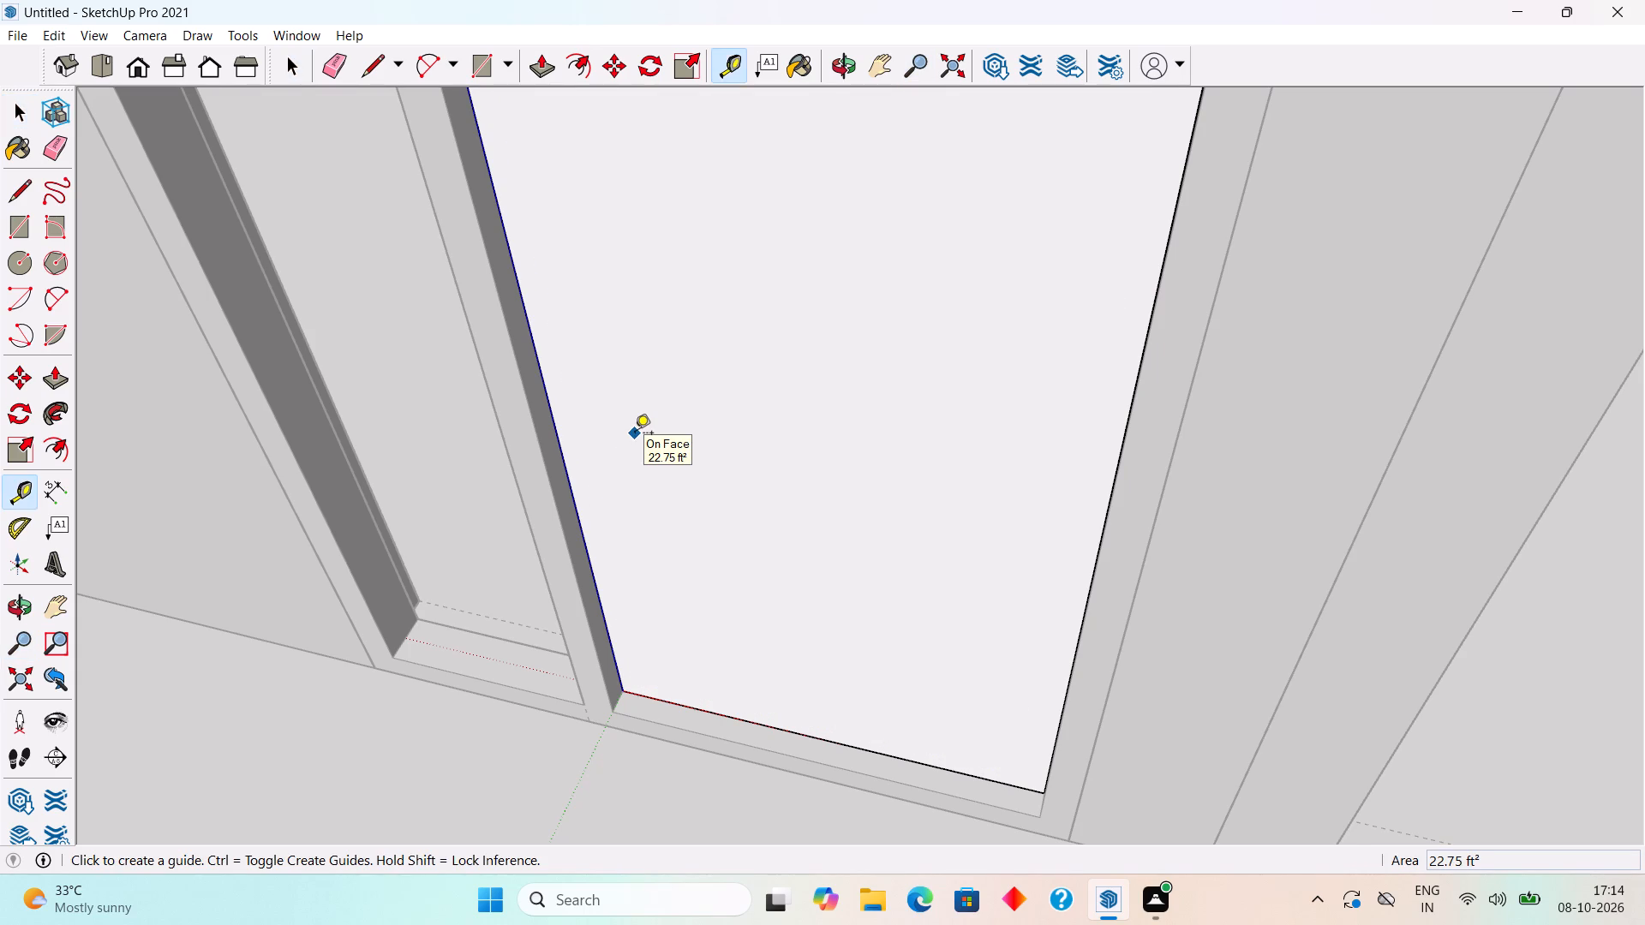
{"action": "key", "text": "f"}
{"action": "left_click", "coordinate": [606, 486]}
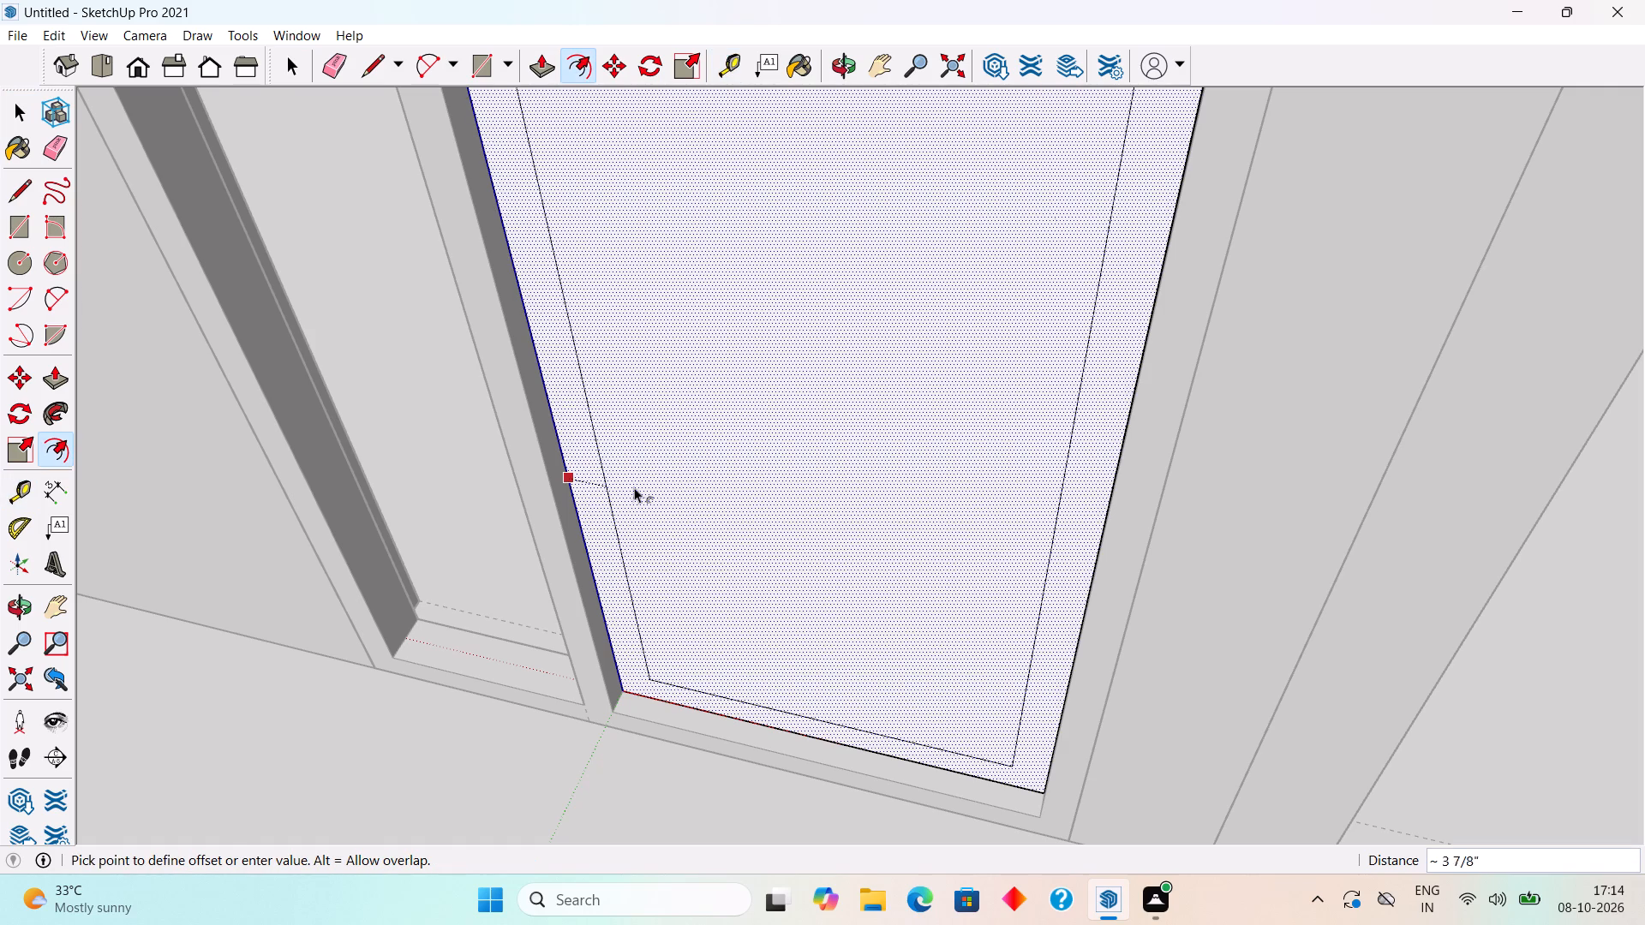
{"action": "type", "text": ".6'"}
{"action": "key", "text": "Return"}
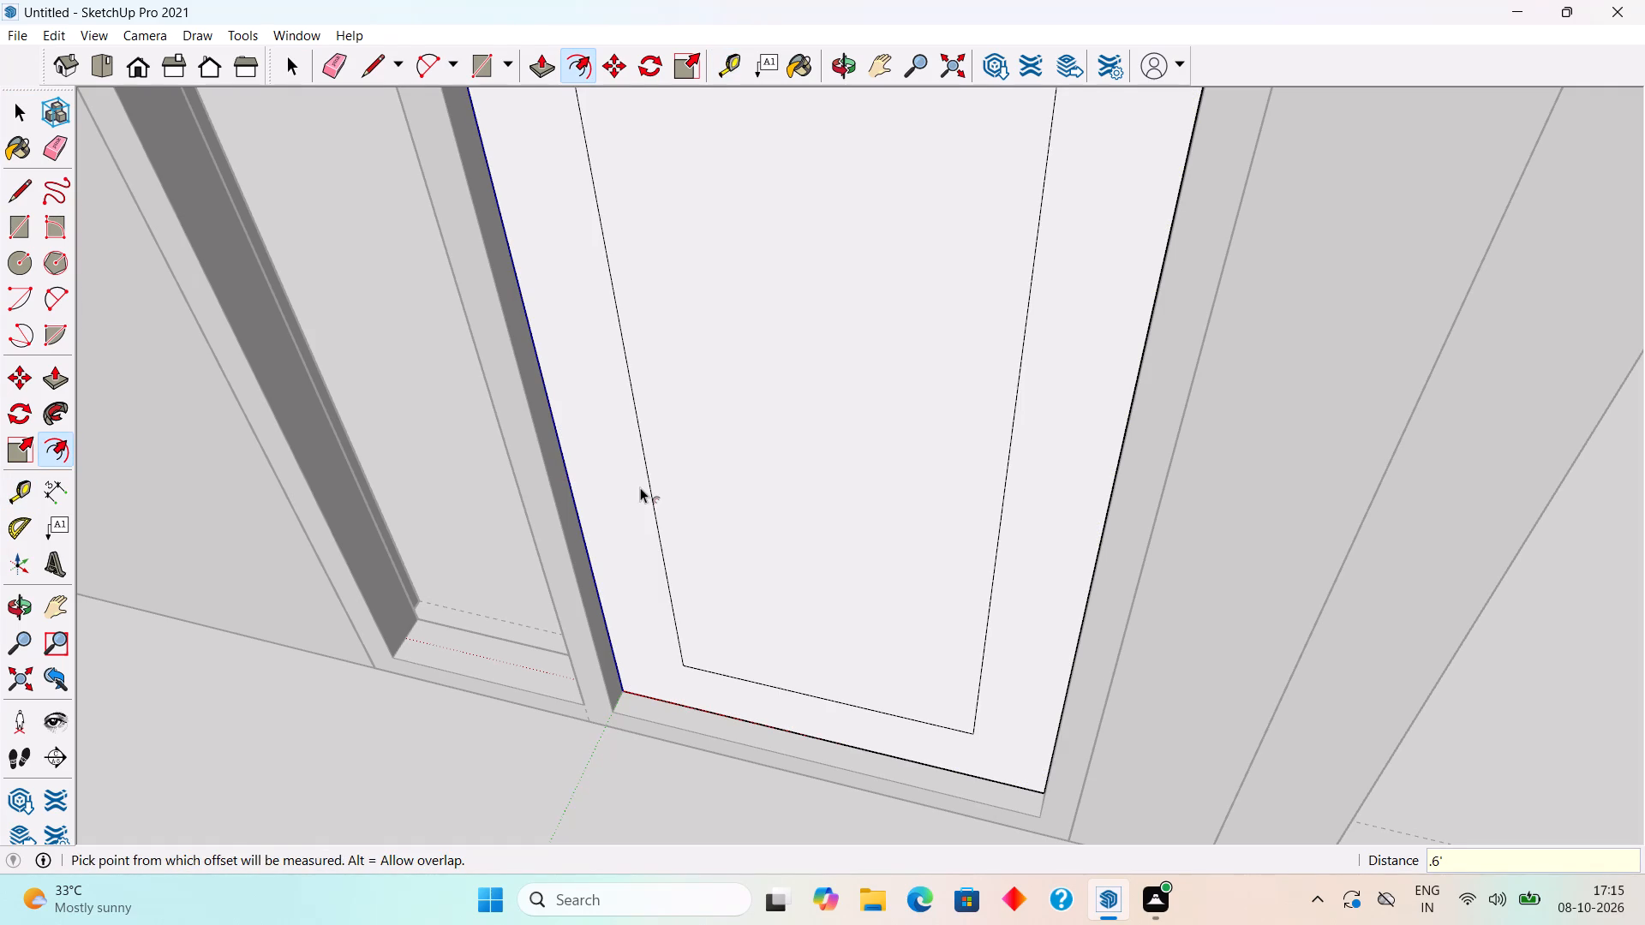
{"action": "scroll", "coordinate": [641, 487], "scroll_direction": "down", "scroll_amount": 4}
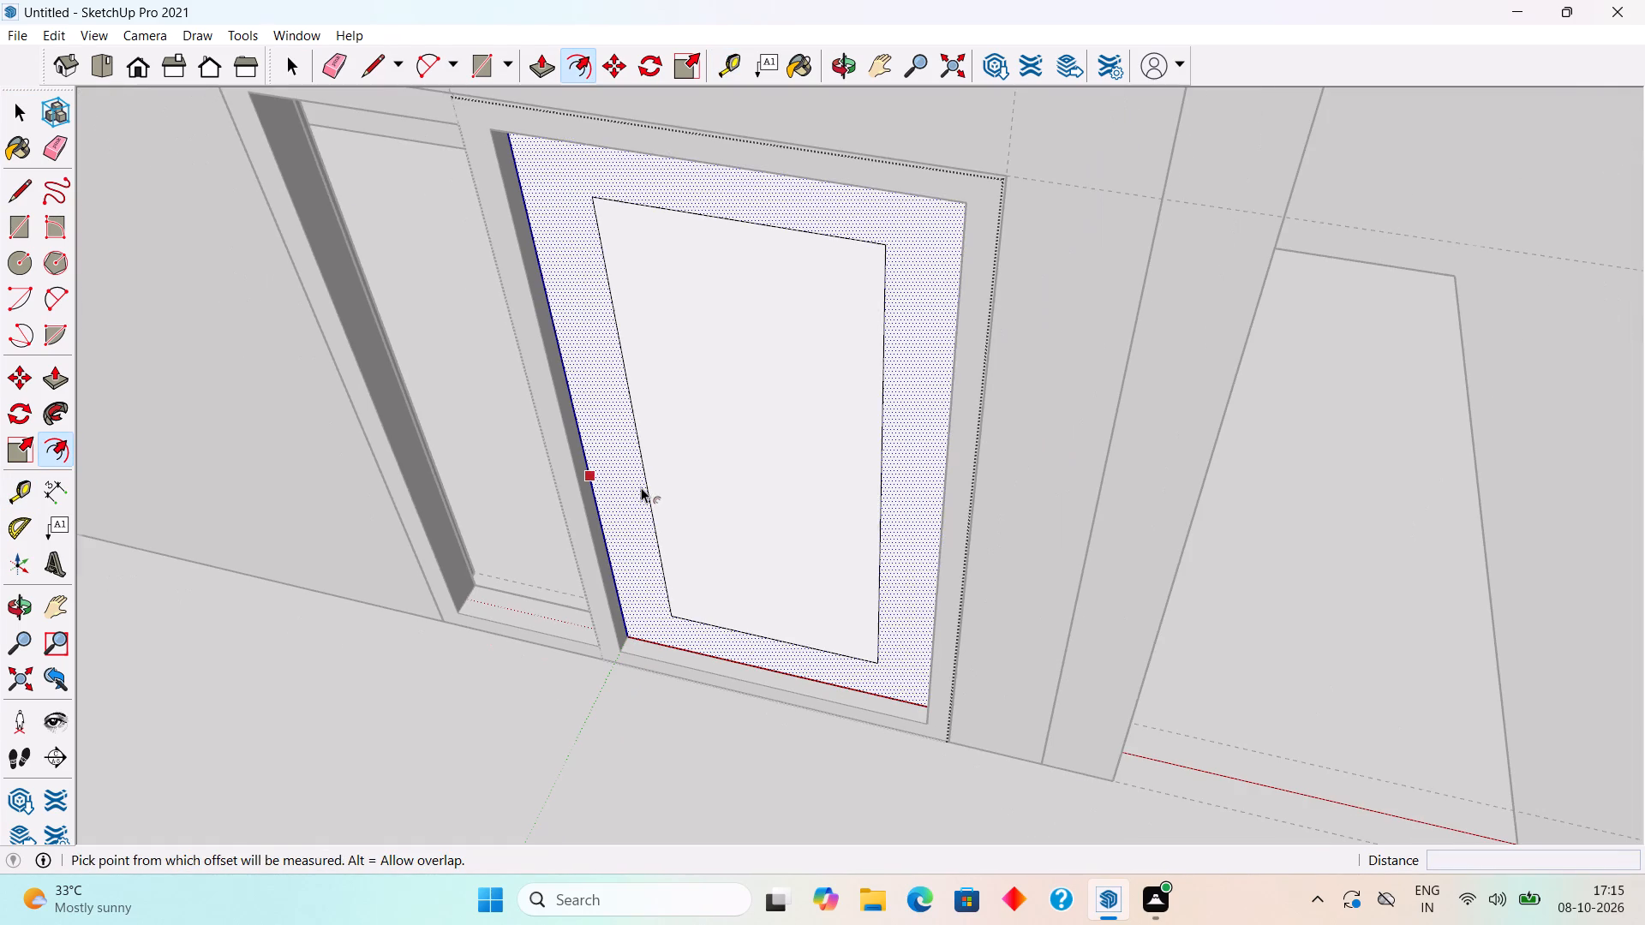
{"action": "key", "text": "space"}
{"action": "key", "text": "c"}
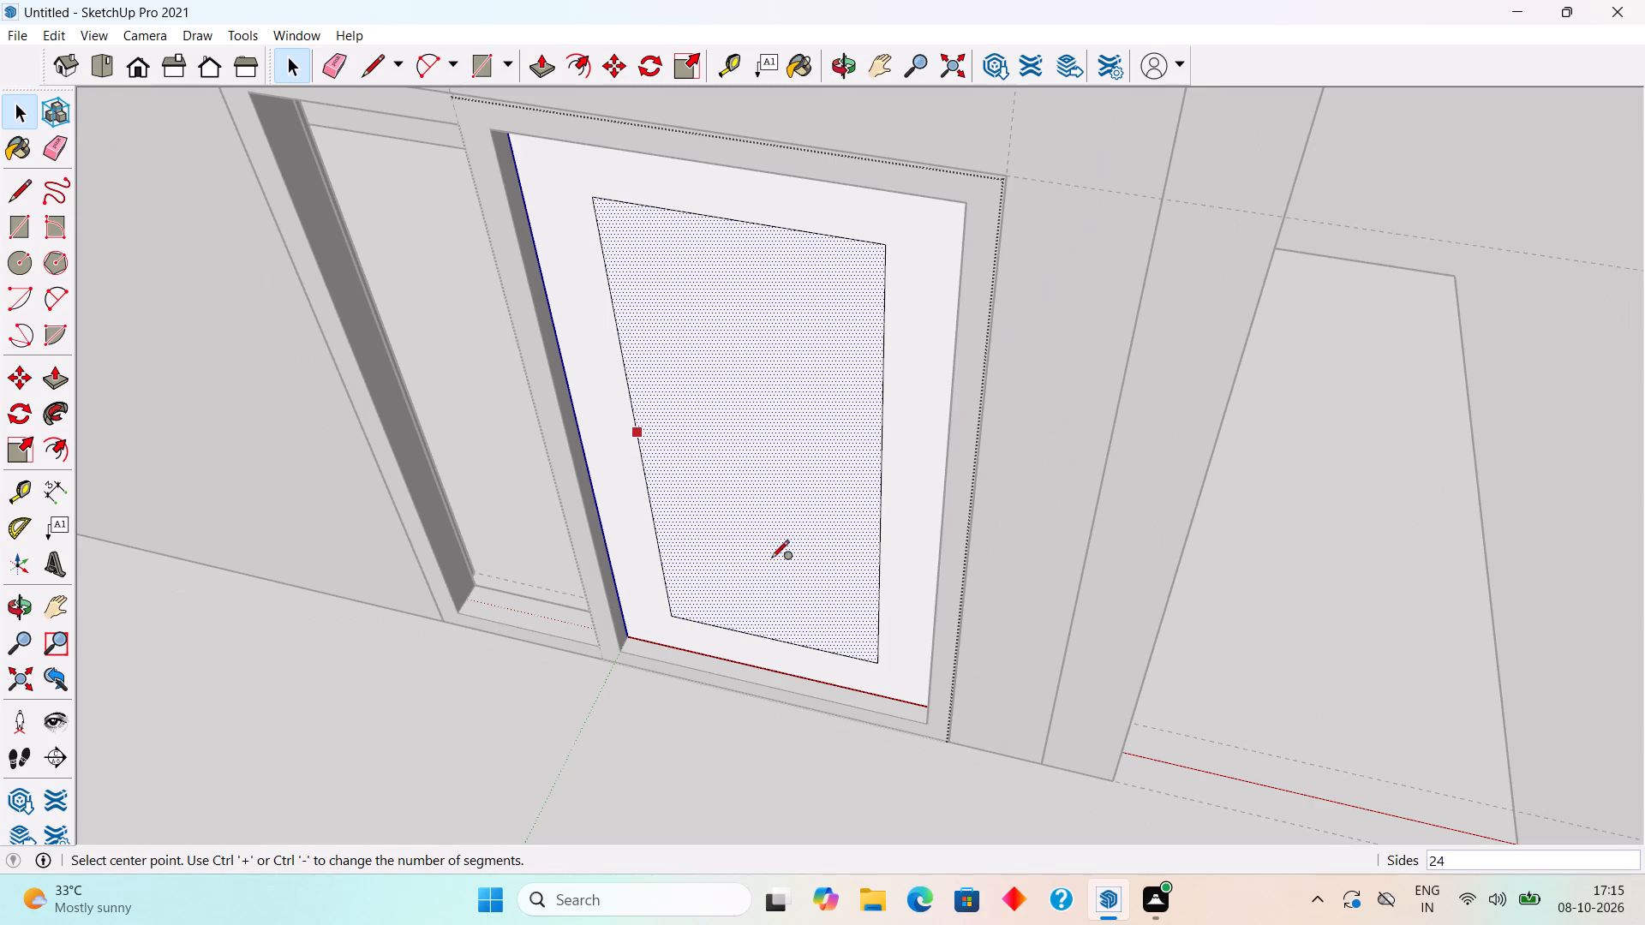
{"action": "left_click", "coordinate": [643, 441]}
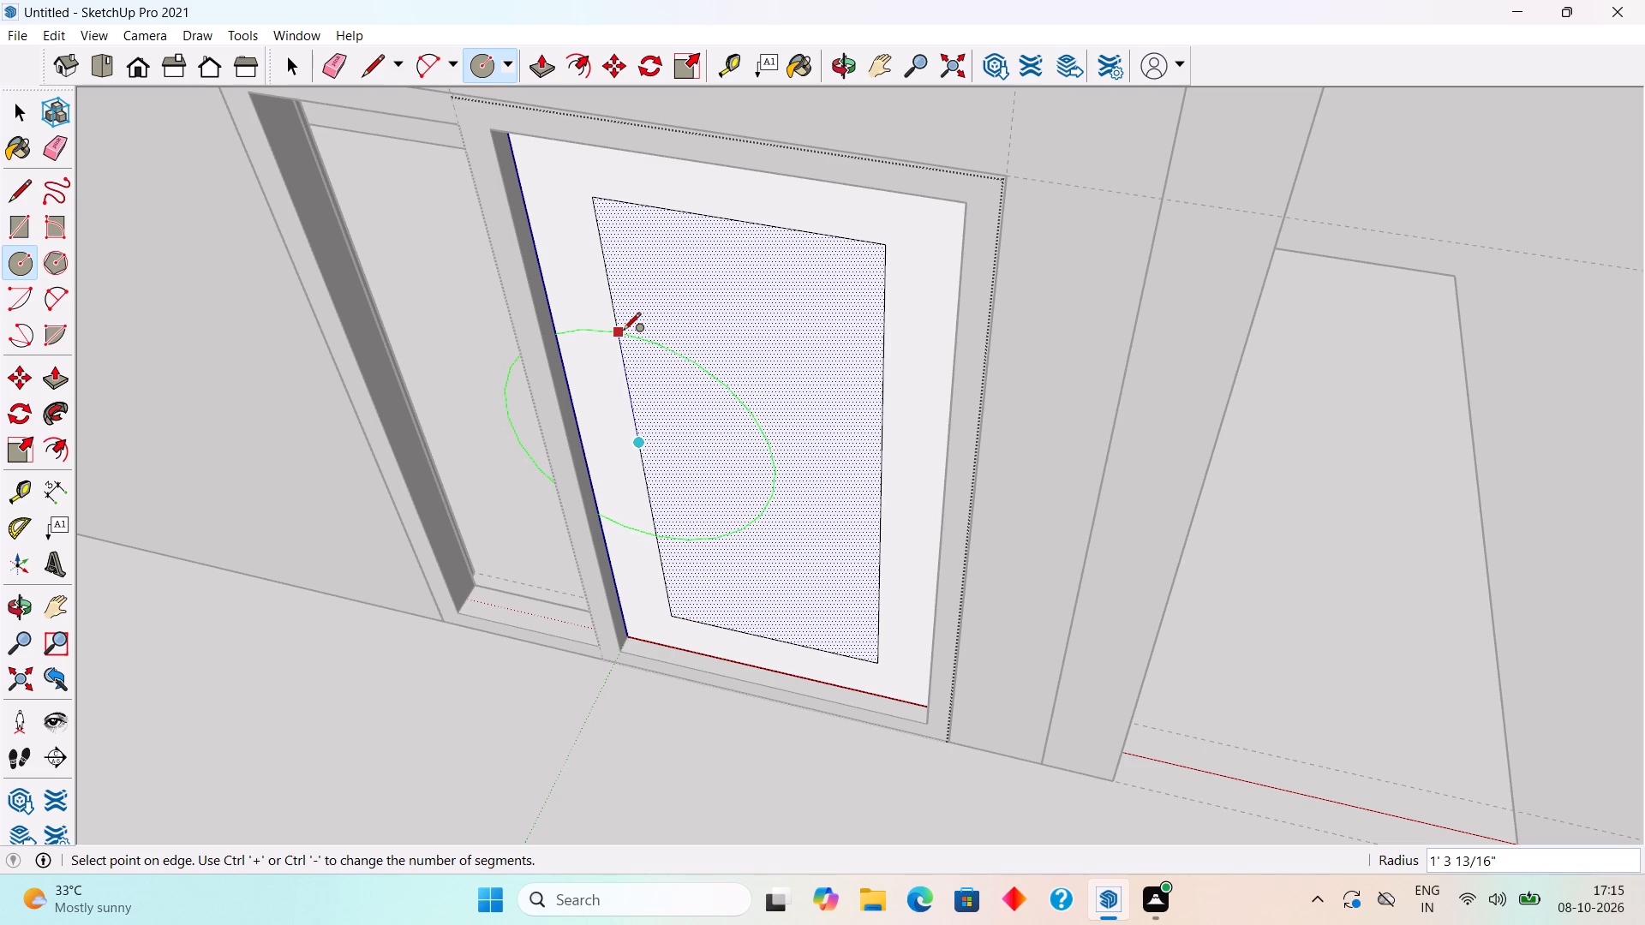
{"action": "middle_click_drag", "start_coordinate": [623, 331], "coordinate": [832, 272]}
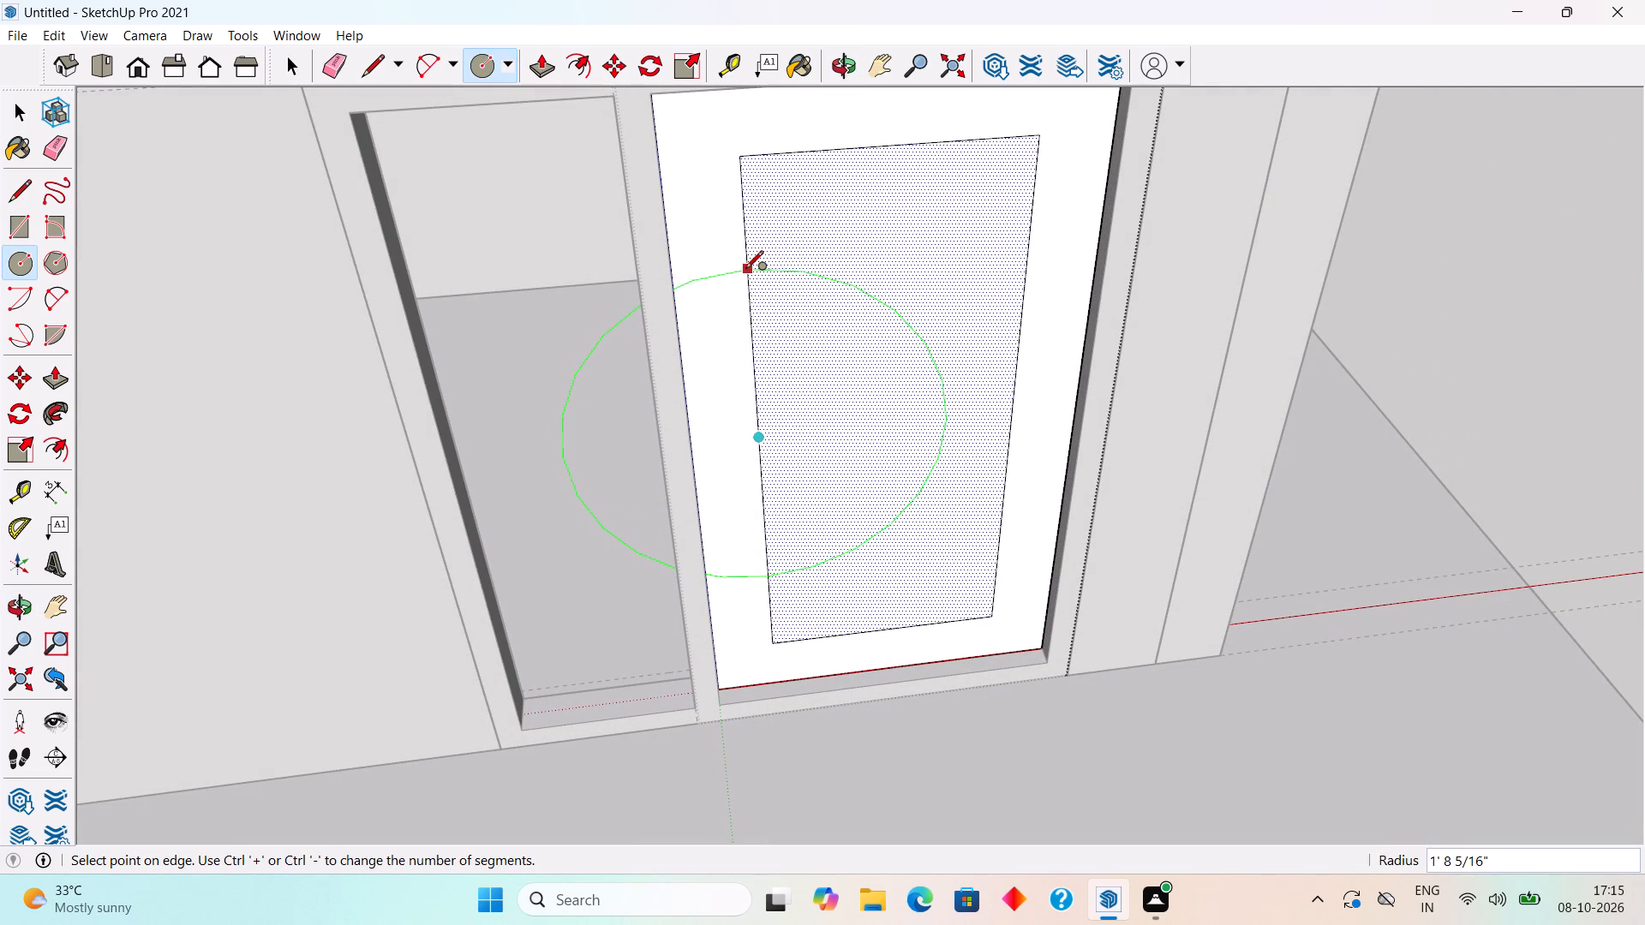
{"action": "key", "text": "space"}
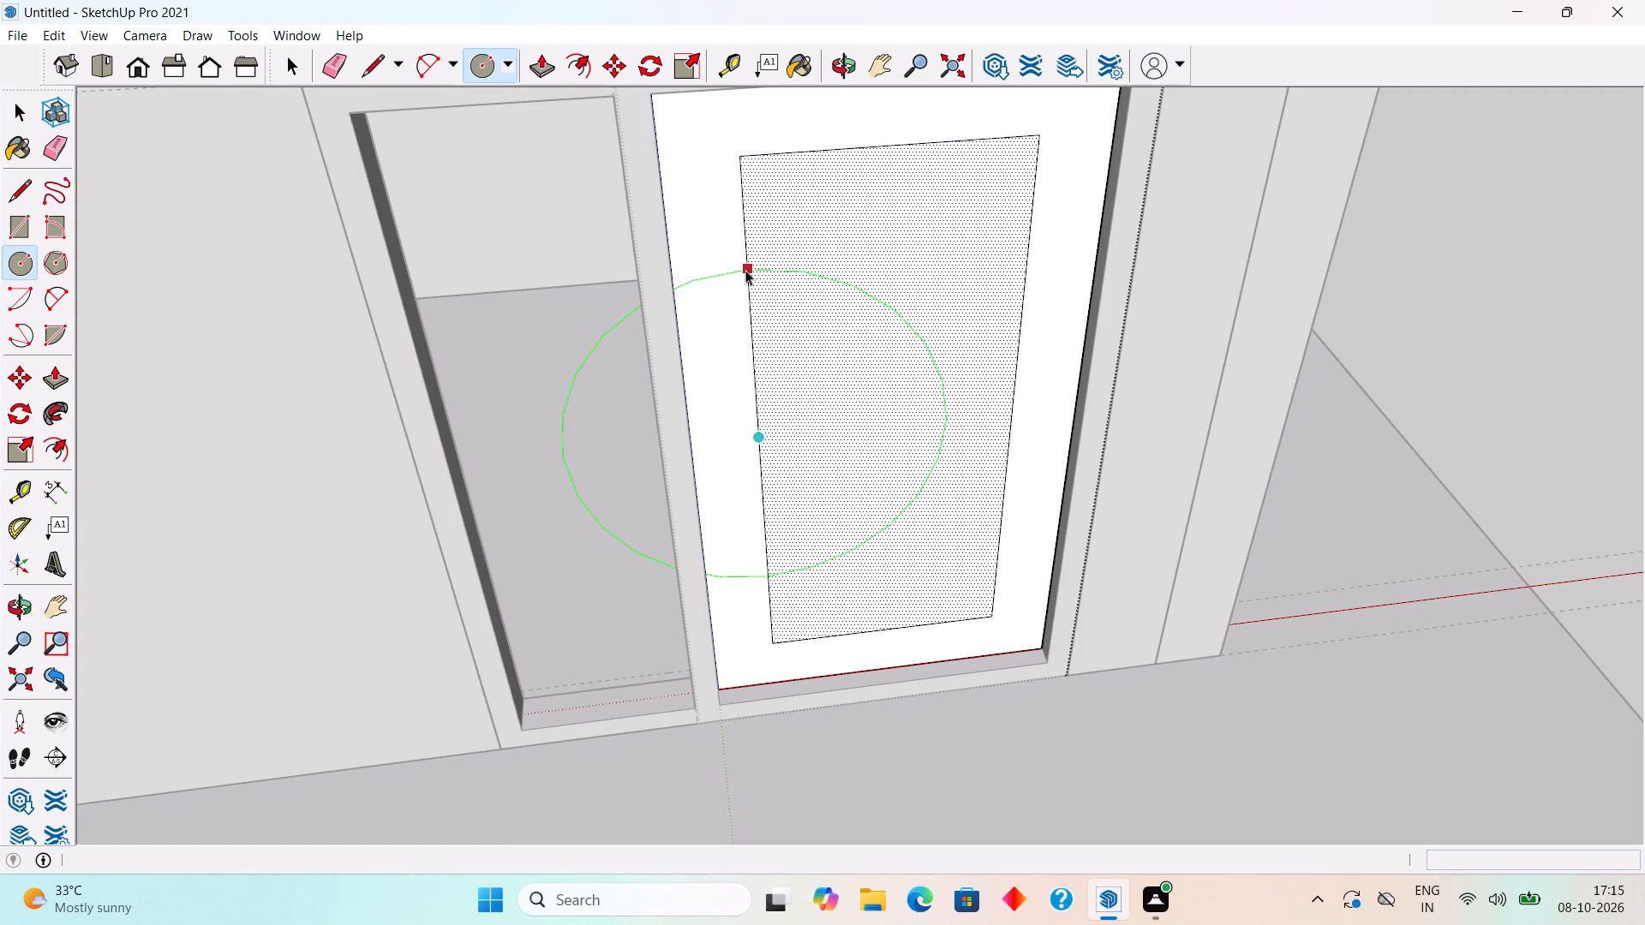
Place a vertical guide along the inner rectangle's hinge-side long edge and a horizontal guide from its bottom edge through that edge's midpoint.
{"action": "key", "text": "t"}
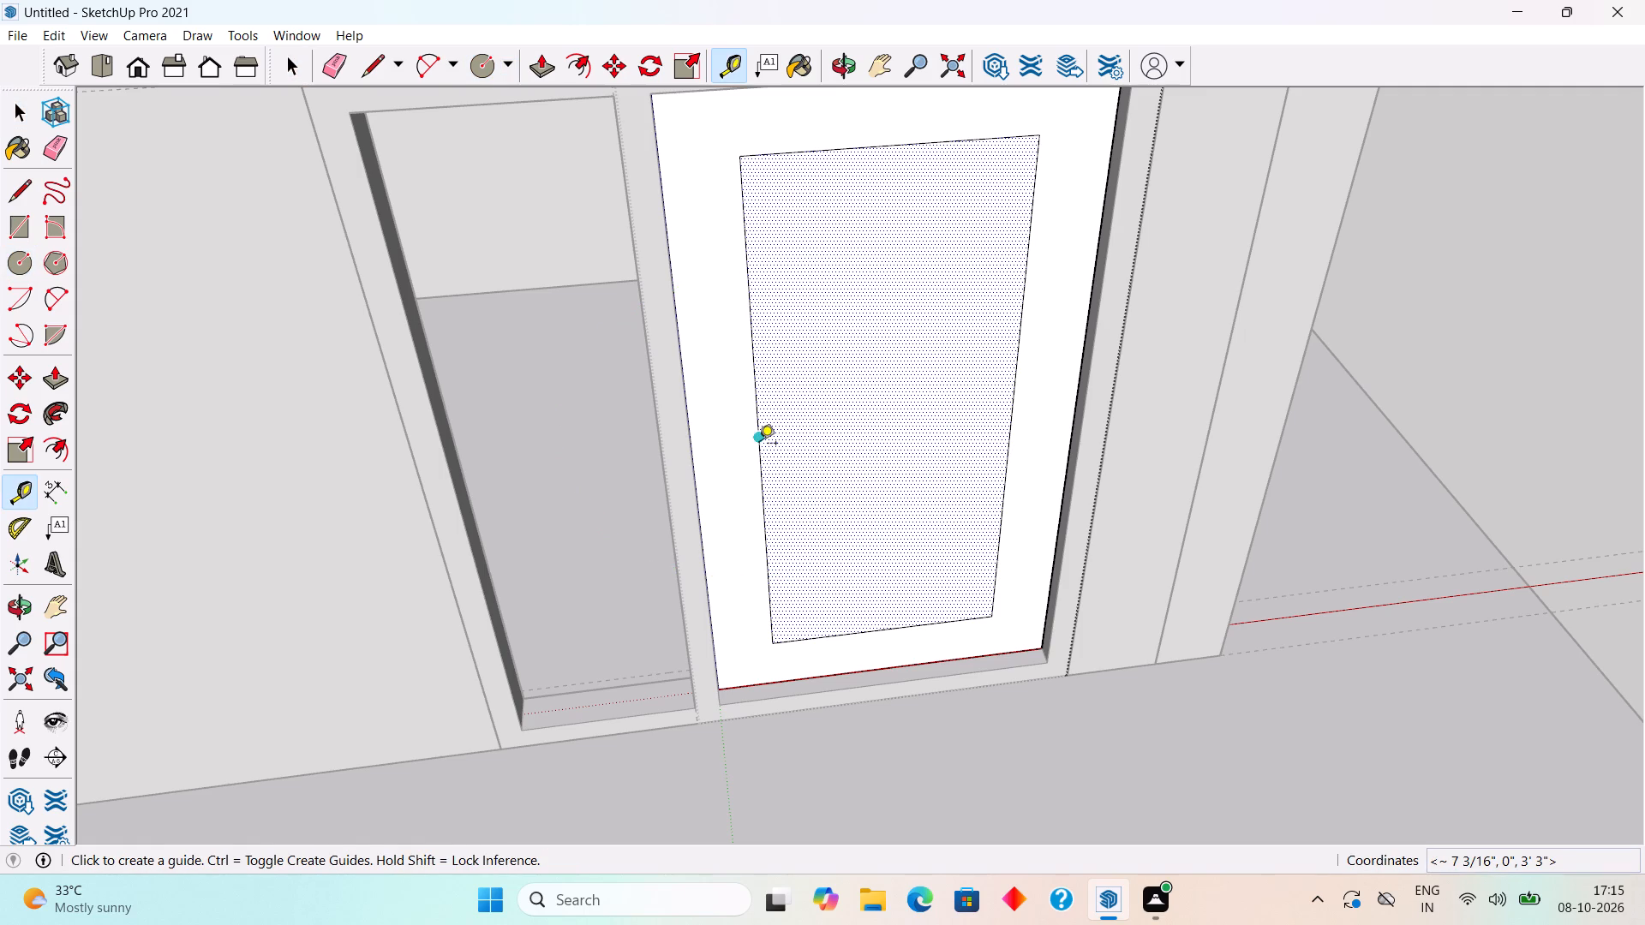
{"action": "double_click", "coordinate": [759, 445]}
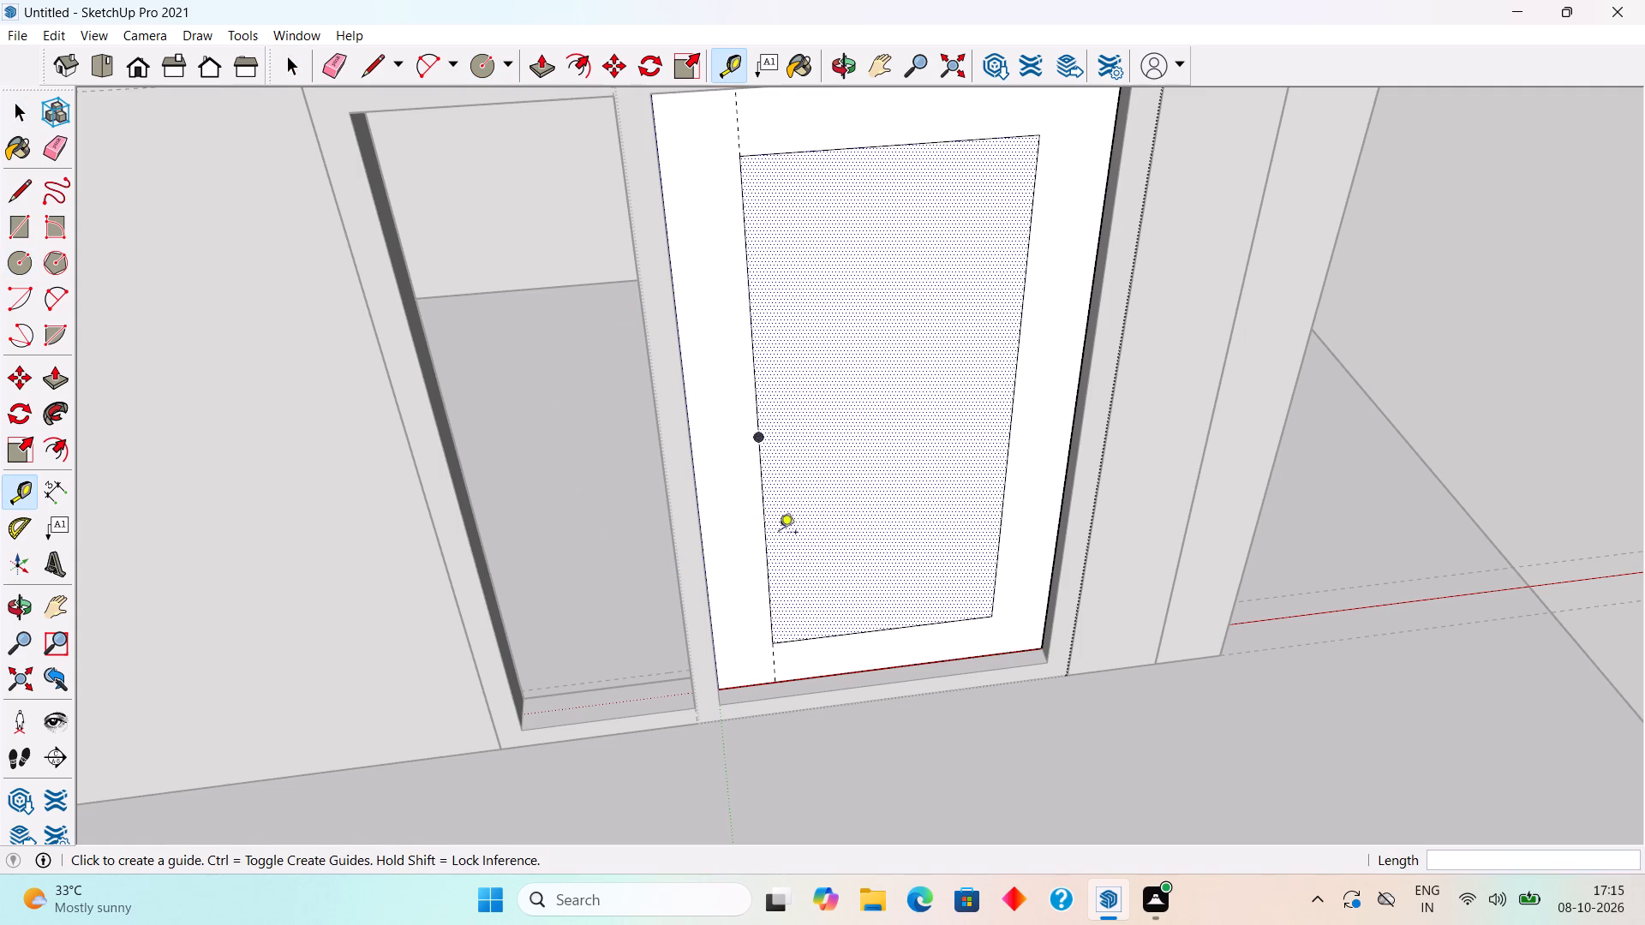
{"action": "left_click", "coordinate": [859, 628]}
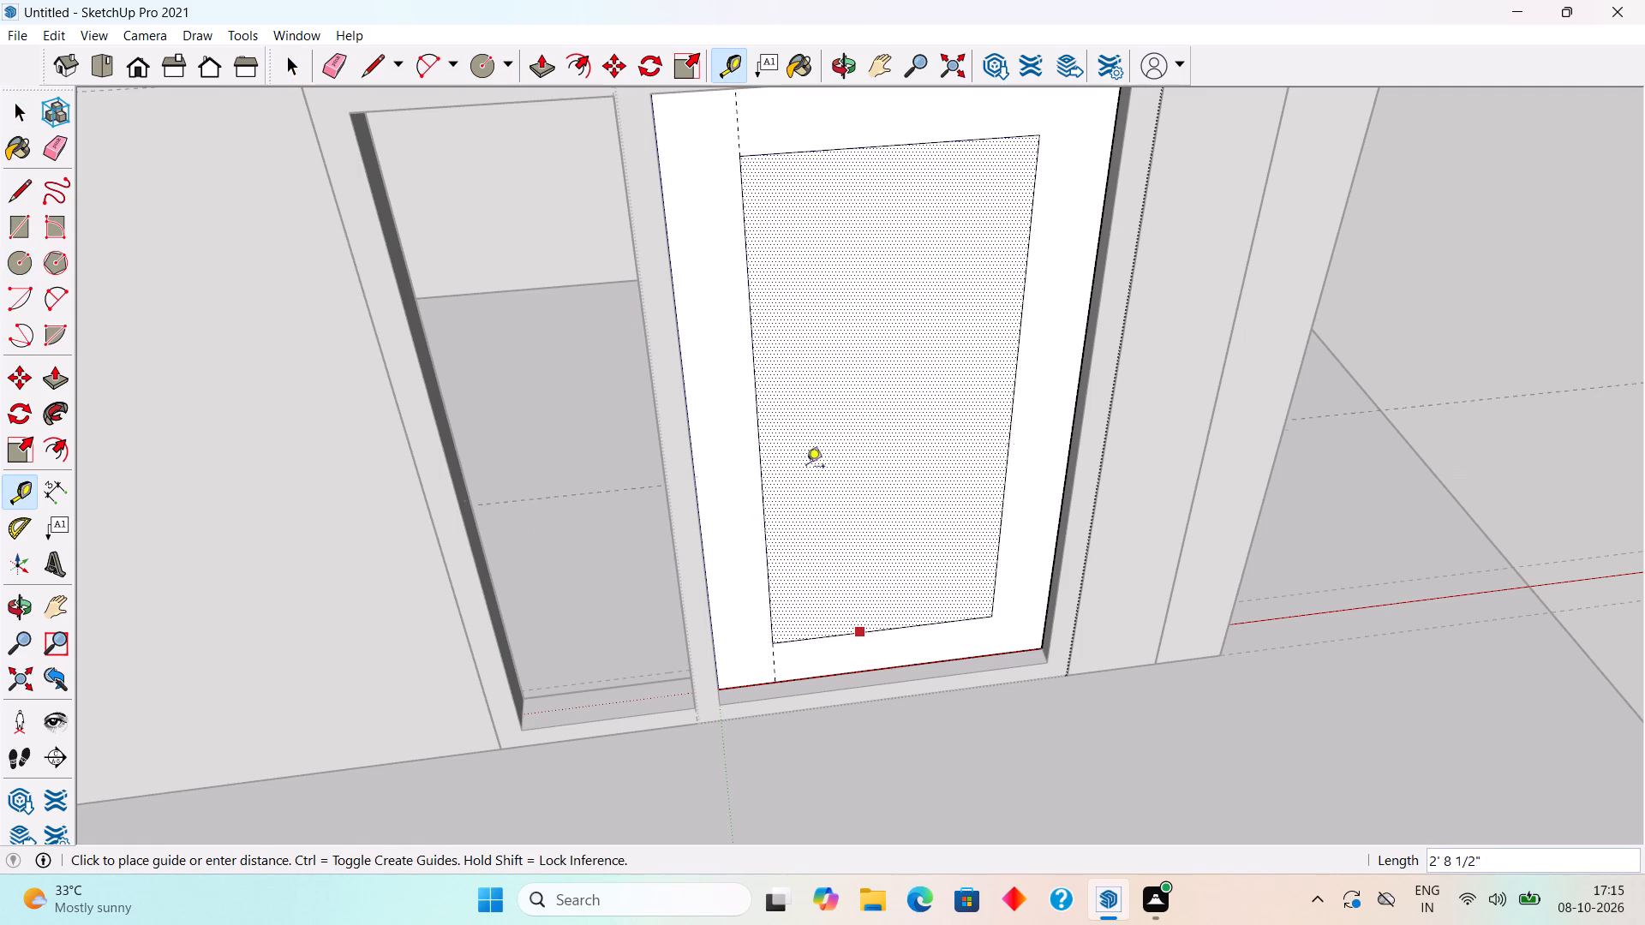
{"action": "left_click", "coordinate": [754, 438]}
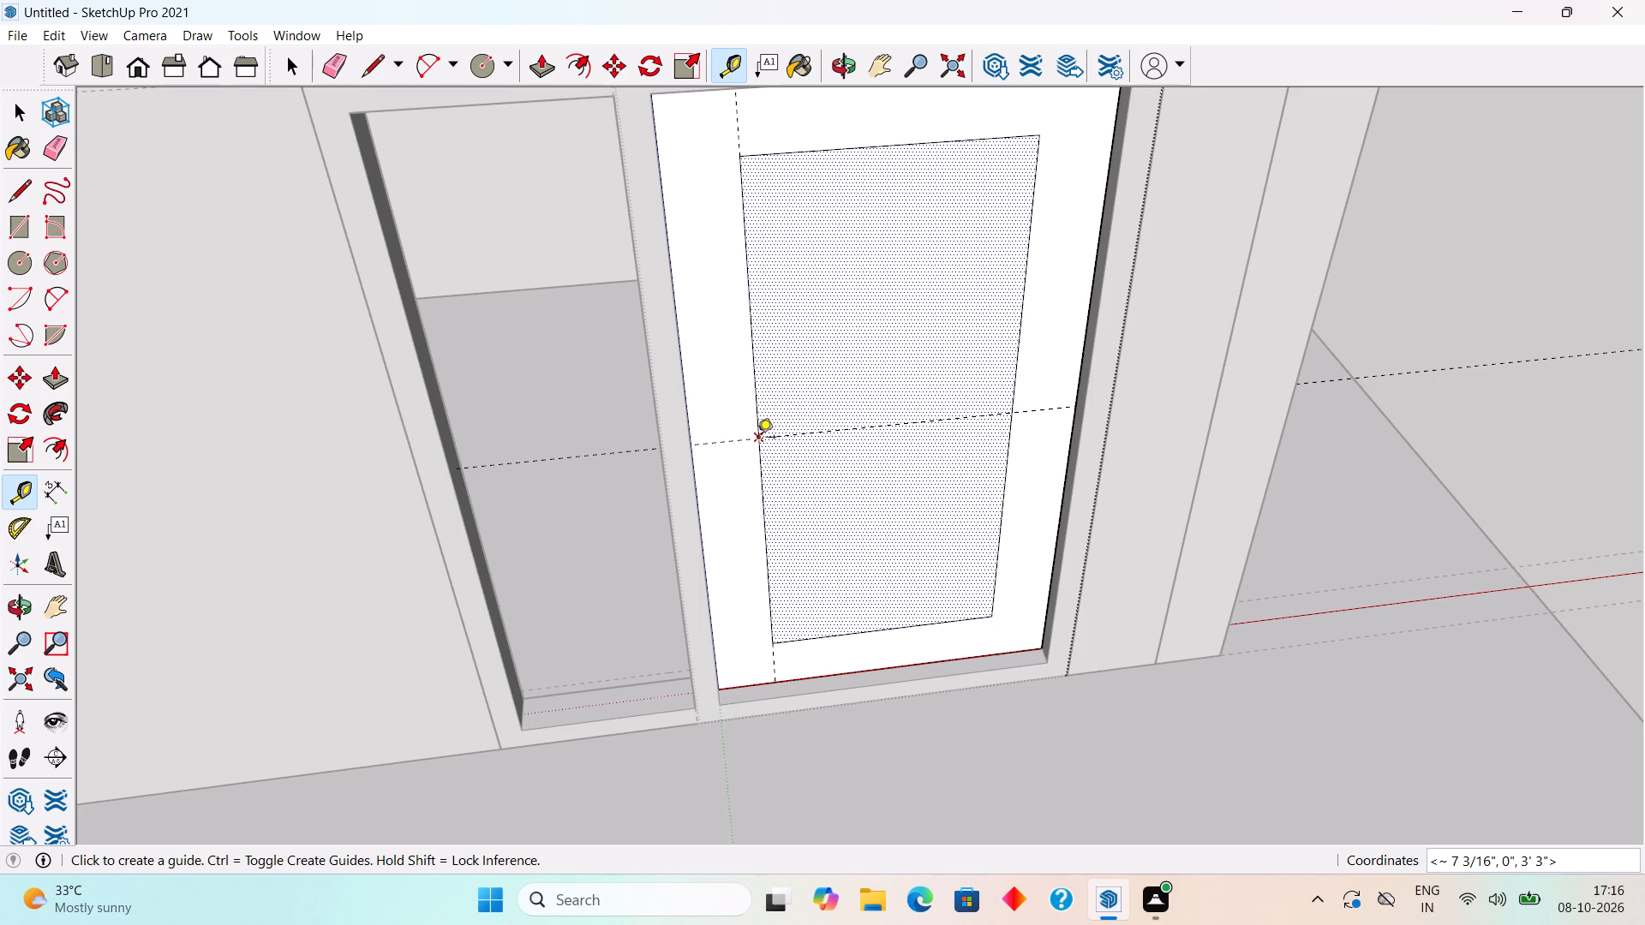
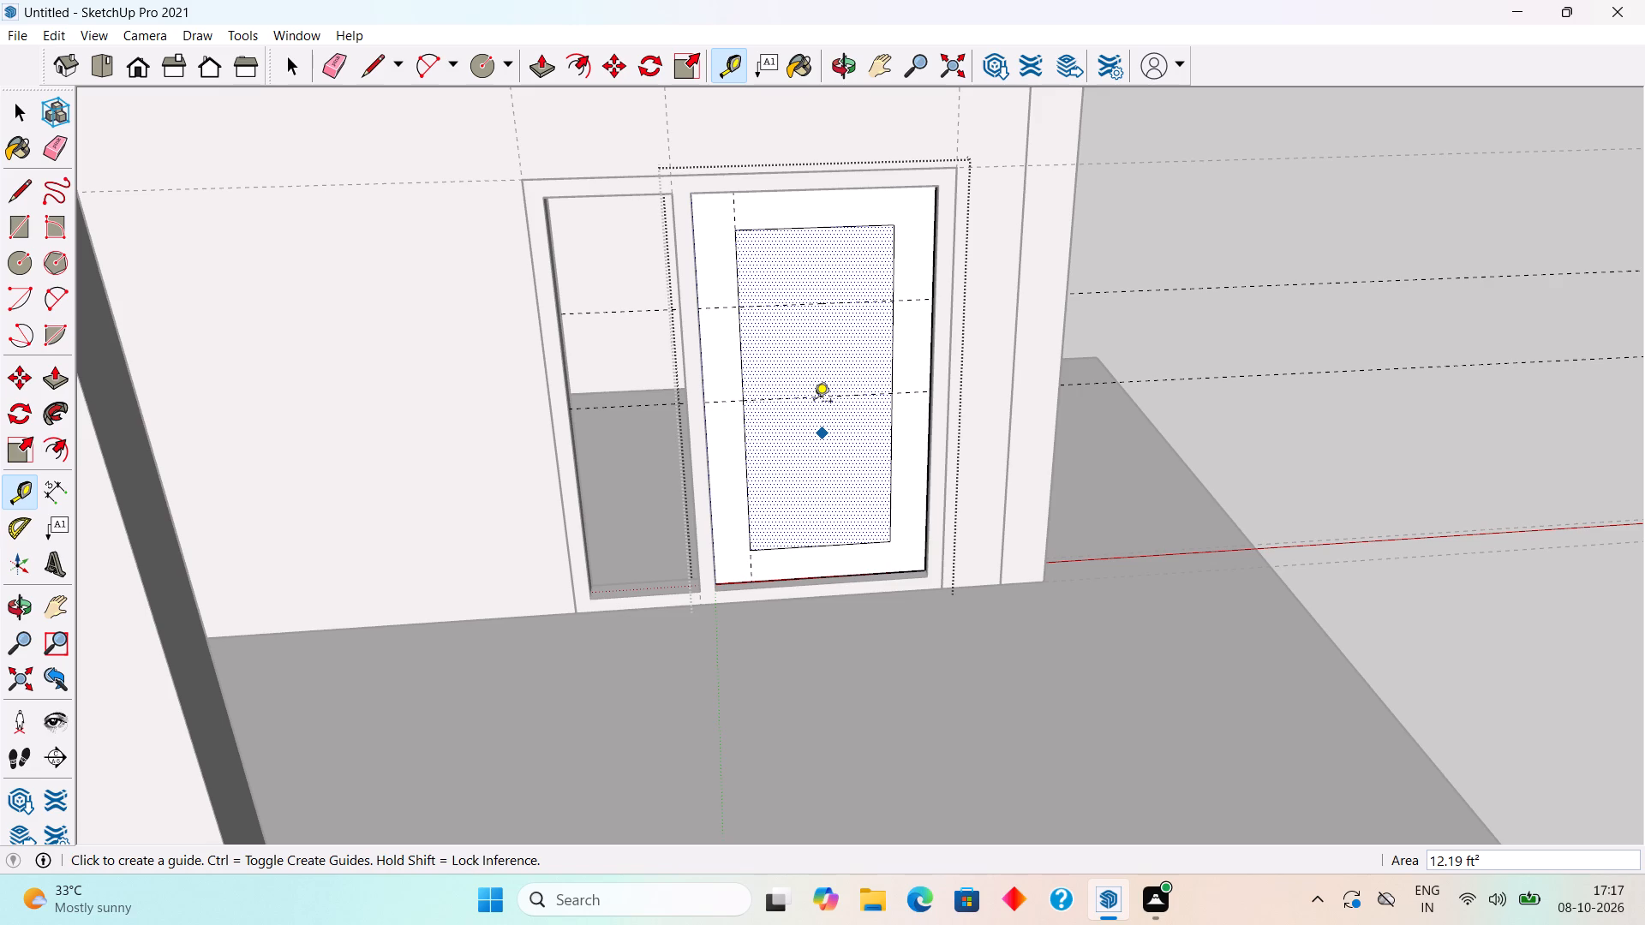
Place a horizontal guide 1.5' below the middle guide on the door's inner panel.
{"action": "left_click", "coordinate": [830, 391]}
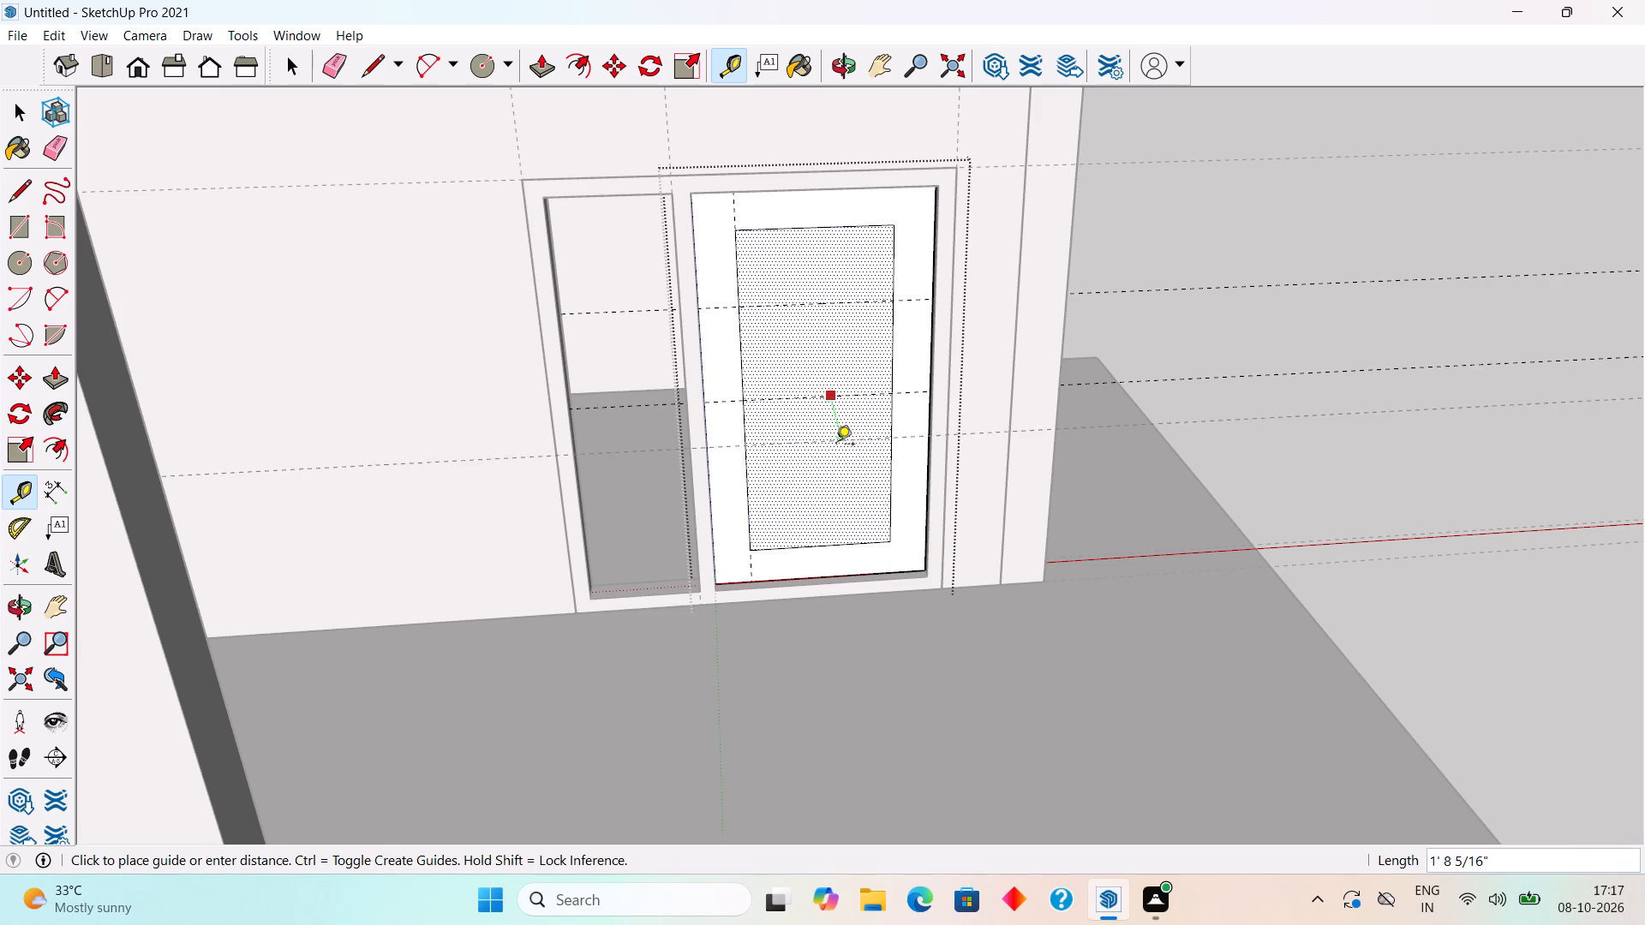
{"action": "type", "text": "1.5'"}
{"action": "key", "text": "Return"}
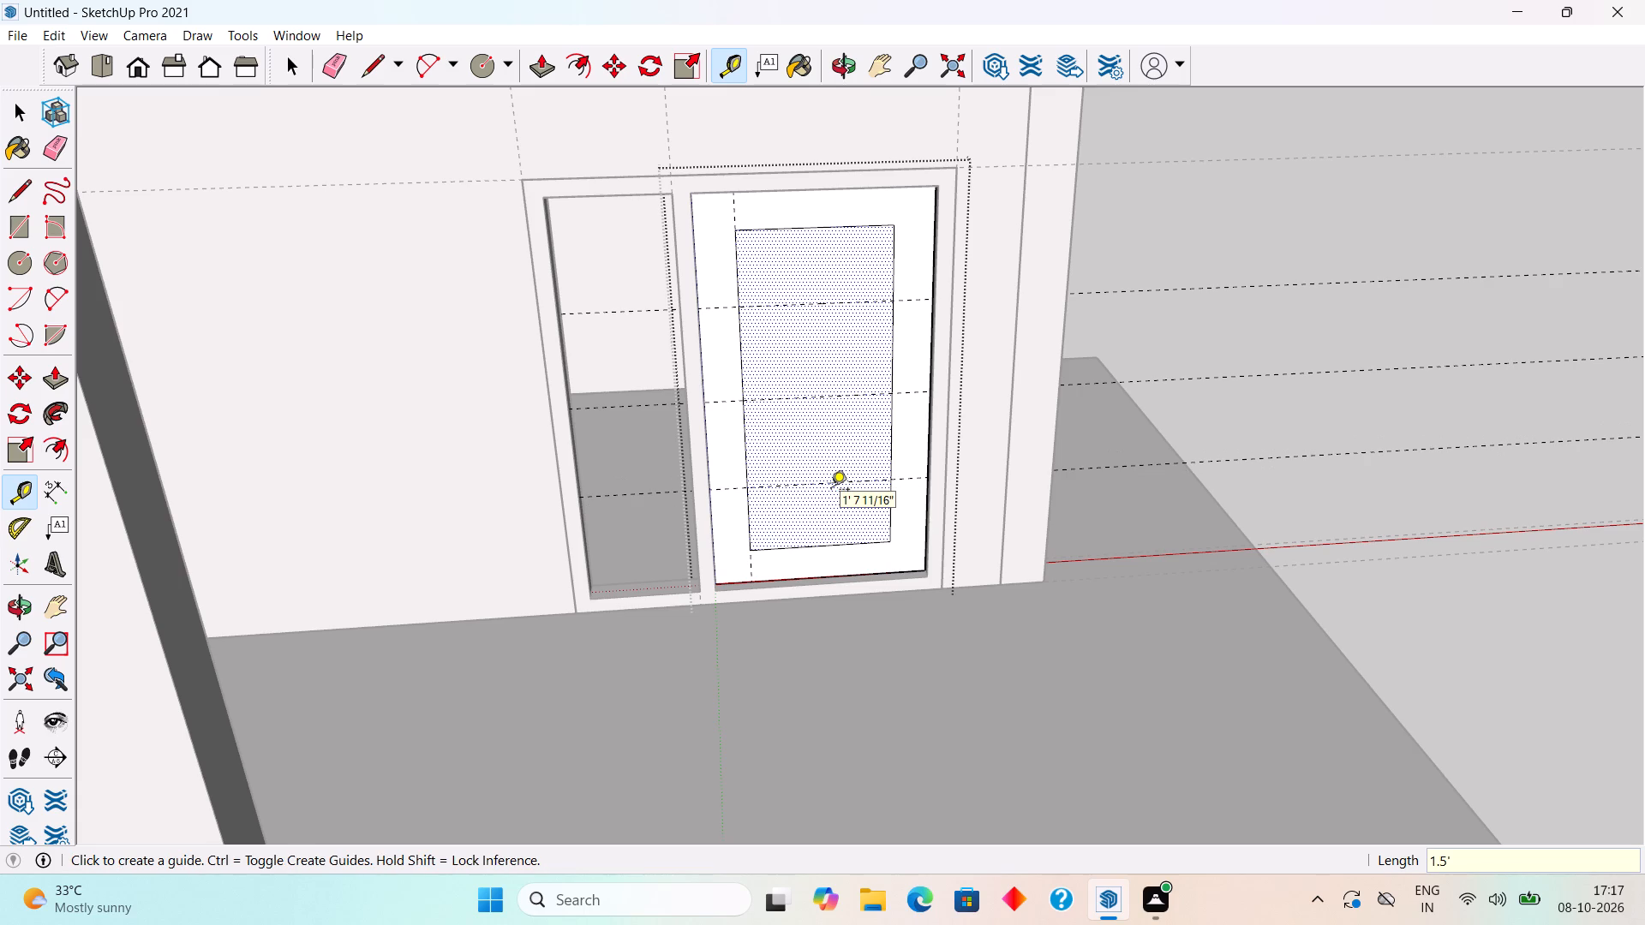
{"action": "key", "text": "space"}
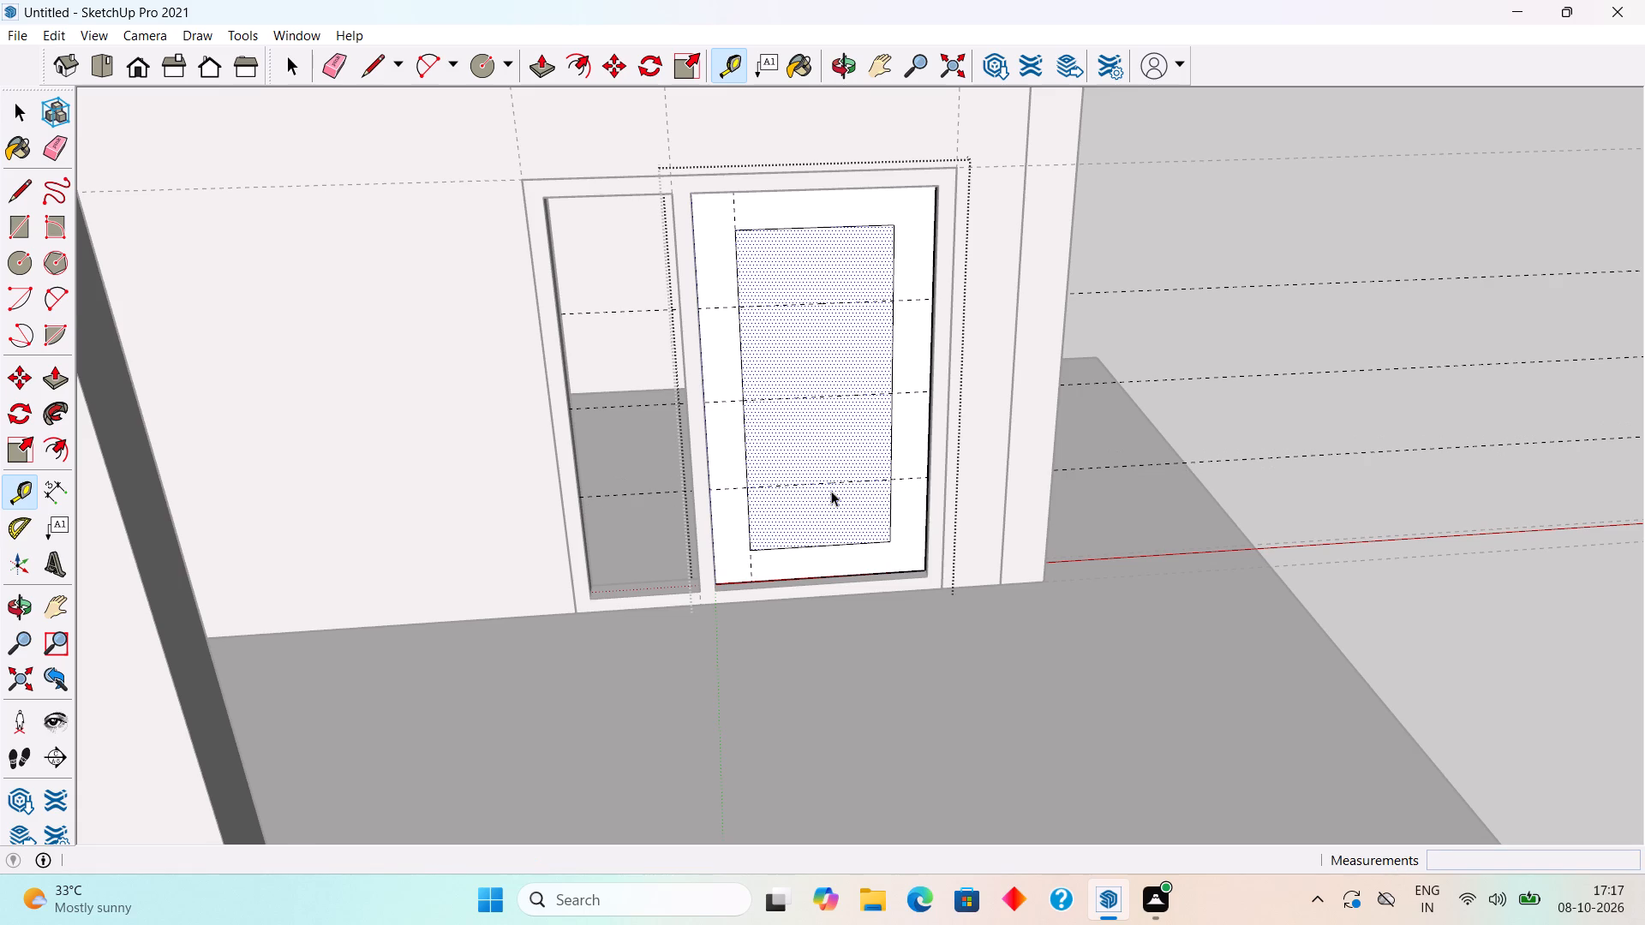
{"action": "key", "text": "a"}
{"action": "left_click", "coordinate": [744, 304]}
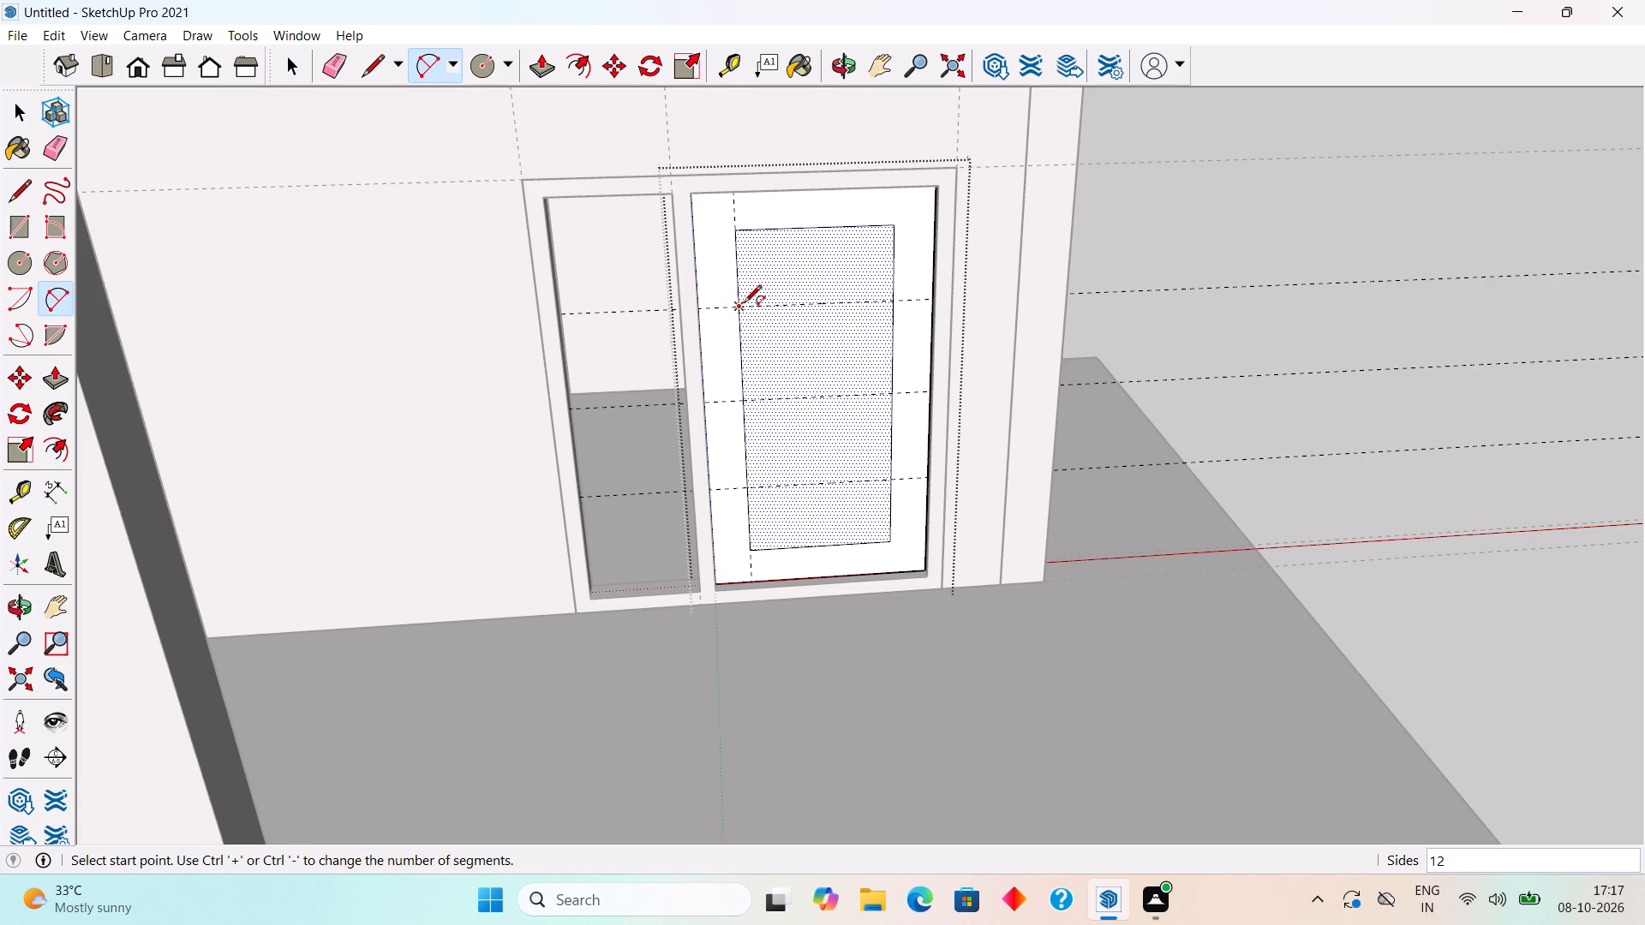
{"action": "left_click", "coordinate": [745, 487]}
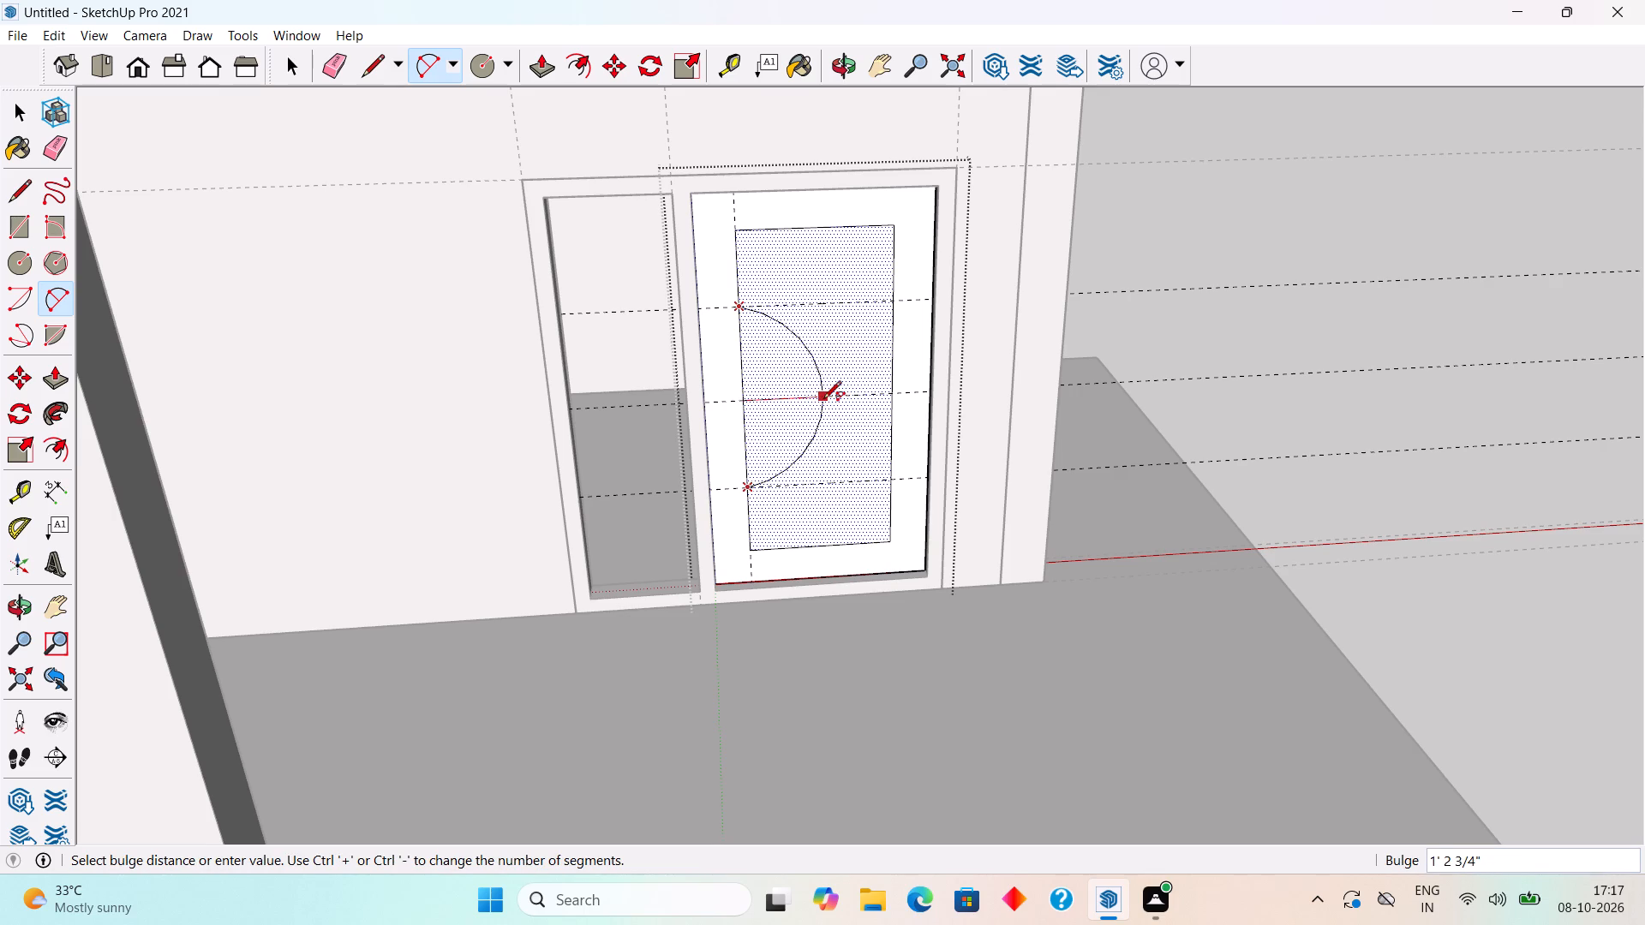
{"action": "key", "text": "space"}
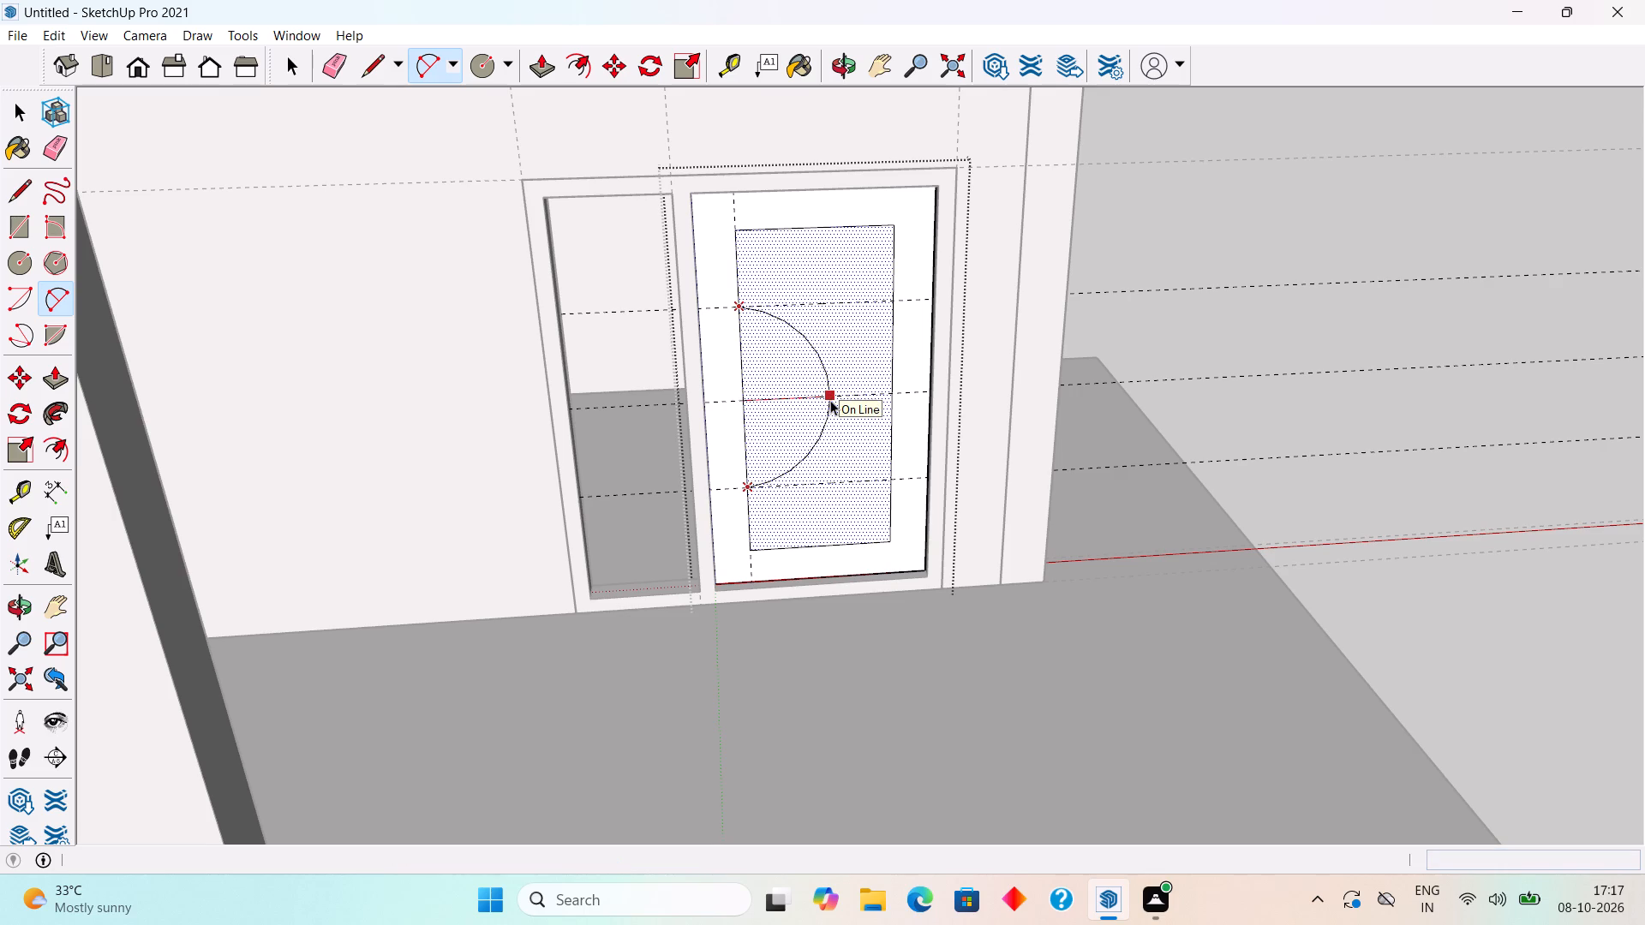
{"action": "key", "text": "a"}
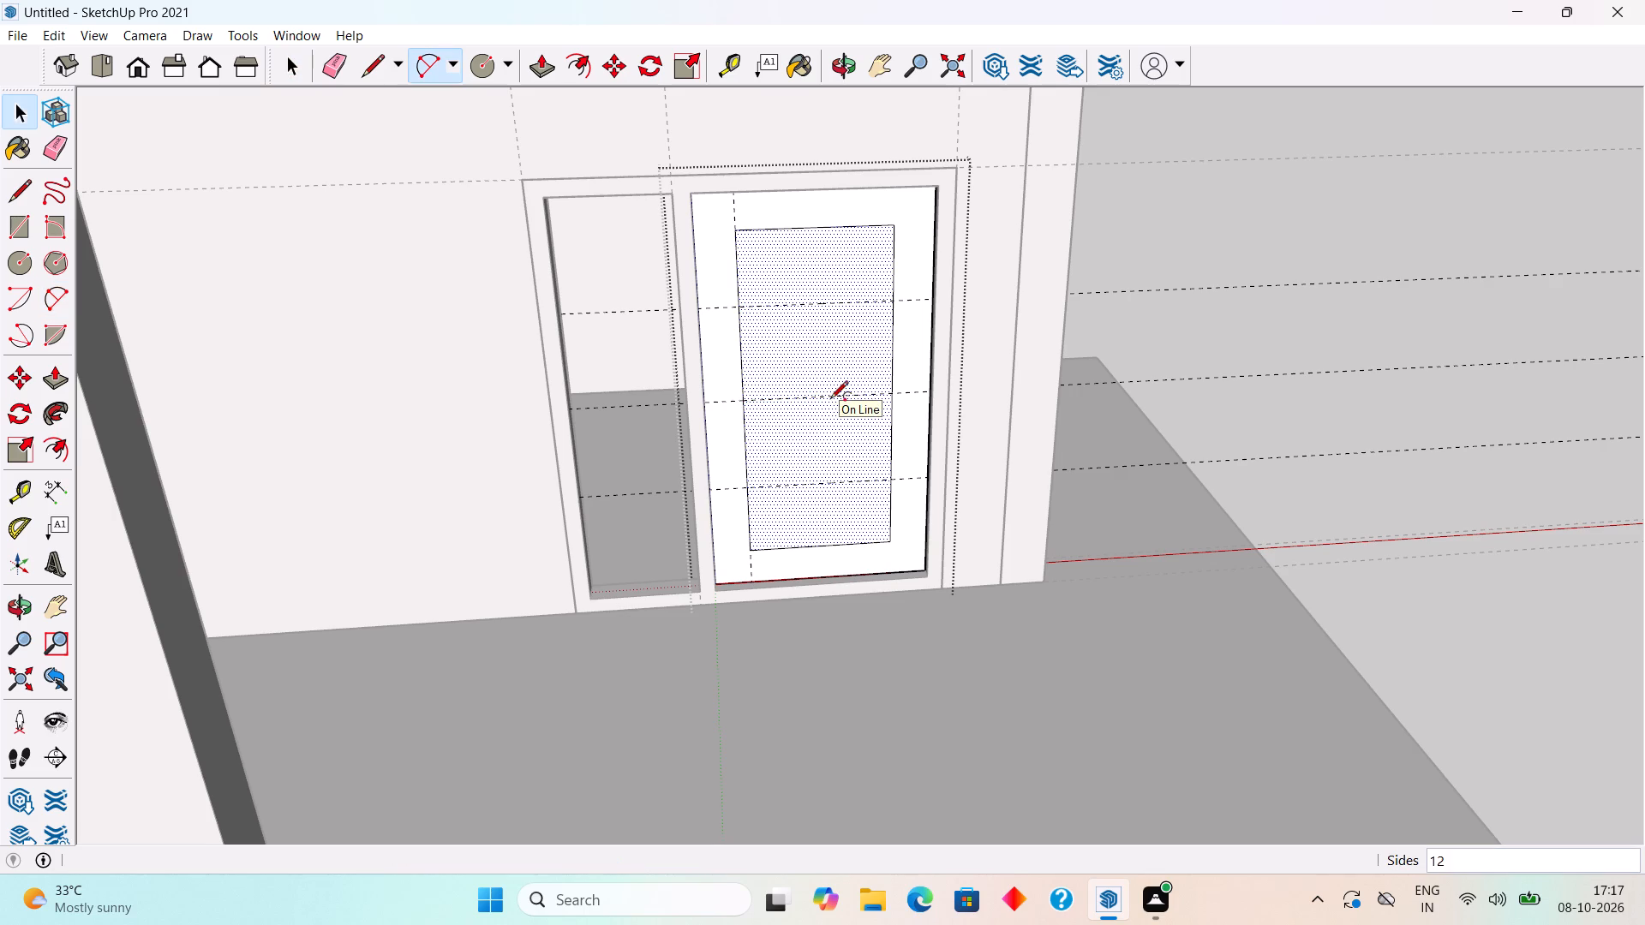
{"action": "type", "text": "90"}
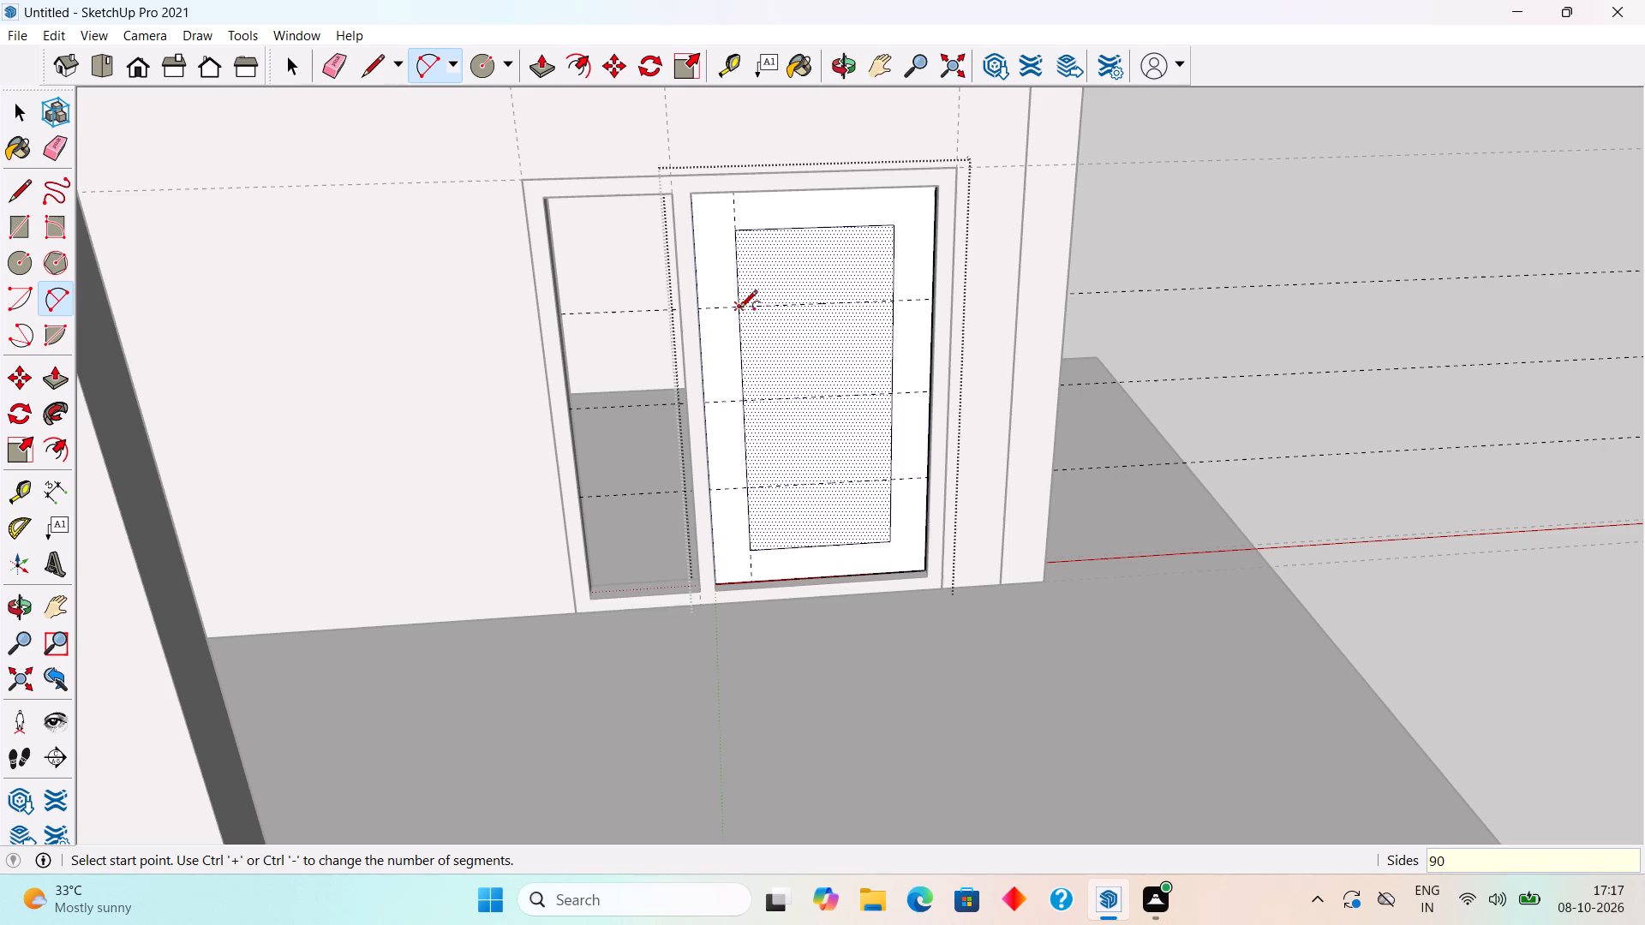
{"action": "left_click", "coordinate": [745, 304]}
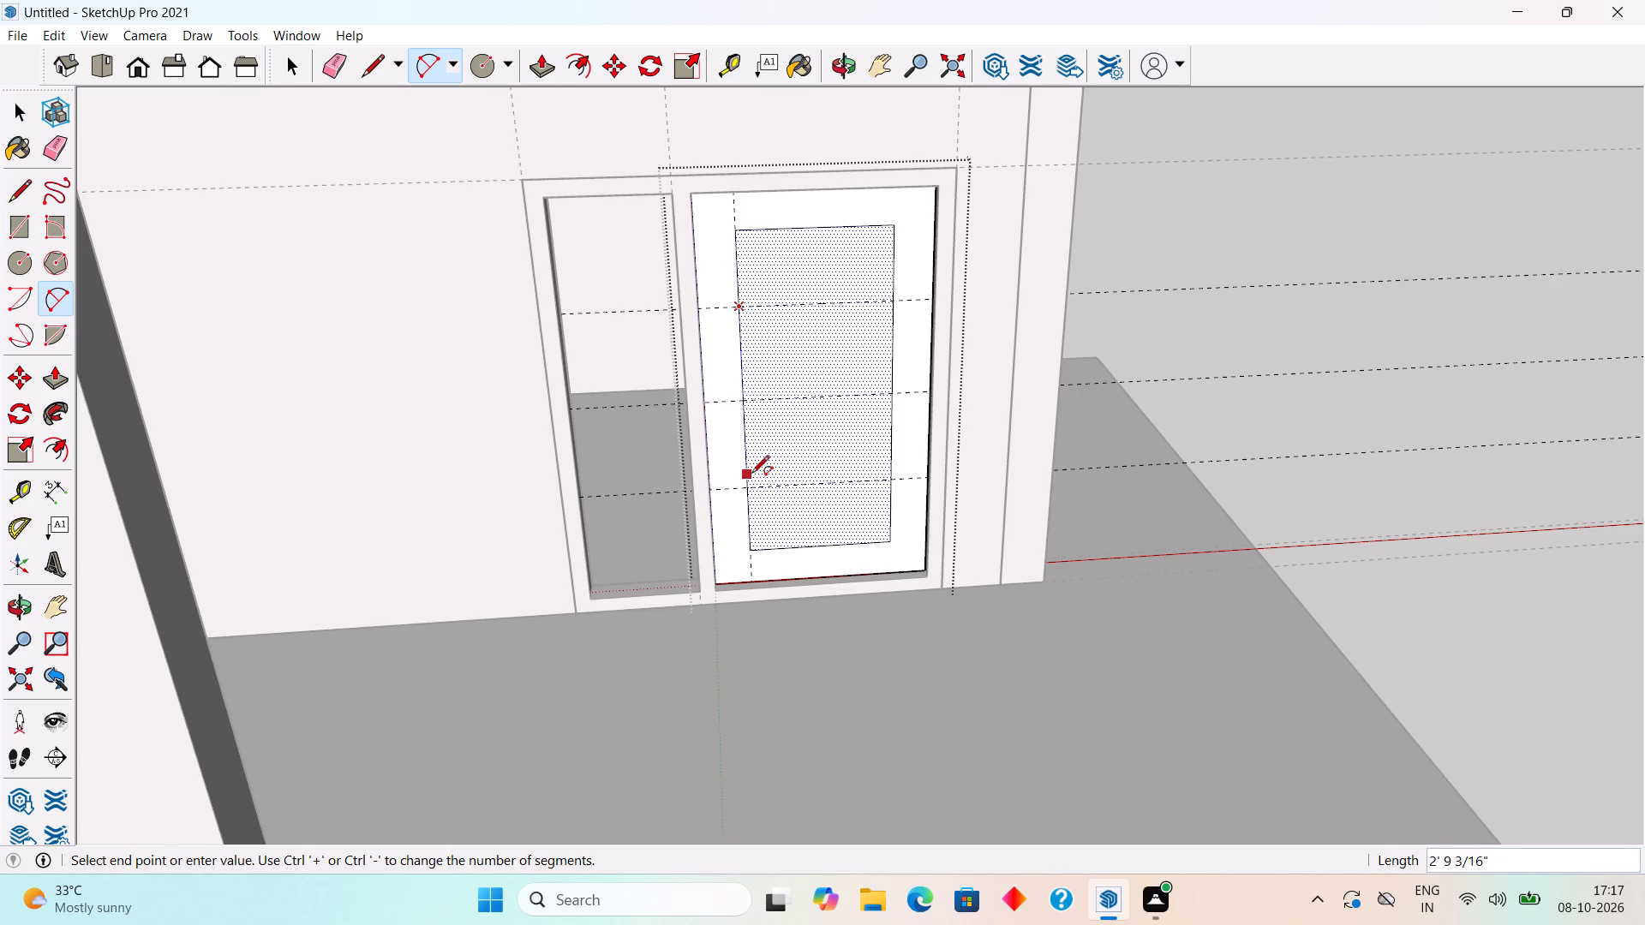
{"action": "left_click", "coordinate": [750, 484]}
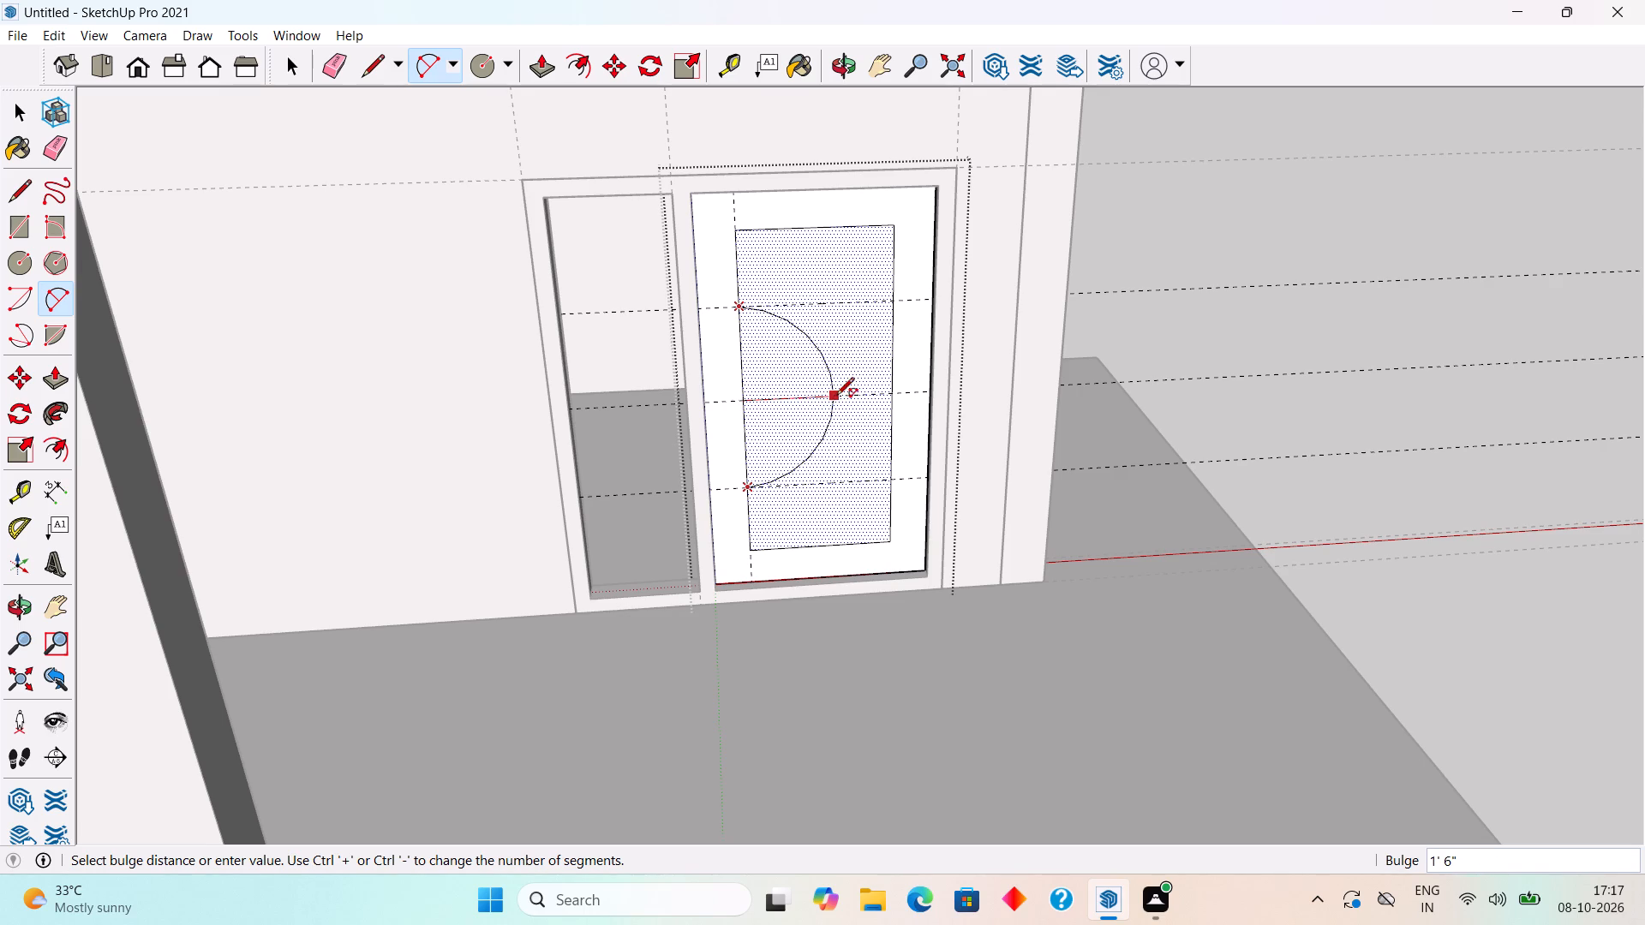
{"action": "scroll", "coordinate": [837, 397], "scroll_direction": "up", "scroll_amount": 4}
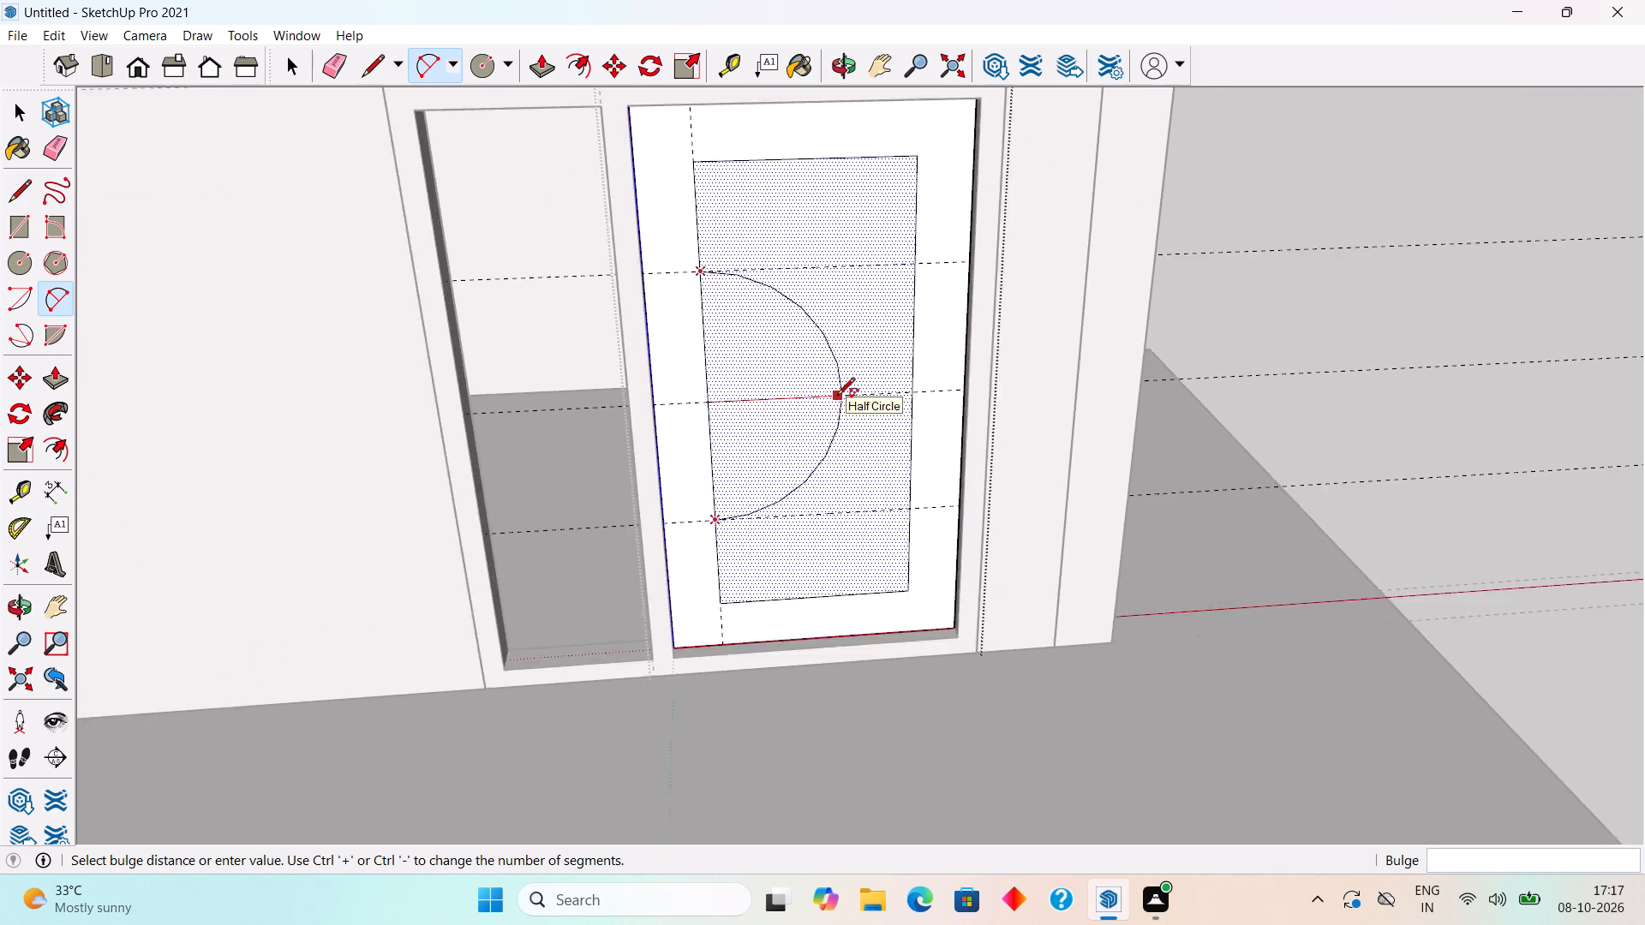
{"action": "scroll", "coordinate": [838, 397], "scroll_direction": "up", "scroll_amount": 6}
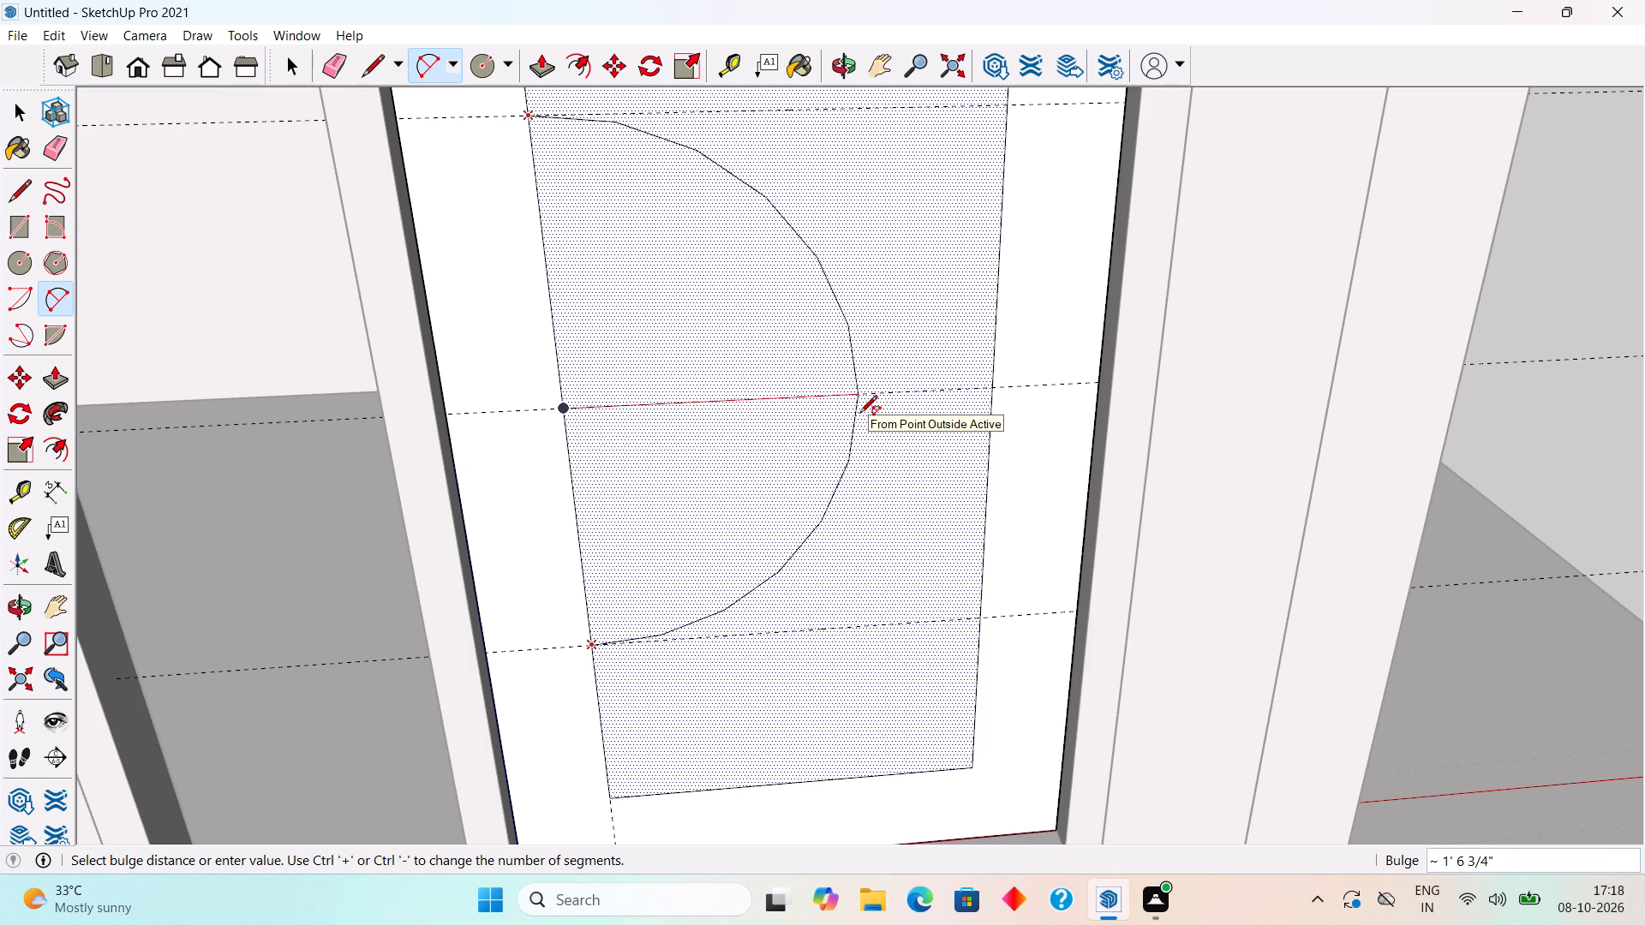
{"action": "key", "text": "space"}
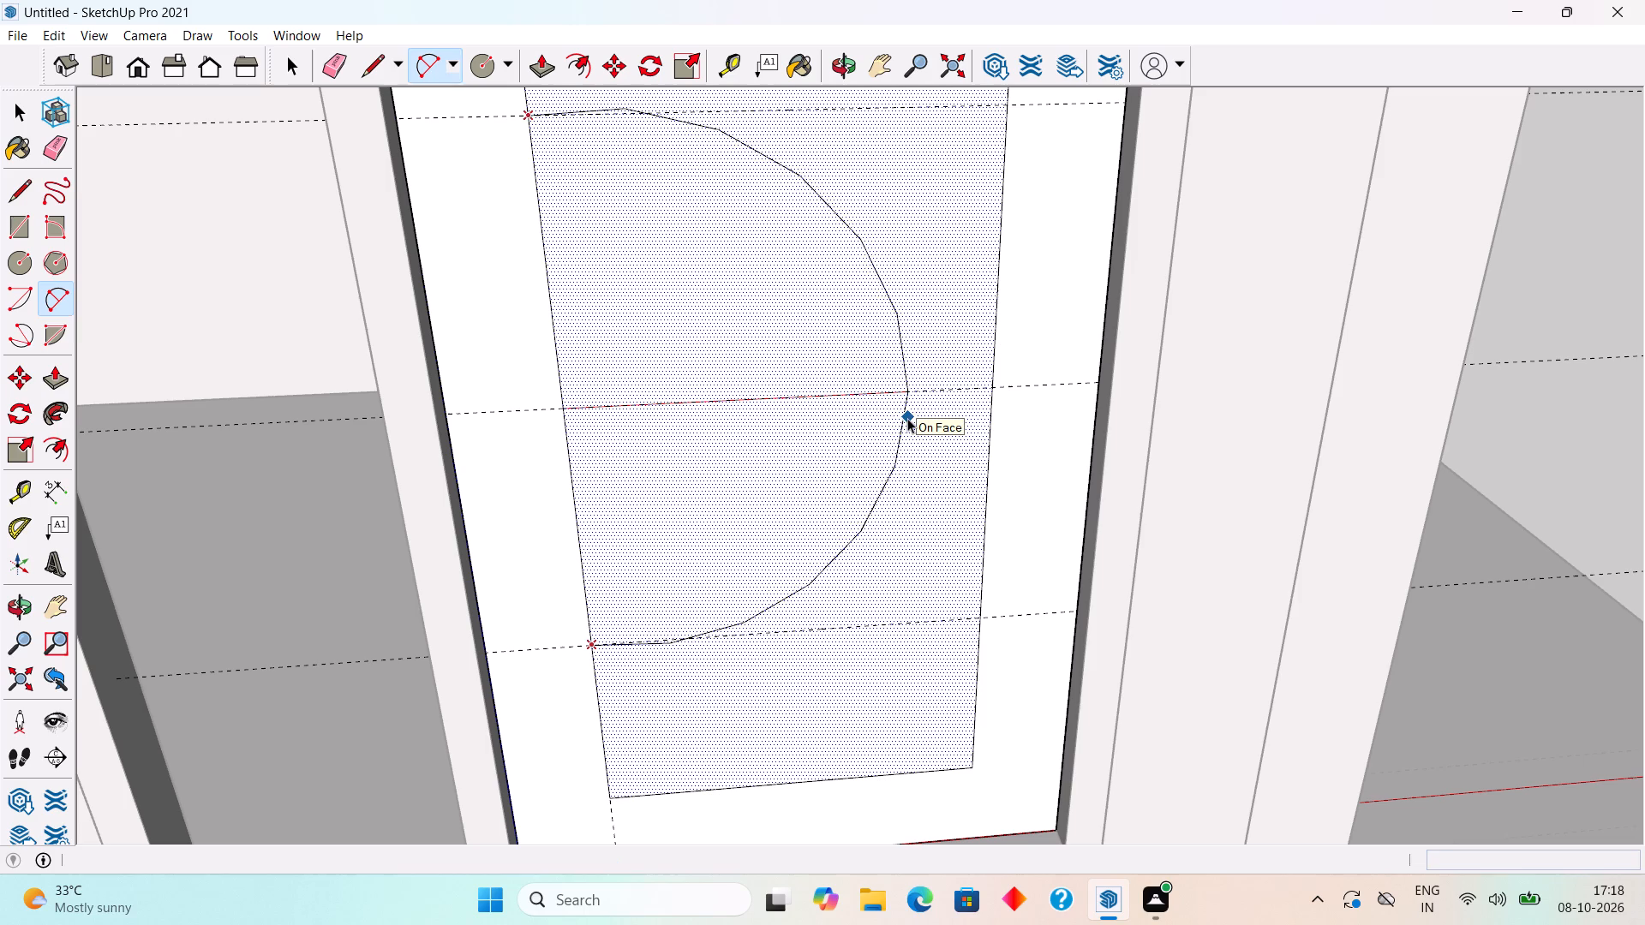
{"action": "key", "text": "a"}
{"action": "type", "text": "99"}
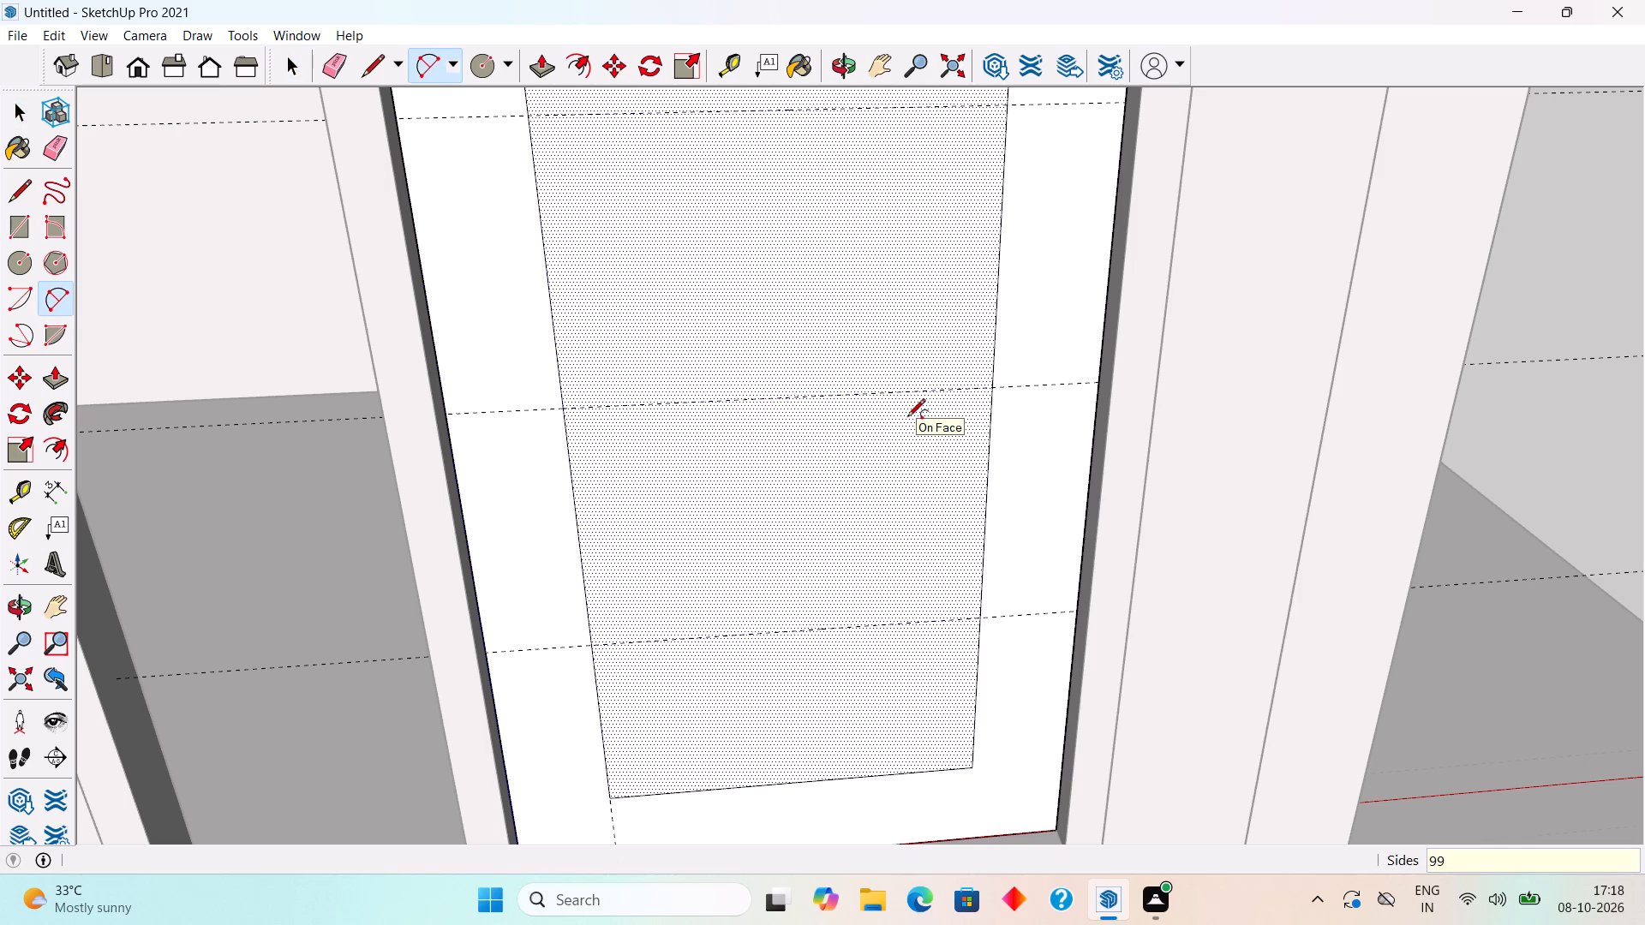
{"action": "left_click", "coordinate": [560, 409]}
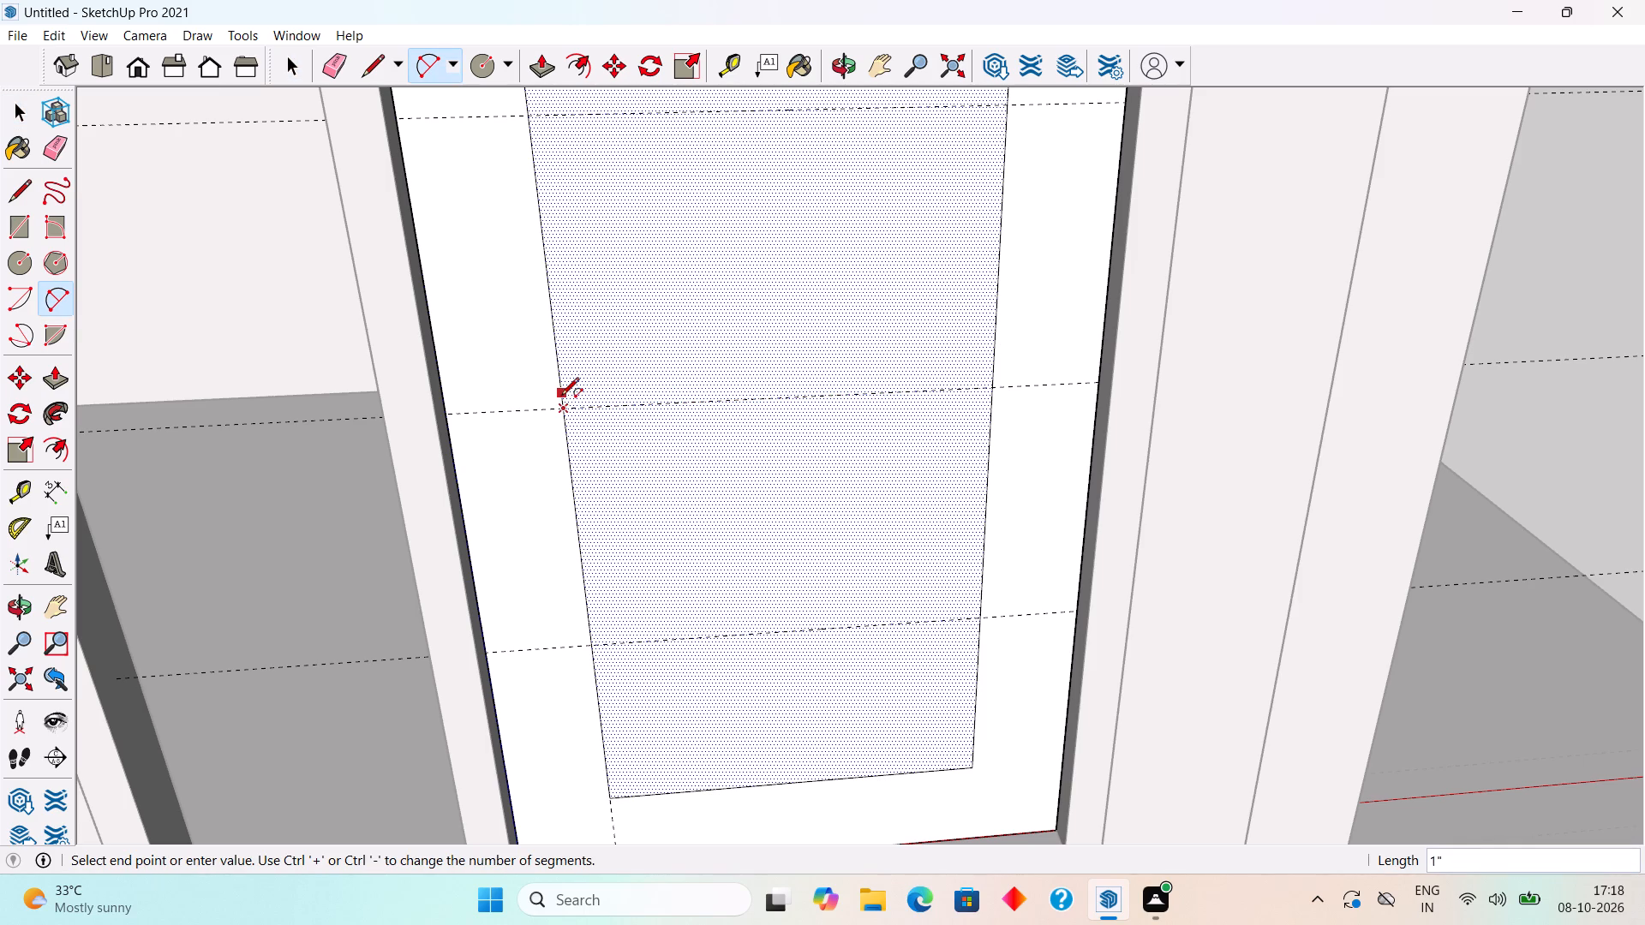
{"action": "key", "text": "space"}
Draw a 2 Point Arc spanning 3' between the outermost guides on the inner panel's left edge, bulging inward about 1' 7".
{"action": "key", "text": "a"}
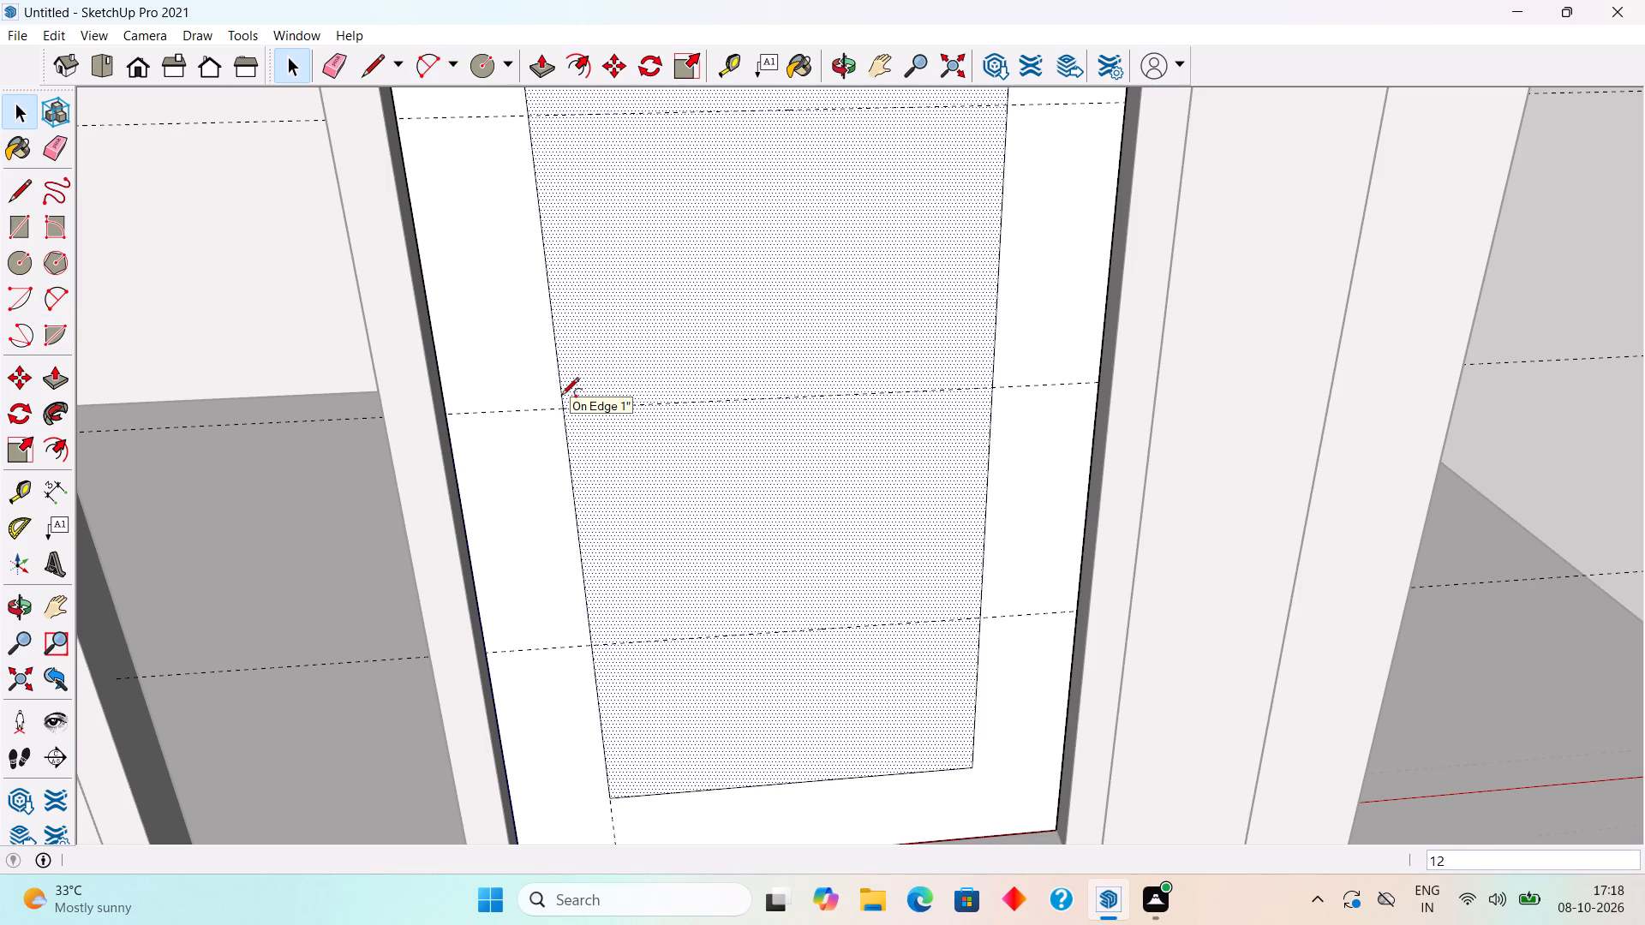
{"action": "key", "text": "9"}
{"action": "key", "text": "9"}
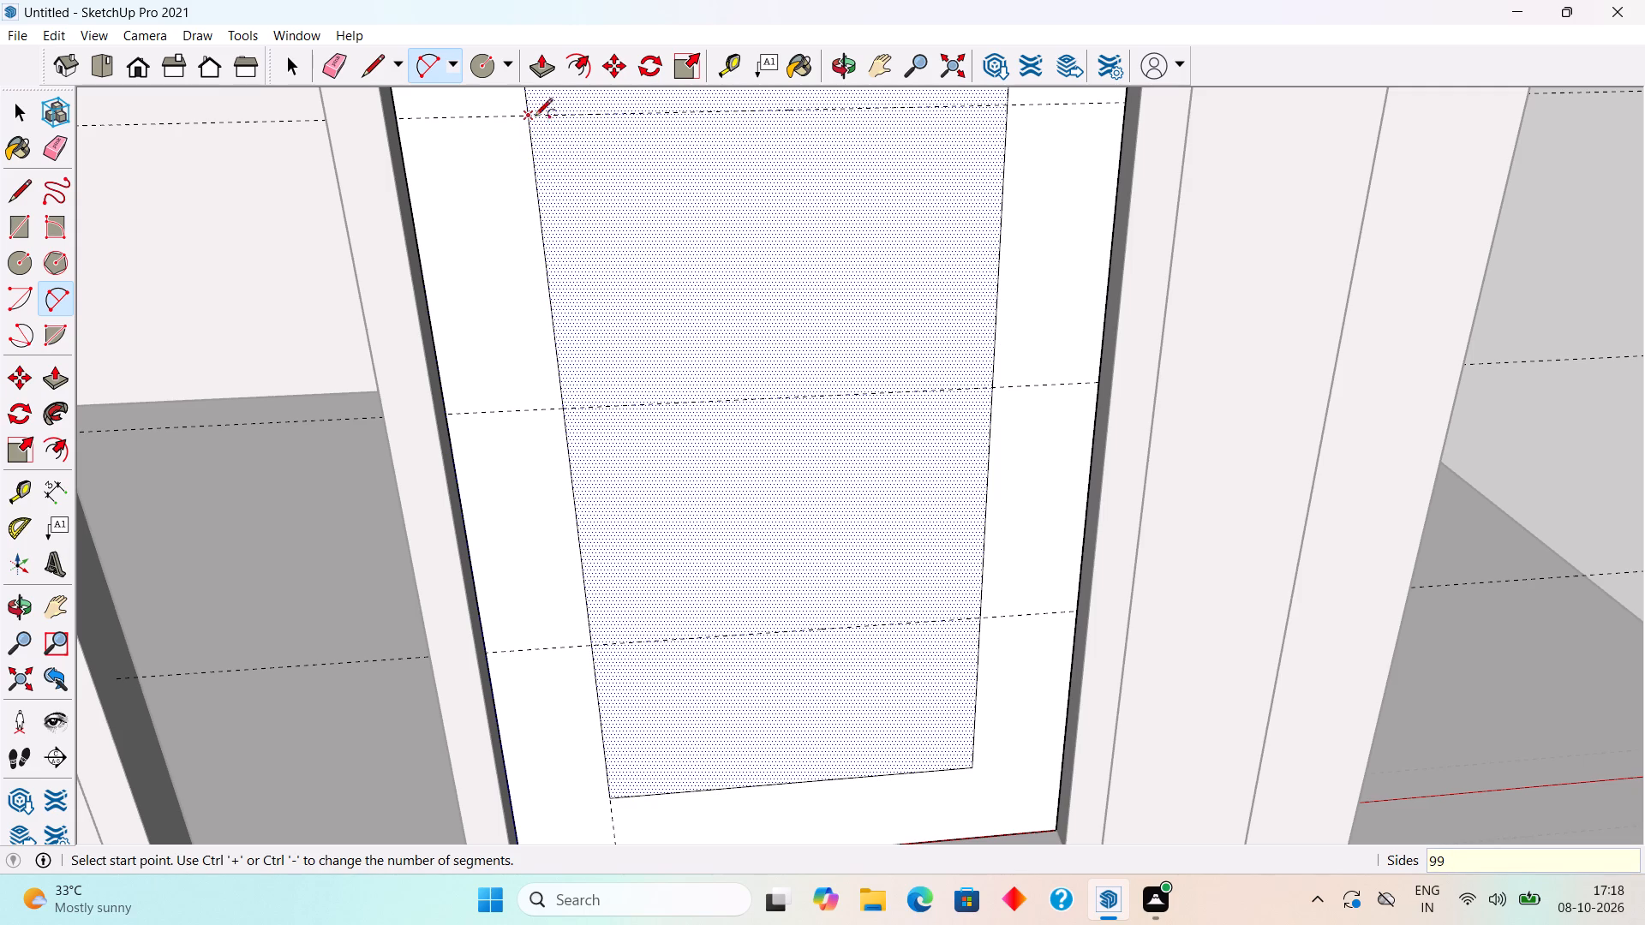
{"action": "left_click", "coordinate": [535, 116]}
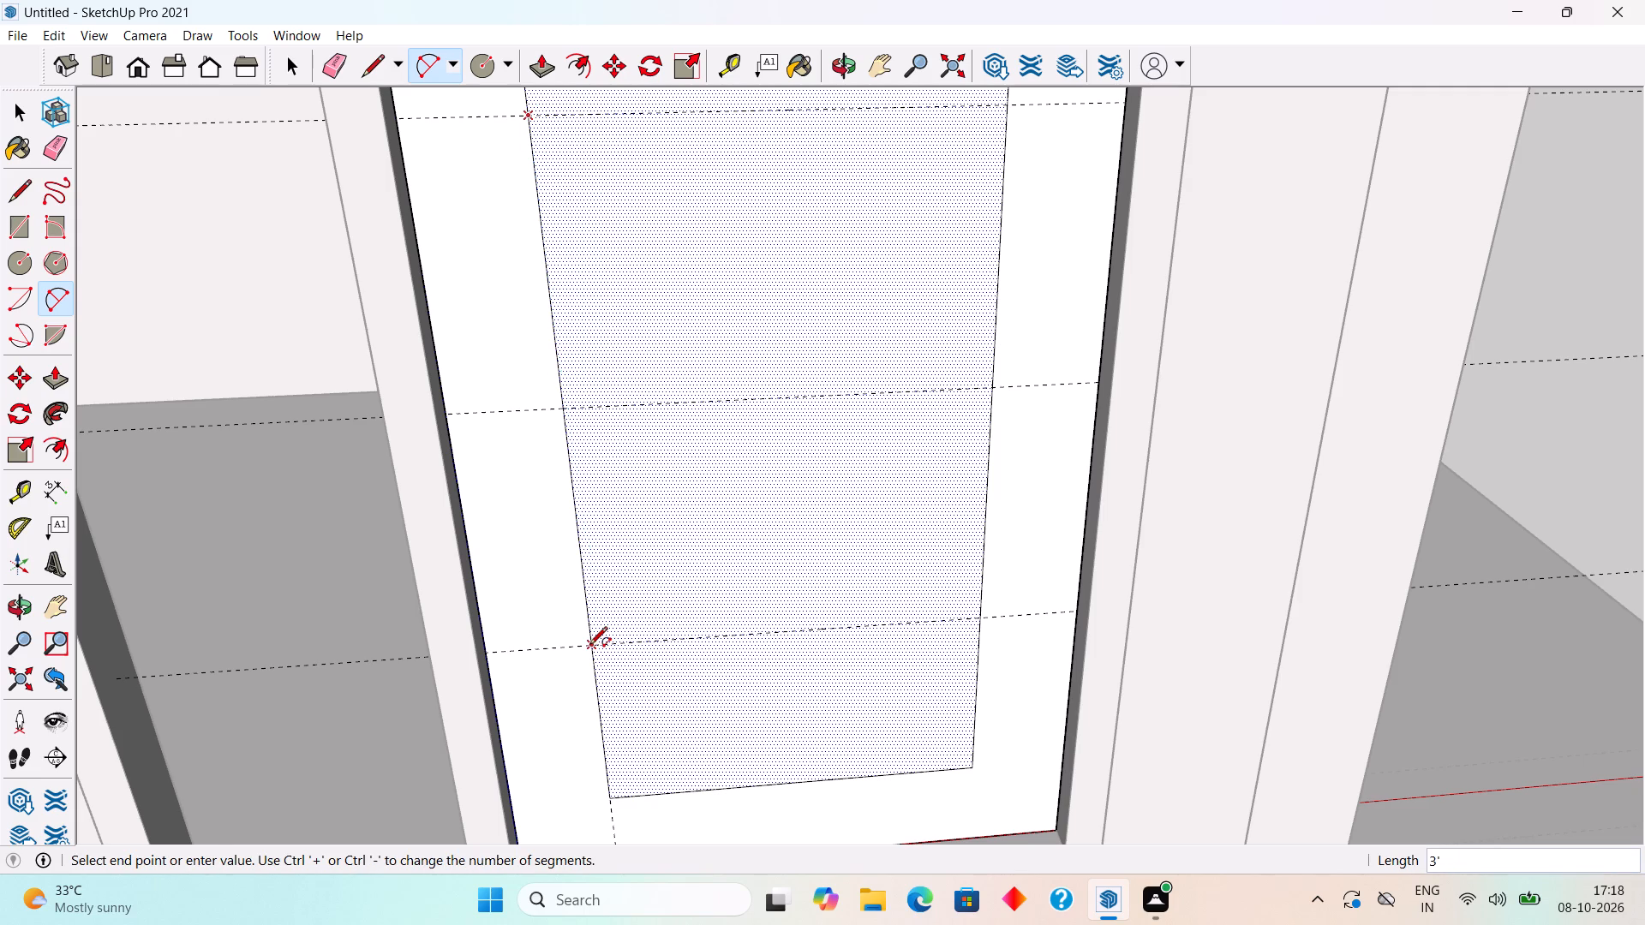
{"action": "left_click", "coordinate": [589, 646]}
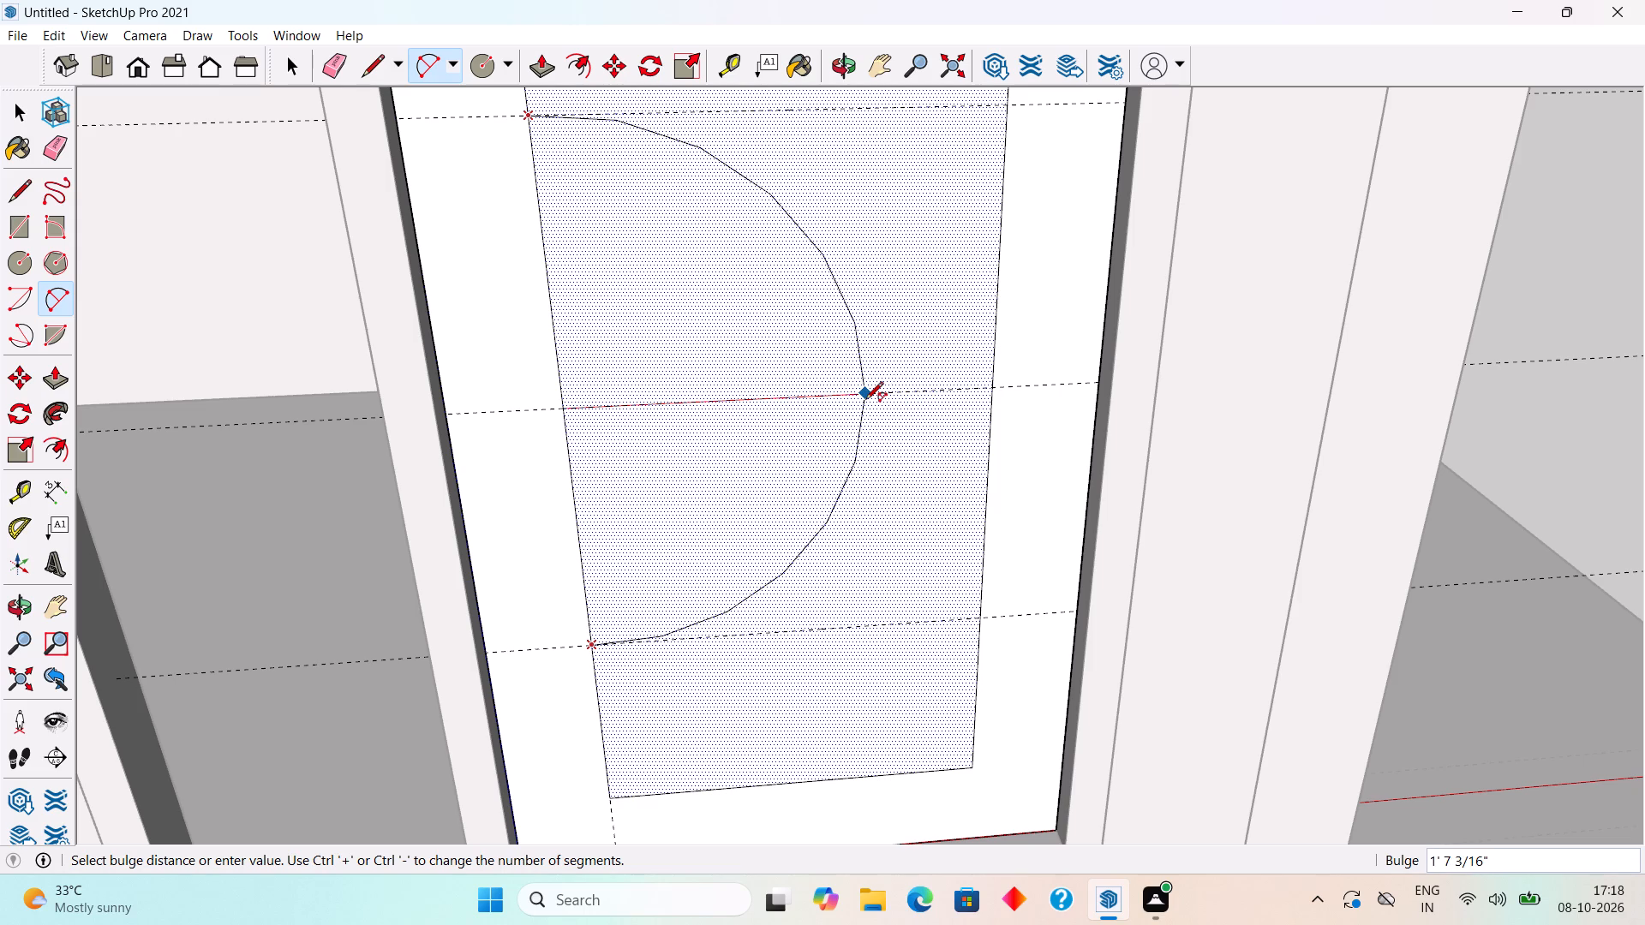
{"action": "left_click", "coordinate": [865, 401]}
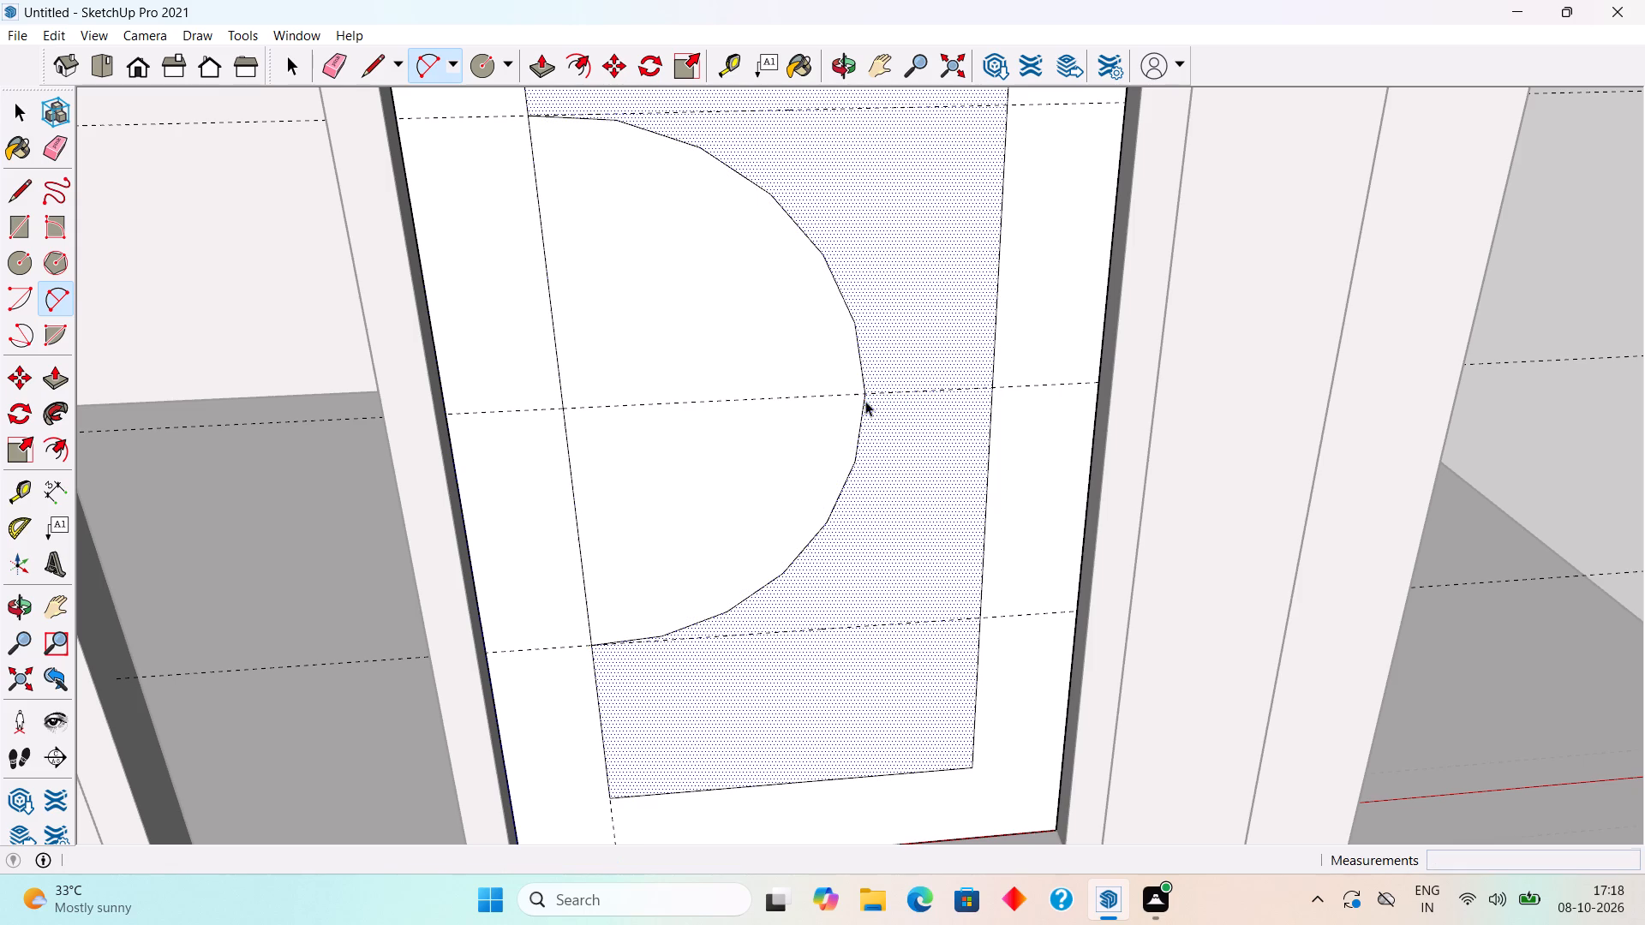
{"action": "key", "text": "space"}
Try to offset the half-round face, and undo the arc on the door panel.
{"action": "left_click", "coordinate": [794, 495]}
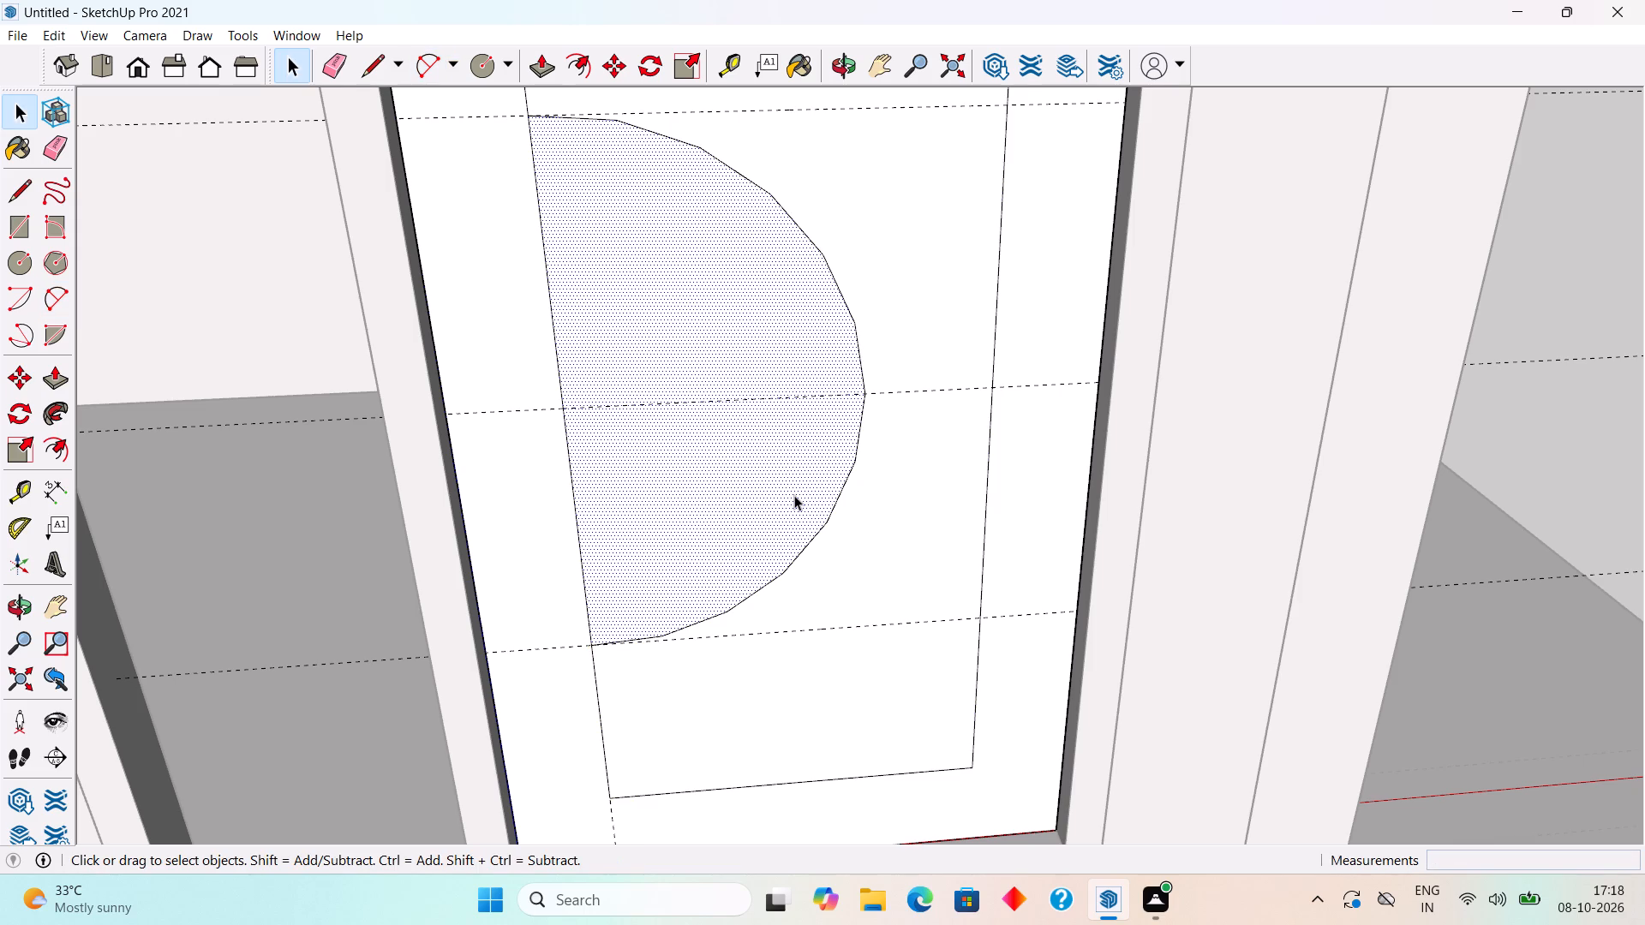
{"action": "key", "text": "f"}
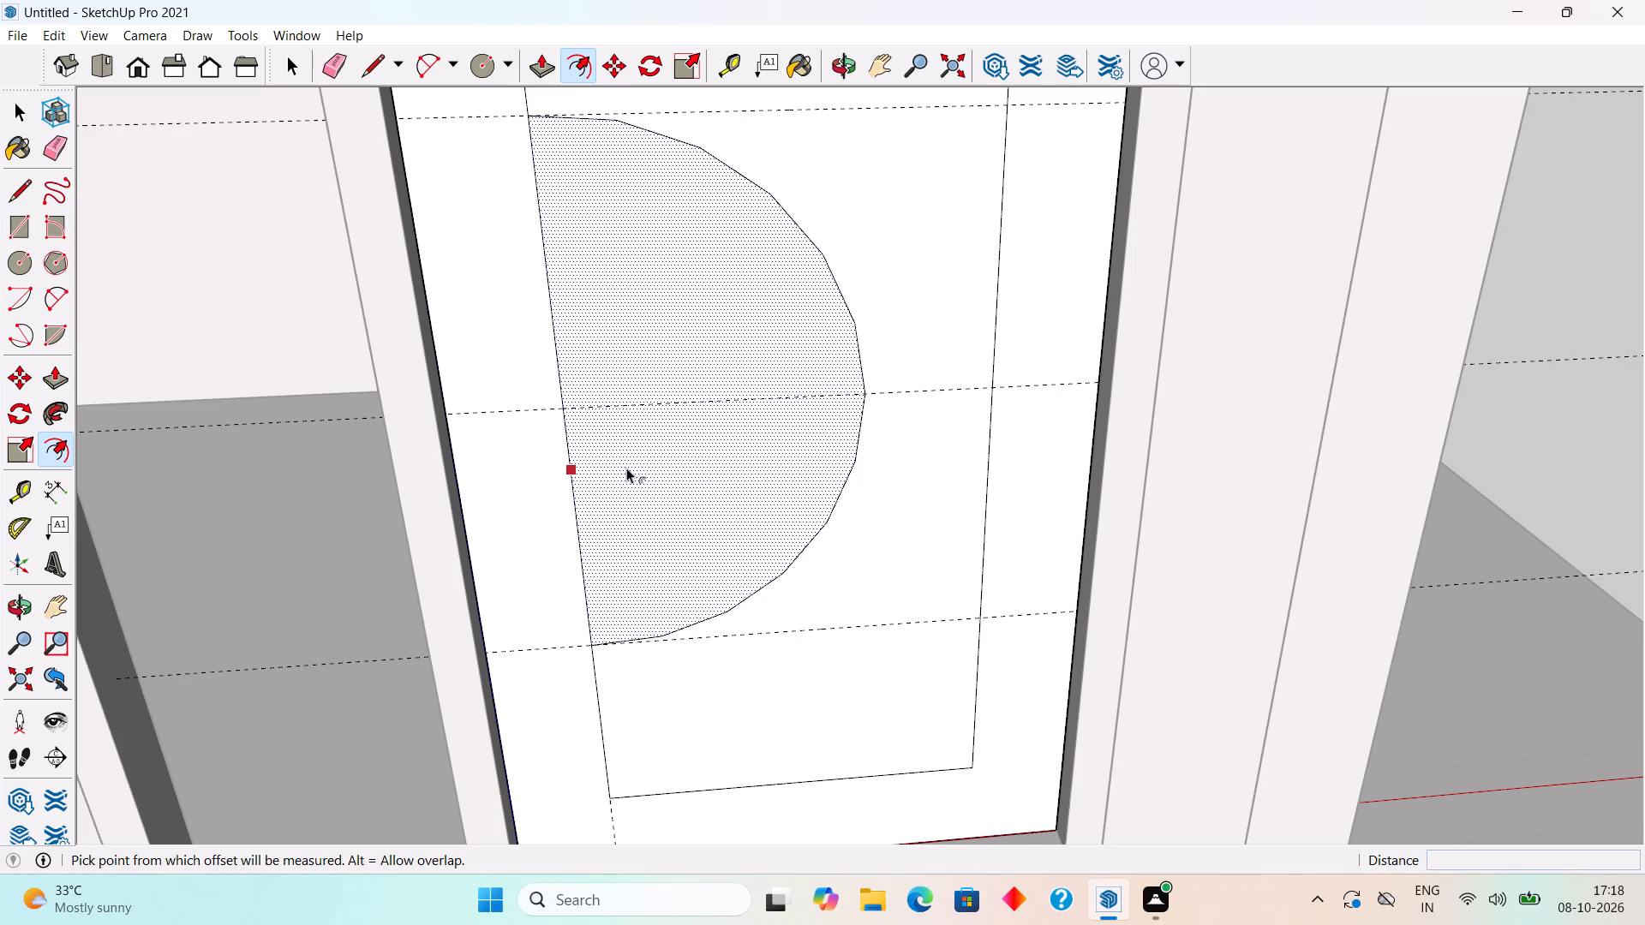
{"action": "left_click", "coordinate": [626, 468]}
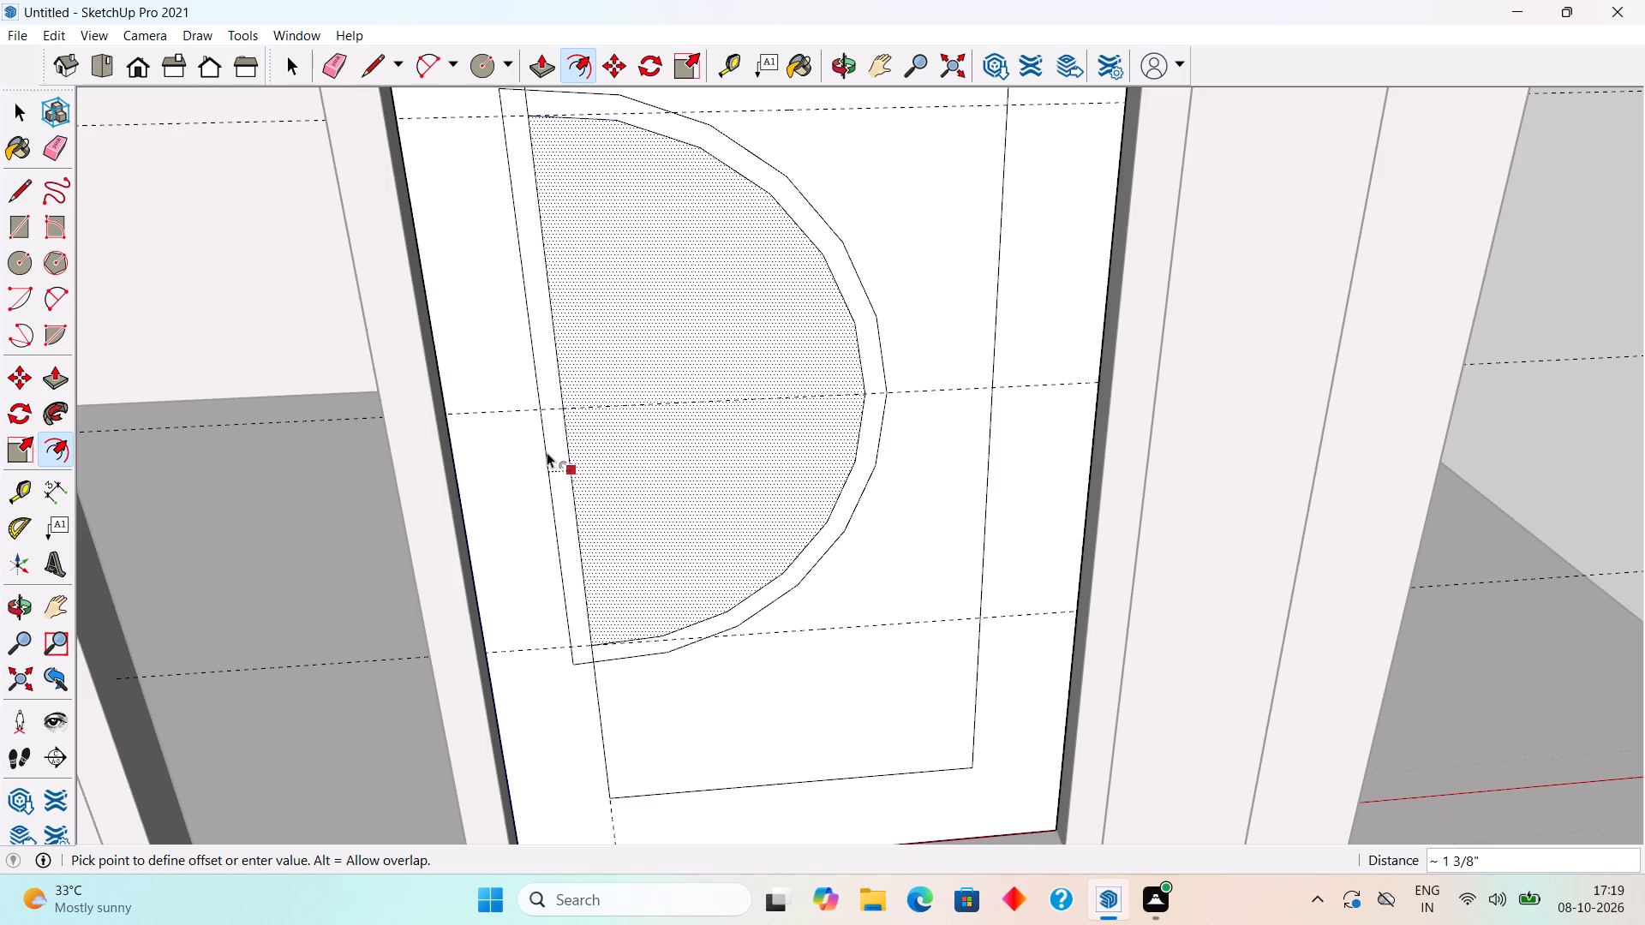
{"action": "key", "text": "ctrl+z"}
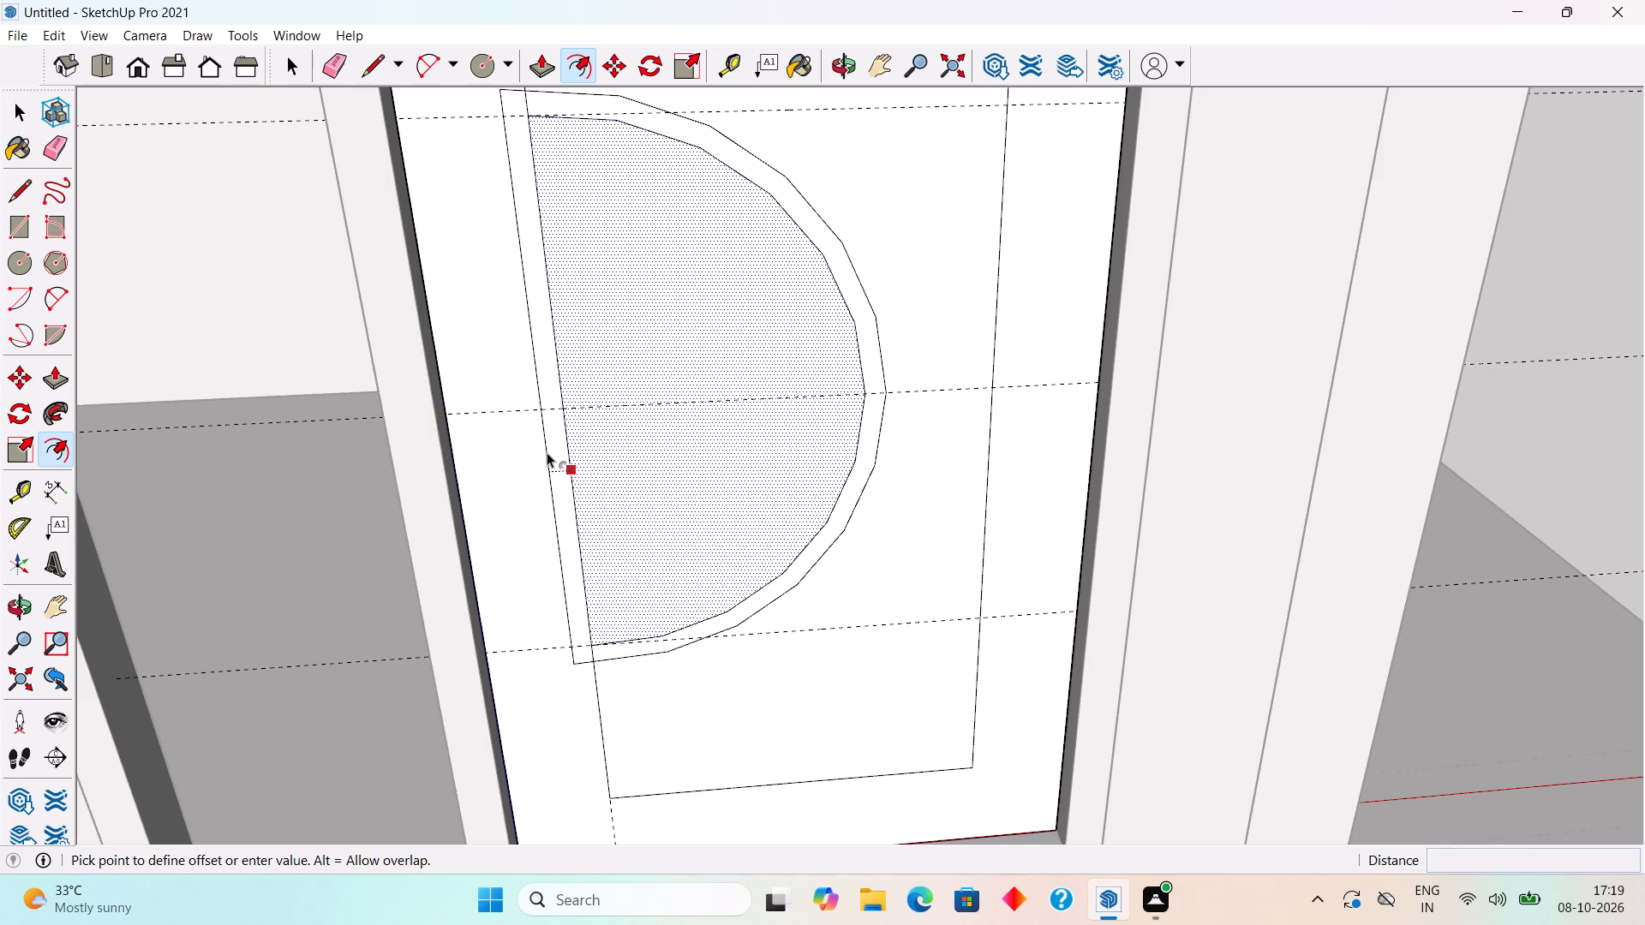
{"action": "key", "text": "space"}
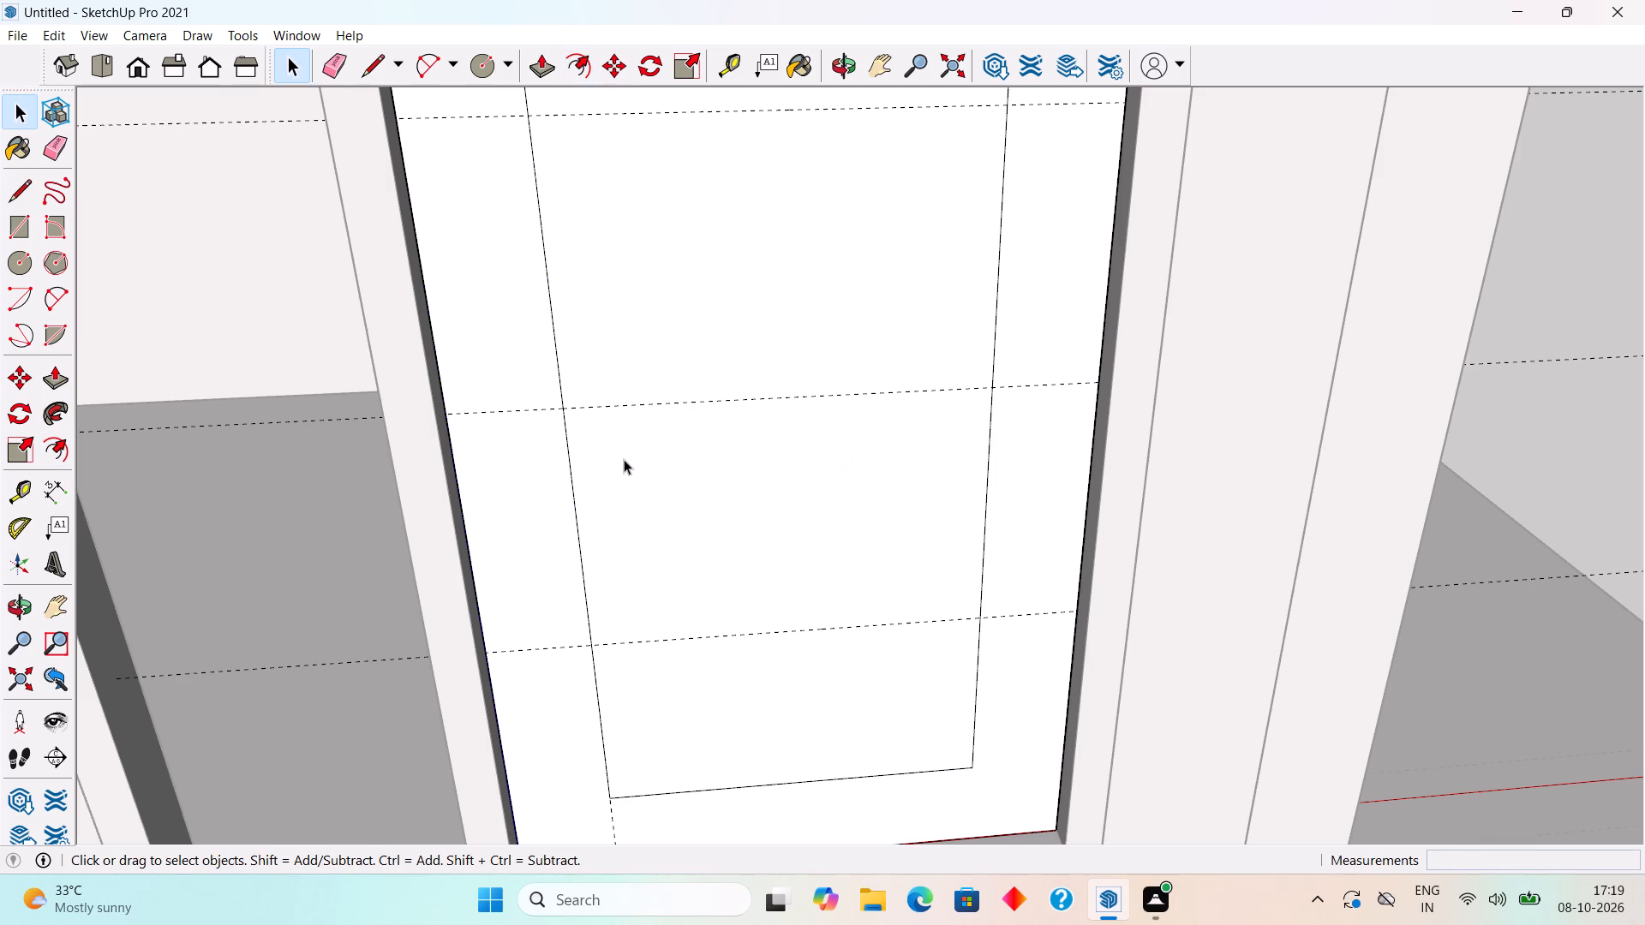
Place horizontal guides 1' above and 1' below the middle guide on the door panel.
{"action": "key", "text": "t"}
{"action": "left_click", "coordinate": [674, 407]}
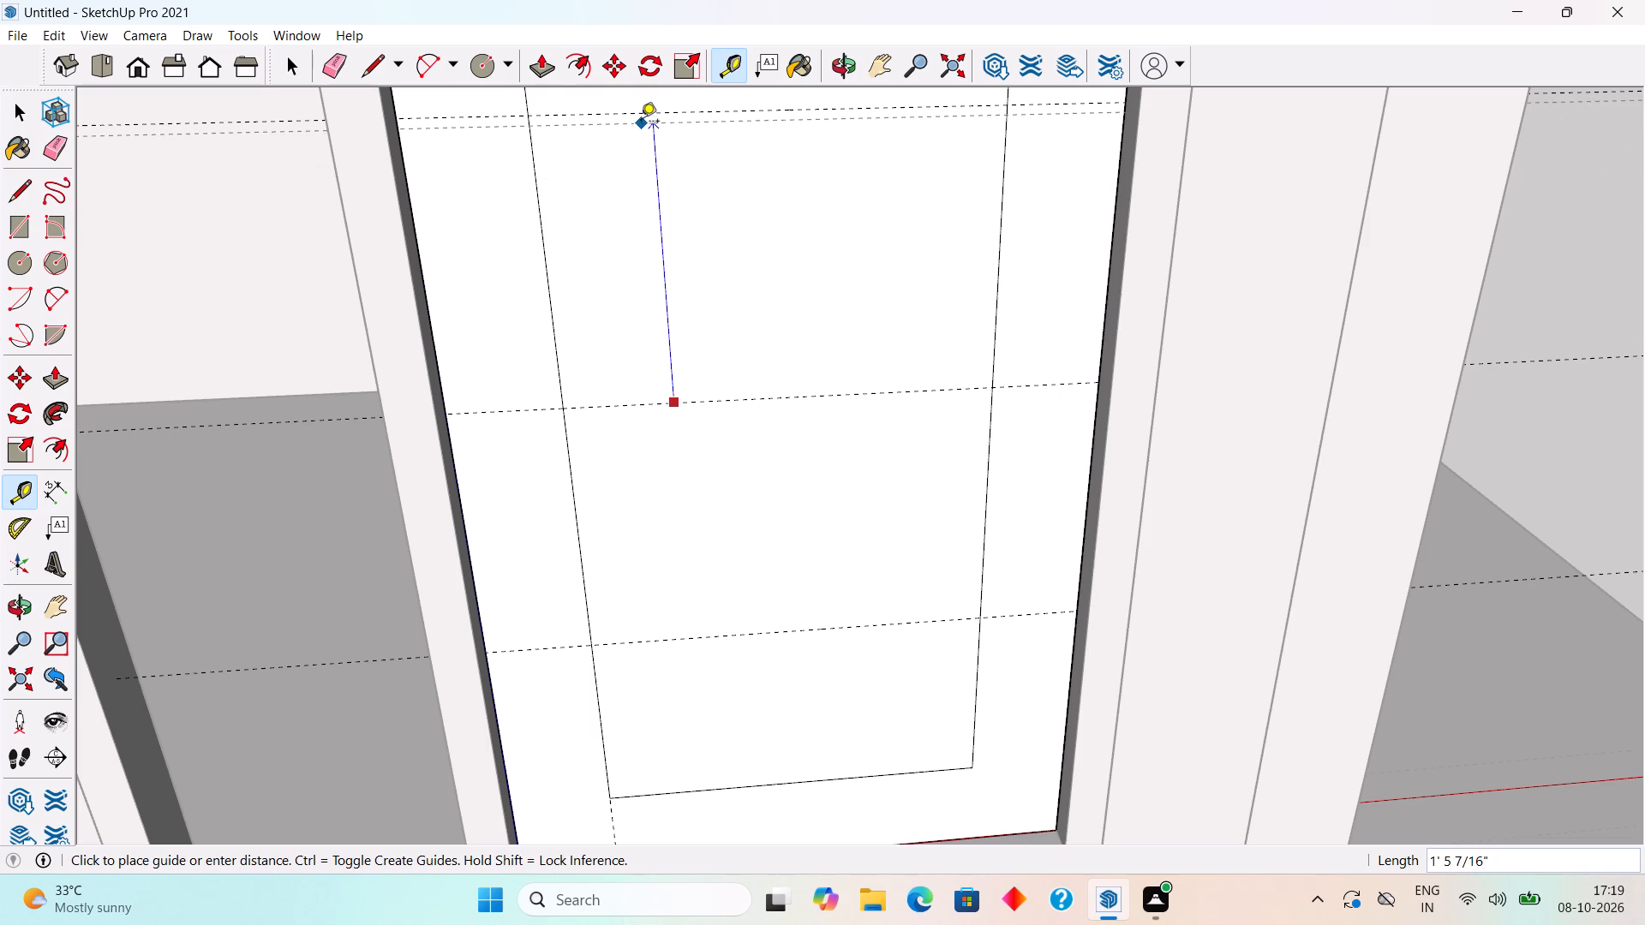
{"action": "type", "text": "1'"}
{"action": "key", "text": "Return"}
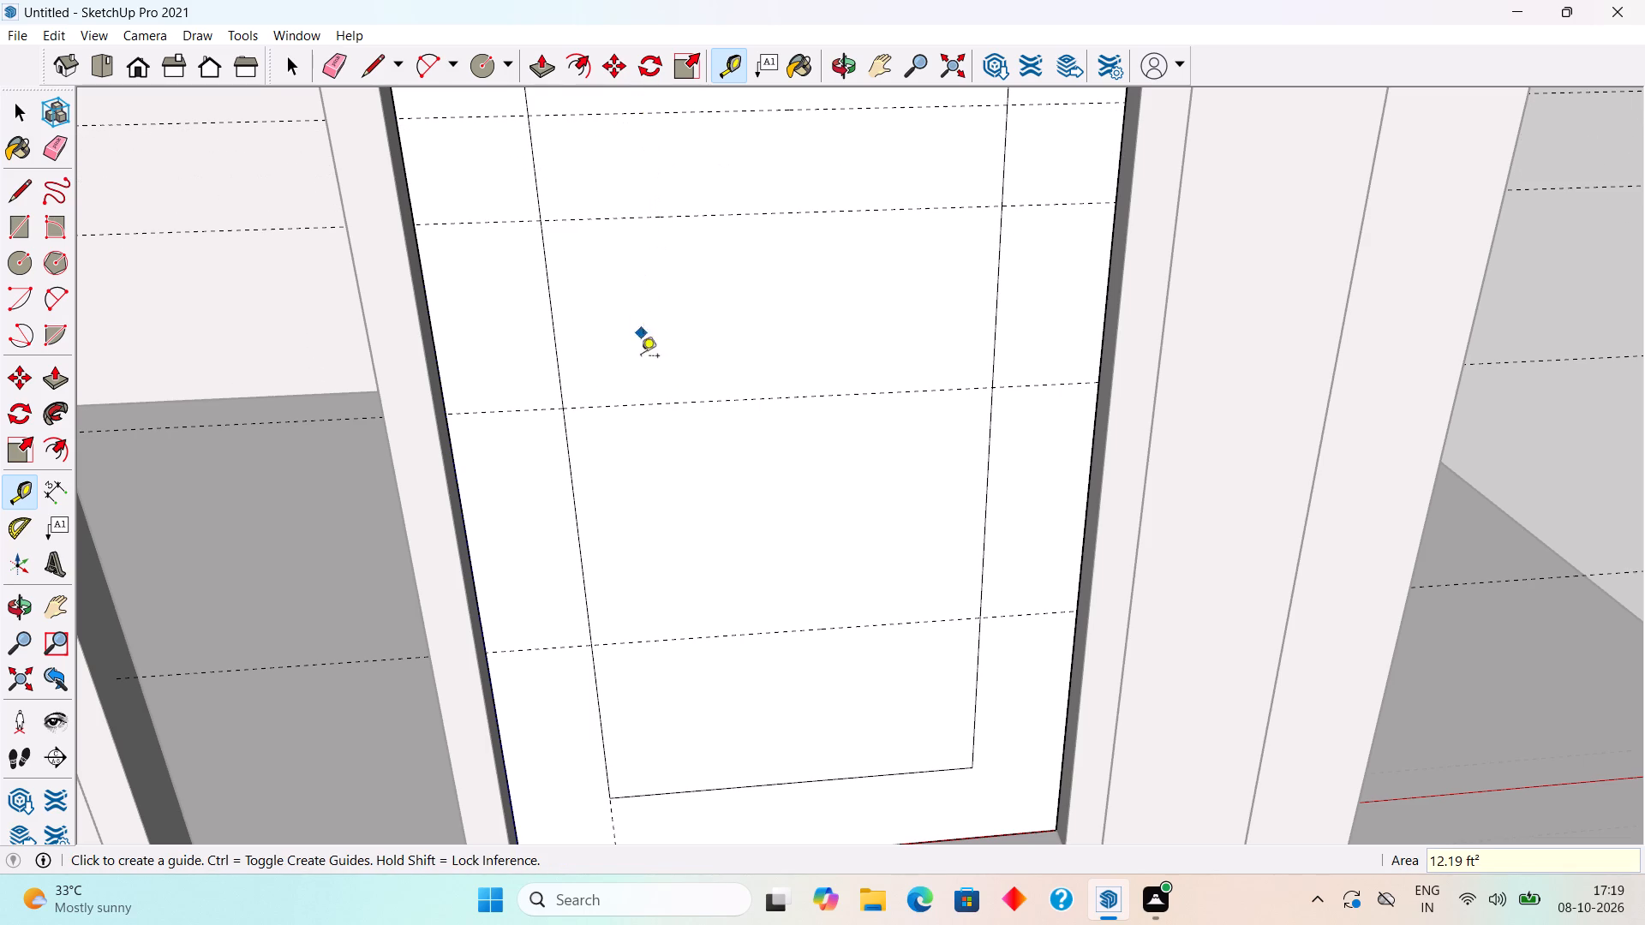
{"action": "left_click", "coordinate": [637, 405]}
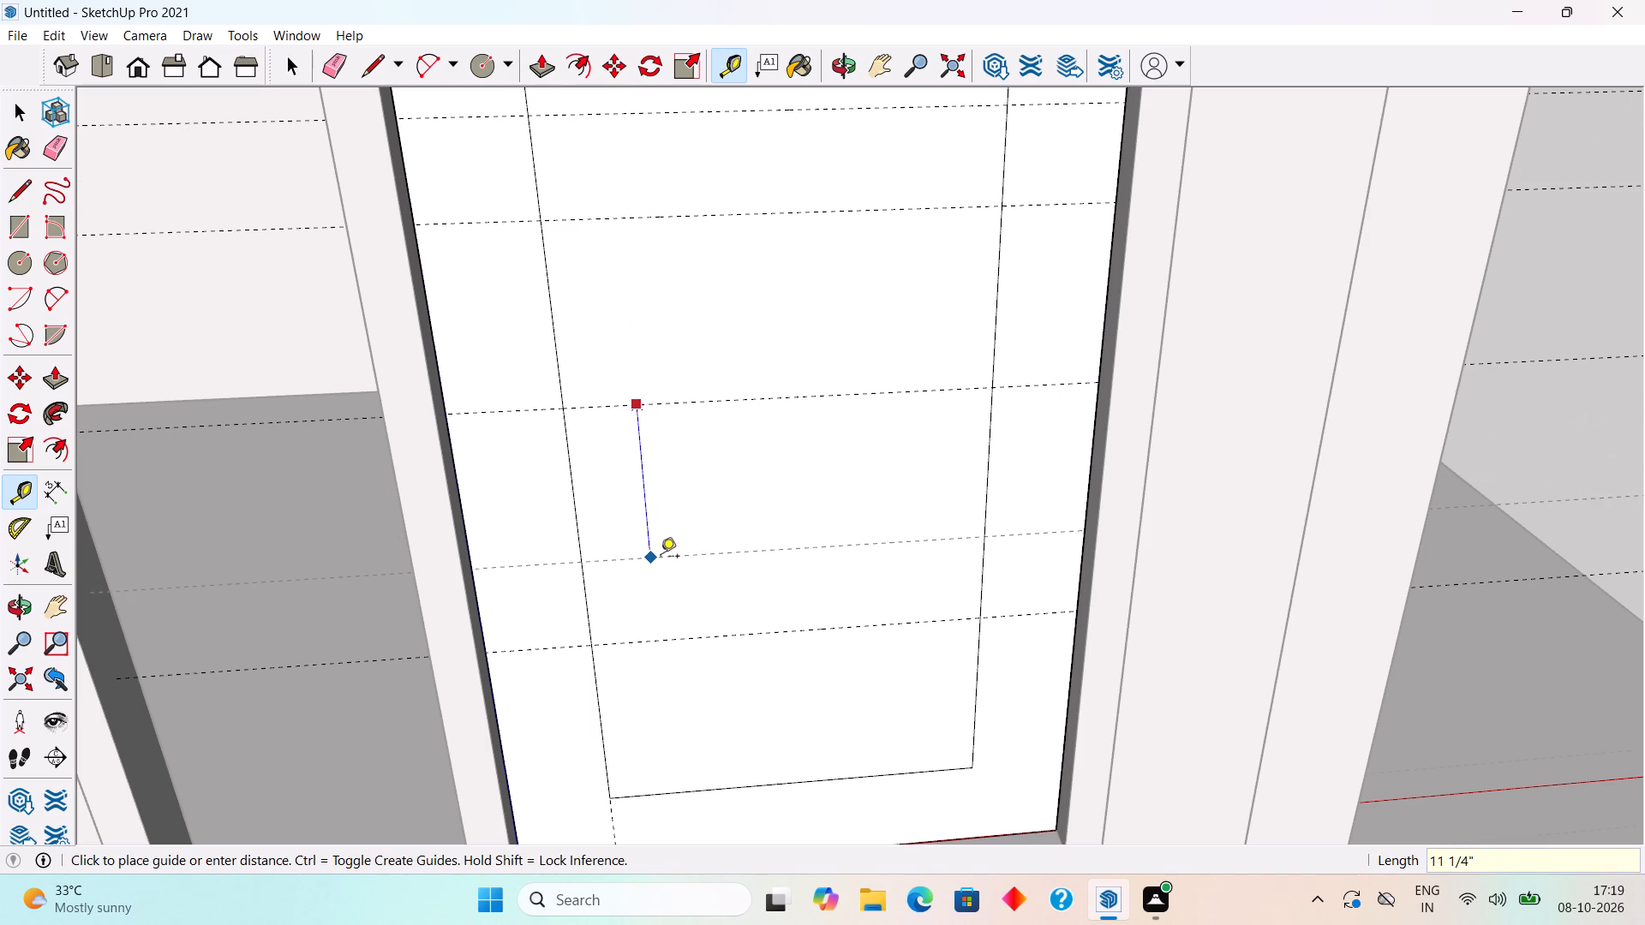
{"action": "type", "text": "1'"}
{"action": "key", "text": "Return"}
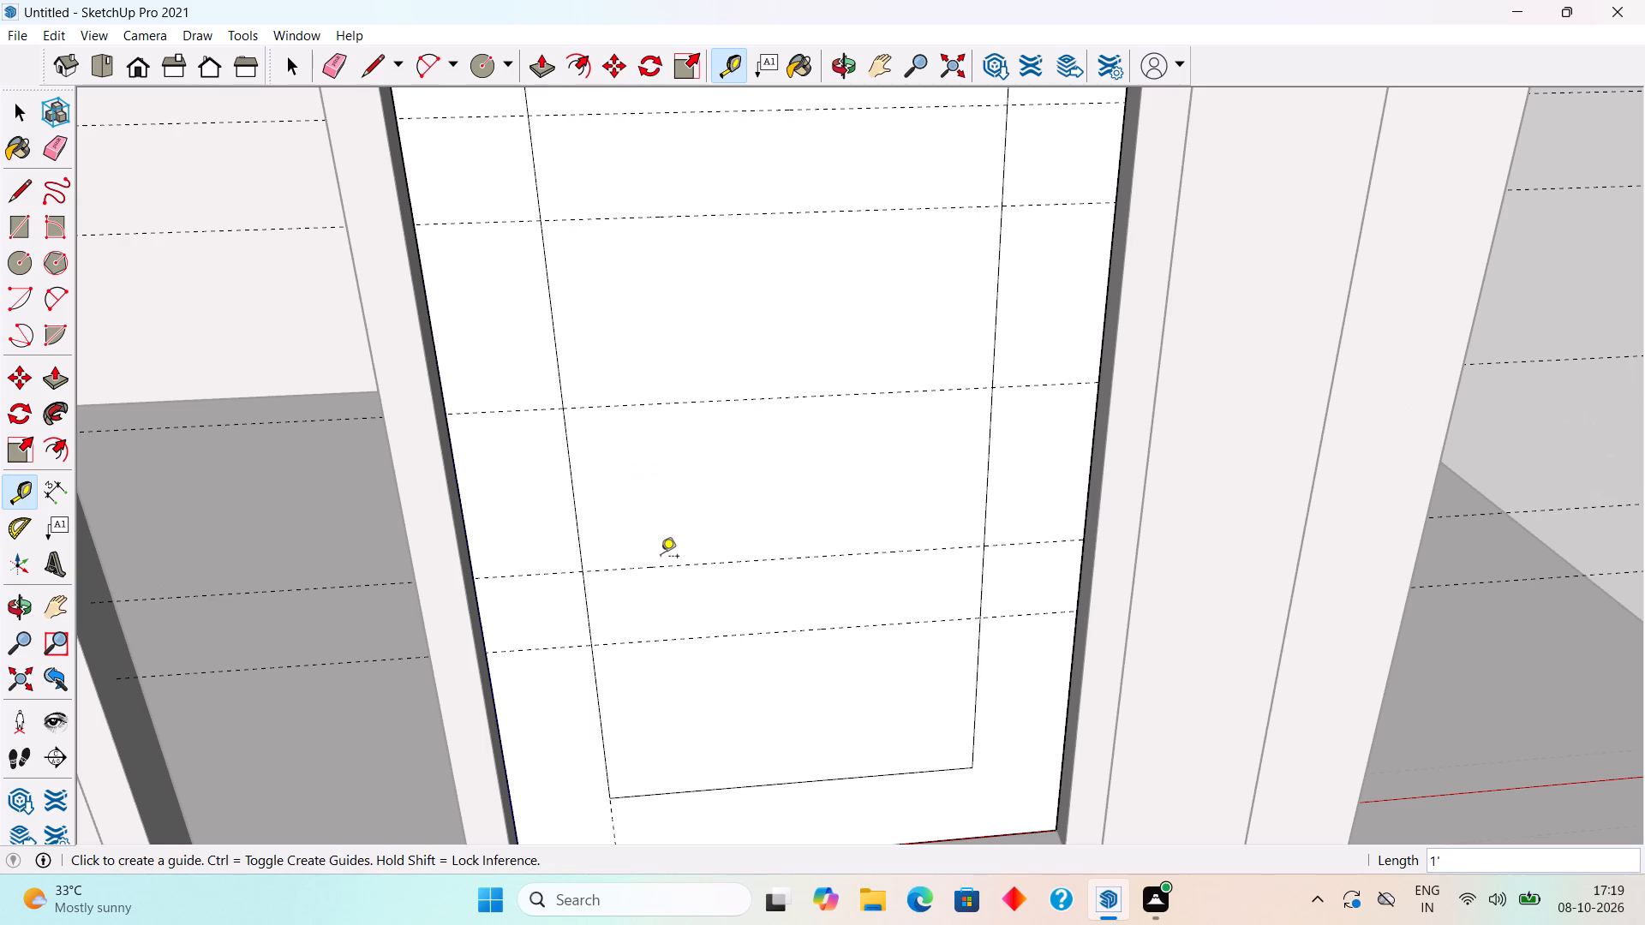
Place horizontal guides 8" above and 8" below the middle guide on the door panel.
{"action": "scroll", "coordinate": [611, 307], "scroll_direction": "down", "scroll_amount": 2}
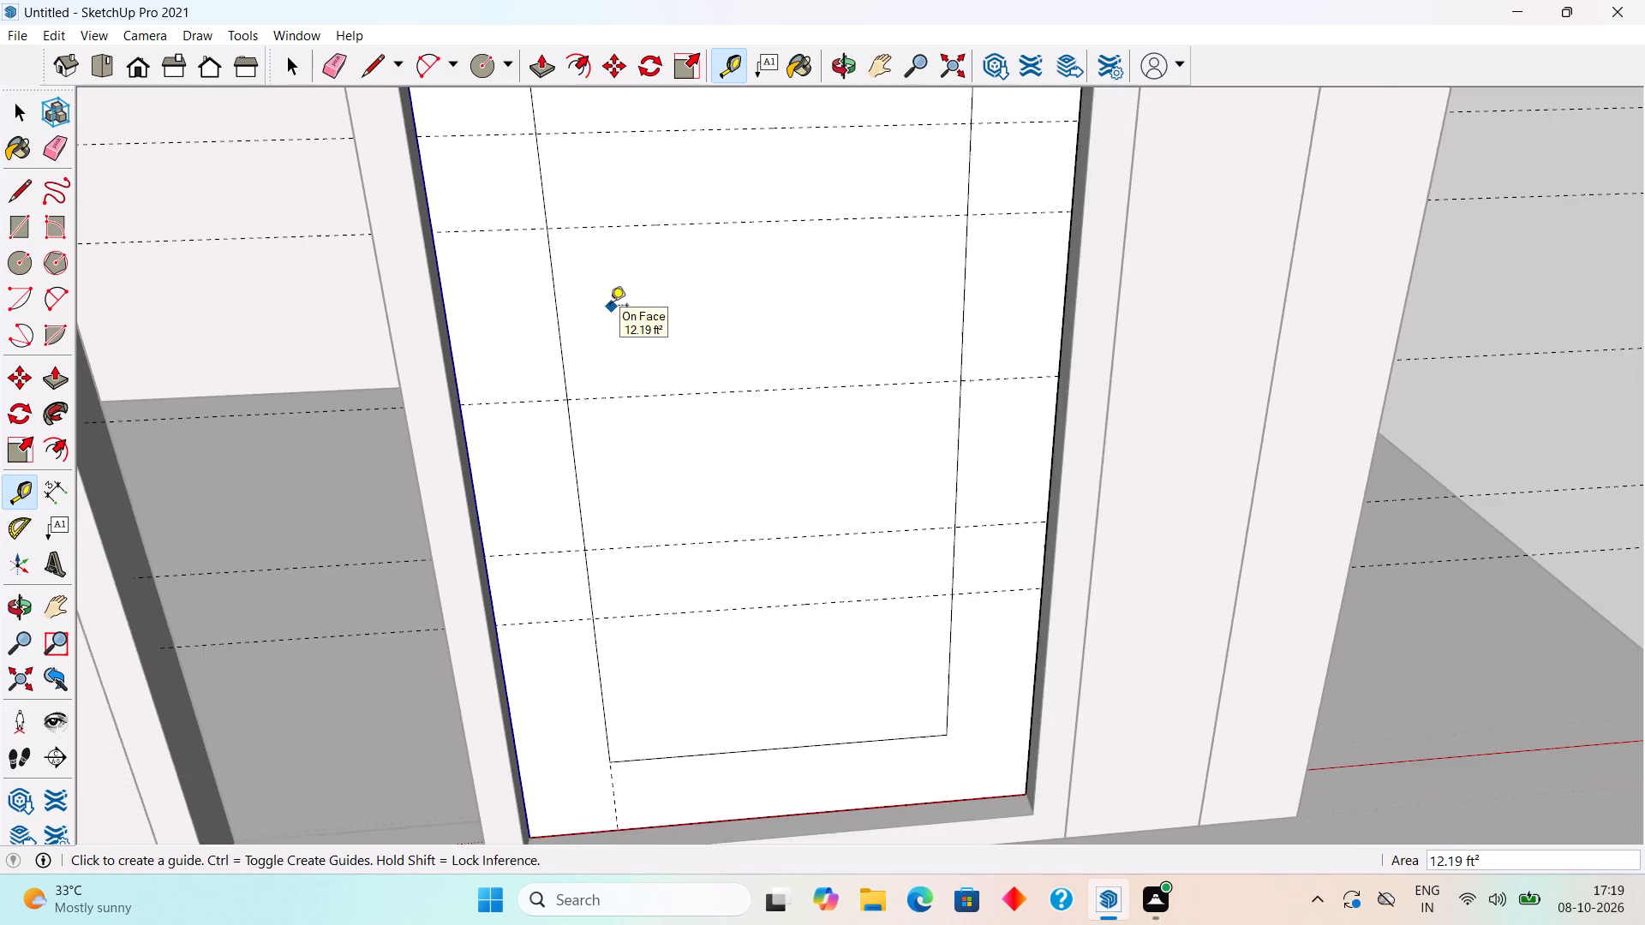
{"action": "scroll", "coordinate": [610, 307], "scroll_direction": "down", "scroll_amount": 1}
{"action": "left_click", "coordinate": [632, 385]}
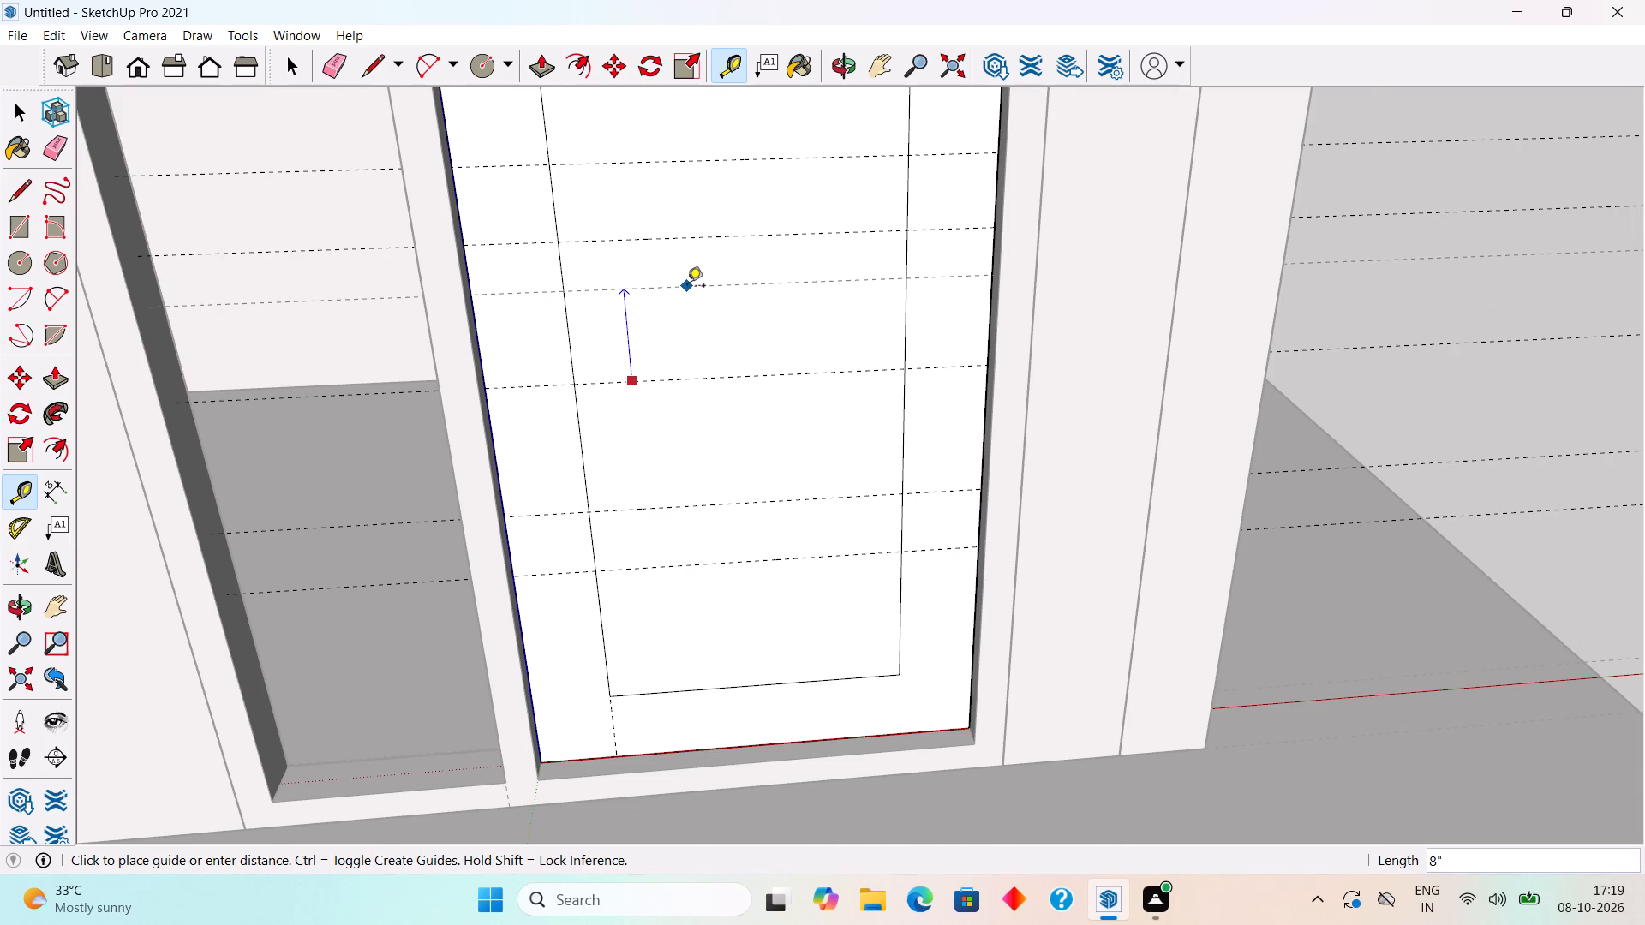
{"action": "type", "text": "8\""}
{"action": "key", "text": "Return"}
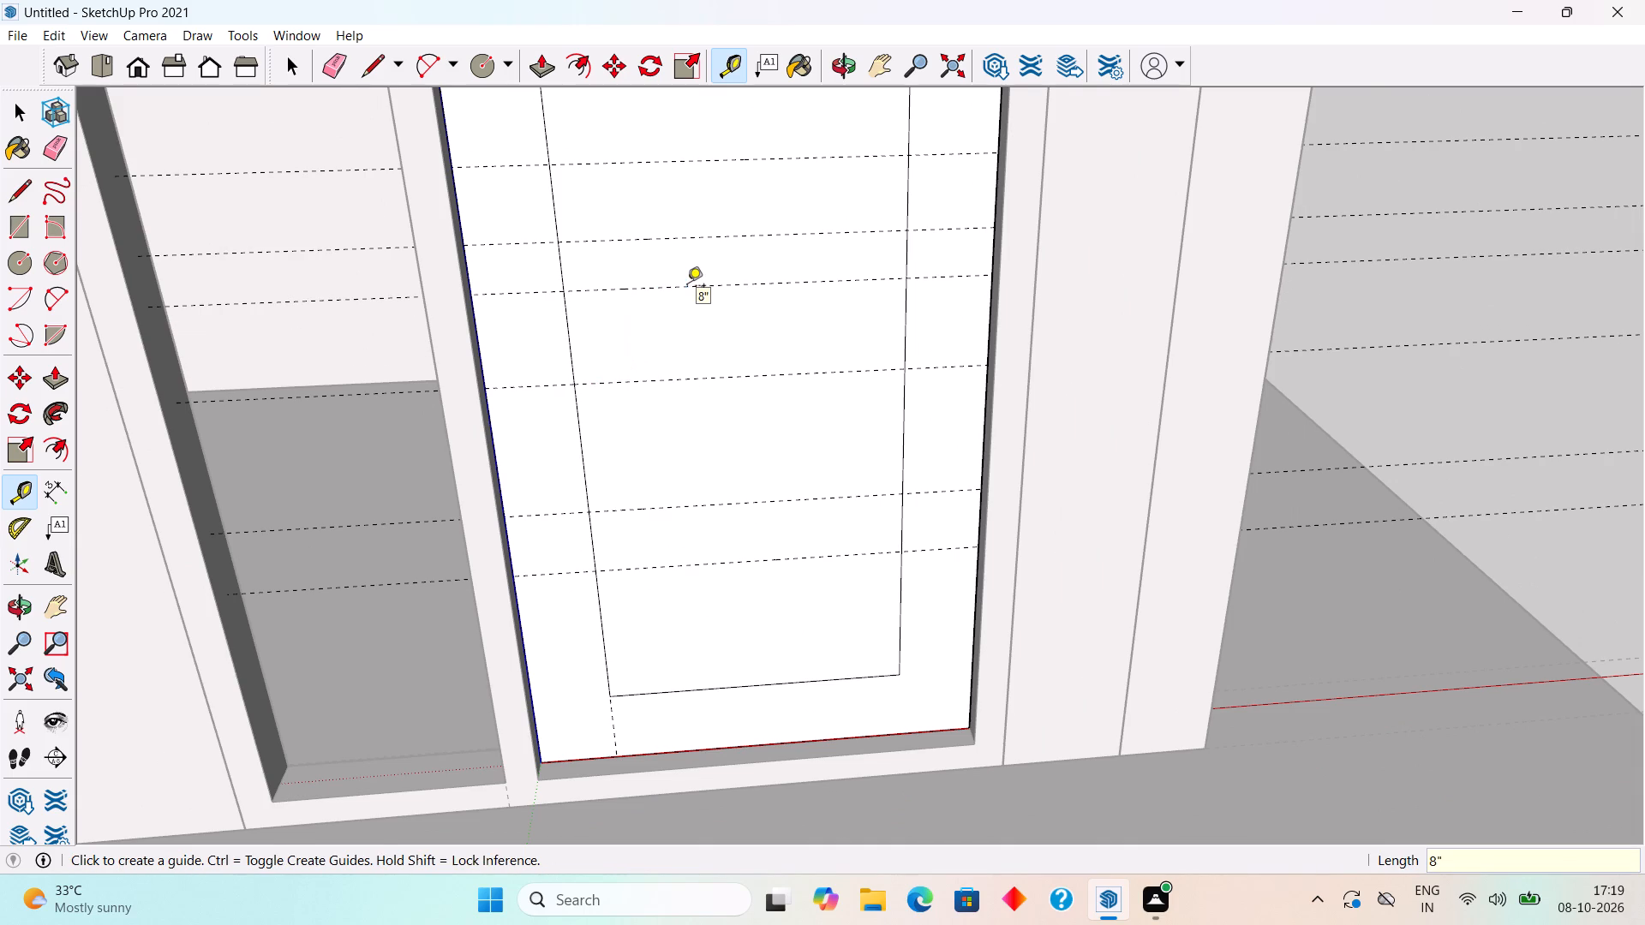
{"action": "left_click", "coordinate": [673, 379]}
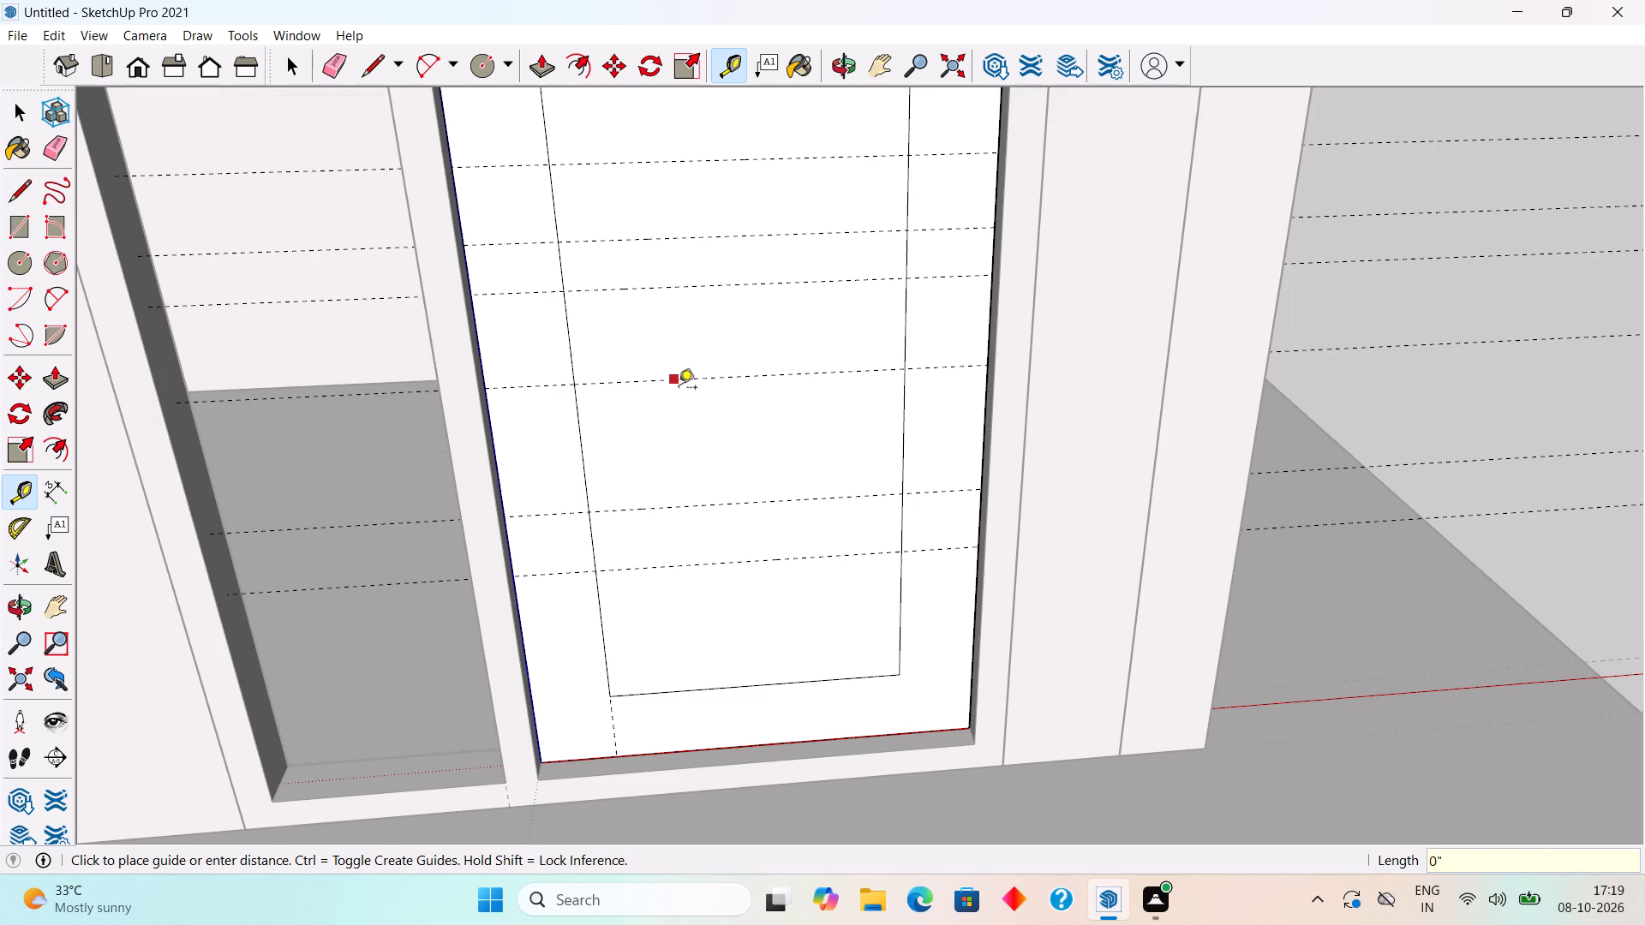
{"action": "key", "text": "8"}
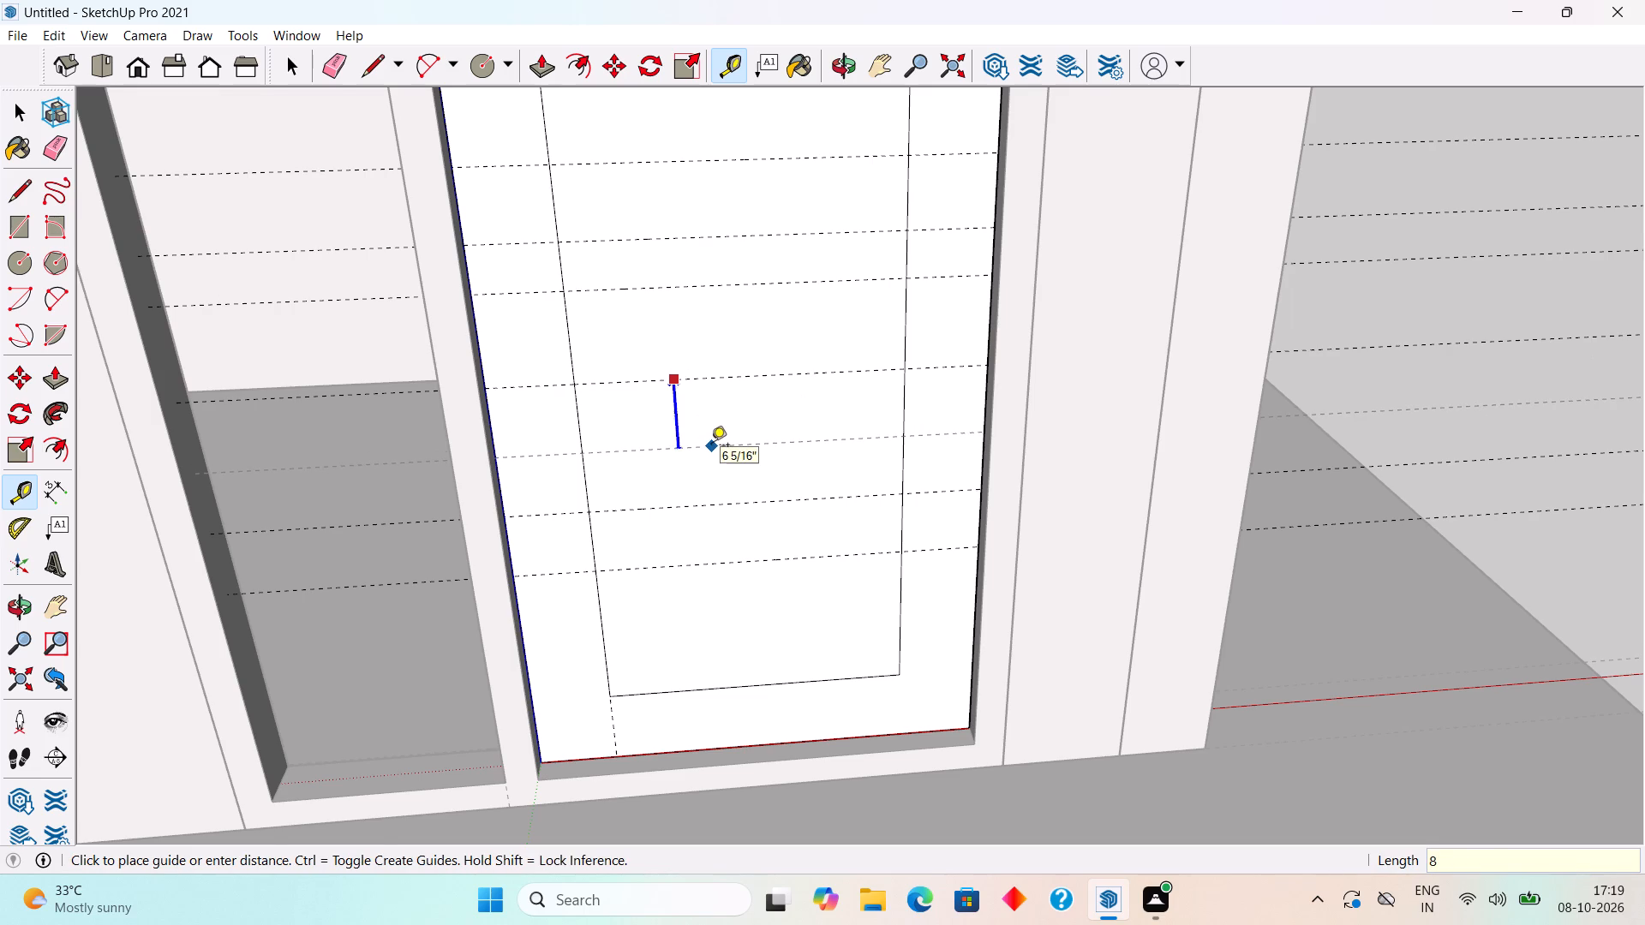
{"action": "key", "text": "shift+quotedbl"}
{"action": "key", "text": "Return"}
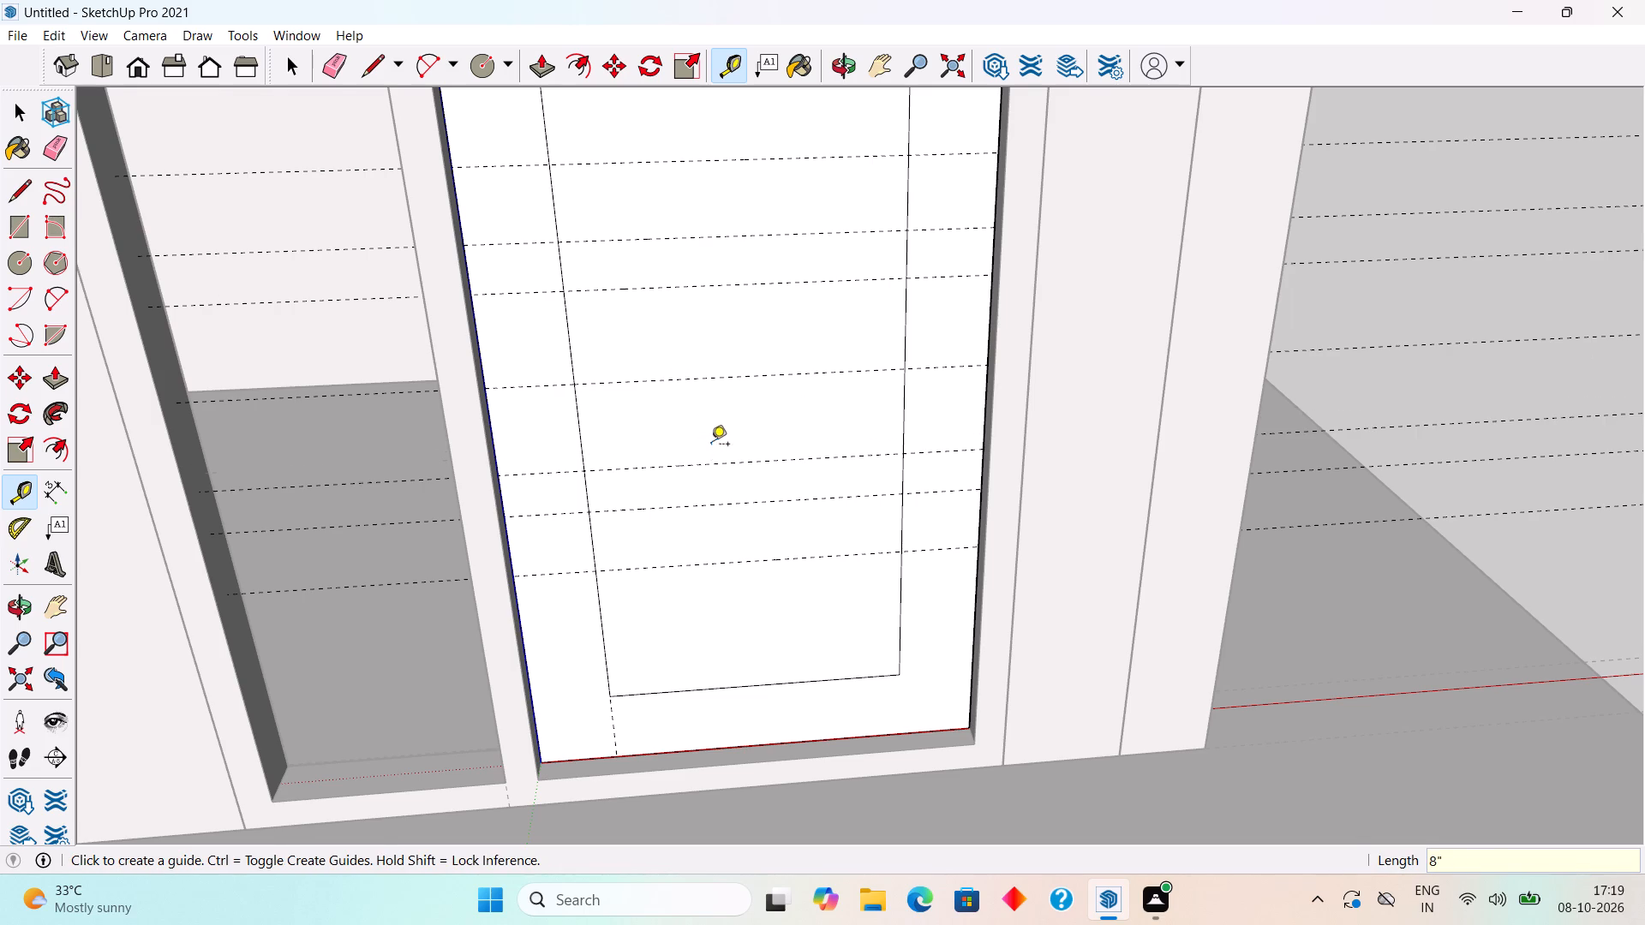
Place a vertical guide about 1' 2" in from the inner panel's left edge.
{"action": "key", "text": "space"}
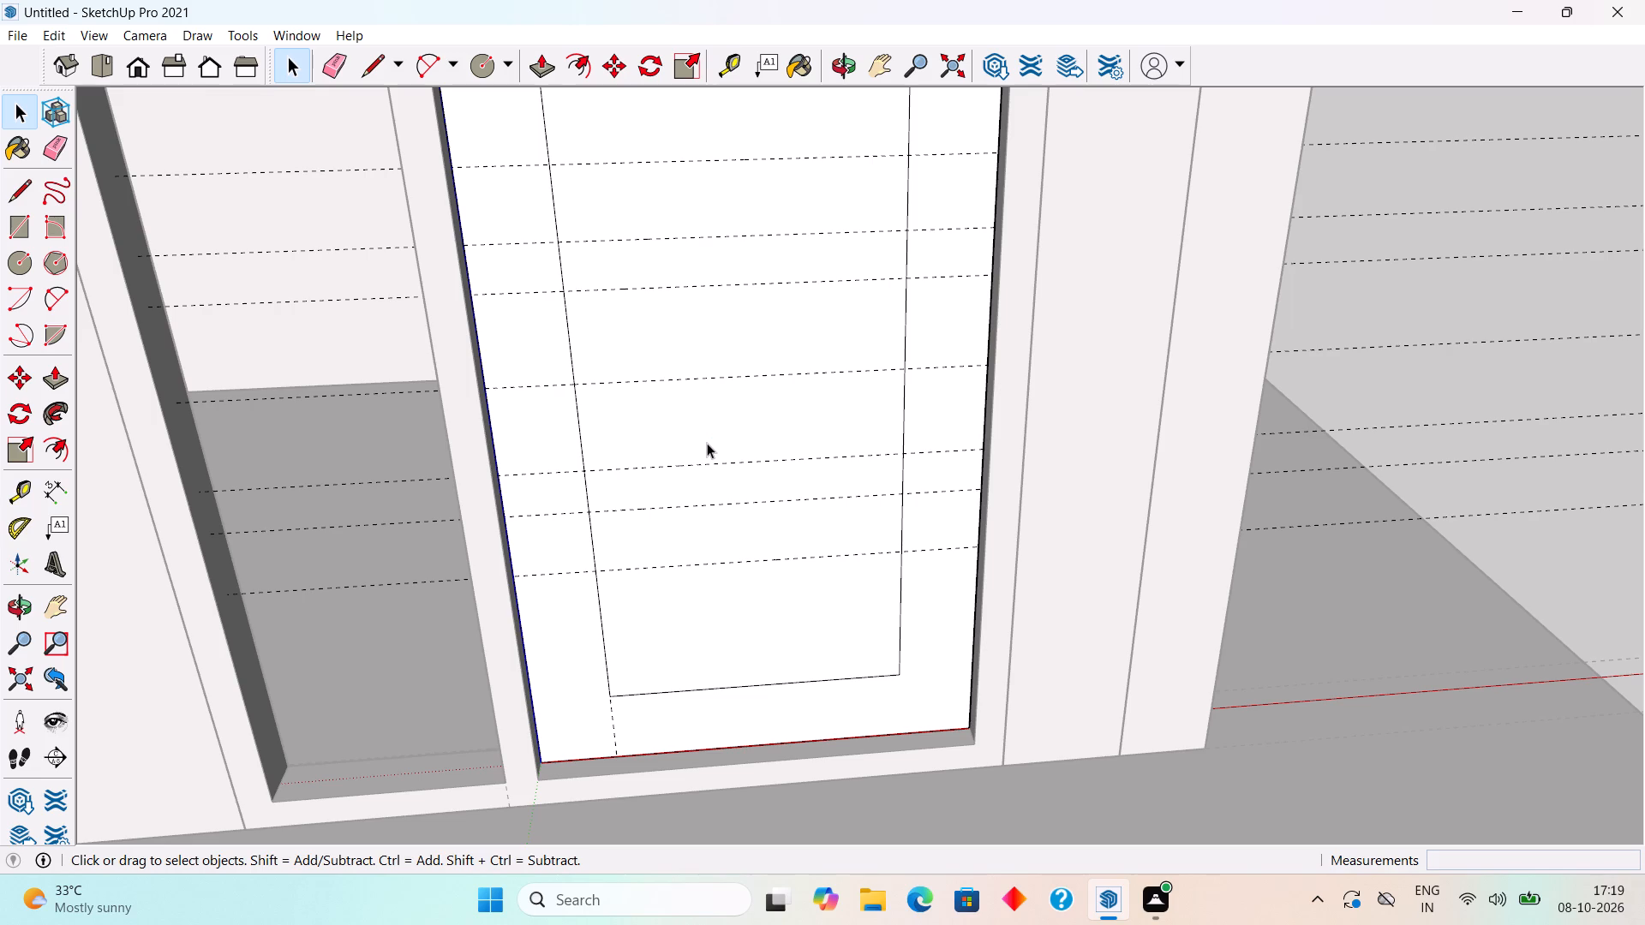
{"action": "key", "text": "t"}
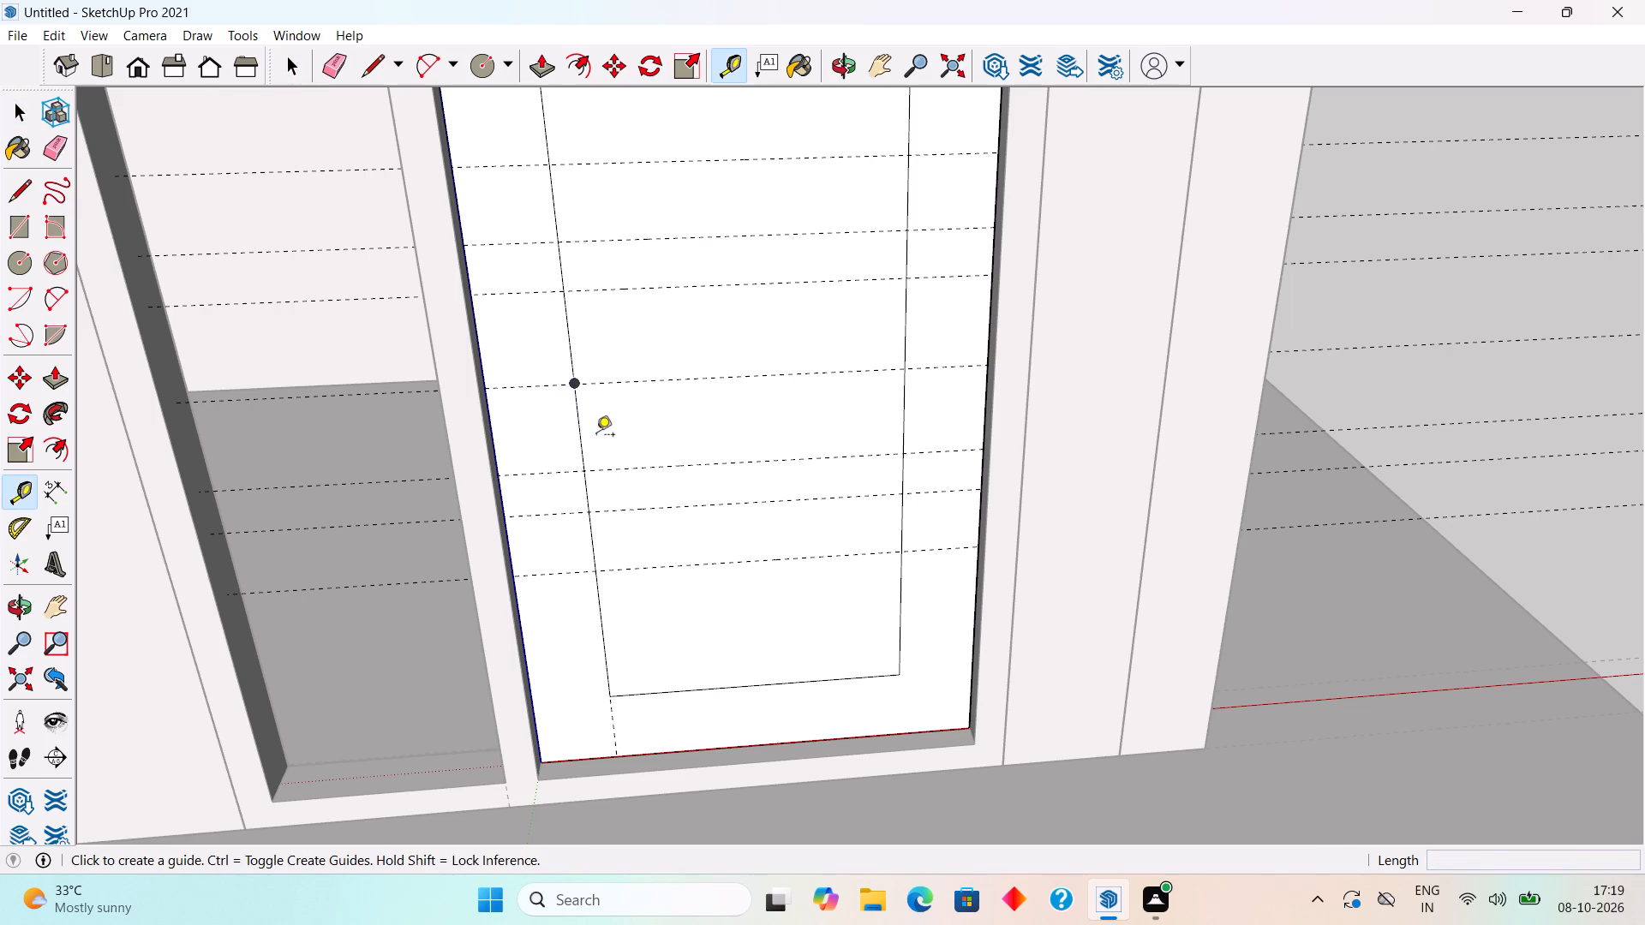
{"action": "left_click", "coordinate": [581, 455]}
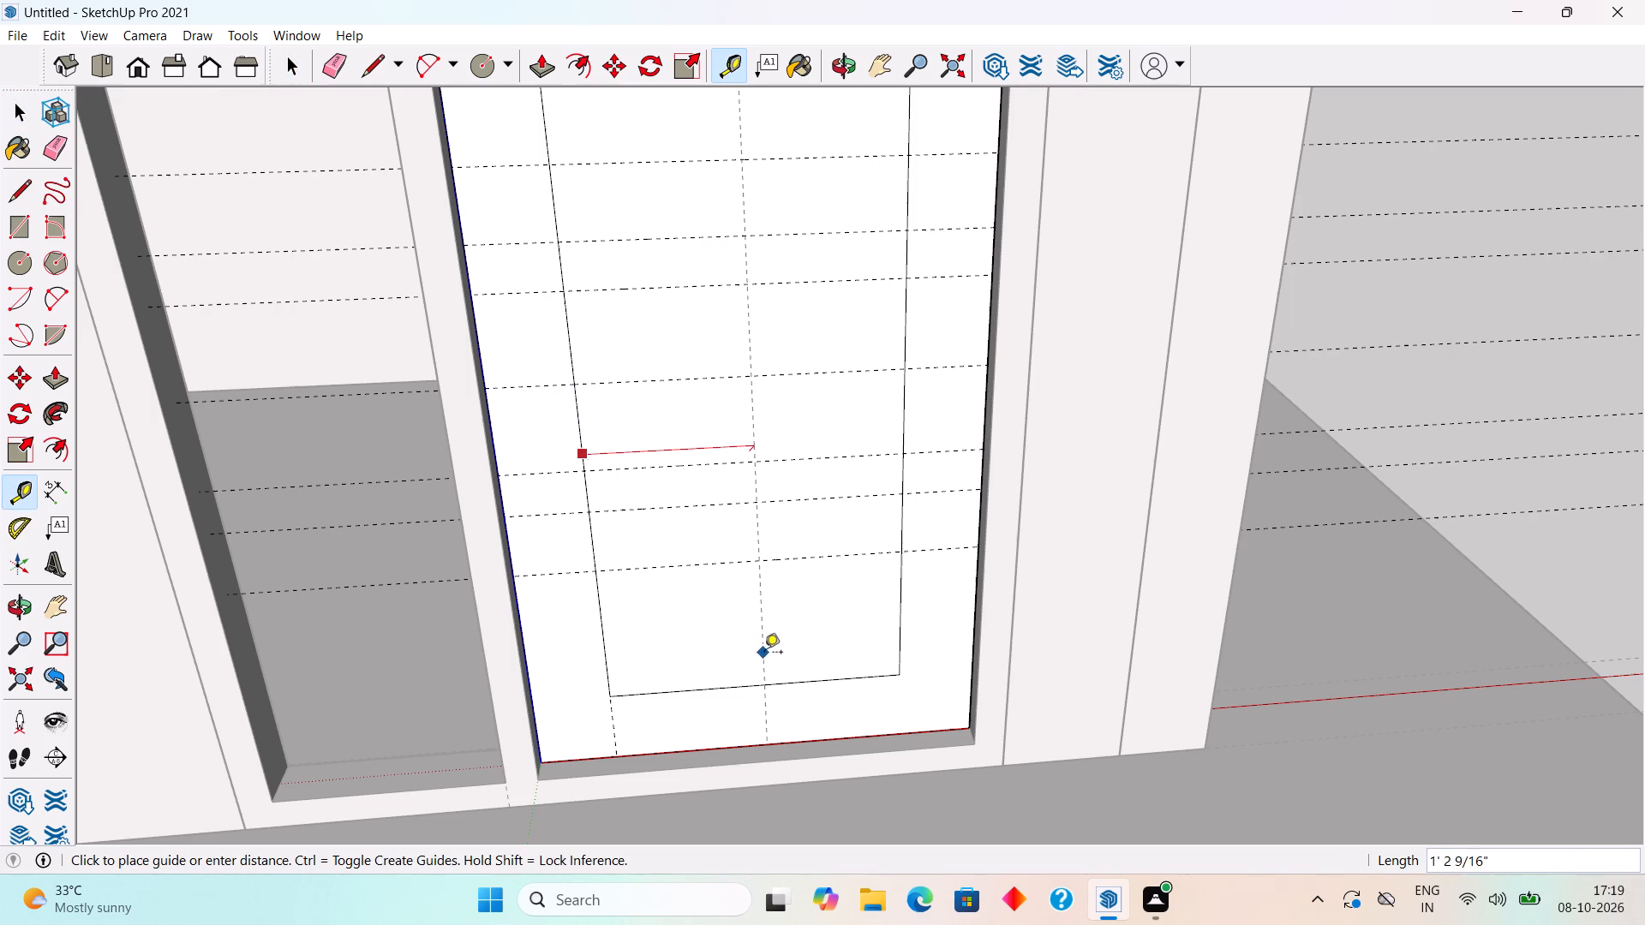
{"action": "left_click", "coordinate": [751, 687]}
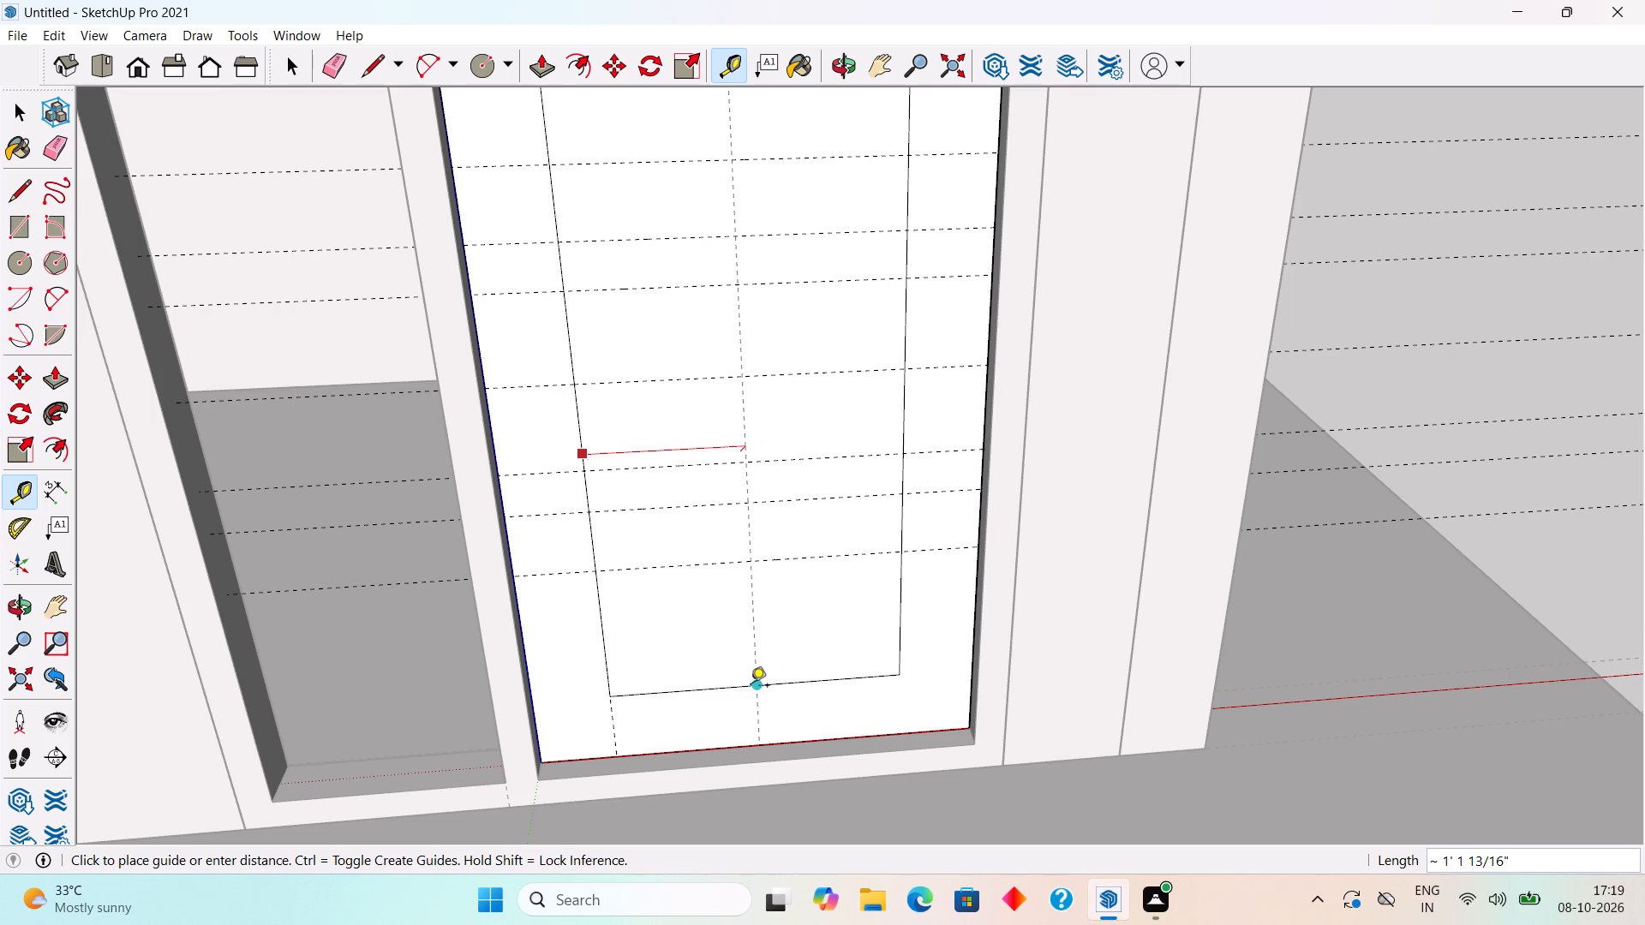
{"action": "key", "text": "space"}
Draw a 2 Point Arc spanning 1' 4" on the inner panel's left edge between the 8" guides, bulging inward about 9", entering 99 for its sides.
{"action": "key", "text": "a"}
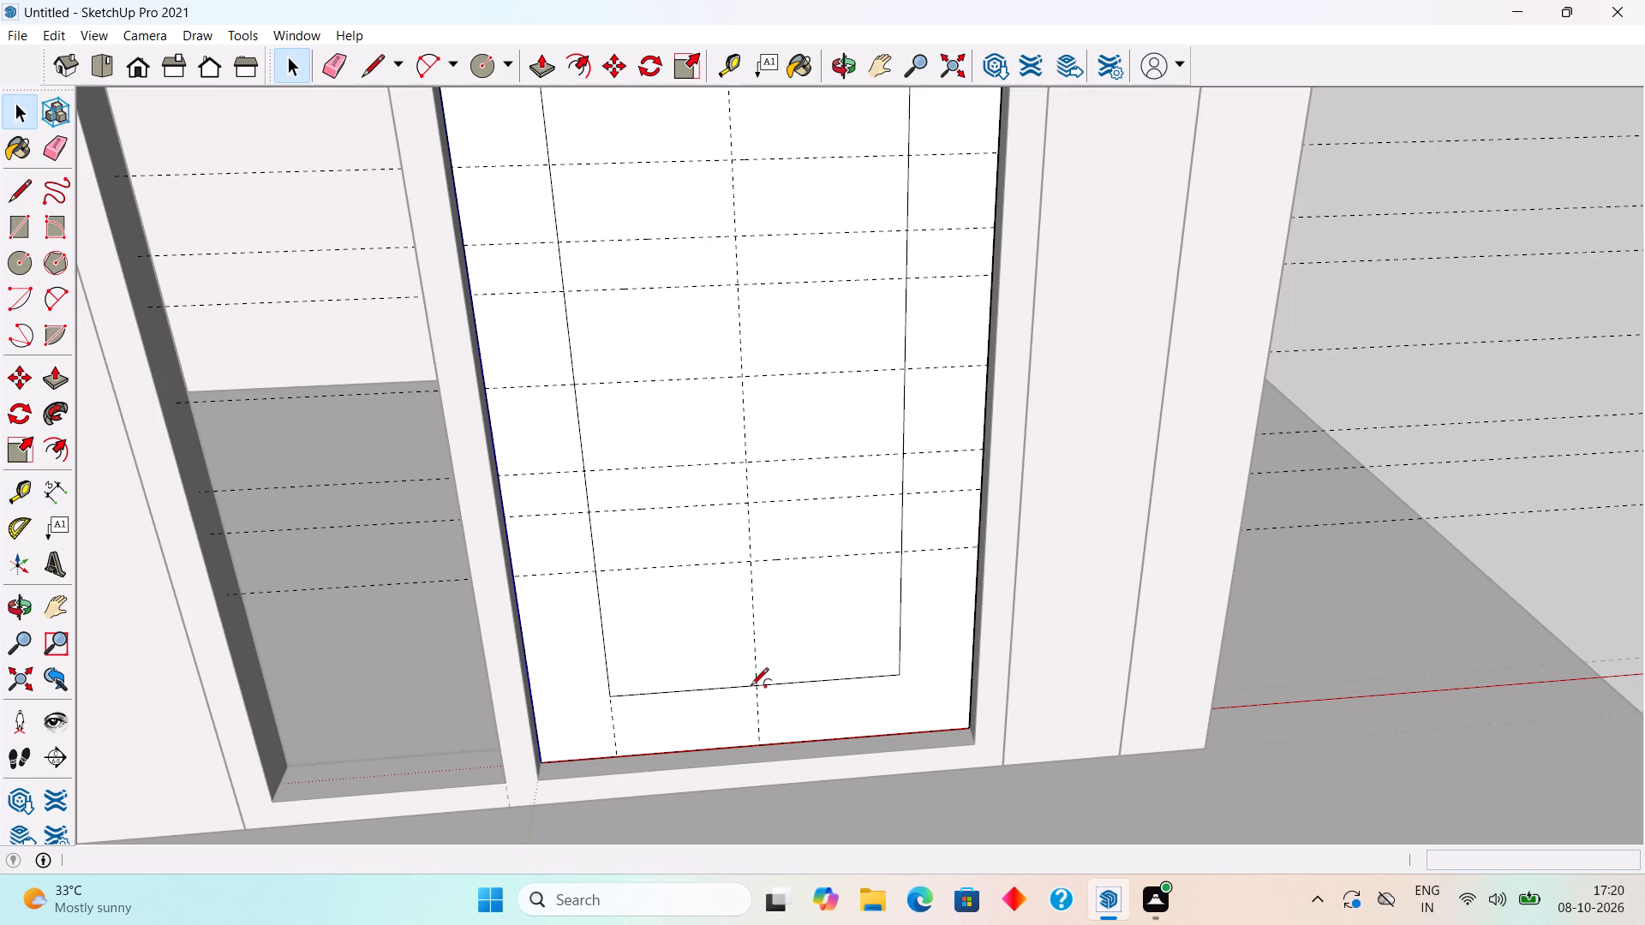
{"action": "key", "text": "9"}
{"action": "key", "text": "9"}
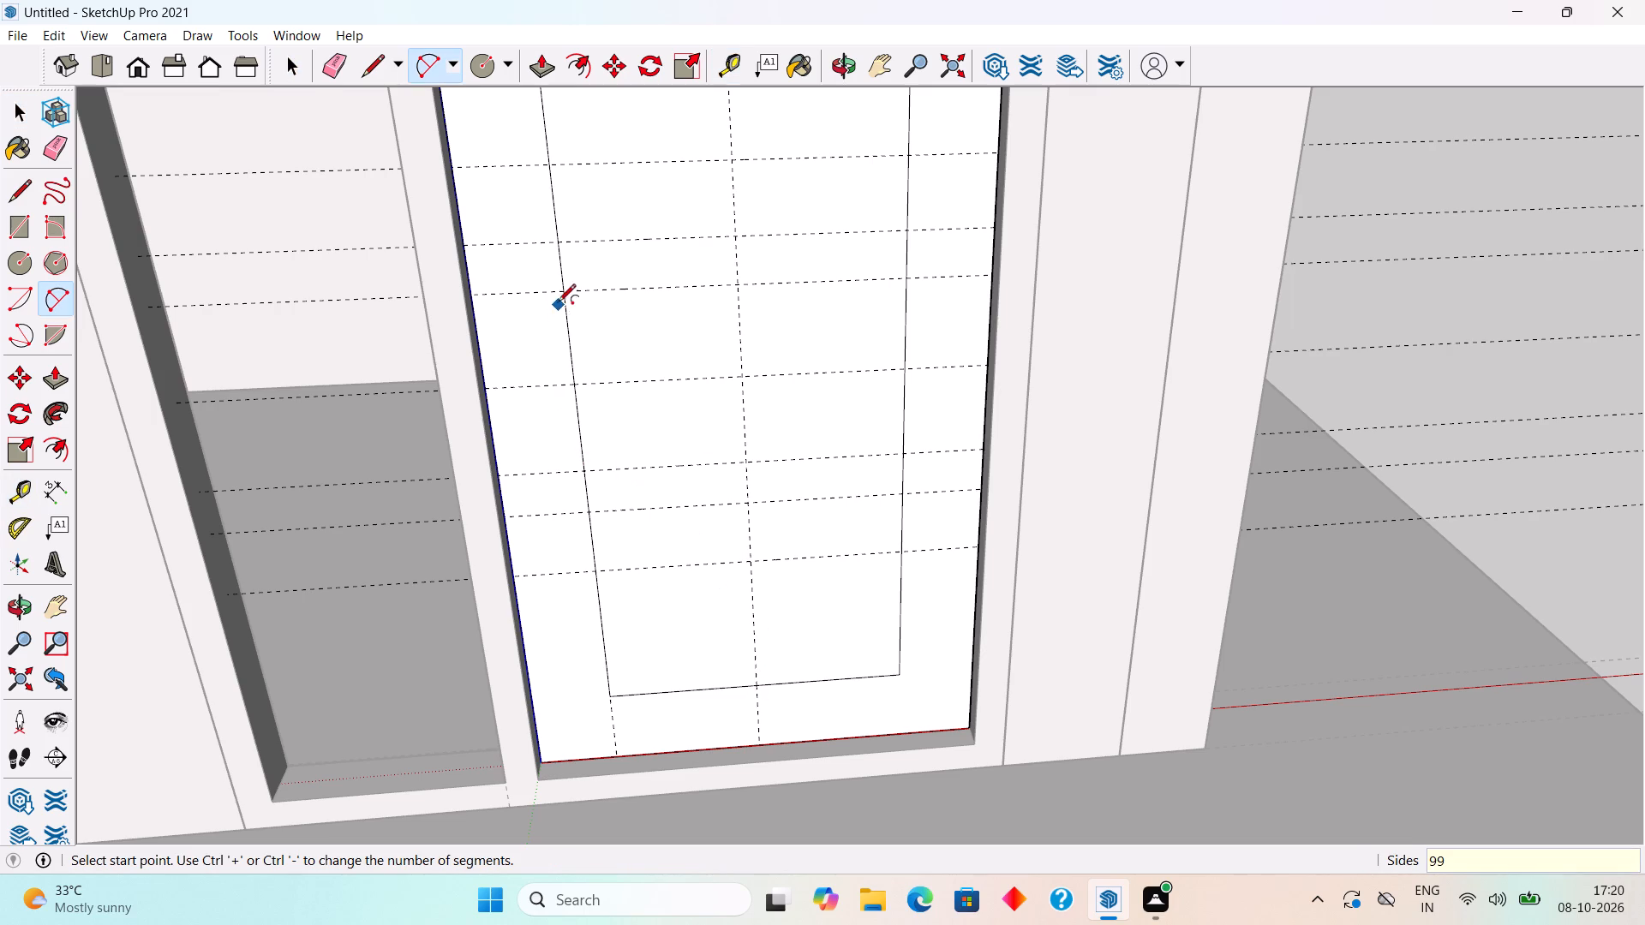
{"action": "left_click", "coordinate": [561, 291]}
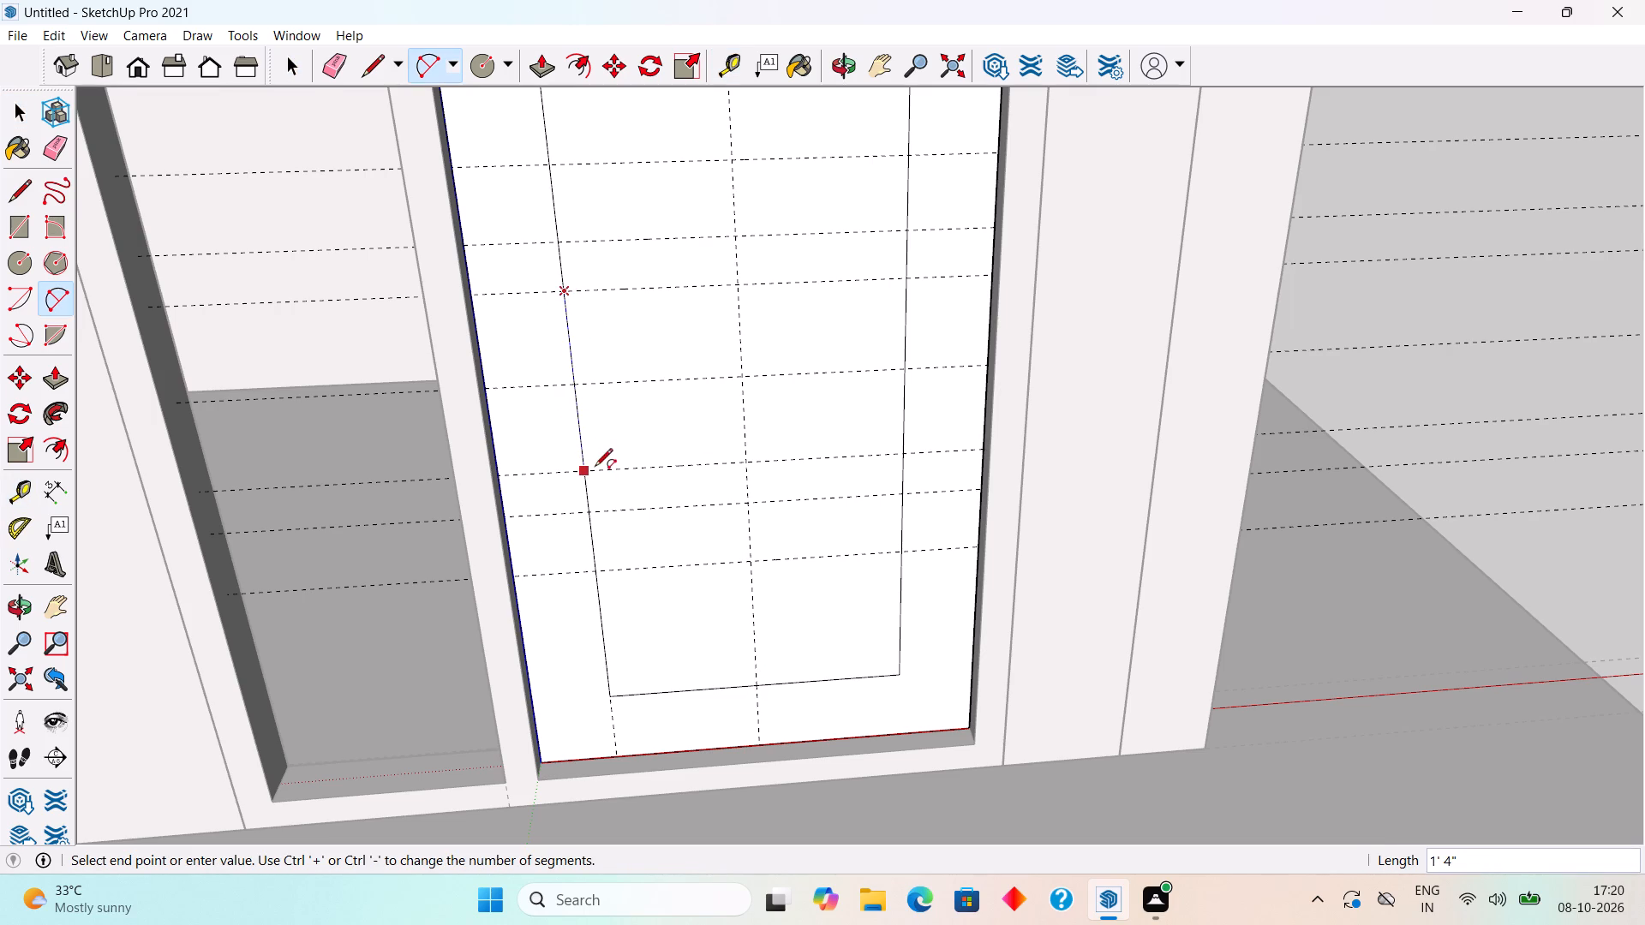
{"action": "left_click", "coordinate": [579, 474]}
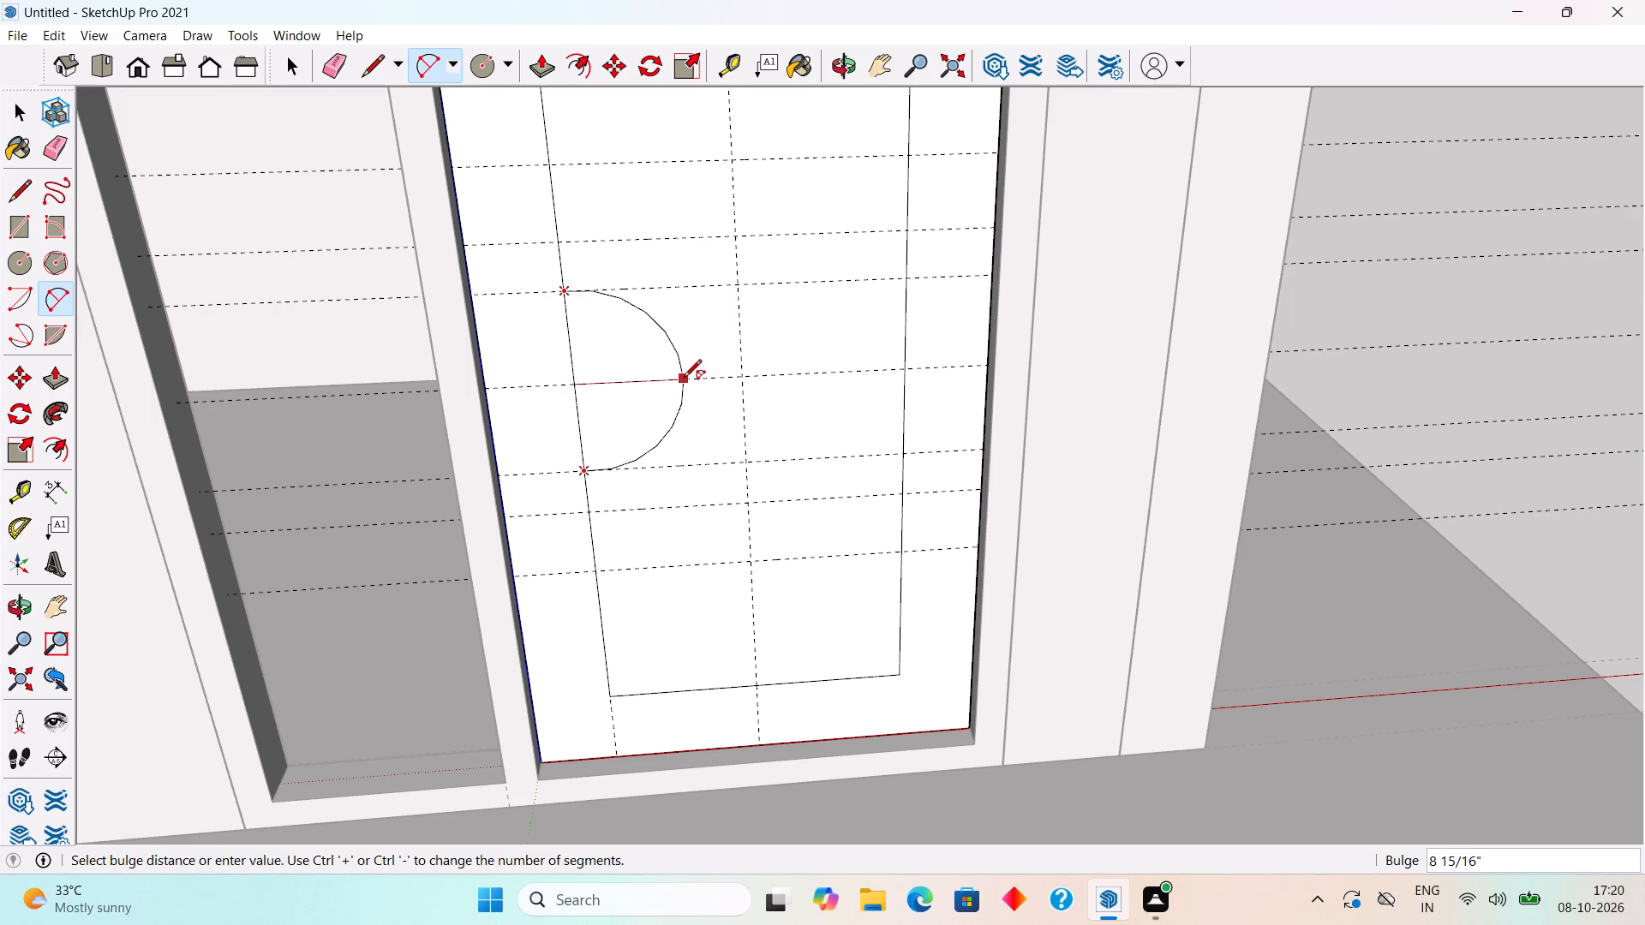
{"action": "left_click", "coordinate": [684, 379]}
{"action": "key", "text": "space"}
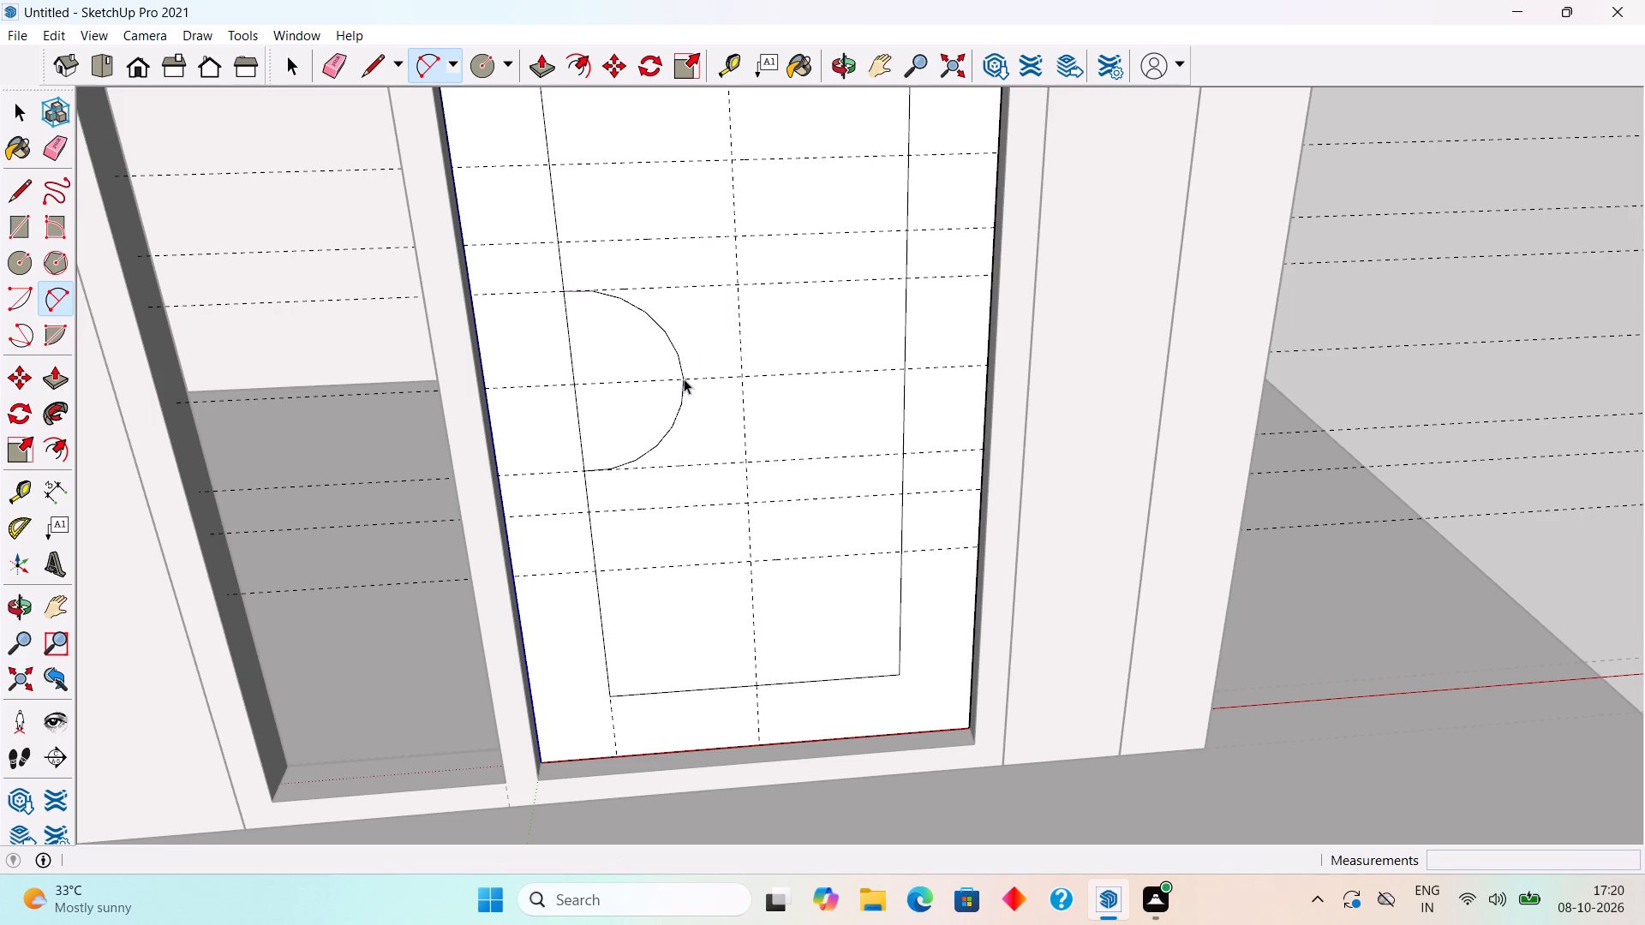
Offset the half-round face's outline outward twice, by about 4 7/8" and about 10 3/16".
{"action": "left_click", "coordinate": [661, 364]}
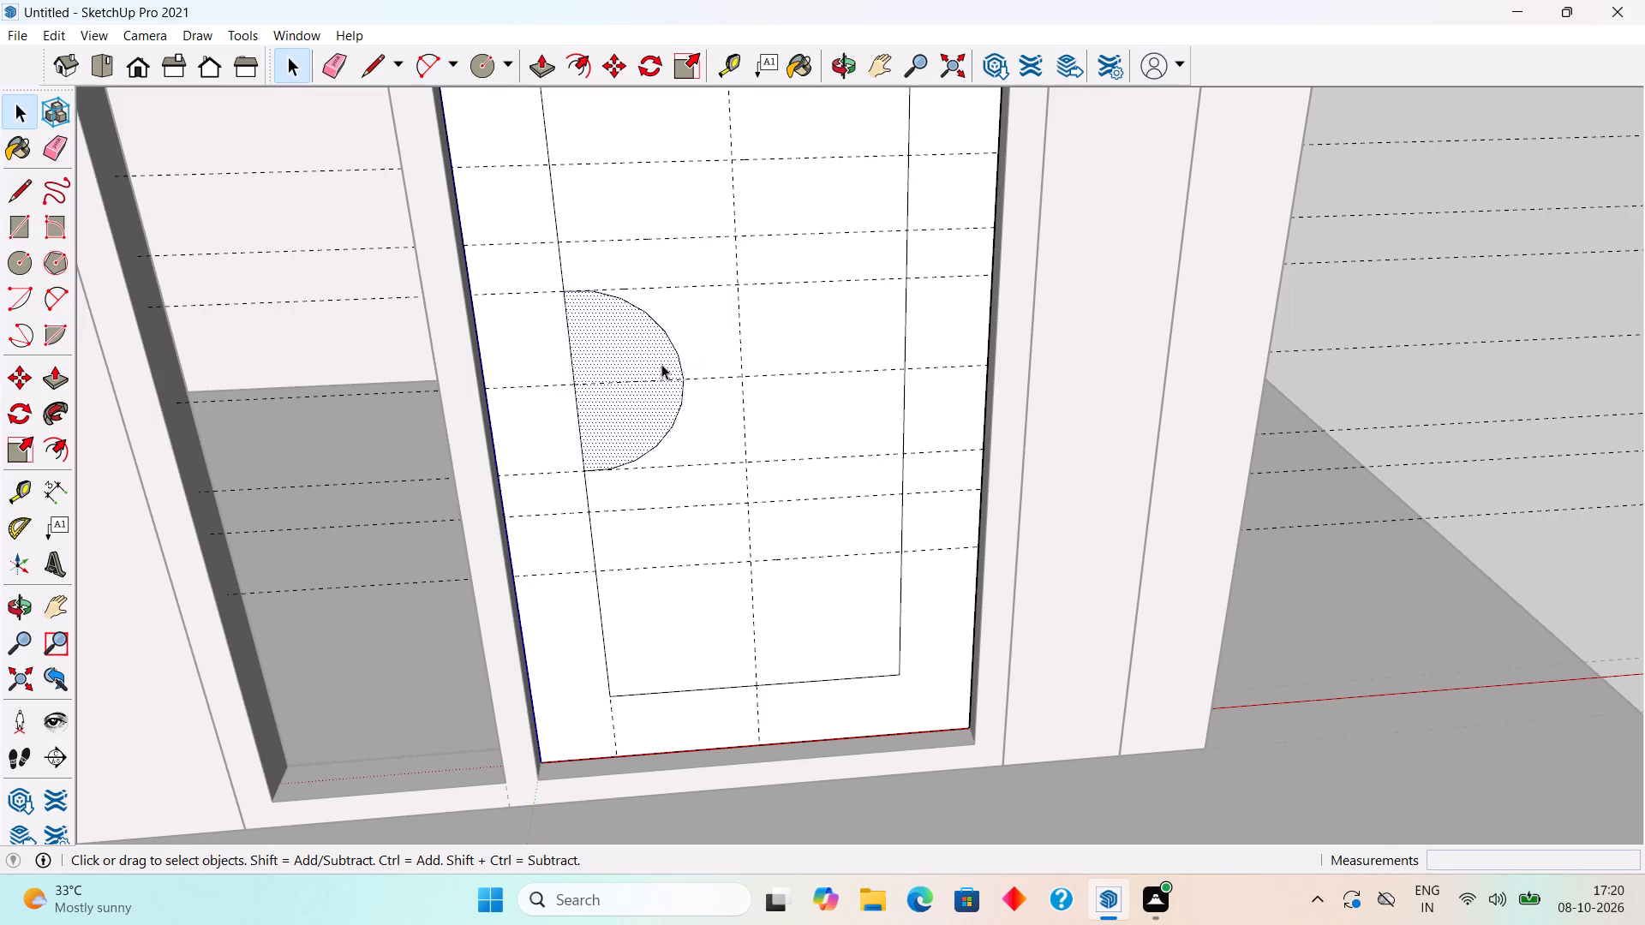
{"action": "key", "text": "f"}
{"action": "left_click", "coordinate": [601, 373]}
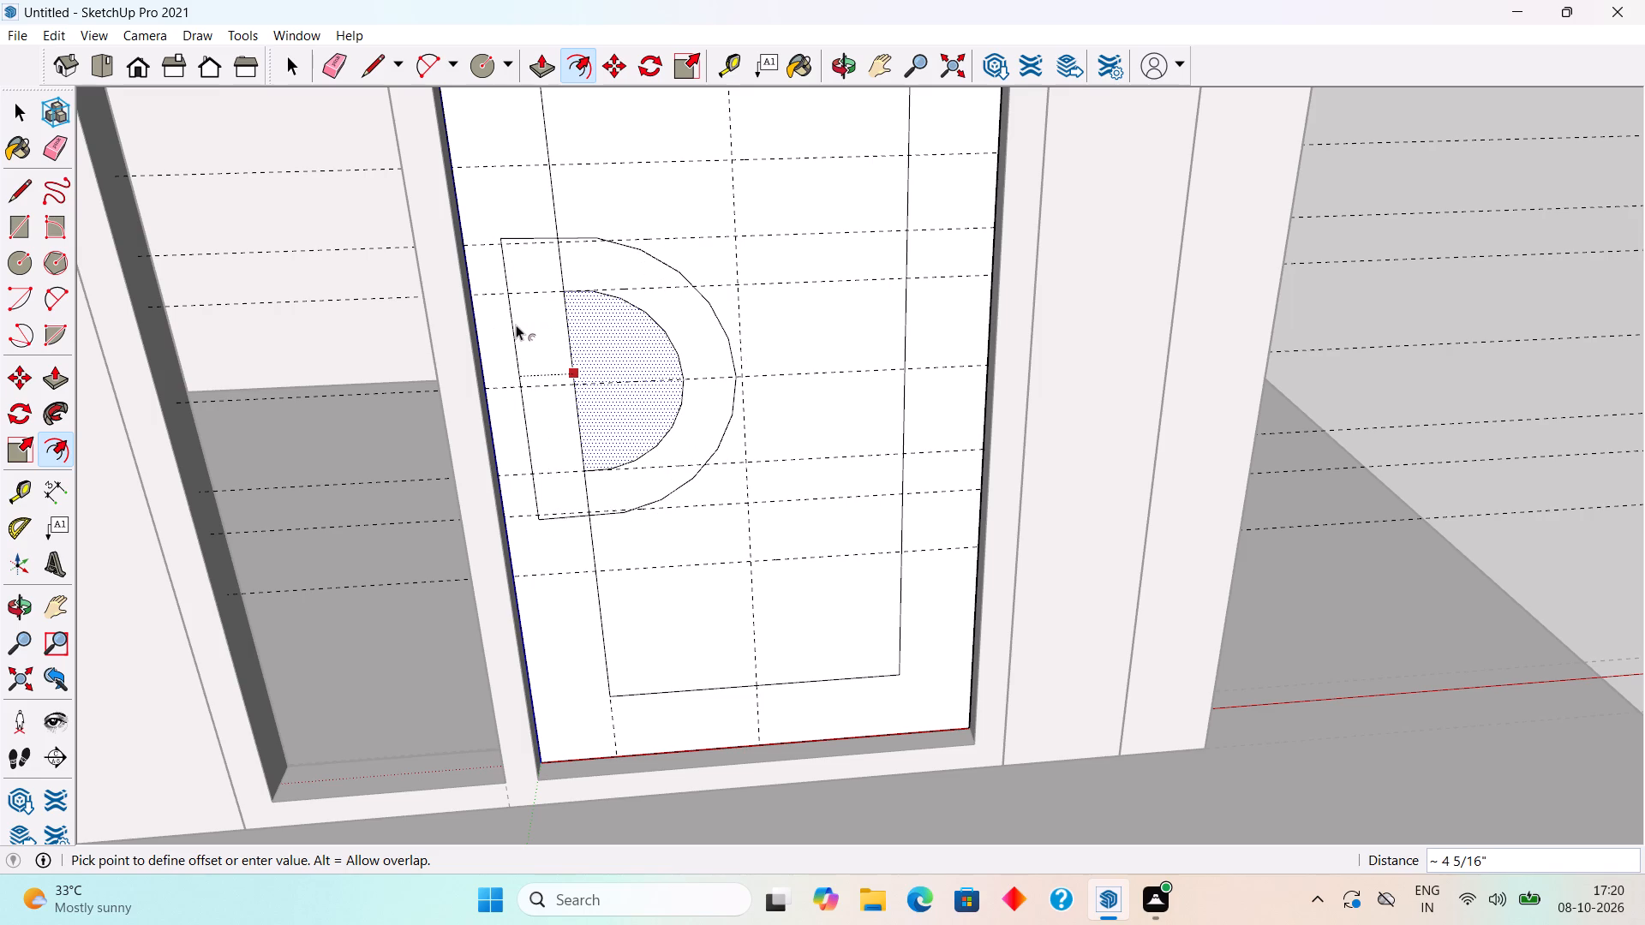
{"action": "left_click", "coordinate": [505, 322]}
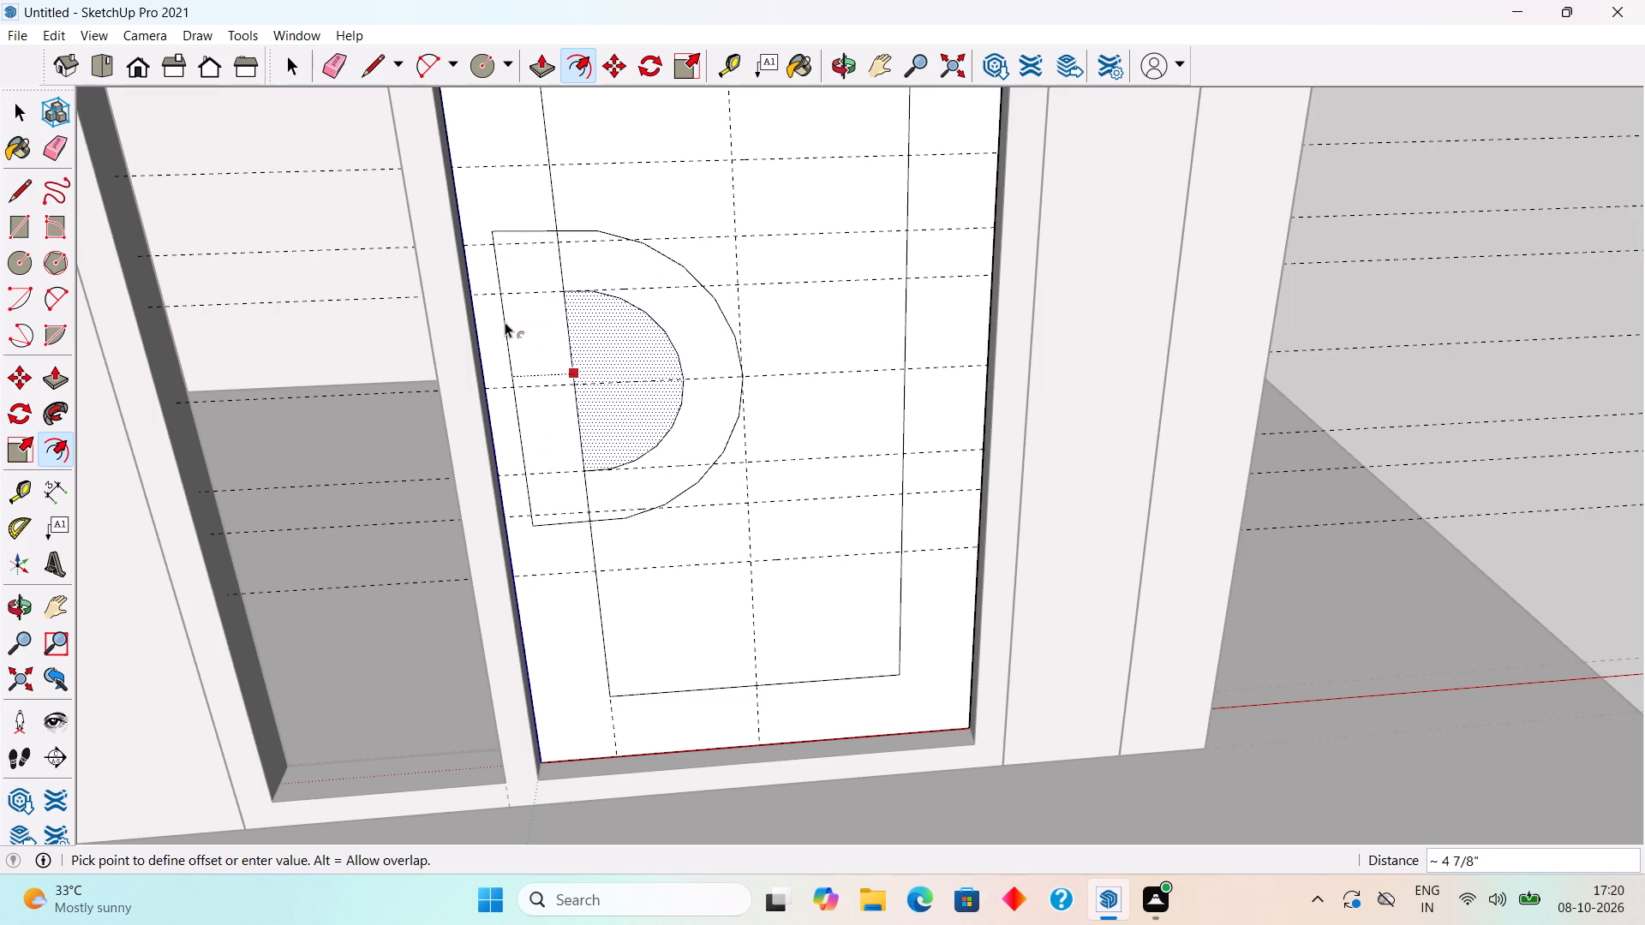
{"action": "left_click", "coordinate": [581, 354]}
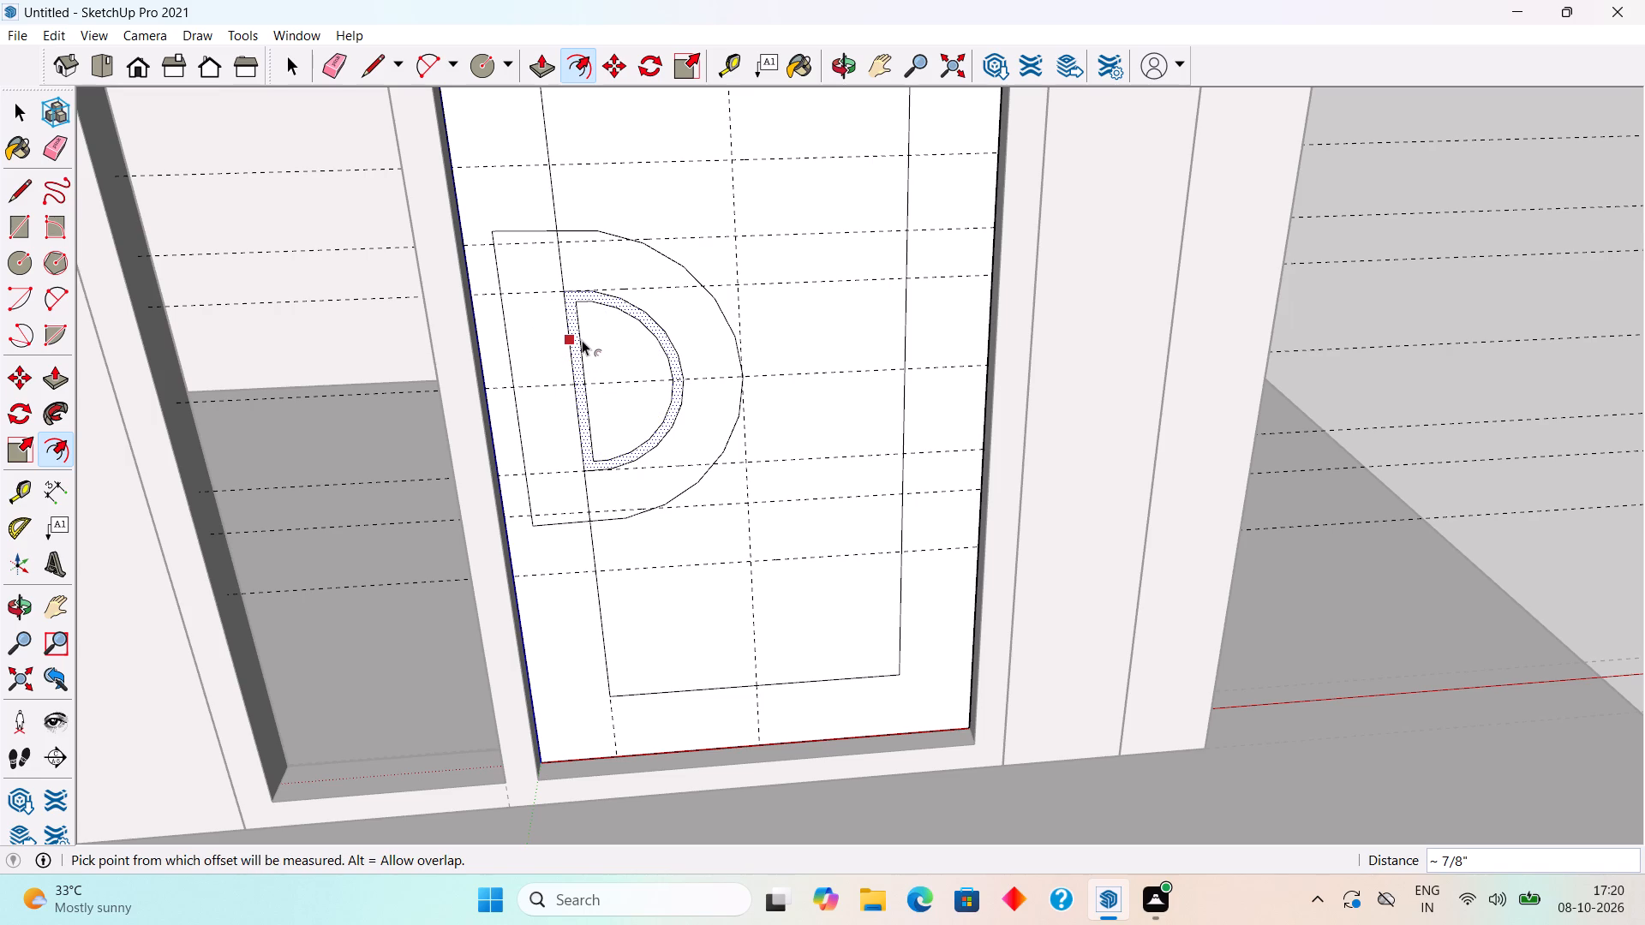
{"action": "key", "text": "ctrl+z"}
{"action": "left_click", "coordinate": [609, 362]}
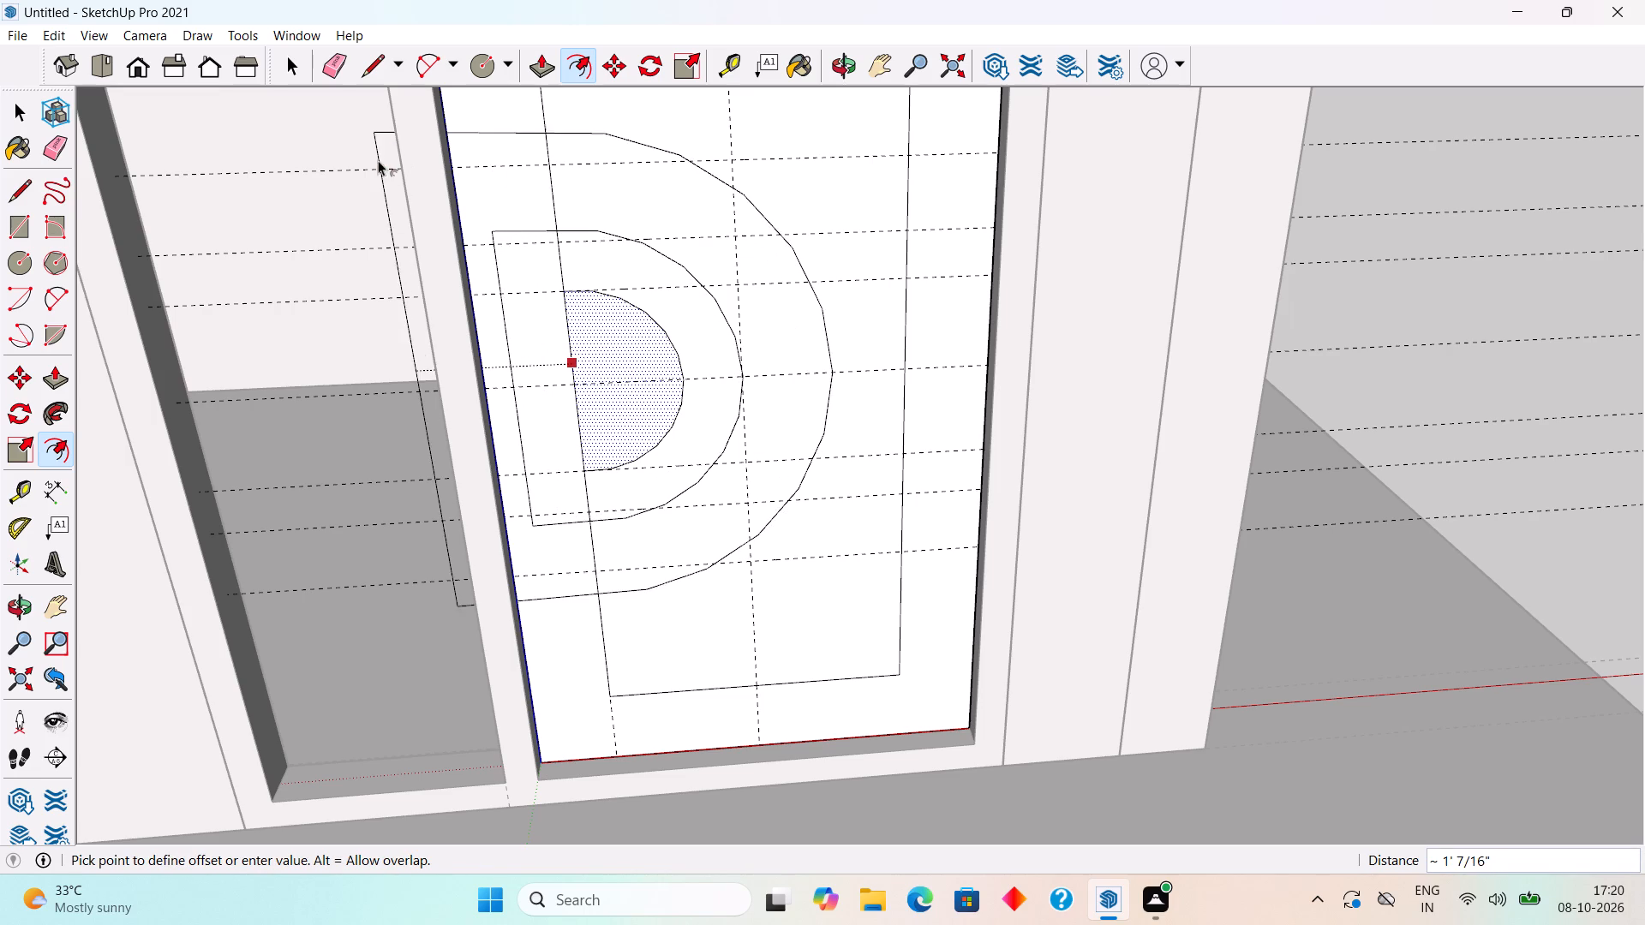
{"action": "left_click", "coordinate": [409, 232]}
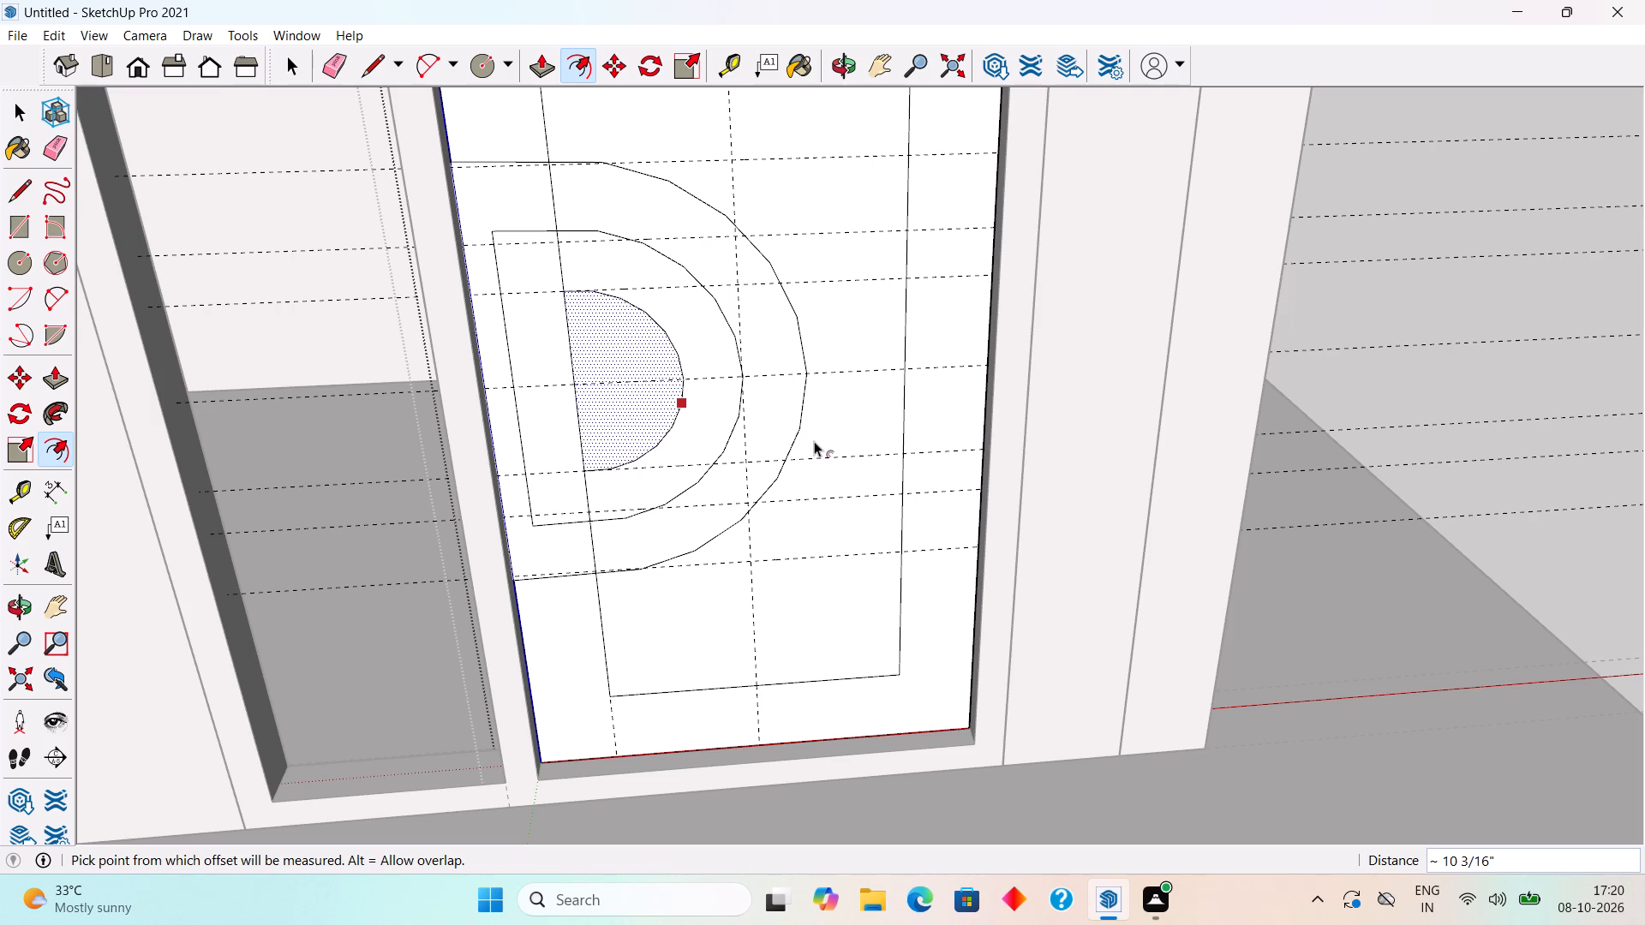
{"action": "key", "text": "space"}
Delete the outer outline's lower stub and the middle outline's vertical edge and lower stub beyond the inner panel's left edge.
{"action": "scroll", "coordinate": [814, 441], "scroll_direction": "down", "scroll_amount": 1}
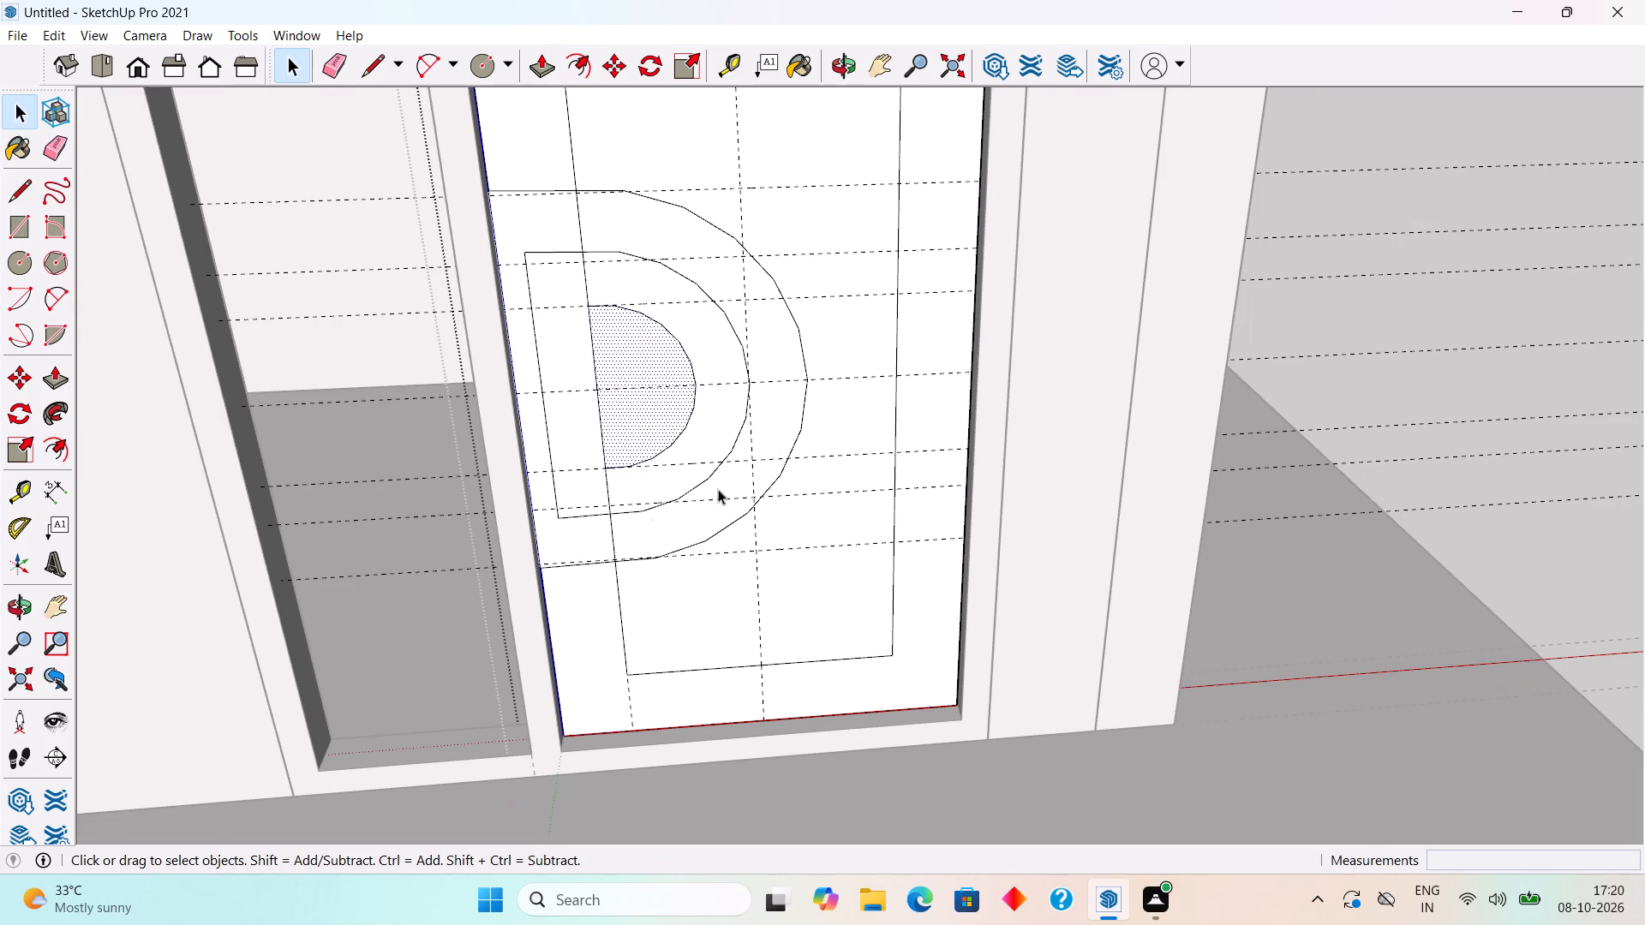
{"action": "left_click", "coordinate": [578, 563]}
{"action": "scroll", "coordinate": [578, 563], "scroll_direction": "up", "scroll_amount": 9}
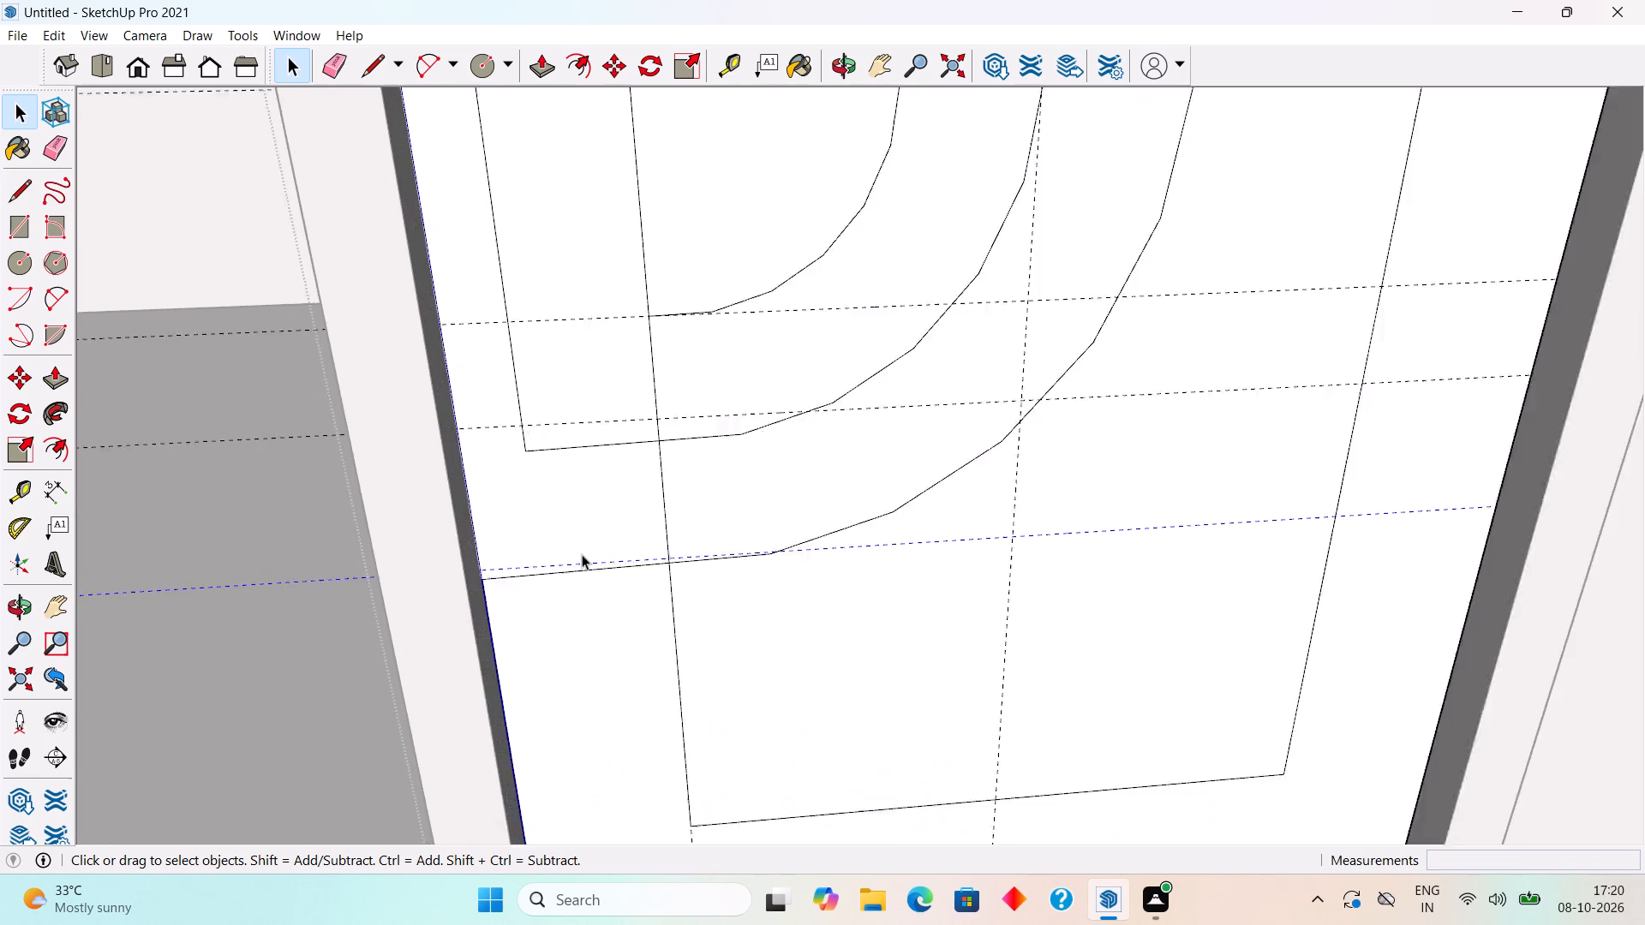
{"action": "scroll", "coordinate": [582, 554], "scroll_direction": "up", "scroll_amount": 7}
{"action": "left_click", "coordinate": [590, 573]}
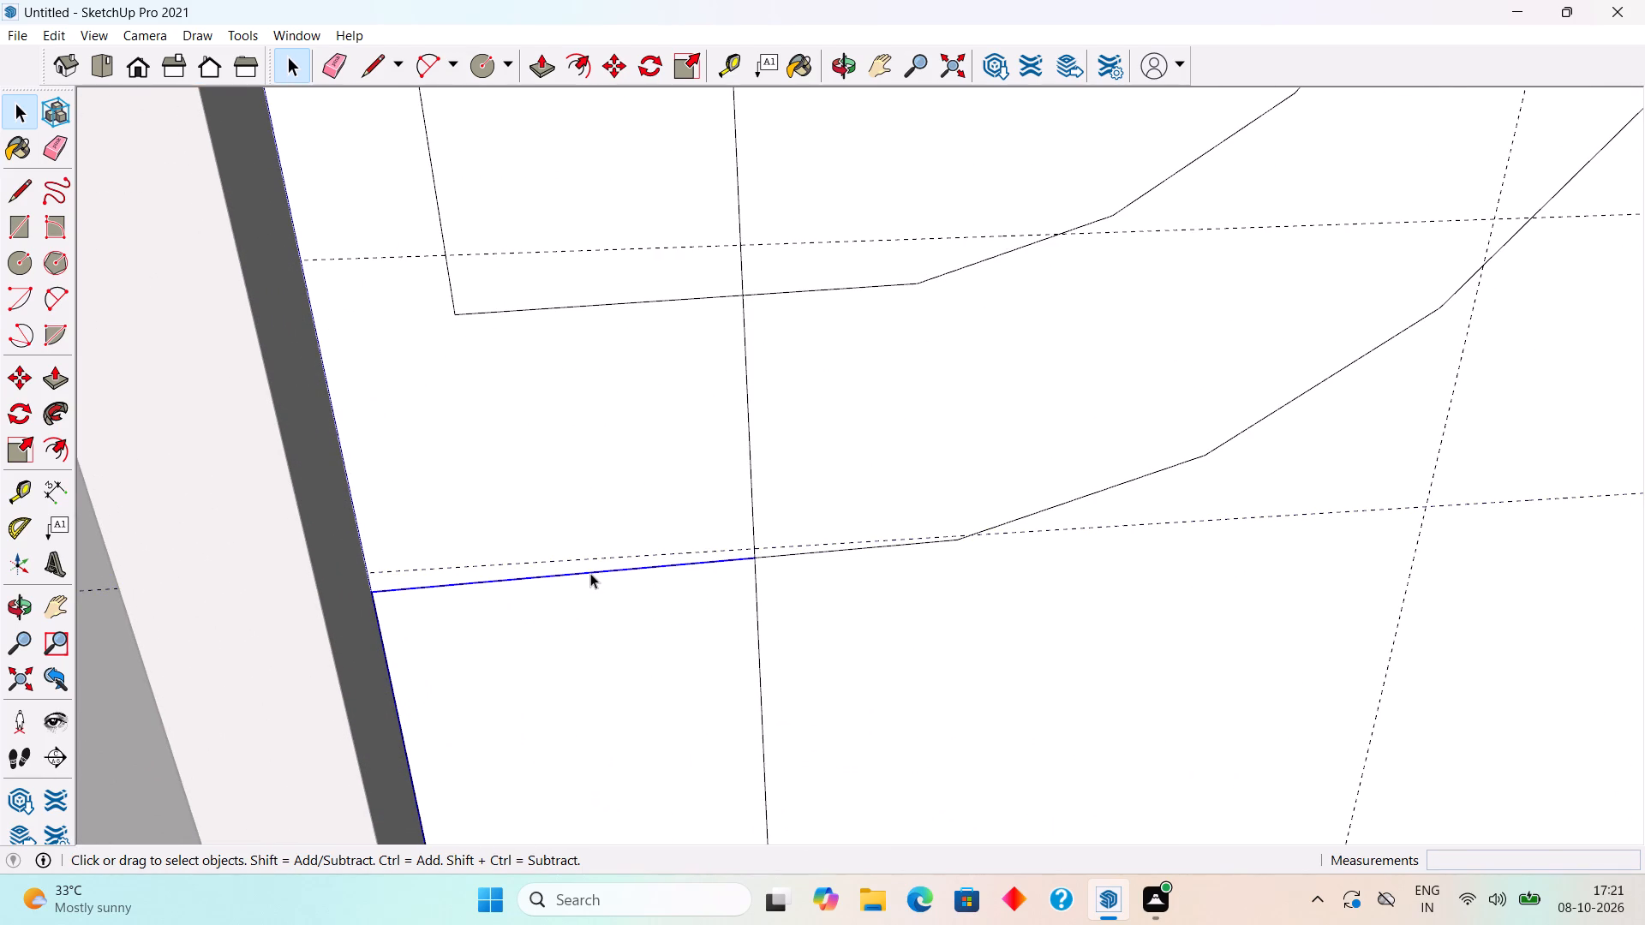
{"action": "key", "text": "Delete"}
{"action": "scroll", "coordinate": [590, 573], "scroll_direction": "down", "scroll_amount": 10}
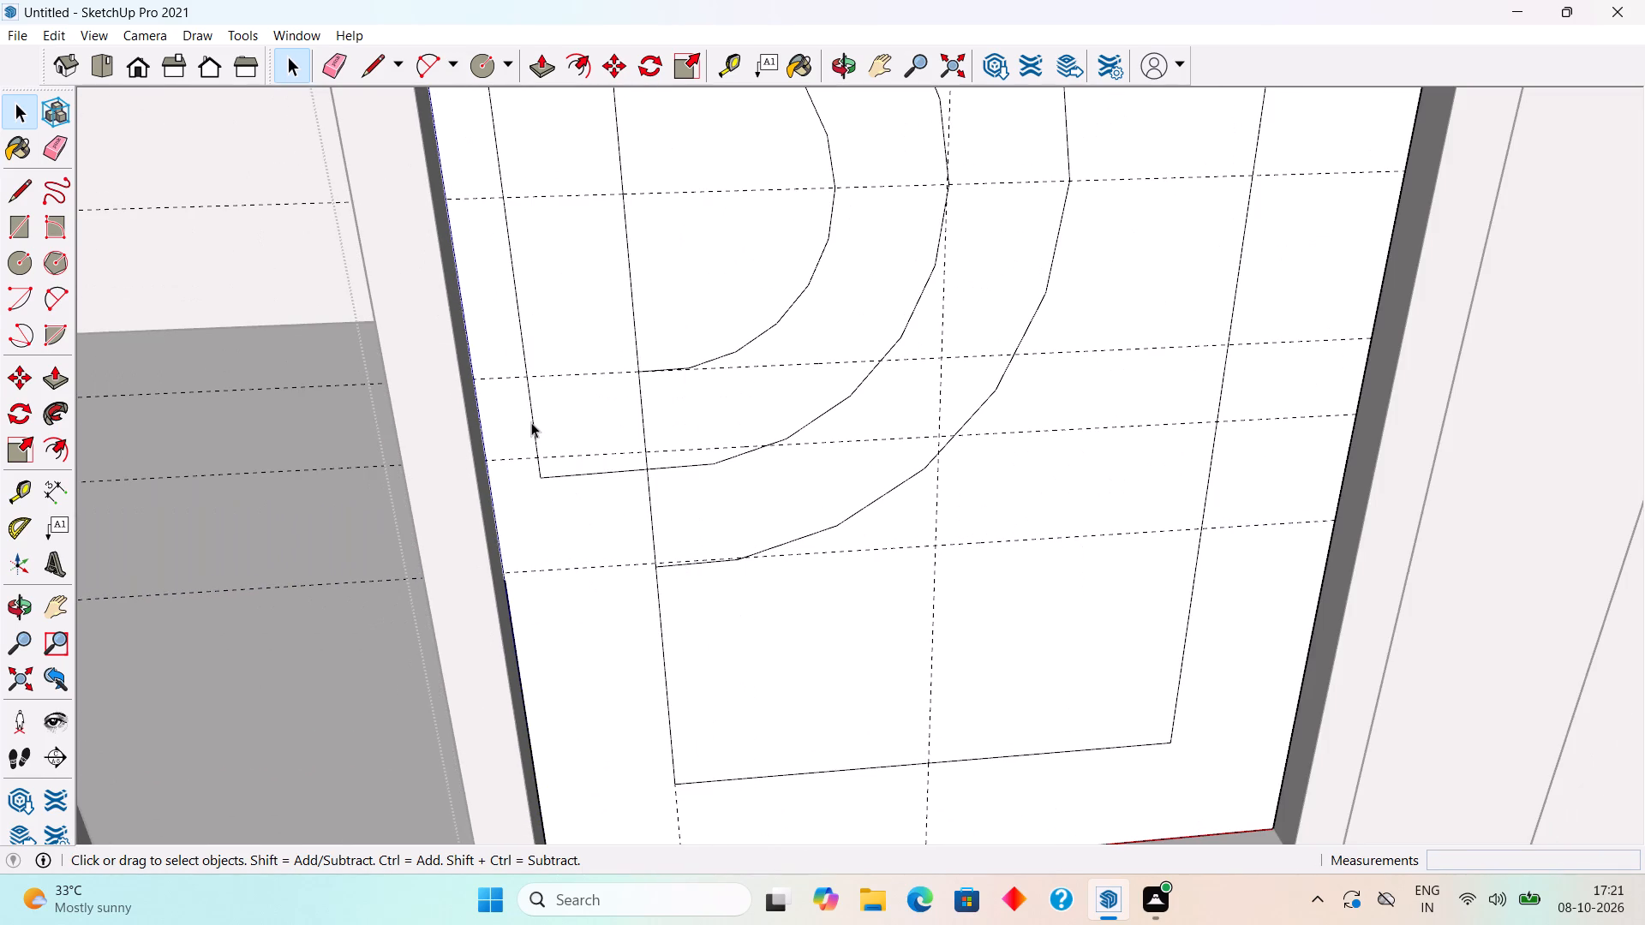
{"action": "left_click", "coordinate": [532, 416]}
{"action": "key", "text": "Delete"}
{"action": "left_click", "coordinate": [566, 474]}
{"action": "key", "text": "Delete"}
Delete the upper stubs of the outer and middle outlines that extend beyond the inner panel's left edge.
{"action": "scroll", "coordinate": [566, 474], "scroll_direction": "down", "scroll_amount": 10}
{"action": "scroll", "coordinate": [523, 249], "scroll_direction": "up", "scroll_amount": 5}
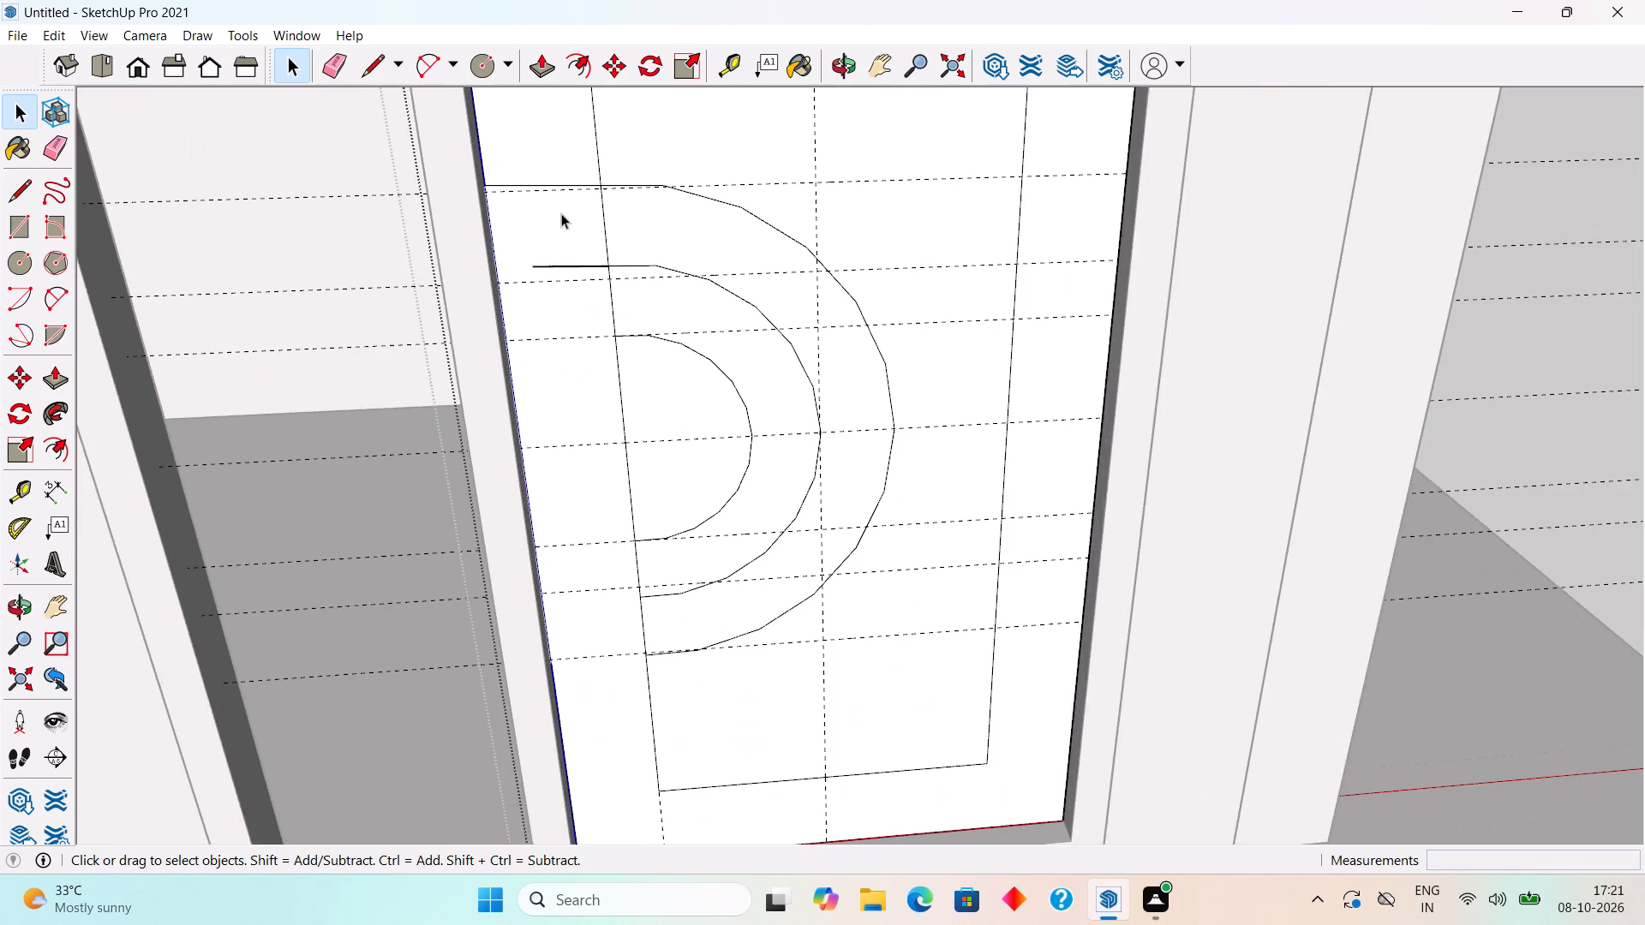
{"action": "scroll", "coordinate": [542, 162], "scroll_direction": "up", "scroll_amount": 2}
{"action": "scroll", "coordinate": [542, 163], "scroll_direction": "down", "scroll_amount": 1}
{"action": "scroll", "coordinate": [542, 170], "scroll_direction": "up", "scroll_amount": 4}
{"action": "left_click", "coordinate": [542, 197]}
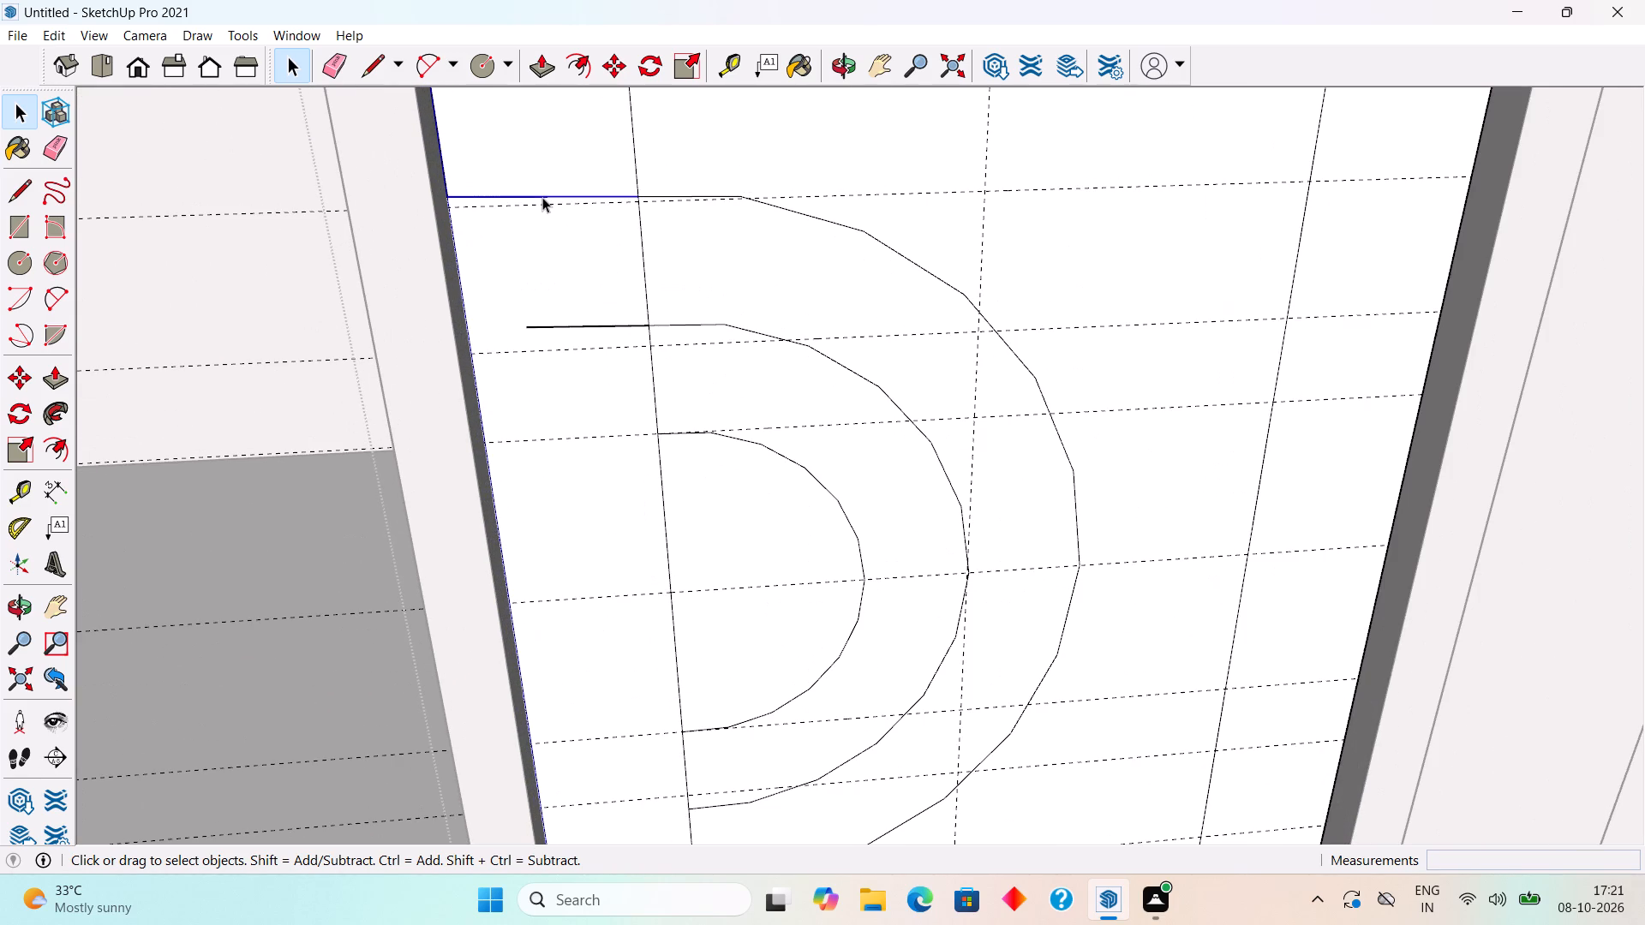
{"action": "scroll", "coordinate": [542, 197], "scroll_direction": "up", "scroll_amount": 1}
{"action": "key", "text": "Delete"}
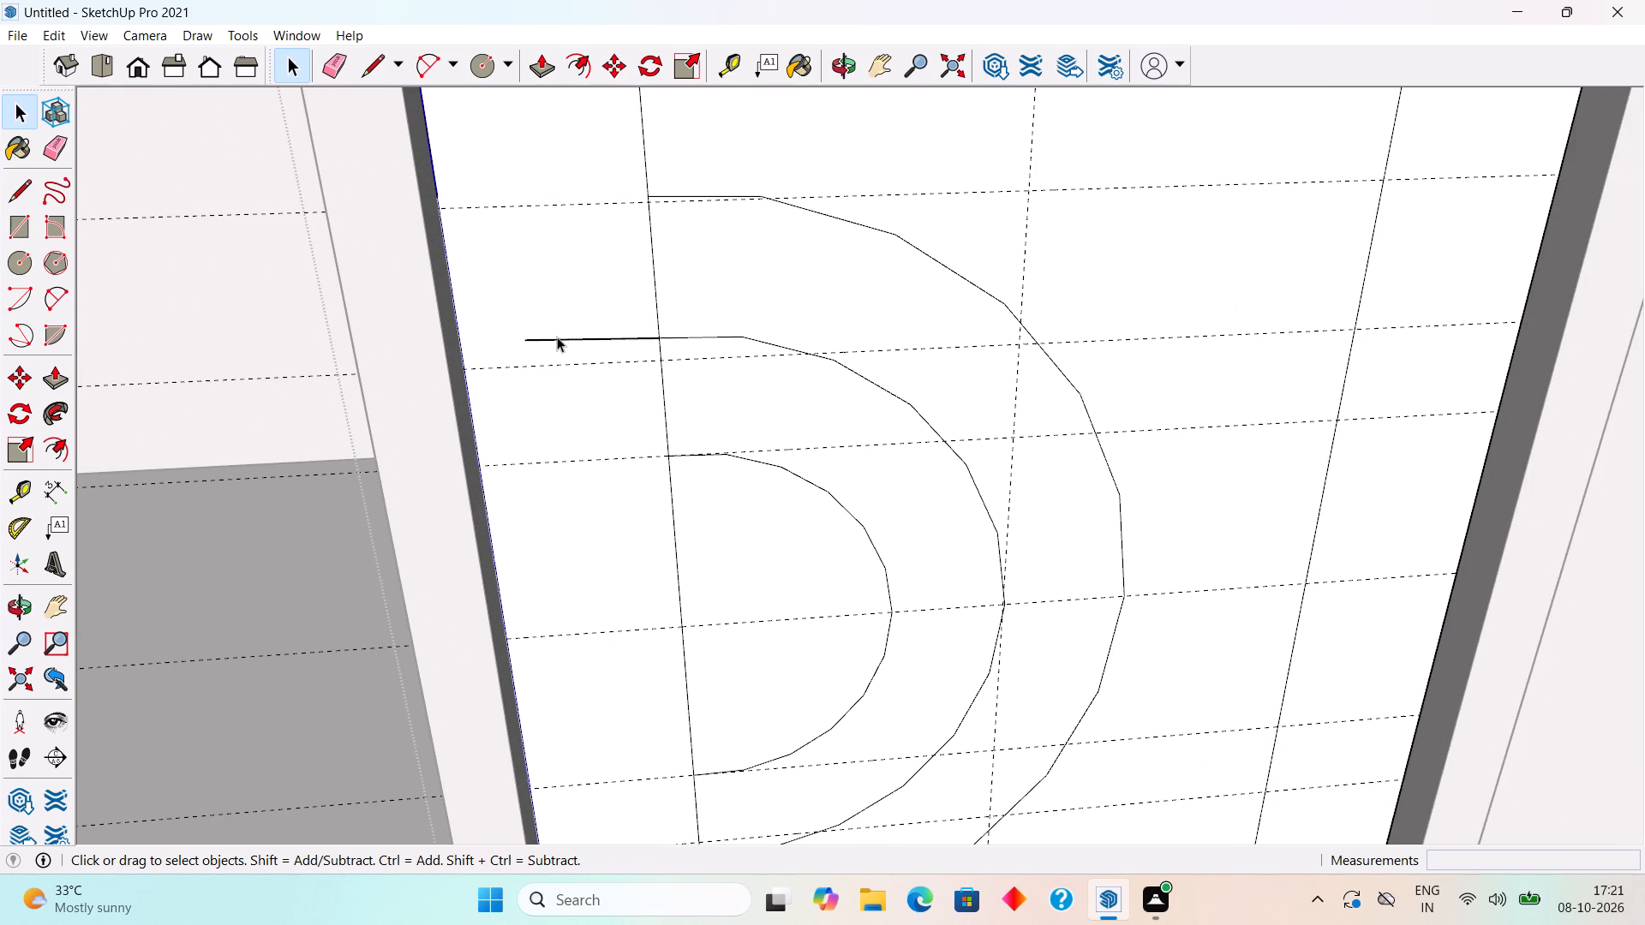
{"action": "left_click", "coordinate": [557, 337]}
{"action": "left_click", "coordinate": [557, 337]}
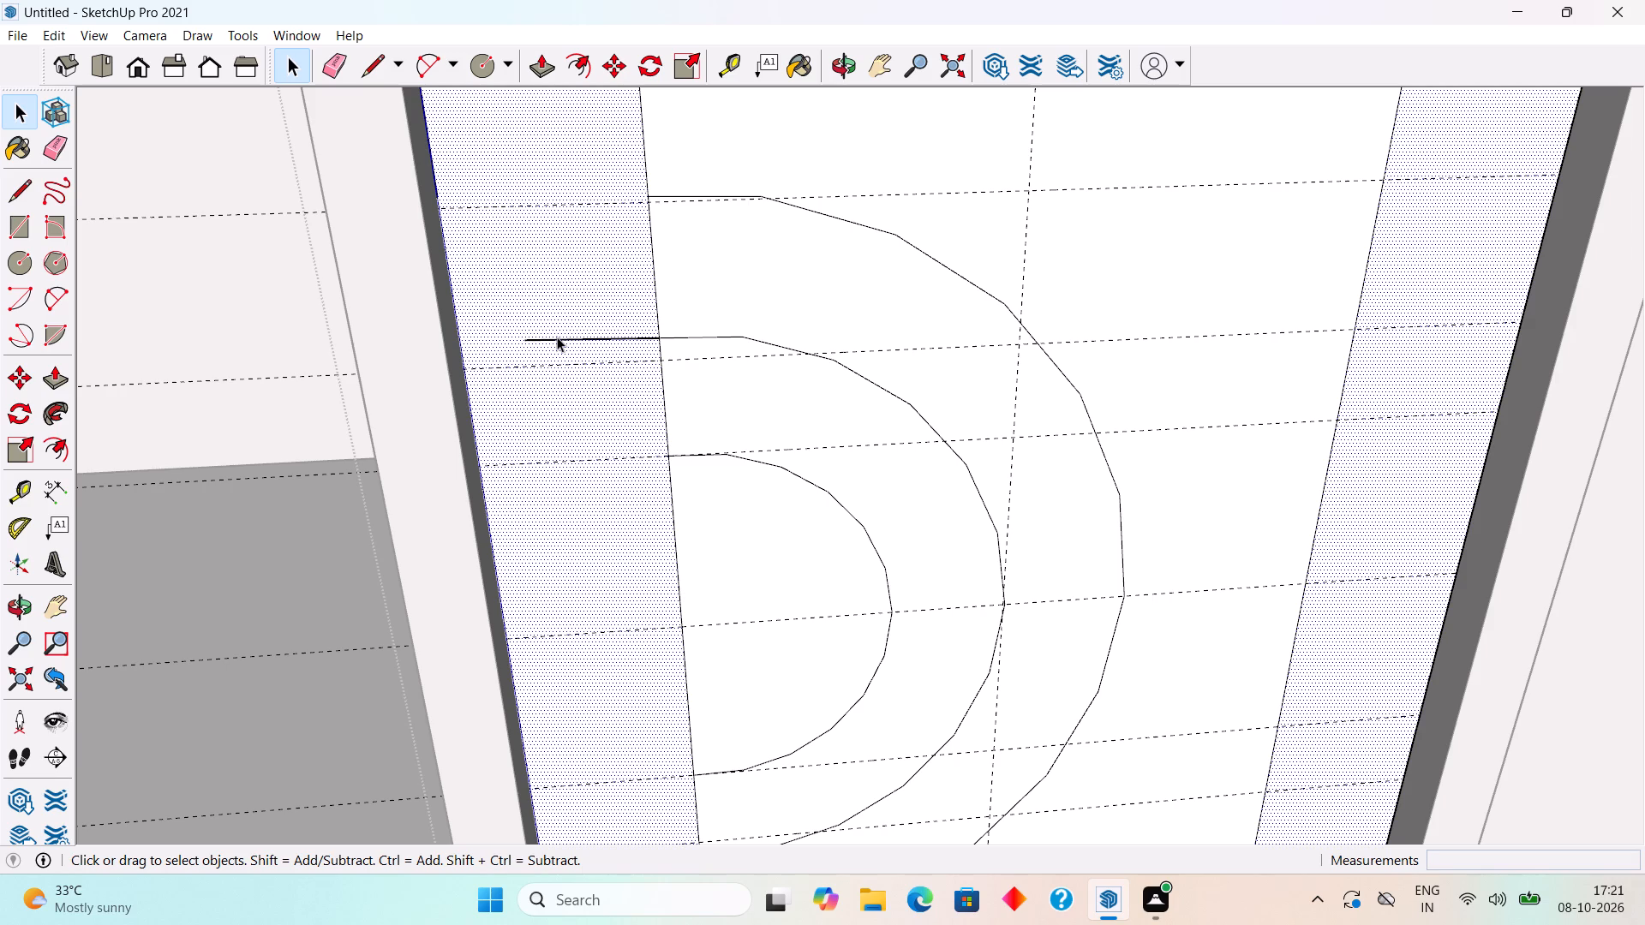
{"action": "left_click", "coordinate": [557, 337]}
{"action": "left_click", "coordinate": [254, 316]}
{"action": "left_click", "coordinate": [650, 313]}
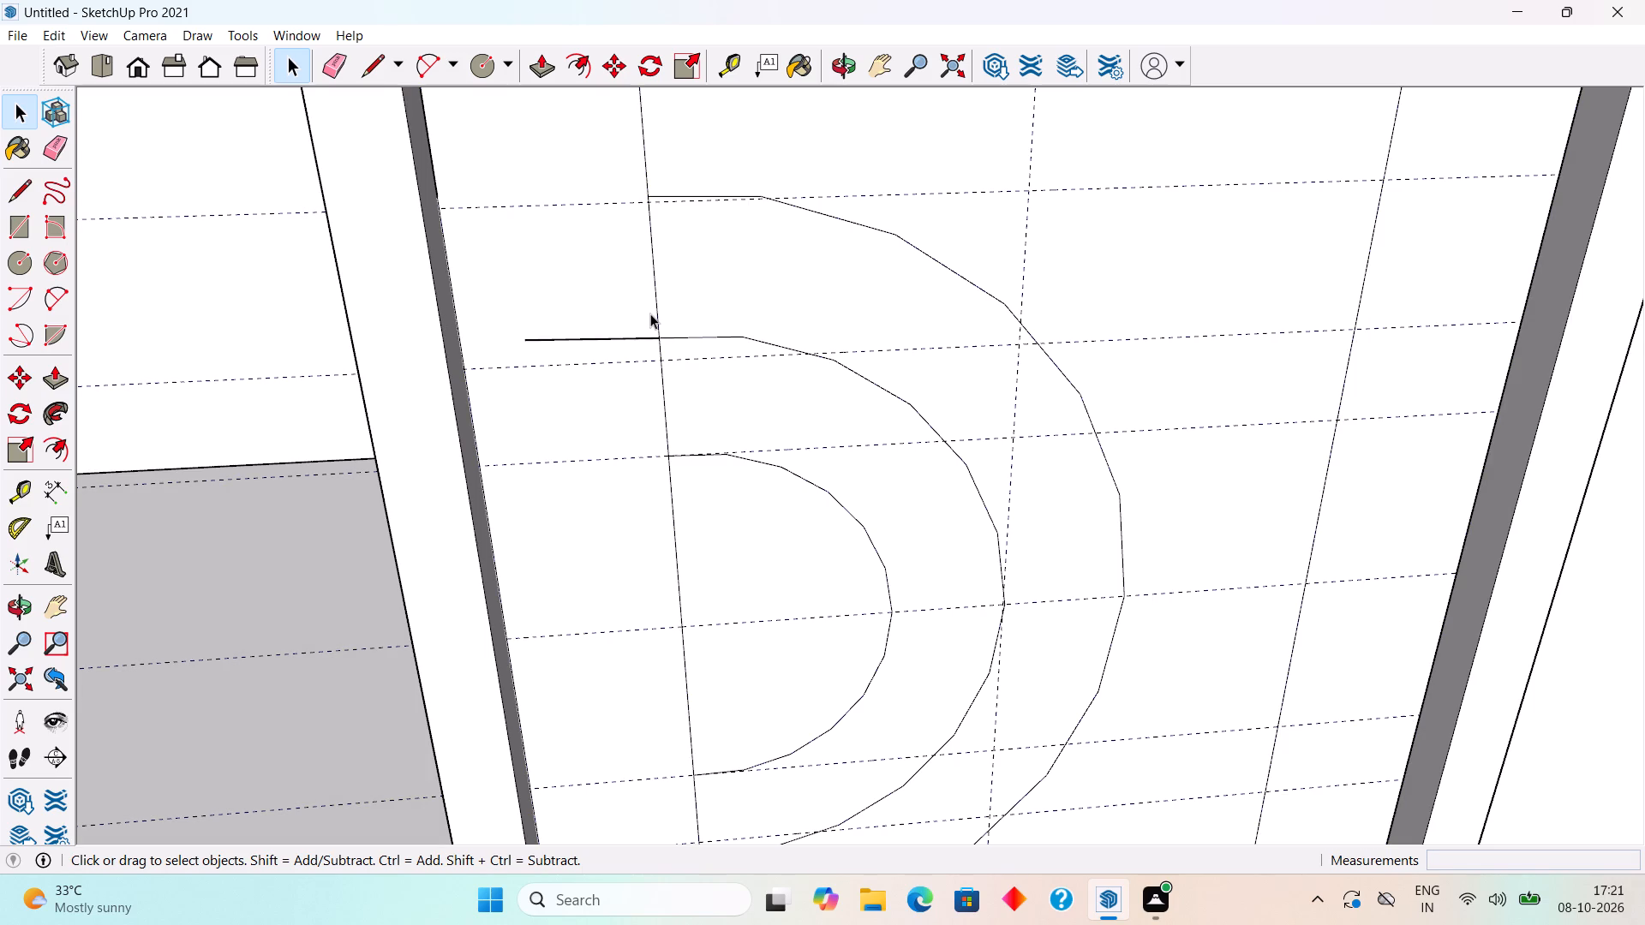
{"action": "triple_click", "coordinate": [636, 303]}
{"action": "left_click", "coordinate": [635, 303]}
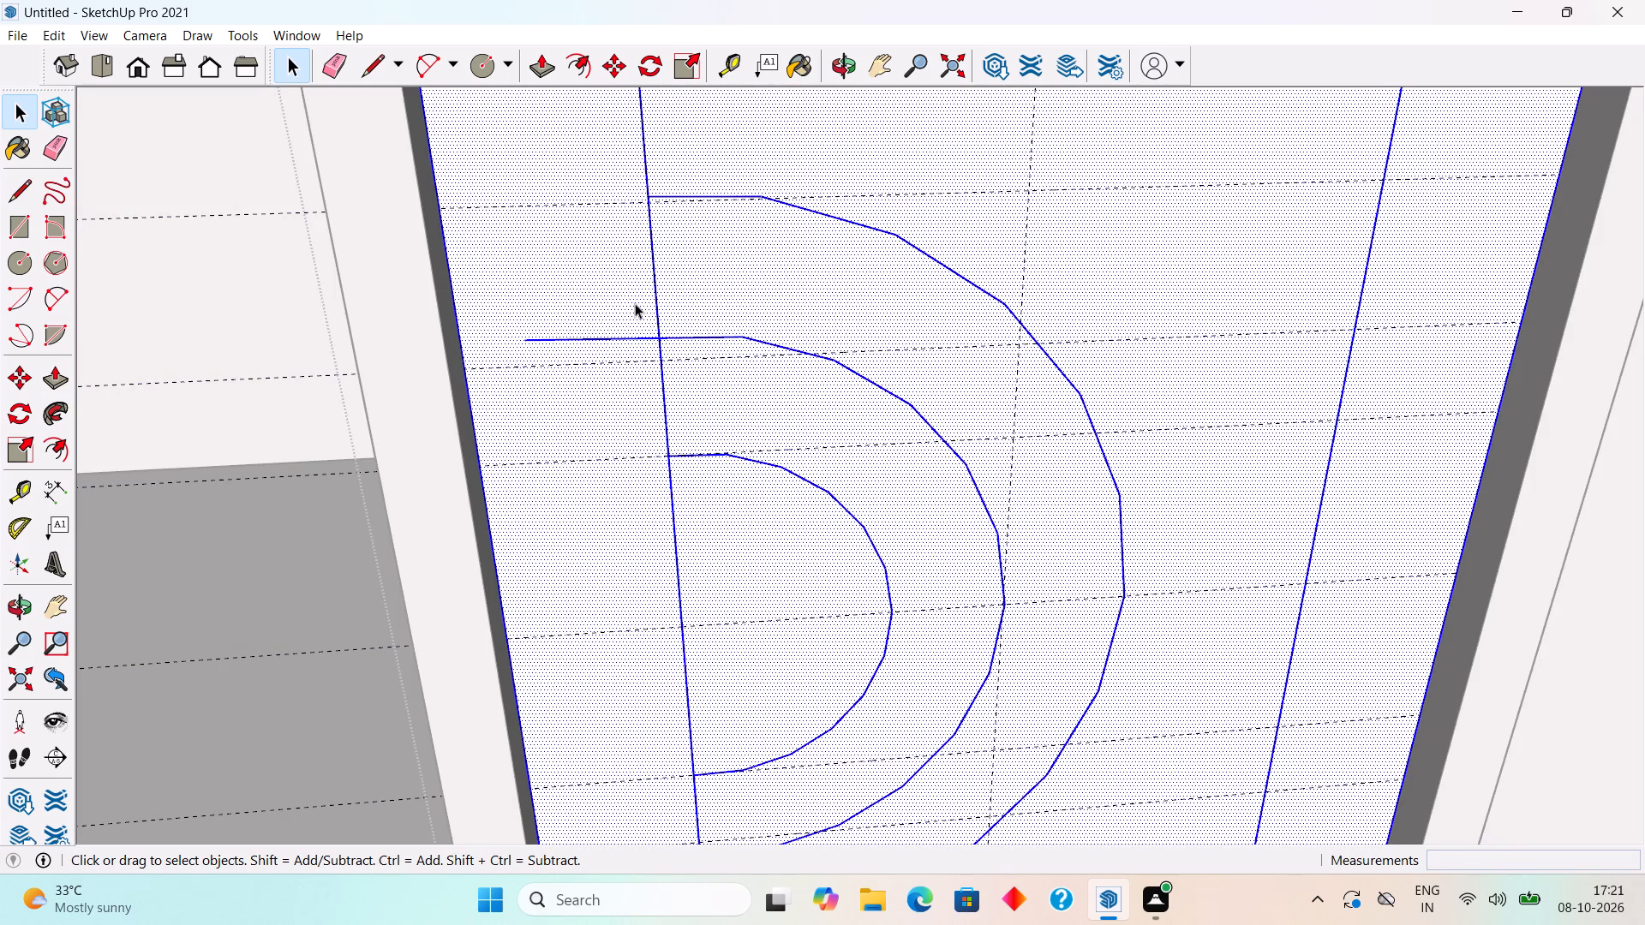
{"action": "double_click", "coordinate": [607, 310]}
{"action": "left_click", "coordinate": [607, 337]}
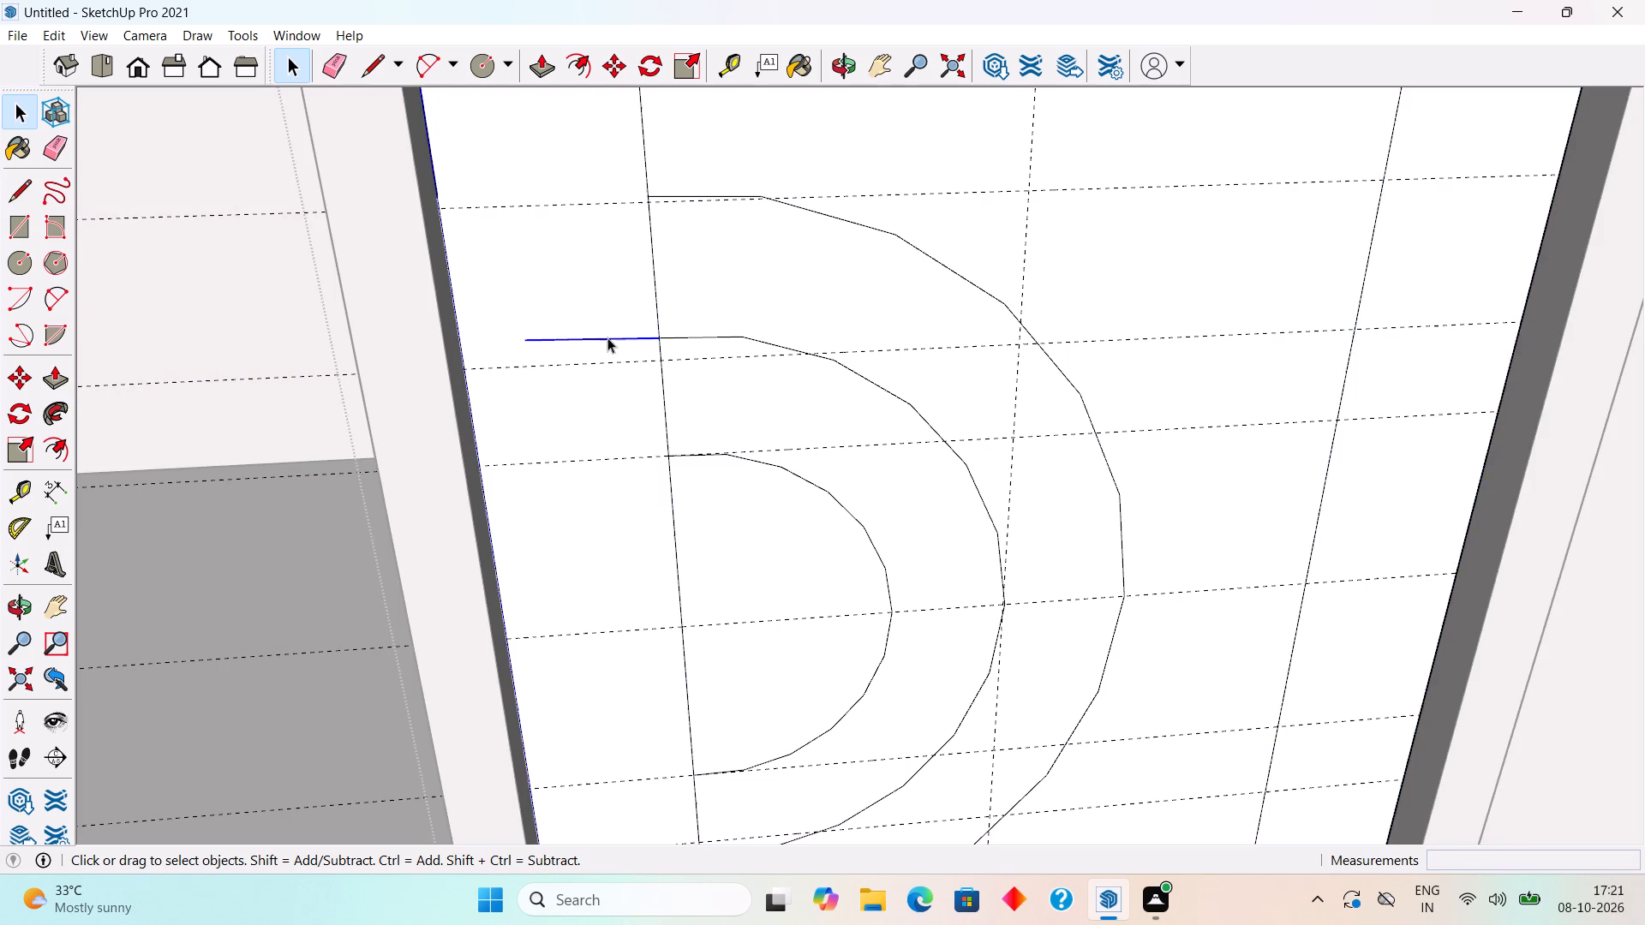
{"action": "key", "text": "Delete"}
Offset the outer curved band's outline inward by about 5/16".
{"action": "scroll", "coordinate": [607, 337], "scroll_direction": "down", "scroll_amount": 11}
{"action": "middle_click_drag", "start_coordinate": [807, 637], "coordinate": [799, 482]}
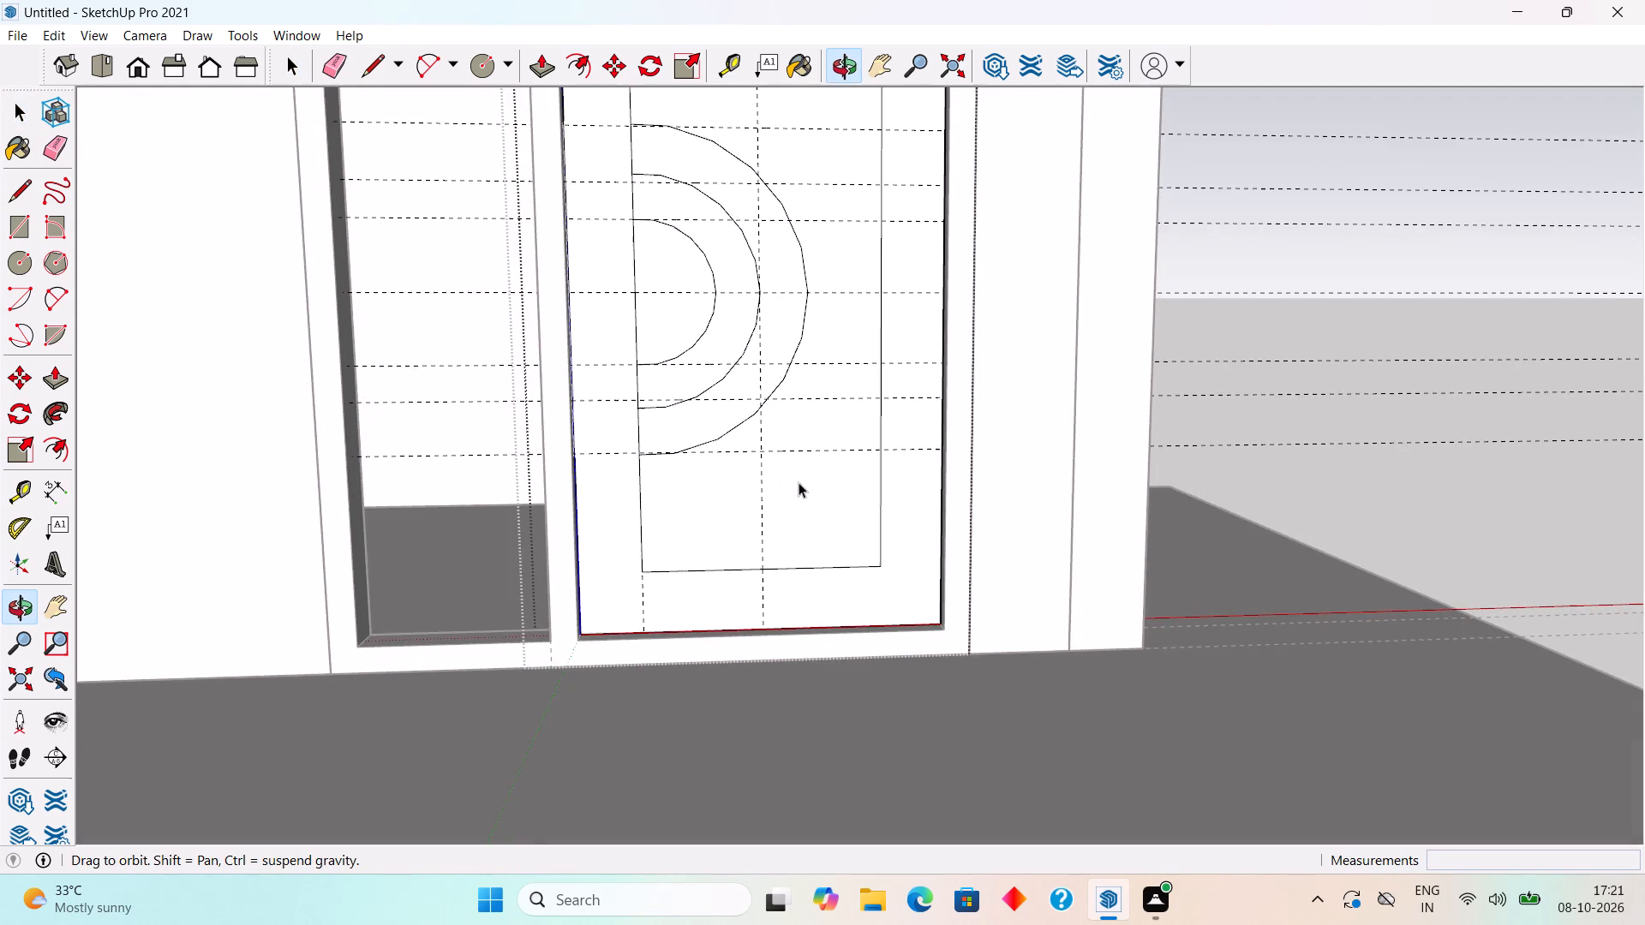
{"action": "scroll", "coordinate": [799, 482], "scroll_direction": "down", "scroll_amount": 2}
{"action": "left_click", "coordinate": [710, 442]}
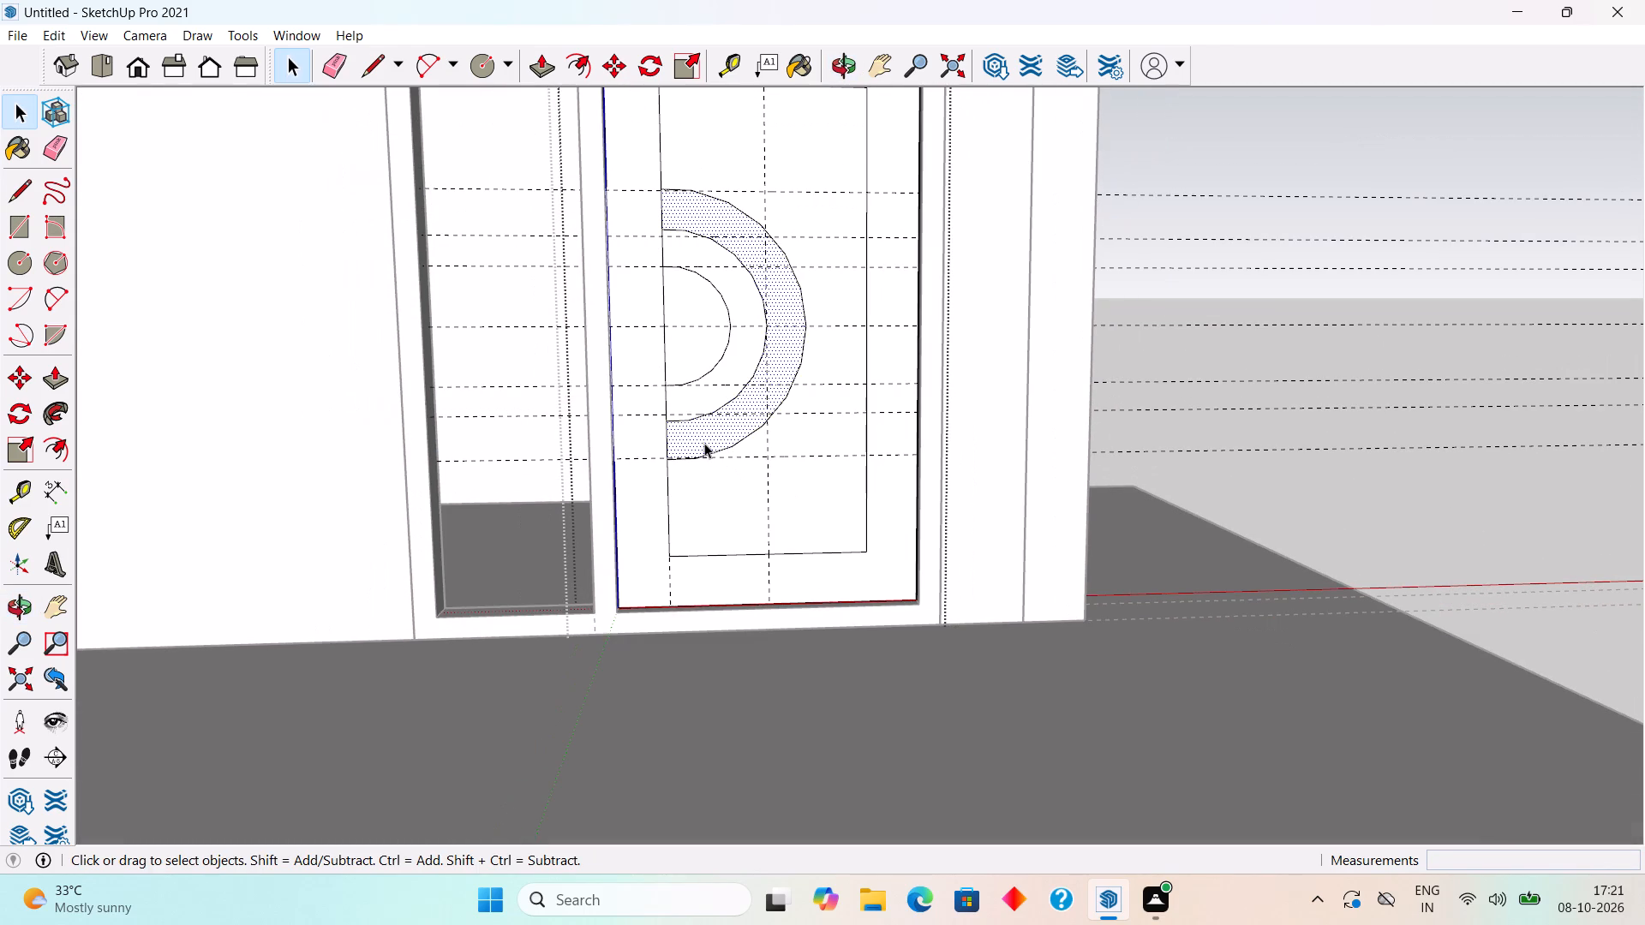
{"action": "scroll", "coordinate": [704, 443], "scroll_direction": "up", "scroll_amount": 4}
{"action": "key", "text": "f"}
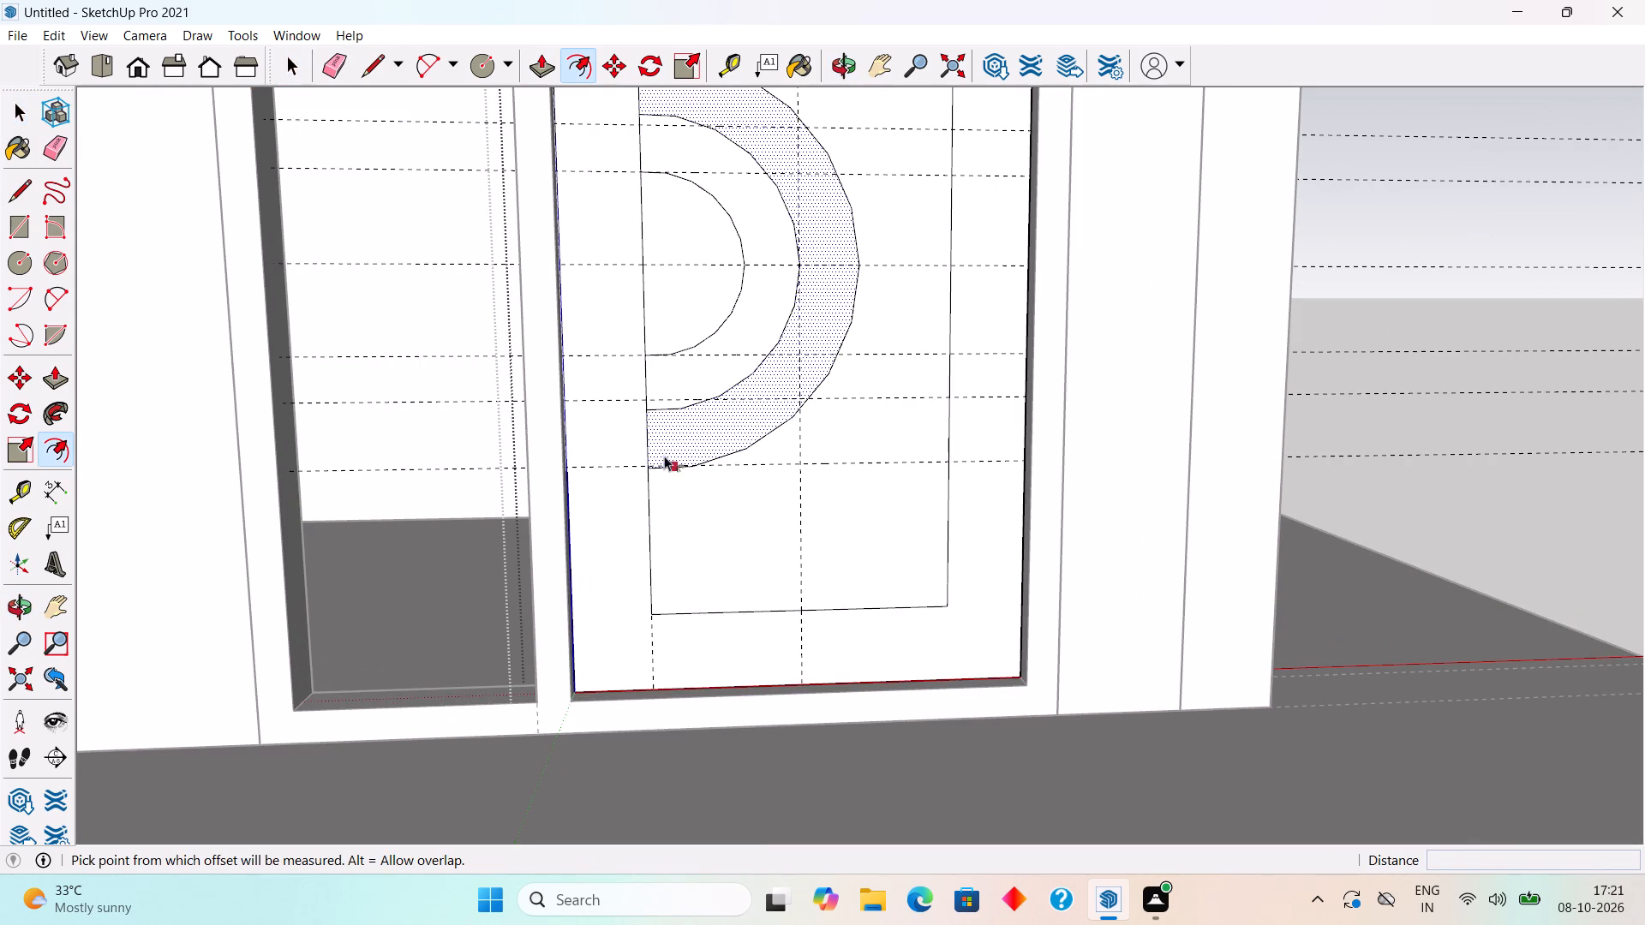
{"action": "left_click", "coordinate": [642, 442]}
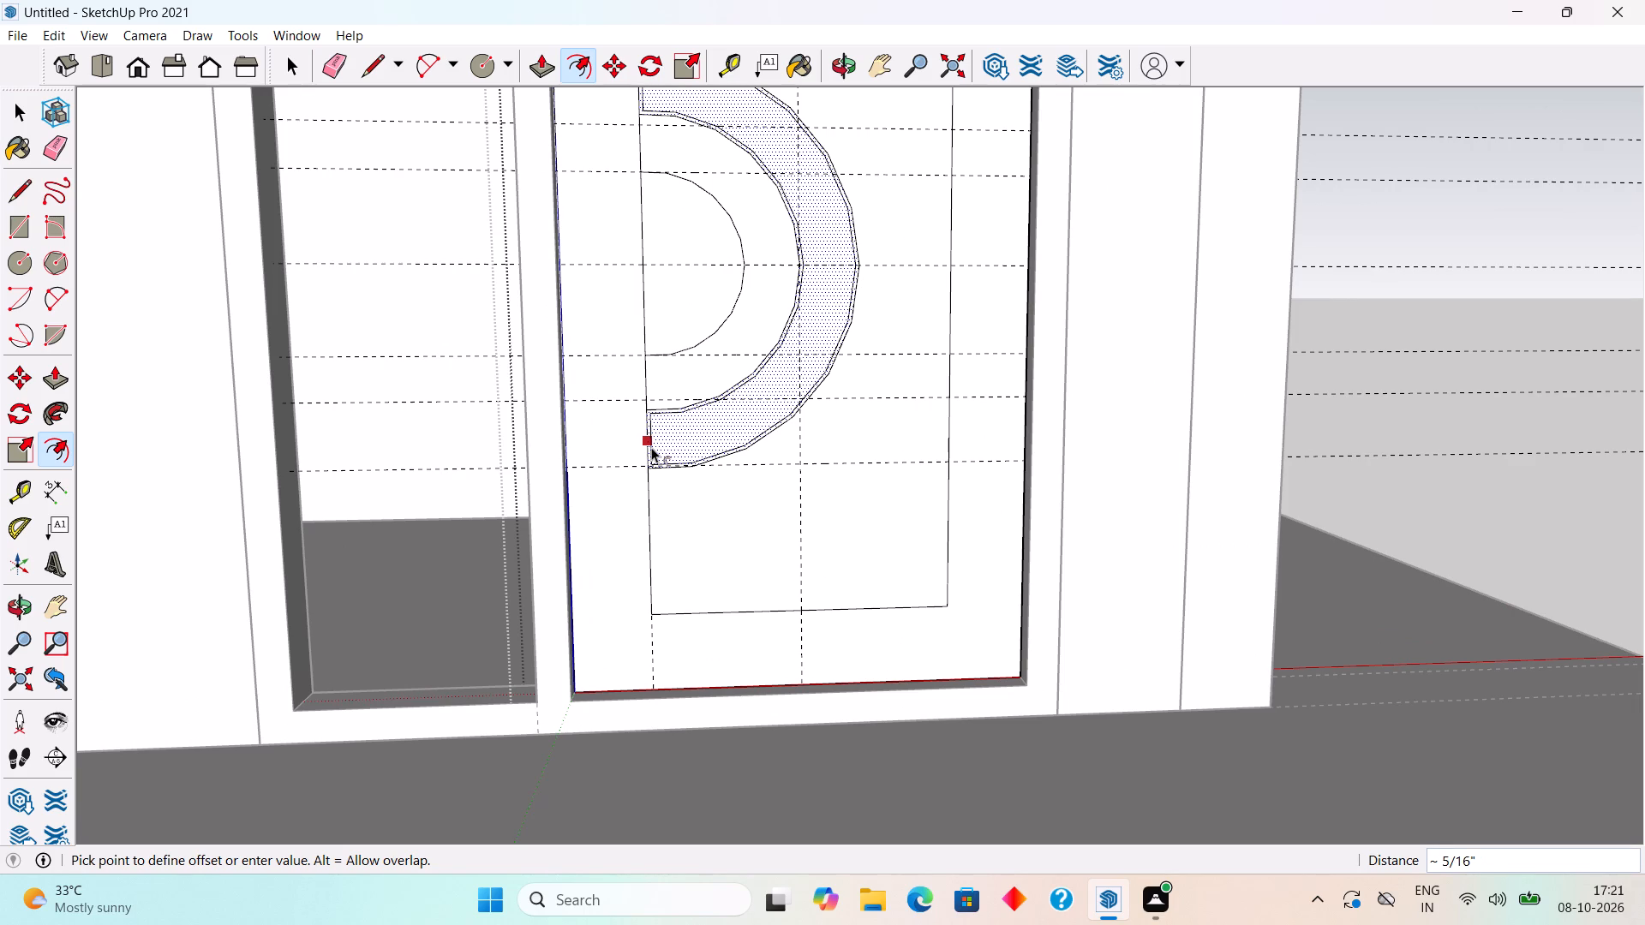
{"action": "left_click", "coordinate": [651, 447]}
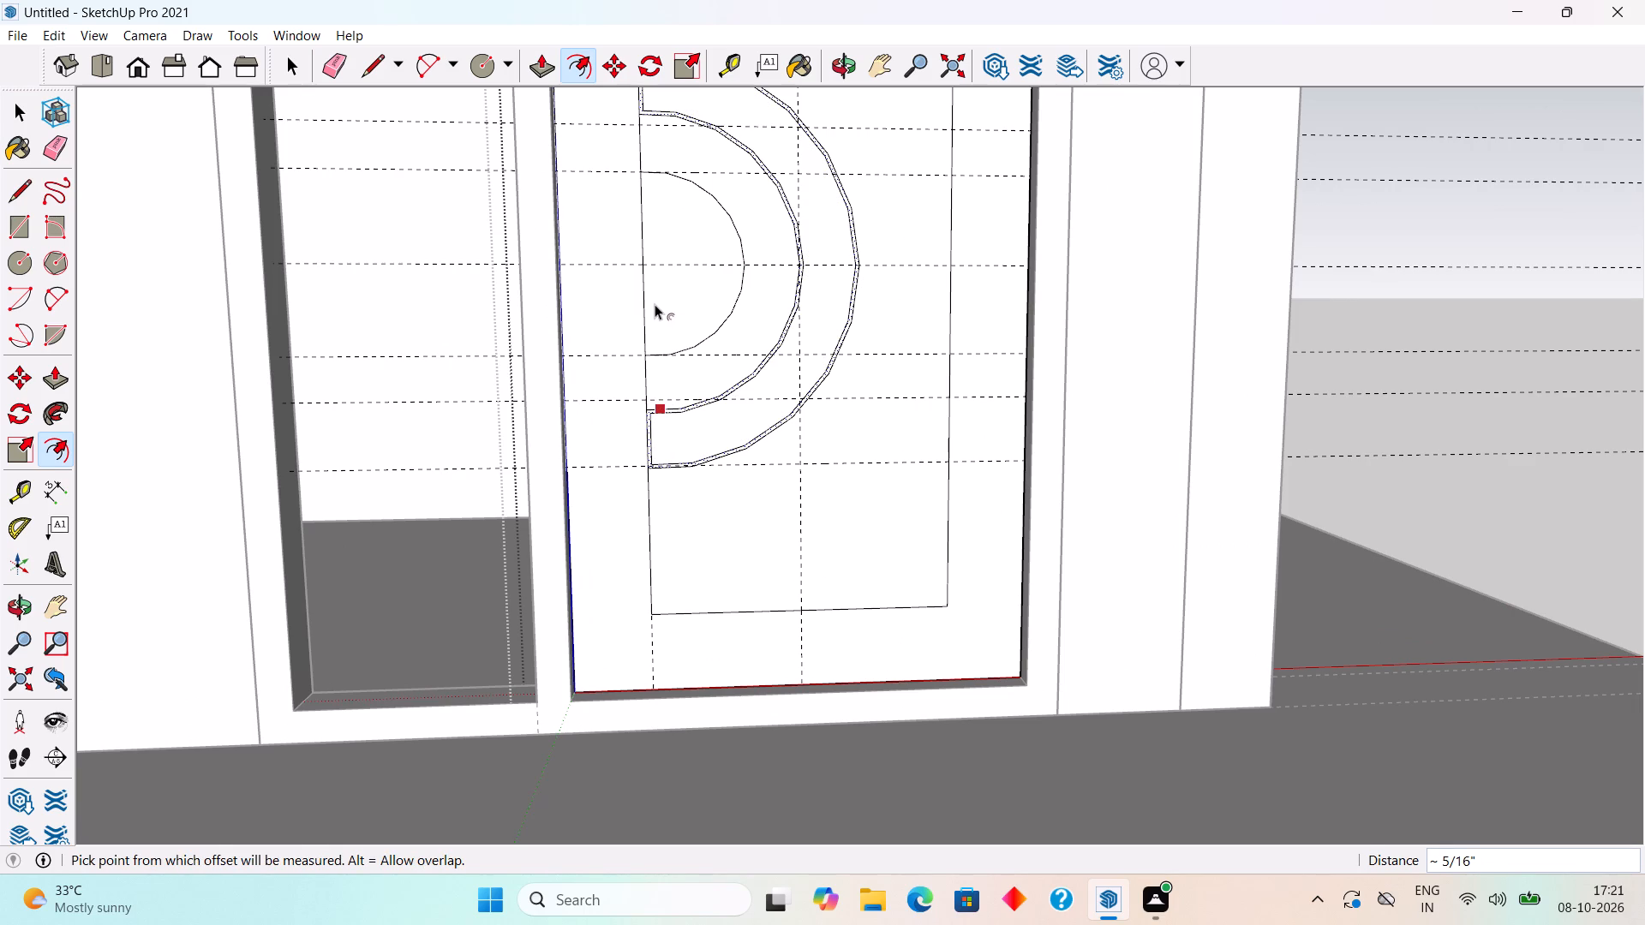
Offset the inner curved band's outline inward by about 2 1/8".
{"action": "key", "text": "space"}
{"action": "left_click", "coordinate": [722, 367]}
{"action": "scroll", "coordinate": [722, 367], "scroll_direction": "up", "scroll_amount": 3}
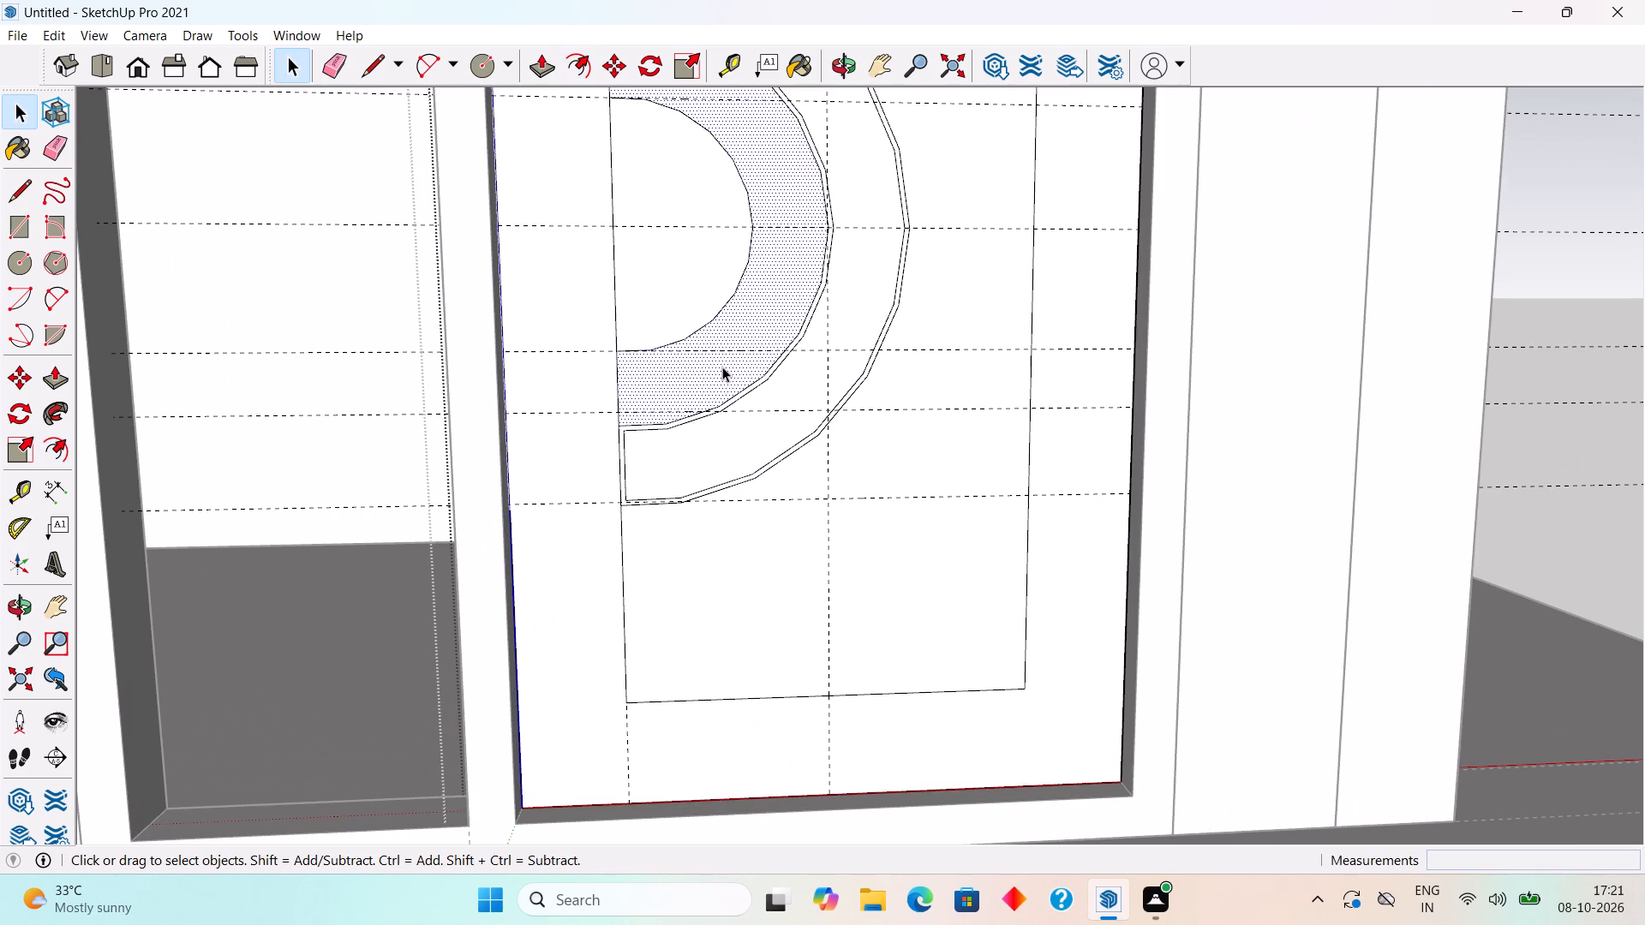
{"action": "key", "text": "f"}
{"action": "left_click", "coordinate": [616, 391]}
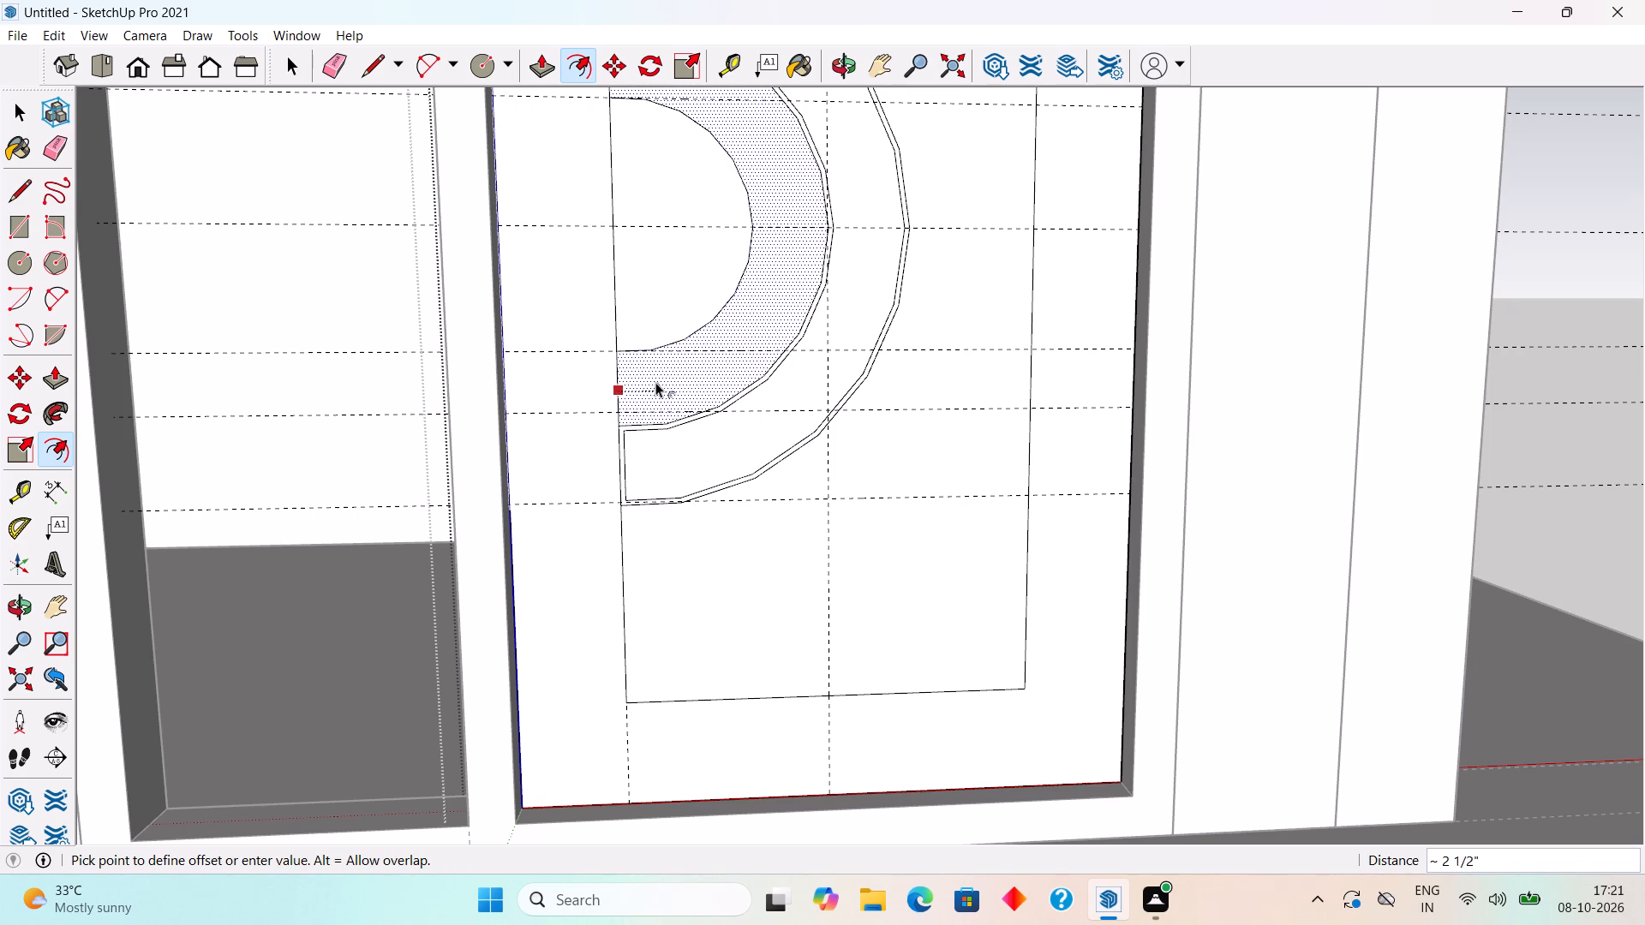
{"action": "left_click", "coordinate": [650, 382]}
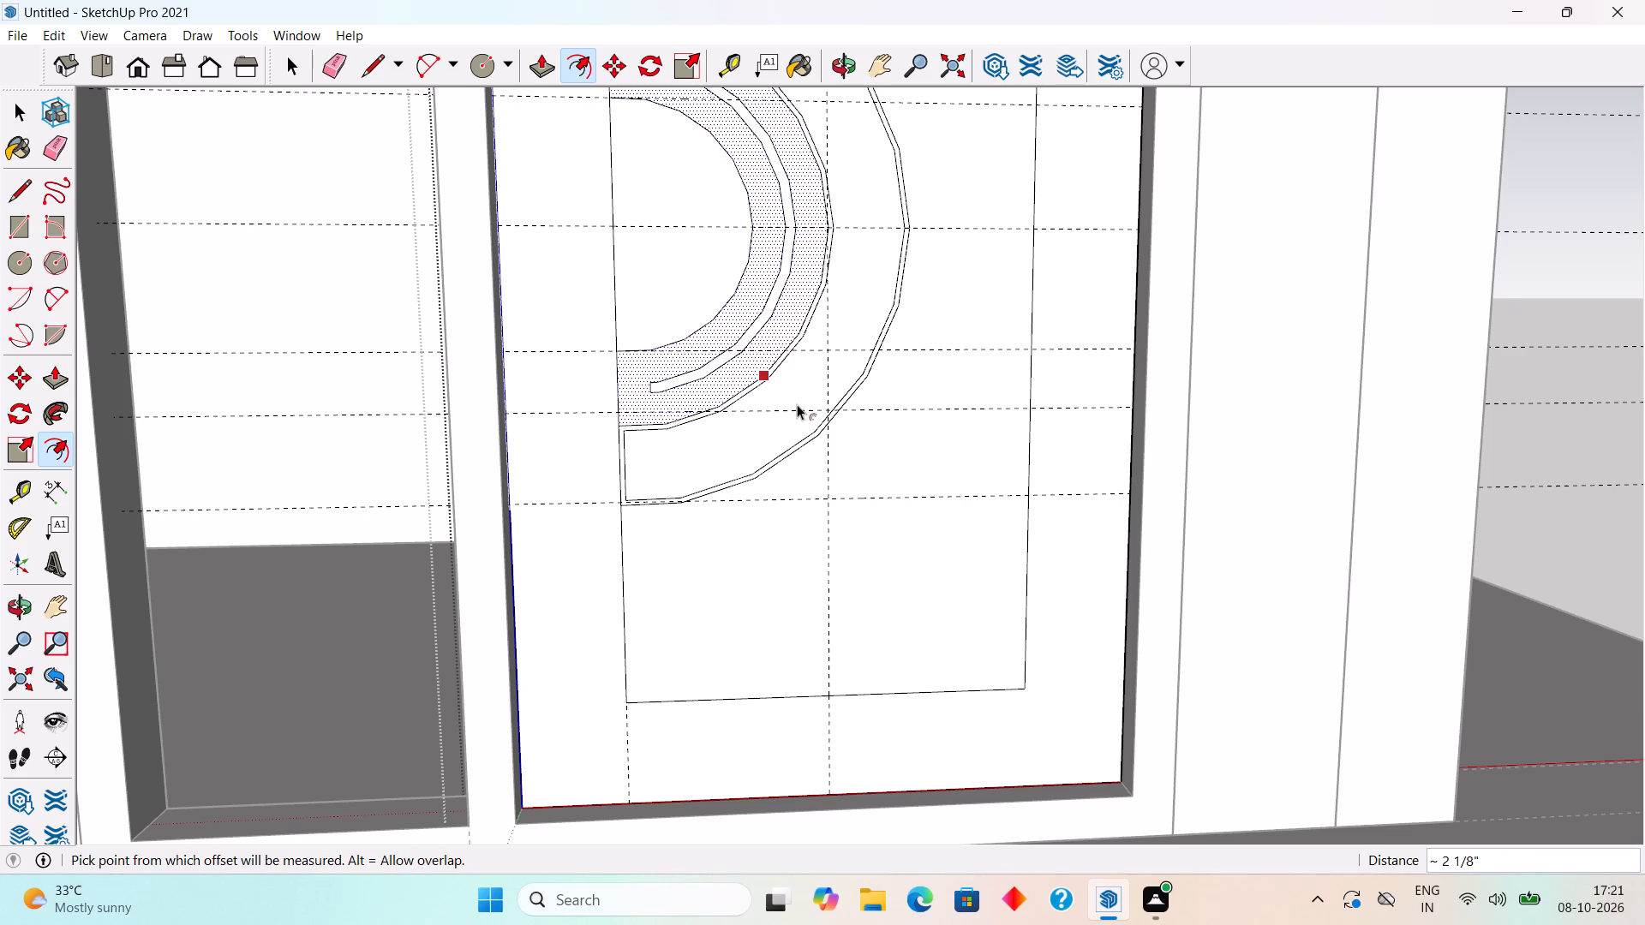
Offset the central half-round face's outline inward by about 1/2".
{"action": "scroll", "coordinate": [797, 404], "scroll_direction": "down", "scroll_amount": 6}
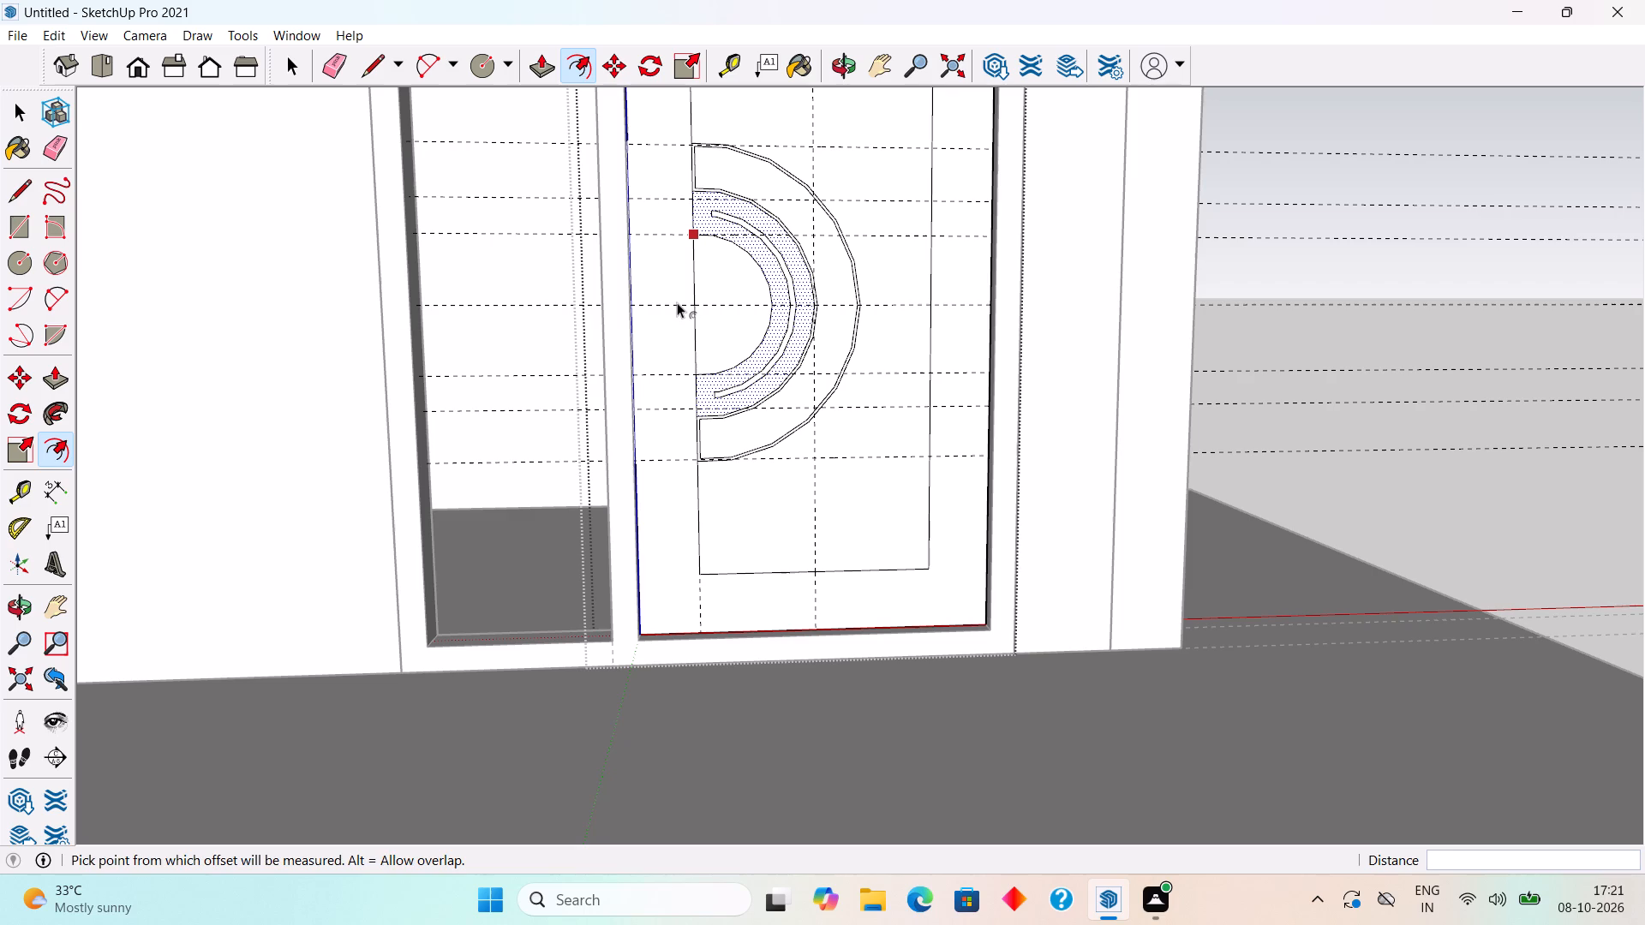
{"action": "key", "text": "space"}
{"action": "left_click", "coordinate": [709, 337]}
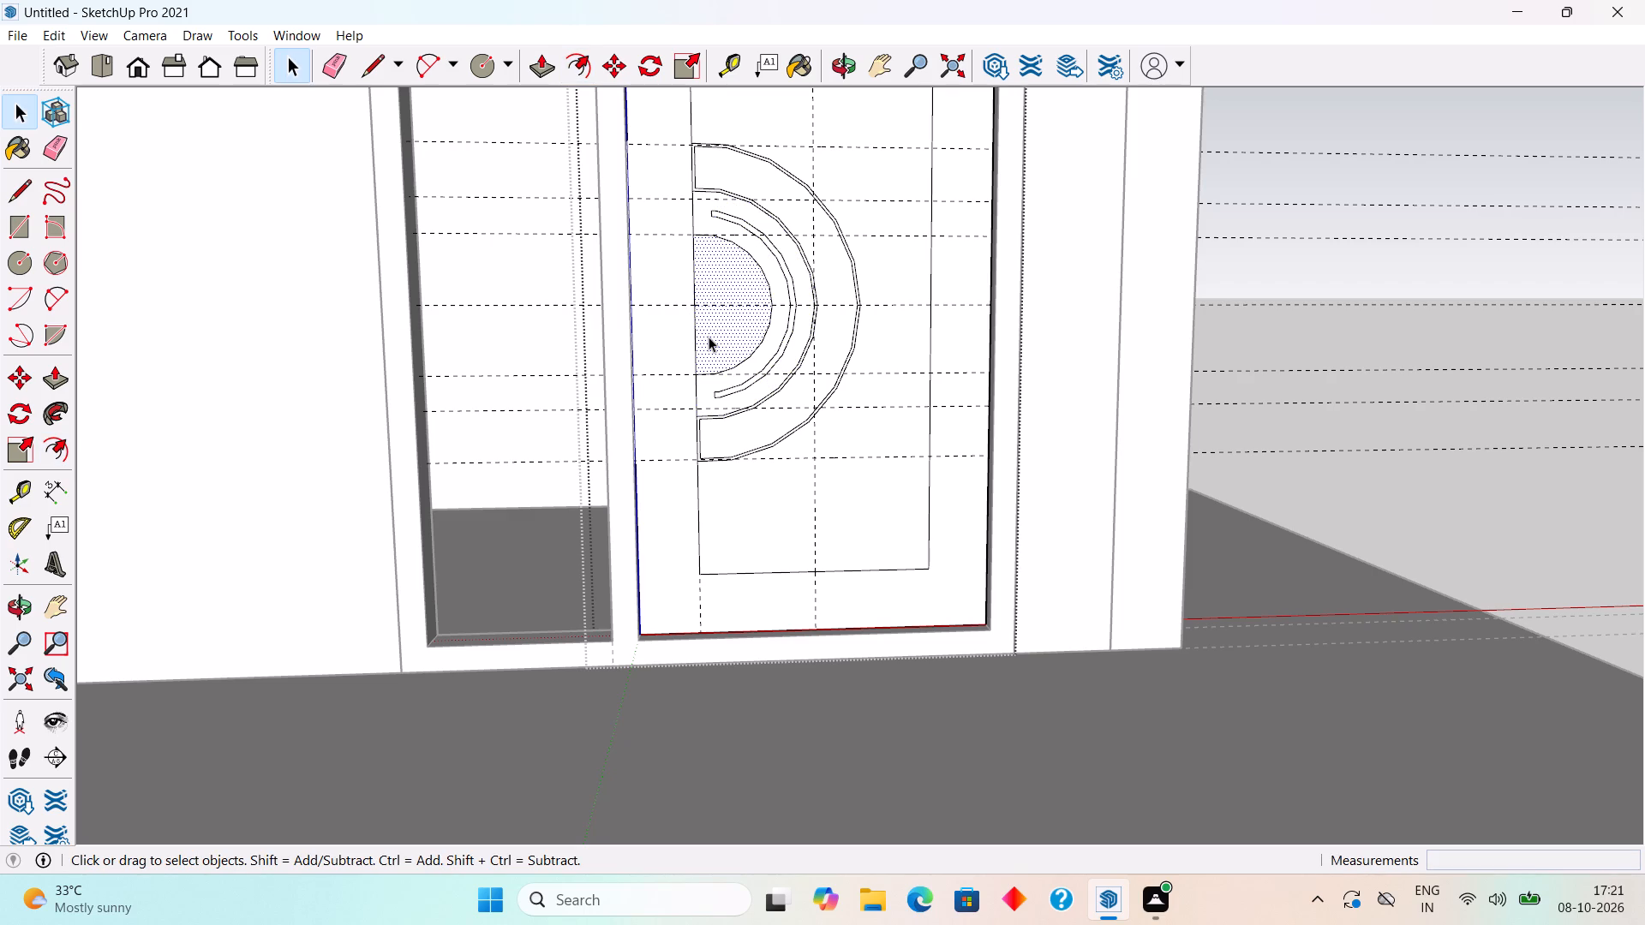
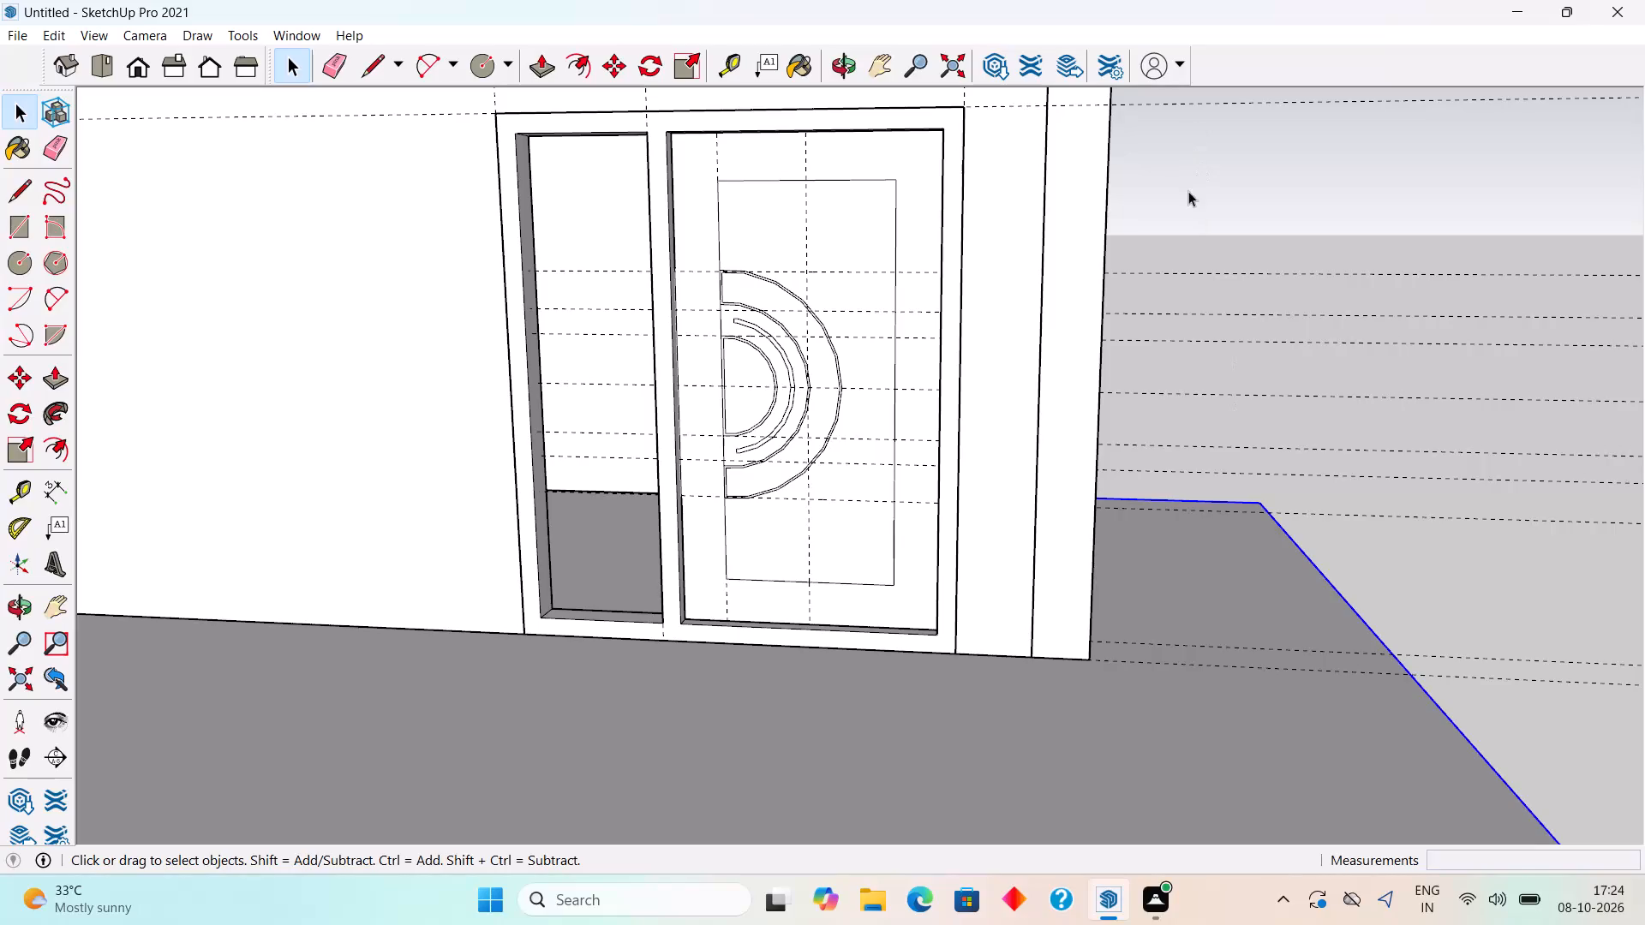
Examine the door with its half-round design from several distances and angles.
{"action": "left_click", "coordinate": [1188, 191]}
{"action": "scroll", "coordinate": [888, 582], "scroll_direction": "down", "scroll_amount": 9}
{"action": "scroll", "coordinate": [780, 396], "scroll_direction": "down", "scroll_amount": 4}
{"action": "middle_click_drag", "start_coordinate": [849, 547], "coordinate": [1026, 480]}
{"action": "scroll", "coordinate": [1026, 480], "scroll_direction": "down", "scroll_amount": 3}
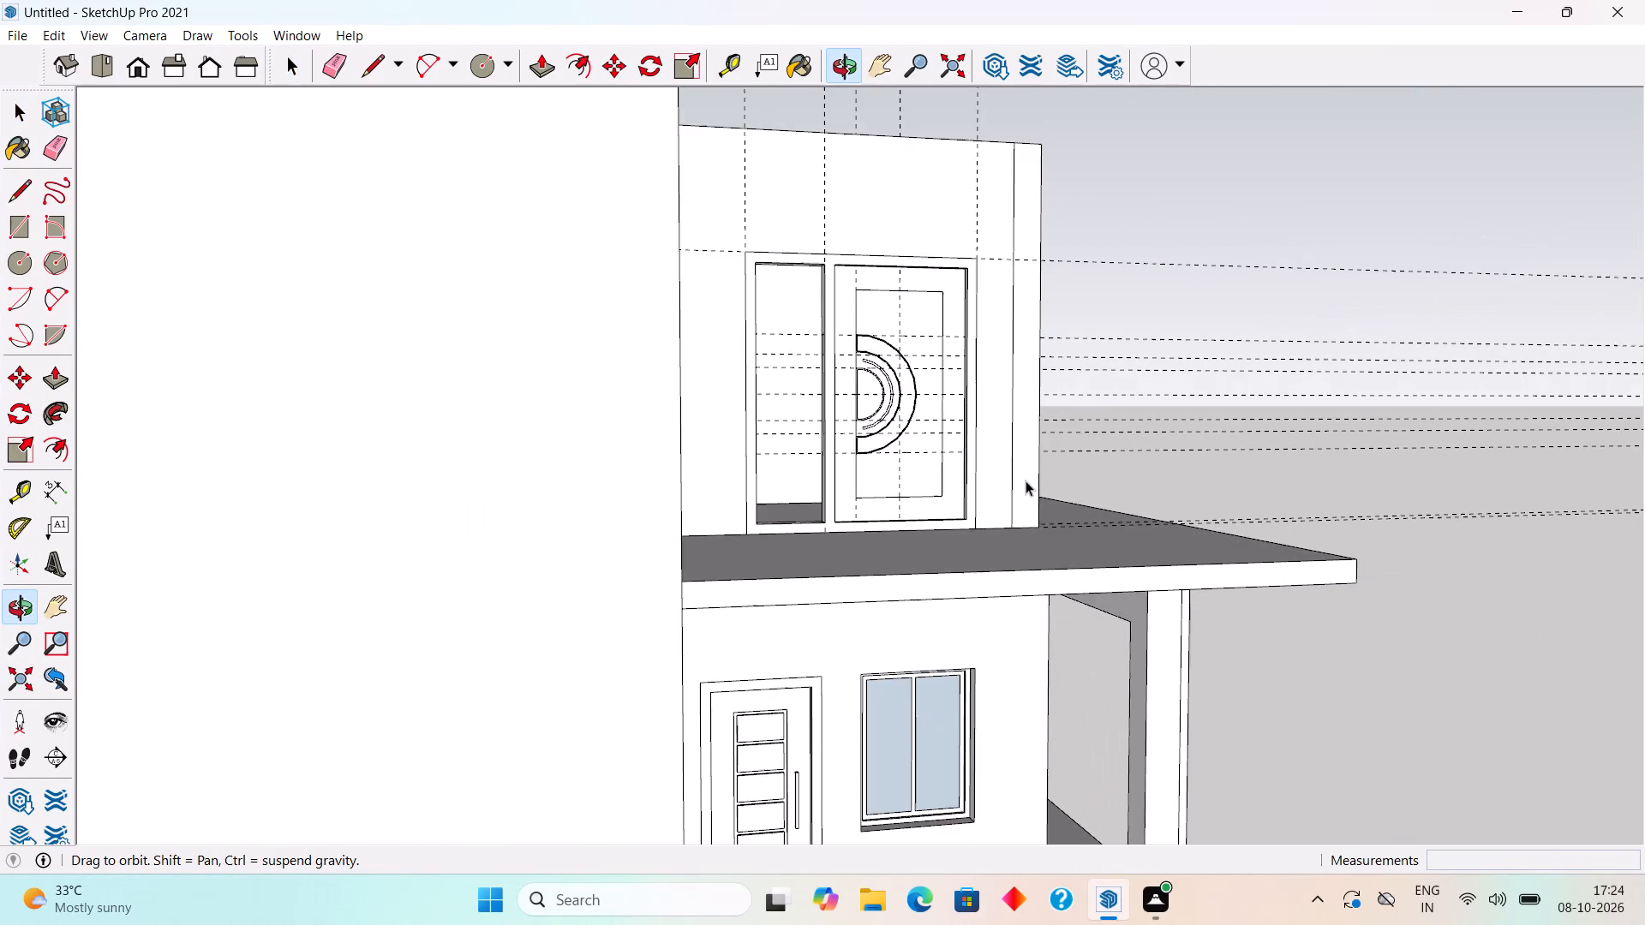
{"action": "scroll", "coordinate": [897, 478], "scroll_direction": "up", "scroll_amount": 4}
{"action": "scroll", "coordinate": [976, 398], "scroll_direction": "up", "scroll_amount": 3}
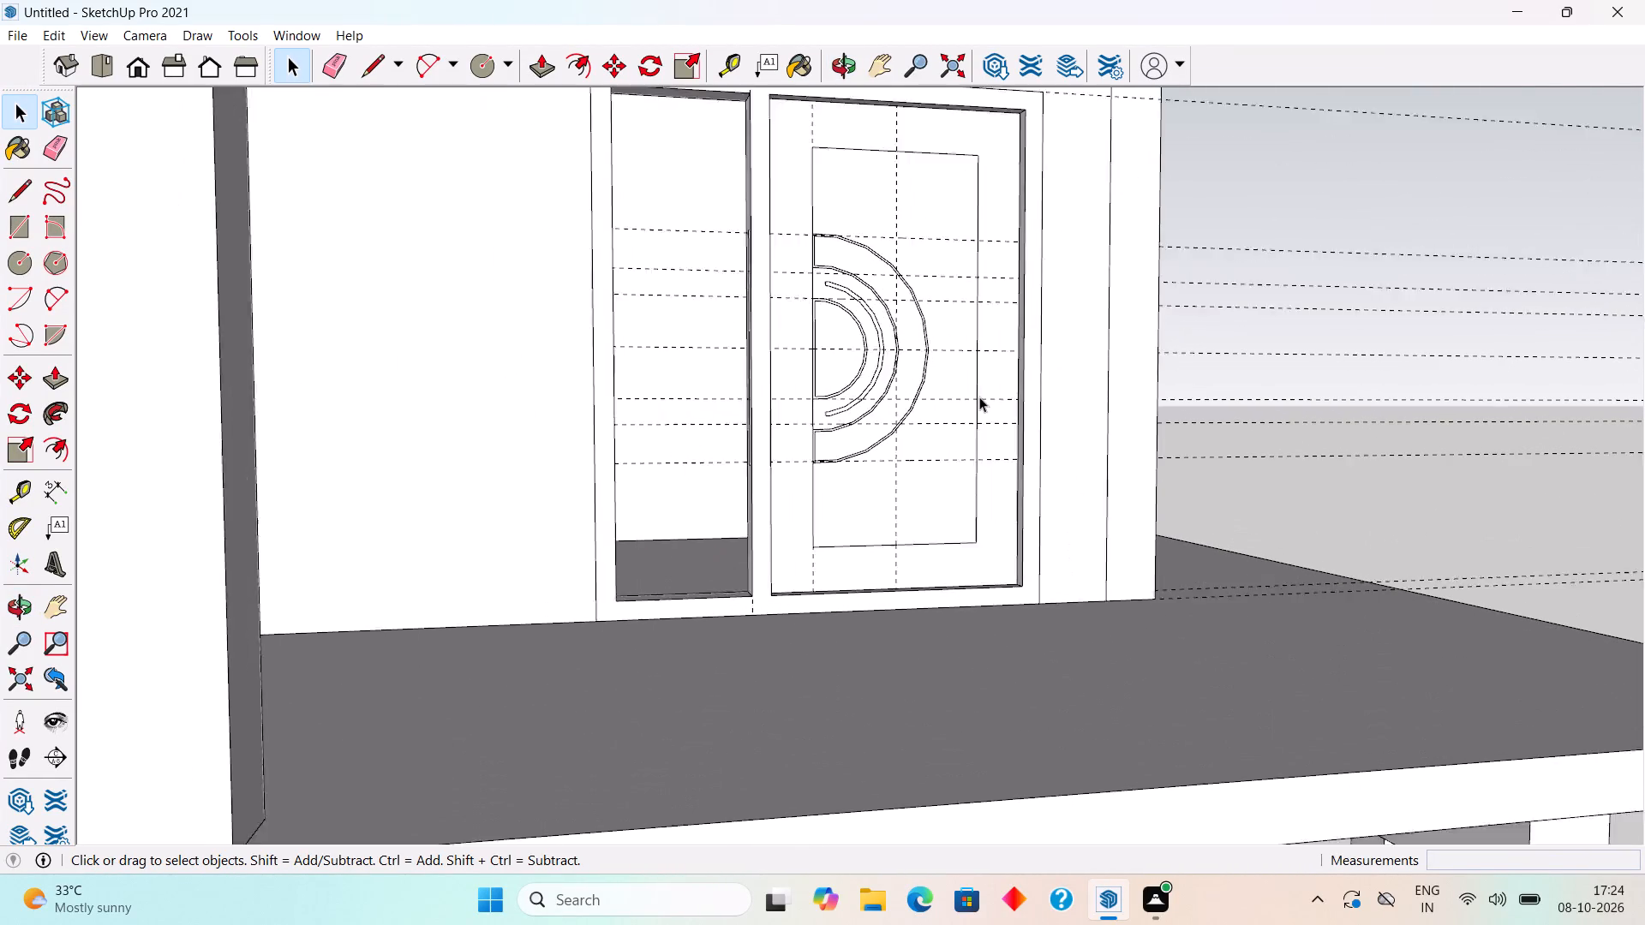
{"action": "scroll", "coordinate": [979, 397], "scroll_direction": "up", "scroll_amount": 1}
{"action": "middle_click_drag", "start_coordinate": [970, 425], "coordinate": [647, 673]}
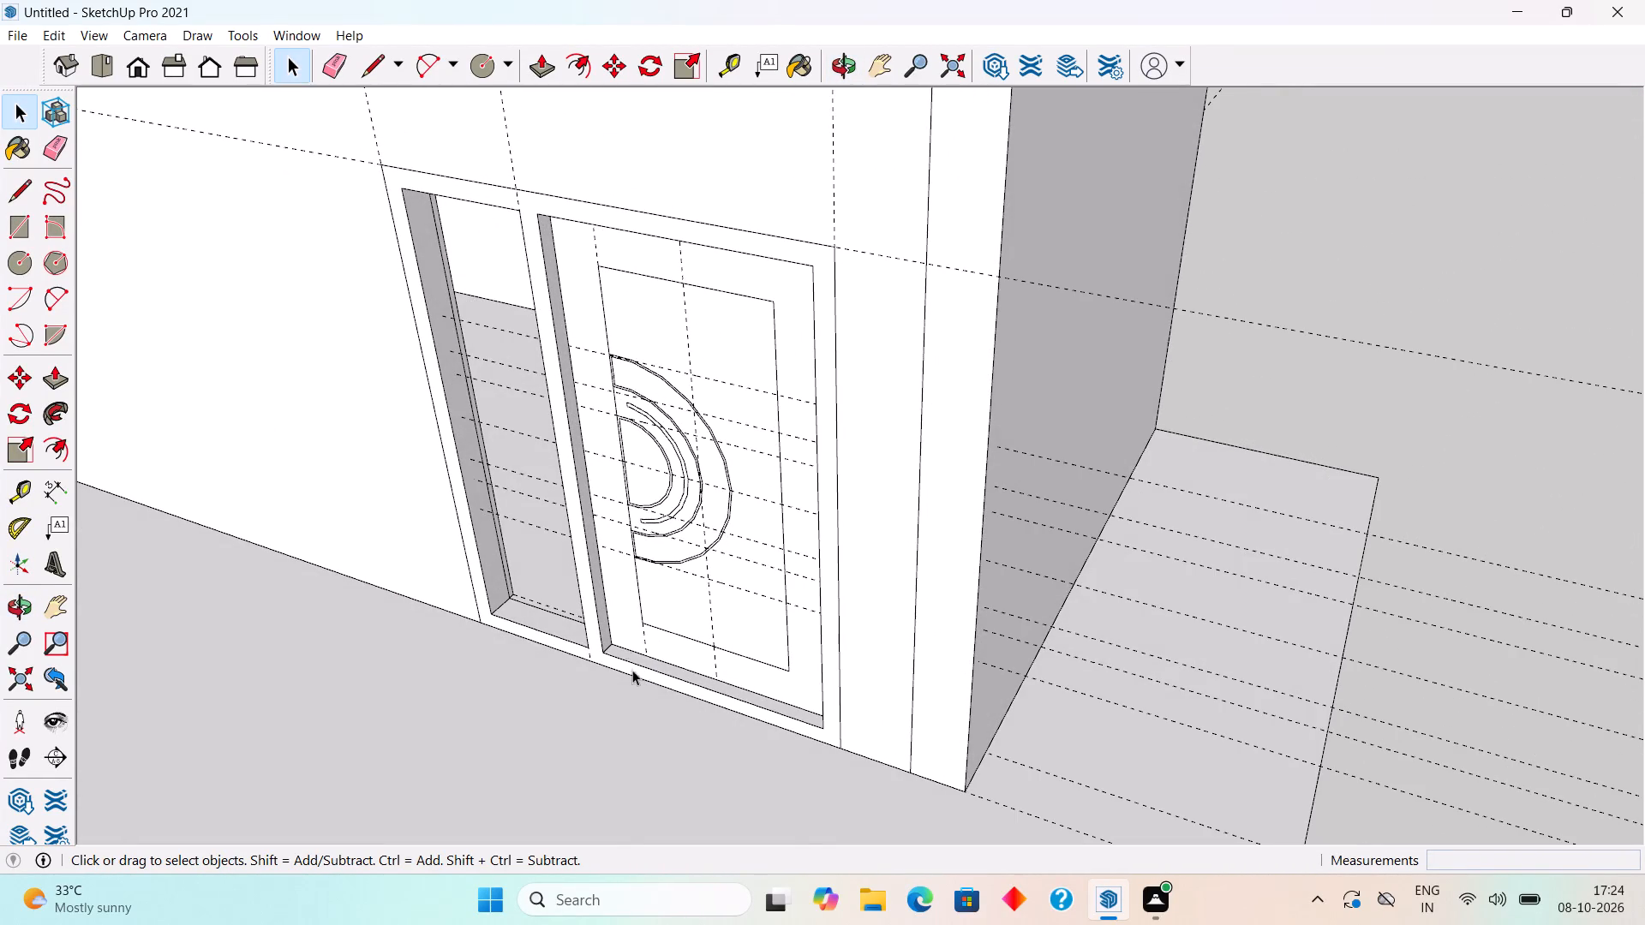
Open the door group containing the half-round design for editing.
{"action": "scroll", "coordinate": [660, 480], "scroll_direction": "up", "scroll_amount": 5}
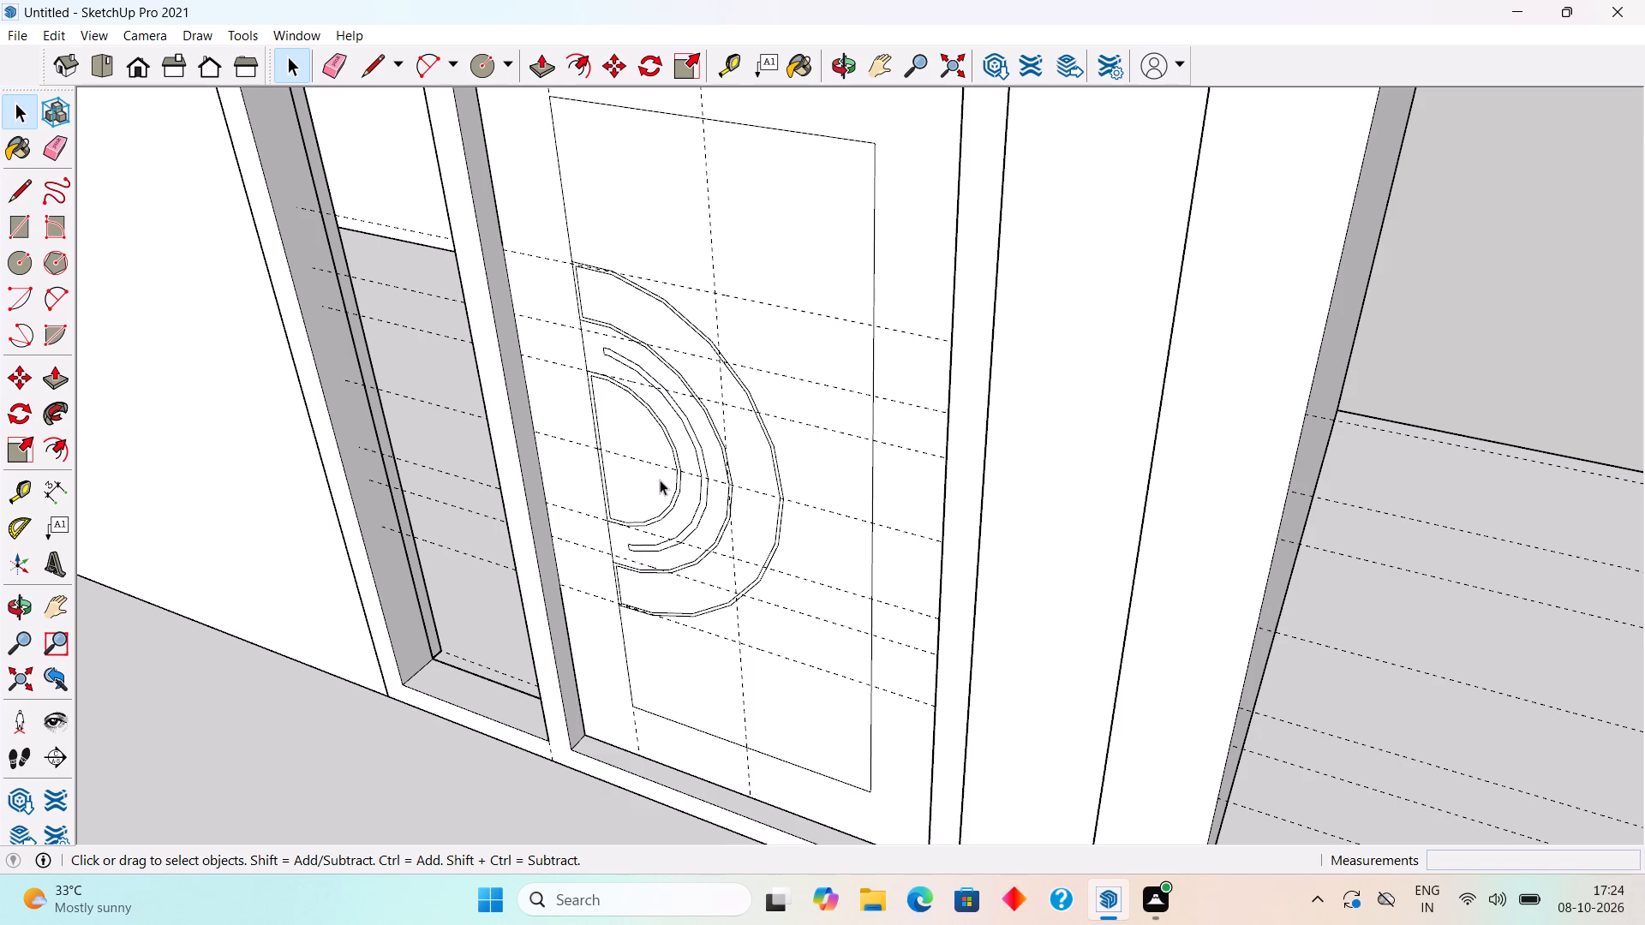
{"action": "scroll", "coordinate": [677, 490], "scroll_direction": "up", "scroll_amount": 4}
{"action": "scroll", "coordinate": [652, 568], "scroll_direction": "up", "scroll_amount": 5}
{"action": "middle_click_drag", "start_coordinate": [652, 501], "coordinate": [763, 498]}
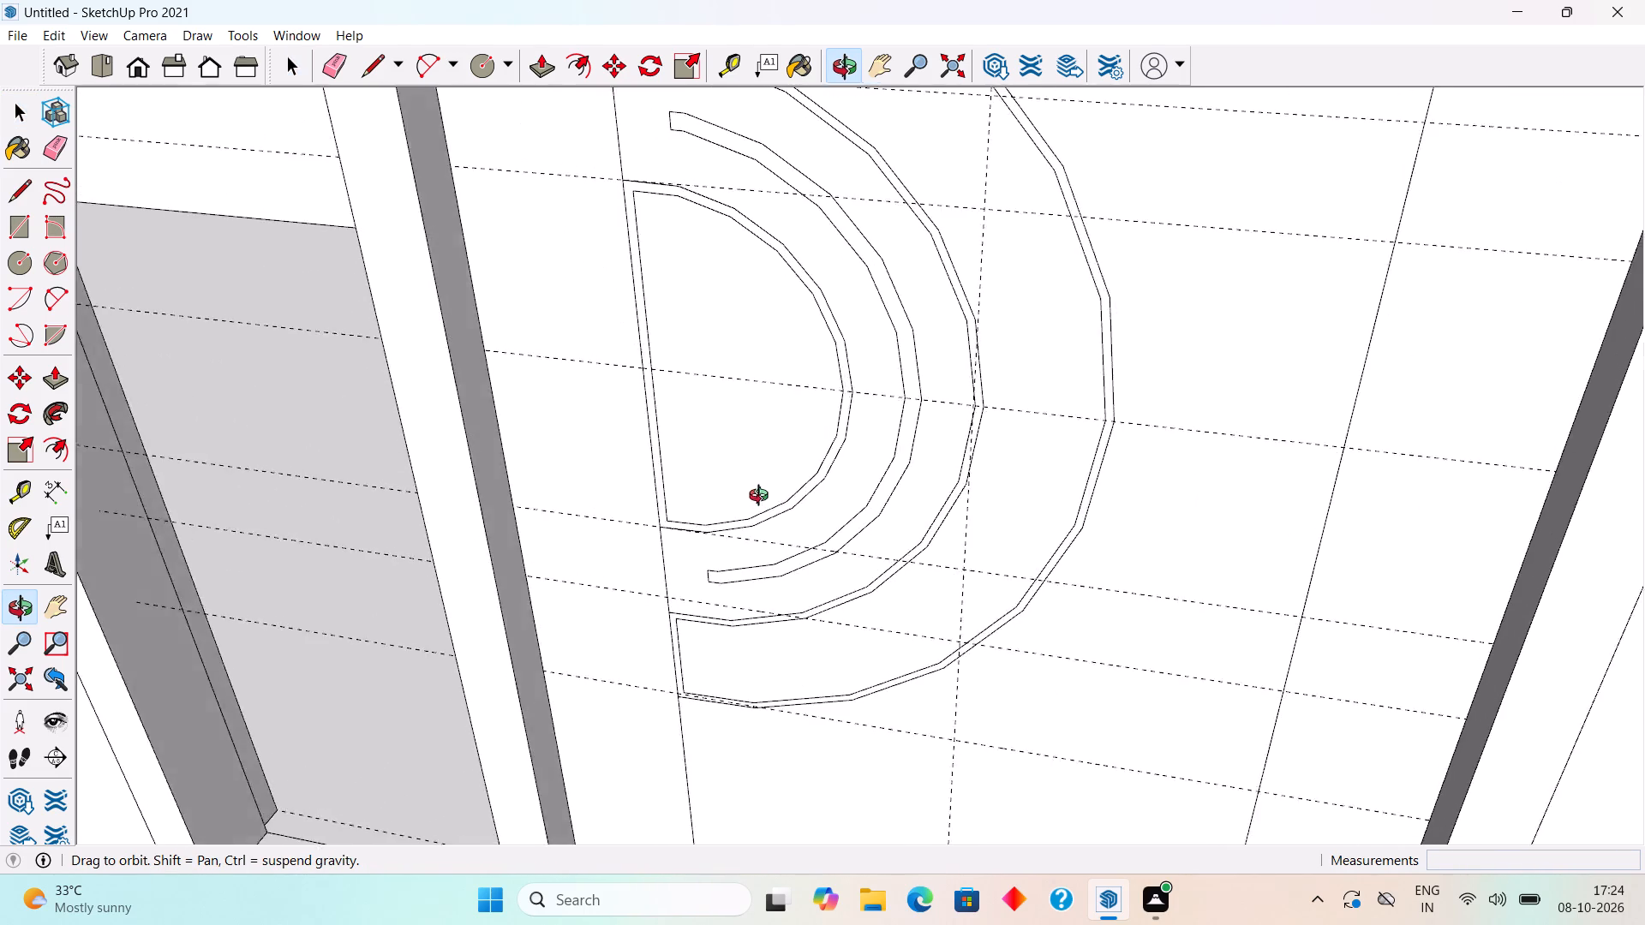
{"action": "middle_click_drag", "start_coordinate": [763, 498], "coordinate": [959, 478]}
{"action": "scroll", "coordinate": [1099, 494], "scroll_direction": "up", "scroll_amount": 3}
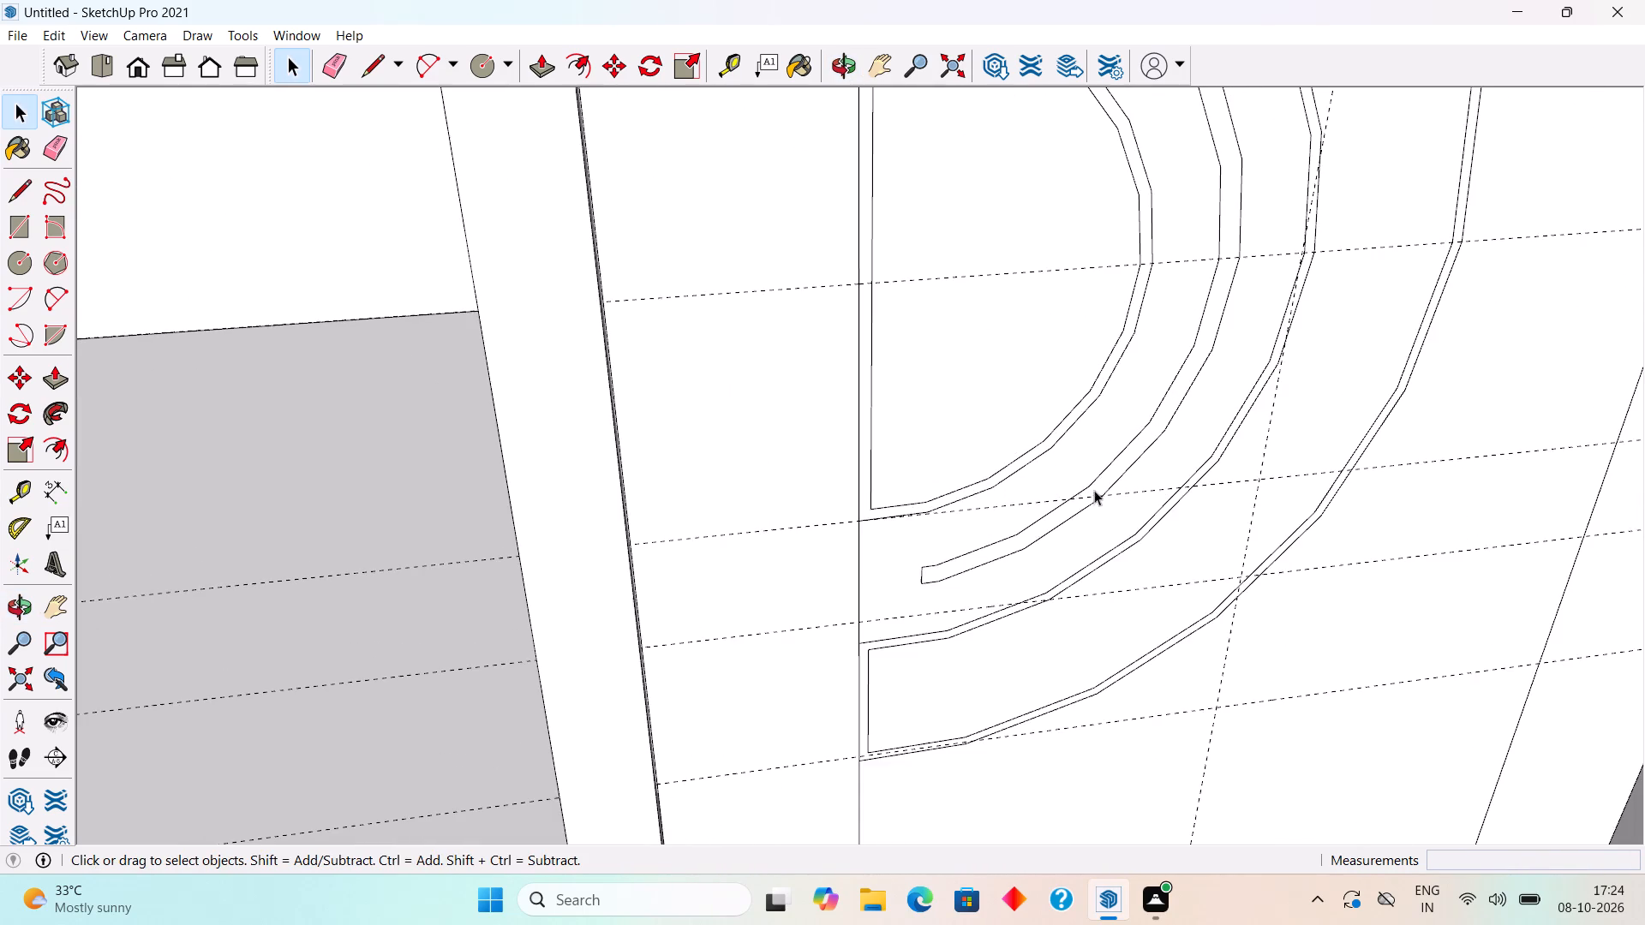
{"action": "scroll", "coordinate": [990, 466], "scroll_direction": "up", "scroll_amount": 4}
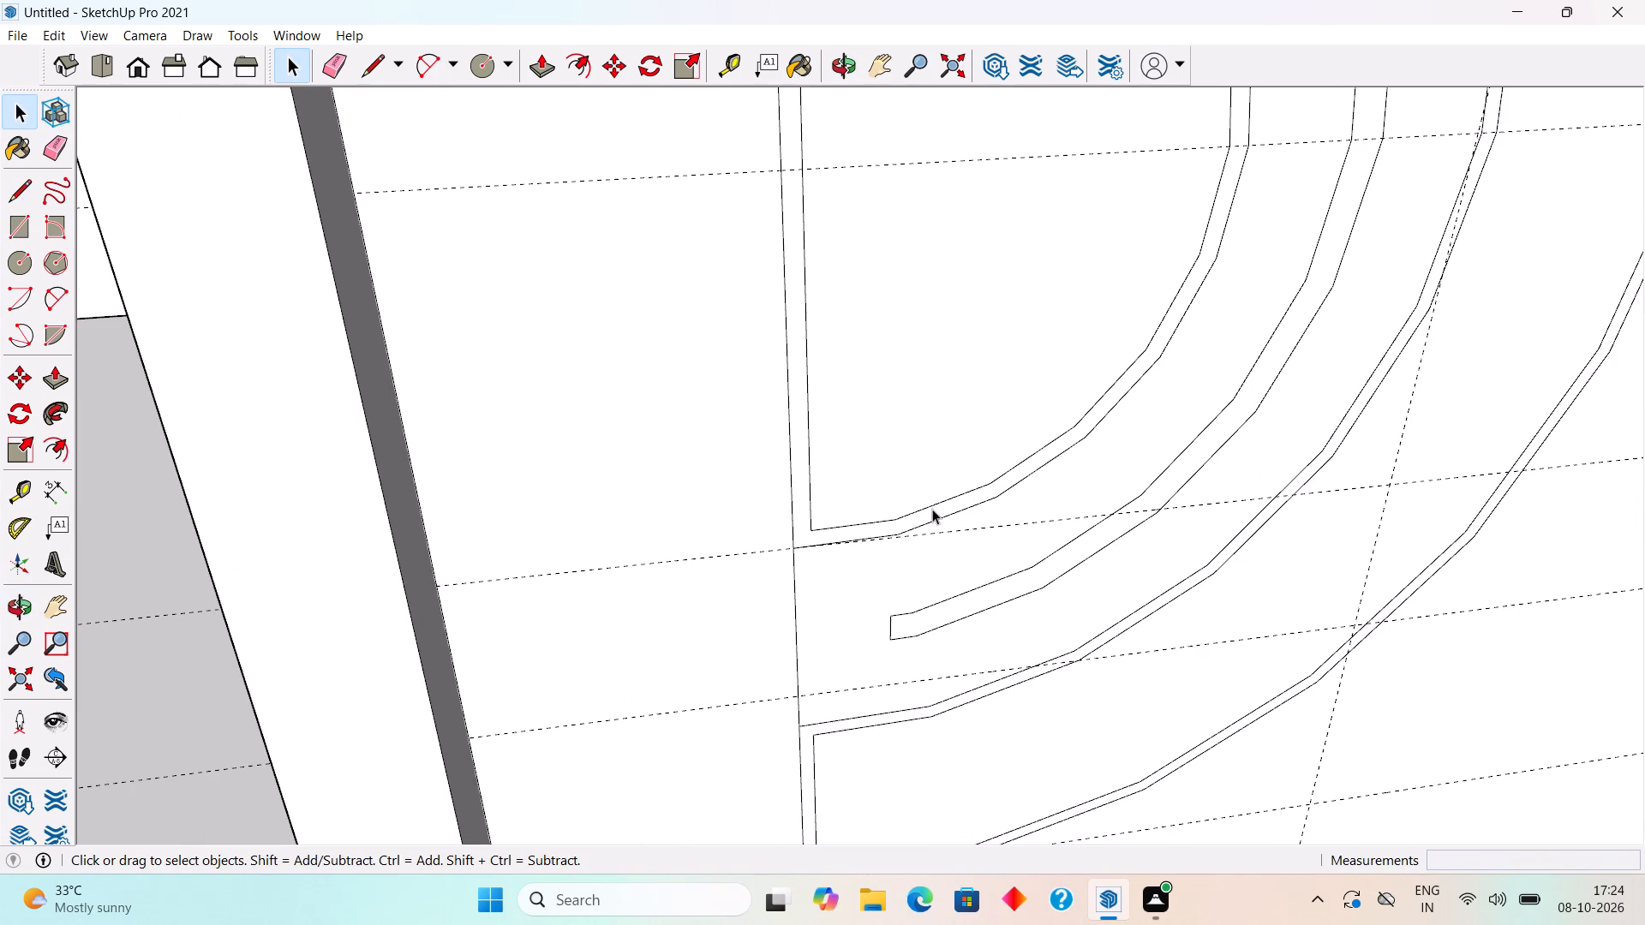
{"action": "left_click", "coordinate": [932, 515]}
{"action": "triple_click", "coordinate": [932, 515]}
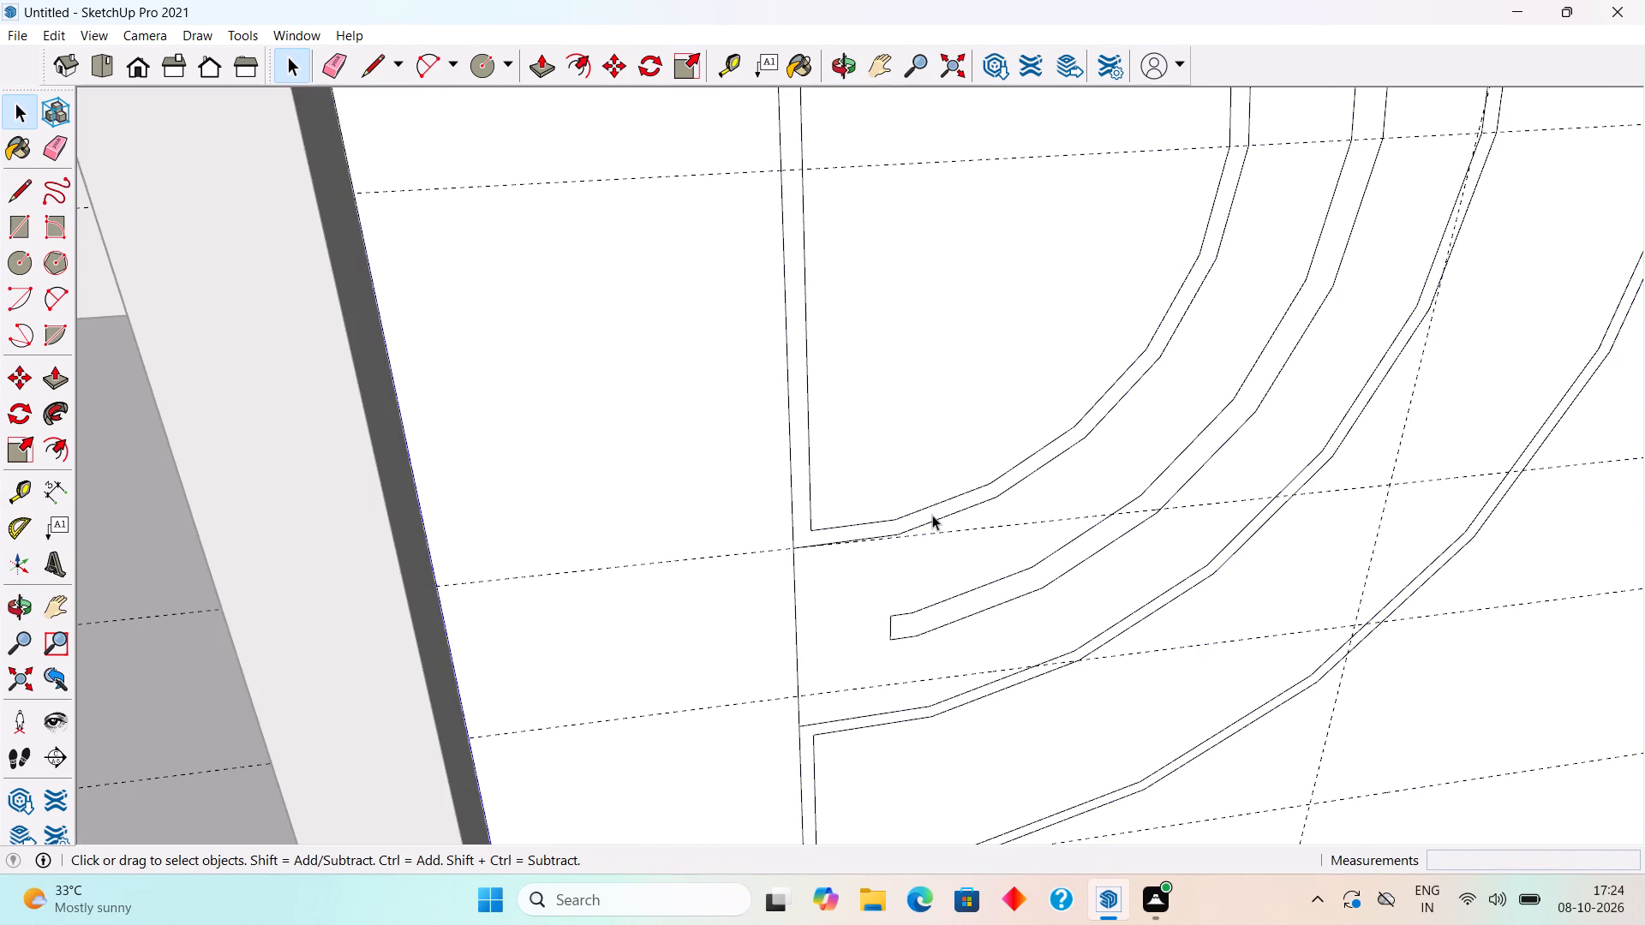
{"action": "left_click", "coordinate": [932, 515]}
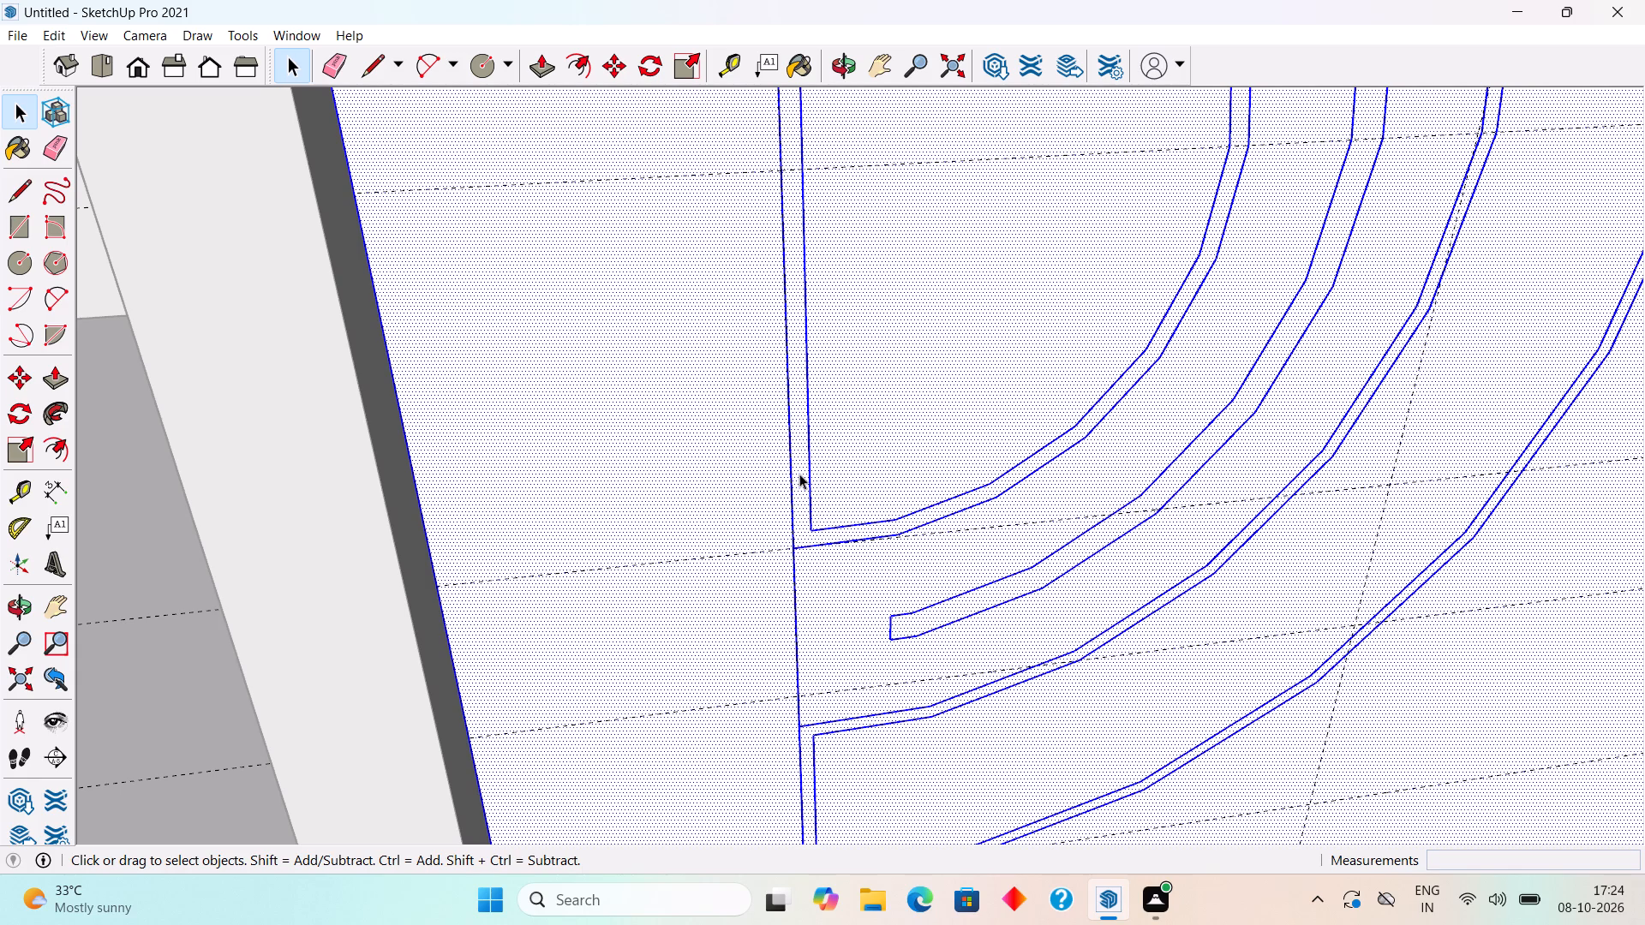
Offset the door face's outer outline inward by about 6 13/16" to form a narrow strip around the inner panel.
{"action": "scroll", "coordinate": [799, 474], "scroll_direction": "down", "scroll_amount": 12}
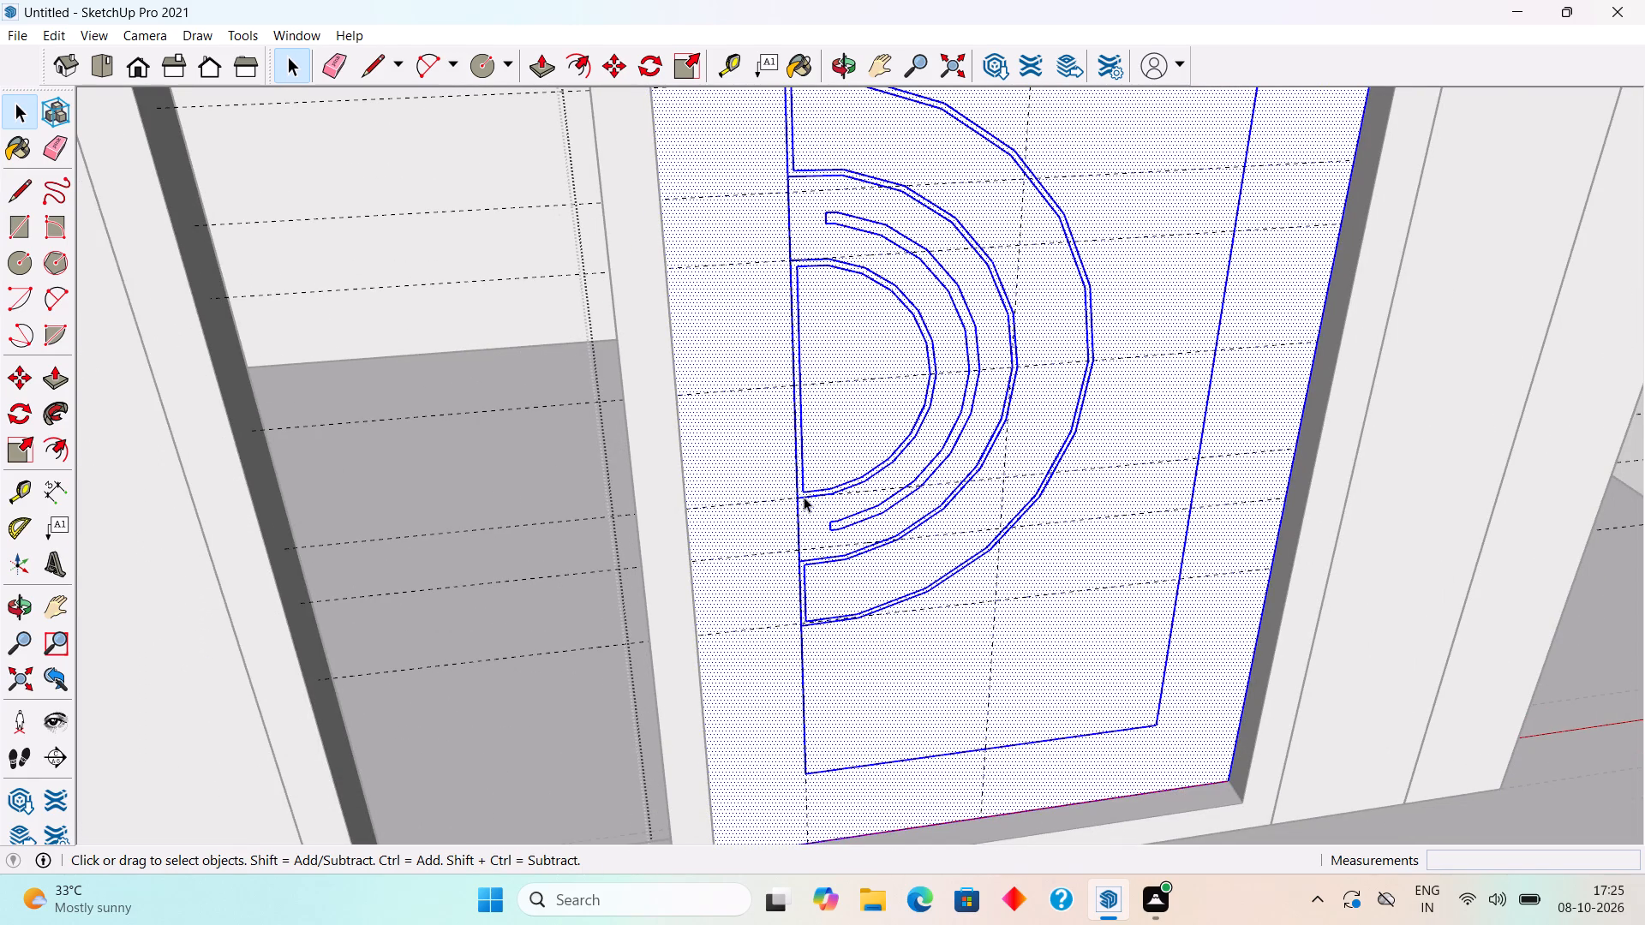
{"action": "scroll", "coordinate": [804, 493], "scroll_direction": "up", "scroll_amount": 3}
{"action": "scroll", "coordinate": [804, 493], "scroll_direction": "down", "scroll_amount": 6}
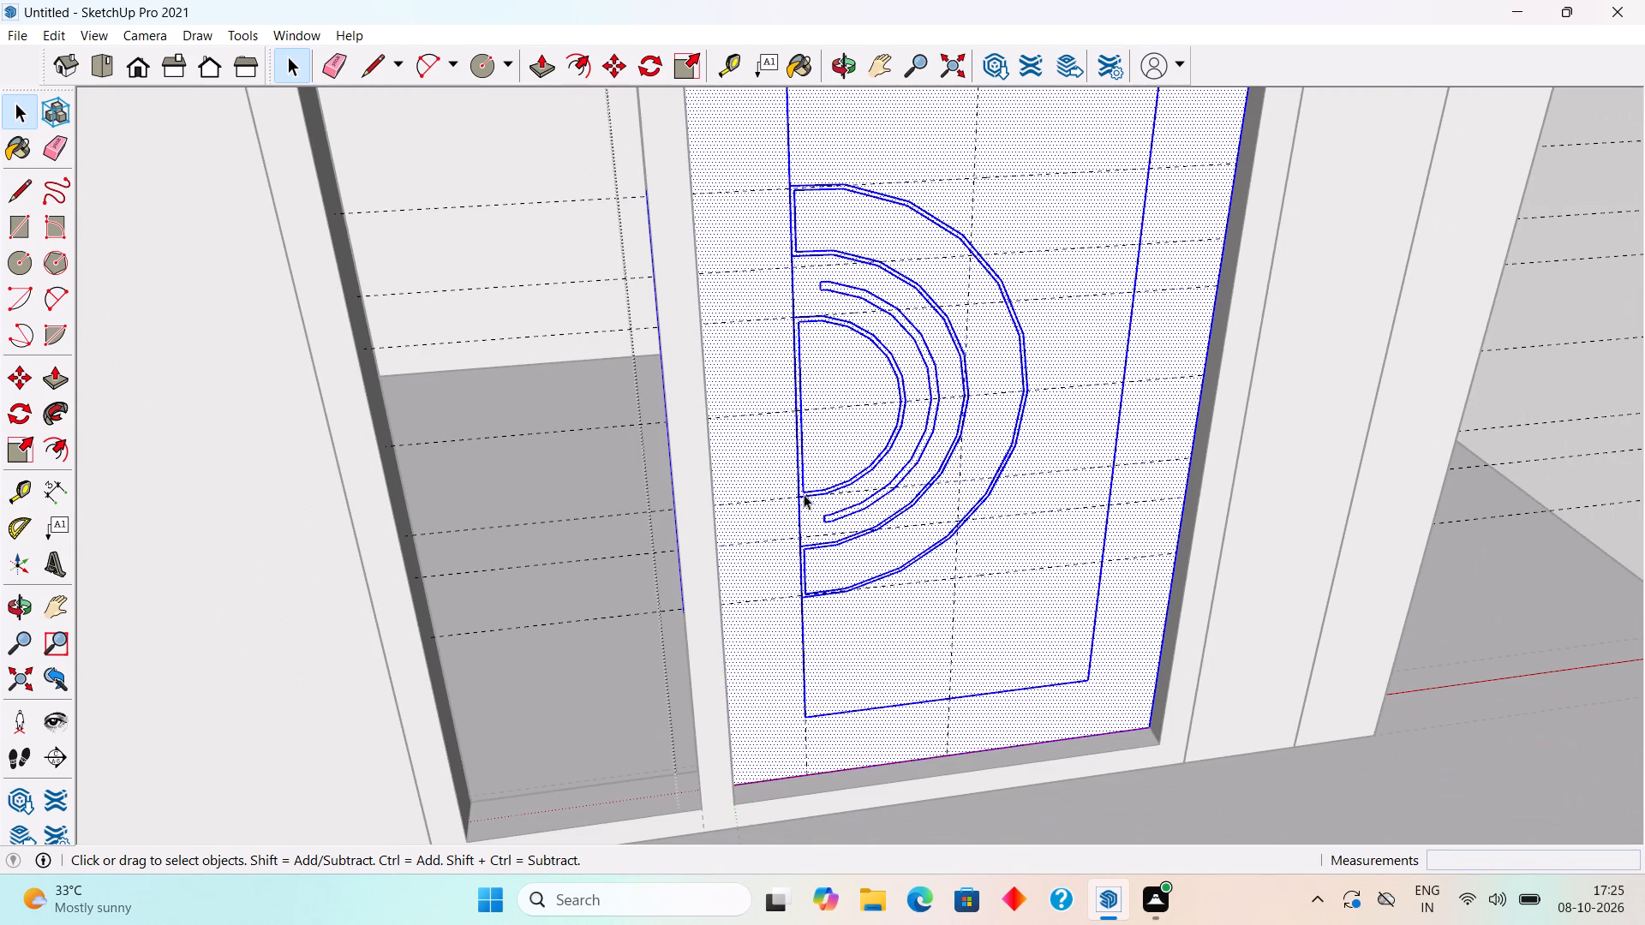
{"action": "left_click", "coordinate": [805, 677]}
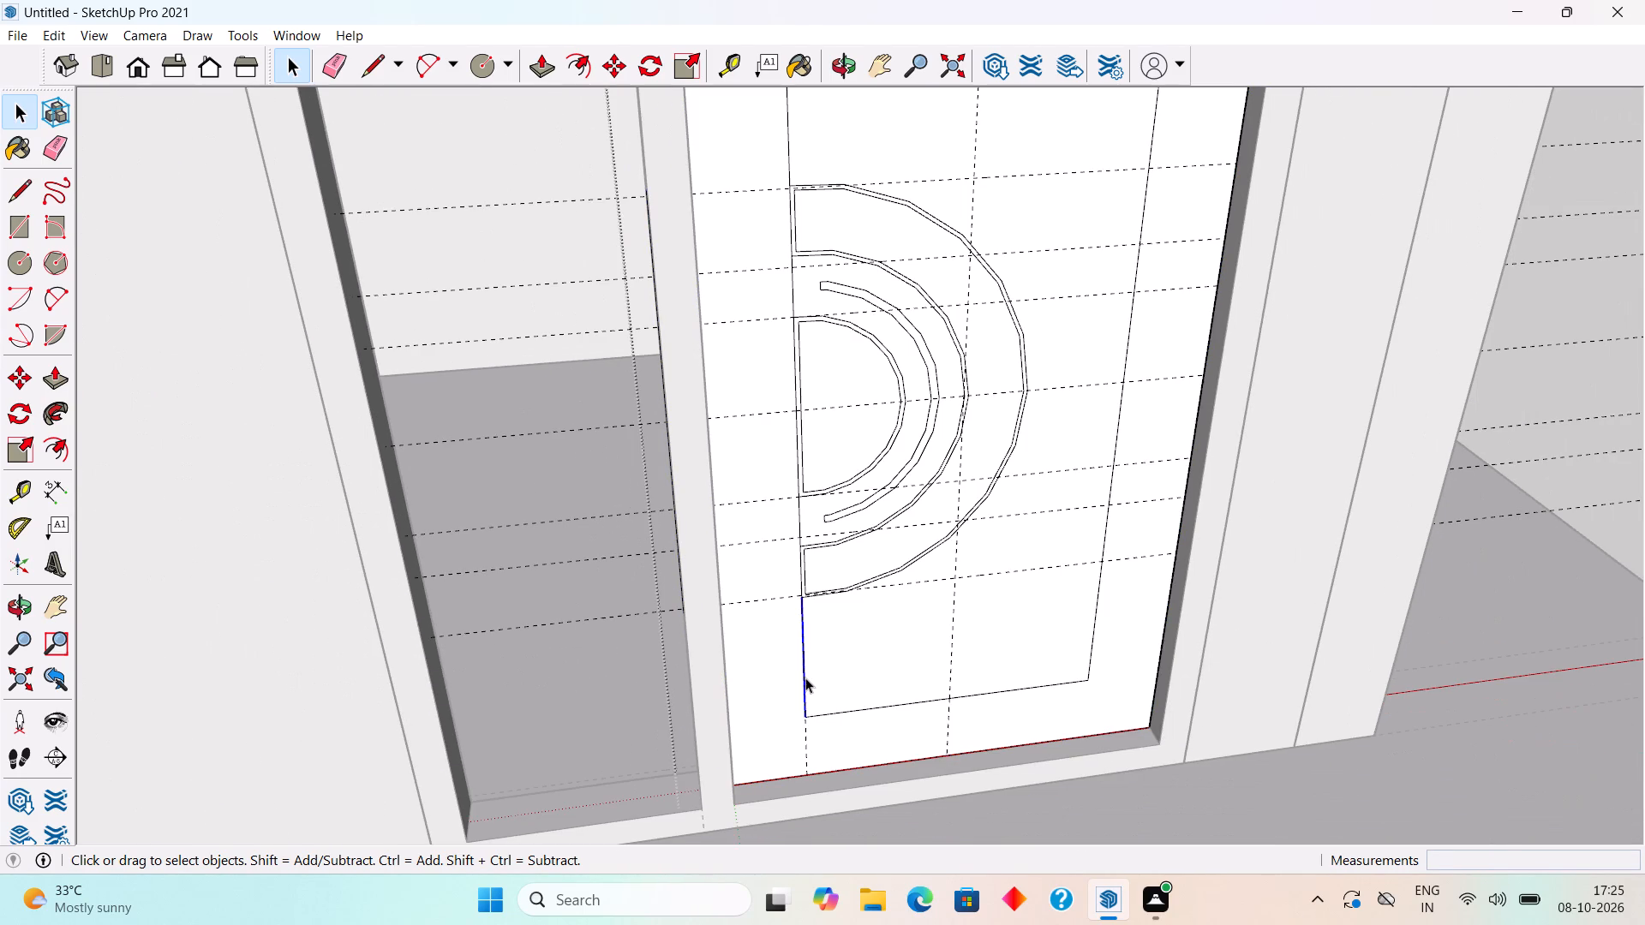
{"action": "left_click", "coordinate": [763, 659]}
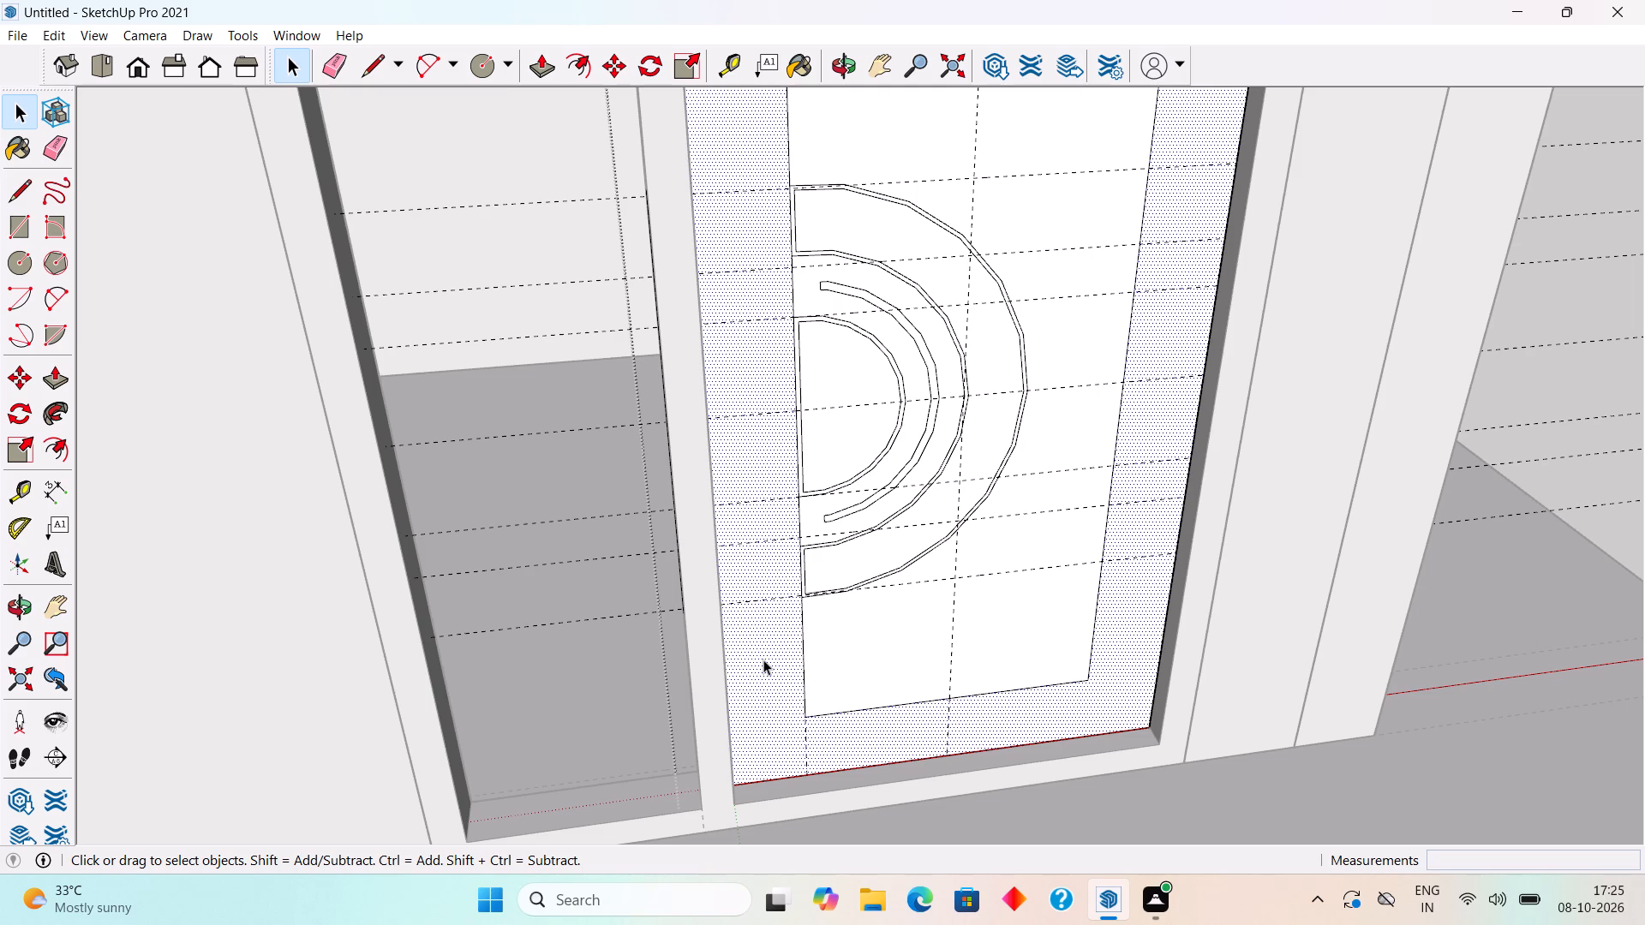
{"action": "key", "text": "f"}
{"action": "left_click", "coordinate": [763, 659]}
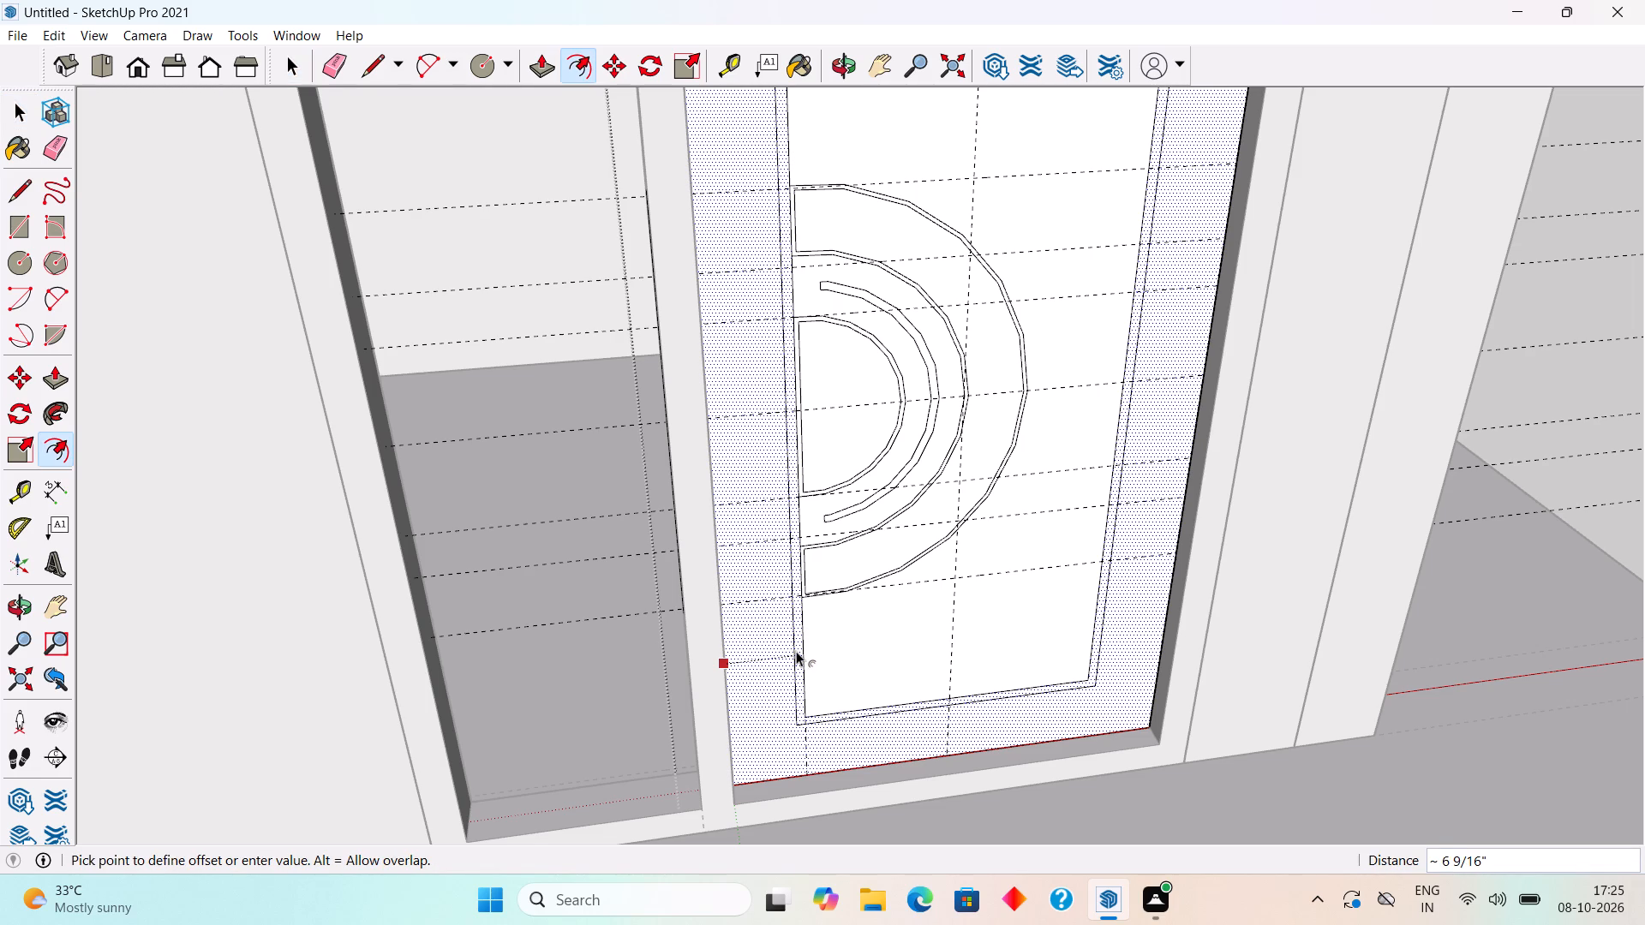
{"action": "scroll", "coordinate": [799, 642], "scroll_direction": "up", "scroll_amount": 6}
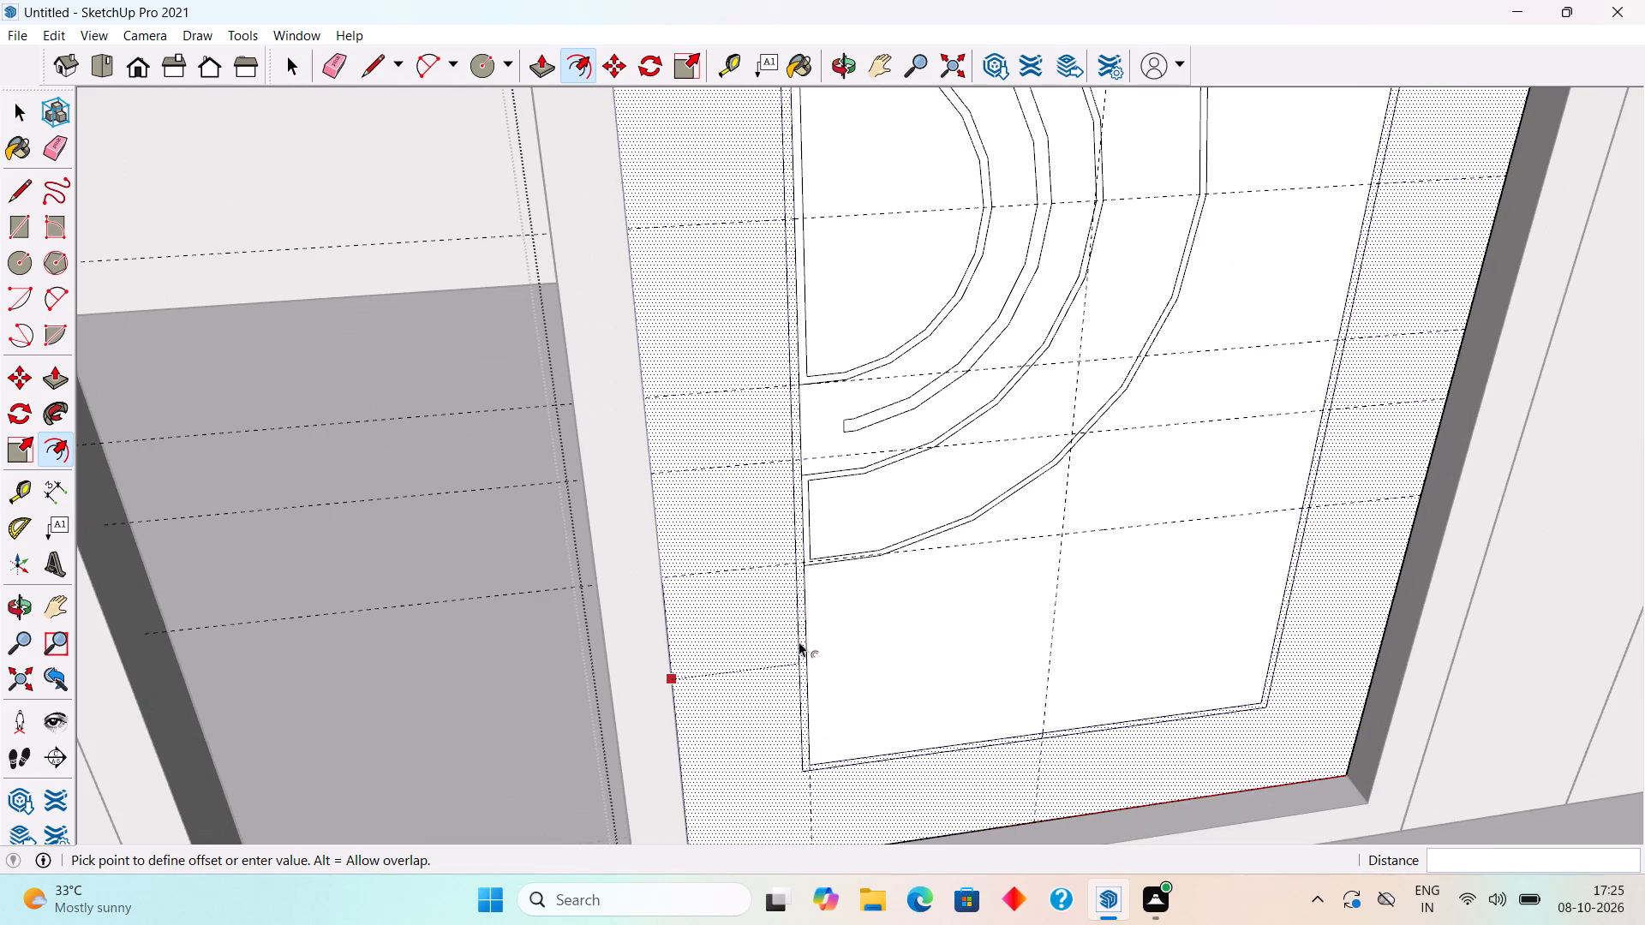
{"action": "left_click", "coordinate": [799, 642]}
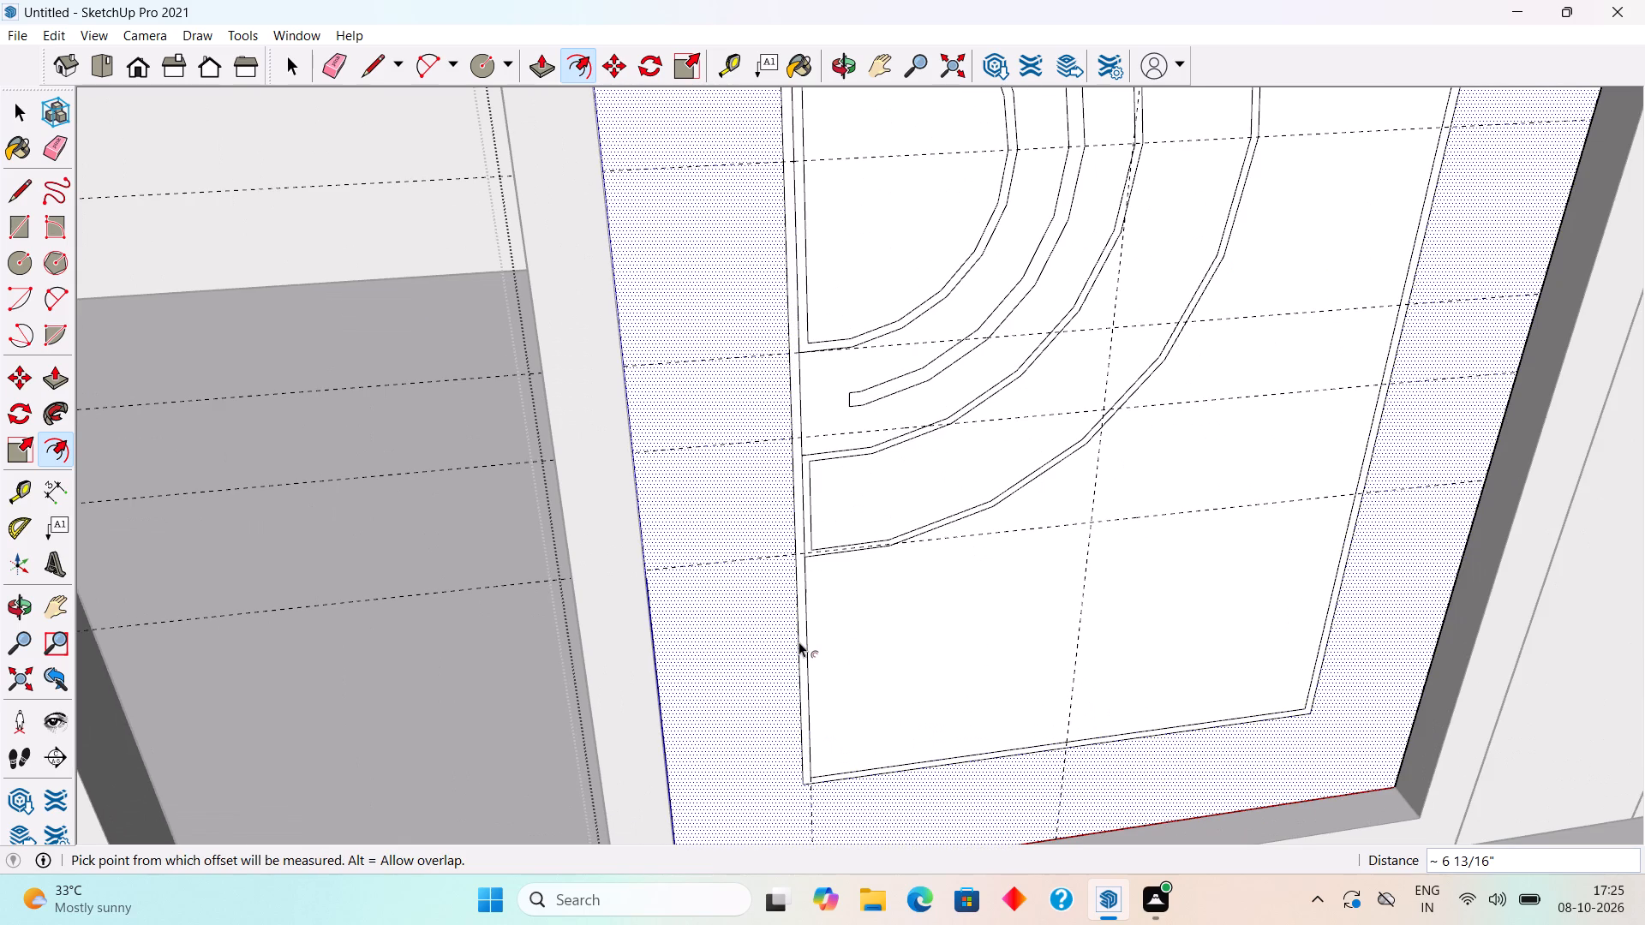
{"action": "key", "text": "space"}
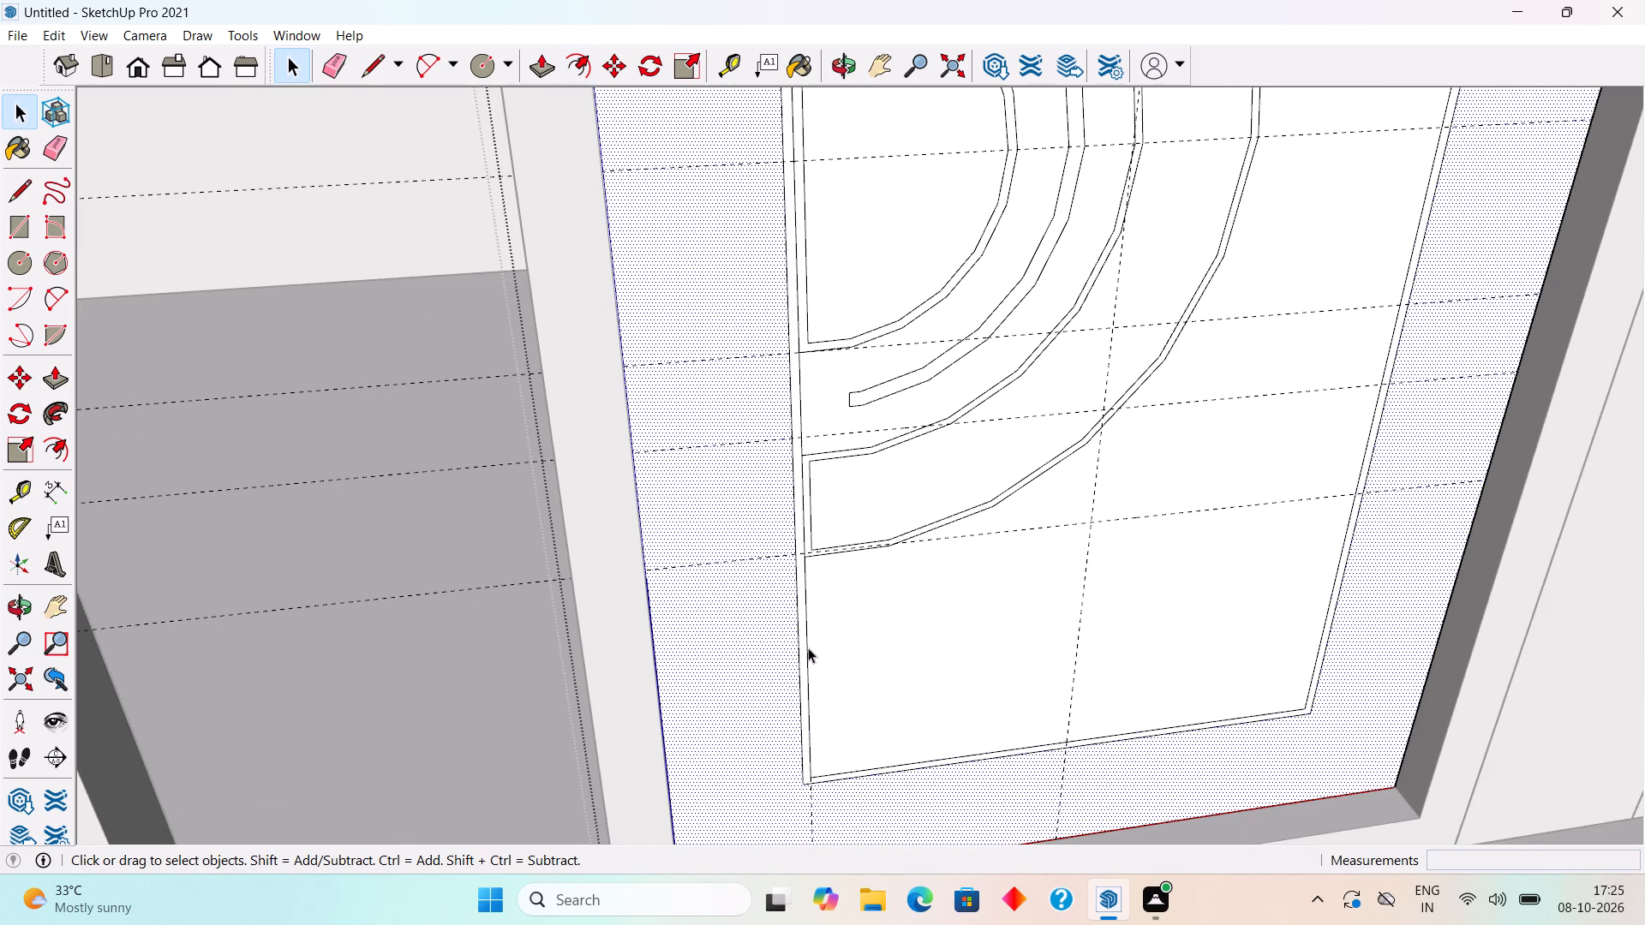
Push the narrow strip around the inner panel inward by 0.3".
{"action": "left_click", "coordinate": [800, 650]}
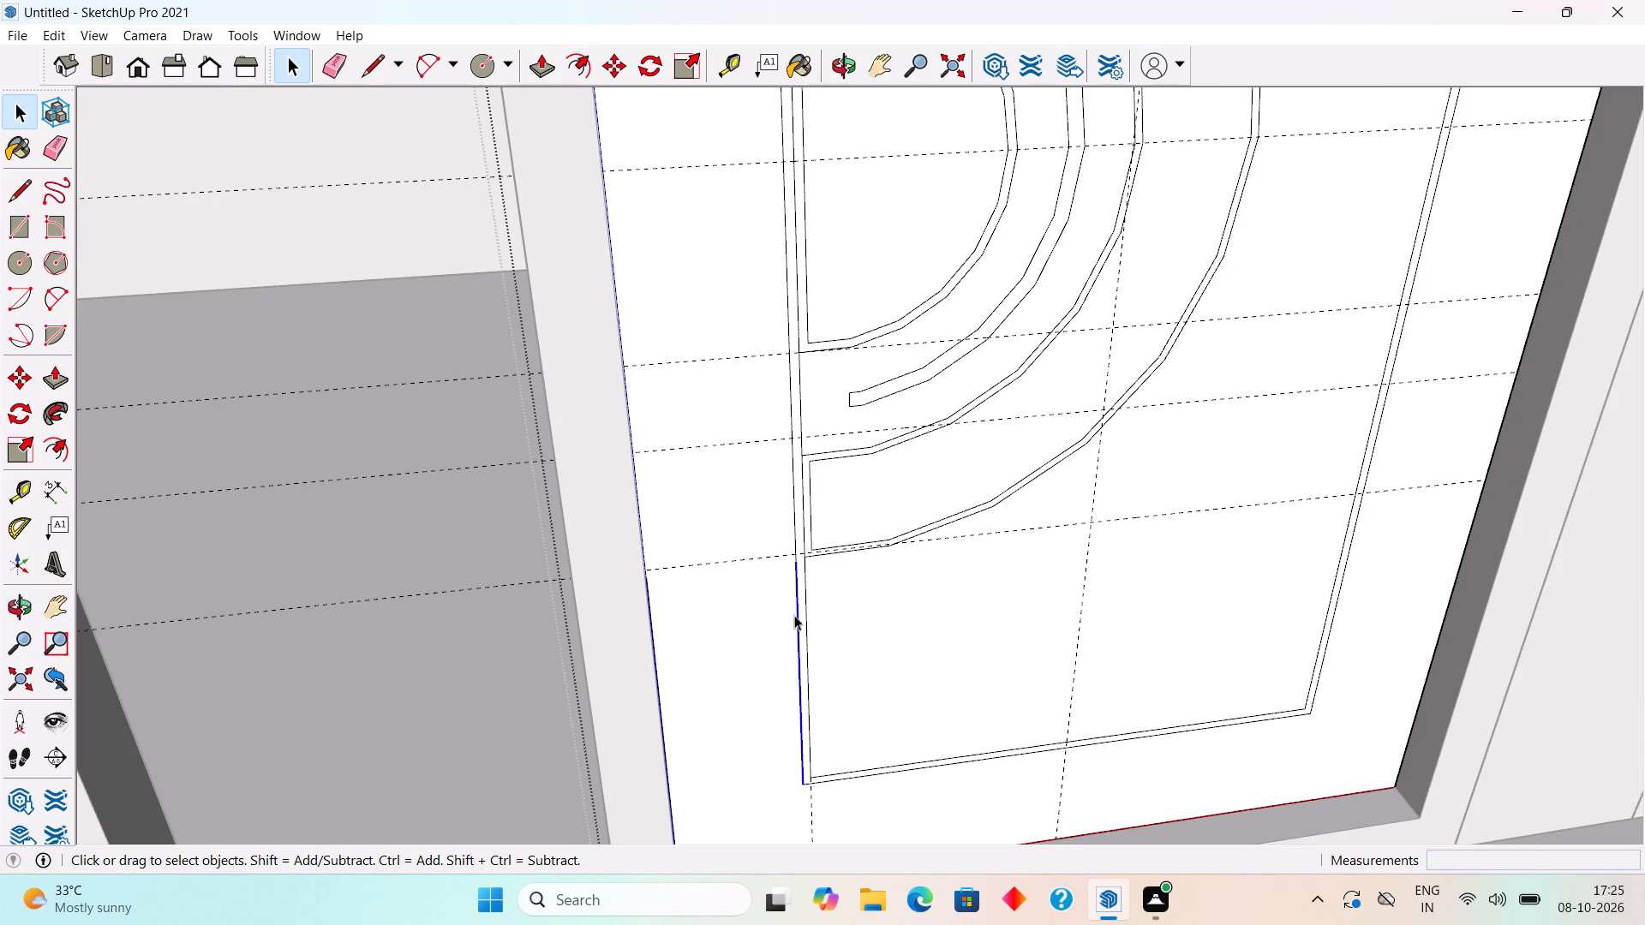
{"action": "scroll", "coordinate": [793, 615], "scroll_direction": "up", "scroll_amount": 4}
{"action": "left_click", "coordinate": [807, 592]}
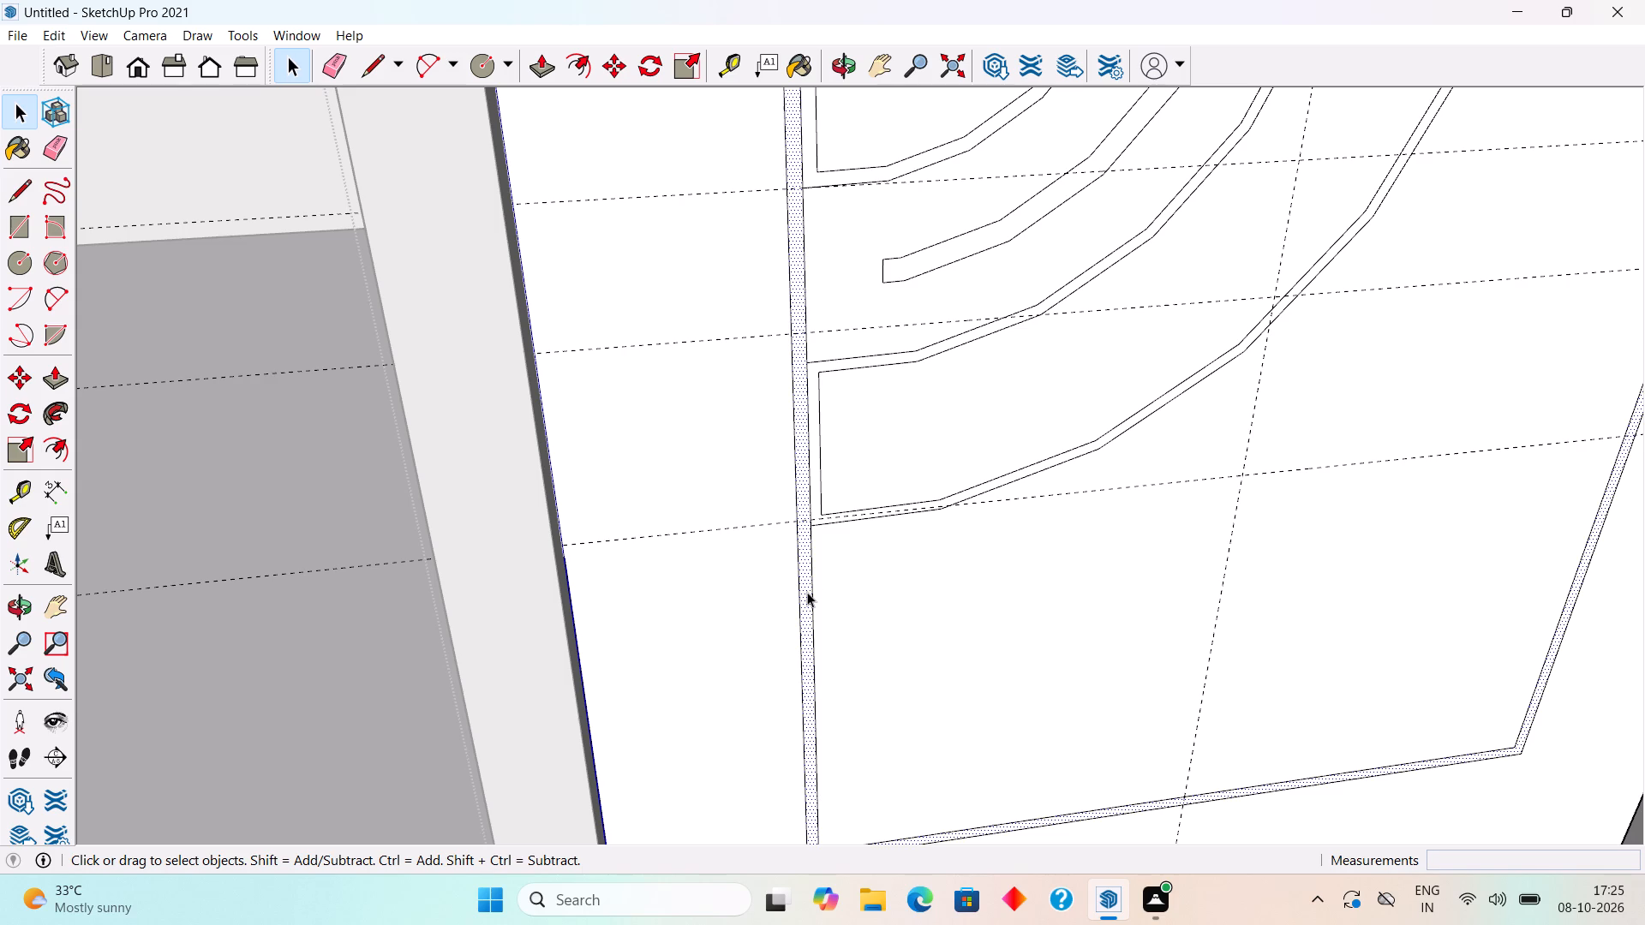
{"action": "key", "text": "p"}
{"action": "left_click", "coordinate": [807, 592]}
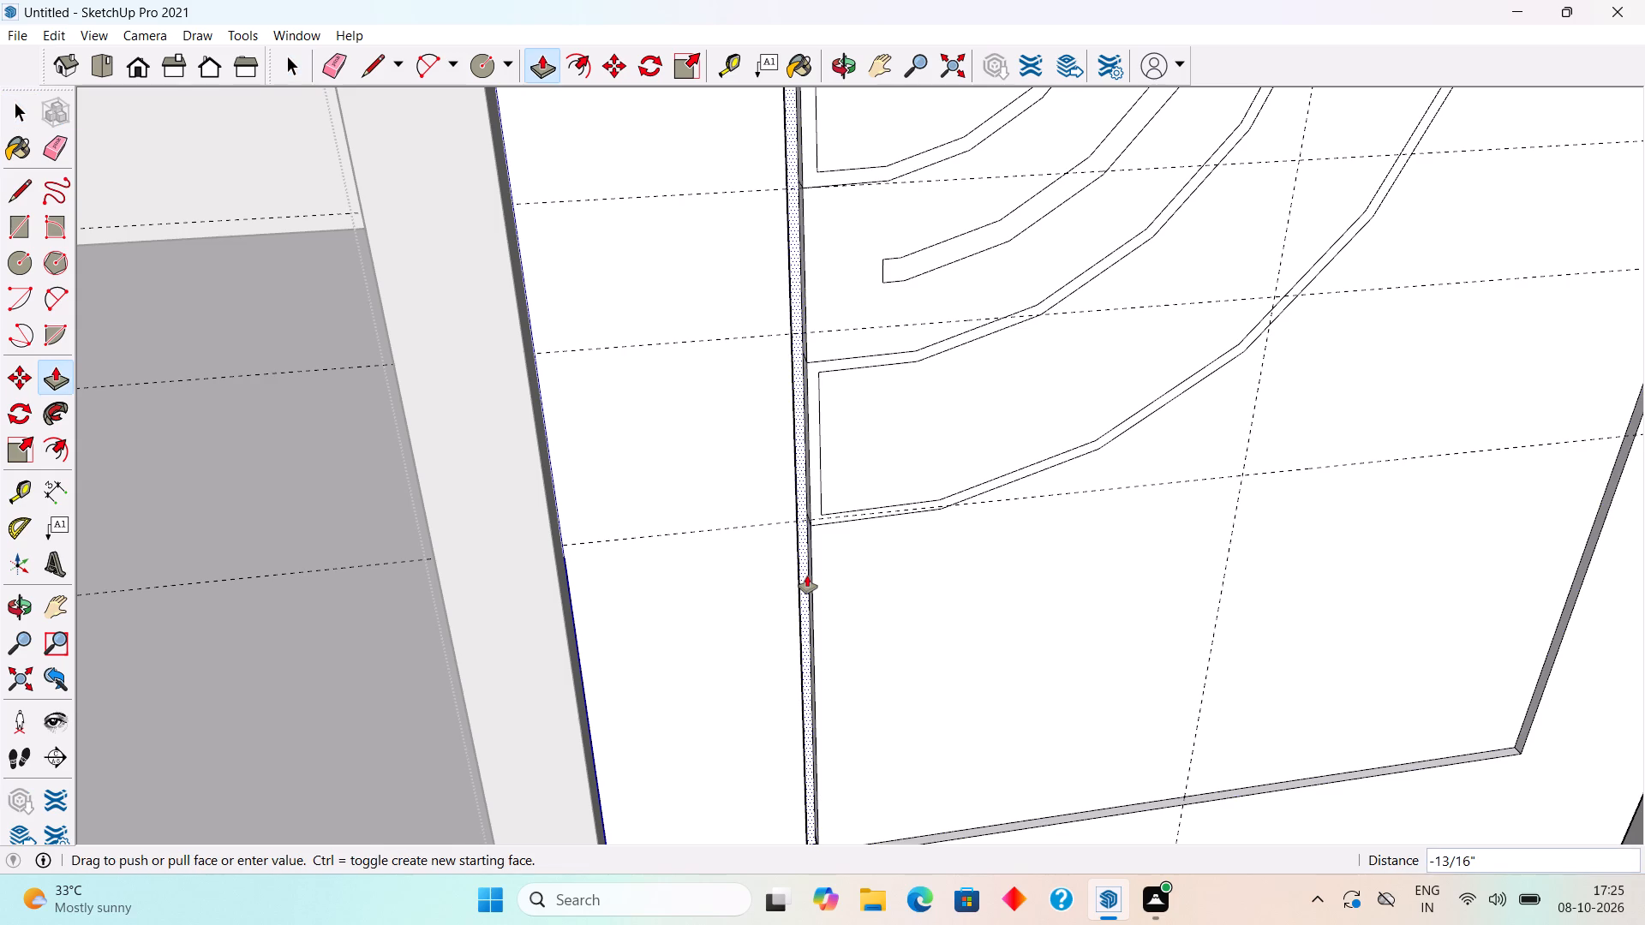
{"action": "type", "text": ".3"}
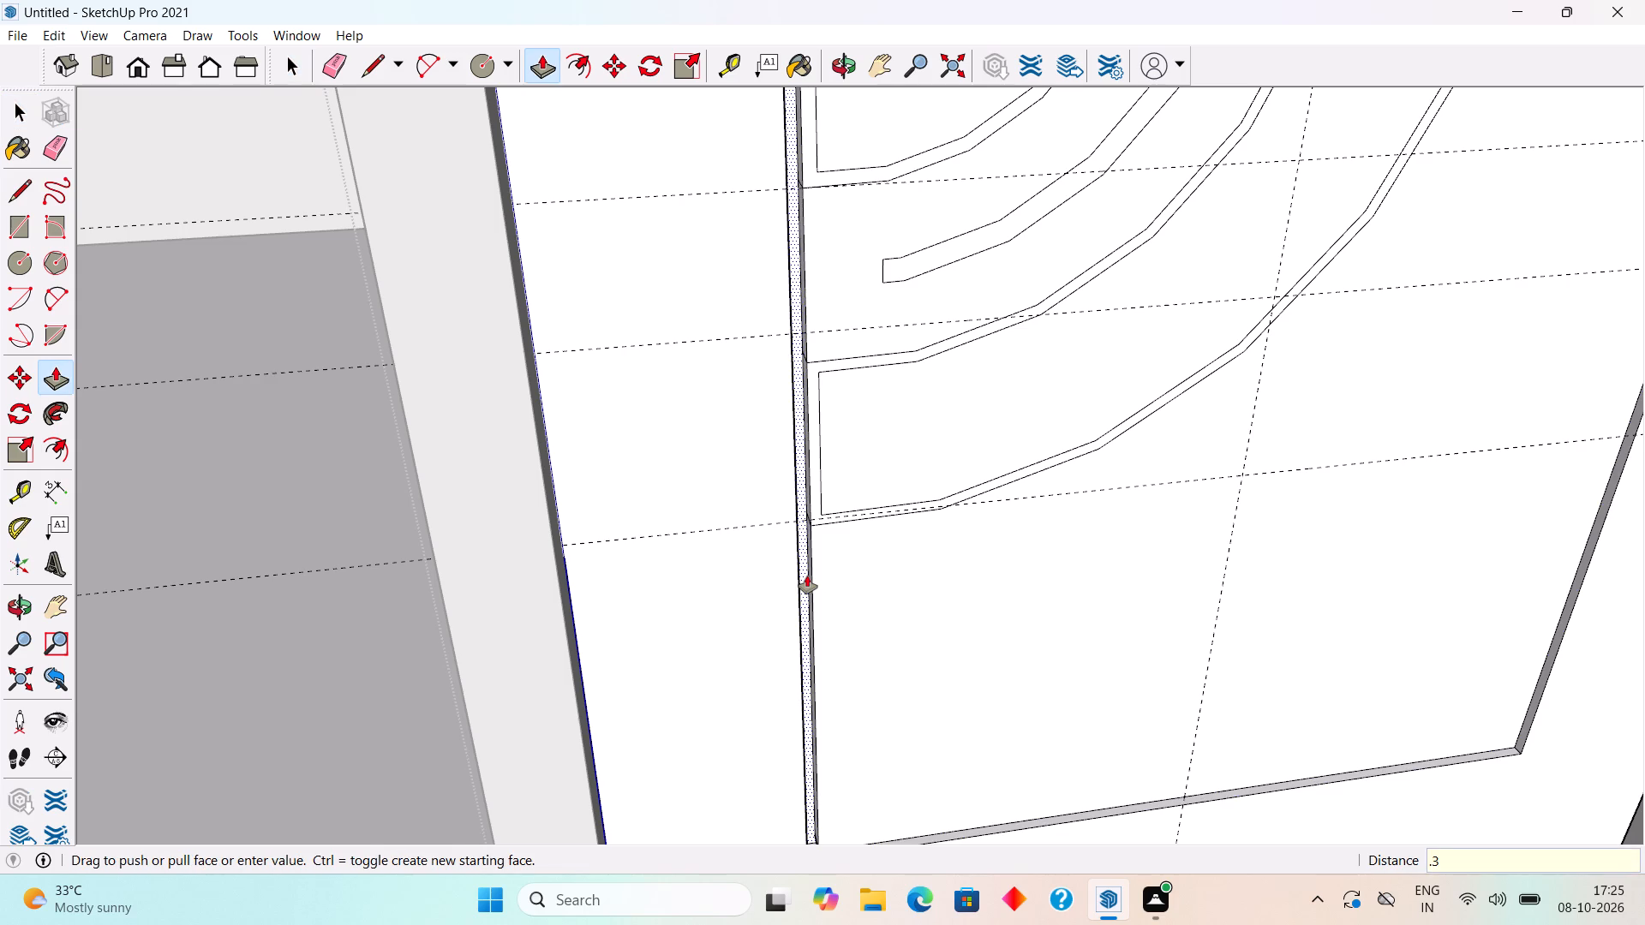
{"action": "key", "text": "shift+quotedbl"}
{"action": "key", "text": "Return"}
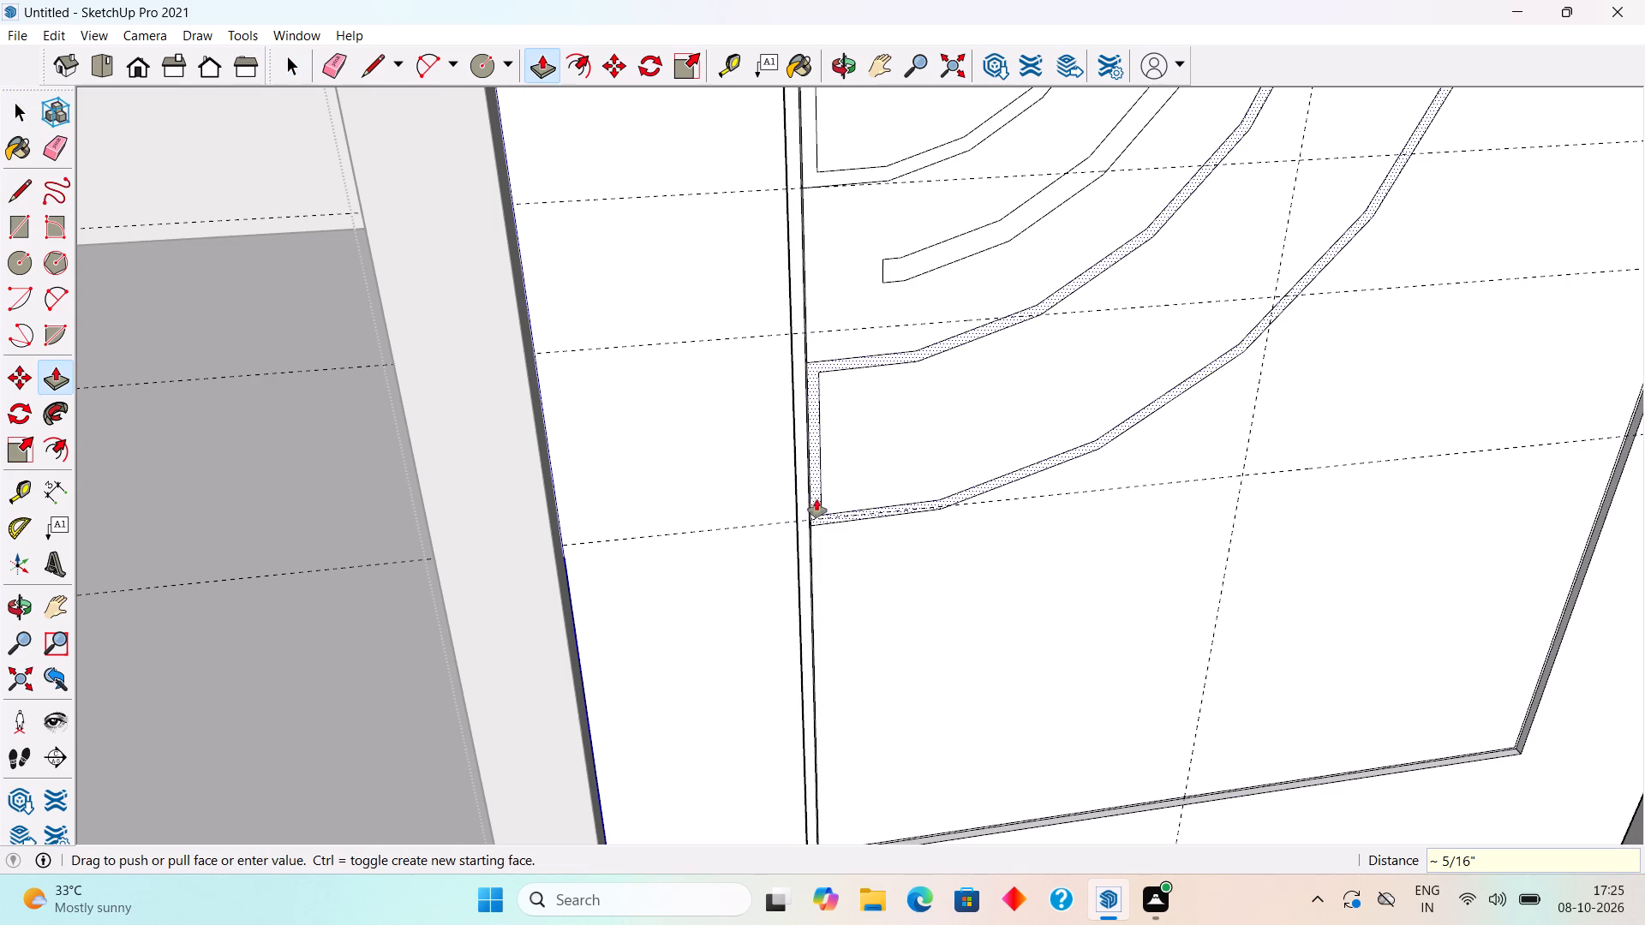
Recess the outer band's outline strip, the central half-round's outline strip and the thin arc between them by the same 0.3".
{"action": "double_click", "coordinate": [820, 499]}
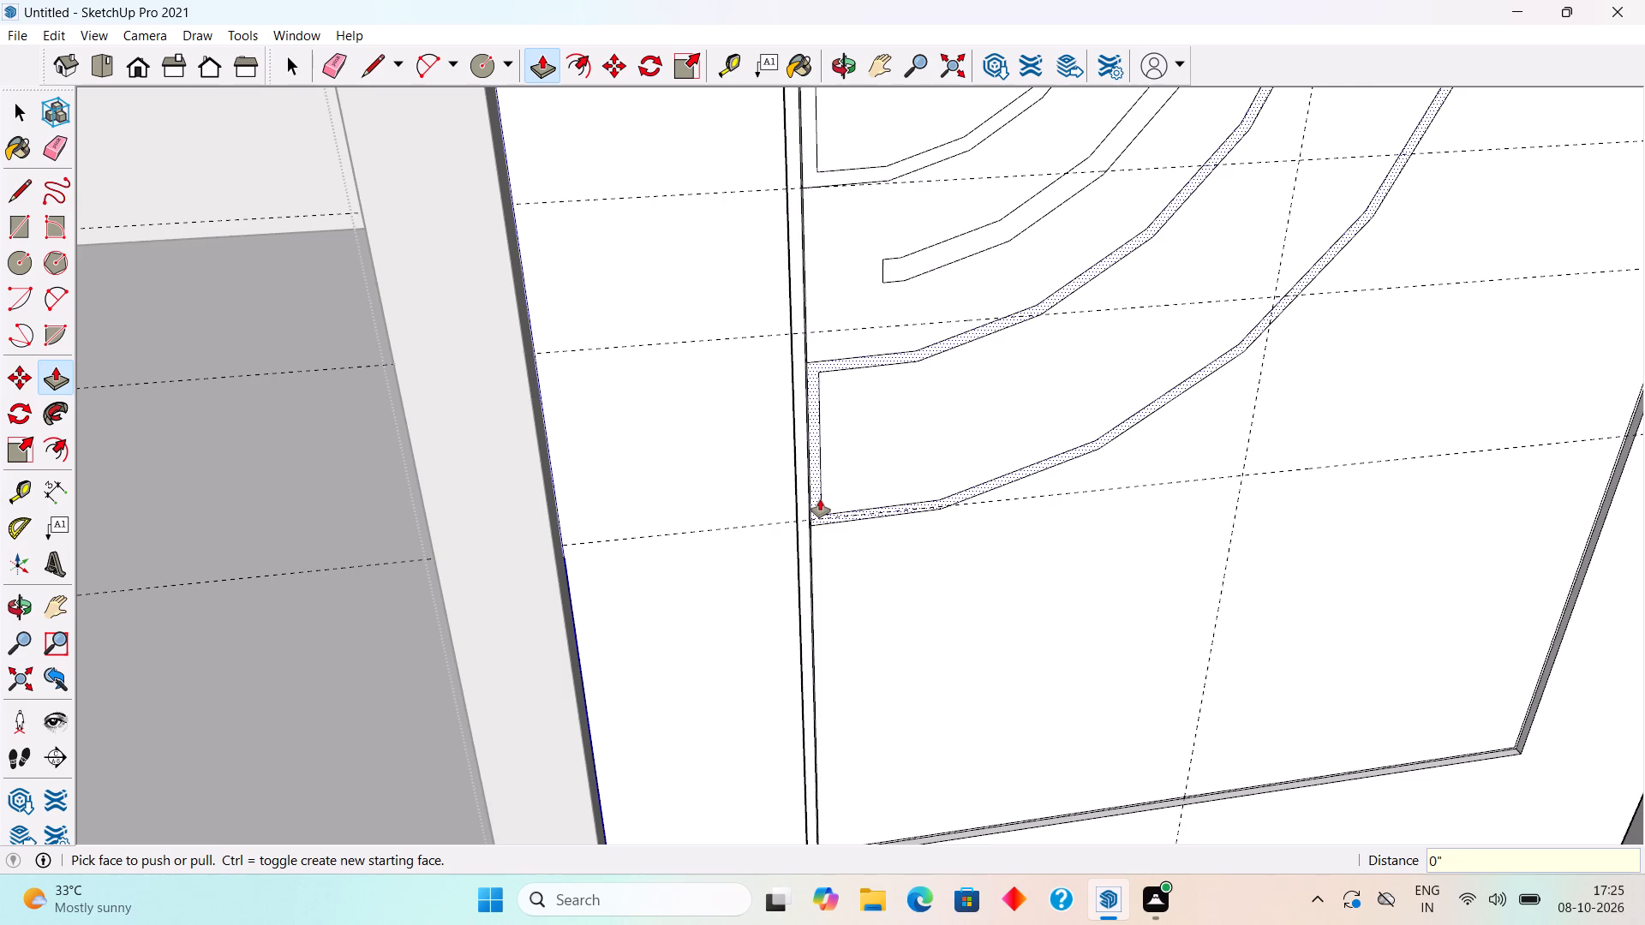
{"action": "scroll", "coordinate": [820, 499], "scroll_direction": "down", "scroll_amount": 10}
{"action": "scroll", "coordinate": [888, 305], "scroll_direction": "up", "scroll_amount": 8}
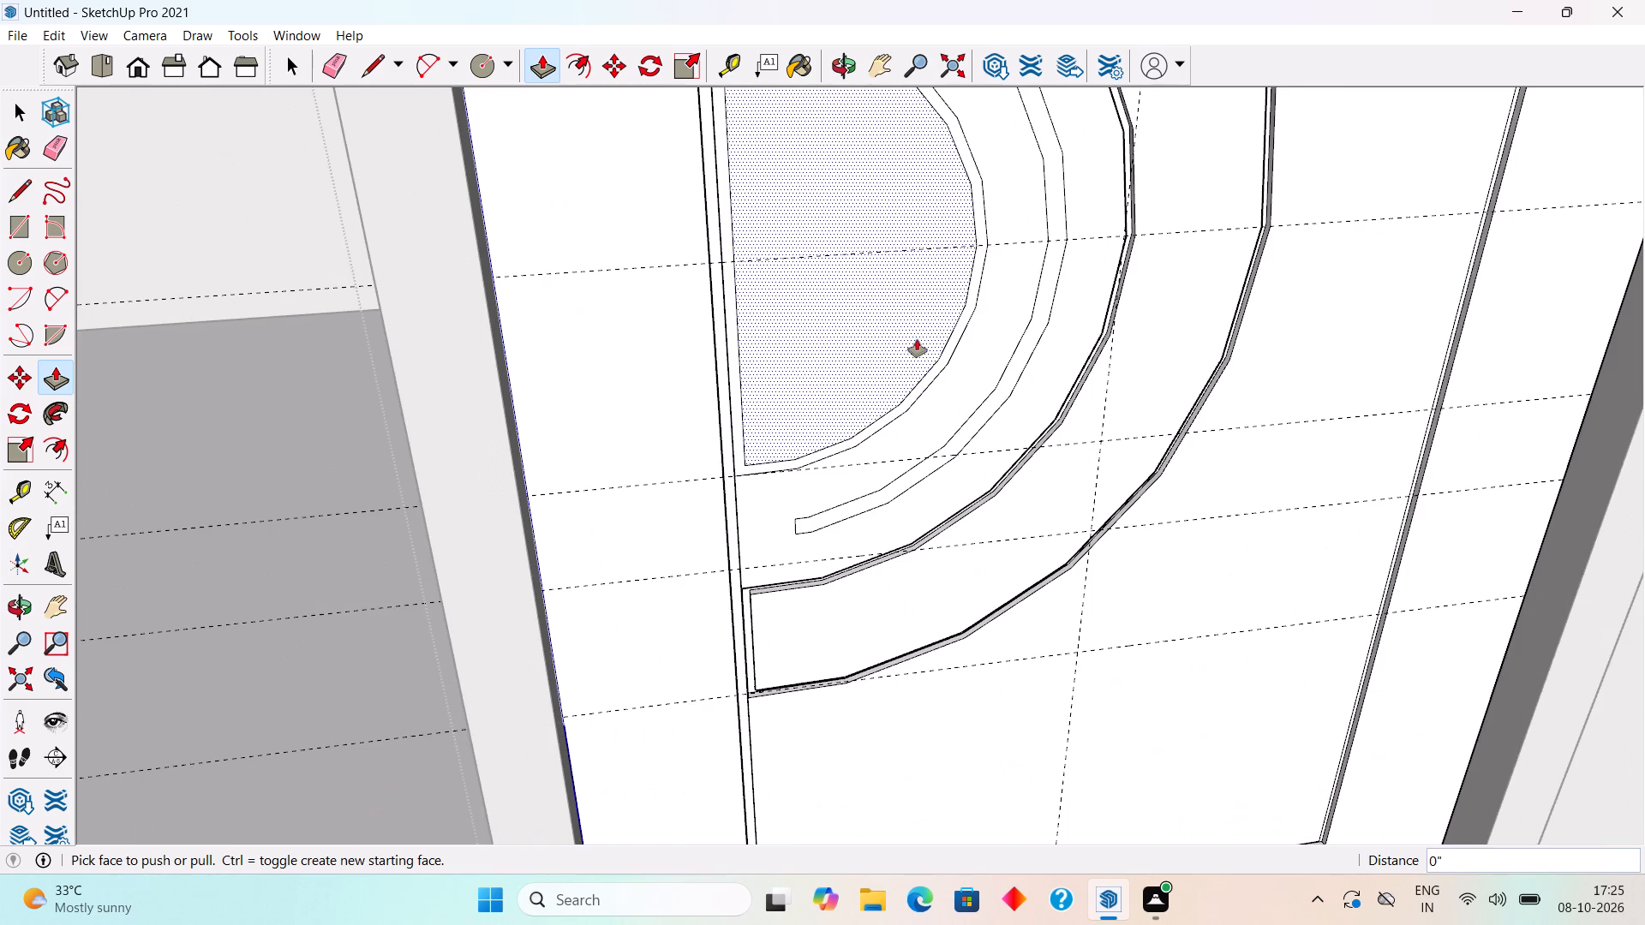
{"action": "double_click", "coordinate": [912, 403]}
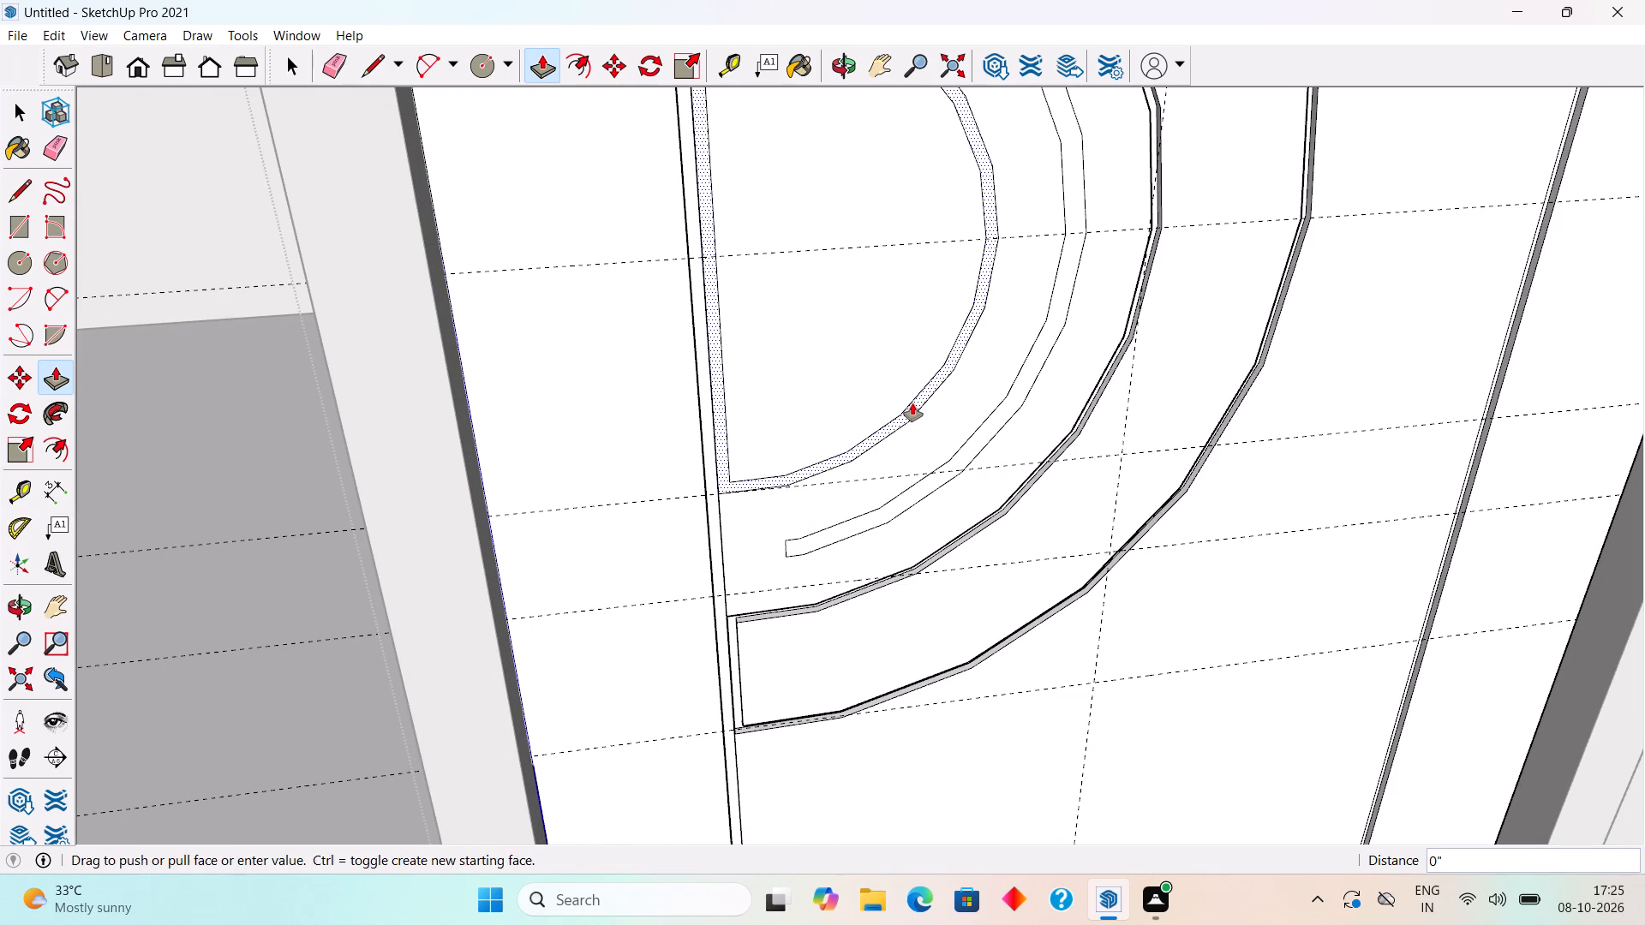
{"action": "double_click", "coordinate": [936, 476]}
Examine the recessed grooves on the door from several distances and angles.
{"action": "middle_click_drag", "start_coordinate": [913, 537], "coordinate": [695, 447]}
{"action": "scroll", "coordinate": [715, 456], "scroll_direction": "down", "scroll_amount": 5}
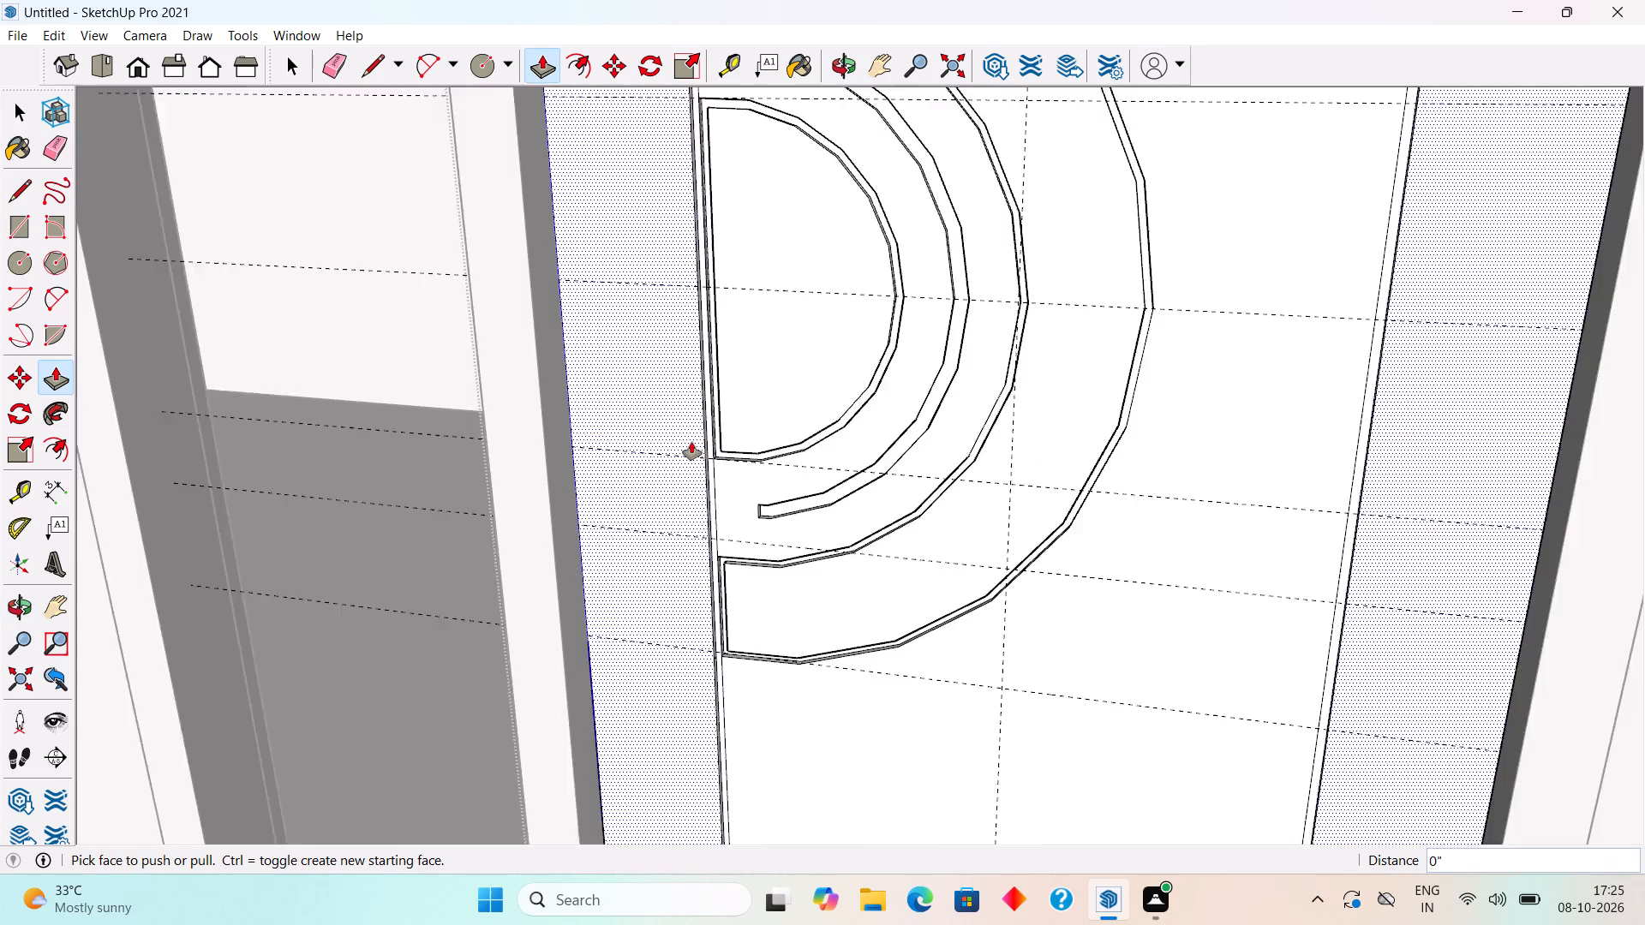
{"action": "scroll", "coordinate": [691, 442], "scroll_direction": "down", "scroll_amount": 3}
{"action": "scroll", "coordinate": [947, 447], "scroll_direction": "down", "scroll_amount": 6}
{"action": "middle_click_drag", "start_coordinate": [947, 444], "coordinate": [950, 417]}
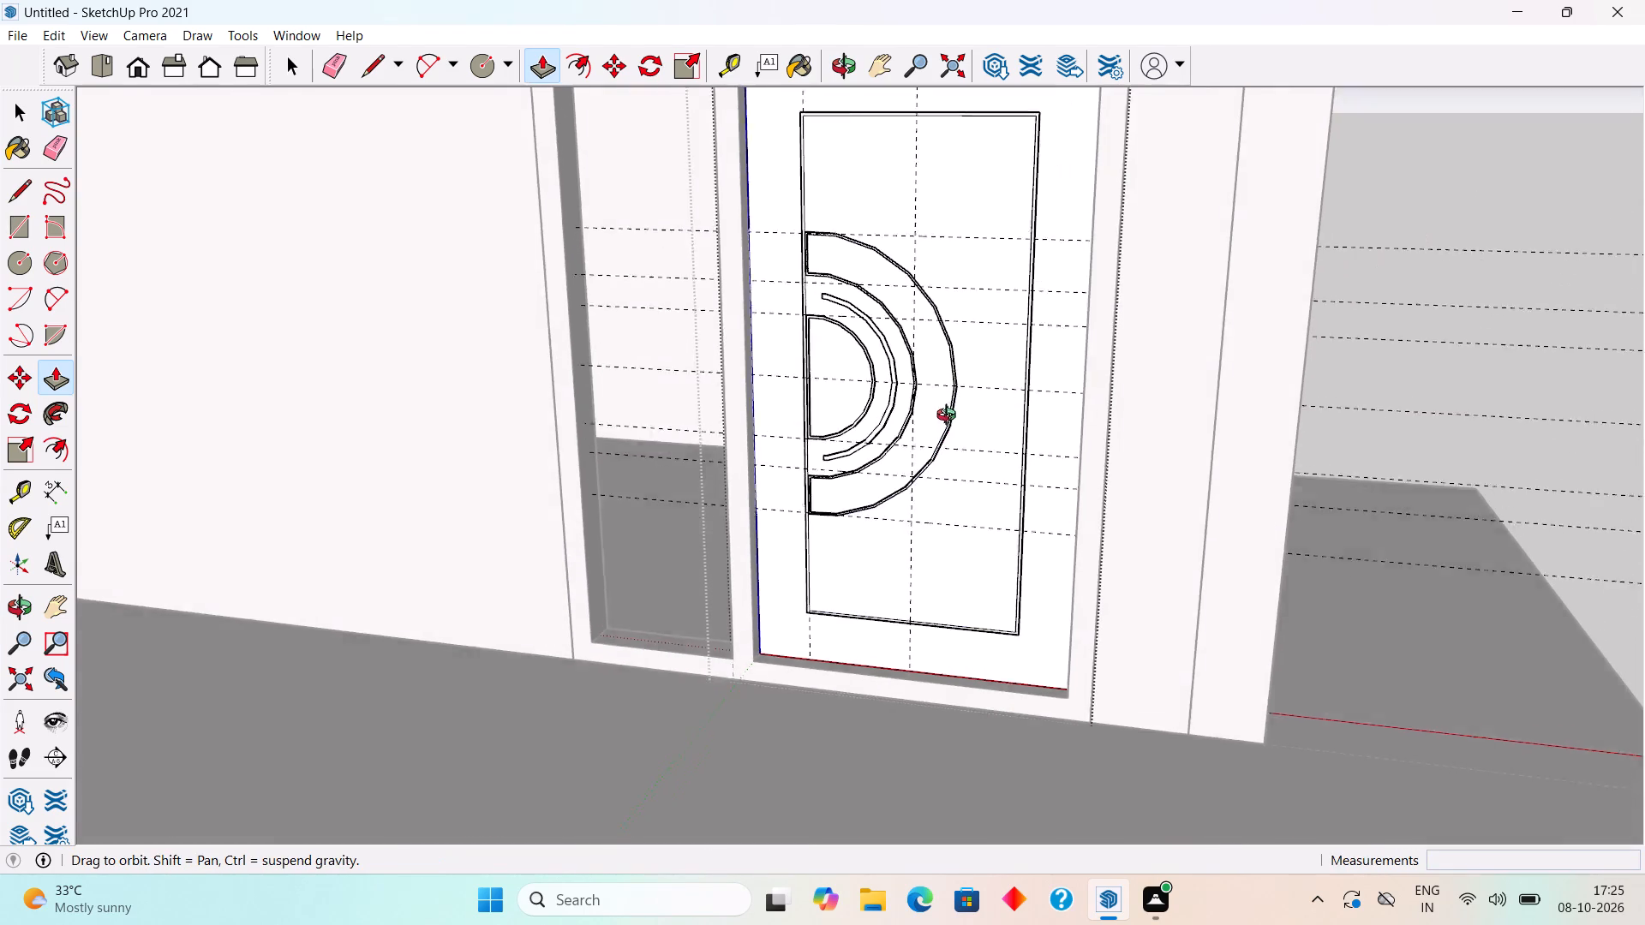
{"action": "middle_click_drag", "start_coordinate": [950, 417], "coordinate": [980, 379]}
{"action": "scroll", "coordinate": [998, 420], "scroll_direction": "down", "scroll_amount": 1}
{"action": "scroll", "coordinate": [1035, 511], "scroll_direction": "down", "scroll_amount": 1}
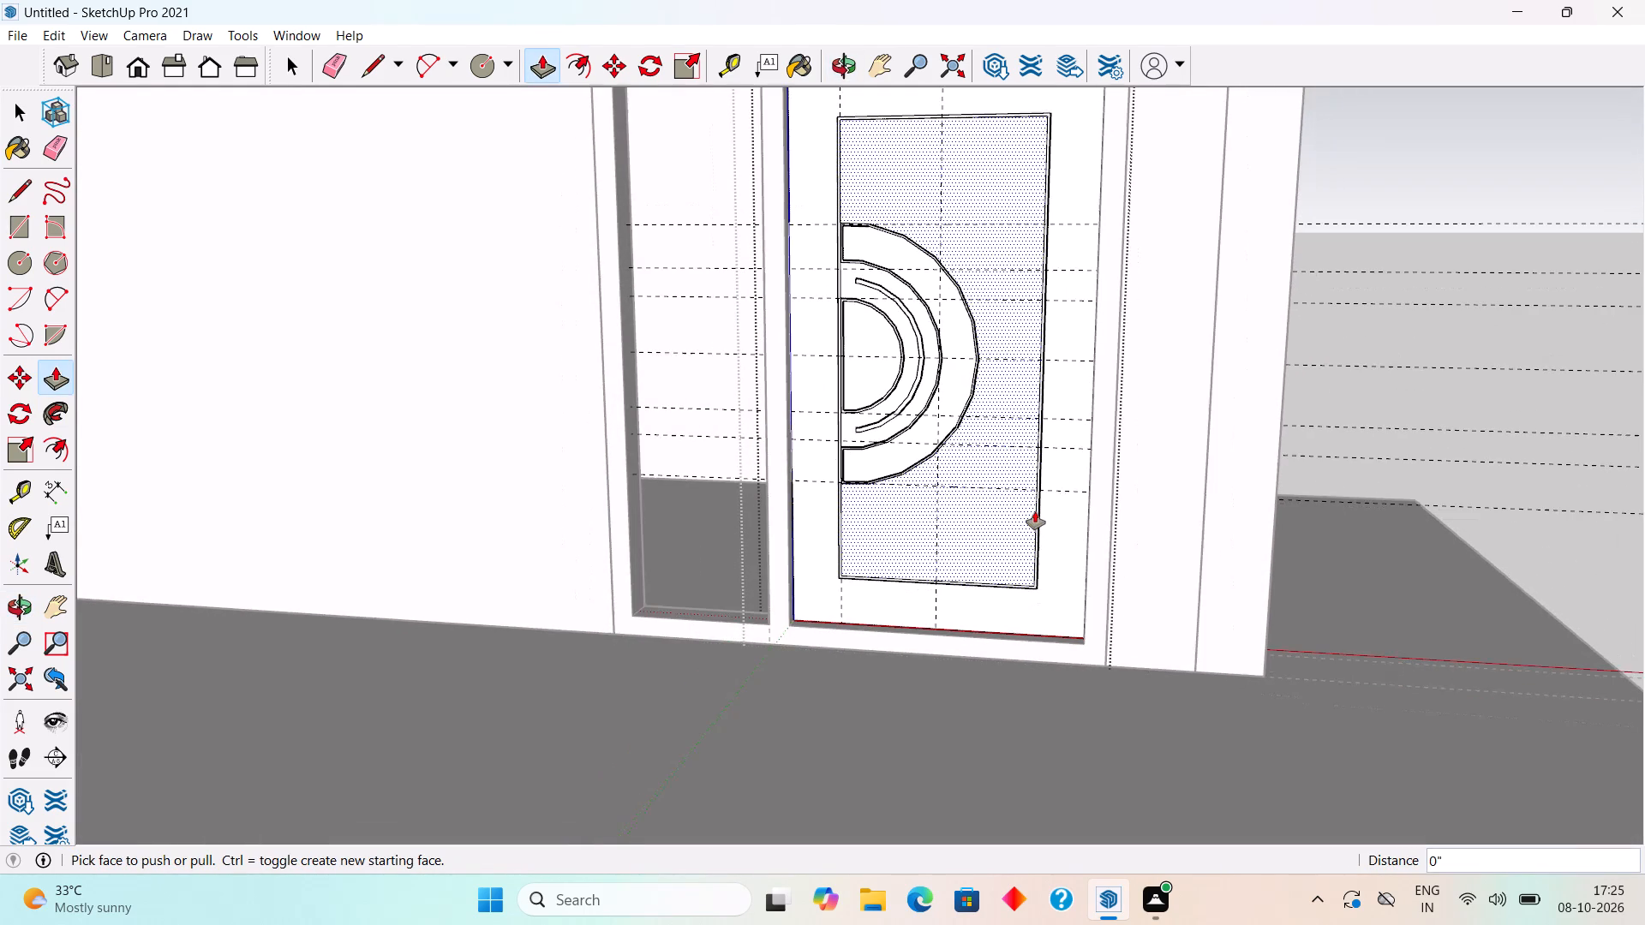
{"action": "key", "text": "space"}
{"action": "scroll", "coordinate": [1088, 480], "scroll_direction": "down", "scroll_amount": 5}
{"action": "middle_click_drag", "start_coordinate": [1108, 522], "coordinate": [1146, 548]}
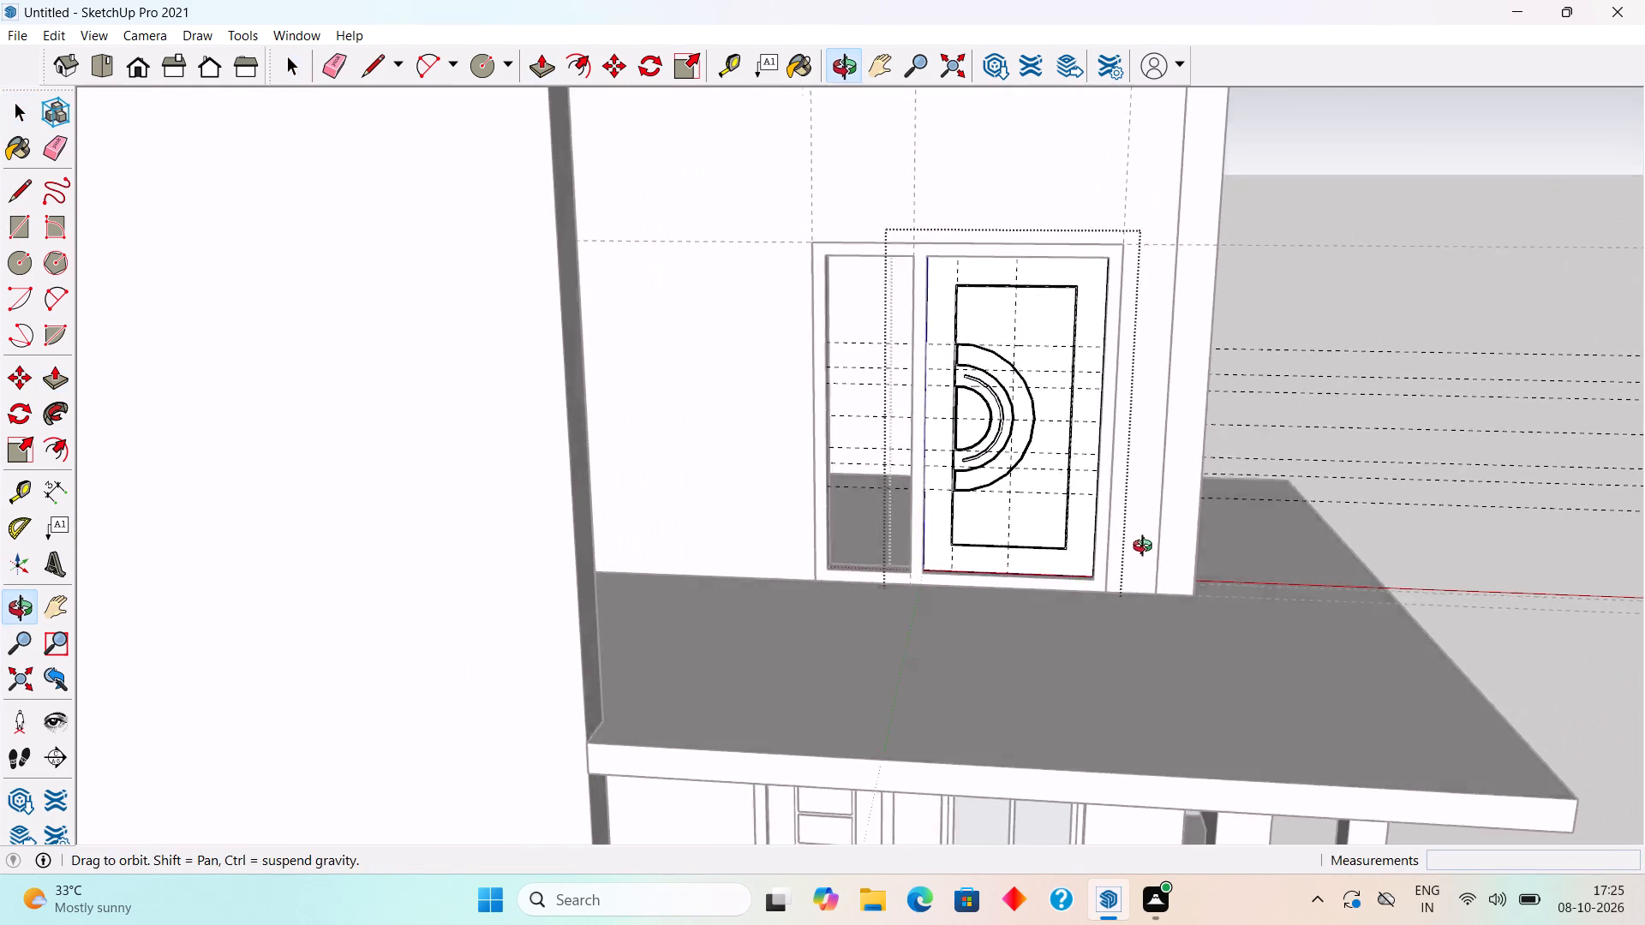
{"action": "middle_click_drag", "start_coordinate": [1146, 548], "coordinate": [1153, 448]}
{"action": "scroll", "coordinate": [1056, 458], "scroll_direction": "down", "scroll_amount": 3}
{"action": "scroll", "coordinate": [1056, 458], "scroll_direction": "up", "scroll_amount": 11}
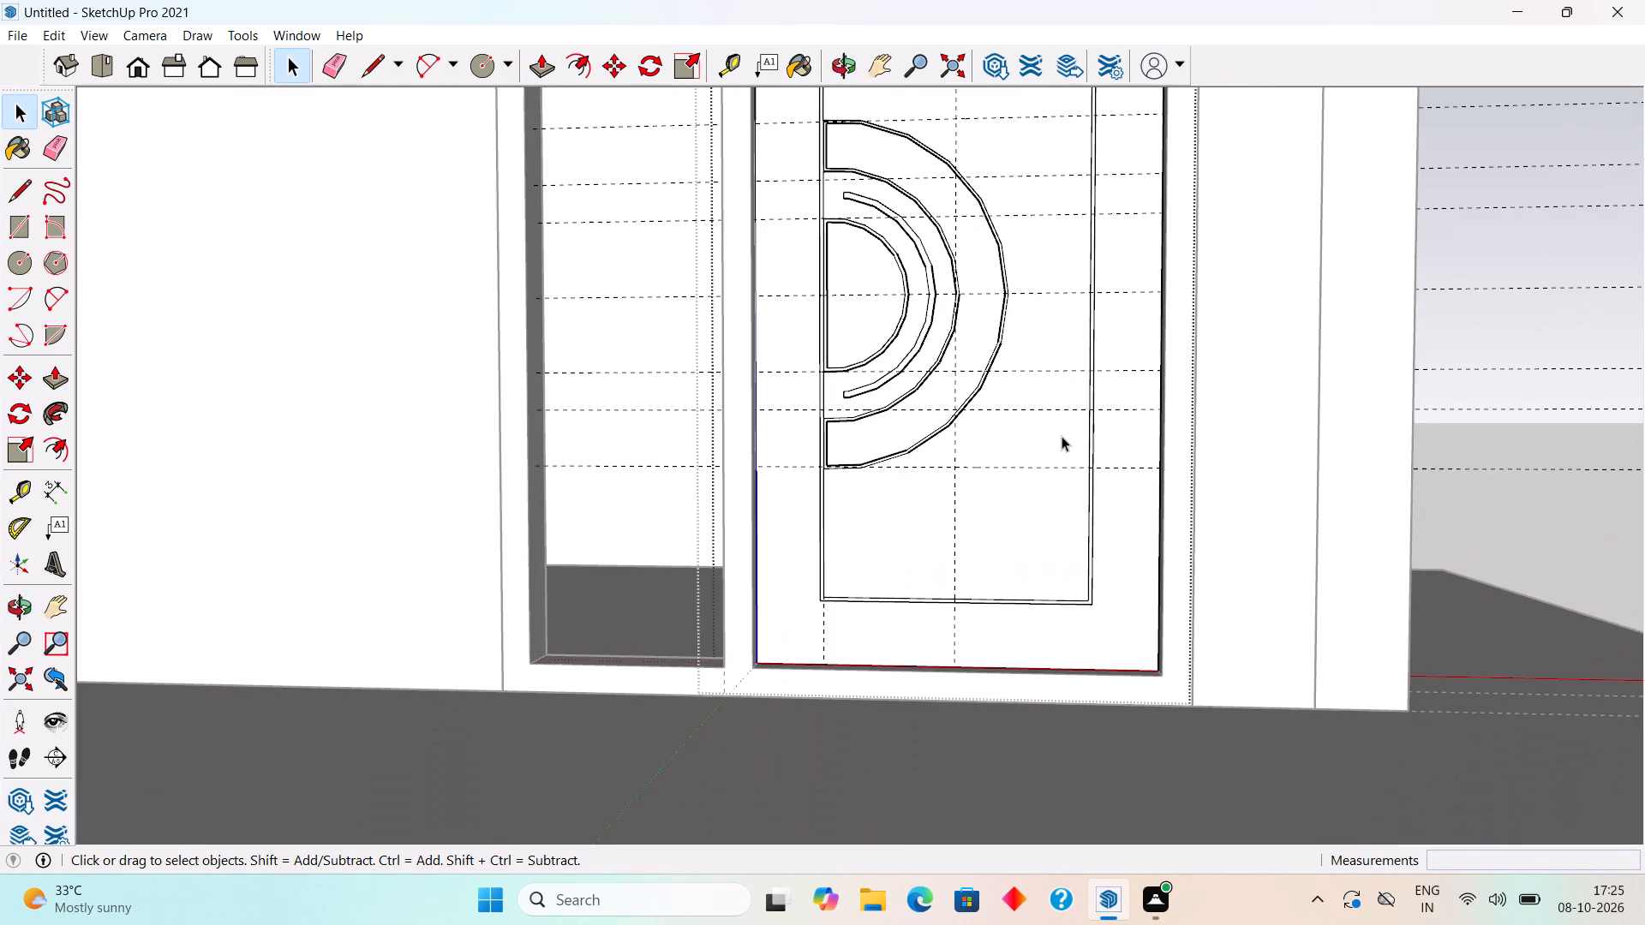
{"action": "middle_click_drag", "start_coordinate": [1065, 431], "coordinate": [1048, 460]}
{"action": "scroll", "coordinate": [1048, 460], "scroll_direction": "down", "scroll_amount": 5}
{"action": "scroll", "coordinate": [890, 331], "scroll_direction": "up", "scroll_amount": 3}
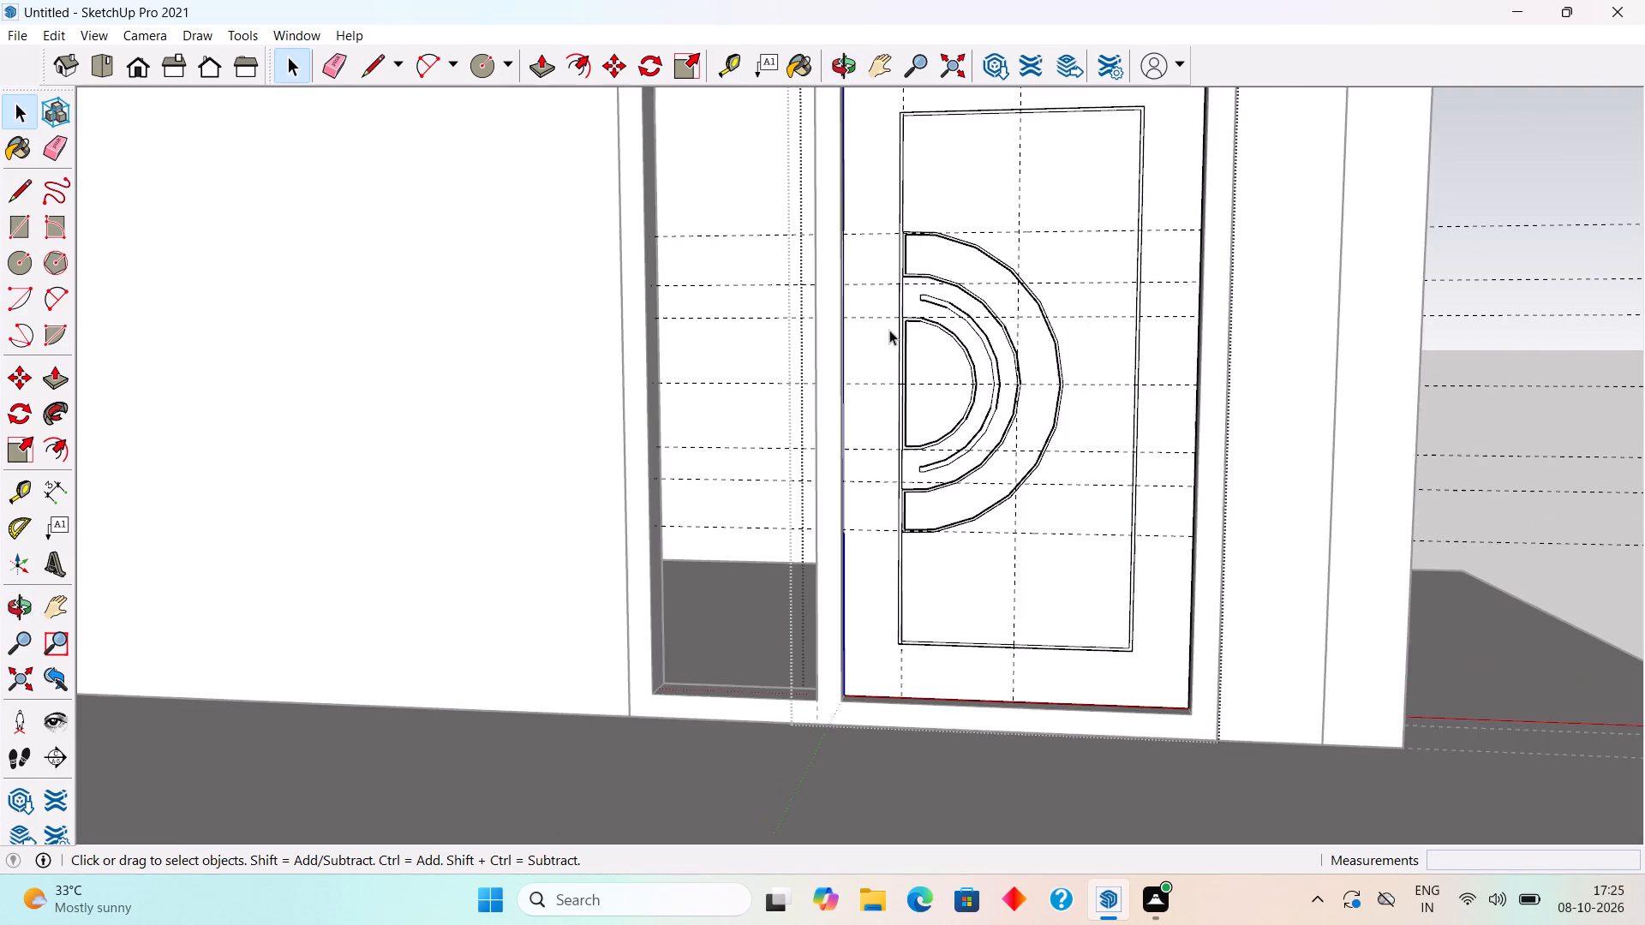
{"action": "scroll", "coordinate": [901, 331], "scroll_direction": "up", "scroll_amount": 1}
{"action": "middle_click_drag", "start_coordinate": [920, 356], "coordinate": [1022, 438]}
{"action": "scroll", "coordinate": [1022, 438], "scroll_direction": "up", "scroll_amount": 2}
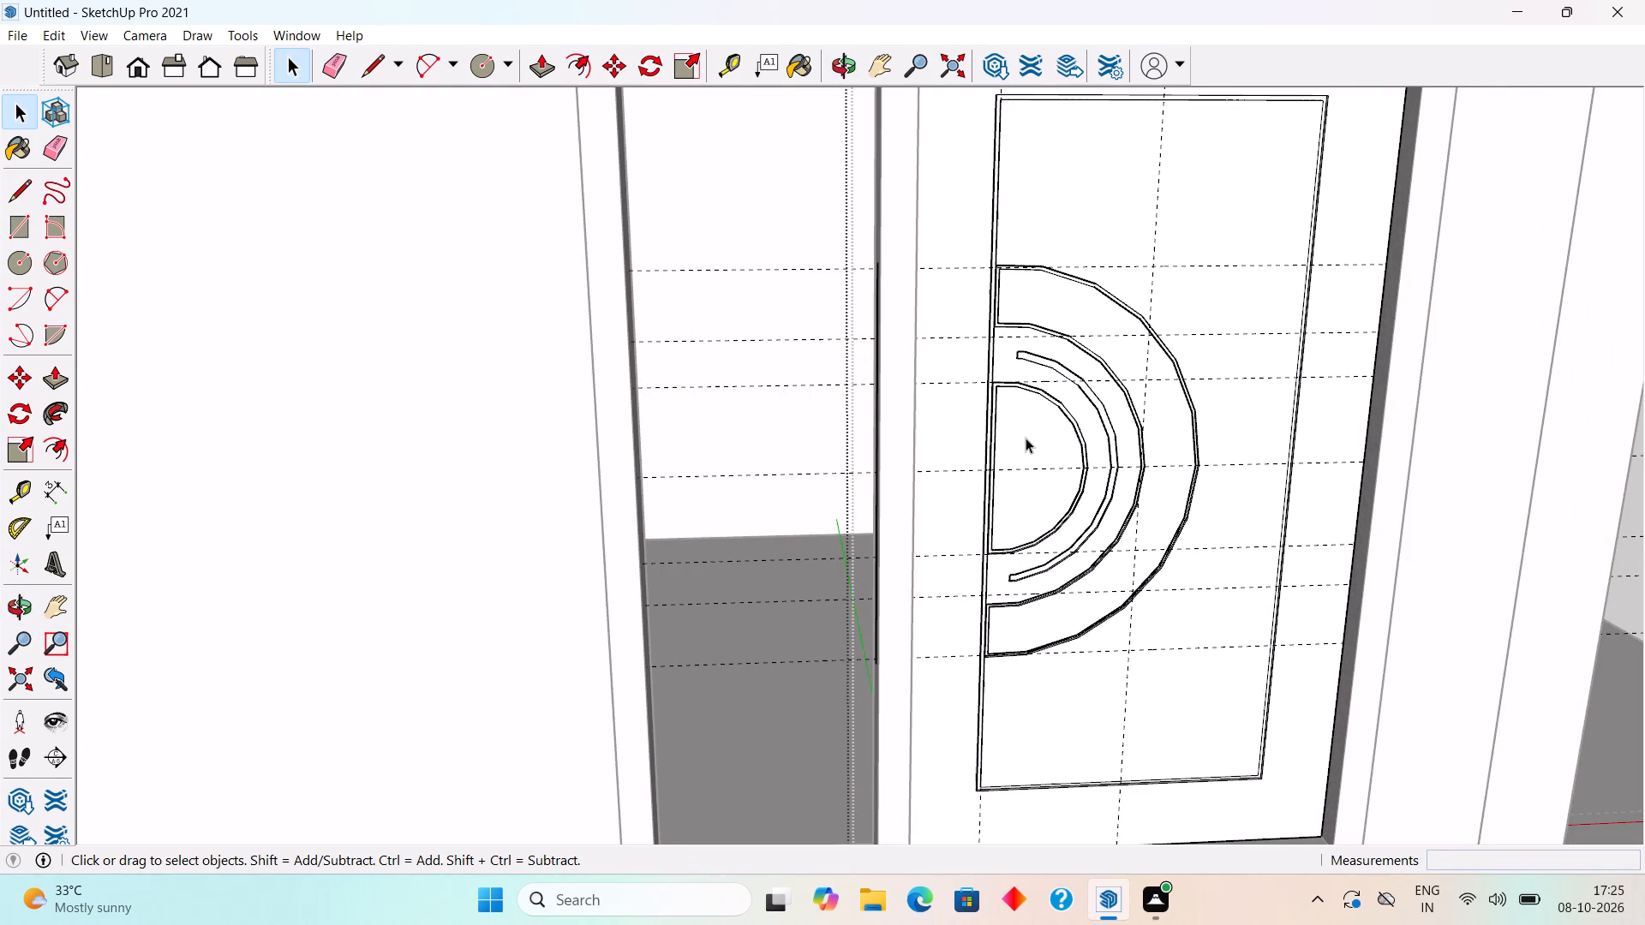
{"action": "scroll", "coordinate": [1026, 438], "scroll_direction": "down", "scroll_amount": 2}
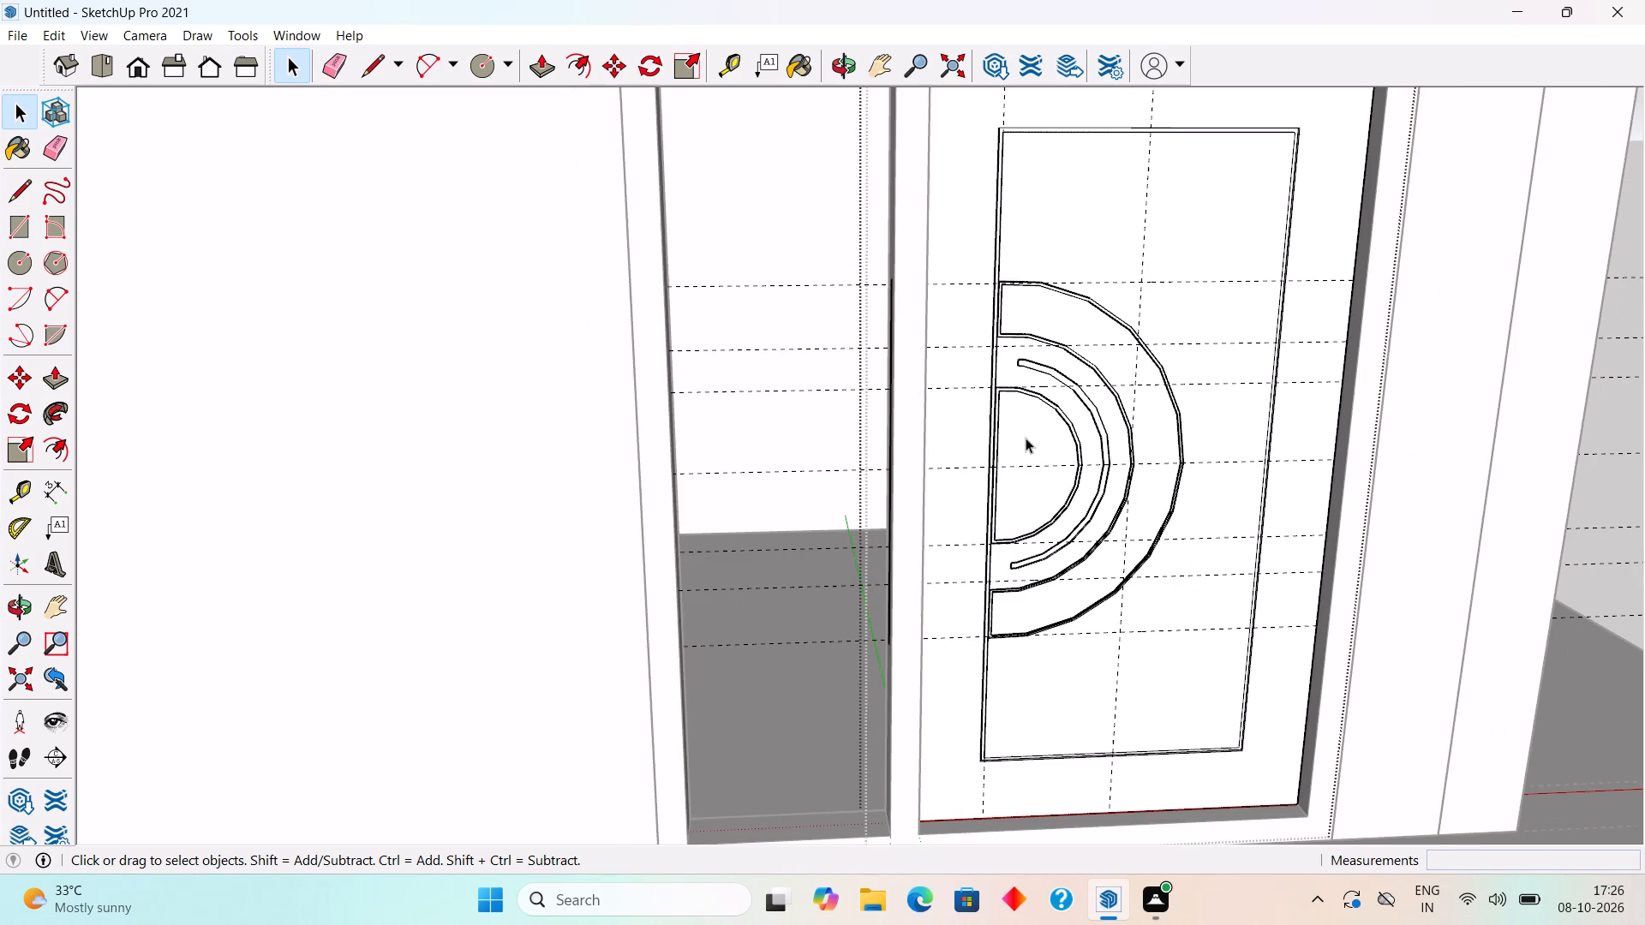
{"action": "scroll", "coordinate": [1026, 438], "scroll_direction": "down", "scroll_amount": 5}
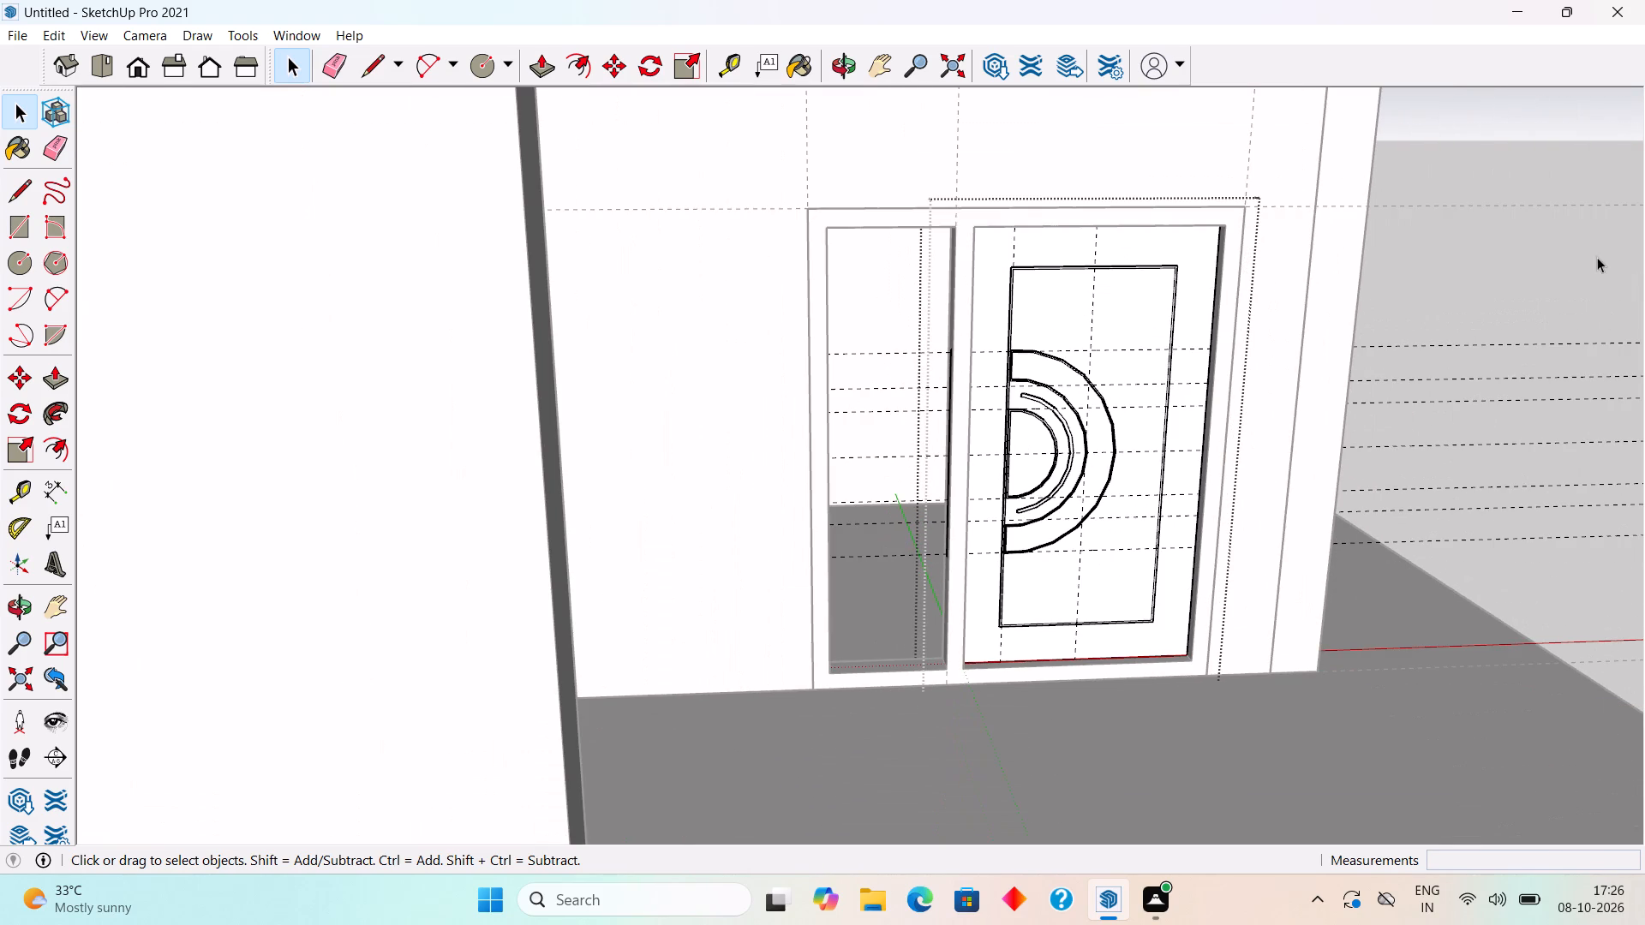
Examine the narrow opening beside the door, including its sill and jambs, from several angles and distances.
{"action": "left_click", "coordinate": [1526, 269]}
{"action": "middle_click_drag", "start_coordinate": [1311, 453], "coordinate": [1283, 675]}
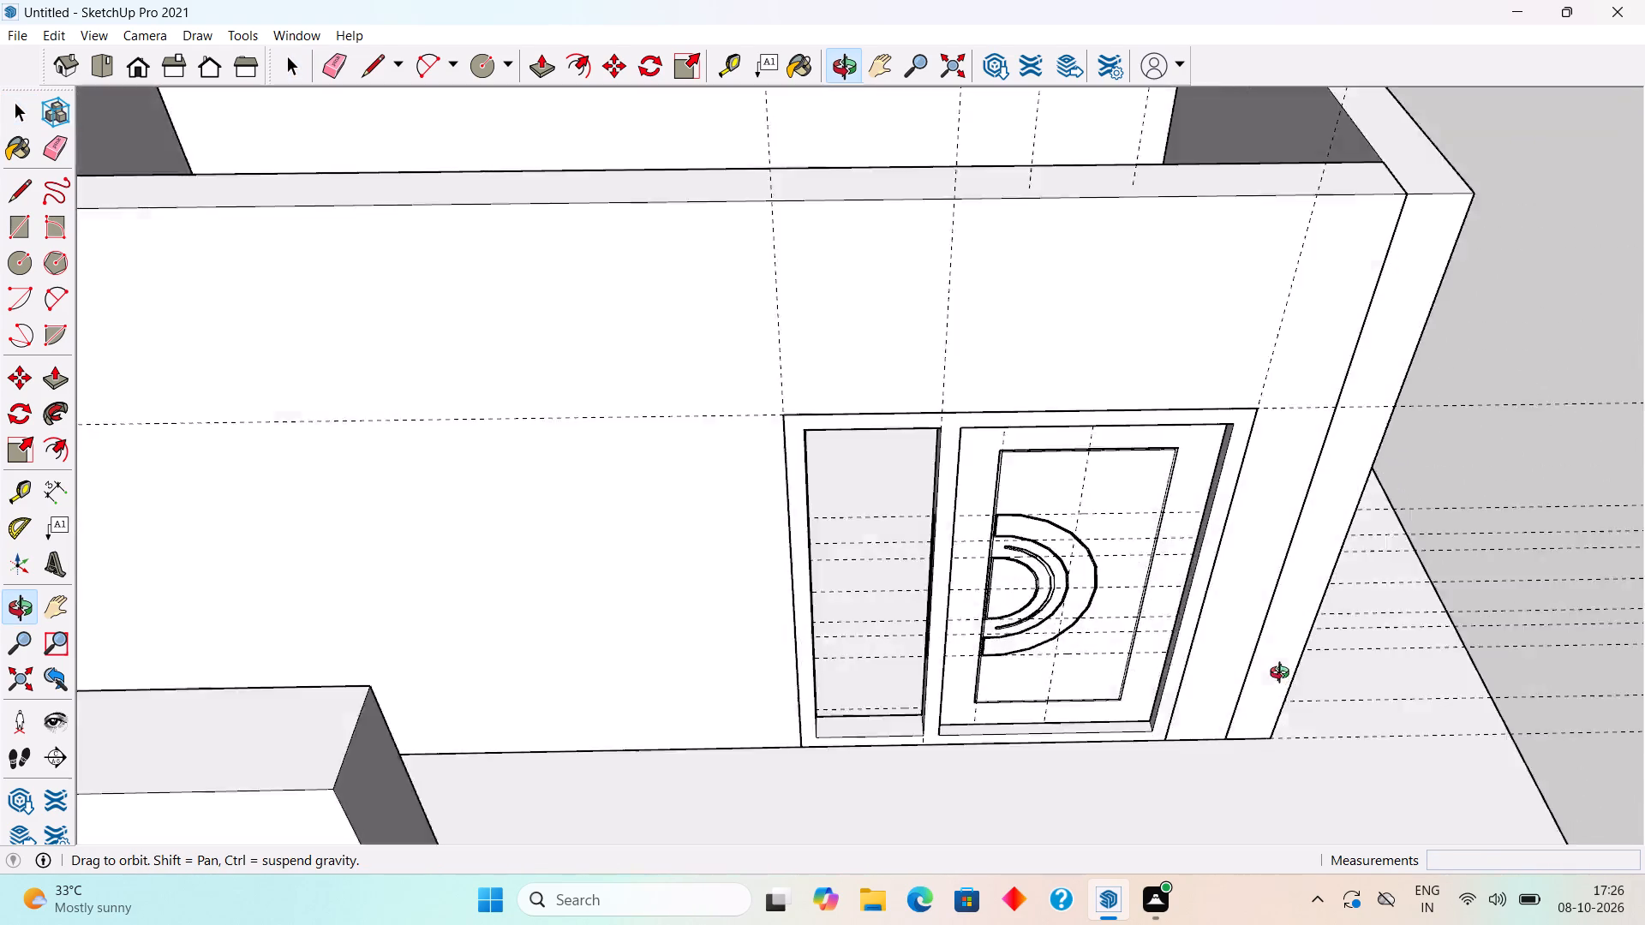
{"action": "middle_click_drag", "start_coordinate": [1283, 675], "coordinate": [1283, 500]}
{"action": "scroll", "coordinate": [1283, 500], "scroll_direction": "down", "scroll_amount": 1}
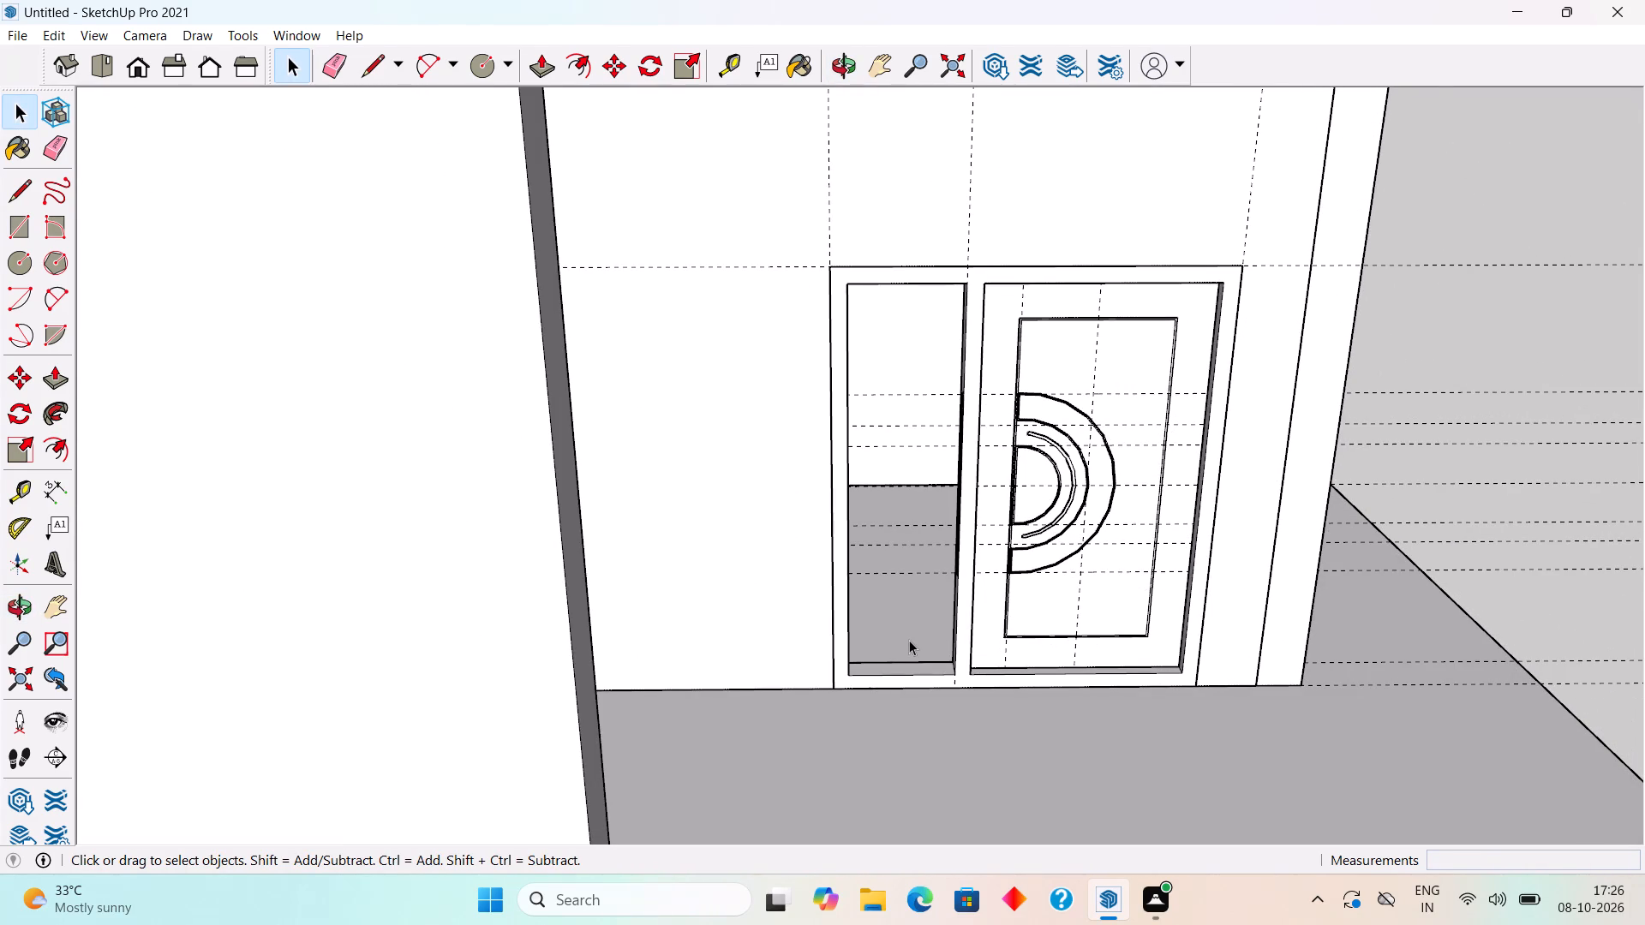
{"action": "scroll", "coordinate": [909, 640], "scroll_direction": "up", "scroll_amount": 4}
{"action": "middle_click_drag", "start_coordinate": [921, 468], "coordinate": [920, 624]}
{"action": "scroll", "coordinate": [920, 624], "scroll_direction": "down", "scroll_amount": 4}
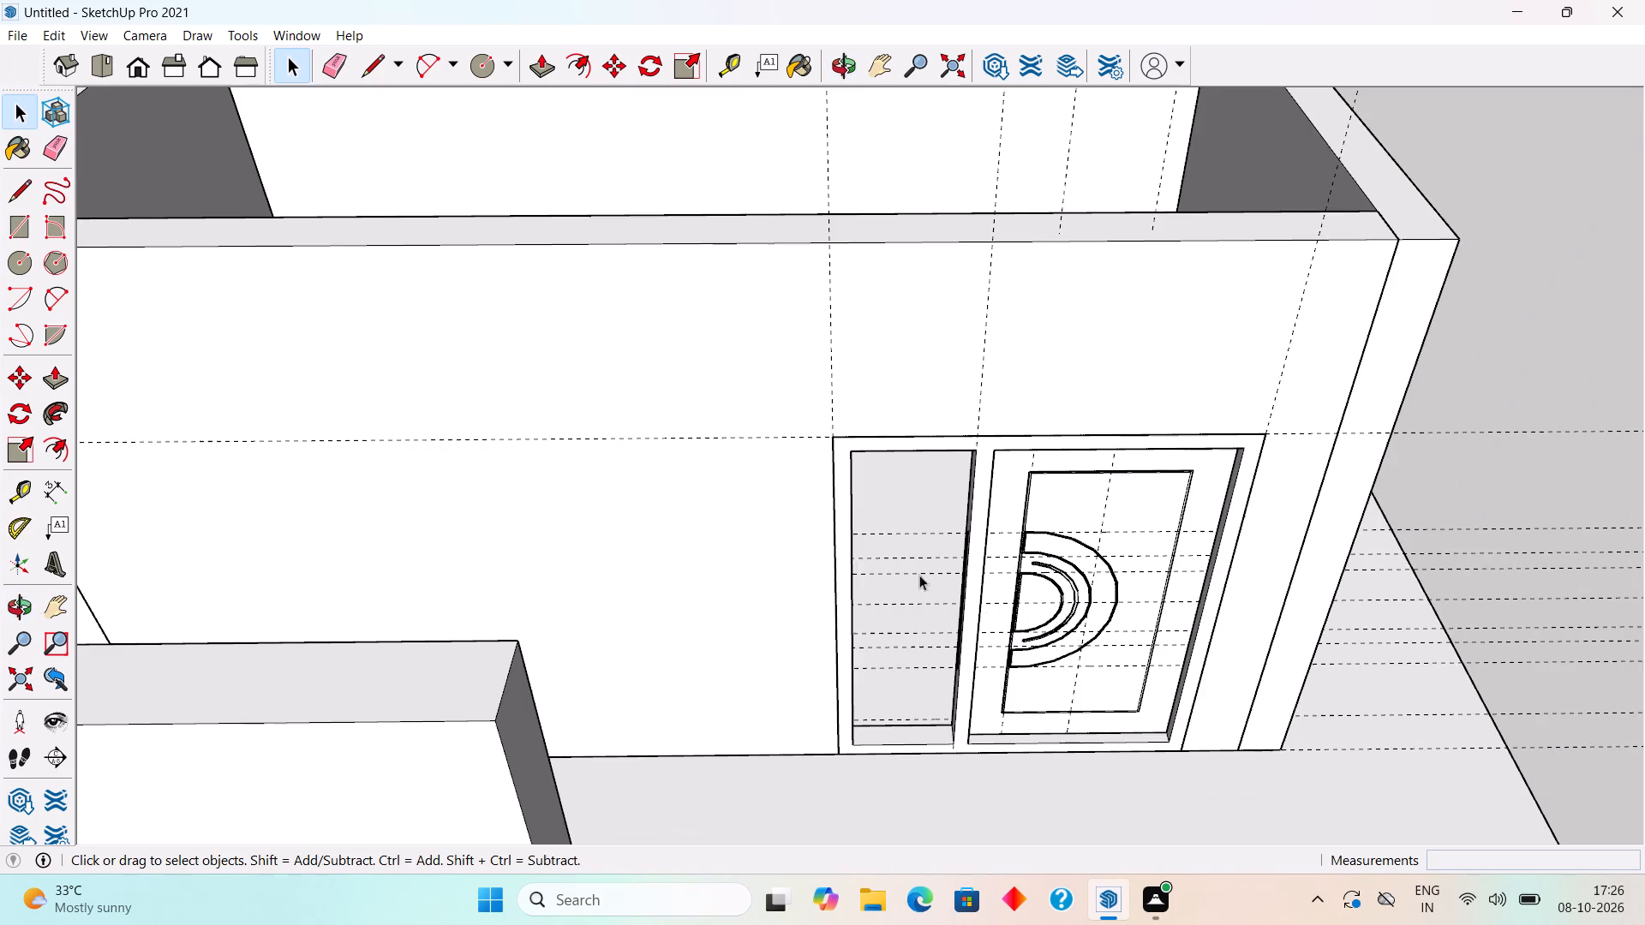
{"action": "middle_click_drag", "start_coordinate": [924, 405], "coordinate": [926, 546]}
{"action": "scroll", "coordinate": [934, 736], "scroll_direction": "up", "scroll_amount": 6}
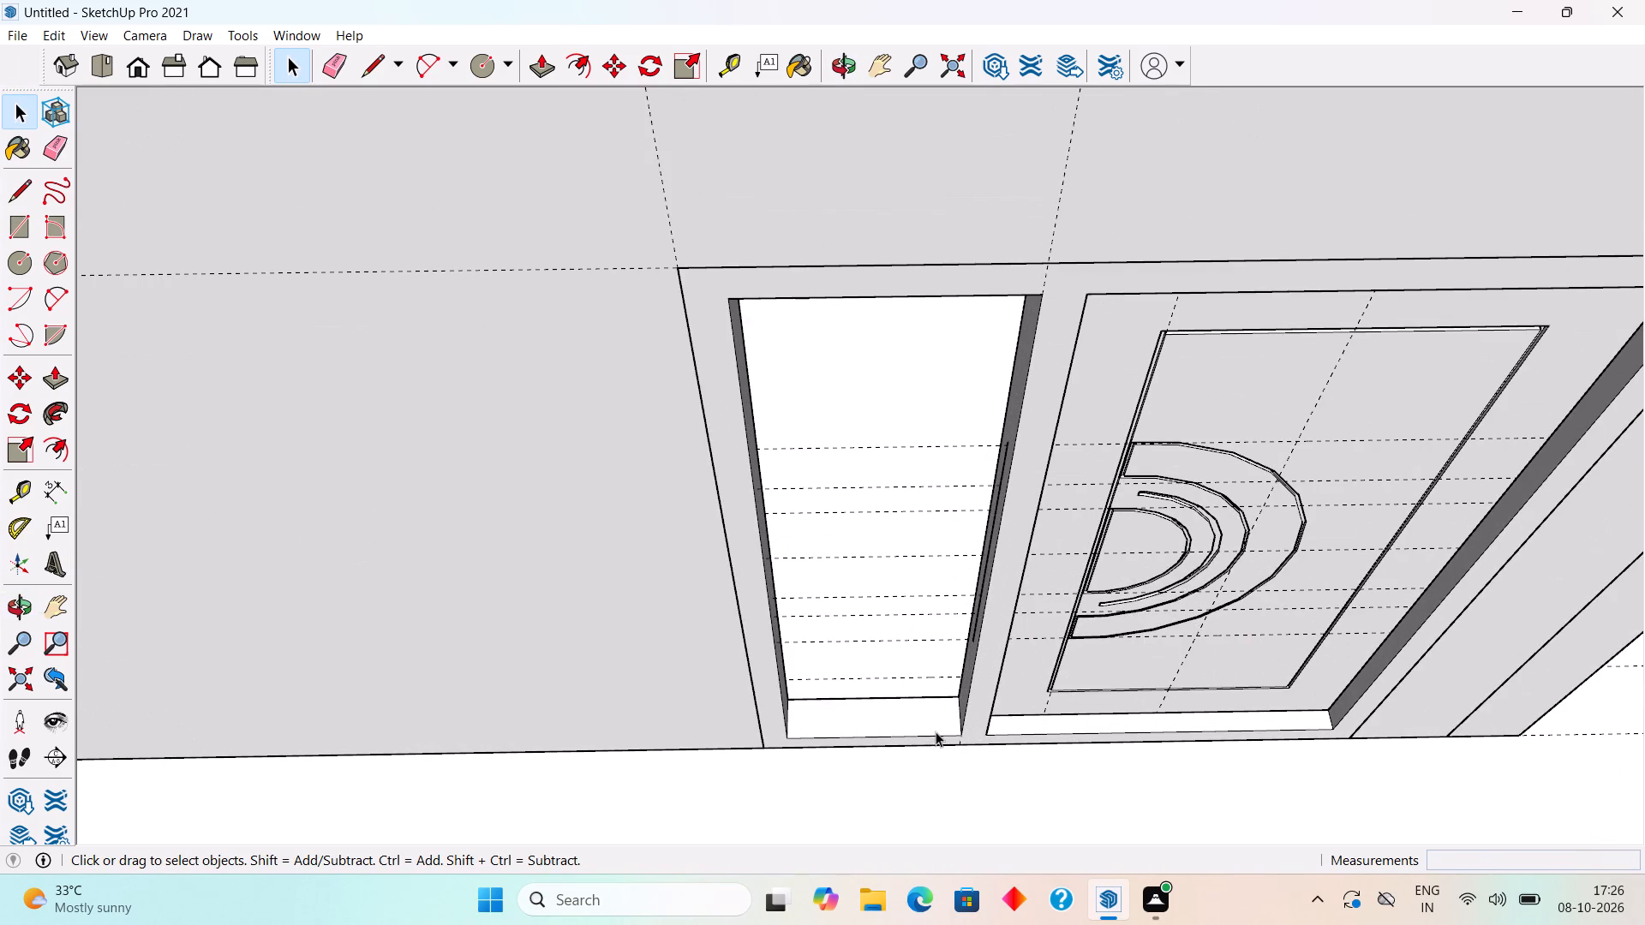
{"action": "scroll", "coordinate": [936, 731], "scroll_direction": "down", "scroll_amount": 3}
{"action": "middle_click_drag", "start_coordinate": [927, 594], "coordinate": [920, 486]}
{"action": "scroll", "coordinate": [920, 486], "scroll_direction": "down", "scroll_amount": 2}
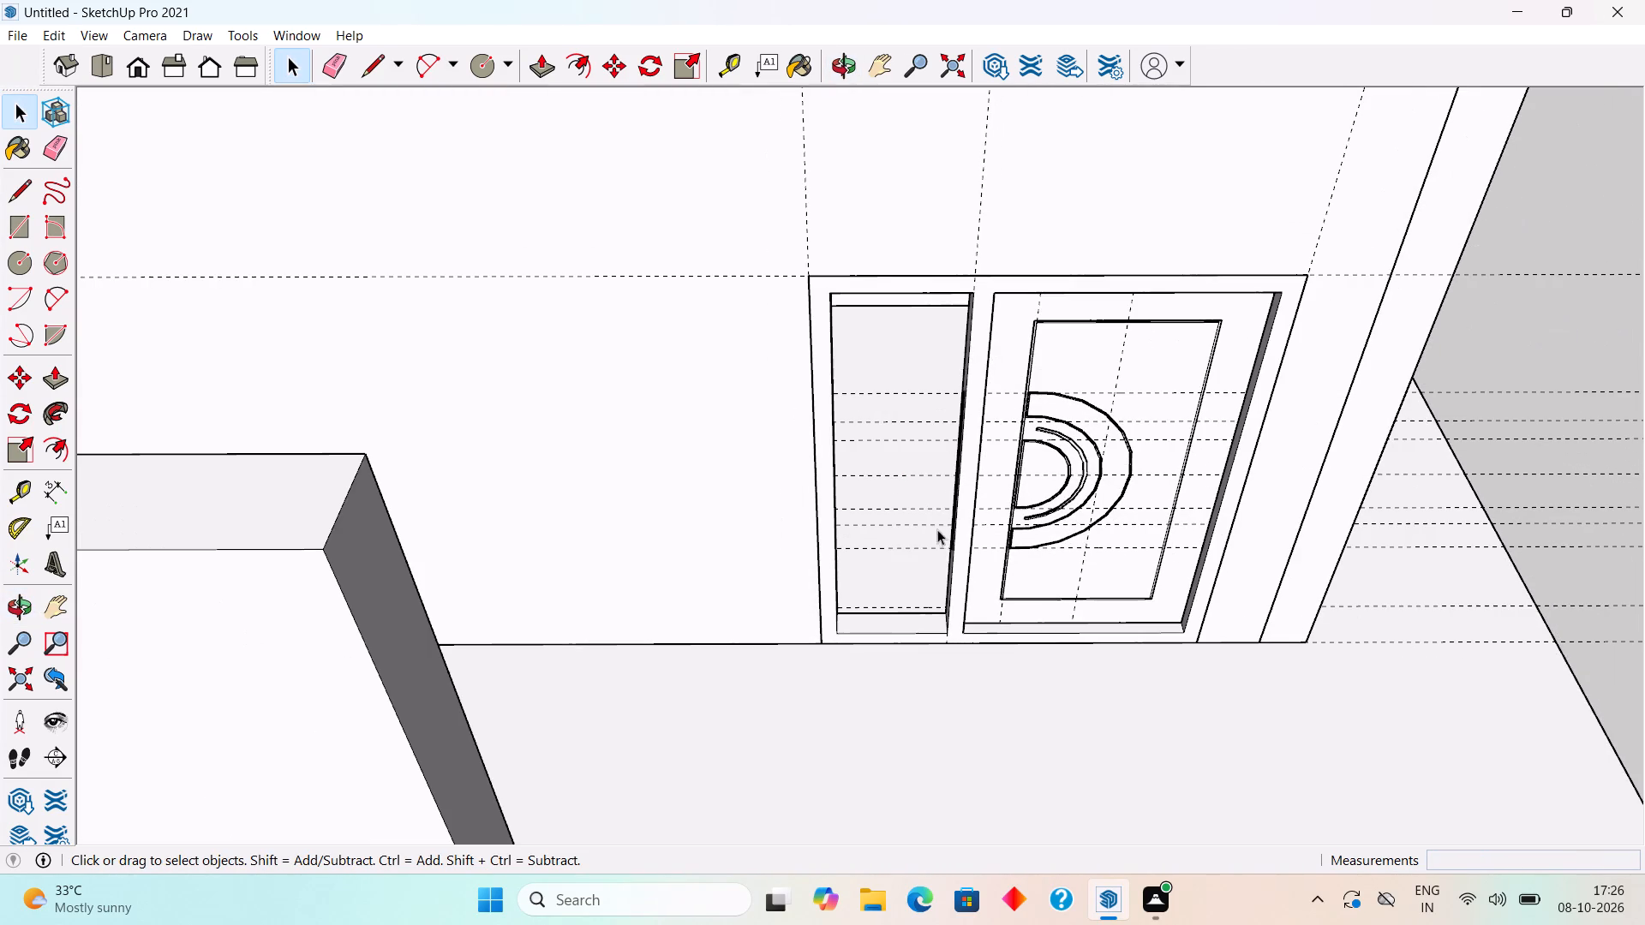
{"action": "middle_click_drag", "start_coordinate": [953, 563], "coordinate": [1075, 585]}
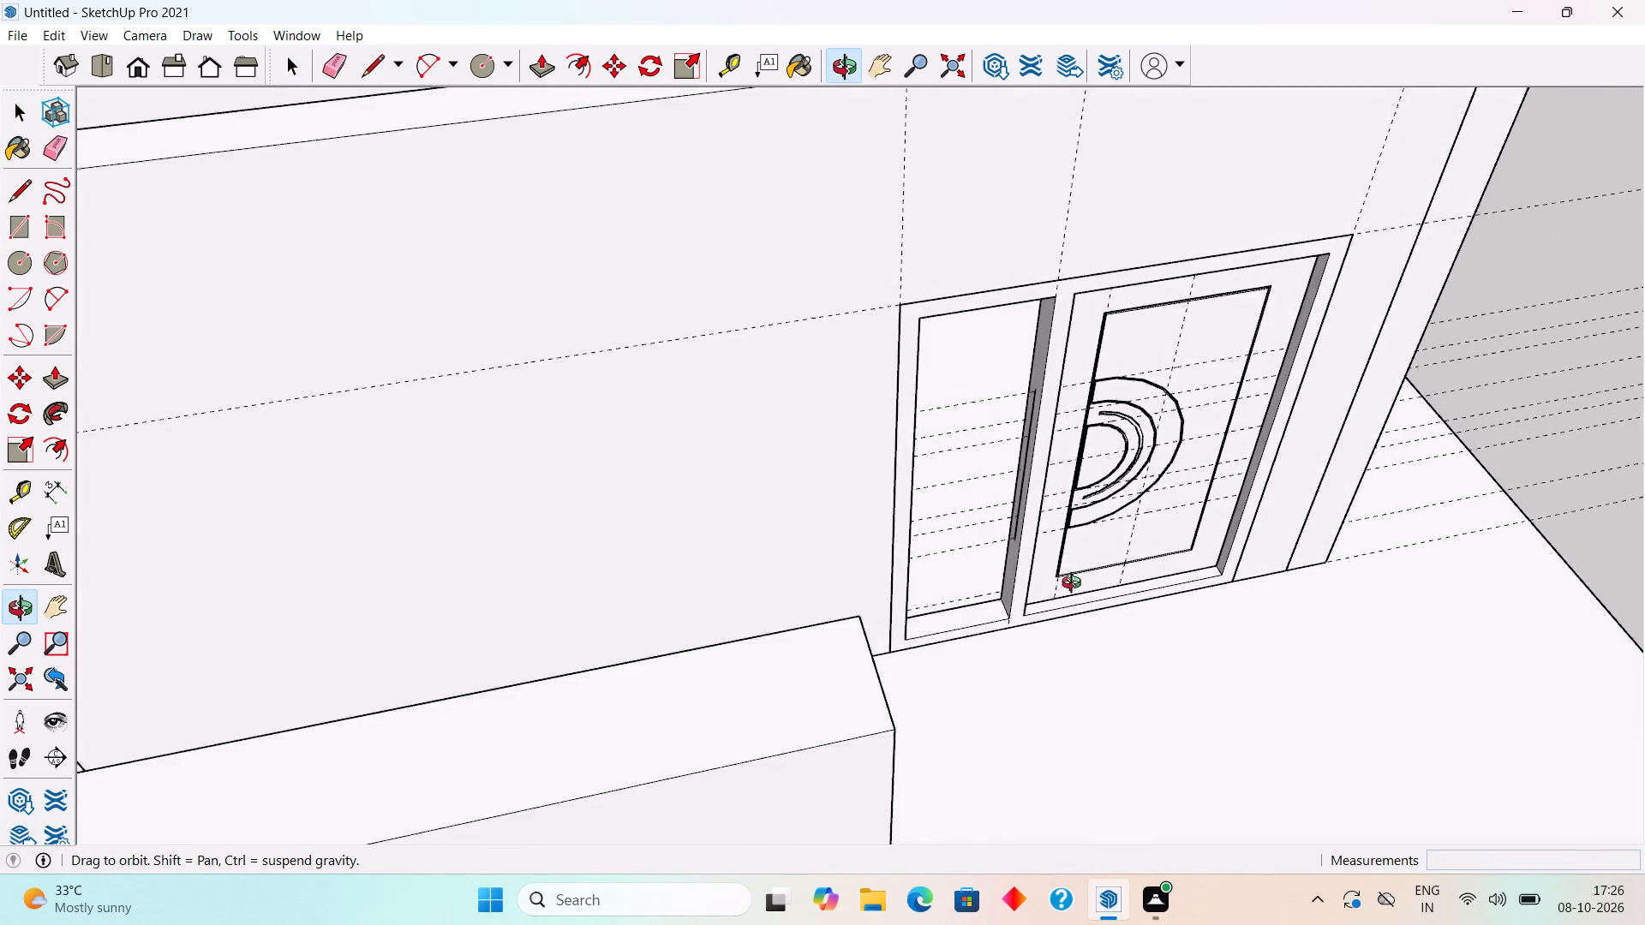
{"action": "middle_click_drag", "start_coordinate": [1075, 585], "coordinate": [996, 577]}
{"action": "left_click", "coordinate": [1009, 566]}
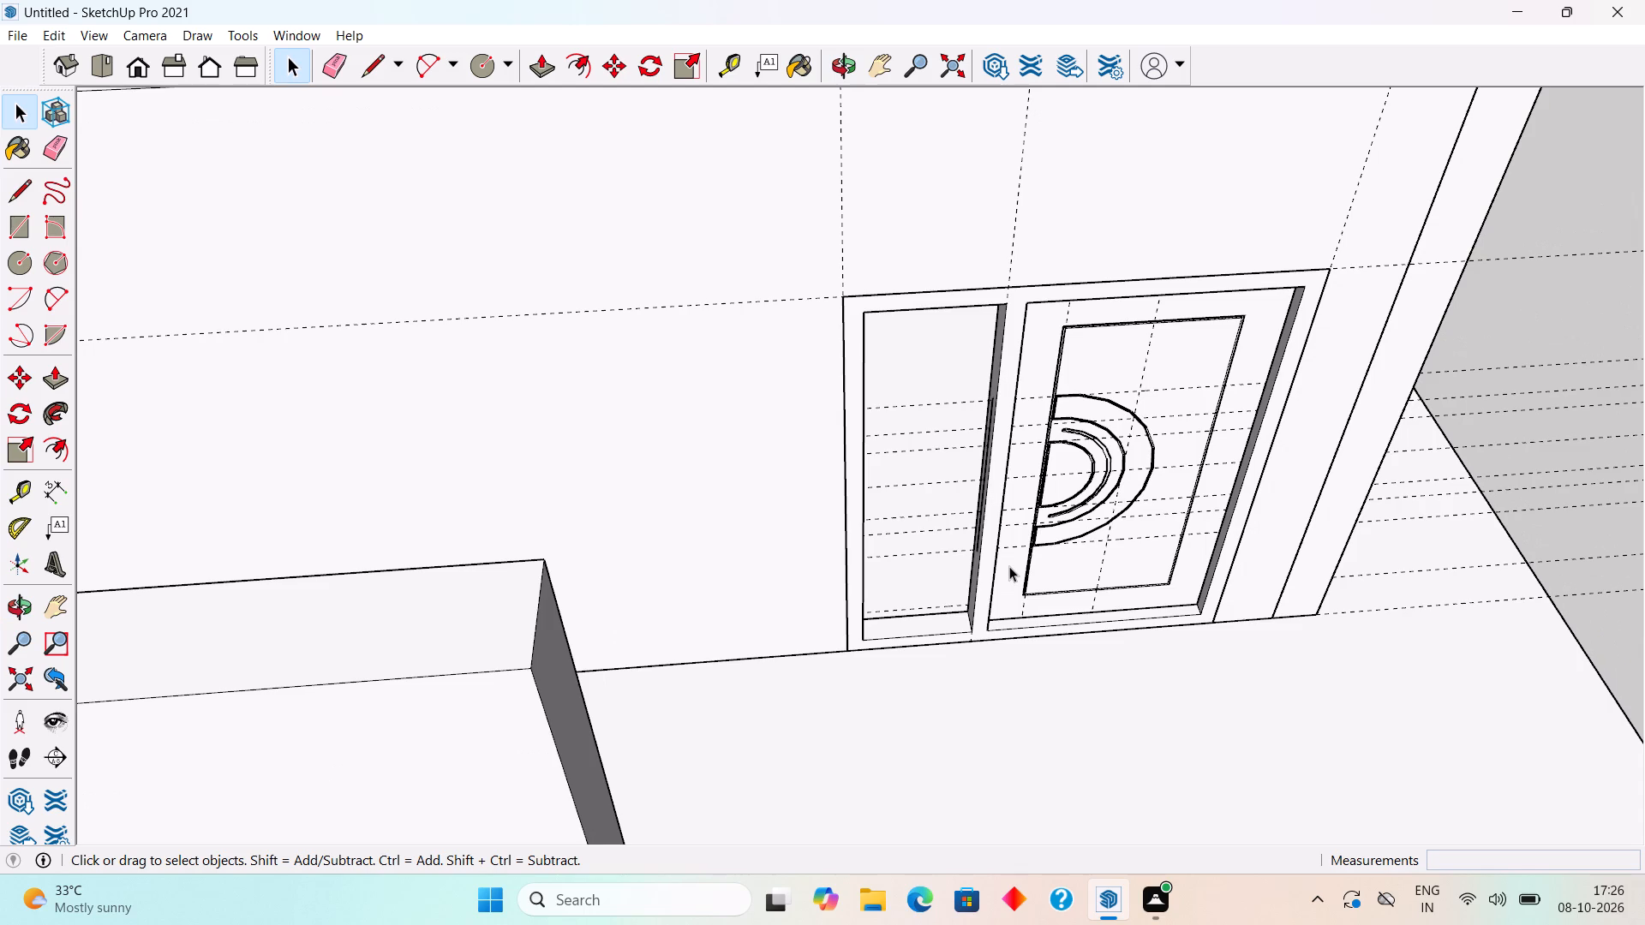
{"action": "middle_click_drag", "start_coordinate": [1042, 560], "coordinate": [868, 708]}
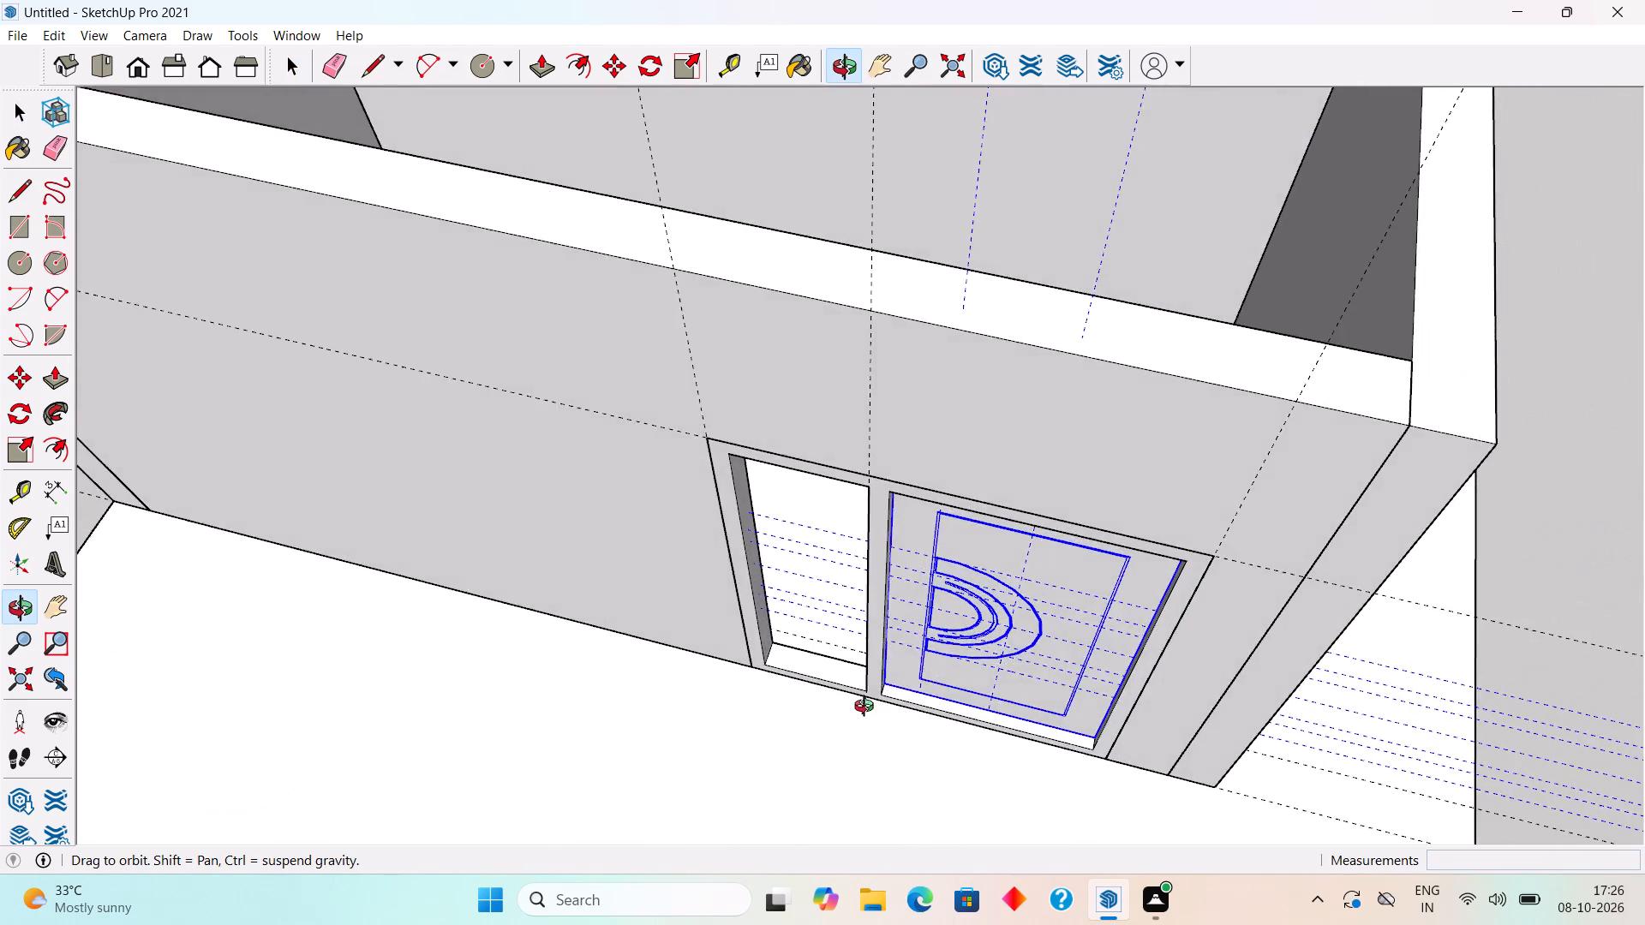
{"action": "middle_click_drag", "start_coordinate": [868, 708], "coordinate": [1642, 509]}
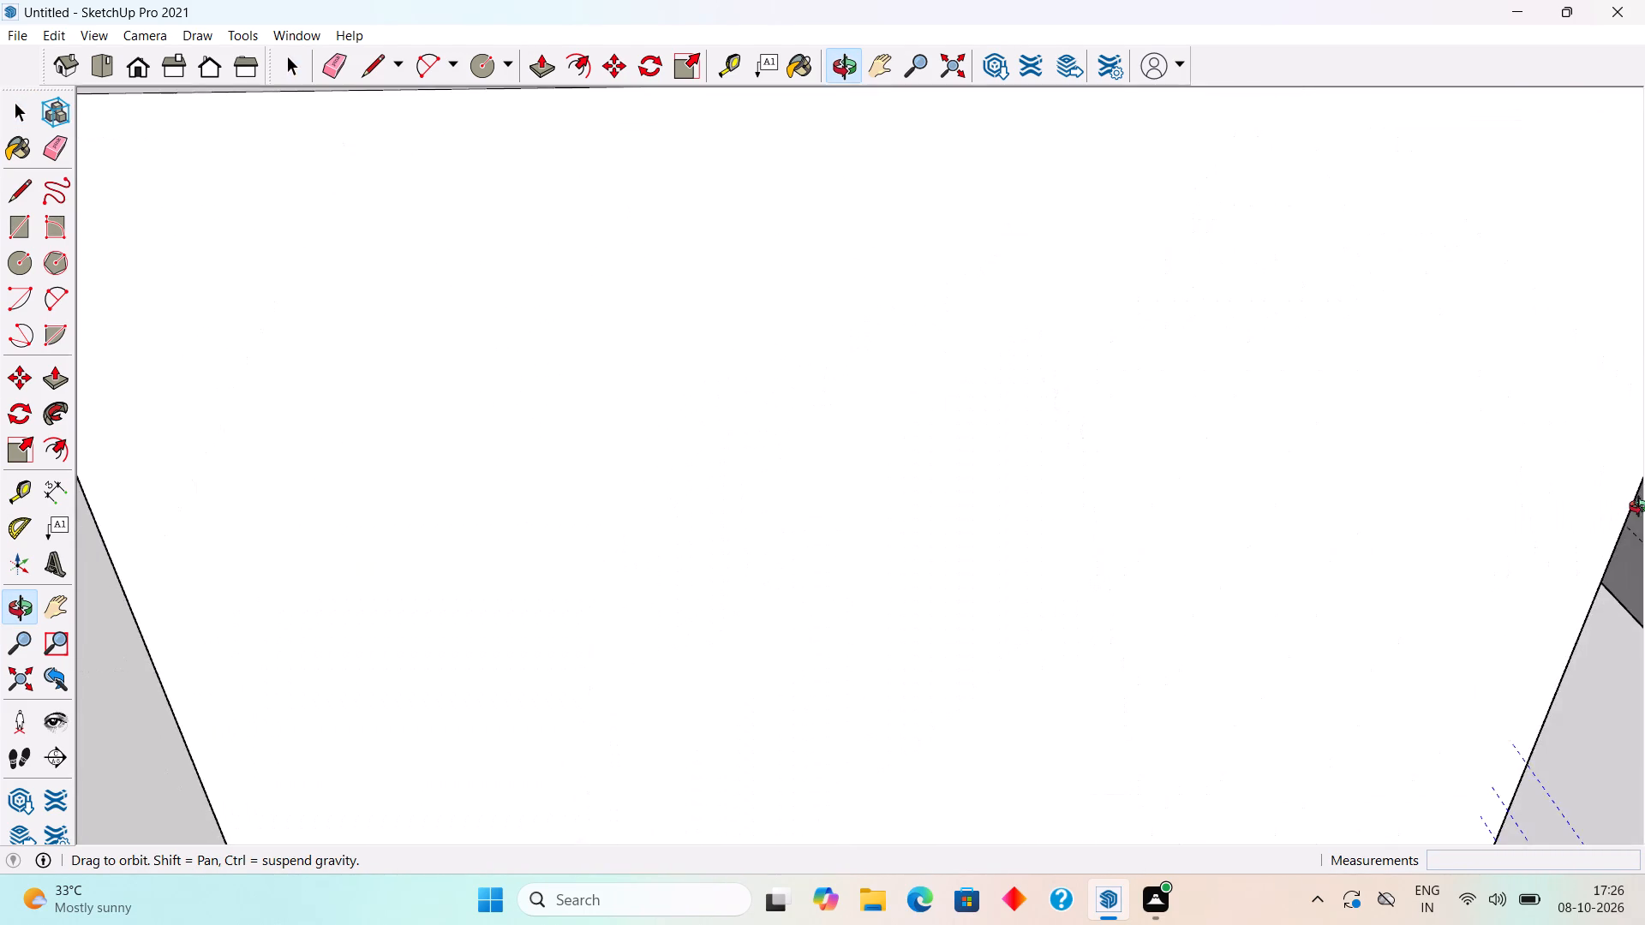
{"action": "middle_click_drag", "start_coordinate": [1642, 509], "coordinate": [811, 529]}
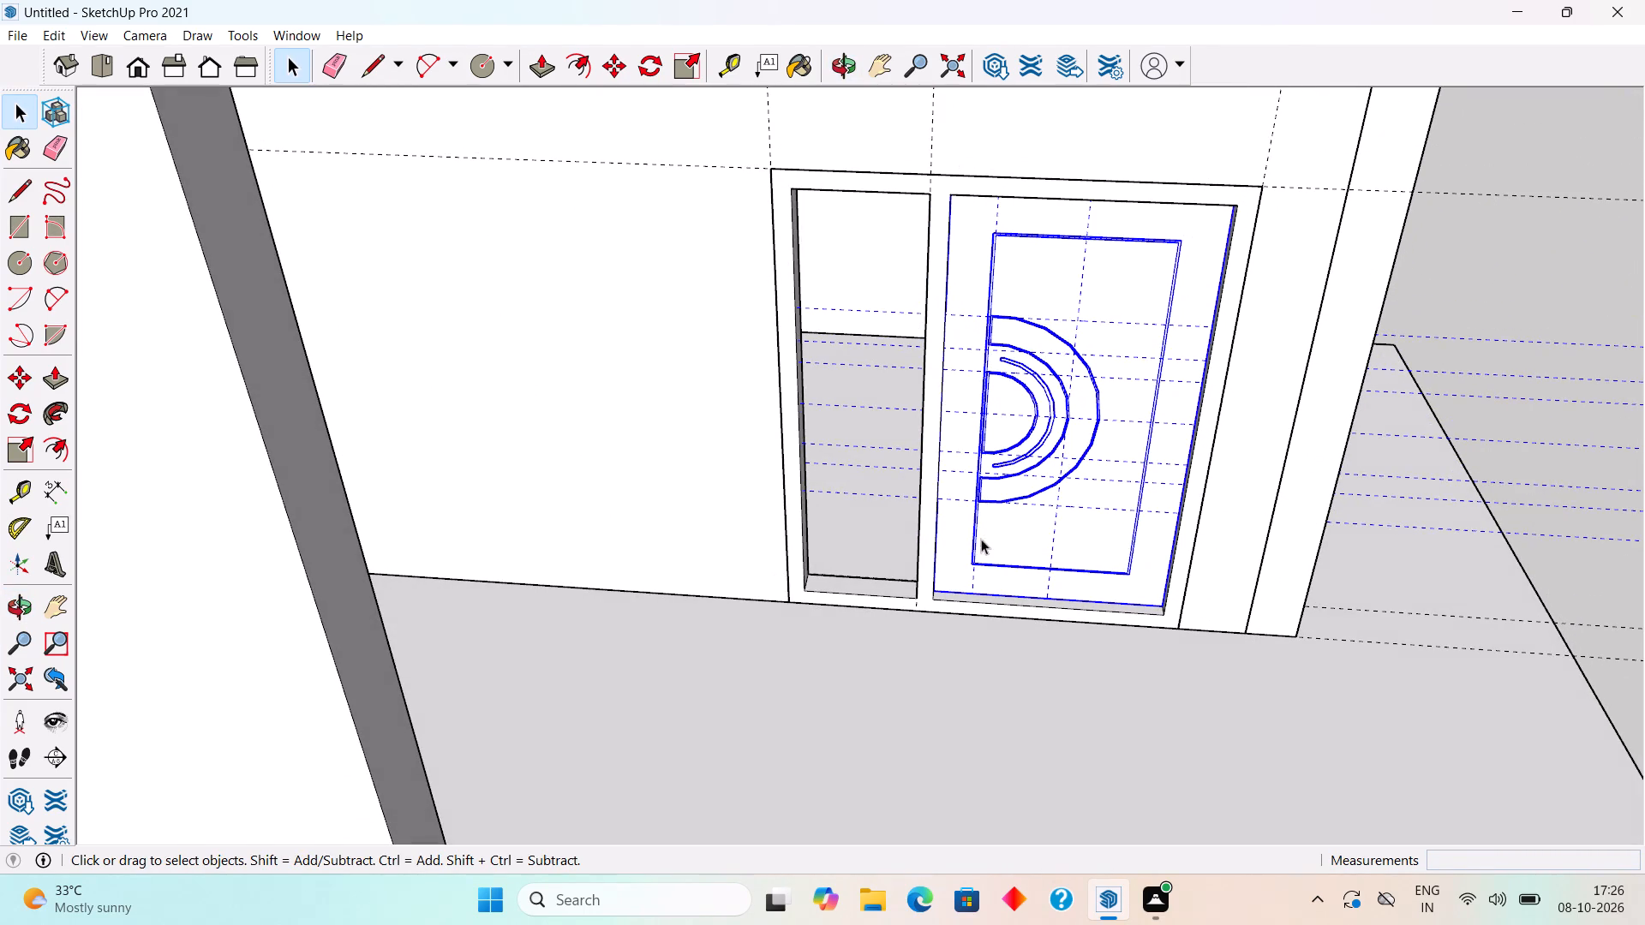
{"action": "middle_click_drag", "start_coordinate": [981, 539], "coordinate": [799, 570]}
{"action": "scroll", "coordinate": [807, 570], "scroll_direction": "up", "scroll_amount": 4}
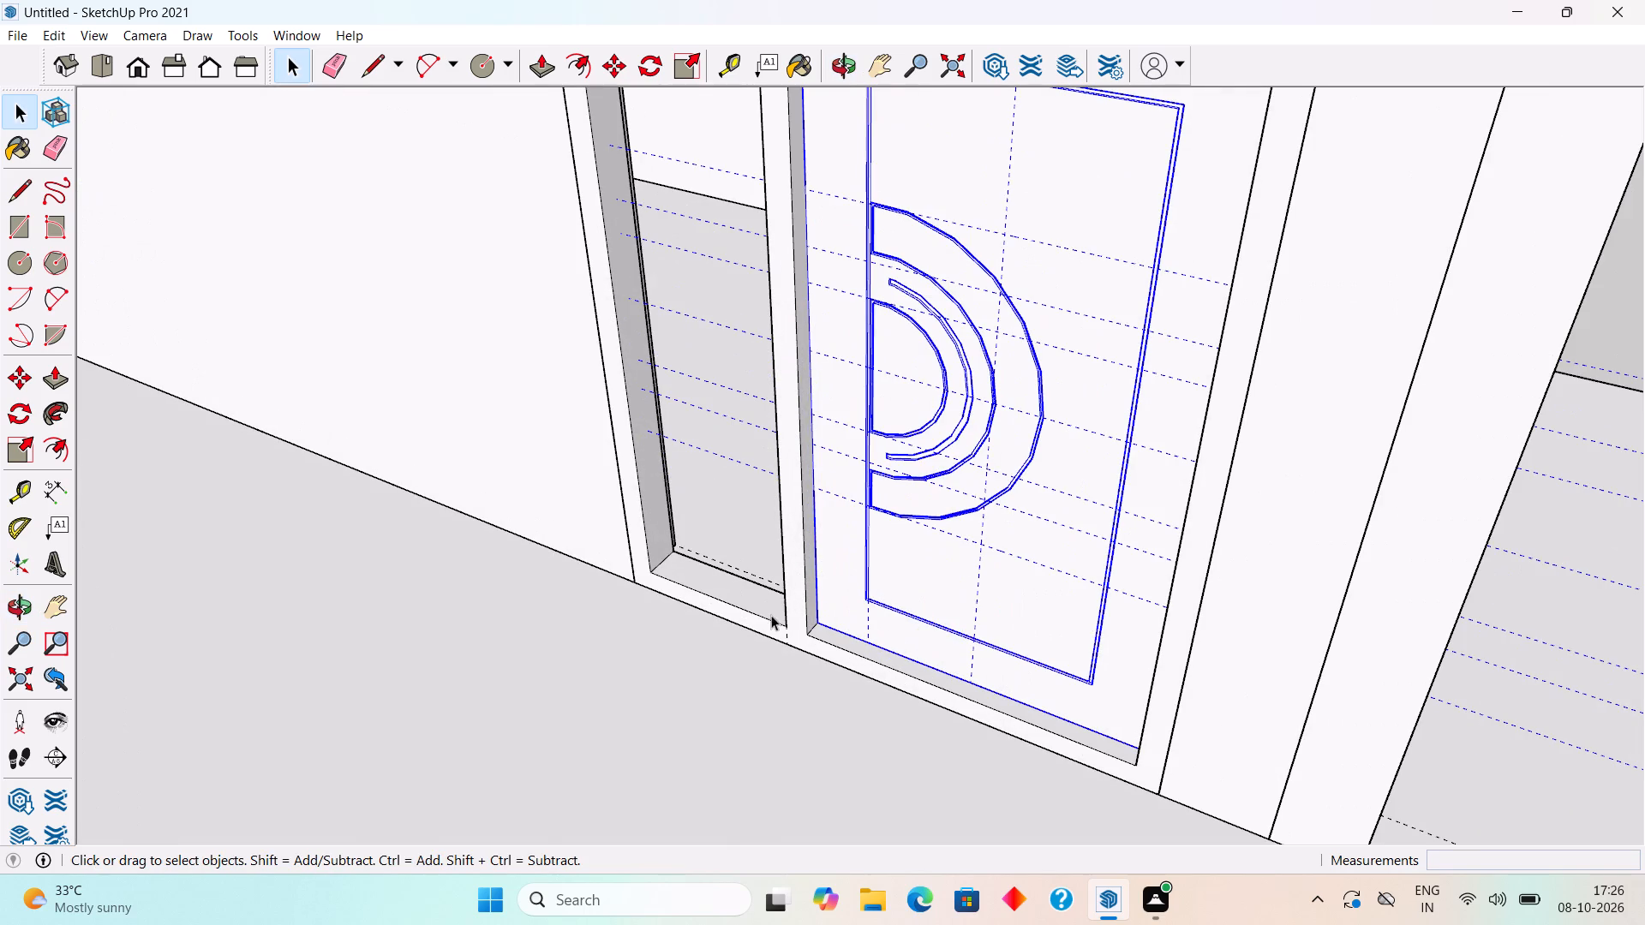
{"action": "left_click", "coordinate": [755, 521]}
{"action": "middle_click_drag", "start_coordinate": [755, 520], "coordinate": [1181, 604]}
{"action": "scroll", "coordinate": [1181, 604], "scroll_direction": "down", "scroll_amount": 2}
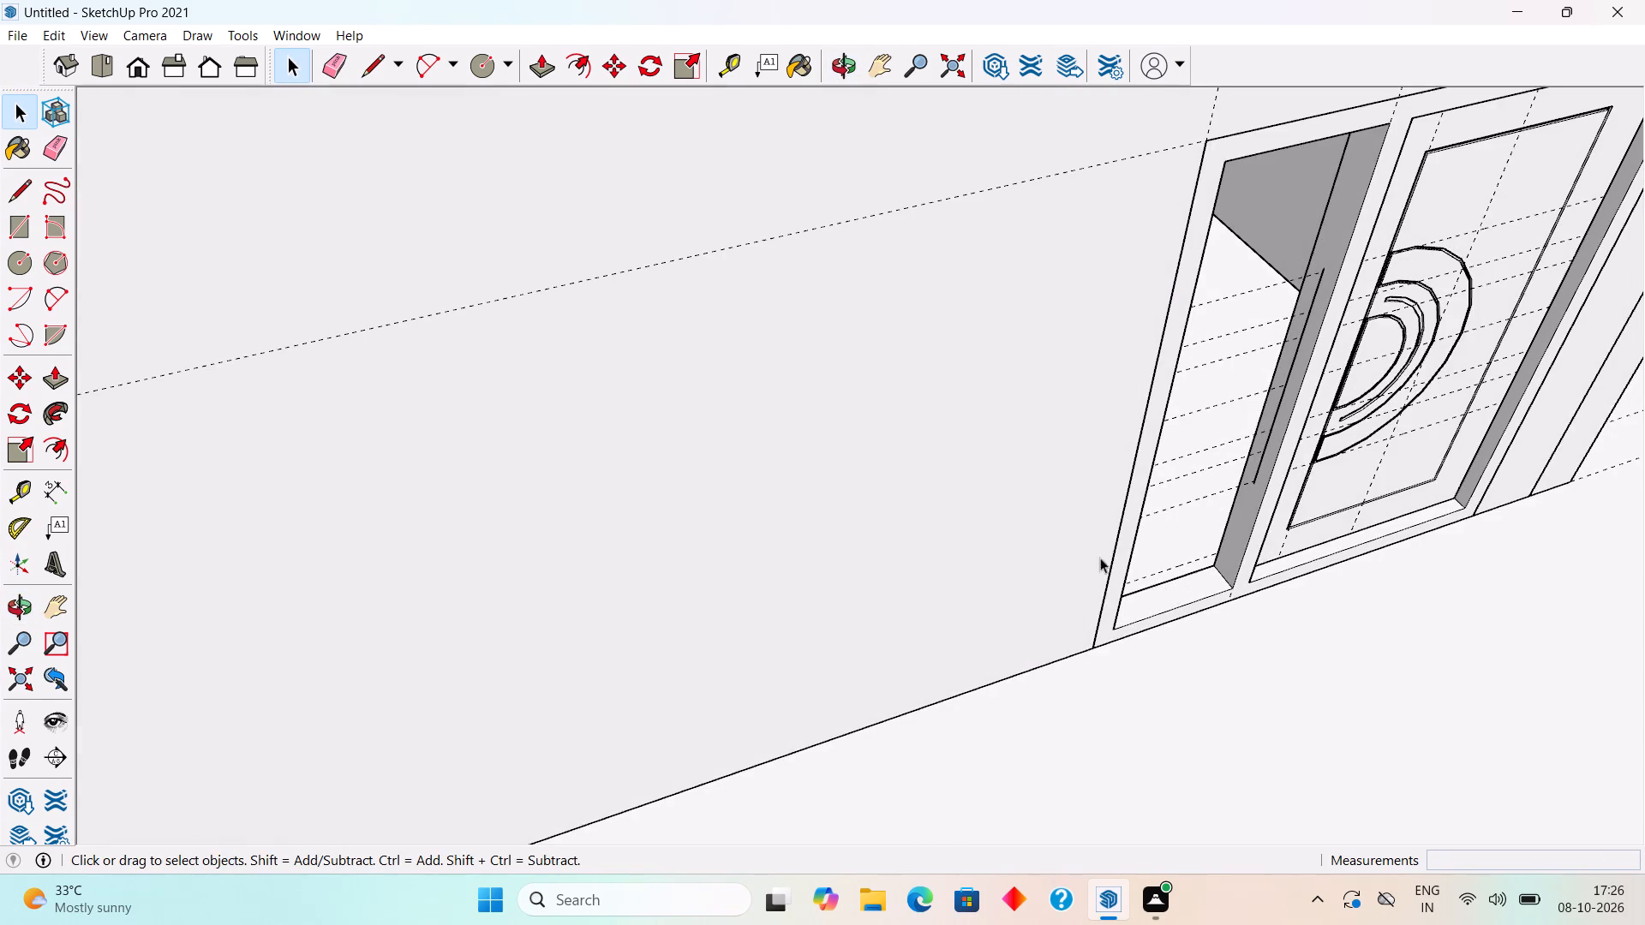
{"action": "middle_click_drag", "start_coordinate": [1062, 551], "coordinate": [912, 540]}
{"action": "scroll", "coordinate": [1035, 548], "scroll_direction": "down", "scroll_amount": 1}
{"action": "middle_click_drag", "start_coordinate": [1043, 564], "coordinate": [889, 517]}
{"action": "scroll", "coordinate": [977, 586], "scroll_direction": "up", "scroll_amount": 7}
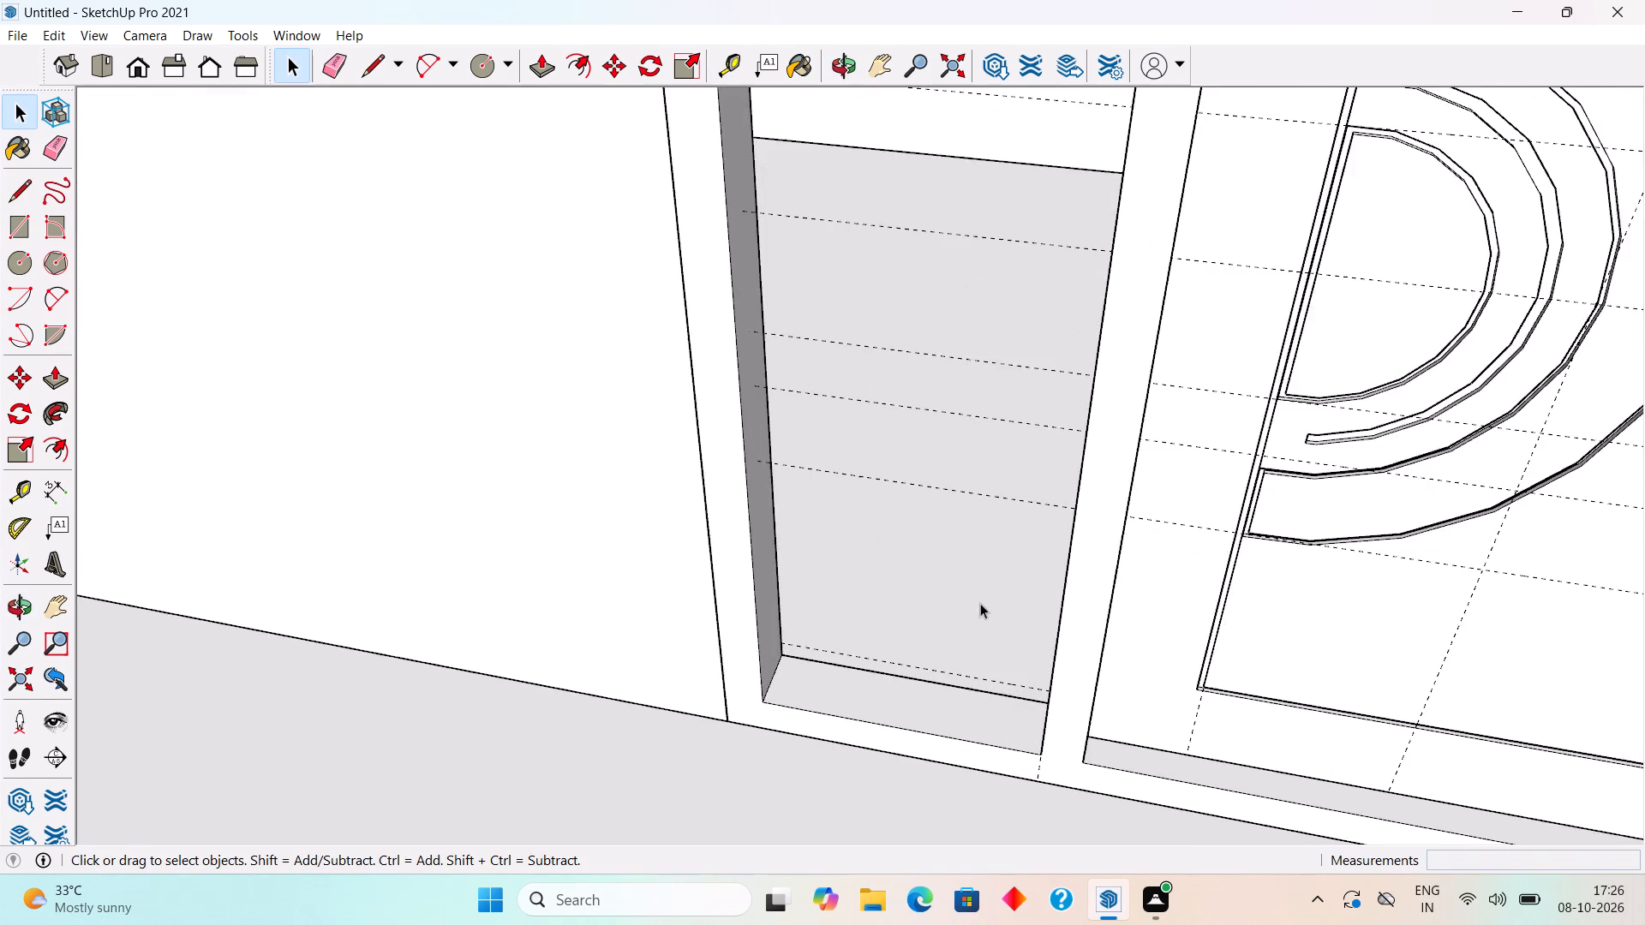
{"action": "middle_click_drag", "start_coordinate": [1046, 723], "coordinate": [1126, 716]}
{"action": "scroll", "coordinate": [1126, 716], "scroll_direction": "up", "scroll_amount": 1}
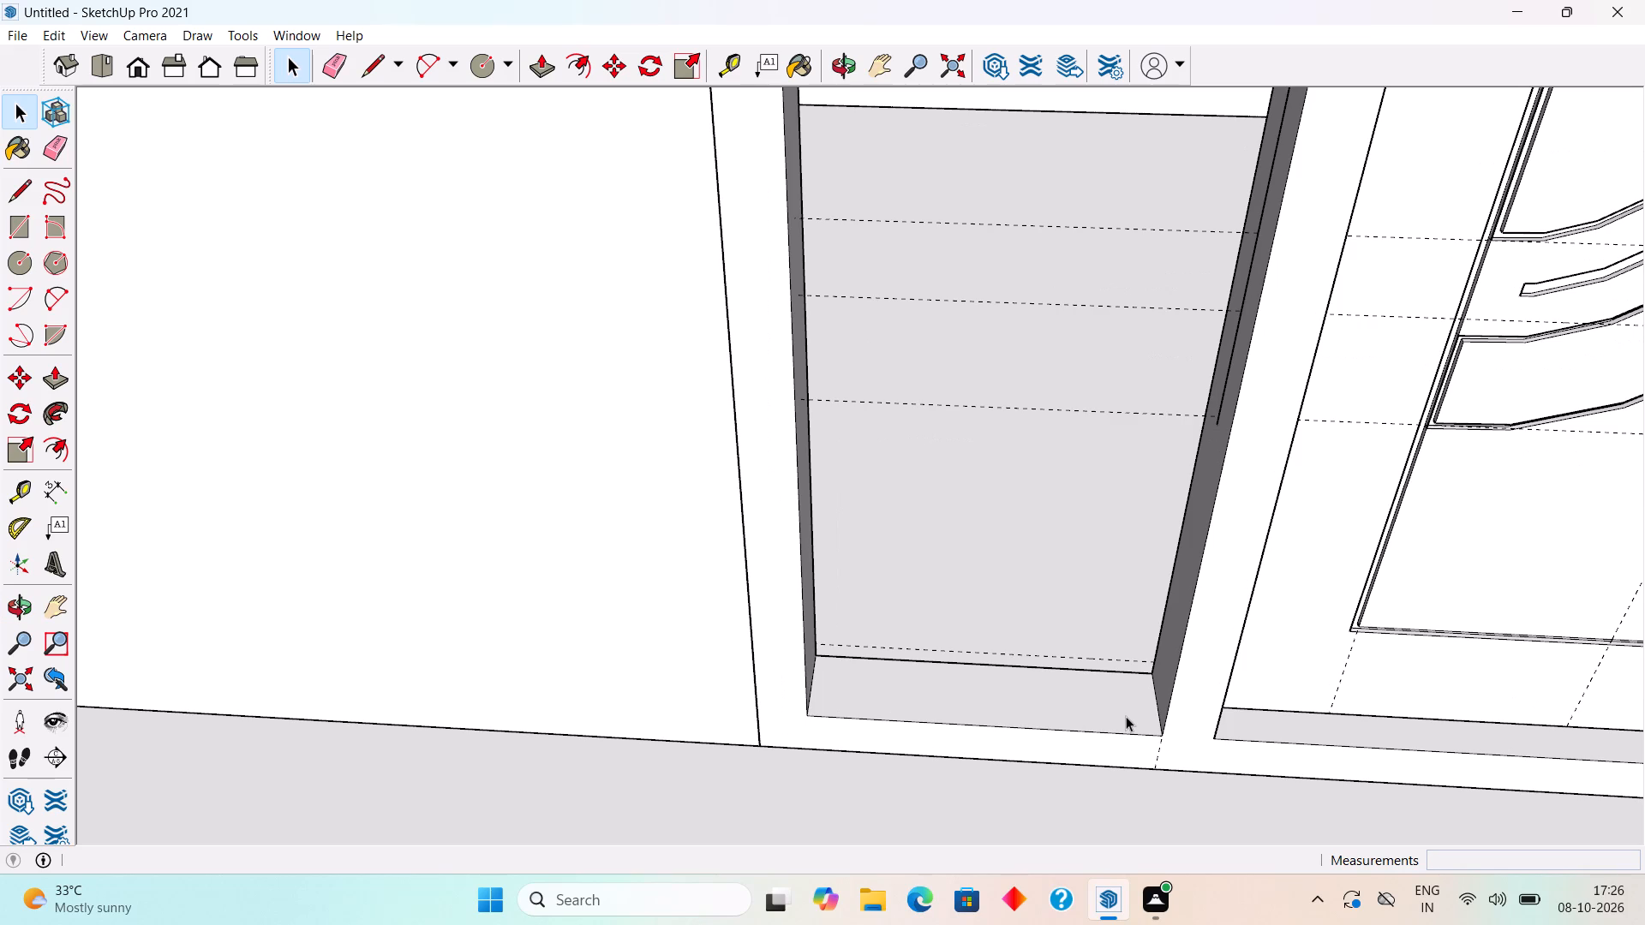
{"action": "scroll", "coordinate": [1159, 630], "scroll_direction": "down", "scroll_amount": 2}
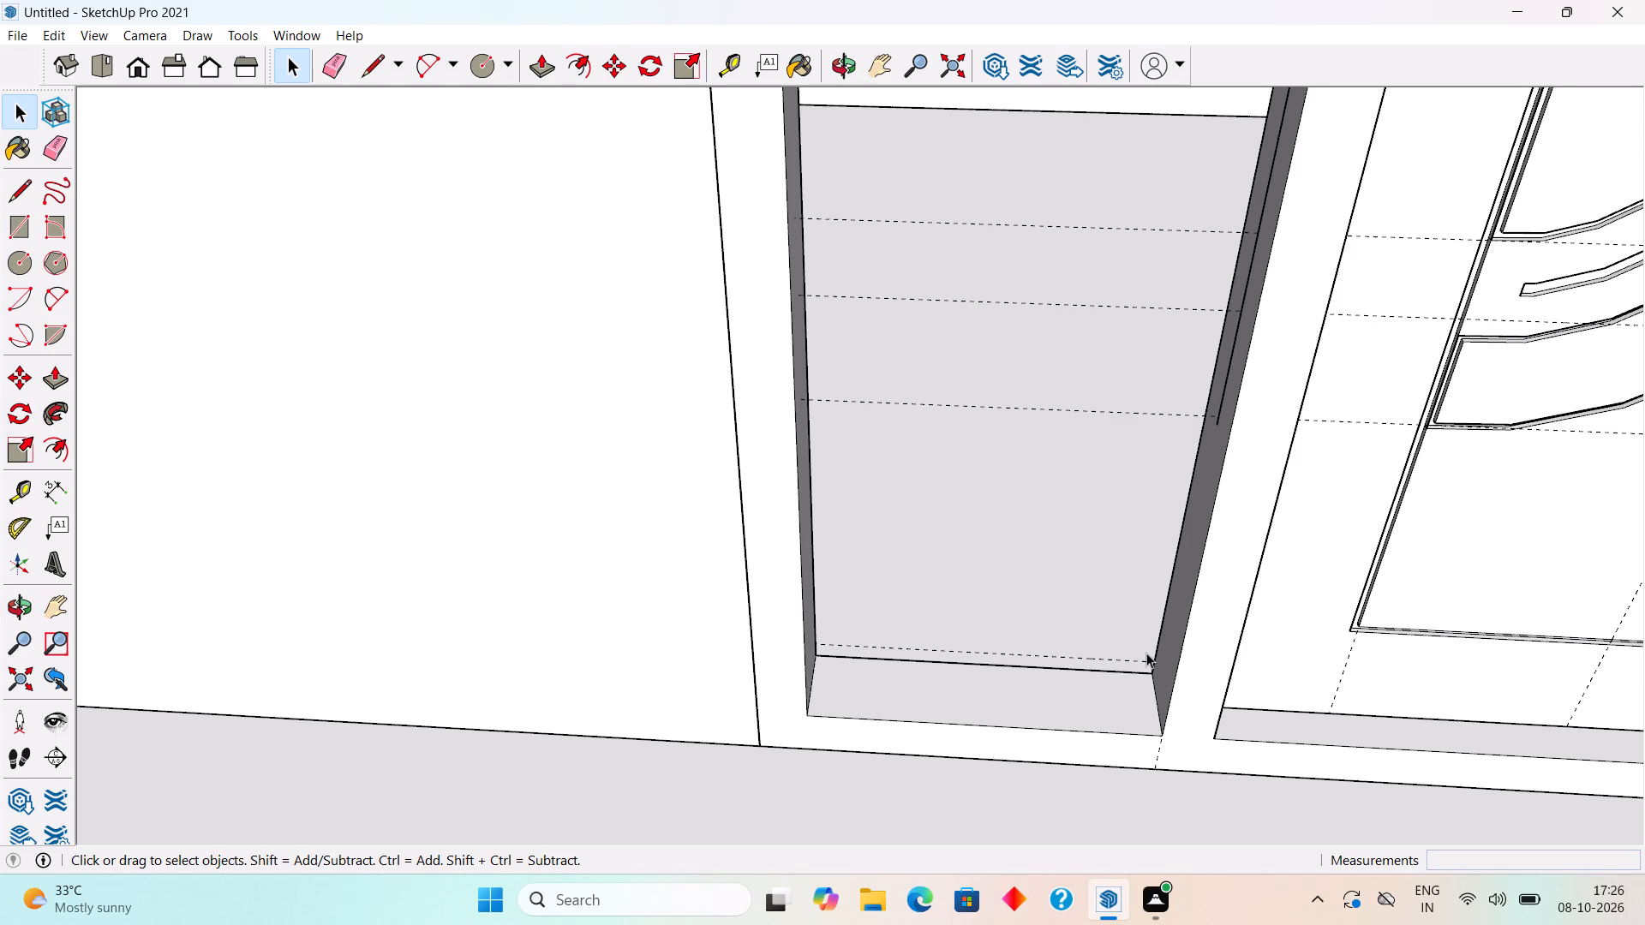
{"action": "scroll", "coordinate": [1146, 653], "scroll_direction": "down", "scroll_amount": 9}
{"action": "middle_click_drag", "start_coordinate": [1088, 590], "coordinate": [882, 650]}
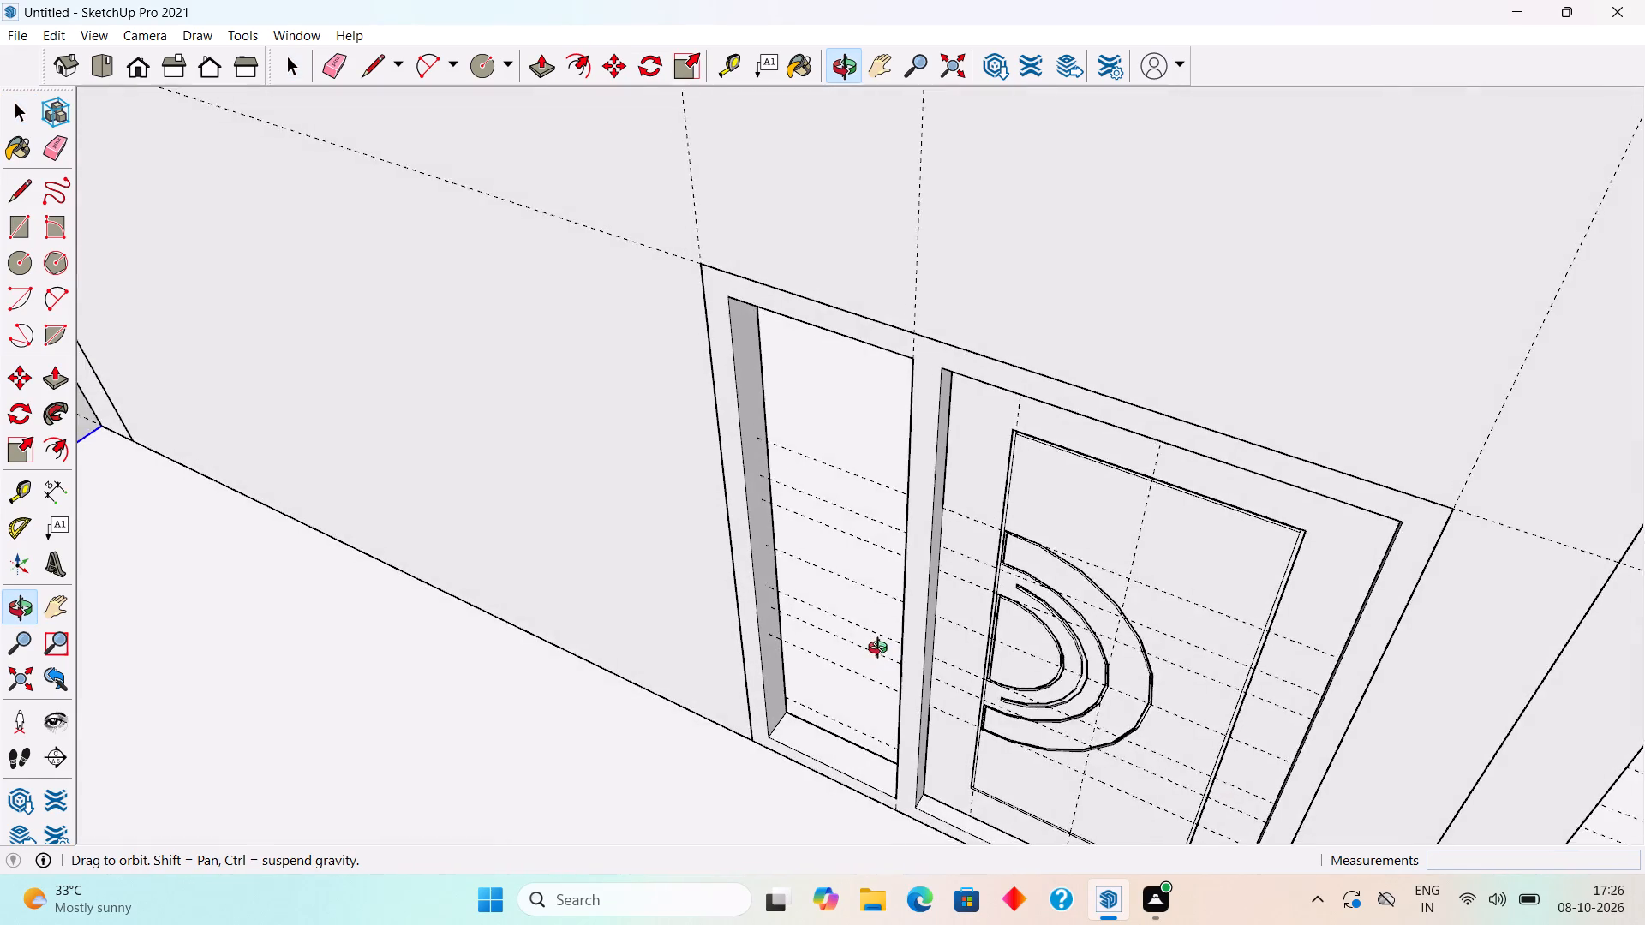
{"action": "middle_click_drag", "start_coordinate": [882, 650], "coordinate": [881, 618]}
{"action": "scroll", "coordinate": [881, 618], "scroll_direction": "up", "scroll_amount": 1}
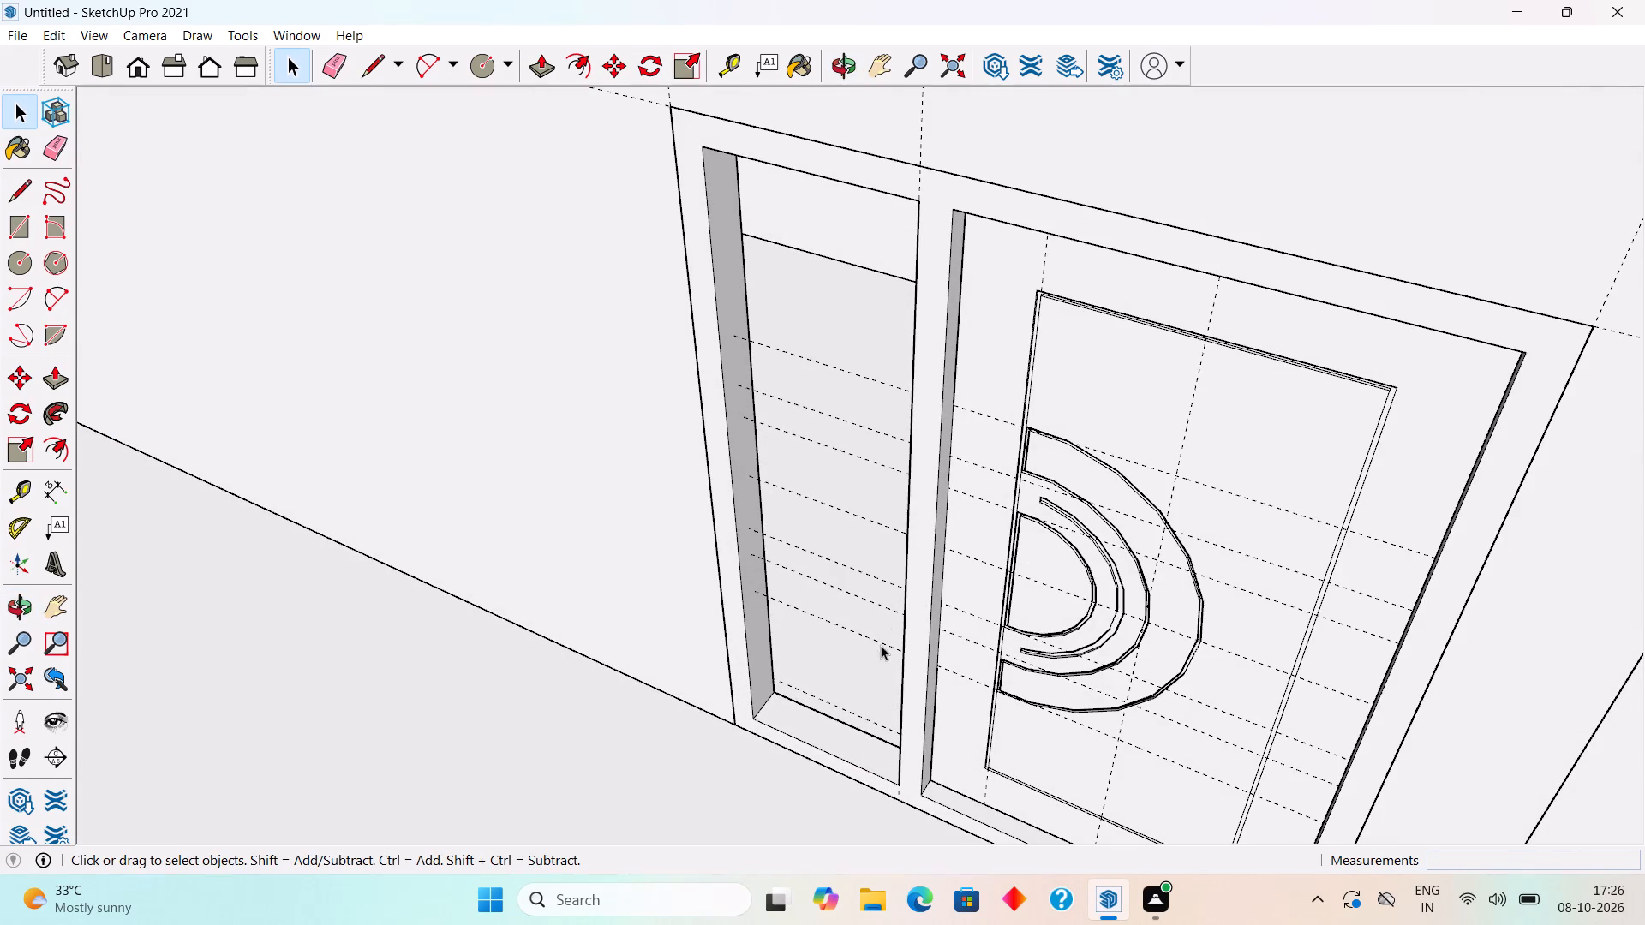
{"action": "scroll", "coordinate": [881, 659], "scroll_direction": "up", "scroll_amount": 3}
{"action": "middle_click_drag", "start_coordinate": [948, 686], "coordinate": [1075, 631]}
{"action": "scroll", "coordinate": [901, 770], "scroll_direction": "up", "scroll_amount": 4}
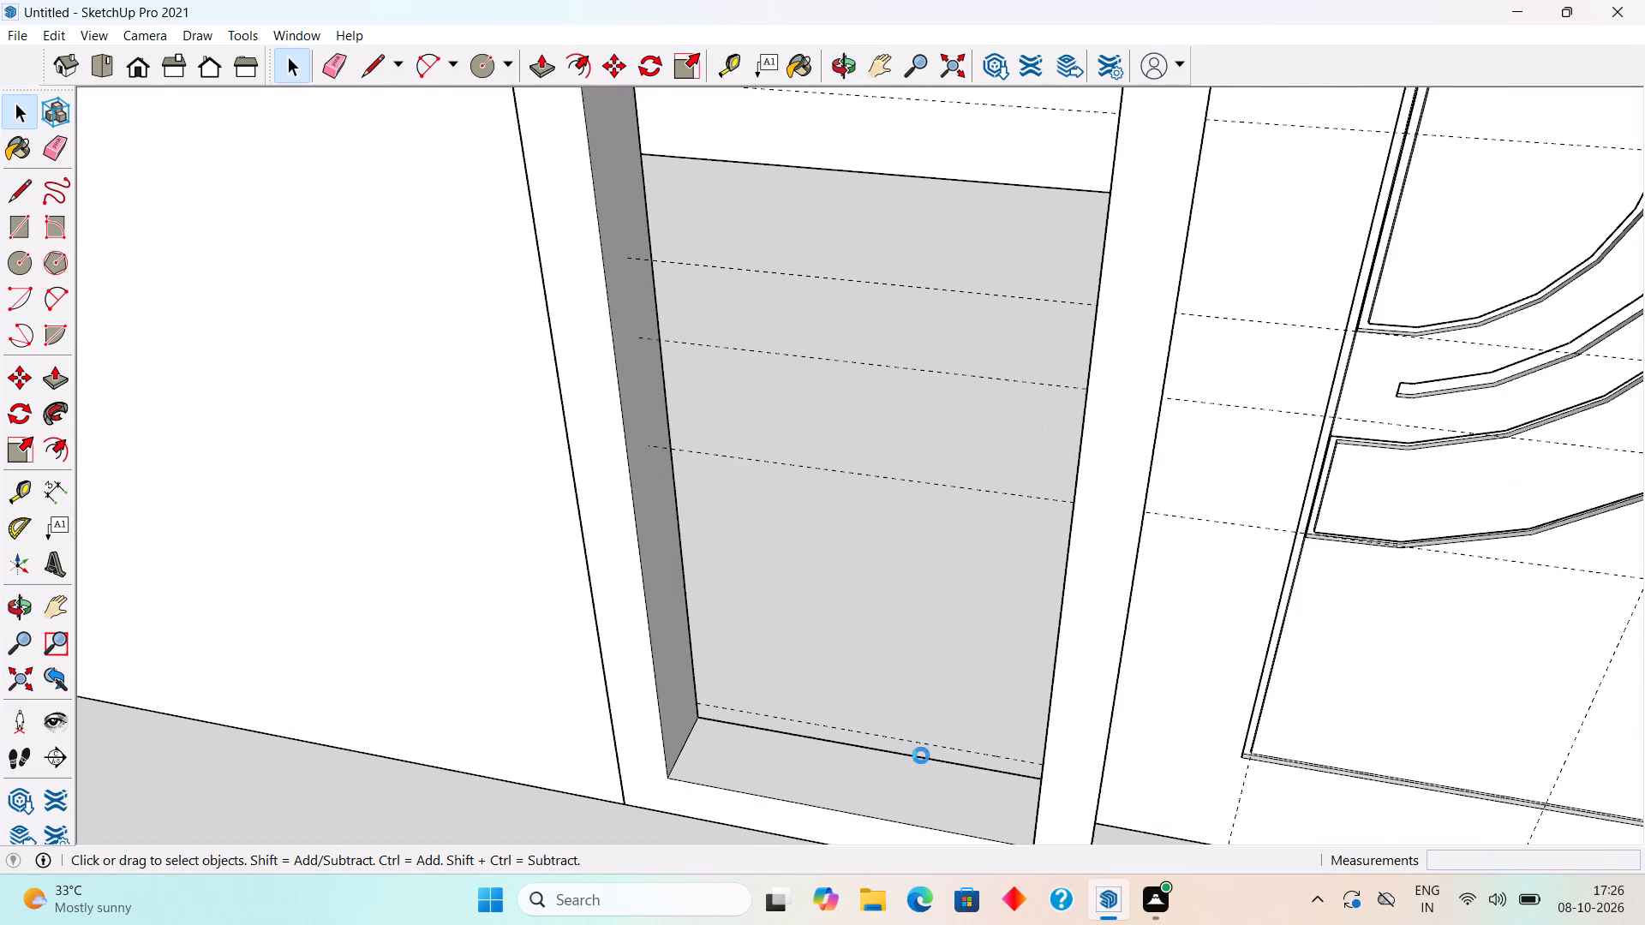
{"action": "middle_click_drag", "start_coordinate": [983, 740], "coordinate": [866, 924]}
{"action": "scroll", "coordinate": [866, 924], "scroll_direction": "down", "scroll_amount": 3}
{"action": "scroll", "coordinate": [769, 911], "scroll_direction": "down", "scroll_amount": 4}
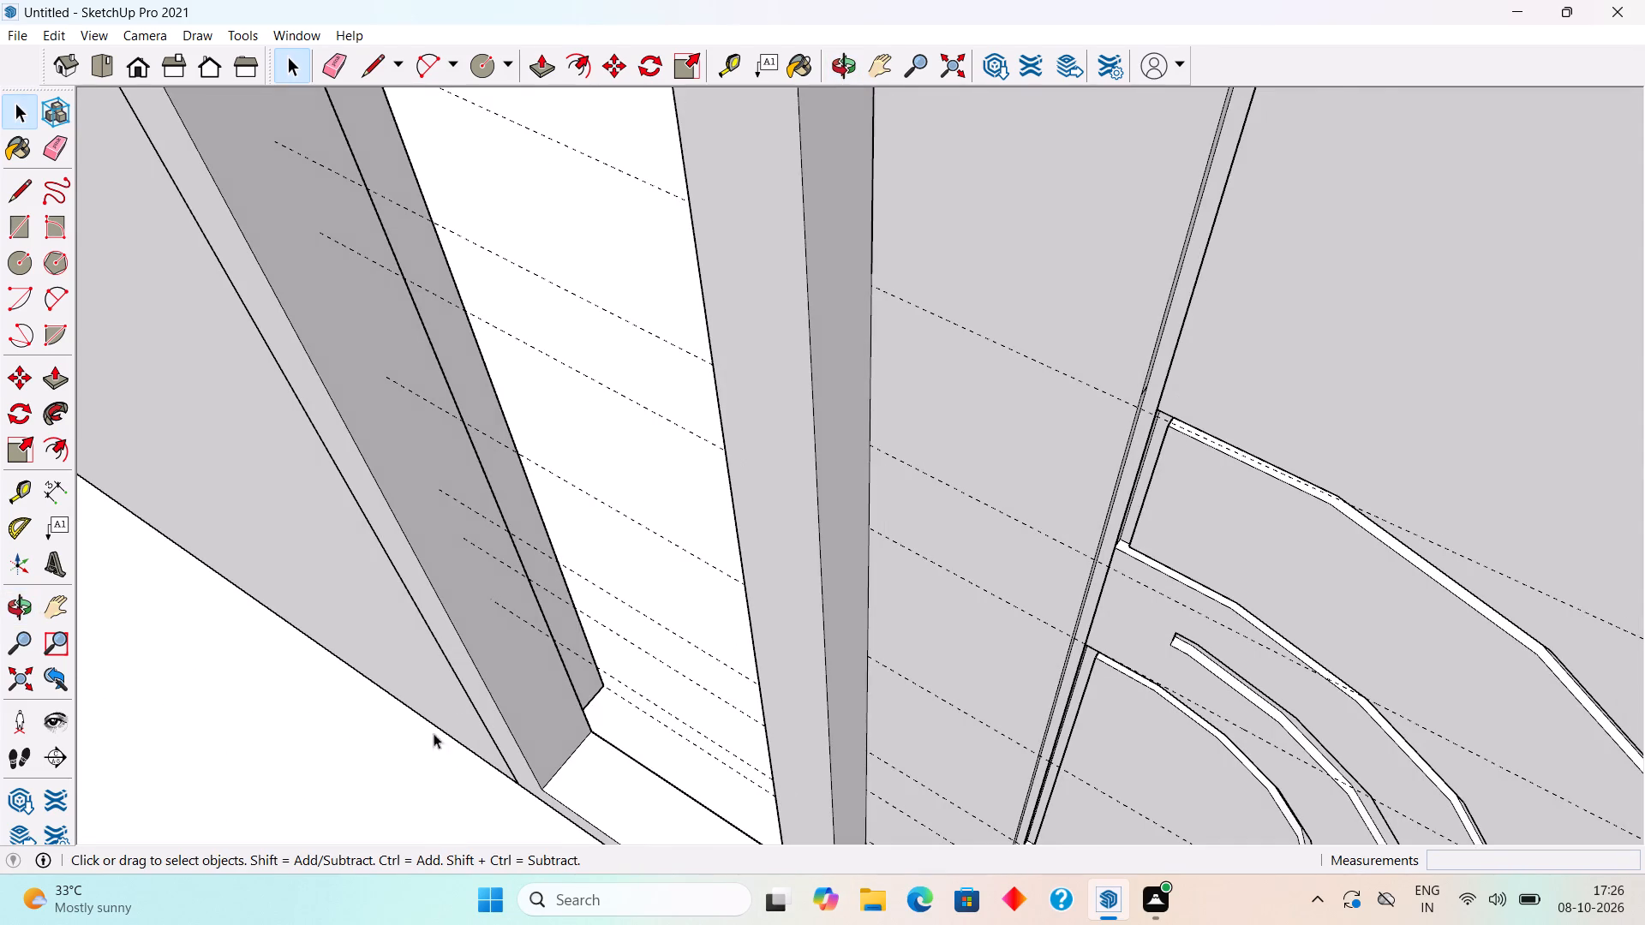
{"action": "scroll", "coordinate": [452, 692], "scroll_direction": "down", "scroll_amount": 5}
{"action": "middle_click_drag", "start_coordinate": [577, 702], "coordinate": [644, 767]}
{"action": "scroll", "coordinate": [644, 767], "scroll_direction": "down", "scroll_amount": 3}
{"action": "middle_click_drag", "start_coordinate": [590, 728], "coordinate": [602, 681]}
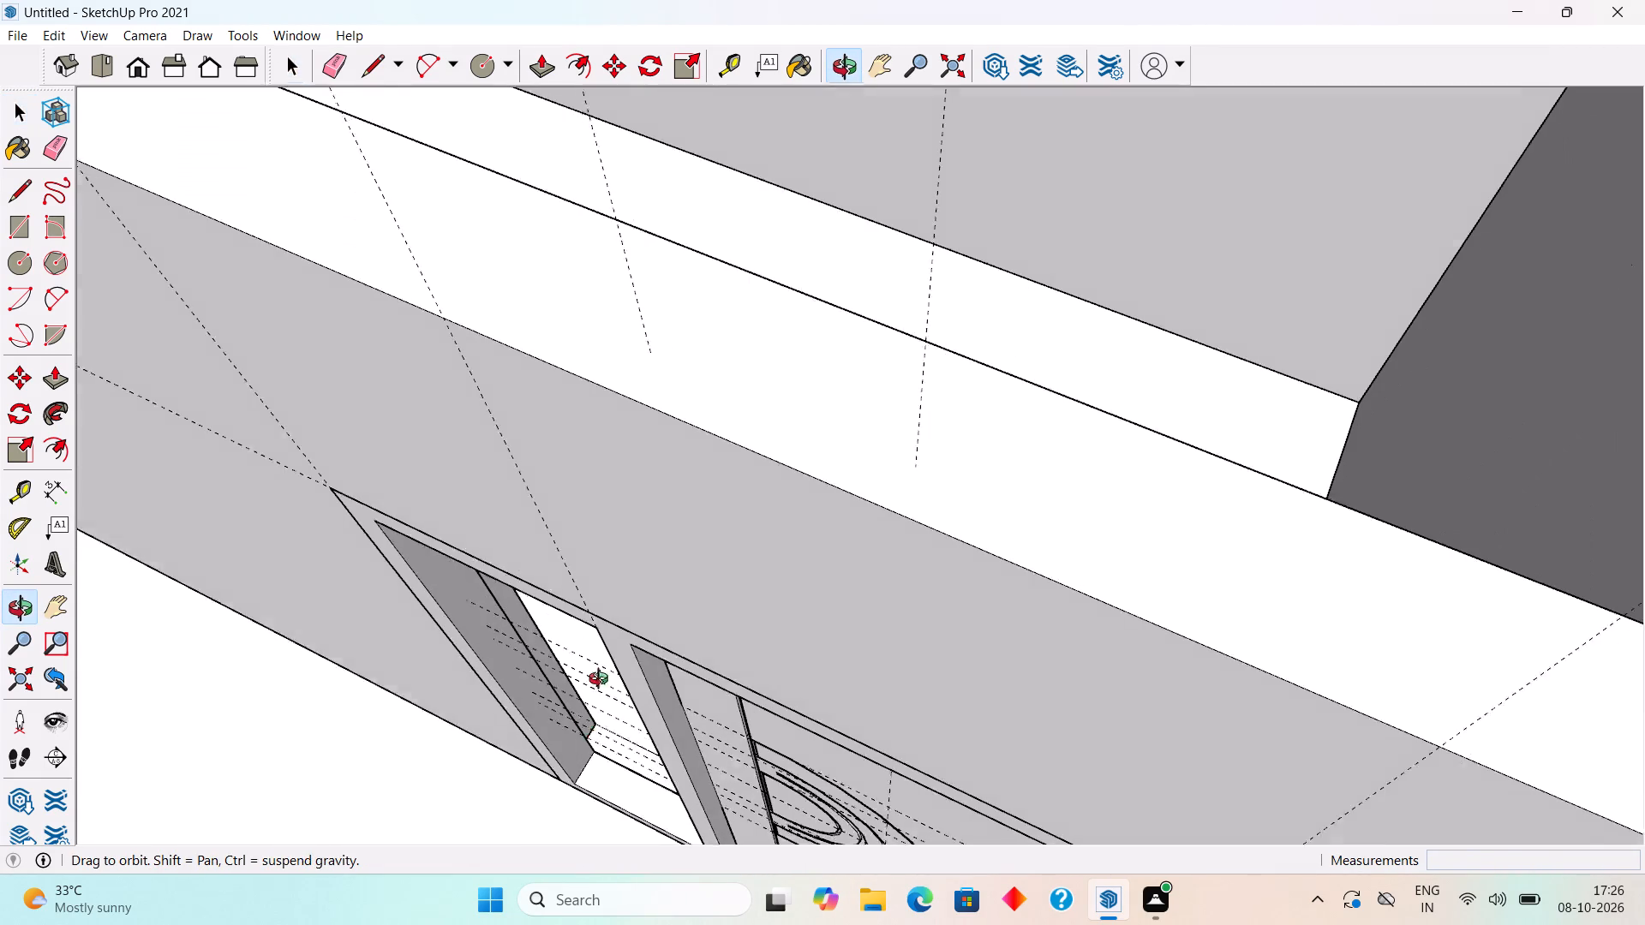
{"action": "middle_click_drag", "start_coordinate": [602, 681], "coordinate": [680, 551]}
{"action": "scroll", "coordinate": [697, 592], "scroll_direction": "up", "scroll_amount": 5}
{"action": "middle_click_drag", "start_coordinate": [2, 206], "coordinate": [4, 130]}
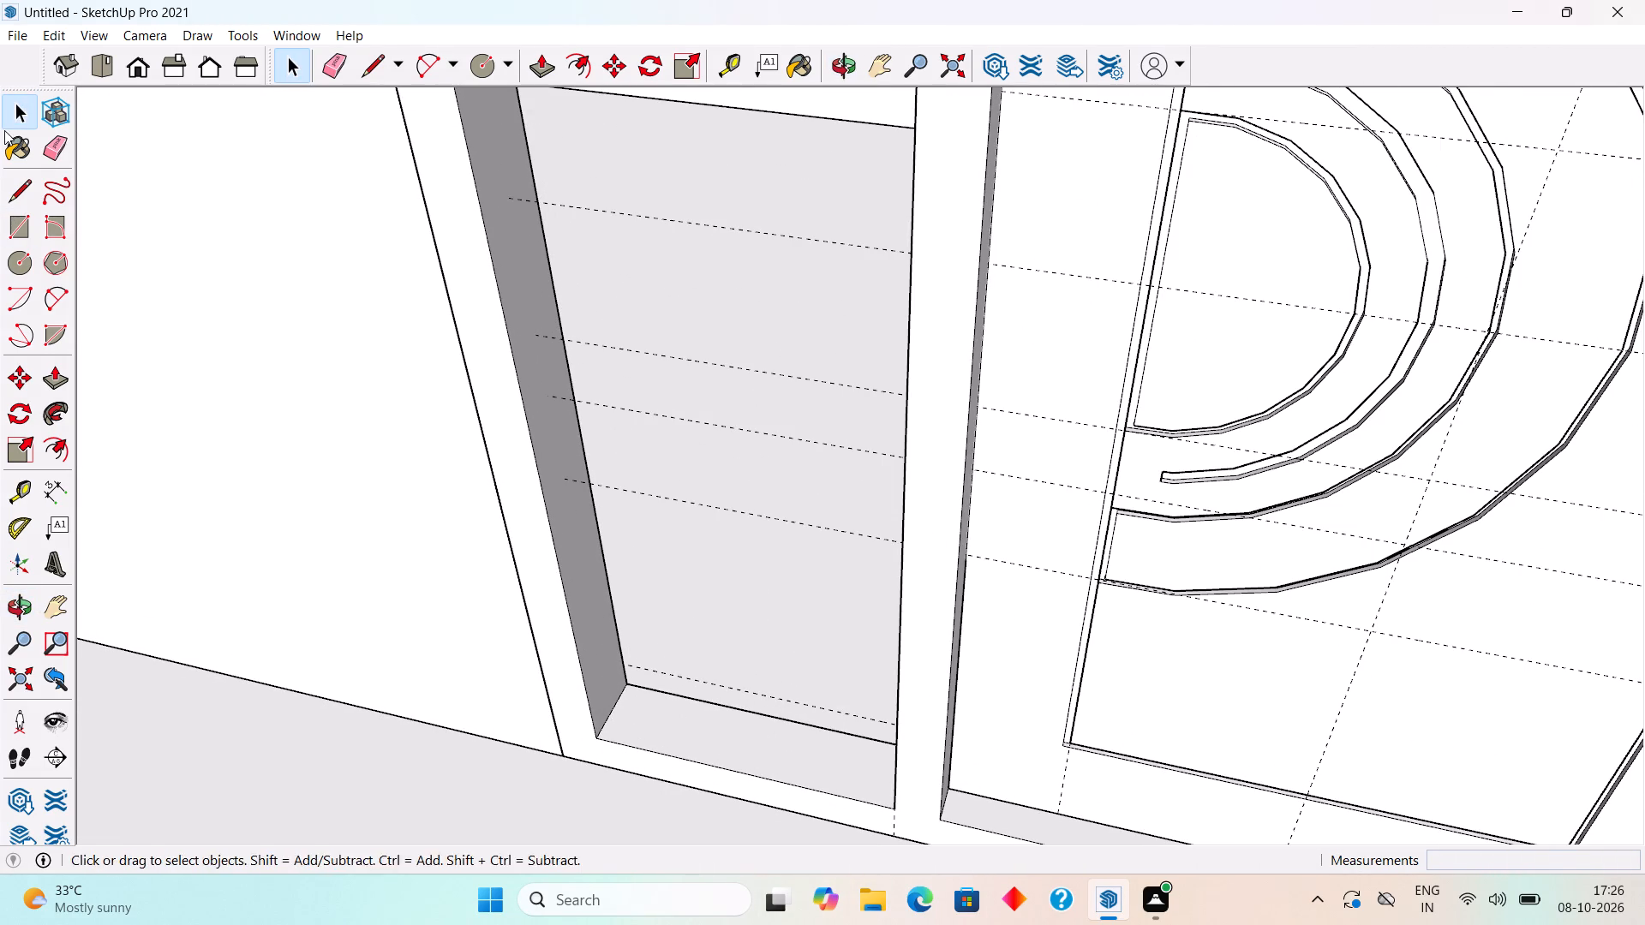
{"action": "middle_click_drag", "start_coordinate": [4, 130], "coordinate": [21, 75]}
{"action": "scroll", "coordinate": [0, 125], "scroll_direction": "up", "scroll_amount": 4}
{"action": "scroll", "coordinate": [0, 125], "scroll_direction": "down", "scroll_amount": 5}
{"action": "middle_click_drag", "start_coordinate": [187, 914], "coordinate": [32, 885]}
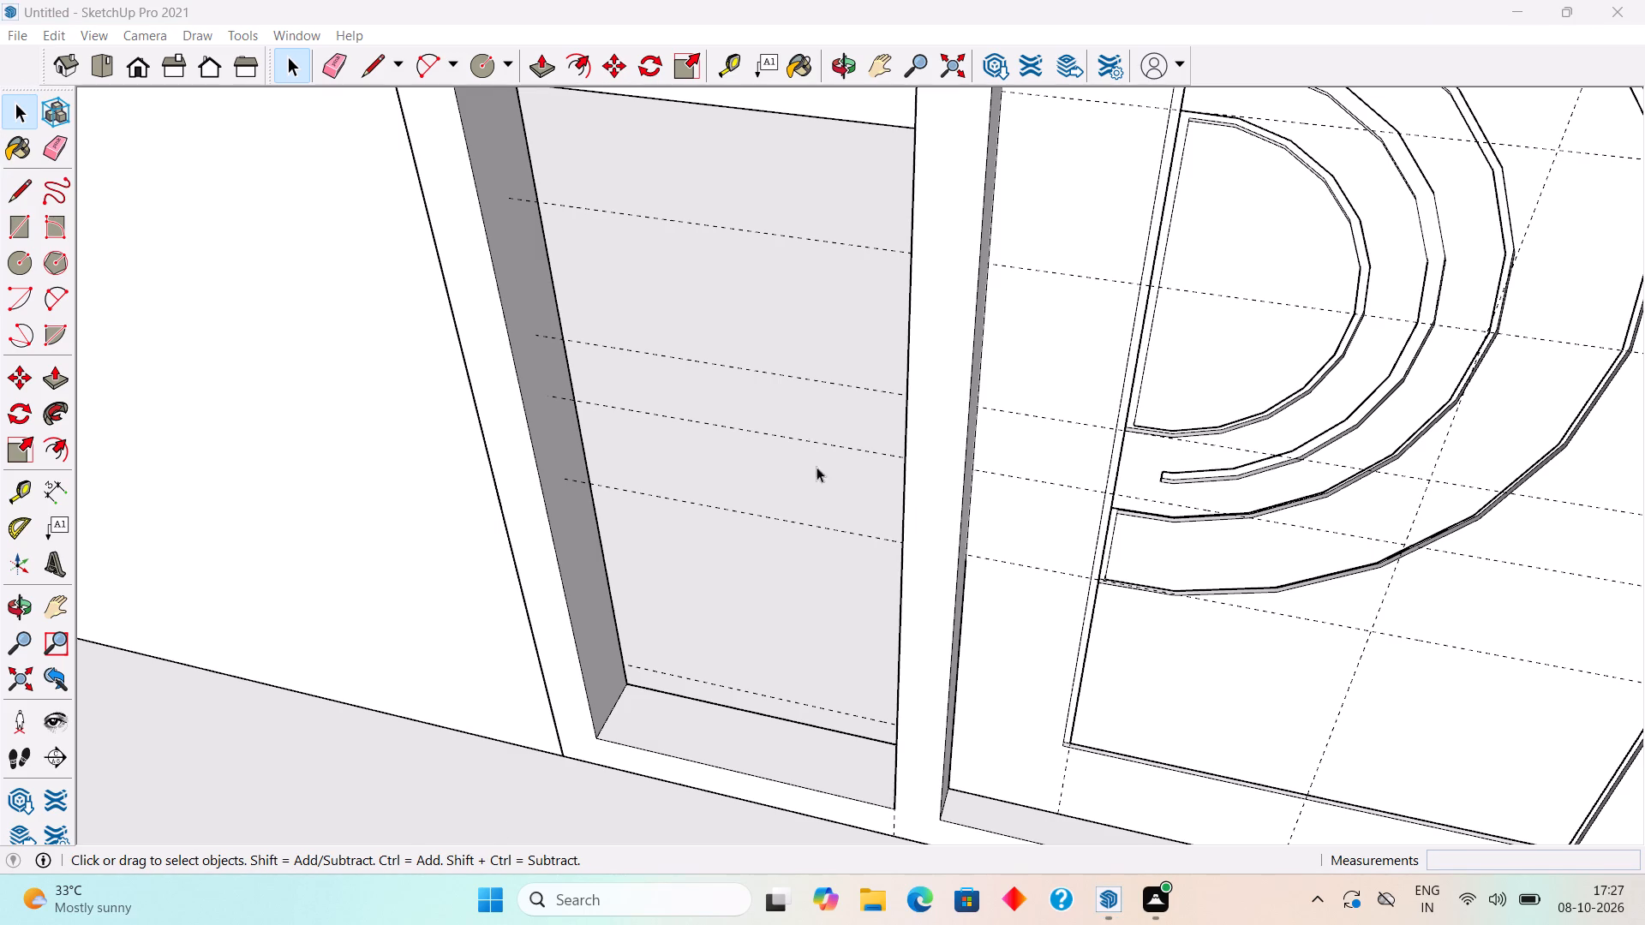
Place guides 2 1/2" from the narrow opening's back edges, one along the sill and one up the door-side jamb.
{"action": "middle_click_drag", "start_coordinate": [793, 433], "coordinate": [844, 406]}
{"action": "scroll", "coordinate": [670, 331], "scroll_direction": "down", "scroll_amount": 2}
{"action": "scroll", "coordinate": [784, 669], "scroll_direction": "up", "scroll_amount": 7}
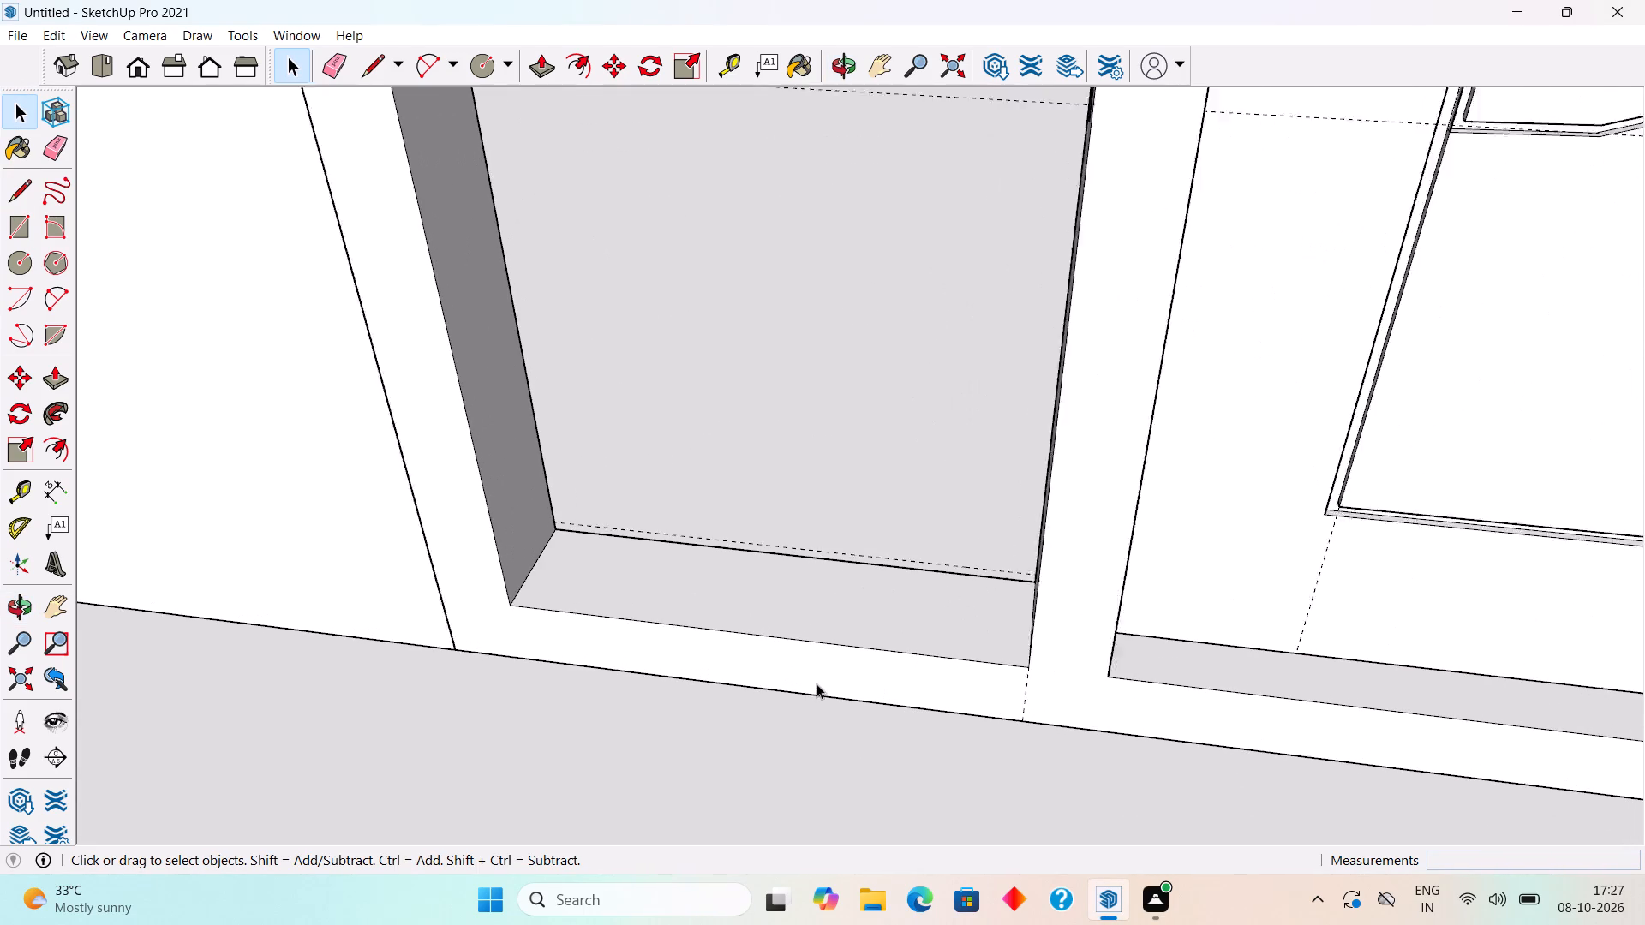
{"action": "scroll", "coordinate": [817, 683], "scroll_direction": "up", "scroll_amount": 3}
{"action": "middle_click_drag", "start_coordinate": [637, 574], "coordinate": [890, 619]}
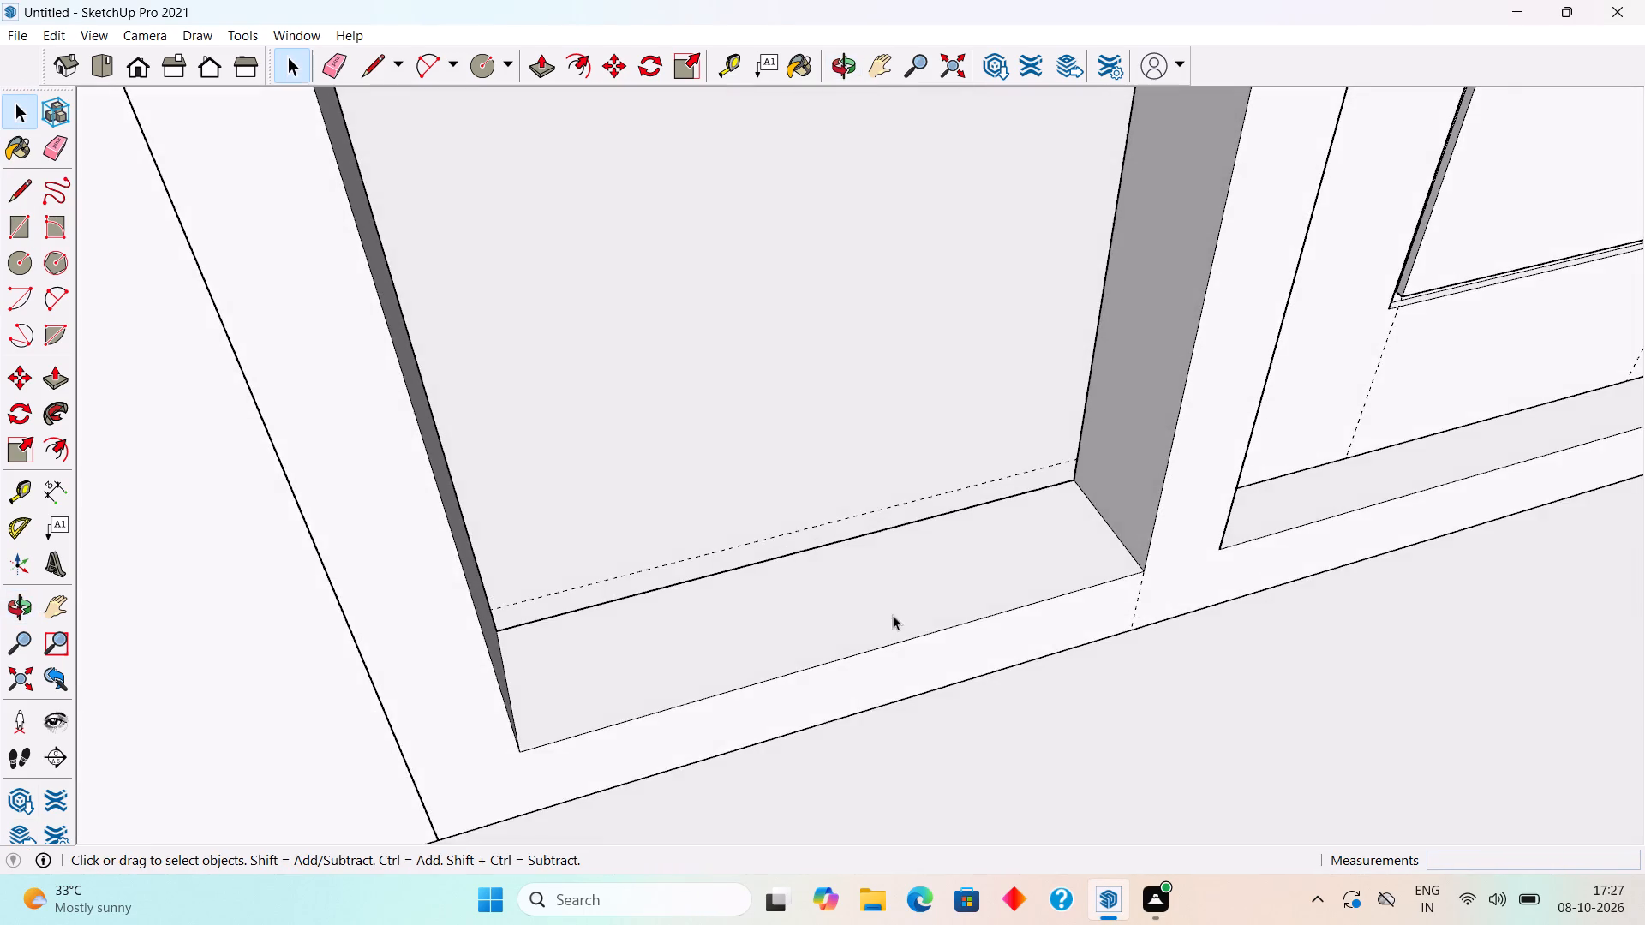
{"action": "scroll", "coordinate": [950, 549], "scroll_direction": "up", "scroll_amount": 4}
{"action": "scroll", "coordinate": [1065, 538], "scroll_direction": "up", "scroll_amount": 1}
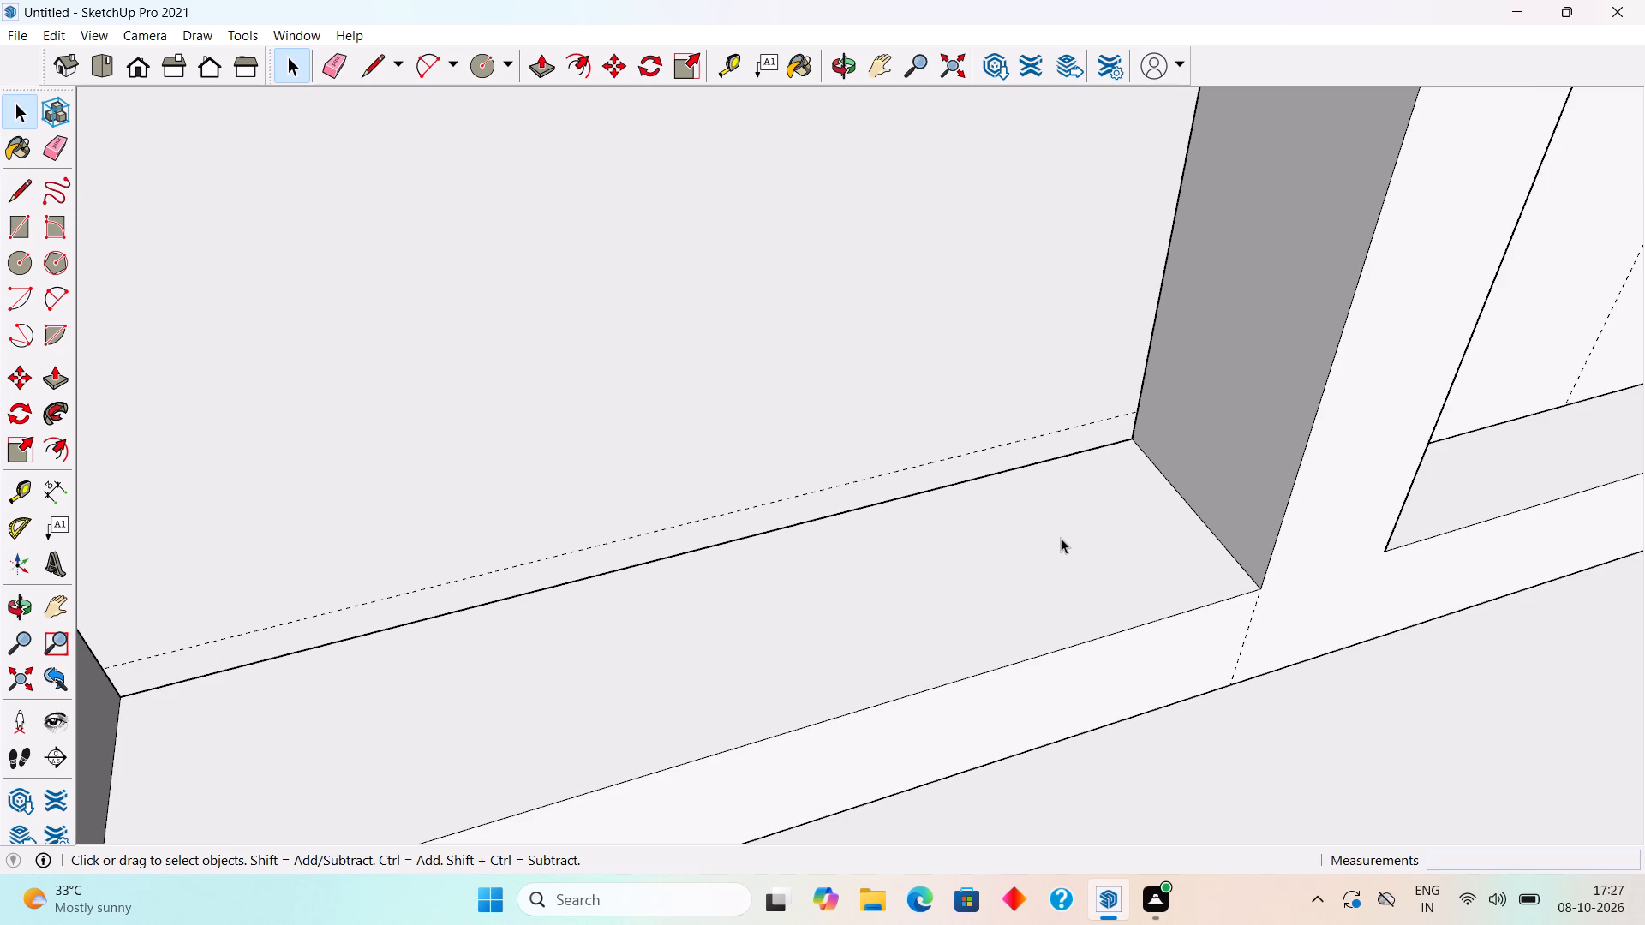
{"action": "key", "text": "t"}
{"action": "left_click", "coordinate": [1019, 467]}
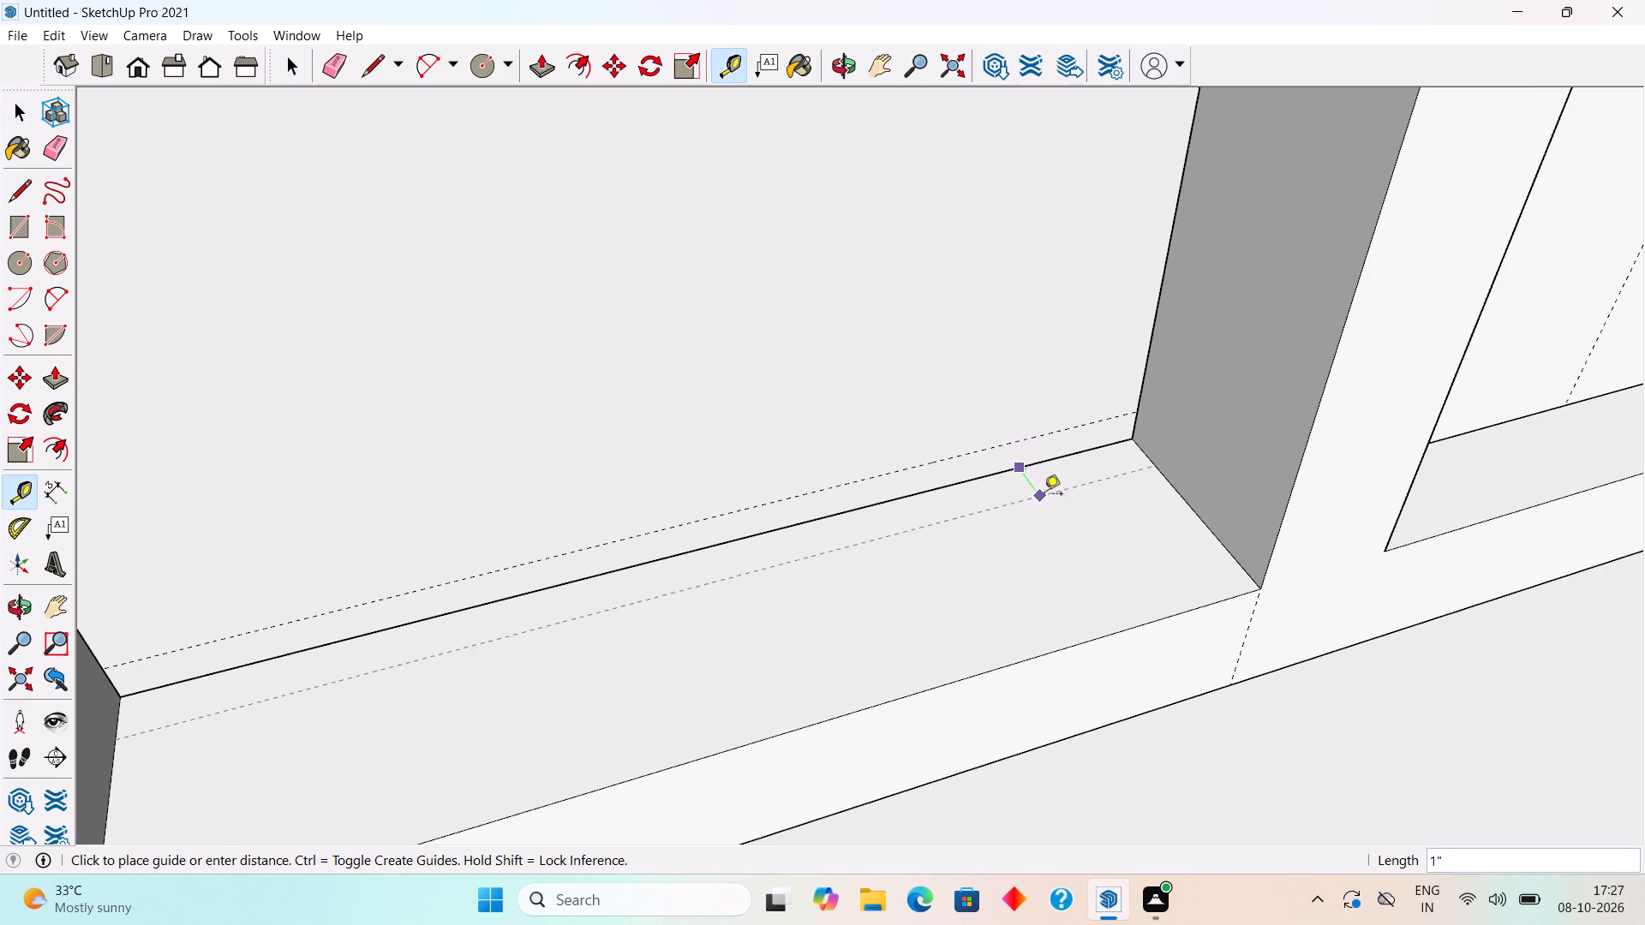
{"action": "left_click", "coordinate": [1194, 506]}
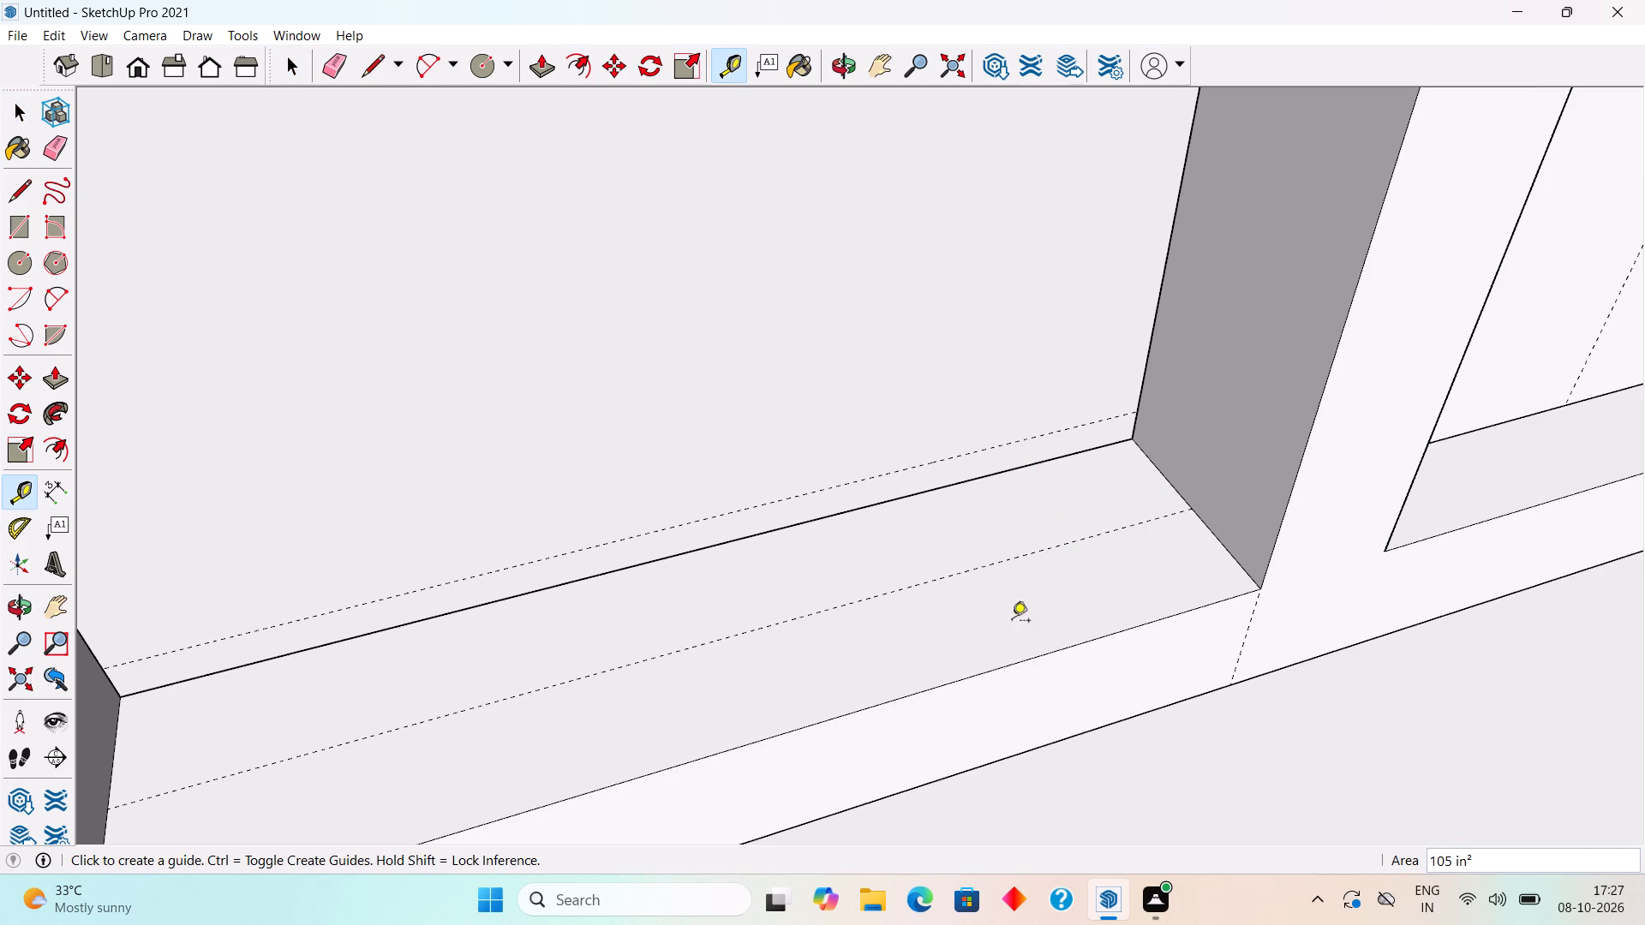
{"action": "left_click", "coordinate": [1145, 353]}
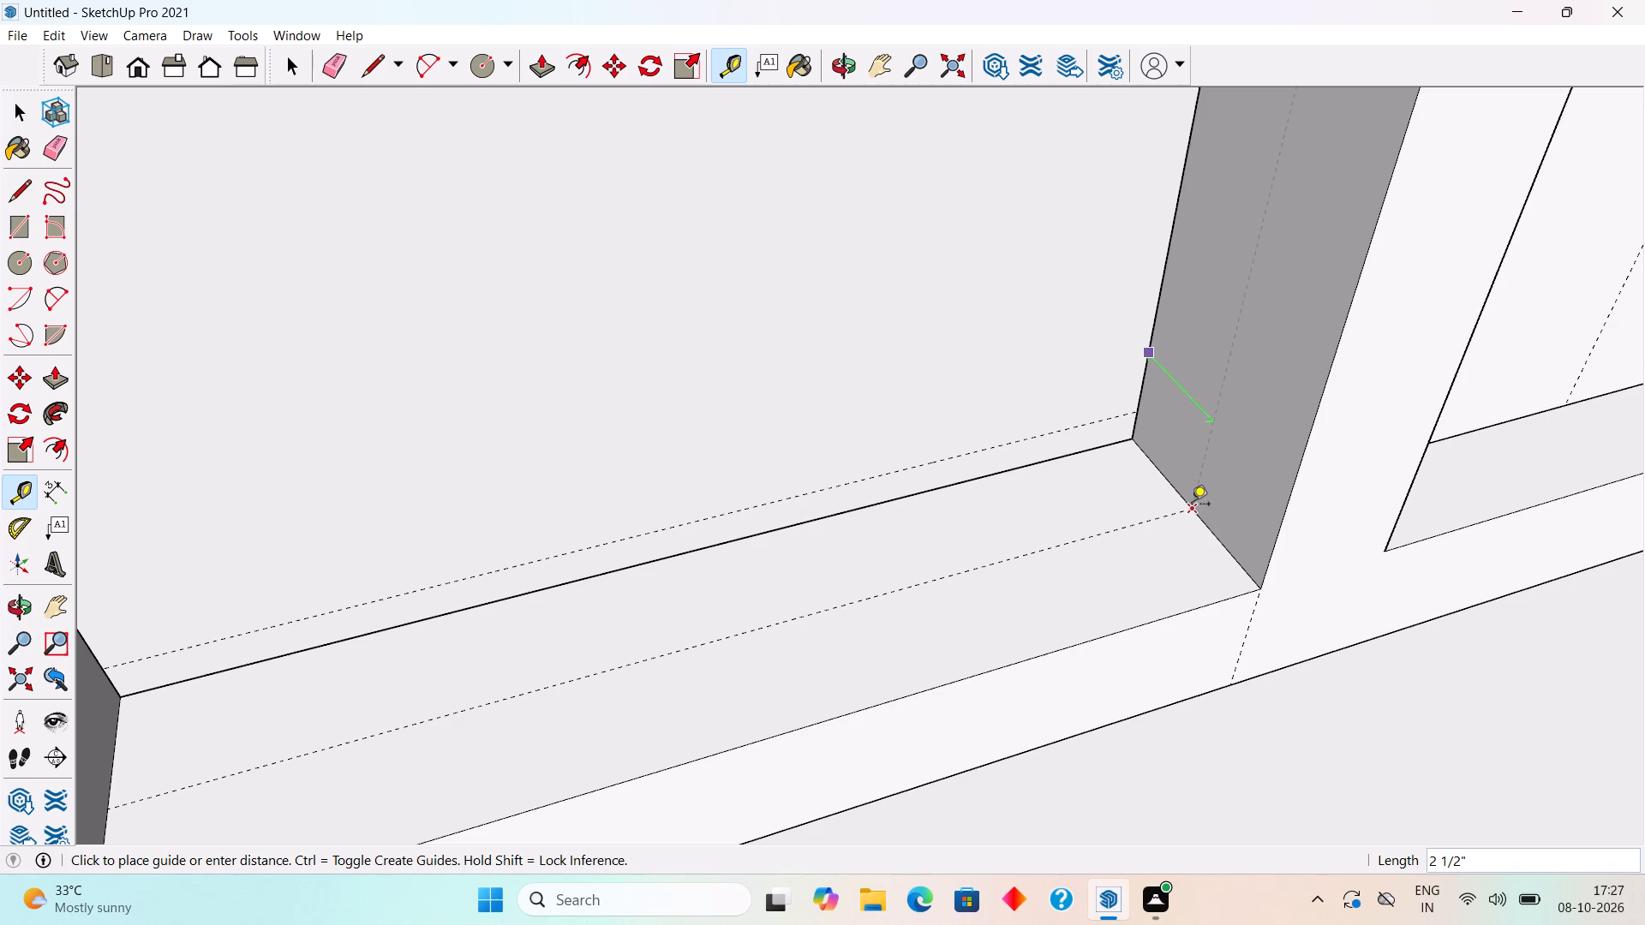
{"action": "left_click", "coordinate": [1192, 505]}
{"action": "key", "text": "space"}
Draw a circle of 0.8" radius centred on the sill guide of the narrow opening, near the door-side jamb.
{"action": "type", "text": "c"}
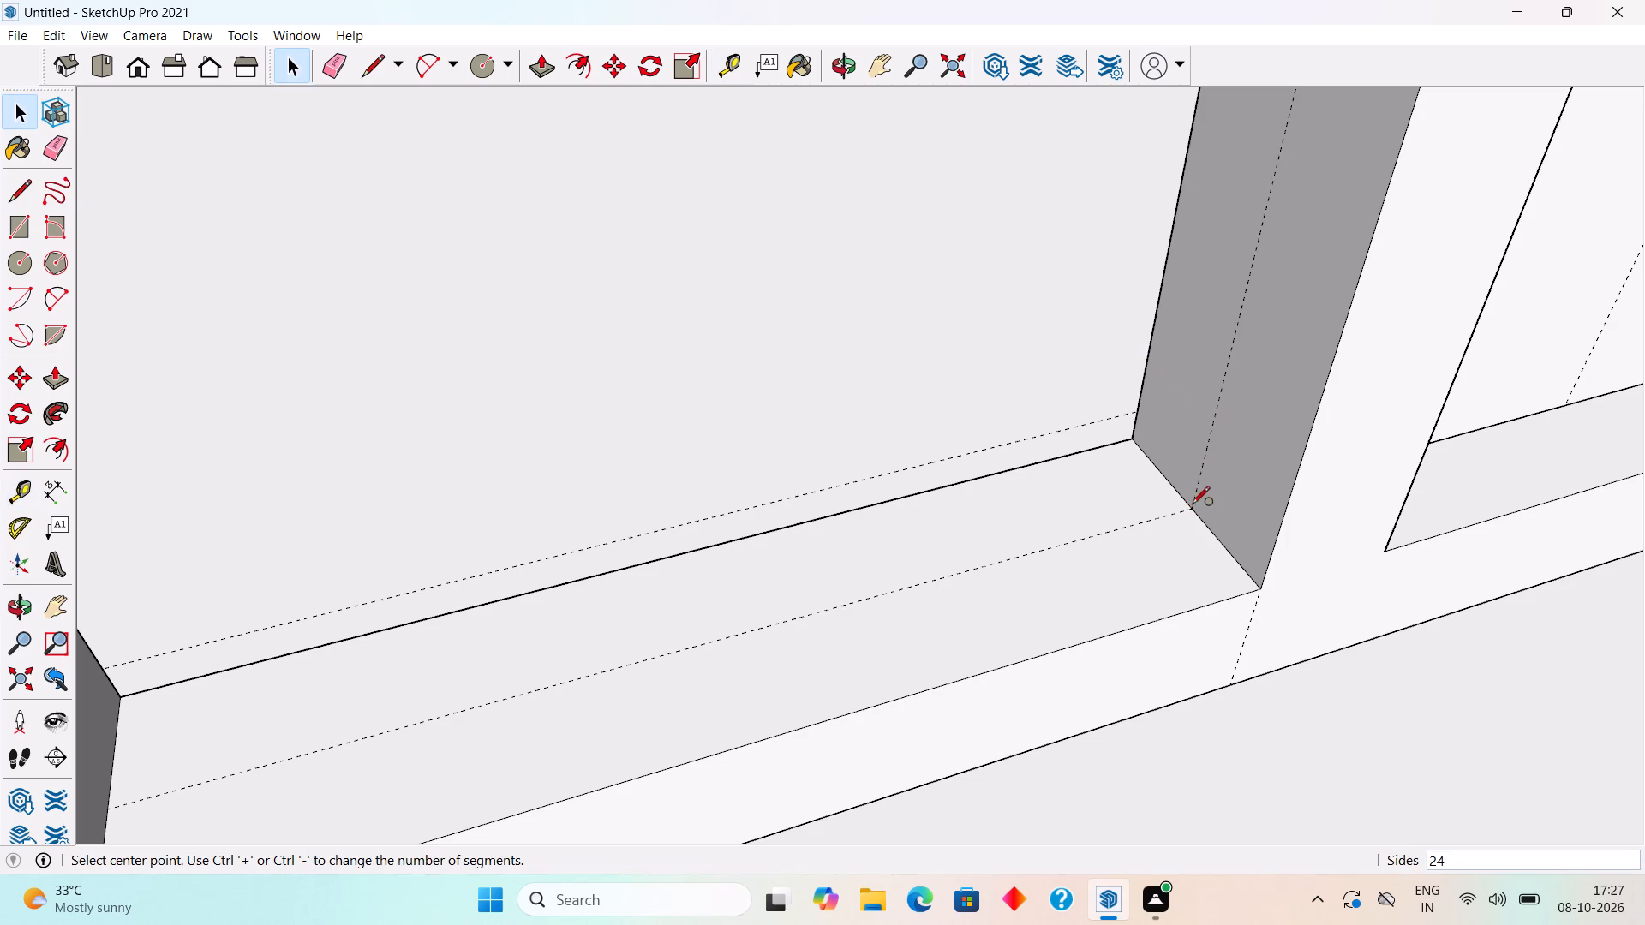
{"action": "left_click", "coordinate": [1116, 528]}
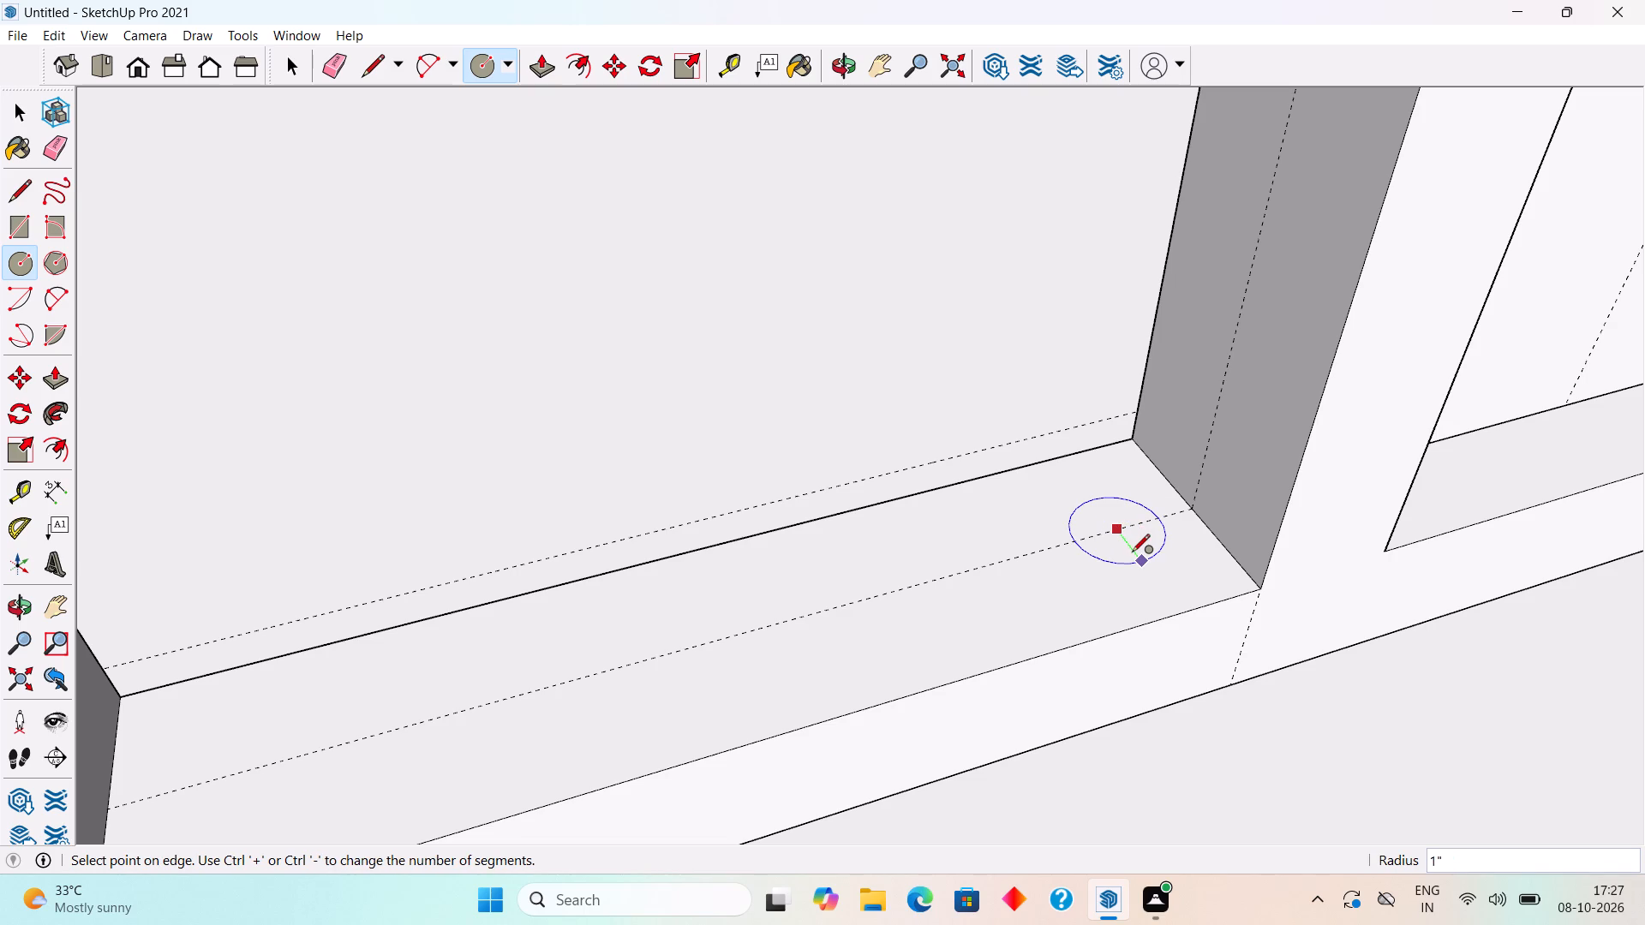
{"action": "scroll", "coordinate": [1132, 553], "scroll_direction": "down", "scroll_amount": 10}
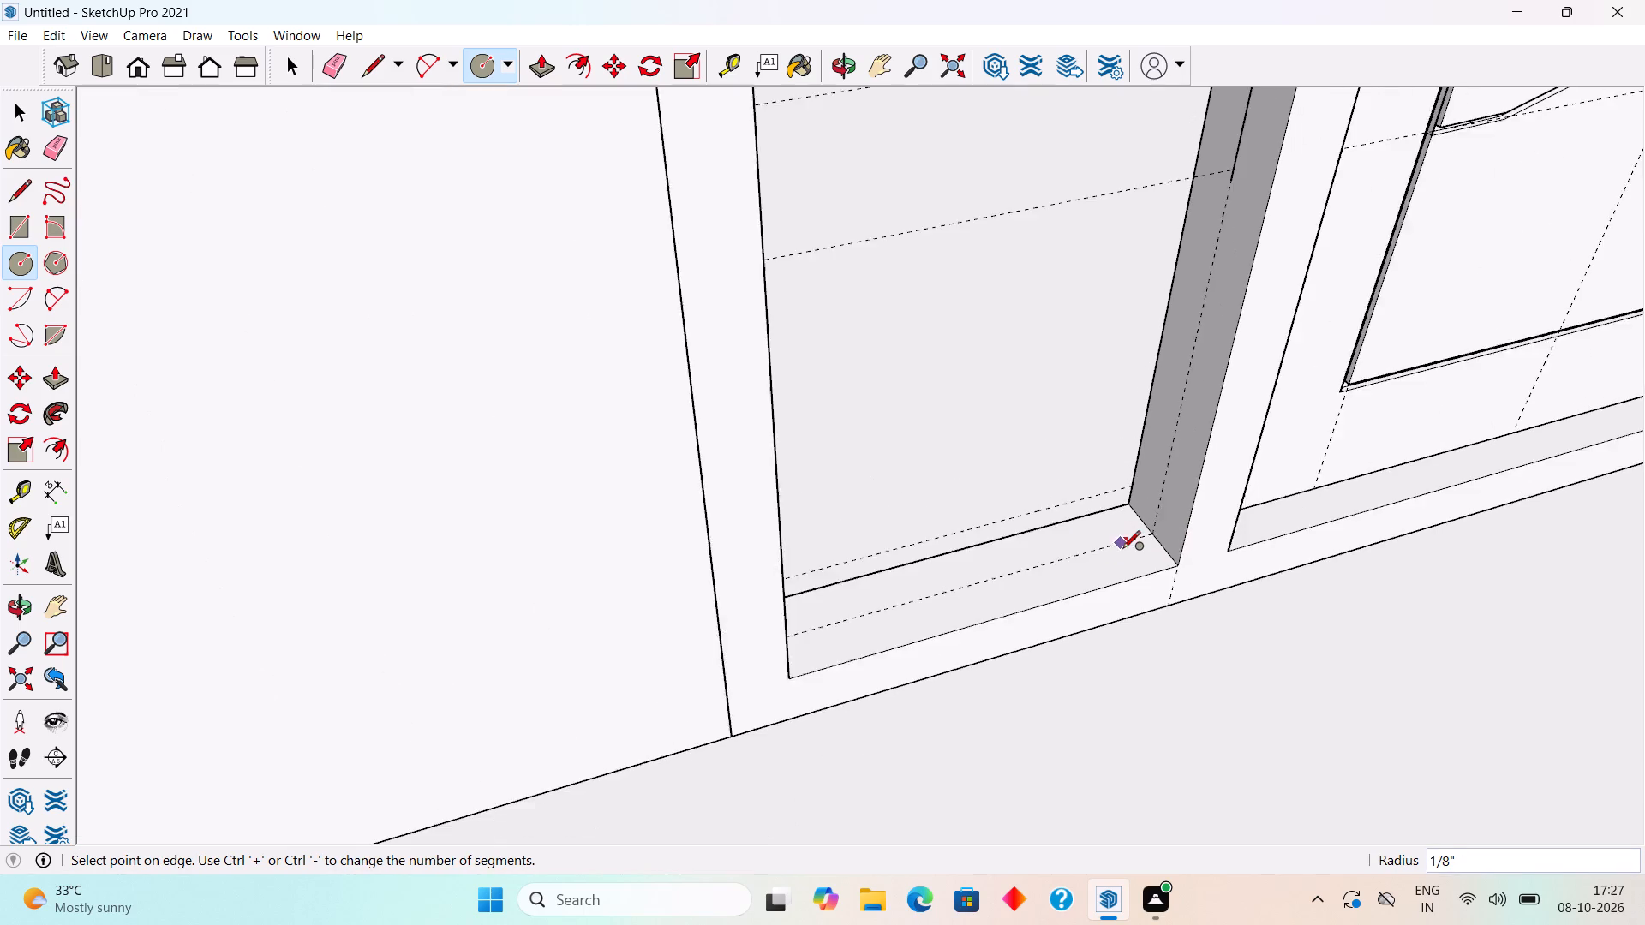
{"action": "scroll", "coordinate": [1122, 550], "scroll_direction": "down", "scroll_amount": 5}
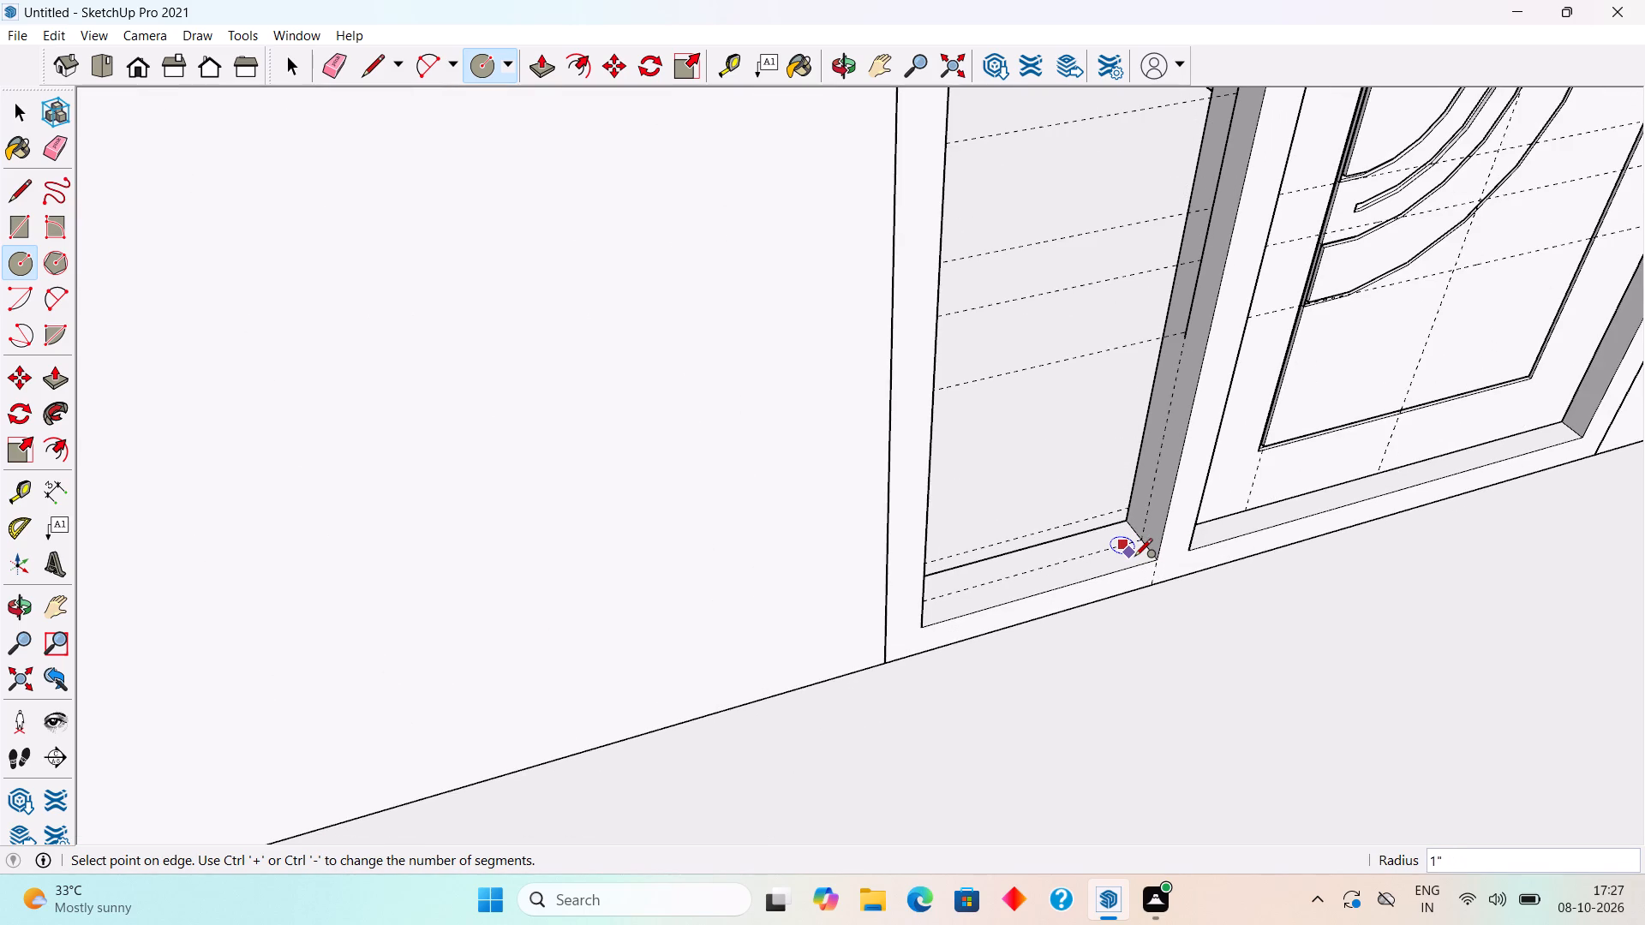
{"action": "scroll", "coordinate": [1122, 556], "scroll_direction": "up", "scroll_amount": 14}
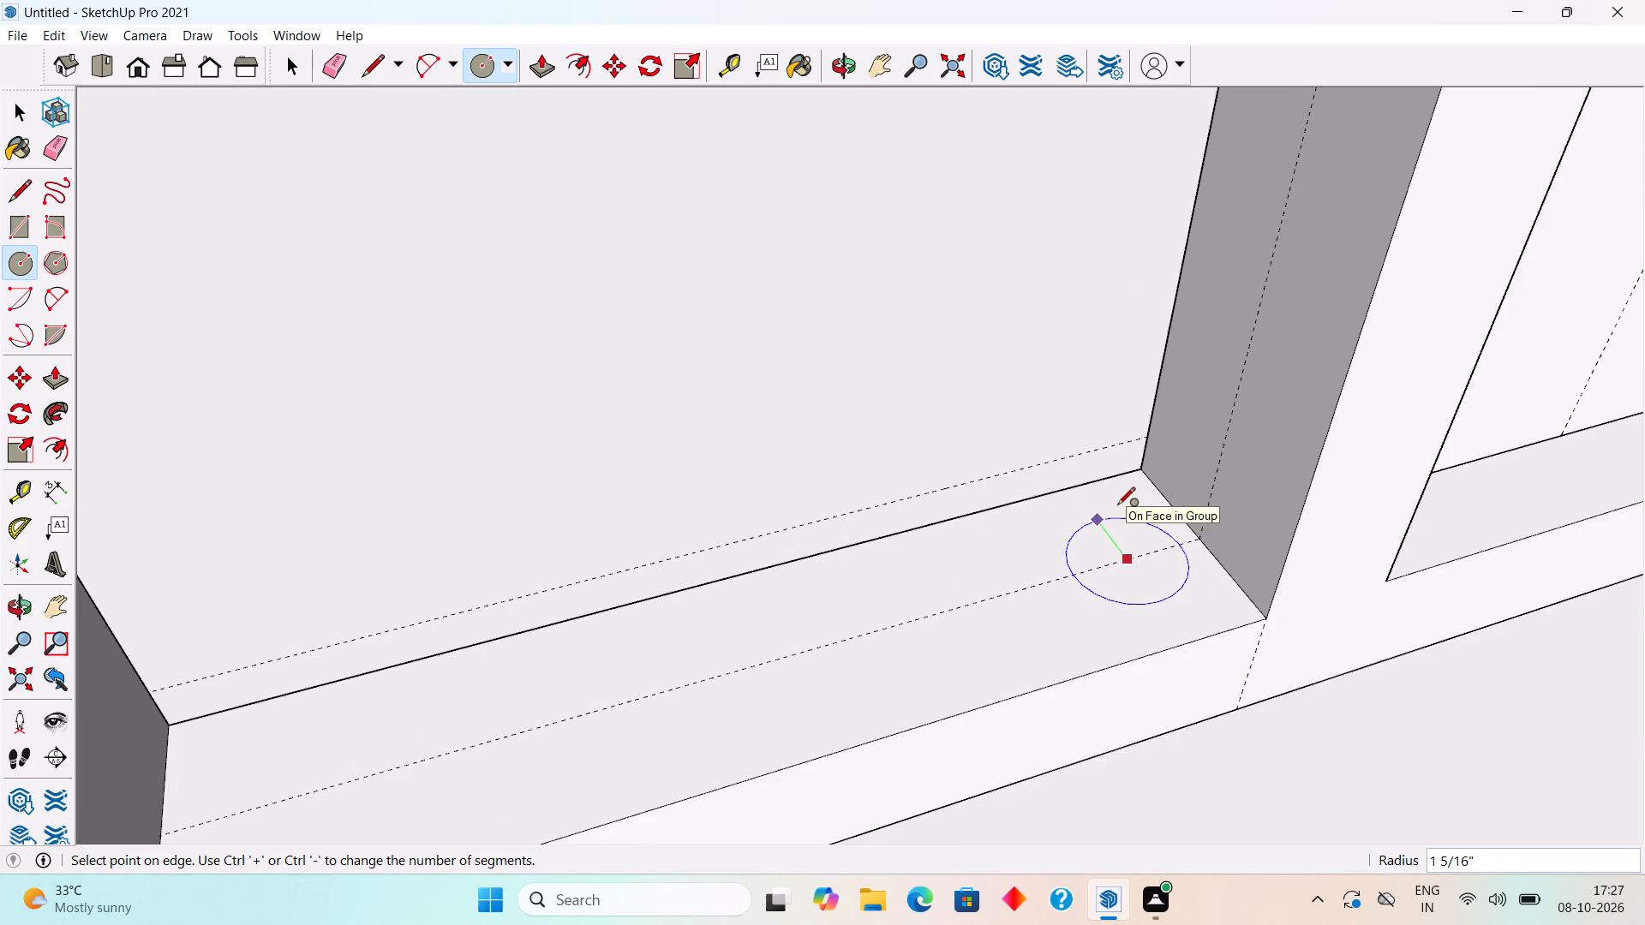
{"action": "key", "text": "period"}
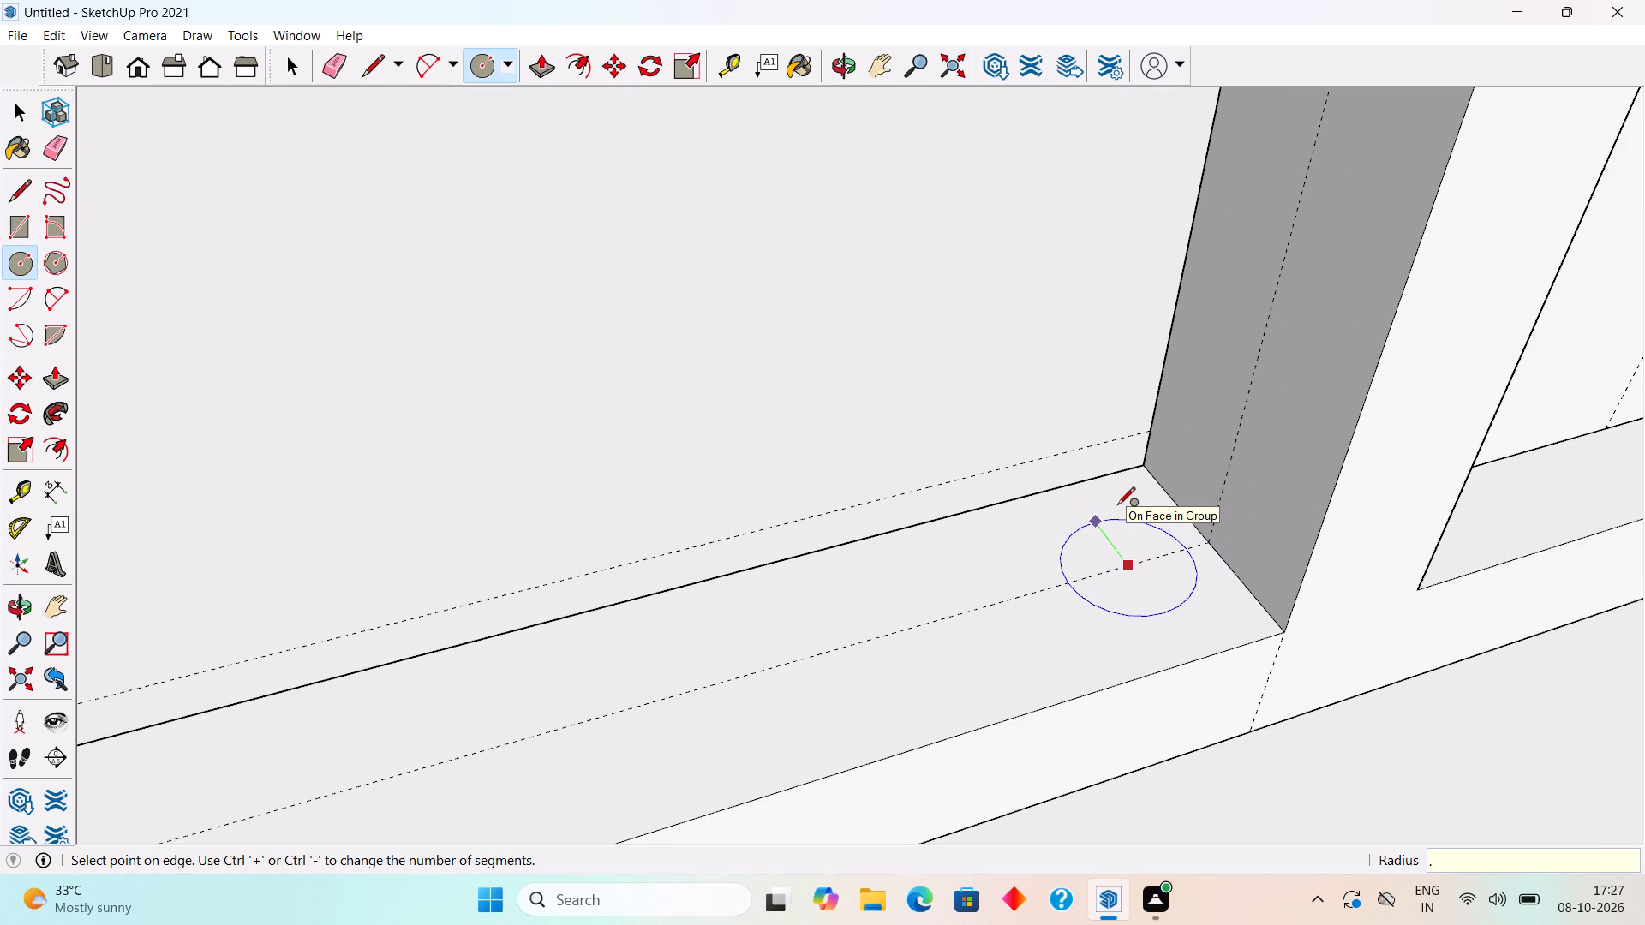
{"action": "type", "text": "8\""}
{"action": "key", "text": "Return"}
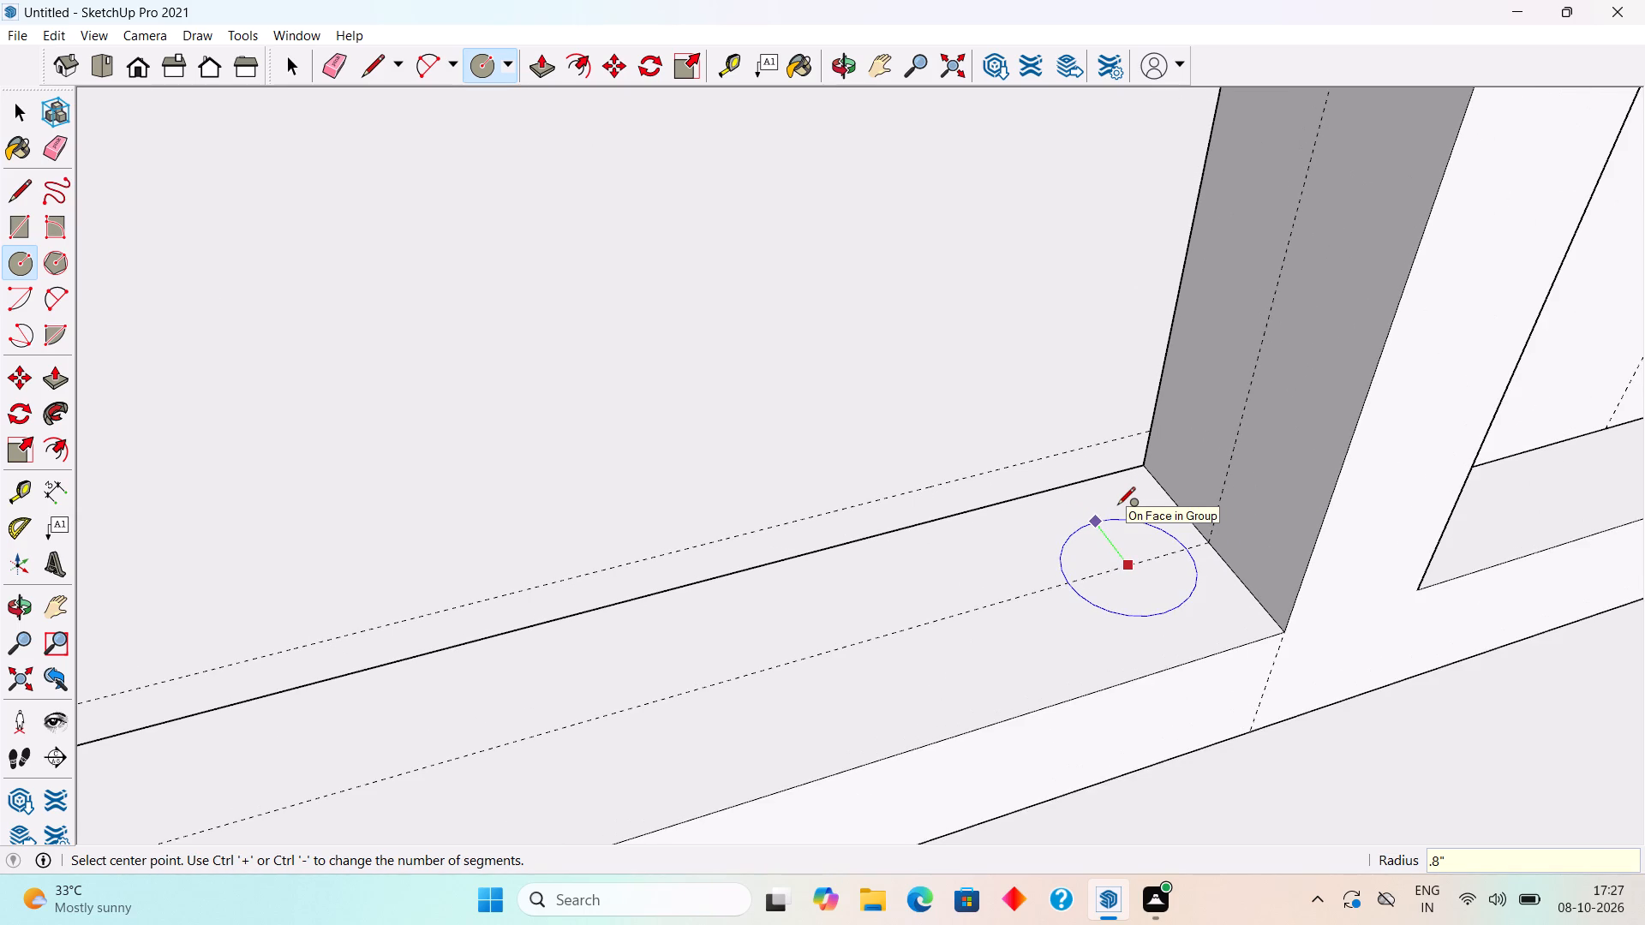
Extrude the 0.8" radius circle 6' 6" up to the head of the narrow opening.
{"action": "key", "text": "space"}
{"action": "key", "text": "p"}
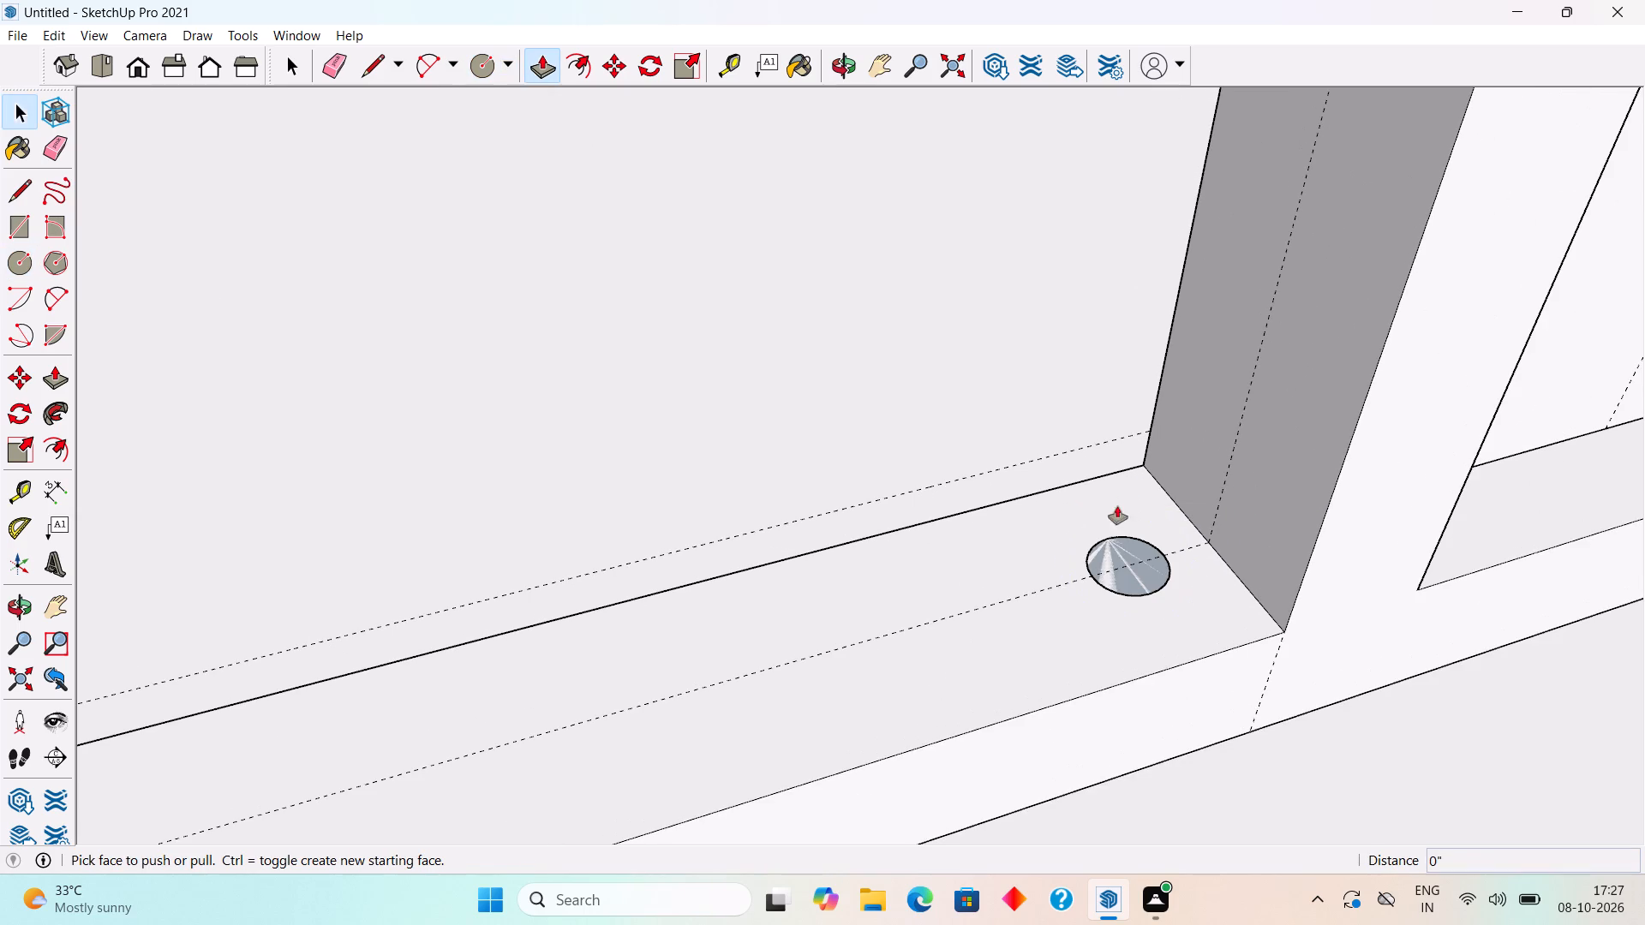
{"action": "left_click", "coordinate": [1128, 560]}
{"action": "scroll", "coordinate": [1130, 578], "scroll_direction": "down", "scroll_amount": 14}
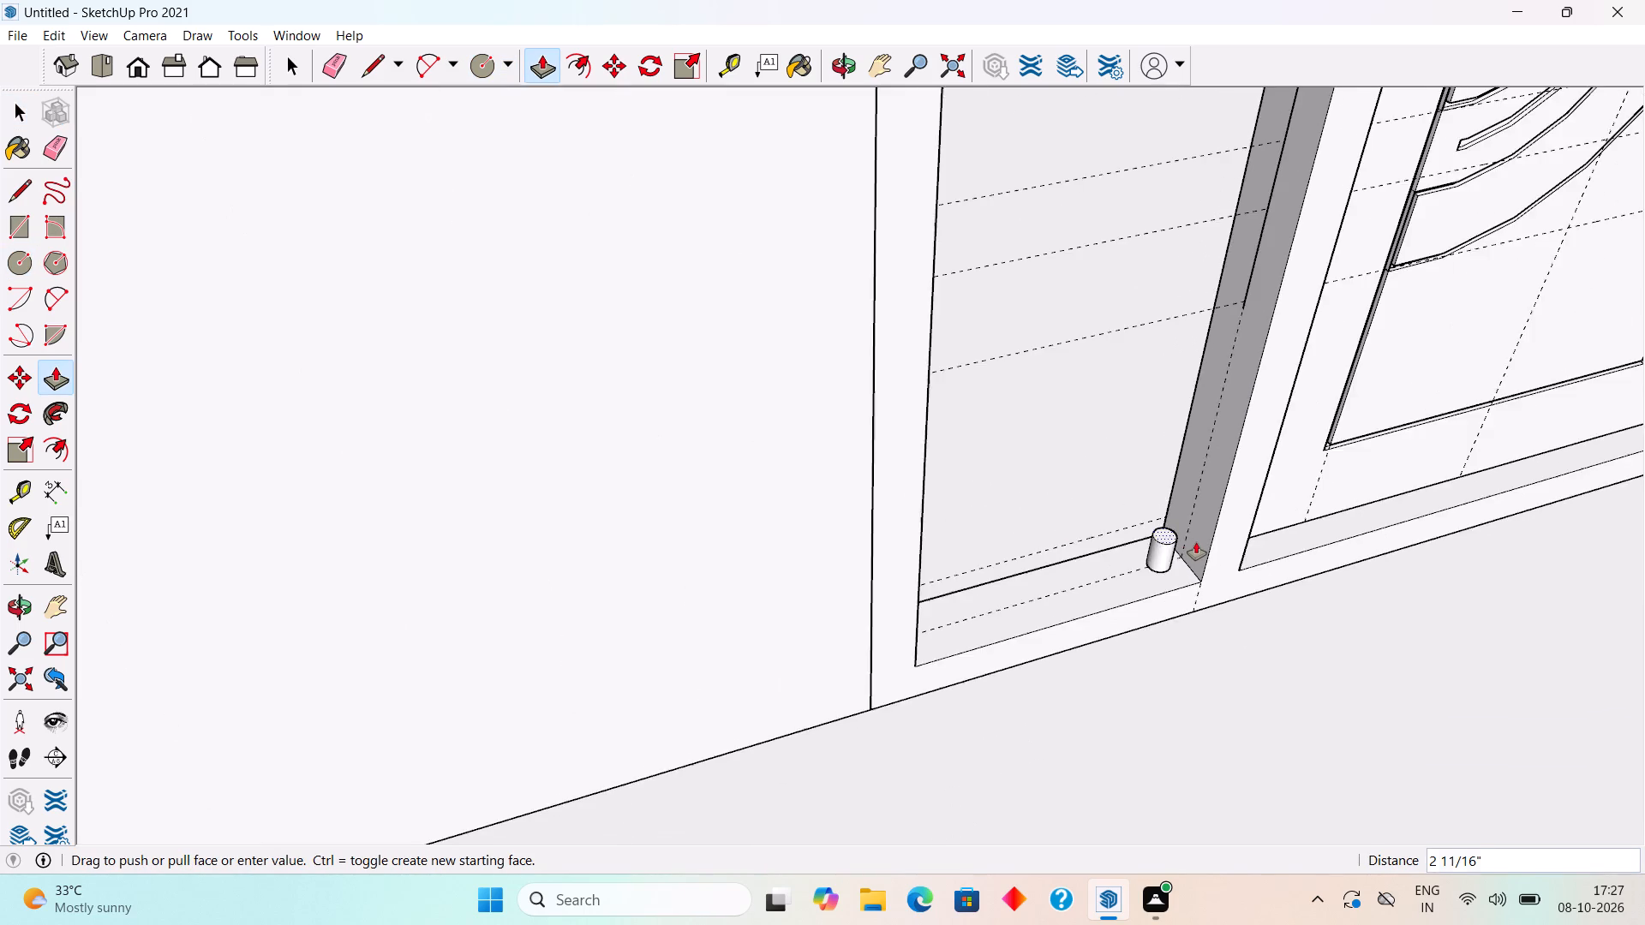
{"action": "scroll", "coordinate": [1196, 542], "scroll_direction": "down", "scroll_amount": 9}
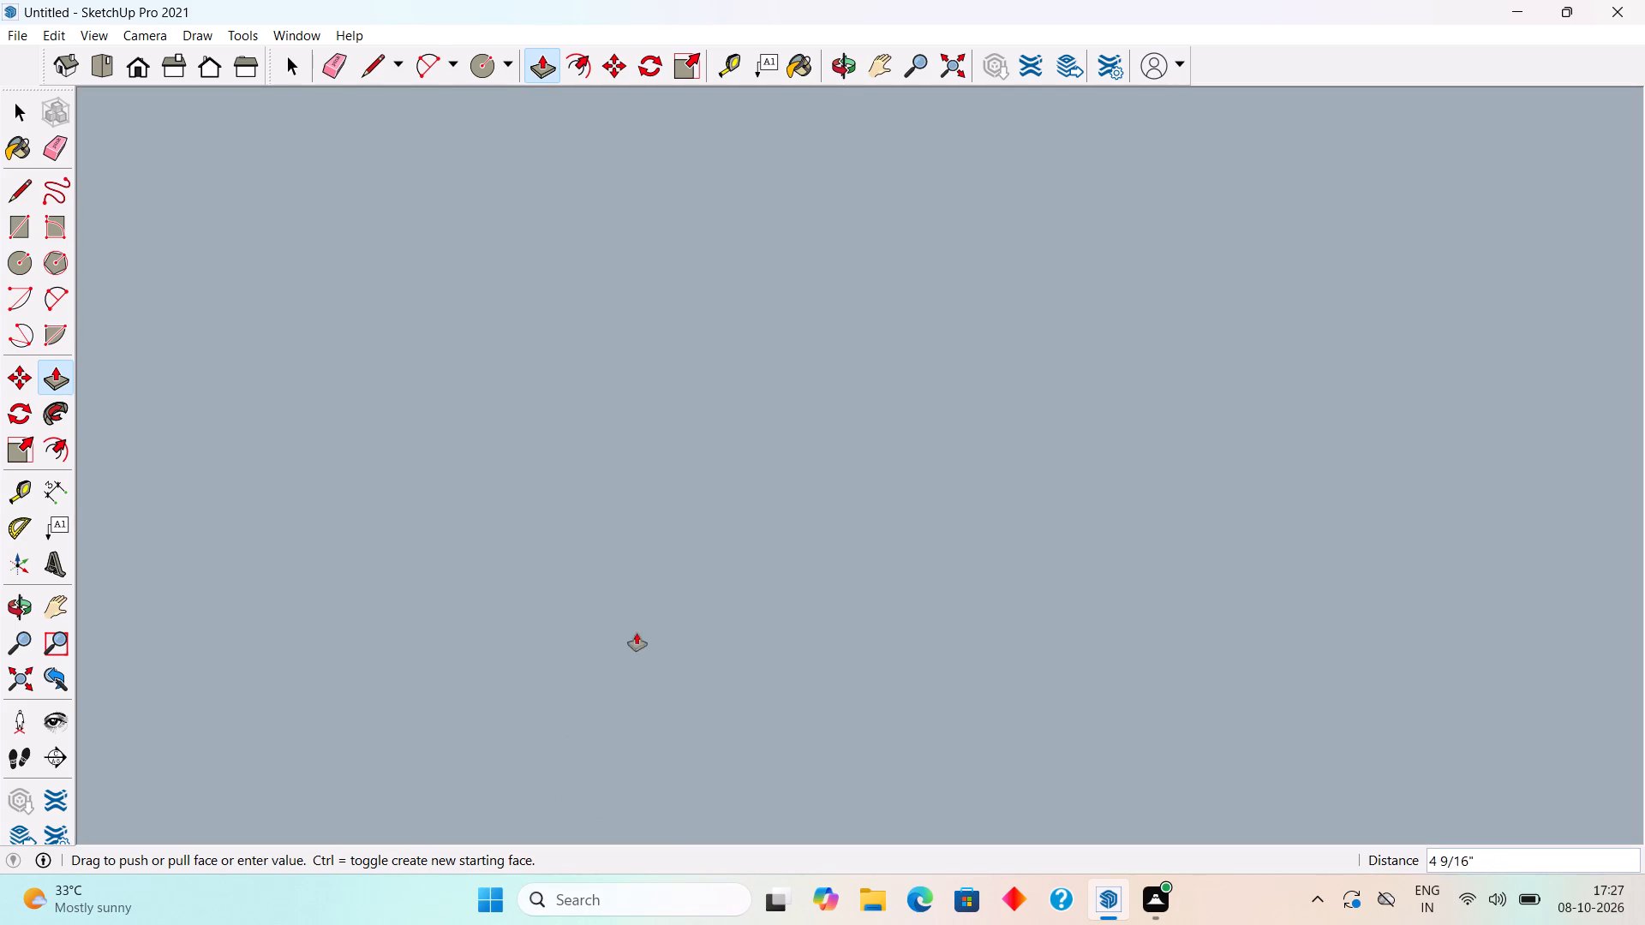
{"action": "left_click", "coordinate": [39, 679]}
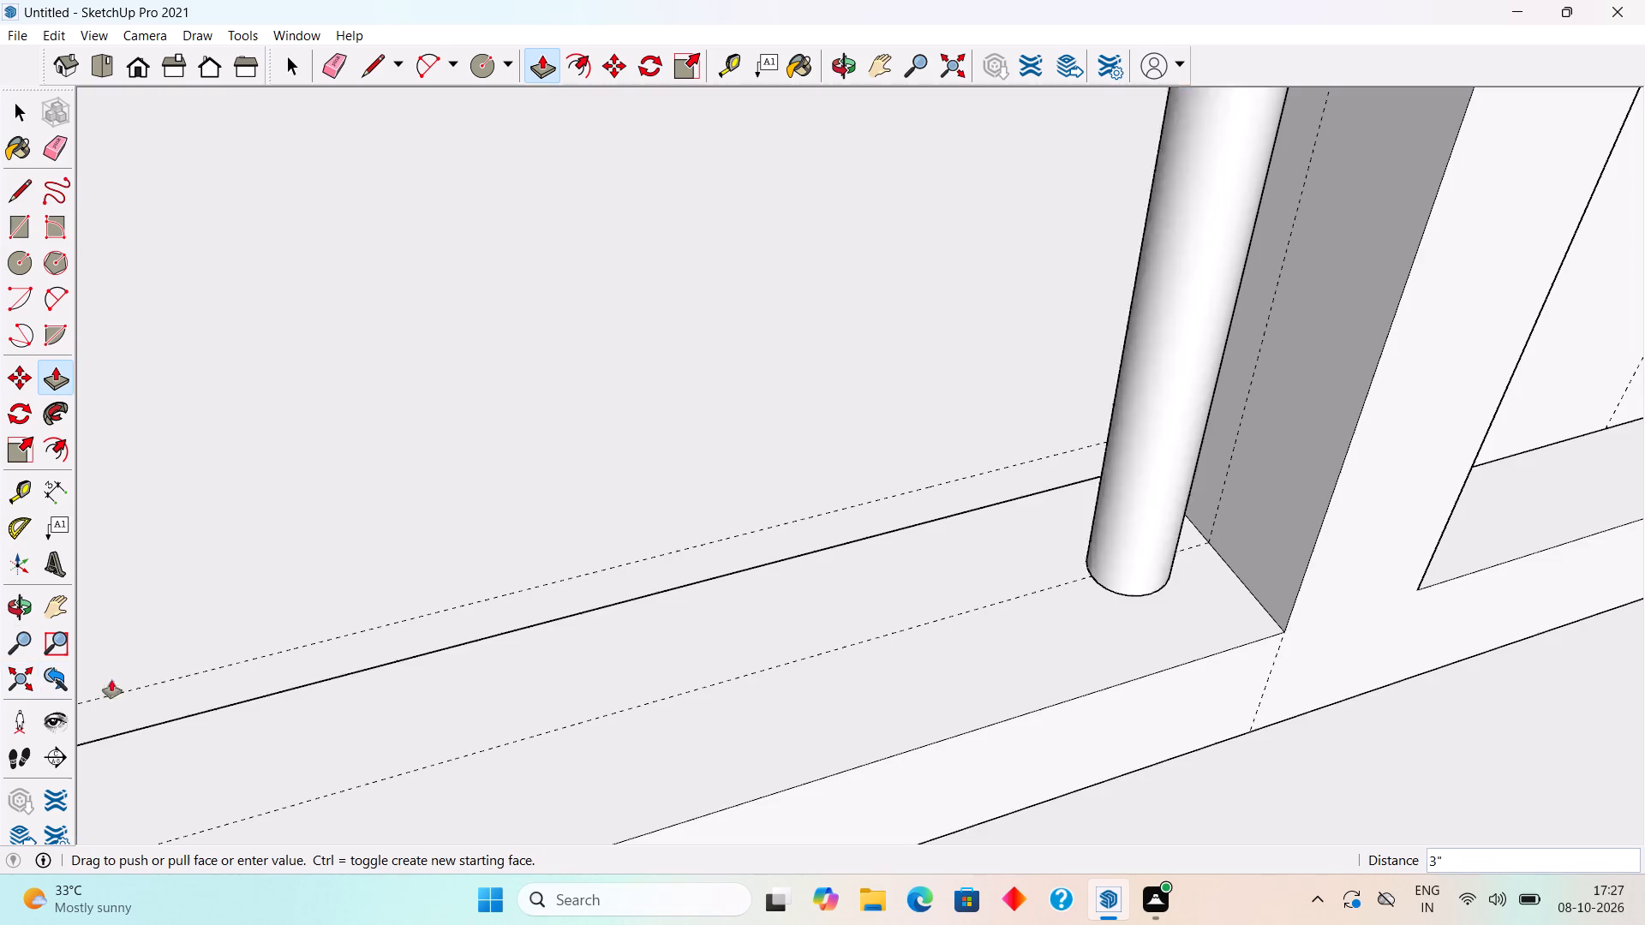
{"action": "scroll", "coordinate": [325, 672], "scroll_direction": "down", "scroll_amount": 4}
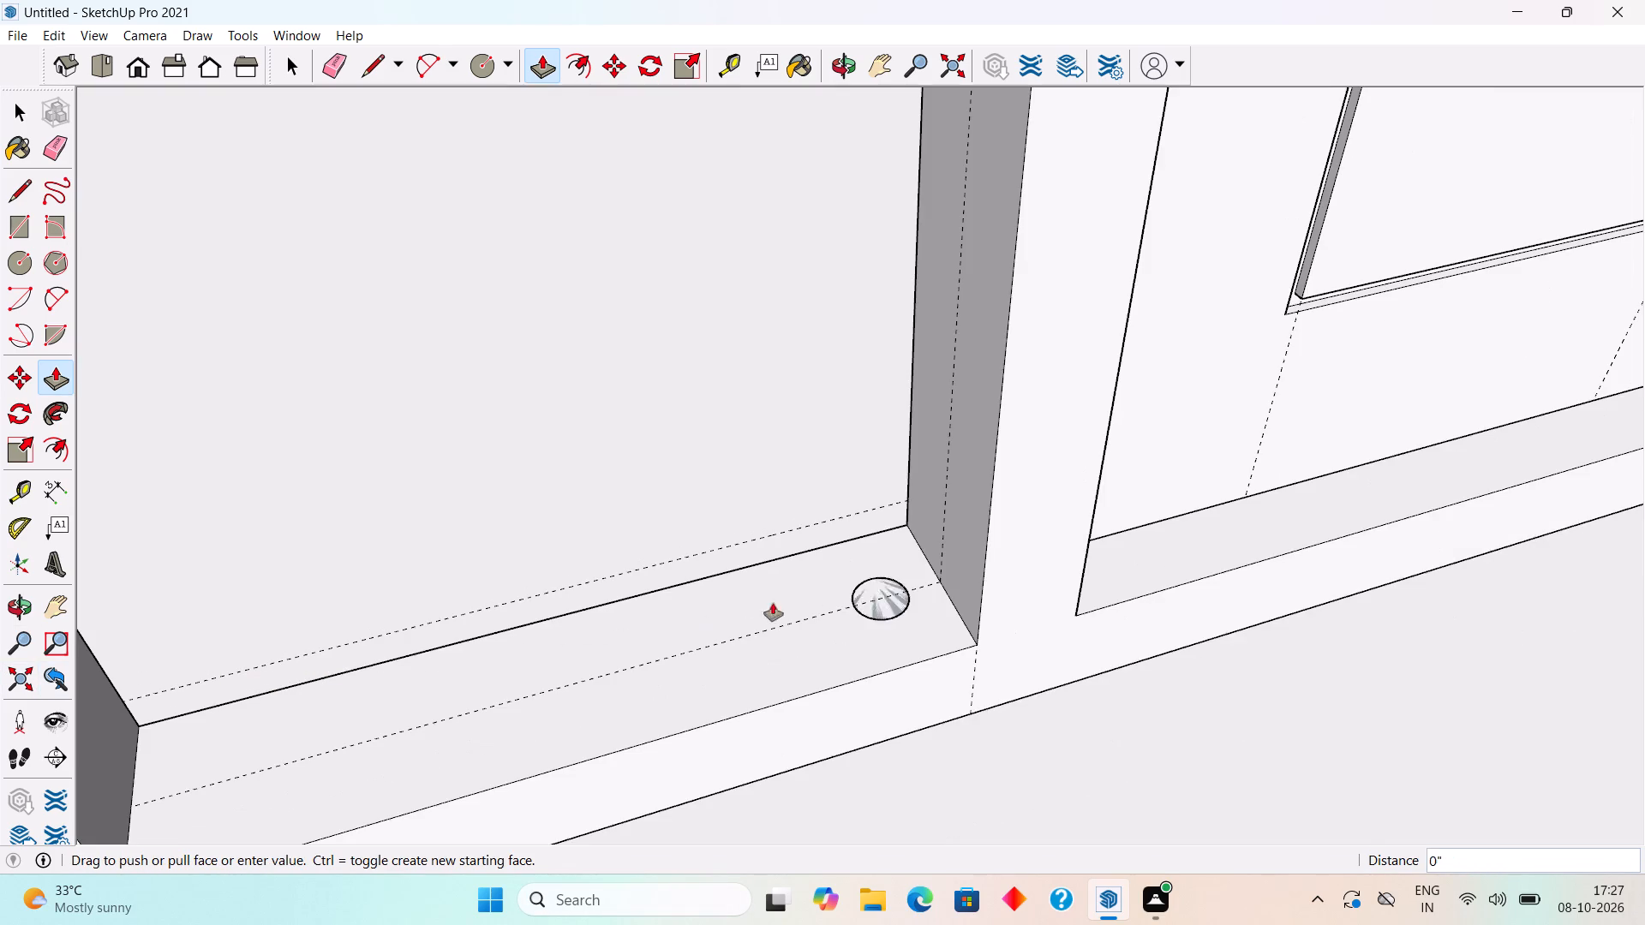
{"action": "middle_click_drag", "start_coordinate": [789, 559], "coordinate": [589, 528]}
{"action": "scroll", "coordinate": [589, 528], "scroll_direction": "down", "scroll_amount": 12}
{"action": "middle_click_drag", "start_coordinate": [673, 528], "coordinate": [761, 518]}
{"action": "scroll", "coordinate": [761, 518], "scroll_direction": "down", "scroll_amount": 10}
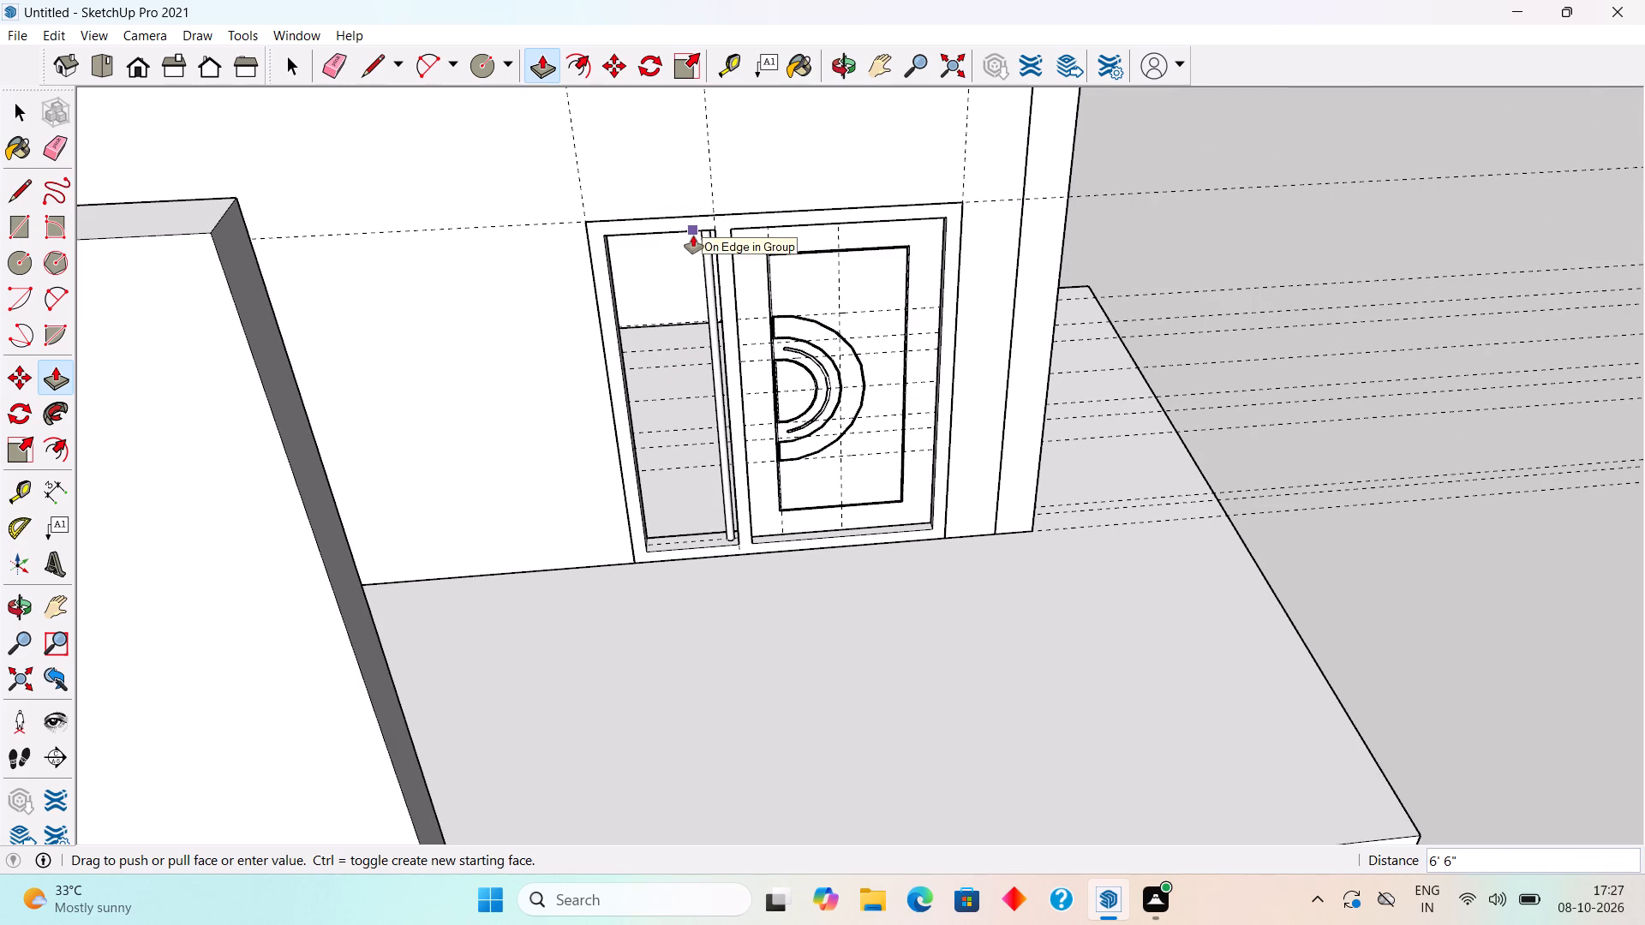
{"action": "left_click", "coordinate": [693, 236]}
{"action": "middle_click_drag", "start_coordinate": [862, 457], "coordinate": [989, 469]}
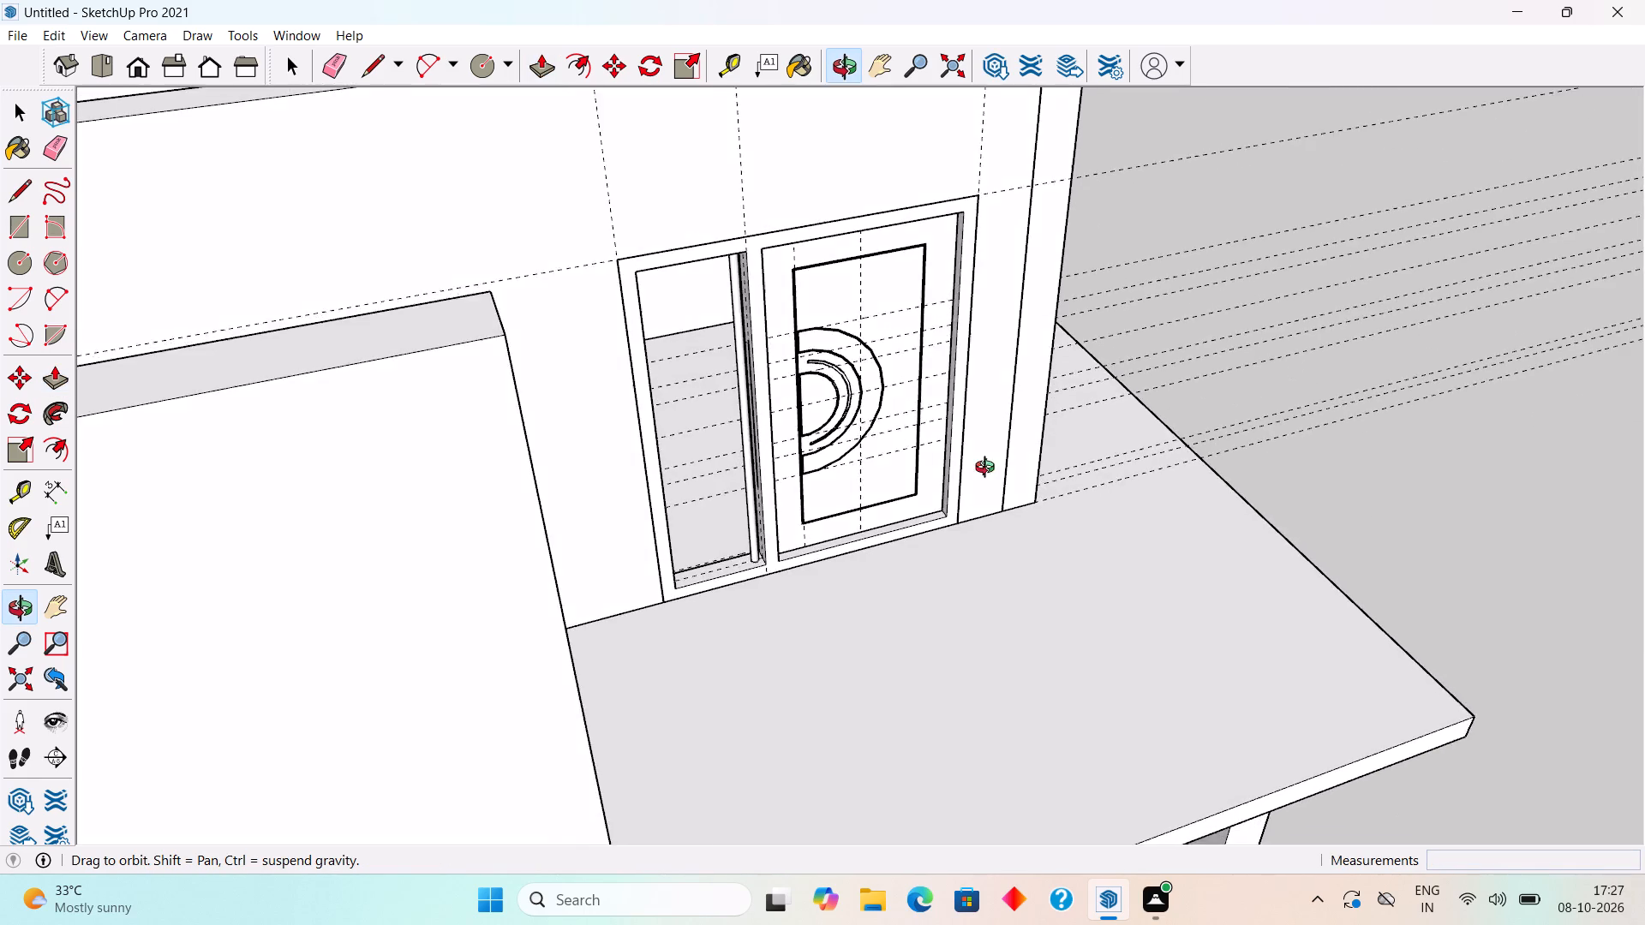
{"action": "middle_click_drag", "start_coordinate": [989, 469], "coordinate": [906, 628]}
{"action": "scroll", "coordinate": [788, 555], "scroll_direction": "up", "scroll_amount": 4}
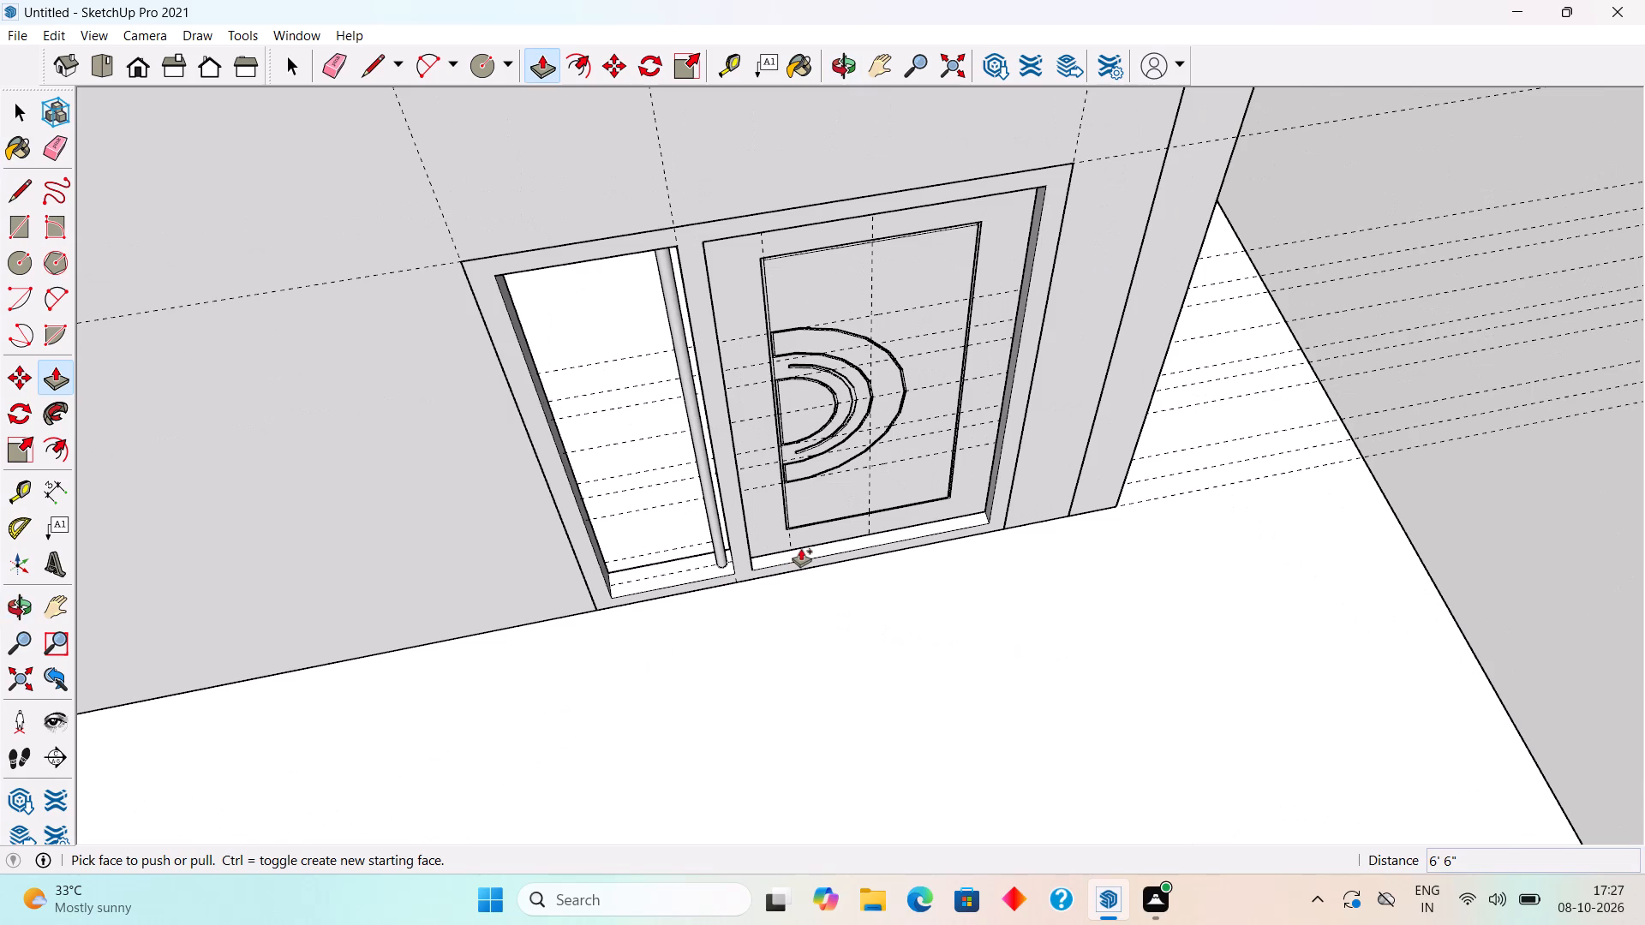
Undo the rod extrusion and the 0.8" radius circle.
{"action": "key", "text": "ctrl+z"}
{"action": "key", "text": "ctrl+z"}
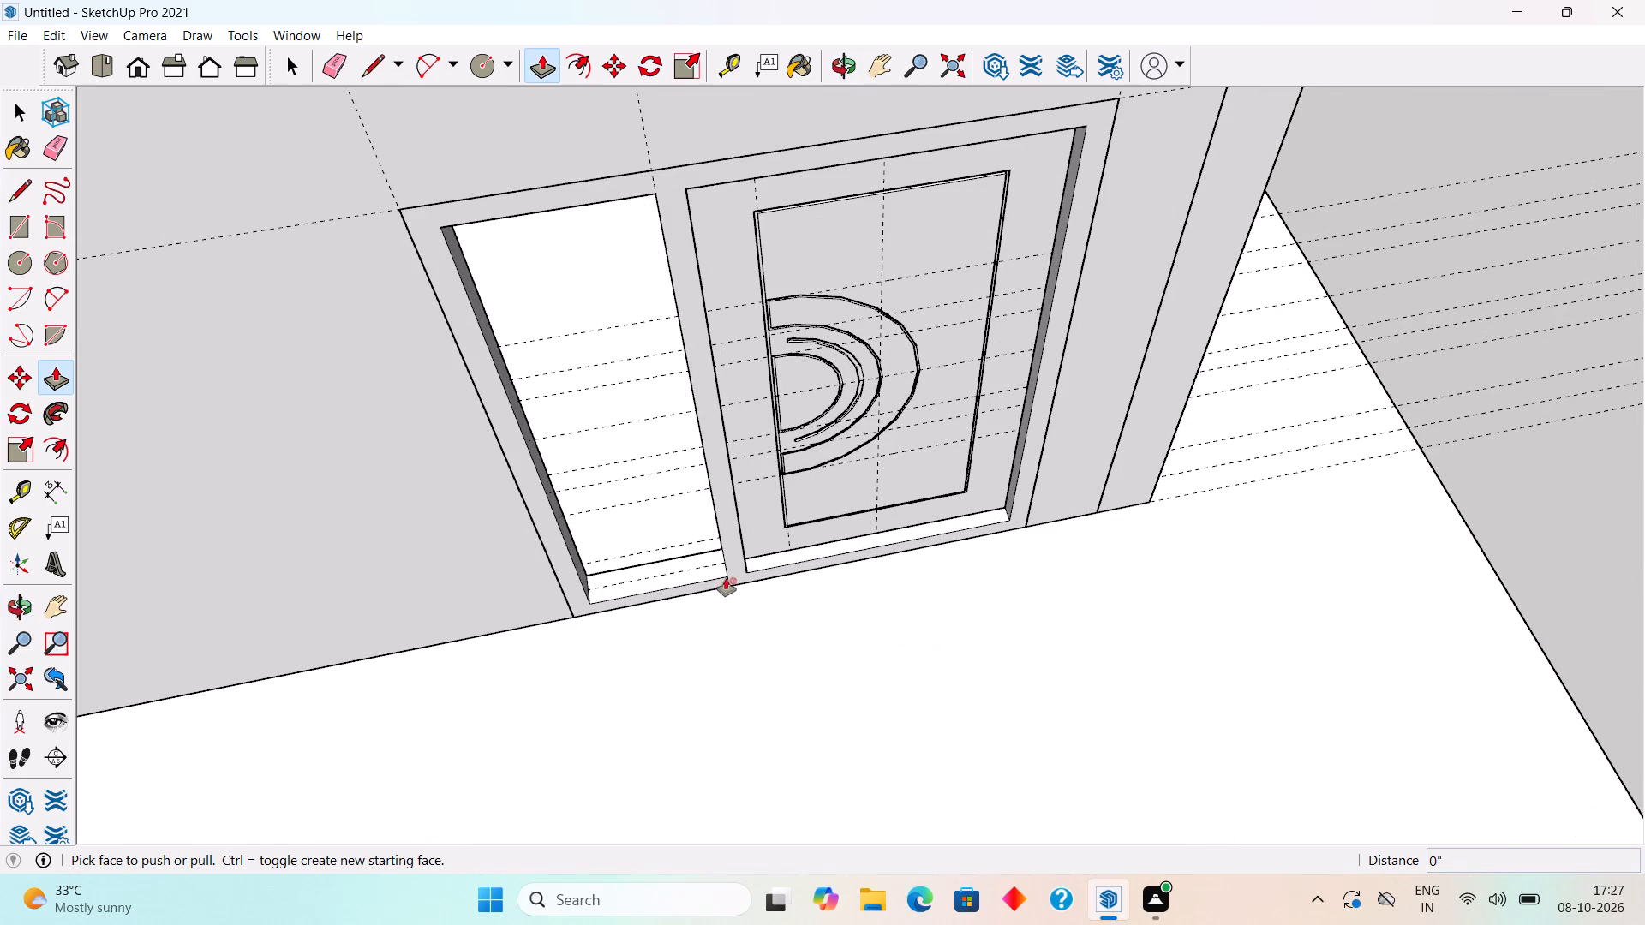
Draw a circle of 0.6" radius centred on the sill guide, near the narrow opening's door-side jamb.
{"action": "scroll", "coordinate": [726, 578], "scroll_direction": "up", "scroll_amount": 5}
{"action": "key", "text": "space"}
{"action": "scroll", "coordinate": [683, 546], "scroll_direction": "up", "scroll_amount": 3}
{"action": "middle_click_drag", "start_coordinate": [634, 559], "coordinate": [765, 555]}
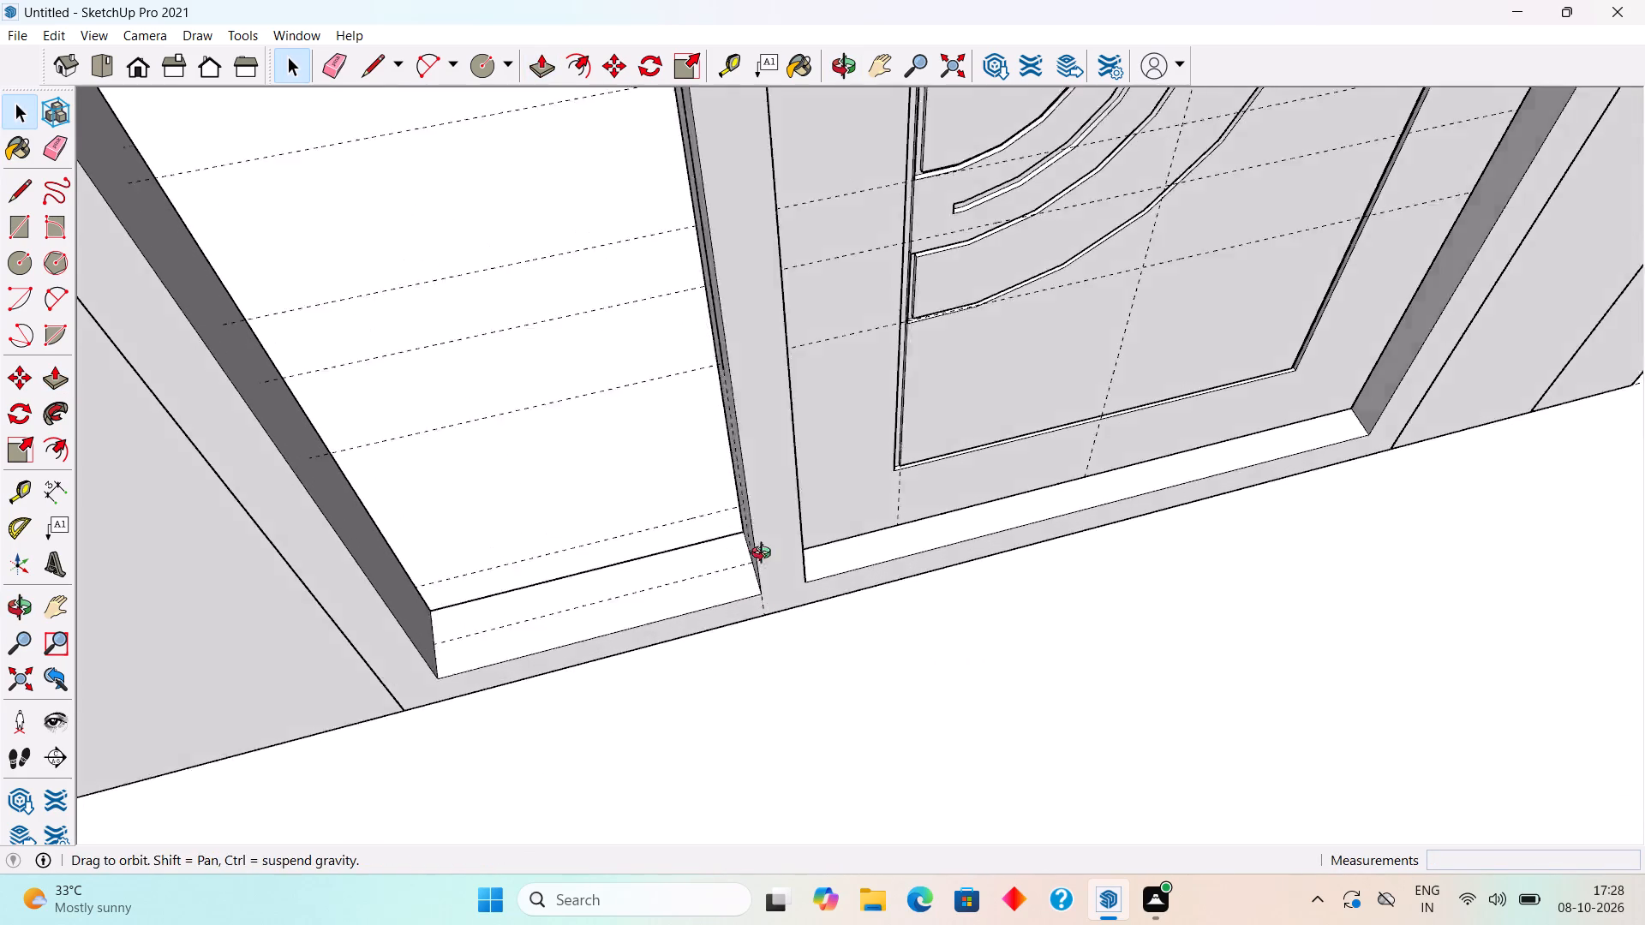
{"action": "middle_click_drag", "start_coordinate": [765, 555], "coordinate": [779, 551]}
{"action": "scroll", "coordinate": [786, 572], "scroll_direction": "up", "scroll_amount": 8}
{"action": "key", "text": "c"}
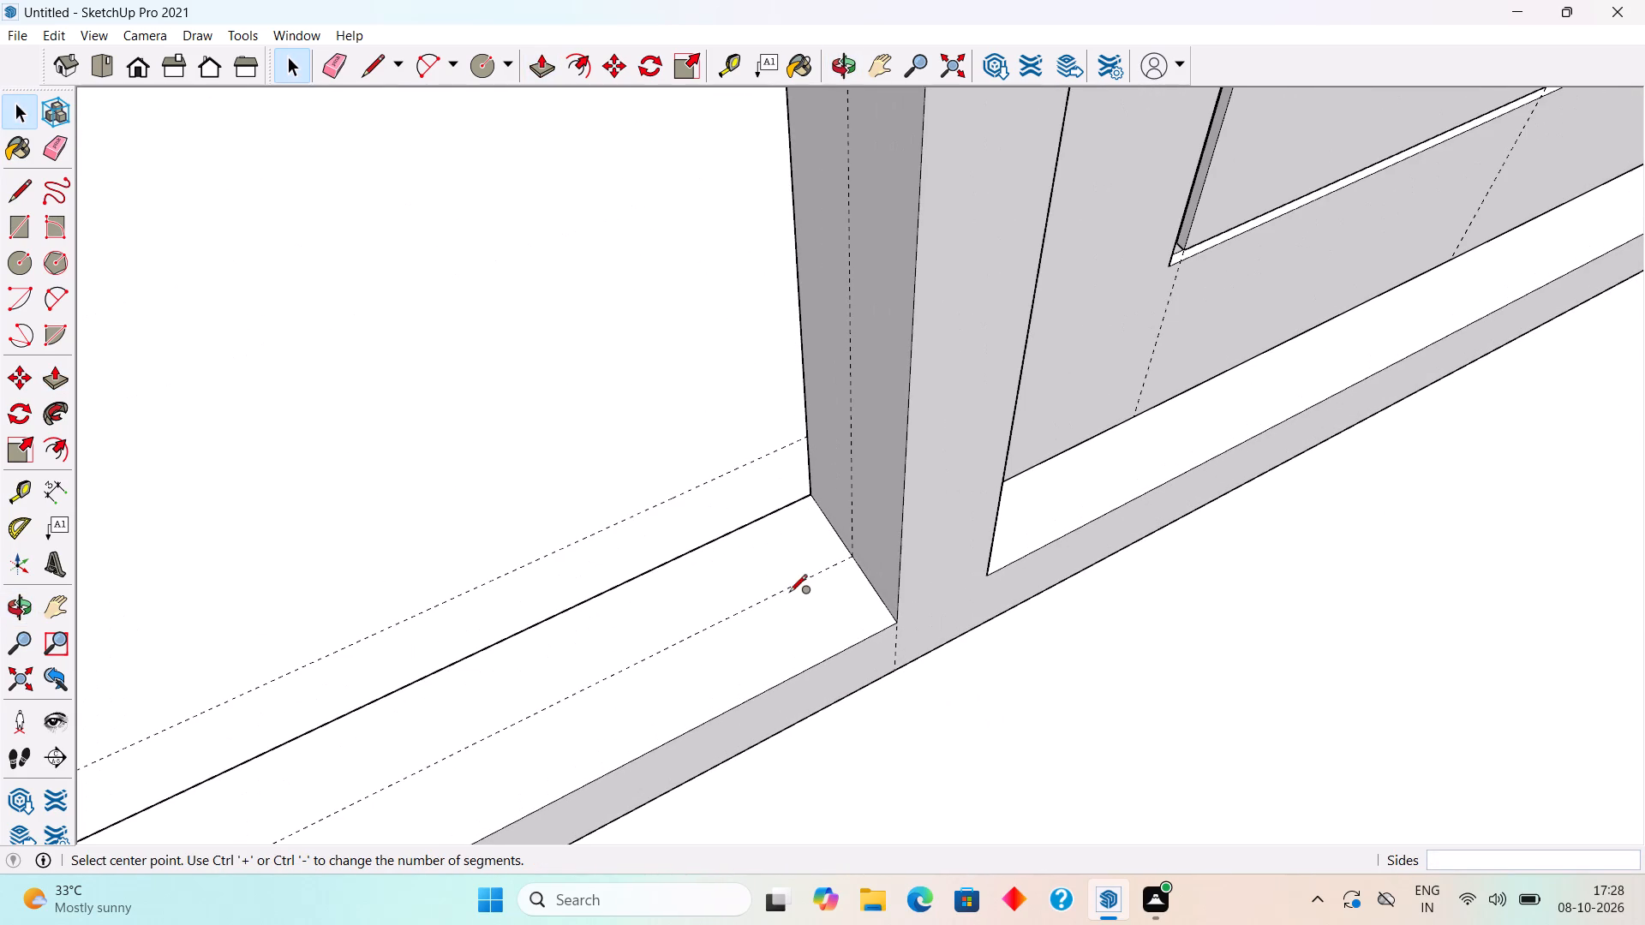
{"action": "left_click", "coordinate": [759, 599]}
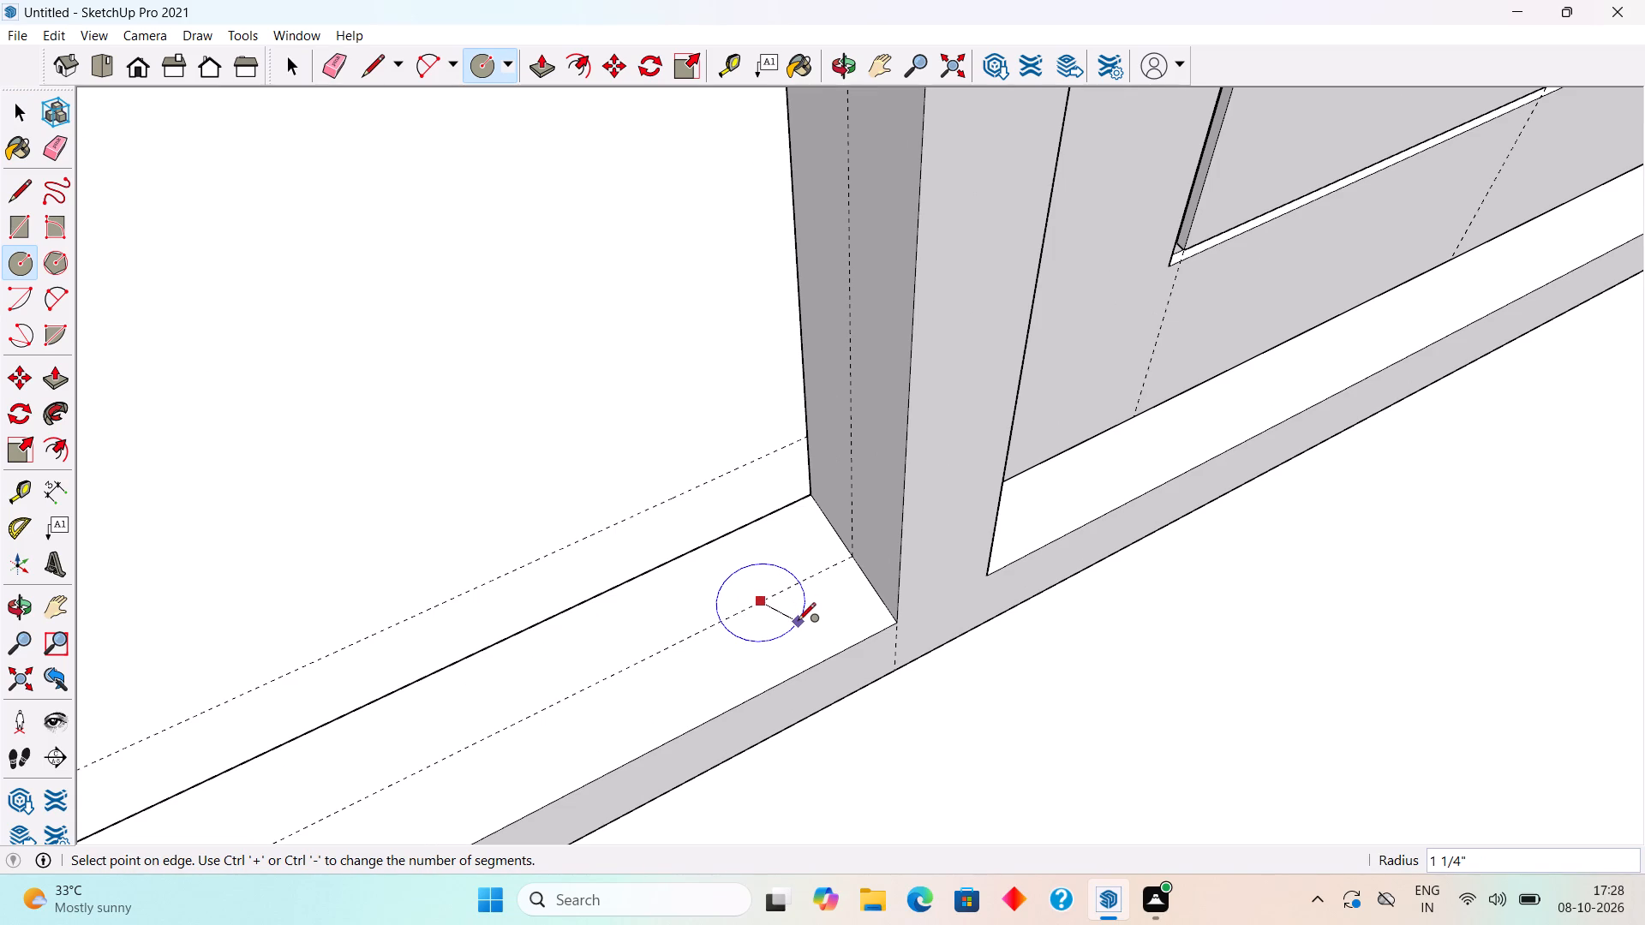
{"action": "type", "text": ".6\""}
{"action": "key", "text": "Return"}
{"action": "key", "text": "space"}
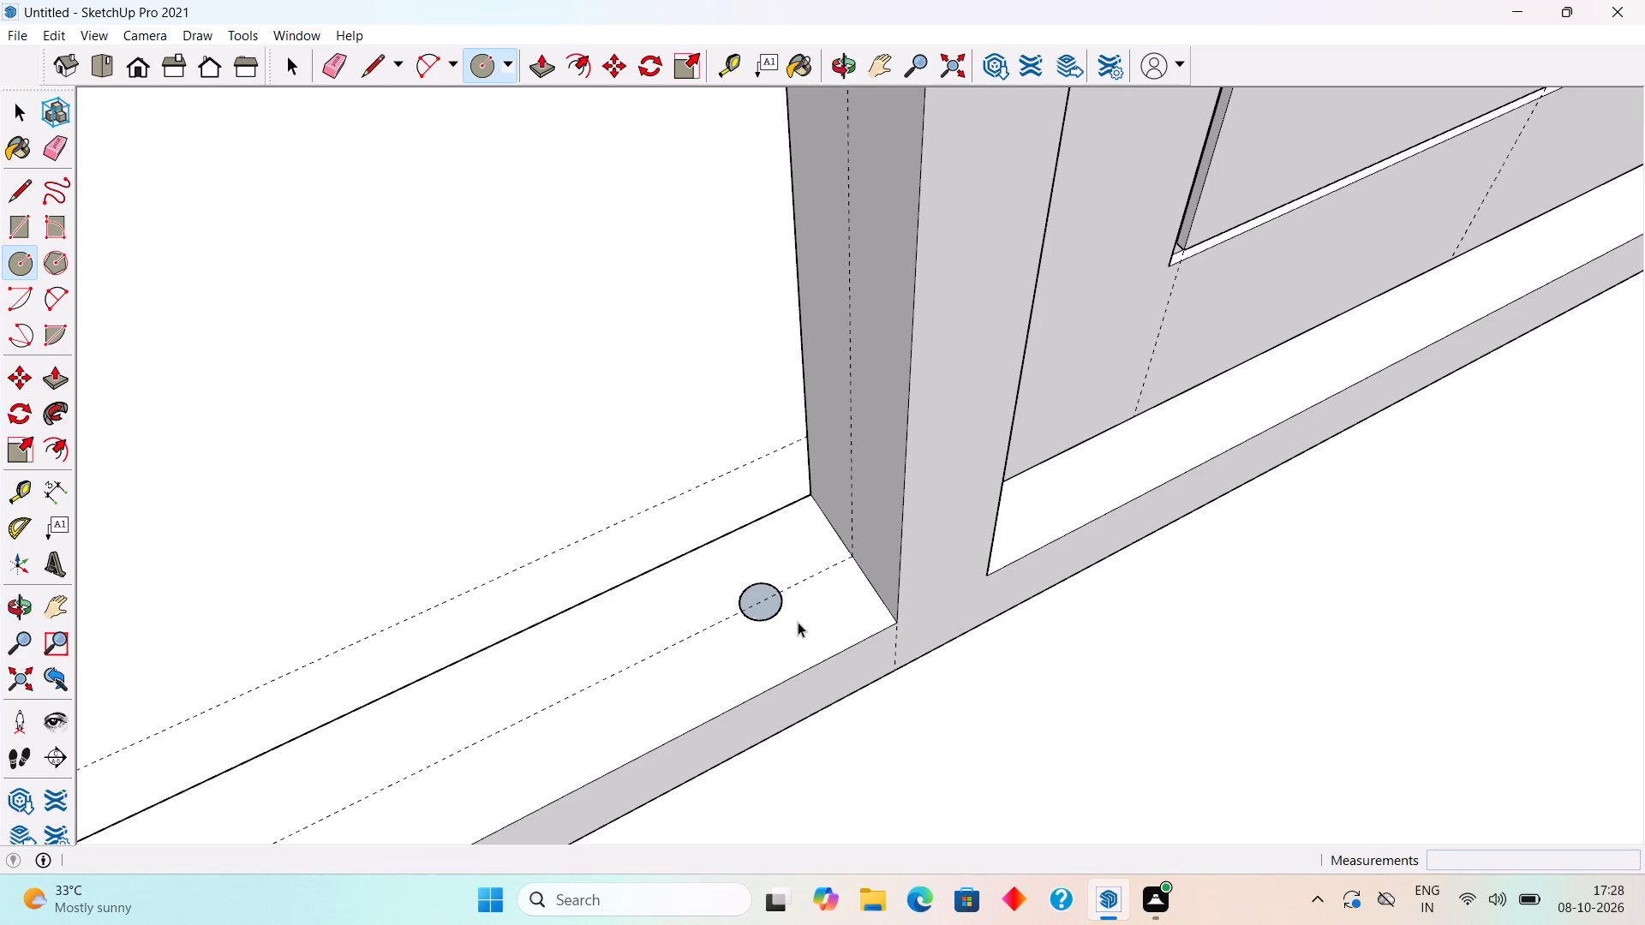
Extrude the 0.6" radius circle 6' 6" up to the head of the narrow opening, forming a vertical rod.
{"action": "key", "text": "p"}
{"action": "left_click", "coordinate": [758, 612]}
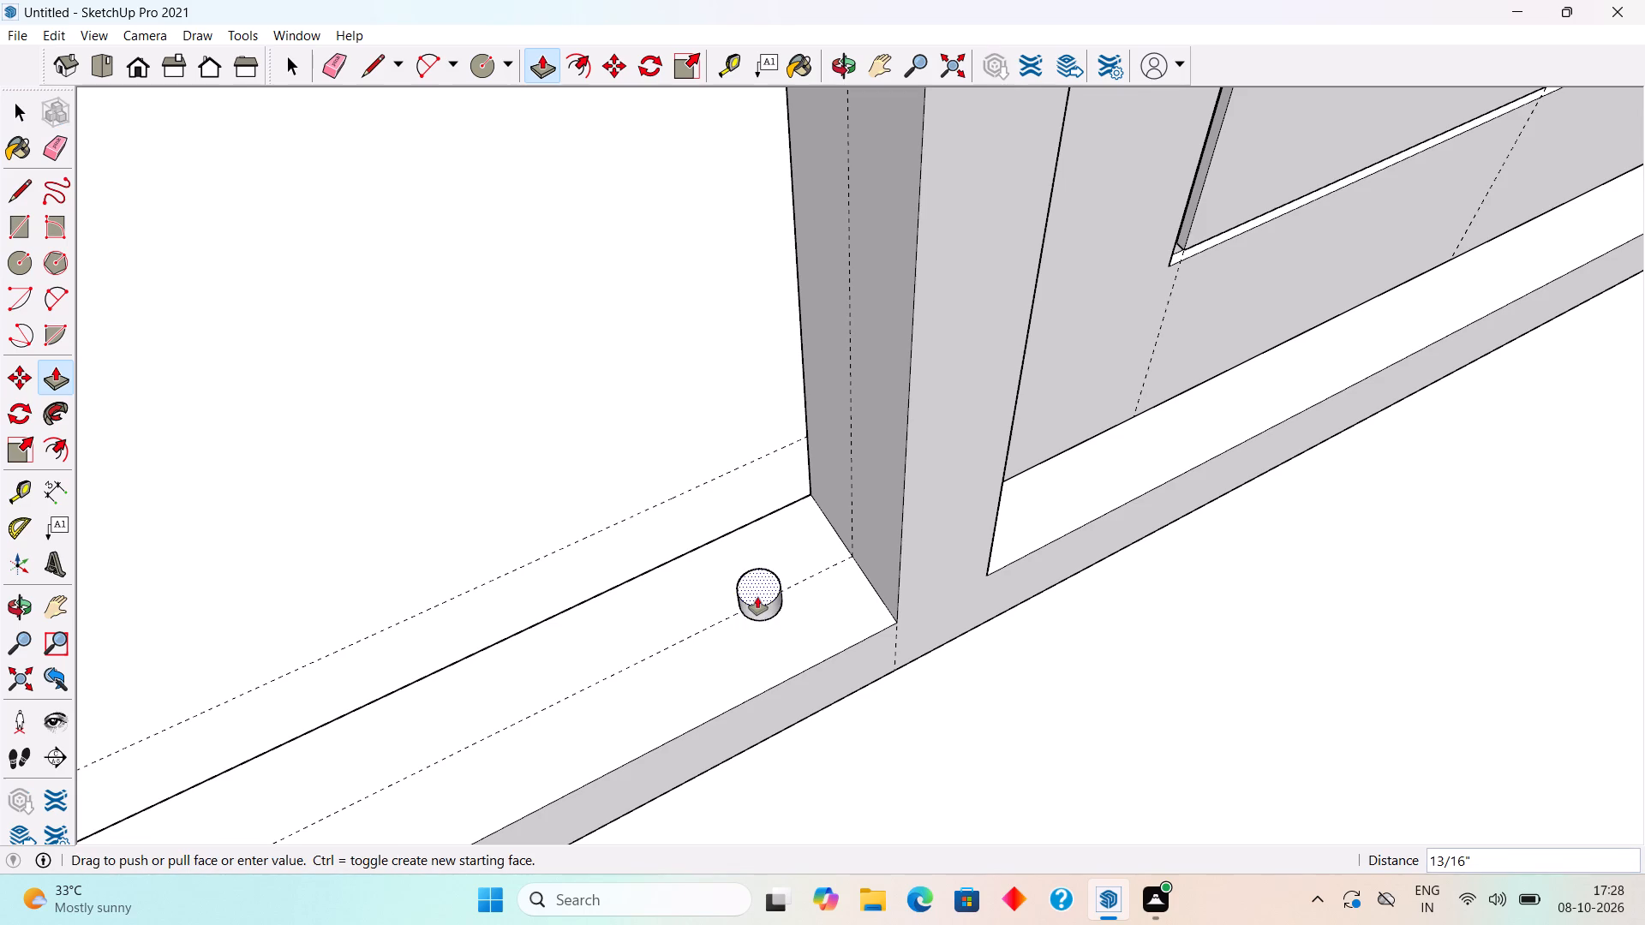
{"action": "scroll", "coordinate": [757, 597], "scroll_direction": "down", "scroll_amount": 20}
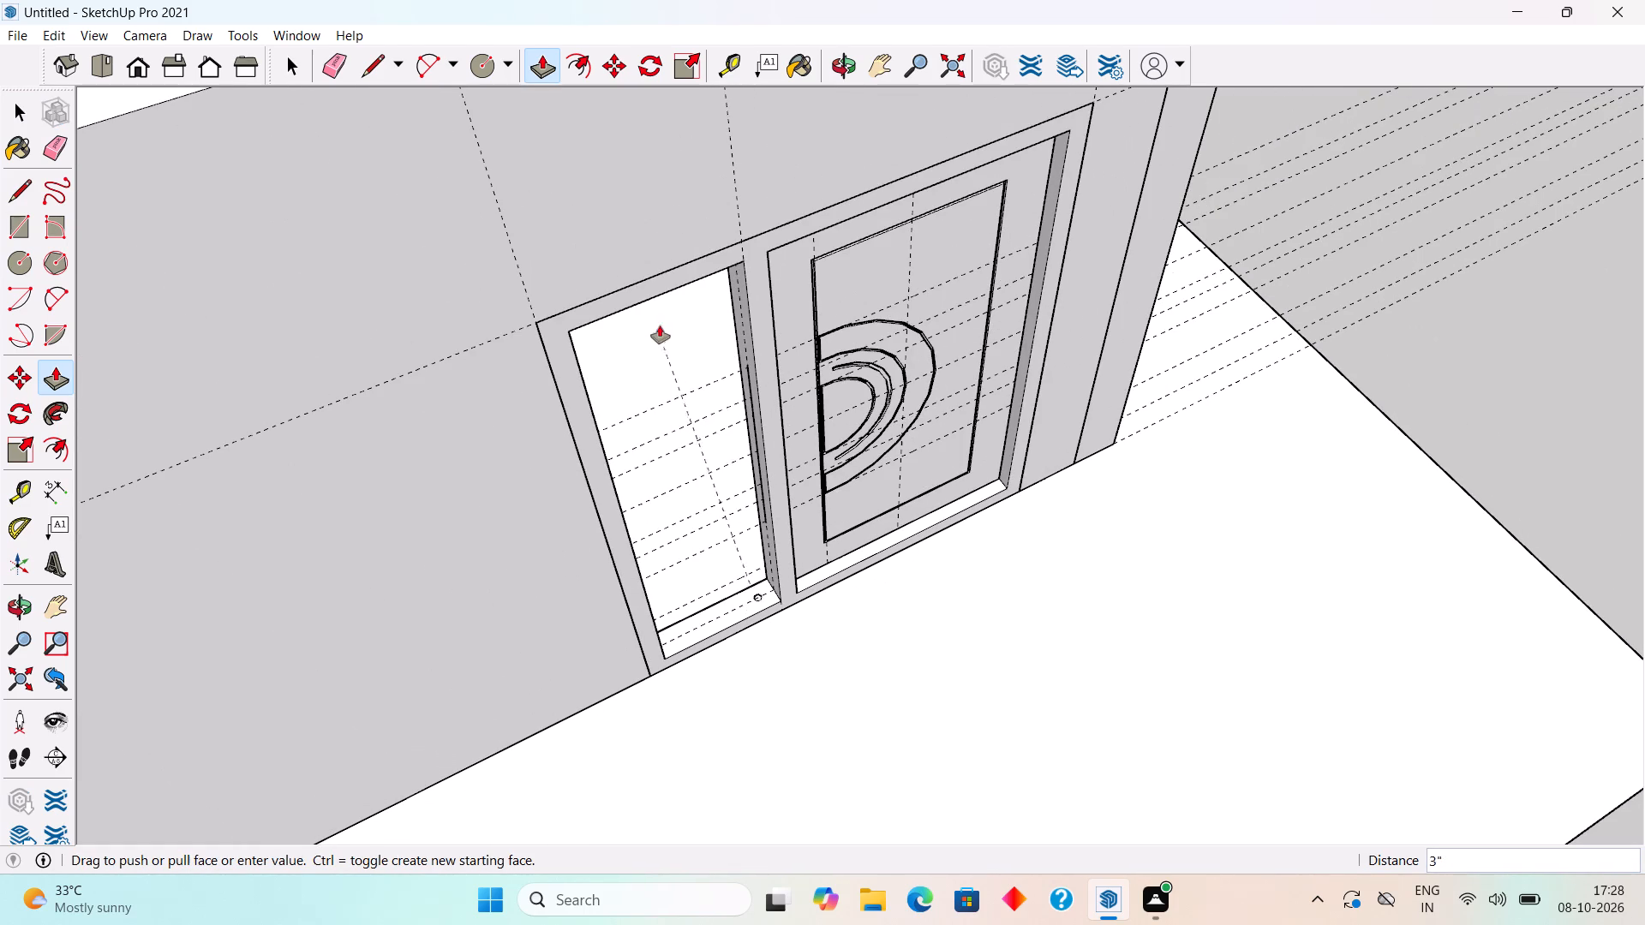
{"action": "left_click", "coordinate": [700, 283]}
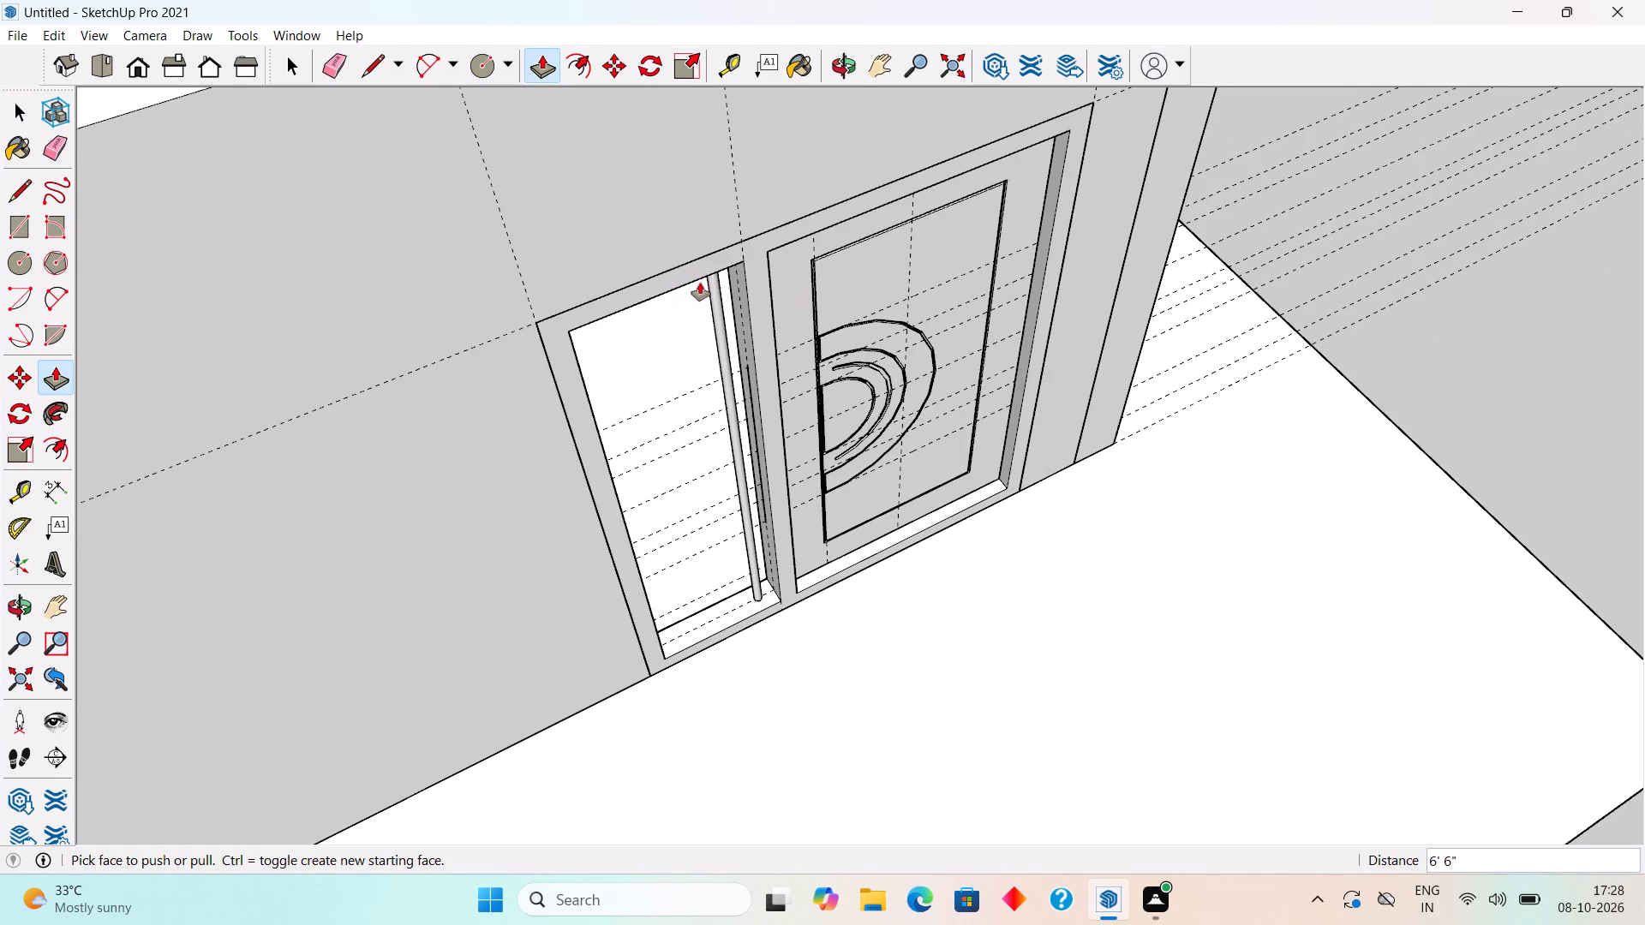
Make the whole vertical rod a group.
{"action": "key", "text": "space"}
{"action": "triple_click", "coordinate": [737, 440]}
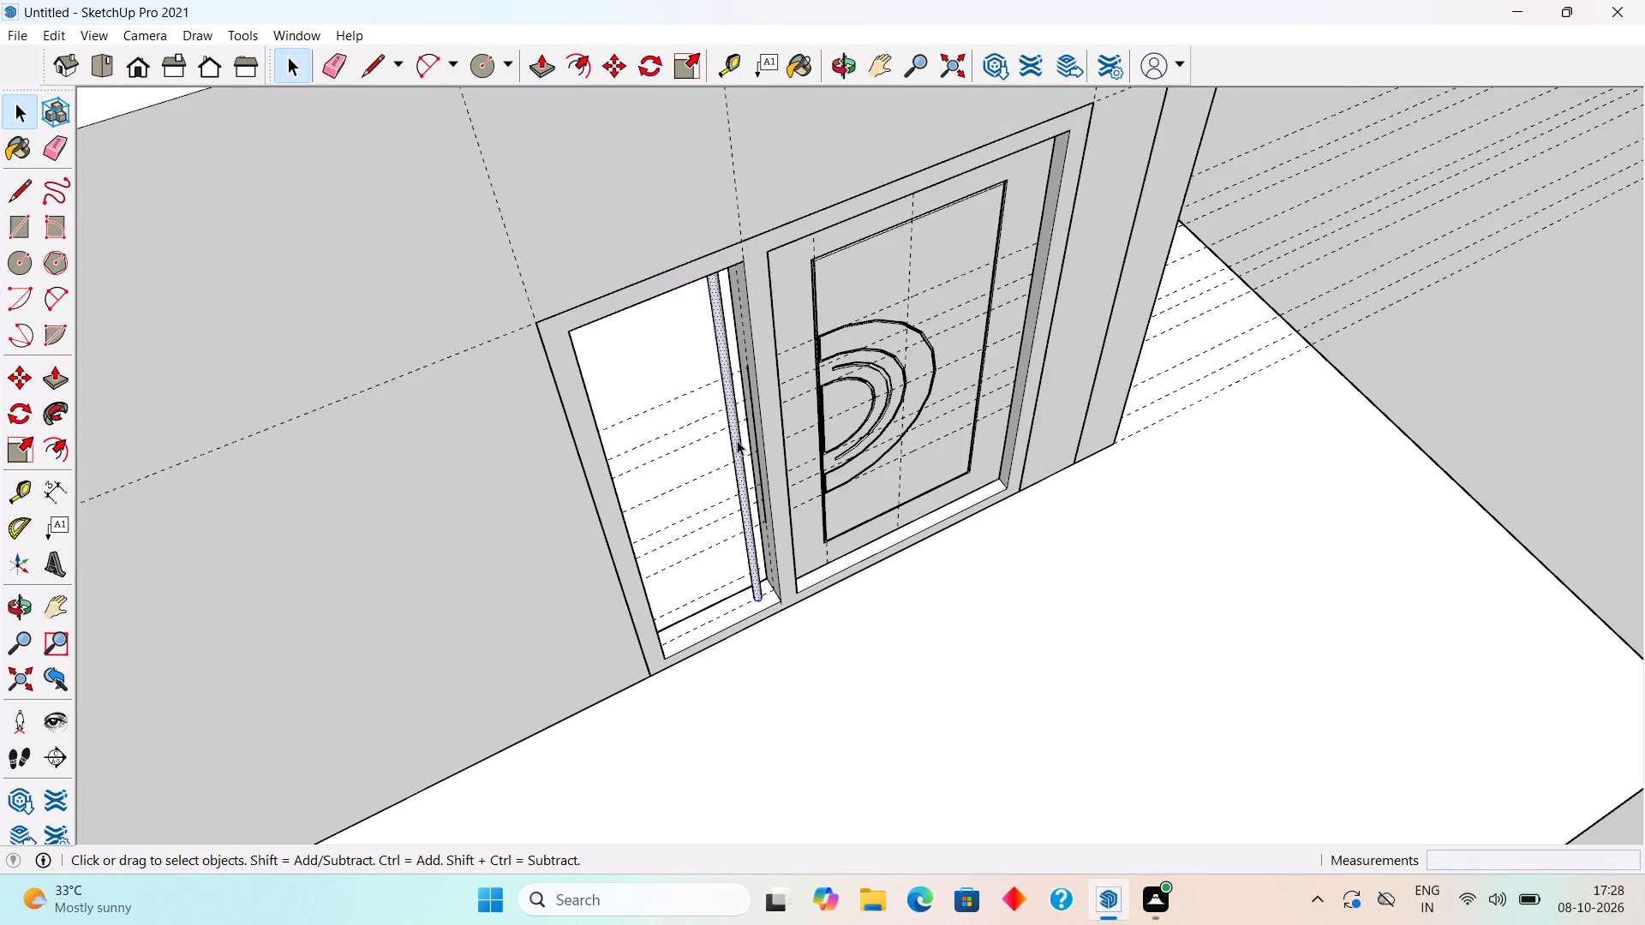
{"action": "right_click", "coordinate": [737, 440]}
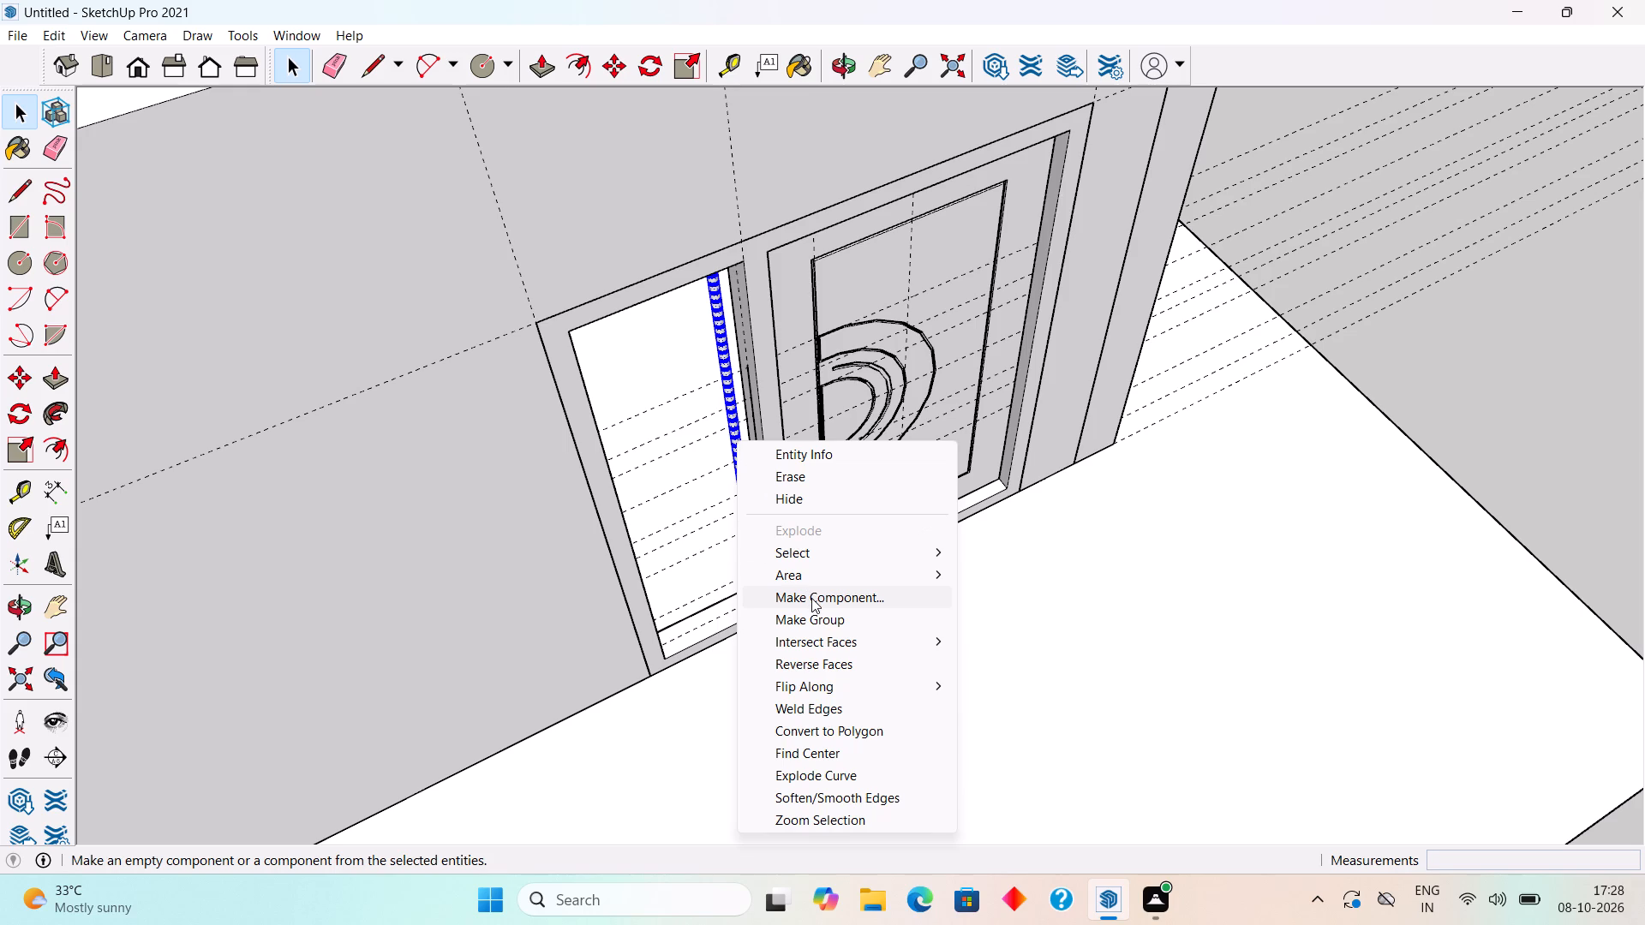
{"action": "left_click", "coordinate": [820, 611]}
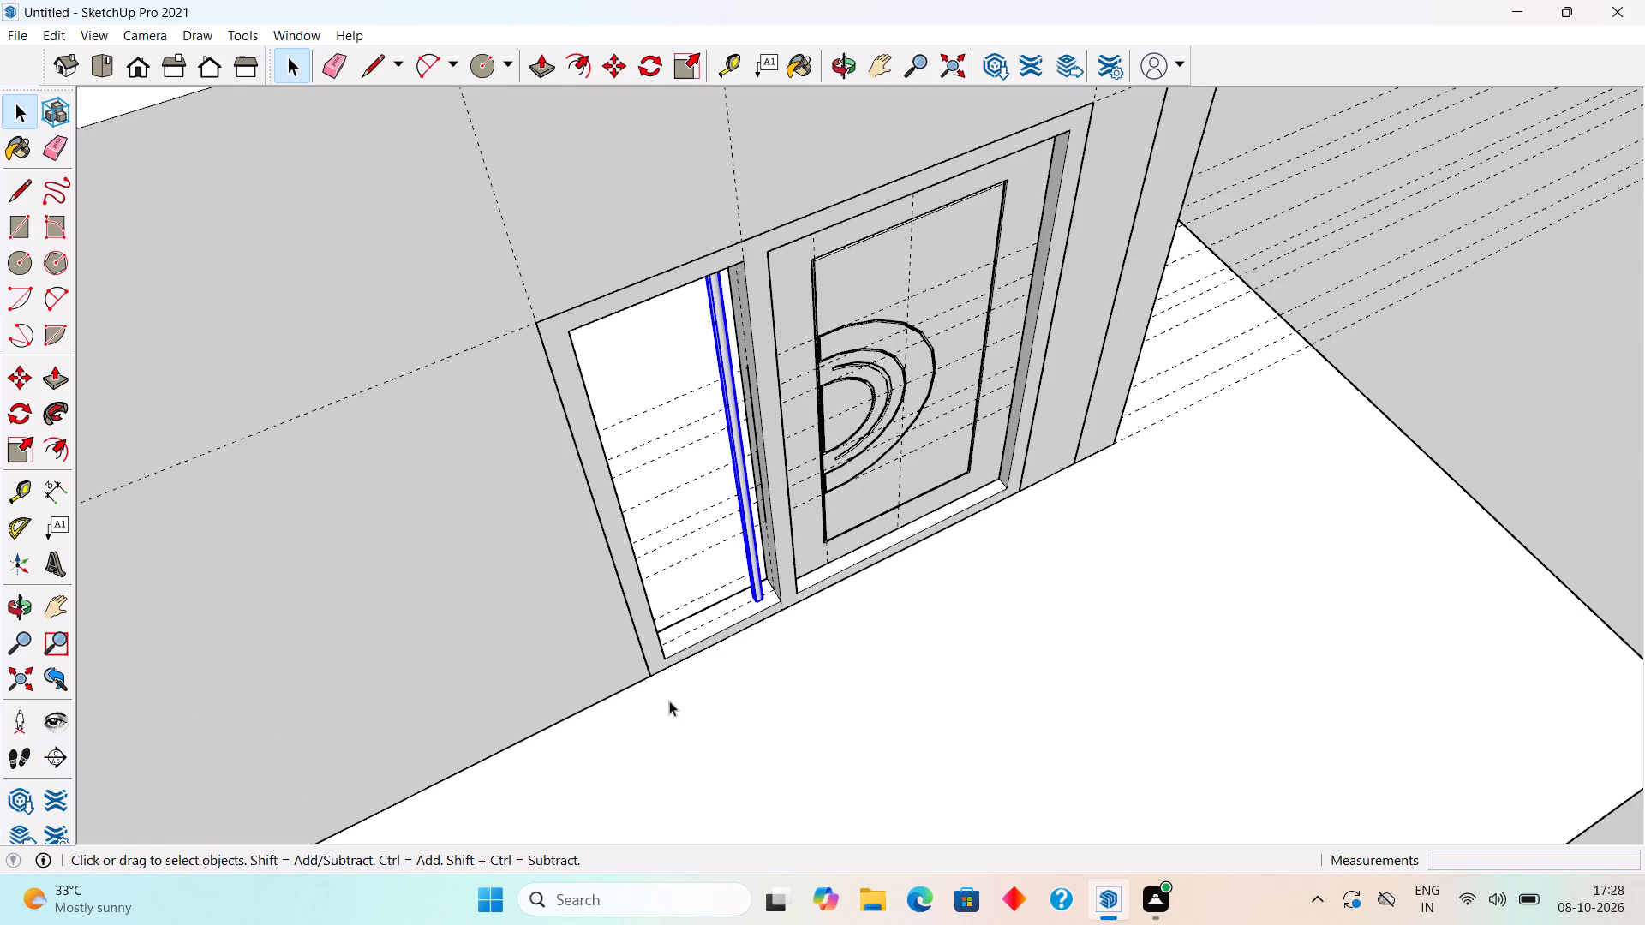
{"action": "left_click", "coordinate": [1433, 377]}
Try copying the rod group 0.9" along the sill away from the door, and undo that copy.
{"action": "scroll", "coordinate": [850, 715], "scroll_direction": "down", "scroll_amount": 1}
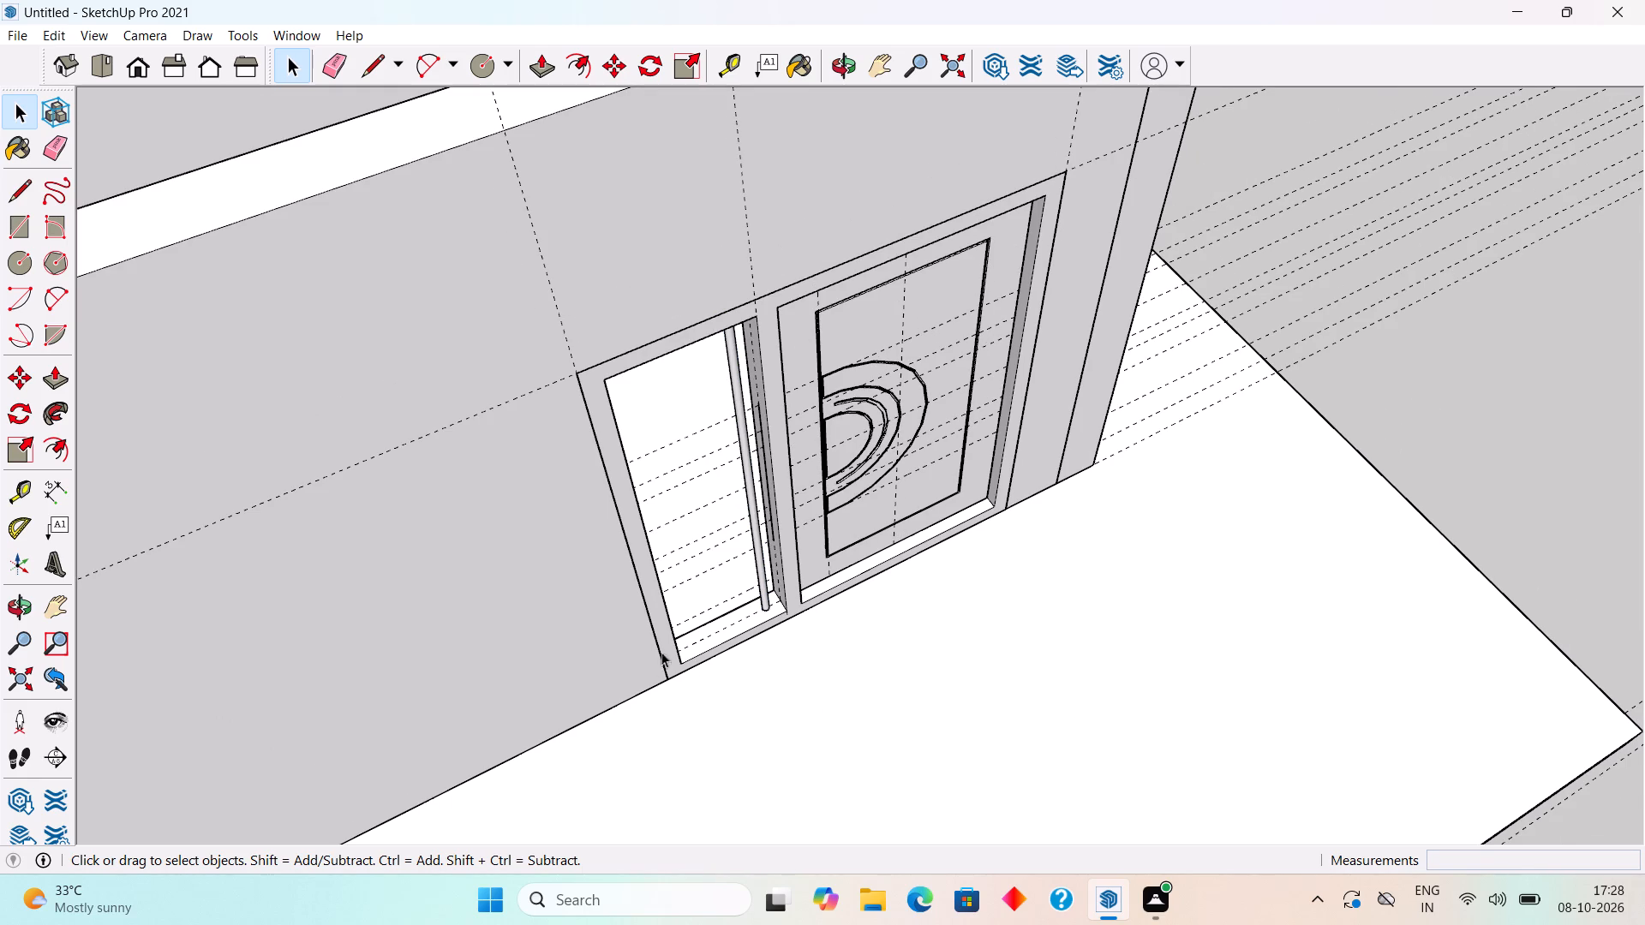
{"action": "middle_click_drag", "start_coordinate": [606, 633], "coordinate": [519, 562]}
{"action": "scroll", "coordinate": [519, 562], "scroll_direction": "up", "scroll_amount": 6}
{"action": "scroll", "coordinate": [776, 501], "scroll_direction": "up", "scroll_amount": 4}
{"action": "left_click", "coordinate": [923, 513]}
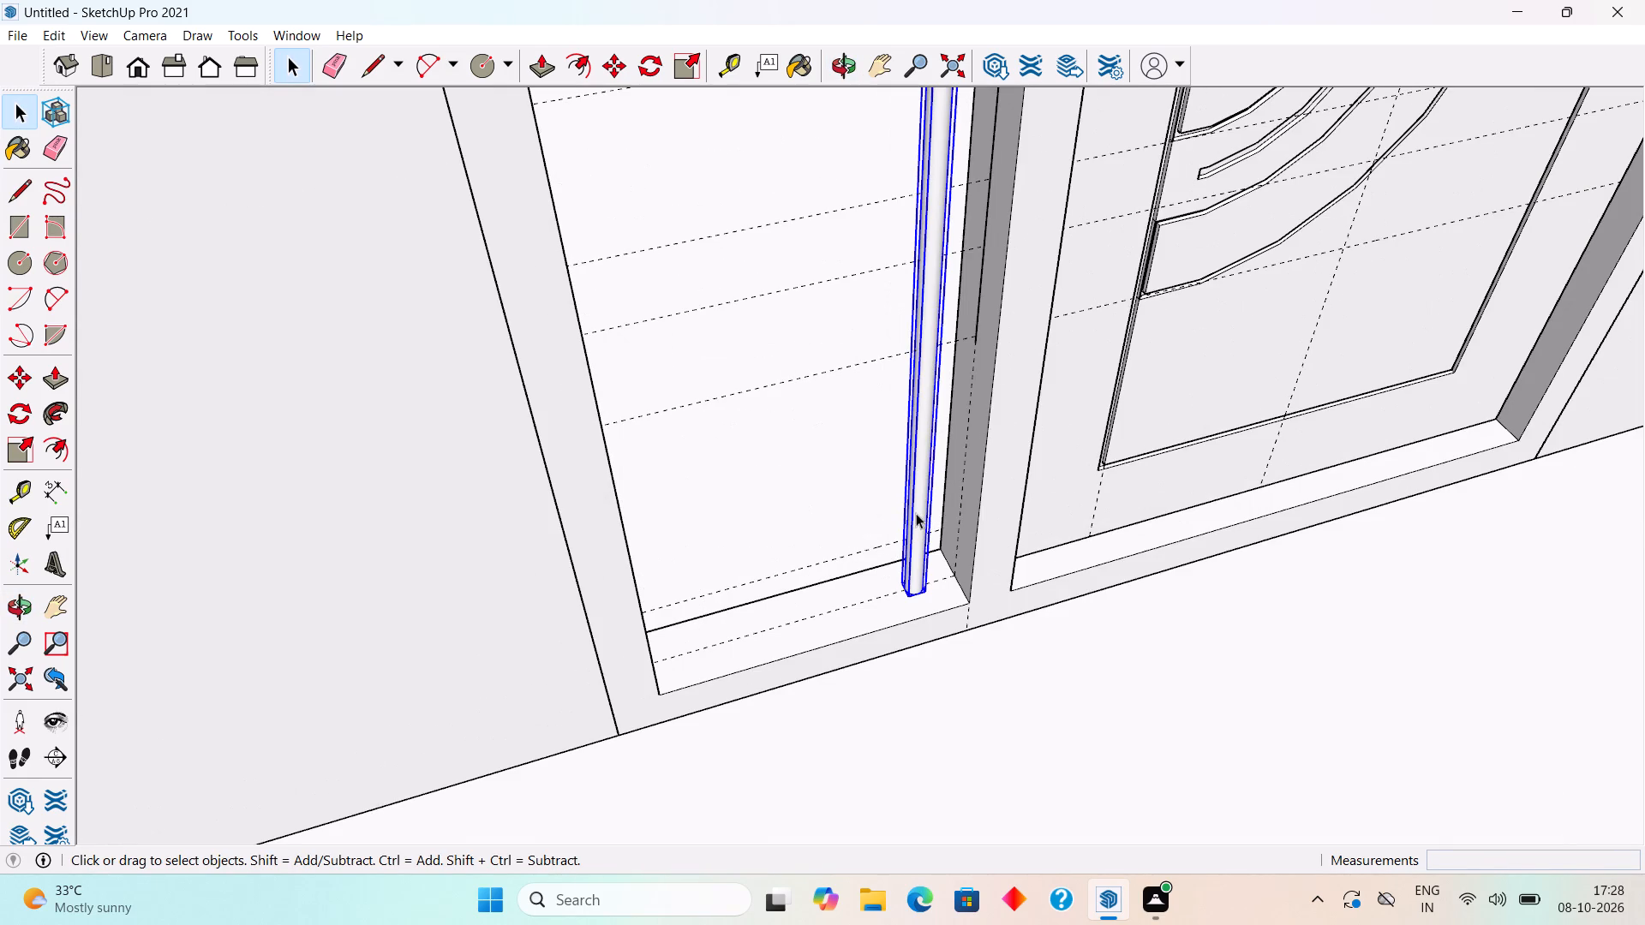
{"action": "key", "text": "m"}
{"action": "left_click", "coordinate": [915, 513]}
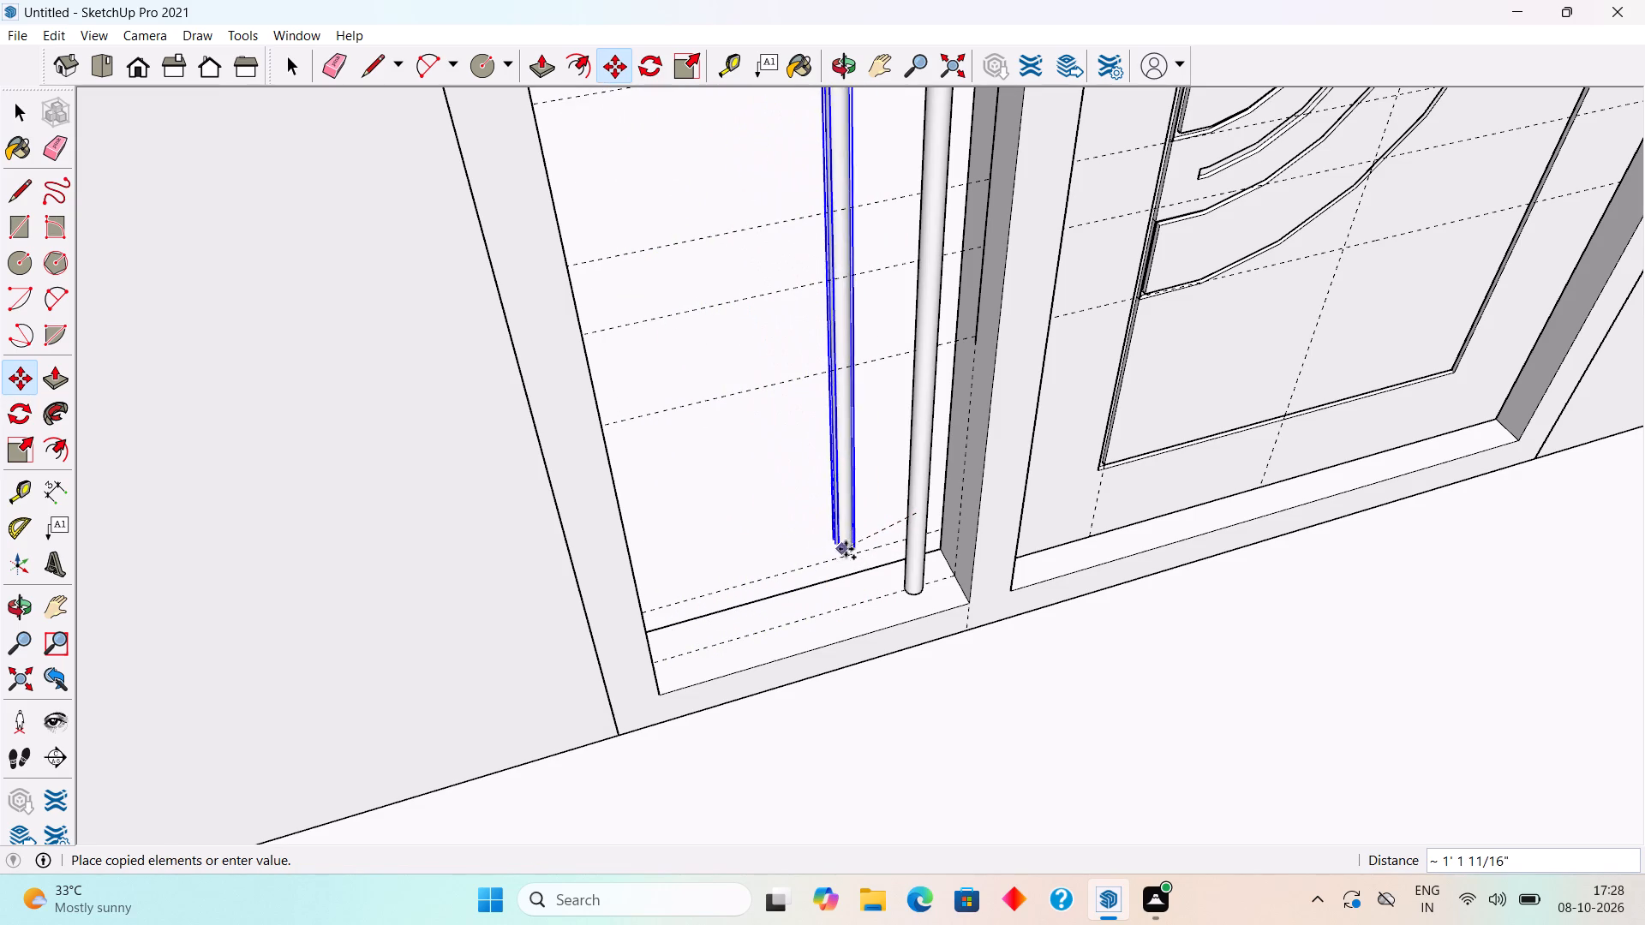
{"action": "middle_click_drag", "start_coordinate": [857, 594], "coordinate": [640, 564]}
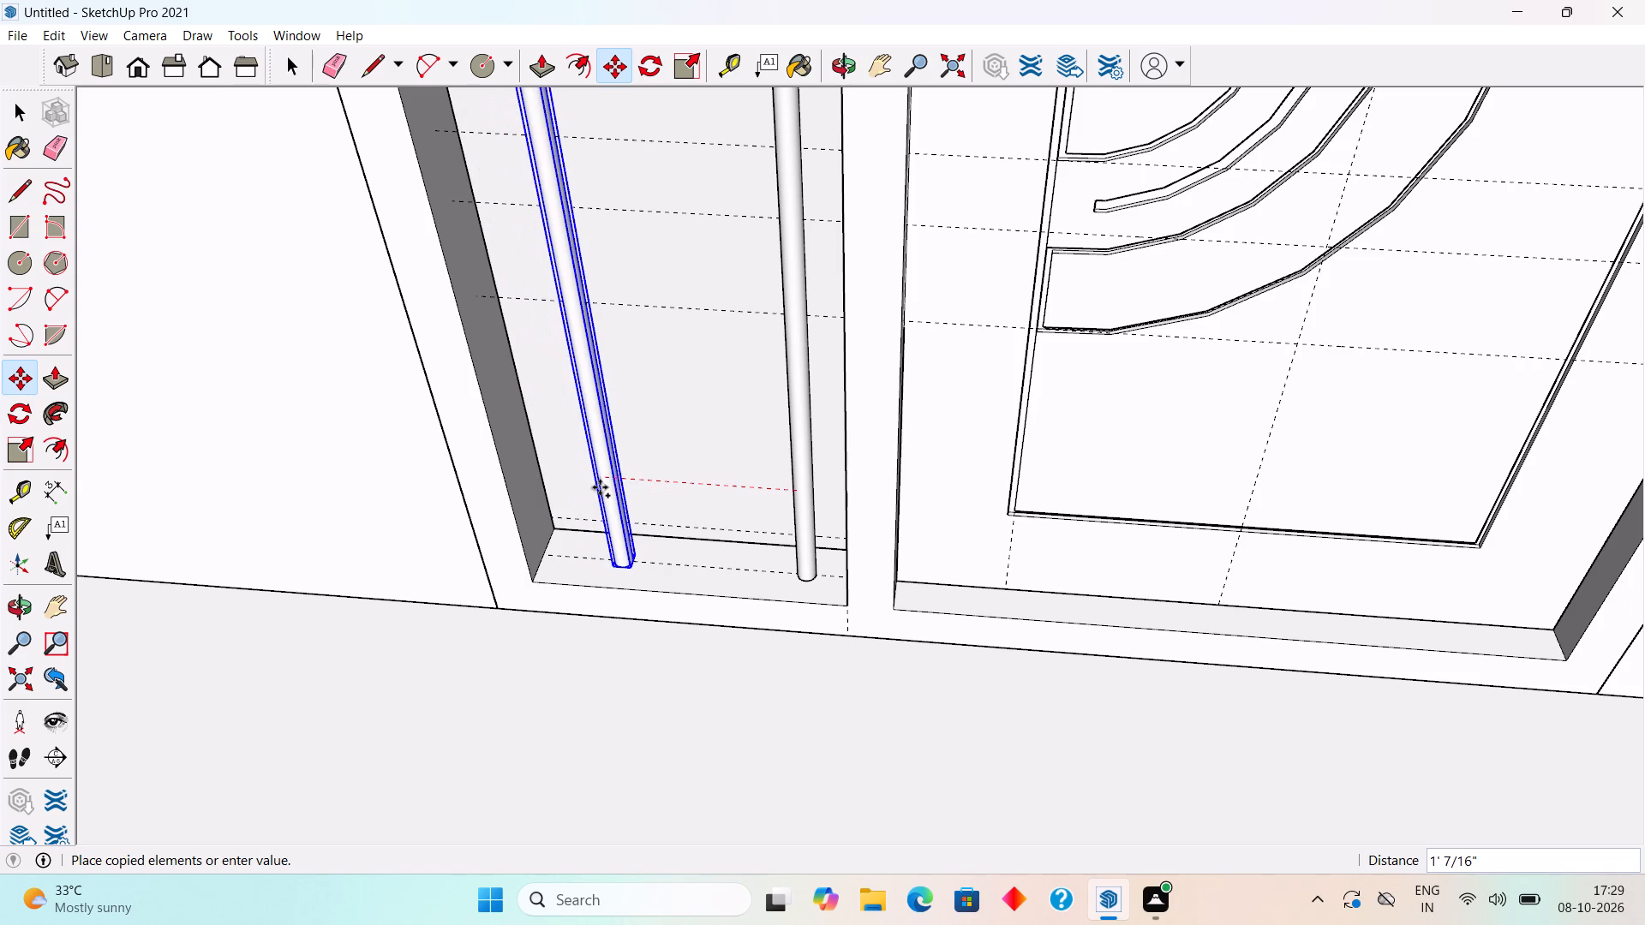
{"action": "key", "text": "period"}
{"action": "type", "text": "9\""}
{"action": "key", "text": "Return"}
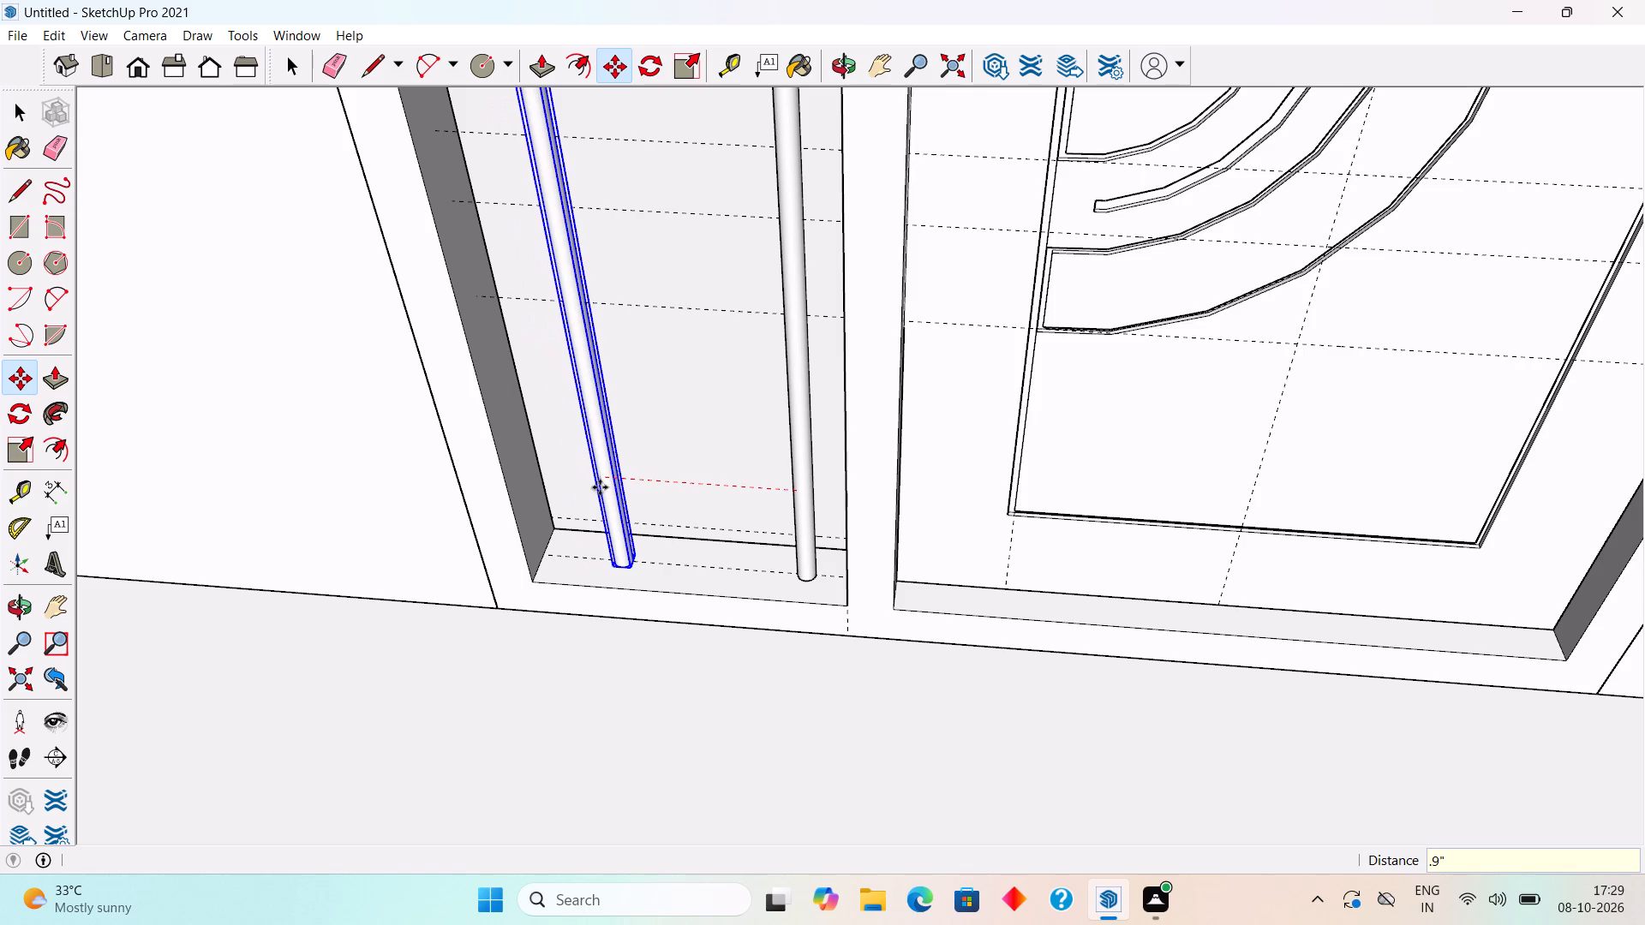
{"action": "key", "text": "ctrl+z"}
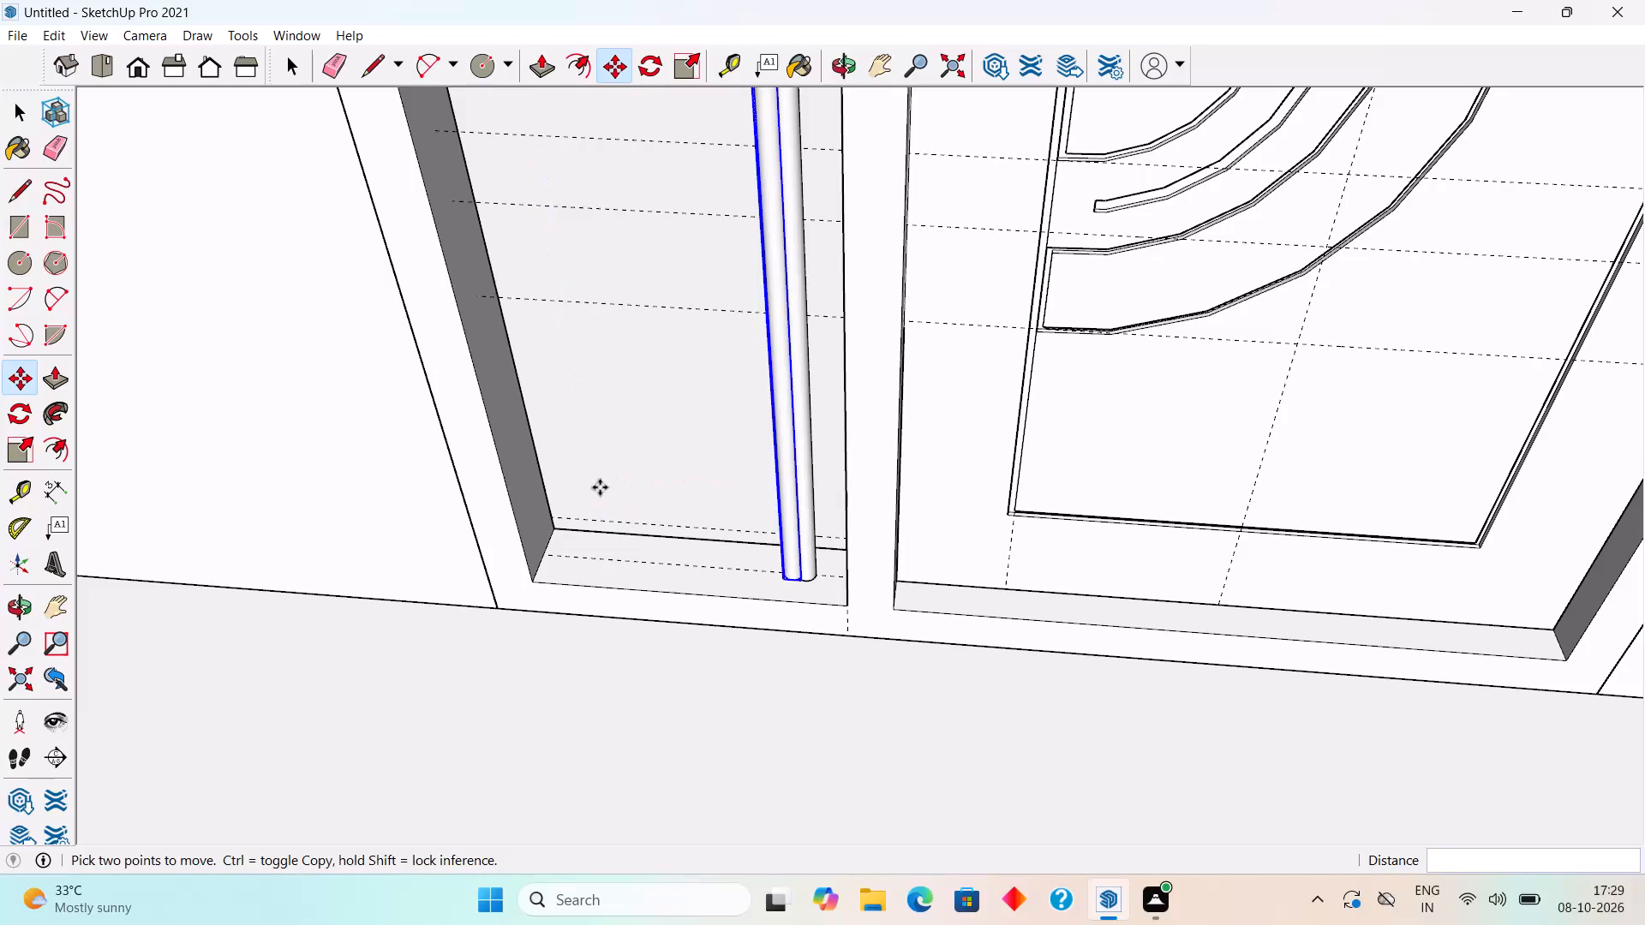
Copy the vertical rod 3.5" along the sill away from the door and repeat the copy four times (x4).
{"action": "left_click", "coordinate": [805, 508]}
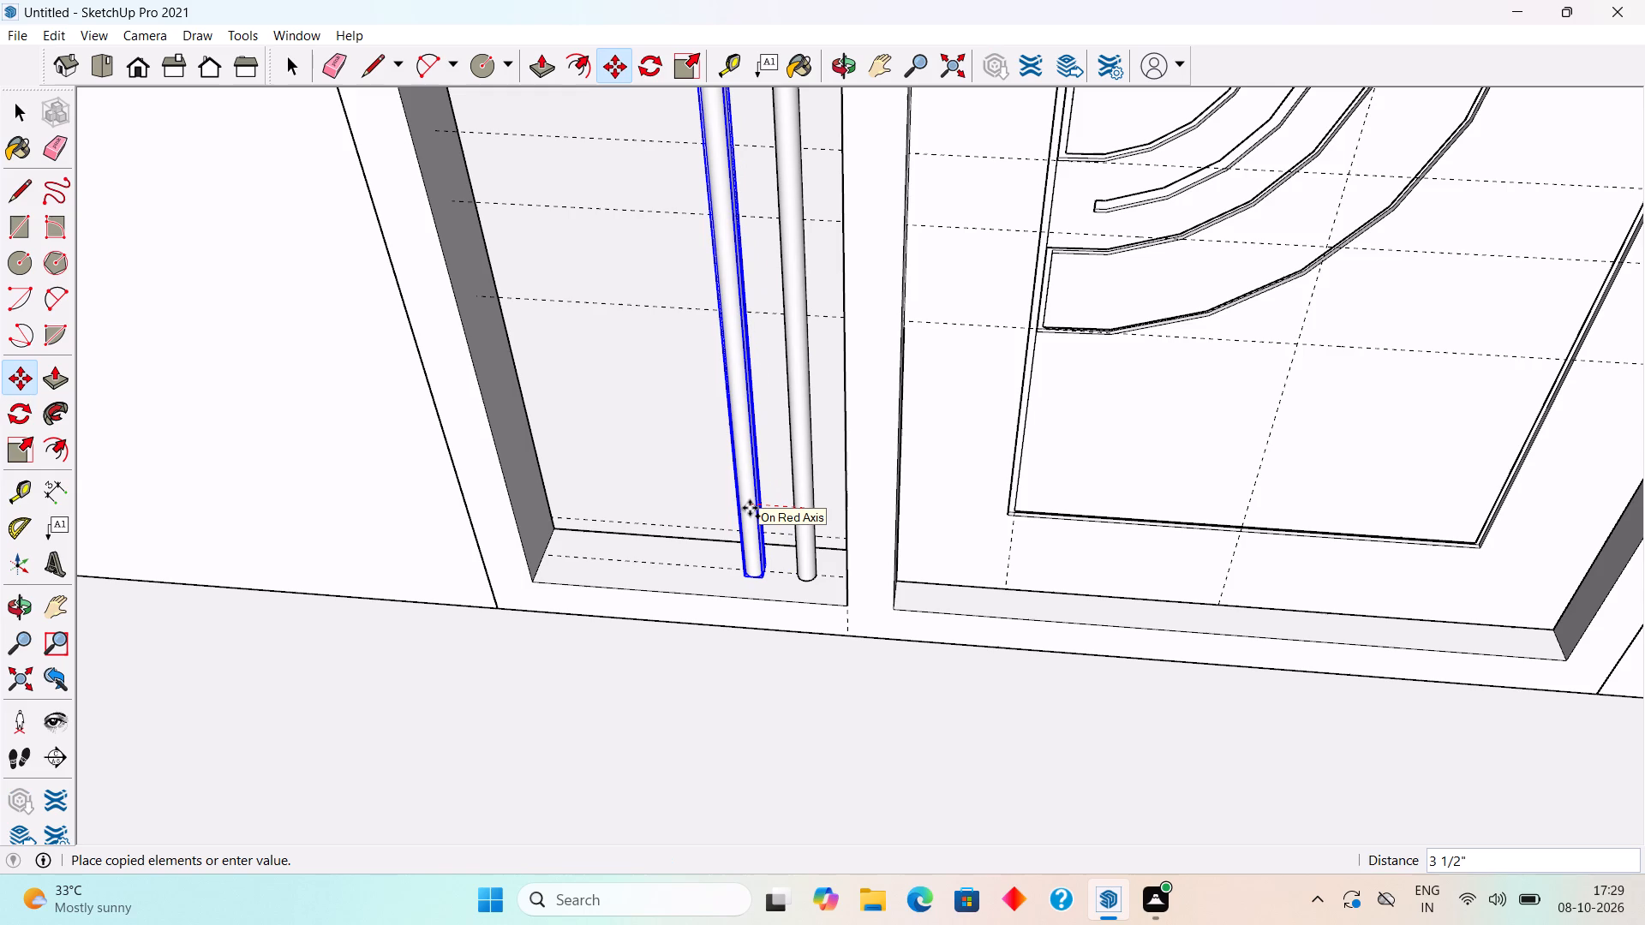
{"action": "type", "text": "3.5\""}
{"action": "key", "text": "Return"}
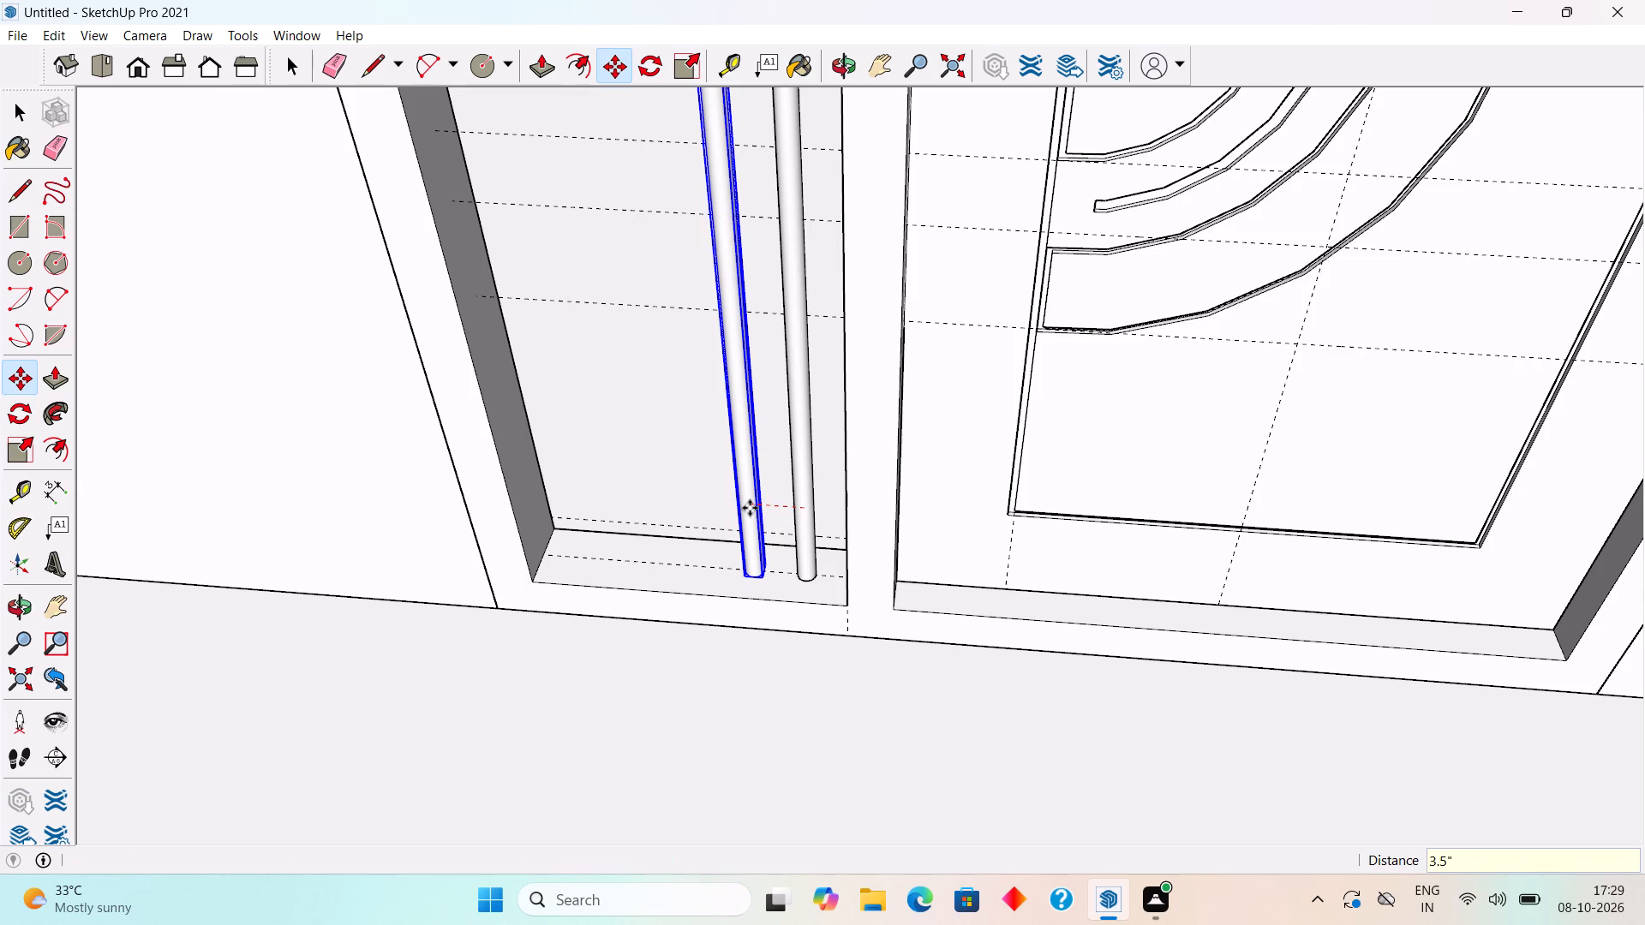
{"action": "key", "text": "x"}
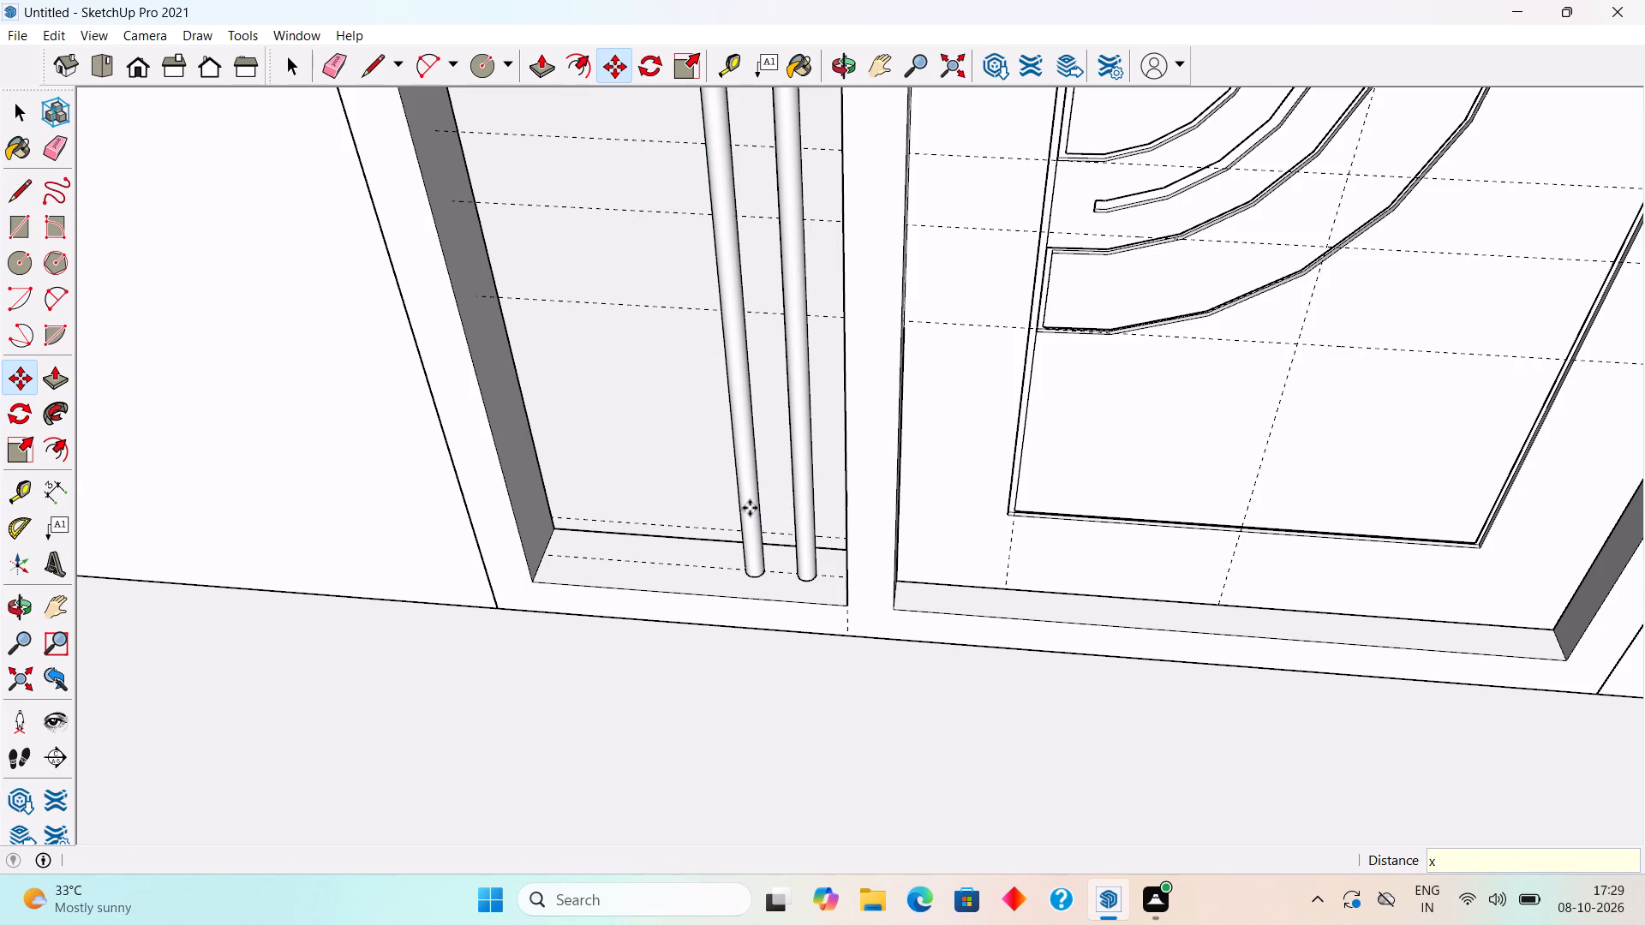
{"action": "key", "text": "4"}
{"action": "key", "text": "Return"}
{"action": "scroll", "coordinate": [750, 508], "scroll_direction": "down", "scroll_amount": 10}
{"action": "middle_click_drag", "start_coordinate": [589, 623], "coordinate": [721, 617]}
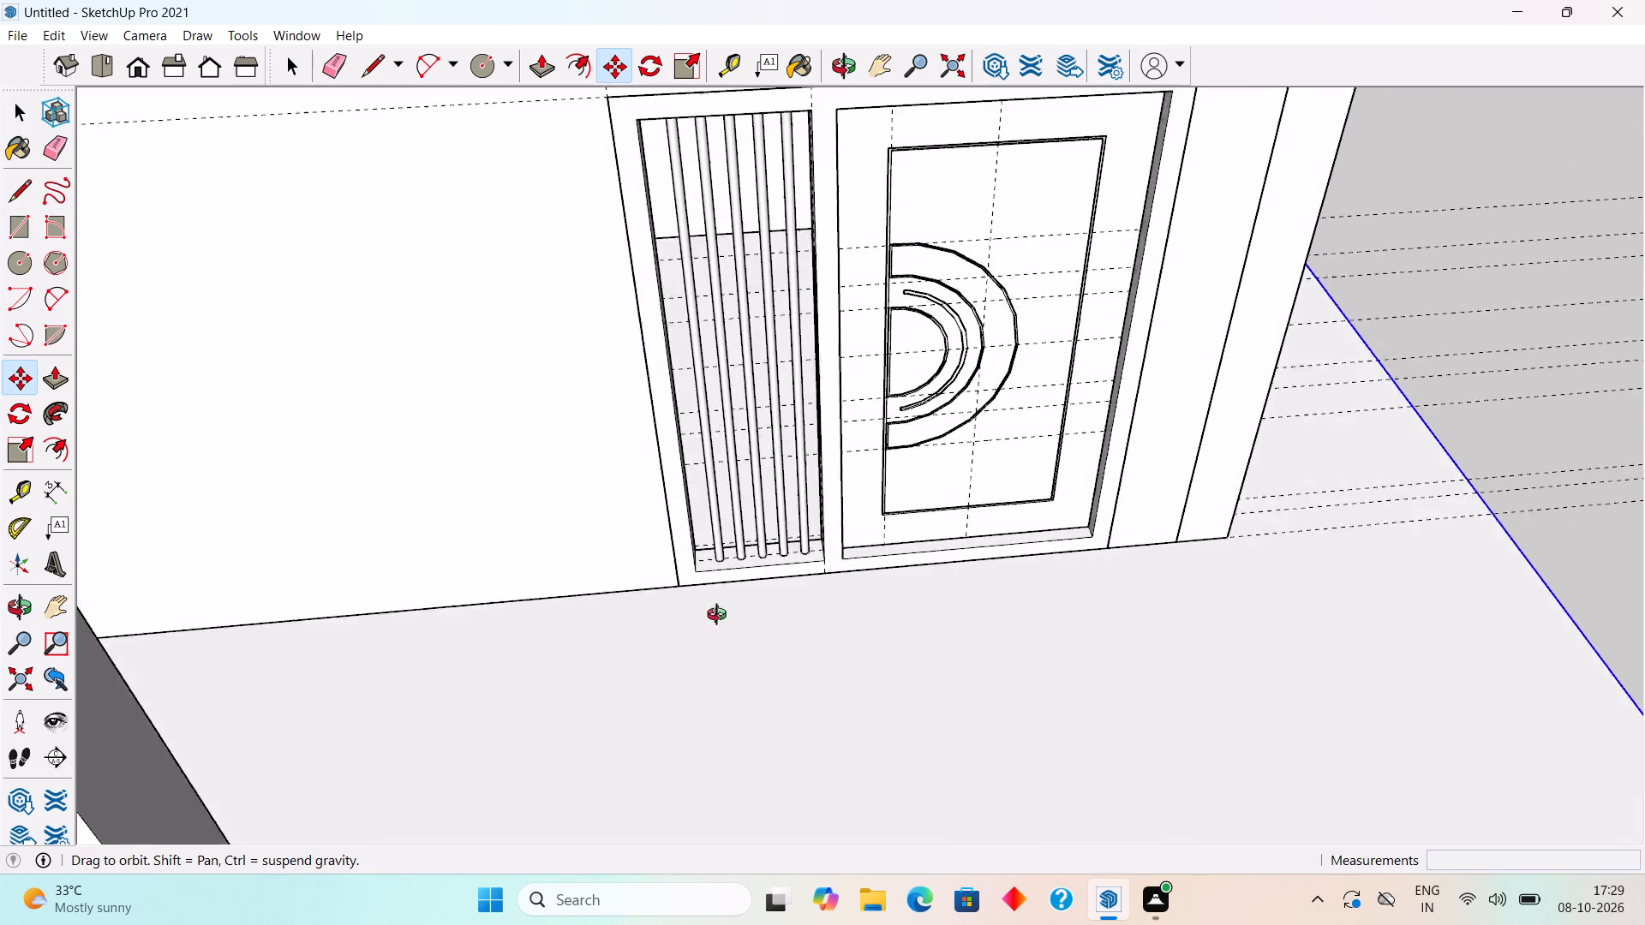
{"action": "middle_click_drag", "start_coordinate": [721, 617], "coordinate": [805, 606]}
{"action": "scroll", "coordinate": [773, 556], "scroll_direction": "up", "scroll_amount": 4}
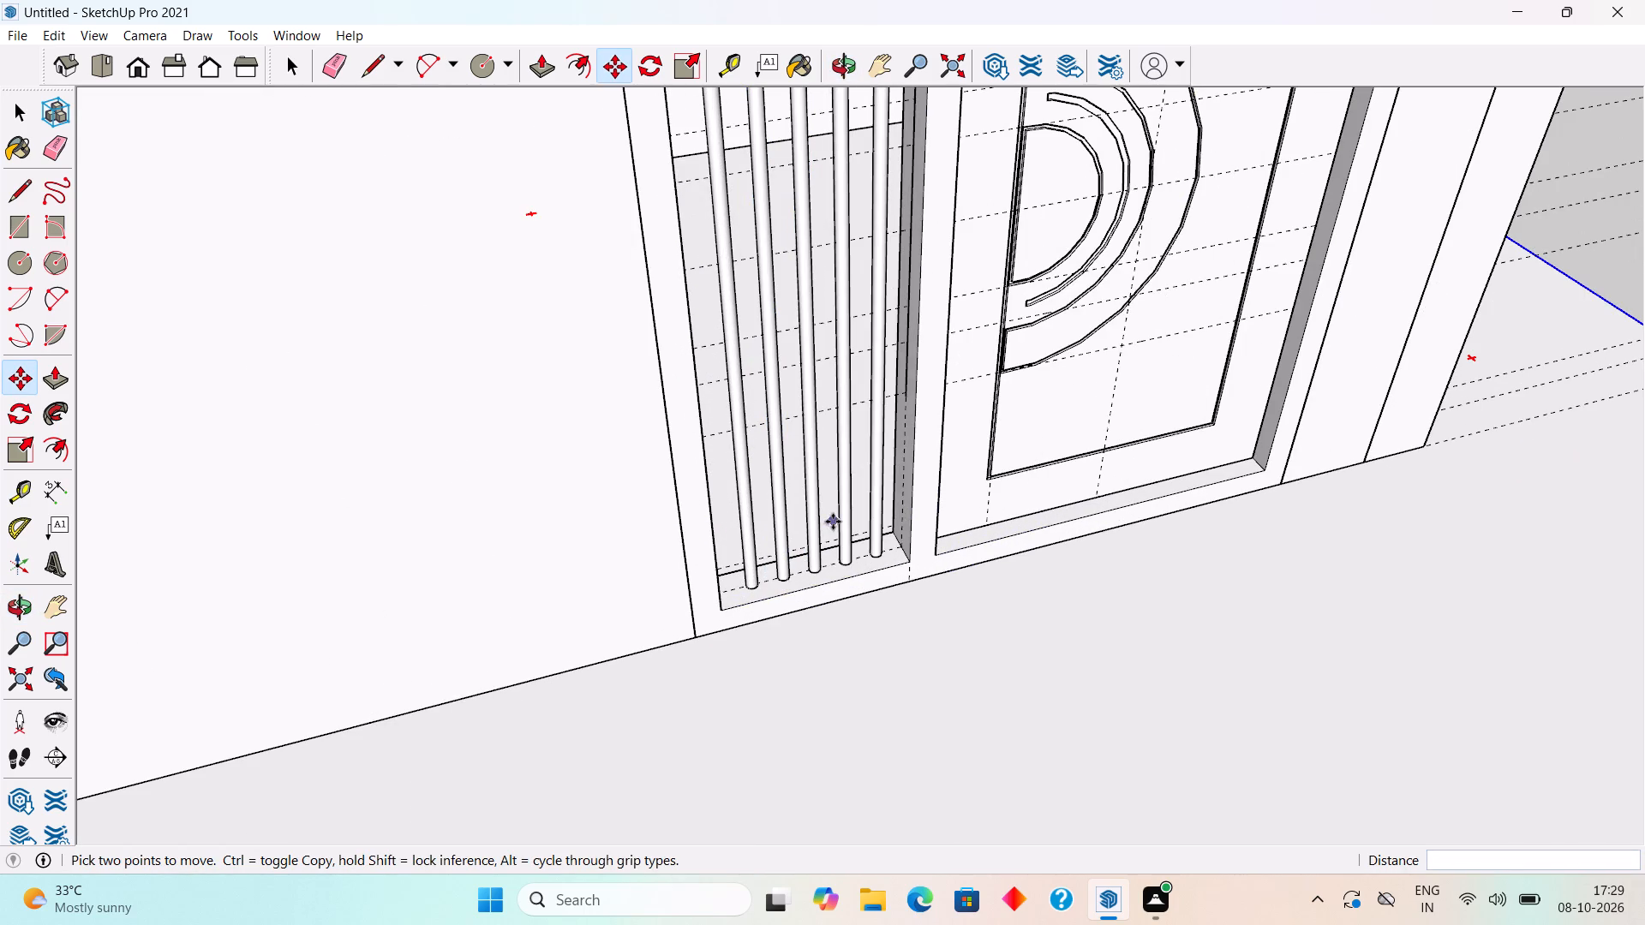
{"action": "key", "text": "space"}
Combine all five vertical rods in the narrow opening into one group.
{"action": "scroll", "coordinate": [752, 545], "scroll_direction": "up", "scroll_amount": 1}
{"action": "middle_click_drag", "start_coordinate": [747, 545], "coordinate": [611, 590]}
{"action": "scroll", "coordinate": [704, 567], "scroll_direction": "up", "scroll_amount": 2}
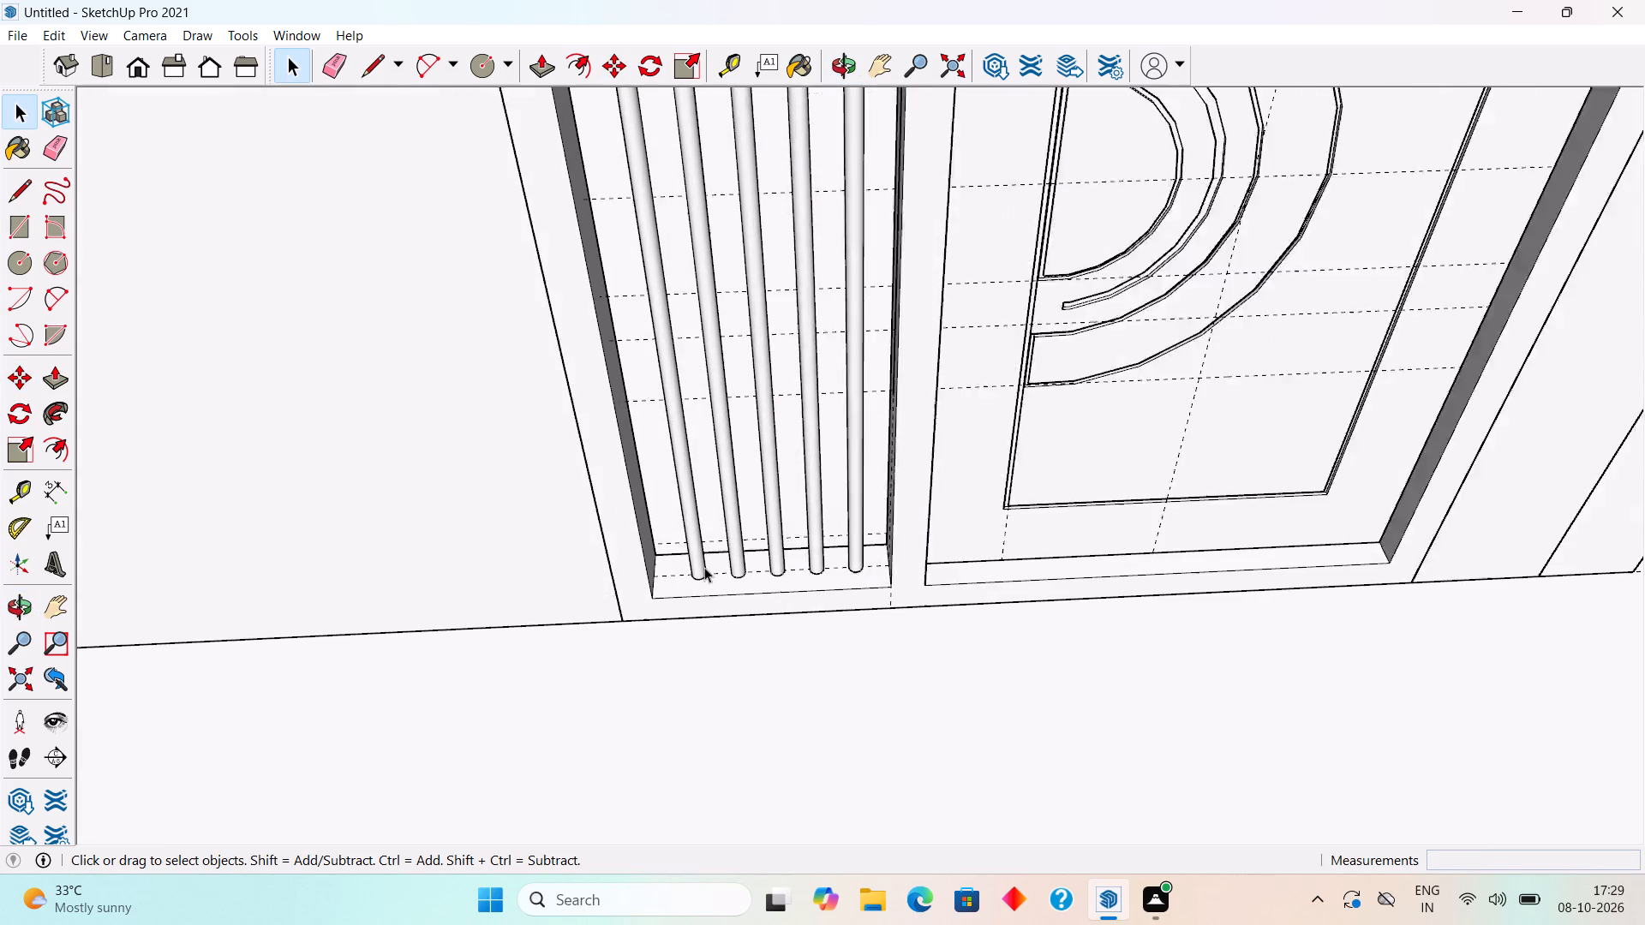
{"action": "scroll", "coordinate": [704, 567], "scroll_direction": "up", "scroll_amount": 2}
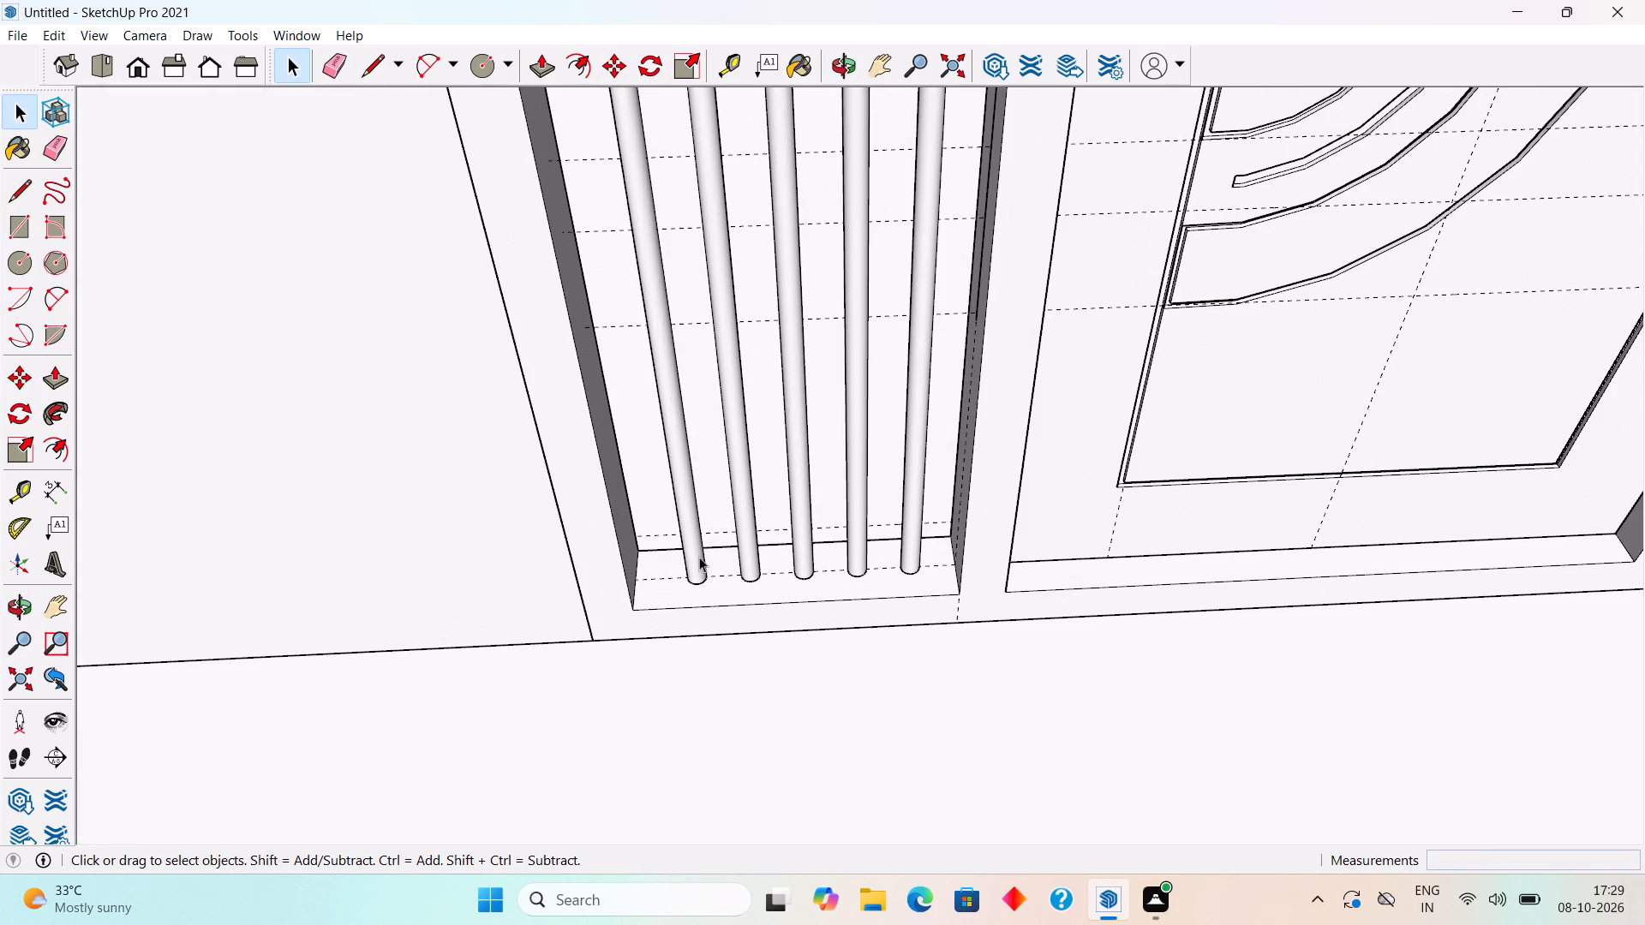
{"action": "left_click", "coordinate": [699, 557]}
{"action": "left_click", "coordinate": [750, 546], "text": "shift"}
{"action": "left_click", "coordinate": [808, 523], "text": "shift"}
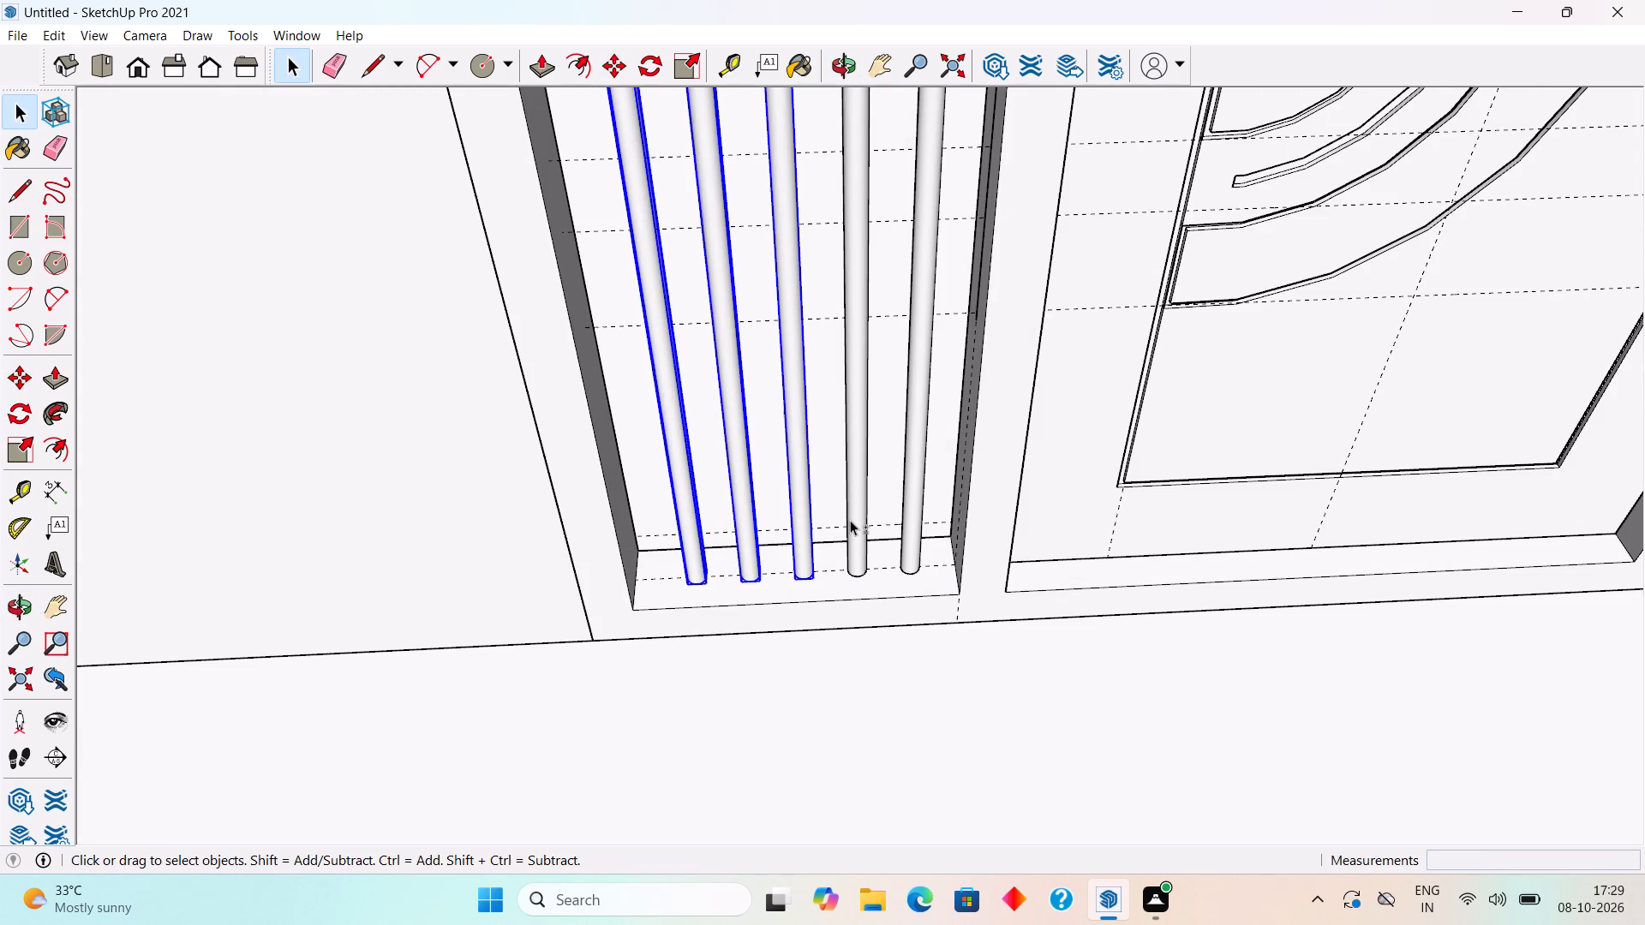
{"action": "left_click", "coordinate": [856, 520], "text": "shift"}
{"action": "left_click", "coordinate": [903, 520], "text": "shift"}
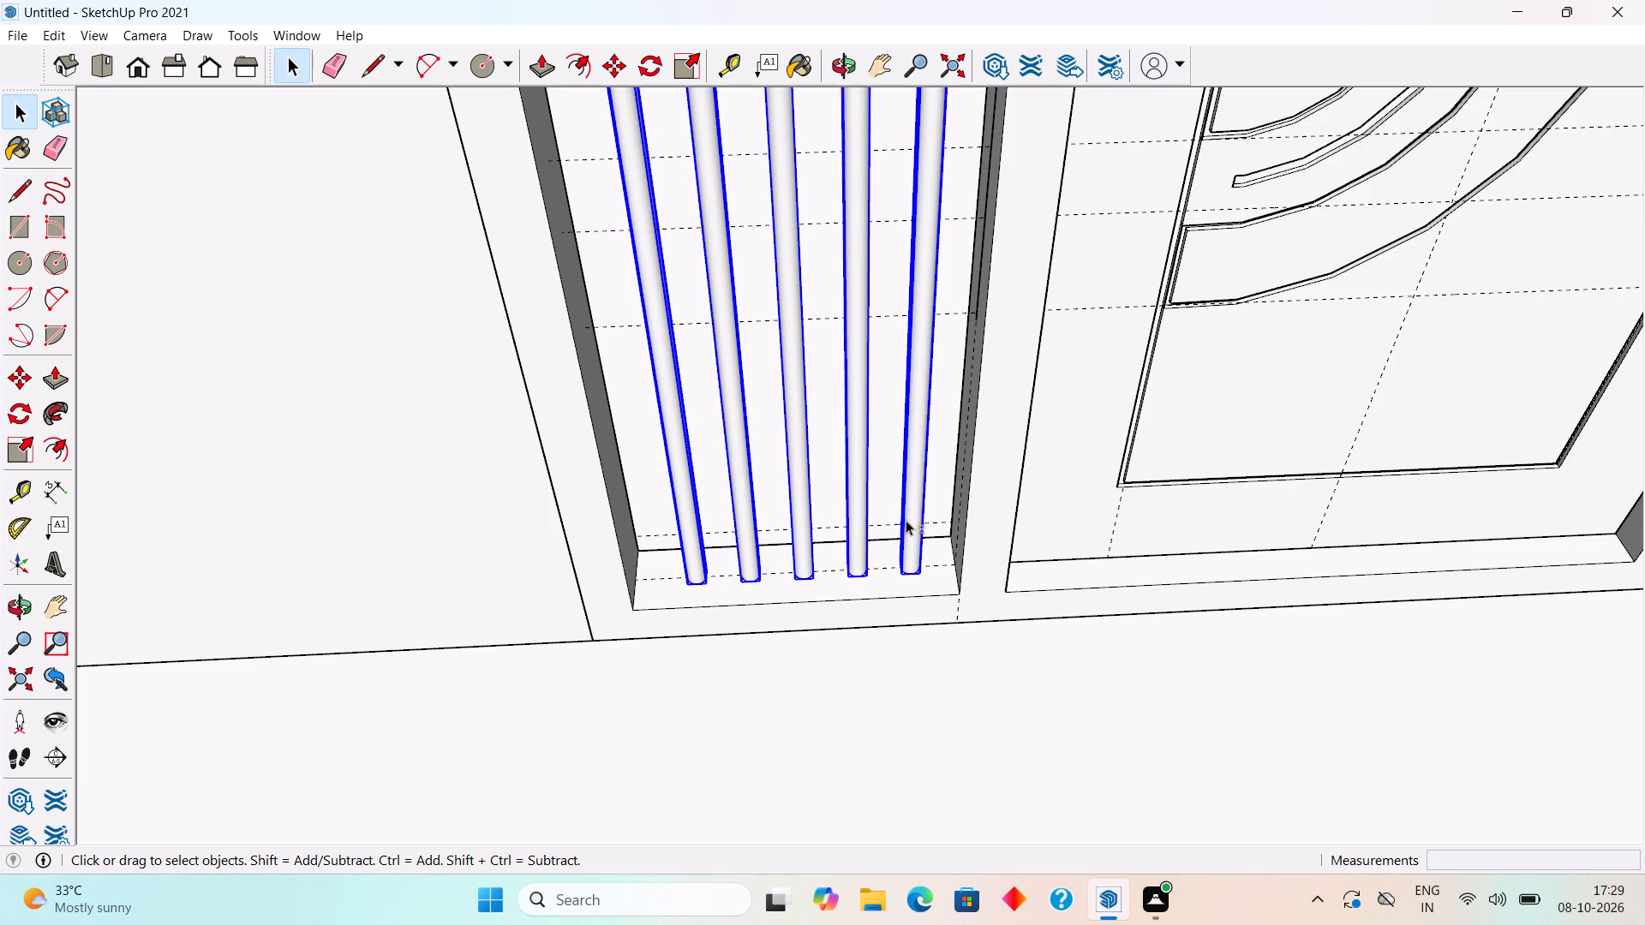
{"action": "right_click", "coordinate": [909, 520], "text": "shift"}
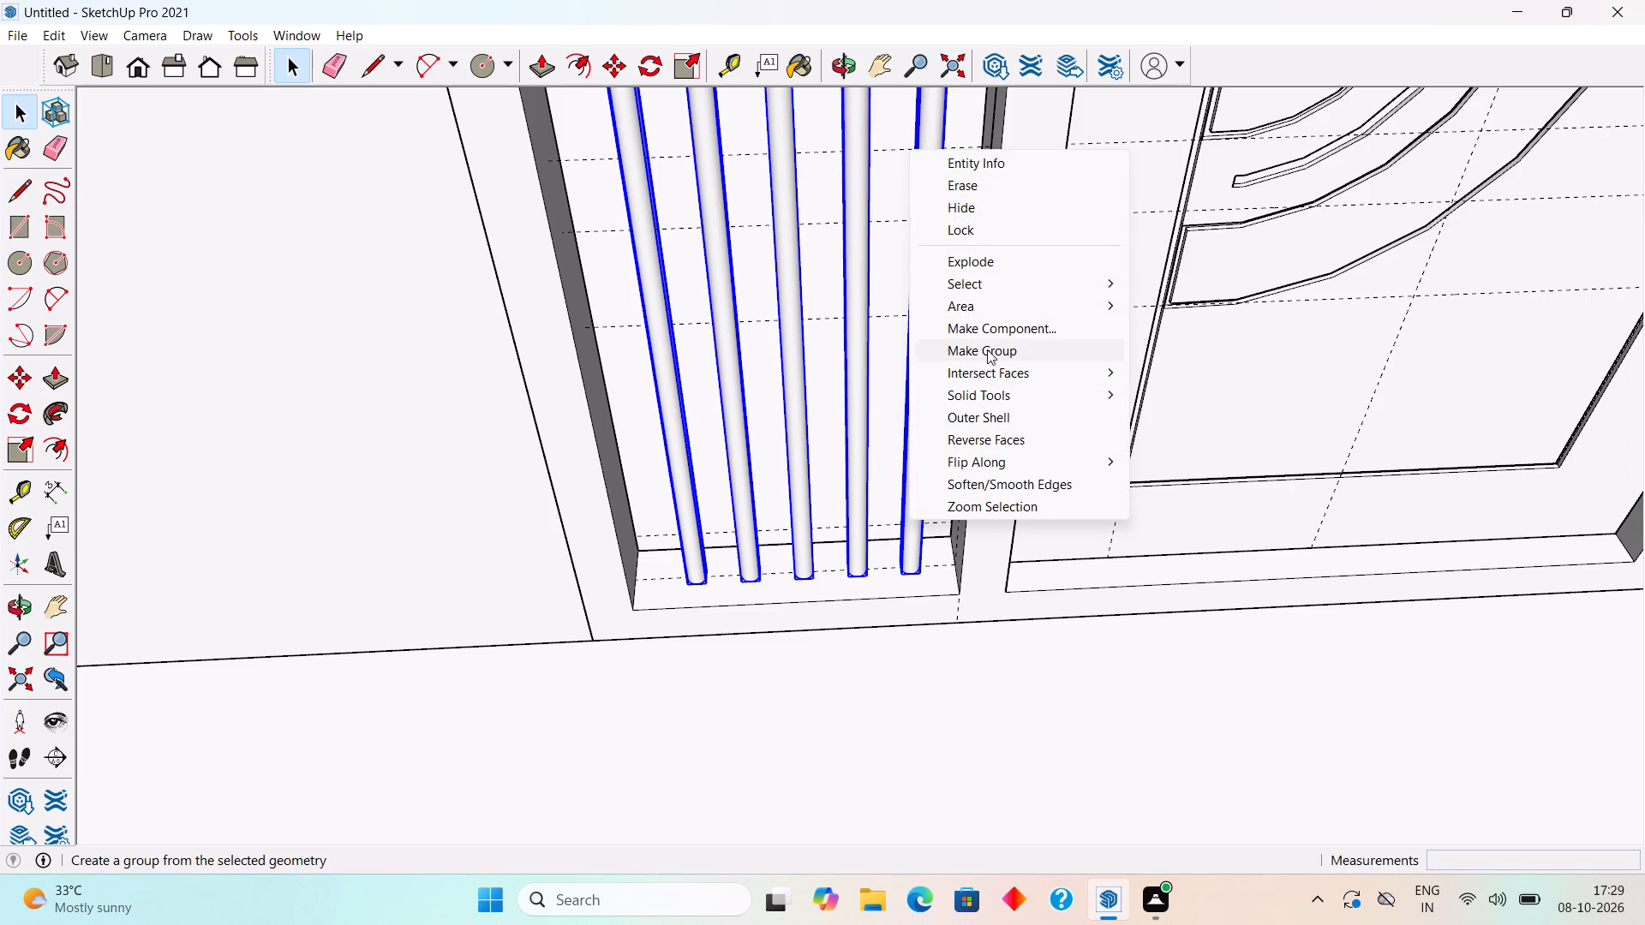
{"action": "left_click", "coordinate": [987, 349]}
Move the grouped rods slightly along the sill away from the door to even out the side gaps, and deselect them.
{"action": "scroll", "coordinate": [683, 545], "scroll_direction": "up", "scroll_amount": 8}
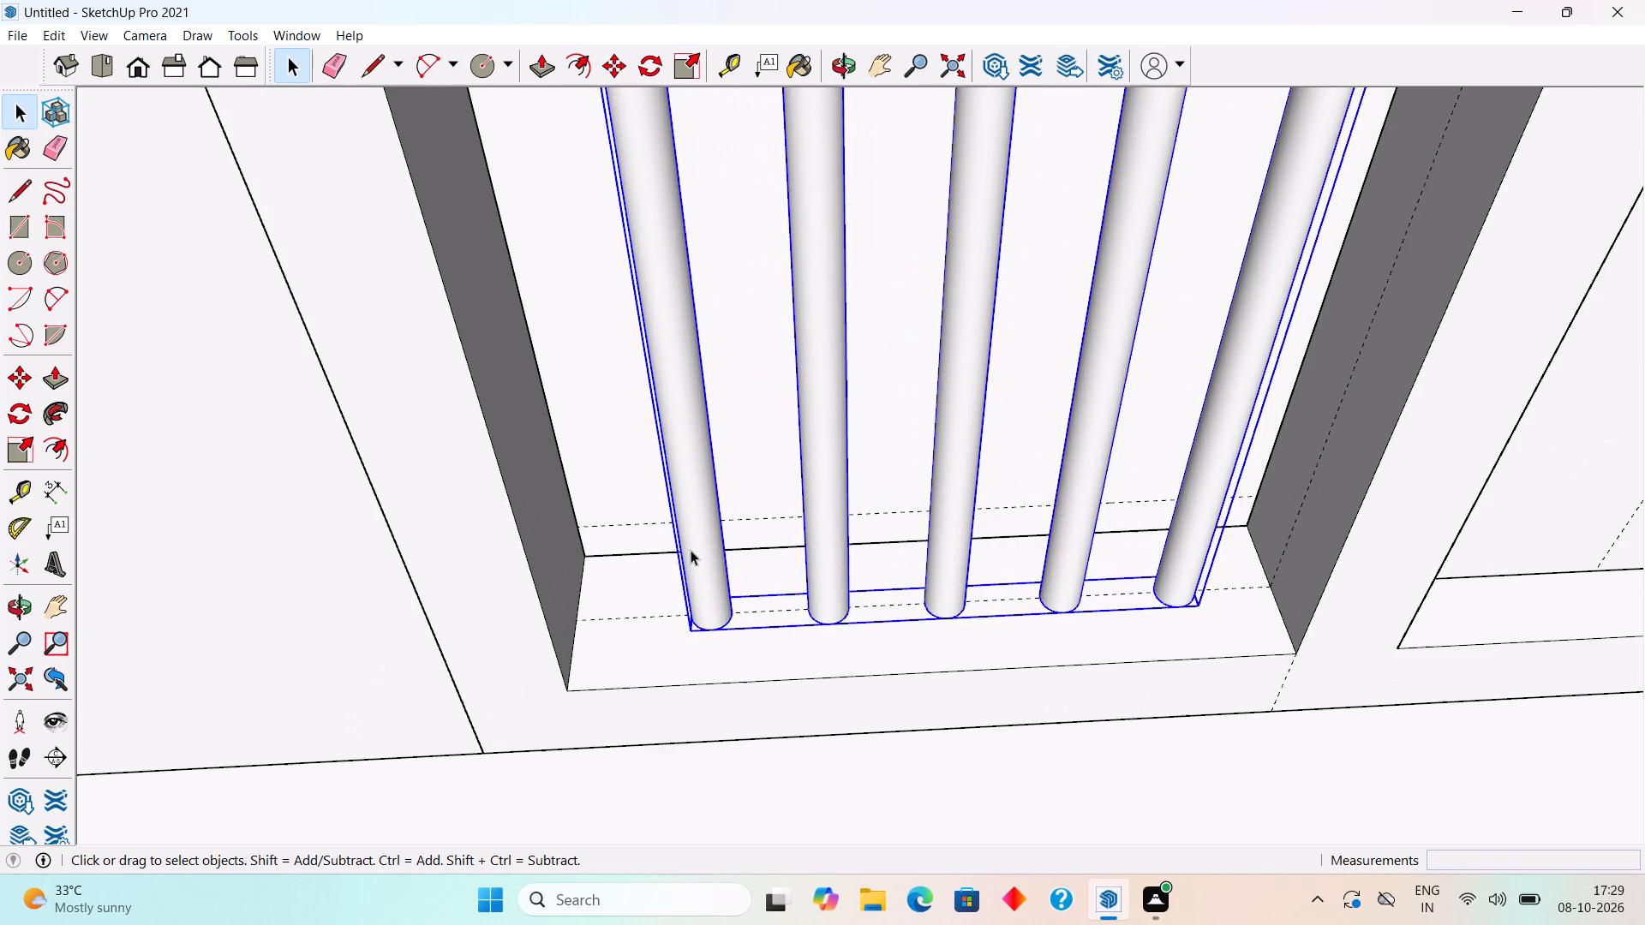
{"action": "key", "text": "m"}
{"action": "left_click", "coordinate": [691, 550]}
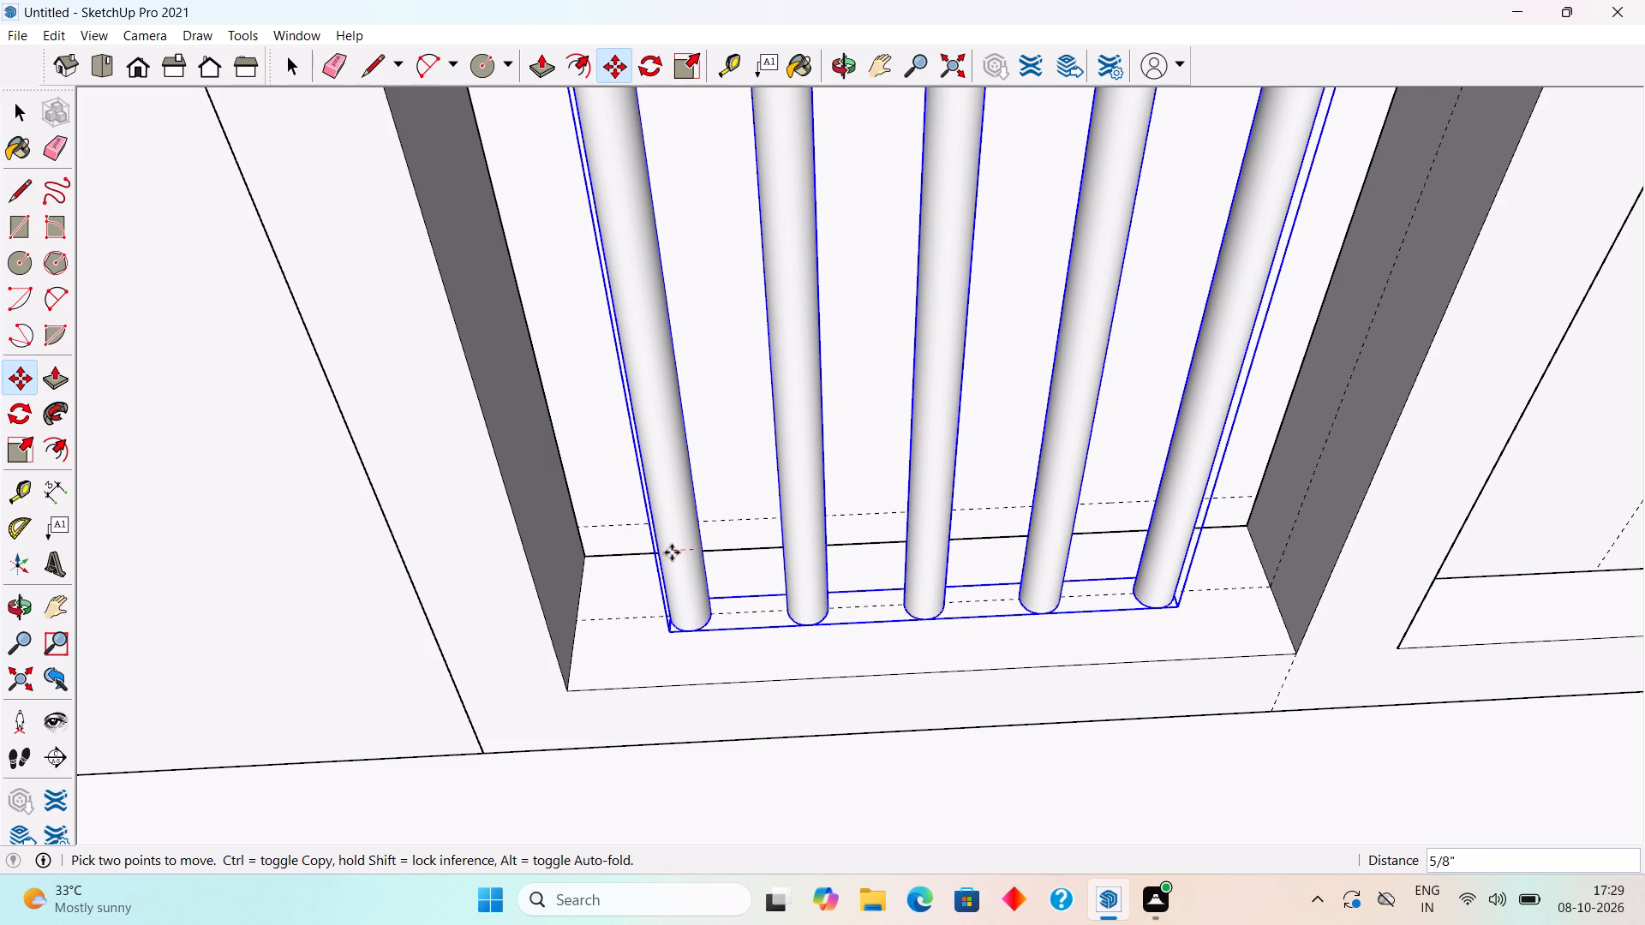
{"action": "left_click", "coordinate": [676, 552]}
{"action": "key", "text": "space"}
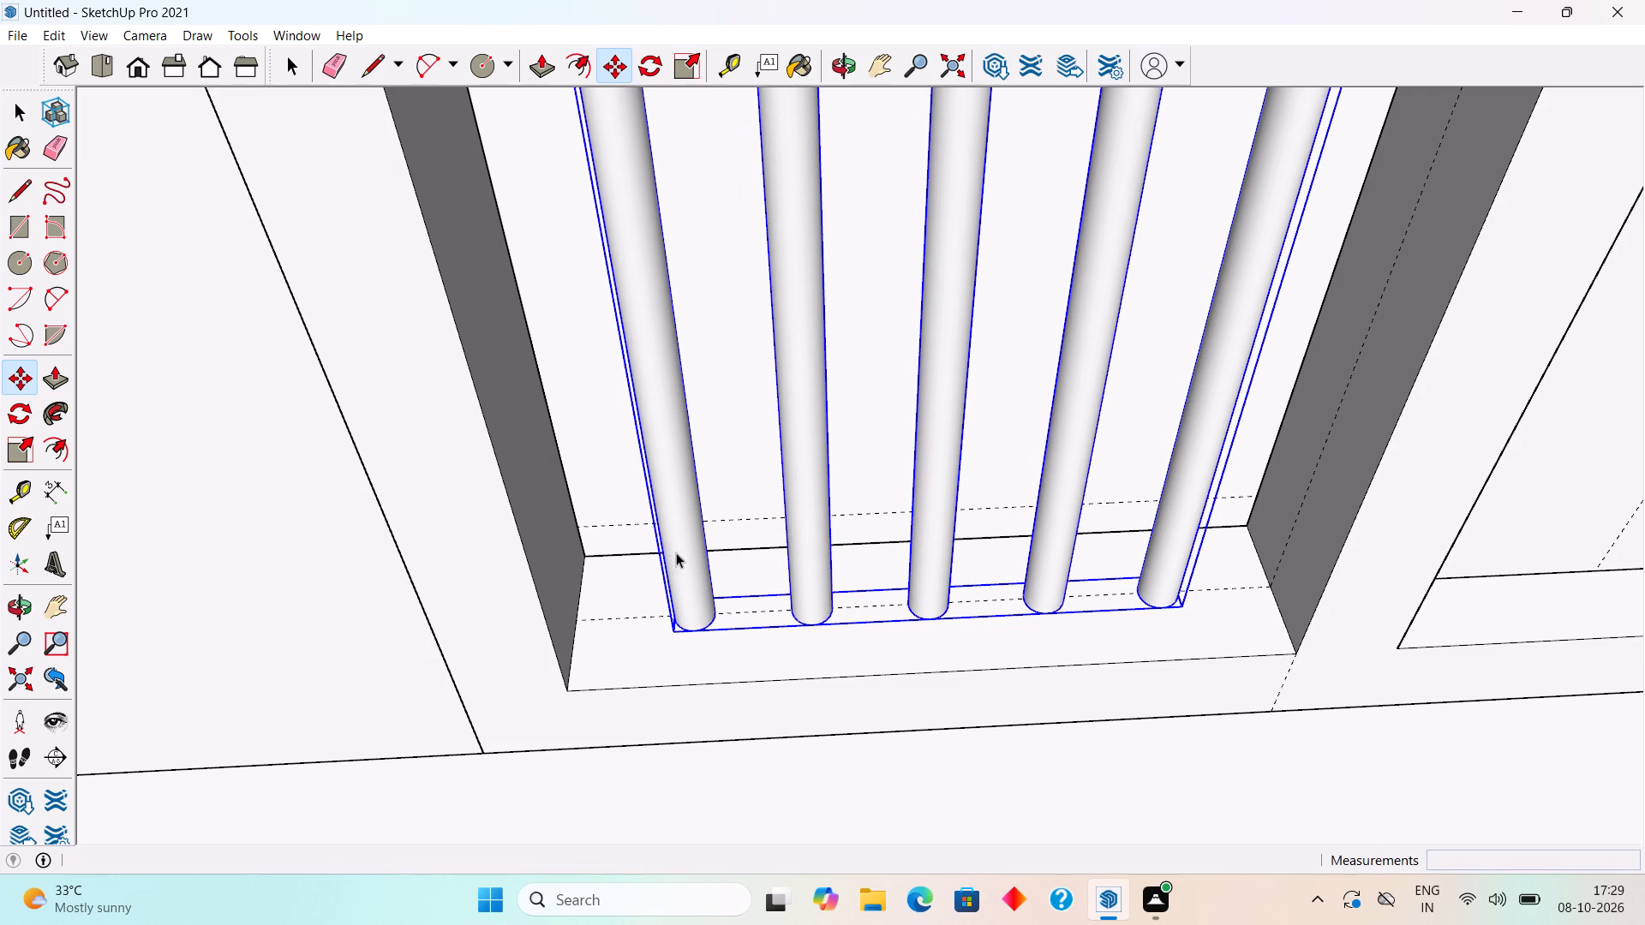
{"action": "scroll", "coordinate": [683, 552], "scroll_direction": "down", "scroll_amount": 20}
{"action": "scroll", "coordinate": [683, 552], "scroll_direction": "down", "scroll_amount": 5}
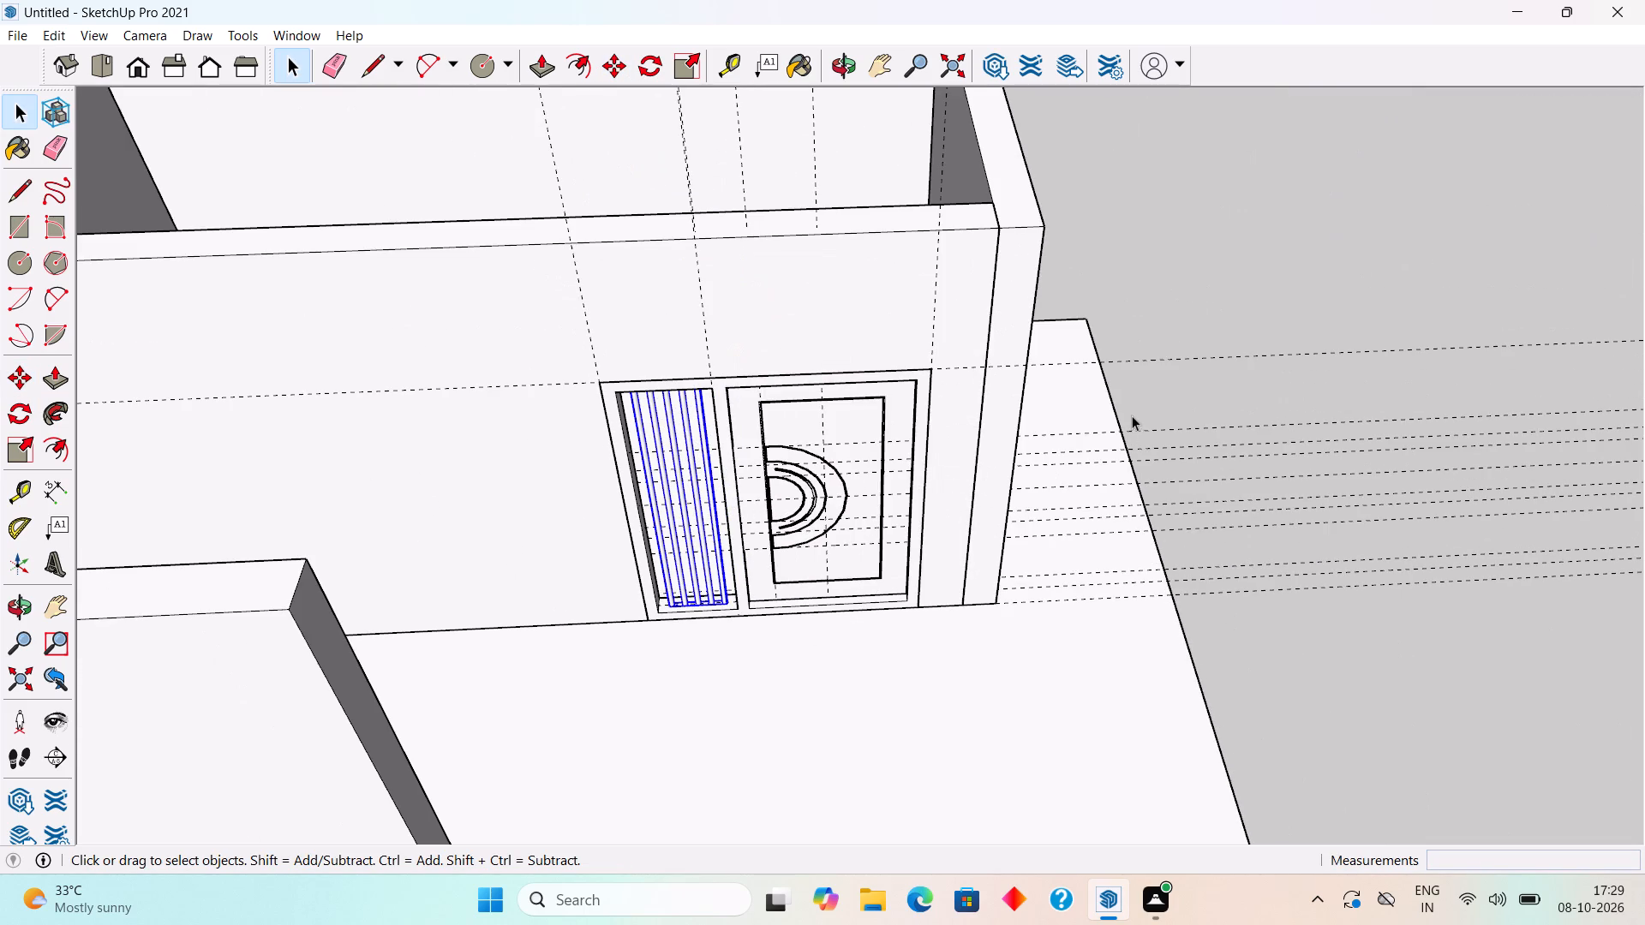
{"action": "left_click", "coordinate": [1138, 404]}
Examine the rod infill and the adjoining door from the front, from both sides and close up.
{"action": "middle_click_drag", "start_coordinate": [348, 825], "coordinate": [382, 518]}
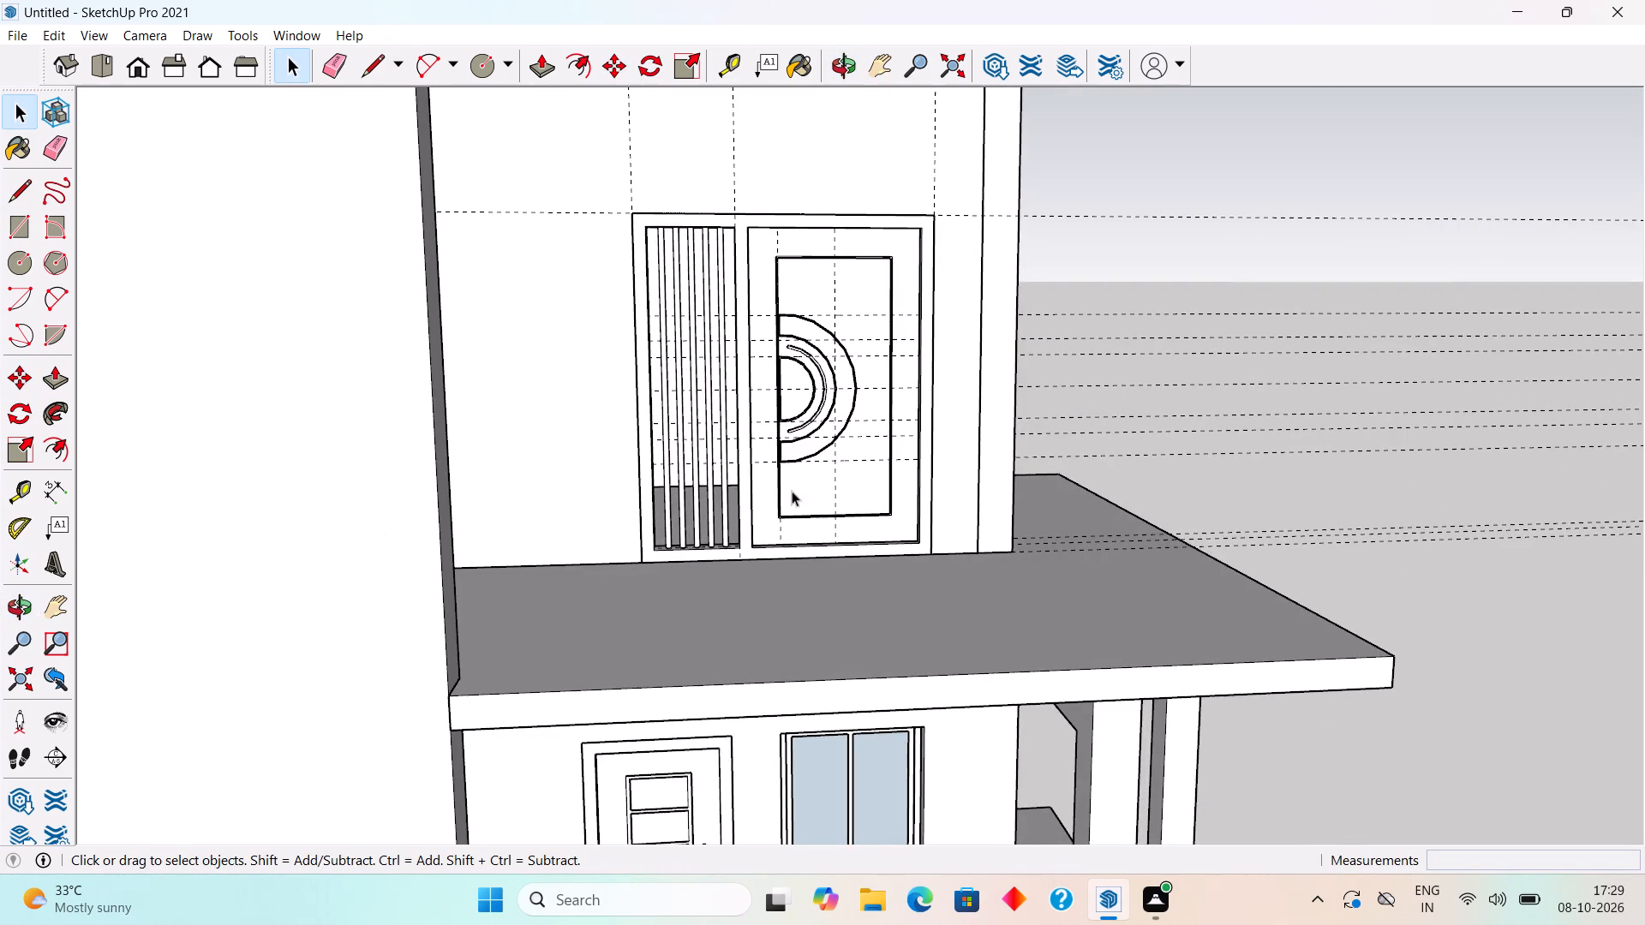
{"action": "scroll", "coordinate": [795, 477], "scroll_direction": "up", "scroll_amount": 7}
{"action": "scroll", "coordinate": [791, 496], "scroll_direction": "down", "scroll_amount": 4}
{"action": "middle_click_drag", "start_coordinate": [650, 433], "coordinate": [608, 575]}
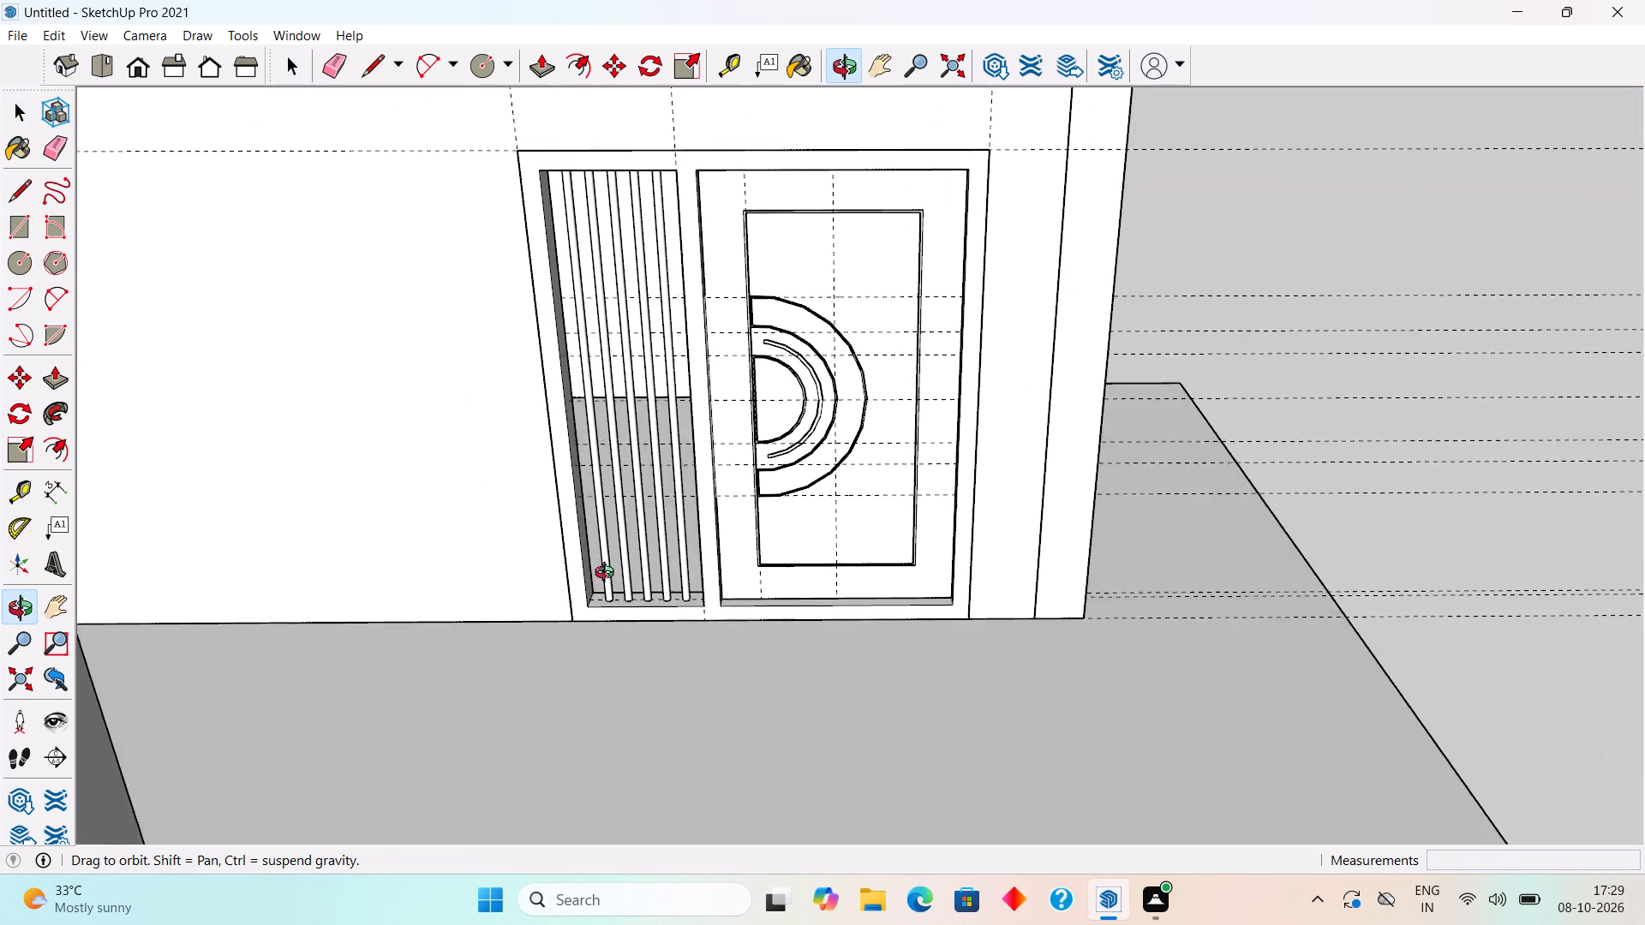
{"action": "middle_click_drag", "start_coordinate": [608, 575], "coordinate": [682, 620]}
{"action": "scroll", "coordinate": [682, 620], "scroll_direction": "up", "scroll_amount": 2}
{"action": "scroll", "coordinate": [682, 620], "scroll_direction": "down", "scroll_amount": 3}
{"action": "middle_click_drag", "start_coordinate": [565, 433], "coordinate": [362, 439]}
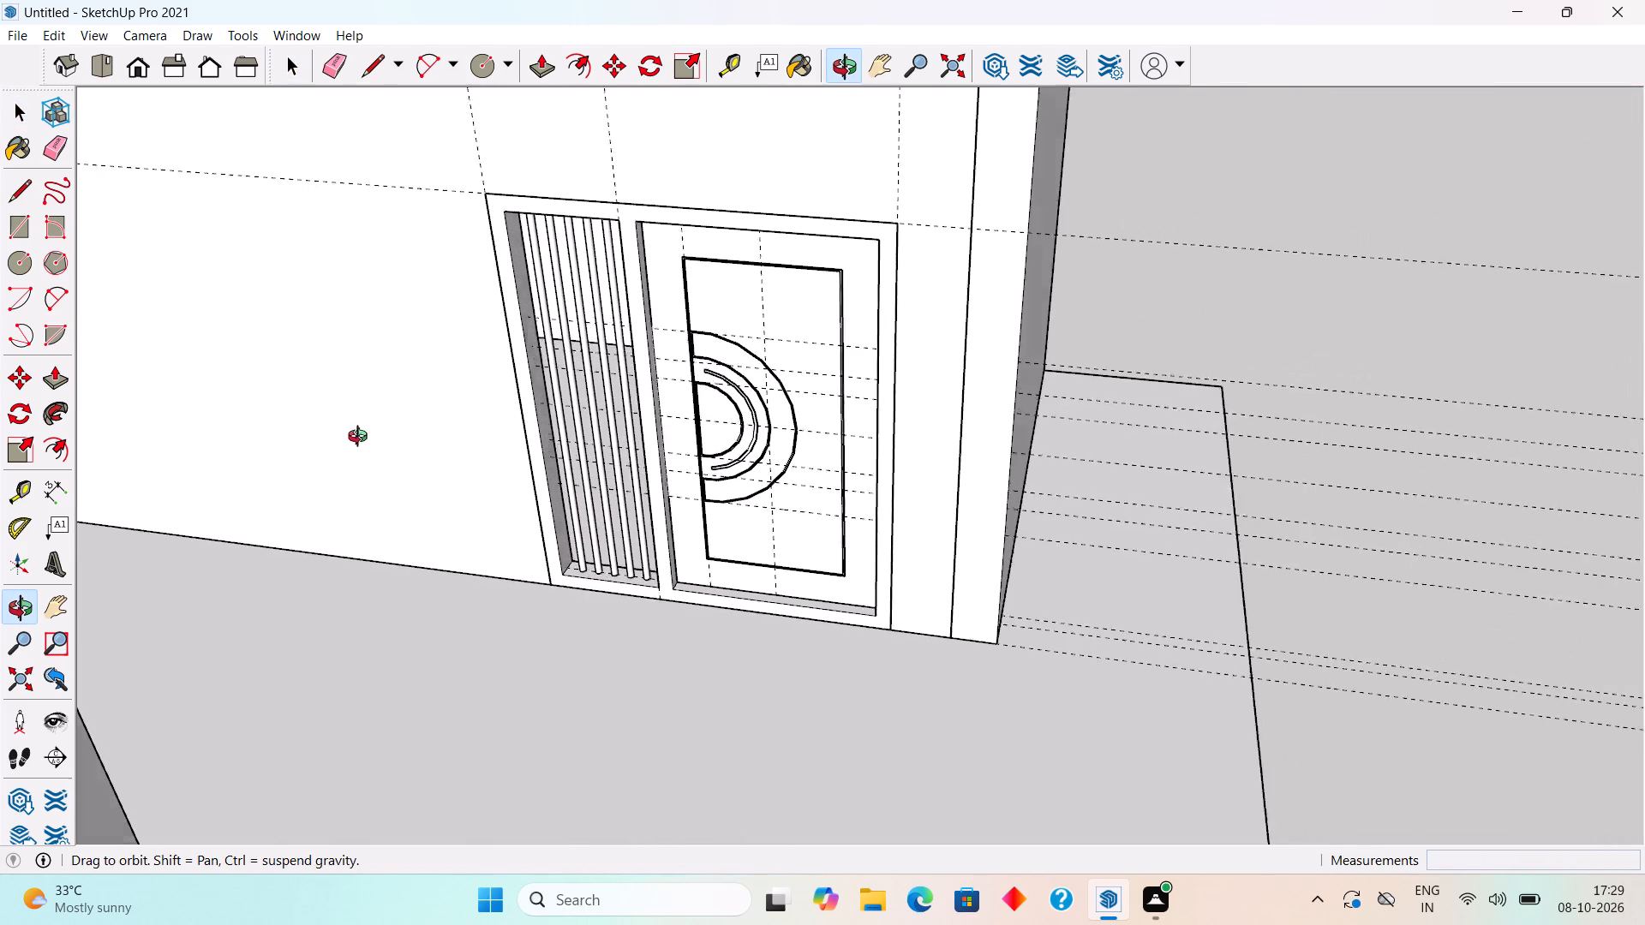
{"action": "middle_click_drag", "start_coordinate": [362, 439], "coordinate": [361, 439]}
{"action": "scroll", "coordinate": [570, 571], "scroll_direction": "up", "scroll_amount": 5}
{"action": "middle_click_drag", "start_coordinate": [534, 484], "coordinate": [901, 579]}
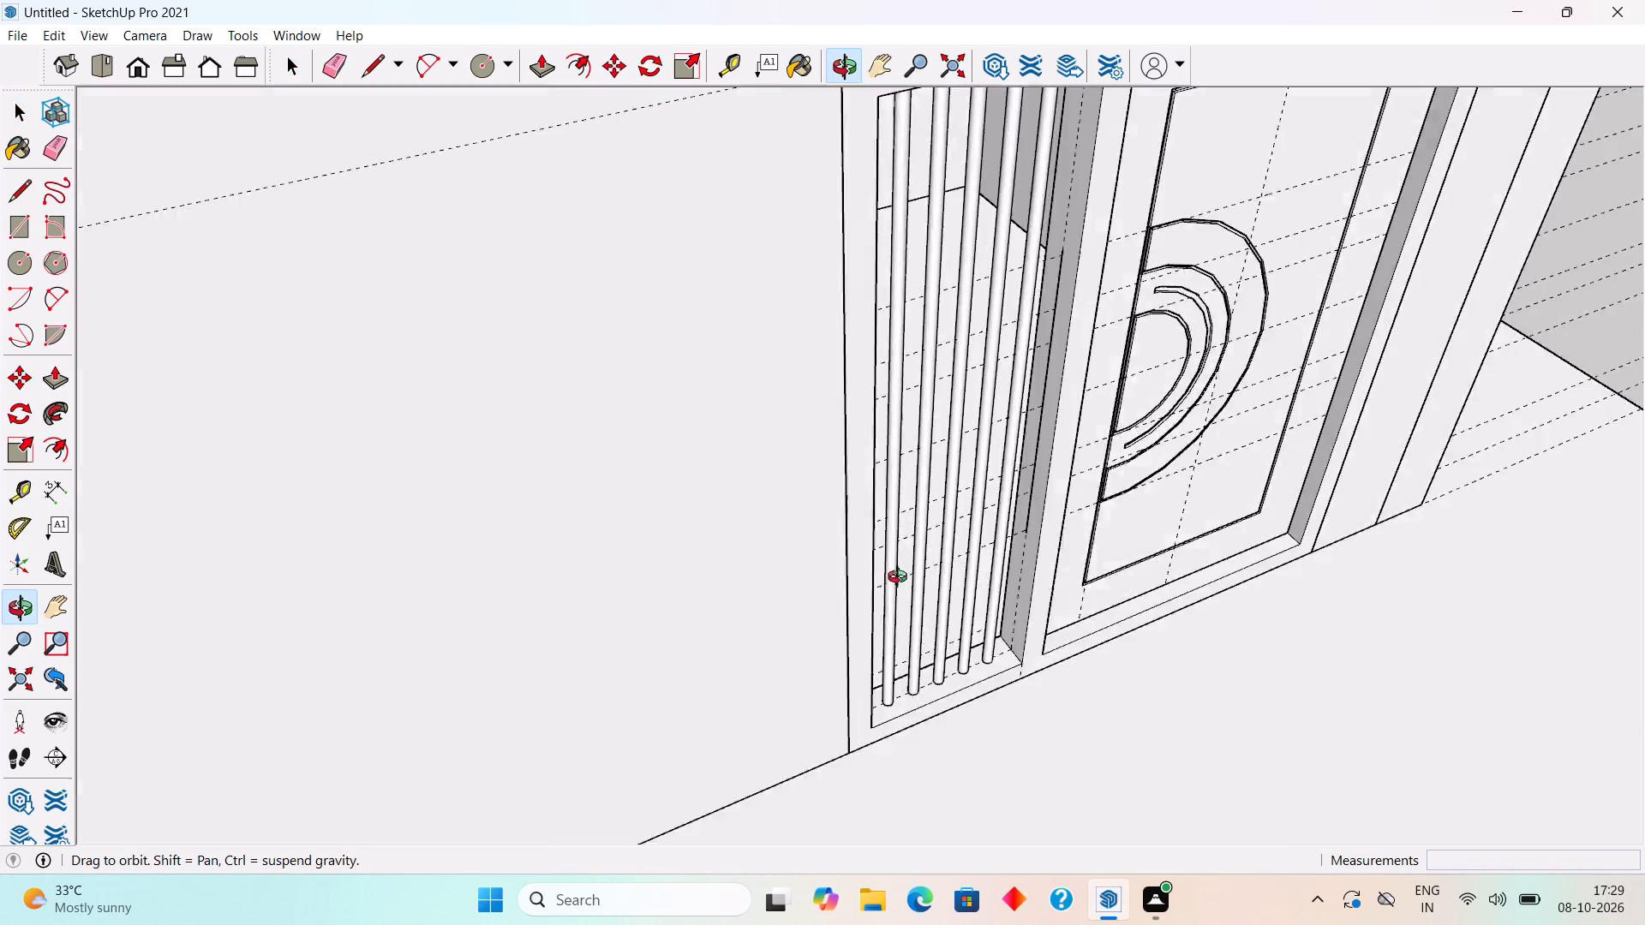
{"action": "middle_click_drag", "start_coordinate": [901, 579], "coordinate": [1050, 596]}
{"action": "scroll", "coordinate": [1054, 597], "scroll_direction": "up", "scroll_amount": 2}
{"action": "scroll", "coordinate": [1139, 540], "scroll_direction": "up", "scroll_amount": 11}
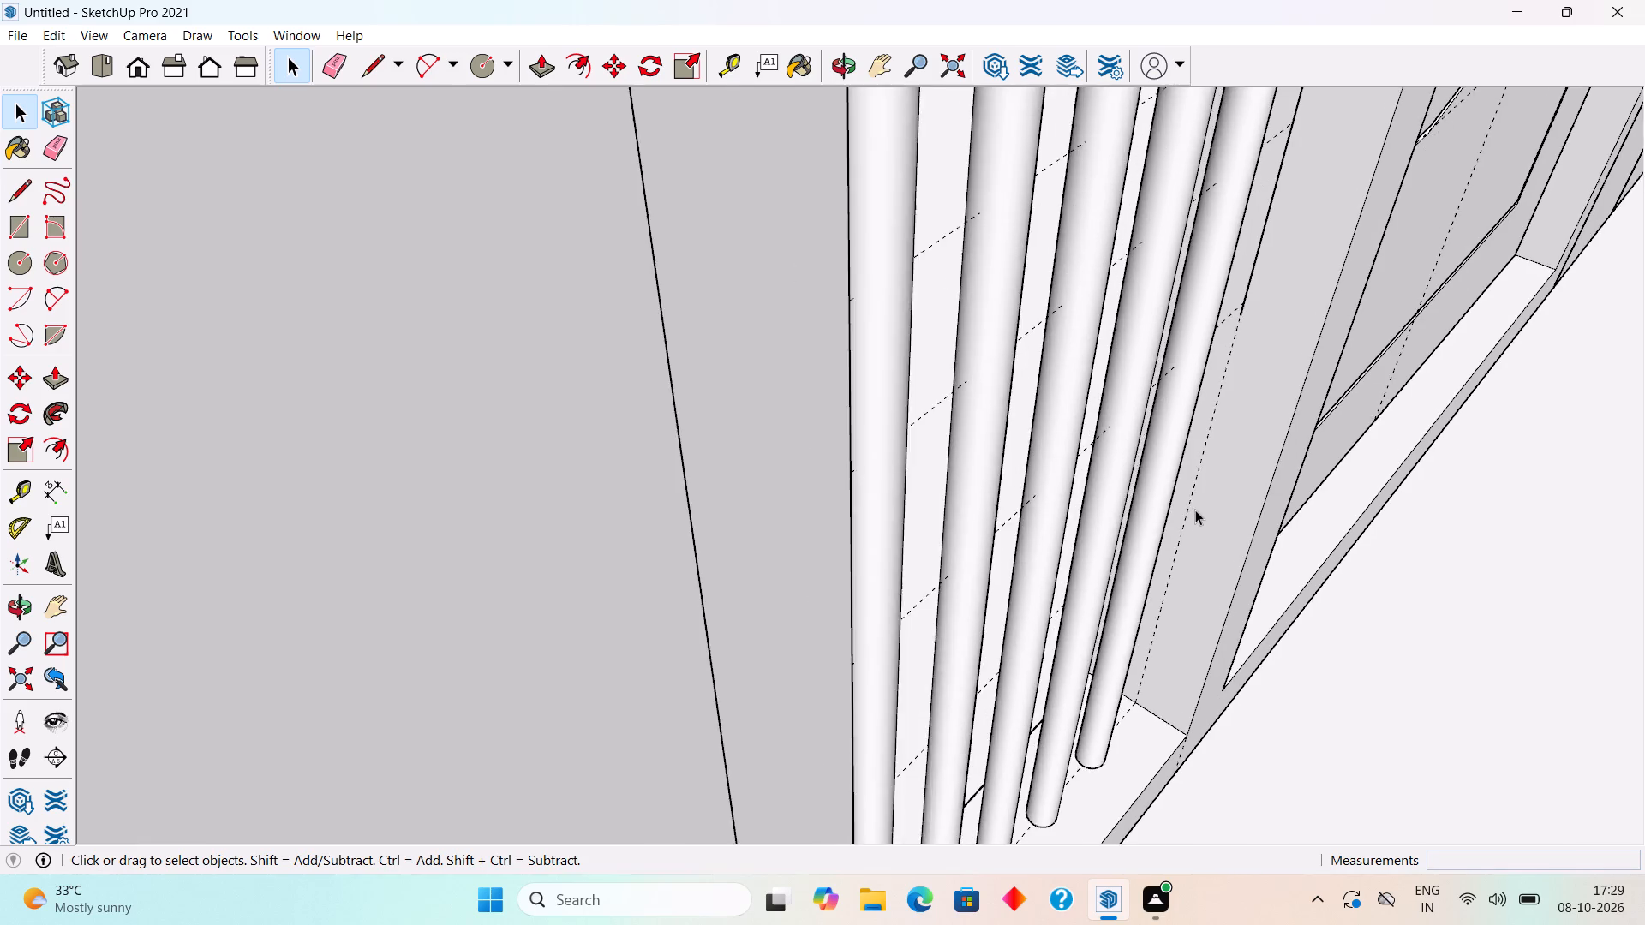
{"action": "middle_click_drag", "start_coordinate": [1195, 510], "coordinate": [1080, 471]}
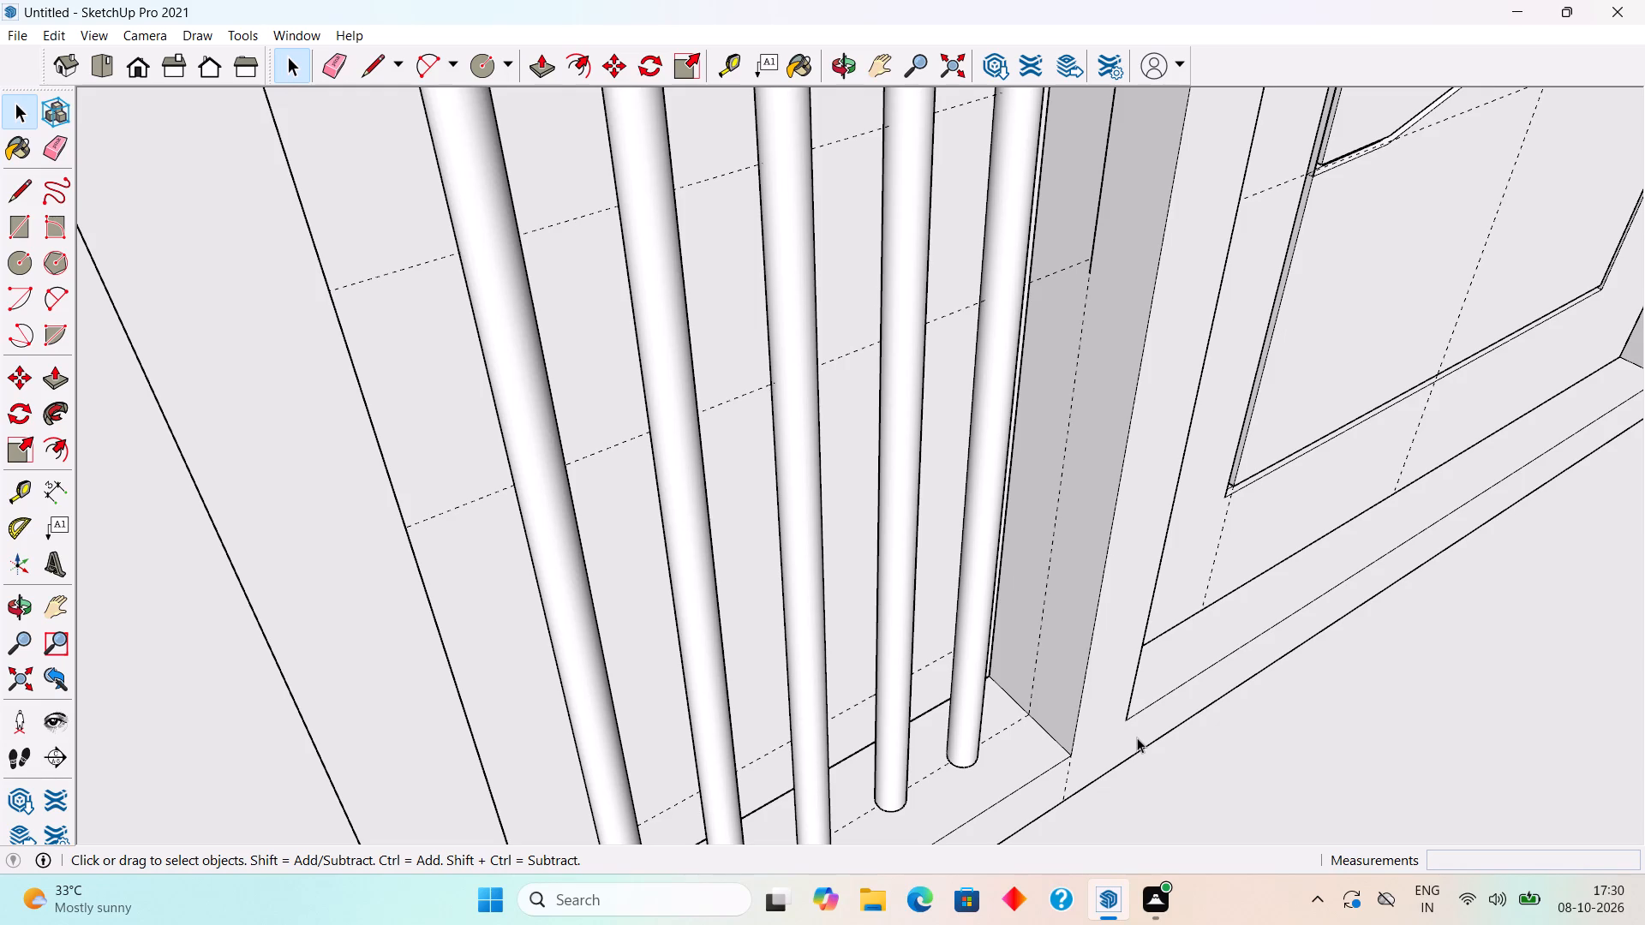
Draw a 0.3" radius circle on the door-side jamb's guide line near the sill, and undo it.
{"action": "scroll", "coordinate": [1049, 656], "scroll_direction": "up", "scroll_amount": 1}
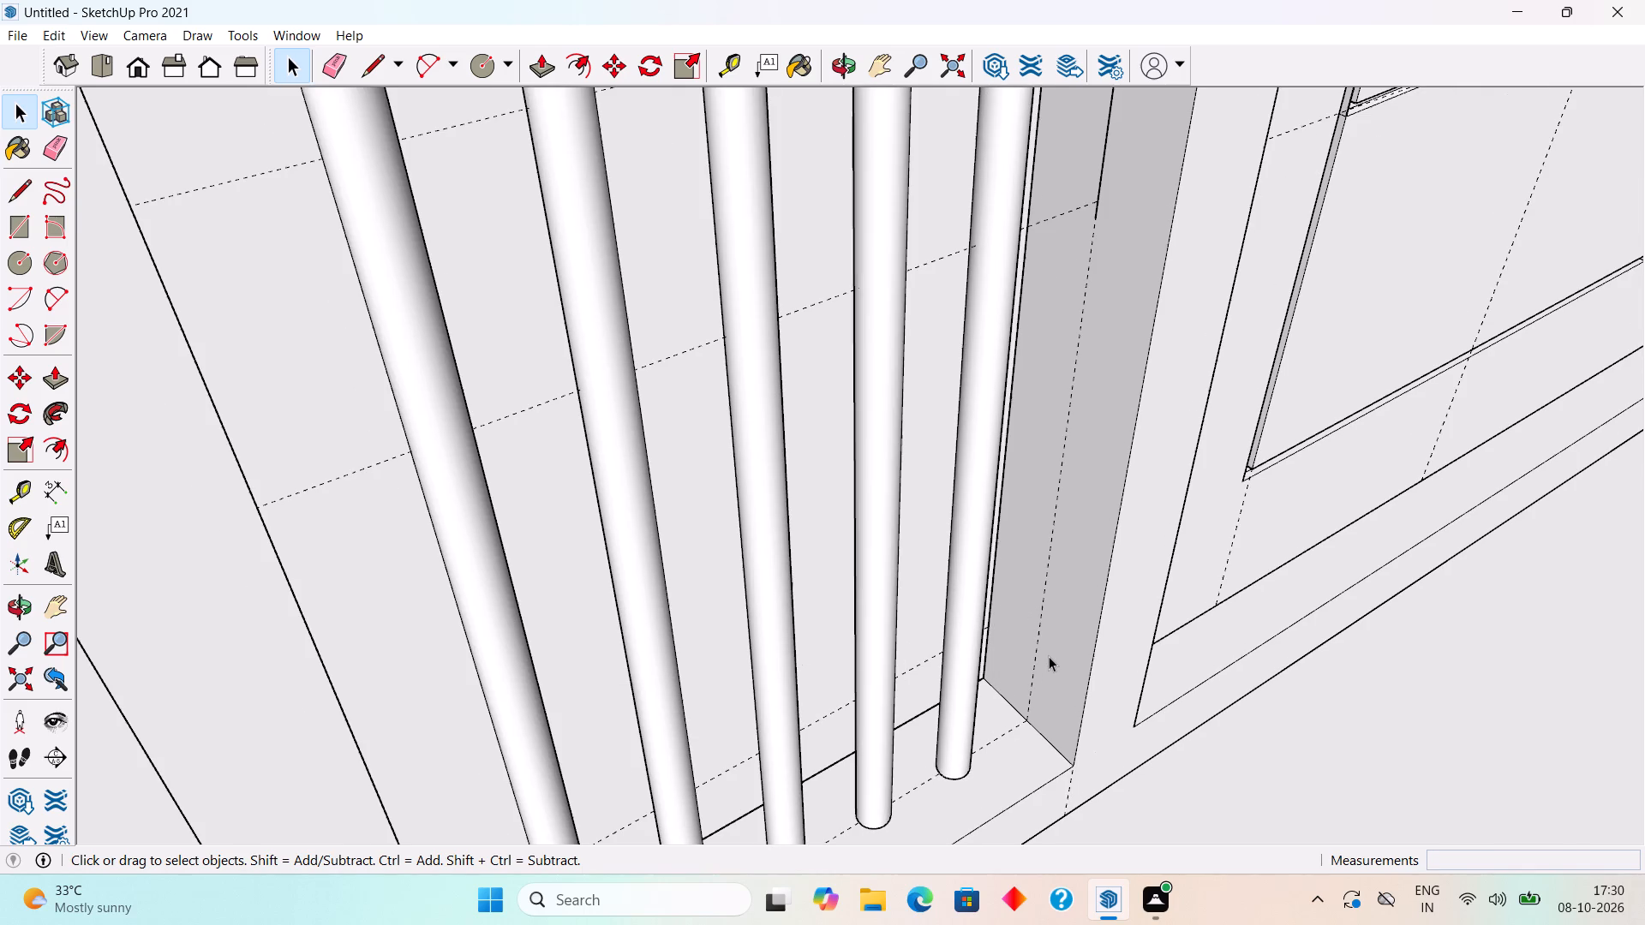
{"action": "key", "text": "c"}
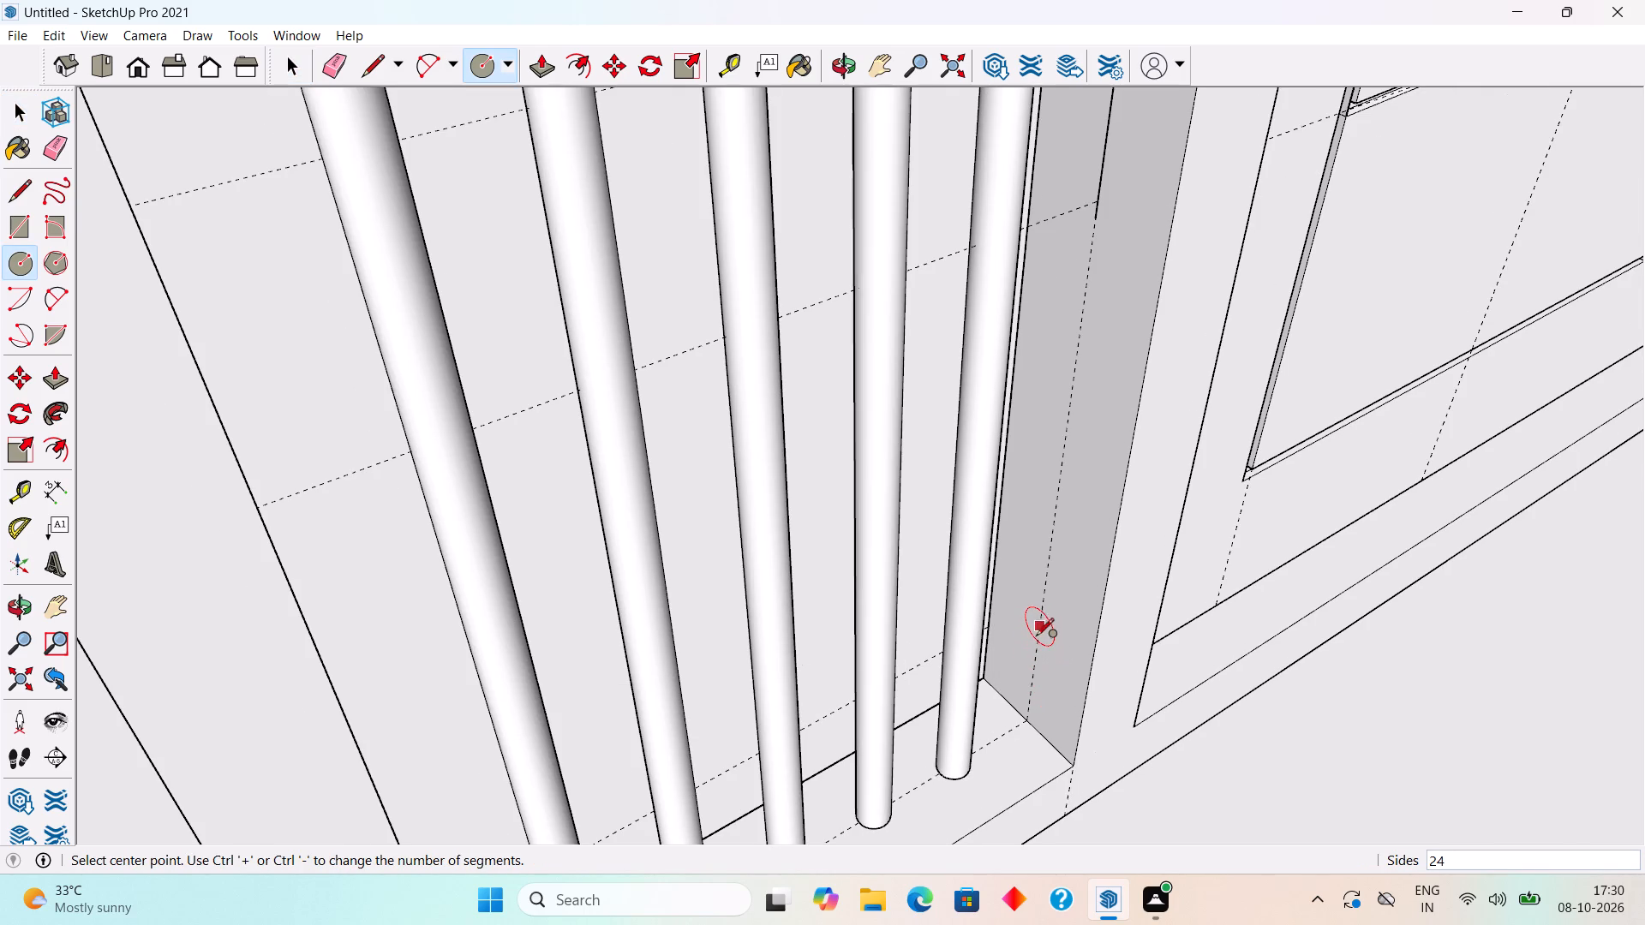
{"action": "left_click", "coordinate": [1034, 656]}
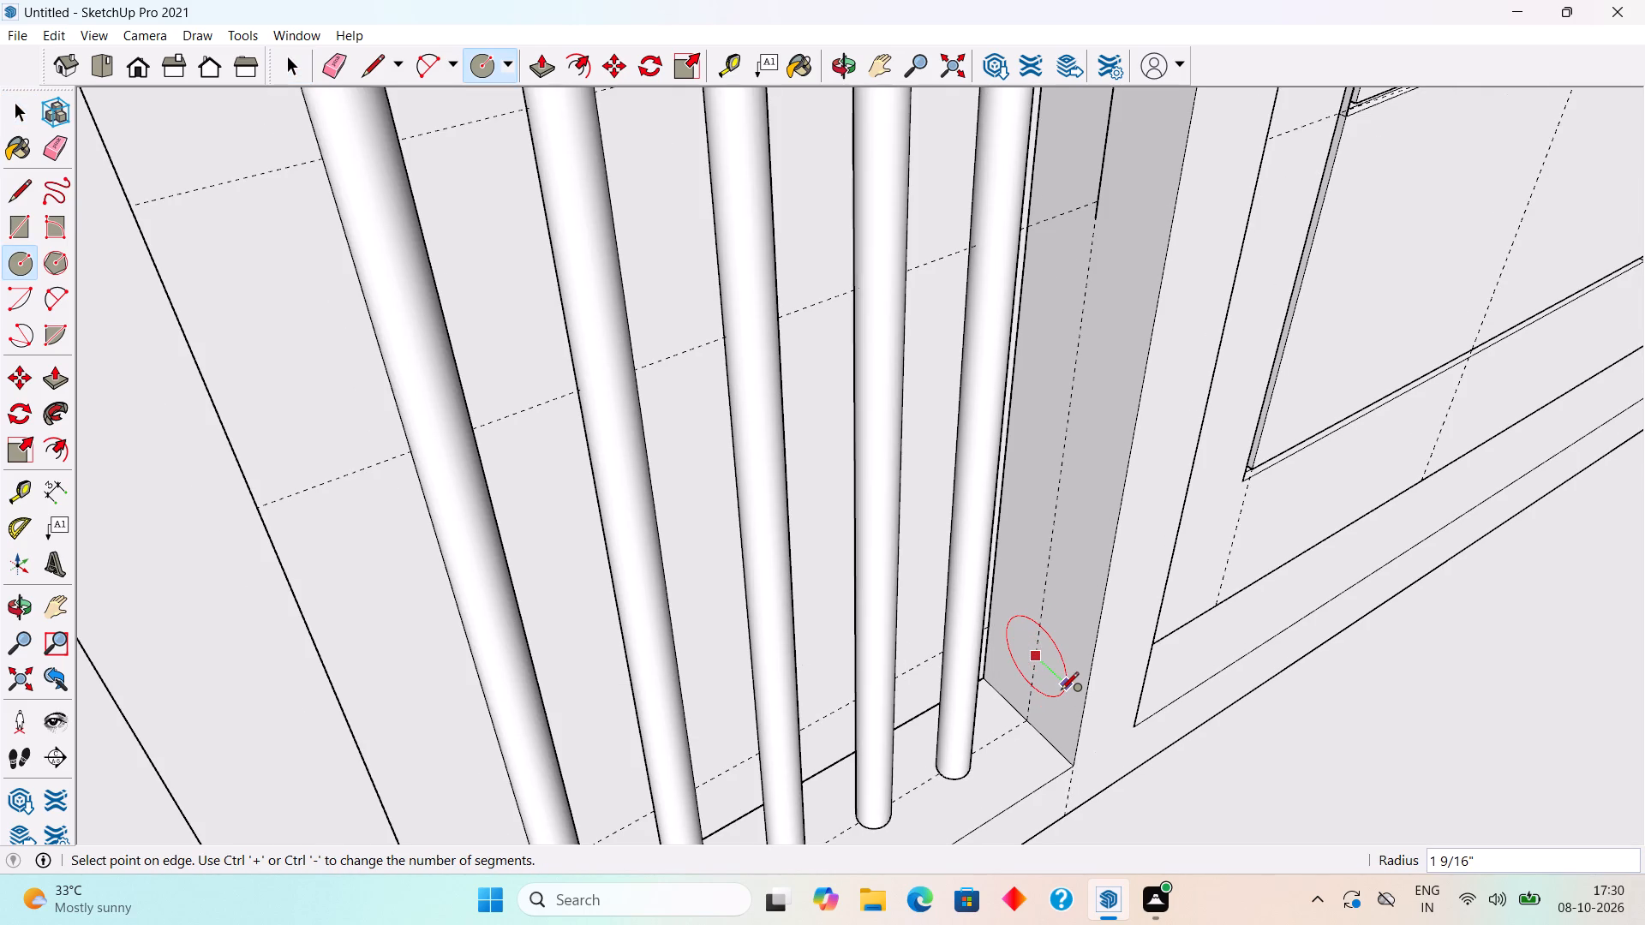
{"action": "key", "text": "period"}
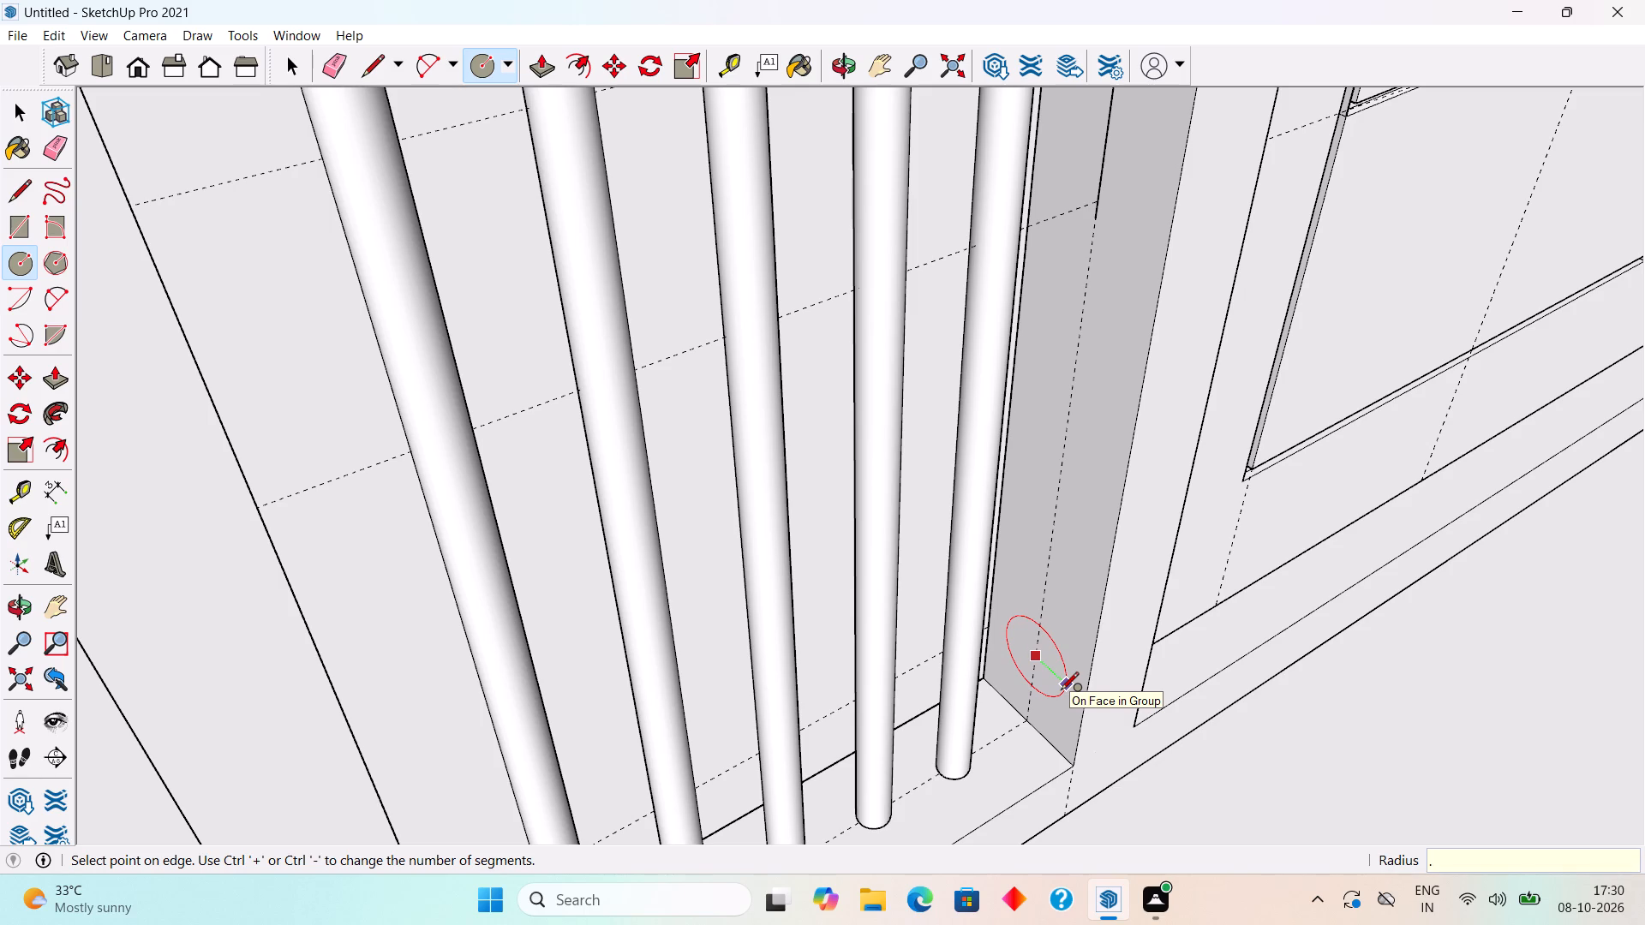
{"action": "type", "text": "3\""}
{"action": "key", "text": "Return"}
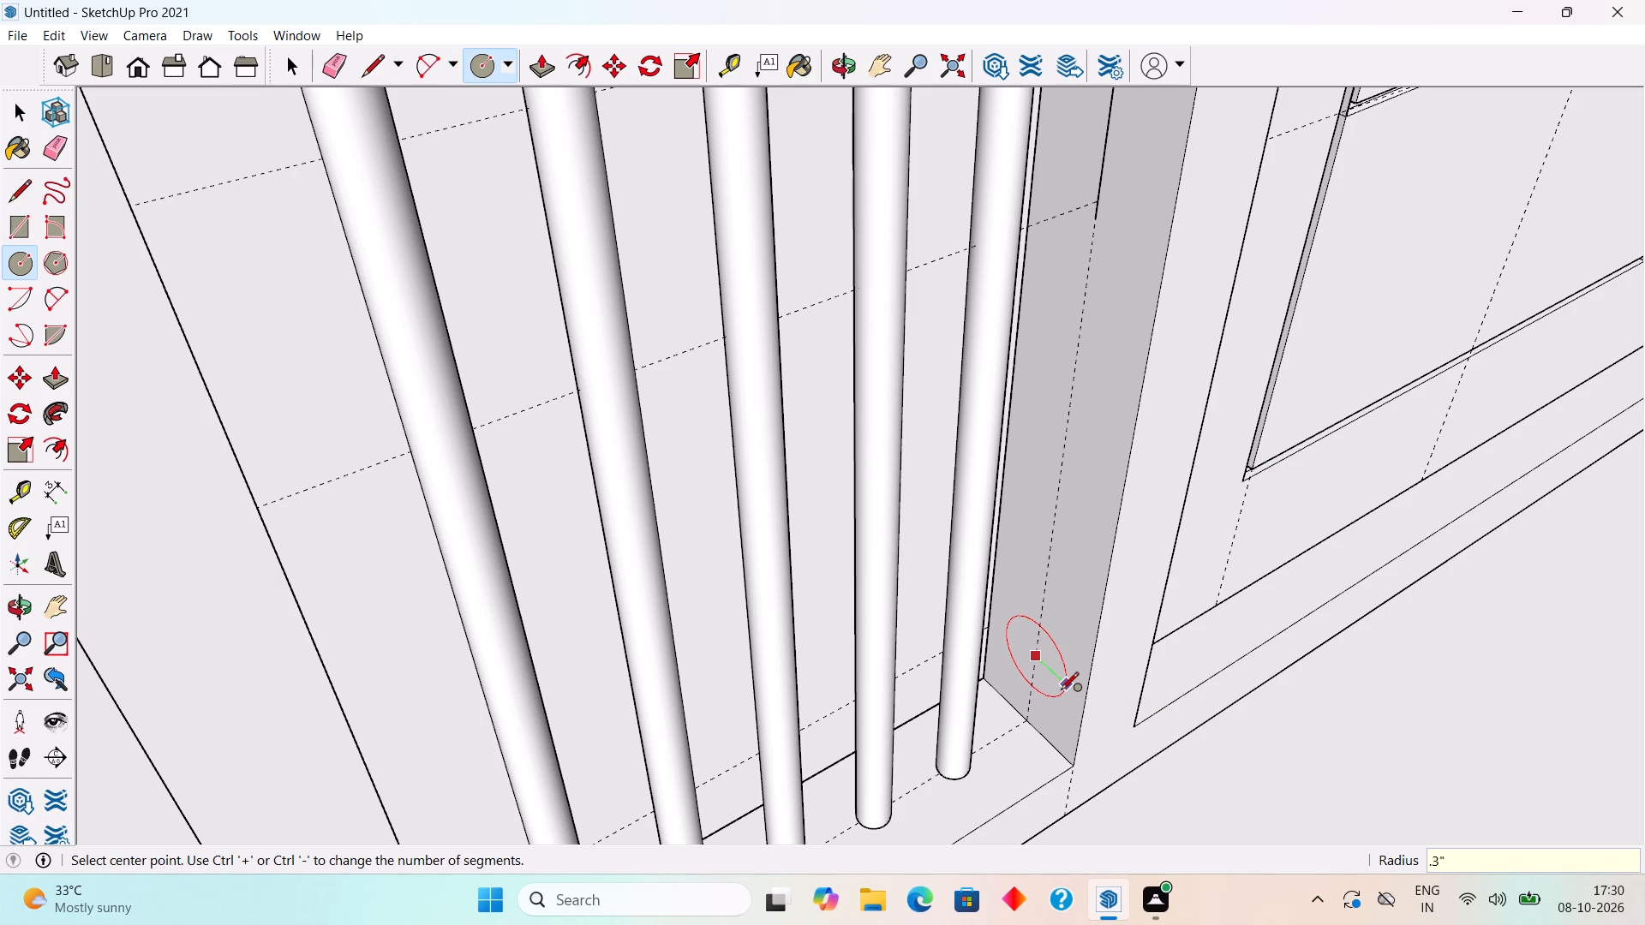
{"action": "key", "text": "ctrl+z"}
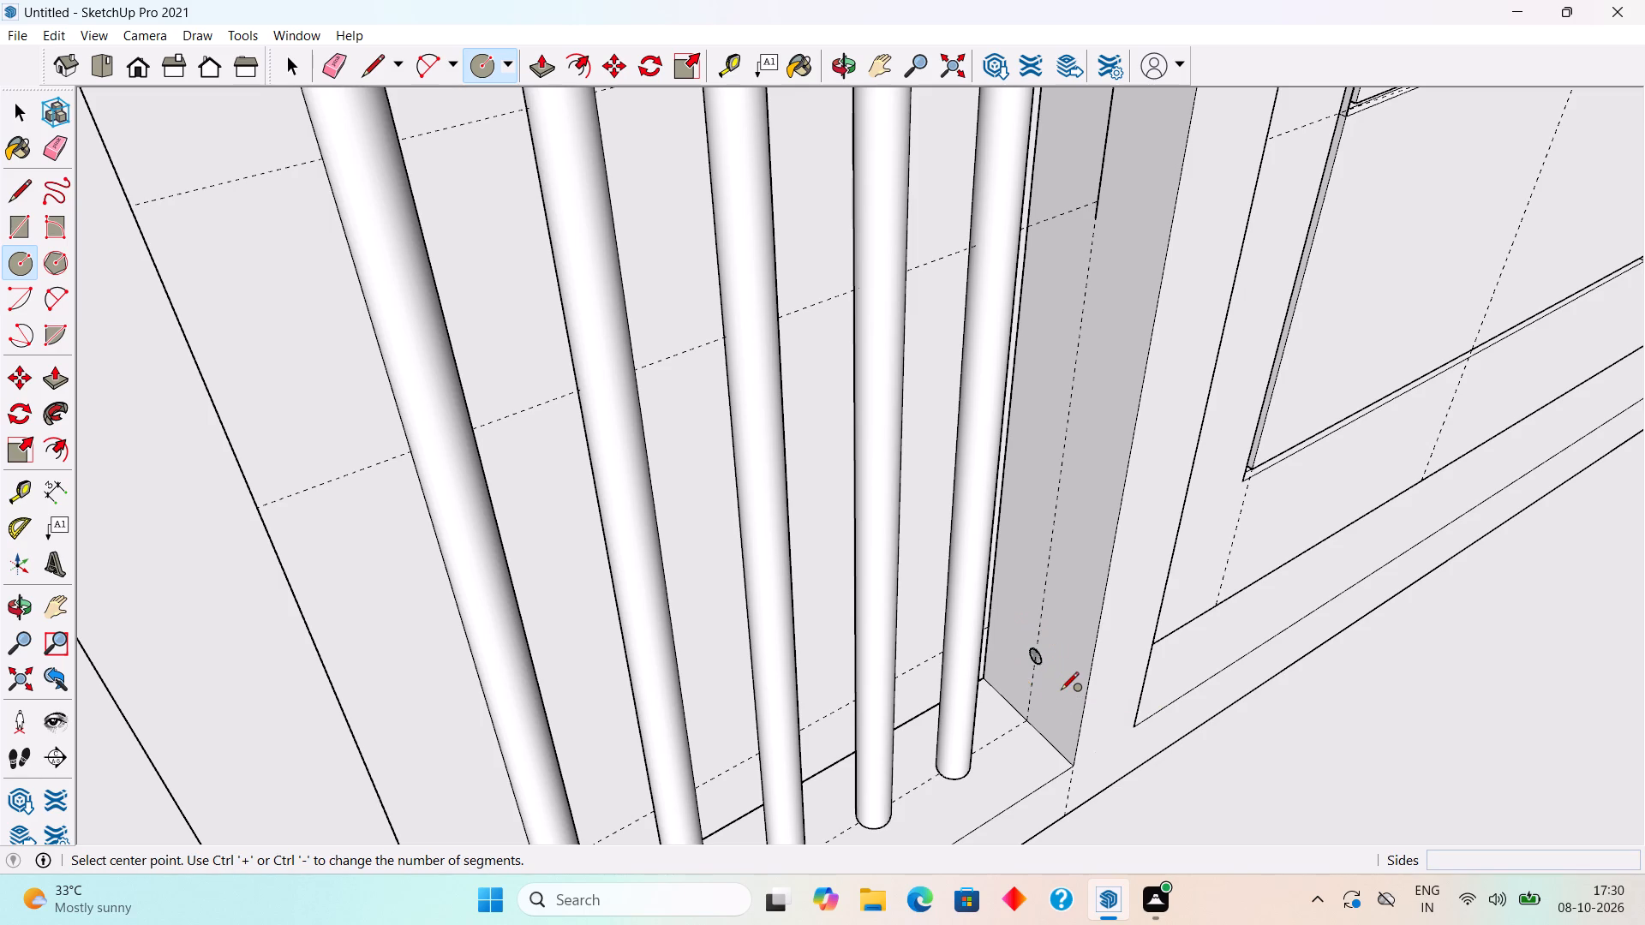
Draw a circle of 0.4" radius on the door-side jamb face, centred on its vertical guide near the sill.
{"action": "left_click", "coordinate": [1039, 648]}
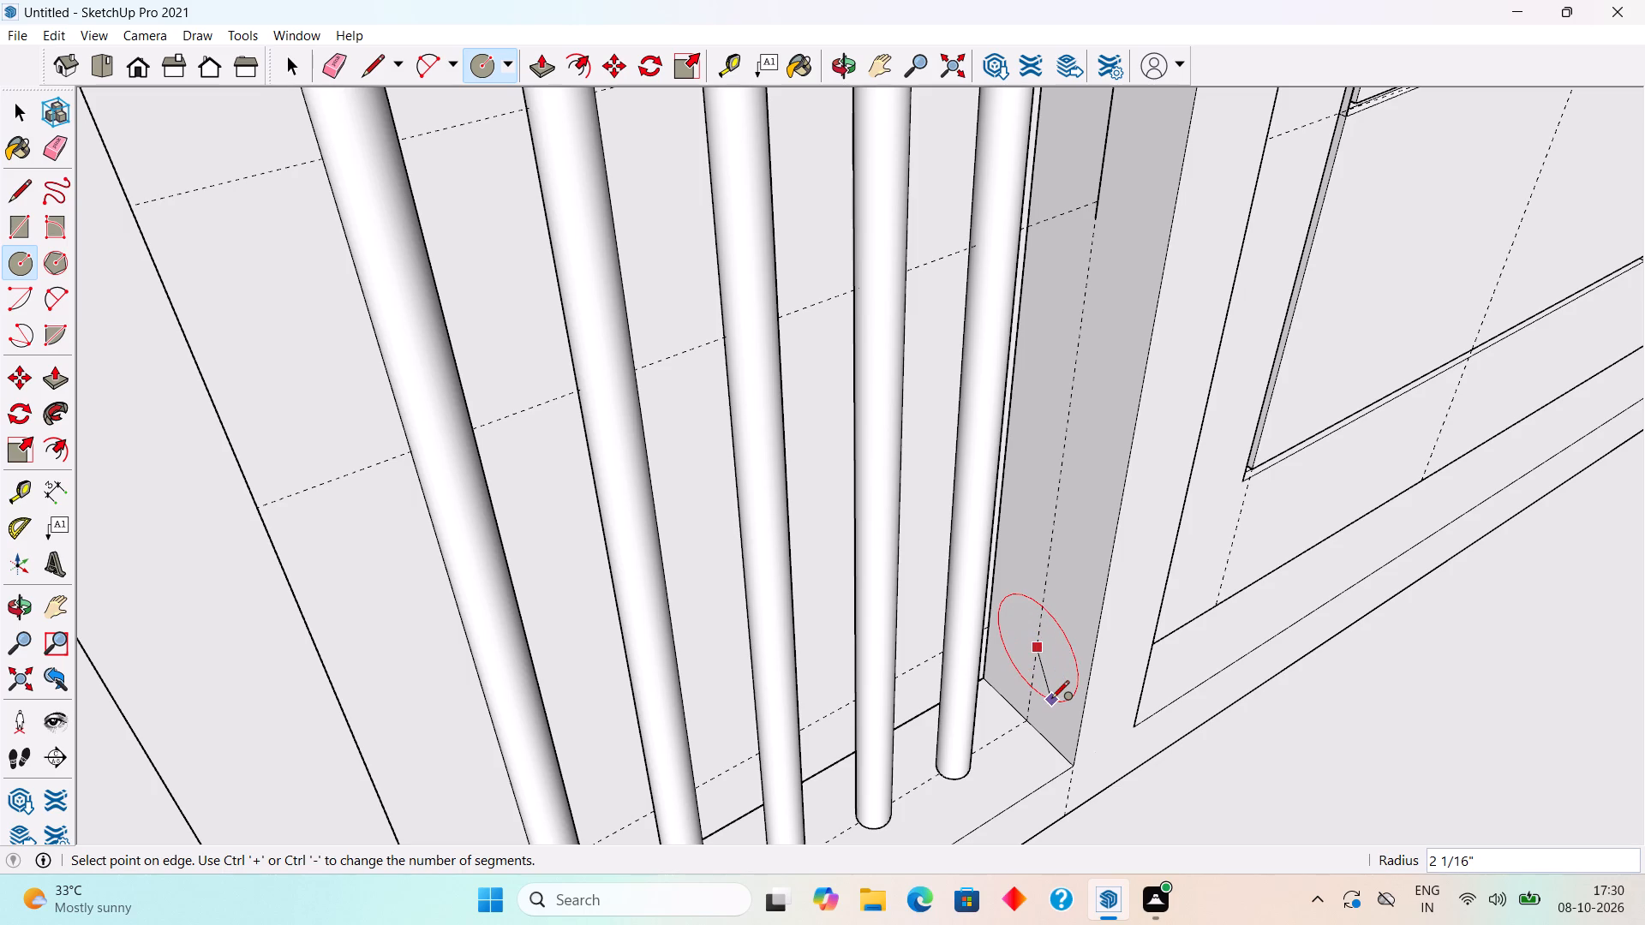
{"action": "type", "text": ".4\""}
{"action": "key", "text": "Return"}
{"action": "key", "text": "space"}
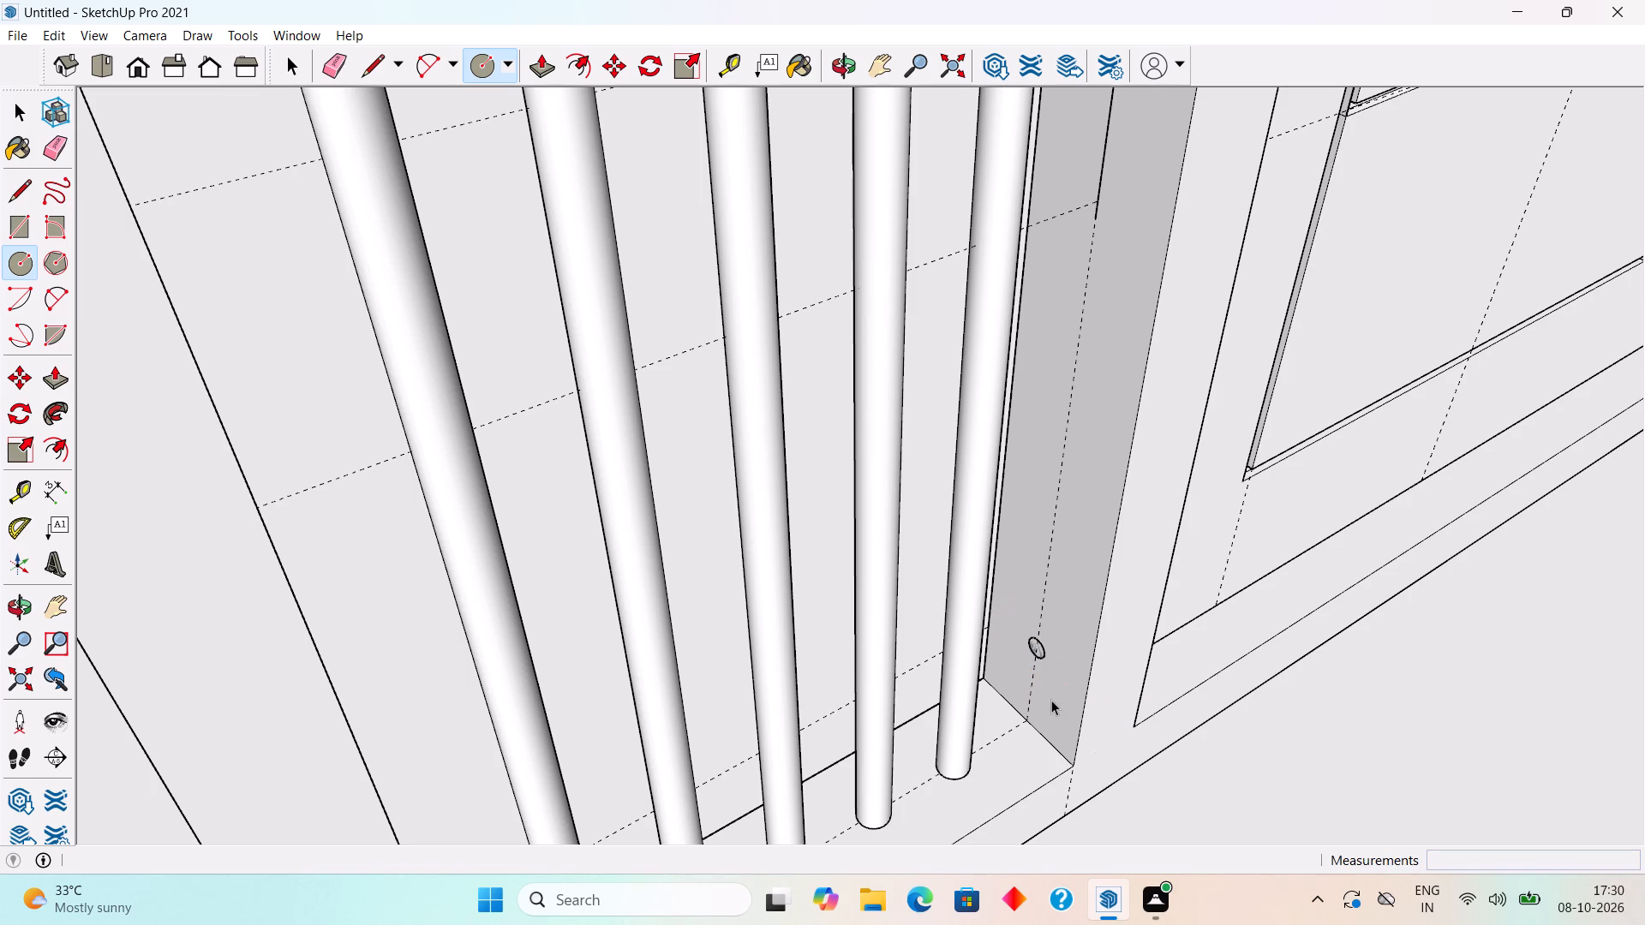
Extrude the 0.4" radius circle 1' 9" across the opening to the far jamb, forming a horizontal rod through the vertical ones.
{"action": "scroll", "coordinate": [1044, 684], "scroll_direction": "up", "scroll_amount": 4}
{"action": "scroll", "coordinate": [1047, 598], "scroll_direction": "up", "scroll_amount": 6}
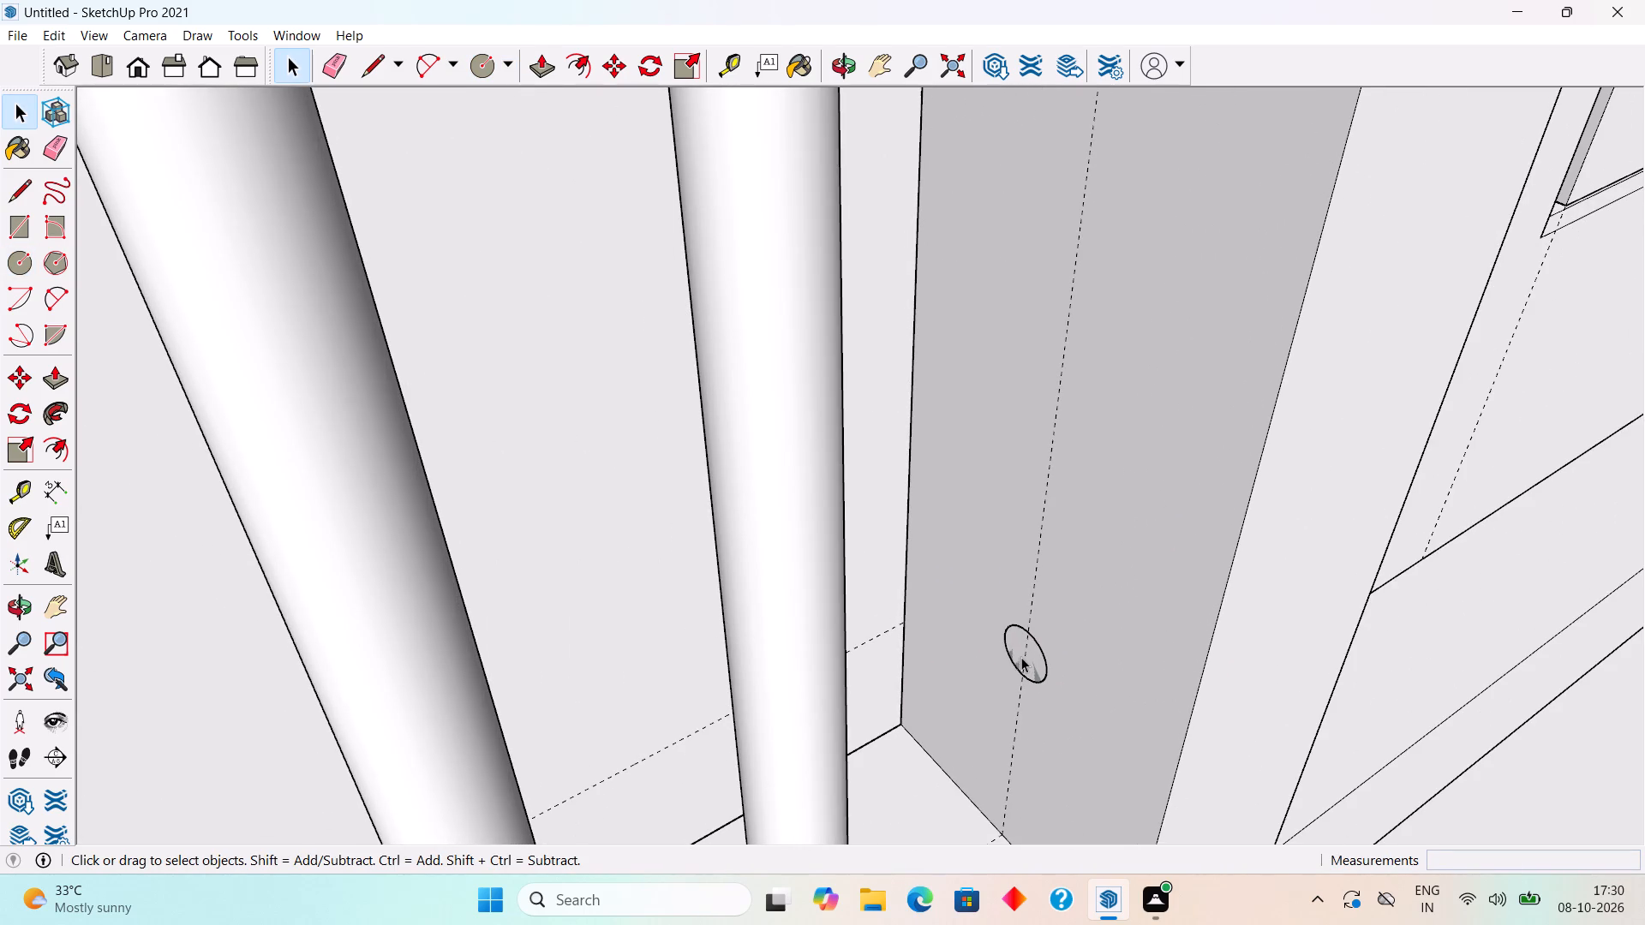
{"action": "key", "text": "p"}
{"action": "left_click", "coordinate": [1021, 658]}
{"action": "scroll", "coordinate": [907, 680], "scroll_direction": "down", "scroll_amount": 16}
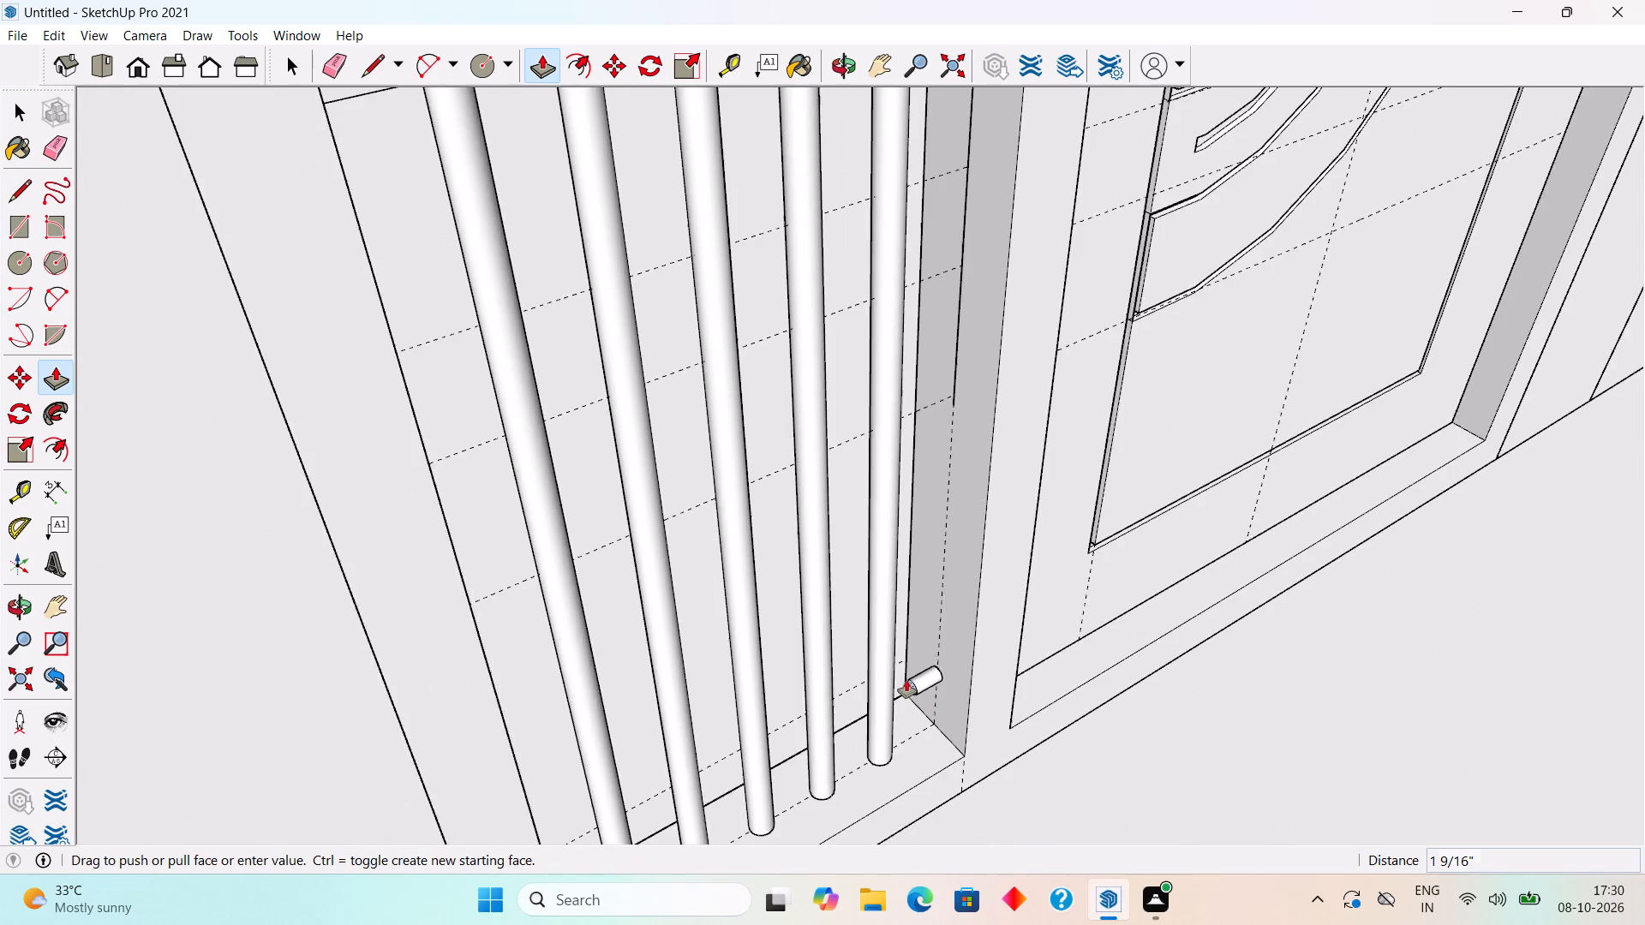
{"action": "scroll", "coordinate": [906, 680], "scroll_direction": "down", "scroll_amount": 1}
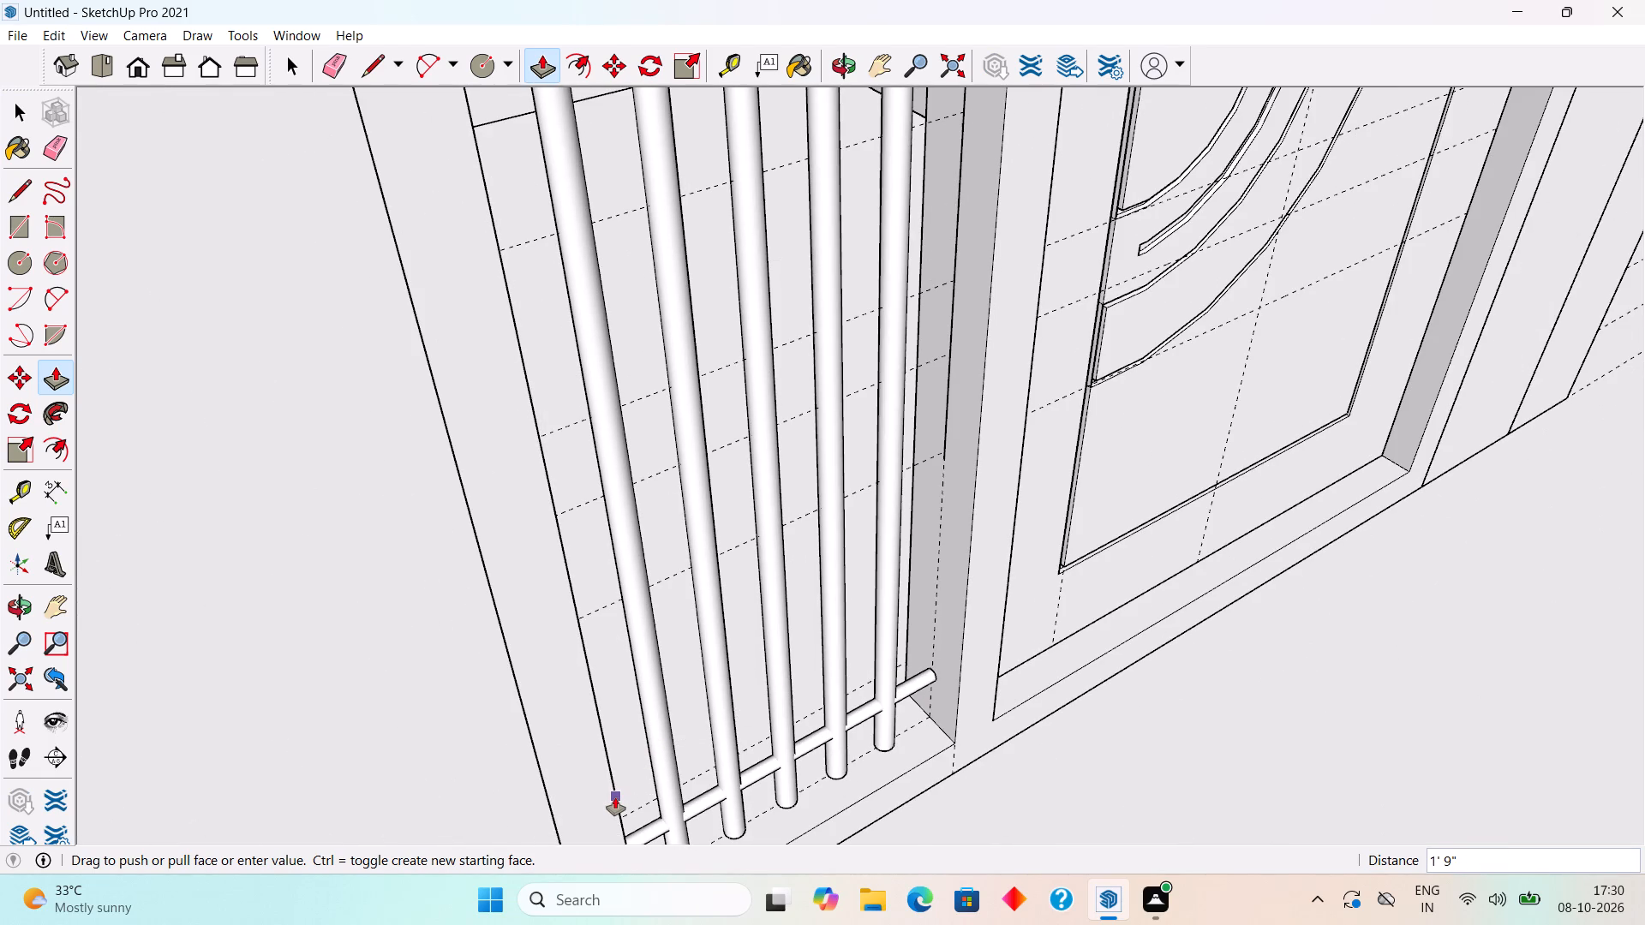
{"action": "left_click", "coordinate": [615, 797]}
{"action": "key", "text": "space"}
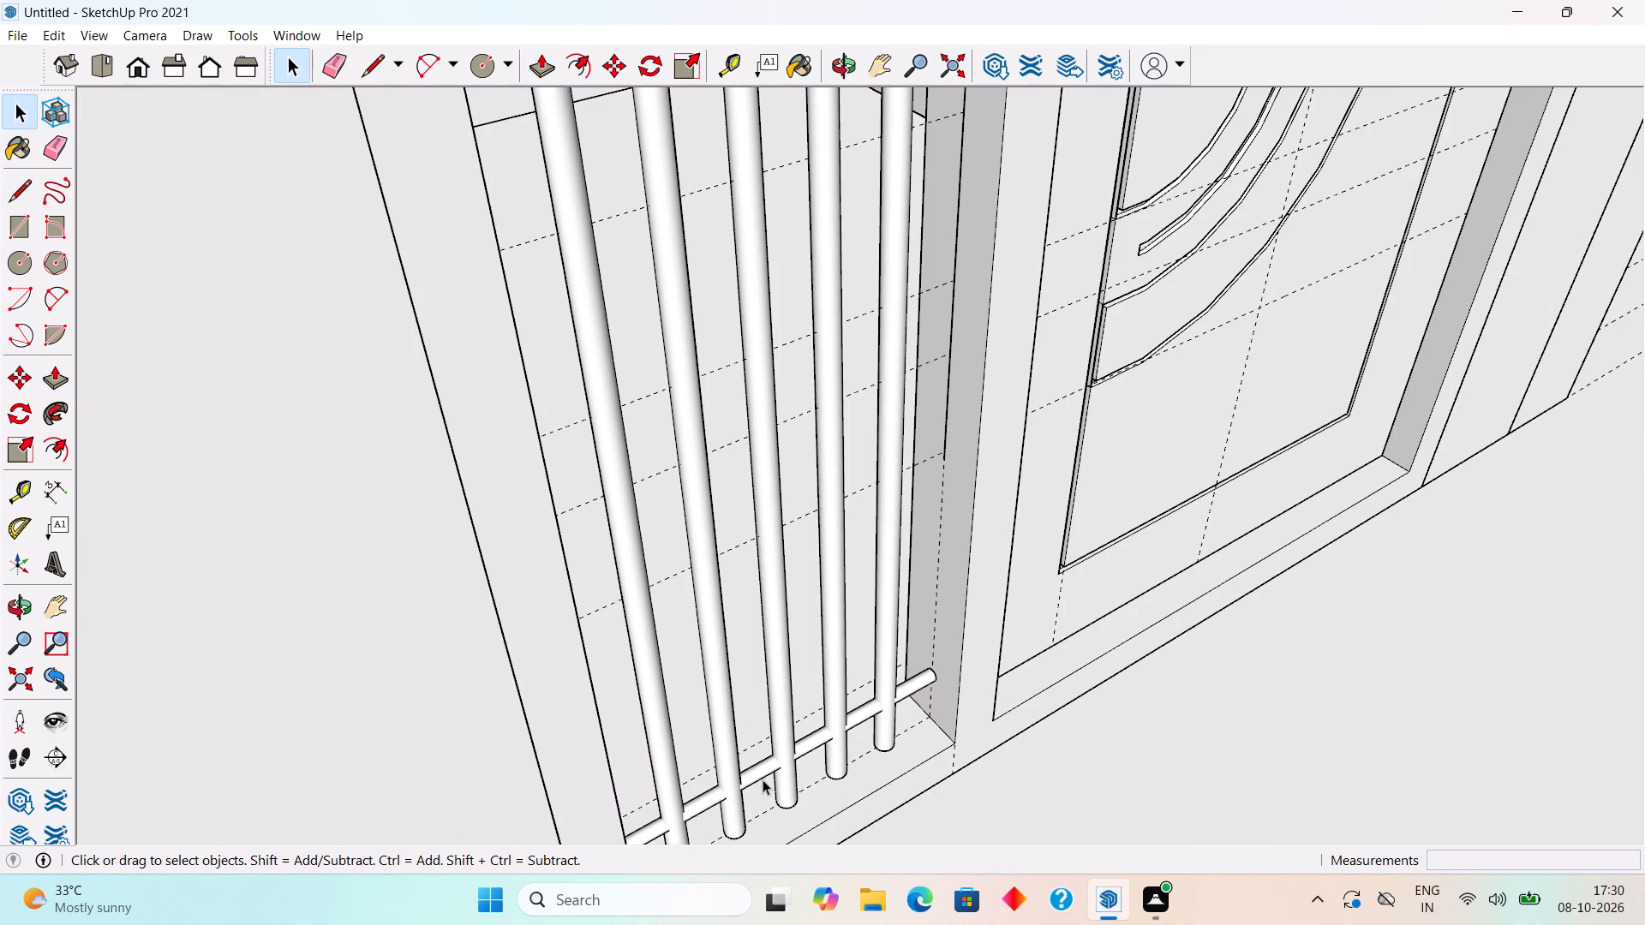
Make the whole horizontal rod a group.
{"action": "triple_click", "coordinate": [763, 774]}
{"action": "right_click", "coordinate": [763, 769]}
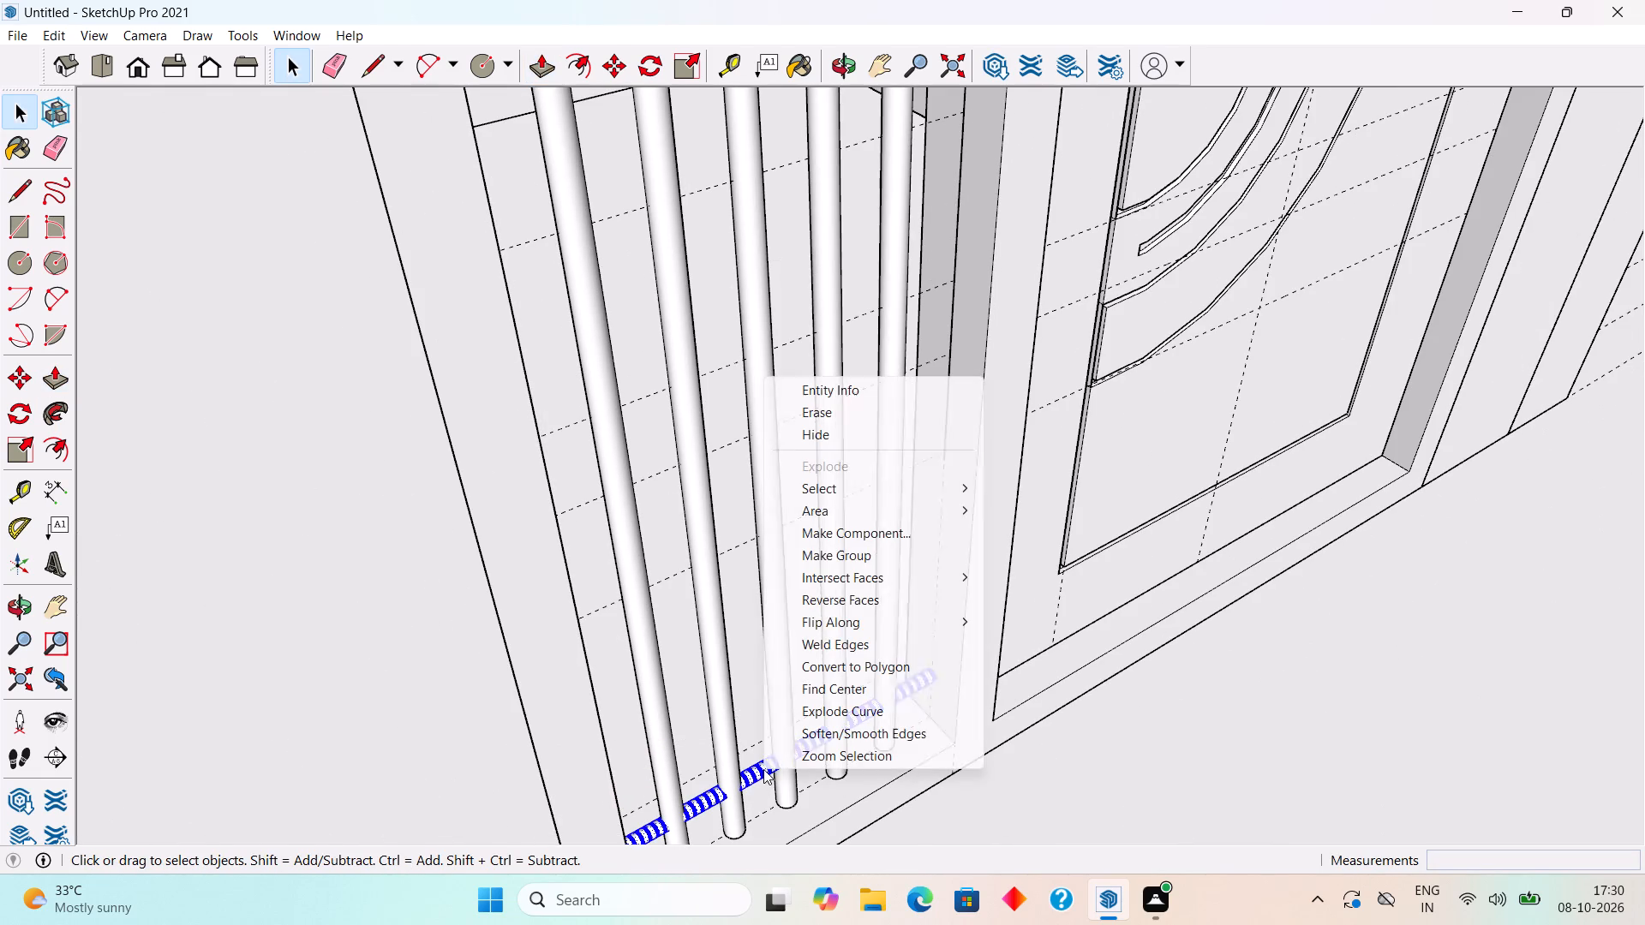
{"action": "left_click", "coordinate": [840, 552]}
{"action": "scroll", "coordinate": [924, 654], "scroll_direction": "up", "scroll_amount": 1}
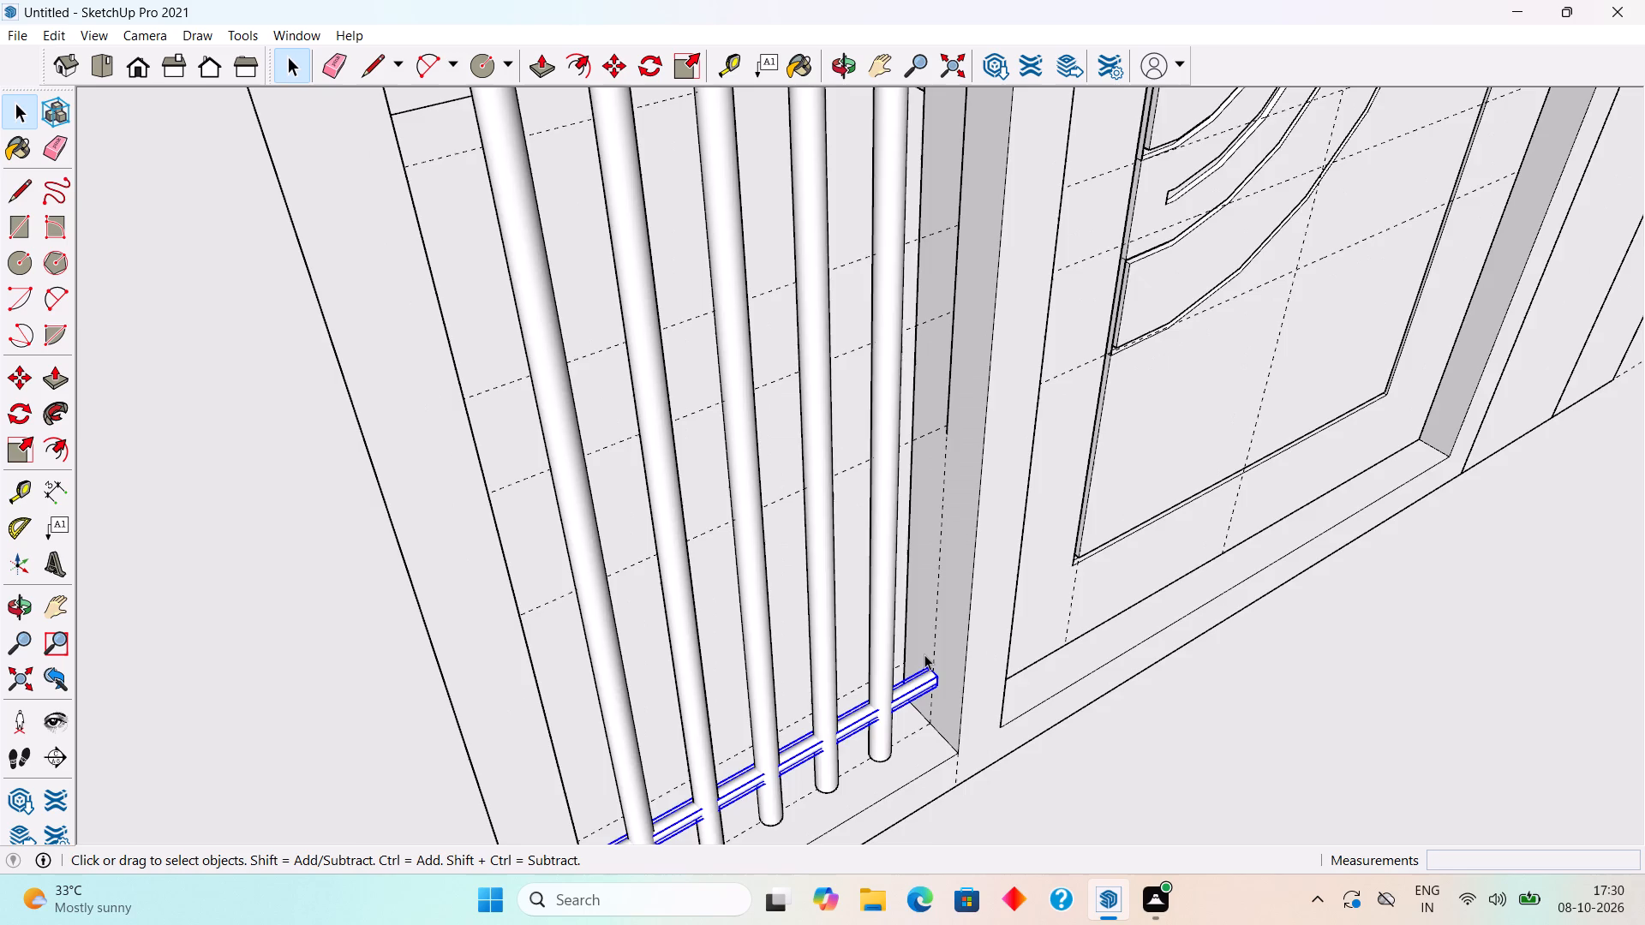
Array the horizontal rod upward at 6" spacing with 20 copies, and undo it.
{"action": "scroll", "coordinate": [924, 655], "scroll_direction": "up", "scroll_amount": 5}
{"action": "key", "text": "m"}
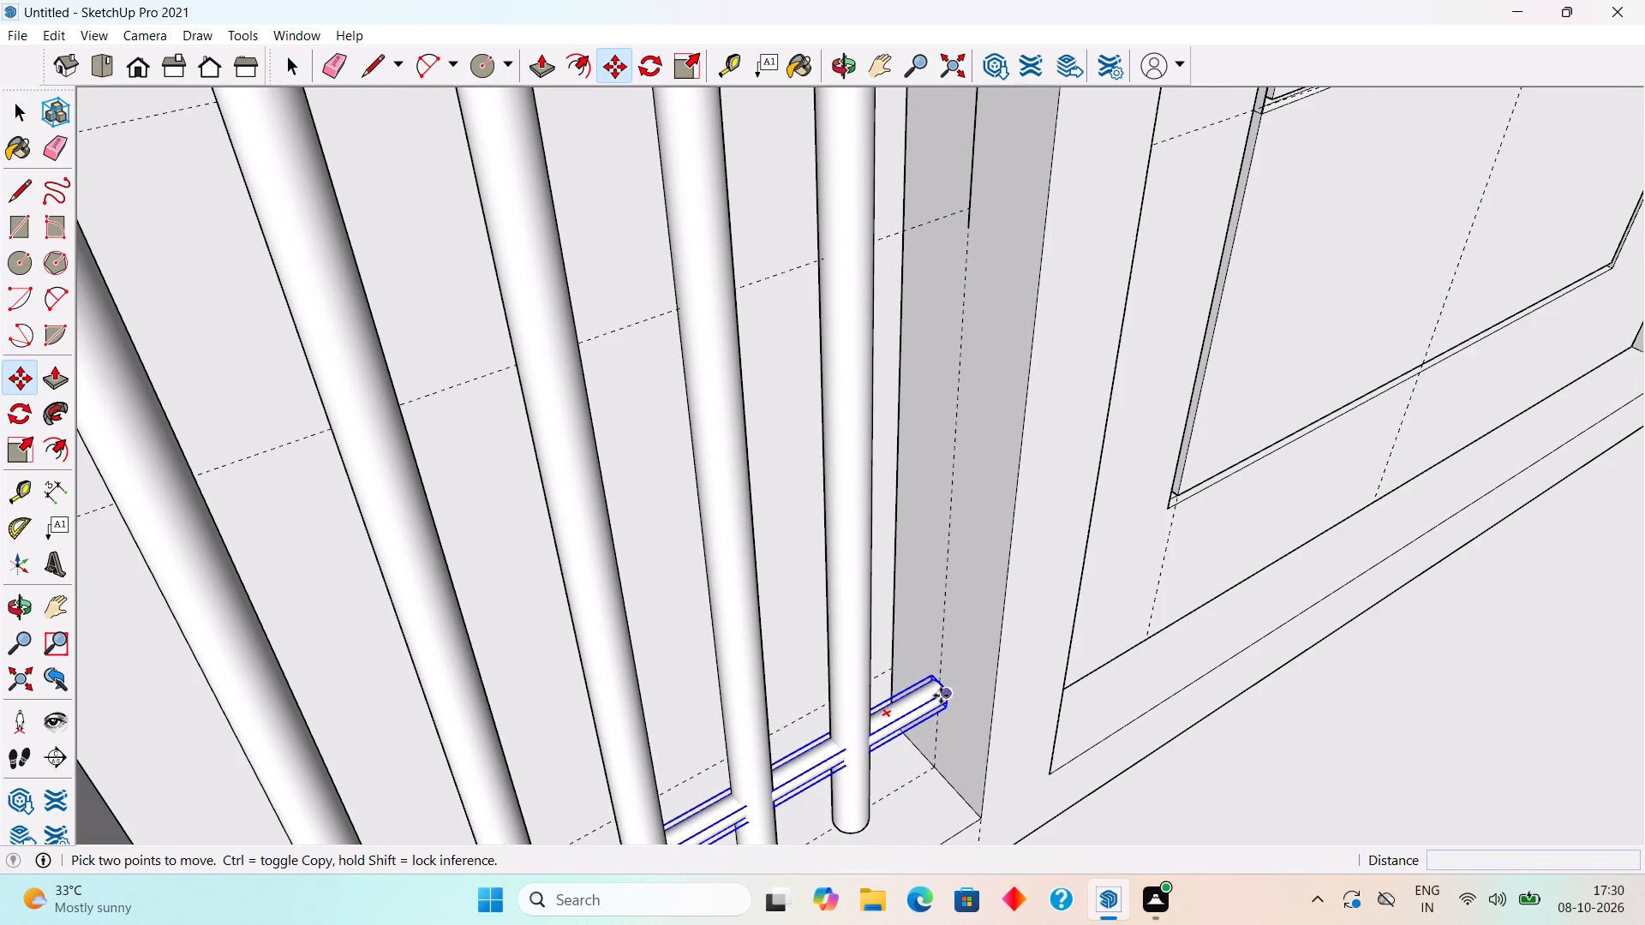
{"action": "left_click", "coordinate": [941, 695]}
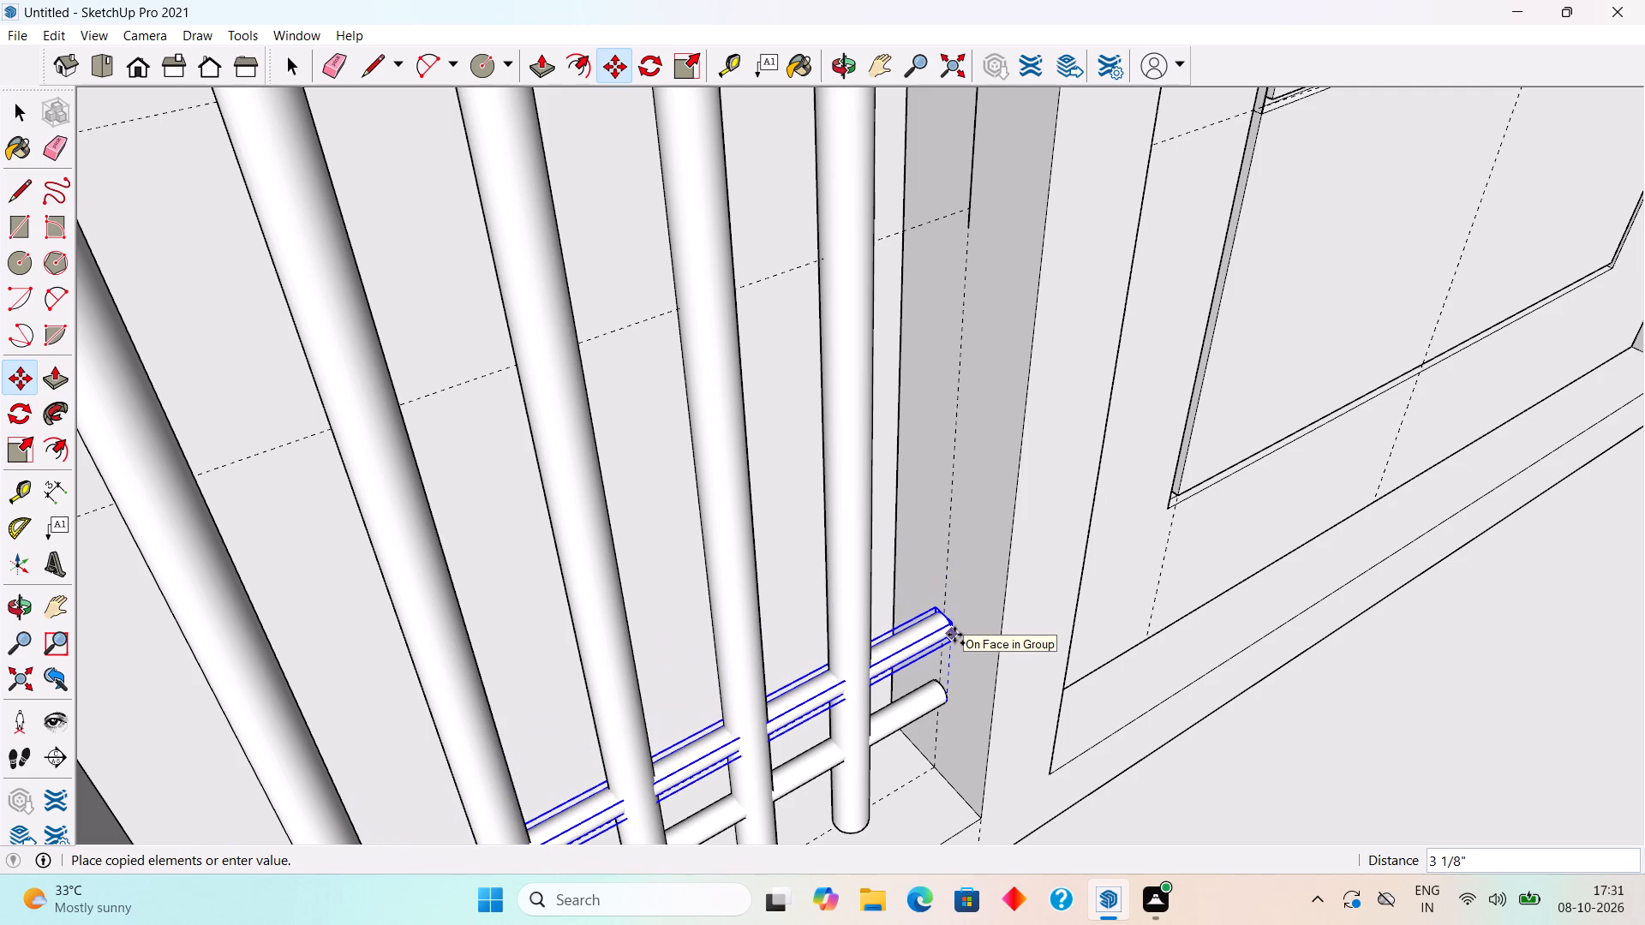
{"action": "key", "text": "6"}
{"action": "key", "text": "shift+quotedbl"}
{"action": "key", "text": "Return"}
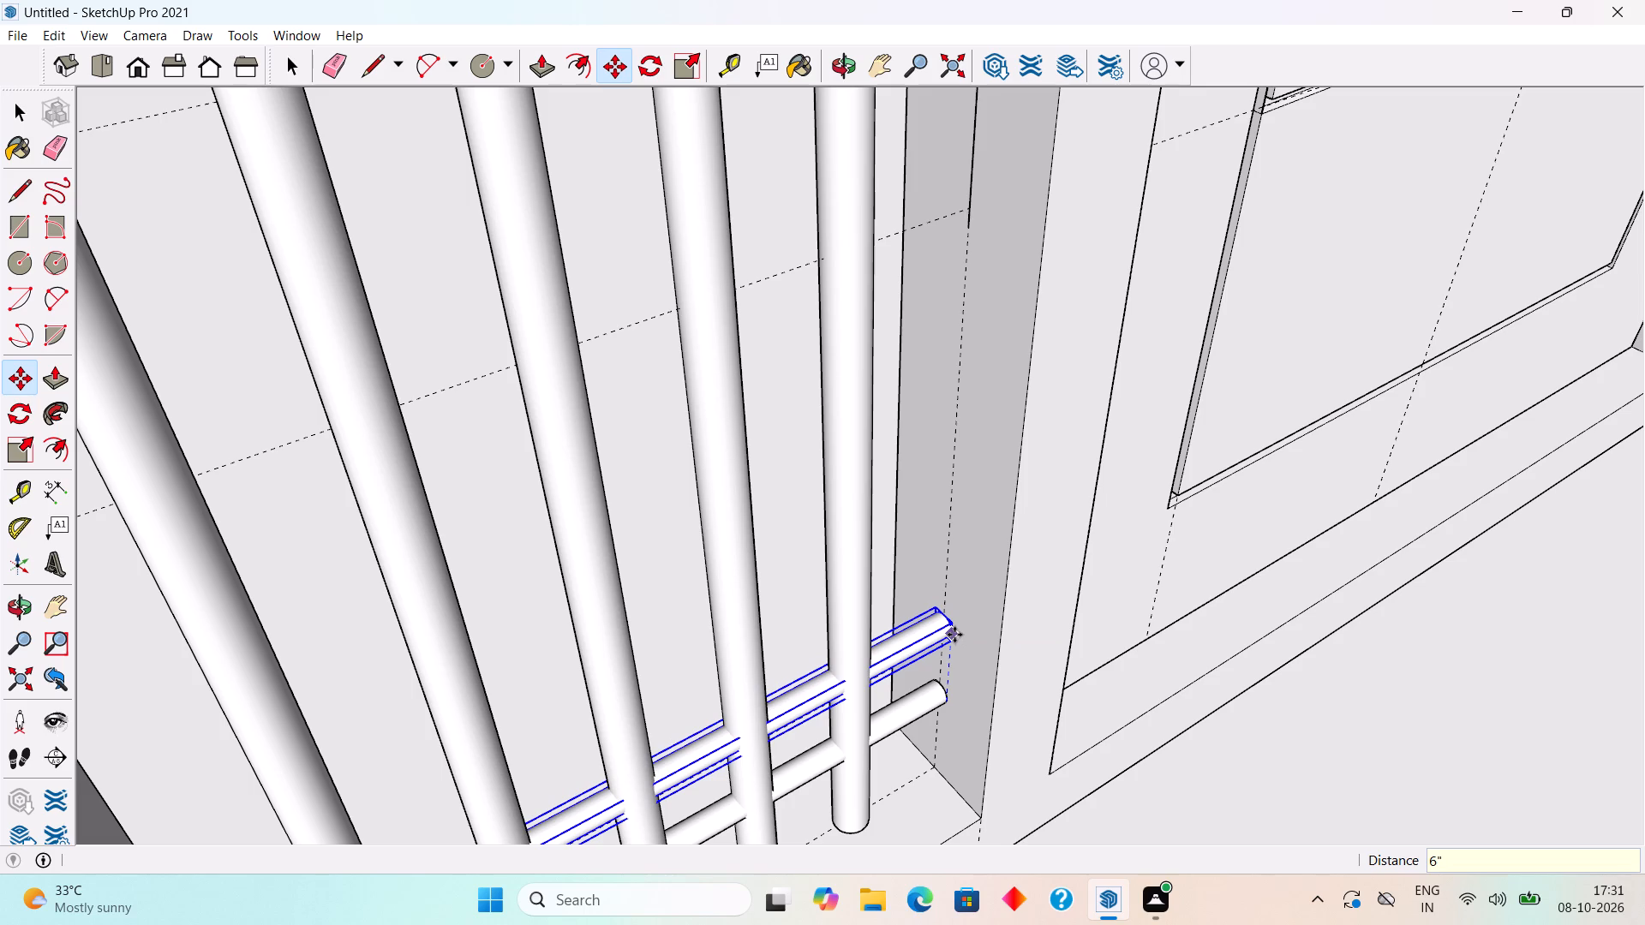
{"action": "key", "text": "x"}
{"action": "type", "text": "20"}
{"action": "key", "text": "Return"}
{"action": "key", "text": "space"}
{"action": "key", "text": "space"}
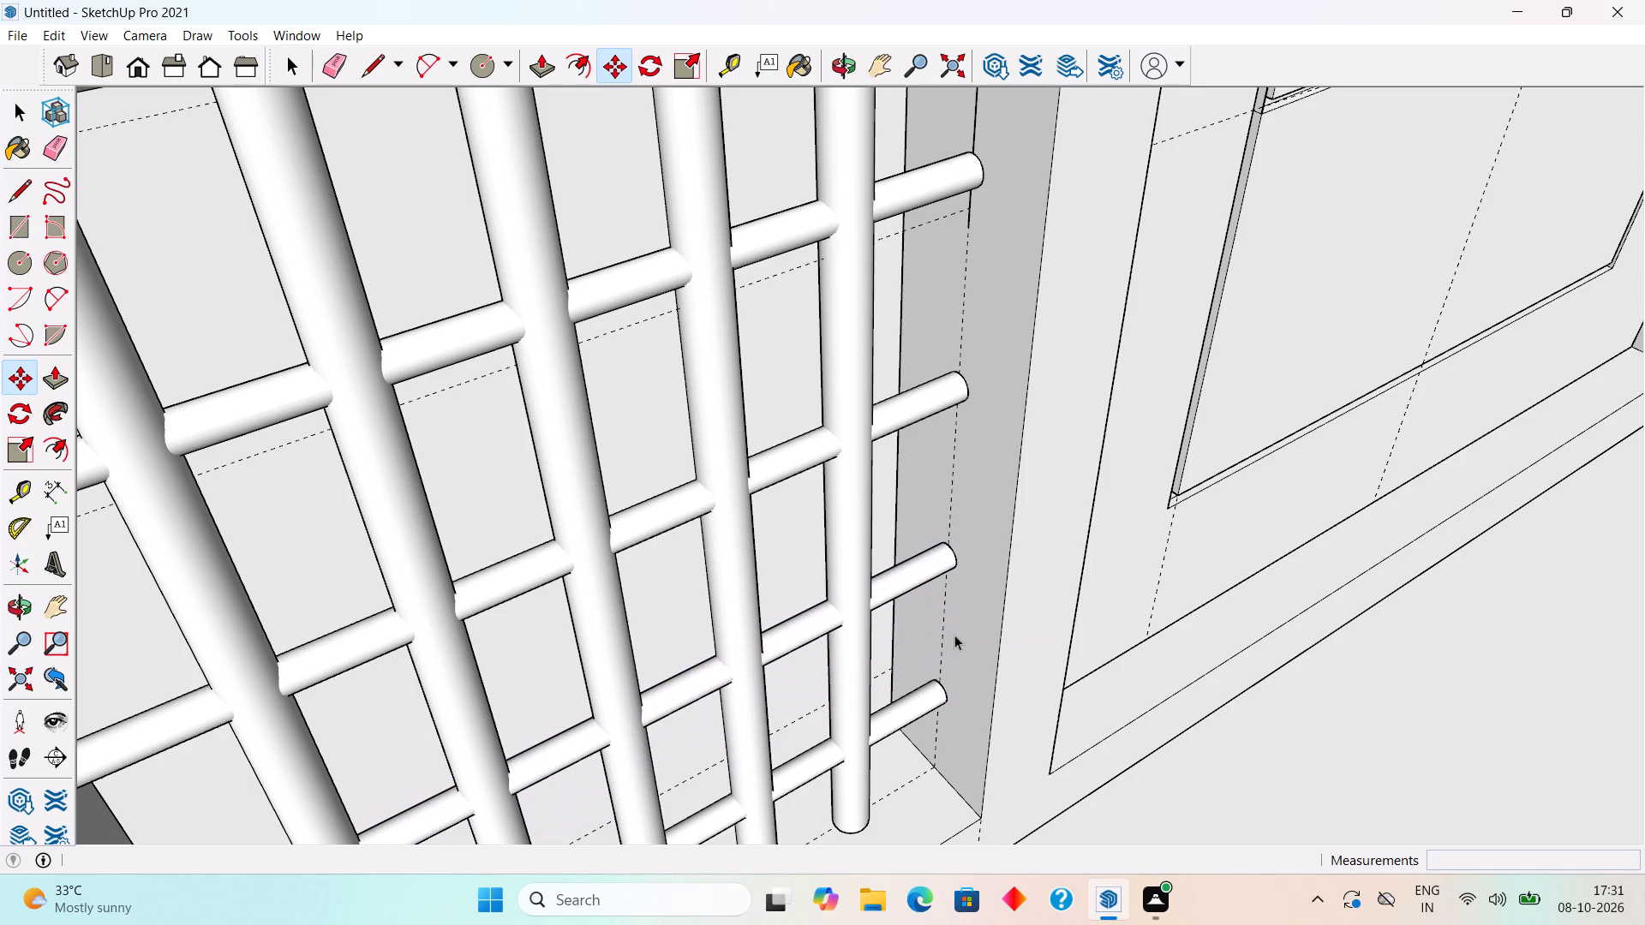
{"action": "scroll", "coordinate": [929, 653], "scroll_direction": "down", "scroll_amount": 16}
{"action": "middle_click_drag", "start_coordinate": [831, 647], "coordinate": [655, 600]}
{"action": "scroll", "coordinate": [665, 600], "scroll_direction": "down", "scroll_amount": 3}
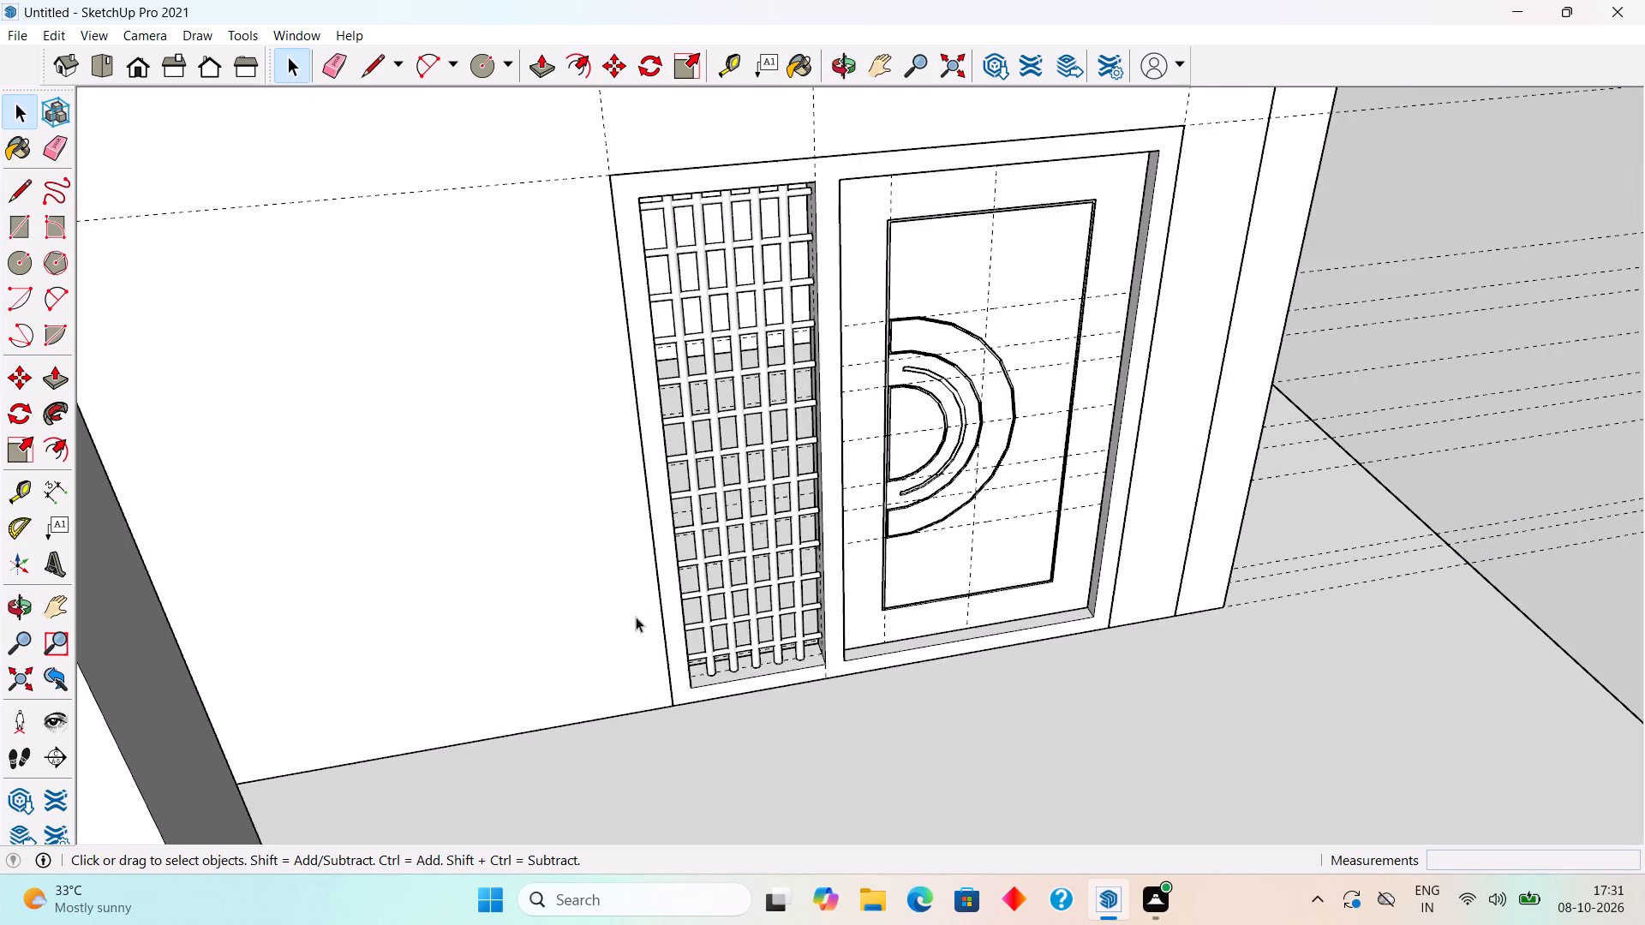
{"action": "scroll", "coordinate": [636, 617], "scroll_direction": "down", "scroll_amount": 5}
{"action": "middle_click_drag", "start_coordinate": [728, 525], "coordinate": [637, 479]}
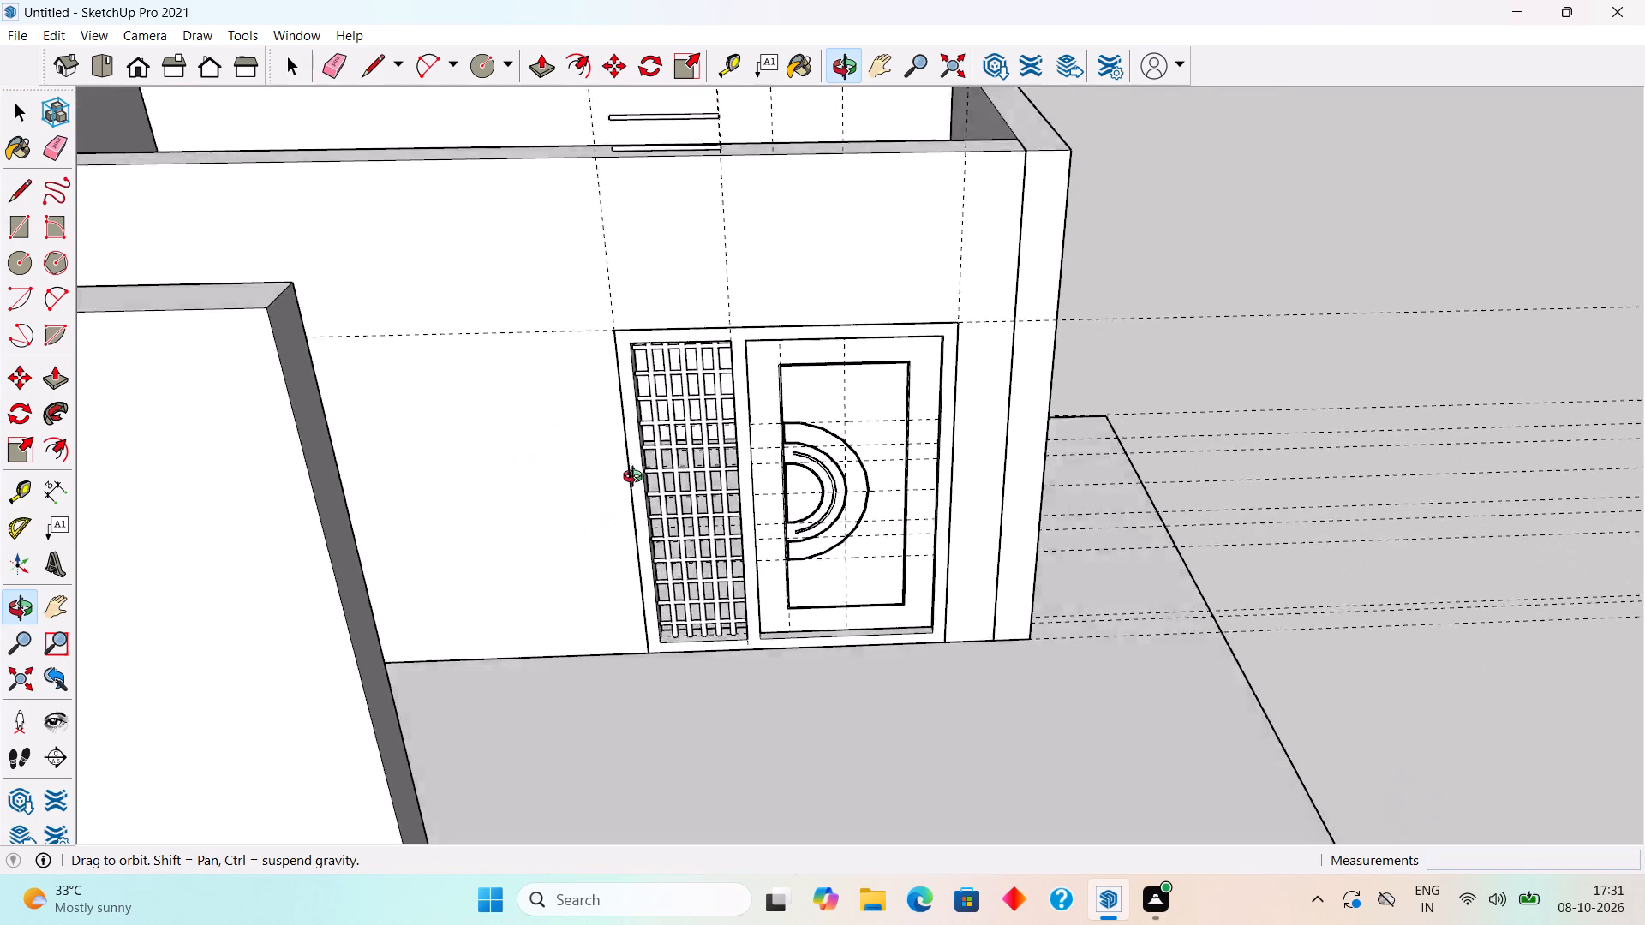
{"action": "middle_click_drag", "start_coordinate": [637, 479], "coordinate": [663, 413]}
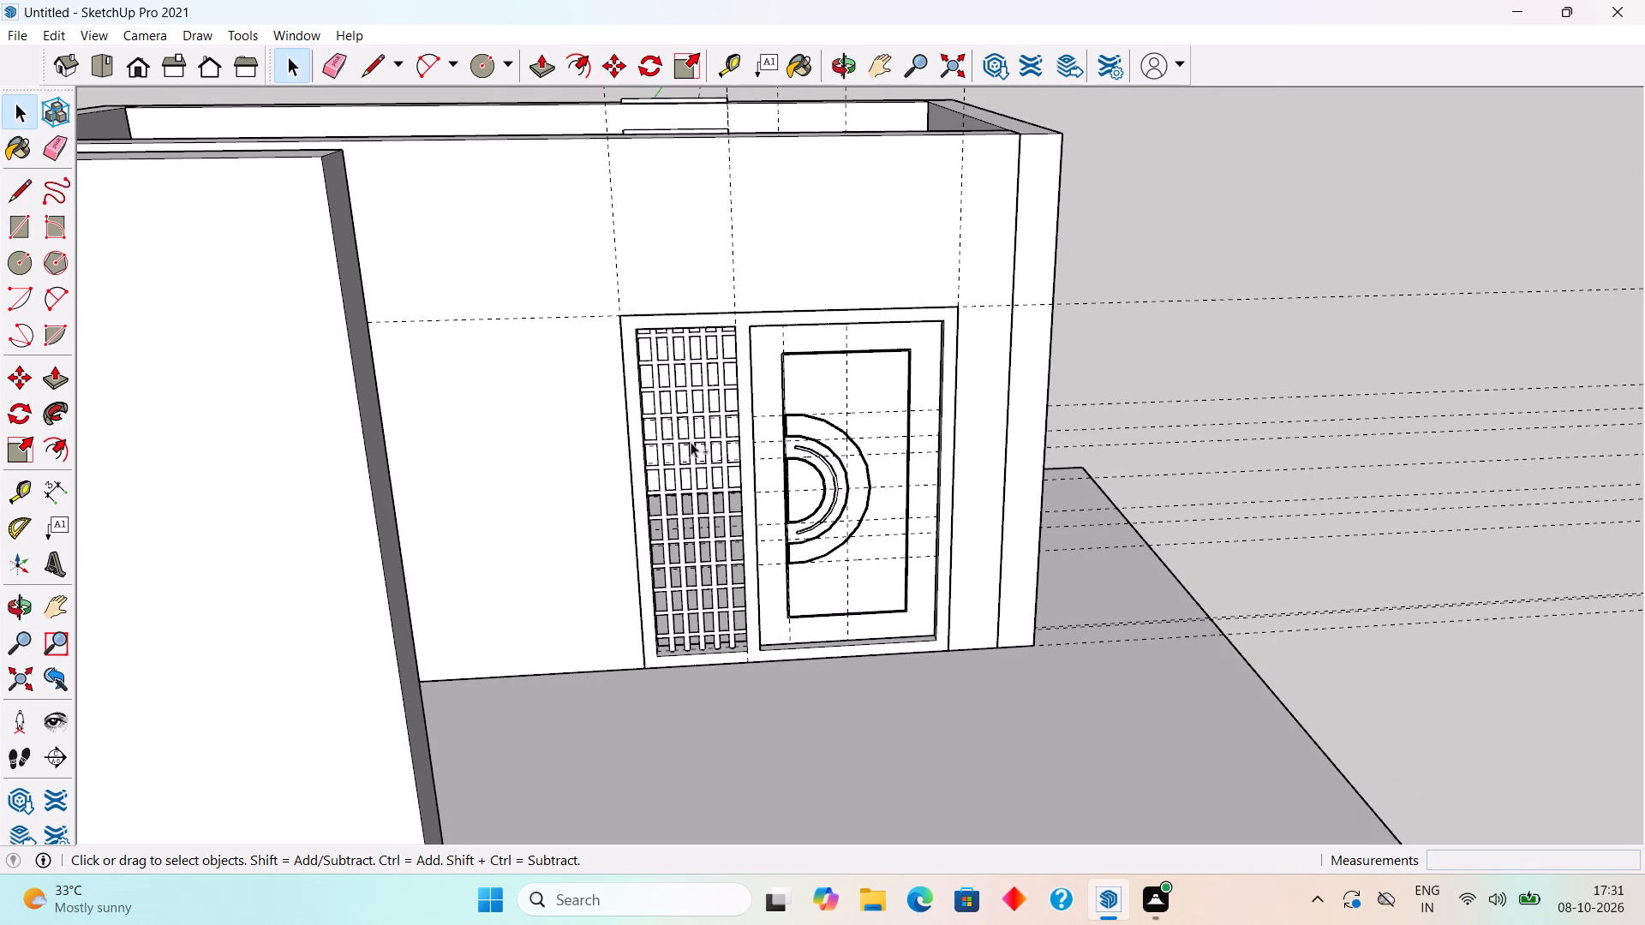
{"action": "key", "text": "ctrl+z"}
Copy the horizontal rod 9" upward and repeat it as 9 evenly spaced copies up the narrow opening.
{"action": "scroll", "coordinate": [723, 566], "scroll_direction": "up", "scroll_amount": 3}
{"action": "scroll", "coordinate": [771, 755], "scroll_direction": "up", "scroll_amount": 3}
{"action": "middle_click_drag", "start_coordinate": [661, 630], "coordinate": [767, 622]}
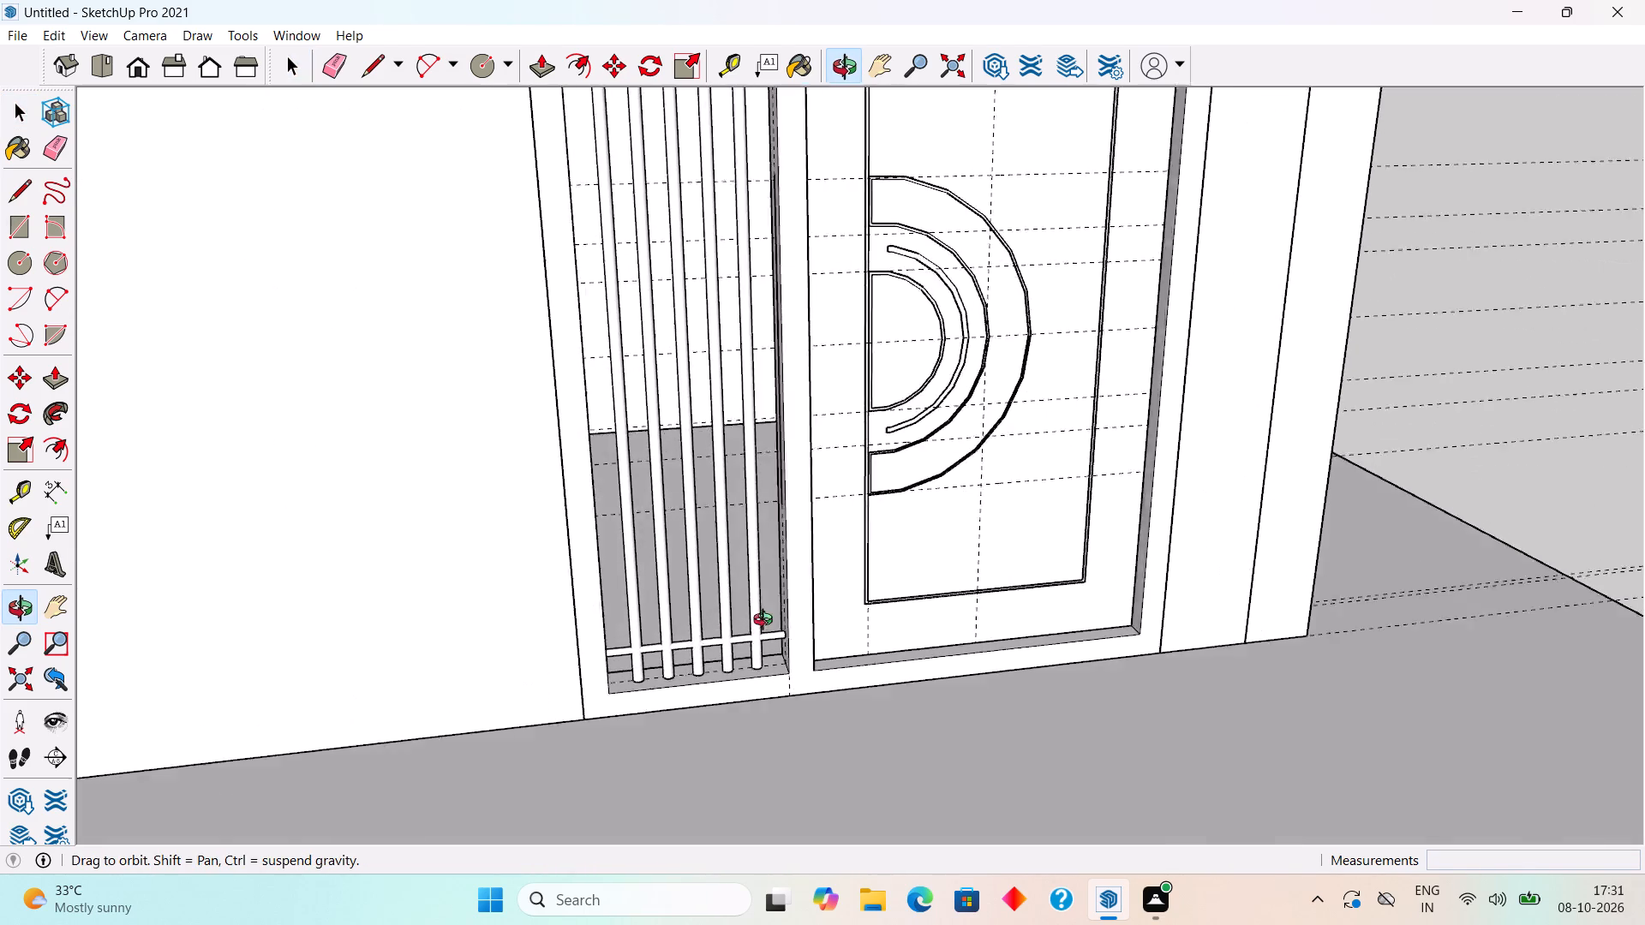
{"action": "middle_click_drag", "start_coordinate": [767, 622], "coordinate": [873, 614]}
{"action": "middle_click_drag", "start_coordinate": [836, 624], "coordinate": [656, 647]}
{"action": "scroll", "coordinate": [656, 647], "scroll_direction": "down", "scroll_amount": 13}
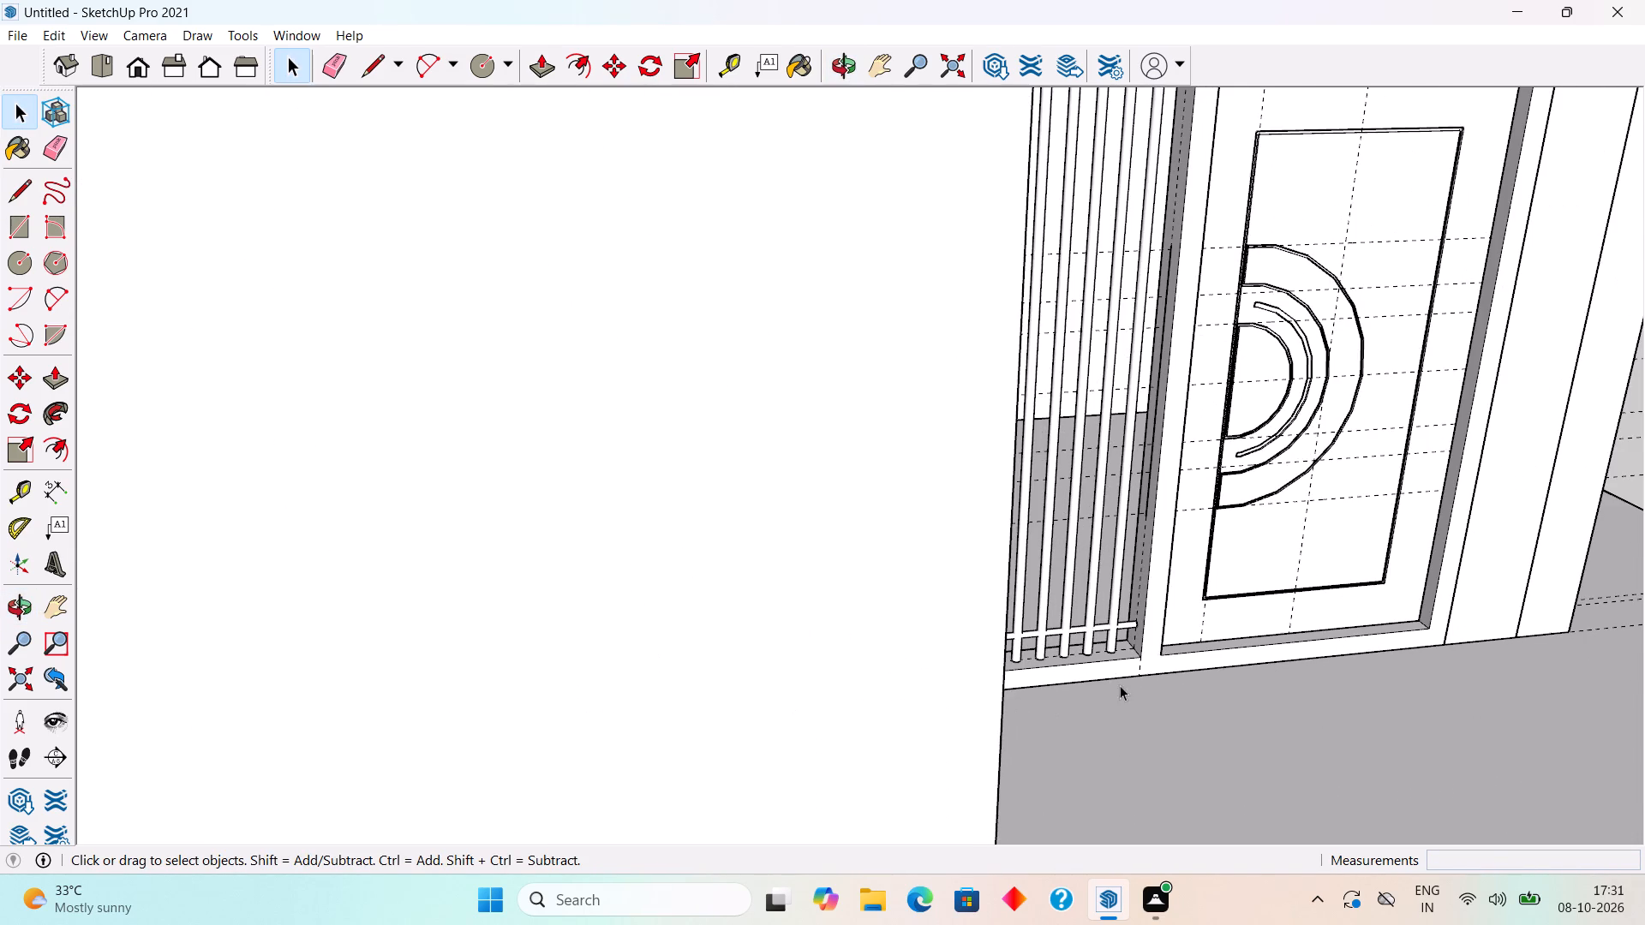
{"action": "scroll", "coordinate": [972, 602], "scroll_direction": "up", "scroll_amount": 3}
{"action": "scroll", "coordinate": [1111, 640], "scroll_direction": "up", "scroll_amount": 5}
{"action": "middle_click_drag", "start_coordinate": [1195, 627], "coordinate": [1128, 647]}
{"action": "scroll", "coordinate": [1122, 653], "scroll_direction": "up", "scroll_amount": 6}
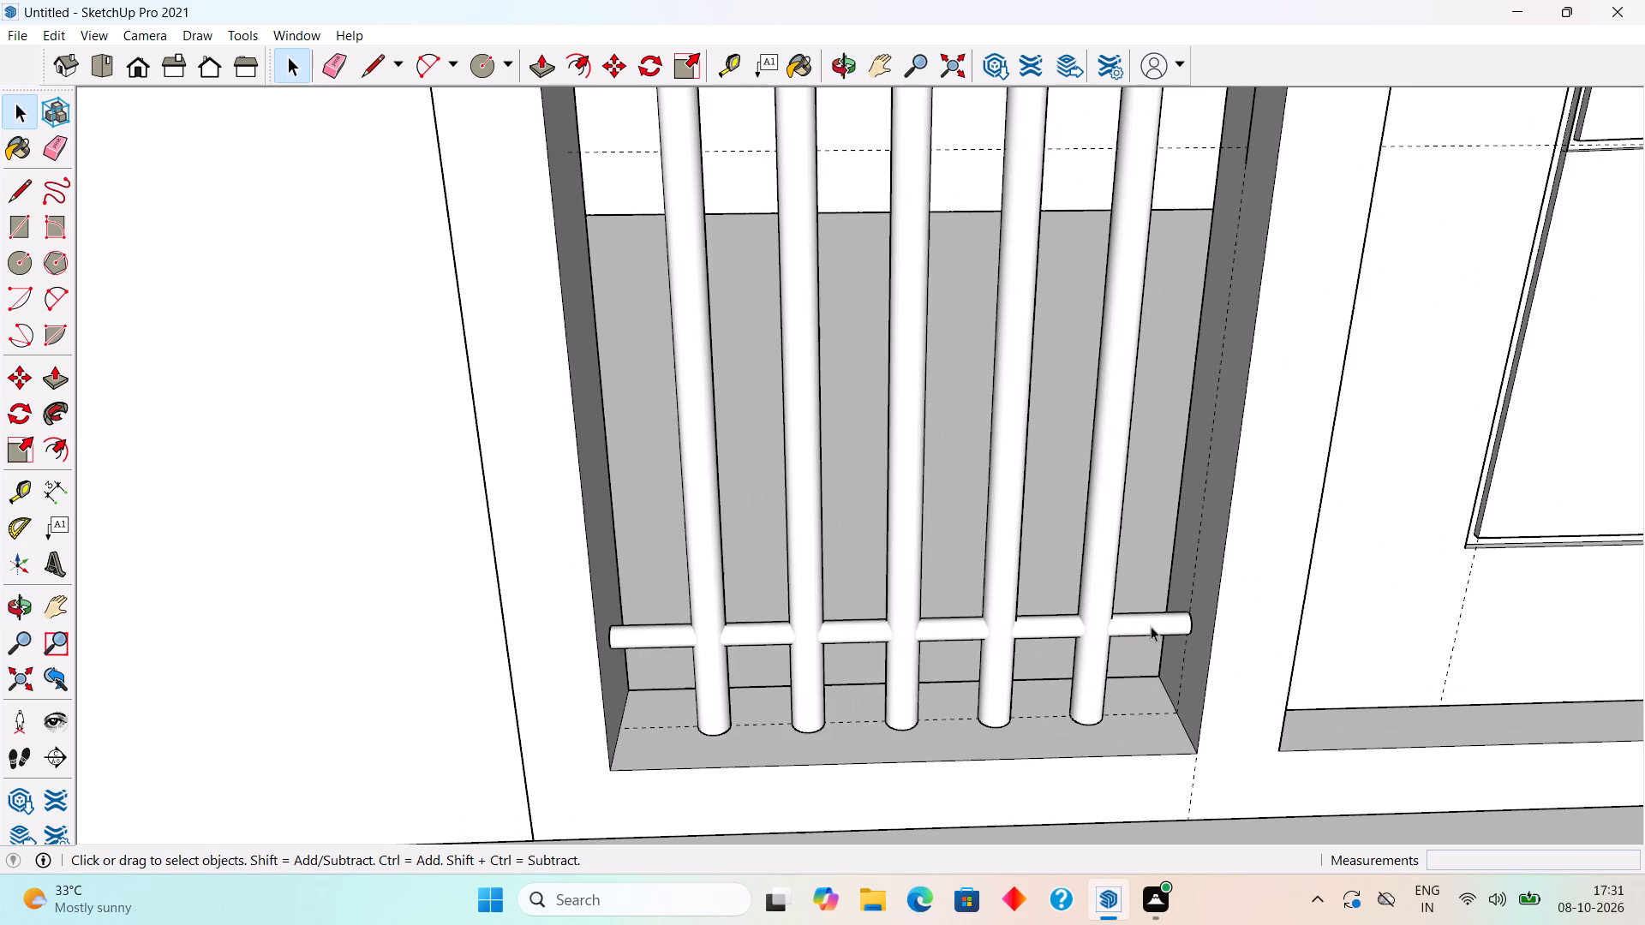
{"action": "left_click", "coordinate": [1151, 626]}
{"action": "scroll", "coordinate": [1151, 626], "scroll_direction": "up", "scroll_amount": 4}
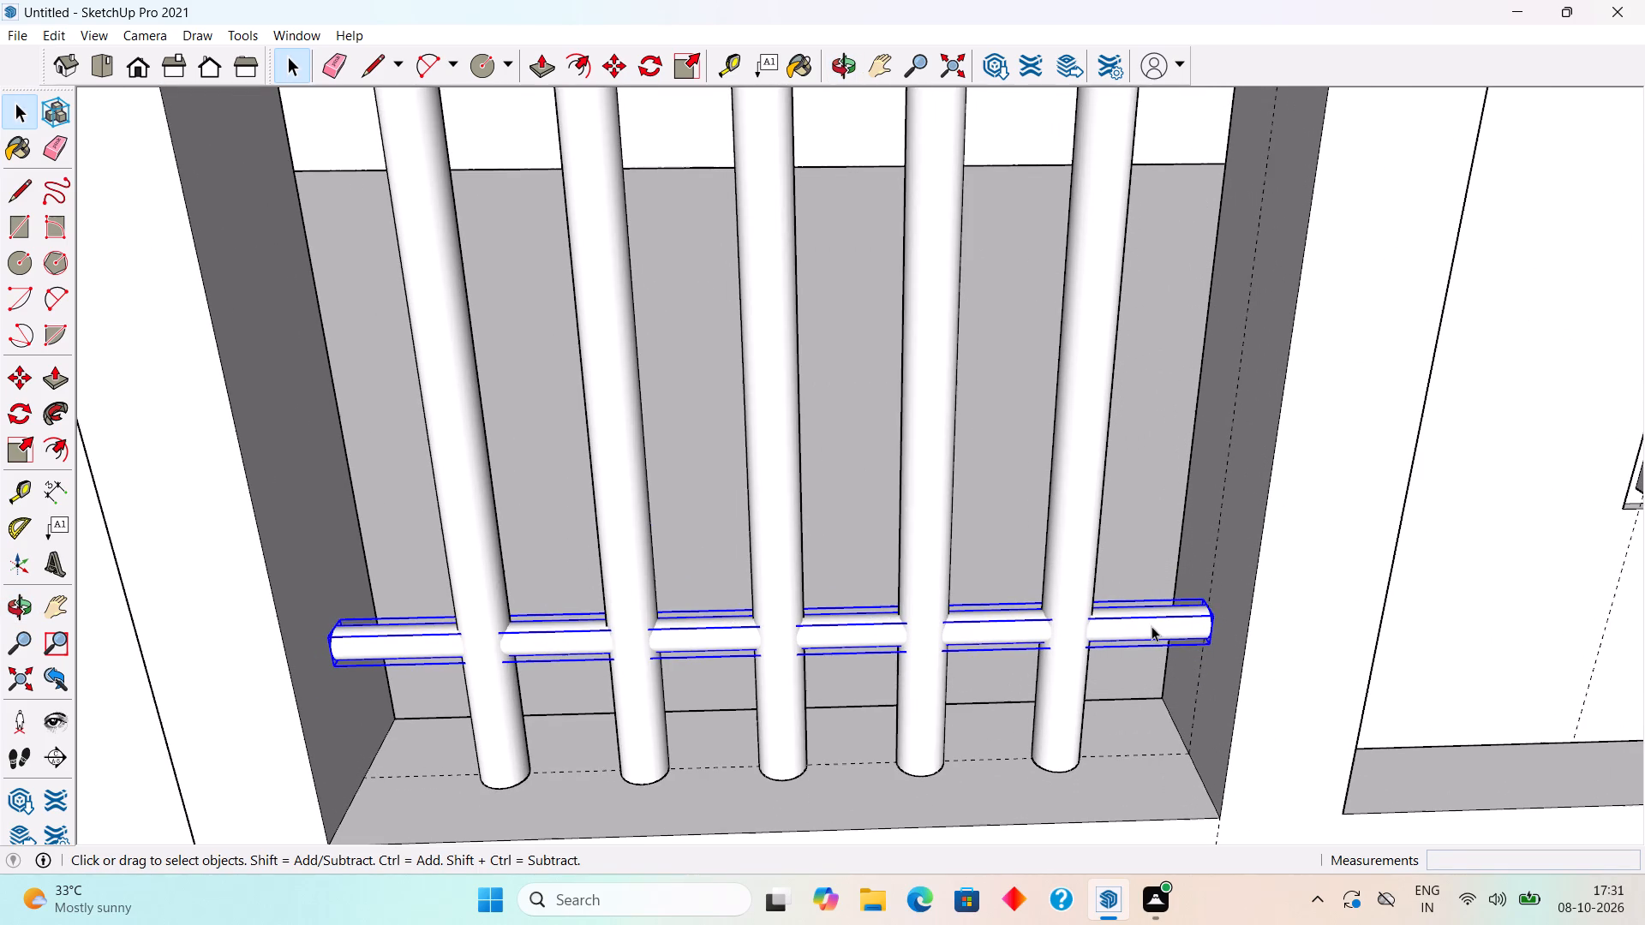
{"action": "key", "text": "m"}
{"action": "left_click", "coordinate": [1151, 626]}
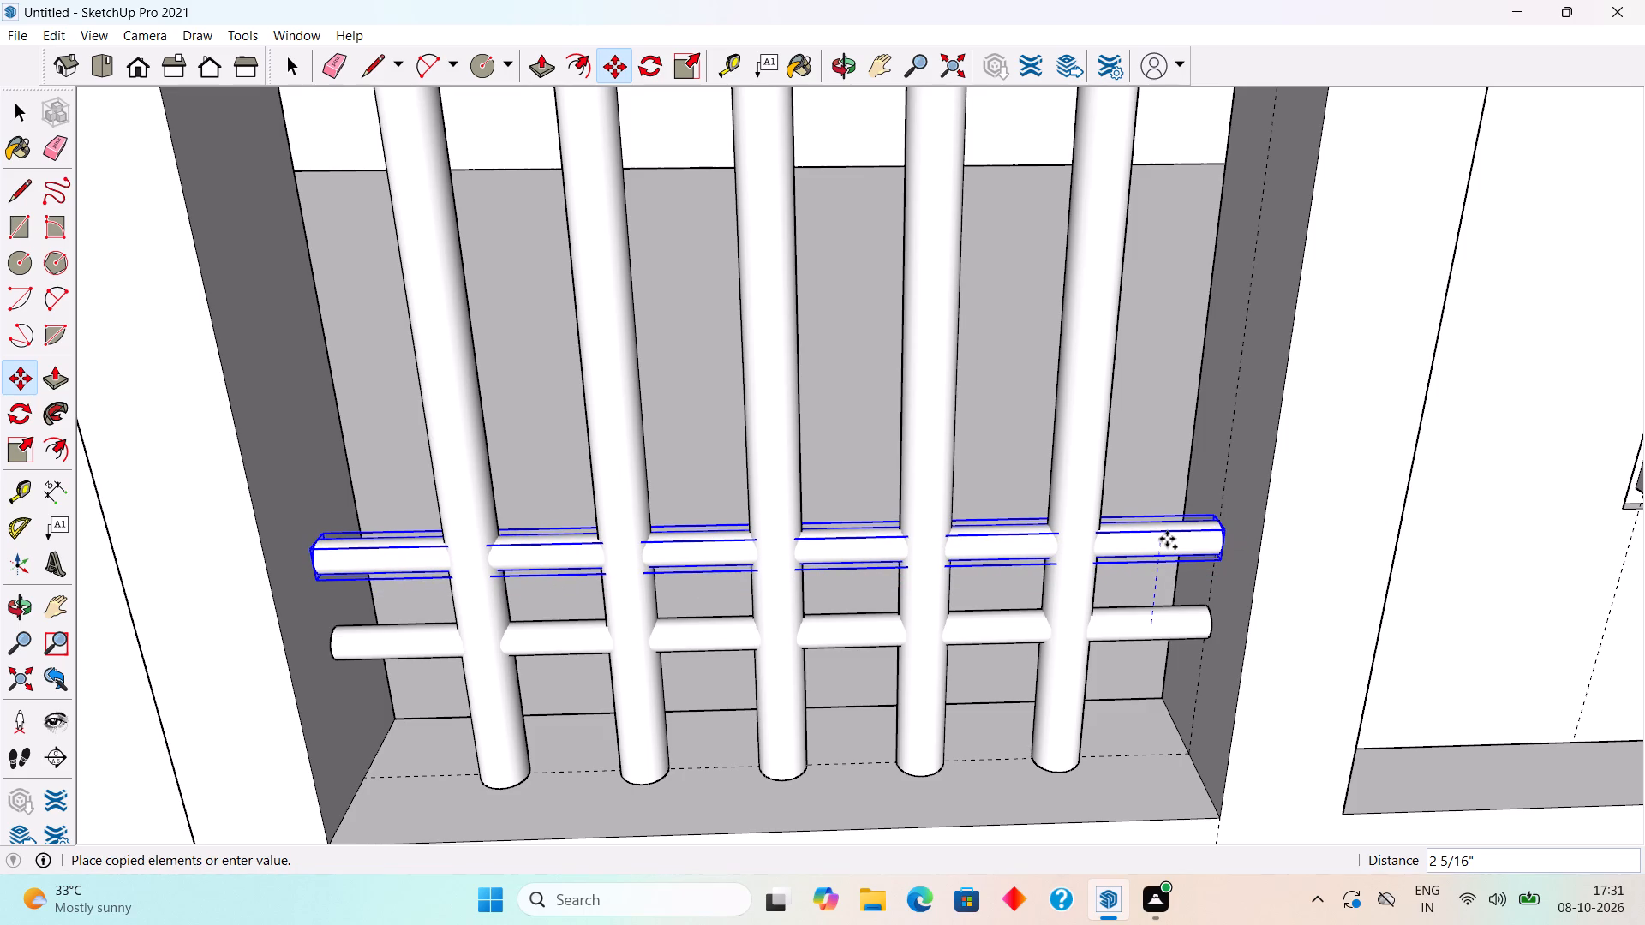
{"action": "type", "text": "9\""}
{"action": "key", "text": "Return"}
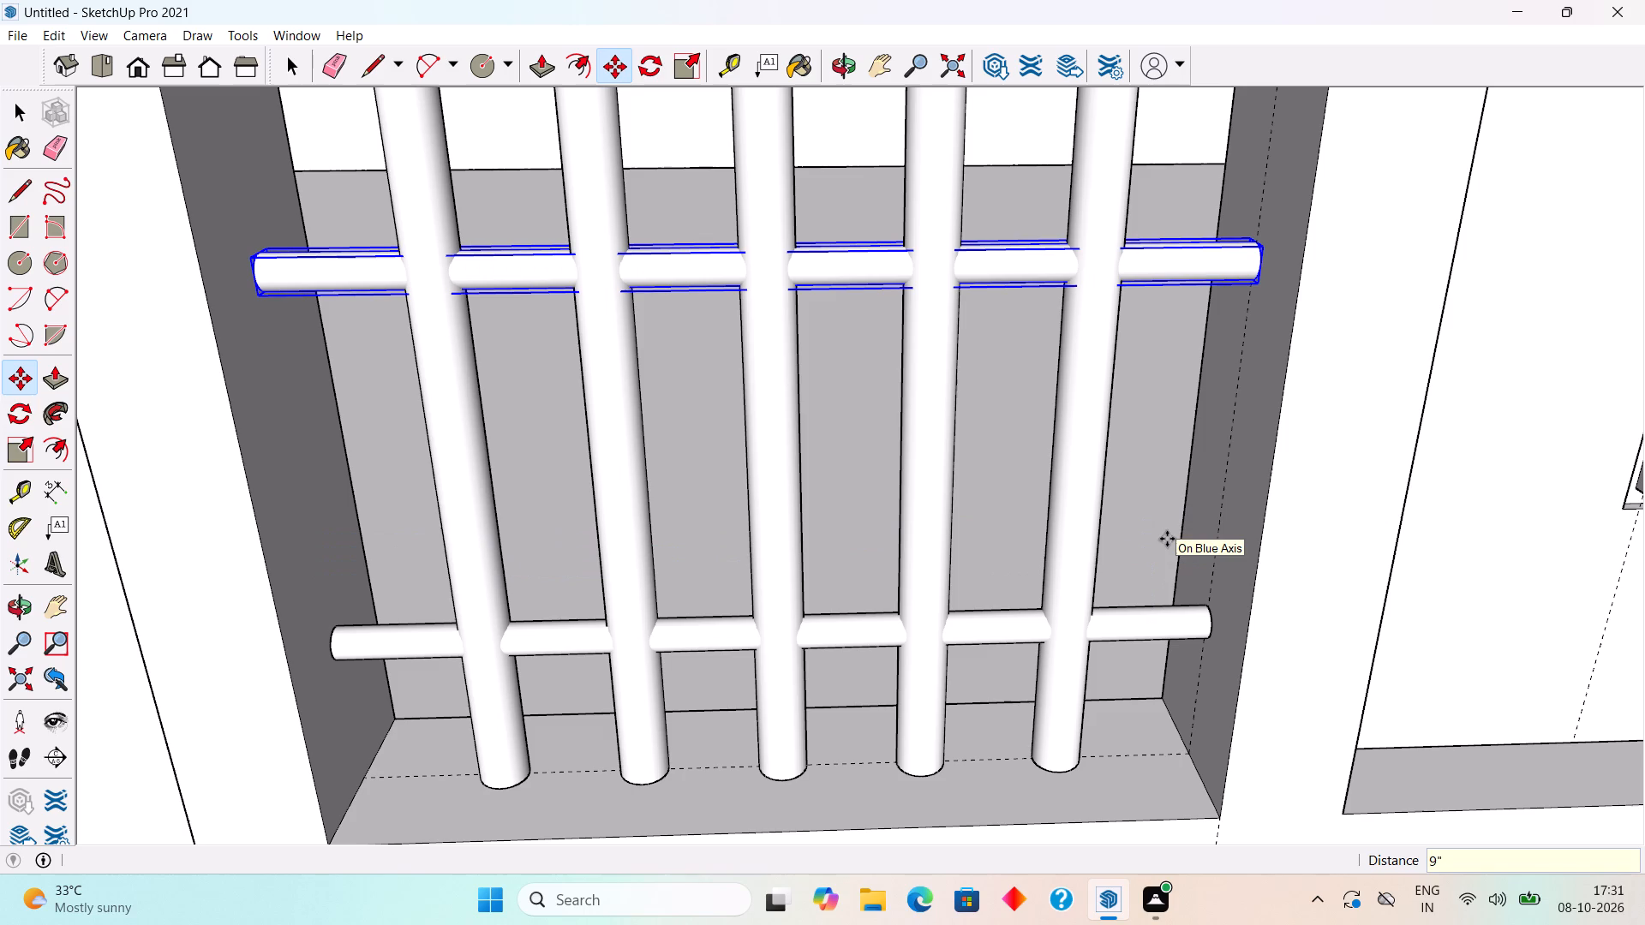
{"action": "key", "text": "x"}
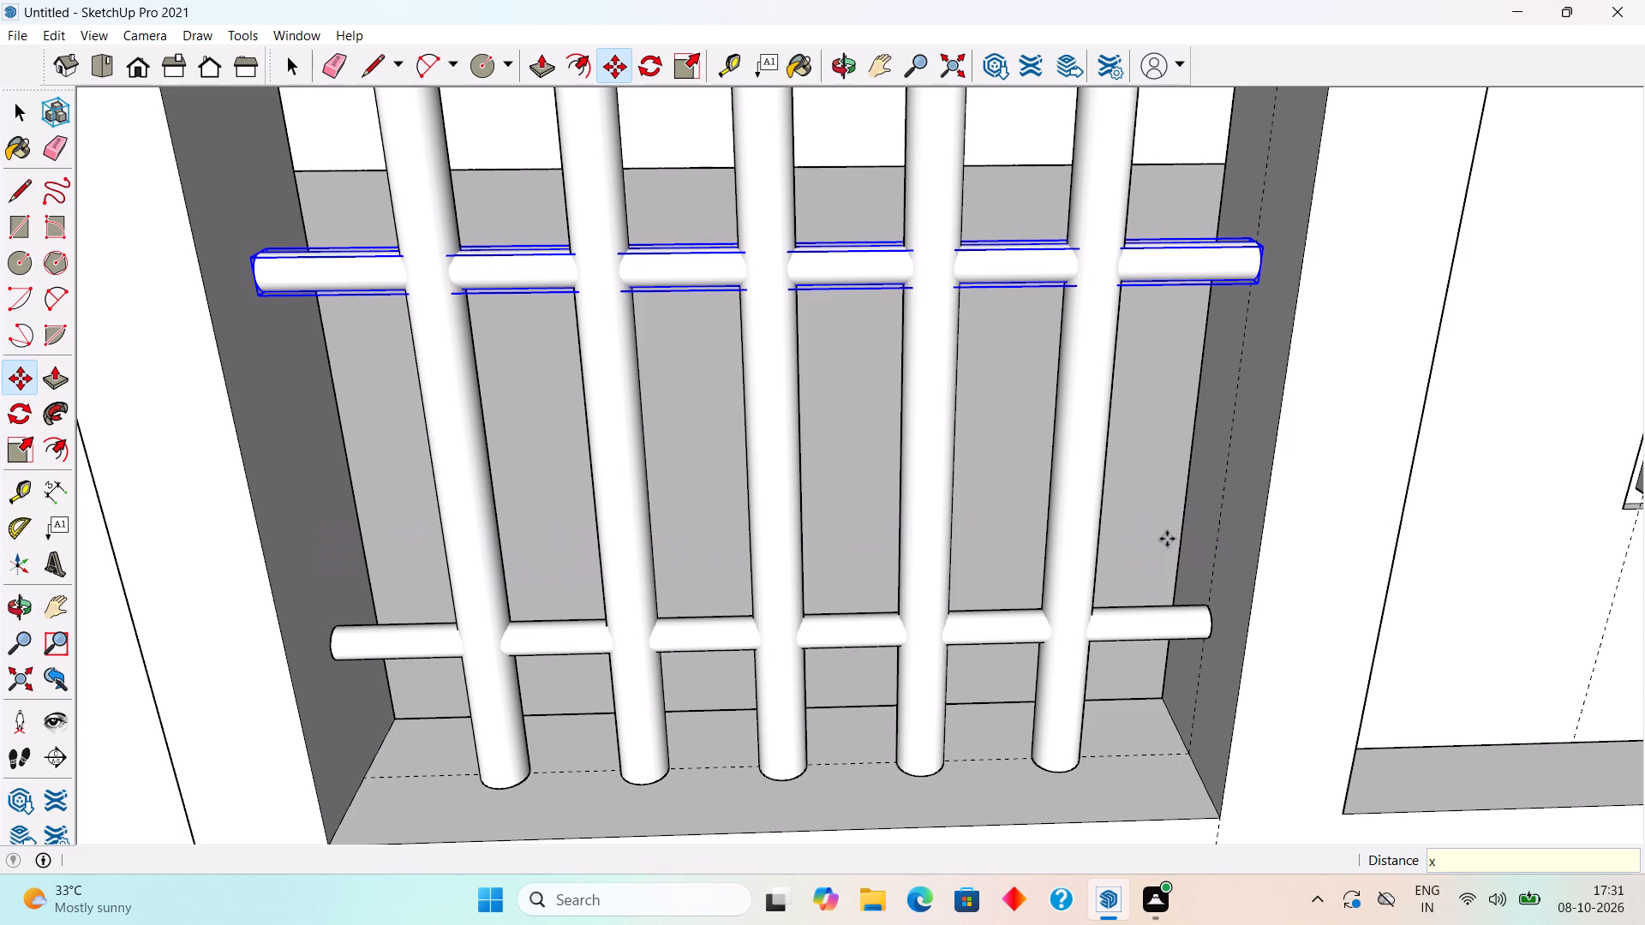
{"action": "key", "text": "9"}
{"action": "key", "text": "Return"}
{"action": "key", "text": "space"}
Examine the spacing of the horizontal rods over the full height of the grille beside the door.
{"action": "scroll", "coordinate": [1167, 539], "scroll_direction": "down", "scroll_amount": 19}
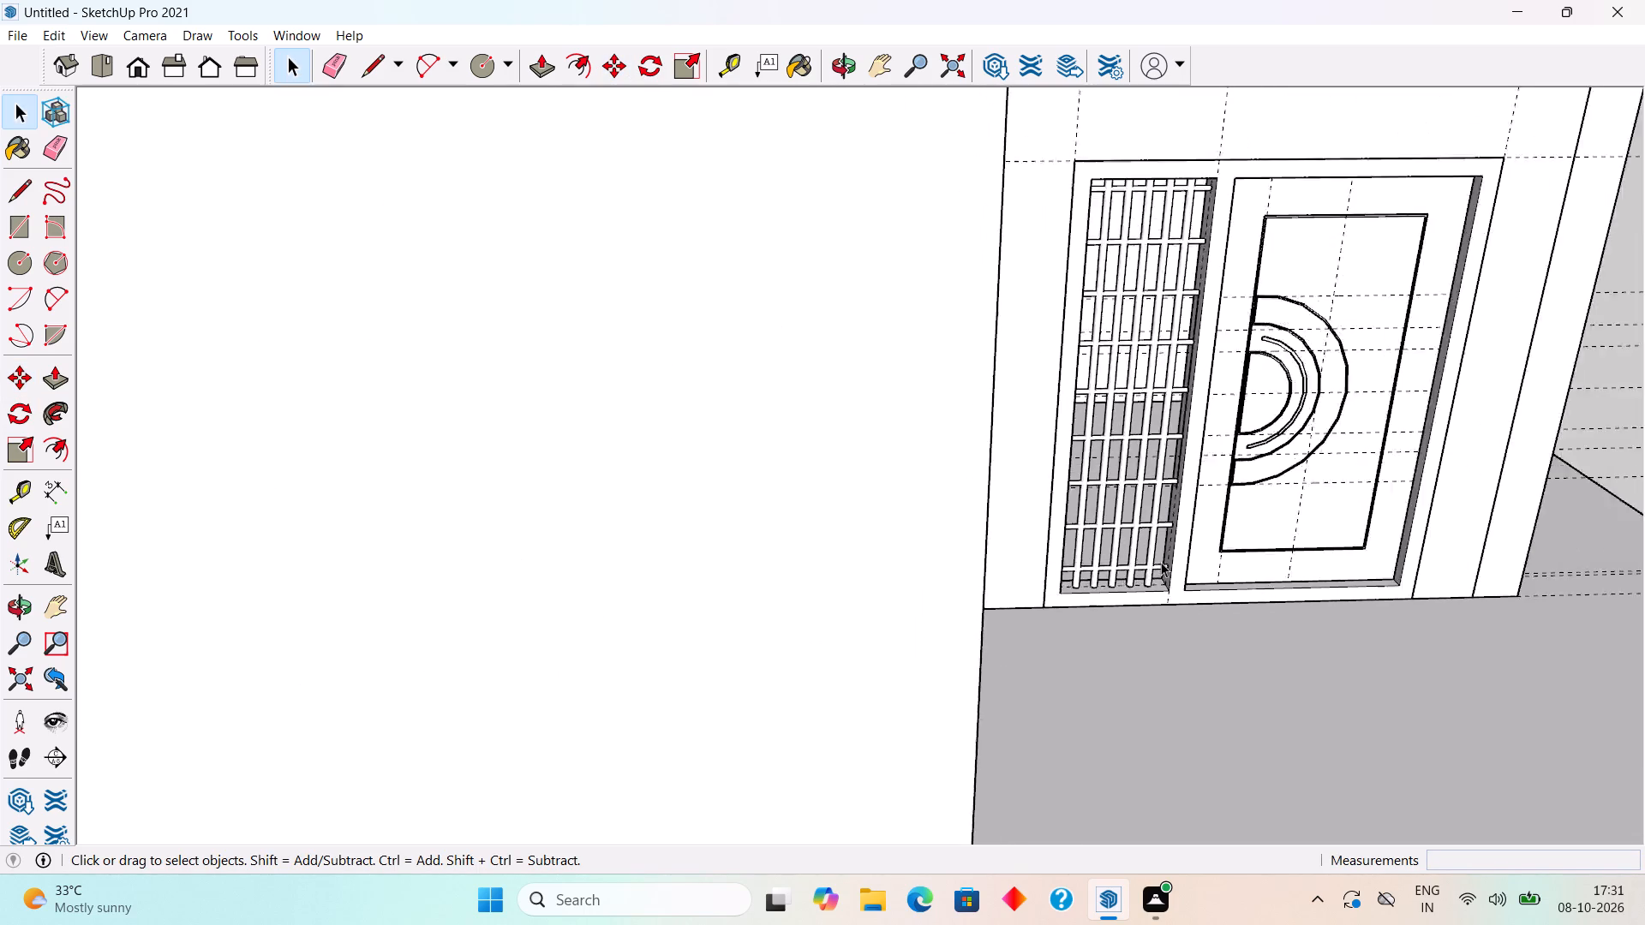
{"action": "scroll", "coordinate": [1161, 562], "scroll_direction": "down", "scroll_amount": 1}
{"action": "scroll", "coordinate": [1228, 504], "scroll_direction": "down", "scroll_amount": 3}
{"action": "middle_click_drag", "start_coordinate": [1143, 381], "coordinate": [948, 246]}
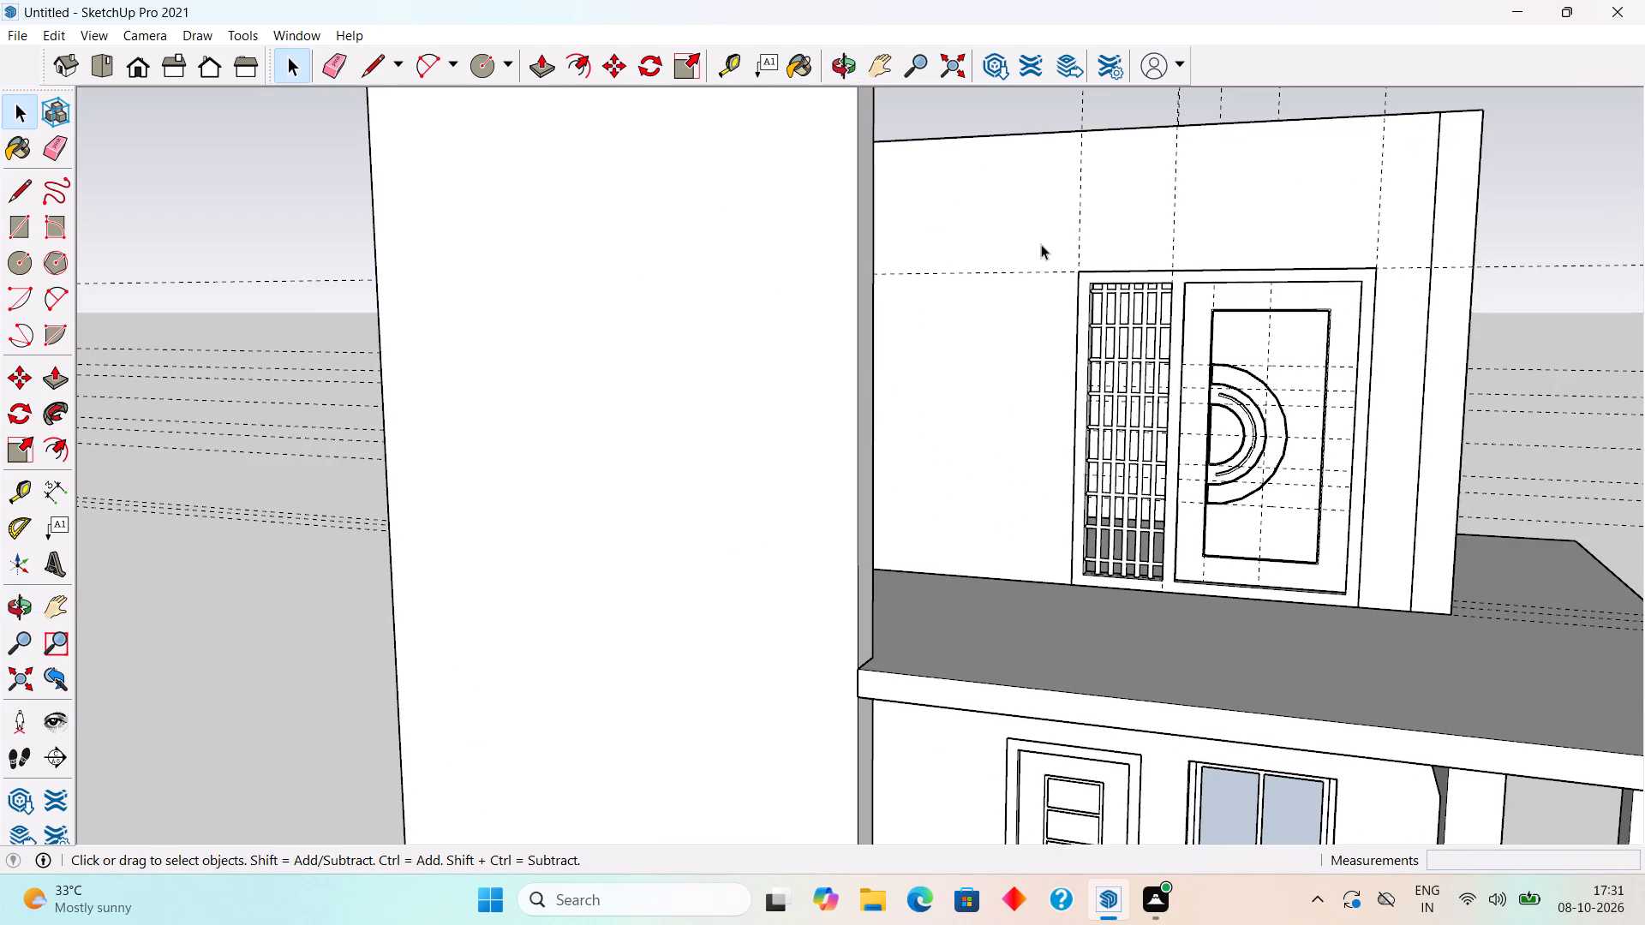
{"action": "scroll", "coordinate": [1098, 263], "scroll_direction": "up", "scroll_amount": 12}
{"action": "middle_click_drag", "start_coordinate": [1151, 302], "coordinate": [1259, 387]}
{"action": "scroll", "coordinate": [1263, 403], "scroll_direction": "down", "scroll_amount": 2}
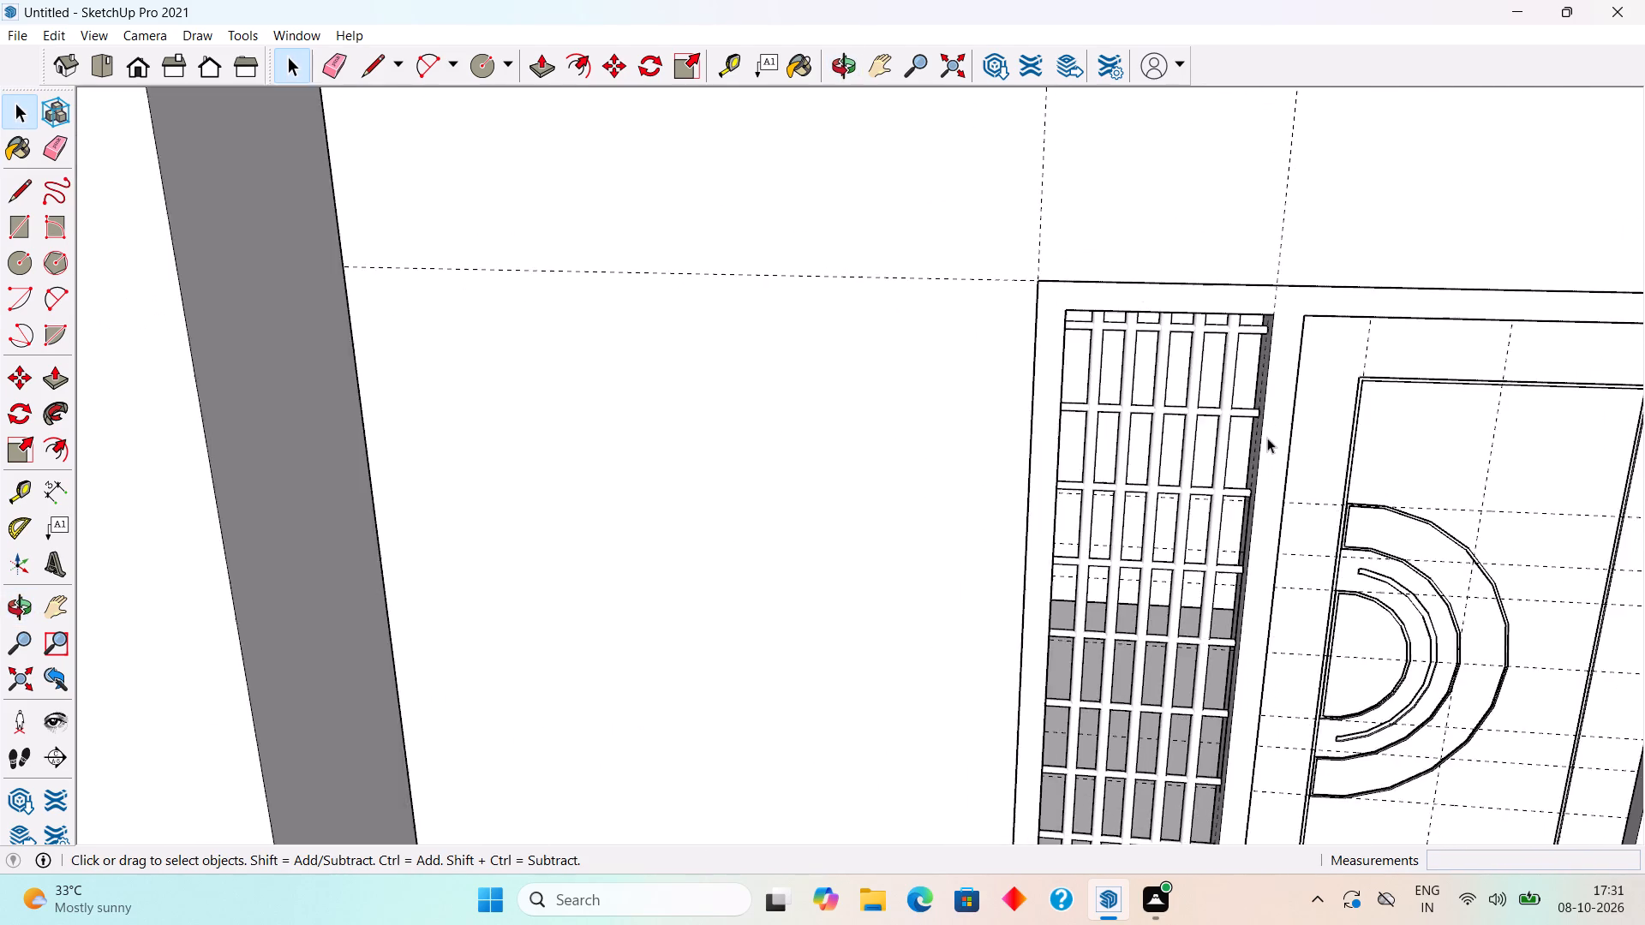
{"action": "scroll", "coordinate": [1267, 438], "scroll_direction": "down", "scroll_amount": 7}
{"action": "scroll", "coordinate": [1241, 794], "scroll_direction": "up", "scroll_amount": 1}
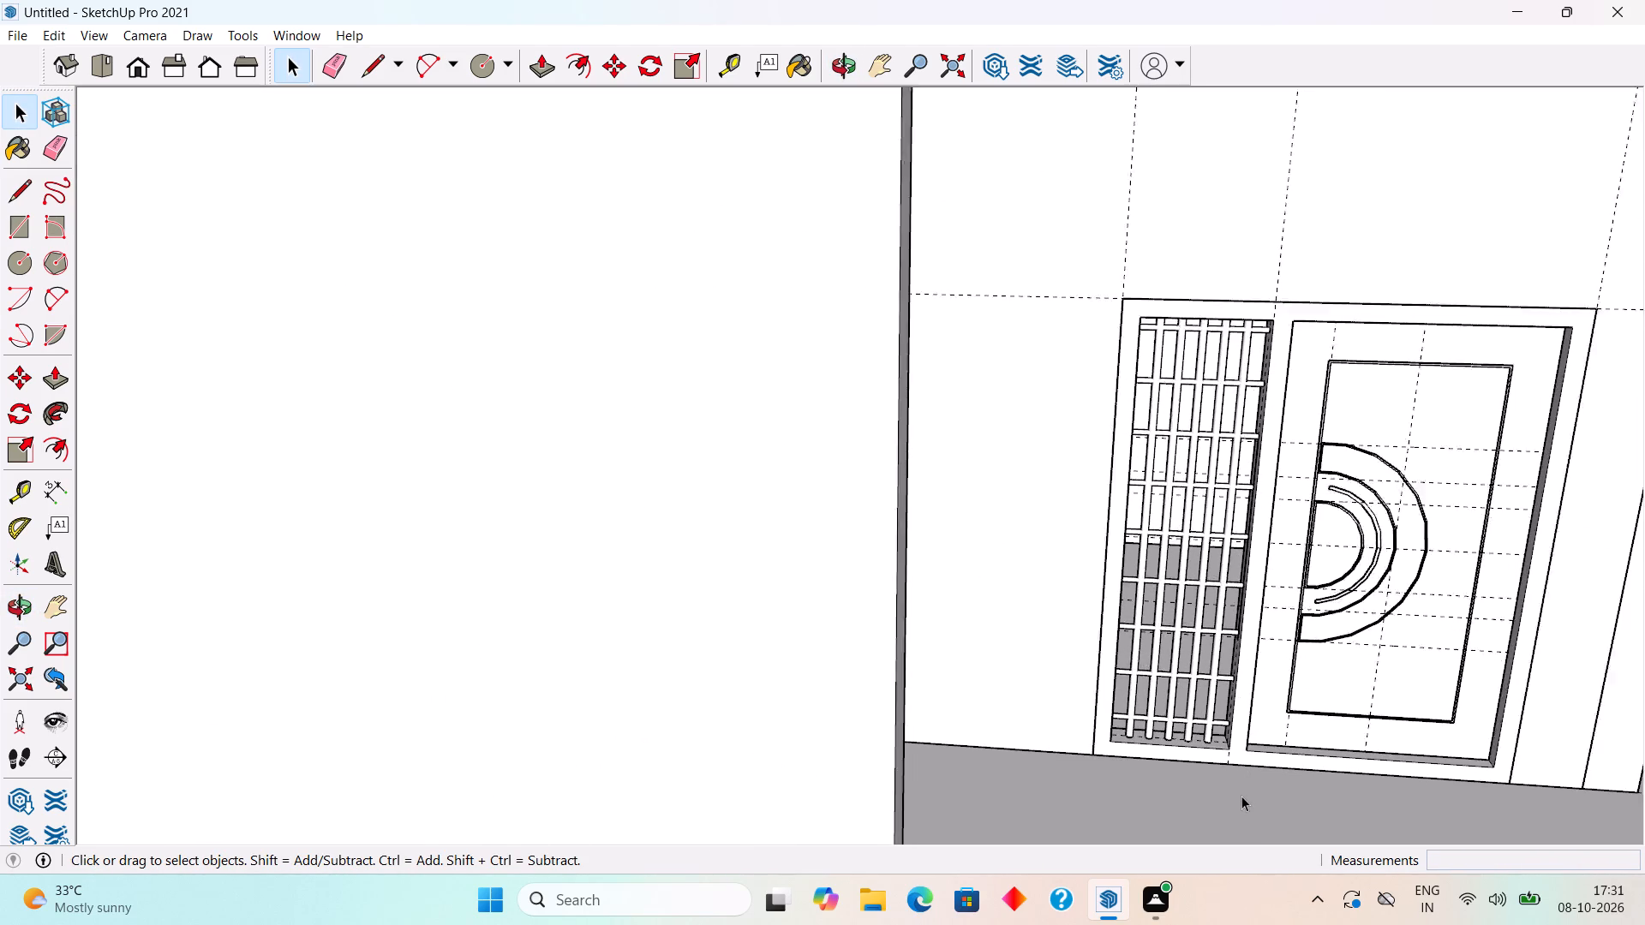
{"action": "scroll", "coordinate": [1241, 796], "scroll_direction": "up", "scroll_amount": 2}
{"action": "middle_click_drag", "start_coordinate": [1183, 748], "coordinate": [1265, 689]}
{"action": "scroll", "coordinate": [1265, 689], "scroll_direction": "up", "scroll_amount": 4}
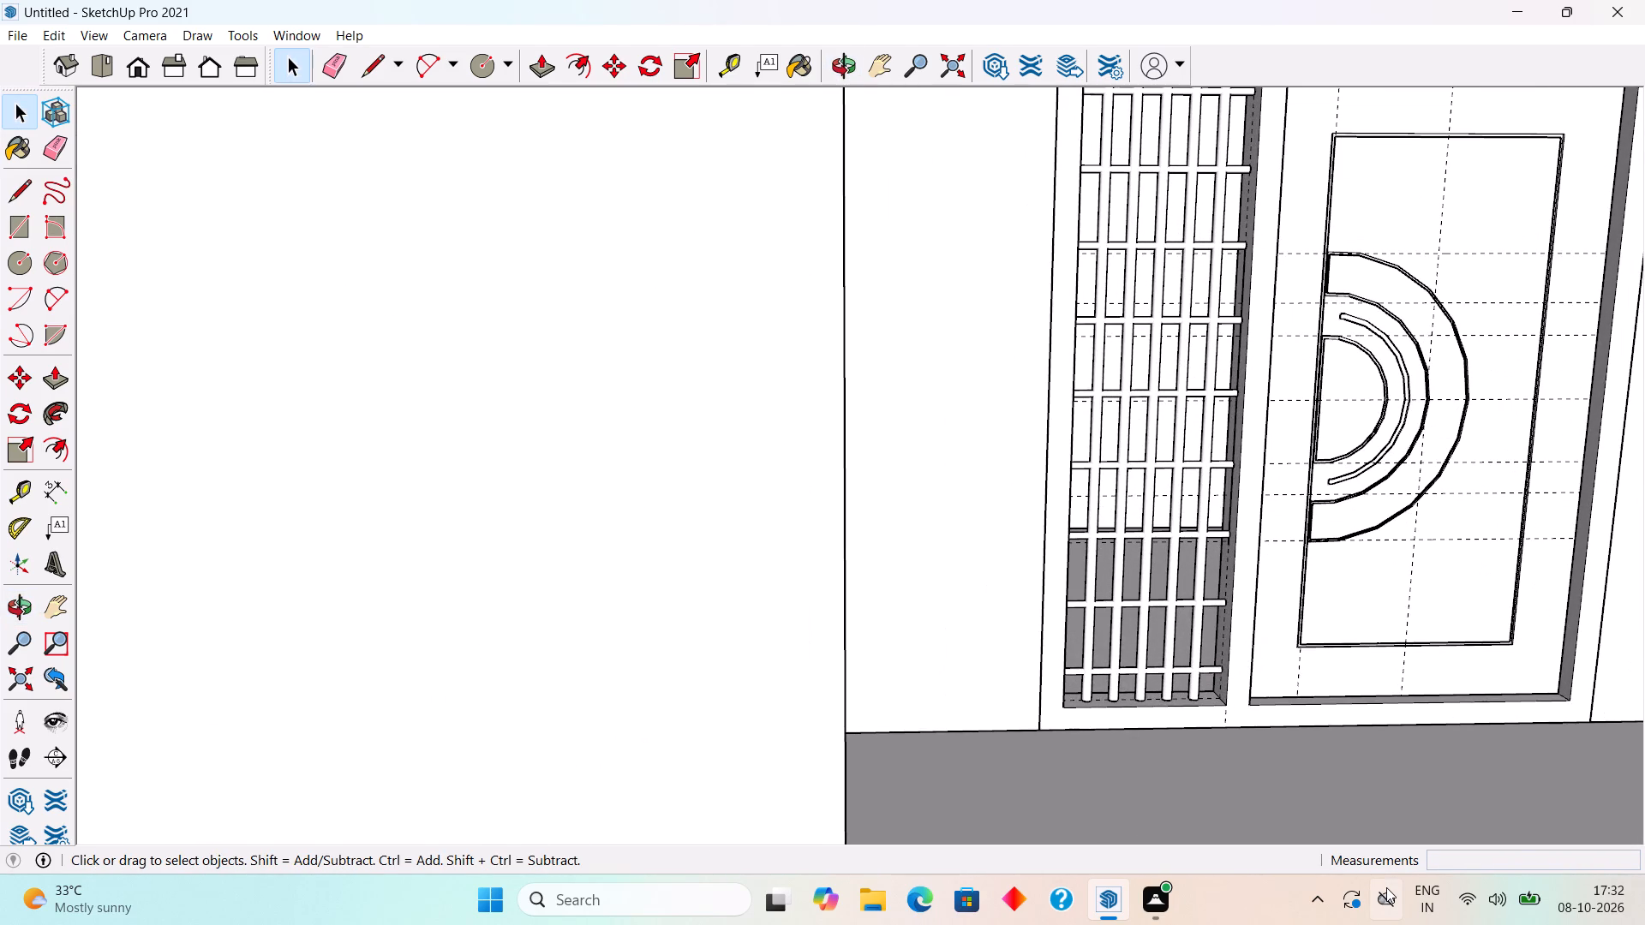
{"action": "scroll", "coordinate": [1385, 887], "scroll_direction": "down", "scroll_amount": 9}
{"action": "scroll", "coordinate": [1223, 555], "scroll_direction": "down", "scroll_amount": 2}
{"action": "scroll", "coordinate": [1221, 578], "scroll_direction": "up", "scroll_amount": 1}
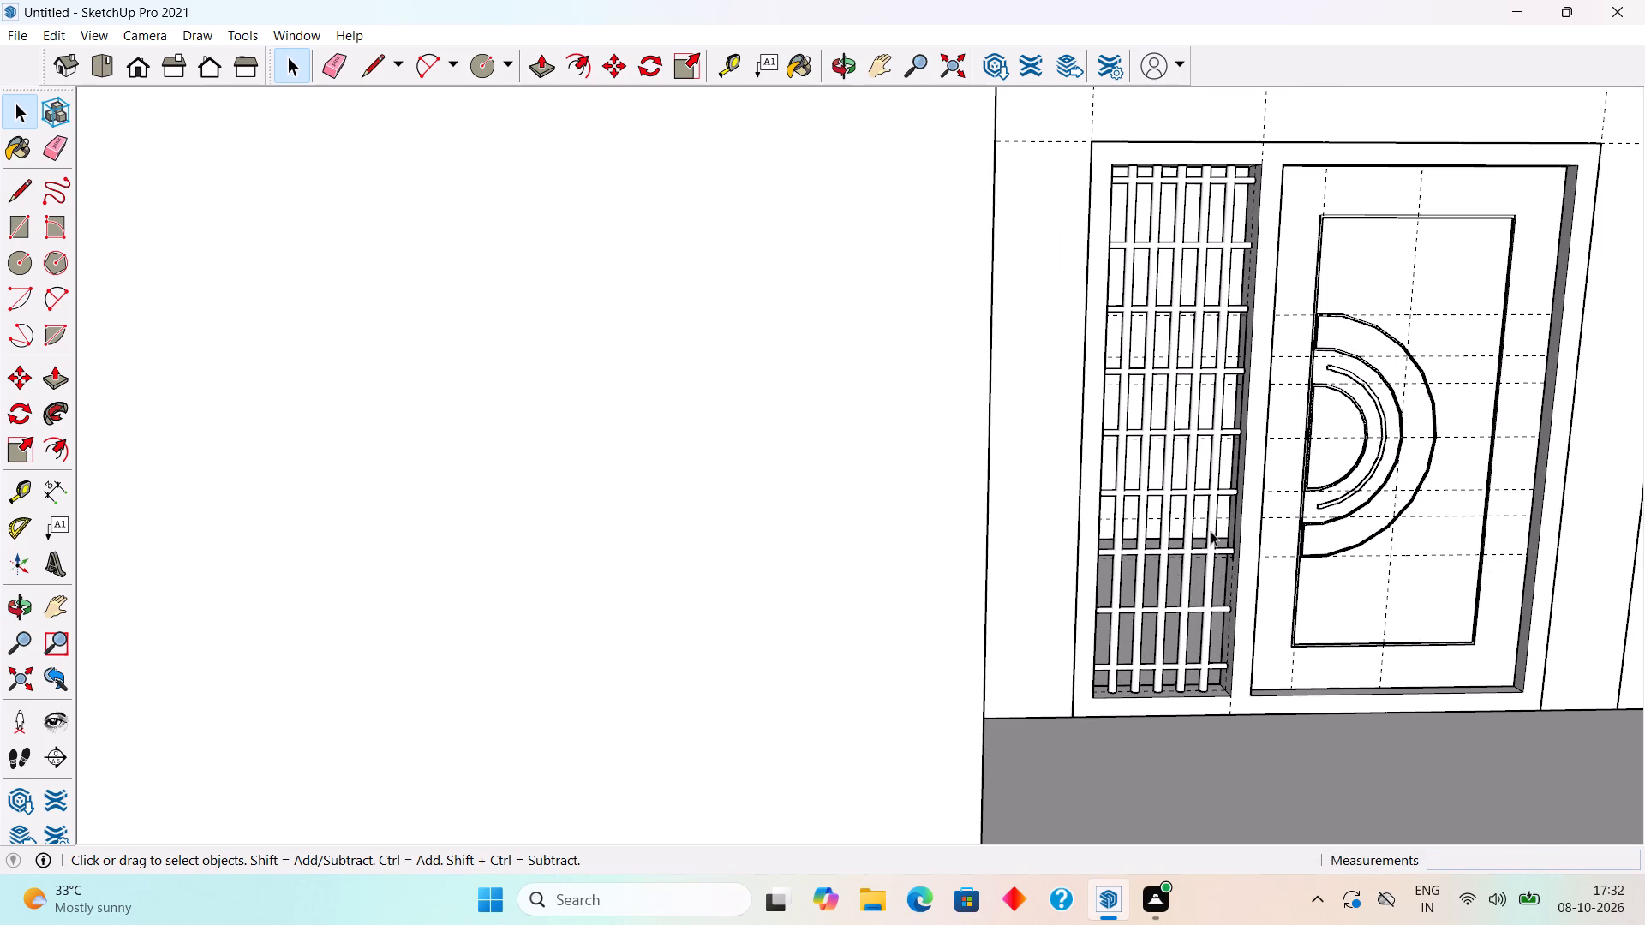
{"action": "scroll", "coordinate": [1205, 510], "scroll_direction": "down", "scroll_amount": 4}
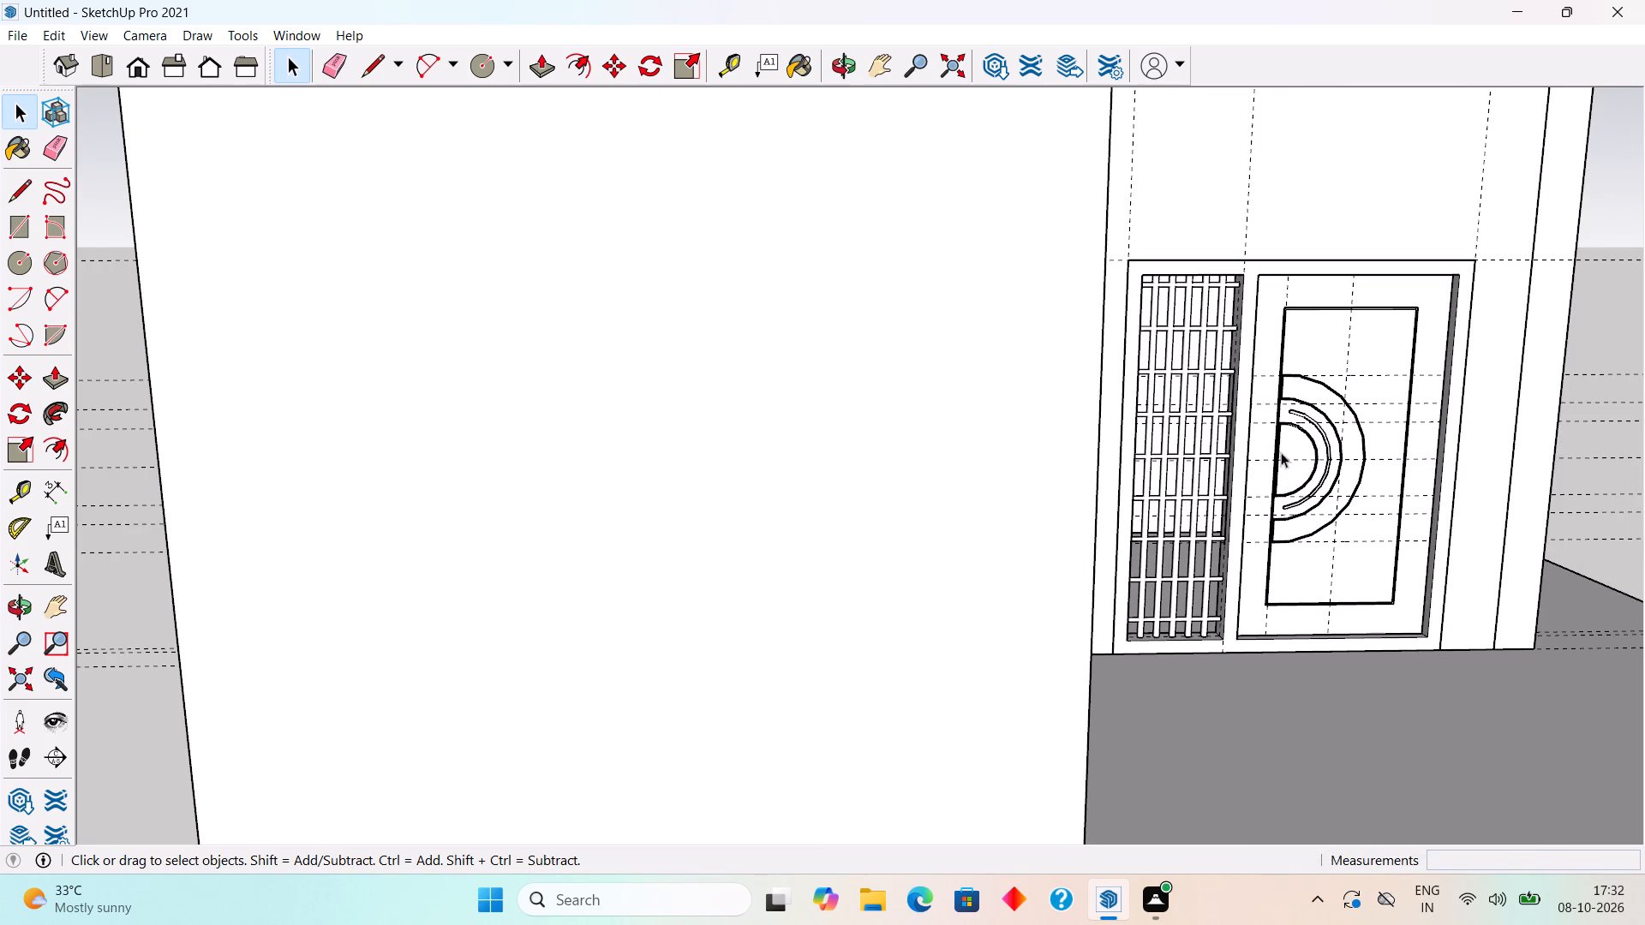
Draw a rectangle on the room side of the grille opening, corner to corner, covering the whole opening behind the rods.
{"action": "middle_click_drag", "start_coordinate": [1281, 452], "coordinate": [1, 737]}
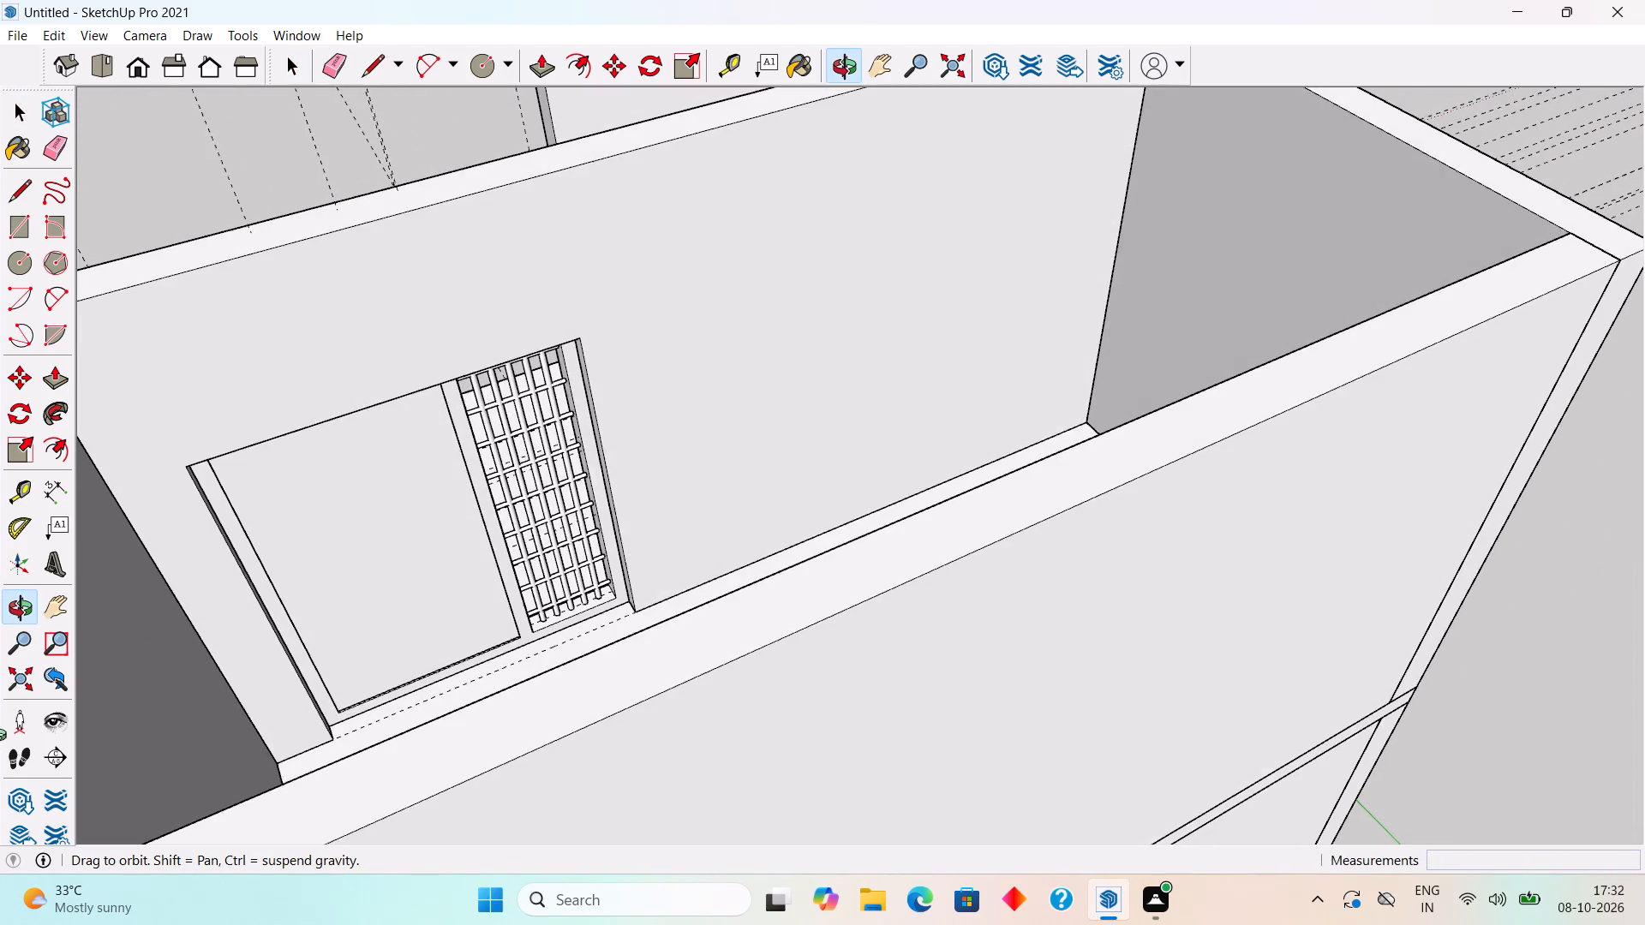
{"action": "middle_click_drag", "start_coordinate": [1, 737], "coordinate": [0, 737]}
{"action": "scroll", "coordinate": [392, 468], "scroll_direction": "up", "scroll_amount": 4}
{"action": "middle_click_drag", "start_coordinate": [583, 361], "coordinate": [559, 325]}
{"action": "scroll", "coordinate": [583, 361], "scroll_direction": "up", "scroll_amount": 3}
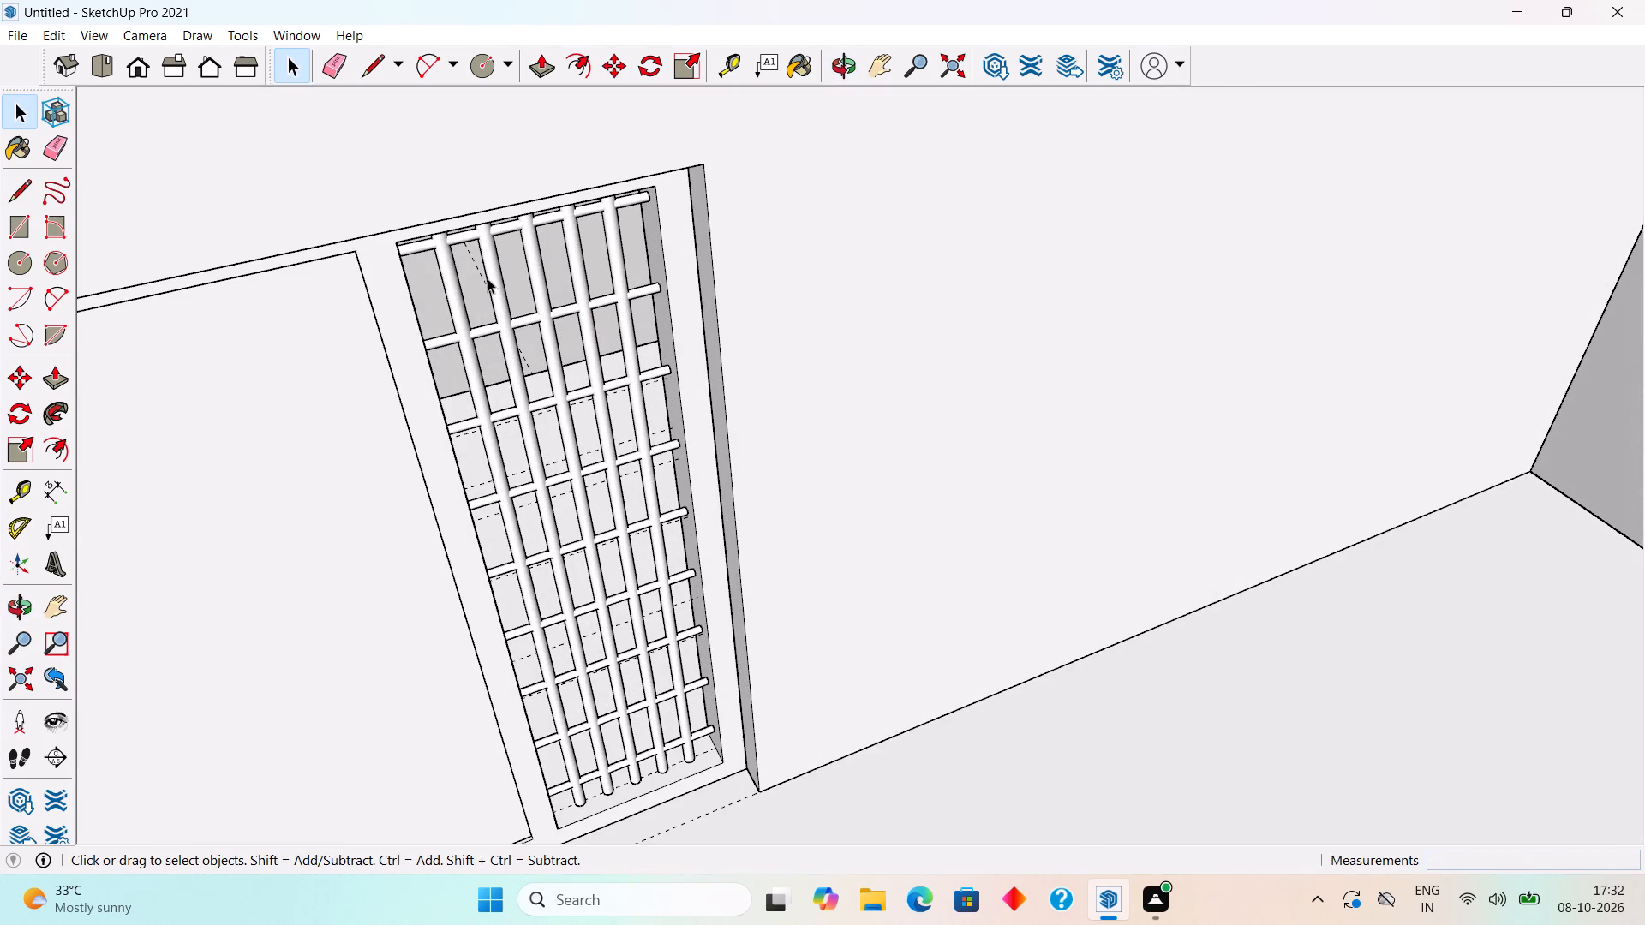
{"action": "scroll", "coordinate": [460, 264], "scroll_direction": "up", "scroll_amount": 3}
{"action": "key", "text": "r"}
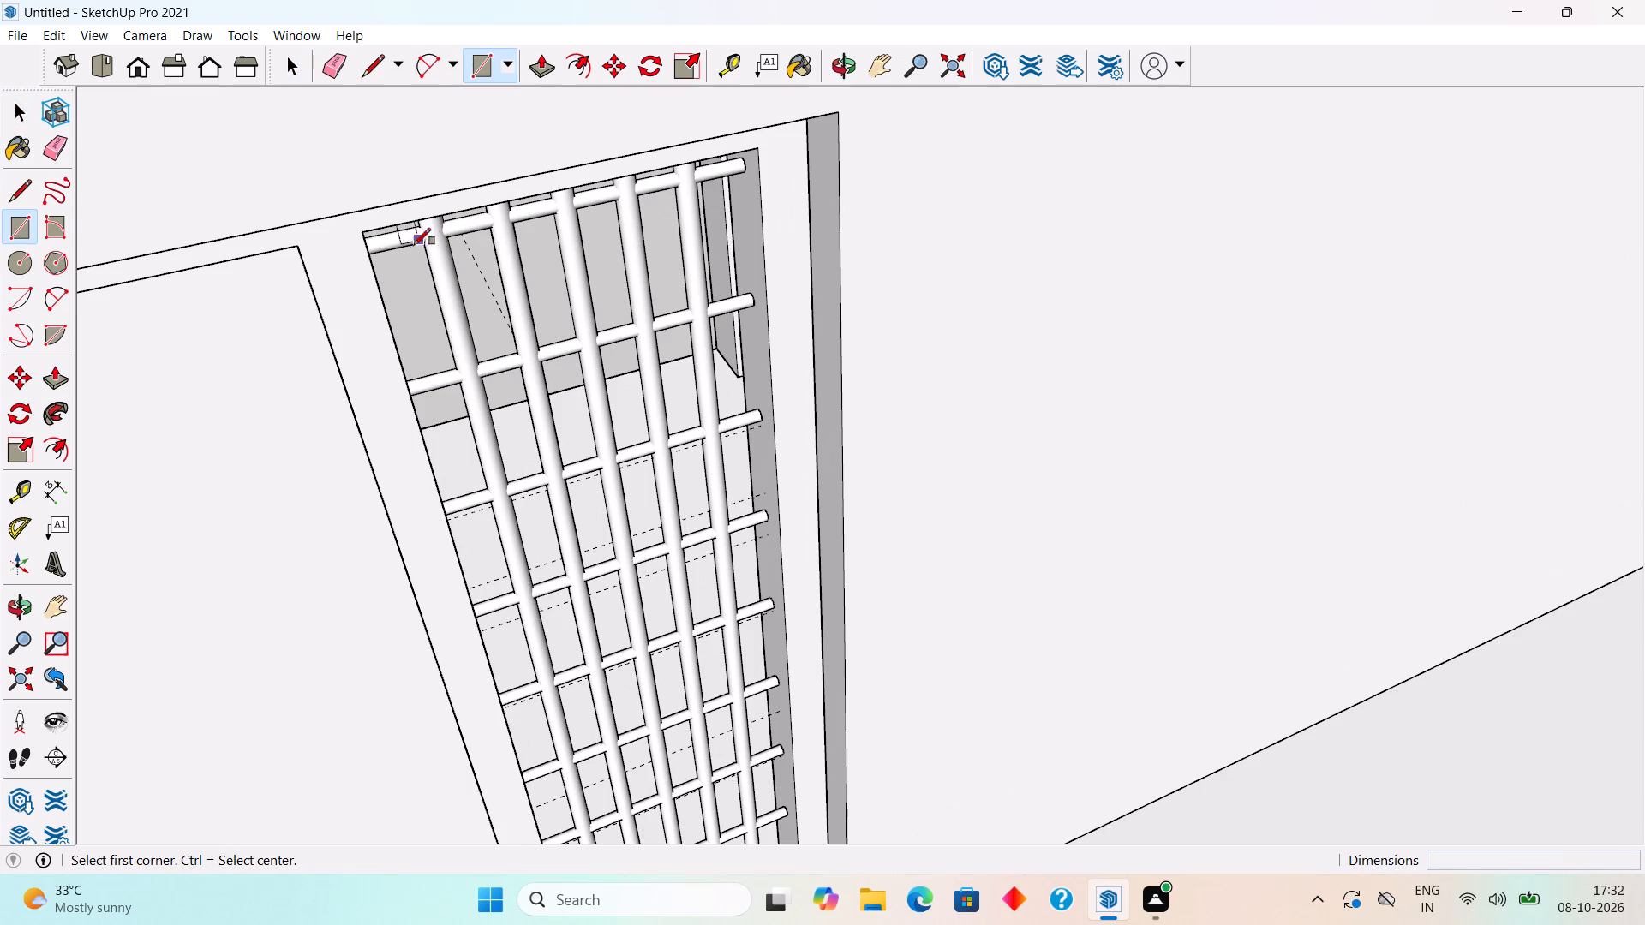
{"action": "left_click", "coordinate": [365, 229]}
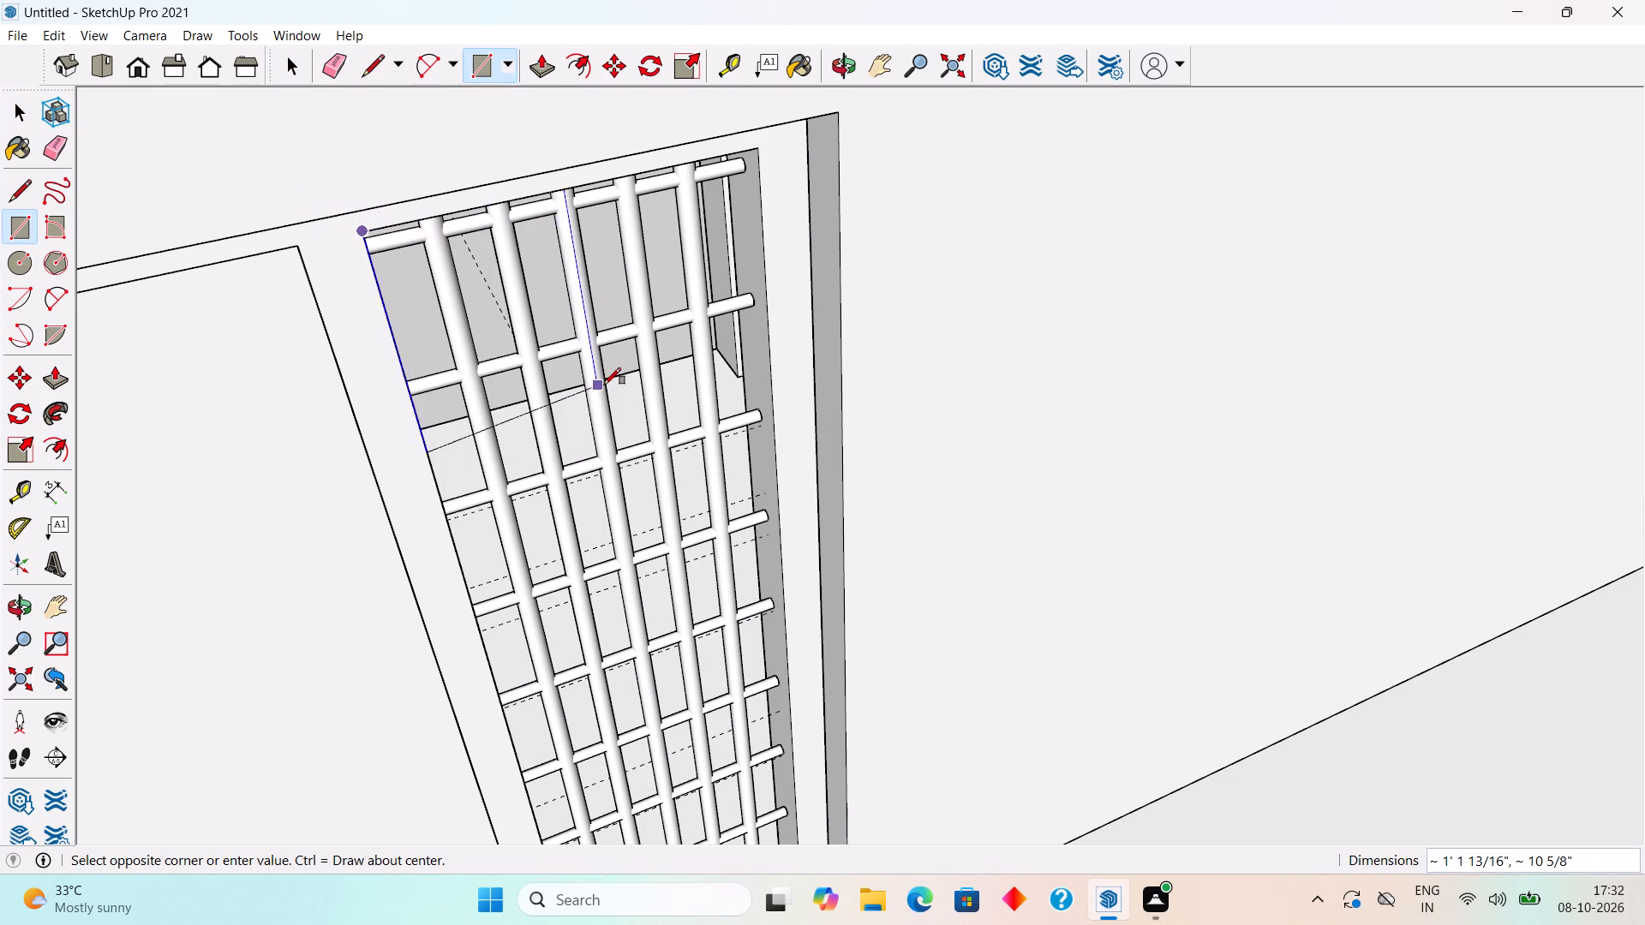
{"action": "scroll", "coordinate": [604, 385], "scroll_direction": "down", "scroll_amount": 7}
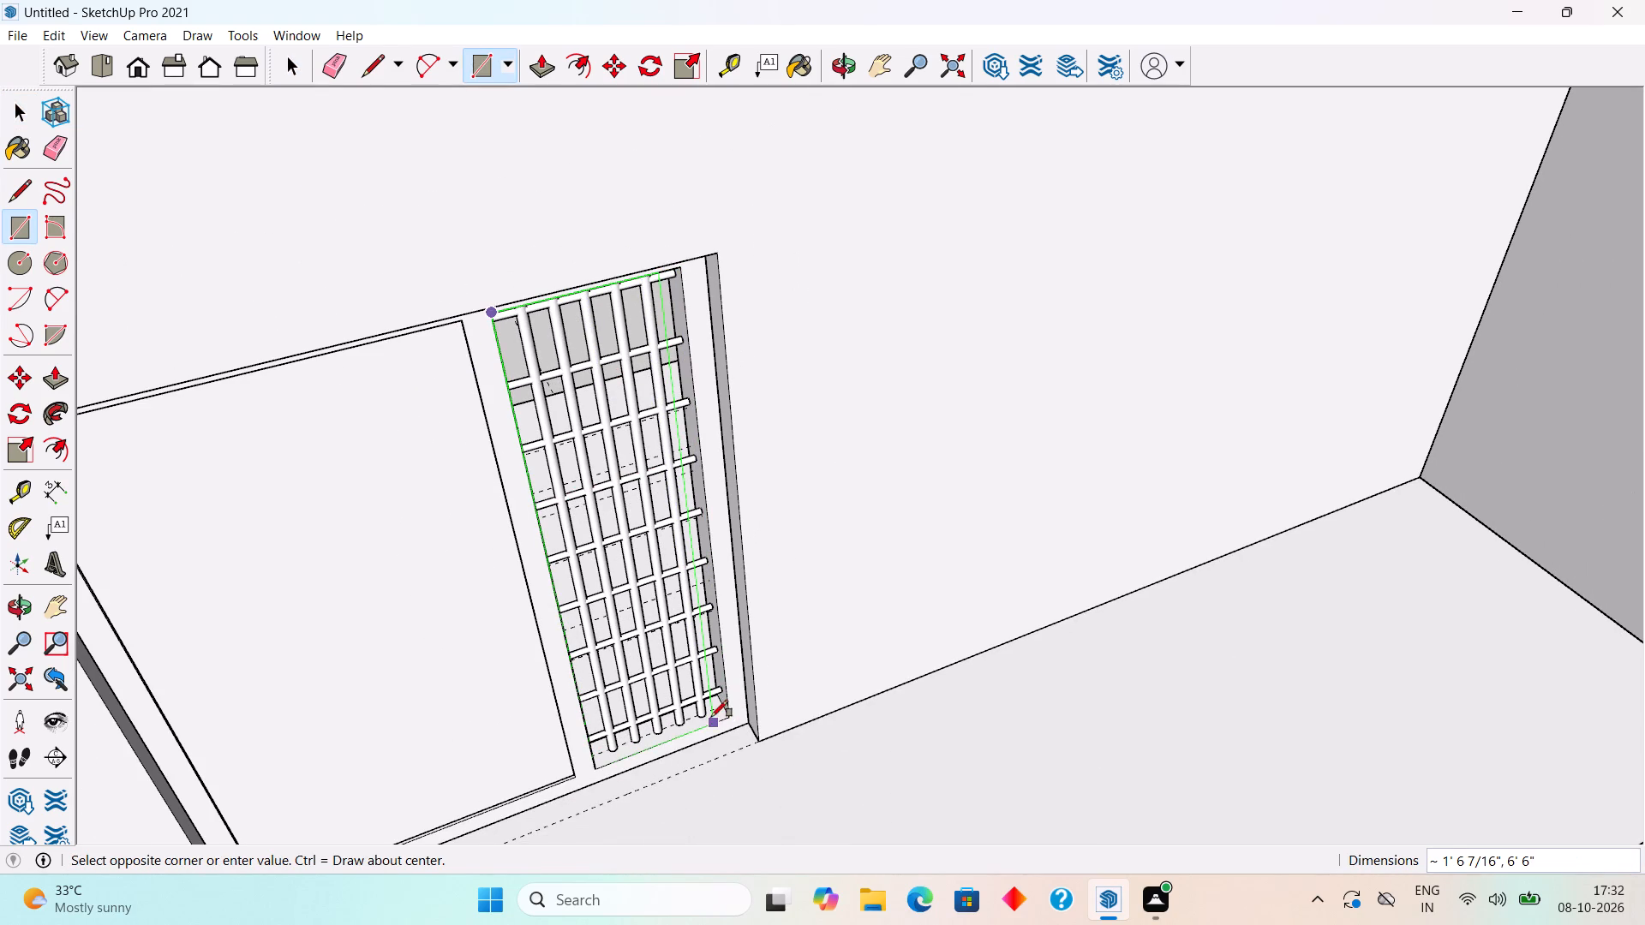
{"action": "left_click", "coordinate": [727, 717]}
{"action": "key", "text": "space"}
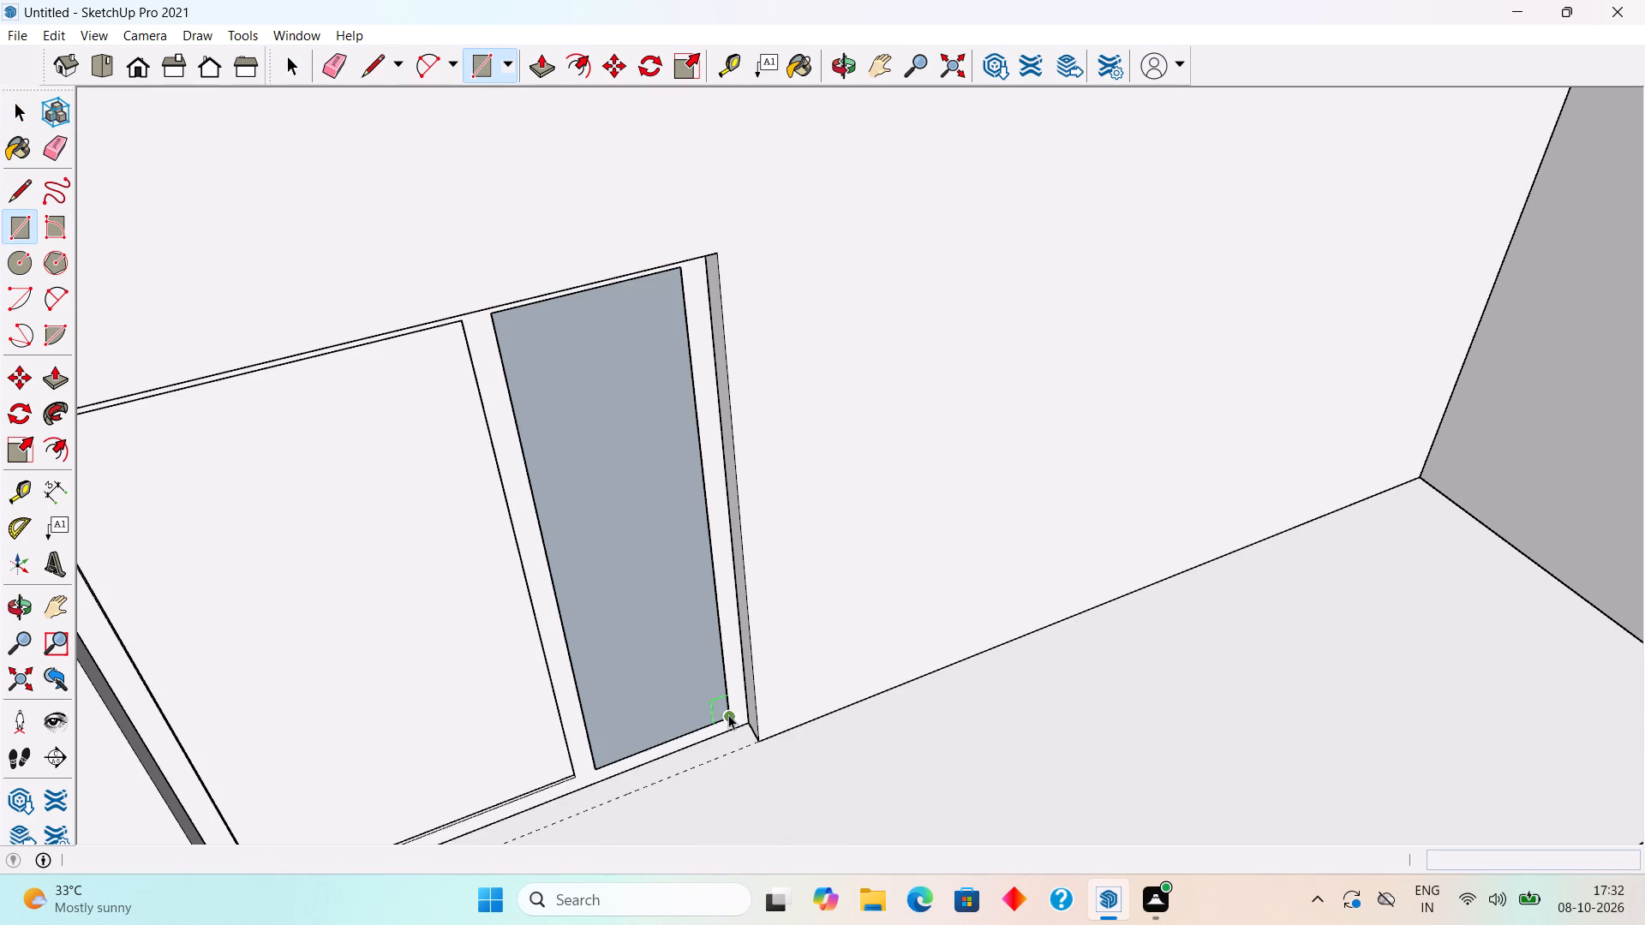
Extrude the rectangle behind the grille by 0.1" to form a thin pane.
{"action": "key", "text": "p"}
{"action": "left_click", "coordinate": [717, 662]}
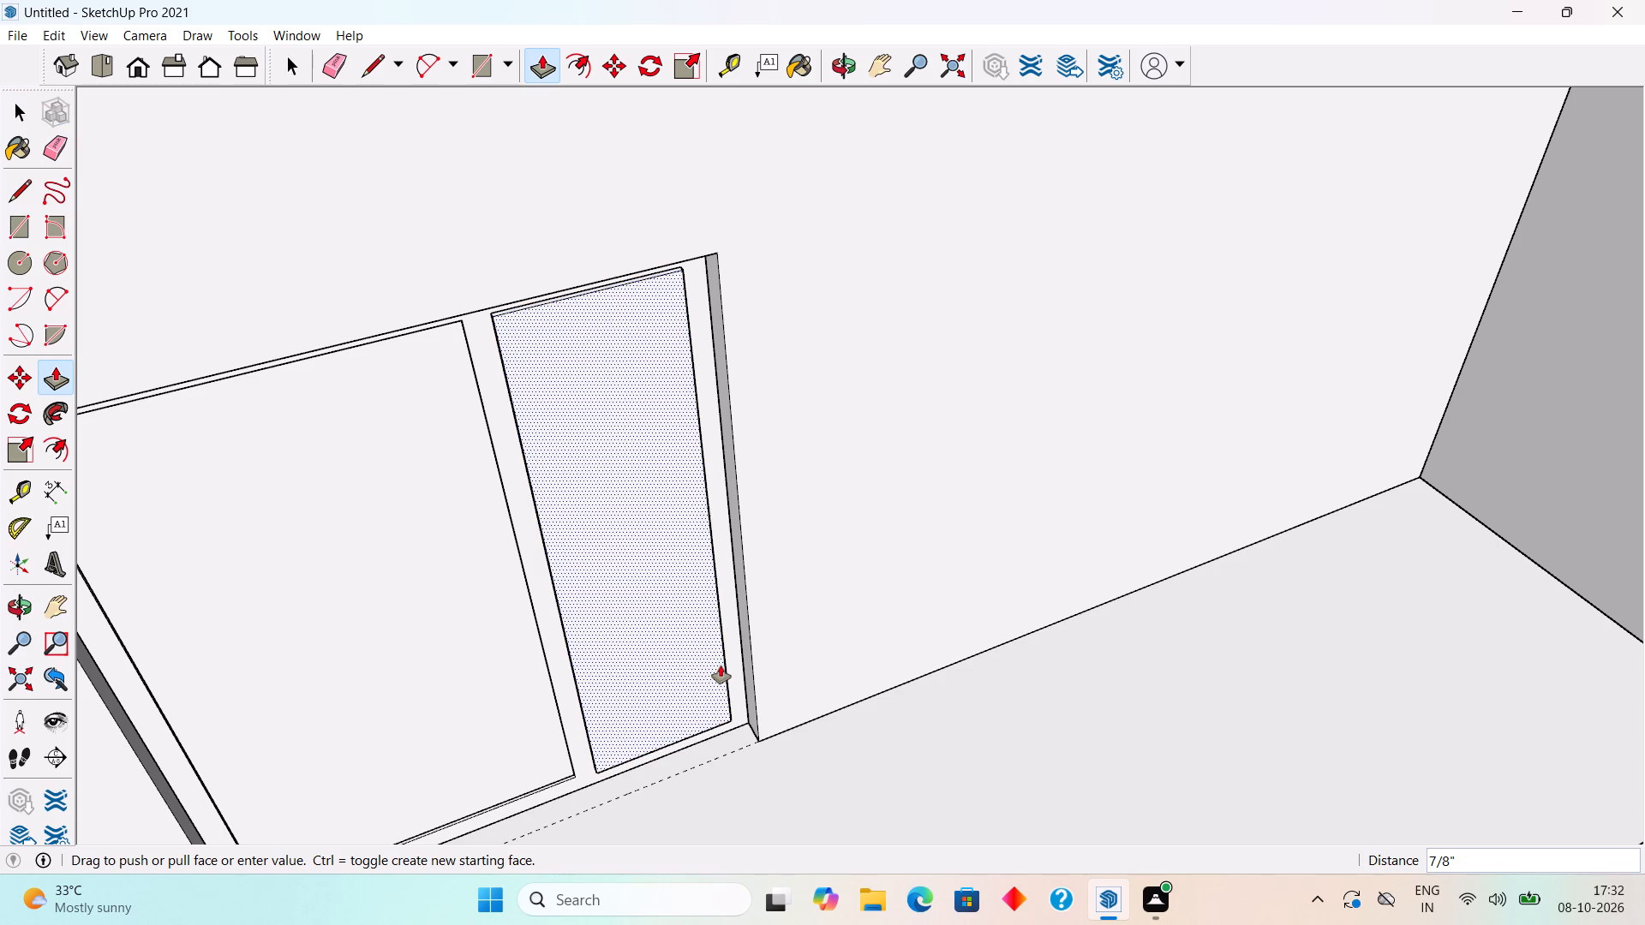
{"action": "type", "text": ".1\""}
{"action": "key", "text": "Return"}
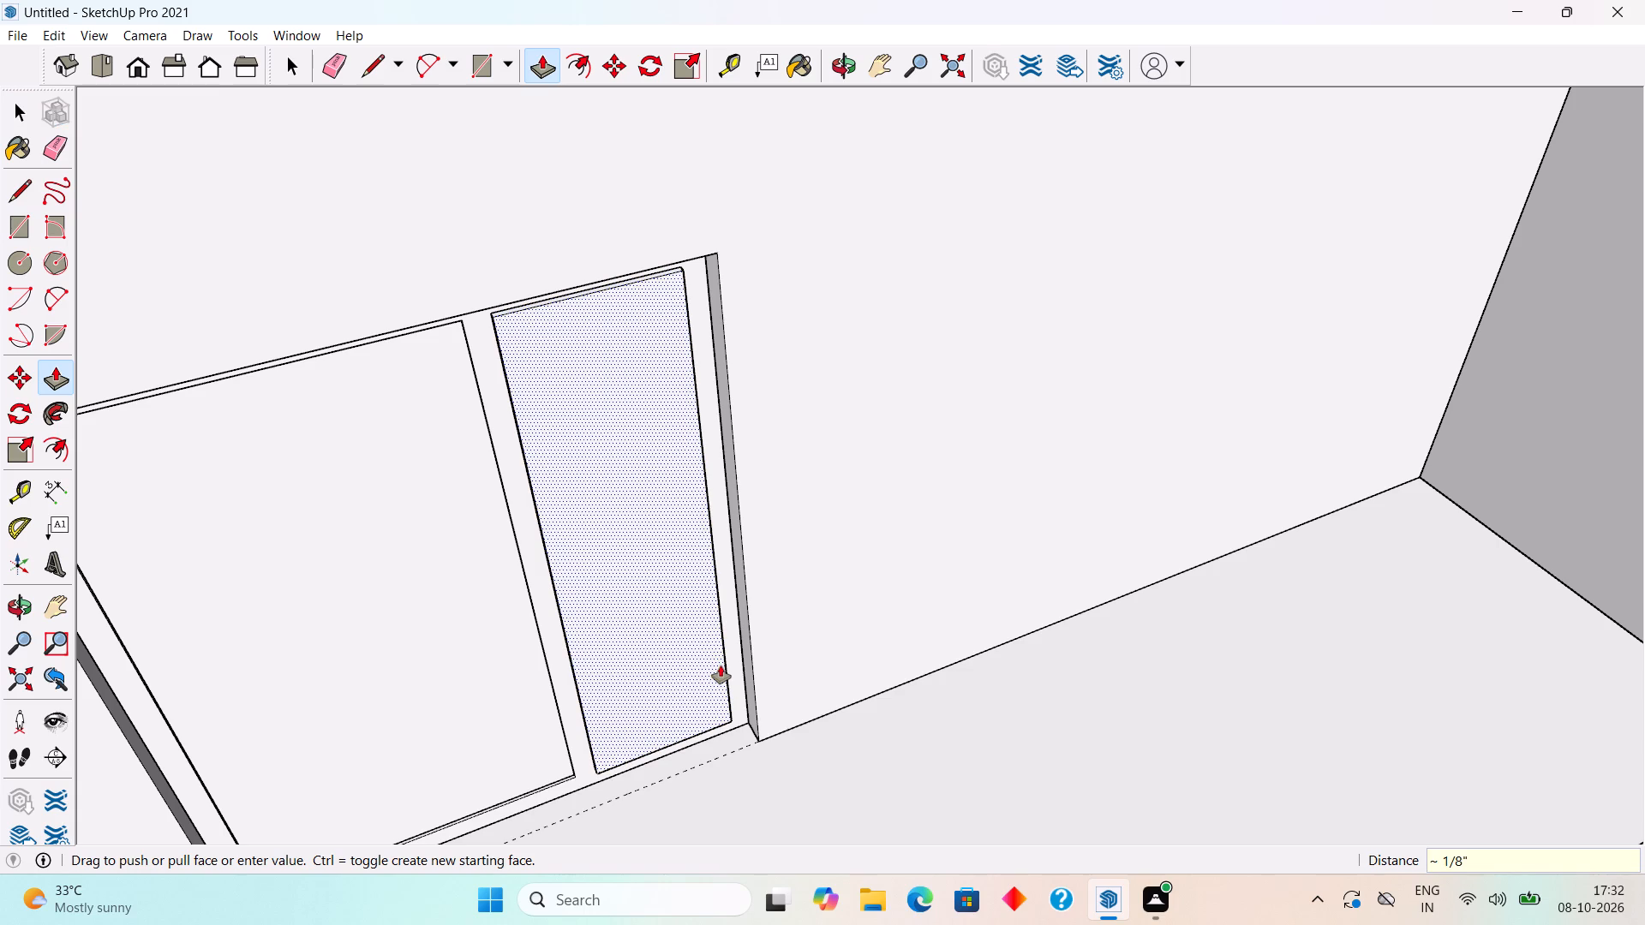
Make the whole thin pane behind the grille a group and deselect it.
{"action": "key", "text": "space"}
{"action": "triple_click", "coordinate": [685, 677]}
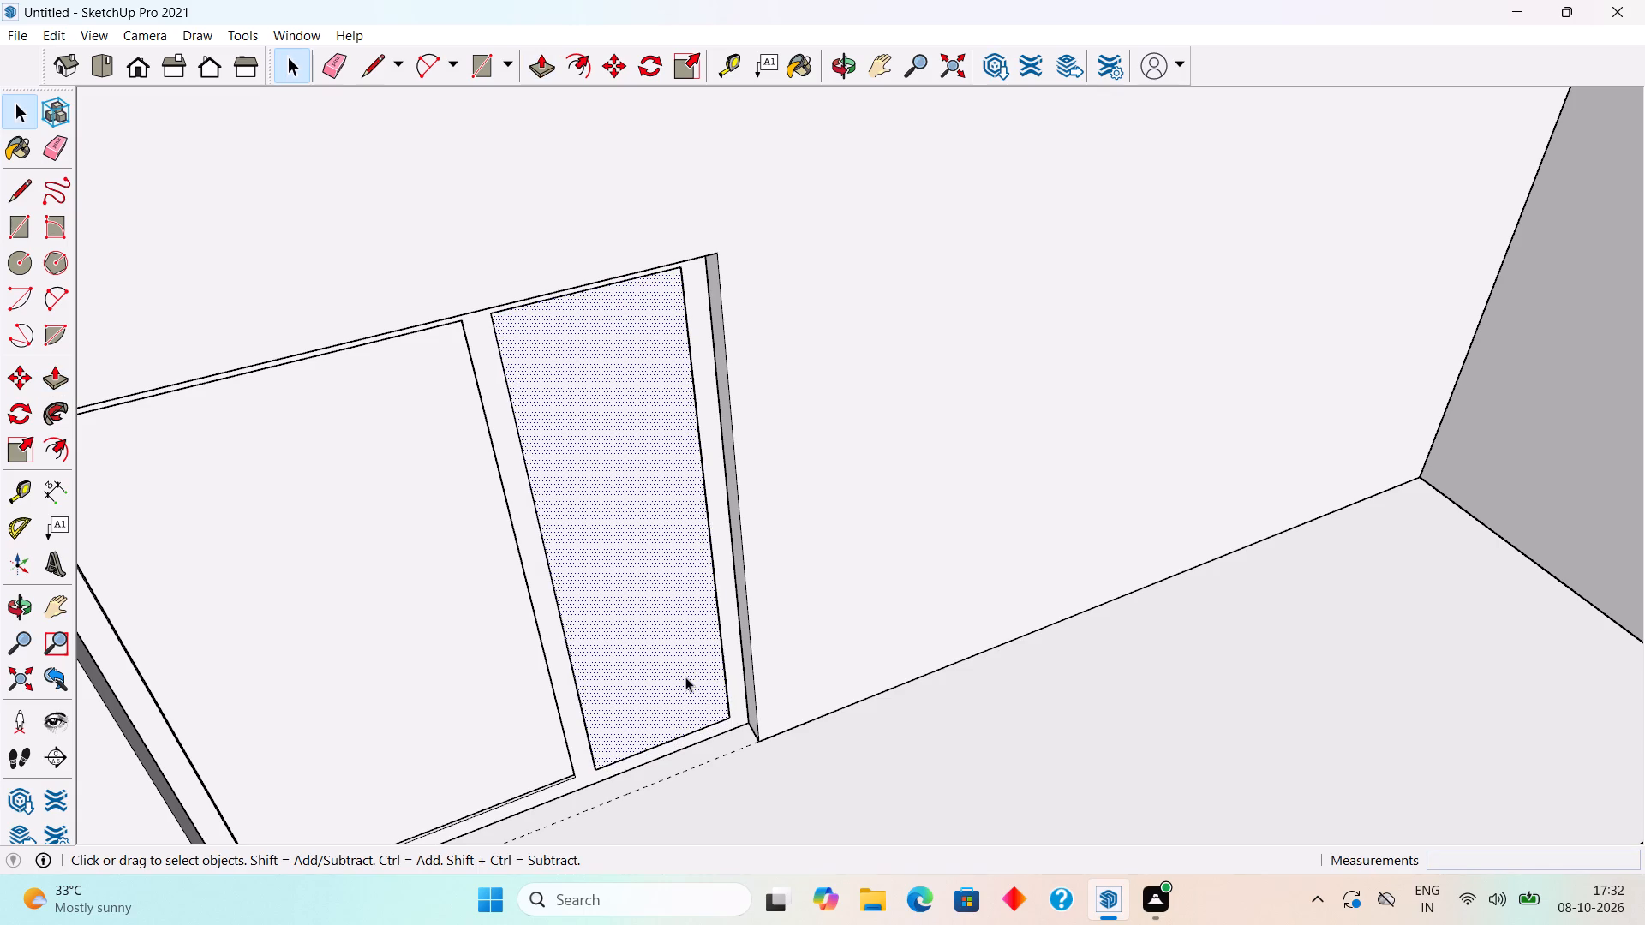
{"action": "right_click", "coordinate": [685, 677]}
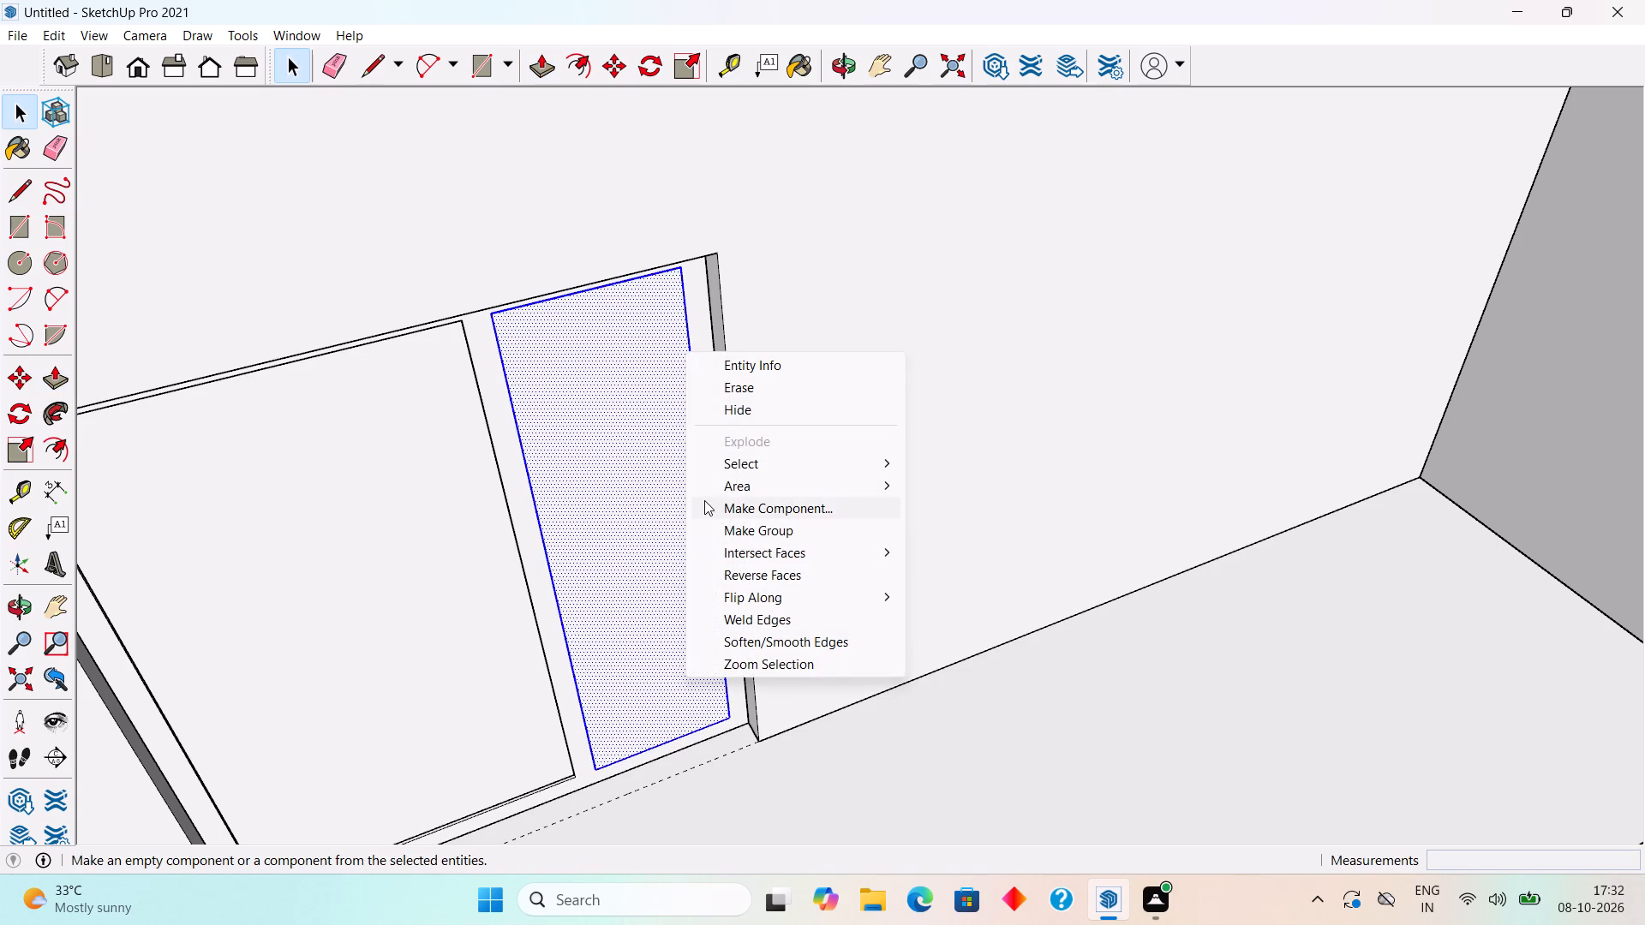
{"action": "left_click", "coordinate": [731, 530]}
{"action": "scroll", "coordinate": [724, 550], "scroll_direction": "down", "scroll_amount": 3}
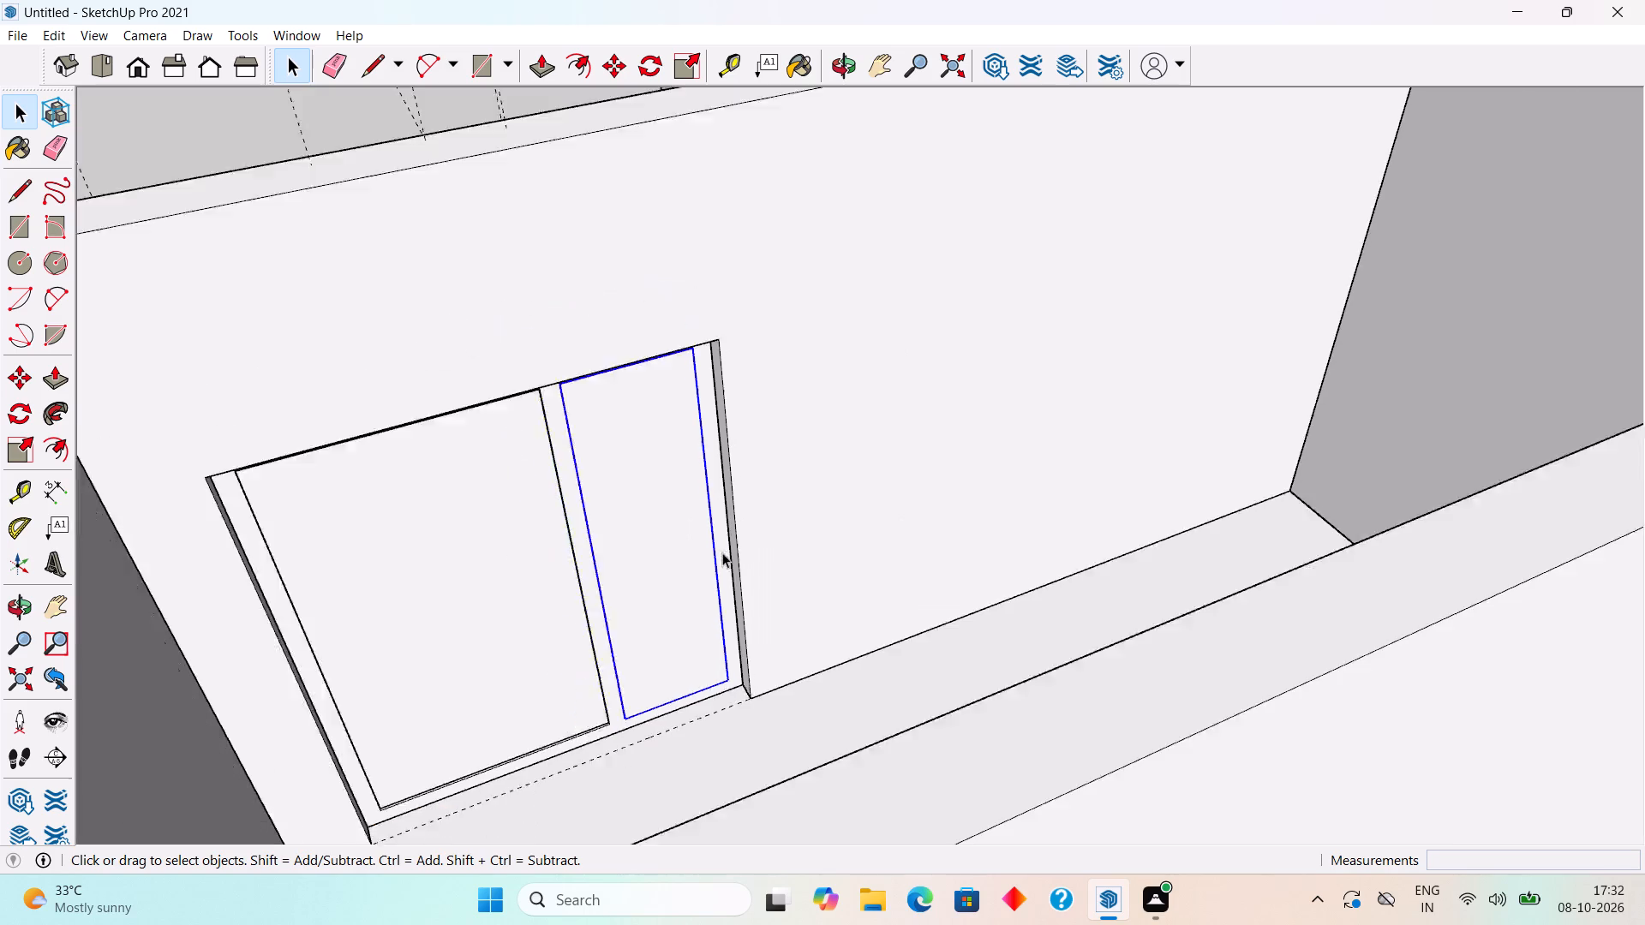
{"action": "scroll", "coordinate": [722, 552], "scroll_direction": "down", "scroll_amount": 13}
{"action": "left_click", "coordinate": [407, 474]}
Examine the backed grille and the grooved door from the outer side of the wall.
{"action": "middle_click_drag", "start_coordinate": [494, 699], "coordinate": [1415, 421]}
{"action": "scroll", "coordinate": [1175, 546], "scroll_direction": "up", "scroll_amount": 4}
{"action": "middle_click_drag", "start_coordinate": [912, 570], "coordinate": [1151, 590]}
{"action": "scroll", "coordinate": [1155, 581], "scroll_direction": "up", "scroll_amount": 4}
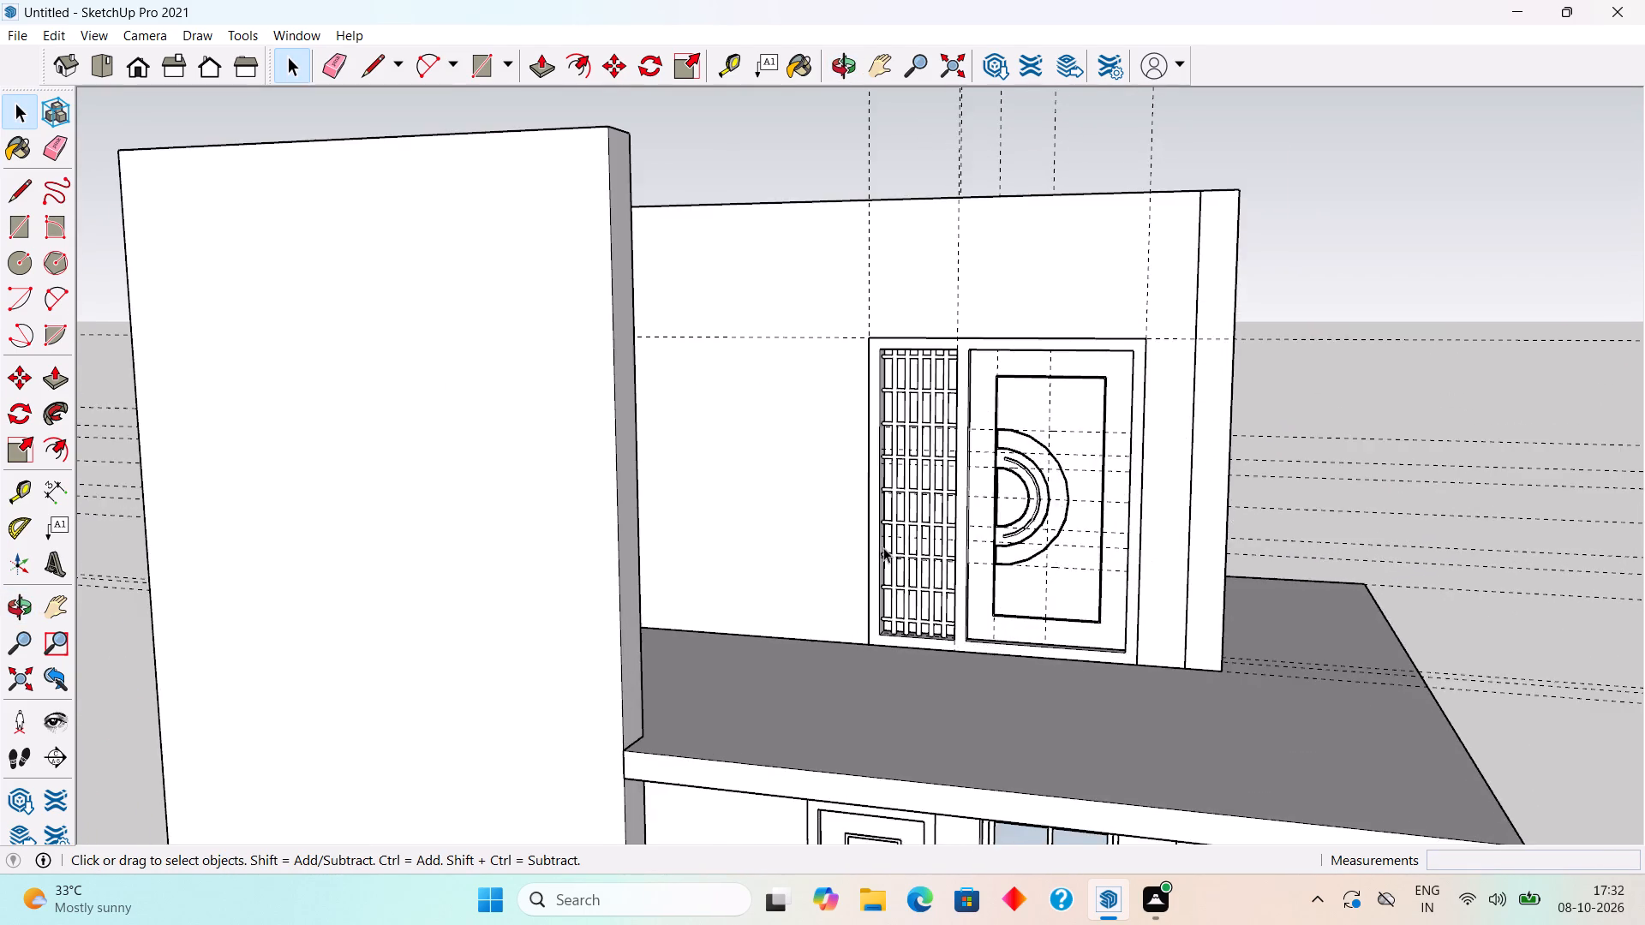
{"action": "scroll", "coordinate": [883, 547], "scroll_direction": "up", "scroll_amount": 8}
{"action": "scroll", "coordinate": [938, 549], "scroll_direction": "down", "scroll_amount": 3}
{"action": "middle_click_drag", "start_coordinate": [954, 586], "coordinate": [1140, 603]}
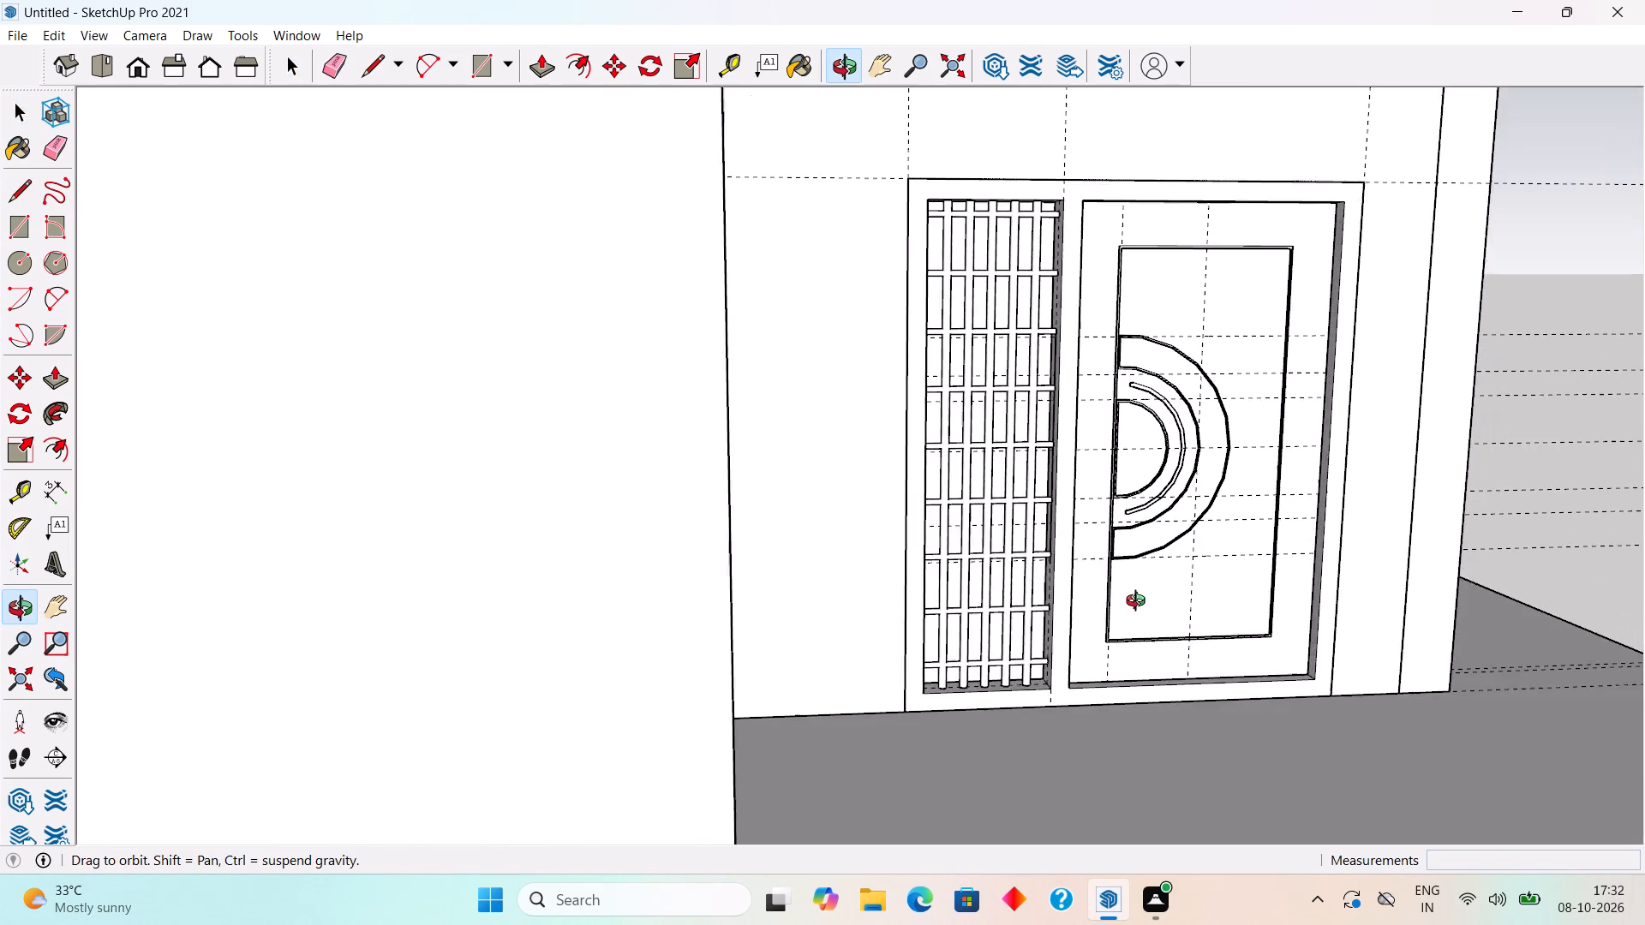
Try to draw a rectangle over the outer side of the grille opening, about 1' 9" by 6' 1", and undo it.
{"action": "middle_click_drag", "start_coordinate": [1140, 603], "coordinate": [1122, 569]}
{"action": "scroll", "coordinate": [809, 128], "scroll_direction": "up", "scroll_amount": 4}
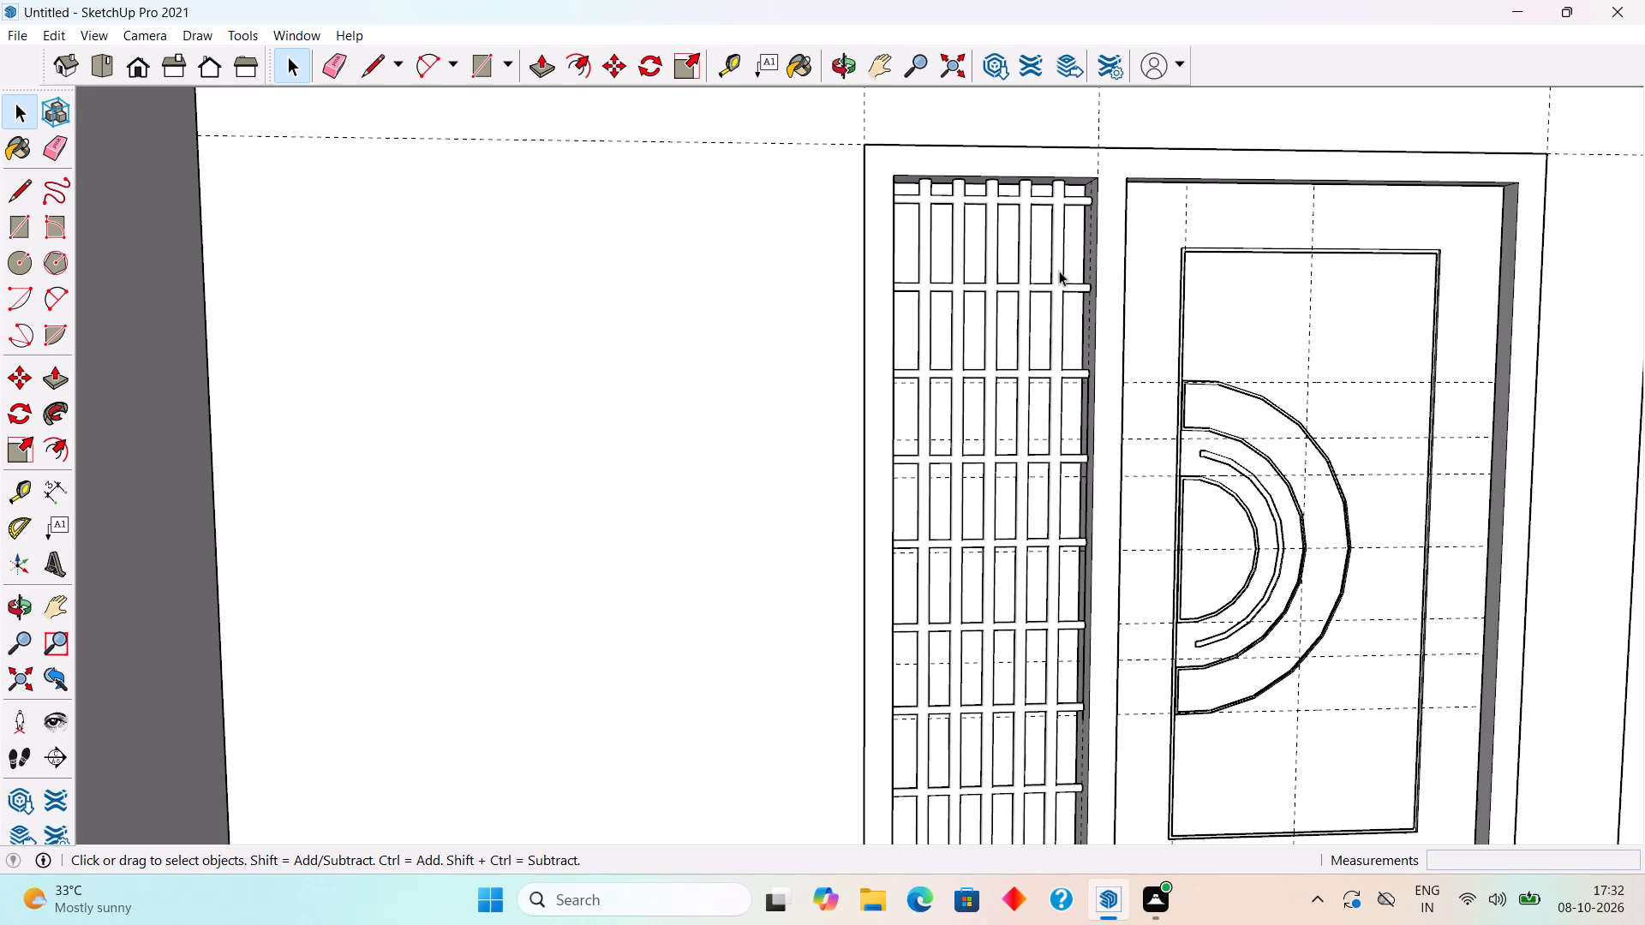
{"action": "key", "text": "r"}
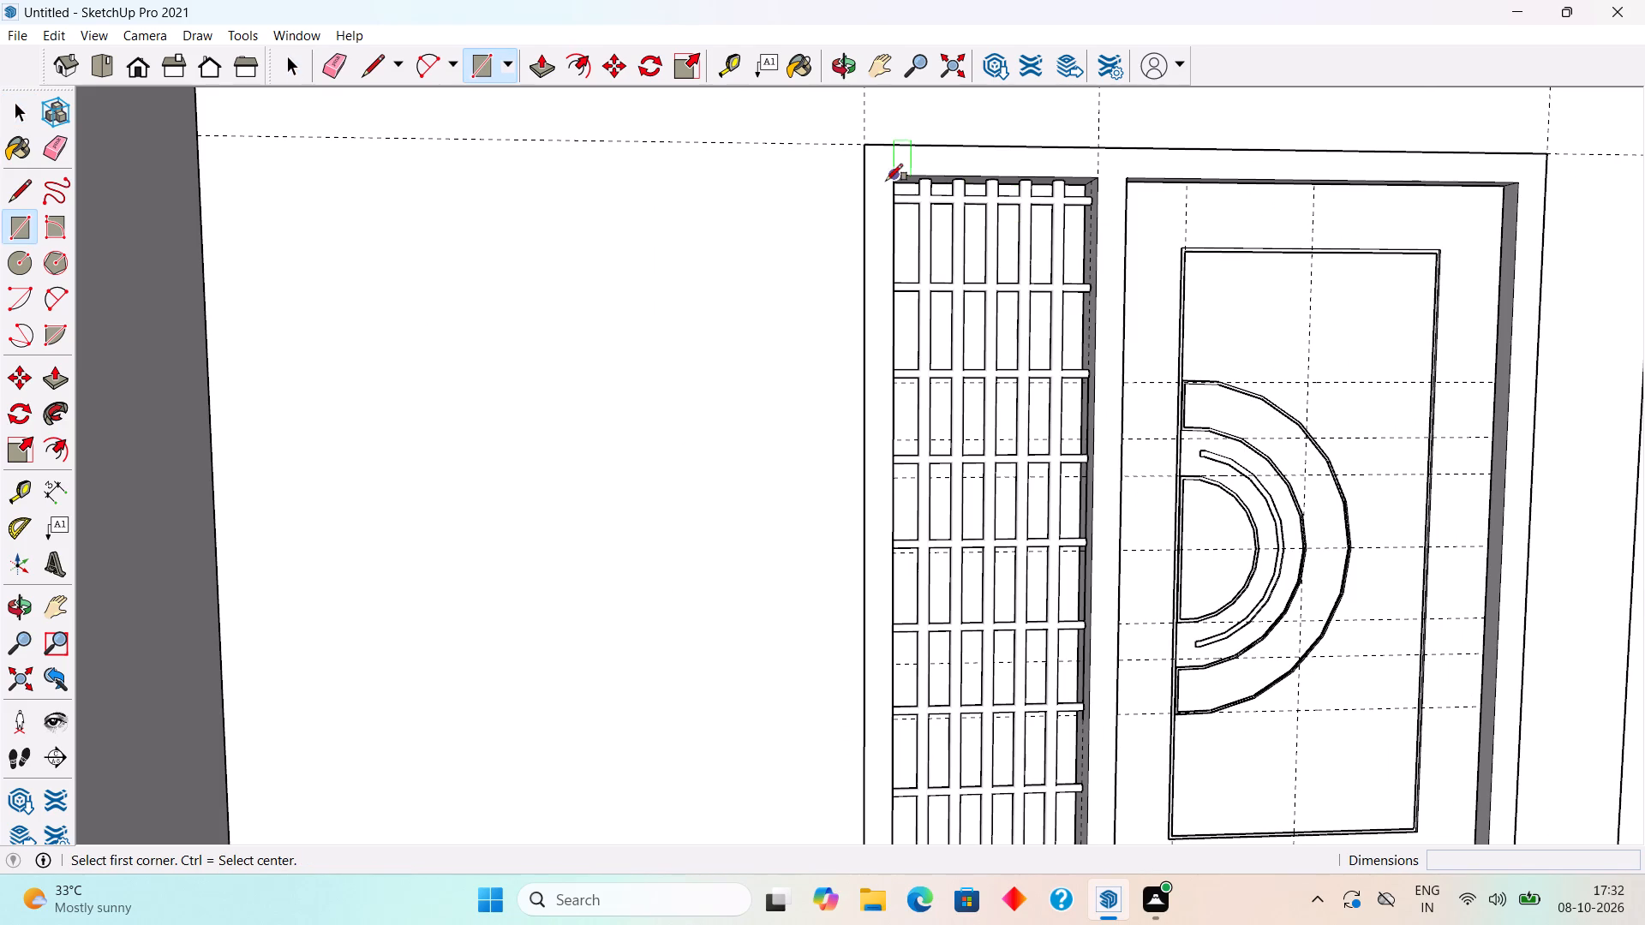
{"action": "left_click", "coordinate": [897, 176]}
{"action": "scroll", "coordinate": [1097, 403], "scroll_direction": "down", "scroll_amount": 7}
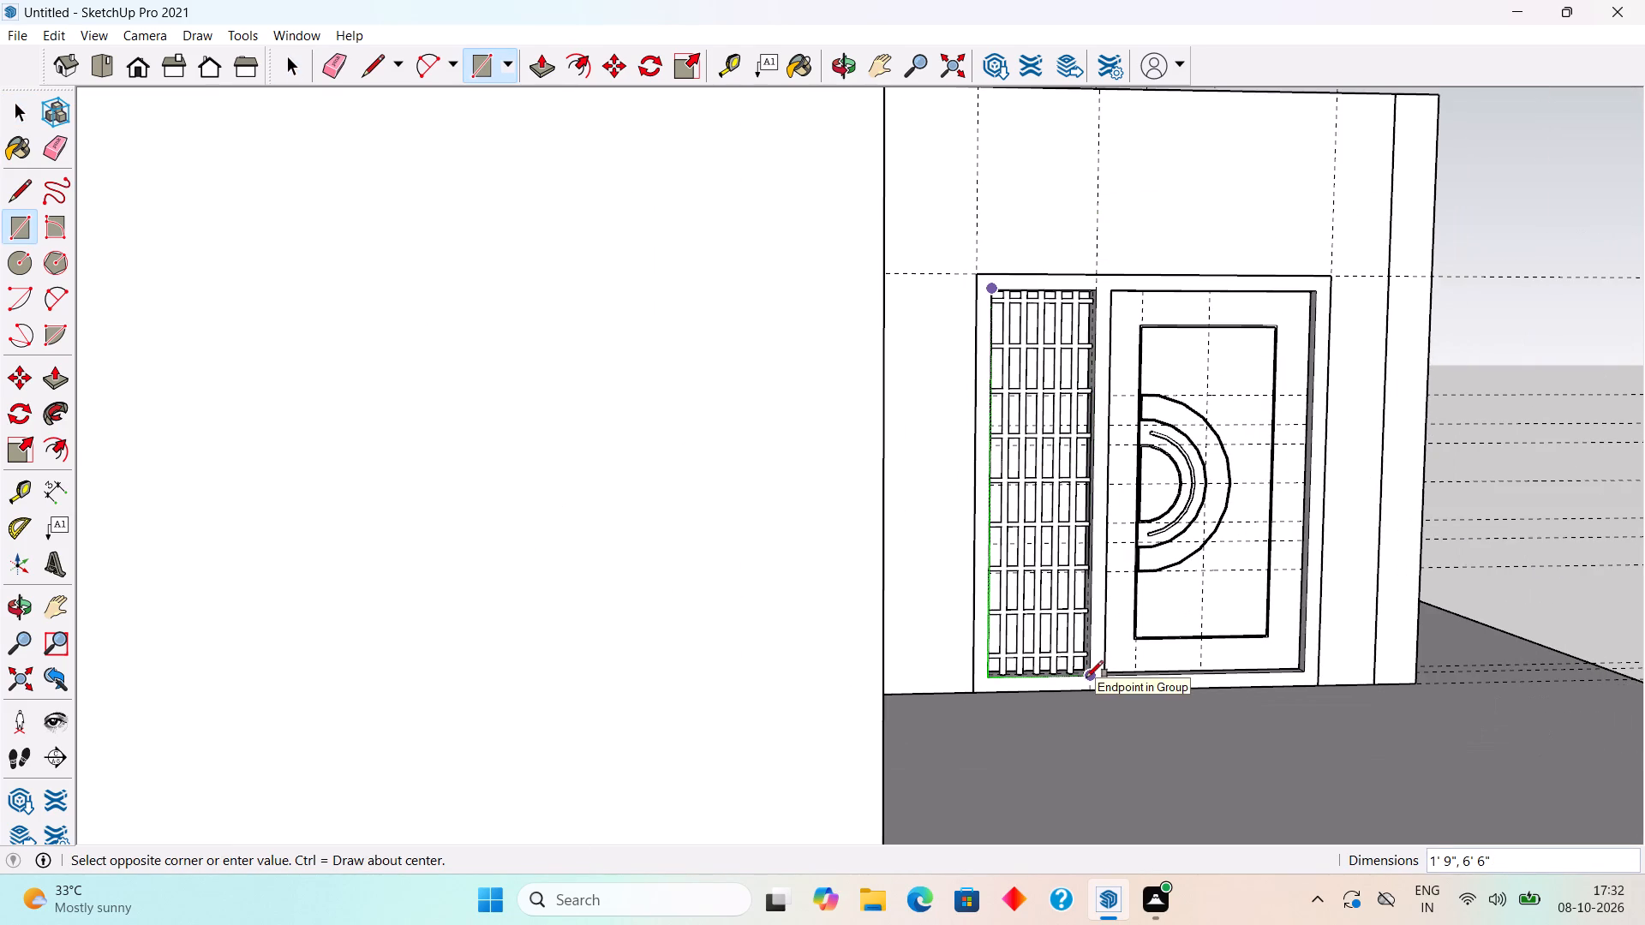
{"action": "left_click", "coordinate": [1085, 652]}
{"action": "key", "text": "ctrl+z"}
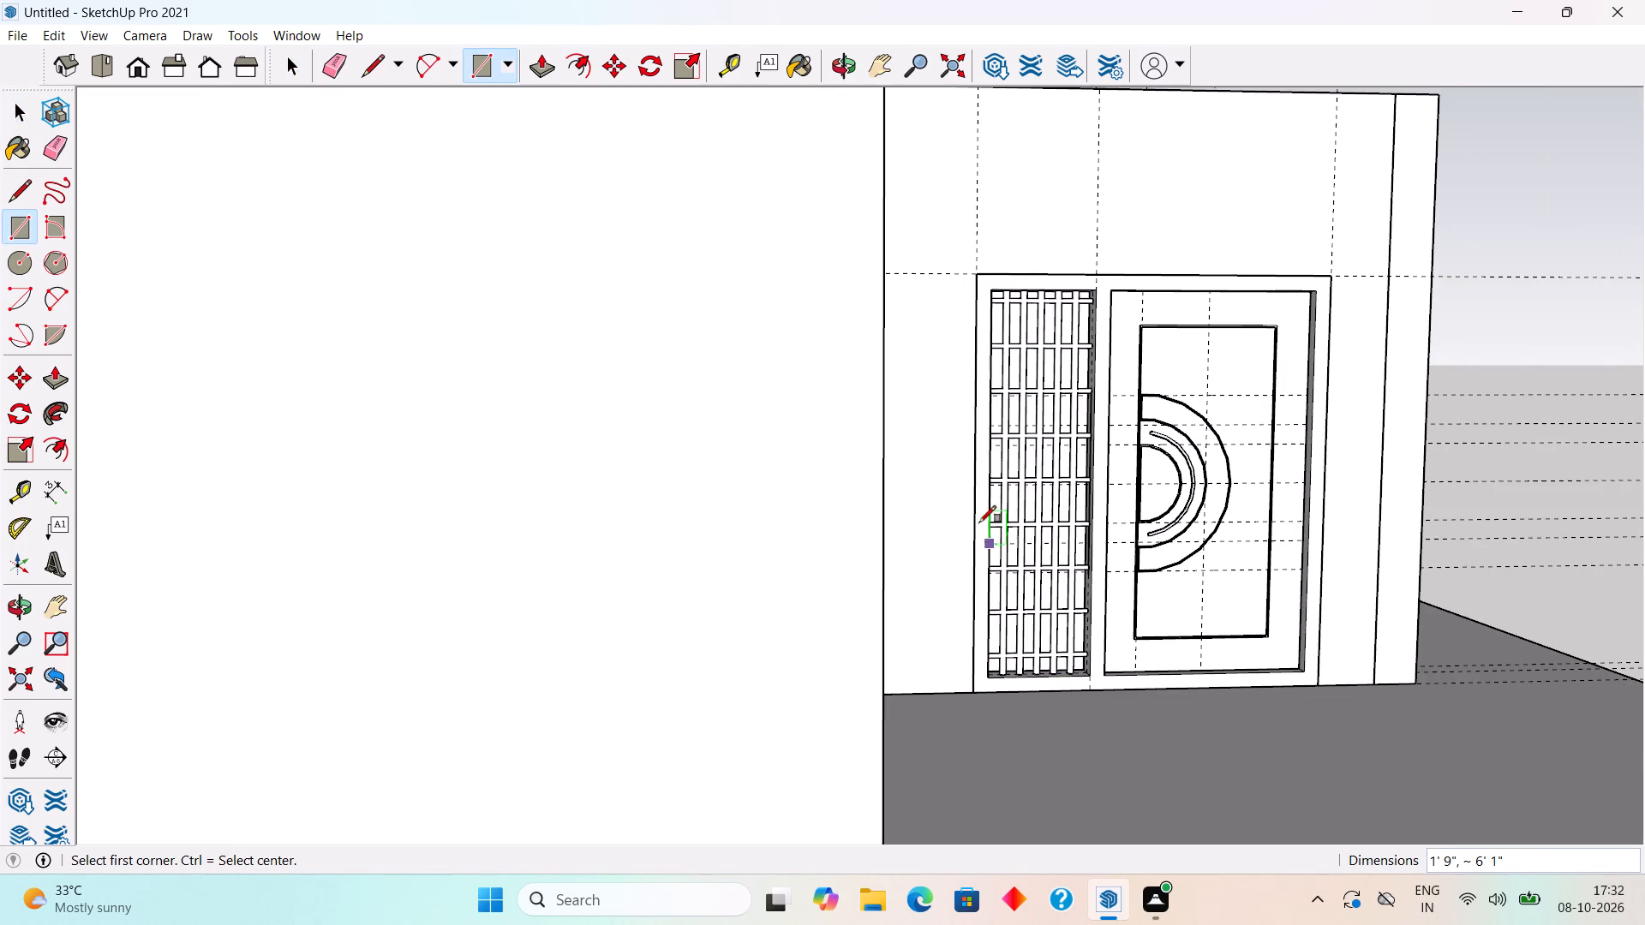
Draw a rectangle over the outer side of the grille opening, corner to corner, covering the whole opening.
{"action": "left_click", "coordinate": [996, 290]}
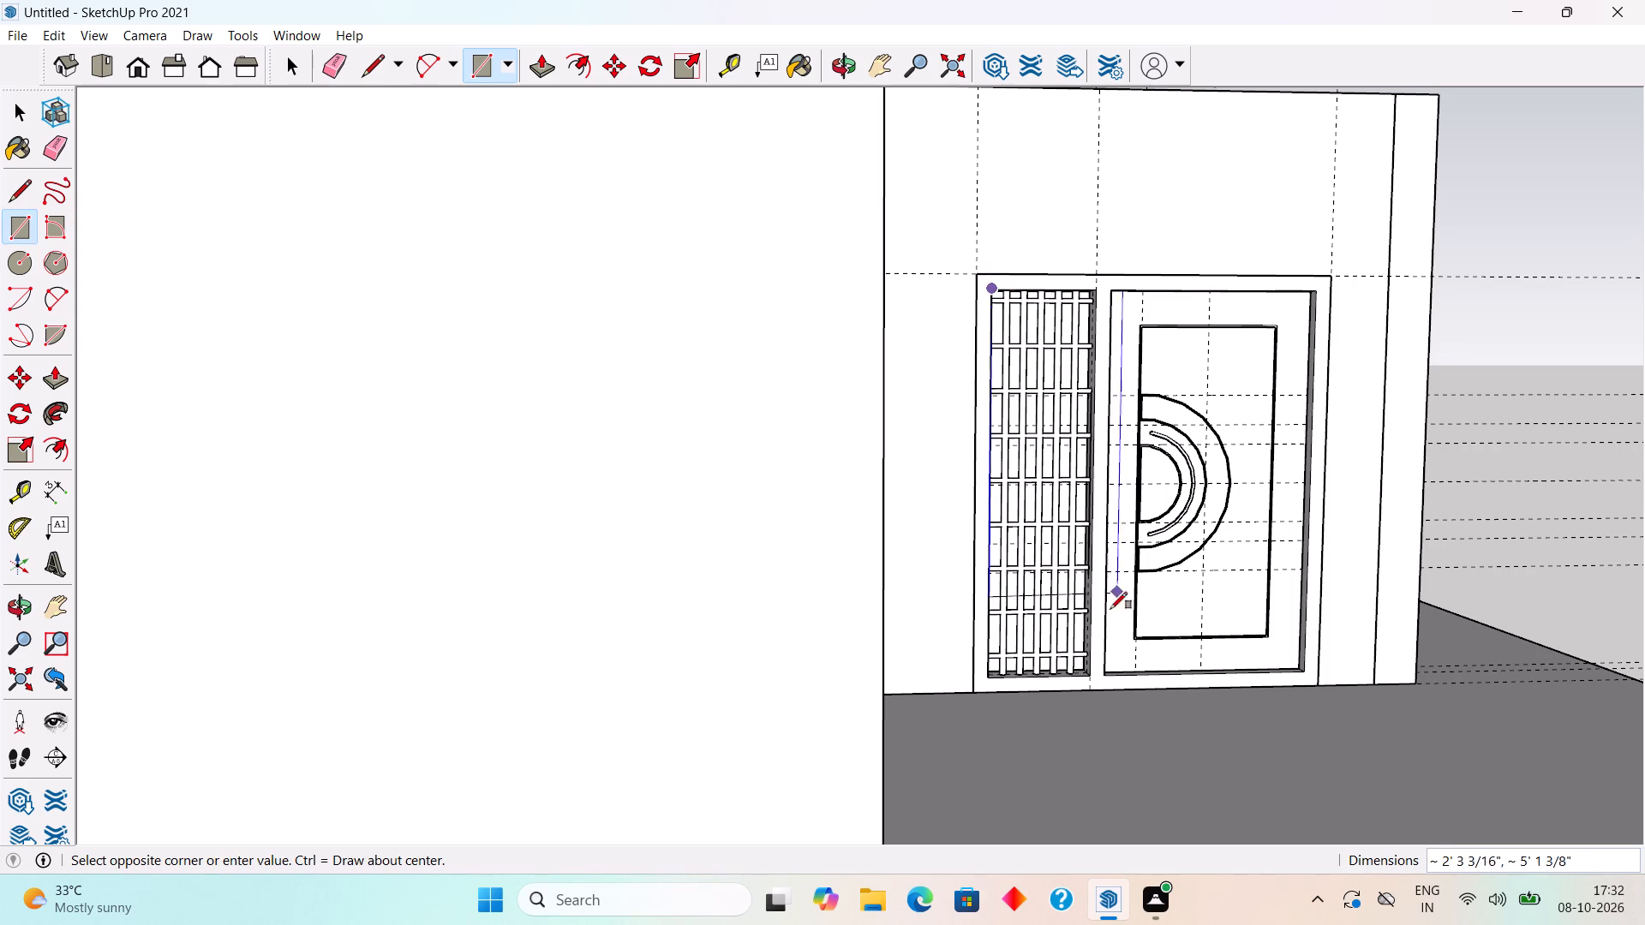
{"action": "left_click", "coordinate": [1091, 668]}
{"action": "key", "text": "space"}
Clear the selection and delete all construction guides from the house model.
{"action": "scroll", "coordinate": [1084, 657], "scroll_direction": "down", "scroll_amount": 3}
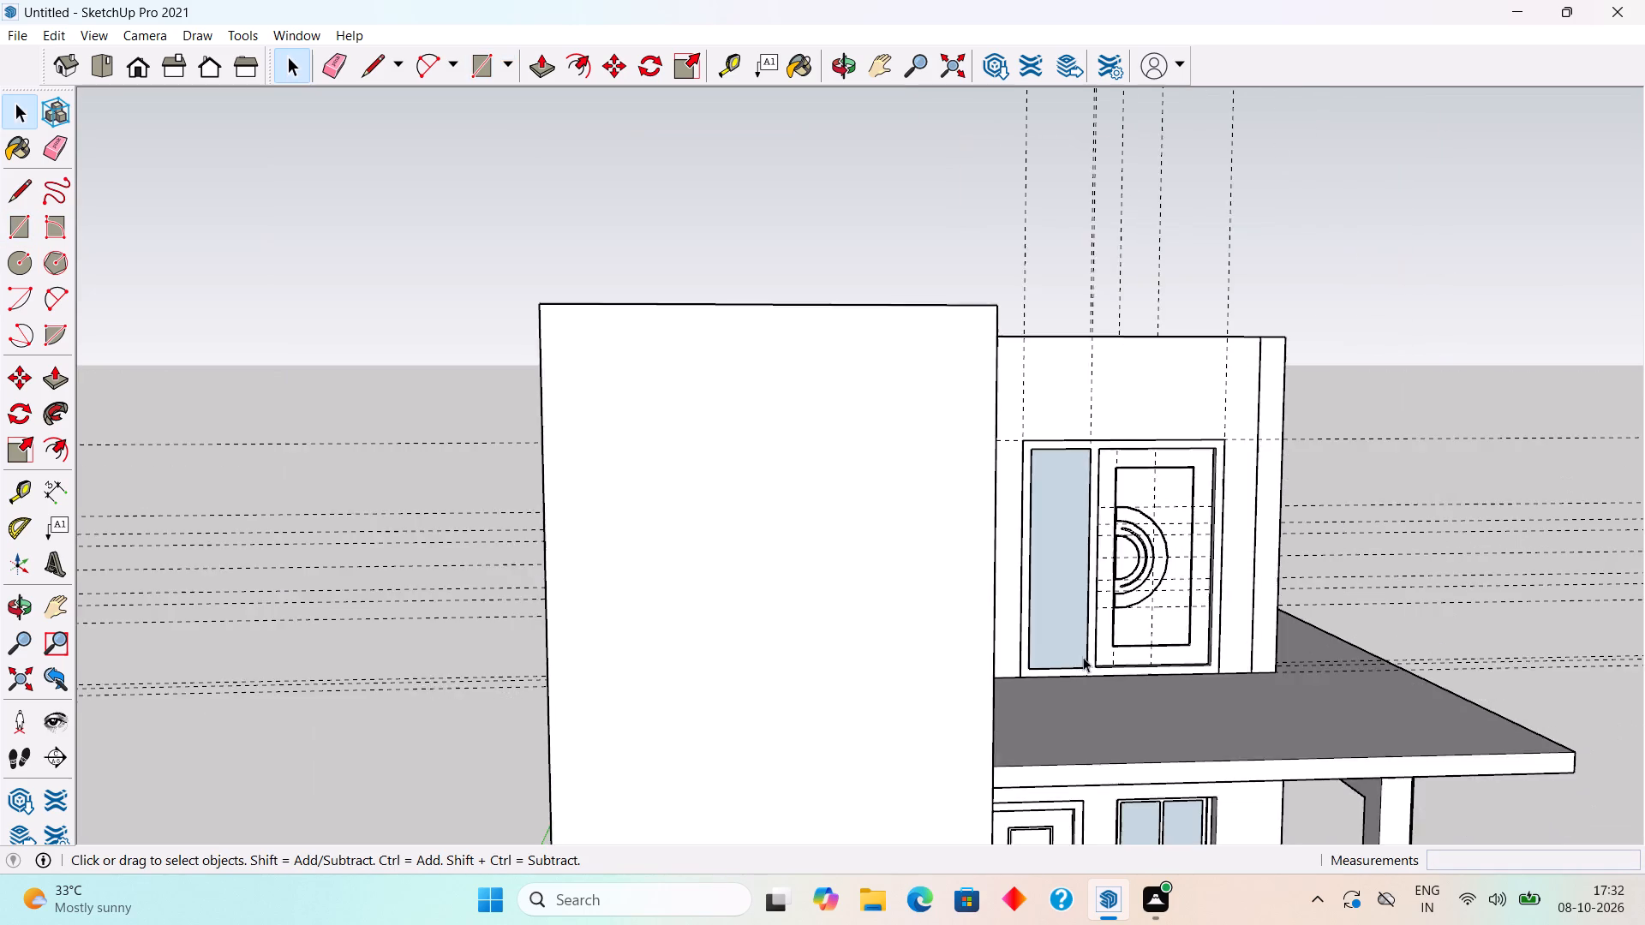
{"action": "scroll", "coordinate": [1083, 657], "scroll_direction": "down", "scroll_amount": 7}
{"action": "left_click", "coordinate": [1347, 415]}
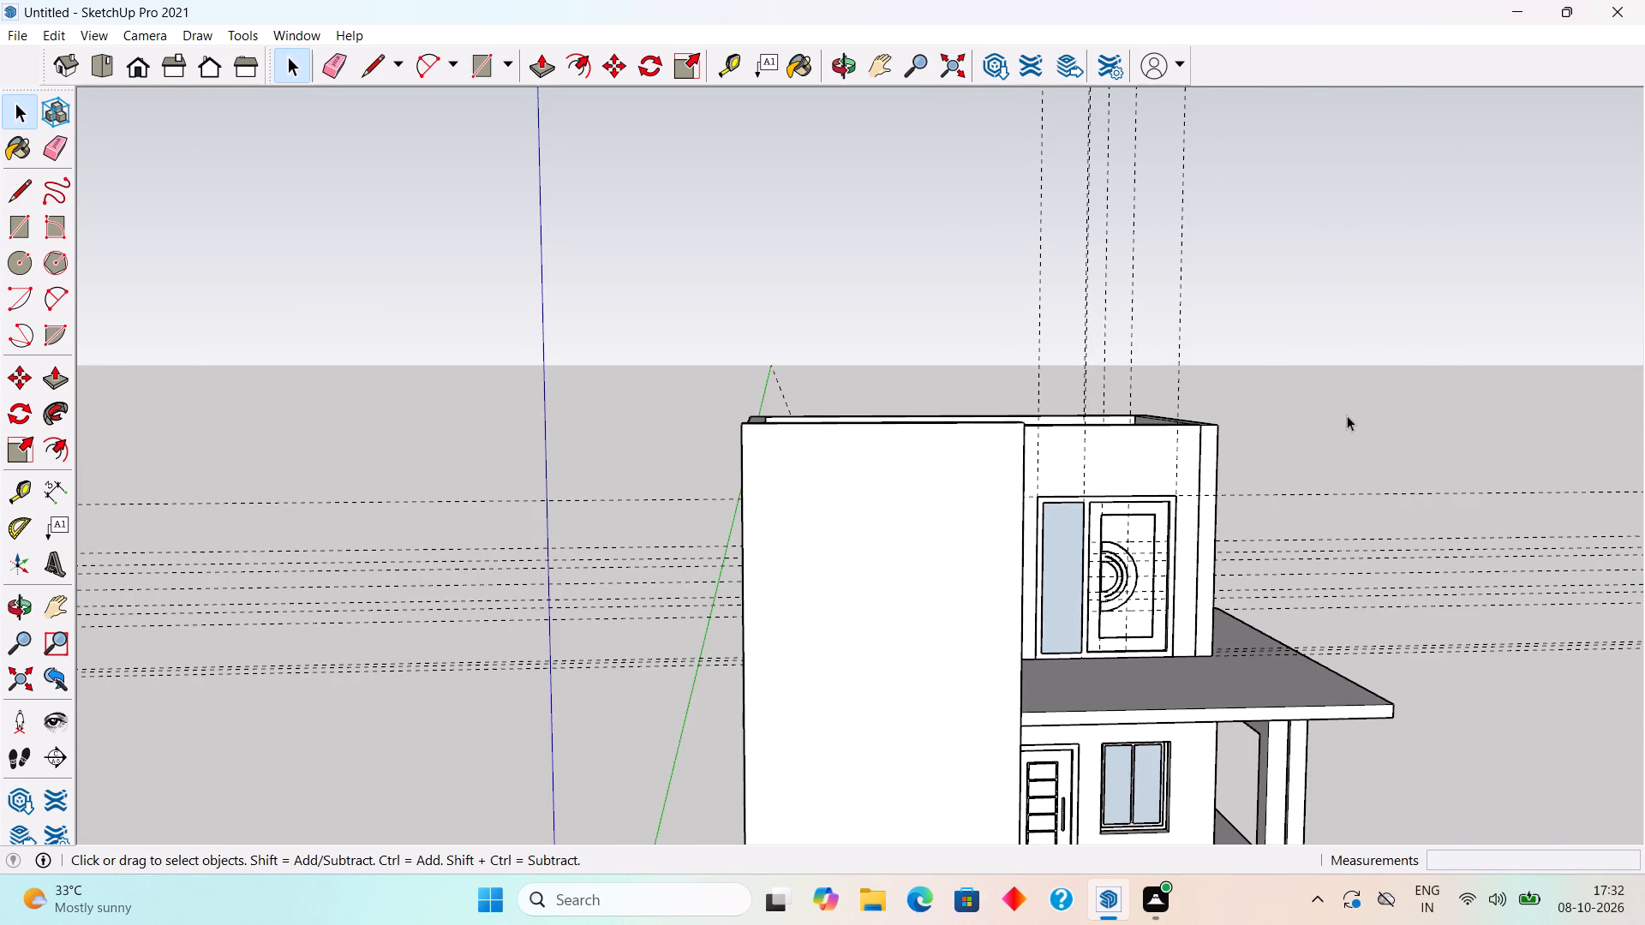
{"action": "left_click", "coordinate": [58, 39]}
{"action": "left_click", "coordinate": [130, 226]}
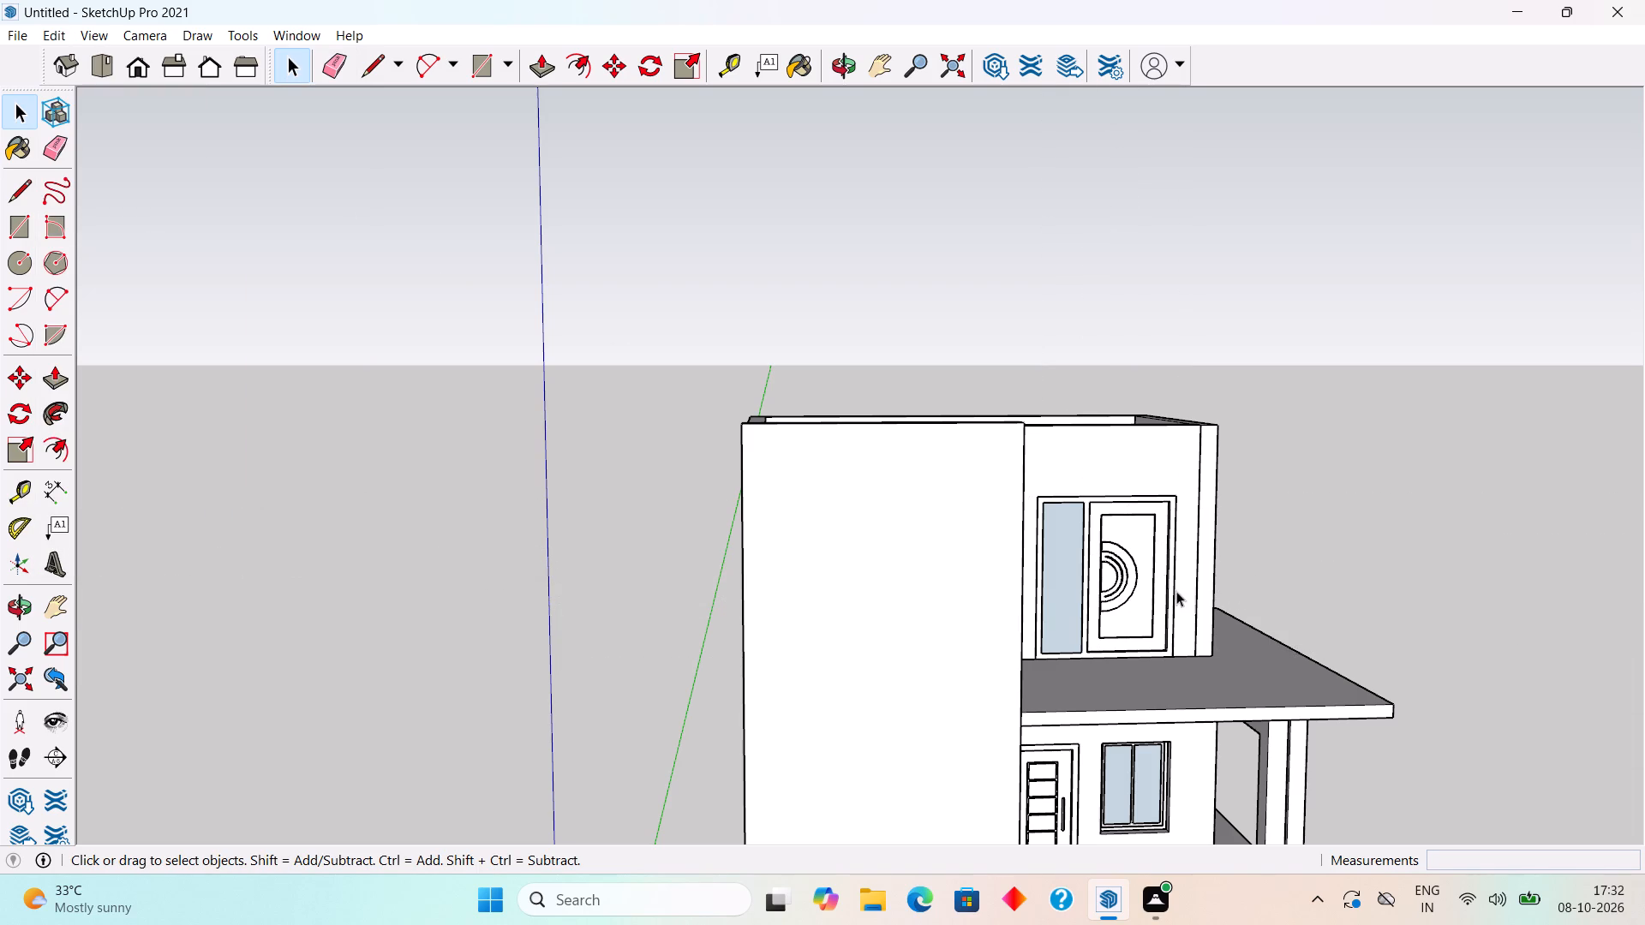
Examine the whole house from the front, the sides and above, including the open top of the upper room.
{"action": "scroll", "coordinate": [1176, 589], "scroll_direction": "down", "scroll_amount": 5}
{"action": "scroll", "coordinate": [1233, 771], "scroll_direction": "up", "scroll_amount": 9}
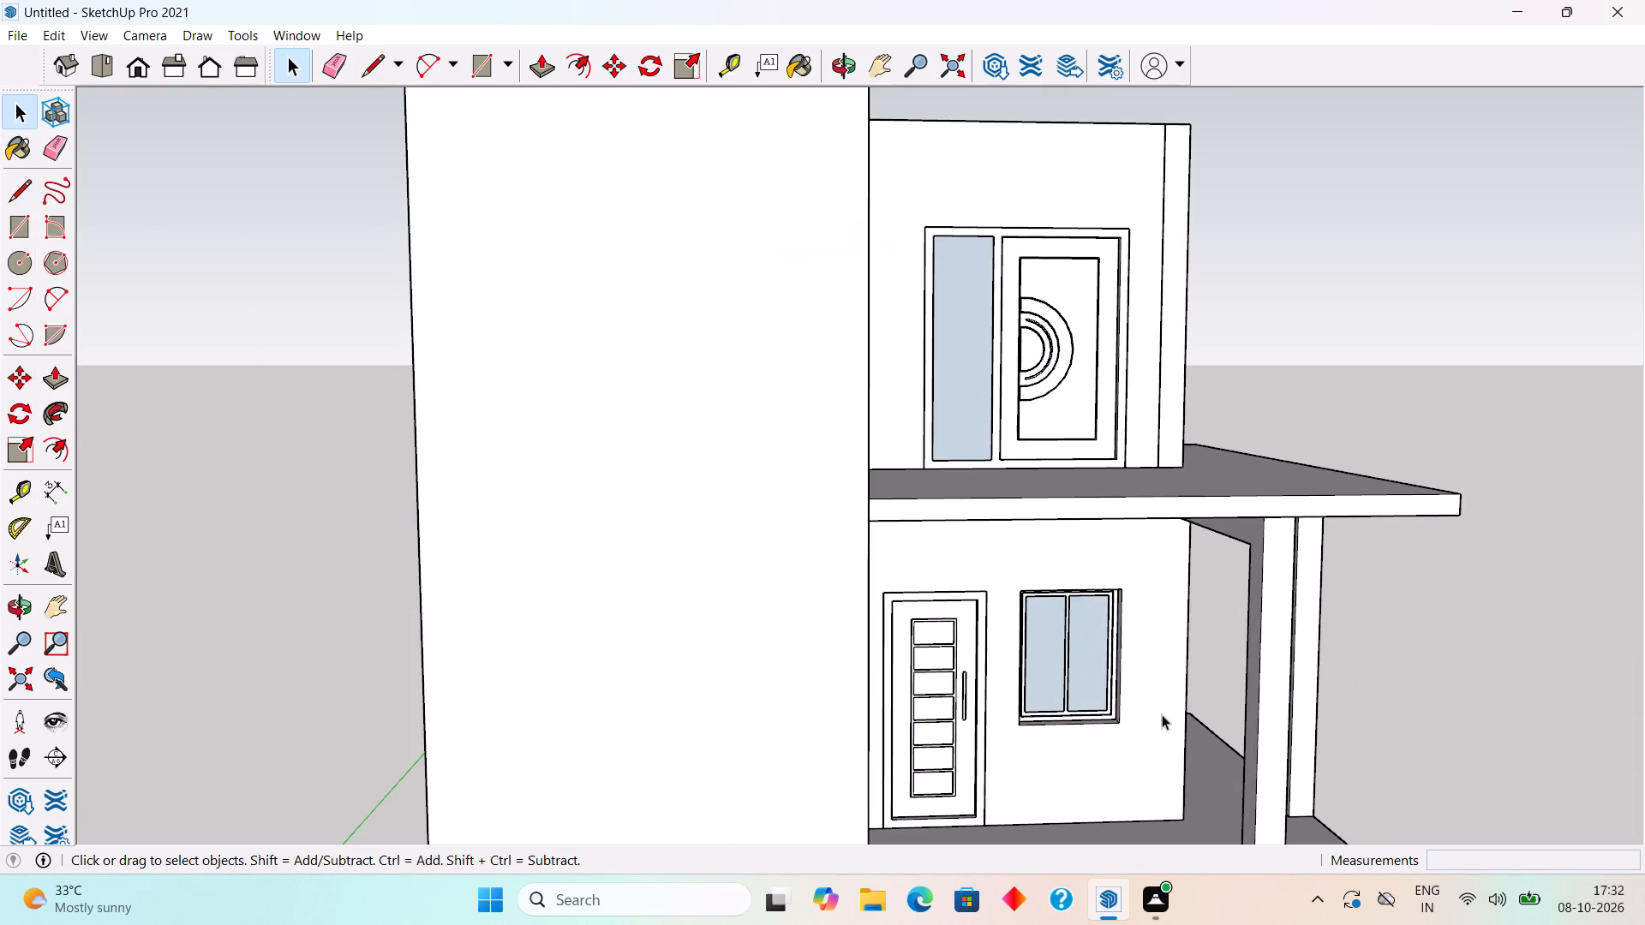
{"action": "middle_click_drag", "start_coordinate": [1112, 647], "coordinate": [1106, 804]}
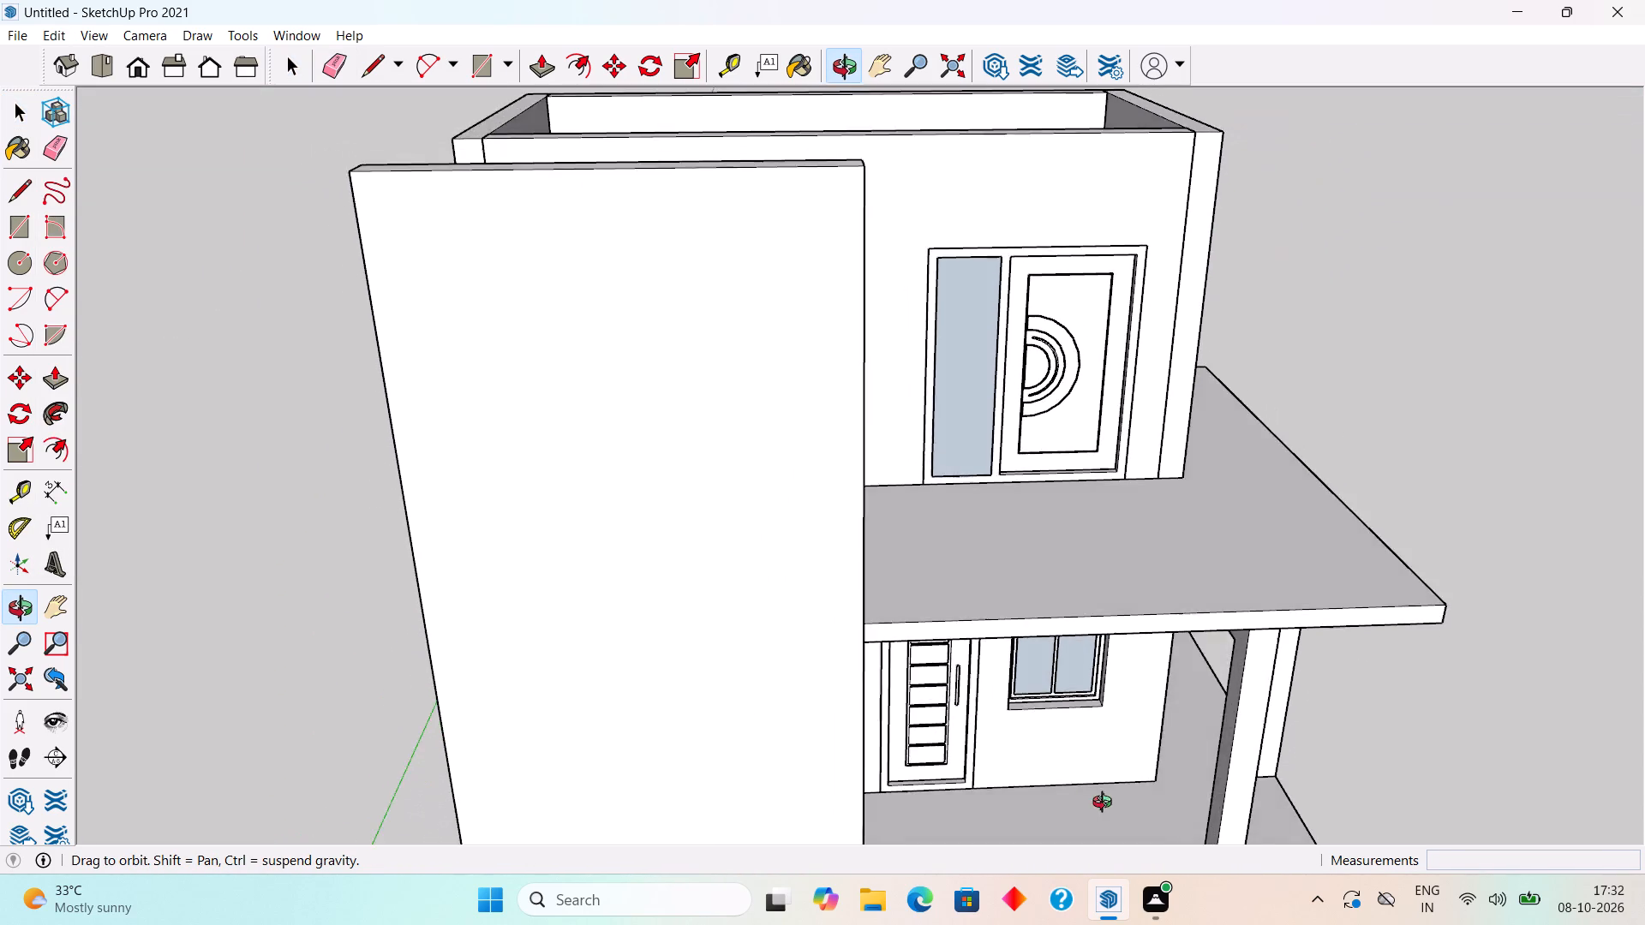
{"action": "middle_click_drag", "start_coordinate": [1106, 804], "coordinate": [935, 689]}
{"action": "scroll", "coordinate": [365, 618], "scroll_direction": "down", "scroll_amount": 2}
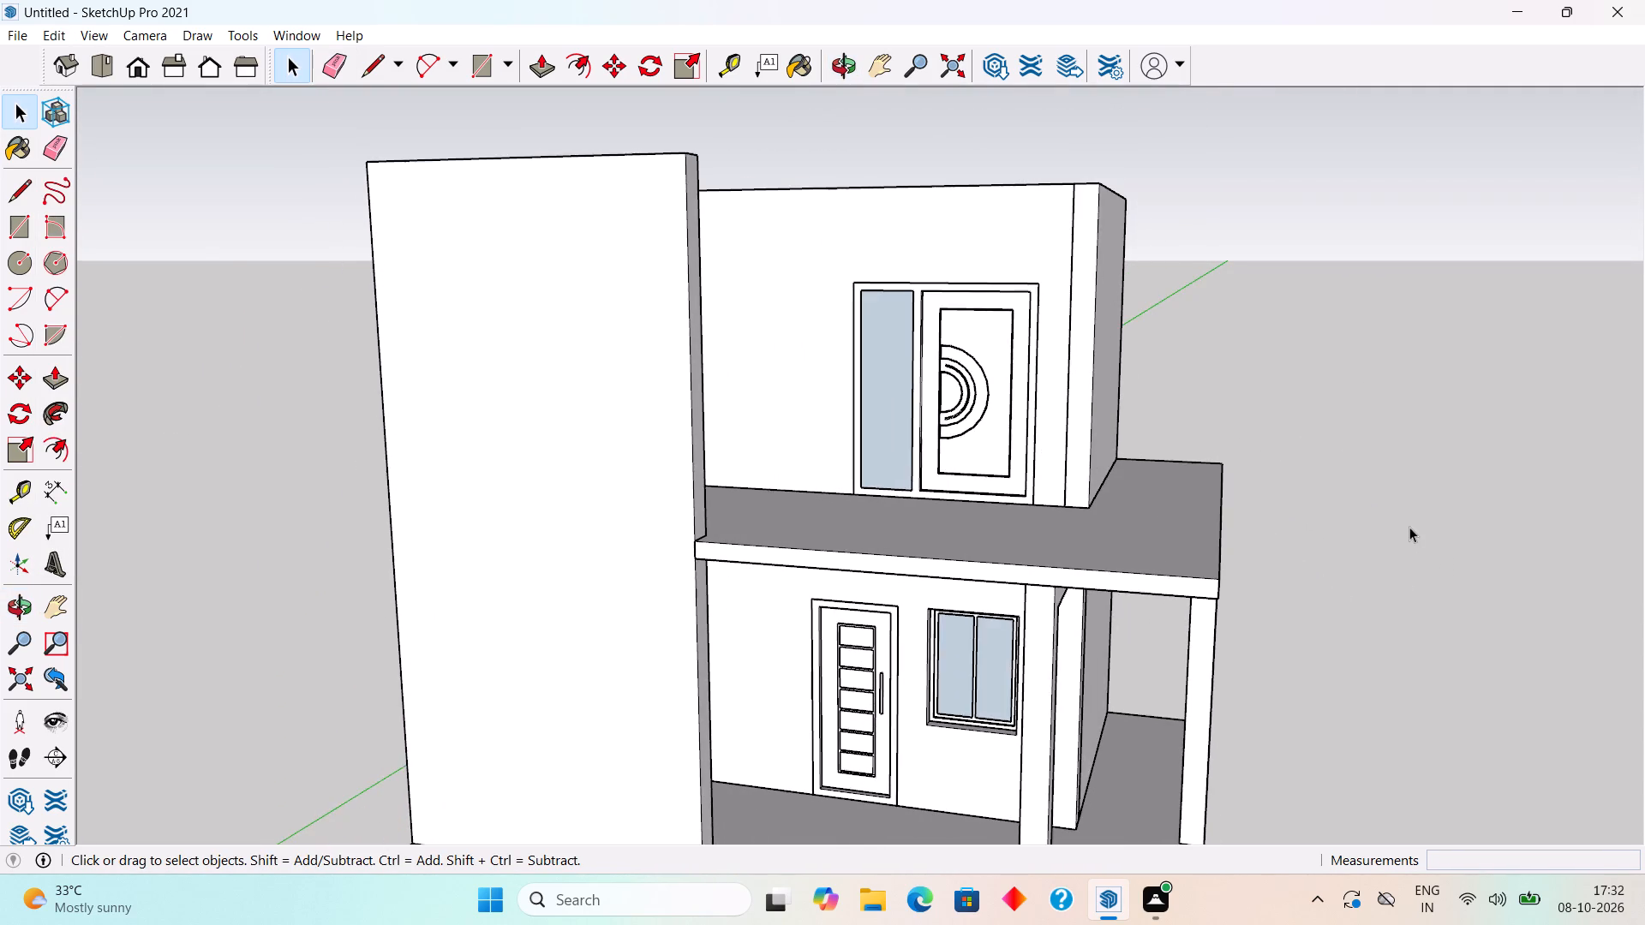
{"action": "scroll", "coordinate": [1409, 527], "scroll_direction": "down", "scroll_amount": 5}
{"action": "scroll", "coordinate": [1113, 837], "scroll_direction": "up", "scroll_amount": 5}
{"action": "middle_click_drag", "start_coordinate": [1156, 791], "coordinate": [1178, 770]}
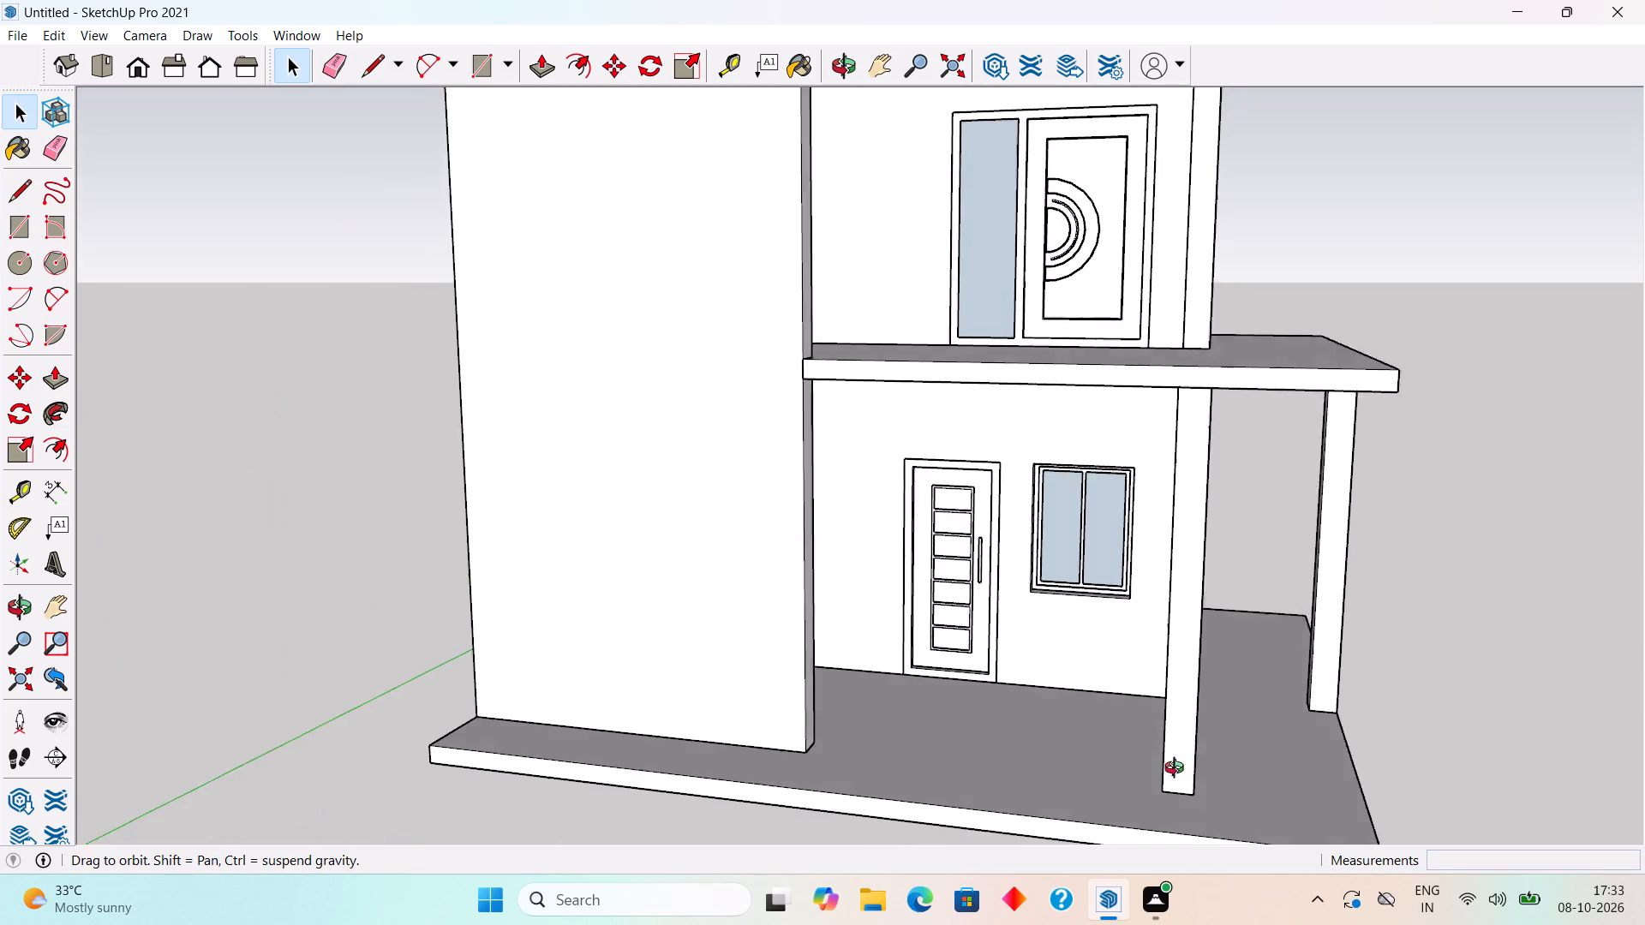
{"action": "middle_click_drag", "start_coordinate": [1178, 770], "coordinate": [1285, 771]}
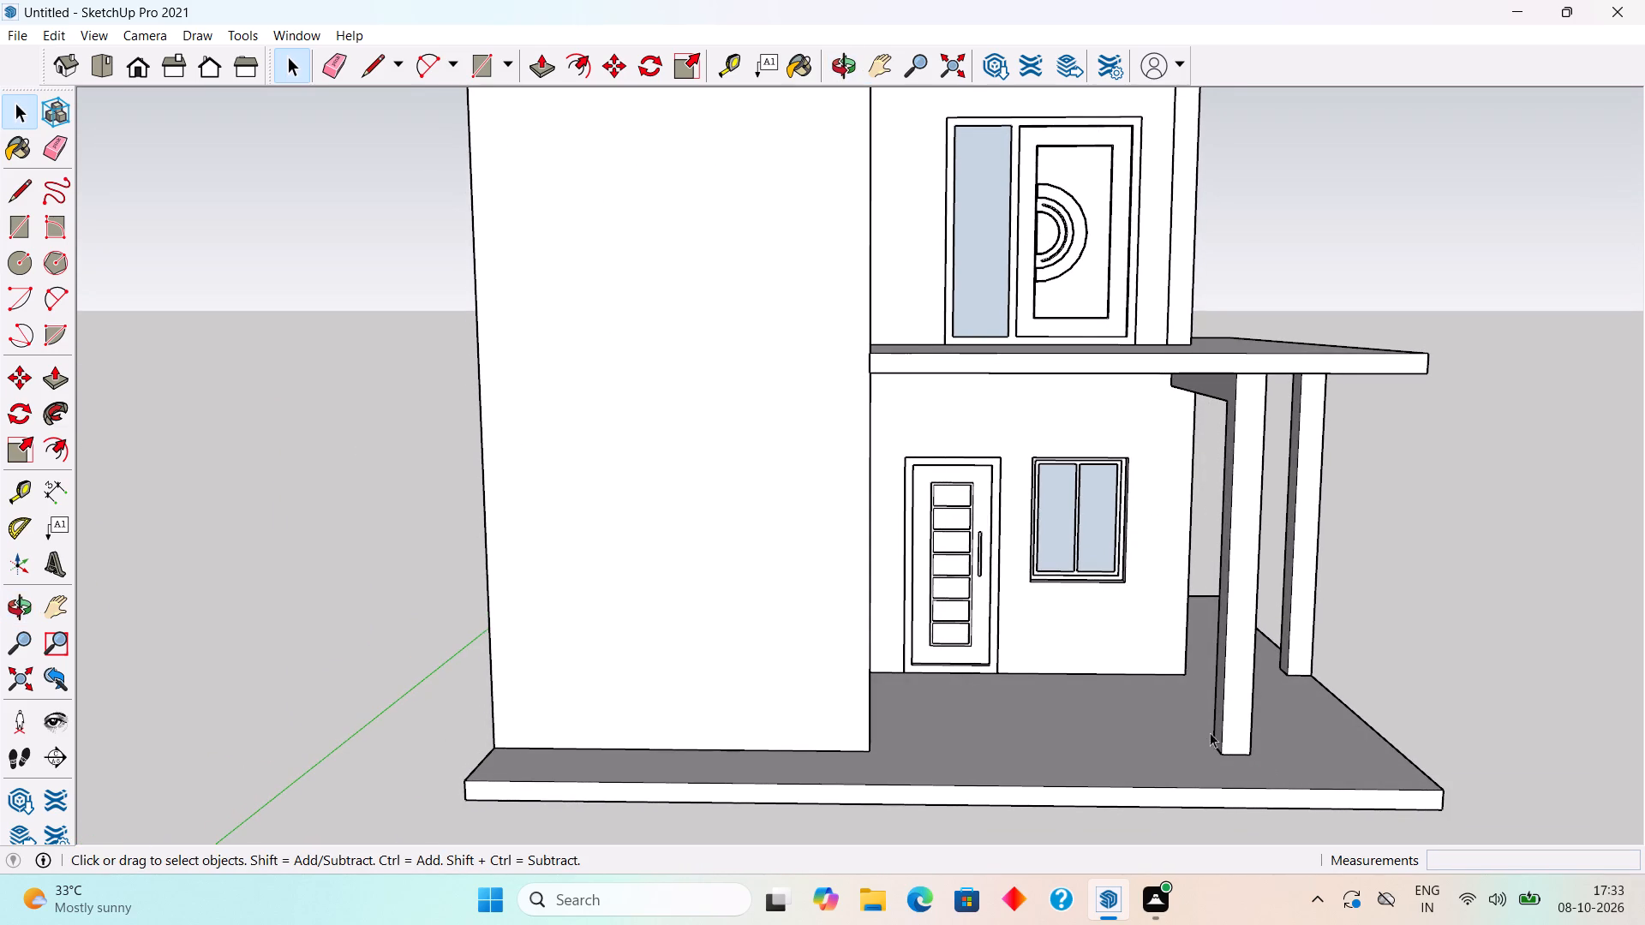
{"action": "scroll", "coordinate": [1163, 695], "scroll_direction": "down", "scroll_amount": 5}
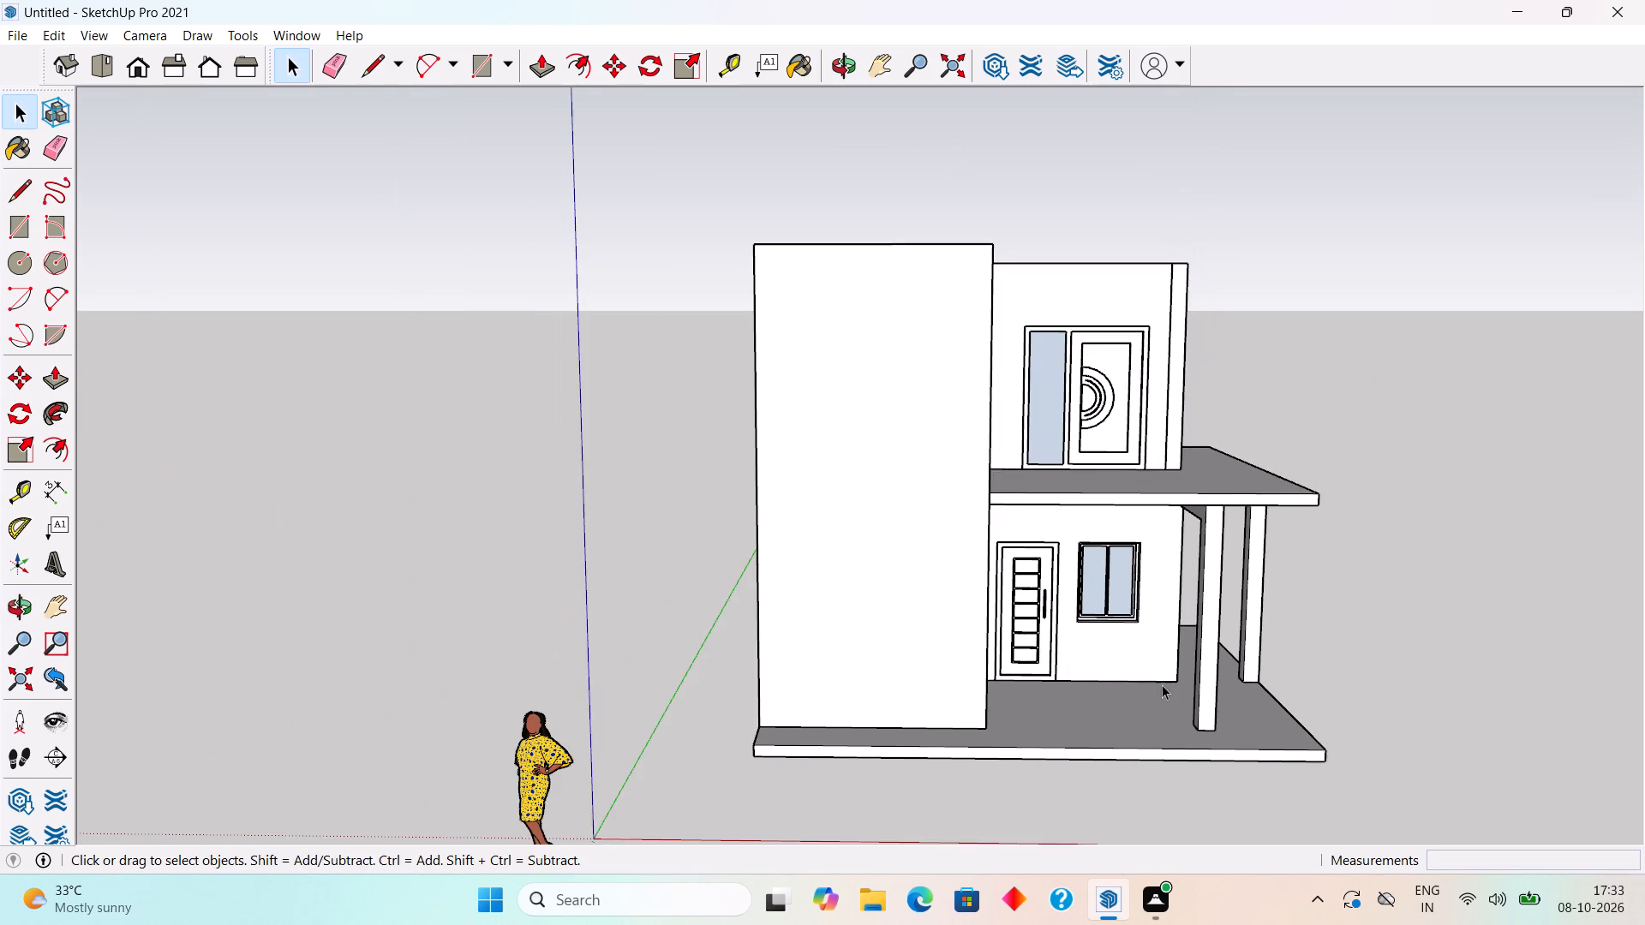
{"action": "scroll", "coordinate": [1160, 678], "scroll_direction": "down", "scroll_amount": 3}
{"action": "middle_click_drag", "start_coordinate": [1158, 674], "coordinate": [751, 797]}
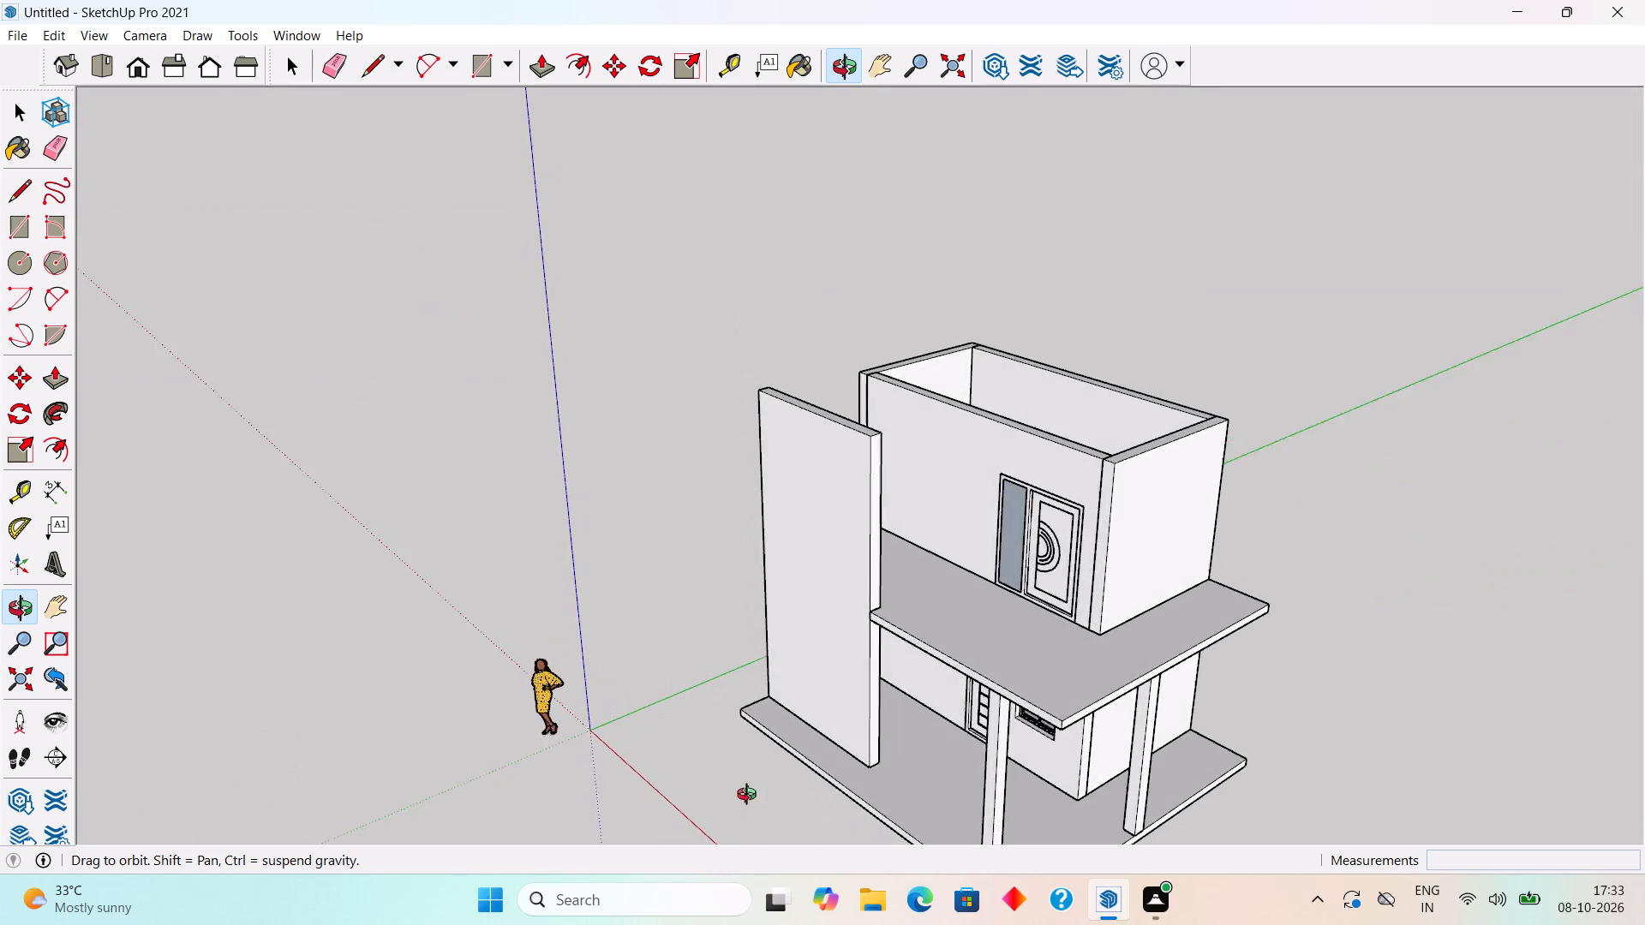
{"action": "middle_click_drag", "start_coordinate": [751, 797], "coordinate": [517, 844]}
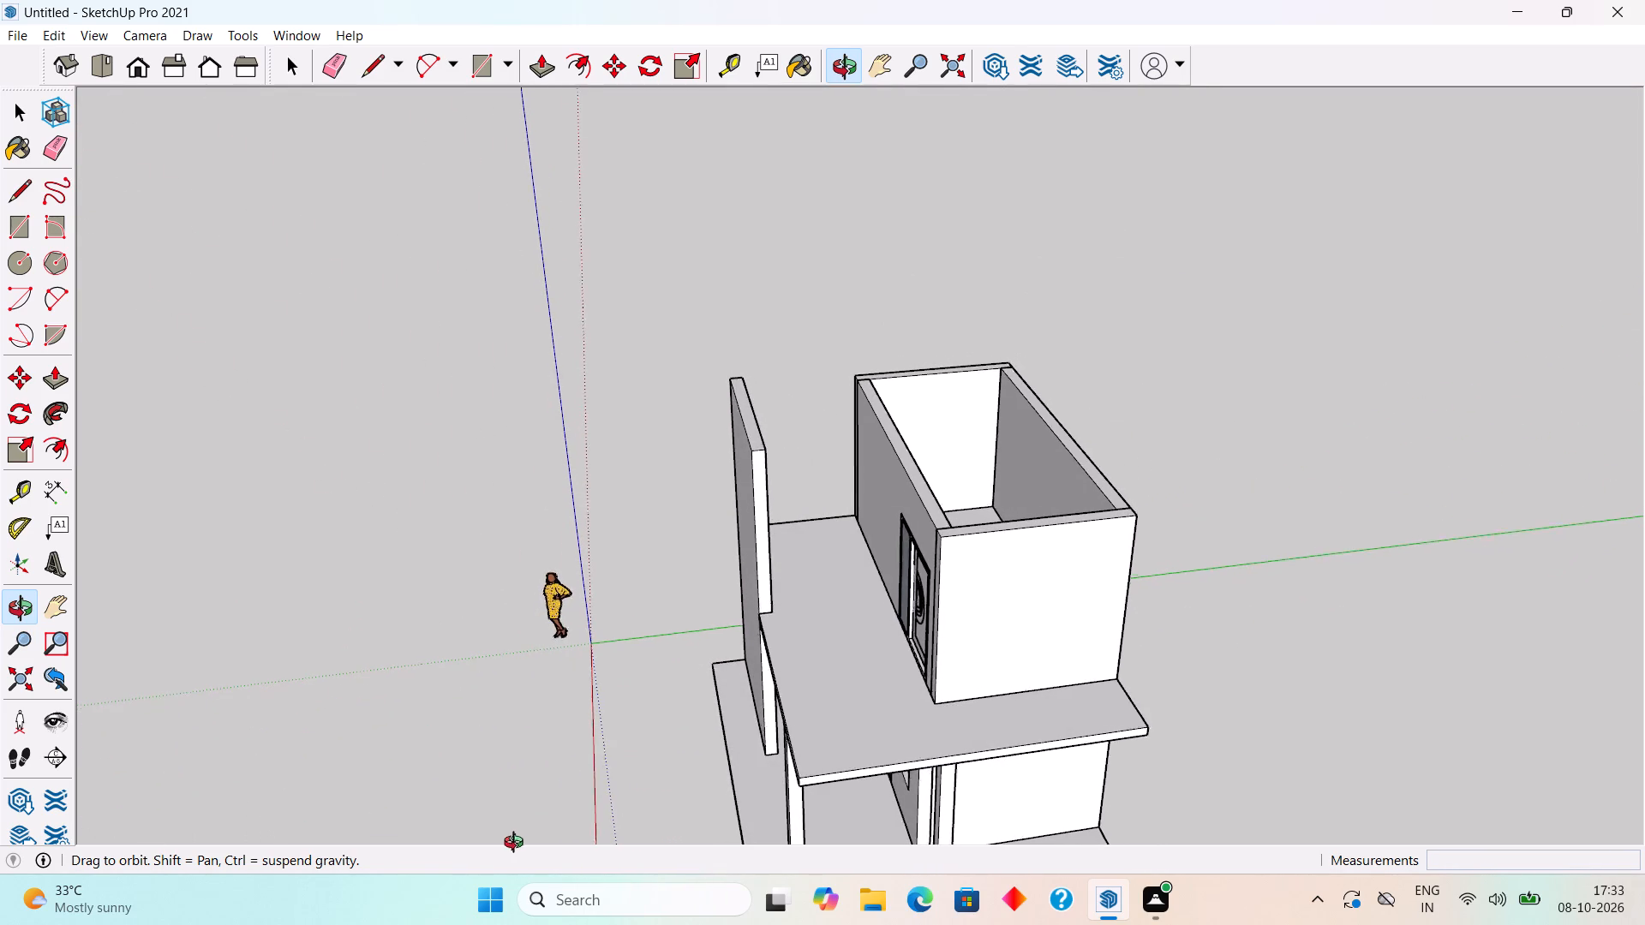
{"action": "middle_click_drag", "start_coordinate": [517, 844], "coordinate": [1003, 726]}
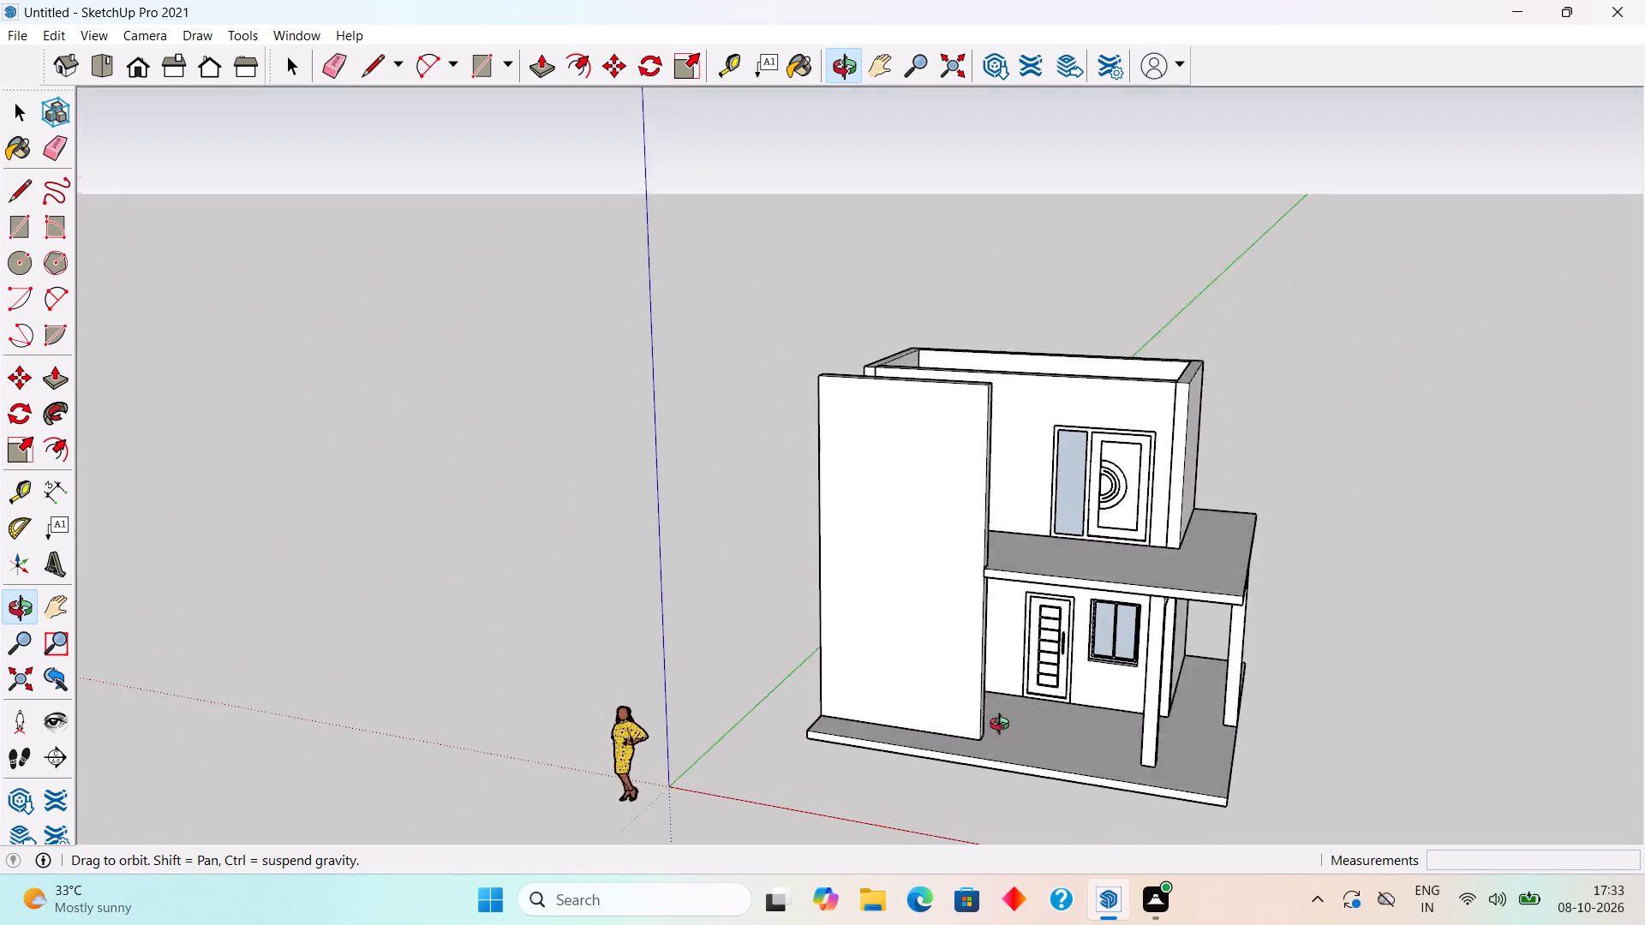
{"action": "middle_click_drag", "start_coordinate": [1003, 726], "coordinate": [1151, 830]}
{"action": "scroll", "coordinate": [1139, 457], "scroll_direction": "down", "scroll_amount": 3}
{"action": "middle_click_drag", "start_coordinate": [1106, 403], "coordinate": [1100, 443]}
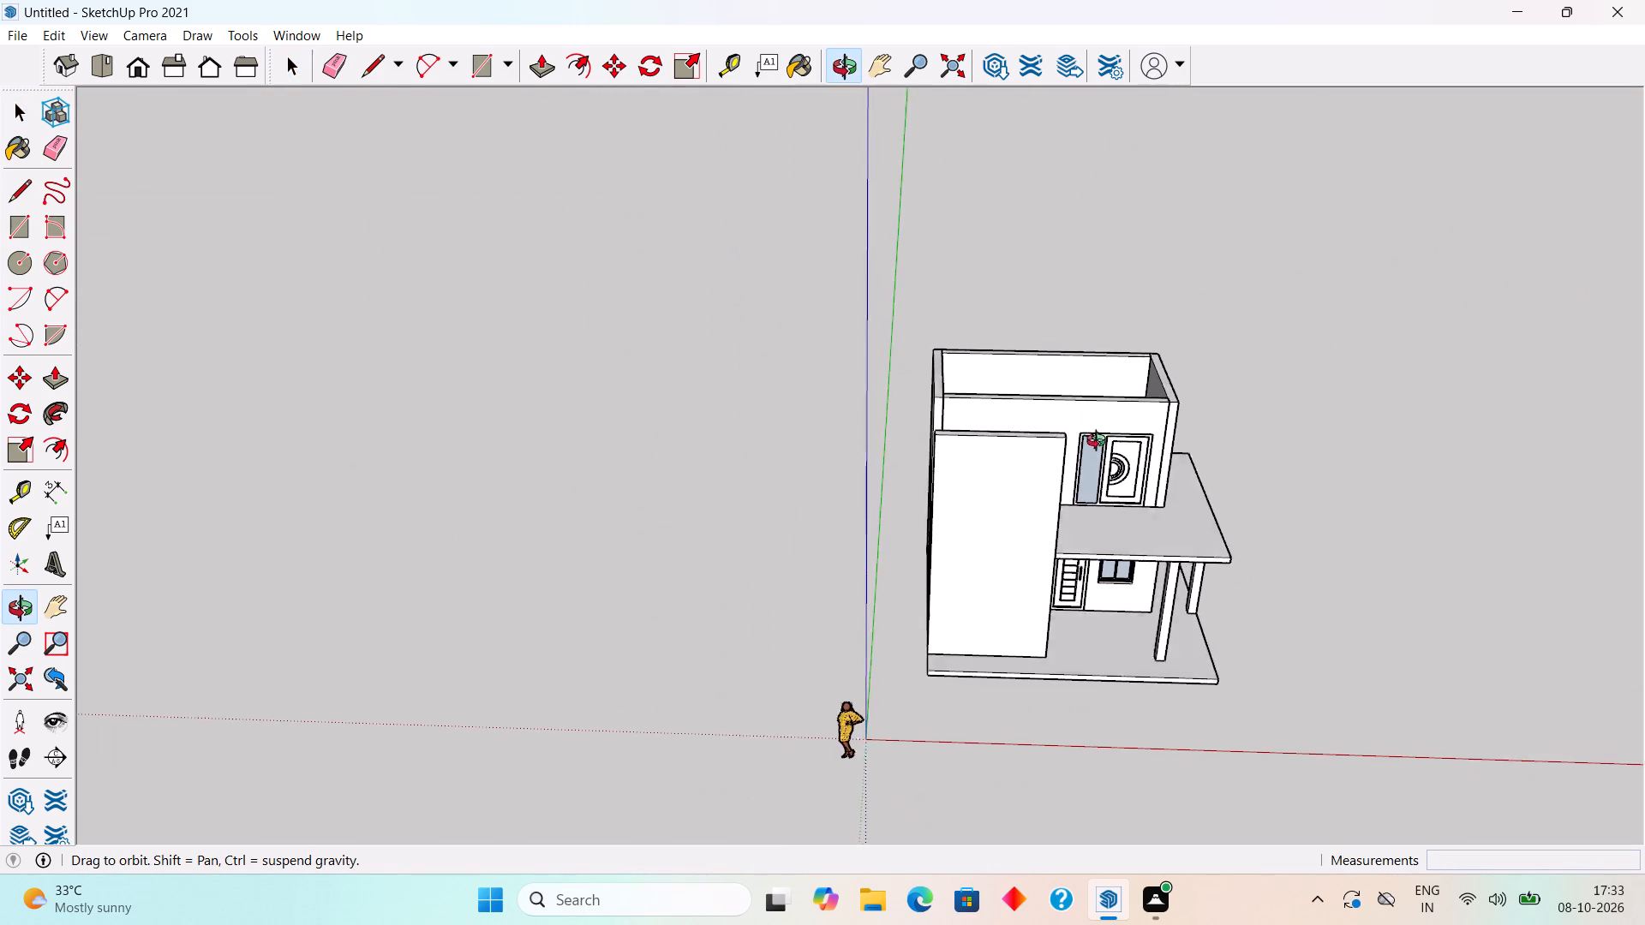
{"action": "middle_click_drag", "start_coordinate": [1100, 443], "coordinate": [1115, 667]}
{"action": "middle_click_drag", "start_coordinate": [1021, 520], "coordinate": [1128, 605]}
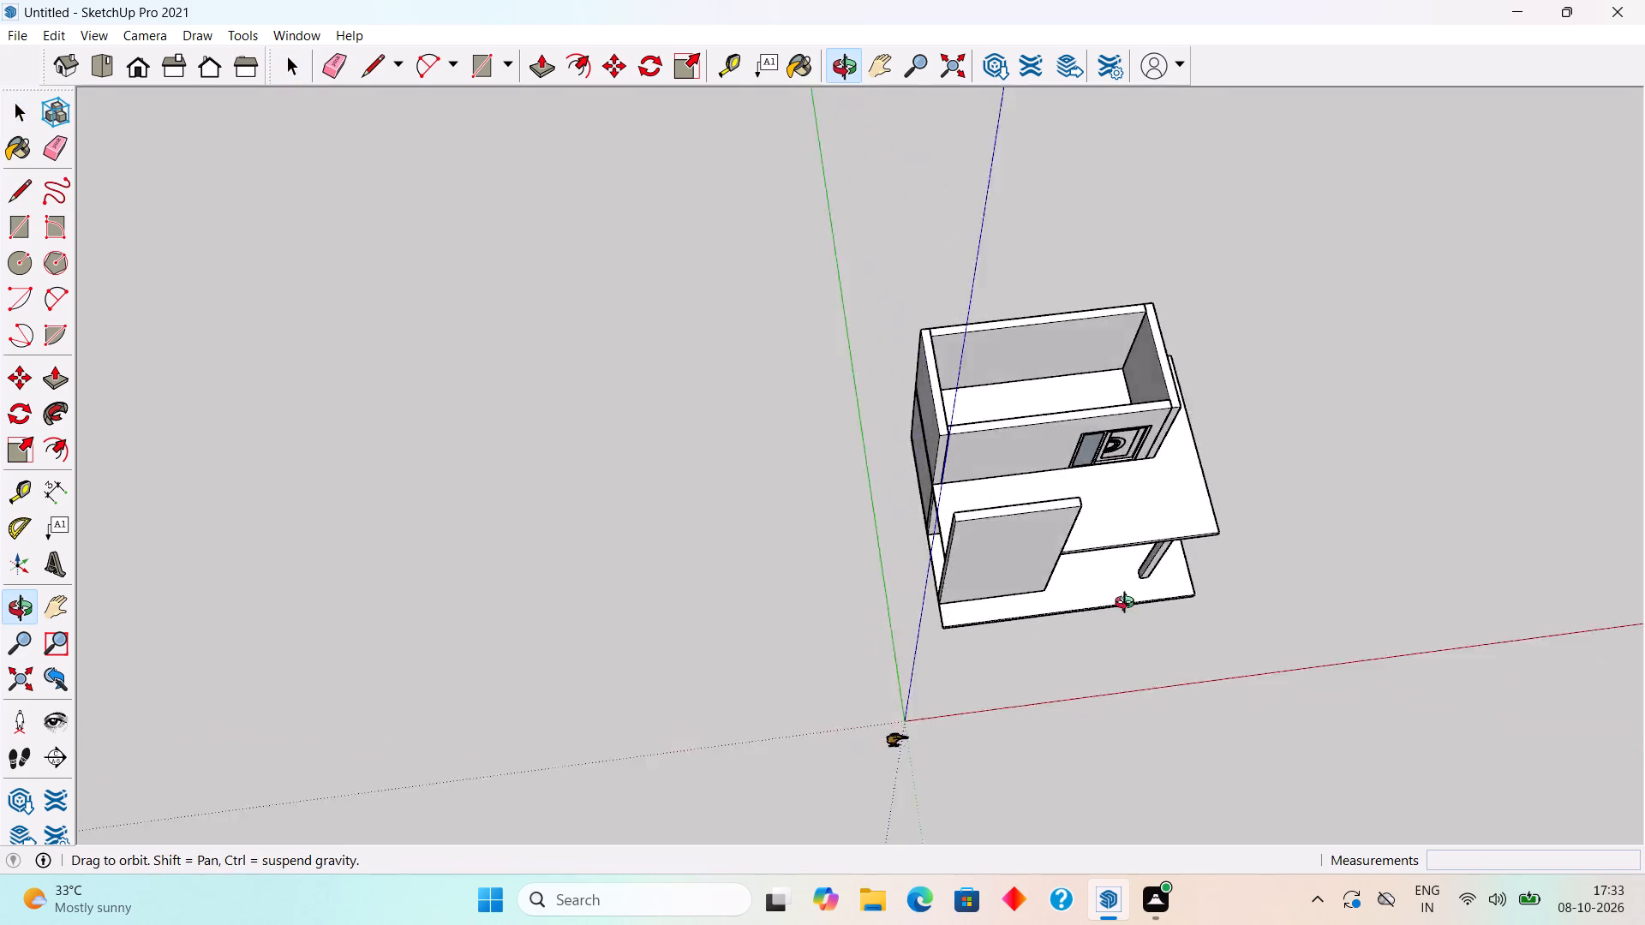
{"action": "middle_click_drag", "start_coordinate": [1128, 605], "coordinate": [1343, 615]}
{"action": "middle_click_drag", "start_coordinate": [960, 531], "coordinate": [1199, 527]}
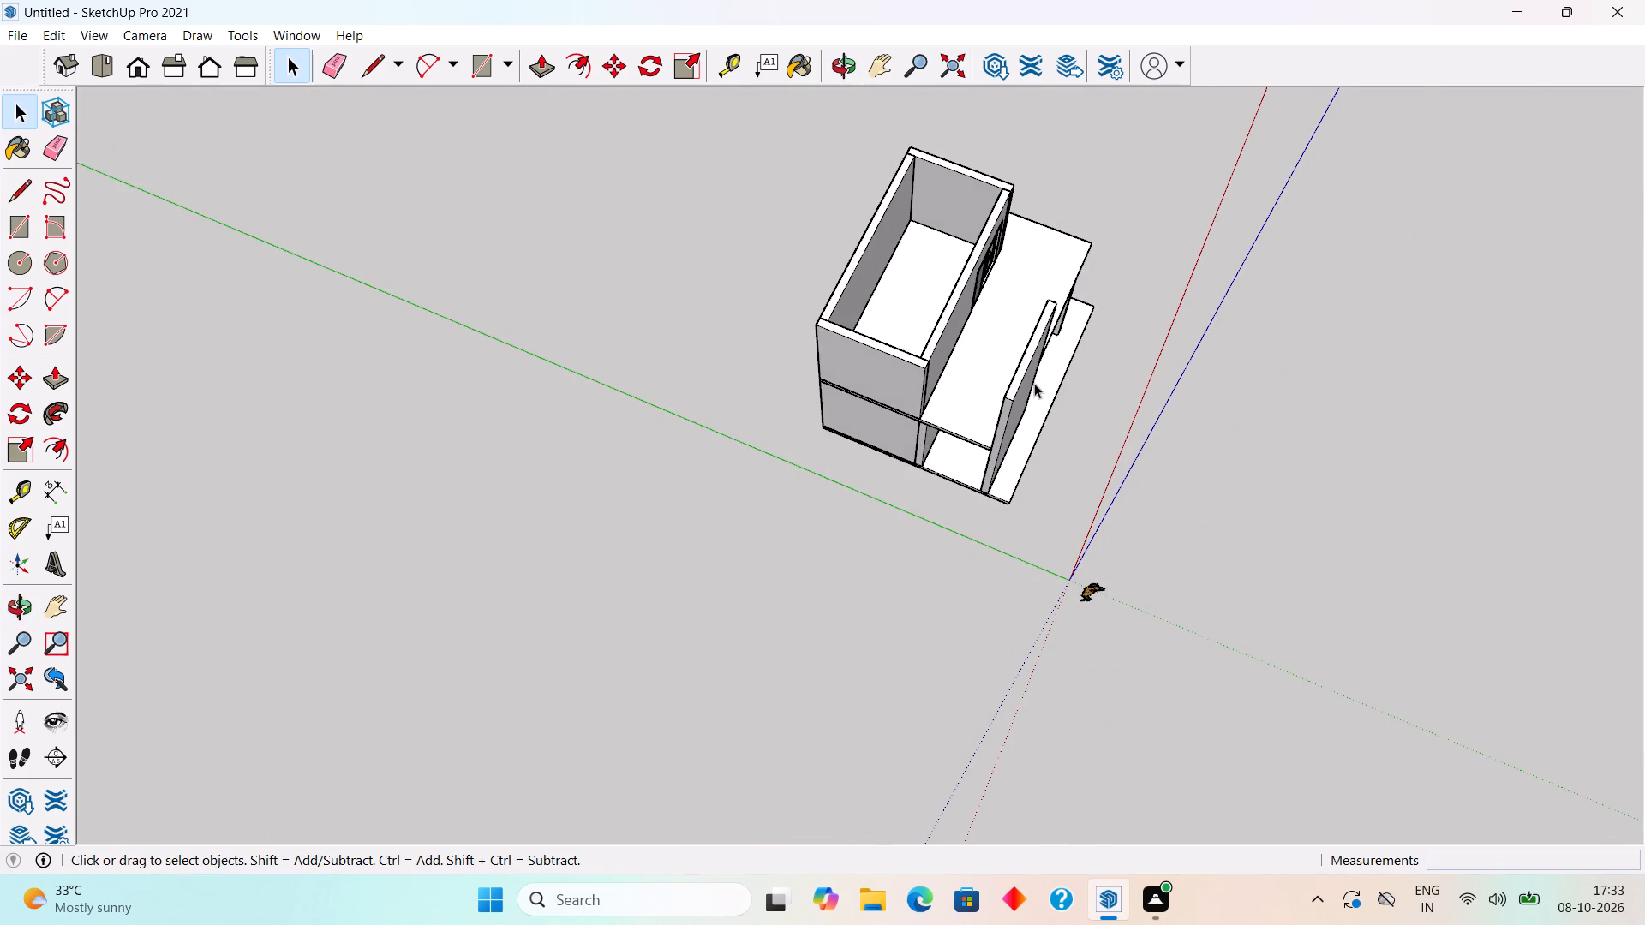
{"action": "middle_click_drag", "start_coordinate": [828, 403], "coordinate": [1130, 379]}
Draw a 20' by 10' rectangle across the tops of the upper-floor walls, outer corner to opposite outer corner.
{"action": "scroll", "coordinate": [888, 299], "scroll_direction": "up", "scroll_amount": 7}
{"action": "scroll", "coordinate": [888, 299], "scroll_direction": "down", "scroll_amount": 4}
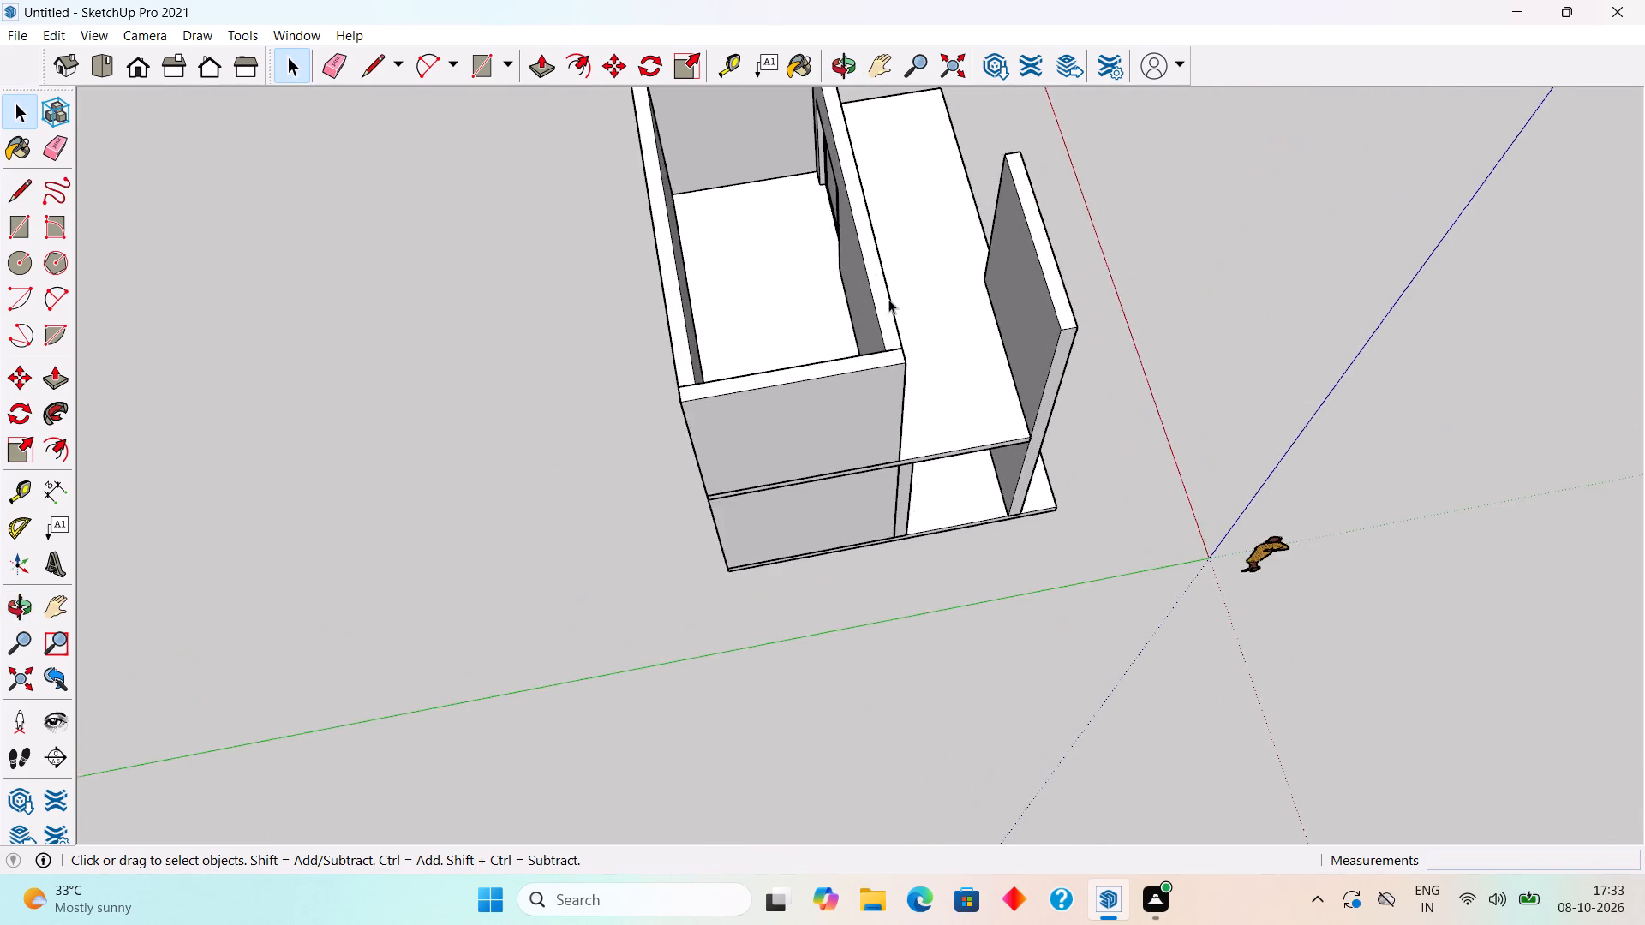
{"action": "scroll", "coordinate": [888, 299], "scroll_direction": "down", "scroll_amount": 3}
{"action": "scroll", "coordinate": [834, 162], "scroll_direction": "up", "scroll_amount": 12}
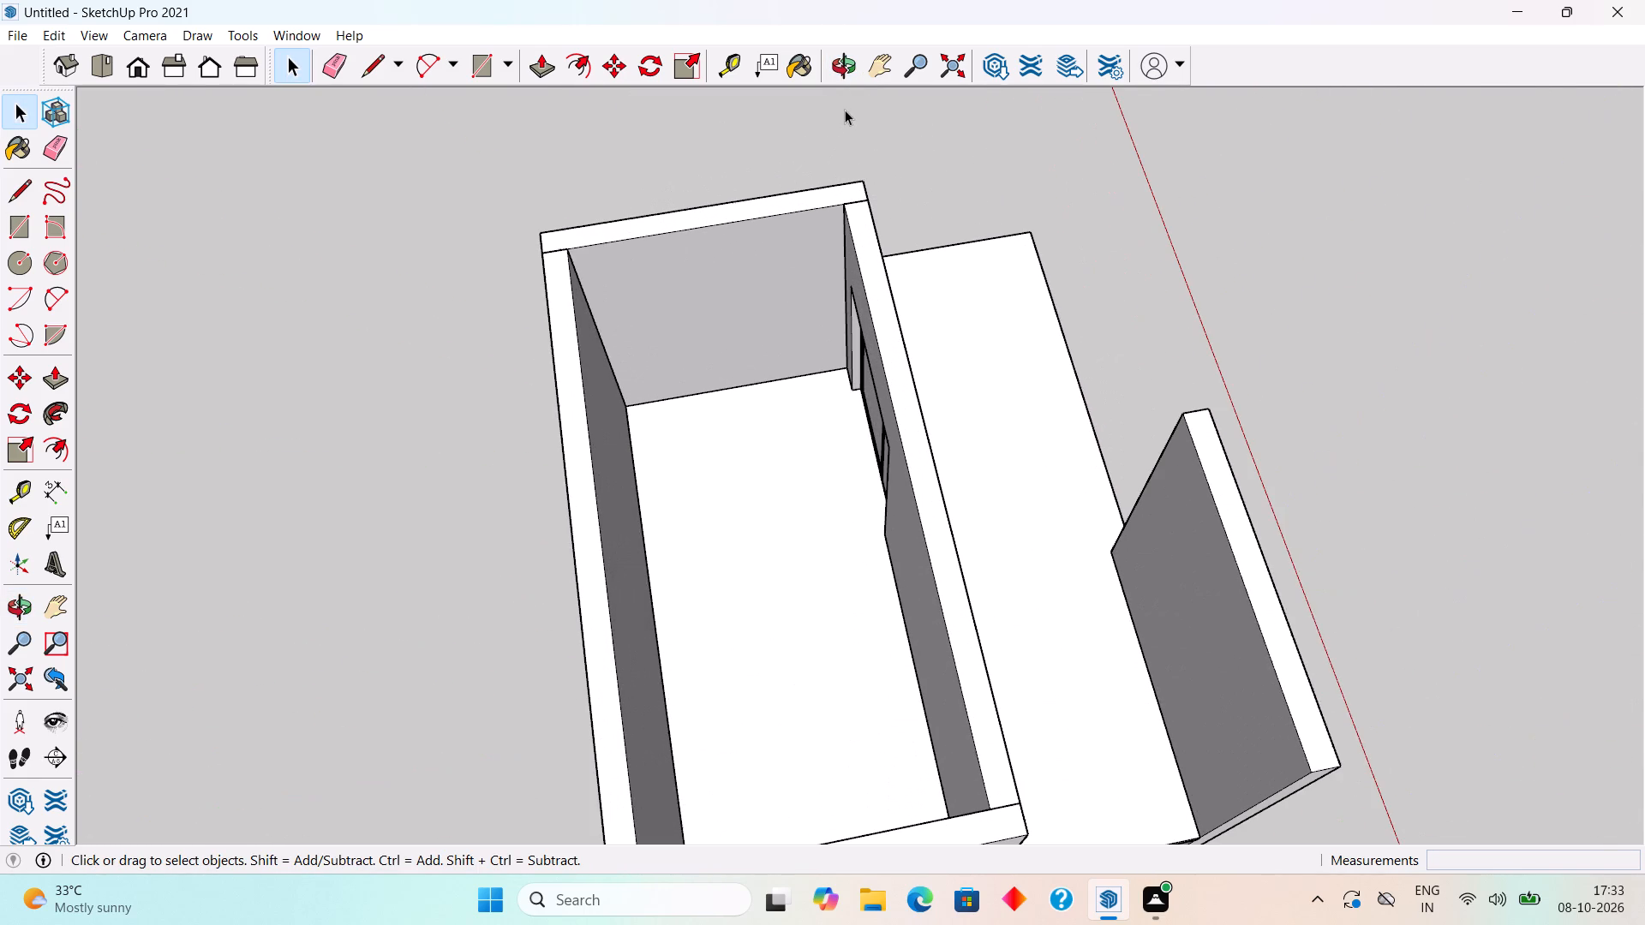
{"action": "key", "text": "r"}
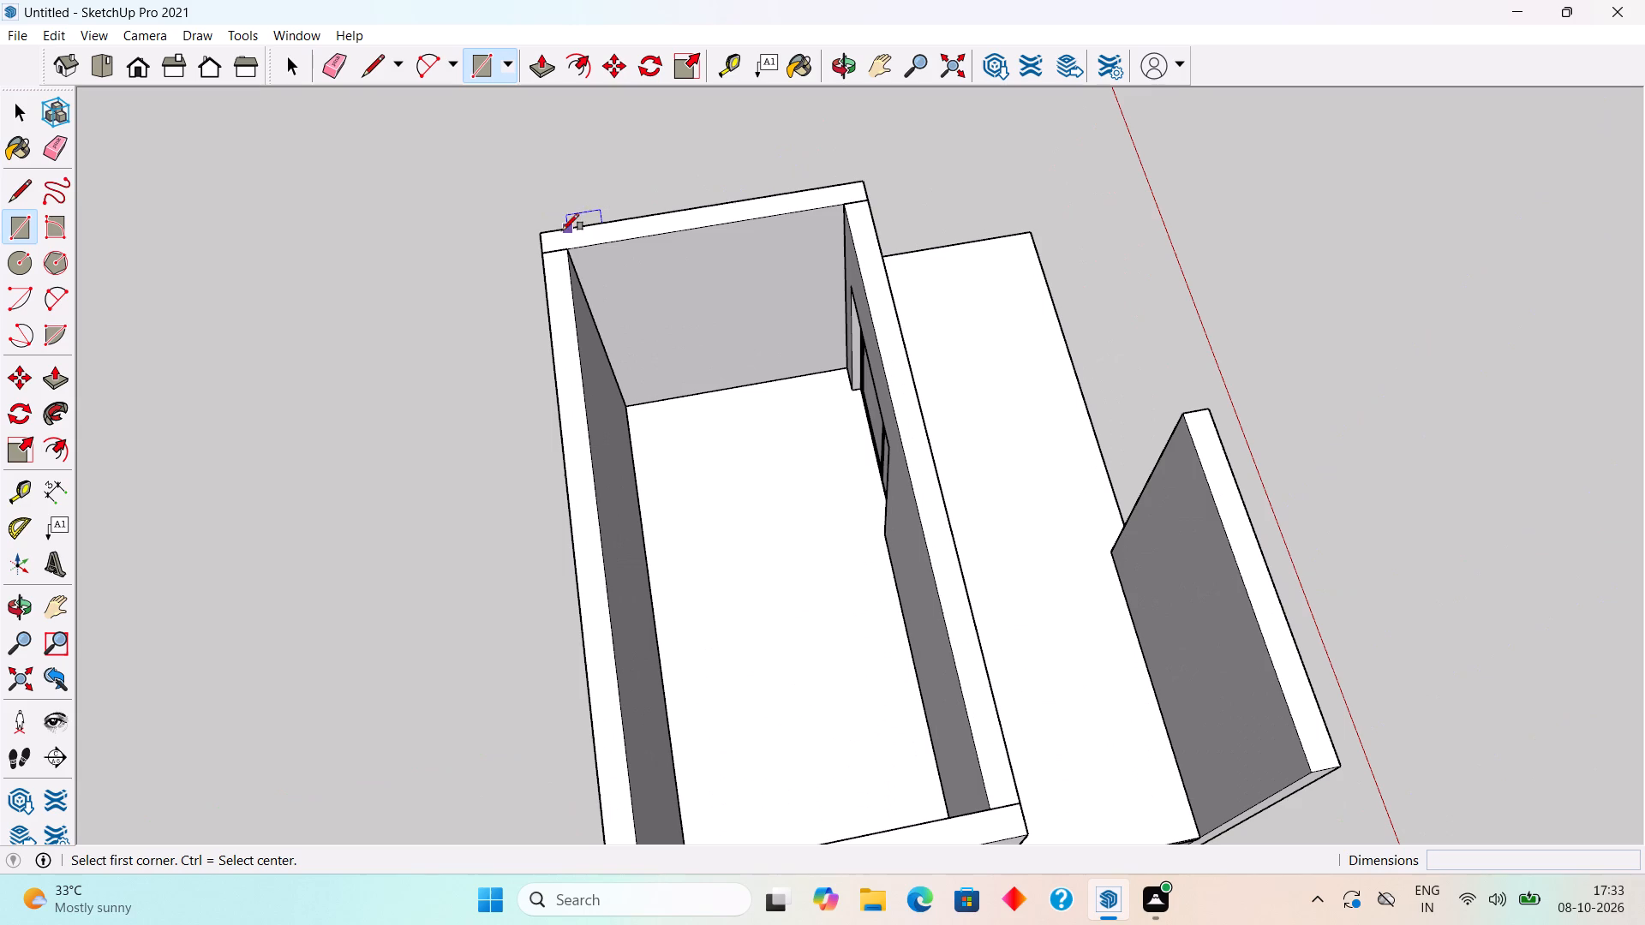
{"action": "left_click", "coordinate": [544, 239]}
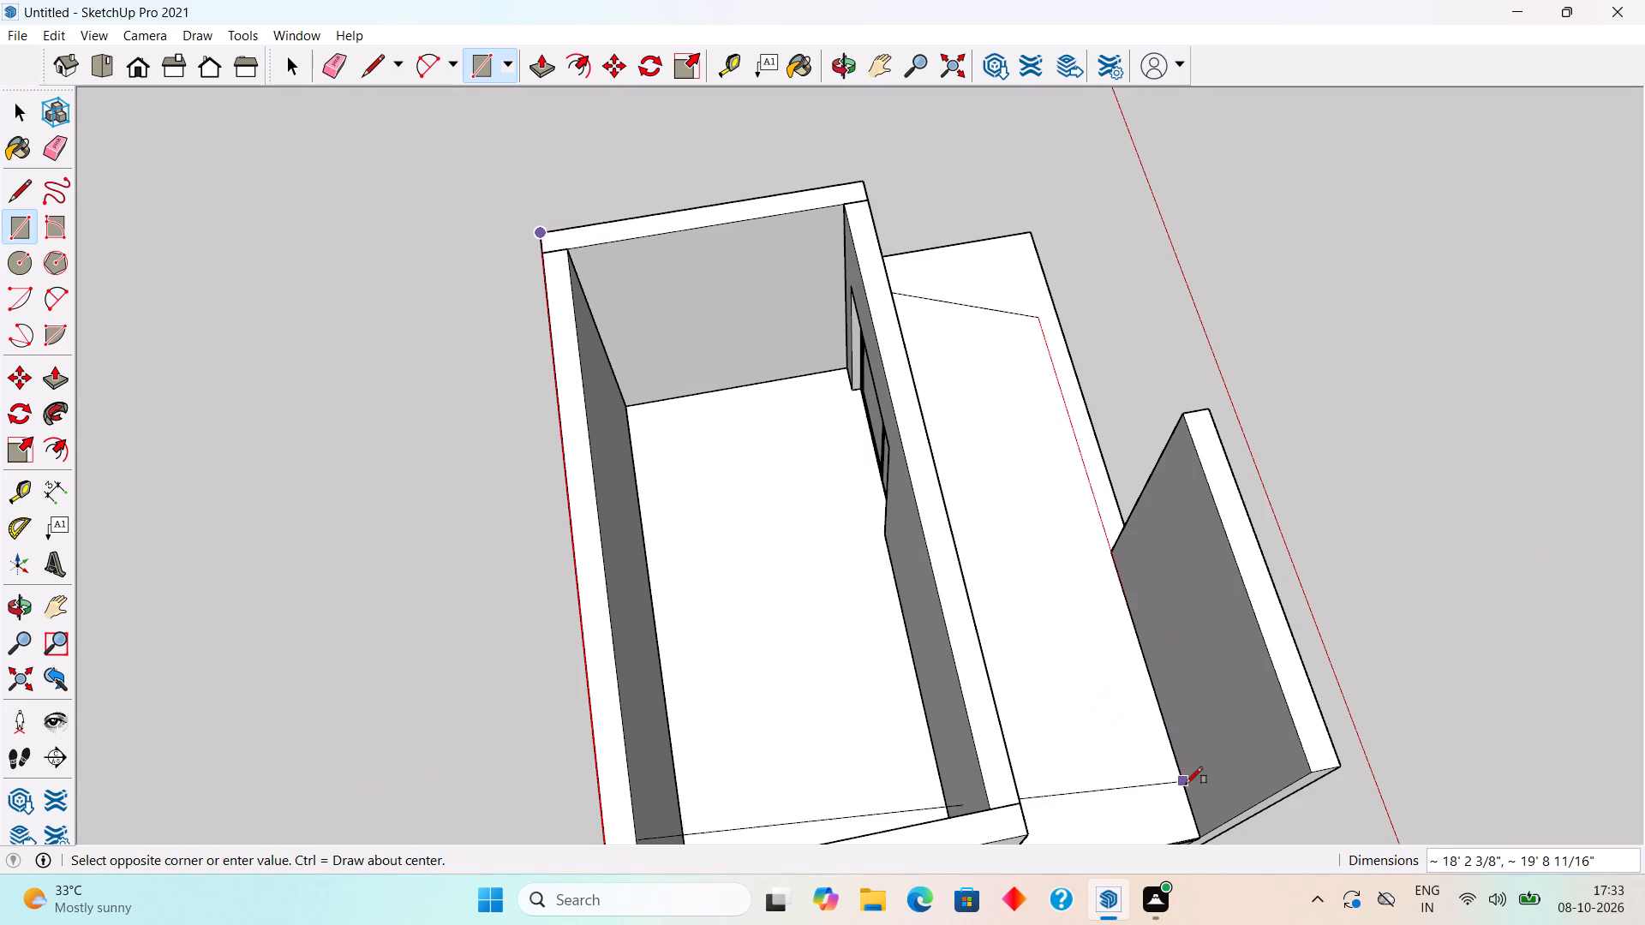
{"action": "left_click", "coordinate": [1026, 832]}
{"action": "key", "text": "space"}
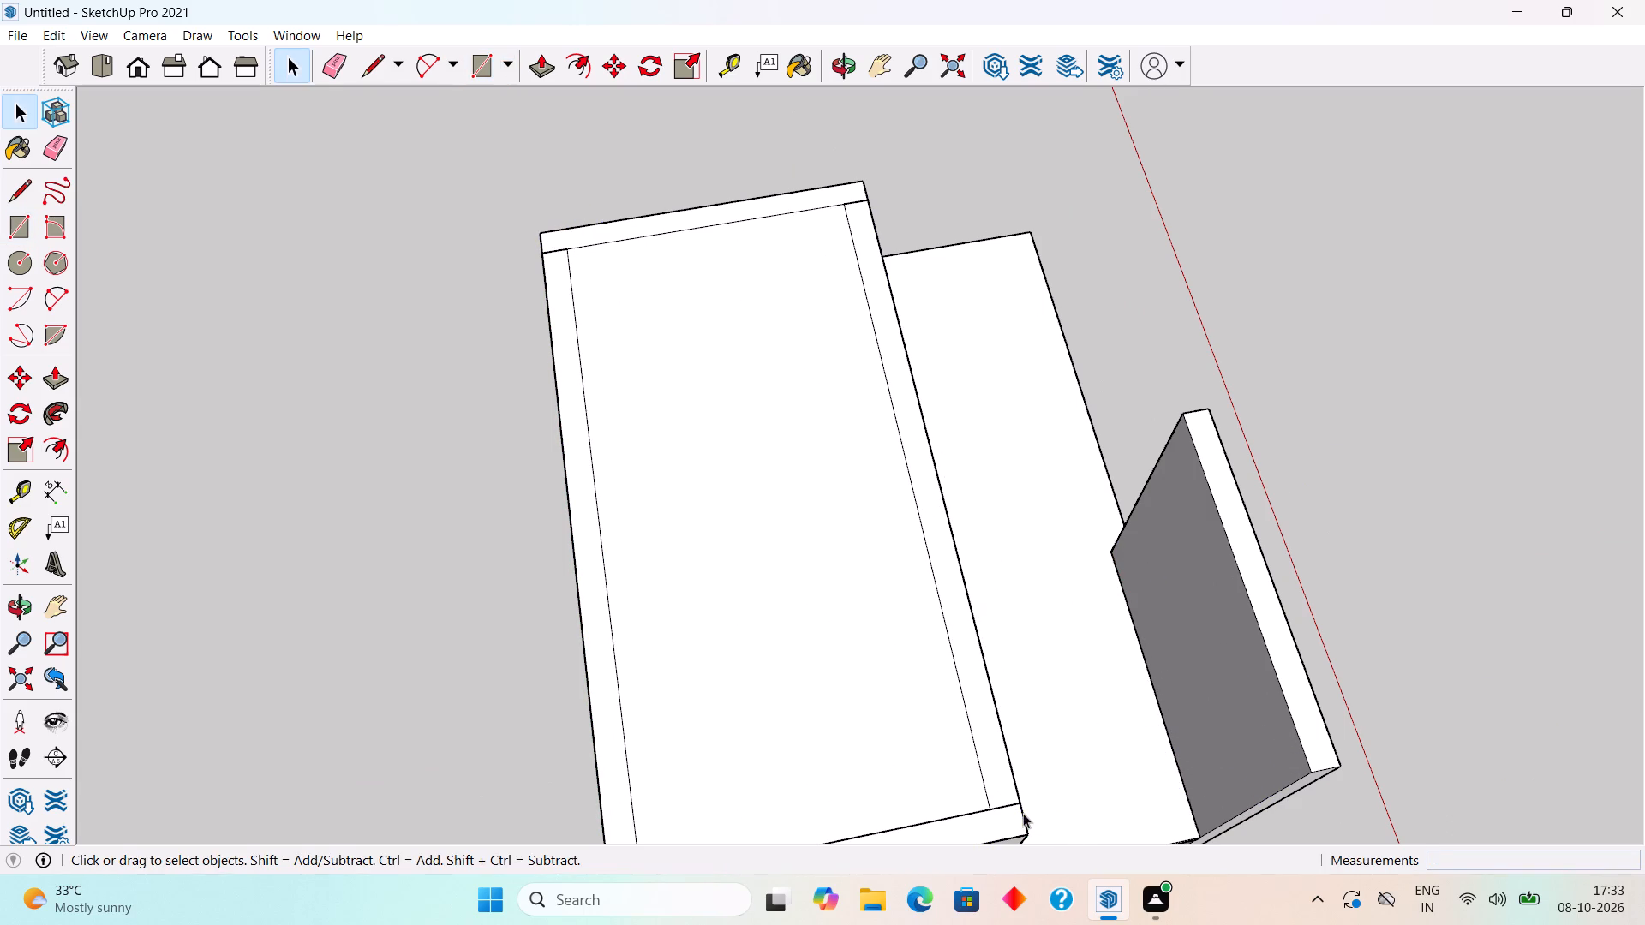
Extrude the rectangle on top of the upper-floor walls upward by 6" to form a roof slab.
{"action": "key", "text": "p"}
{"action": "left_click", "coordinate": [901, 727]}
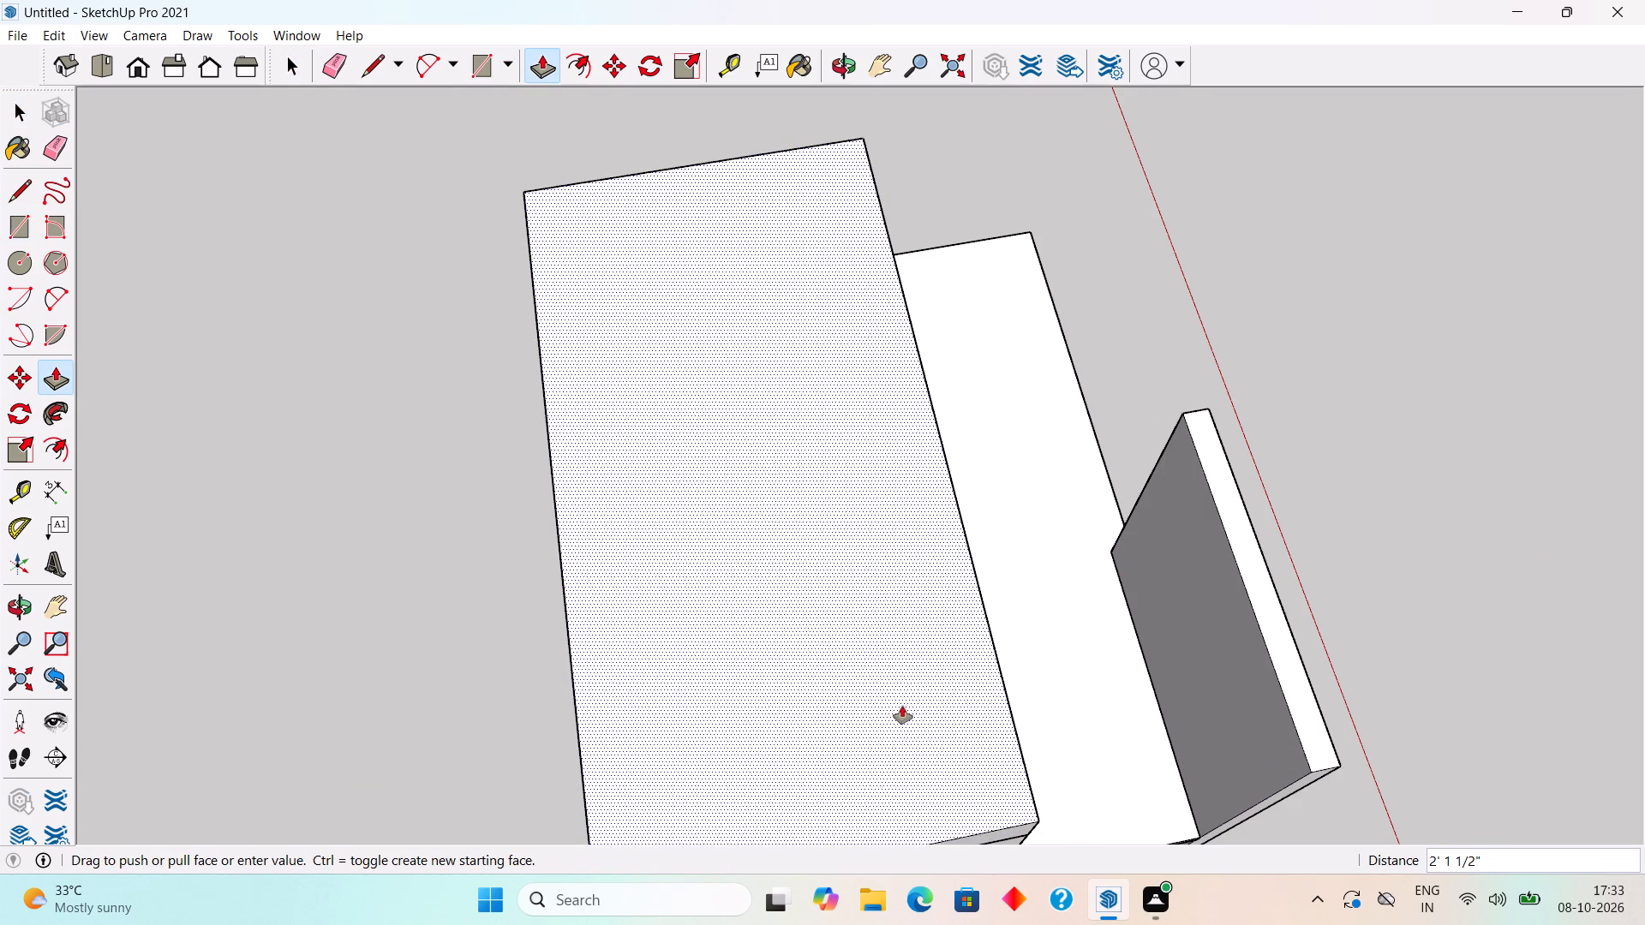
{"action": "type", "text": "6\""}
{"action": "key", "text": "Return"}
{"action": "key", "text": "space"}
Make the whole roof slab a group.
{"action": "triple_click", "coordinate": [902, 706]}
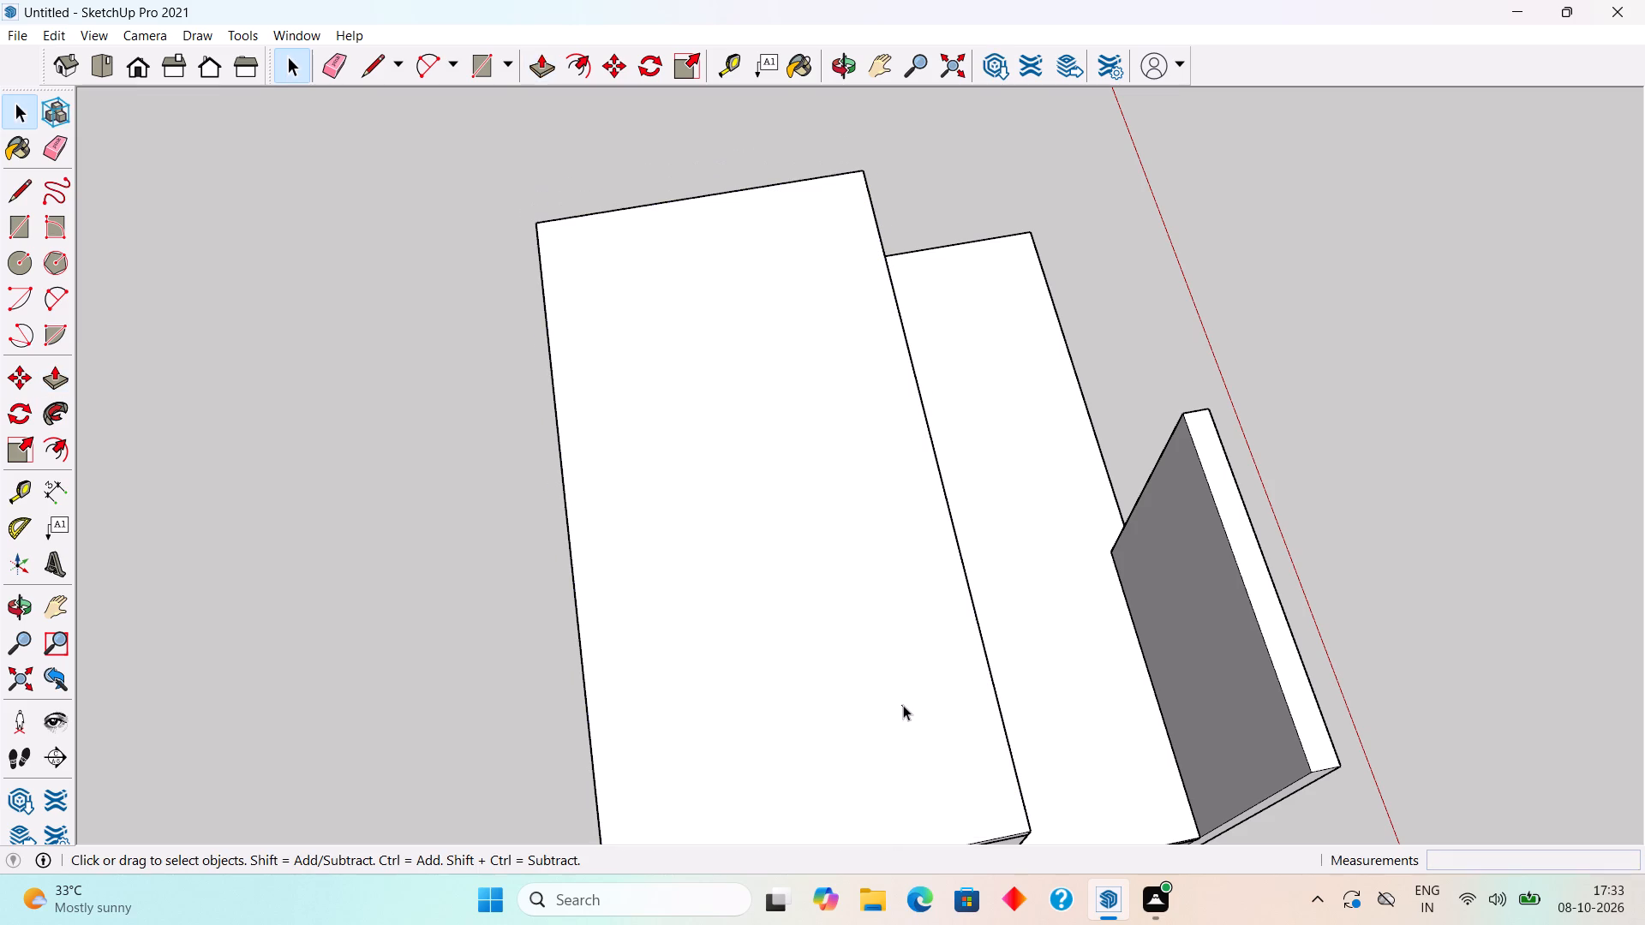
{"action": "right_click", "coordinate": [903, 705]}
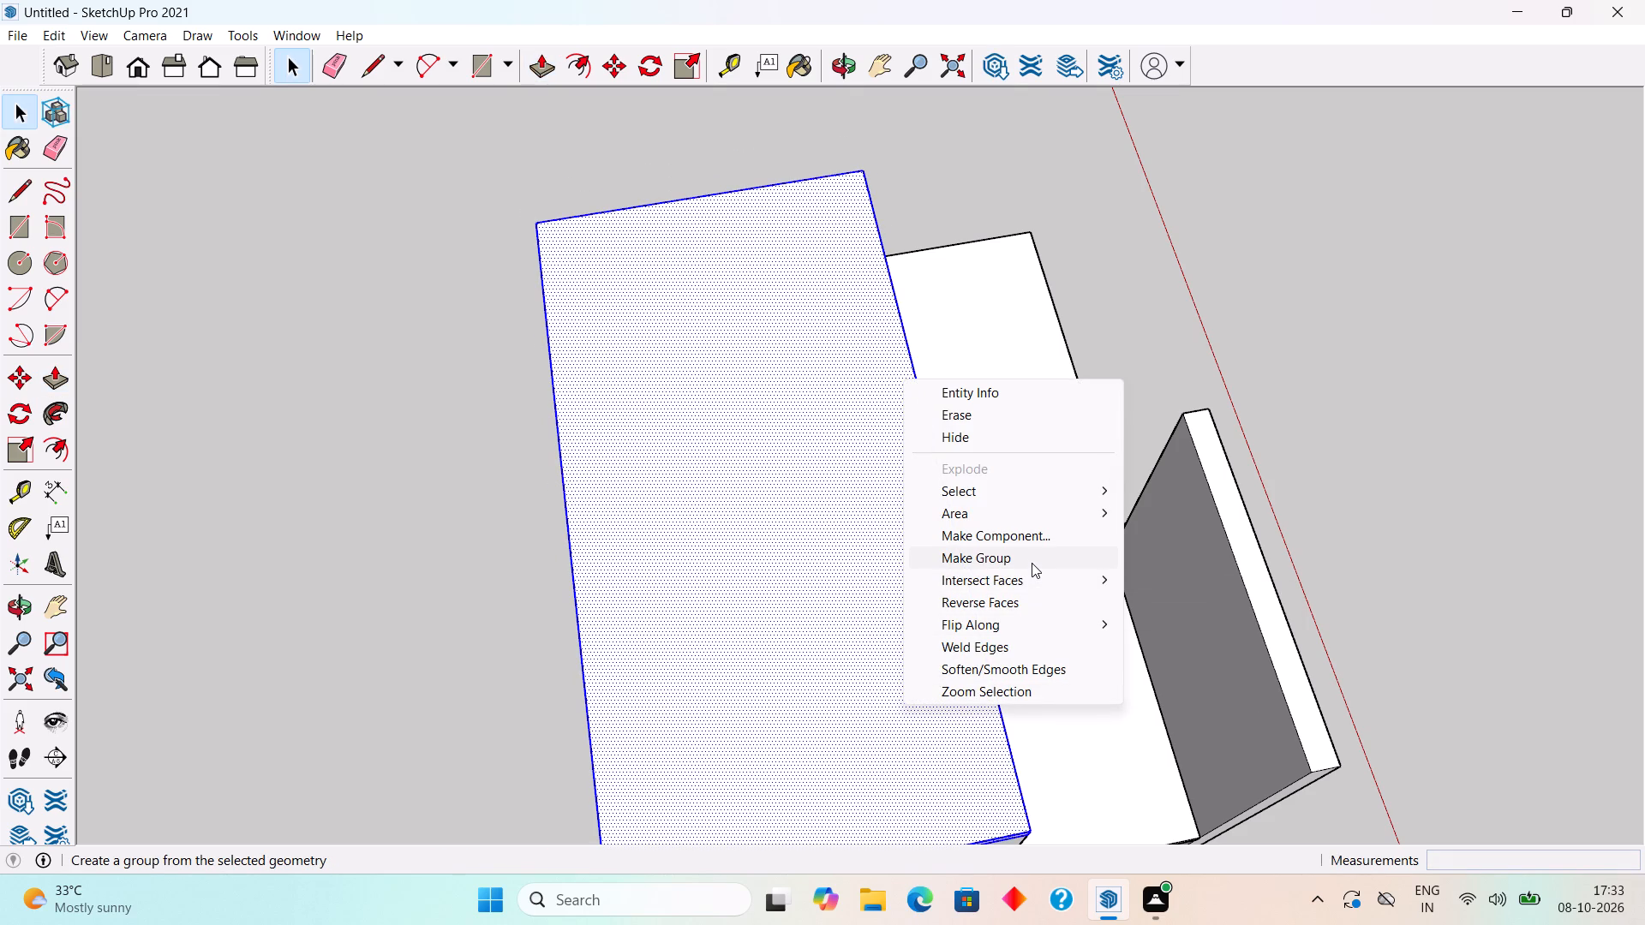
{"action": "left_click", "coordinate": [1032, 563]}
Inside the roof slab group, extend the slab's front face out to the house-side face of the freestanding front wall.
{"action": "middle_click_drag", "start_coordinate": [1082, 535], "coordinate": [407, 380]}
{"action": "scroll", "coordinate": [578, 383], "scroll_direction": "up", "scroll_amount": 5}
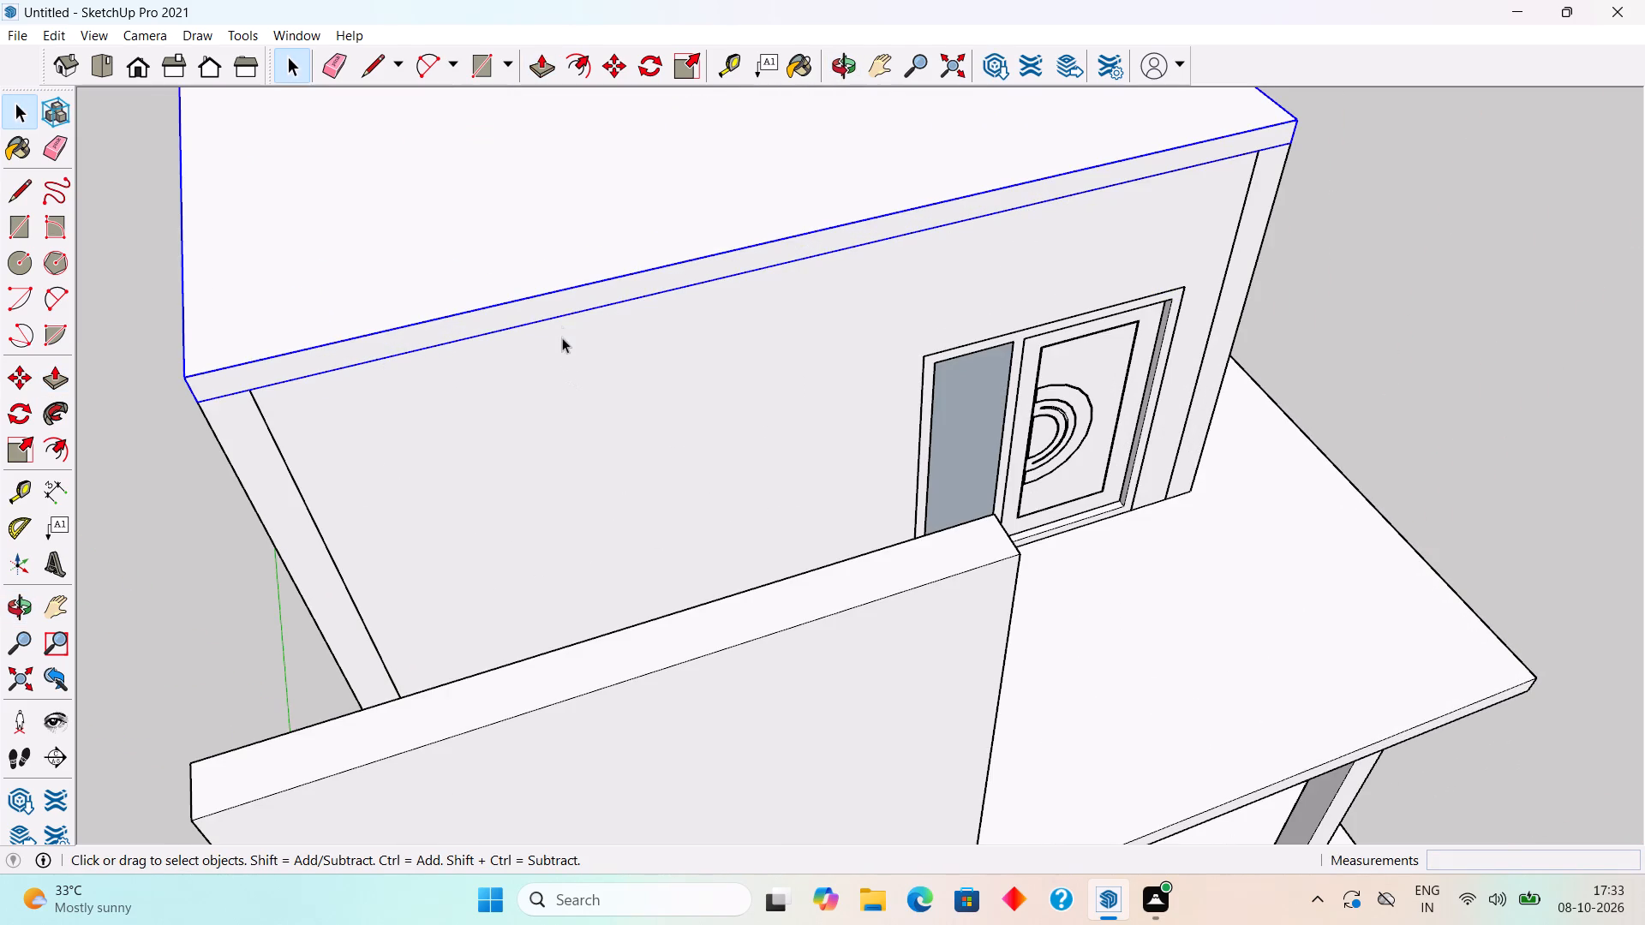
{"action": "triple_click", "coordinate": [561, 303]}
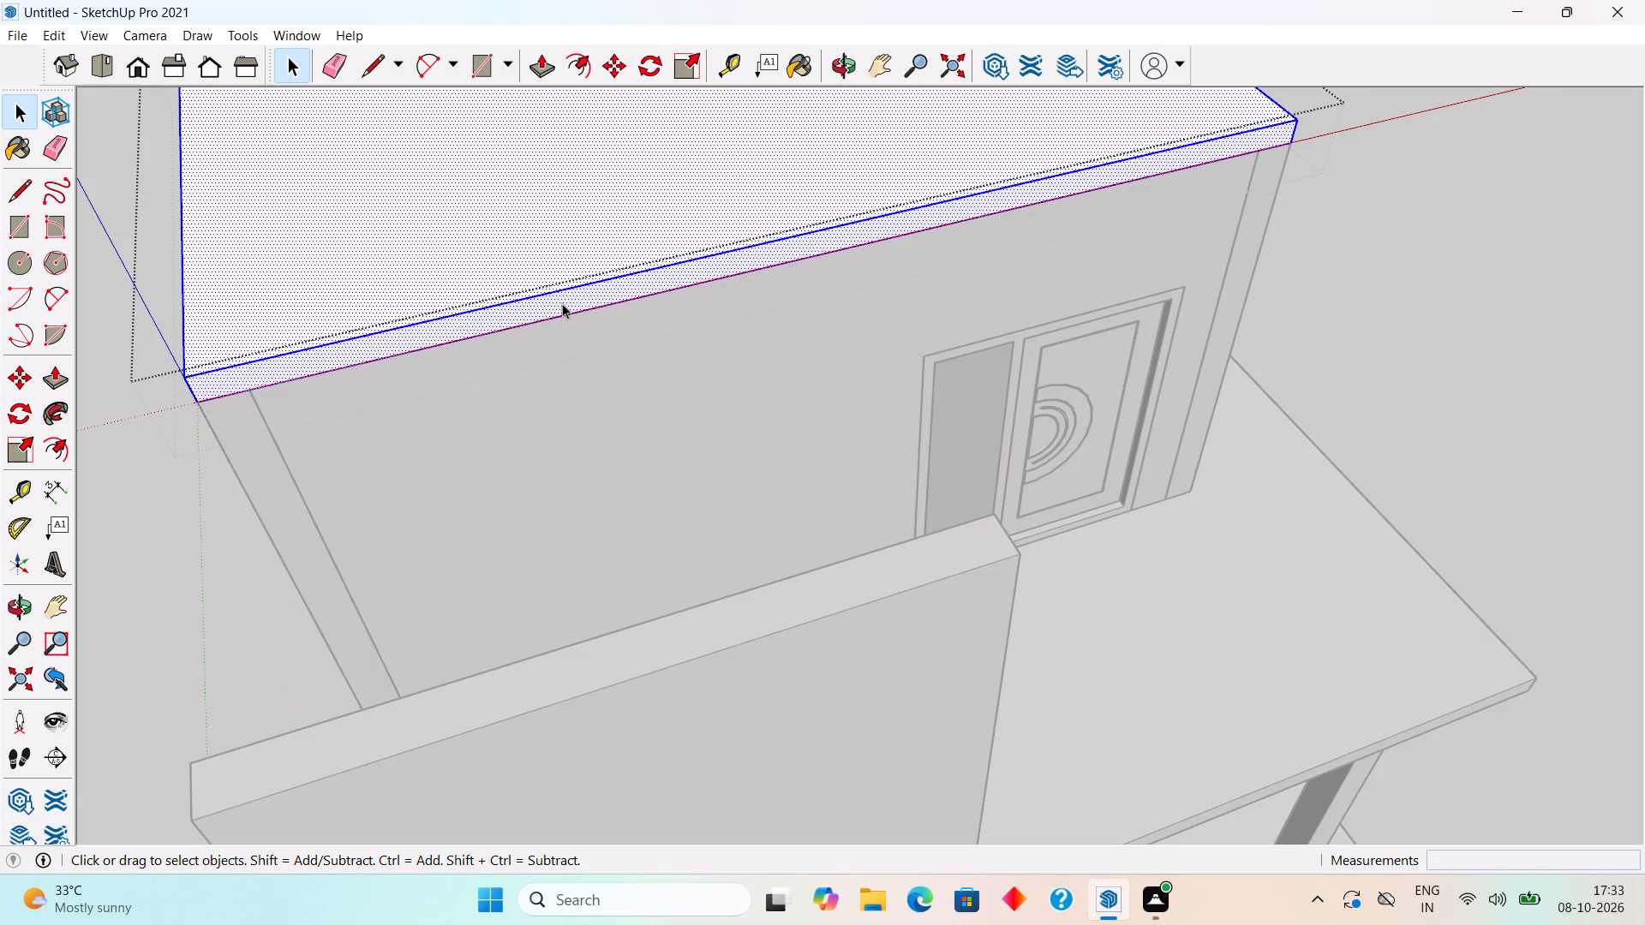
{"action": "key", "text": "p"}
{"action": "left_click", "coordinate": [562, 303]}
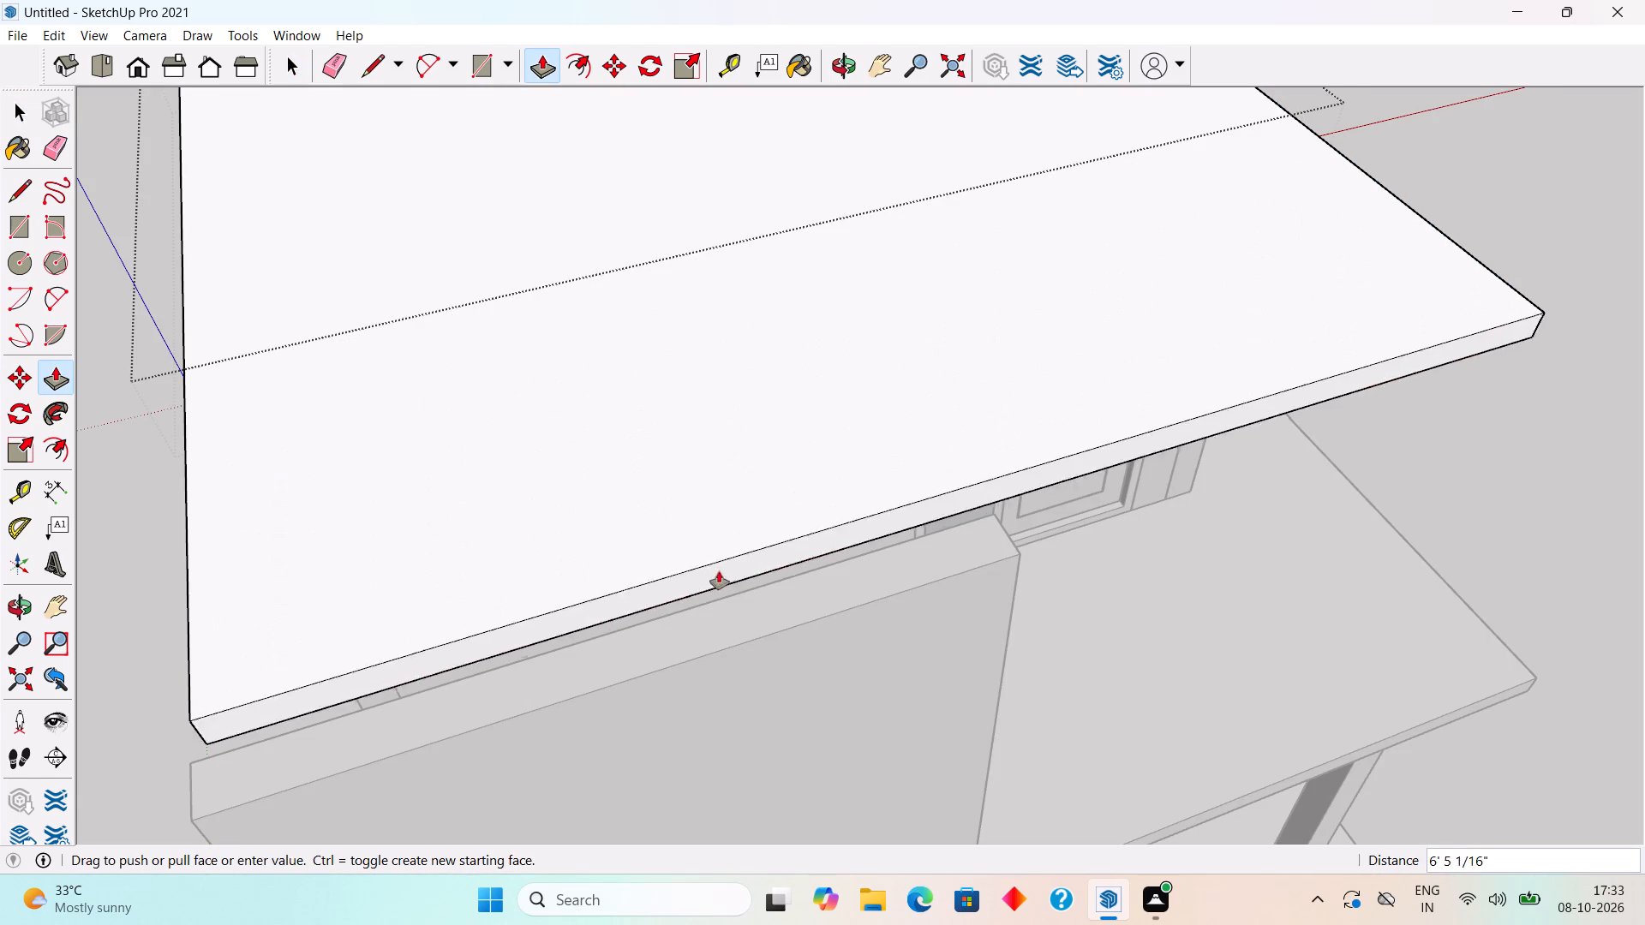
{"action": "left_click", "coordinate": [728, 595]}
{"action": "key", "text": "space"}
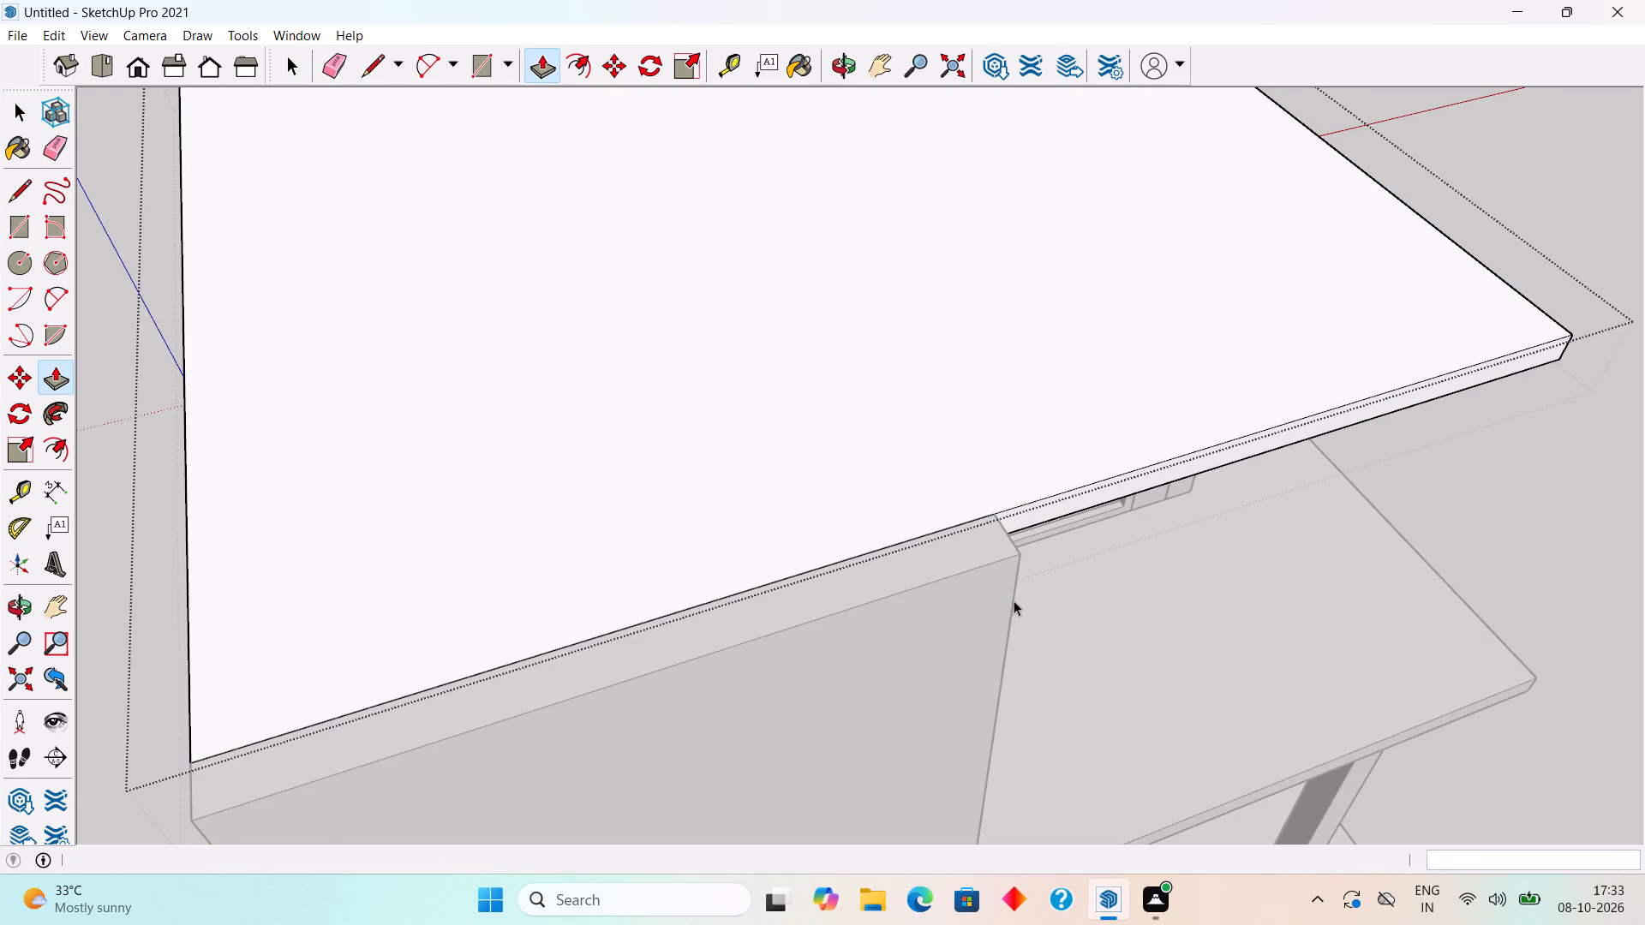
Split the roof slab's front face with a 6" vertical line where it meets the freestanding front wall's inner end corner.
{"action": "middle_click_drag", "start_coordinate": [1014, 600], "coordinate": [791, 426]}
{"action": "left_click", "coordinate": [879, 248]}
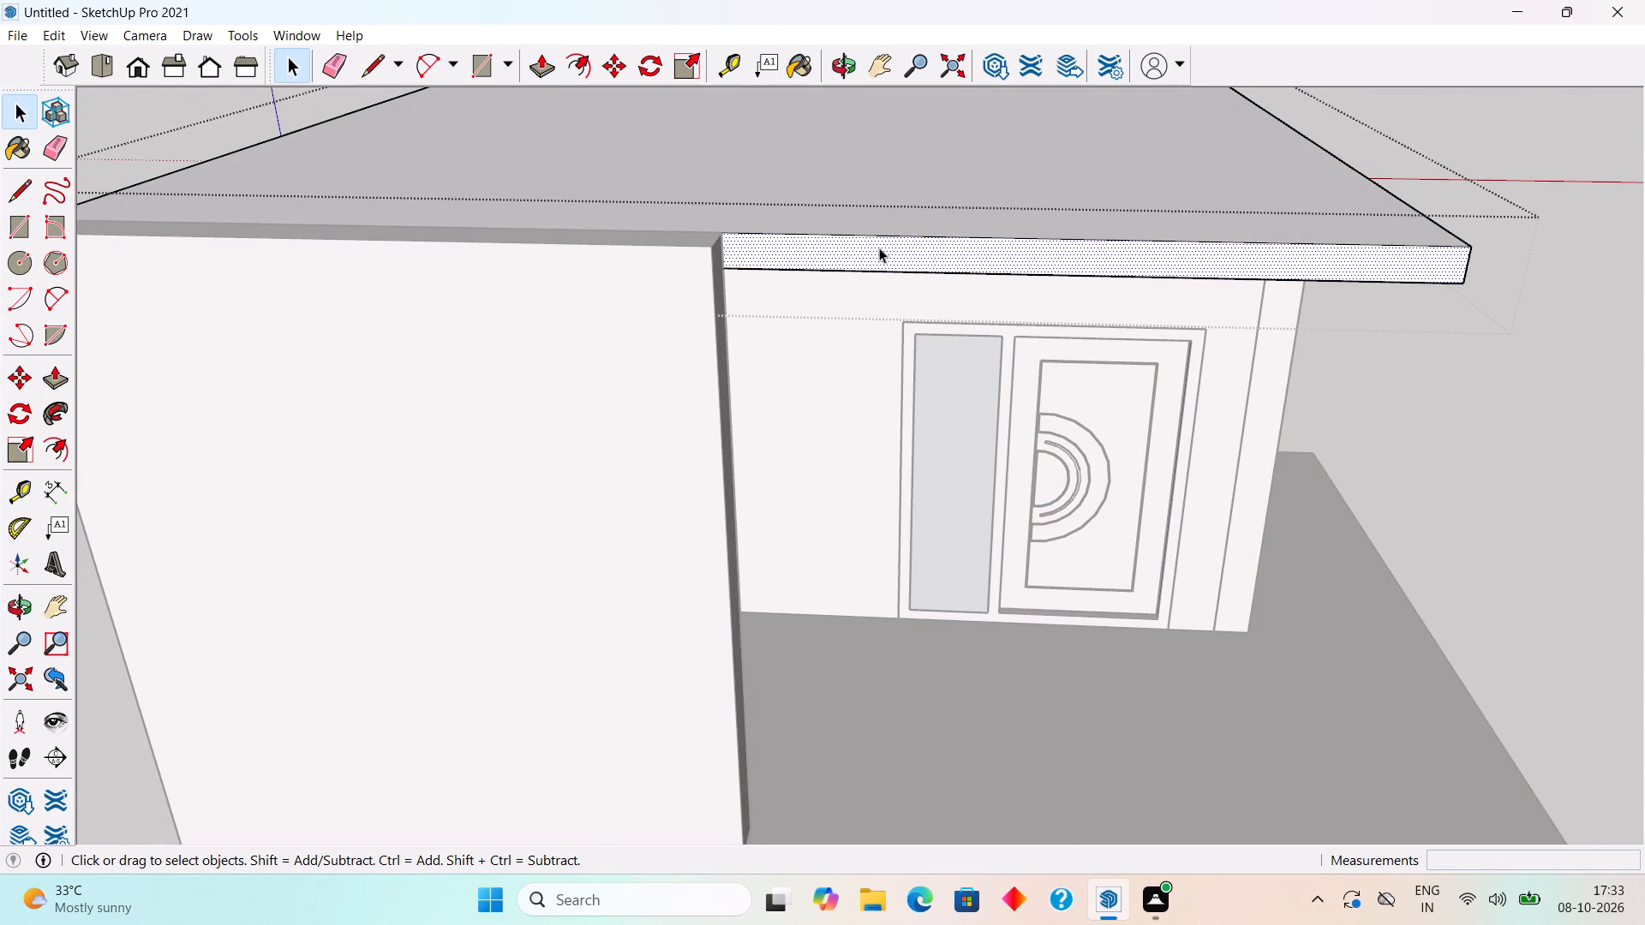
{"action": "scroll", "coordinate": [879, 248], "scroll_direction": "up", "scroll_amount": 10}
{"action": "key", "text": "l"}
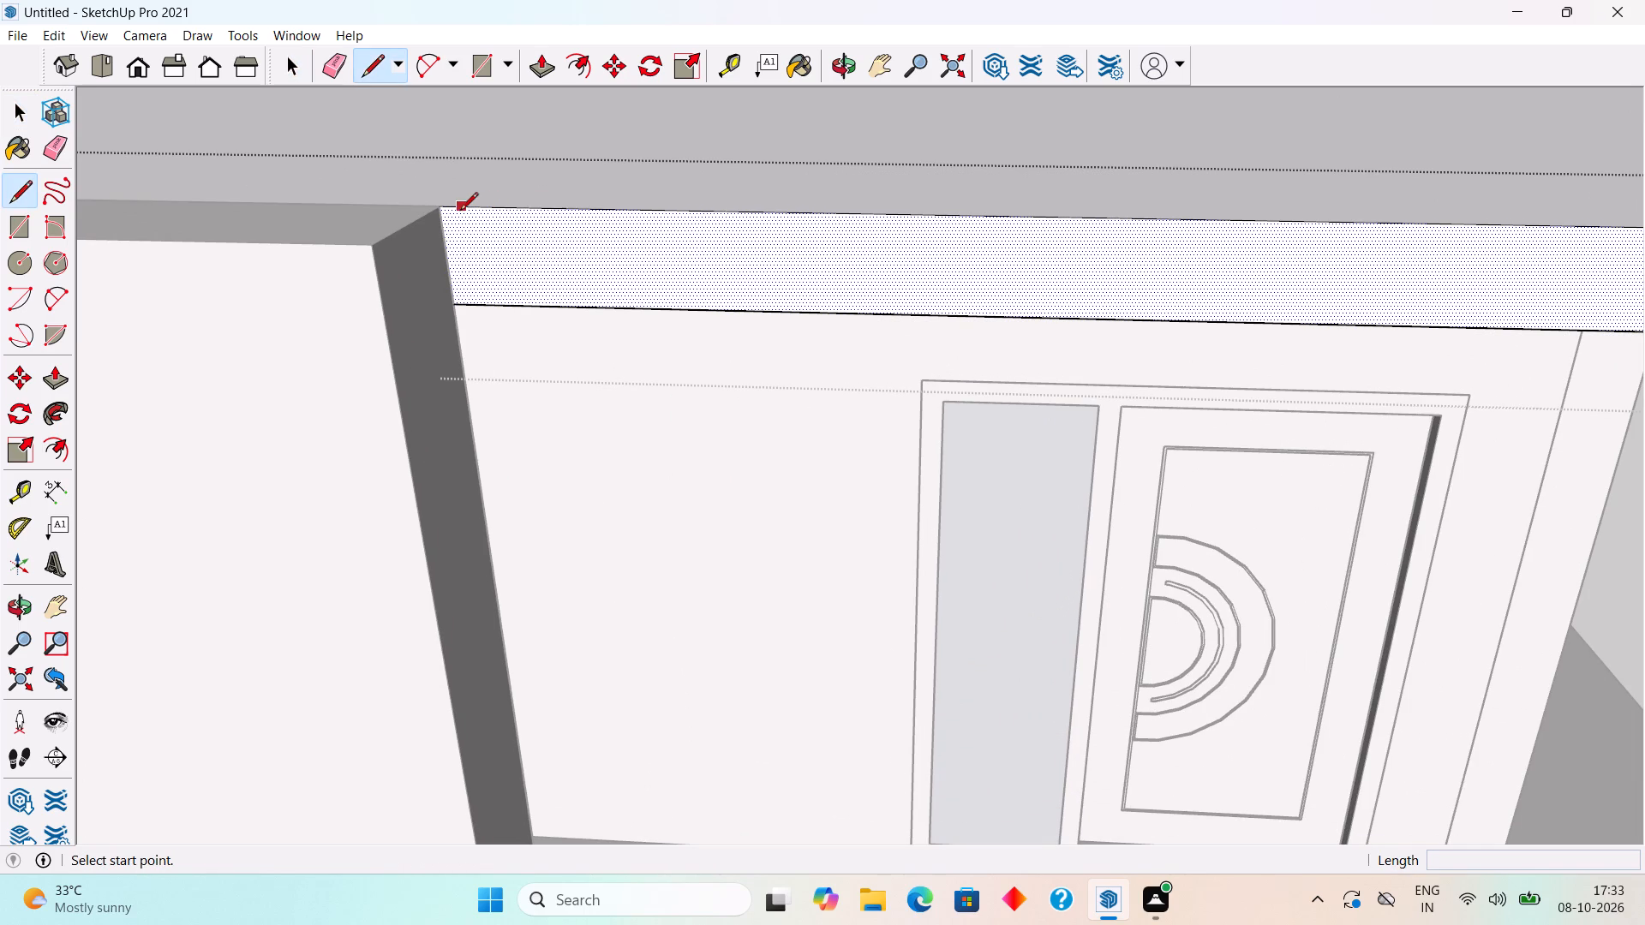
{"action": "left_click", "coordinate": [444, 212]}
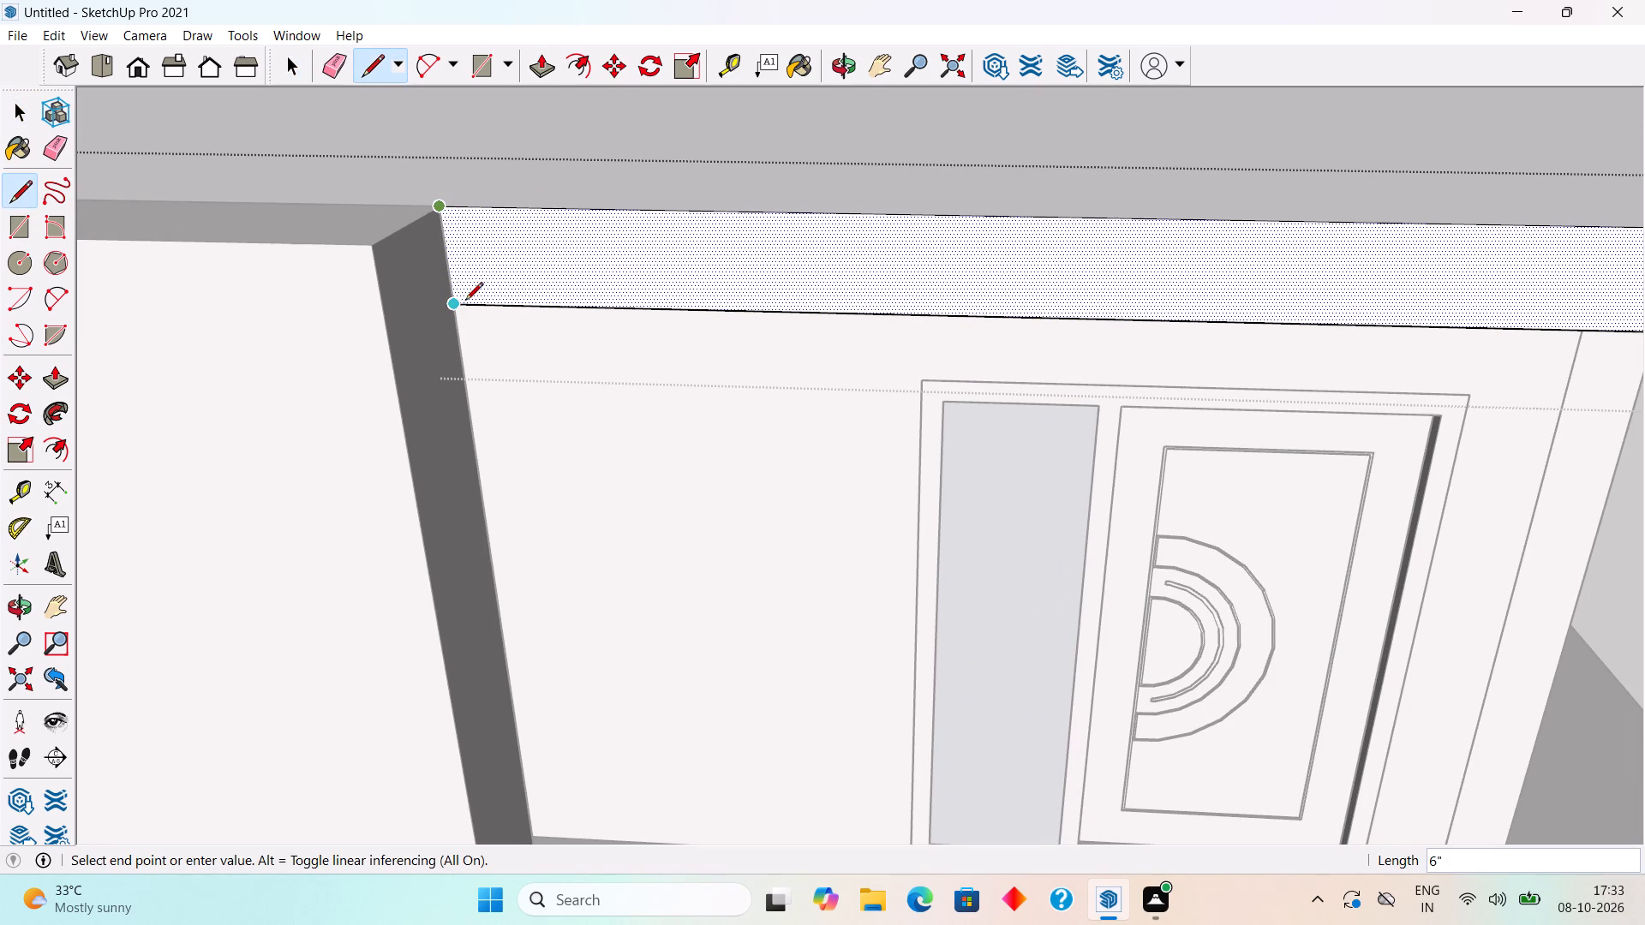
{"action": "left_click", "coordinate": [463, 305]}
{"action": "key", "text": "space"}
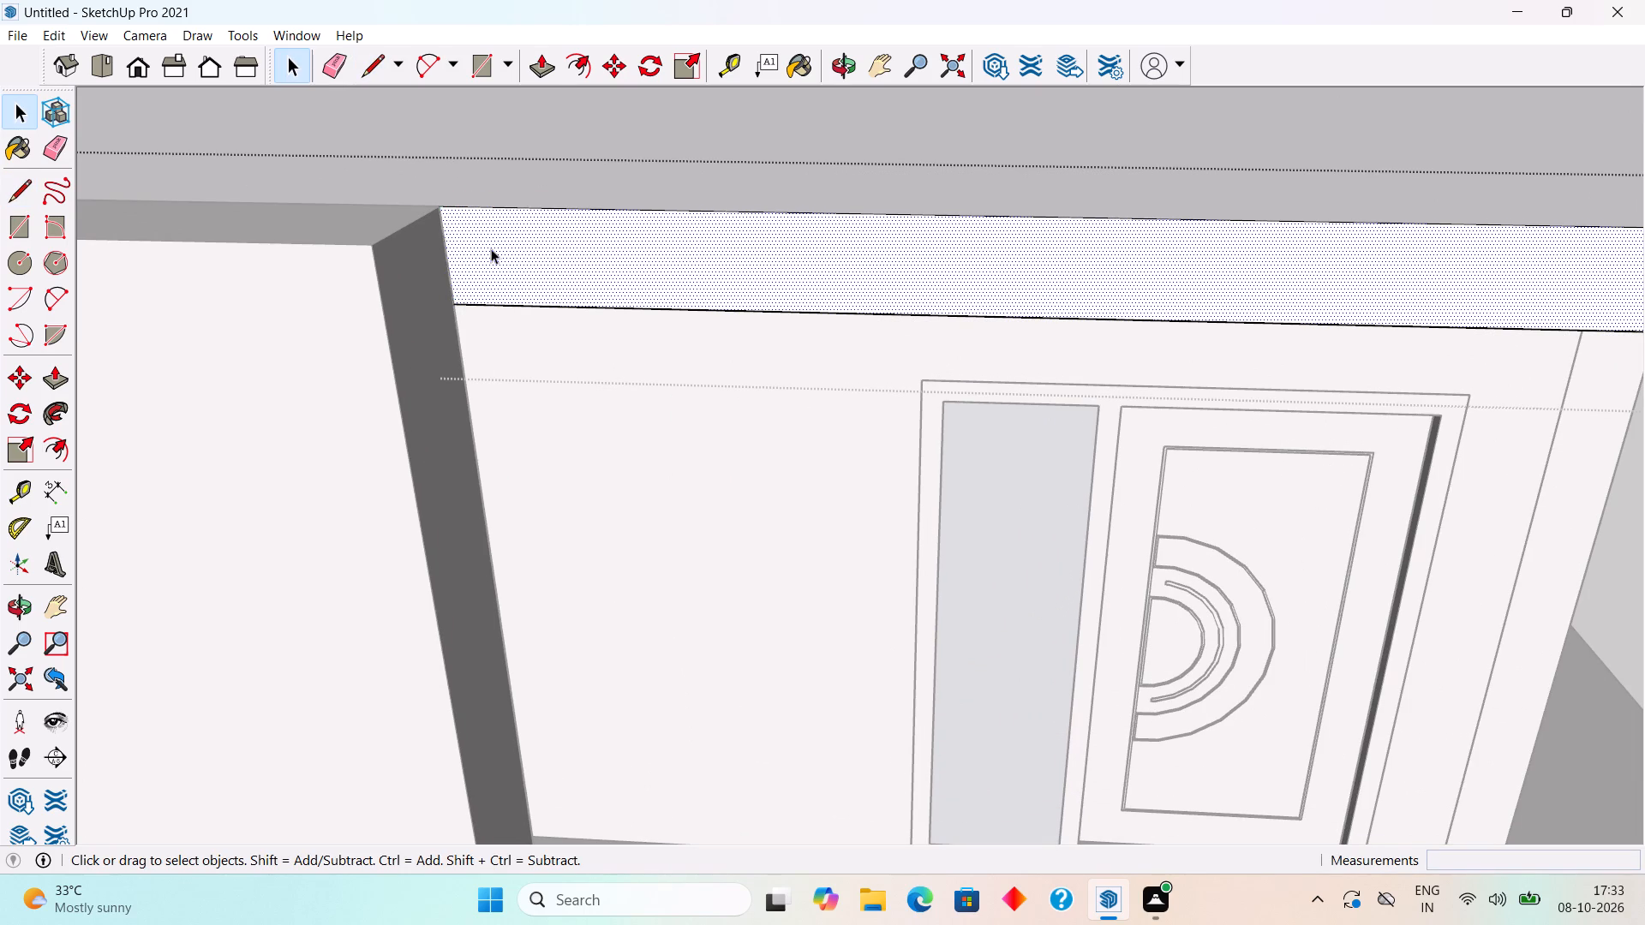
Extend the slab's front face beside the freestanding wall forward by 9", flush with that wall's outer face.
{"action": "left_click", "coordinate": [503, 244]}
{"action": "key", "text": "p"}
{"action": "left_click", "coordinate": [503, 244]}
{"action": "scroll", "coordinate": [510, 301], "scroll_direction": "down", "scroll_amount": 2}
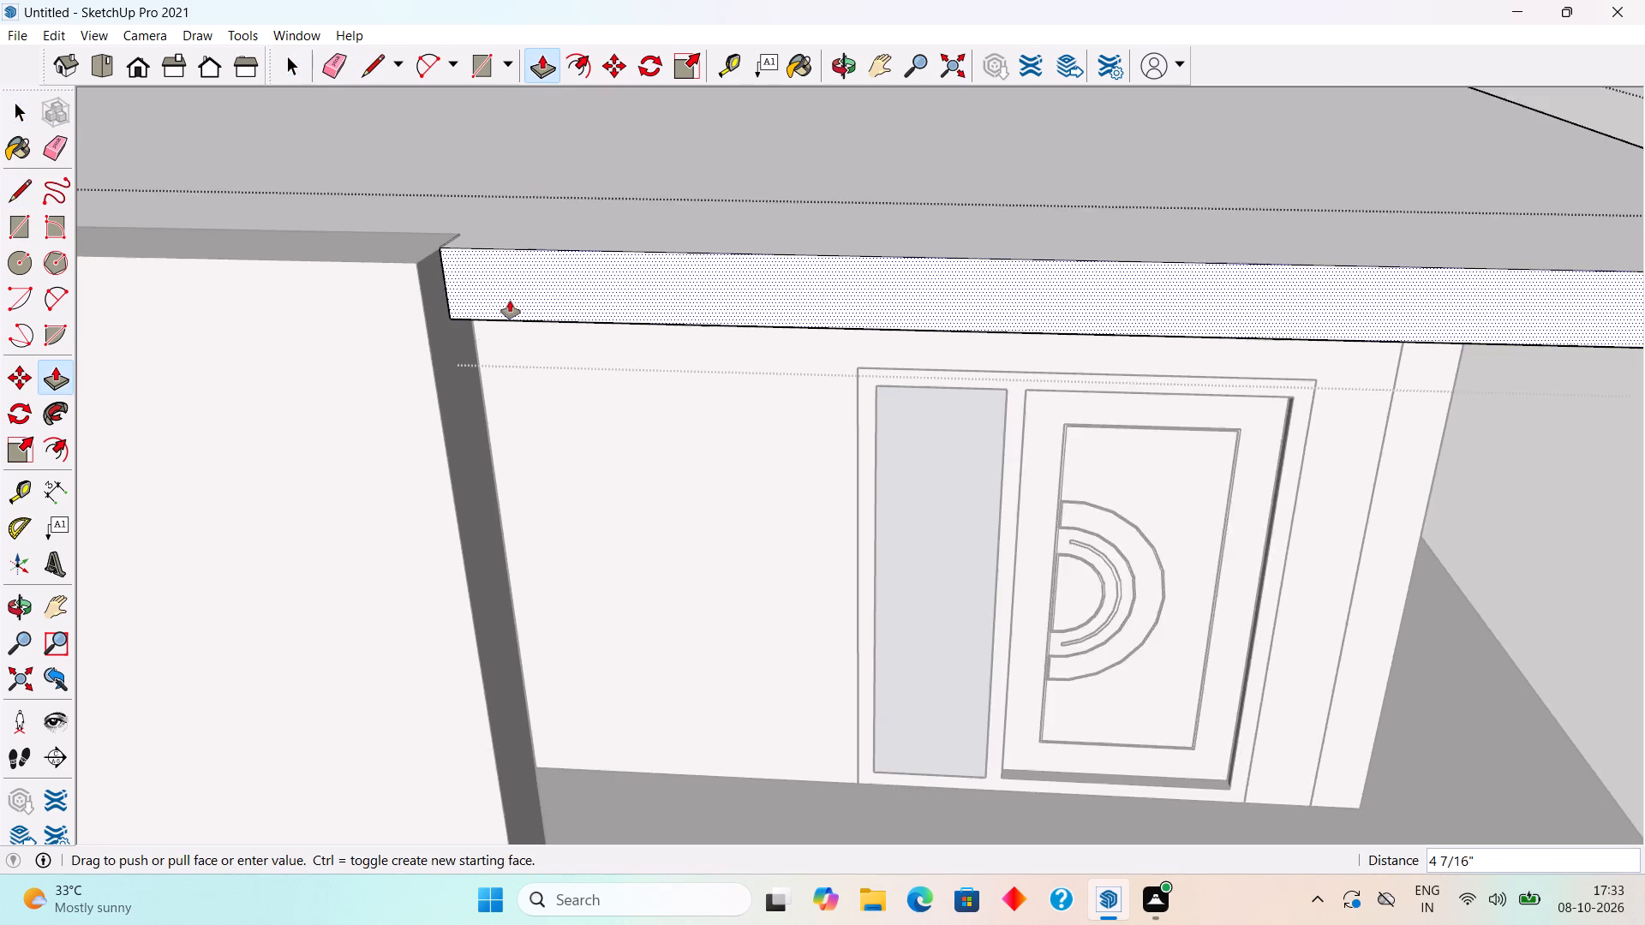
{"action": "scroll", "coordinate": [510, 301], "scroll_direction": "down", "scroll_amount": 12}
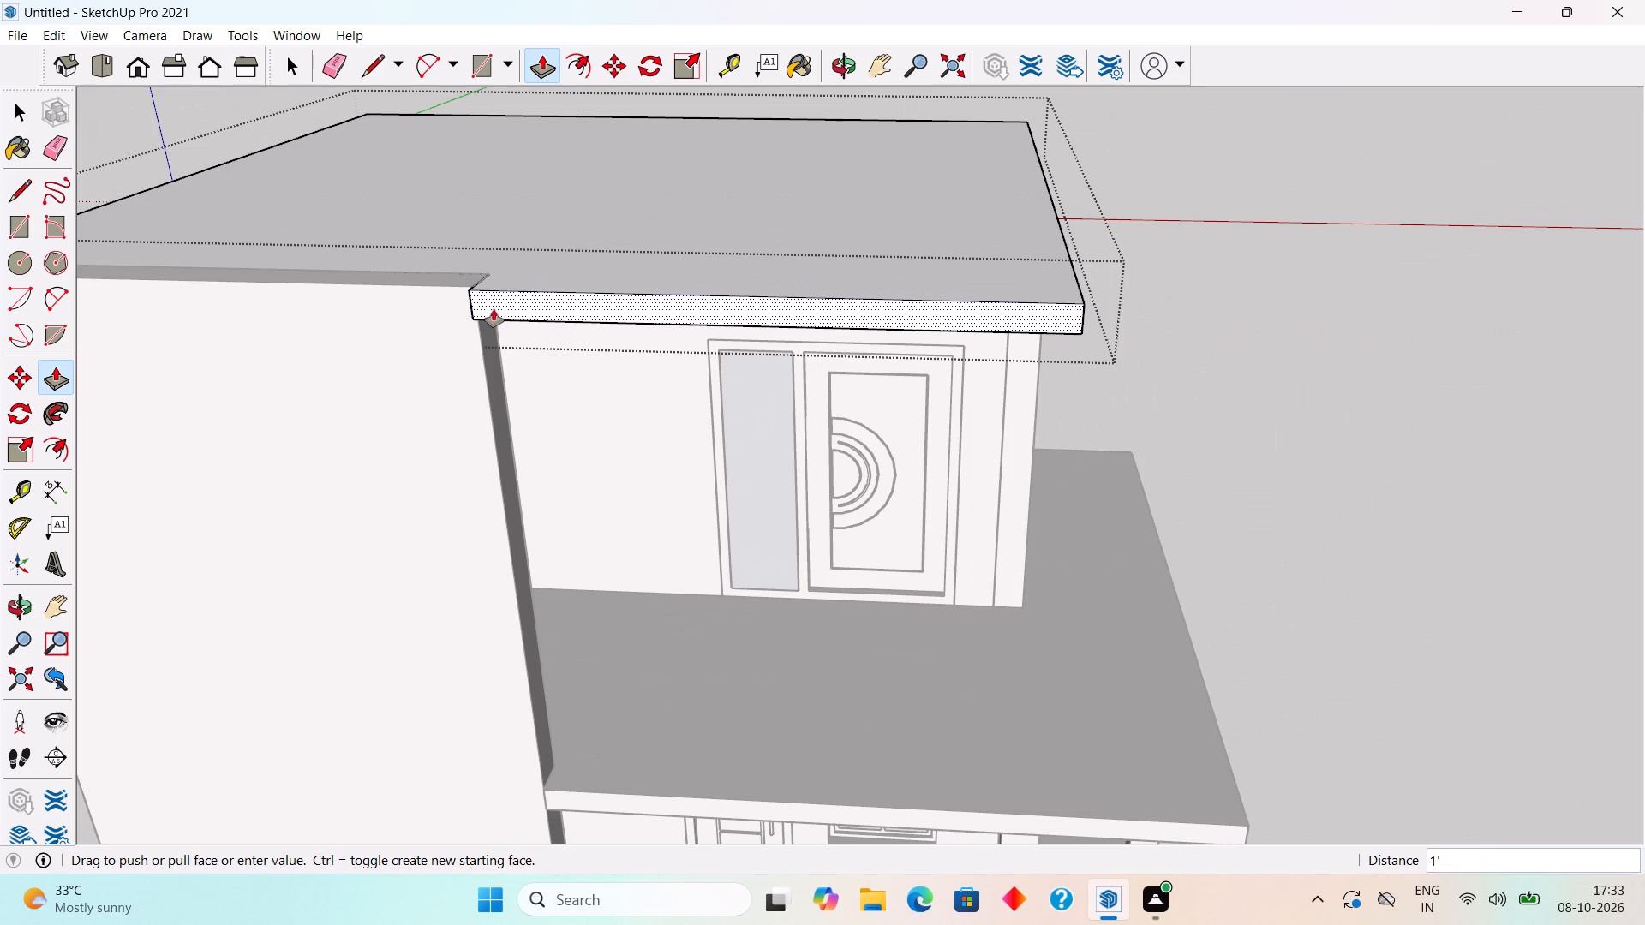
{"action": "left_click", "coordinate": [418, 298]}
{"action": "scroll", "coordinate": [418, 298], "scroll_direction": "down", "scroll_amount": 9}
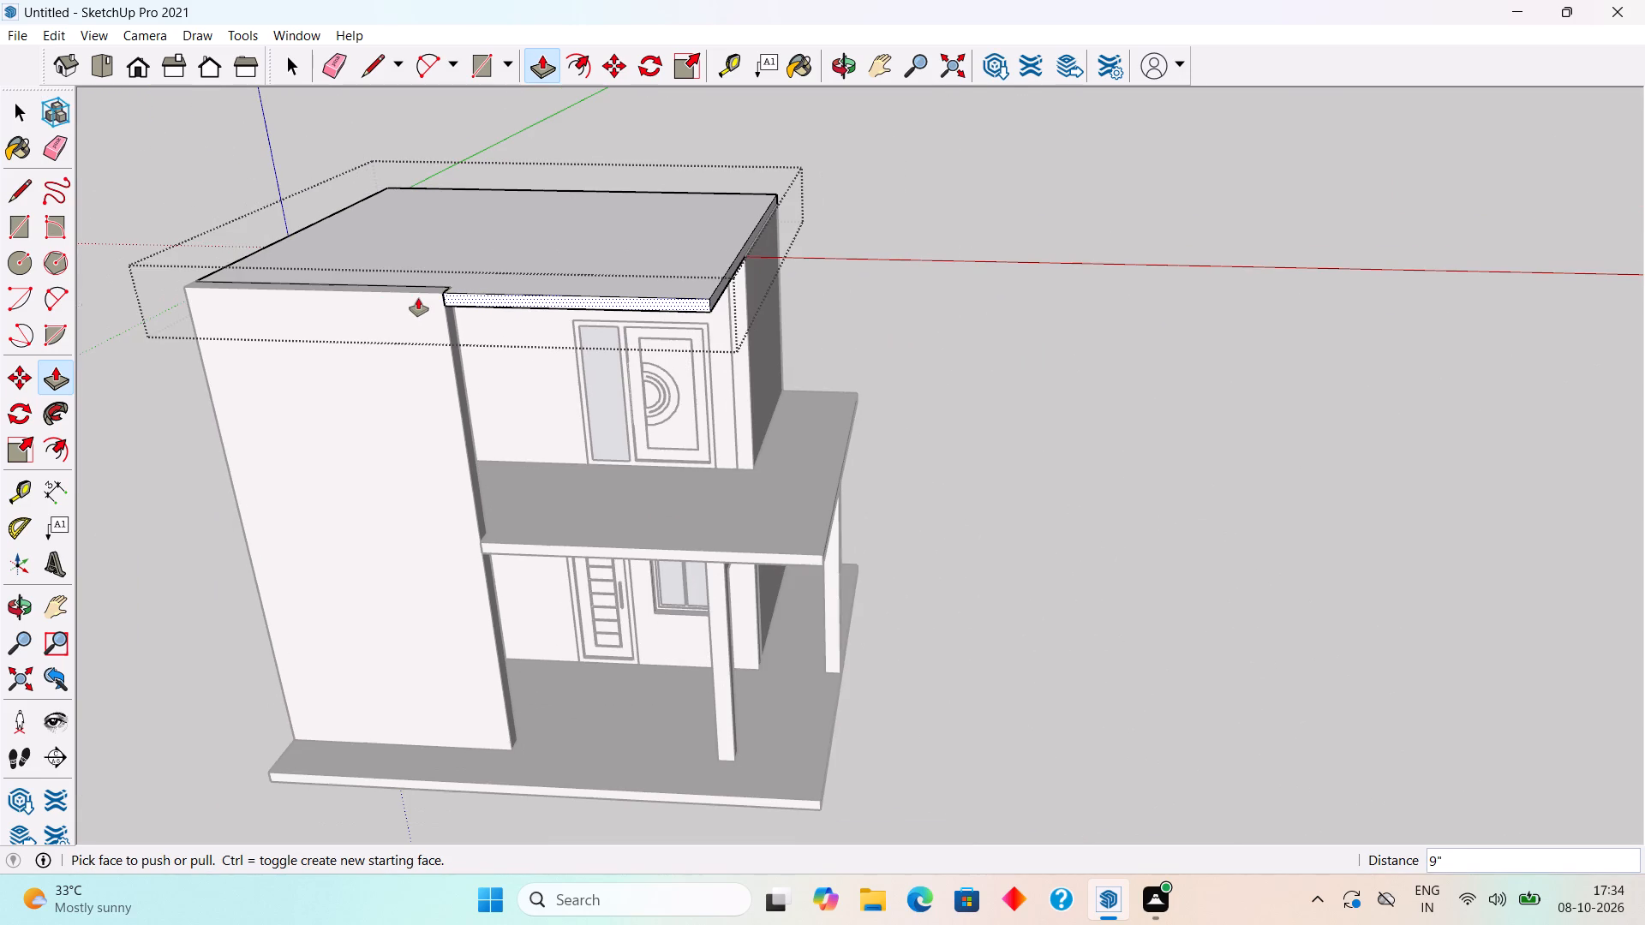
{"action": "key", "text": "space"}
Extend the roof slab's door-side end outward by 4' to line up with the lower slab's edge, and exit the group.
{"action": "middle_click_drag", "start_coordinate": [671, 295], "coordinate": [592, 306]}
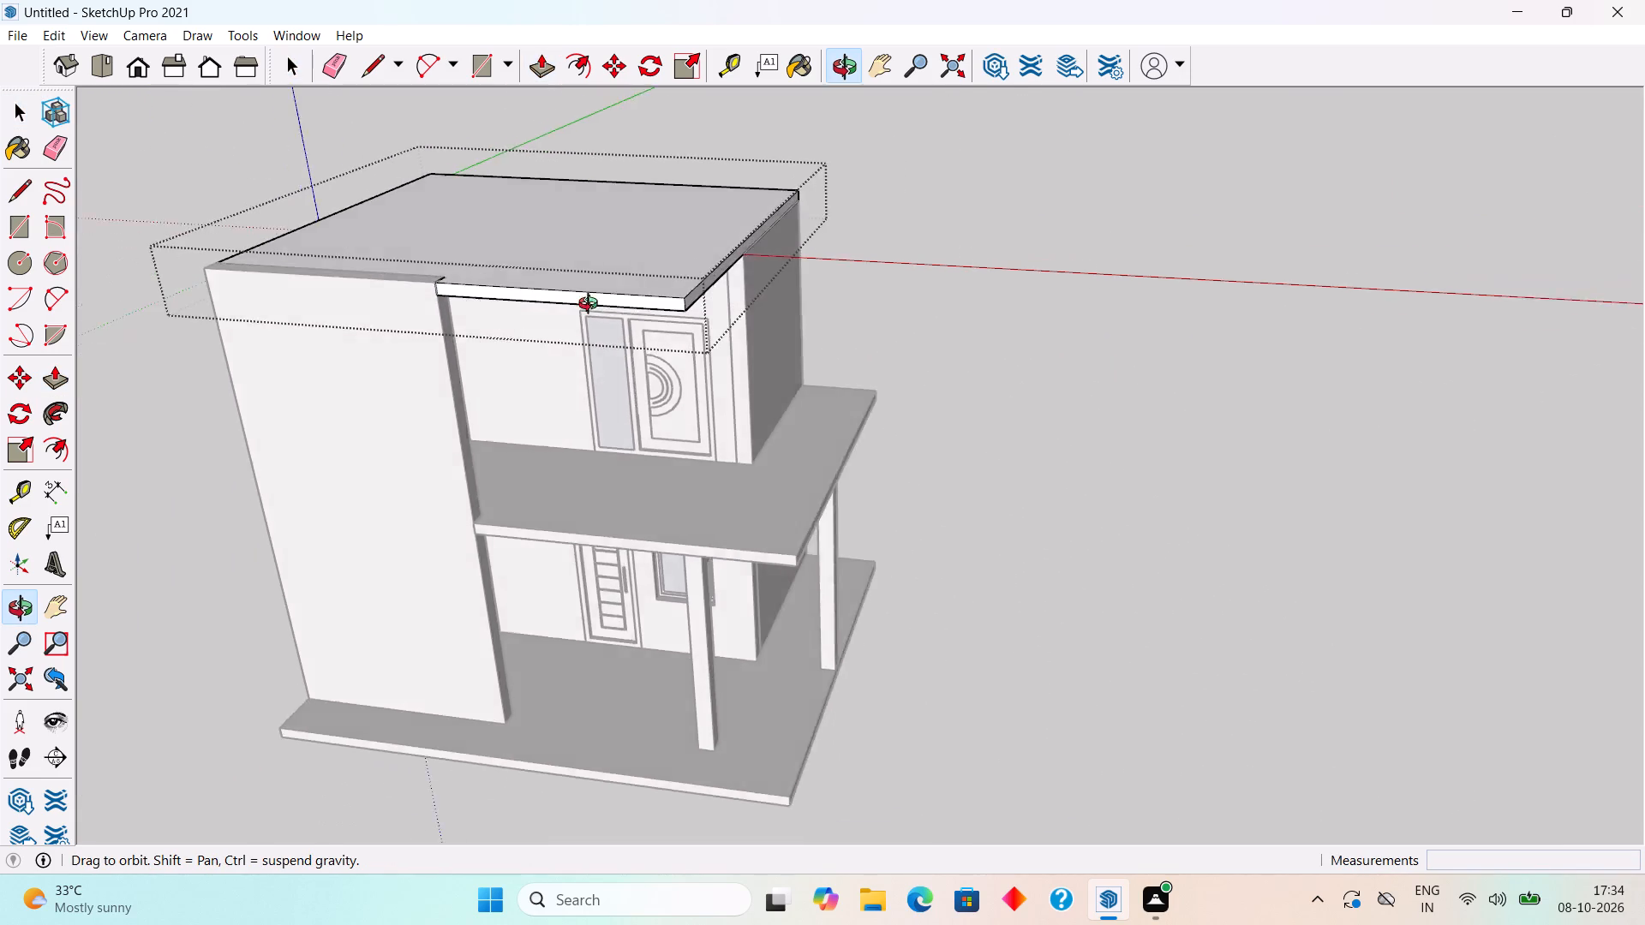
{"action": "middle_click_drag", "start_coordinate": [592, 306], "coordinate": [123, 323]}
{"action": "scroll", "coordinate": [729, 219], "scroll_direction": "up", "scroll_amount": 4}
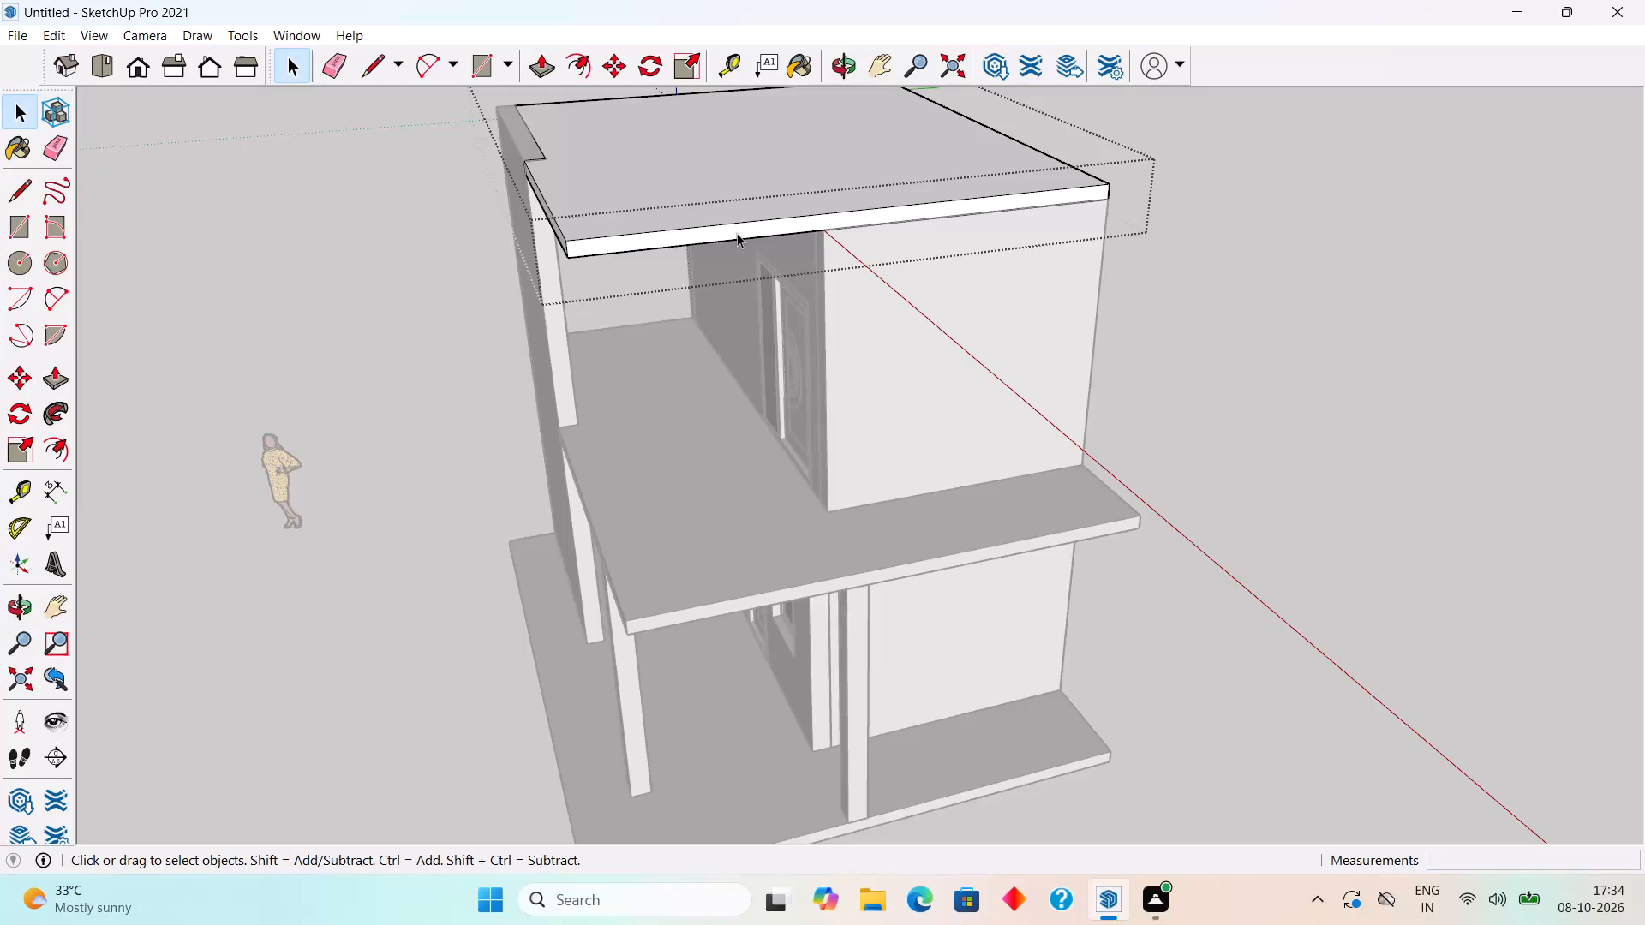
{"action": "left_click", "coordinate": [737, 233]}
{"action": "key", "text": "p"}
{"action": "left_click", "coordinate": [737, 233]}
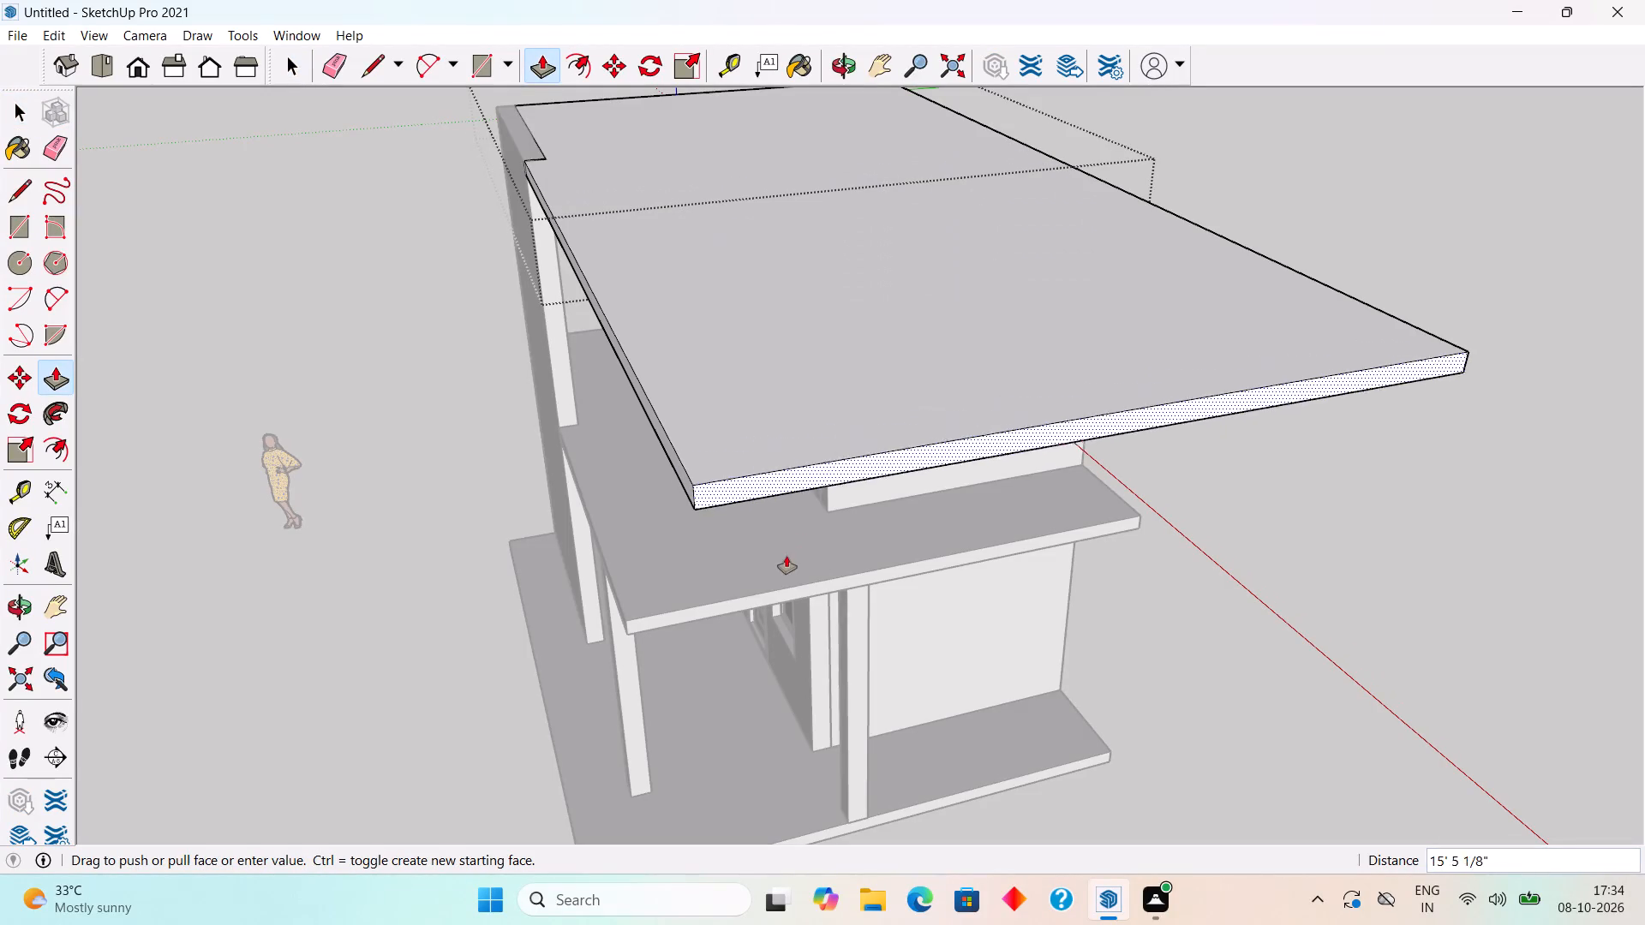
{"action": "left_click", "coordinate": [786, 588]}
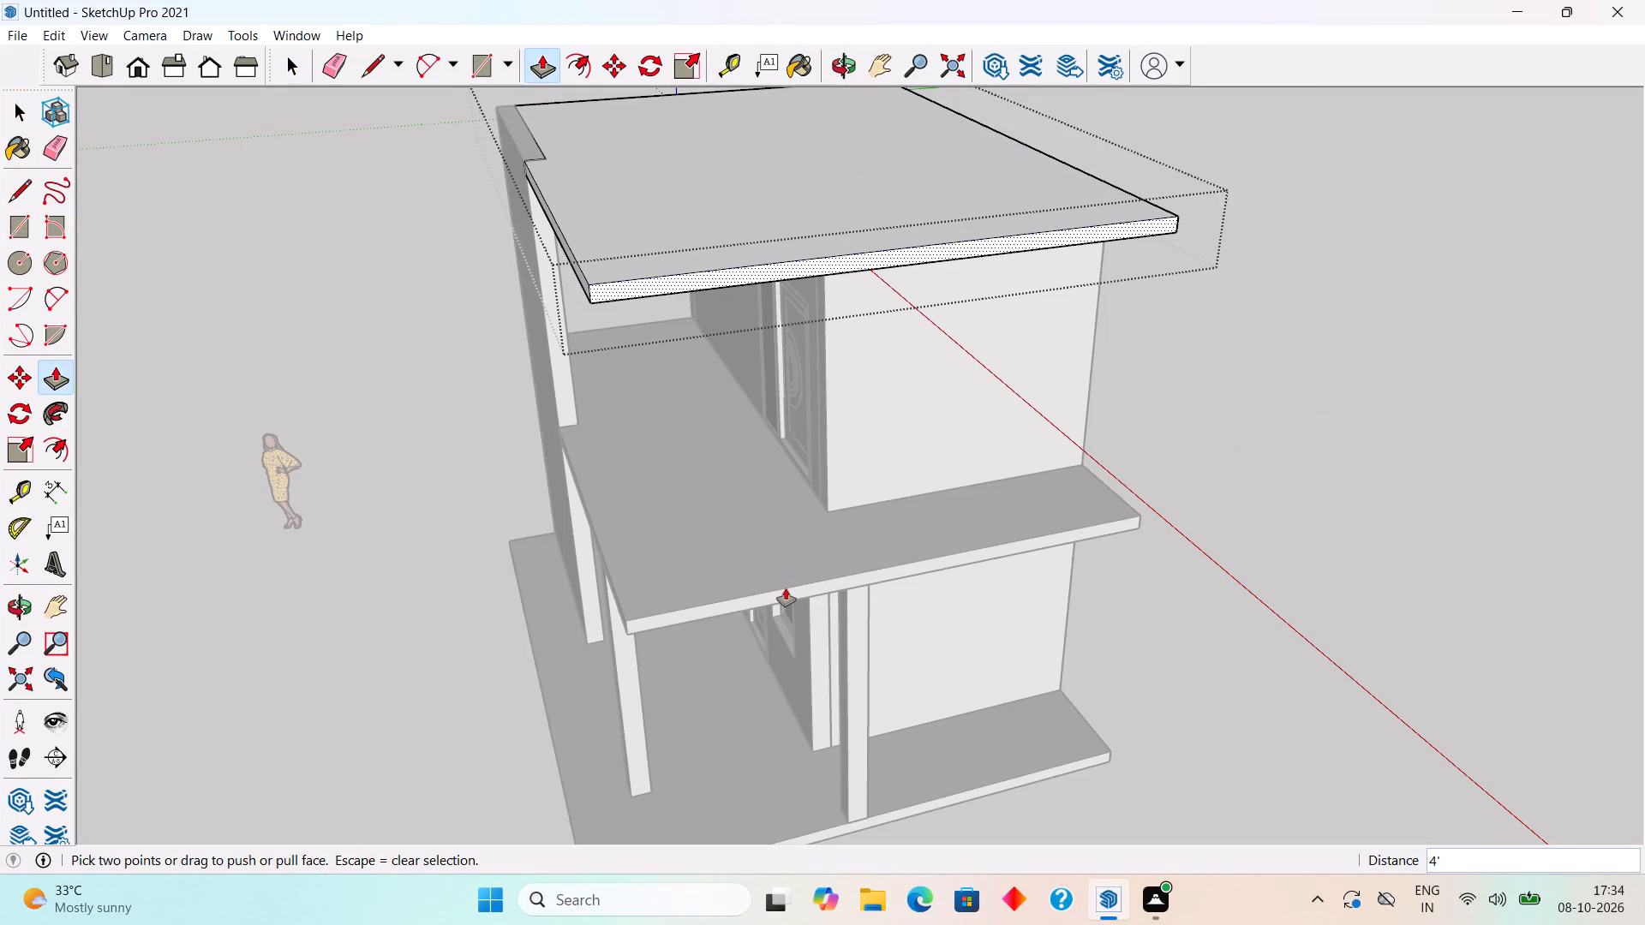
{"action": "key", "text": "space"}
{"action": "scroll", "coordinate": [786, 588], "scroll_direction": "down", "scroll_amount": 7}
{"action": "middle_click_drag", "start_coordinate": [781, 583], "coordinate": [954, 560]}
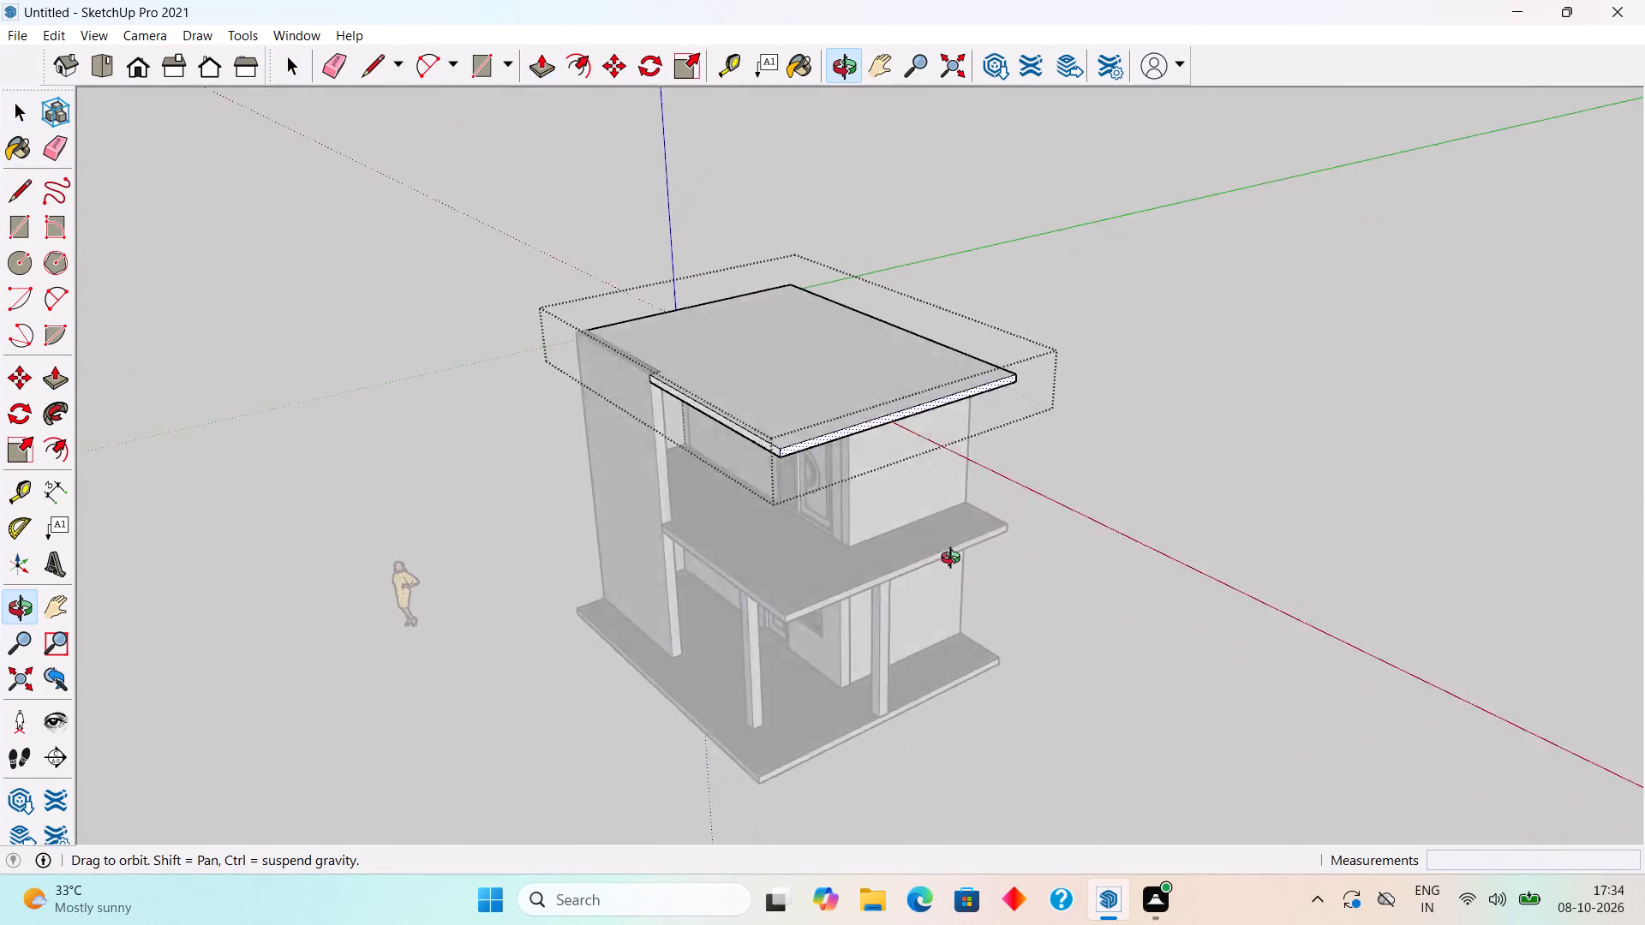
{"action": "middle_click_drag", "start_coordinate": [954, 560], "coordinate": [1312, 494]}
{"action": "left_click", "coordinate": [1311, 484]}
Examine the house from the front and side, checking the roof overhang, the porch columns and the base slab.
{"action": "middle_click_drag", "start_coordinate": [1038, 648], "coordinate": [1141, 515]}
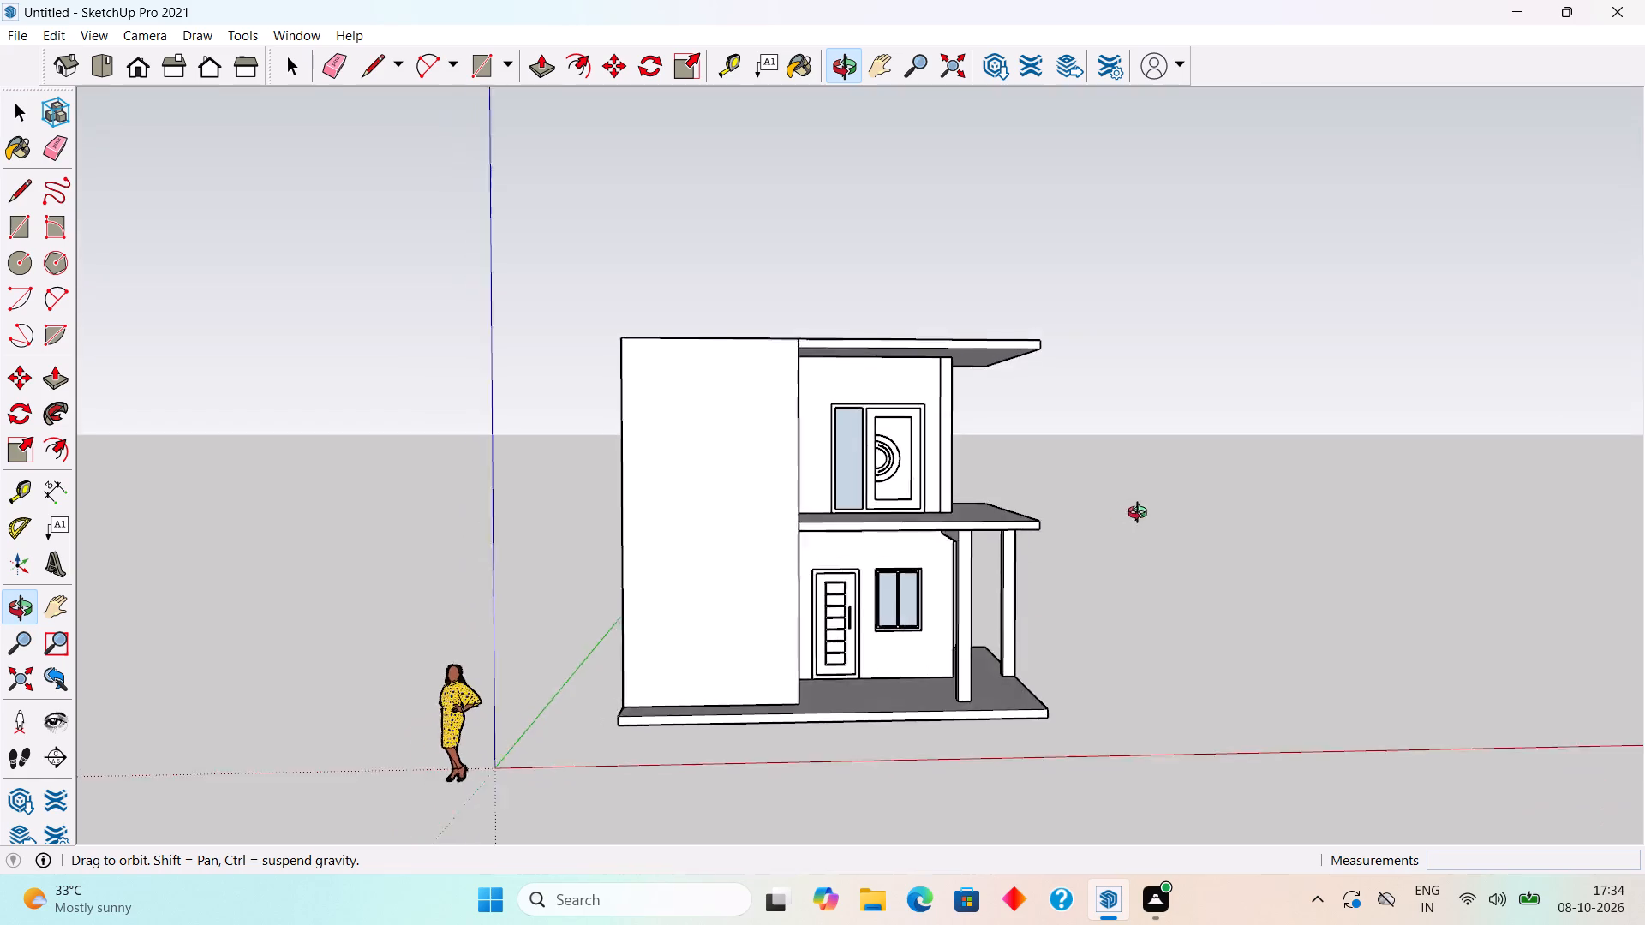
{"action": "middle_click_drag", "start_coordinate": [1141, 515], "coordinate": [1138, 601]}
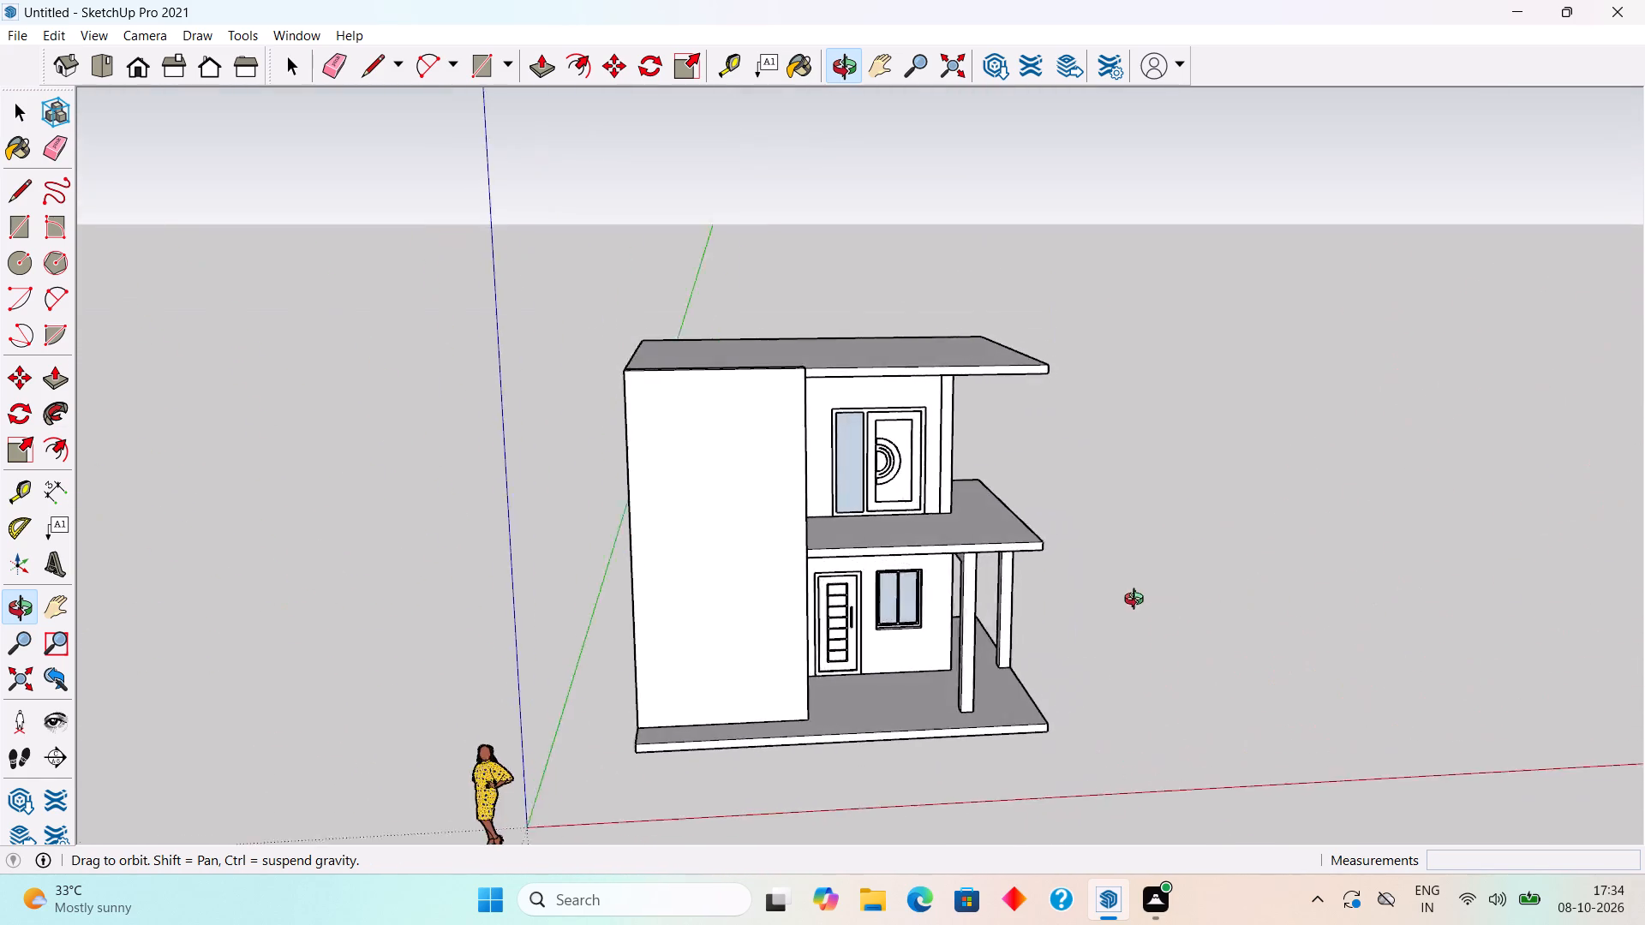
{"action": "middle_click_drag", "start_coordinate": [1138, 601], "coordinate": [1019, 579]}
{"action": "scroll", "coordinate": [1019, 579], "scroll_direction": "up", "scroll_amount": 2}
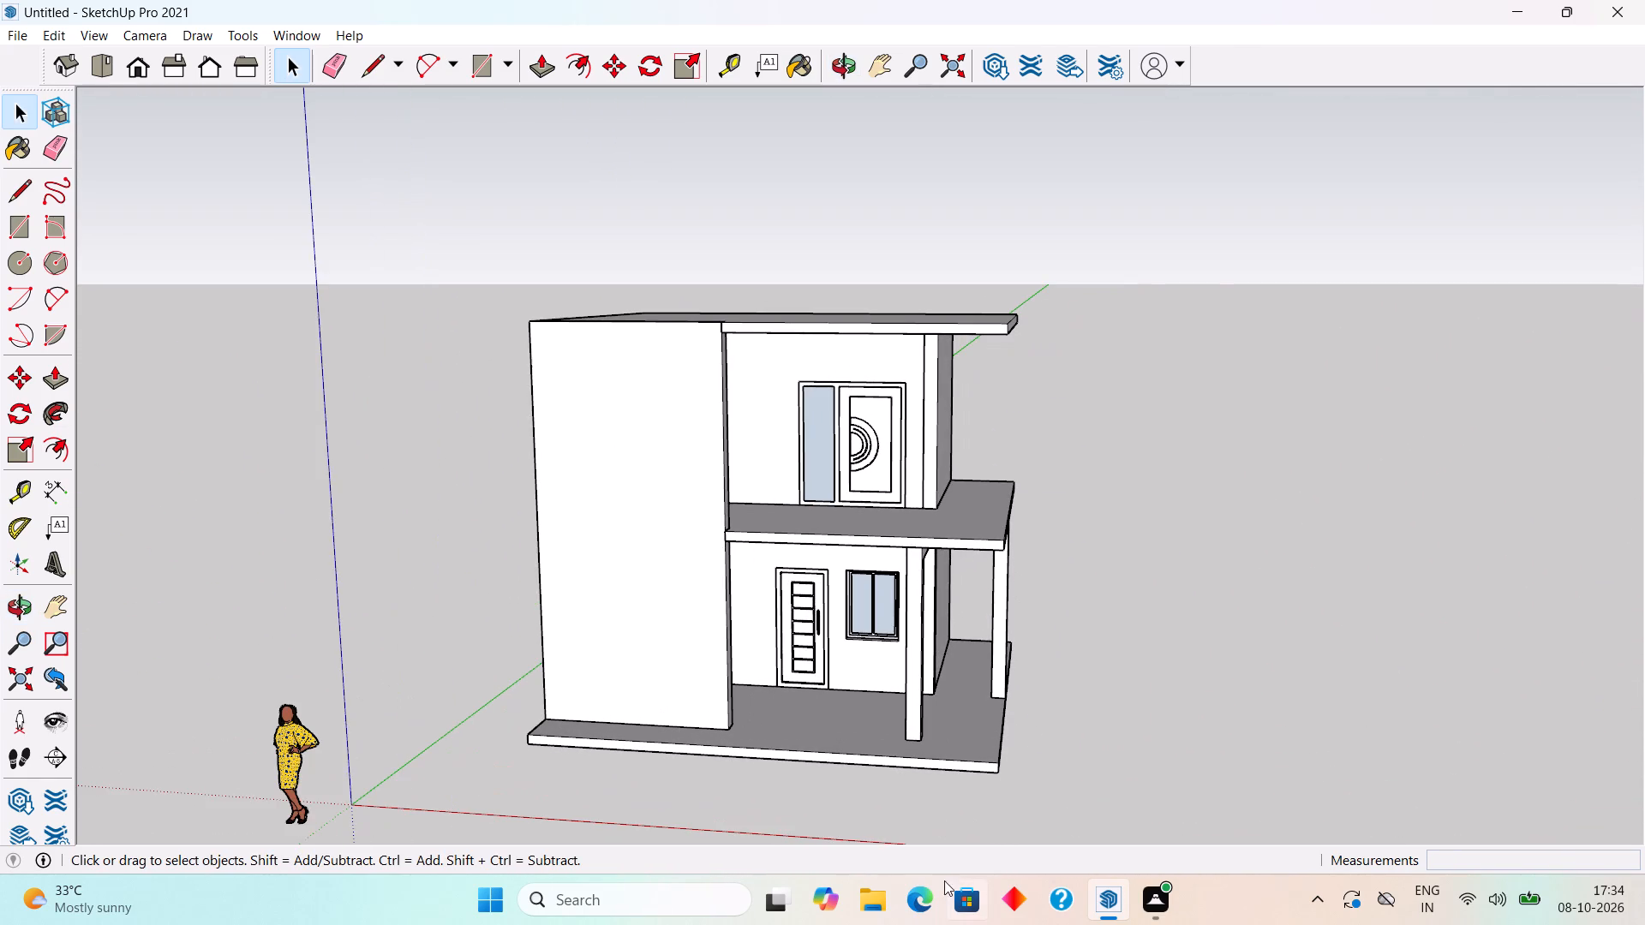
{"action": "scroll", "coordinate": [931, 757], "scroll_direction": "up", "scroll_amount": 5}
{"action": "middle_click_drag", "start_coordinate": [958, 774], "coordinate": [1030, 717]}
{"action": "scroll", "coordinate": [1030, 717], "scroll_direction": "up", "scroll_amount": 4}
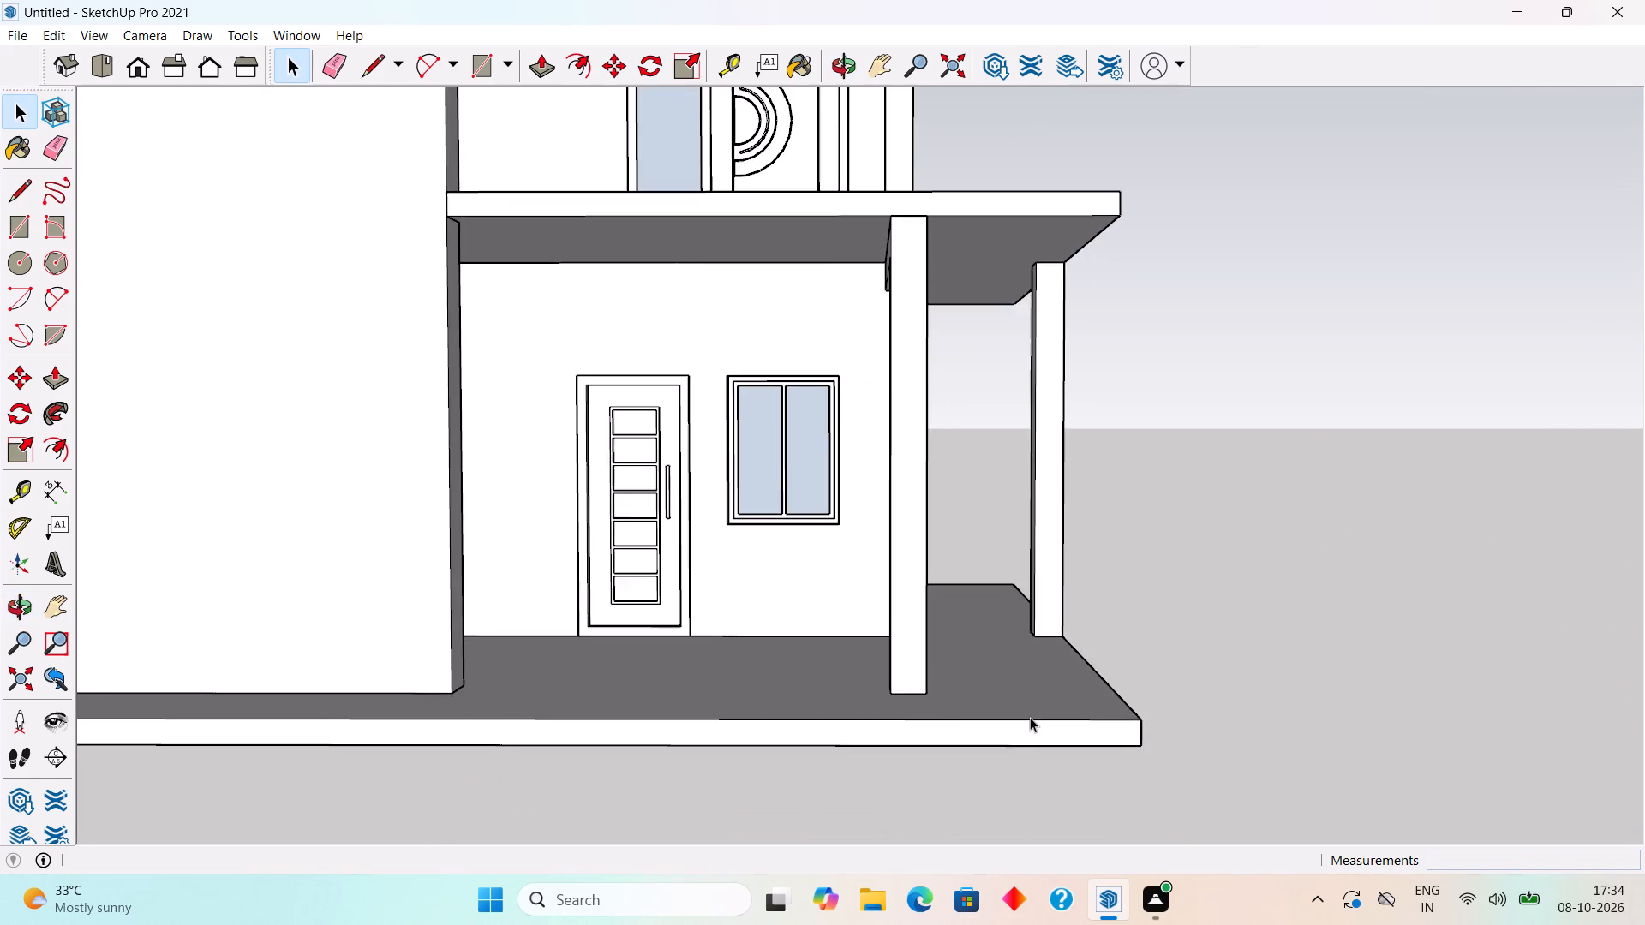
{"action": "scroll", "coordinate": [1030, 717], "scroll_direction": "down", "scroll_amount": 5}
{"action": "middle_click_drag", "start_coordinate": [1008, 677], "coordinate": [1223, 597]}
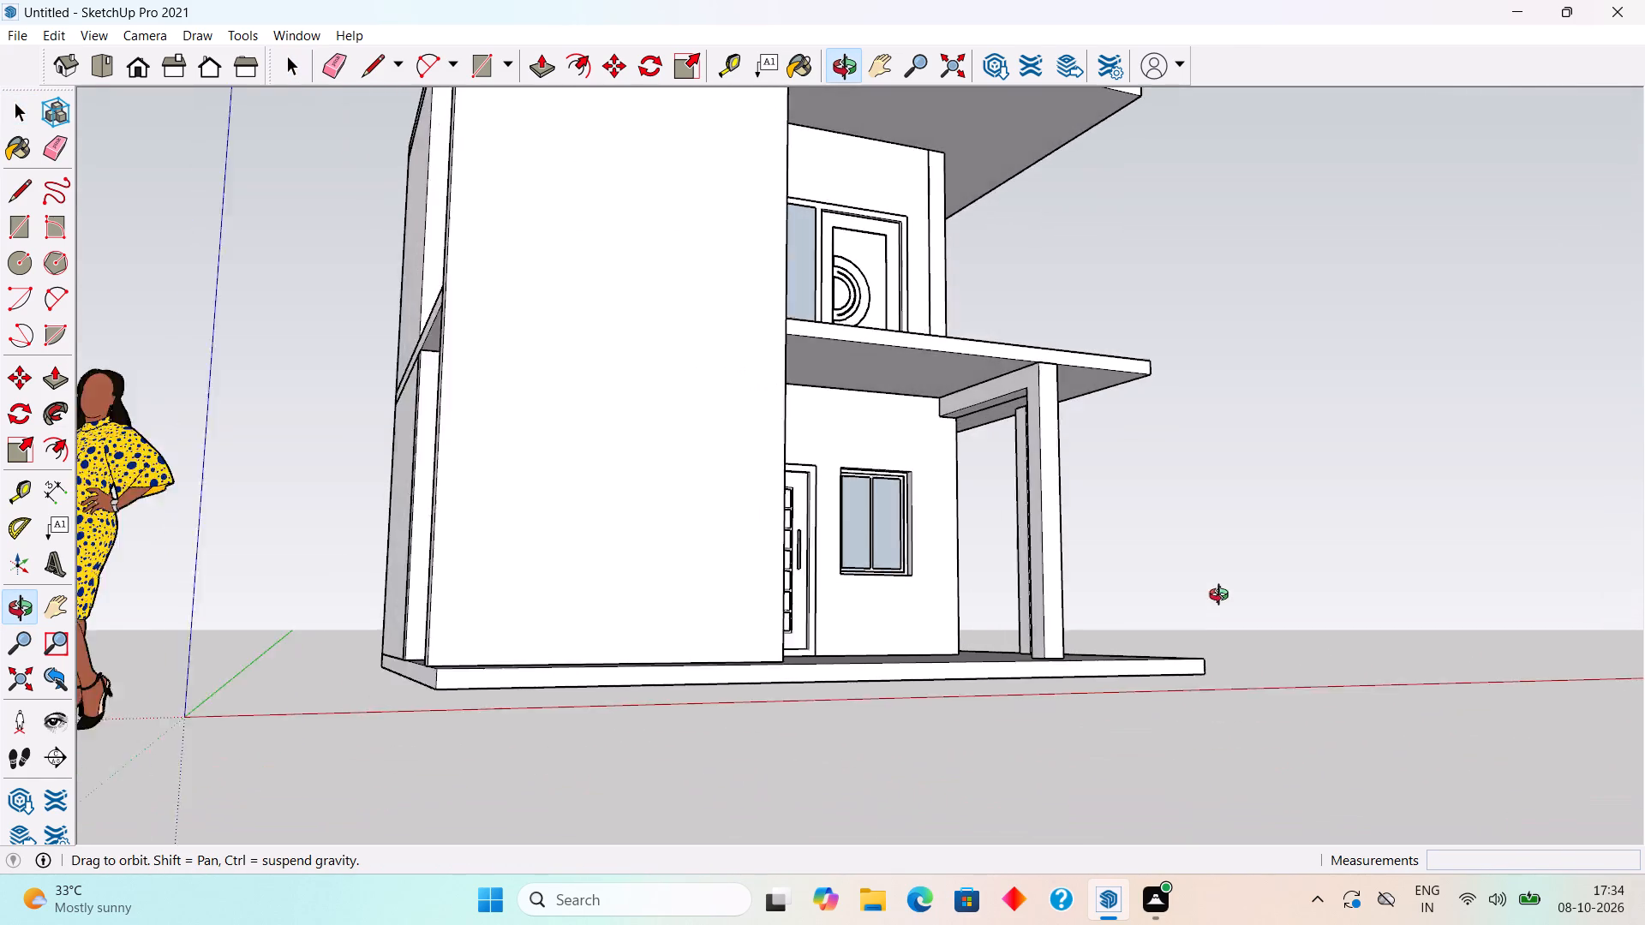
{"action": "middle_click_drag", "start_coordinate": [1223, 597], "coordinate": [1270, 692]}
{"action": "scroll", "coordinate": [1270, 692], "scroll_direction": "up", "scroll_amount": 1}
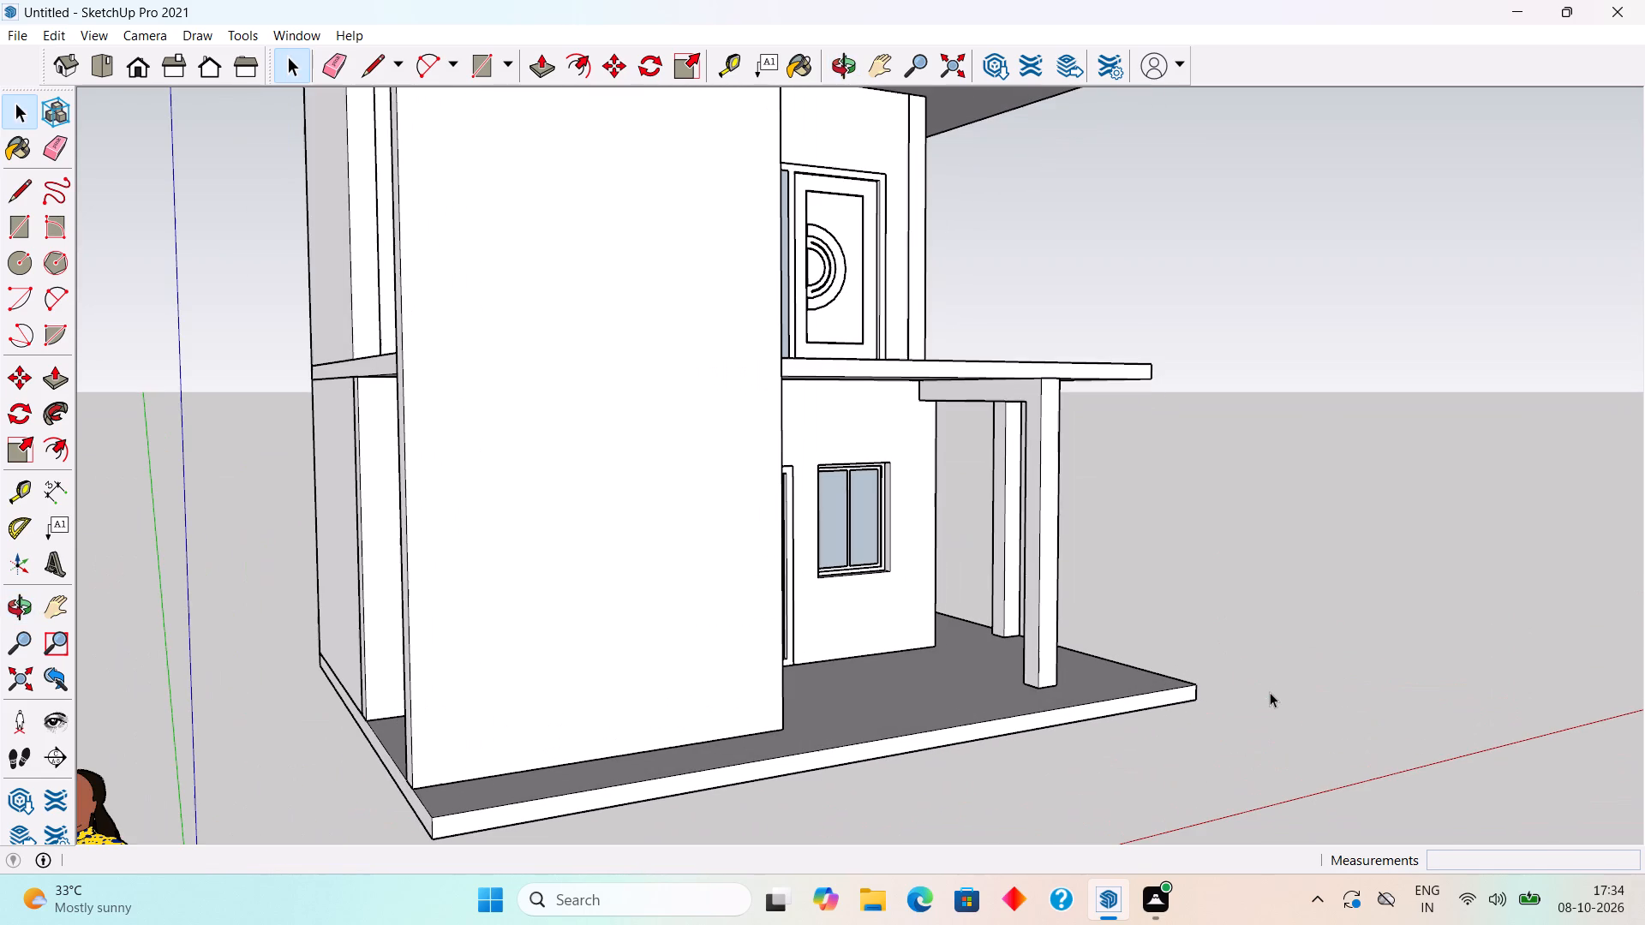
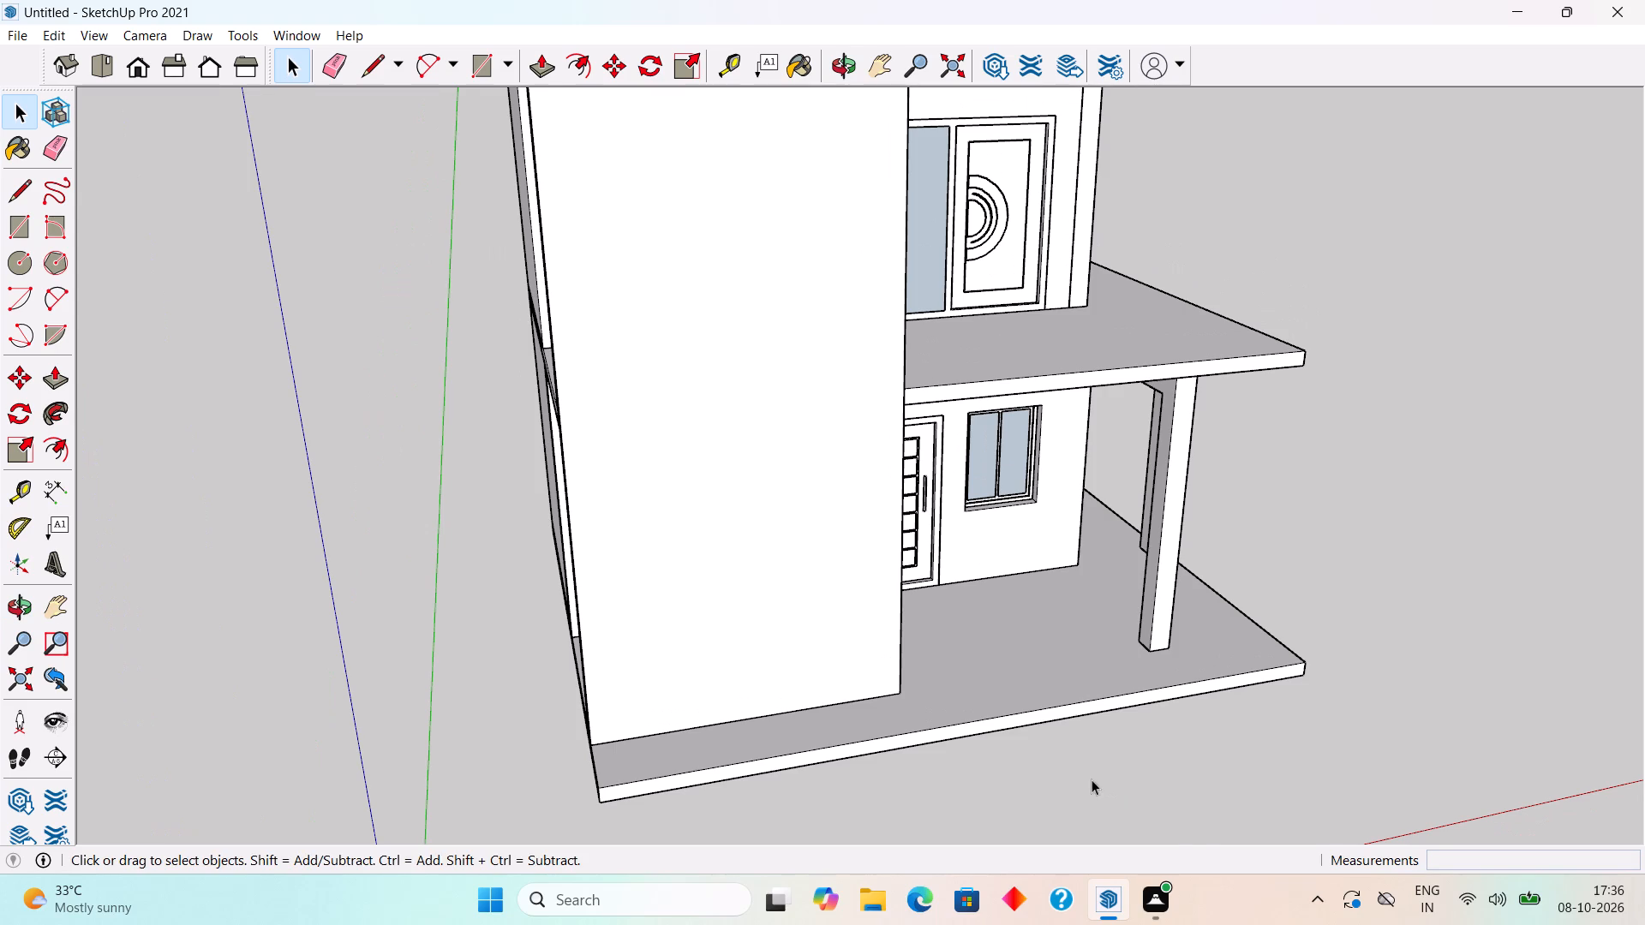
Place a guide line 9" in from the base slab's side edge, across the open gap behind the freestanding front wall.
{"action": "scroll", "coordinate": [1056, 775], "scroll_direction": "down", "scroll_amount": 4}
{"action": "scroll", "coordinate": [1043, 773], "scroll_direction": "up", "scroll_amount": 2}
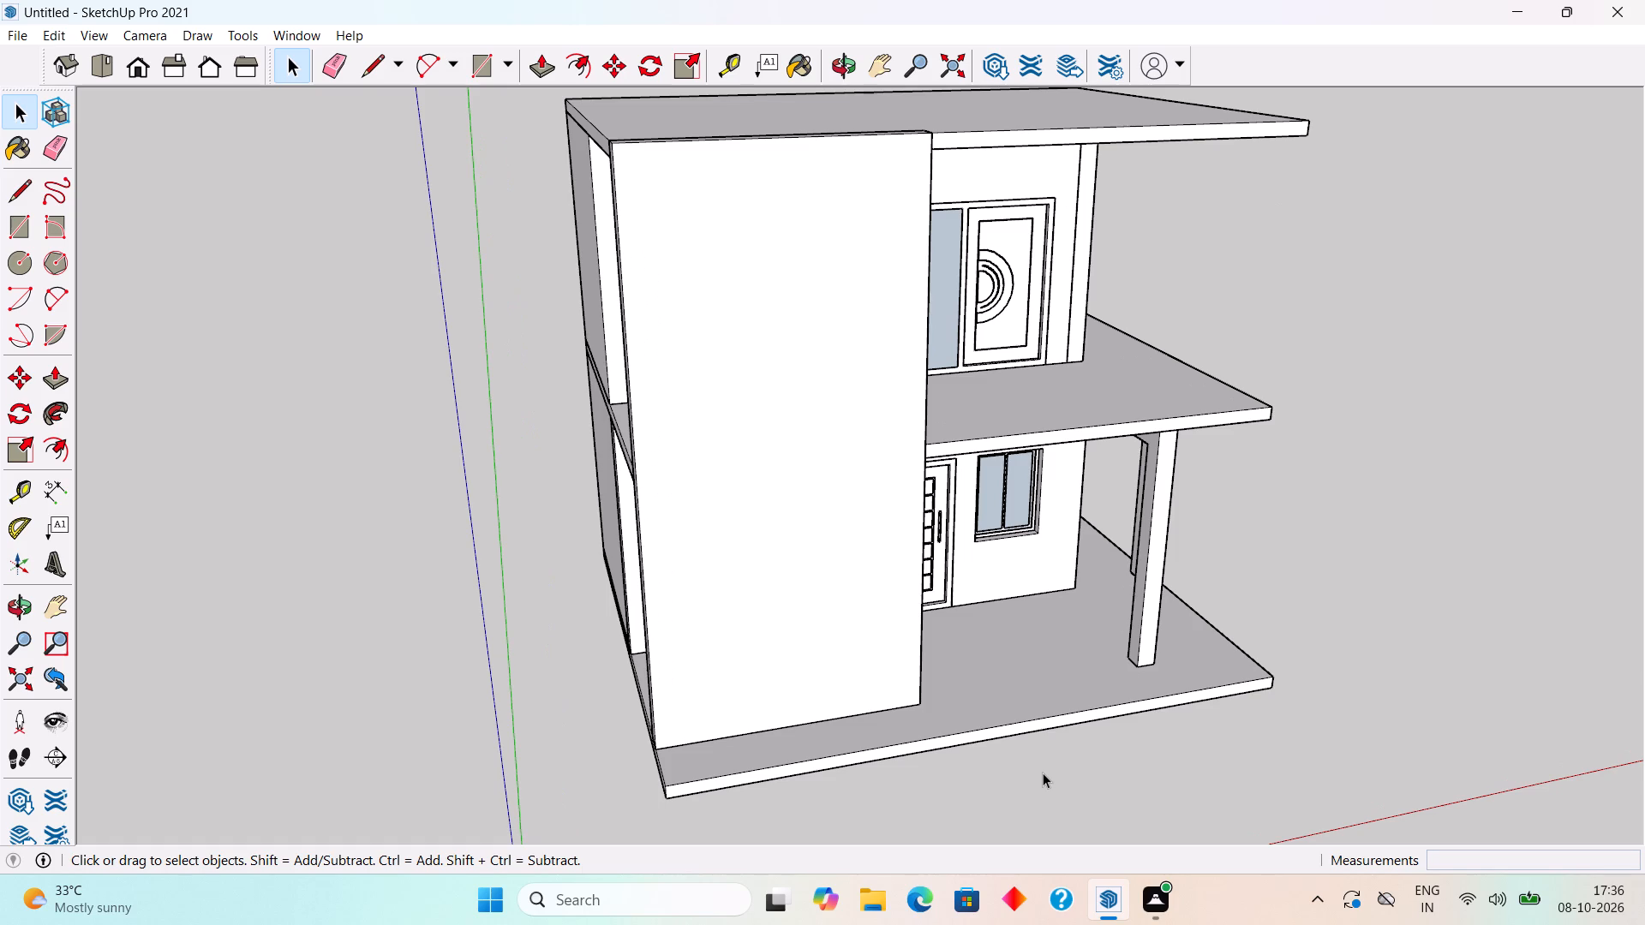
{"action": "scroll", "coordinate": [1041, 768], "scroll_direction": "up", "scroll_amount": 3}
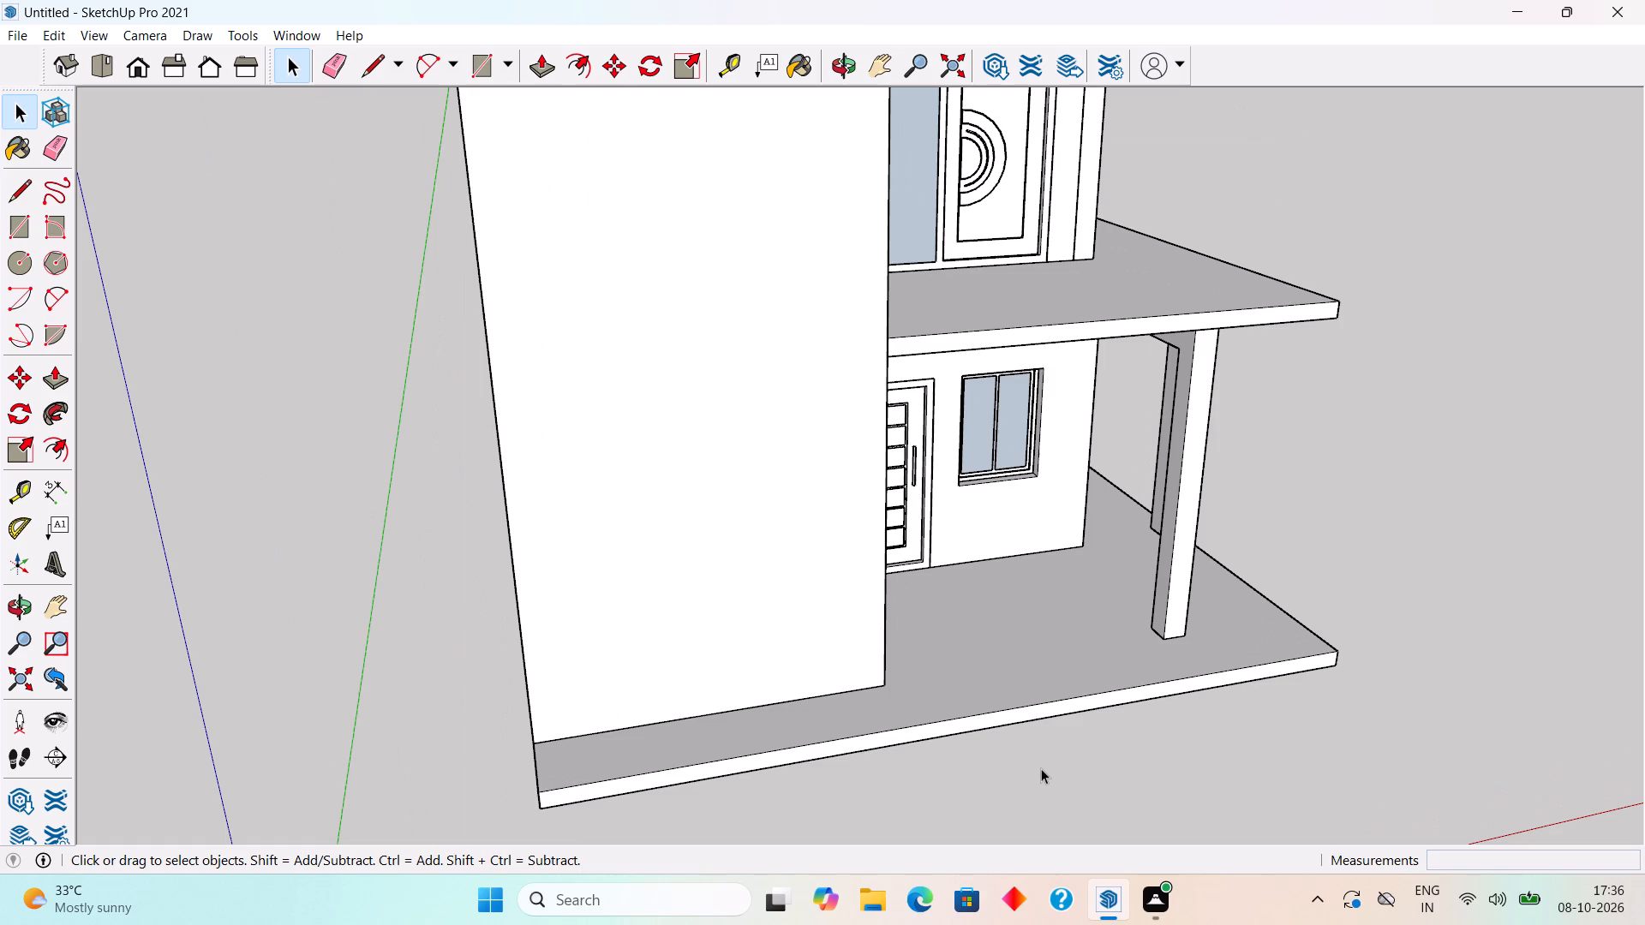
{"action": "scroll", "coordinate": [1041, 768], "scroll_direction": "down", "scroll_amount": 4}
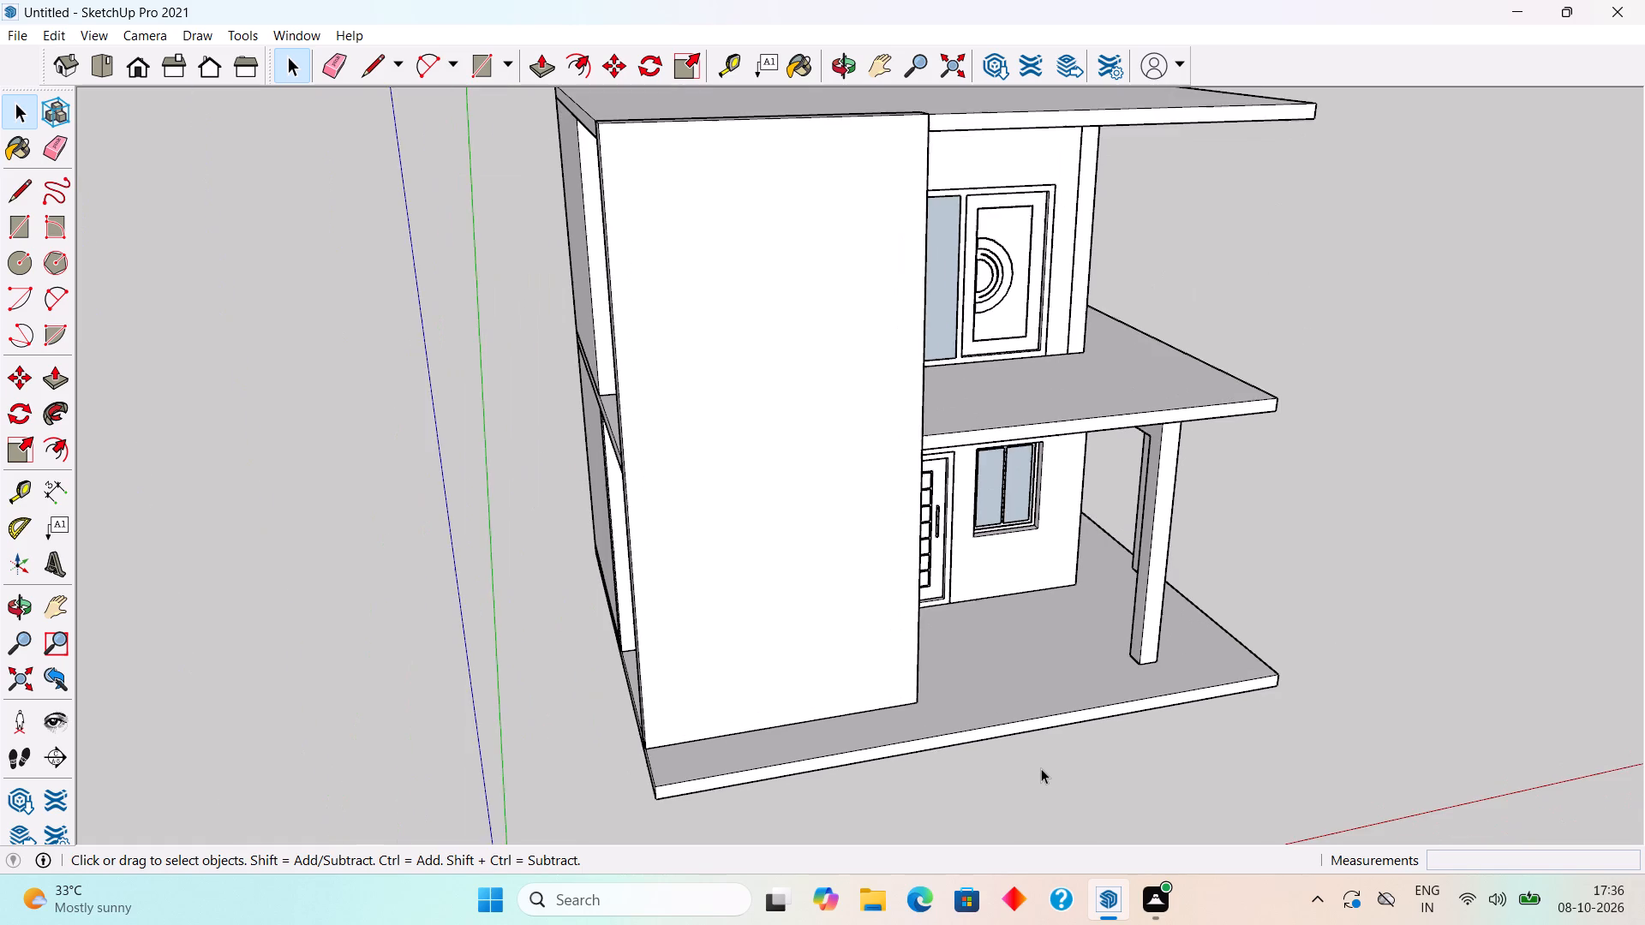
{"action": "middle_click_drag", "start_coordinate": [870, 738], "coordinate": [1391, 679]}
{"action": "scroll", "coordinate": [884, 701], "scroll_direction": "up", "scroll_amount": 2}
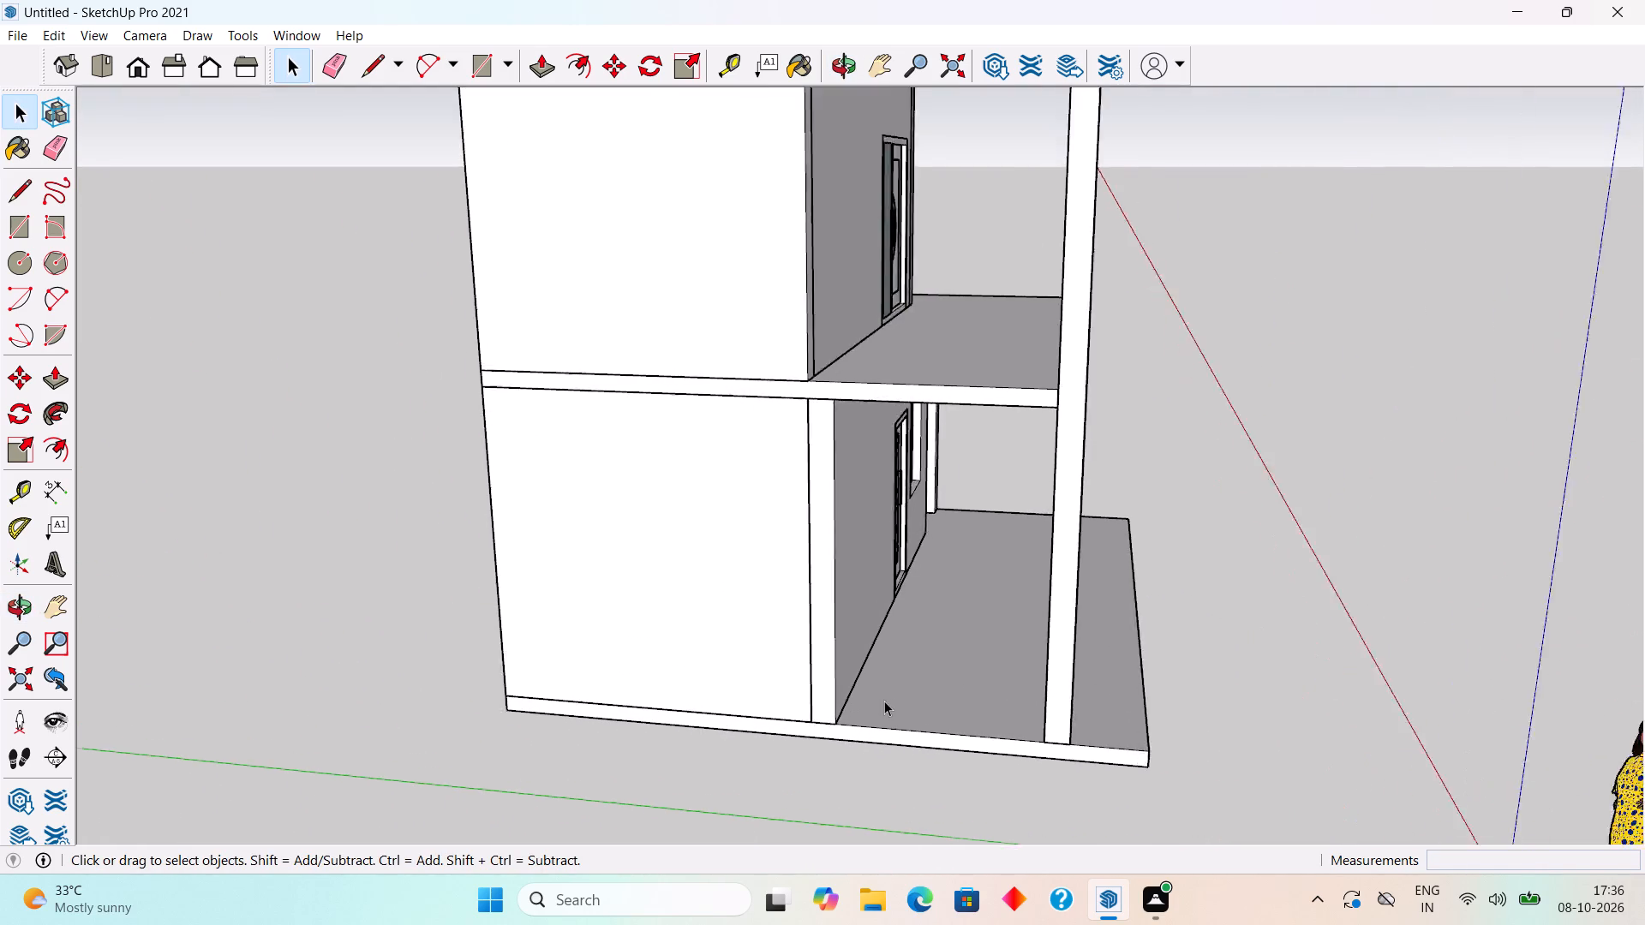
{"action": "scroll", "coordinate": [884, 701], "scroll_direction": "up", "scroll_amount": 3}
{"action": "middle_click_drag", "start_coordinate": [897, 689], "coordinate": [955, 755]}
{"action": "scroll", "coordinate": [956, 750], "scroll_direction": "down", "scroll_amount": 3}
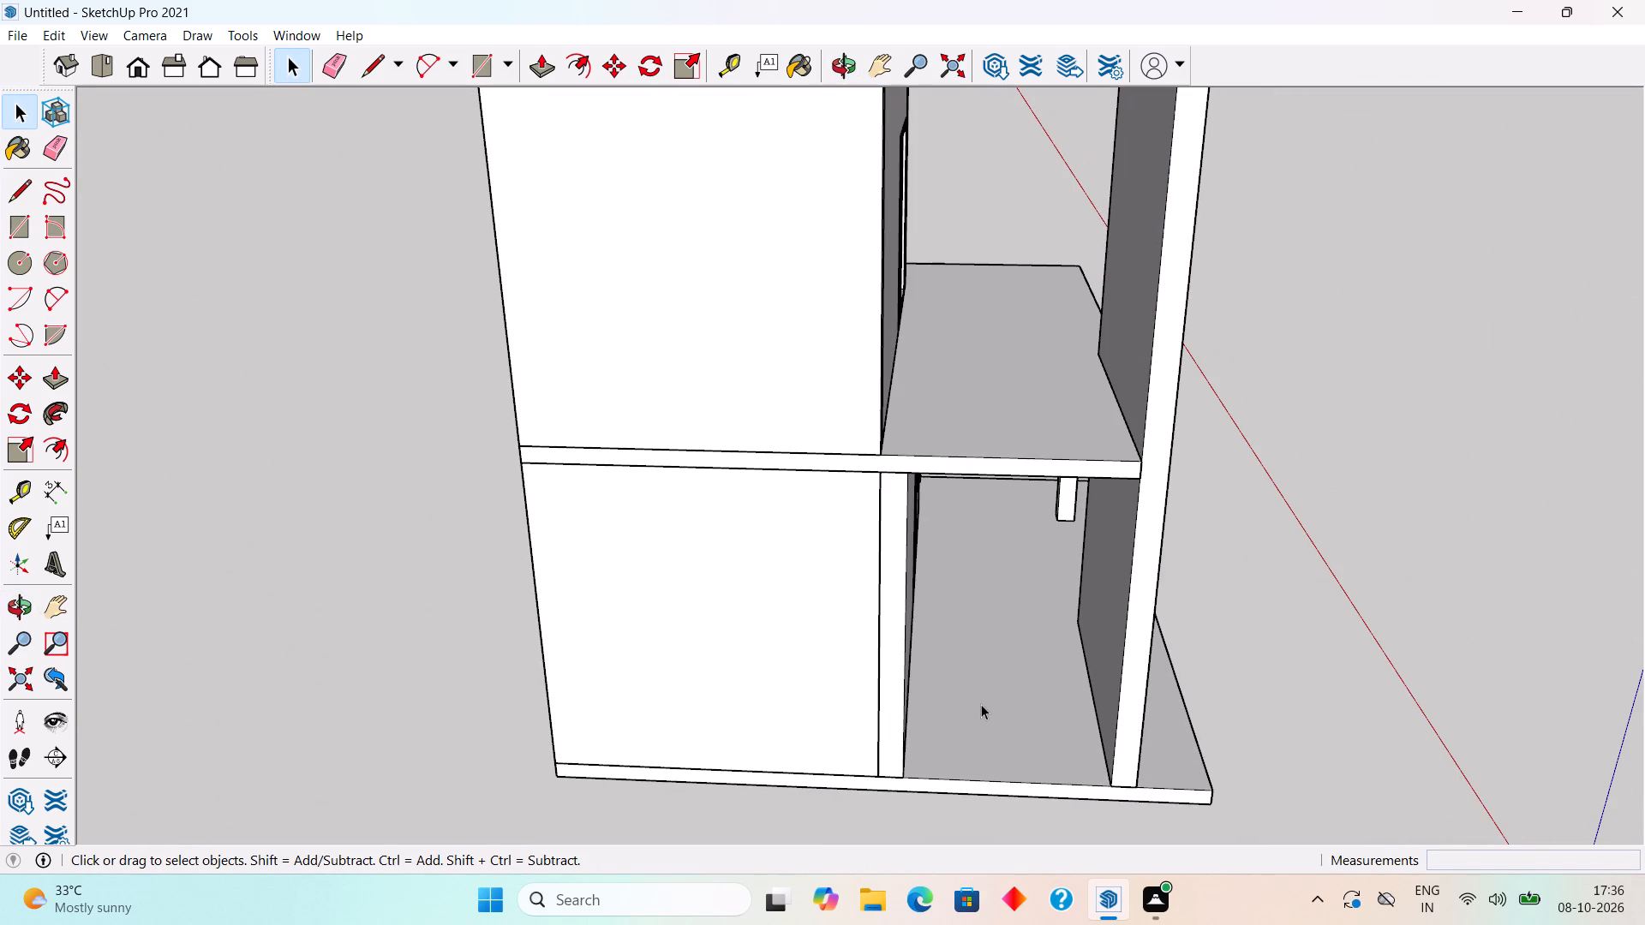
{"action": "scroll", "coordinate": [981, 704], "scroll_direction": "up", "scroll_amount": 2}
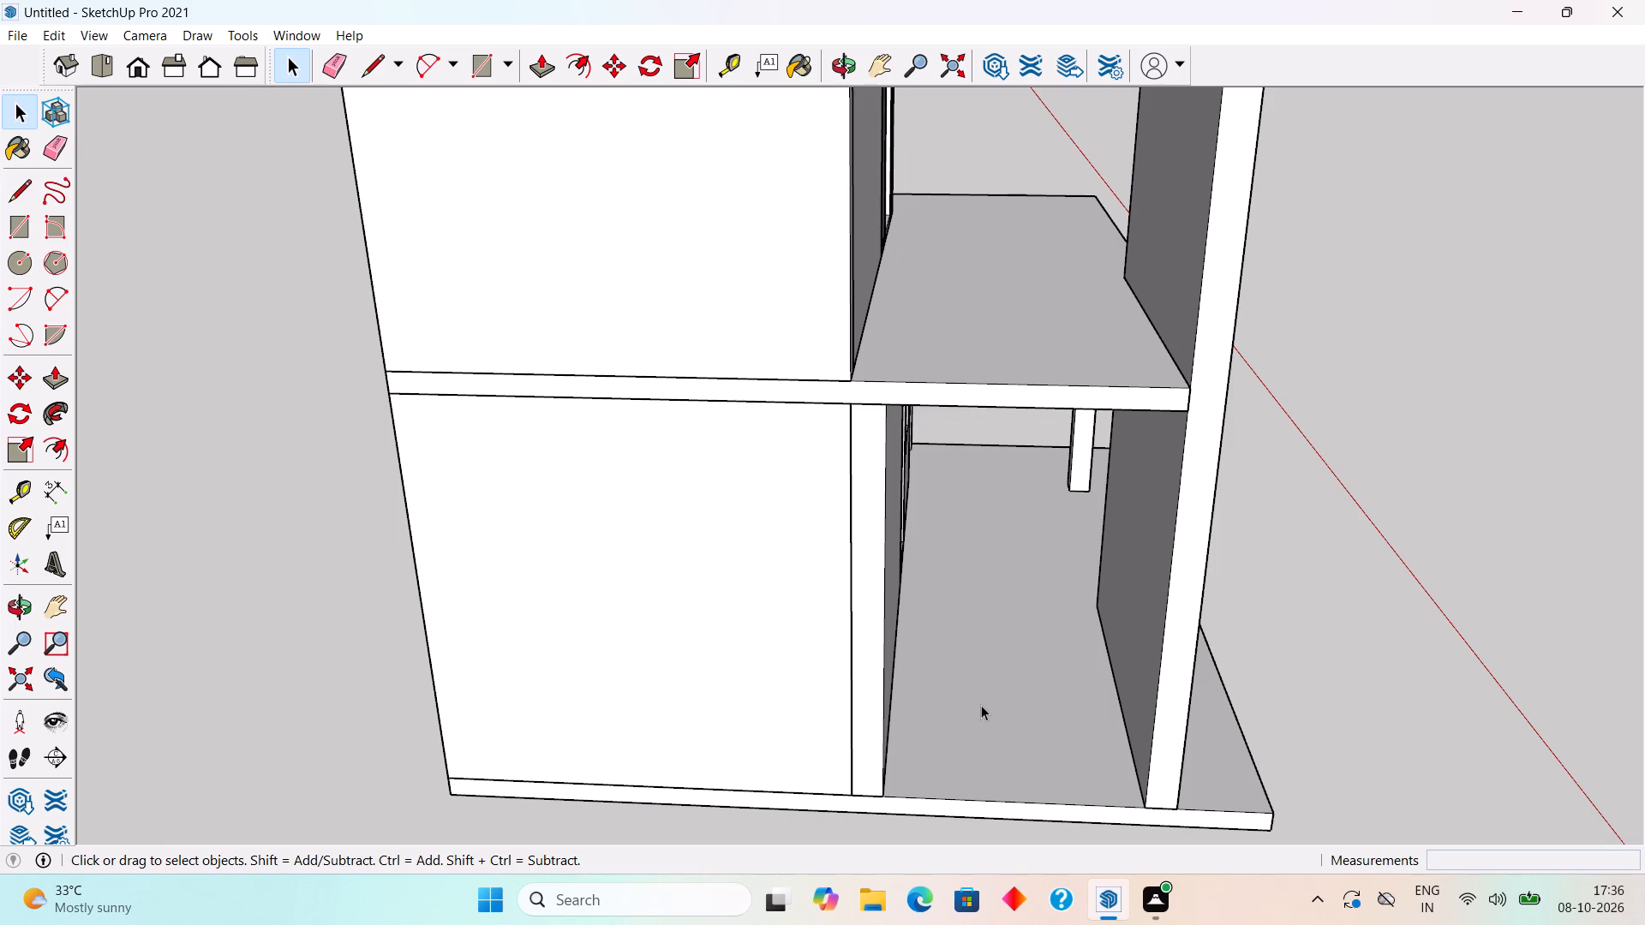
{"action": "key", "text": "t"}
{"action": "left_click", "coordinate": [1005, 804]}
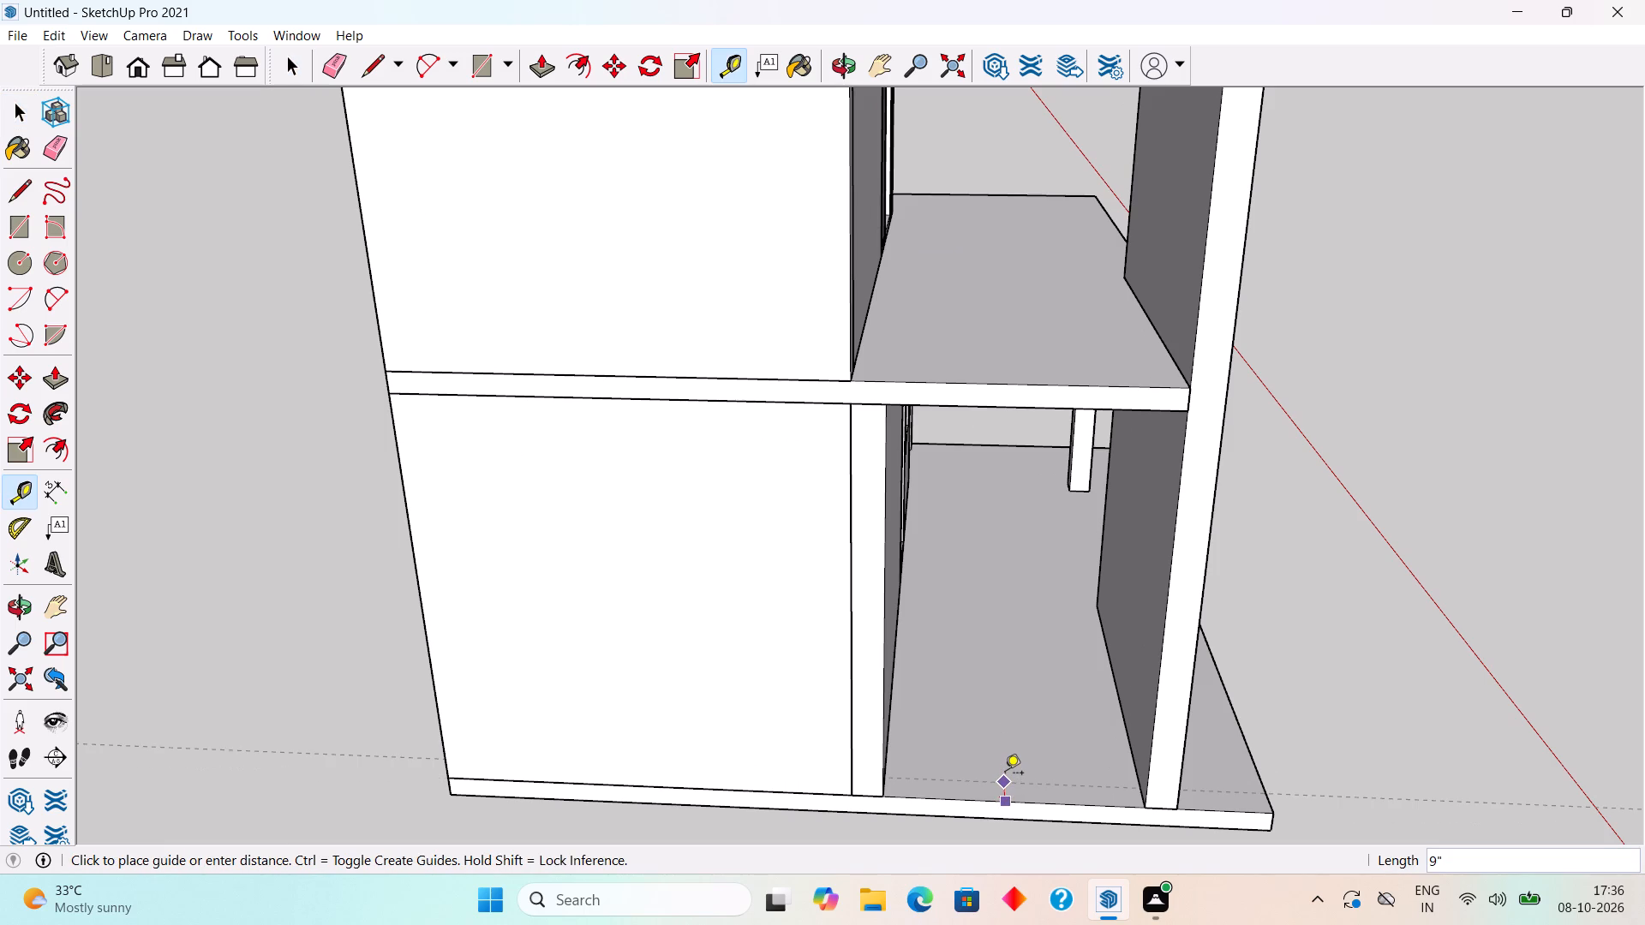
{"action": "left_click", "coordinate": [1005, 774]}
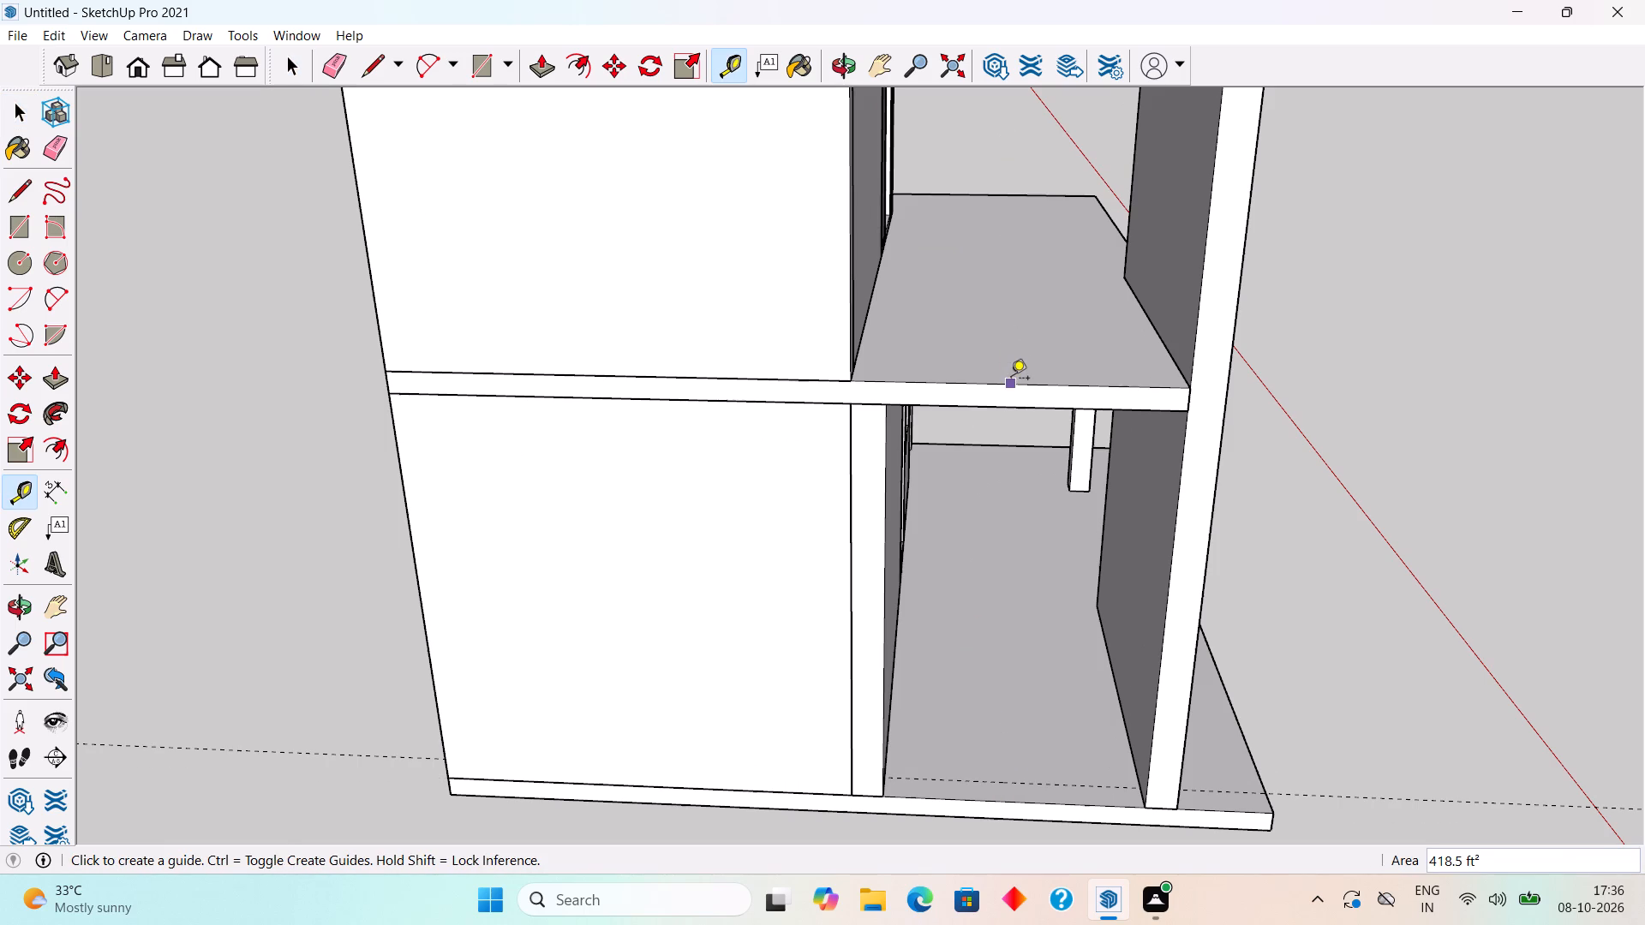
Place a matching guide line 9" in from the side edge of the upper floor slab.
{"action": "left_click", "coordinate": [1011, 382]}
{"action": "key", "text": "9"}
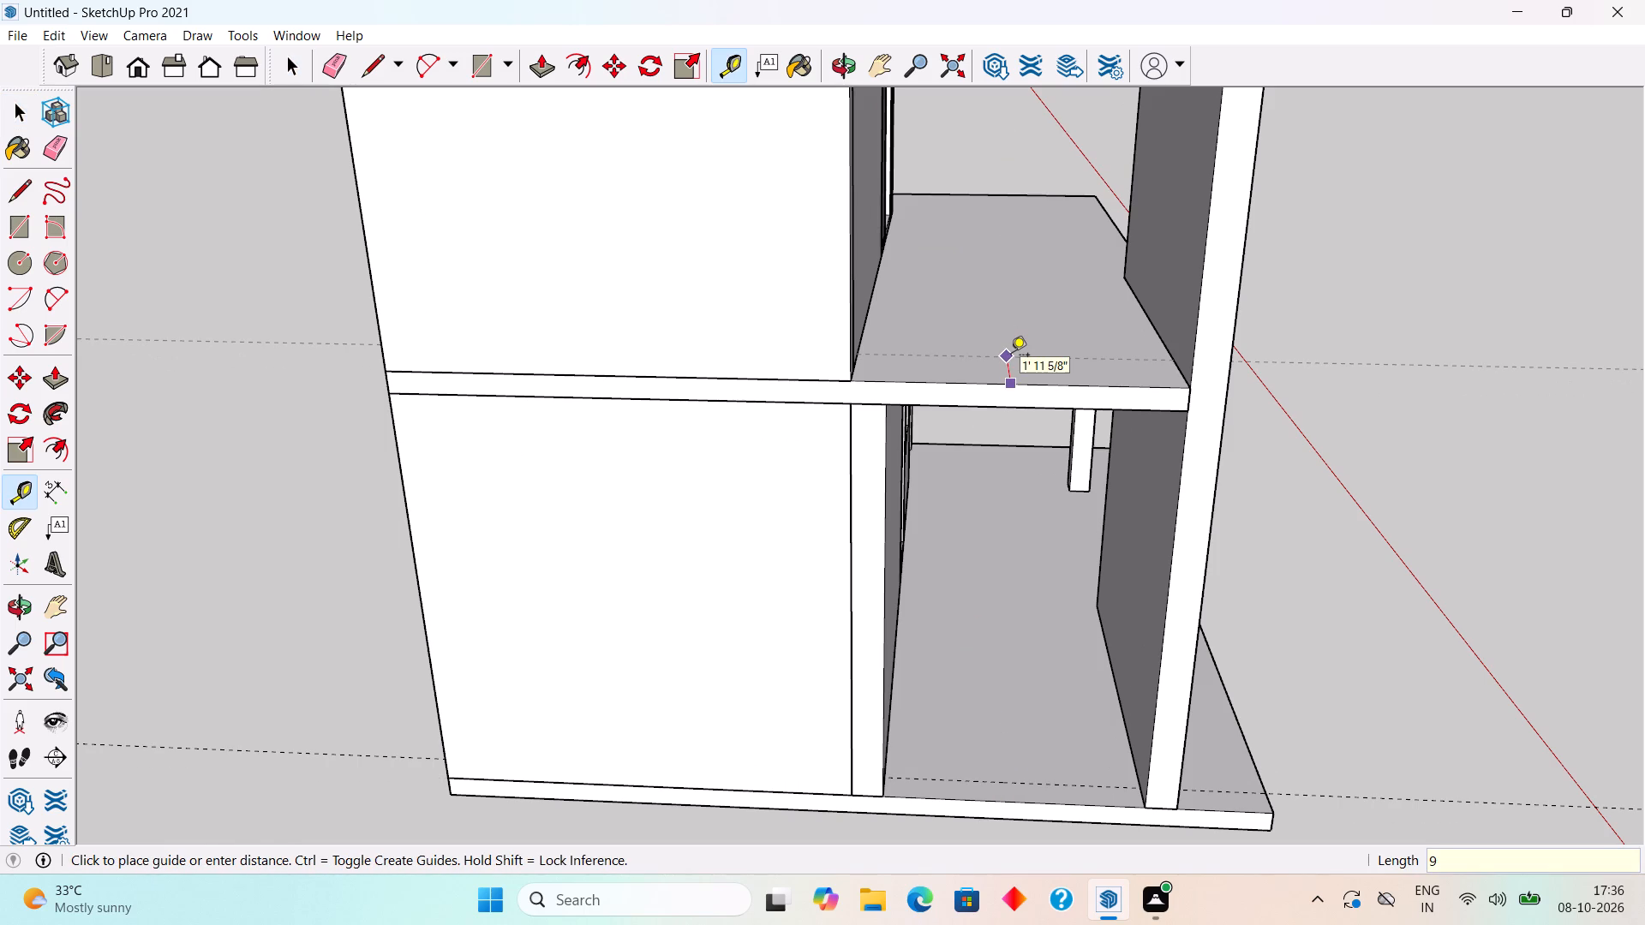
{"action": "key", "text": "shift+quotedbl"}
{"action": "key", "text": "Return"}
{"action": "key", "text": "space"}
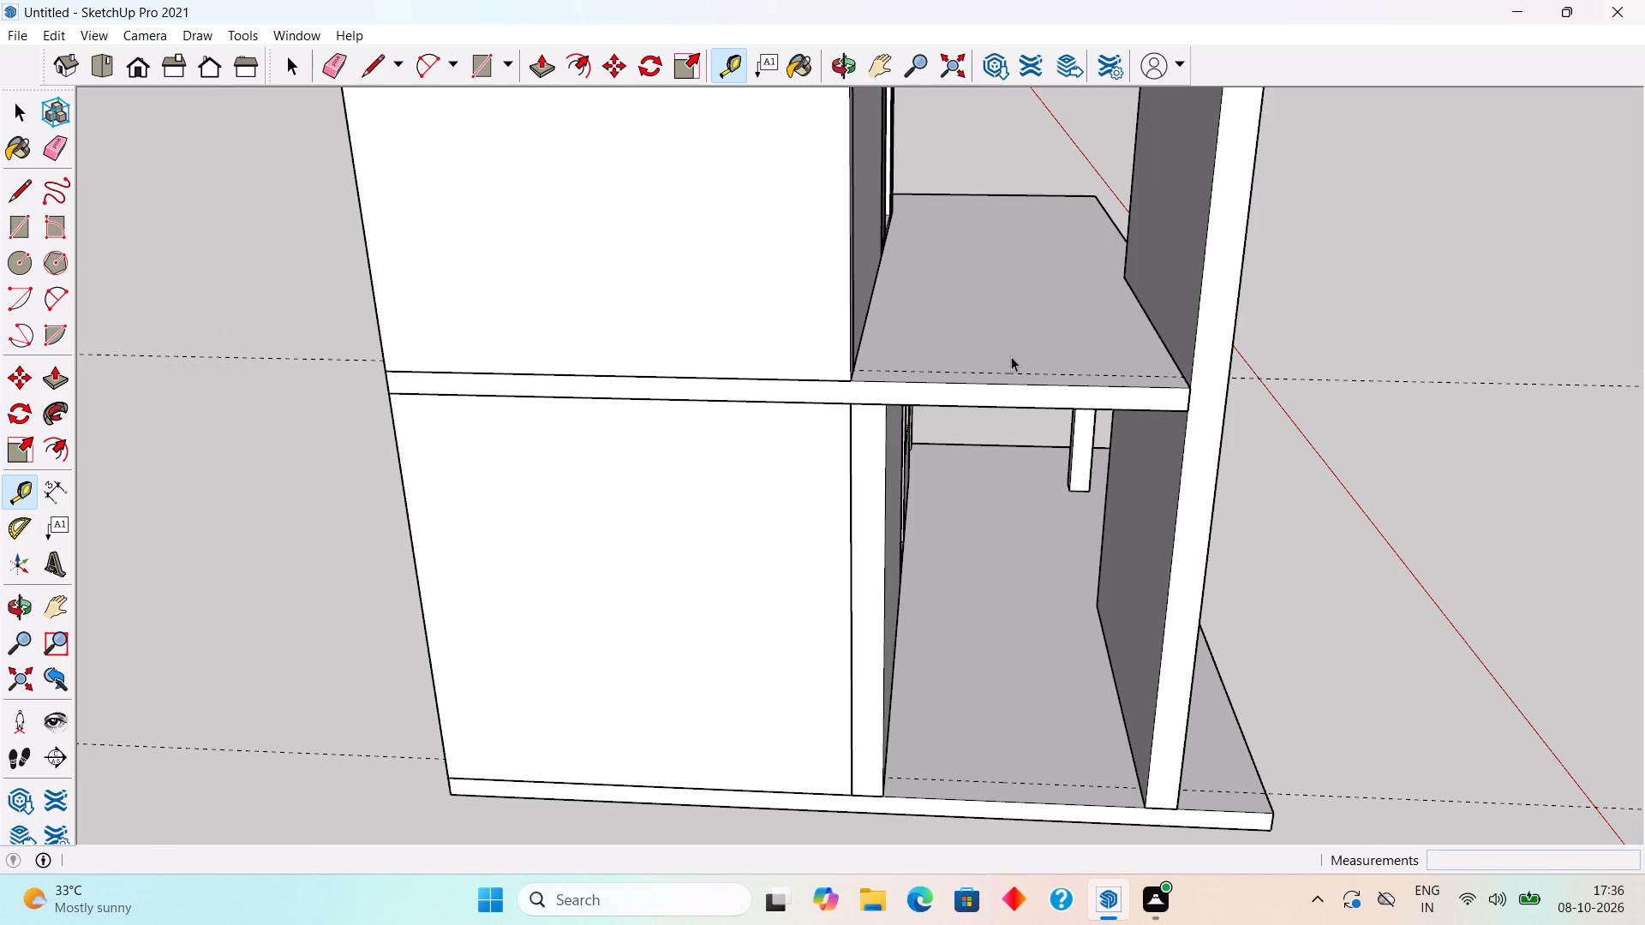
Draw a 9" deep rectangle on the base slab, between the house wall and the freestanding front wall, up to the guide.
{"action": "key", "text": "r"}
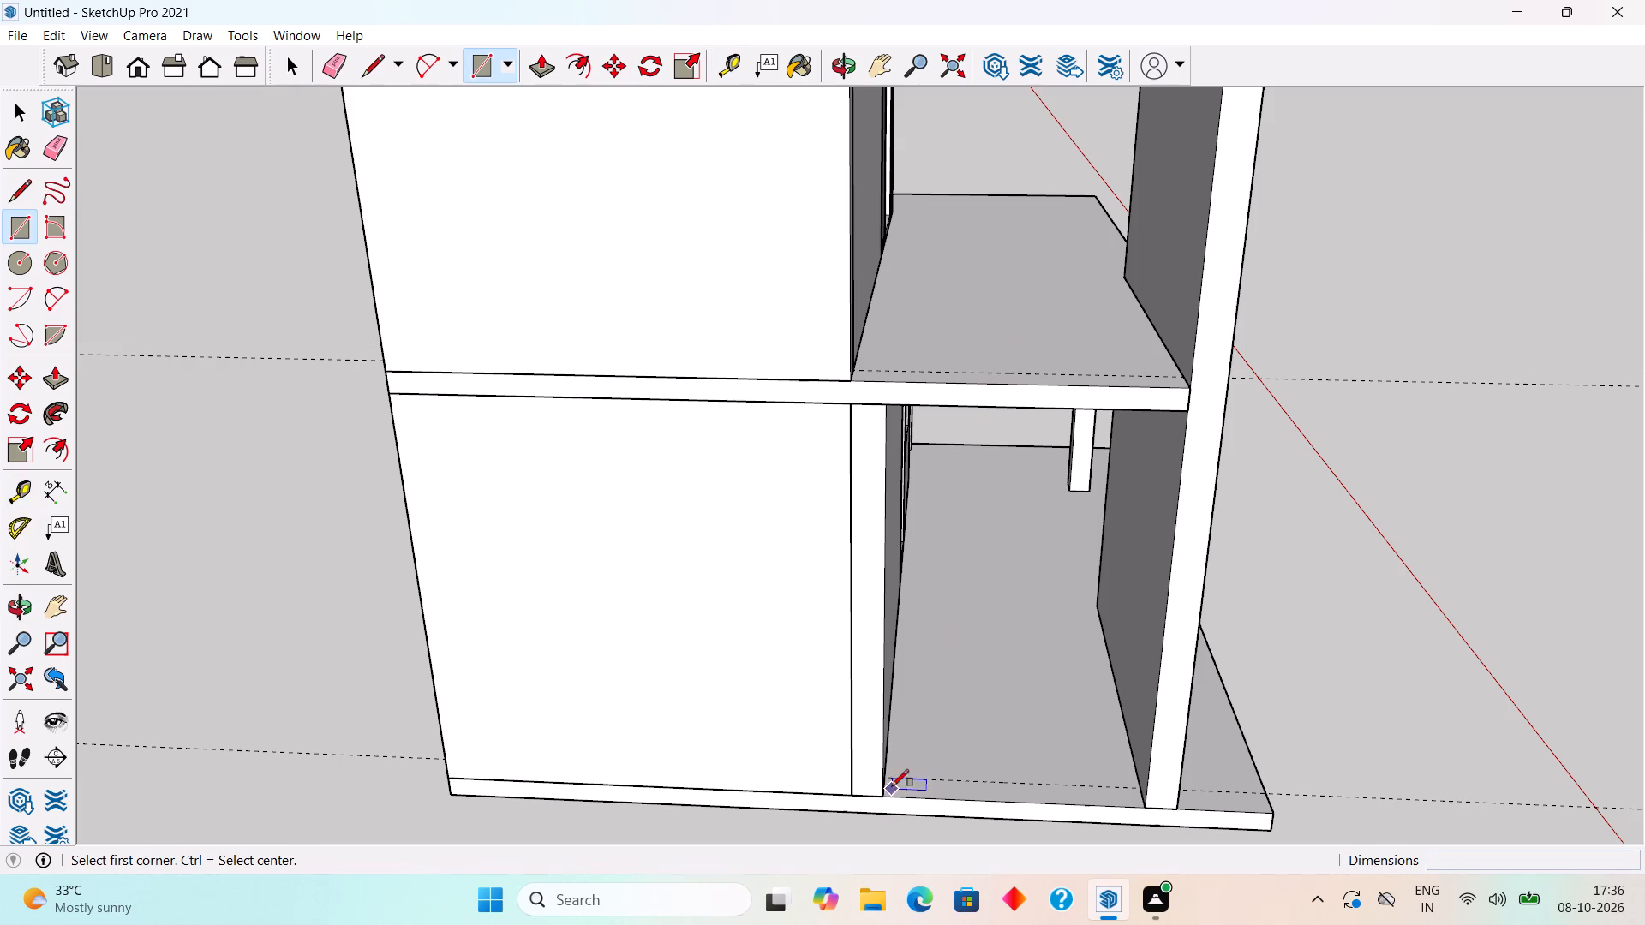
{"action": "scroll", "coordinate": [885, 779], "scroll_direction": "up", "scroll_amount": 10}
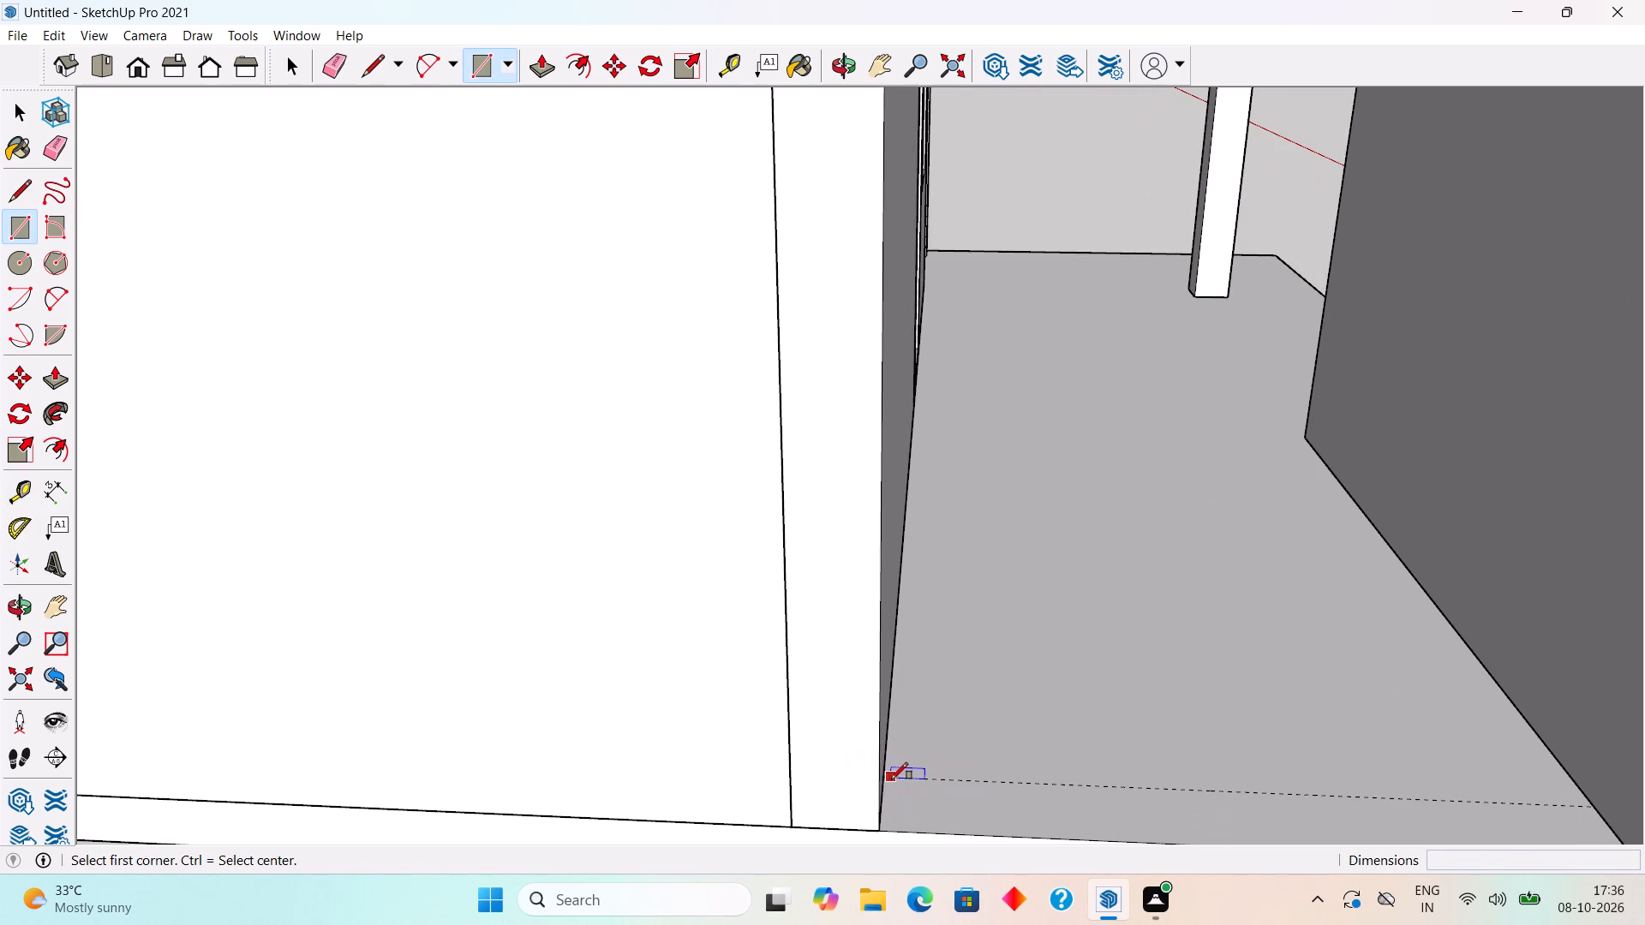
{"action": "left_click", "coordinate": [887, 775]}
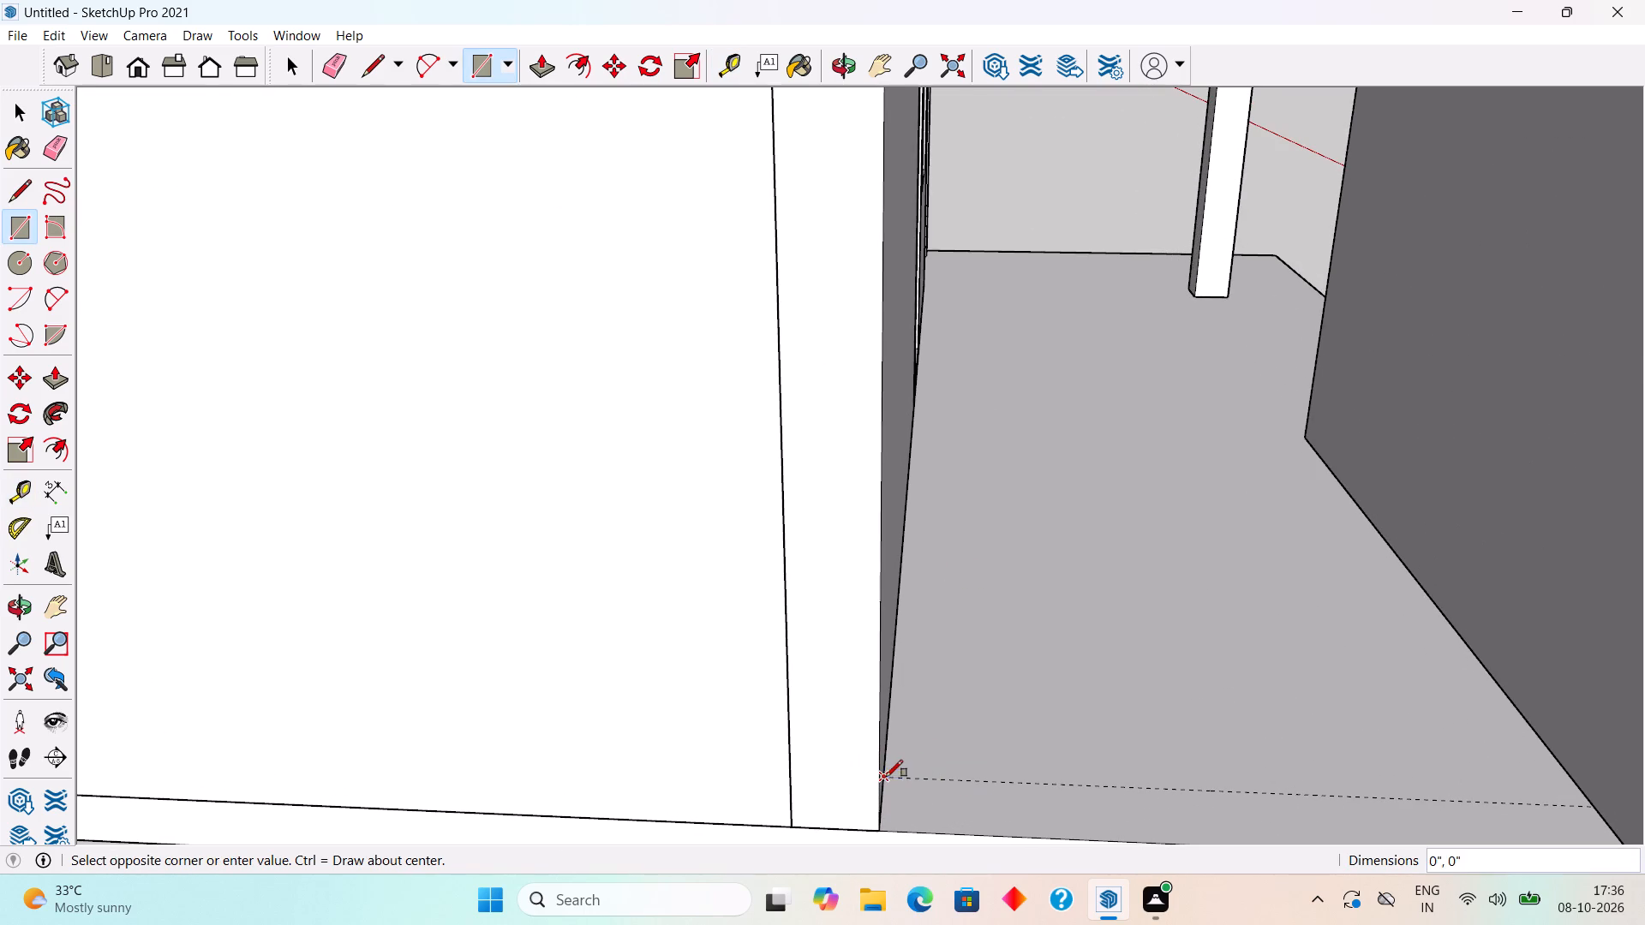
{"action": "scroll", "coordinate": [1129, 723], "scroll_direction": "down", "scroll_amount": 4}
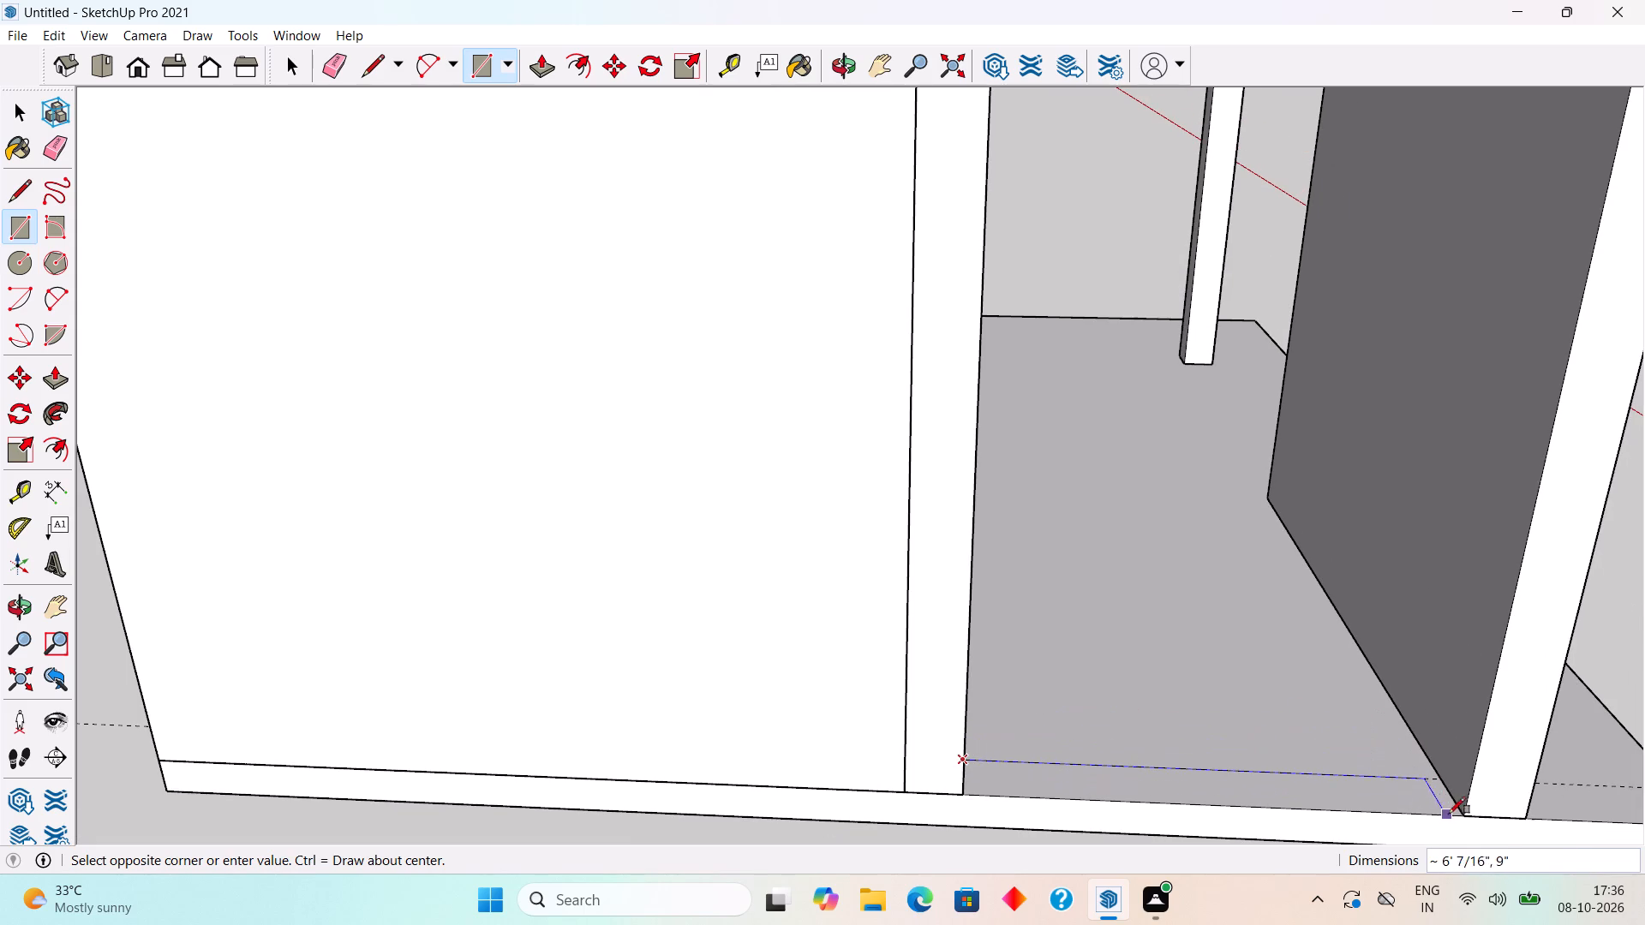
{"action": "left_click", "coordinate": [1465, 814]}
{"action": "key", "text": "space"}
Pull the base slab rectangle up 10' to the upper slab's underside and group the resulting ground-floor side wall.
{"action": "type", "text": "p"}
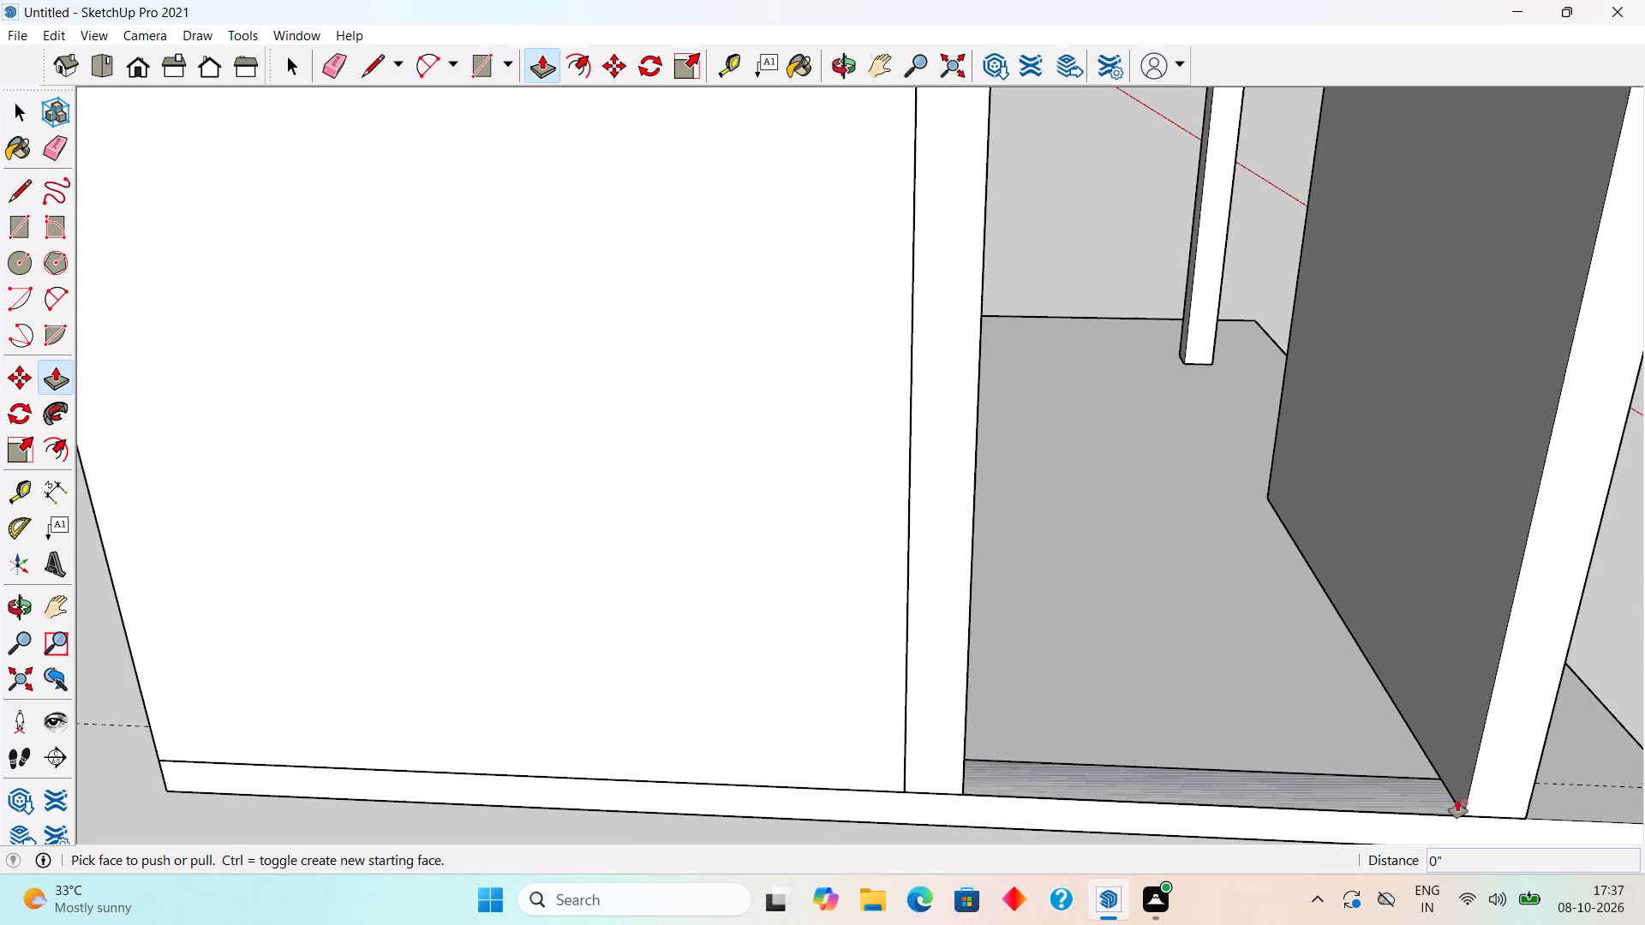
{"action": "left_click", "coordinate": [1452, 798]}
{"action": "scroll", "coordinate": [1429, 689], "scroll_direction": "down", "scroll_amount": 7}
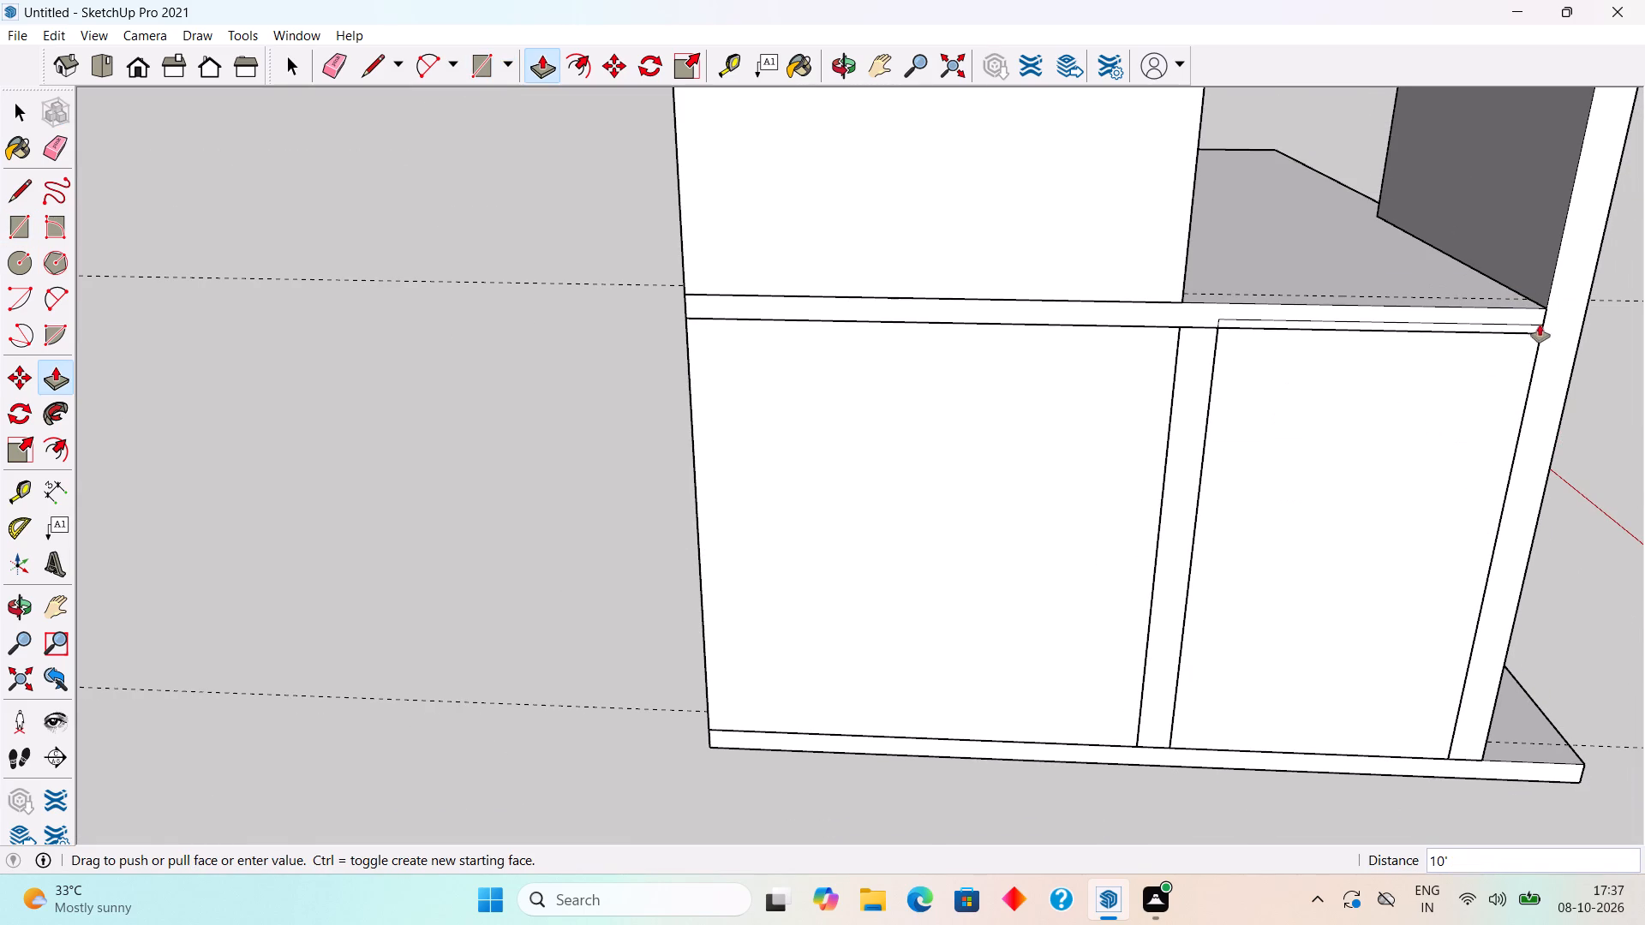
{"action": "left_click", "coordinate": [1446, 333]}
{"action": "key", "text": "space"}
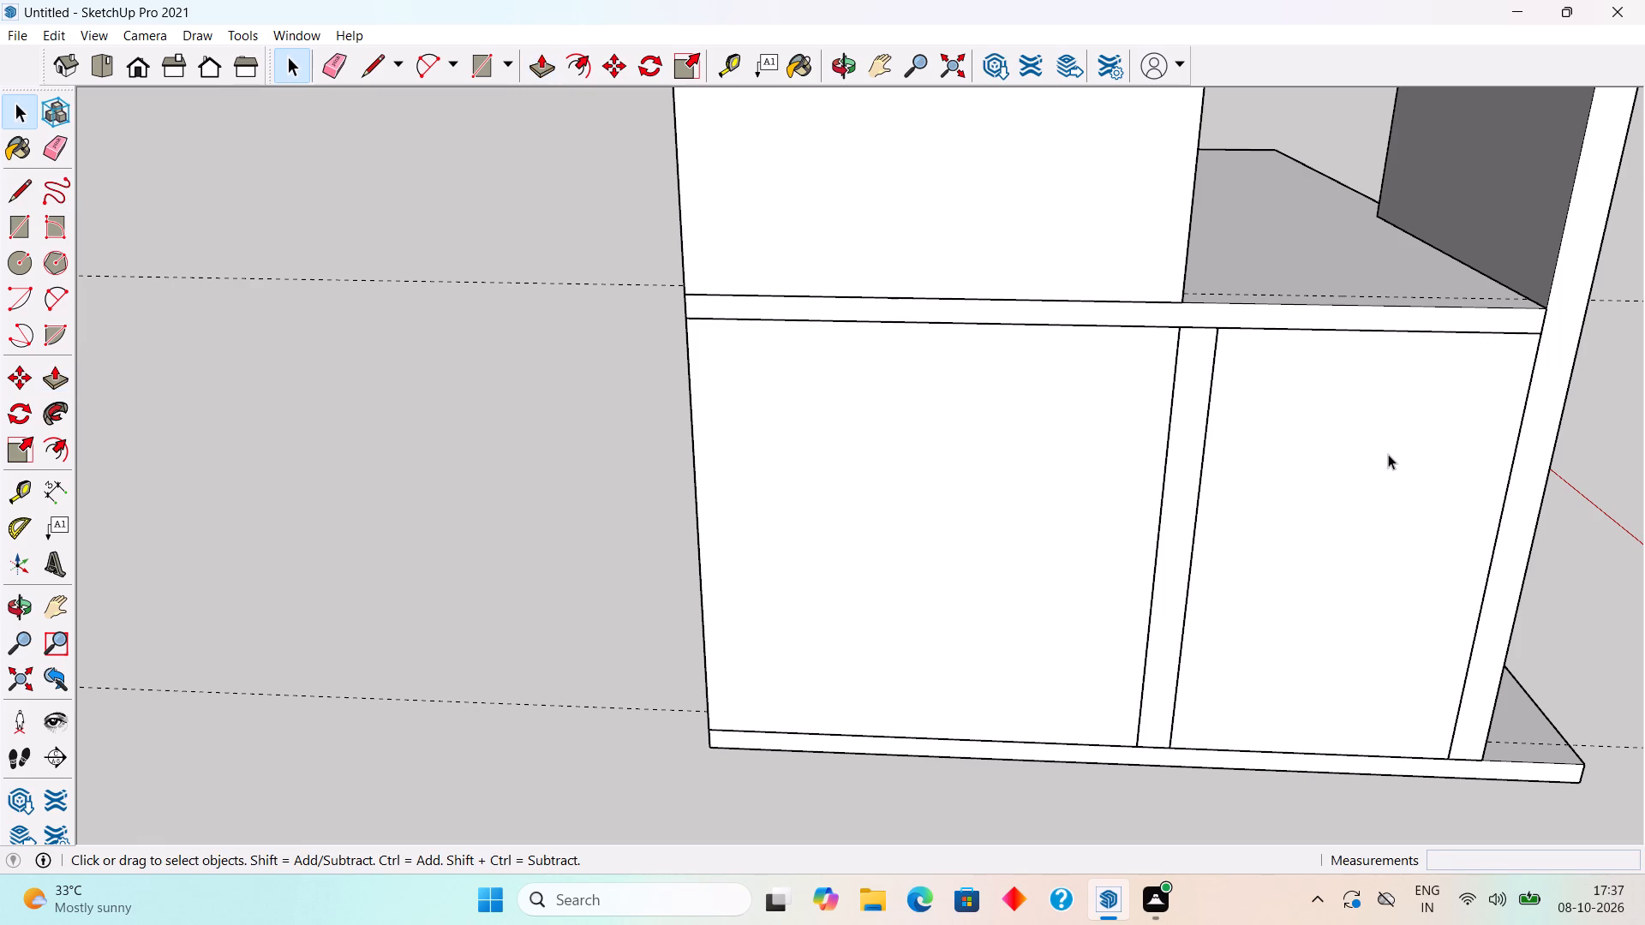
{"action": "triple_click", "coordinate": [1388, 454]}
{"action": "right_click", "coordinate": [1388, 454]}
{"action": "left_click", "coordinate": [1420, 635]}
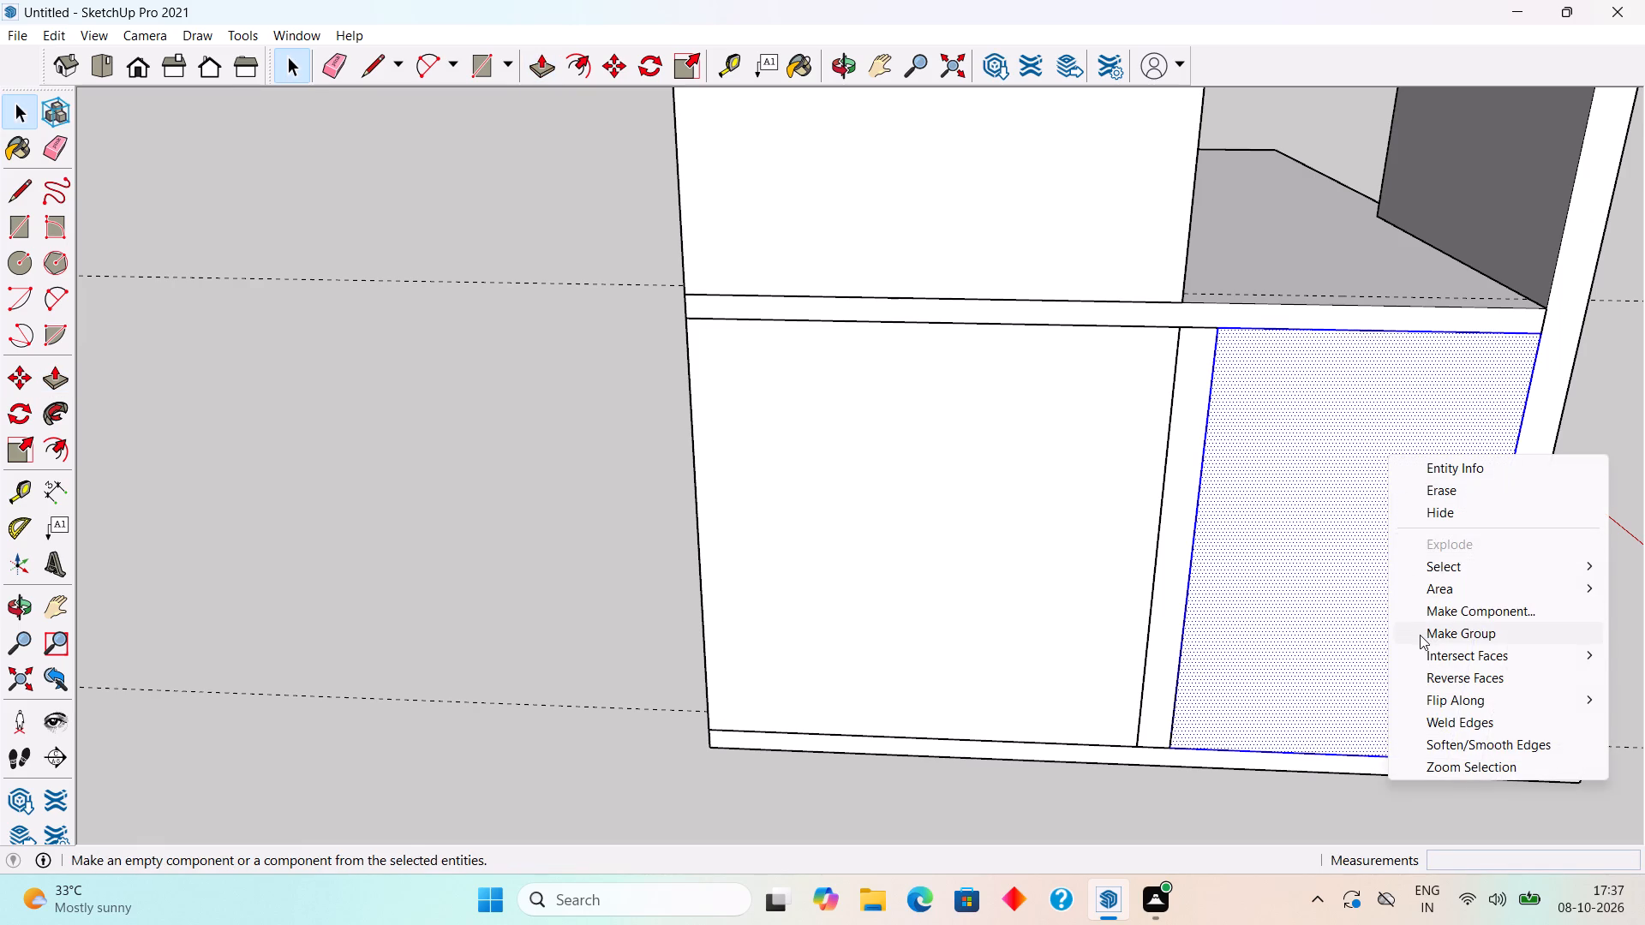
Draw a 9" by 7' rectangle on the upper floor slab between the house wall and the freestanding front wall.
{"action": "scroll", "coordinate": [1420, 635], "scroll_direction": "down", "scroll_amount": 5}
{"action": "middle_click_drag", "start_coordinate": [1421, 604], "coordinate": [1221, 665]}
{"action": "scroll", "coordinate": [1231, 671], "scroll_direction": "up", "scroll_amount": 2}
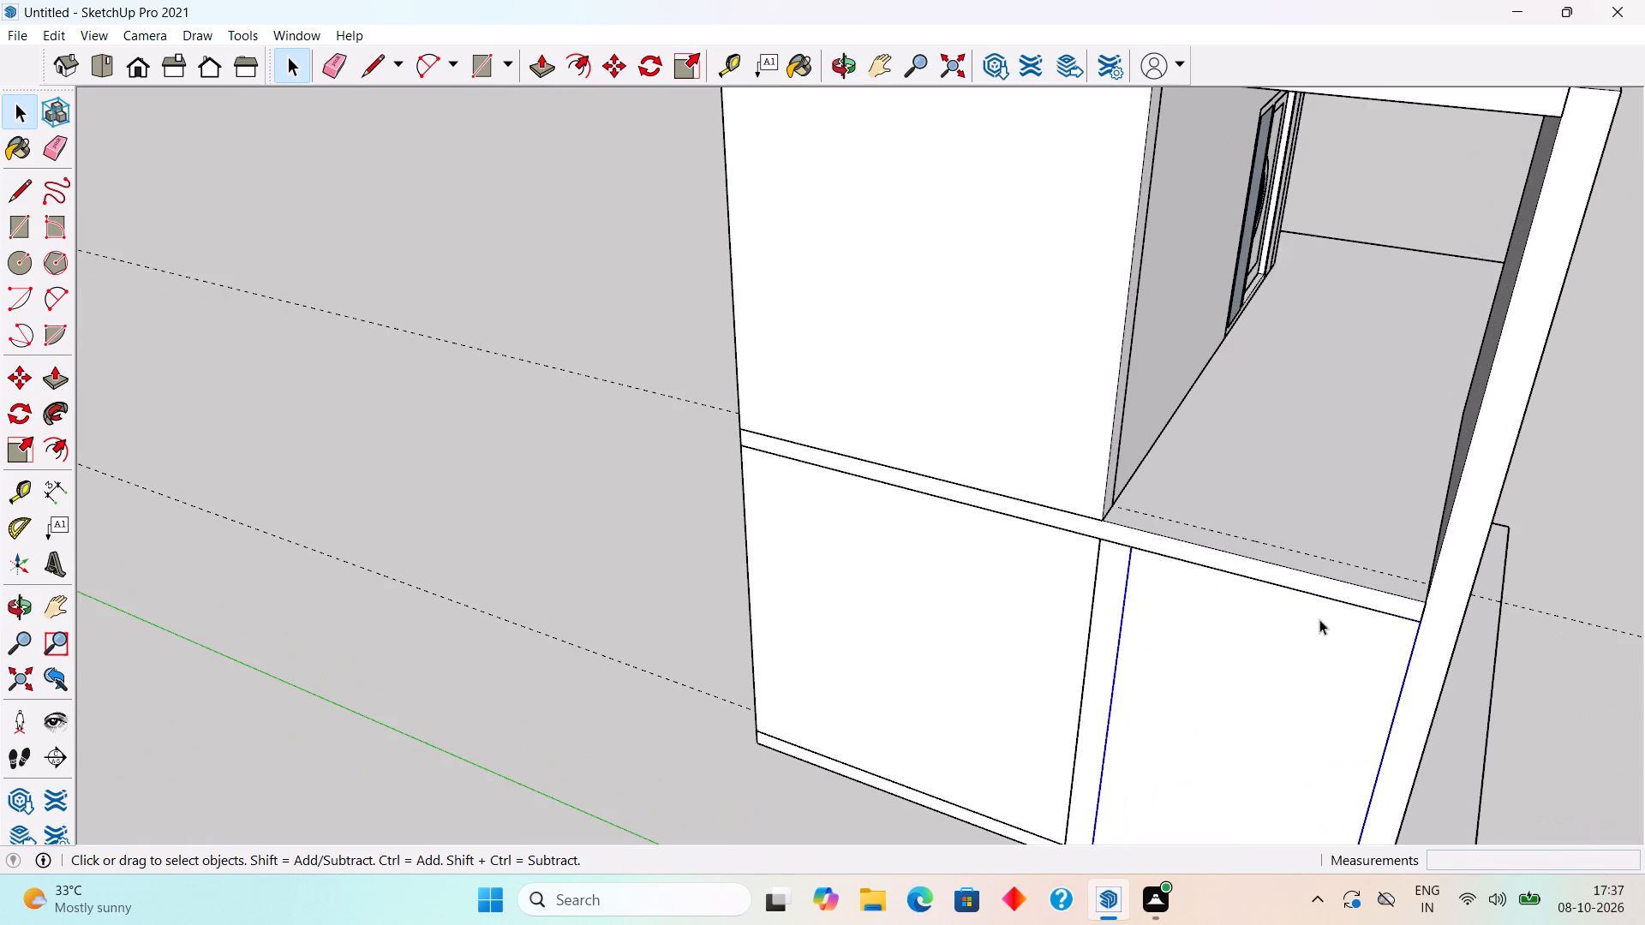
{"action": "scroll", "coordinate": [1347, 625], "scroll_direction": "up", "scroll_amount": 2}
{"action": "middle_click_drag", "start_coordinate": [1388, 642], "coordinate": [1431, 669]}
{"action": "scroll", "coordinate": [1436, 667], "scroll_direction": "up", "scroll_amount": 1}
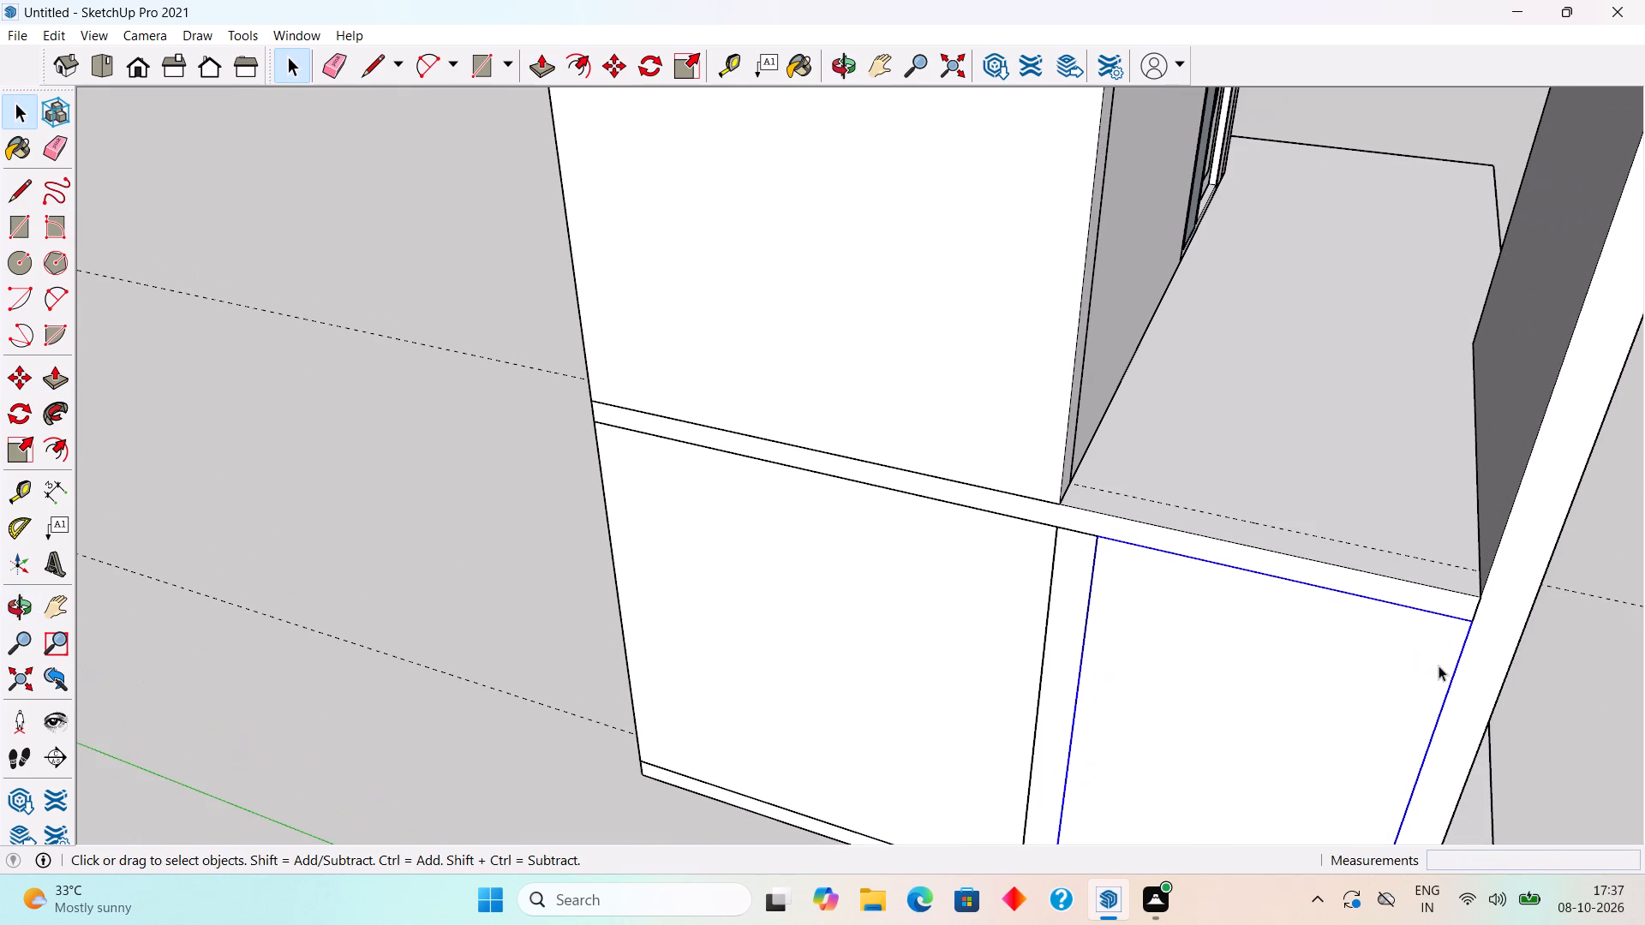
{"action": "key", "text": "r"}
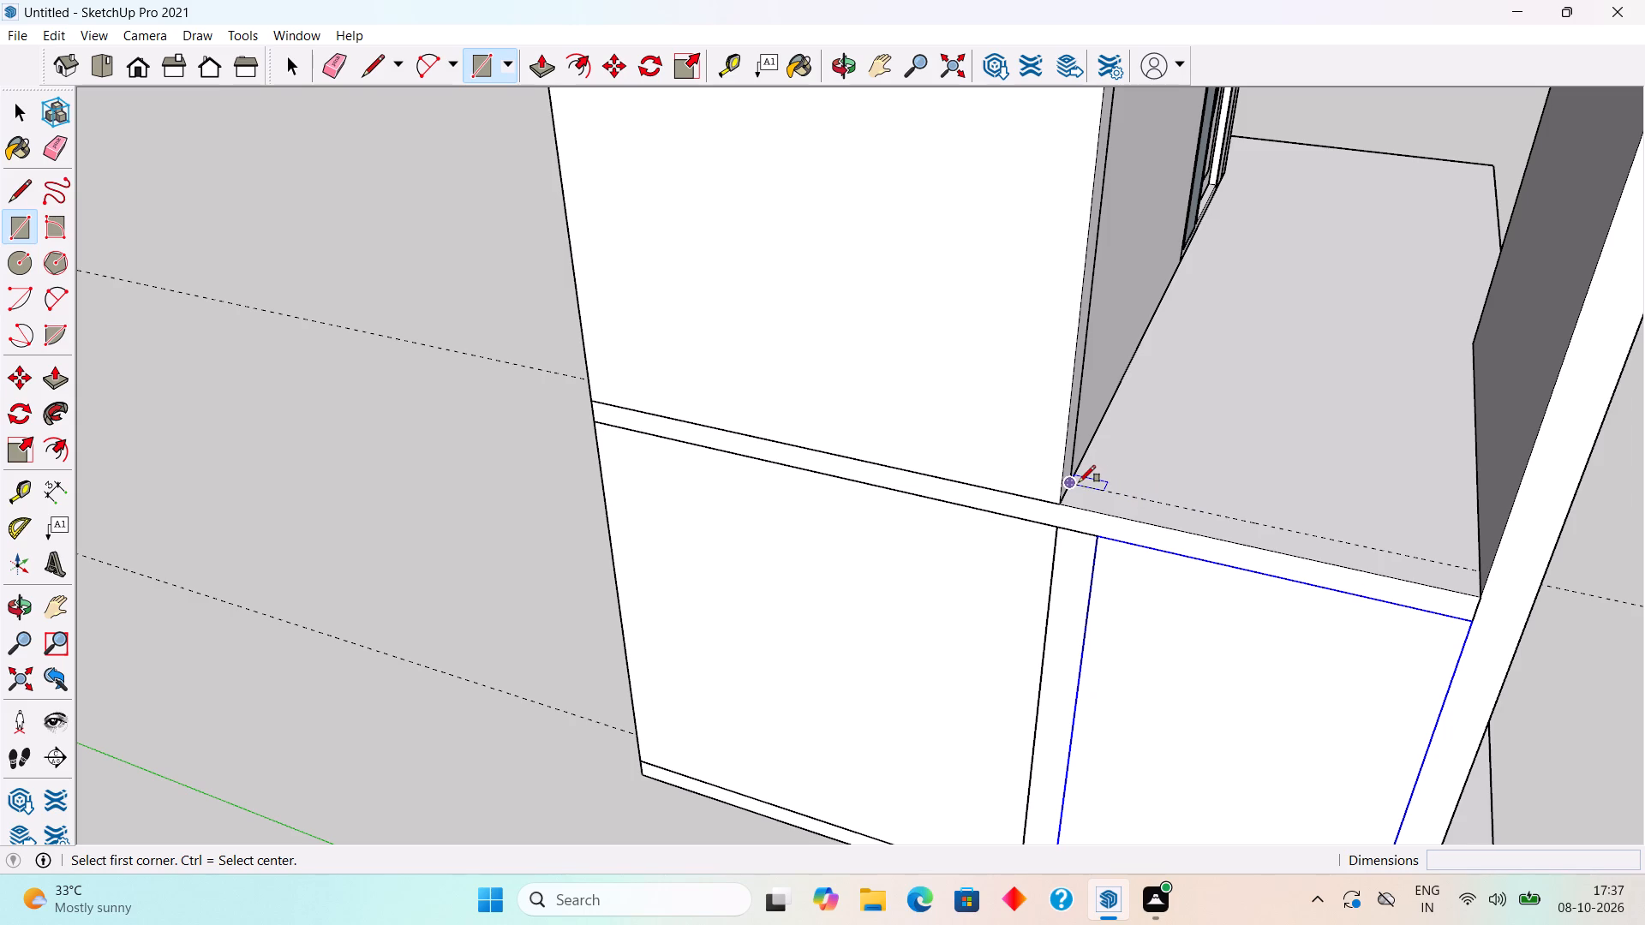
{"action": "left_click", "coordinate": [1079, 482]}
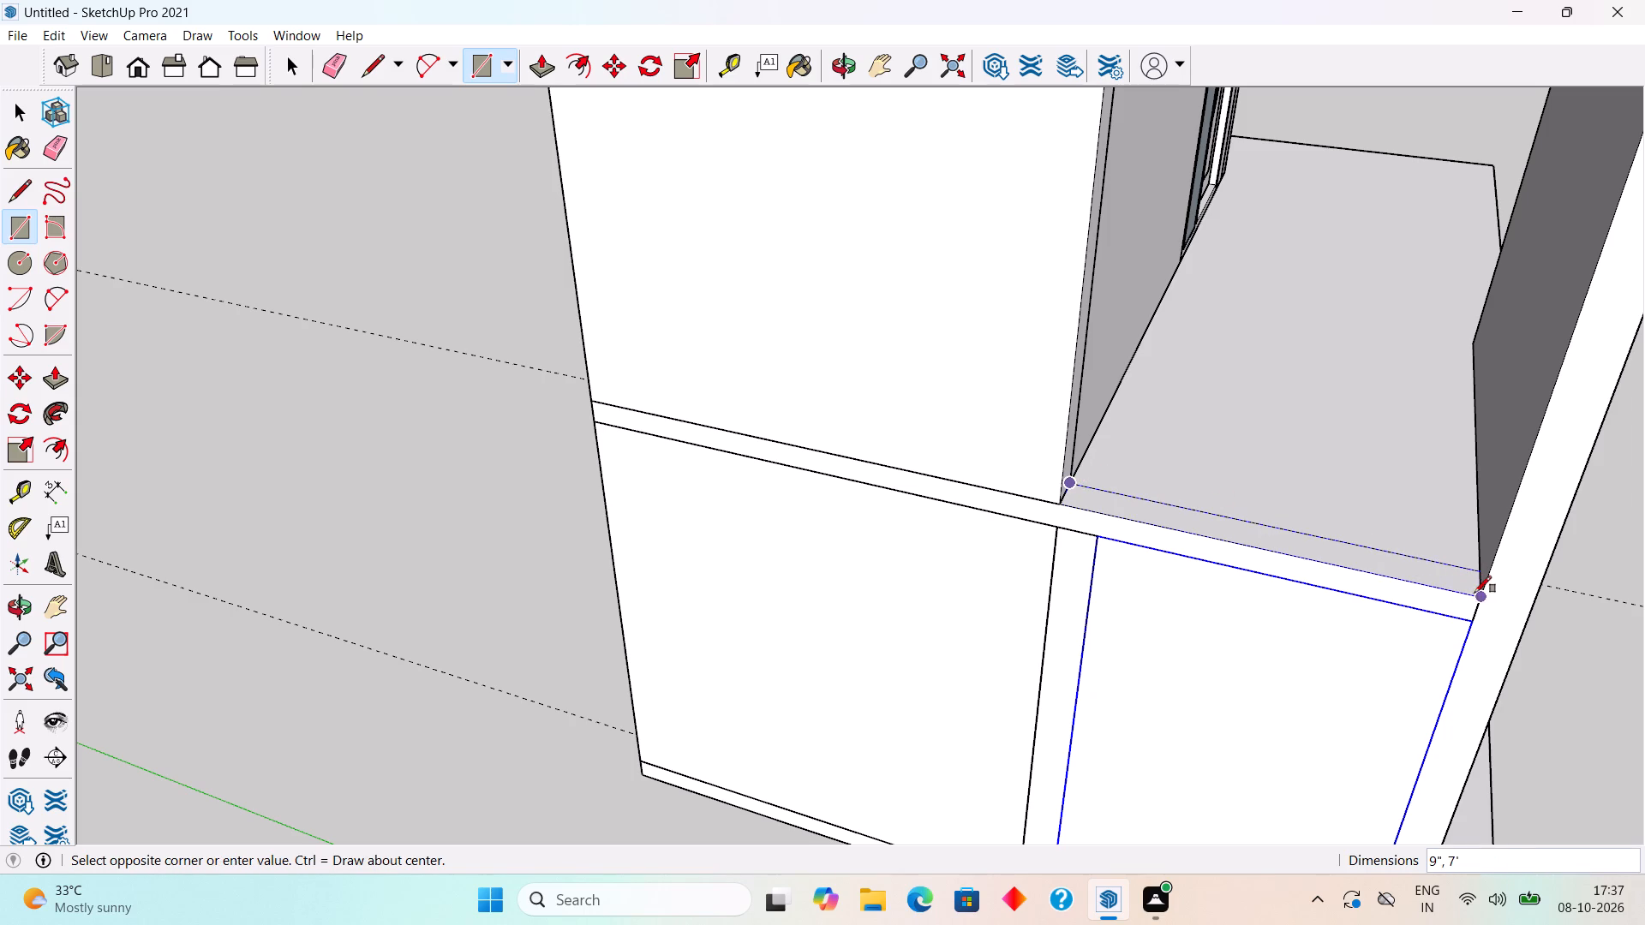
{"action": "left_click", "coordinate": [1484, 594]}
{"action": "key", "text": "space"}
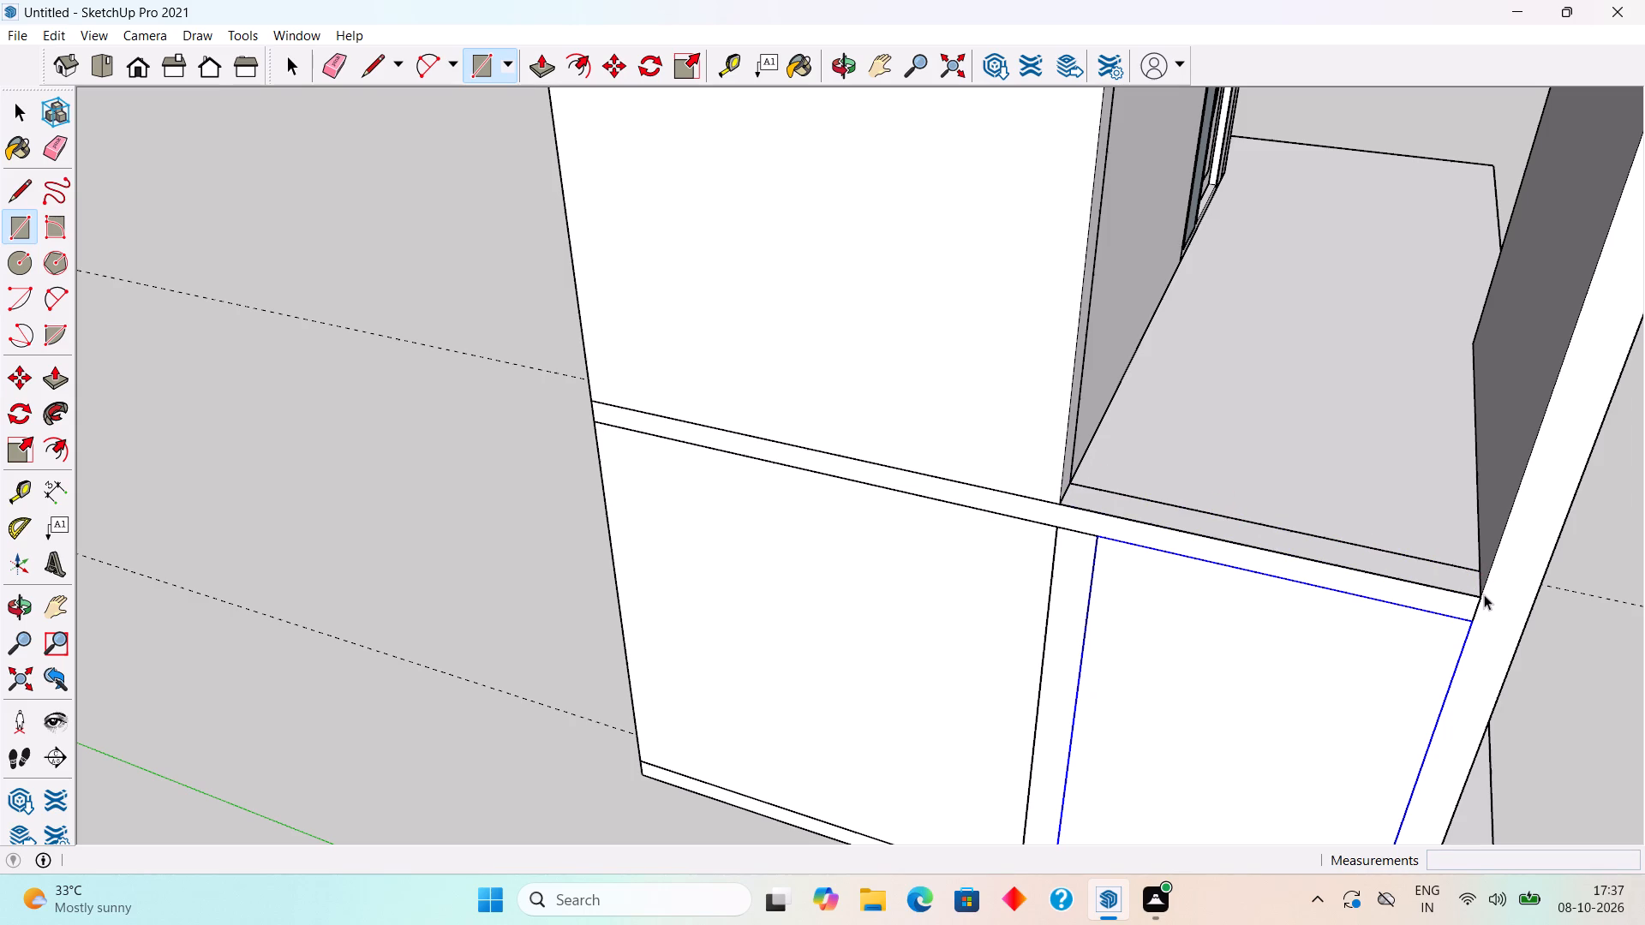
Pull the upper slab rectangle up 10' to the roof slab's underside and group the resulting upper side wall.
{"action": "key", "text": "p"}
{"action": "left_click", "coordinate": [1449, 585]}
{"action": "scroll", "coordinate": [1440, 527], "scroll_direction": "down", "scroll_amount": 7}
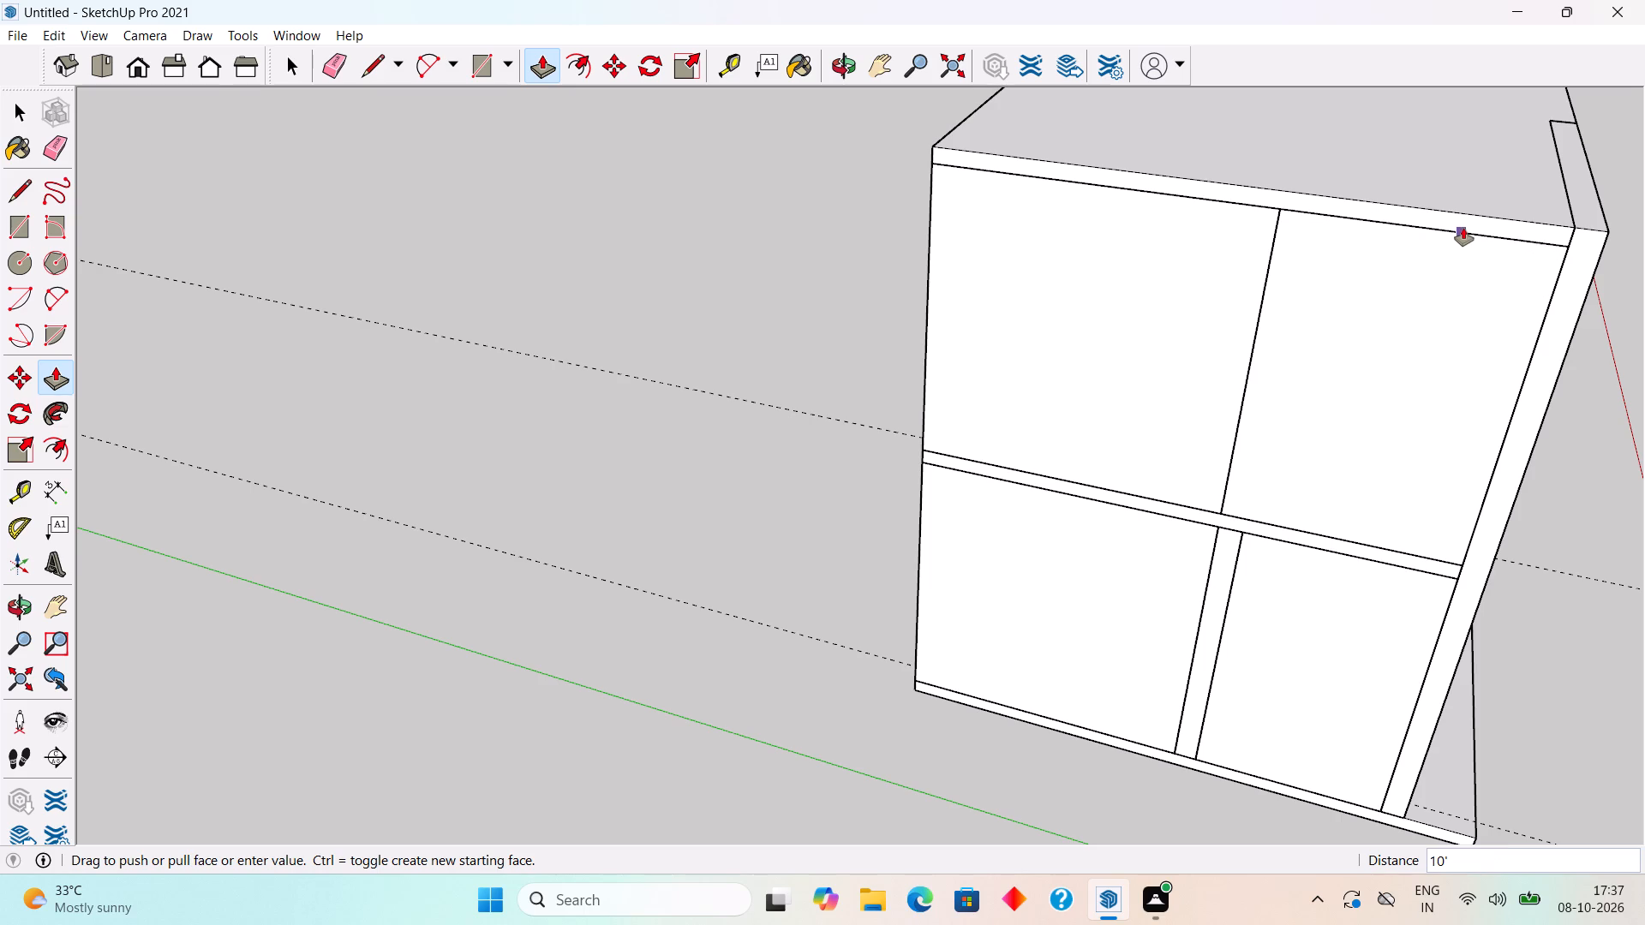
{"action": "left_click", "coordinate": [1463, 228]}
{"action": "key", "text": "space"}
{"action": "triple_click", "coordinate": [1447, 313]}
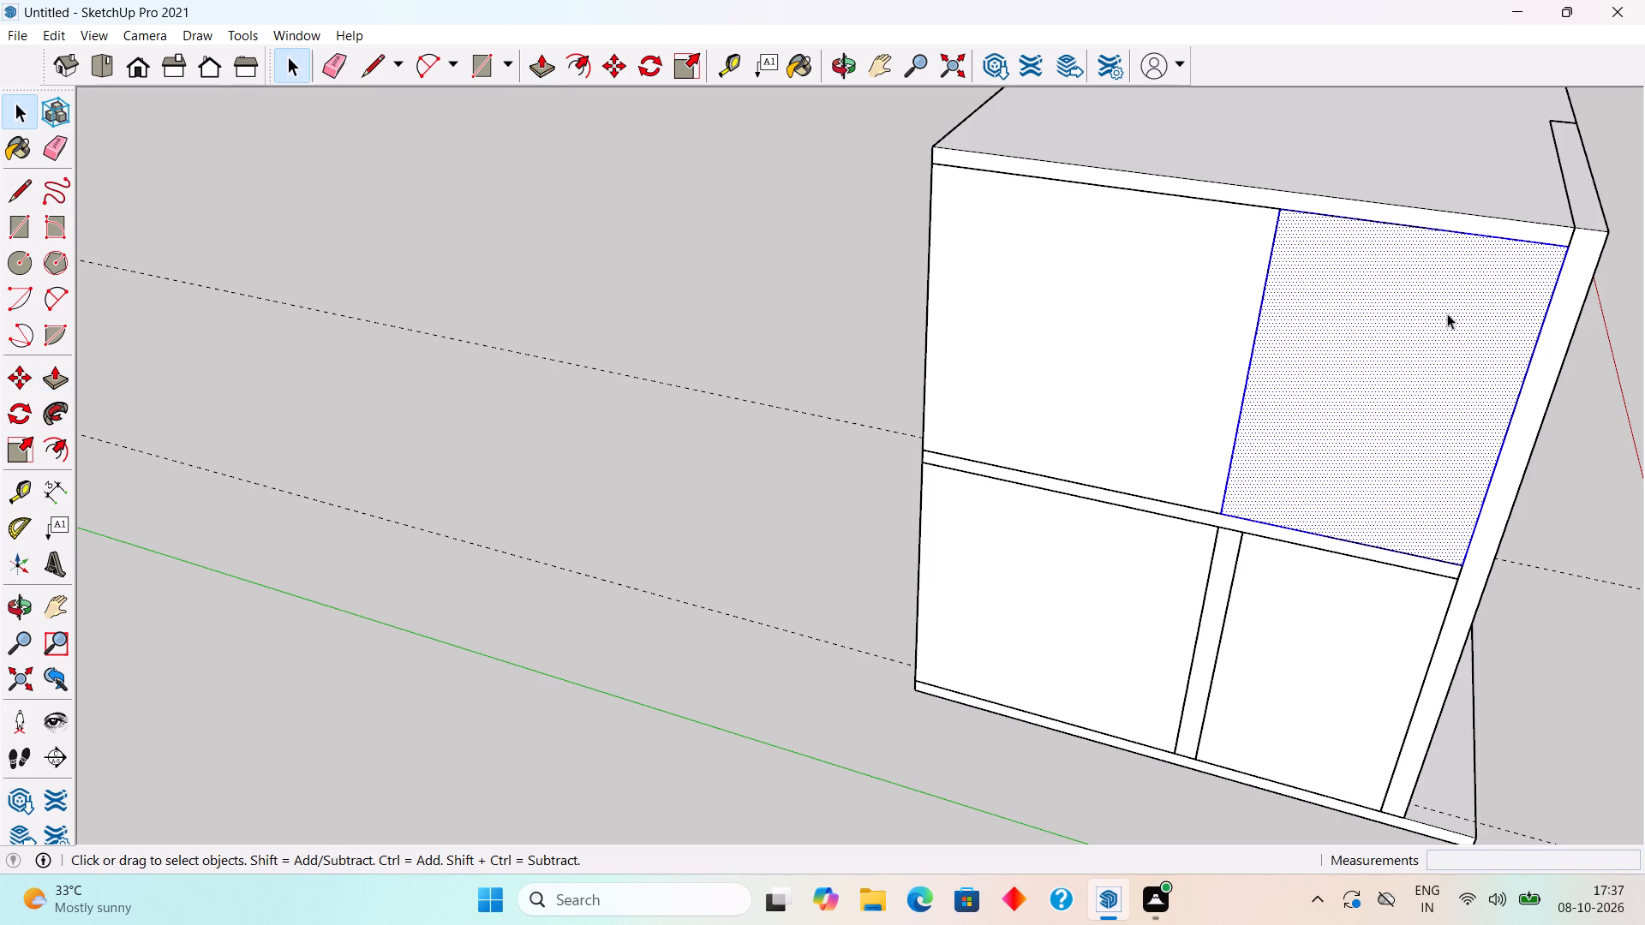
{"action": "right_click", "coordinate": [1447, 313]}
{"action": "left_click", "coordinate": [1509, 489]}
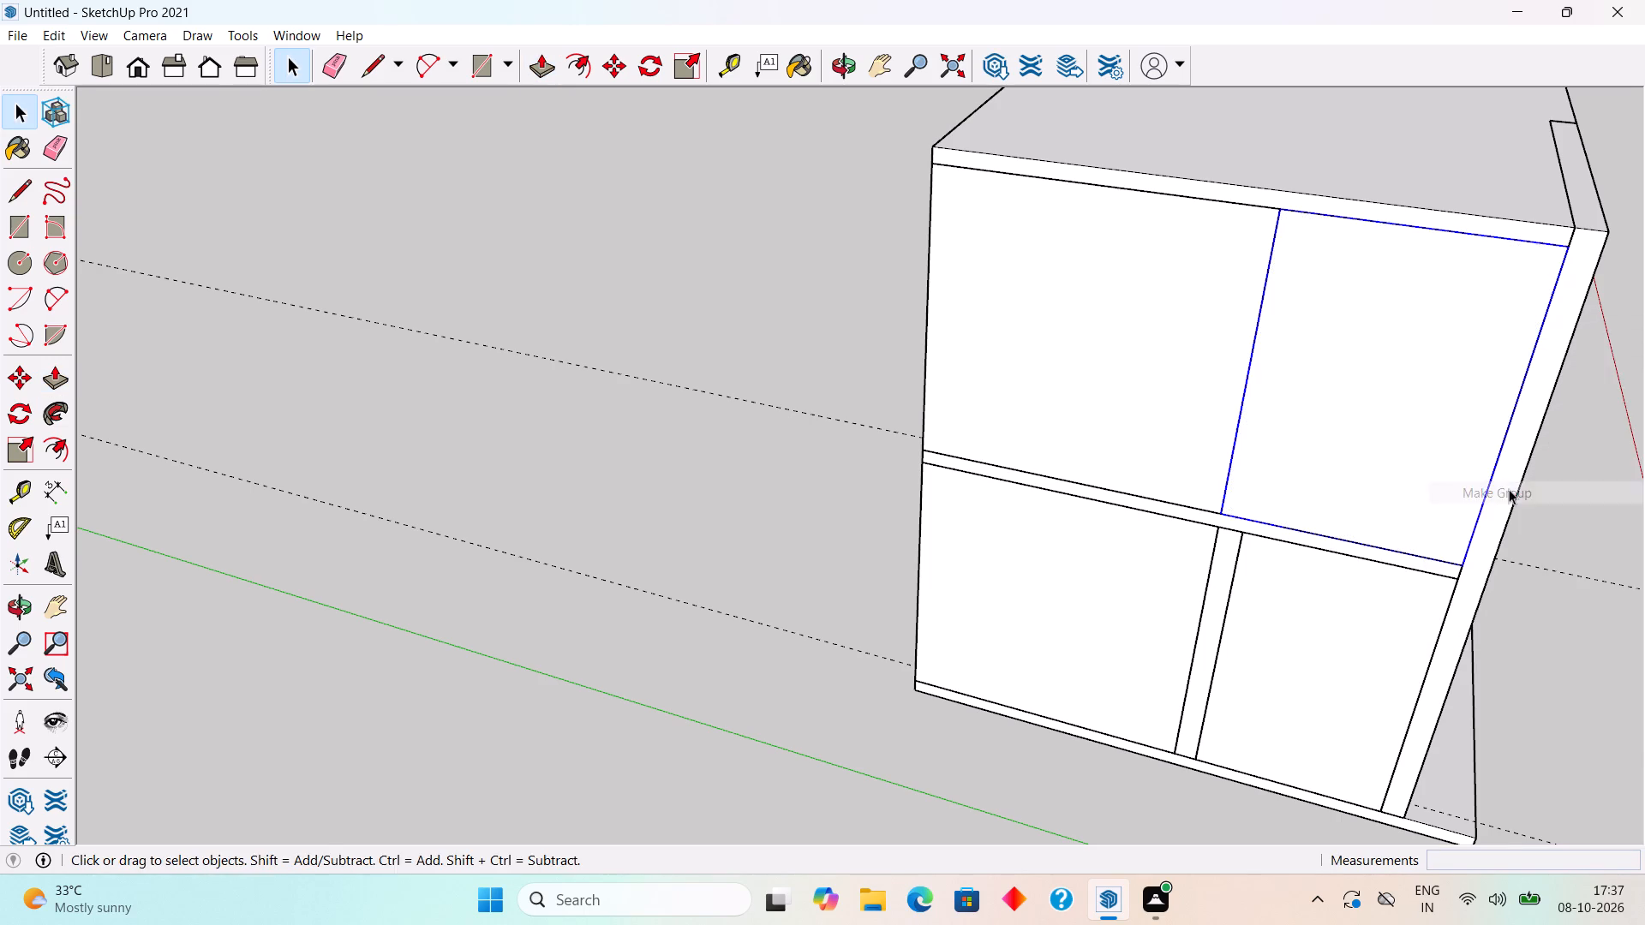
Examine the house from the front, above and both sides, checking the closed side walls, slabs and porch.
{"action": "middle_click_drag", "start_coordinate": [1506, 489], "coordinate": [1068, 420]}
{"action": "left_click", "coordinate": [667, 404]}
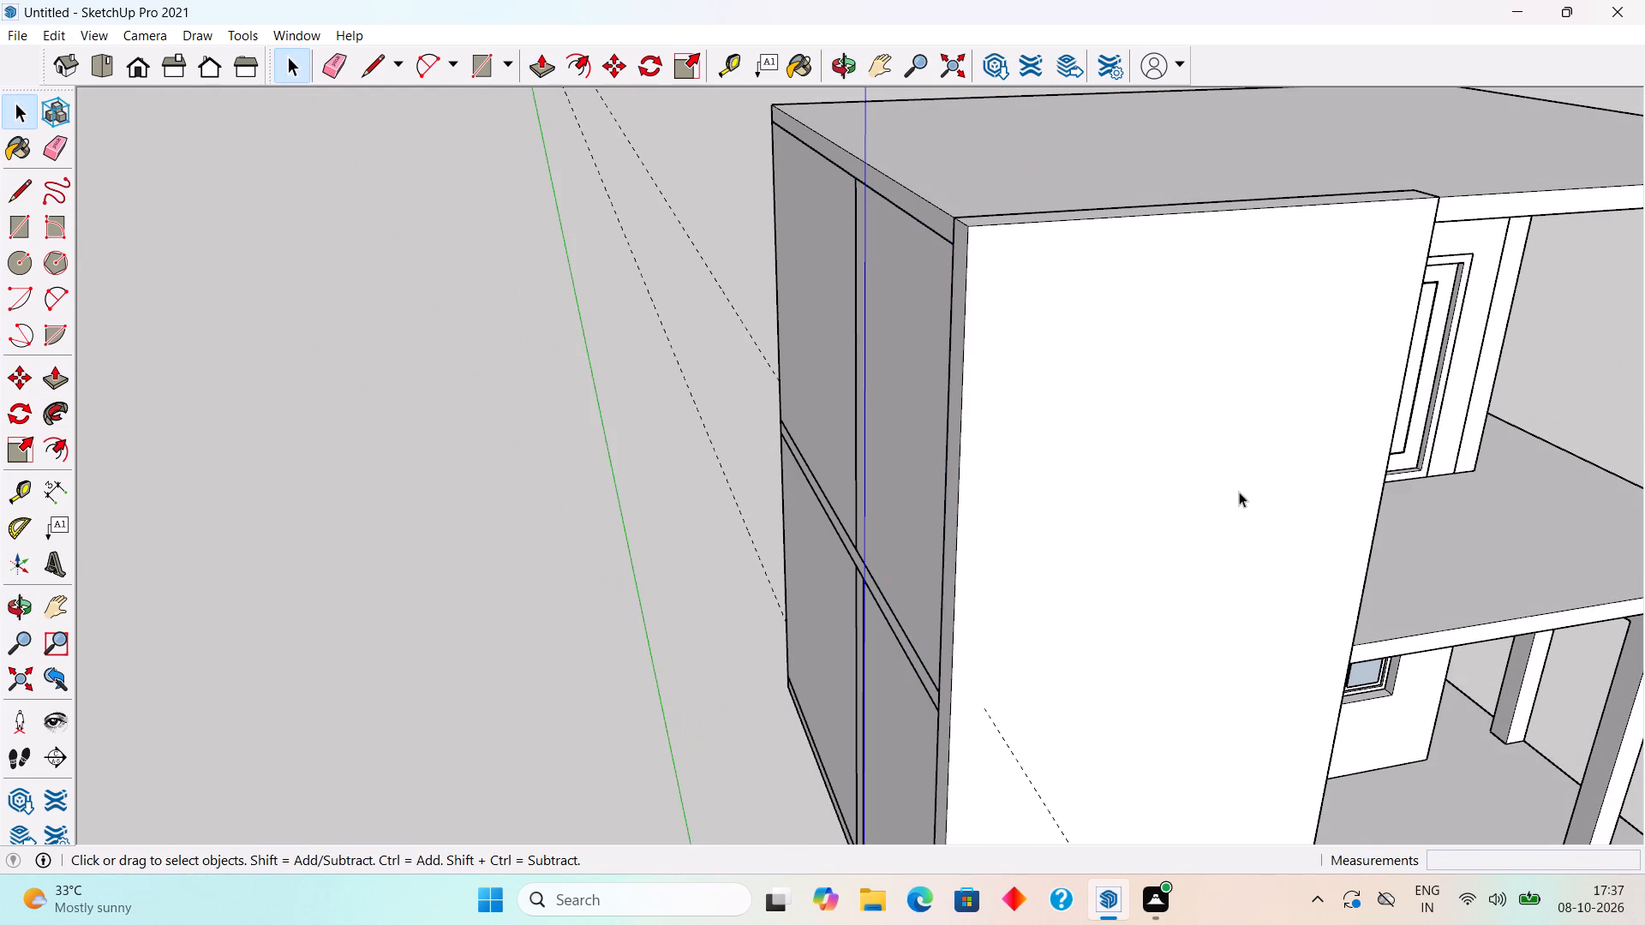
{"action": "middle_click_drag", "start_coordinate": [1233, 492], "coordinate": [890, 439]}
{"action": "scroll", "coordinate": [916, 445], "scroll_direction": "down", "scroll_amount": 6}
{"action": "scroll", "coordinate": [1068, 551], "scroll_direction": "down", "scroll_amount": 1}
{"action": "middle_click_drag", "start_coordinate": [882, 520], "coordinate": [716, 486]}
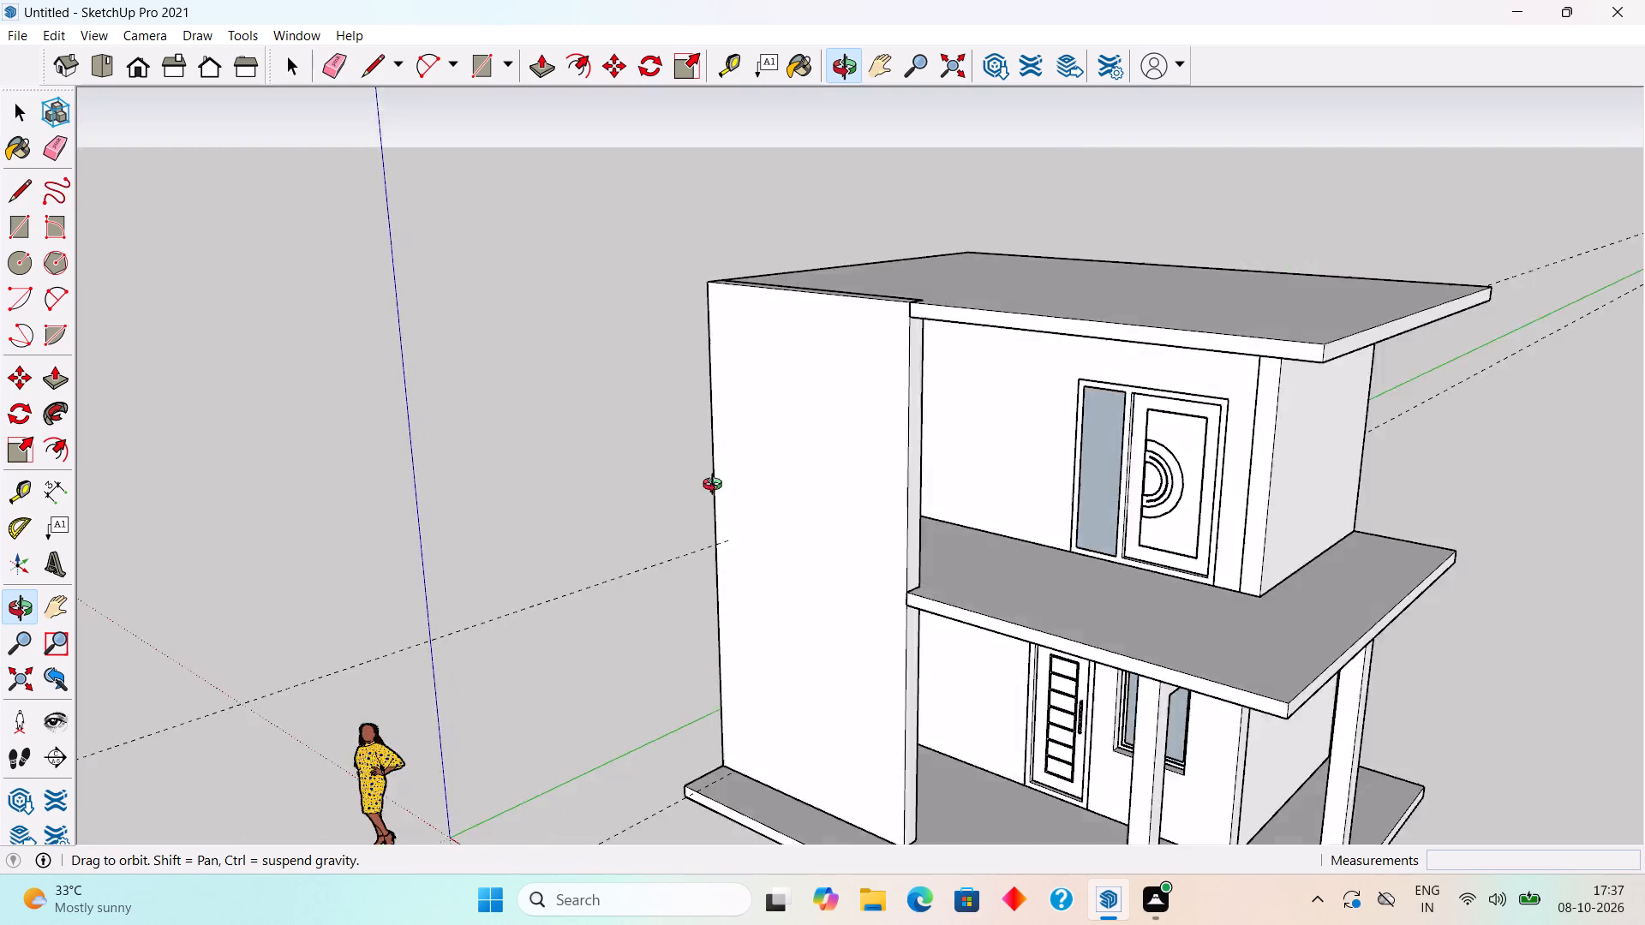
{"action": "middle_click_drag", "start_coordinate": [716, 486], "coordinate": [612, 581]}
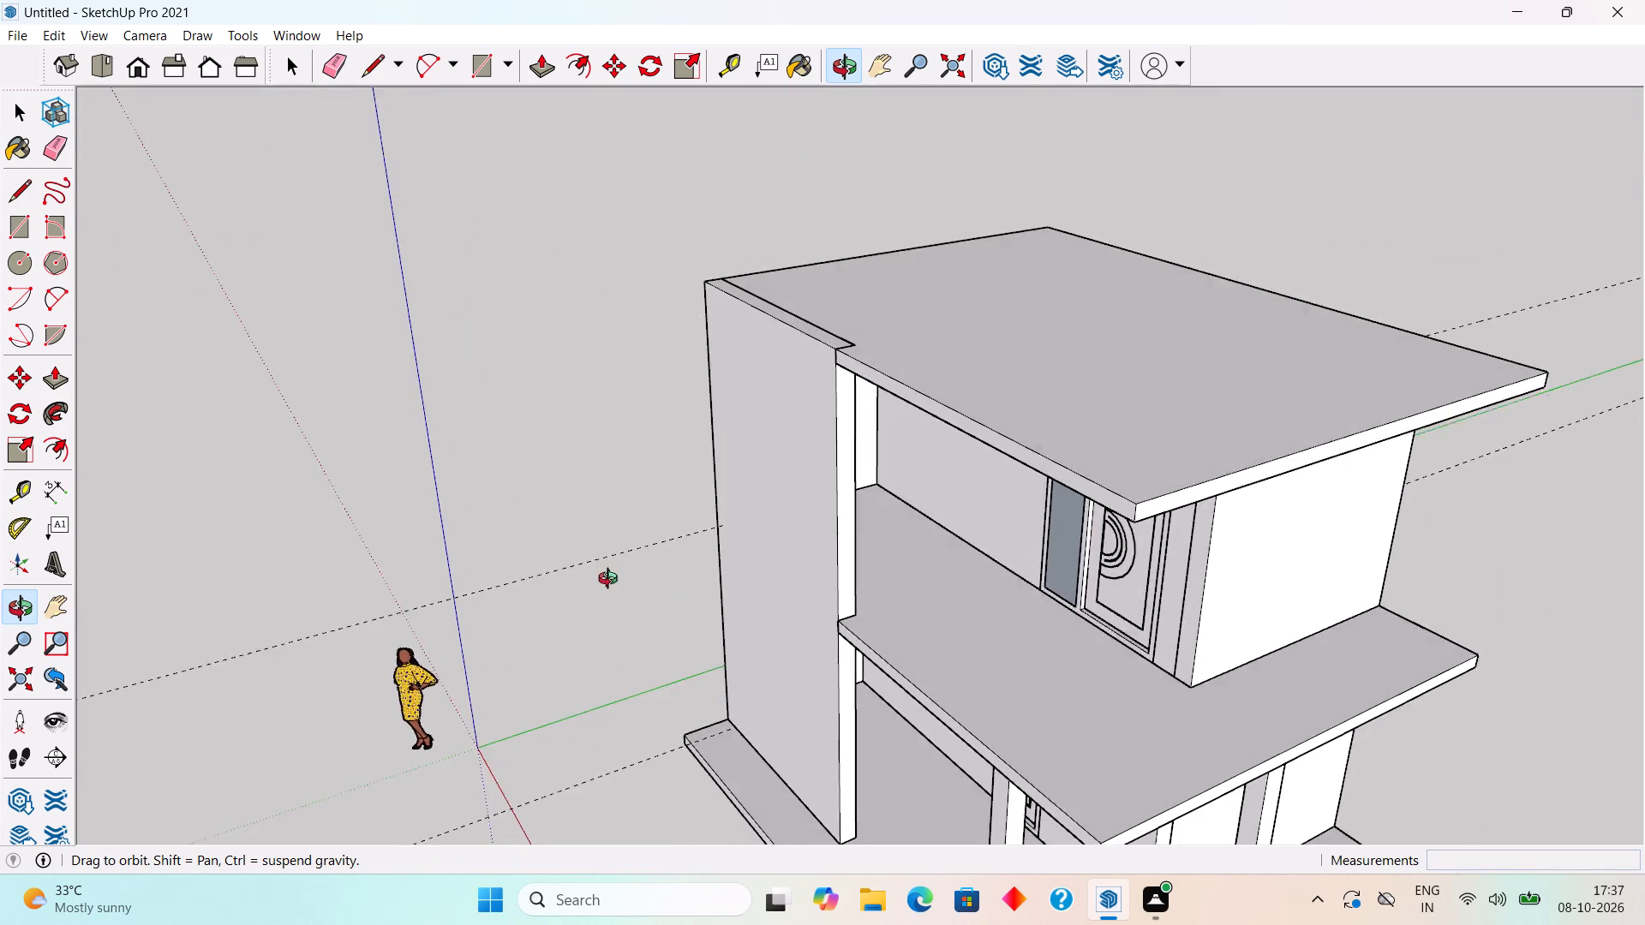
{"action": "middle_click_drag", "start_coordinate": [612, 581], "coordinate": [1237, 586]}
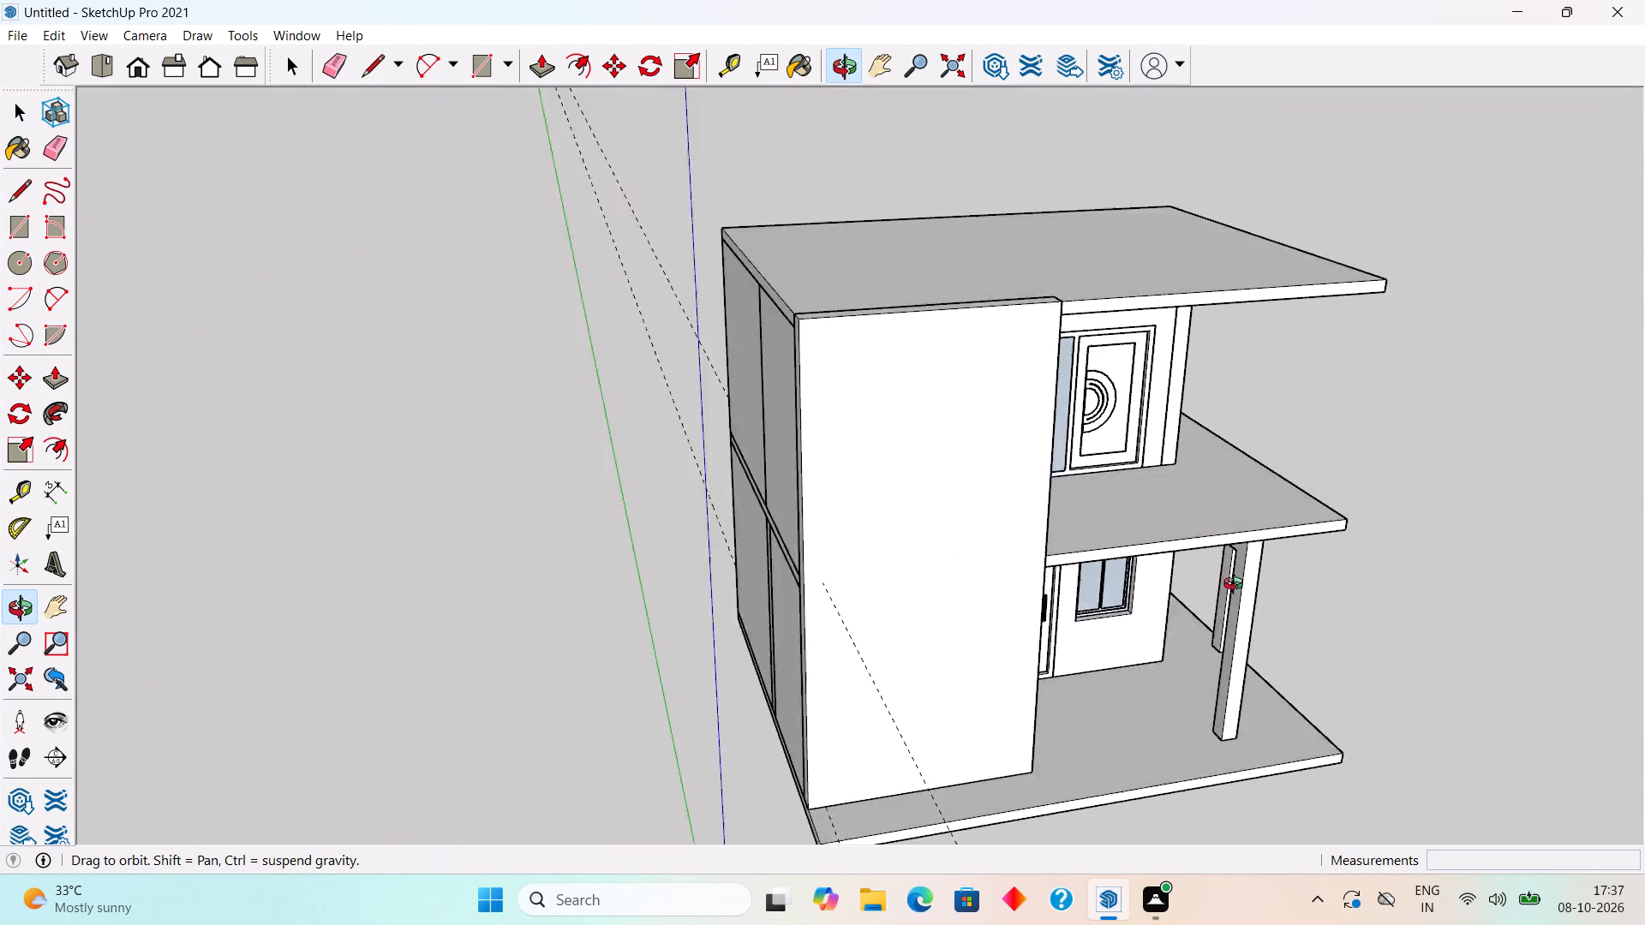
{"action": "middle_click_drag", "start_coordinate": [1237, 586], "coordinate": [1415, 821]}
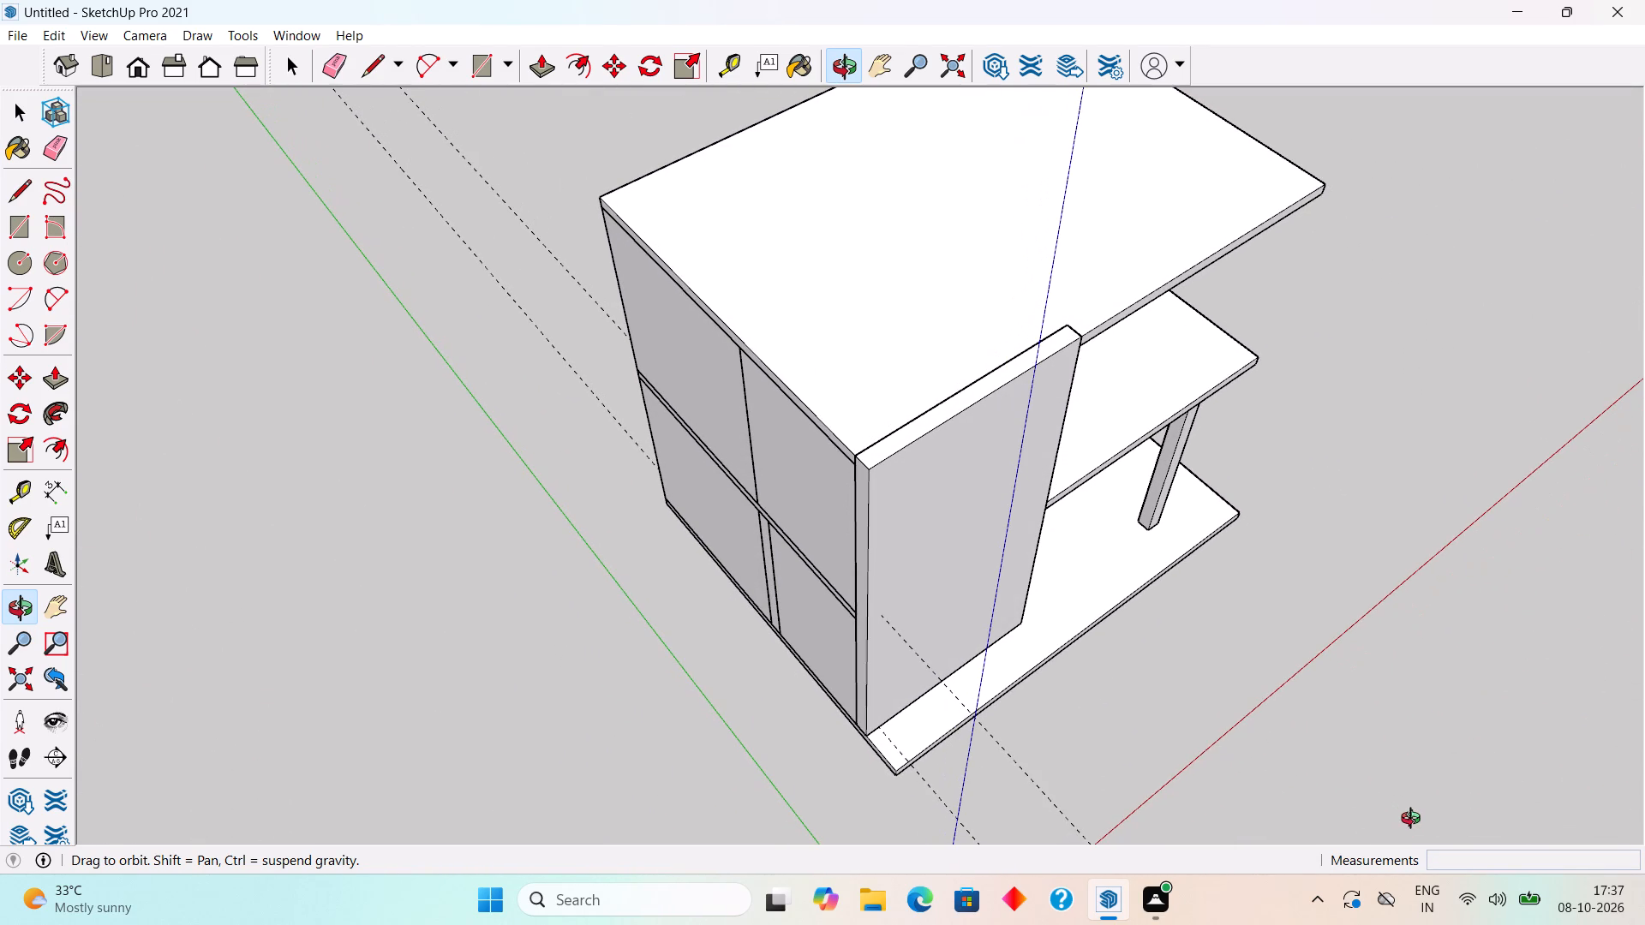
{"action": "middle_click_drag", "start_coordinate": [1415, 821], "coordinate": [1193, 601]}
{"action": "scroll", "coordinate": [1172, 595], "scroll_direction": "down", "scroll_amount": 6}
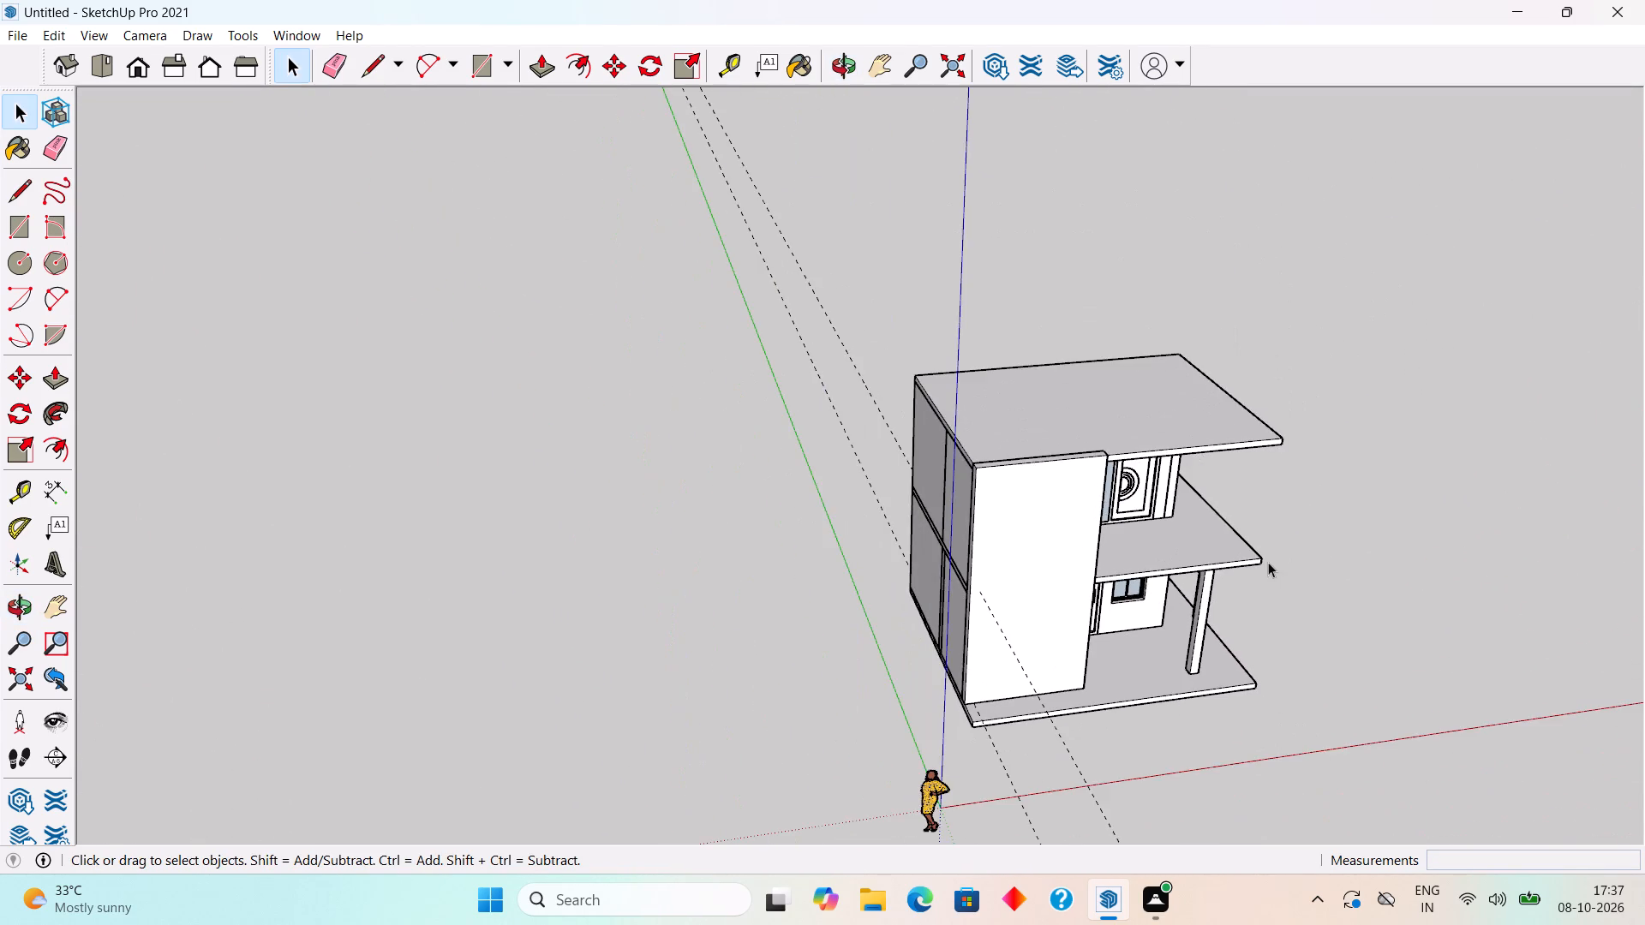
{"action": "middle_click_drag", "start_coordinate": [1256, 559], "coordinate": [616, 442]}
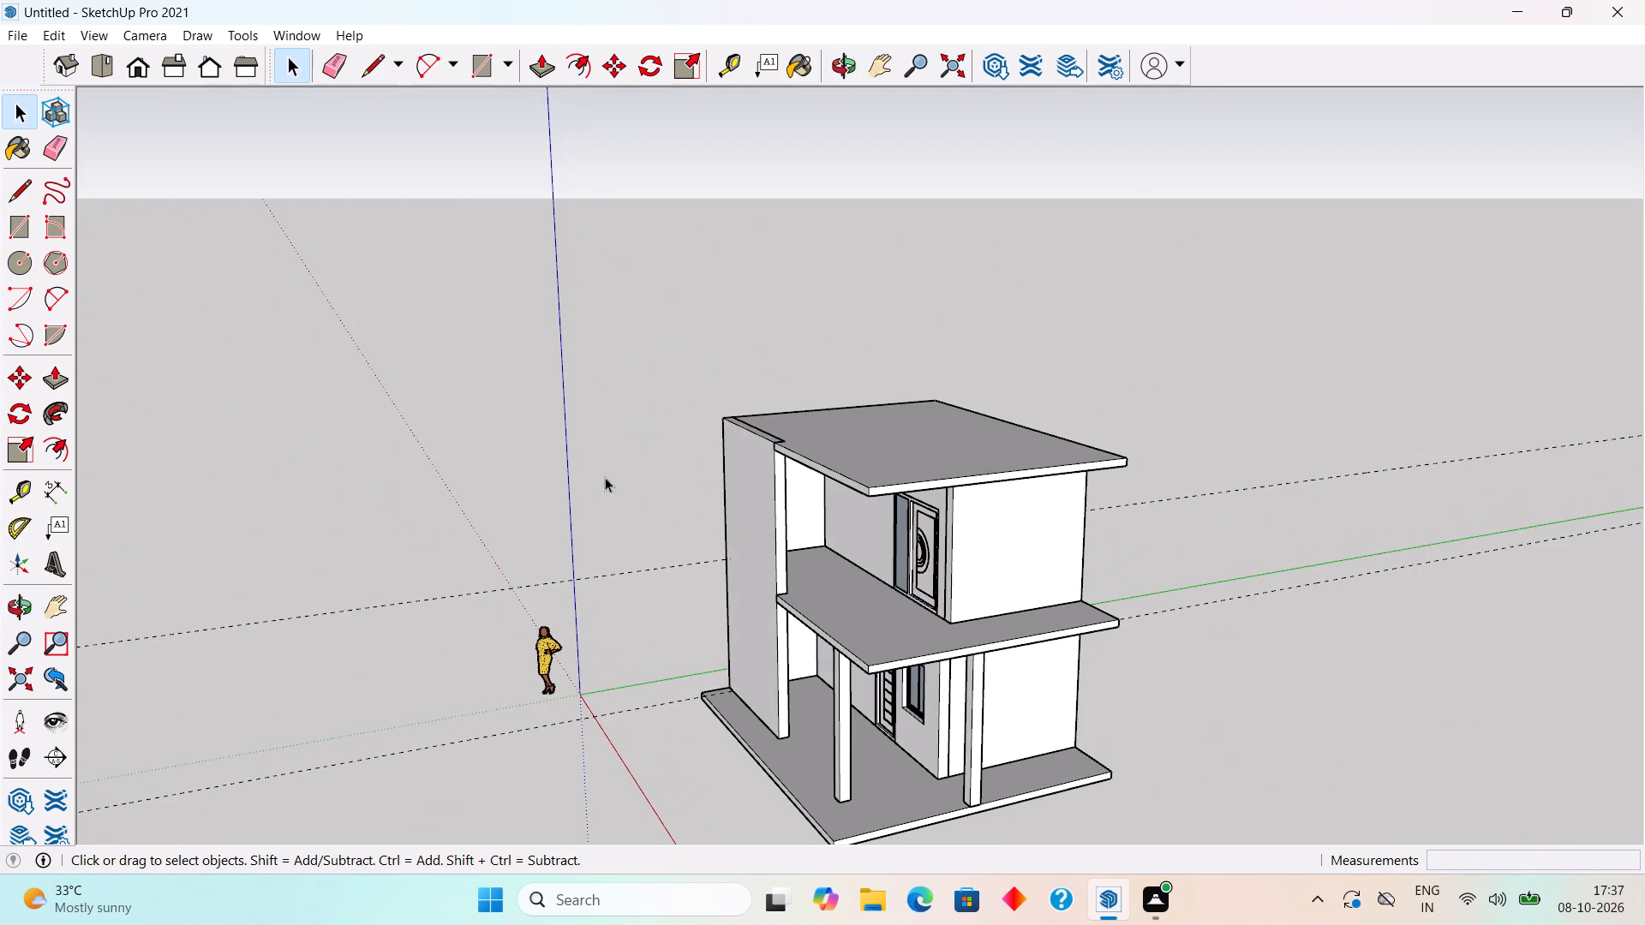
{"action": "scroll", "coordinate": [882, 695], "scroll_direction": "up", "scroll_amount": 6}
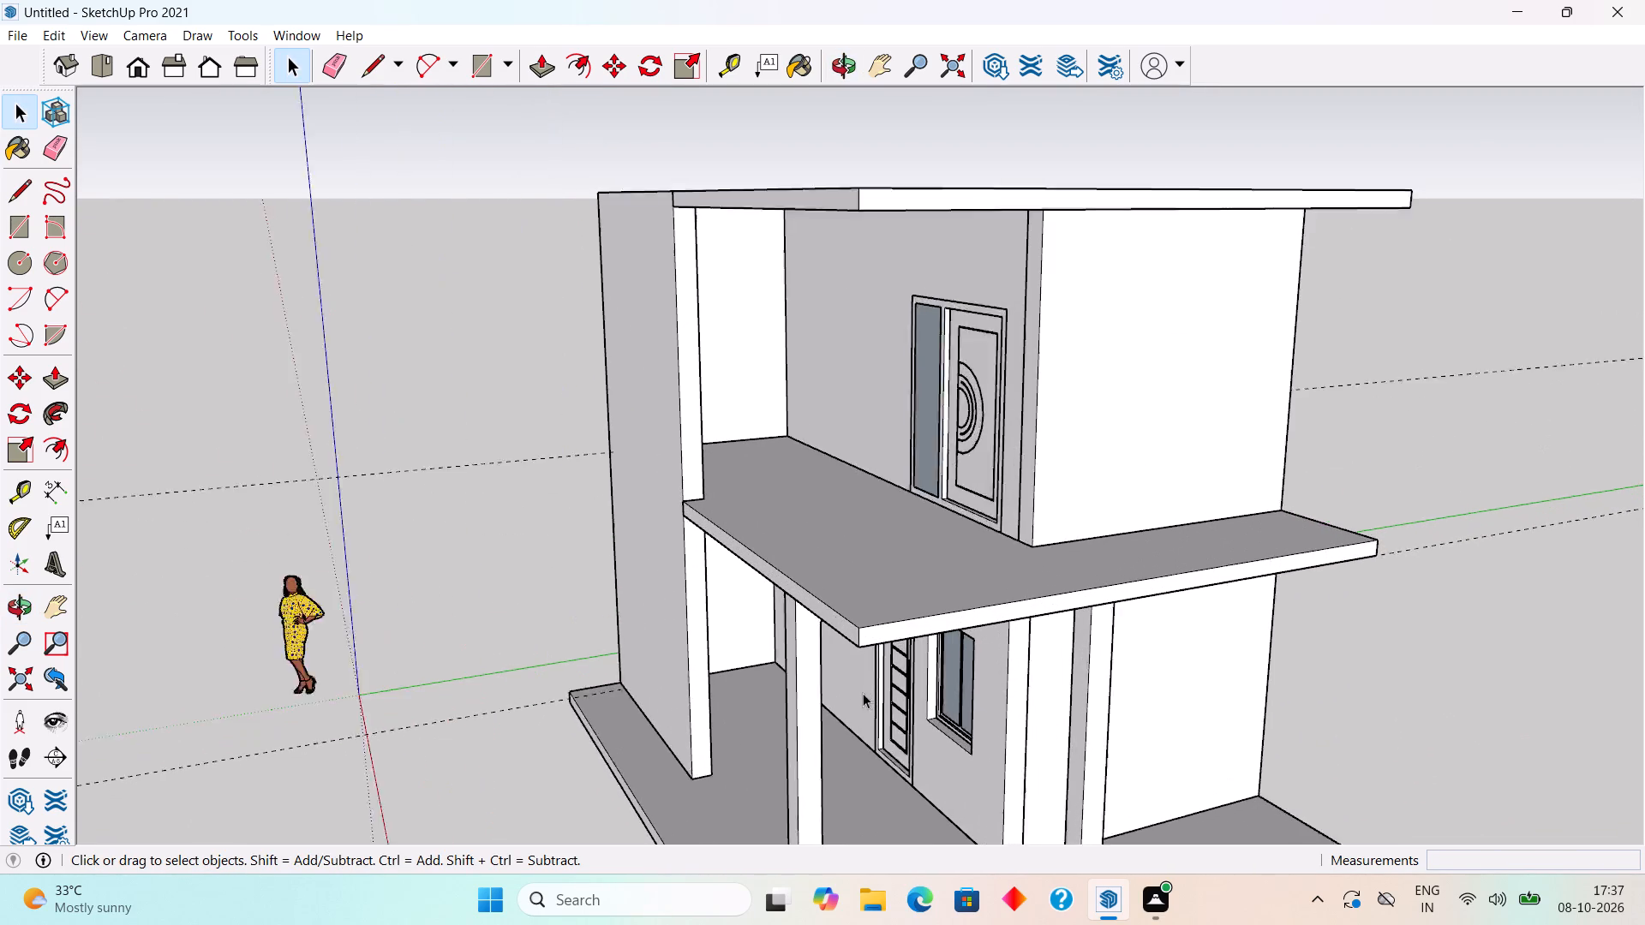
{"action": "scroll", "coordinate": [863, 693], "scroll_direction": "up", "scroll_amount": 2}
{"action": "scroll", "coordinate": [758, 541], "scroll_direction": "down", "scroll_amount": 3}
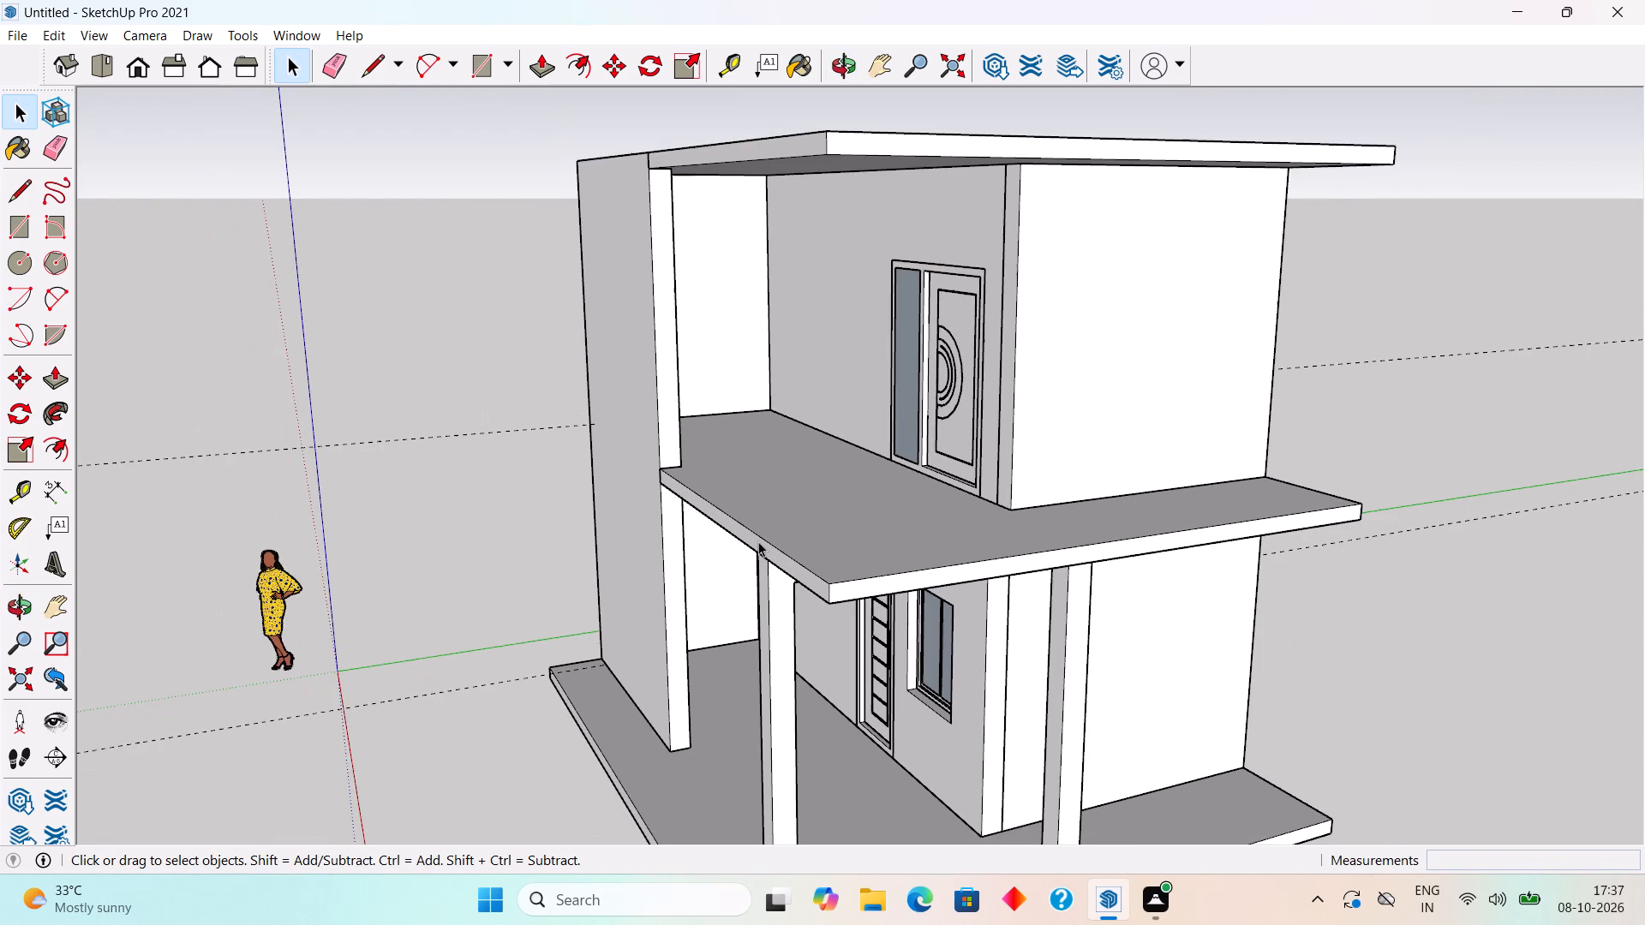
Extend the freestanding front wall upward by 8' from its top face, inside its group.
{"action": "scroll", "coordinate": [758, 541], "scroll_direction": "down", "scroll_amount": 4}
{"action": "middle_click_drag", "start_coordinate": [767, 567], "coordinate": [960, 618]}
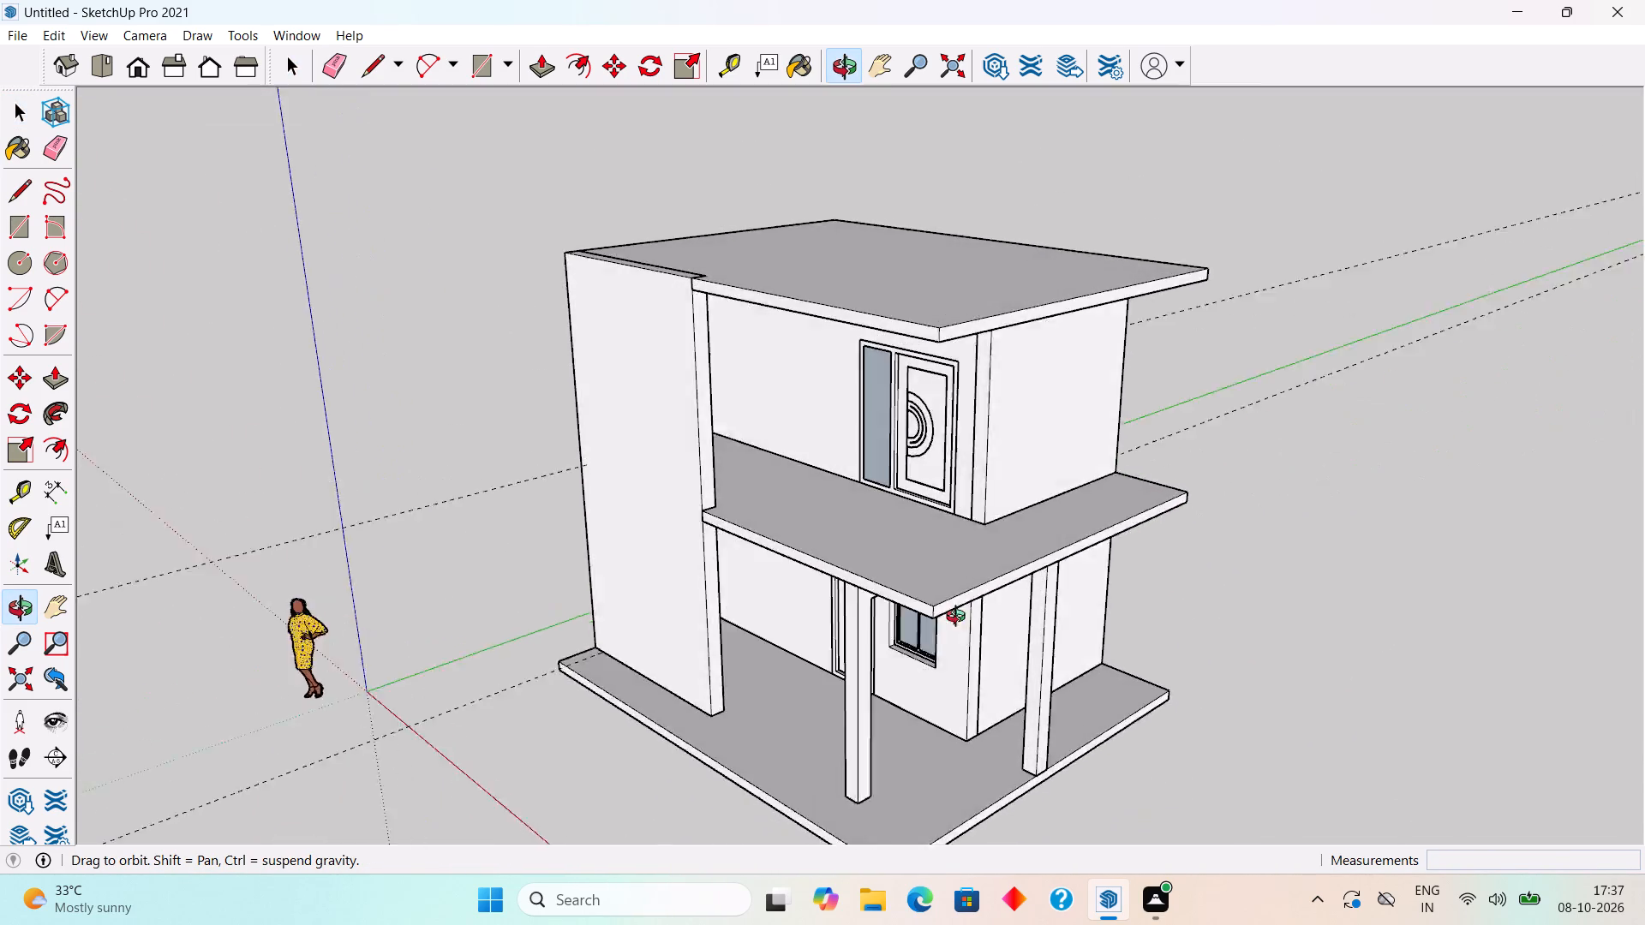
{"action": "middle_click_drag", "start_coordinate": [960, 618], "coordinate": [1465, 719]}
{"action": "middle_click_drag", "start_coordinate": [850, 371], "coordinate": [901, 557]}
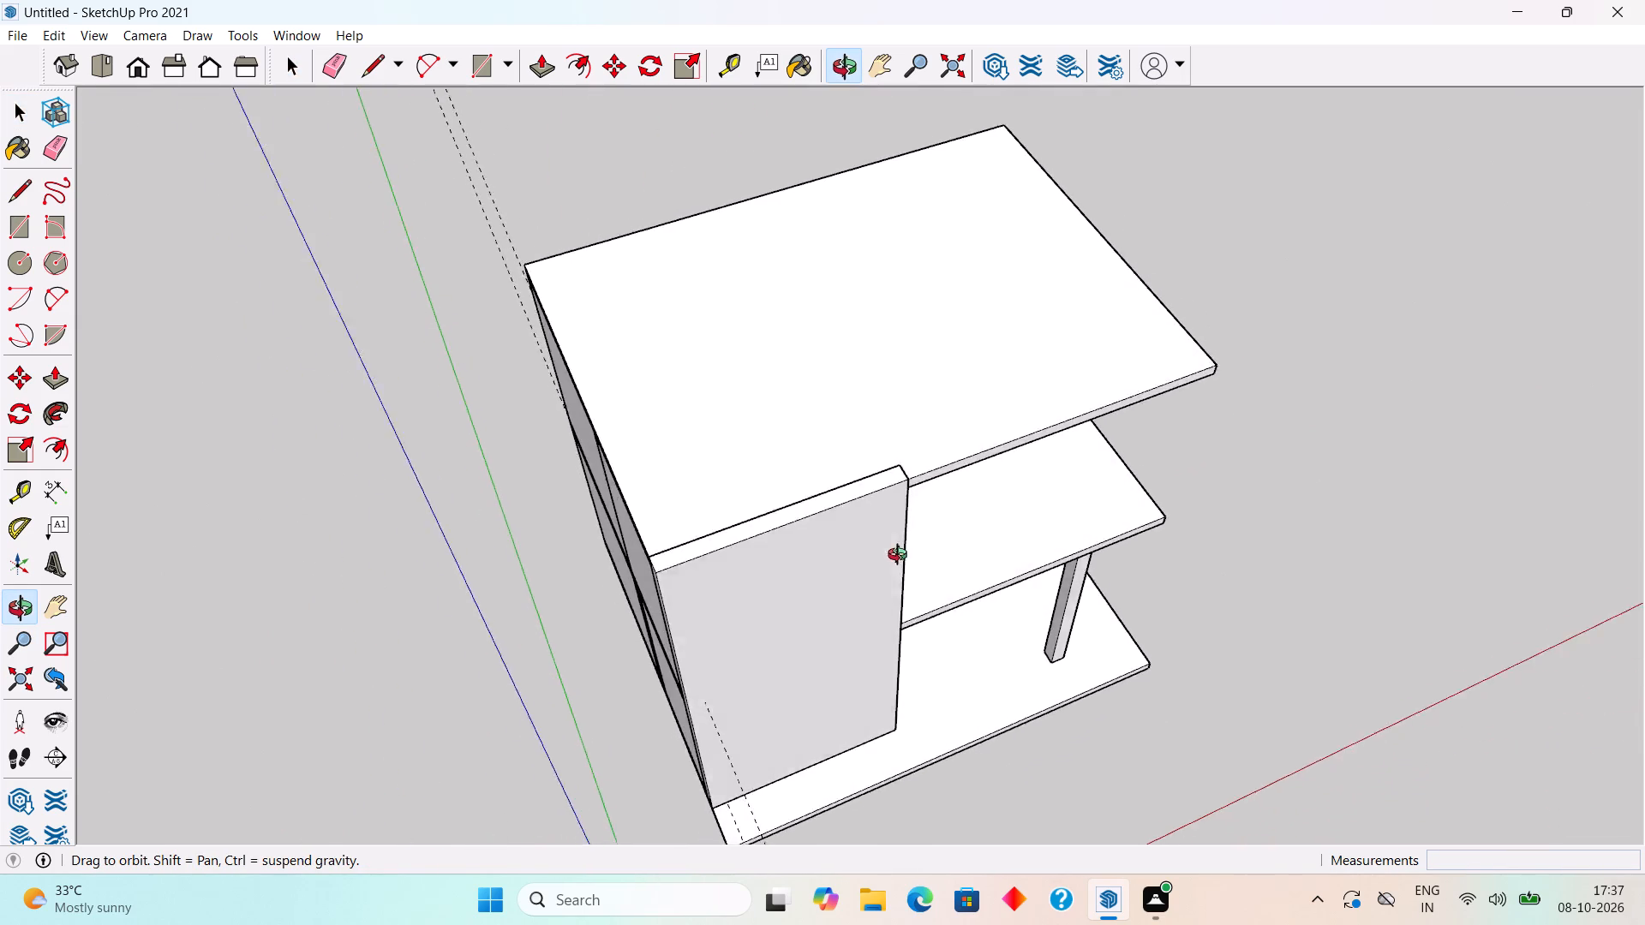
{"action": "middle_click_drag", "start_coordinate": [901, 557], "coordinate": [908, 599]}
{"action": "scroll", "coordinate": [851, 532], "scroll_direction": "up", "scroll_amount": 5}
{"action": "left_click", "coordinate": [849, 529]}
{"action": "triple_click", "coordinate": [849, 529]}
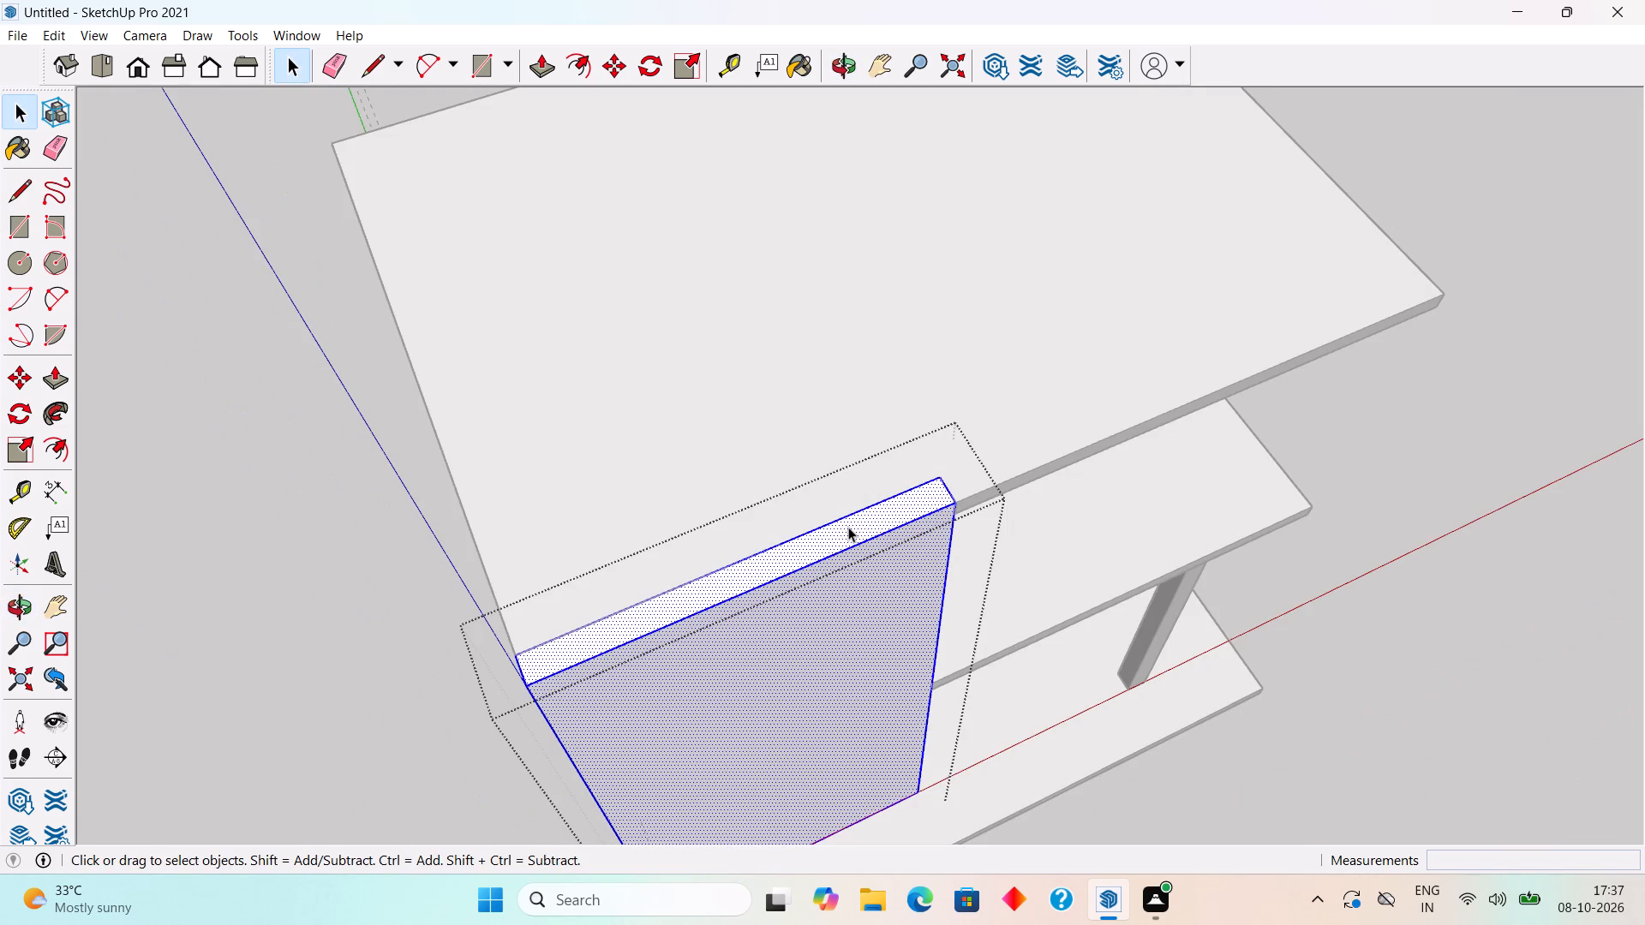
{"action": "key", "text": "p"}
{"action": "left_click", "coordinate": [848, 527]}
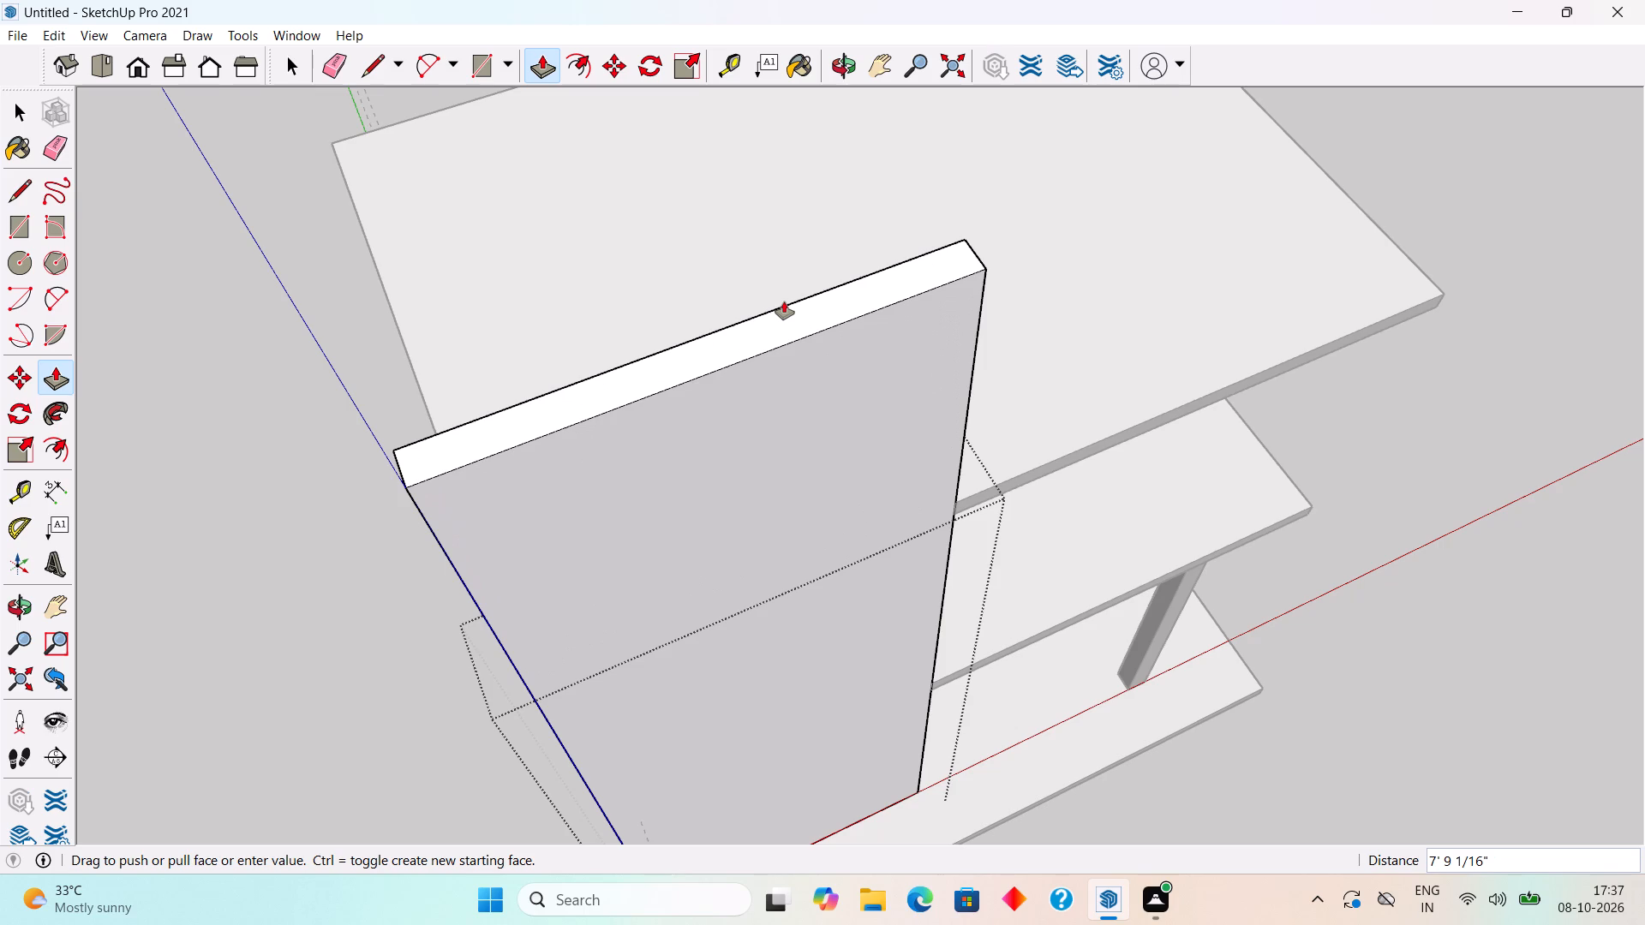
{"action": "key", "text": "9"}
{"action": "key", "text": "BackSpace"}
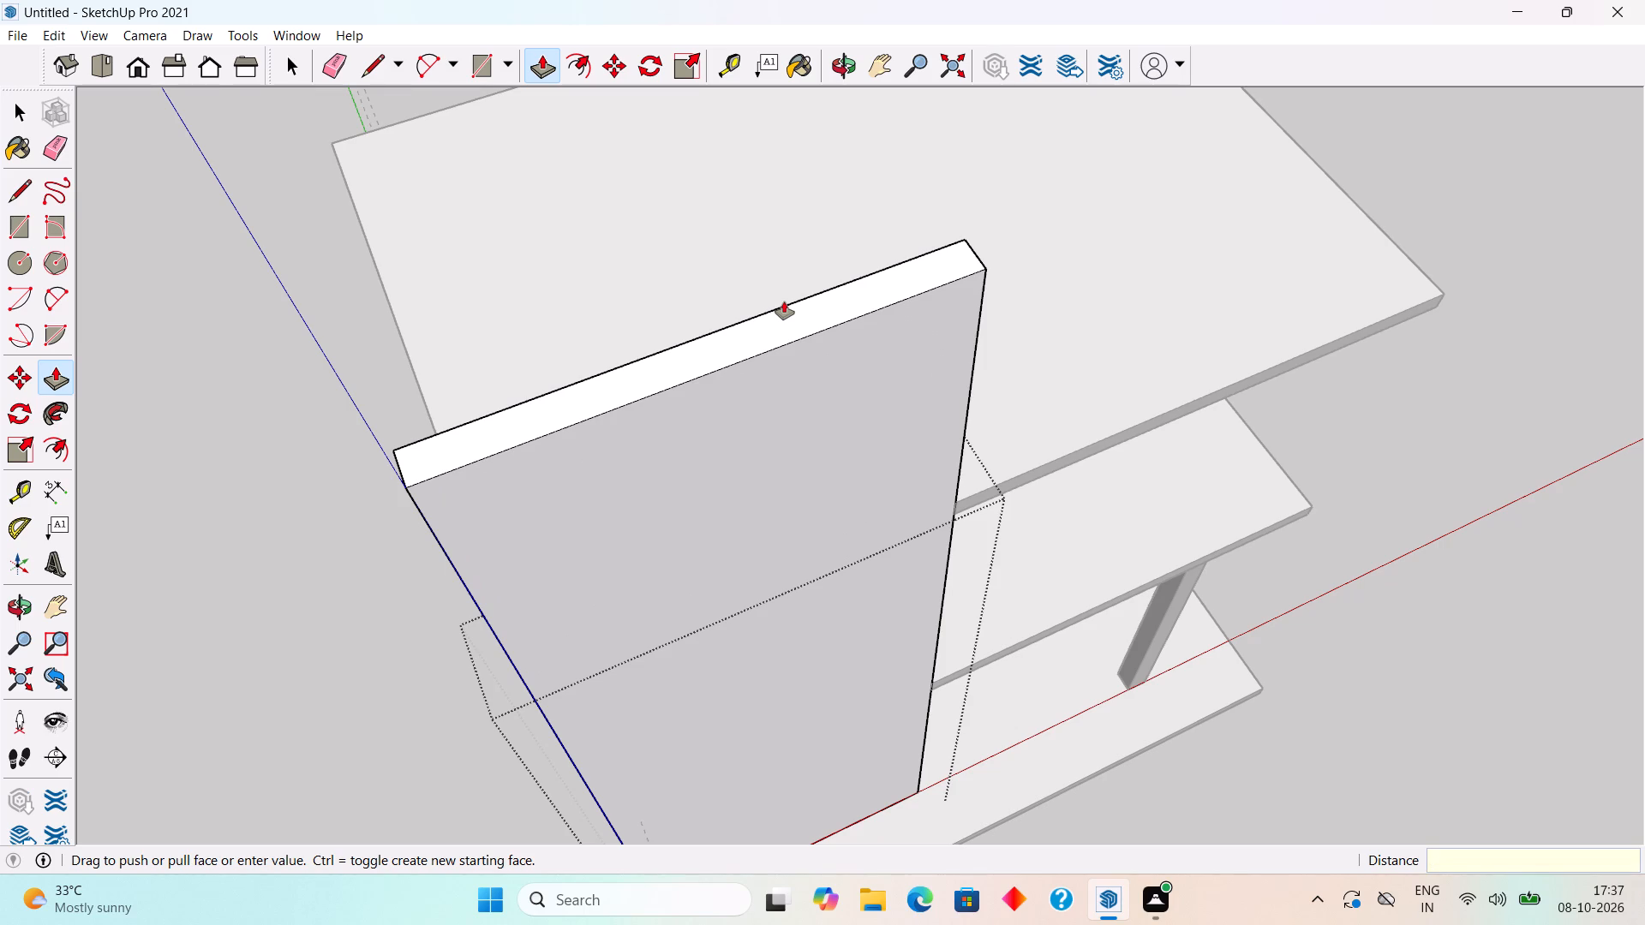
{"action": "type", "text": "8'"}
{"action": "key", "text": "Return"}
{"action": "key", "text": "space"}
{"action": "scroll", "coordinate": [784, 301], "scroll_direction": "down", "scroll_amount": 3}
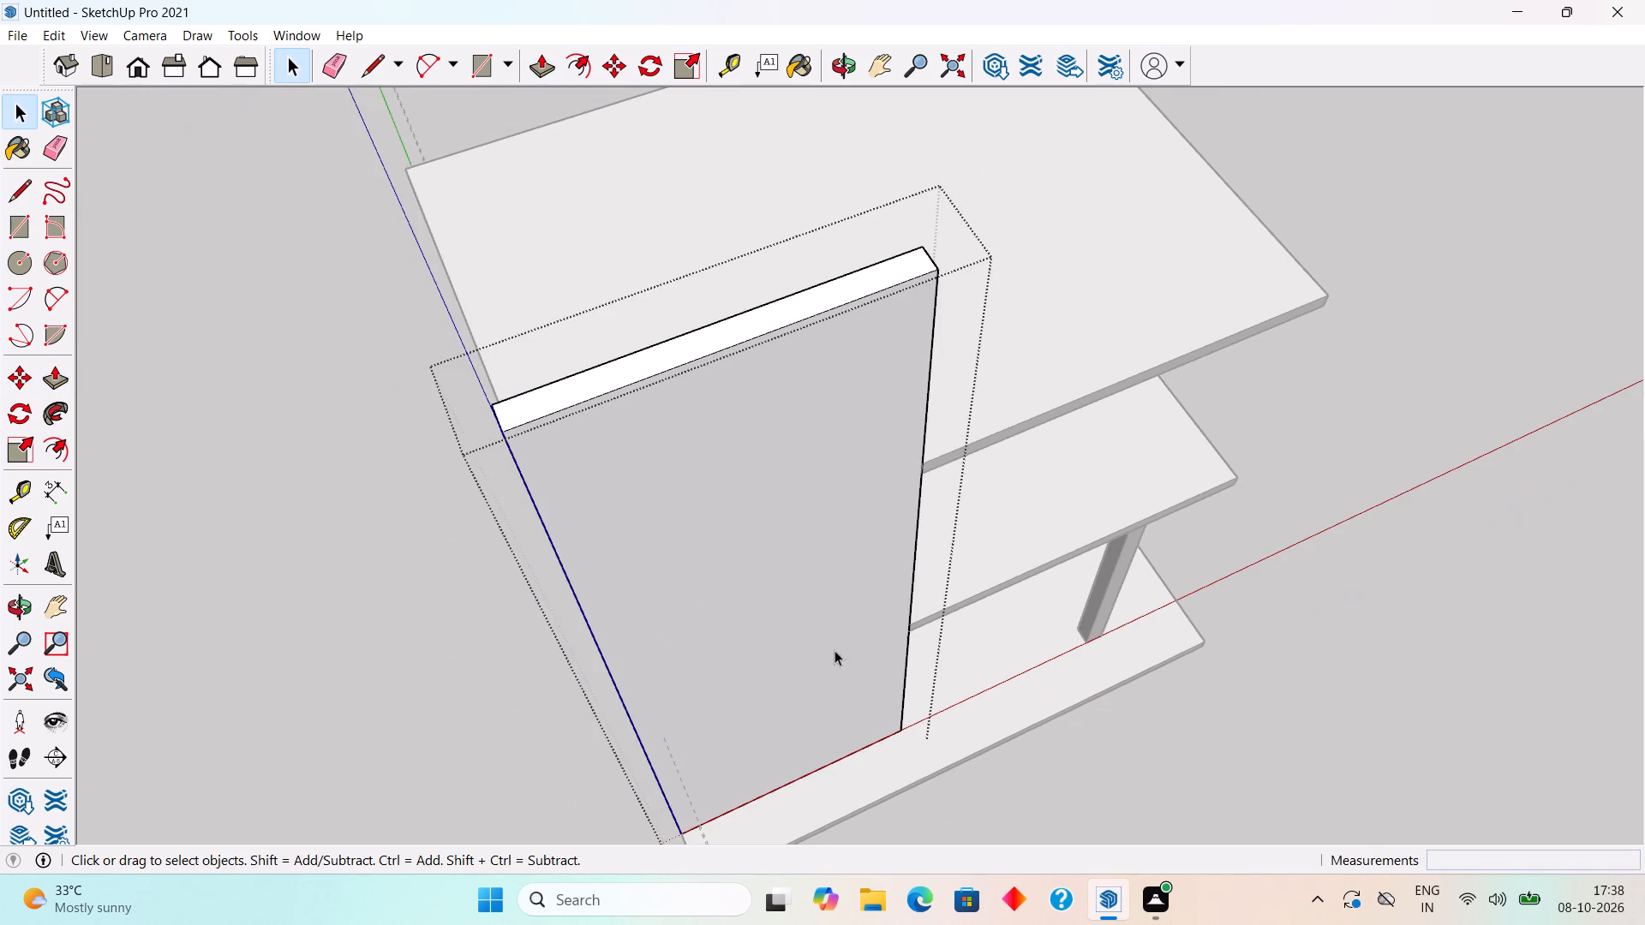
{"action": "middle_click_drag", "start_coordinate": [817, 670], "coordinate": [706, 508]}
{"action": "scroll", "coordinate": [705, 507], "scroll_direction": "down", "scroll_amount": 7}
{"action": "left_click", "coordinate": [413, 611]}
Delete the two leftover dashed guide lines at the base of the freestanding front wall.
{"action": "middle_click_drag", "start_coordinate": [821, 639], "coordinate": [825, 527]}
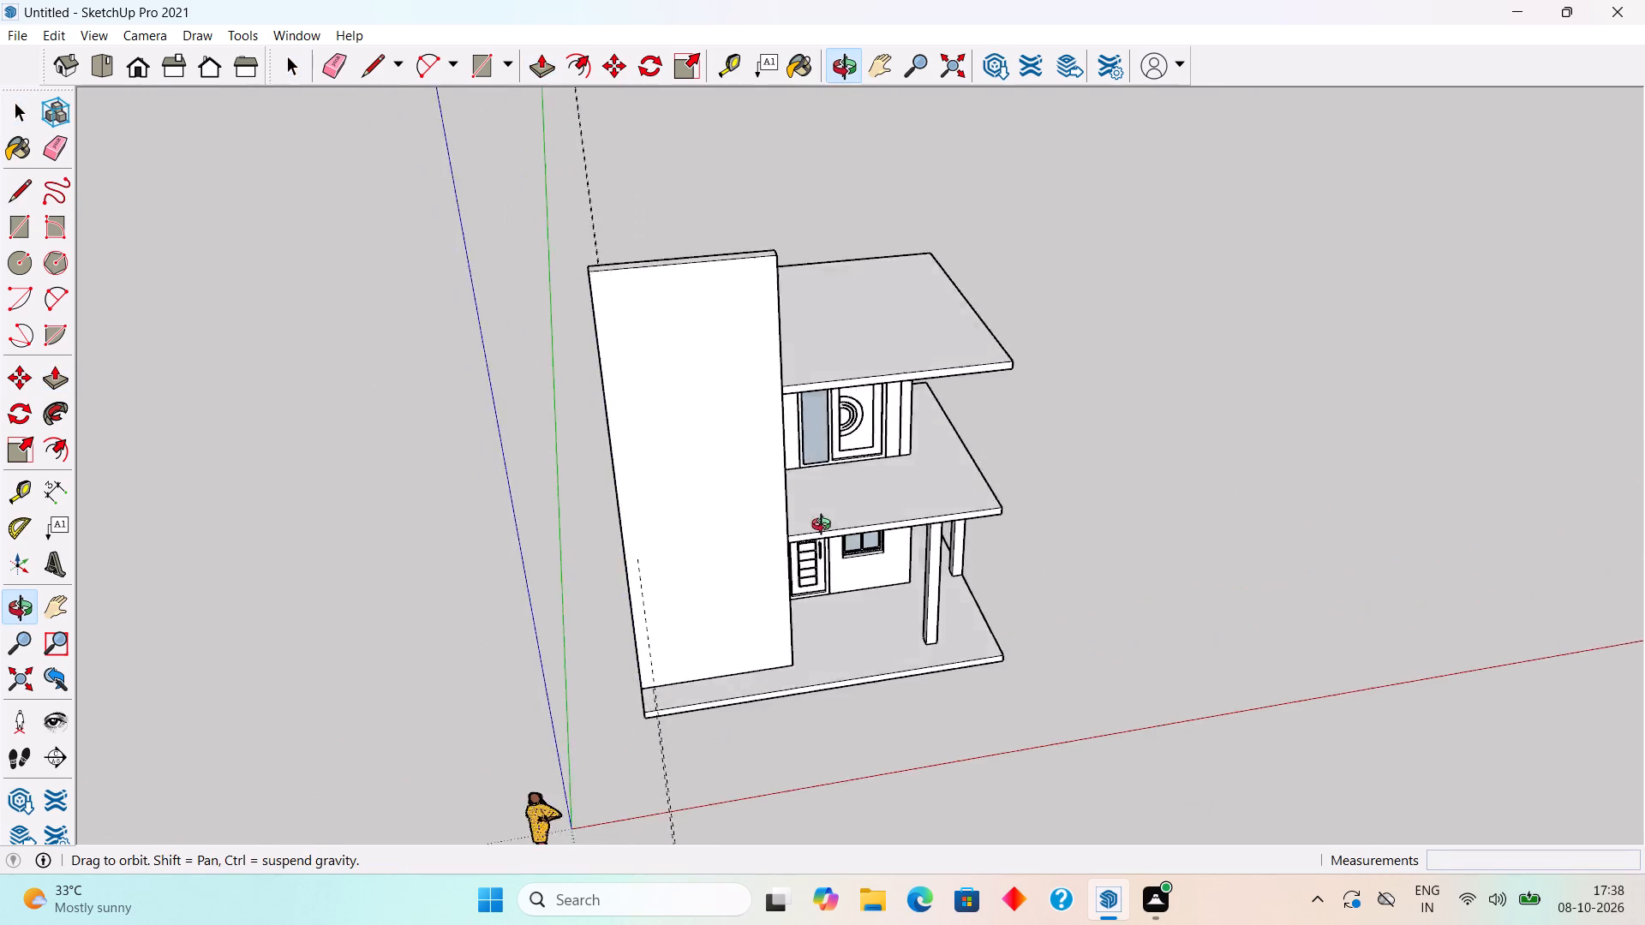
{"action": "middle_click_drag", "start_coordinate": [825, 527], "coordinate": [798, 392]}
{"action": "scroll", "coordinate": [650, 567], "scroll_direction": "up", "scroll_amount": 3}
{"action": "middle_click_drag", "start_coordinate": [601, 580], "coordinate": [627, 586]}
{"action": "left_click", "coordinate": [665, 606]}
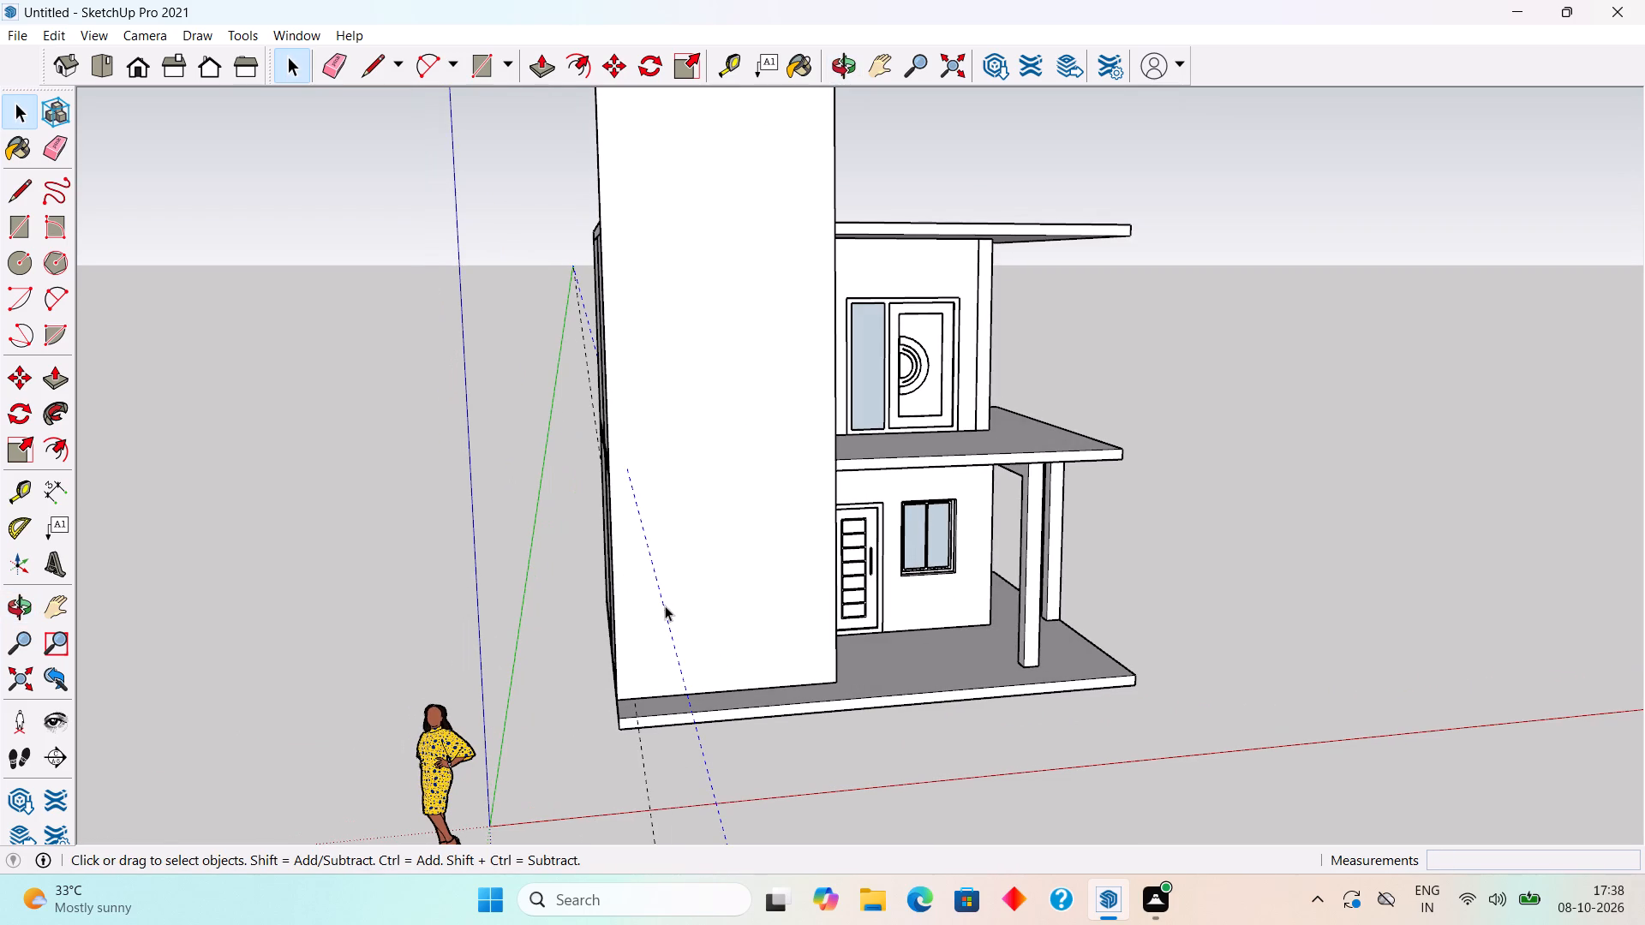
{"action": "key", "text": "Delete"}
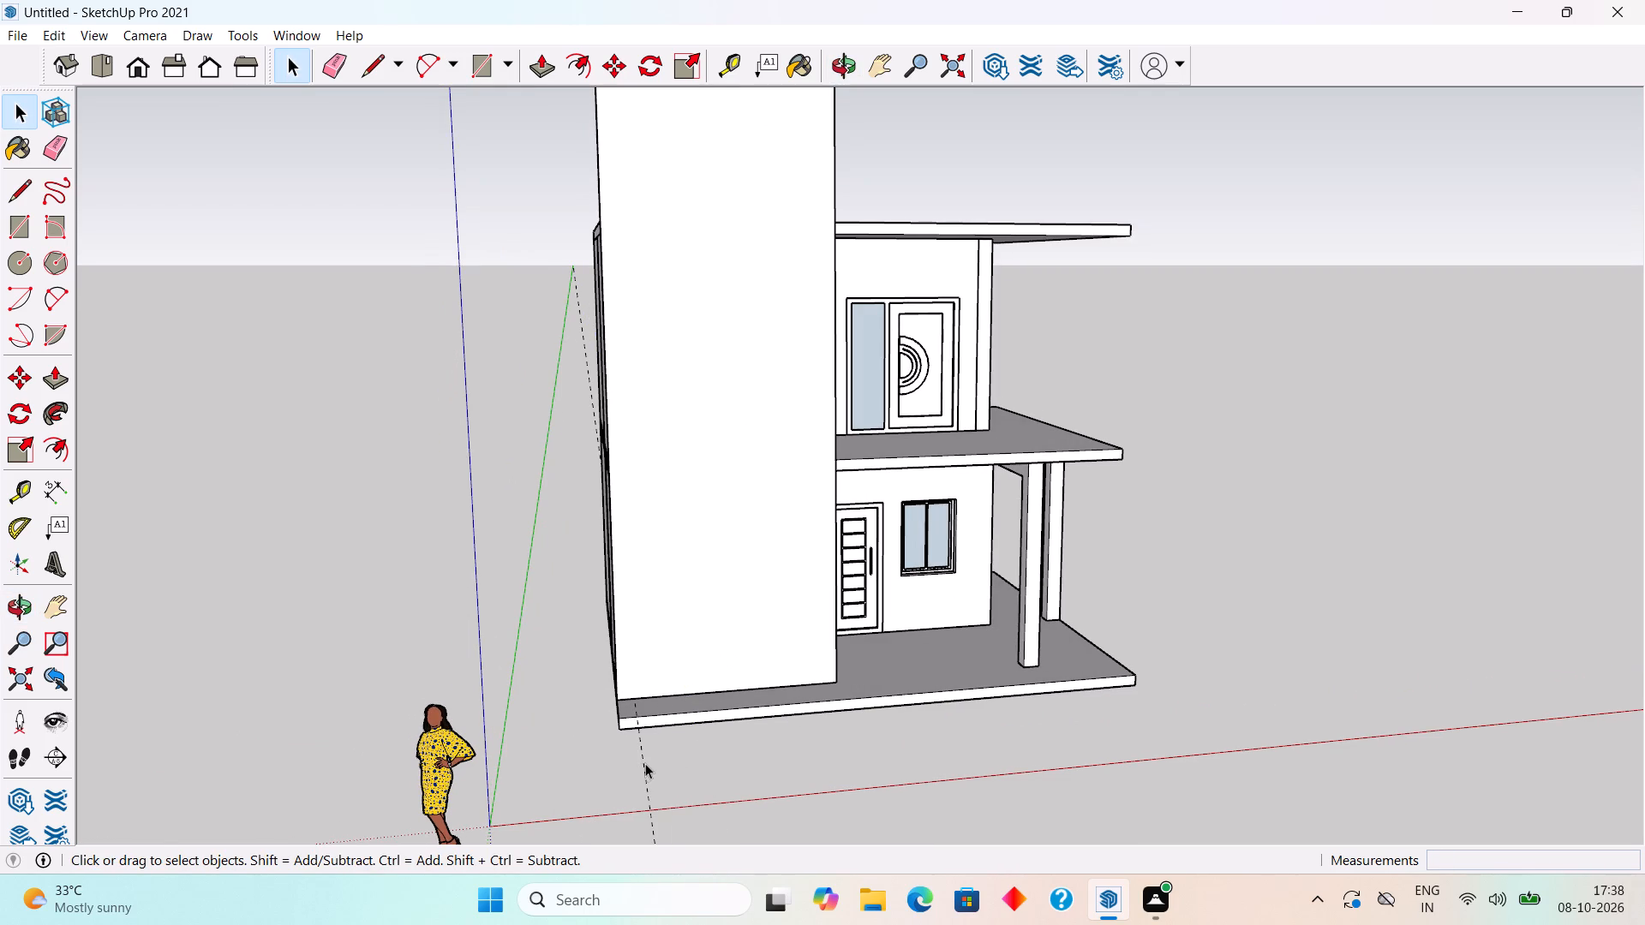
{"action": "left_click", "coordinate": [645, 763]}
{"action": "key", "text": "Delete"}
Examine the house from the front, porch side and closed side, checking the raised front wall against the slabs.
{"action": "scroll", "coordinate": [646, 752], "scroll_direction": "down", "scroll_amount": 5}
{"action": "middle_click_drag", "start_coordinate": [677, 685], "coordinate": [647, 614]}
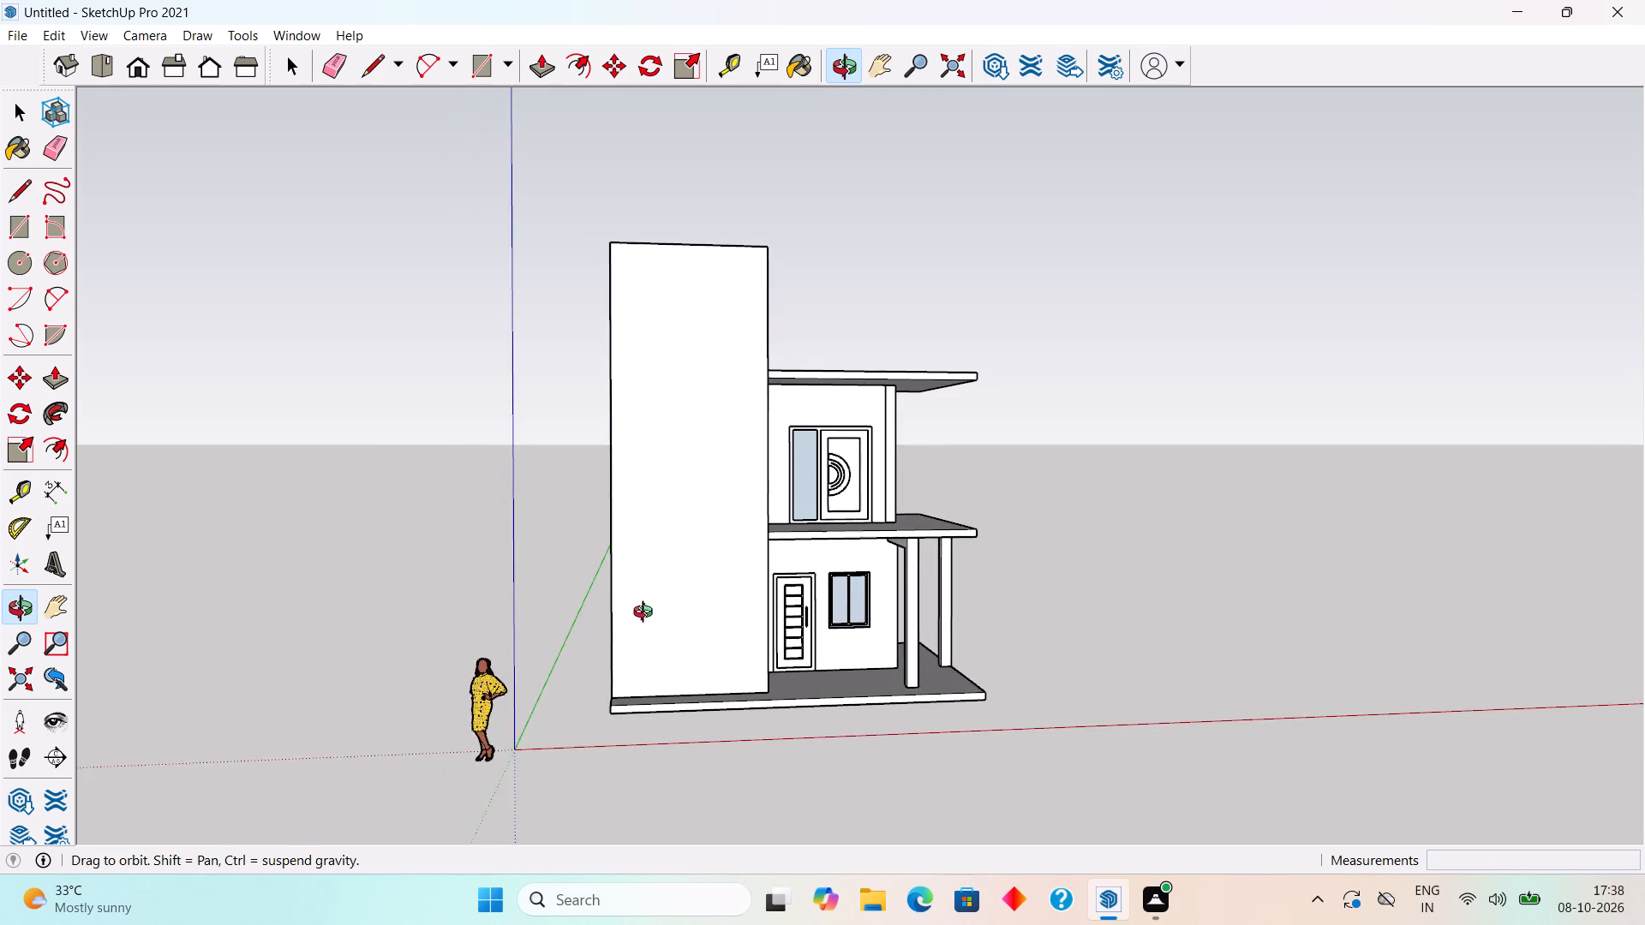
{"action": "middle_click_drag", "start_coordinate": [647, 614], "coordinate": [649, 617]}
{"action": "scroll", "coordinate": [654, 617], "scroll_direction": "up", "scroll_amount": 2}
{"action": "middle_click_drag", "start_coordinate": [1091, 611], "coordinate": [654, 597]}
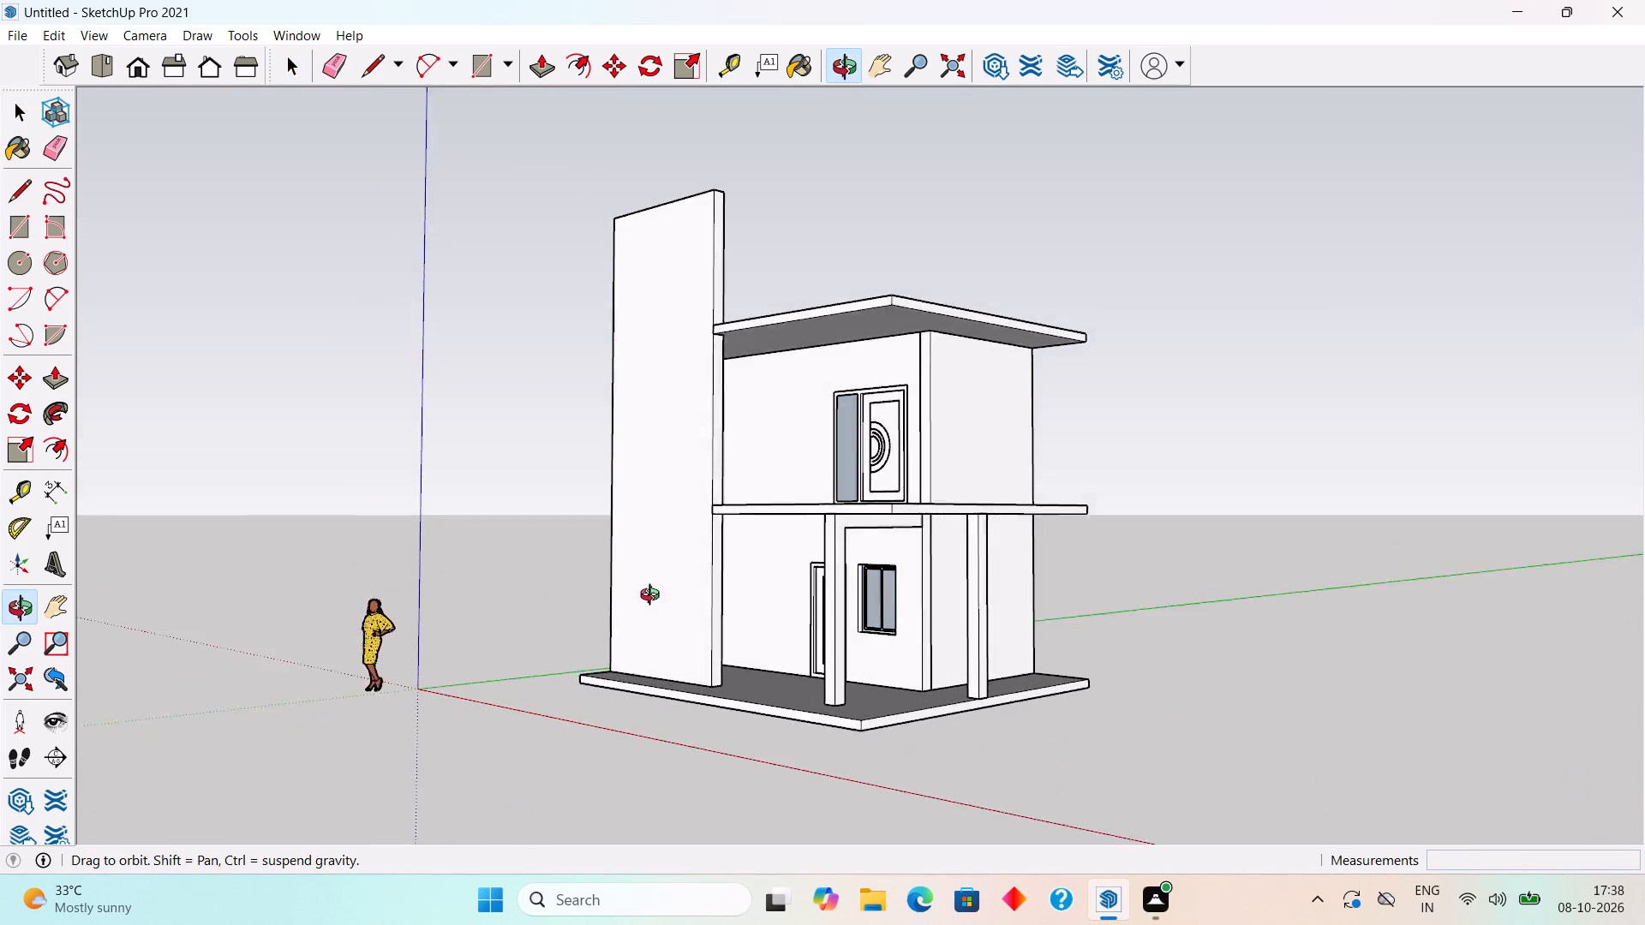
{"action": "middle_click_drag", "start_coordinate": [654, 597], "coordinate": [908, 683]}
{"action": "scroll", "coordinate": [908, 683], "scroll_direction": "up", "scroll_amount": 3}
{"action": "scroll", "coordinate": [911, 681], "scroll_direction": "down", "scroll_amount": 4}
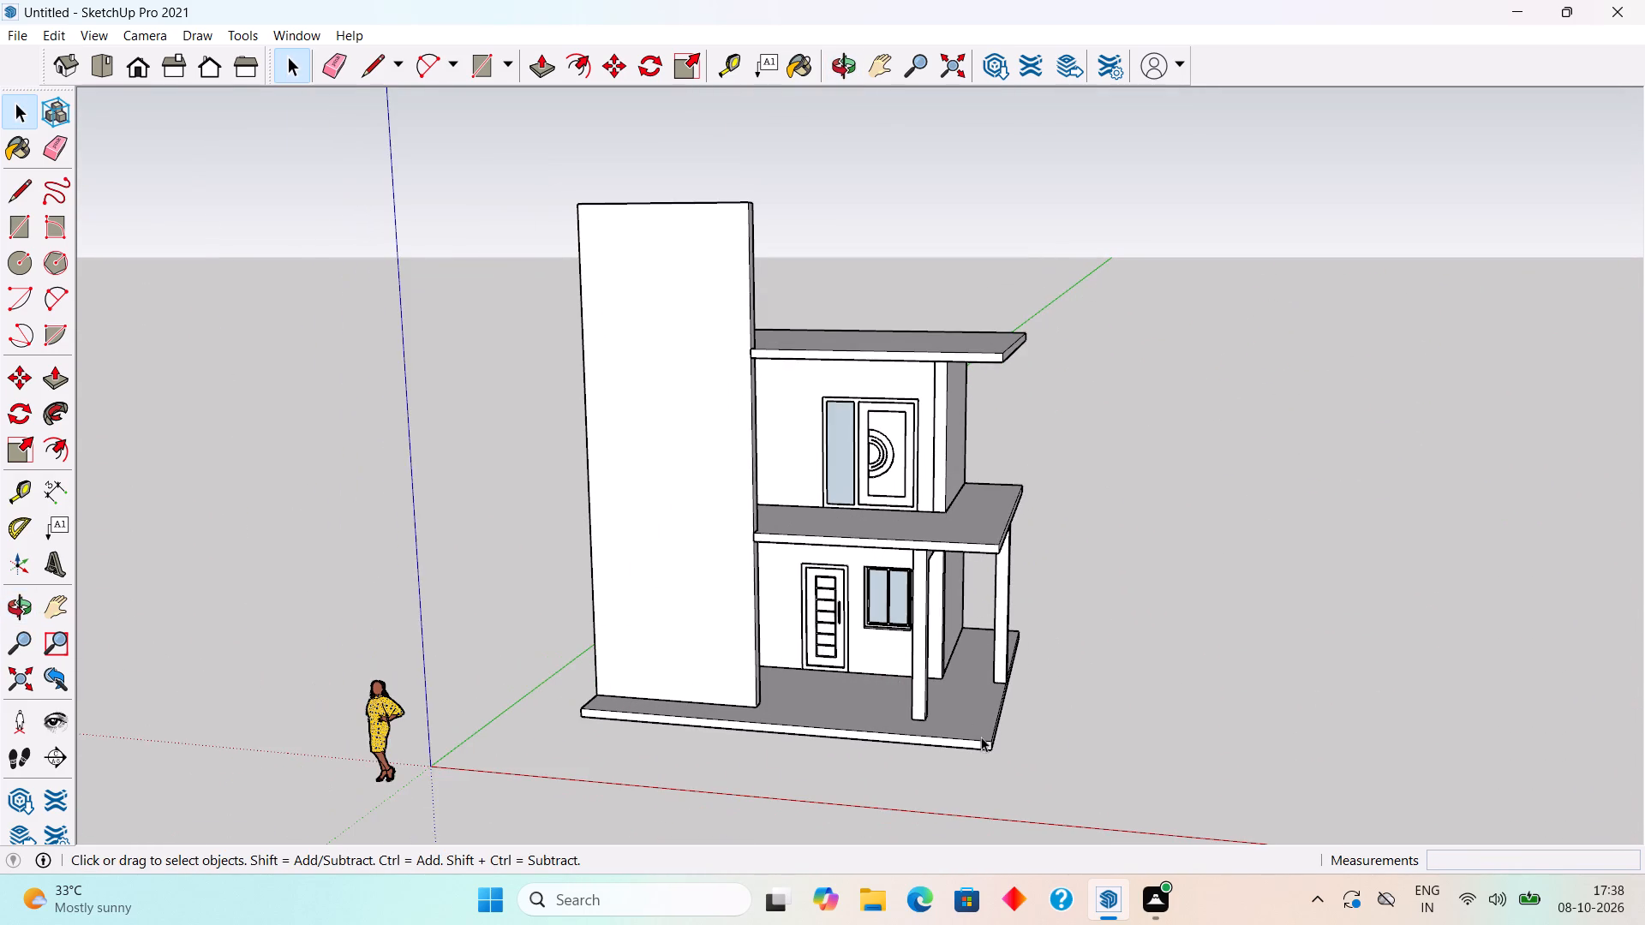
{"action": "scroll", "coordinate": [1011, 758], "scroll_direction": "up", "scroll_amount": 3}
{"action": "middle_click_drag", "start_coordinate": [970, 725], "coordinate": [364, 898]}
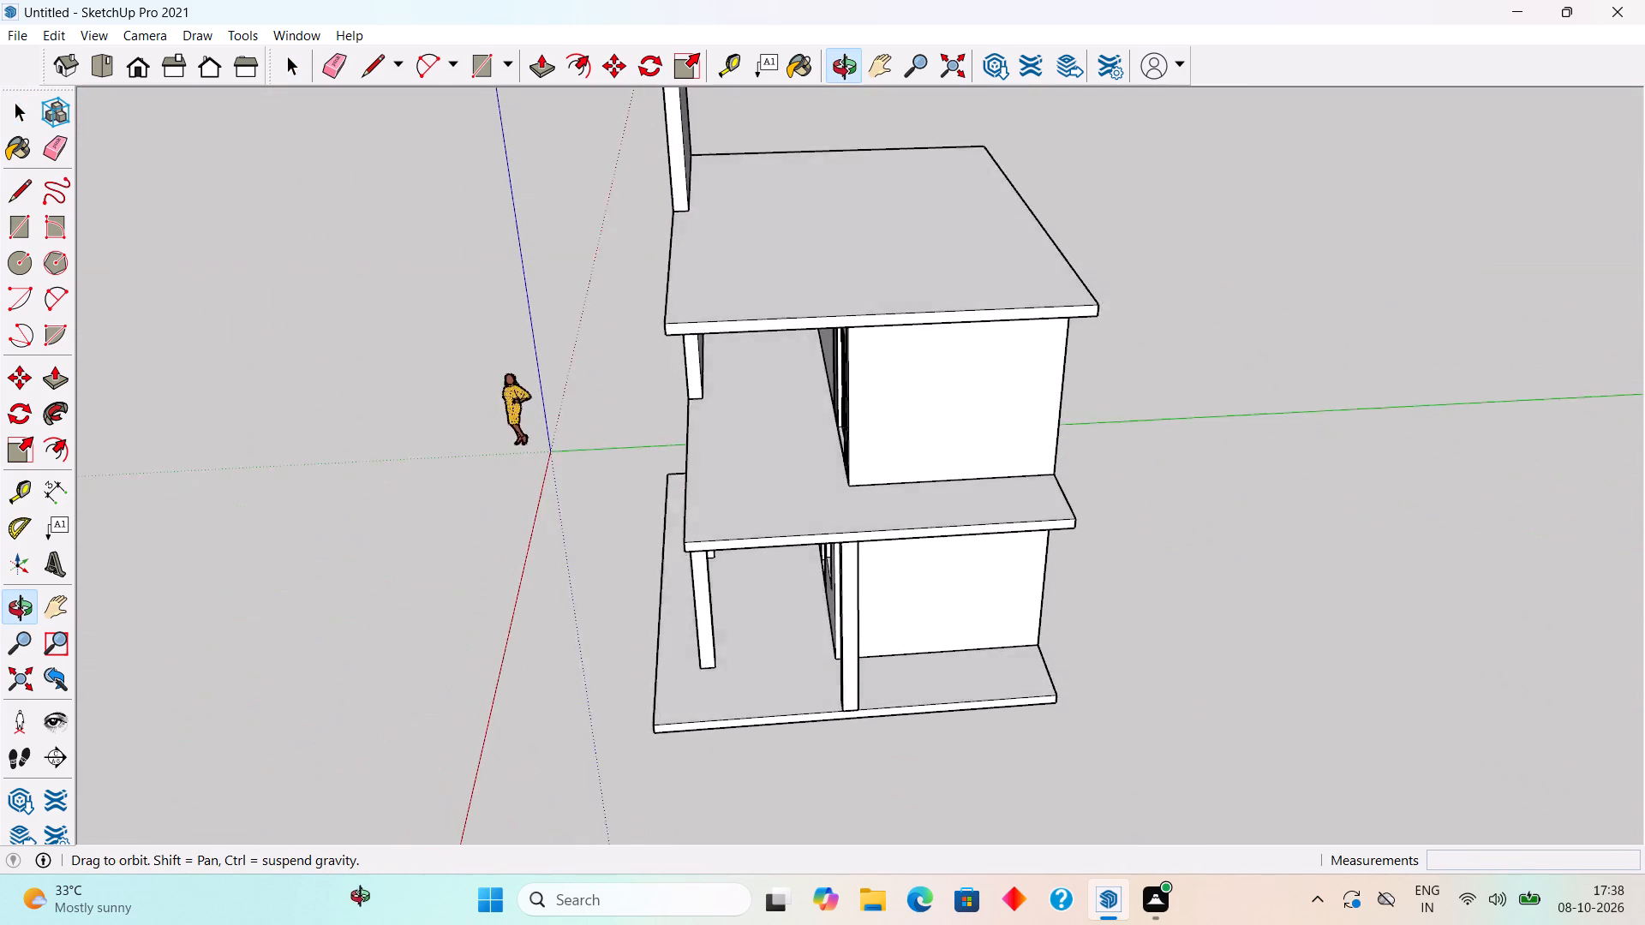
{"action": "middle_click_drag", "start_coordinate": [364, 898], "coordinate": [1644, 725]}
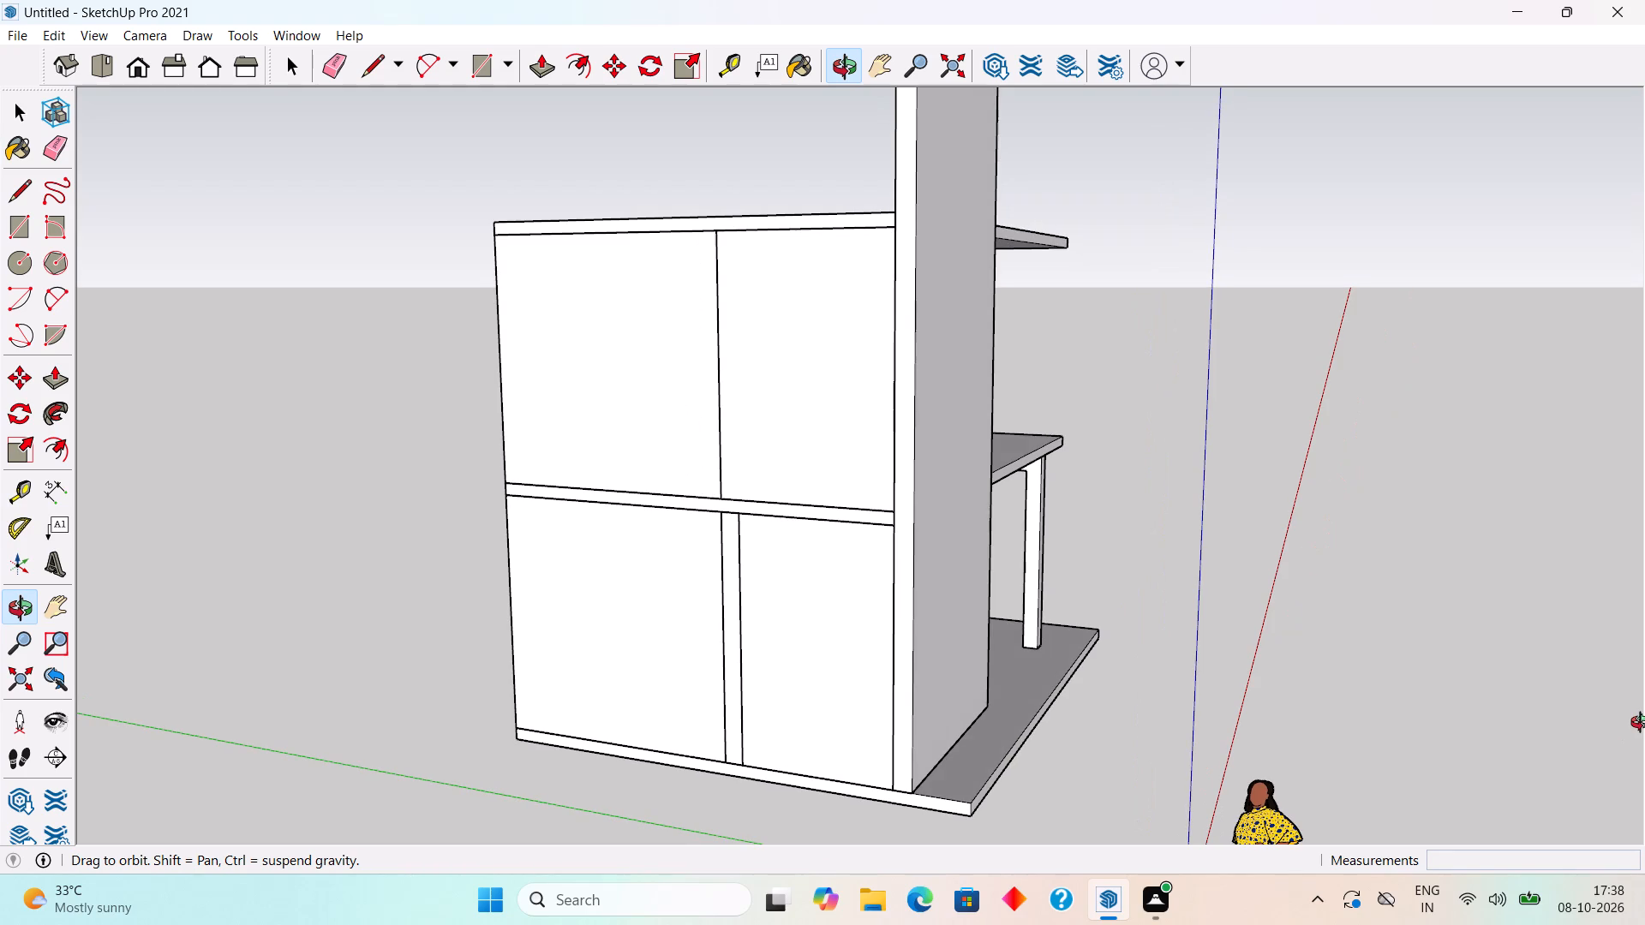
{"action": "middle_click_drag", "start_coordinate": [1644, 725], "coordinate": [1594, 779]}
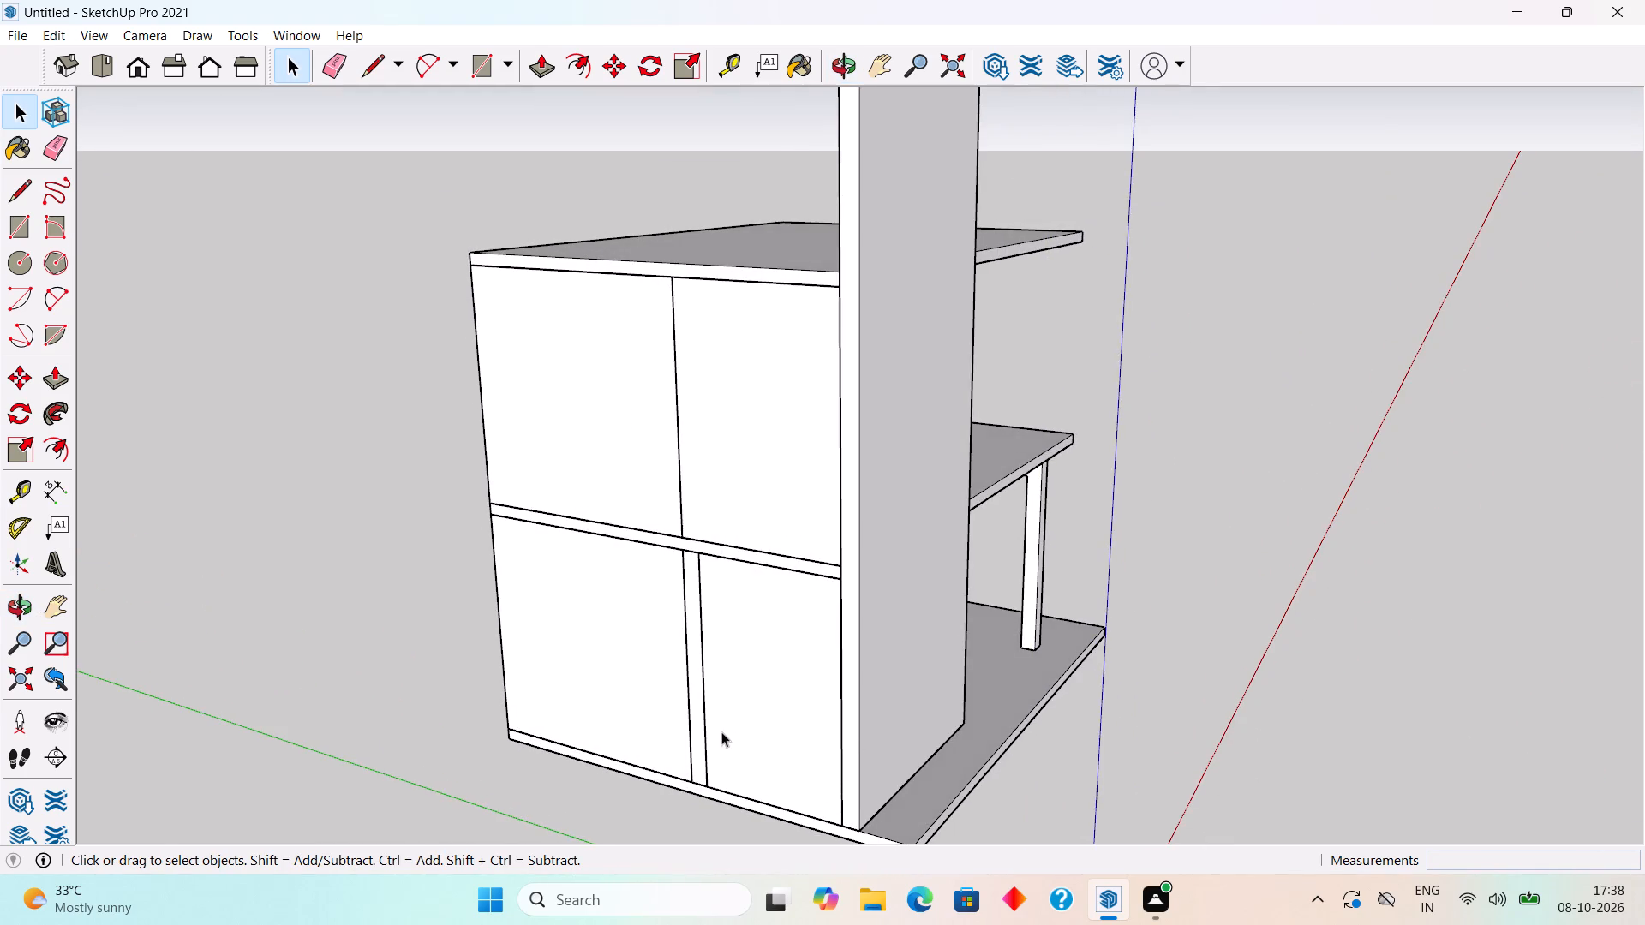
{"action": "scroll", "coordinate": [721, 731], "scroll_direction": "up", "scroll_amount": 3}
{"action": "middle_click_drag", "start_coordinate": [719, 723], "coordinate": [1022, 843]}
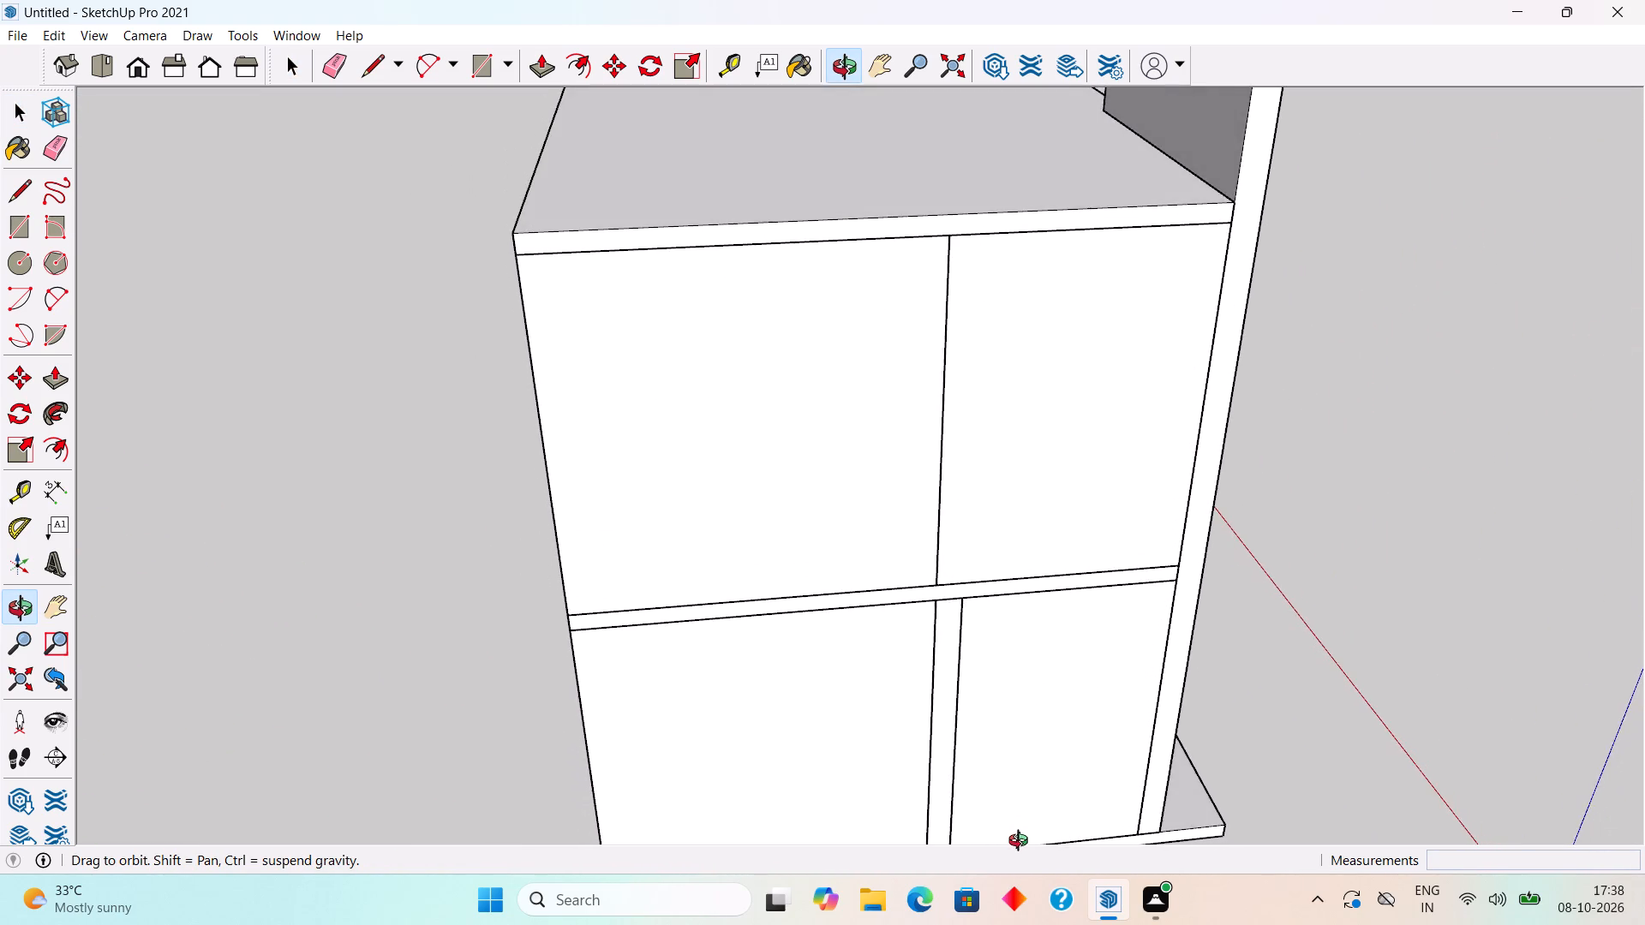
{"action": "middle_click_drag", "start_coordinate": [1022, 843], "coordinate": [180, 713]}
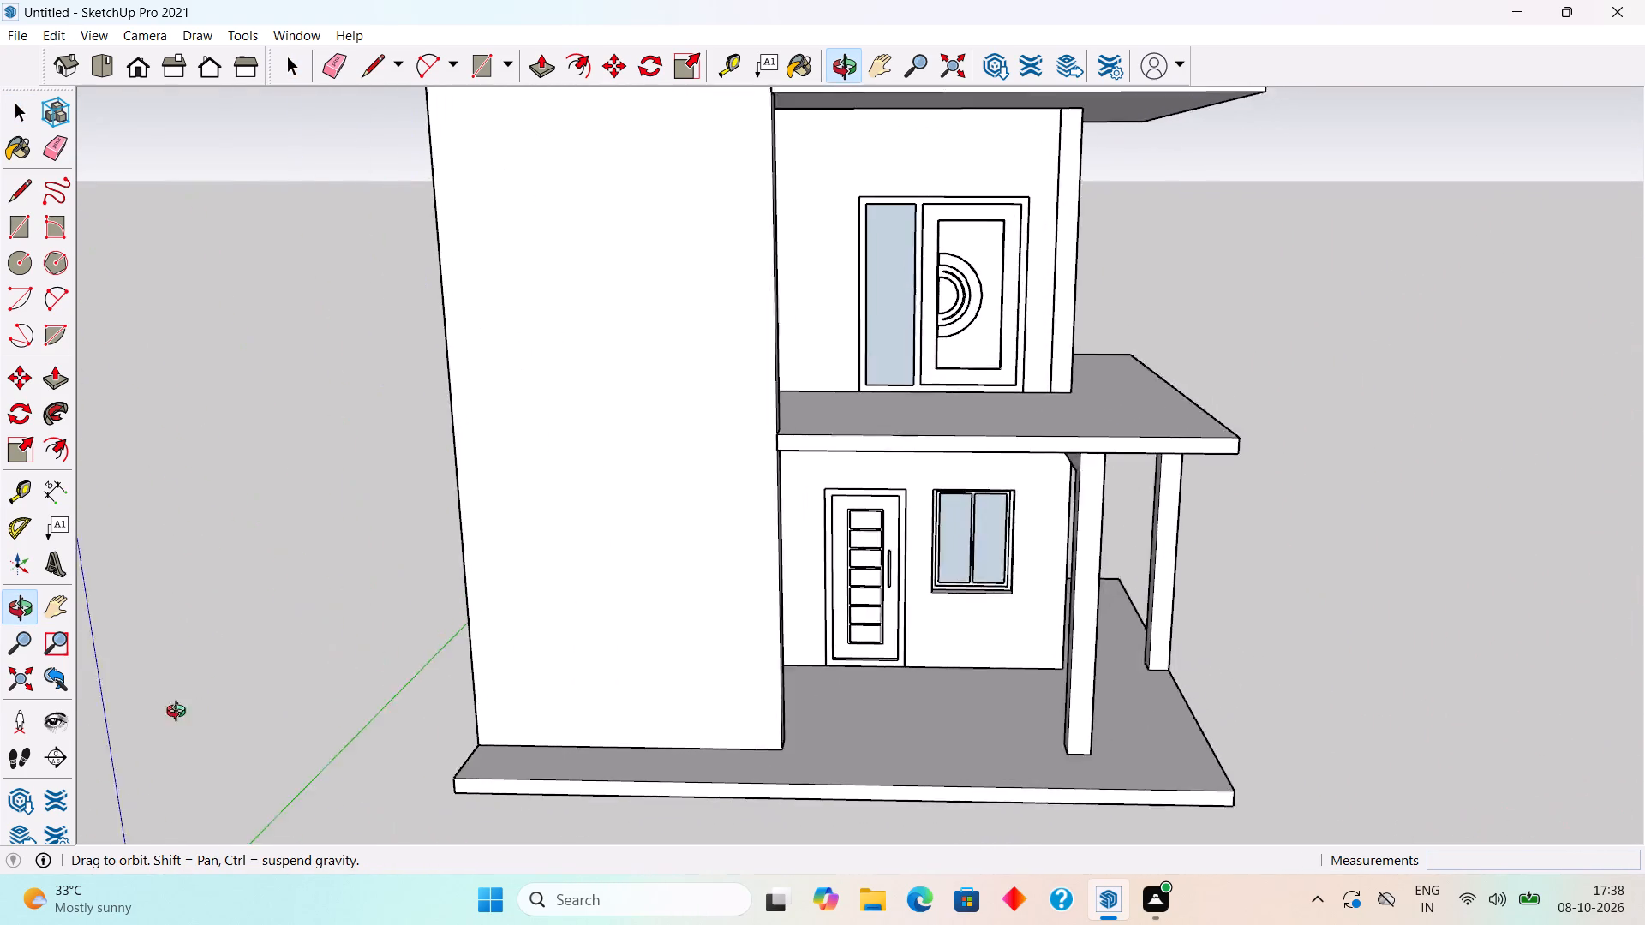
{"action": "middle_click_drag", "start_coordinate": [180, 713], "coordinate": [0, 659]}
{"action": "scroll", "coordinate": [0, 647], "scroll_direction": "down", "scroll_amount": 2}
{"action": "scroll", "coordinate": [740, 650], "scroll_direction": "down", "scroll_amount": 9}
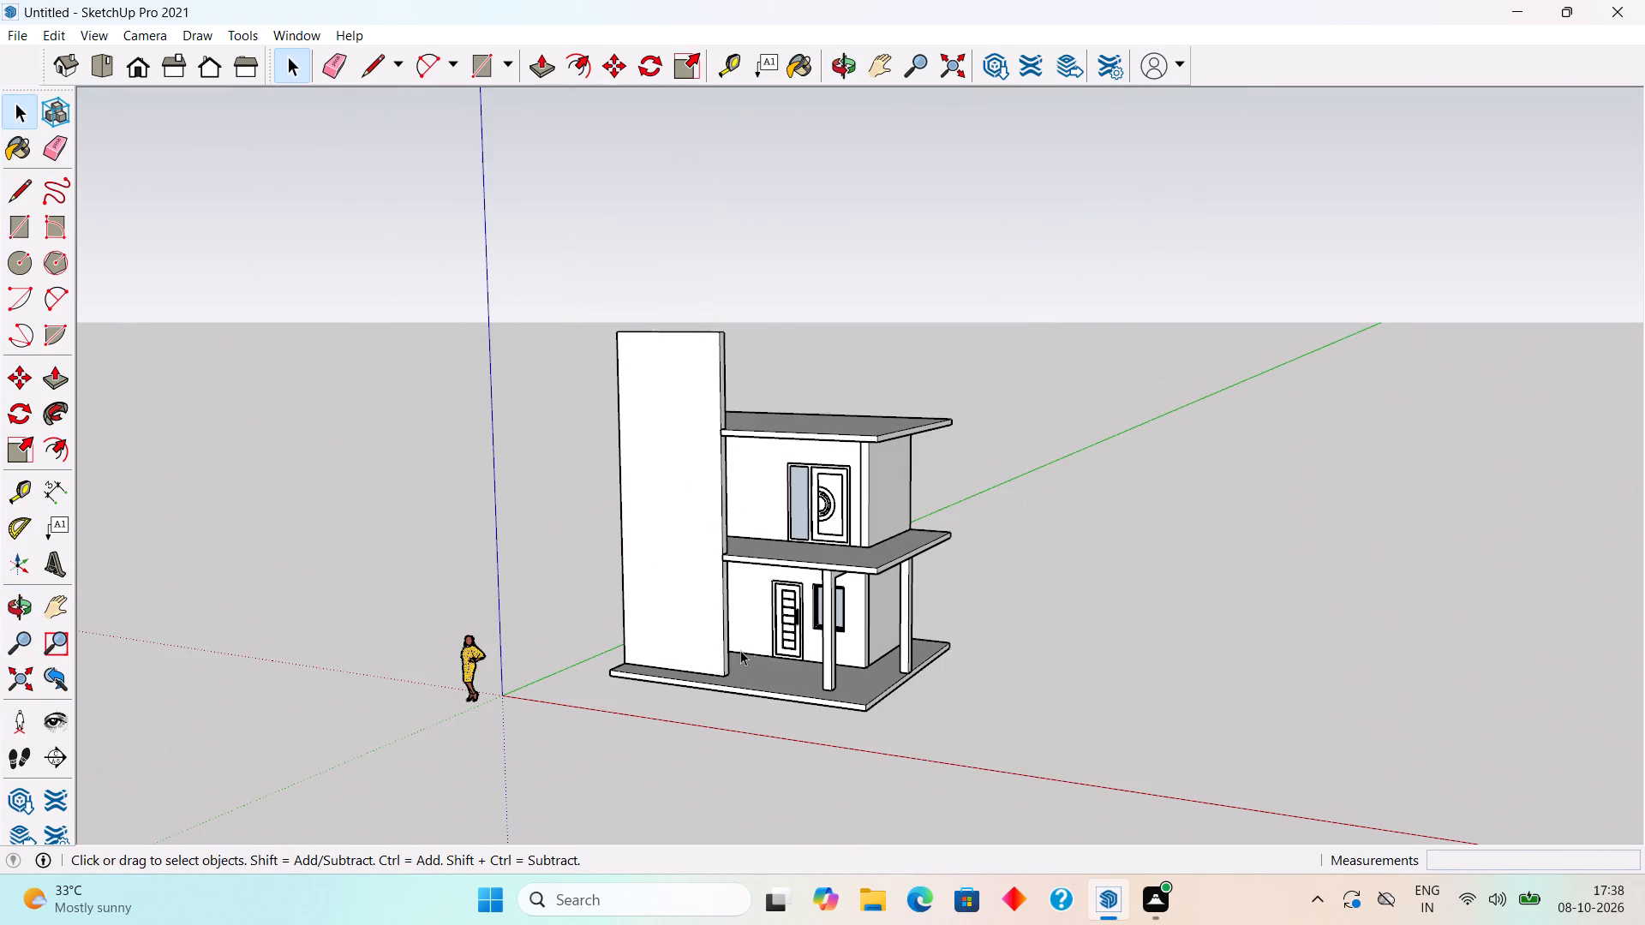
{"action": "middle_click_drag", "start_coordinate": [756, 641], "coordinate": [973, 549]}
{"action": "scroll", "coordinate": [973, 549], "scroll_direction": "up", "scroll_amount": 2}
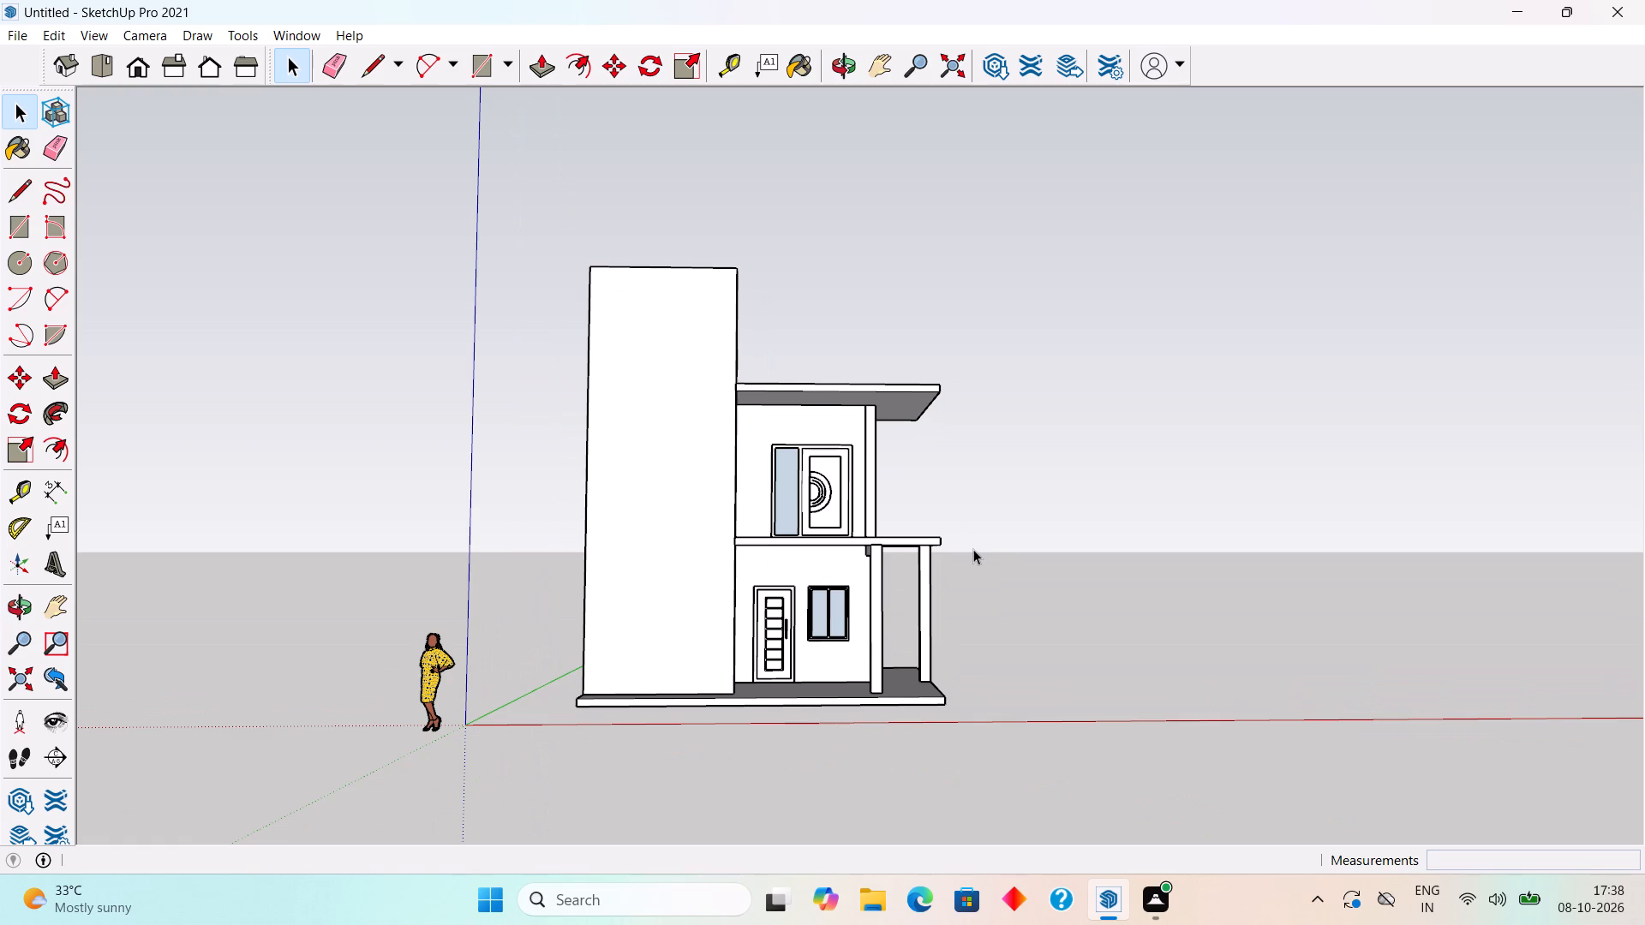
{"action": "scroll", "coordinate": [973, 549], "scroll_direction": "up", "scroll_amount": 3}
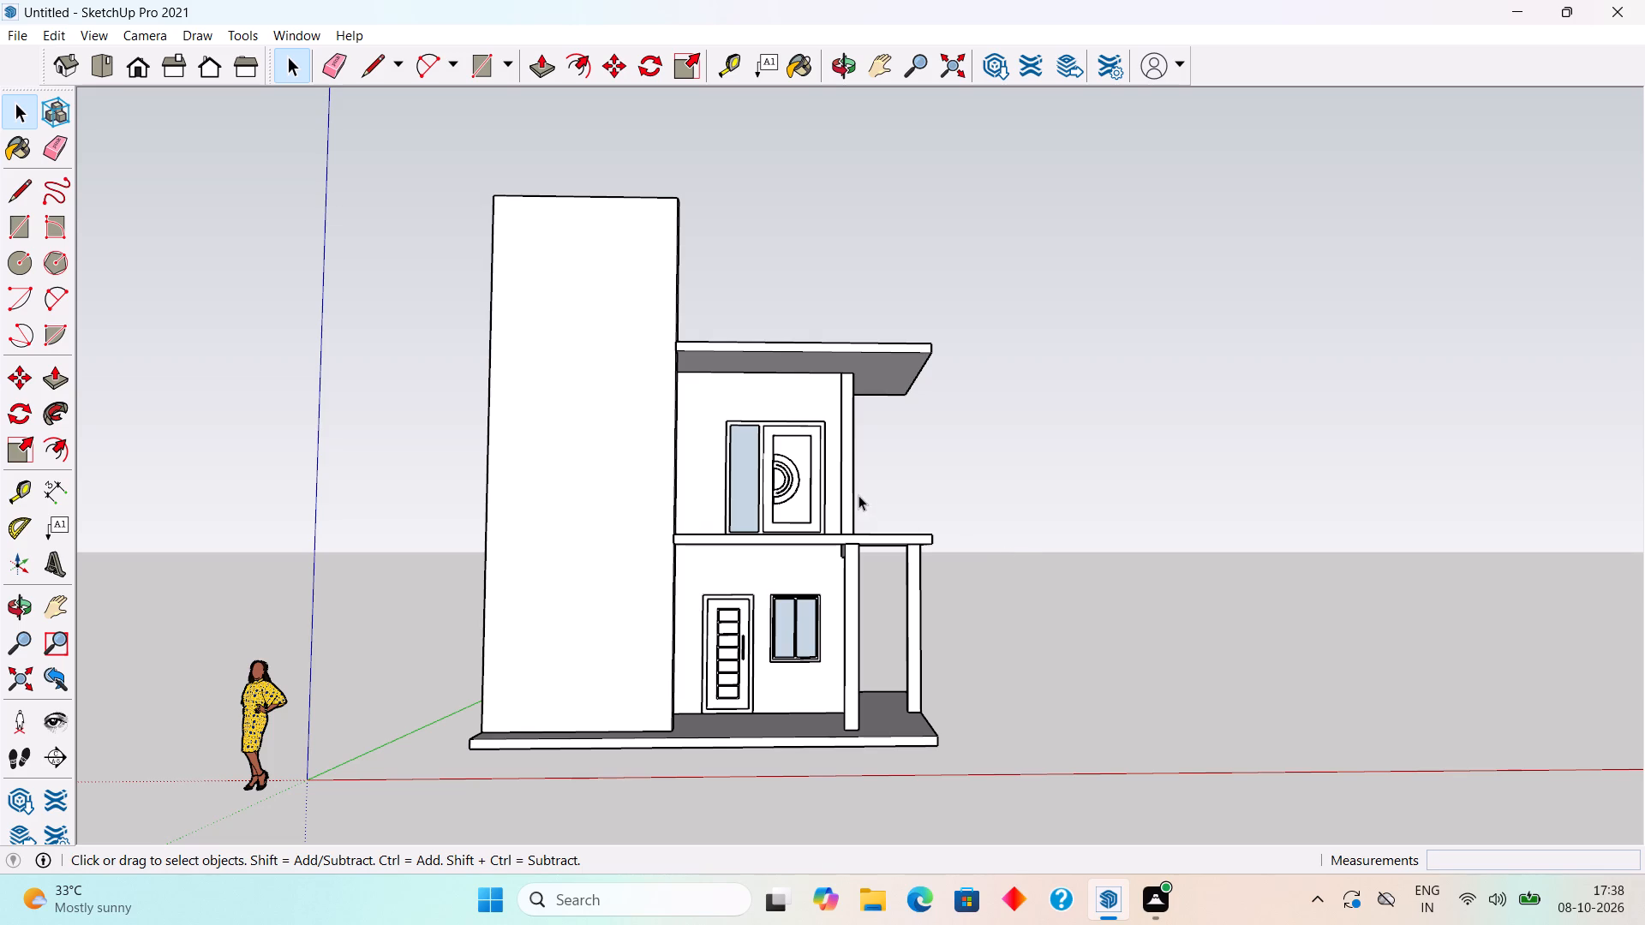
Place vertical guides along the roof slab's front outer end edge and 4' inward from it, toward the house.
{"action": "middle_click_drag", "start_coordinate": [858, 495], "coordinate": [858, 595]}
{"action": "scroll", "coordinate": [938, 359], "scroll_direction": "up", "scroll_amount": 5}
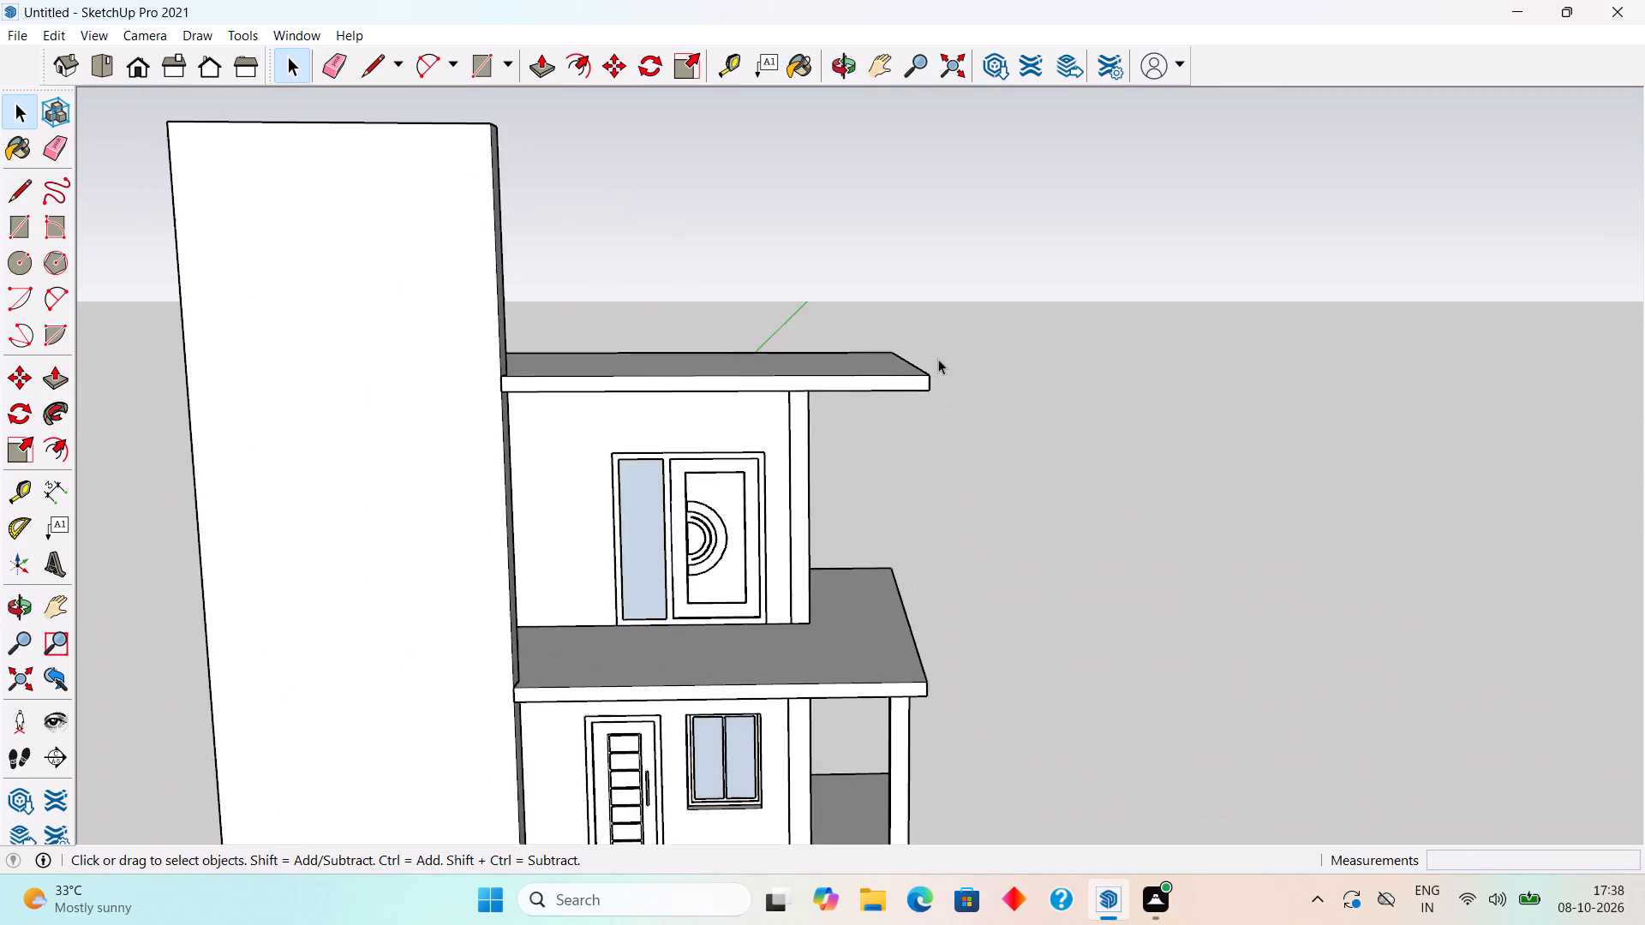
{"action": "scroll", "coordinate": [938, 359], "scroll_direction": "up", "scroll_amount": 4}
{"action": "key", "text": "t"}
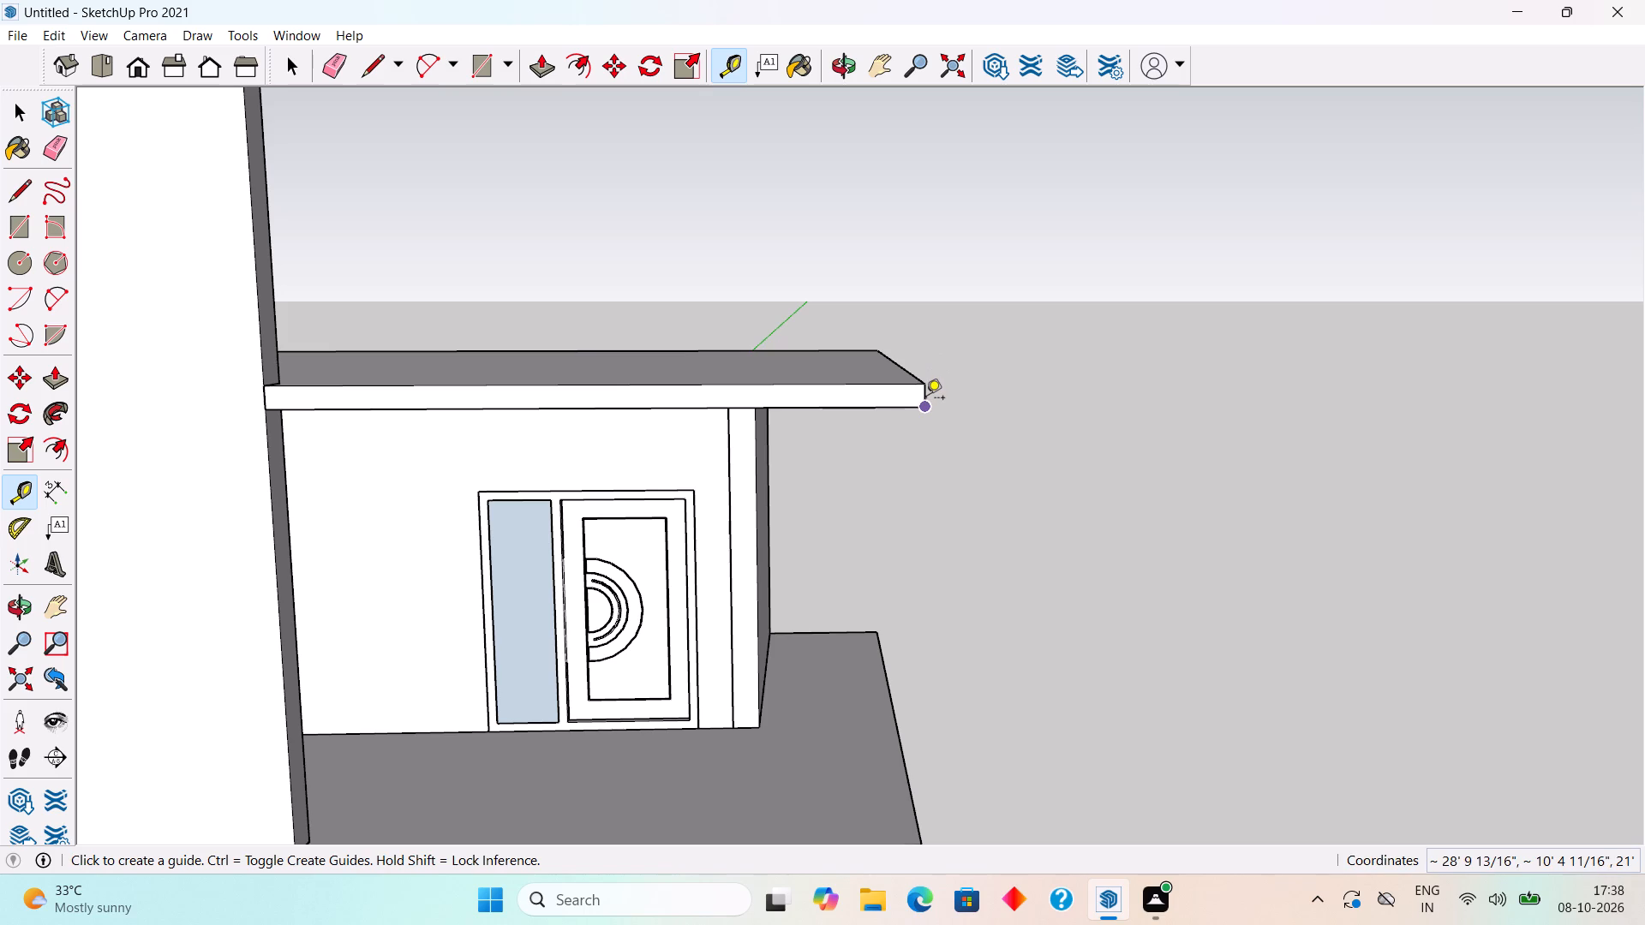
{"action": "scroll", "coordinate": [926, 399], "scroll_direction": "up", "scroll_amount": 4}
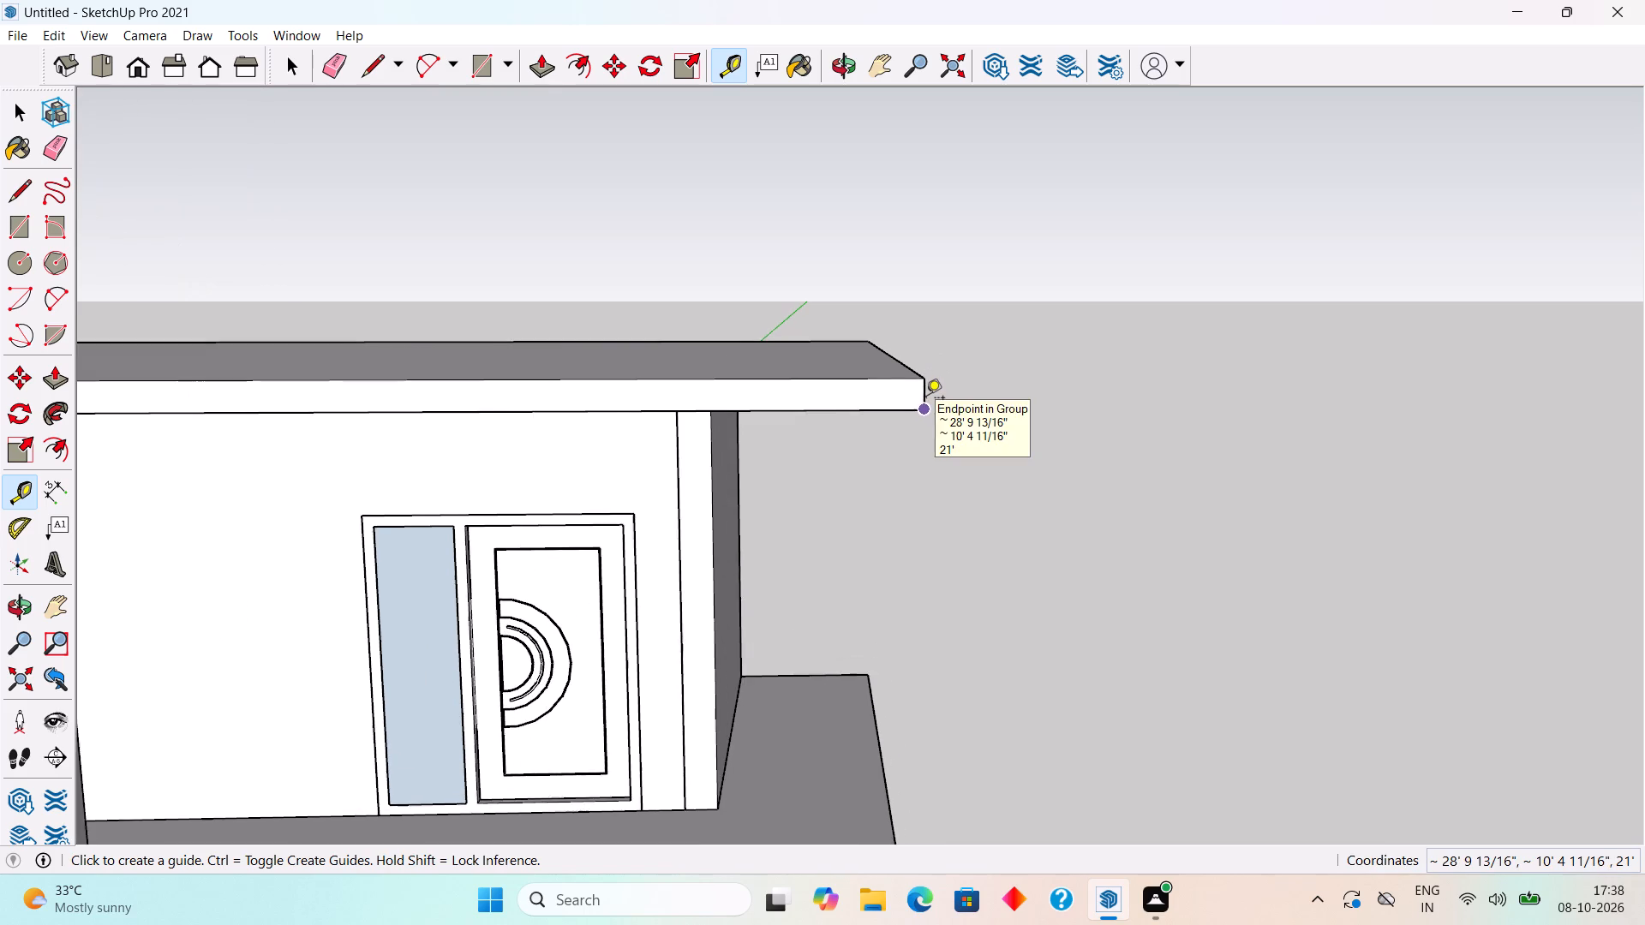
{"action": "scroll", "coordinate": [925, 397], "scroll_direction": "up", "scroll_amount": 10}
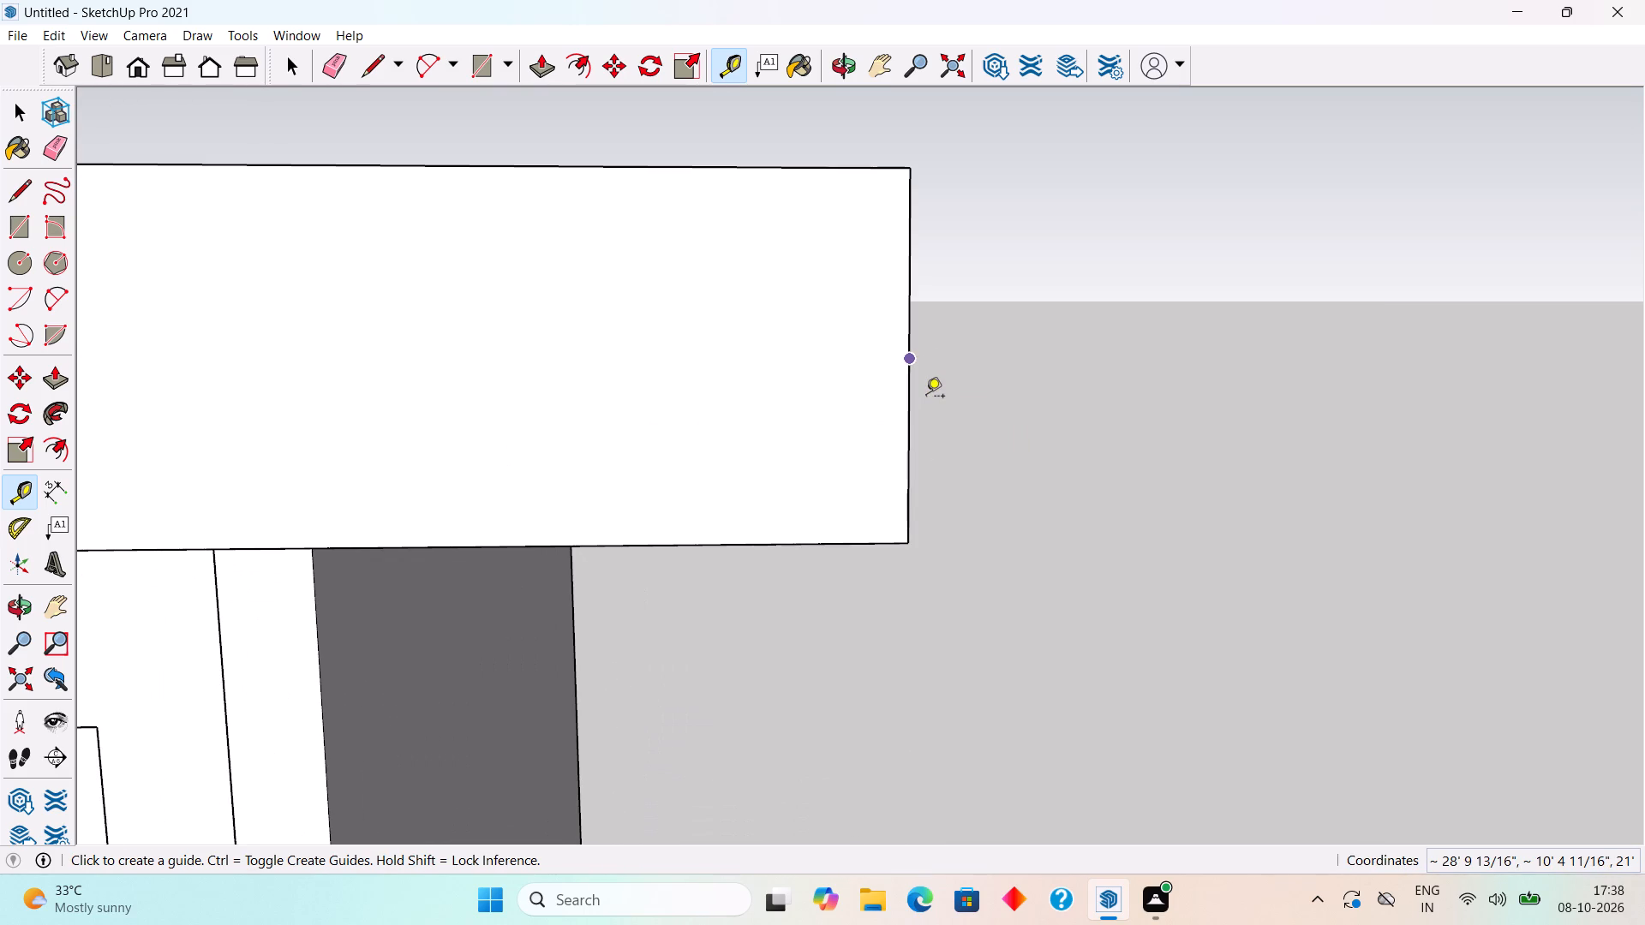
{"action": "double_click", "coordinate": [908, 452]}
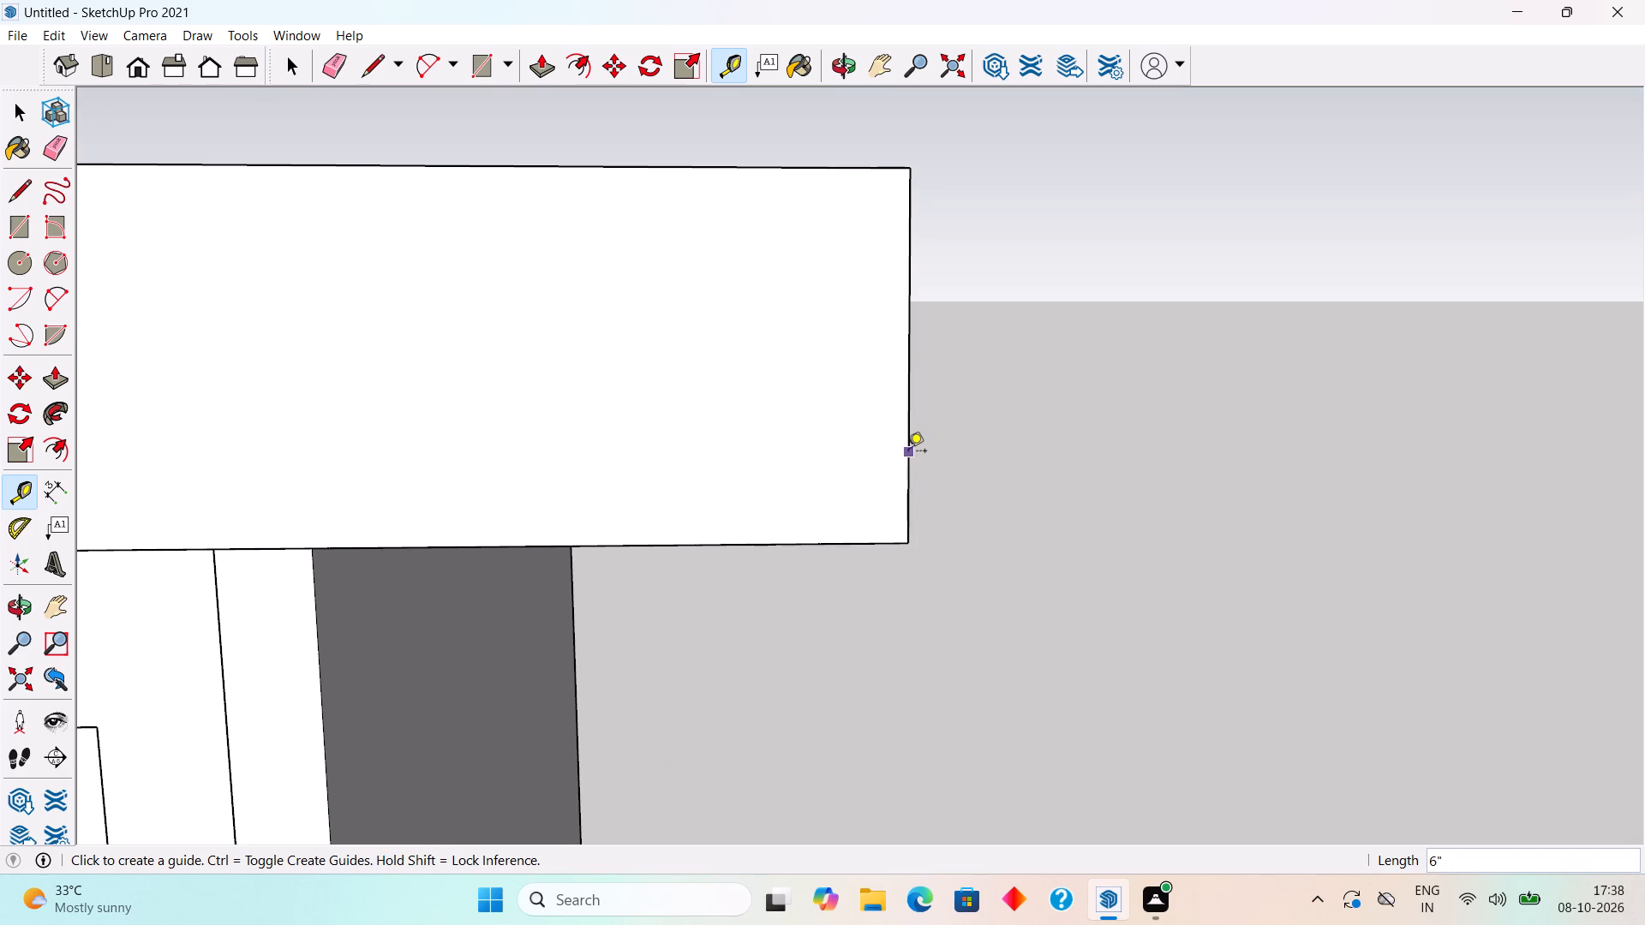
{"action": "left_click", "coordinate": [908, 452]}
{"action": "scroll", "coordinate": [602, 451], "scroll_direction": "down", "scroll_amount": 2}
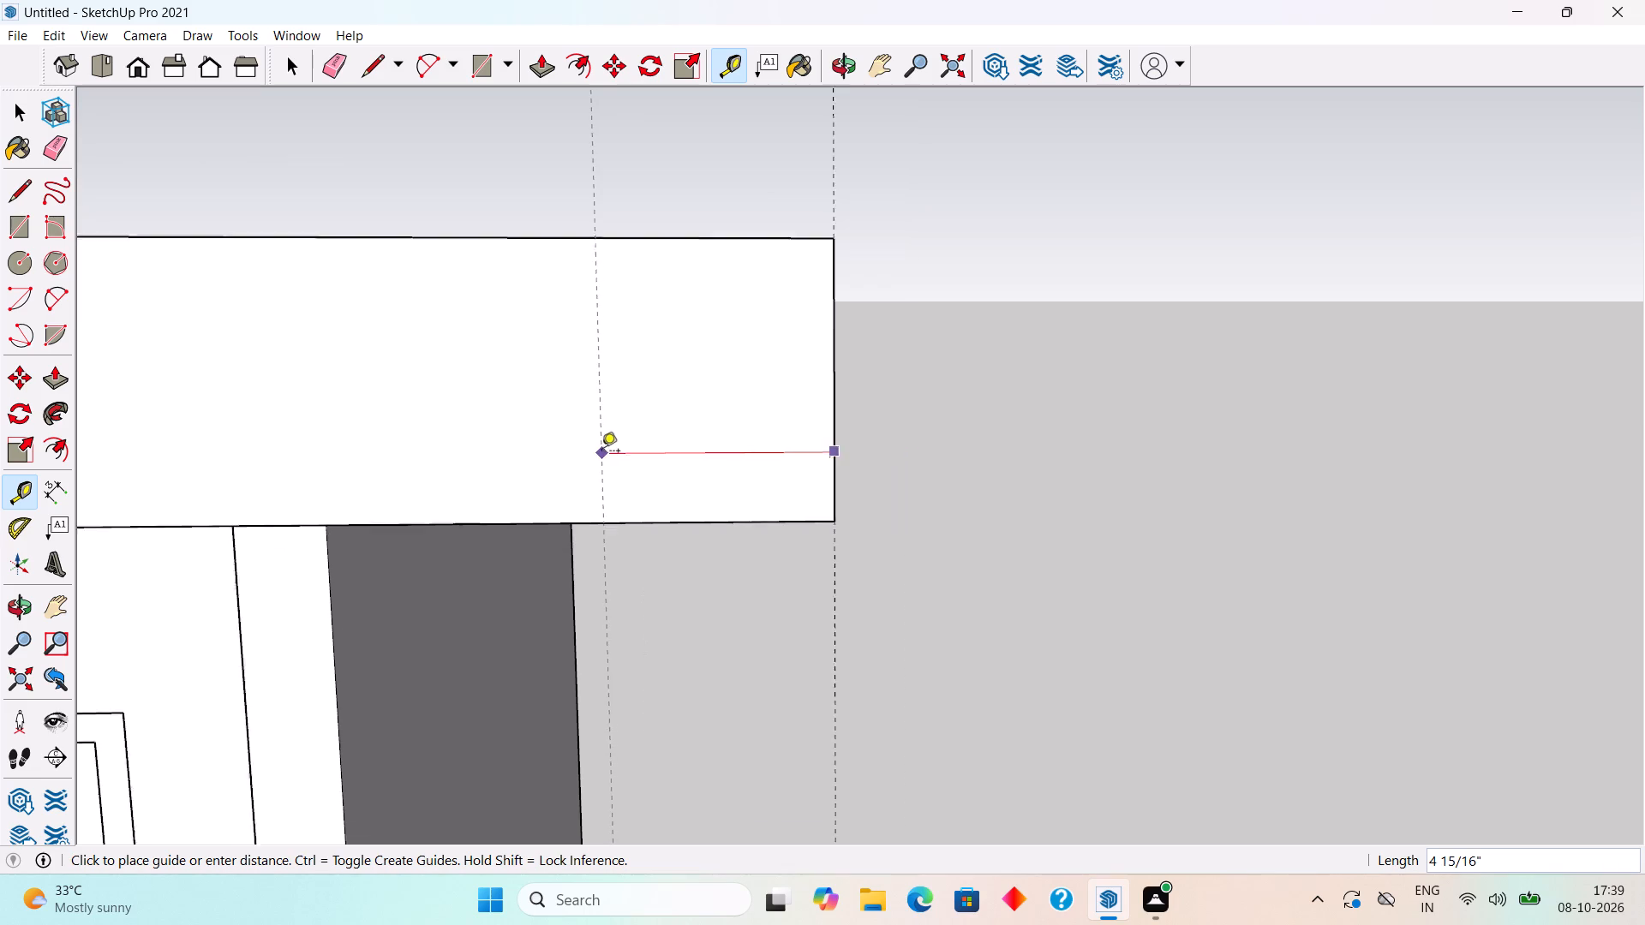
{"action": "scroll", "coordinate": [601, 452], "scroll_direction": "down", "scroll_amount": 20}
{"action": "scroll", "coordinate": [601, 452], "scroll_direction": "down", "scroll_amount": 7}
{"action": "middle_click_drag", "start_coordinate": [559, 491], "coordinate": [571, 488]}
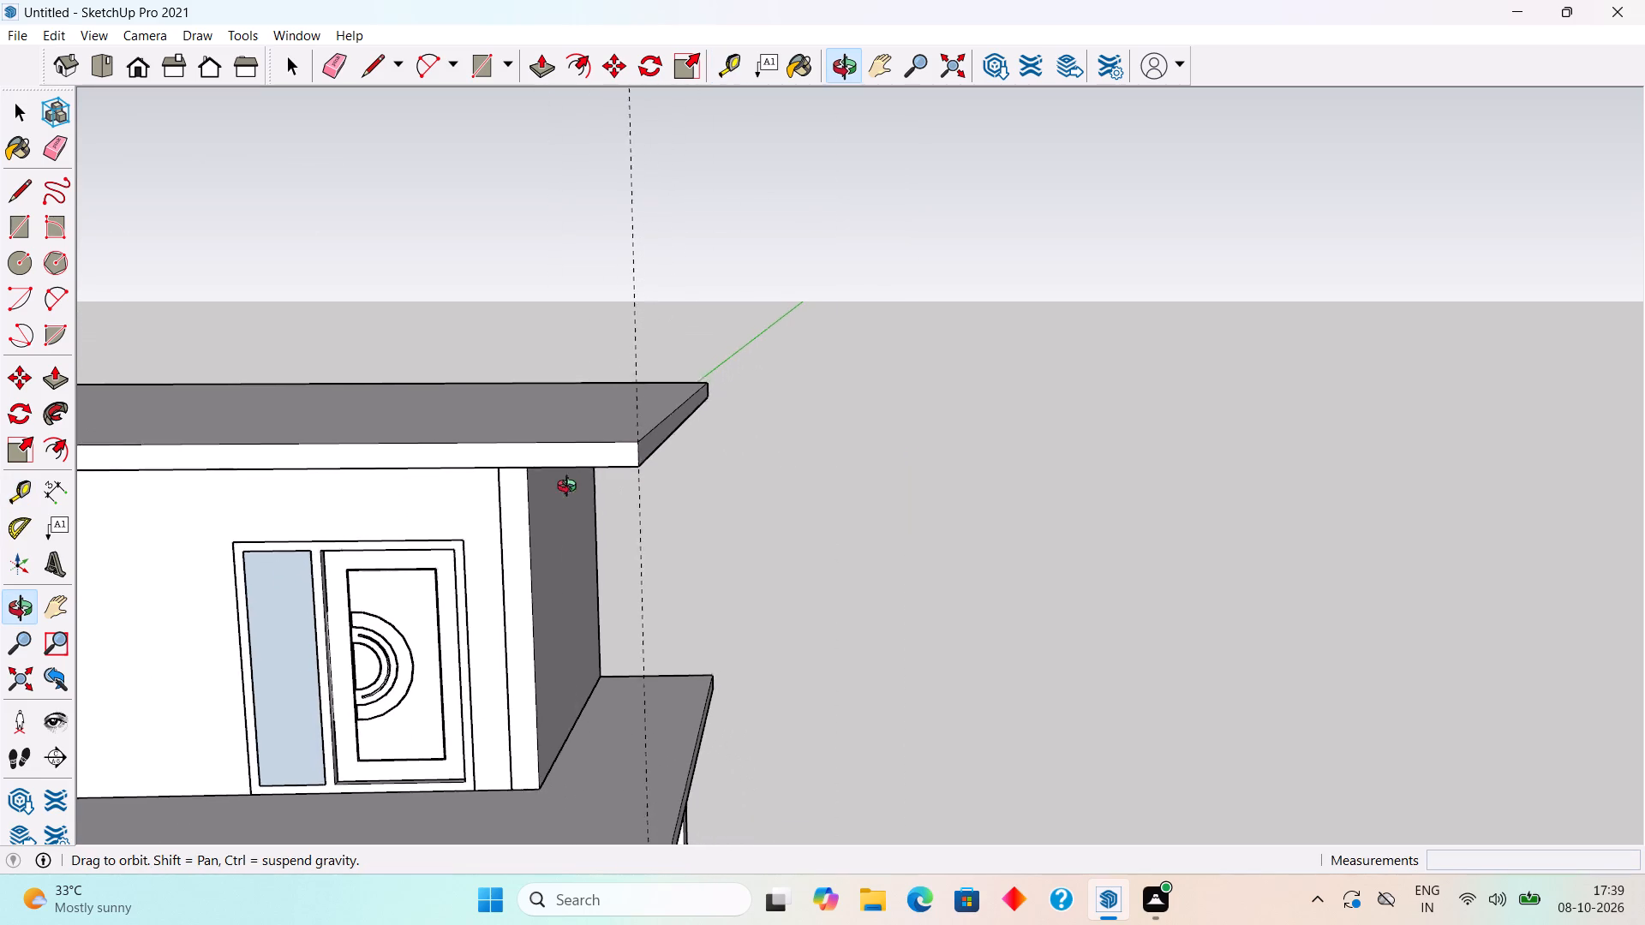
{"action": "middle_click_drag", "start_coordinate": [571, 488], "coordinate": [631, 454]}
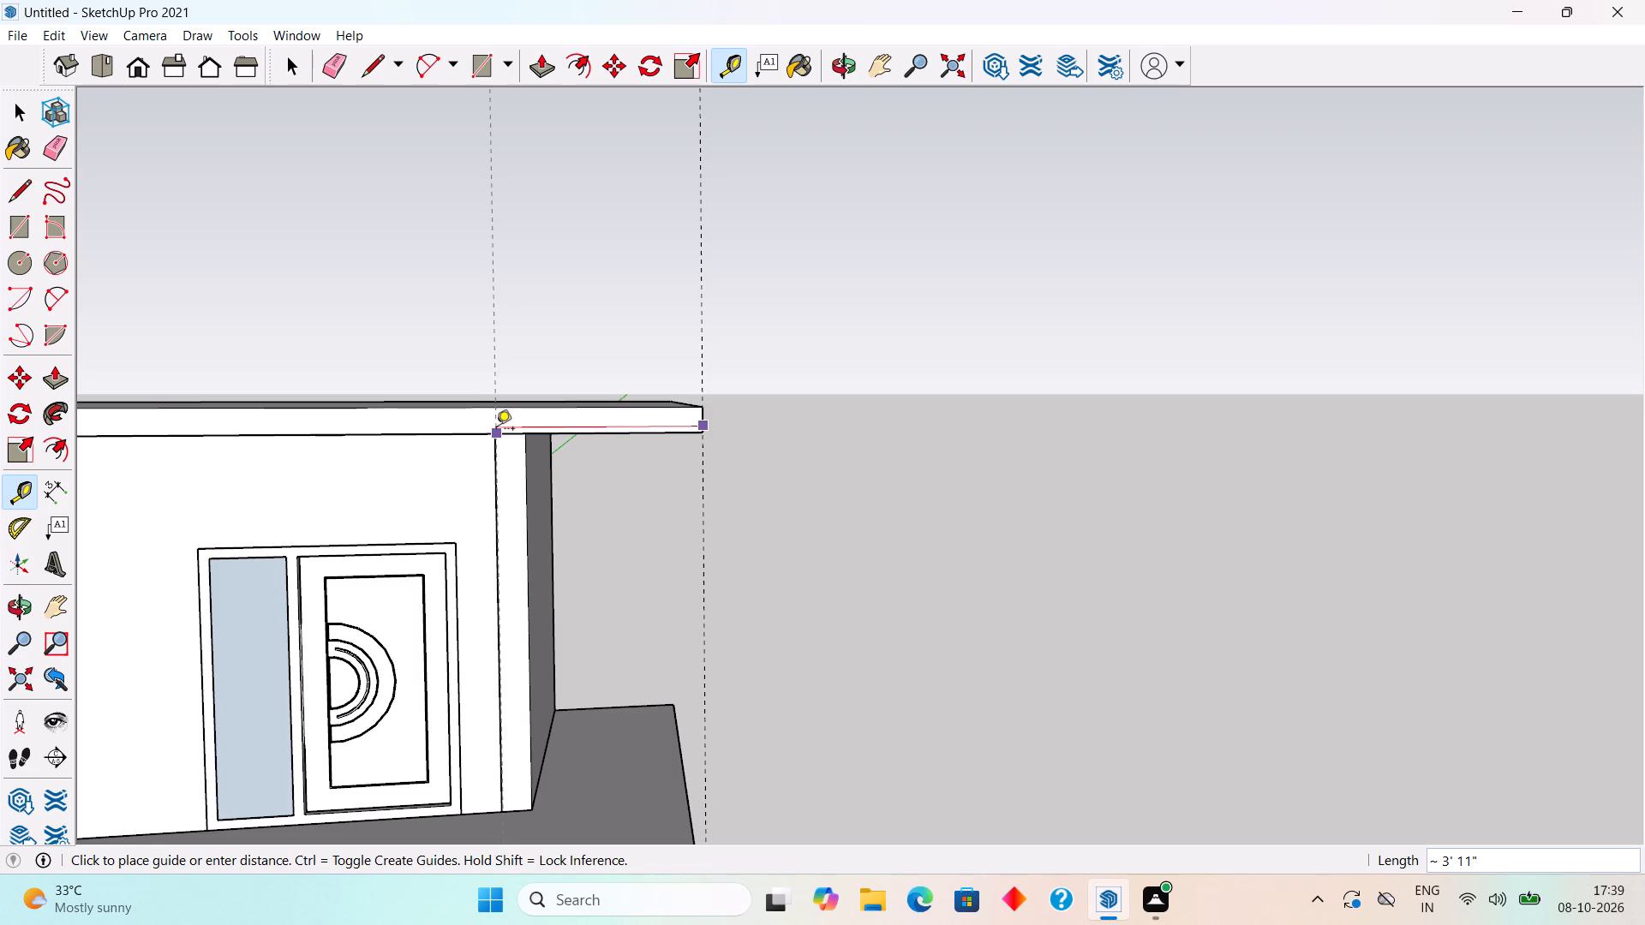
{"action": "type", "text": "4'"}
{"action": "key", "text": "Return"}
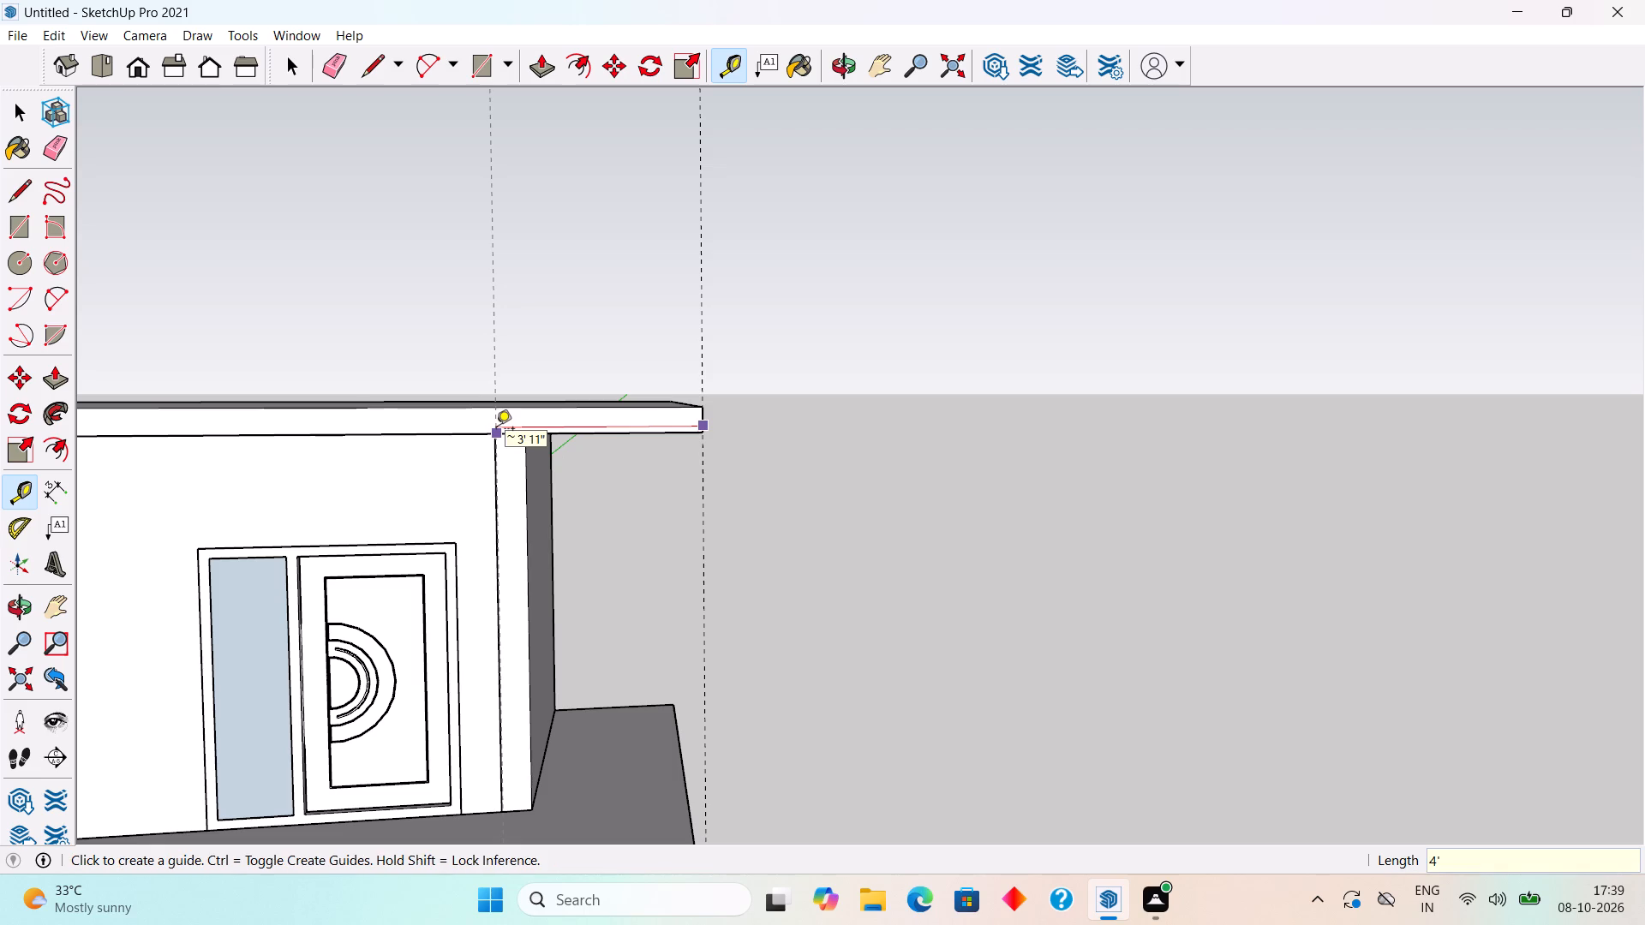
{"action": "key", "text": "space"}
Examine the front and sides of the house, checking the two vertical guides against the roof overhang, balcony slab and porch columns.
{"action": "scroll", "coordinate": [496, 430], "scroll_direction": "down", "scroll_amount": 5}
{"action": "middle_click_drag", "start_coordinate": [507, 495], "coordinate": [444, 521]}
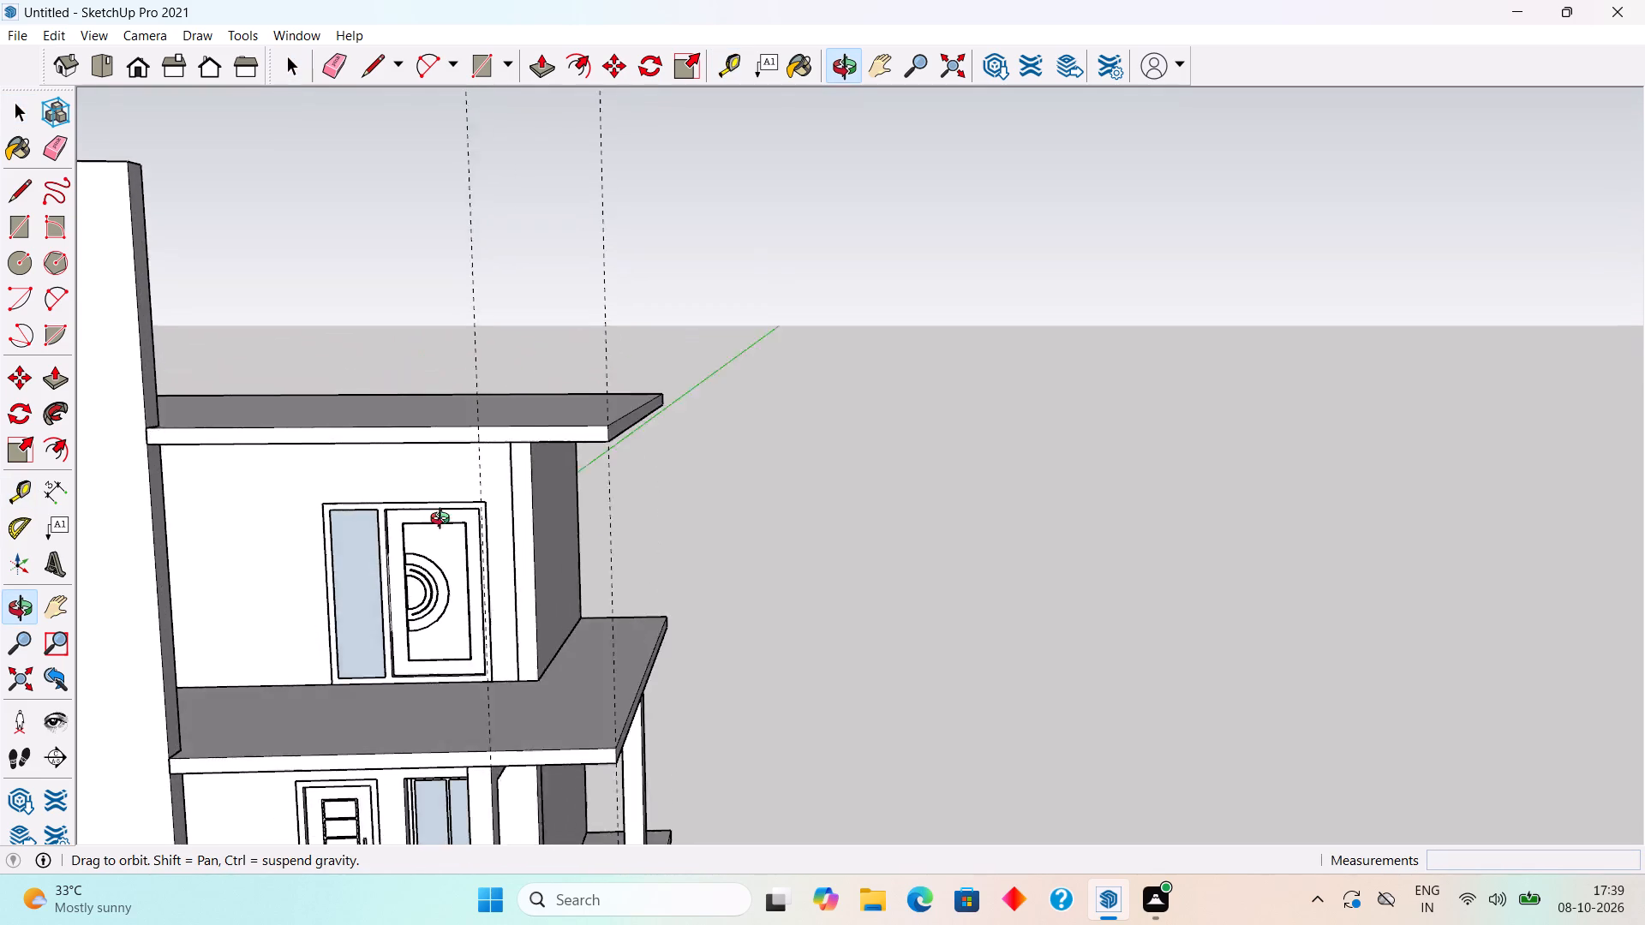
{"action": "middle_click_drag", "start_coordinate": [444, 521], "coordinate": [428, 516]}
{"action": "scroll", "coordinate": [428, 516], "scroll_direction": "down", "scroll_amount": 9}
{"action": "middle_click_drag", "start_coordinate": [447, 552], "coordinate": [870, 480]}
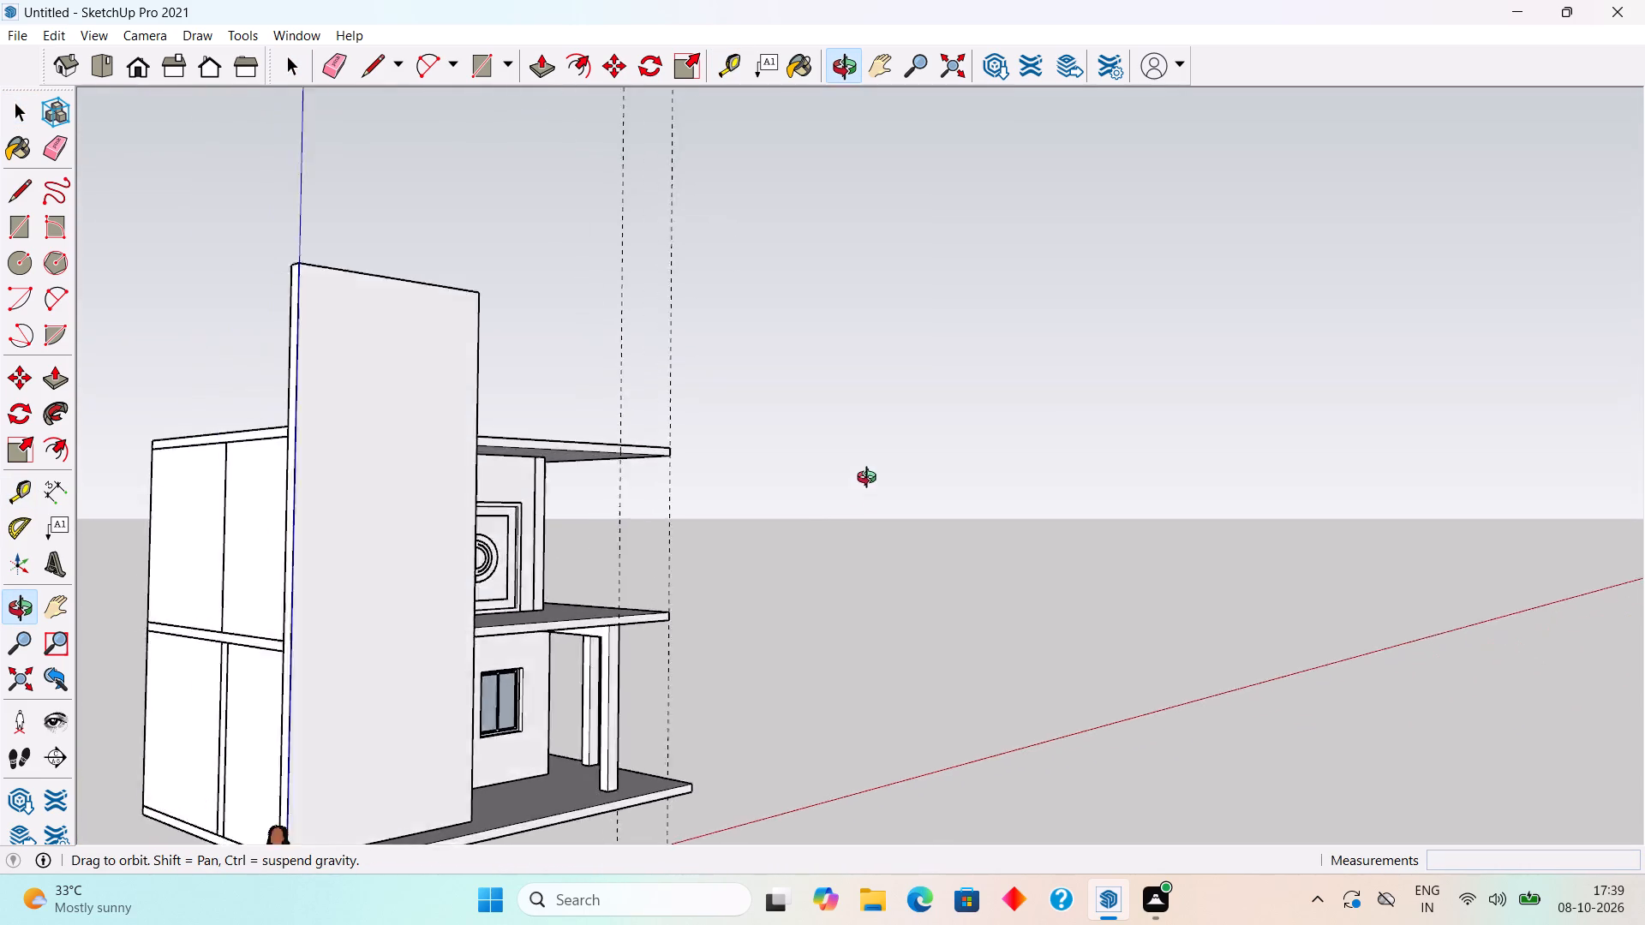
{"action": "middle_click_drag", "start_coordinate": [870, 480], "coordinate": [702, 546]}
{"action": "scroll", "coordinate": [683, 551], "scroll_direction": "down", "scroll_amount": 5}
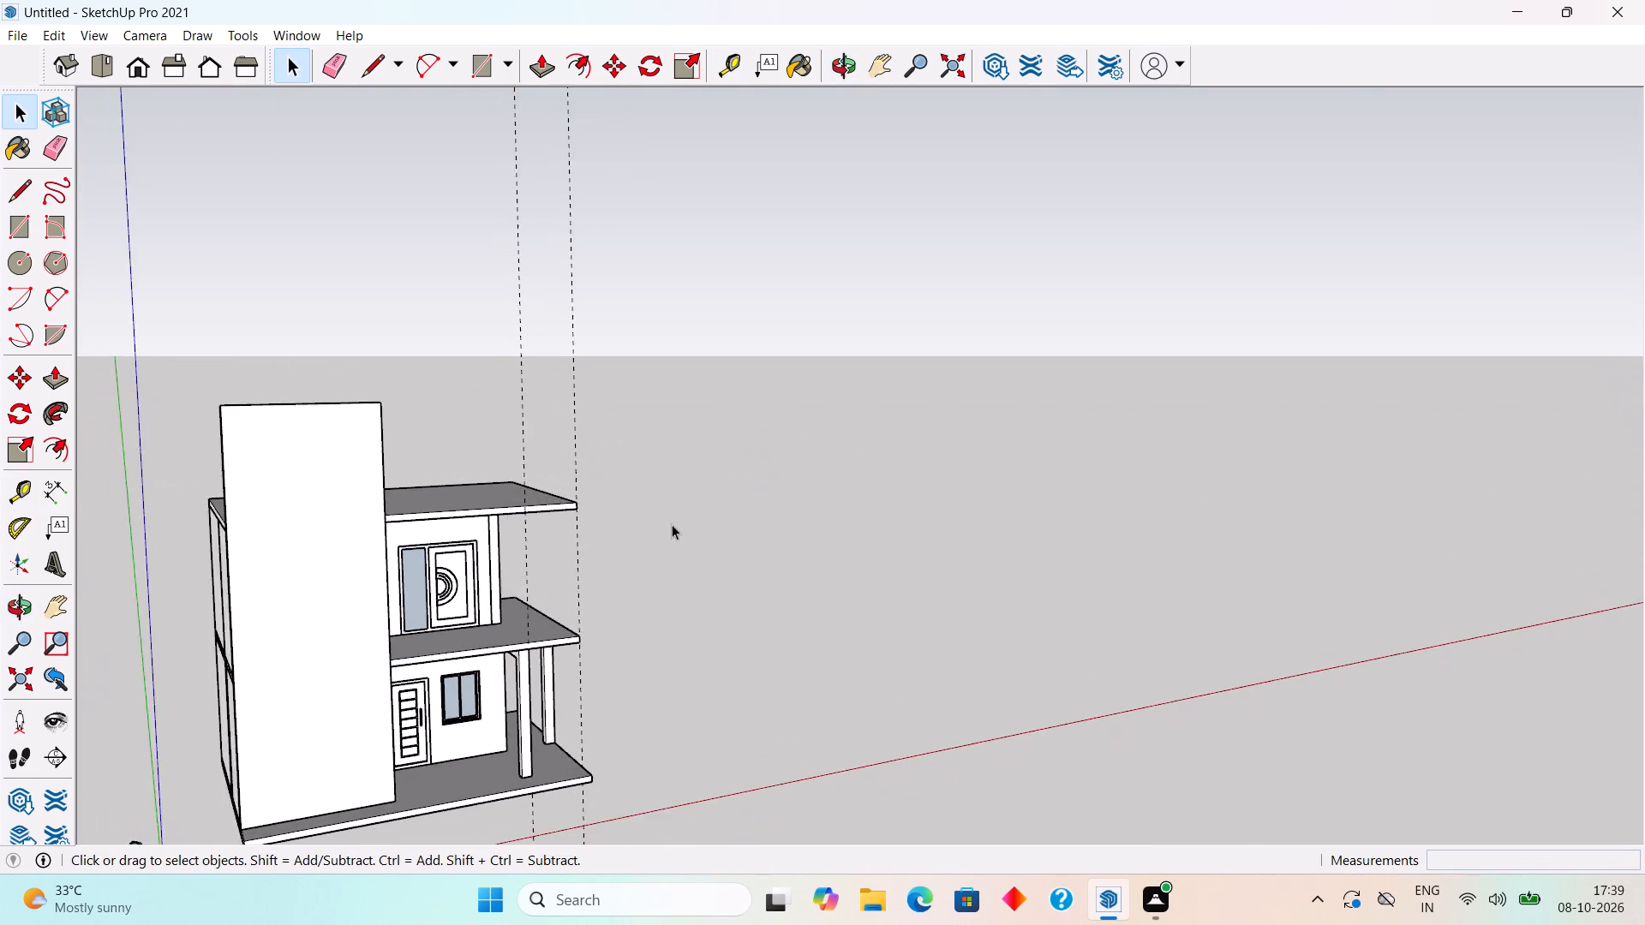
{"action": "scroll", "coordinate": [672, 524], "scroll_direction": "down", "scroll_amount": 3}
{"action": "middle_click_drag", "start_coordinate": [431, 781], "coordinate": [310, 747]}
{"action": "scroll", "coordinate": [350, 679], "scroll_direction": "up", "scroll_amount": 12}
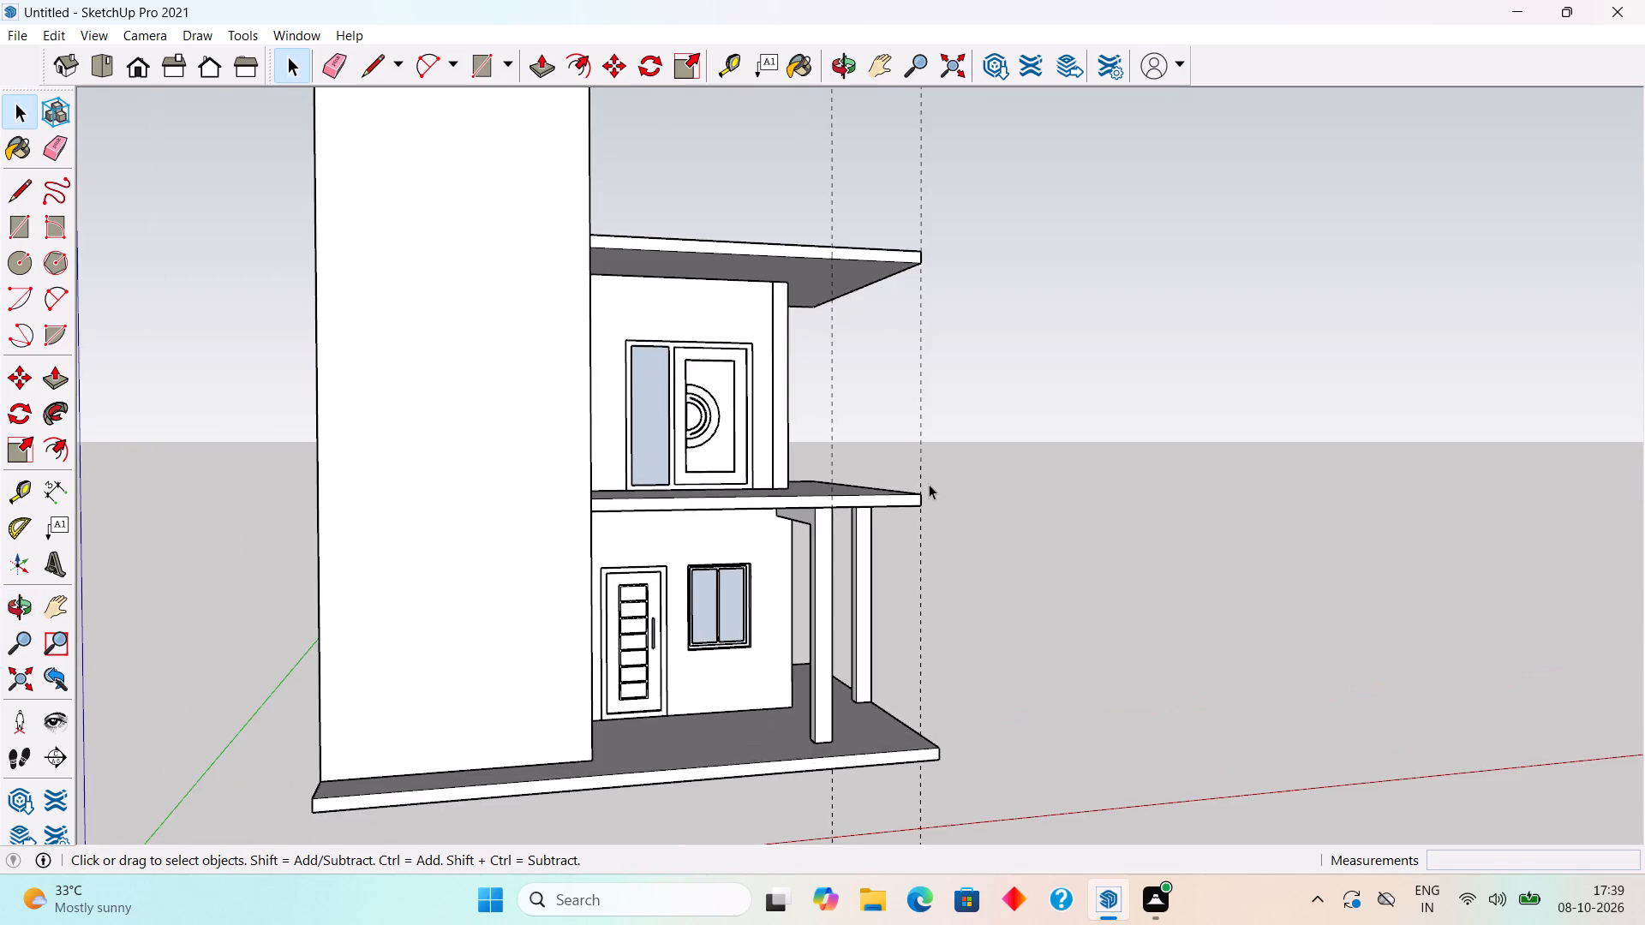
{"action": "middle_click_drag", "start_coordinate": [910, 482], "coordinate": [757, 578]}
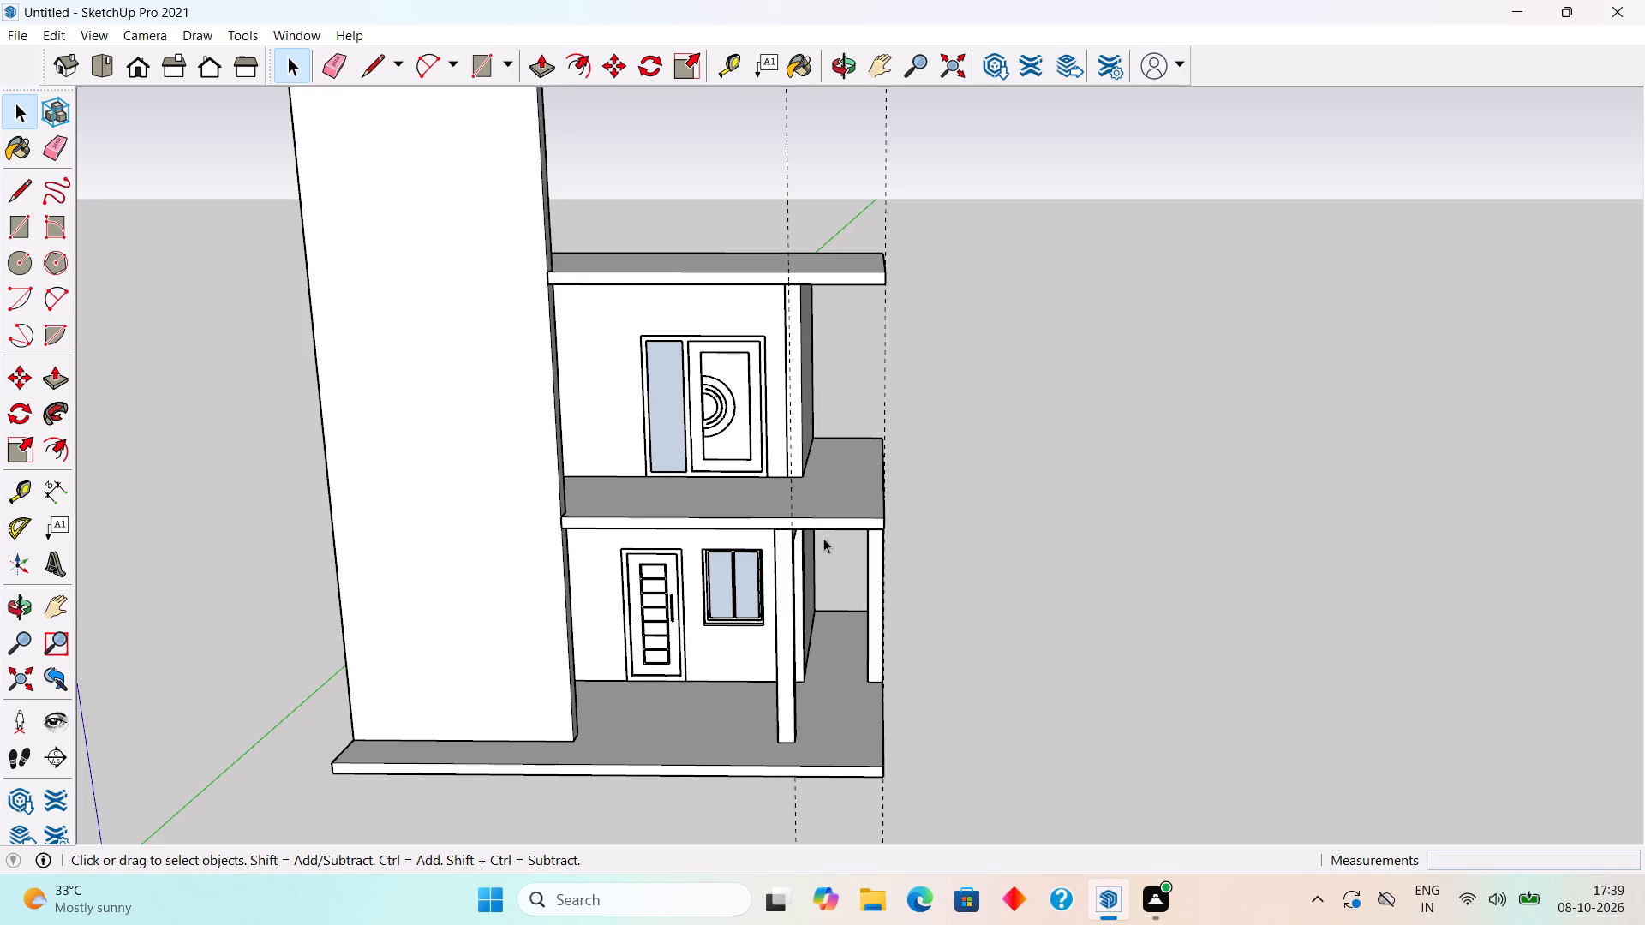
Place guides across the balcony slab, one in line with the house's side wall and one 9" inward from it.
{"action": "middle_click_drag", "start_coordinate": [834, 552], "coordinate": [1072, 663]}
{"action": "scroll", "coordinate": [890, 511], "scroll_direction": "up", "scroll_amount": 2}
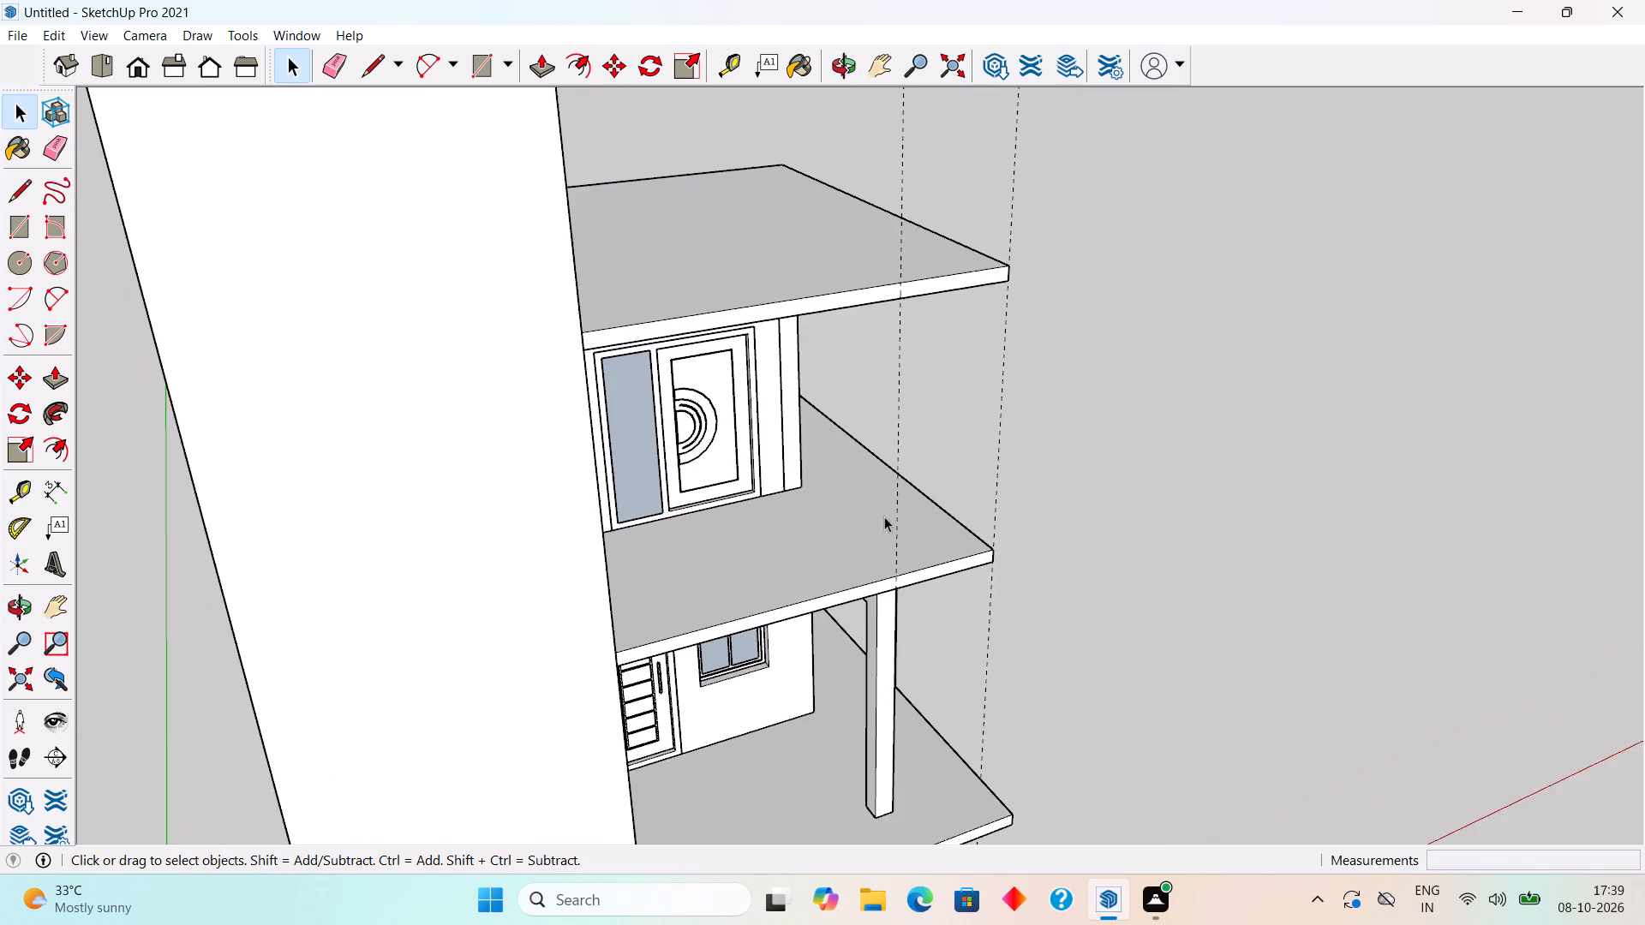
{"action": "scroll", "coordinate": [853, 504], "scroll_direction": "up", "scroll_amount": 8}
{"action": "key", "text": "t"}
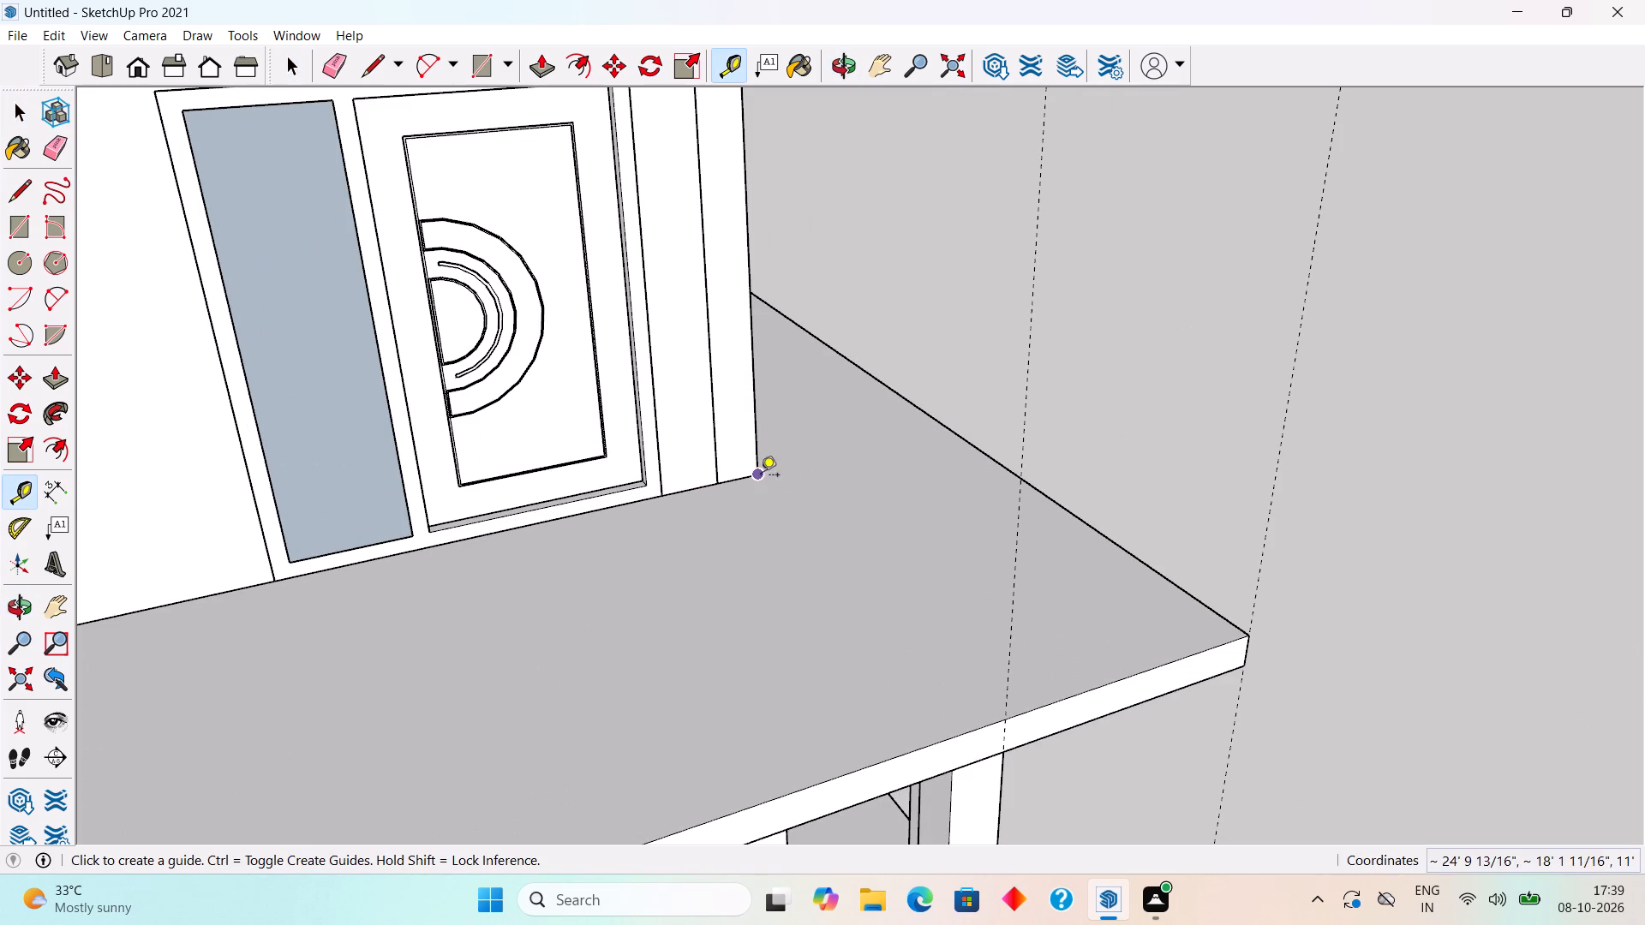
{"action": "middle_click_drag", "start_coordinate": [765, 478], "coordinate": [318, 555]}
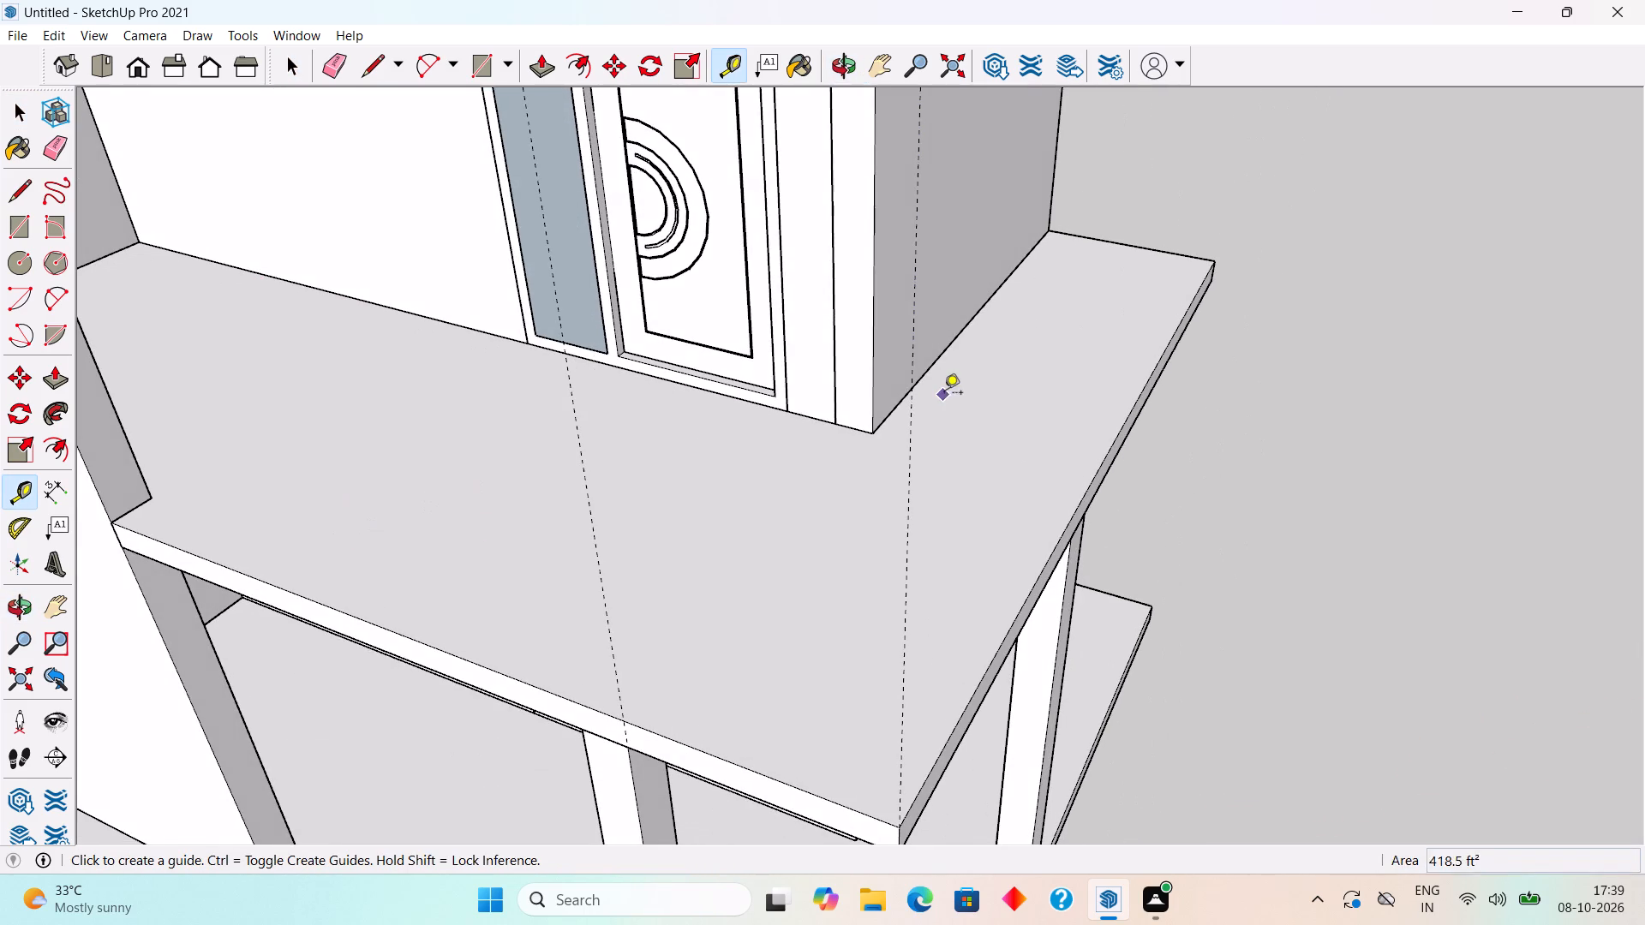
{"action": "double_click", "coordinate": [891, 416]}
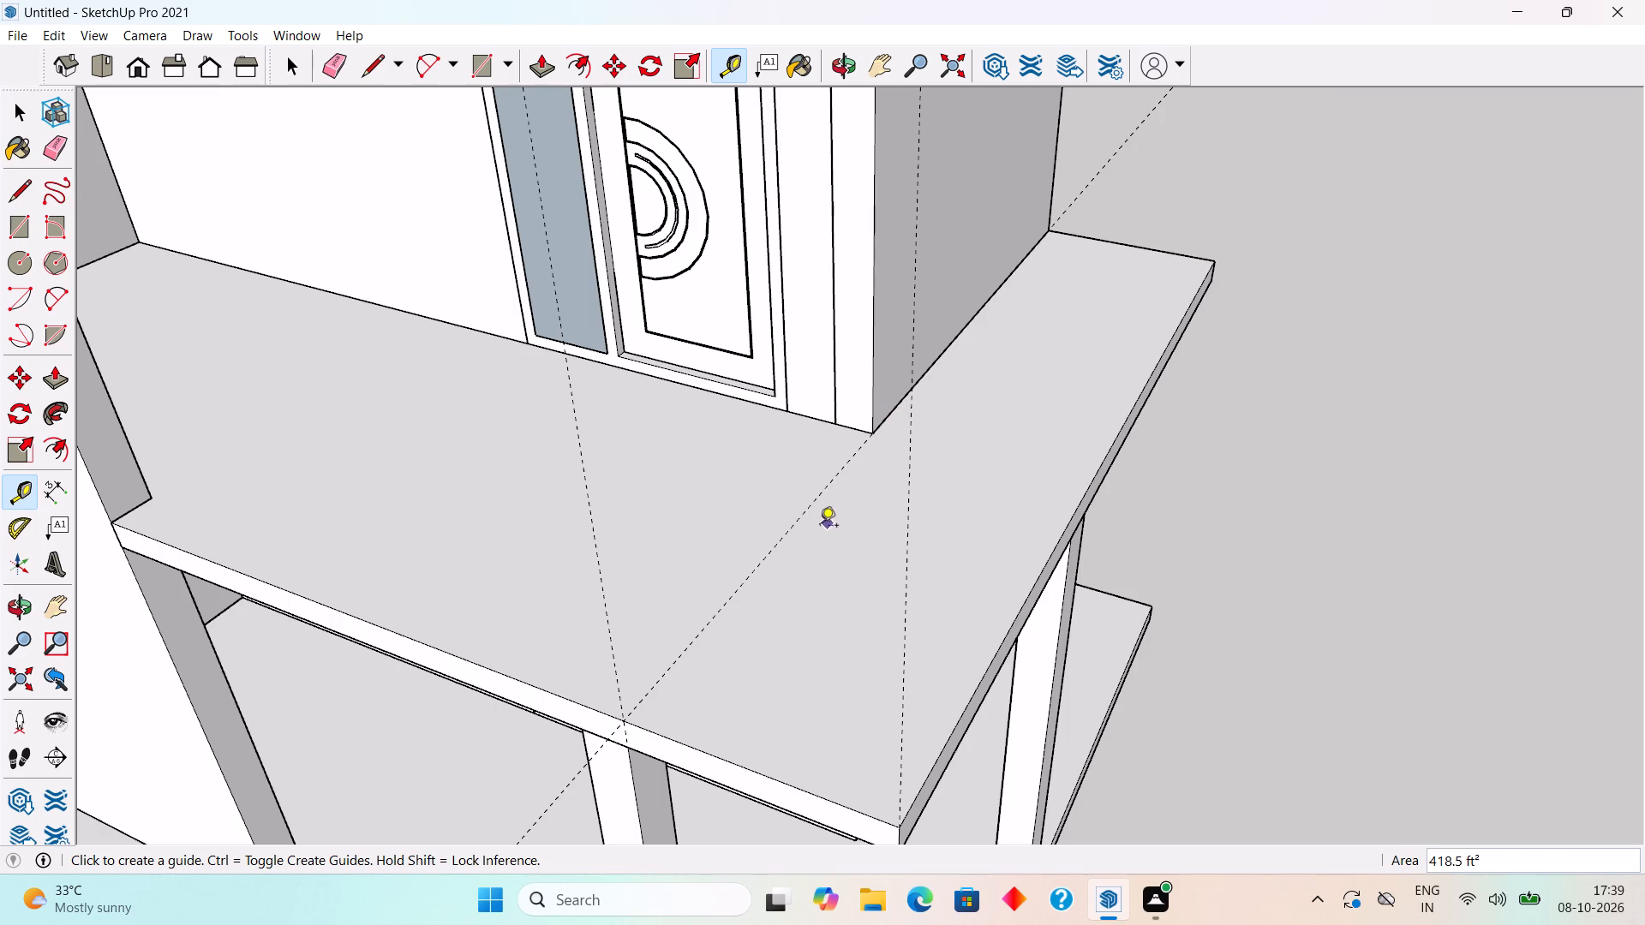
{"action": "left_click", "coordinate": [787, 542]}
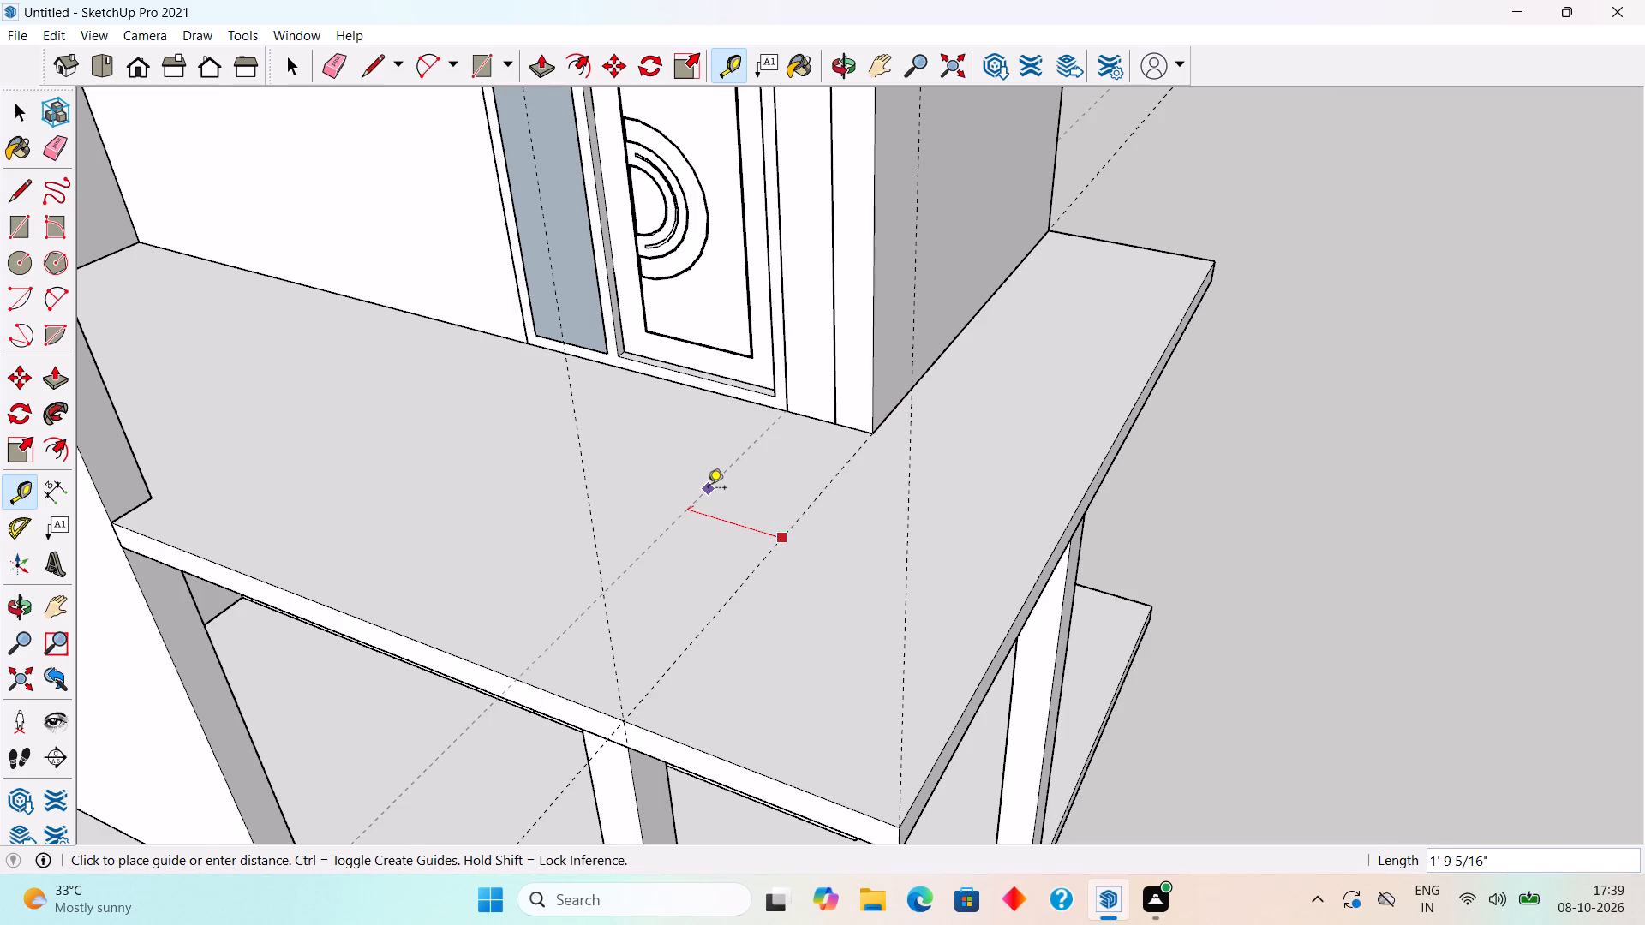
{"action": "type", "text": "9\""}
{"action": "key", "text": "Return"}
{"action": "key", "text": "space"}
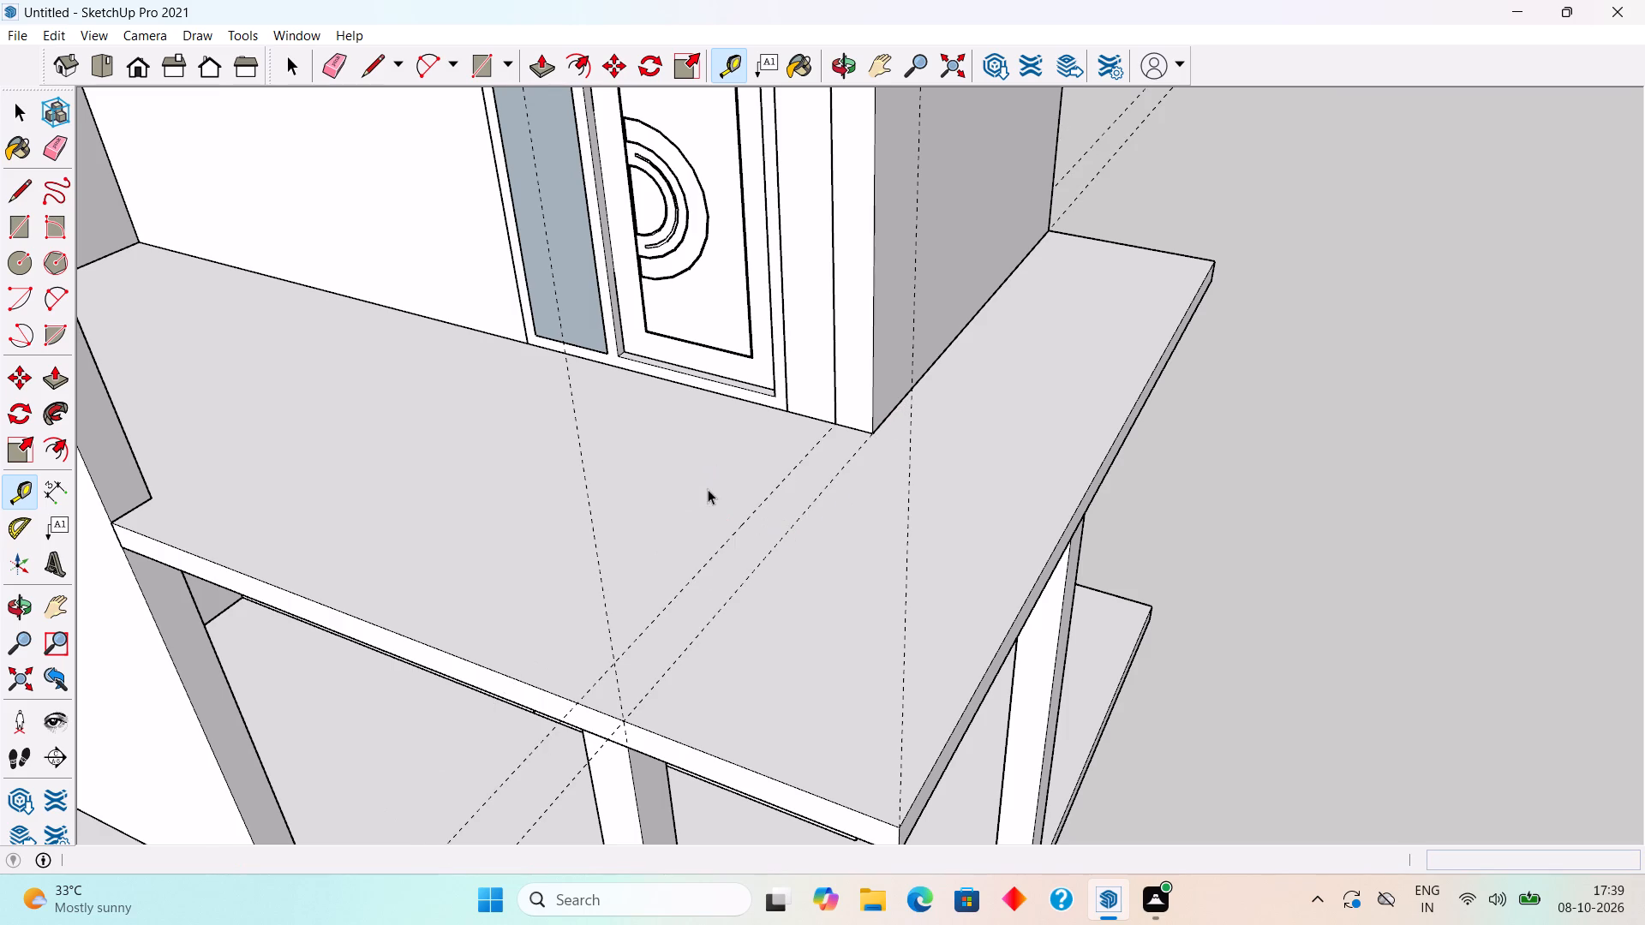
Draw a 9" wide rectangle between the two guides, from the upper-floor wall corner to the balcony slab's front edge.
{"action": "middle_click_drag", "start_coordinate": [733, 550], "coordinate": [948, 532]}
{"action": "key", "text": "r"}
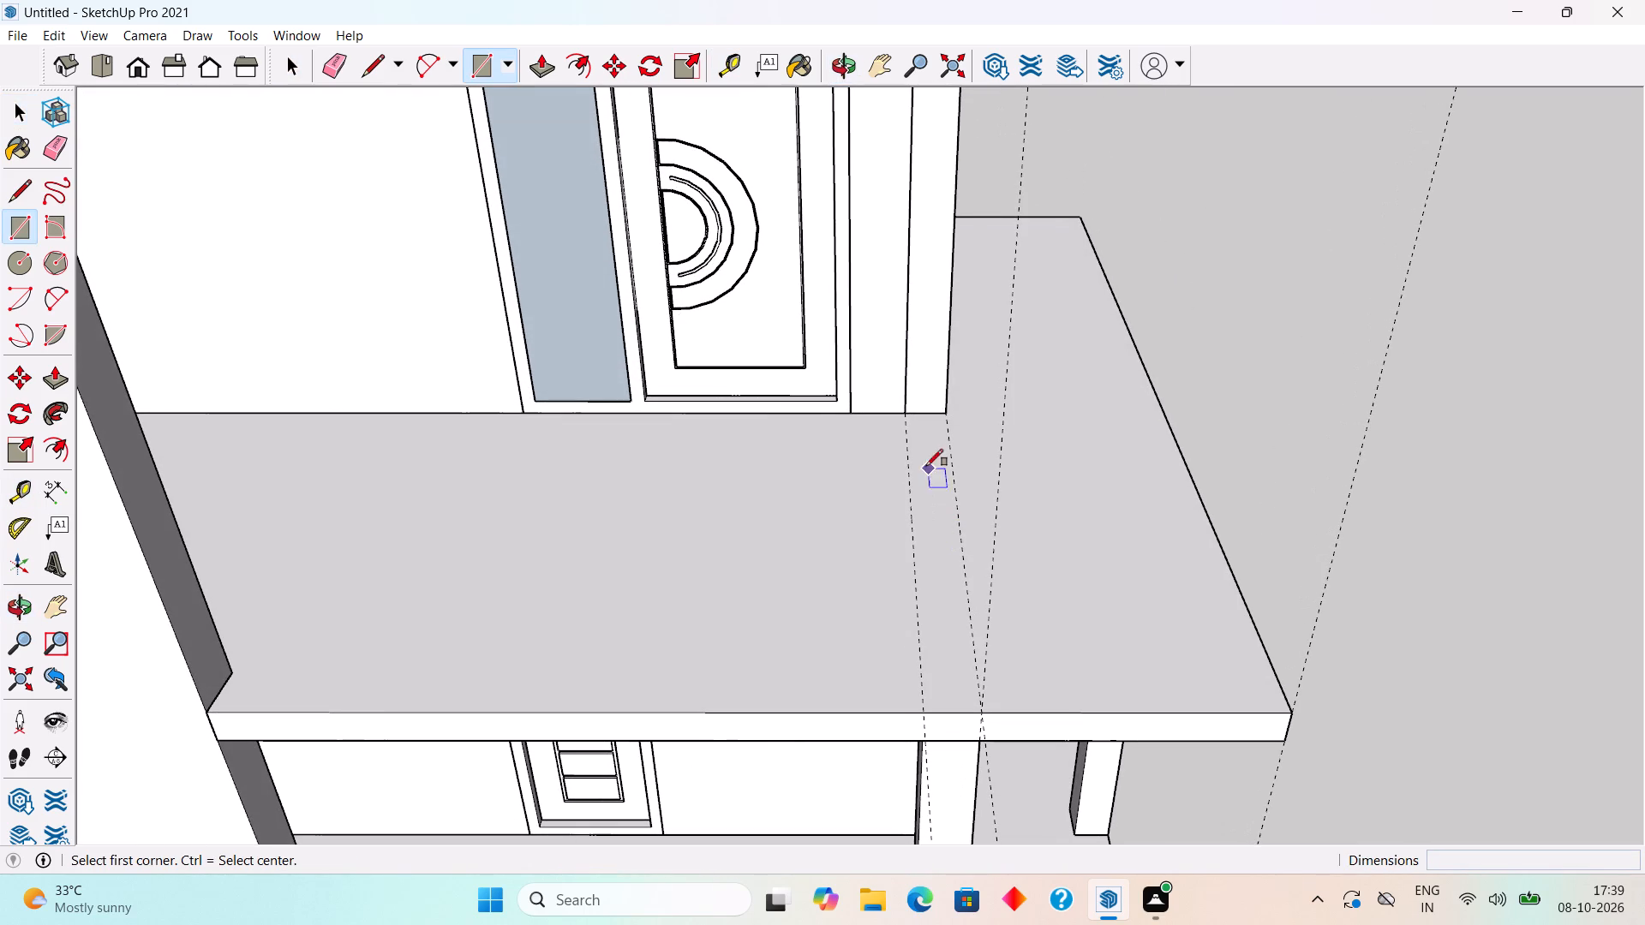
{"action": "left_click", "coordinate": [912, 414]}
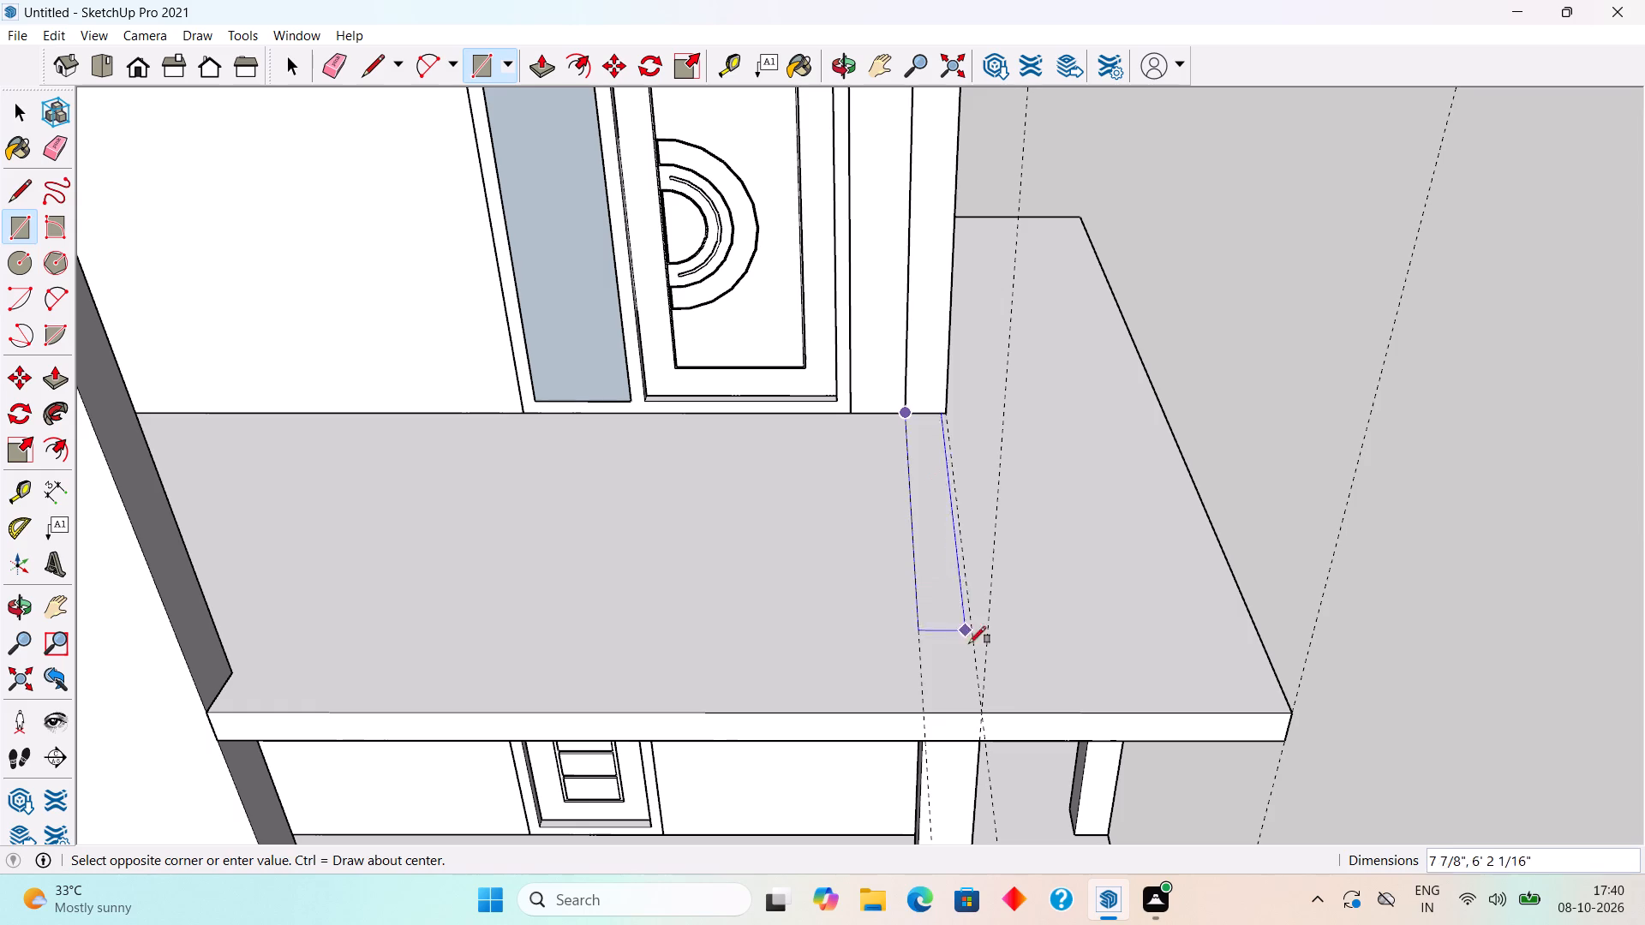
{"action": "left_click", "coordinate": [987, 711]}
{"action": "key", "text": "space"}
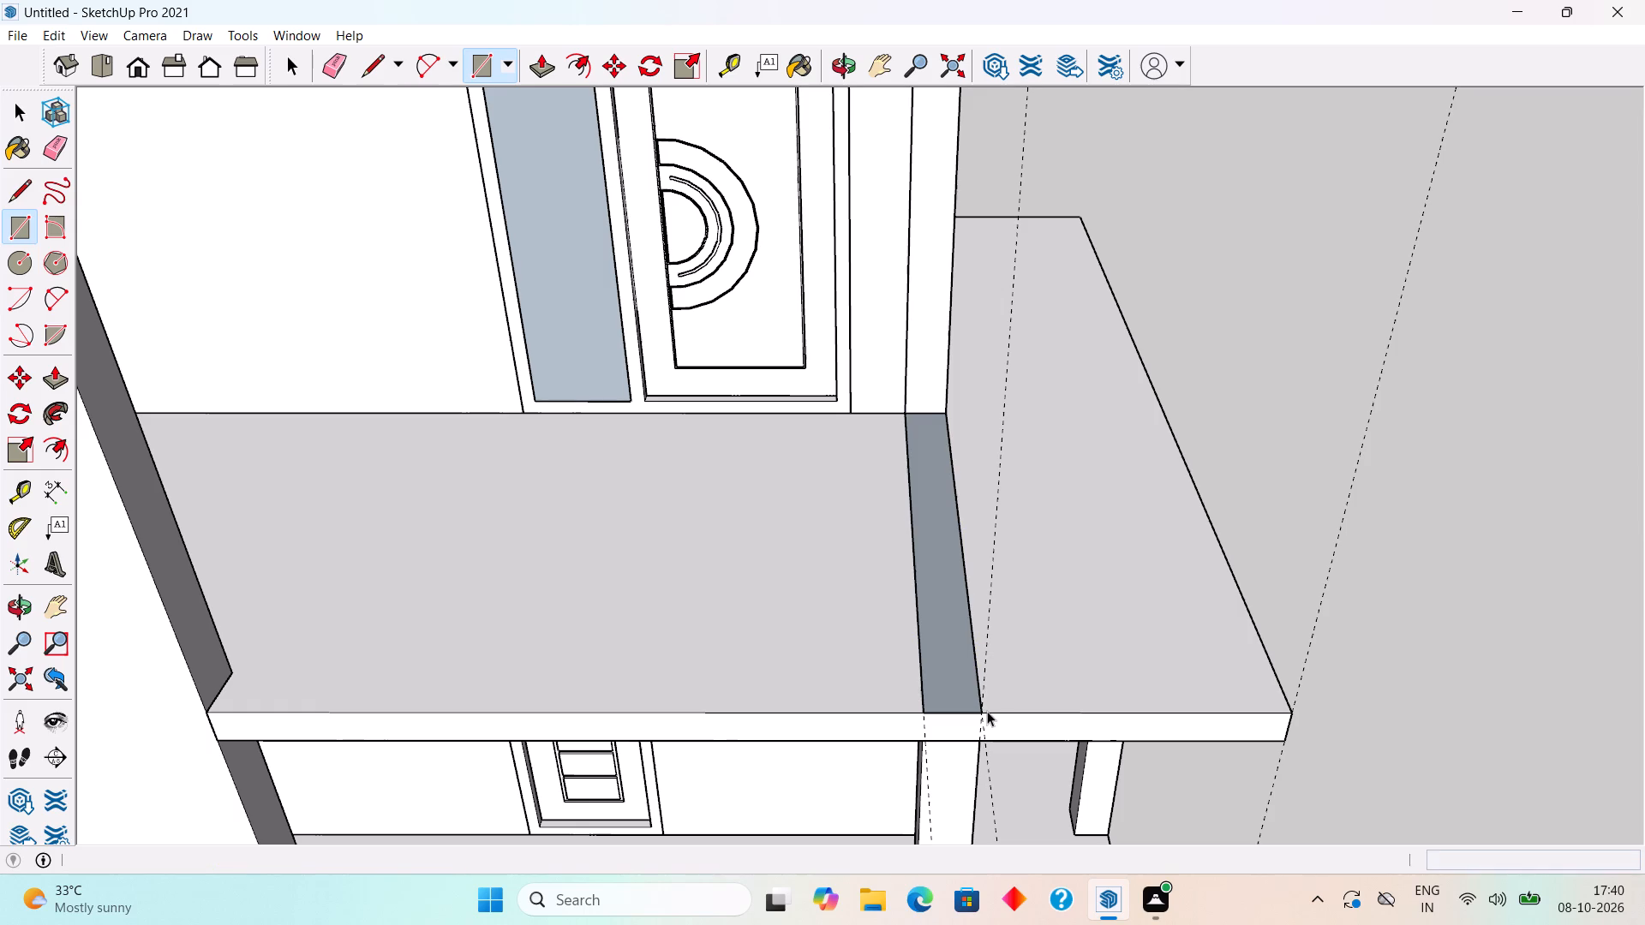
Push/Pull the 9" strip up 10' to the underside of the roof slab as a balcony side wall.
{"action": "key", "text": "p"}
{"action": "left_click", "coordinate": [958, 701]}
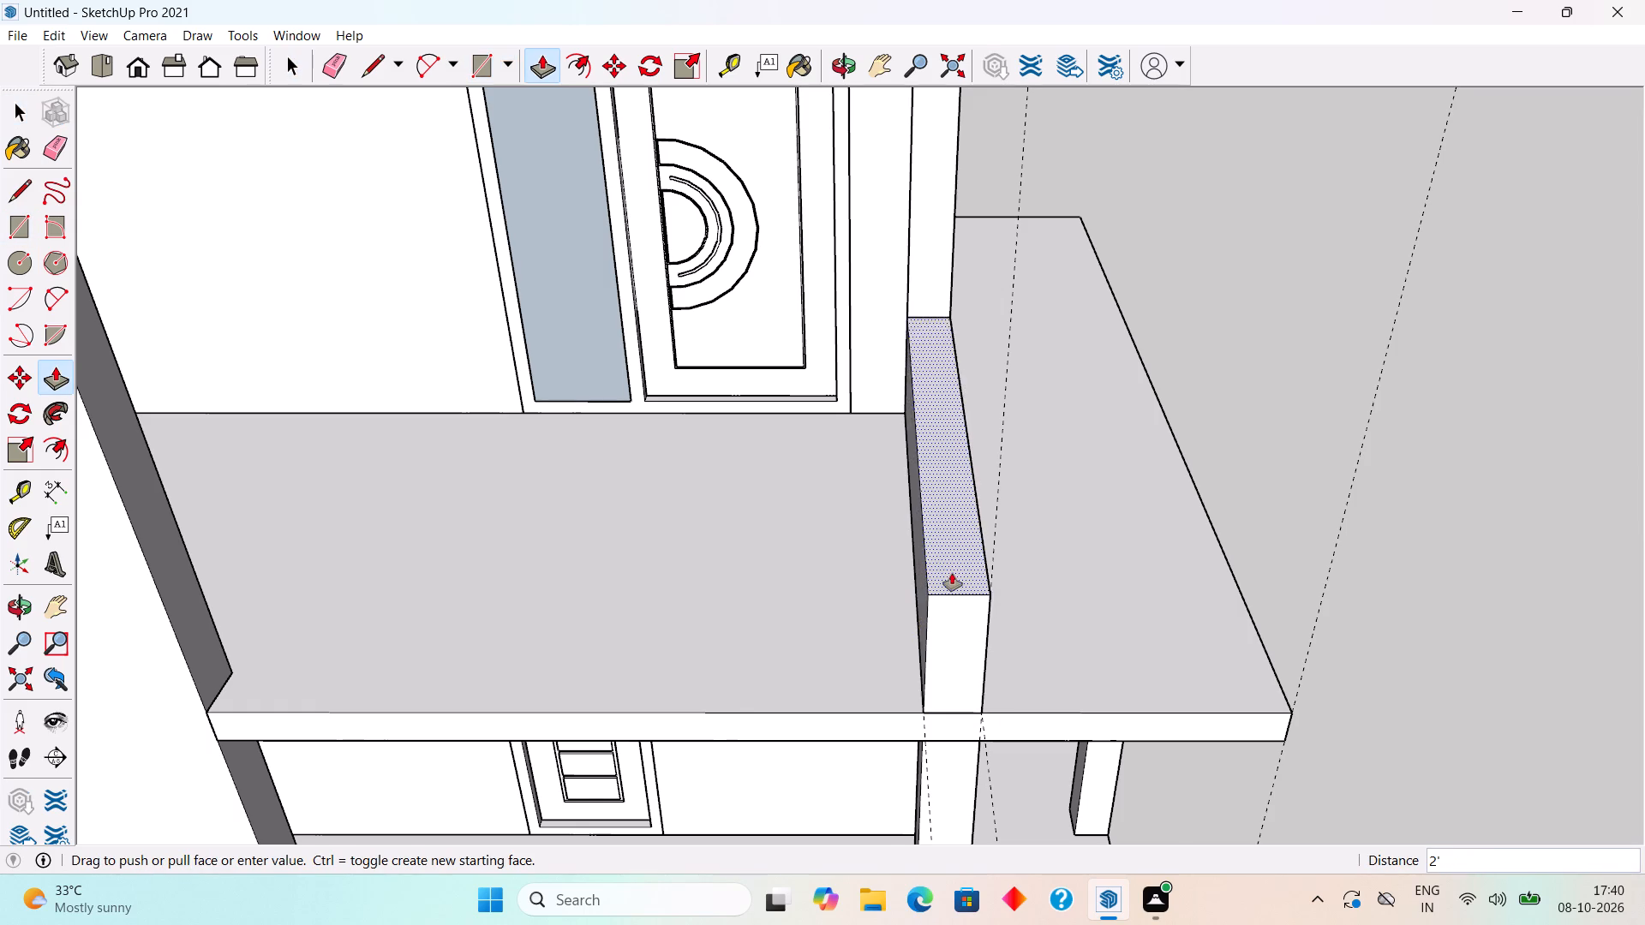
{"action": "scroll", "coordinate": [952, 573], "scroll_direction": "down", "scroll_amount": 9}
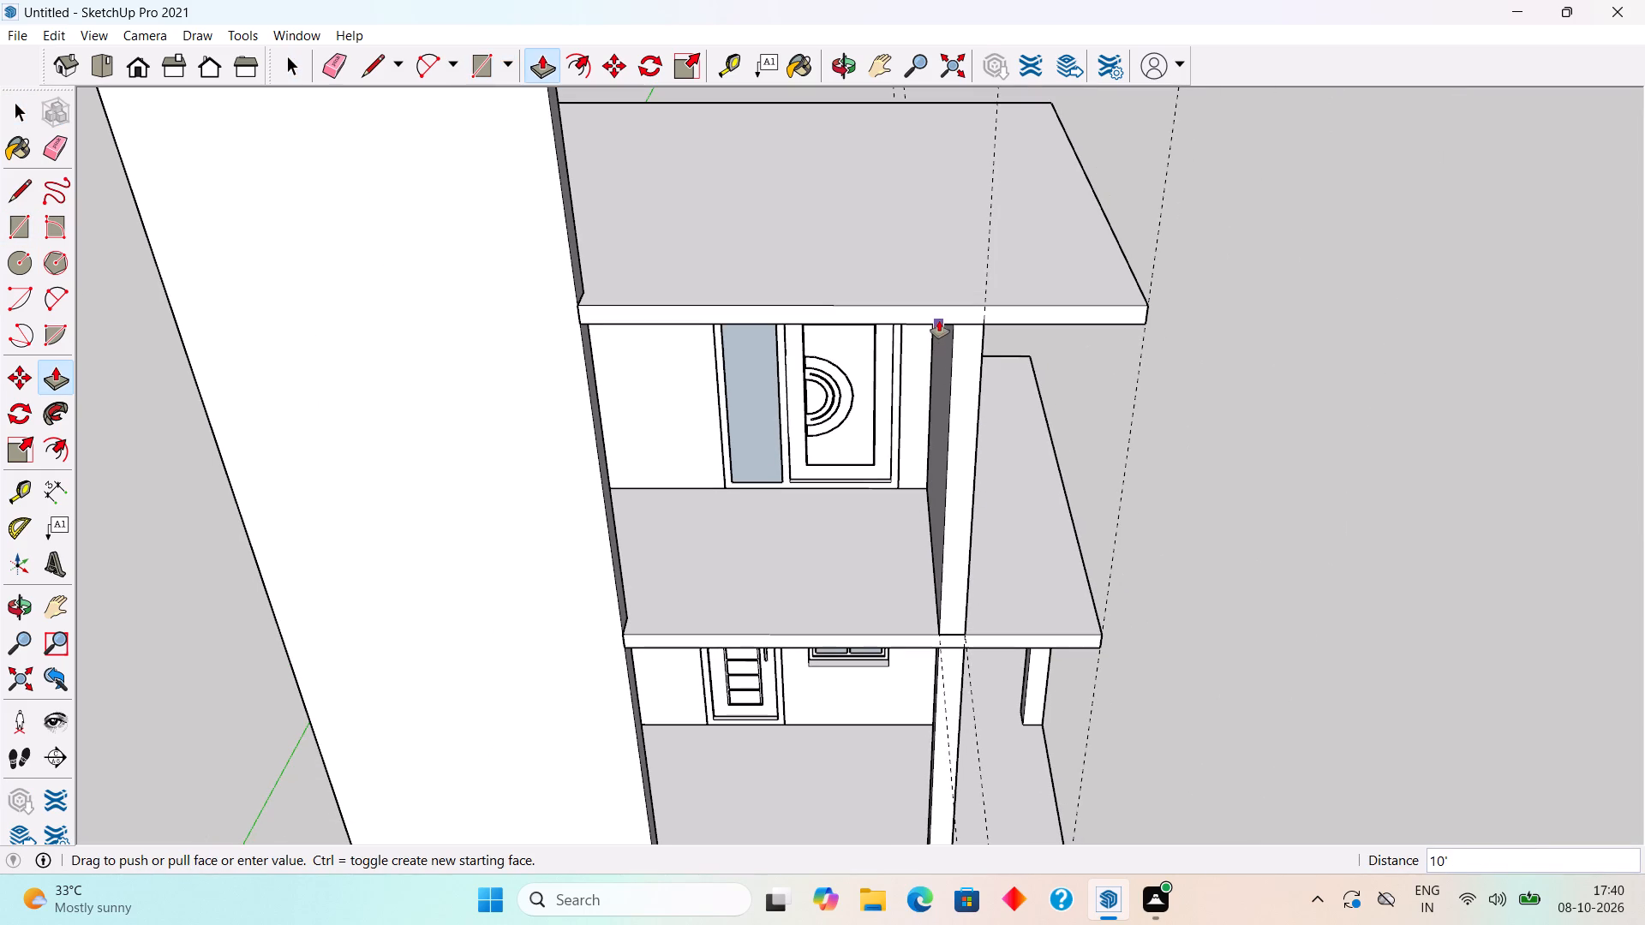
{"action": "left_click", "coordinate": [939, 319]}
{"action": "key", "text": "space"}
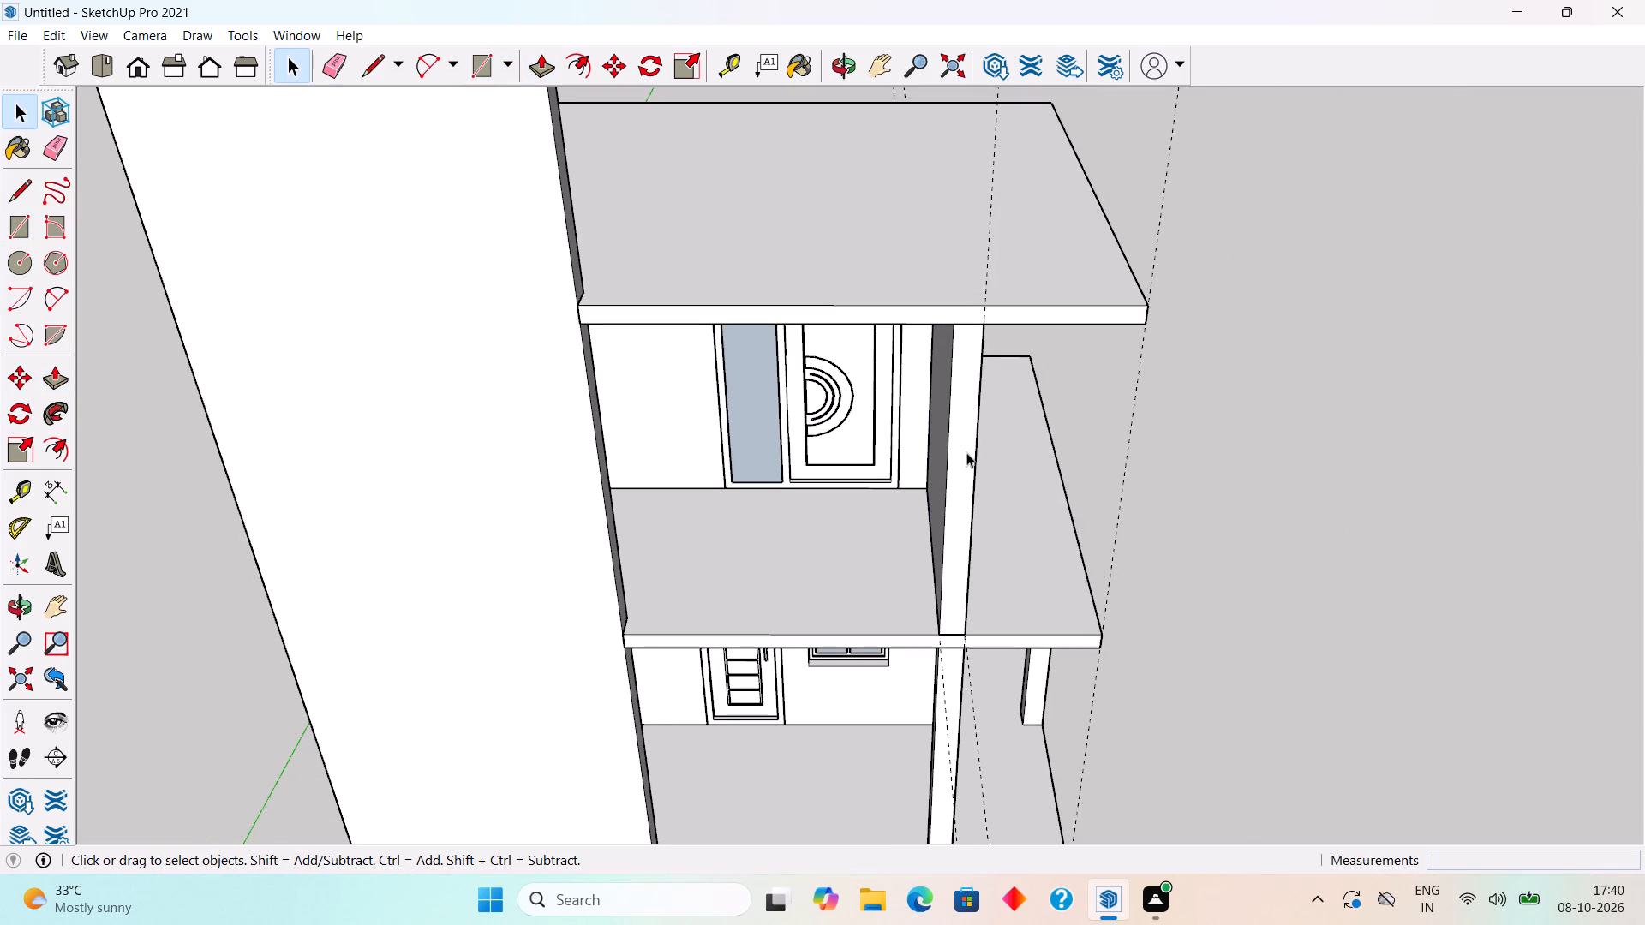
Make the new balcony side wall a group.
{"action": "triple_click", "coordinate": [966, 452]}
{"action": "right_click", "coordinate": [966, 452]}
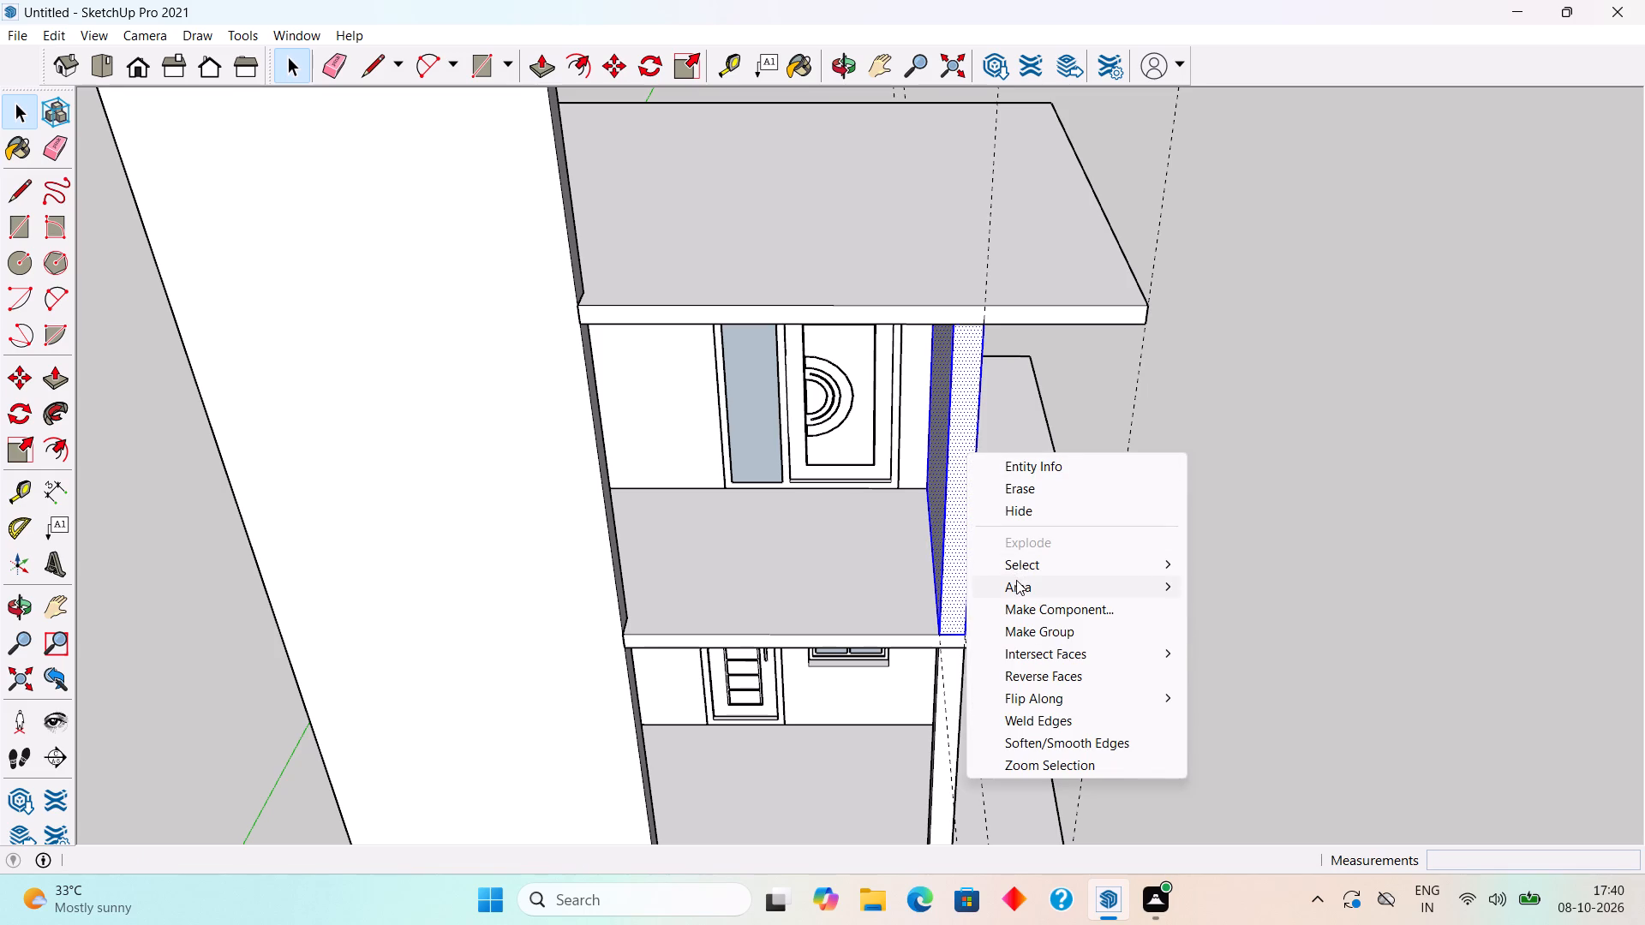
{"action": "left_click", "coordinate": [1045, 638]}
Place a guide on the balcony slab 9" behind and parallel to its front edge.
{"action": "scroll", "coordinate": [679, 579], "scroll_direction": "up", "scroll_amount": 5}
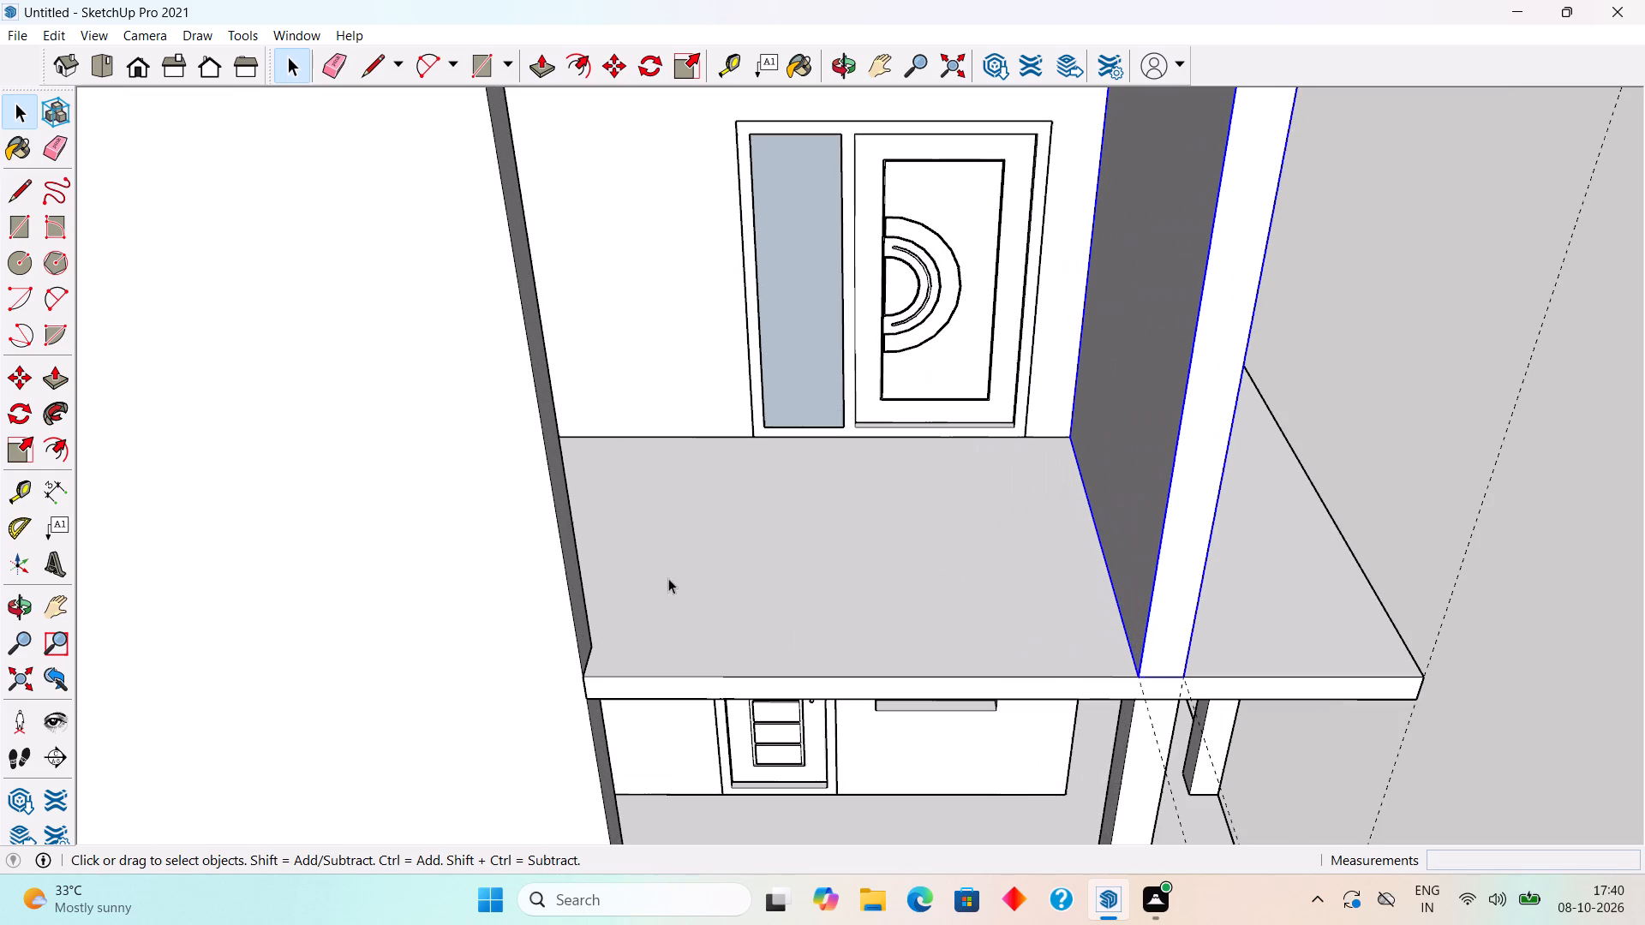
{"action": "middle_click_drag", "start_coordinate": [817, 671], "coordinate": [867, 781]}
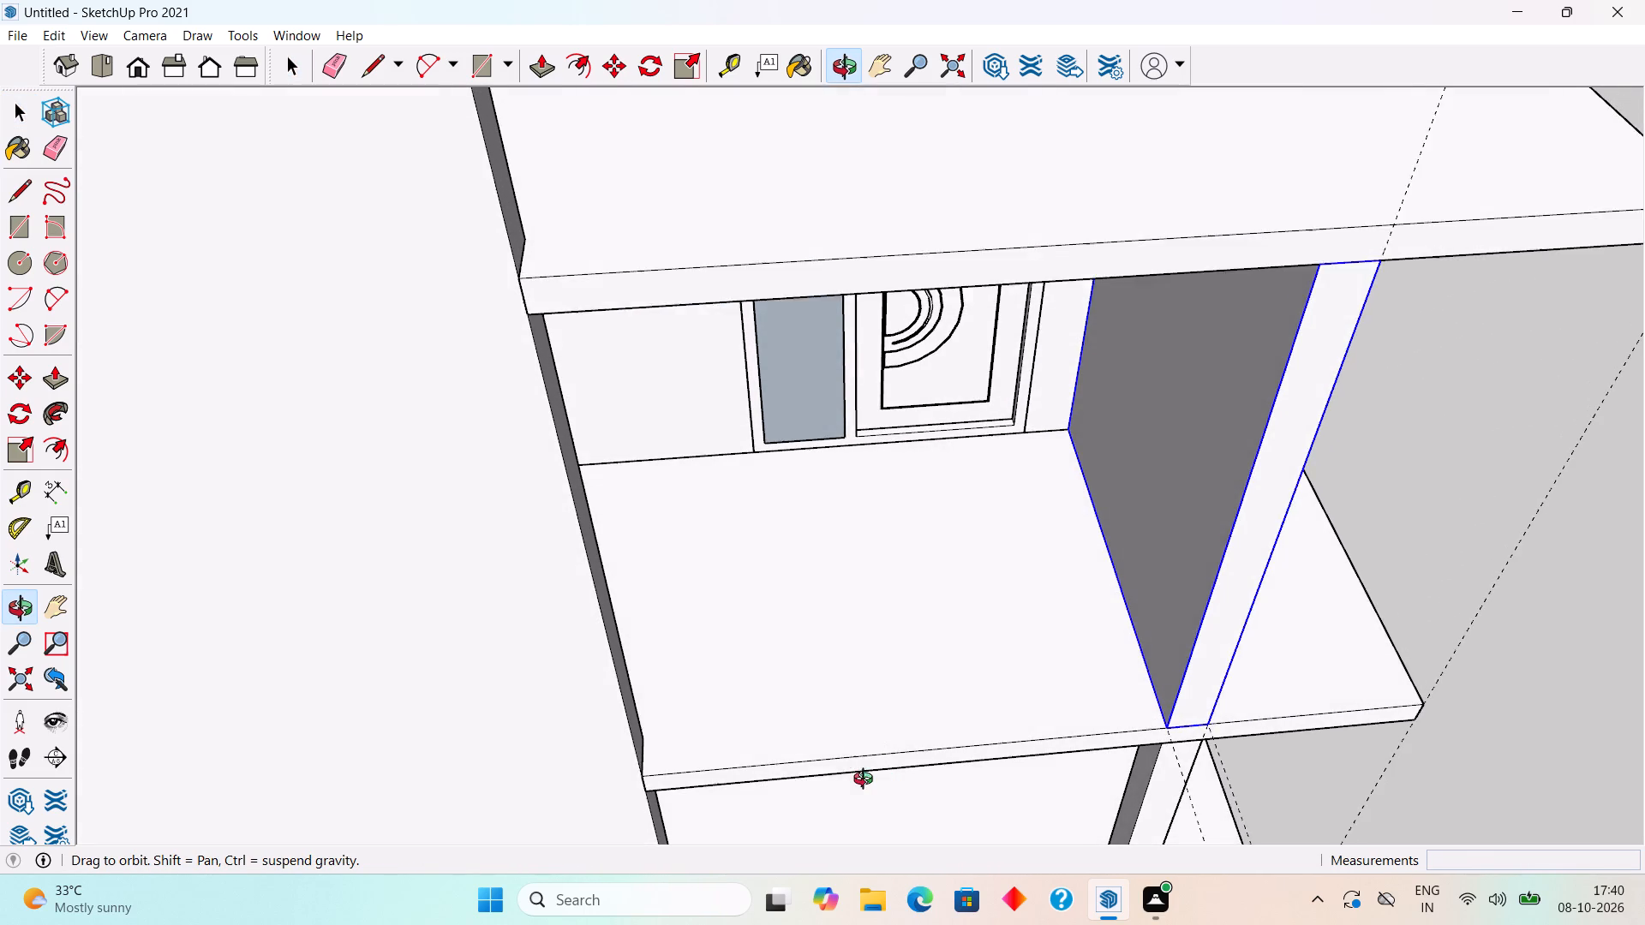
{"action": "middle_click_drag", "start_coordinate": [867, 781], "coordinate": [871, 784]}
{"action": "key", "text": "t"}
{"action": "left_click", "coordinate": [891, 754]}
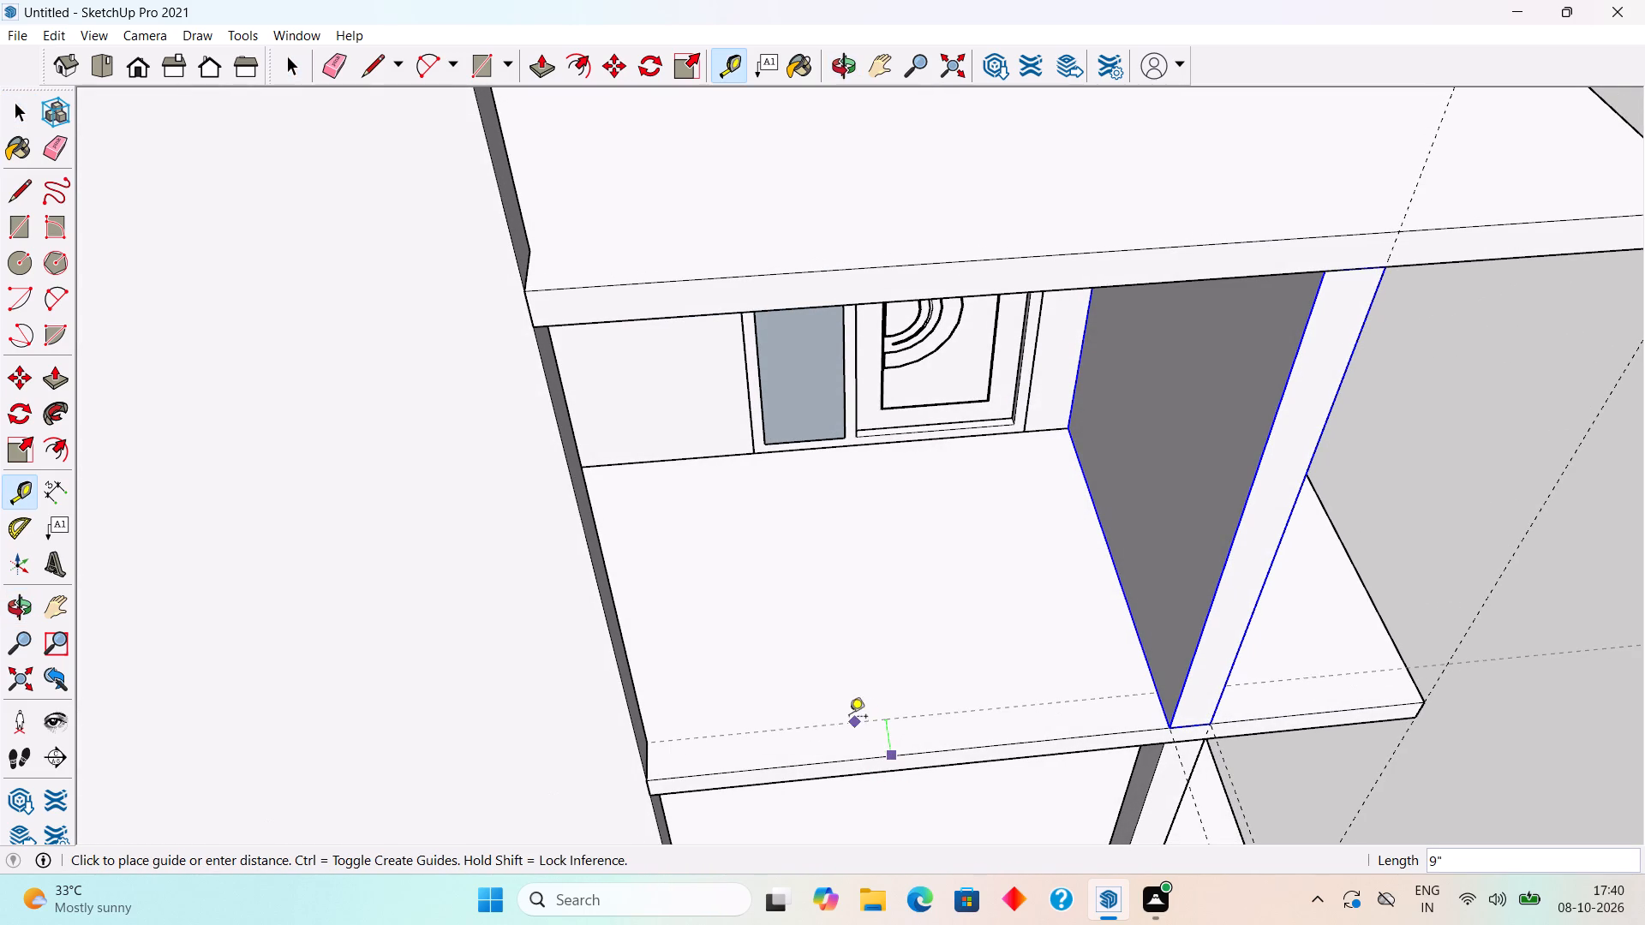
{"action": "left_click", "coordinate": [818, 715]}
{"action": "key", "text": "space"}
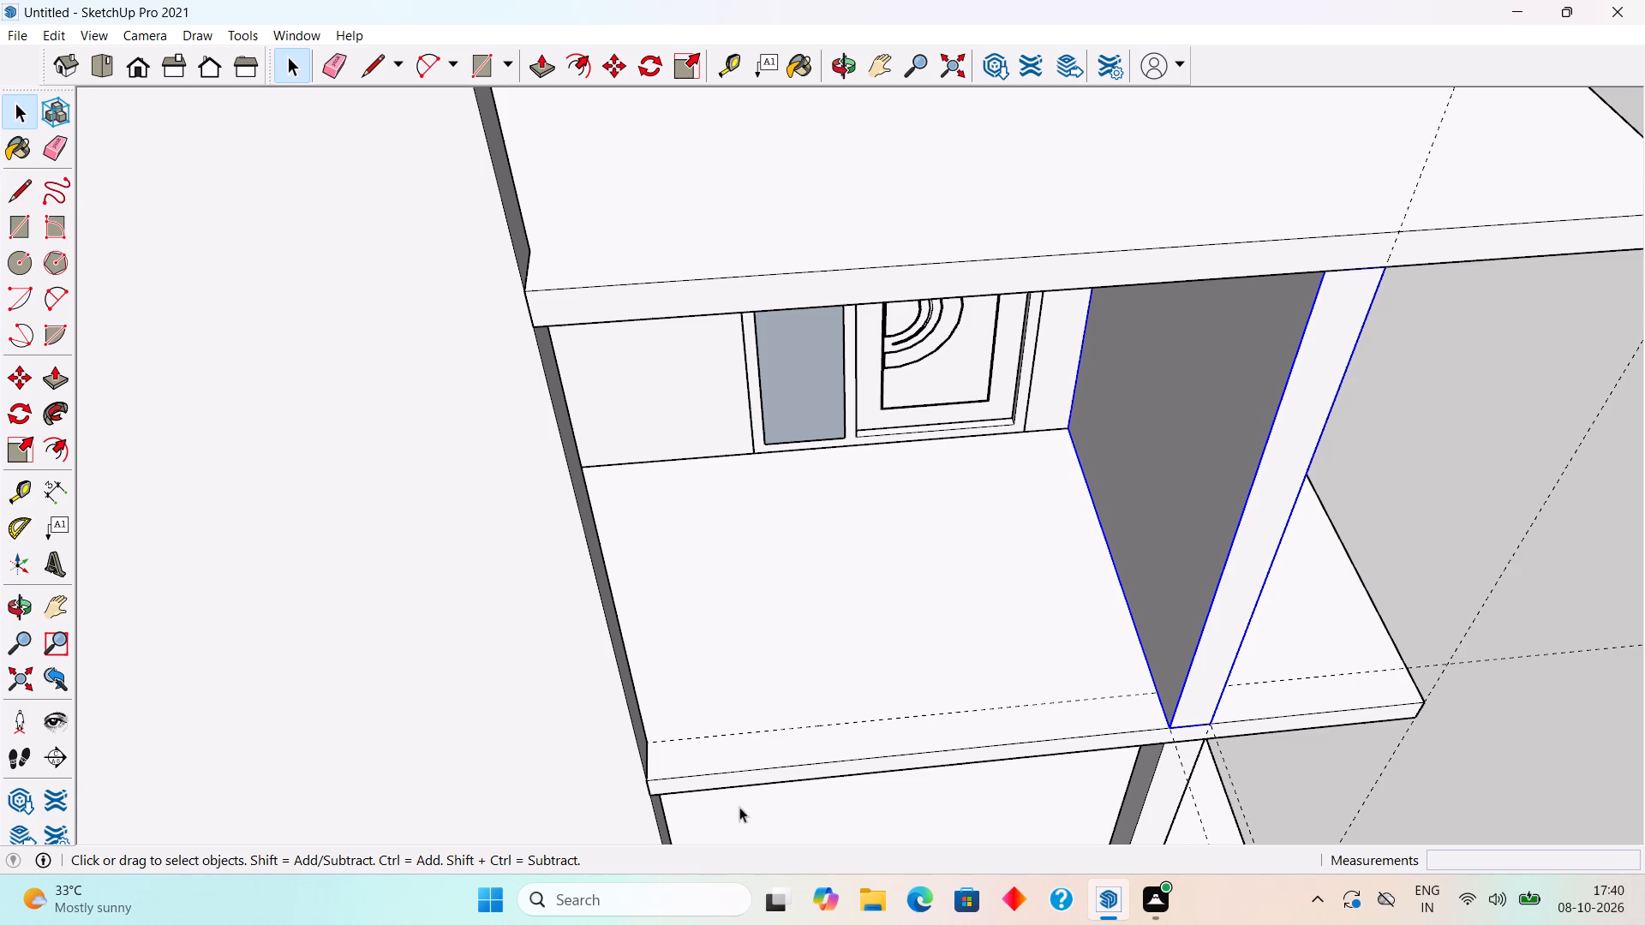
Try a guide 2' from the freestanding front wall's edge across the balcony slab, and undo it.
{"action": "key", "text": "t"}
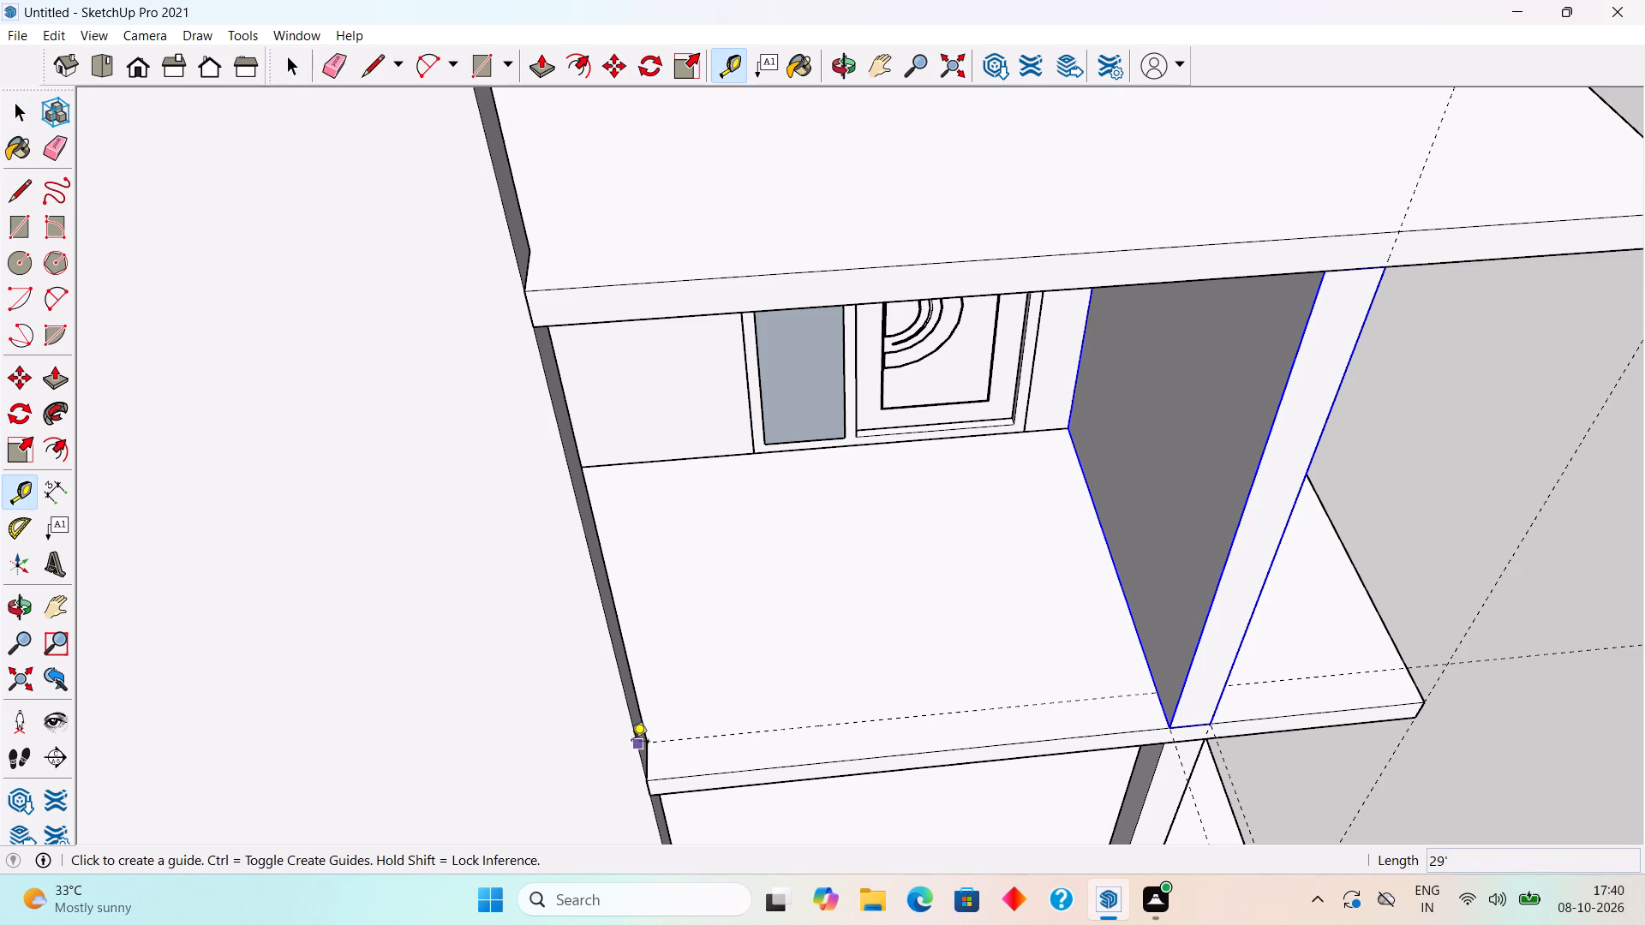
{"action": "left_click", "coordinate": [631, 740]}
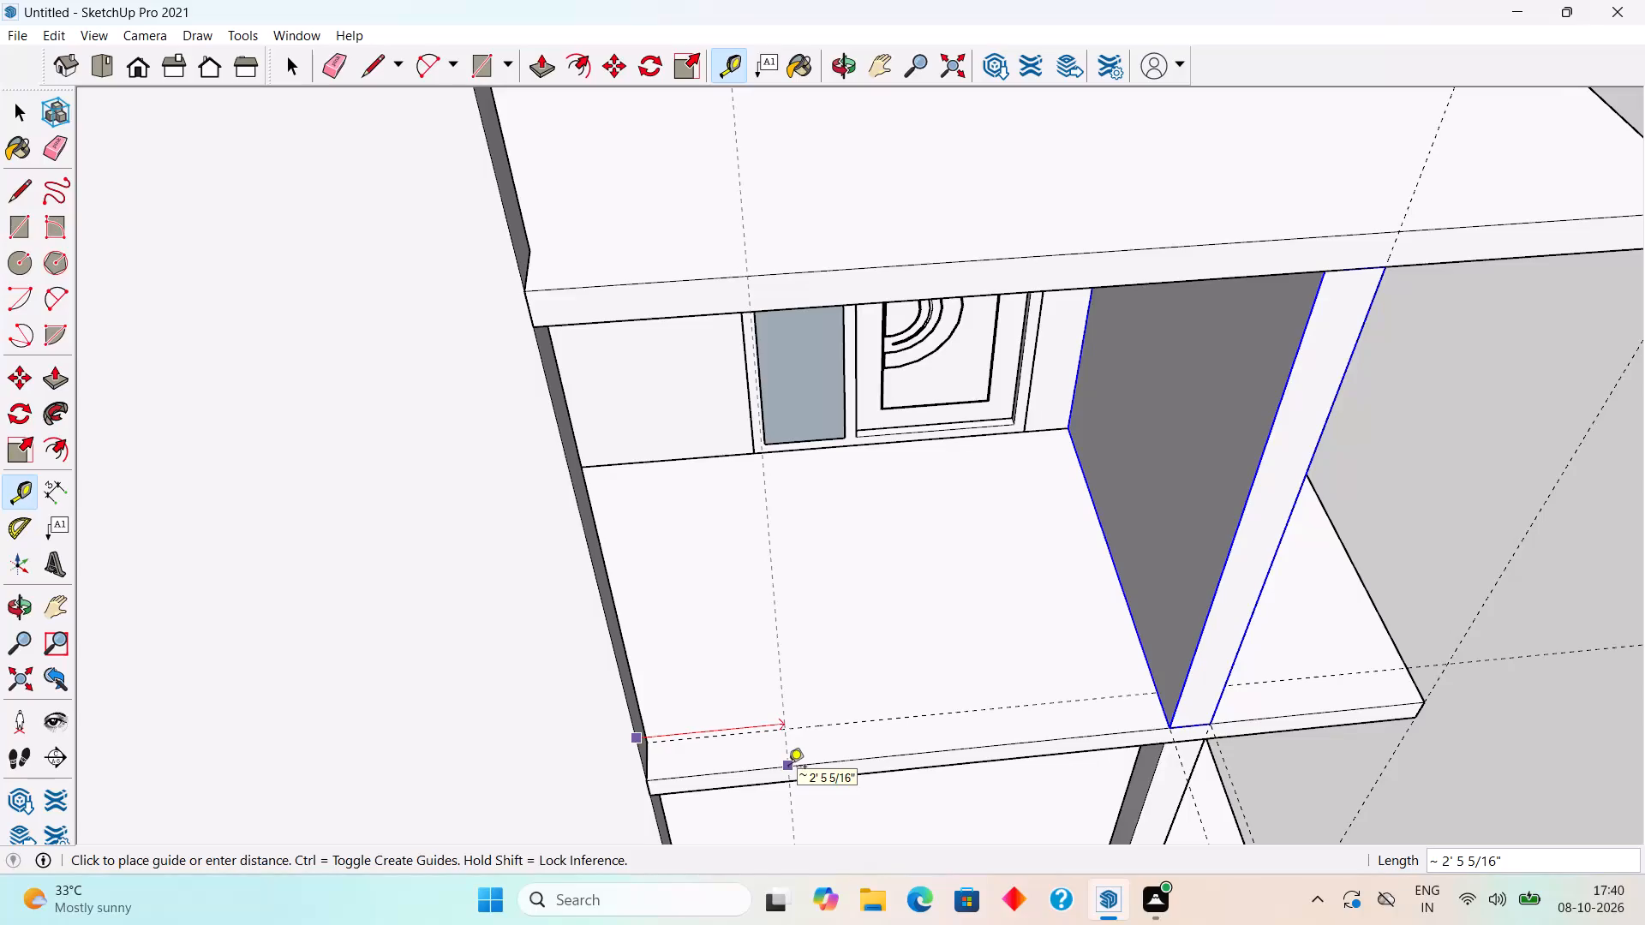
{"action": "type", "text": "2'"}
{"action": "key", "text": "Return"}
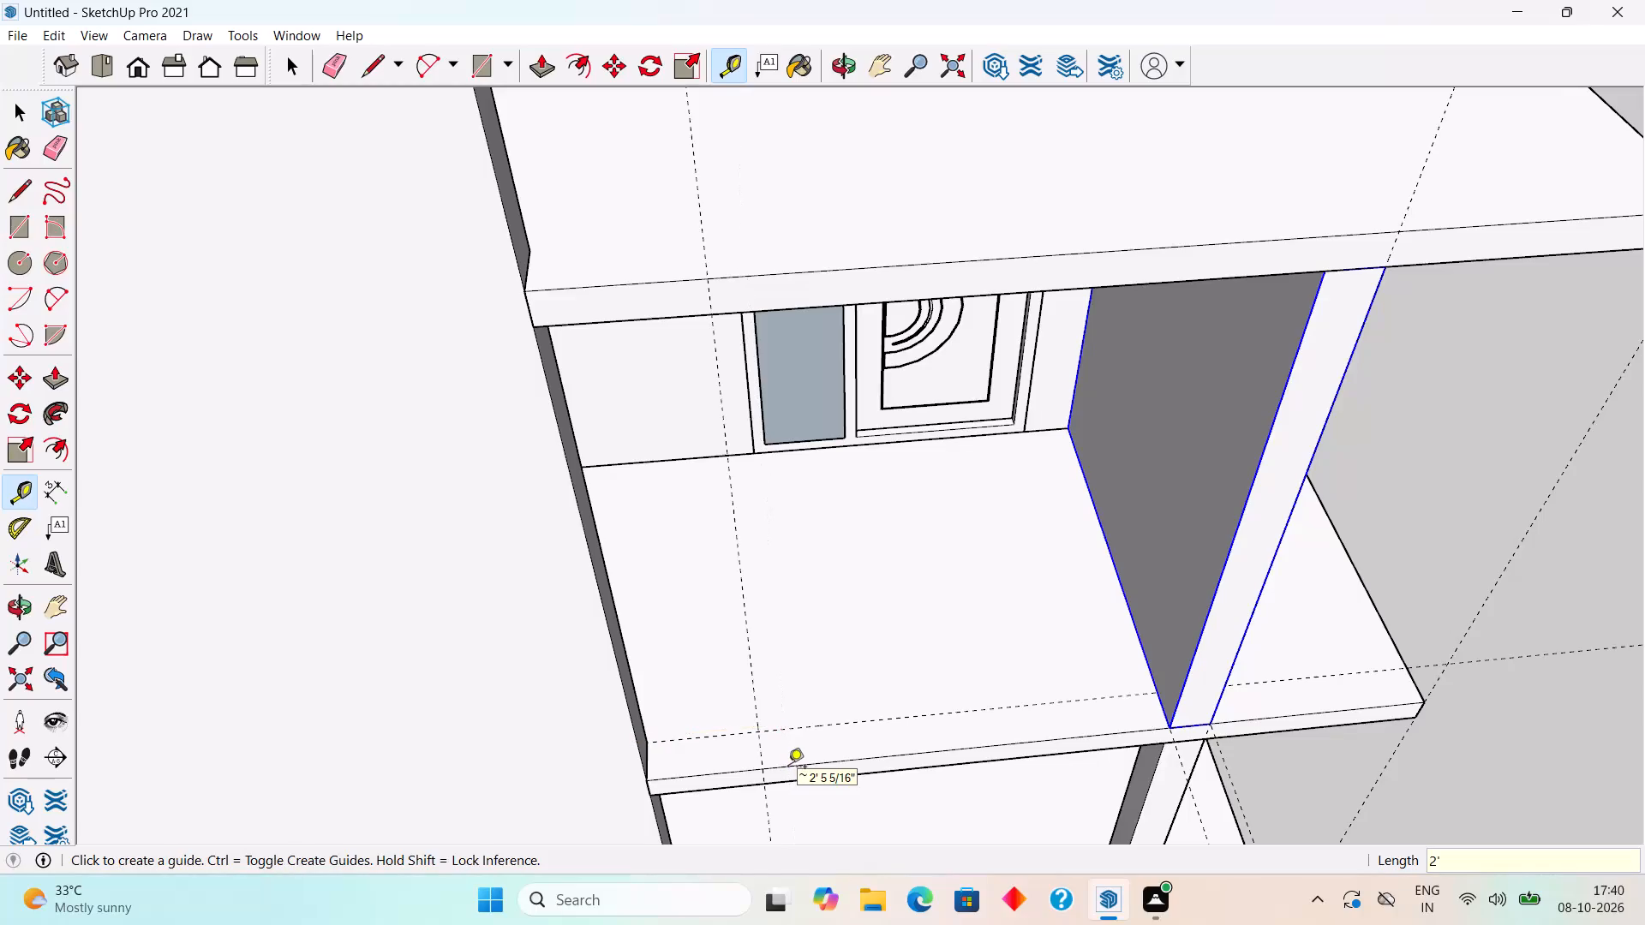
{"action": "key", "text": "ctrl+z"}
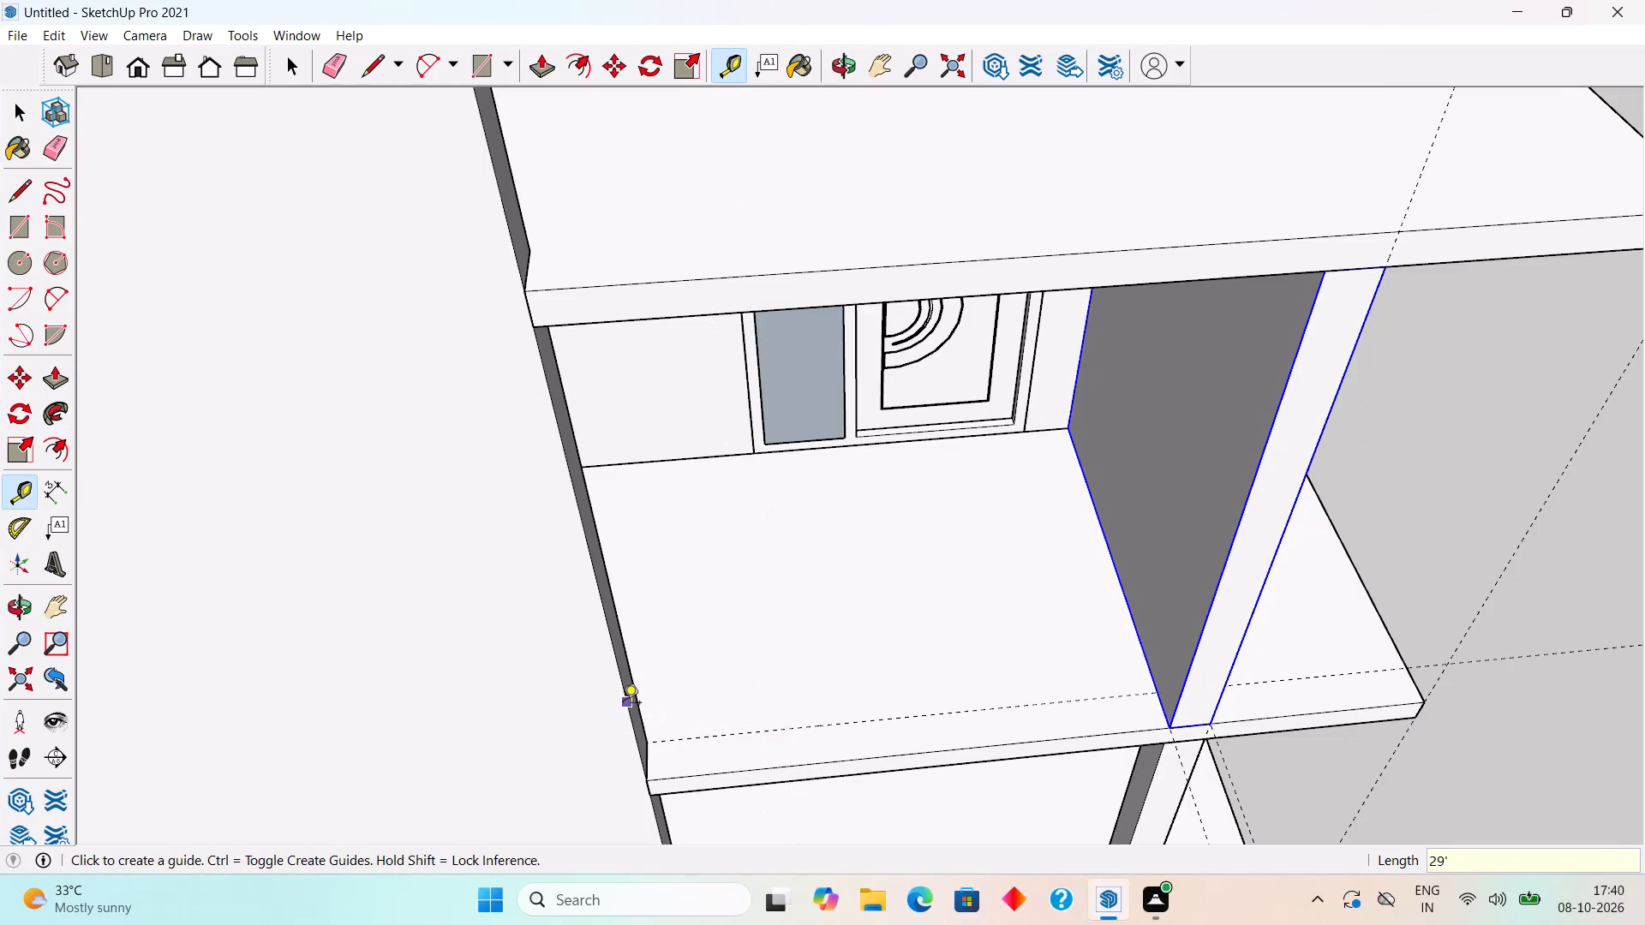
Place a guide 3' from the freestanding front wall's edge, toward the balcony side wall.
{"action": "left_click", "coordinate": [623, 704]}
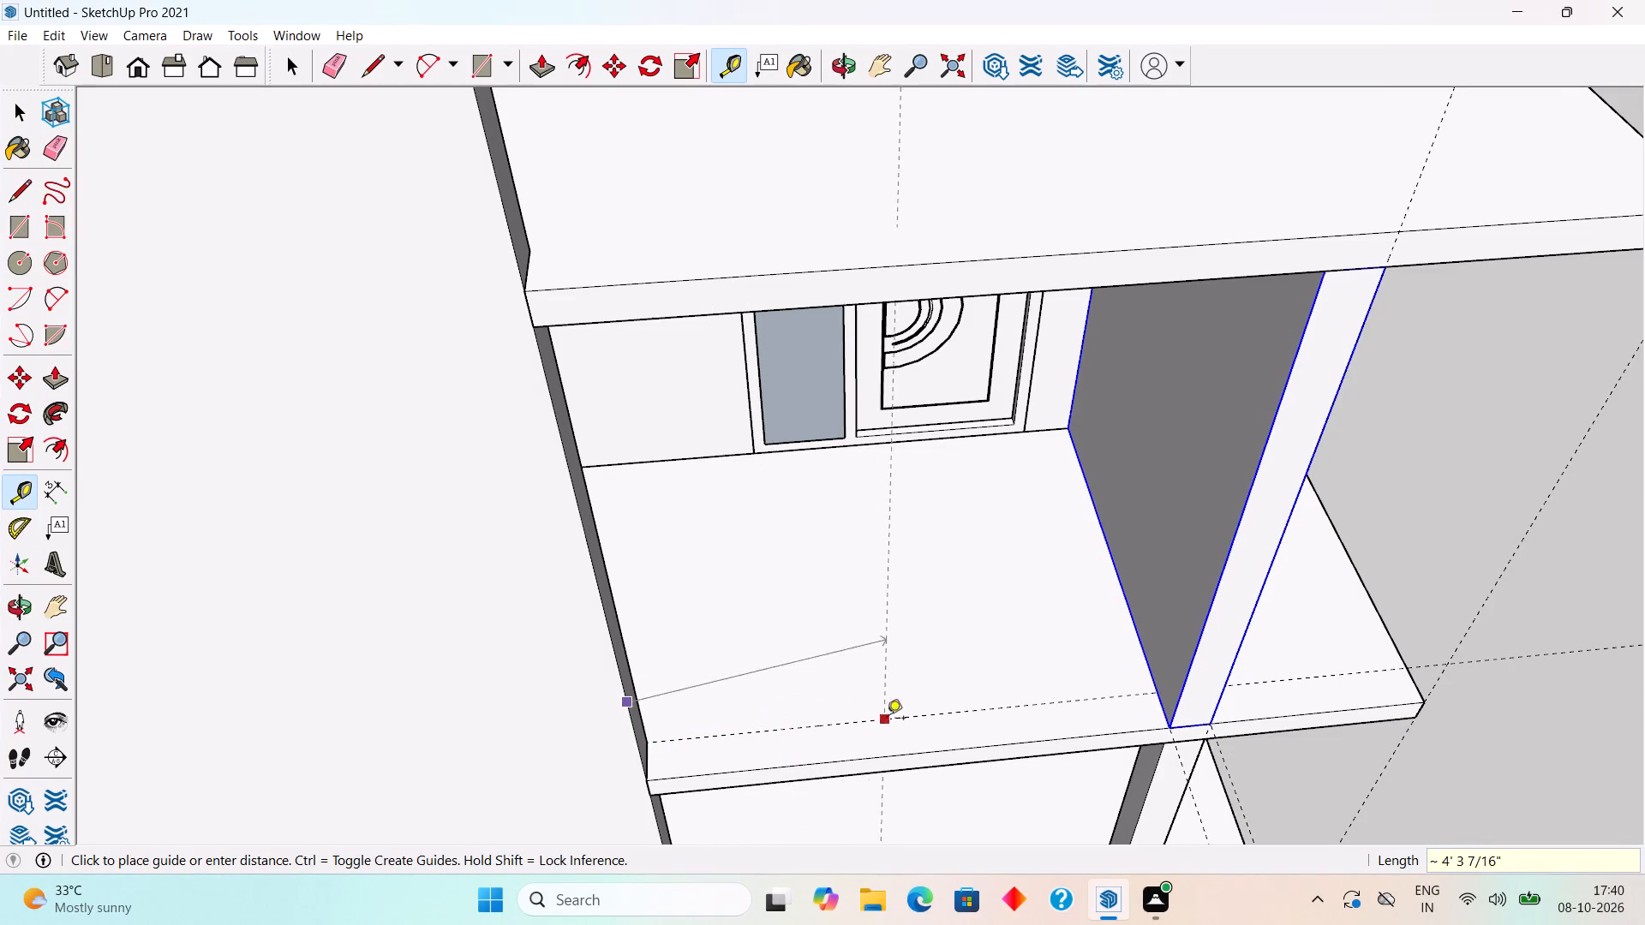
{"action": "type", "text": "3'"}
{"action": "key", "text": "Return"}
Draw a 3' by 9" rectangle on the balcony slab's front edge, from the freestanding front wall to the guide.
{"action": "middle_click_drag", "start_coordinate": [862, 752], "coordinate": [866, 535]}
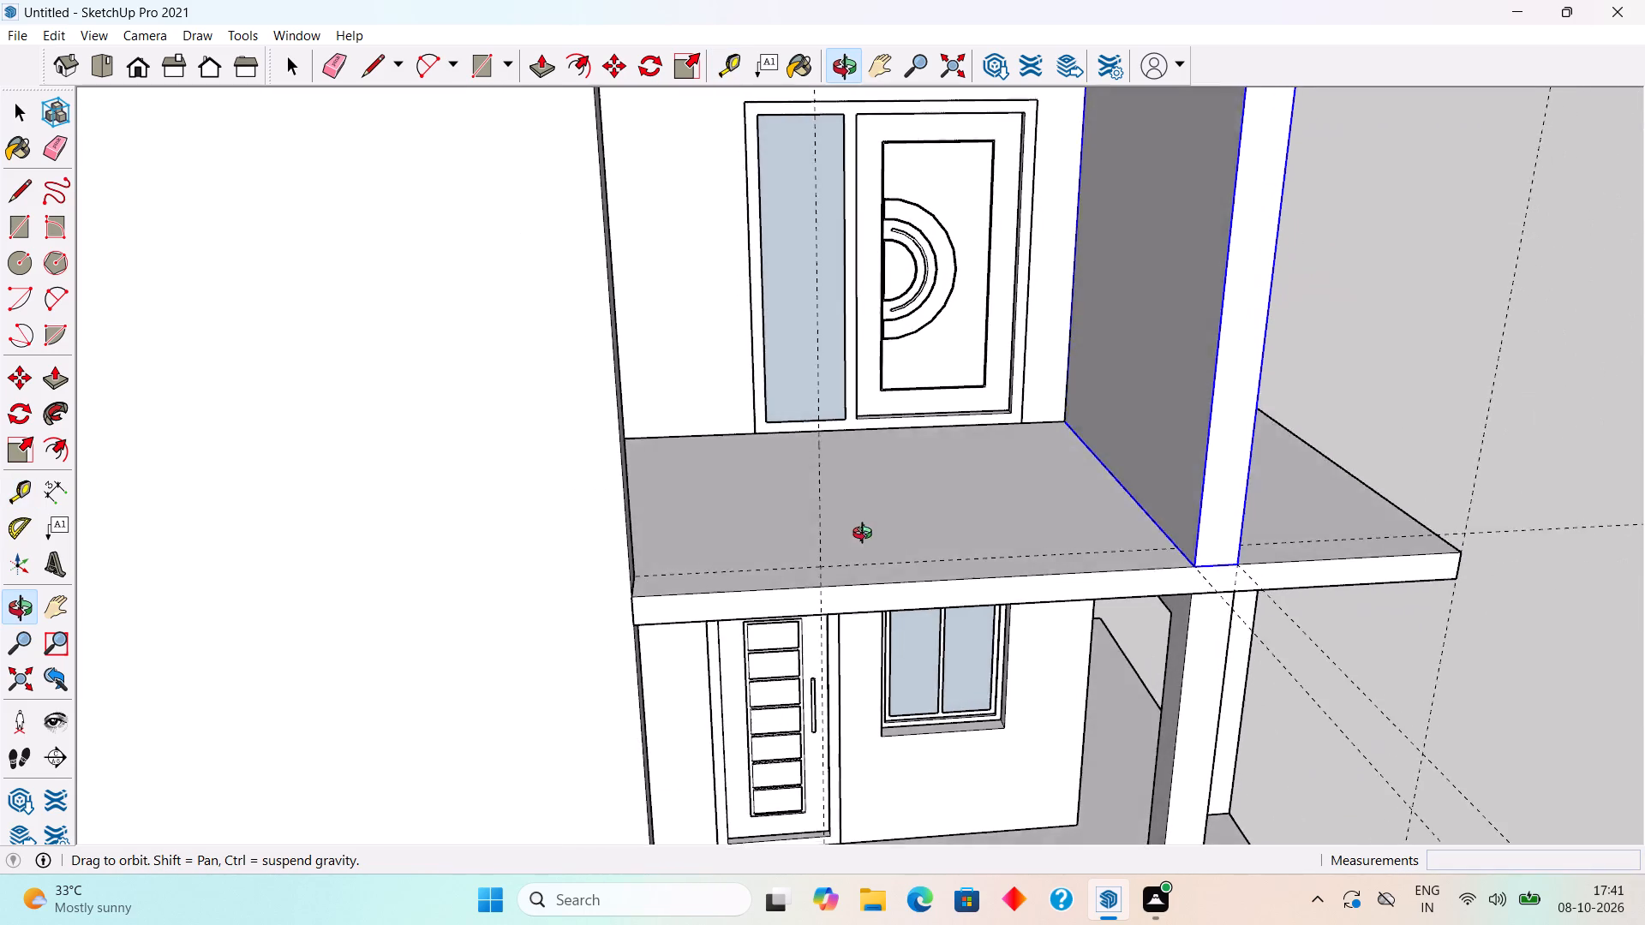
{"action": "middle_click_drag", "start_coordinate": [866, 535], "coordinate": [848, 472]}
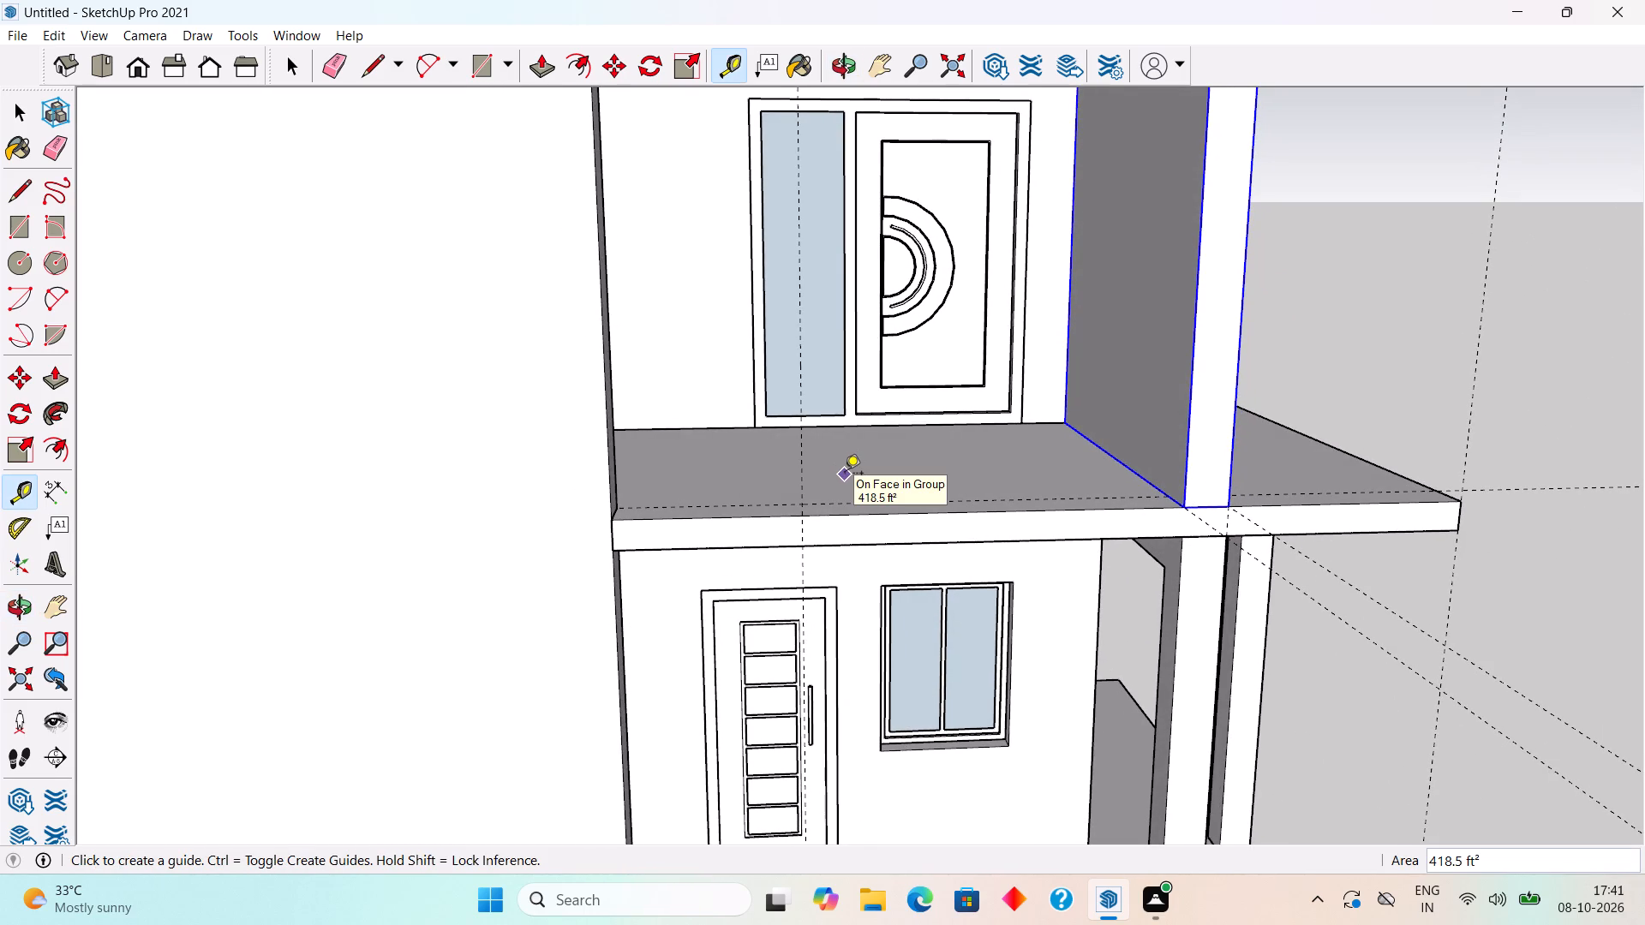
{"action": "scroll", "coordinate": [824, 438], "scroll_direction": "down", "scroll_amount": 1}
{"action": "middle_click_drag", "start_coordinate": [824, 438], "coordinate": [820, 588]}
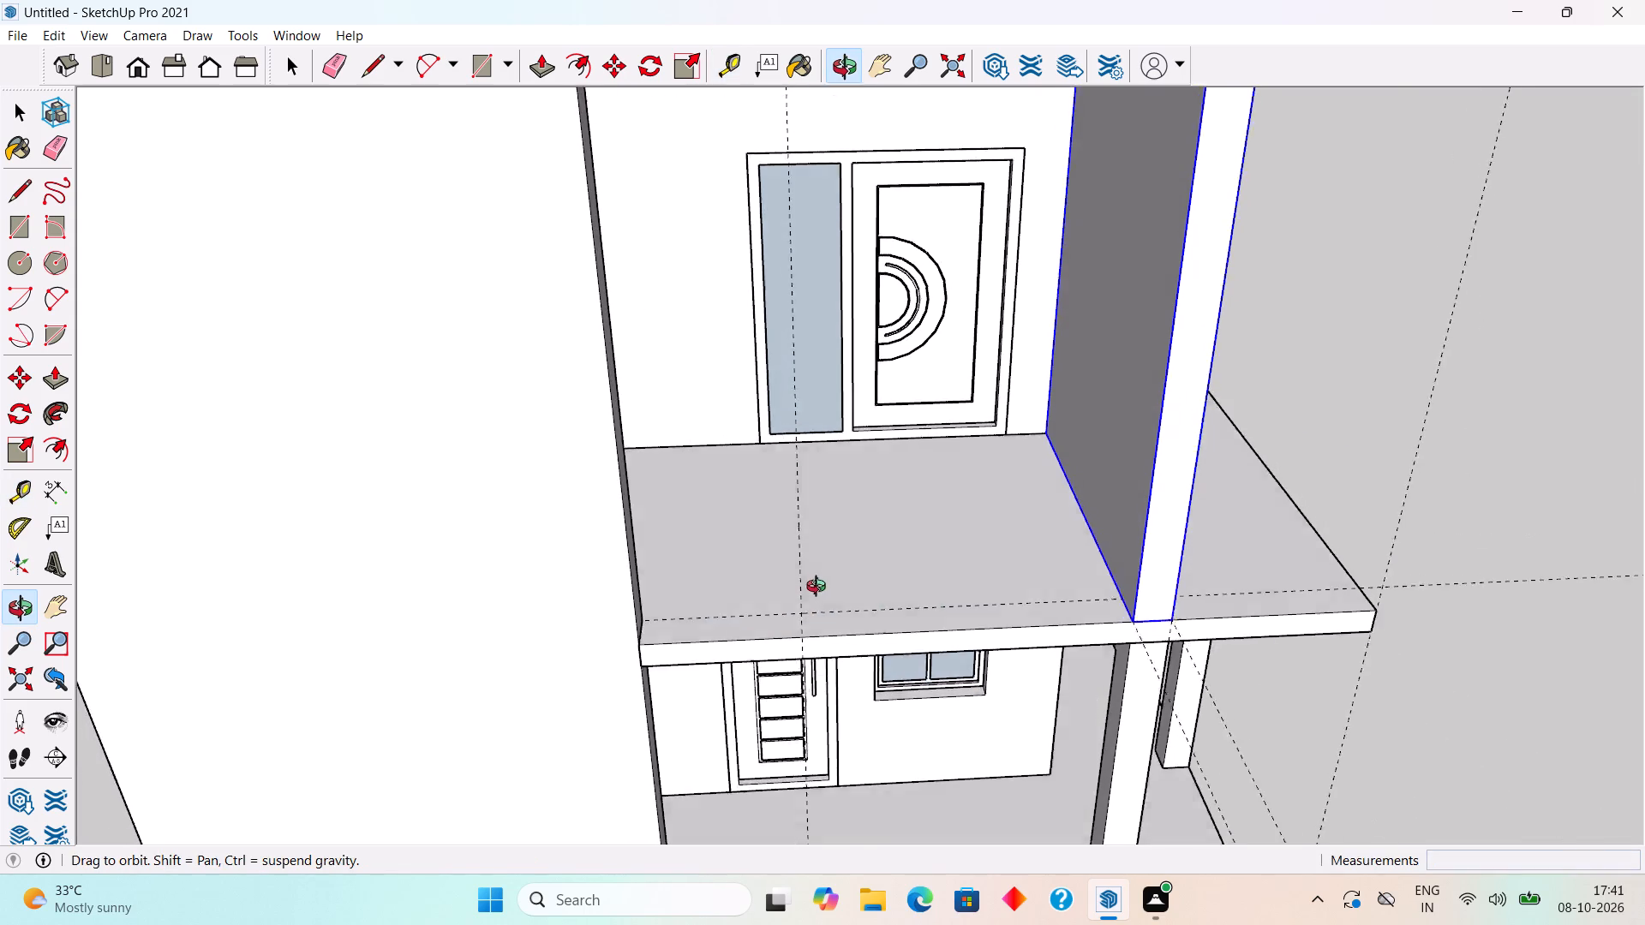
{"action": "middle_click_drag", "start_coordinate": [820, 588], "coordinate": [817, 604]}
{"action": "scroll", "coordinate": [765, 671], "scroll_direction": "up", "scroll_amount": 8}
{"action": "key", "text": "space"}
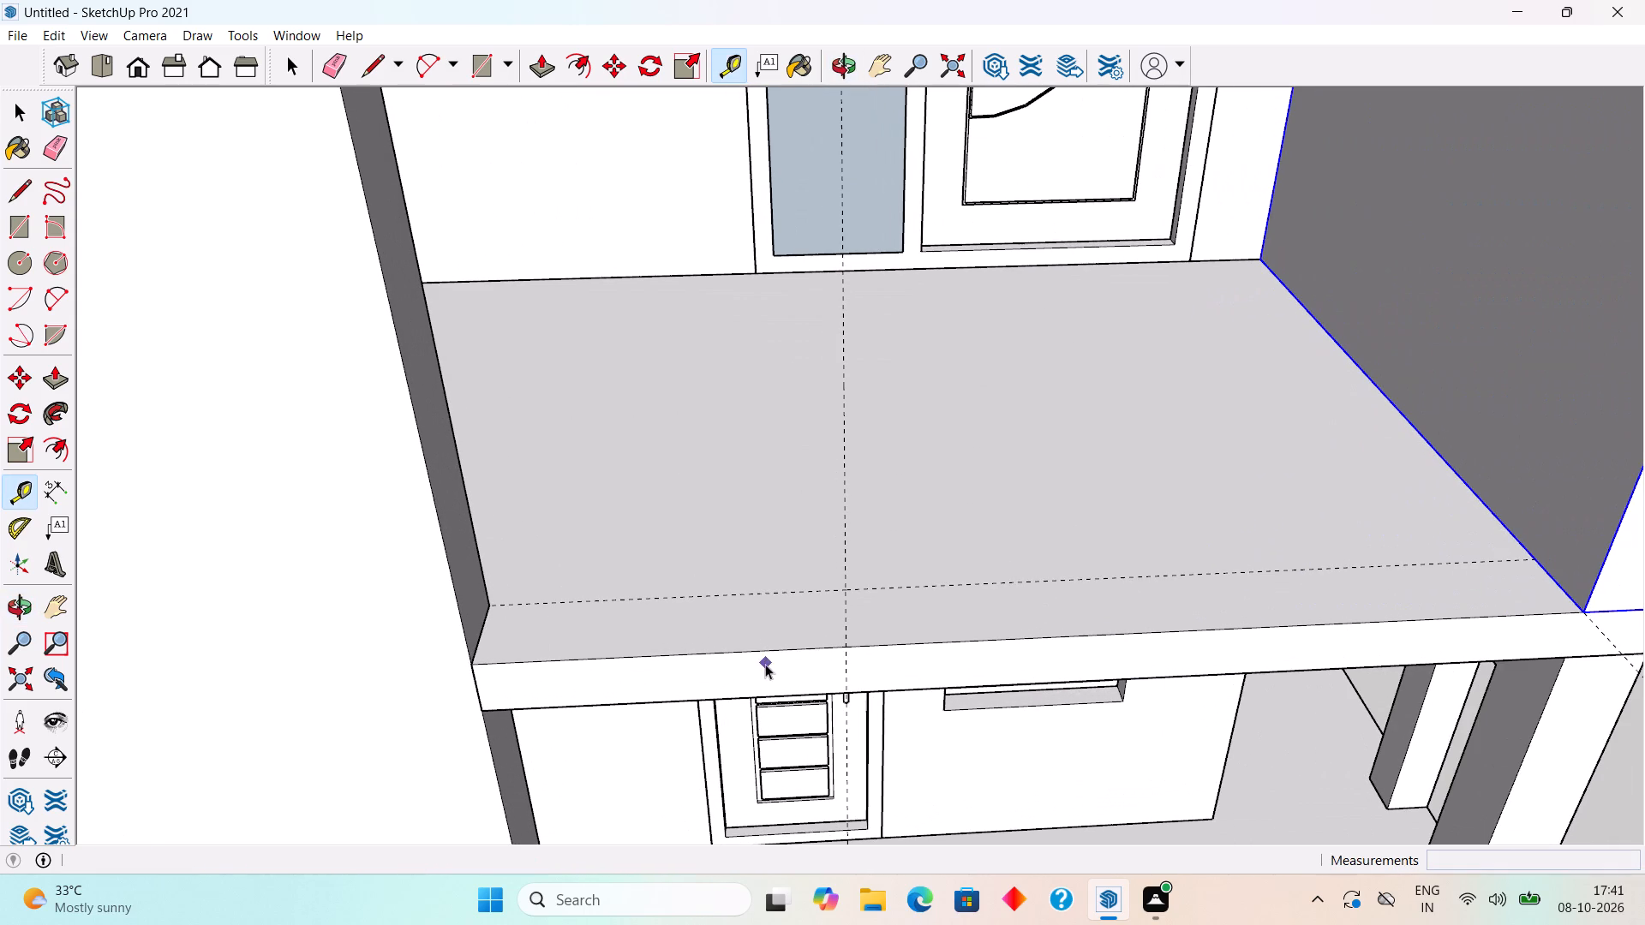
{"action": "type", "text": "r"}
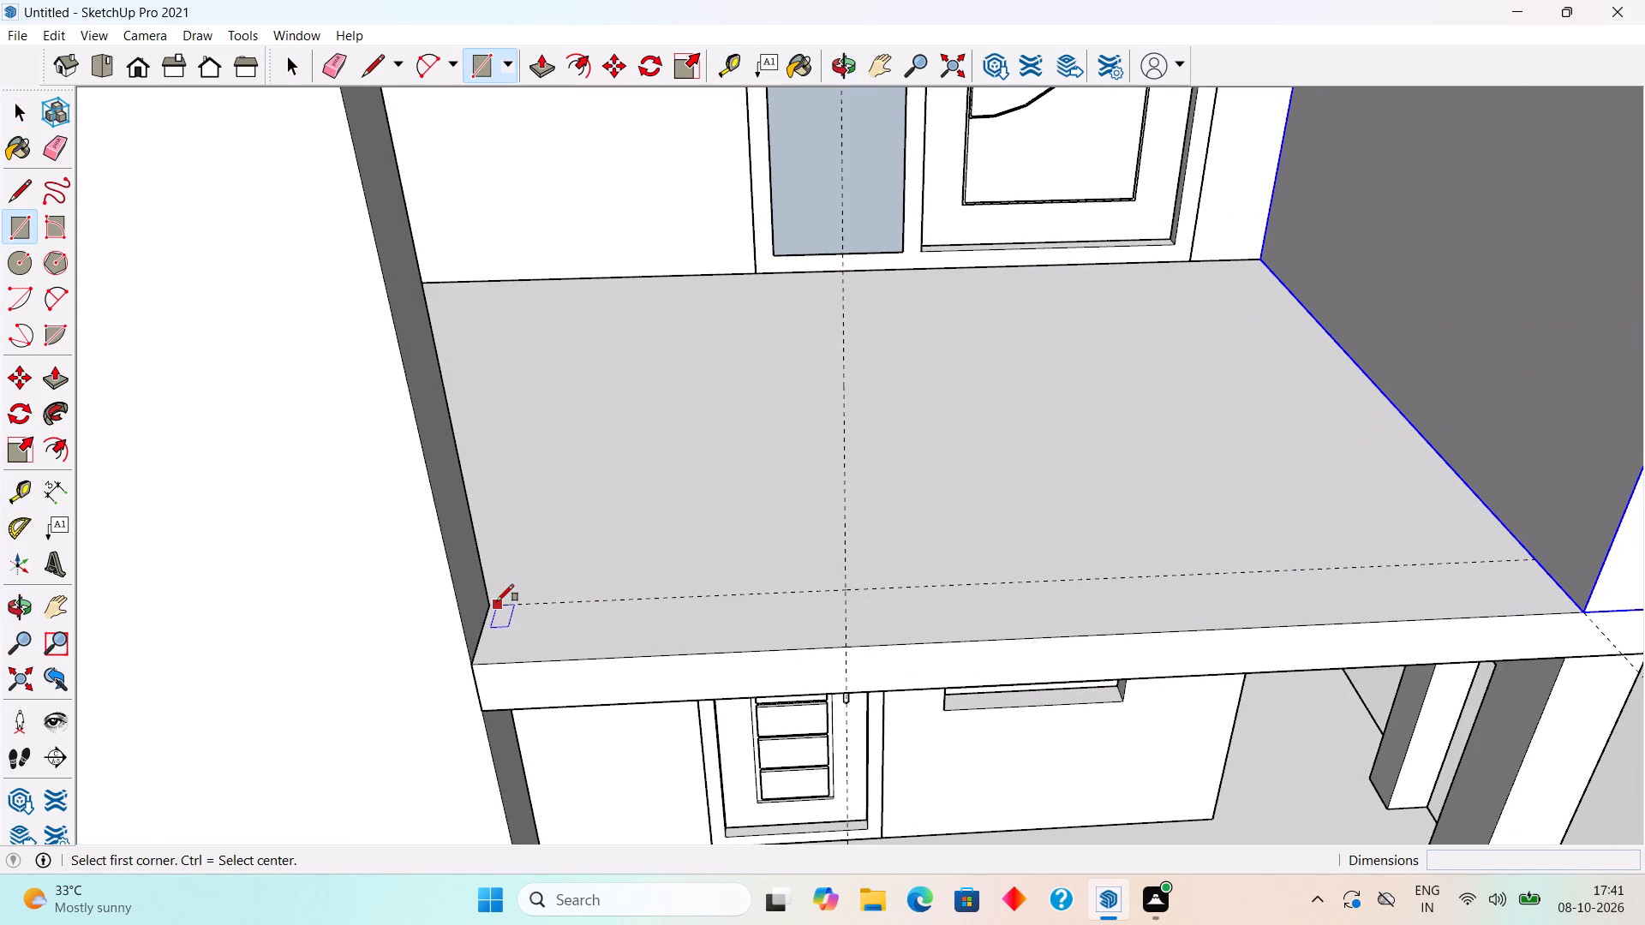
{"action": "left_click", "coordinate": [490, 601]}
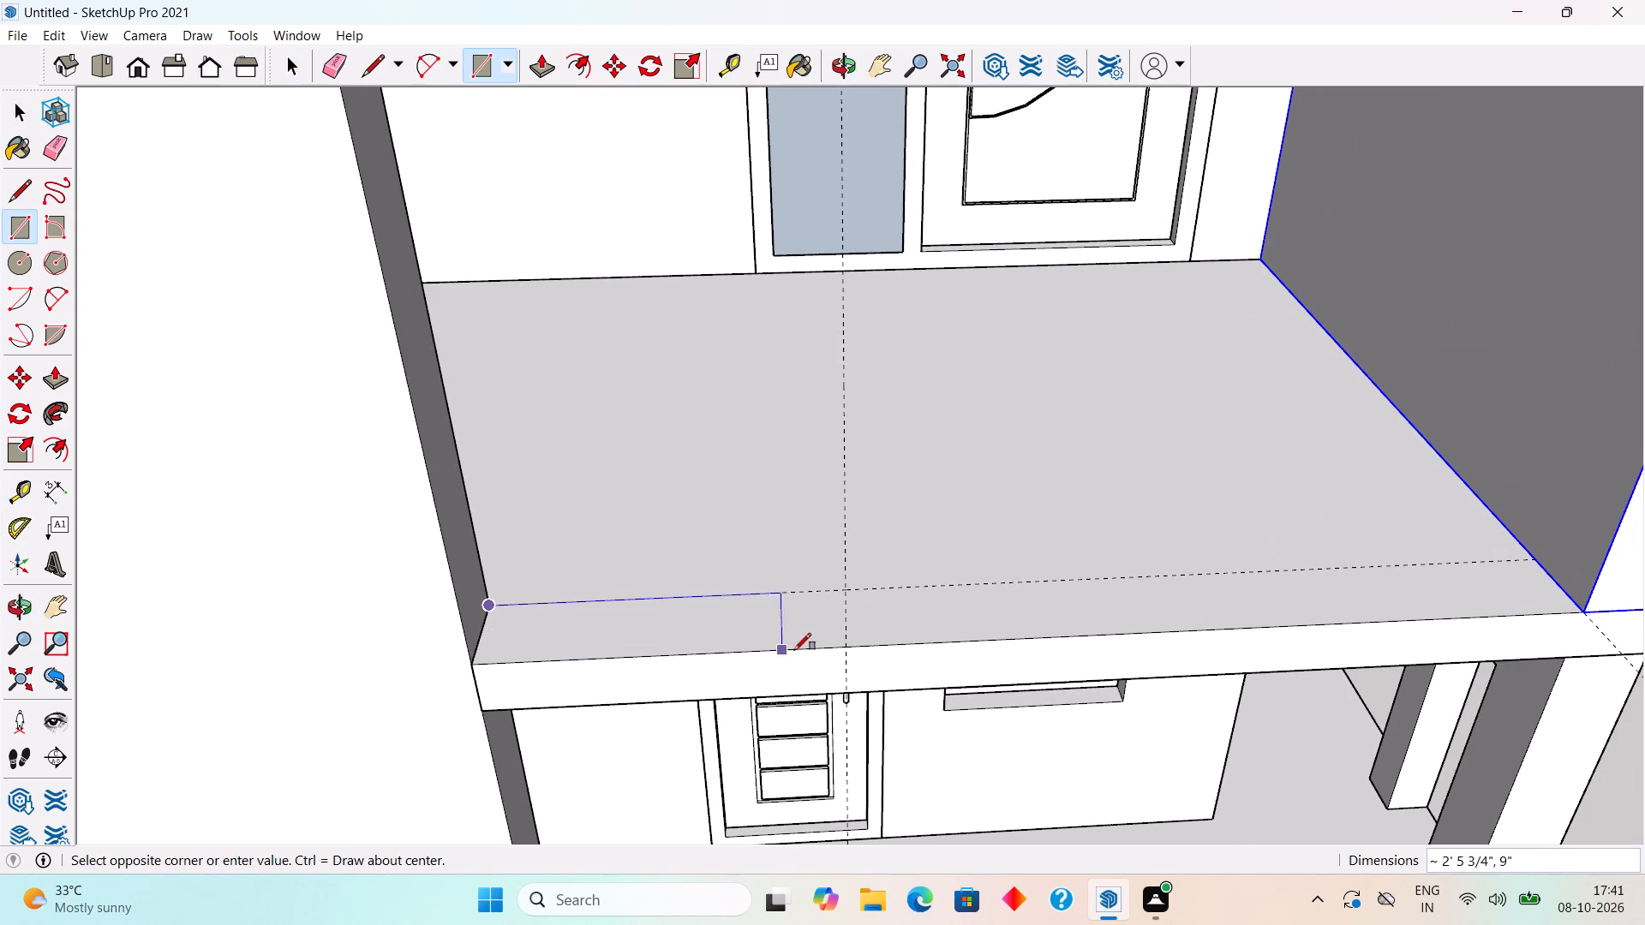
{"action": "left_click", "coordinate": [847, 644]}
{"action": "key", "text": "space"}
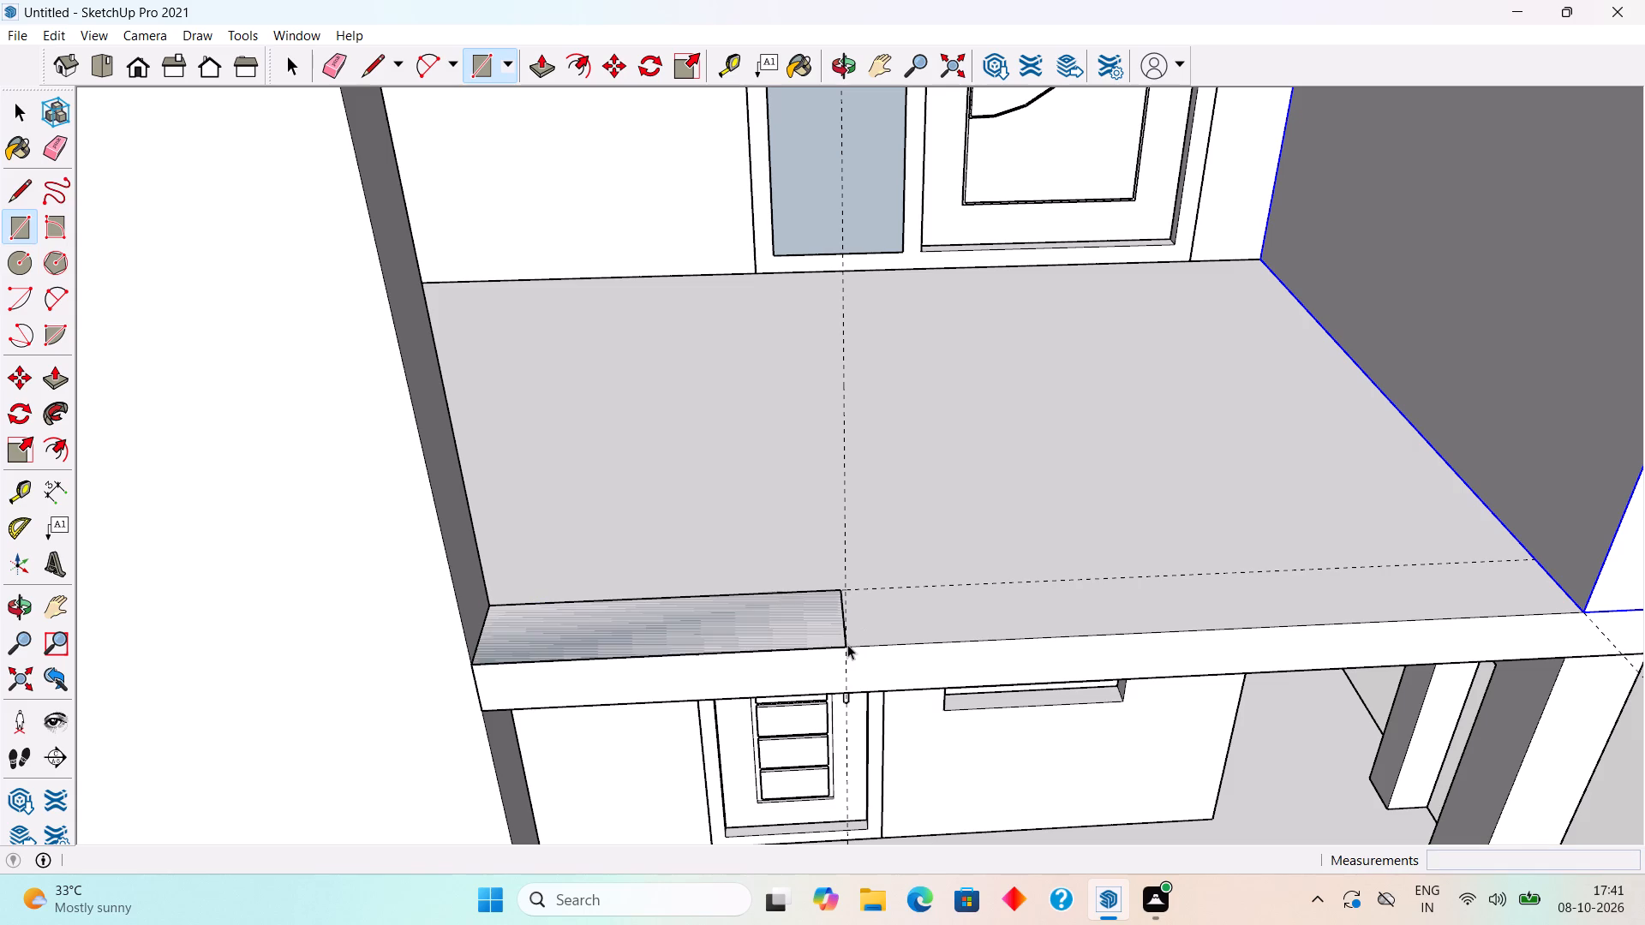
Push/Pull the 3' by 9" rectangle up 3' to form a low balcony wall.
{"action": "key", "text": "p"}
{"action": "left_click", "coordinate": [811, 633]}
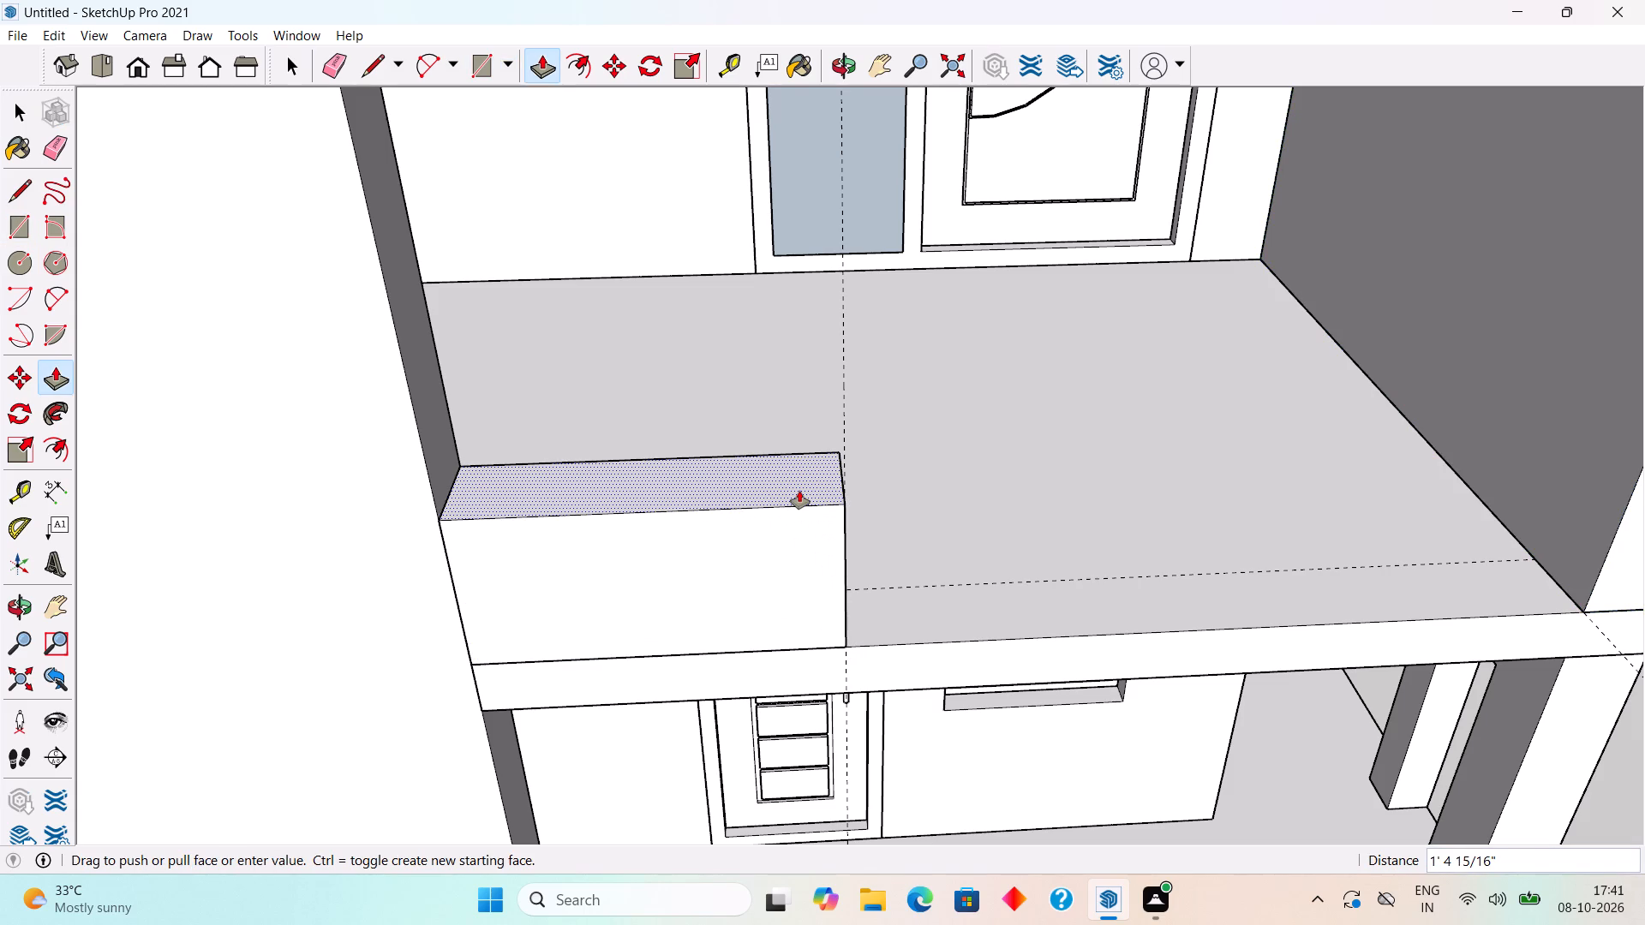
{"action": "key", "text": "3"}
{"action": "key", "text": "apostrophe"}
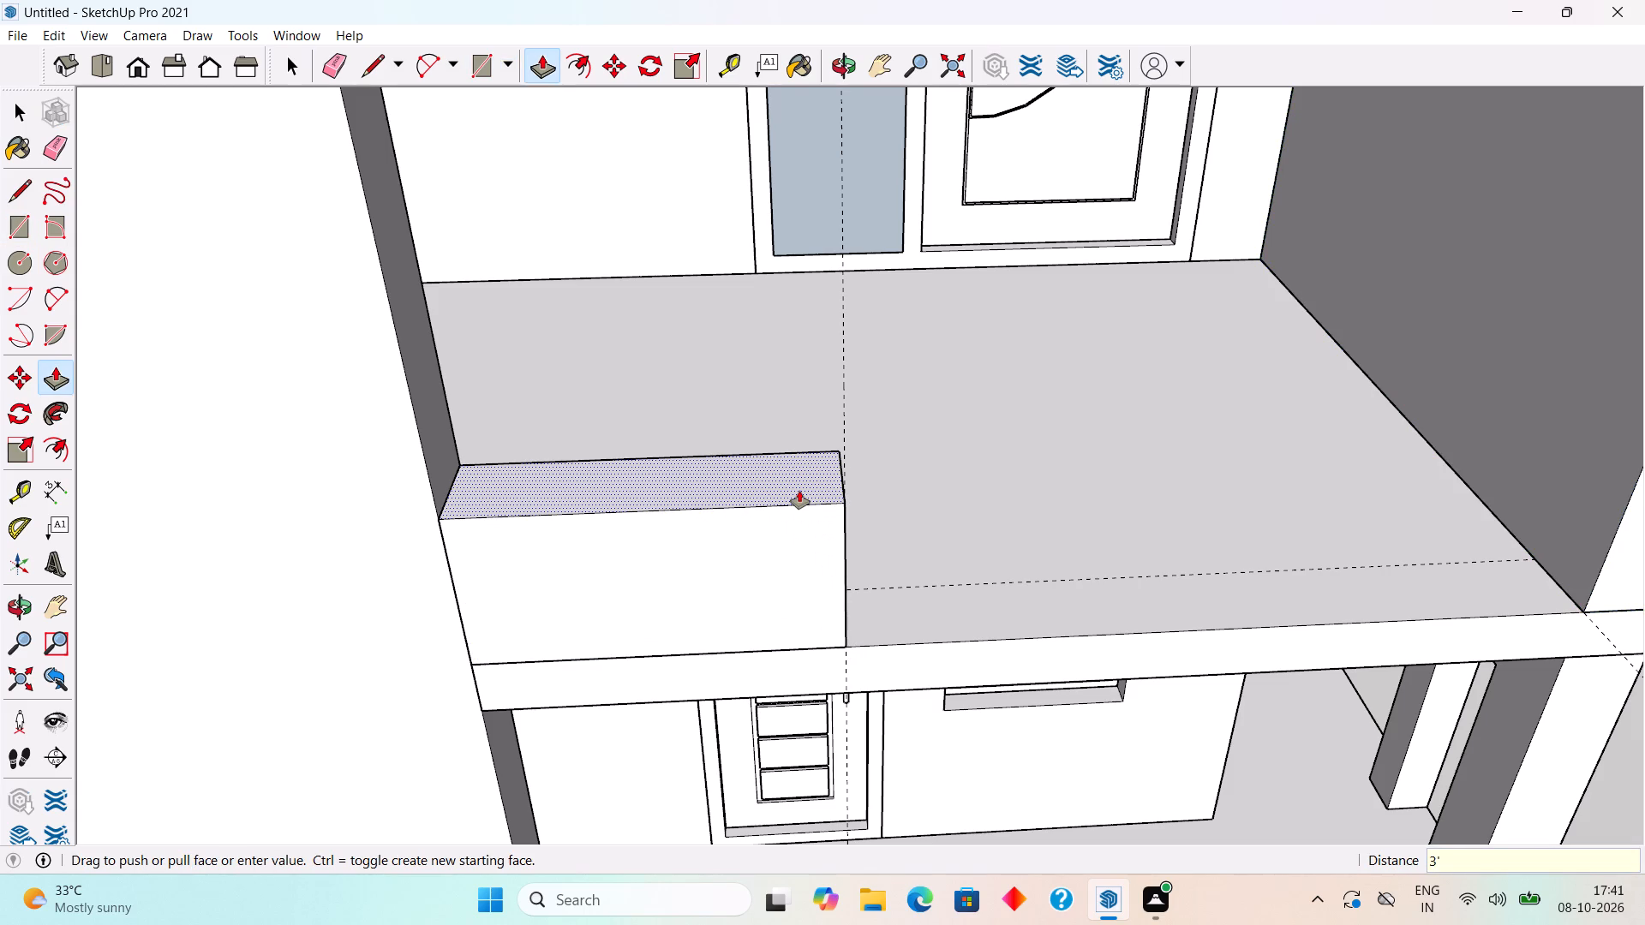
{"action": "key", "text": "Return"}
{"action": "key", "text": "space"}
Make the 3' high balcony wall beside the freestanding front wall a group.
{"action": "scroll", "coordinate": [799, 491], "scroll_direction": "down", "scroll_amount": 6}
{"action": "middle_click_drag", "start_coordinate": [801, 614], "coordinate": [791, 509]}
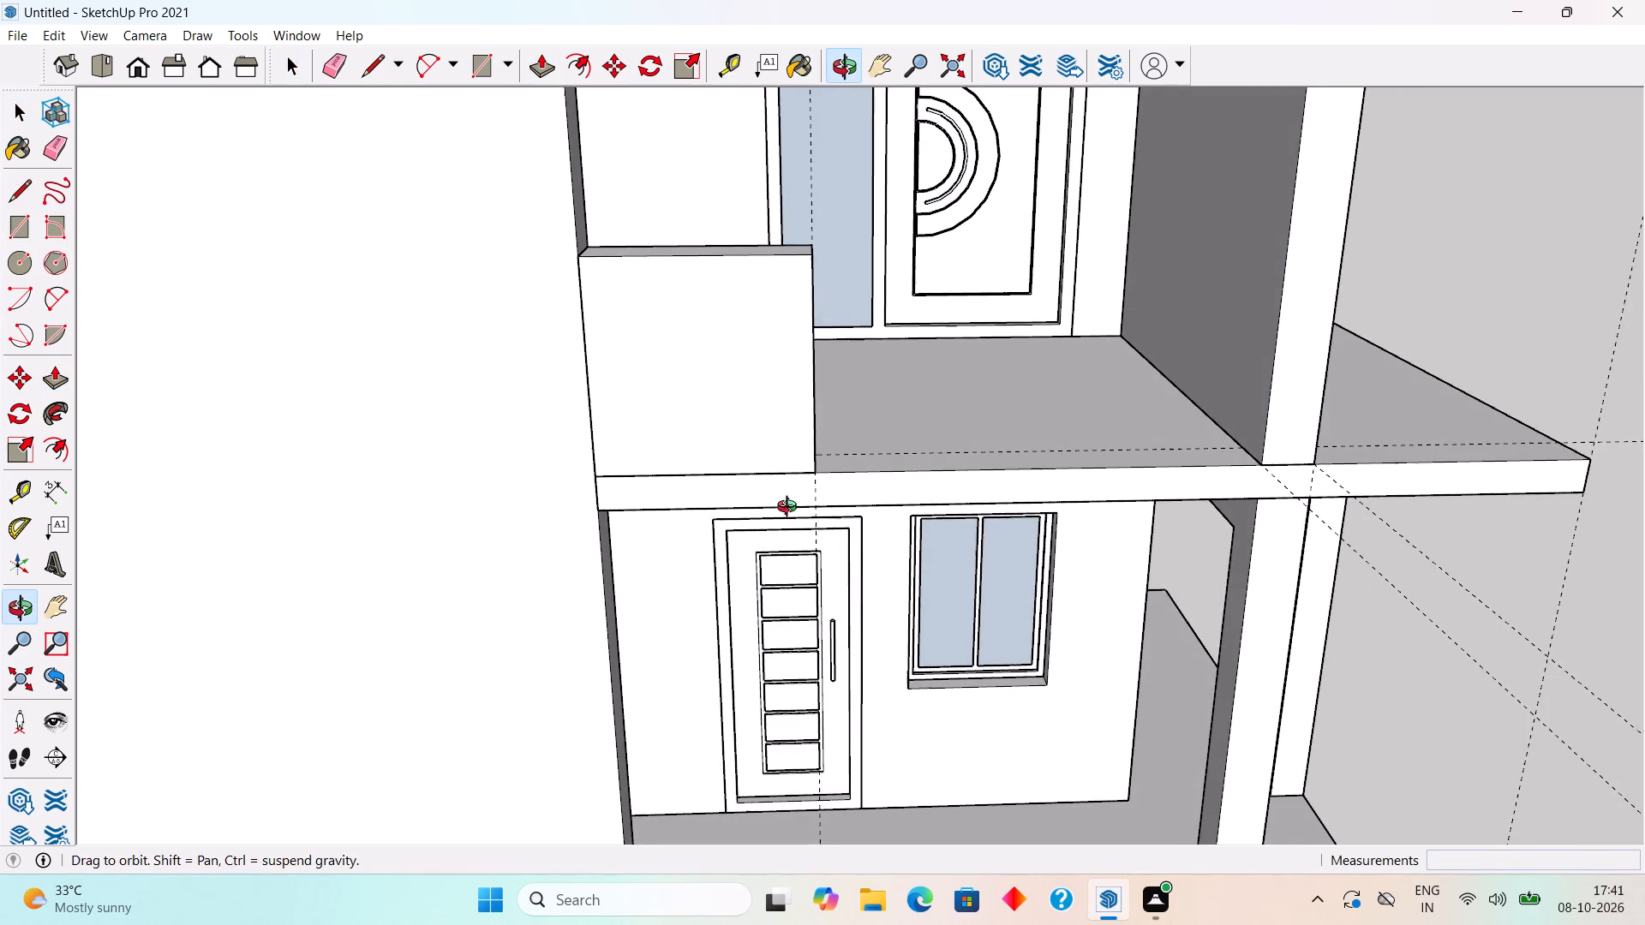
{"action": "middle_click_drag", "start_coordinate": [791, 509], "coordinate": [791, 507]}
{"action": "scroll", "coordinate": [791, 507], "scroll_direction": "down", "scroll_amount": 1}
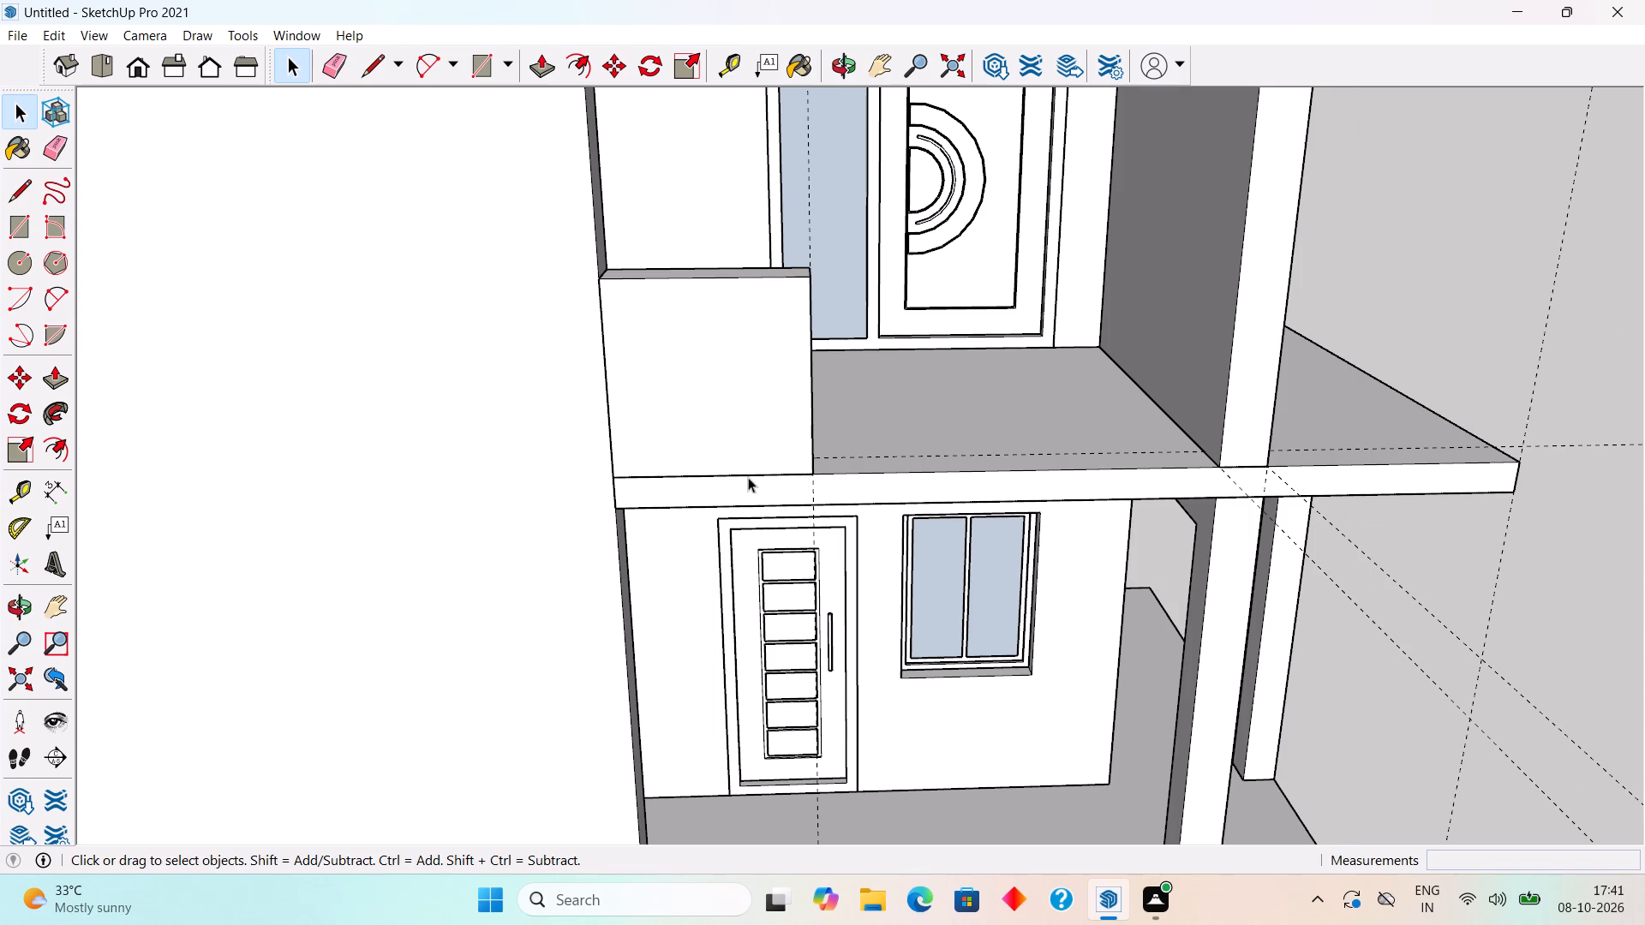
{"action": "triple_click", "coordinate": [734, 462]}
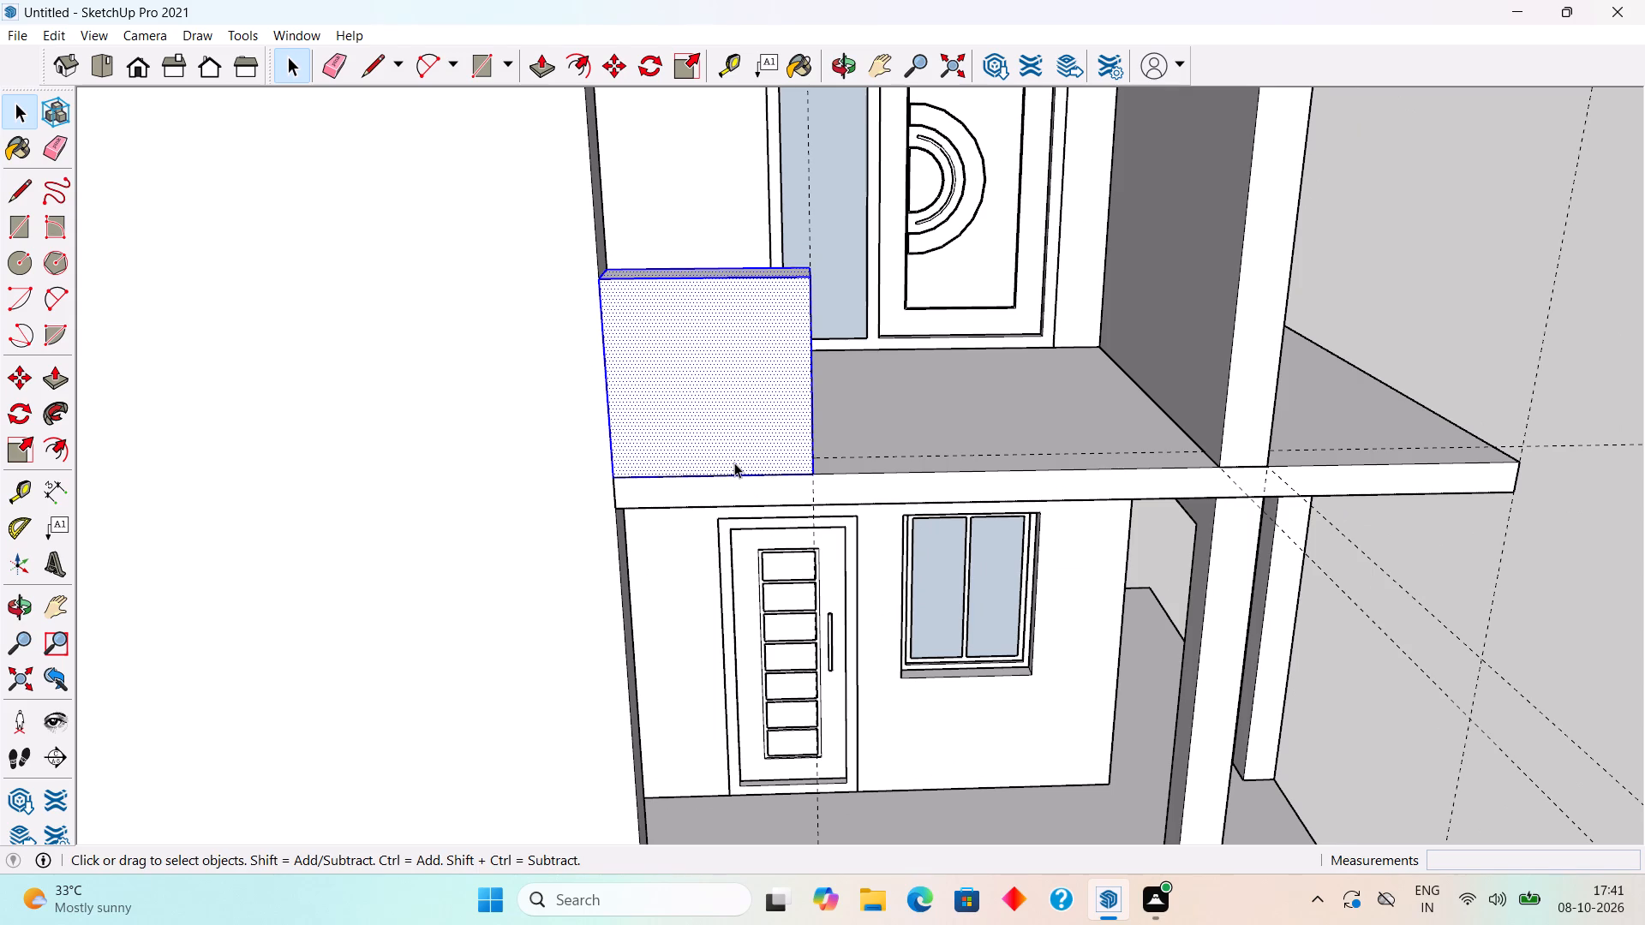
{"action": "right_click", "coordinate": [734, 462]}
{"action": "left_click", "coordinate": [825, 641]}
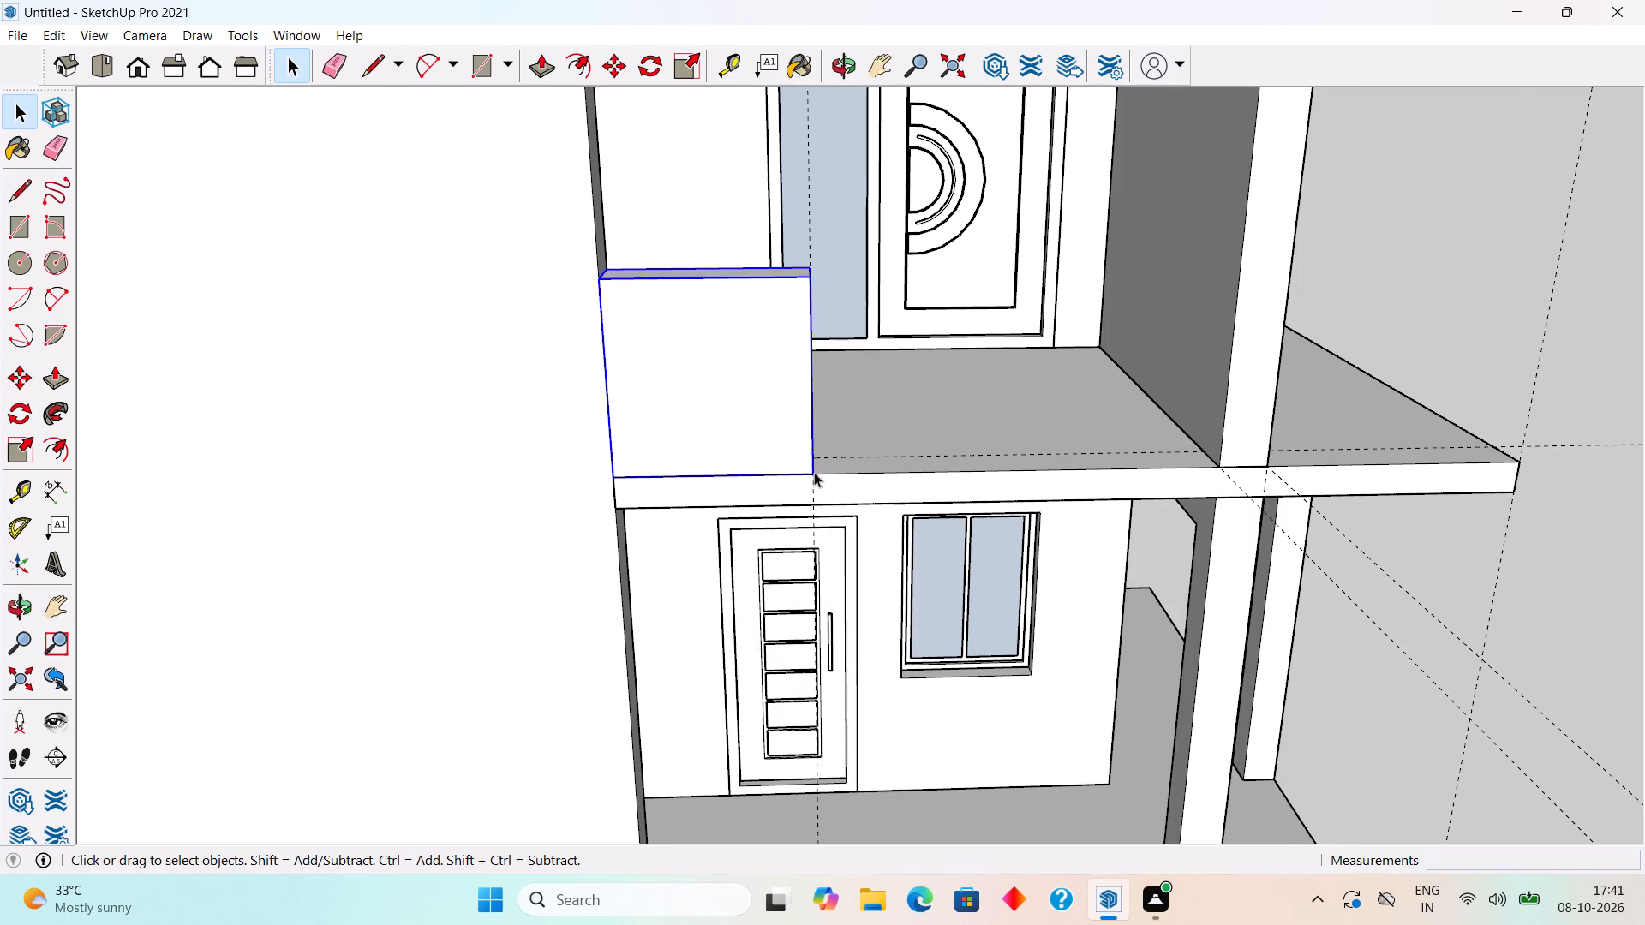
Examine the low balcony wall and the open balcony front beside it from several angles.
{"action": "scroll", "coordinate": [799, 470], "scroll_direction": "down", "scroll_amount": 1}
{"action": "middle_click", "coordinate": [794, 470]}
{"action": "scroll", "coordinate": [794, 476], "scroll_direction": "down", "scroll_amount": 3}
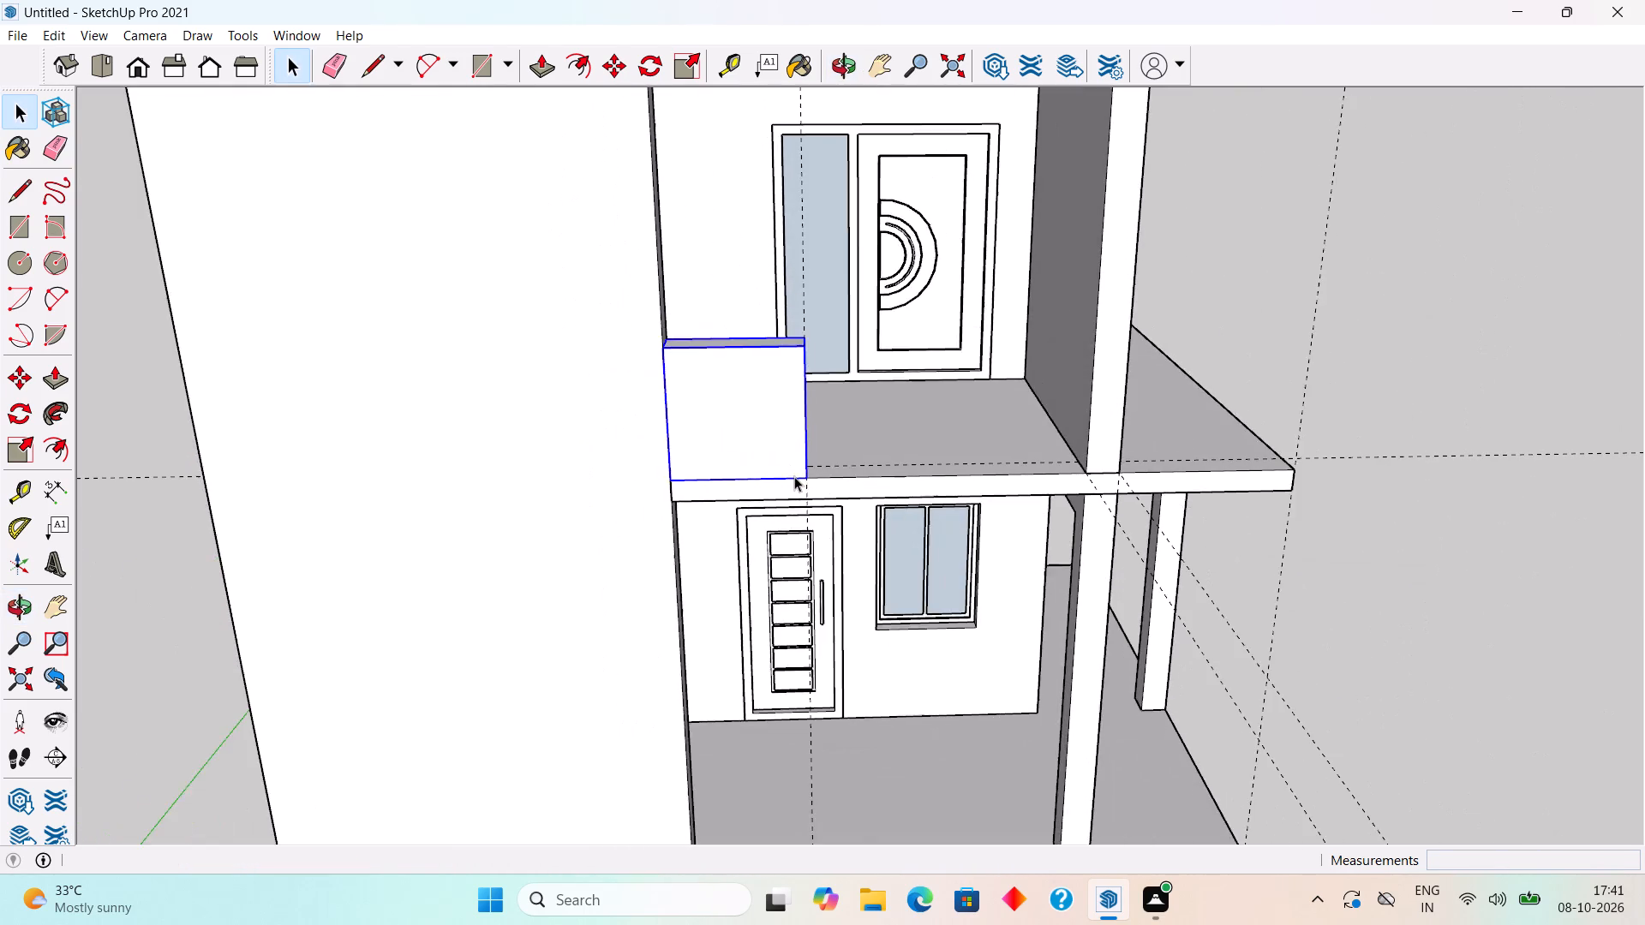
{"action": "scroll", "coordinate": [794, 476], "scroll_direction": "down", "scroll_amount": 4}
{"action": "middle_click_drag", "start_coordinate": [839, 509], "coordinate": [829, 418]}
{"action": "scroll", "coordinate": [756, 295], "scroll_direction": "up", "scroll_amount": 4}
{"action": "scroll", "coordinate": [894, 375], "scroll_direction": "up", "scroll_amount": 4}
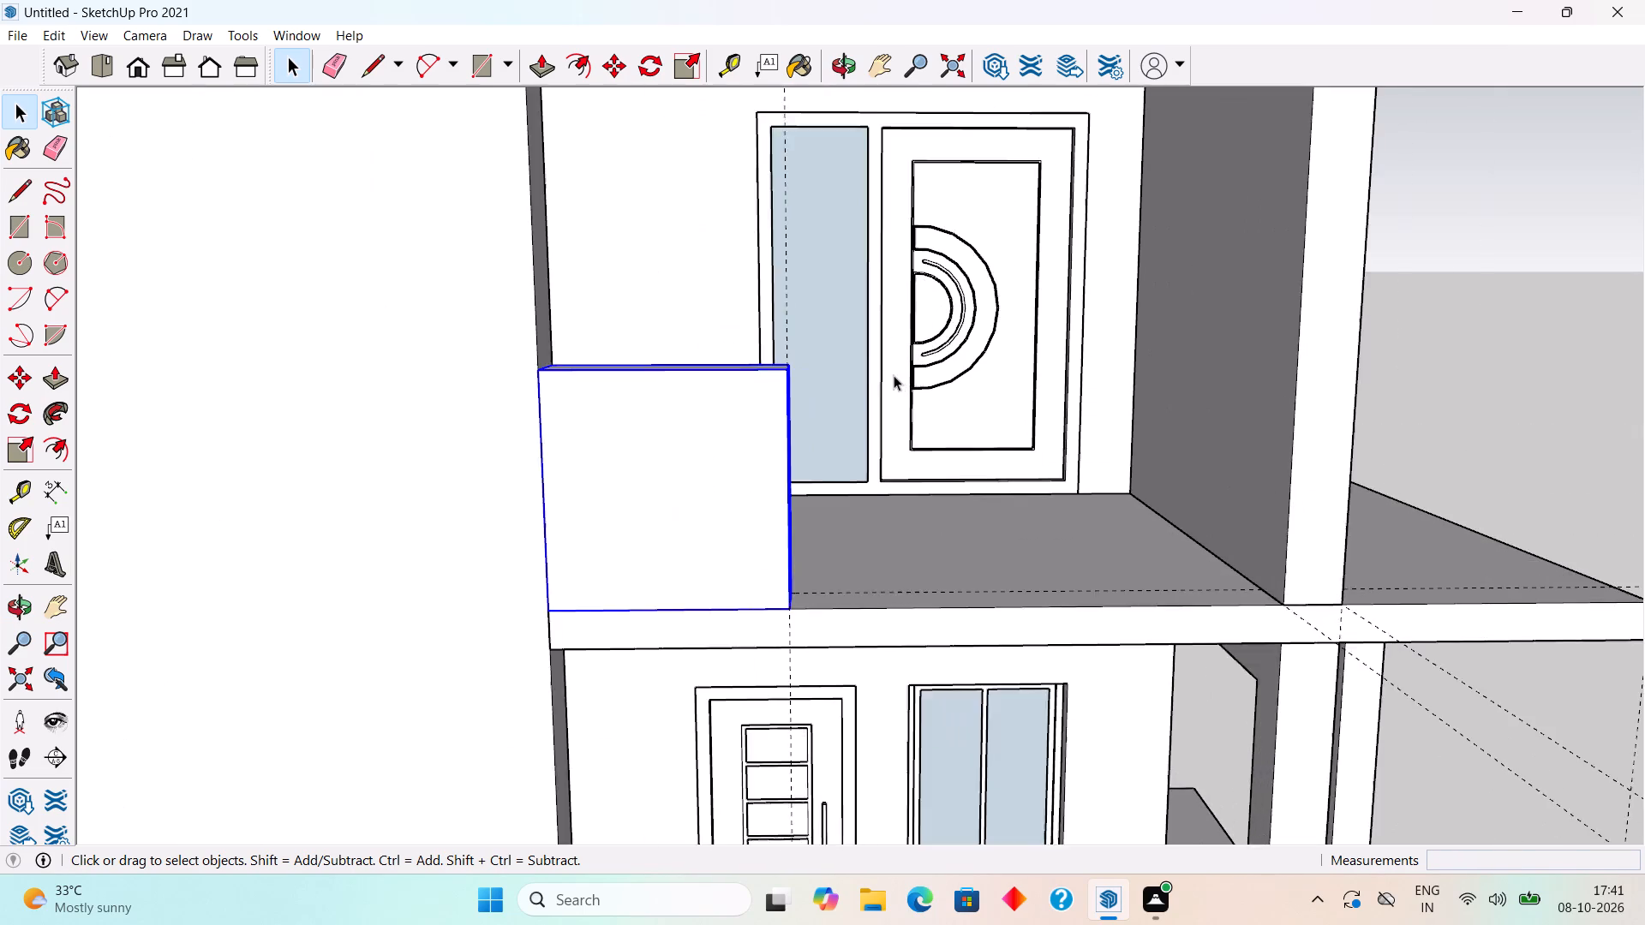
{"action": "left_click", "coordinate": [666, 524]}
{"action": "scroll", "coordinate": [773, 564], "scroll_direction": "up", "scroll_amount": 4}
{"action": "scroll", "coordinate": [773, 564], "scroll_direction": "down", "scroll_amount": 1}
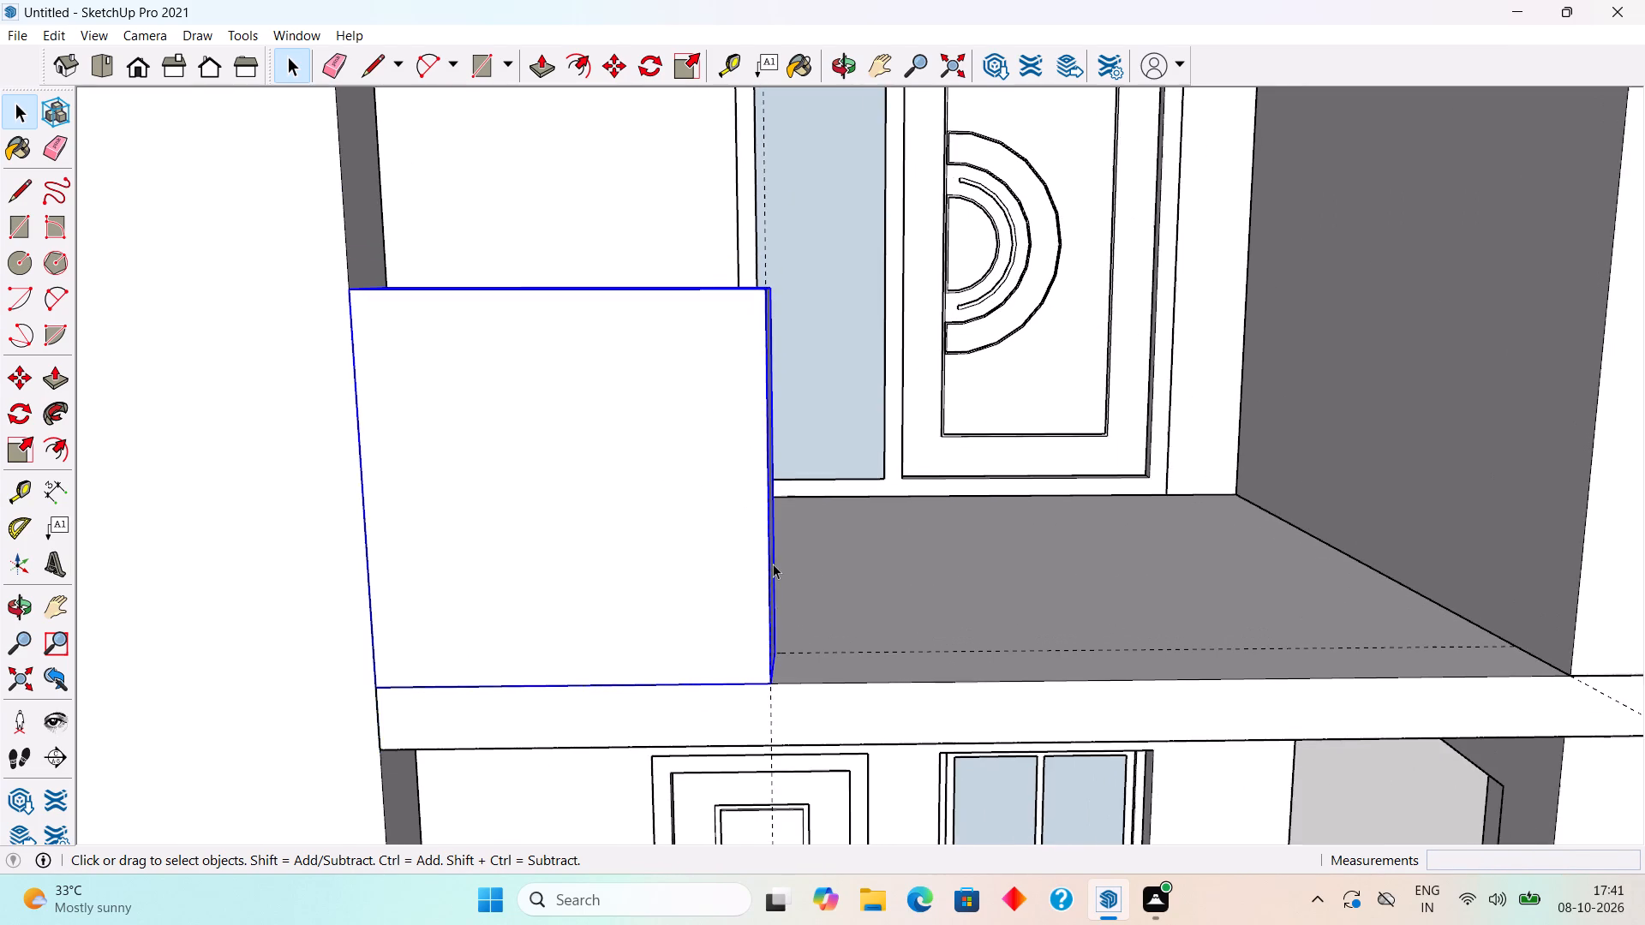
{"action": "scroll", "coordinate": [773, 564], "scroll_direction": "down", "scroll_amount": 1}
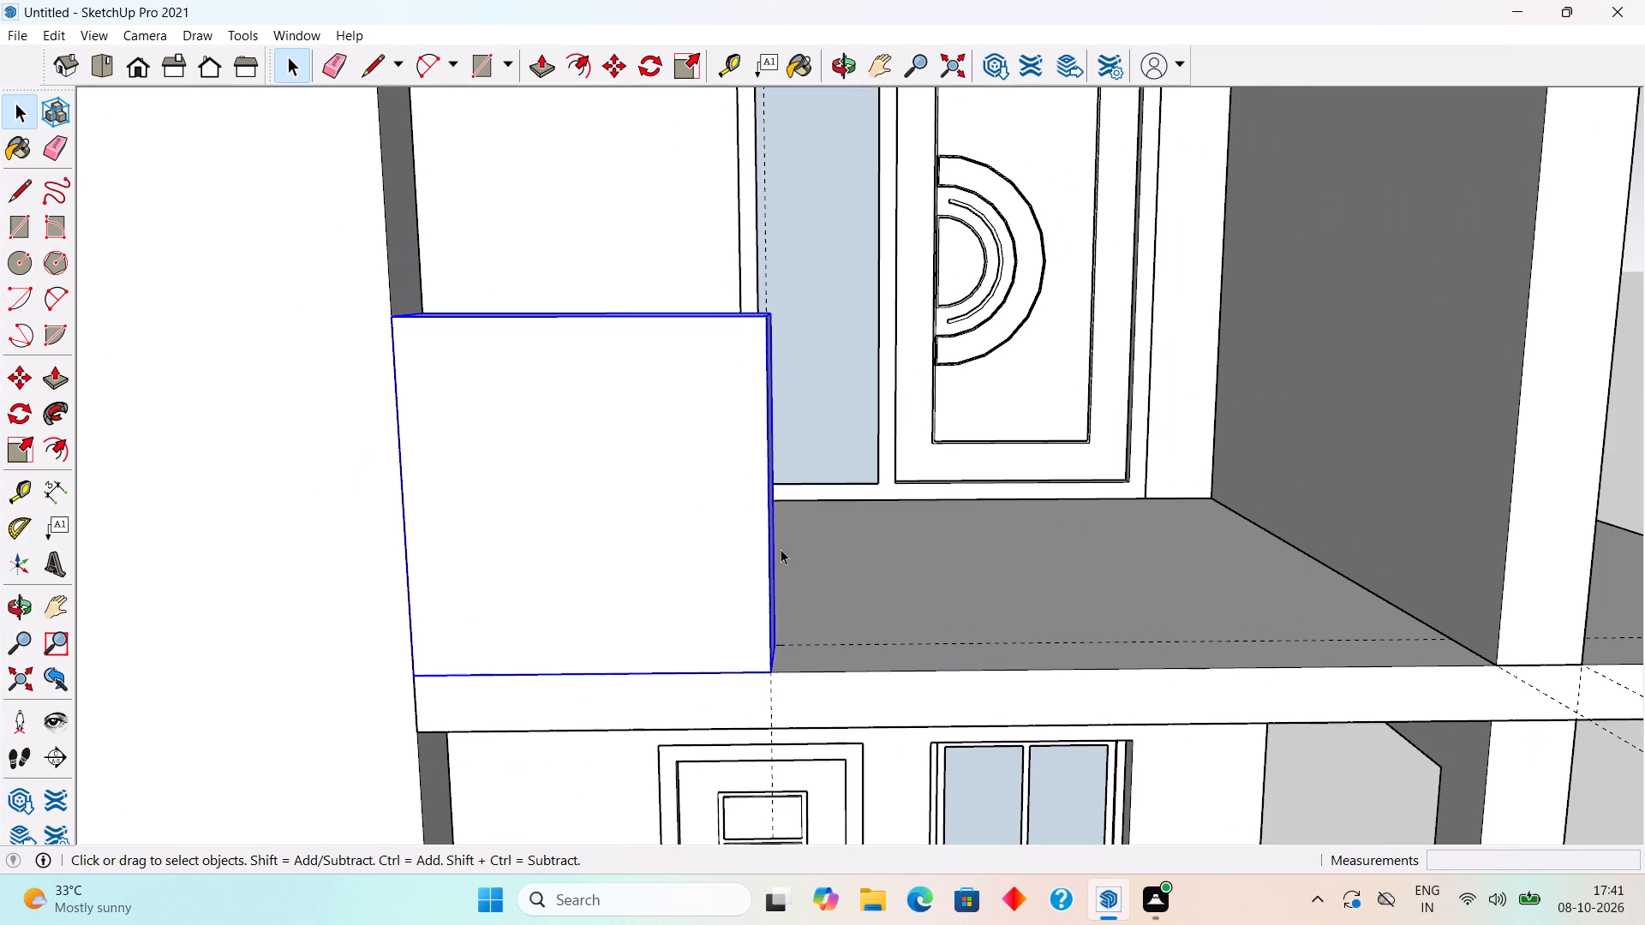
{"action": "middle_click_drag", "start_coordinate": [671, 555], "coordinate": [479, 601]}
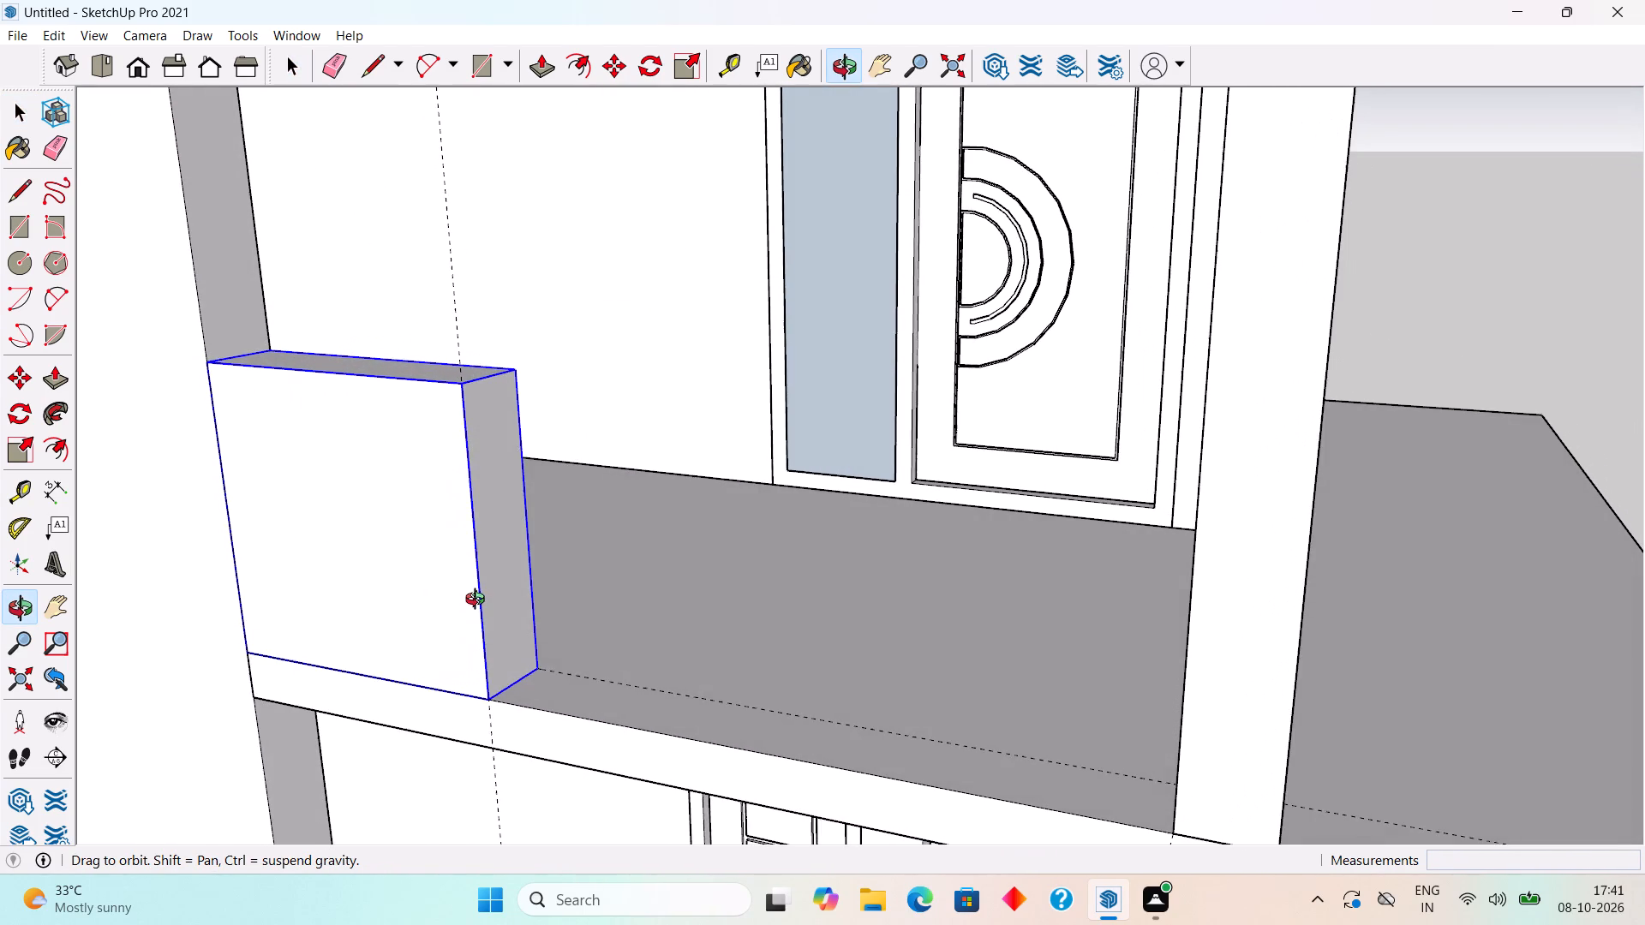
{"action": "middle_click_drag", "start_coordinate": [479, 601], "coordinate": [480, 601]}
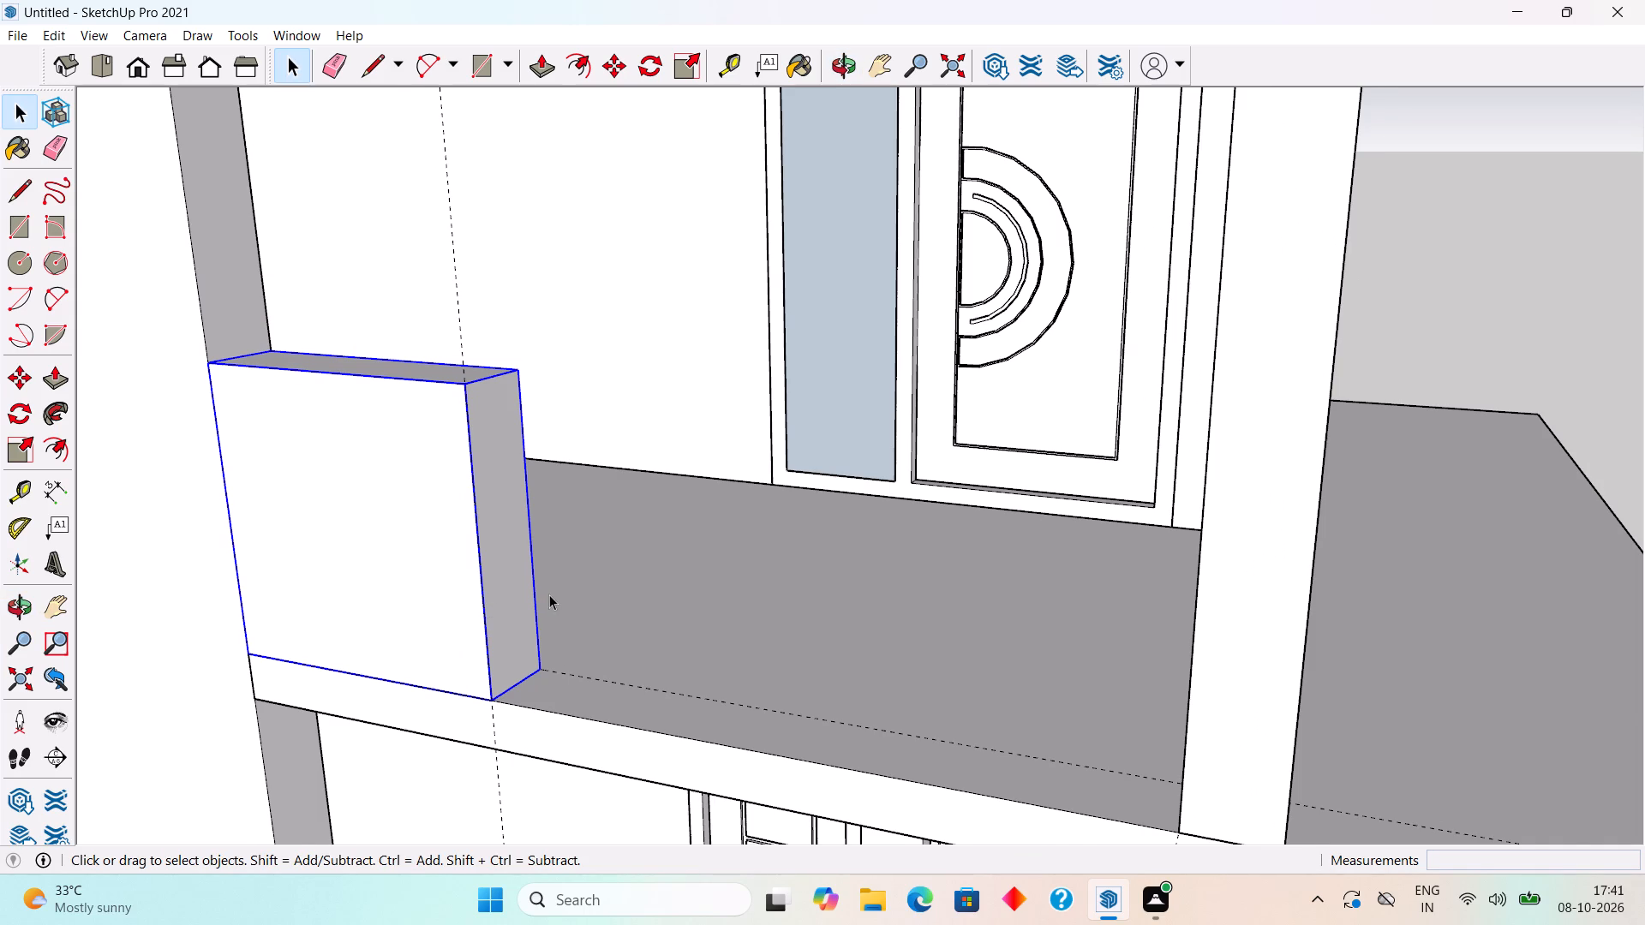
{"action": "scroll", "coordinate": [549, 594], "scroll_direction": "down", "scroll_amount": 1}
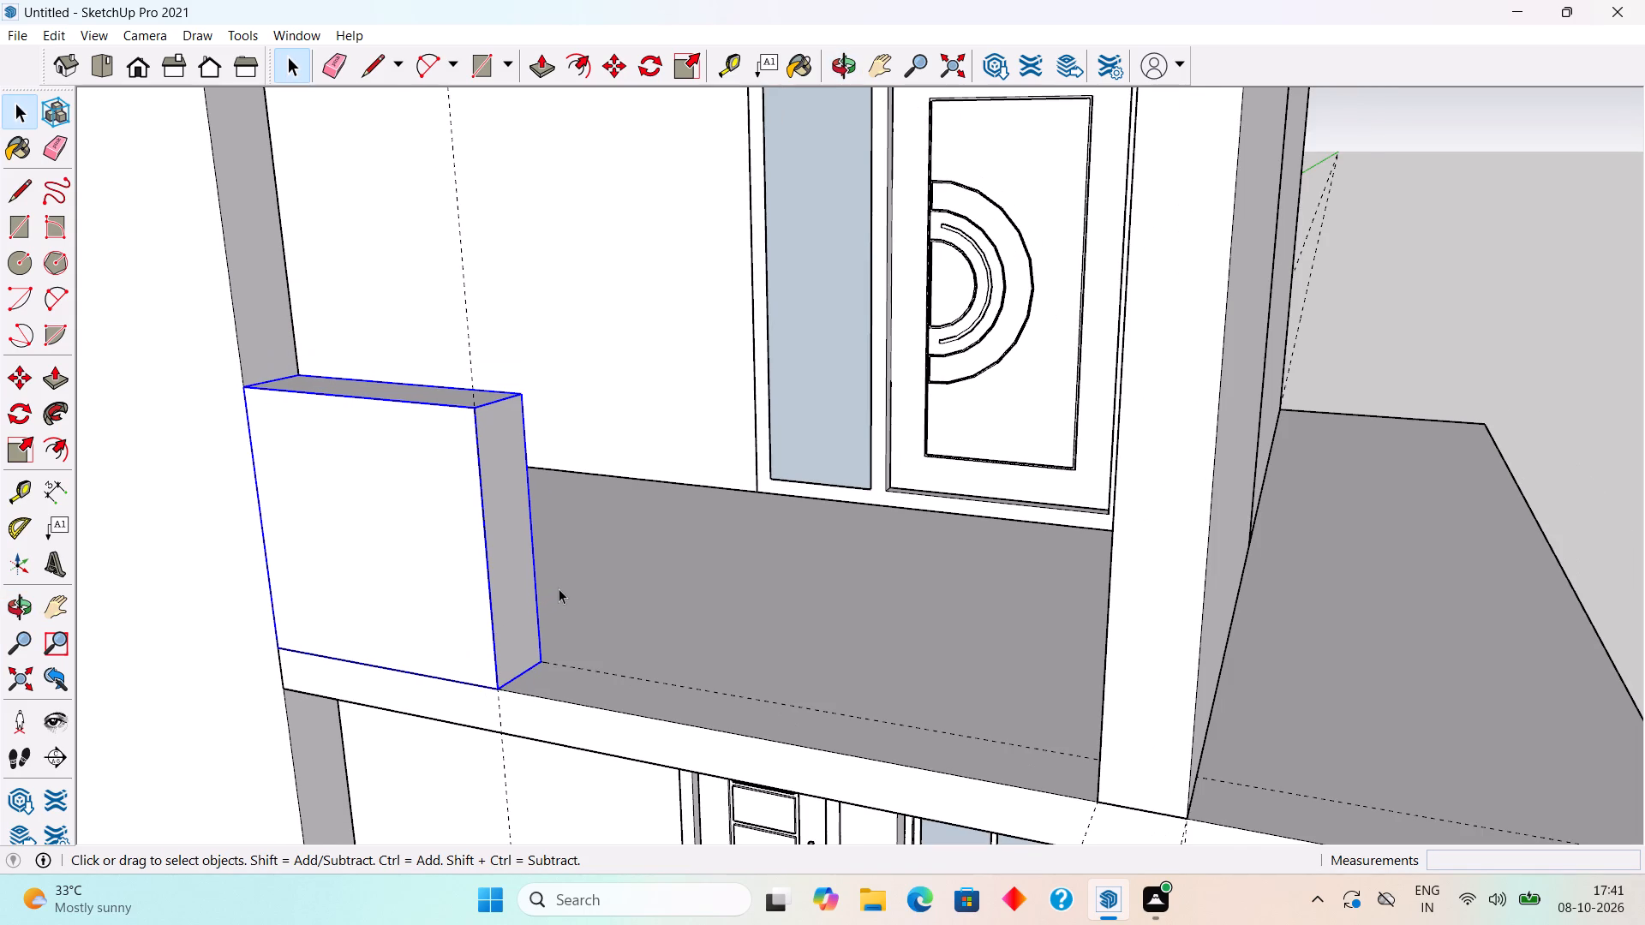
{"action": "scroll", "coordinate": [559, 588], "scroll_direction": "down", "scroll_amount": 2}
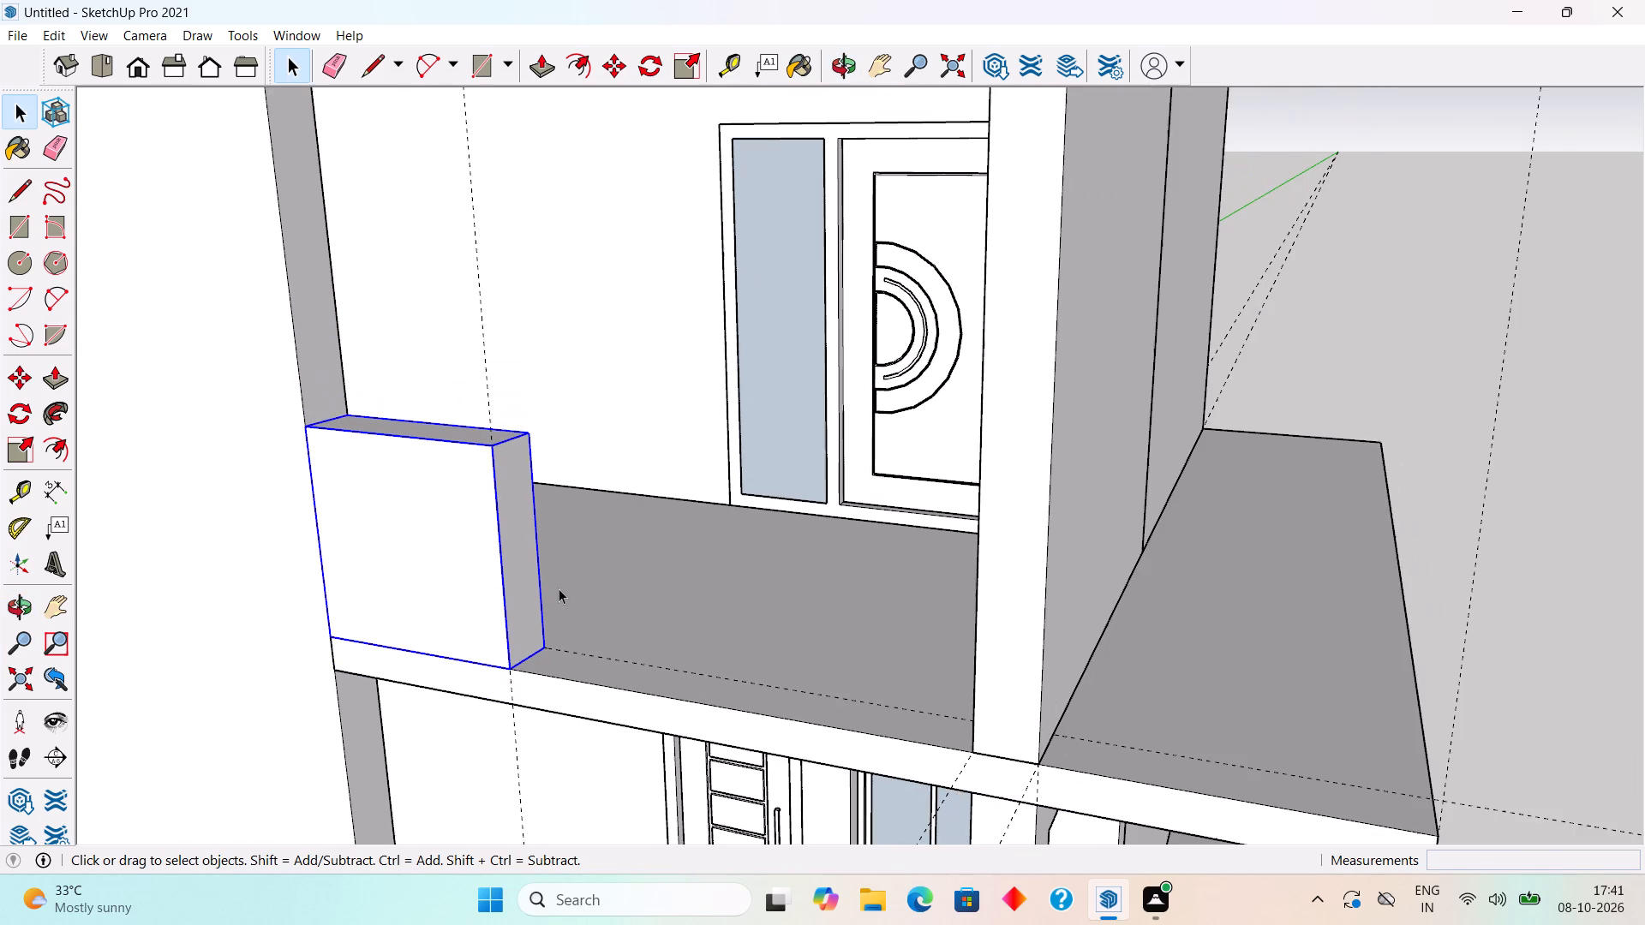
{"action": "scroll", "coordinate": [559, 587], "scroll_direction": "down", "scroll_amount": 2}
{"action": "middle_click_drag", "start_coordinate": [614, 585], "coordinate": [760, 630]}
{"action": "scroll", "coordinate": [761, 629], "scroll_direction": "down", "scroll_amount": 2}
{"action": "scroll", "coordinate": [804, 498], "scroll_direction": "down", "scroll_amount": 4}
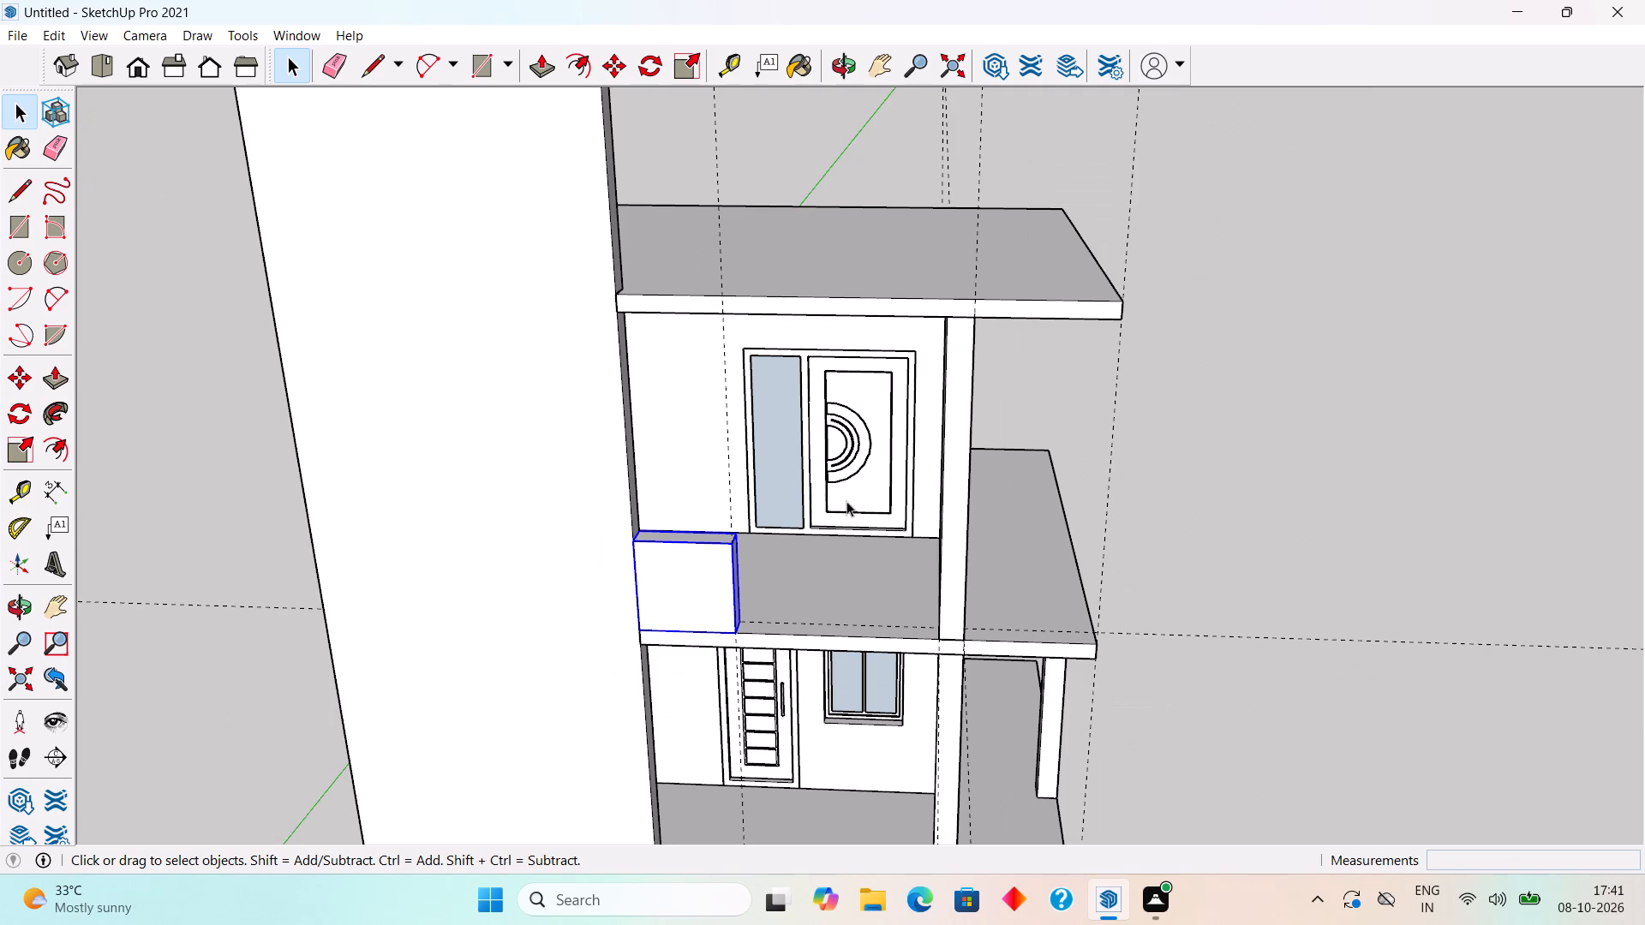
Place guides 2" inside the balcony slab's front edge and 2" in front of the guide along the low wall's back.
{"action": "middle_click_drag", "start_coordinate": [927, 486], "coordinate": [1000, 655]}
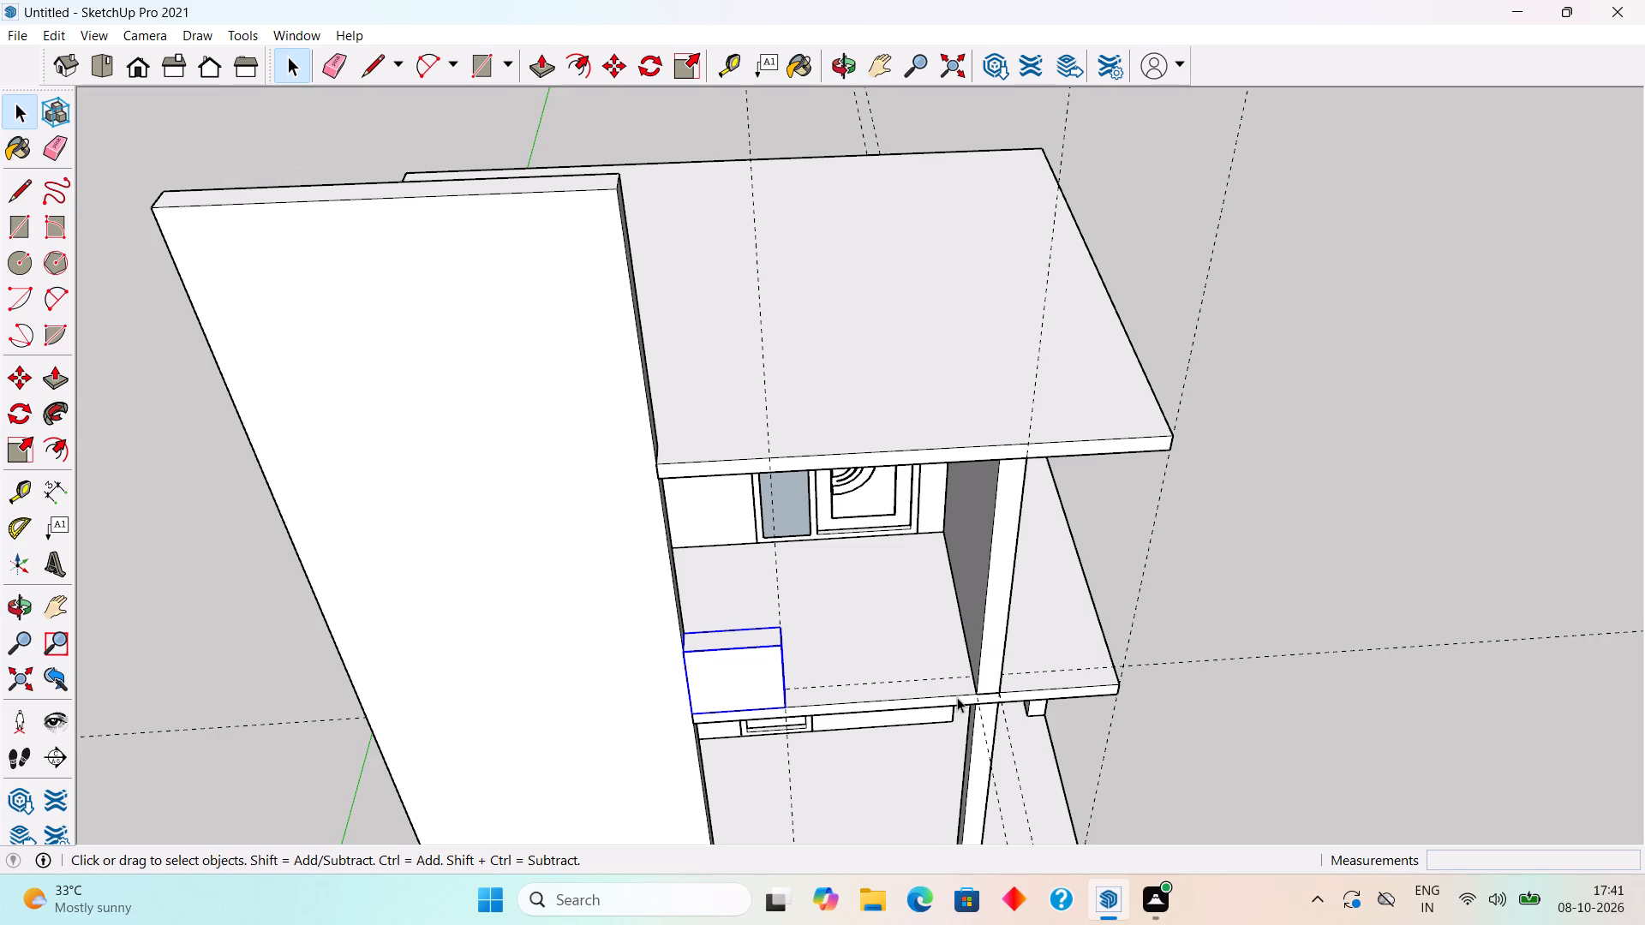
{"action": "middle_click_drag", "start_coordinate": [917, 683], "coordinate": [911, 712]}
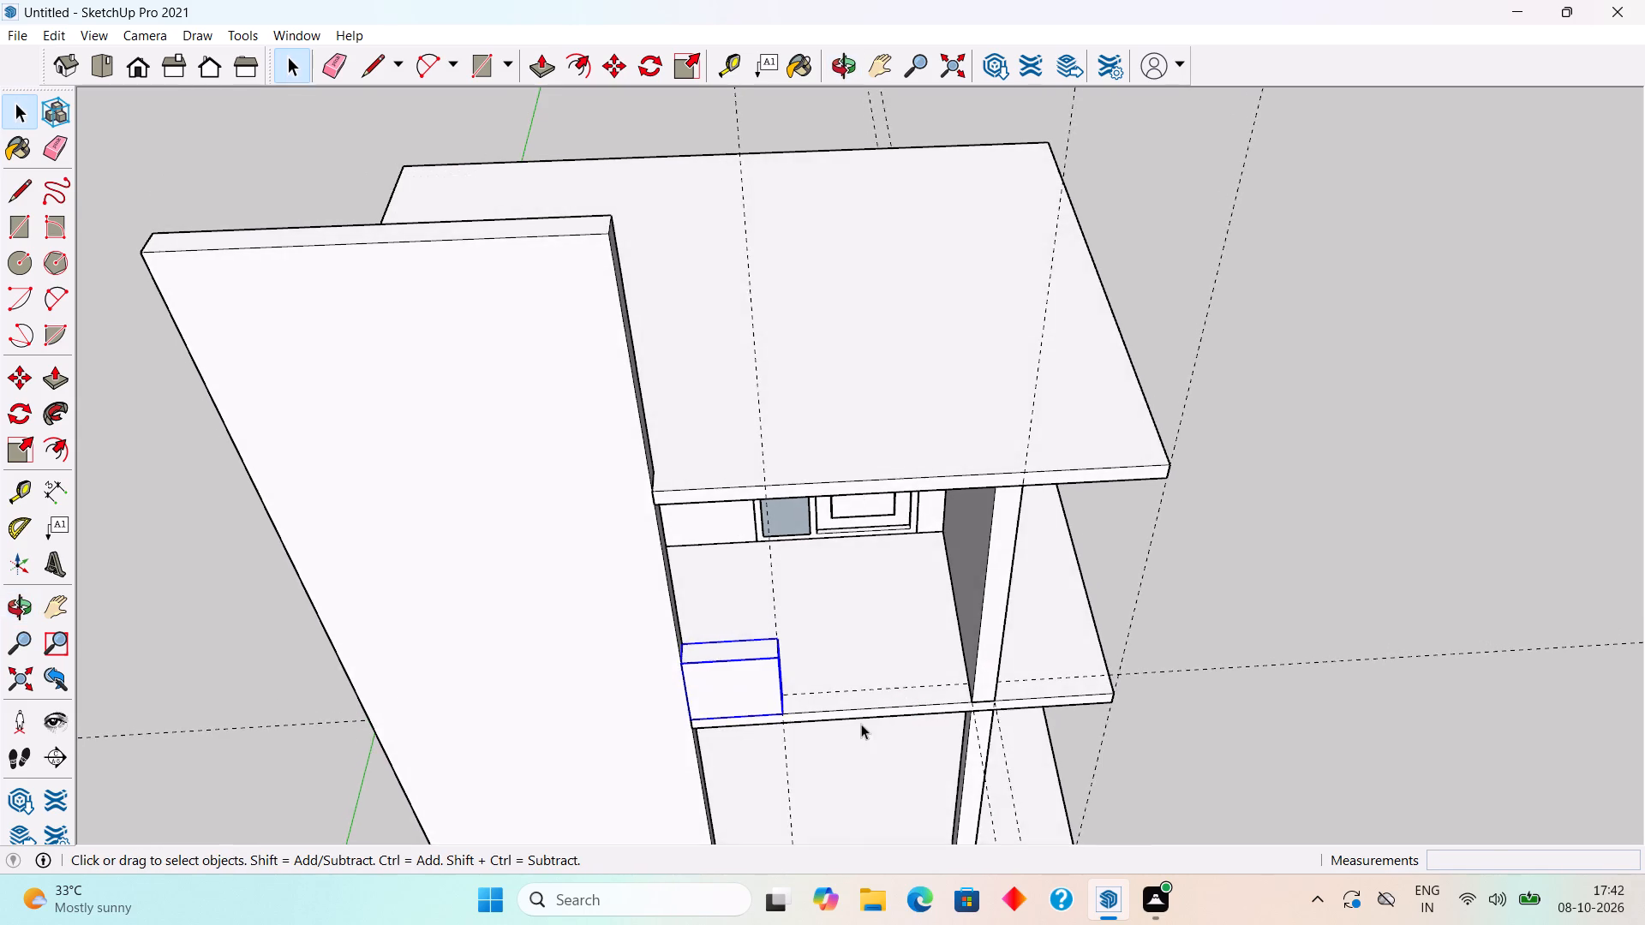
{"action": "scroll", "coordinate": [858, 722], "scroll_direction": "up", "scroll_amount": 10}
{"action": "key", "text": "t"}
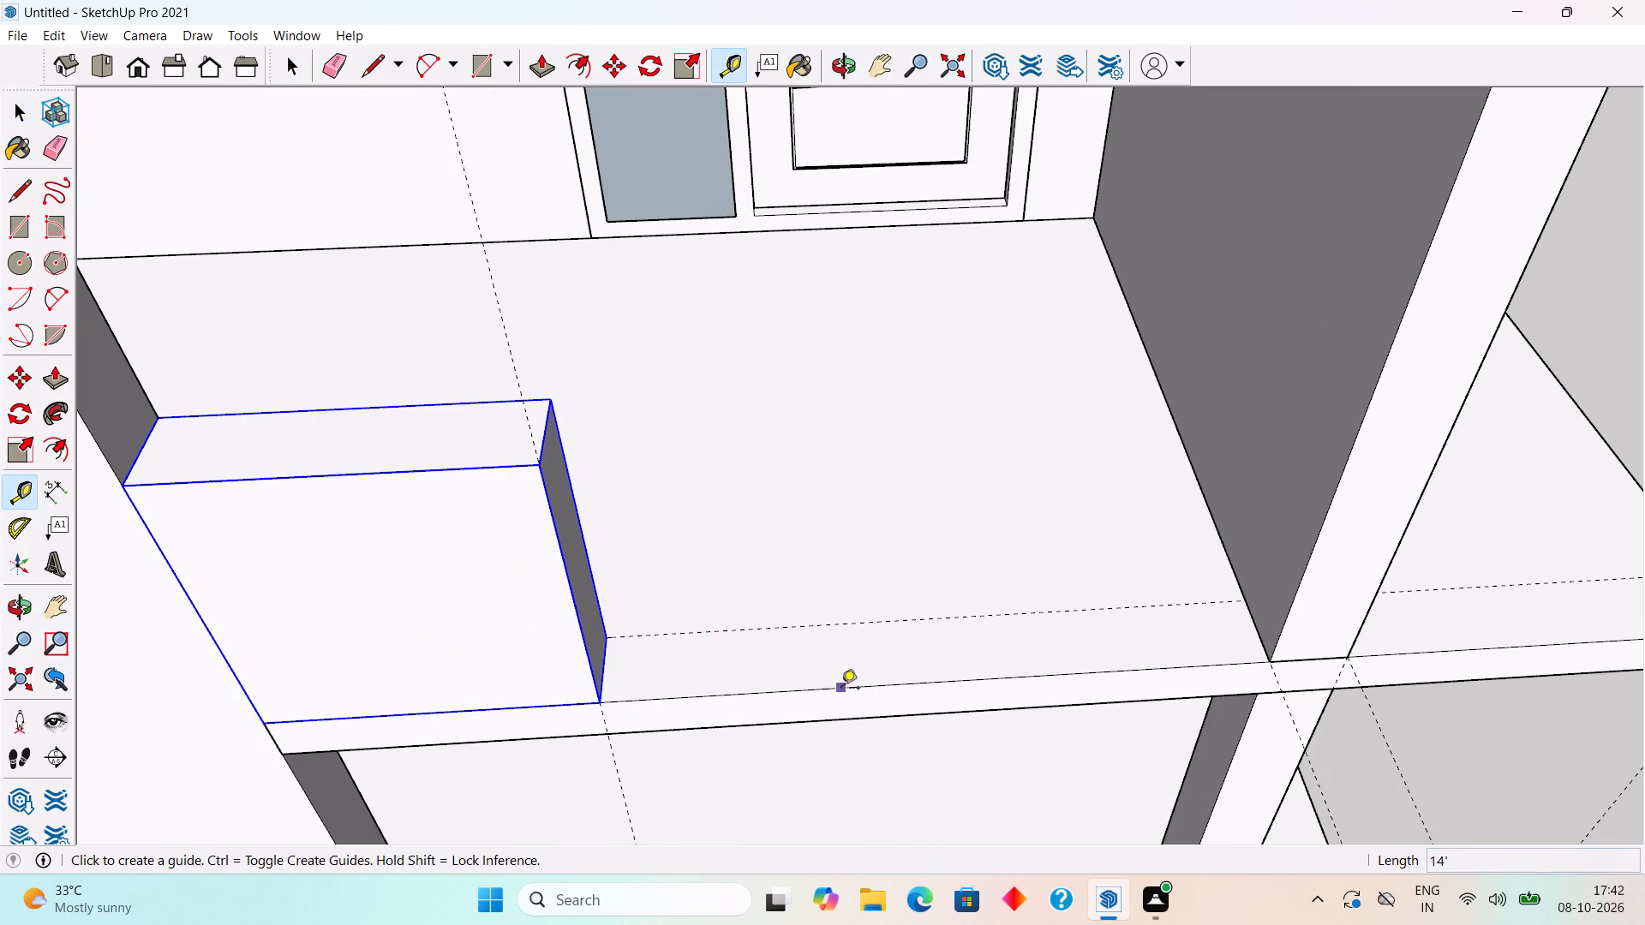
{"action": "left_click", "coordinate": [841, 689]}
{"action": "type", "text": "2\""}
{"action": "key", "text": "Return"}
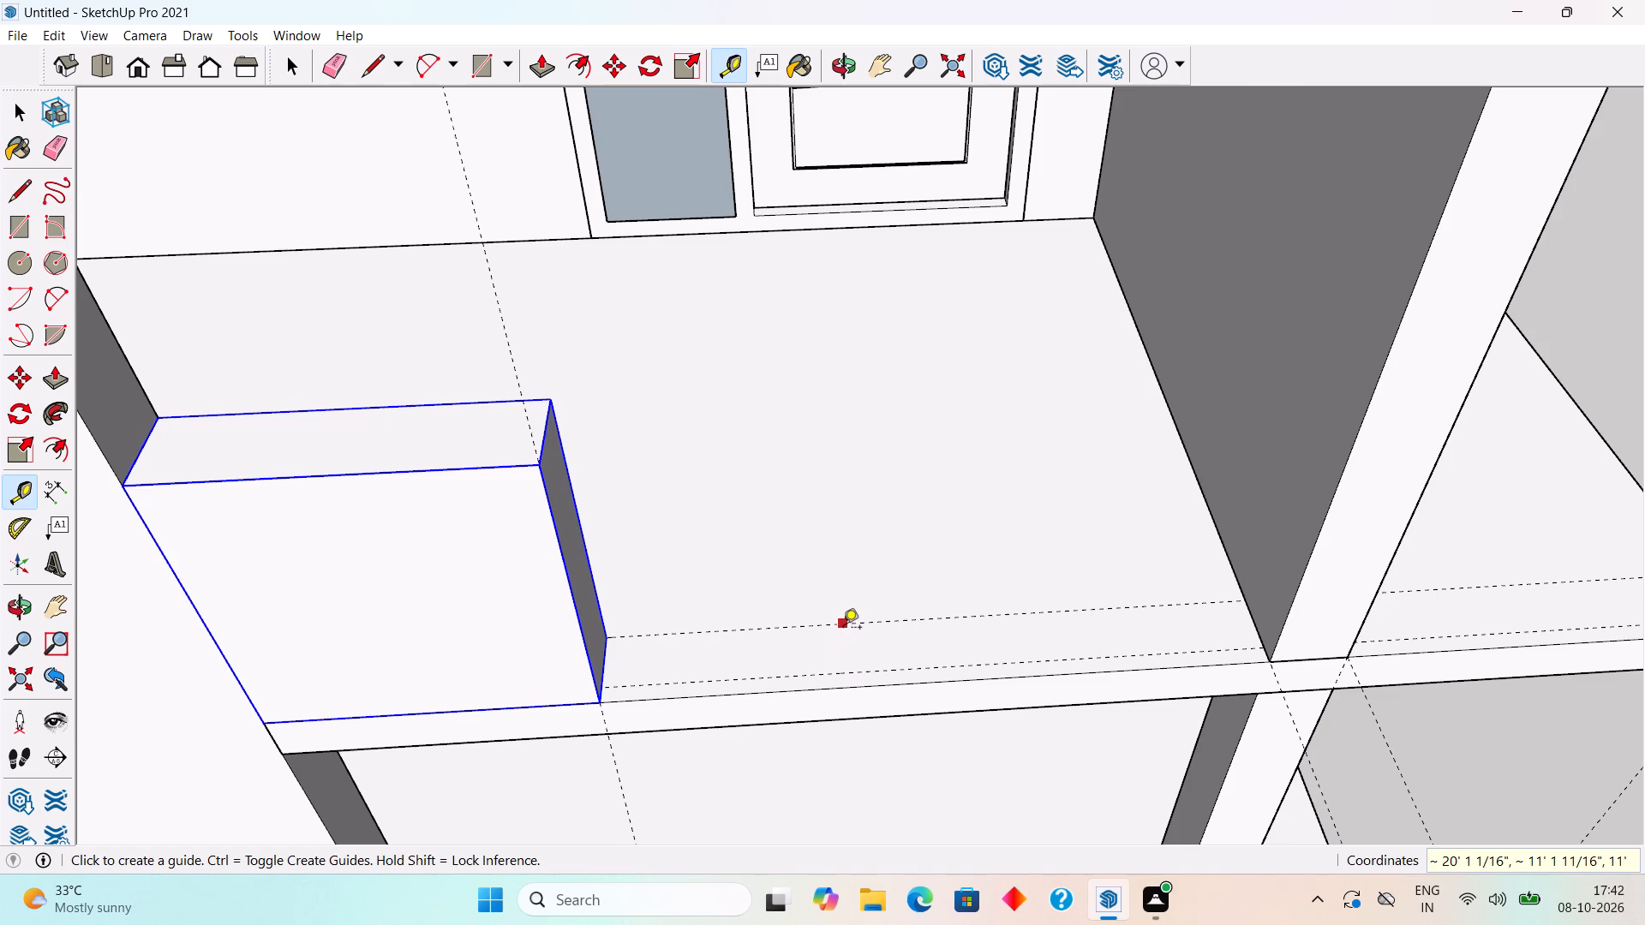
{"action": "left_click", "coordinate": [843, 629]}
{"action": "type", "text": "2\""}
{"action": "key", "text": "Return"}
{"action": "key", "text": "space"}
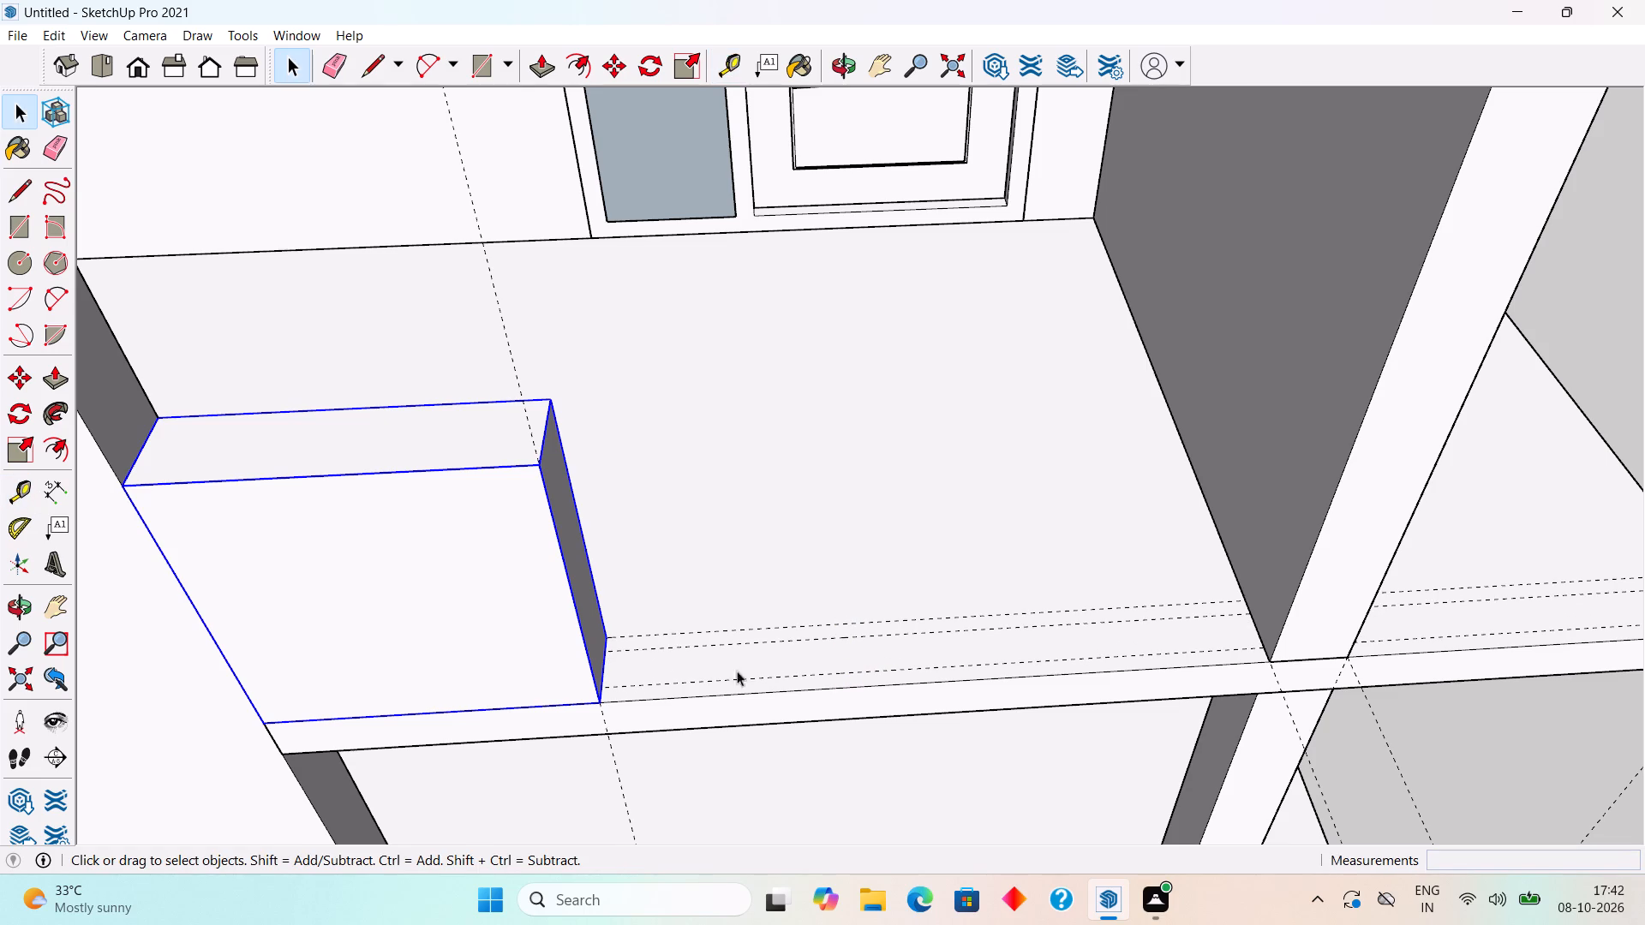
Draw a 6'3" by 2" rectangle on the balcony slab's front edge, from the low wall to the side wall.
{"action": "scroll", "coordinate": [634, 674], "scroll_direction": "up", "scroll_amount": 1}
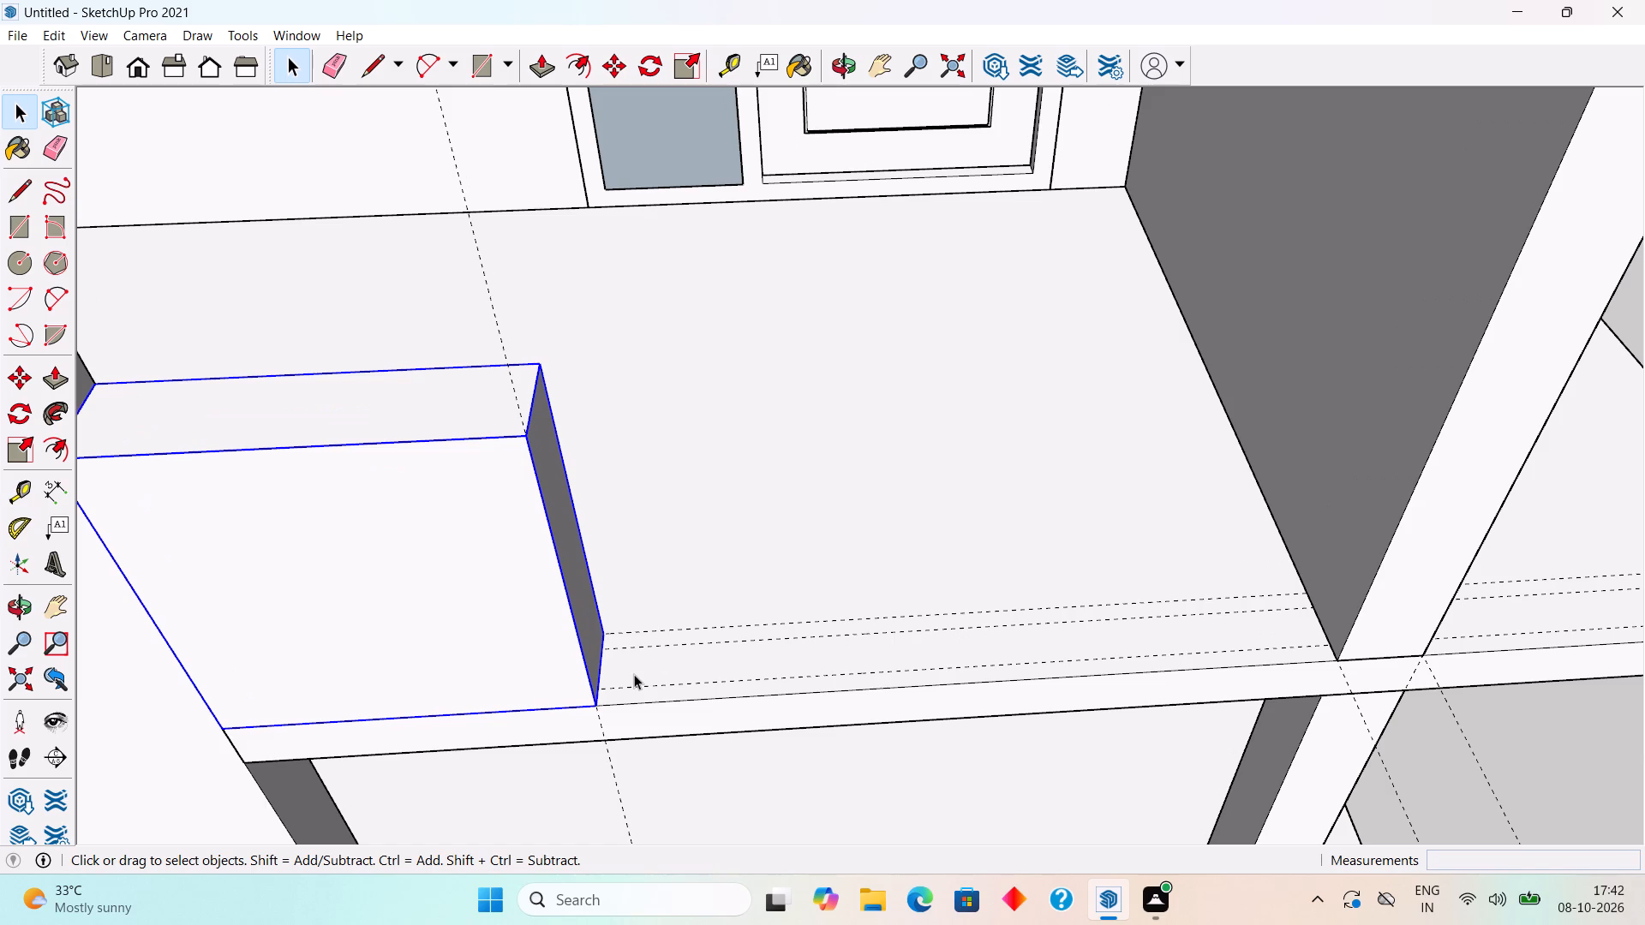
{"action": "key", "text": "r"}
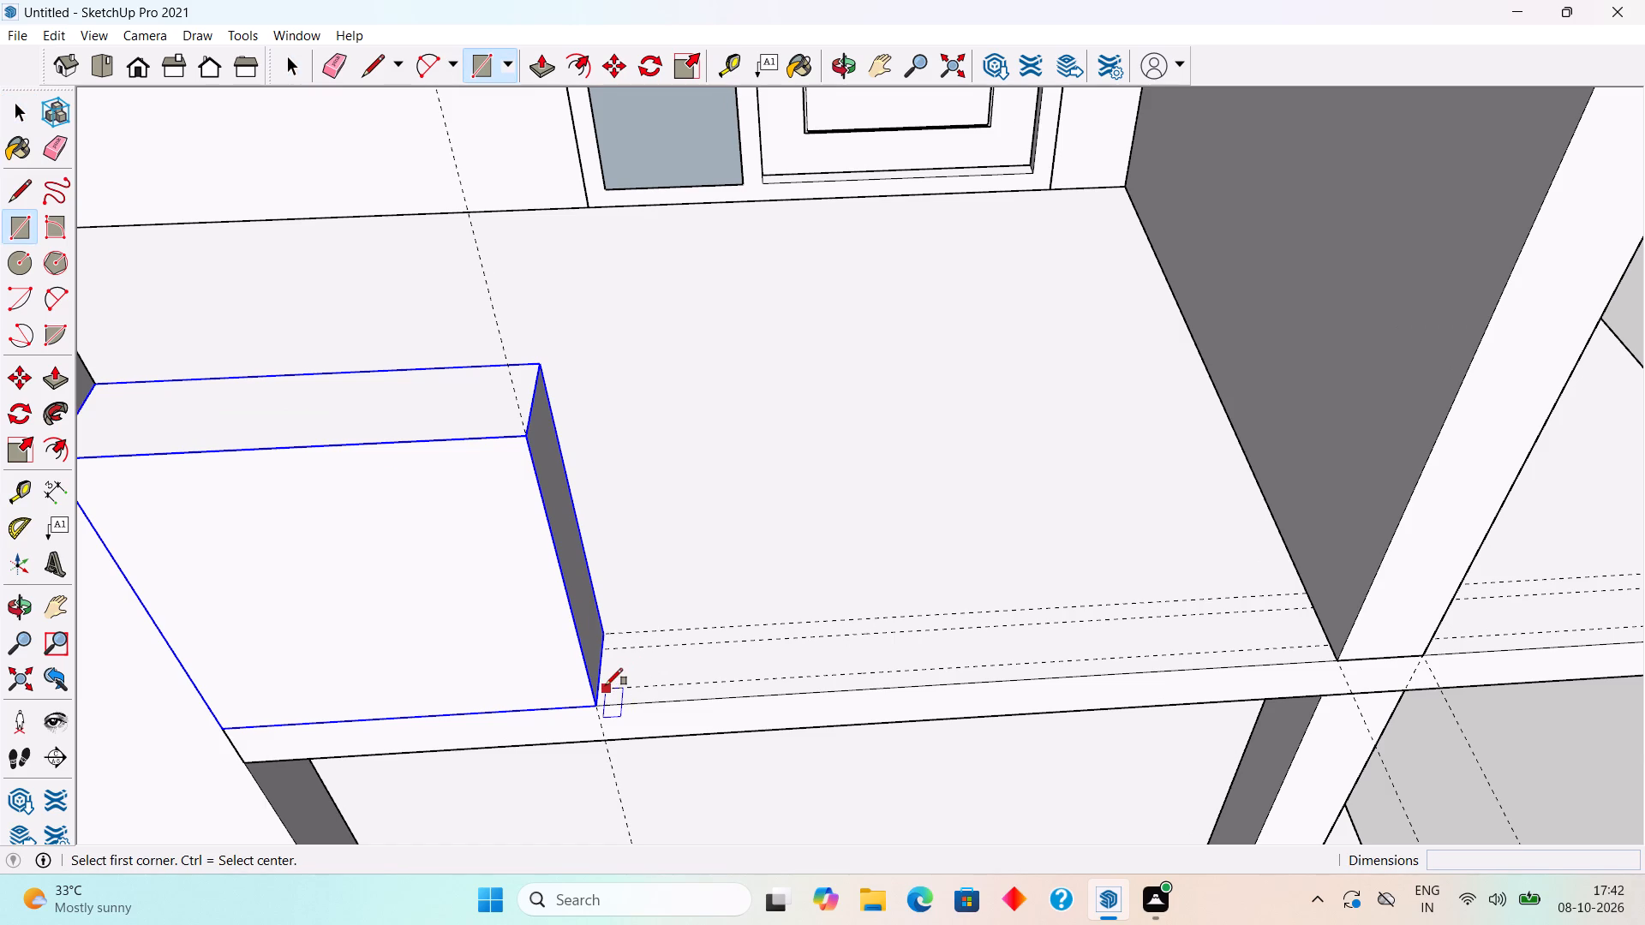
{"action": "left_click", "coordinate": [600, 685]}
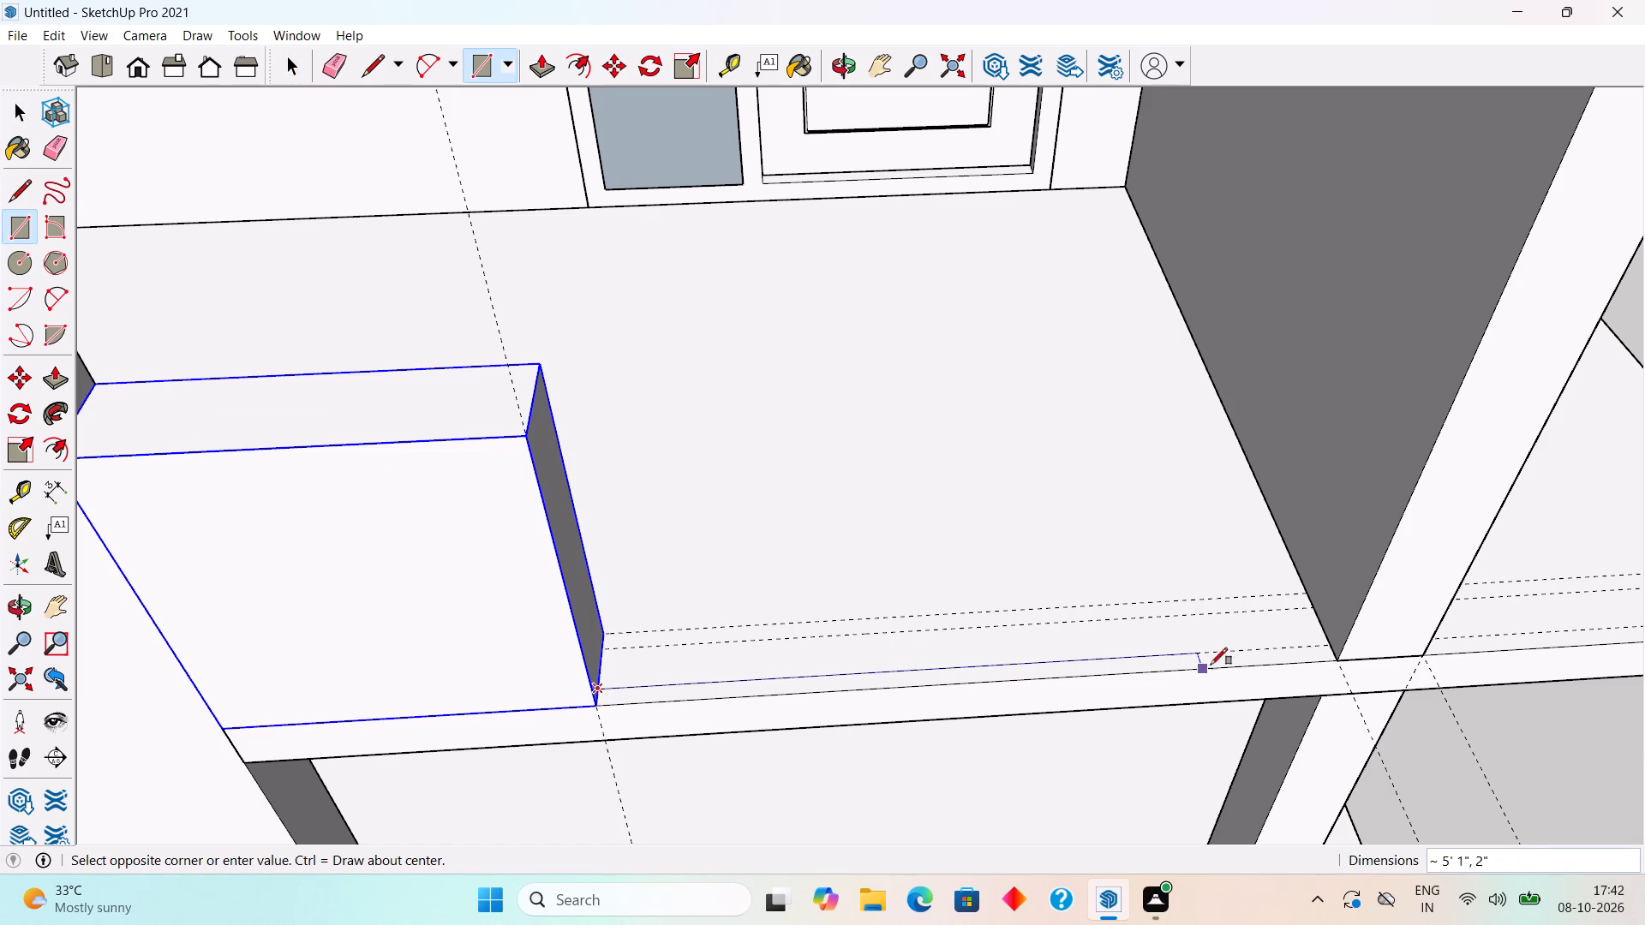
{"action": "left_click", "coordinate": [1339, 654]}
{"action": "key", "text": "space"}
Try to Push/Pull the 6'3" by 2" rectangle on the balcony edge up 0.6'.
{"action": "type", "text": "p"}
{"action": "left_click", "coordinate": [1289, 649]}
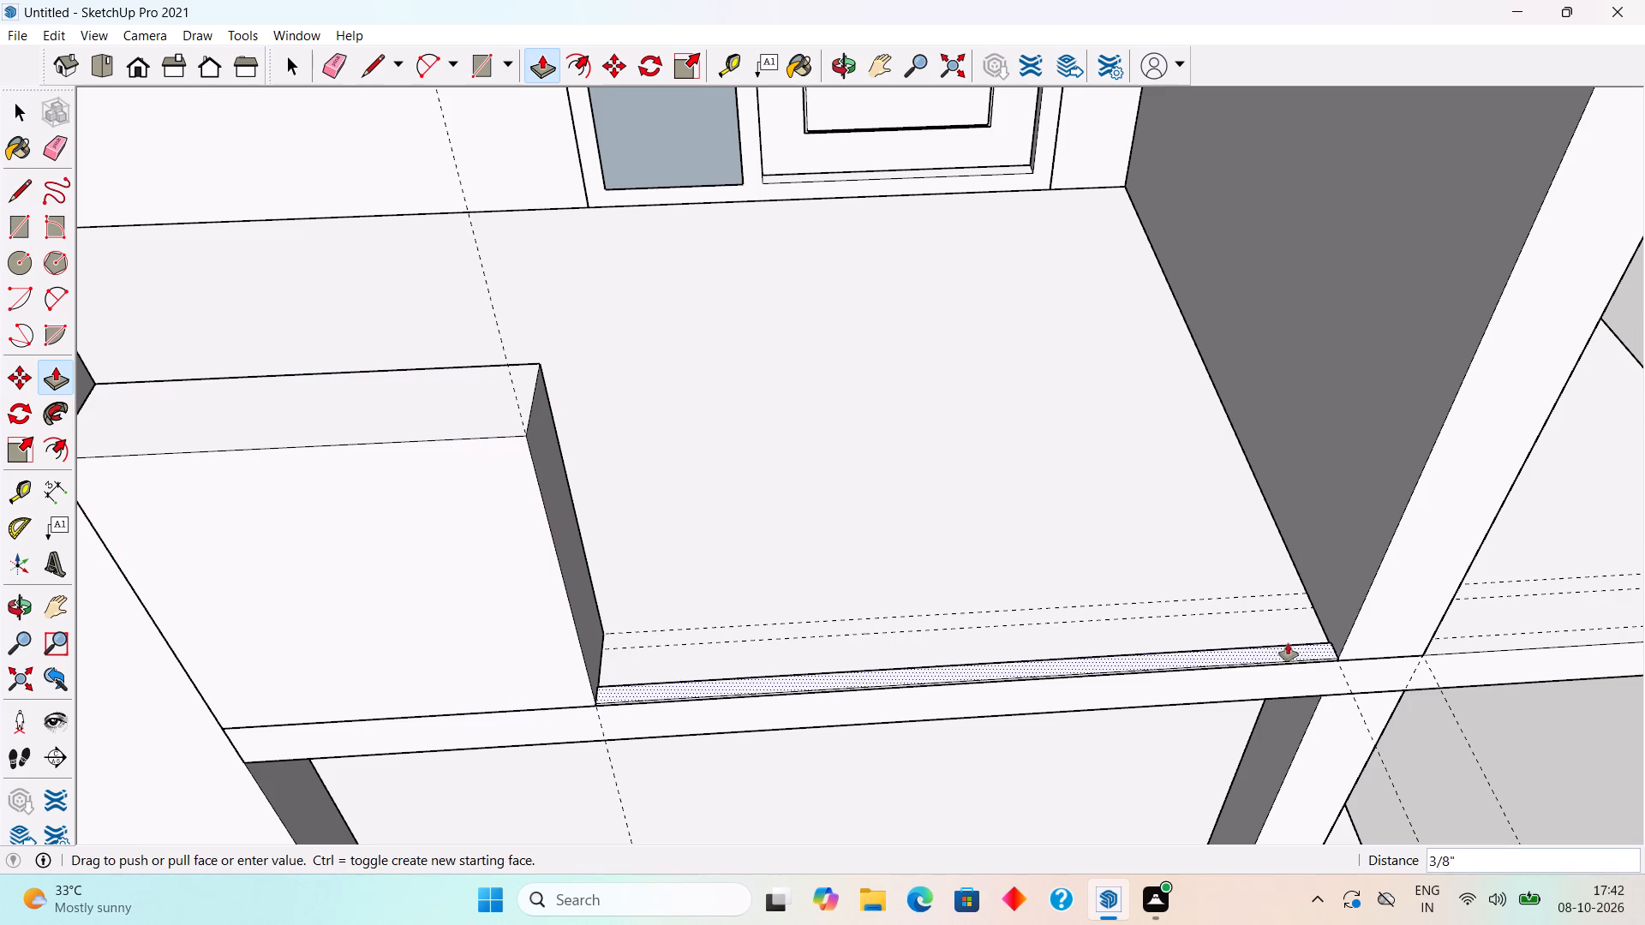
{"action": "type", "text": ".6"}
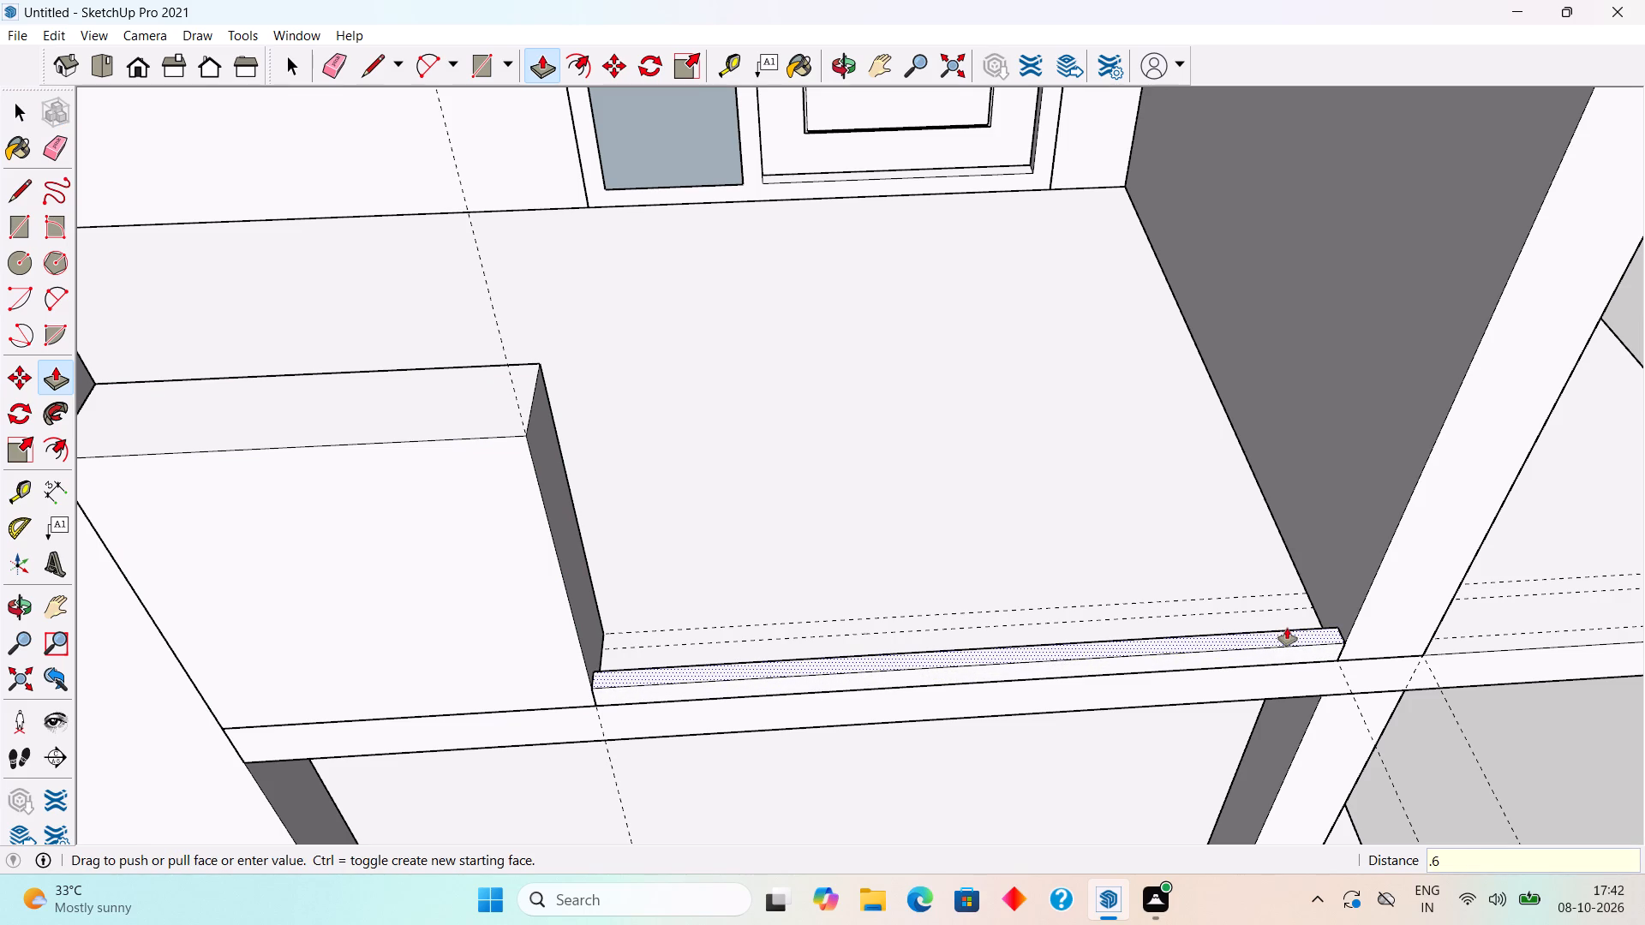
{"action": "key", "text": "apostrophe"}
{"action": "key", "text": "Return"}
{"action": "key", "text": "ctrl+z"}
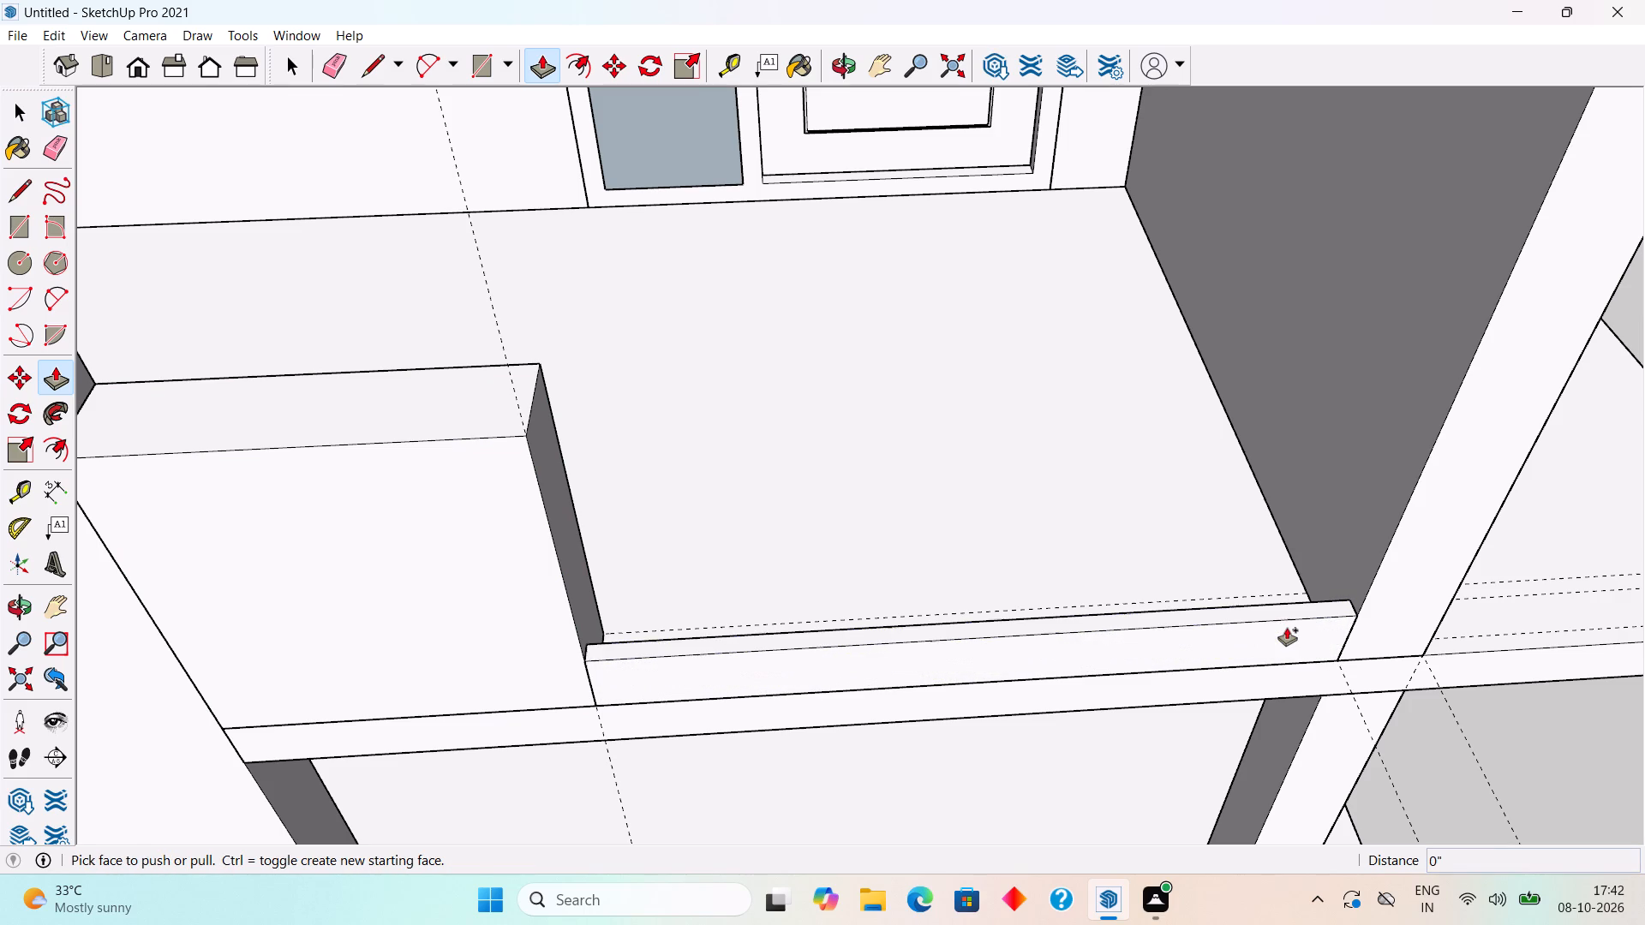
Push/Pull the 6'3" by 2" rectangle up 3" to form a kerb along the balcony's front edge.
{"action": "left_click", "coordinate": [1291, 651]}
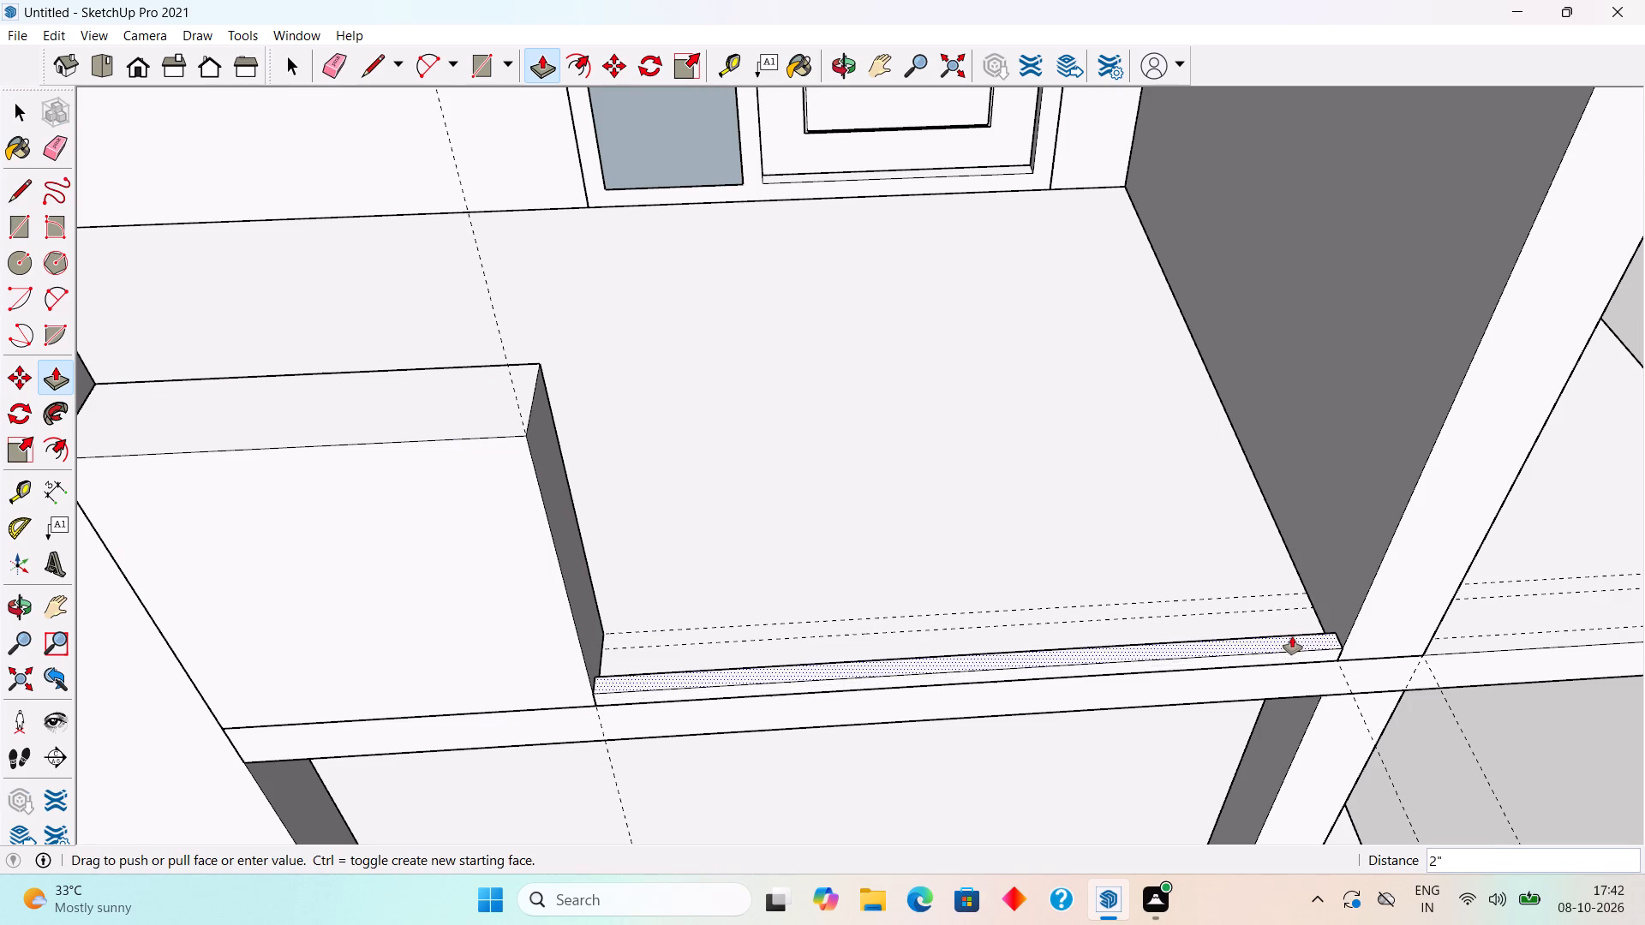
{"action": "type", "text": "3\""}
{"action": "key", "text": "Return"}
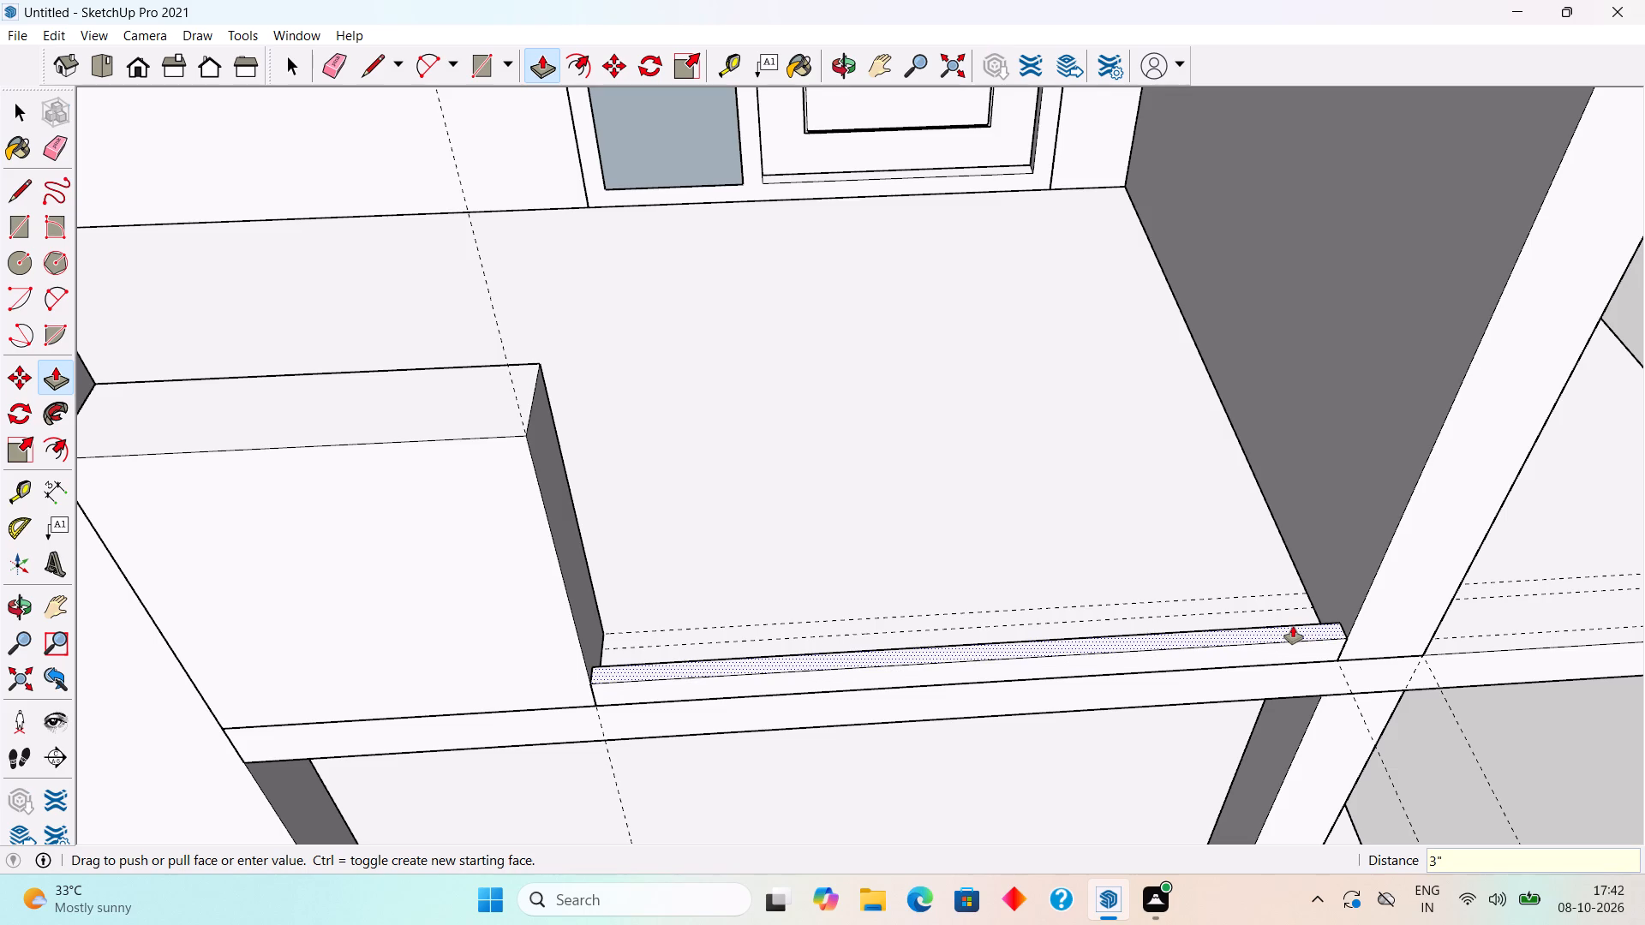
{"action": "middle_click_drag", "start_coordinate": [1284, 637], "coordinate": [1242, 444]}
{"action": "scroll", "coordinate": [1242, 444], "scroll_direction": "down", "scroll_amount": 3}
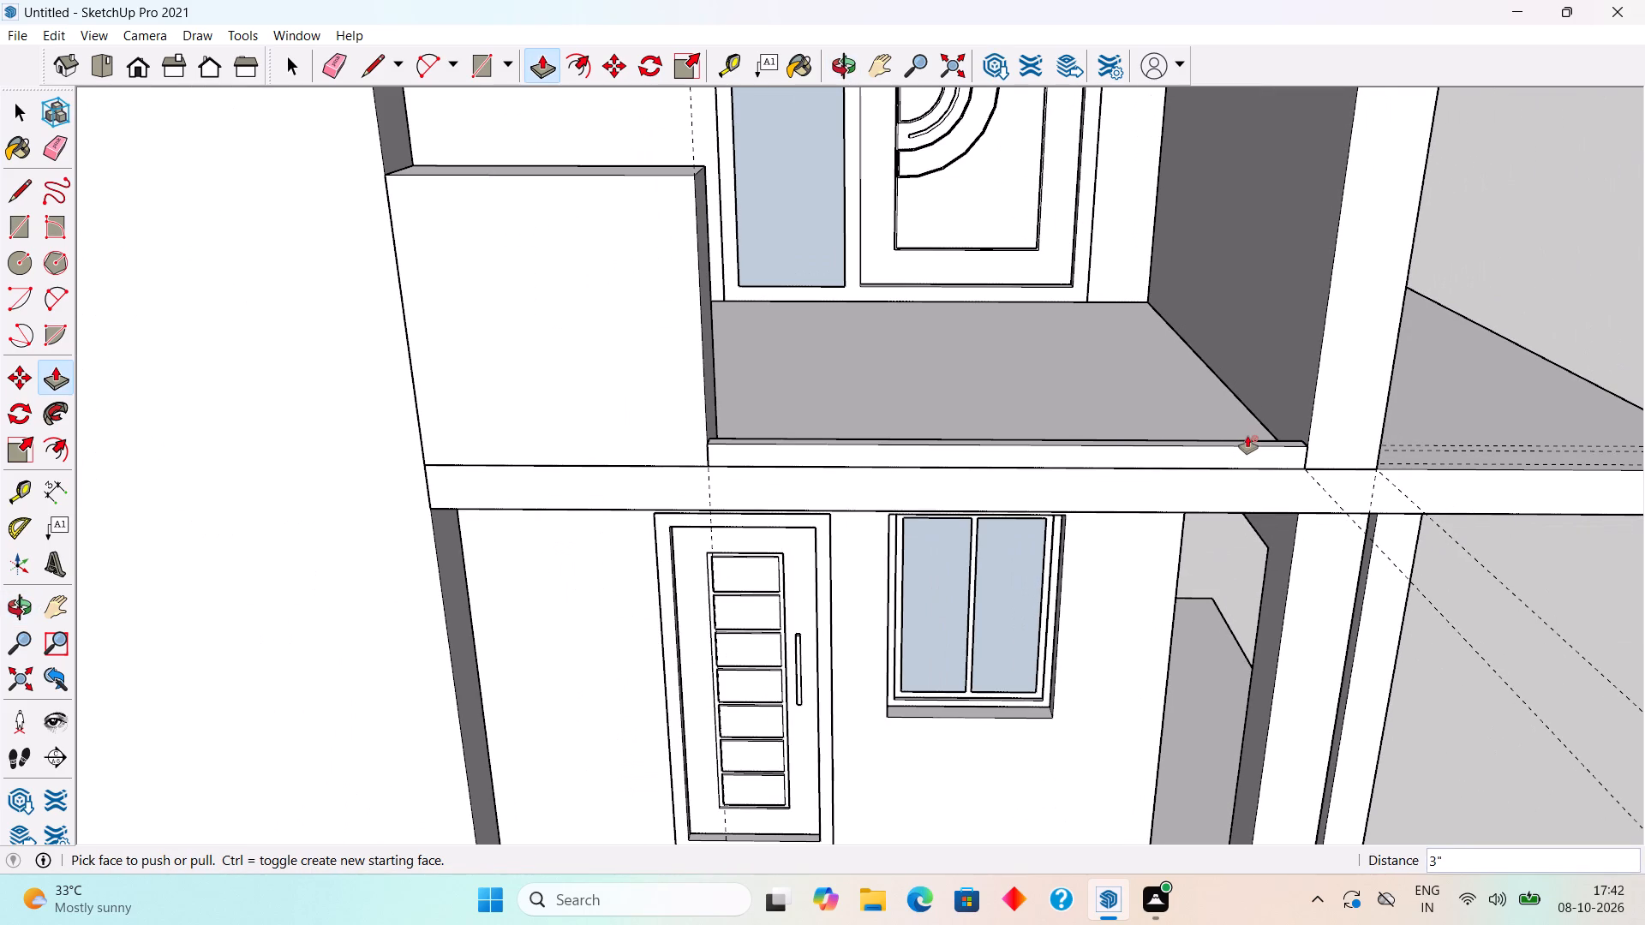
{"action": "key", "text": "space"}
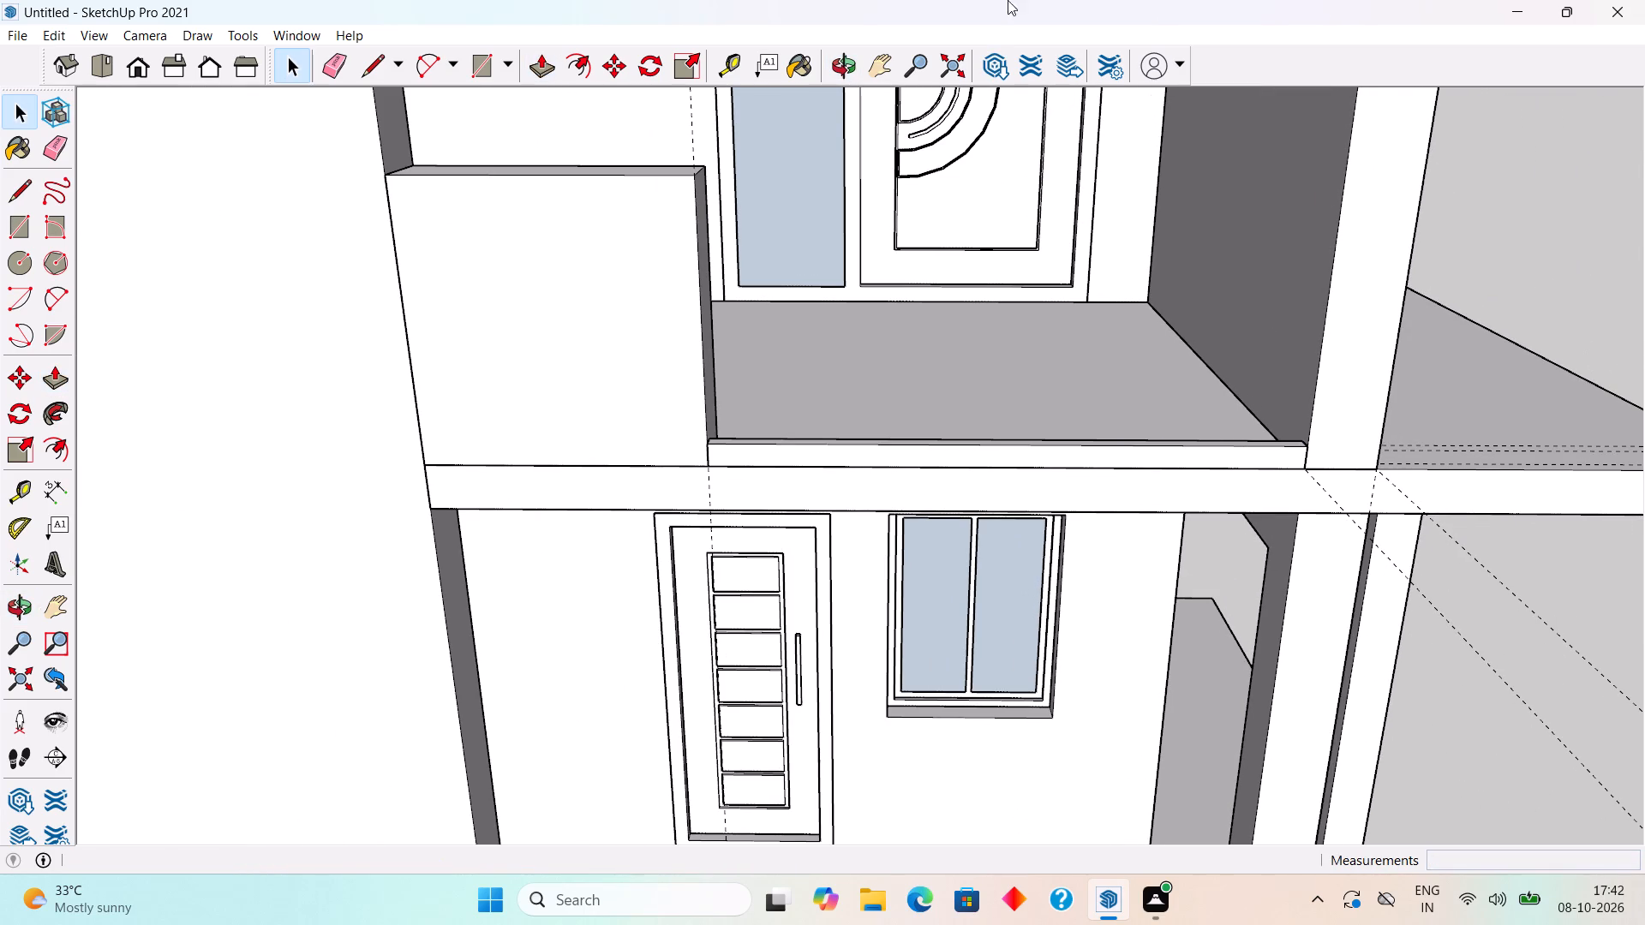
Make the 3" high kerb on the balcony's front edge a group.
{"action": "triple_click", "coordinate": [769, 451]}
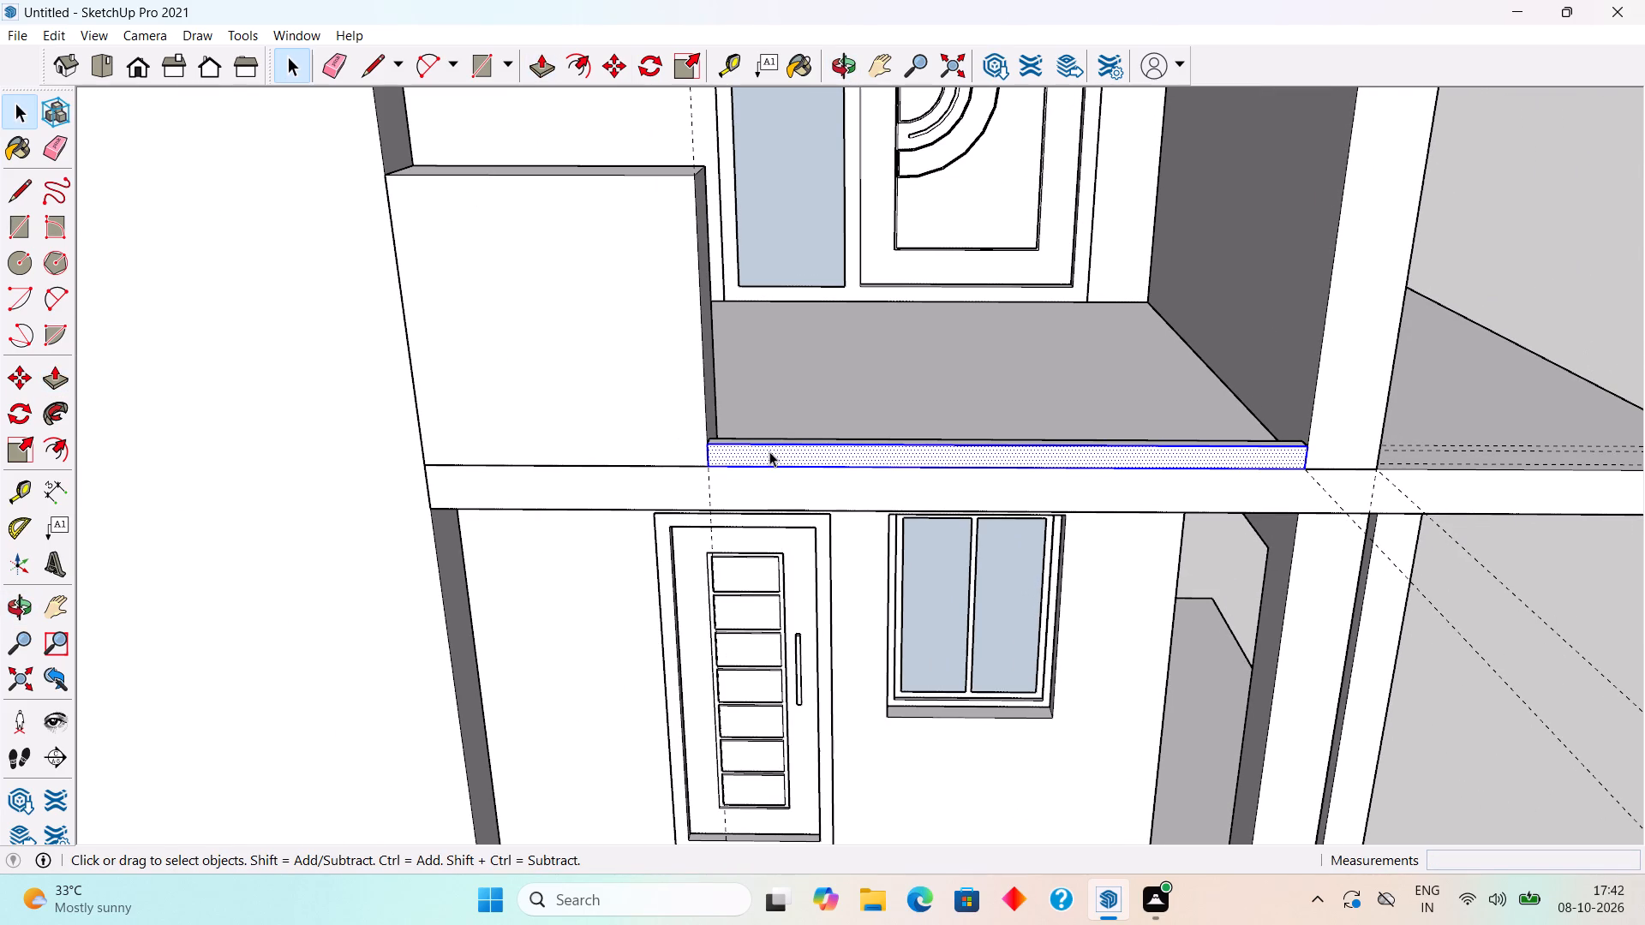
{"action": "right_click", "coordinate": [774, 445]}
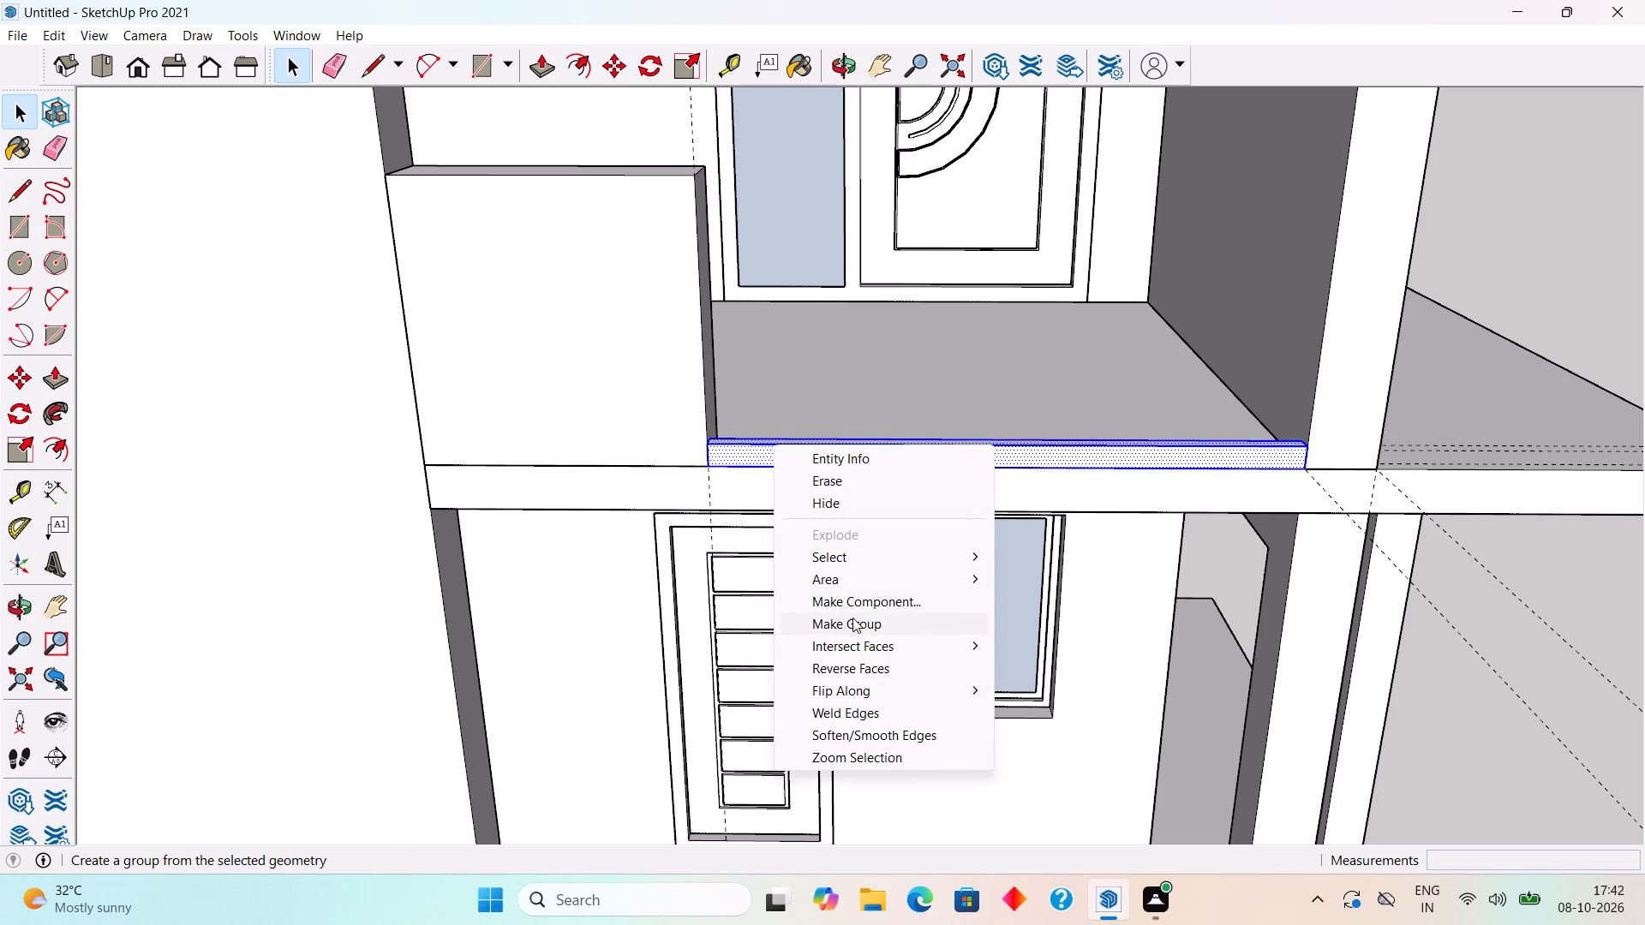
{"action": "left_click", "coordinate": [852, 619]}
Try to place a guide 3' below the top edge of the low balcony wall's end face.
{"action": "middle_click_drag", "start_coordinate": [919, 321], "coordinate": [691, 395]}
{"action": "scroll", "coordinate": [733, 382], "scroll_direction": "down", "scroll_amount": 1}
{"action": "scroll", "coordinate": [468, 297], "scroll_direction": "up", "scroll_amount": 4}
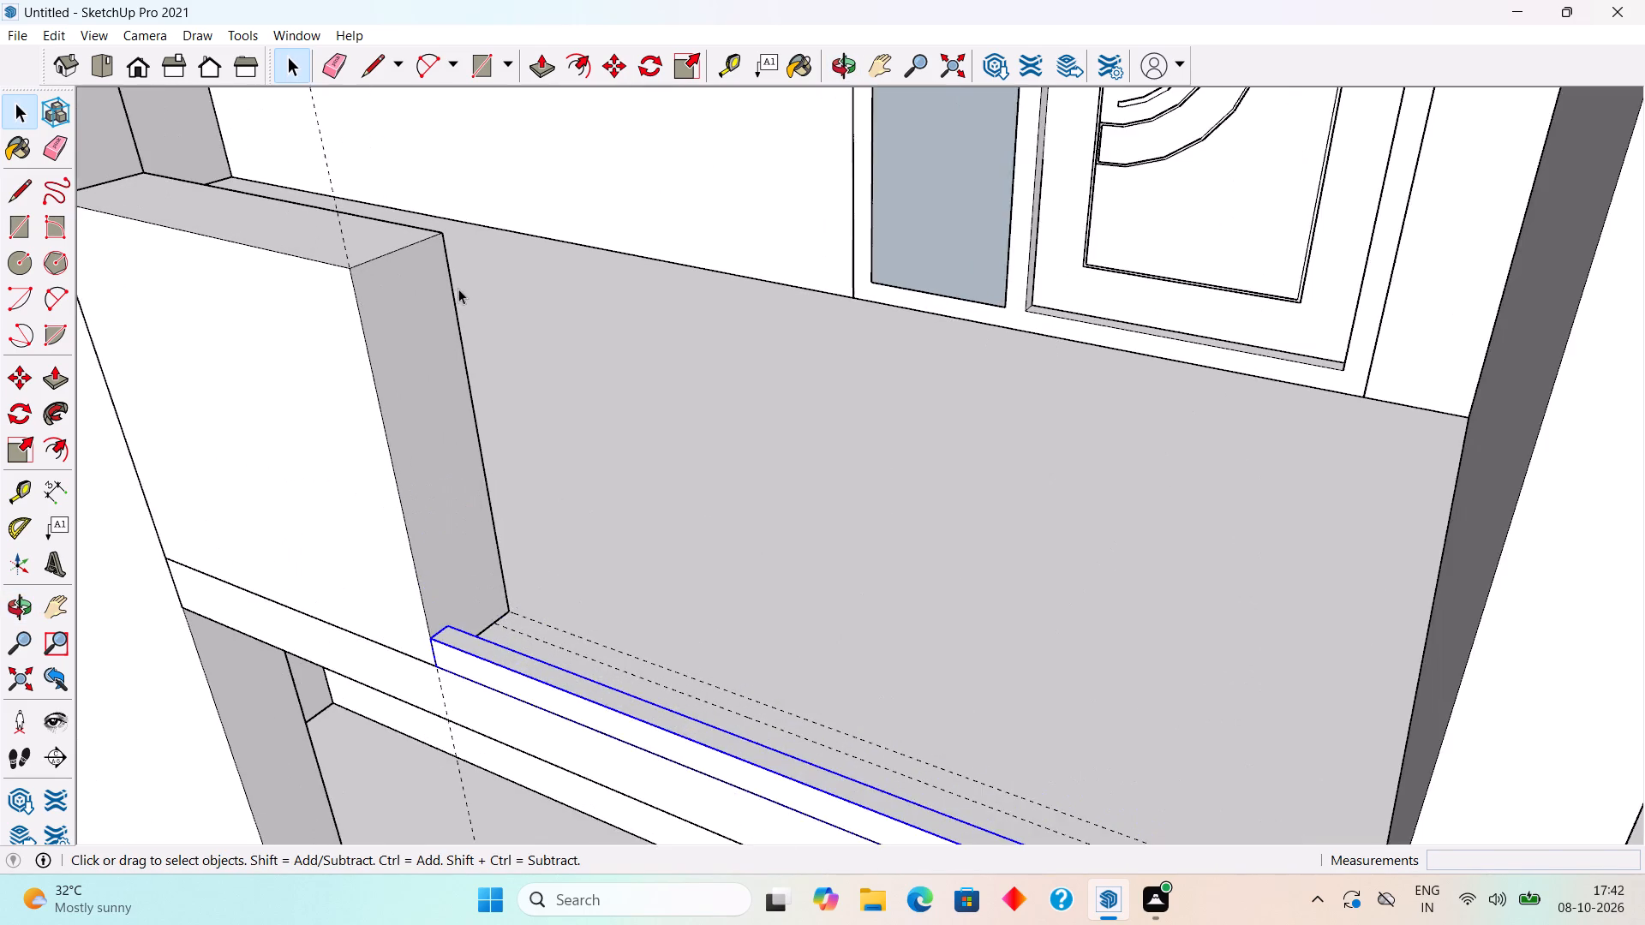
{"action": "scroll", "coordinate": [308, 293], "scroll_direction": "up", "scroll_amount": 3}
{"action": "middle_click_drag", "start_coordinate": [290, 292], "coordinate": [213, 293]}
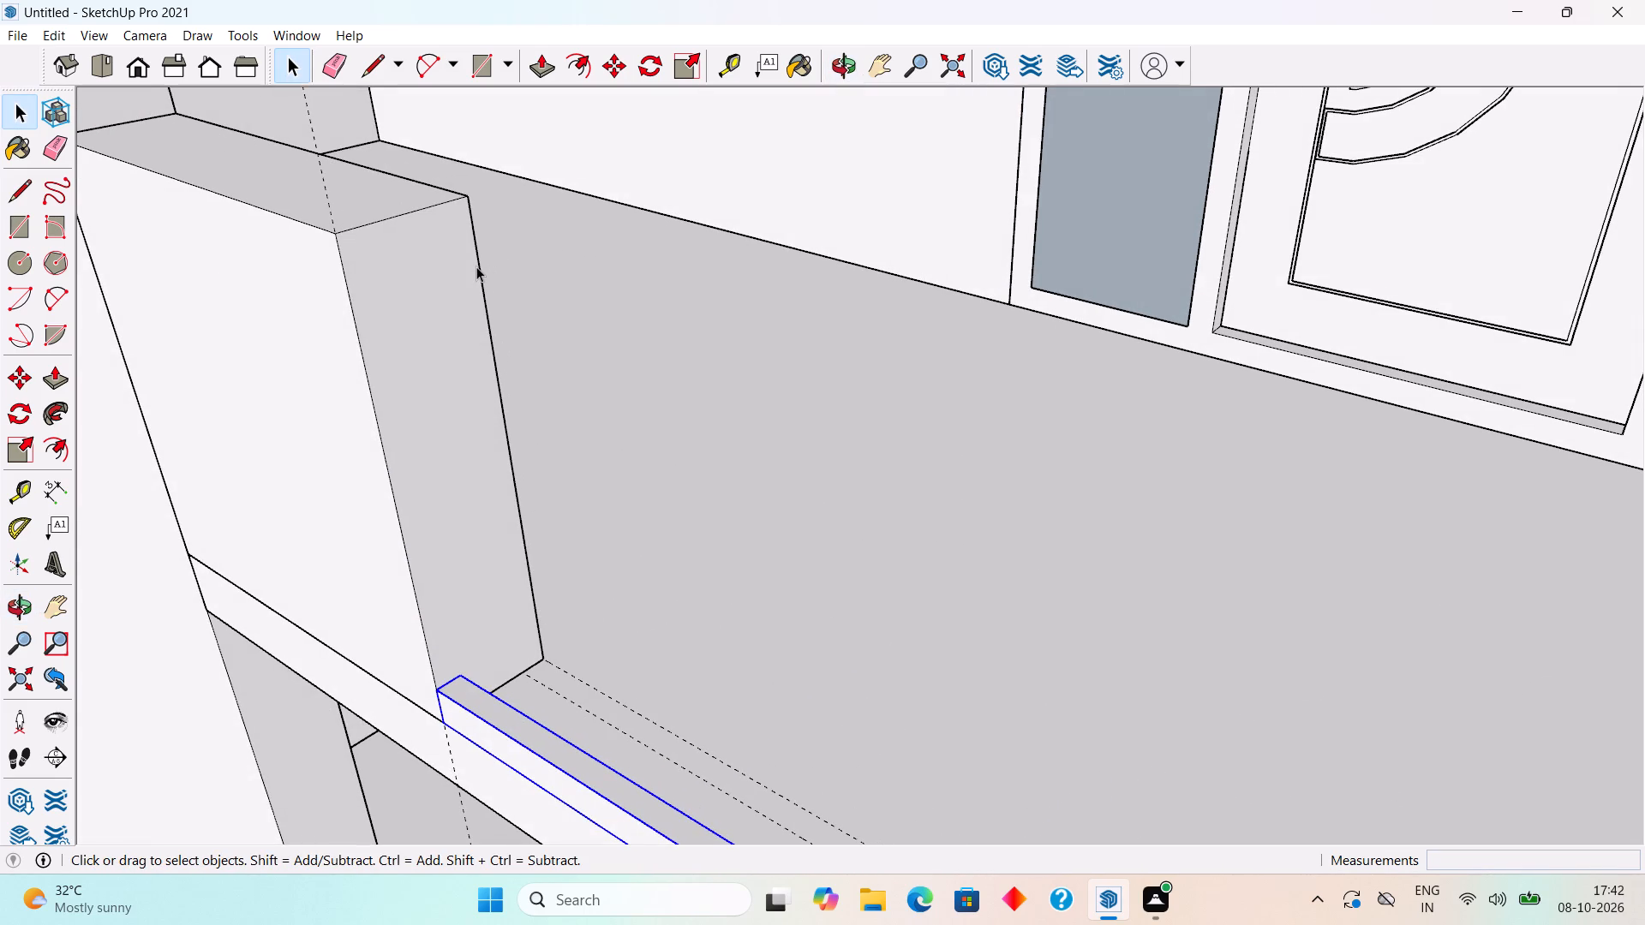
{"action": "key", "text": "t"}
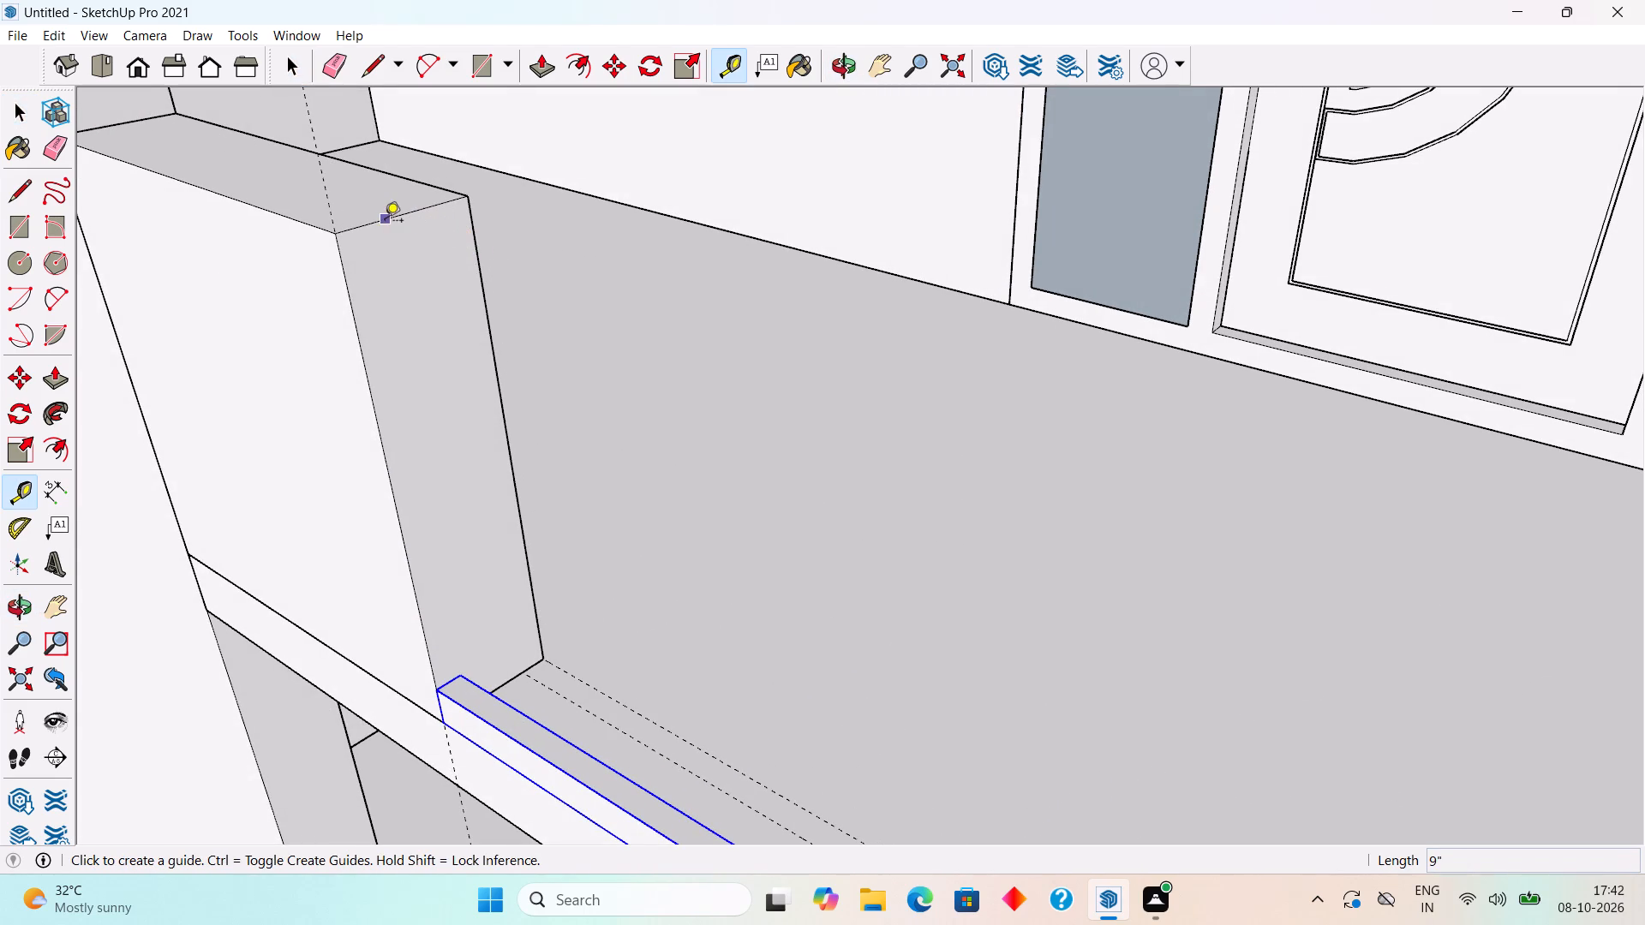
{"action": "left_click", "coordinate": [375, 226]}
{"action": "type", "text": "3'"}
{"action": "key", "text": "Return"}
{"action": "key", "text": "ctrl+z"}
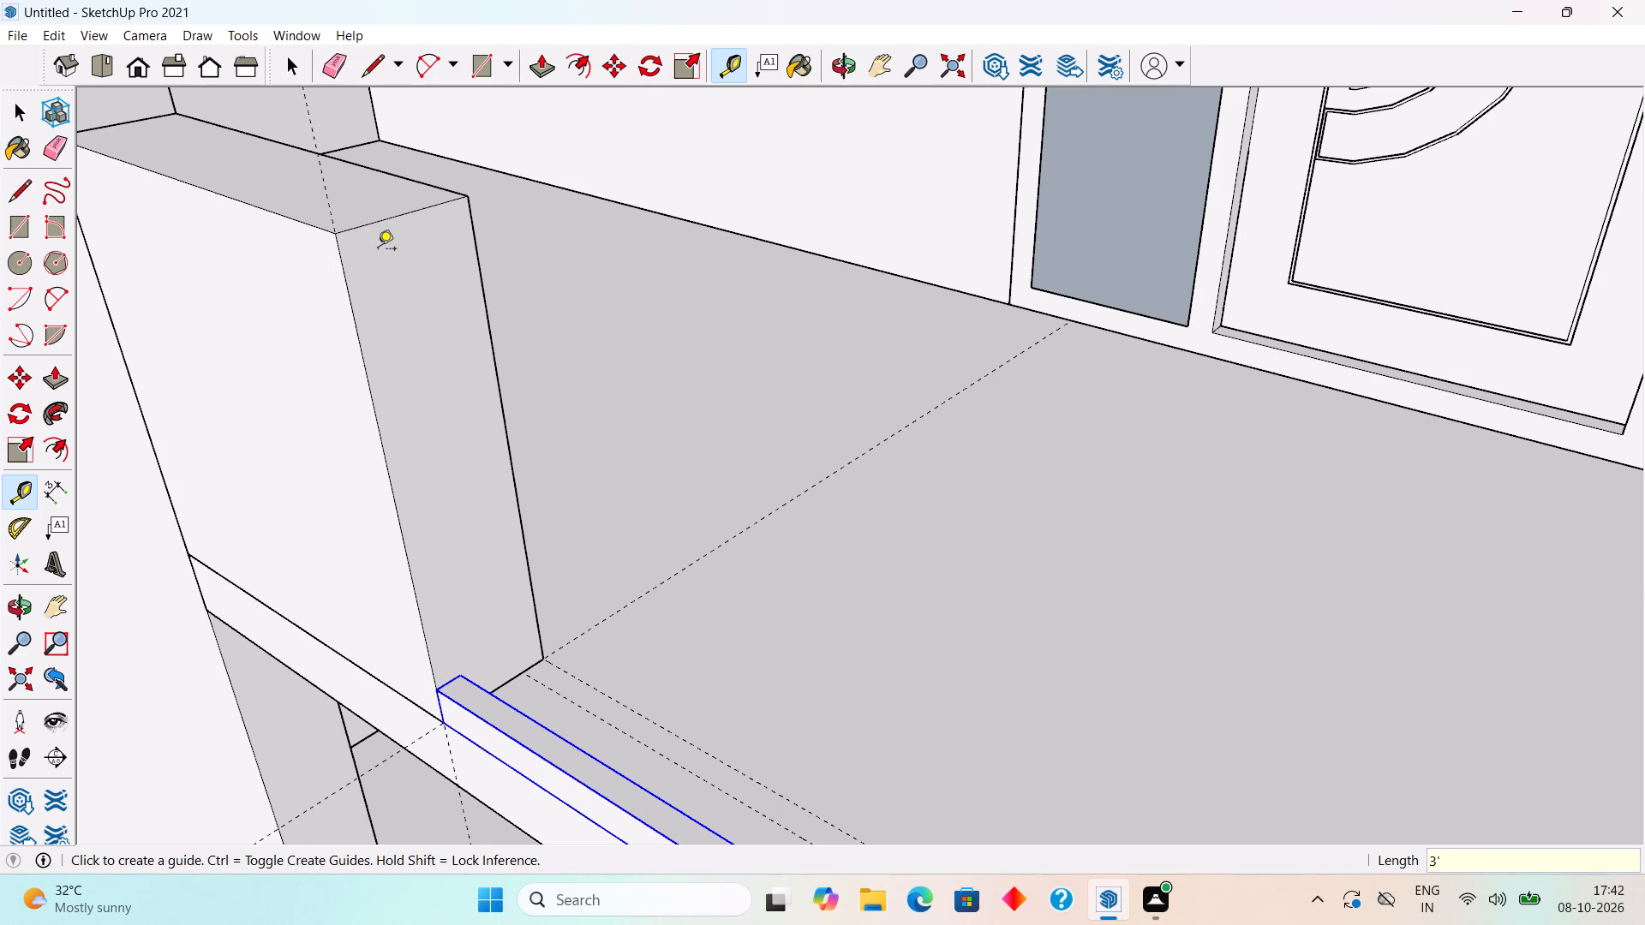
Place a guide 3" below the top edge of the low balcony wall's end face.
{"action": "left_click", "coordinate": [368, 222]}
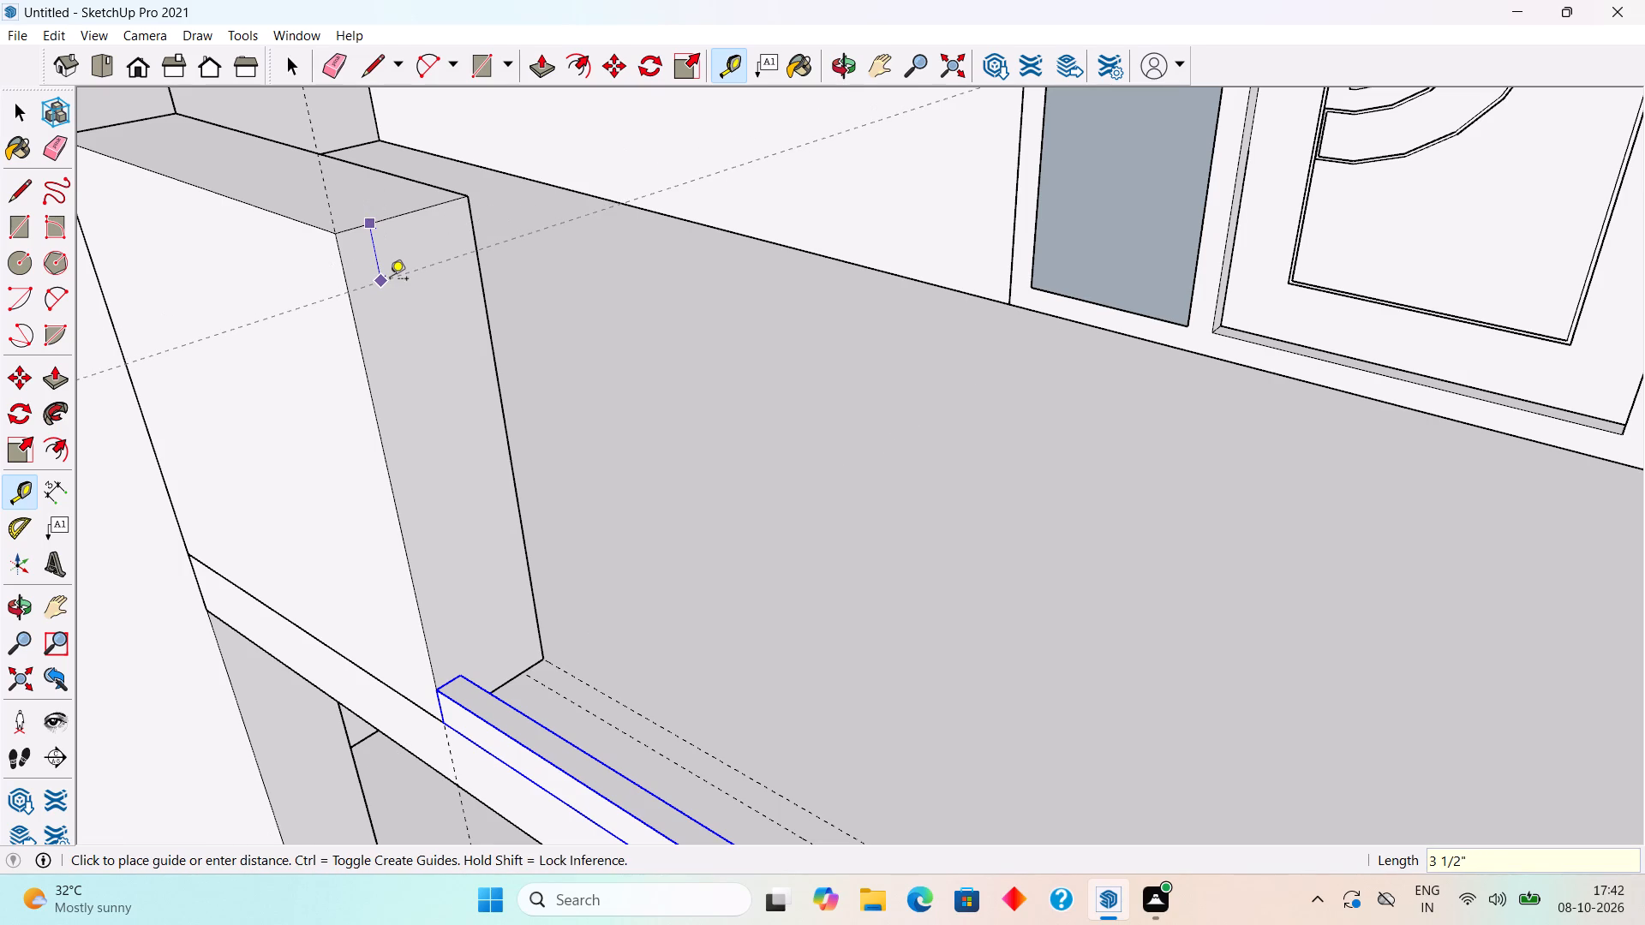
{"action": "type", "text": "3\""}
{"action": "key", "text": "Return"}
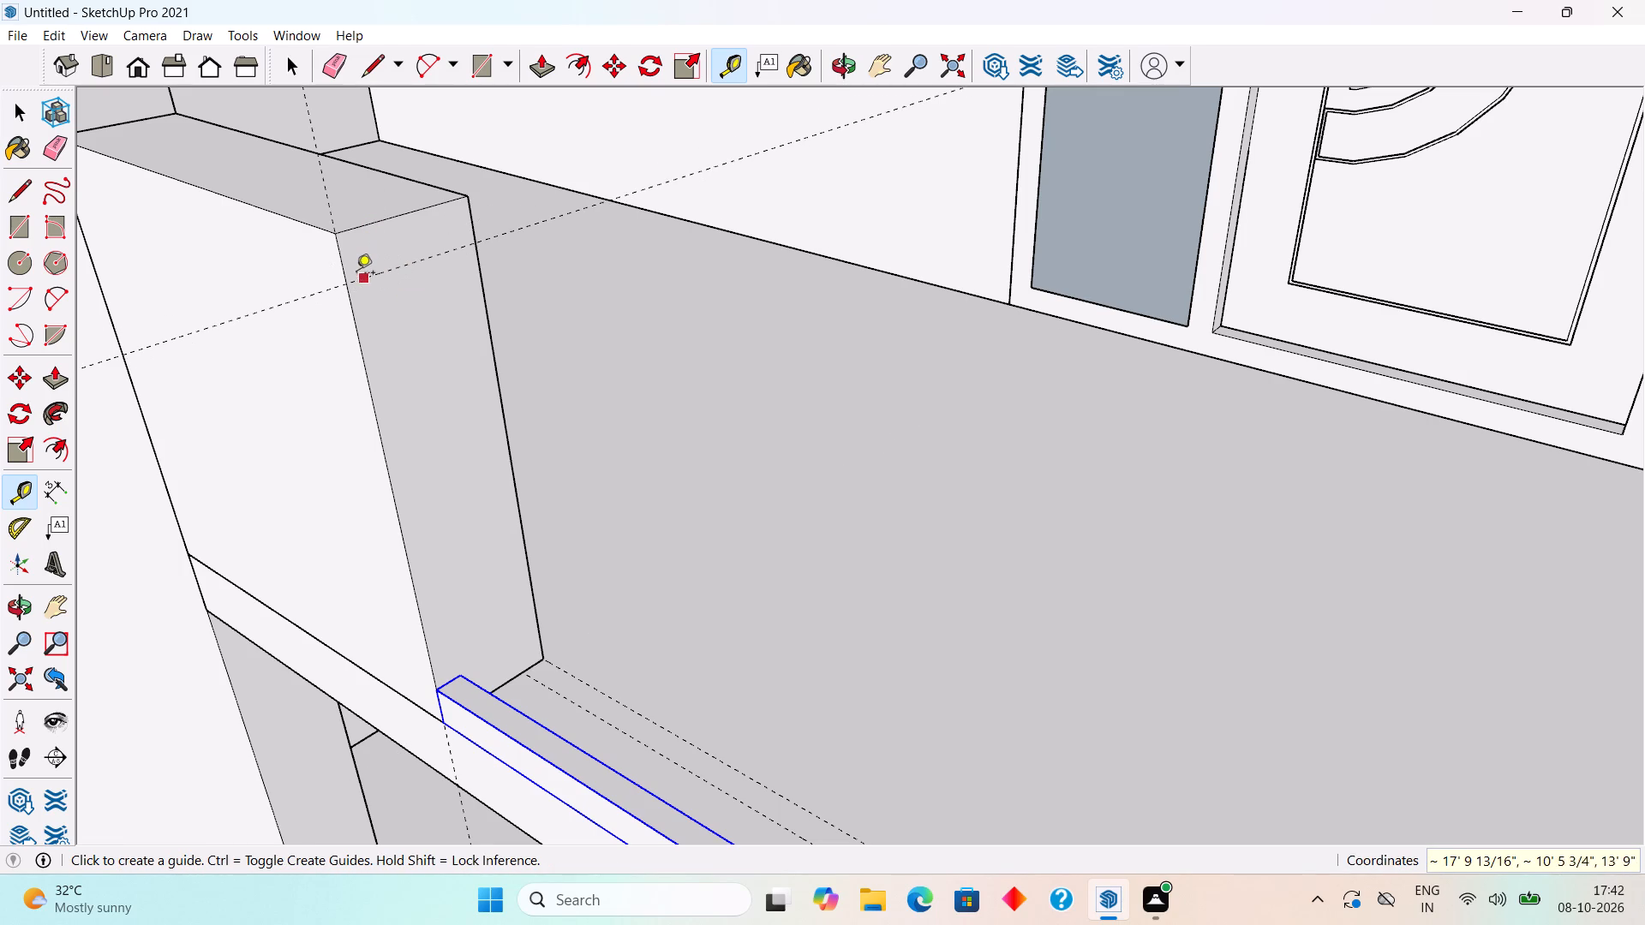
Place a vertical guide on the low wall's end face, parallel to its front edge and through the kerb's back corner.
{"action": "left_click", "coordinate": [346, 264]}
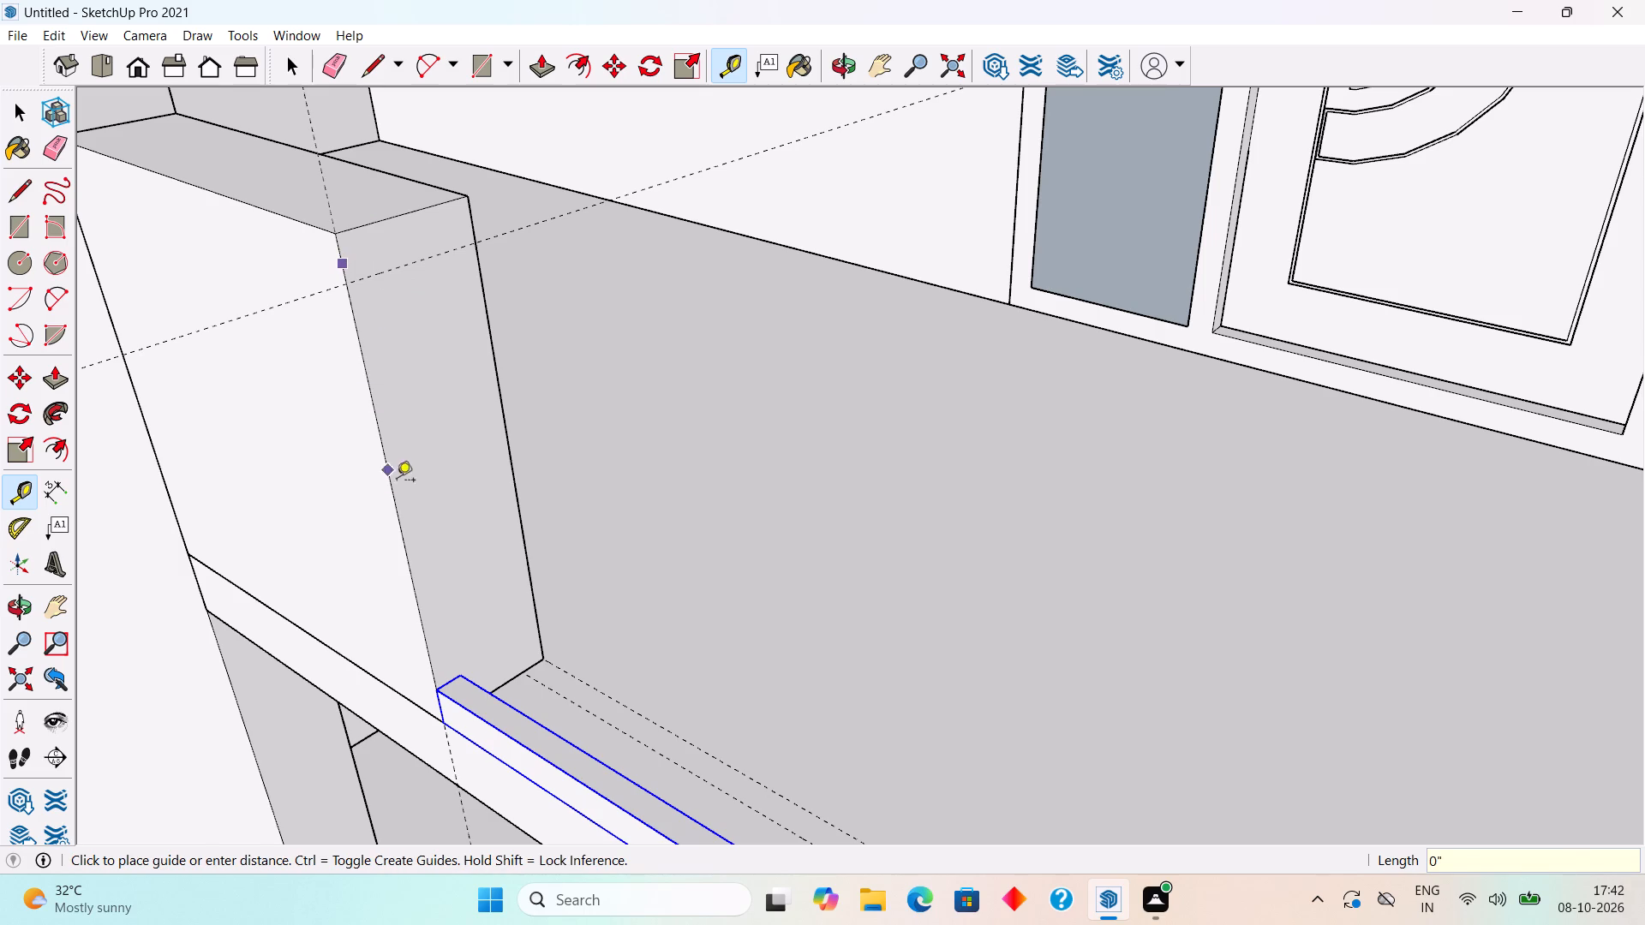
{"action": "left_click", "coordinate": [457, 674]}
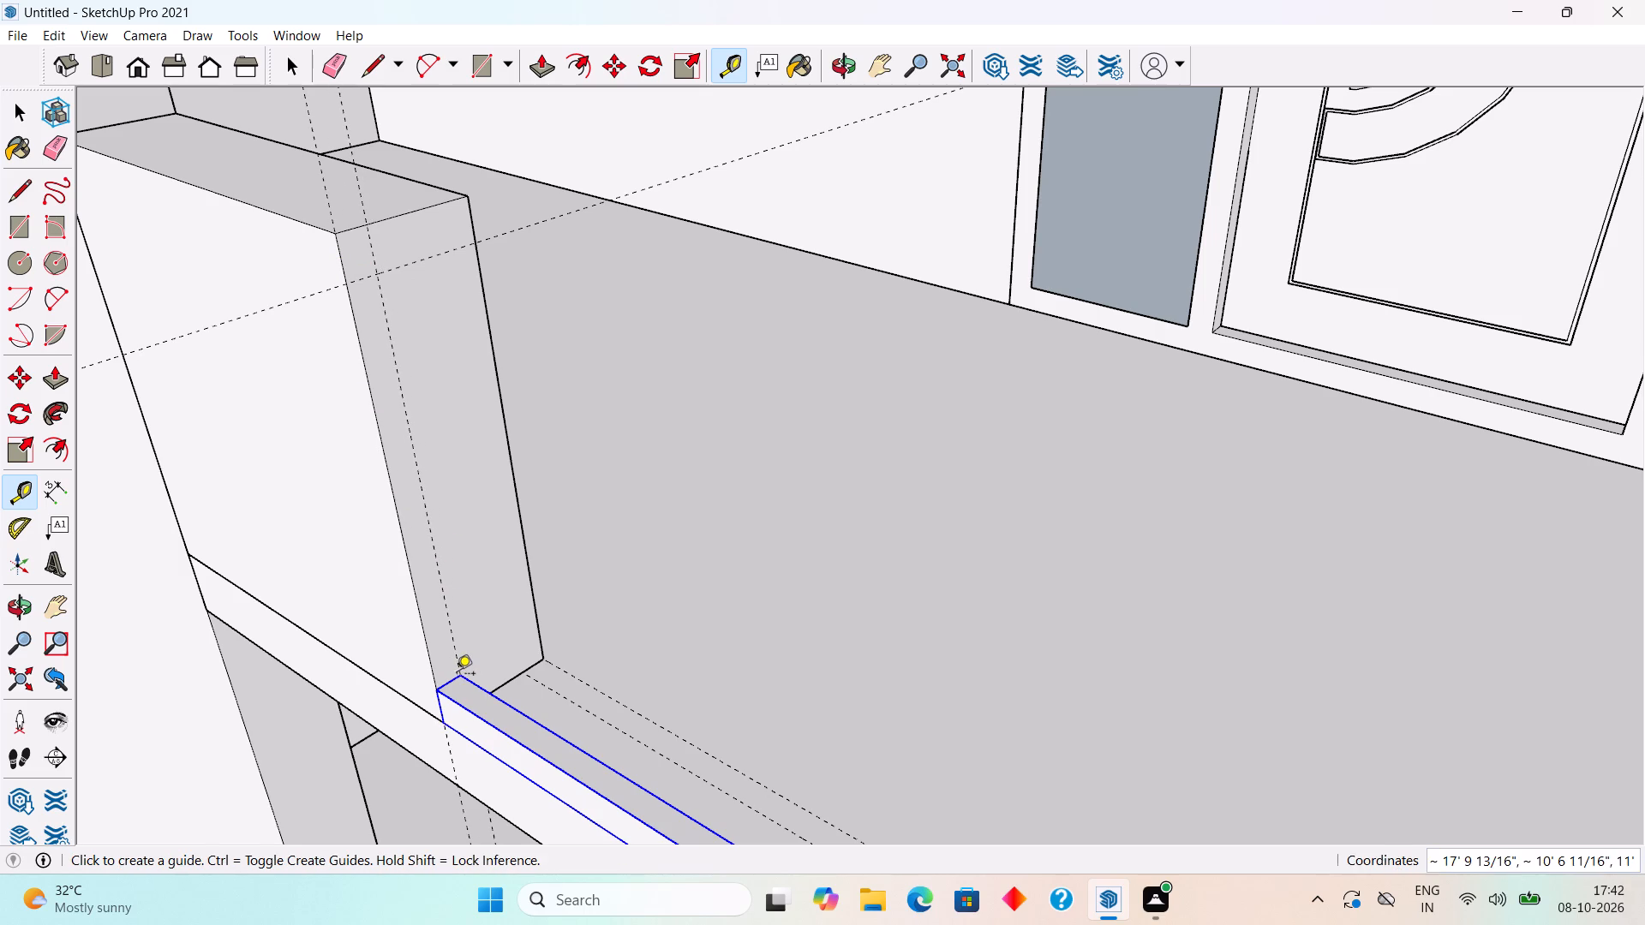
Draw a 3" by 2" rectangle in the upper front corner of the low balcony wall's end face, bounded by the guides.
{"action": "key", "text": "space"}
{"action": "key", "text": "r"}
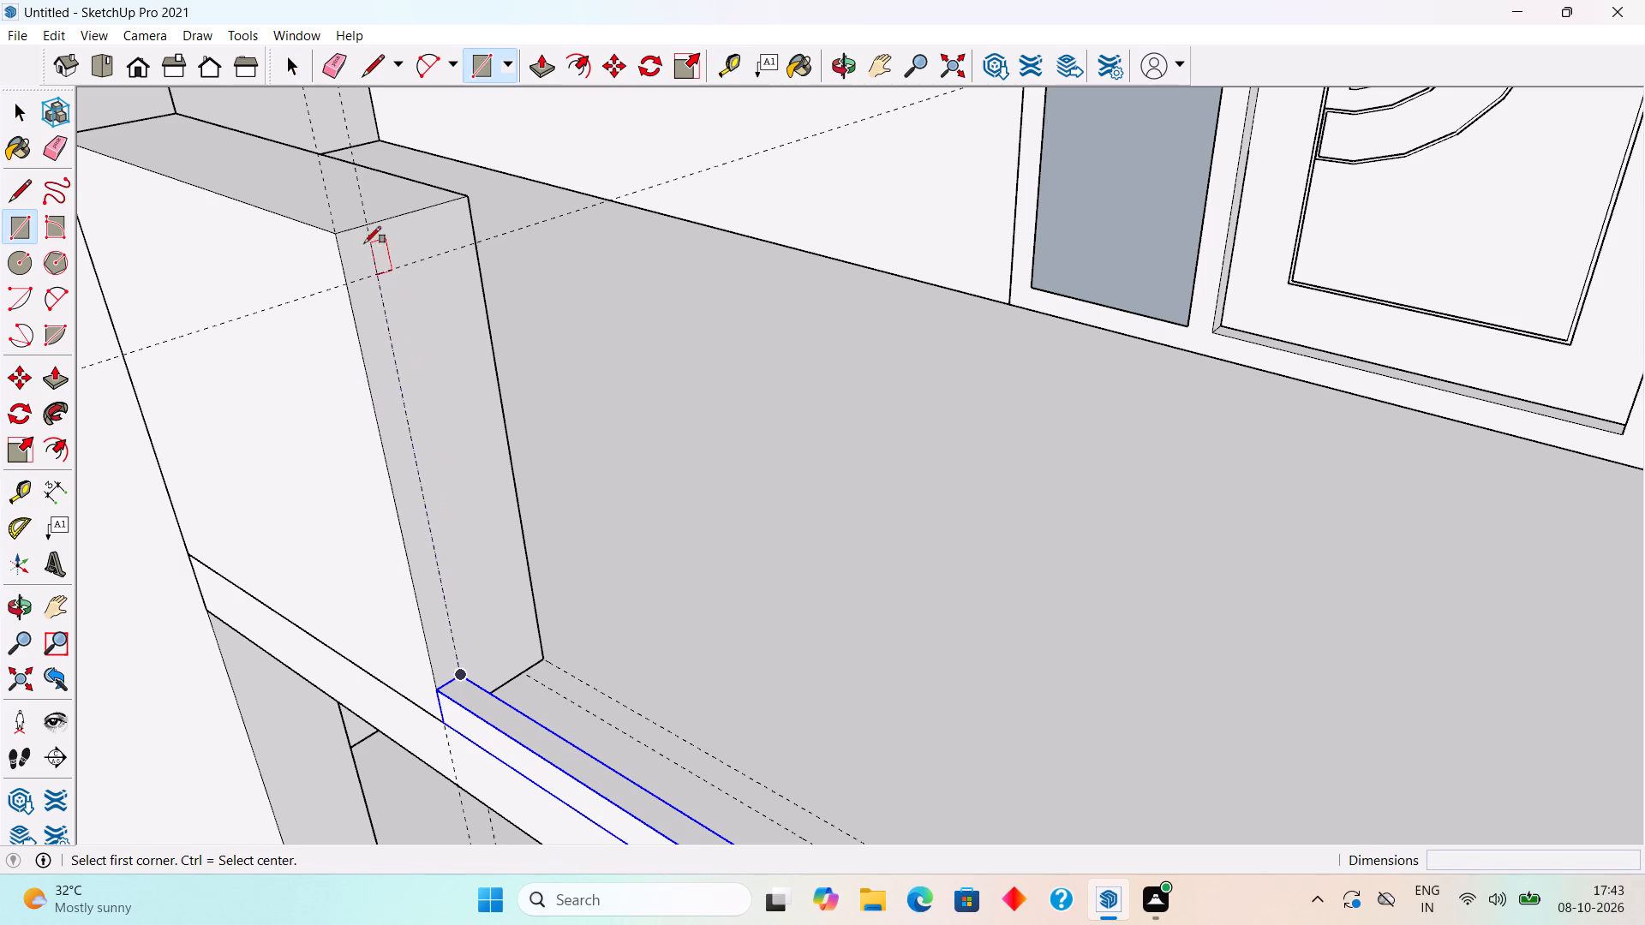
{"action": "left_click", "coordinate": [334, 237]}
{"action": "left_click", "coordinate": [368, 278]}
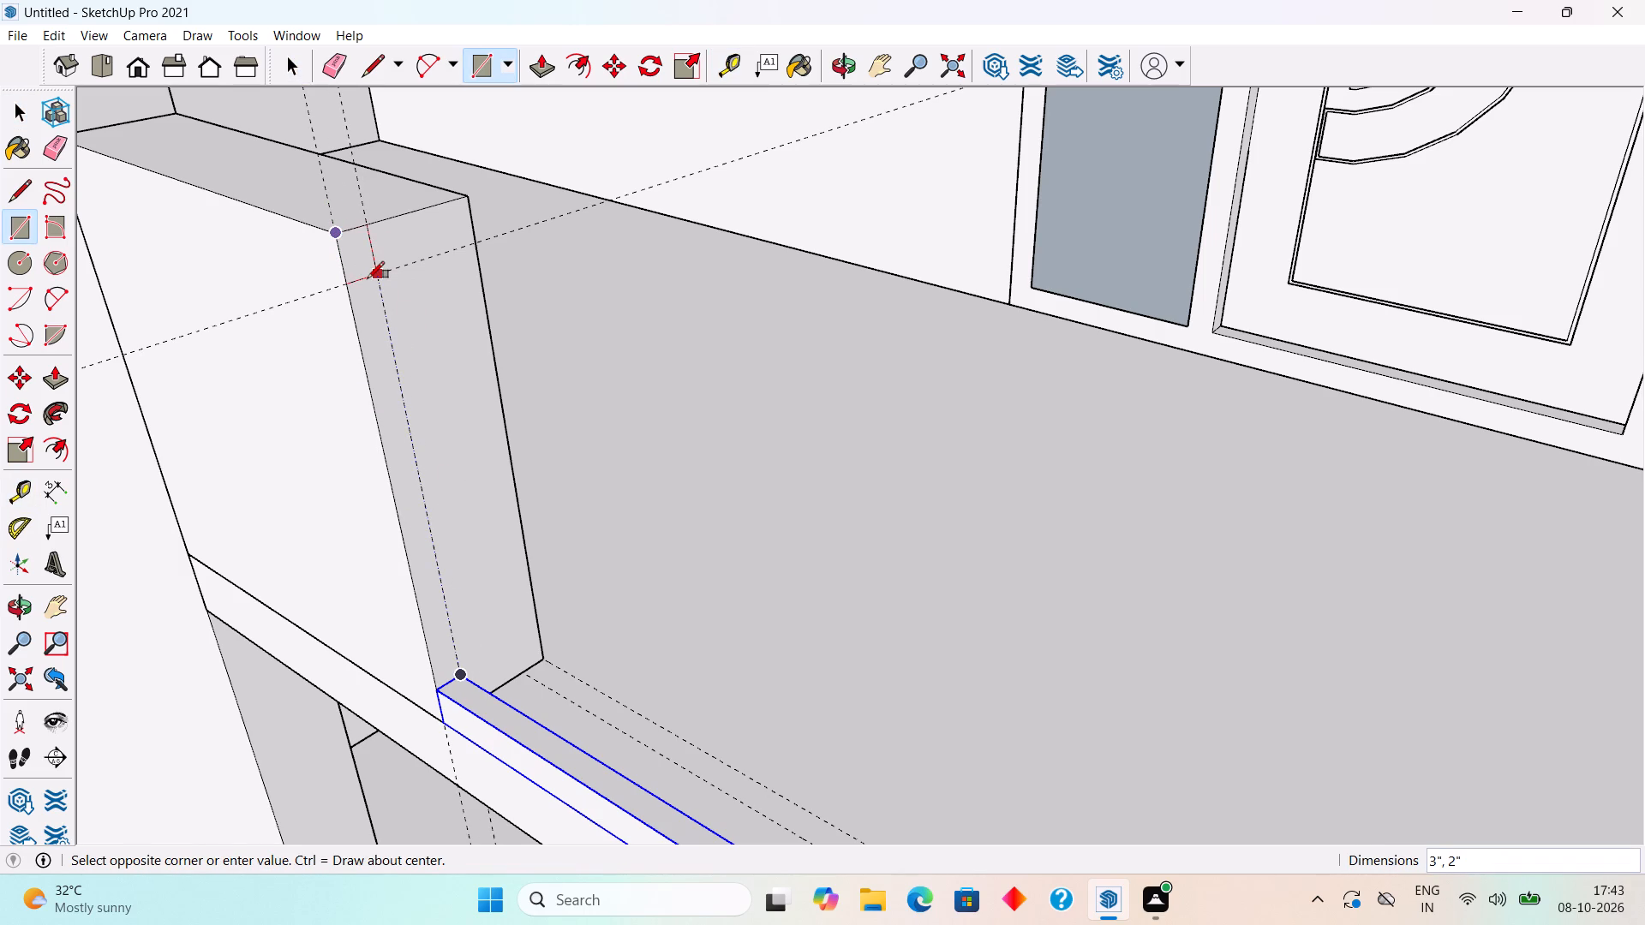
{"action": "key", "text": "space"}
Extrude the small rectangle 6' 3" with Push/Pull across the balcony opening to the opposite side wall, forming a top rail.
{"action": "left_click", "coordinate": [356, 266]}
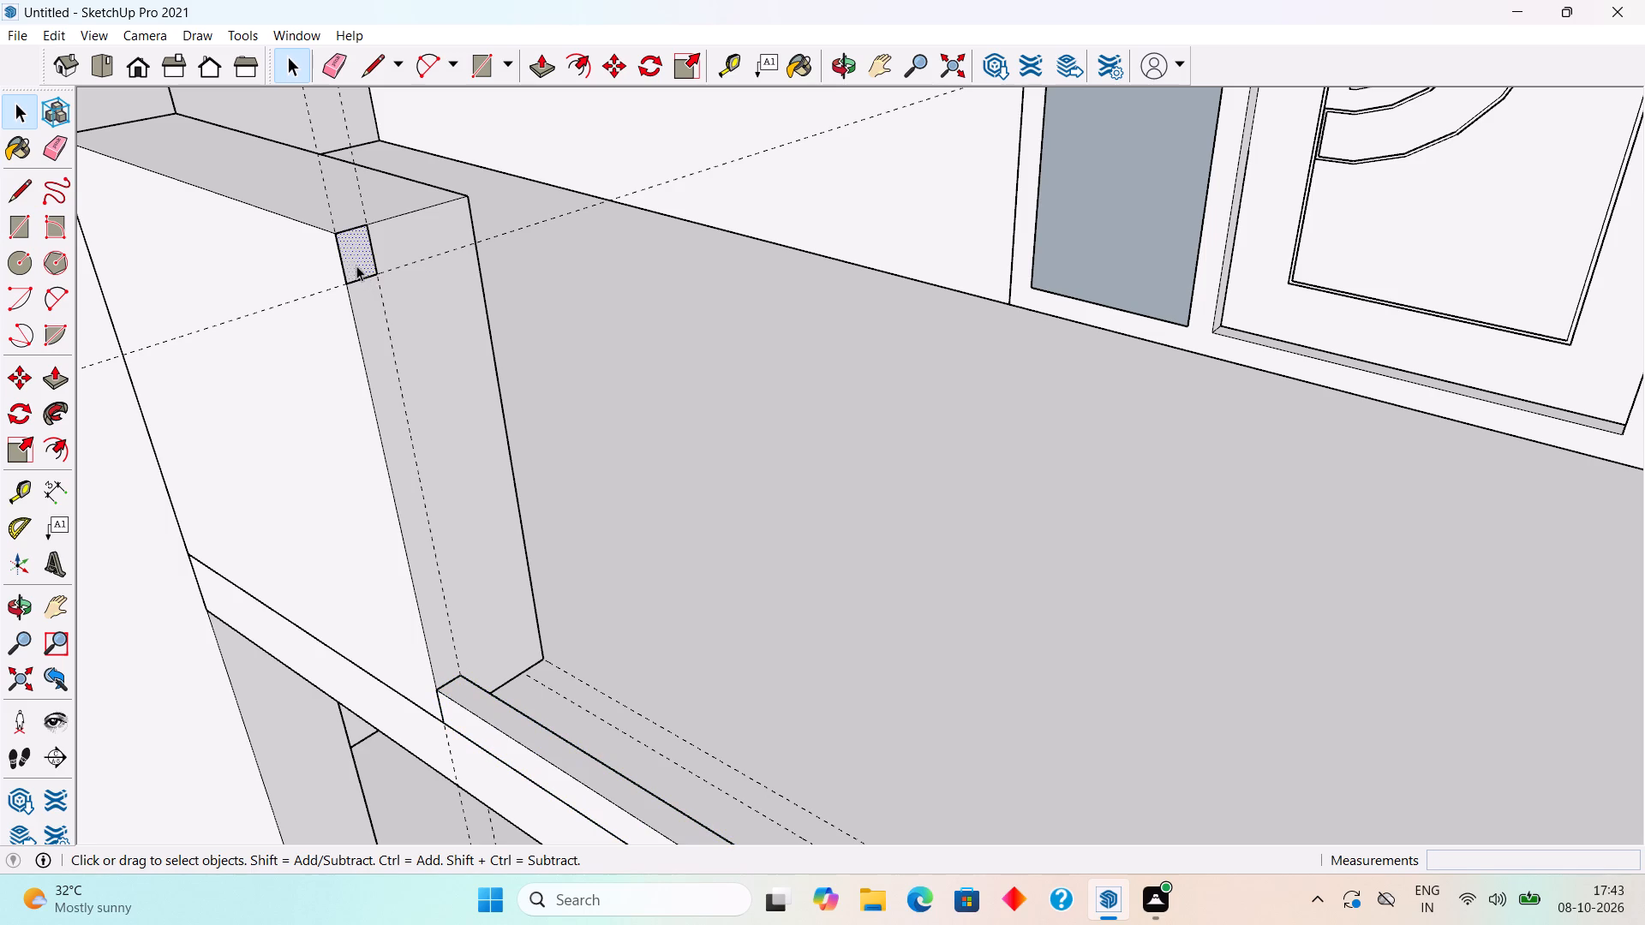
{"action": "key", "text": "p"}
{"action": "left_click", "coordinate": [356, 266]}
{"action": "scroll", "coordinate": [606, 323], "scroll_direction": "down", "scroll_amount": 10}
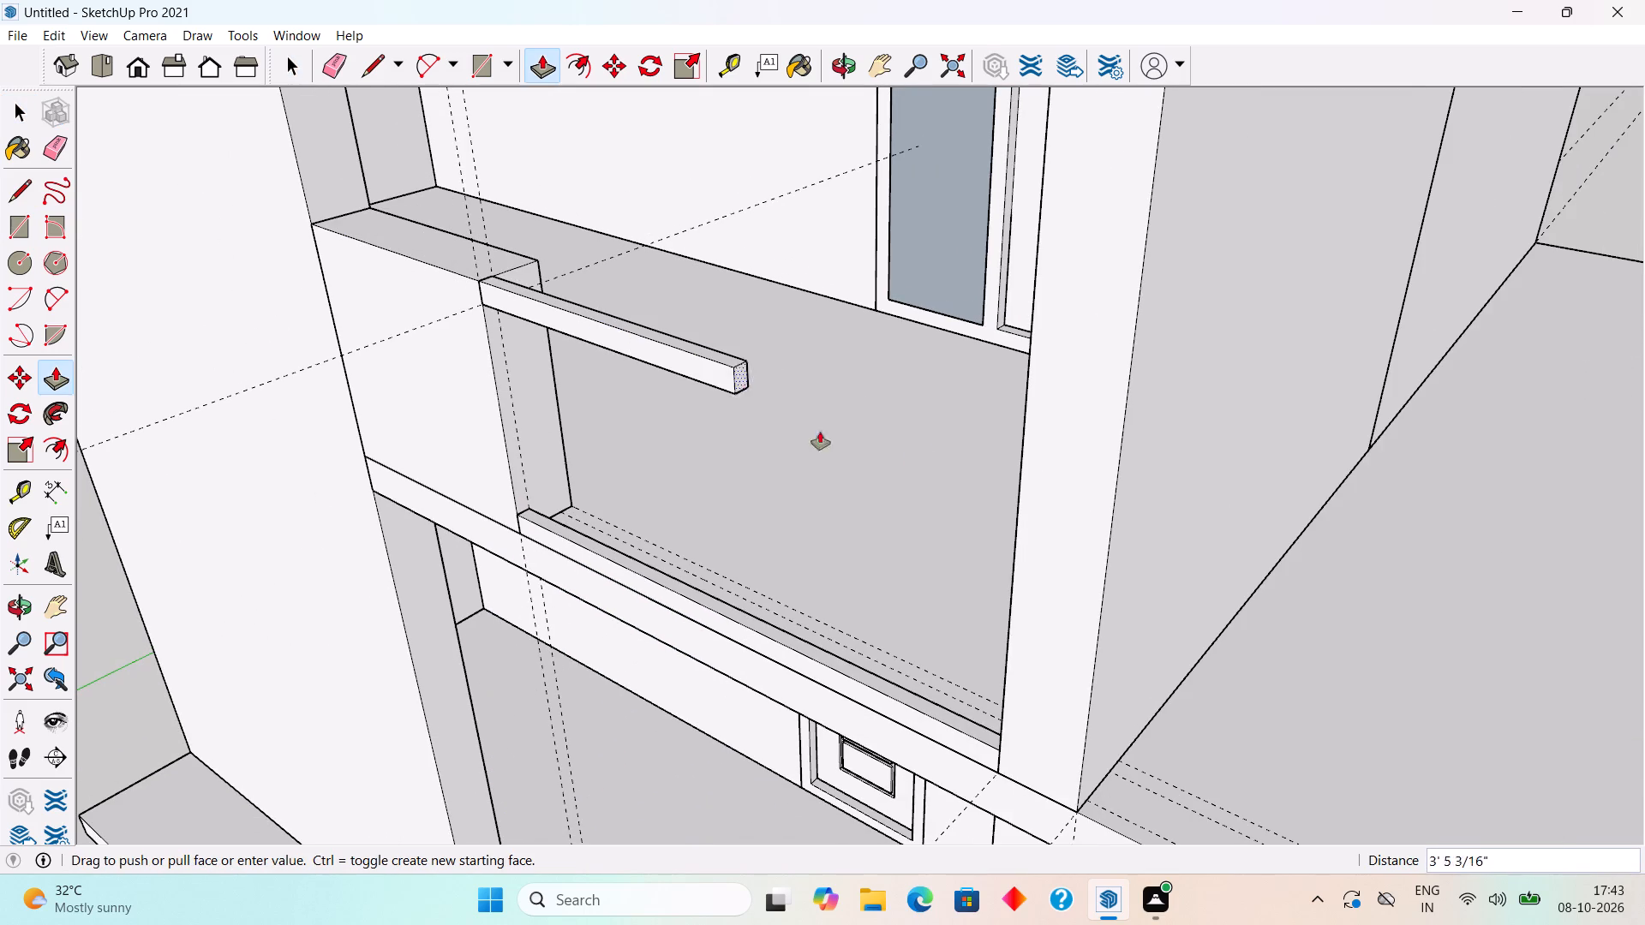
{"action": "left_click", "coordinate": [1020, 461]}
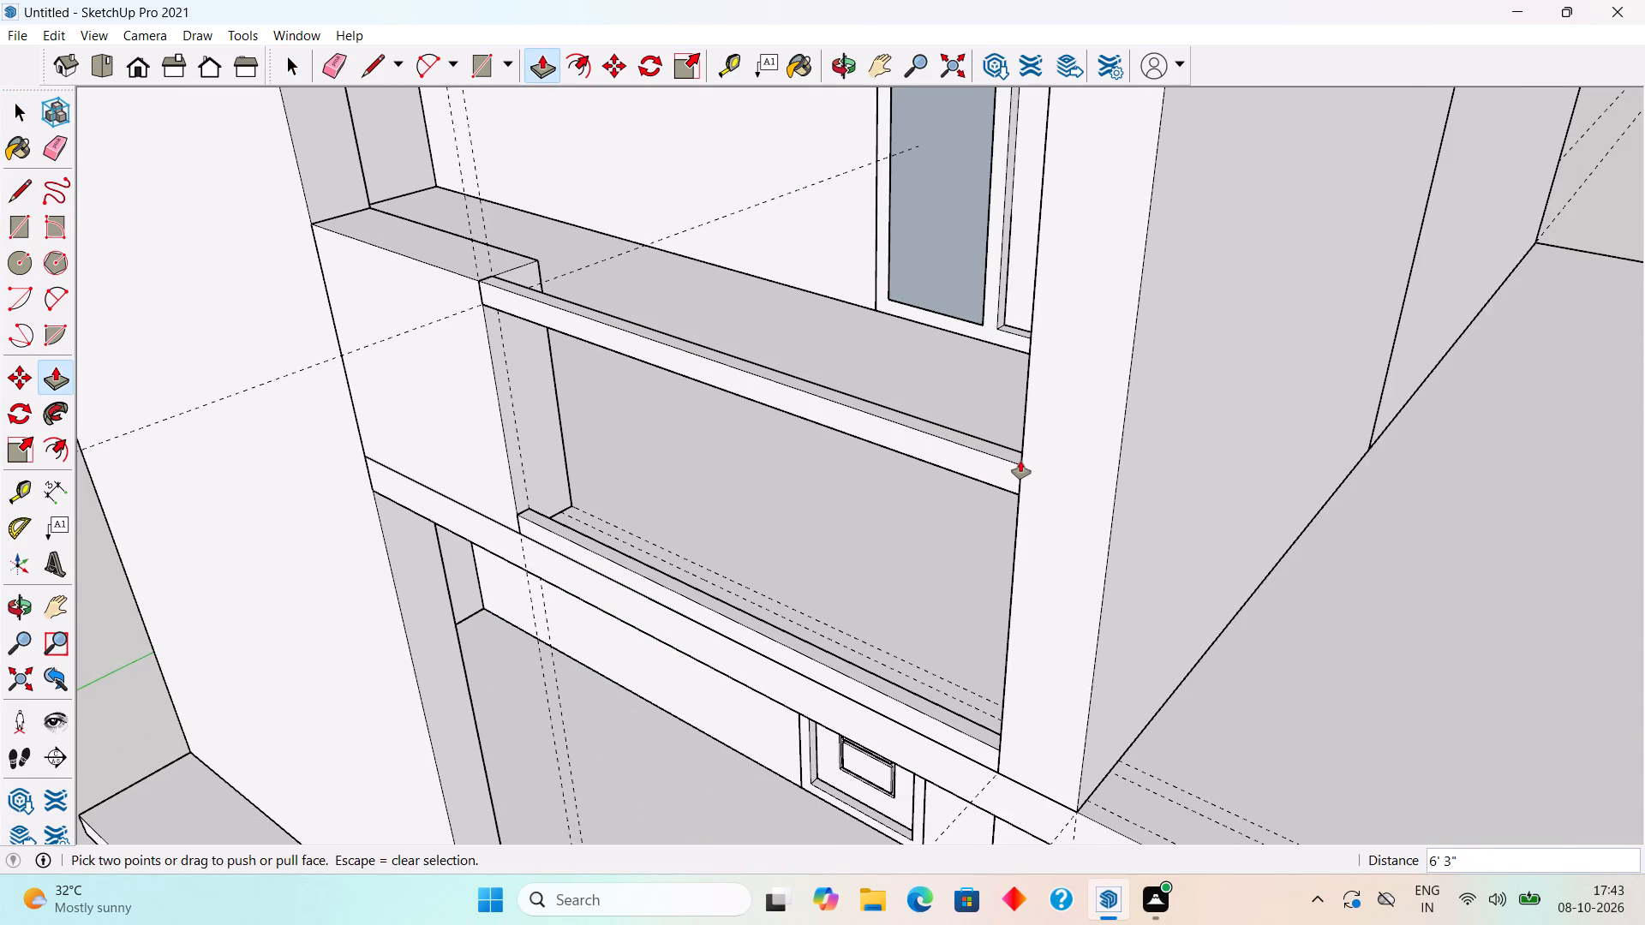
Make the balcony's top rail a group.
{"action": "key", "text": "space"}
{"action": "triple_click", "coordinate": [960, 446]}
{"action": "right_click", "coordinate": [960, 446]}
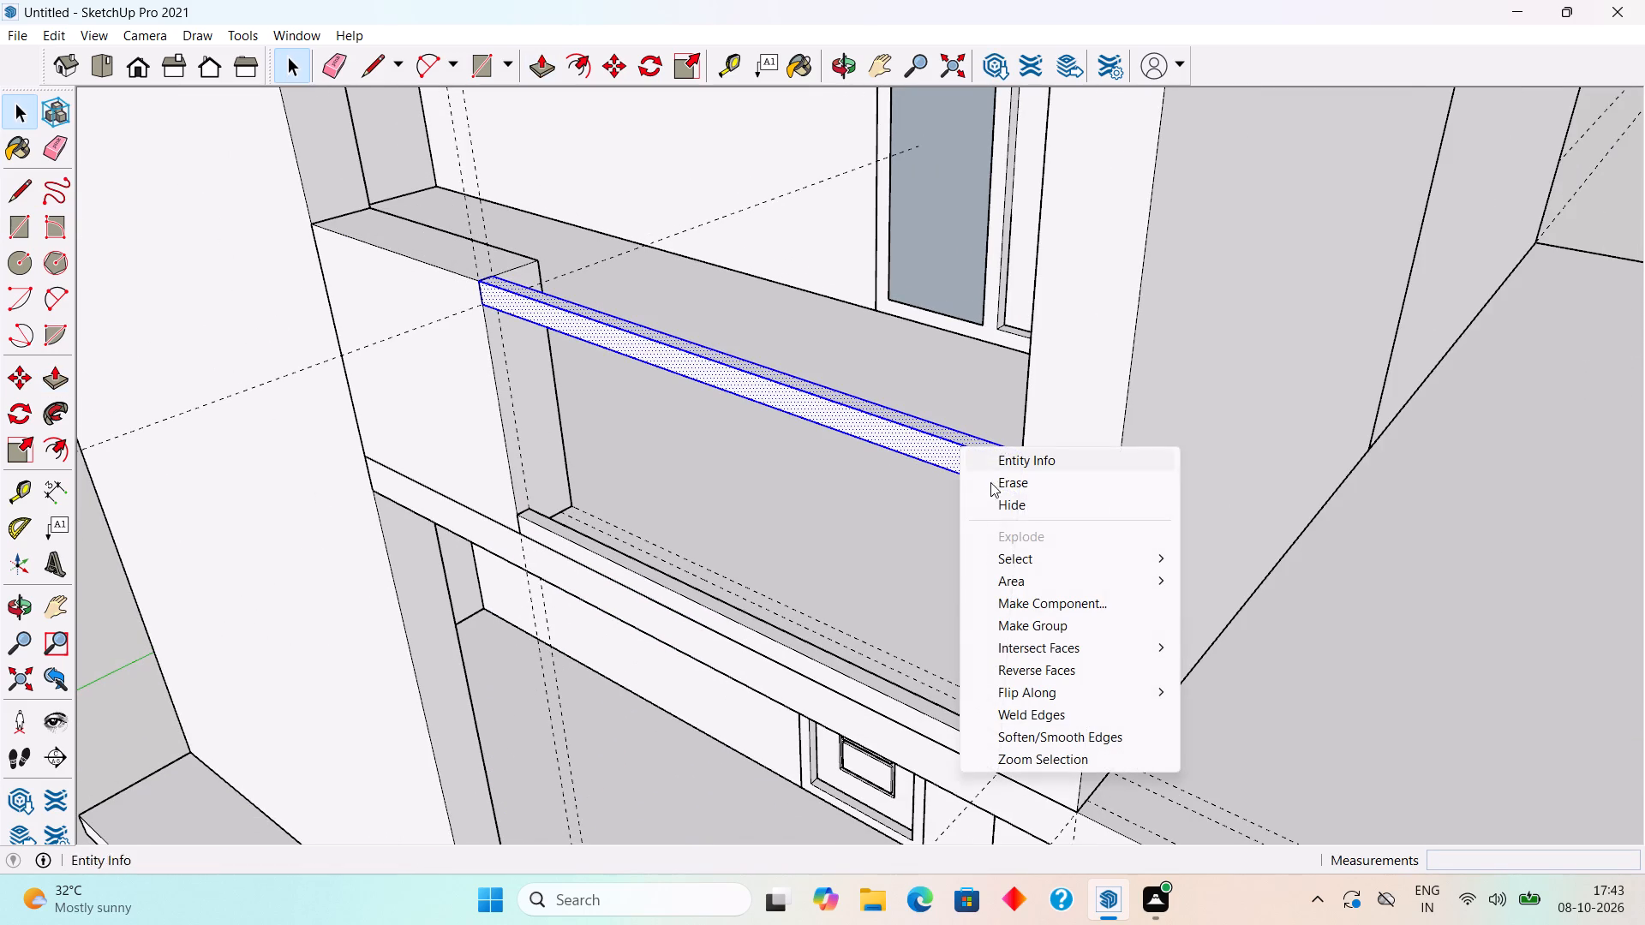
{"action": "left_click", "coordinate": [1020, 631]}
{"action": "middle_click_drag", "start_coordinate": [1111, 570], "coordinate": [1277, 540]}
{"action": "scroll", "coordinate": [1277, 540], "scroll_direction": "down", "scroll_amount": 4}
{"action": "left_click", "coordinate": [1532, 355]}
Draw a rectangular panel about 2' 6" high filling the balcony front opening between the top rail and the kerb.
{"action": "scroll", "coordinate": [977, 556], "scroll_direction": "up", "scroll_amount": 6}
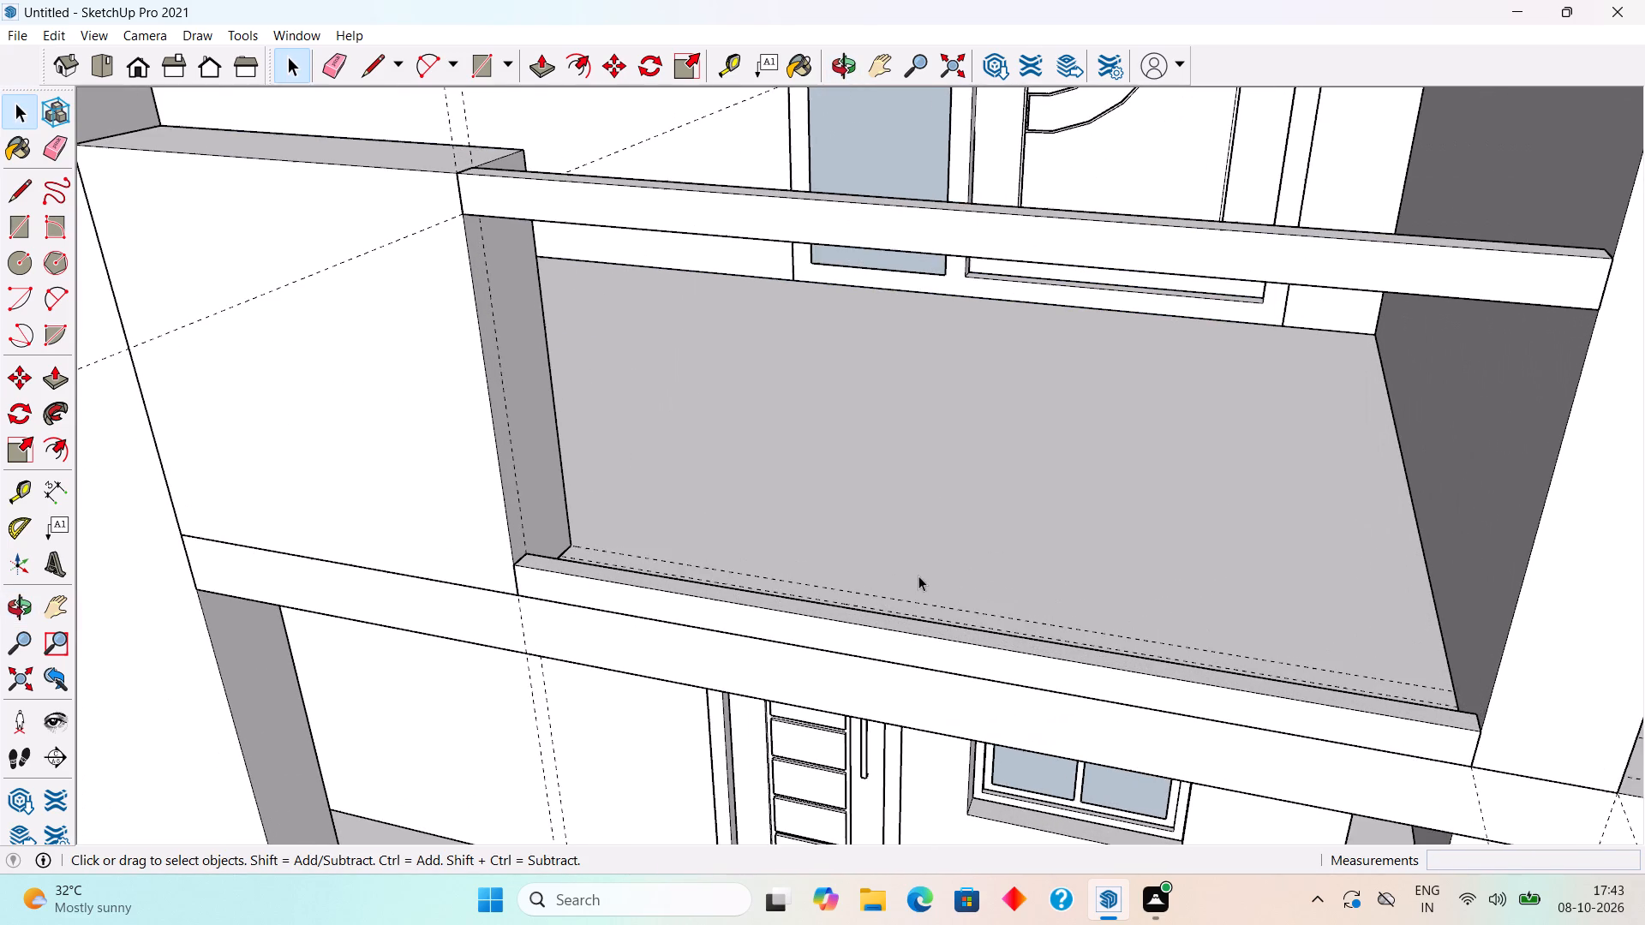
{"action": "middle_click_drag", "start_coordinate": [944, 588], "coordinate": [1057, 566]}
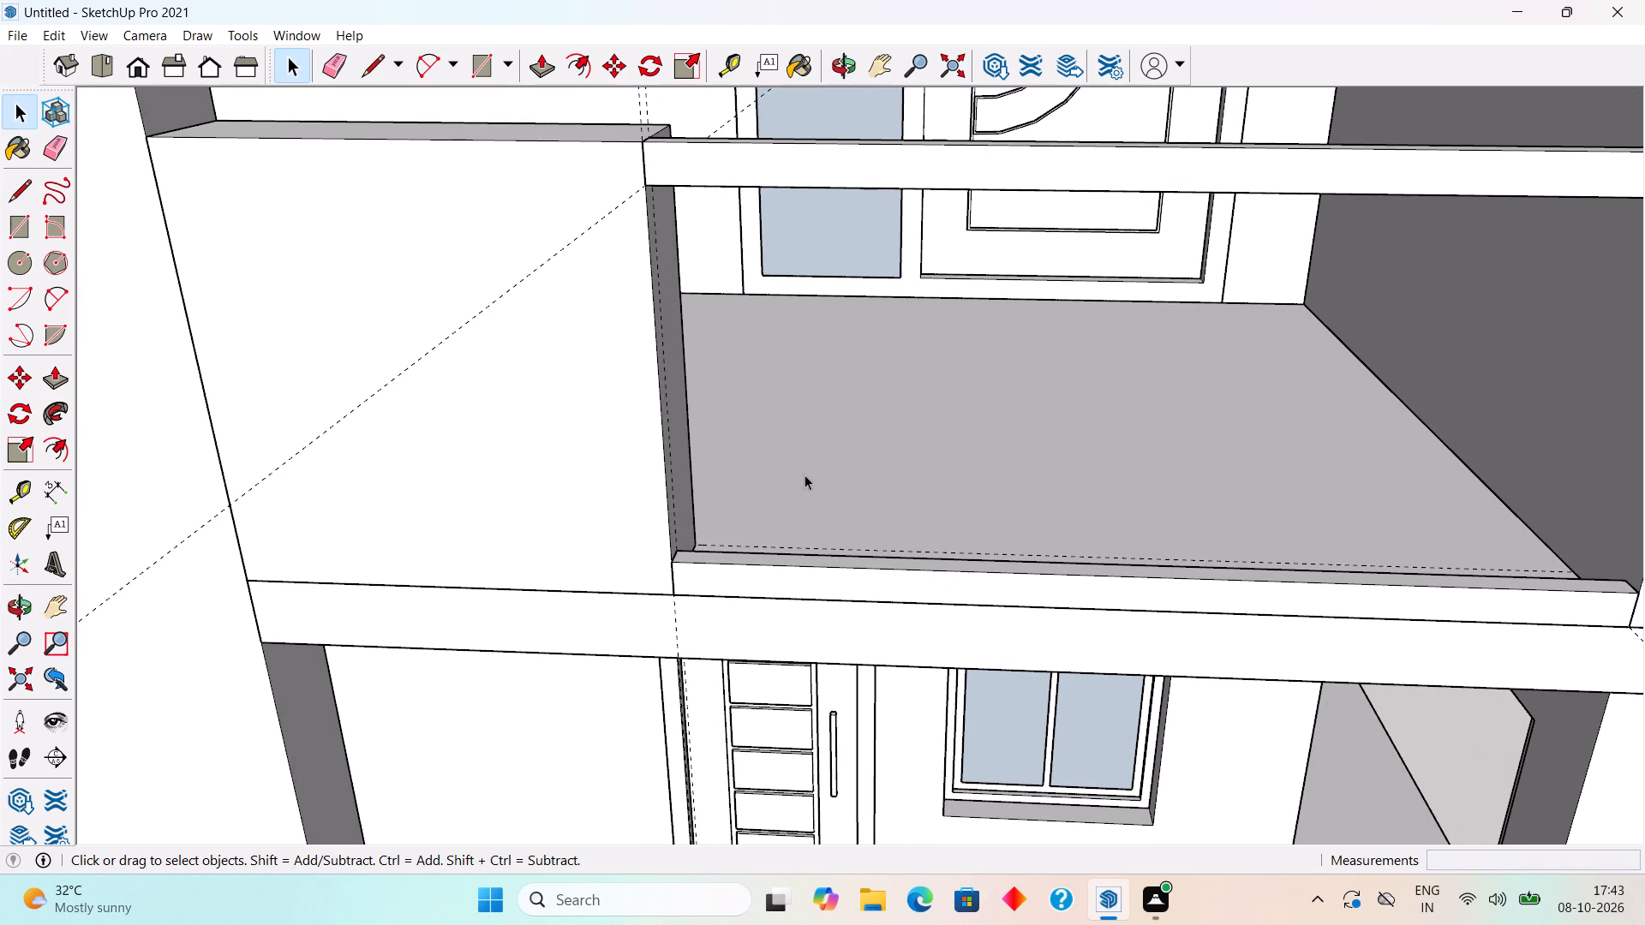
{"action": "key", "text": "r"}
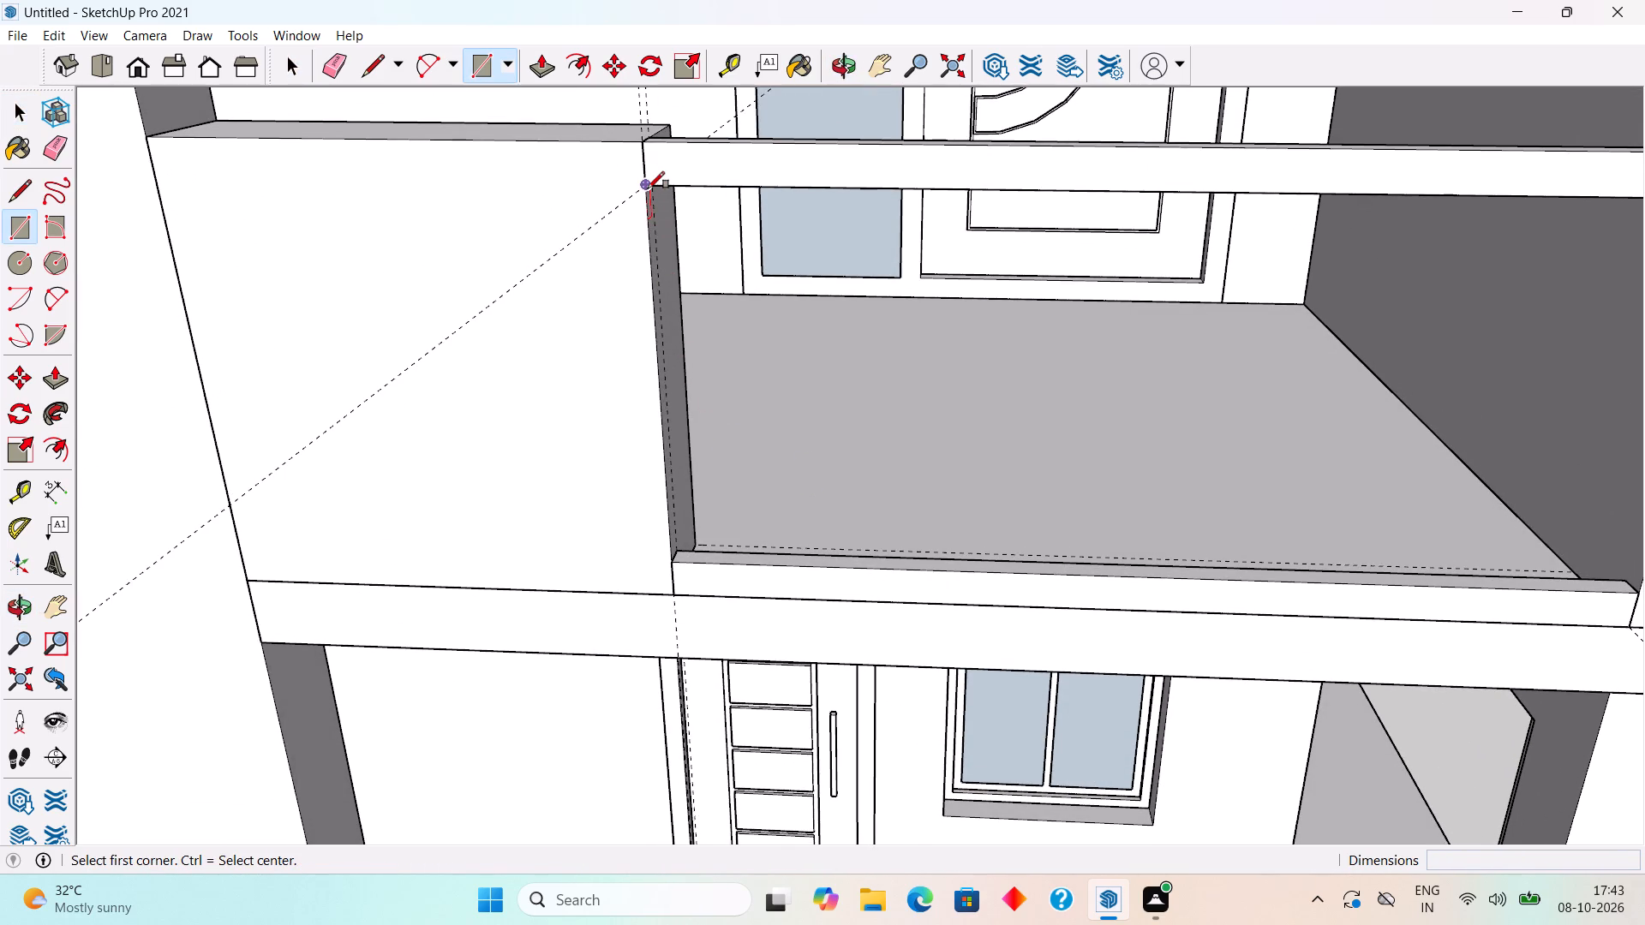
{"action": "left_click", "coordinate": [648, 188]}
{"action": "scroll", "coordinate": [1147, 498], "scroll_direction": "down", "scroll_amount": 3}
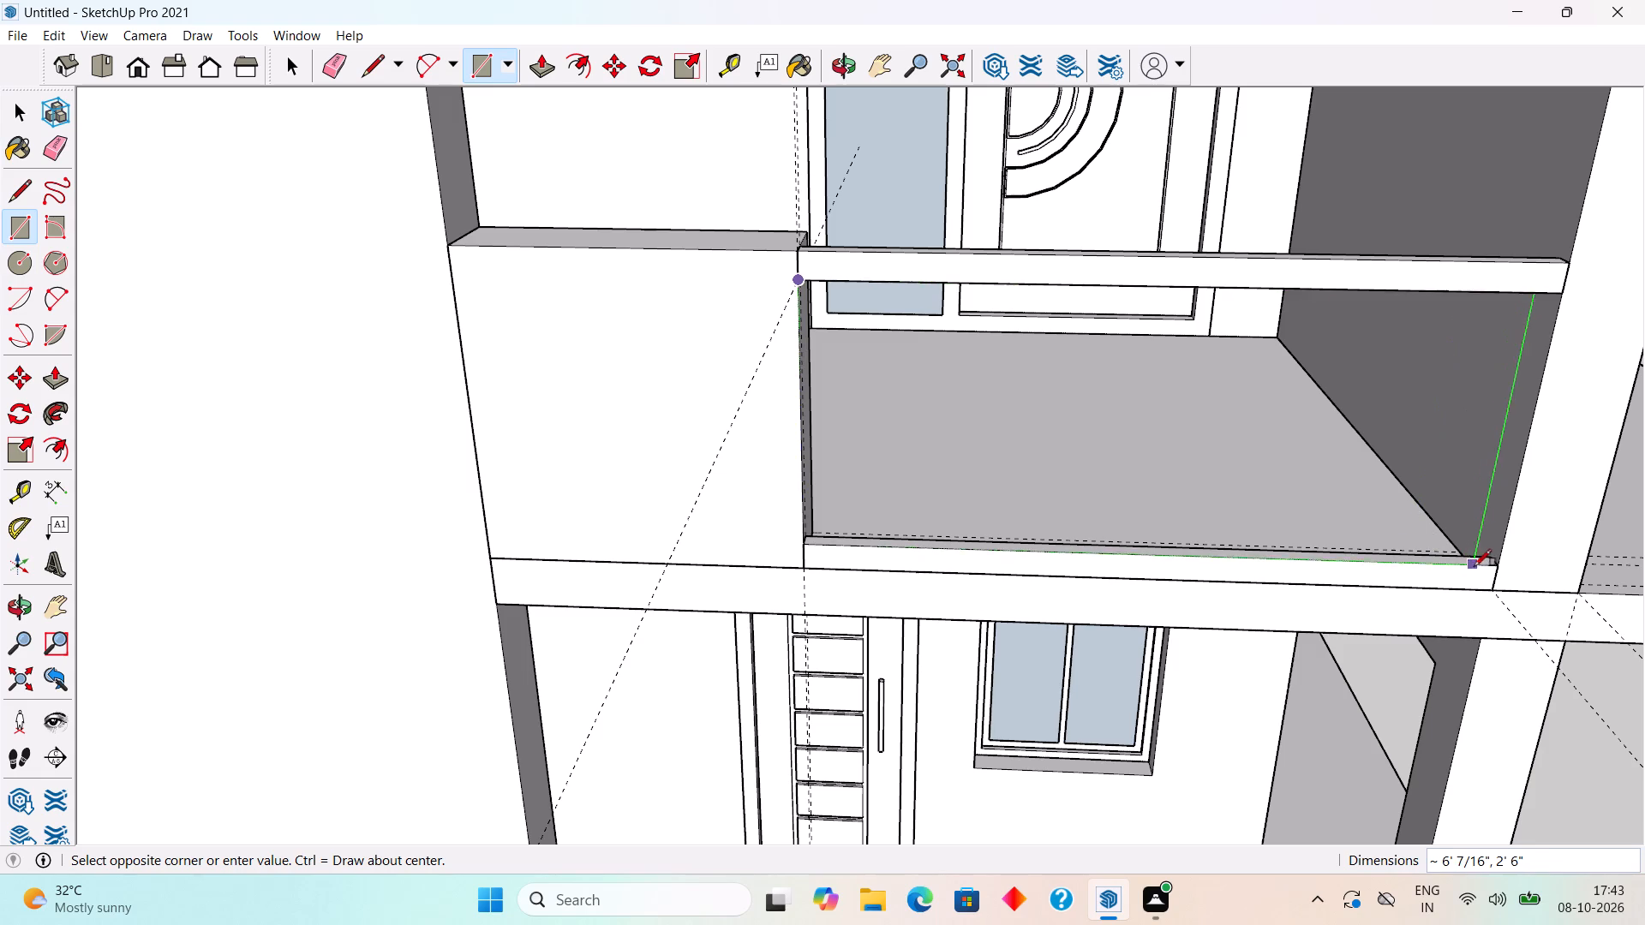
{"action": "left_click", "coordinate": [1498, 565]}
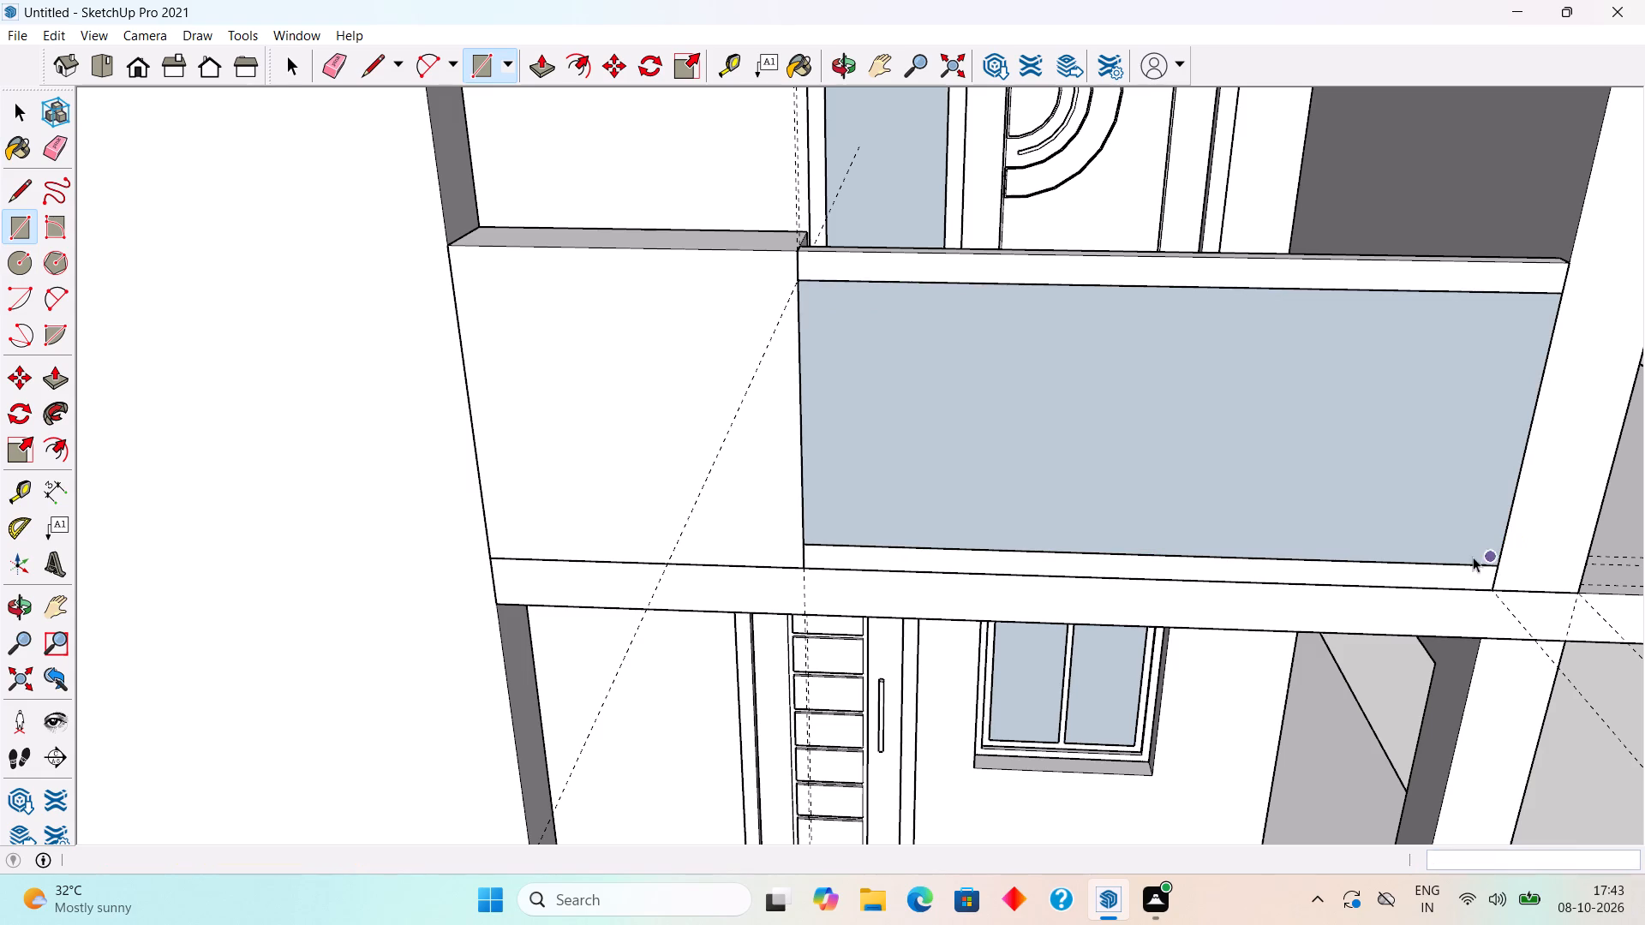
Make the rectangular panel between the top rail and the kerb a group.
{"action": "key", "text": "space"}
{"action": "triple_click", "coordinate": [1265, 500]}
{"action": "right_click", "coordinate": [1265, 500]}
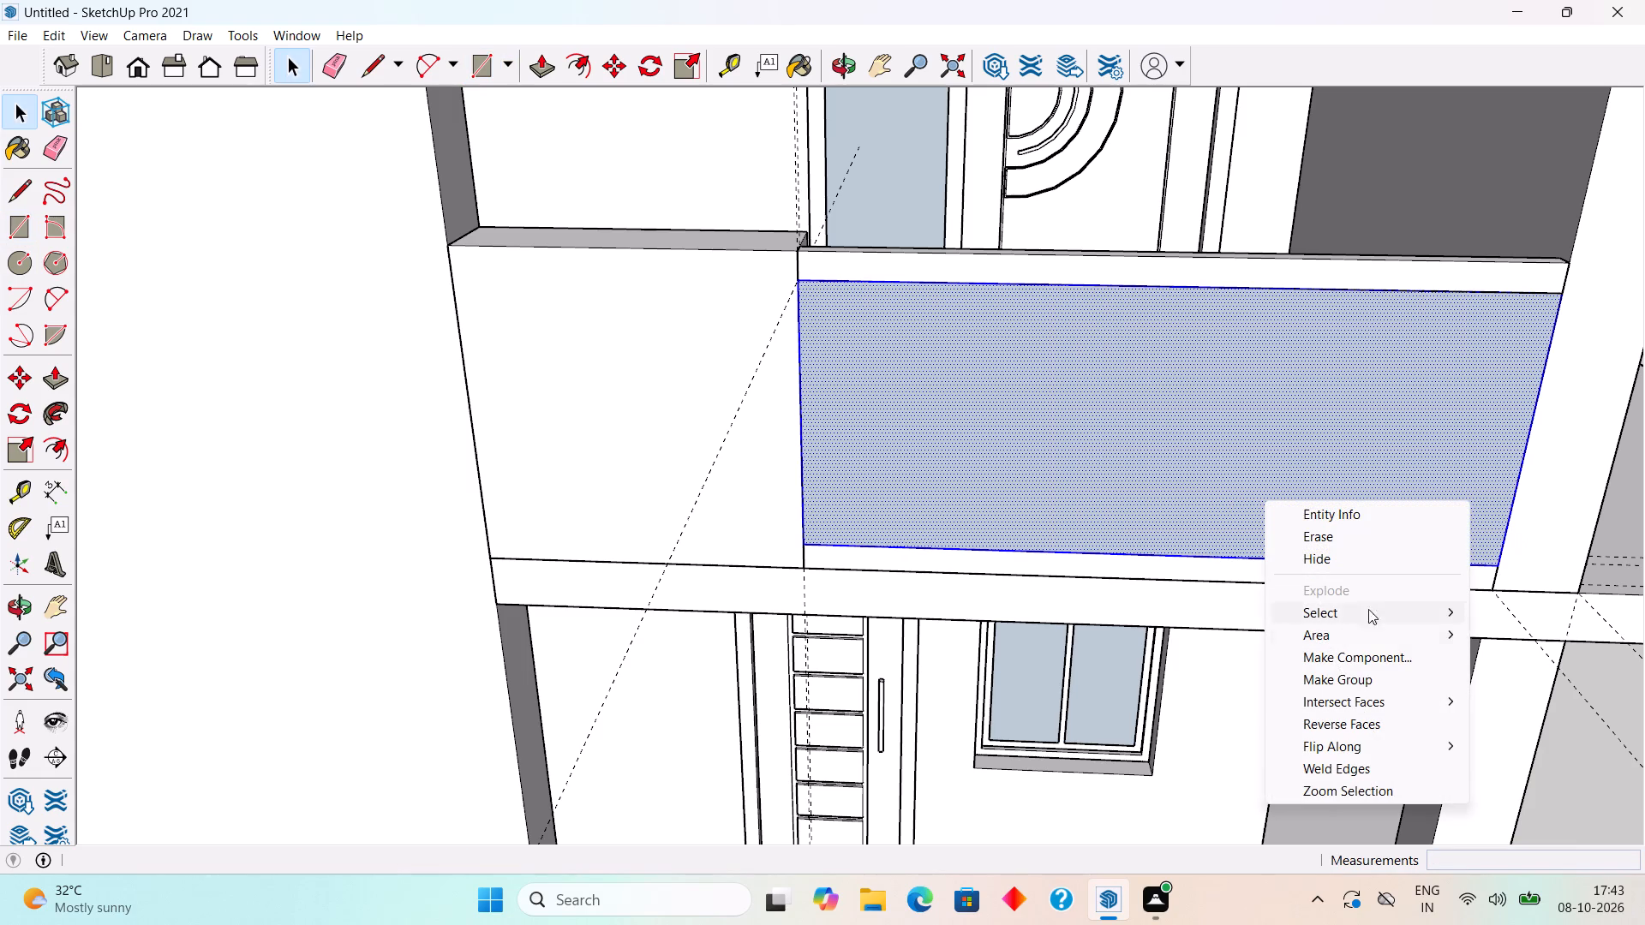
{"action": "left_click", "coordinate": [1384, 671]}
Move the balcony panel group 3/16" inward from the front face of the kerb.
{"action": "scroll", "coordinate": [1456, 572], "scroll_direction": "up", "scroll_amount": 9}
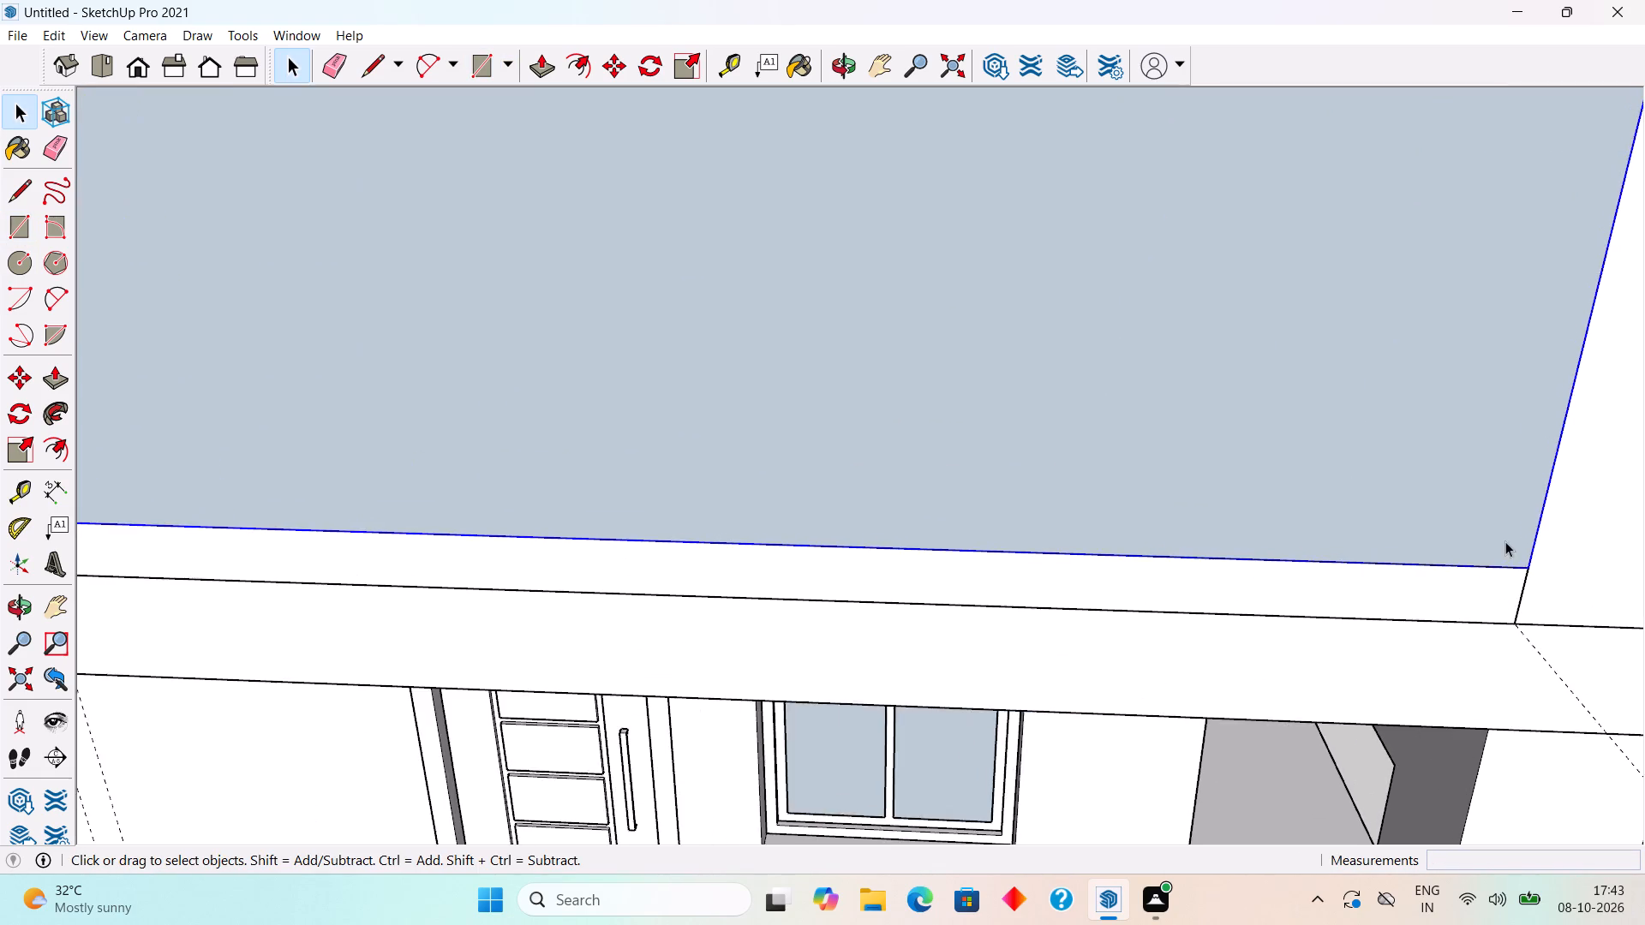
{"action": "middle_click_drag", "start_coordinate": [1507, 541], "coordinate": [1527, 639]}
{"action": "scroll", "coordinate": [1528, 480], "scroll_direction": "up", "scroll_amount": 10}
{"action": "key", "text": "m"}
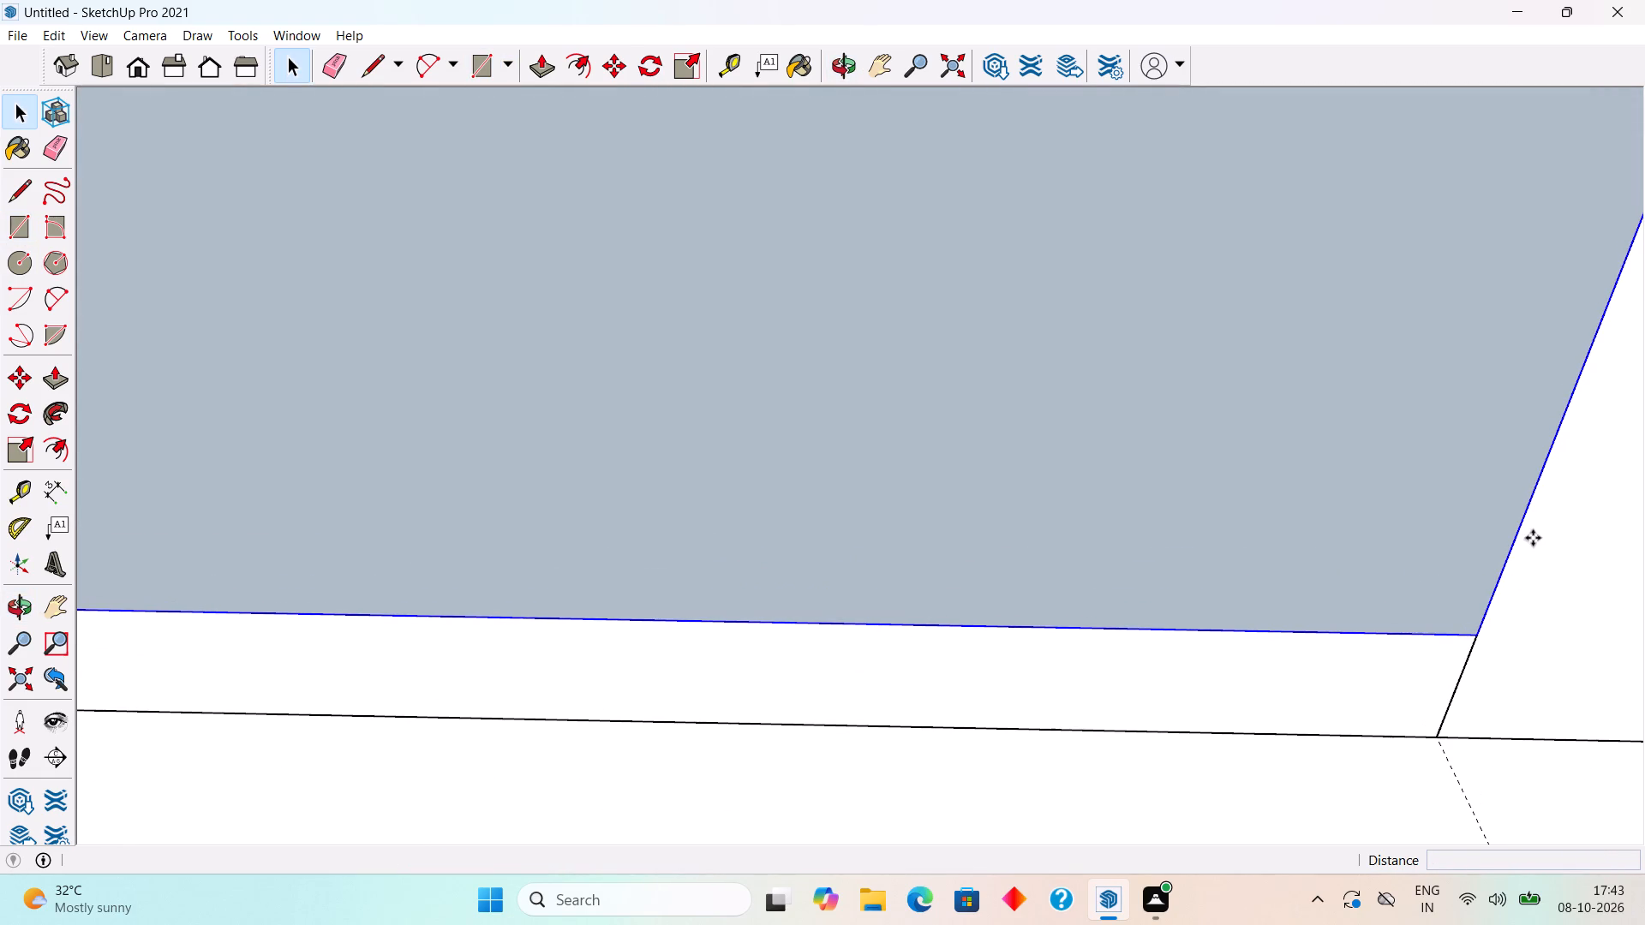
{"action": "left_click", "coordinate": [1476, 637]}
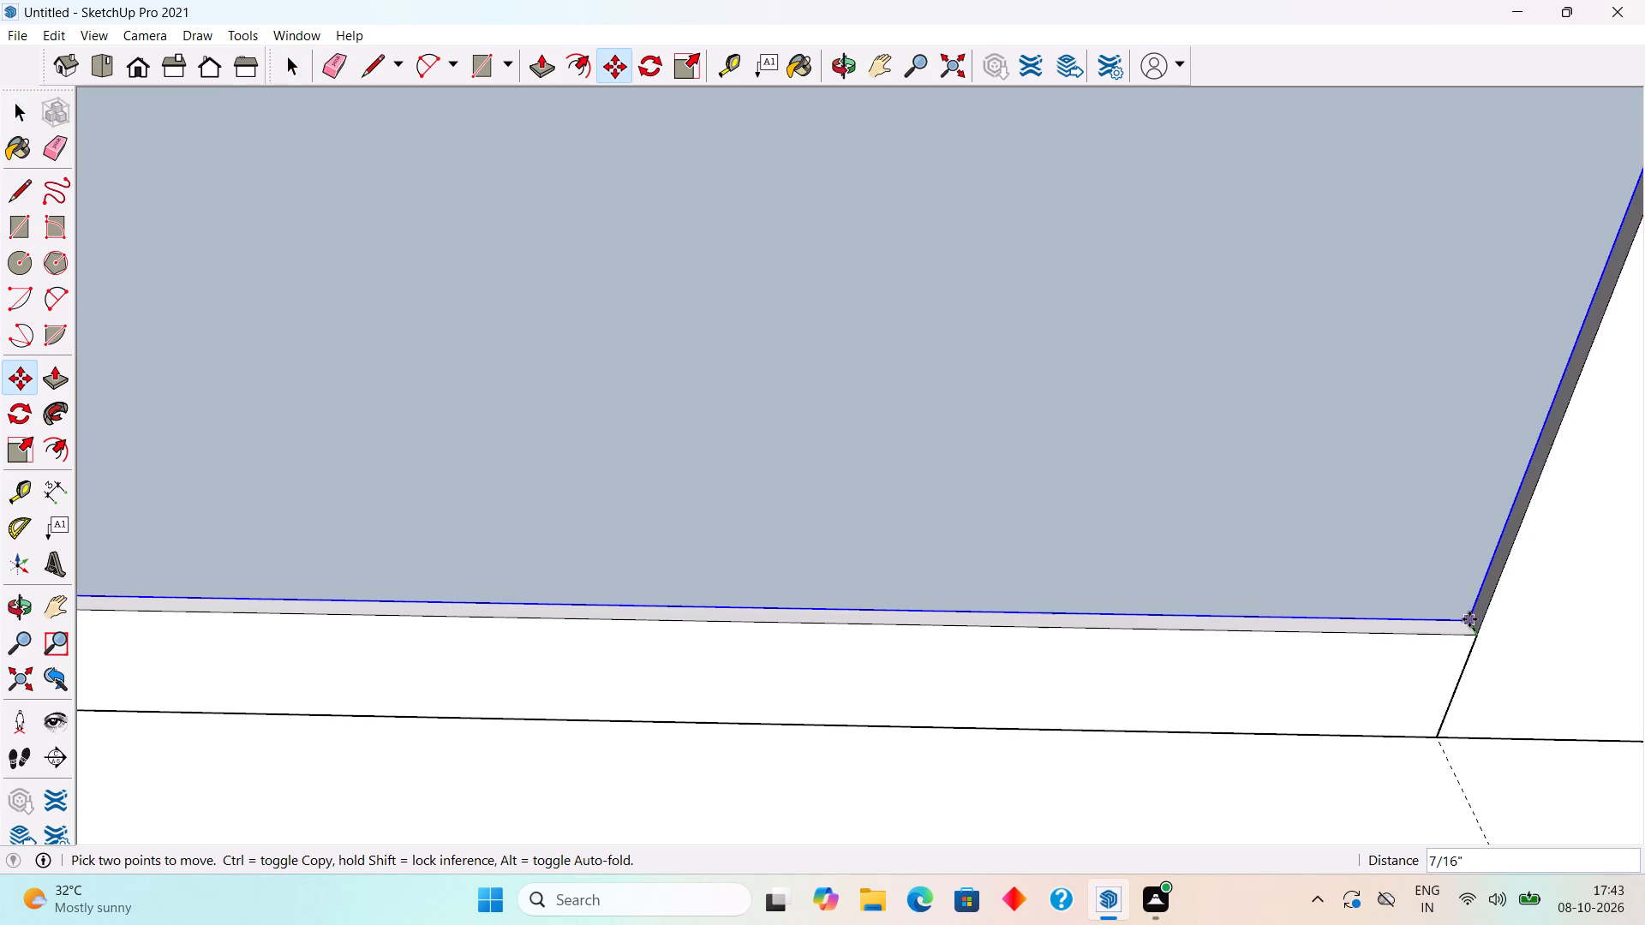
{"action": "scroll", "coordinate": [1469, 619], "scroll_direction": "up", "scroll_amount": 10}
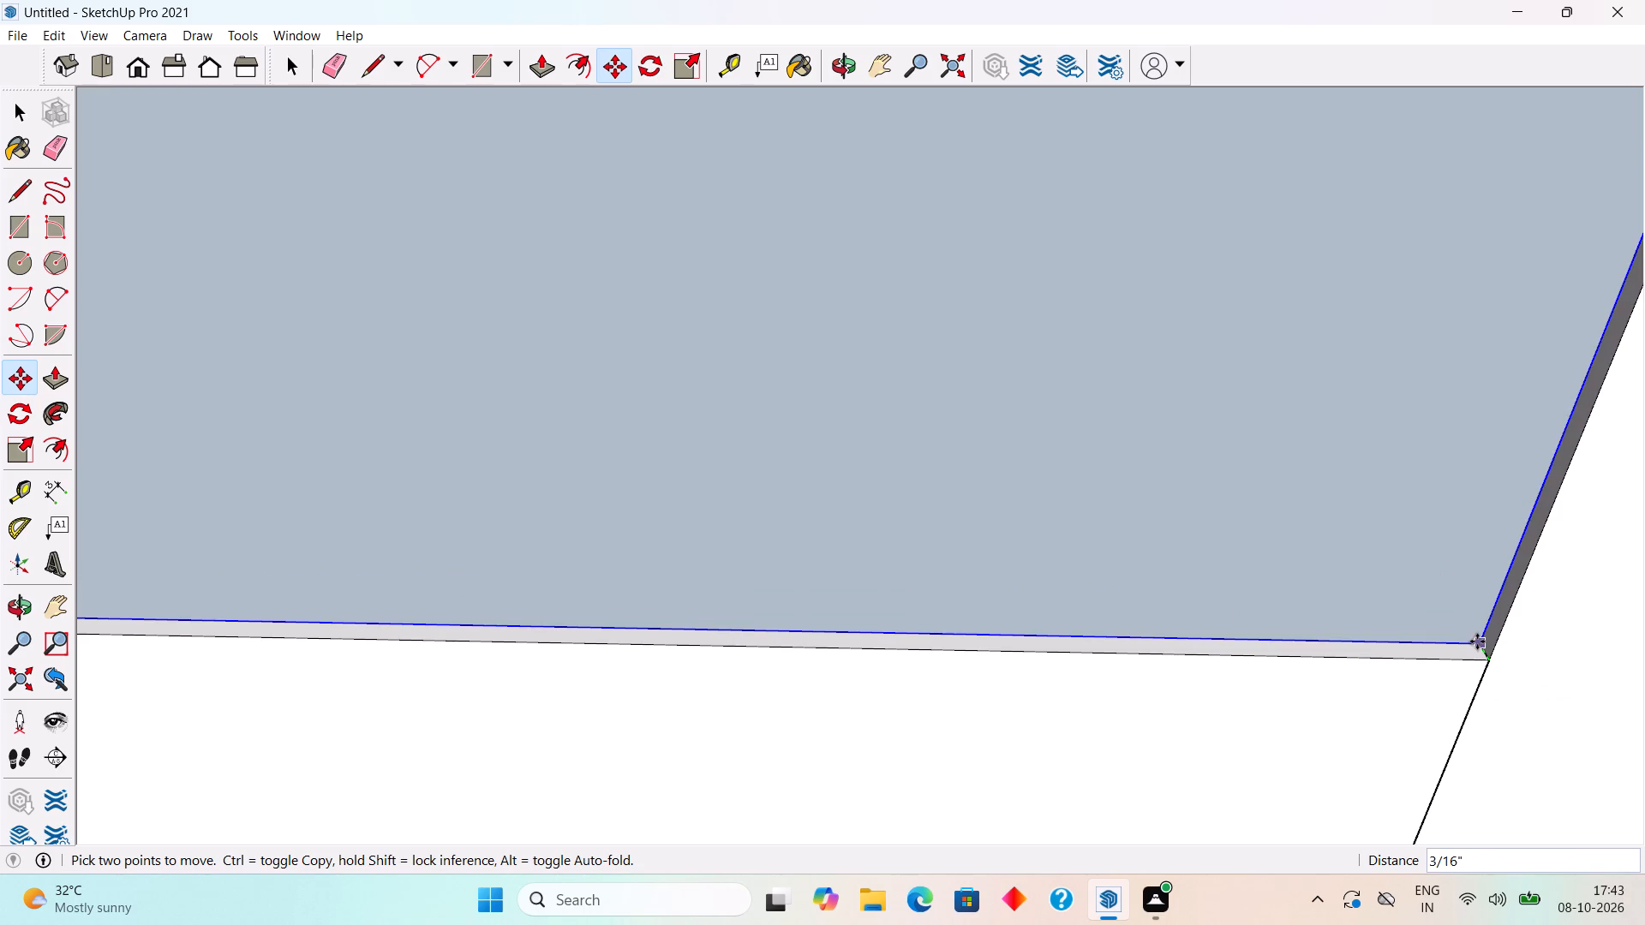
{"action": "left_click", "coordinate": [1478, 642]}
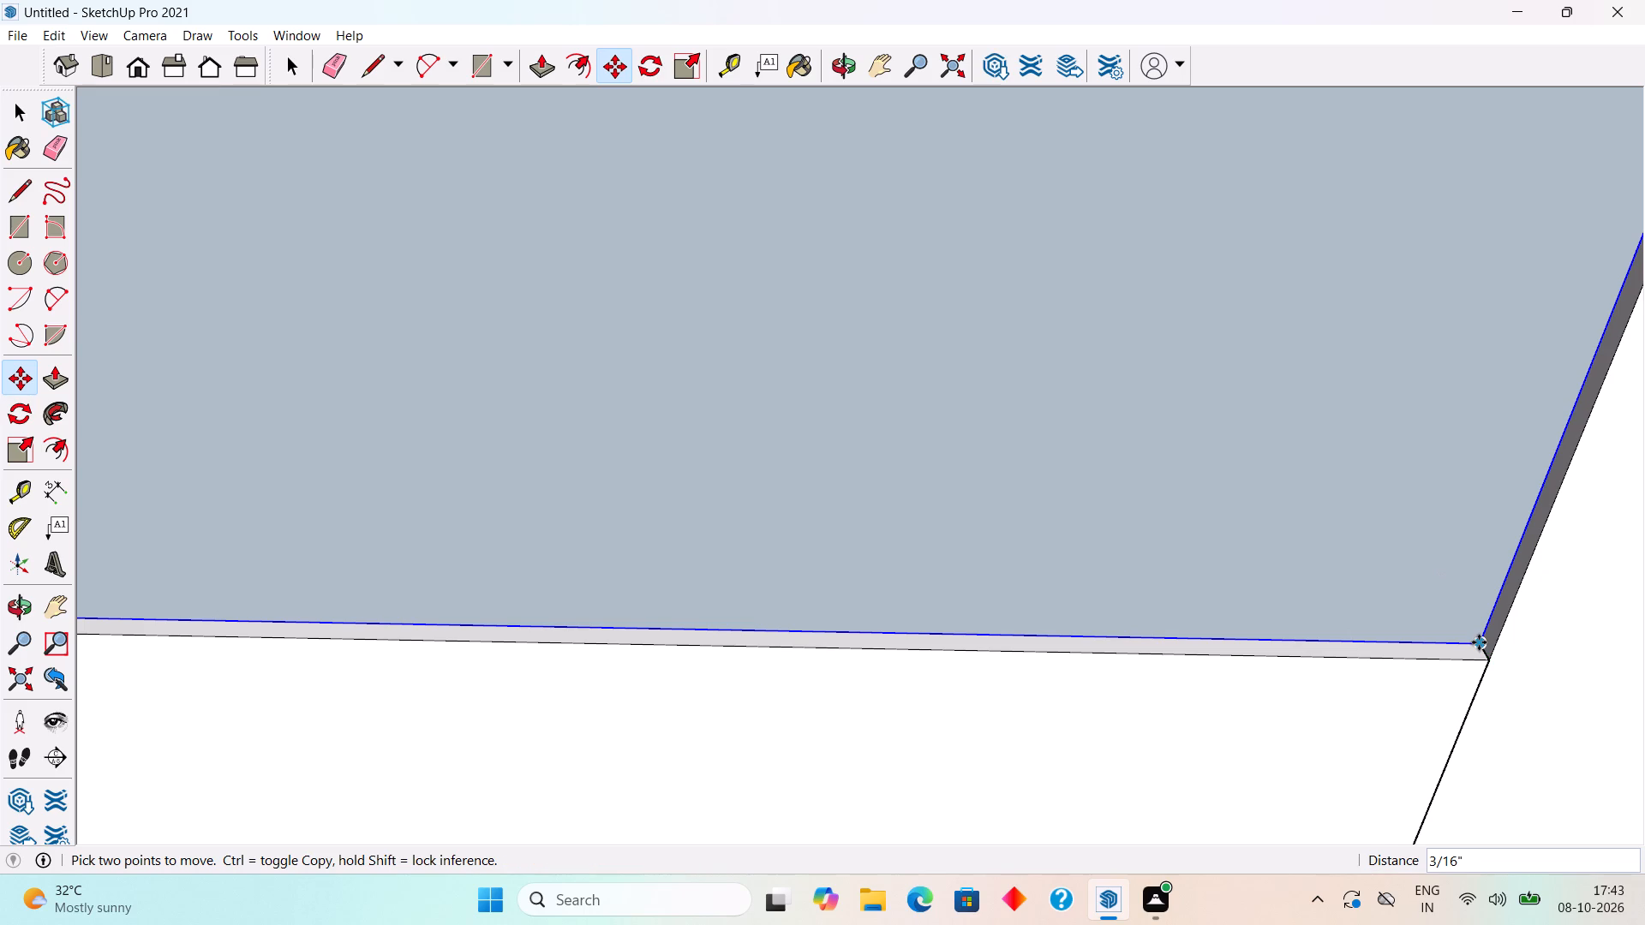
{"action": "key", "text": "space"}
{"action": "scroll", "coordinate": [1479, 642], "scroll_direction": "down", "scroll_amount": 20}
{"action": "scroll", "coordinate": [1479, 642], "scroll_direction": "down", "scroll_amount": 7}
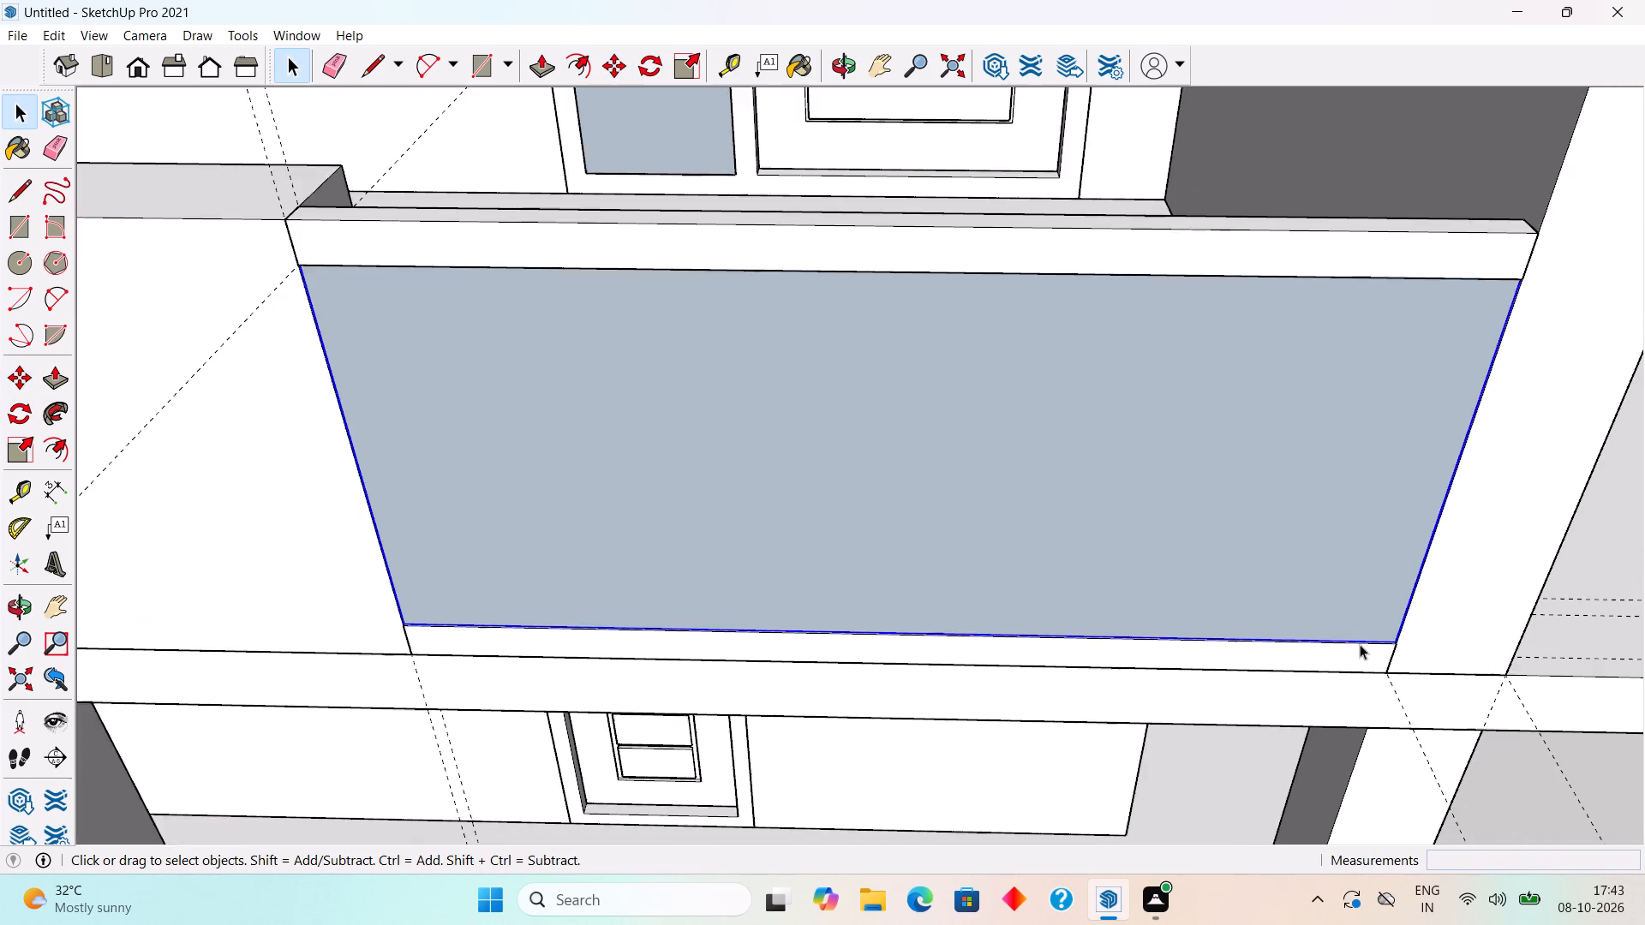
{"action": "scroll", "coordinate": [1360, 644], "scroll_direction": "down", "scroll_amount": 3}
{"action": "key", "text": "space"}
{"action": "left_click", "coordinate": [1557, 569]}
Examine the balcony railing and the whole front elevation from several angles and distances.
{"action": "middle_click_drag", "start_coordinate": [1522, 600], "coordinate": [1309, 526]}
{"action": "scroll", "coordinate": [1309, 526], "scroll_direction": "down", "scroll_amount": 4}
{"action": "middle_click_drag", "start_coordinate": [1208, 639], "coordinate": [1467, 634]}
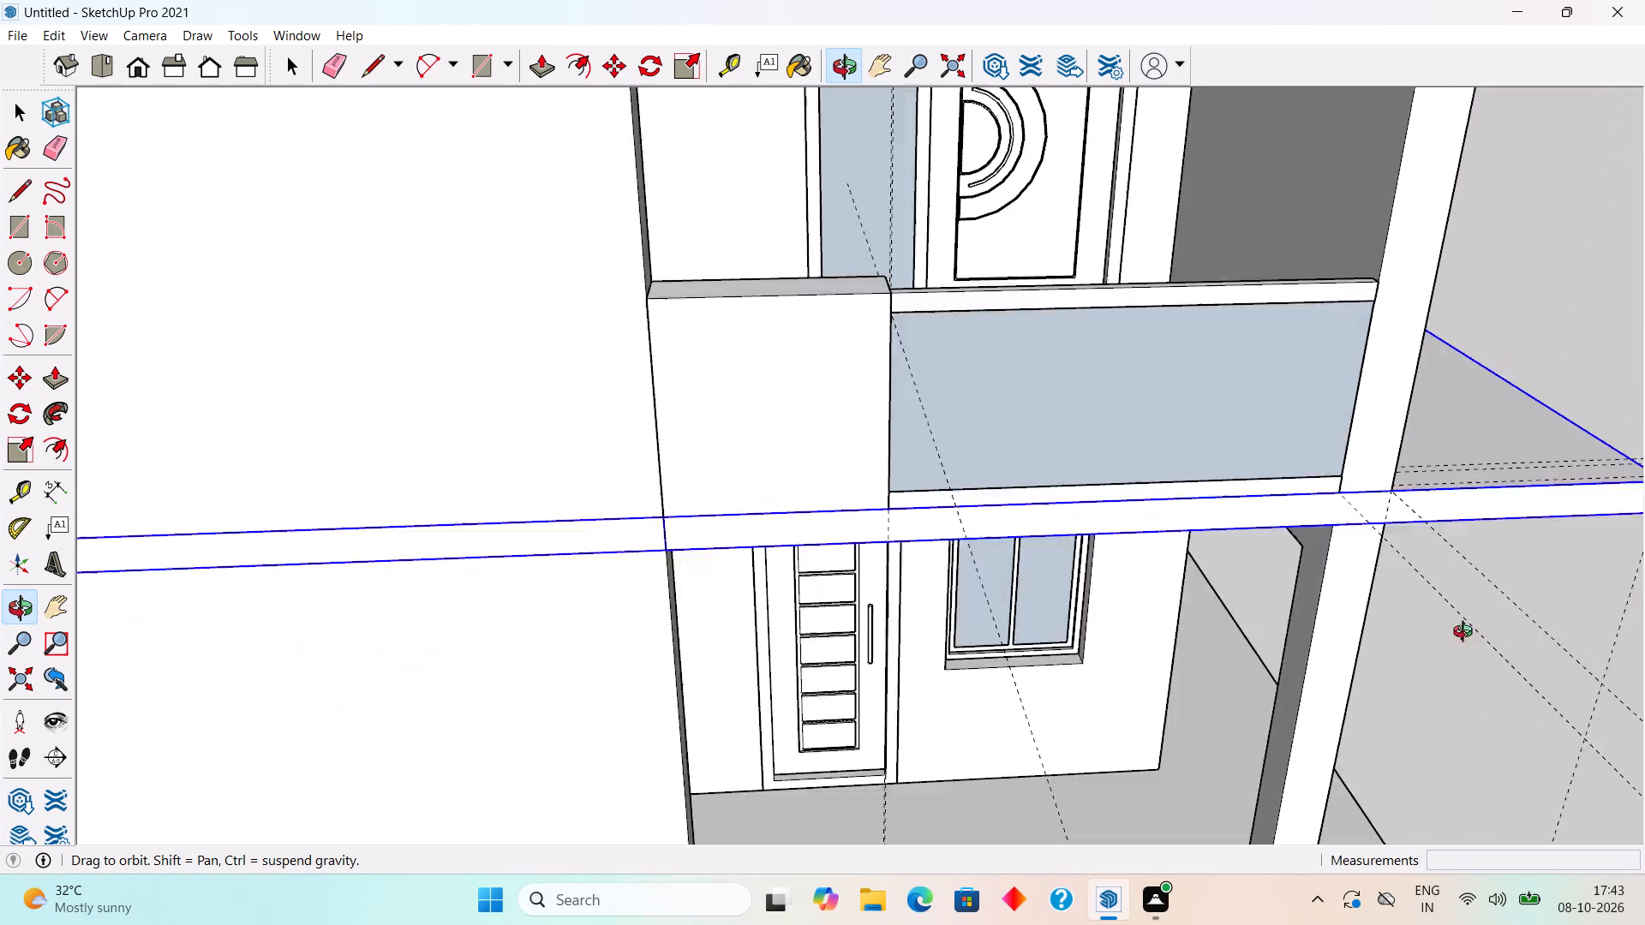
{"action": "middle_click_drag", "start_coordinate": [1467, 634], "coordinate": [1355, 604]}
{"action": "scroll", "coordinate": [1363, 606], "scroll_direction": "down", "scroll_amount": 3}
{"action": "scroll", "coordinate": [1287, 574], "scroll_direction": "down", "scroll_amount": 4}
{"action": "middle_click_drag", "start_coordinate": [1331, 659], "coordinate": [1323, 546]}
{"action": "scroll", "coordinate": [1323, 546], "scroll_direction": "up", "scroll_amount": 2}
{"action": "scroll", "coordinate": [1323, 546], "scroll_direction": "down", "scroll_amount": 2}
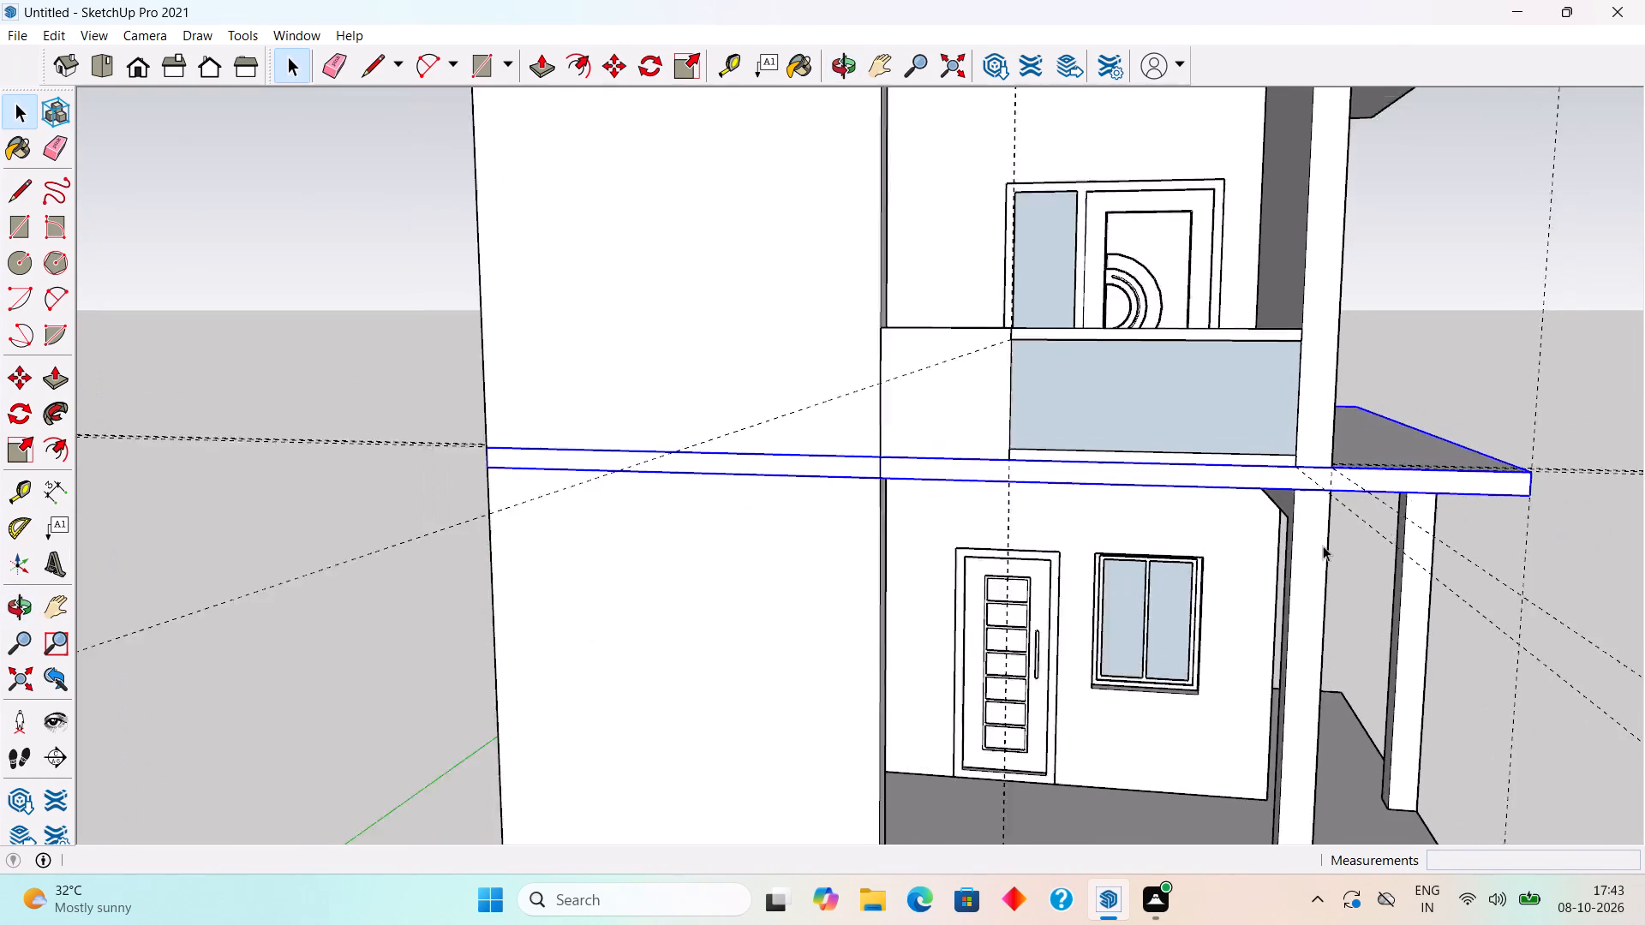
{"action": "scroll", "coordinate": [1323, 546], "scroll_direction": "down", "scroll_amount": 2}
{"action": "left_click", "coordinate": [1581, 349]}
{"action": "scroll", "coordinate": [1271, 663], "scroll_direction": "up", "scroll_amount": 4}
{"action": "middle_click_drag", "start_coordinate": [1281, 687], "coordinate": [1355, 640]}
{"action": "scroll", "coordinate": [1355, 640], "scroll_direction": "down", "scroll_amount": 6}
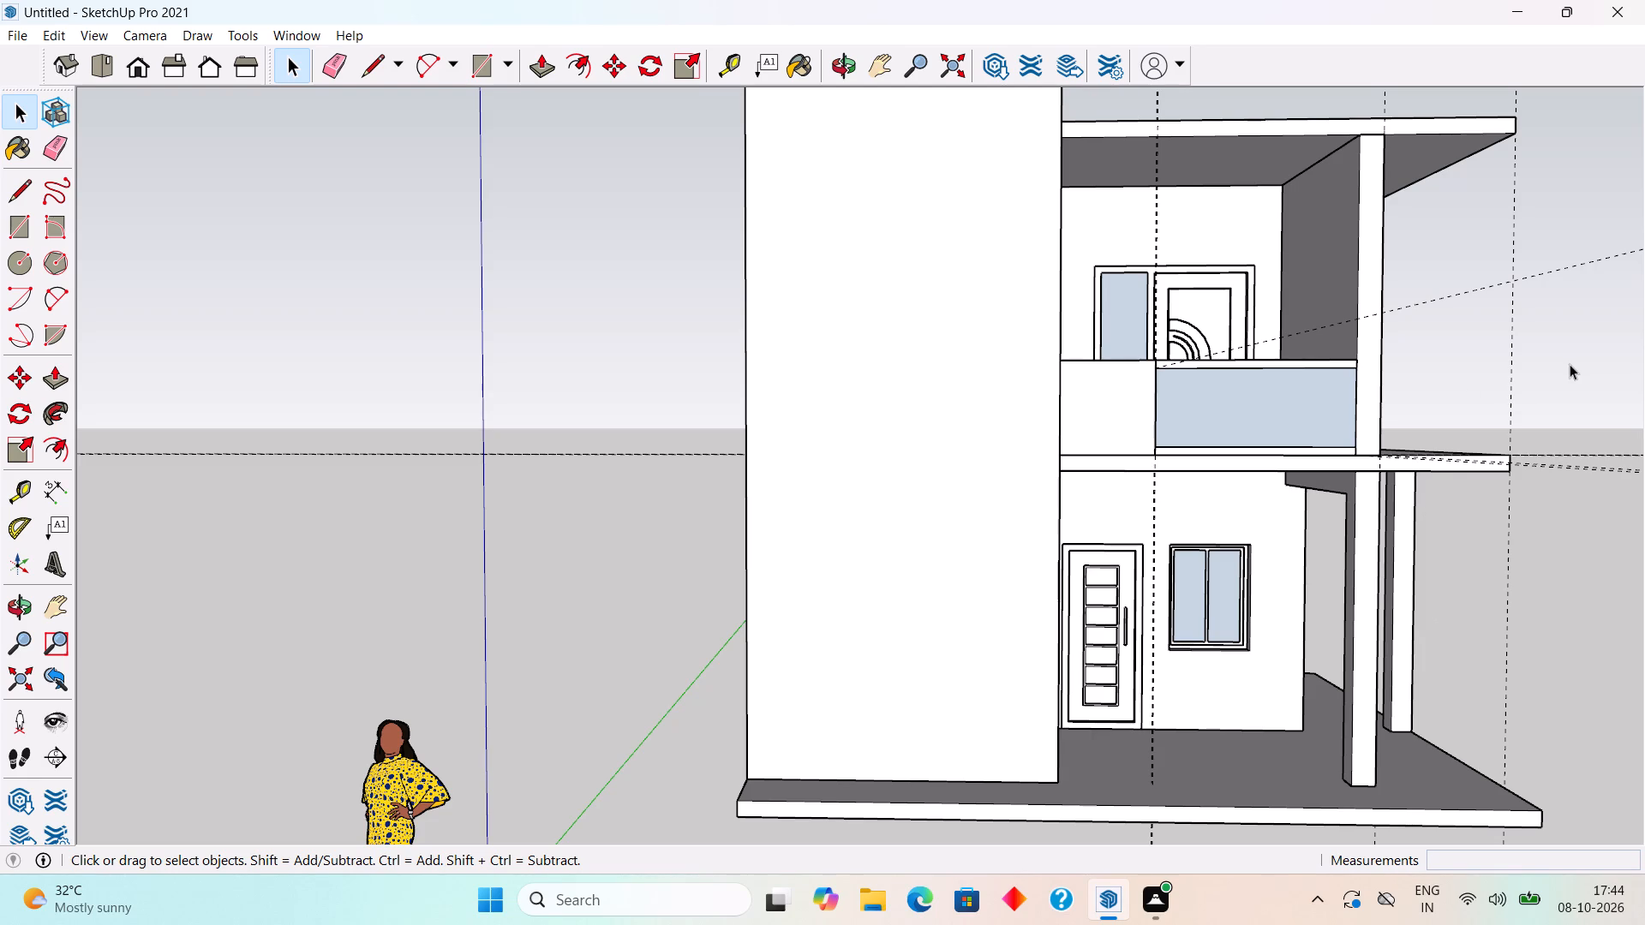
{"action": "middle_click_drag", "start_coordinate": [1570, 364], "coordinate": [1450, 371]}
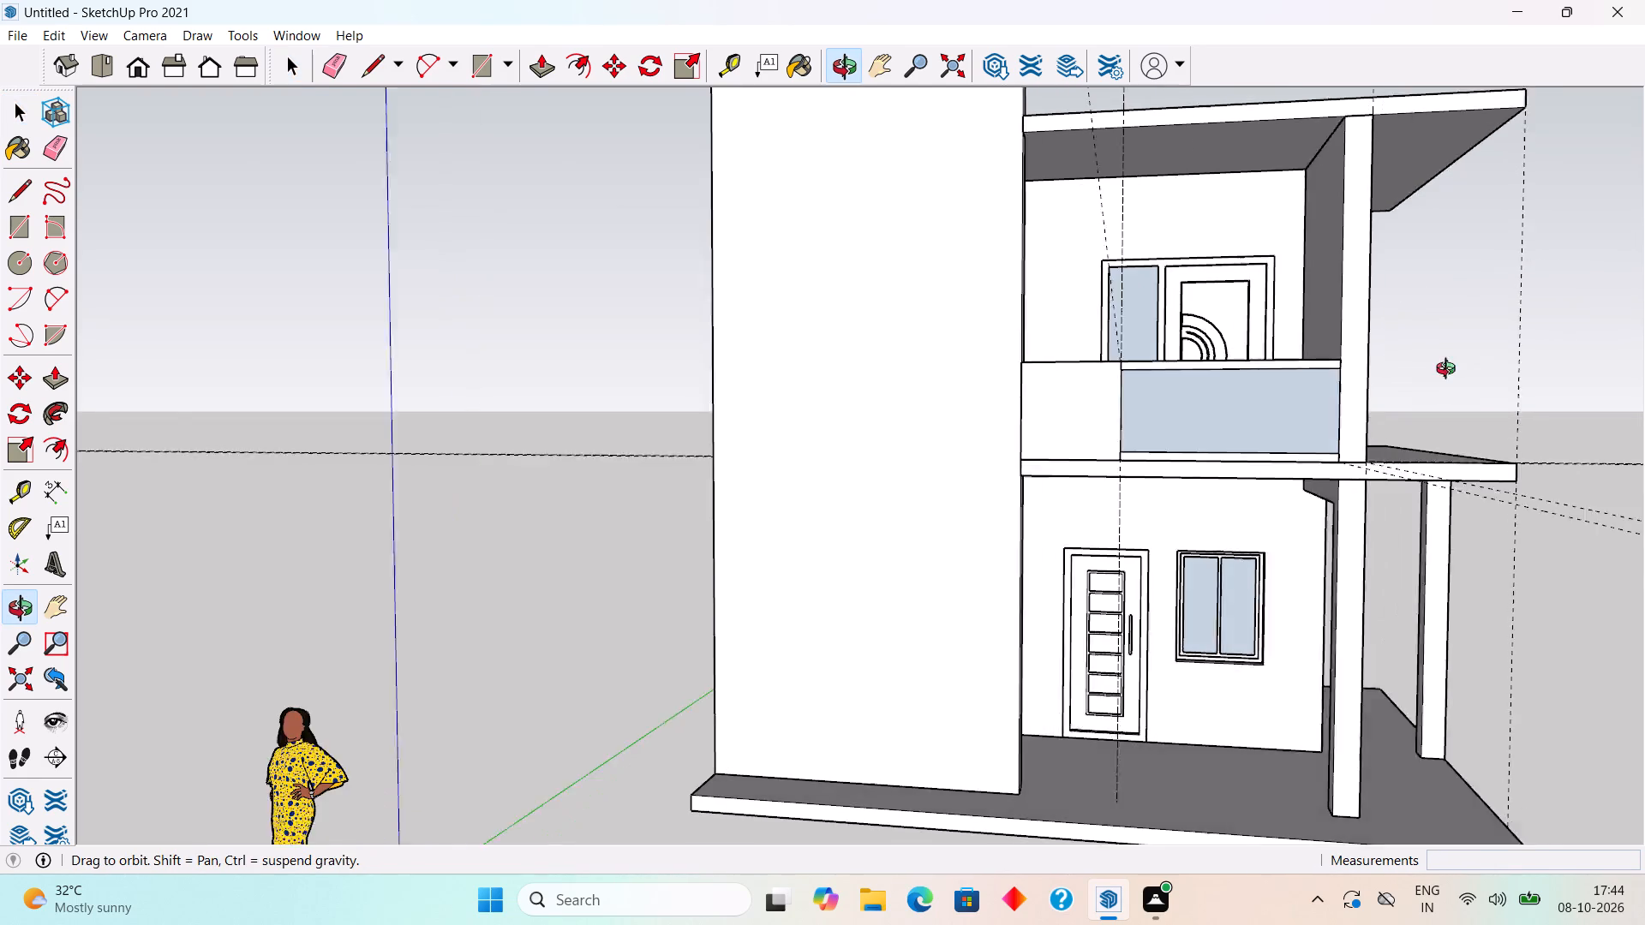
{"action": "middle_click_drag", "start_coordinate": [1450, 371], "coordinate": [1393, 384]}
{"action": "scroll", "coordinate": [1393, 384], "scroll_direction": "down", "scroll_amount": 4}
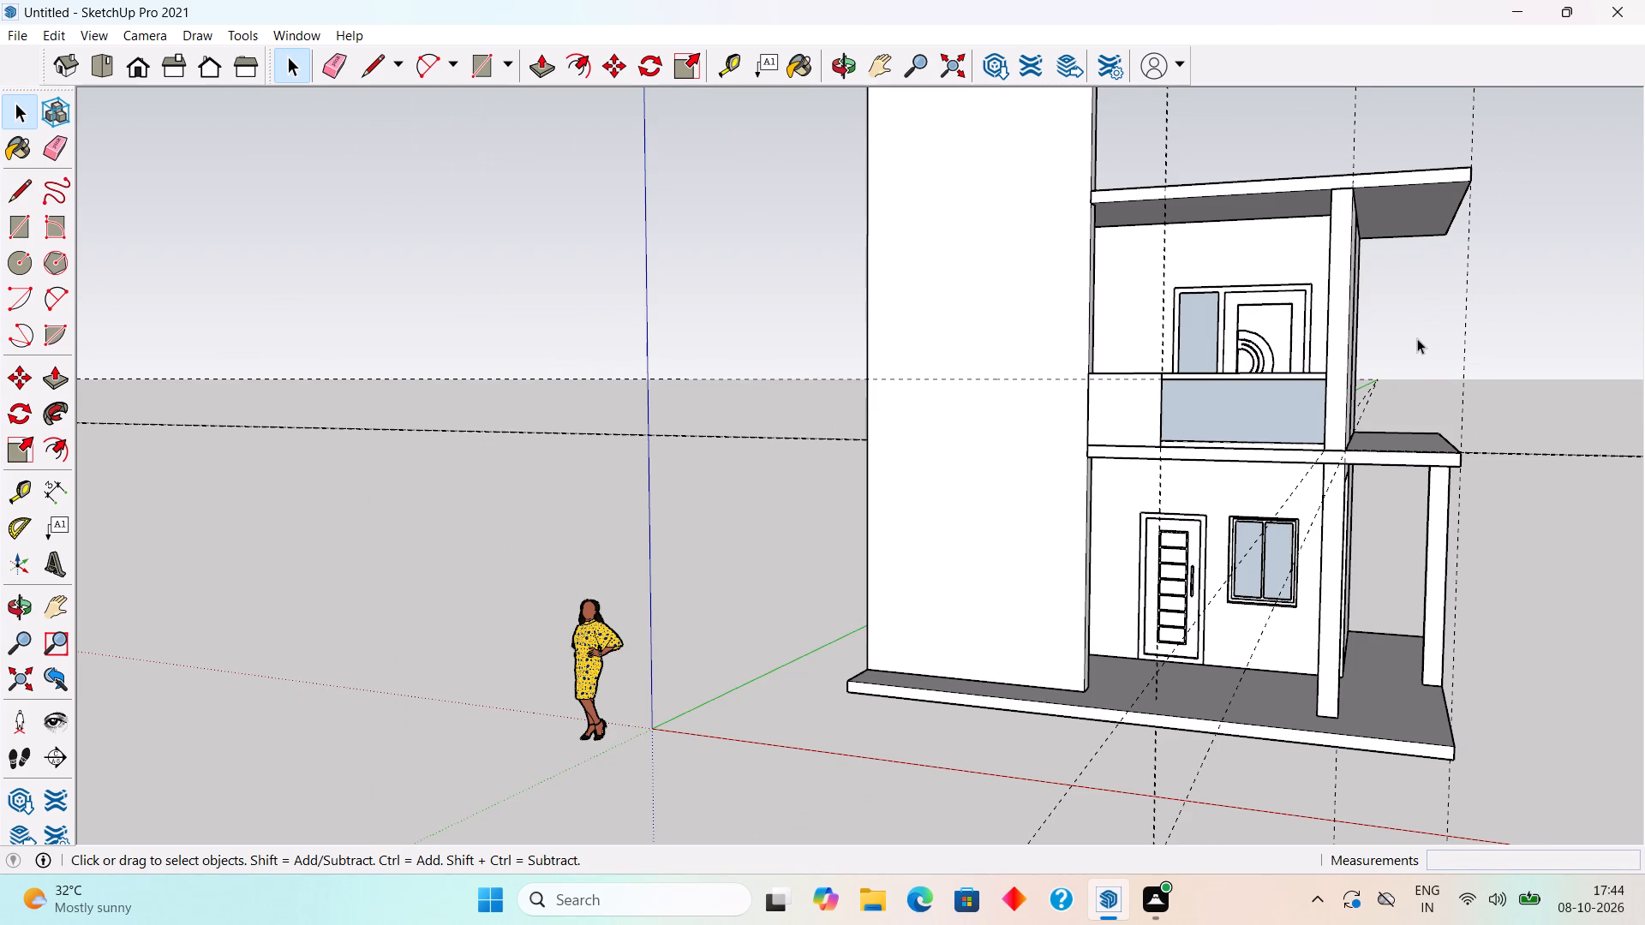
{"action": "scroll", "coordinate": [1417, 338], "scroll_direction": "down", "scroll_amount": 3}
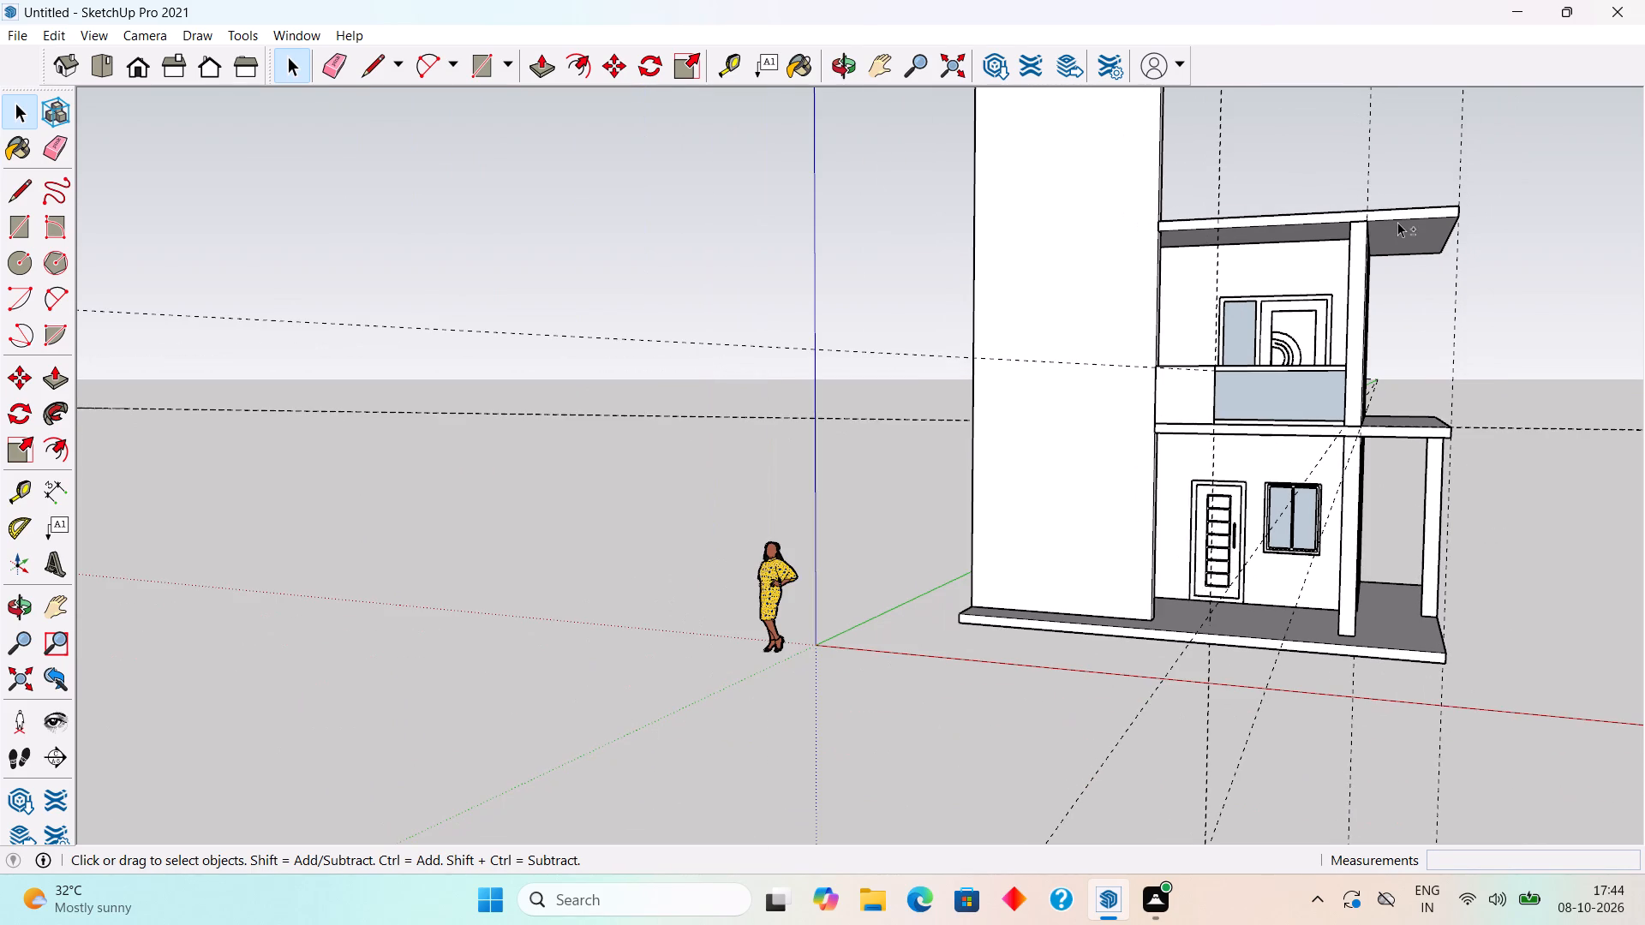
Place a horizontal guide 3' above the top front edge of the roof slab.
{"action": "middle_click_drag", "start_coordinate": [1397, 222], "coordinate": [1409, 416], "text": "shift"}
{"action": "scroll", "coordinate": [1397, 222], "scroll_direction": "down", "scroll_amount": 1, "text": "shift"}
{"action": "scroll", "coordinate": [1428, 414], "scroll_direction": "up", "scroll_amount": 9}
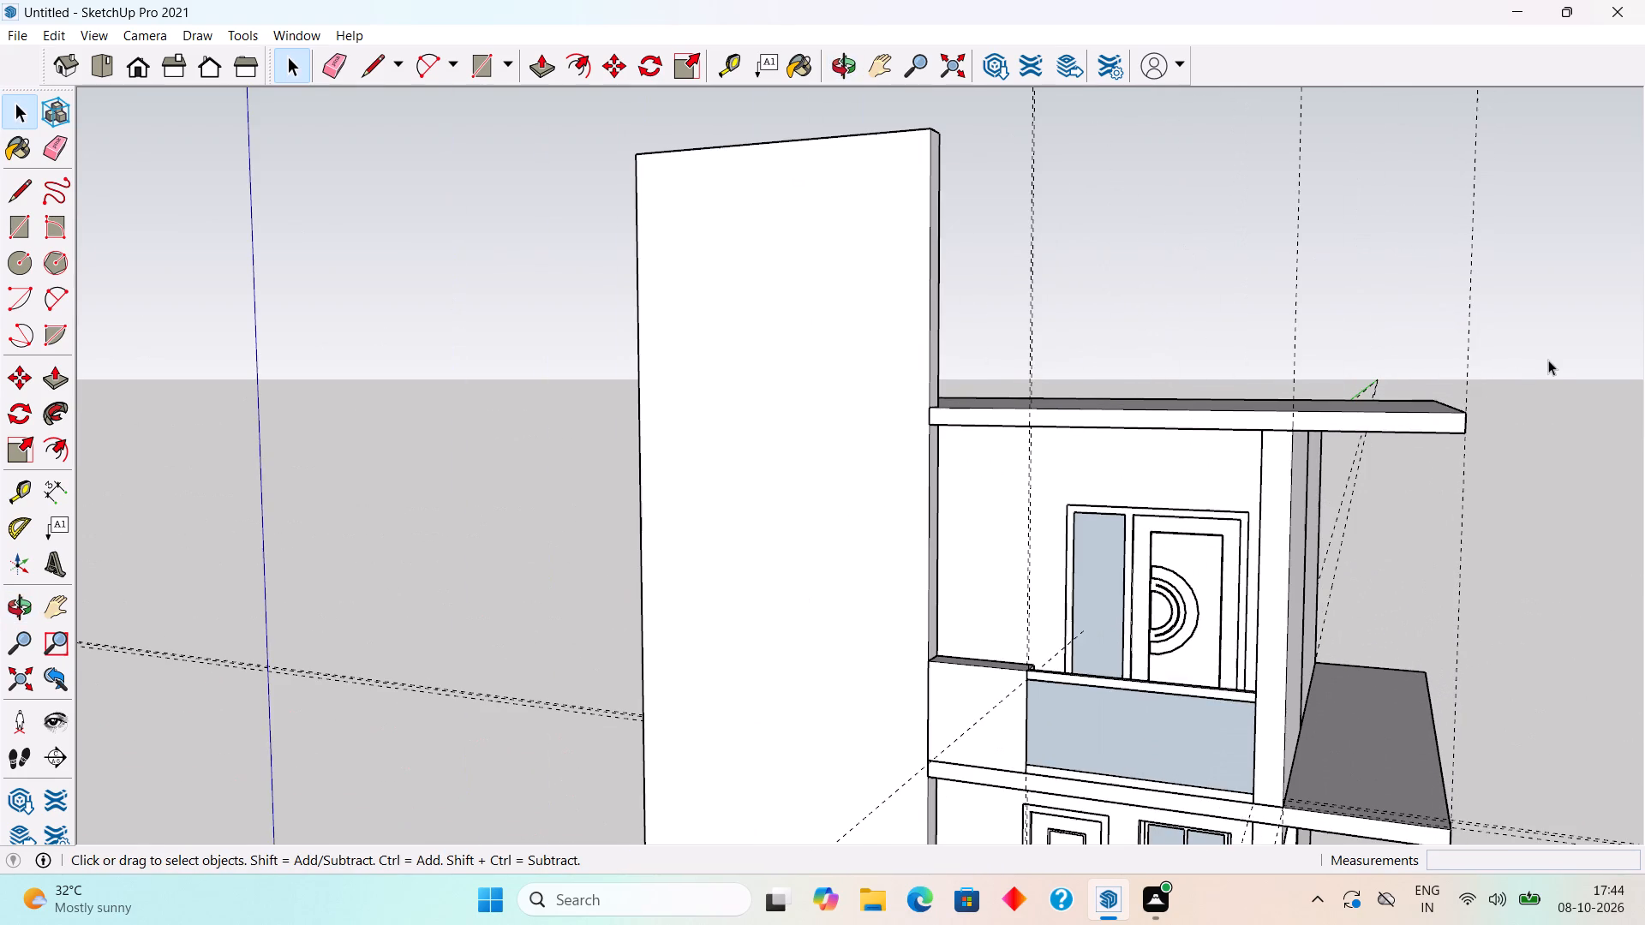
{"action": "key", "text": "t"}
{"action": "left_click", "coordinate": [1428, 417]}
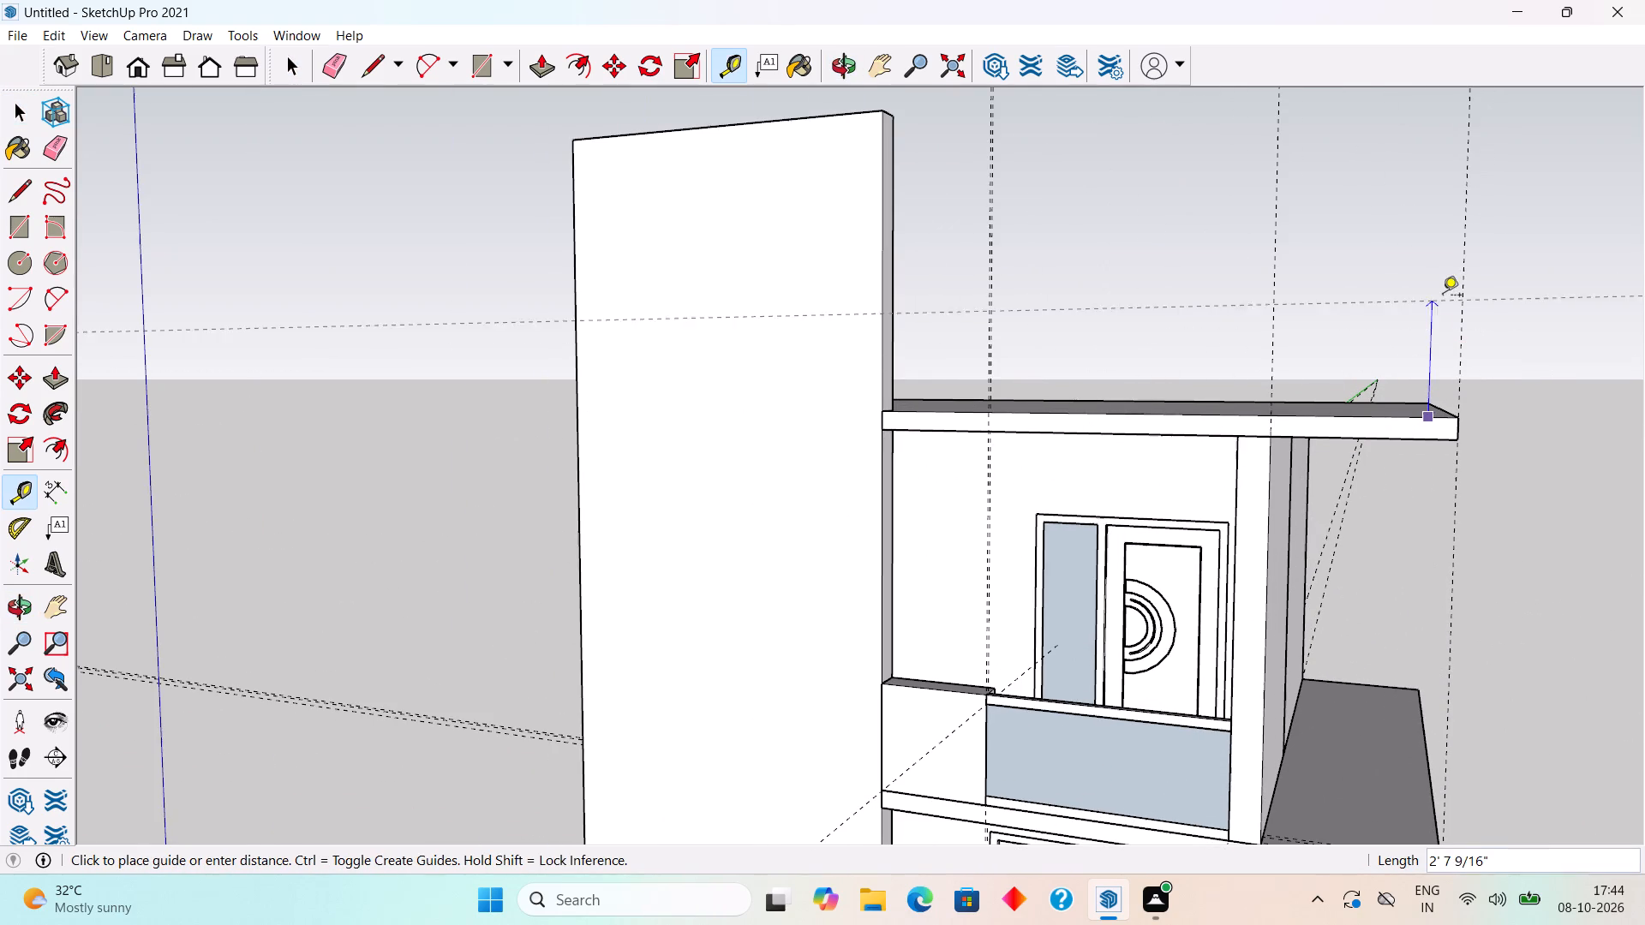
{"action": "type", "text": "3'"}
{"action": "key", "text": "Return"}
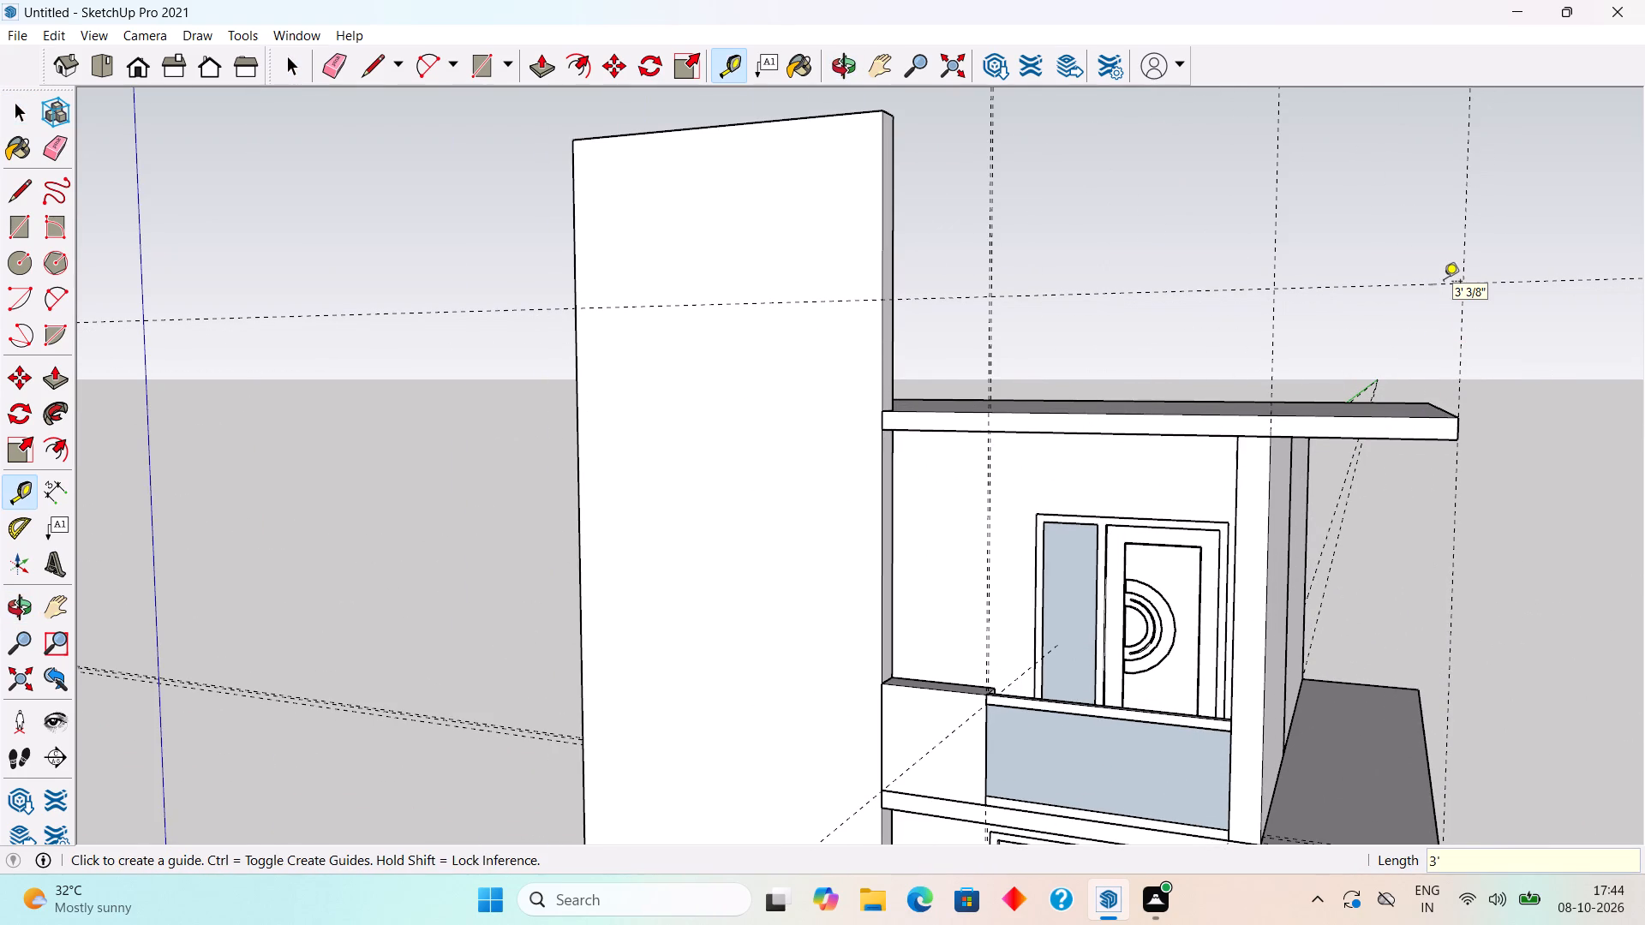
Place a vertical guide 9" inward from the existing guide at the roof slab's overhanging end.
{"action": "middle_click_drag", "start_coordinate": [1411, 445], "coordinate": [1145, 445]}
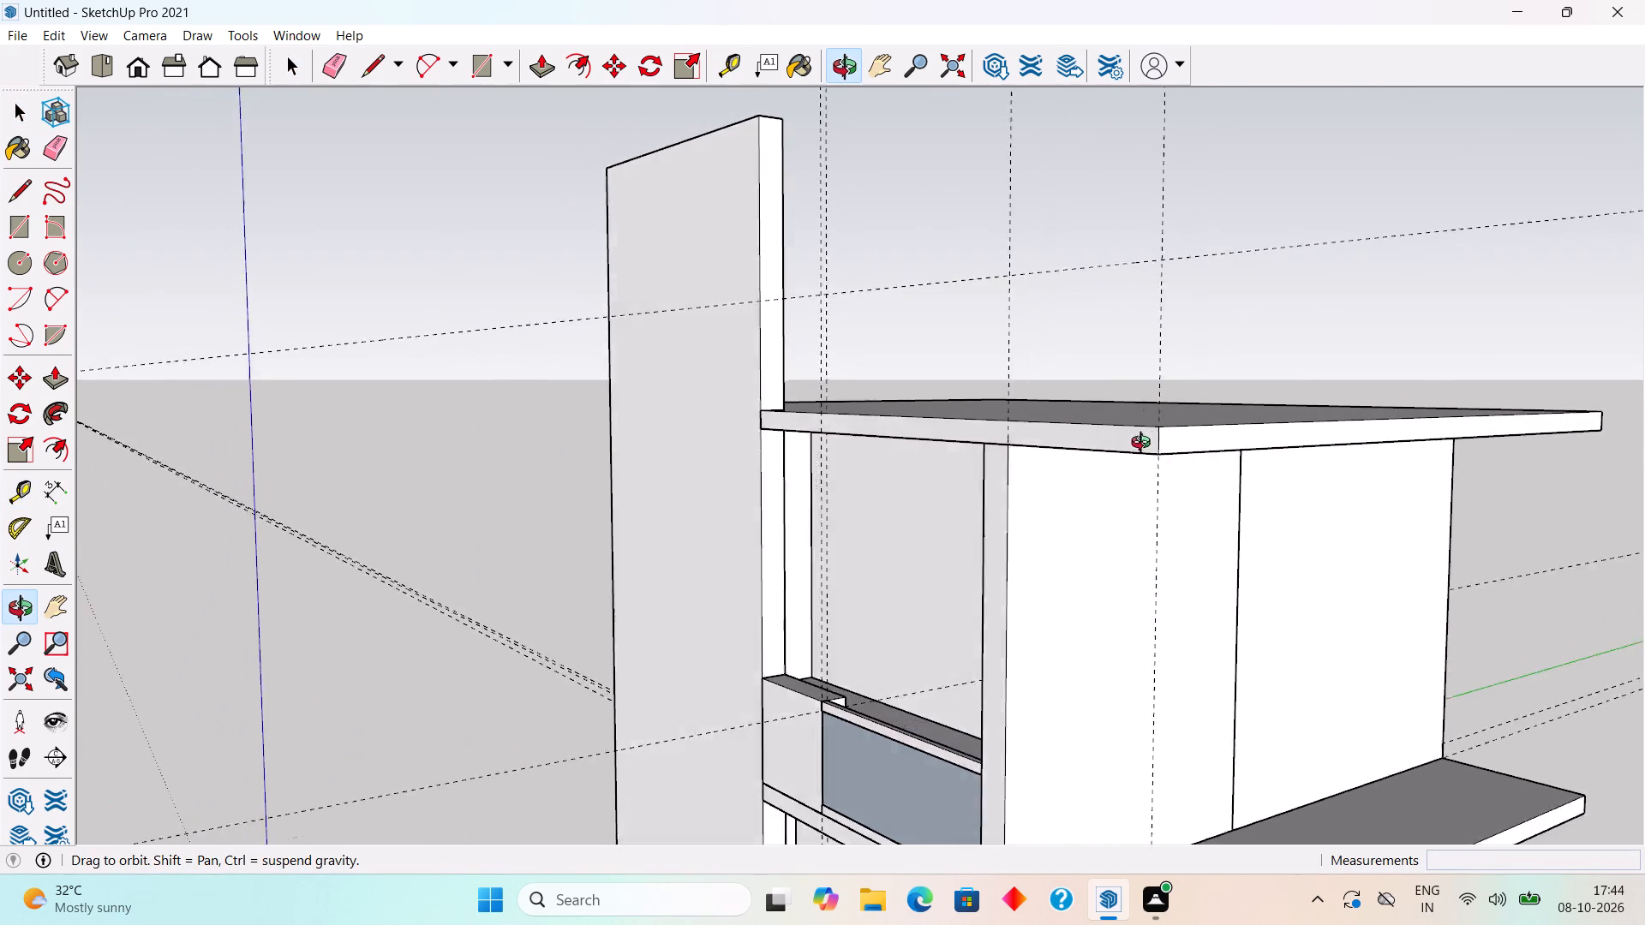
{"action": "middle_click_drag", "start_coordinate": [1145, 445], "coordinate": [1644, 383]}
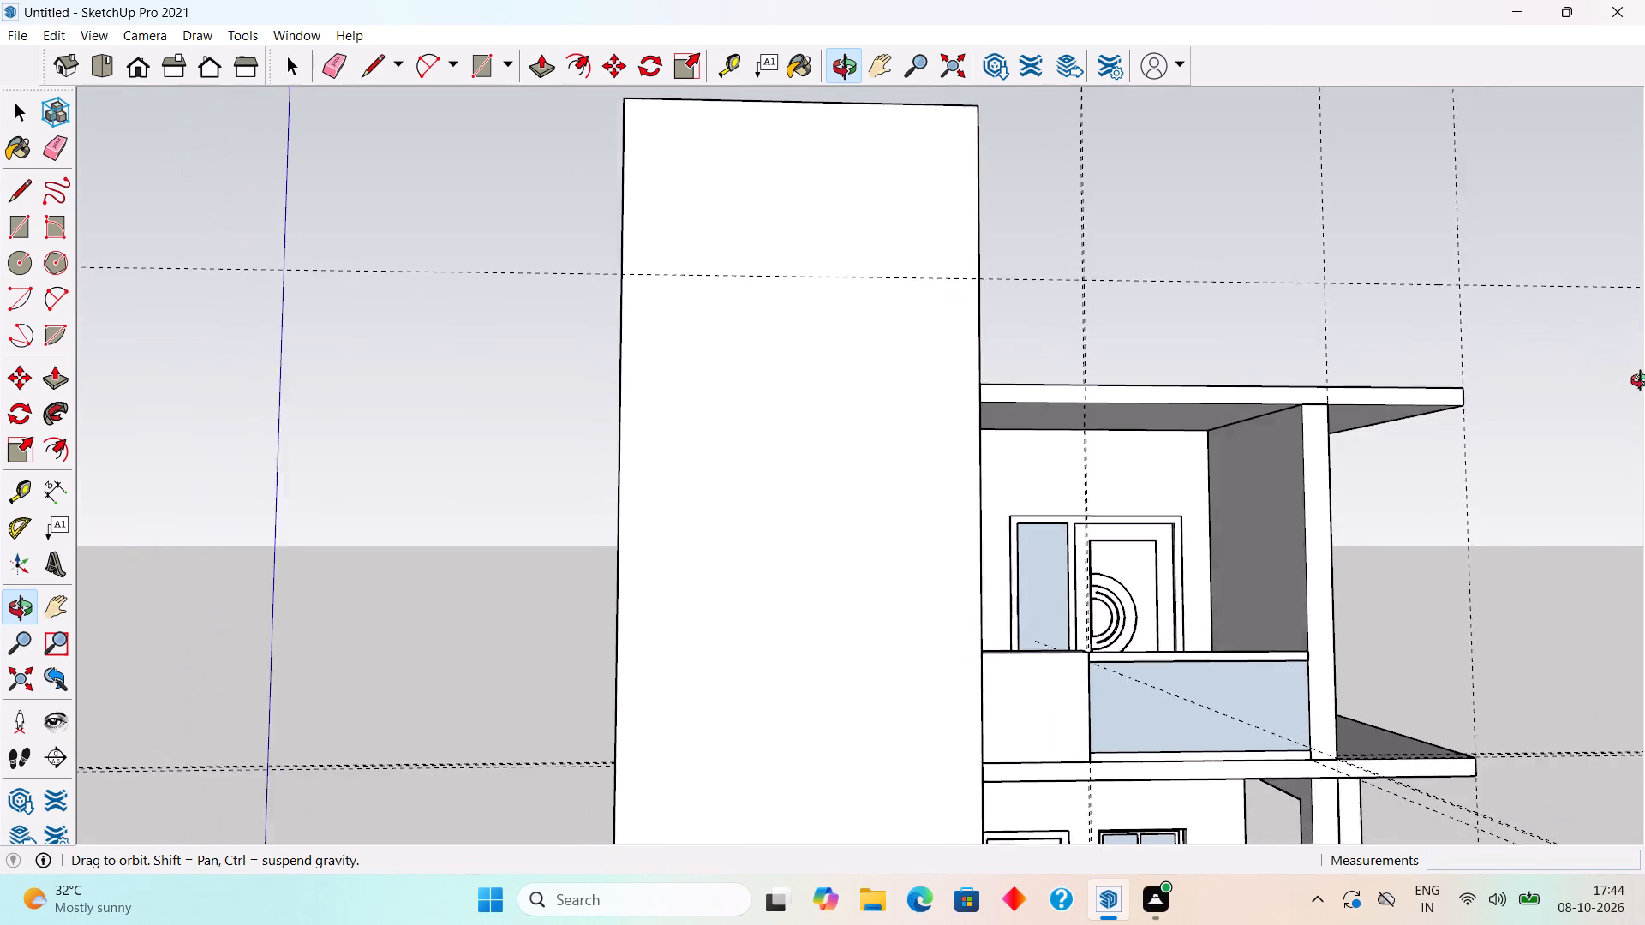
{"action": "middle_click_drag", "start_coordinate": [1644, 383], "coordinate": [1644, 443]}
{"action": "scroll", "coordinate": [1425, 474], "scroll_direction": "up", "scroll_amount": 4}
{"action": "scroll", "coordinate": [1469, 412], "scroll_direction": "up", "scroll_amount": 4}
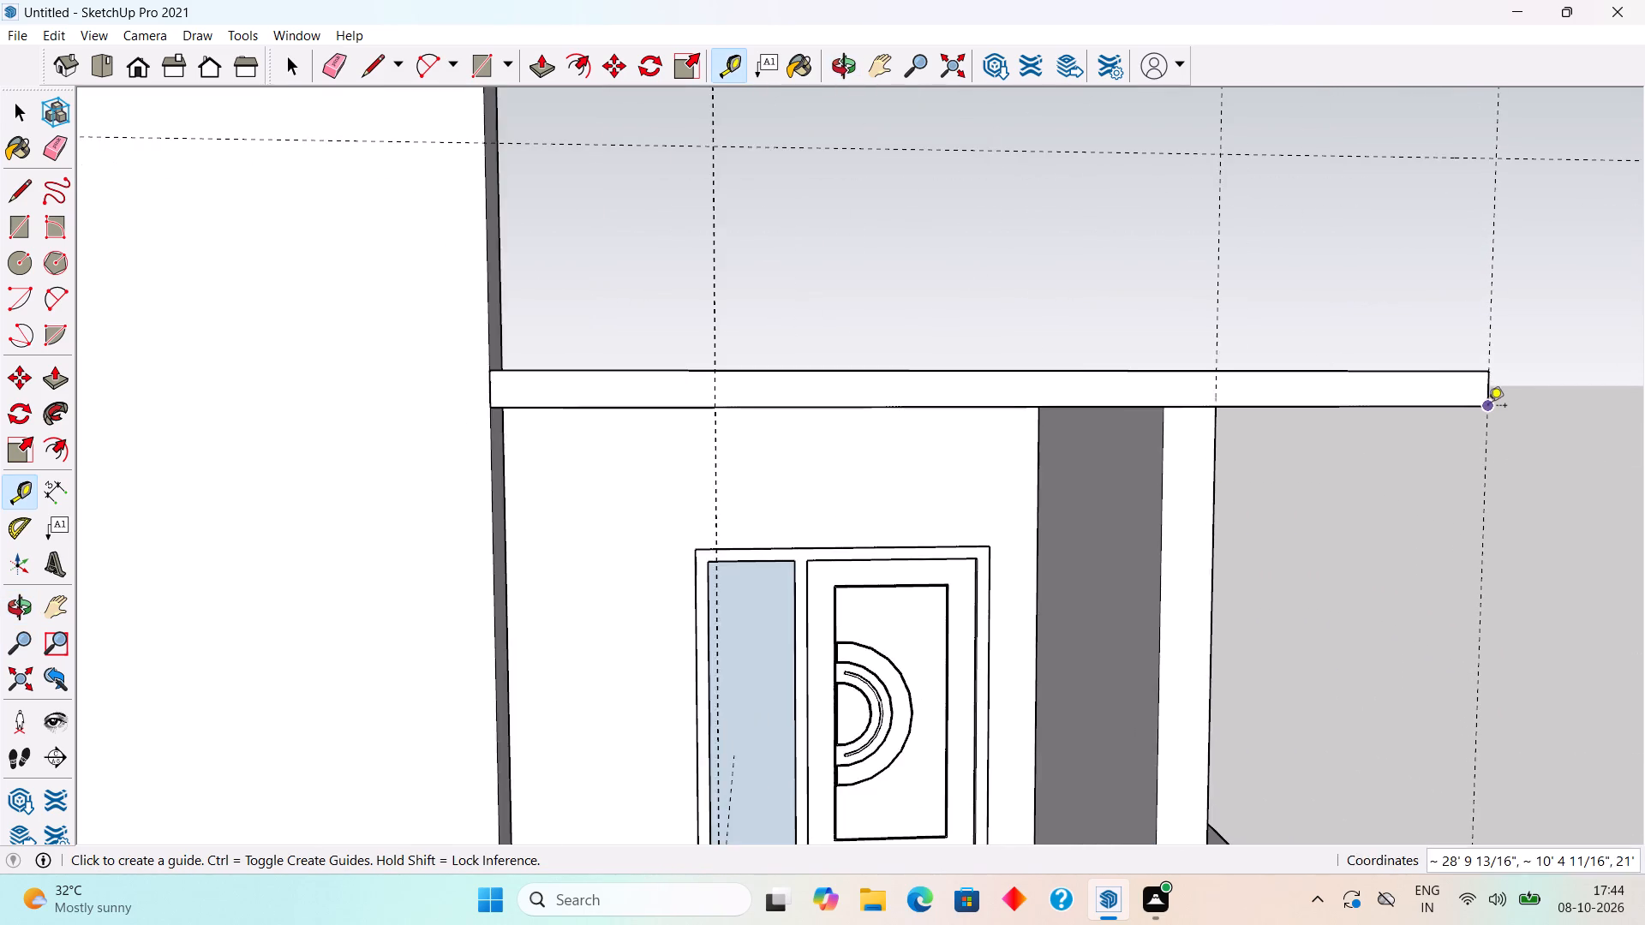
{"action": "scroll", "coordinate": [1495, 403], "scroll_direction": "up", "scroll_amount": 13}
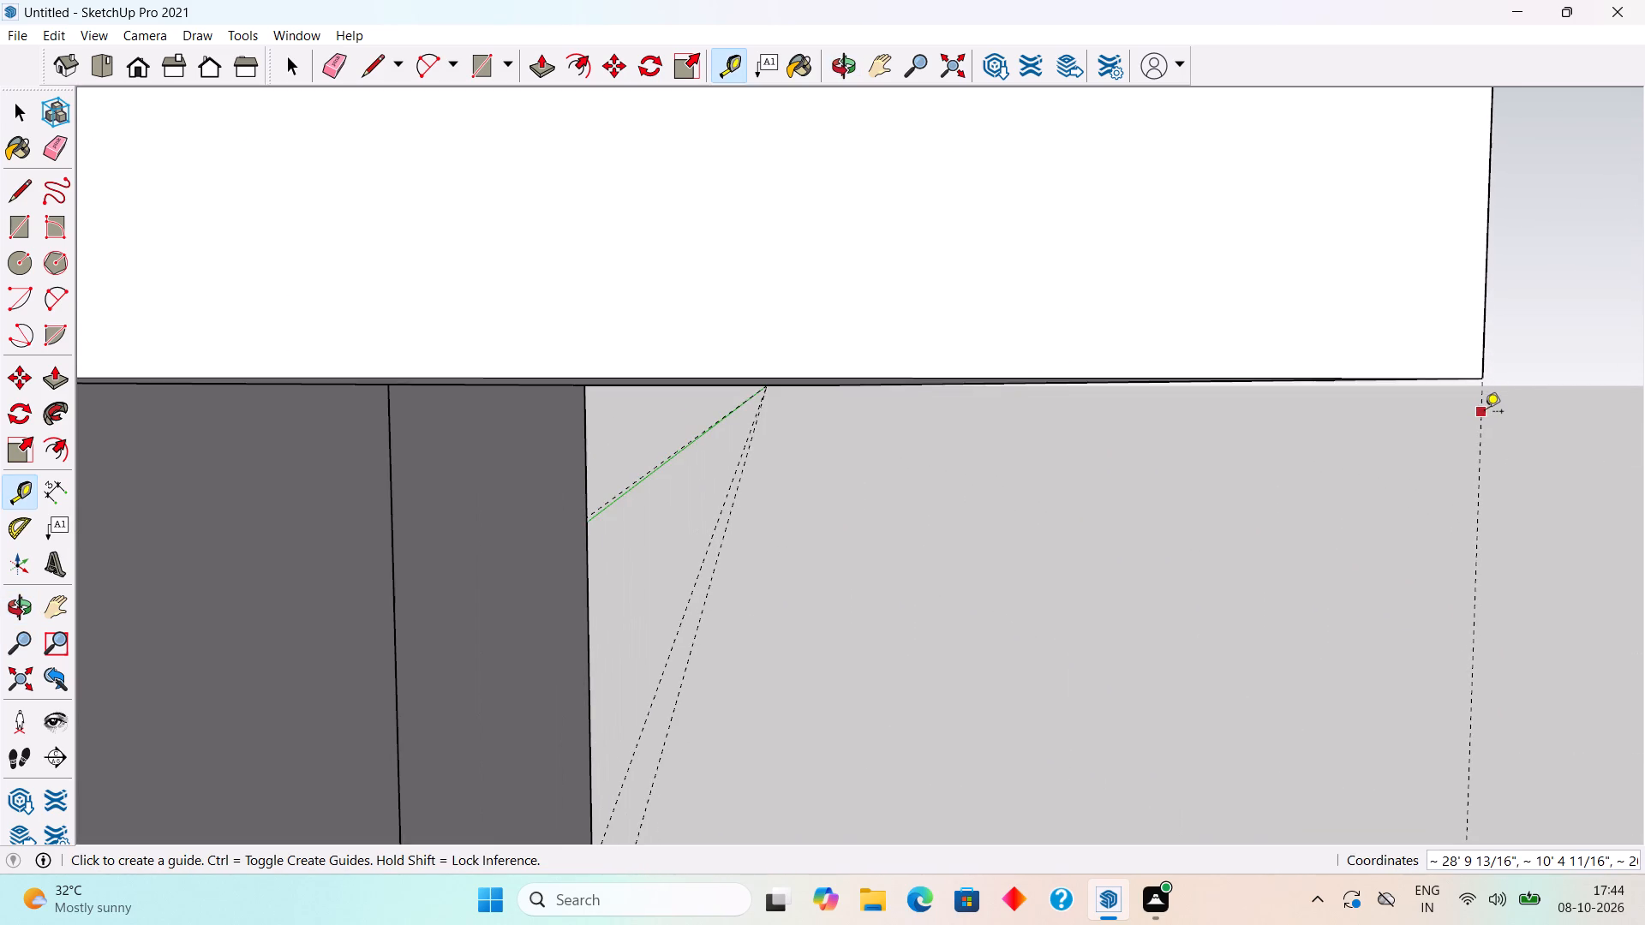
{"action": "scroll", "coordinate": [1485, 413], "scroll_direction": "down", "scroll_amount": 12}
{"action": "left_click", "coordinate": [1486, 468]}
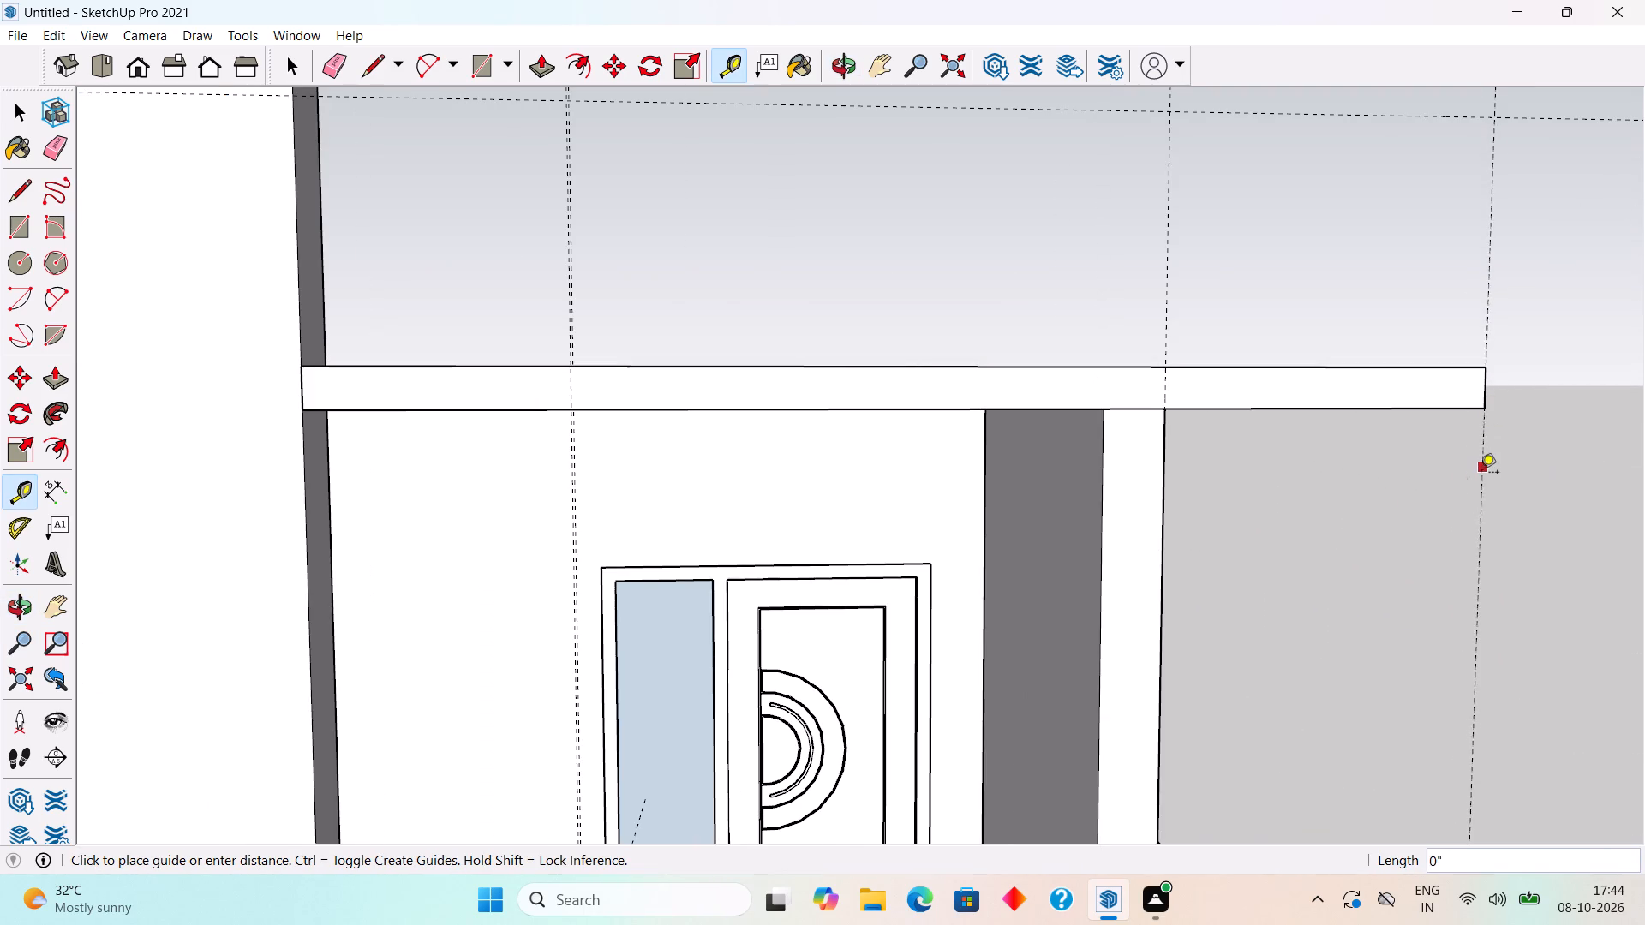
{"action": "type", "text": "9\""}
{"action": "key", "text": "Return"}
{"action": "key", "text": "space"}
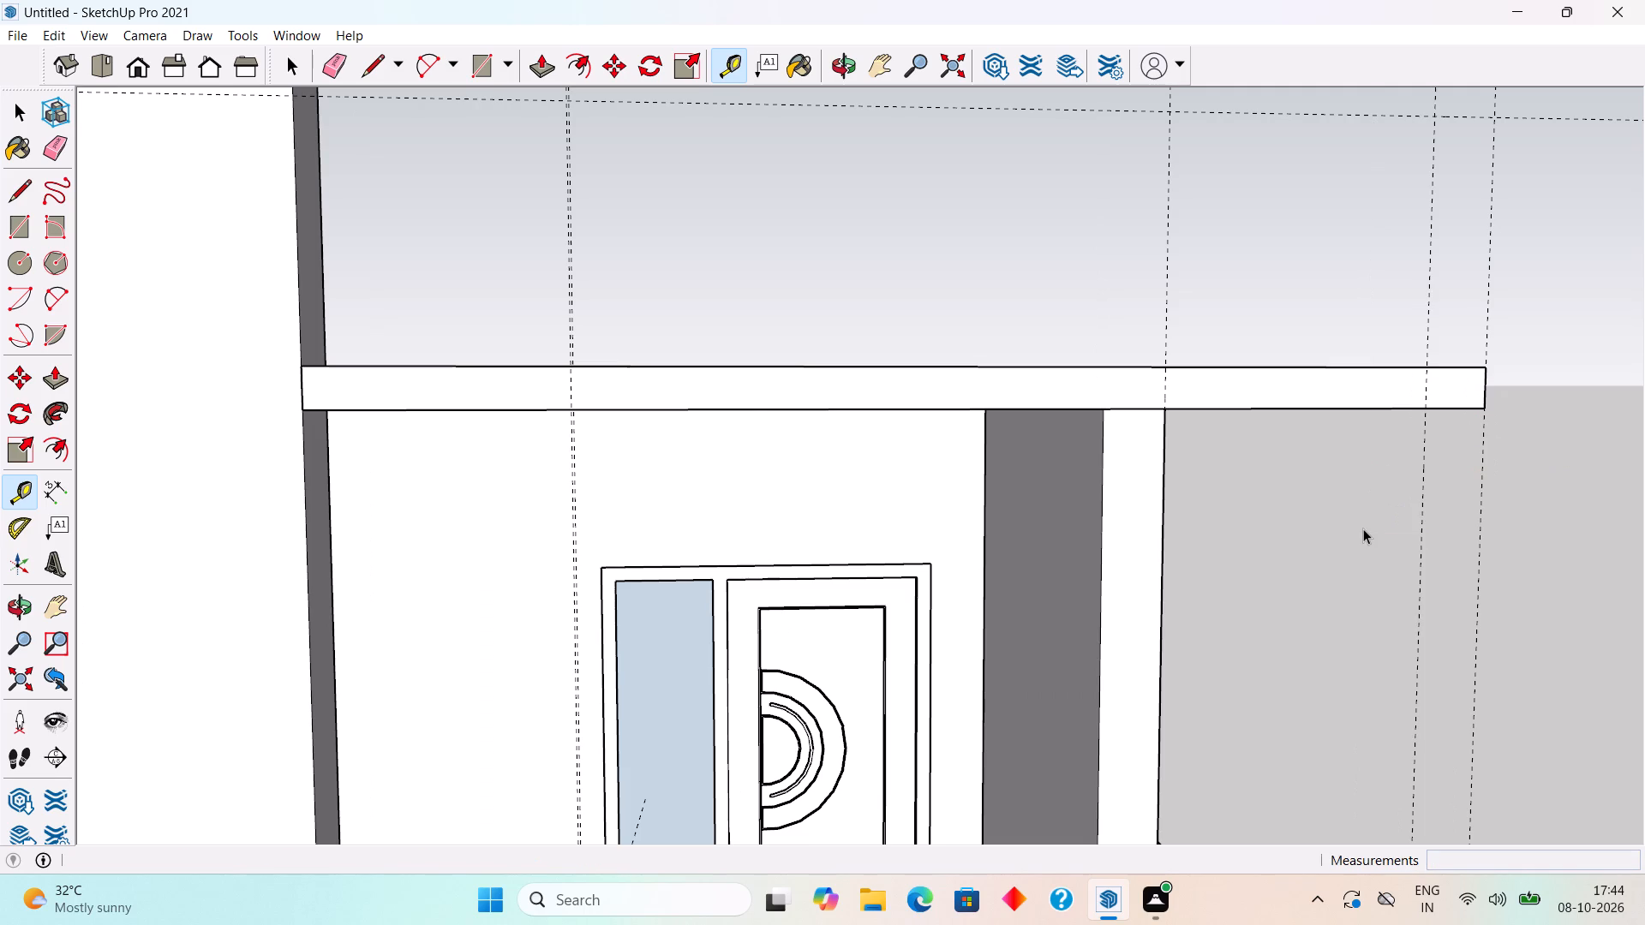
{"action": "scroll", "coordinate": [1386, 272], "scroll_direction": "down", "scroll_amount": 4}
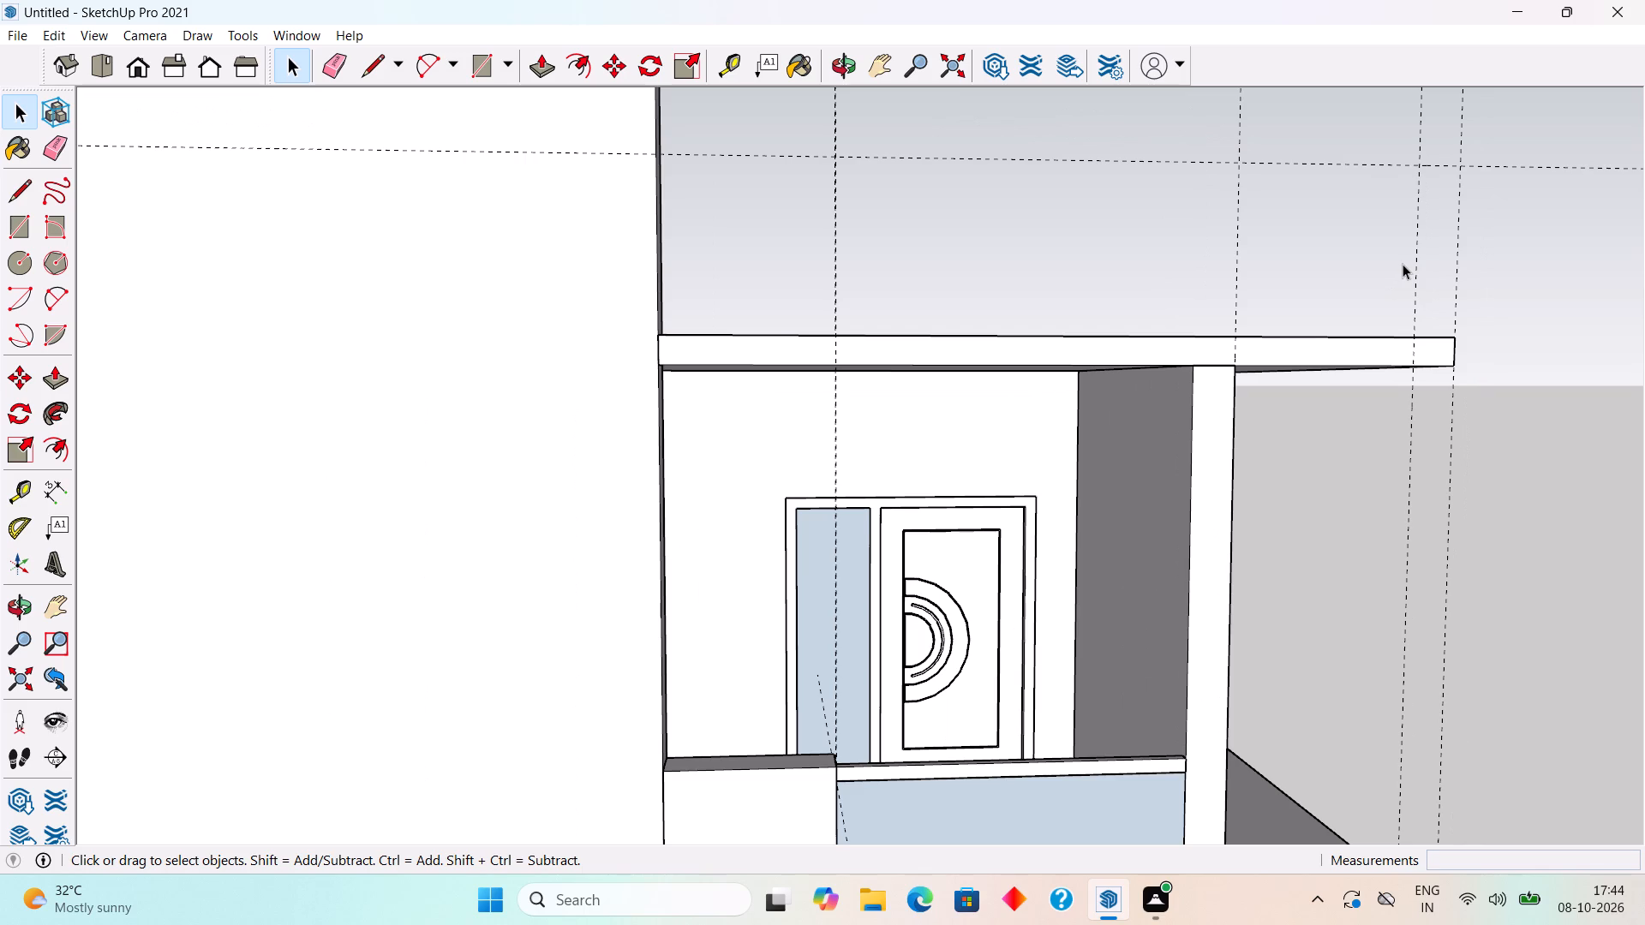
{"action": "scroll", "coordinate": [1403, 264], "scroll_direction": "down", "scroll_amount": 1}
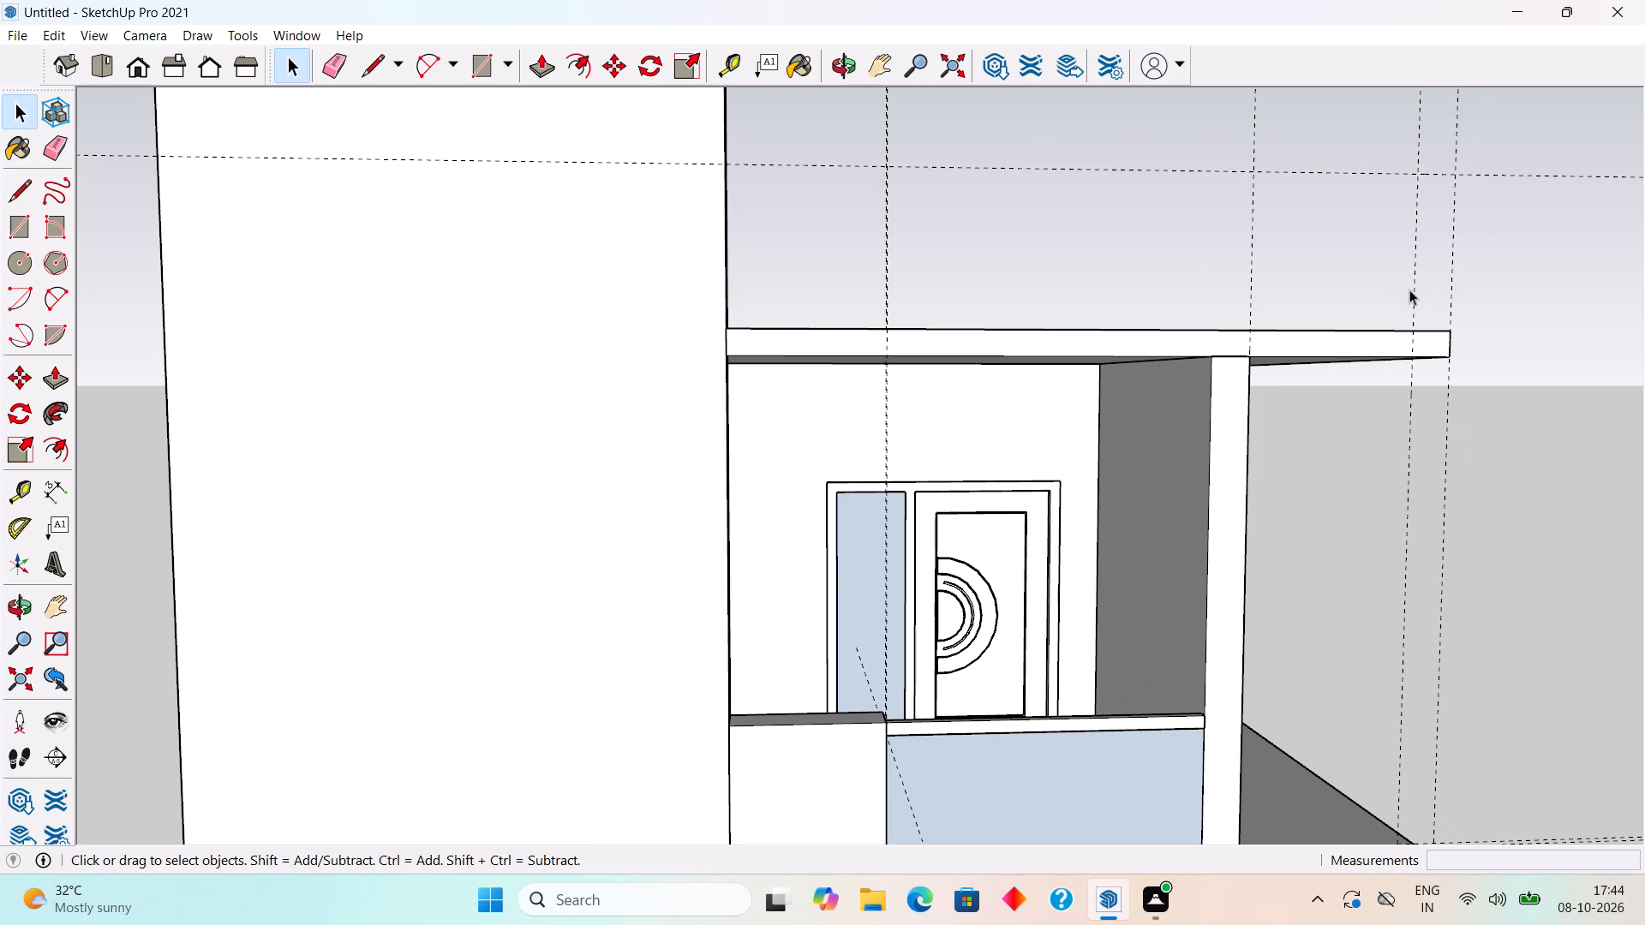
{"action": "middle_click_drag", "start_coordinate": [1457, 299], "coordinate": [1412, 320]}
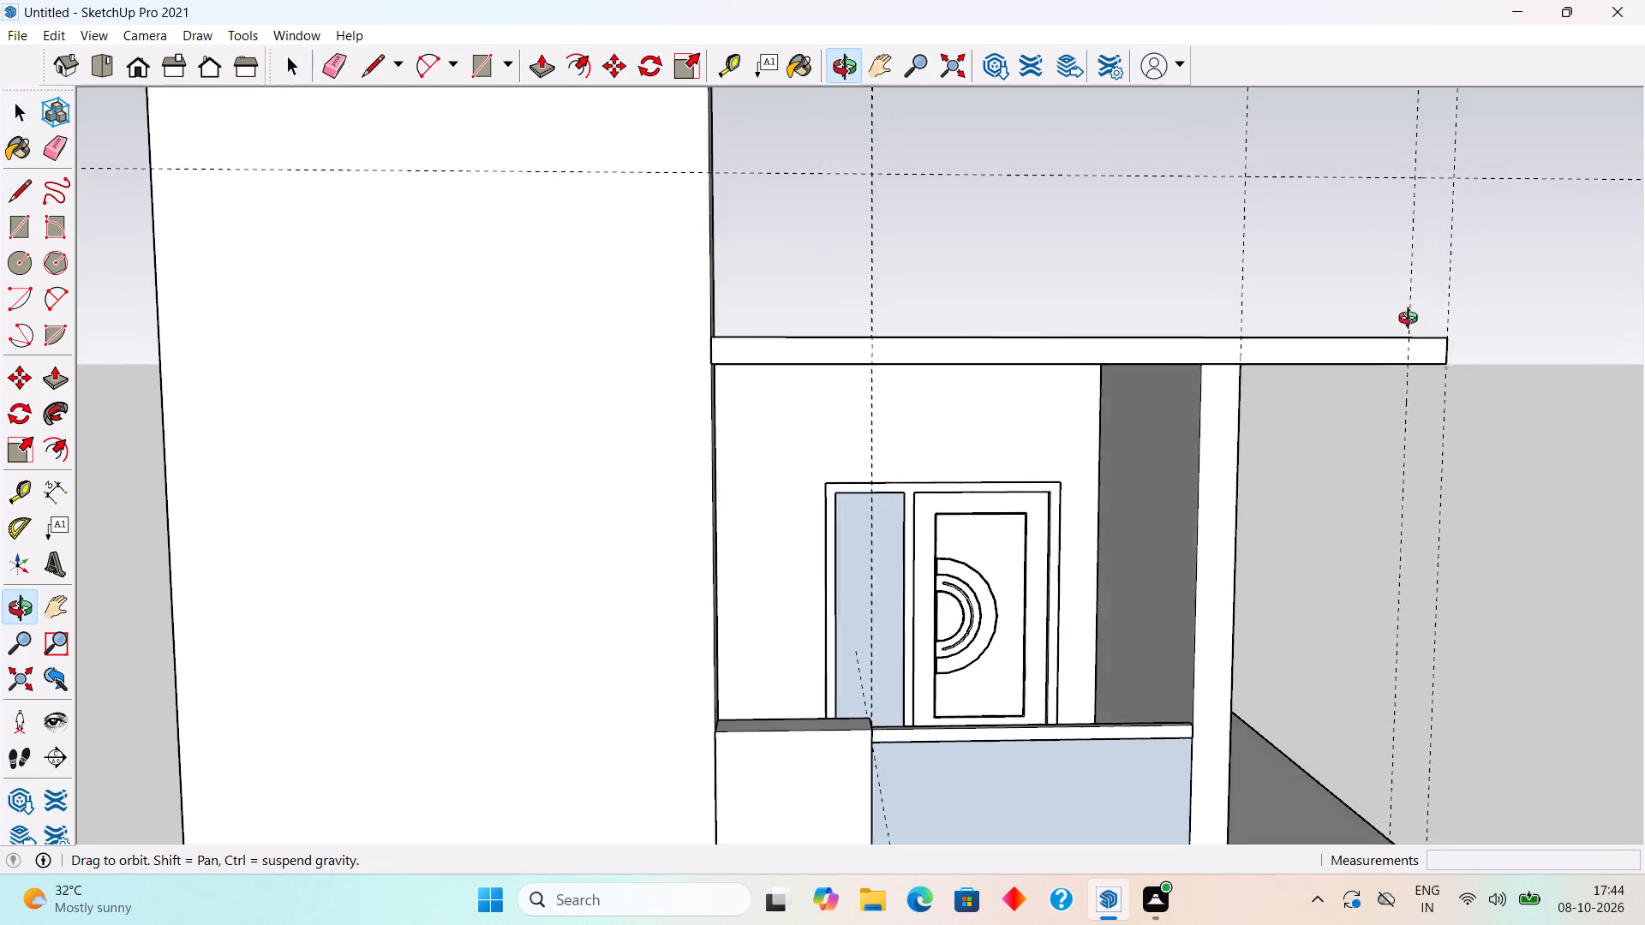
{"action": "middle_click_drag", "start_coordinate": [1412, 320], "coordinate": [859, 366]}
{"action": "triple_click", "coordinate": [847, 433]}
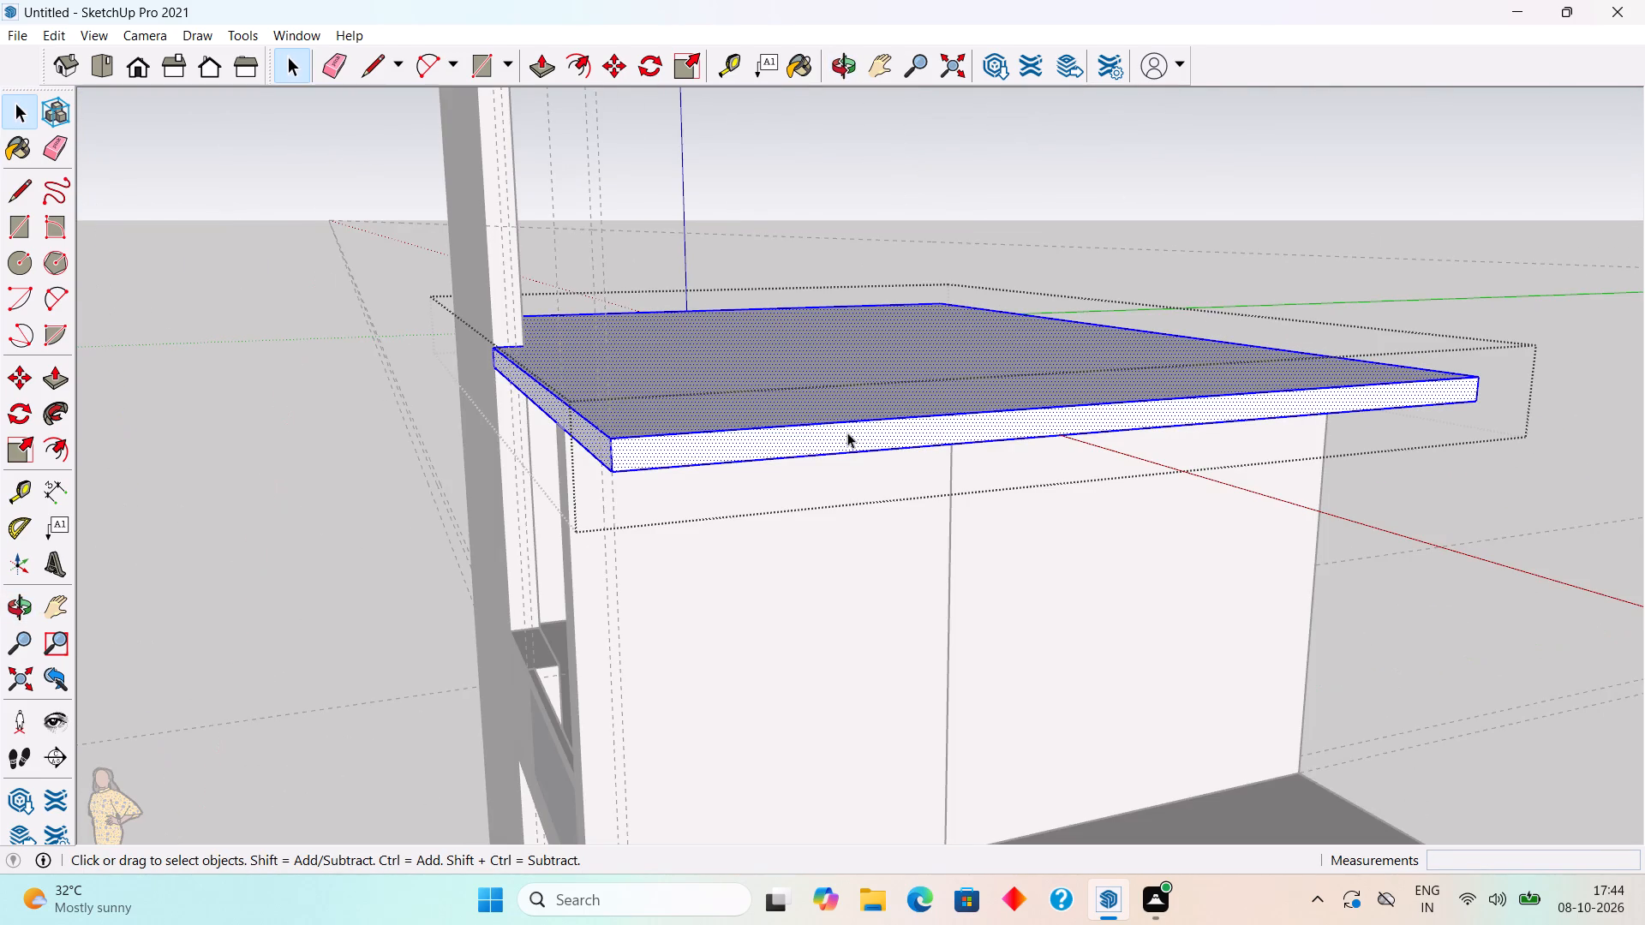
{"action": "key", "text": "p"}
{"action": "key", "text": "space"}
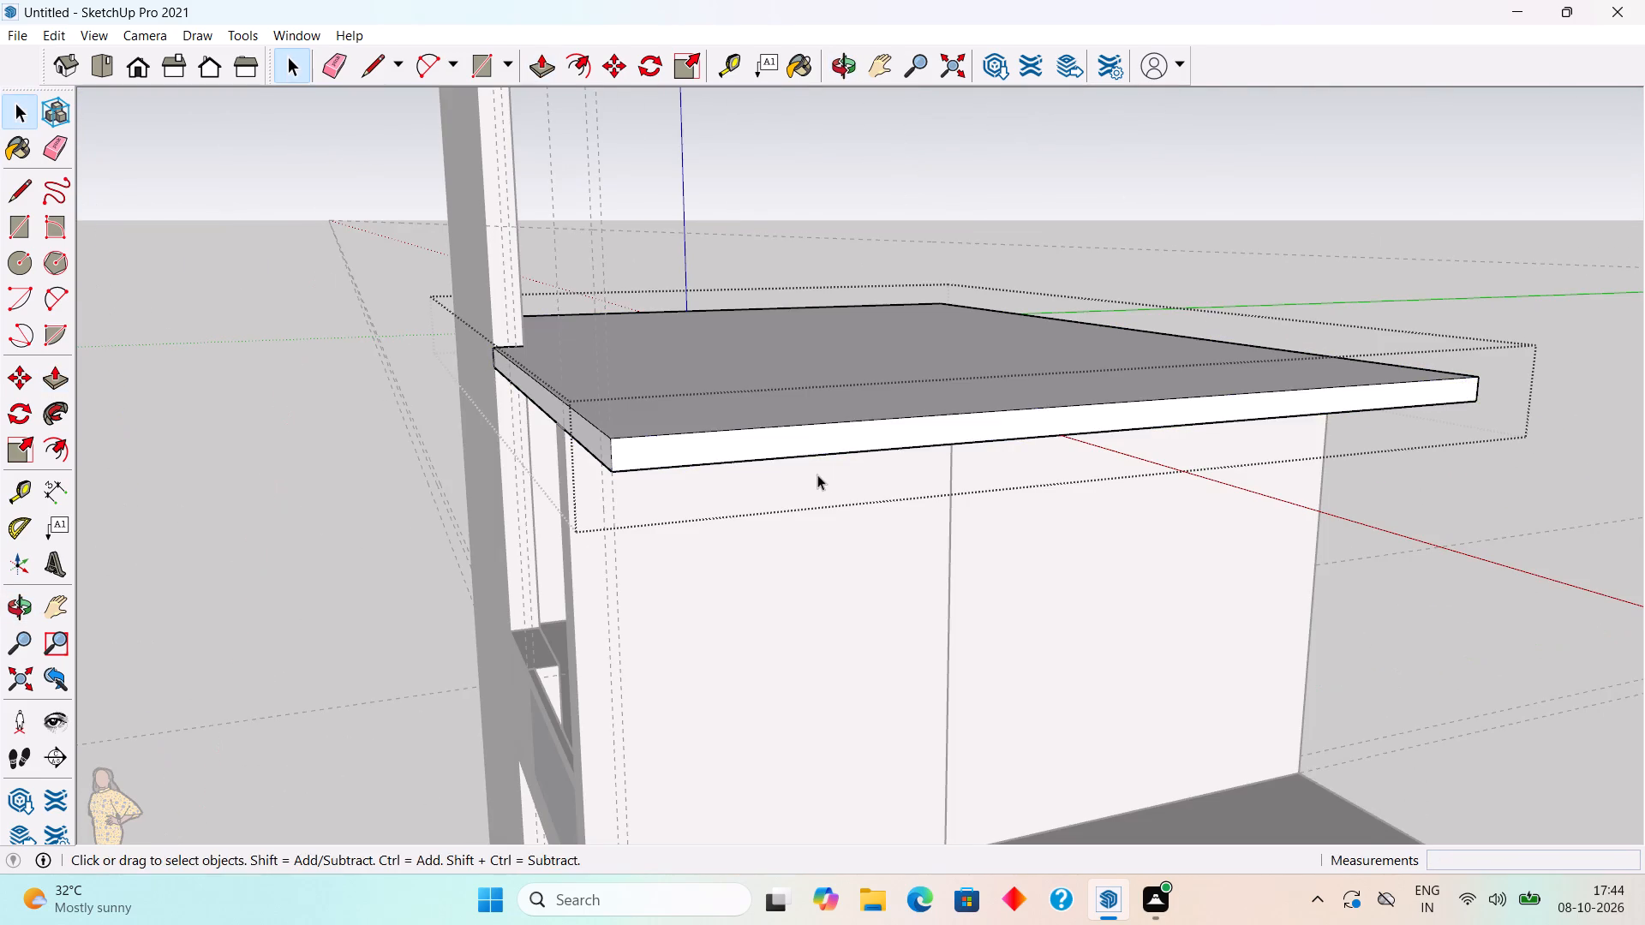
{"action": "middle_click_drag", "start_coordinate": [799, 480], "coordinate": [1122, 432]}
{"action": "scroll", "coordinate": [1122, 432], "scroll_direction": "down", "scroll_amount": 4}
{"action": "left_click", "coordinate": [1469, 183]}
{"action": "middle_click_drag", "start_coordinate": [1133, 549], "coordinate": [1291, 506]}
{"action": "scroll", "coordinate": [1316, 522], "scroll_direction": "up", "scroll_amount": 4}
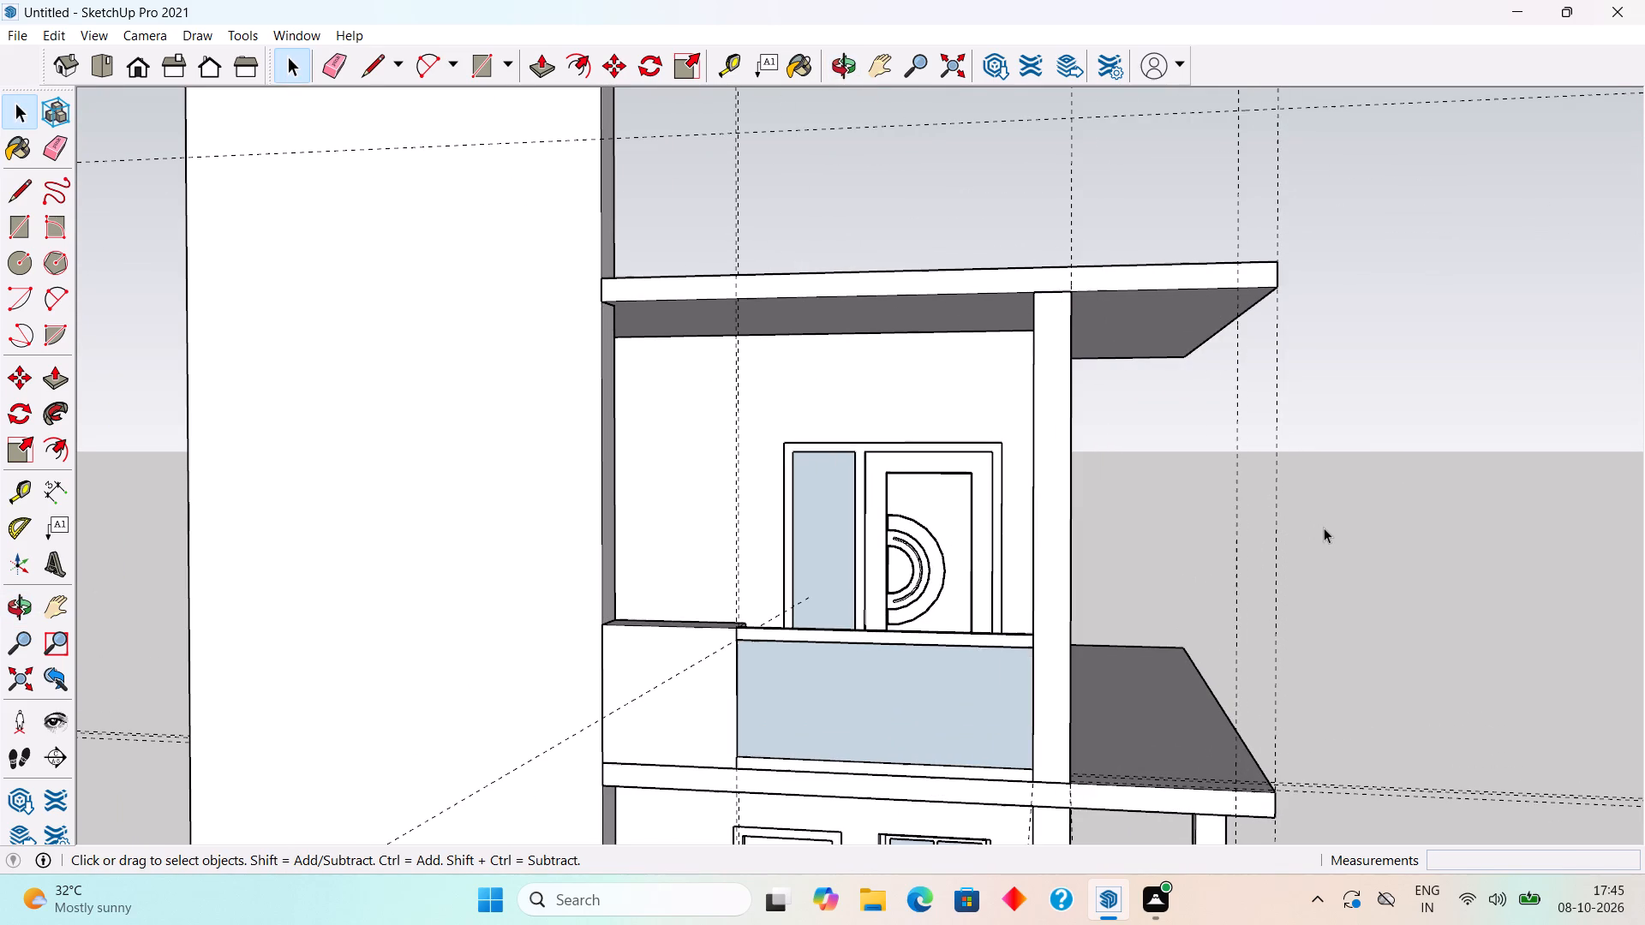
Push the roof slab's overhanging side face back 4' so it is flush with the side wall below.
{"action": "middle_click_drag", "start_coordinate": [1303, 491], "coordinate": [807, 523]}
{"action": "scroll", "coordinate": [770, 314], "scroll_direction": "up", "scroll_amount": 3}
{"action": "middle_click_drag", "start_coordinate": [761, 331], "coordinate": [704, 445]}
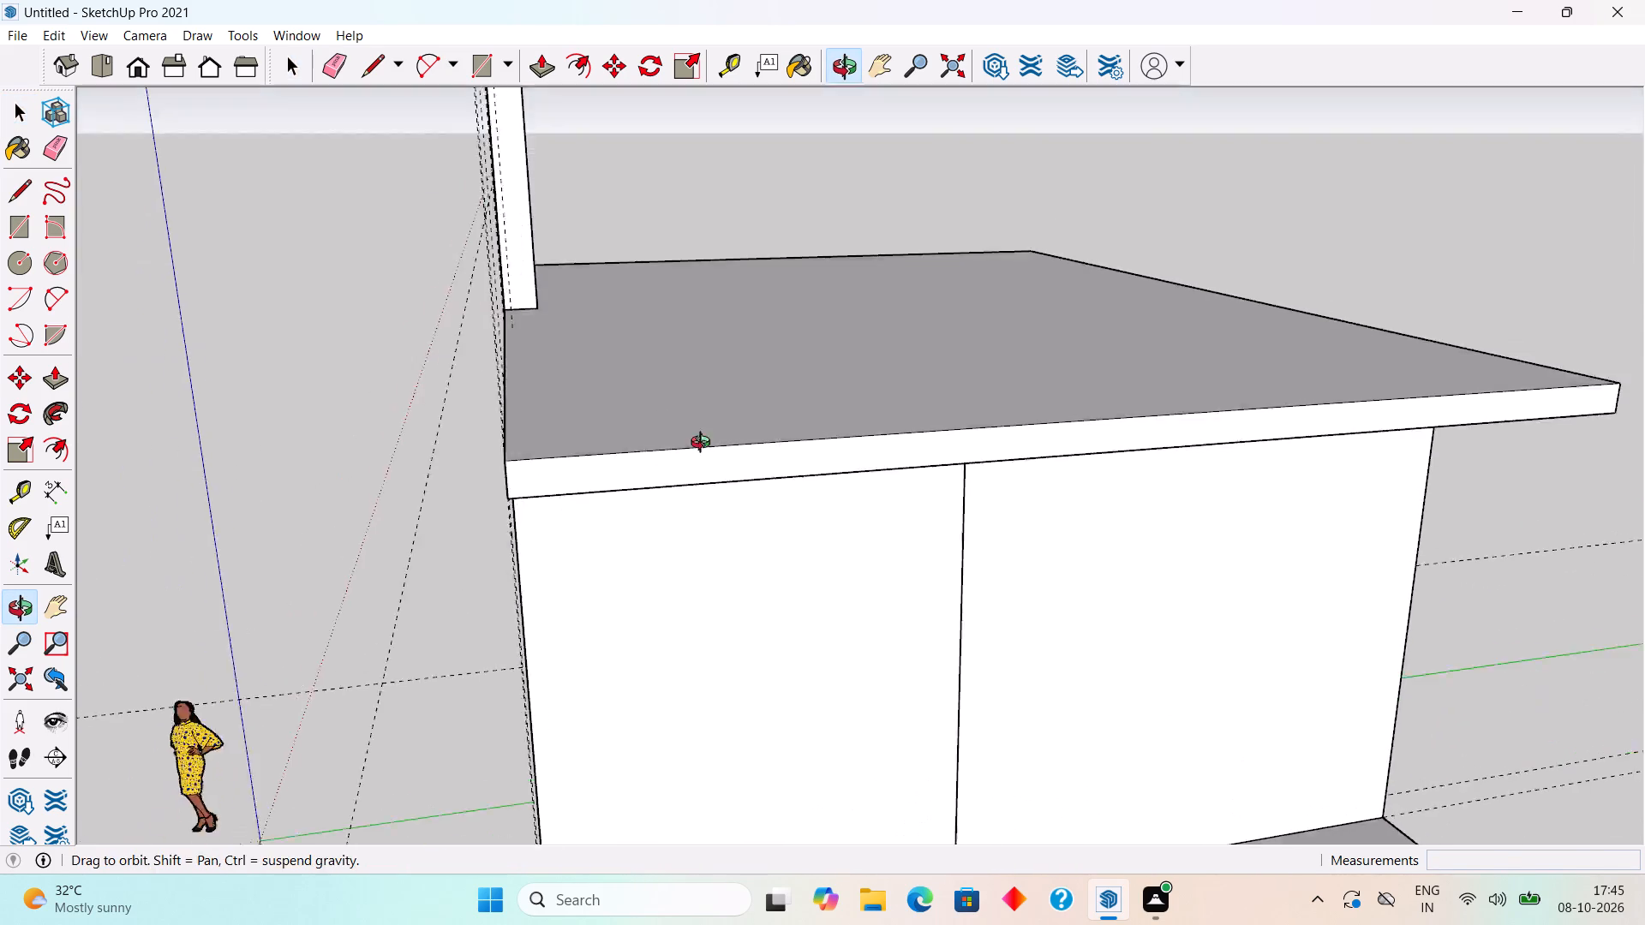
{"action": "middle_click_drag", "start_coordinate": [704, 445], "coordinate": [704, 452]}
{"action": "scroll", "coordinate": [704, 485], "scroll_direction": "up", "scroll_amount": 4}
{"action": "triple_click", "coordinate": [709, 516]}
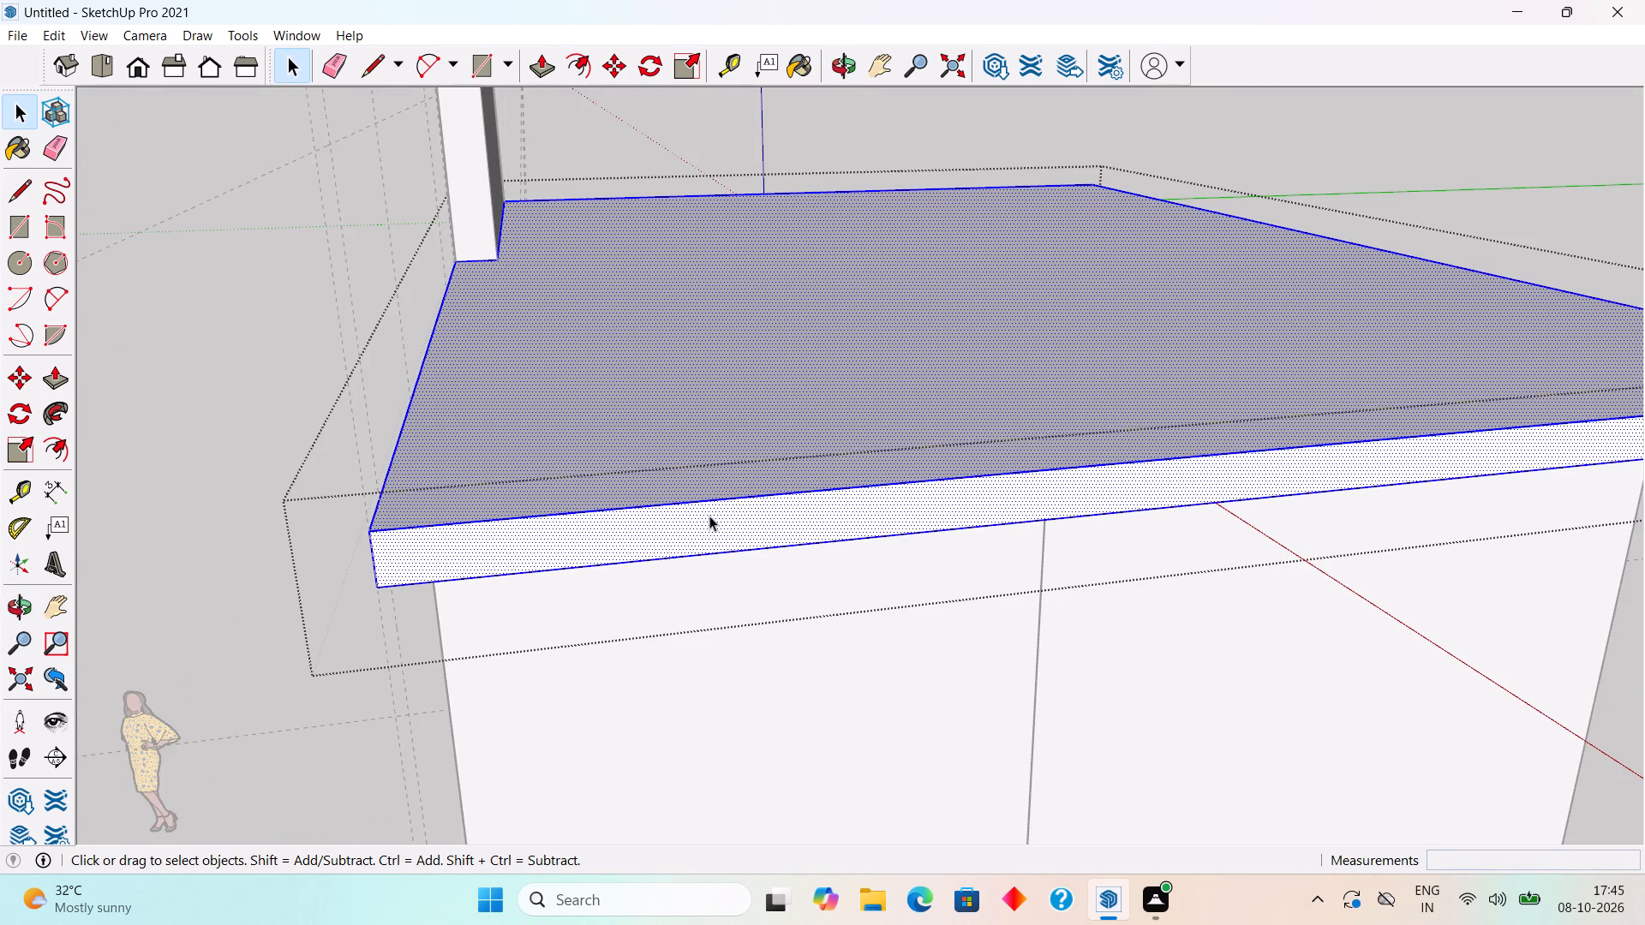
{"action": "key", "text": "p"}
{"action": "left_click", "coordinate": [715, 528]}
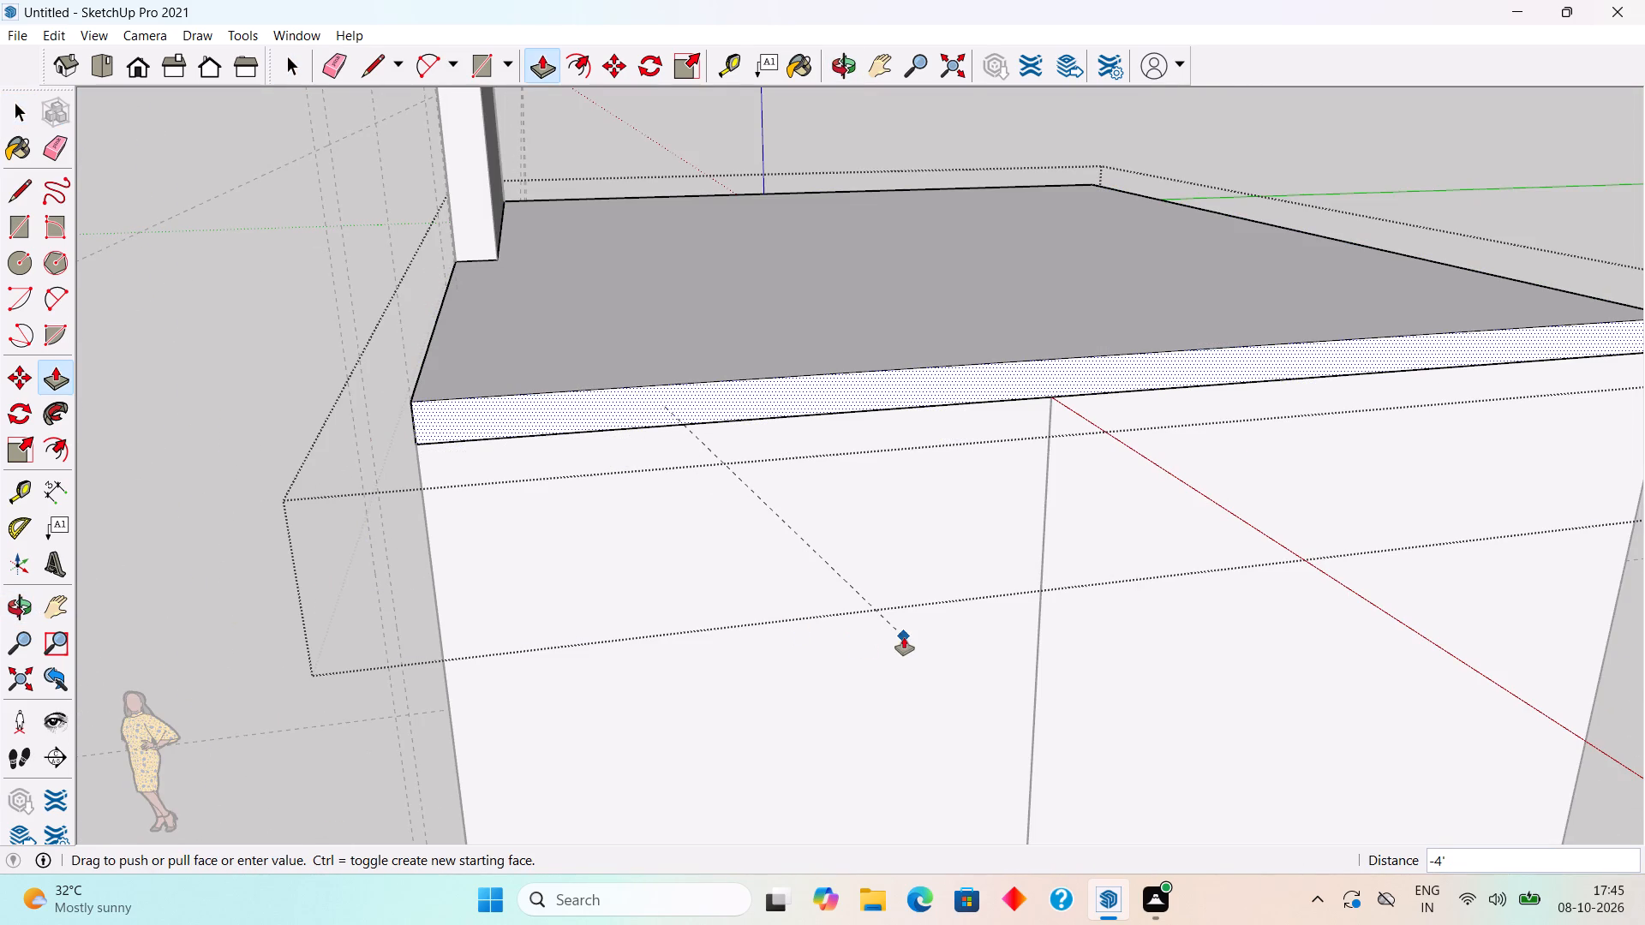
{"action": "left_click", "coordinate": [904, 637]}
{"action": "key", "text": "space"}
{"action": "scroll", "coordinate": [652, 600], "scroll_direction": "down", "scroll_amount": 9}
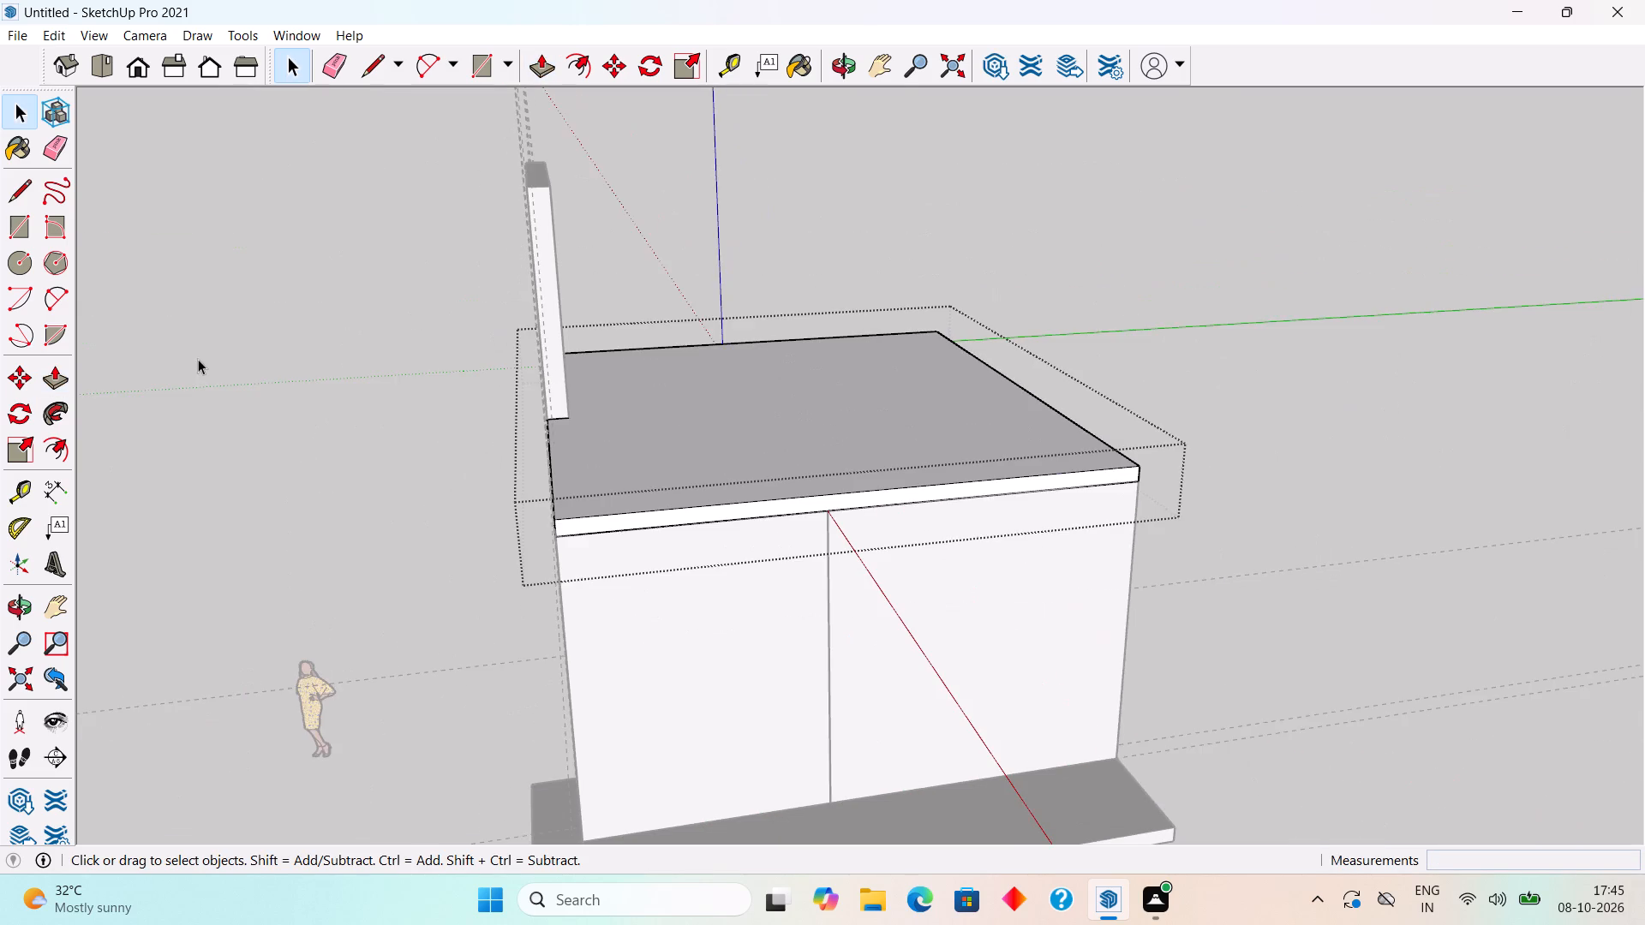
{"action": "left_click", "coordinate": [198, 359]}
Draw a vertical 9" by 13' 6" rectangle from the guide intersection above the roof down to the first-floor slab's front corner.
{"action": "middle_click_drag", "start_coordinate": [581, 498], "coordinate": [1129, 381]}
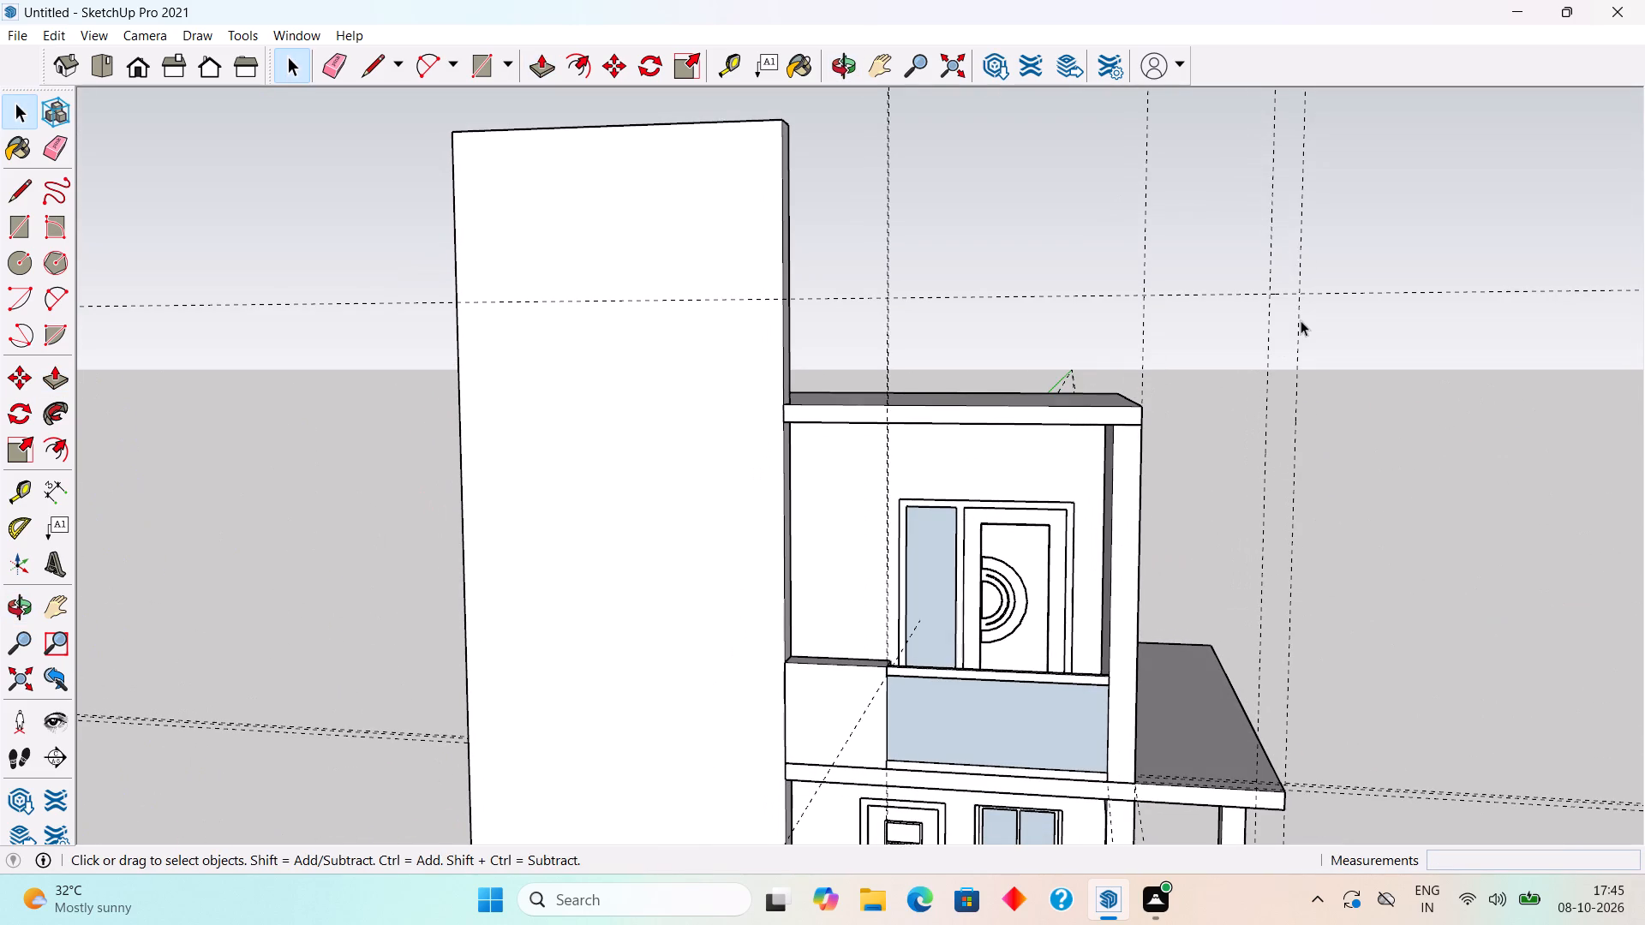
{"action": "key", "text": "r"}
{"action": "left_click", "coordinate": [1274, 294]}
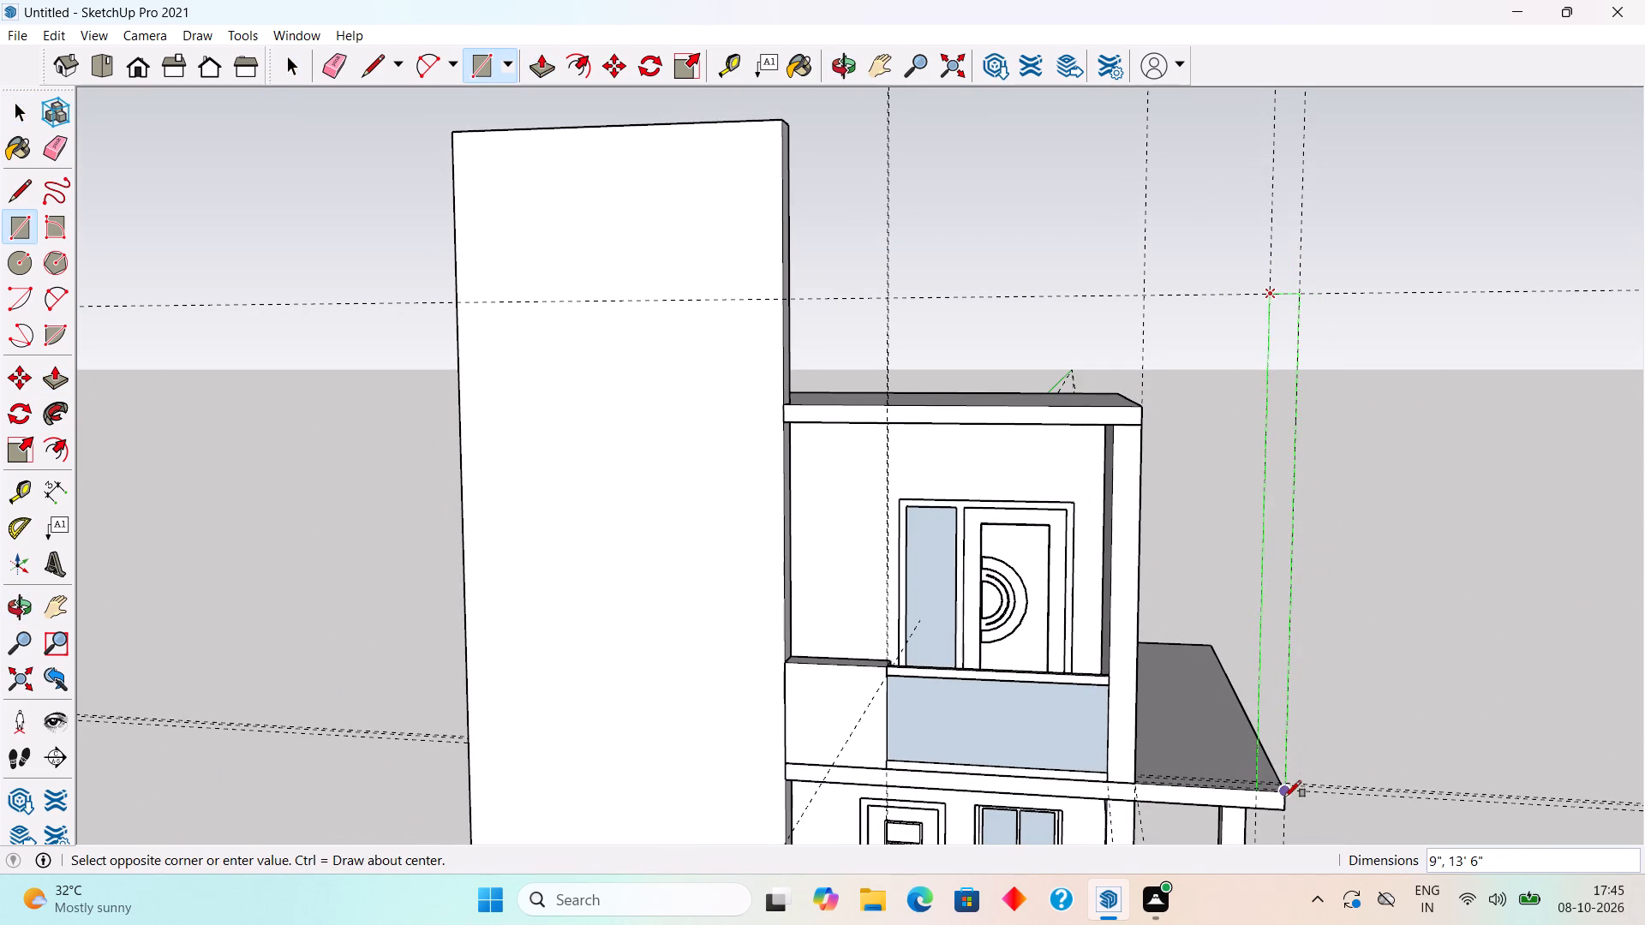
{"action": "scroll", "coordinate": [1284, 797], "scroll_direction": "up", "scroll_amount": 18}
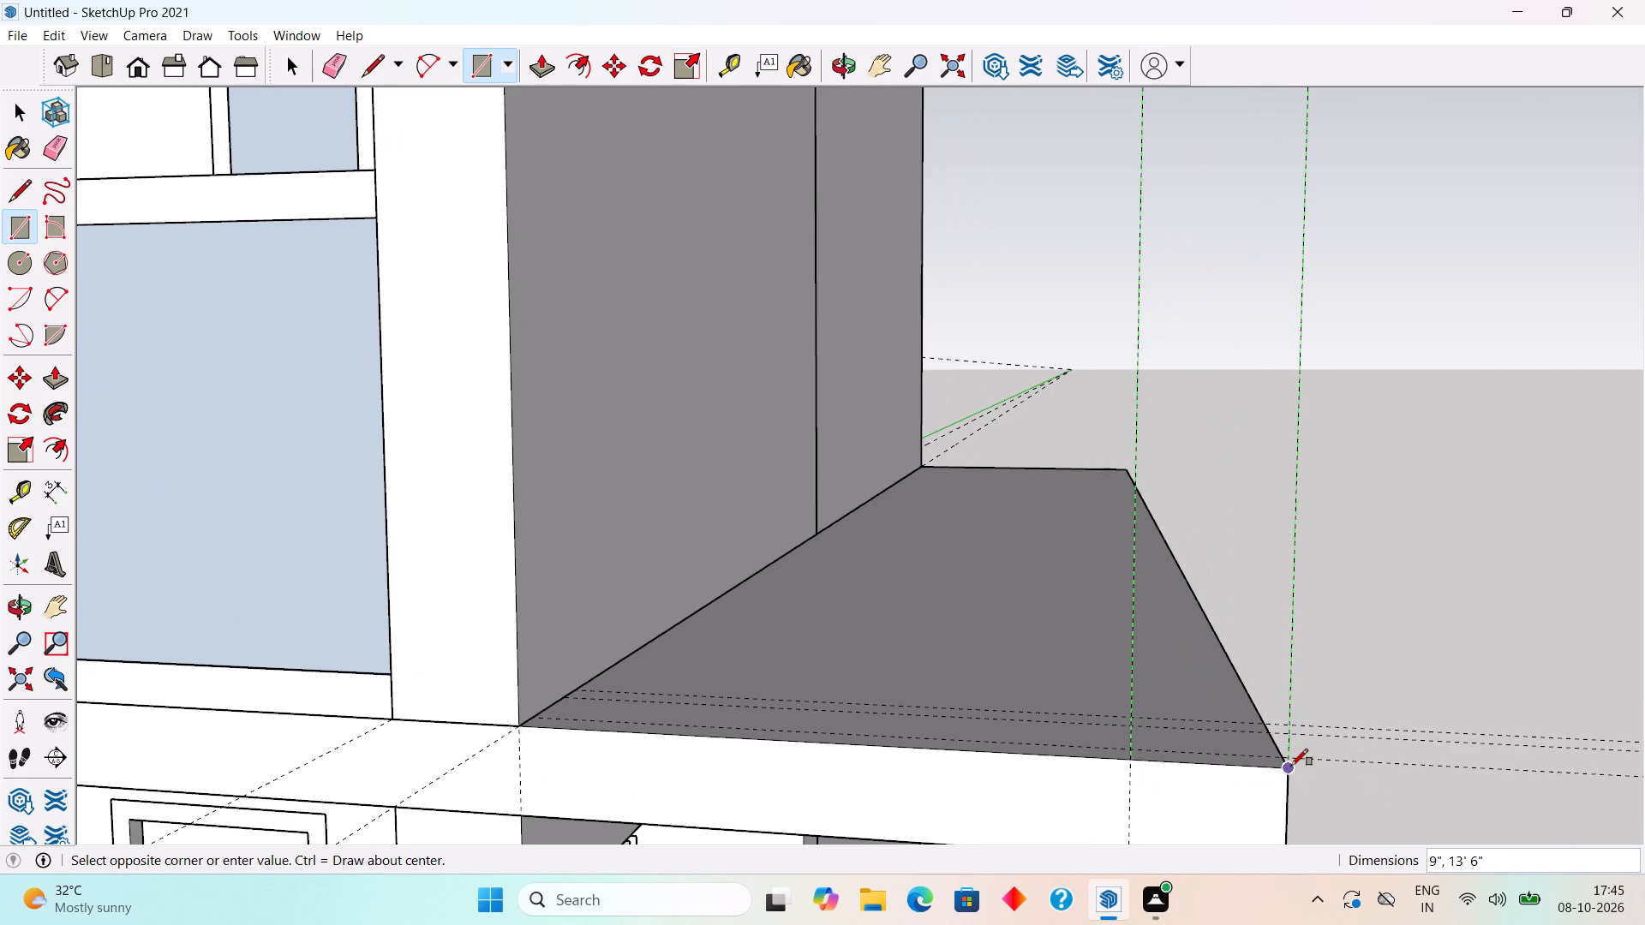
{"action": "left_click", "coordinate": [1291, 766]}
{"action": "key", "text": "space"}
Extrude the tall narrow rectangle at the first-floor slab's overhanging corner 9" to form a column.
{"action": "scroll", "coordinate": [1419, 582], "scroll_direction": "down", "scroll_amount": 1}
{"action": "middle_click_drag", "start_coordinate": [1415, 582], "coordinate": [1290, 605]}
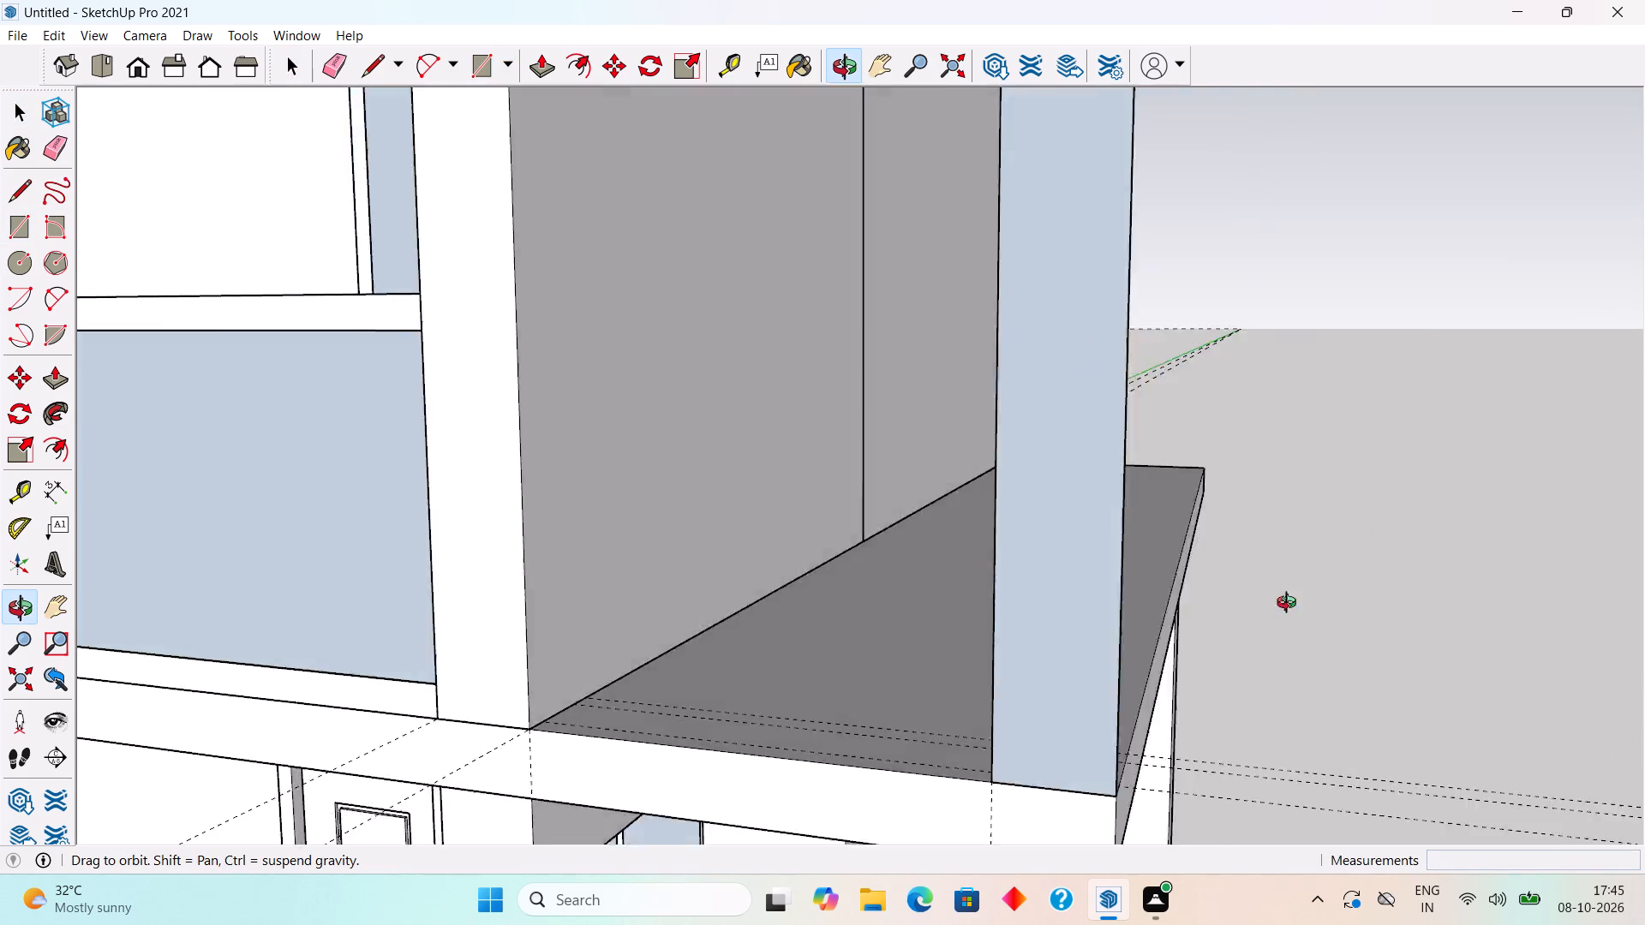
{"action": "middle_click_drag", "start_coordinate": [1290, 605], "coordinate": [1074, 609]}
{"action": "scroll", "coordinate": [1074, 609], "scroll_direction": "down", "scroll_amount": 4}
{"action": "middle_click_drag", "start_coordinate": [1081, 599], "coordinate": [685, 681]}
{"action": "scroll", "coordinate": [691, 677], "scroll_direction": "down", "scroll_amount": 4}
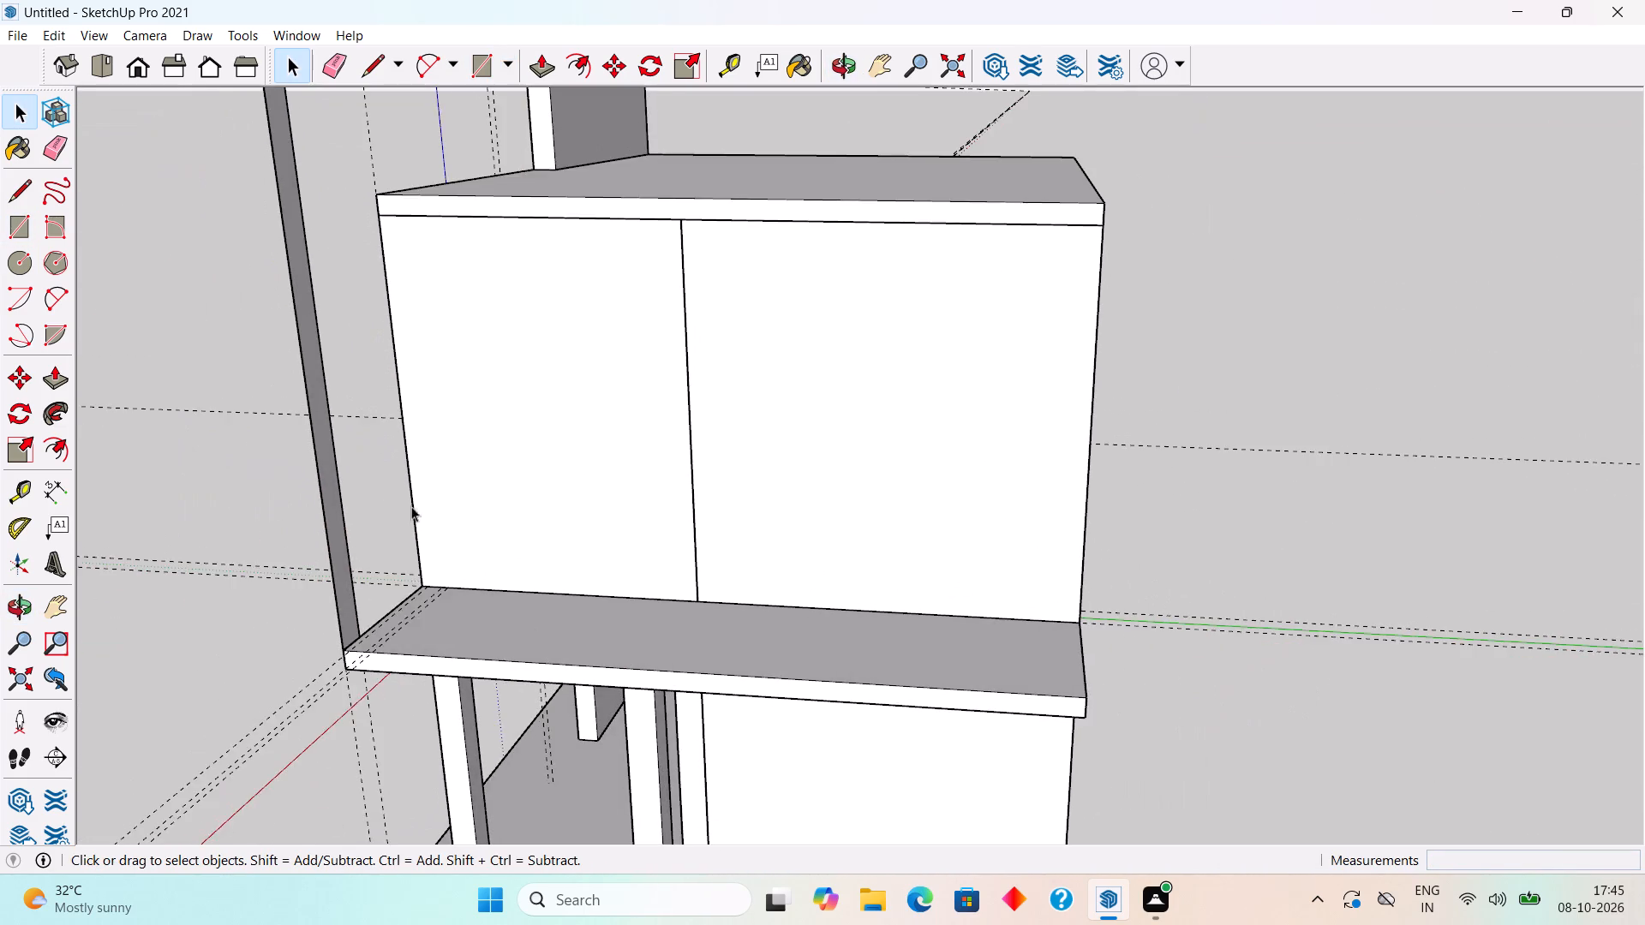
{"action": "scroll", "coordinate": [401, 504], "scroll_direction": "up", "scroll_amount": 5}
{"action": "left_click", "coordinate": [283, 592]}
{"action": "key", "text": "p"}
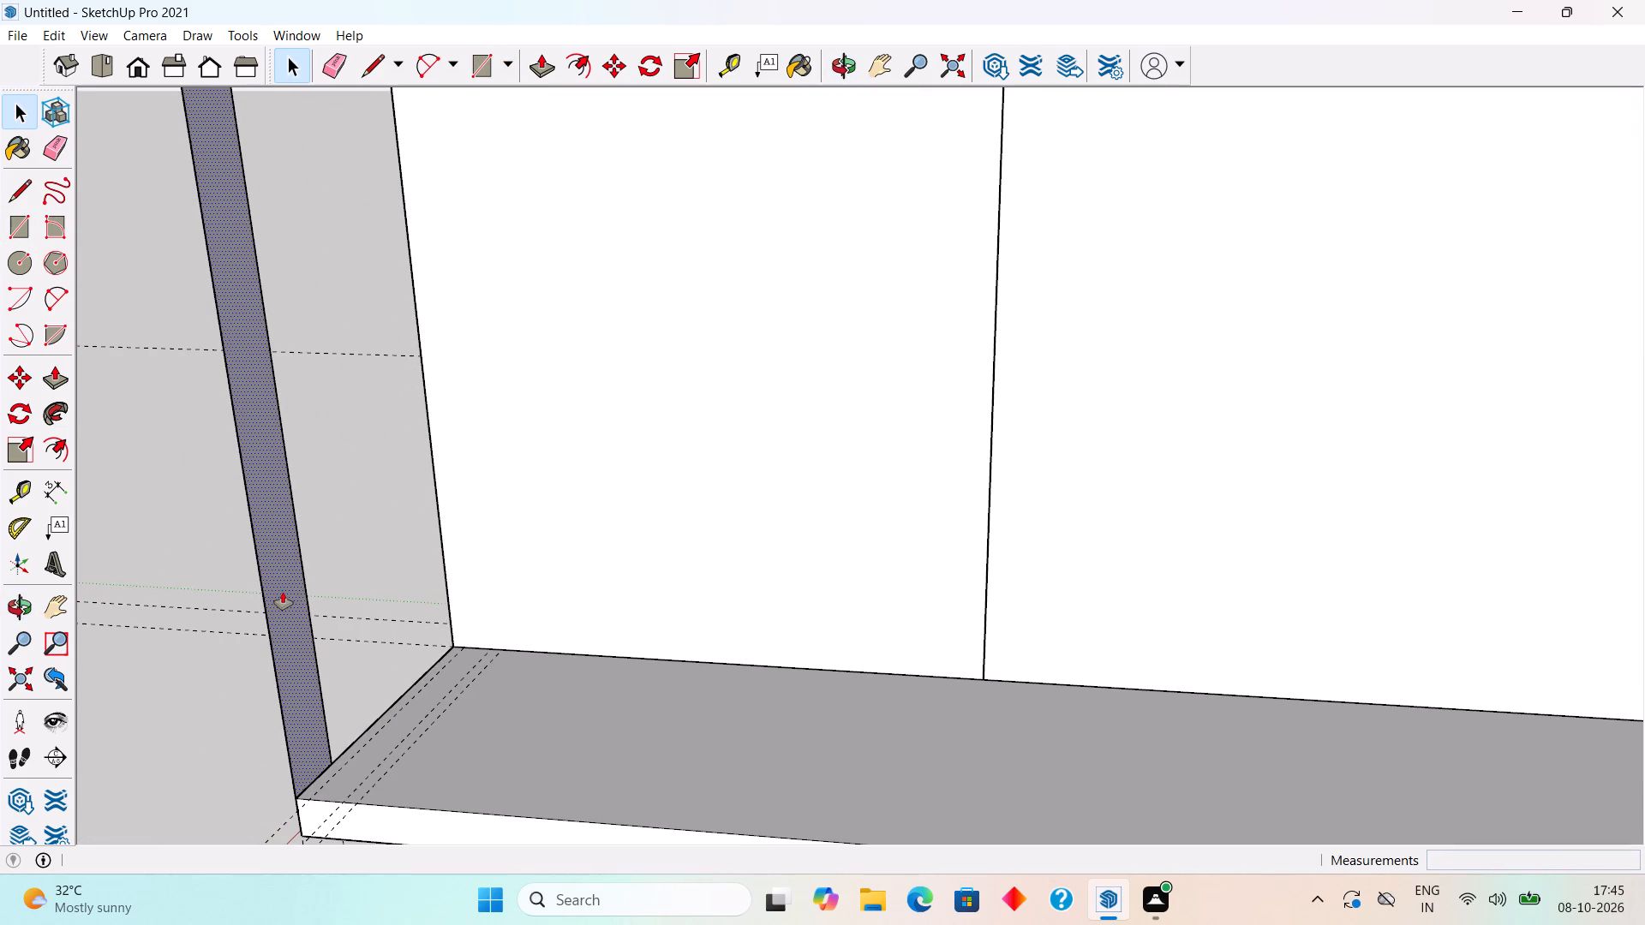
{"action": "left_click", "coordinate": [283, 592]}
{"action": "type", "text": "9\""}
{"action": "key", "text": "Return"}
{"action": "key", "text": "space"}
{"action": "scroll", "coordinate": [393, 628], "scroll_direction": "down", "scroll_amount": 11}
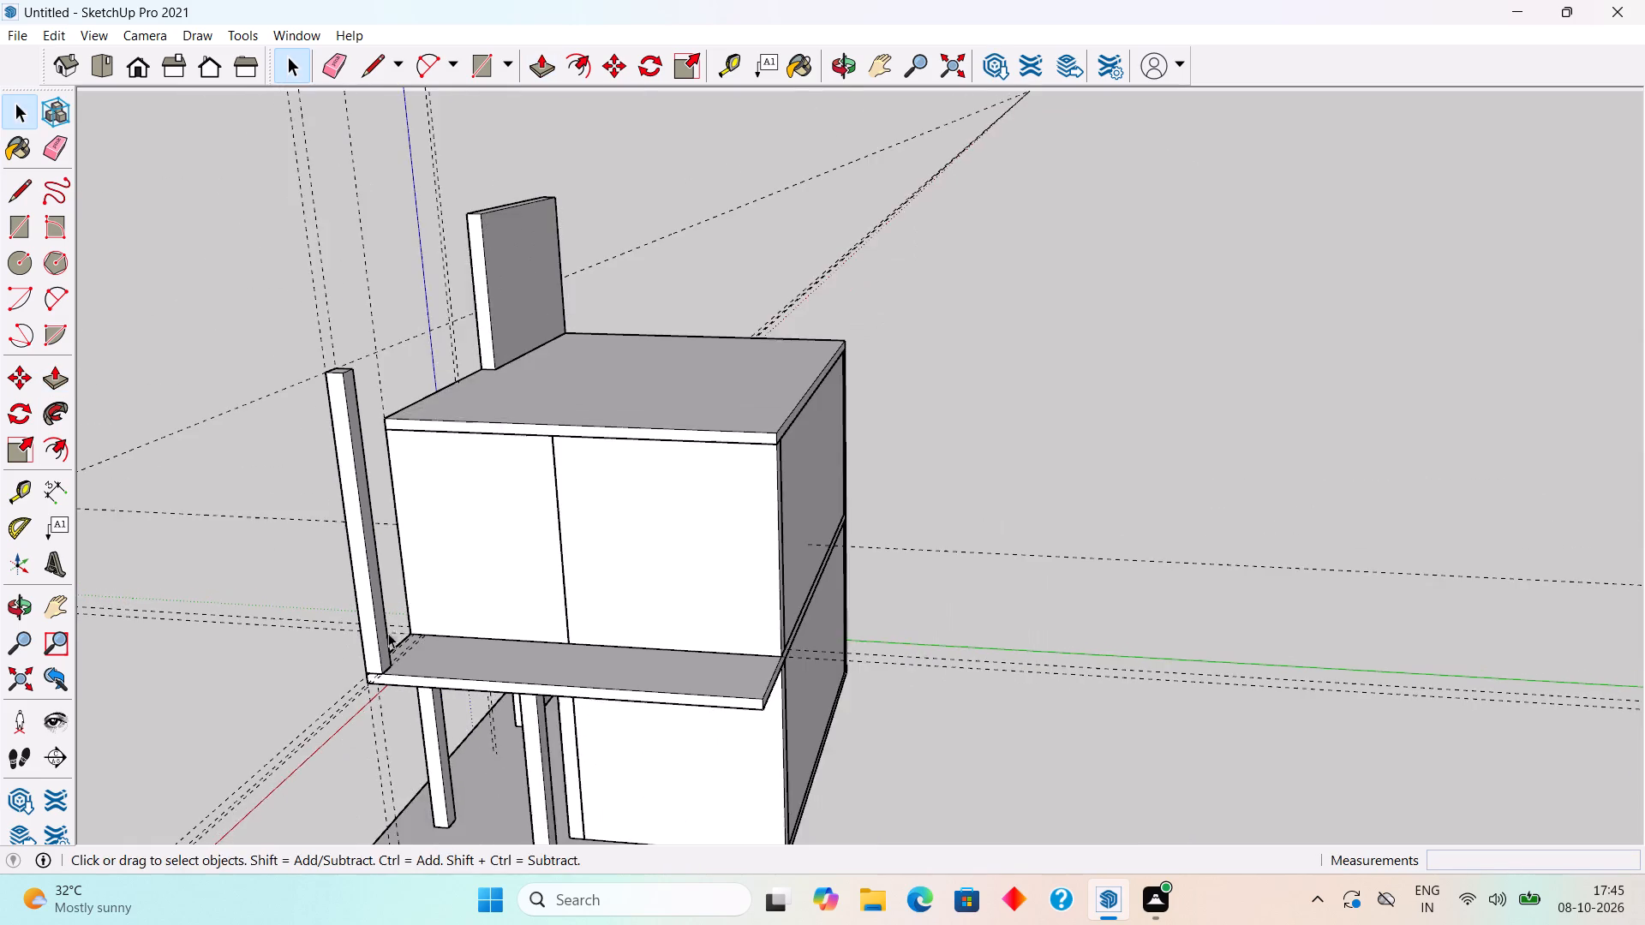
{"action": "middle_click_drag", "start_coordinate": [404, 645], "coordinate": [1229, 523]}
{"action": "left_click", "coordinate": [1466, 506]}
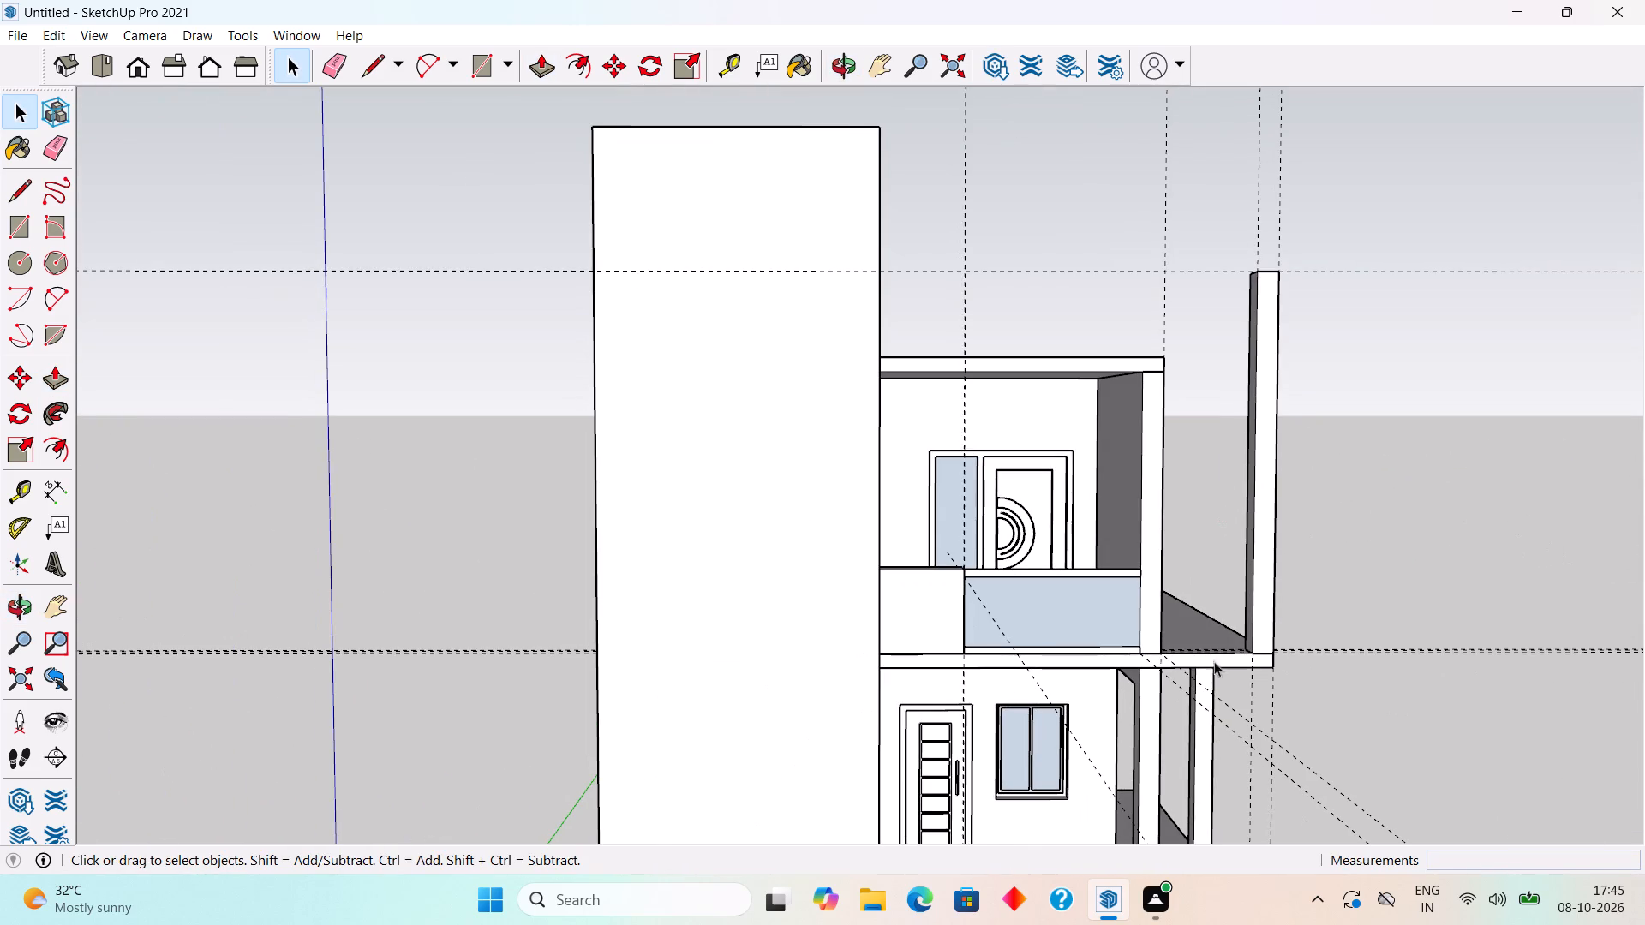
Open the balcony's side wall group and start a Push/Pull on its narrow front face.
{"action": "scroll", "coordinate": [1156, 686], "scroll_direction": "up", "scroll_amount": 5}
{"action": "middle_click_drag", "start_coordinate": [1200, 440], "coordinate": [1229, 516]}
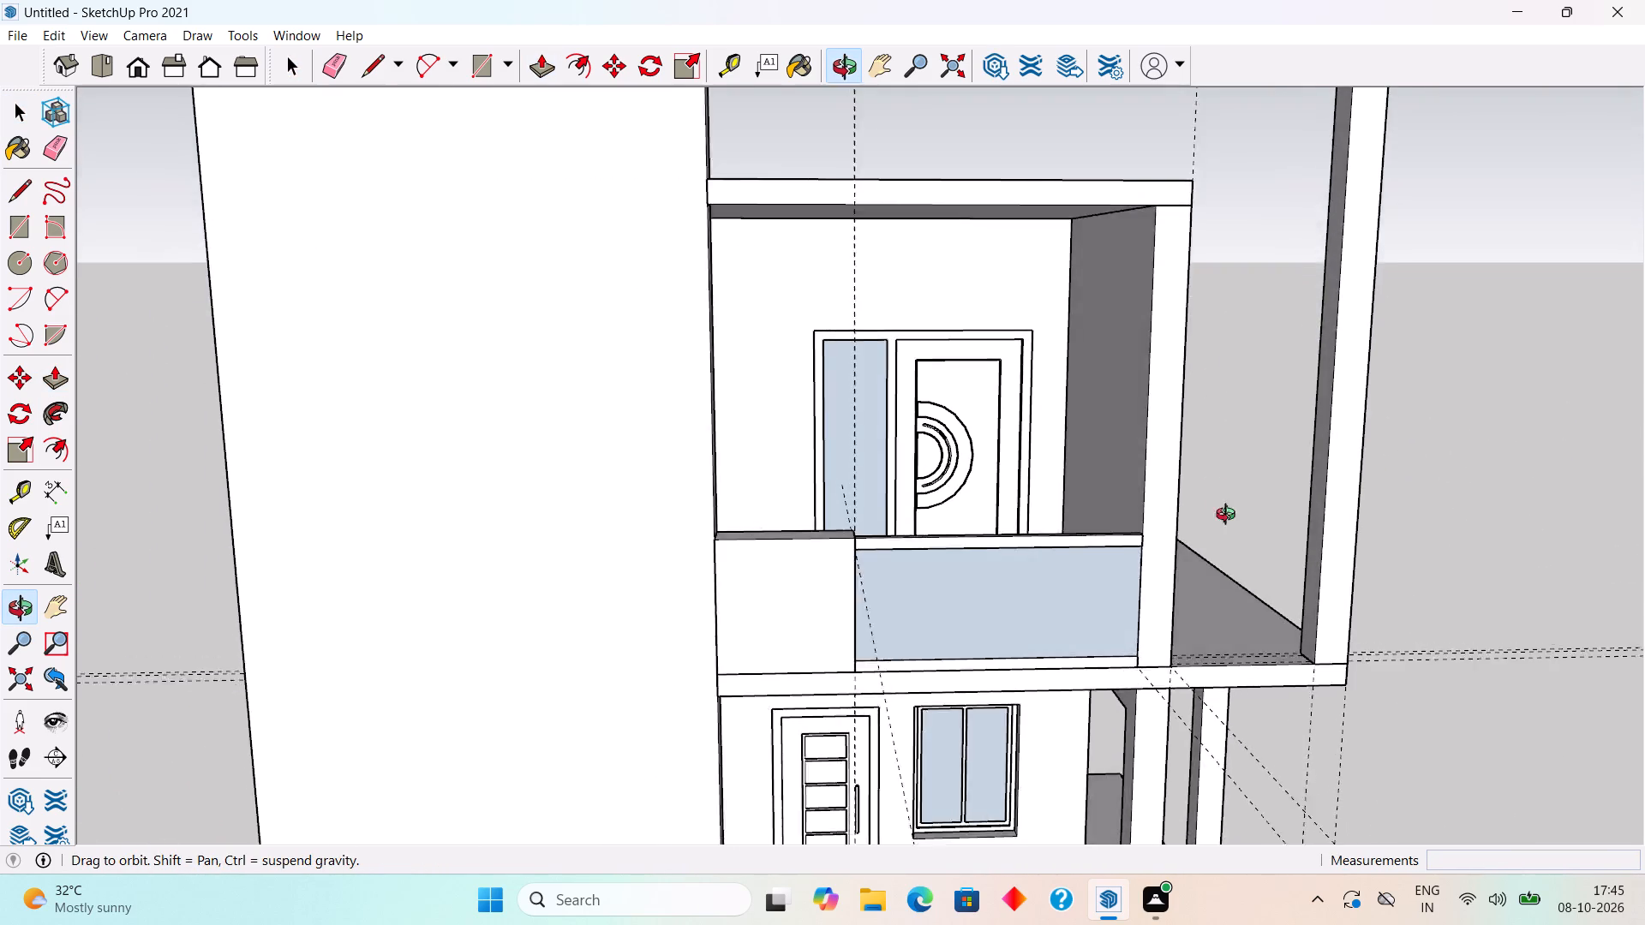
{"action": "middle_click_drag", "start_coordinate": [1229, 516], "coordinate": [1265, 593]}
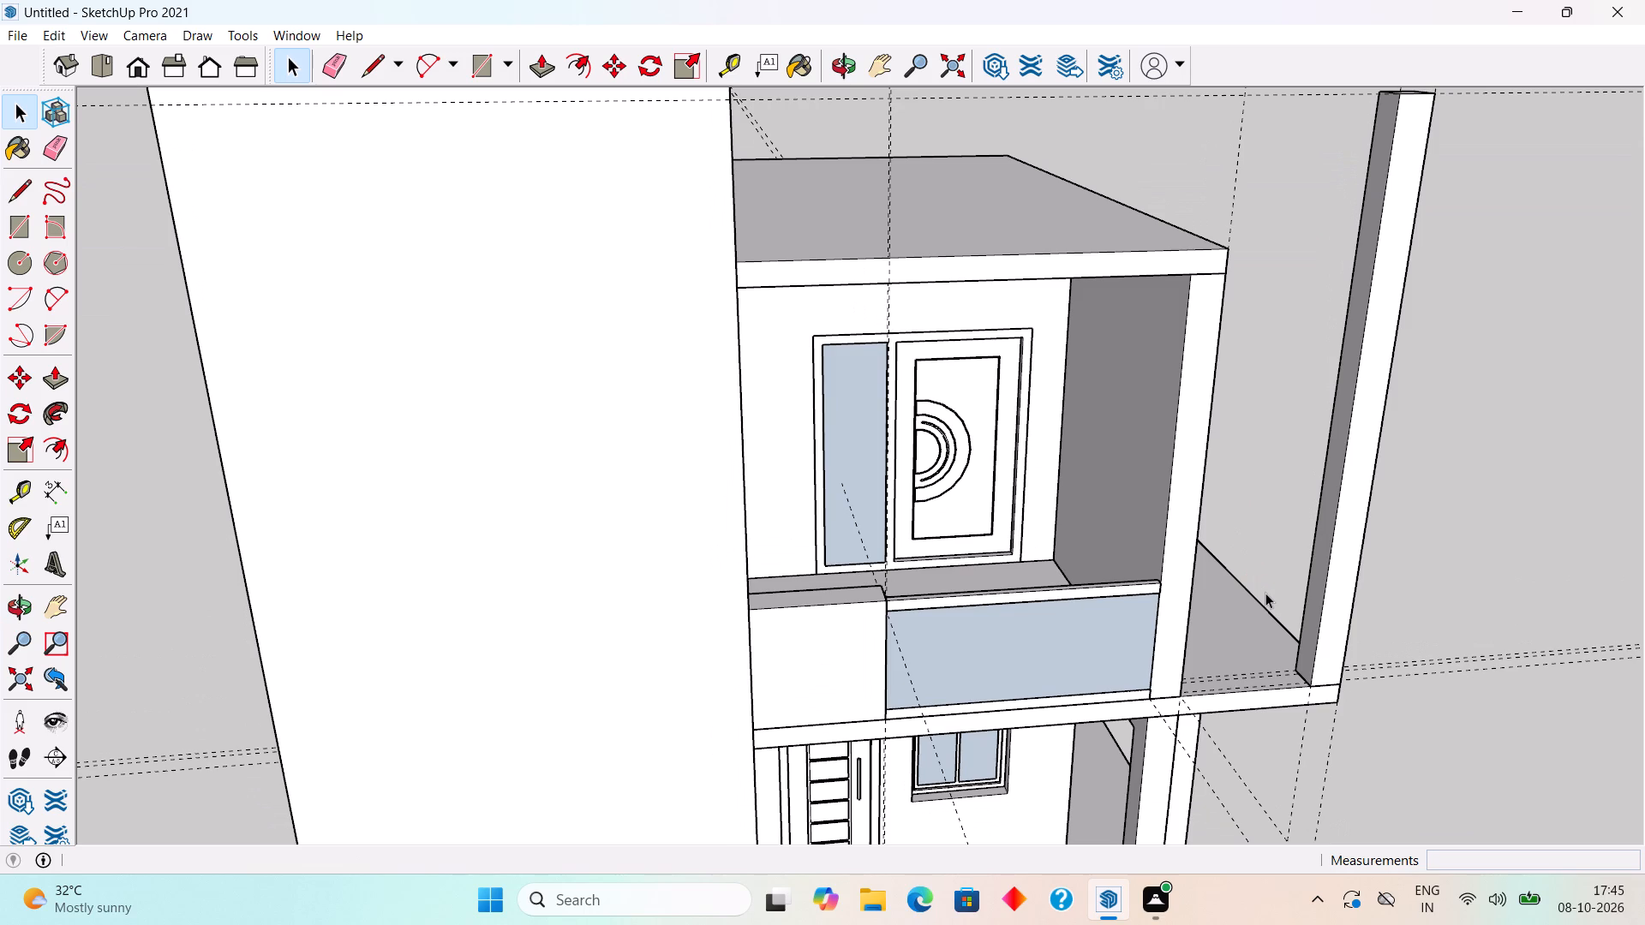
{"action": "scroll", "coordinate": [1193, 562], "scroll_direction": "up", "scroll_amount": 4}
{"action": "triple_click", "coordinate": [1179, 558]}
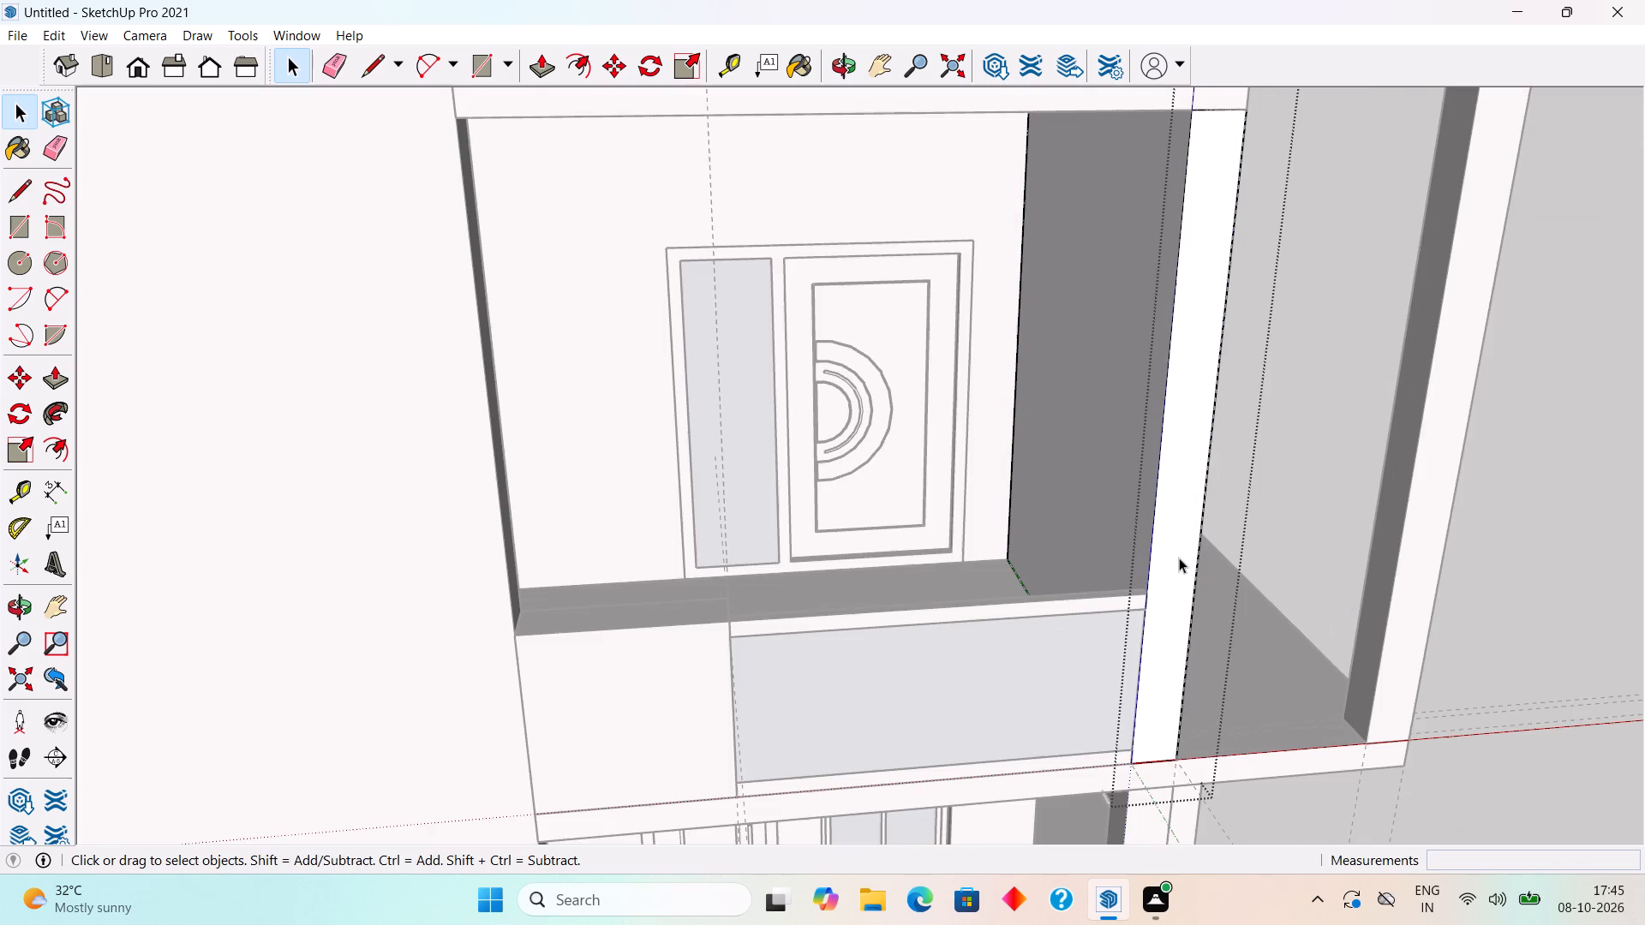
{"action": "key", "text": "9"}
{"action": "left_click", "coordinate": [1179, 557]}
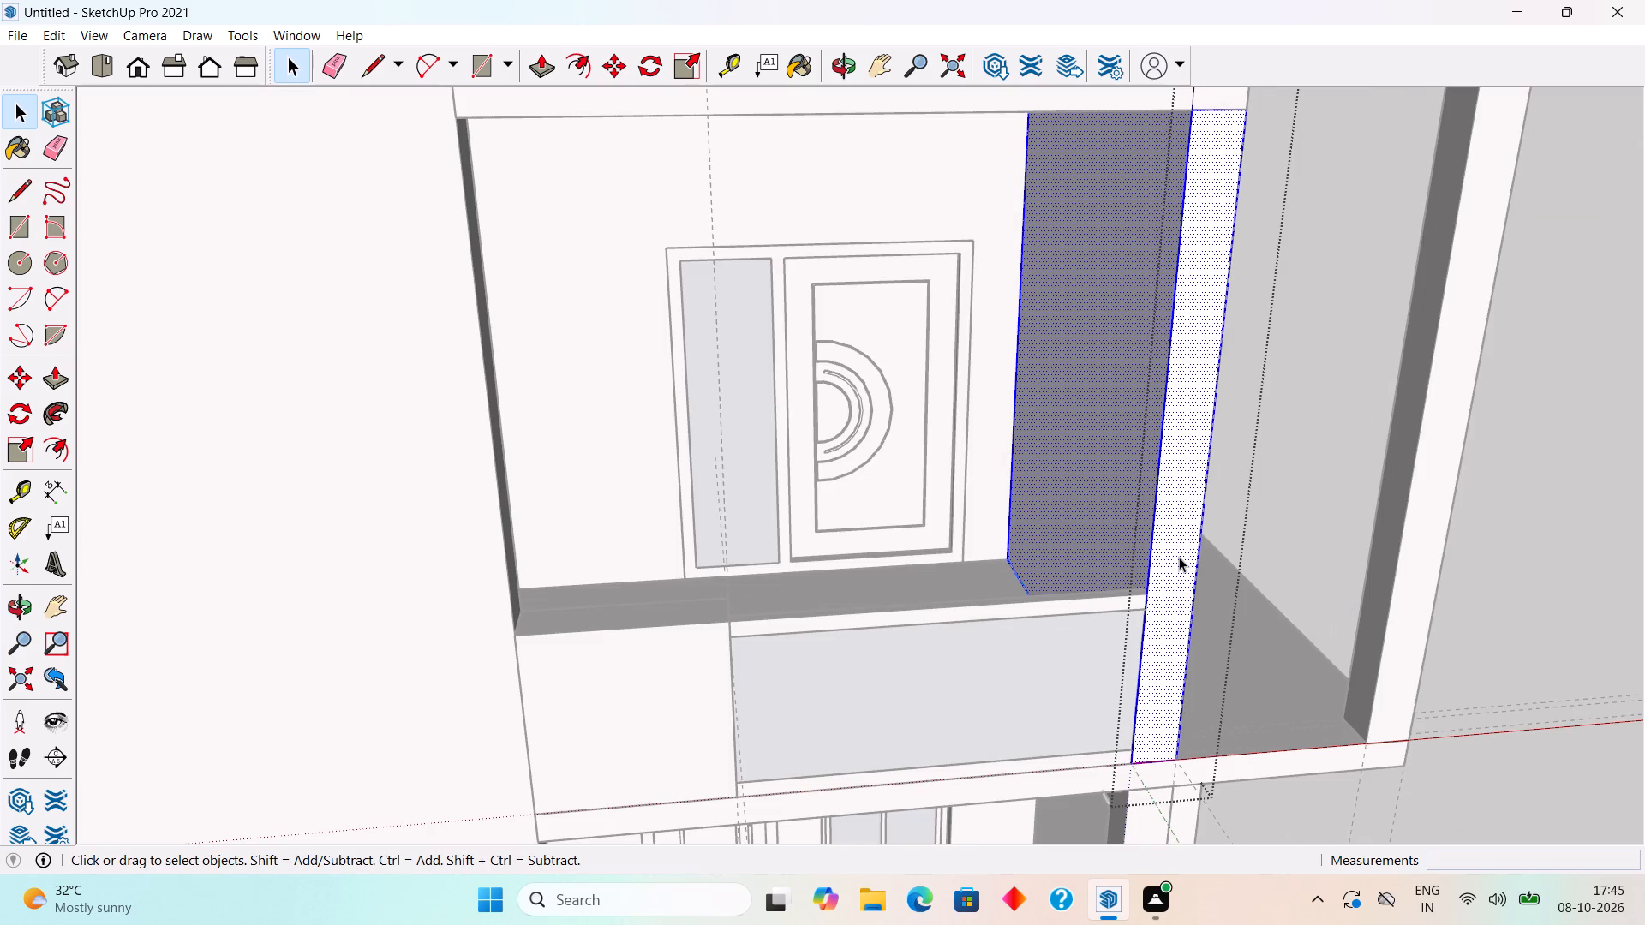
{"action": "key", "text": "p"}
{"action": "left_click", "coordinate": [1177, 545]}
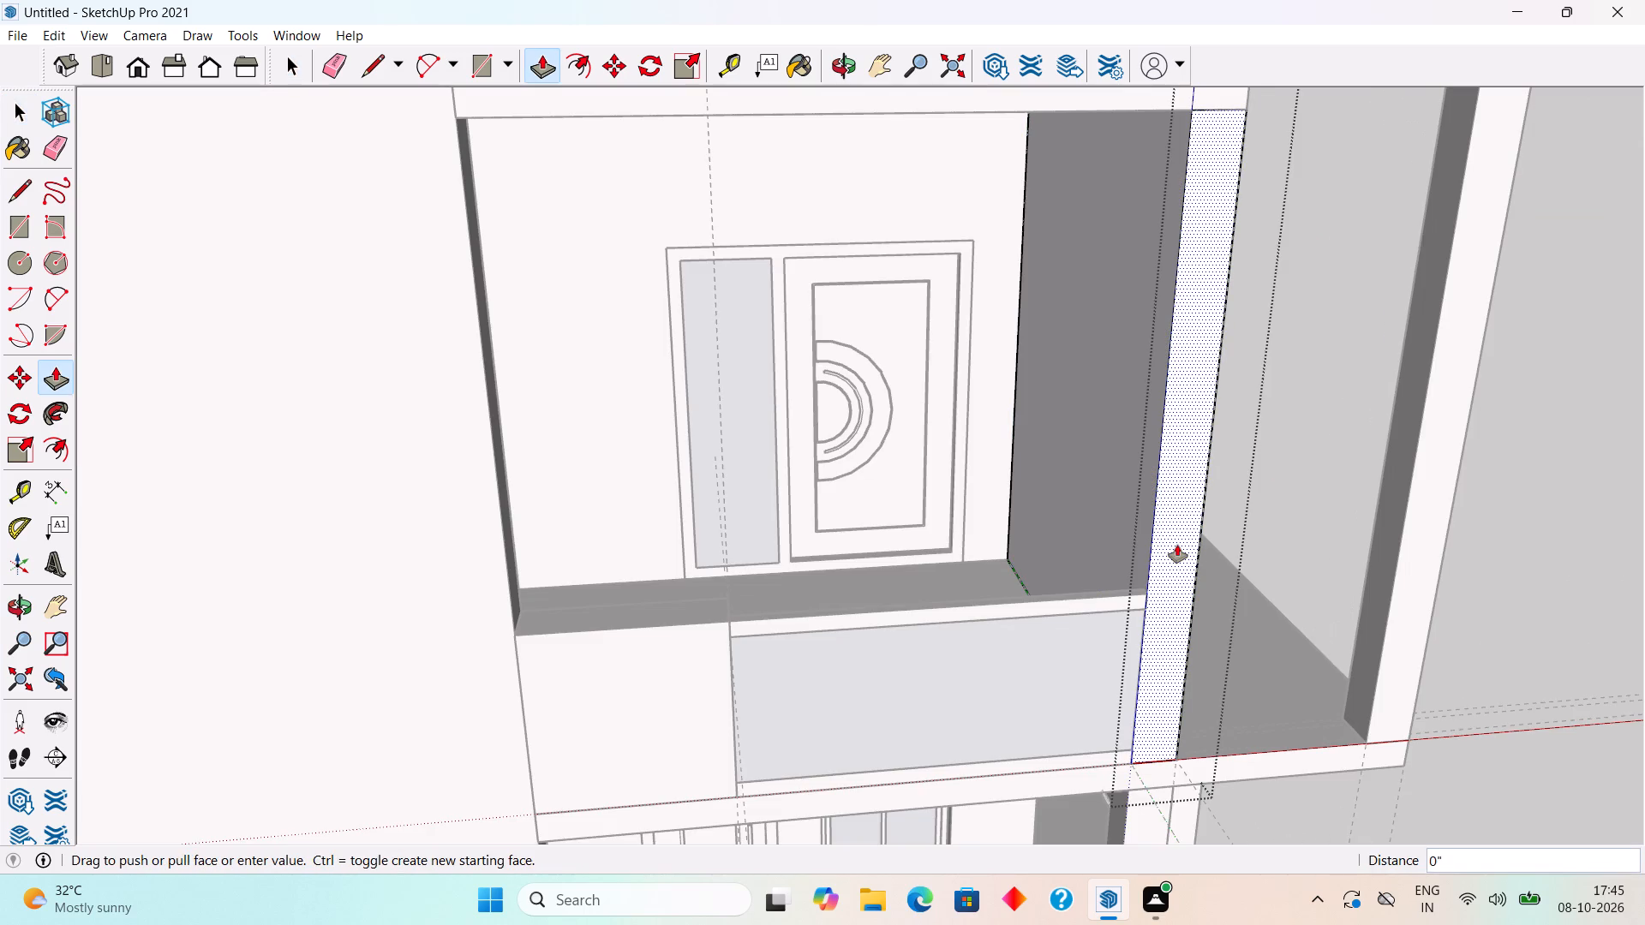
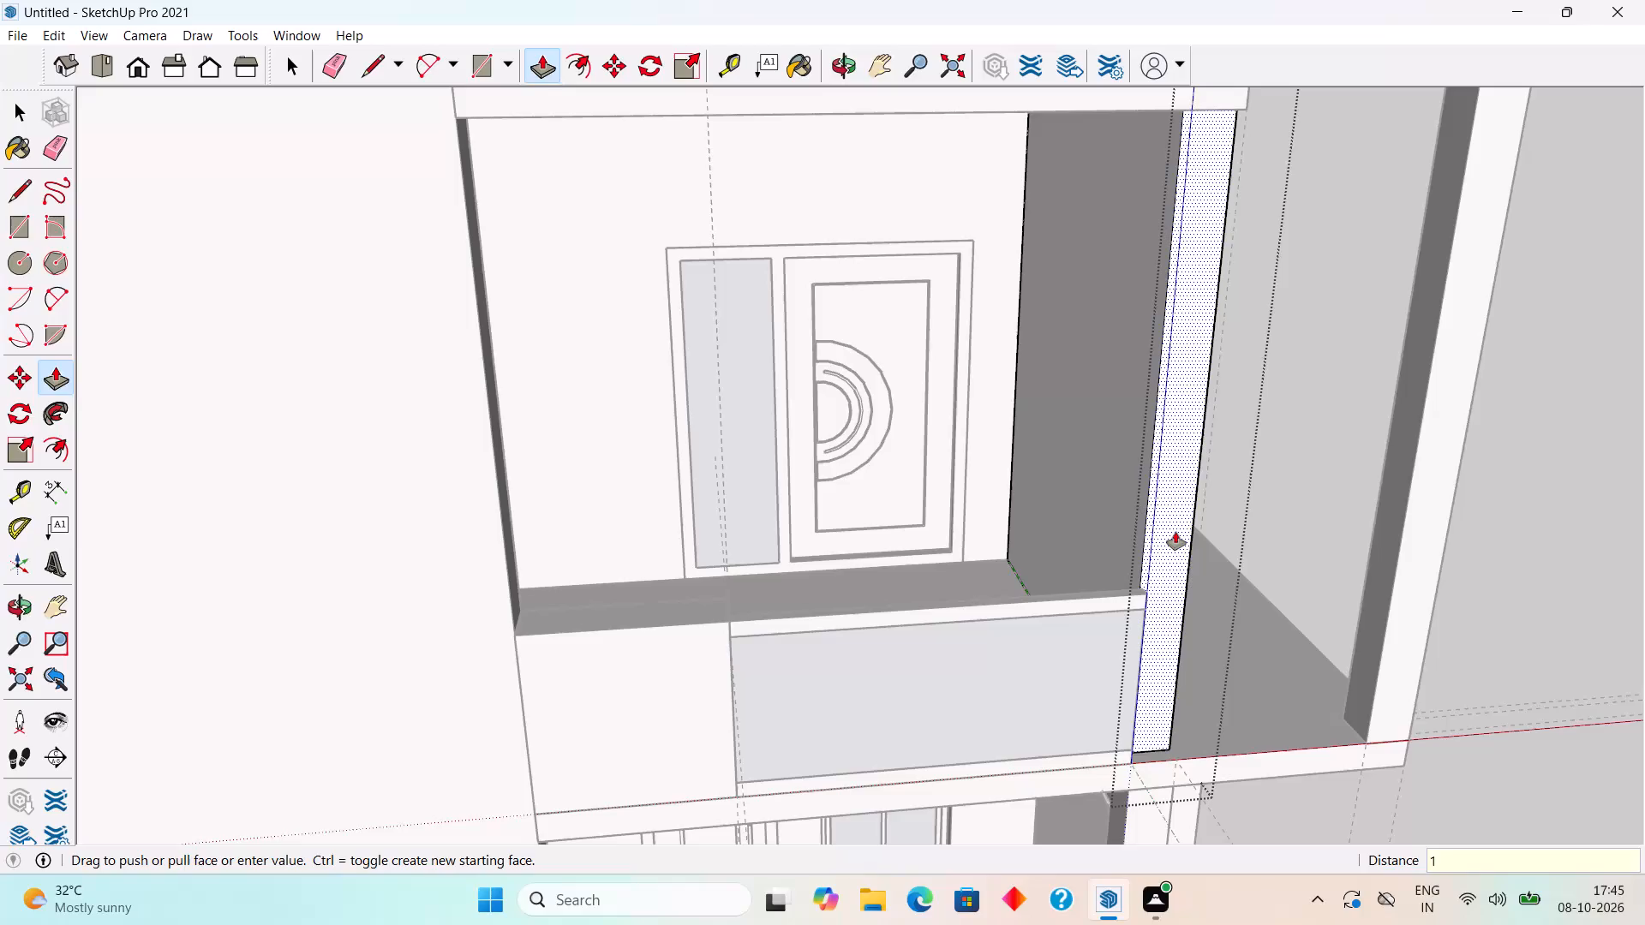
Push the balcony side wall's narrow front face back 1".
{"action": "key", "text": "shift+quotedbl"}
{"action": "key", "text": "Return"}
{"action": "key", "text": "space"}
{"action": "middle_click_drag", "start_coordinate": [1125, 594], "coordinate": [899, 618]}
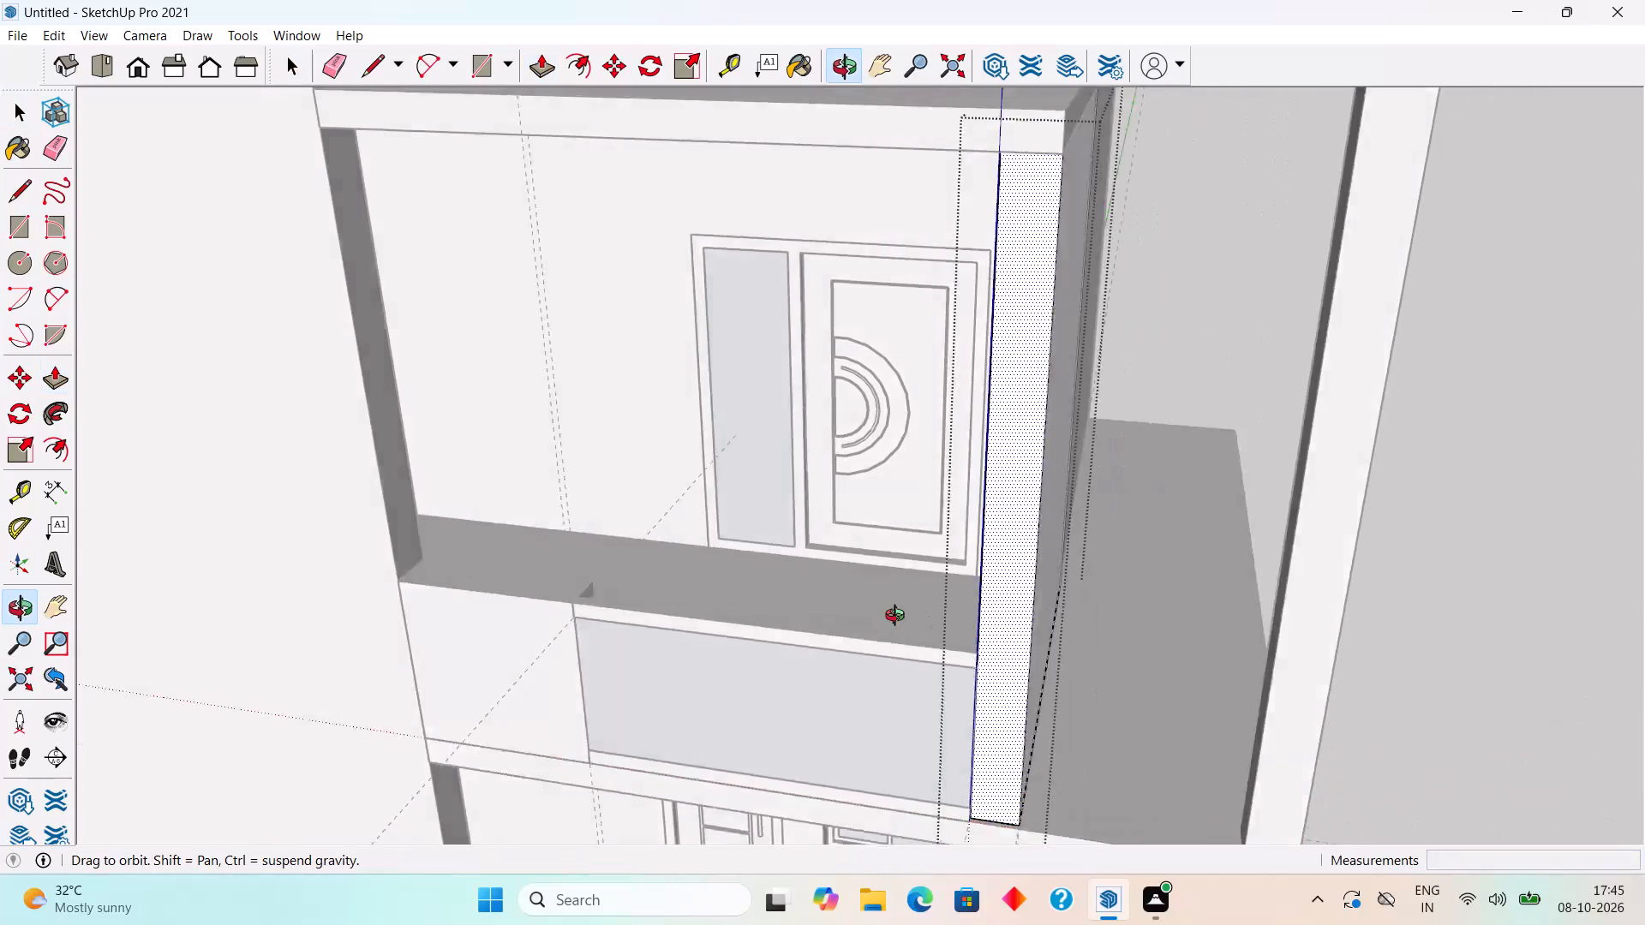
{"action": "middle_click_drag", "start_coordinate": [899, 618], "coordinate": [822, 596]}
{"action": "left_click", "coordinate": [1470, 526]}
Push the roof slab's side face above the balcony side wall back 9" to the wall's inner face.
{"action": "scroll", "coordinate": [995, 659], "scroll_direction": "up", "scroll_amount": 4}
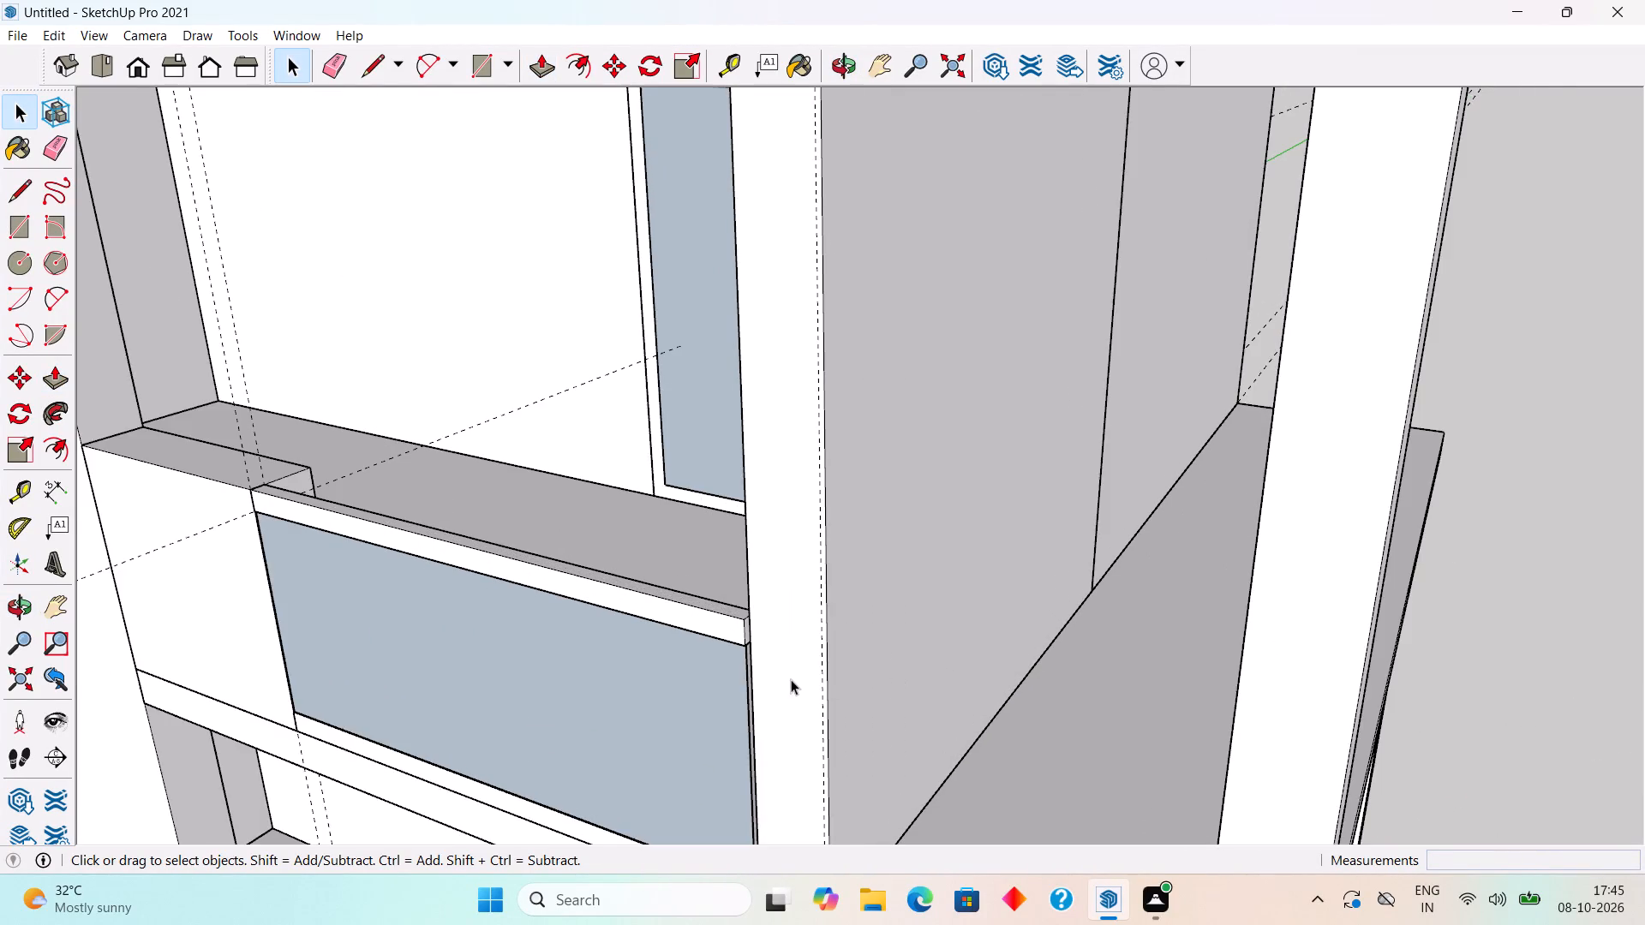
{"action": "scroll", "coordinate": [785, 679], "scroll_direction": "up", "scroll_amount": 4}
{"action": "scroll", "coordinate": [763, 679], "scroll_direction": "down", "scroll_amount": 9}
{"action": "middle_click_drag", "start_coordinate": [776, 678], "coordinate": [908, 708]}
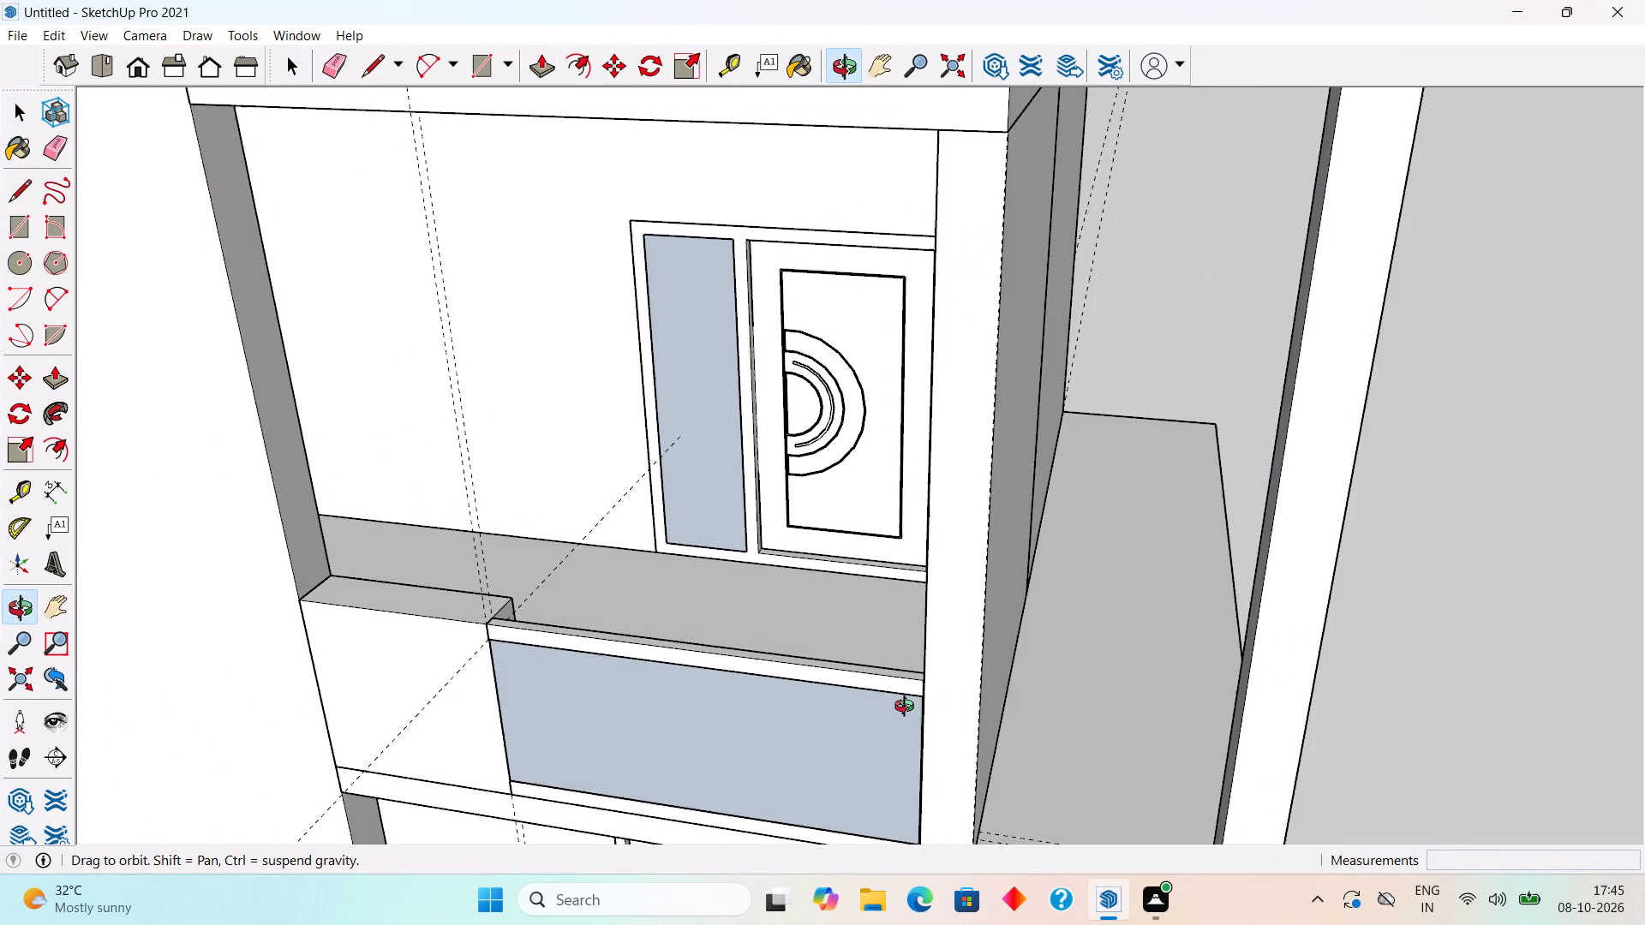
{"action": "middle_click_drag", "start_coordinate": [908, 708], "coordinate": [1024, 704]}
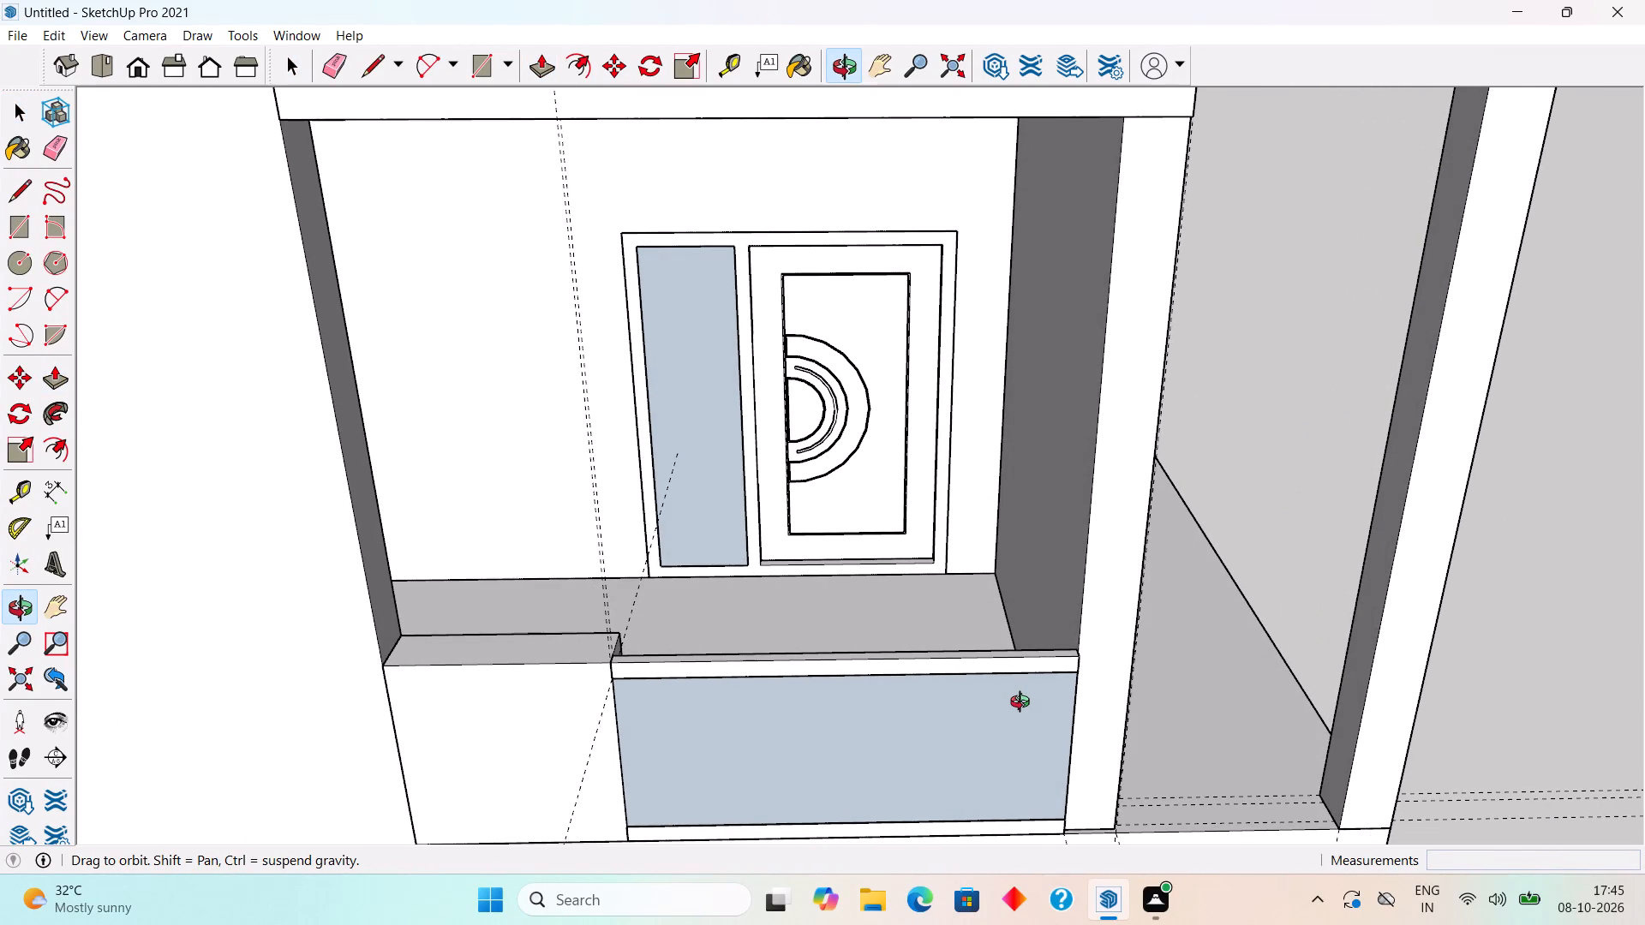
{"action": "middle_click_drag", "start_coordinate": [1024, 704], "coordinate": [1028, 704]}
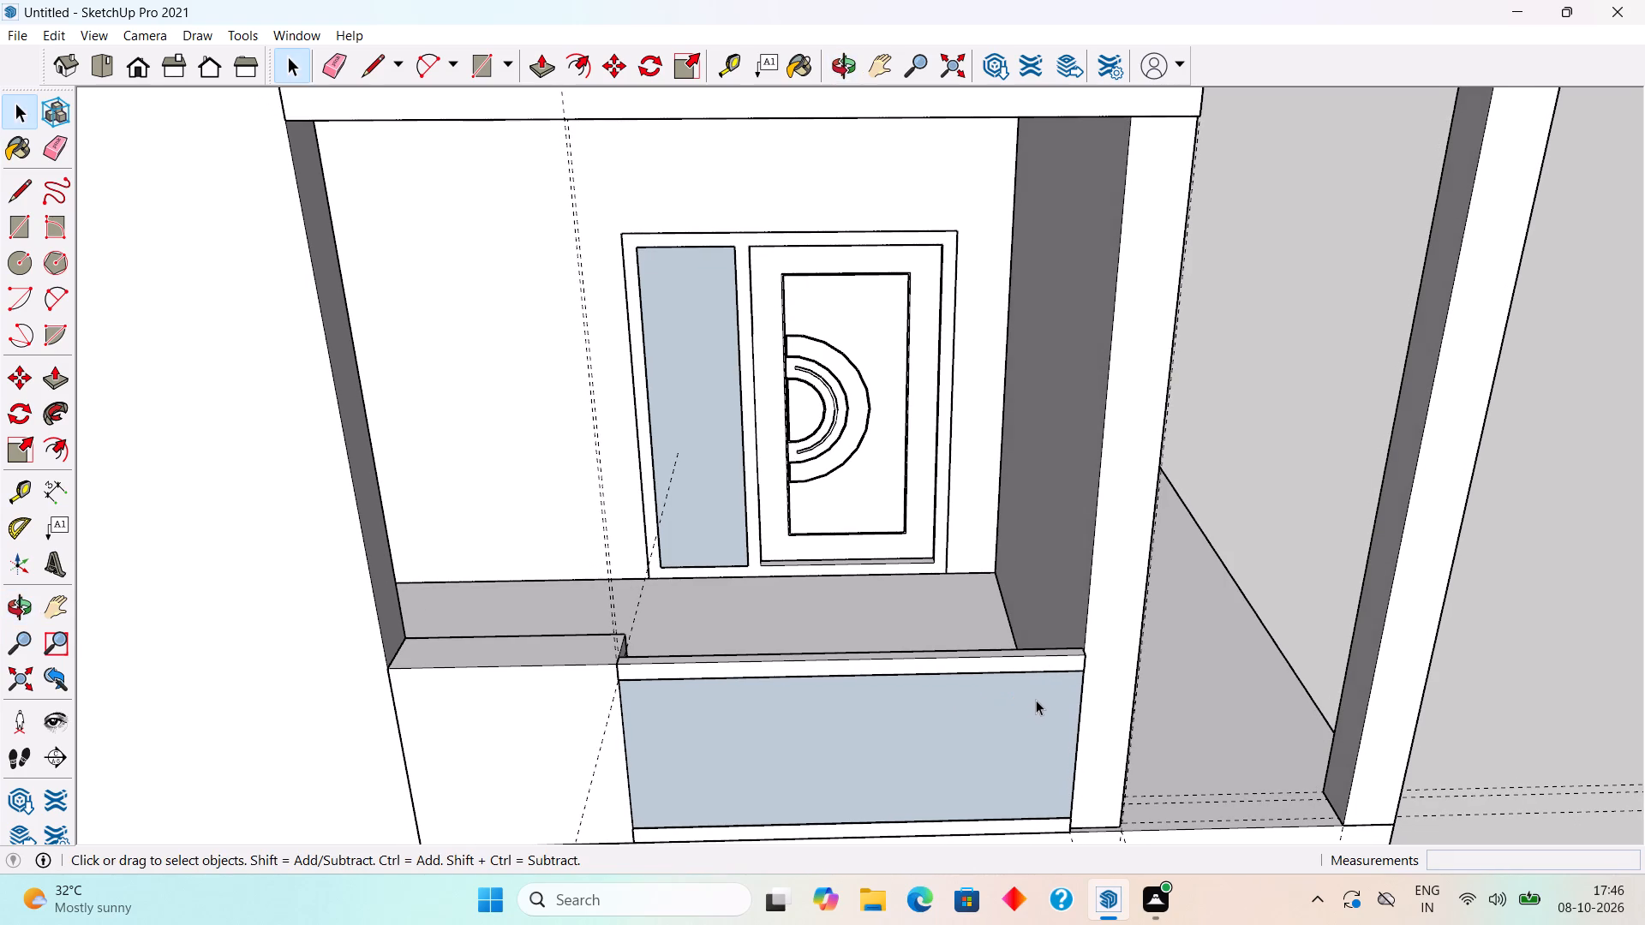
{"action": "scroll", "coordinate": [1058, 700], "scroll_direction": "down", "scroll_amount": 3}
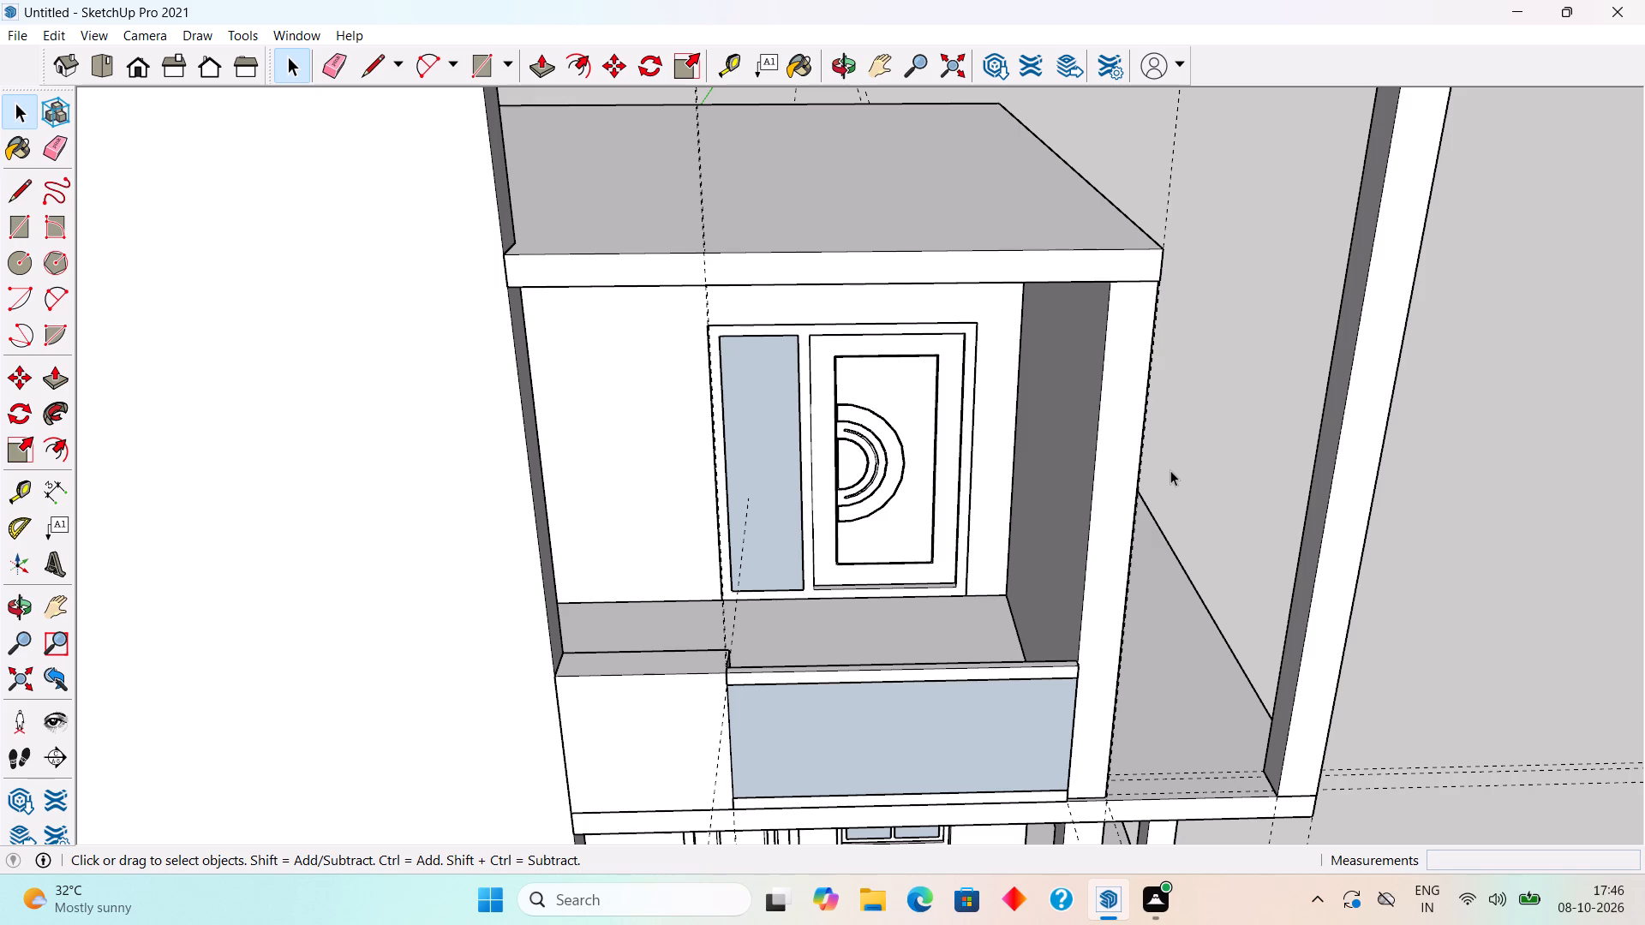
{"action": "middle_click_drag", "start_coordinate": [1217, 462], "coordinate": [1127, 480]}
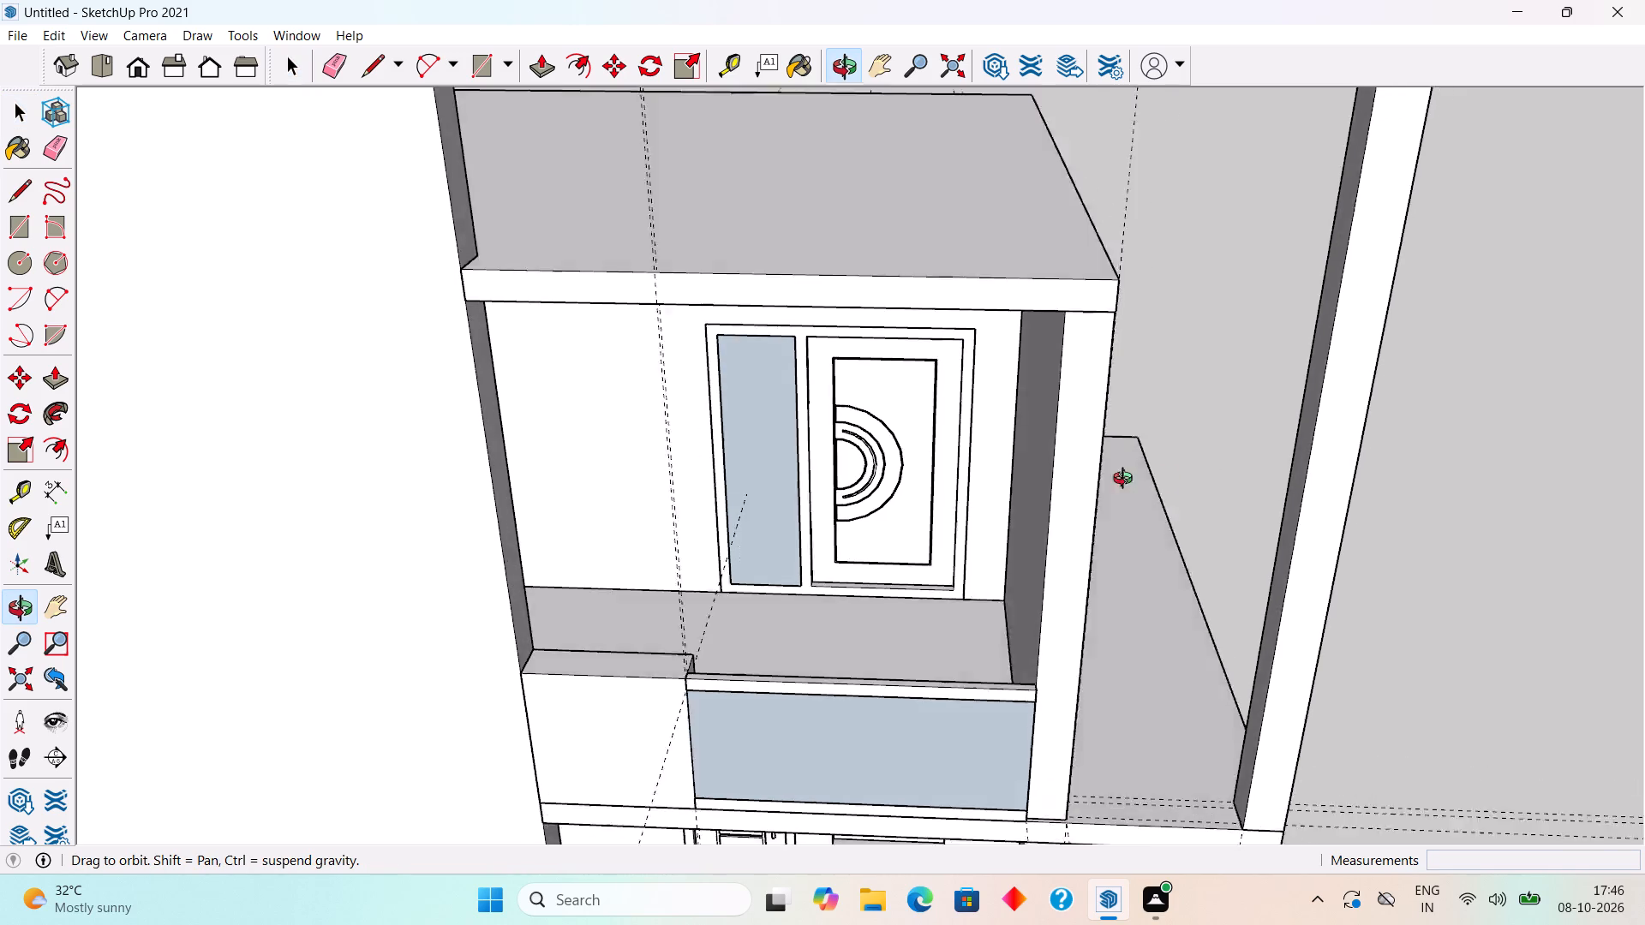
{"action": "middle_click_drag", "start_coordinate": [1127, 480], "coordinate": [1002, 517]}
{"action": "scroll", "coordinate": [1004, 510], "scroll_direction": "down", "scroll_amount": 3}
{"action": "scroll", "coordinate": [1001, 399], "scroll_direction": "up", "scroll_amount": 2}
{"action": "scroll", "coordinate": [912, 399], "scroll_direction": "up", "scroll_amount": 3}
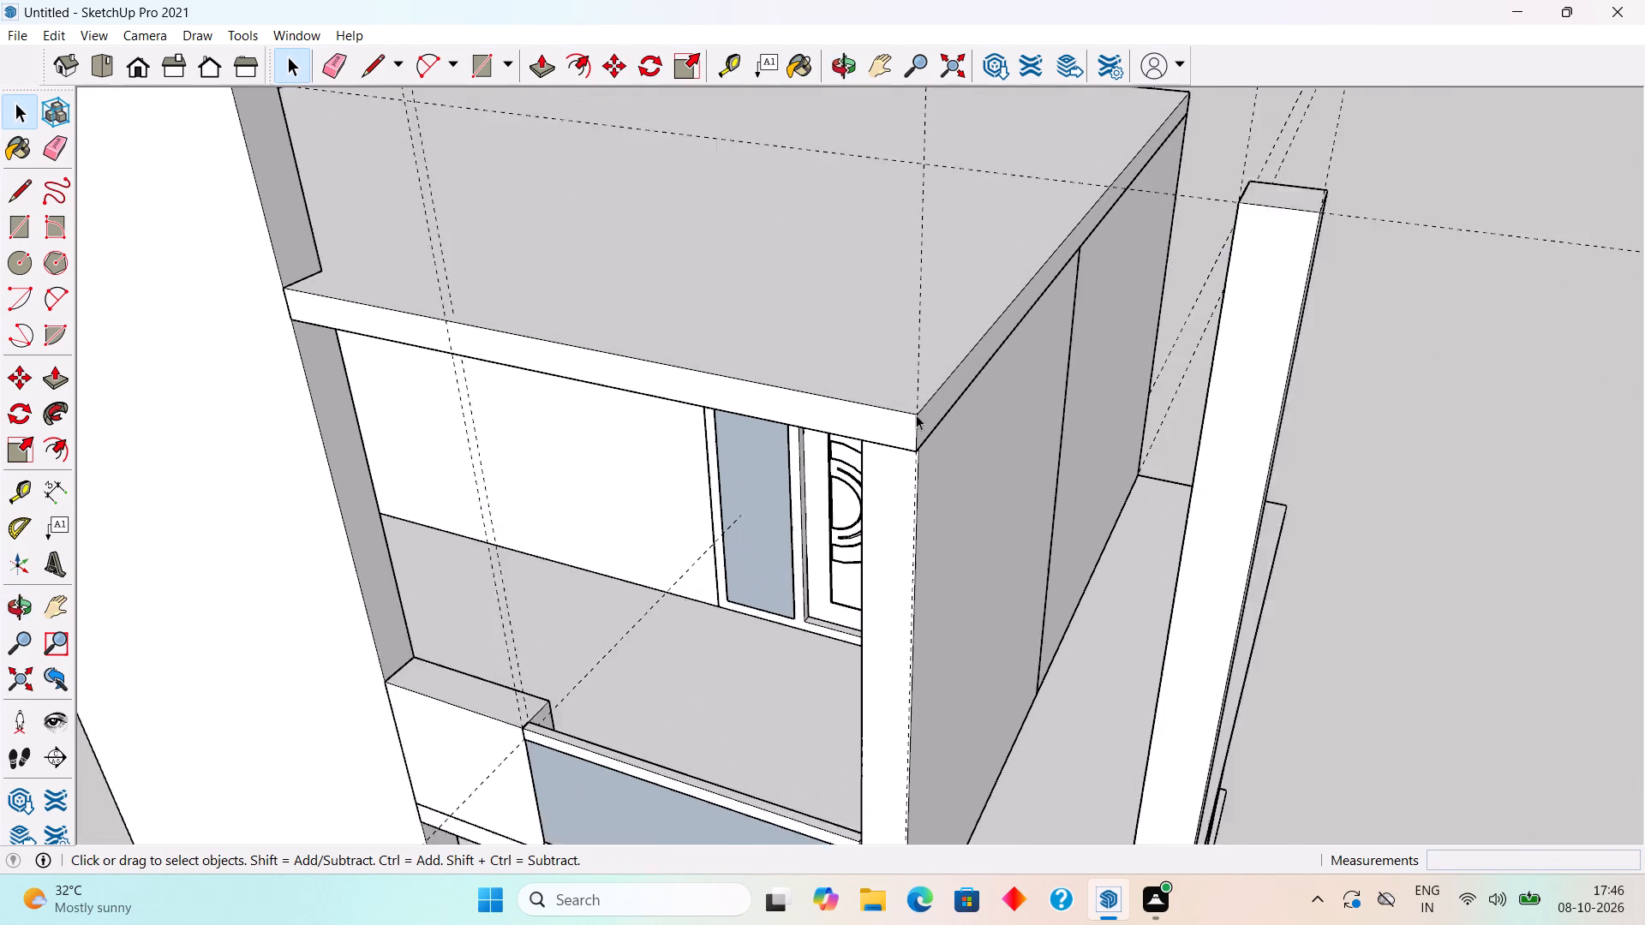
{"action": "scroll", "coordinate": [916, 415], "scroll_direction": "up", "scroll_amount": 1}
{"action": "triple_click", "coordinate": [921, 420]}
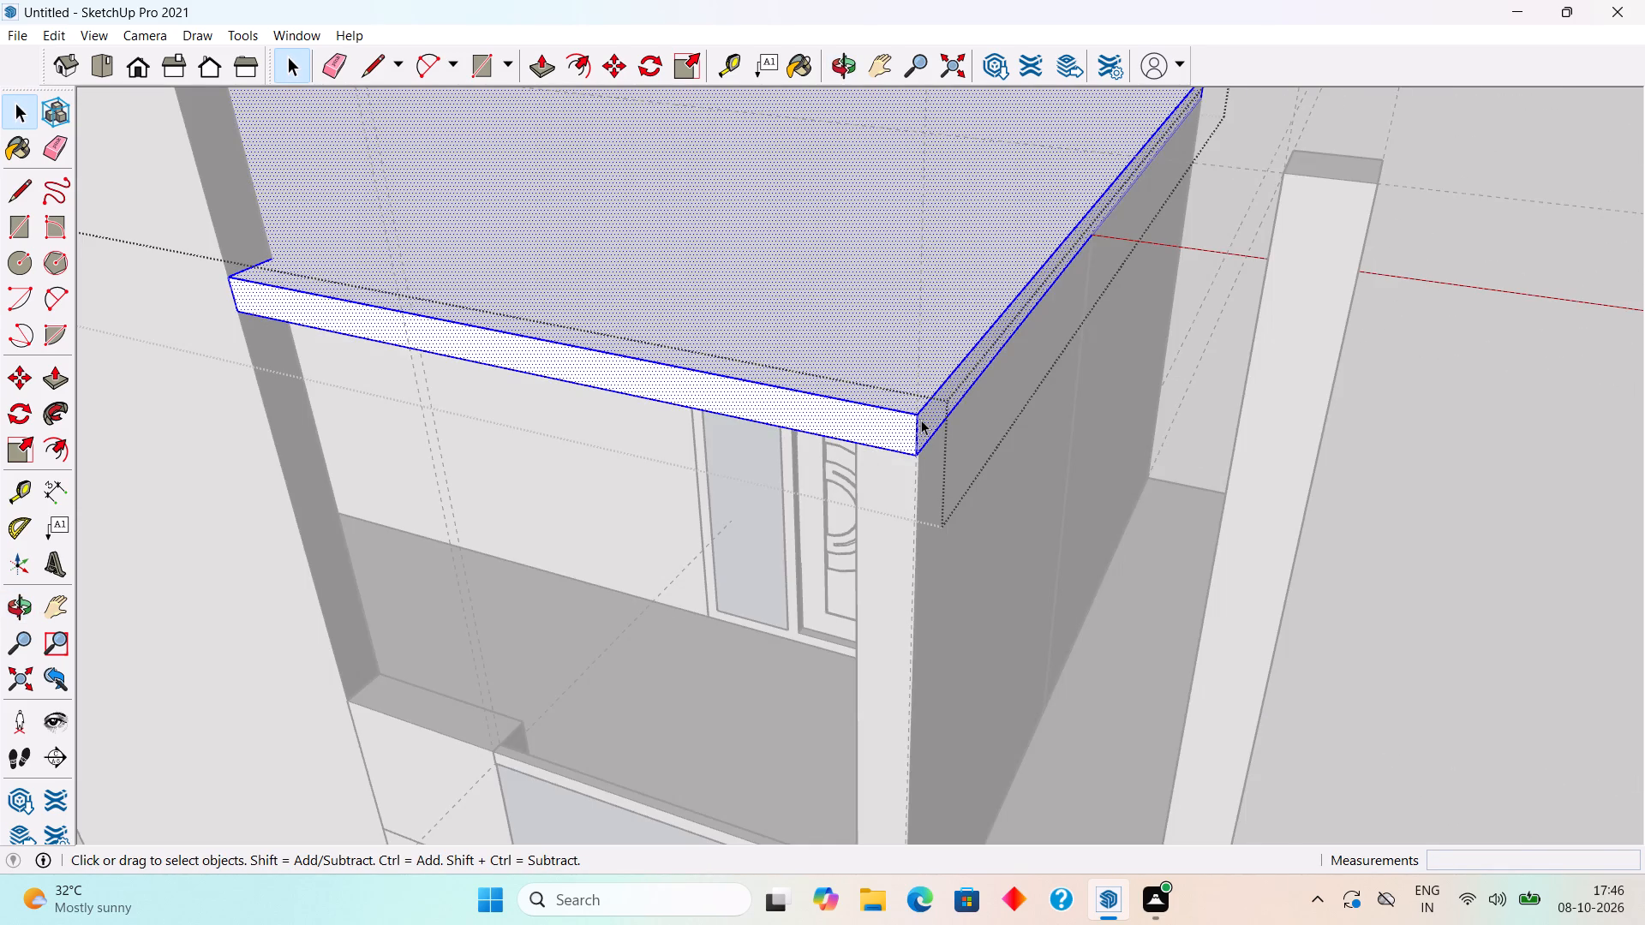
{"action": "key", "text": "p"}
{"action": "left_click", "coordinate": [921, 420]}
{"action": "left_click", "coordinate": [853, 482]}
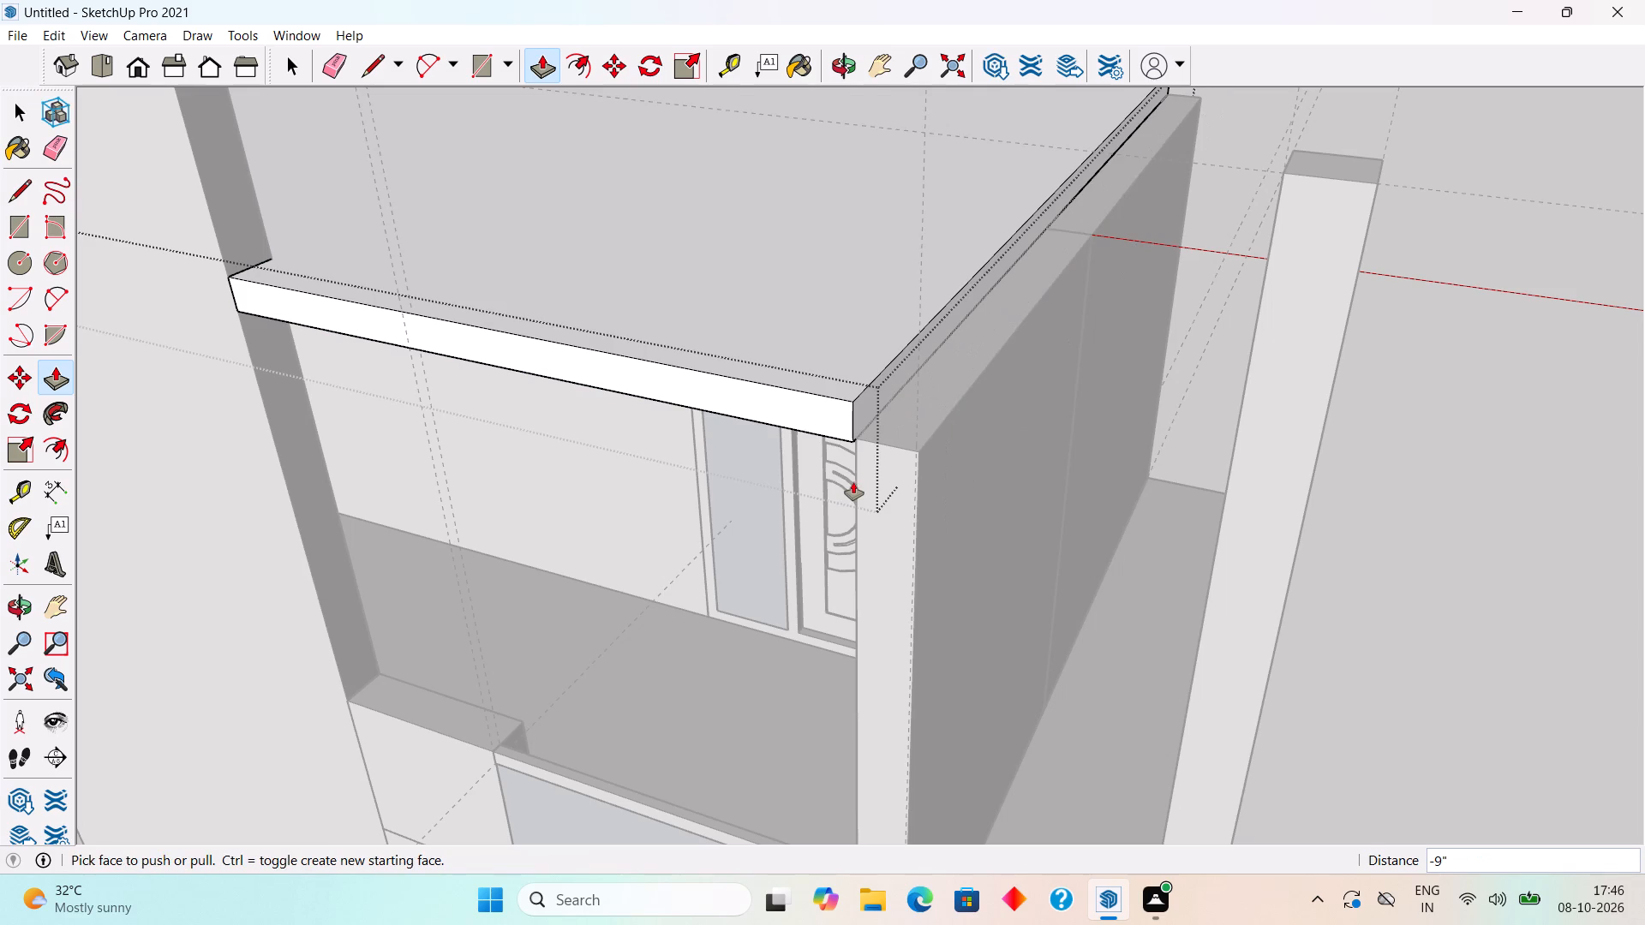
{"action": "key", "text": "space"}
{"action": "left_click", "coordinate": [1390, 513]}
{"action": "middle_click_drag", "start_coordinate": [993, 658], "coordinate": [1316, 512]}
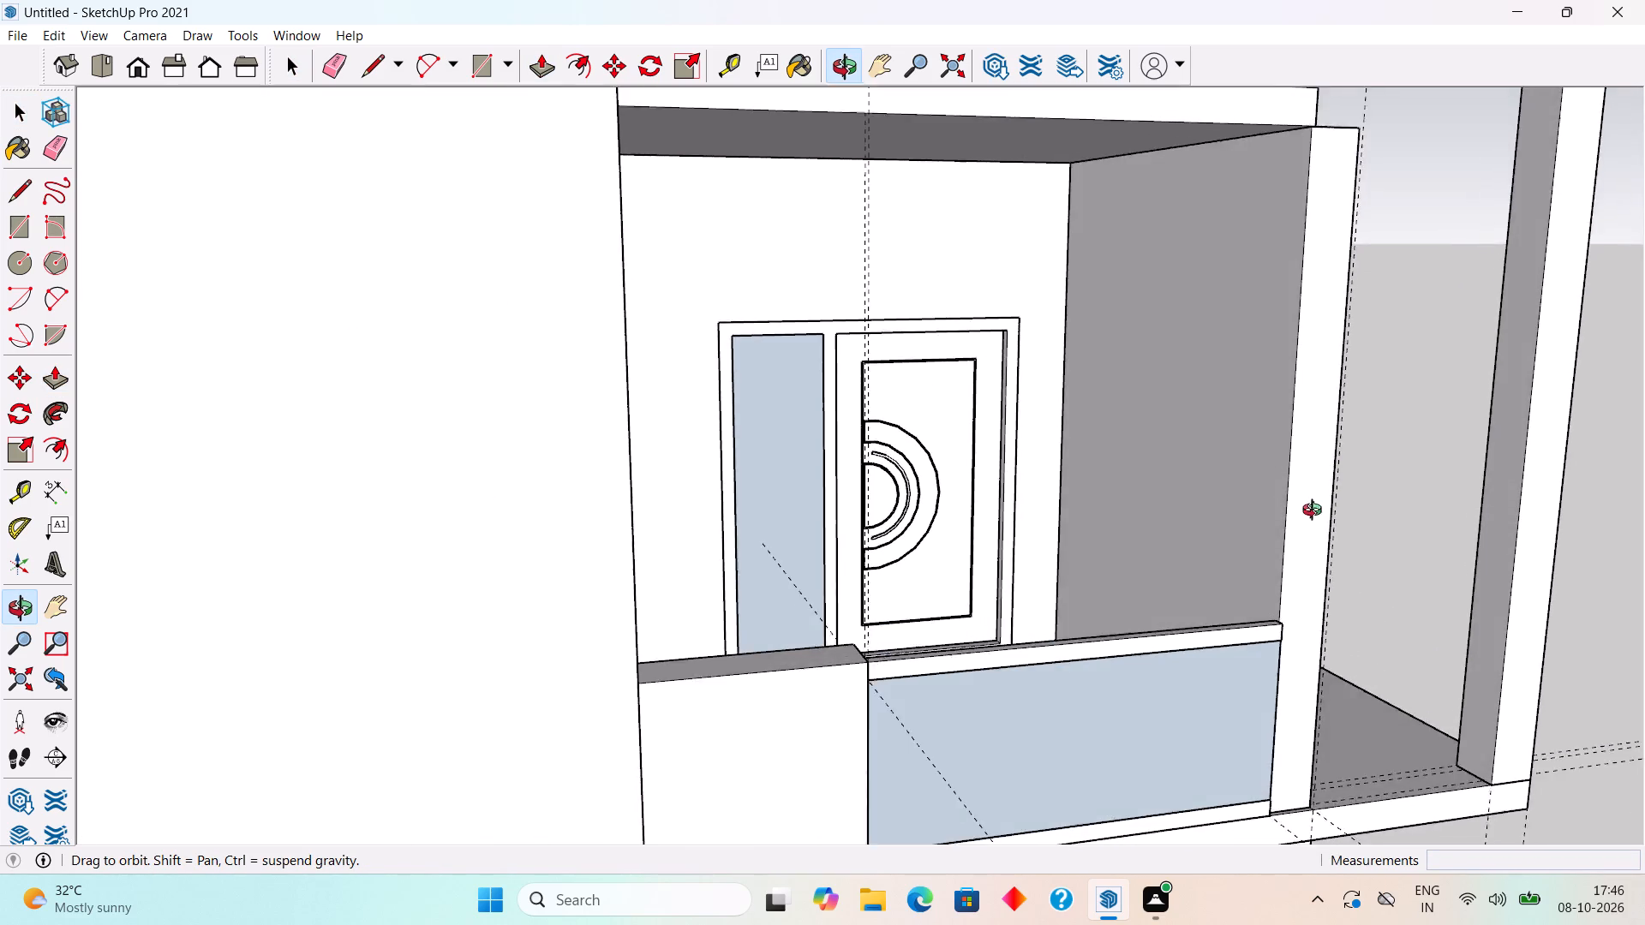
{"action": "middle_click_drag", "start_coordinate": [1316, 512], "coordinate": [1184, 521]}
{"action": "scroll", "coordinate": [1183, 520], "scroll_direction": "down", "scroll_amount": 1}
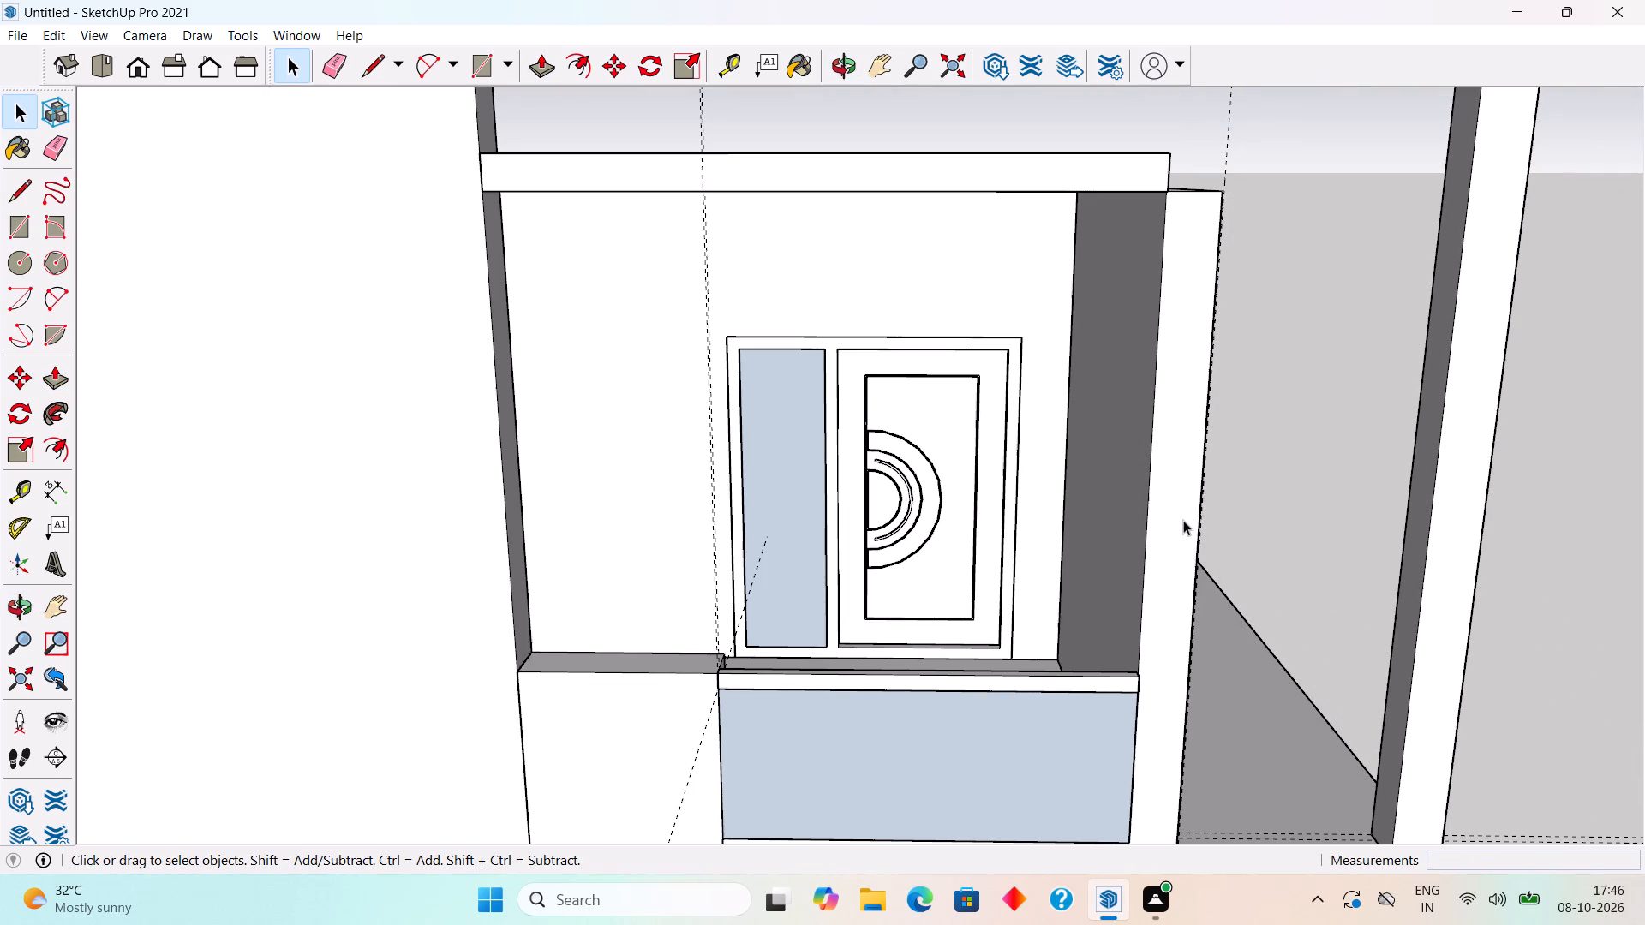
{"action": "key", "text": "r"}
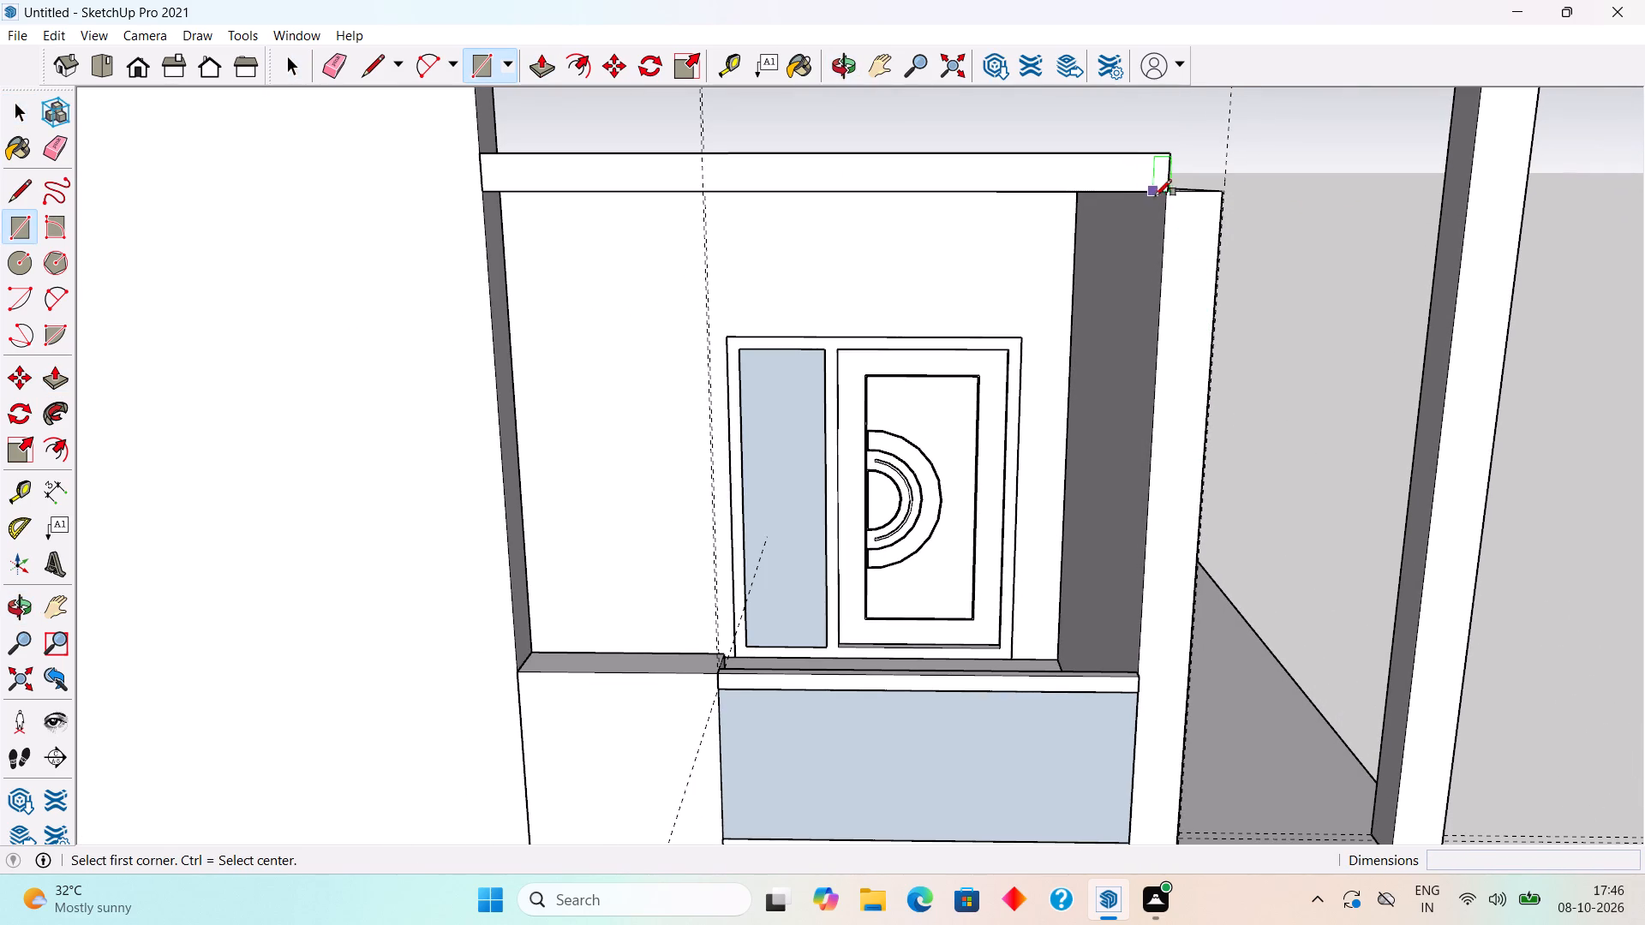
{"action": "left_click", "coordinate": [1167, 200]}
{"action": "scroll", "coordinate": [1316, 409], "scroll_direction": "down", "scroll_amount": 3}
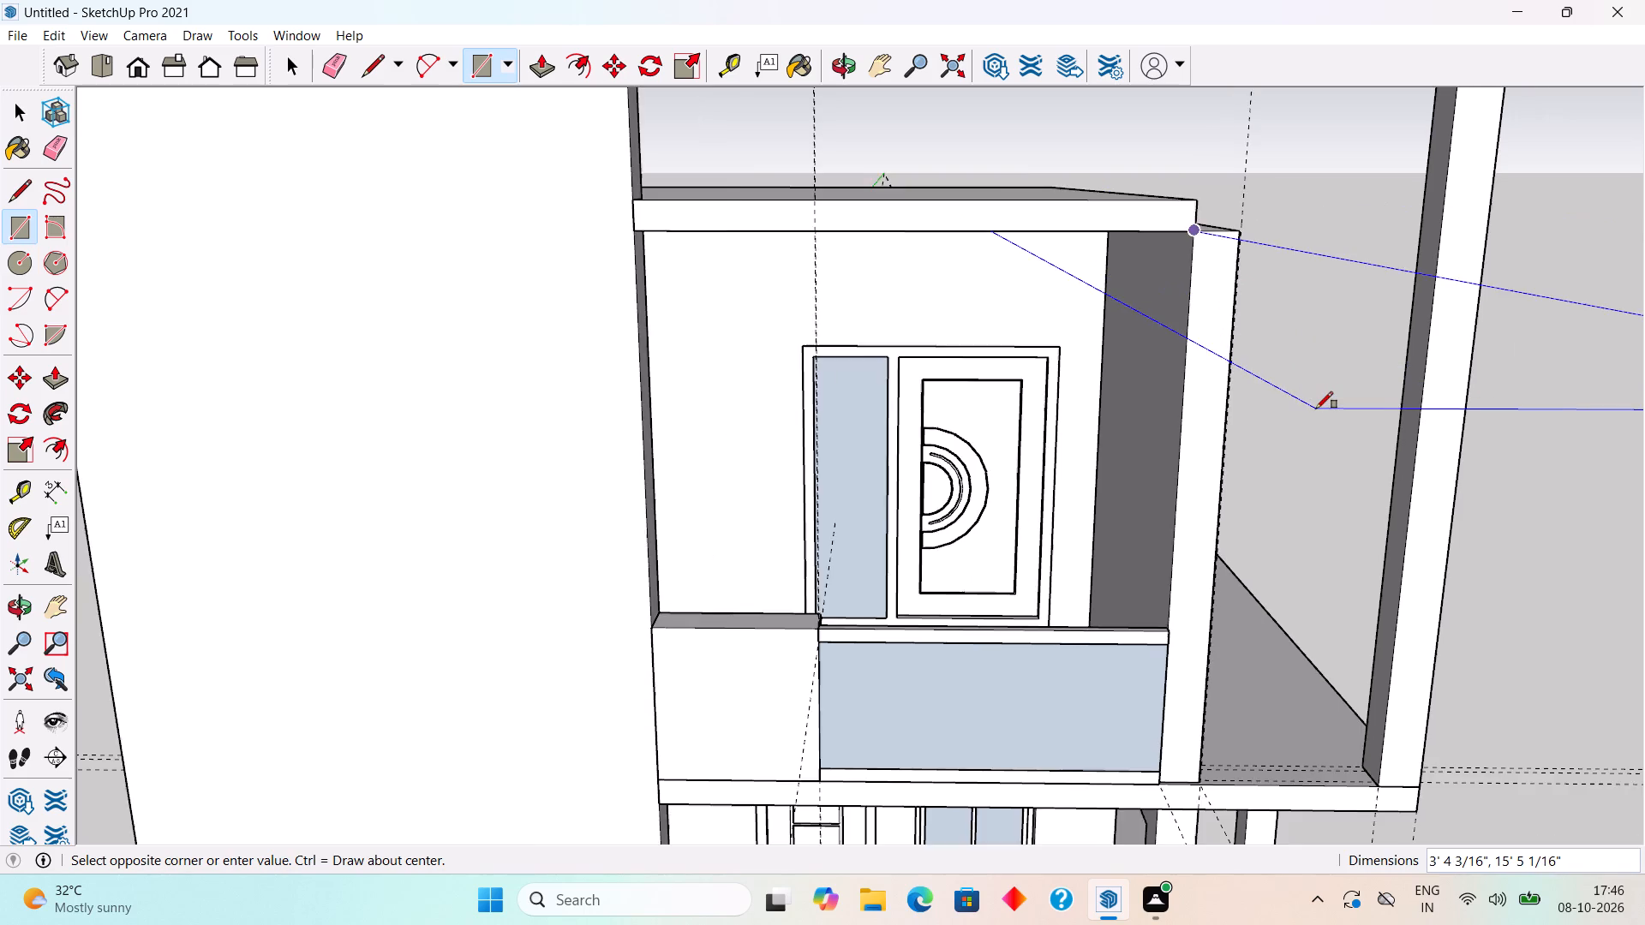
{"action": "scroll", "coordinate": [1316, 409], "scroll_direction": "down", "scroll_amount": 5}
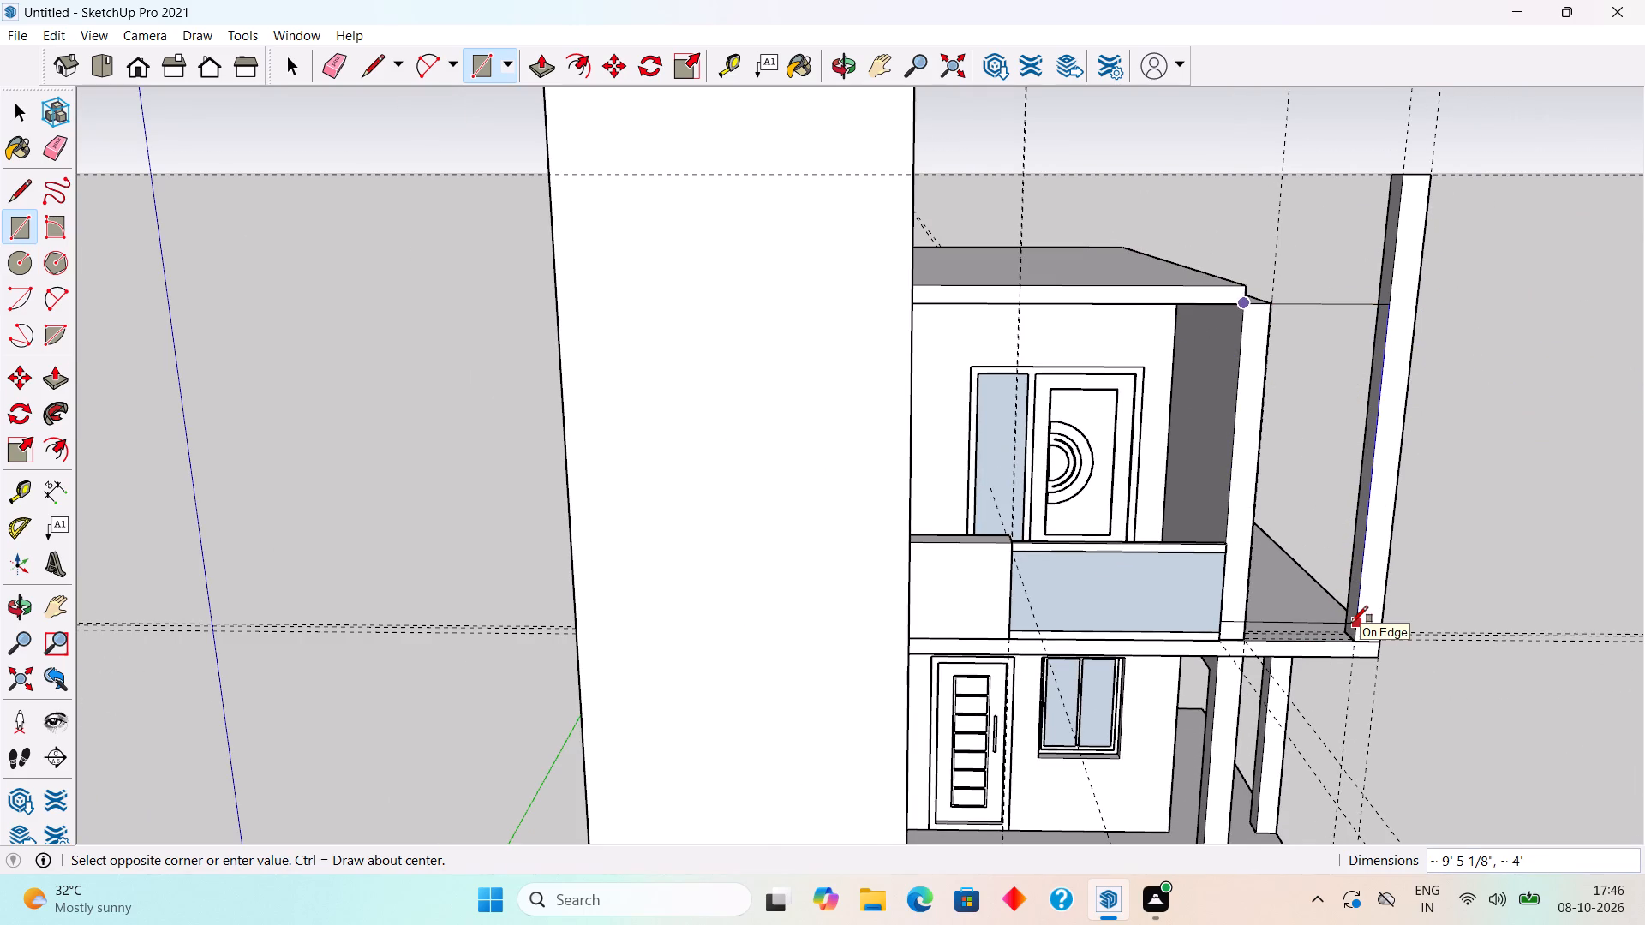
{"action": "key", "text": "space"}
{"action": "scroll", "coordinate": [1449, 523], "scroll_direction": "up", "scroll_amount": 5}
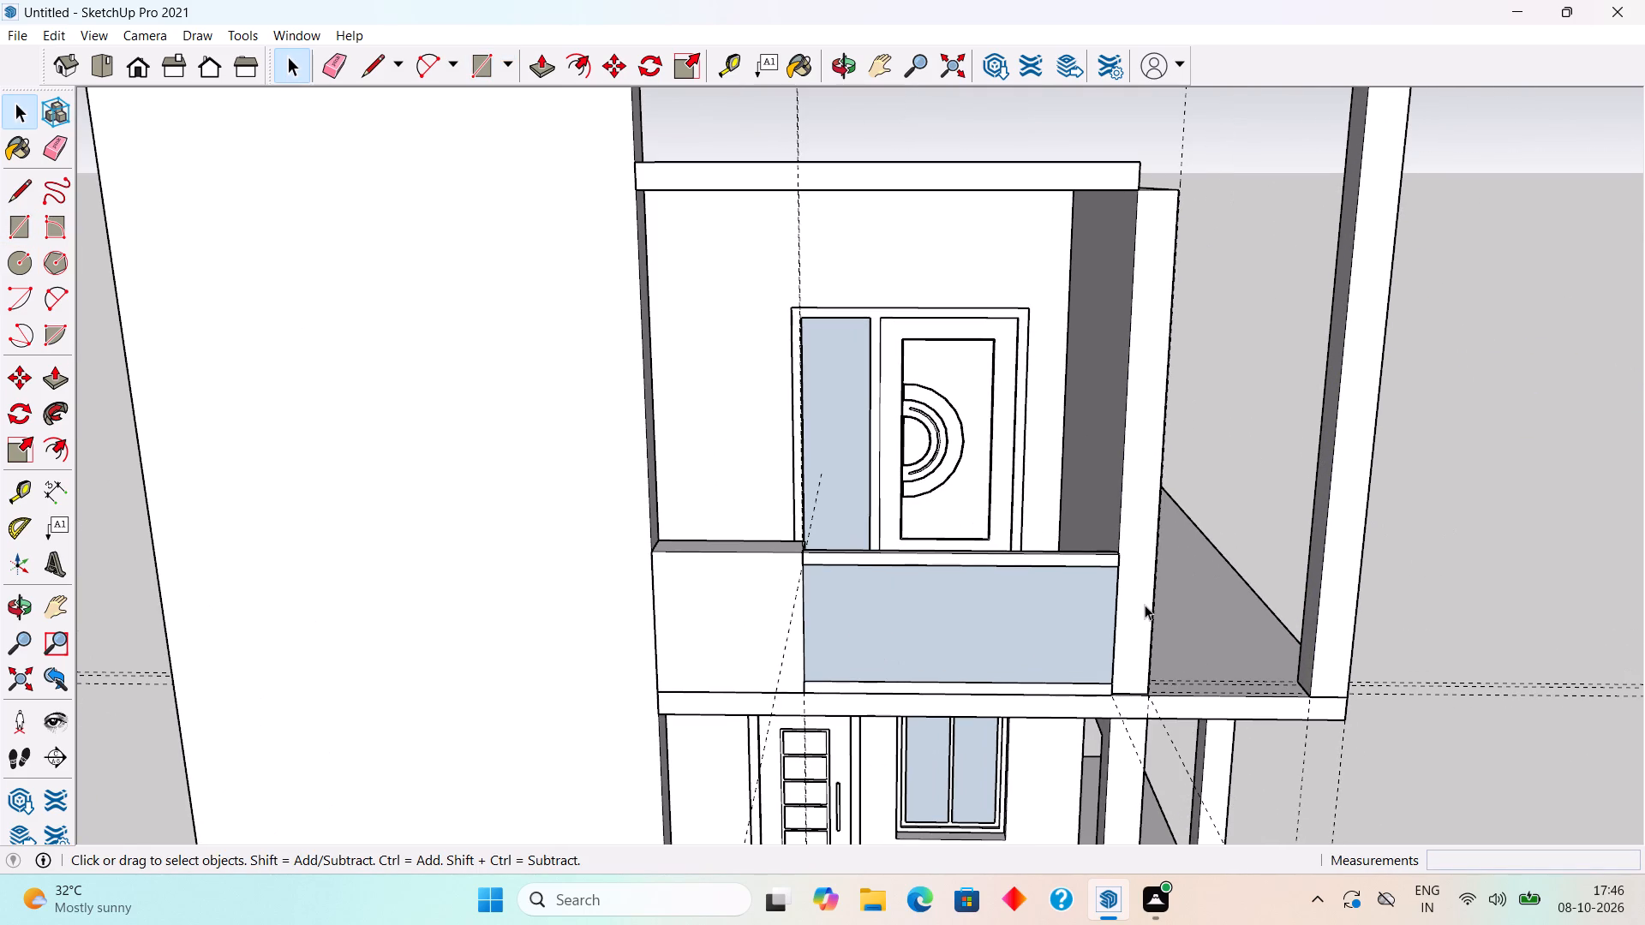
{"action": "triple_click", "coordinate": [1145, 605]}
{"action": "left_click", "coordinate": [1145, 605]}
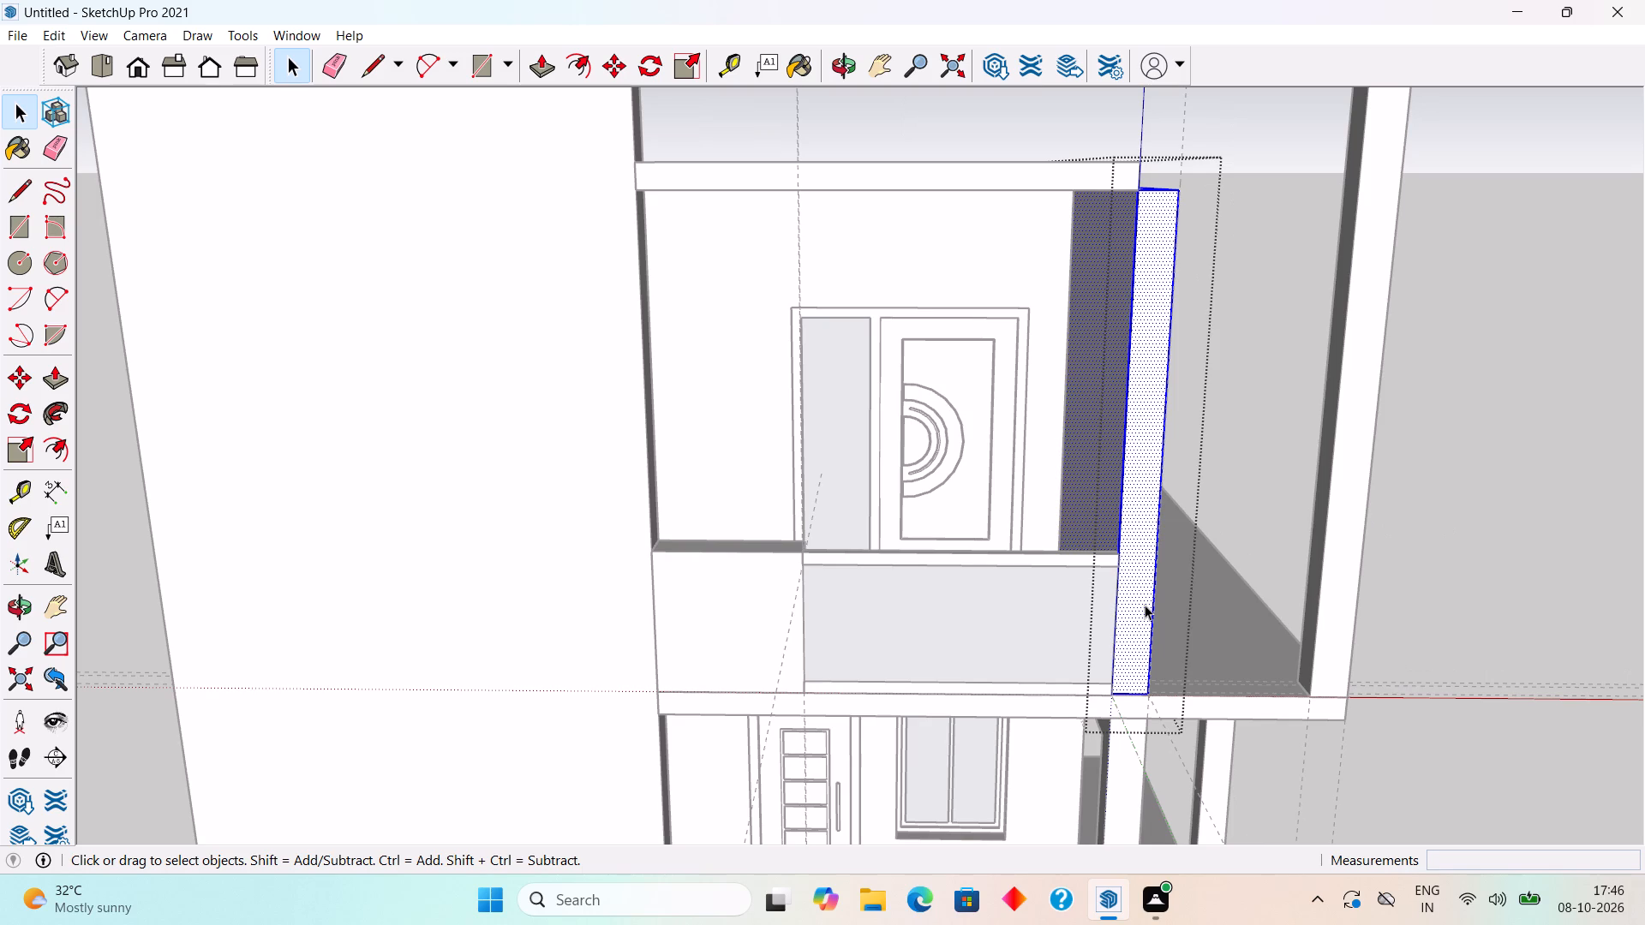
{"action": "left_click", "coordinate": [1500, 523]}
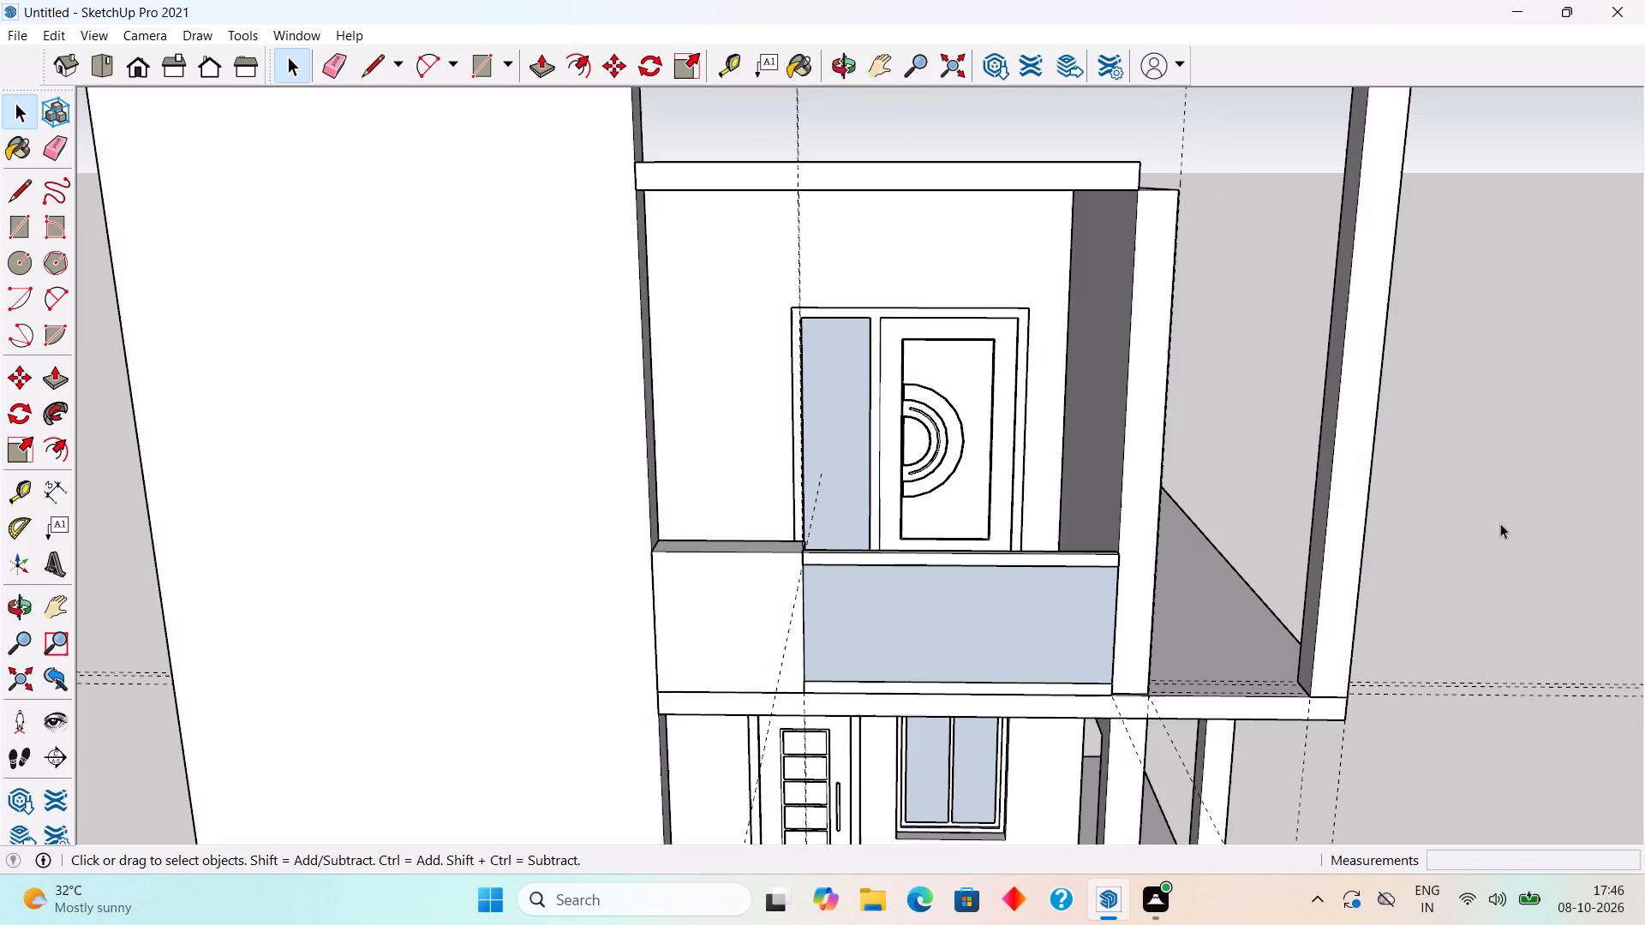
Place a vertical guide on the tall column's inner side face, 1" behind its front edge.
{"action": "middle_click_drag", "start_coordinate": [1318, 600], "coordinate": [1450, 672]}
{"action": "scroll", "coordinate": [1385, 622], "scroll_direction": "up", "scroll_amount": 6}
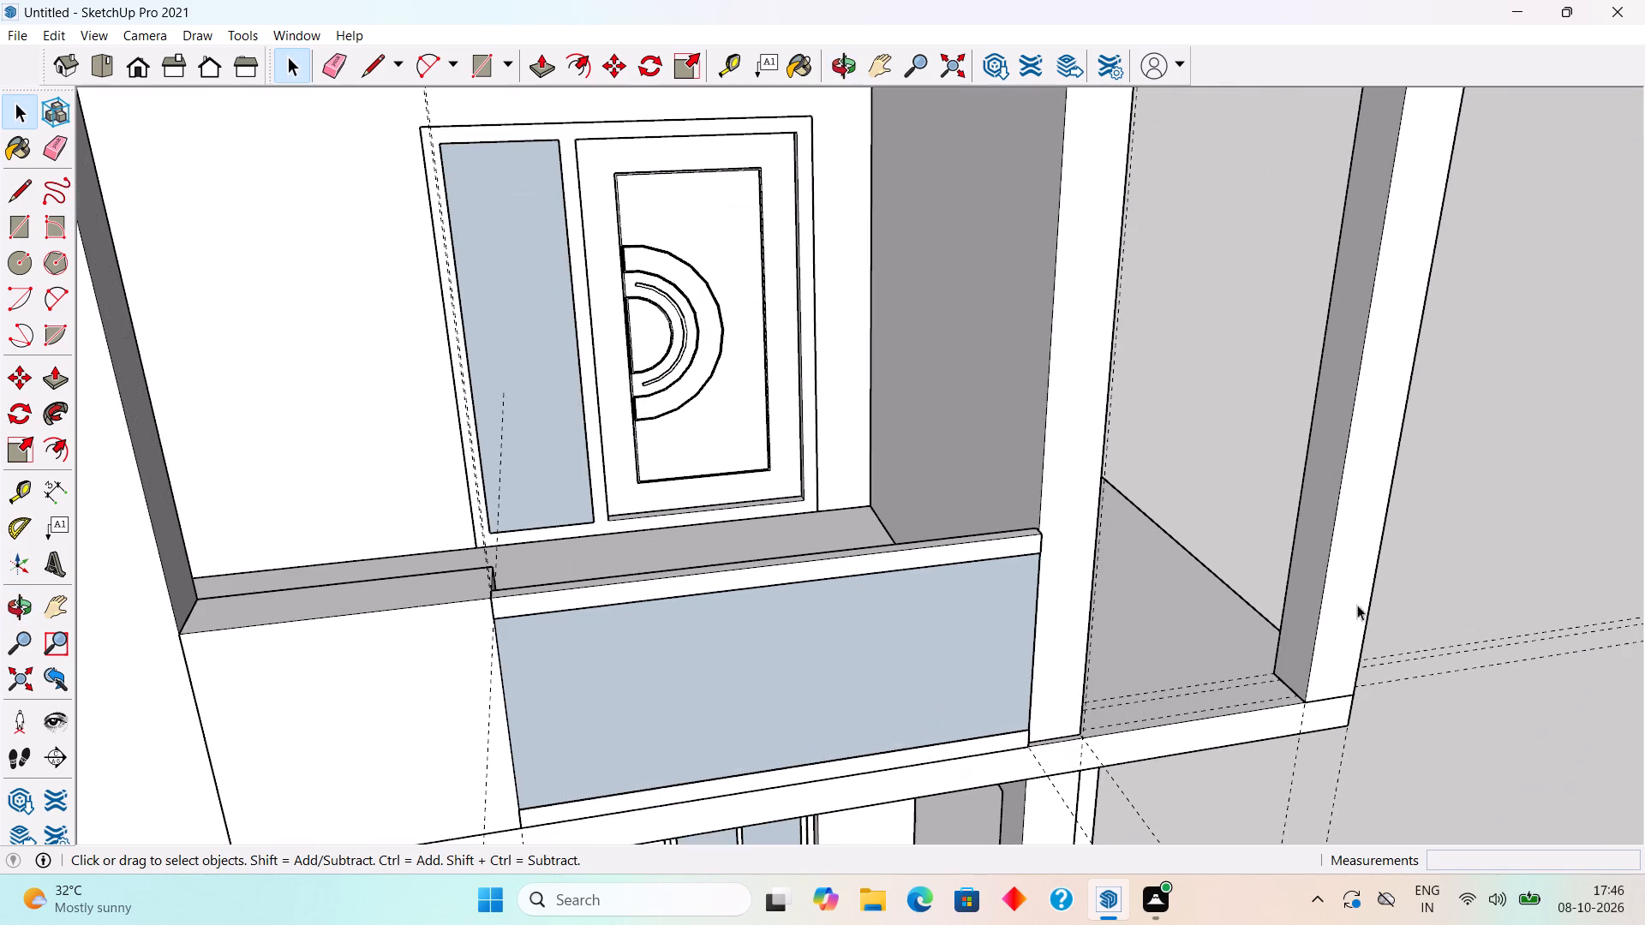
{"action": "middle_click_drag", "start_coordinate": [1302, 618], "coordinate": [1392, 634]}
{"action": "key", "text": "t"}
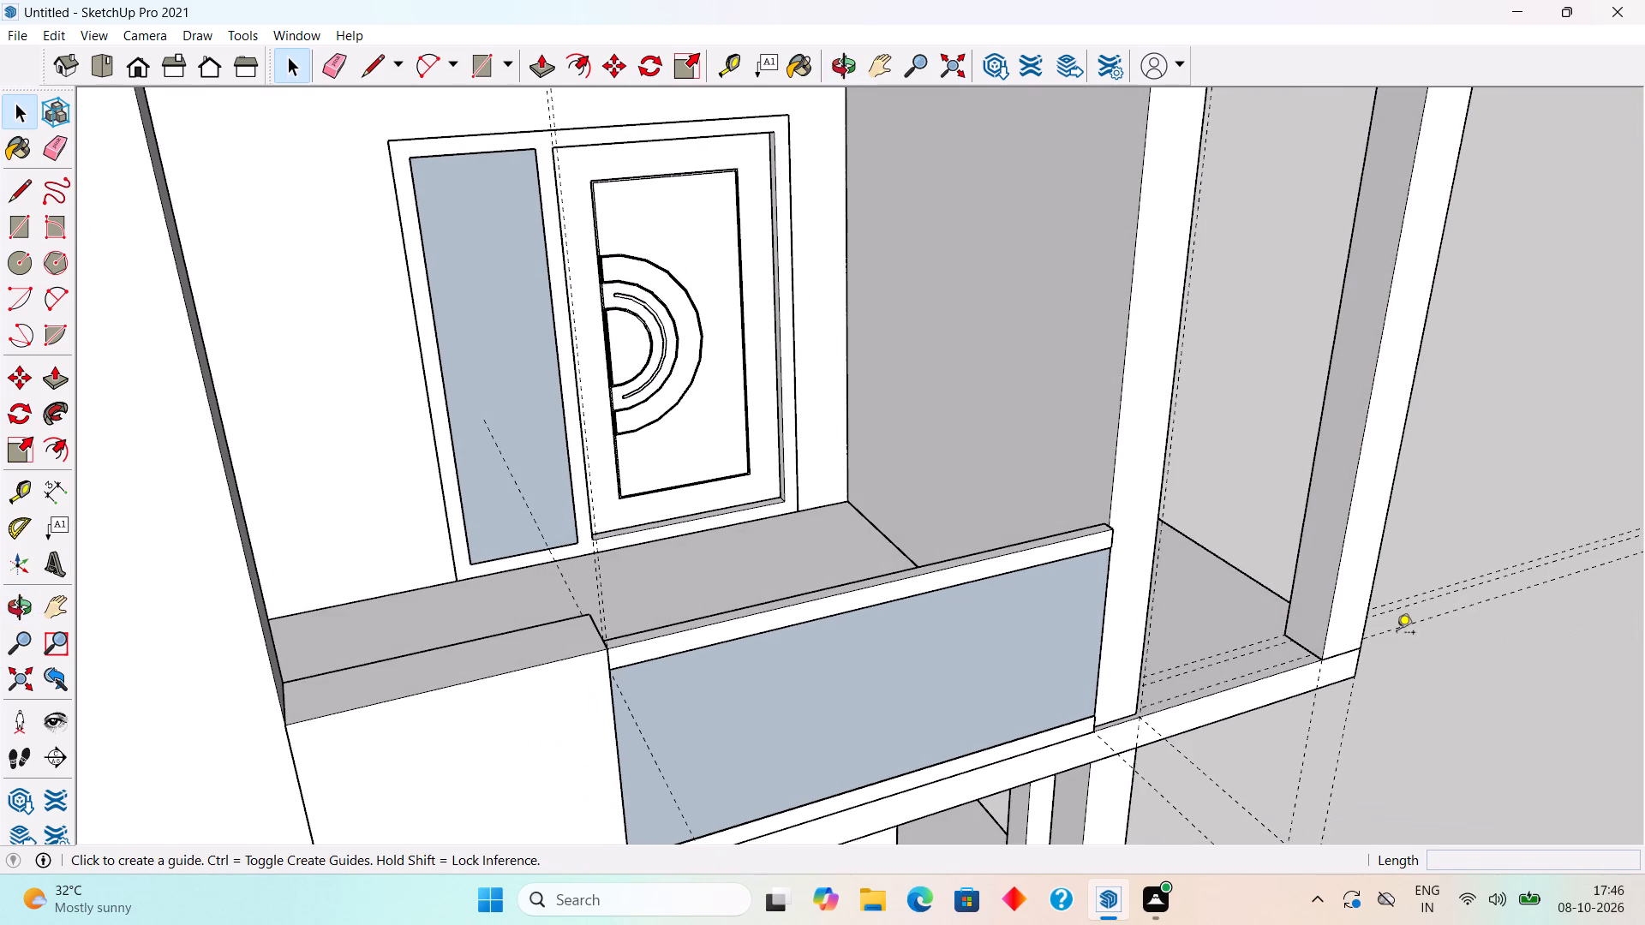
{"action": "left_click", "coordinate": [1336, 594]}
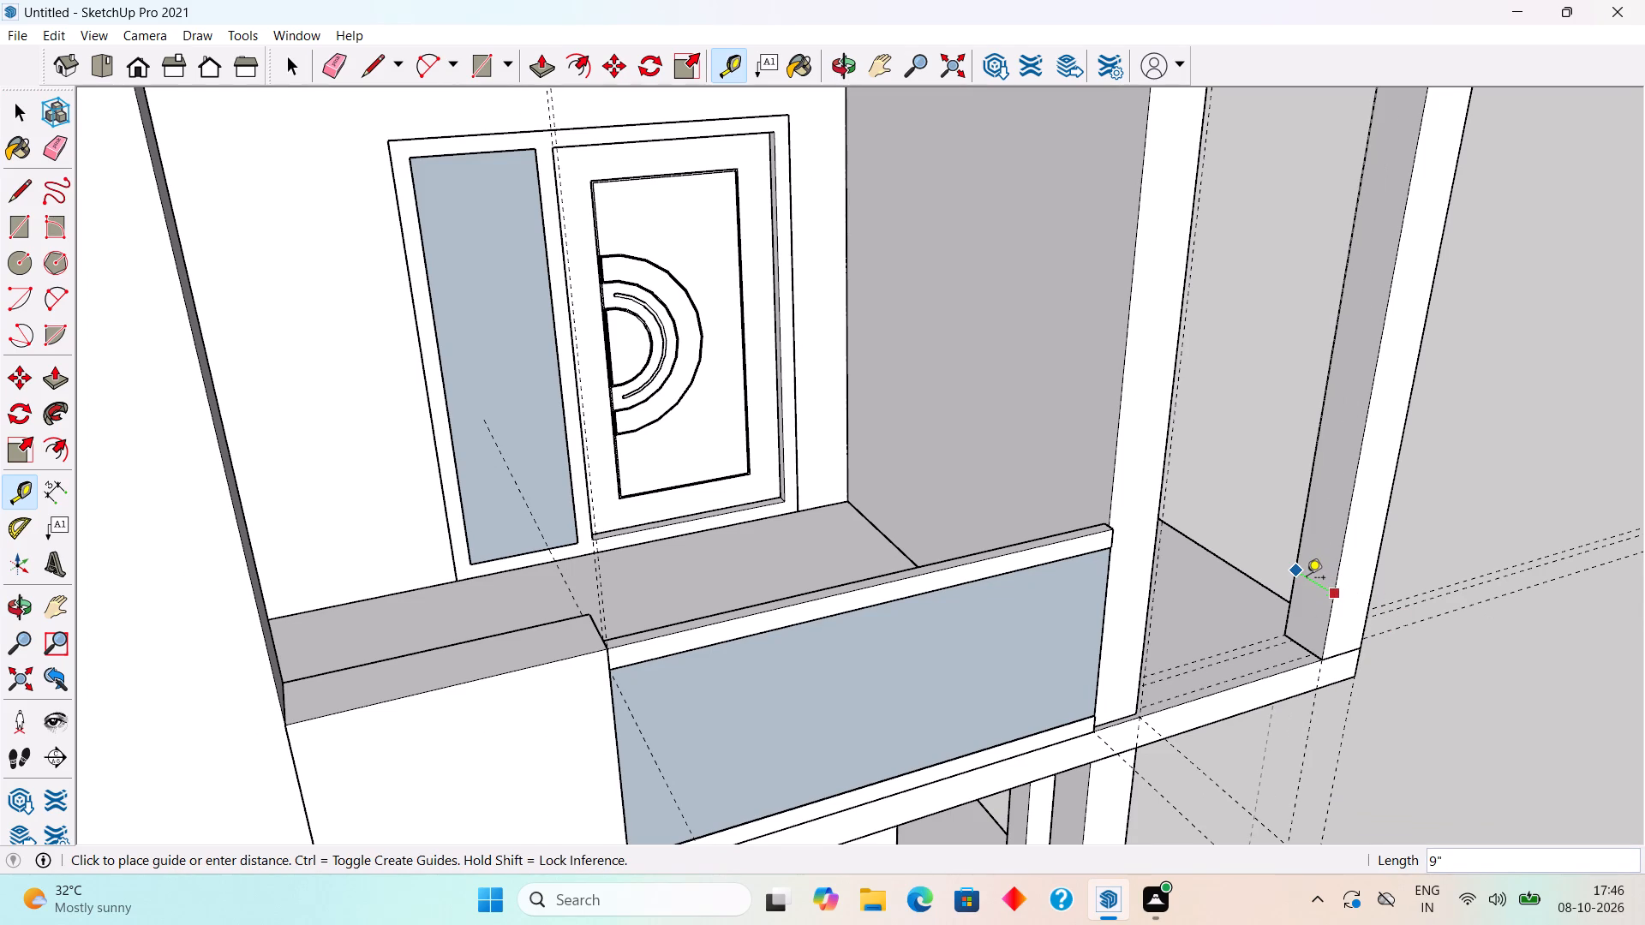
{"action": "type", "text": "1\""}
{"action": "key", "text": "Return"}
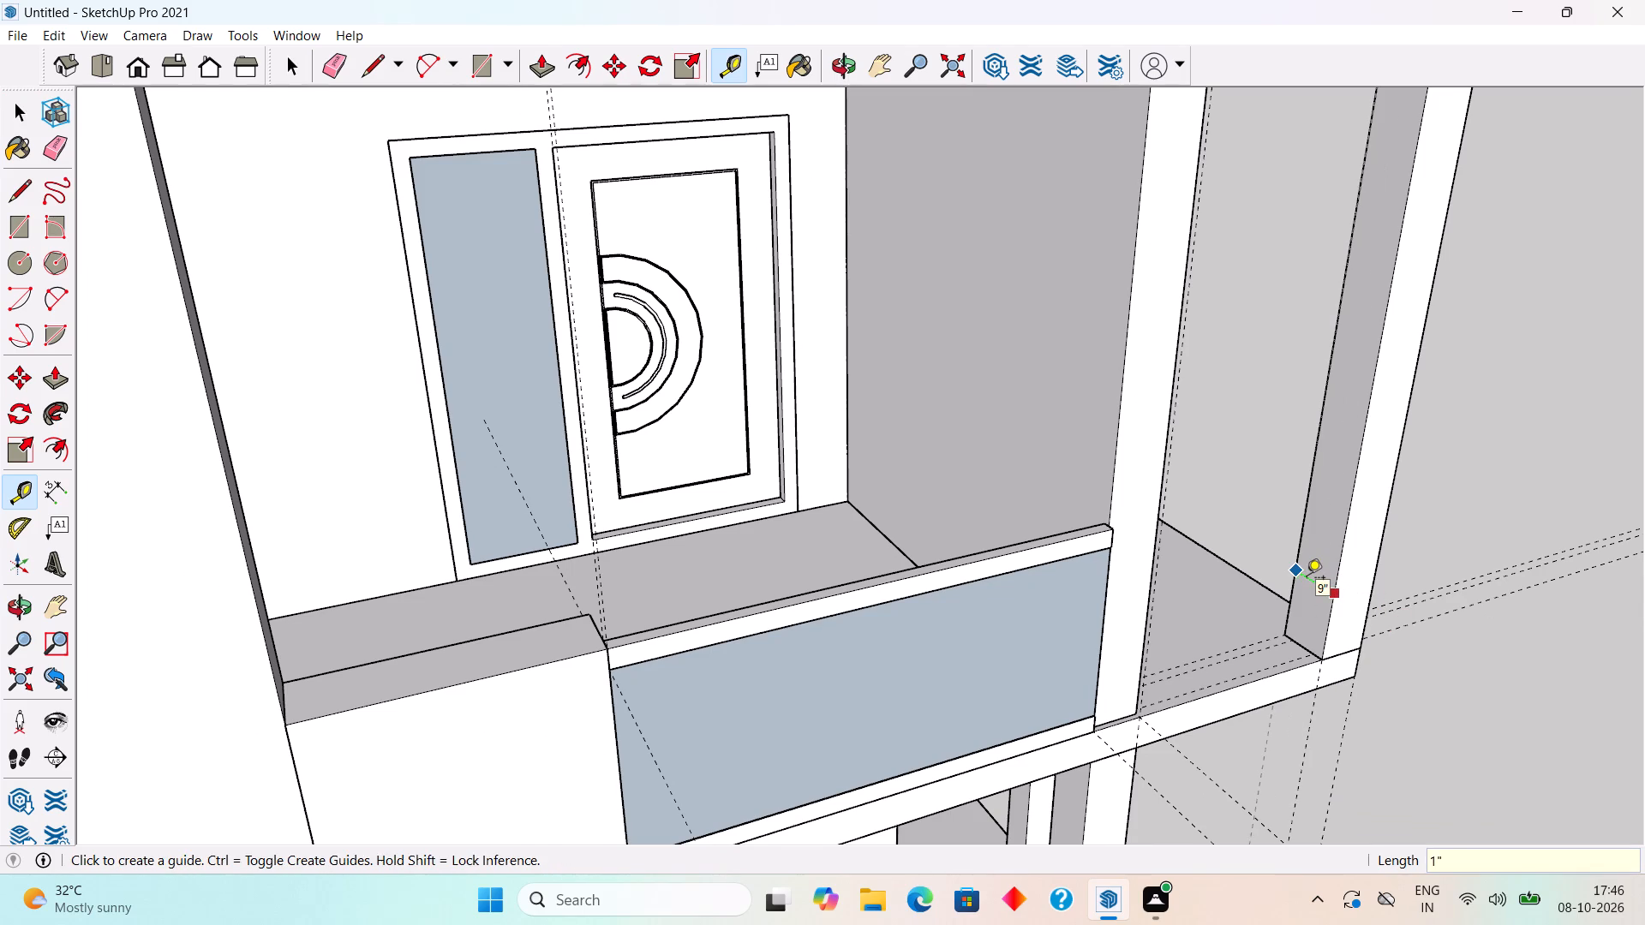
{"action": "key", "text": "space"}
Draw a 3' 3" by 10' vertical rectangle from the guide's foot at the column to the balcony side wall's top front corner.
{"action": "scroll", "coordinate": [1067, 642], "scroll_direction": "down", "scroll_amount": 5}
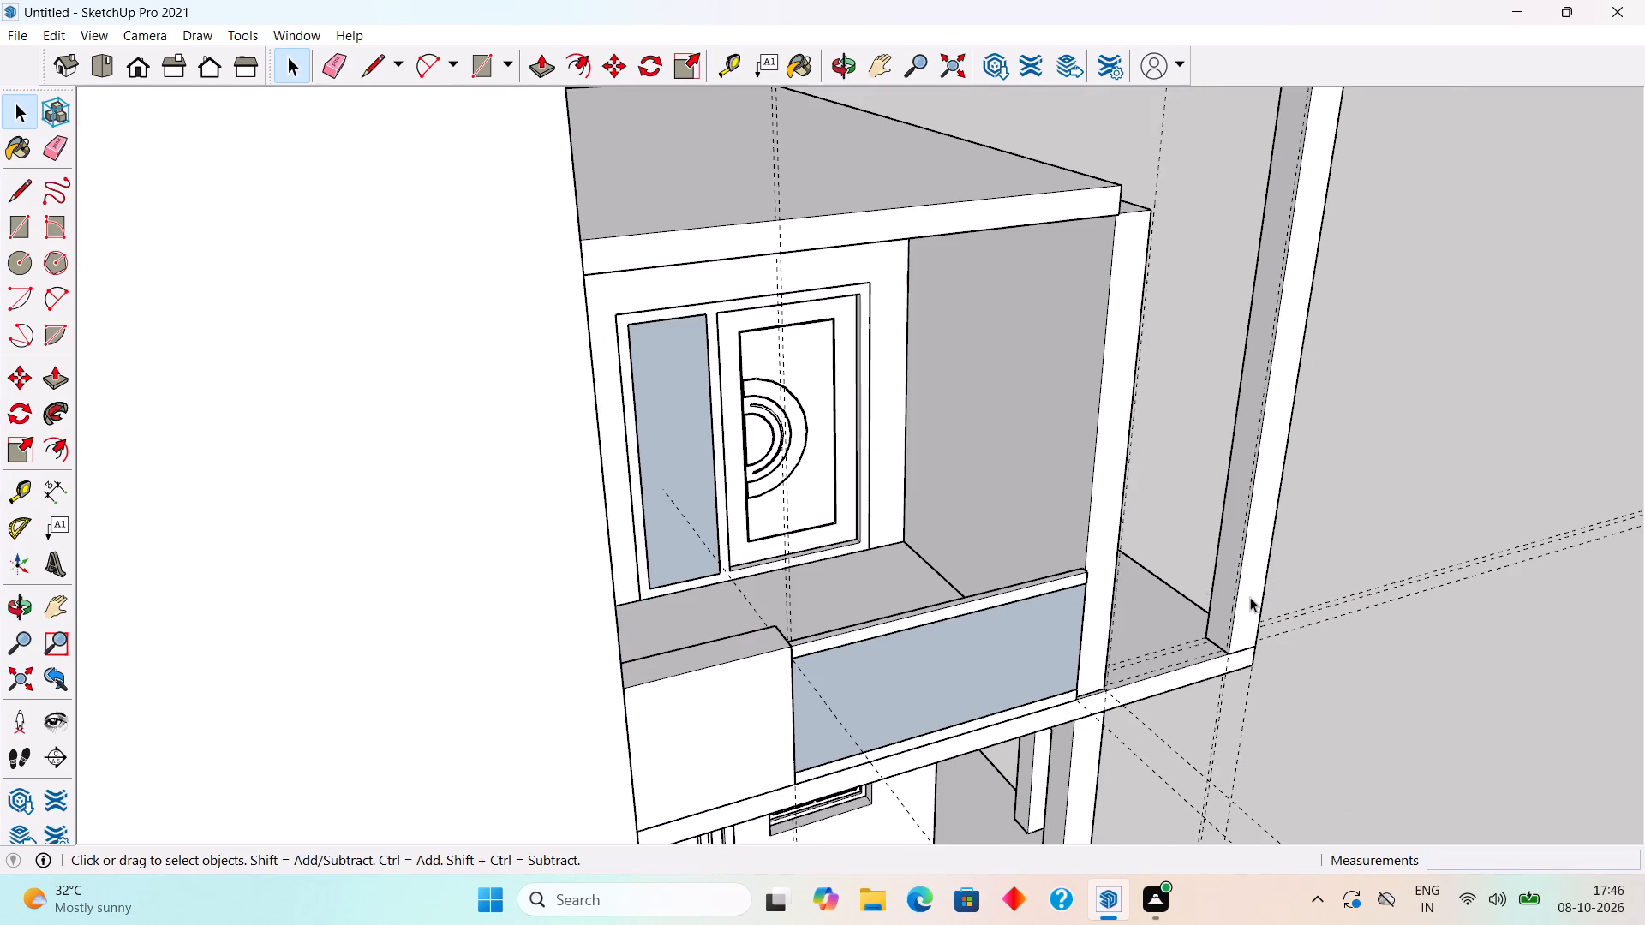
{"action": "scroll", "coordinate": [1250, 597], "scroll_direction": "up", "scroll_amount": 9}
{"action": "key", "text": "r"}
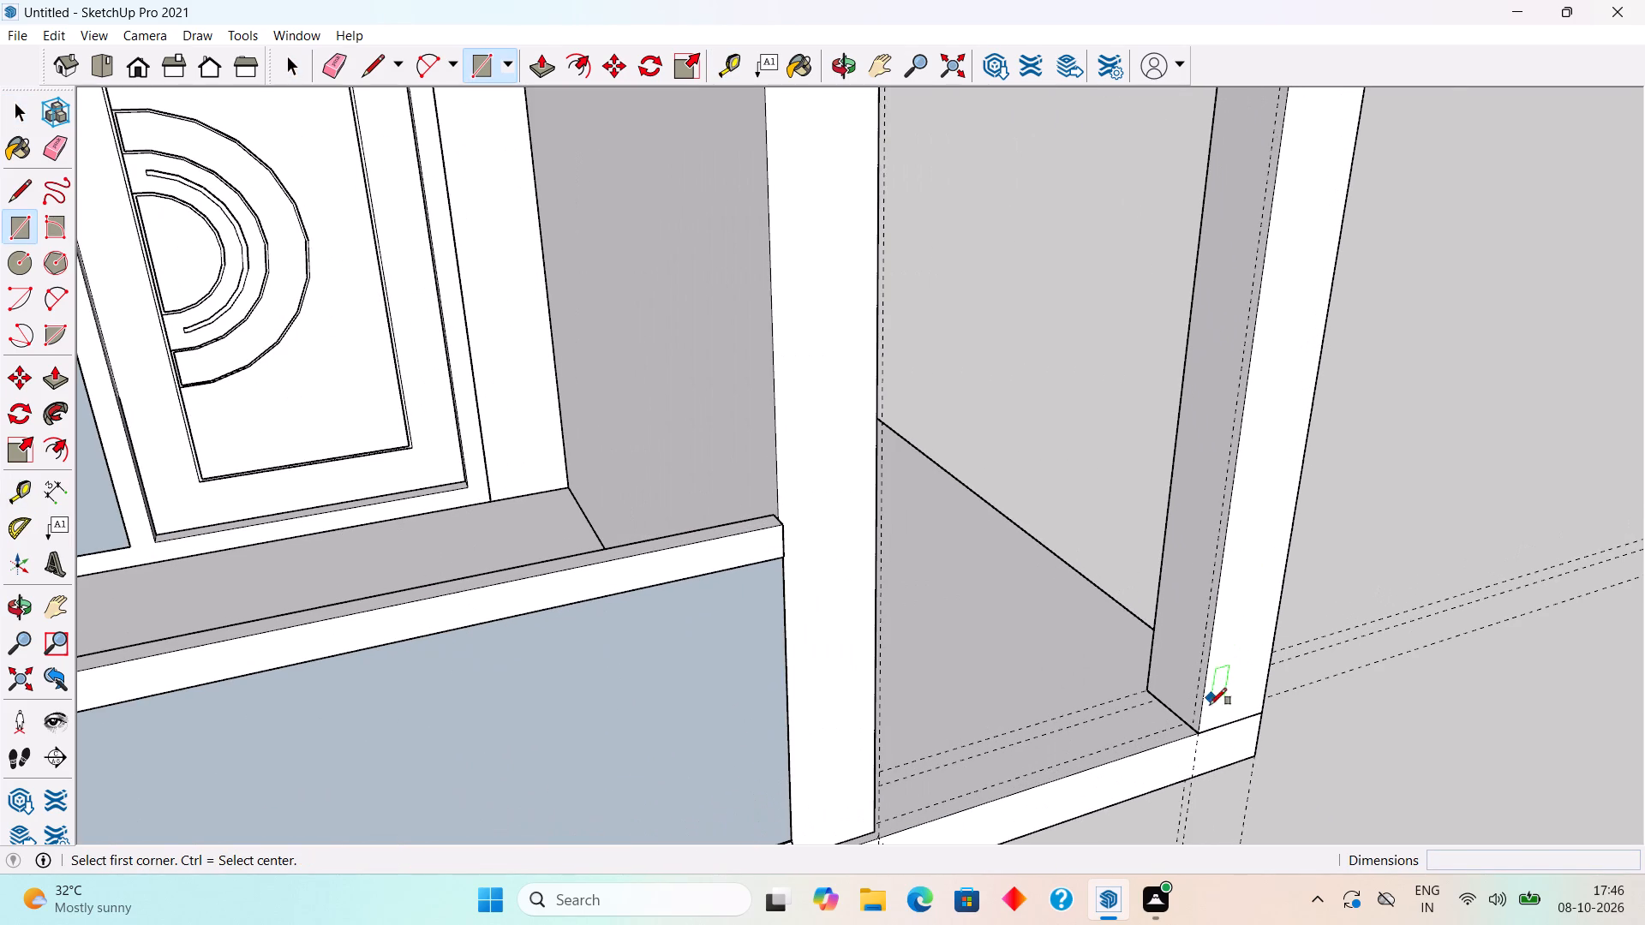
{"action": "scroll", "coordinate": [1174, 724], "scroll_direction": "up", "scroll_amount": 12}
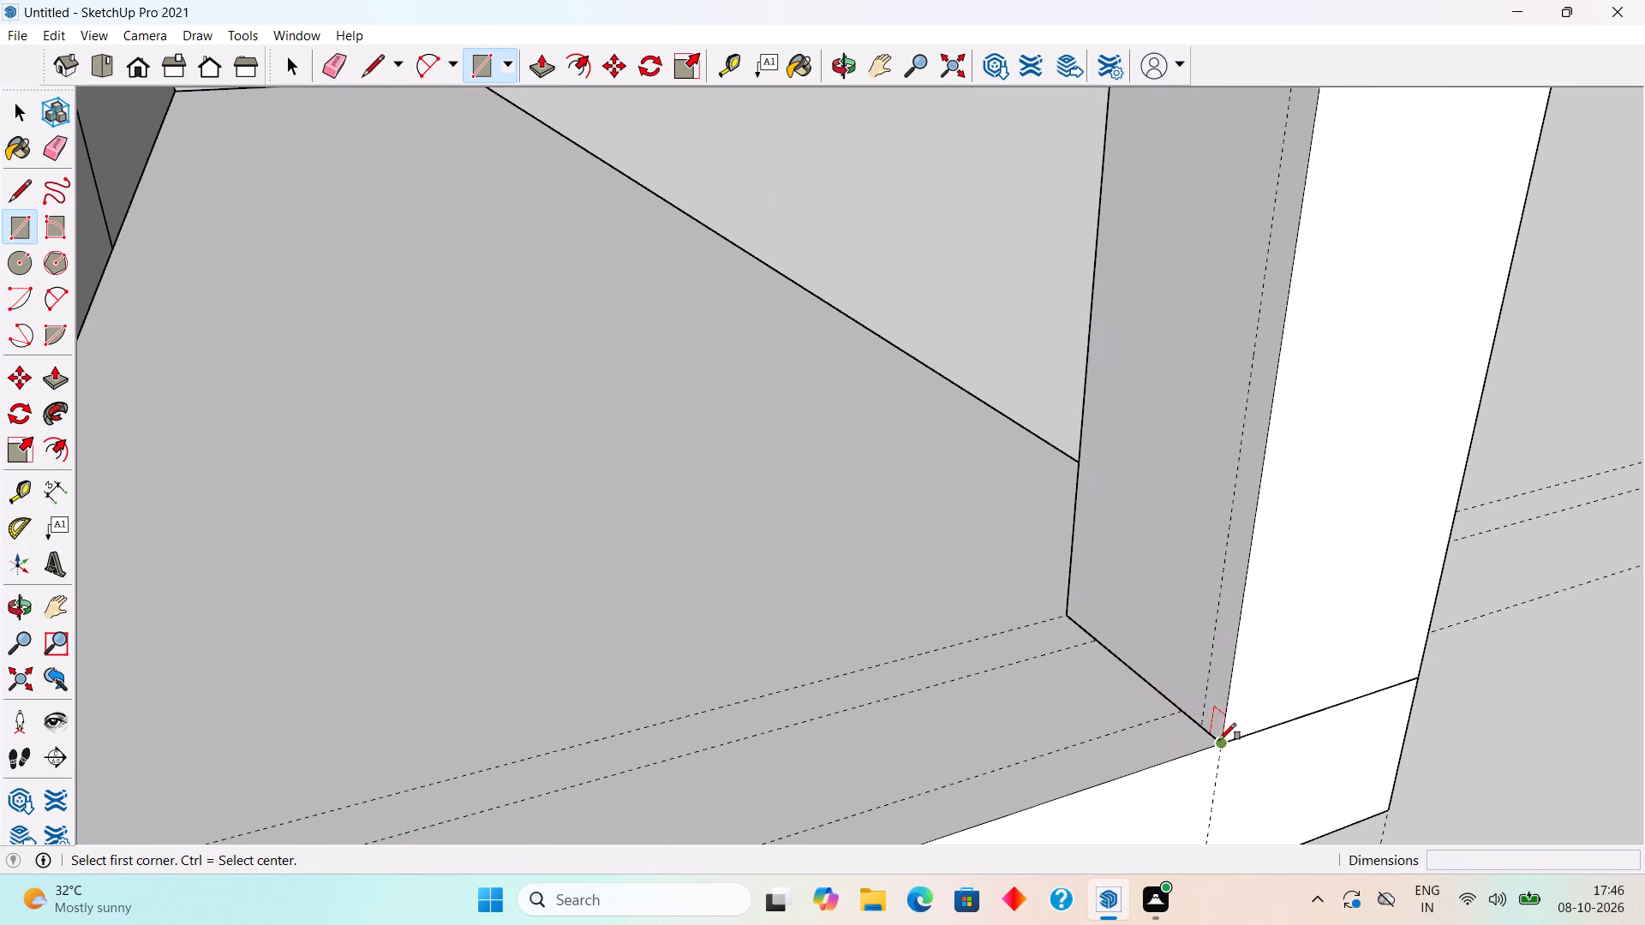
{"action": "left_click", "coordinate": [1202, 729]}
{"action": "scroll", "coordinate": [1202, 729], "scroll_direction": "down", "scroll_amount": 17}
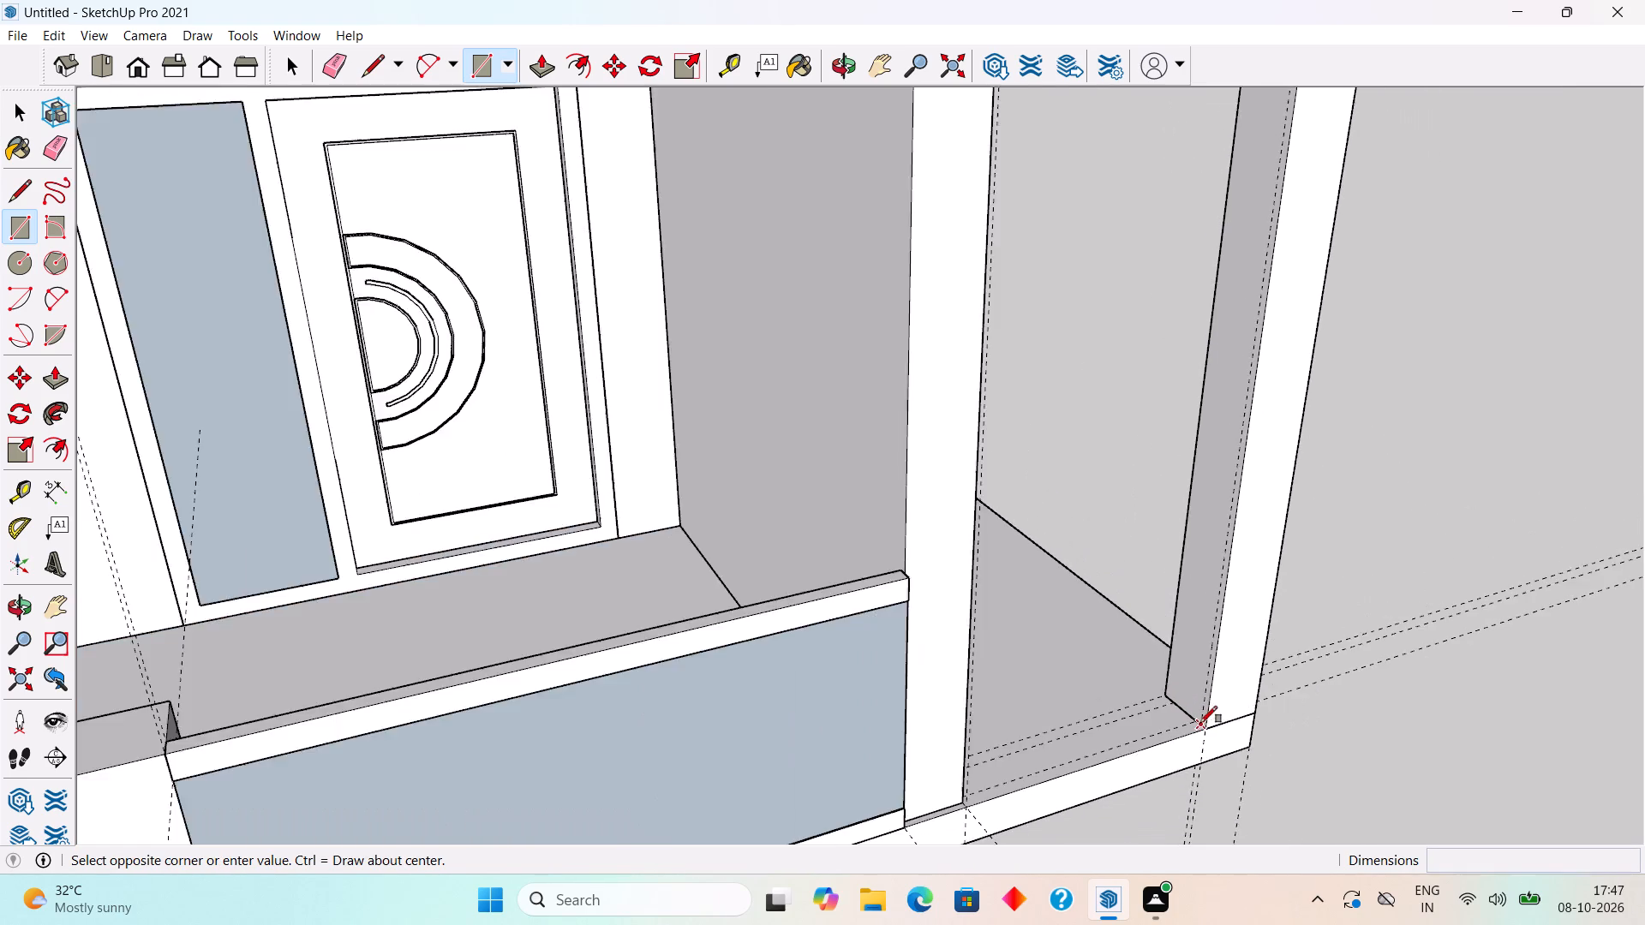
{"action": "scroll", "coordinate": [1200, 723], "scroll_direction": "down", "scroll_amount": 9}
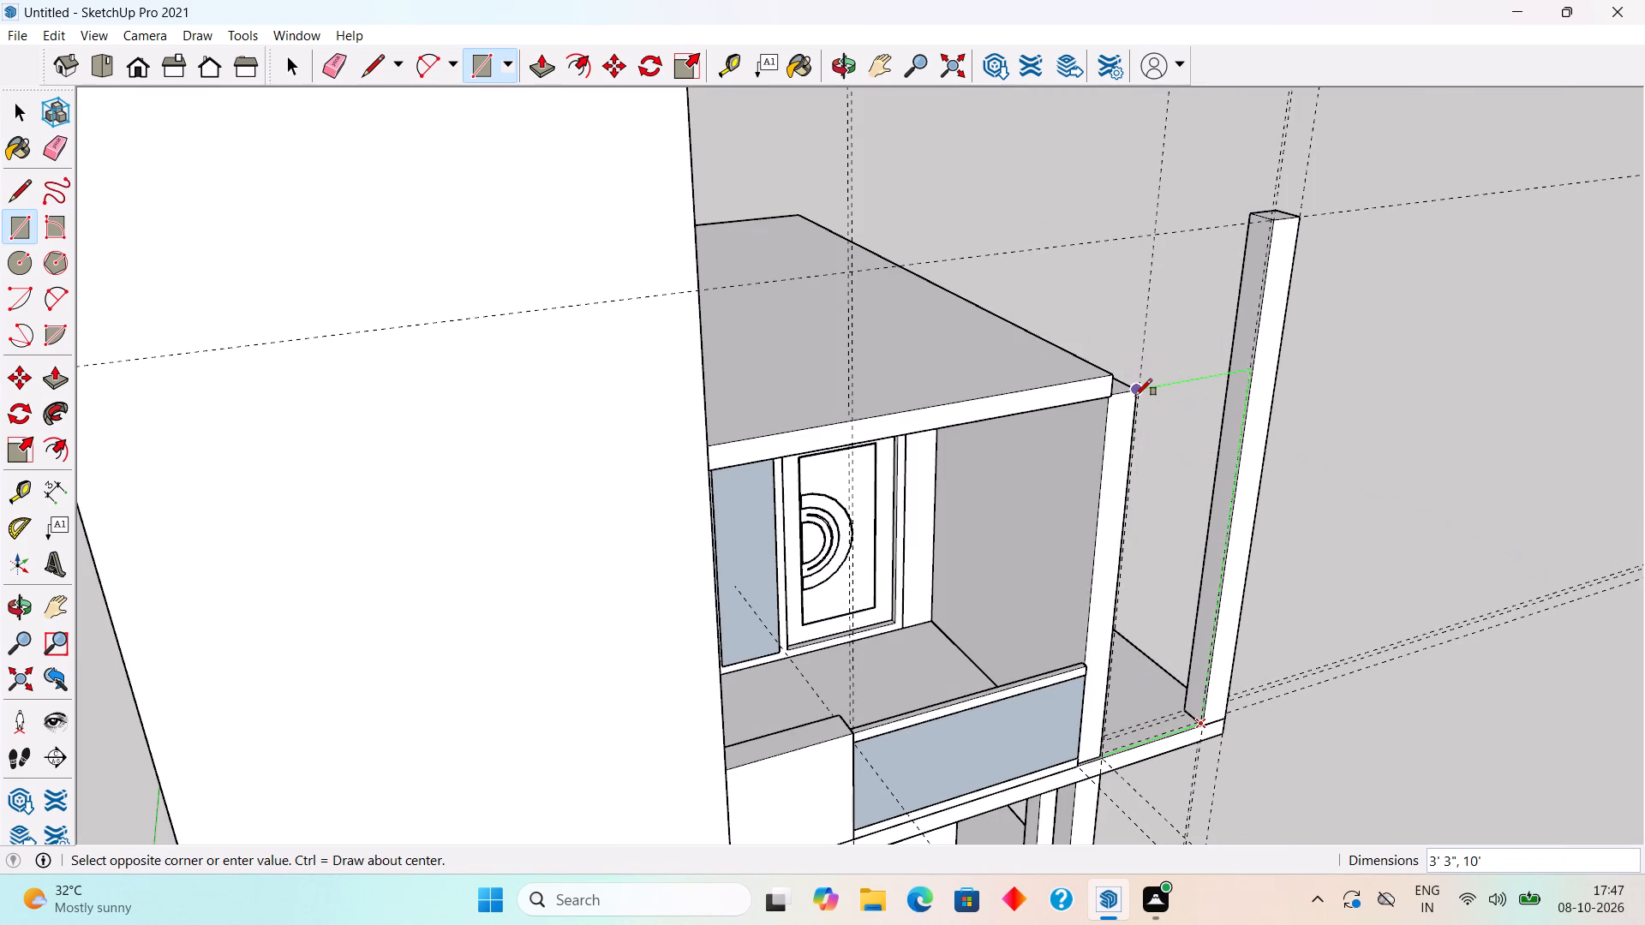
{"action": "left_click", "coordinate": [1135, 396]}
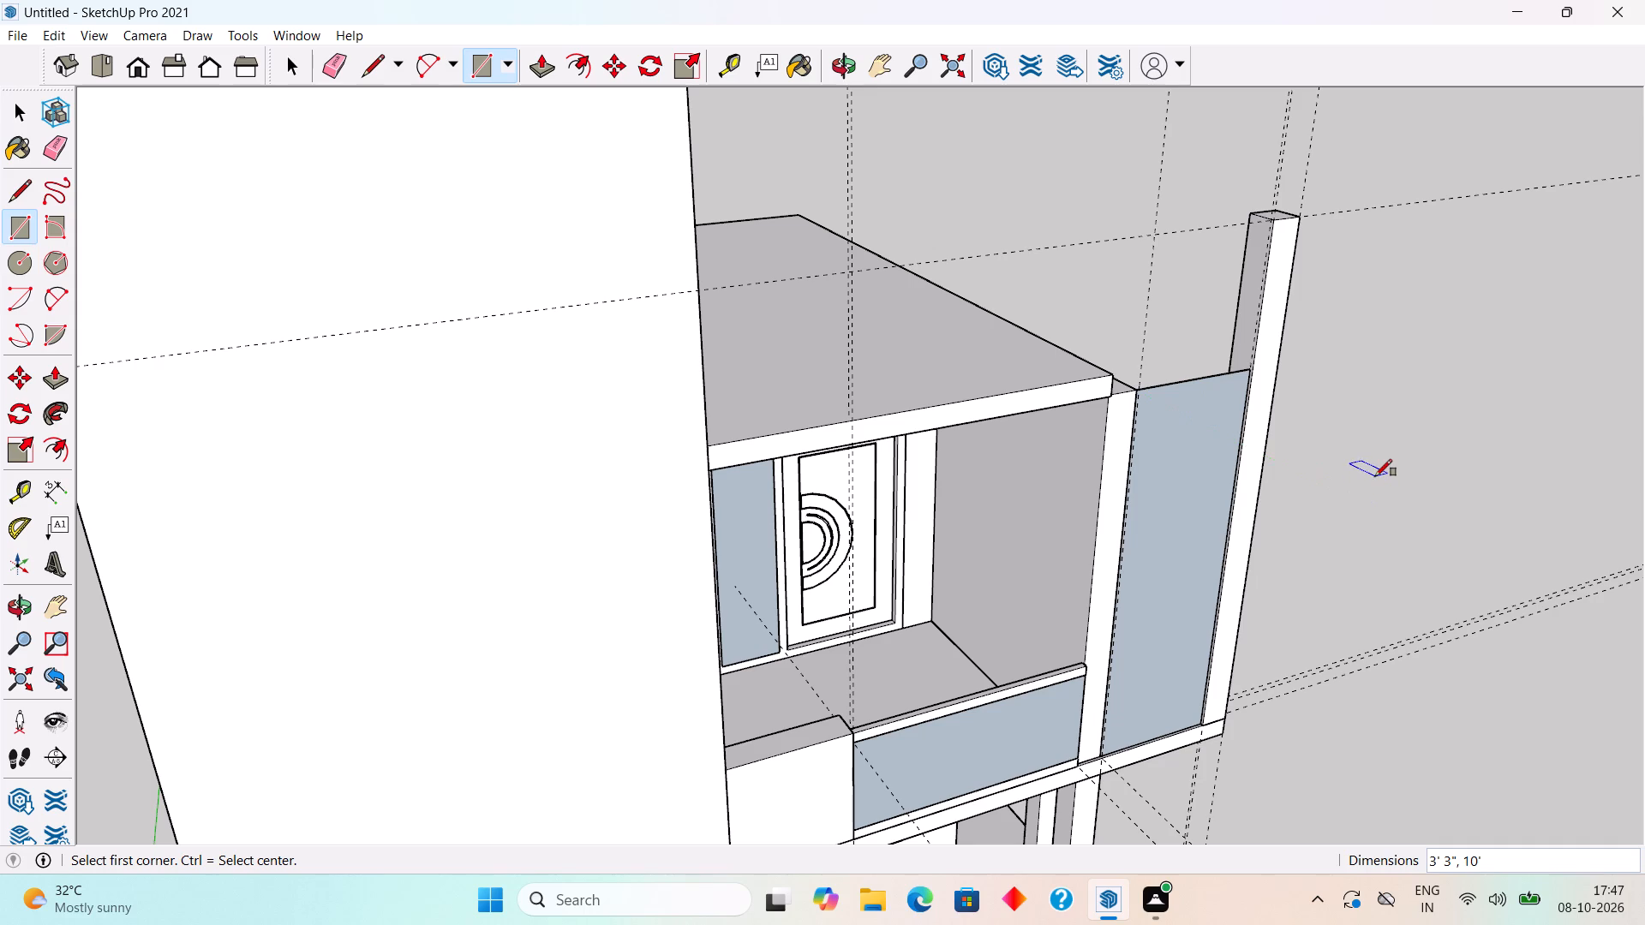
{"action": "key", "text": "space"}
Extrude the new rectangle between the side wall and the tall column 1" forward to form a thin front panel.
{"action": "left_click", "coordinate": [1199, 473]}
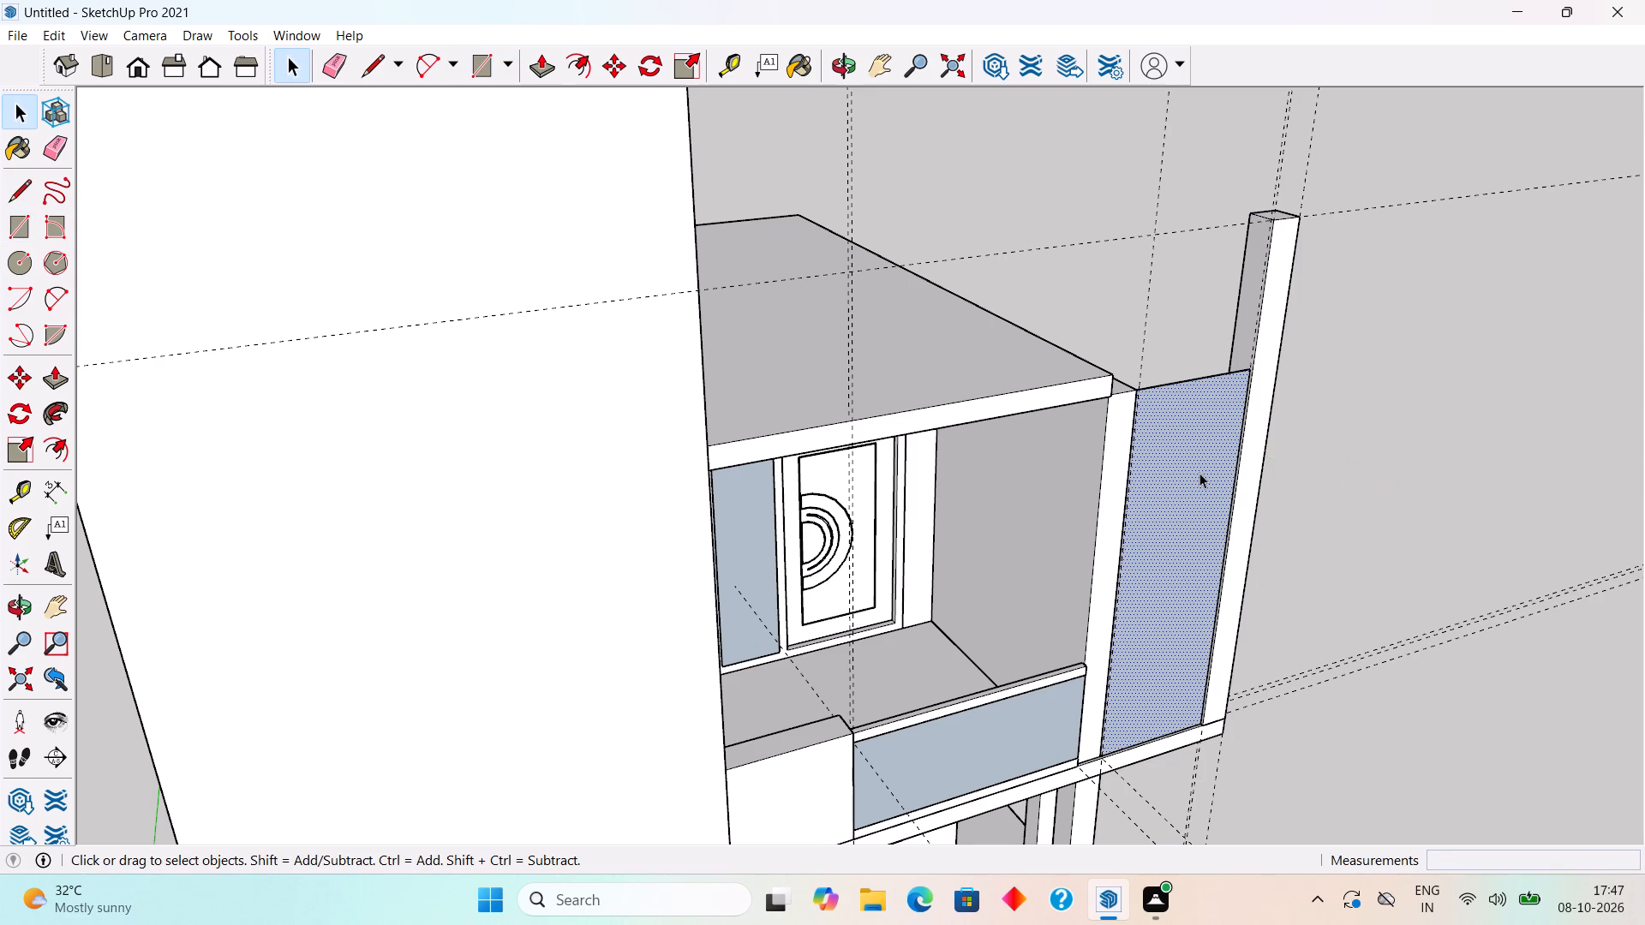
{"action": "key", "text": "p"}
{"action": "left_click", "coordinate": [1199, 473]}
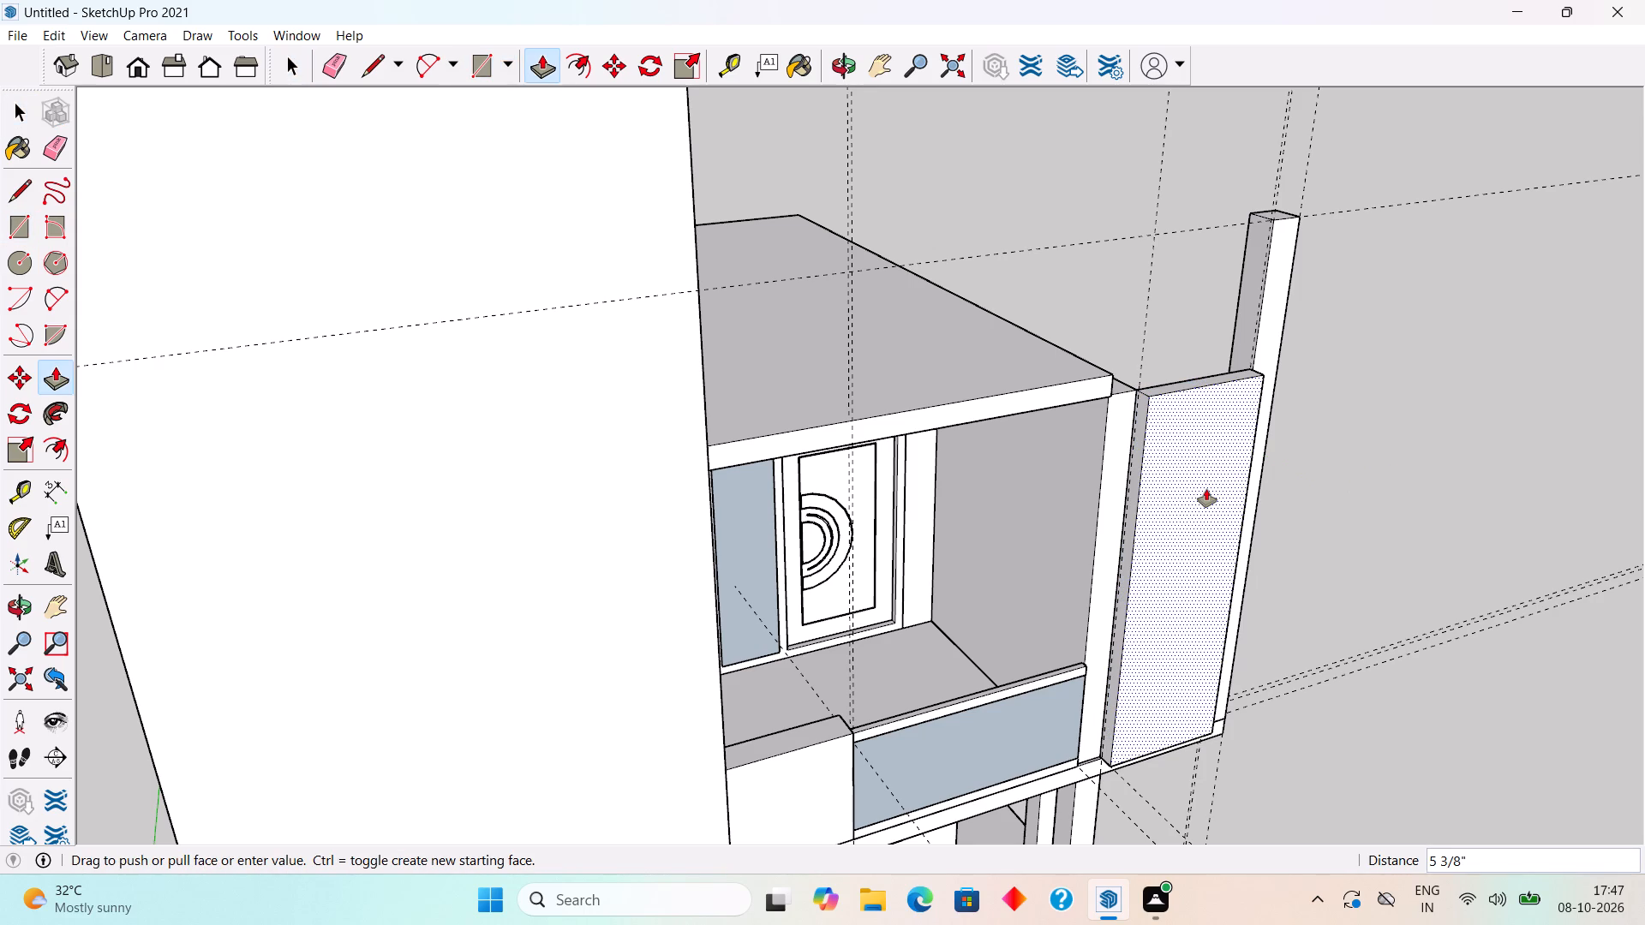
{"action": "type", "text": "1\""}
{"action": "key", "text": "Return"}
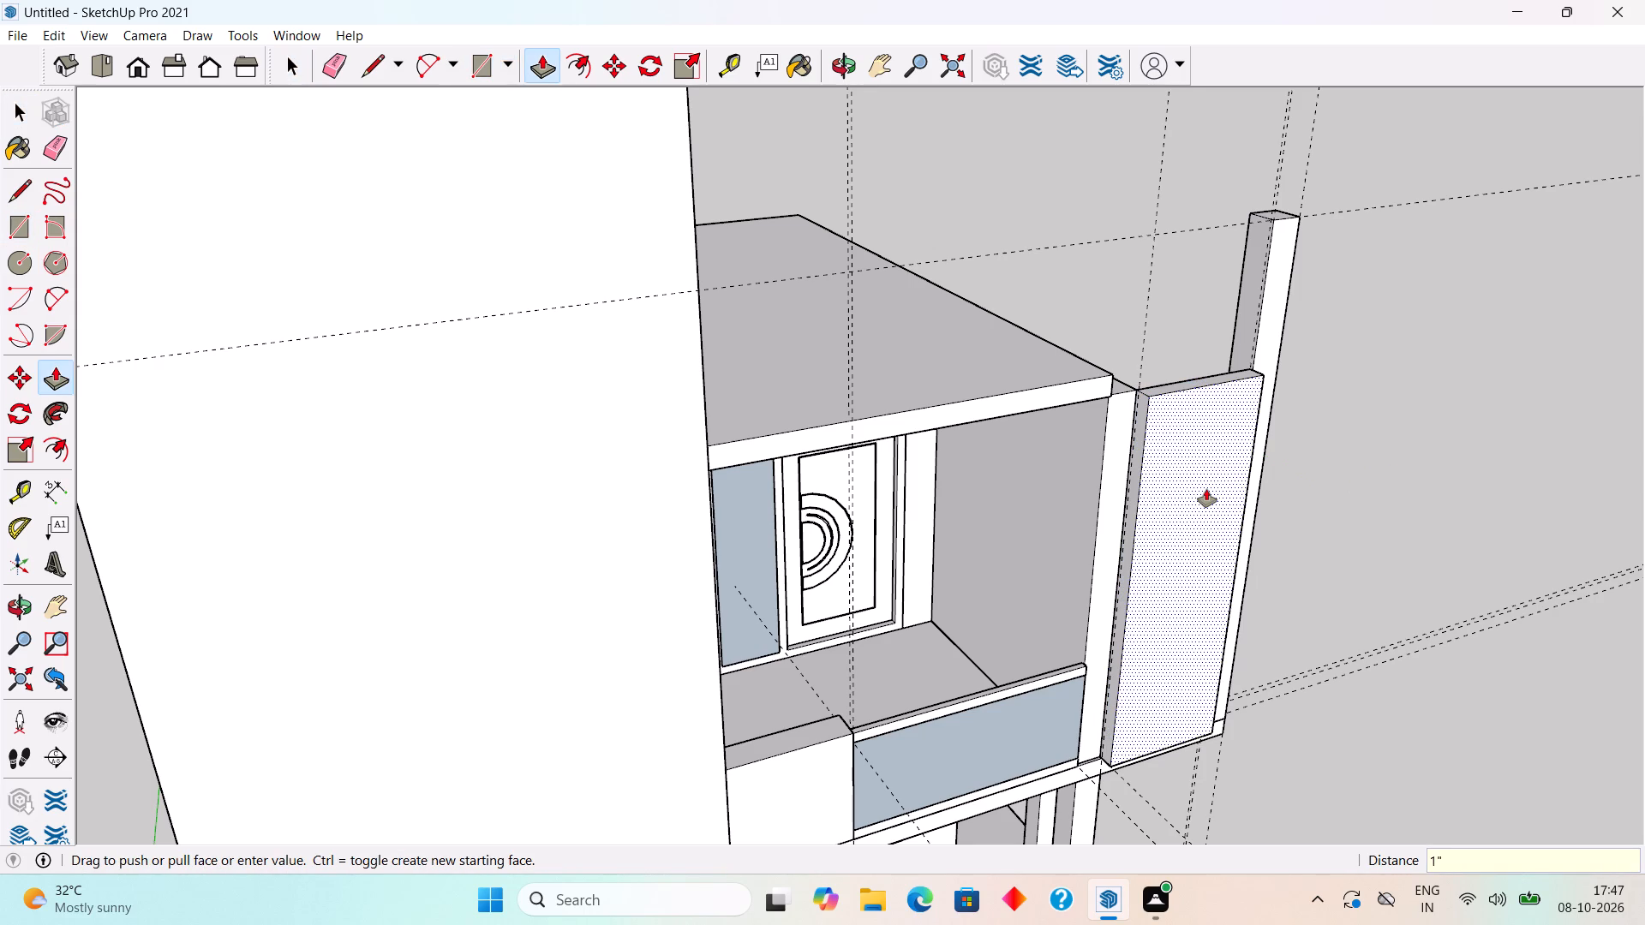
Extend the thin panel's narrow side face 9" across the balcony side wall's front to its inner edge.
{"action": "scroll", "coordinate": [1078, 584], "scroll_direction": "up", "scroll_amount": 10}
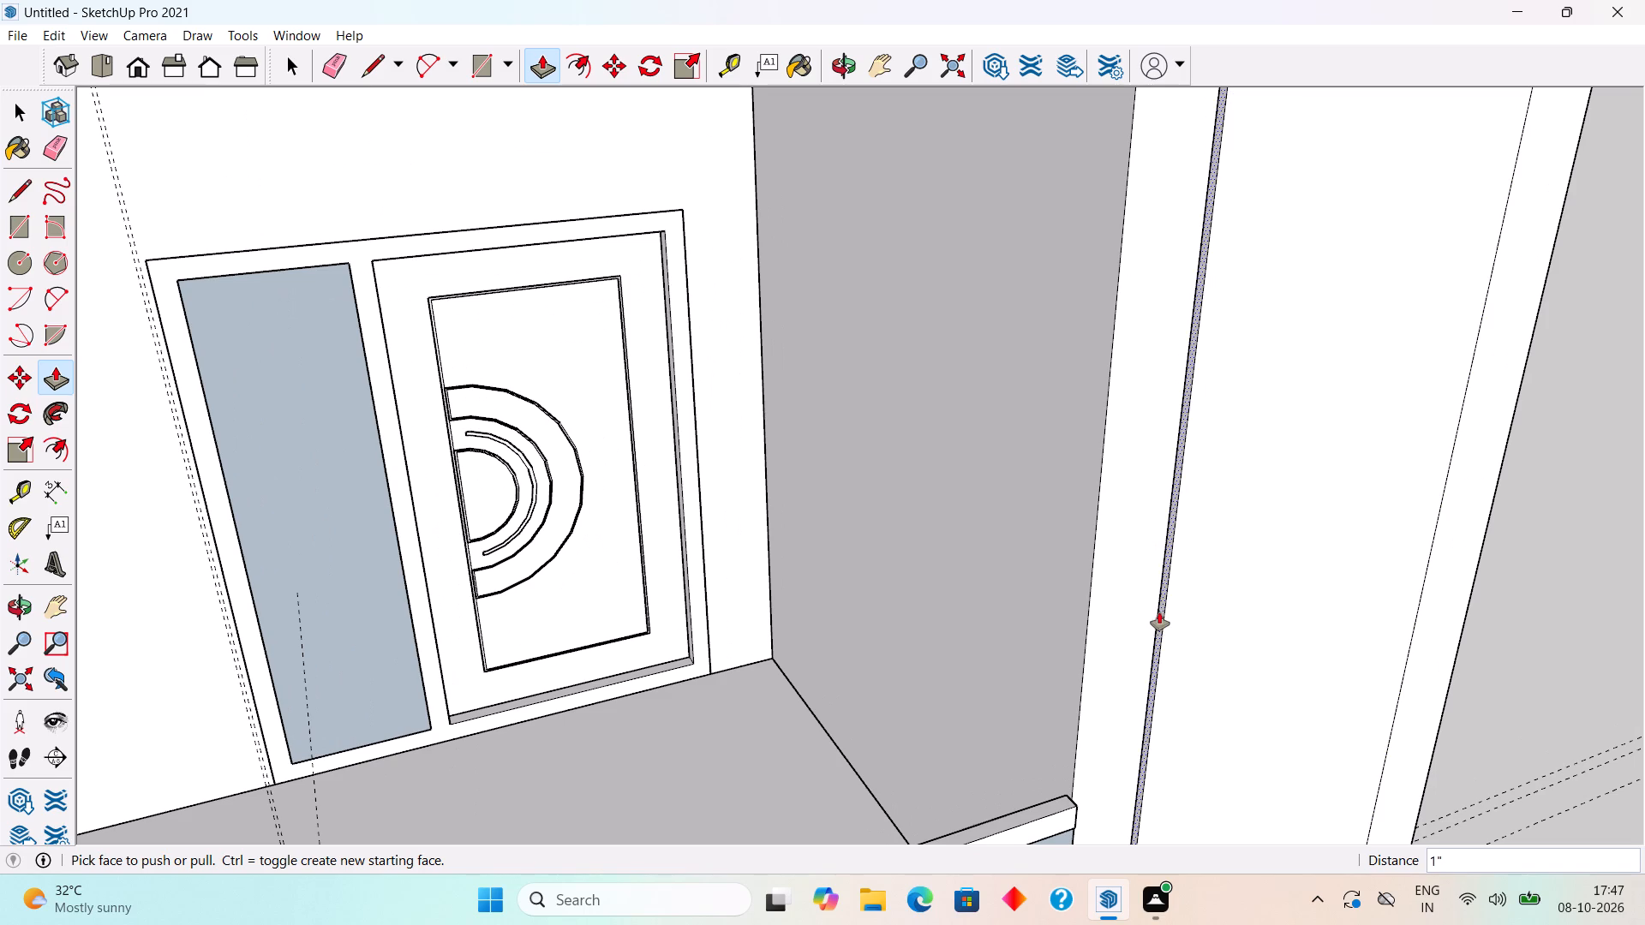
{"action": "left_click", "coordinate": [1159, 612]}
{"action": "left_click", "coordinate": [1081, 607]}
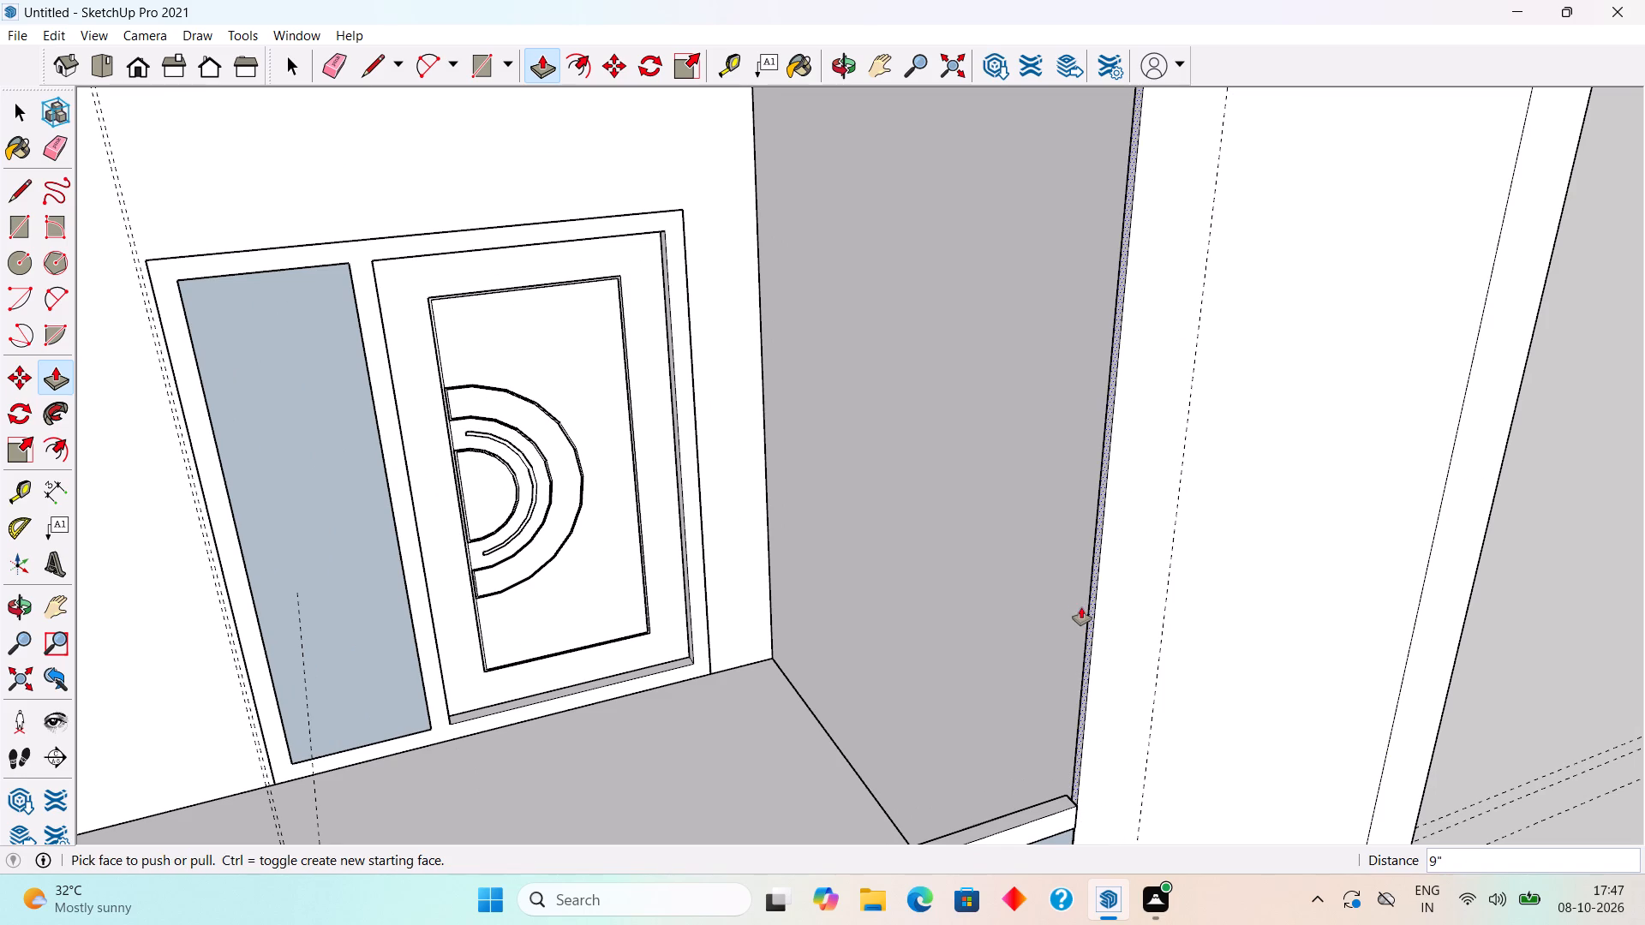
{"action": "key", "text": "space"}
{"action": "scroll", "coordinate": [1084, 632], "scroll_direction": "down", "scroll_amount": 6}
{"action": "left_click", "coordinate": [1445, 439]}
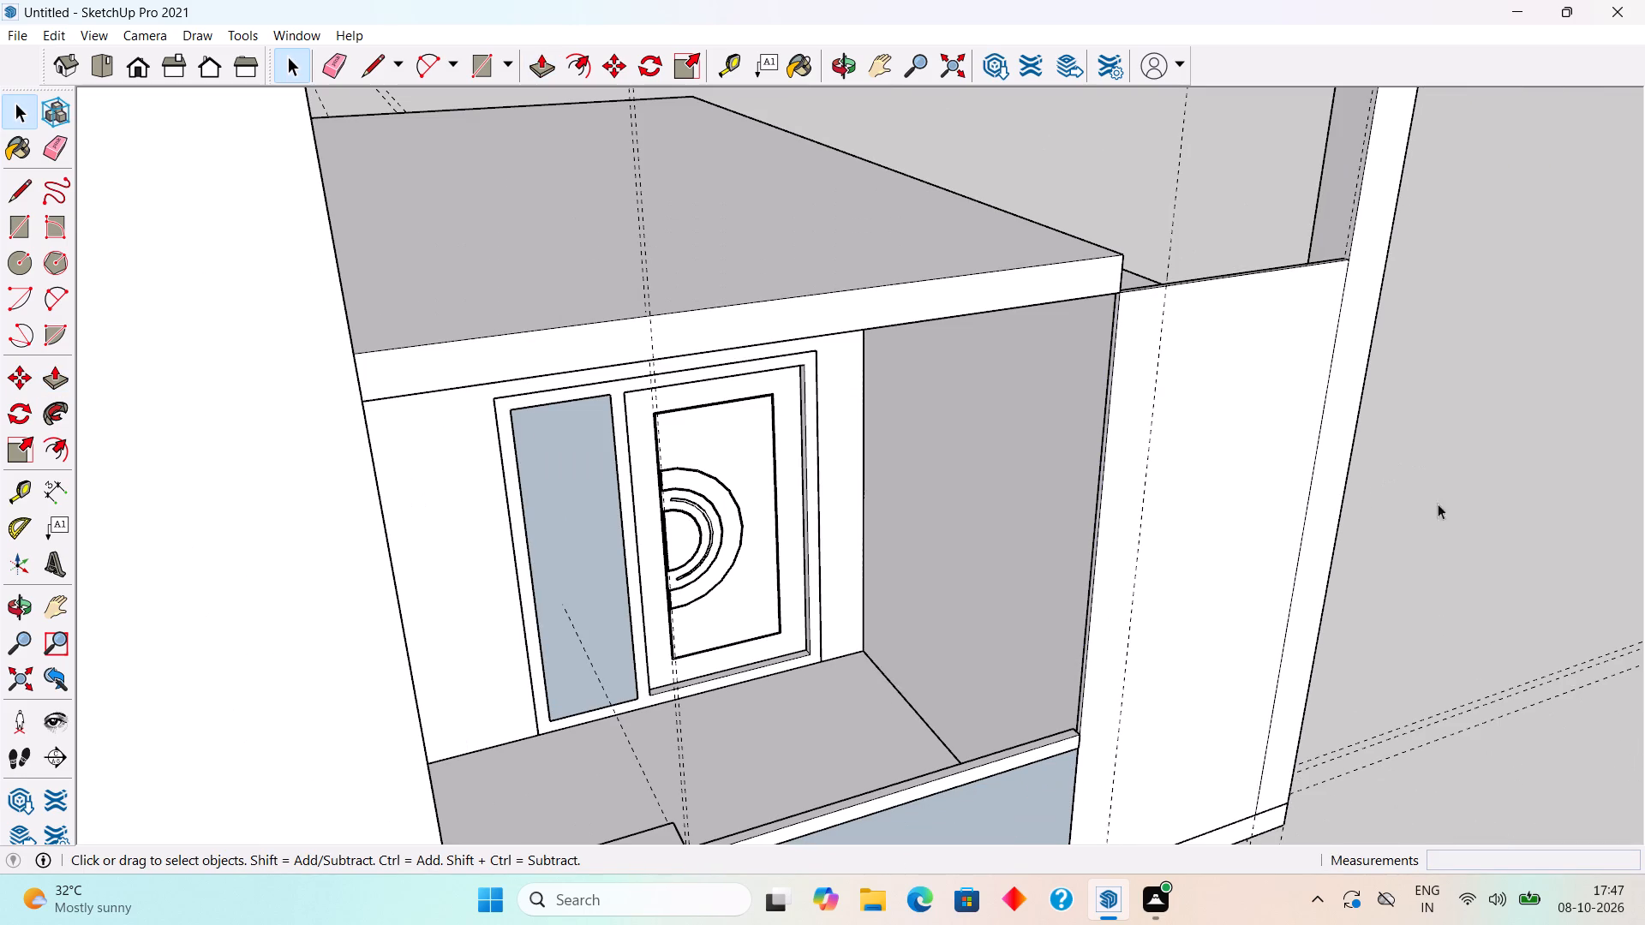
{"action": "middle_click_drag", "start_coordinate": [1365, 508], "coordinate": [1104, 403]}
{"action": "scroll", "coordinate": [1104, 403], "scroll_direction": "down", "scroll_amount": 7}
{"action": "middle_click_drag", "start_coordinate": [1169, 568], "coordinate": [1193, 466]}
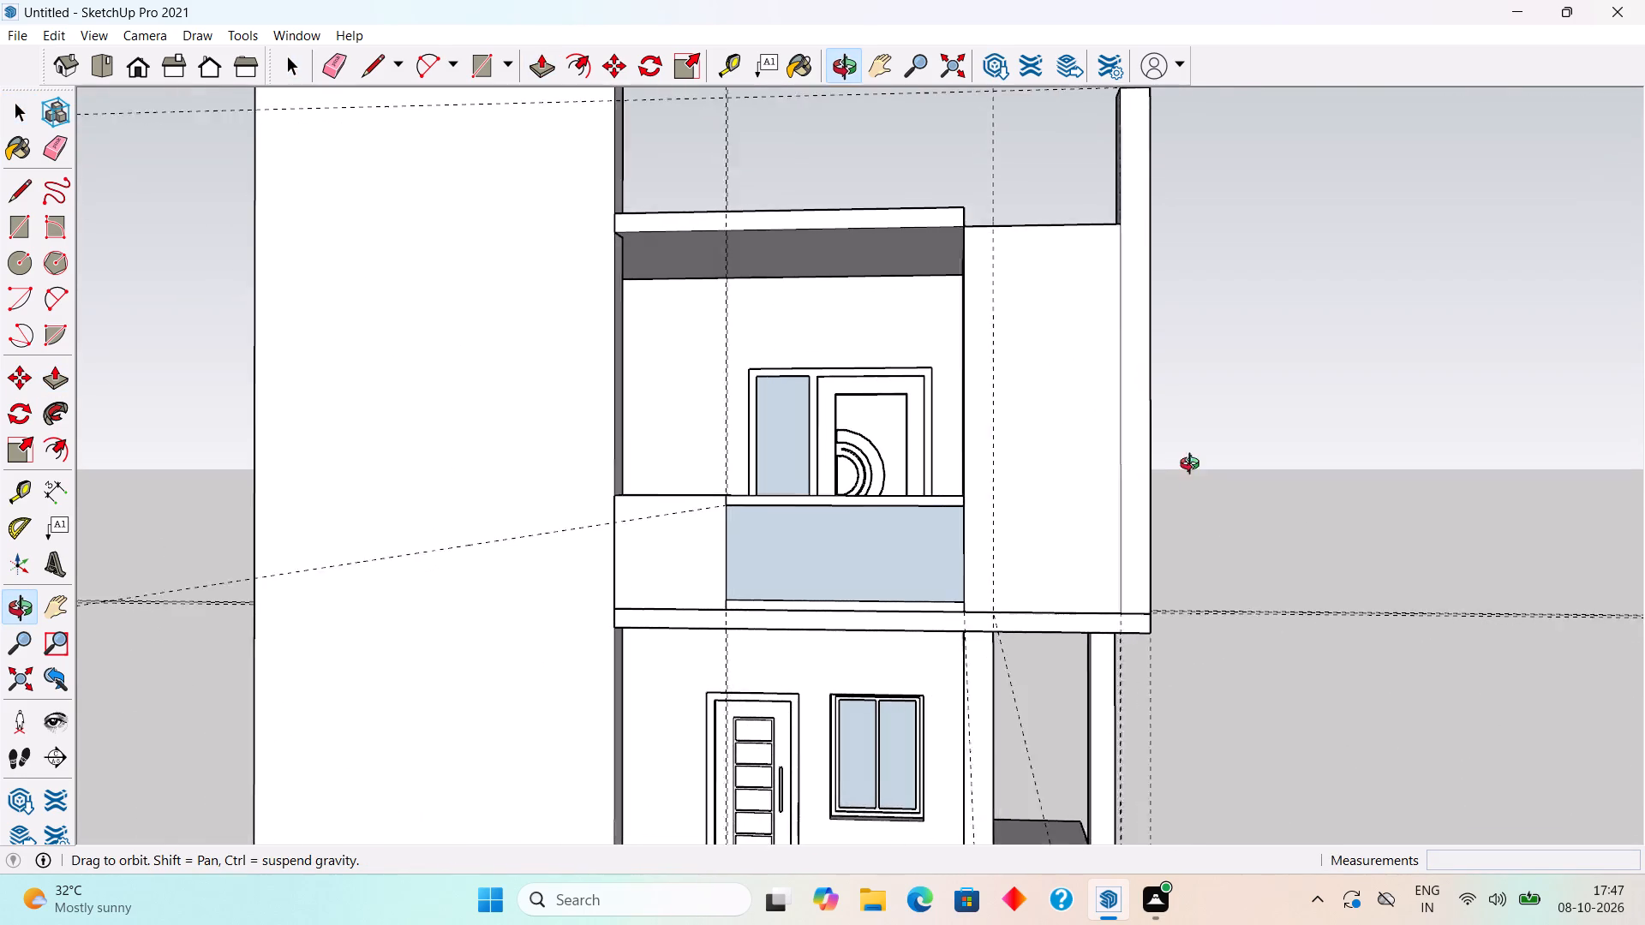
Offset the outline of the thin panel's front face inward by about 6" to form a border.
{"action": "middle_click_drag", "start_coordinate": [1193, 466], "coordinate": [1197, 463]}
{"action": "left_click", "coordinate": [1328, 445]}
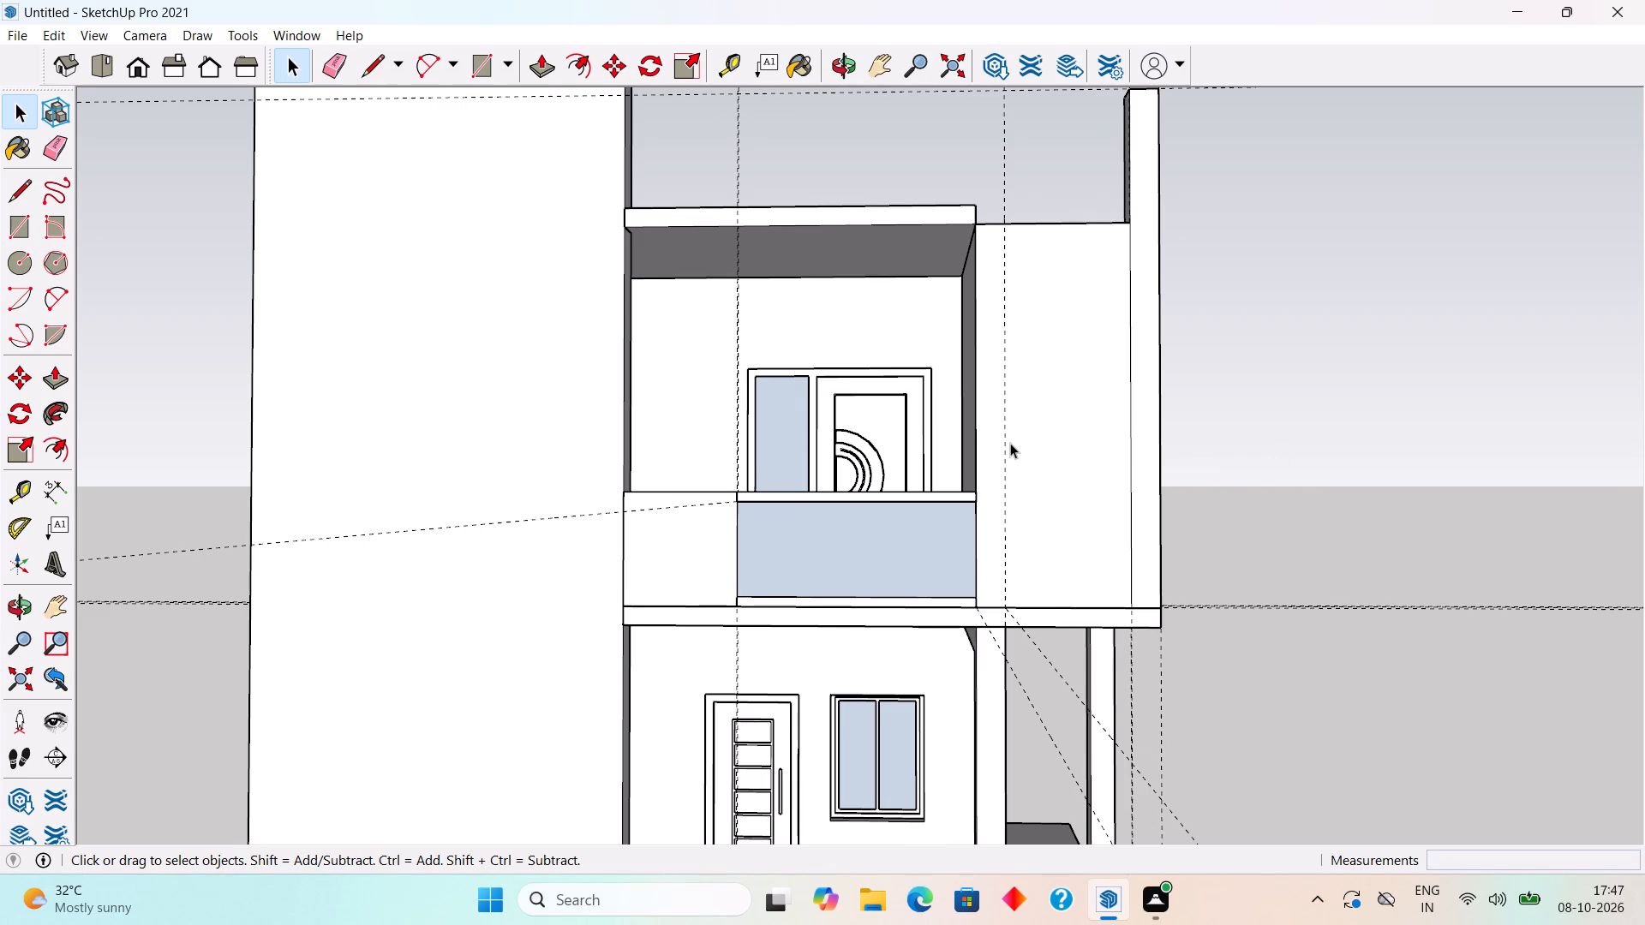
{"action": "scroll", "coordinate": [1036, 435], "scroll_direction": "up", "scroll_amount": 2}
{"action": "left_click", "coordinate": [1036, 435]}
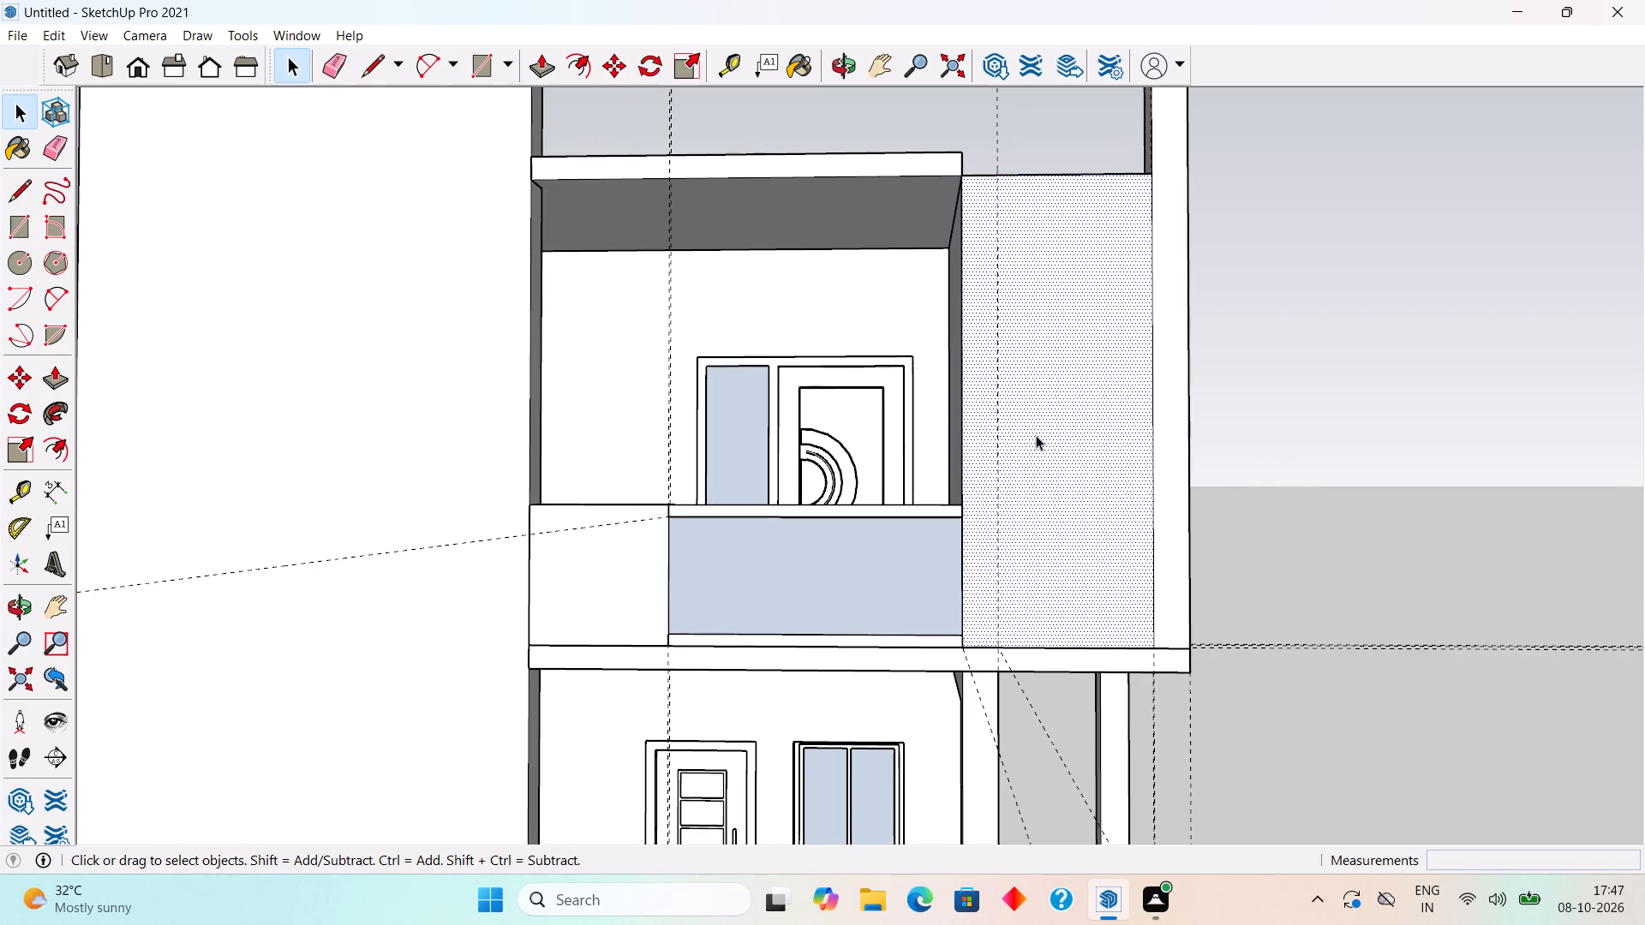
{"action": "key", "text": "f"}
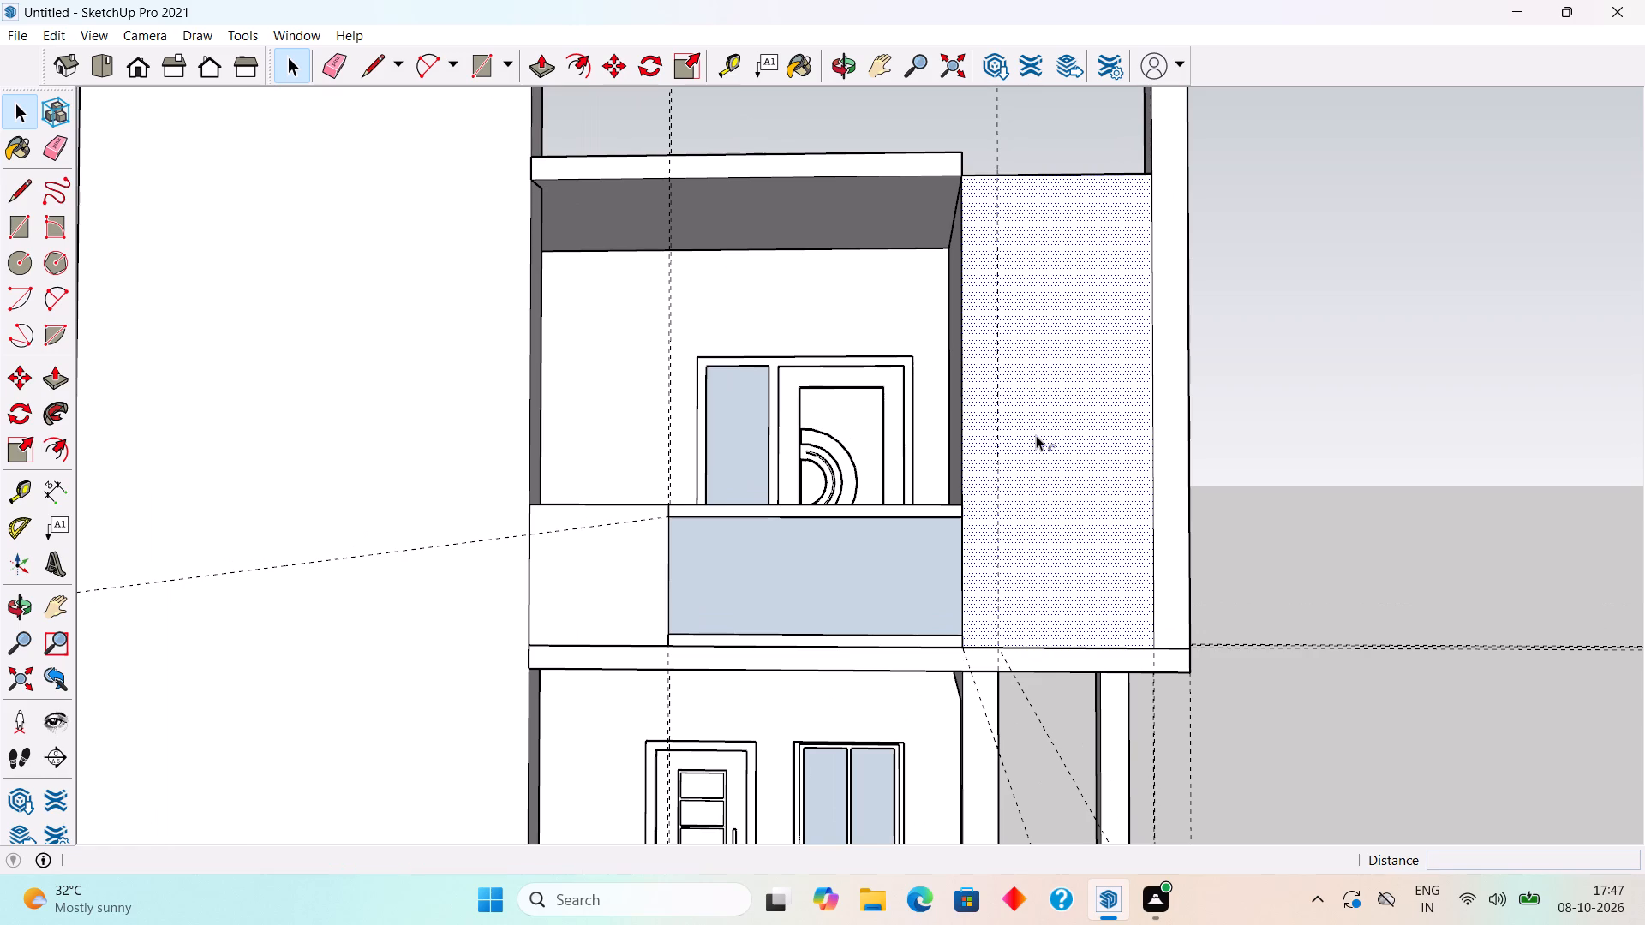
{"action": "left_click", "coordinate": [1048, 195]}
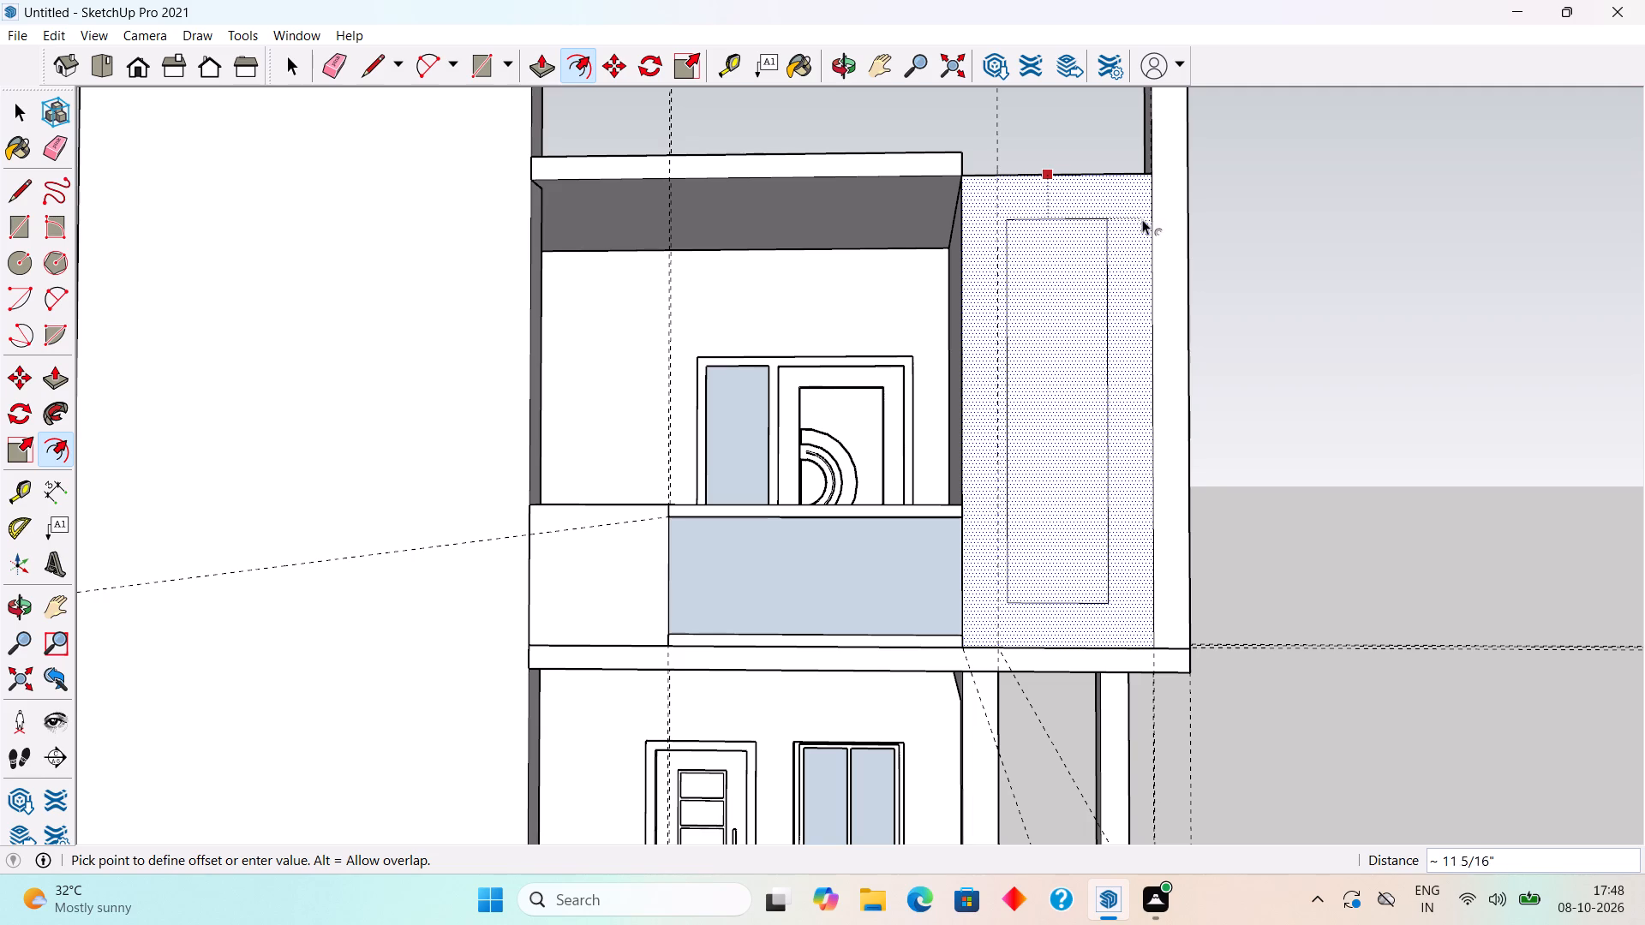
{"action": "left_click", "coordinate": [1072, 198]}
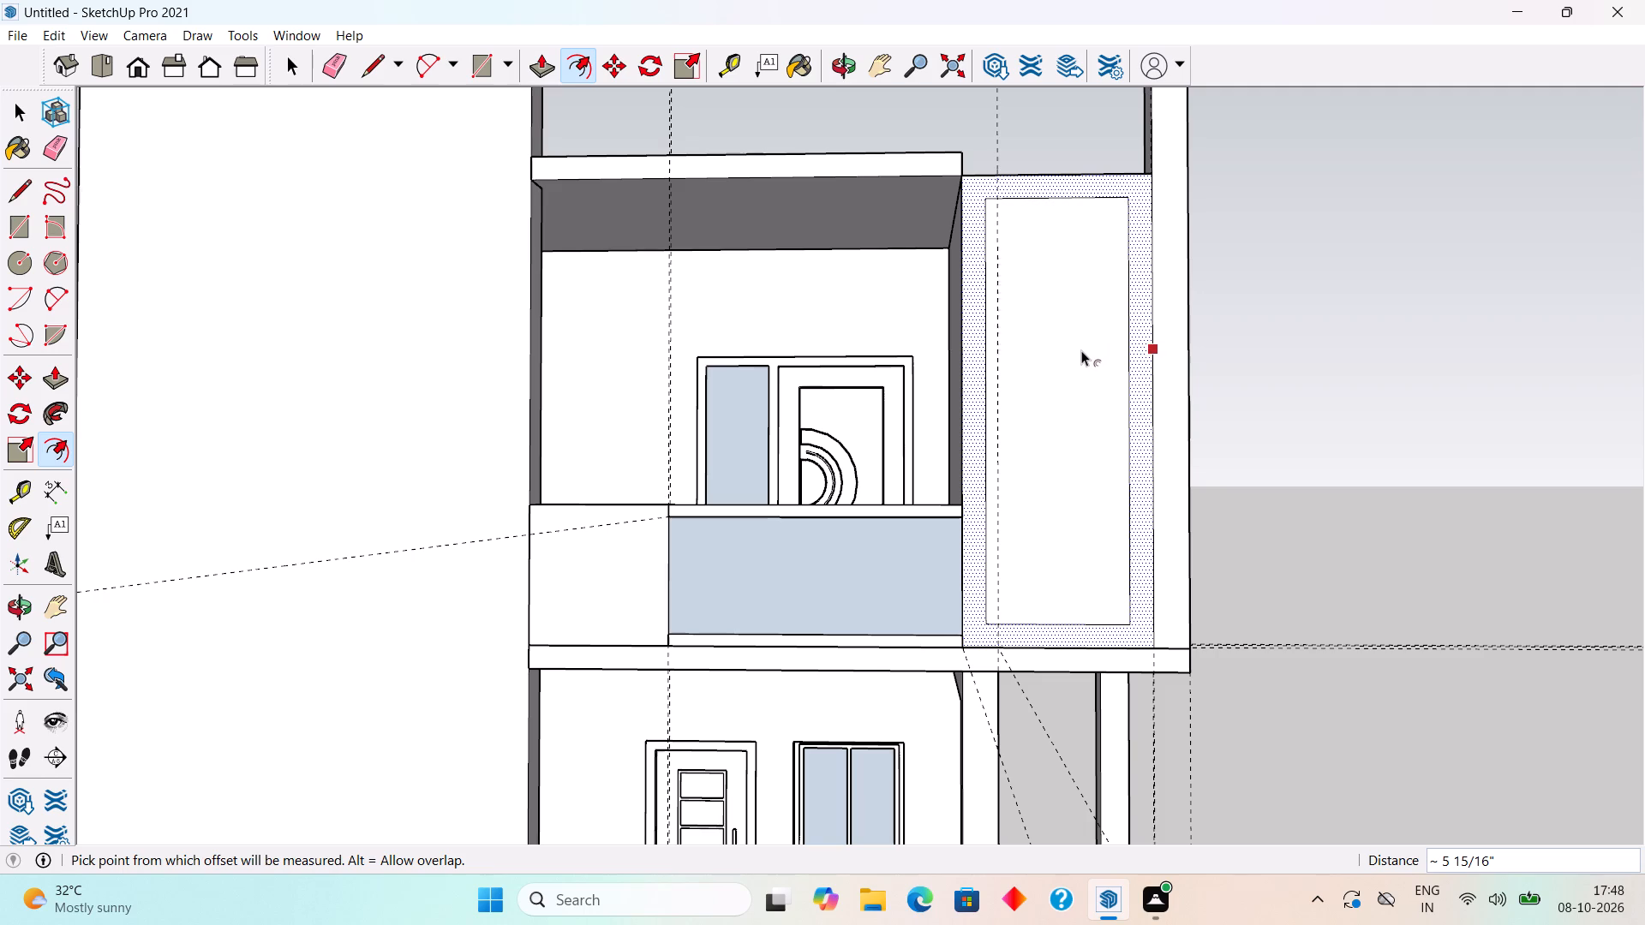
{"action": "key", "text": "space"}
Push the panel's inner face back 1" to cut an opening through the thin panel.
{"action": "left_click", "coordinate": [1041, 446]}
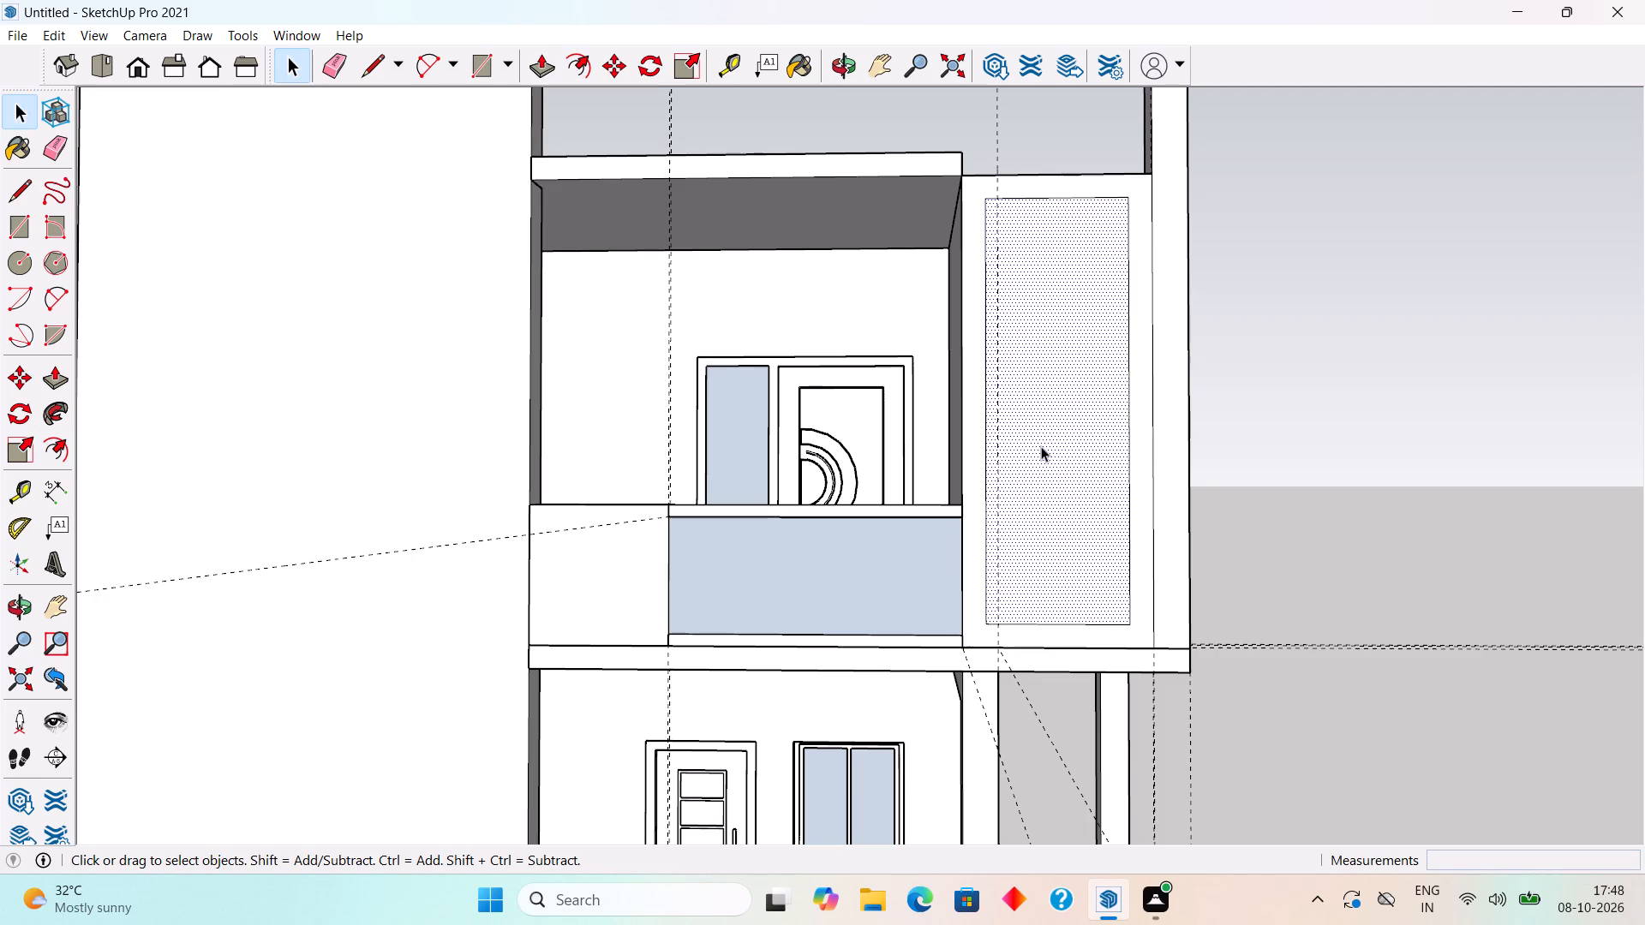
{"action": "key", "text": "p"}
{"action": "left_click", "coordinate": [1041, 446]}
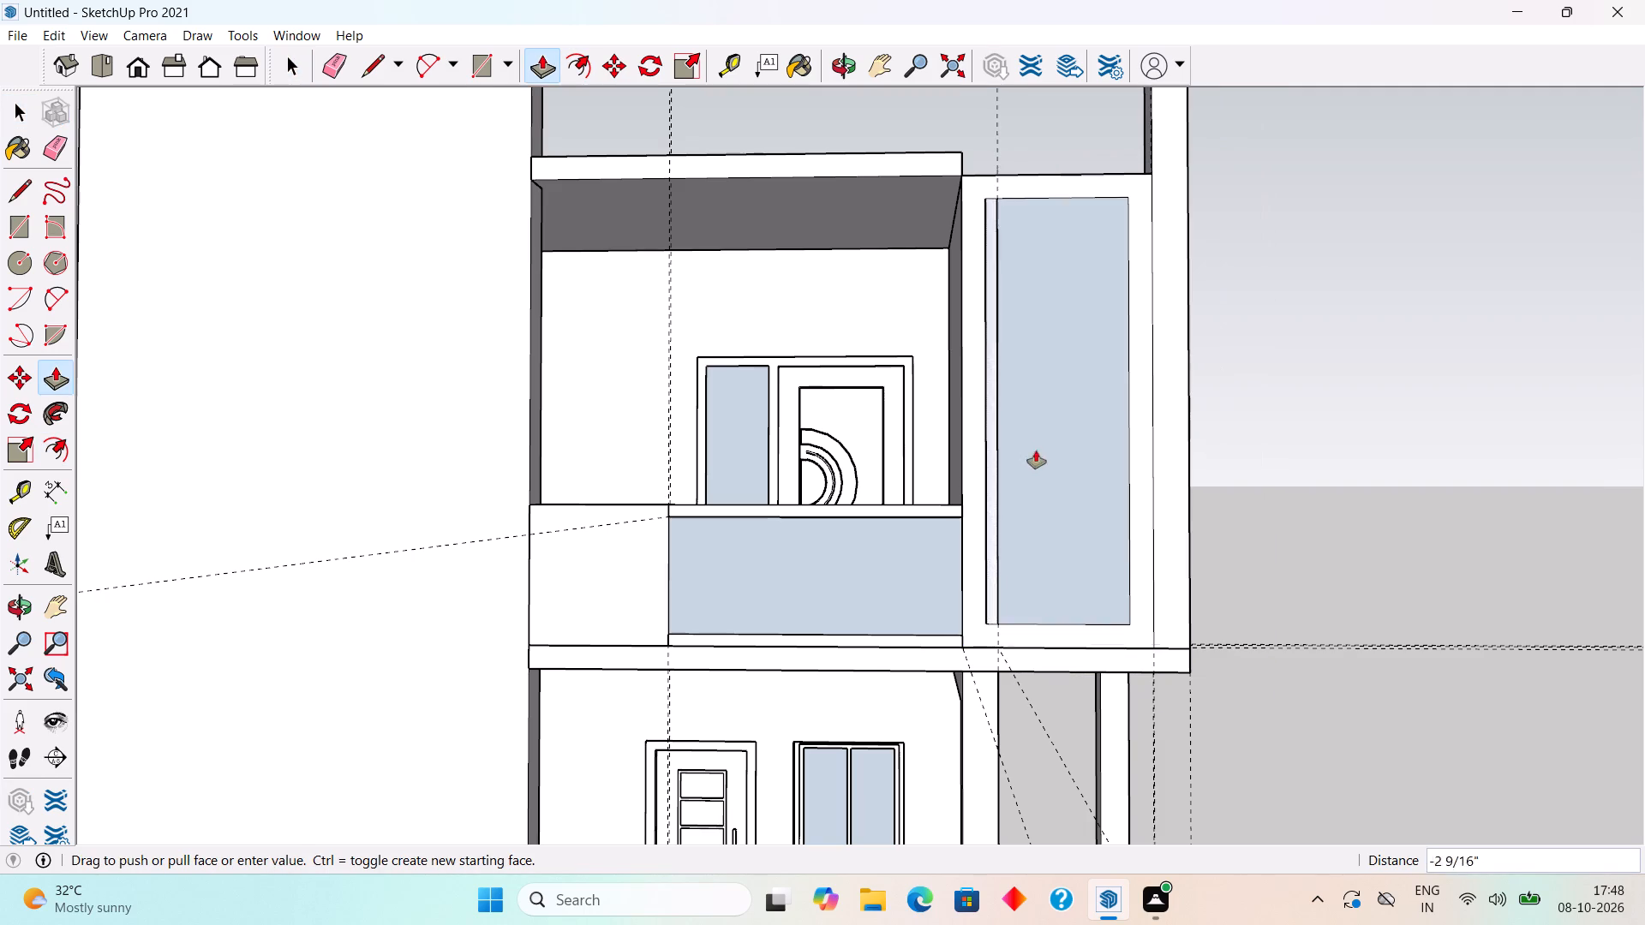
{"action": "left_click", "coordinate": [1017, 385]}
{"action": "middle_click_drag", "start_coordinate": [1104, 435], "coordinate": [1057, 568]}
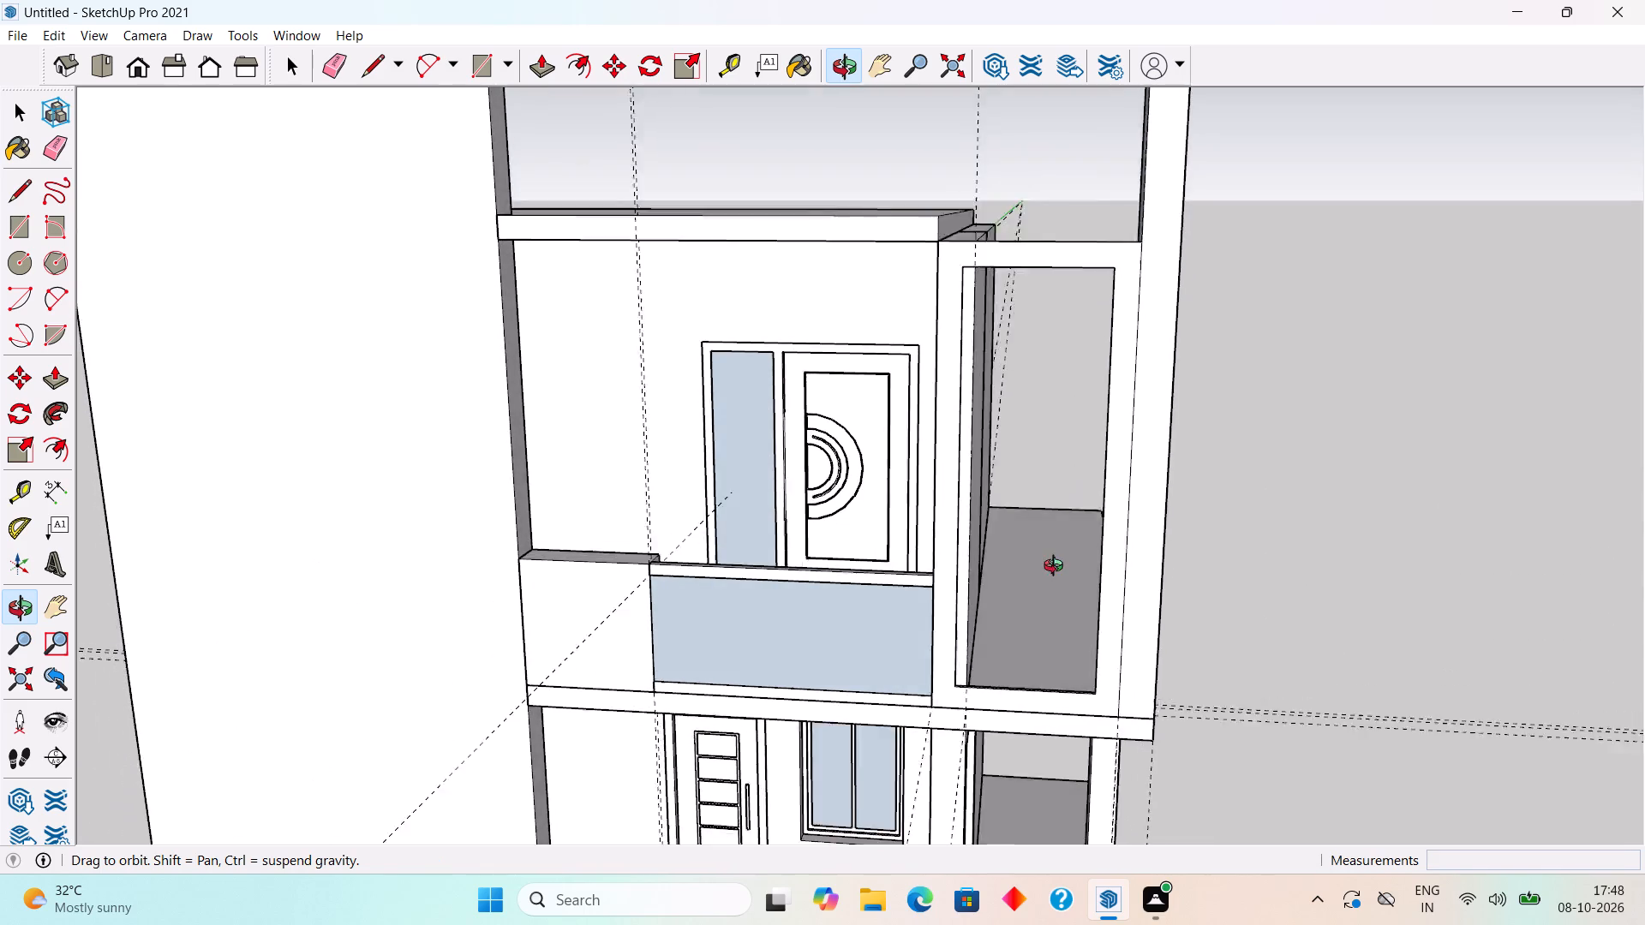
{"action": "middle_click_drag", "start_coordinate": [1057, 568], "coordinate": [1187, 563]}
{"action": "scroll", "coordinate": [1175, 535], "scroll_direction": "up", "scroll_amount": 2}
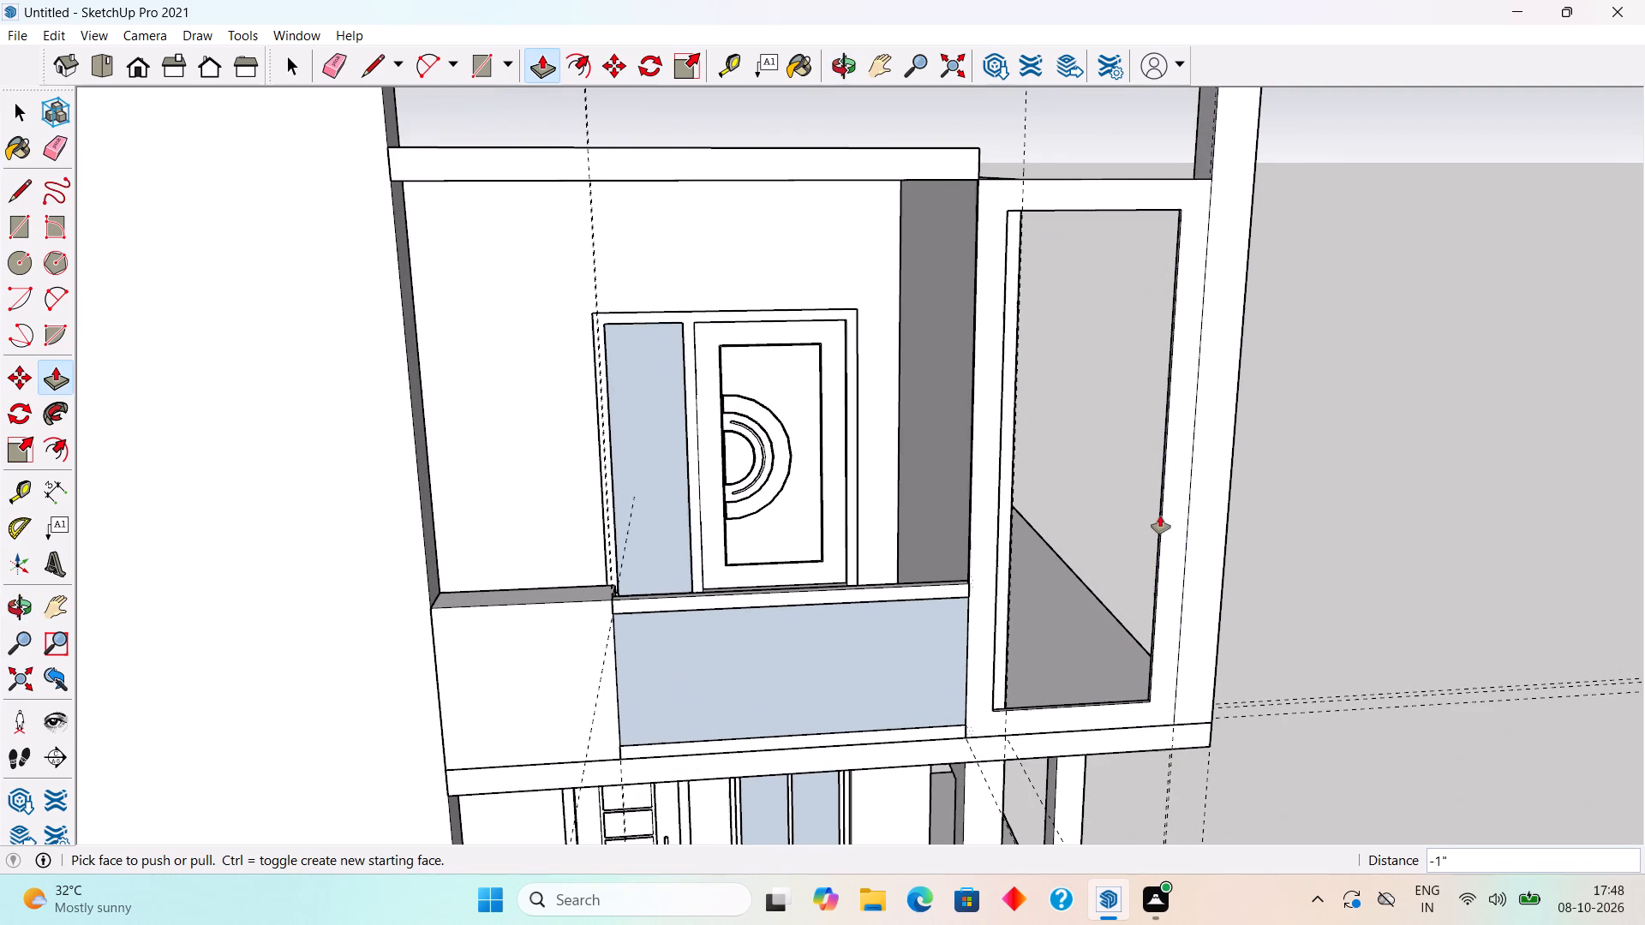
Check whether the framed thin panel and the tall column are joined by selecting their connected geometry.
{"action": "key", "text": "space"}
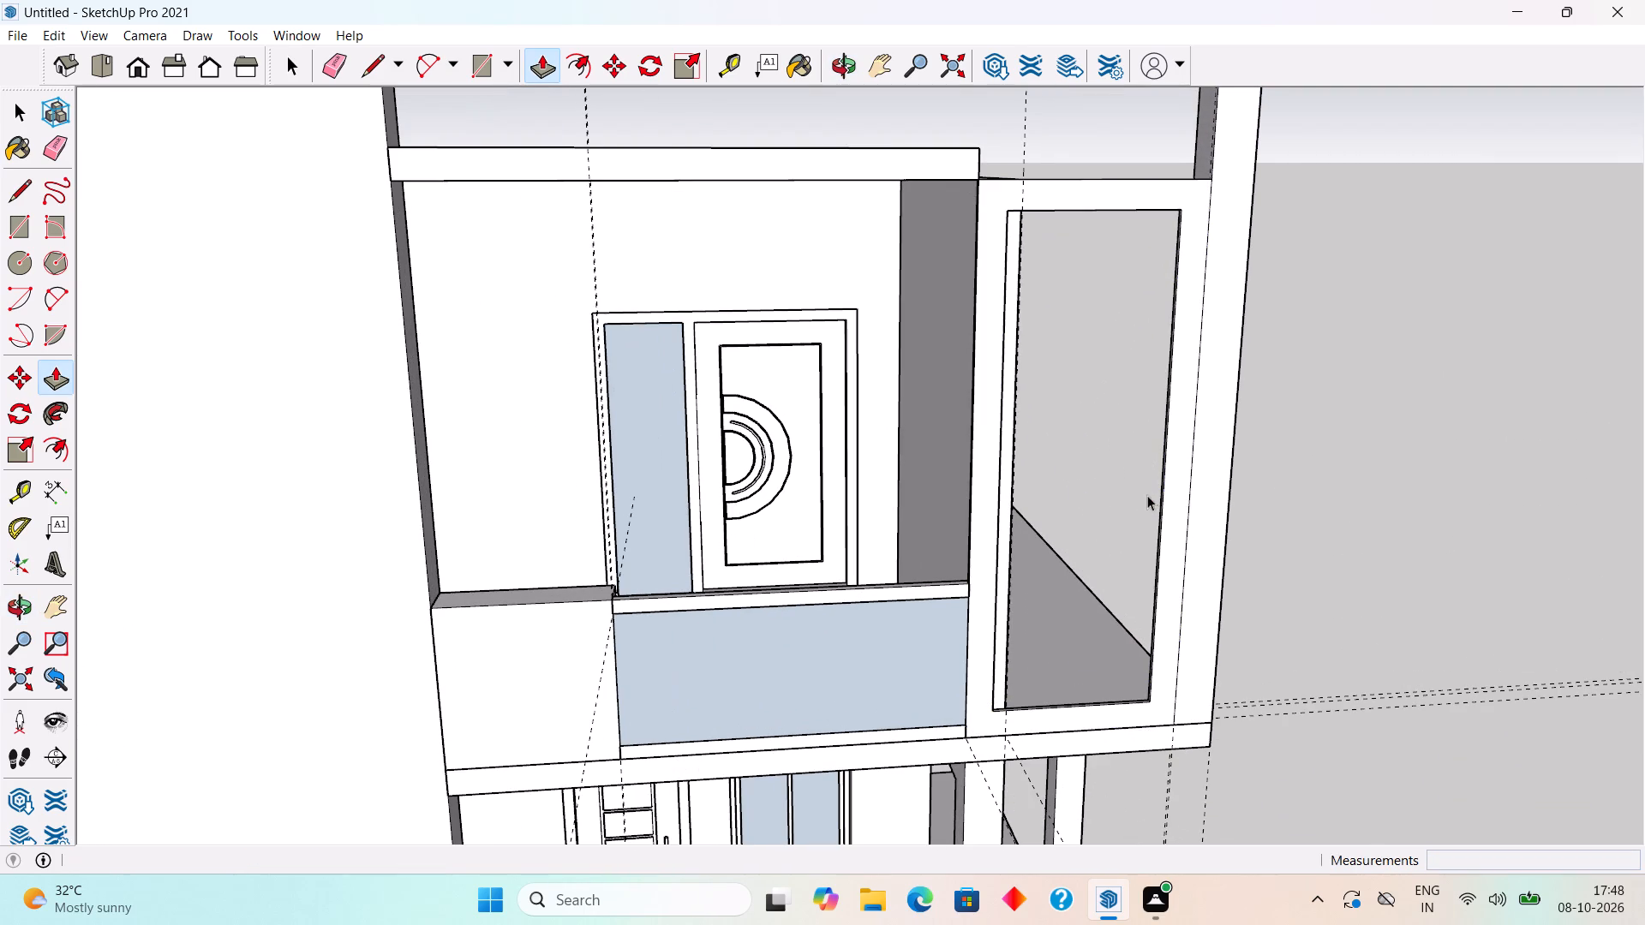
{"action": "triple_click", "coordinate": [1174, 510]}
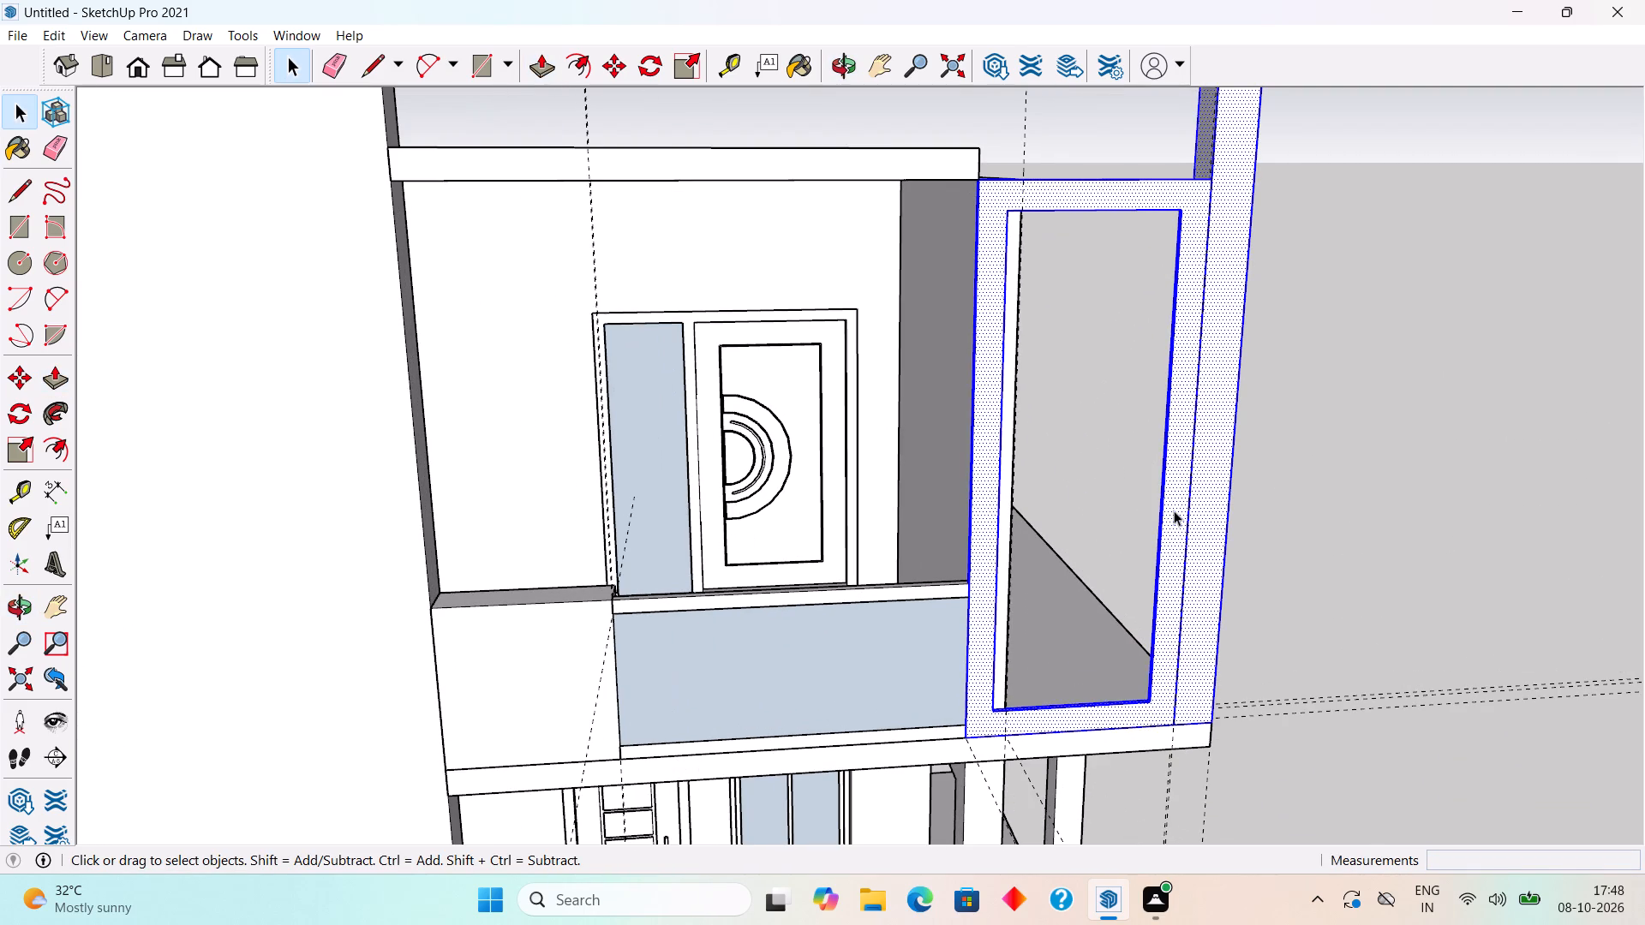
{"action": "left_click", "coordinate": [1290, 494]}
{"action": "middle_click_drag", "start_coordinate": [1183, 553], "coordinate": [993, 736]}
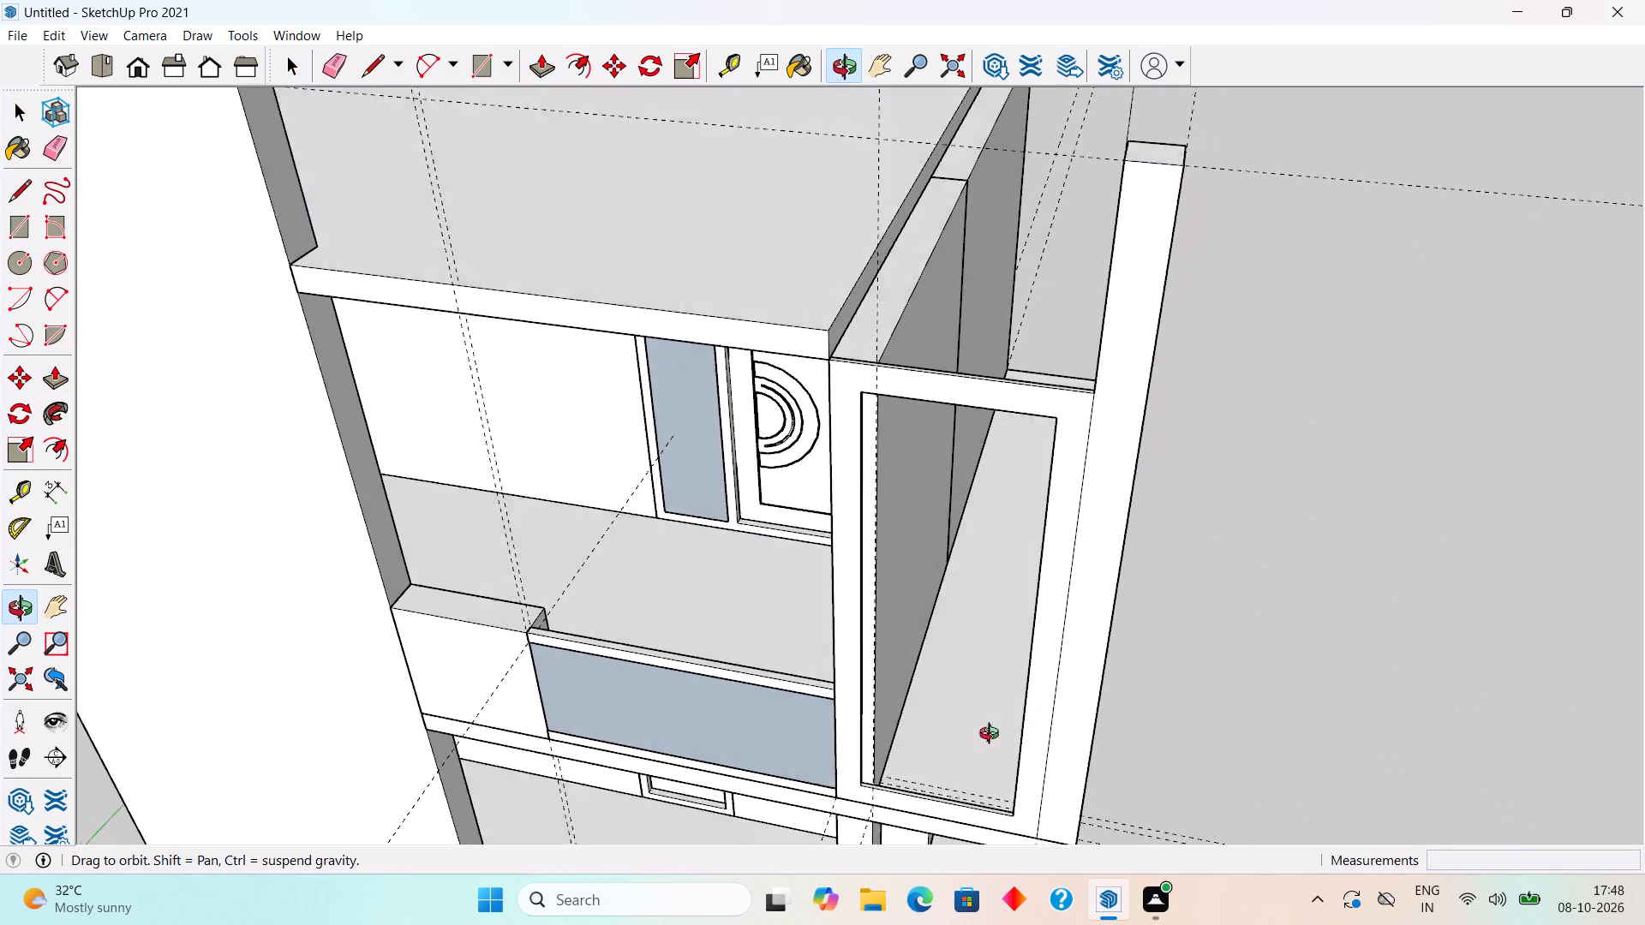
{"action": "middle_click_drag", "start_coordinate": [993, 736], "coordinate": [989, 742]}
{"action": "triple_click", "coordinate": [1117, 332]}
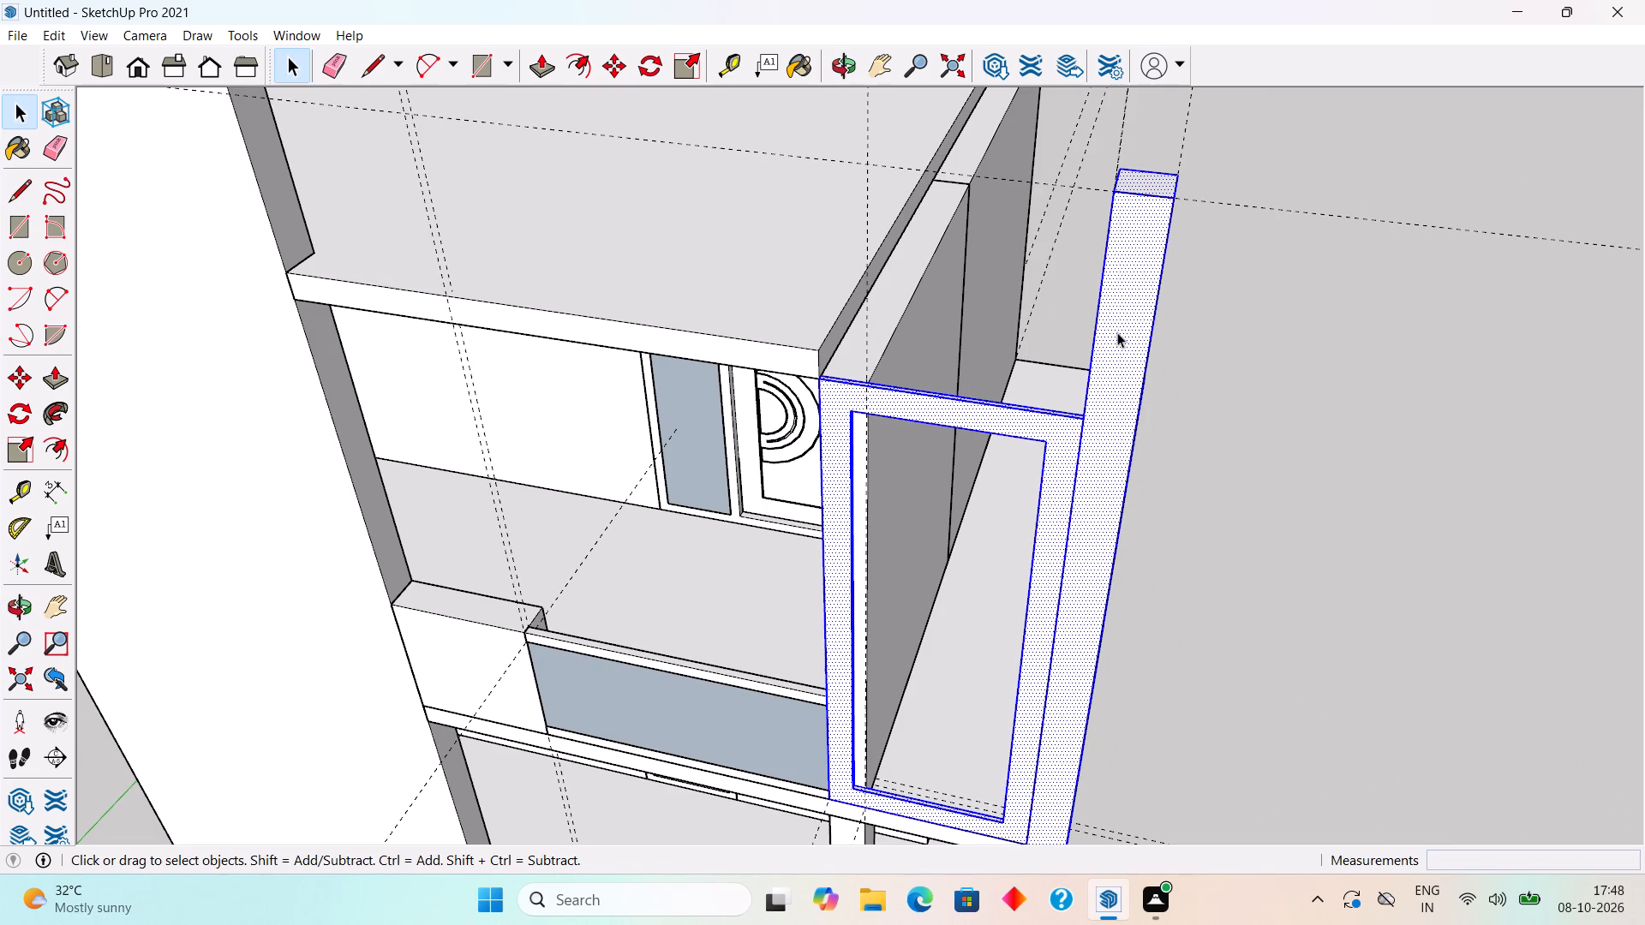
{"action": "left_click", "coordinate": [1144, 333]}
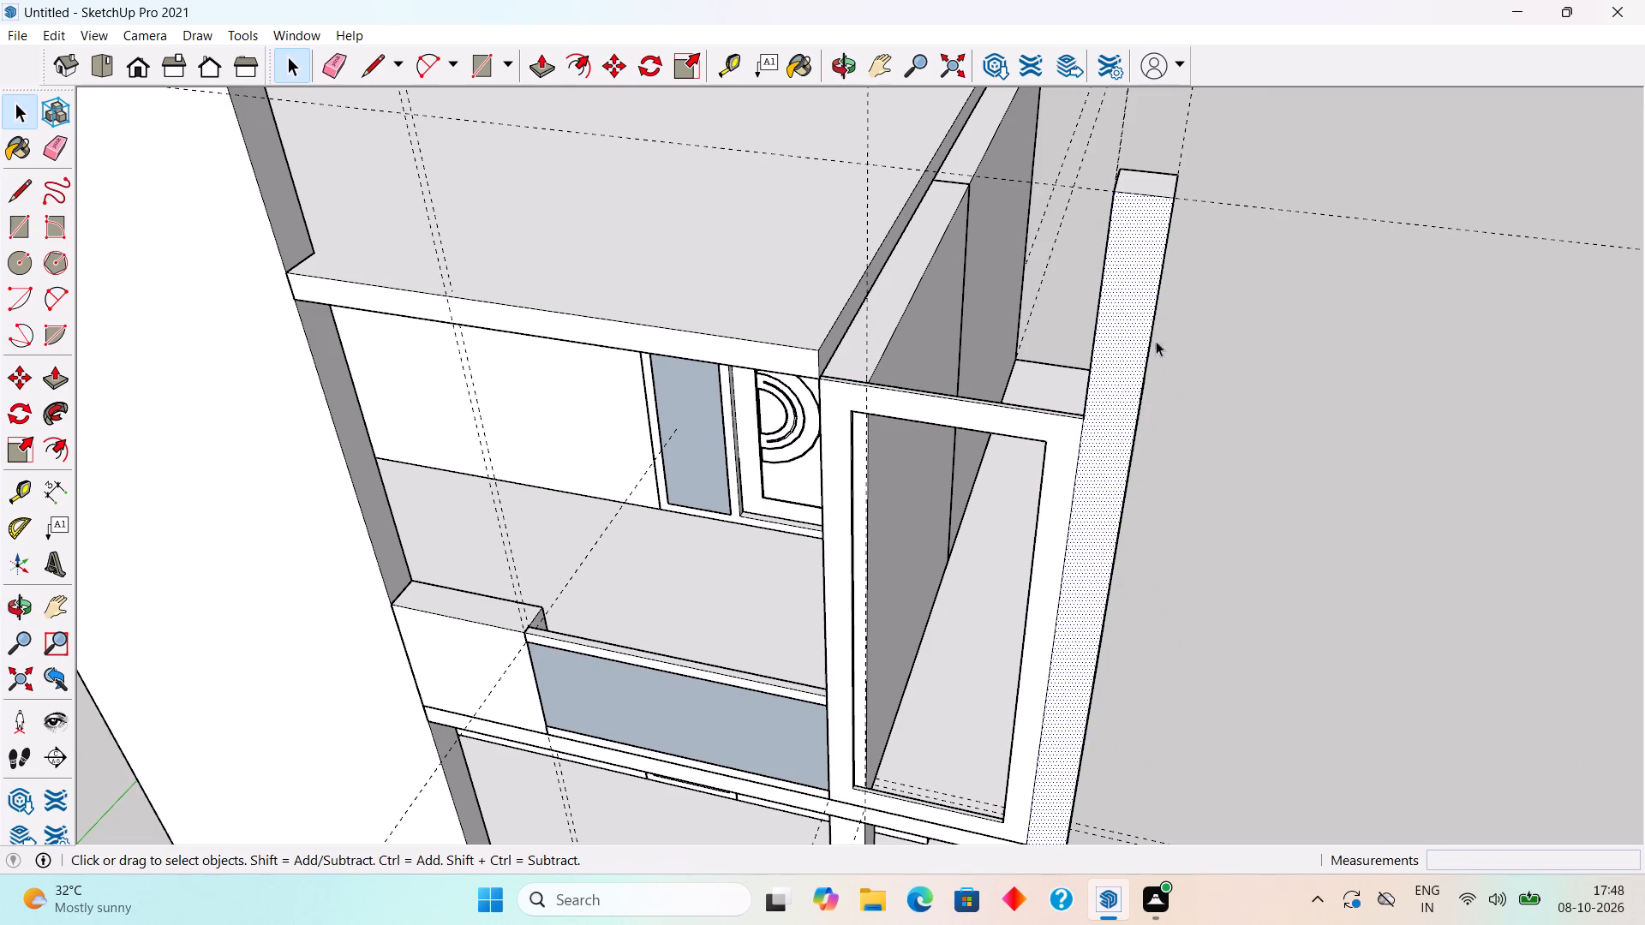
{"action": "left_click", "coordinate": [1222, 361]}
Undo the panel's opening, offset, 9" extension, 1" extrusion and base rectangle, leaving only the tall column.
{"action": "key", "text": "ctrl+z"}
{"action": "key", "text": "ctrl+z"}
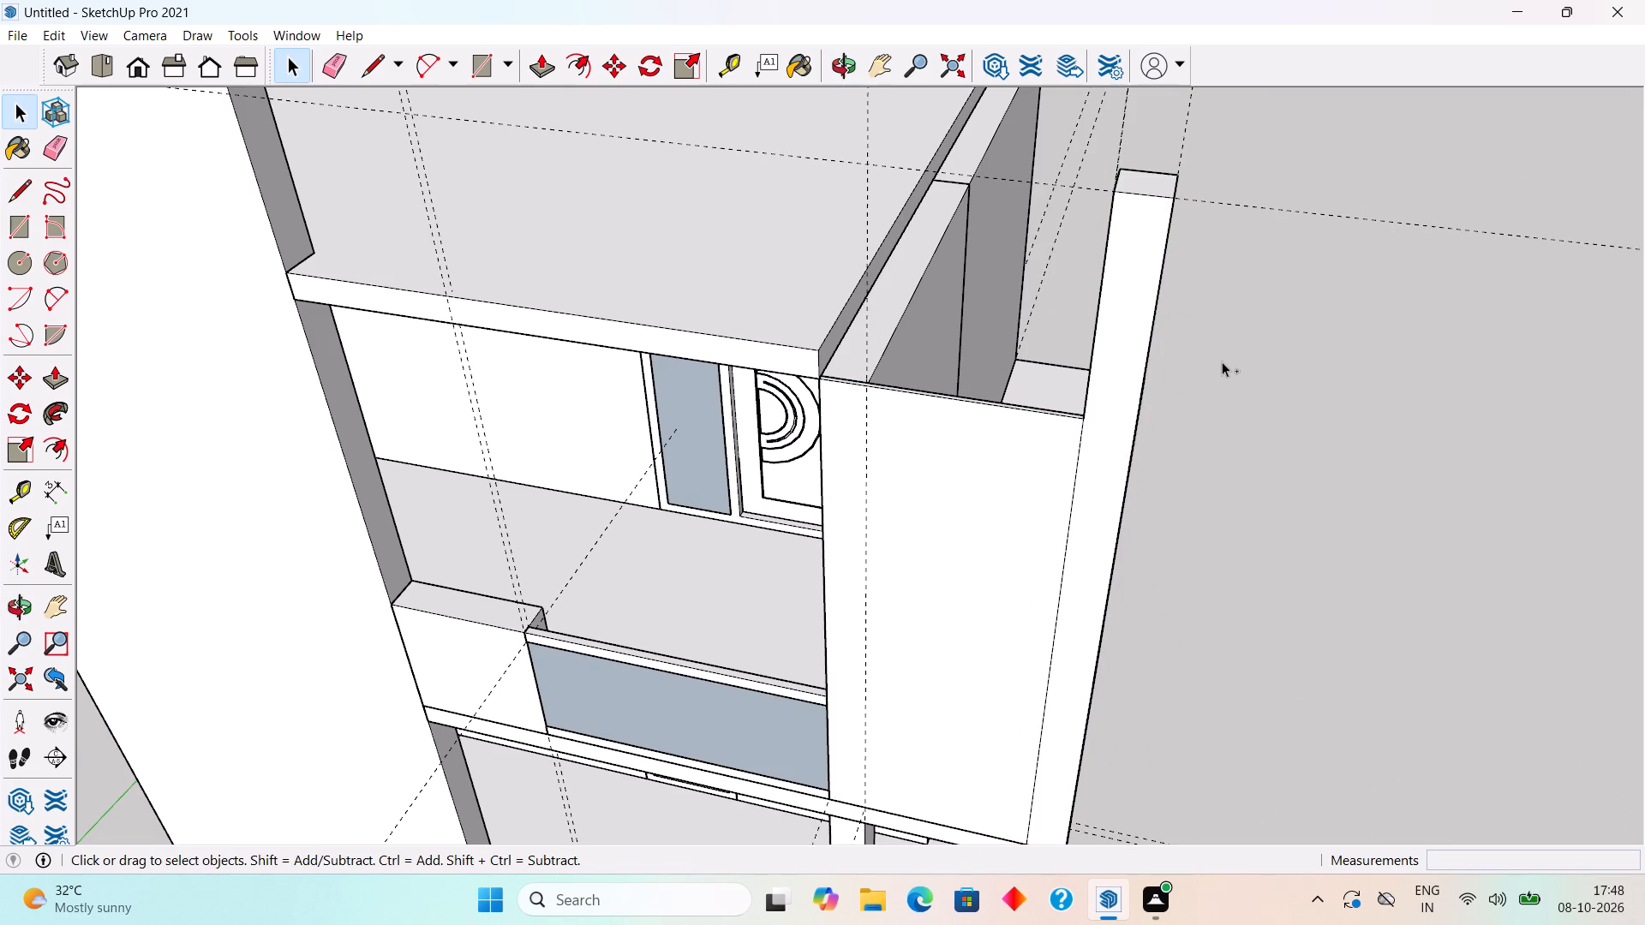
{"action": "key", "text": "ctrl+z"}
{"action": "key", "text": "ctrl+z"}
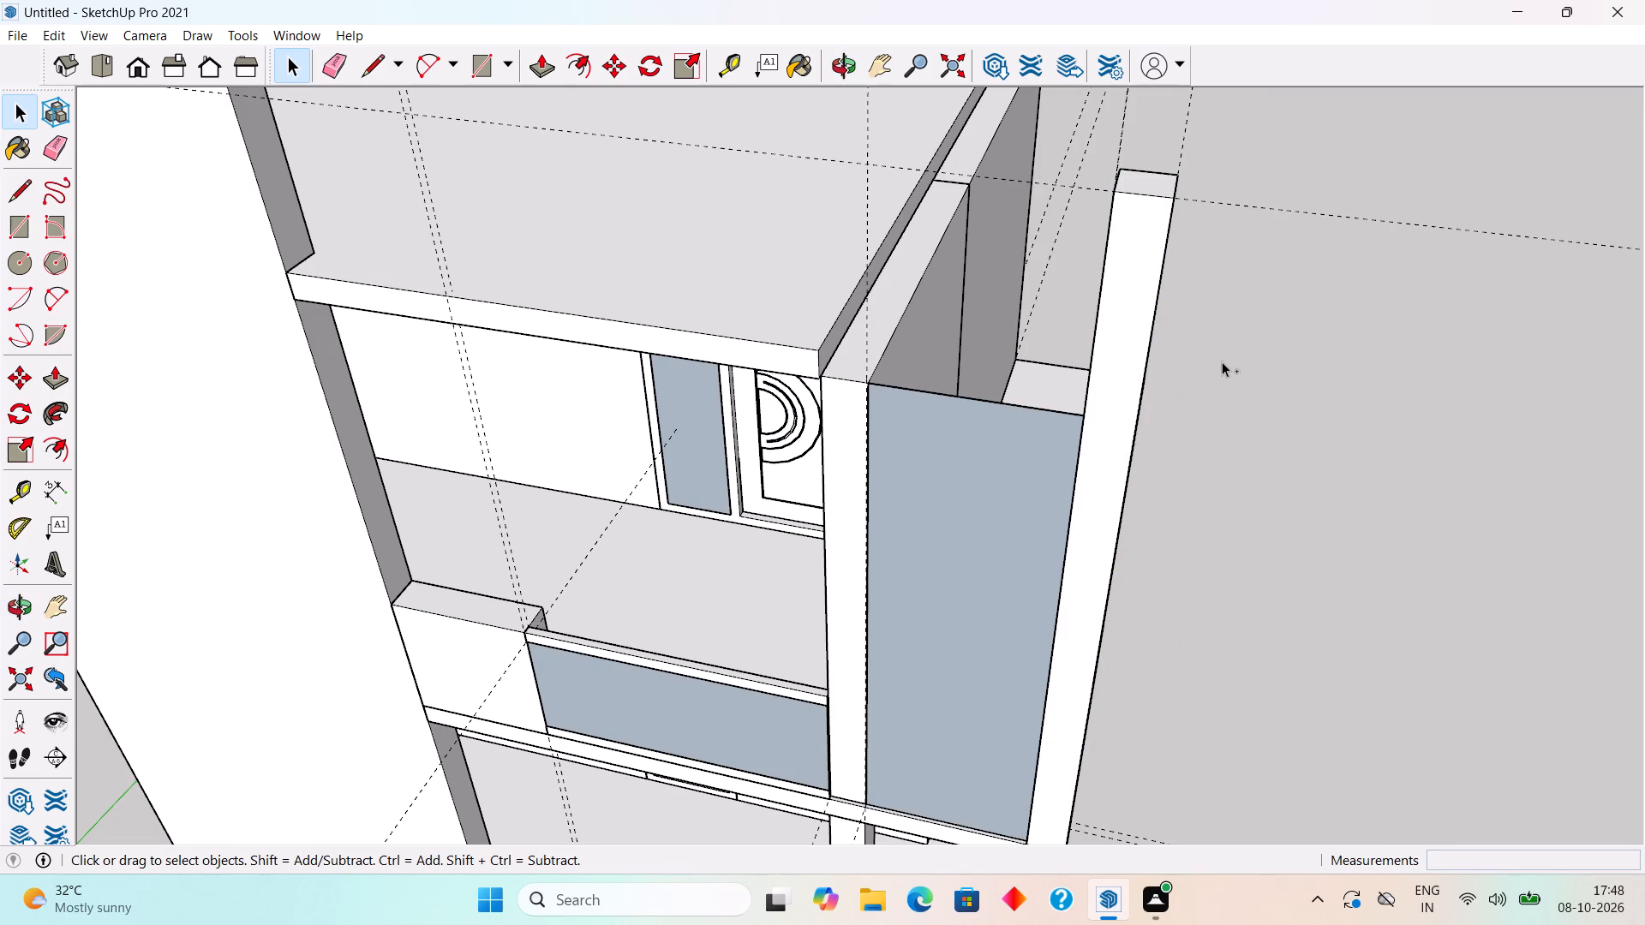
{"action": "key", "text": "ctrl+z"}
Group all connected faces and edges of the tall framing column.
{"action": "triple_click", "coordinate": [1093, 510]}
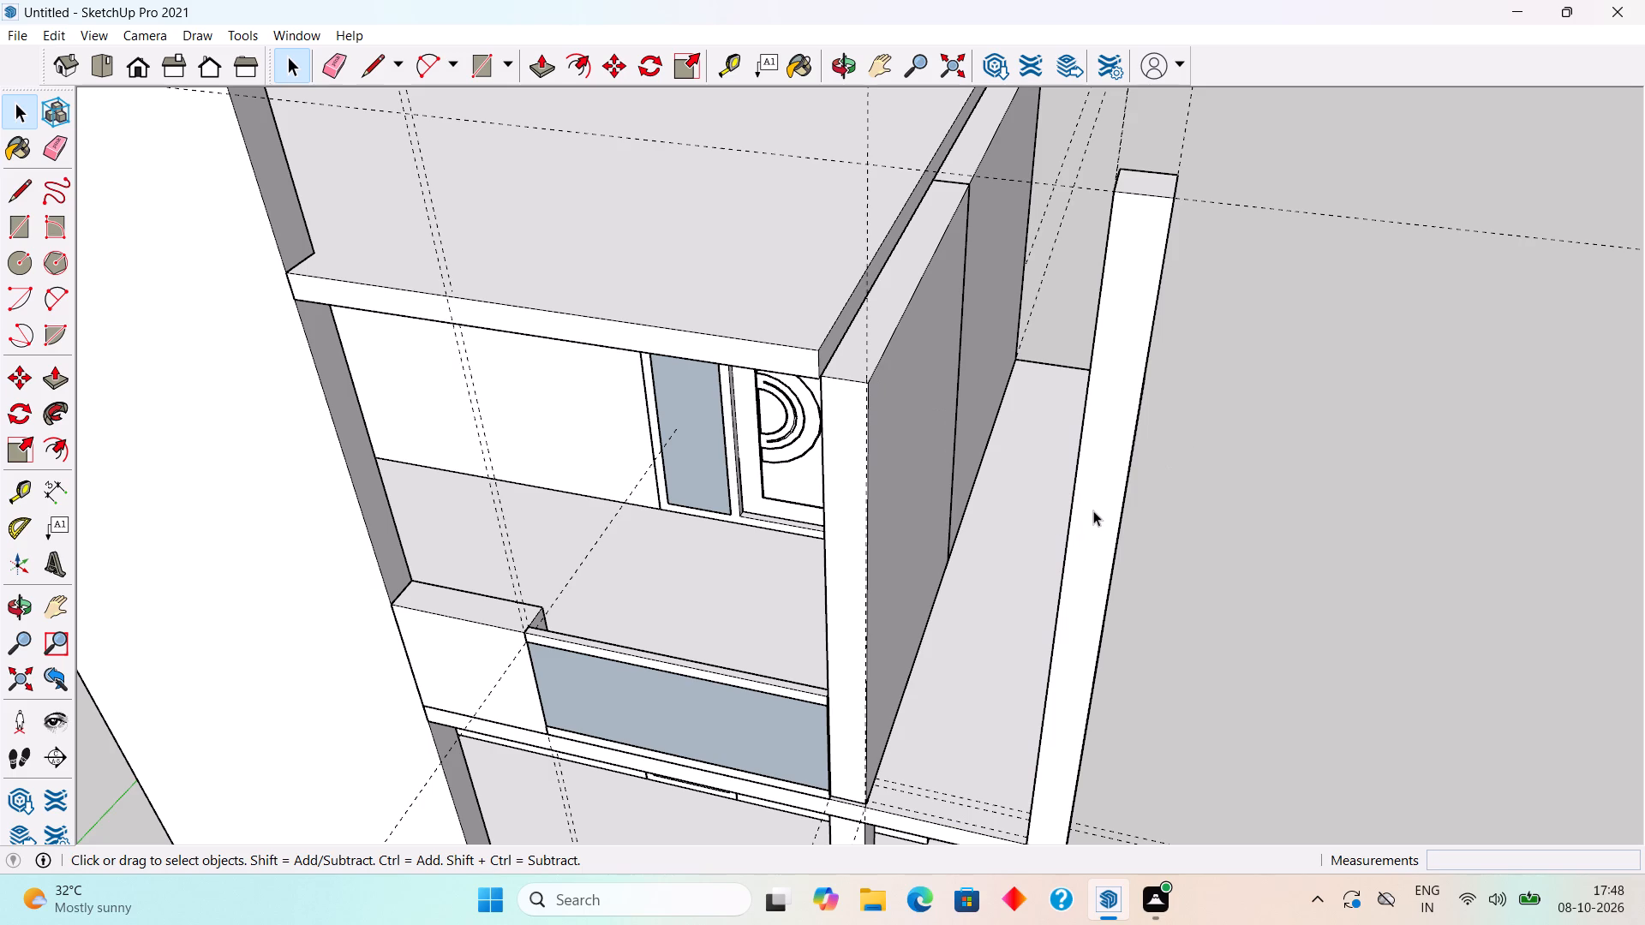
{"action": "right_click", "coordinate": [1093, 510]}
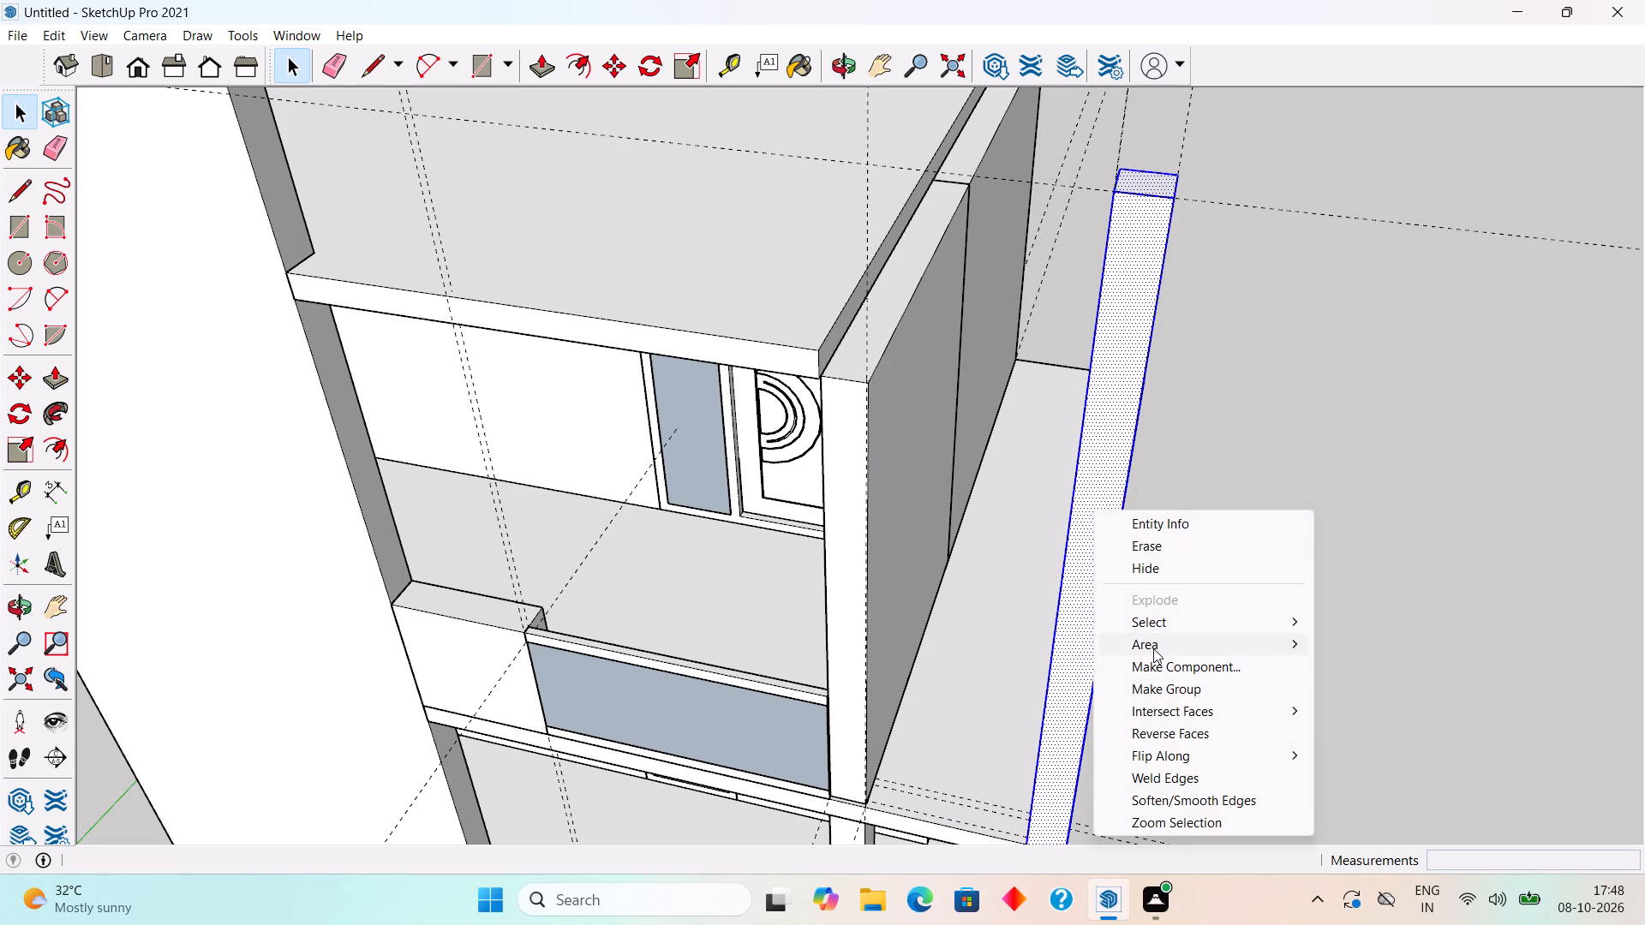
{"action": "left_click", "coordinate": [1168, 682]}
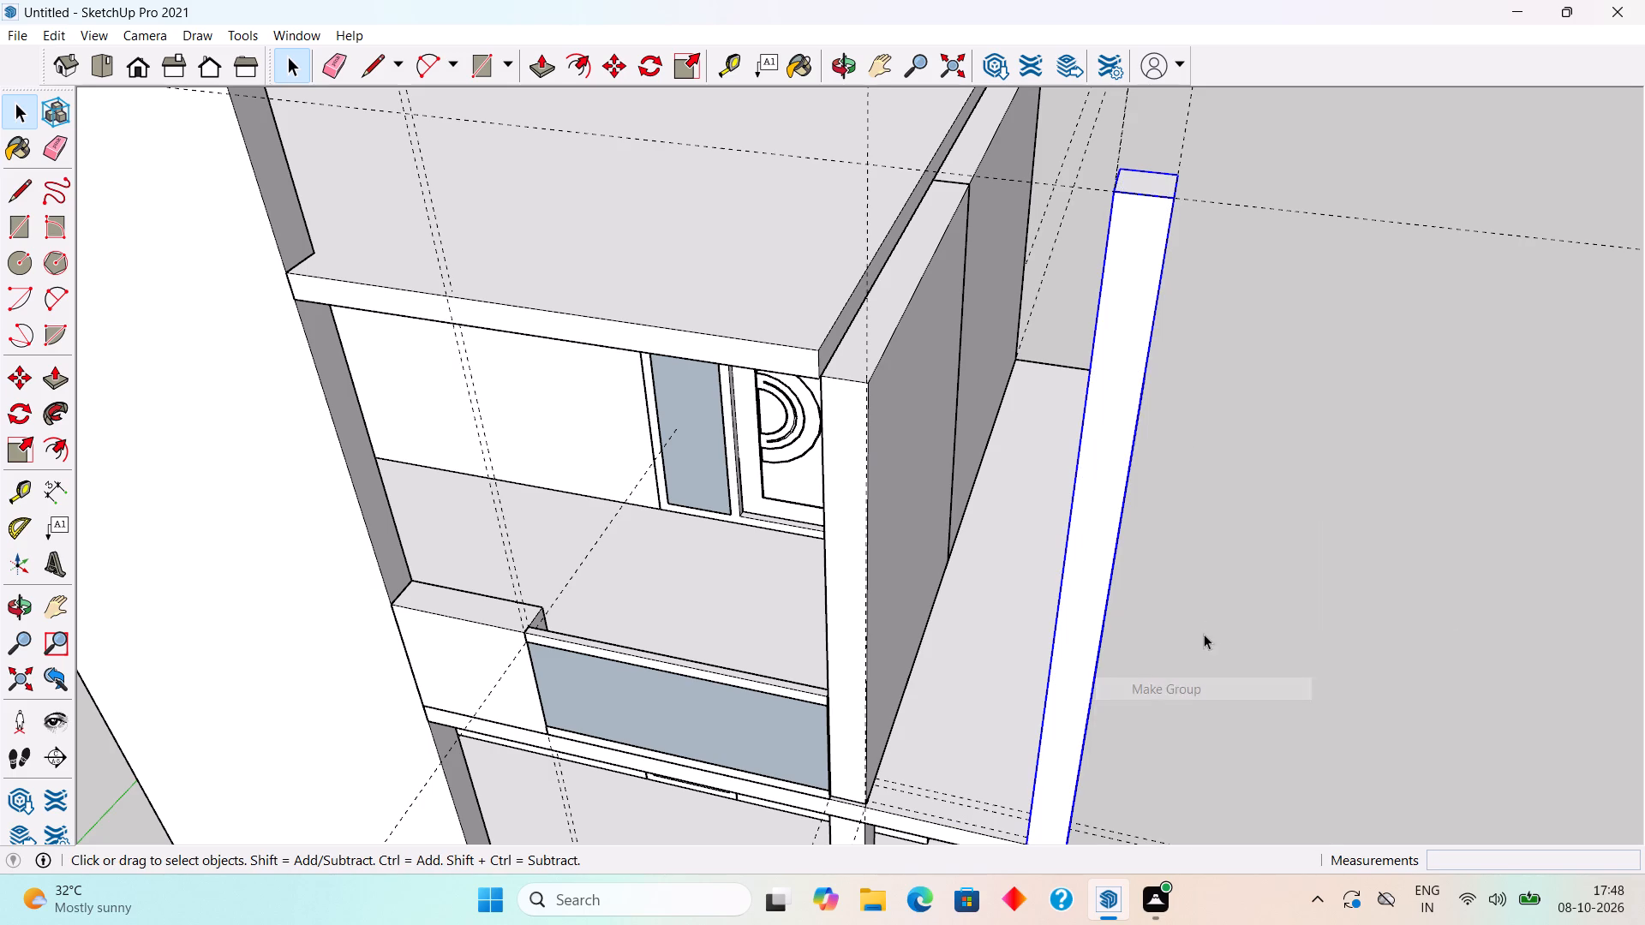
{"action": "left_click", "coordinate": [1209, 618]}
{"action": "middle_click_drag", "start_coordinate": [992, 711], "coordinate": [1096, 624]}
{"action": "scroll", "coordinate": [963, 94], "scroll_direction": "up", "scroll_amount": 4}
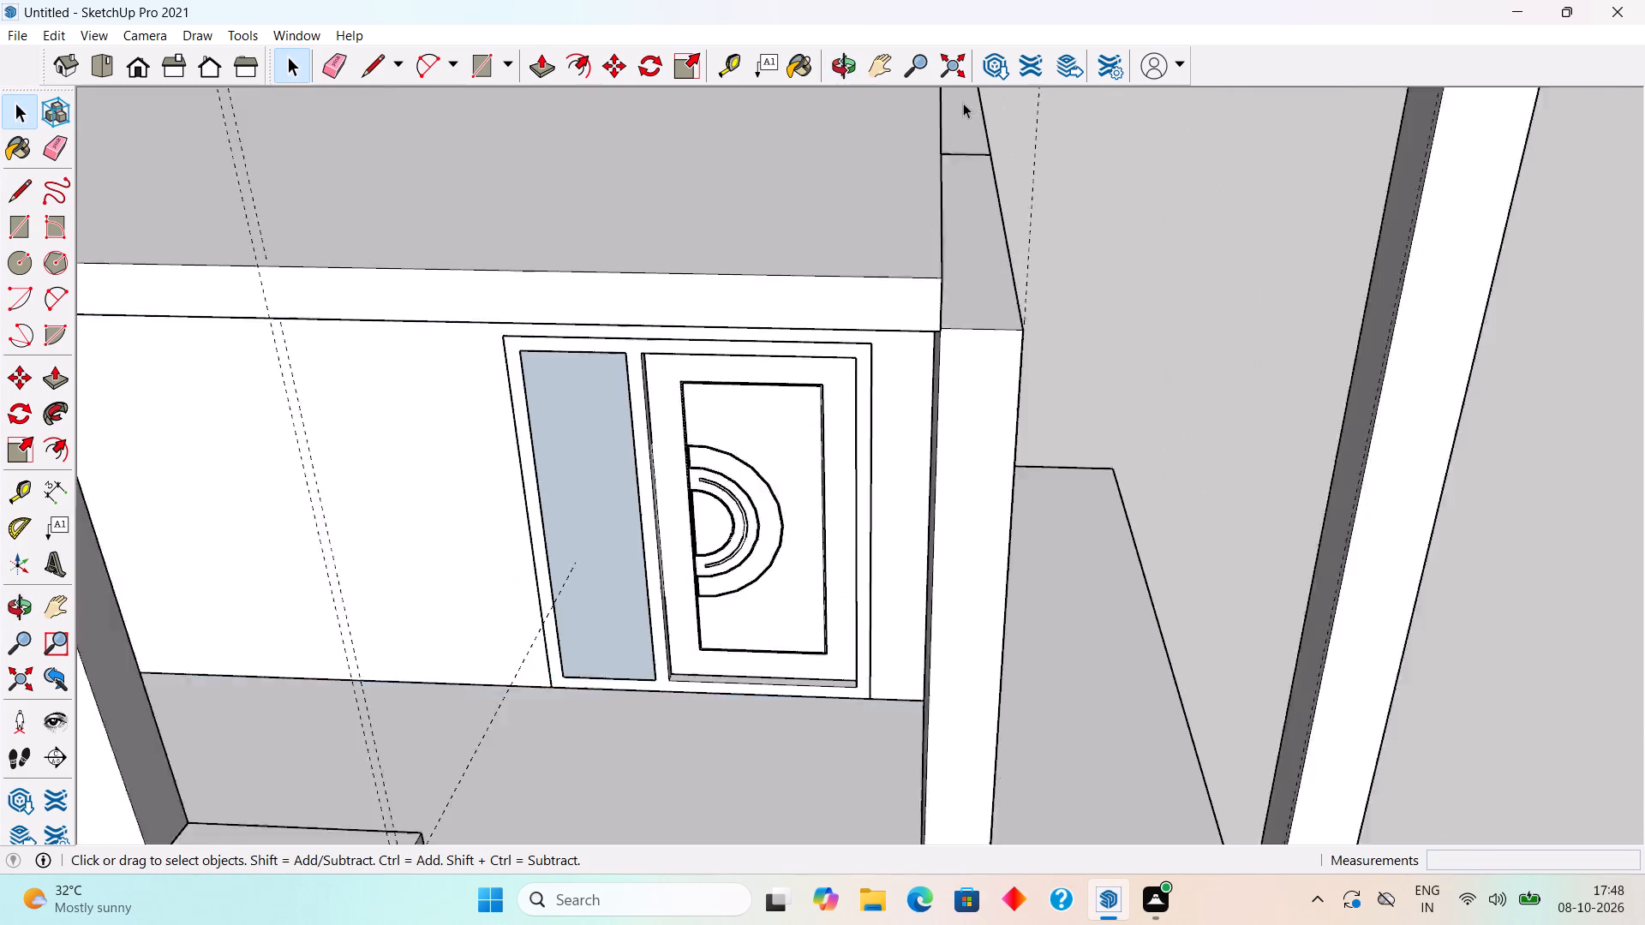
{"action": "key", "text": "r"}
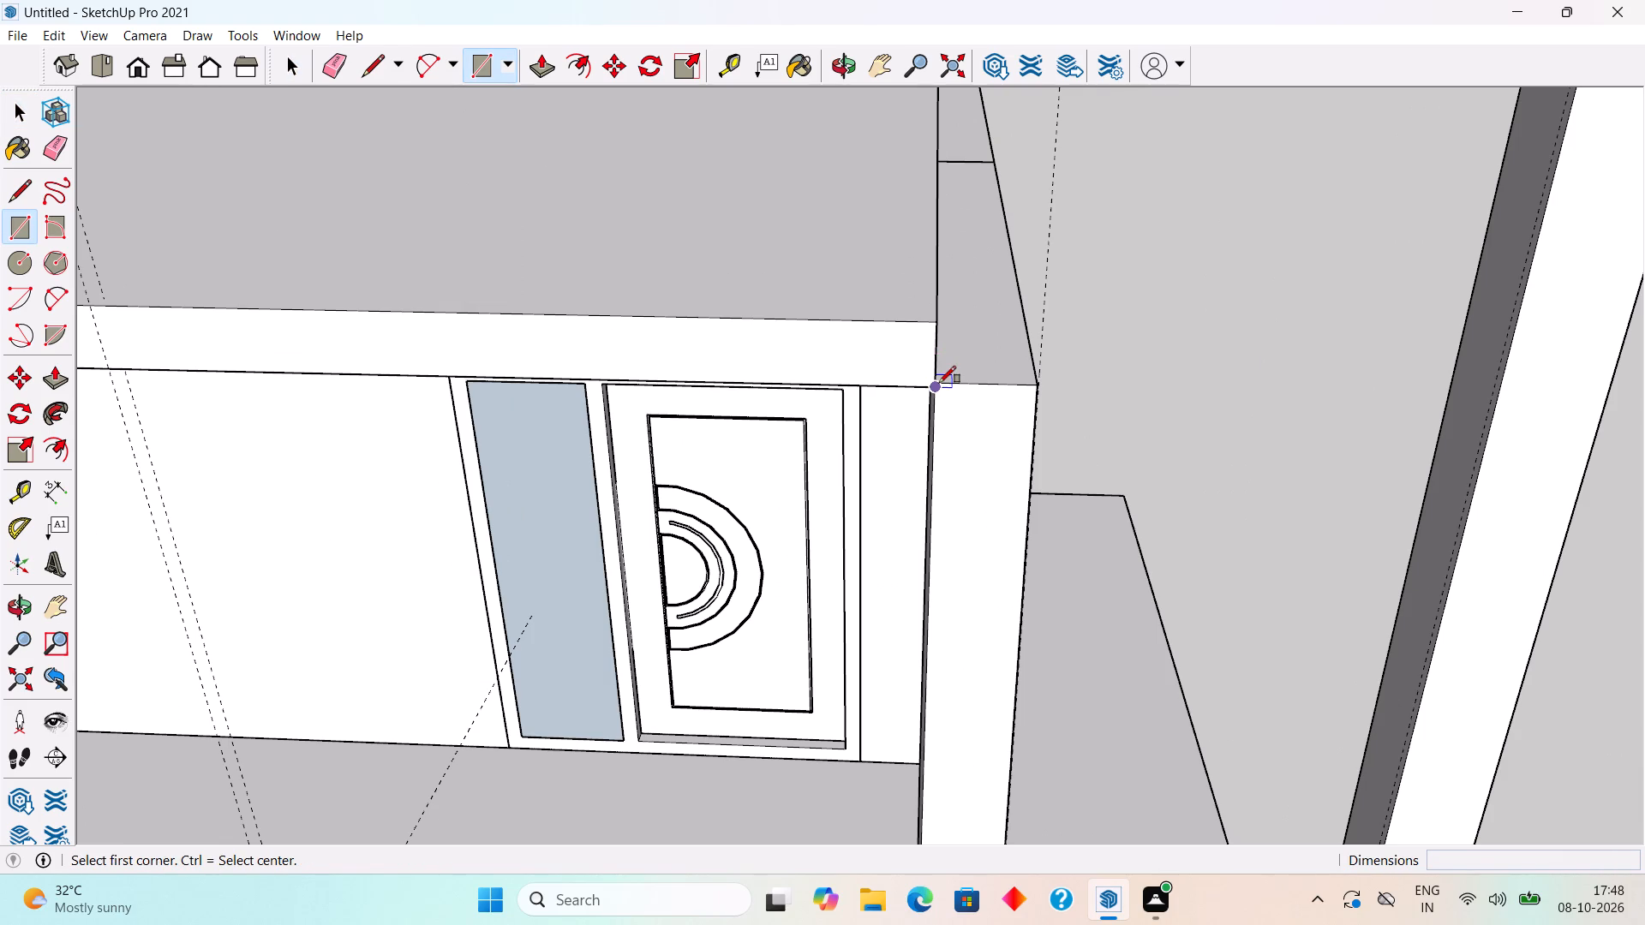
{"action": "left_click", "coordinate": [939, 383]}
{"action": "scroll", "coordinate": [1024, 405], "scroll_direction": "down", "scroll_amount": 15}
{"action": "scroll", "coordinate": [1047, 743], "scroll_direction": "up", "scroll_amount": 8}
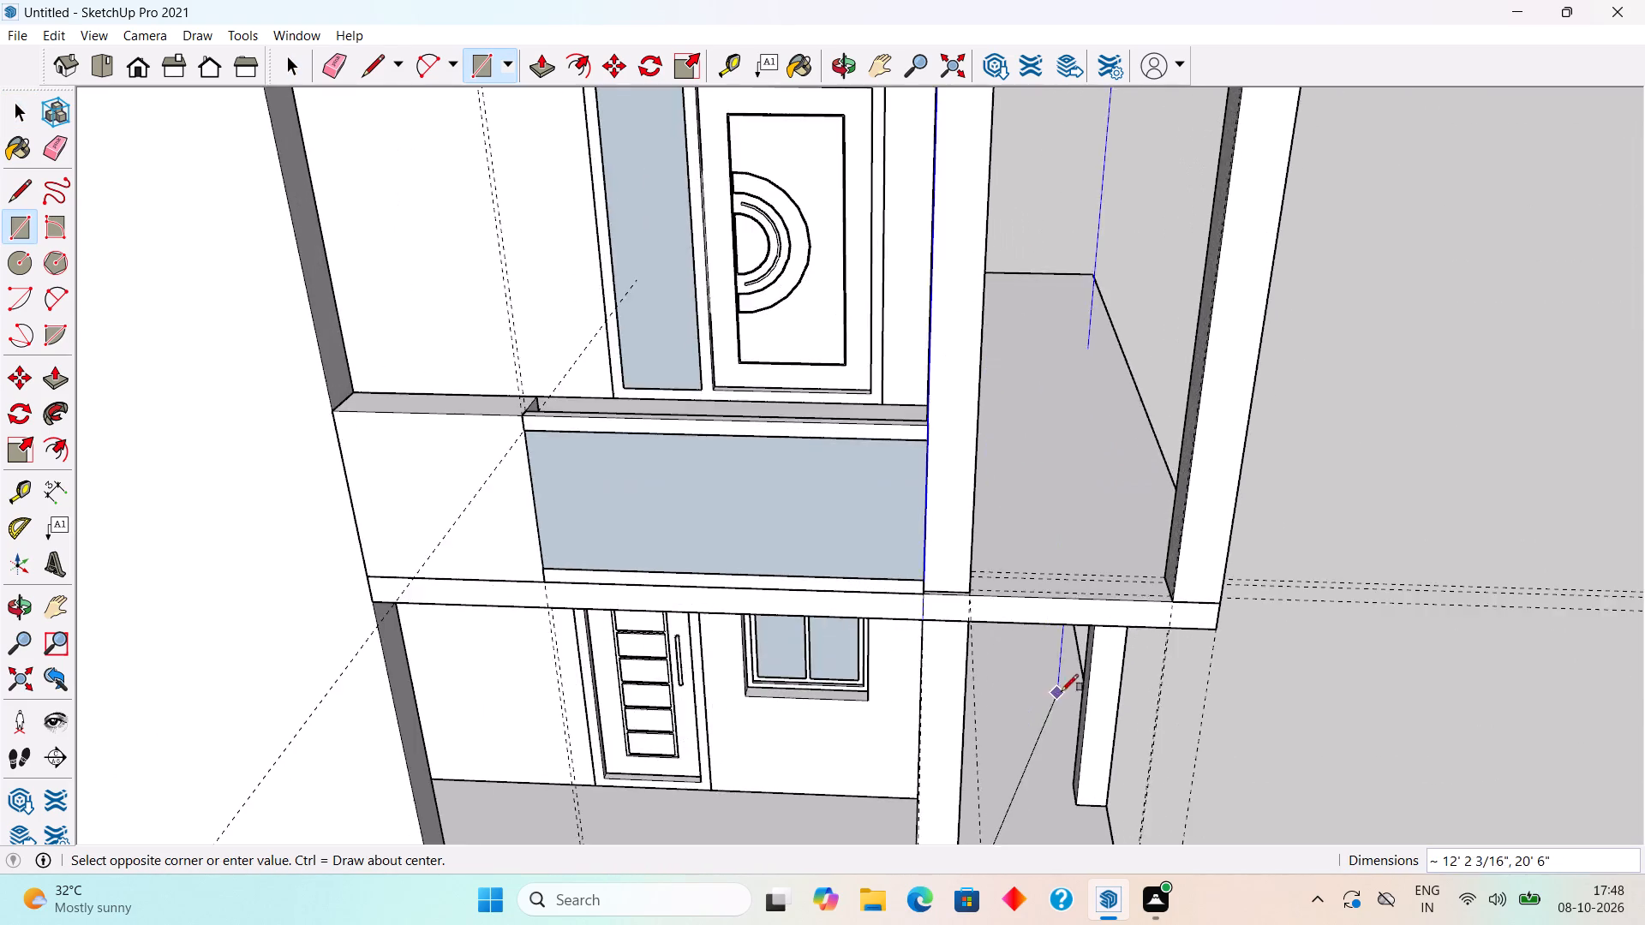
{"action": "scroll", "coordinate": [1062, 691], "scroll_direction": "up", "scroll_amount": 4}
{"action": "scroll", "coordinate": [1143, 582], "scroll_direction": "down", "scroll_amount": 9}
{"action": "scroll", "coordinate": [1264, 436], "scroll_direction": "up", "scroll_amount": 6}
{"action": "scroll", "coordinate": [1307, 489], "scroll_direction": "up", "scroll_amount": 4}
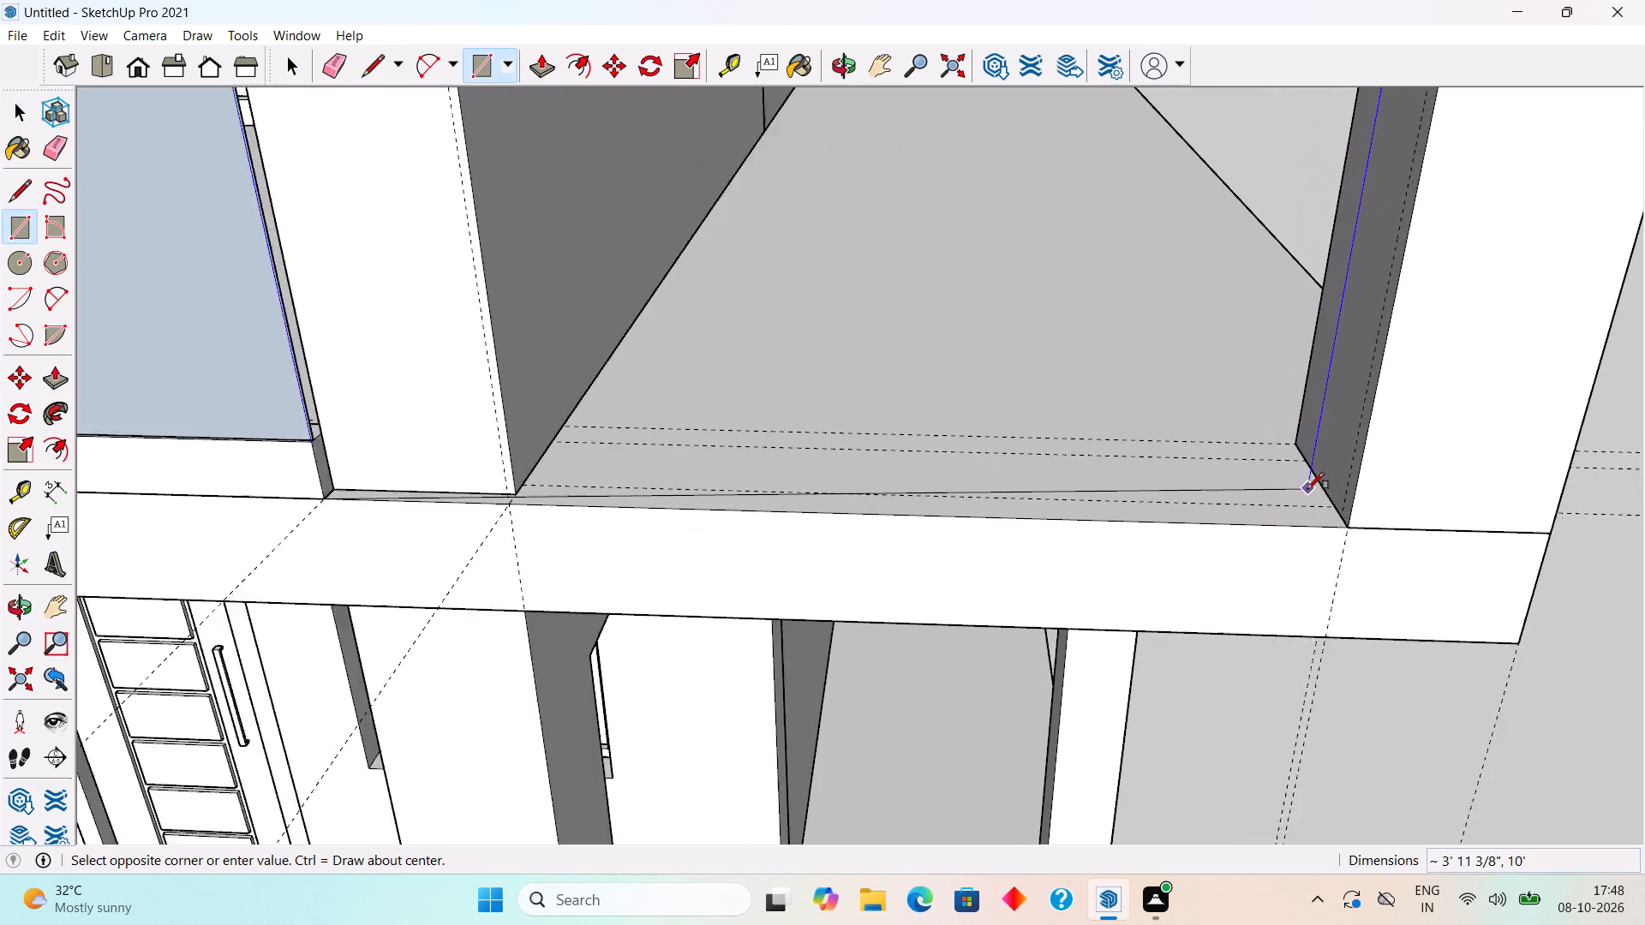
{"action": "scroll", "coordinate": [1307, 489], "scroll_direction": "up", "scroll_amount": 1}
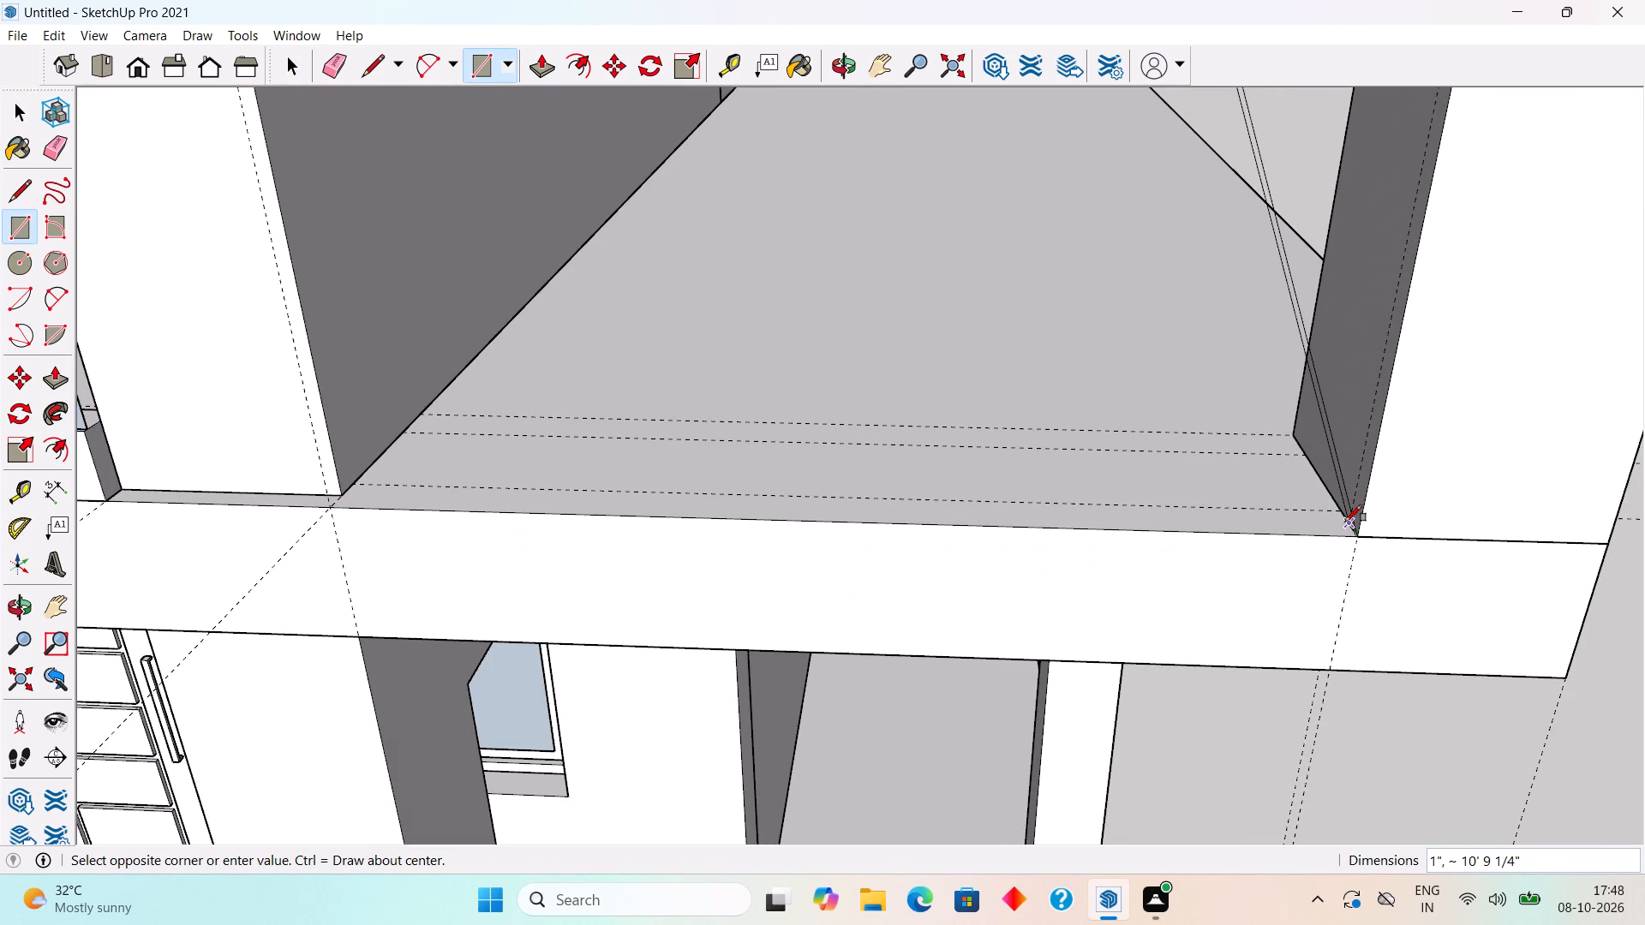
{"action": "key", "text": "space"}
Draw a 3' 3" by 10' vertical rectangle from the guide's foot at the column to the side wall's top front corner.
{"action": "key", "text": "r"}
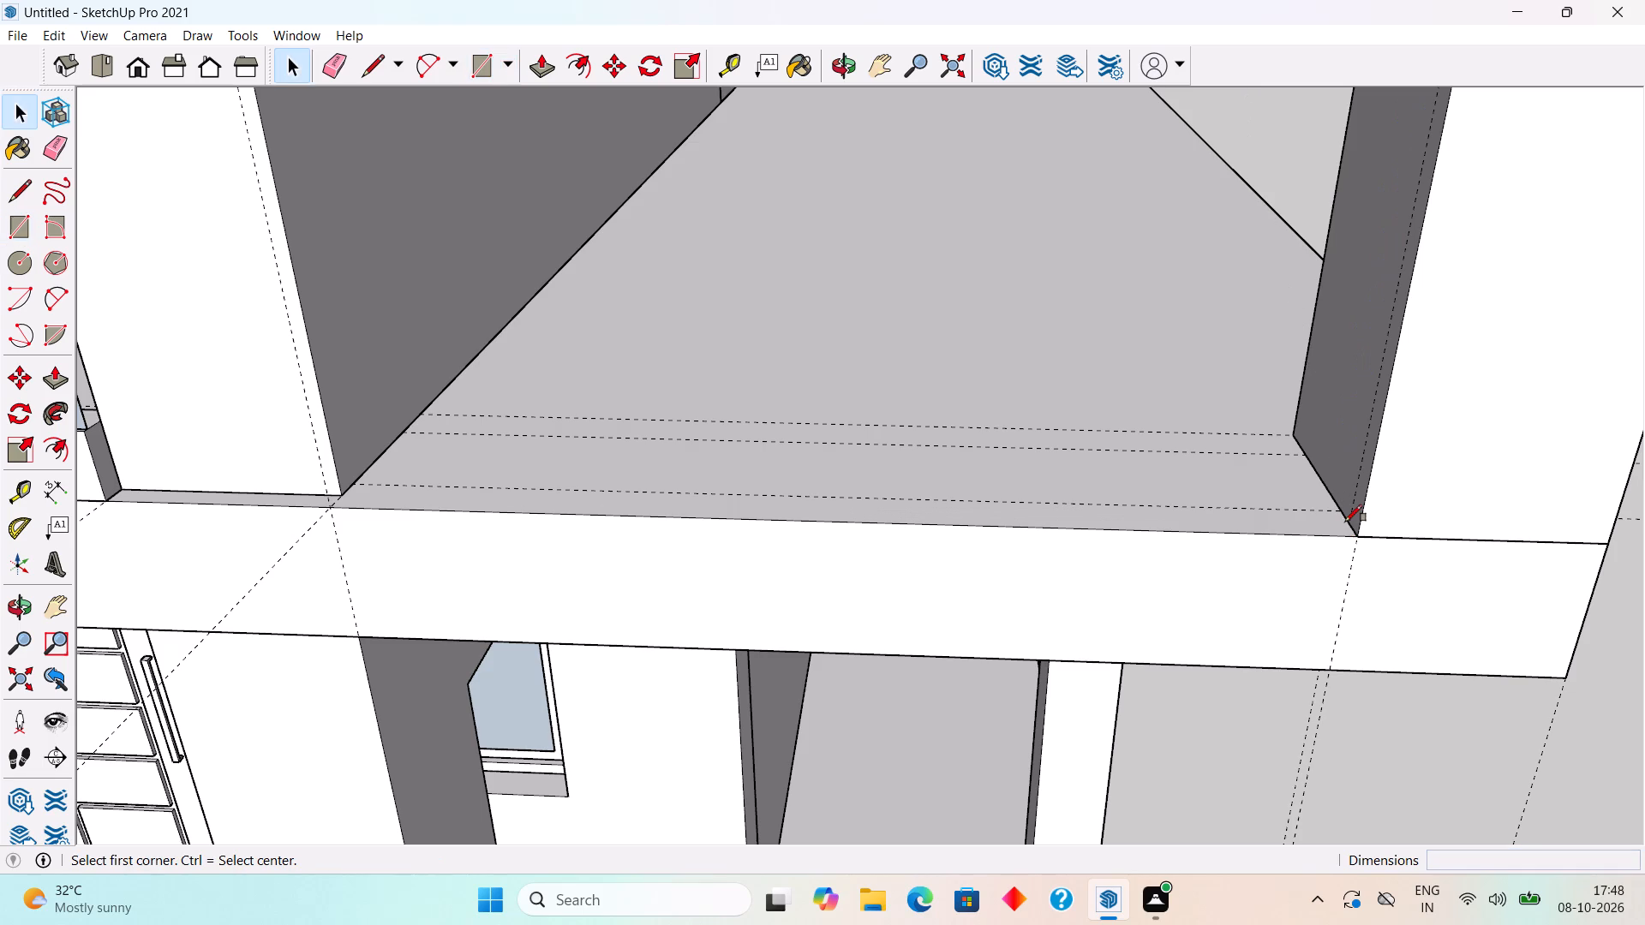
{"action": "left_click", "coordinate": [1346, 522]}
{"action": "scroll", "coordinate": [1232, 454], "scroll_direction": "down", "scroll_amount": 15}
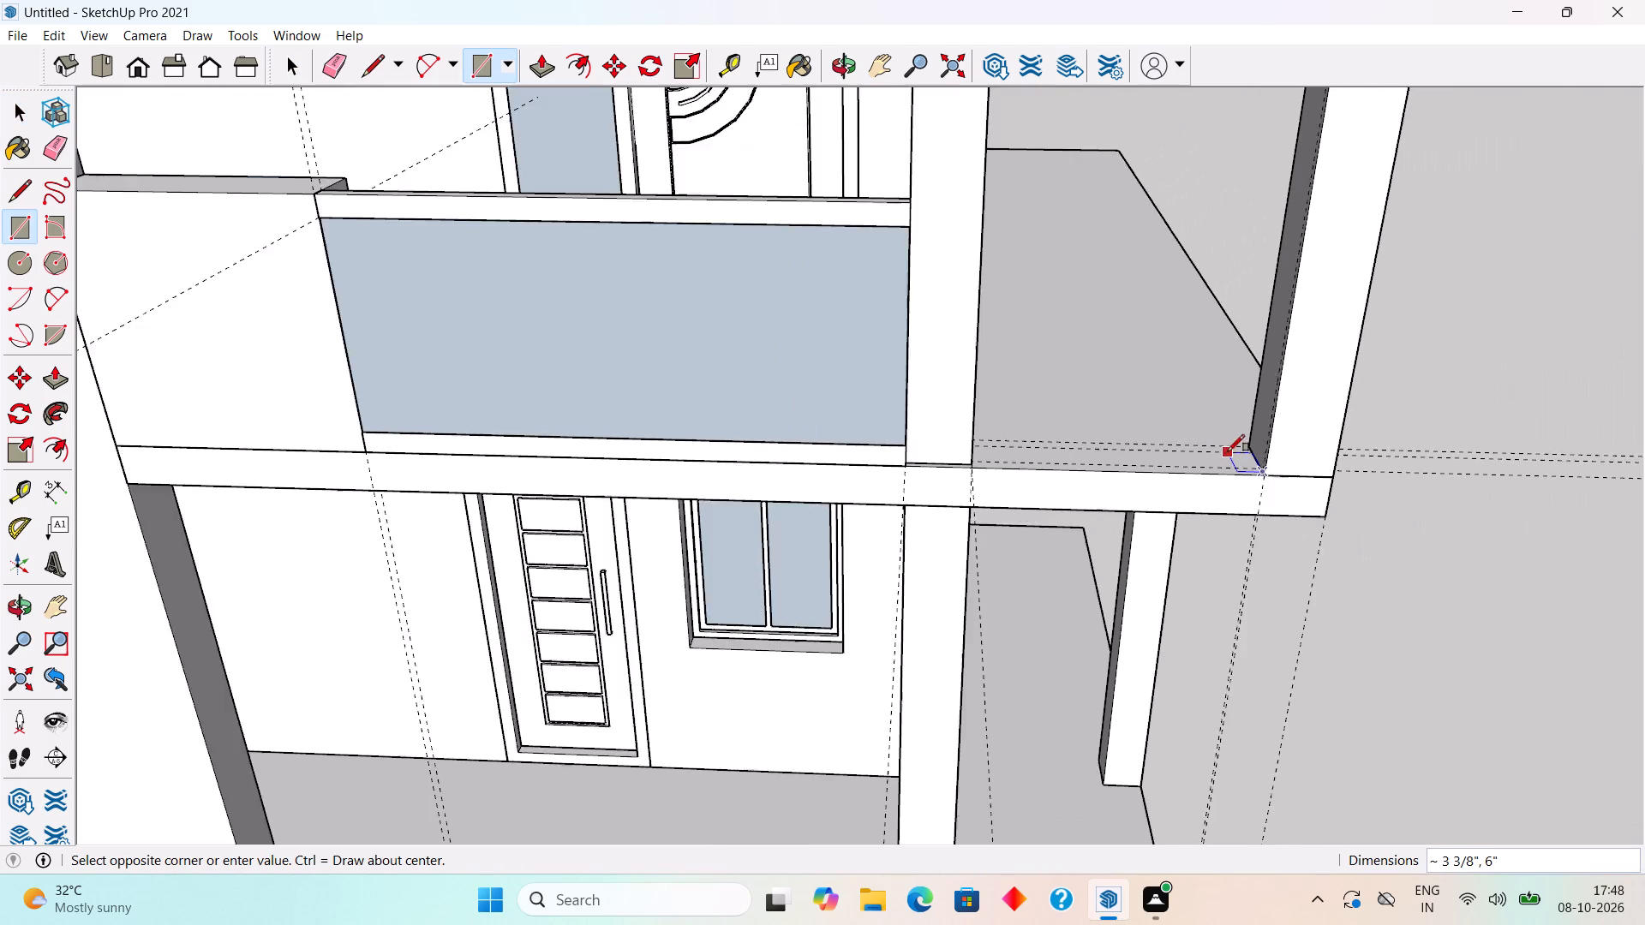
{"action": "scroll", "coordinate": [1228, 451], "scroll_direction": "down", "scroll_amount": 9}
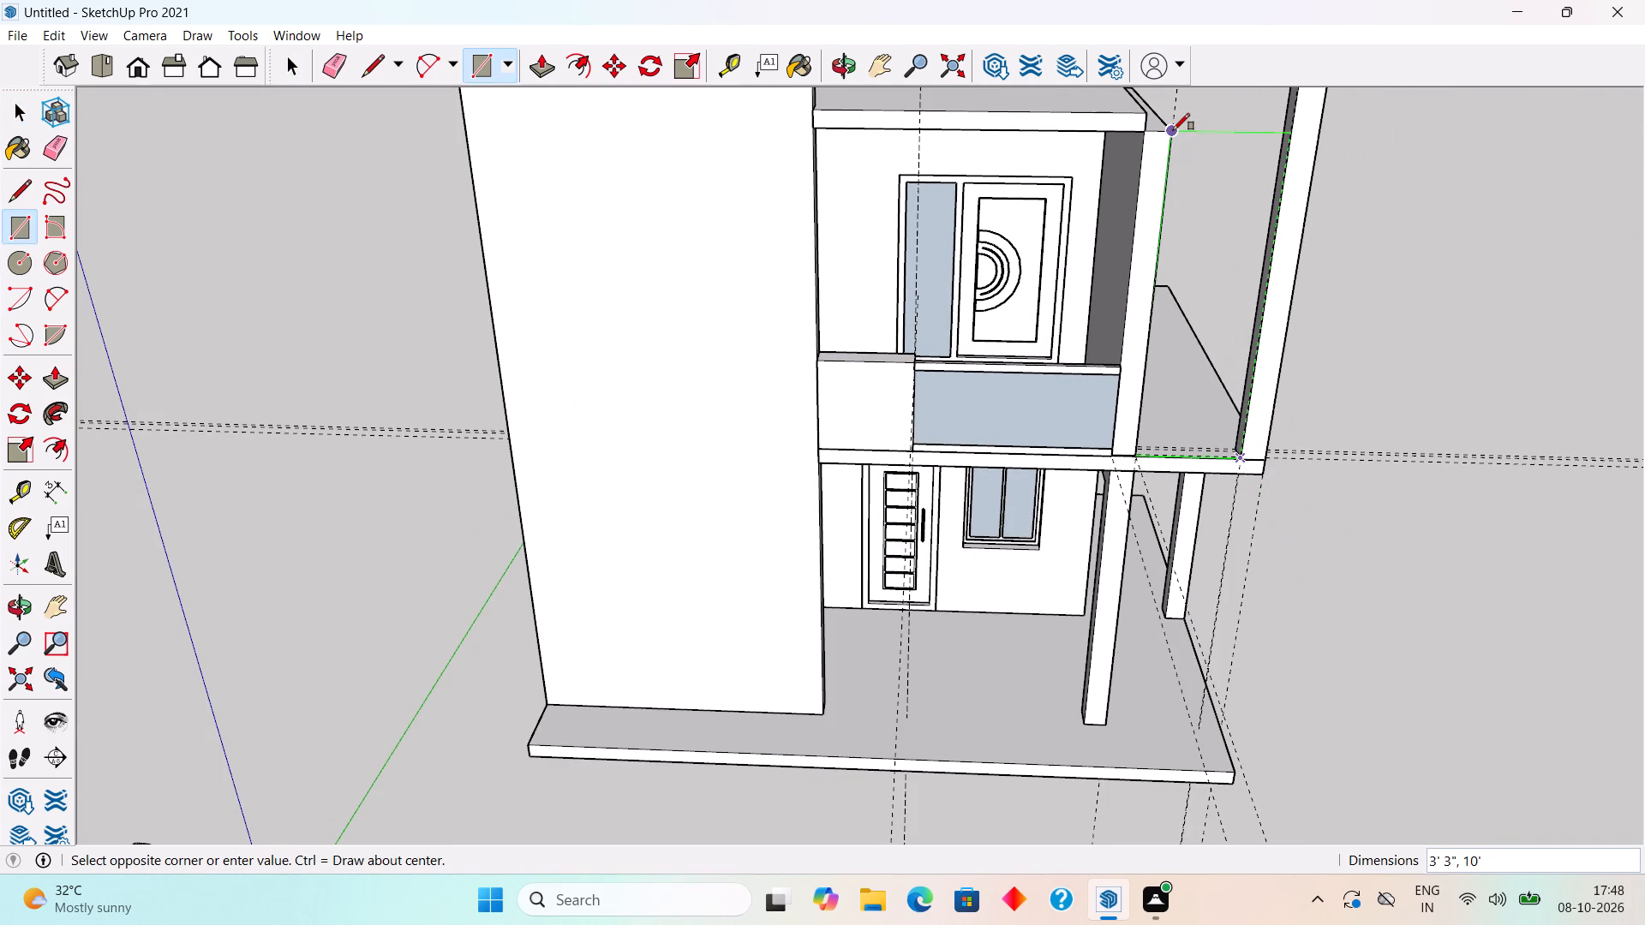
{"action": "left_click", "coordinate": [1173, 130]}
{"action": "key", "text": "space"}
Extrude the new rectangle between the side wall and the tall column 1" forward into a thin panel.
{"action": "type", "text": "p"}
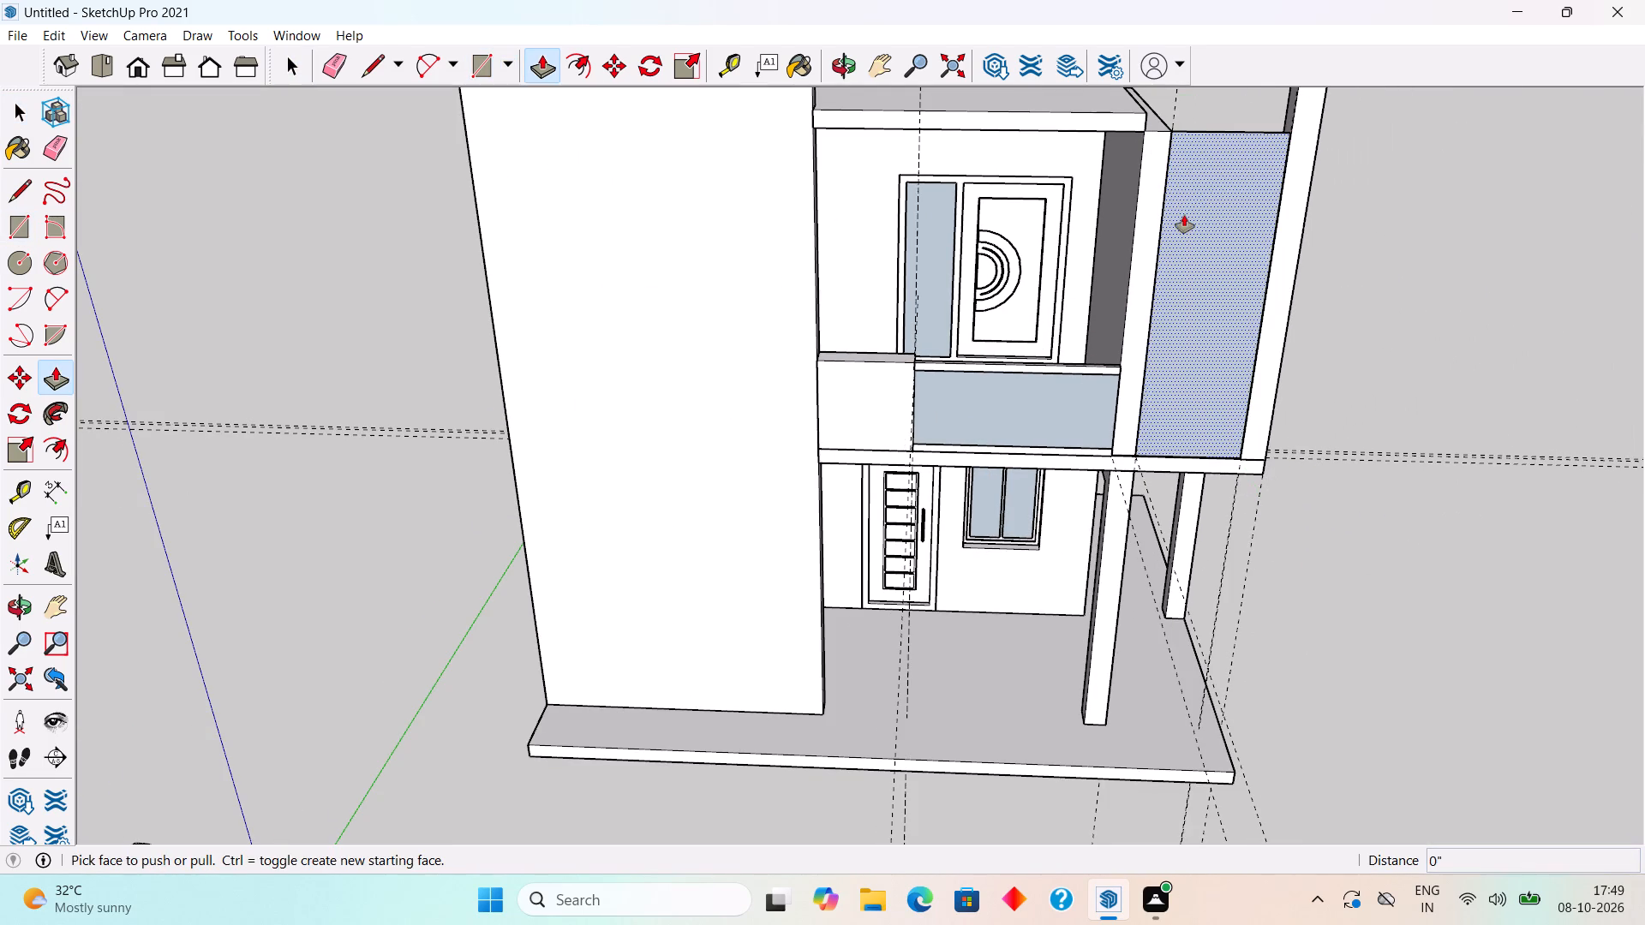
{"action": "left_click", "coordinate": [1184, 215]}
{"action": "type", "text": "1\""}
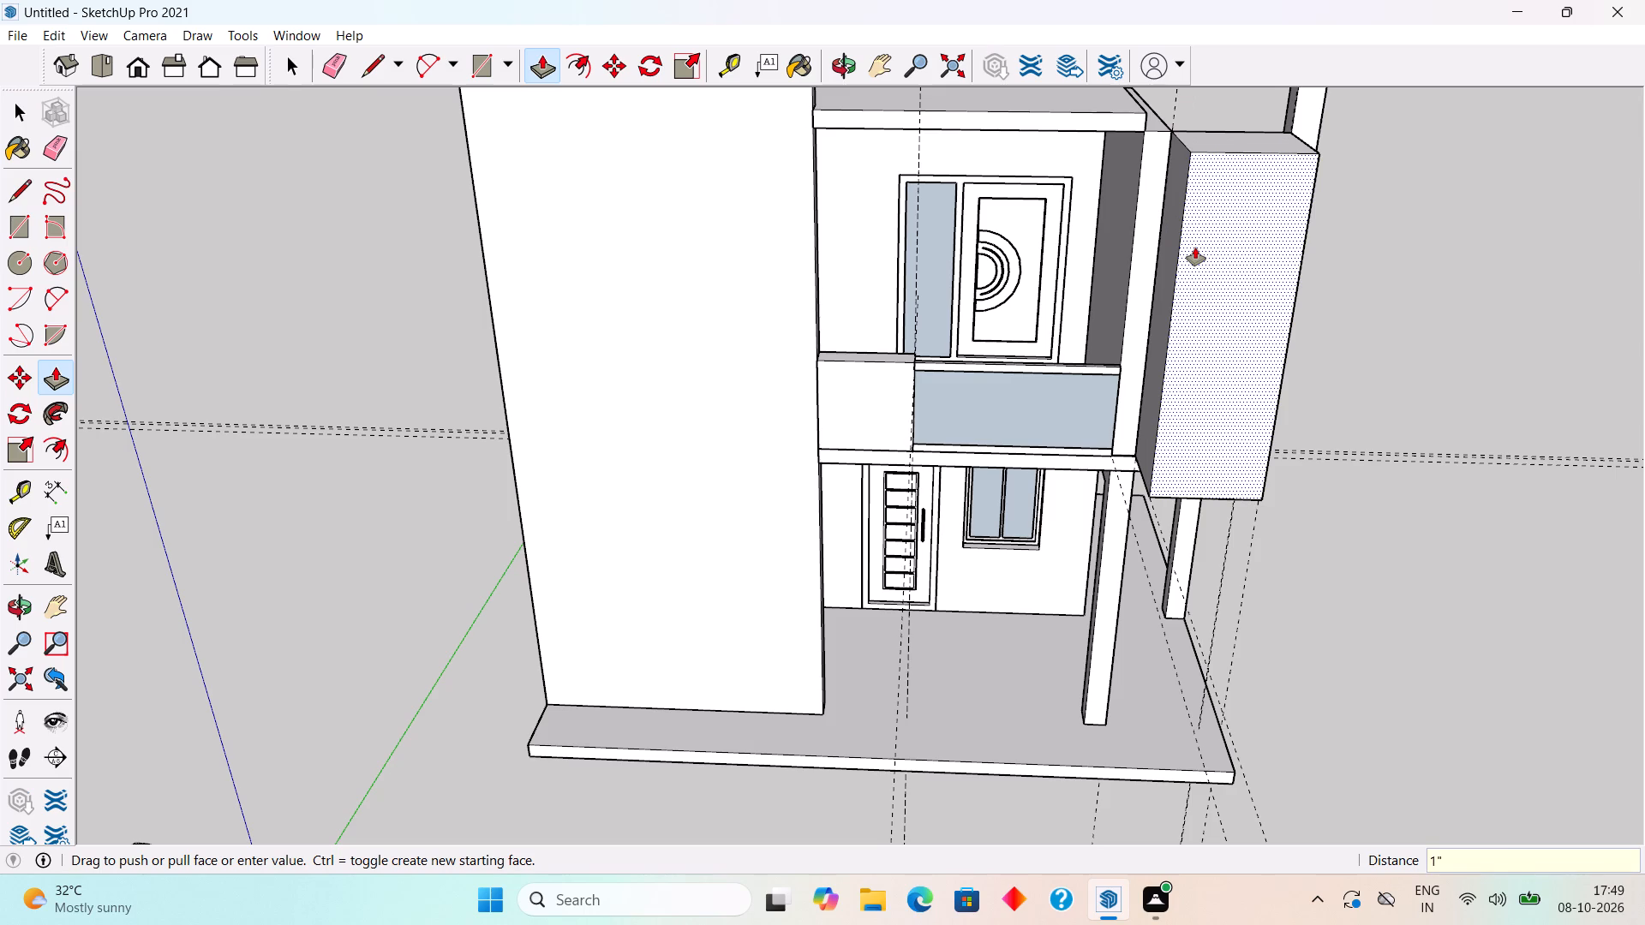
{"action": "key", "text": "Return"}
{"action": "key", "text": "space"}
Offset the outline of the thin infill panel's front face inward by about 2 7/16".
{"action": "scroll", "coordinate": [1211, 267], "scroll_direction": "up", "scroll_amount": 2}
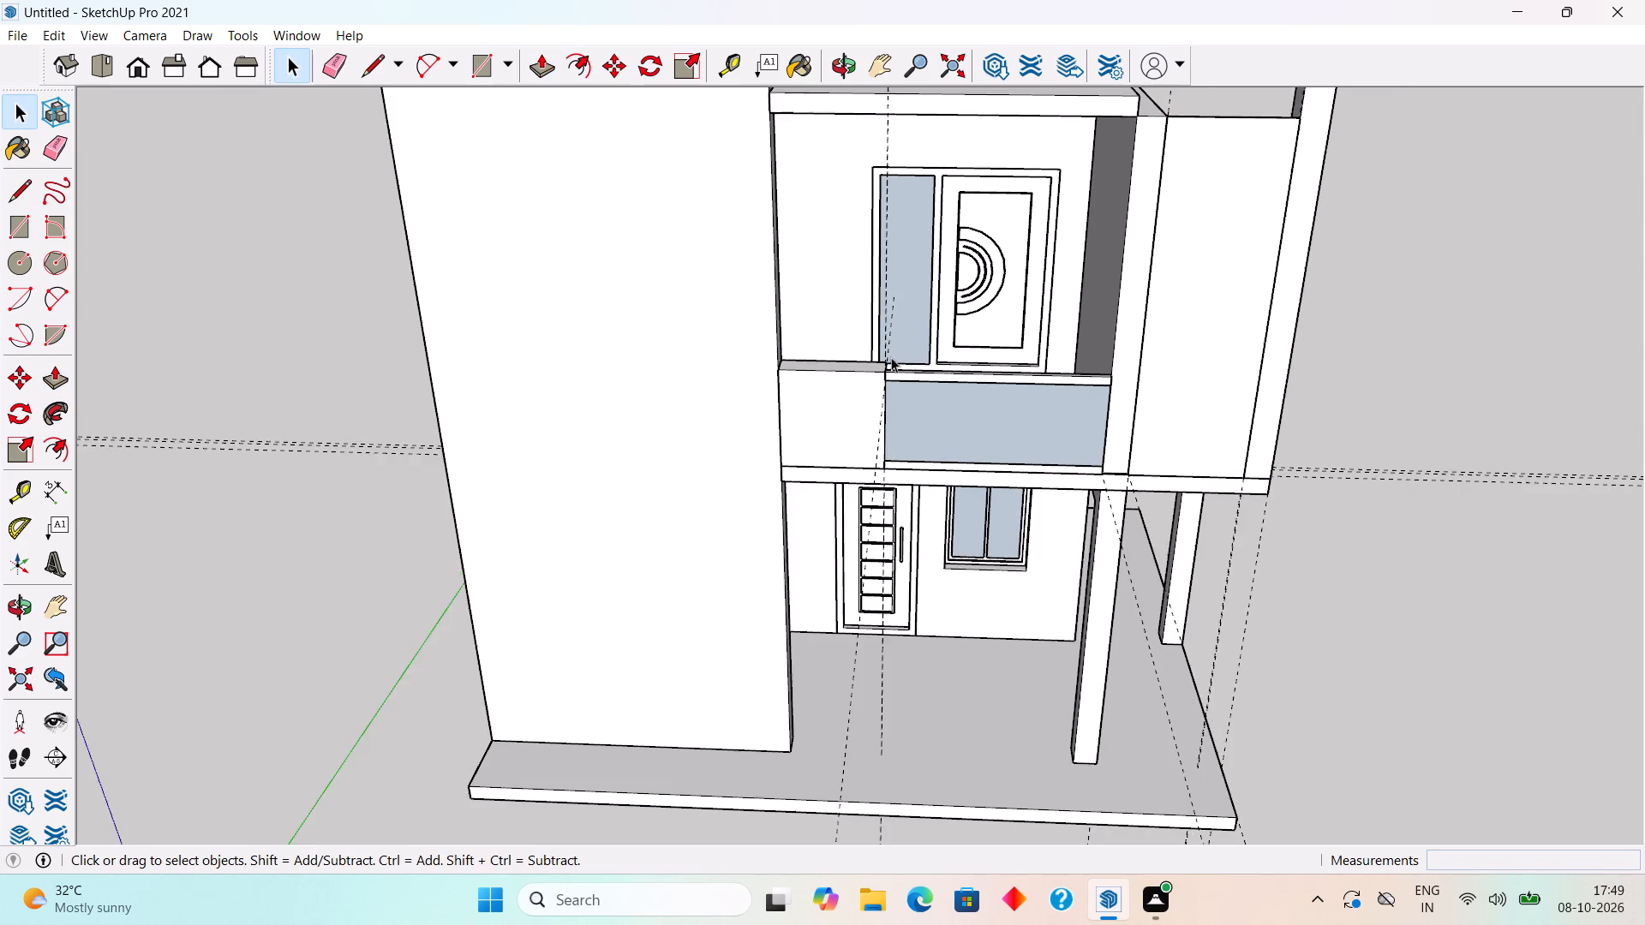
{"action": "scroll", "coordinate": [1167, 372], "scroll_direction": "up", "scroll_amount": 4}
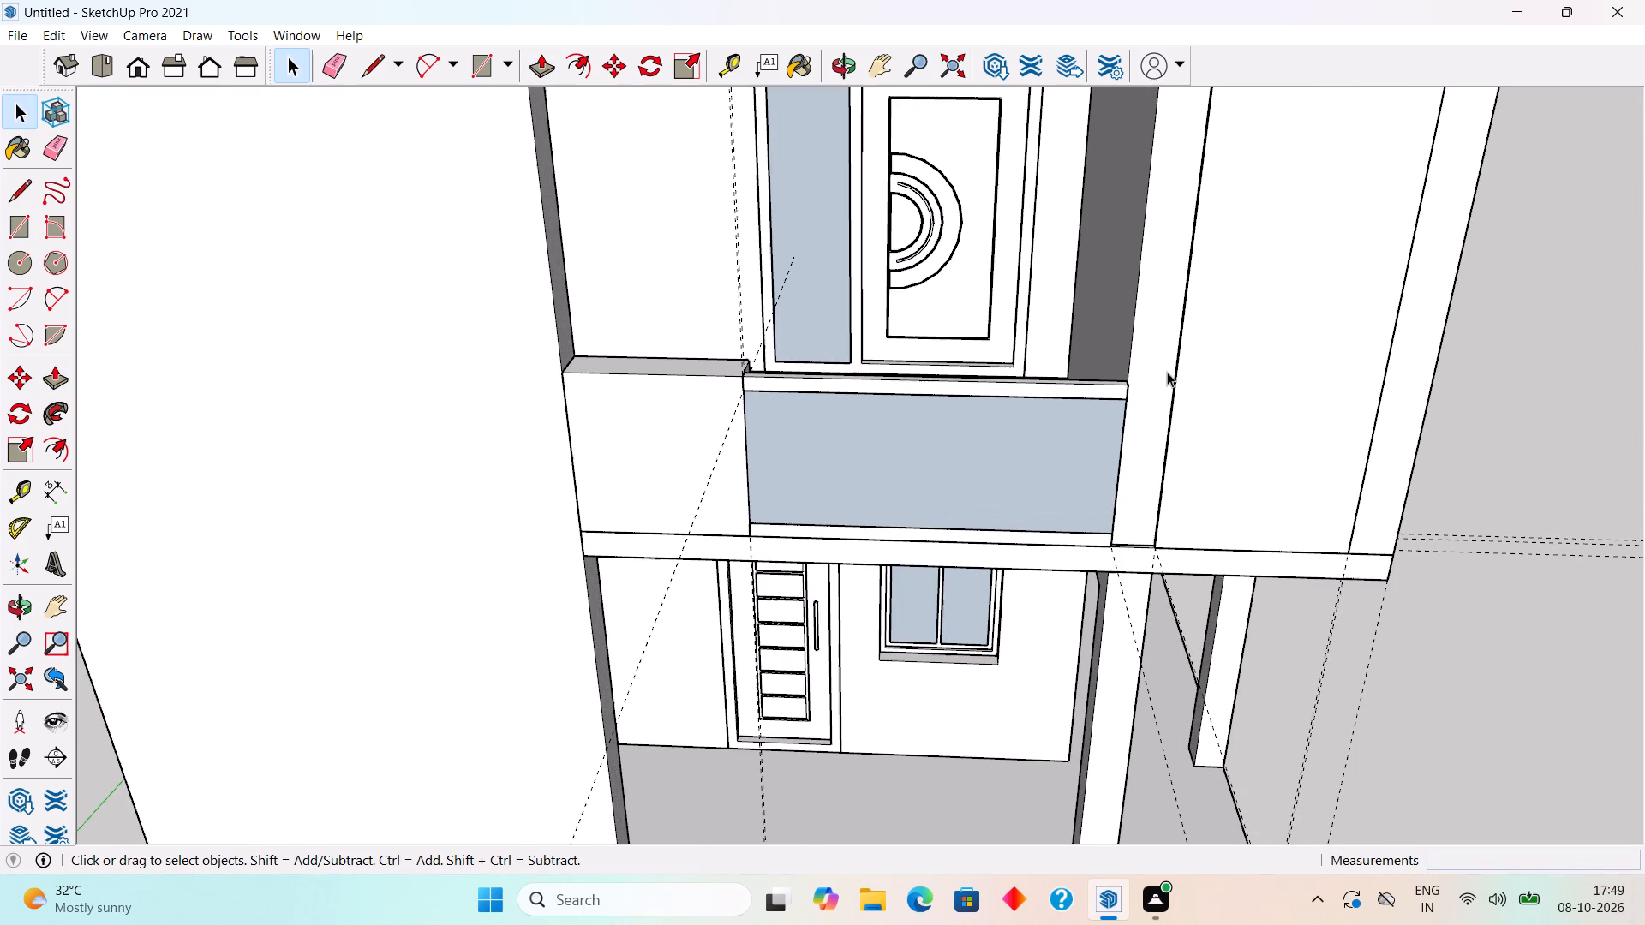
{"action": "scroll", "coordinate": [1271, 374], "scroll_direction": "down", "scroll_amount": 7}
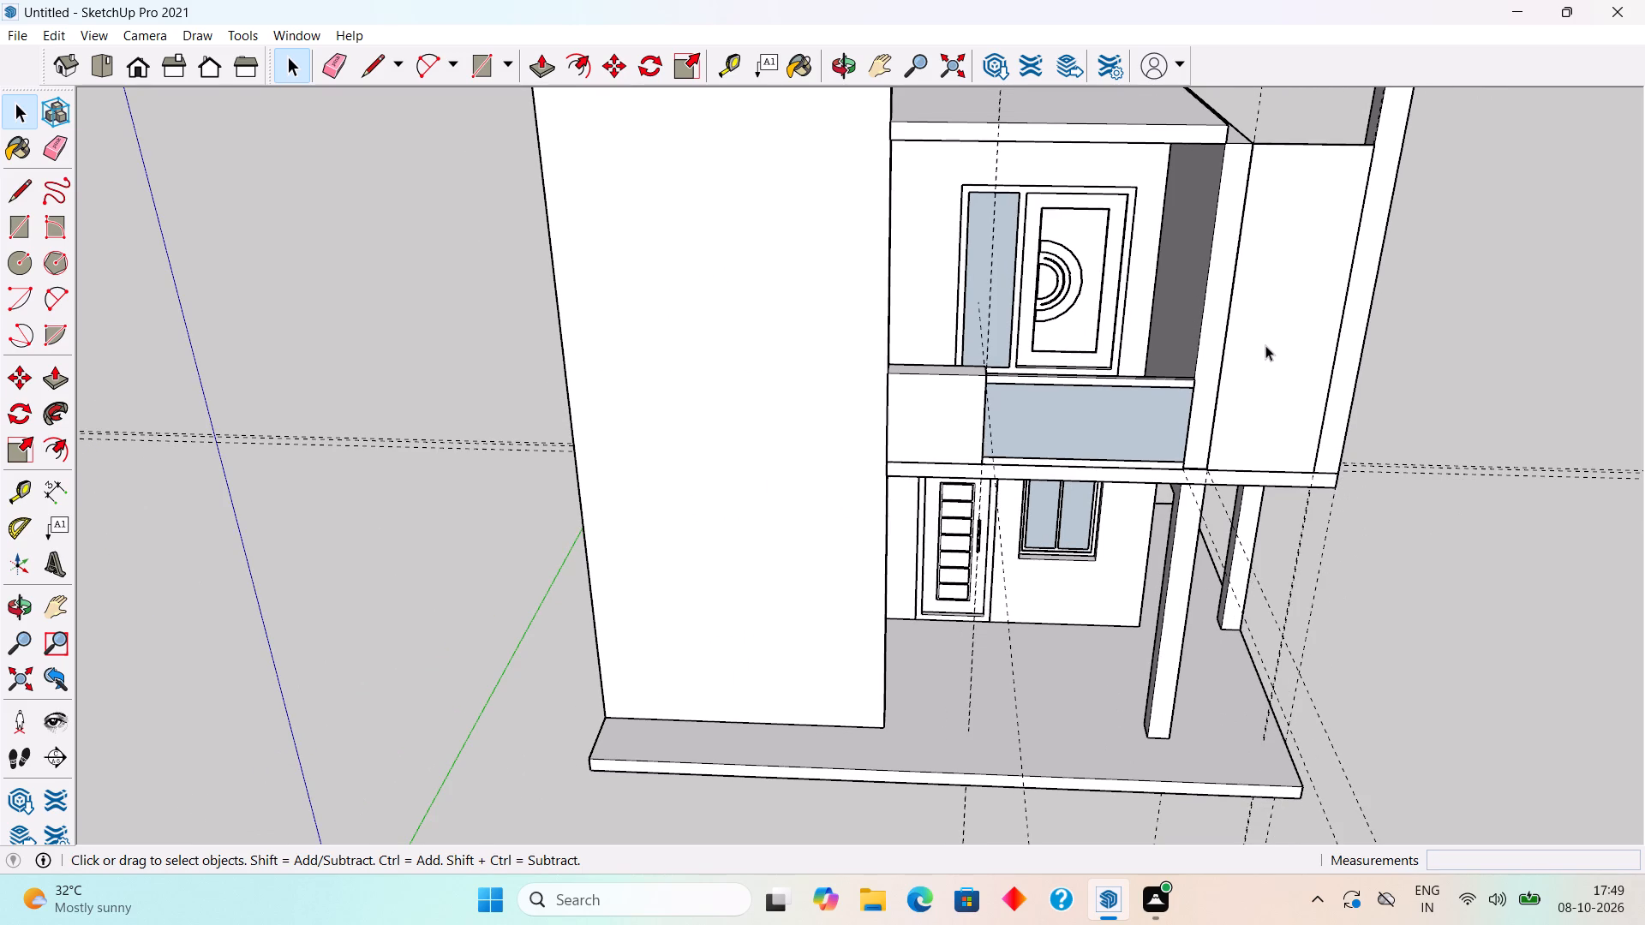
{"action": "scroll", "coordinate": [1265, 346], "scroll_direction": "up", "scroll_amount": 3}
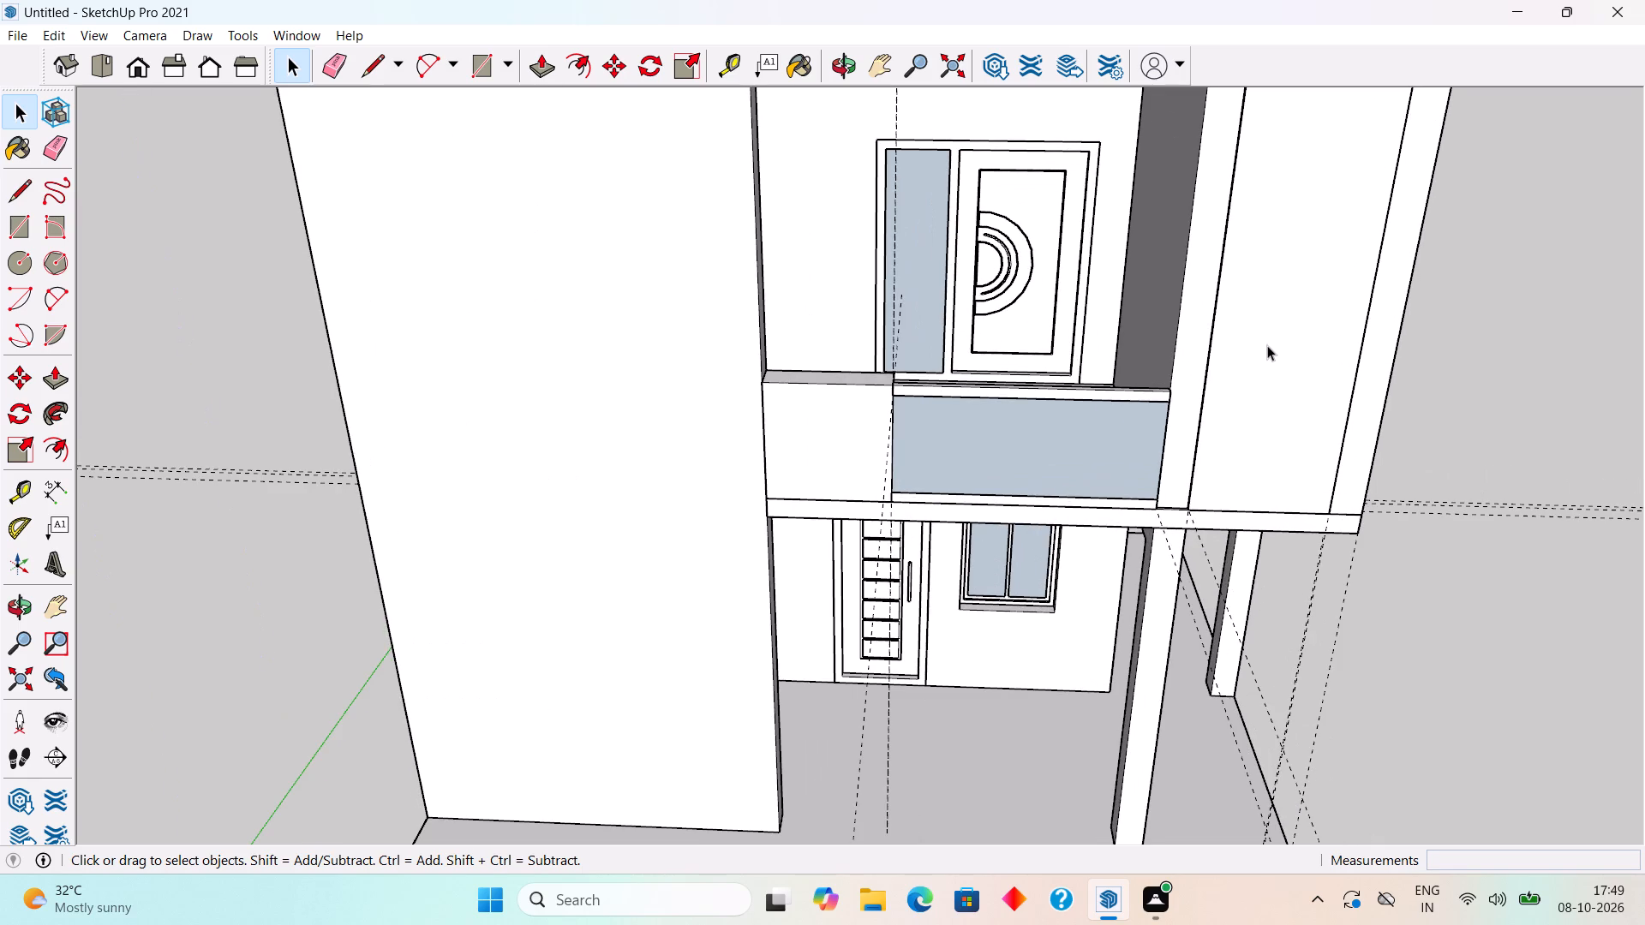
{"action": "scroll", "coordinate": [1240, 350], "scroll_direction": "up", "scroll_amount": 1}
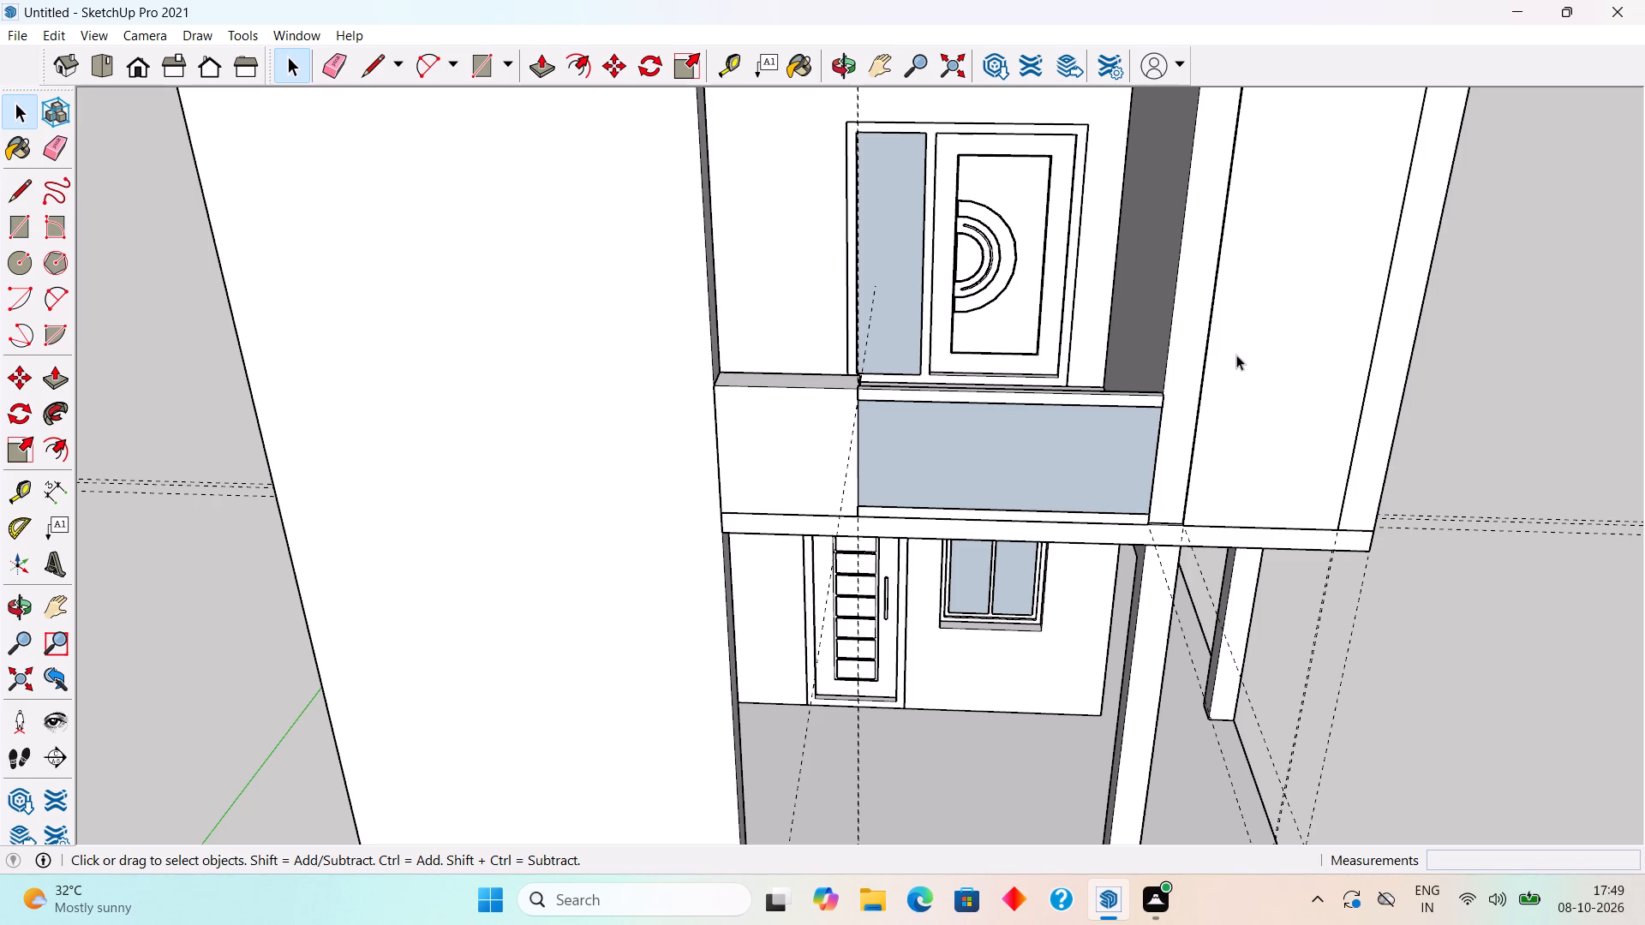
{"action": "scroll", "coordinate": [1205, 428], "scroll_direction": "down", "scroll_amount": 3}
{"action": "key", "text": "f"}
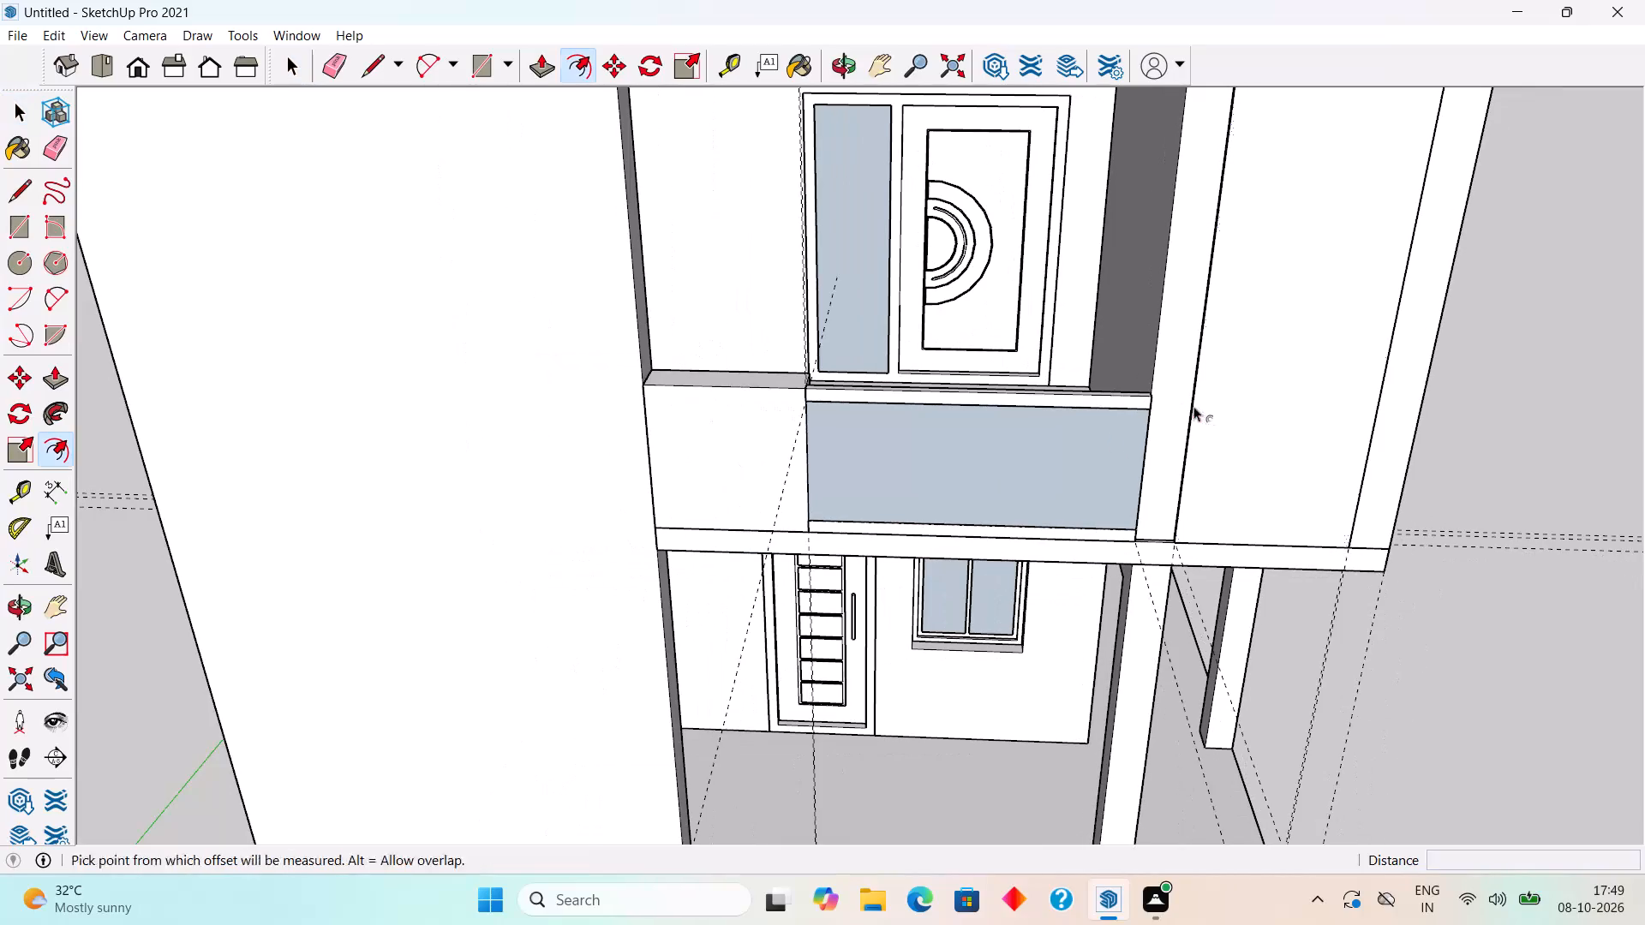
{"action": "left_click", "coordinate": [1230, 329]}
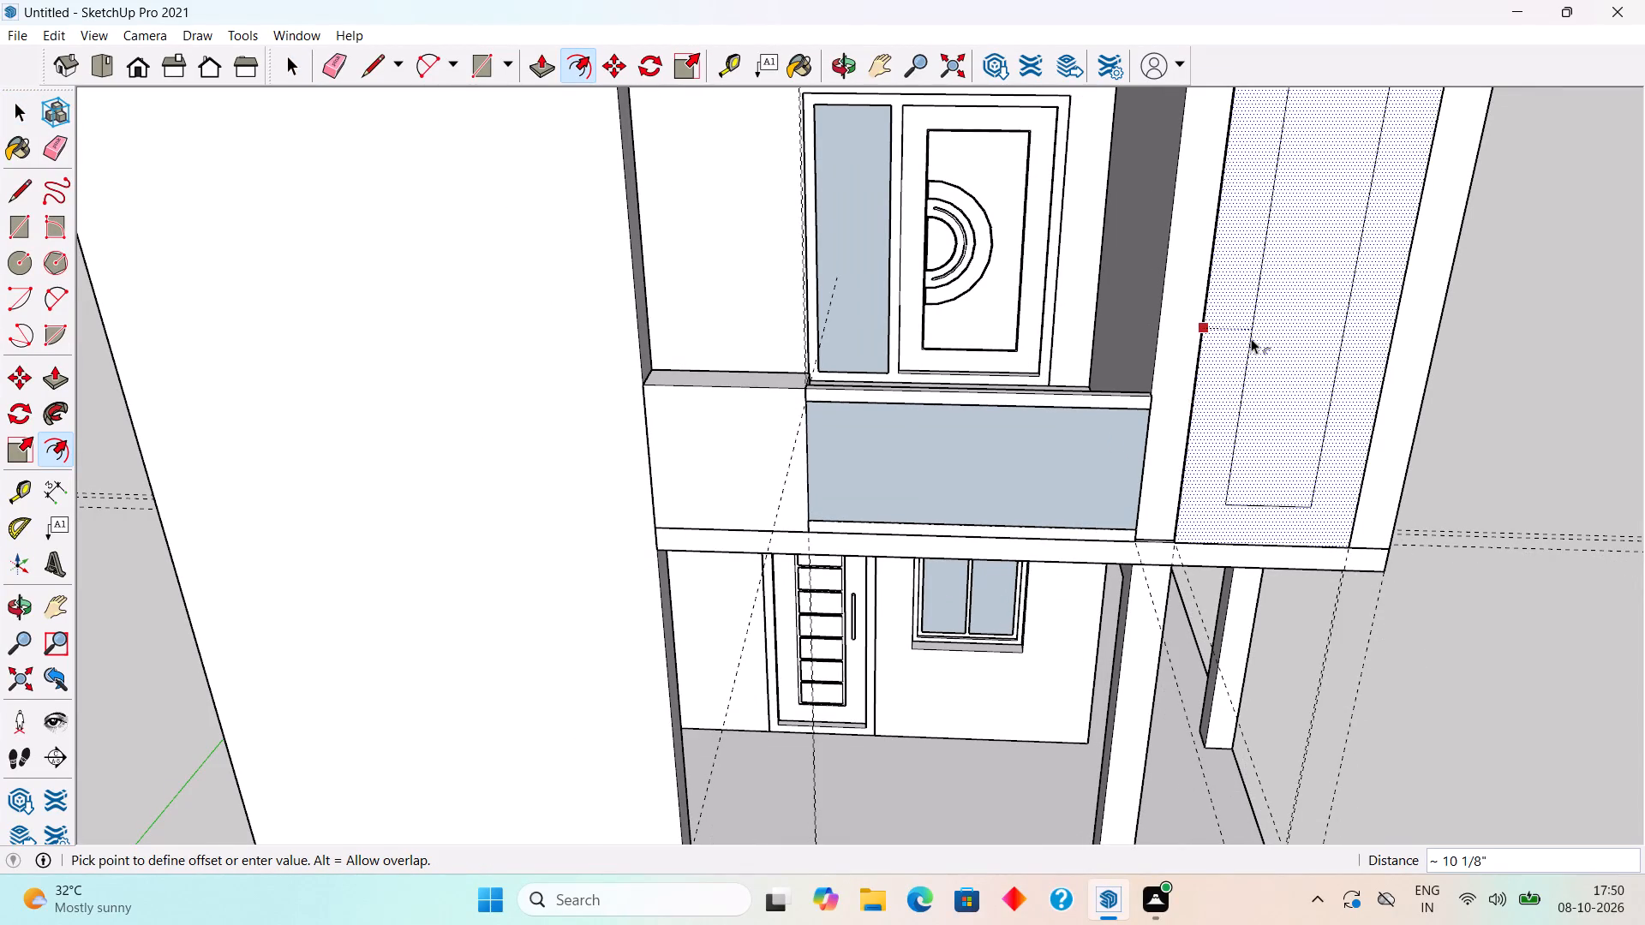
{"action": "left_click", "coordinate": [1207, 386]}
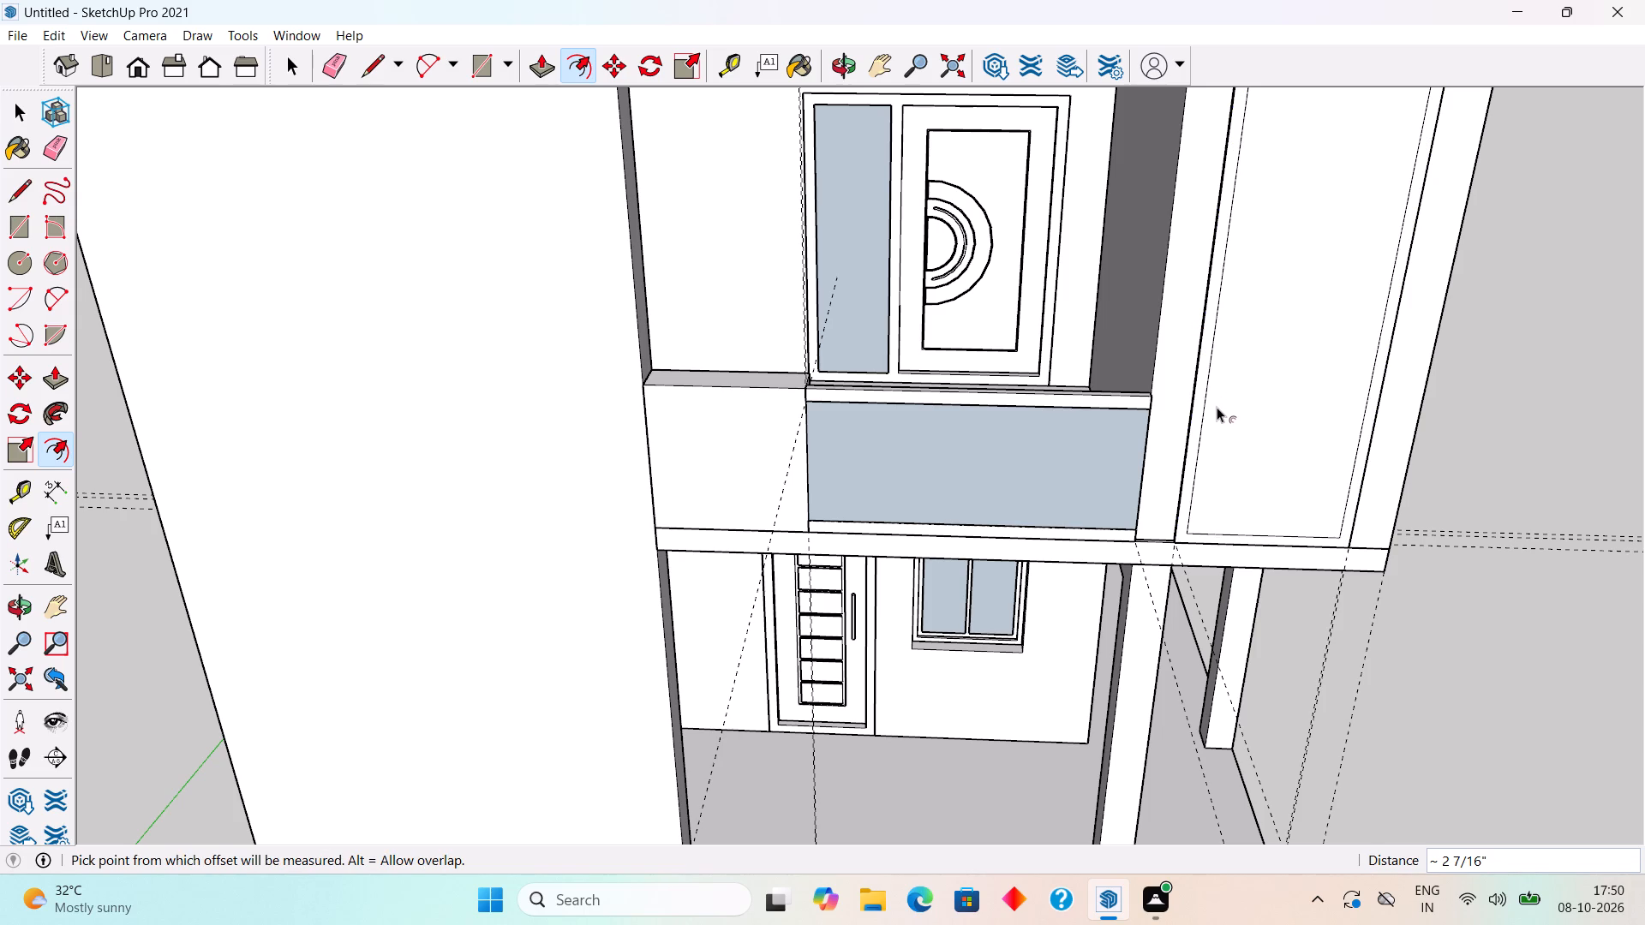
Push the panel's inner offset face back 1" to cut an opening through the panel.
{"action": "key", "text": "space"}
{"action": "left_click", "coordinate": [1224, 438]}
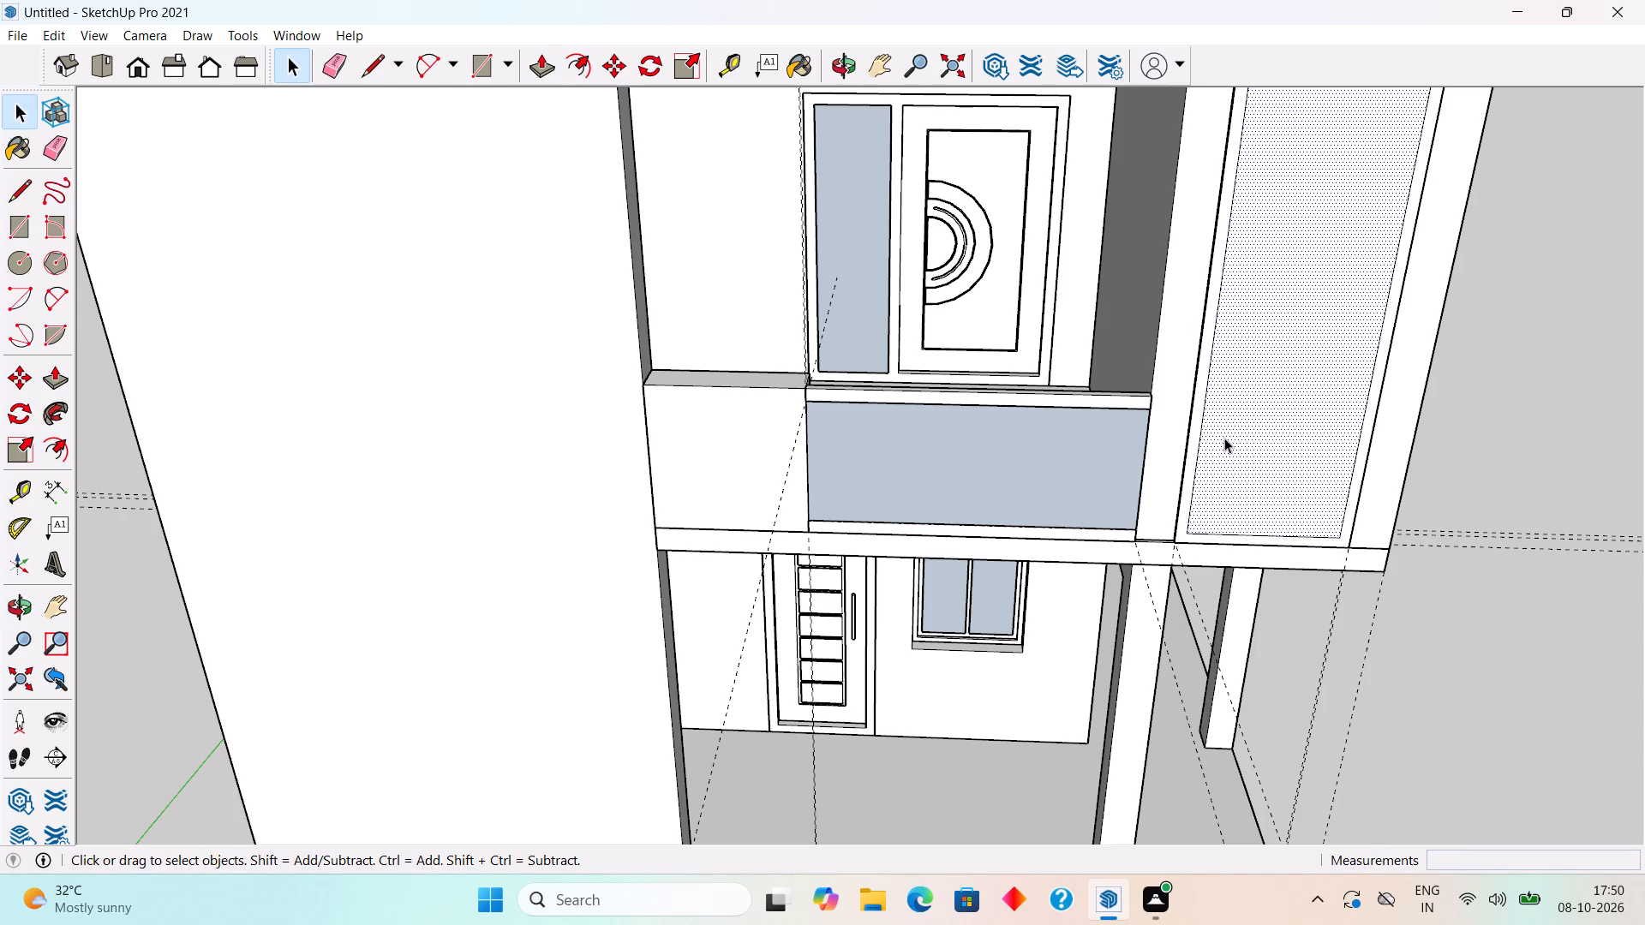
{"action": "key", "text": "p"}
{"action": "left_click", "coordinate": [1224, 438]}
{"action": "left_click", "coordinate": [1237, 386]}
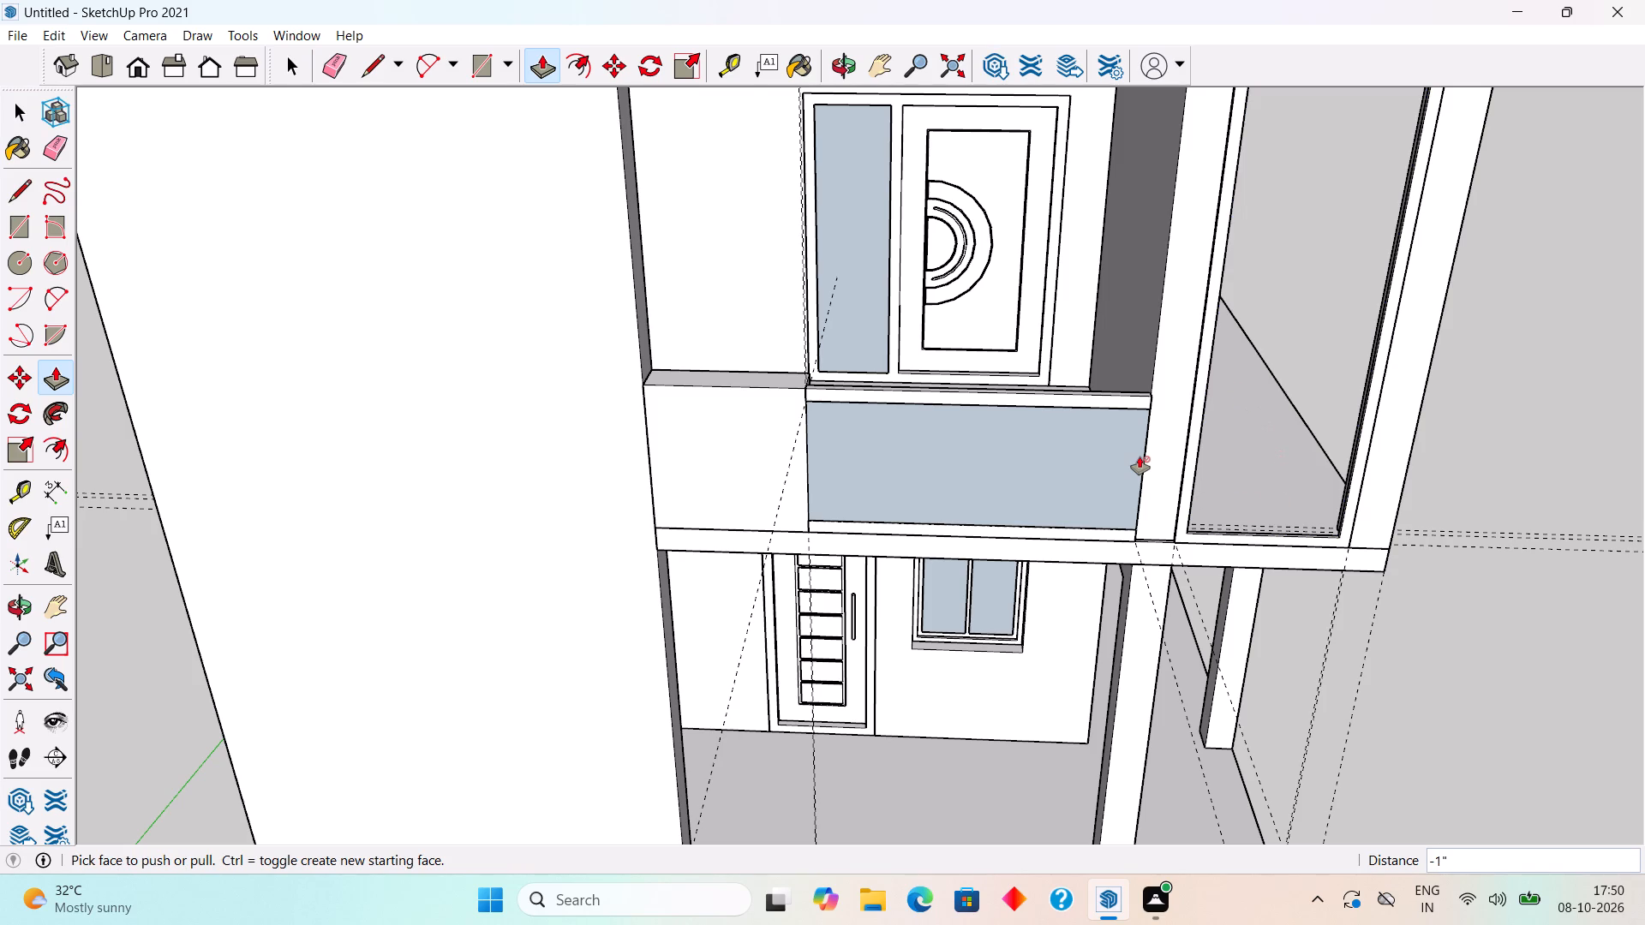
Extend the frame's balcony-side edge face across the side wall's front end up to the balcony railing.
{"action": "scroll", "coordinate": [1172, 446], "scroll_direction": "up", "scroll_amount": 5}
{"action": "middle_click_drag", "start_coordinate": [1297, 514], "coordinate": [1437, 556]}
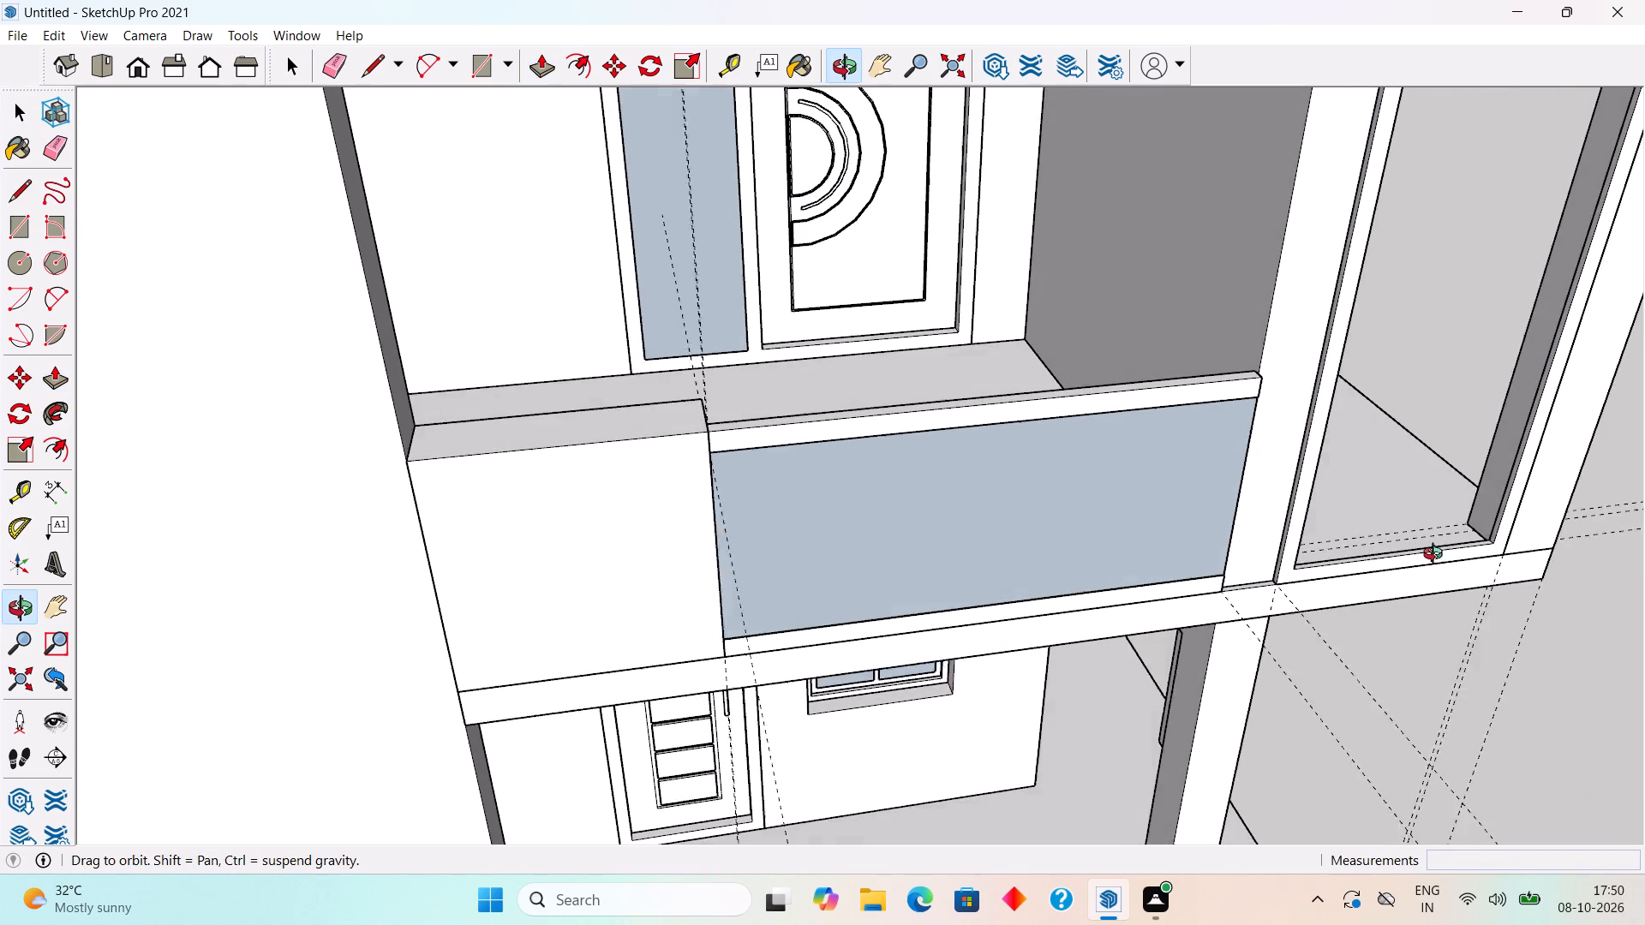
{"action": "middle_click_drag", "start_coordinate": [1437, 556], "coordinate": [1436, 556]}
{"action": "scroll", "coordinate": [1221, 507], "scroll_direction": "up", "scroll_amount": 5}
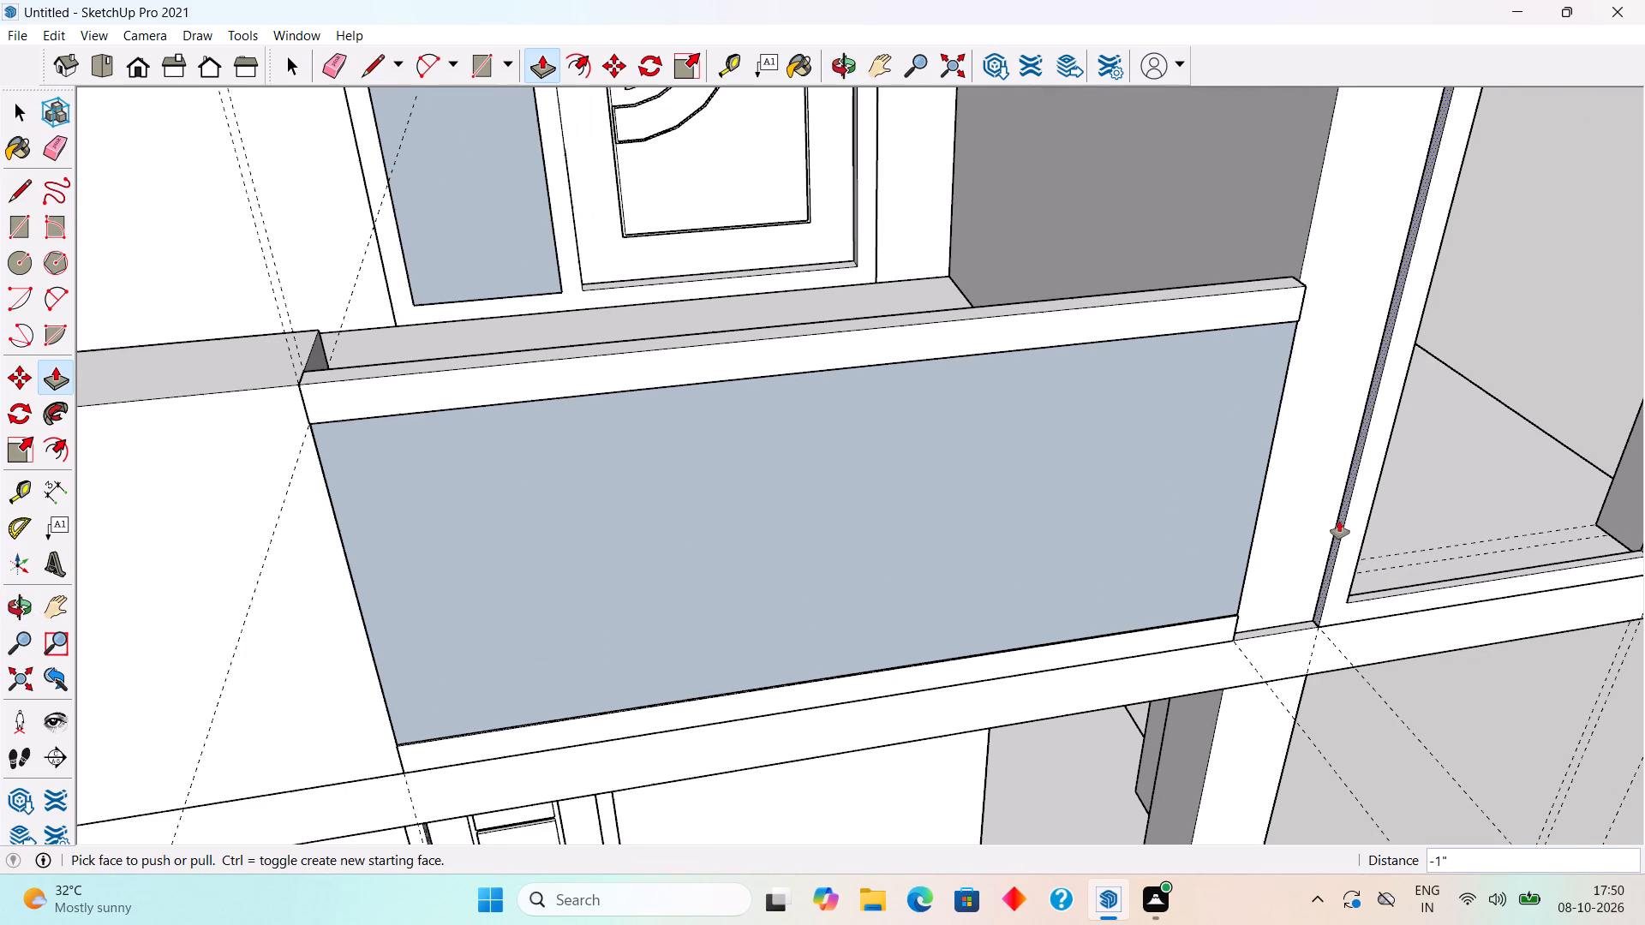
{"action": "left_click", "coordinate": [1339, 521]}
{"action": "left_click", "coordinate": [1260, 488]}
{"action": "key", "text": "space"}
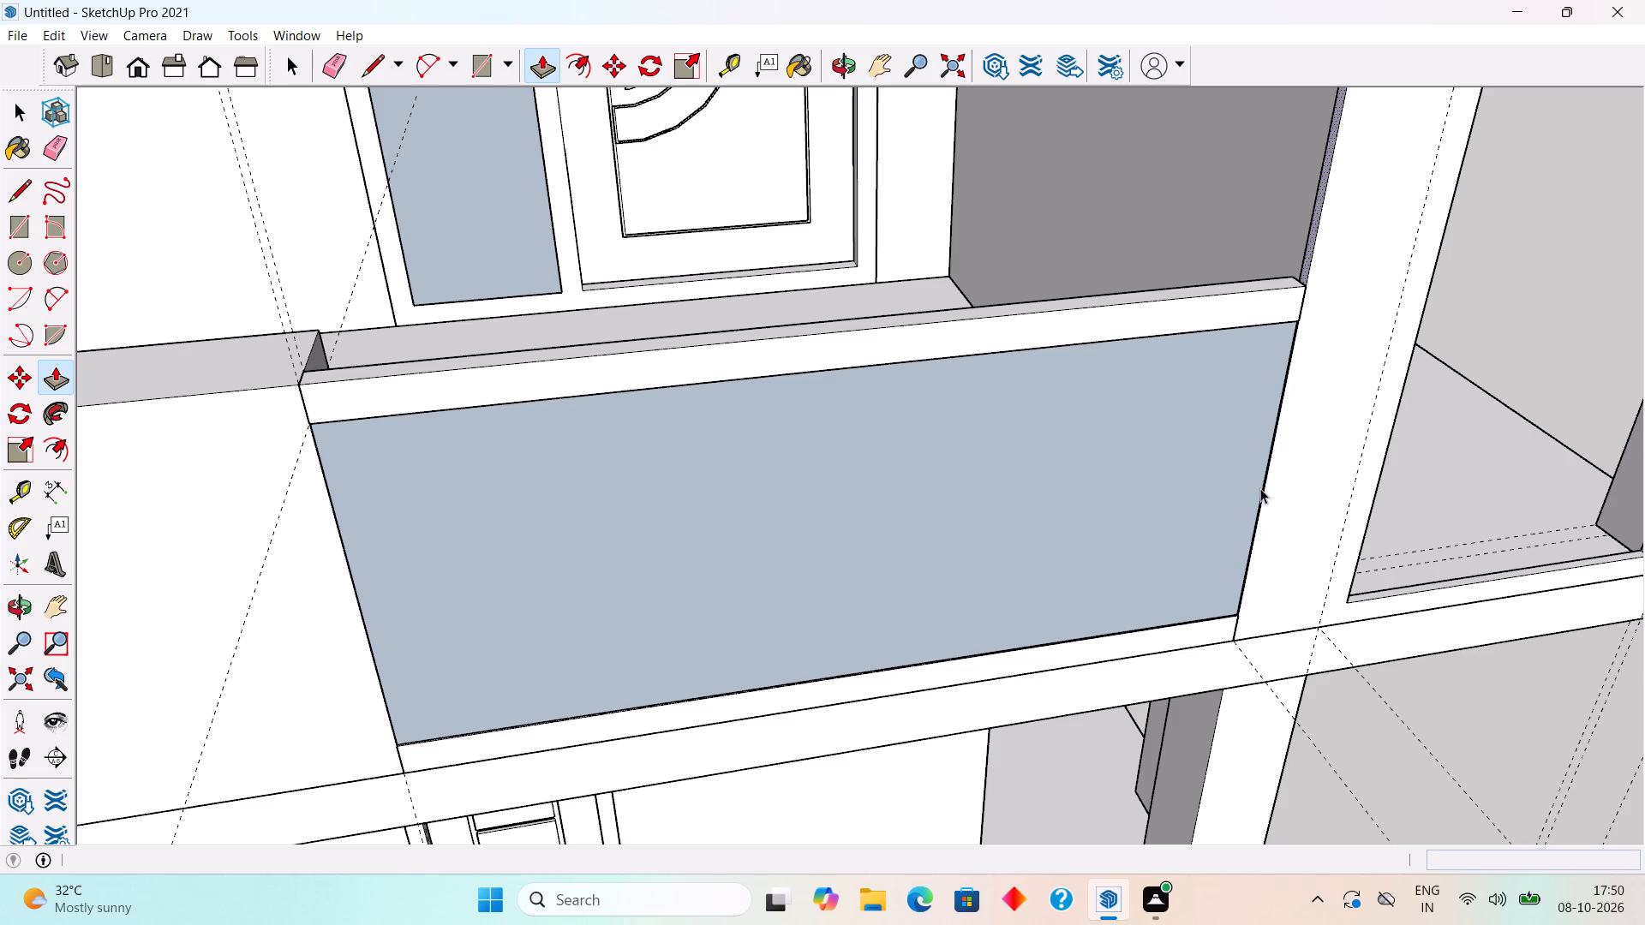
Group all connected faces and edges of the thin frame around the opening.
{"action": "scroll", "coordinate": [1264, 522], "scroll_direction": "down", "scroll_amount": 9}
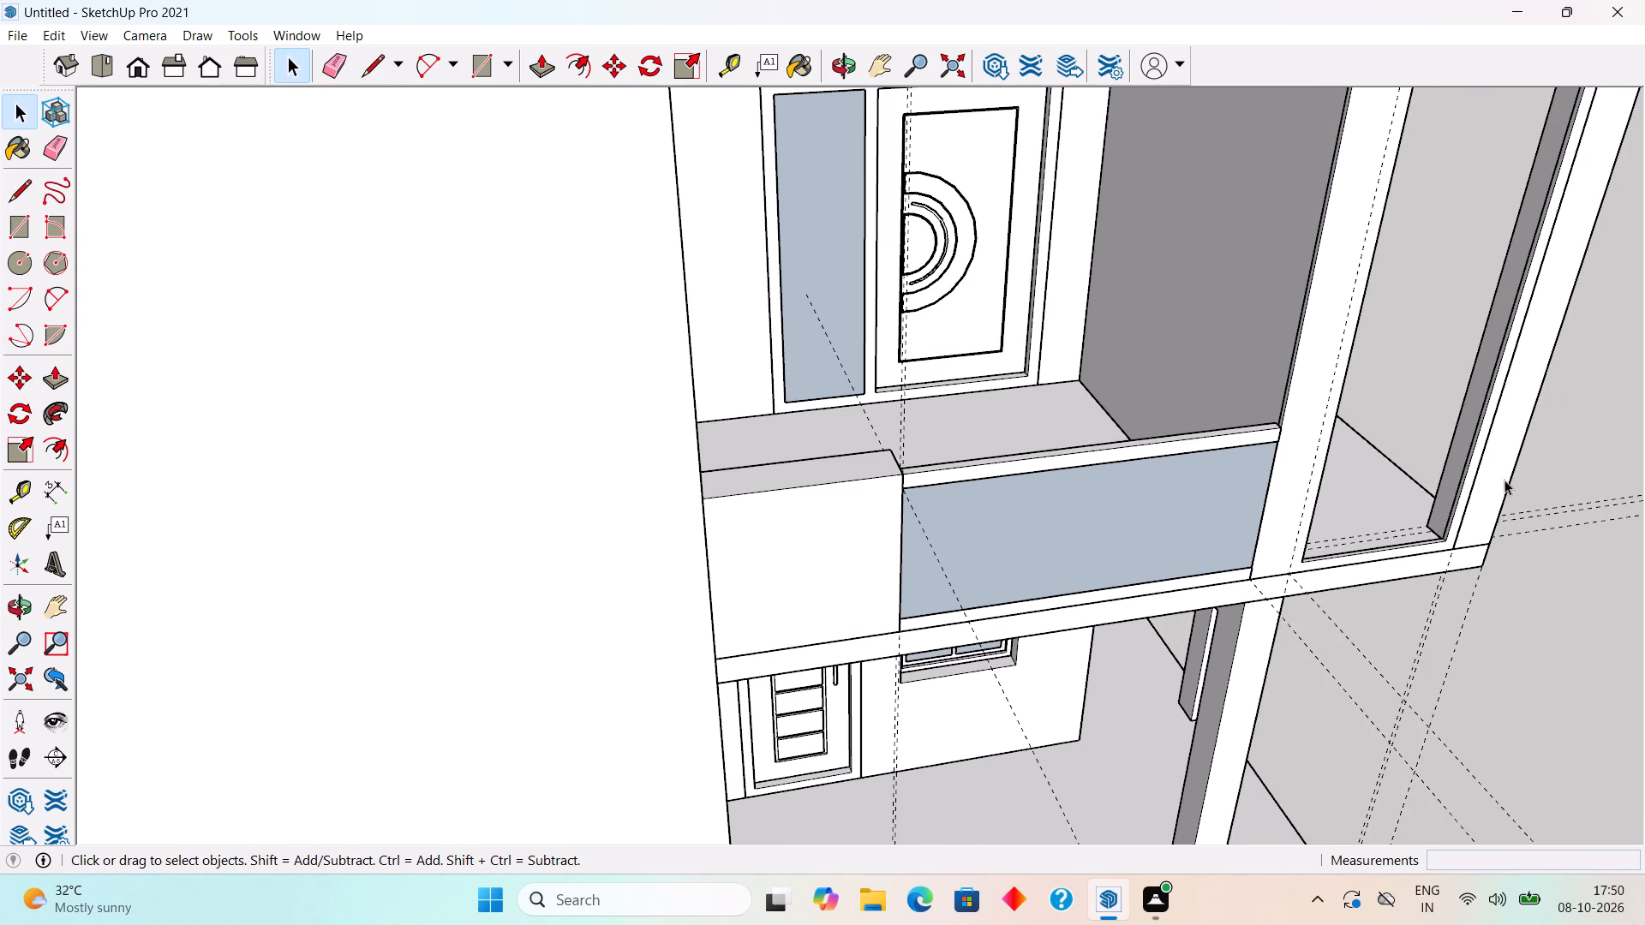
{"action": "middle_click_drag", "start_coordinate": [1499, 480], "coordinate": [1205, 418]}
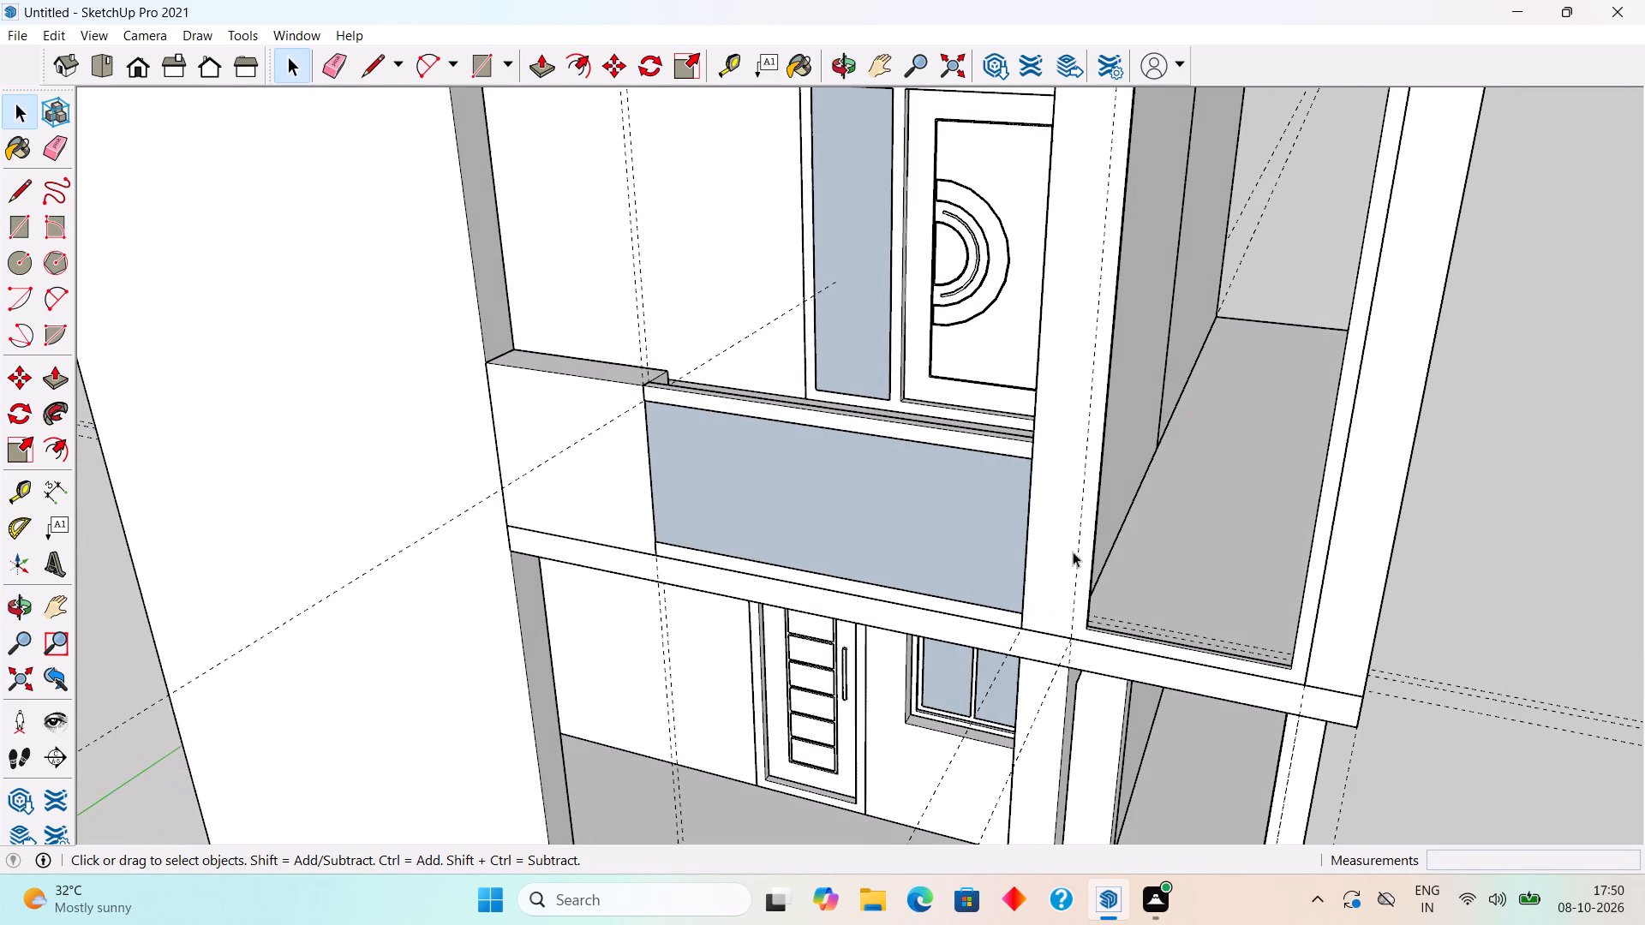
{"action": "scroll", "coordinate": [1071, 552], "scroll_direction": "down", "scroll_amount": 4}
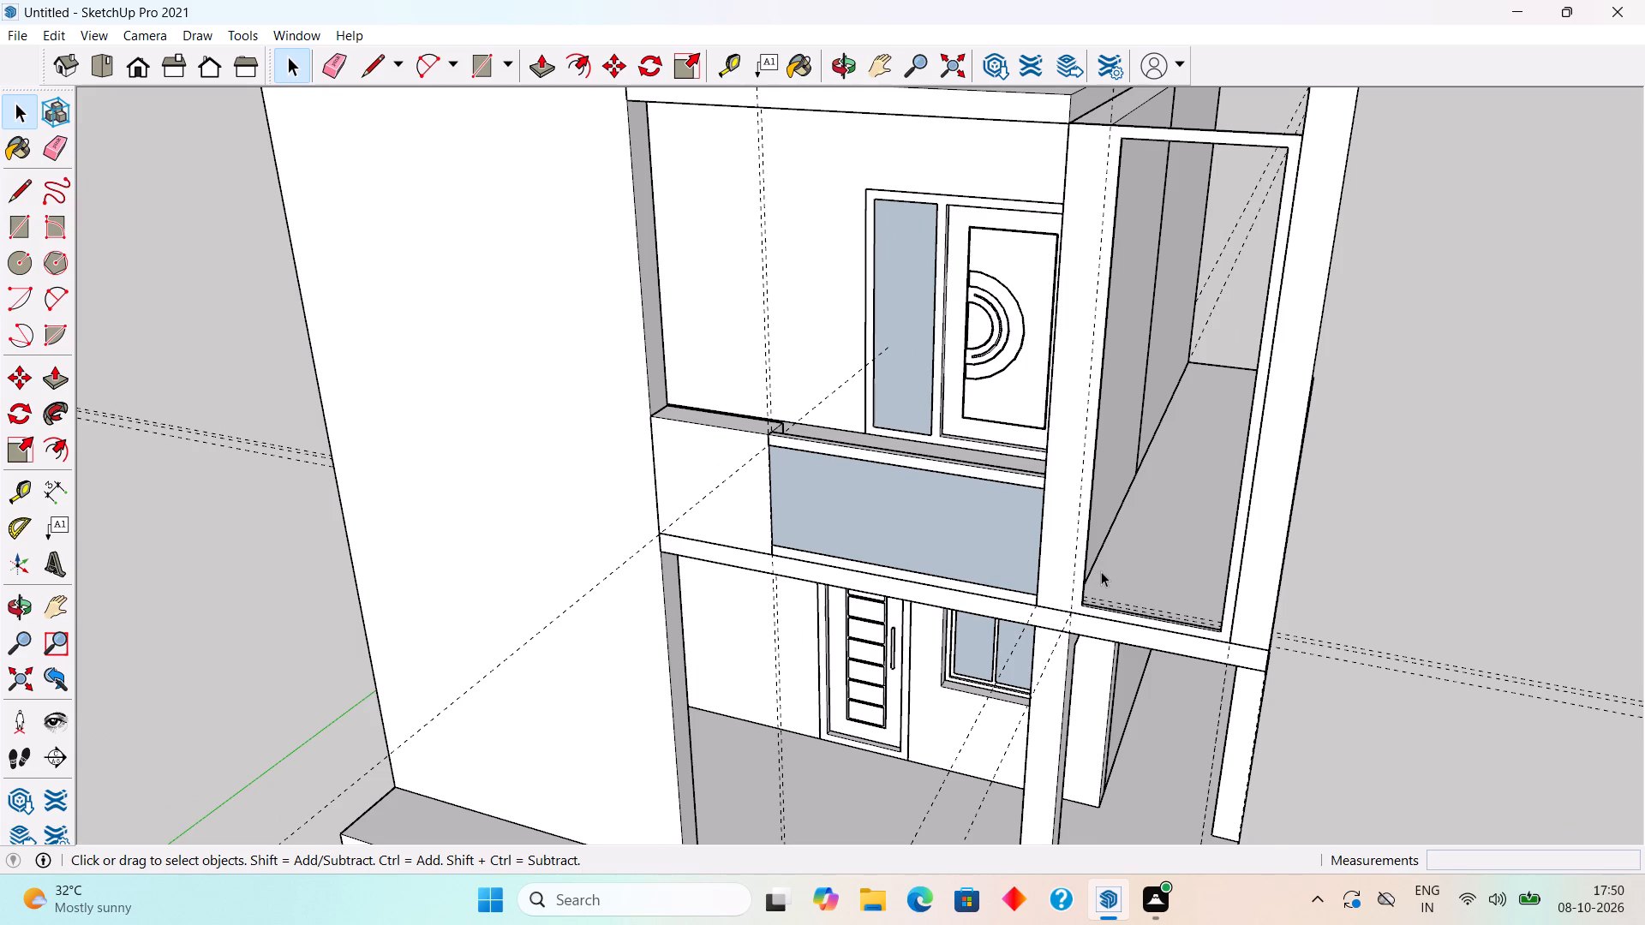
{"action": "middle_click_drag", "start_coordinate": [1113, 577], "coordinate": [1159, 603]}
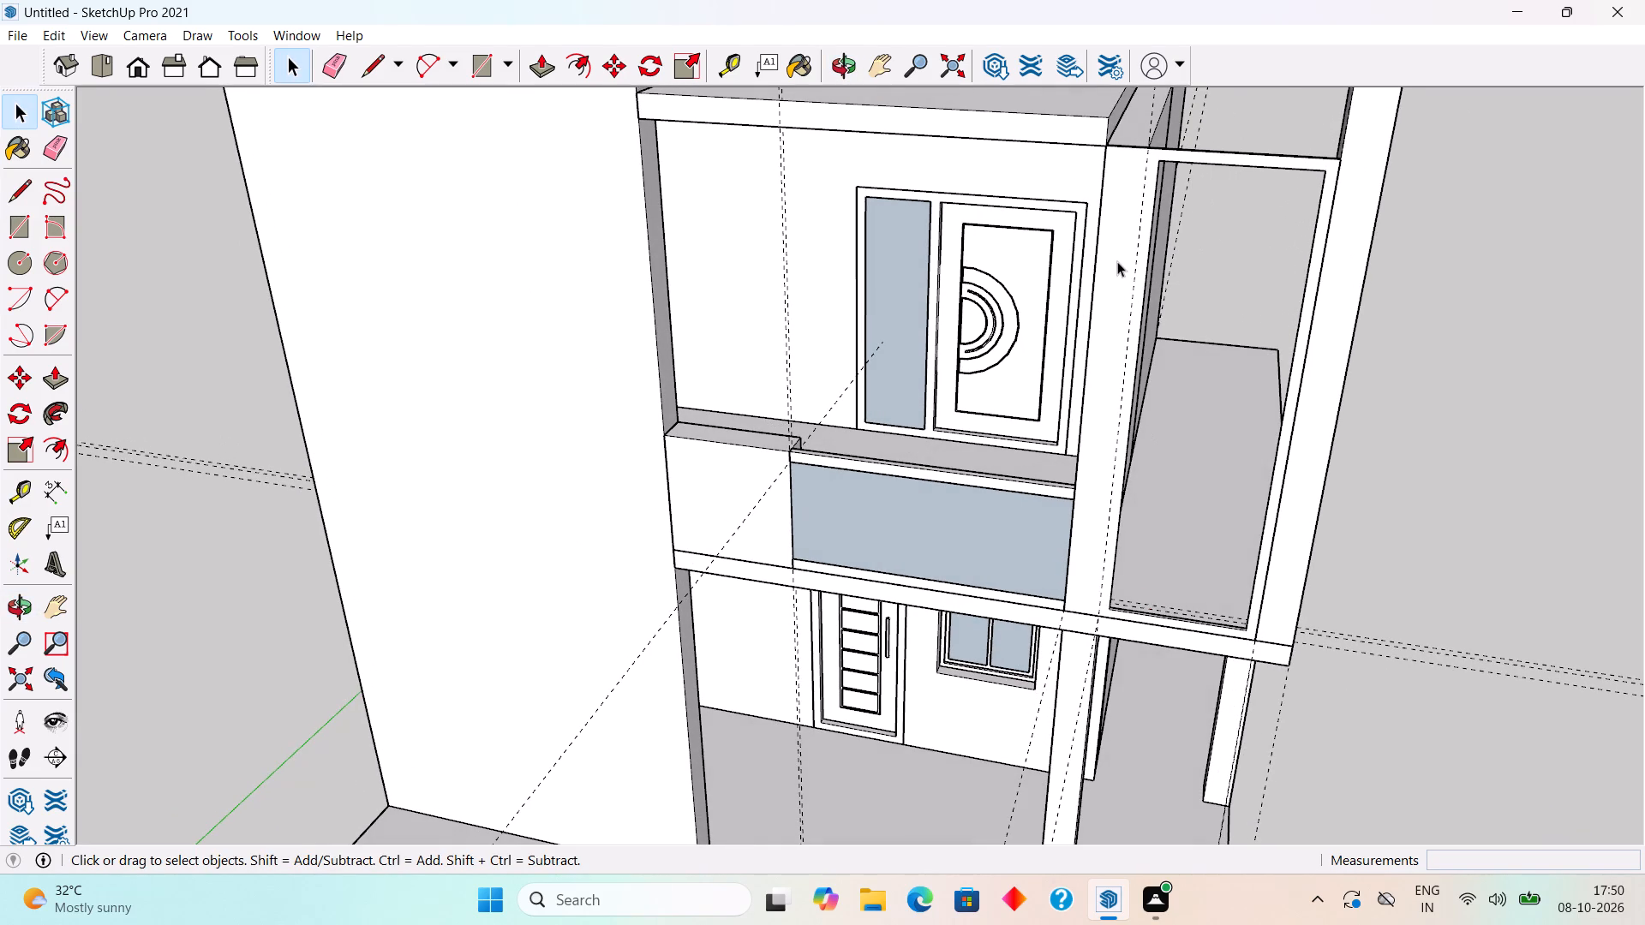
{"action": "key", "text": "l"}
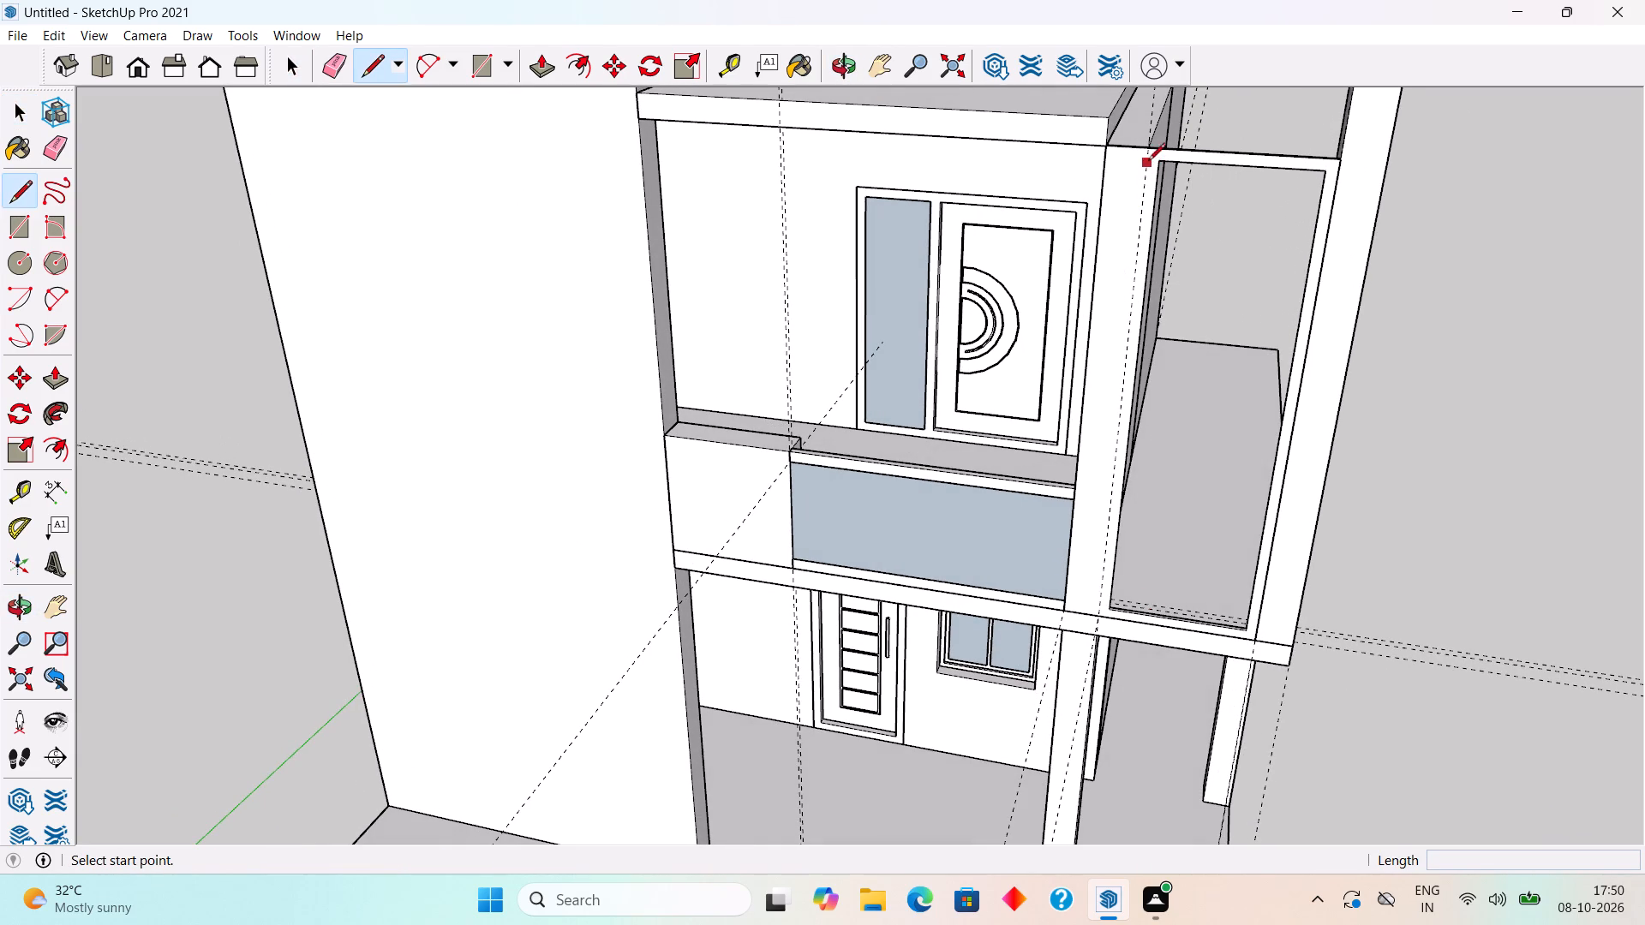
{"action": "key", "text": "space"}
{"action": "triple_click", "coordinate": [1114, 314]}
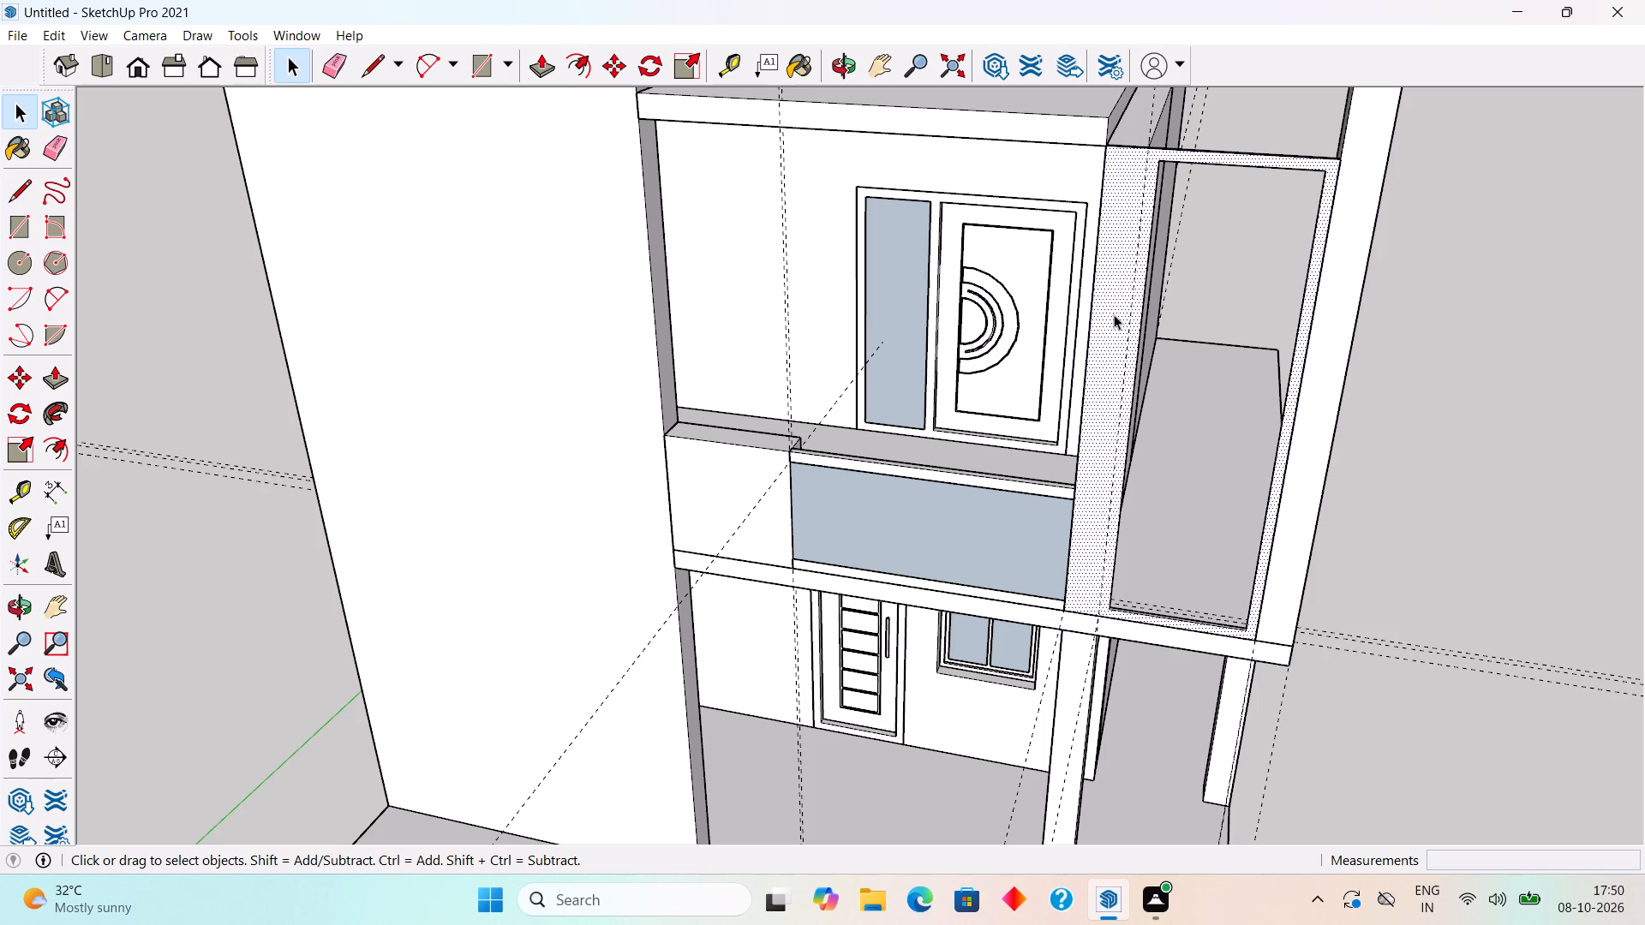
{"action": "right_click", "coordinate": [1114, 314]}
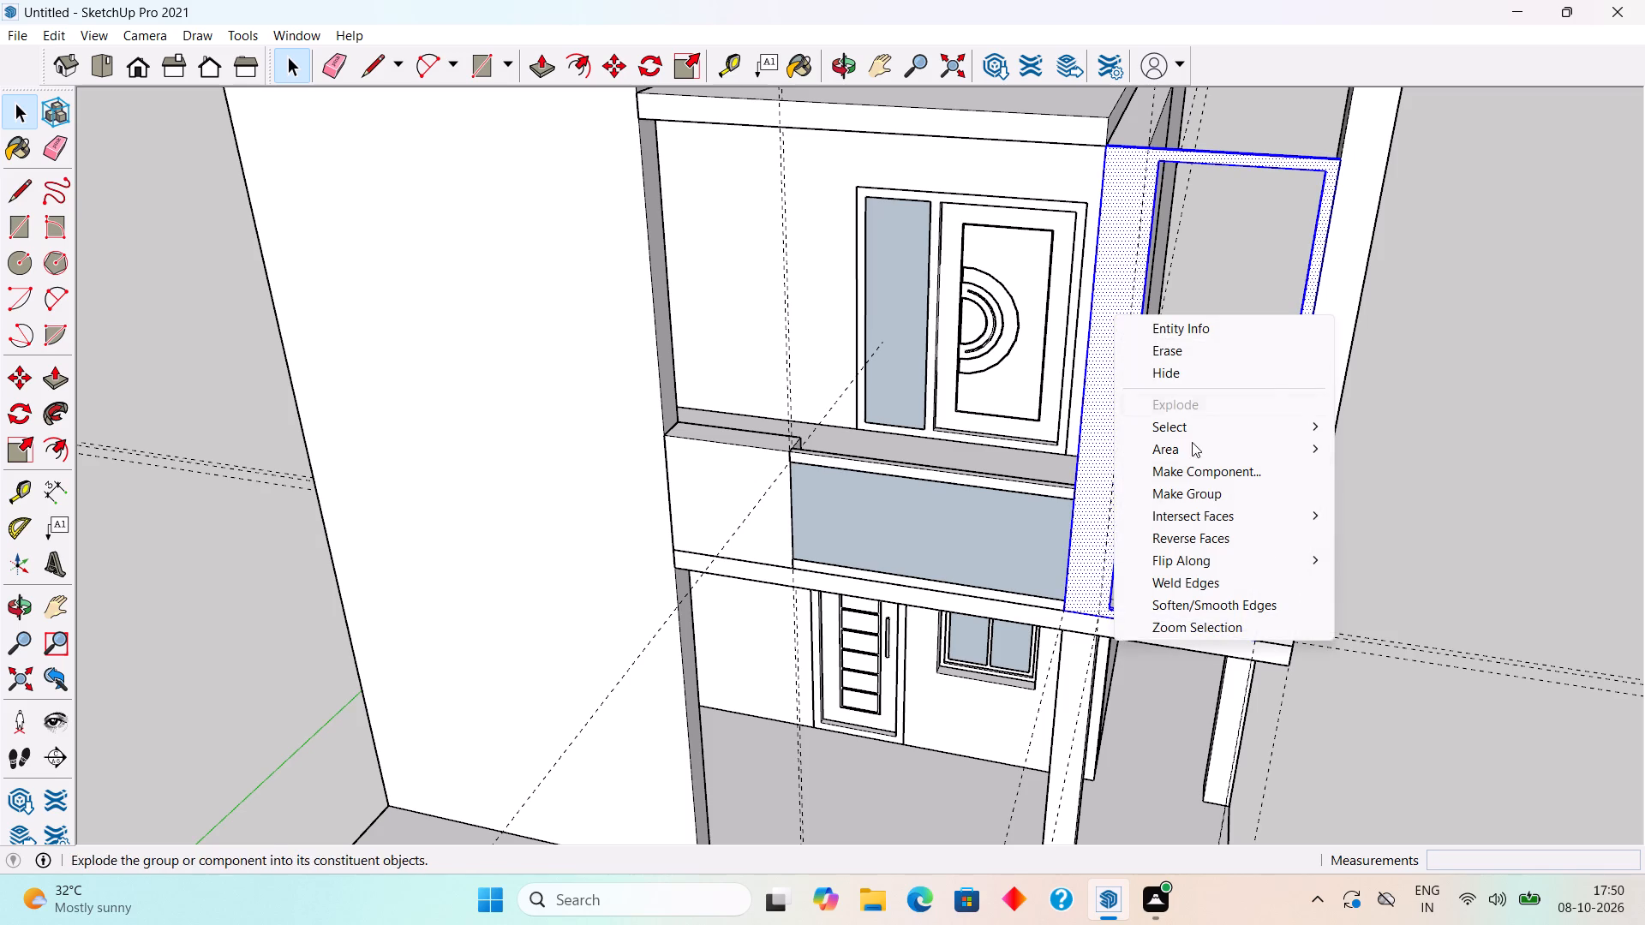
{"action": "left_click", "coordinate": [1204, 493]}
Inside the frame group, push the opening's inner face nearest the balcony back about 2 7/16" to the guide line.
{"action": "middle_click_drag", "start_coordinate": [1416, 449], "coordinate": [948, 600]}
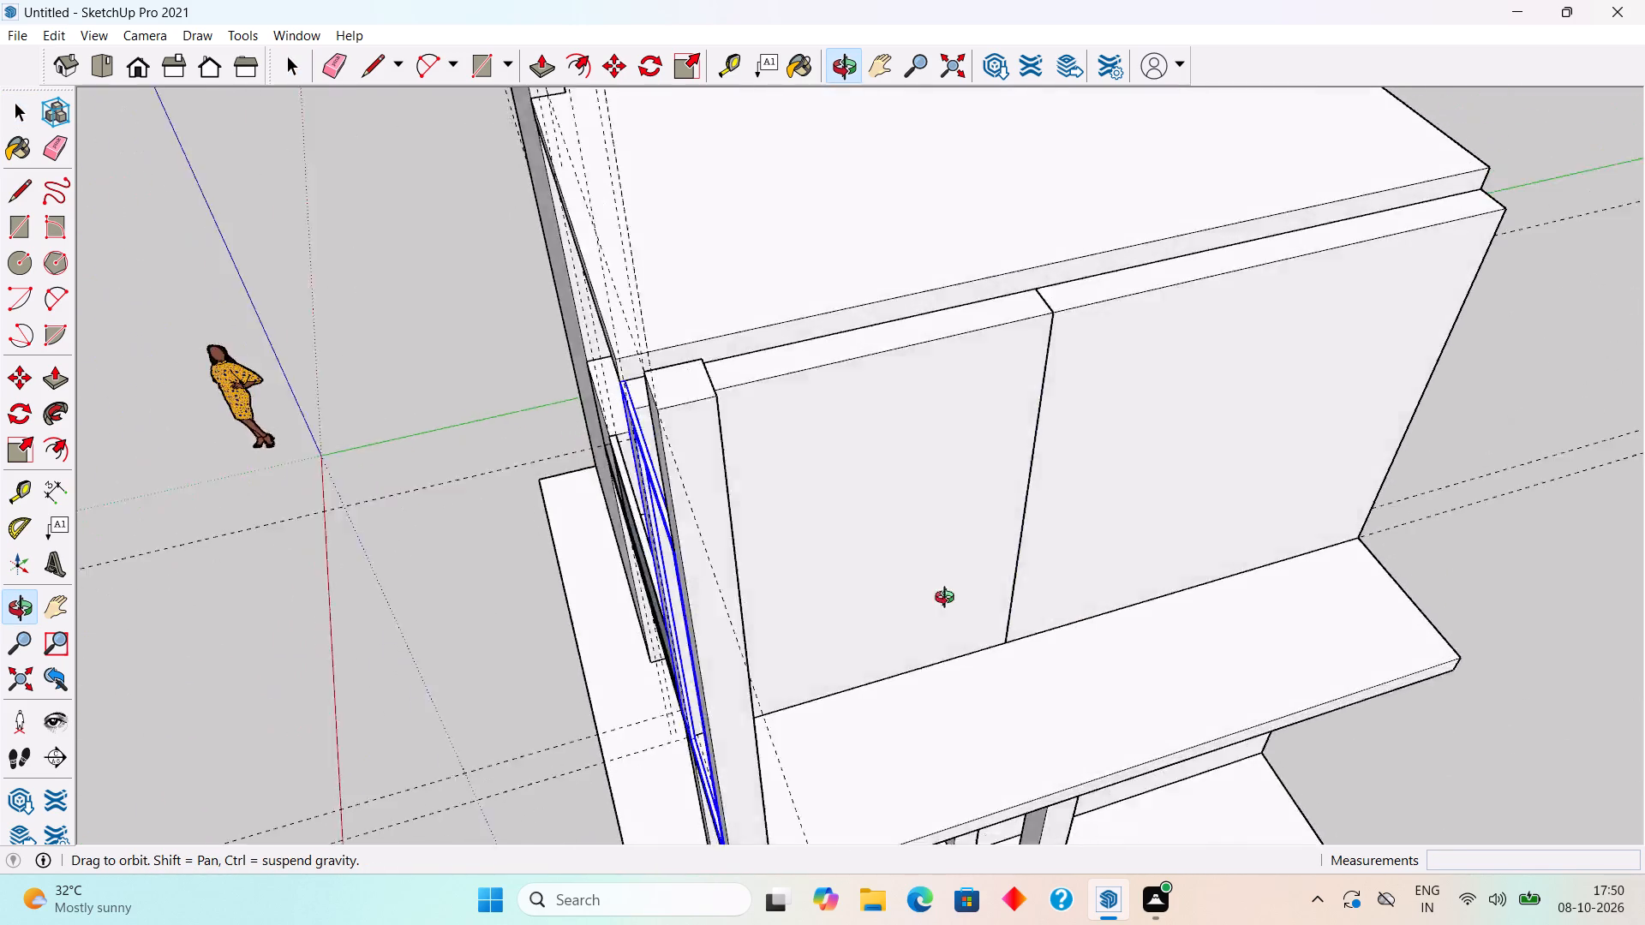
{"action": "middle_click_drag", "start_coordinate": [948, 600], "coordinate": [1256, 499]}
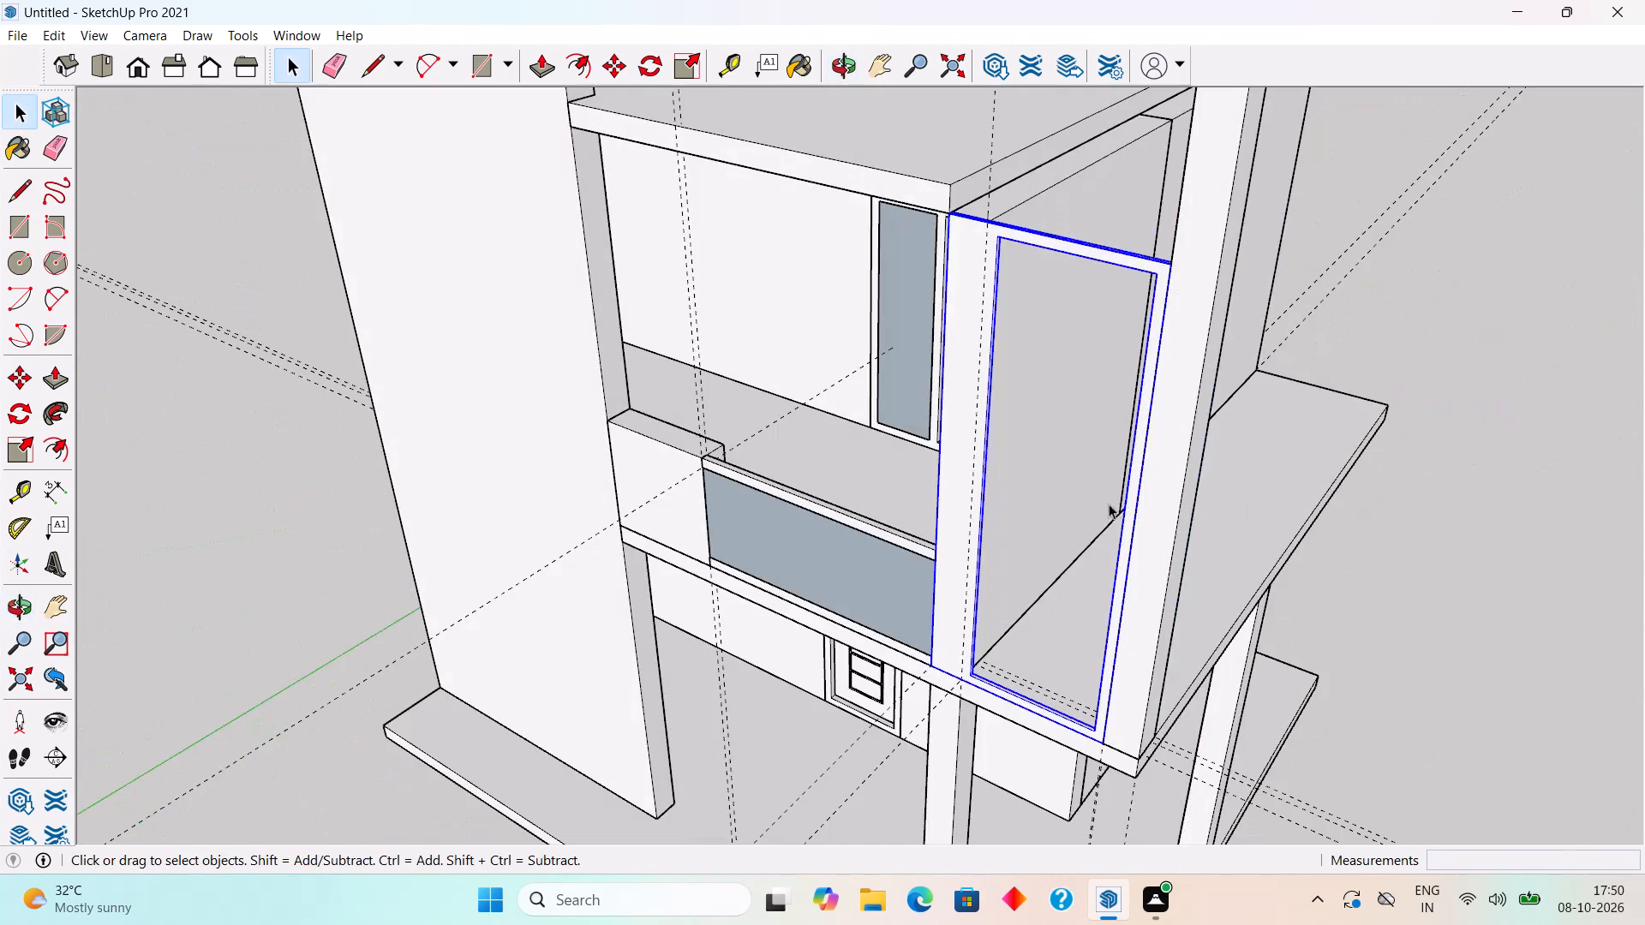
{"action": "scroll", "coordinate": [994, 528], "scroll_direction": "up", "scroll_amount": 4}
{"action": "scroll", "coordinate": [977, 459], "scroll_direction": "down", "scroll_amount": 8}
{"action": "scroll", "coordinate": [1020, 400], "scroll_direction": "up", "scroll_amount": 1}
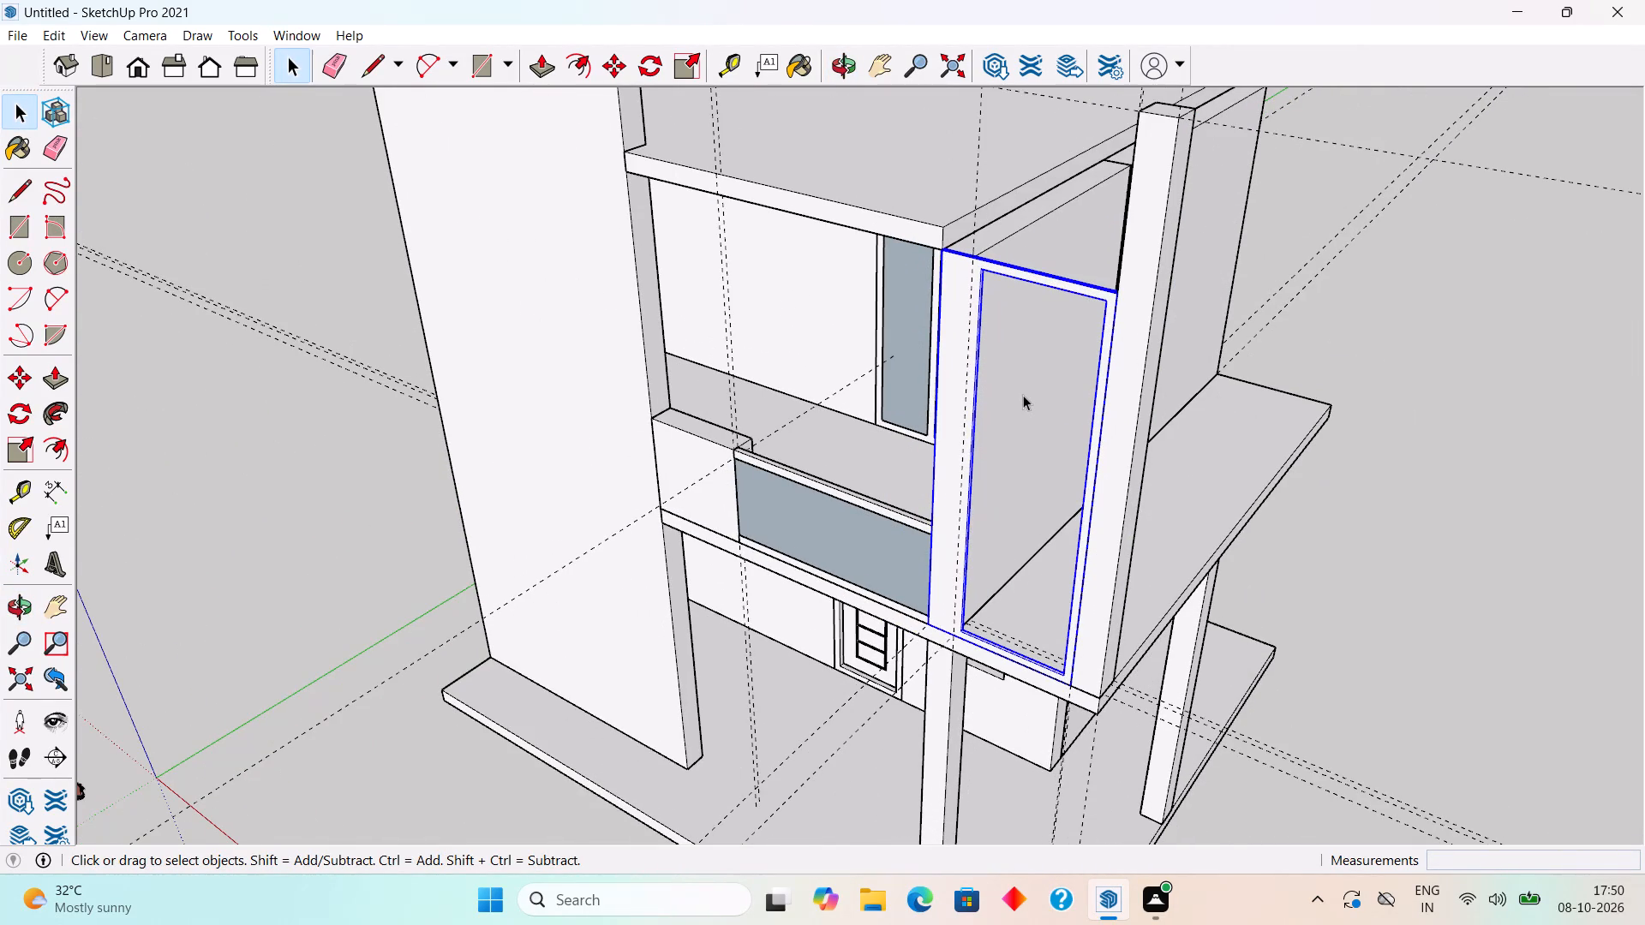
{"action": "scroll", "coordinate": [1024, 395], "scroll_direction": "up", "scroll_amount": 1}
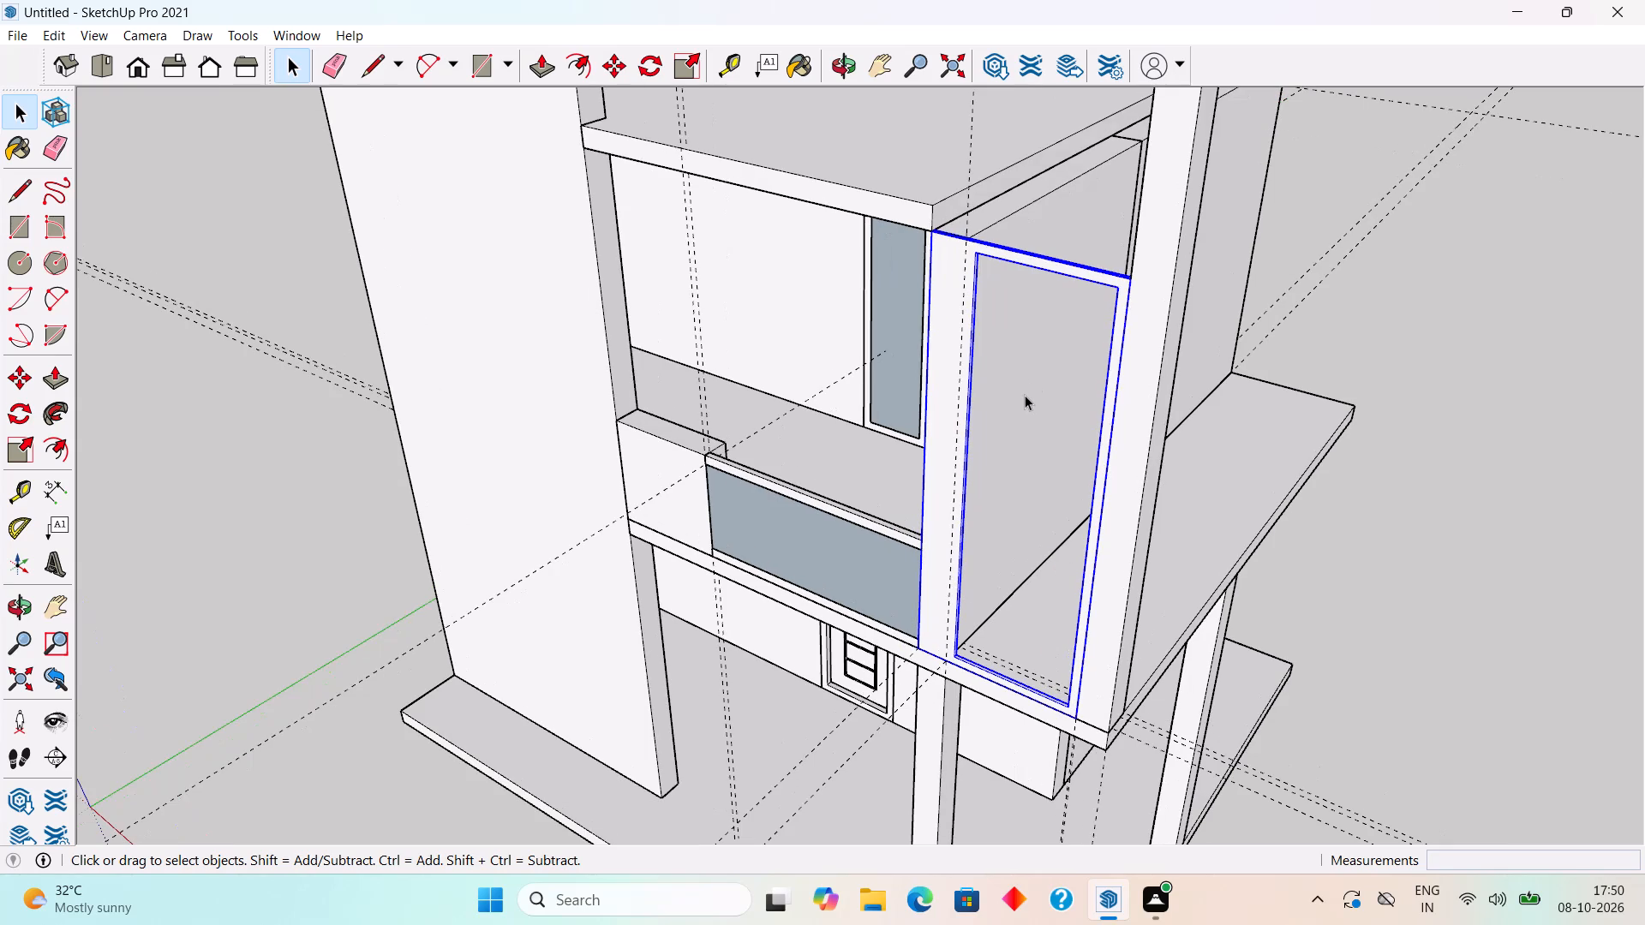
{"action": "scroll", "coordinate": [1000, 409], "scroll_direction": "up", "scroll_amount": 4}
{"action": "middle_click_drag", "start_coordinate": [943, 431], "coordinate": [904, 448]}
{"action": "scroll", "coordinate": [903, 454], "scroll_direction": "up", "scroll_amount": 10}
{"action": "triple_click", "coordinate": [894, 461]}
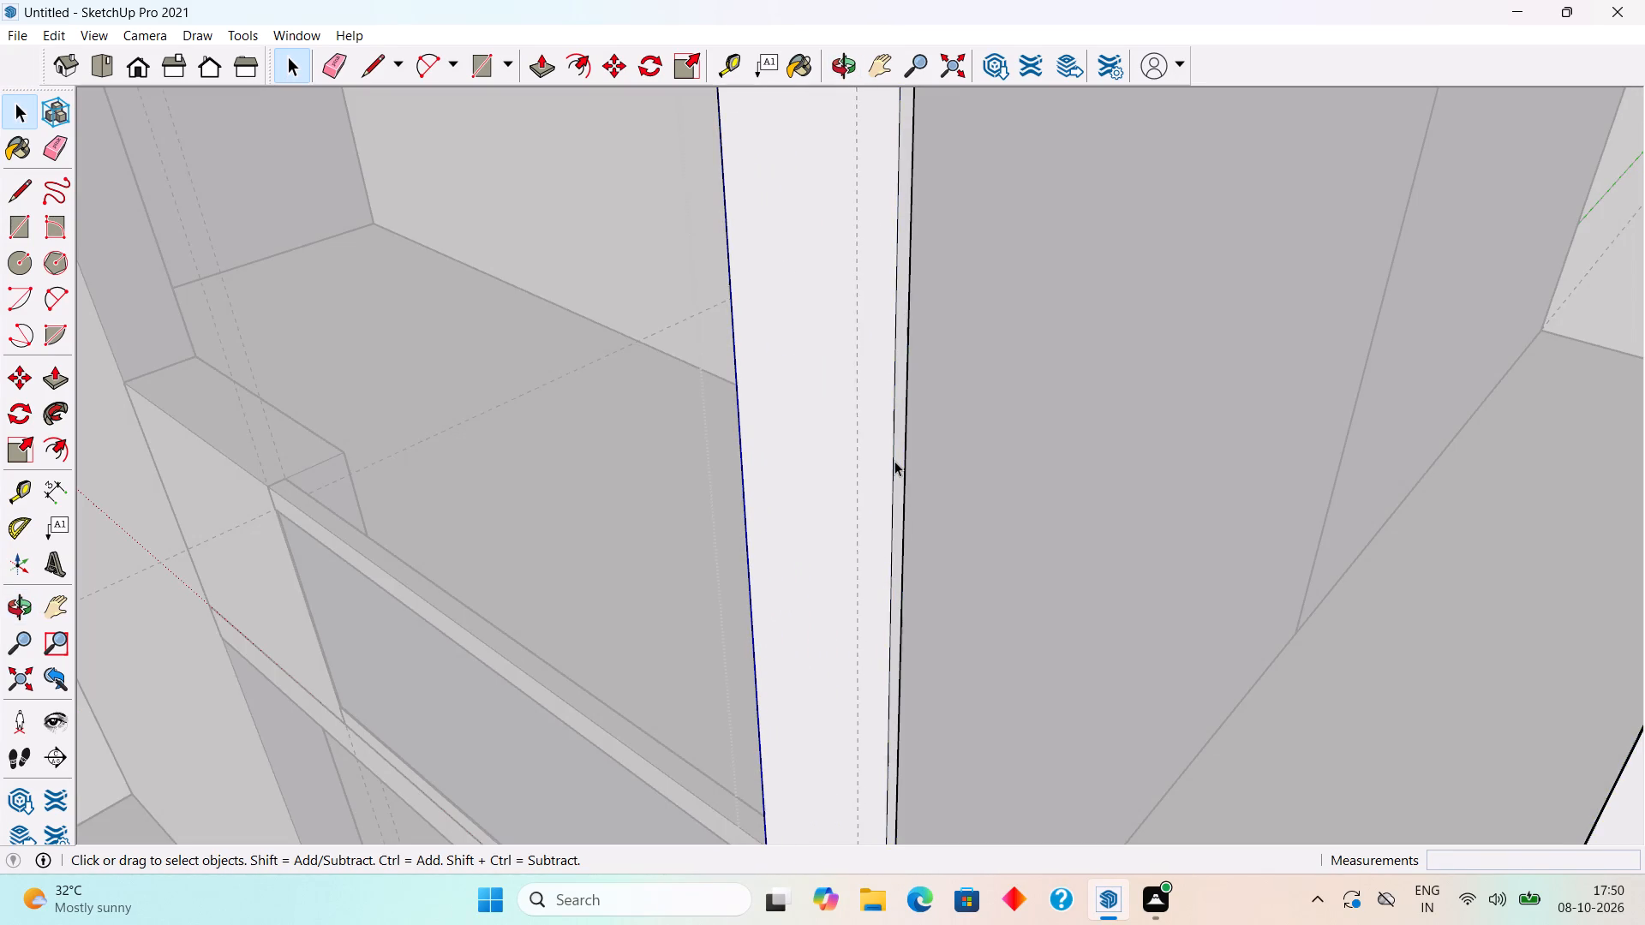
{"action": "left_click", "coordinate": [894, 461]}
{"action": "left_click", "coordinate": [900, 459]}
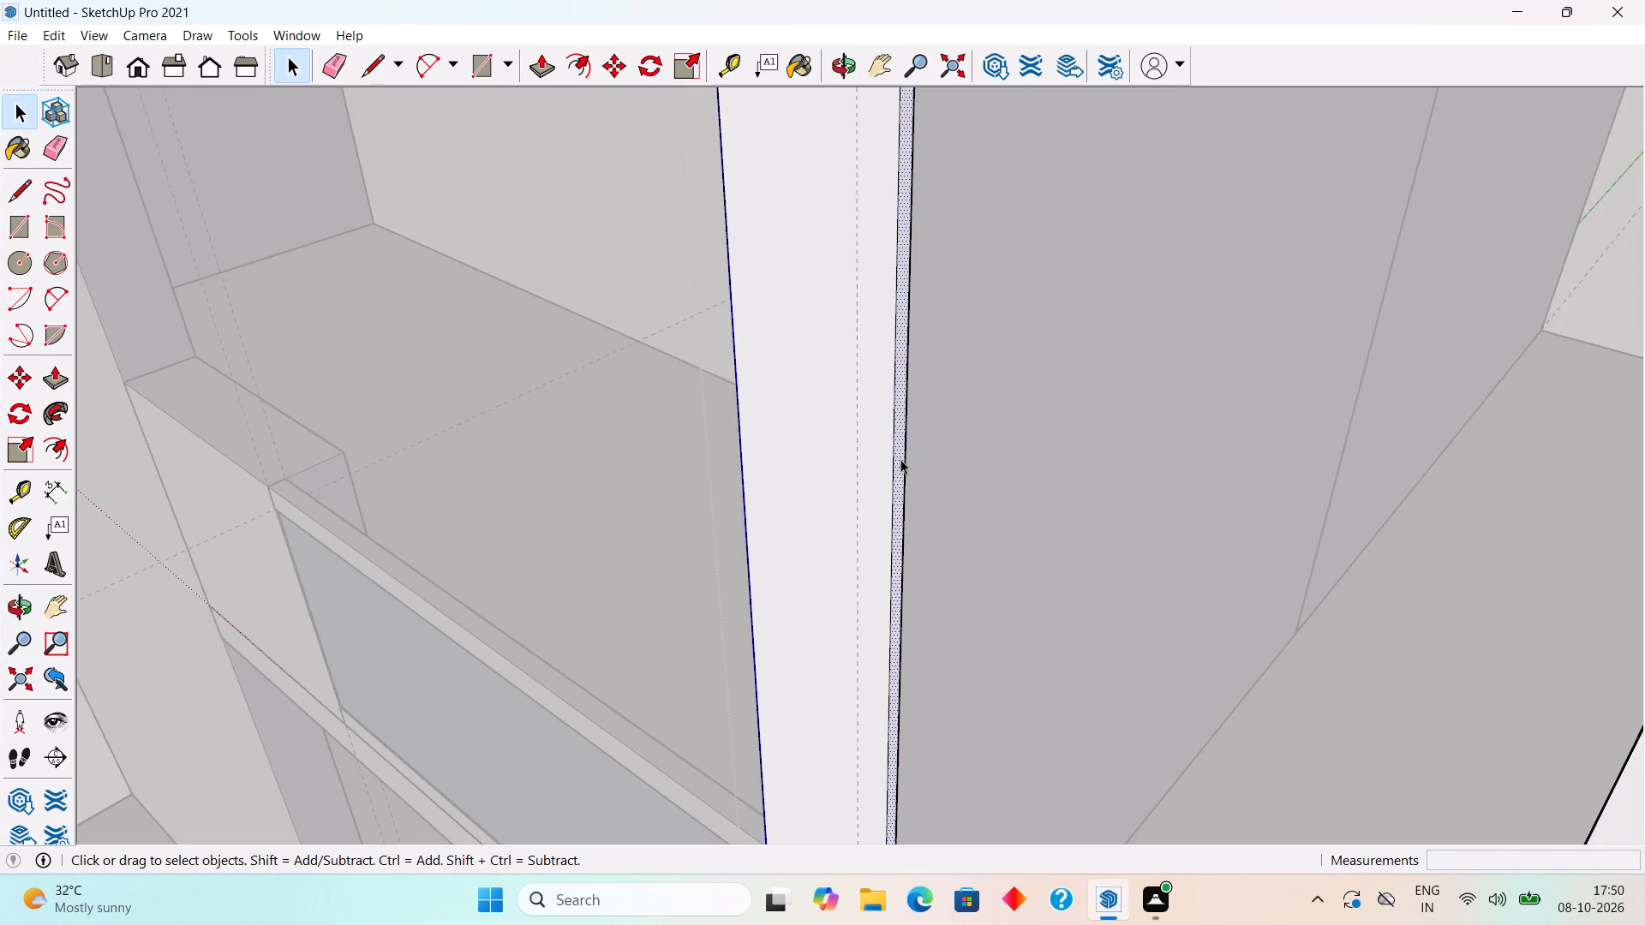
{"action": "key", "text": "p"}
{"action": "left_click", "coordinate": [900, 459]}
{"action": "left_click", "coordinate": [920, 402]}
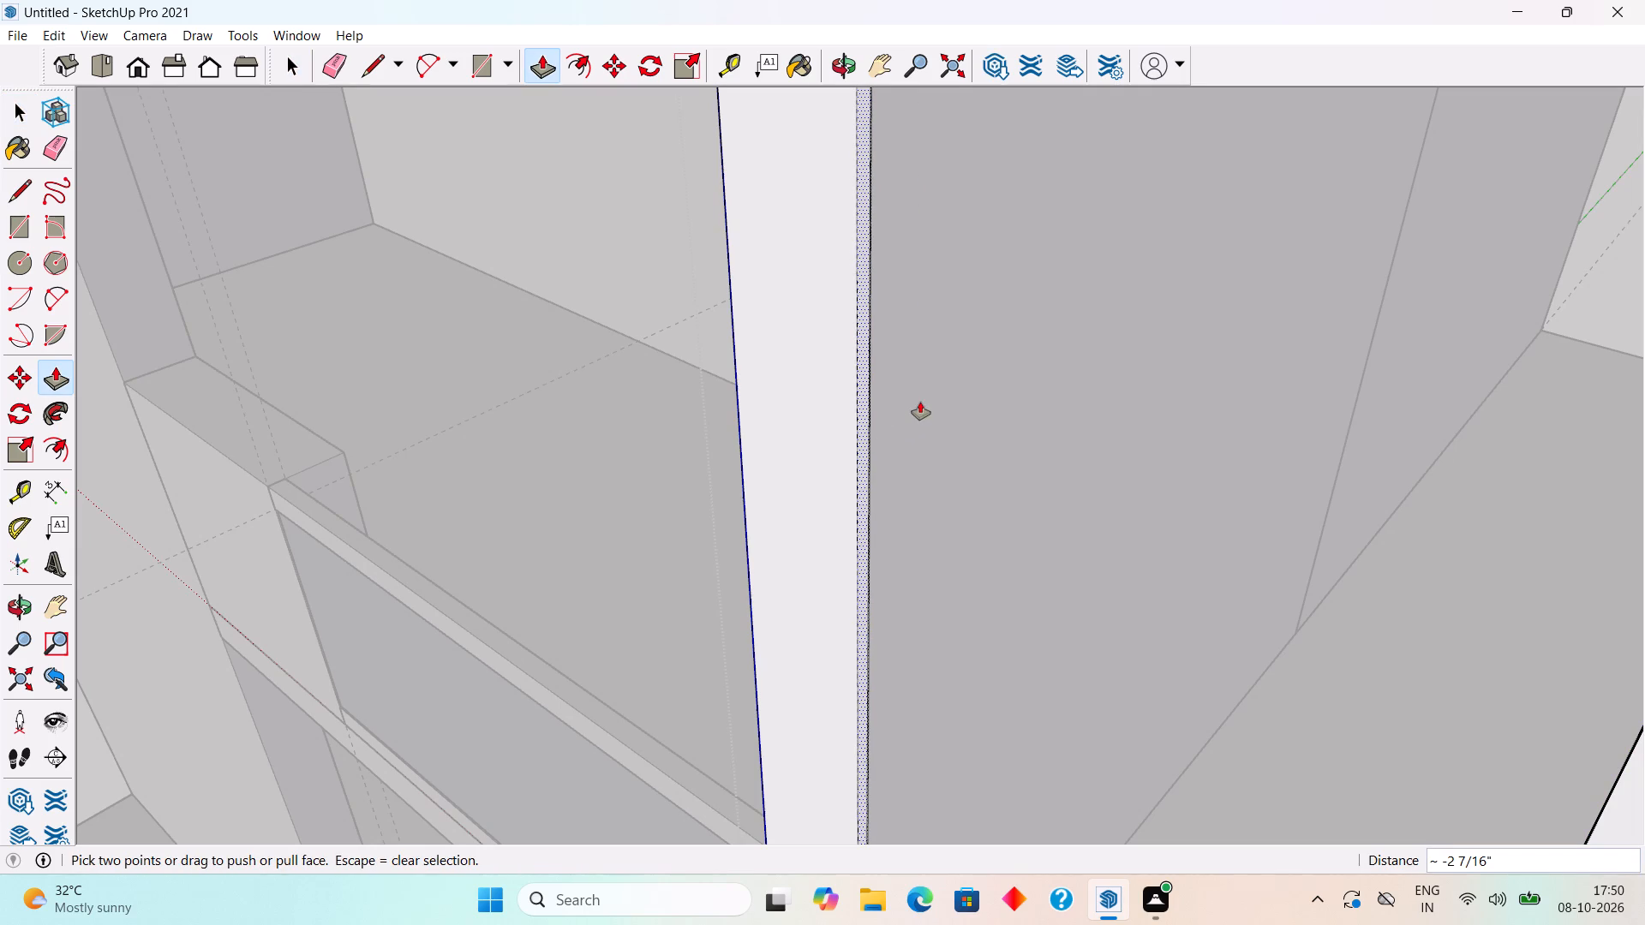
{"action": "key", "text": "space"}
Inside the frame group, push the opening's inner face nearest the column back about 2 7/16" to the column.
{"action": "scroll", "coordinate": [920, 402], "scroll_direction": "down", "scroll_amount": 12}
{"action": "middle_click_drag", "start_coordinate": [936, 480], "coordinate": [1112, 601]}
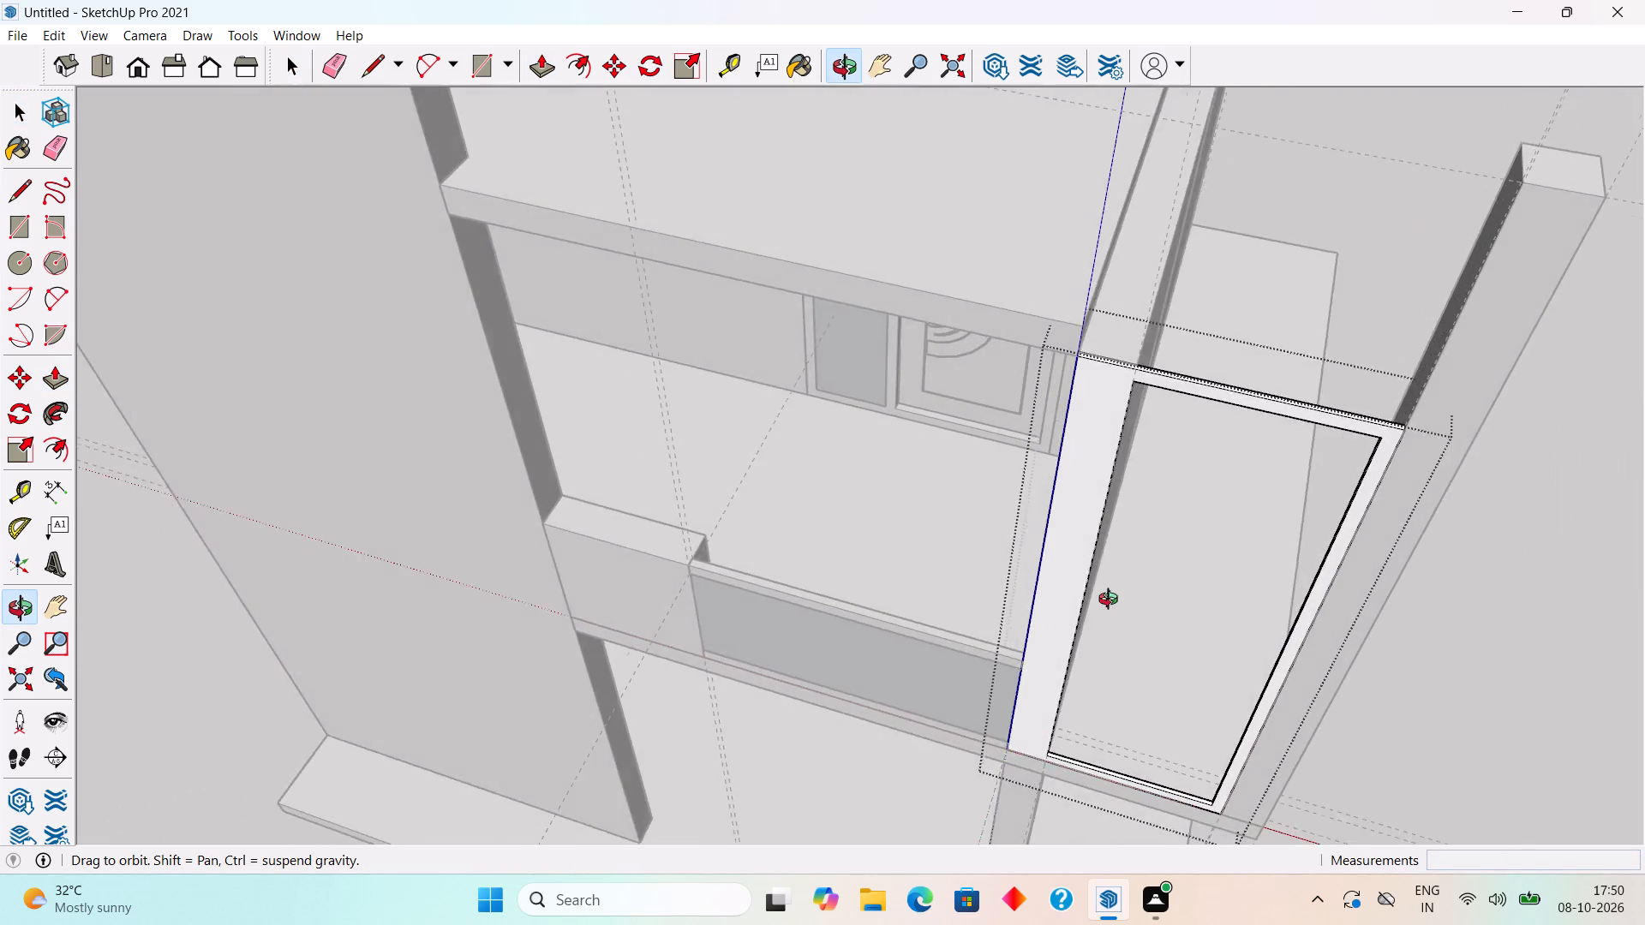
{"action": "middle_click_drag", "start_coordinate": [1112, 601], "coordinate": [1159, 527]}
{"action": "middle_click_drag", "start_coordinate": [1228, 559], "coordinate": [1336, 594]}
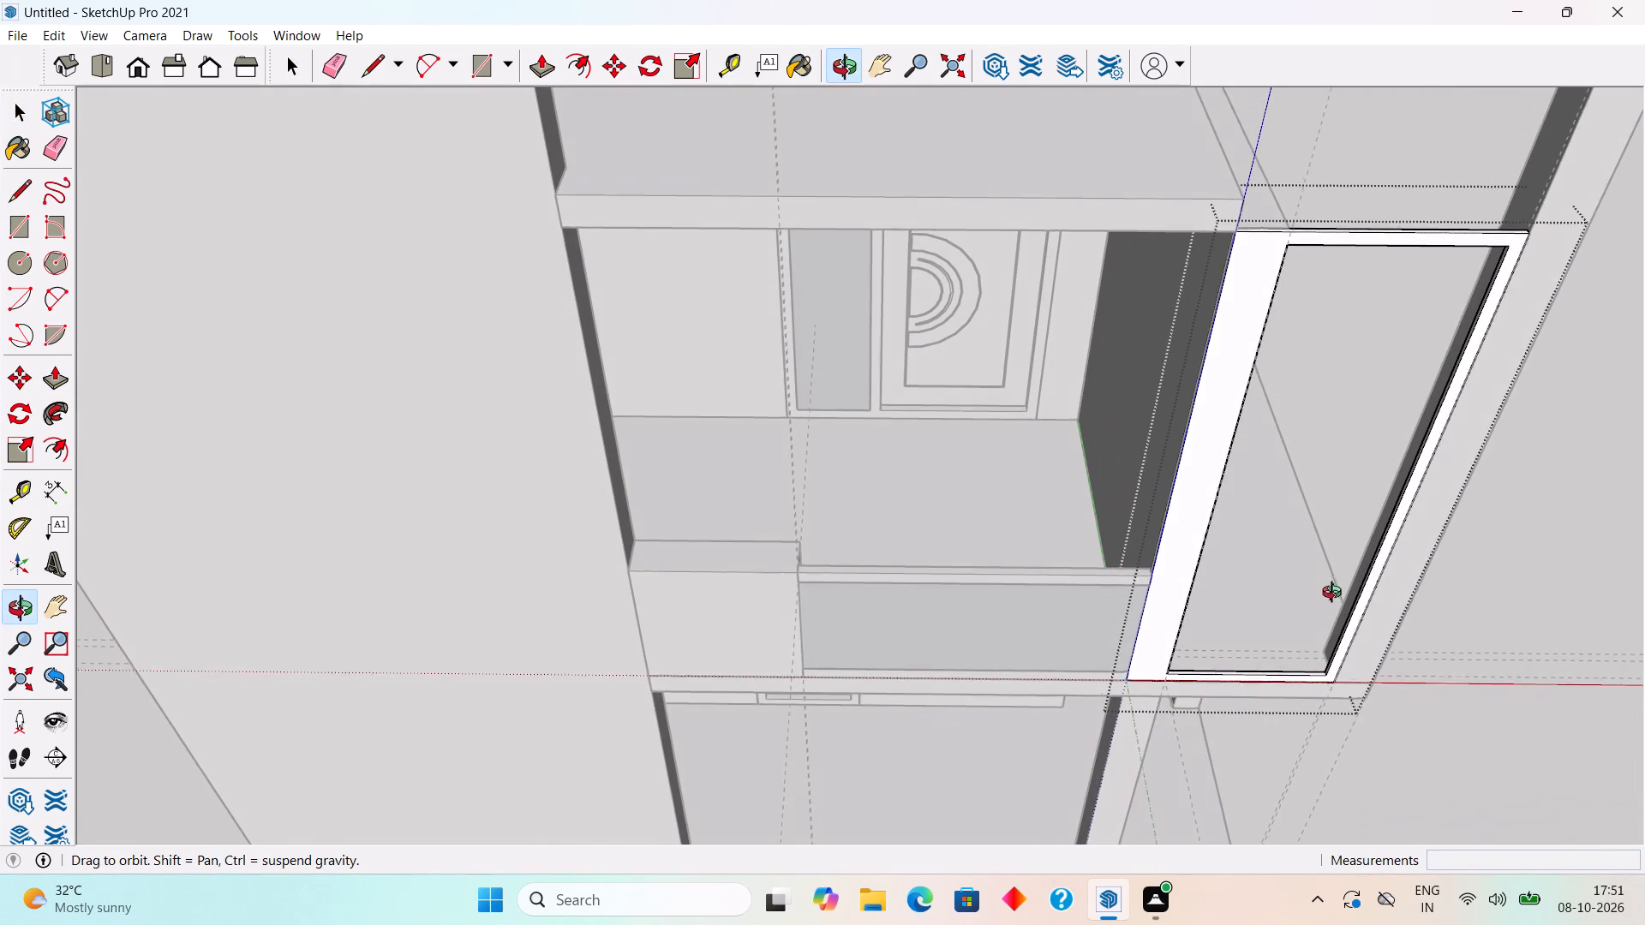
{"action": "middle_click_drag", "start_coordinate": [1336, 594], "coordinate": [1355, 583]}
{"action": "scroll", "coordinate": [1362, 553], "scroll_direction": "up", "scroll_amount": 3}
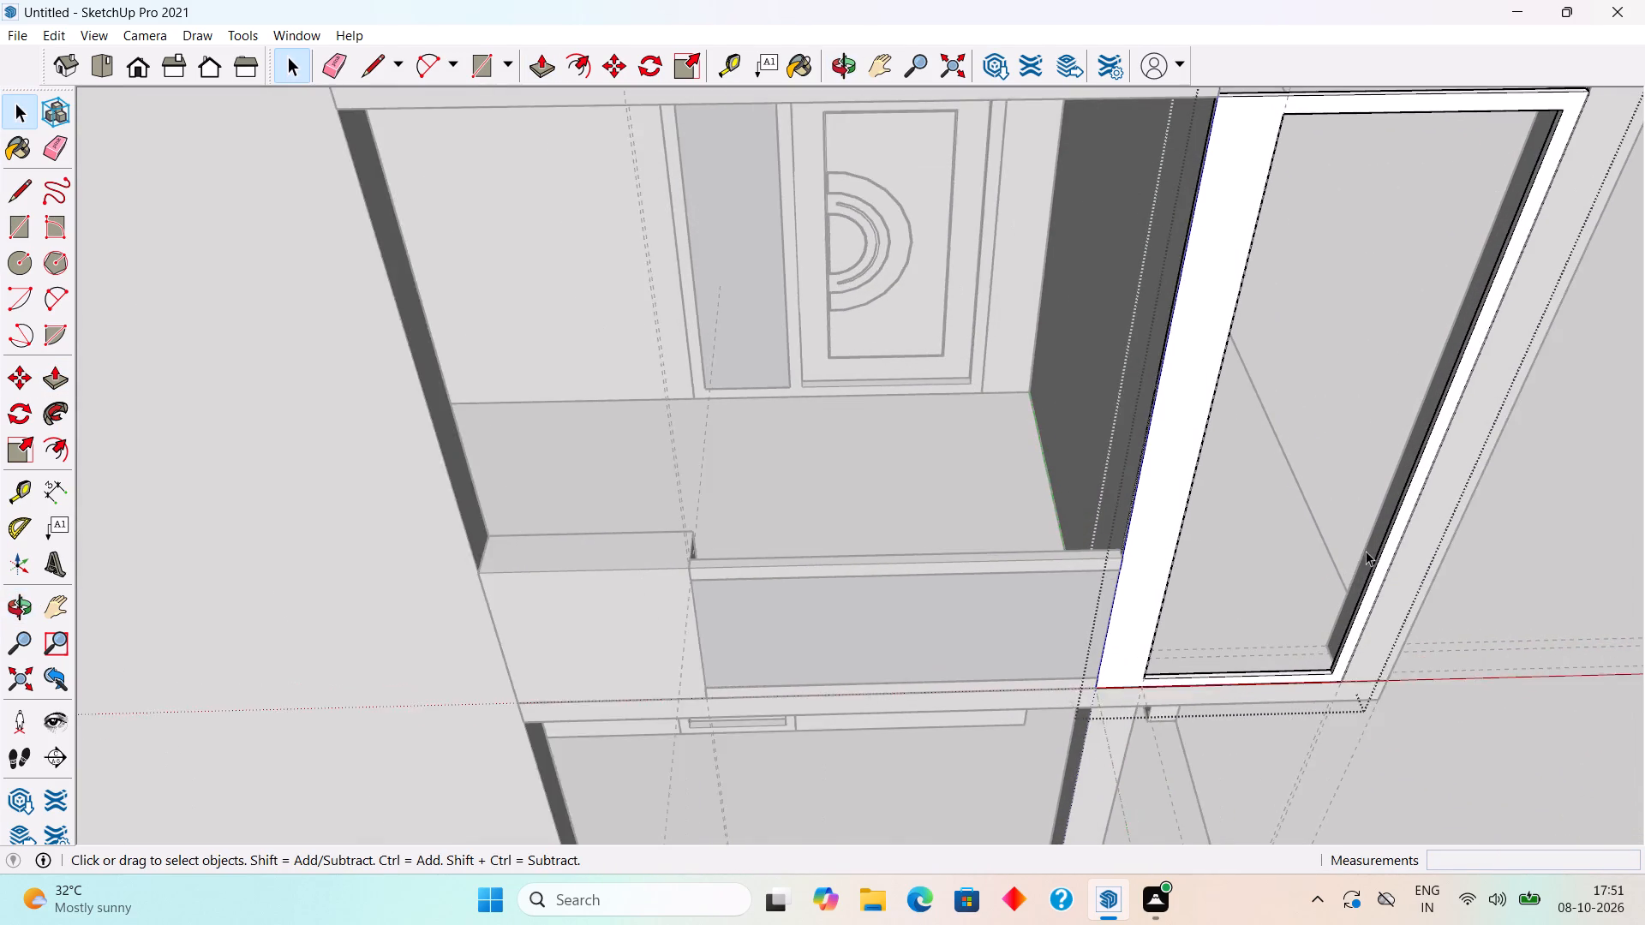
{"action": "scroll", "coordinate": [1366, 551], "scroll_direction": "up", "scroll_amount": 1}
{"action": "middle_click_drag", "start_coordinate": [1385, 540], "coordinate": [1325, 516]}
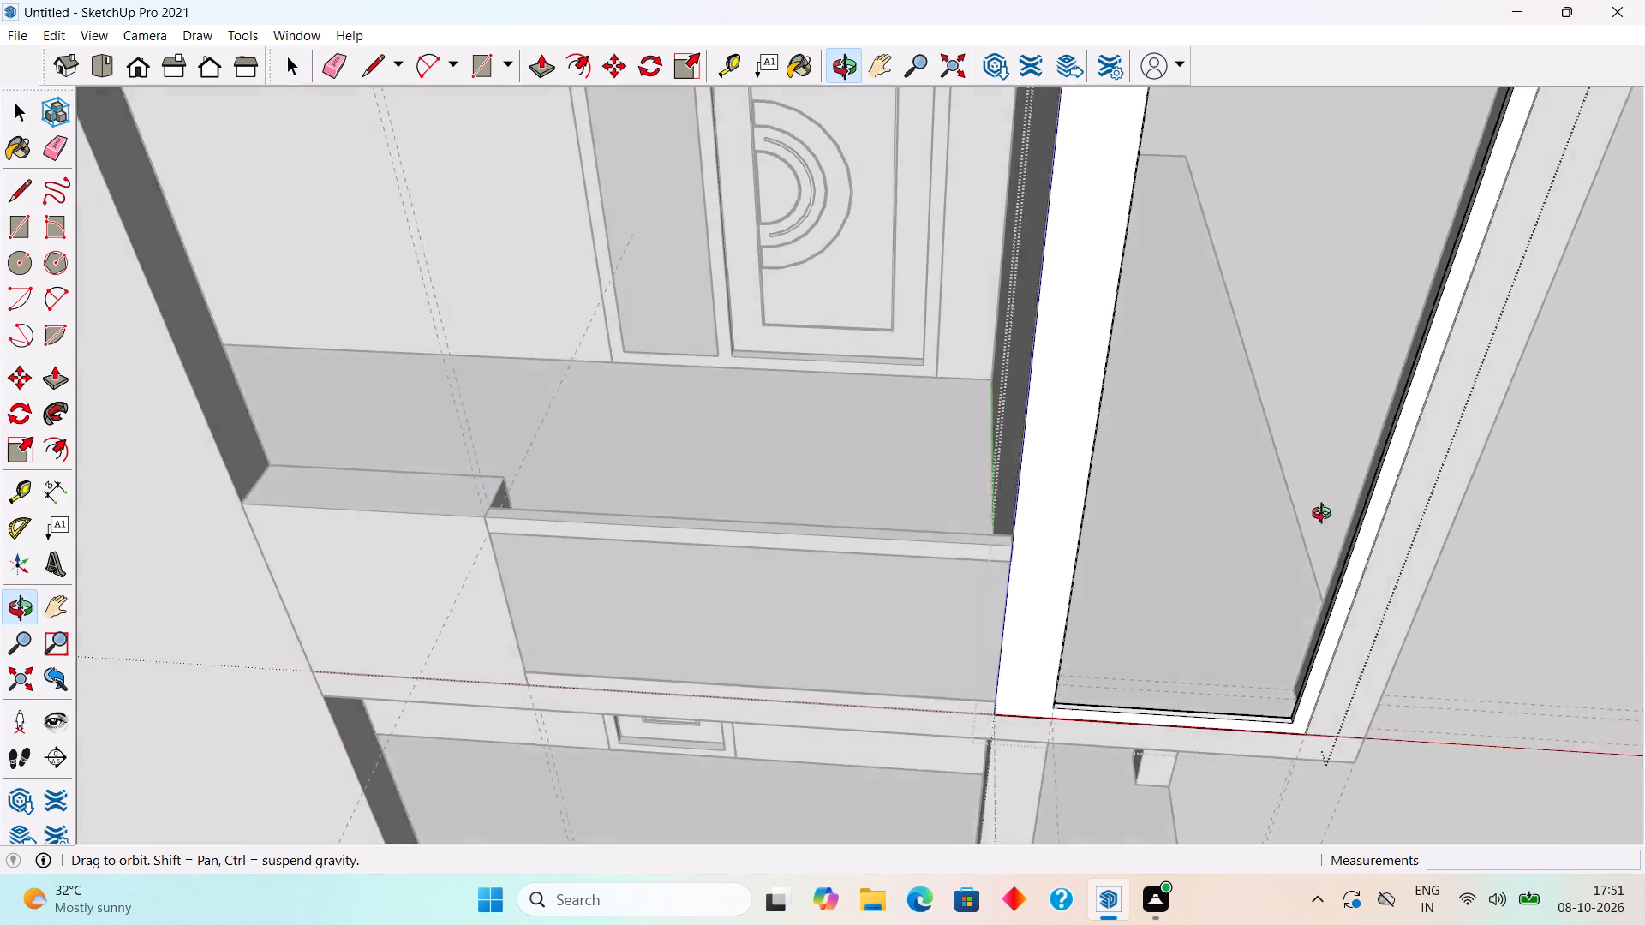
{"action": "middle_click_drag", "start_coordinate": [1325, 516], "coordinate": [1449, 594]}
{"action": "scroll", "coordinate": [1449, 594], "scroll_direction": "up", "scroll_amount": 1}
{"action": "scroll", "coordinate": [1367, 532], "scroll_direction": "up", "scroll_amount": 8}
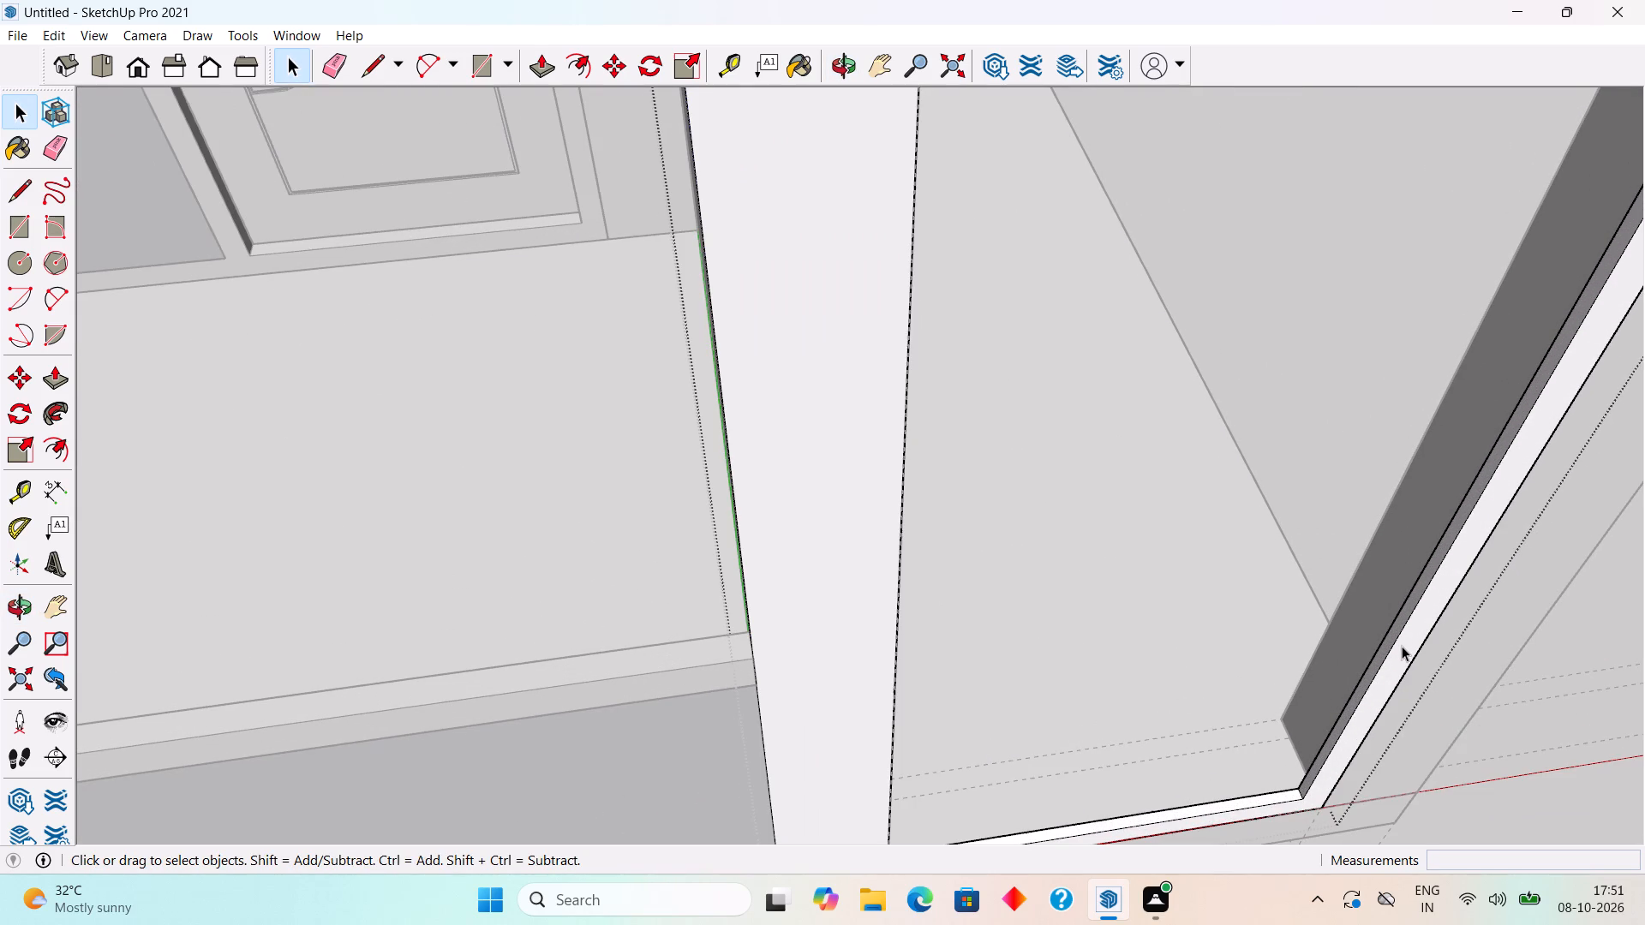
{"action": "key", "text": "p"}
{"action": "key", "text": "space"}
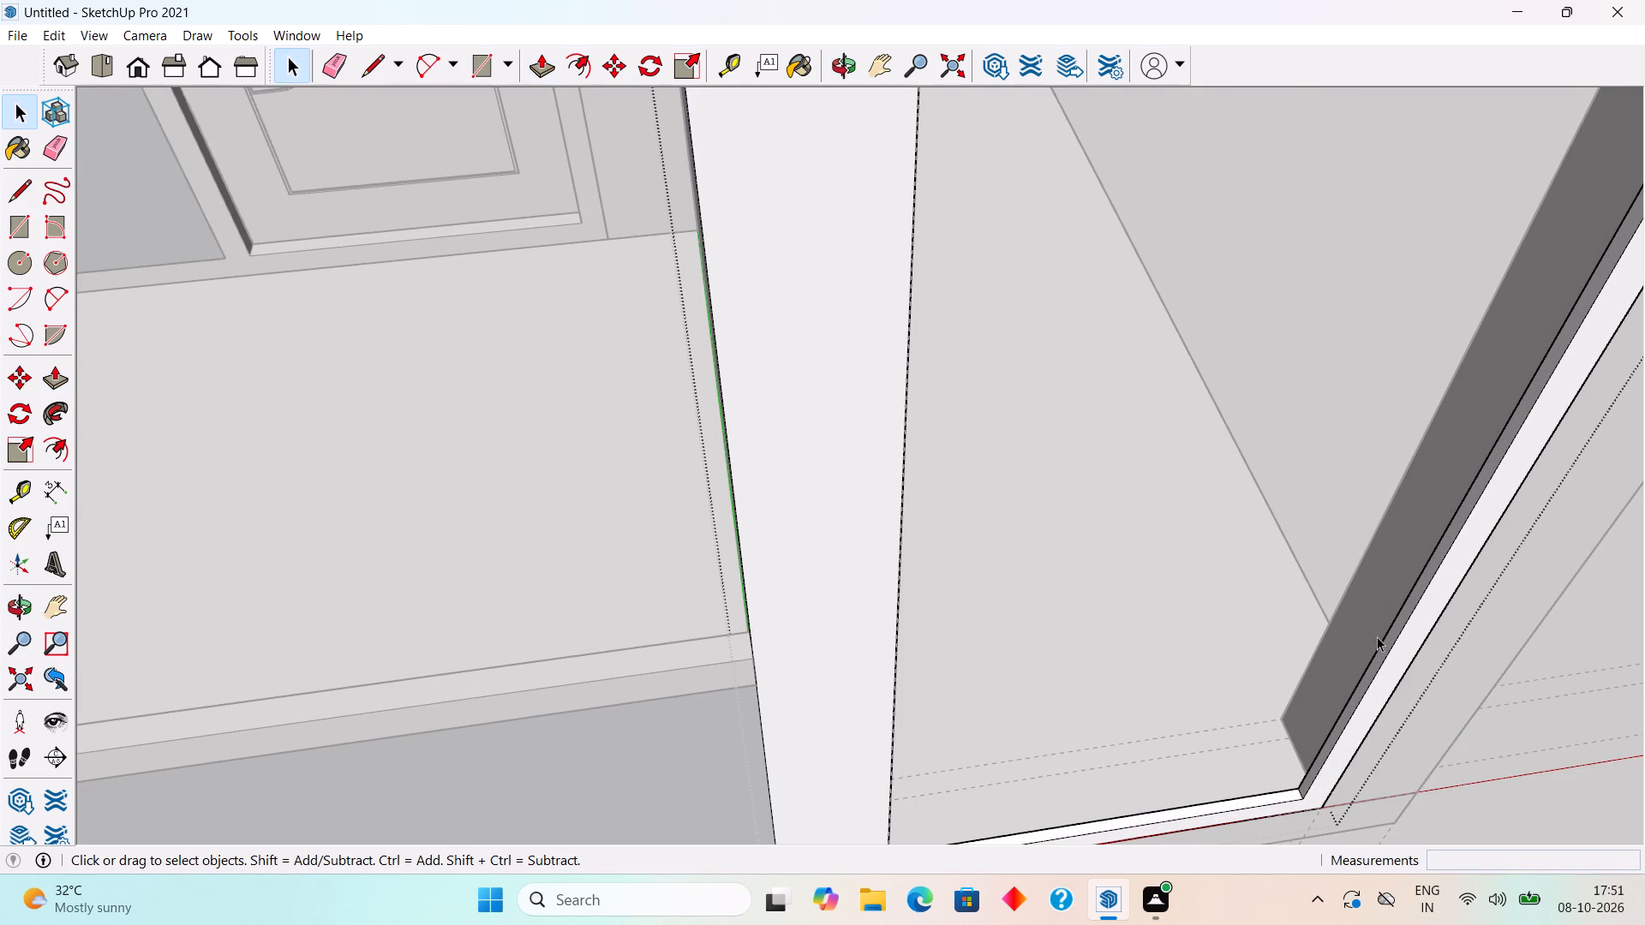
{"action": "left_click", "coordinate": [1391, 648]}
{"action": "scroll", "coordinate": [1392, 648], "scroll_direction": "up", "scroll_amount": 10}
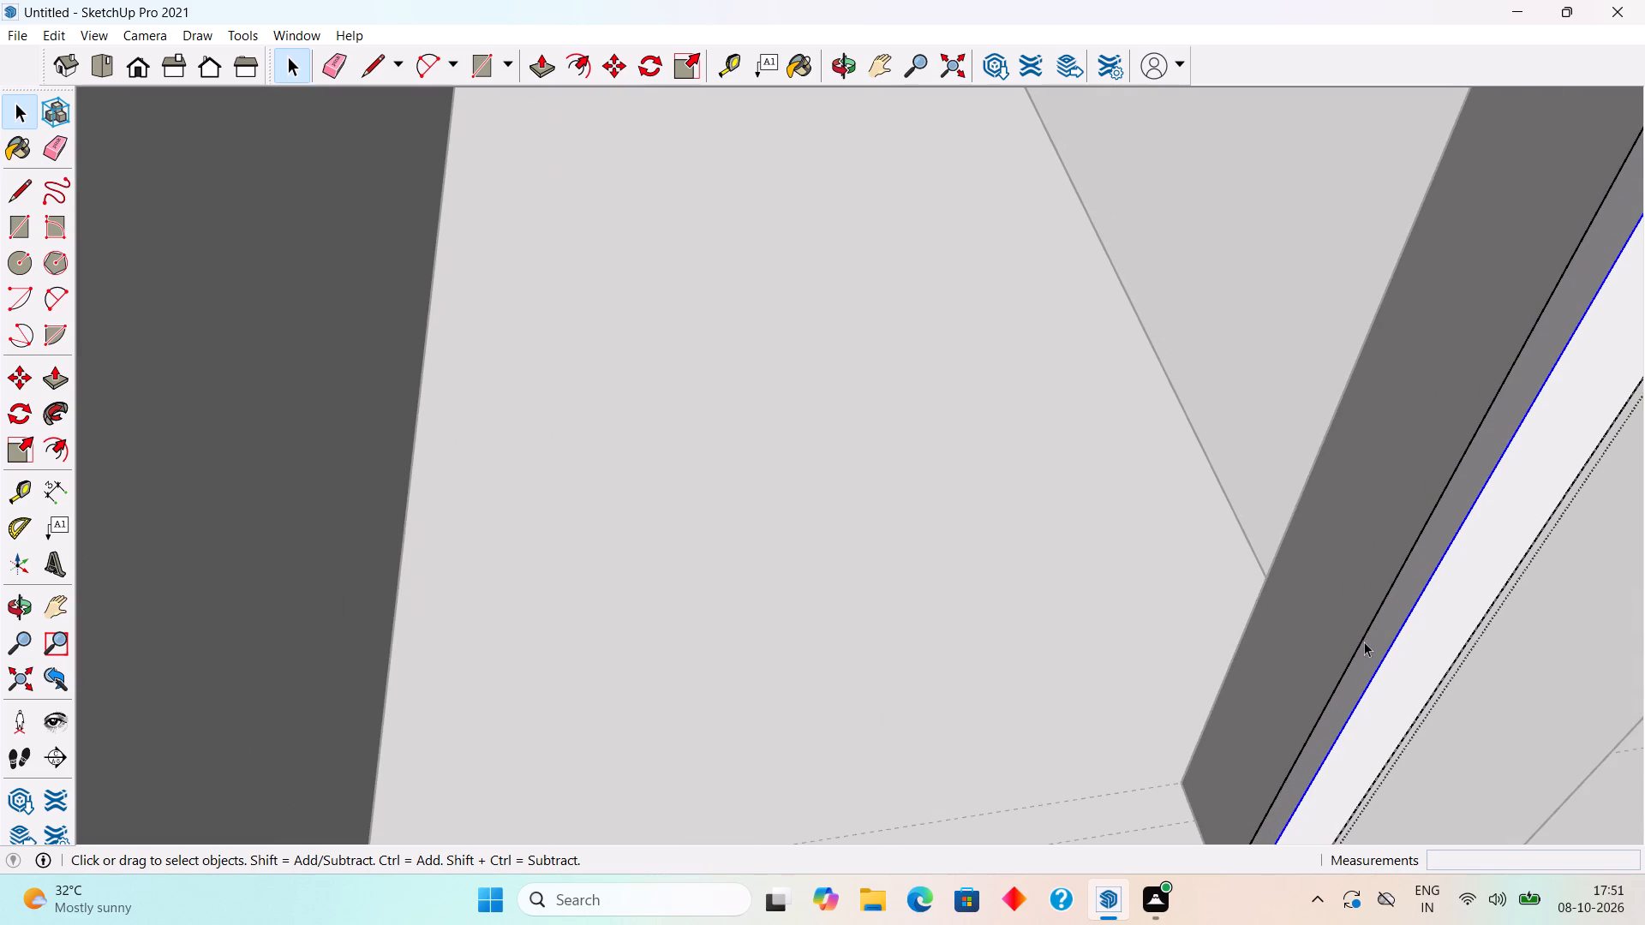
{"action": "left_click", "coordinate": [1379, 653]}
{"action": "key", "text": "p"}
{"action": "left_click", "coordinate": [1379, 653]}
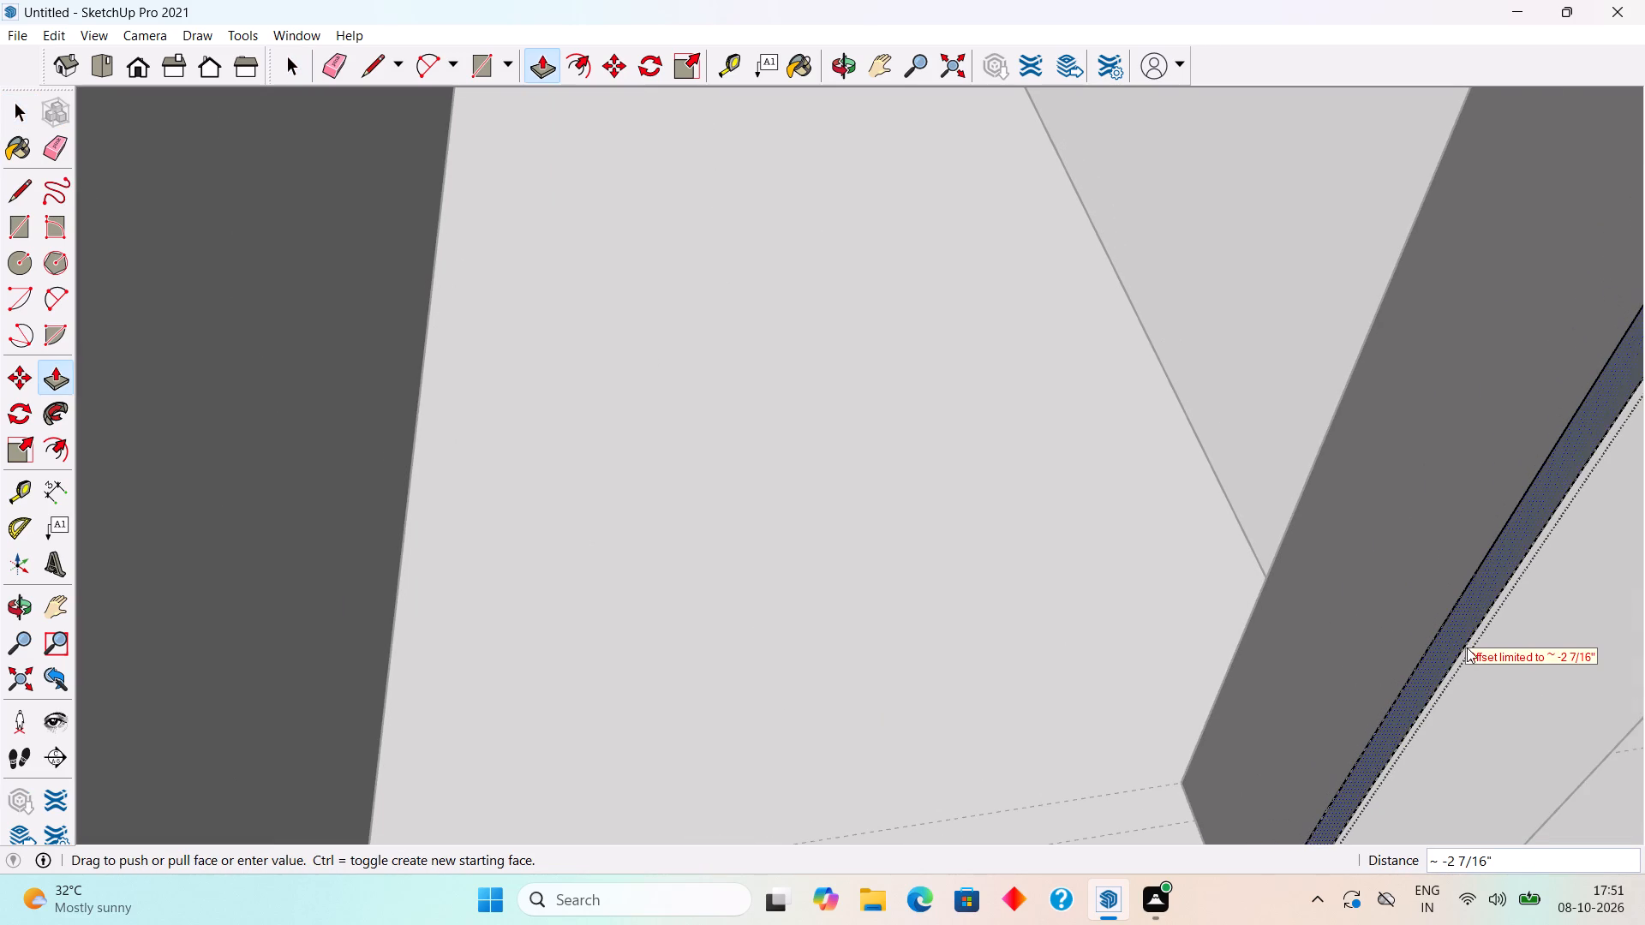
{"action": "left_click", "coordinate": [1457, 657]}
Pull the opening's column-side inner face back out by 0.1" and leave the frame group.
{"action": "left_click", "coordinate": [1446, 653]}
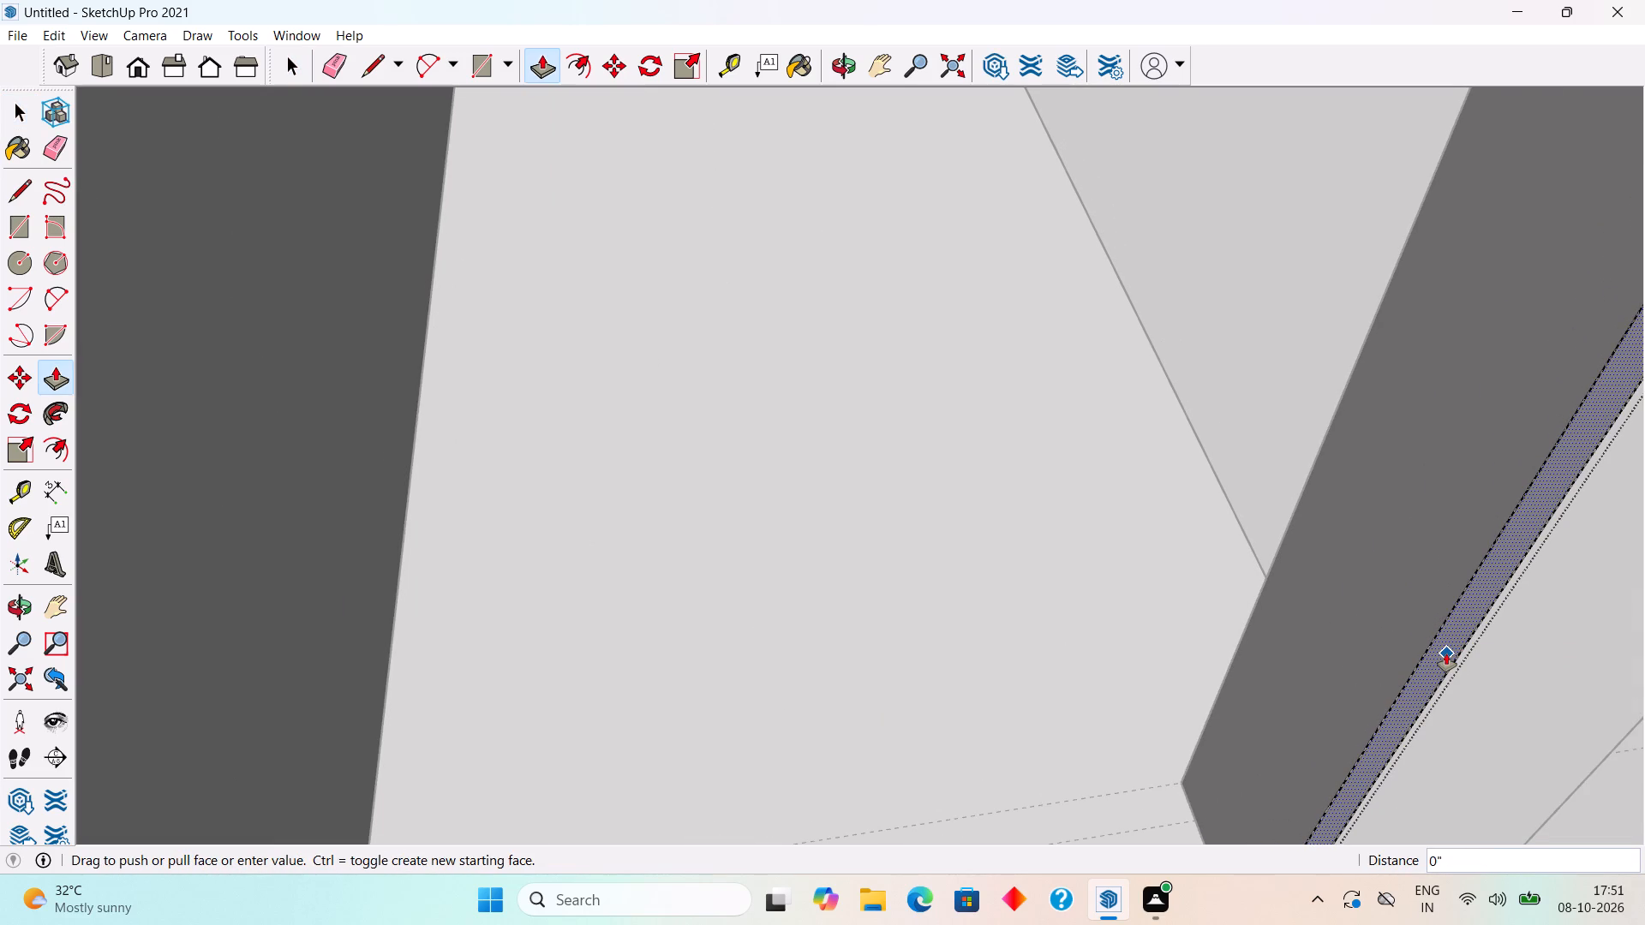
{"action": "type", "text": ".1\""}
{"action": "key", "text": "Return"}
{"action": "key", "text": "space"}
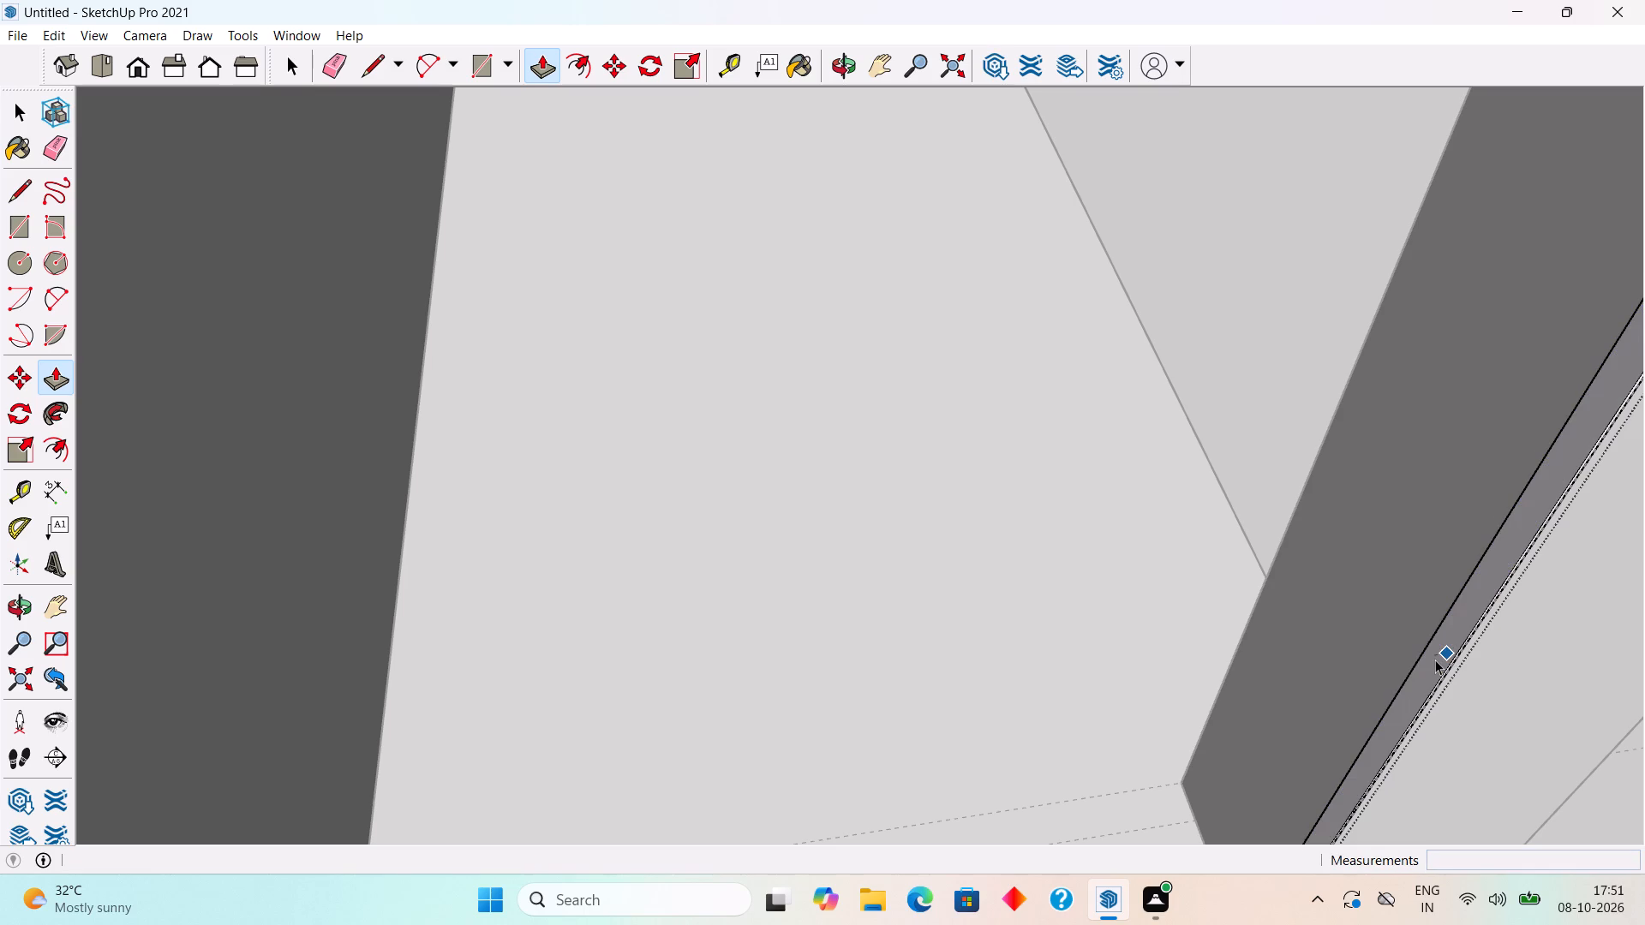
{"action": "scroll", "coordinate": [1437, 667], "scroll_direction": "down", "scroll_amount": 20}
{"action": "scroll", "coordinate": [1437, 667], "scroll_direction": "down", "scroll_amount": 2}
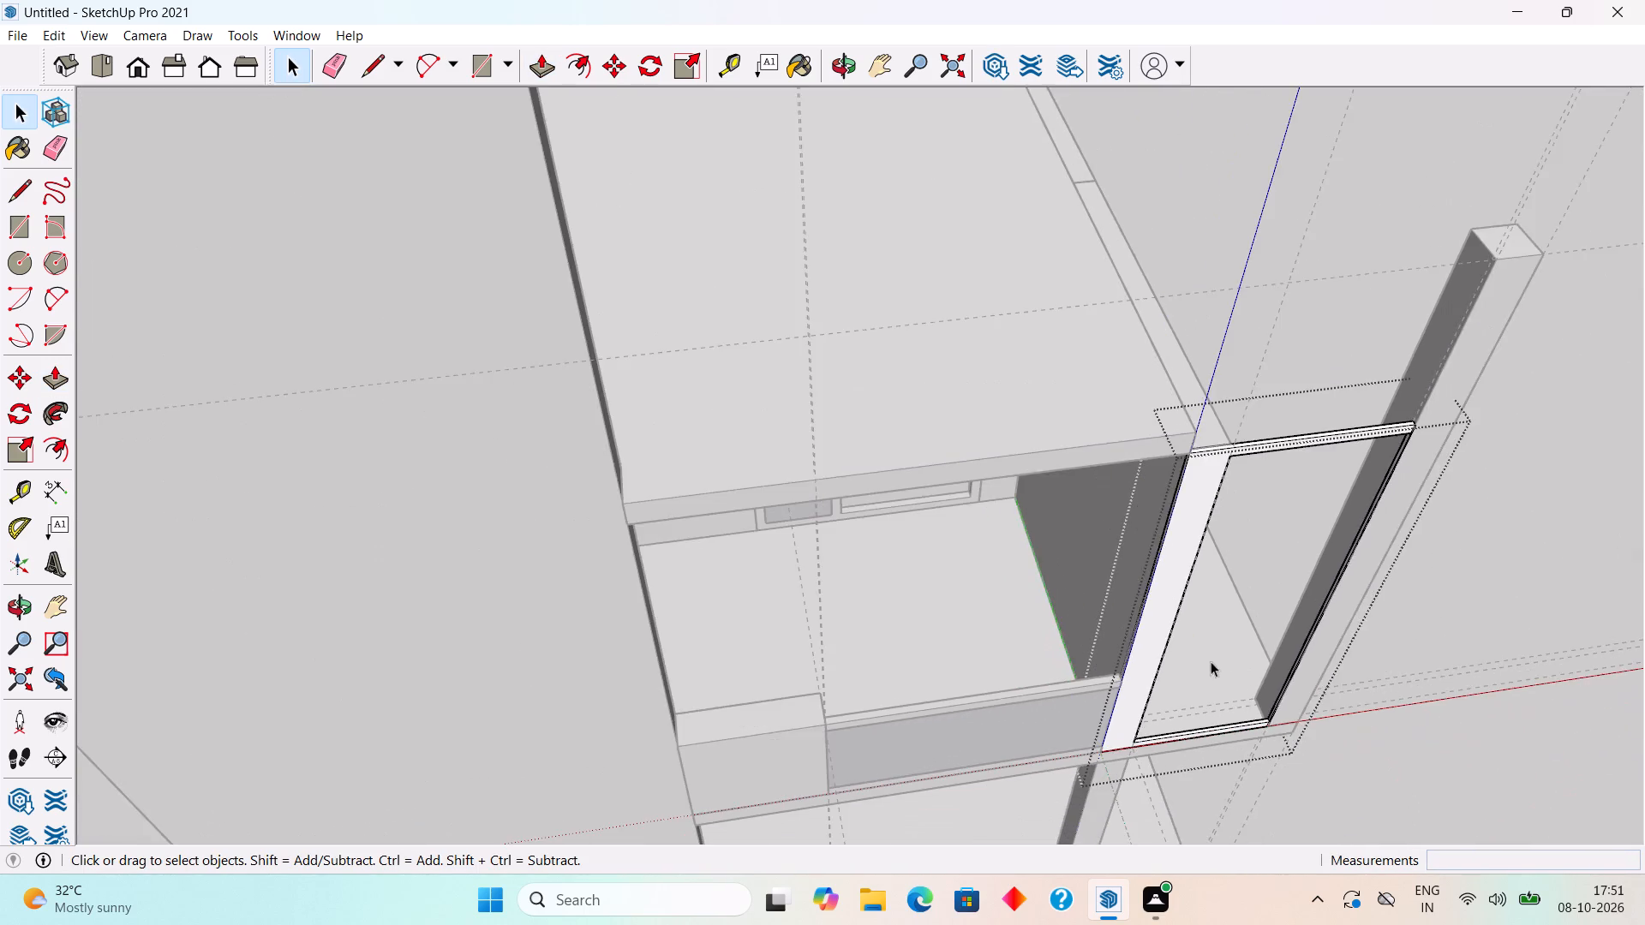
{"action": "middle_click_drag", "start_coordinate": [1202, 653], "coordinate": [1003, 435]}
{"action": "left_click", "coordinate": [1391, 508]}
Place a horizontal guide line 1.5' below the top front edge of the column.
{"action": "middle_click_drag", "start_coordinate": [1122, 585], "coordinate": [1122, 586]}
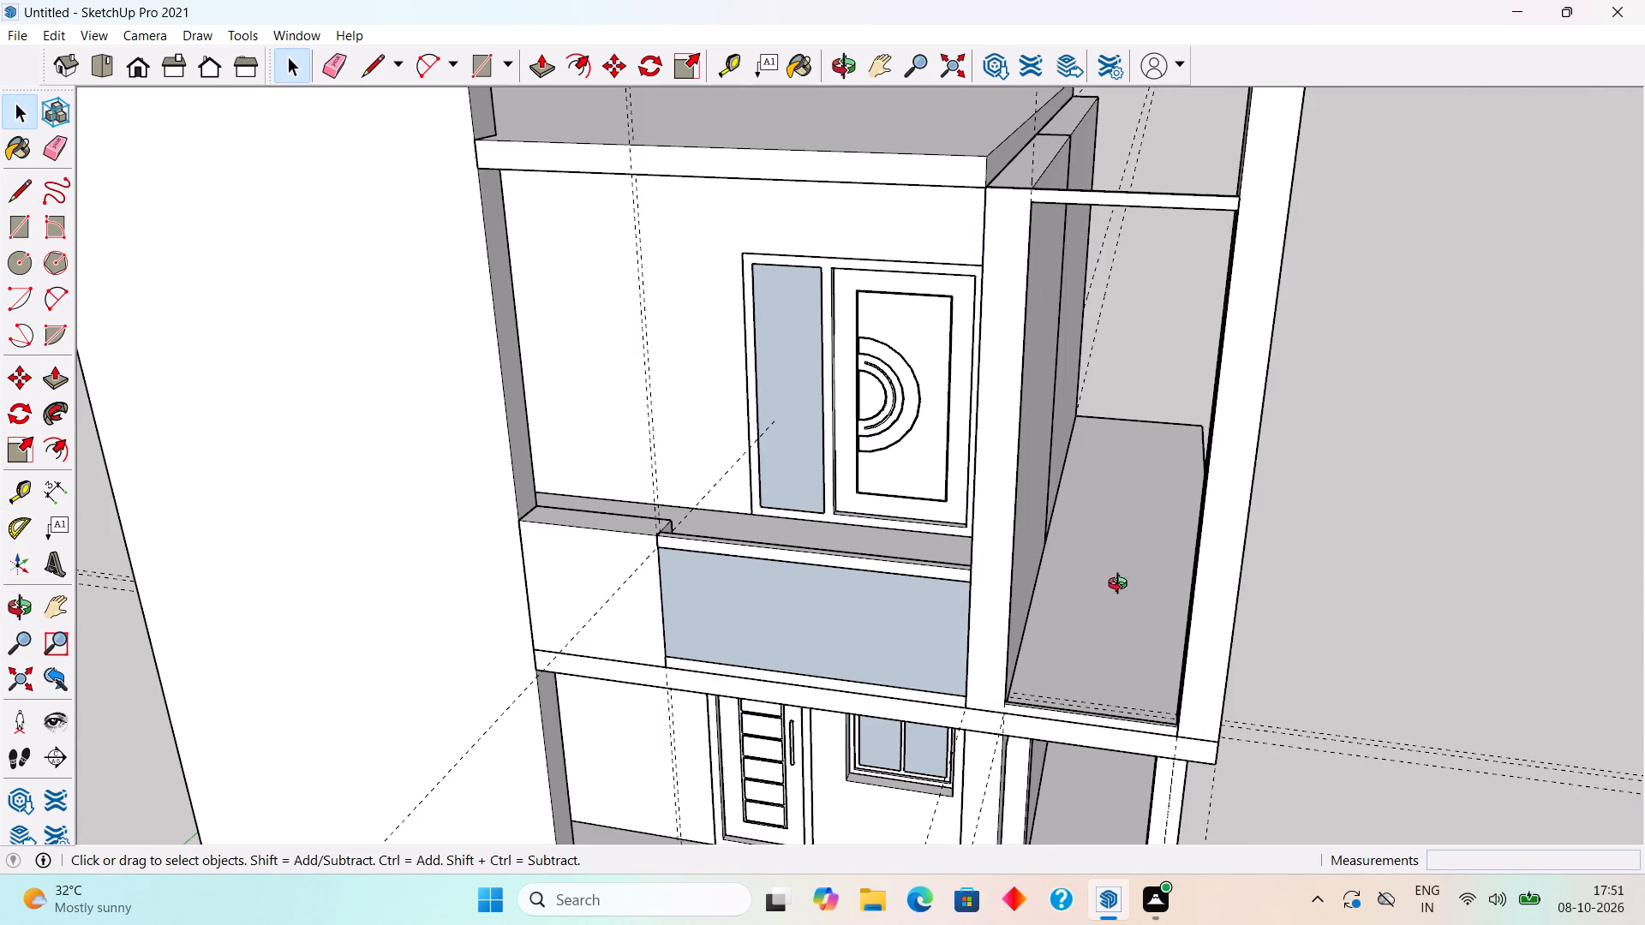
{"action": "middle_click_drag", "start_coordinate": [1122, 586], "coordinate": [1165, 567]}
{"action": "scroll", "coordinate": [1165, 567], "scroll_direction": "up", "scroll_amount": 1}
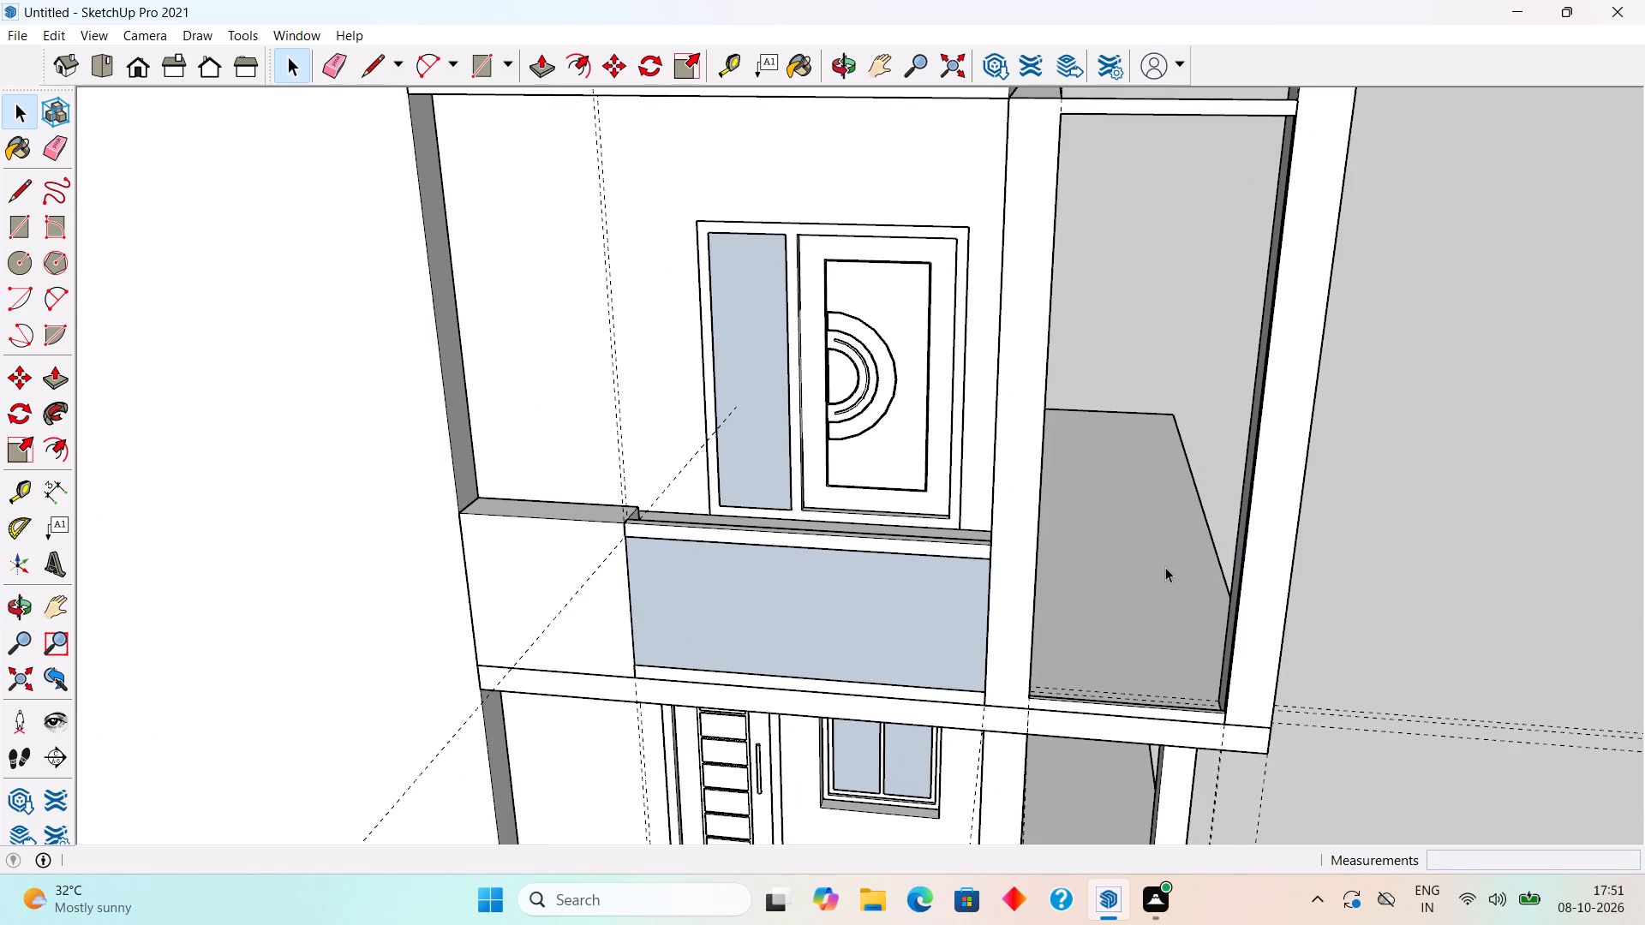
{"action": "scroll", "coordinate": [1165, 566], "scroll_direction": "down", "scroll_amount": 1}
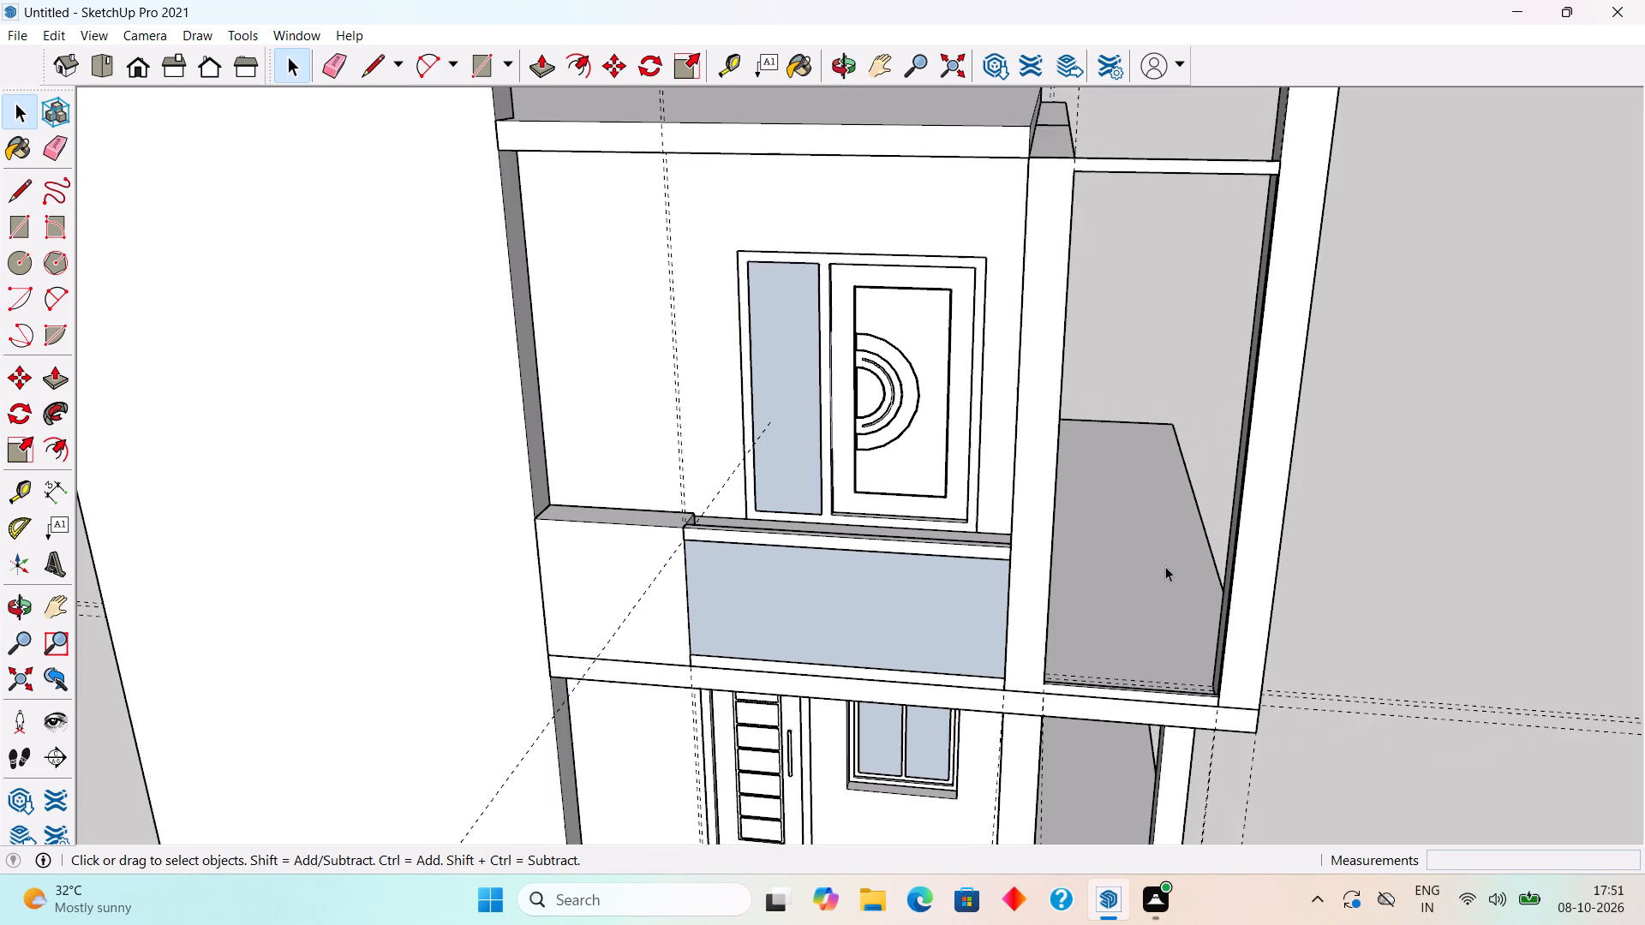
{"action": "scroll", "coordinate": [1165, 566], "scroll_direction": "down", "scroll_amount": 1}
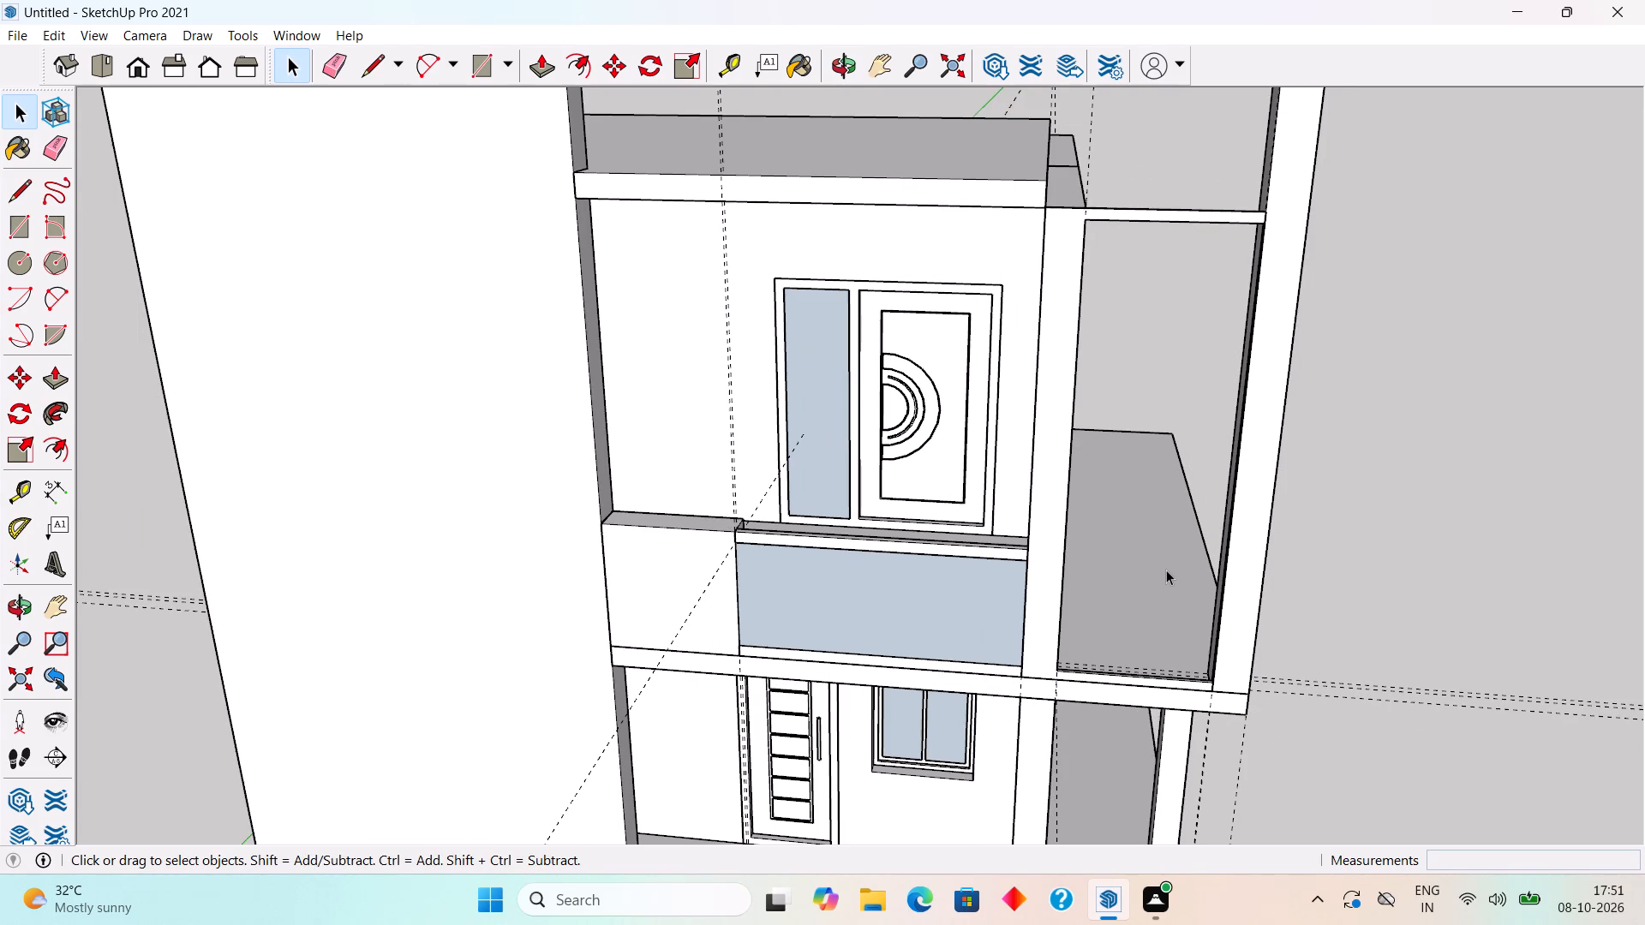
{"action": "scroll", "coordinate": [1166, 565], "scroll_direction": "down", "scroll_amount": 3}
{"action": "scroll", "coordinate": [1253, 209], "scroll_direction": "up", "scroll_amount": 4}
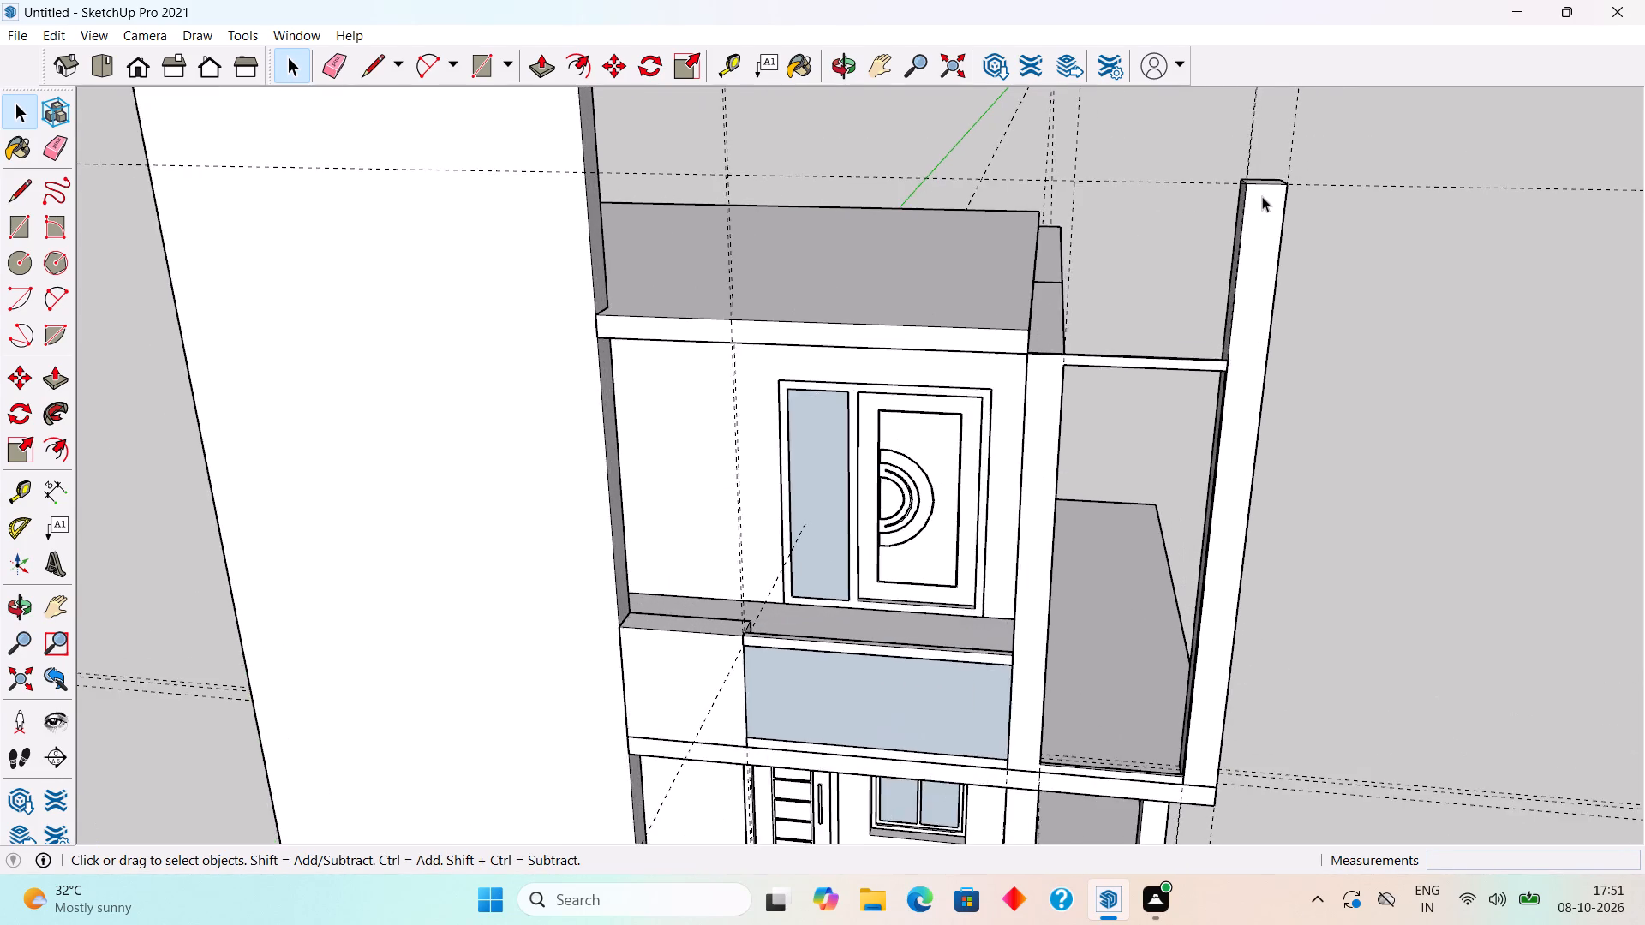
{"action": "scroll", "coordinate": [1262, 196], "scroll_direction": "up", "scroll_amount": 2}
{"action": "key", "text": "t"}
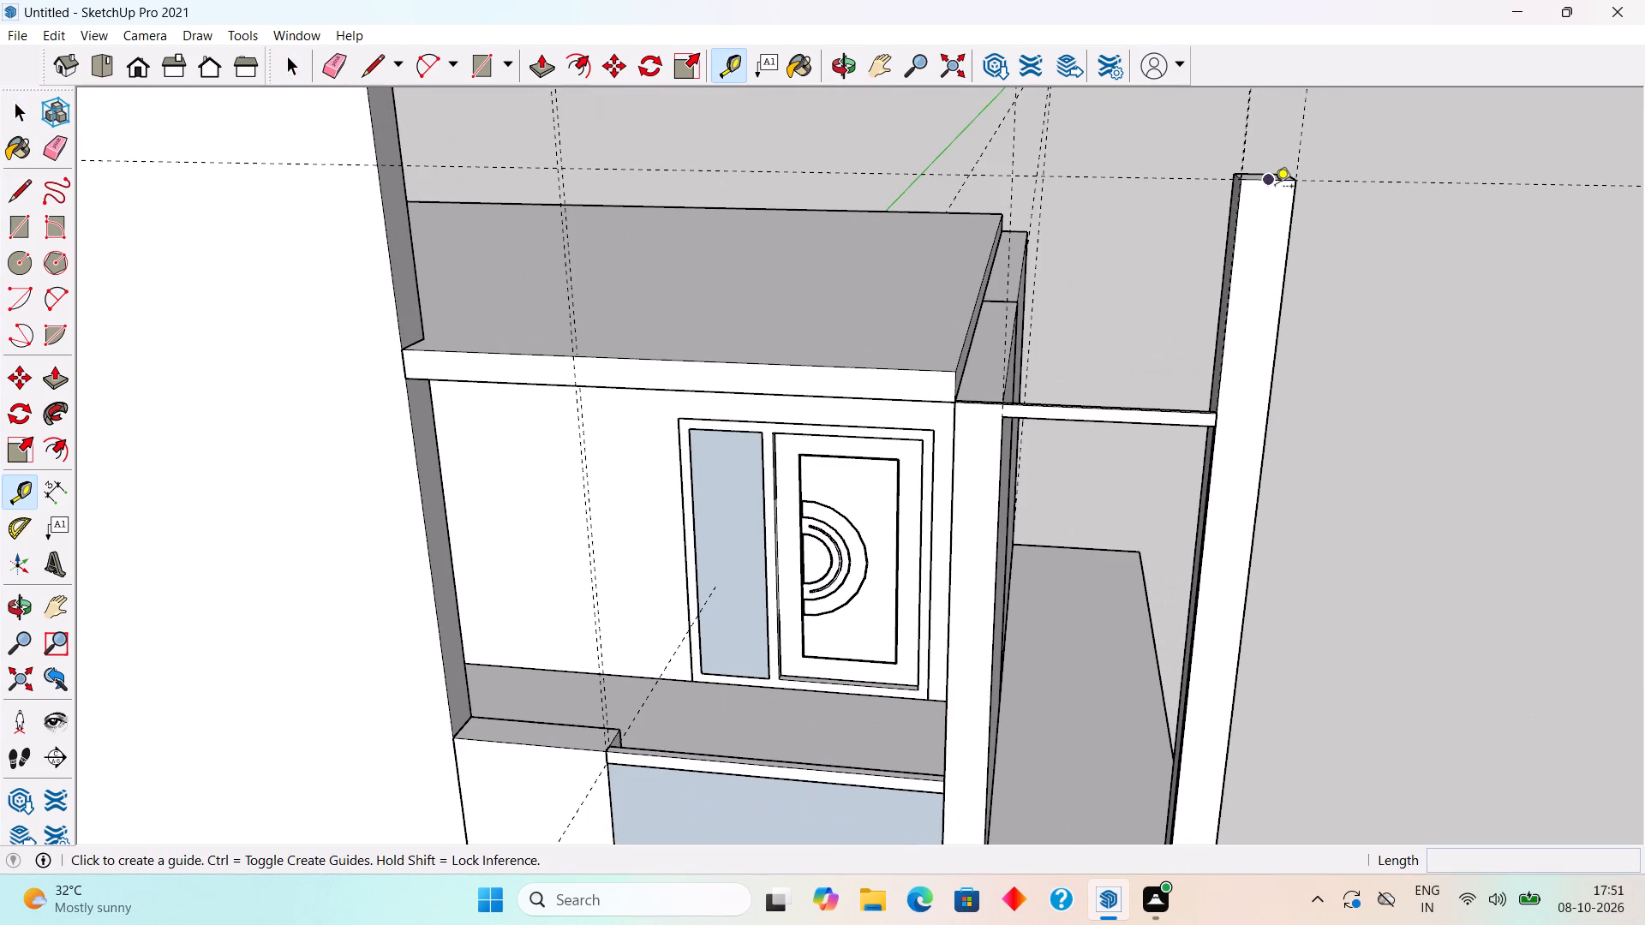
{"action": "scroll", "coordinate": [1284, 184], "scroll_direction": "up", "scroll_amount": 11}
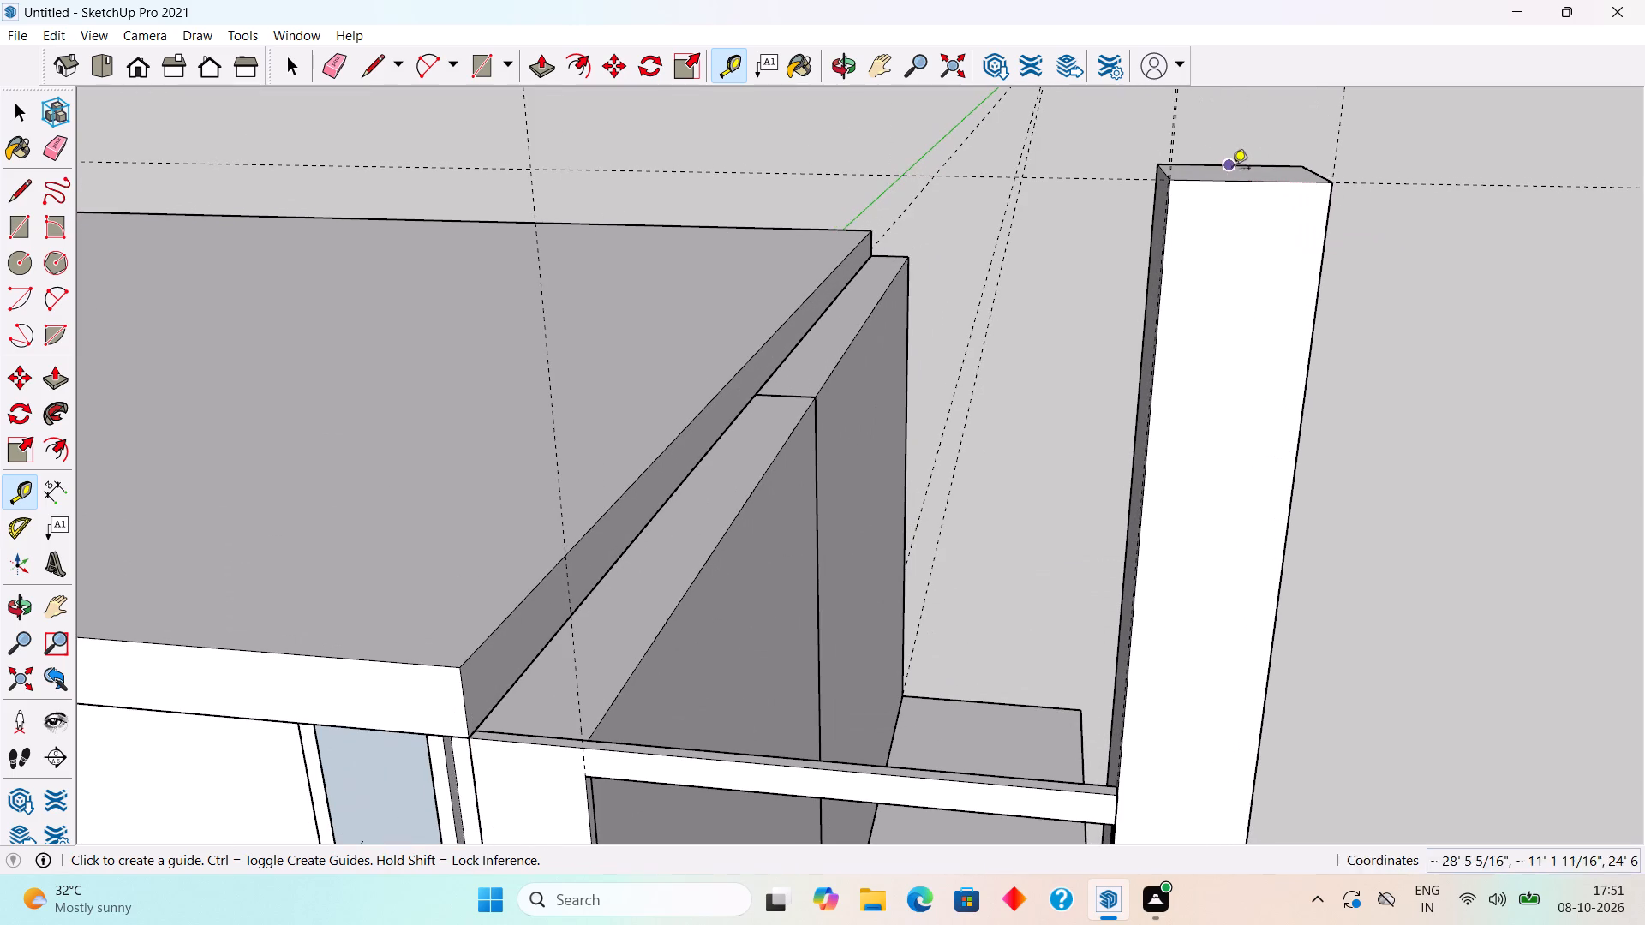
{"action": "left_click", "coordinate": [1194, 185]}
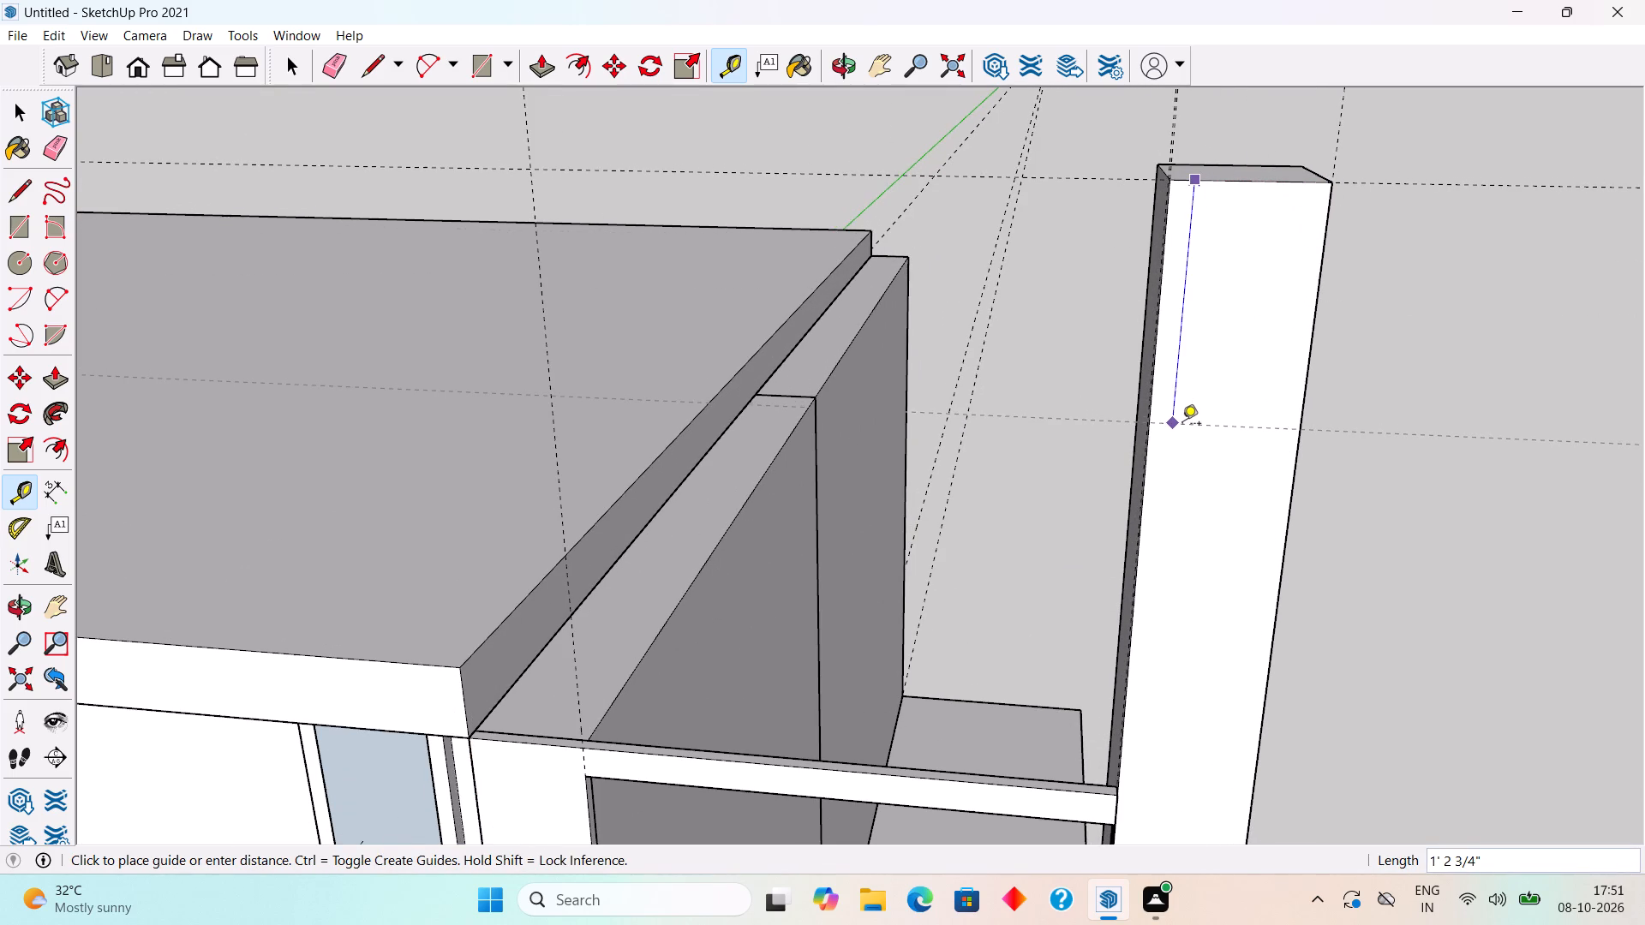
{"action": "type", "text": "1.5'"}
{"action": "key", "text": "Return"}
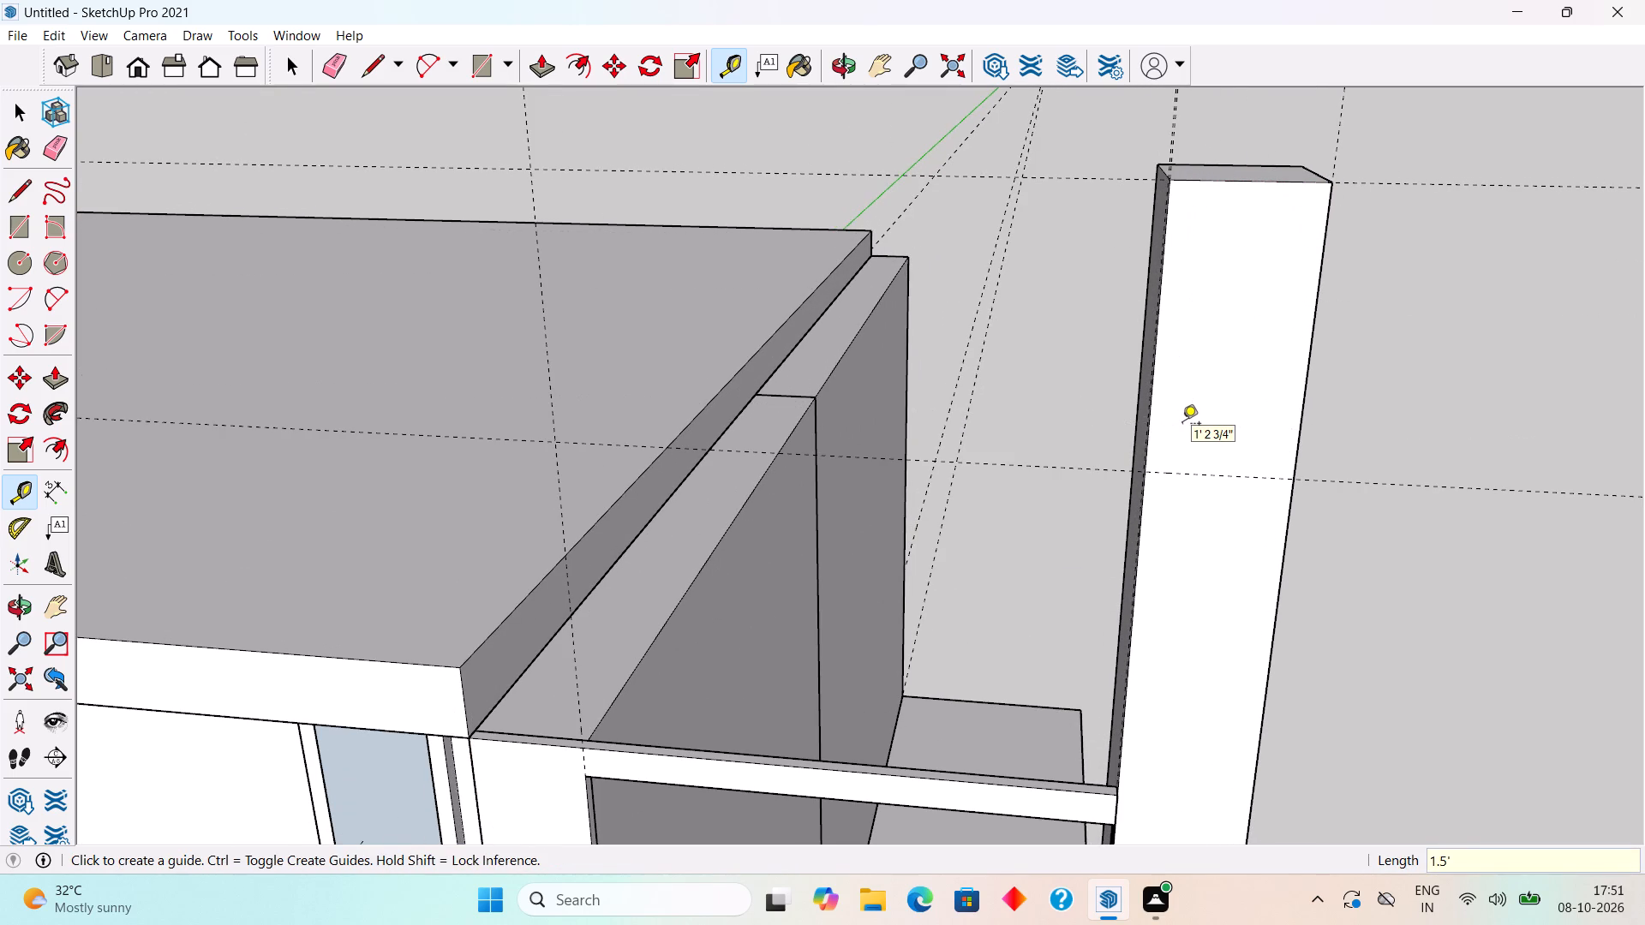
{"action": "key", "text": "space"}
Inside the frame group, pull the frame's top face up to the guide line below the column's top.
{"action": "middle_click_drag", "start_coordinate": [1175, 404], "coordinate": [1168, 258]}
{"action": "scroll", "coordinate": [1168, 262], "scroll_direction": "down", "scroll_amount": 9}
{"action": "scroll", "coordinate": [1211, 494], "scroll_direction": "up", "scroll_amount": 1}
{"action": "middle_click_drag", "start_coordinate": [1215, 495], "coordinate": [1272, 499]}
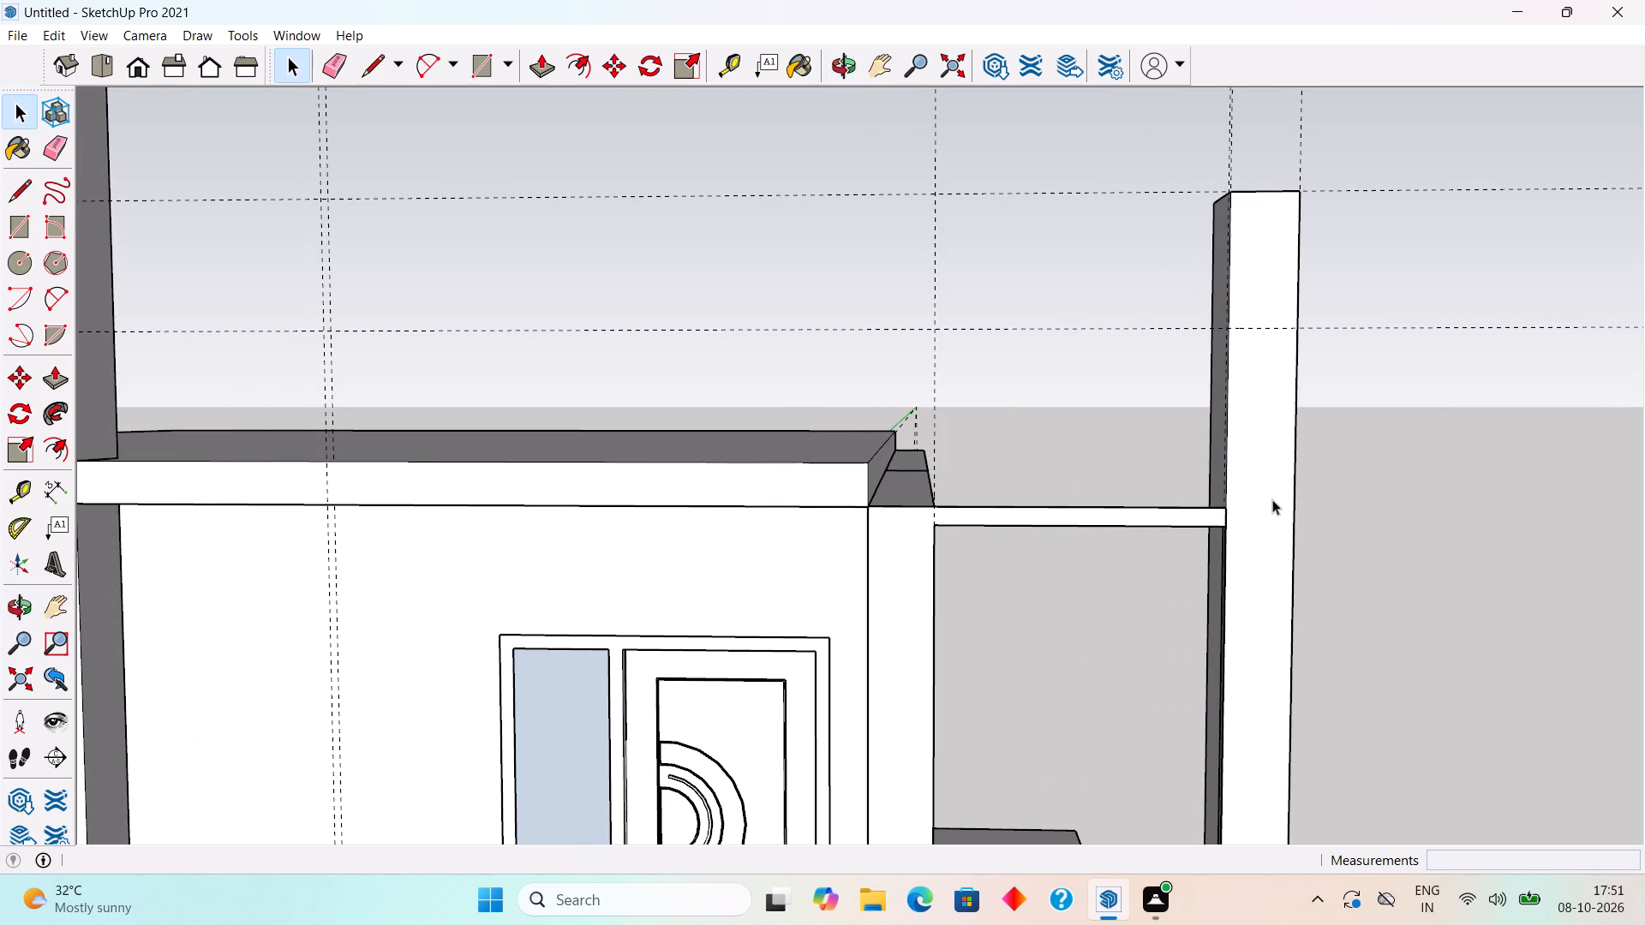
{"action": "middle_click_drag", "start_coordinate": [1113, 445], "coordinate": [1116, 593]}
{"action": "scroll", "coordinate": [1063, 697], "scroll_direction": "up", "scroll_amount": 9}
{"action": "key", "text": "p"}
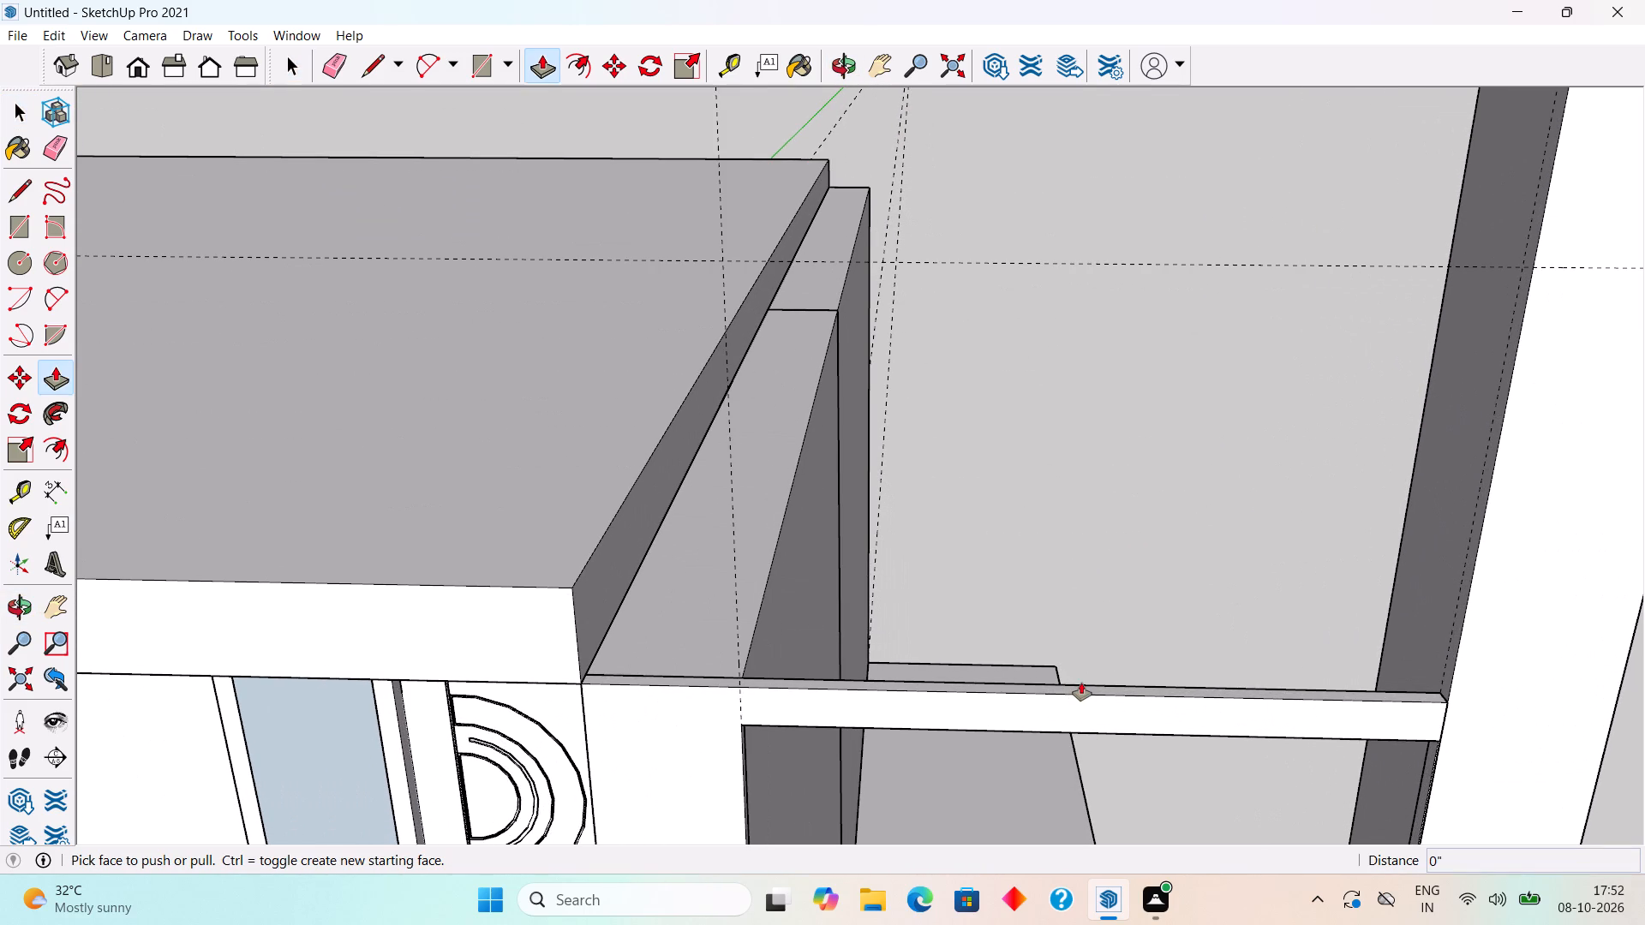
{"action": "key", "text": "p"}
{"action": "key", "text": "space"}
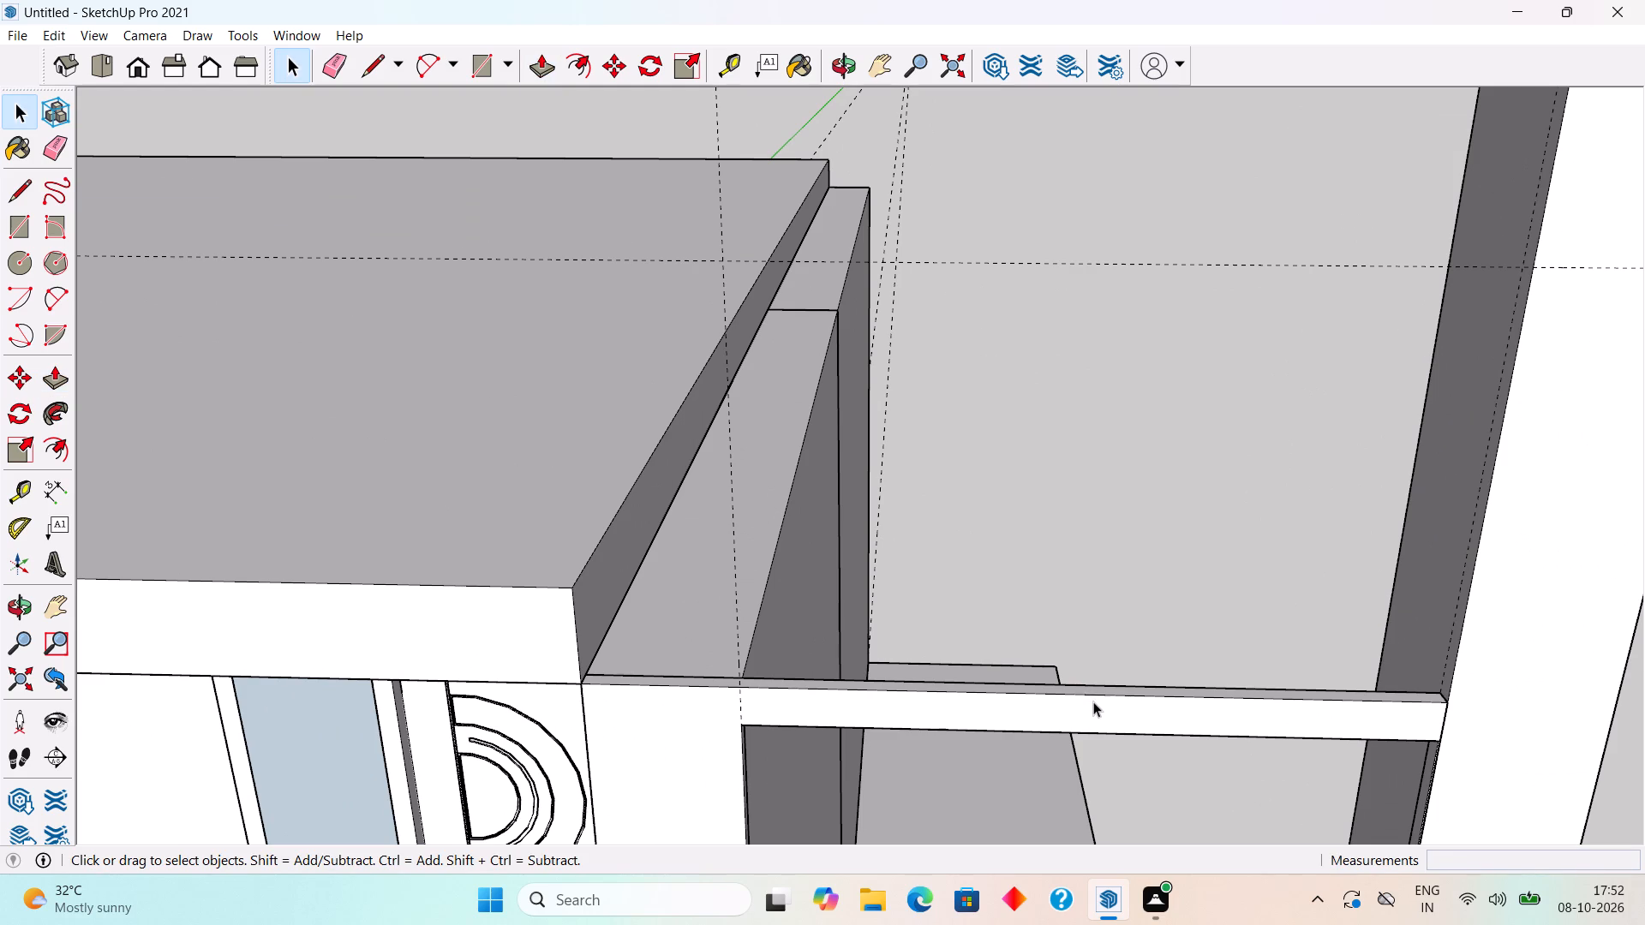
{"action": "triple_click", "coordinate": [1093, 701]}
{"action": "scroll", "coordinate": [1093, 695], "scroll_direction": "up", "scroll_amount": 7}
{"action": "key", "text": "p"}
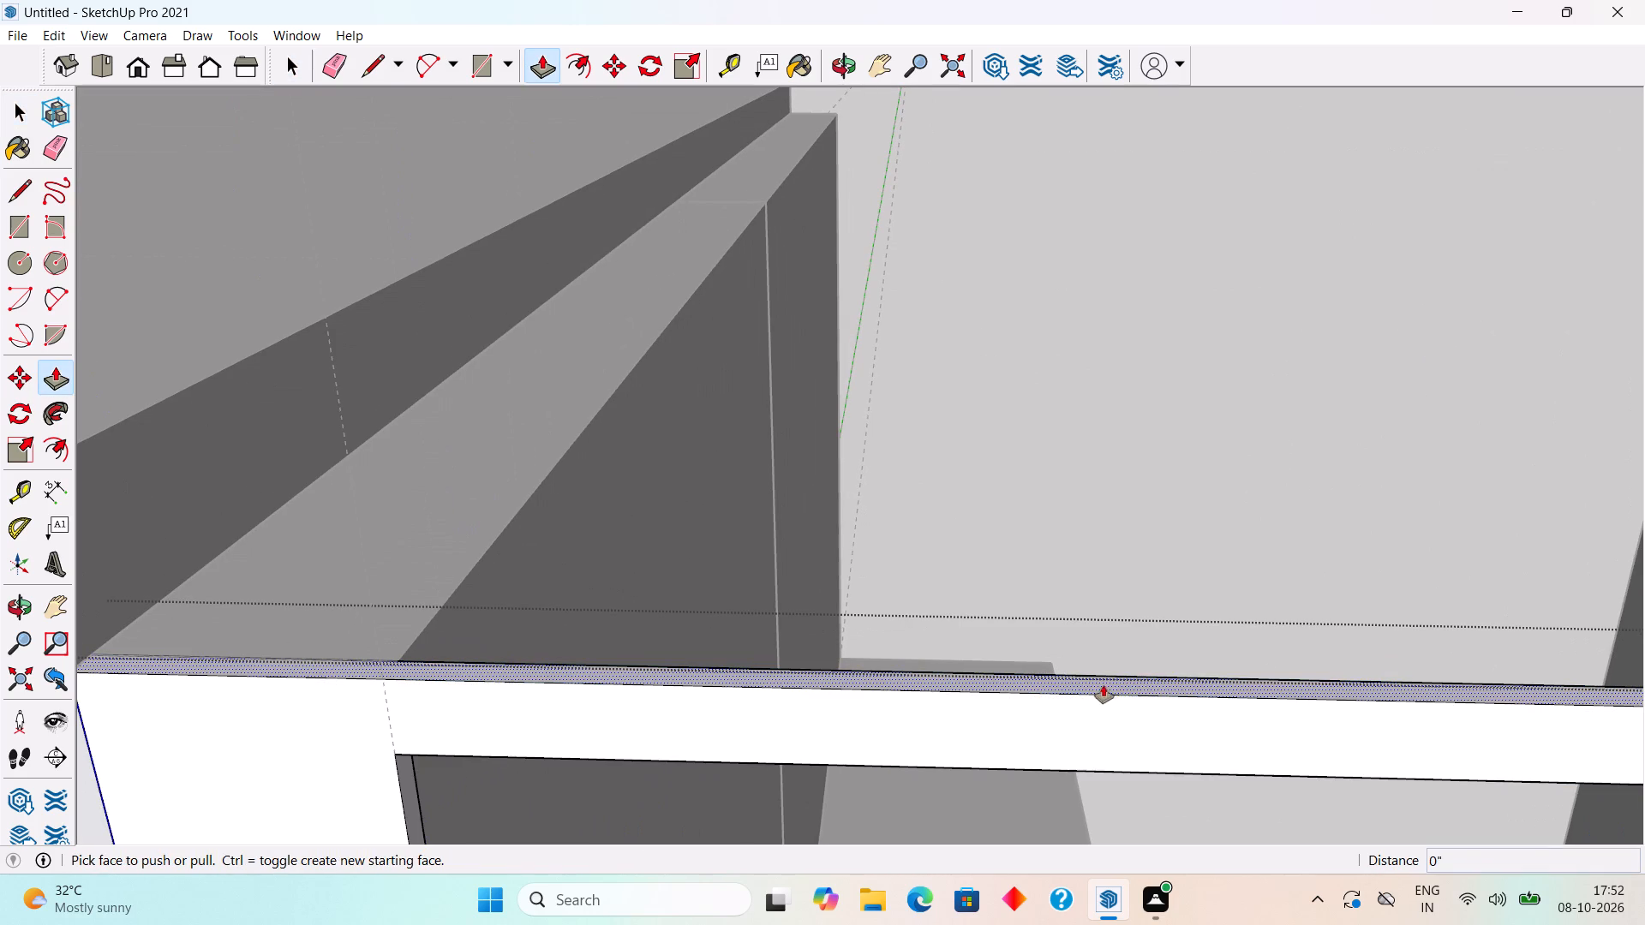
{"action": "left_click", "coordinate": [1109, 682]}
{"action": "scroll", "coordinate": [1102, 528], "scroll_direction": "down", "scroll_amount": 4}
{"action": "scroll", "coordinate": [1102, 528], "scroll_direction": "up", "scroll_amount": 1}
{"action": "scroll", "coordinate": [1102, 528], "scroll_direction": "down", "scroll_amount": 10}
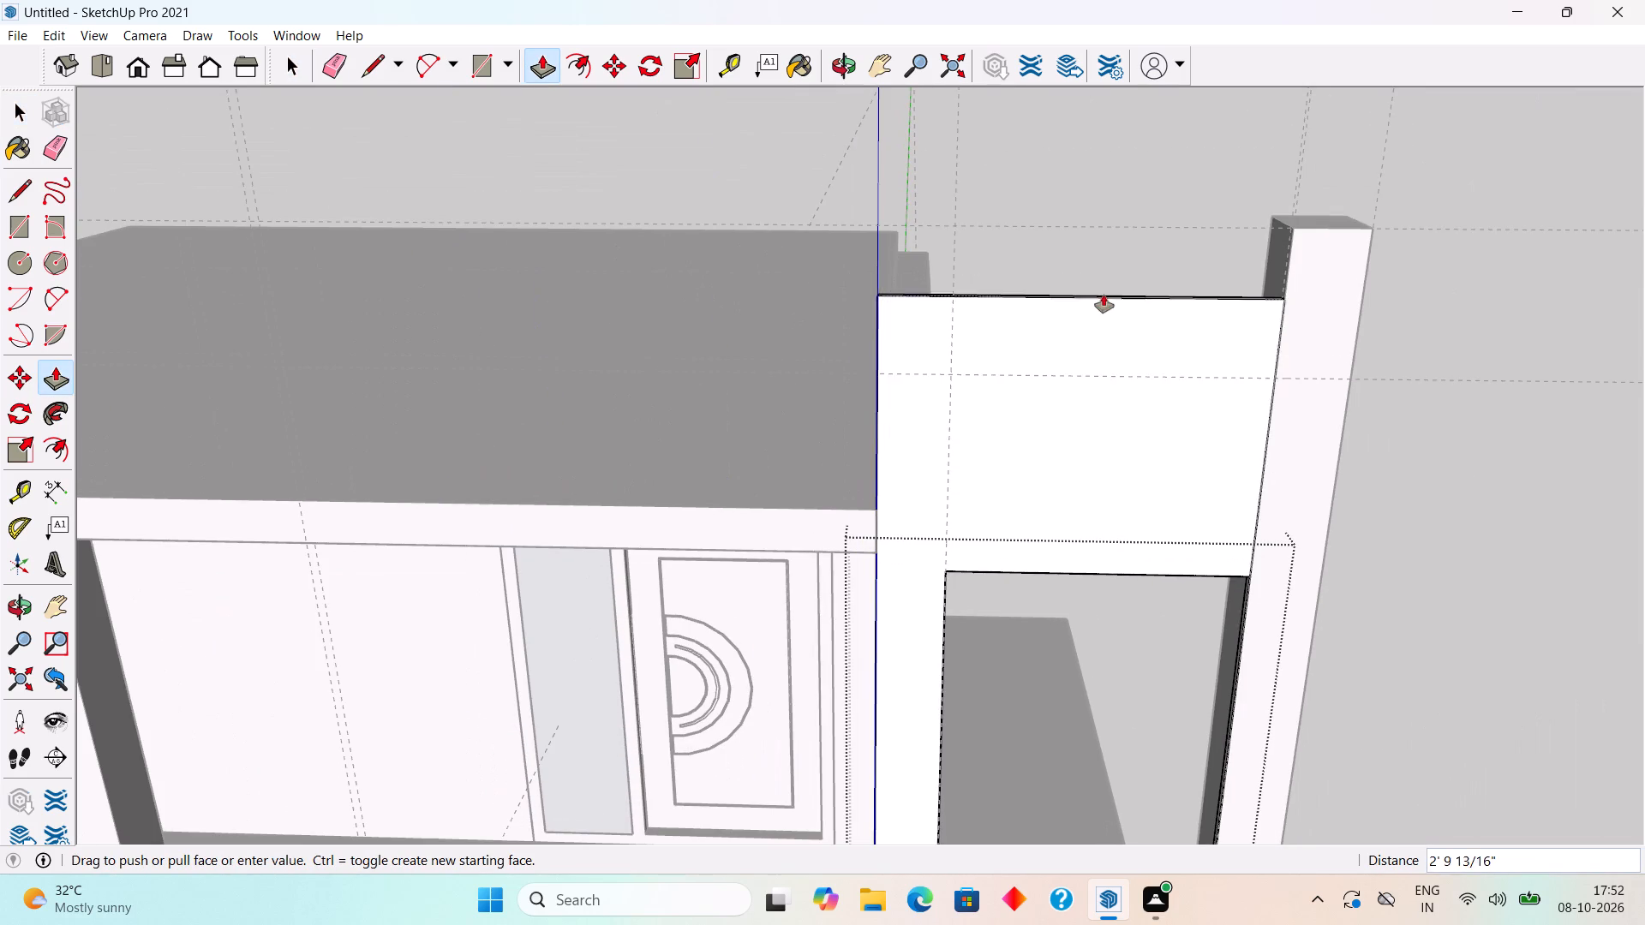
{"action": "left_click", "coordinate": [1141, 377]}
{"action": "key", "text": "space"}
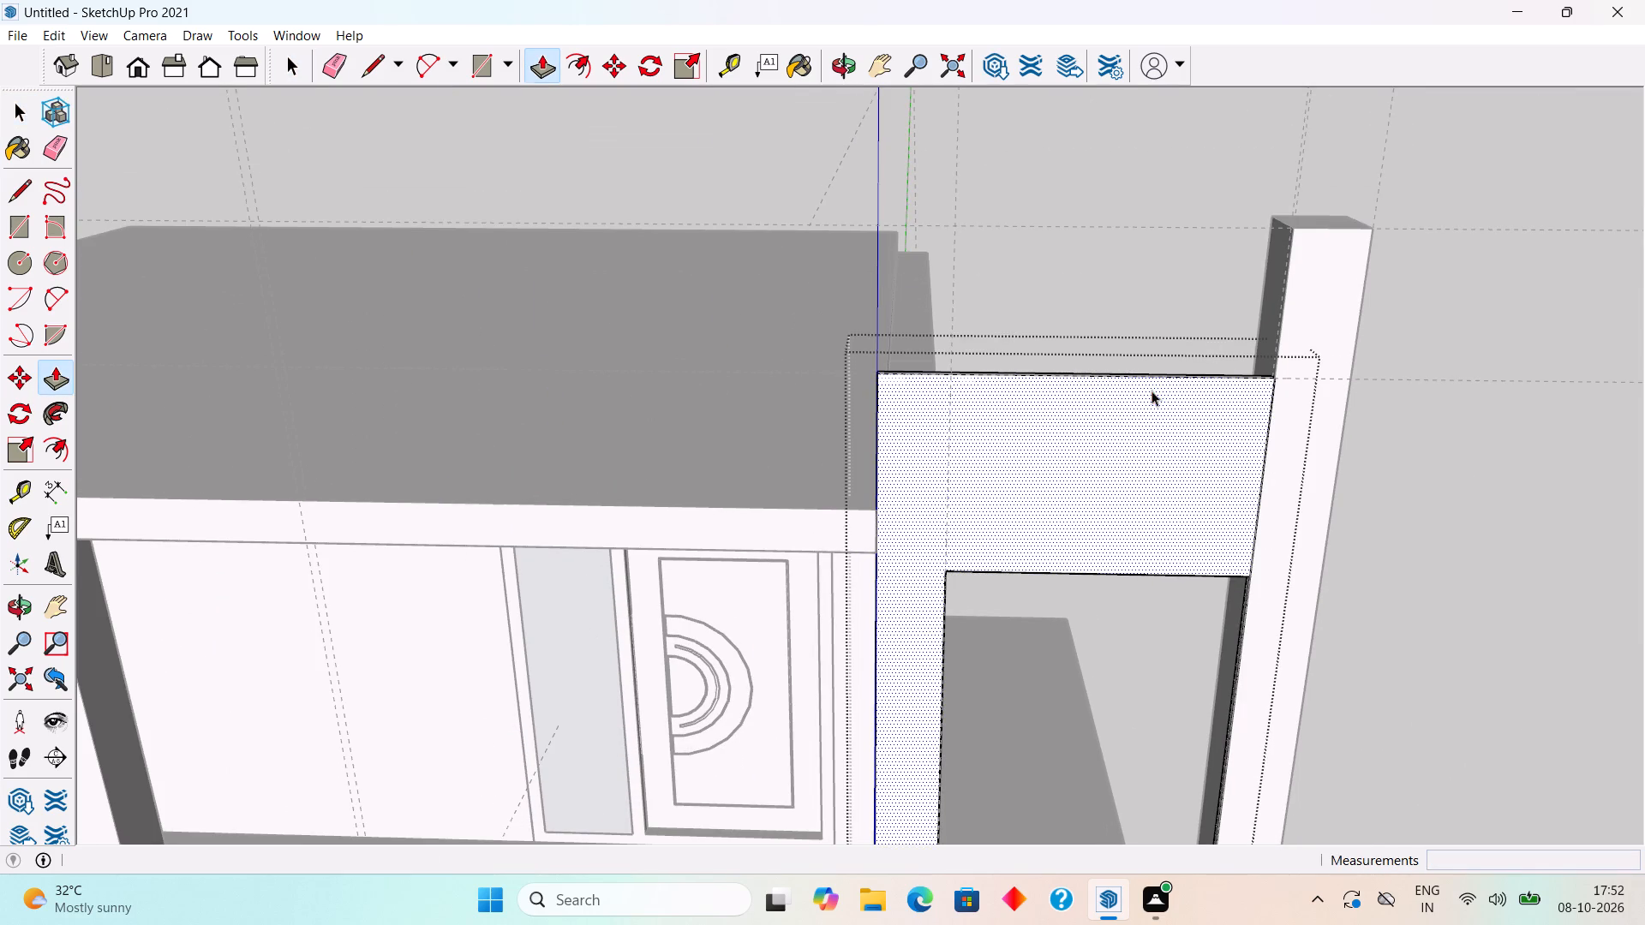
{"action": "left_click", "coordinate": [1482, 411]}
Add a guide along the bottom edge of the roof slab above the balcony and another 1' below it.
{"action": "middle_click_drag", "start_coordinate": [1398, 614], "coordinate": [1307, 488]}
{"action": "scroll", "coordinate": [1307, 488], "scroll_direction": "down", "scroll_amount": 7}
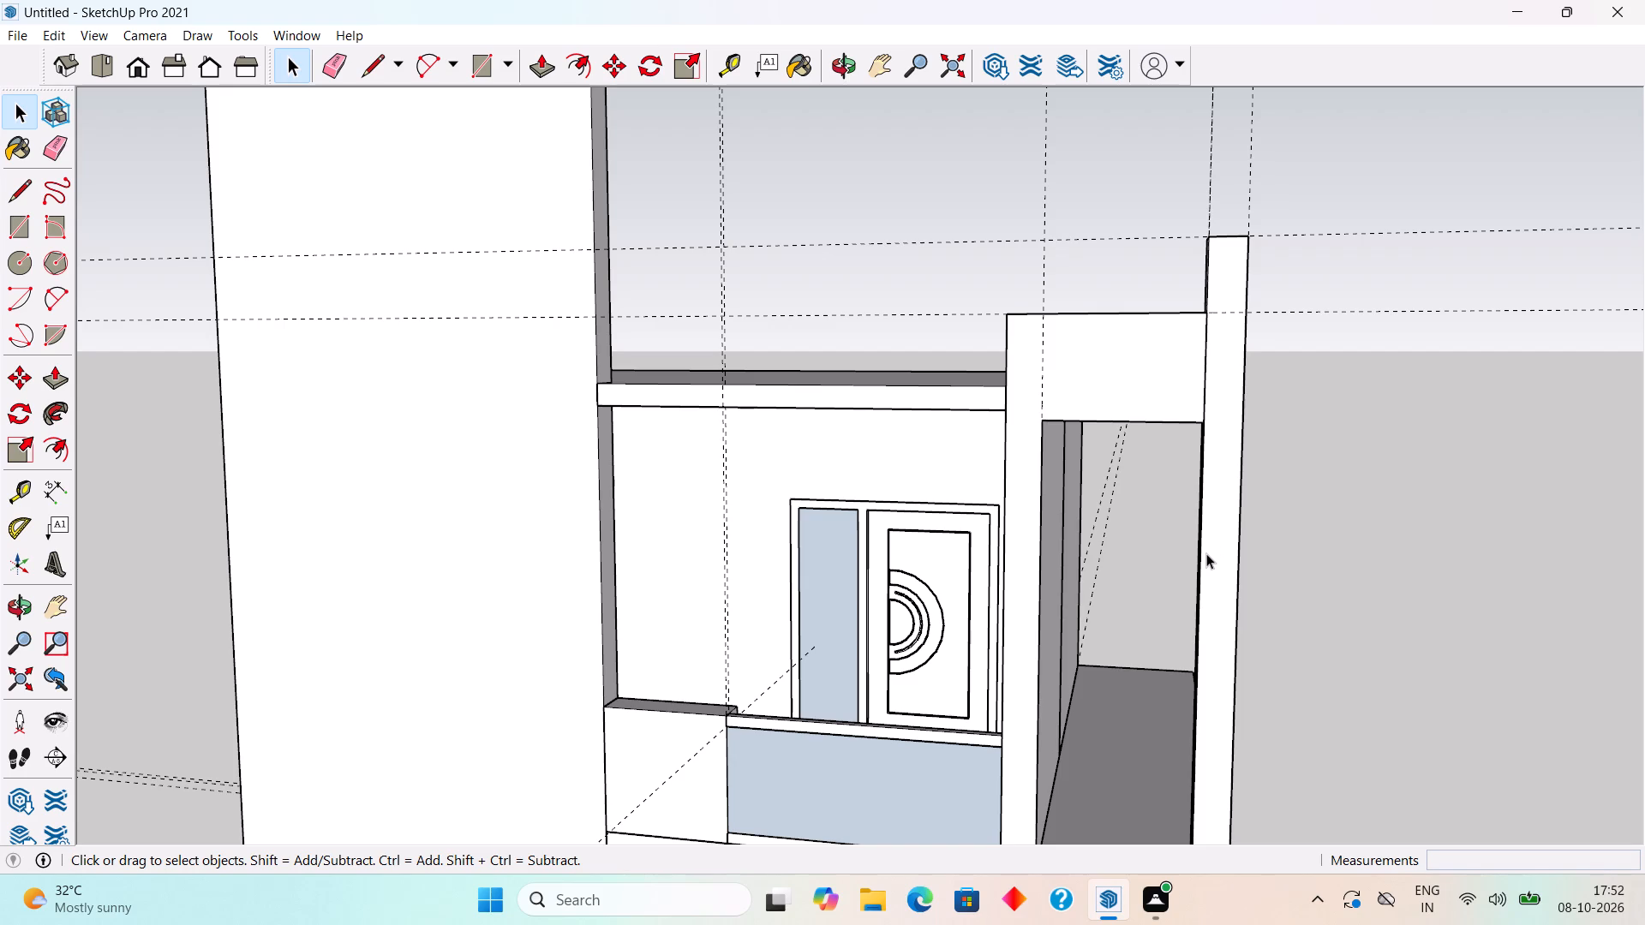
{"action": "scroll", "coordinate": [1002, 421], "scroll_direction": "up", "scroll_amount": 4}
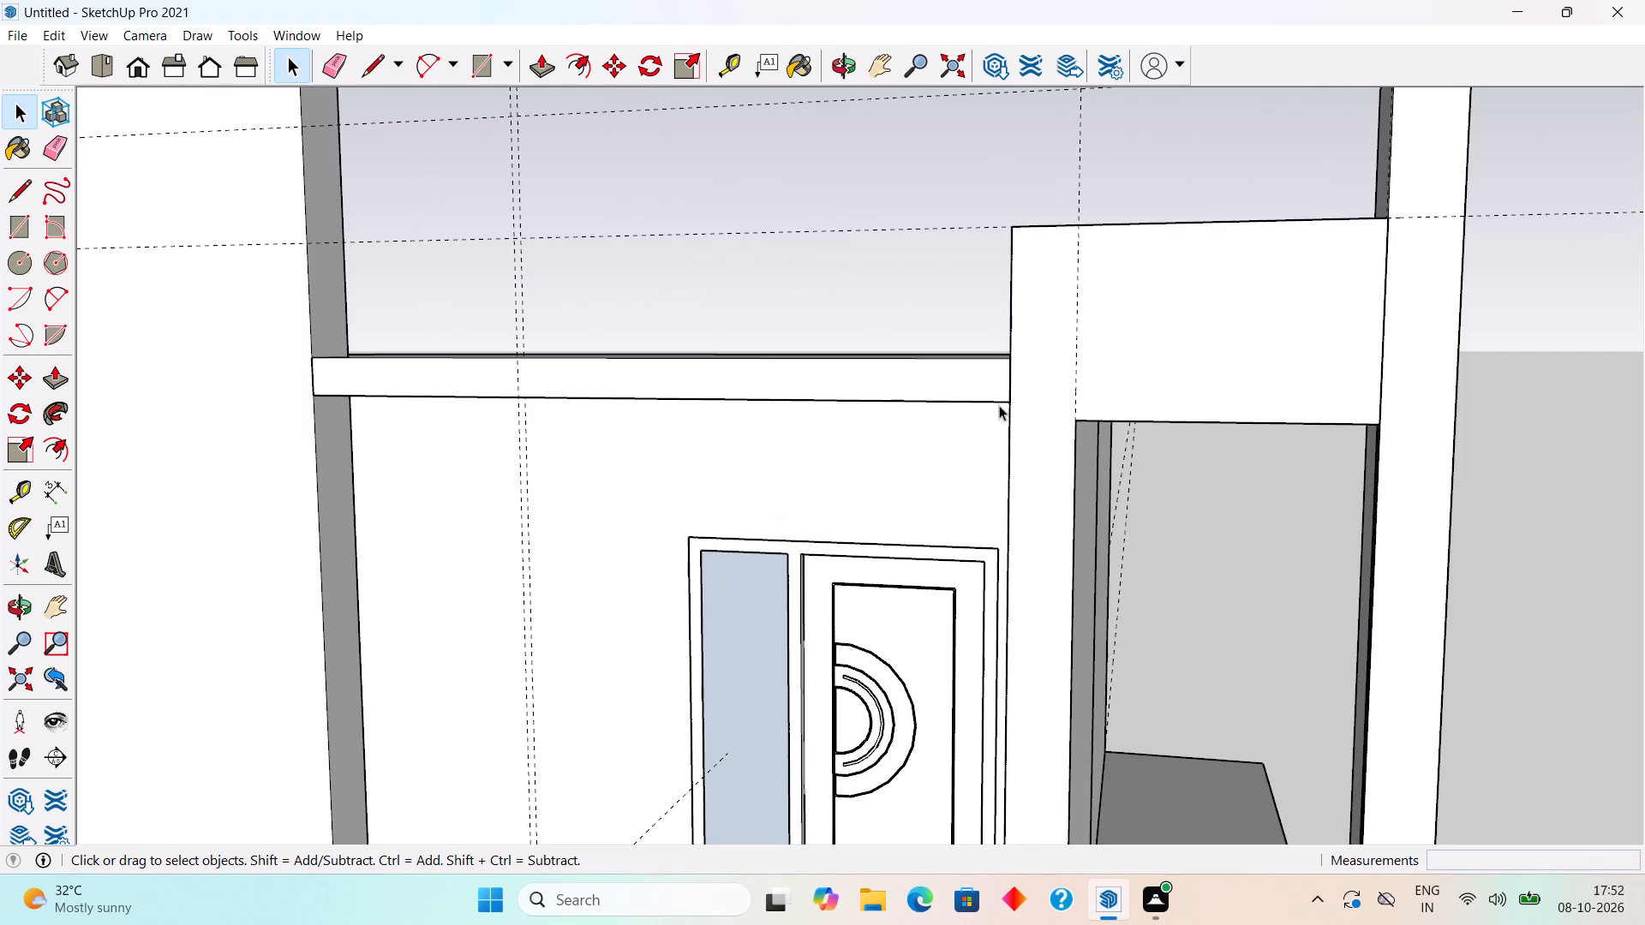
{"action": "key", "text": "t"}
{"action": "double_click", "coordinate": [997, 403]}
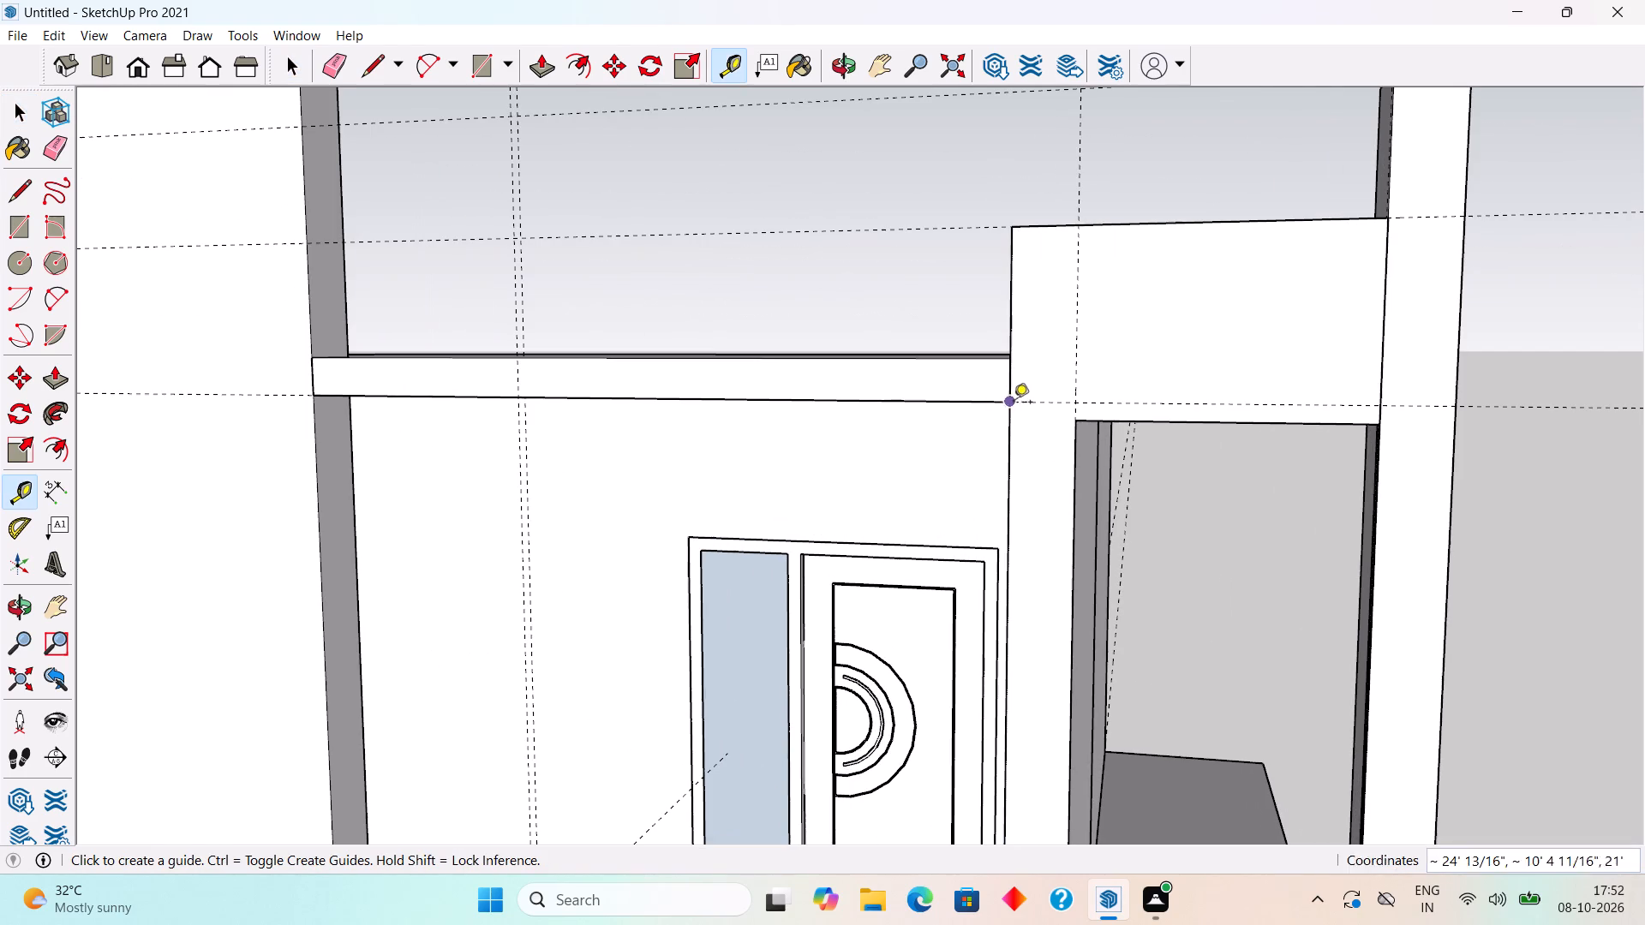
{"action": "left_click", "coordinate": [1049, 405]}
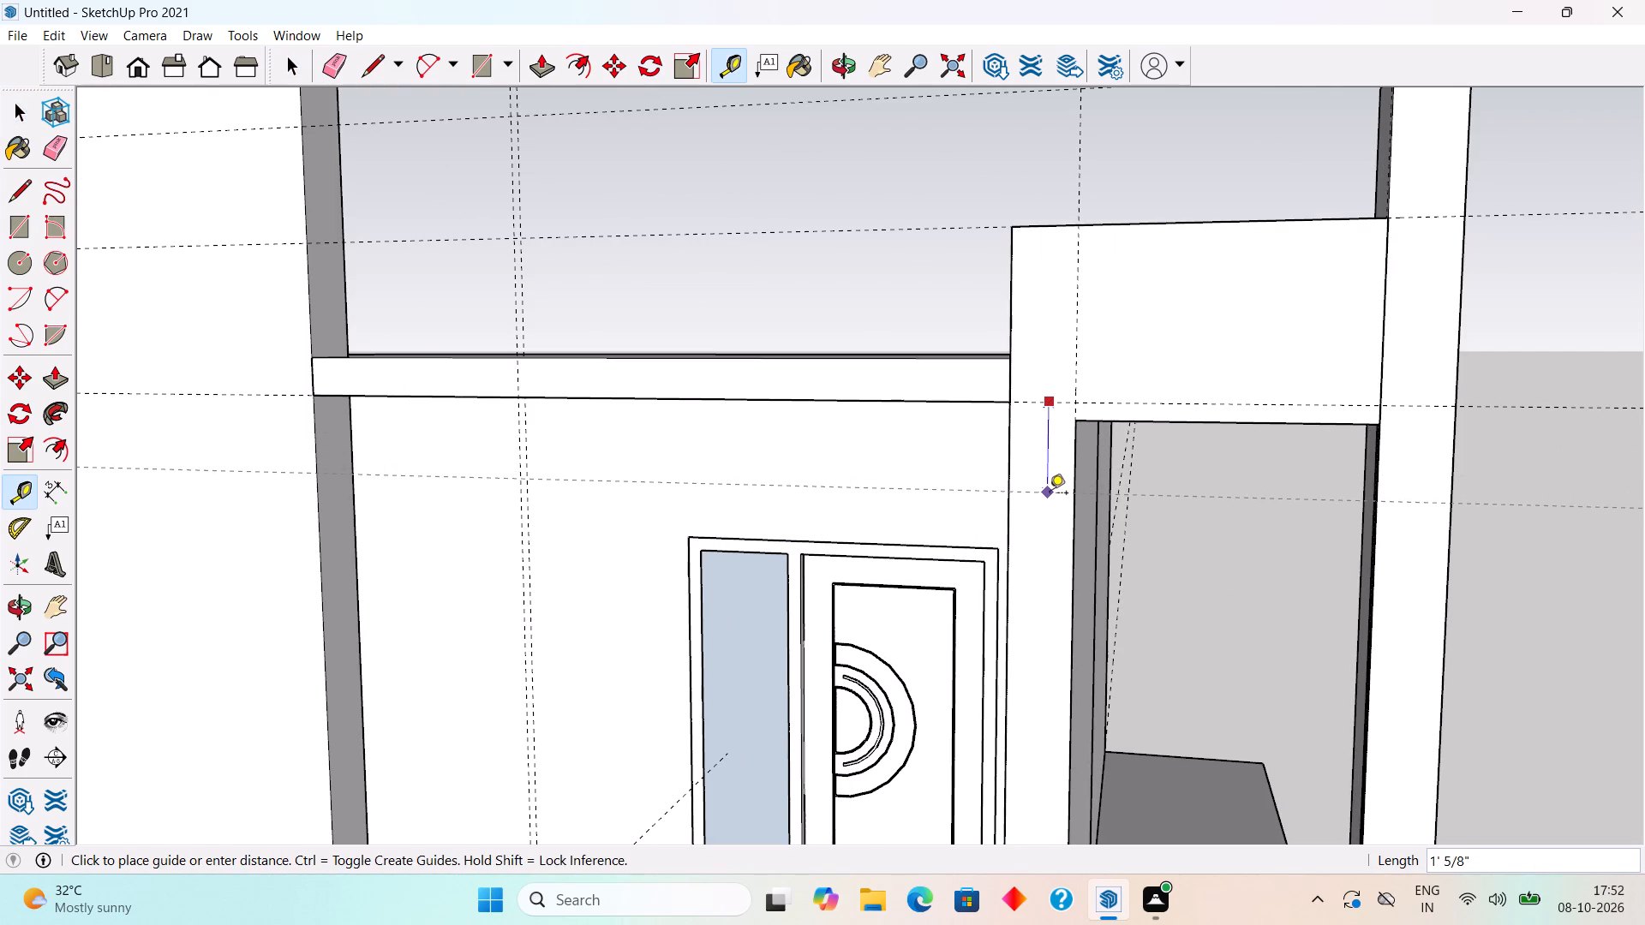
{"action": "type", "text": "1'"}
{"action": "key", "text": "Return"}
{"action": "key", "text": "space"}
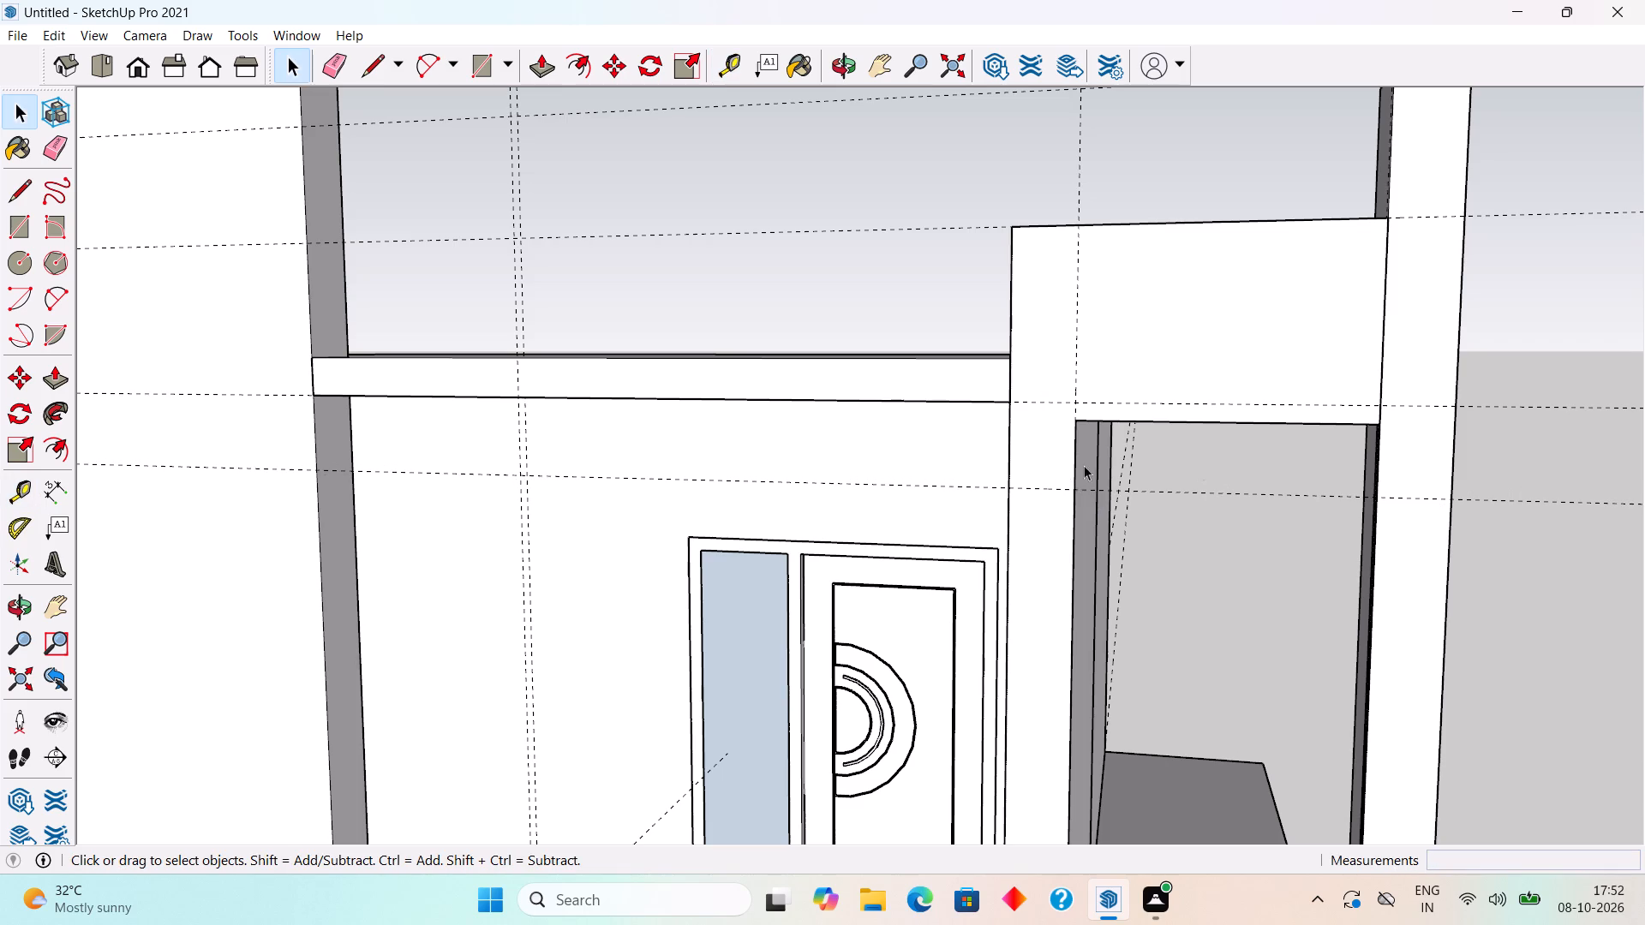
Inside the frame group, pull the opening's top inner face down to the guide line 1' below the roof slab's bottom edge.
{"action": "scroll", "coordinate": [1379, 426], "scroll_direction": "up", "scroll_amount": 6}
{"action": "middle_click_drag", "start_coordinate": [1340, 401], "coordinate": [1309, 222]}
{"action": "scroll", "coordinate": [1141, 457], "scroll_direction": "up", "scroll_amount": 5}
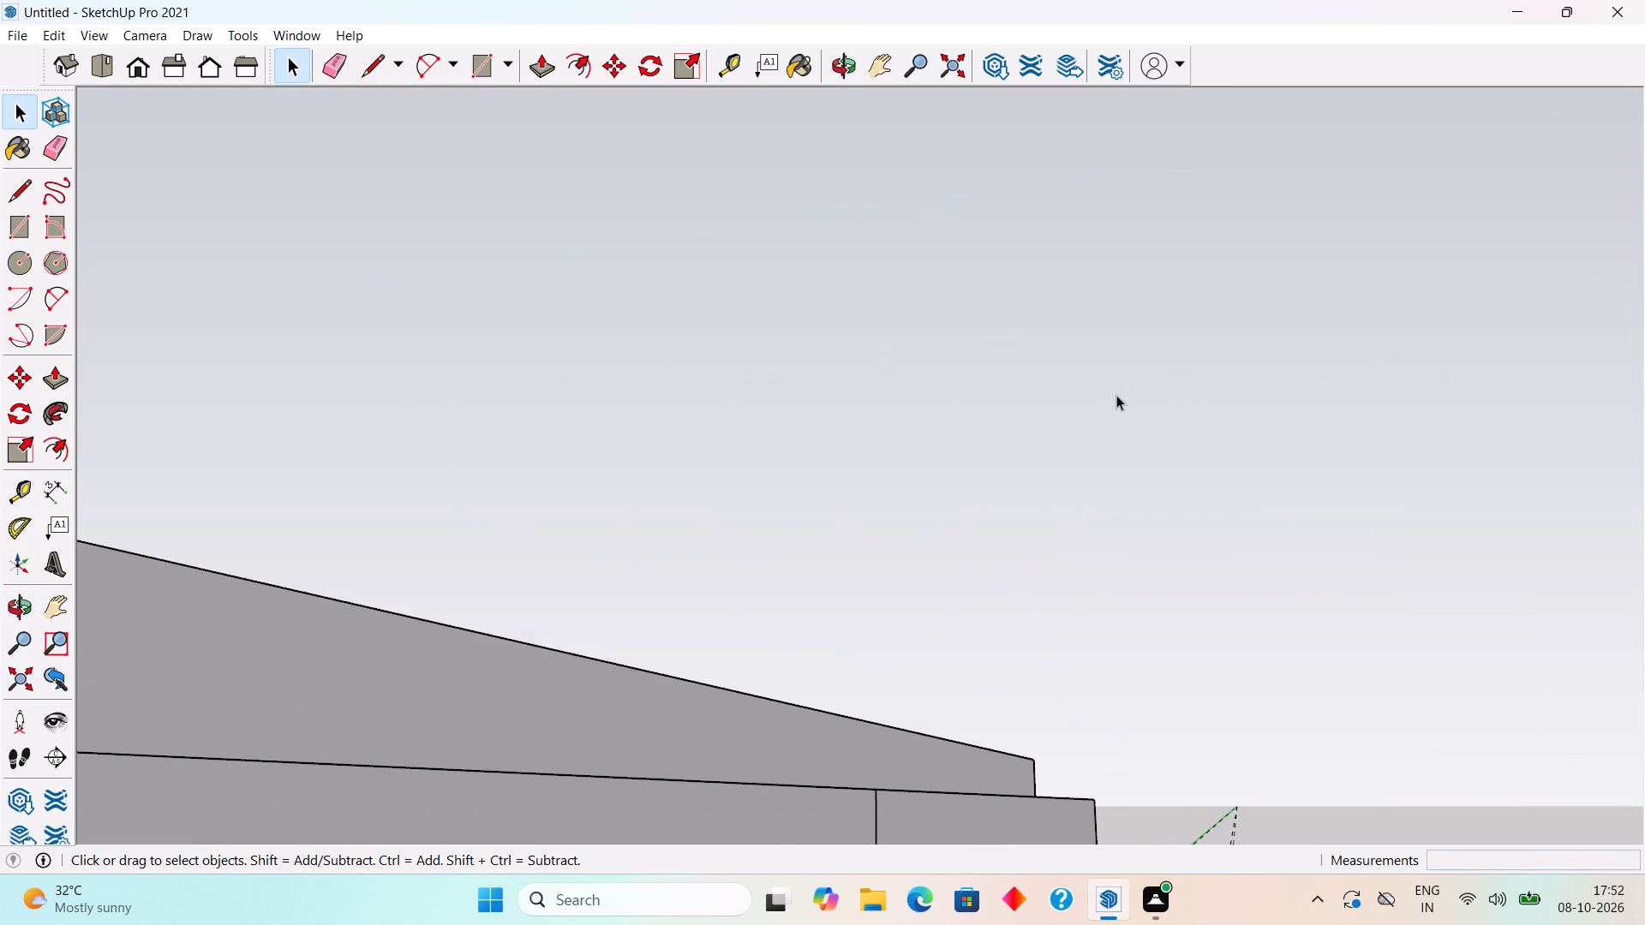
{"action": "scroll", "coordinate": [1115, 393], "scroll_direction": "down", "scroll_amount": 5}
{"action": "scroll", "coordinate": [1068, 299], "scroll_direction": "up", "scroll_amount": 3}
{"action": "triple_click", "coordinate": [1068, 323]}
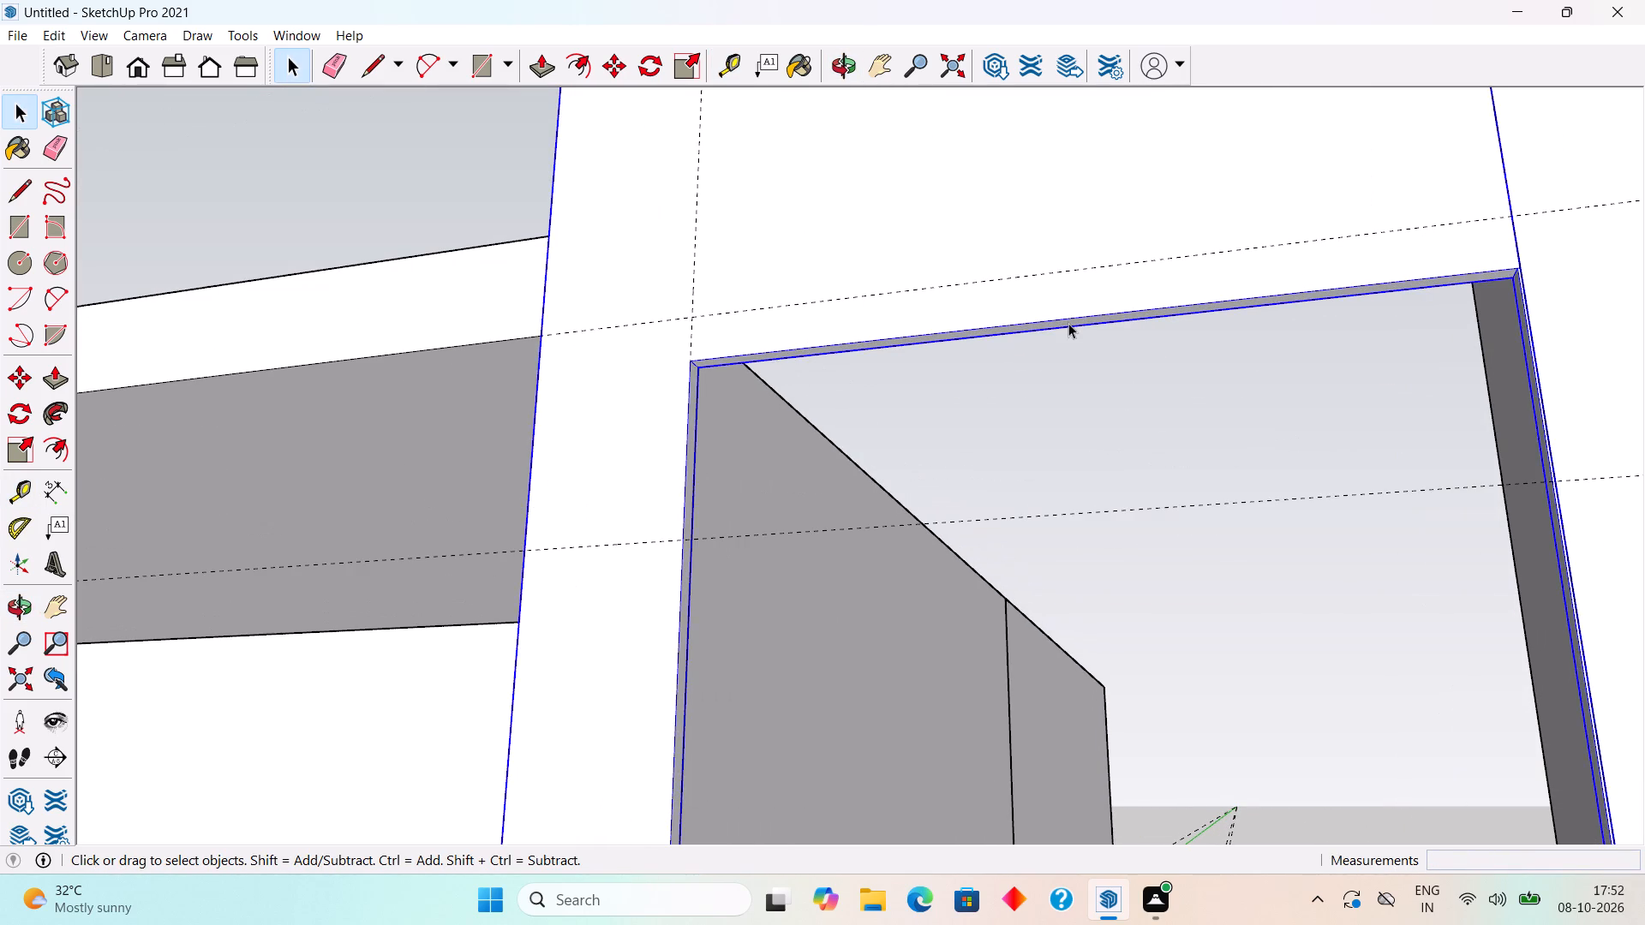
{"action": "left_click", "coordinate": [1068, 323]}
{"action": "key", "text": "p"}
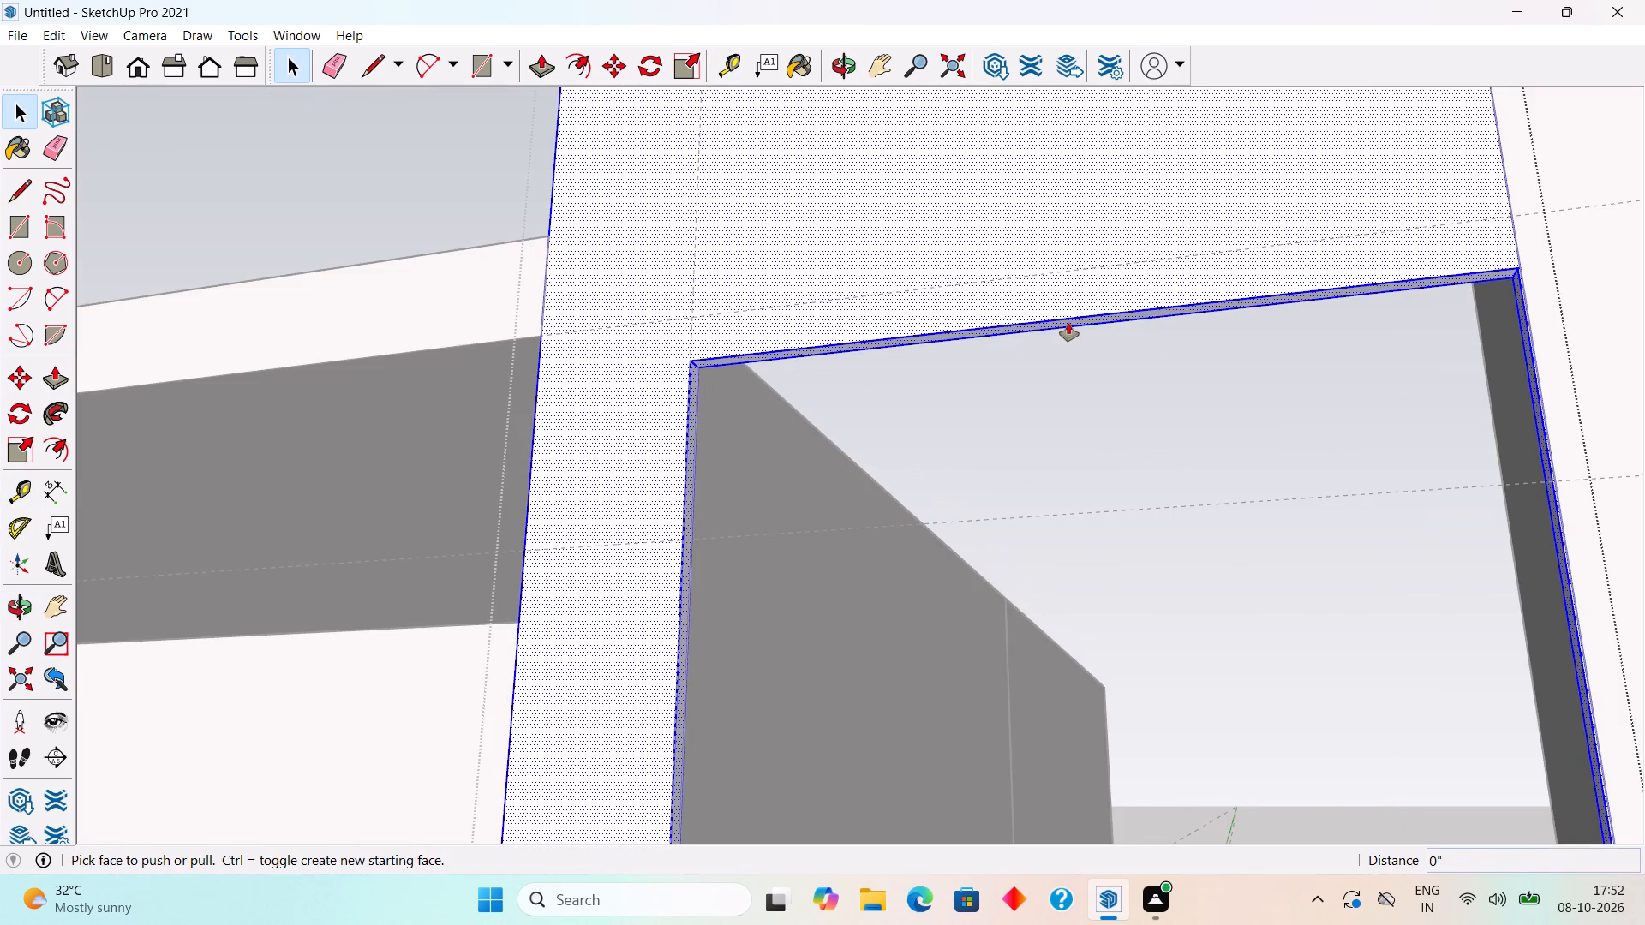
{"action": "left_click", "coordinate": [1068, 323]}
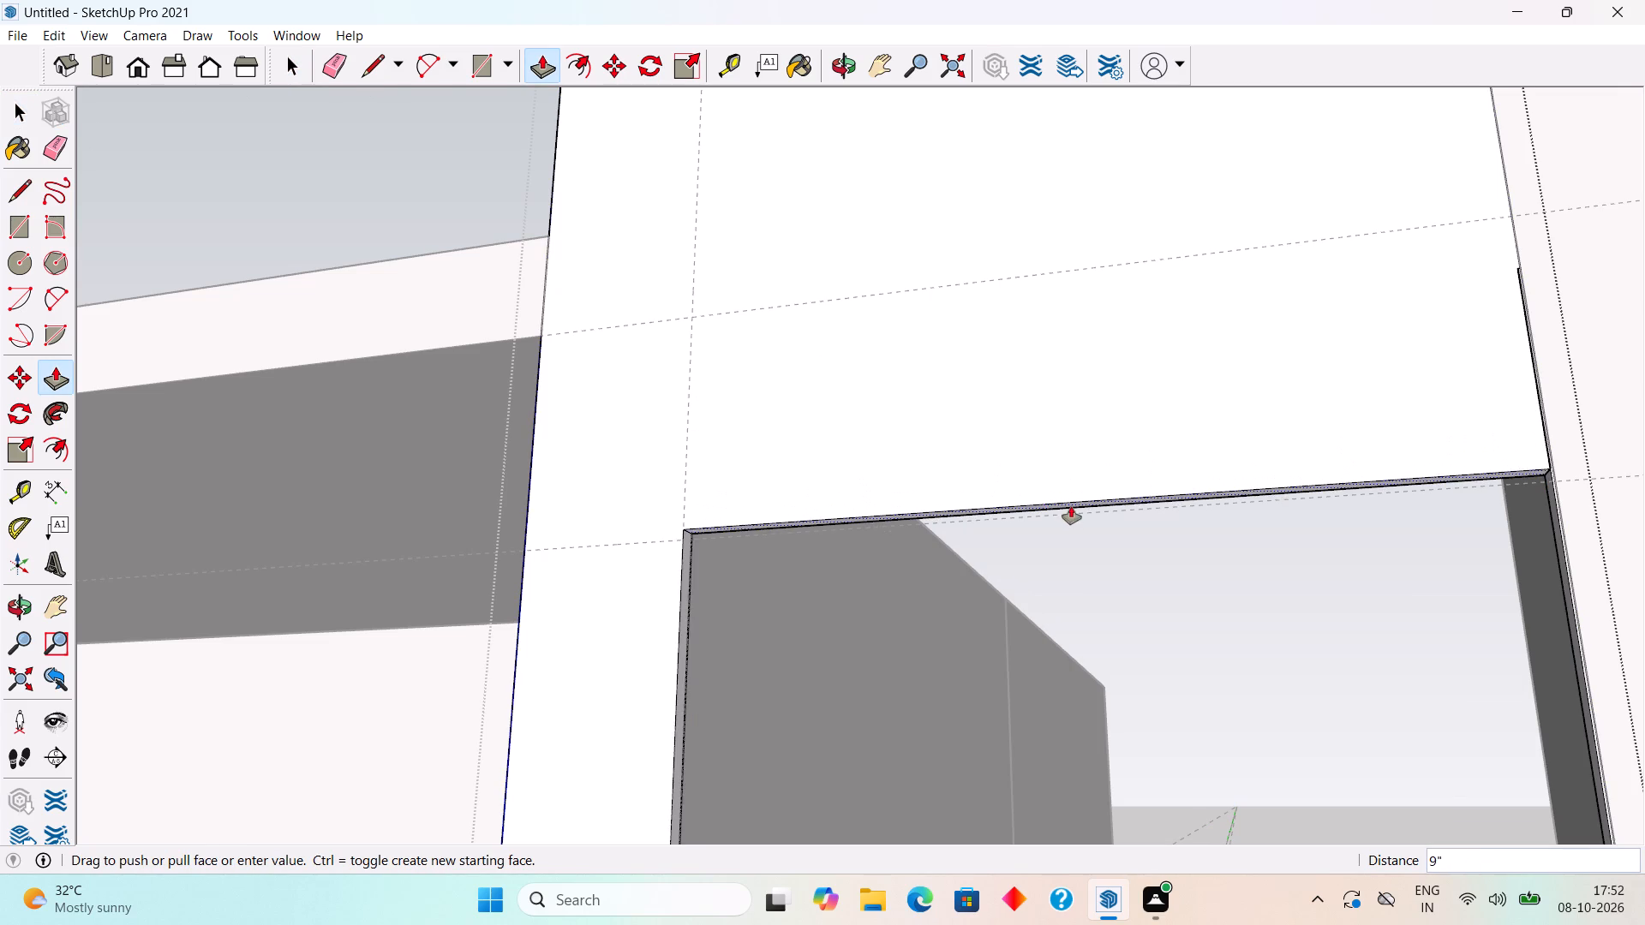
{"action": "left_click", "coordinate": [1106, 511]}
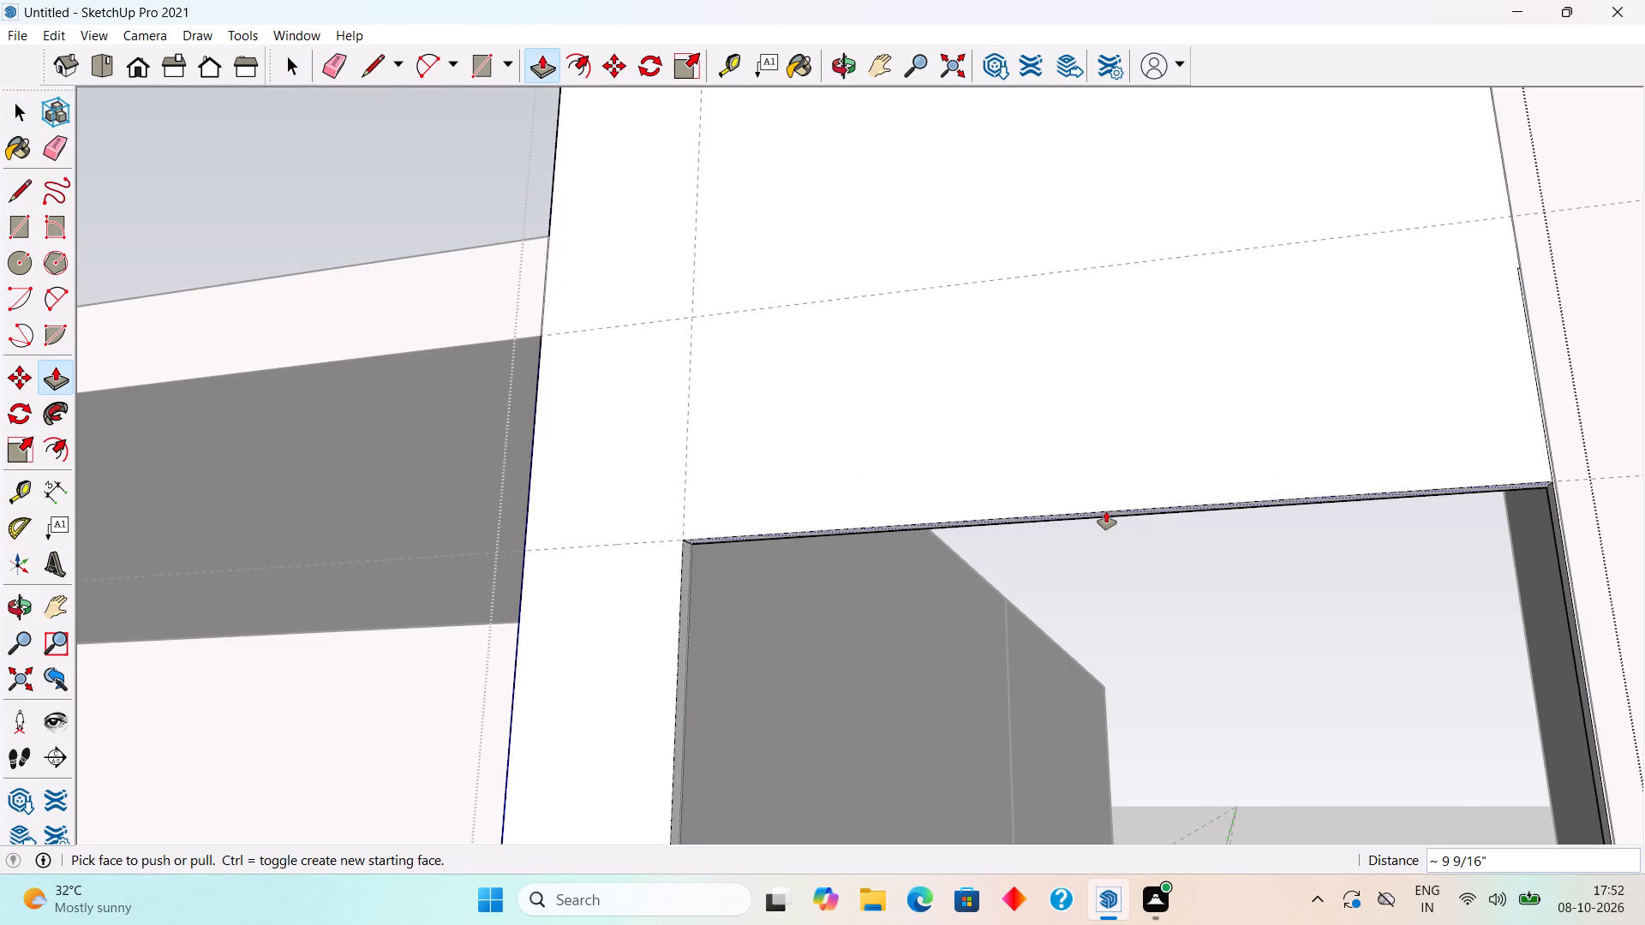
{"action": "key", "text": "space"}
{"action": "scroll", "coordinate": [1089, 505], "scroll_direction": "down", "scroll_amount": 11}
{"action": "left_click", "coordinate": [1644, 258]}
{"action": "left_click", "coordinate": [1552, 313]}
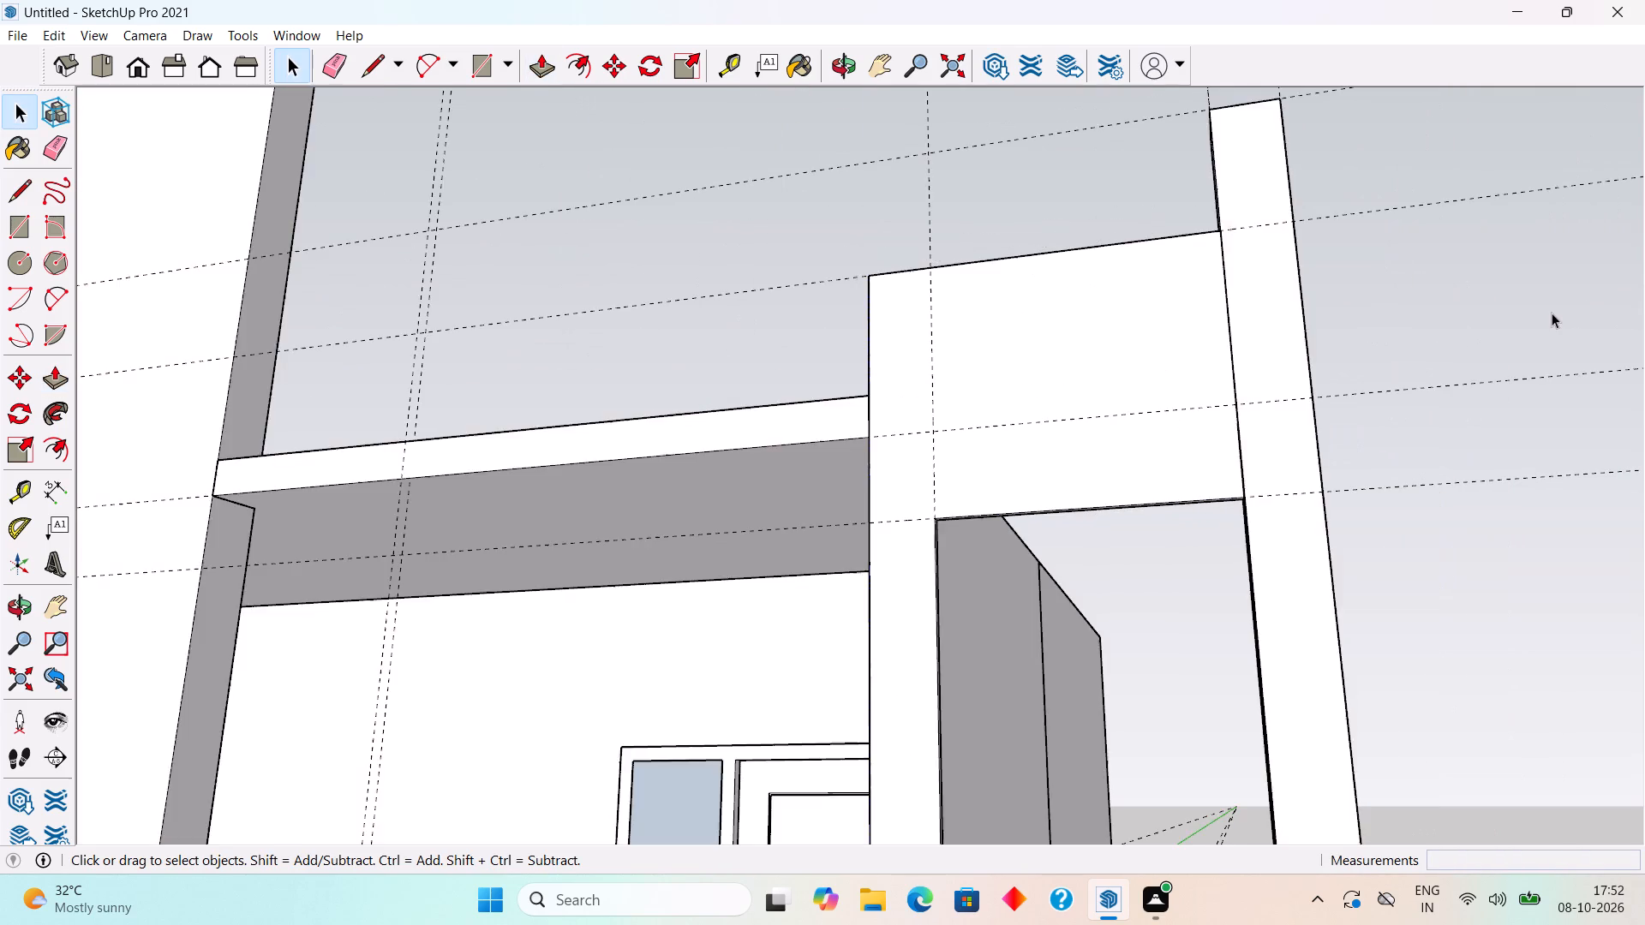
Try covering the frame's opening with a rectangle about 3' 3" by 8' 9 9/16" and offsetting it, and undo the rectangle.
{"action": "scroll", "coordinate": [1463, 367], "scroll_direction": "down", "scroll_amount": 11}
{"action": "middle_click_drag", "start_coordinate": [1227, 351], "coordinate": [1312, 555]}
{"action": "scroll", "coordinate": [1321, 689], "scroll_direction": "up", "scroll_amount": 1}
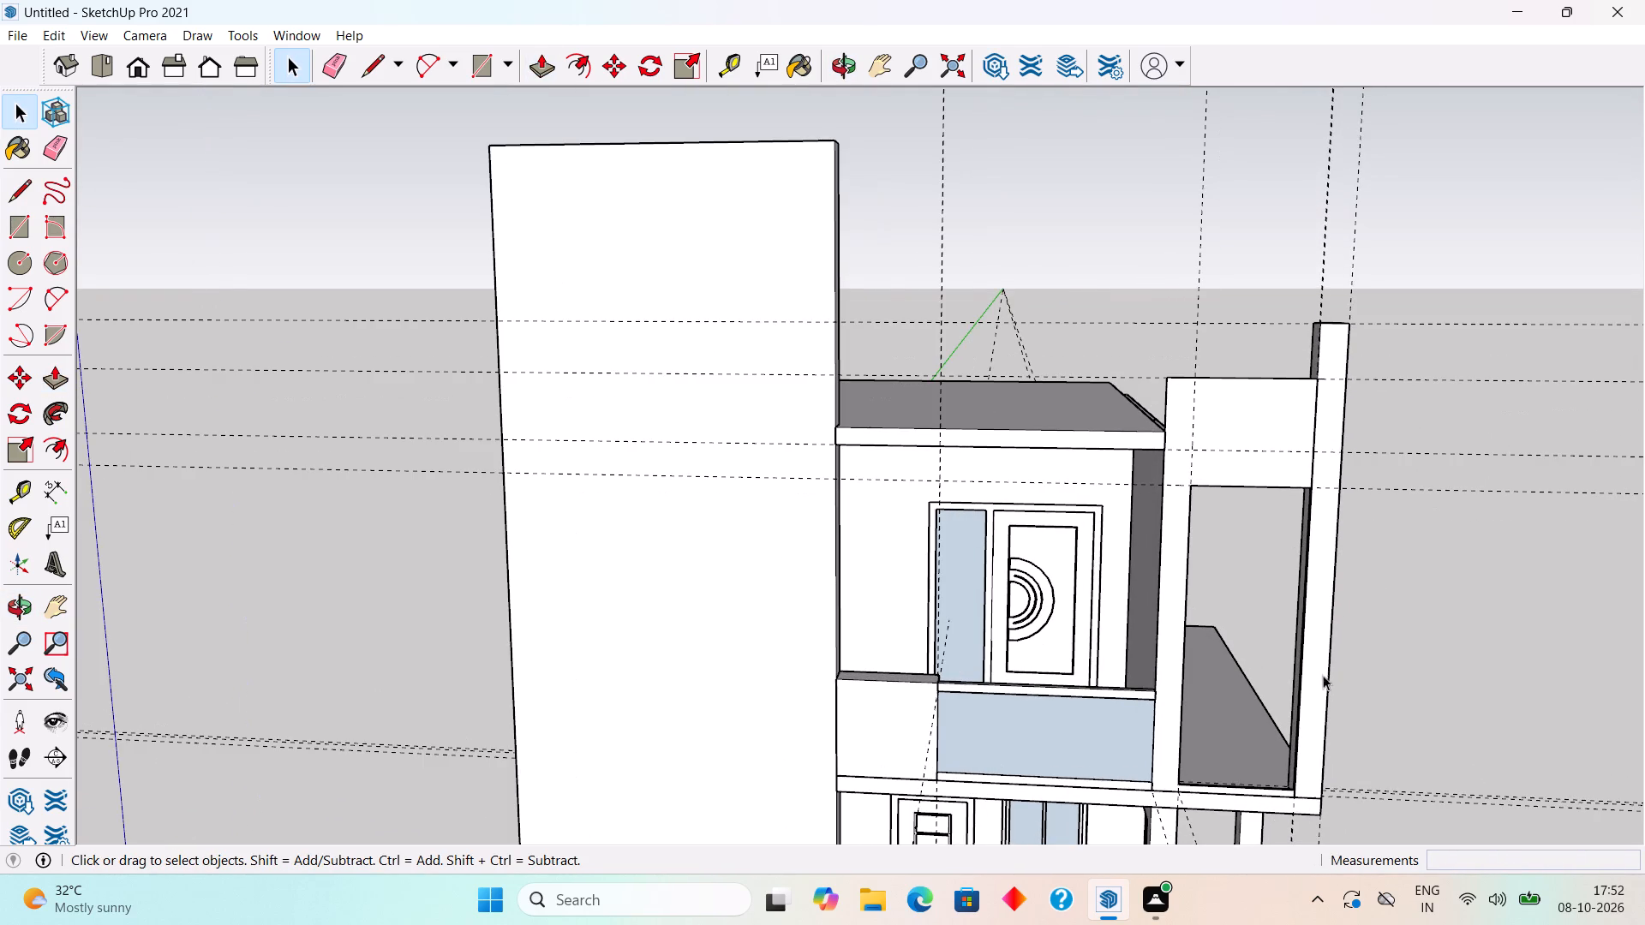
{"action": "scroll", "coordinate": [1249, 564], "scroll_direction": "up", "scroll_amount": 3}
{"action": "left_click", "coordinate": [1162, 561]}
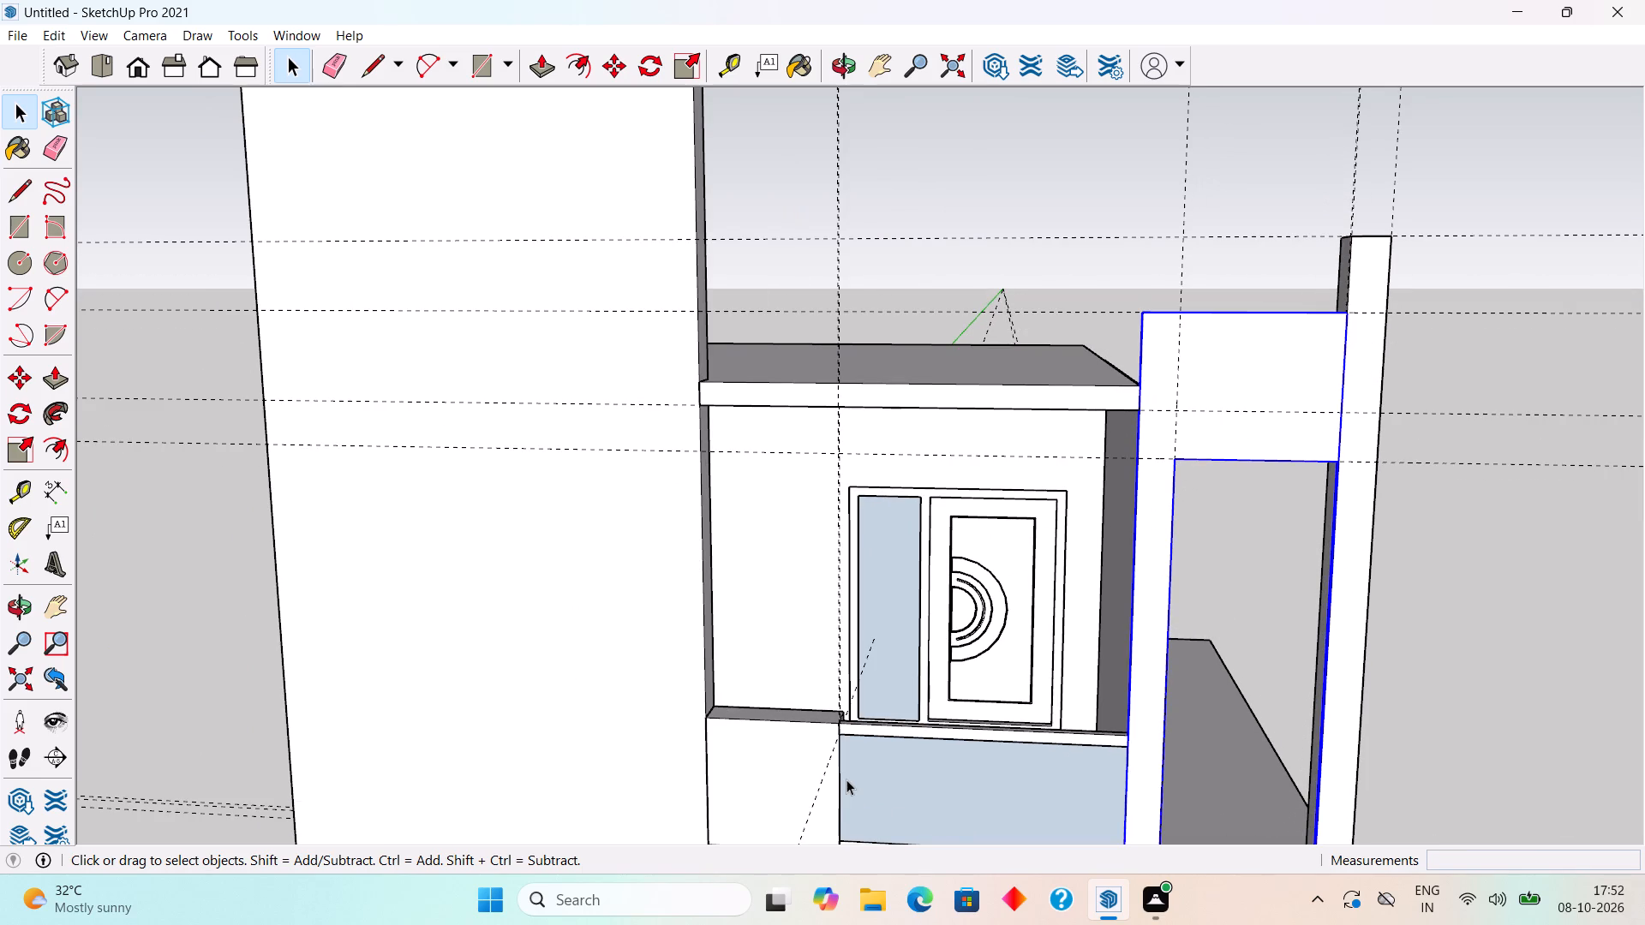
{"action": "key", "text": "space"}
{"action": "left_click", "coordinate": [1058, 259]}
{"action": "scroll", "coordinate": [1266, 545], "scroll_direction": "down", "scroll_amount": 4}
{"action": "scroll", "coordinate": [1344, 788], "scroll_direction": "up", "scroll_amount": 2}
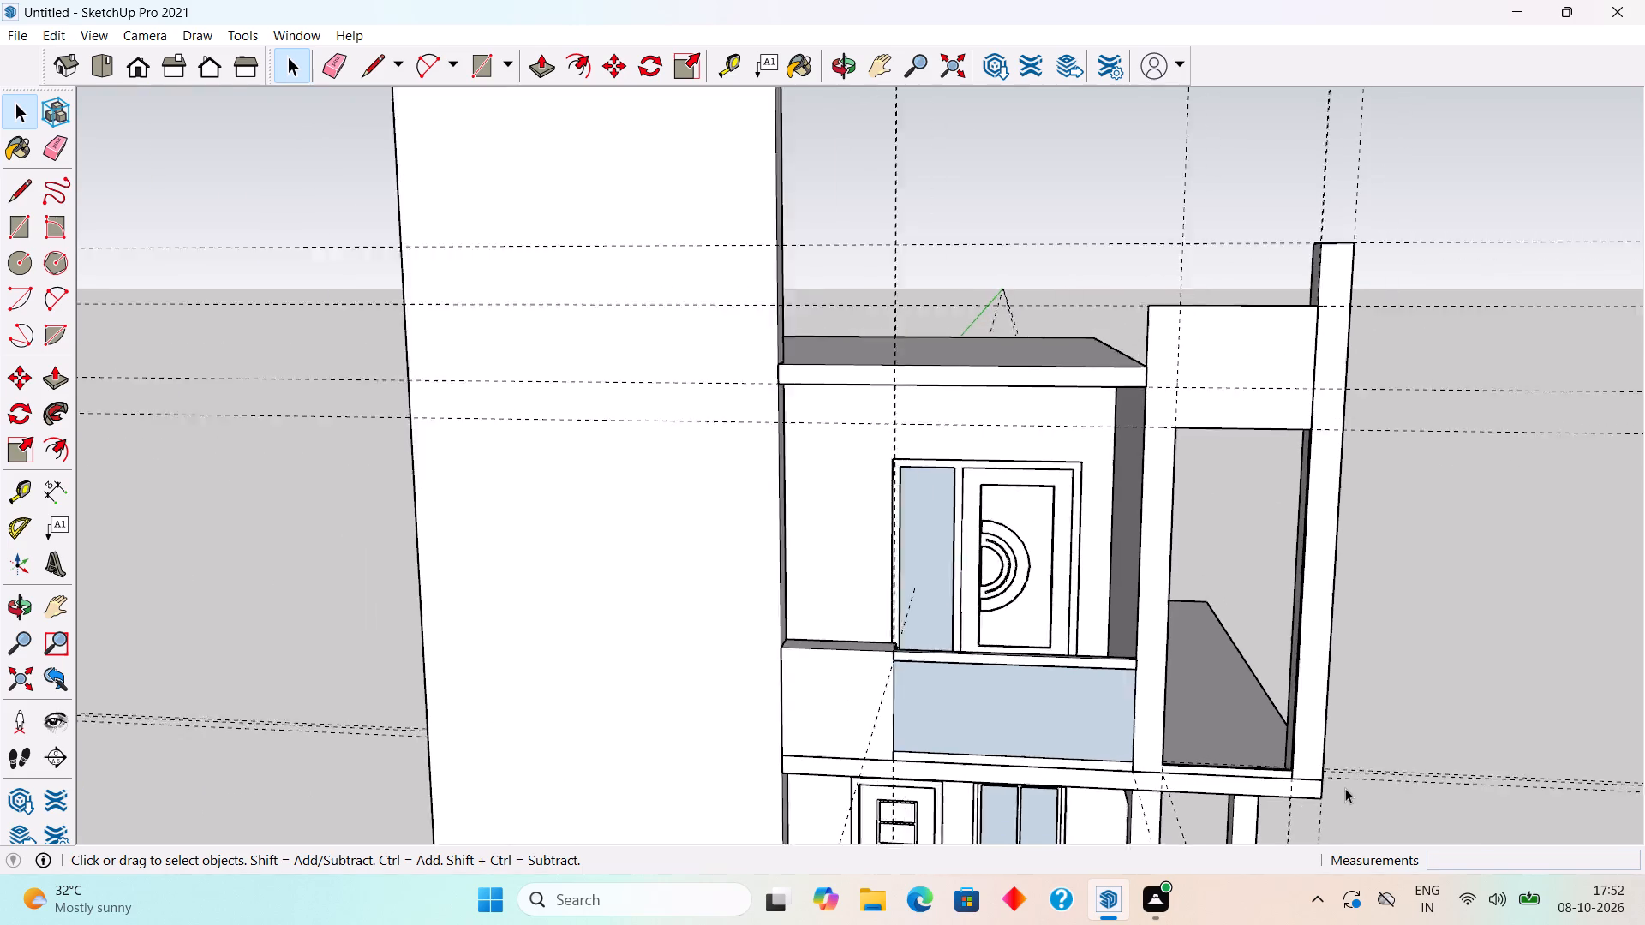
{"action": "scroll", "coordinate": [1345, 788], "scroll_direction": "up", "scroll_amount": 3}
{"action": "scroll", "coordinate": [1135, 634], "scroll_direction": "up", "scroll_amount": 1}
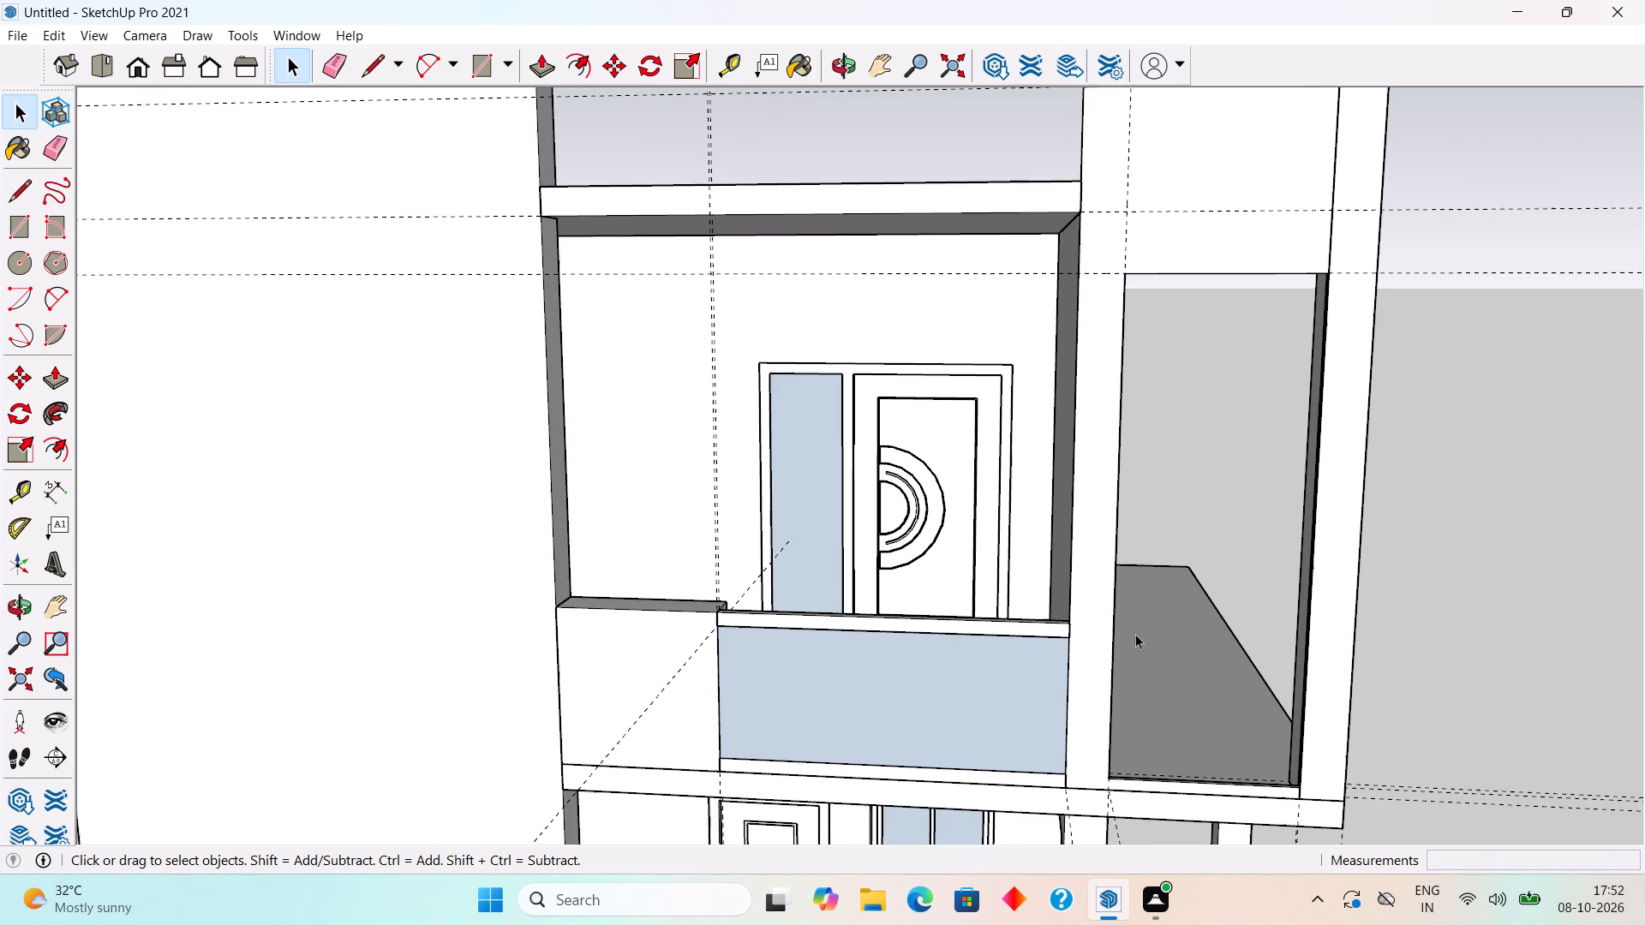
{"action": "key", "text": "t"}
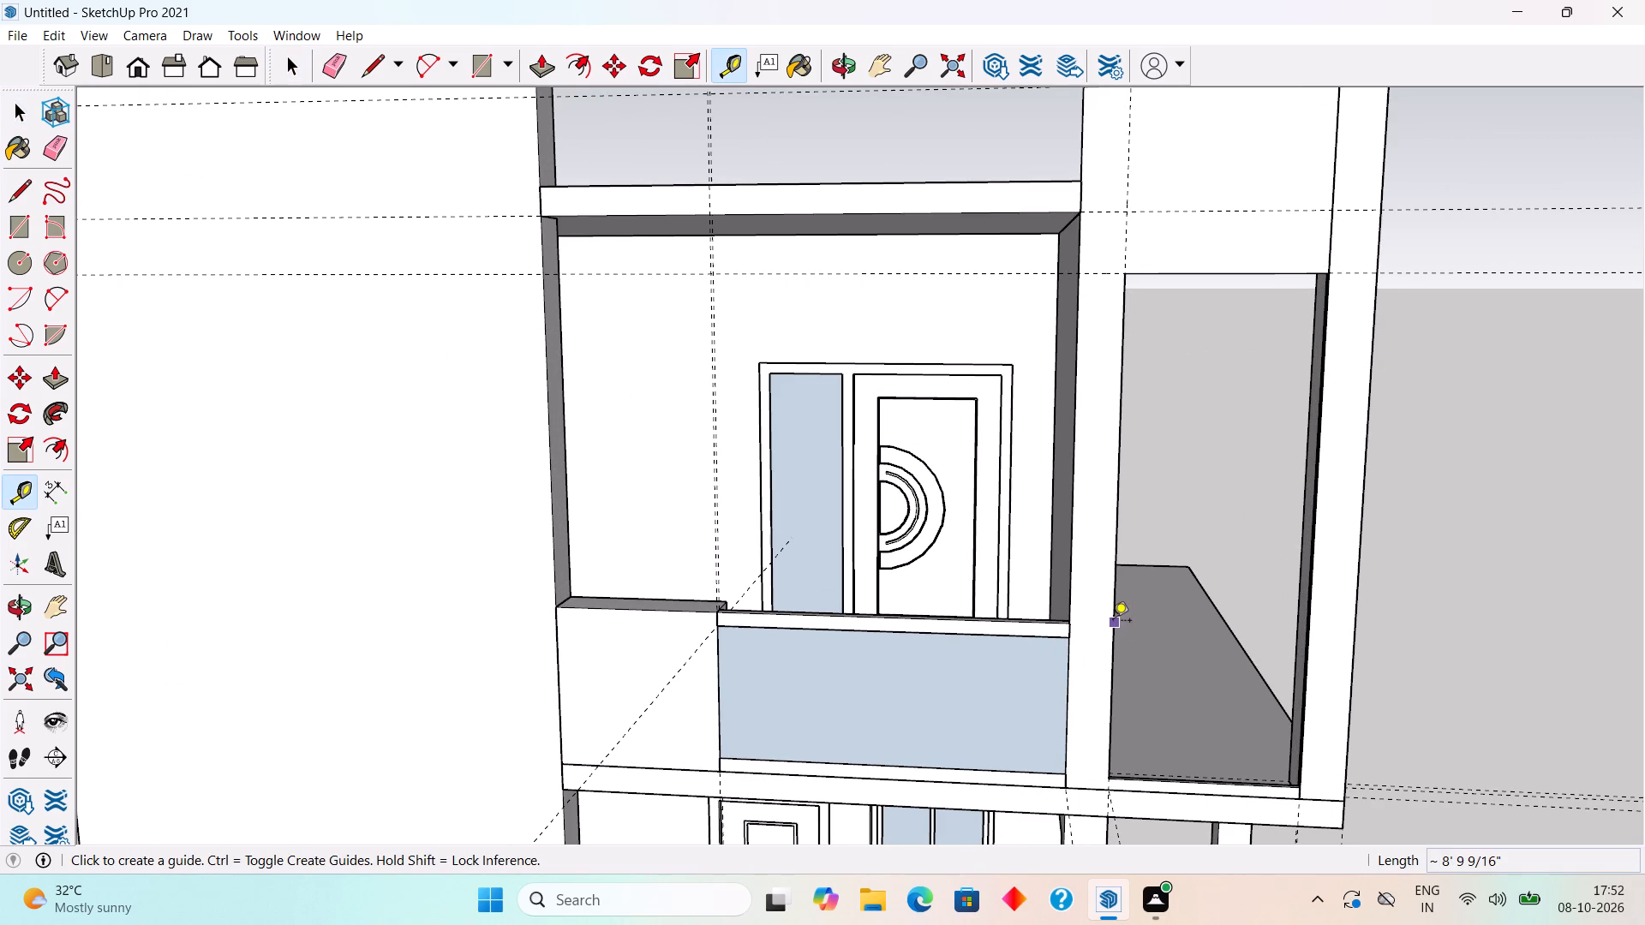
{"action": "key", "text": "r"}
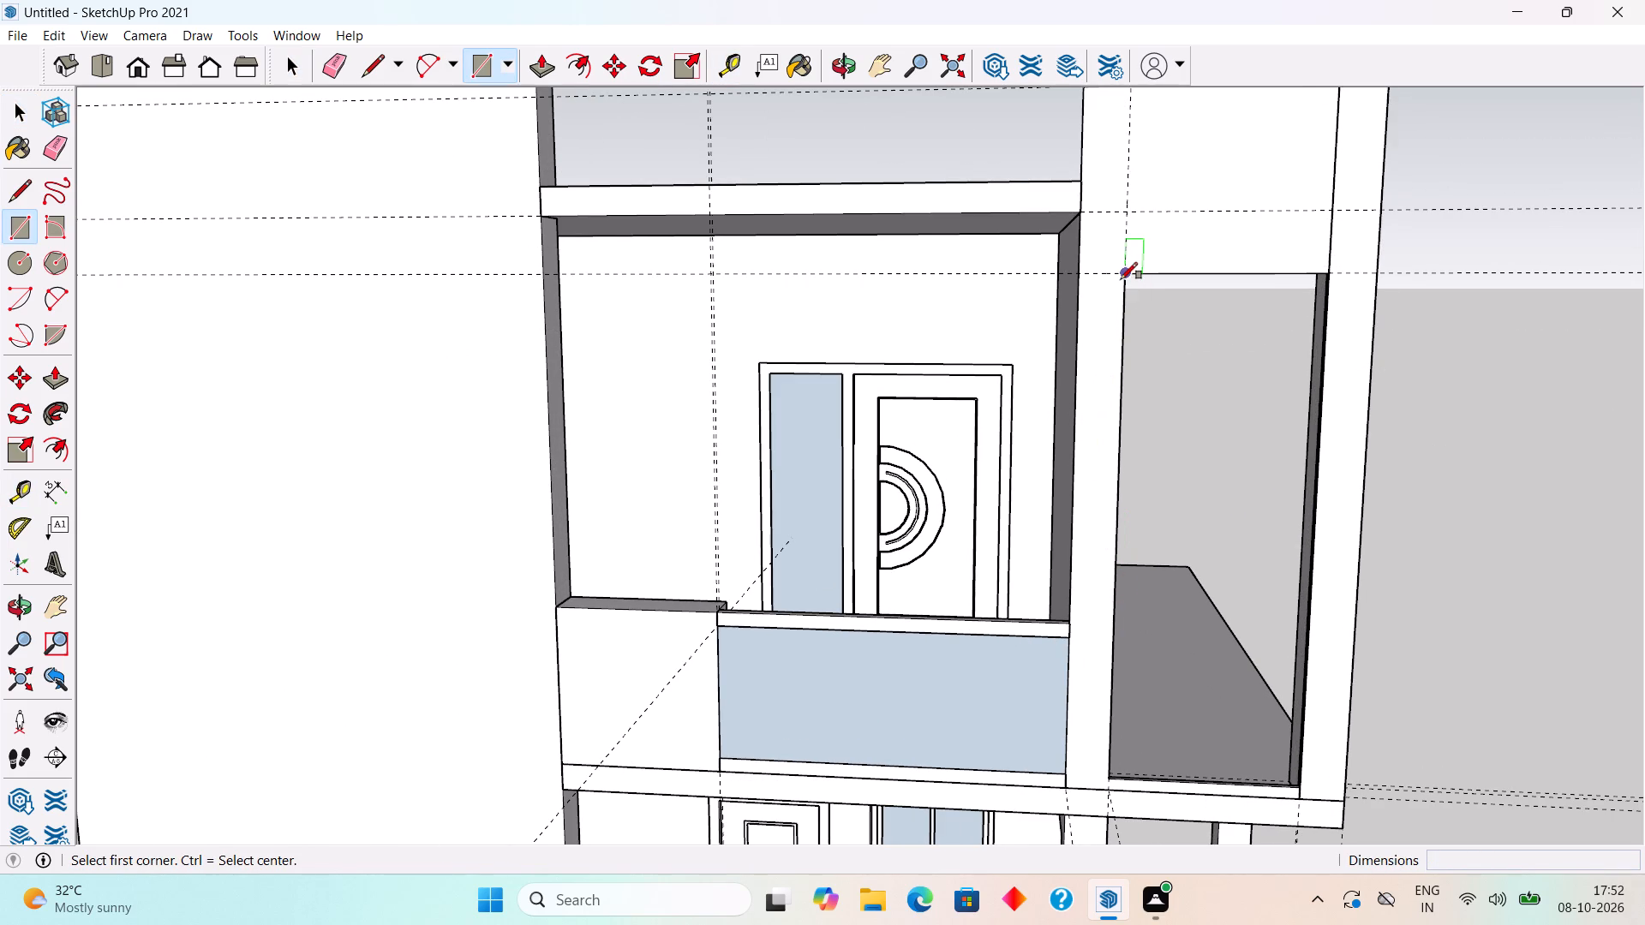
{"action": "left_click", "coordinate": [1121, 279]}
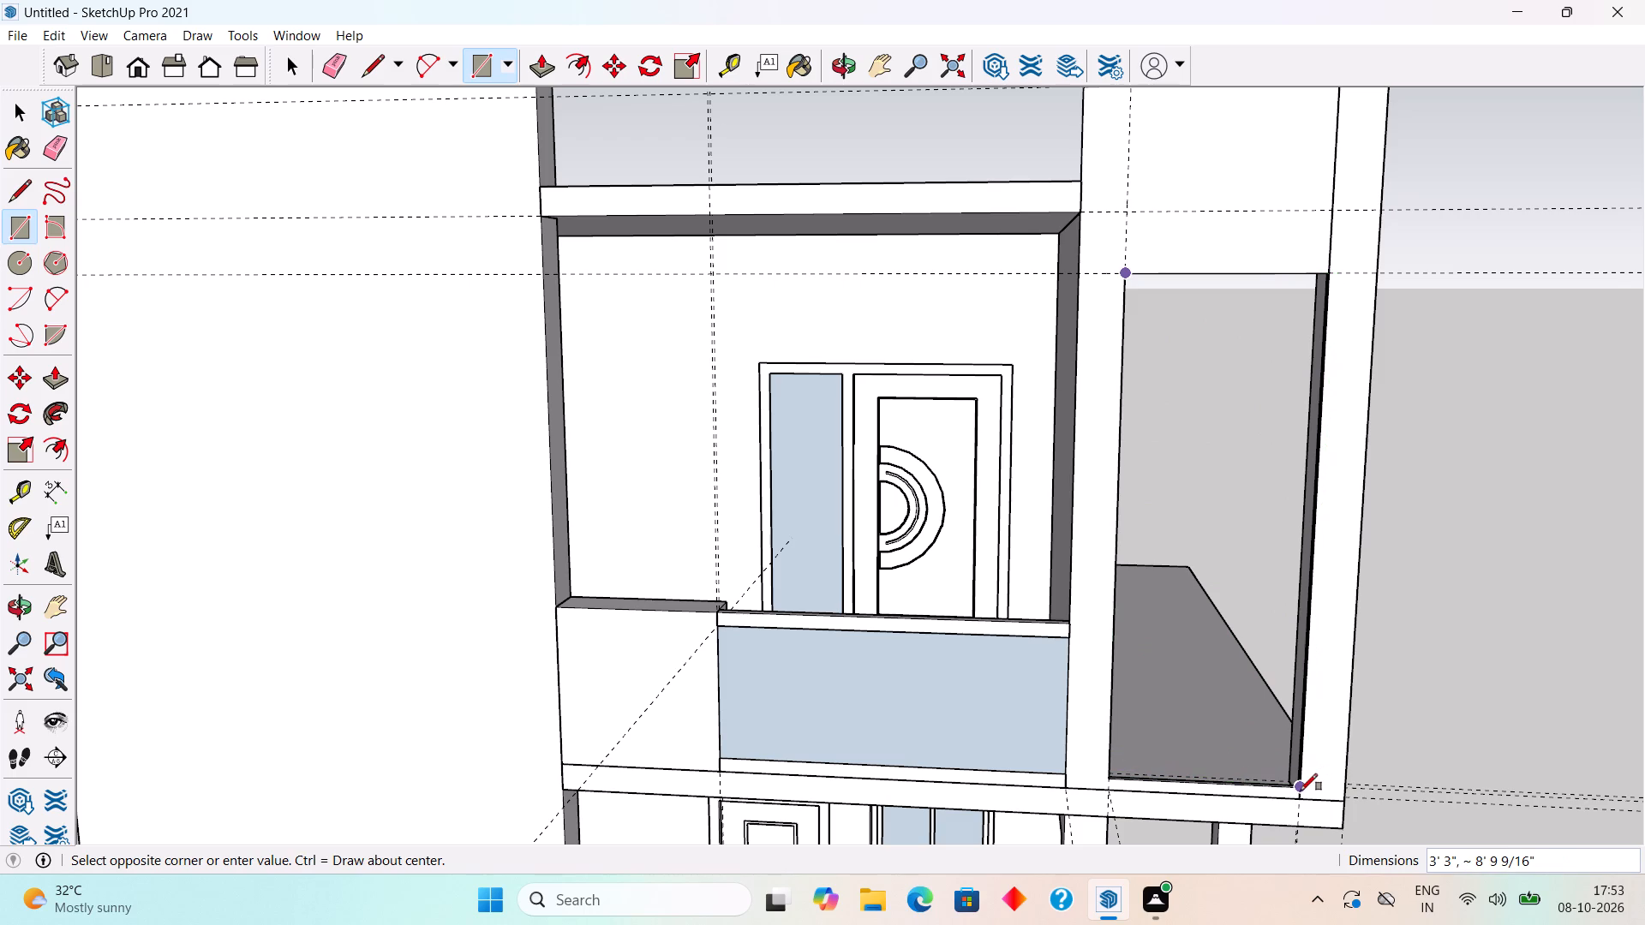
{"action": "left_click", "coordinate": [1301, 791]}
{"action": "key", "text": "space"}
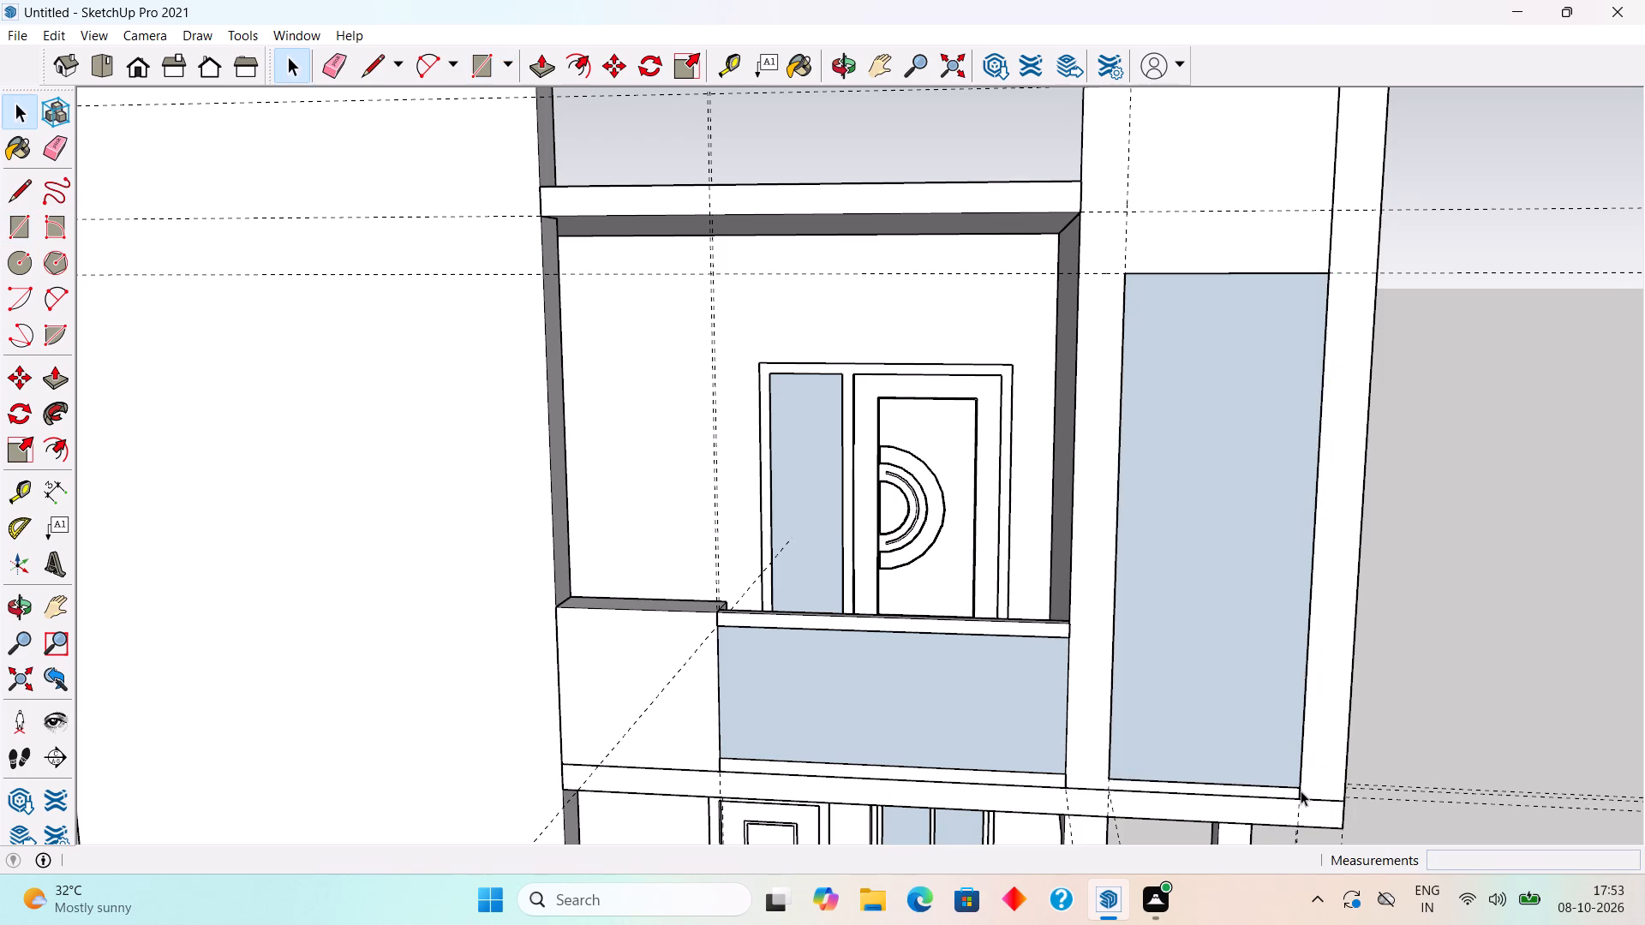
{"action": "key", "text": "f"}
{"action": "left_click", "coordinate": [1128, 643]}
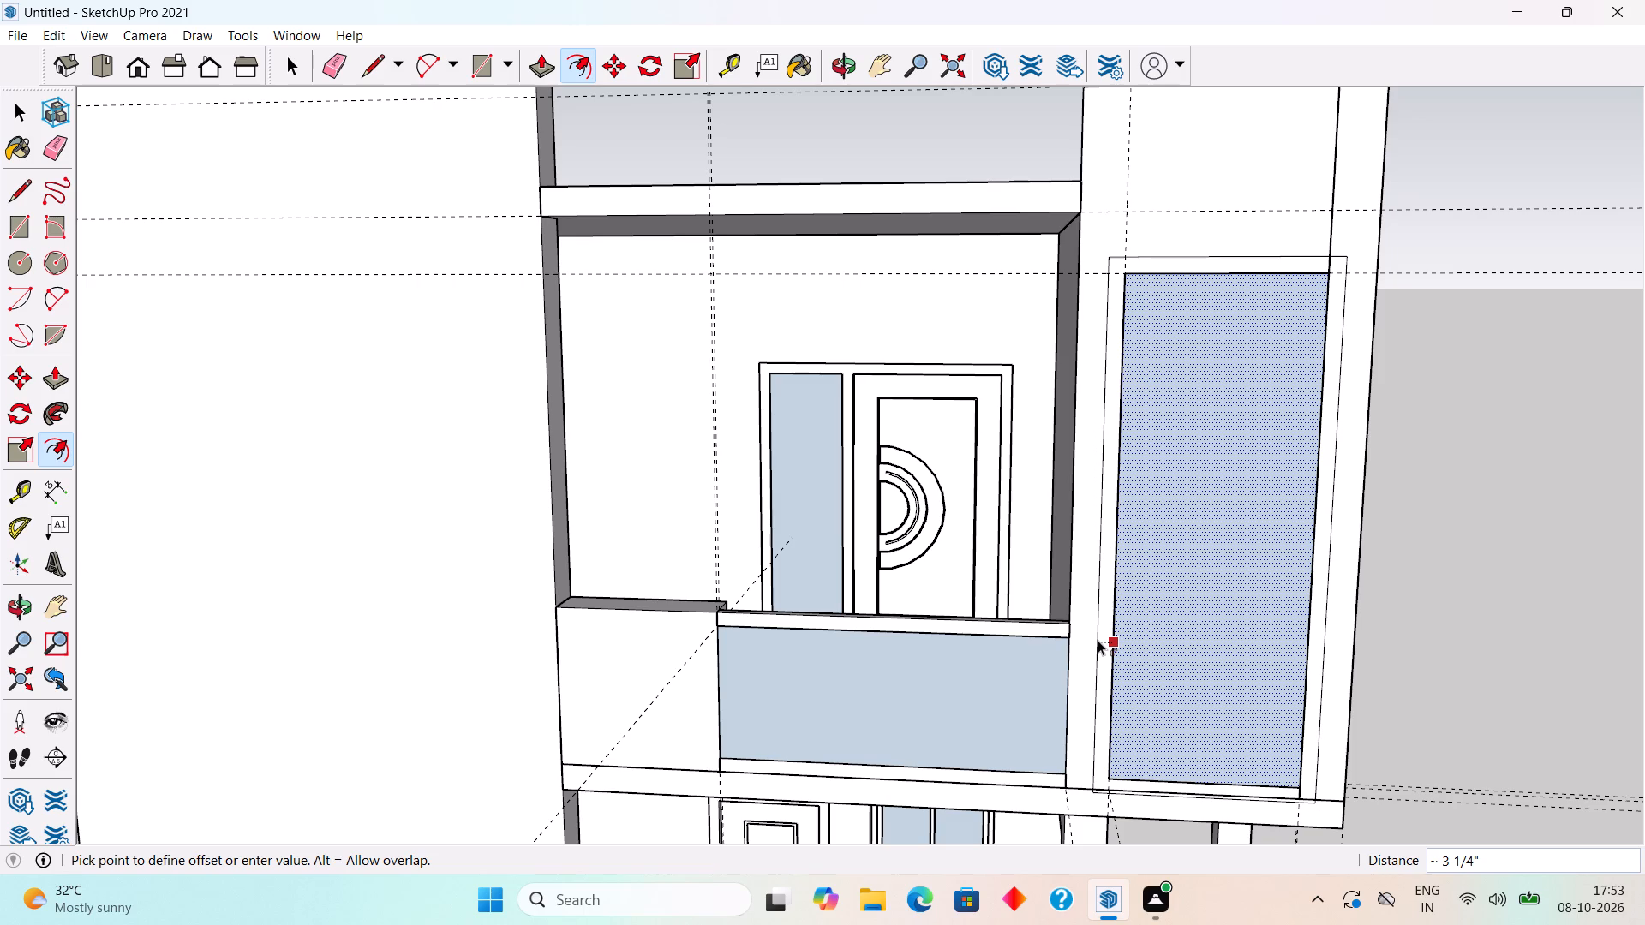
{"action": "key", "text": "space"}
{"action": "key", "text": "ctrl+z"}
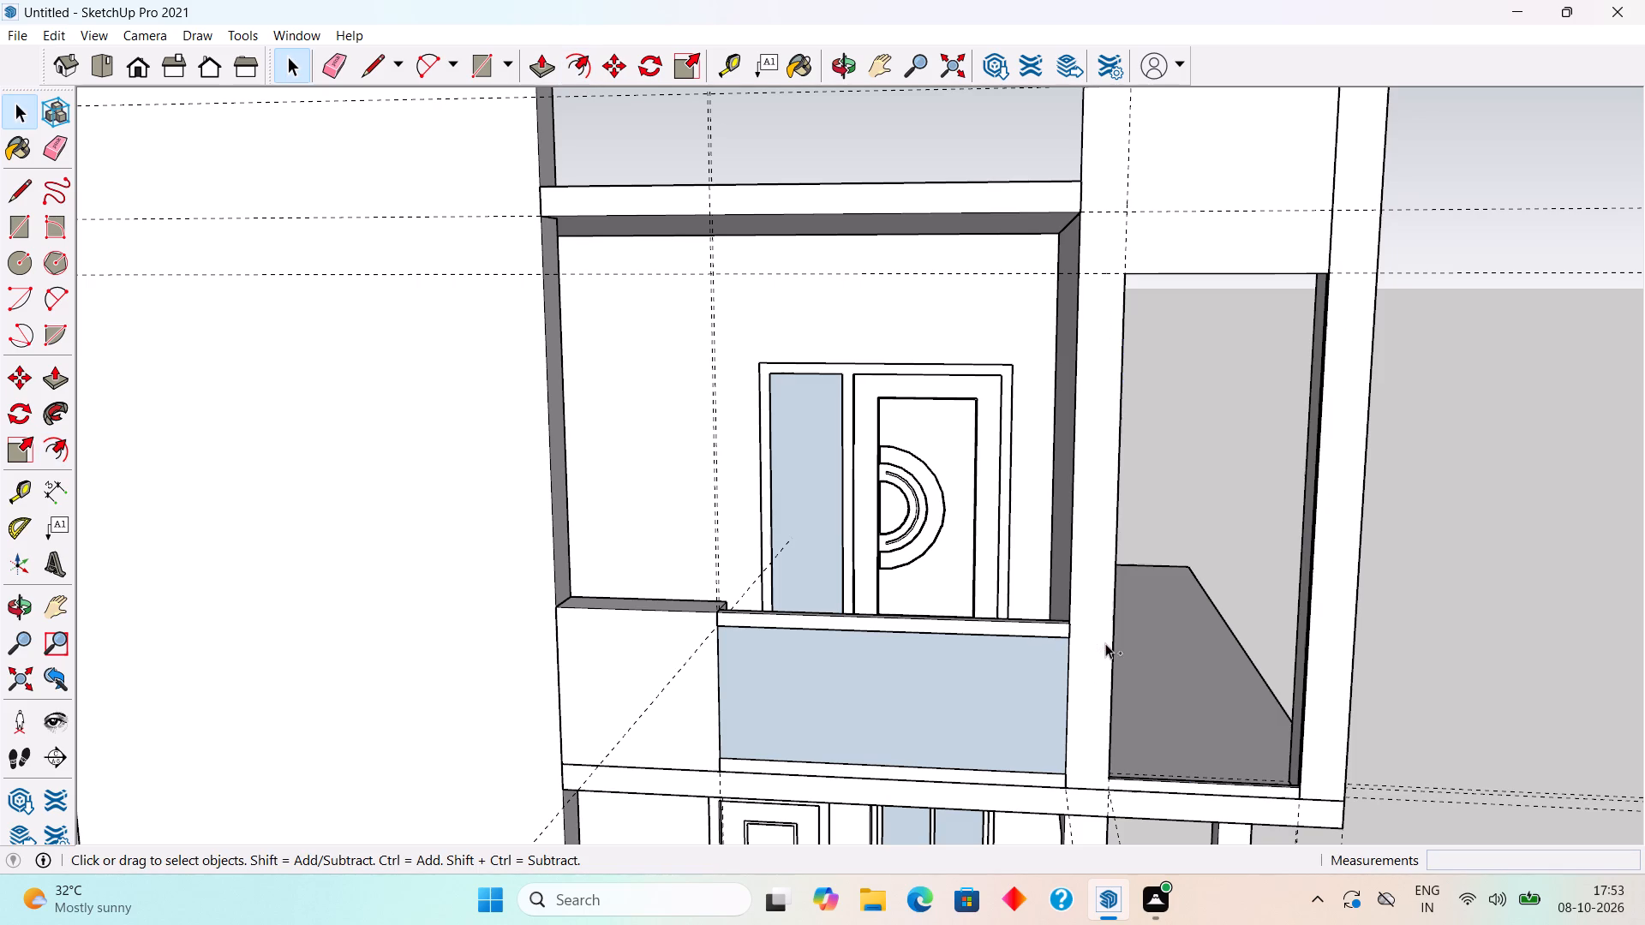
Inside the frame group, pull the opening's bottom inner face up by about 1' 5" and leave the group.
{"action": "scroll", "coordinate": [1363, 803], "scroll_direction": "up", "scroll_amount": 5}
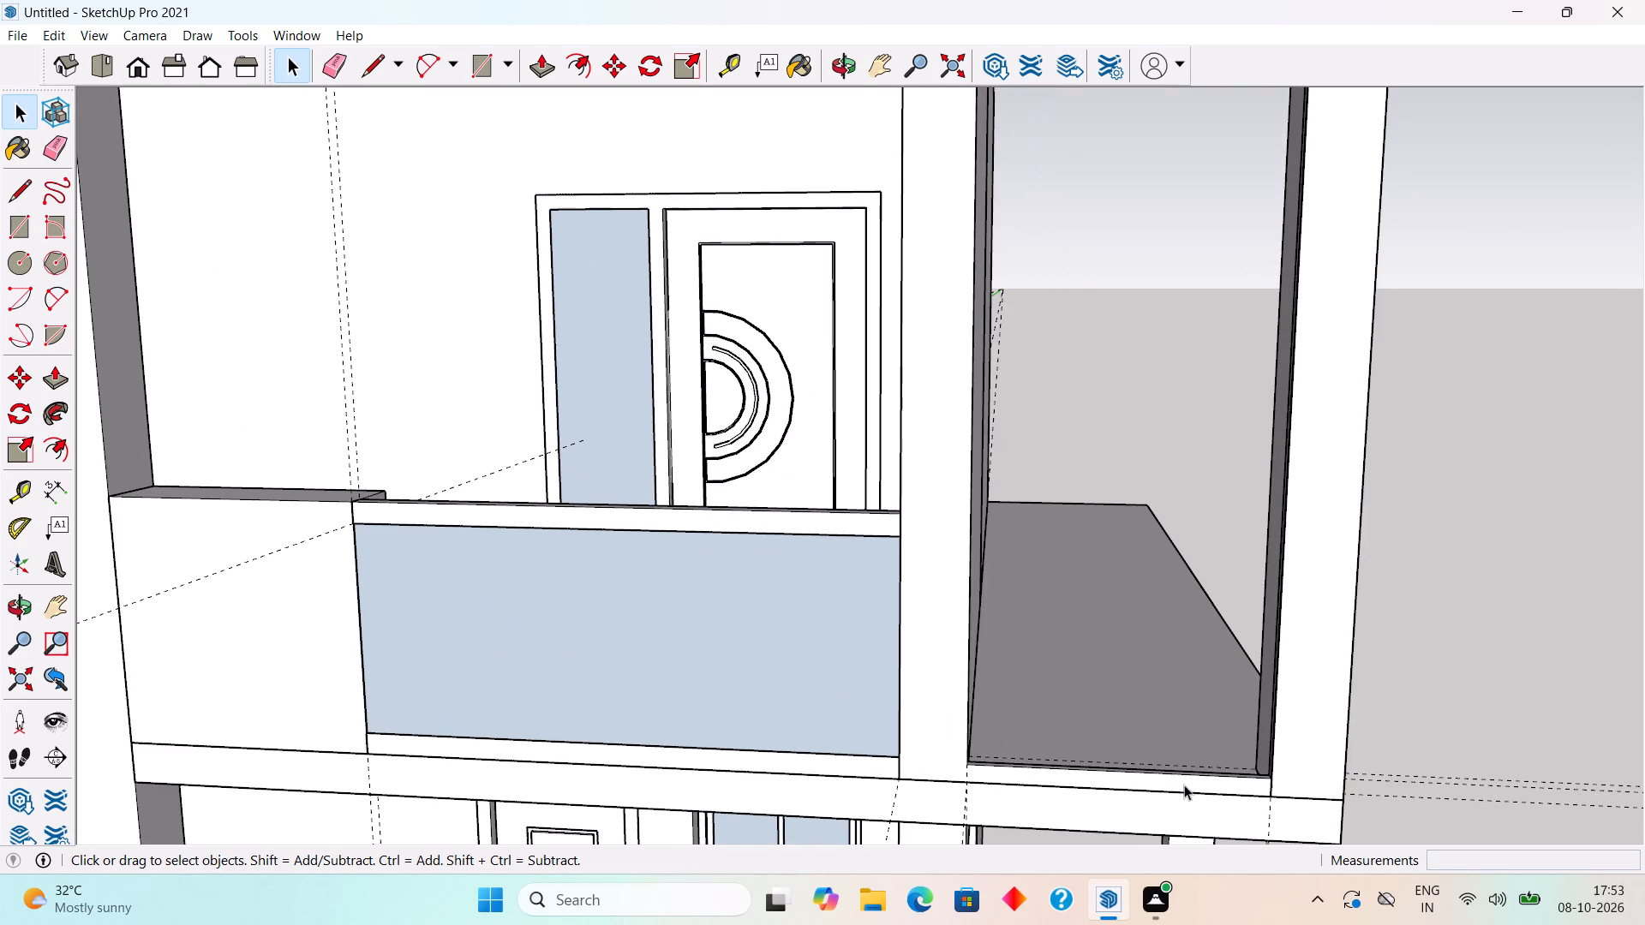
{"action": "middle_click_drag", "start_coordinate": [1164, 785], "coordinate": [1166, 806]}
{"action": "scroll", "coordinate": [1167, 807], "scroll_direction": "up", "scroll_amount": 9}
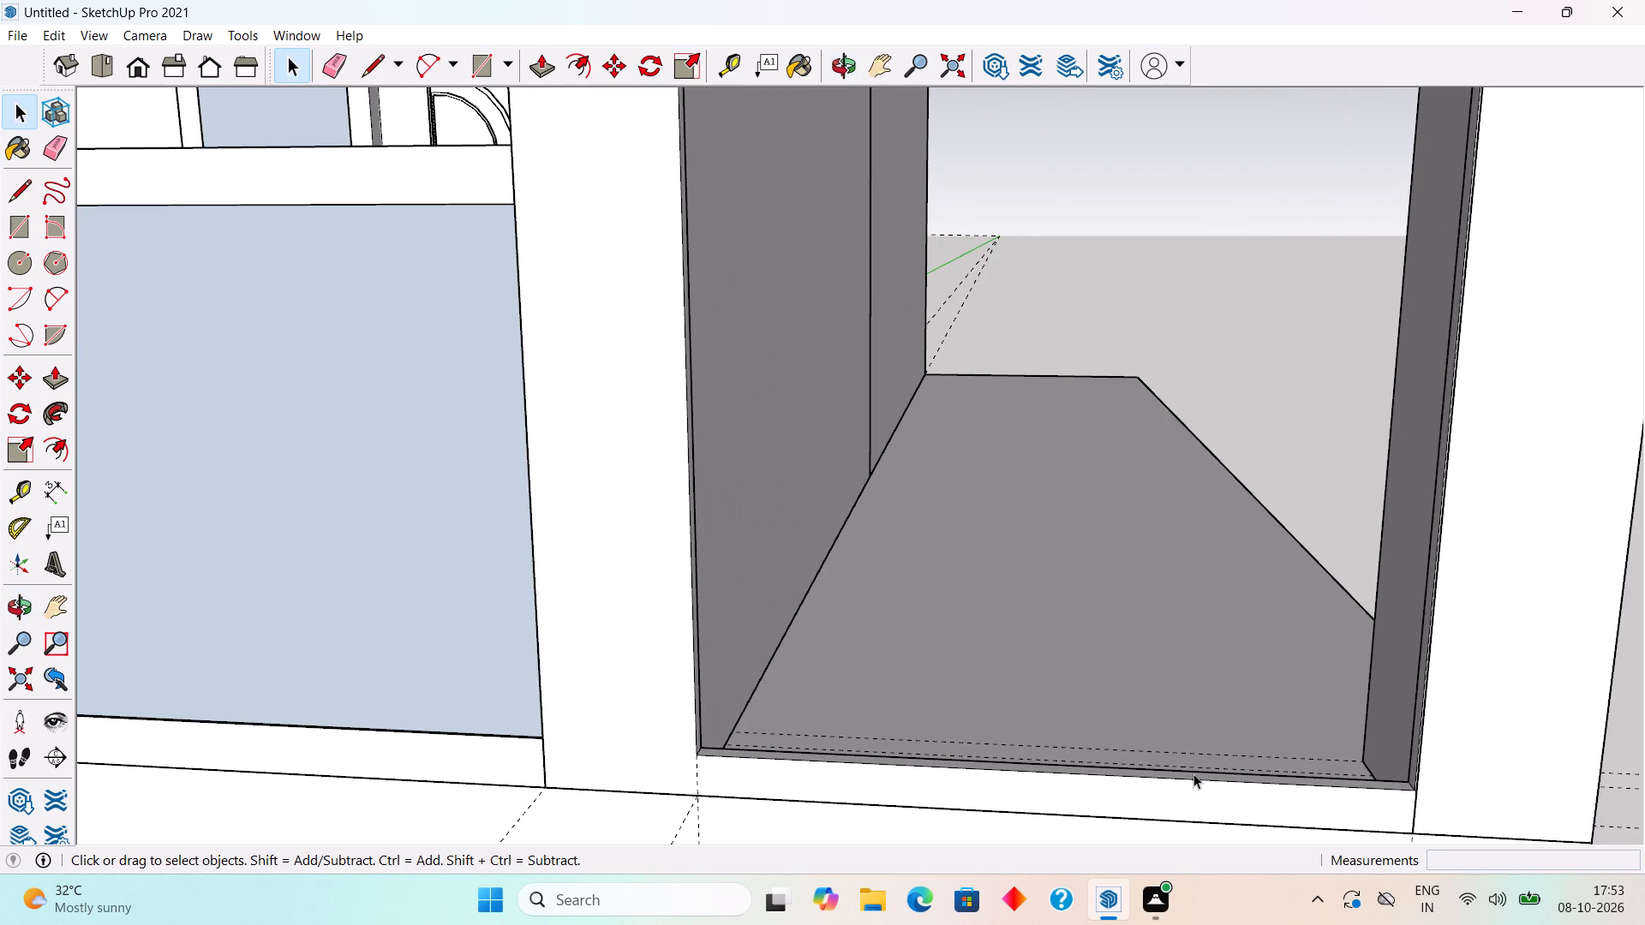
{"action": "left_click", "coordinate": [1194, 773]}
{"action": "triple_click", "coordinate": [1199, 782]}
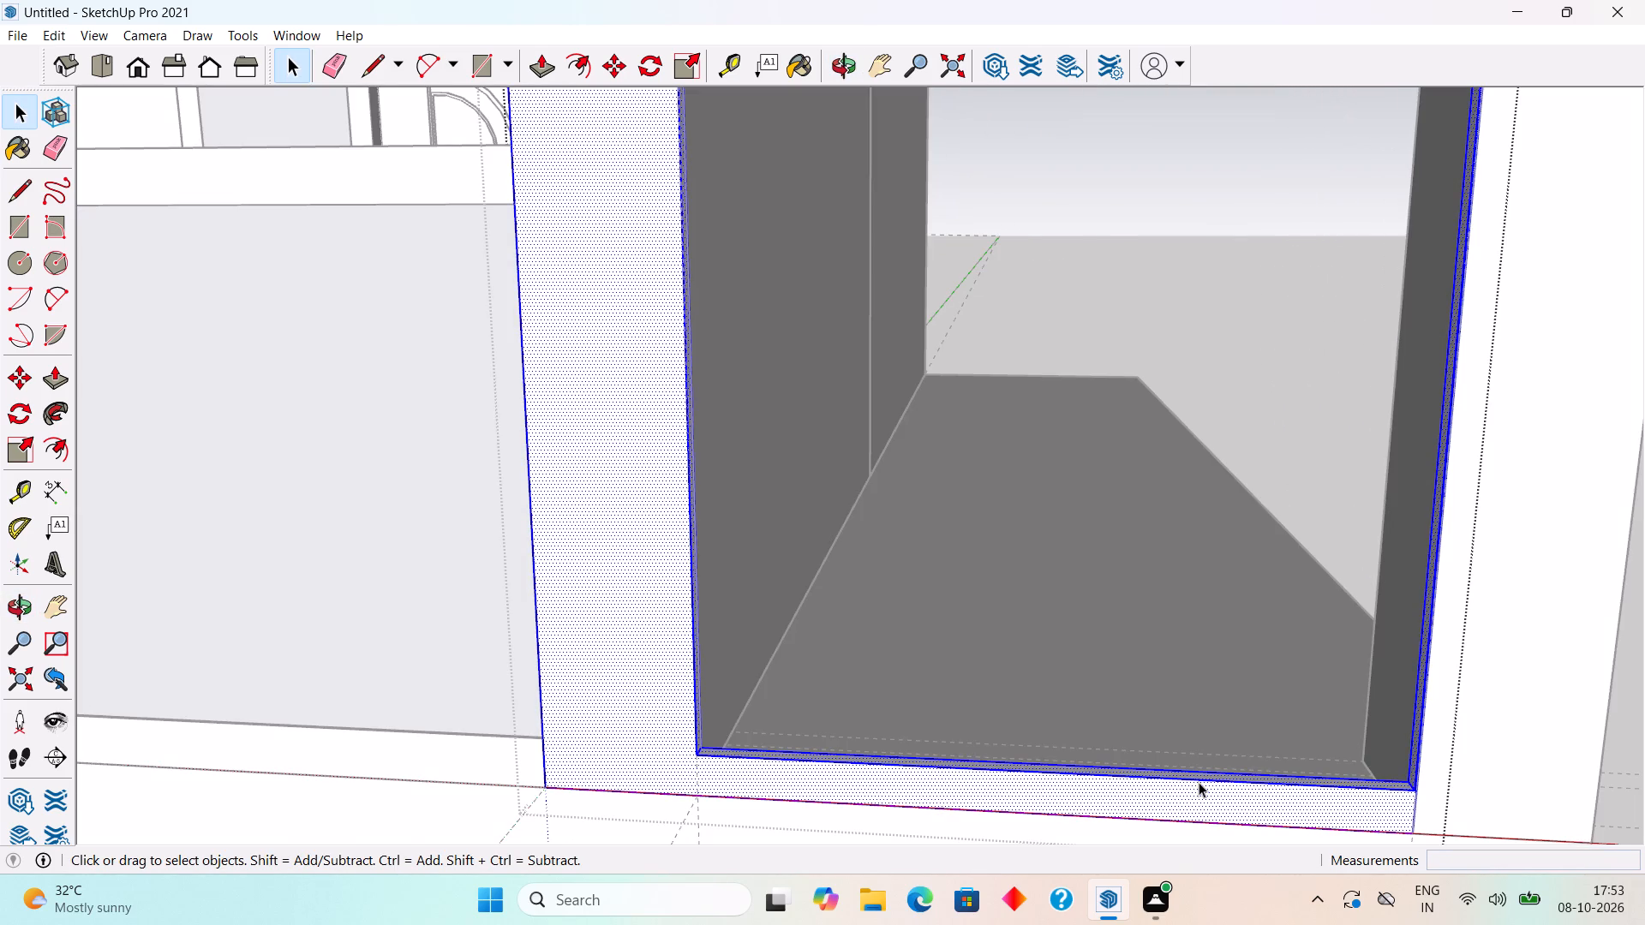
{"action": "key", "text": "p"}
{"action": "left_click", "coordinate": [1199, 770]}
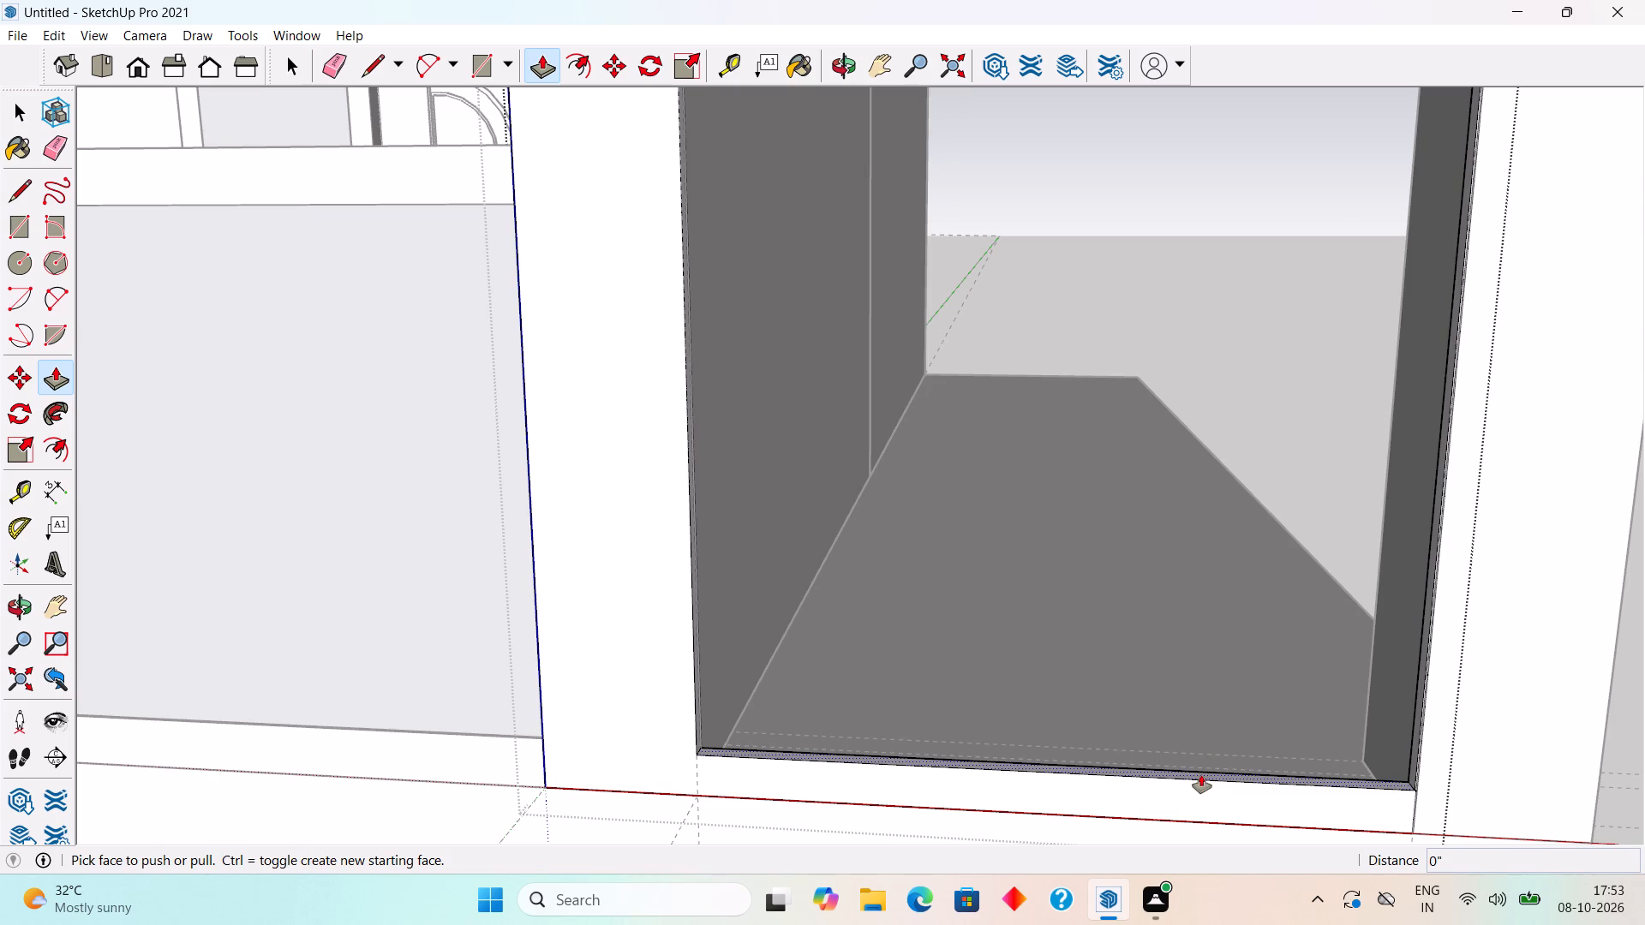
{"action": "left_click", "coordinate": [1201, 775]}
{"action": "scroll", "coordinate": [1205, 643], "scroll_direction": "down", "scroll_amount": 5}
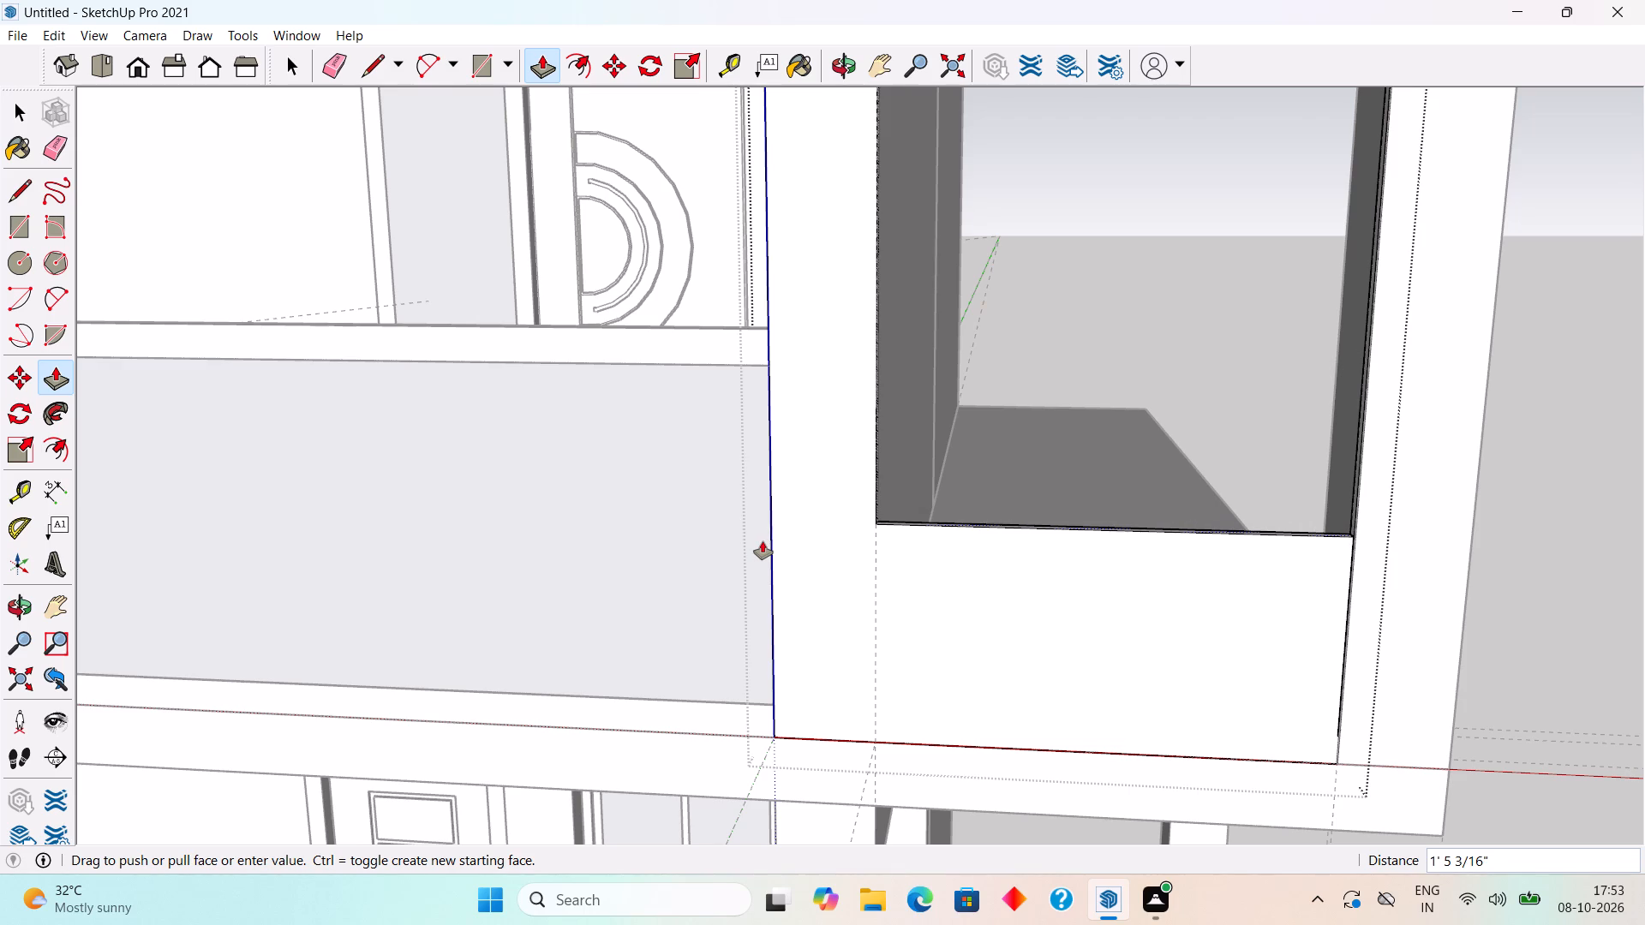
{"action": "left_click", "coordinate": [765, 534]}
{"action": "key", "text": "space"}
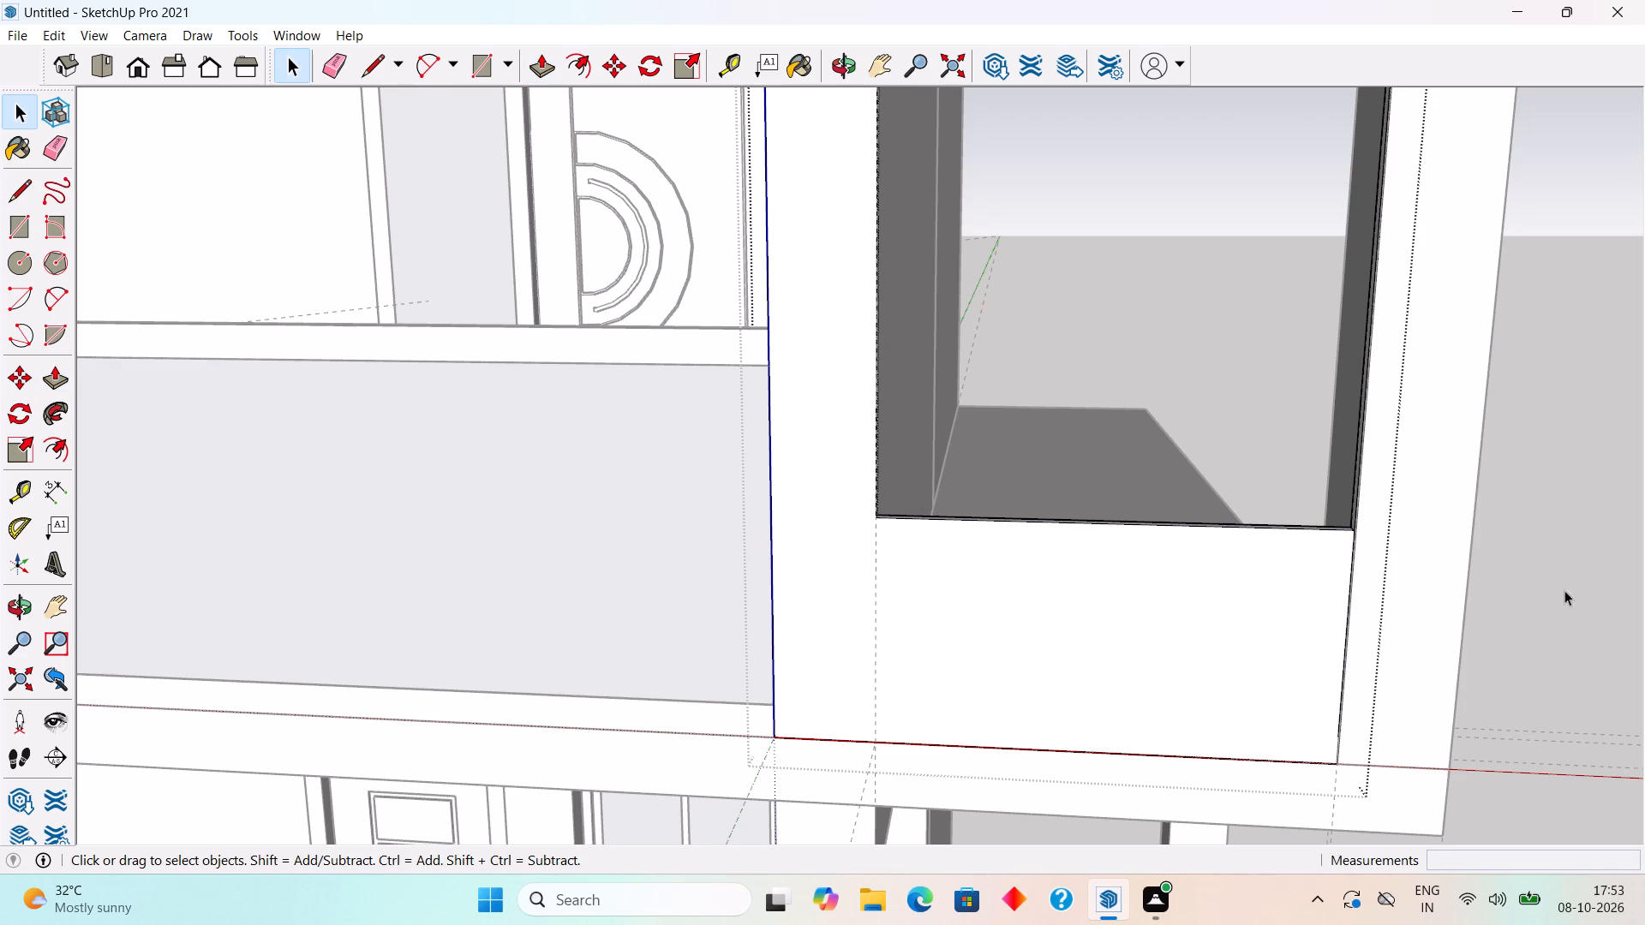
{"action": "left_click", "coordinate": [1553, 570]}
Inside the frame group, pull the opening's balcony-side inner face 3" into the opening and leave the group.
{"action": "scroll", "coordinate": [1553, 570], "scroll_direction": "down", "scroll_amount": 11}
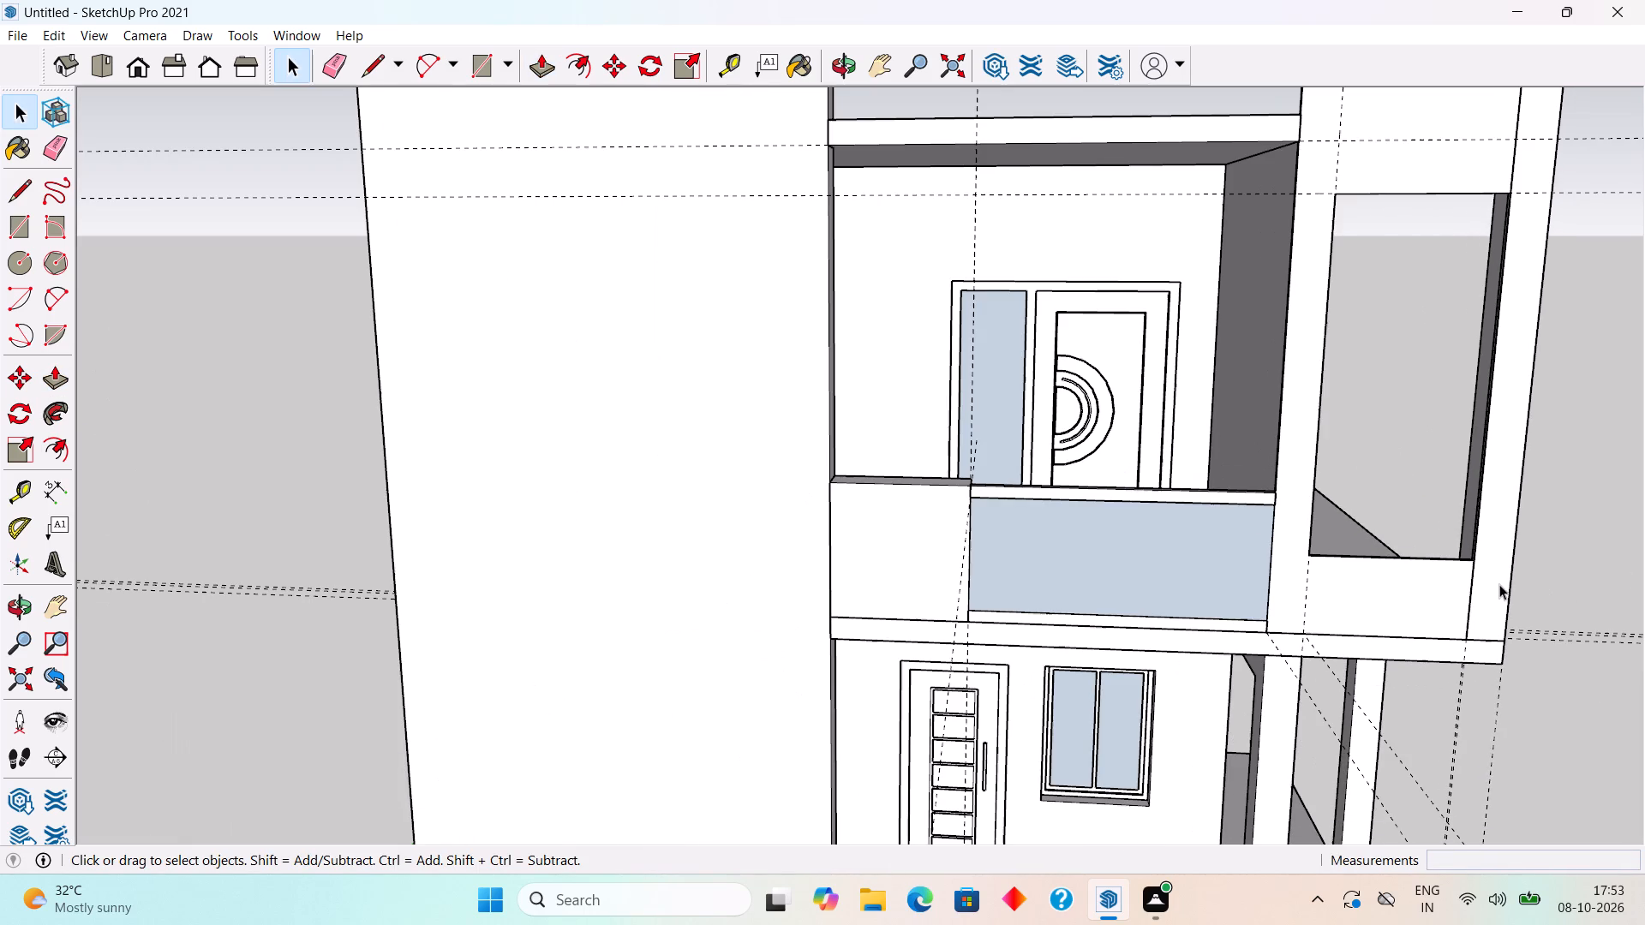
{"action": "middle_click_drag", "start_coordinate": [1433, 463], "coordinate": [1377, 425]}
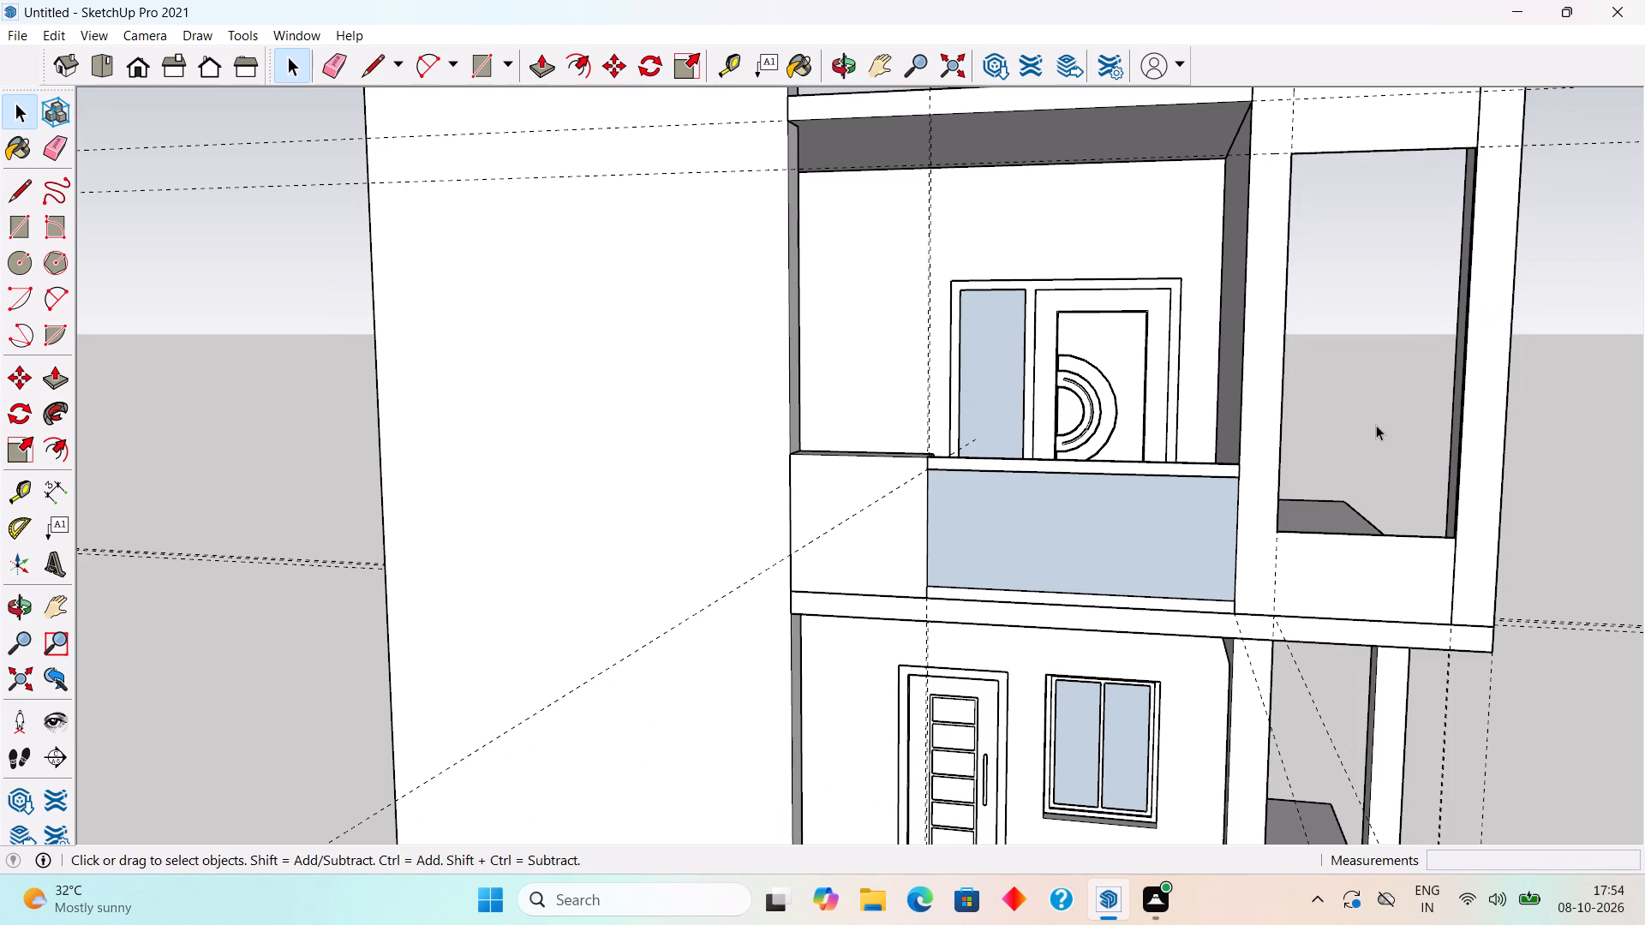
{"action": "scroll", "coordinate": [1371, 415], "scroll_direction": "down", "scroll_amount": 2}
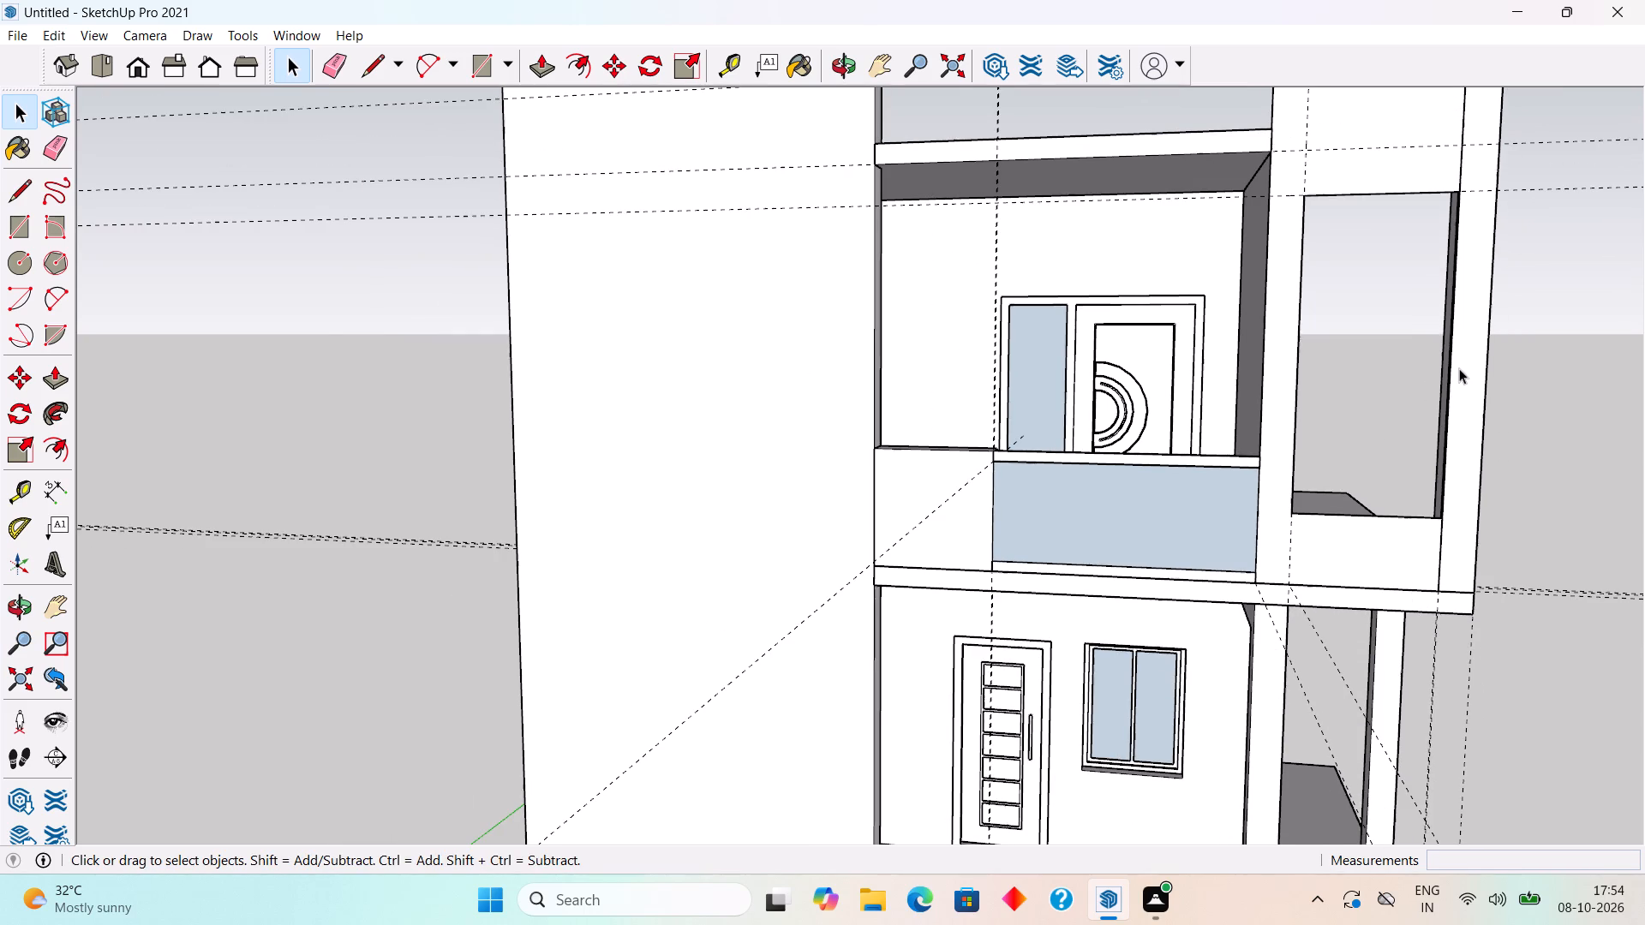
{"action": "middle_click_drag", "start_coordinate": [1459, 368], "coordinate": [1395, 486]}
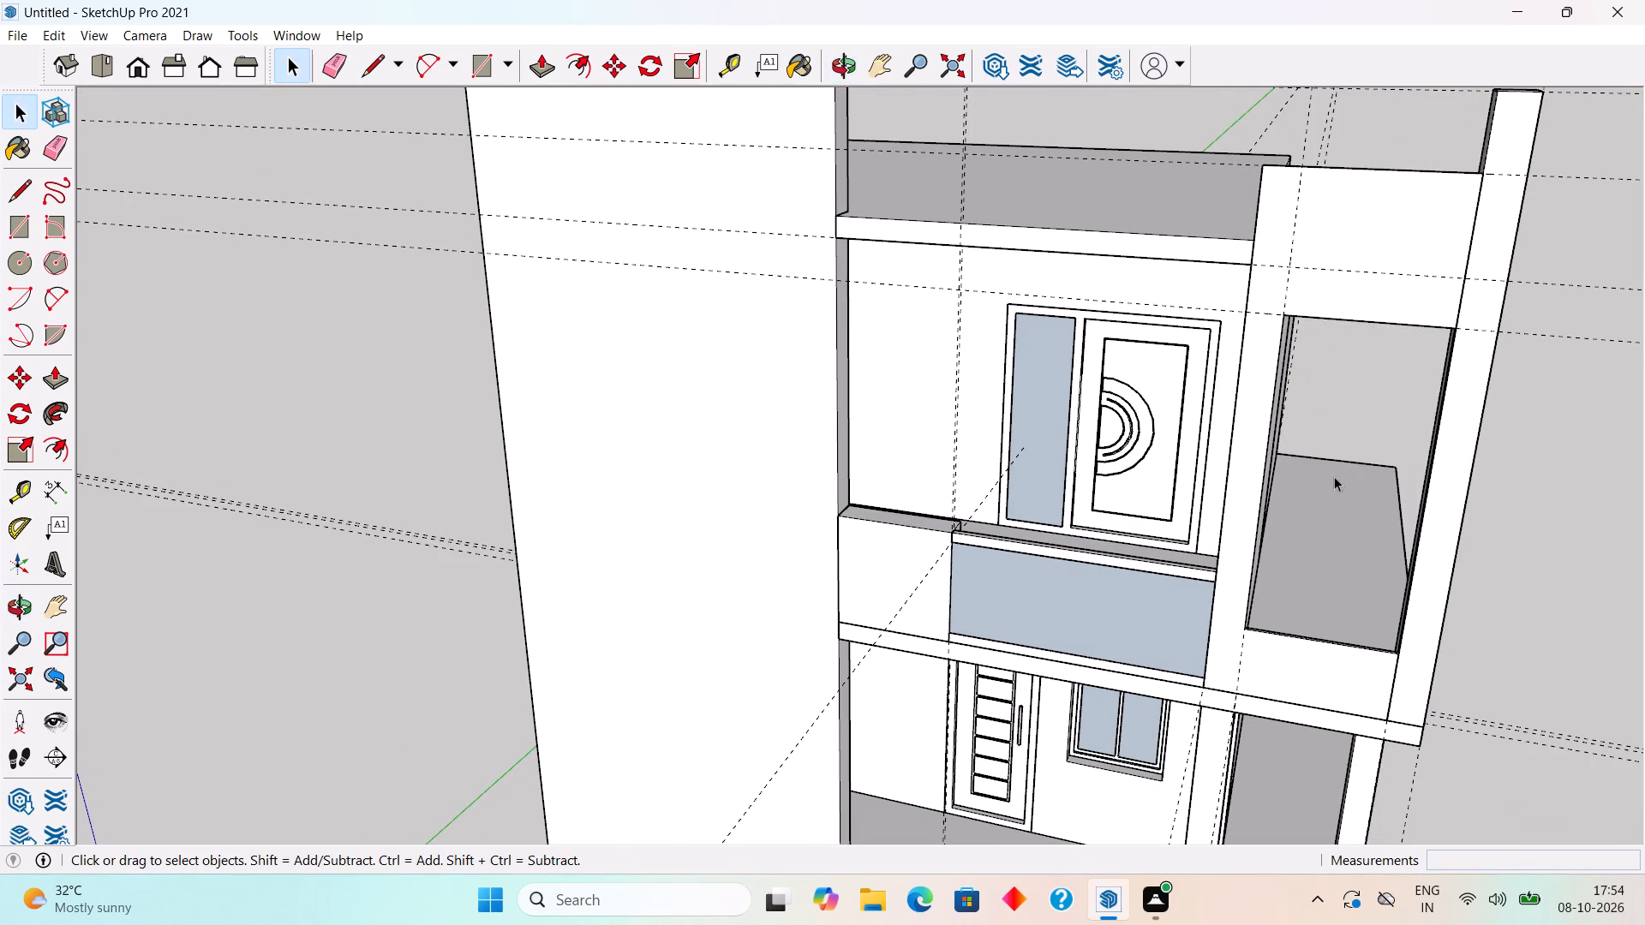
{"action": "middle_click_drag", "start_coordinate": [1224, 470], "coordinate": [1074, 473]}
{"action": "scroll", "coordinate": [1083, 475], "scroll_direction": "up", "scroll_amount": 5}
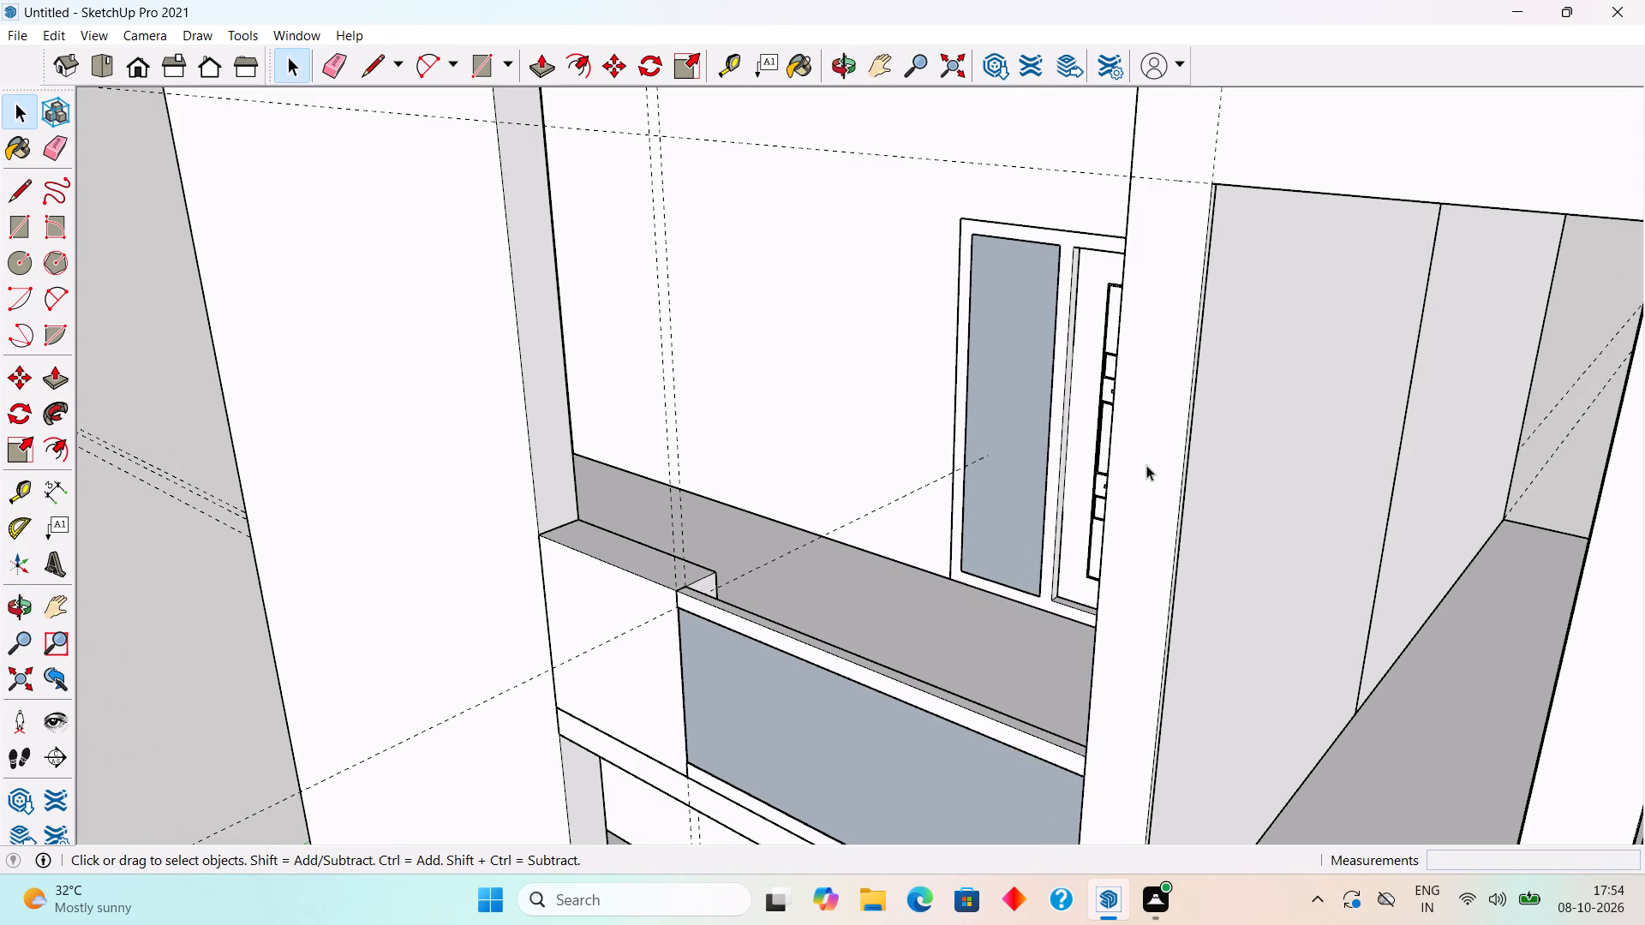
{"action": "middle_click_drag", "start_coordinate": [1182, 454], "coordinate": [1099, 454]}
{"action": "scroll", "coordinate": [1035, 473], "scroll_direction": "up", "scroll_amount": 4}
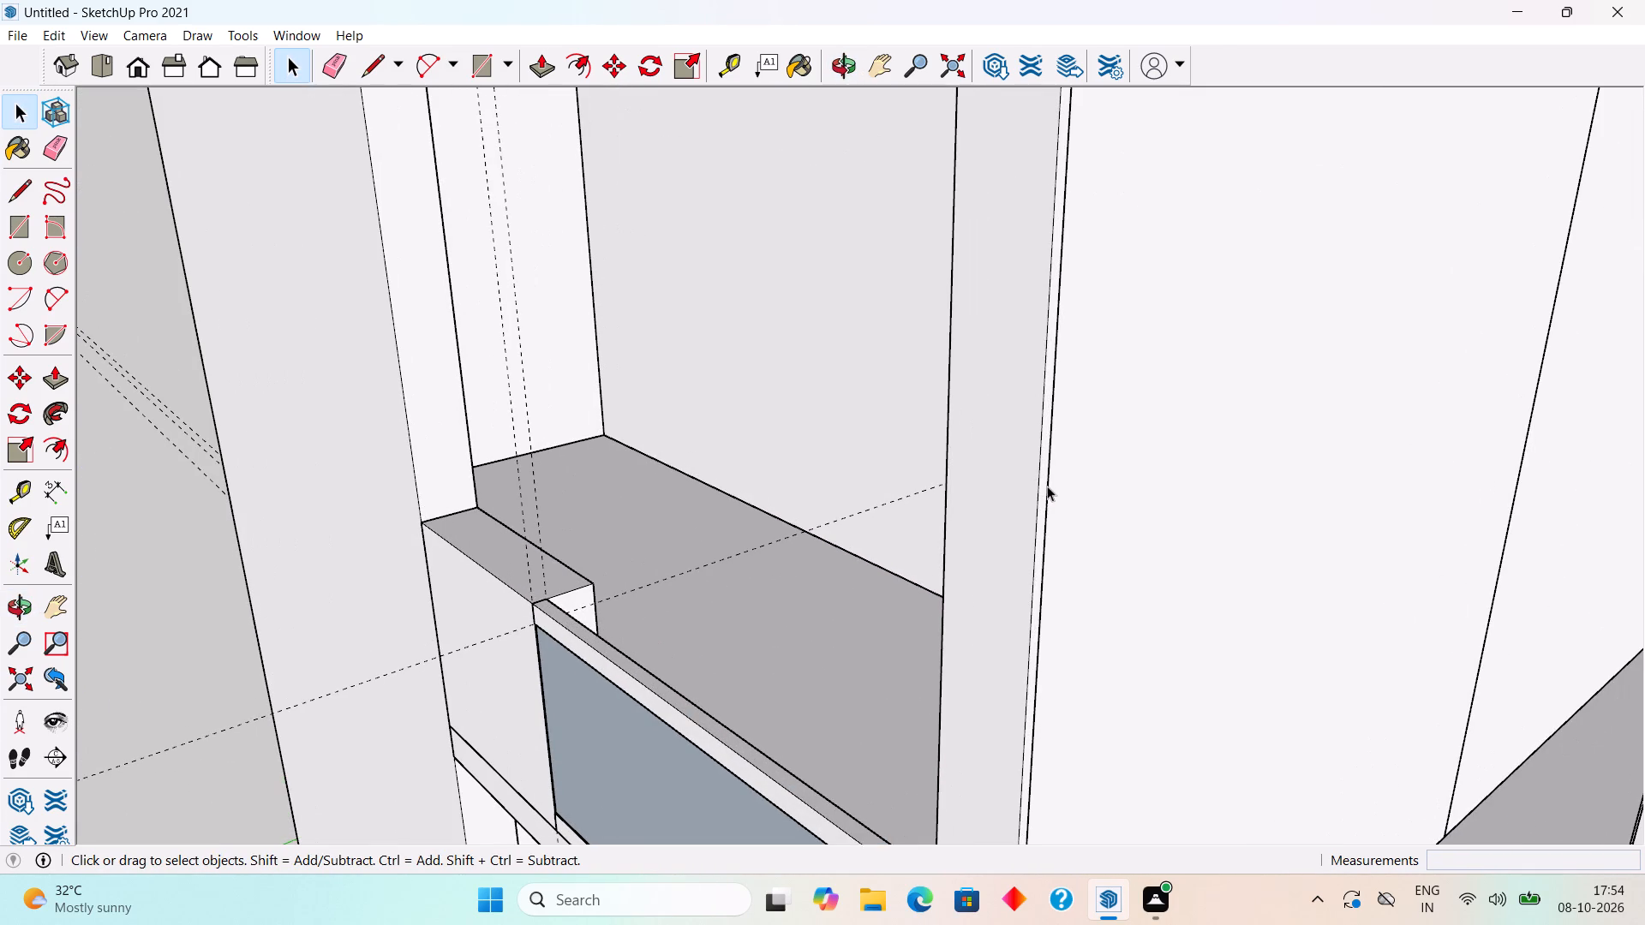
{"action": "left_click", "coordinate": [1043, 494]}
{"action": "triple_click", "coordinate": [1043, 494]}
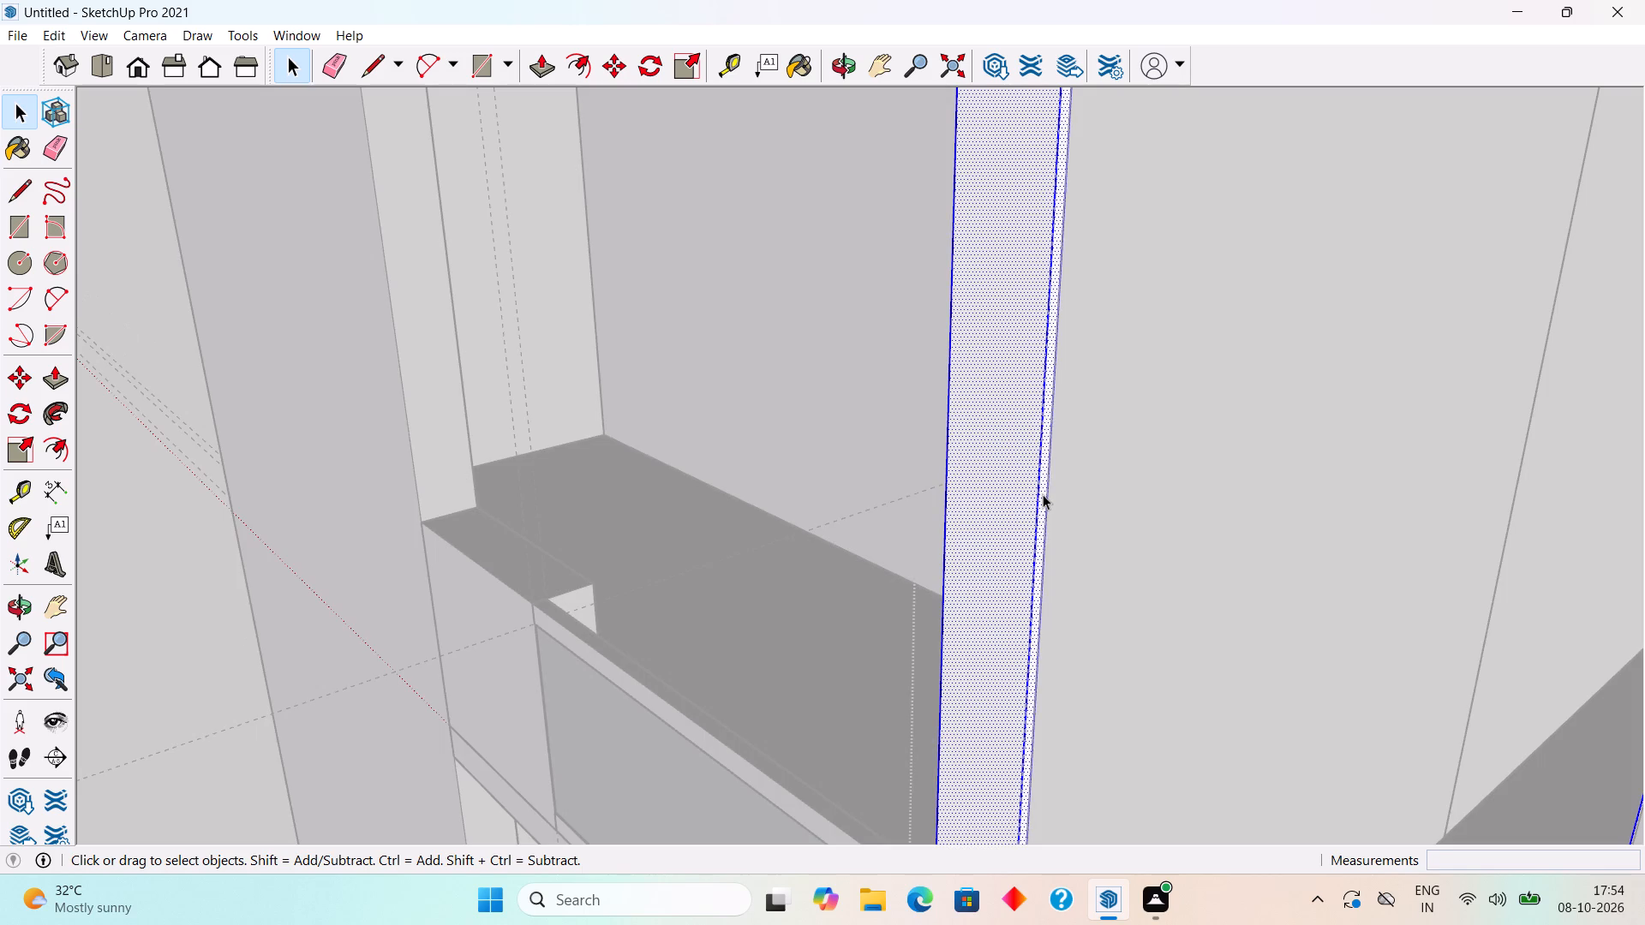
{"action": "key", "text": "p"}
{"action": "left_click", "coordinate": [1043, 494]}
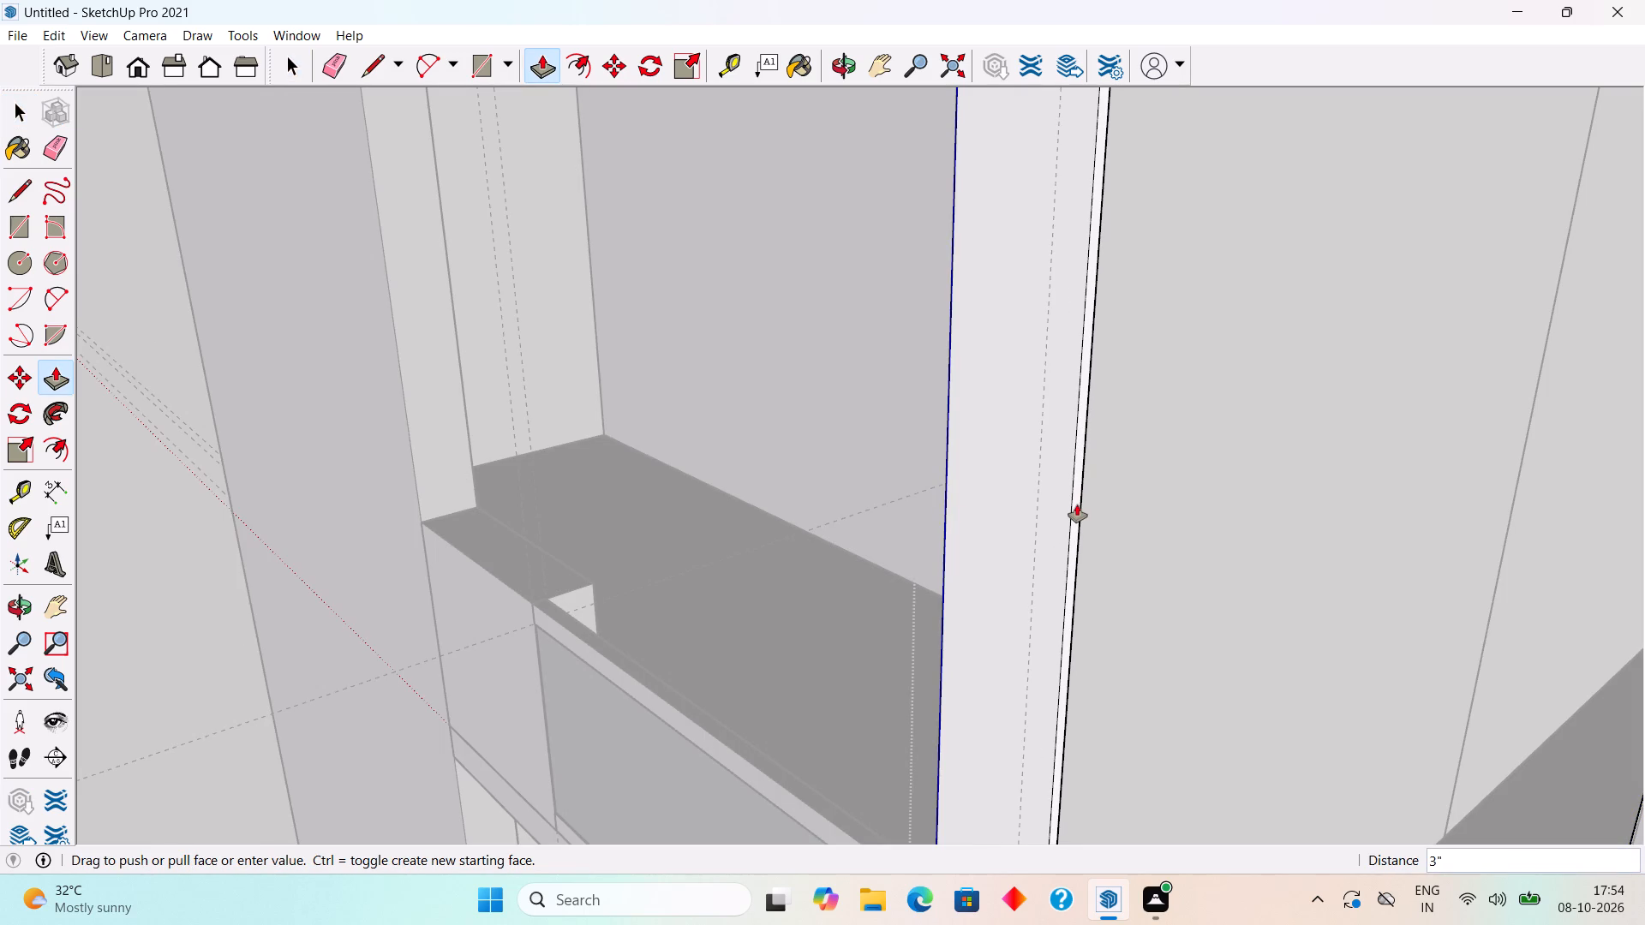
{"action": "left_click", "coordinate": [1077, 504]}
{"action": "key", "text": "space"}
{"action": "scroll", "coordinate": [1077, 504], "scroll_direction": "down", "scroll_amount": 8}
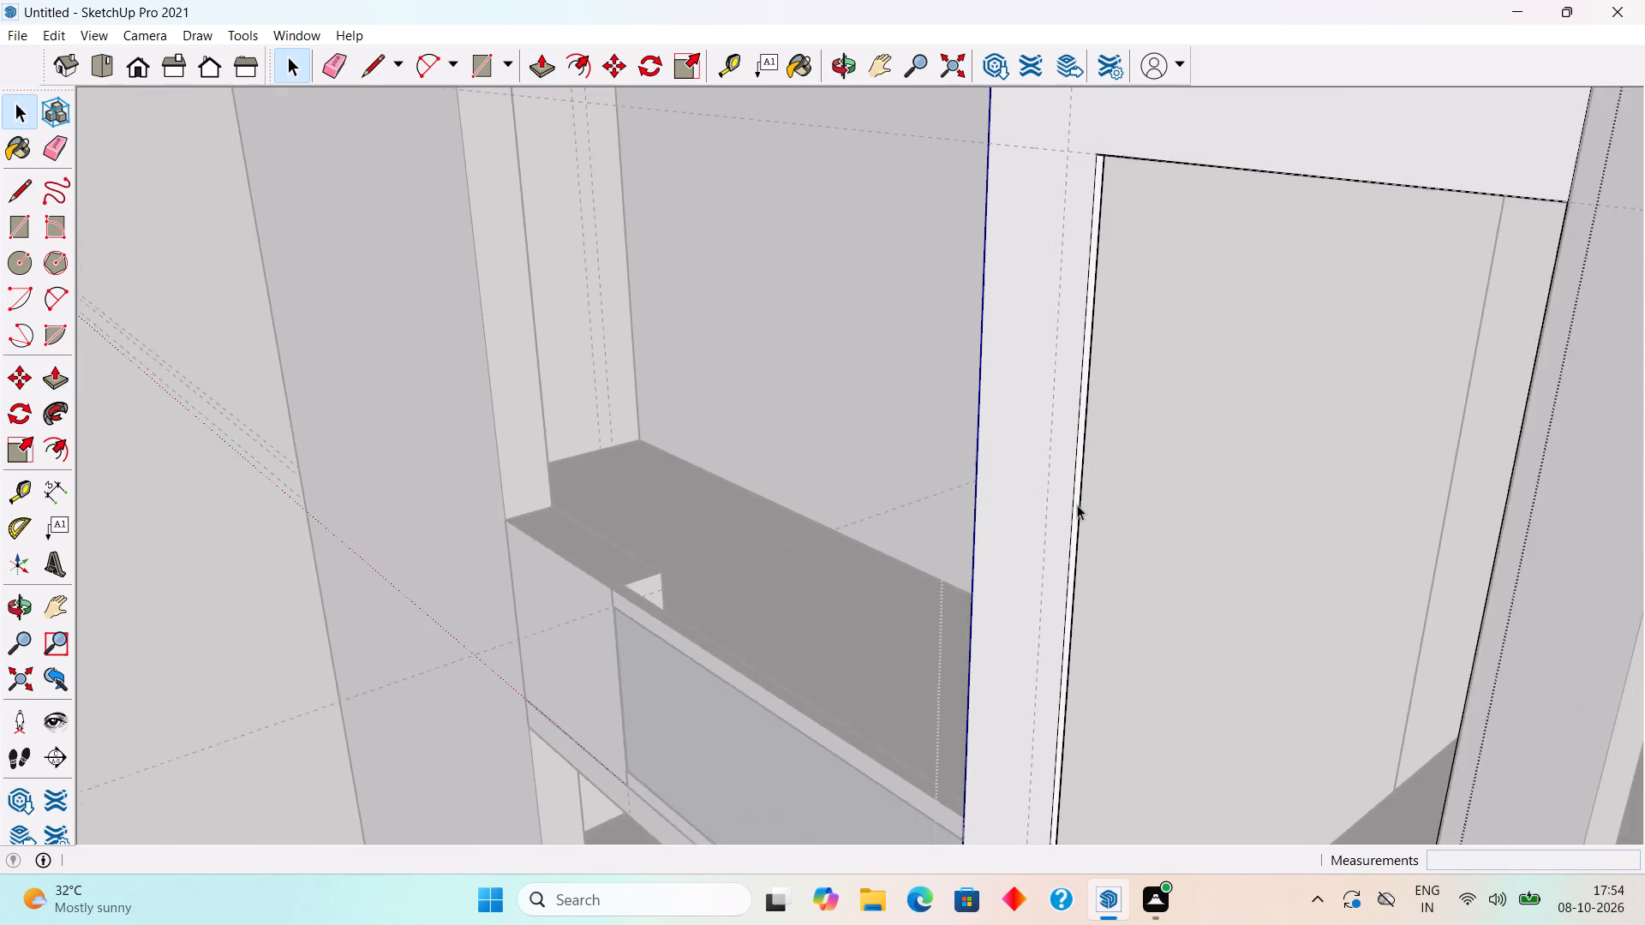
{"action": "scroll", "coordinate": [1077, 504], "scroll_direction": "down", "scroll_amount": 2}
{"action": "middle_click_drag", "start_coordinate": [1116, 616], "coordinate": [1279, 546]}
{"action": "scroll", "coordinate": [1279, 547], "scroll_direction": "down", "scroll_amount": 3}
{"action": "left_click", "coordinate": [1505, 539]}
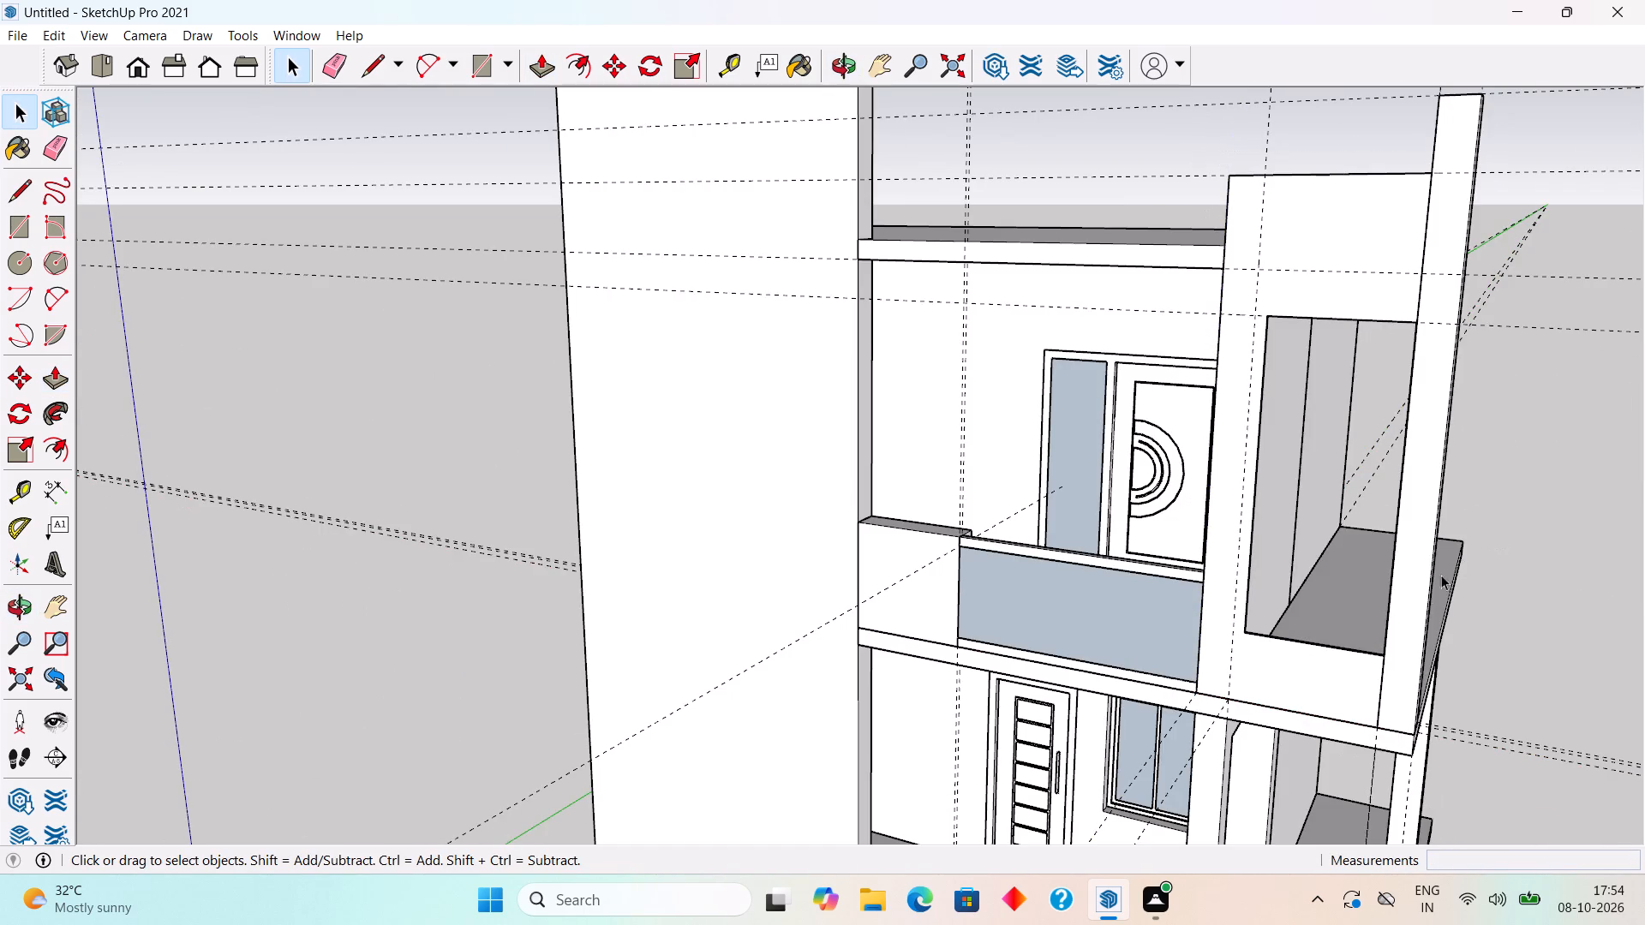
Inside the frame group, pull the opening's inner side face farthest from the balcony 3" into the opening.
{"action": "middle_click_drag", "start_coordinate": [1384, 626], "coordinate": [1510, 629]}
{"action": "scroll", "coordinate": [1415, 568], "scroll_direction": "up", "scroll_amount": 3}
{"action": "middle_click_drag", "start_coordinate": [1414, 514], "coordinate": [1595, 548]}
{"action": "scroll", "coordinate": [1468, 507], "scroll_direction": "up", "scroll_amount": 8}
{"action": "left_click", "coordinate": [1475, 501]}
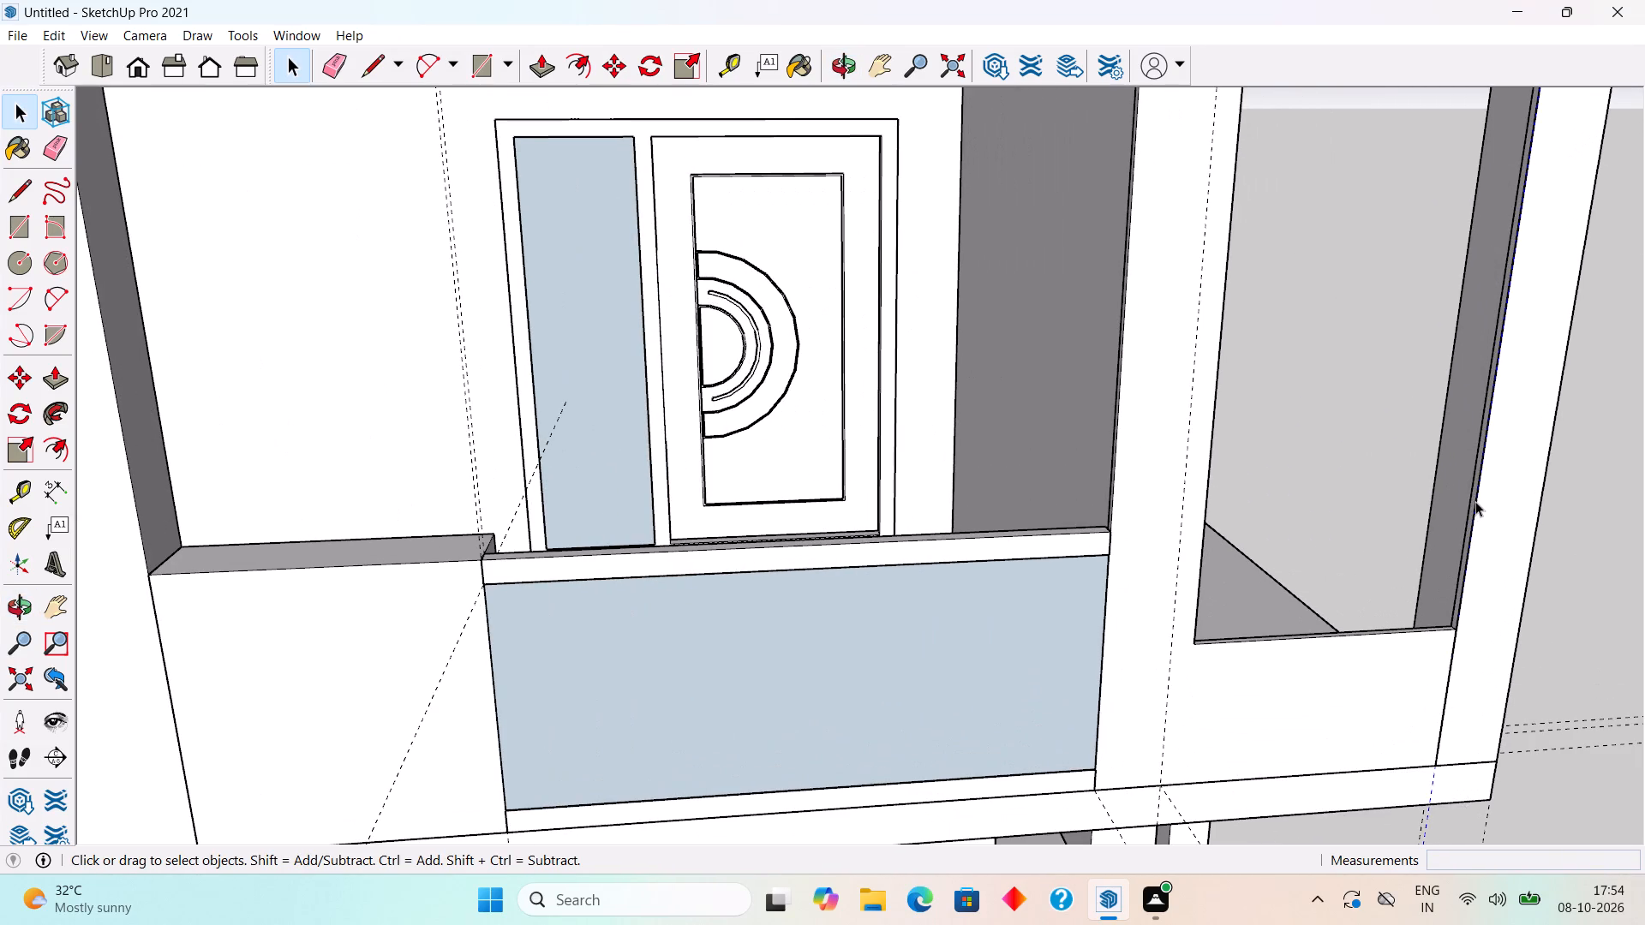
{"action": "scroll", "coordinate": [1475, 501], "scroll_direction": "up", "scroll_amount": 9}
{"action": "left_click", "coordinate": [1472, 510]}
{"action": "triple_click", "coordinate": [1472, 510]}
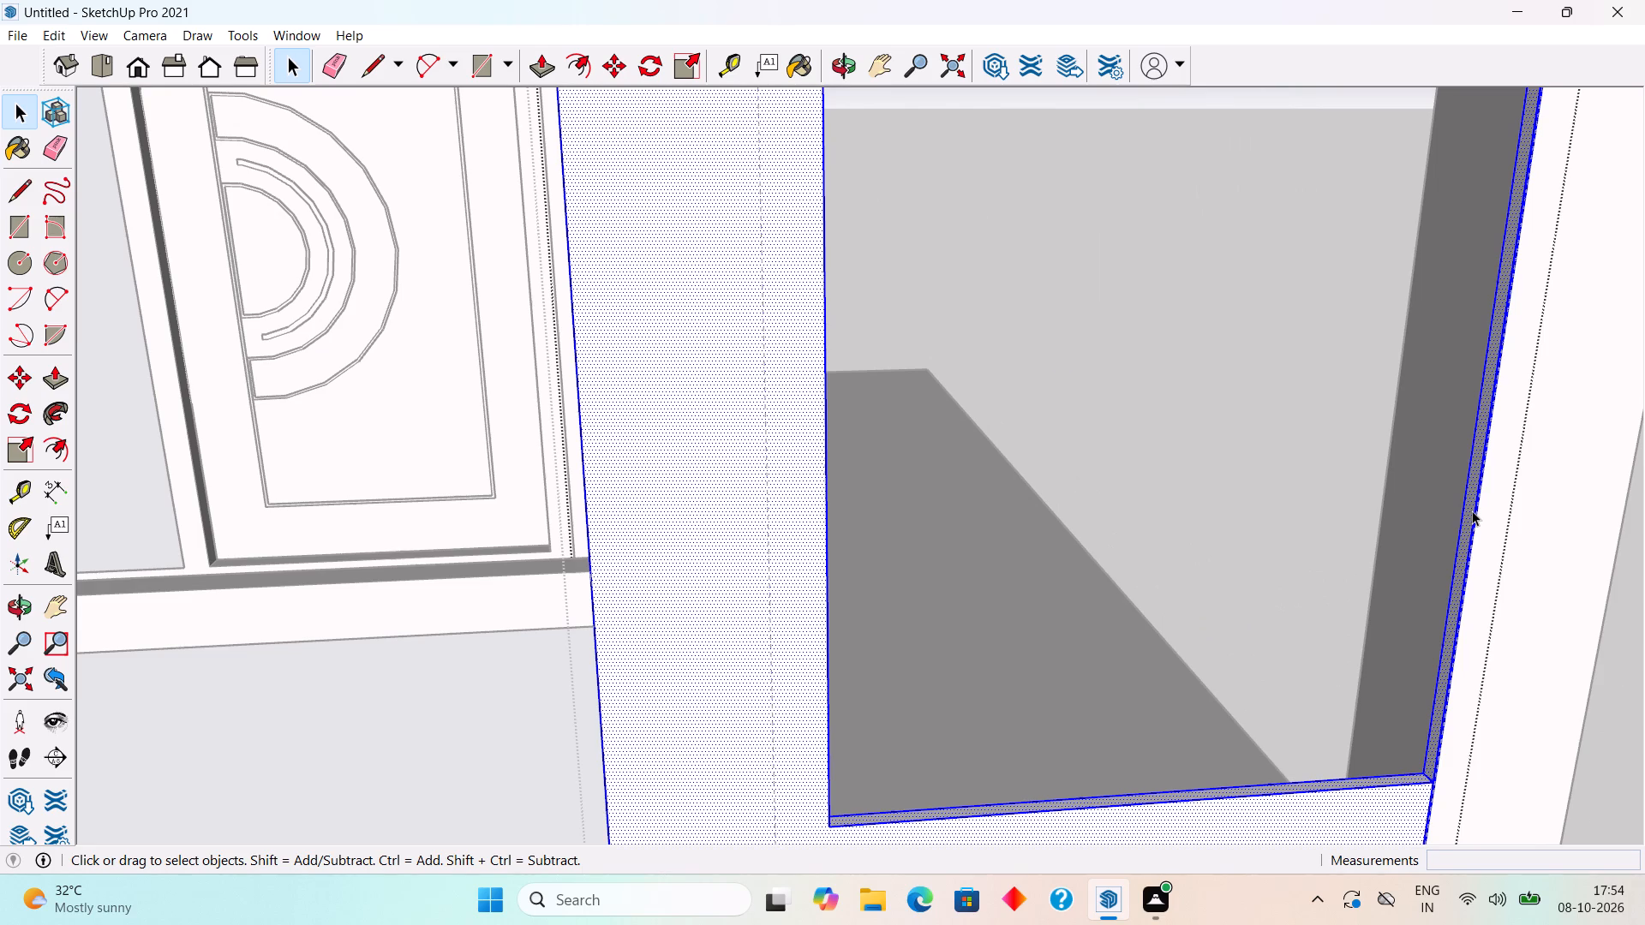
{"action": "key", "text": "p"}
{"action": "left_click", "coordinate": [1472, 510]}
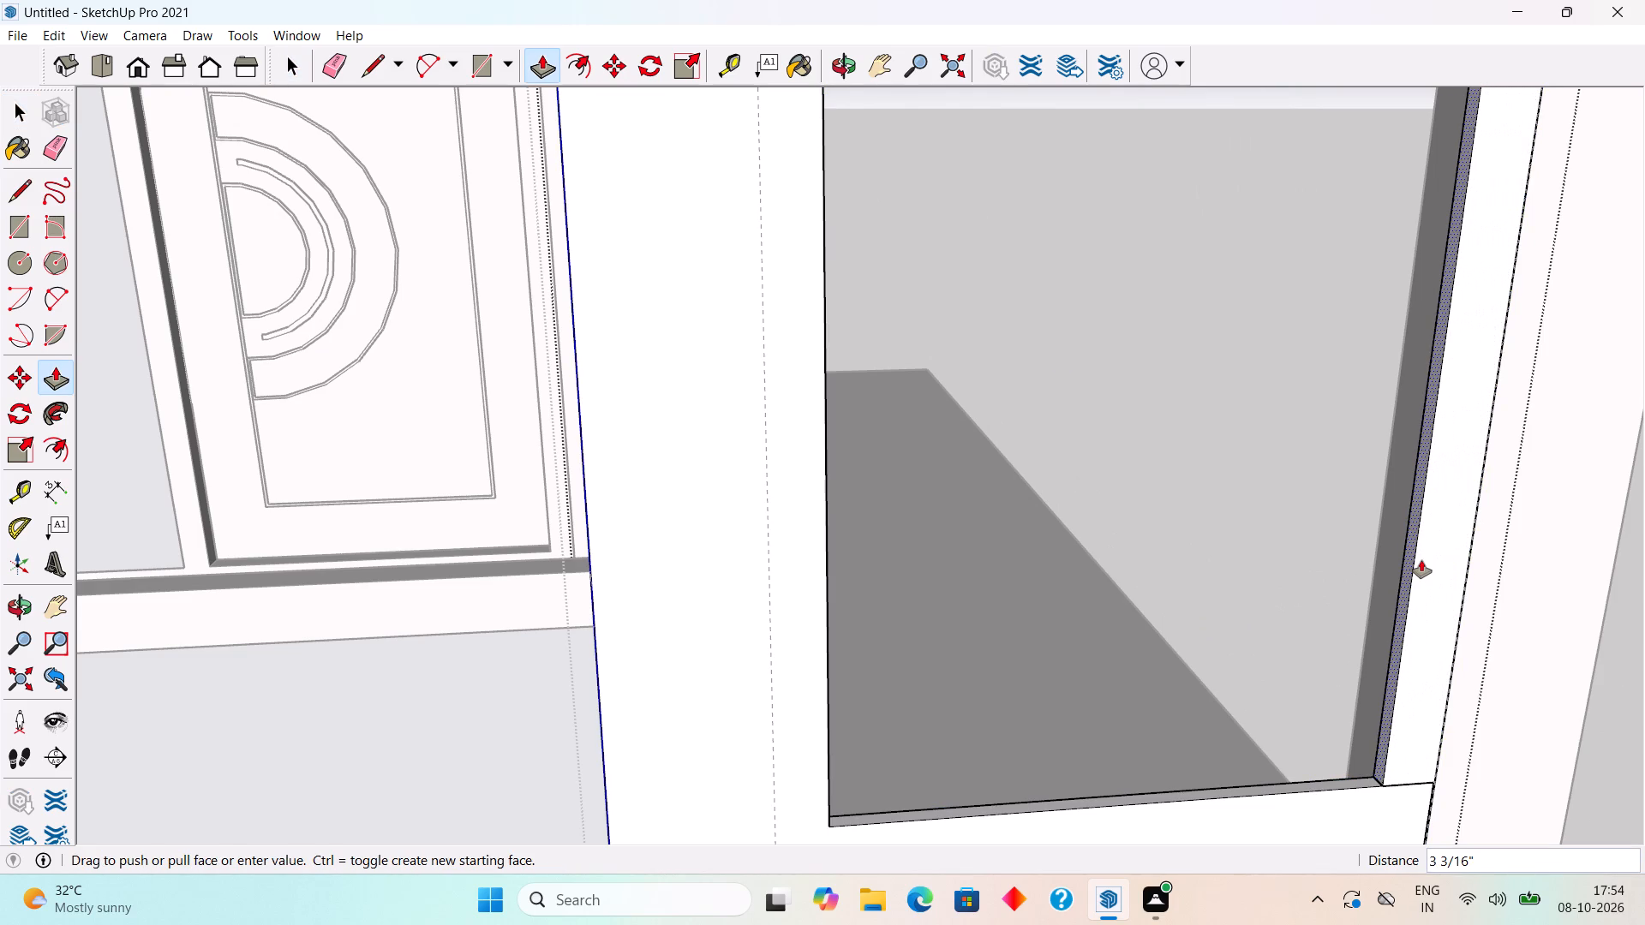
{"action": "type", "text": "3\""}
{"action": "key", "text": "Return"}
{"action": "key", "text": "space"}
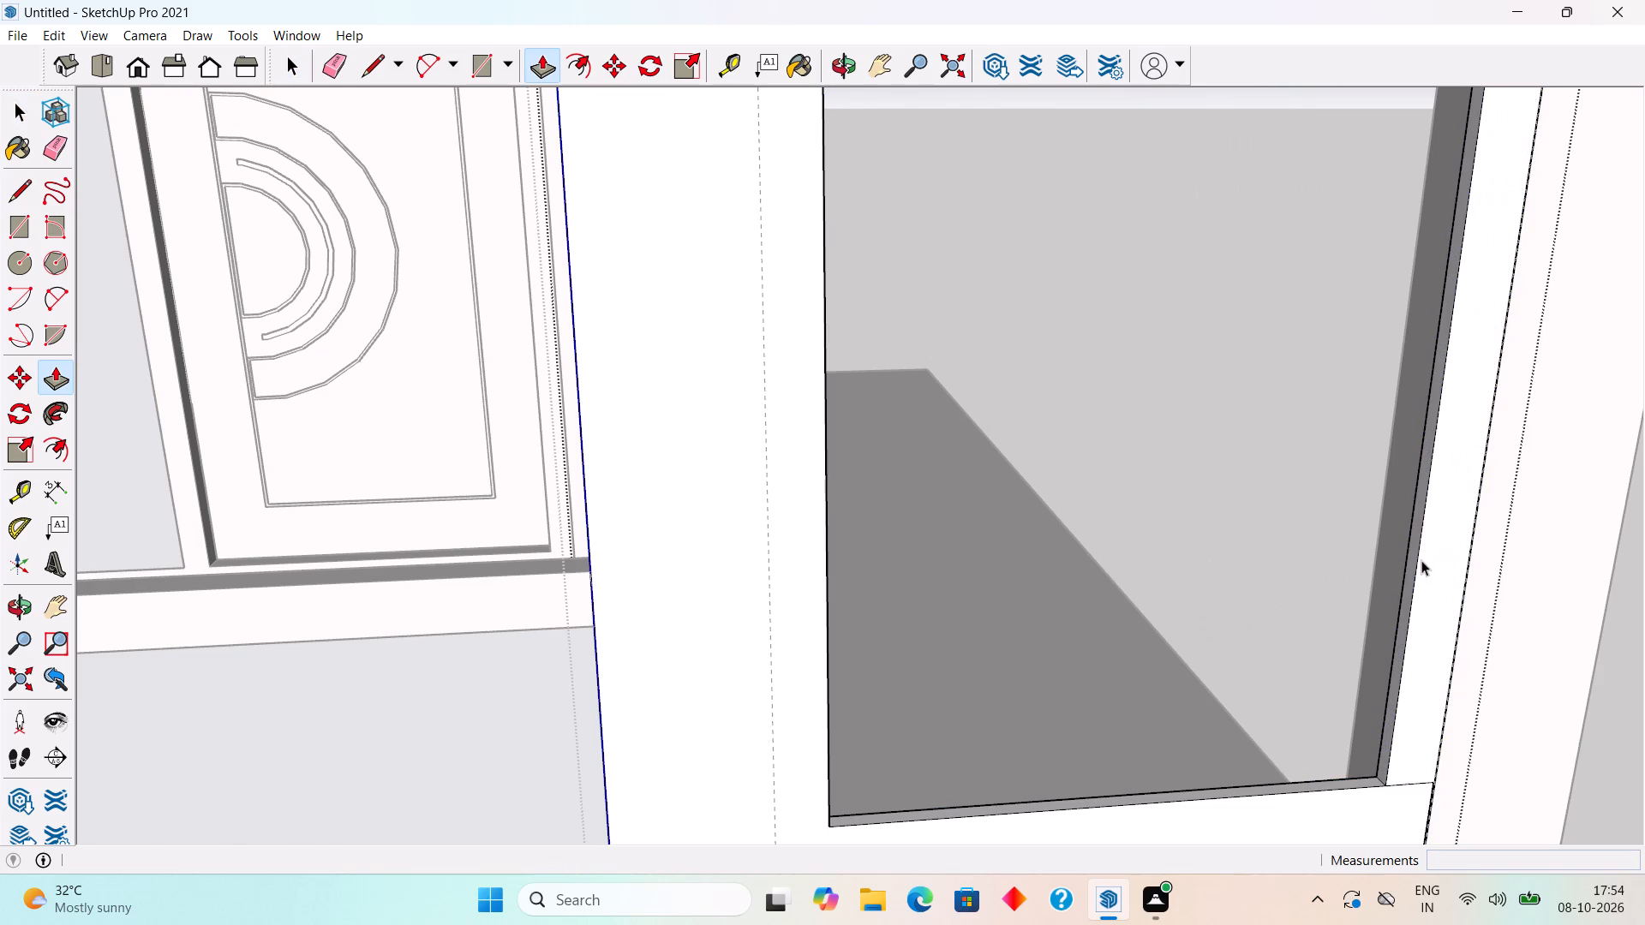
Delete the leftover short edge at the opening's lower outer corner on the frame's front face and leave the group.
{"action": "scroll", "coordinate": [1421, 560], "scroll_direction": "down", "scroll_amount": 13}
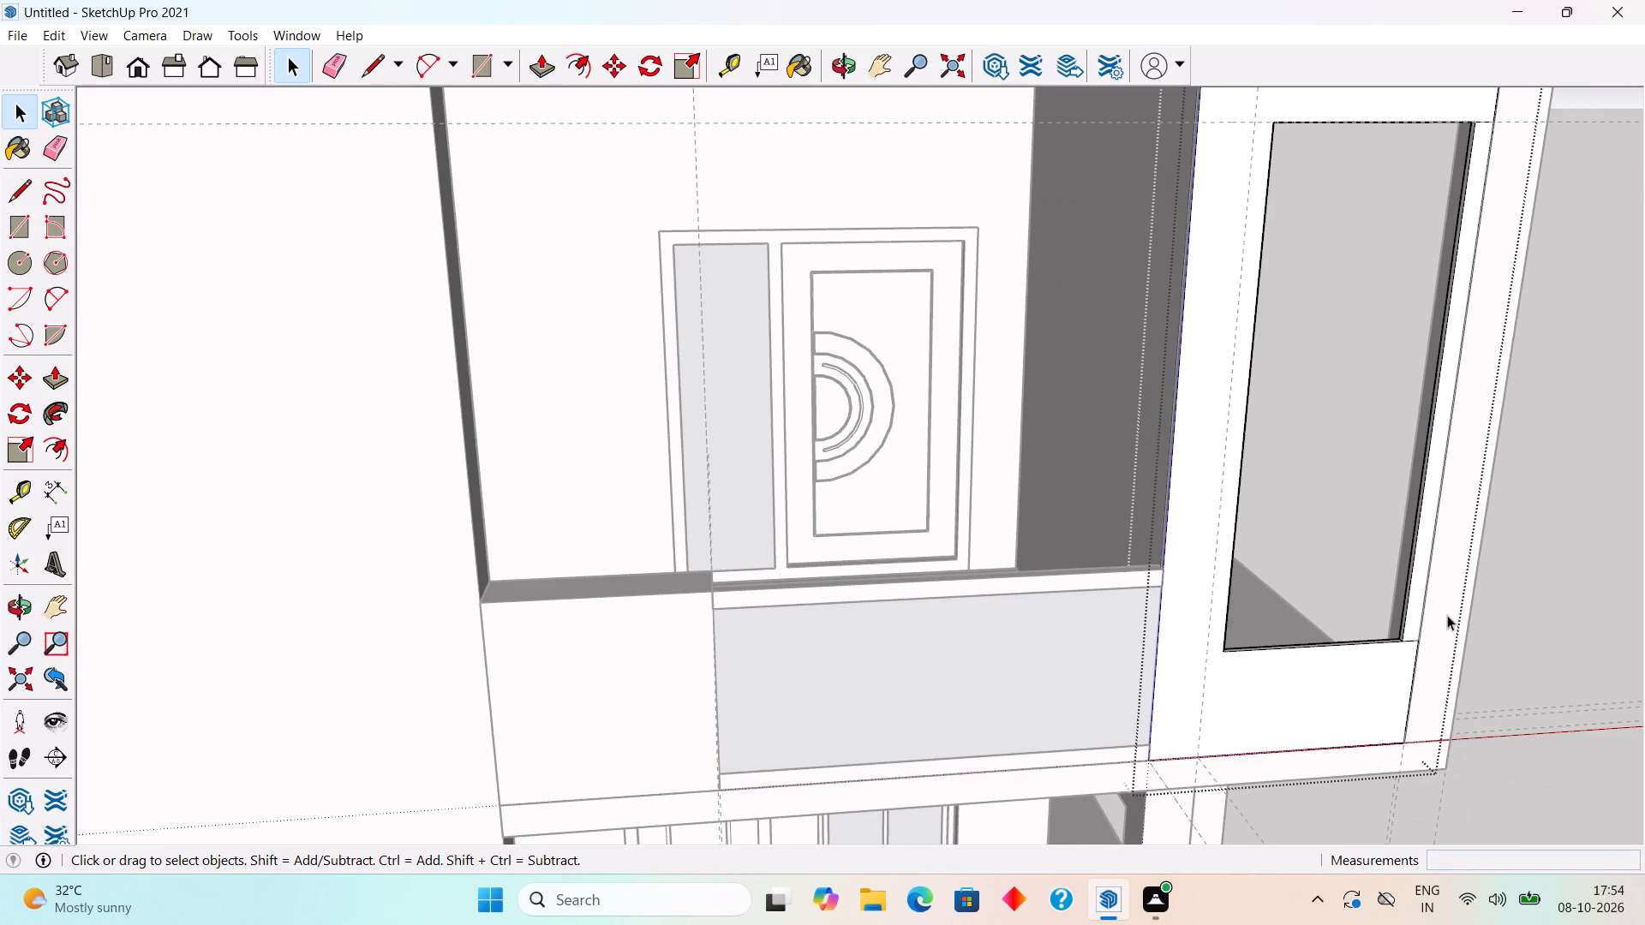
{"action": "left_click", "coordinate": [1414, 638]}
{"action": "key", "text": "Delete"}
{"action": "scroll", "coordinate": [1418, 638], "scroll_direction": "down", "scroll_amount": 2}
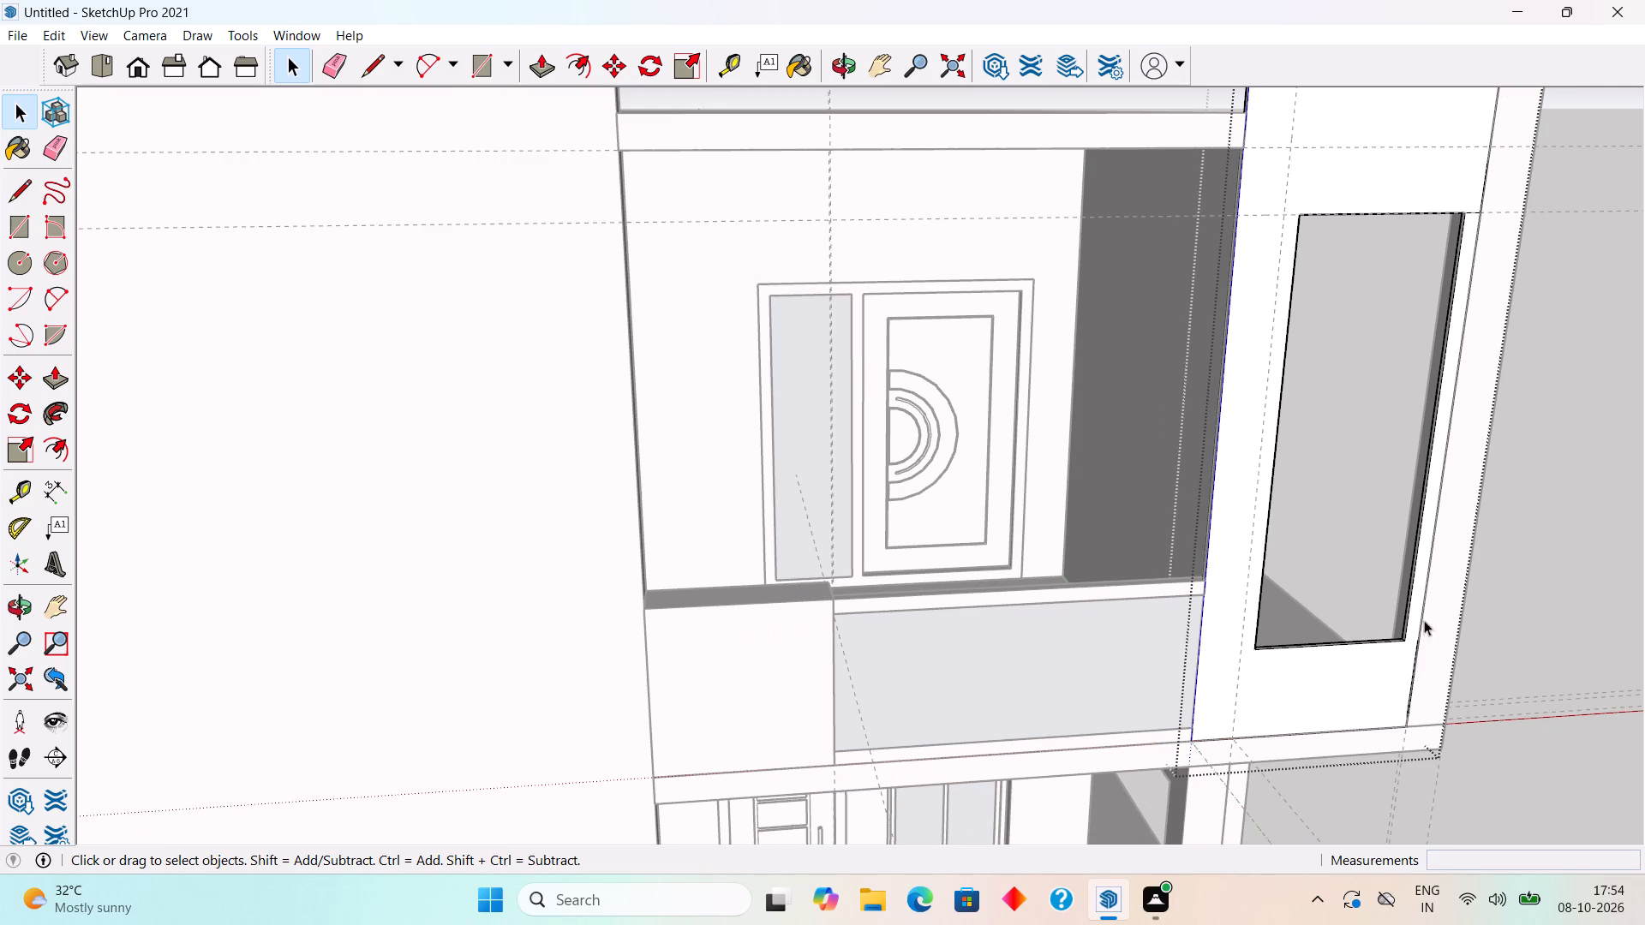
{"action": "left_click", "coordinate": [1501, 558]}
Draw a rectangle about 2' 8 7/8" by 7' 3 13/16" covering the frame's opening from corner to corner.
{"action": "middle_click_drag", "start_coordinate": [1439, 499], "coordinate": [1287, 457]}
{"action": "scroll", "coordinate": [1287, 457], "scroll_direction": "down", "scroll_amount": 3}
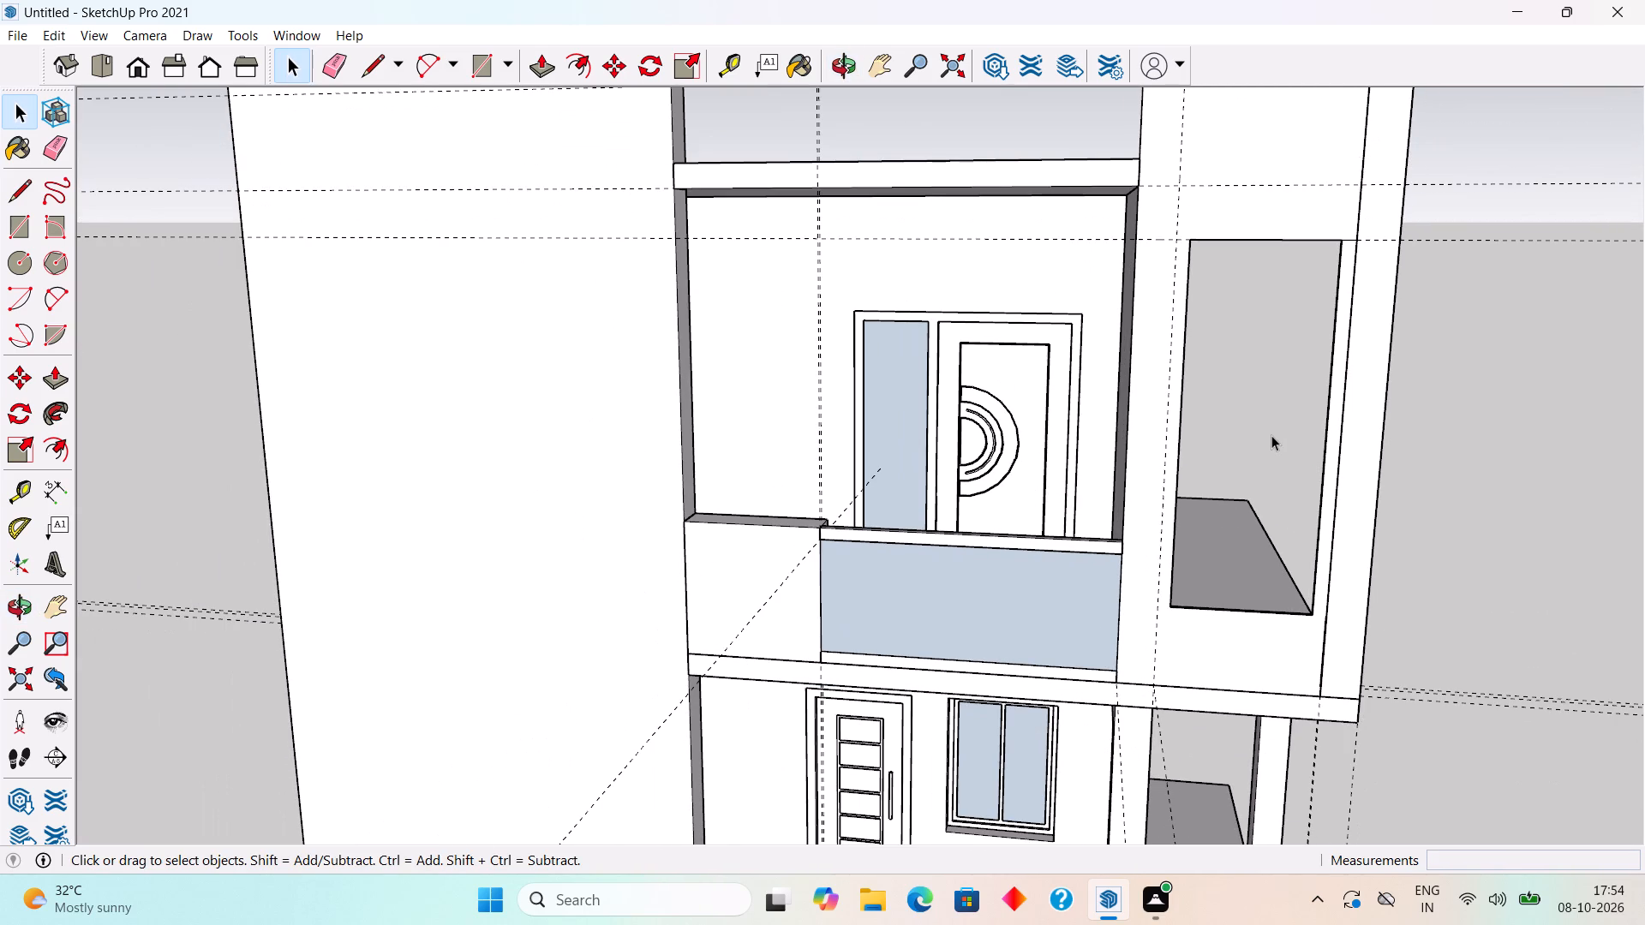
{"action": "left_click", "coordinate": [1409, 419]}
{"action": "key", "text": "r"}
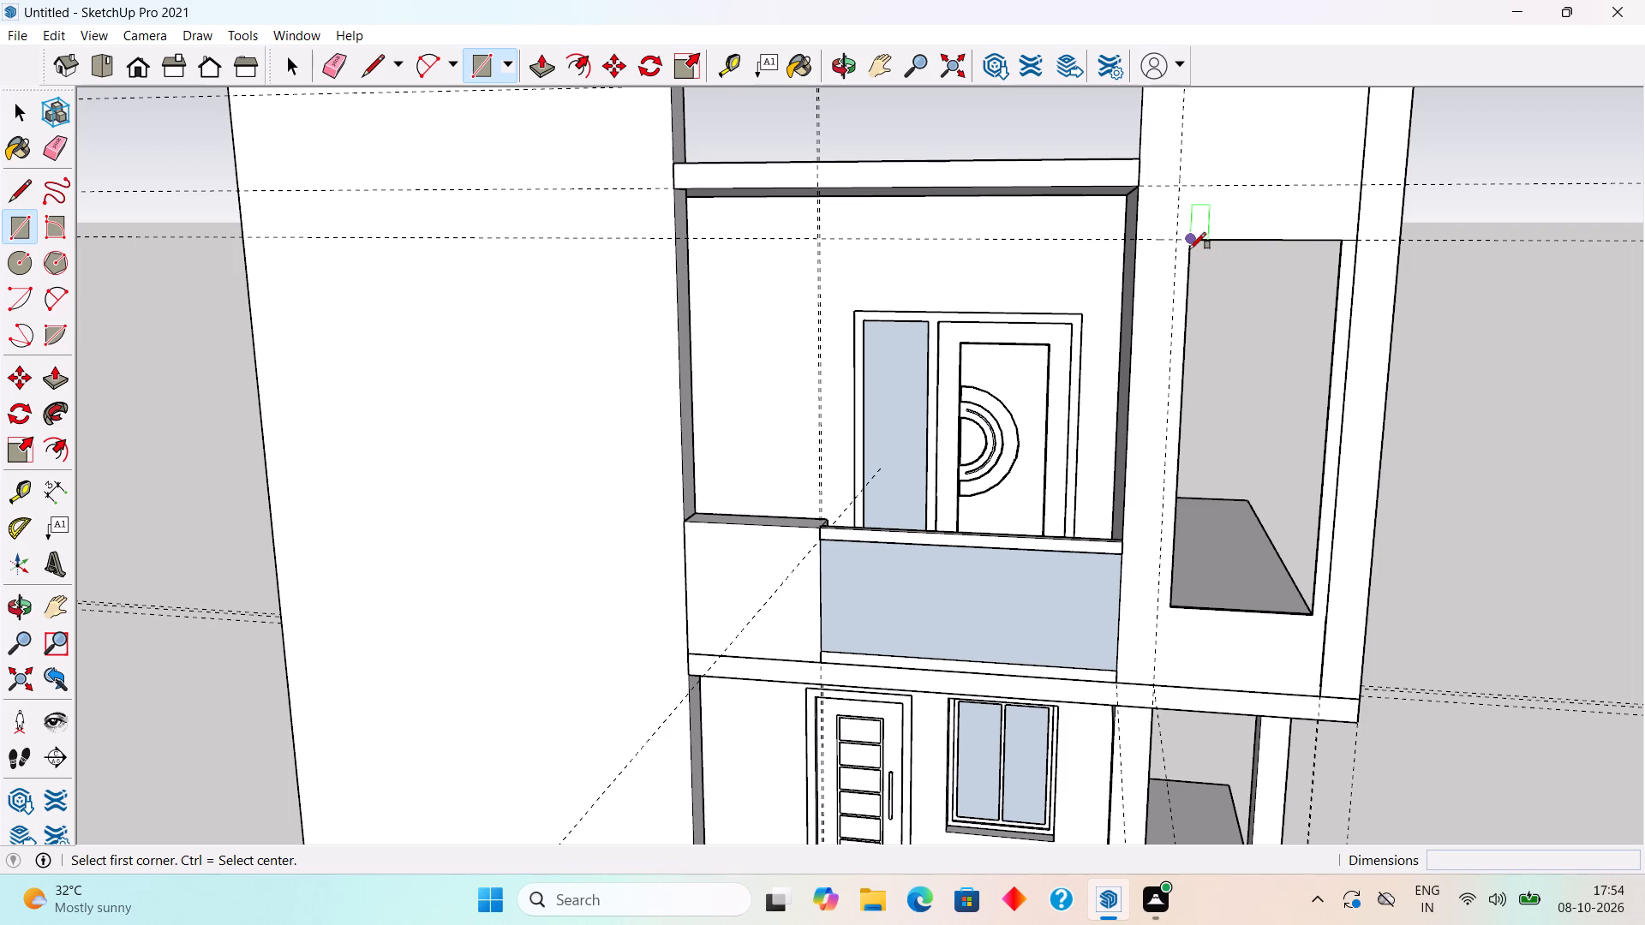
{"action": "left_click", "coordinate": [1189, 248]}
{"action": "left_click", "coordinate": [1313, 609]}
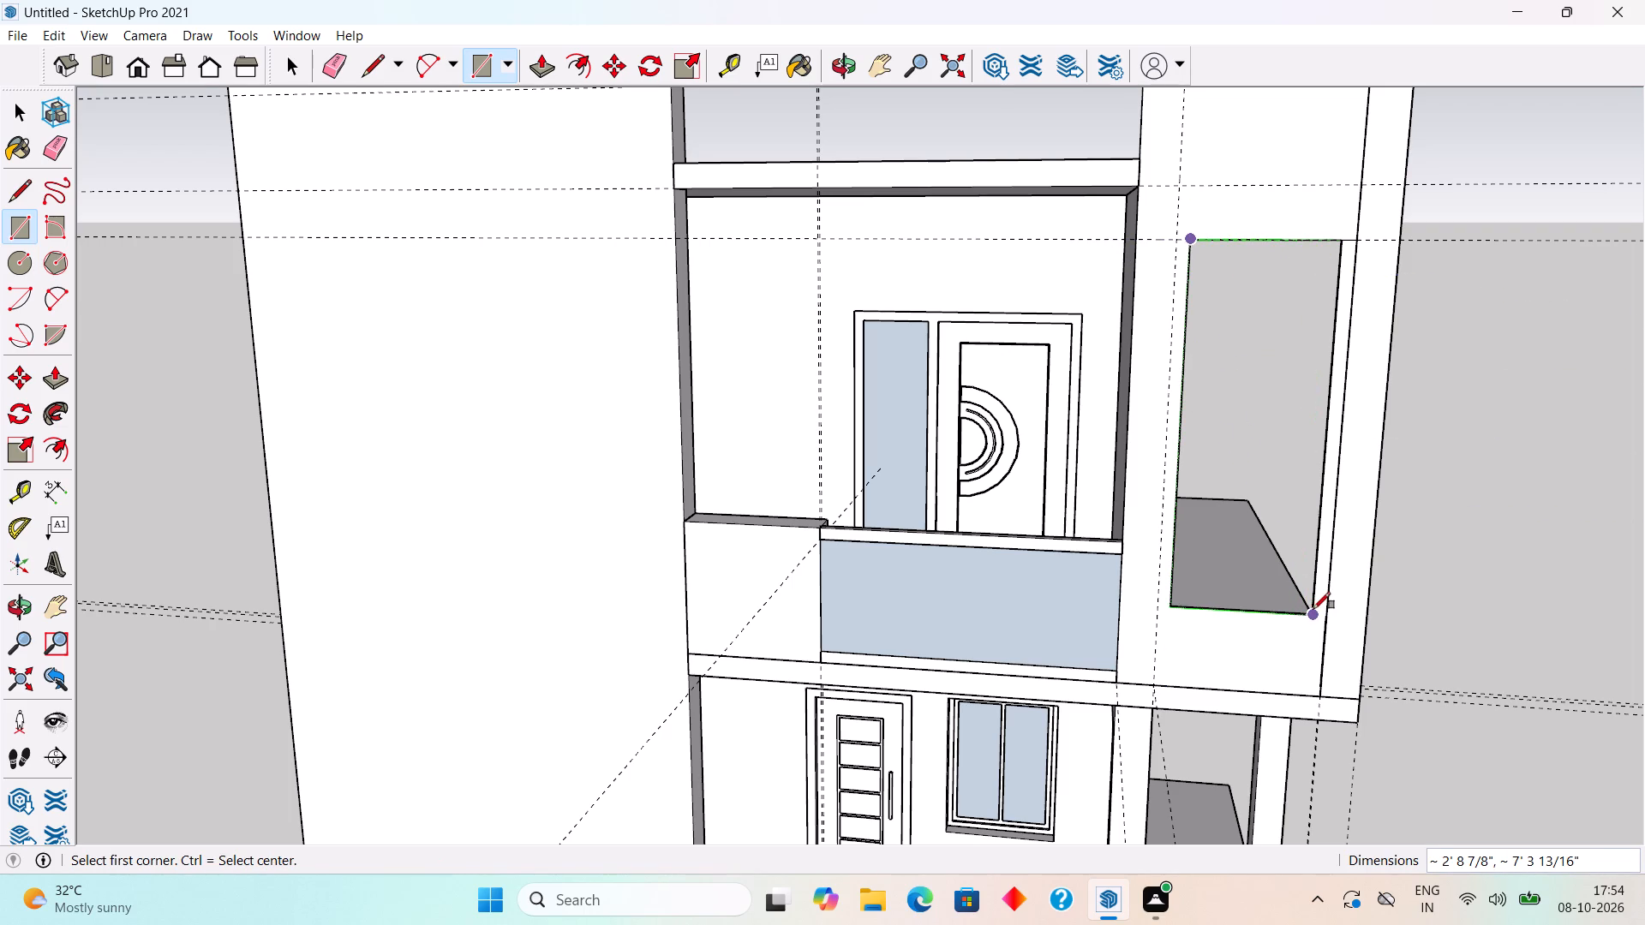
{"action": "key", "text": "space"}
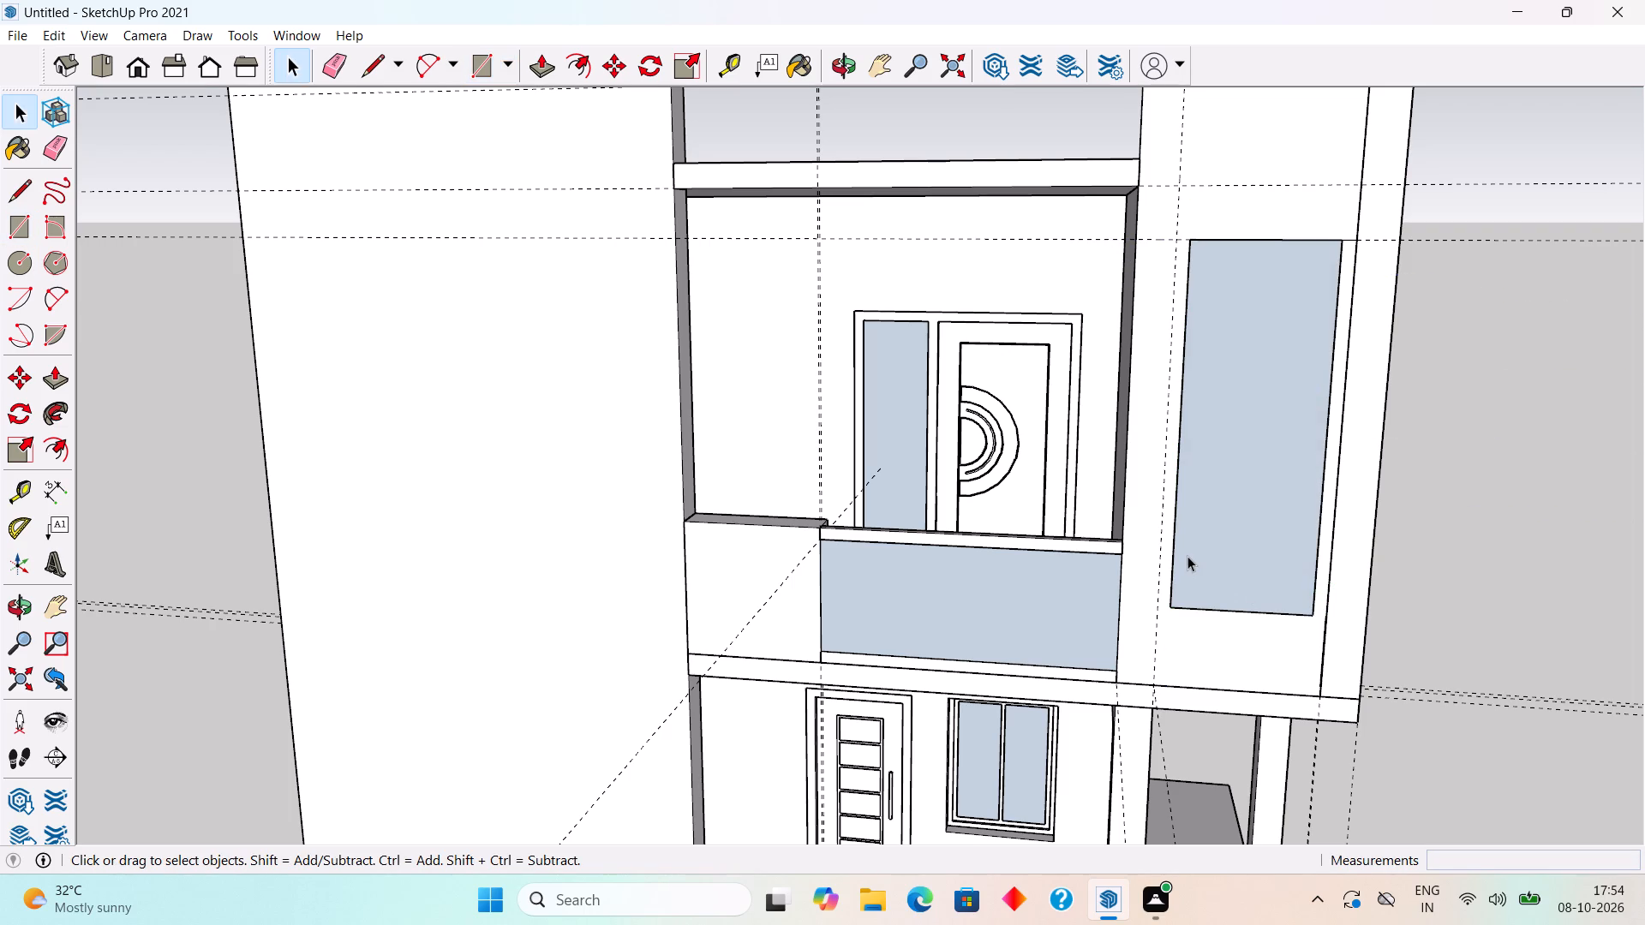
Offset the rectangle over the opening 3" outward and delete its inner face, leaving a border around the opening.
{"action": "key", "text": "t"}
{"action": "left_click", "coordinate": [1178, 534]}
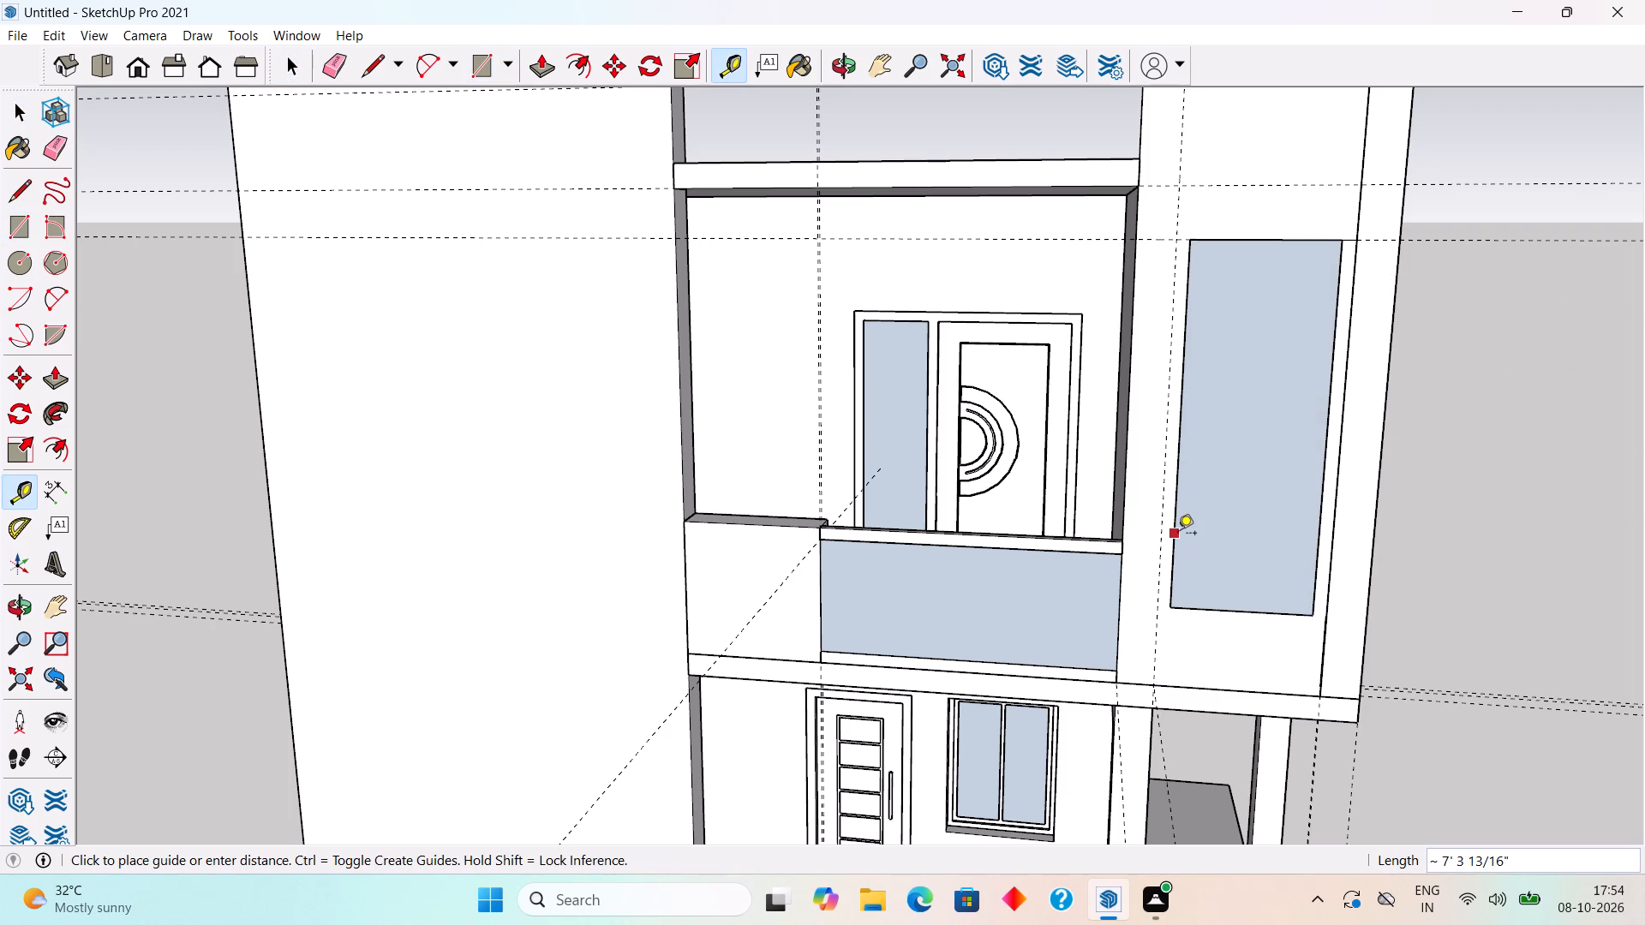
{"action": "key", "text": "f"}
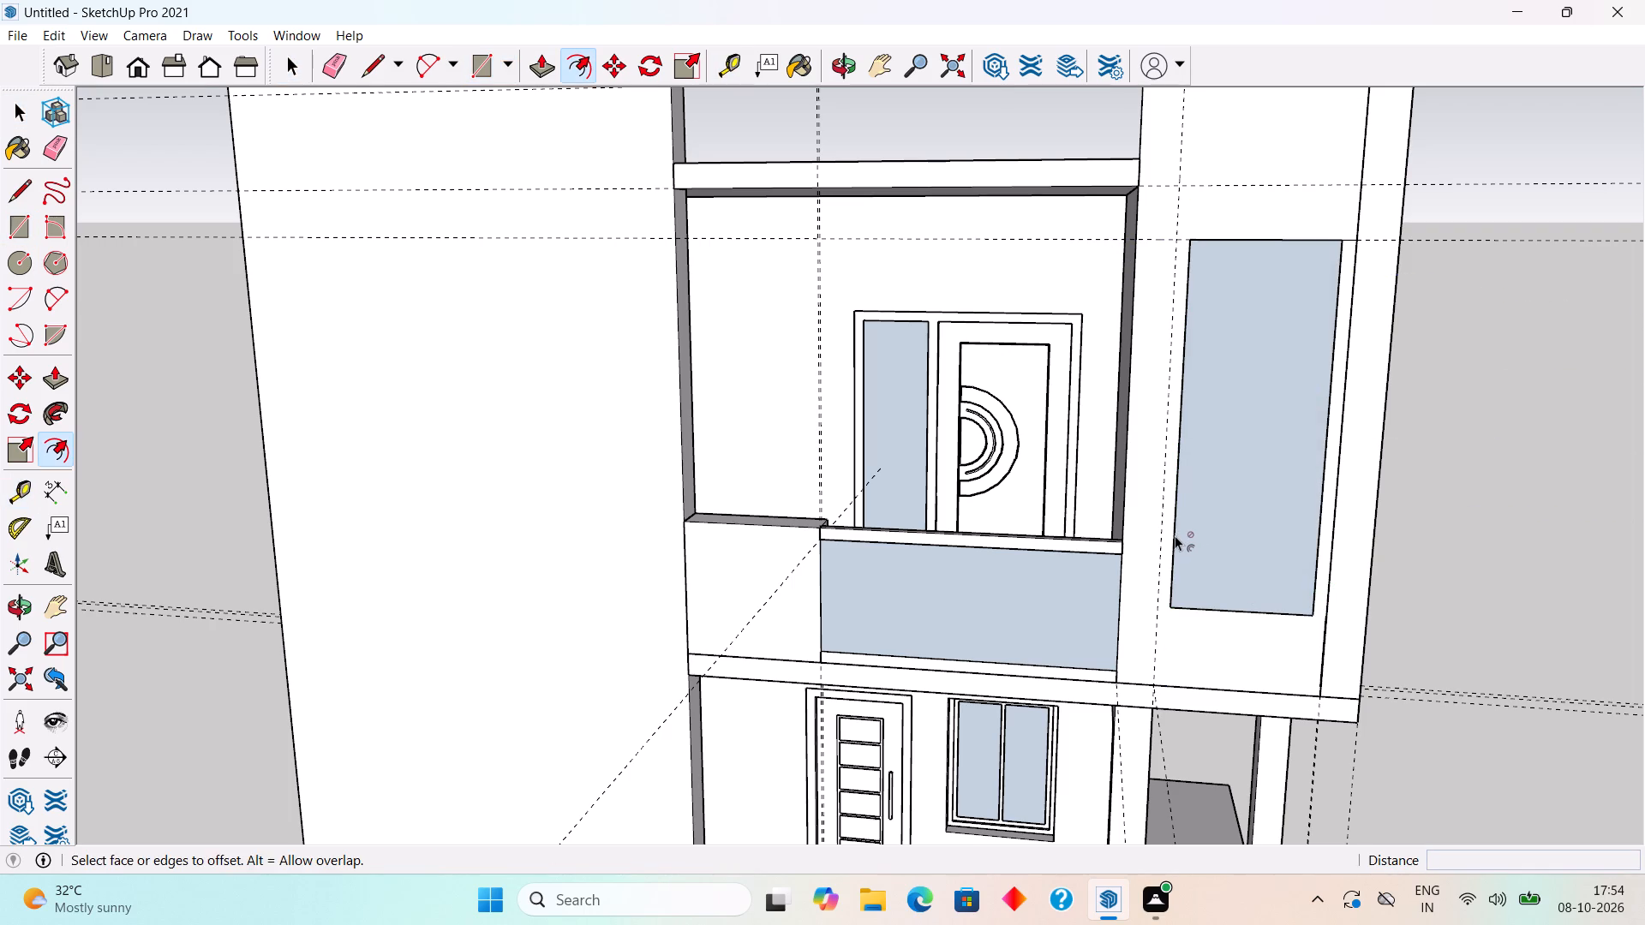
{"action": "left_click", "coordinate": [1186, 554]}
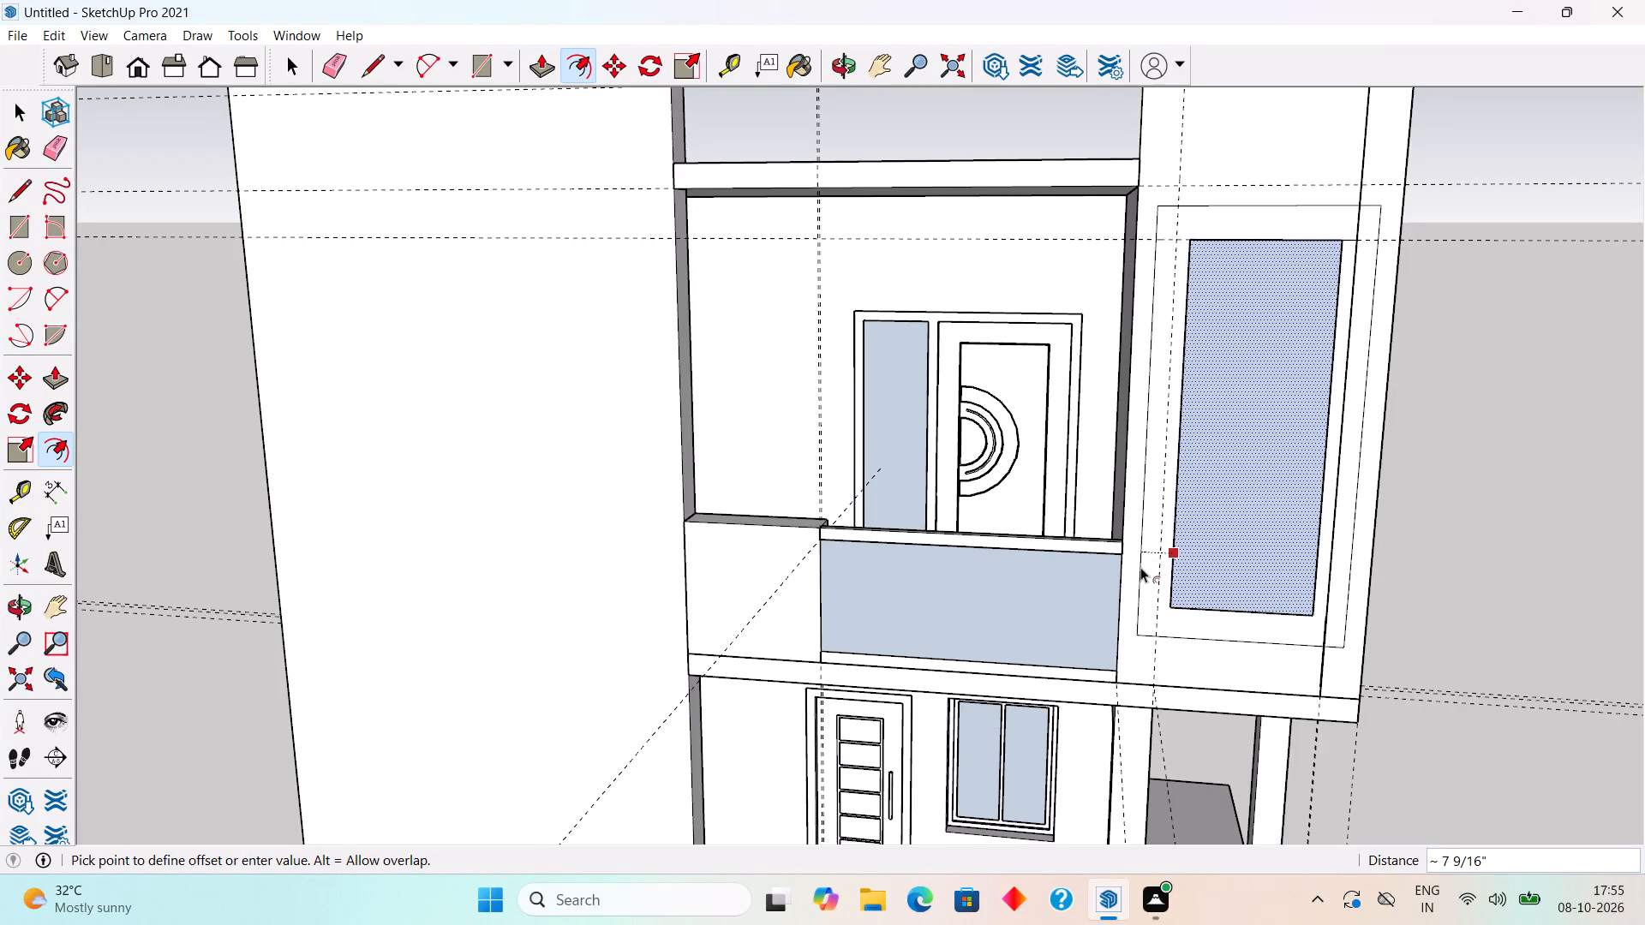
{"action": "type", "text": "3\""}
{"action": "key", "text": "Return"}
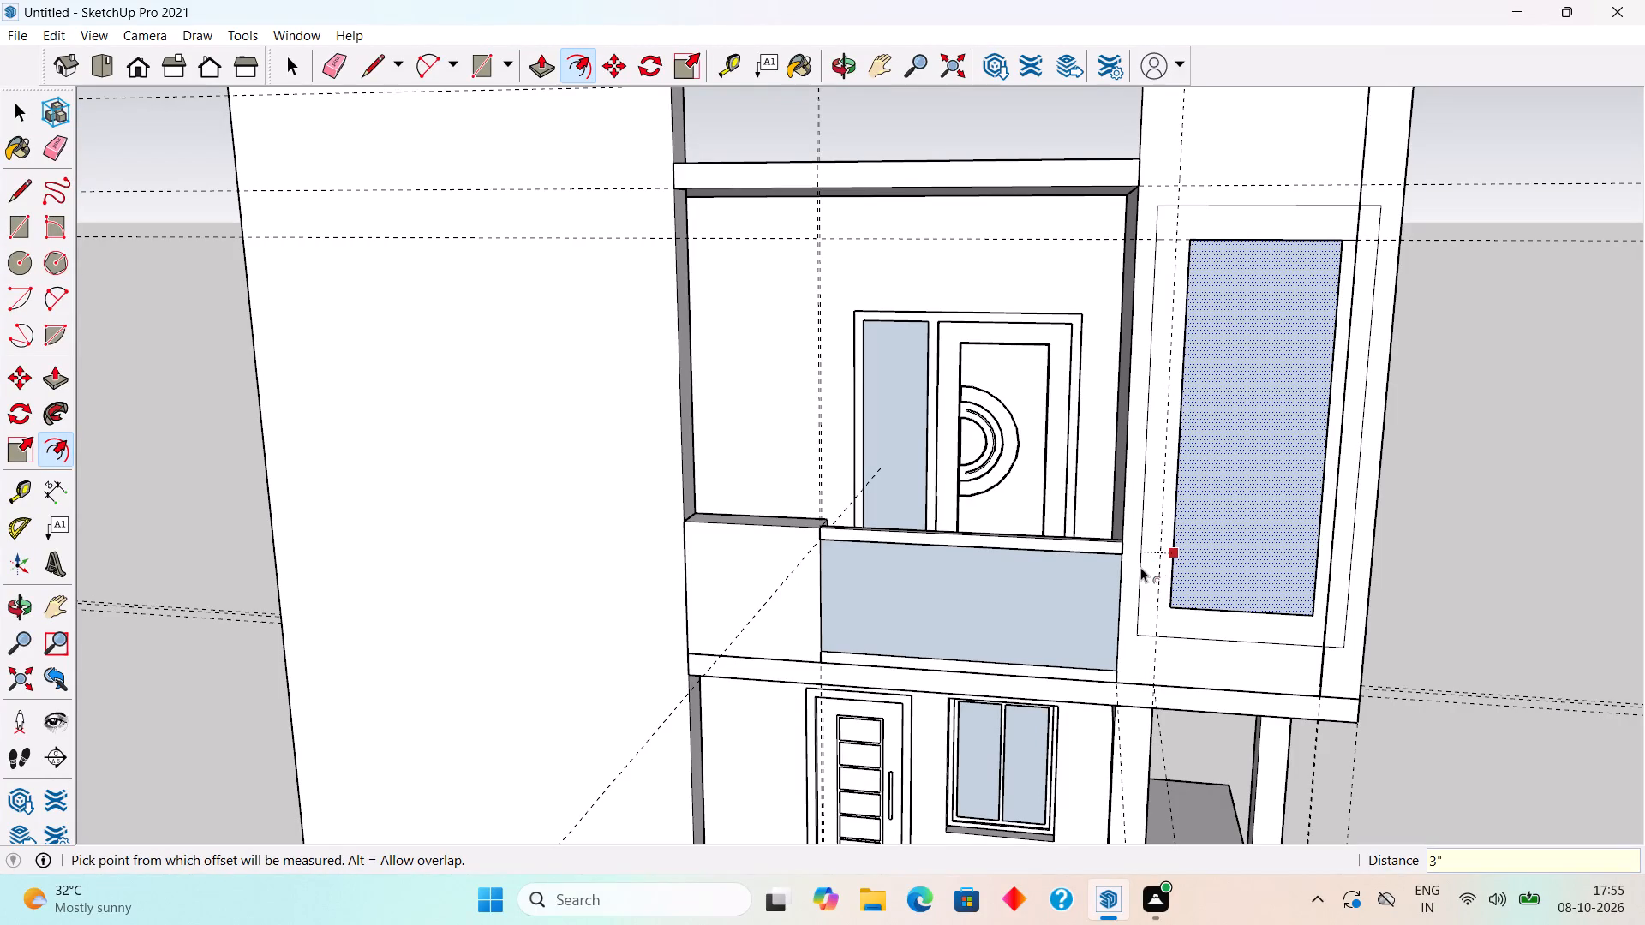
{"action": "key", "text": "space"}
{"action": "left_click", "coordinate": [1241, 535]}
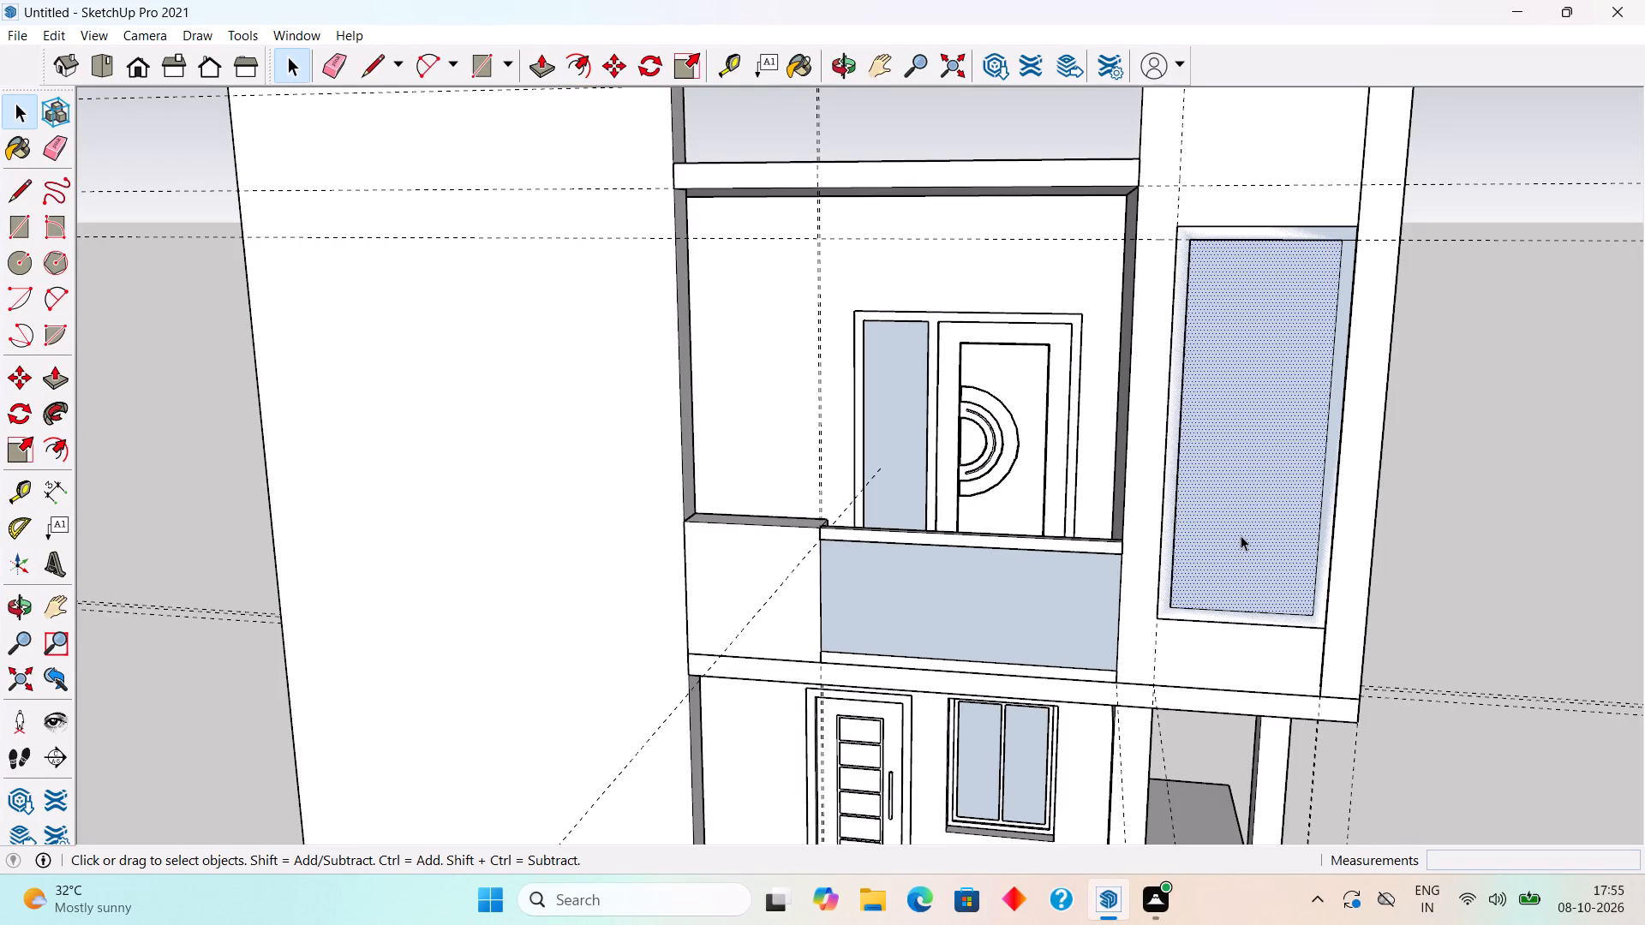
{"action": "key", "text": "Delete"}
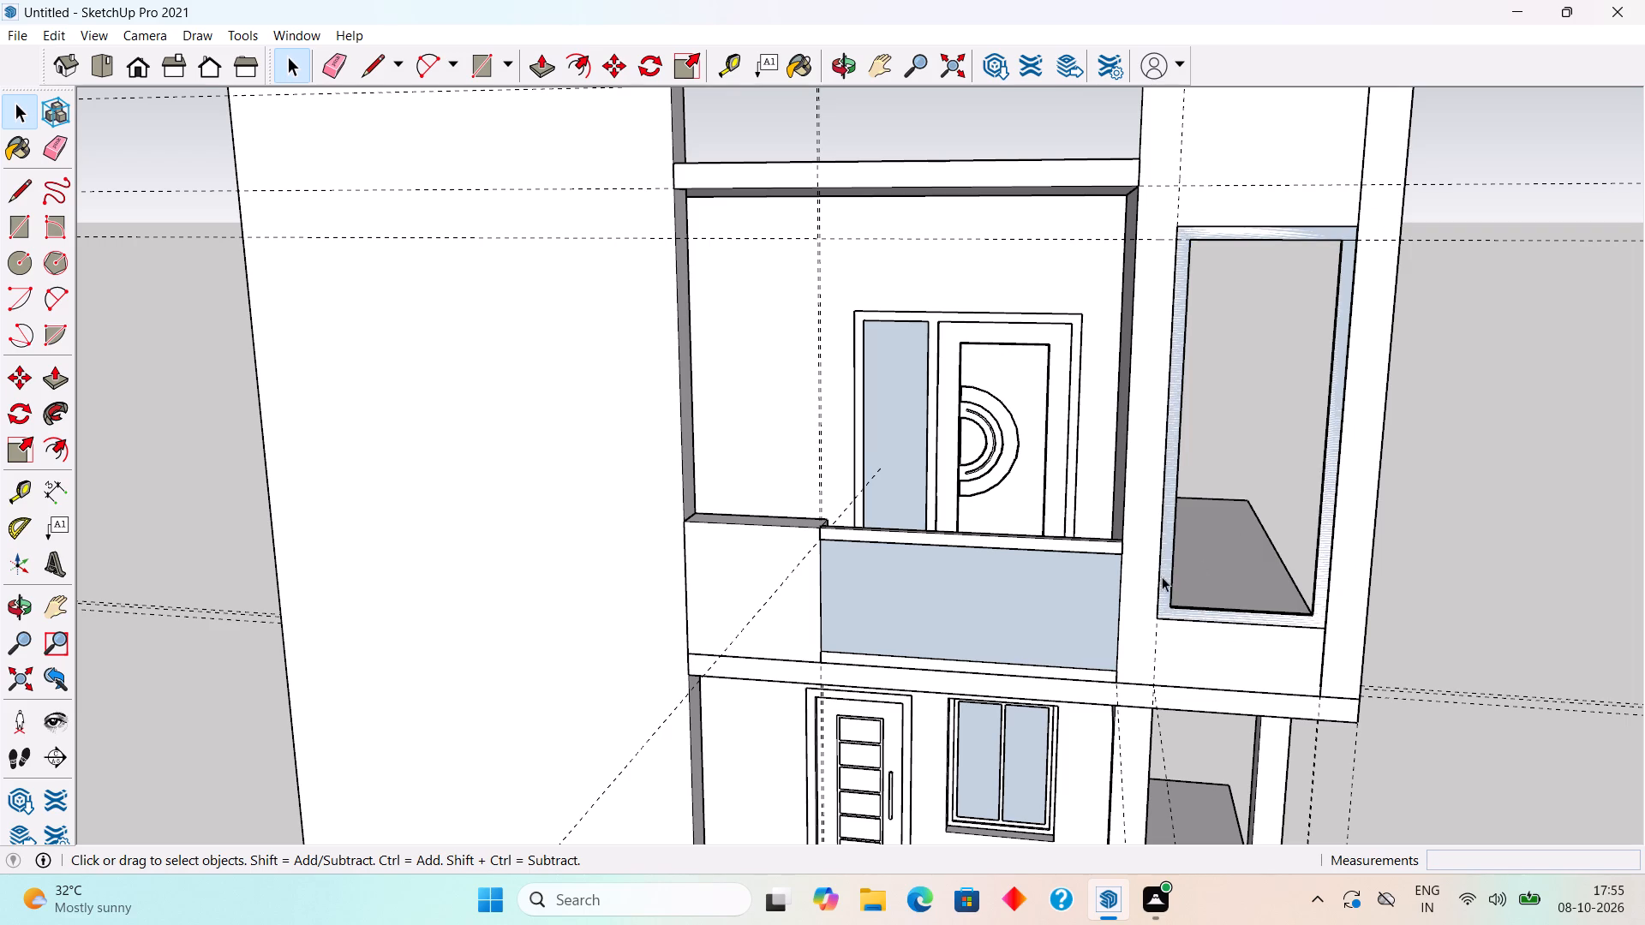
Extrude the 3" border around the opening 4" outward from the frame's front face.
{"action": "scroll", "coordinate": [1157, 577], "scroll_direction": "up", "scroll_amount": 5}
{"action": "left_click", "coordinate": [1181, 564]}
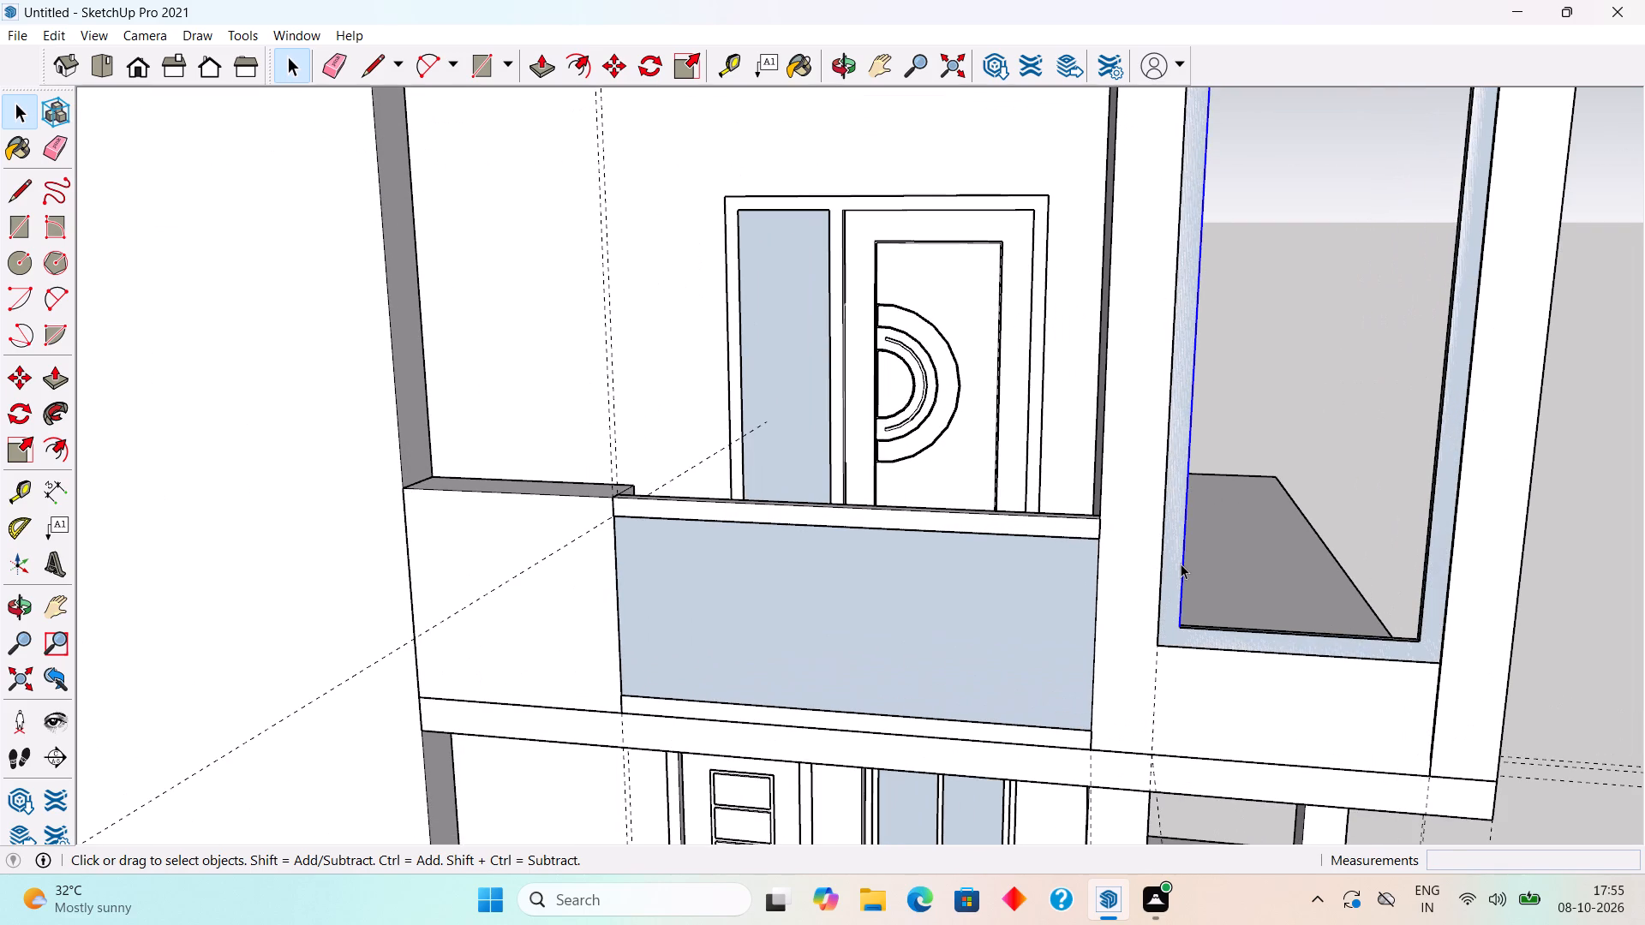
{"action": "key", "text": "p"}
{"action": "left_click", "coordinate": [1174, 570]}
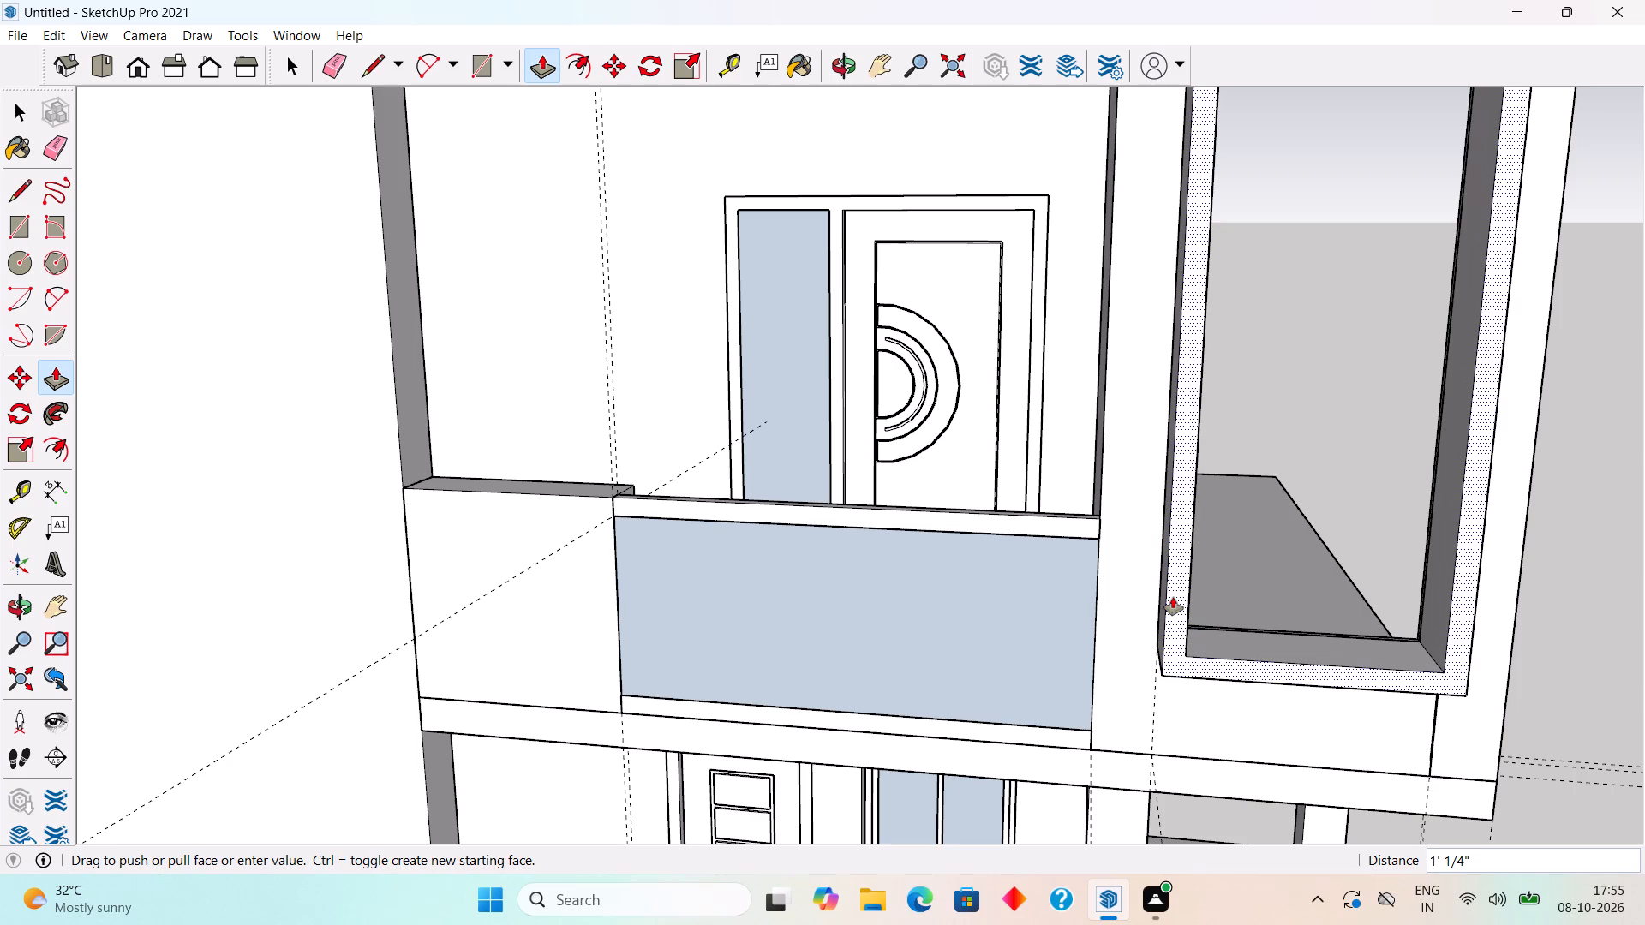
{"action": "type", "text": "4\""}
{"action": "key", "text": "Return"}
{"action": "key", "text": "space"}
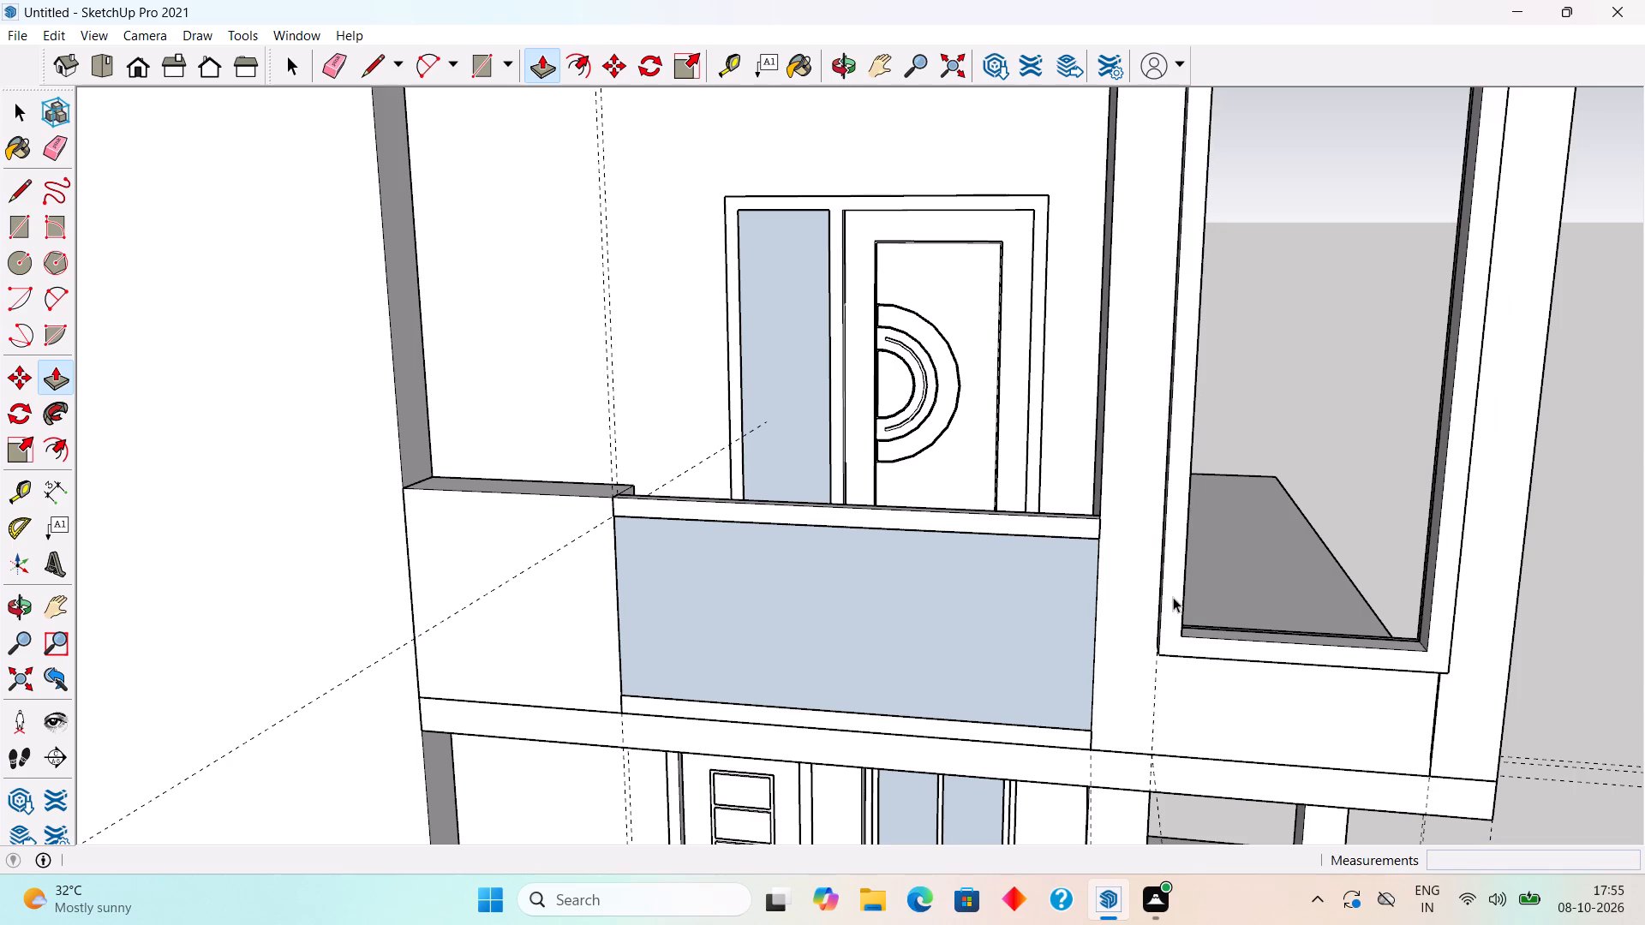
Select all the connected geometry of the extruded border around the opening and make it a group.
{"action": "double_click", "coordinate": [1173, 597]}
{"action": "left_click", "coordinate": [1173, 597]}
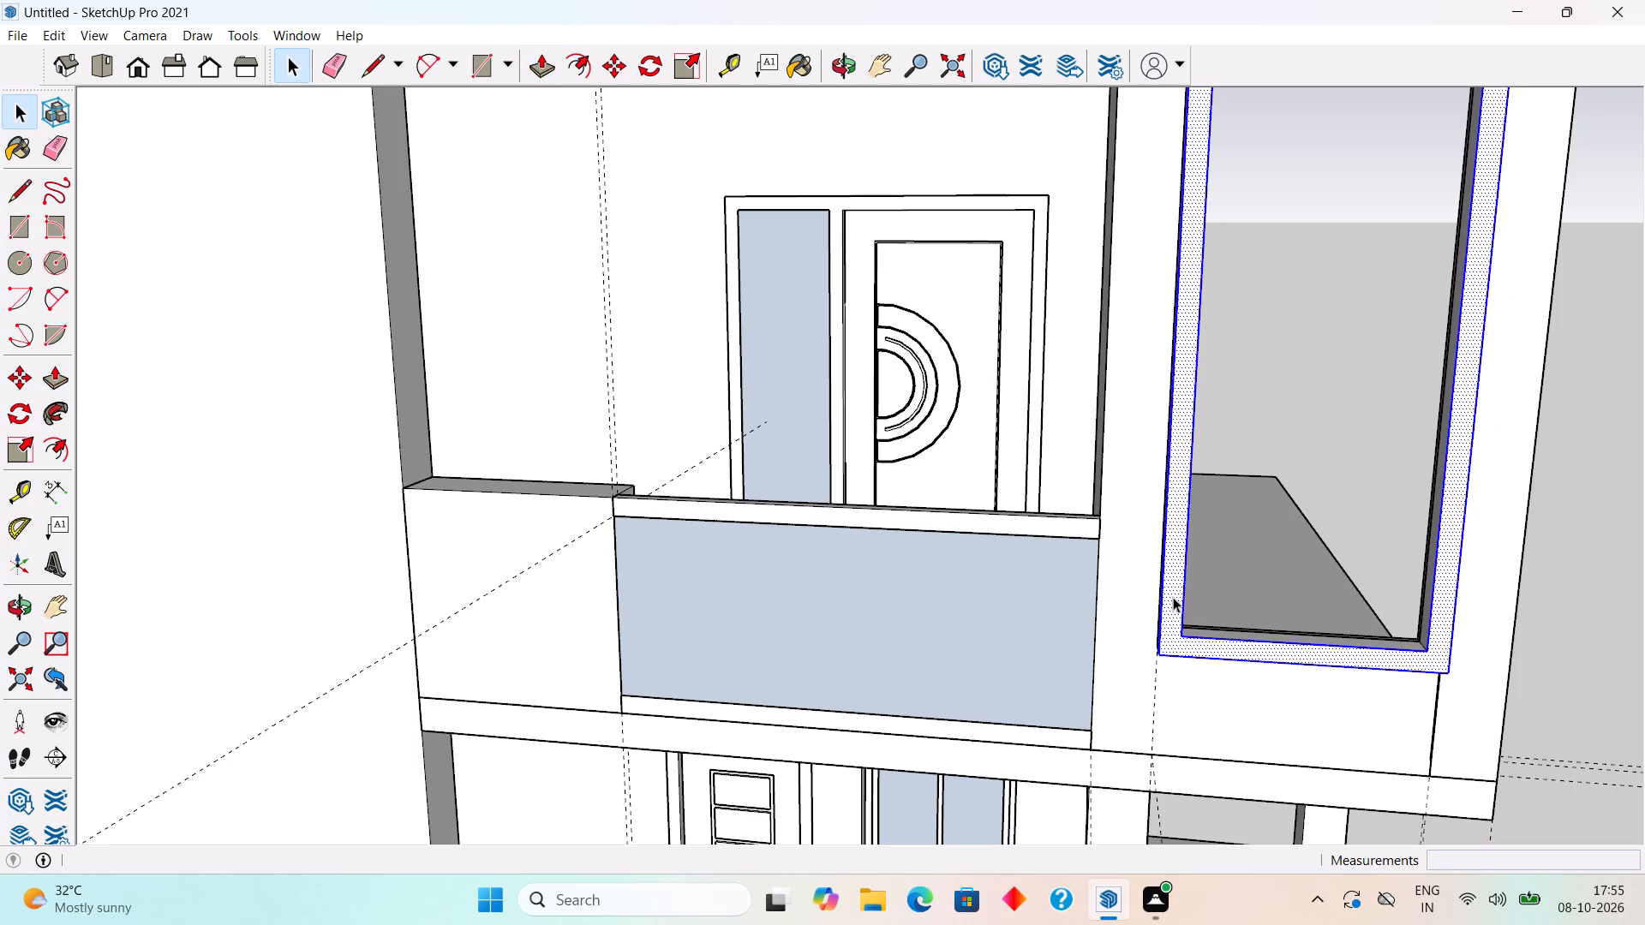
{"action": "double_click", "coordinate": [1173, 597]}
{"action": "right_click_drag", "start_coordinate": [1173, 597], "coordinate": [1006, 647]}
{"action": "left_click", "coordinate": [1219, 612]}
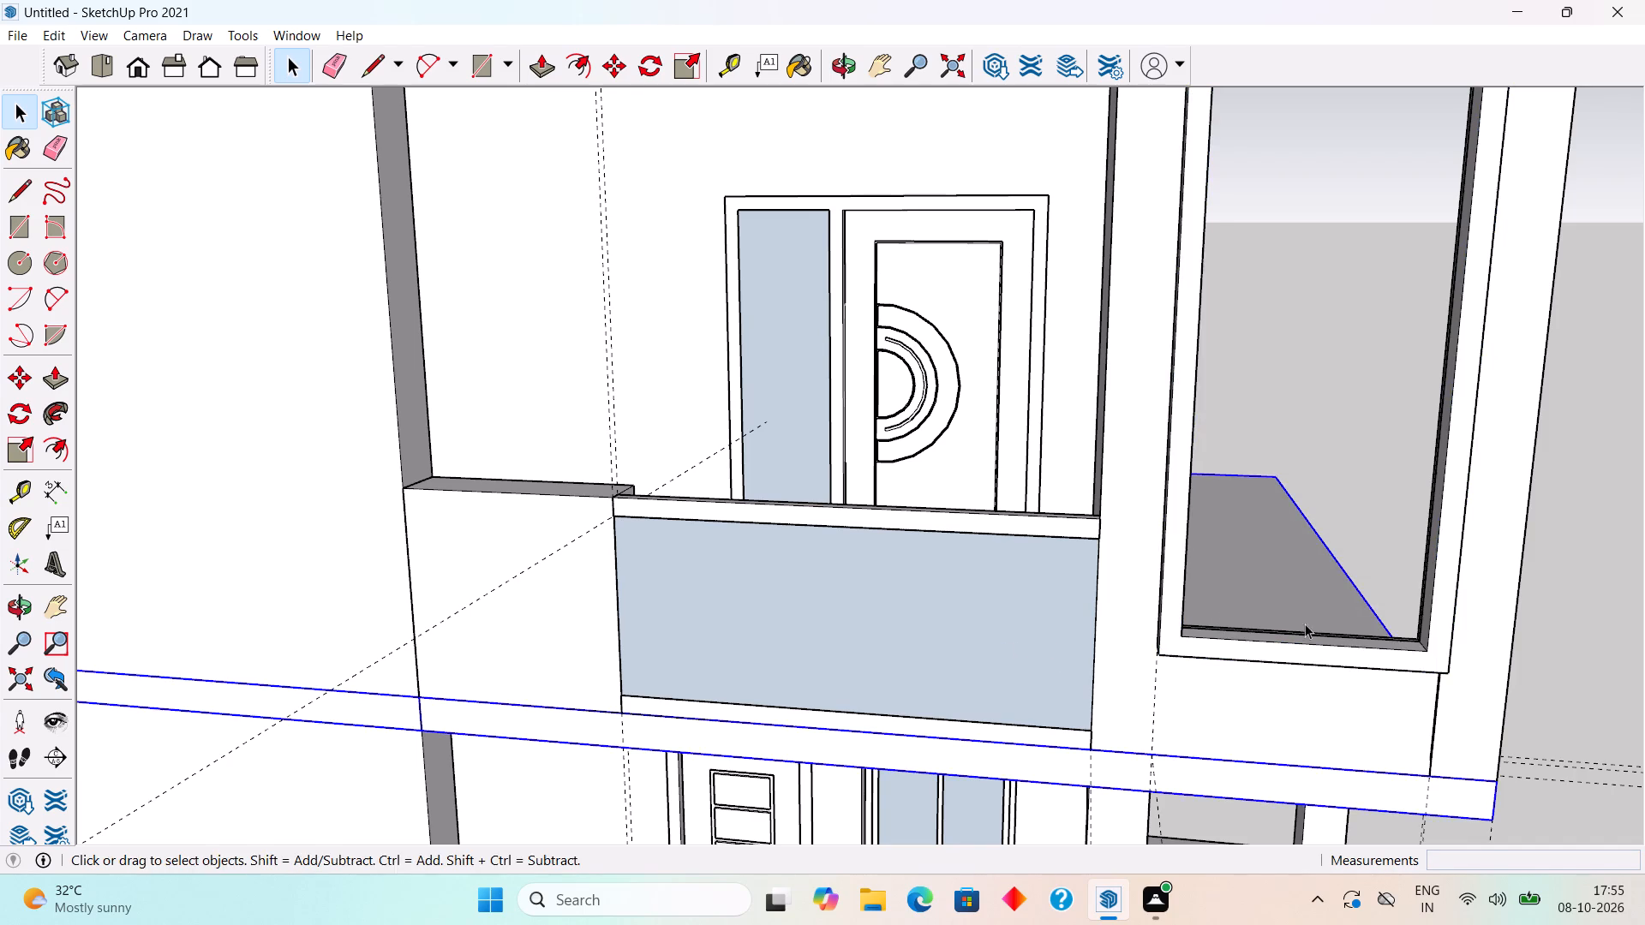
{"action": "middle_click_drag", "start_coordinate": [1292, 628], "coordinate": [929, 650]}
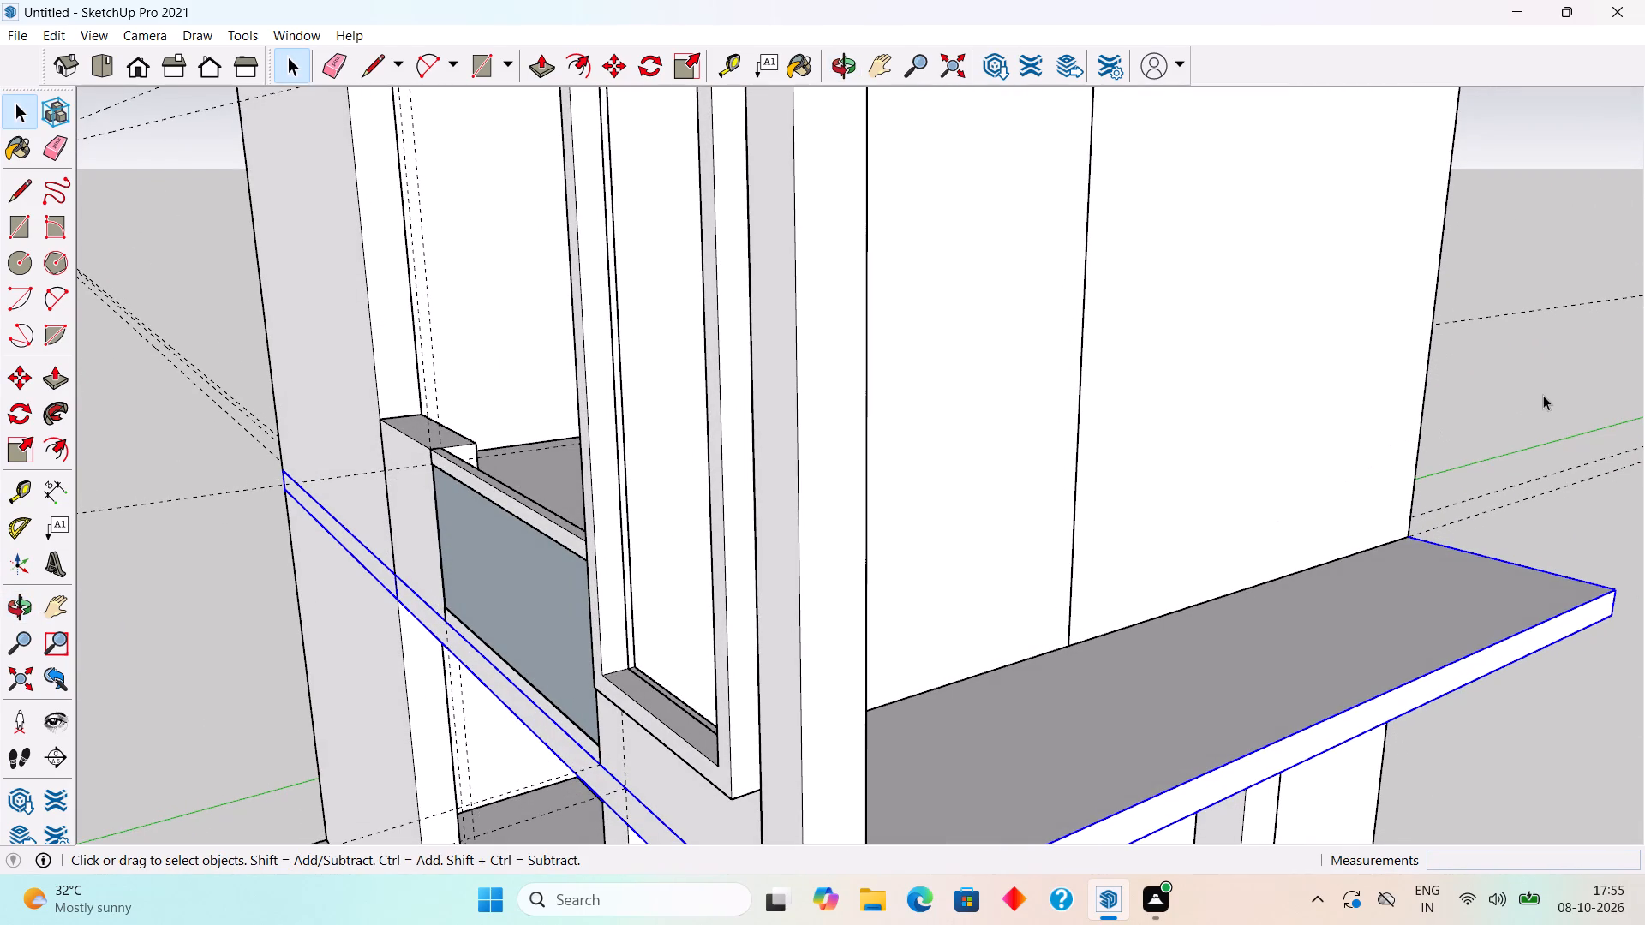
{"action": "left_click", "coordinate": [1546, 393]}
{"action": "triple_click", "coordinate": [613, 678]}
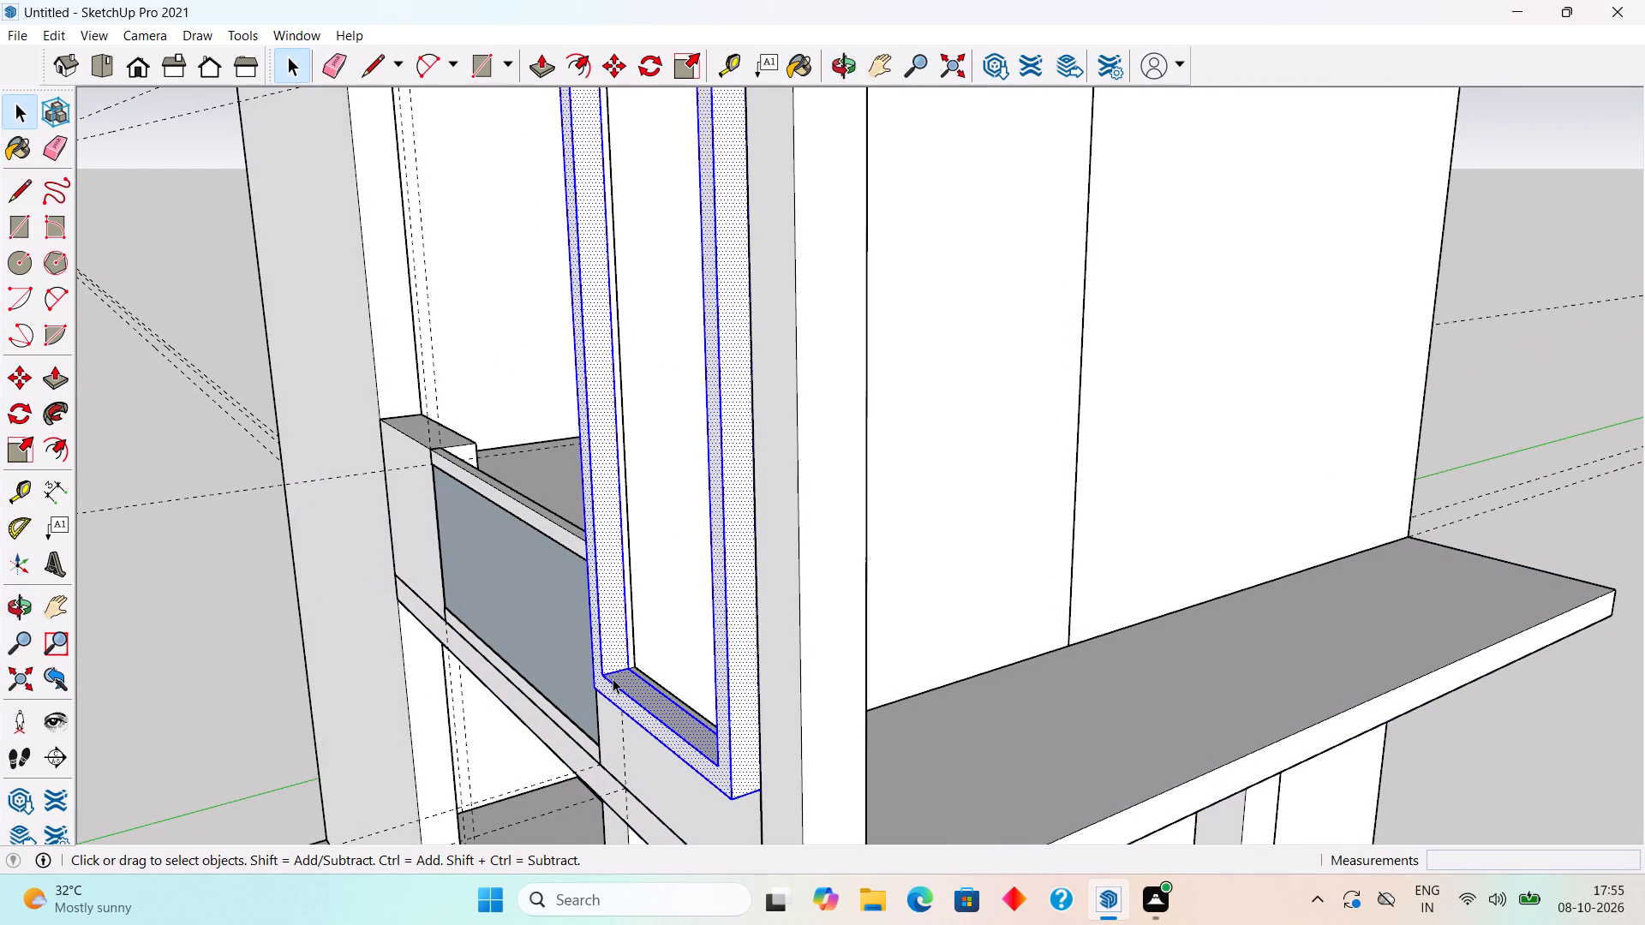
{"action": "right_click", "coordinate": [613, 678]}
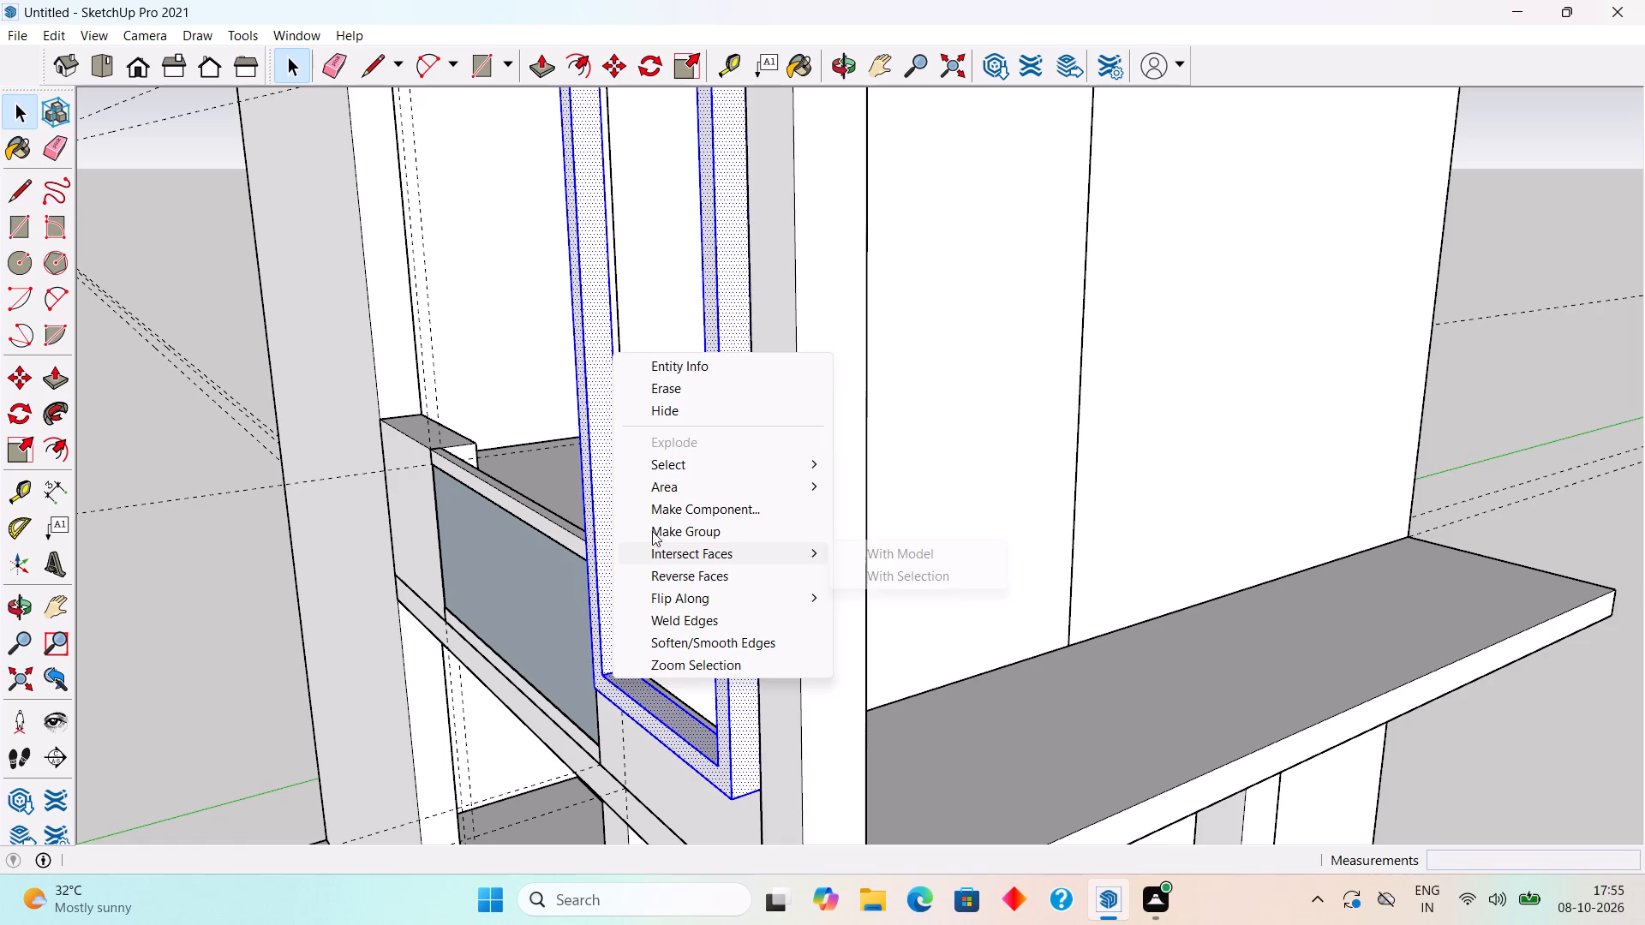
{"action": "left_click", "coordinate": [652, 530]}
{"action": "left_click", "coordinate": [270, 636]}
Measure the bordered opening diagonally from its upper balcony-side corner to the opposite lower corner.
{"action": "middle_click_drag", "start_coordinate": [511, 737], "coordinate": [795, 739]}
{"action": "scroll", "coordinate": [795, 739], "scroll_direction": "down", "scroll_amount": 8}
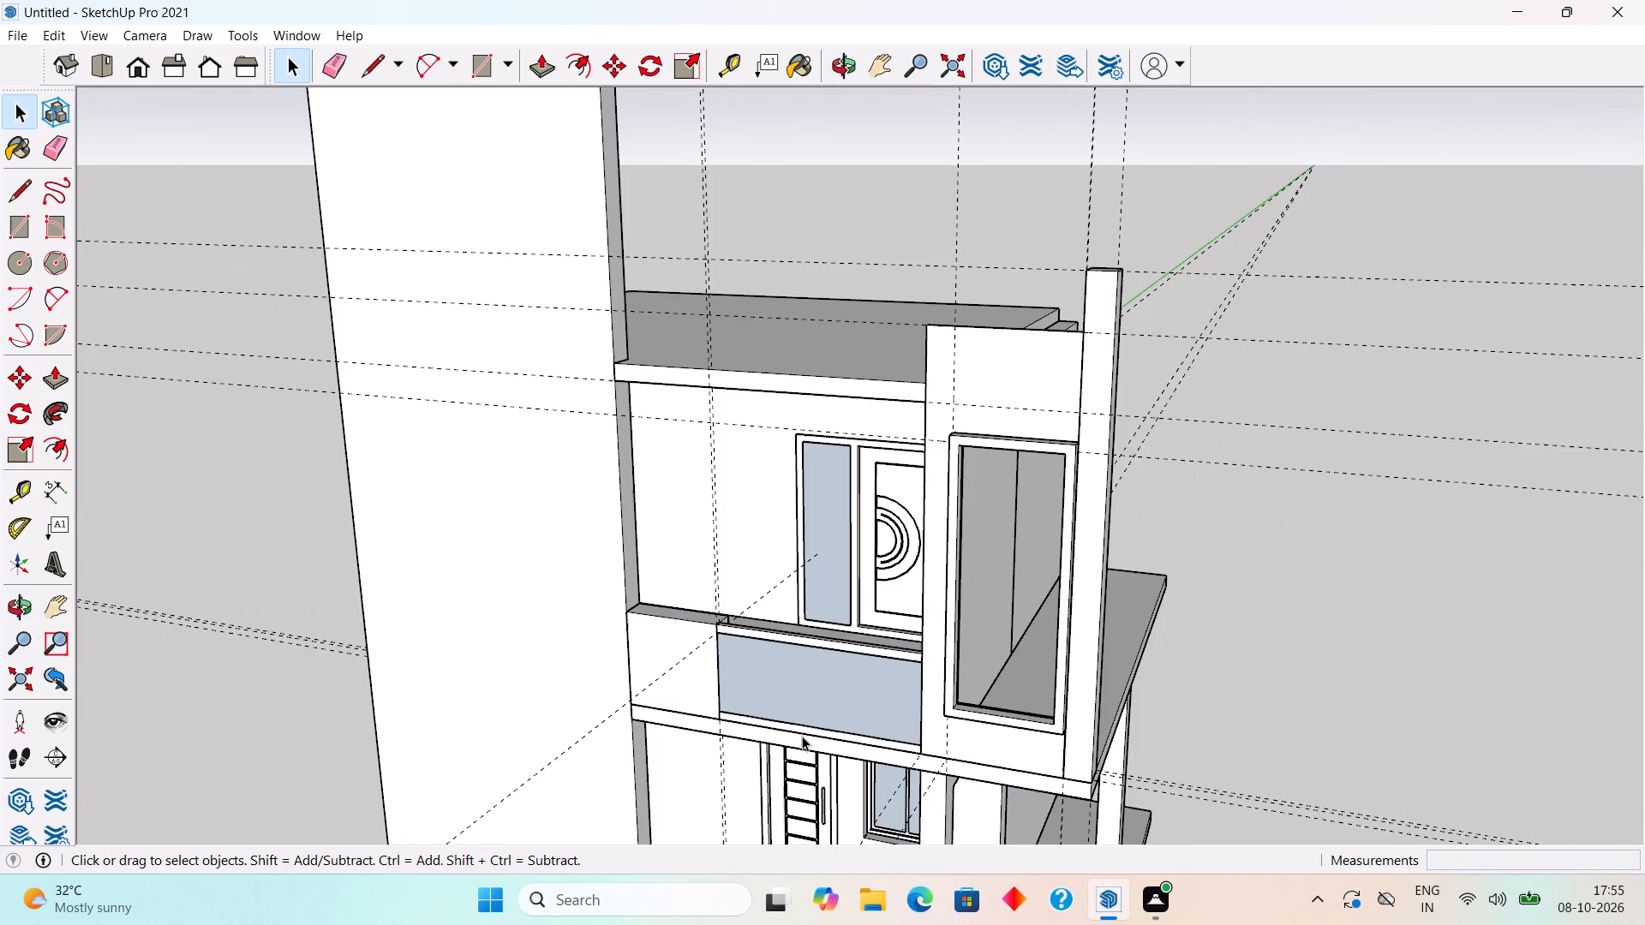
{"action": "scroll", "coordinate": [996, 619], "scroll_direction": "up", "scroll_amount": 4}
{"action": "middle_click_drag", "start_coordinate": [1061, 765], "coordinate": [1160, 755]}
{"action": "scroll", "coordinate": [1163, 754], "scroll_direction": "up", "scroll_amount": 2}
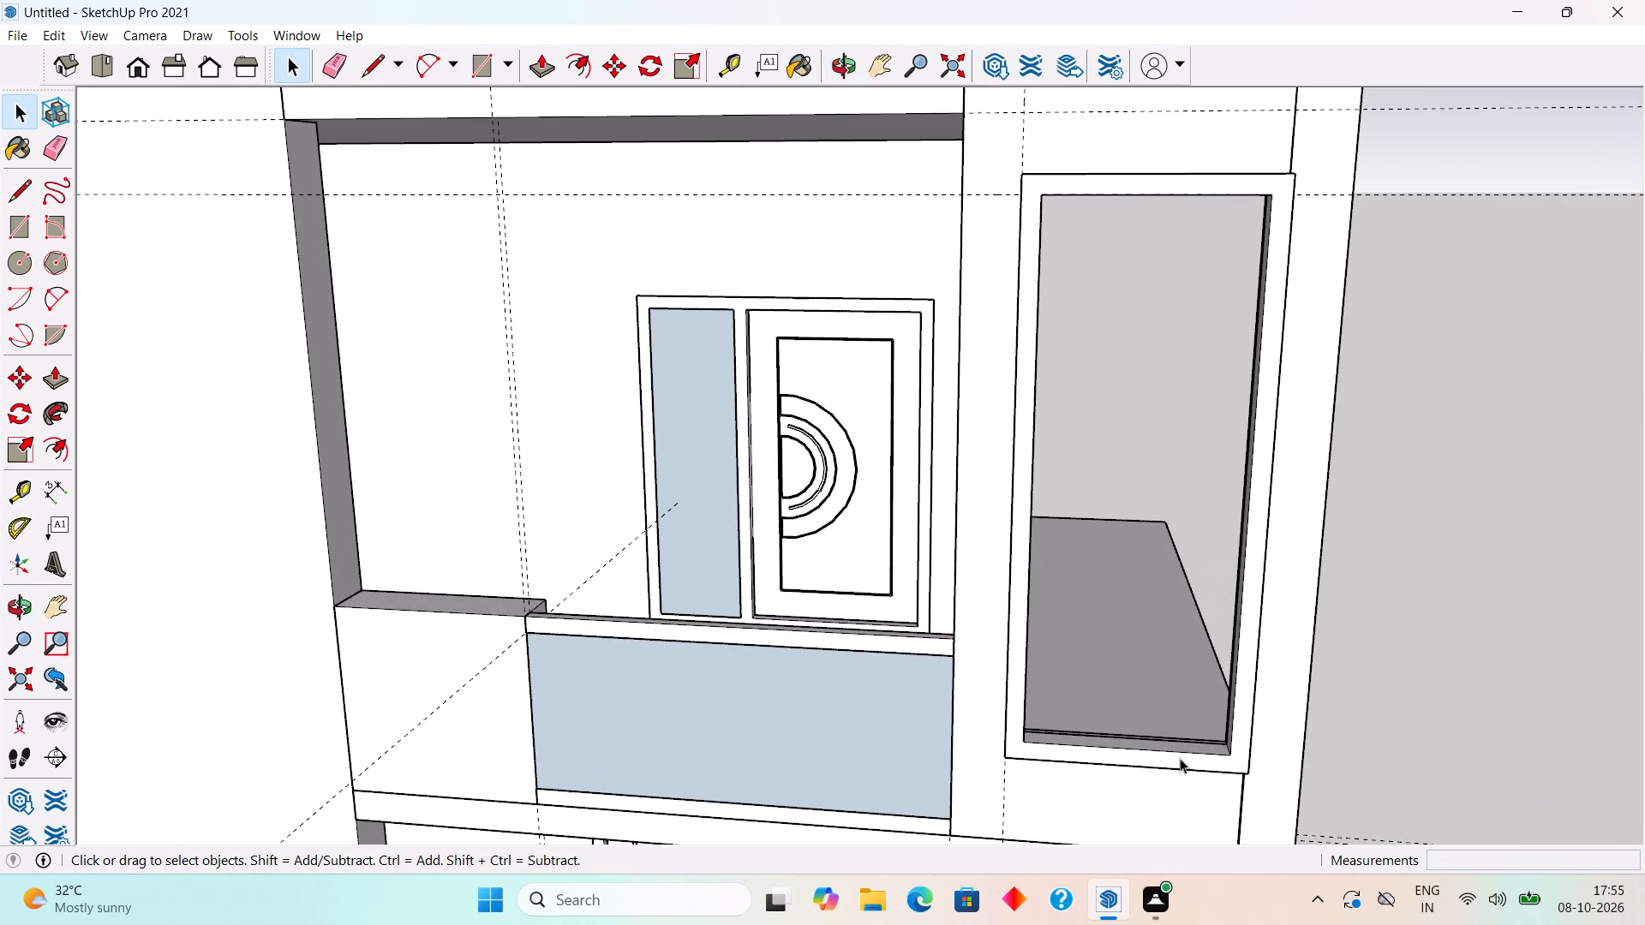
{"action": "middle_click_drag", "start_coordinate": [1265, 748], "coordinate": [1304, 743]}
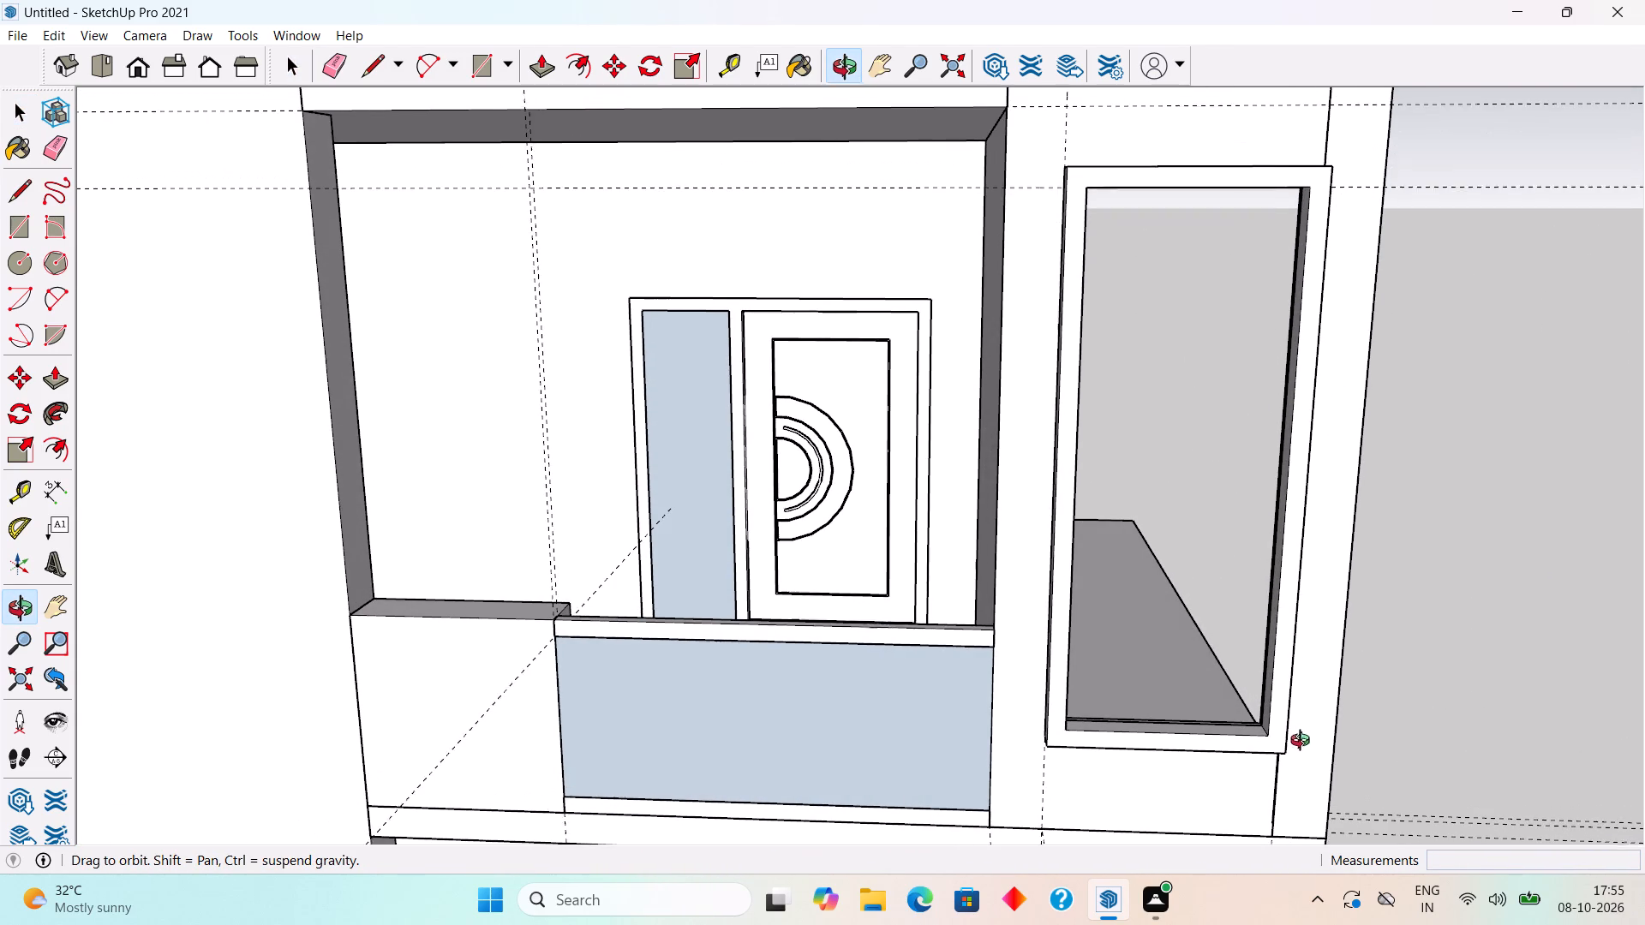
{"action": "middle_click_drag", "start_coordinate": [1304, 743], "coordinate": [1304, 743]}
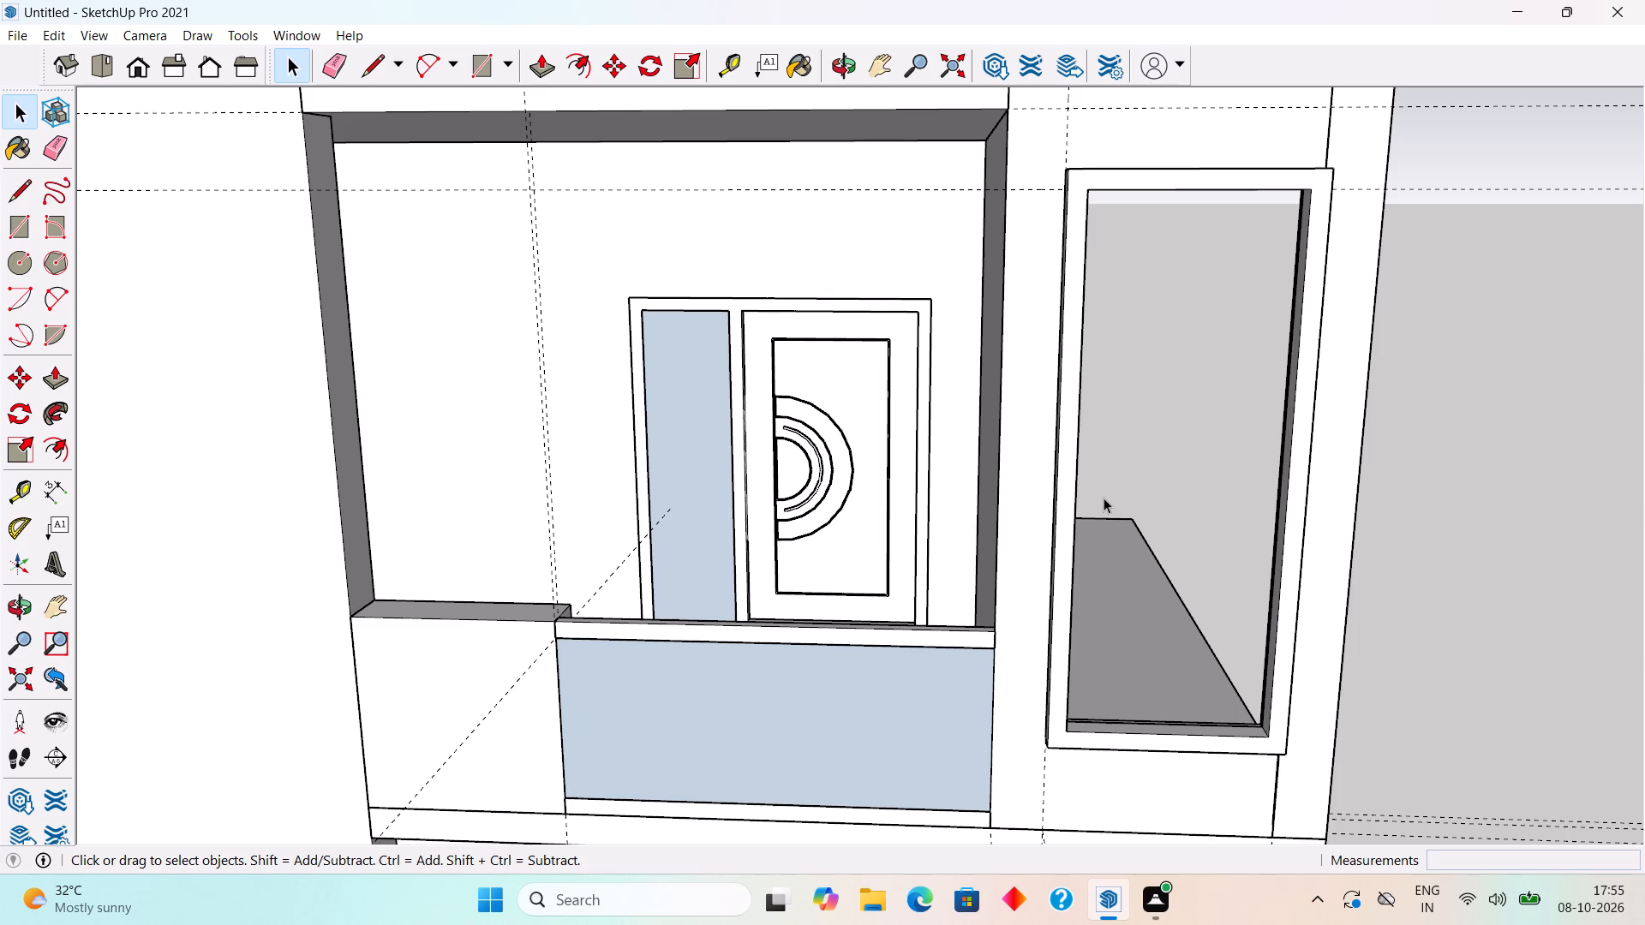
{"action": "key", "text": "t"}
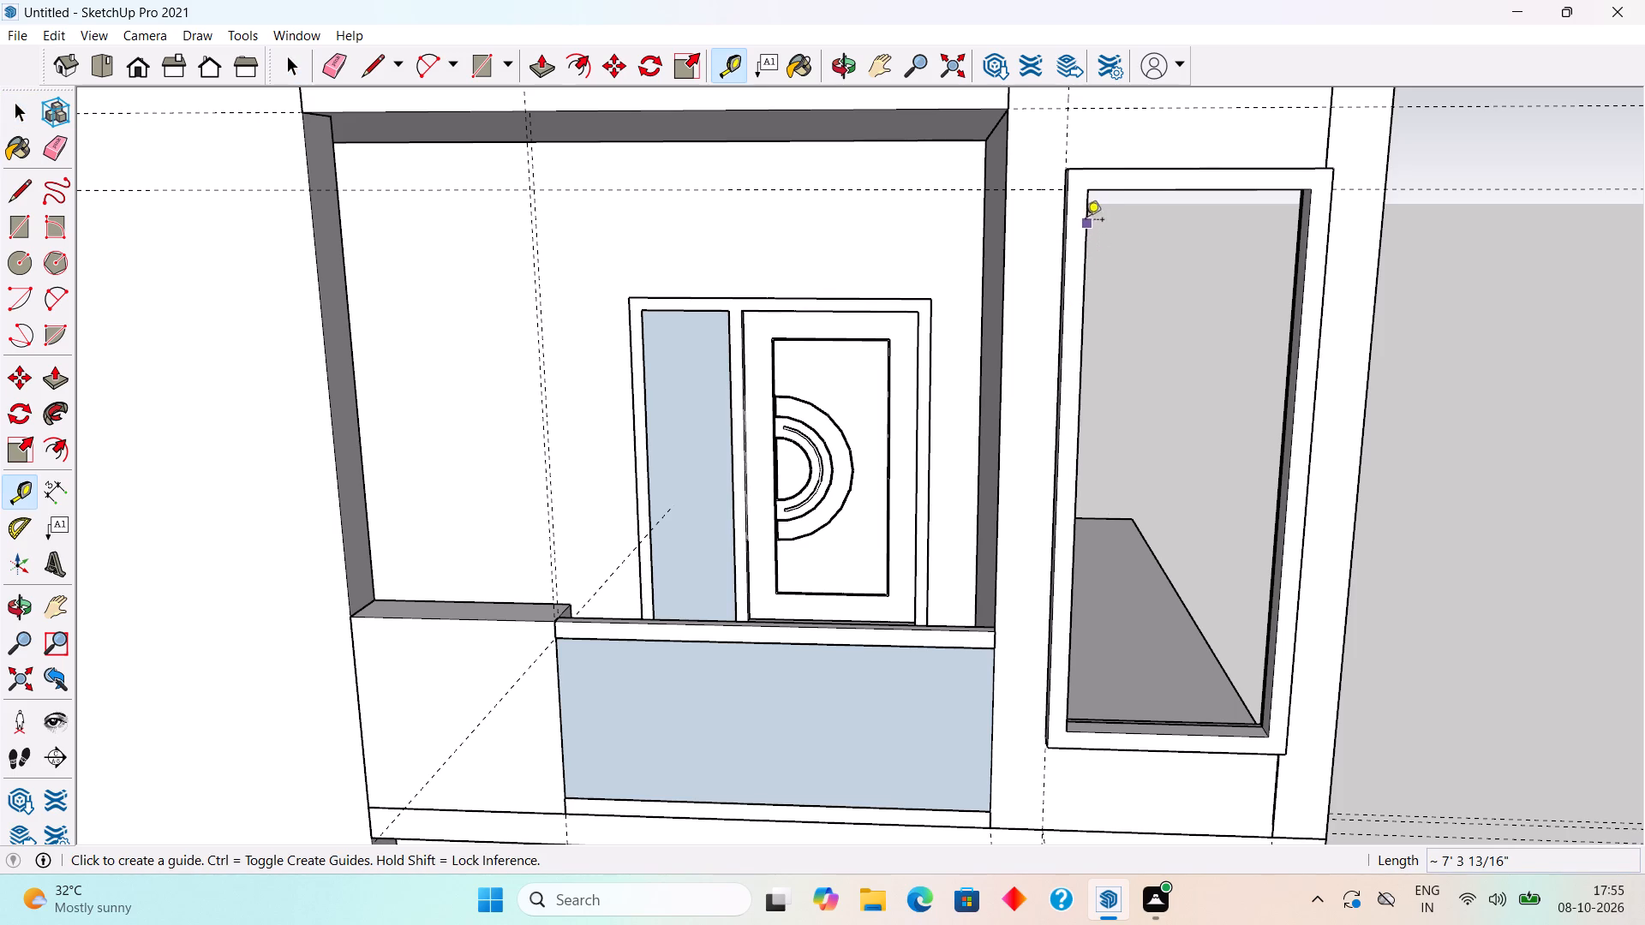
{"action": "left_click", "coordinate": [1092, 191]}
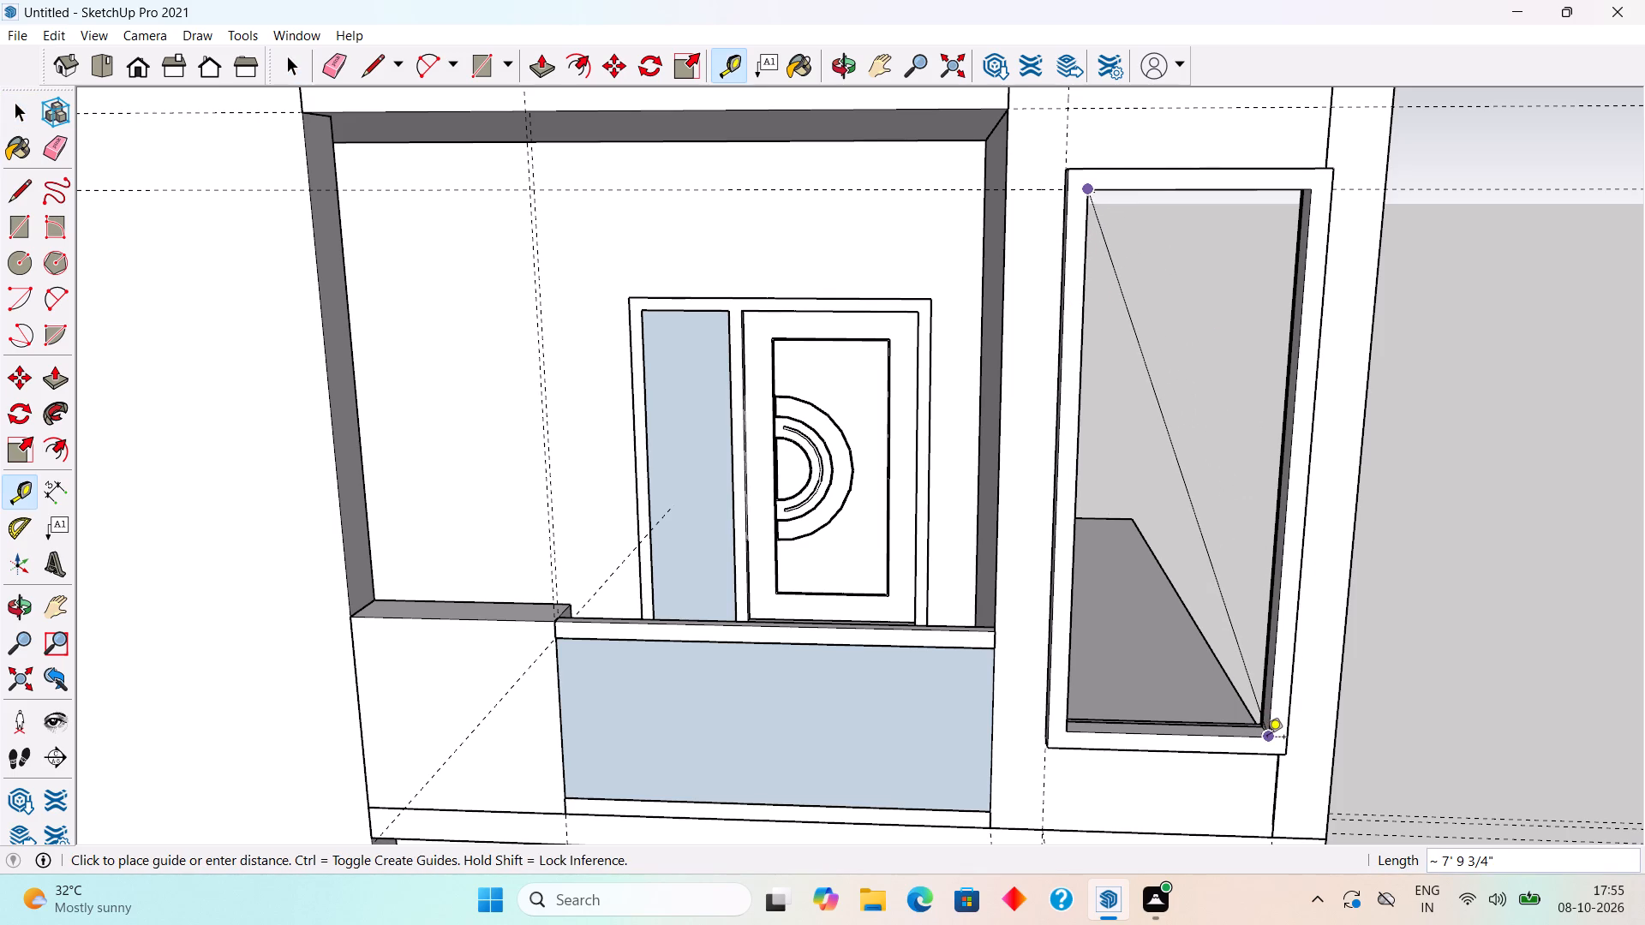
{"action": "key", "text": "space"}
{"action": "key", "text": "t"}
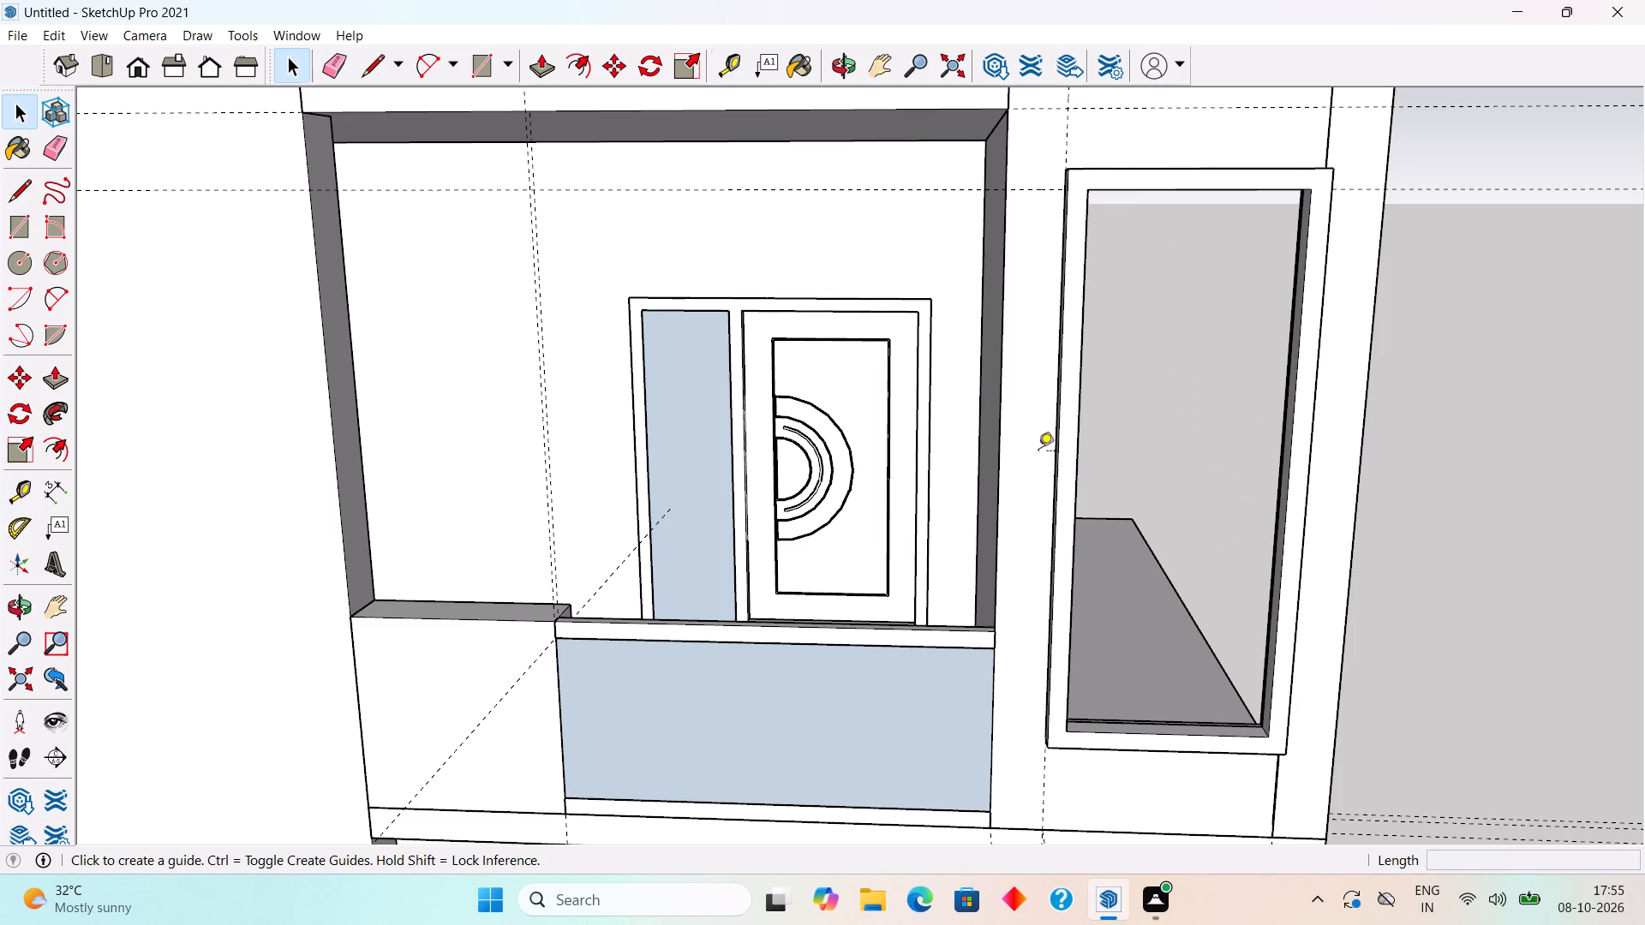
{"action": "left_click", "coordinate": [1086, 192]}
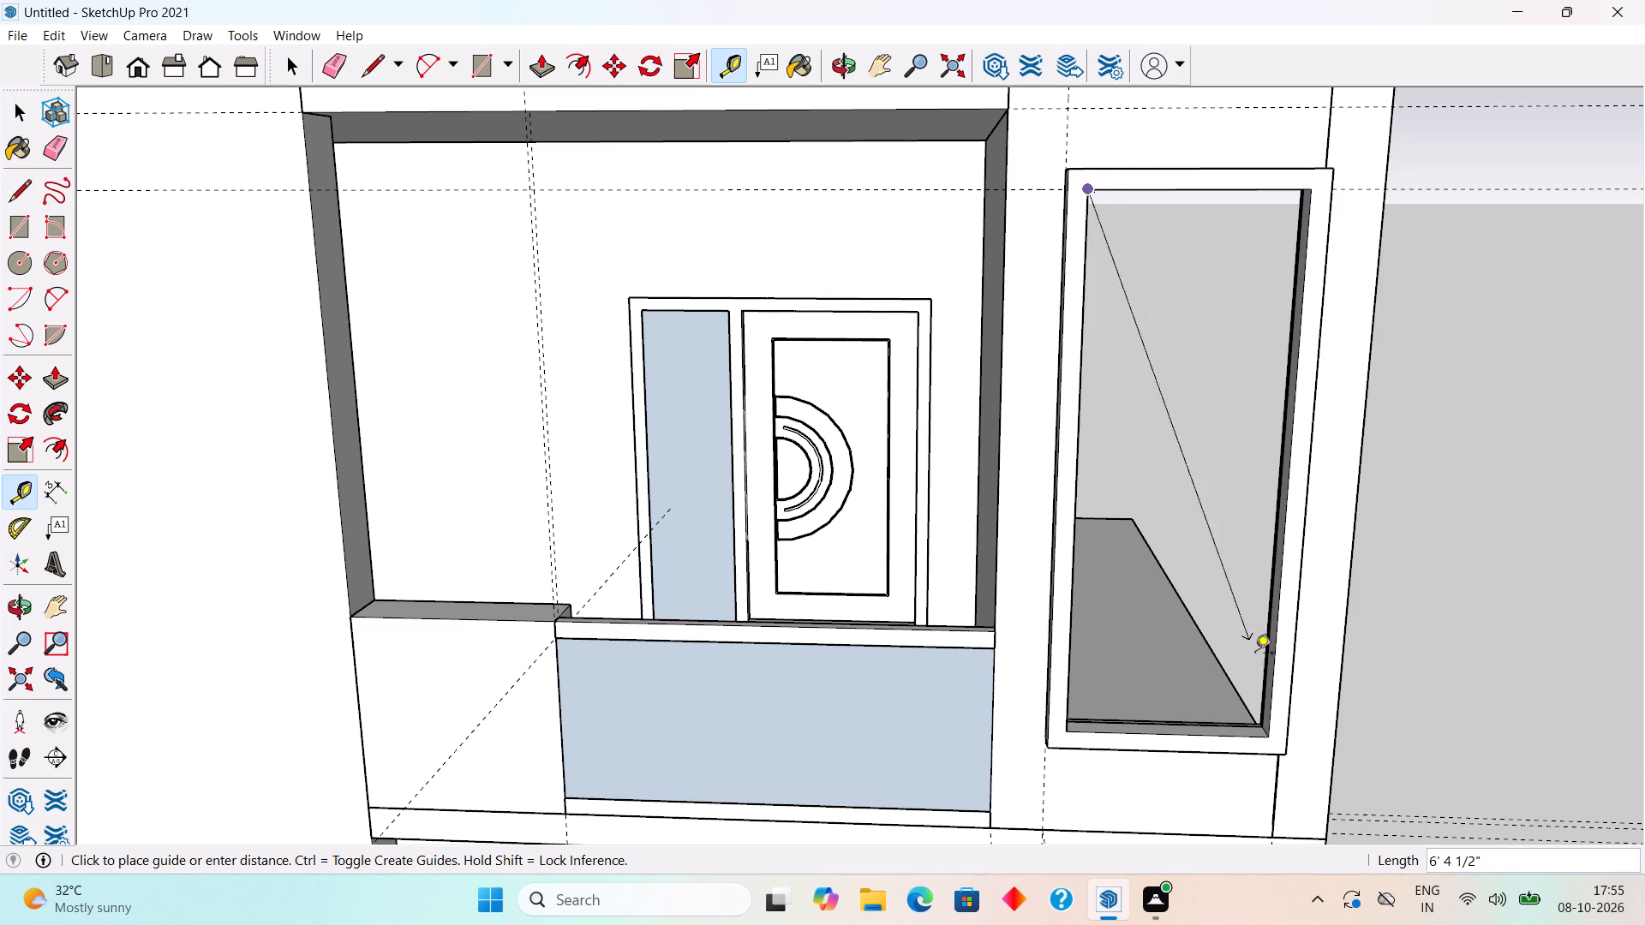
{"action": "key", "text": "space"}
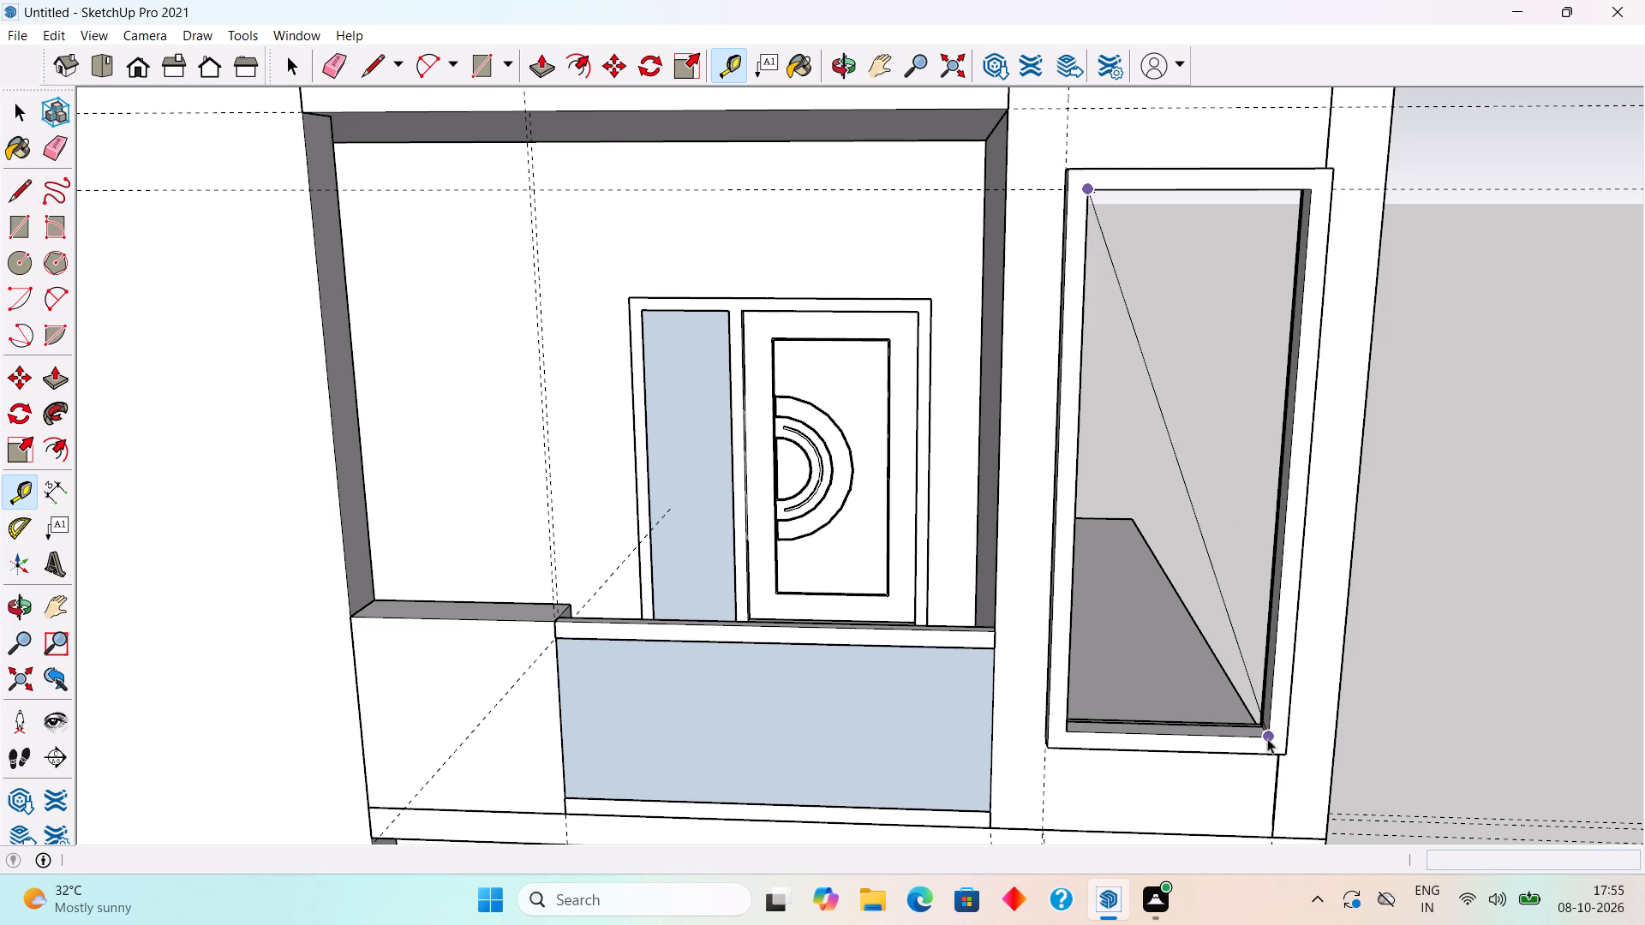
Draw a rectangle about 2' 8 7/8" by 7' 3 13/16" across the bordered opening, between its inner corners.
{"action": "scroll", "coordinate": [1164, 639], "scroll_direction": "up", "scroll_amount": 1}
{"action": "middle_click_drag", "start_coordinate": [1096, 607], "coordinate": [1135, 664]}
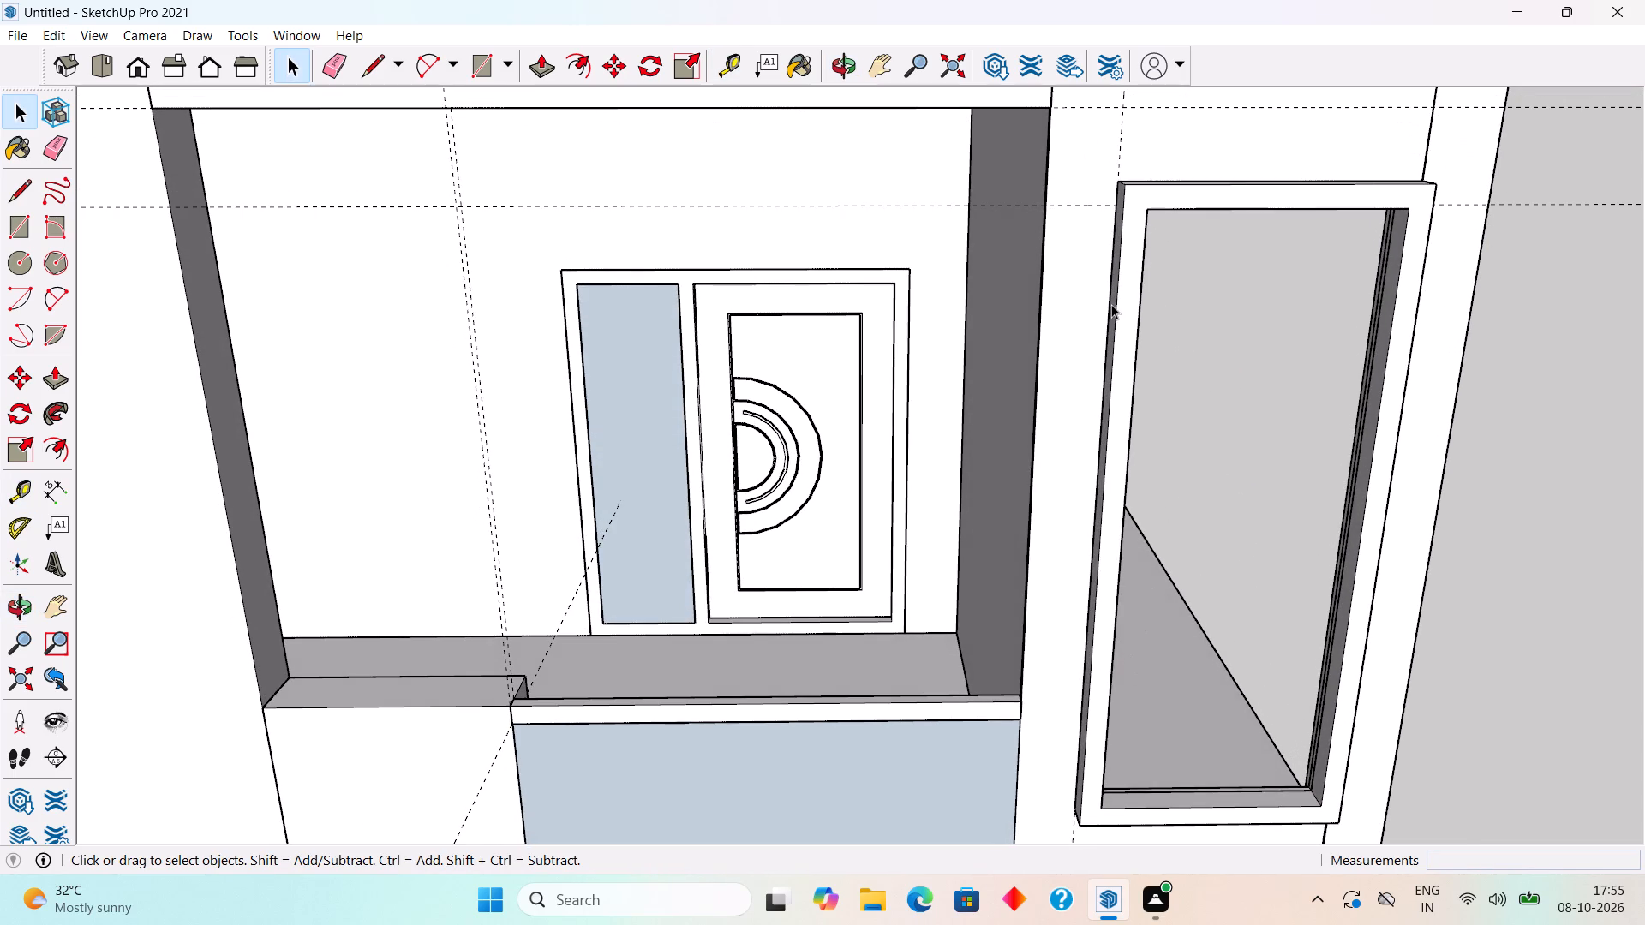
{"action": "key", "text": "r"}
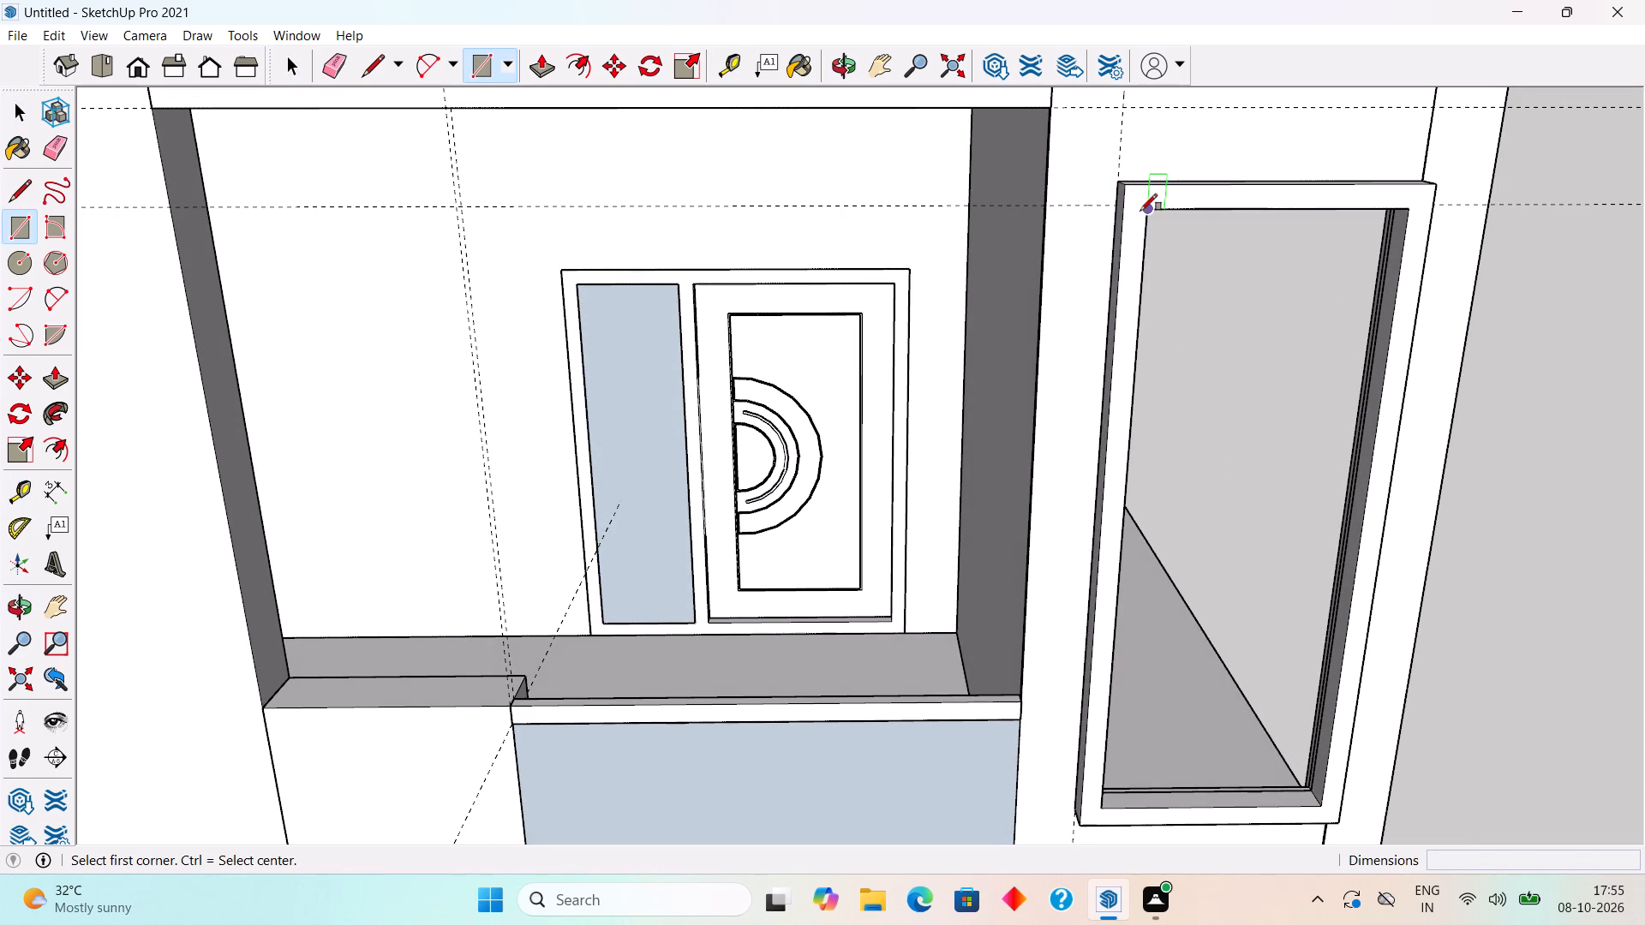
{"action": "left_click", "coordinate": [1141, 211]}
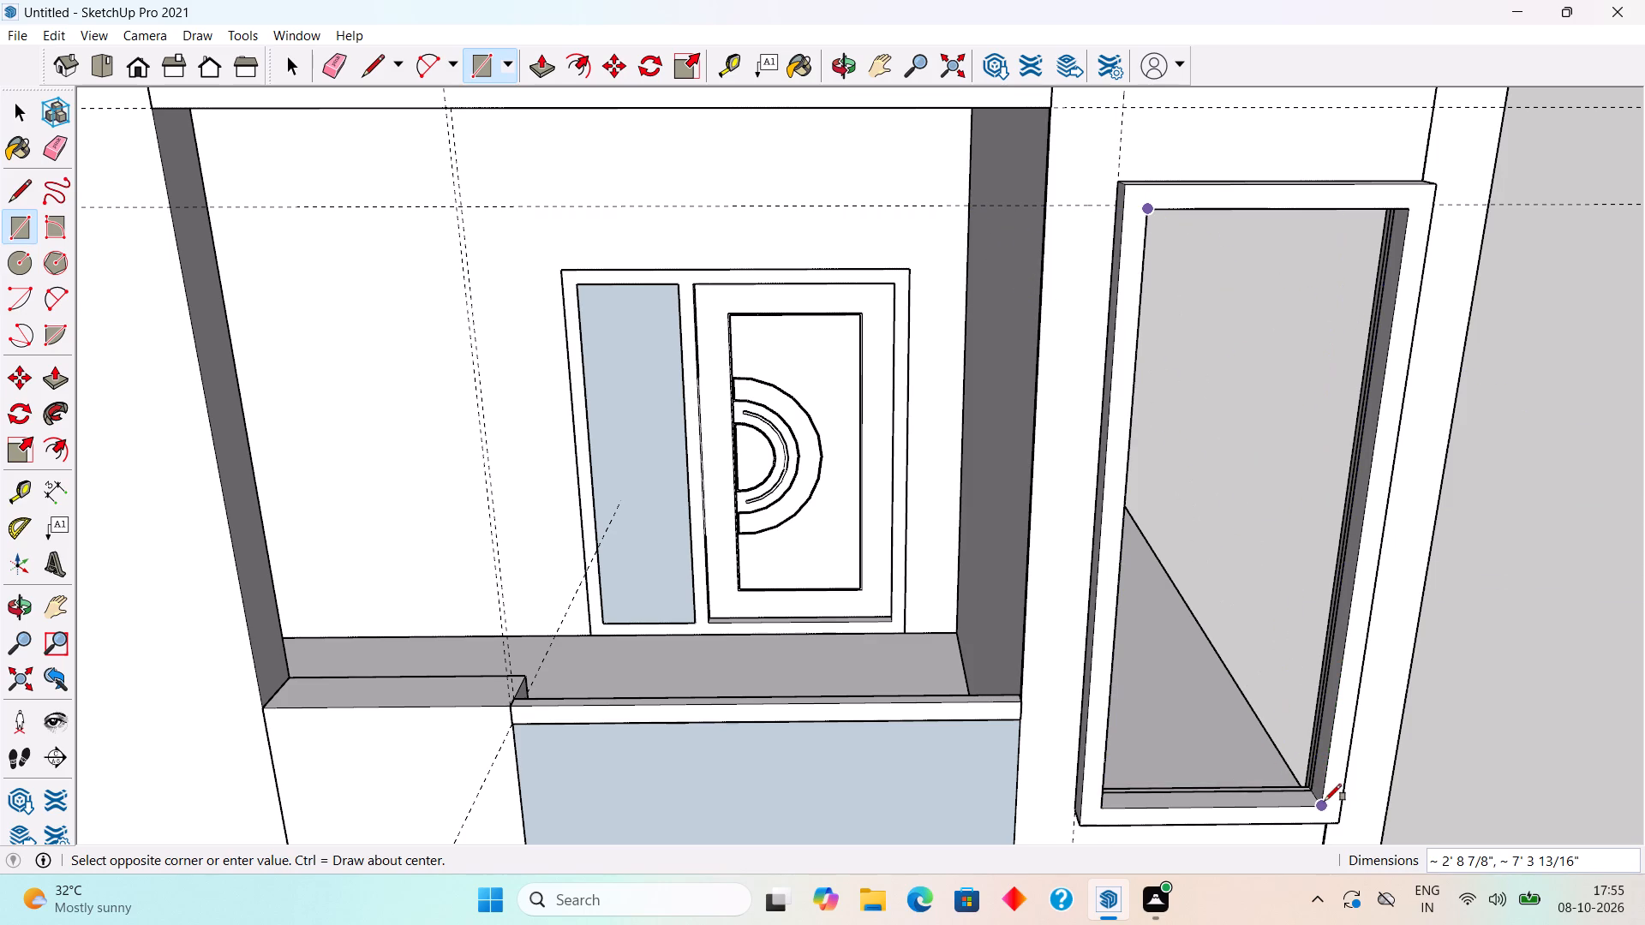
{"action": "left_click", "coordinate": [1324, 805]}
{"action": "key", "text": "space"}
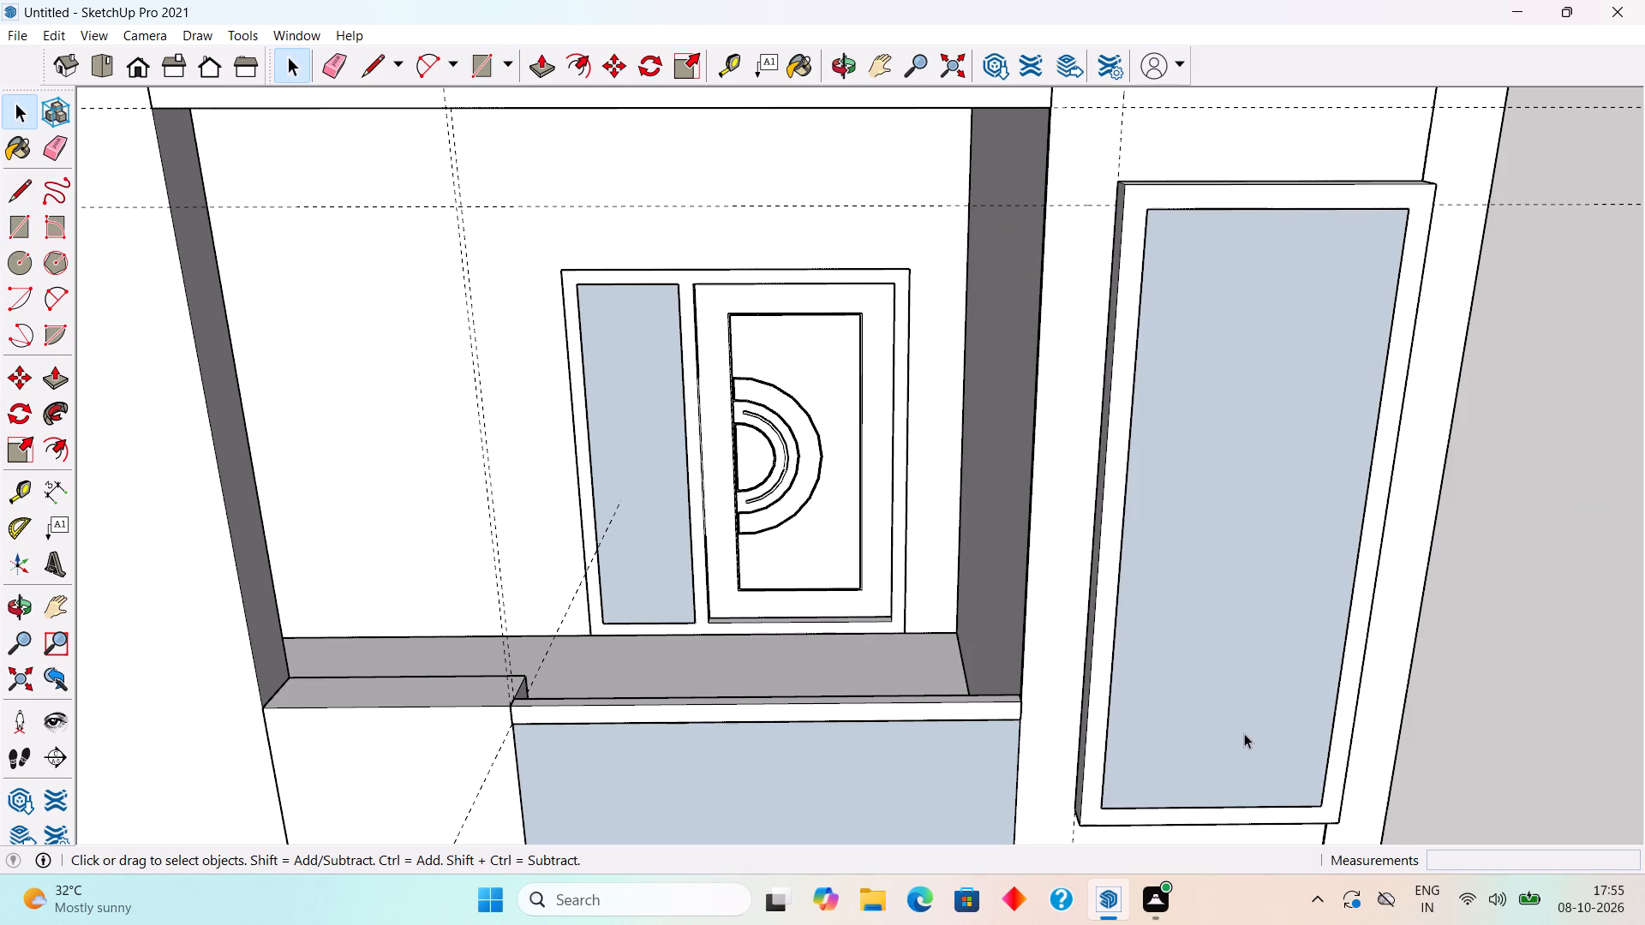
Offset the rectangle in the opening 2" inward and delete its inner face, leaving a thin inner border.
{"action": "key", "text": "f"}
{"action": "left_click", "coordinate": [1170, 681]}
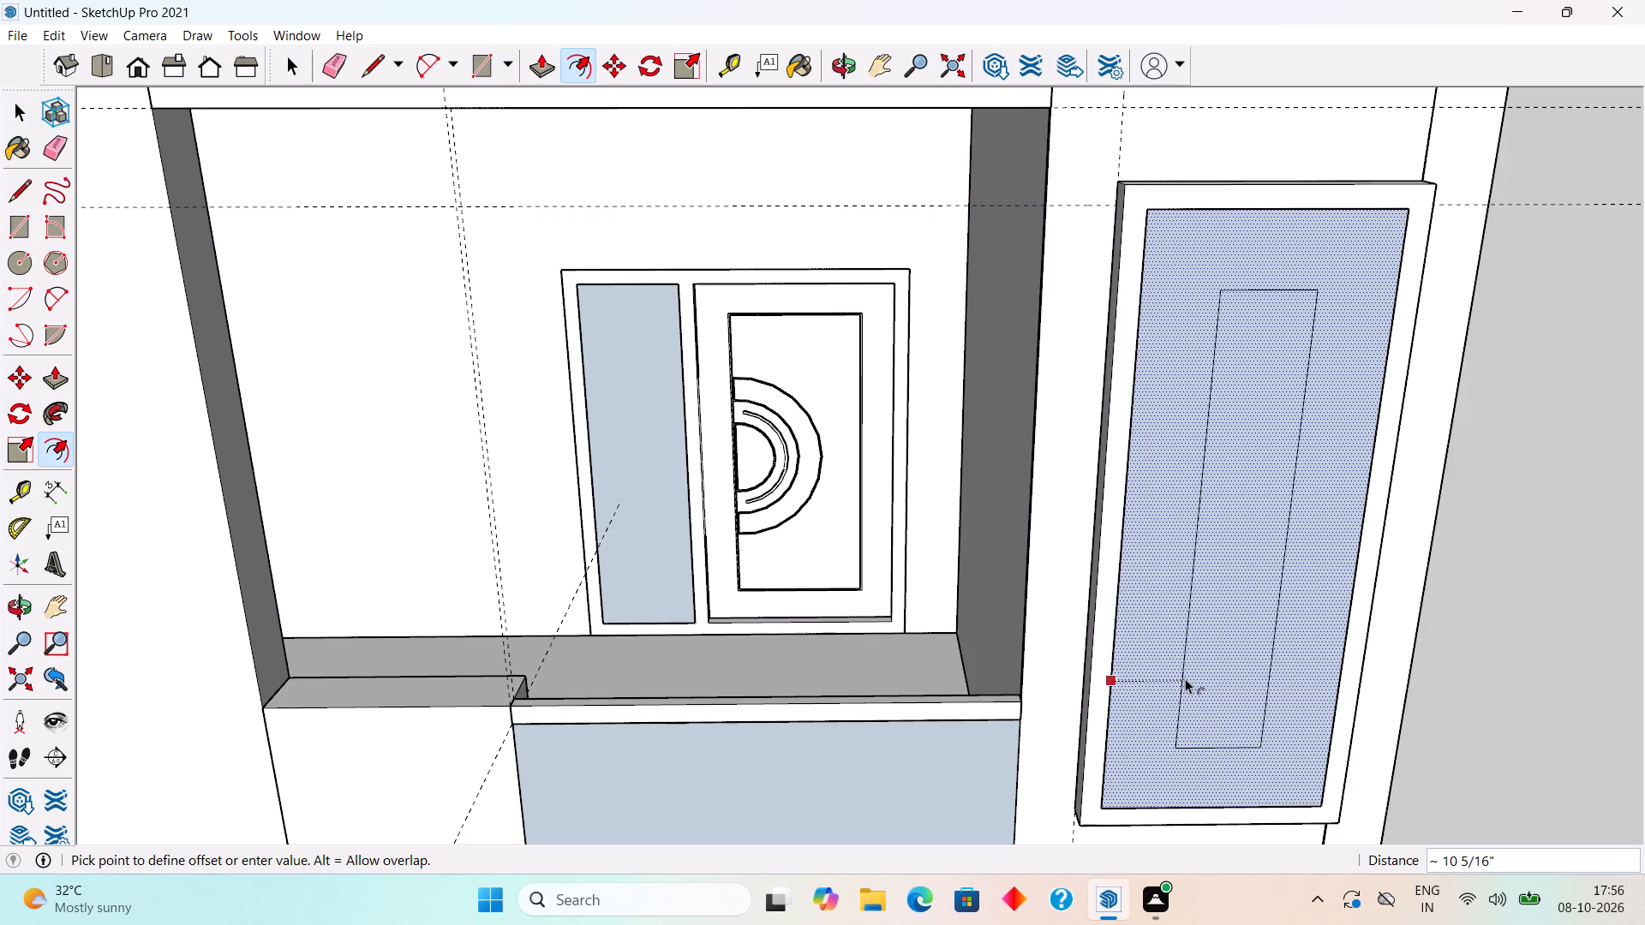
{"action": "type", "text": "2\""}
{"action": "key", "text": "Return"}
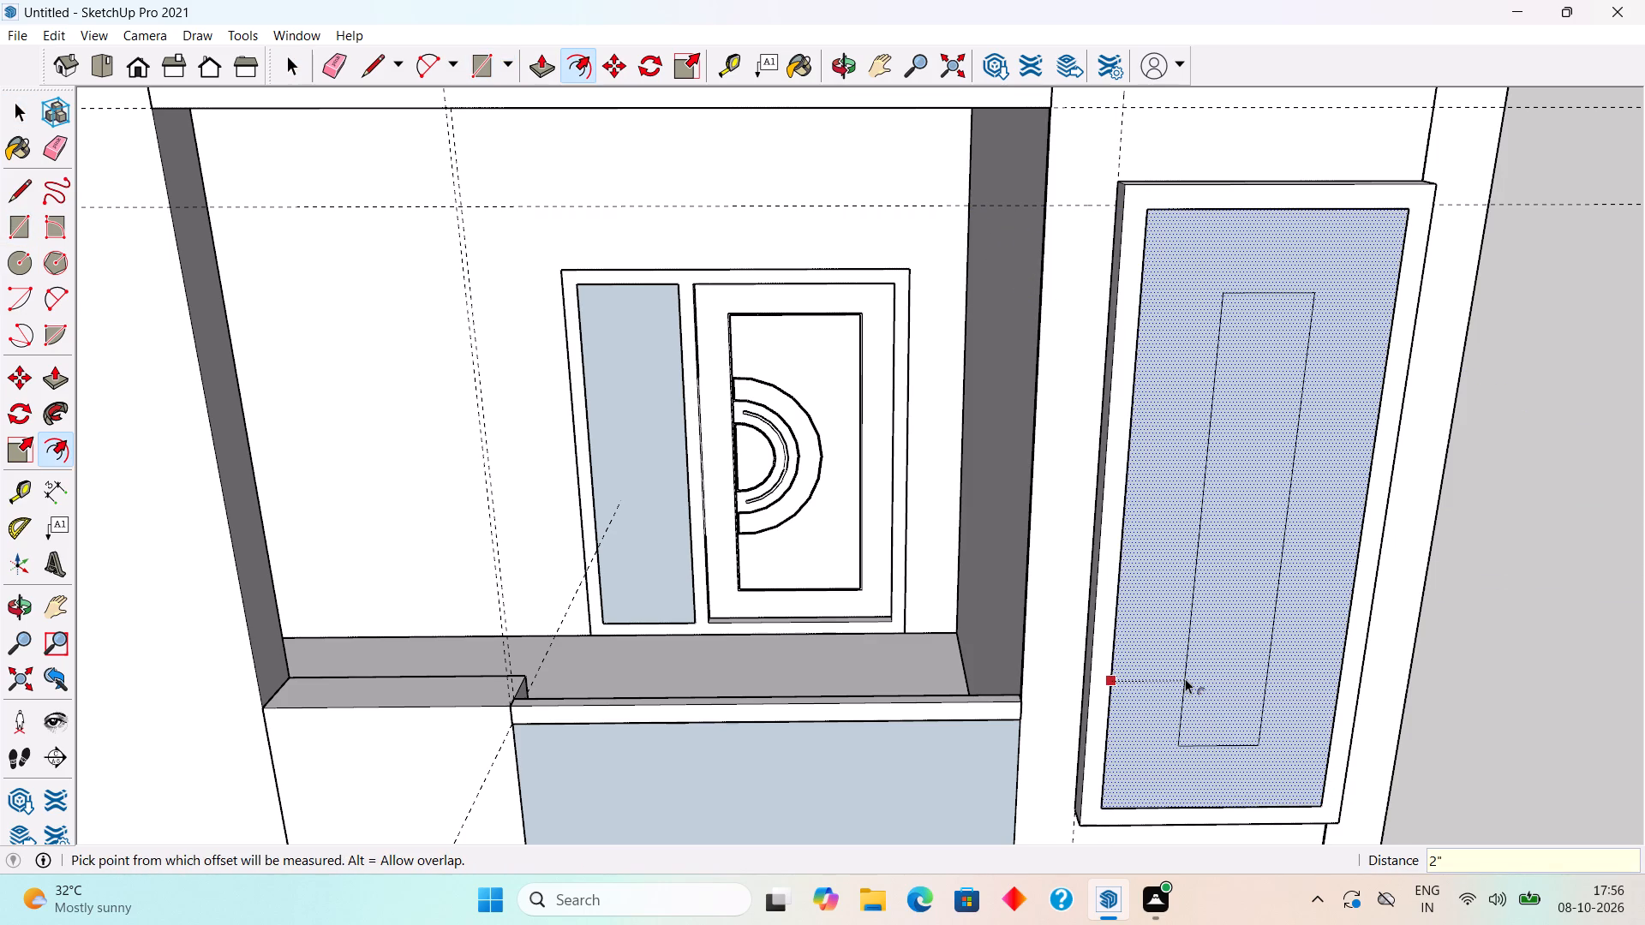
{"action": "key", "text": "space"}
{"action": "key", "text": "space"}
{"action": "left_click", "coordinate": [1185, 678]}
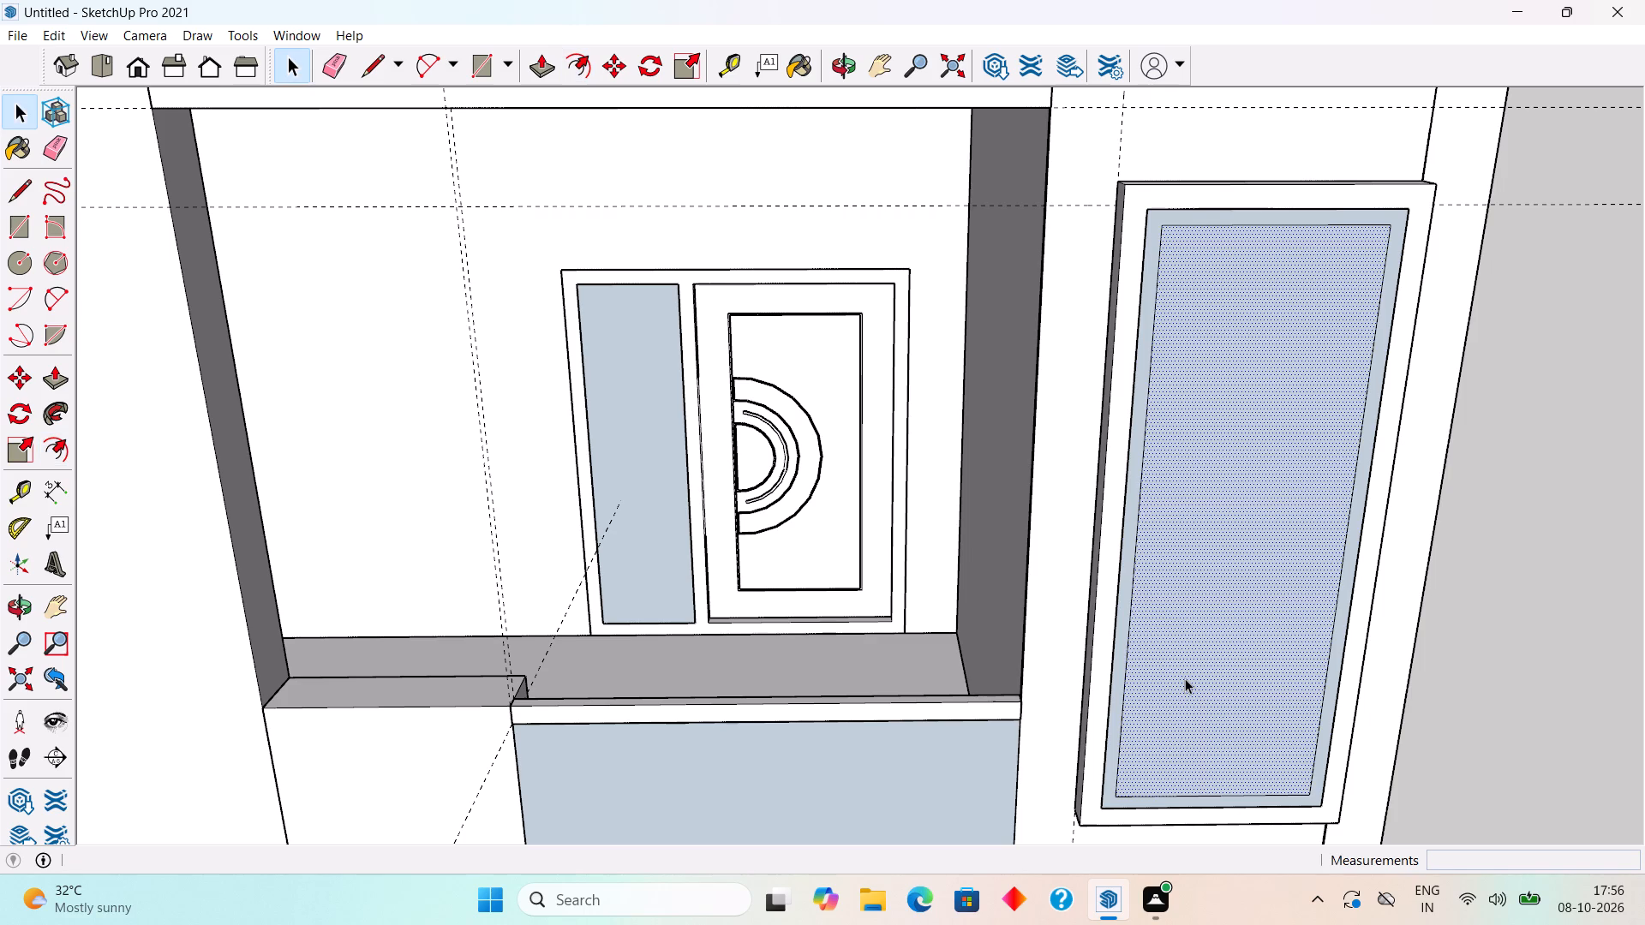
{"action": "key", "text": "BackSpace"}
{"action": "key", "text": "Delete"}
Extrude the 2" inner border of the opening 2" outward from the frame.
{"action": "scroll", "coordinate": [1147, 812], "scroll_direction": "up", "scroll_amount": 1}
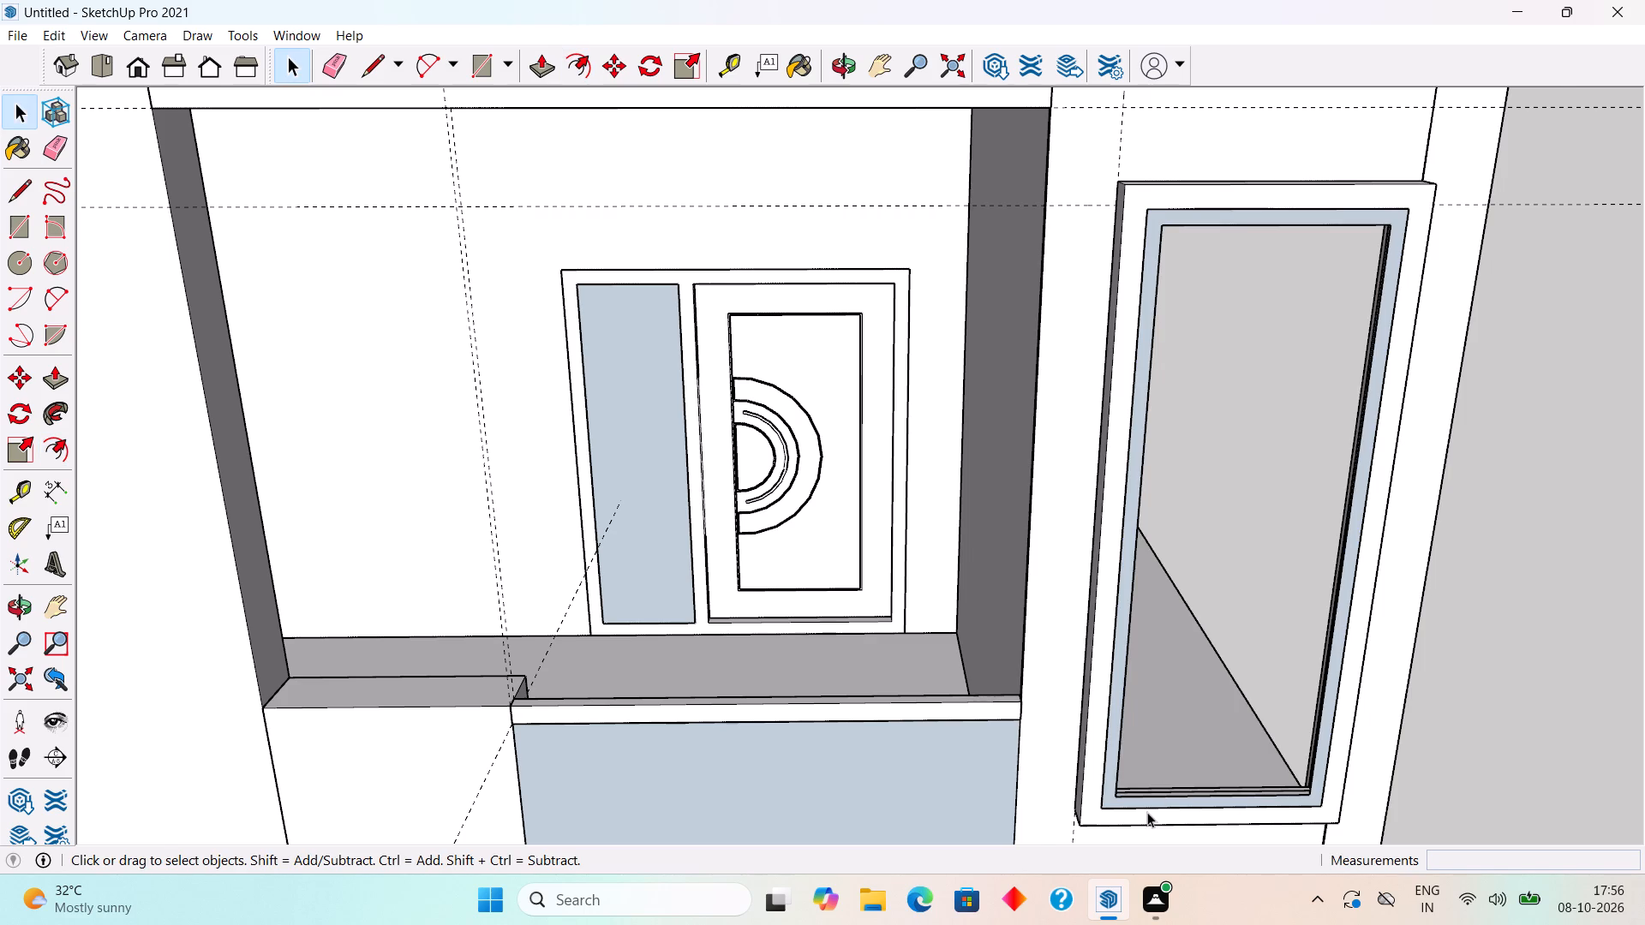
{"action": "scroll", "coordinate": [1147, 812], "scroll_direction": "up", "scroll_amount": 2}
{"action": "scroll", "coordinate": [1151, 797], "scroll_direction": "down", "scroll_amount": 3}
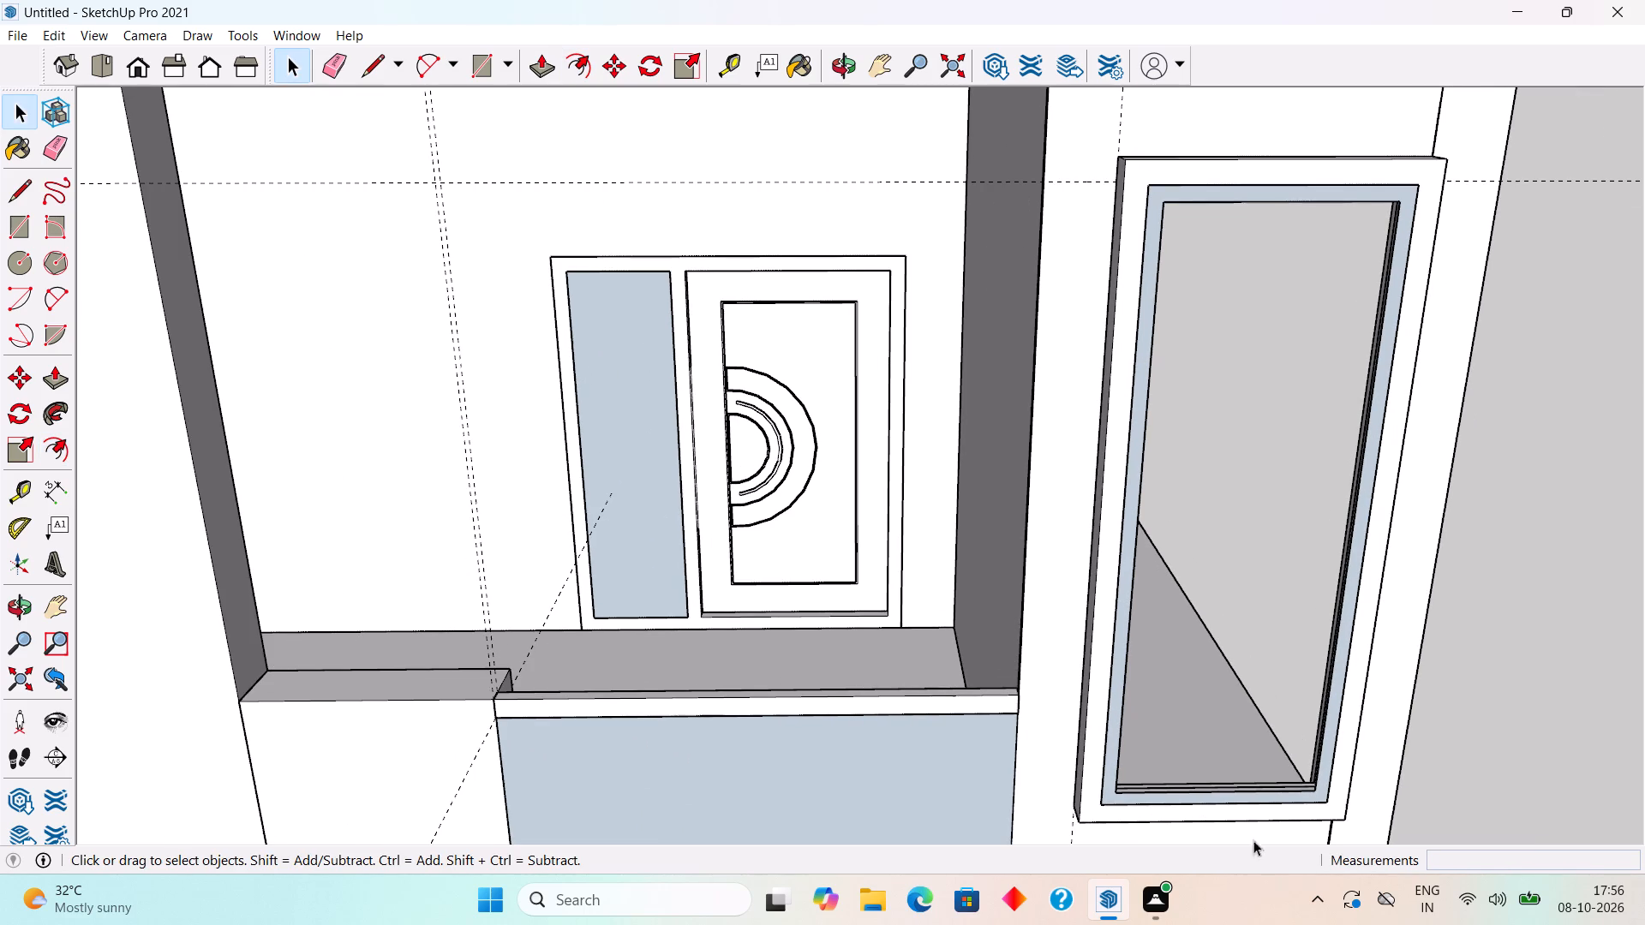
{"action": "scroll", "coordinate": [1490, 913], "scroll_direction": "up", "scroll_amount": 1}
{"action": "scroll", "coordinate": [1321, 827], "scroll_direction": "up", "scroll_amount": 8}
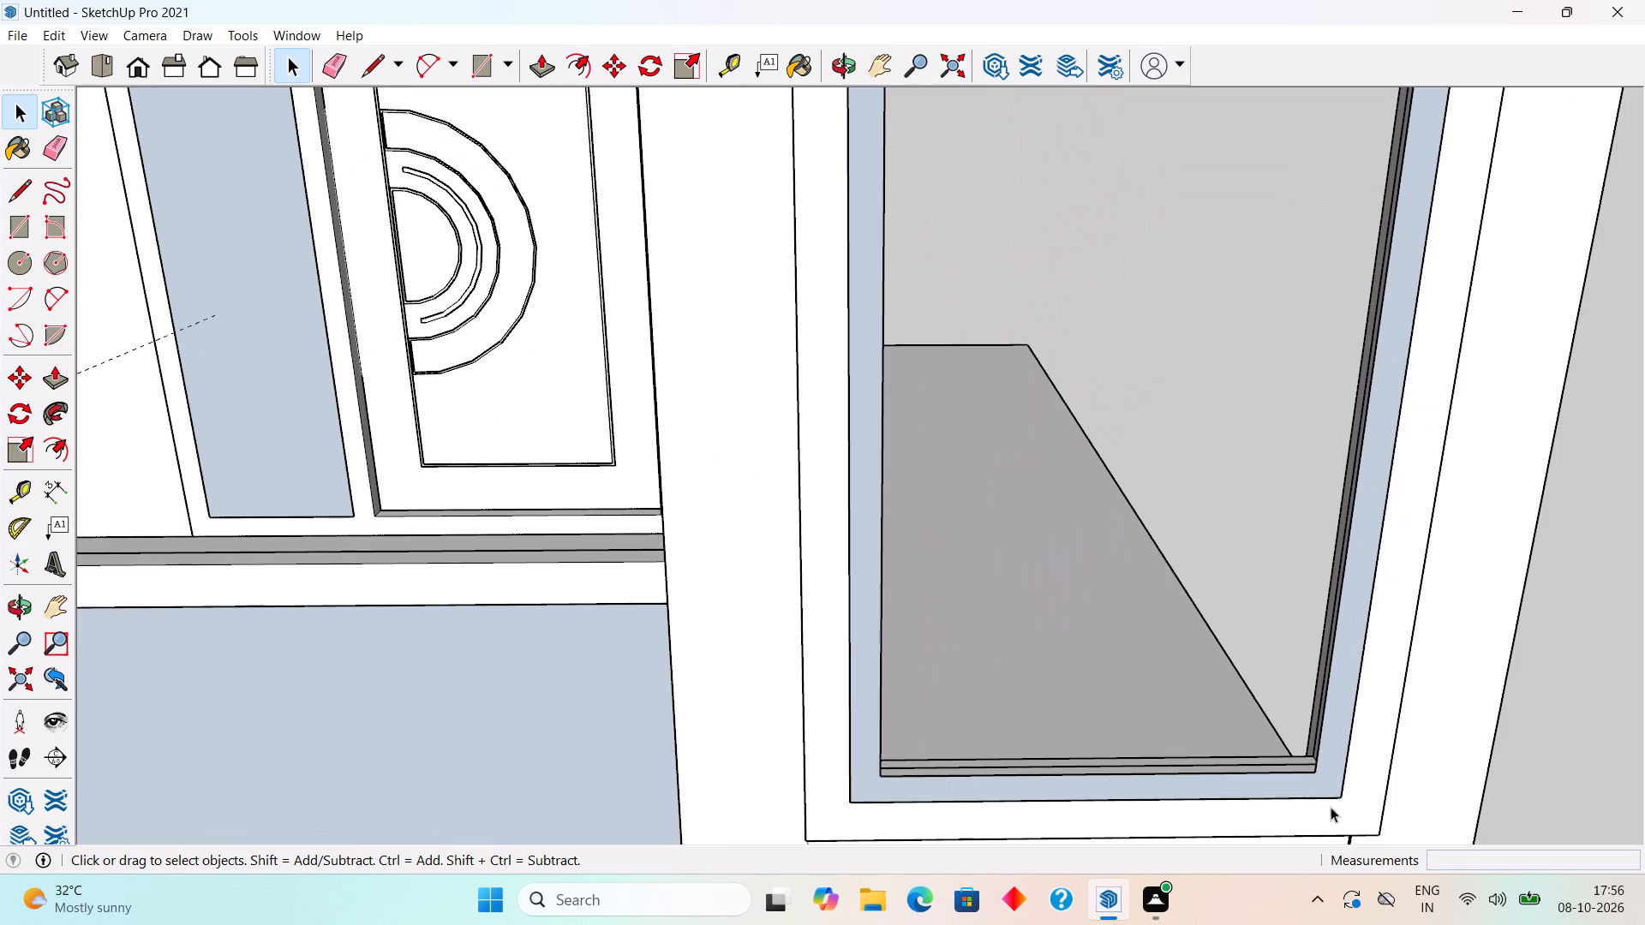
{"action": "middle_click_drag", "start_coordinate": [1333, 829], "coordinate": [1305, 772]}
{"action": "left_click", "coordinate": [1325, 717]}
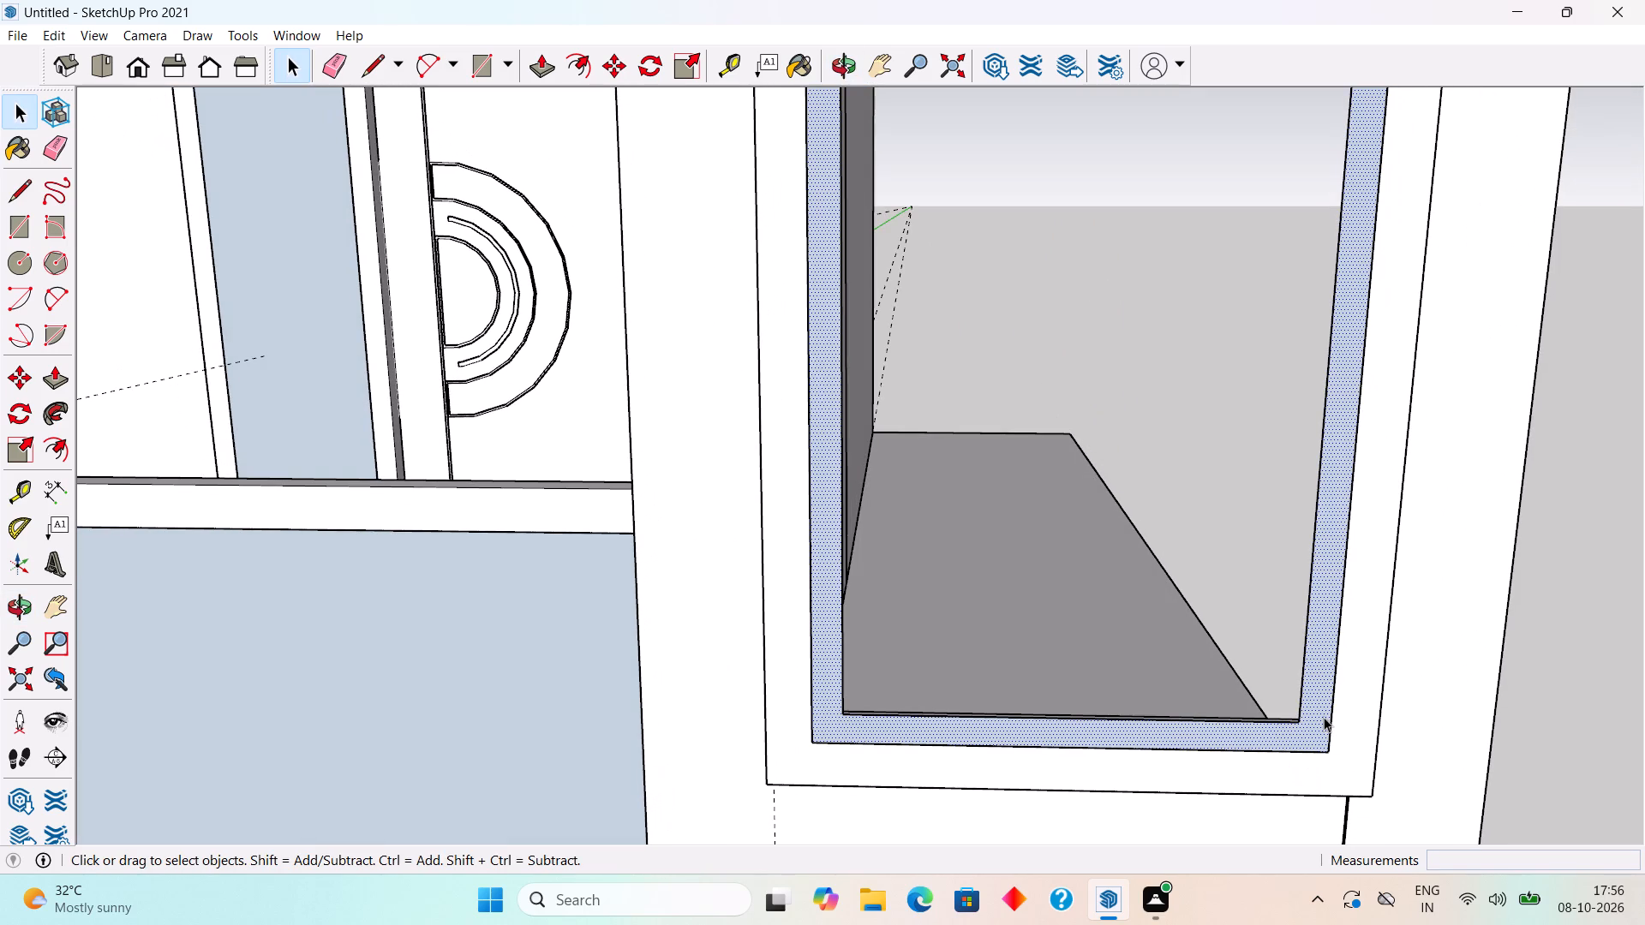
{"action": "key", "text": "p"}
{"action": "left_click", "coordinate": [1324, 717]}
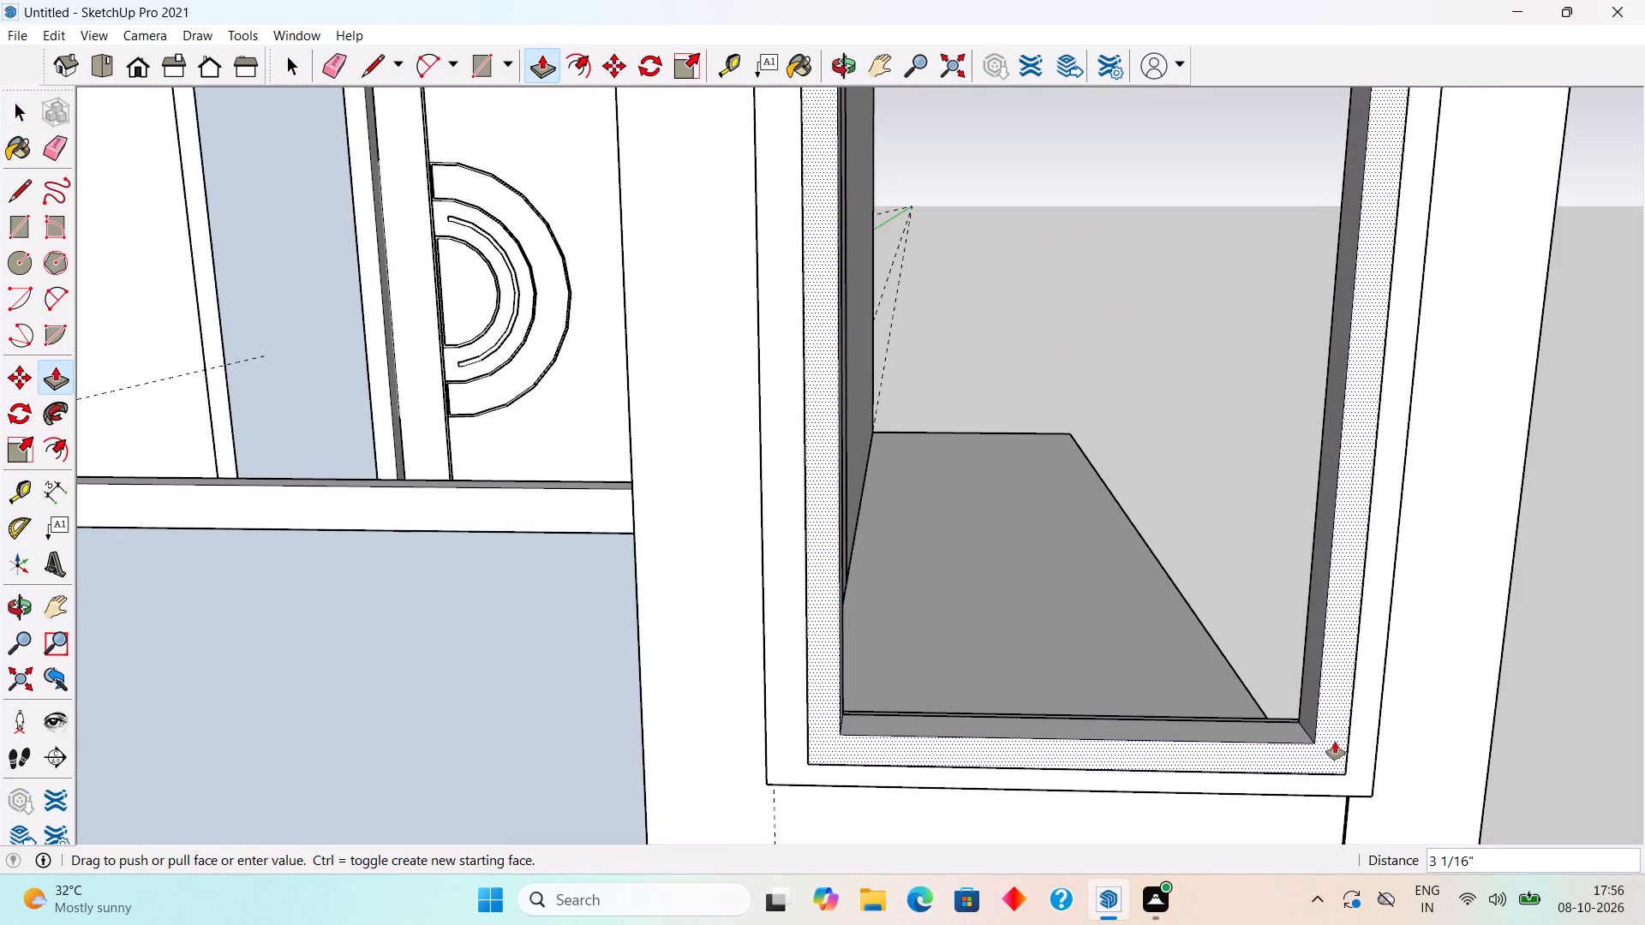
{"action": "type", "text": "2\""}
{"action": "key", "text": "Return"}
{"action": "key", "text": "space"}
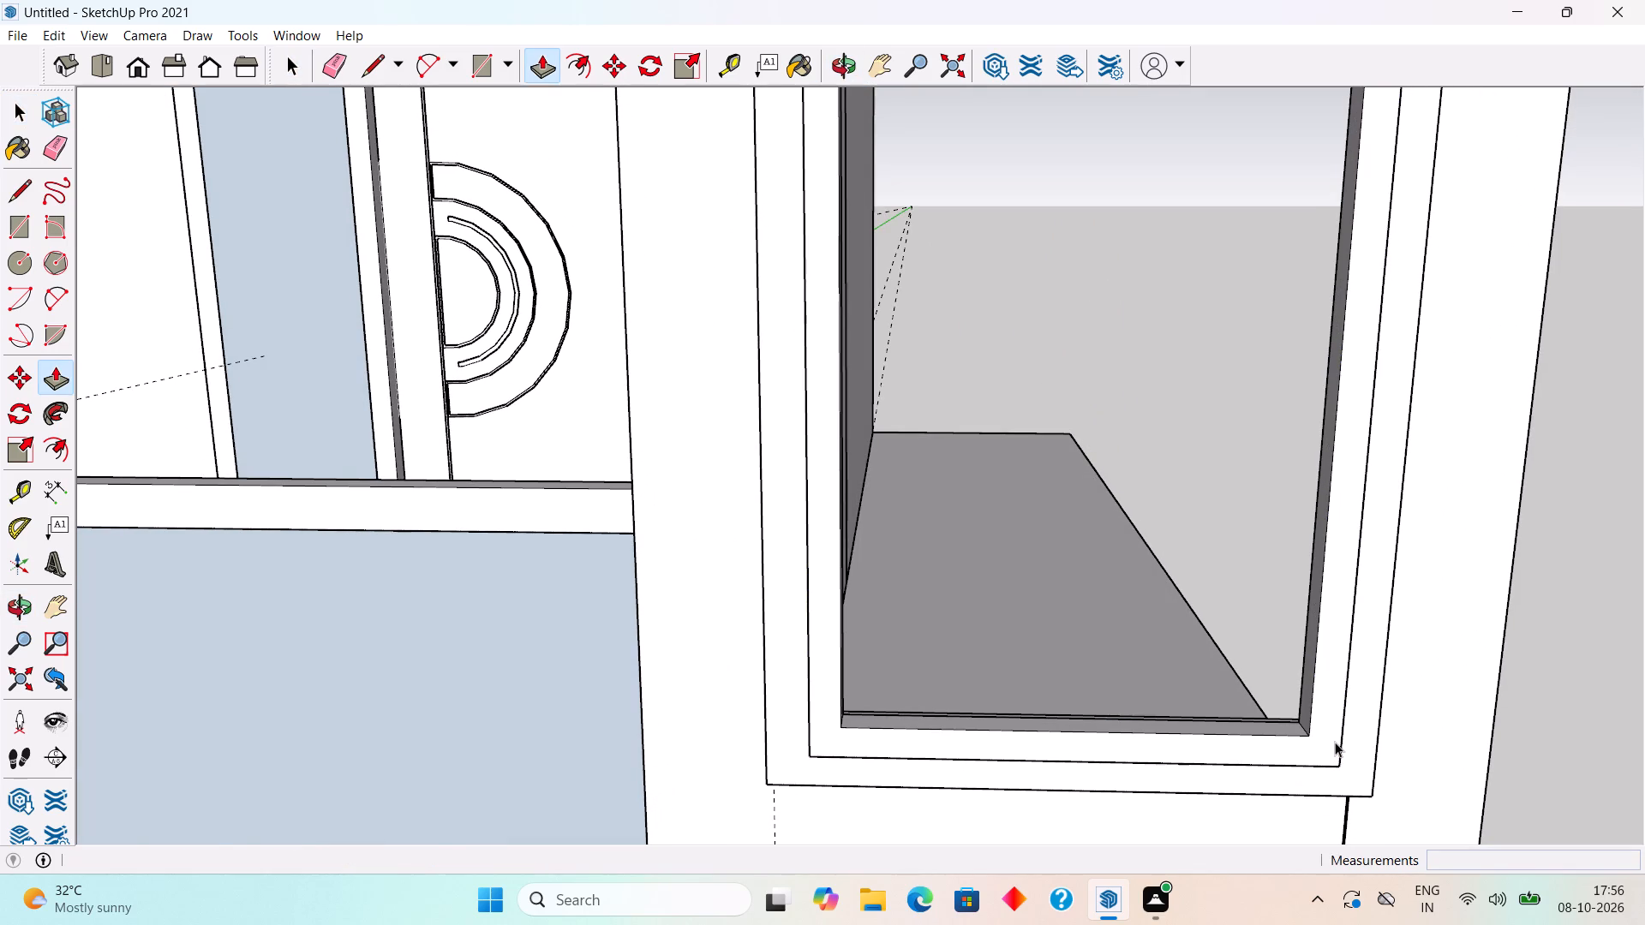
Select all the connected geometry of the extruded inner border and make it a group.
{"action": "triple_click", "coordinate": [1335, 742]}
{"action": "right_click", "coordinate": [1335, 742]}
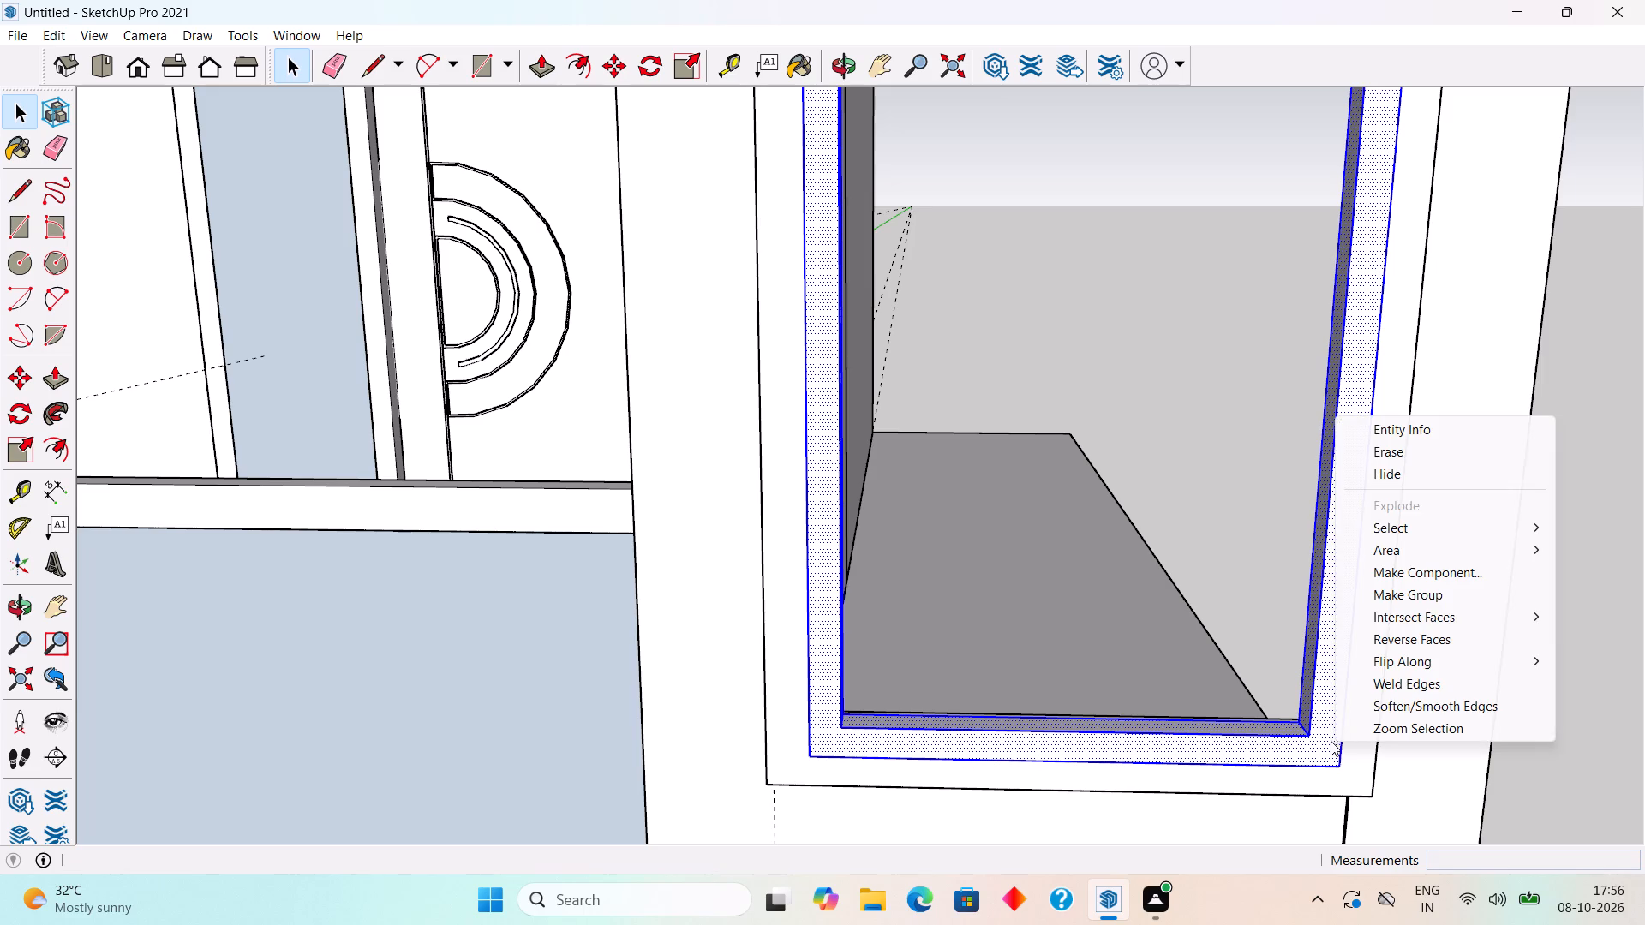
{"action": "left_click", "coordinate": [1388, 598]}
{"action": "left_click", "coordinate": [1196, 453]}
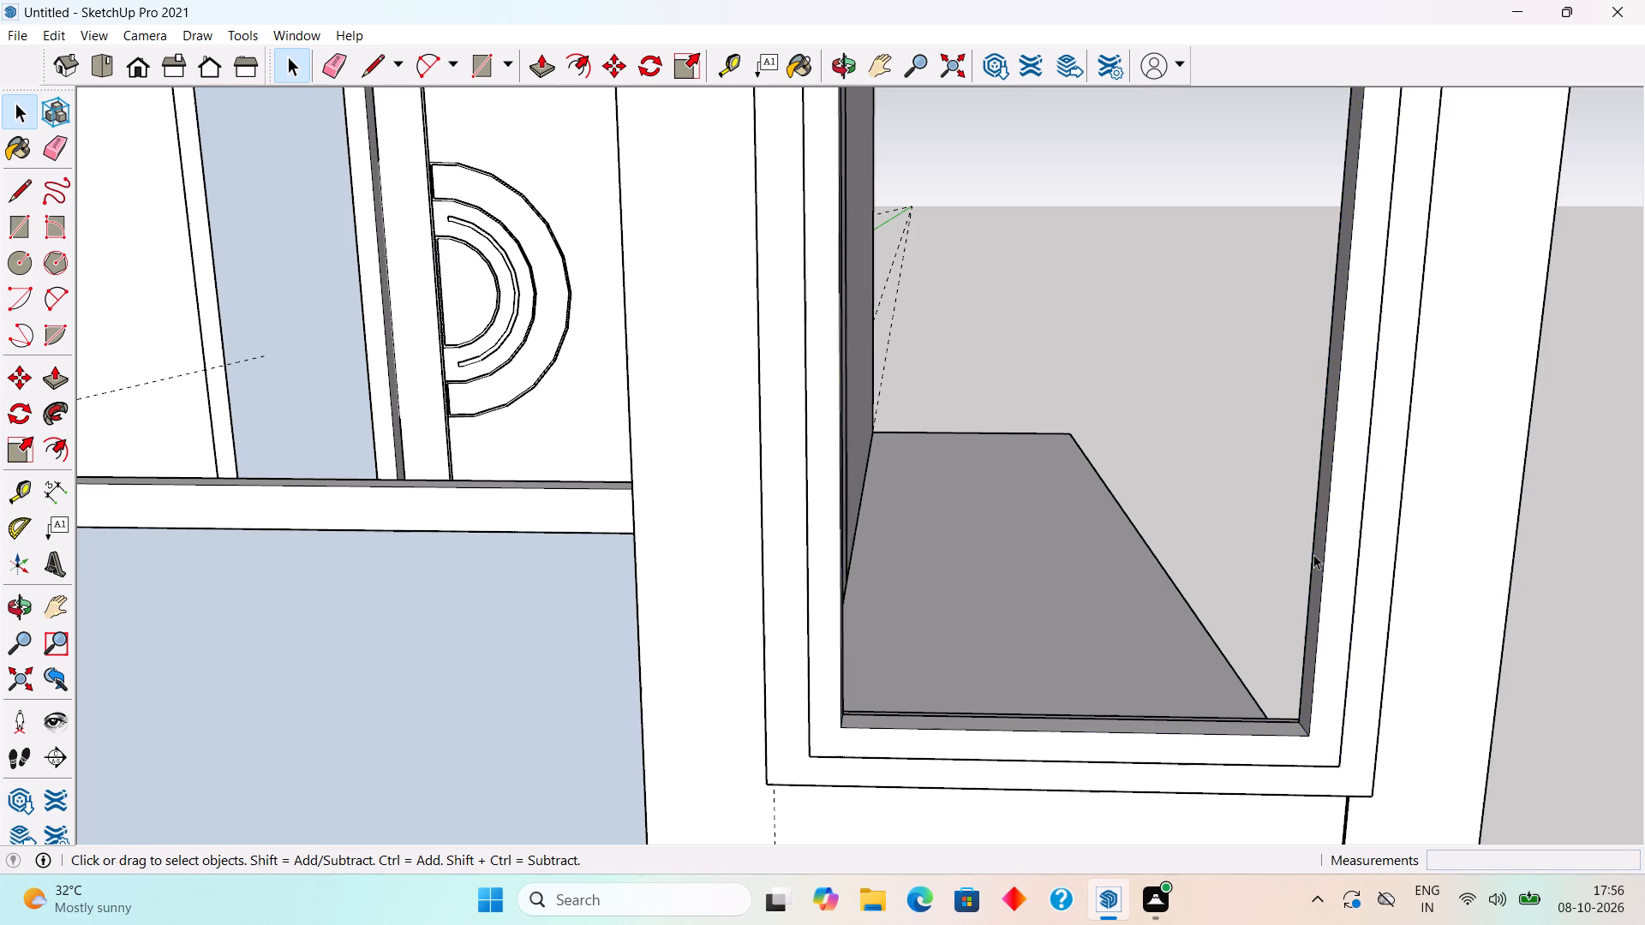
Examine how the inner border sits against the outer border, from the front and from the room side.
{"action": "middle_click_drag", "start_coordinate": [1367, 579], "coordinate": [1223, 474]}
{"action": "scroll", "coordinate": [1223, 474], "scroll_direction": "down", "scroll_amount": 6}
{"action": "scroll", "coordinate": [1310, 579], "scroll_direction": "up", "scroll_amount": 4}
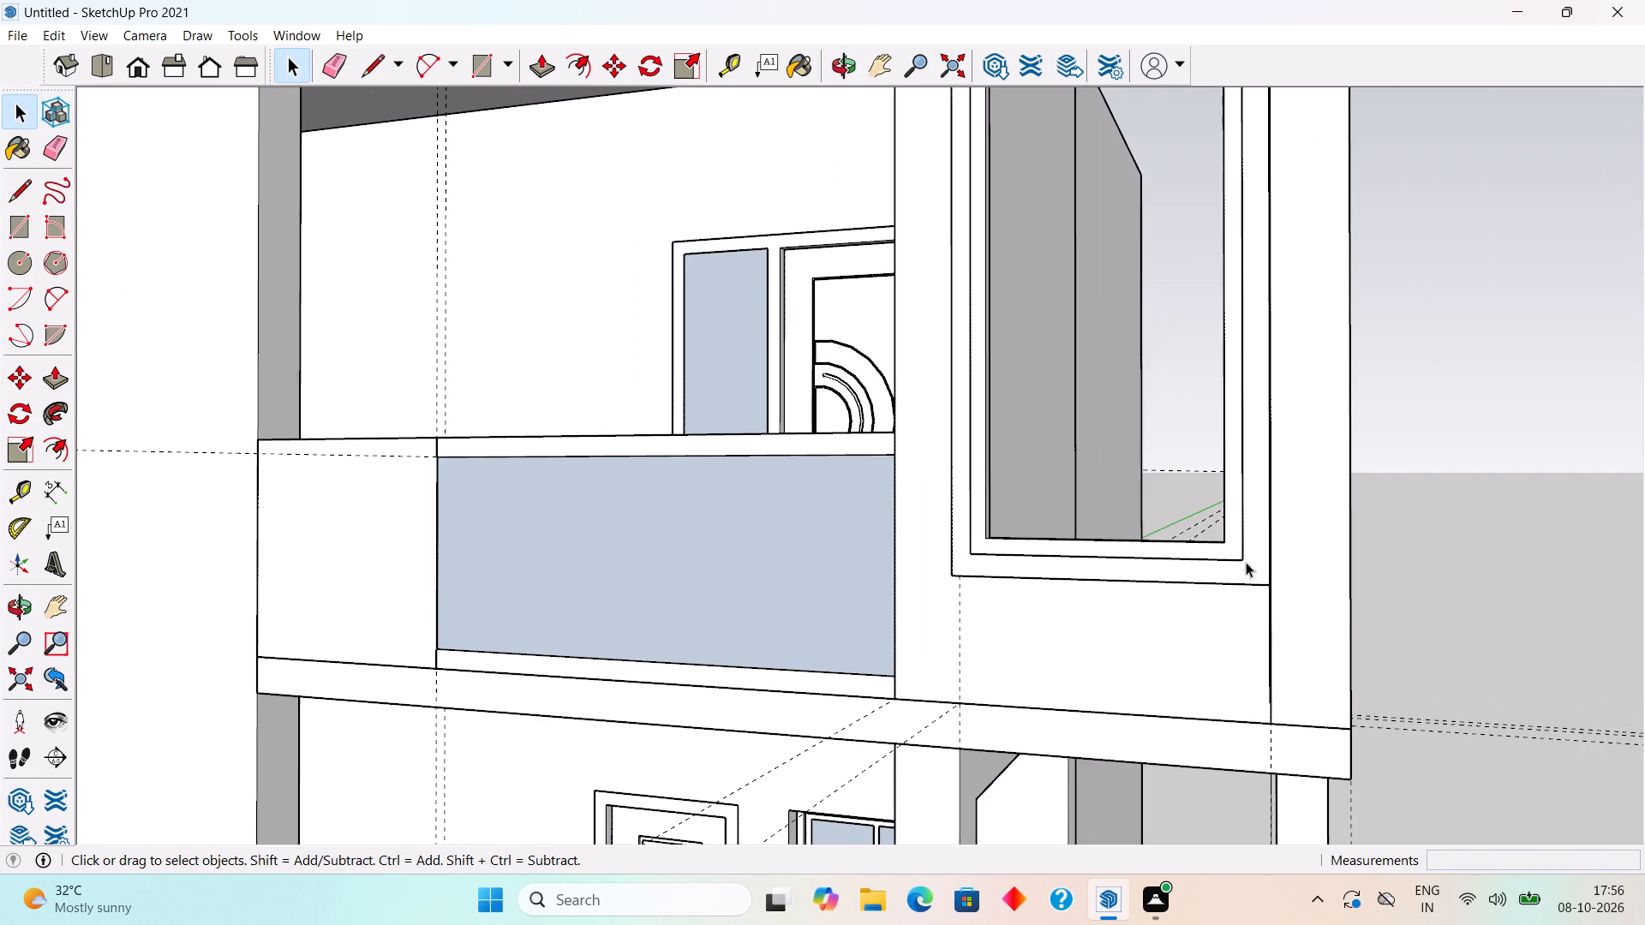
{"action": "middle_click_drag", "start_coordinate": [1215, 566], "coordinate": [1097, 614]}
{"action": "scroll", "coordinate": [1058, 647], "scroll_direction": "up", "scroll_amount": 6}
{"action": "middle_click_drag", "start_coordinate": [1022, 659], "coordinate": [1023, 677]}
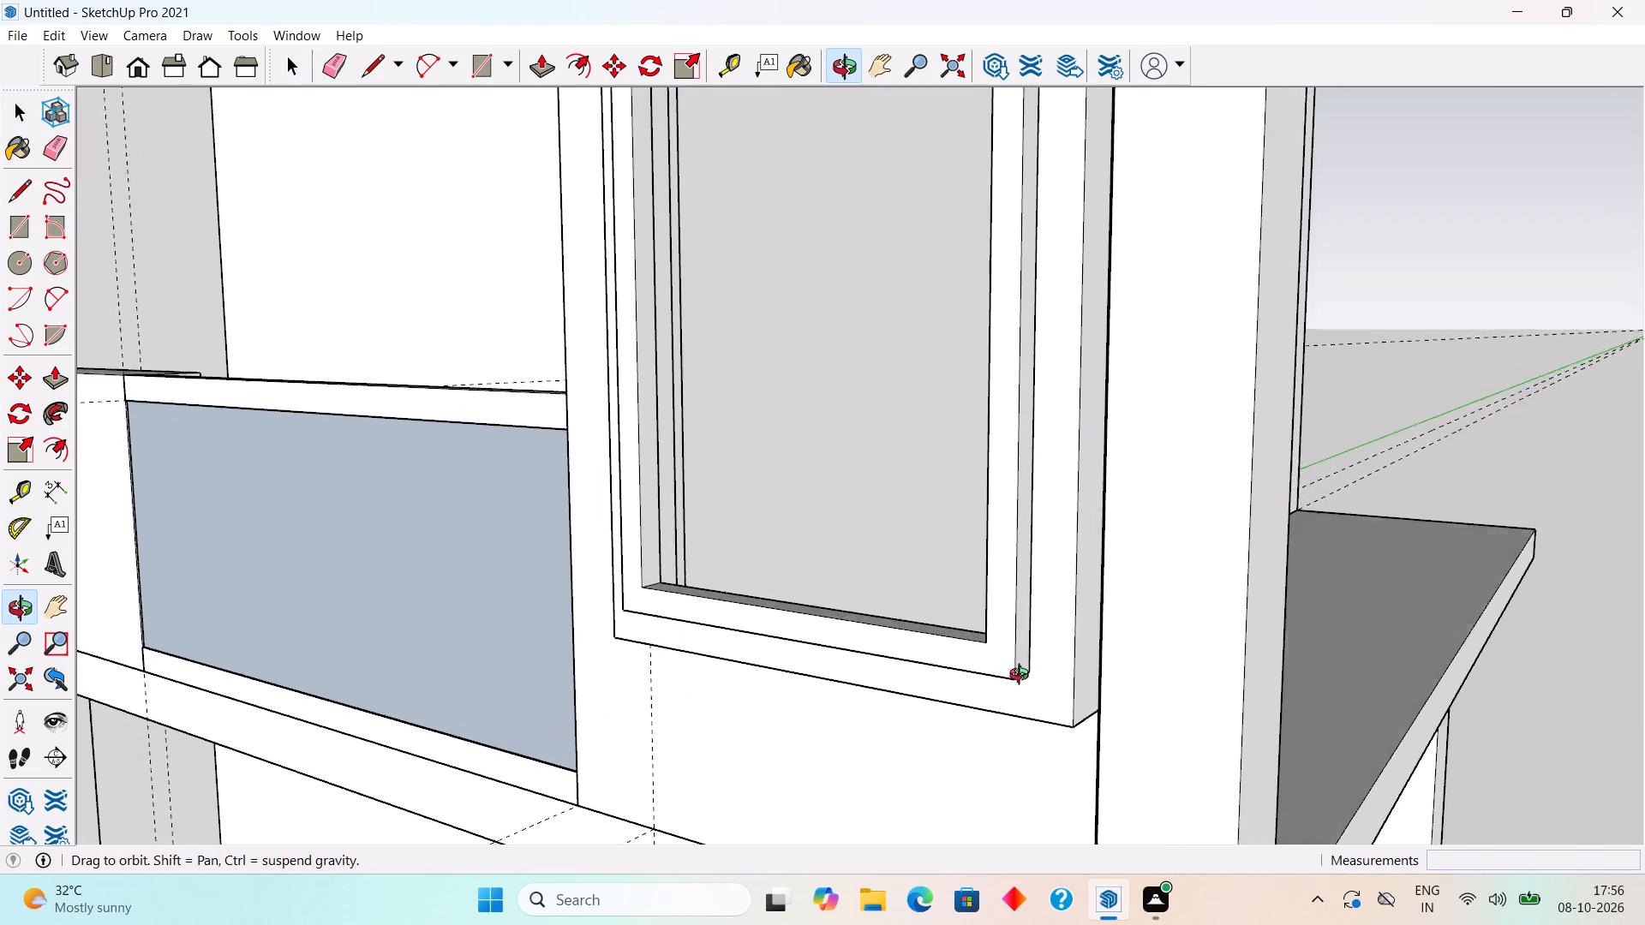
{"action": "middle_click_drag", "start_coordinate": [1023, 677], "coordinate": [1037, 750]}
{"action": "middle_click_drag", "start_coordinate": [1056, 687], "coordinate": [195, 737]}
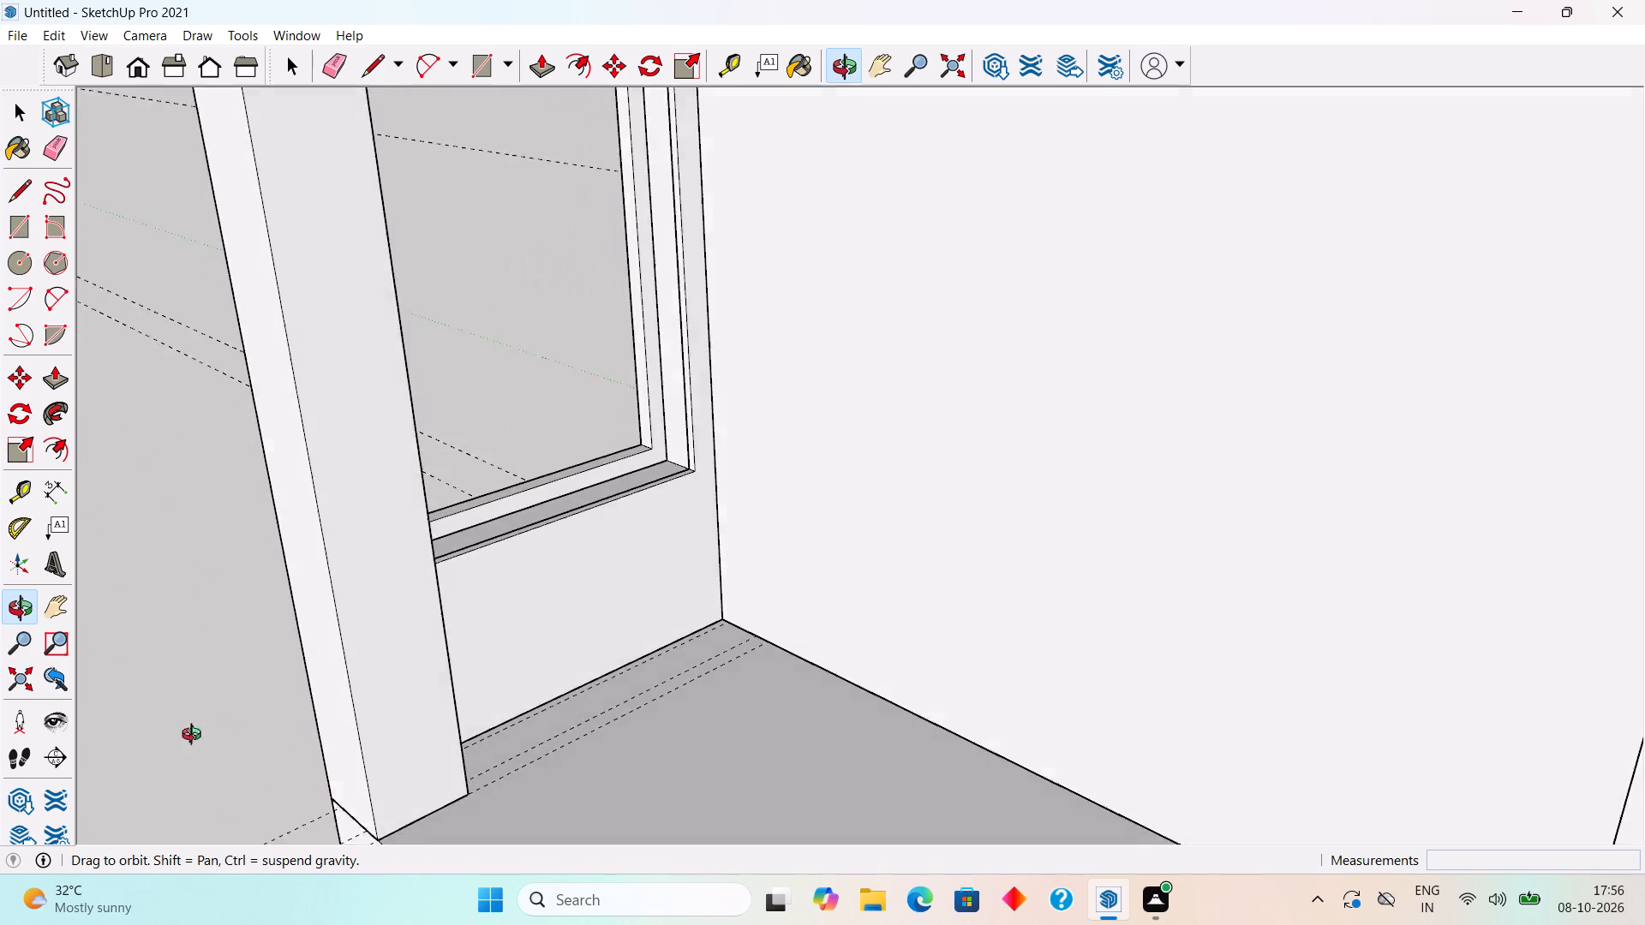
{"action": "middle_click_drag", "start_coordinate": [195, 737], "coordinate": [161, 837]}
{"action": "scroll", "coordinate": [607, 540], "scroll_direction": "up", "scroll_amount": 4}
{"action": "scroll", "coordinate": [520, 521], "scroll_direction": "up", "scroll_amount": 2}
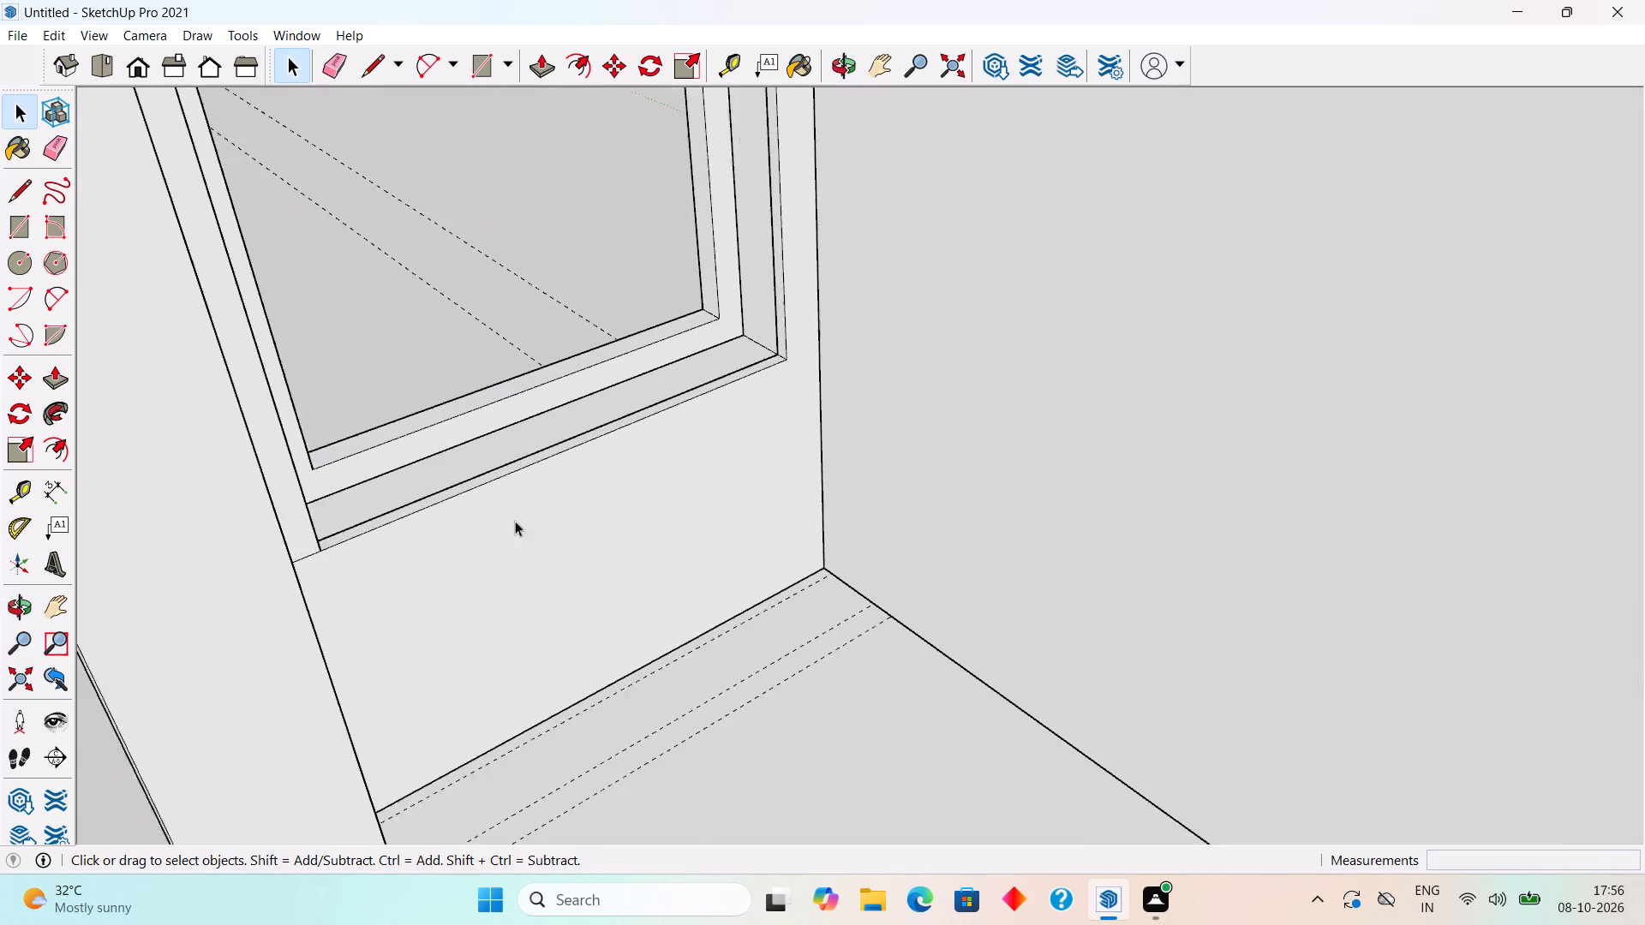
{"action": "scroll", "coordinate": [515, 521], "scroll_direction": "up", "scroll_amount": 3}
{"action": "scroll", "coordinate": [366, 494], "scroll_direction": "down", "scroll_amount": 6}
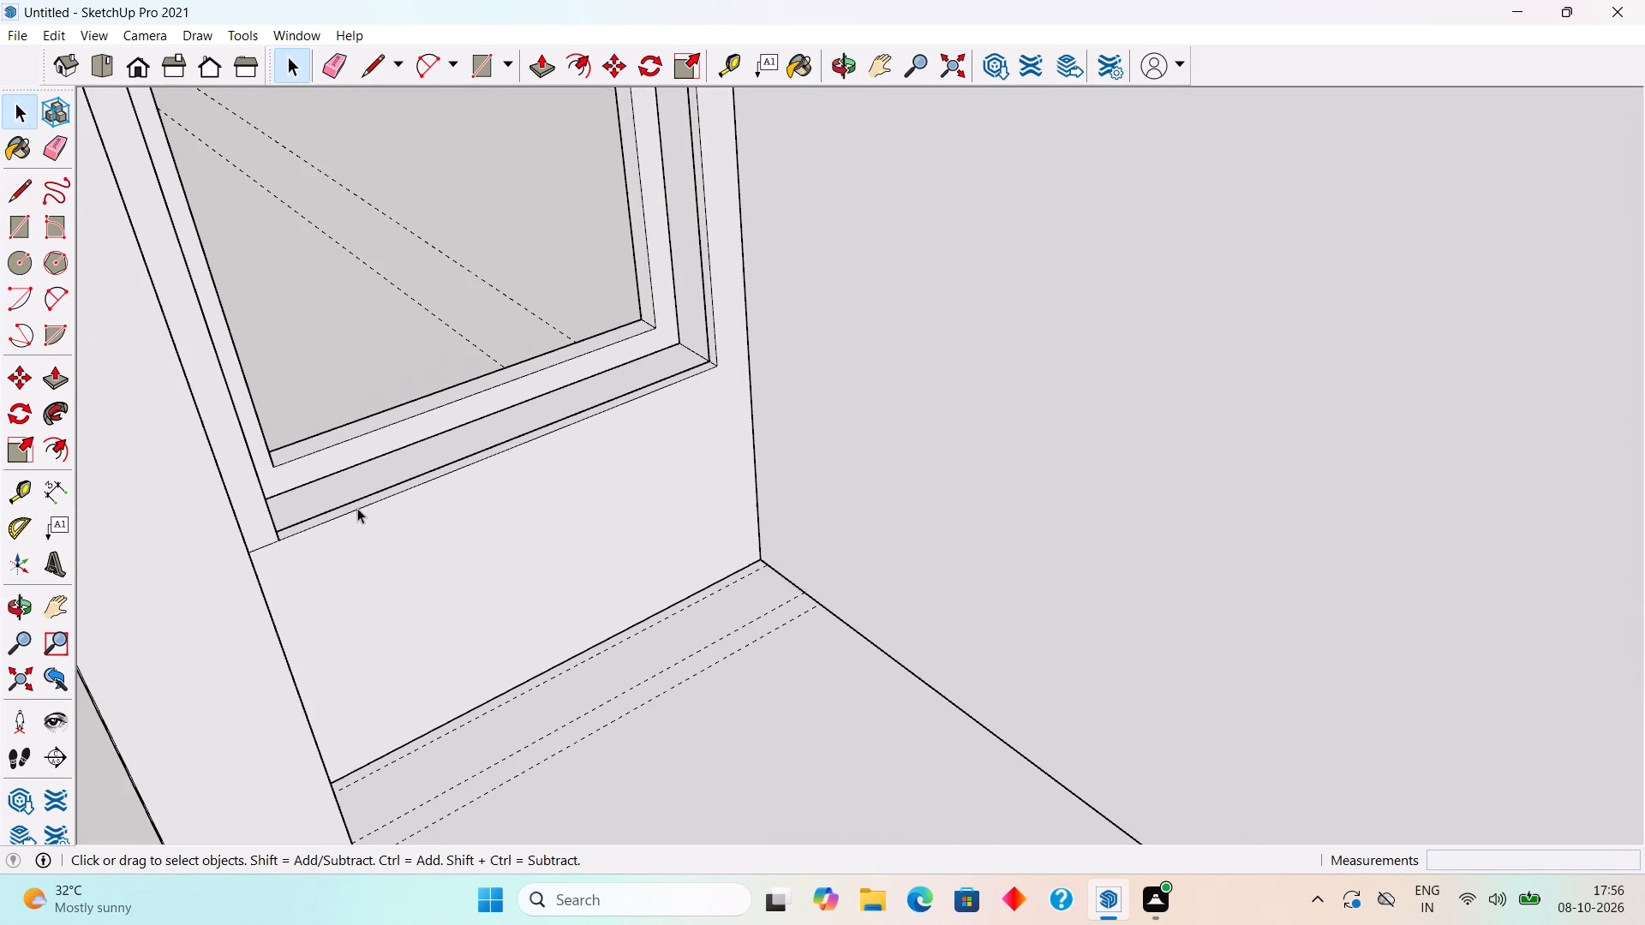
{"action": "middle_click_drag", "start_coordinate": [356, 511], "coordinate": [499, 728]}
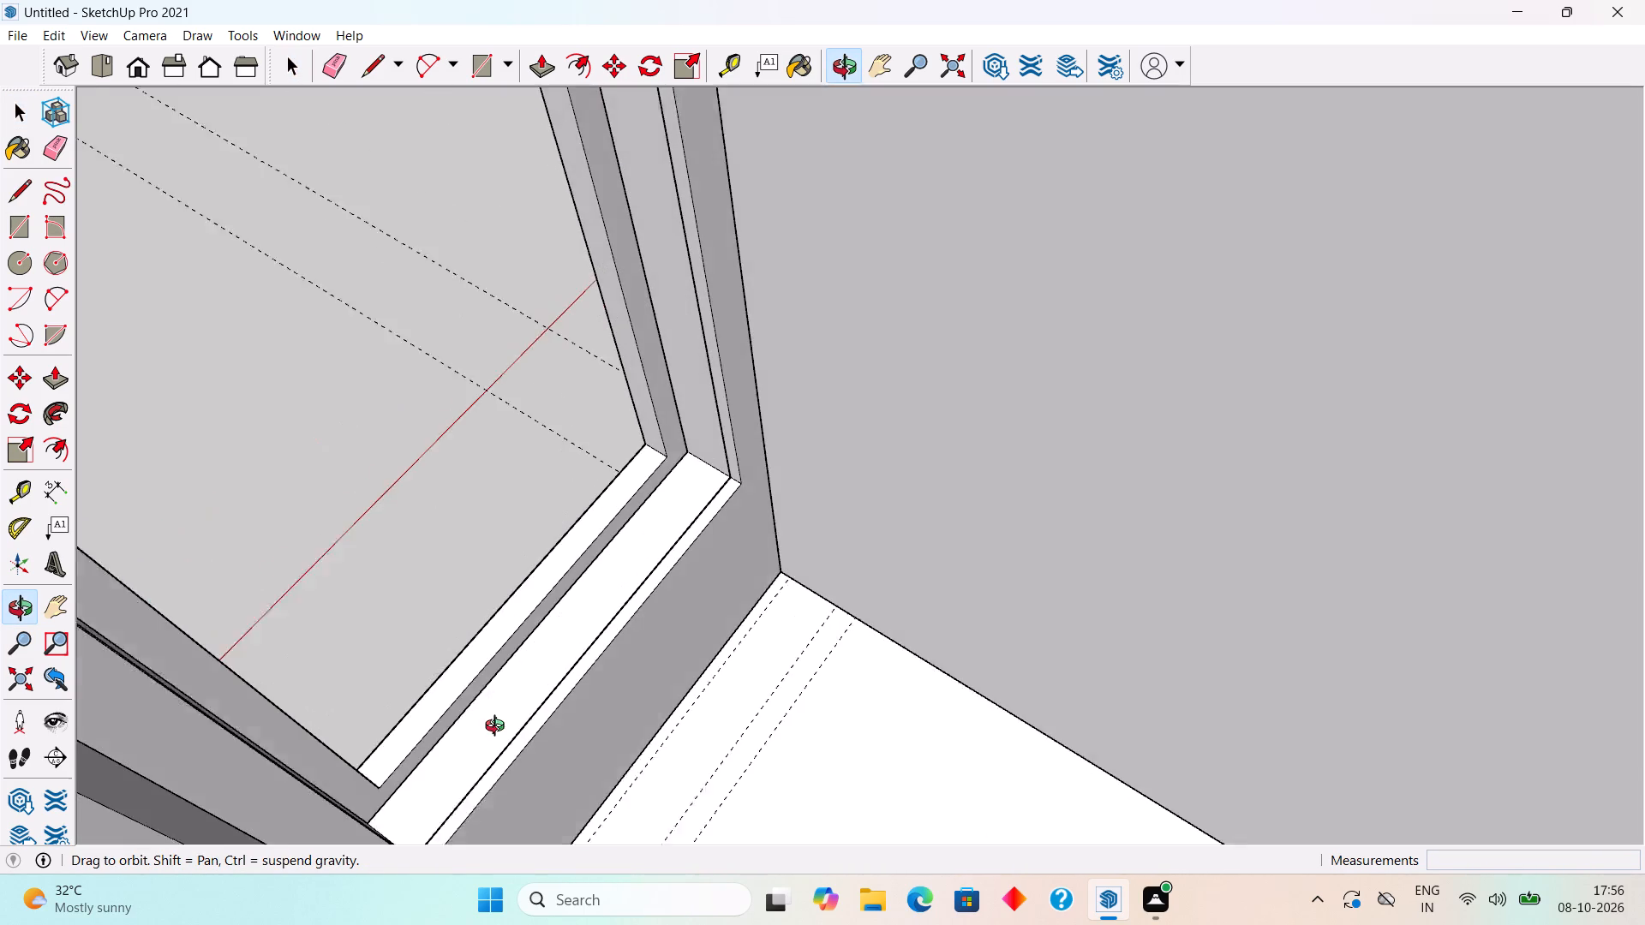
{"action": "middle_click_drag", "start_coordinate": [499, 728], "coordinate": [475, 682]}
{"action": "scroll", "coordinate": [475, 682], "scroll_direction": "down", "scroll_amount": 3}
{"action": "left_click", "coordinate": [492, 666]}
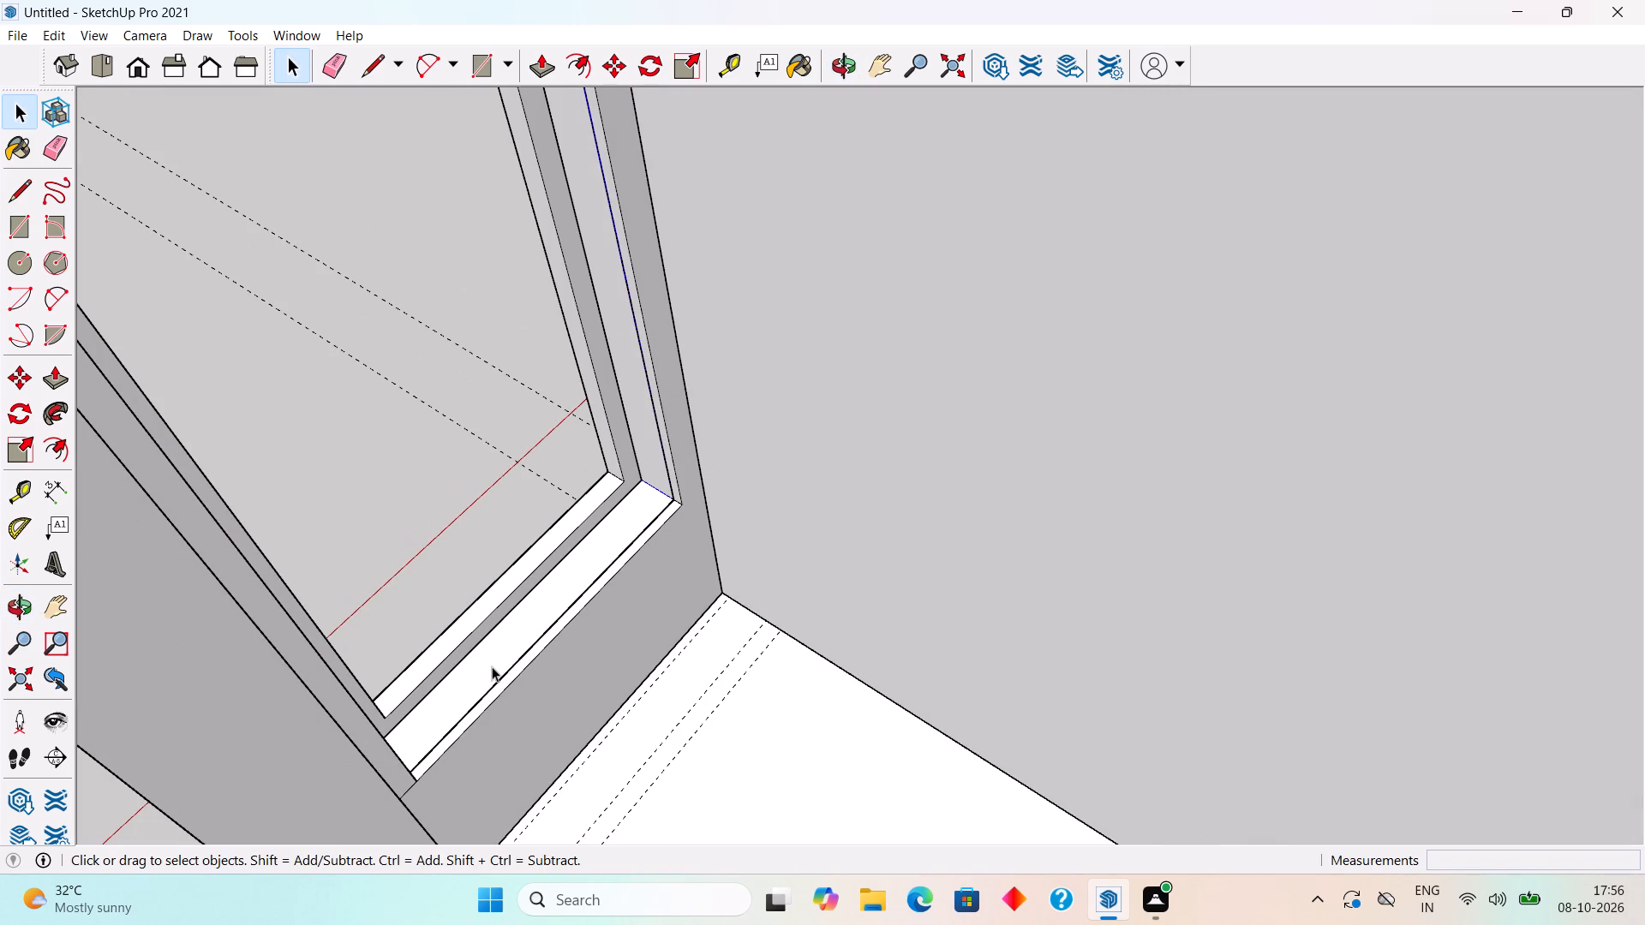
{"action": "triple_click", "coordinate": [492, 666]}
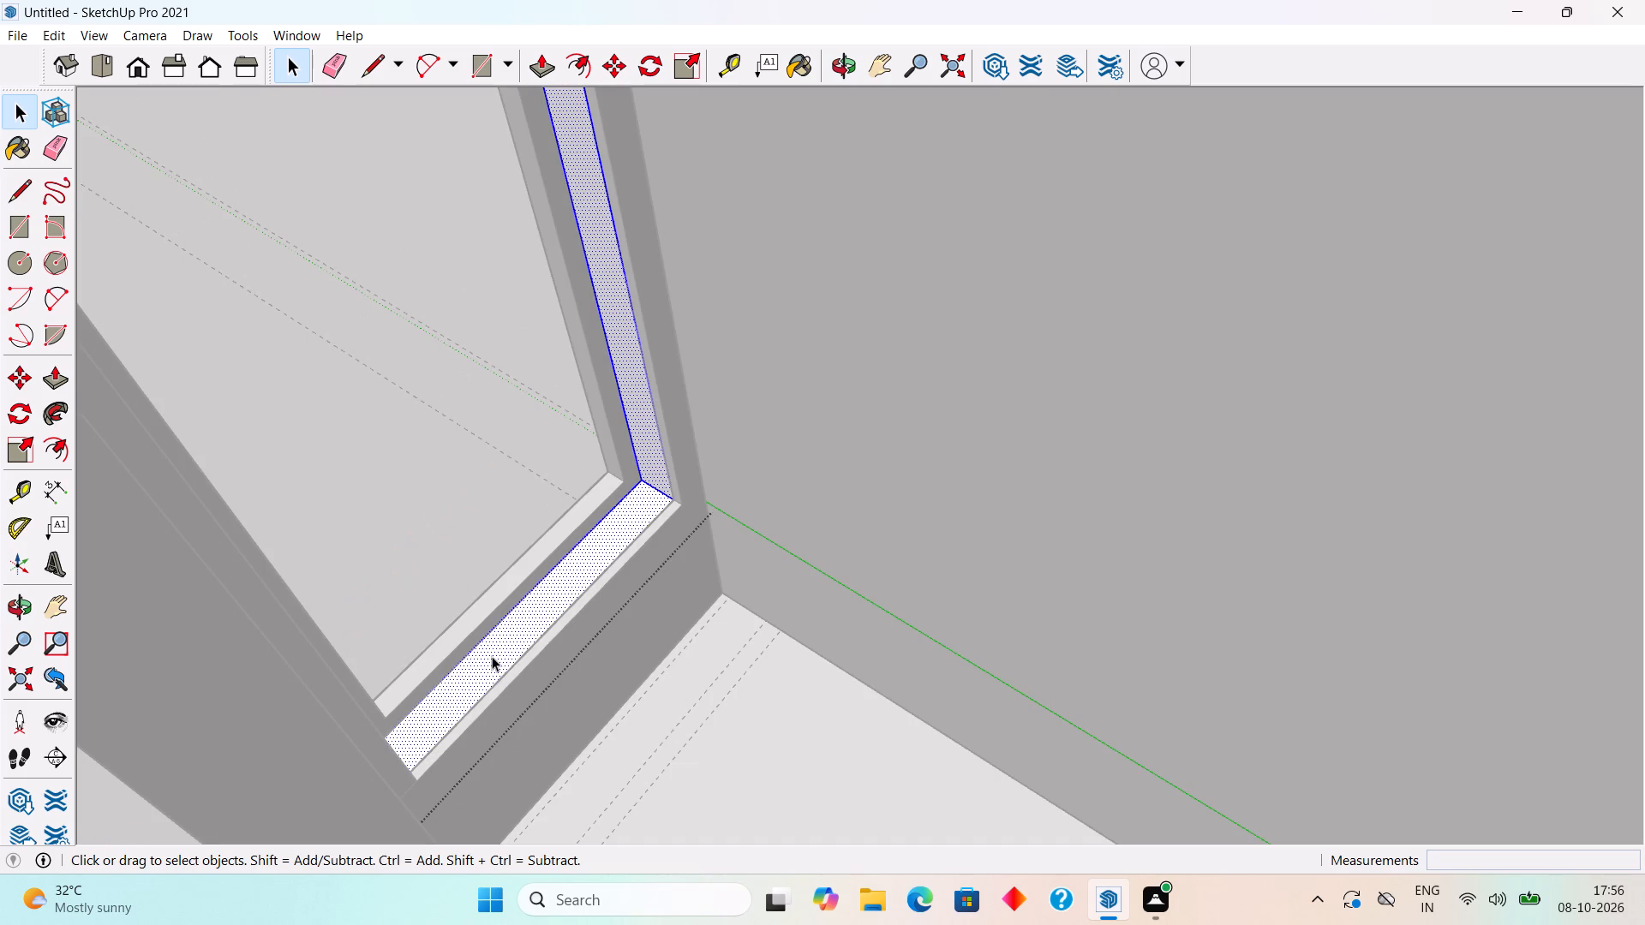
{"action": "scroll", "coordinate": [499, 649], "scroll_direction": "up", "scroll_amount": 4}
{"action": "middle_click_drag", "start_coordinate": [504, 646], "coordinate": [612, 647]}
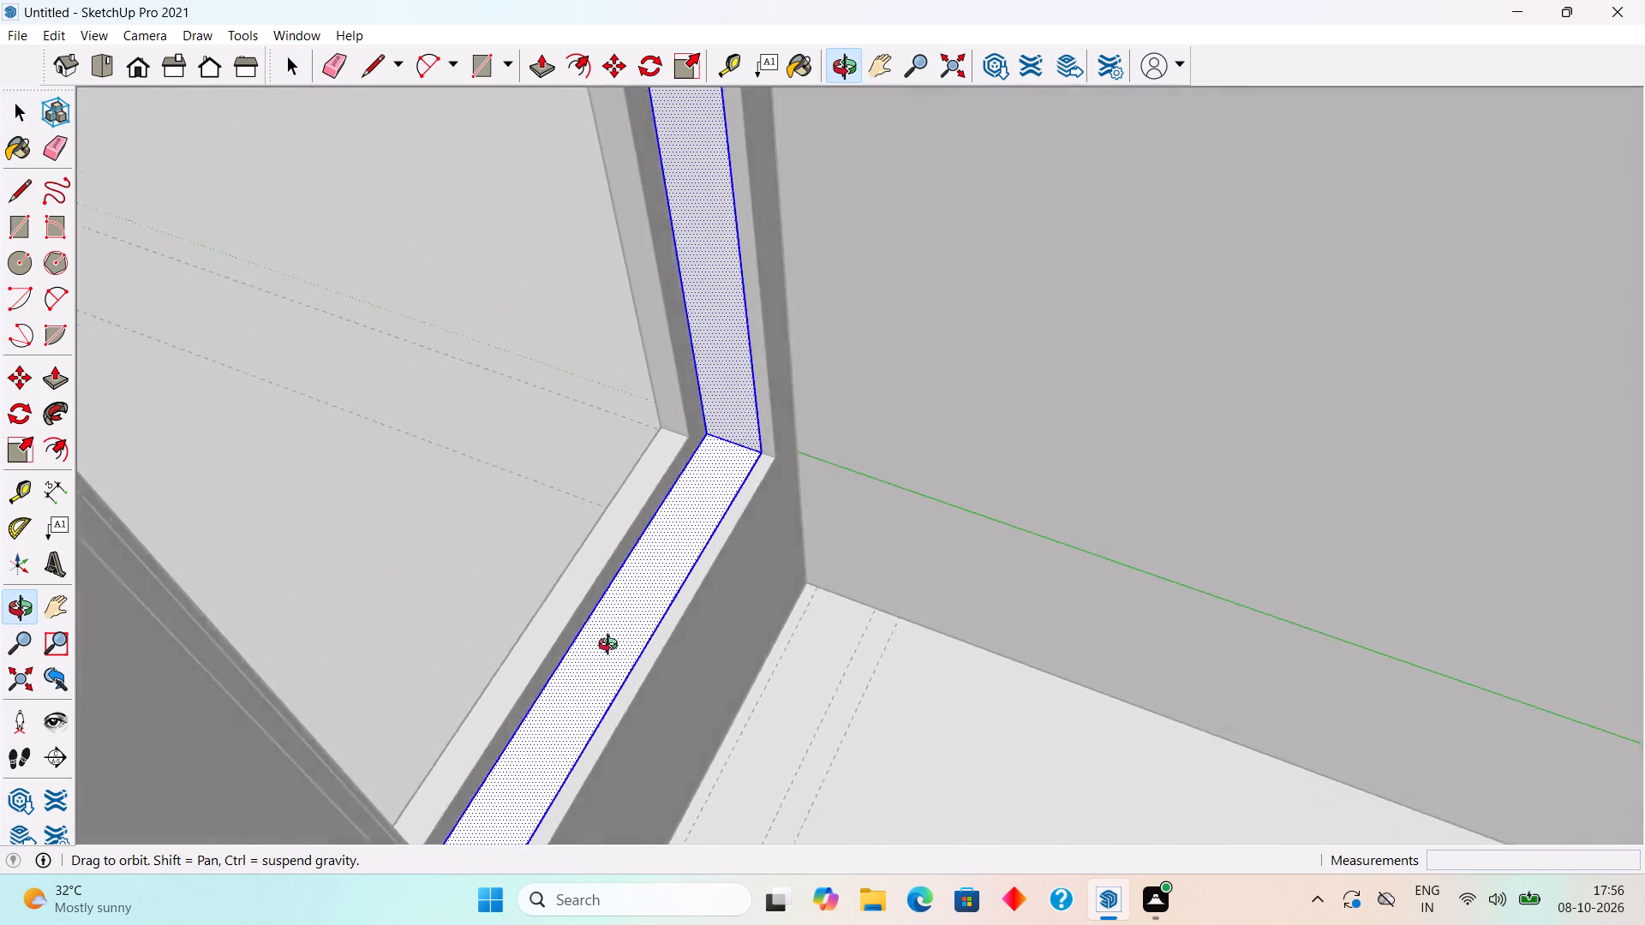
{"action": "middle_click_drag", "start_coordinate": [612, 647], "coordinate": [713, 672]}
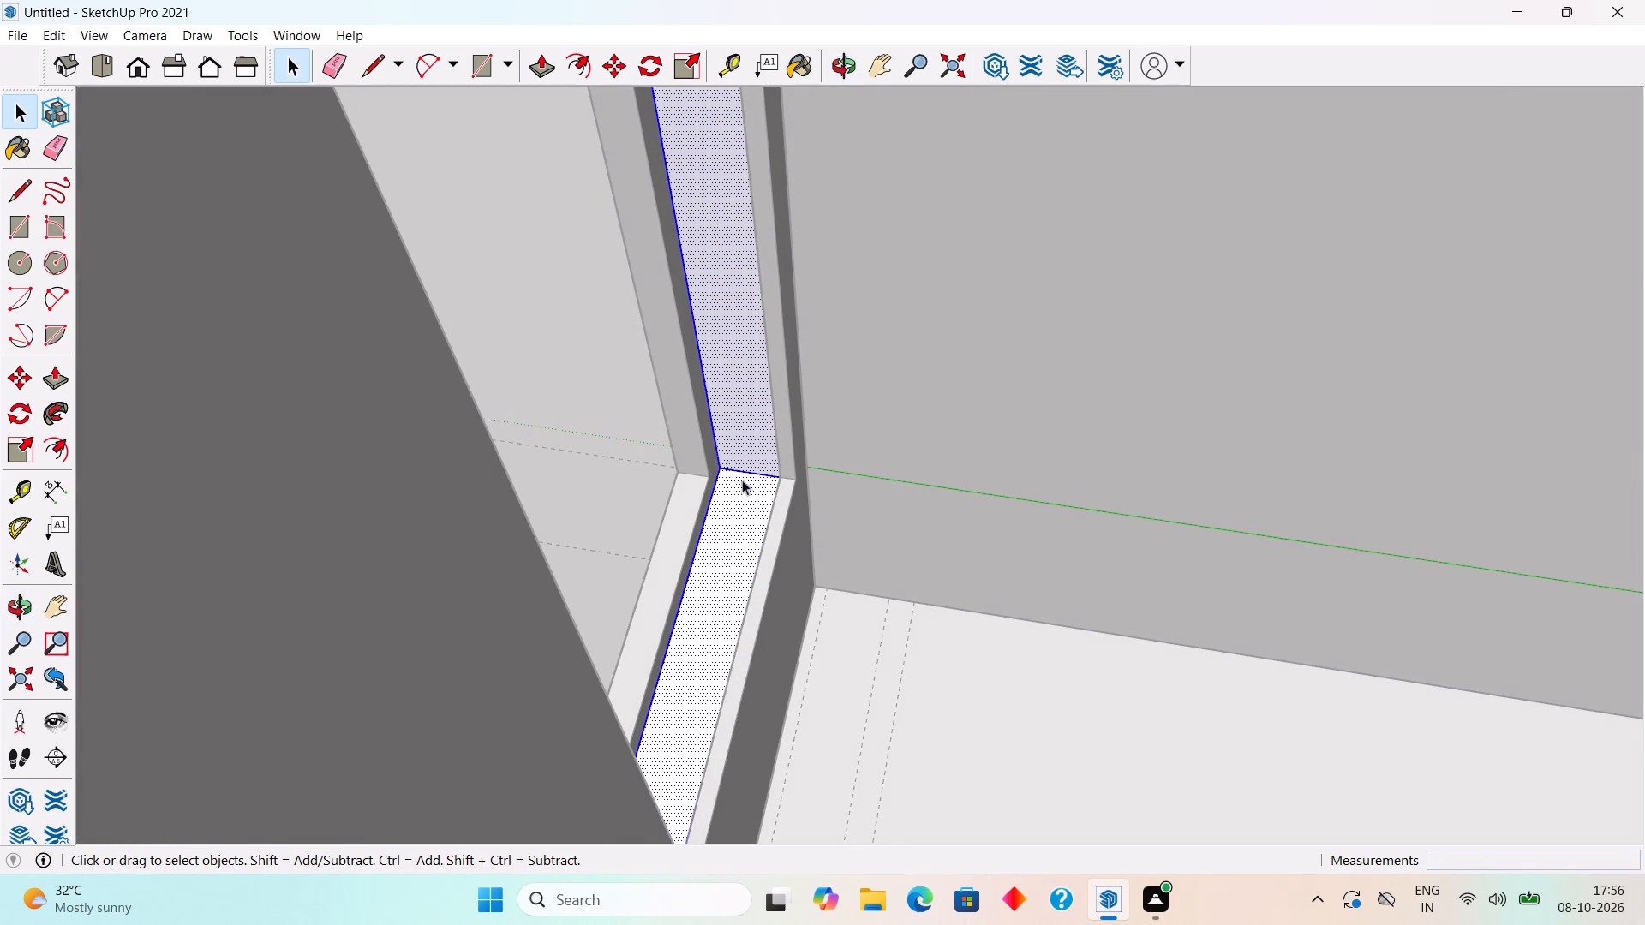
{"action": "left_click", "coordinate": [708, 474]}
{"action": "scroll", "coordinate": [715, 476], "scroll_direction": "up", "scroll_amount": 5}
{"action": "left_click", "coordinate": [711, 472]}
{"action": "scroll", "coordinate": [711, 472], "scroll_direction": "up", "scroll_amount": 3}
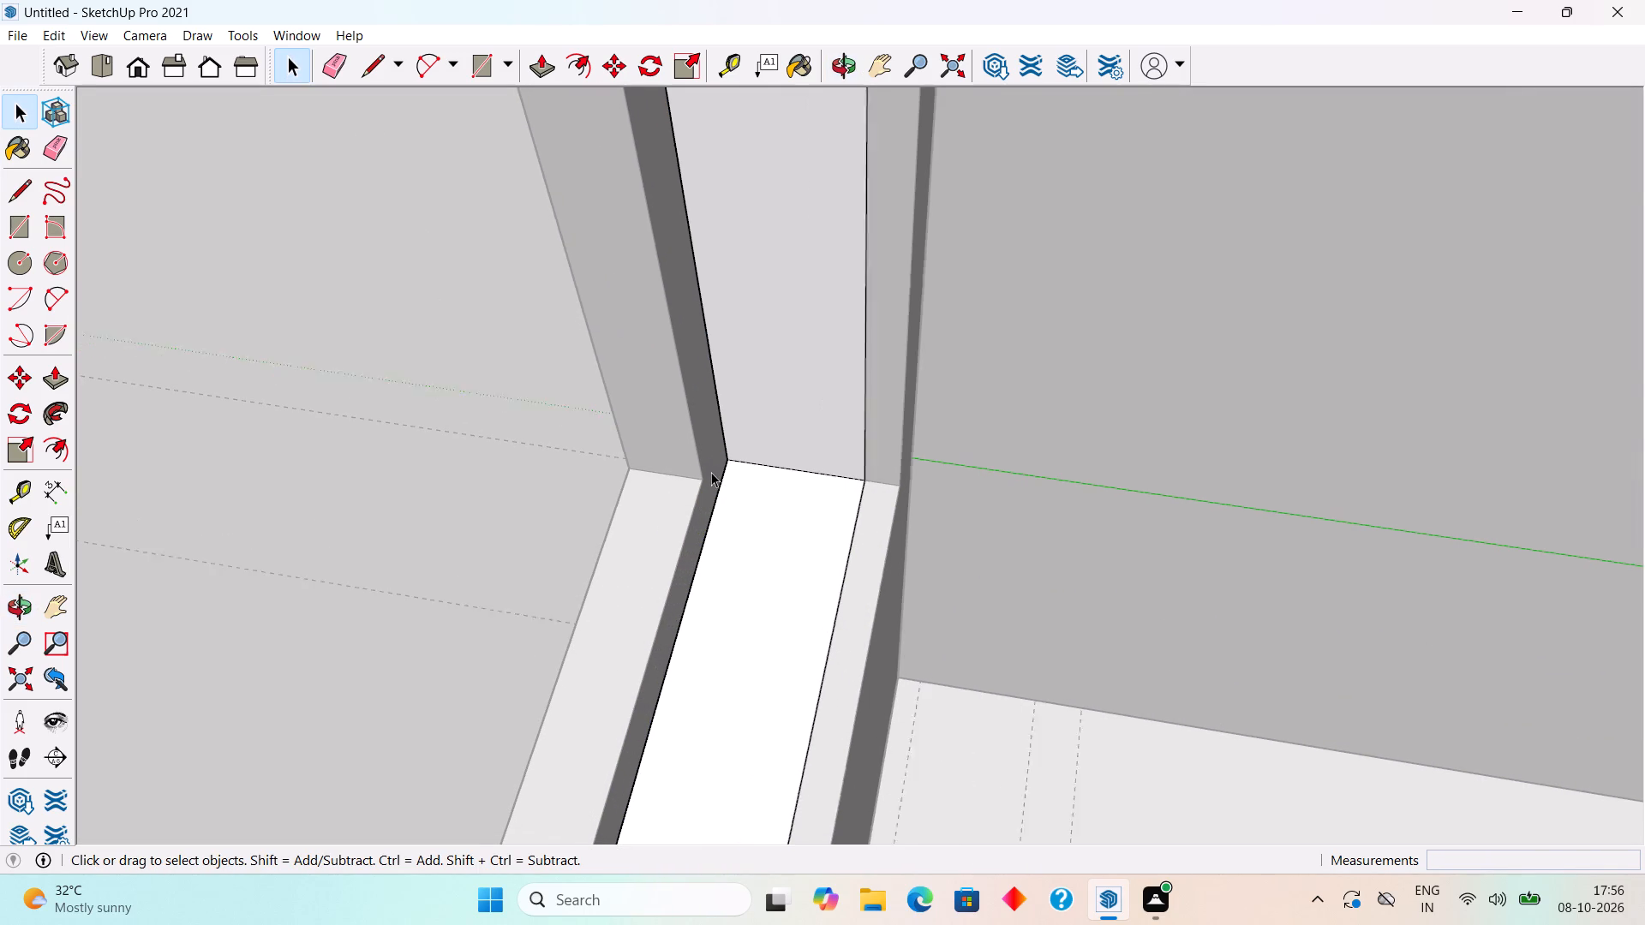
Open the inner border group, select all its geometry and move it 2" back into the opening.
{"action": "scroll", "coordinate": [711, 472], "scroll_direction": "up", "scroll_amount": 1}
{"action": "triple_click", "coordinate": [687, 488]}
{"action": "triple_click", "coordinate": [687, 488]}
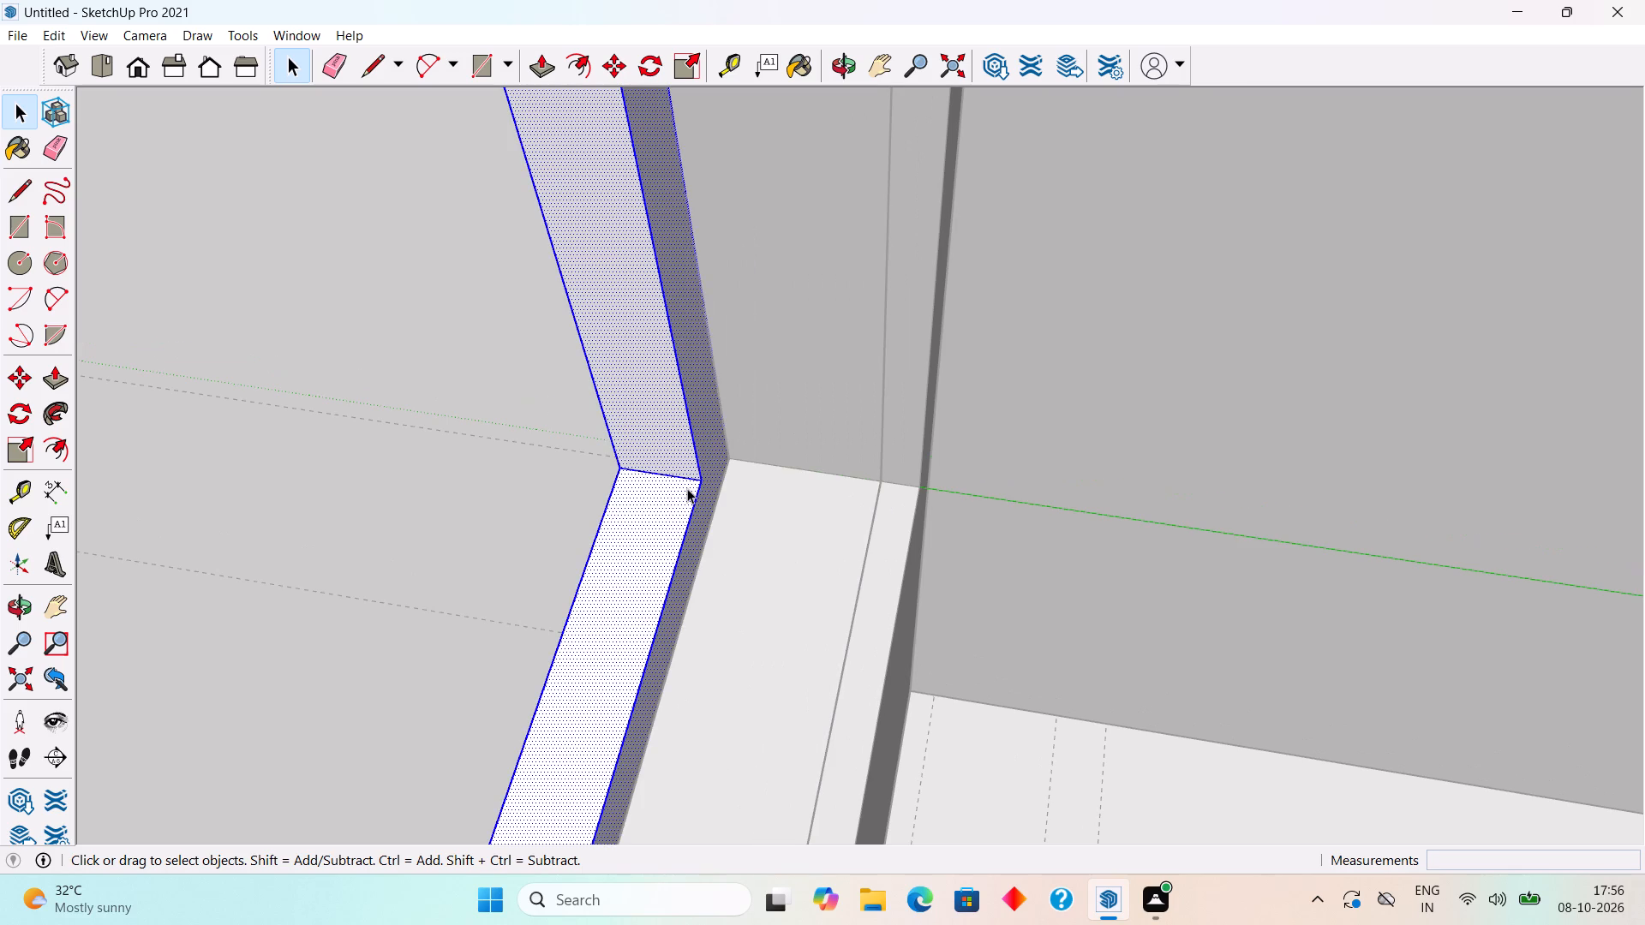
{"action": "left_click", "coordinate": [687, 488]}
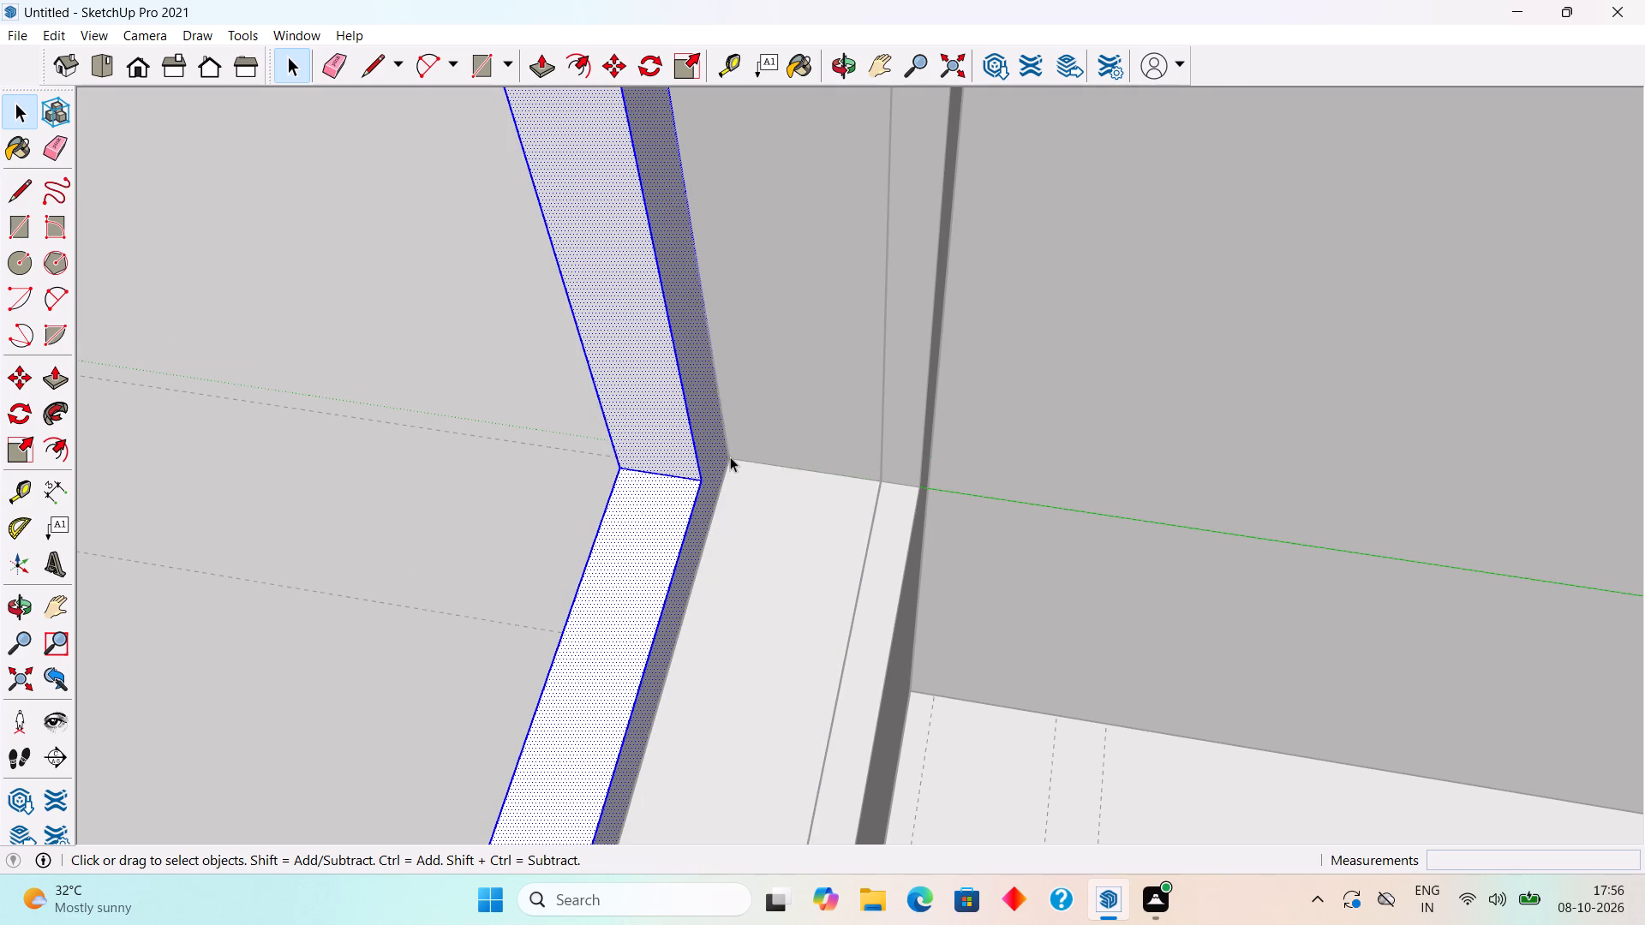
{"action": "key", "text": "m"}
{"action": "left_click", "coordinate": [730, 457]}
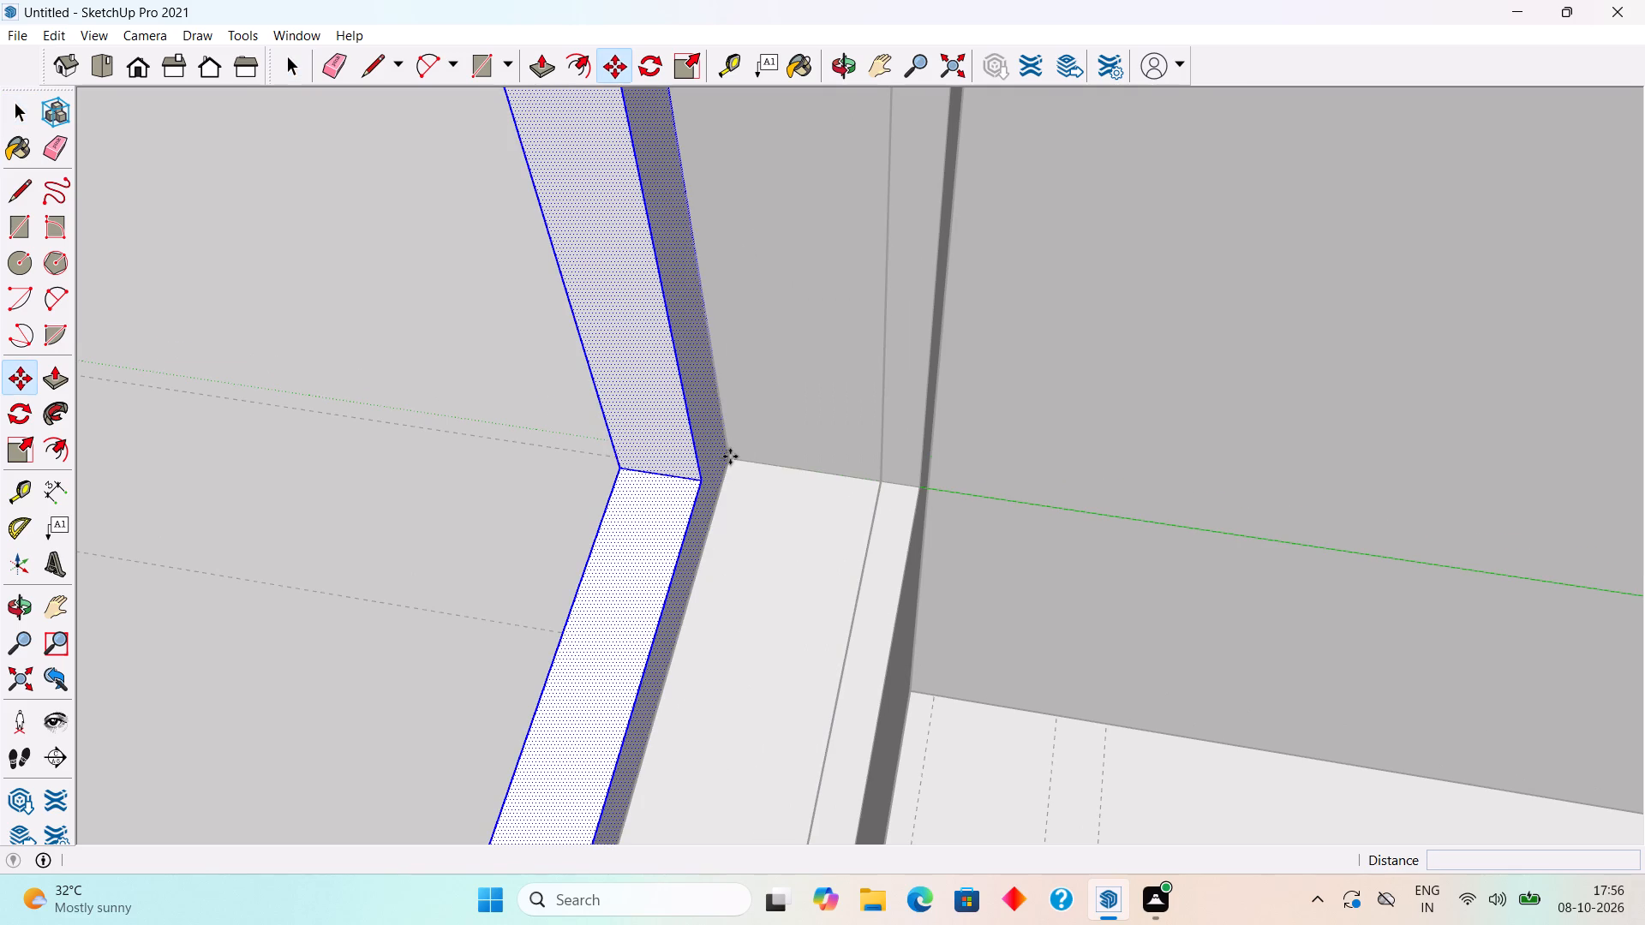
{"action": "left_click", "coordinate": [805, 469]}
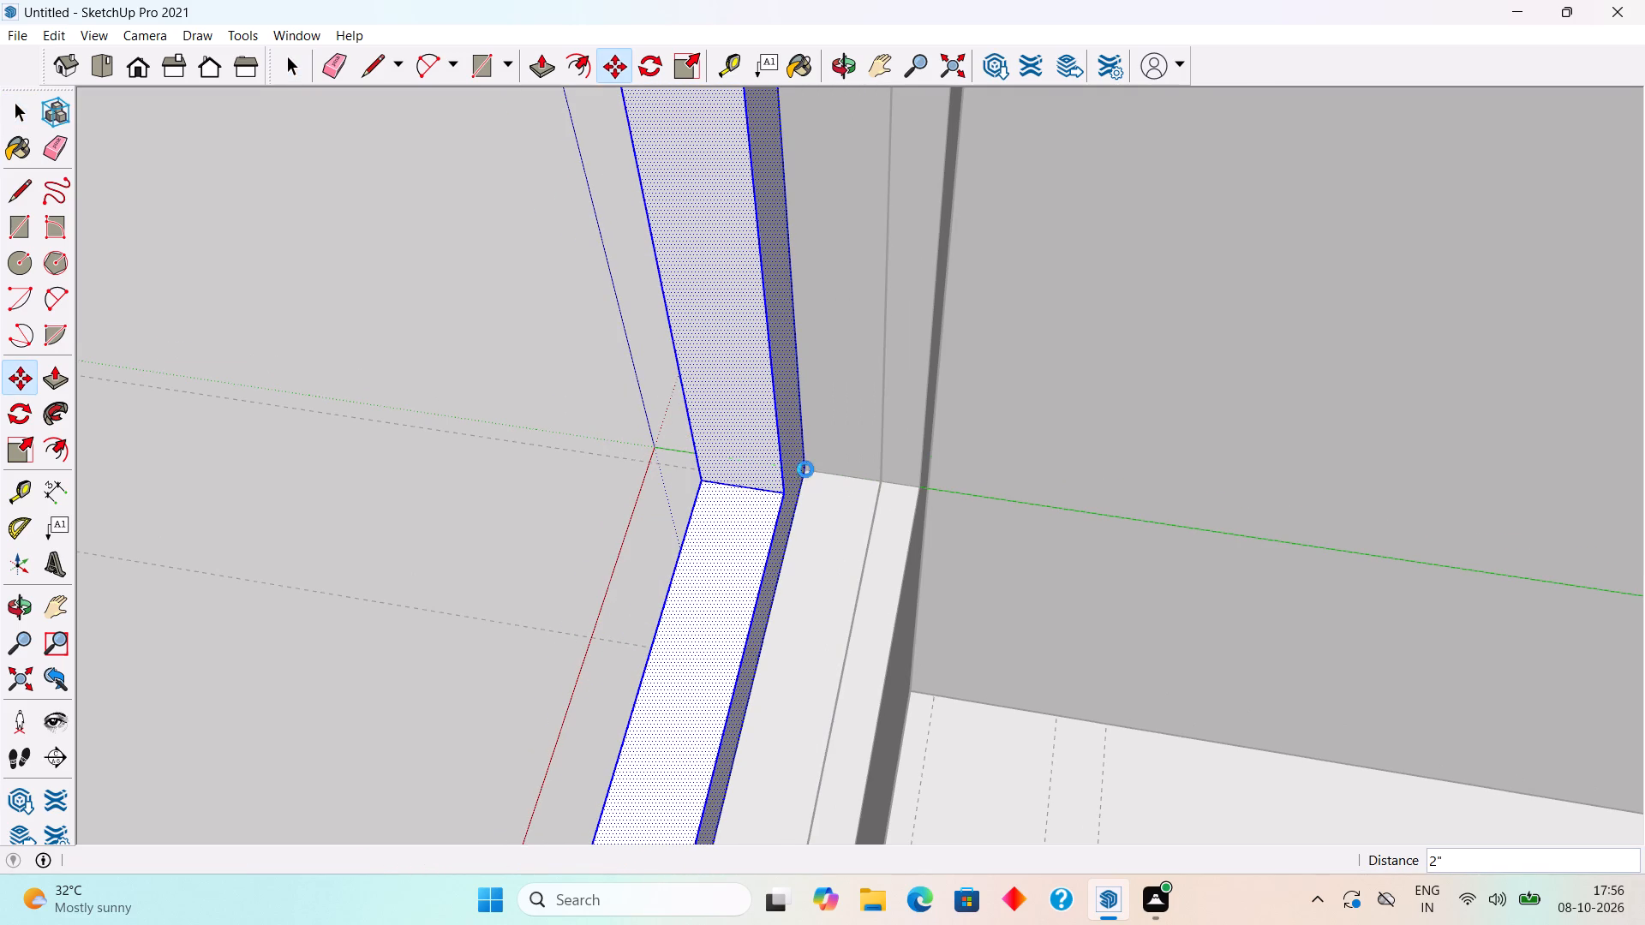
{"action": "key", "text": "space"}
{"action": "scroll", "coordinate": [805, 469], "scroll_direction": "down", "scroll_amount": 20}
{"action": "scroll", "coordinate": [805, 469], "scroll_direction": "down", "scroll_amount": 2}
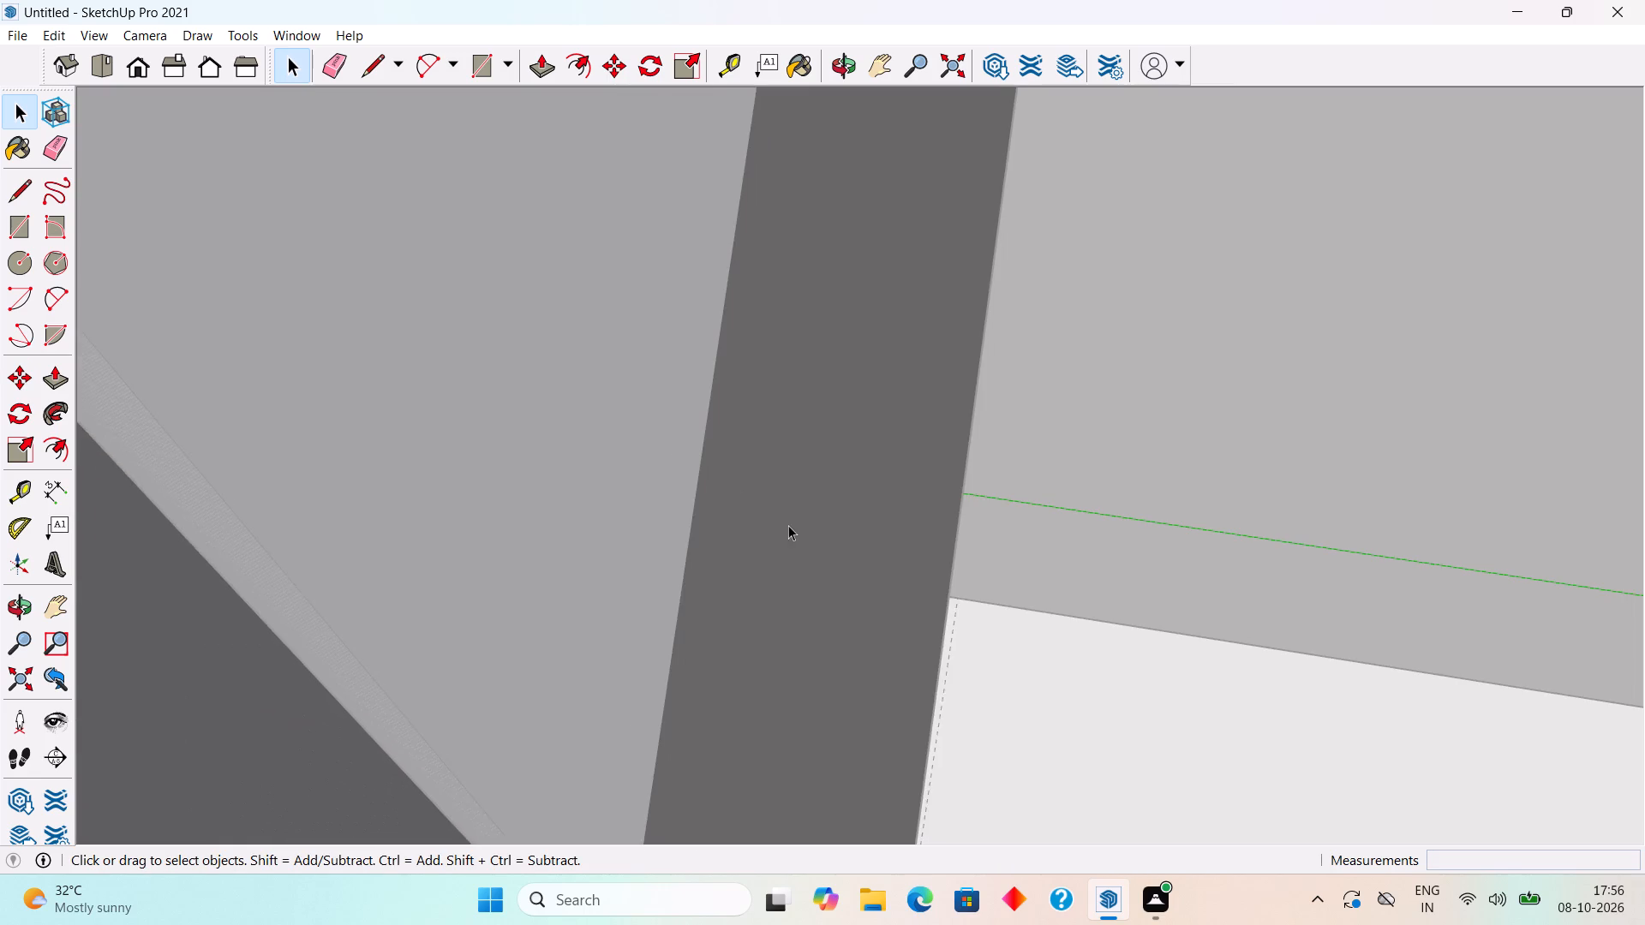
{"action": "scroll", "coordinate": [788, 525], "scroll_direction": "down", "scroll_amount": 3}
{"action": "left_click", "coordinate": [9, 688]}
{"action": "middle_click_drag", "start_coordinate": [352, 679], "coordinate": [386, 677]}
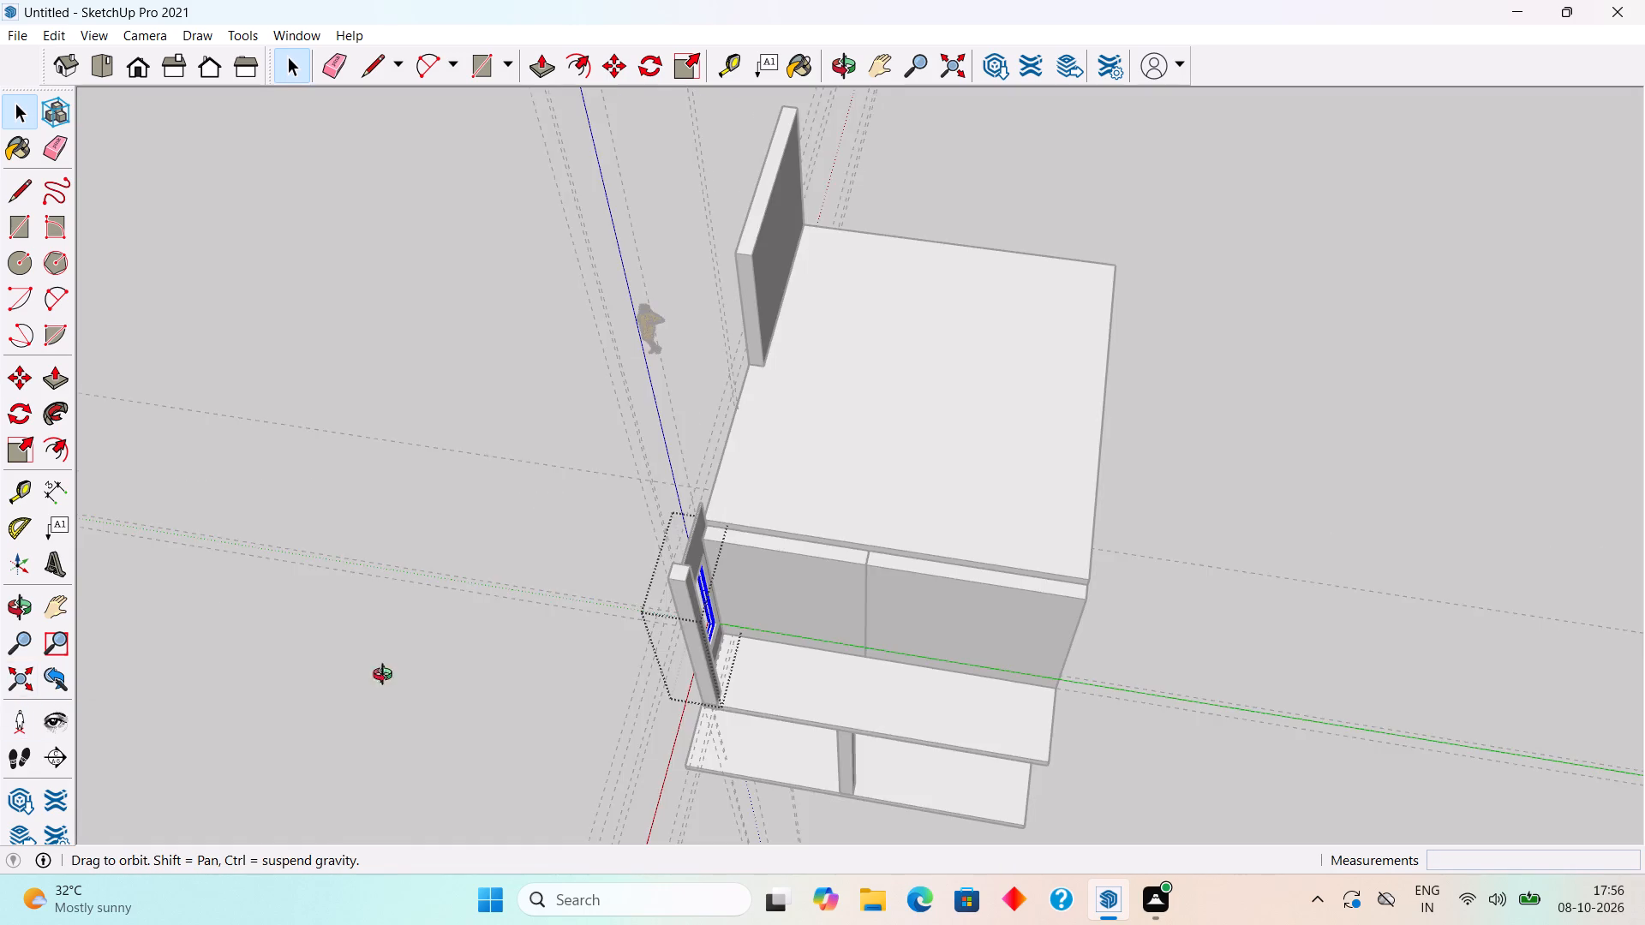
{"action": "middle_click_drag", "start_coordinate": [386, 677], "coordinate": [1193, 427]}
{"action": "left_click", "coordinate": [1283, 448]}
Move the inner window frame group 4" back along the depth of the opening beside the balcony.
{"action": "scroll", "coordinate": [1003, 607], "scroll_direction": "up", "scroll_amount": 5}
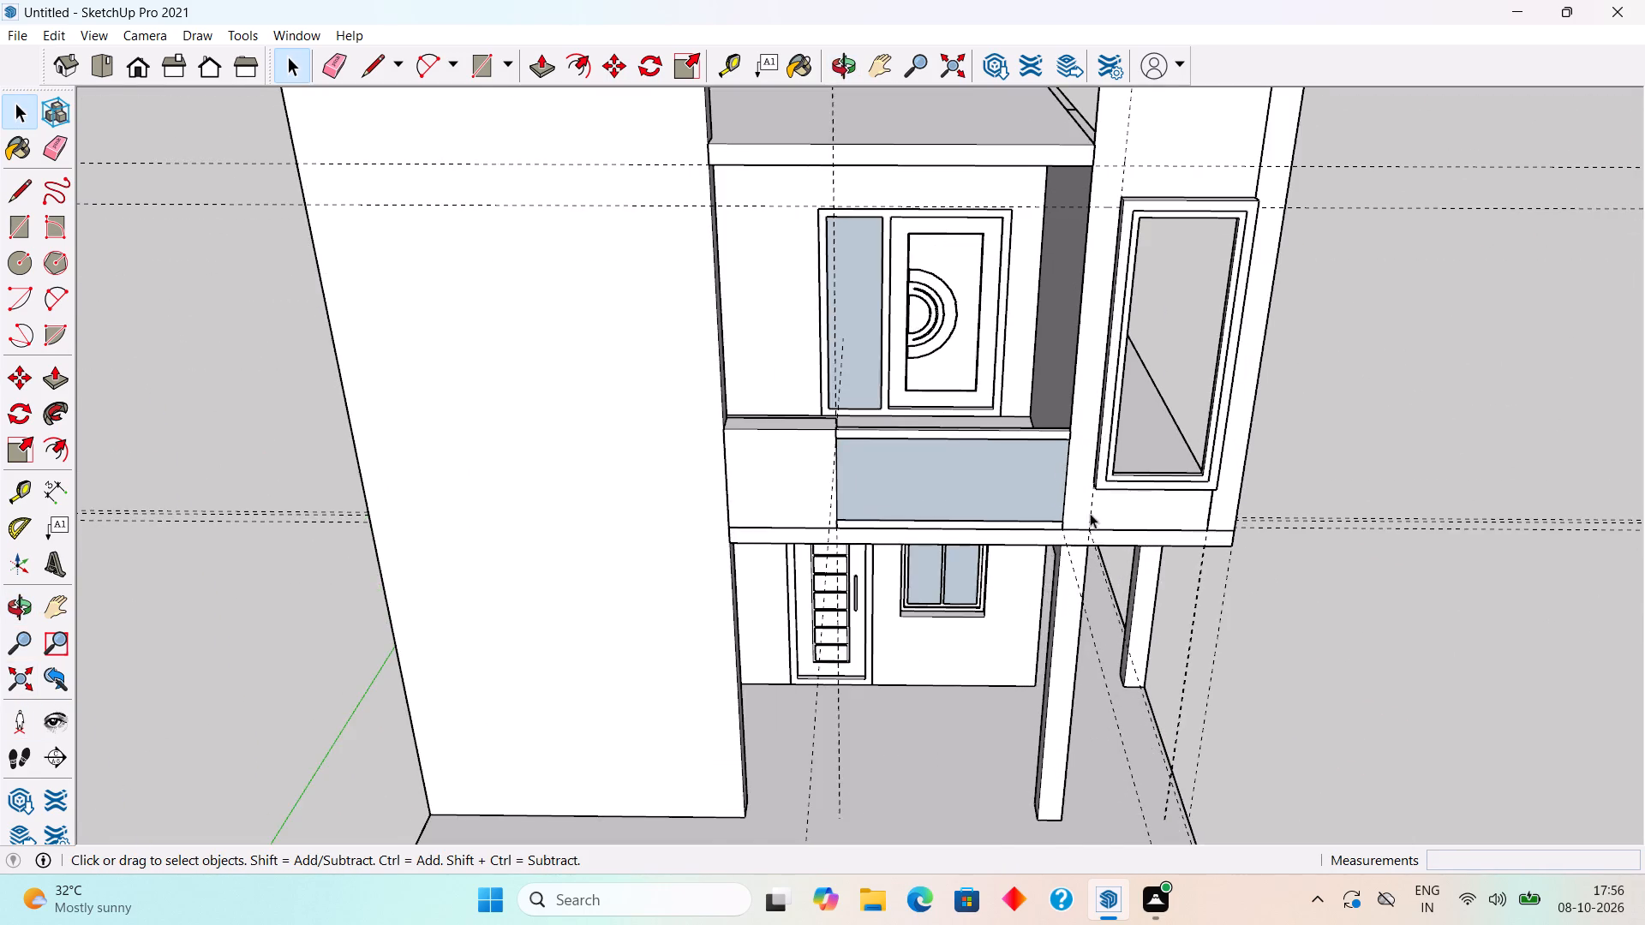
{"action": "scroll", "coordinate": [1122, 474], "scroll_direction": "up", "scroll_amount": 3}
{"action": "middle_click_drag", "start_coordinate": [1130, 461], "coordinate": [1129, 510]}
{"action": "scroll", "coordinate": [1099, 560], "scroll_direction": "up", "scroll_amount": 14}
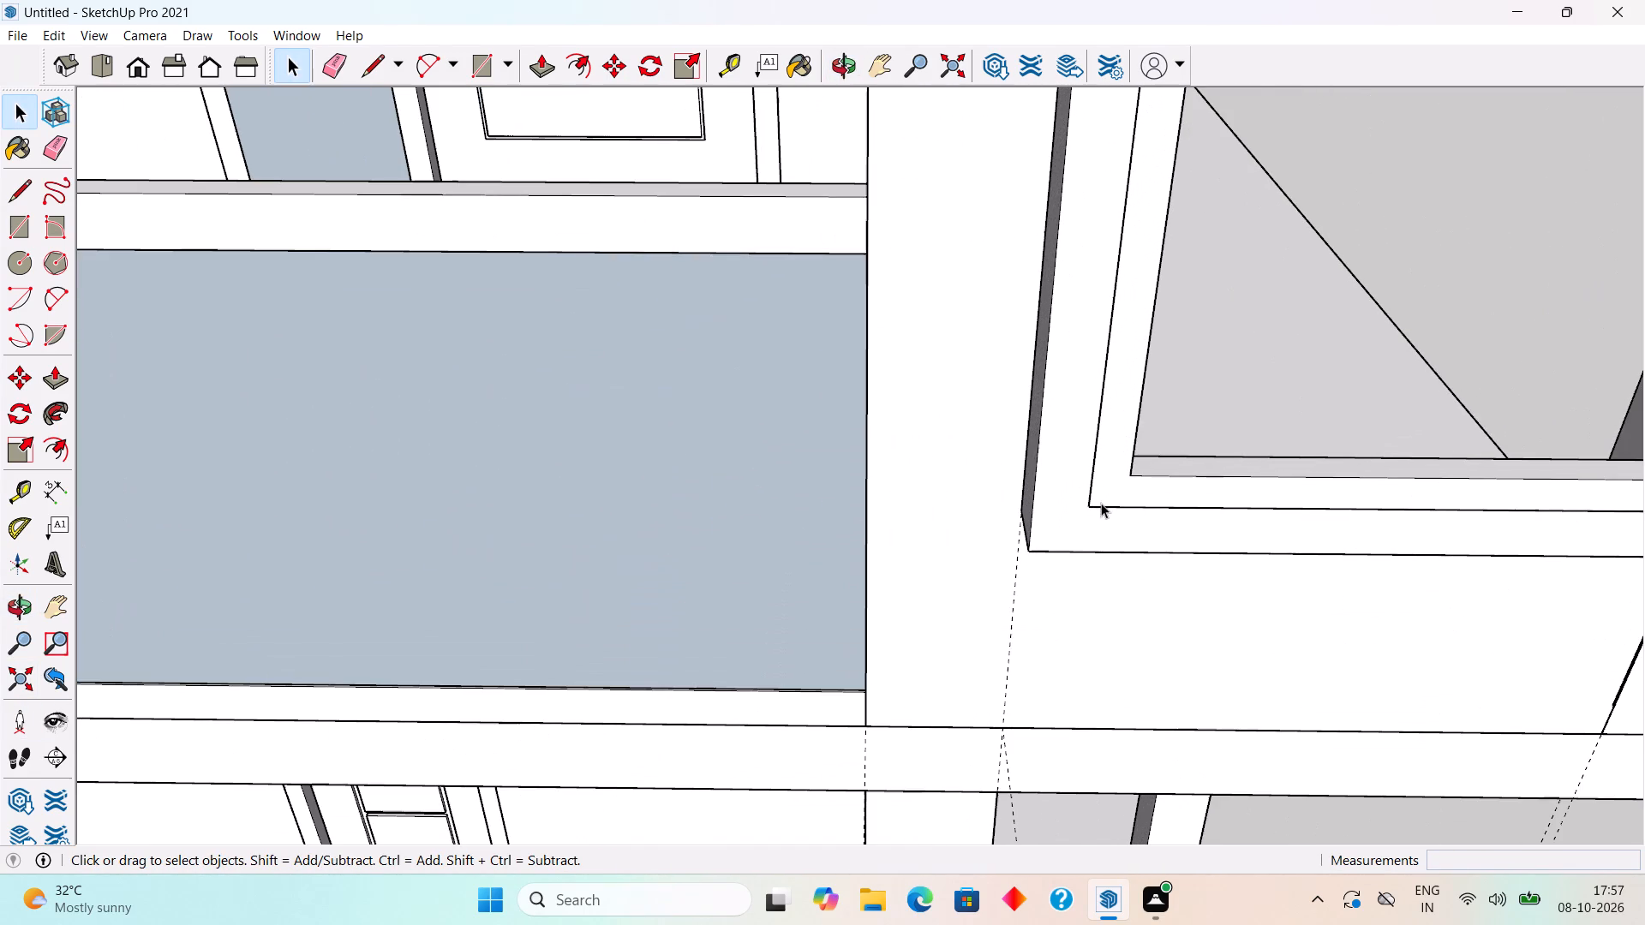
{"action": "key", "text": "p"}
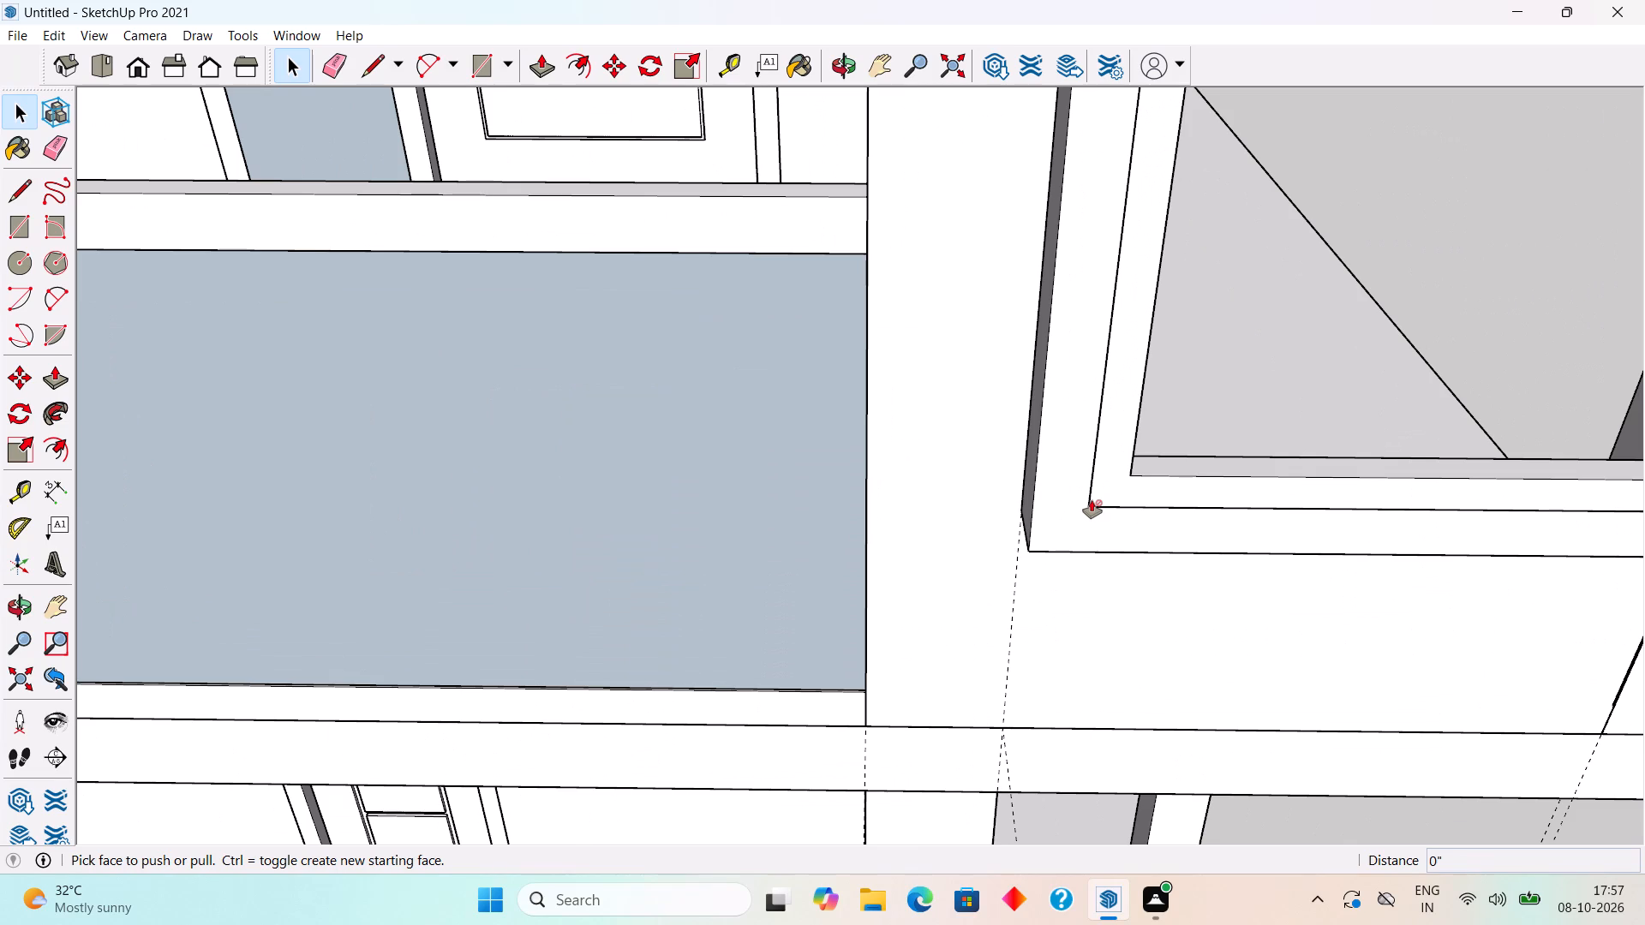
{"action": "key", "text": "m"}
{"action": "left_click", "coordinate": [1095, 506]}
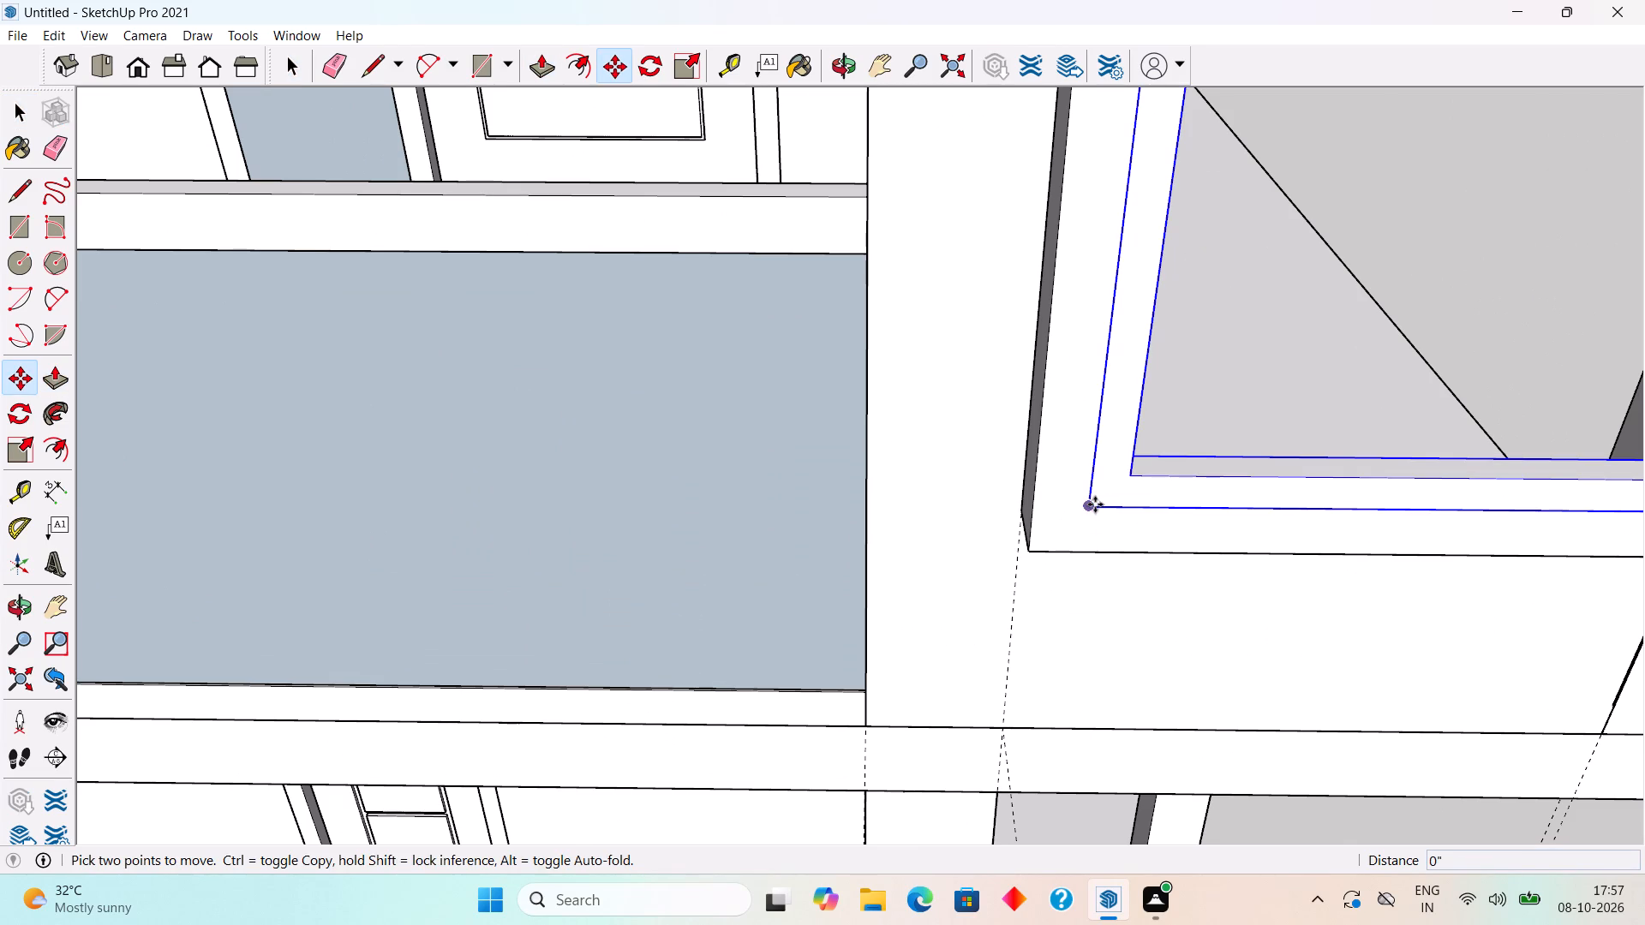
{"action": "scroll", "coordinate": [1095, 501], "scroll_direction": "up", "scroll_amount": 11}
{"action": "middle_click_drag", "start_coordinate": [1008, 492], "coordinate": [900, 496]}
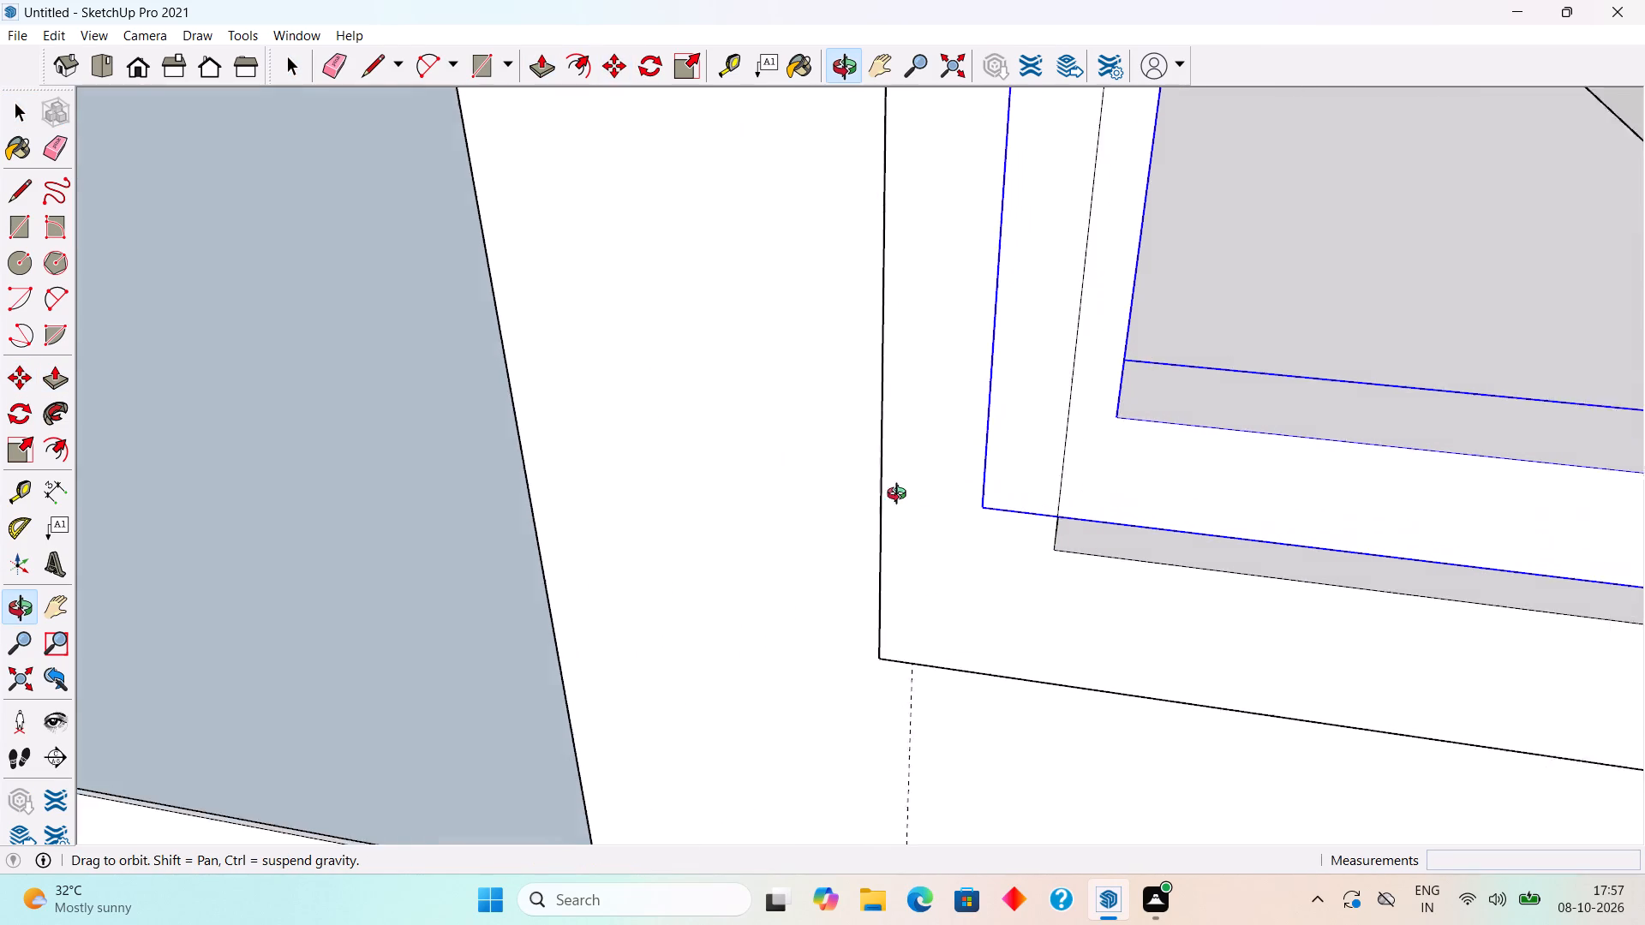
{"action": "middle_click_drag", "start_coordinate": [900, 496], "coordinate": [775, 509]}
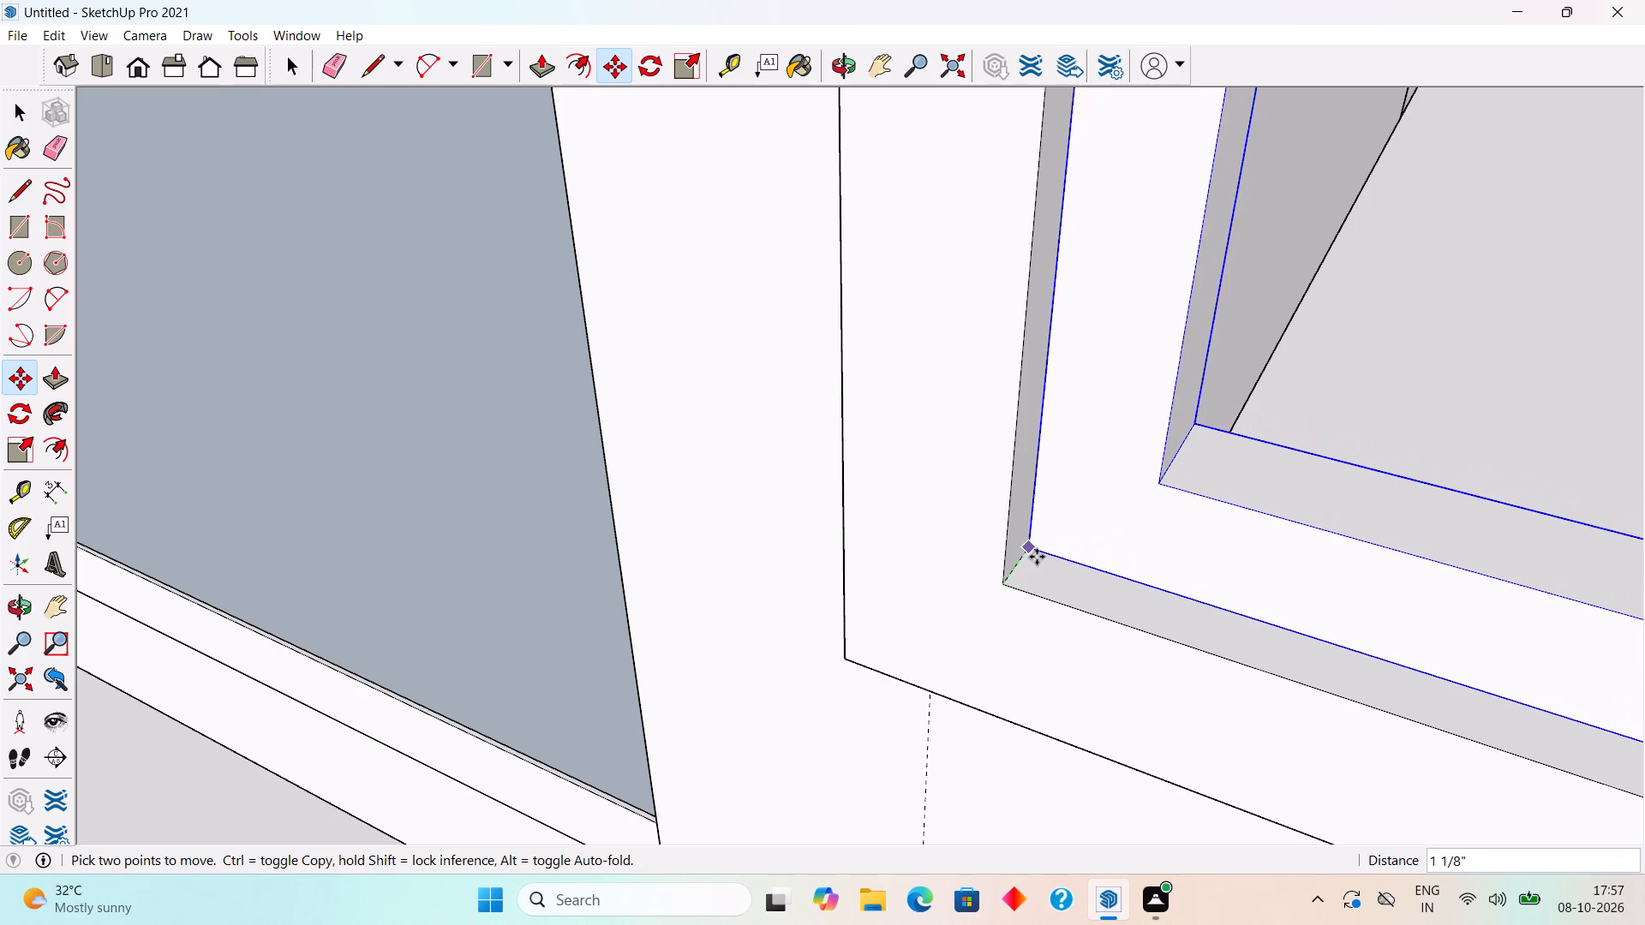
{"action": "scroll", "coordinate": [1037, 557], "scroll_direction": "up", "scroll_amount": 9}
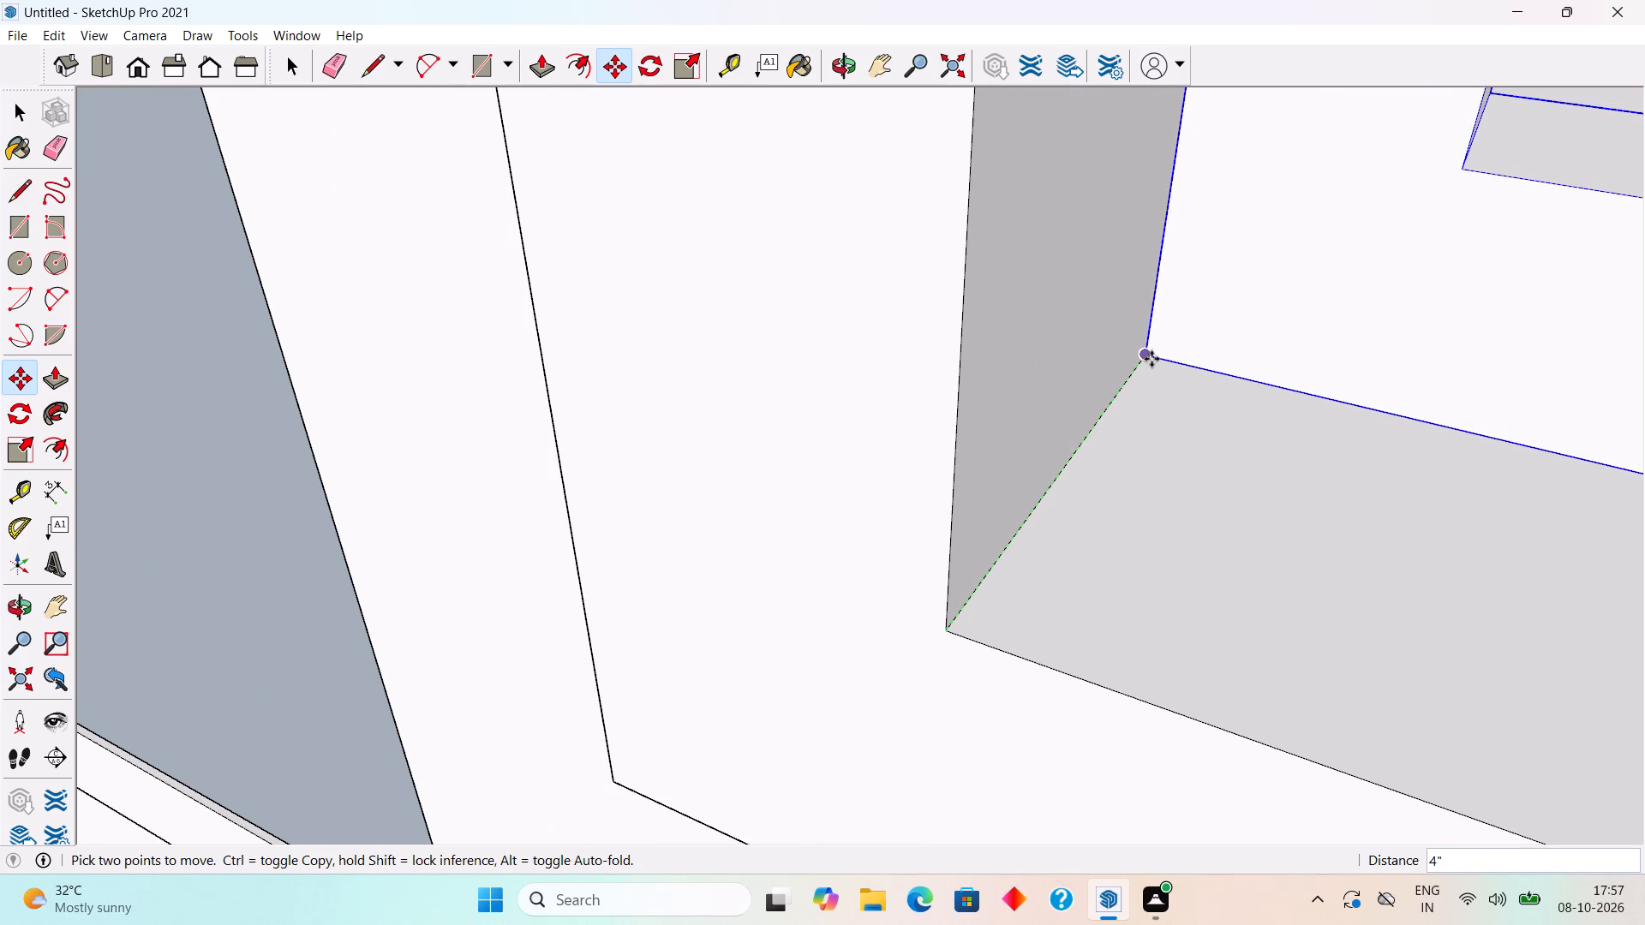
{"action": "left_click", "coordinate": [1151, 359]}
{"action": "key", "text": "space"}
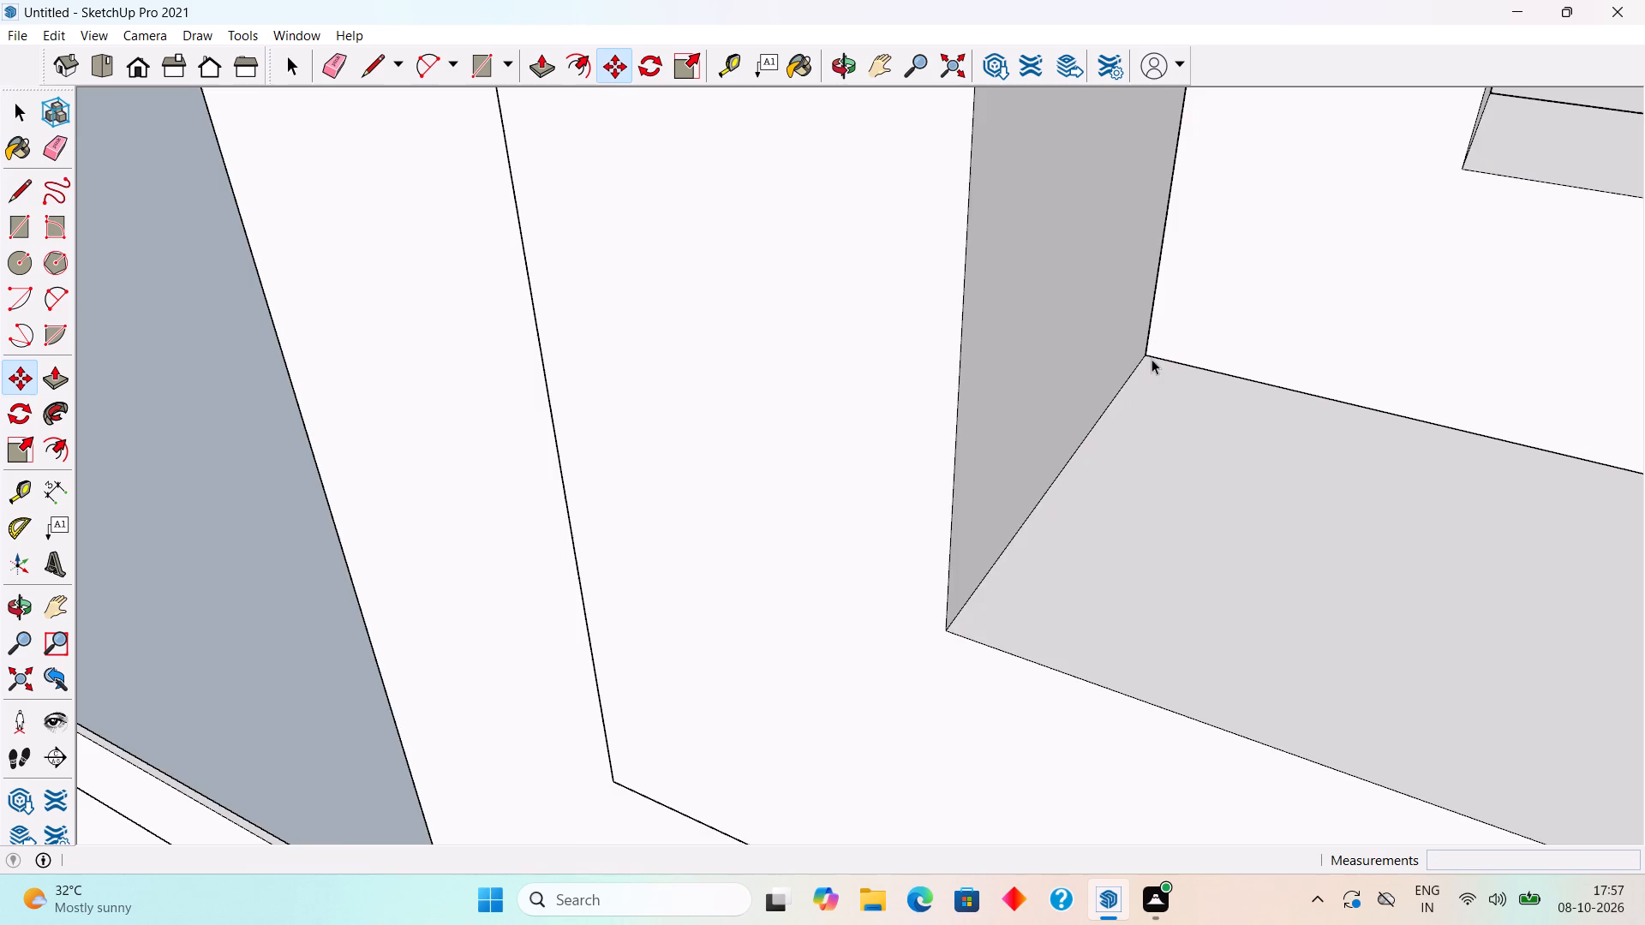
Draw a rectangle about 2' 4 7/8" by 6' 11 13/16" filling the inner window frame as its glass pane.
{"action": "scroll", "coordinate": [1151, 359], "scroll_direction": "down", "scroll_amount": 20}
{"action": "scroll", "coordinate": [1151, 359], "scroll_direction": "down", "scroll_amount": 16}
{"action": "scroll", "coordinate": [1142, 390], "scroll_direction": "down", "scroll_amount": 5}
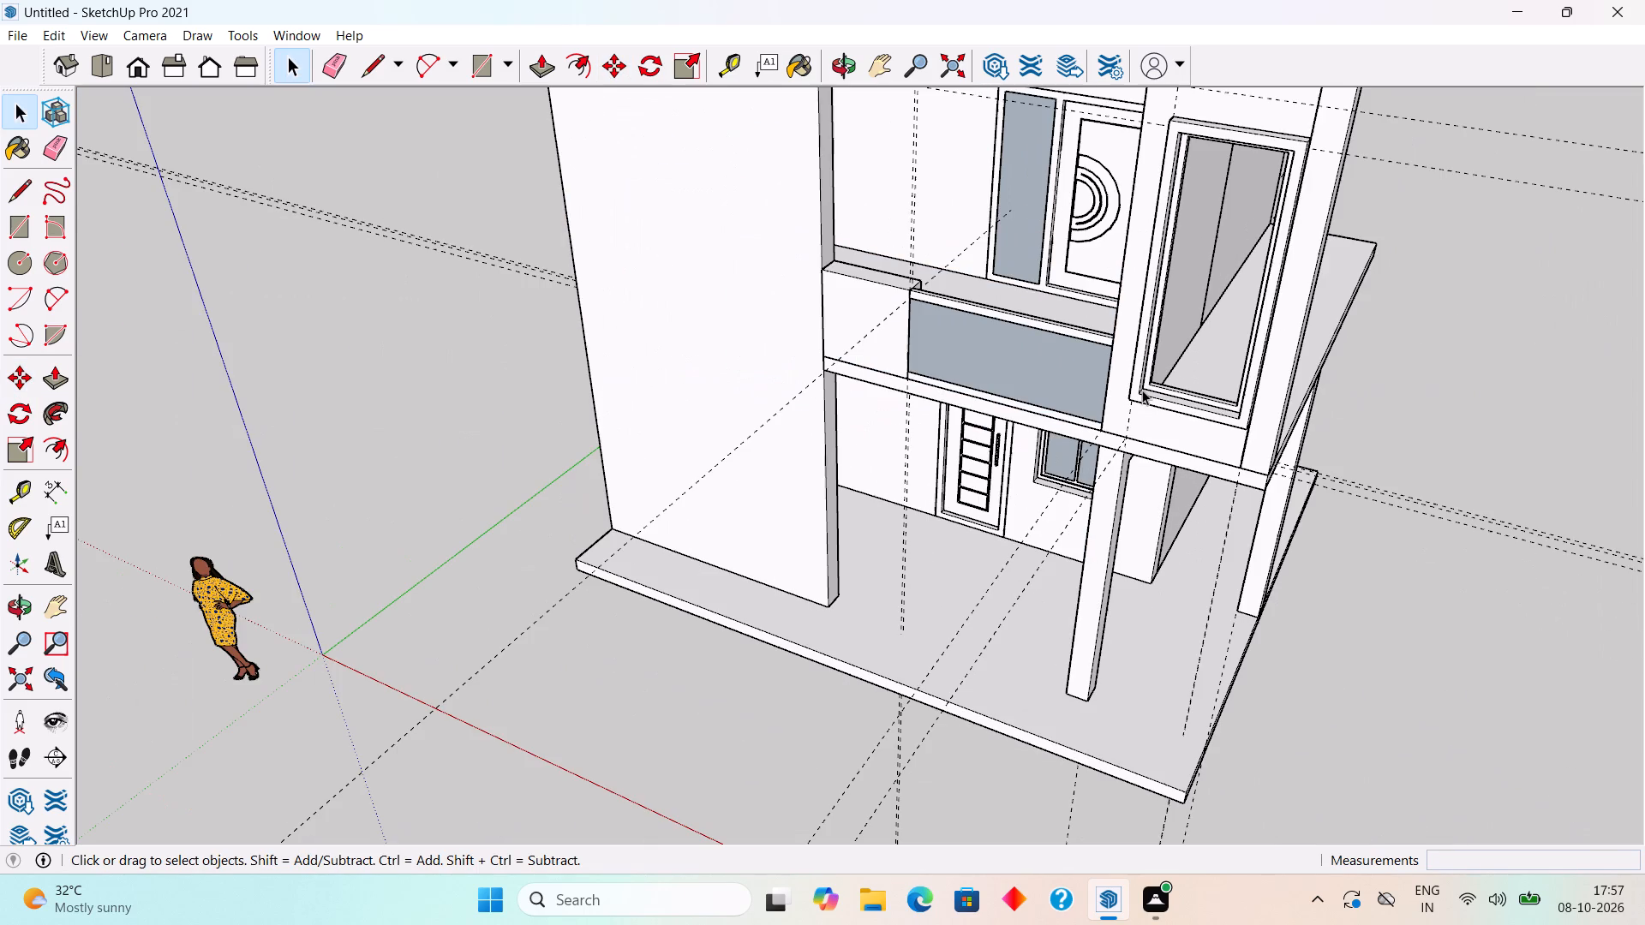
{"action": "left_click", "coordinate": [1410, 409]}
{"action": "middle_click_drag", "start_coordinate": [1098, 531], "coordinate": [1253, 545]}
{"action": "scroll", "coordinate": [1255, 544], "scroll_direction": "up", "scroll_amount": 3}
{"action": "scroll", "coordinate": [1281, 525], "scroll_direction": "down", "scroll_amount": 5}
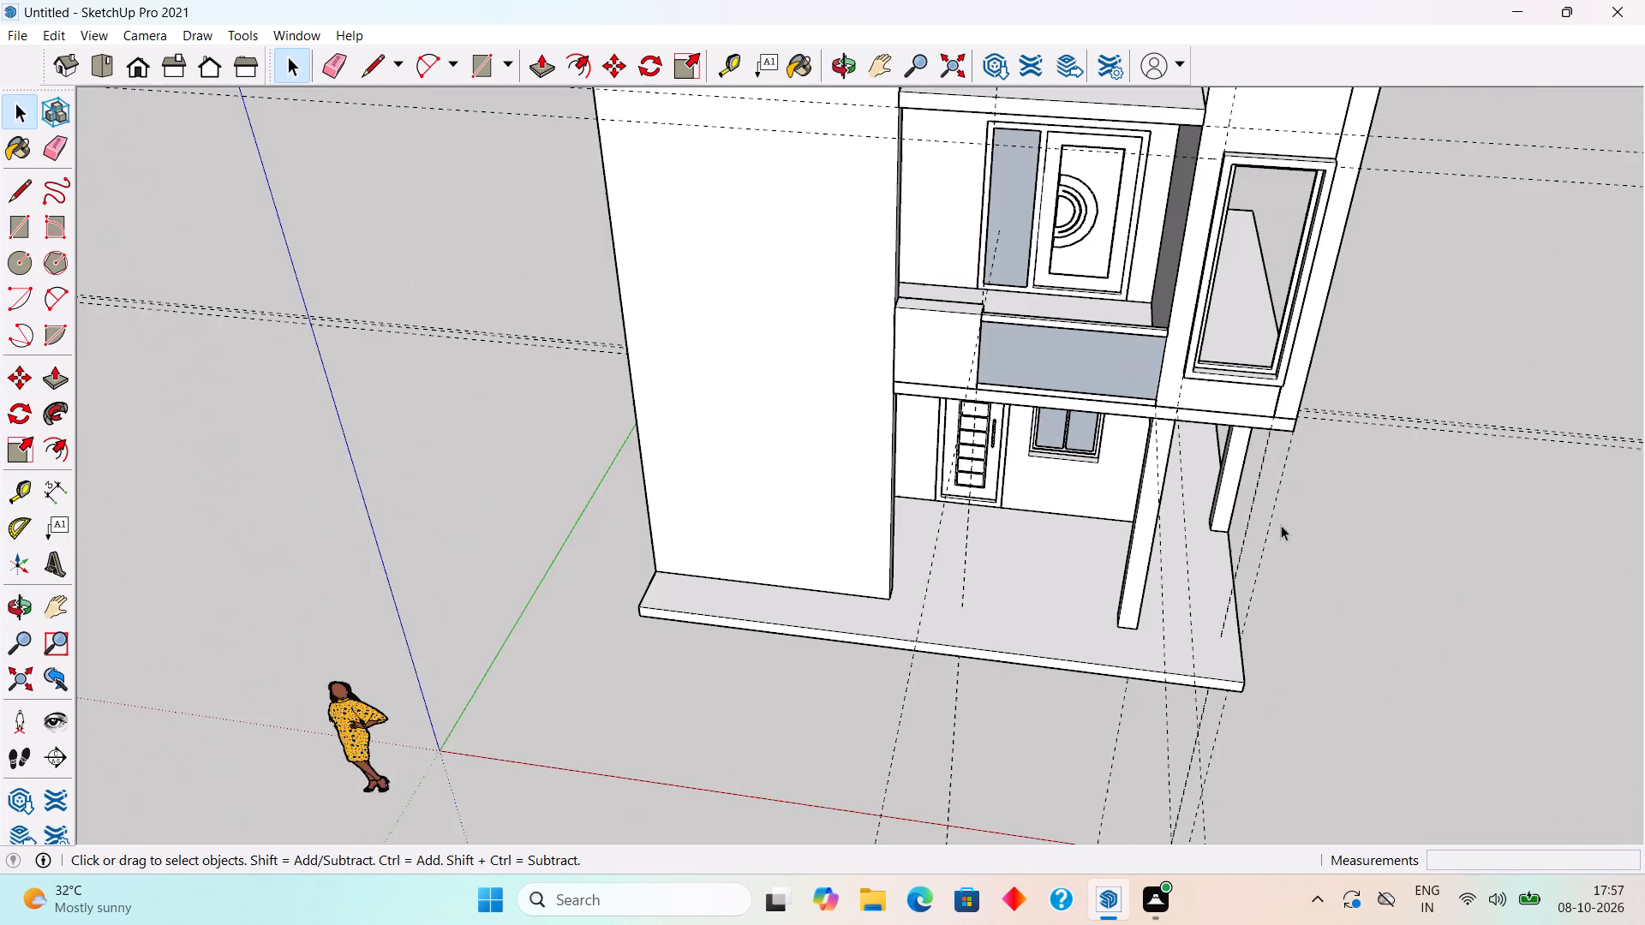
{"action": "scroll", "coordinate": [1275, 515], "scroll_direction": "down", "scroll_amount": 3}
{"action": "middle_click_drag", "start_coordinate": [1265, 613], "coordinate": [1301, 403]}
{"action": "scroll", "coordinate": [1283, 68], "scroll_direction": "up", "scroll_amount": 8}
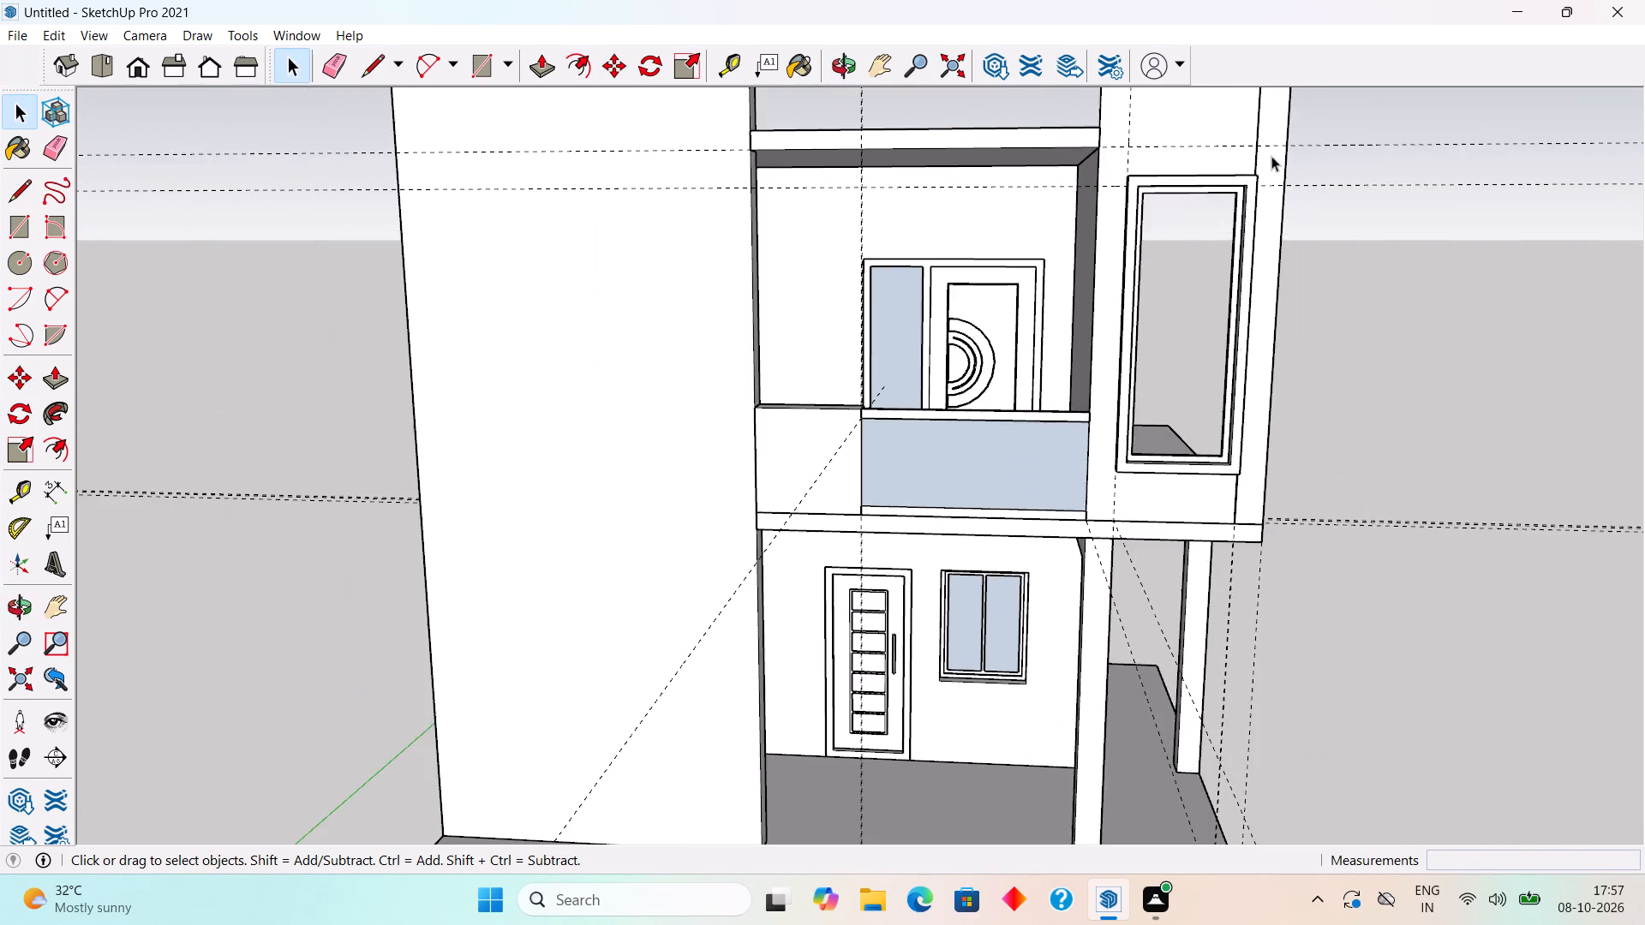
{"action": "scroll", "coordinate": [1271, 156], "scroll_direction": "up", "scroll_amount": 9}
{"action": "middle_click_drag", "start_coordinate": [1260, 215], "coordinate": [1177, 179]}
{"action": "scroll", "coordinate": [1177, 179], "scroll_direction": "up", "scroll_amount": 1}
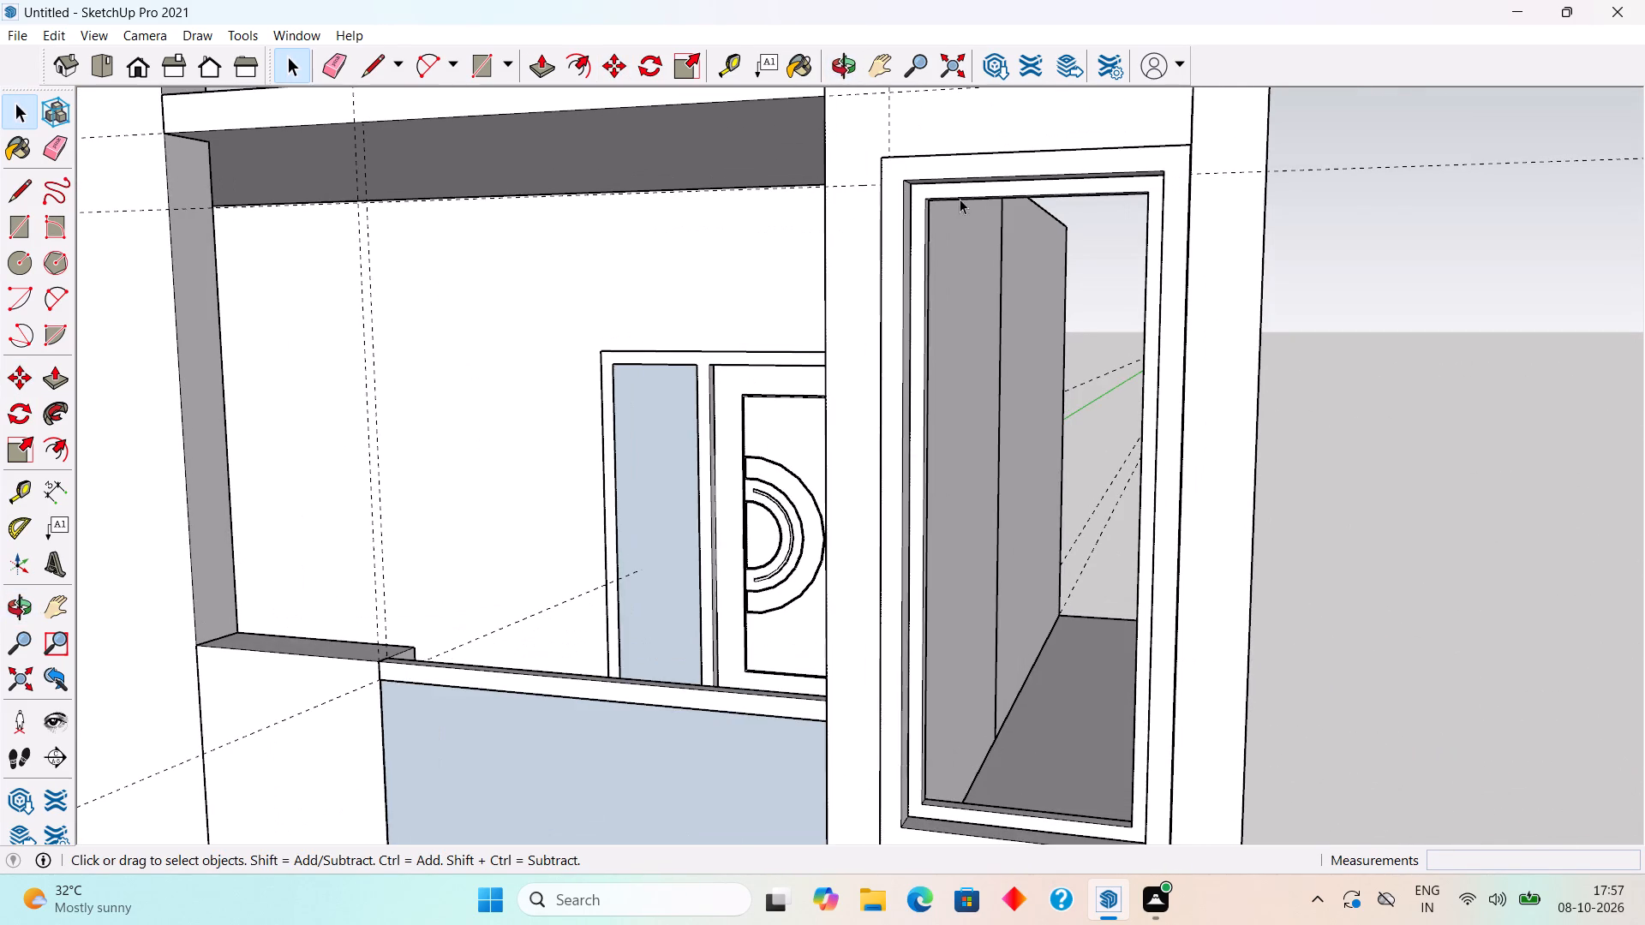
{"action": "scroll", "coordinate": [941, 189], "scroll_direction": "up", "scroll_amount": 7}
{"action": "key", "text": "r"}
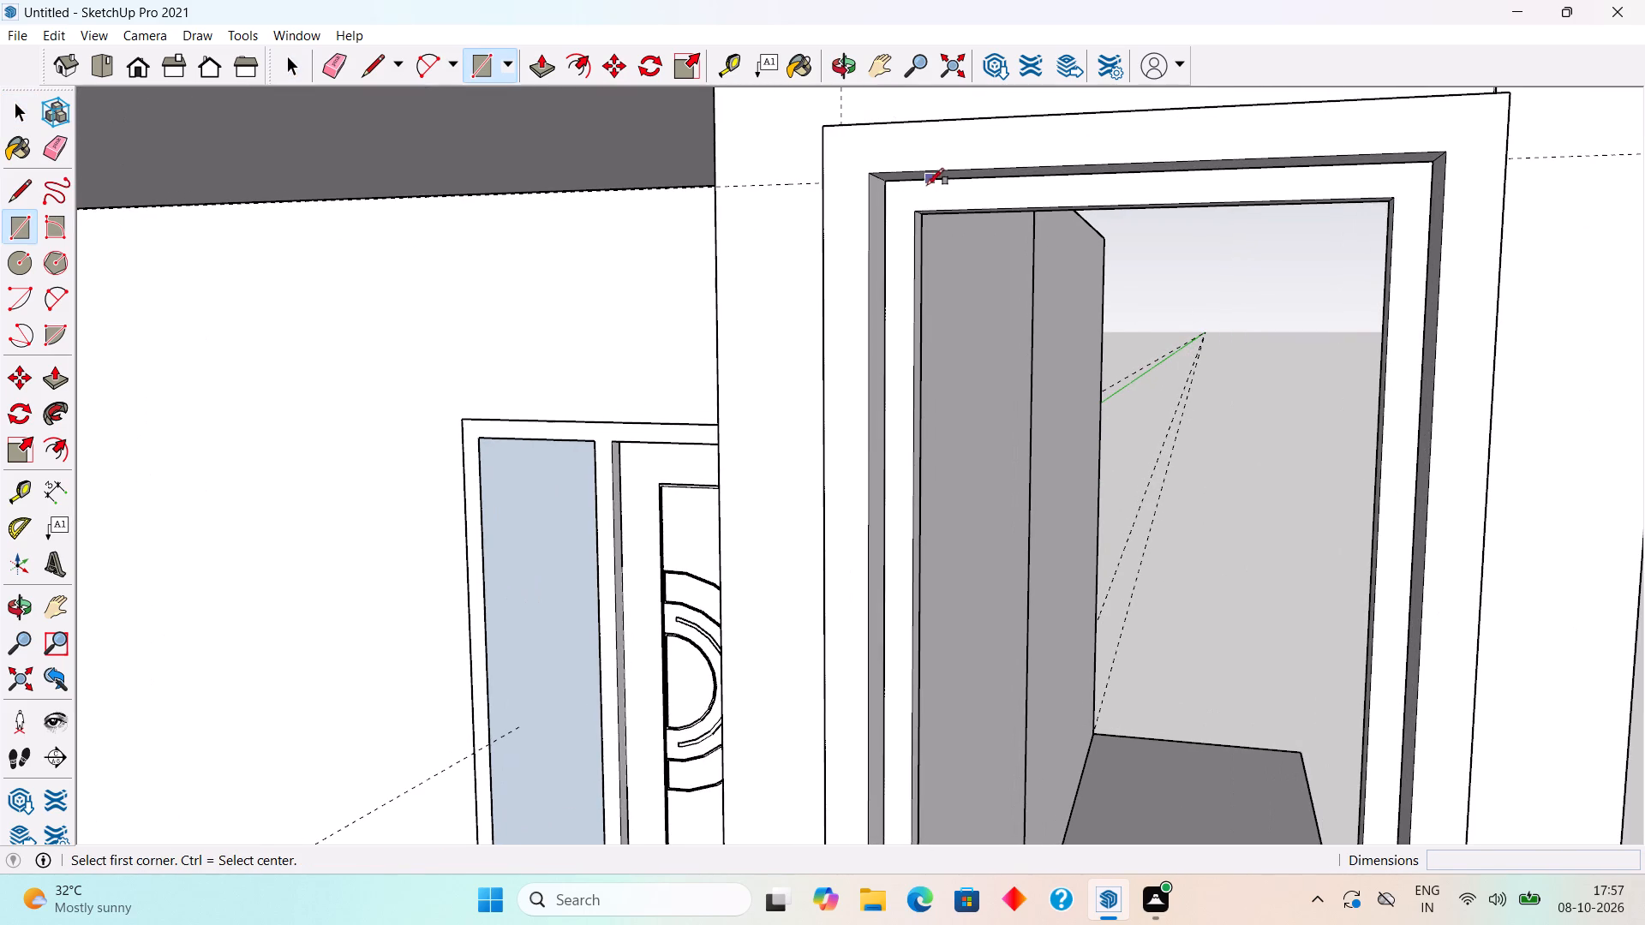
{"action": "left_click", "coordinate": [918, 211]}
{"action": "scroll", "coordinate": [1104, 361], "scroll_direction": "down", "scroll_amount": 8}
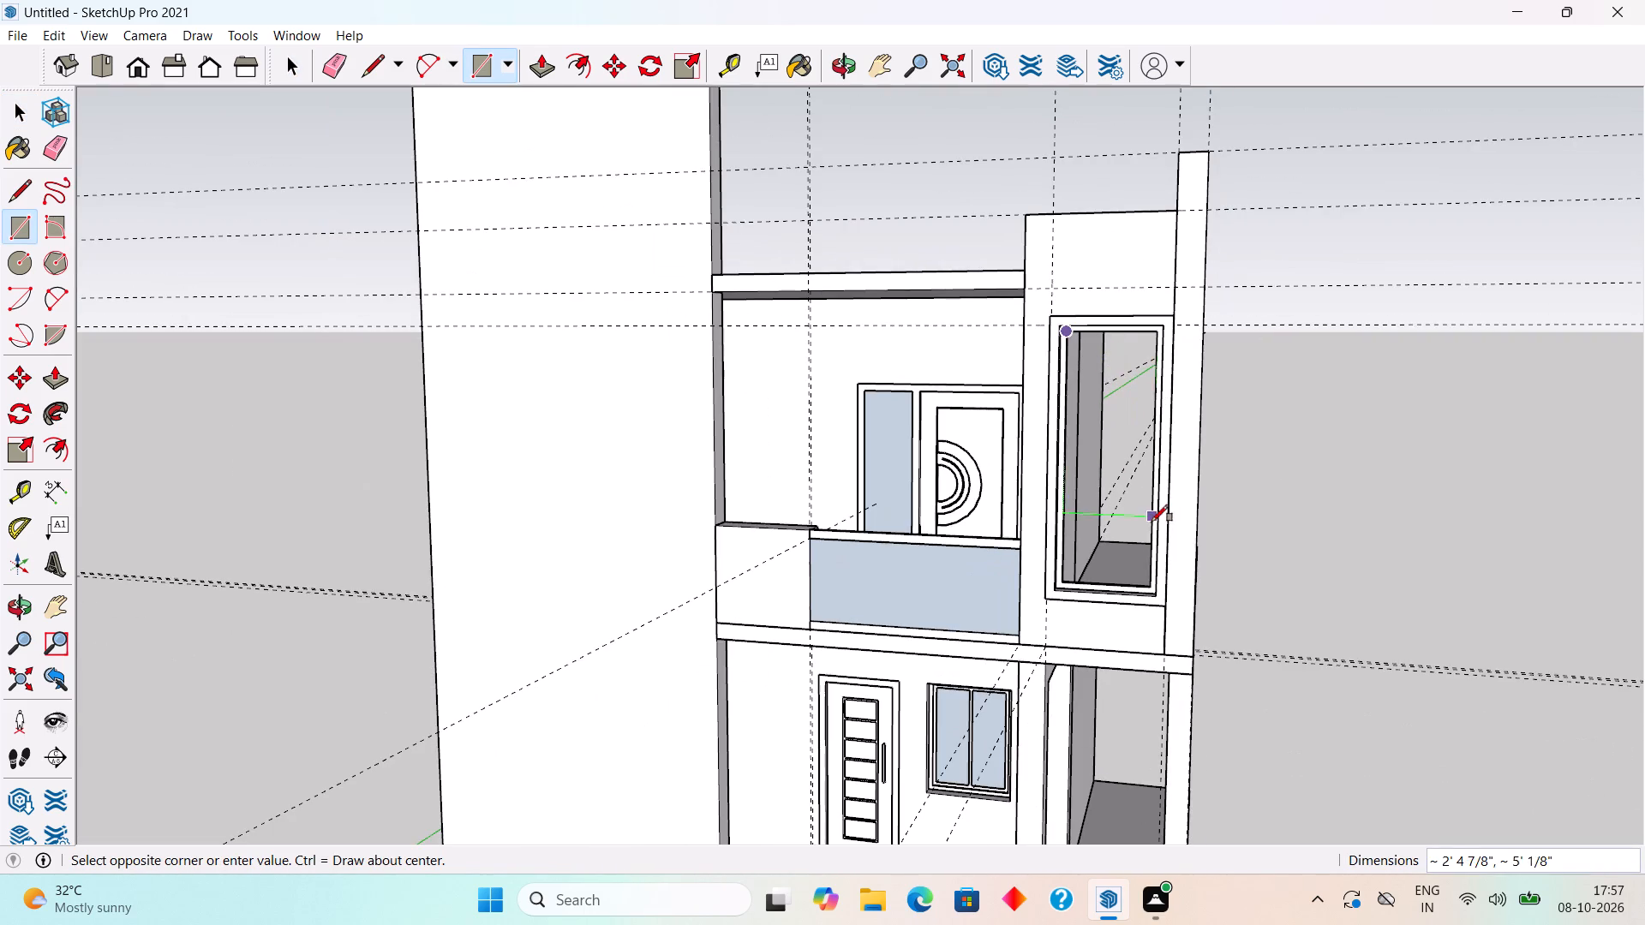
{"action": "scroll", "coordinate": [1158, 585], "scroll_direction": "up", "scroll_amount": 14}
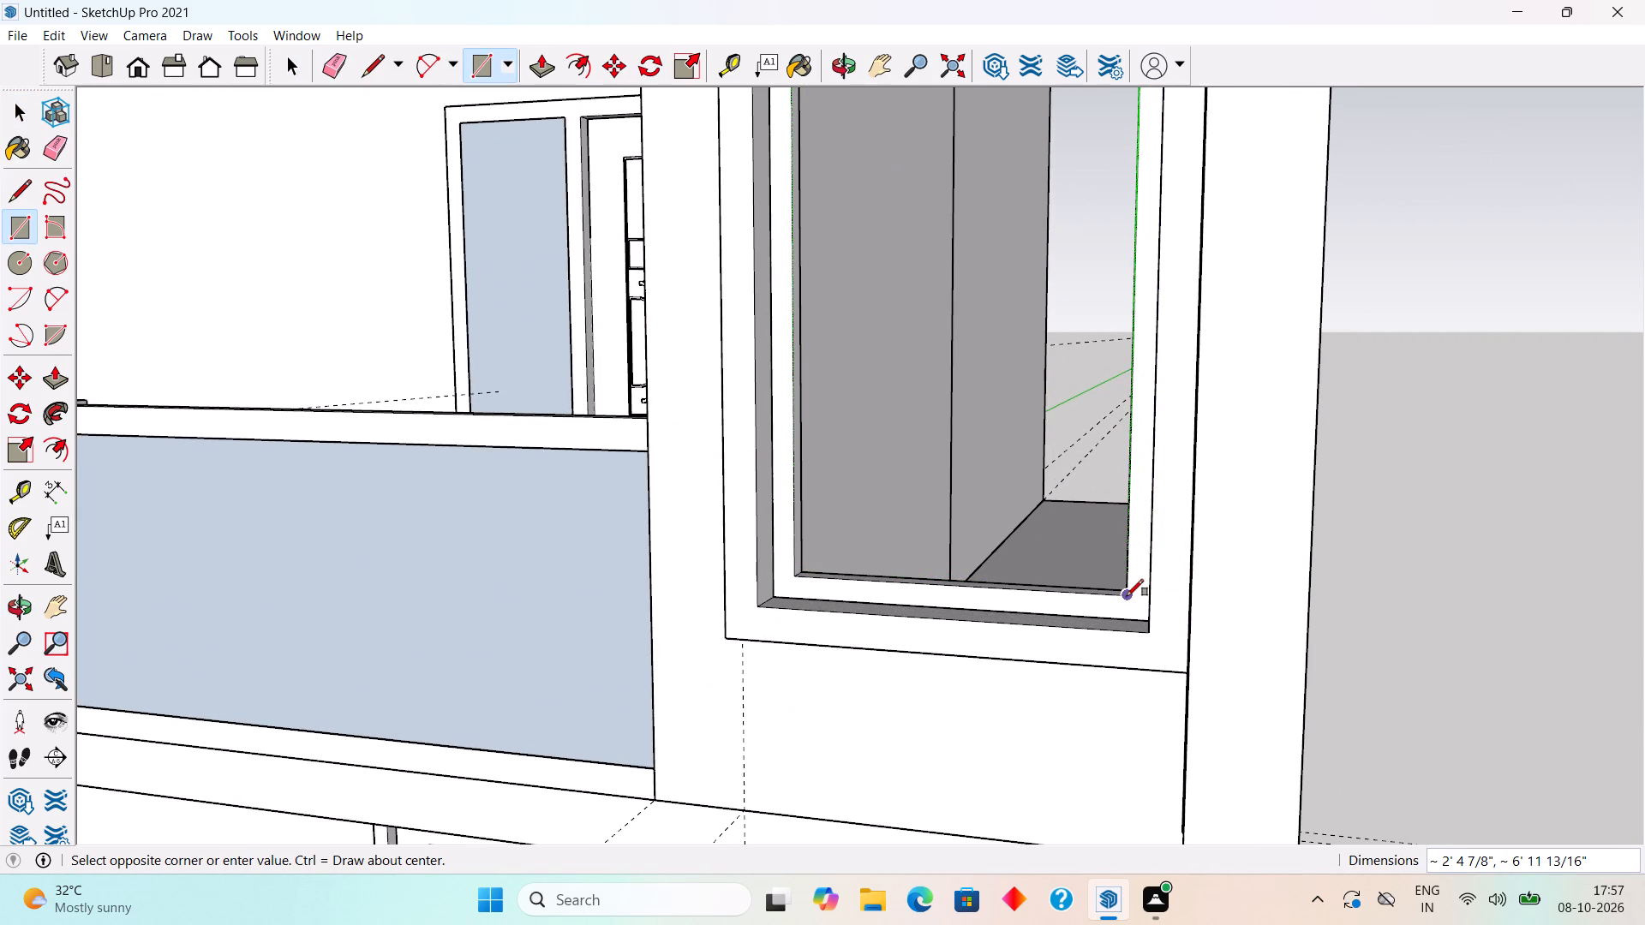
{"action": "left_click", "coordinate": [1127, 596]}
{"action": "key", "text": "space"}
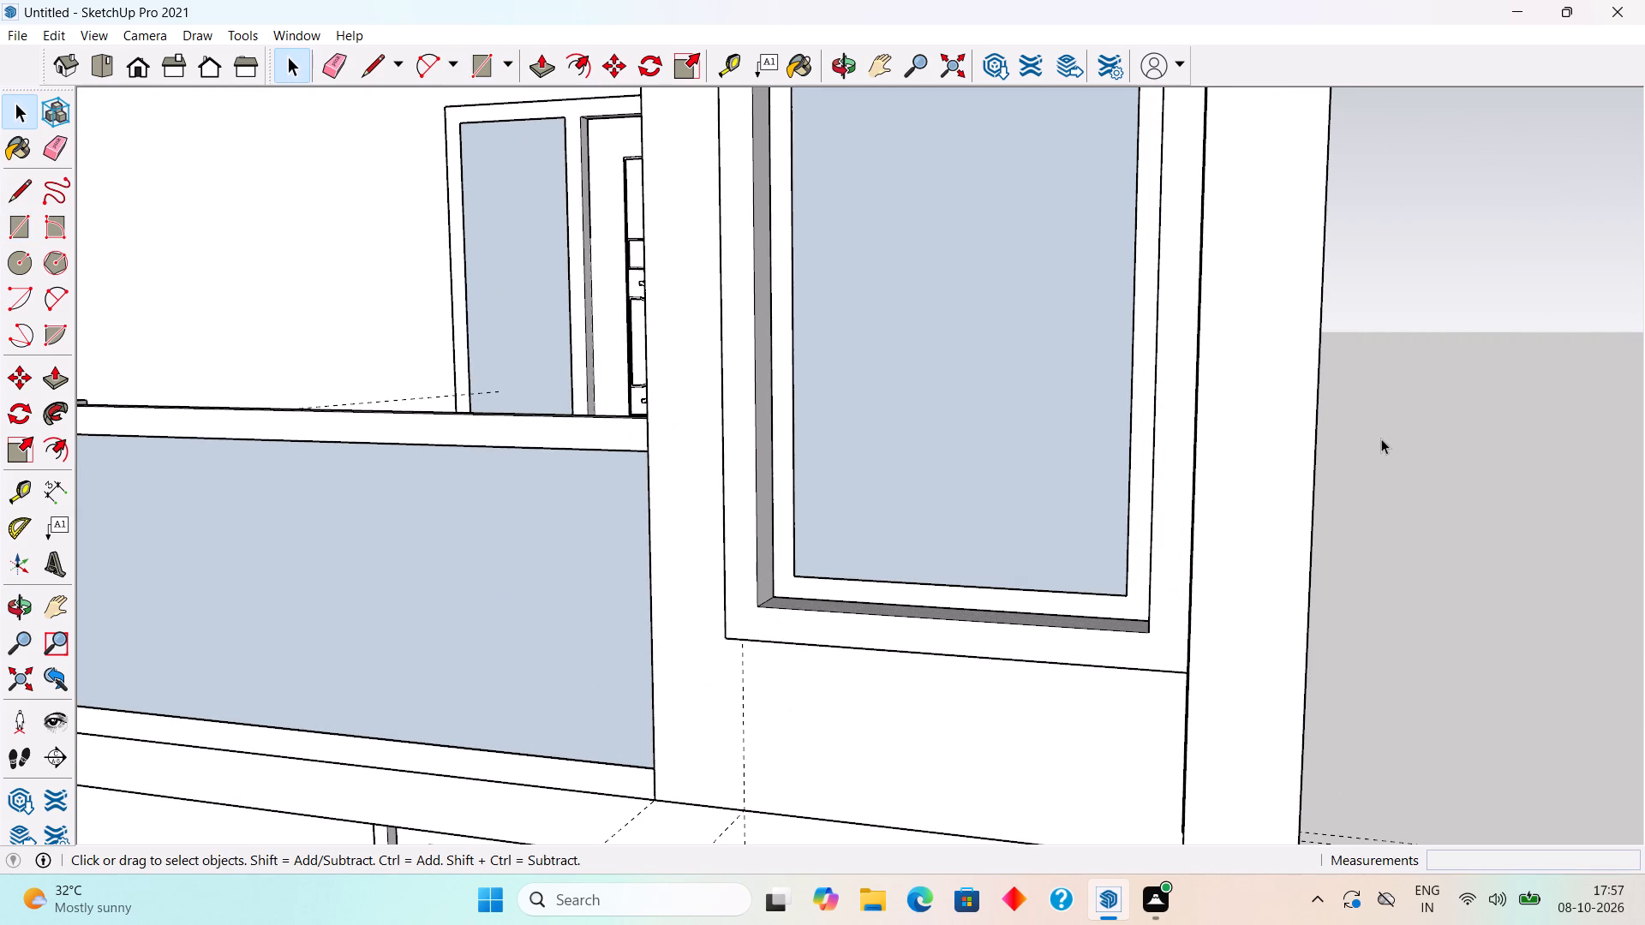
{"action": "left_click", "coordinate": [1381, 438]}
Select the new glass pane face with its edges and make it a group.
{"action": "scroll", "coordinate": [1316, 488], "scroll_direction": "down", "scroll_amount": 20}
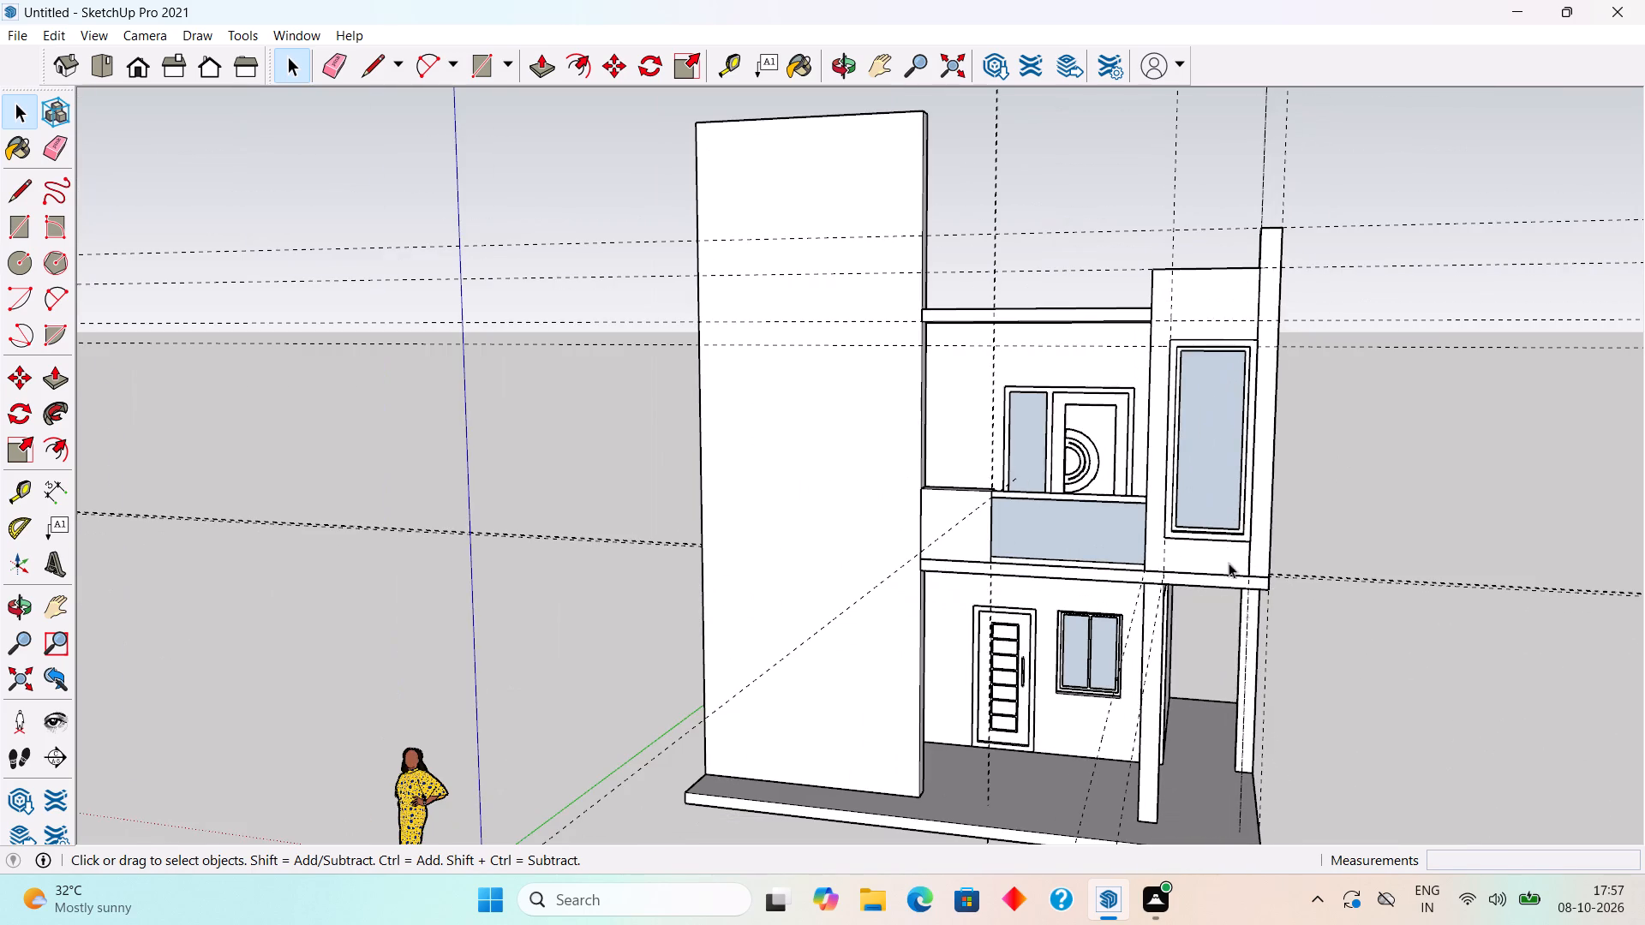
{"action": "middle_click_drag", "start_coordinate": [1354, 691], "coordinate": [1462, 680]}
{"action": "scroll", "coordinate": [1305, 441], "scroll_direction": "up", "scroll_amount": 4}
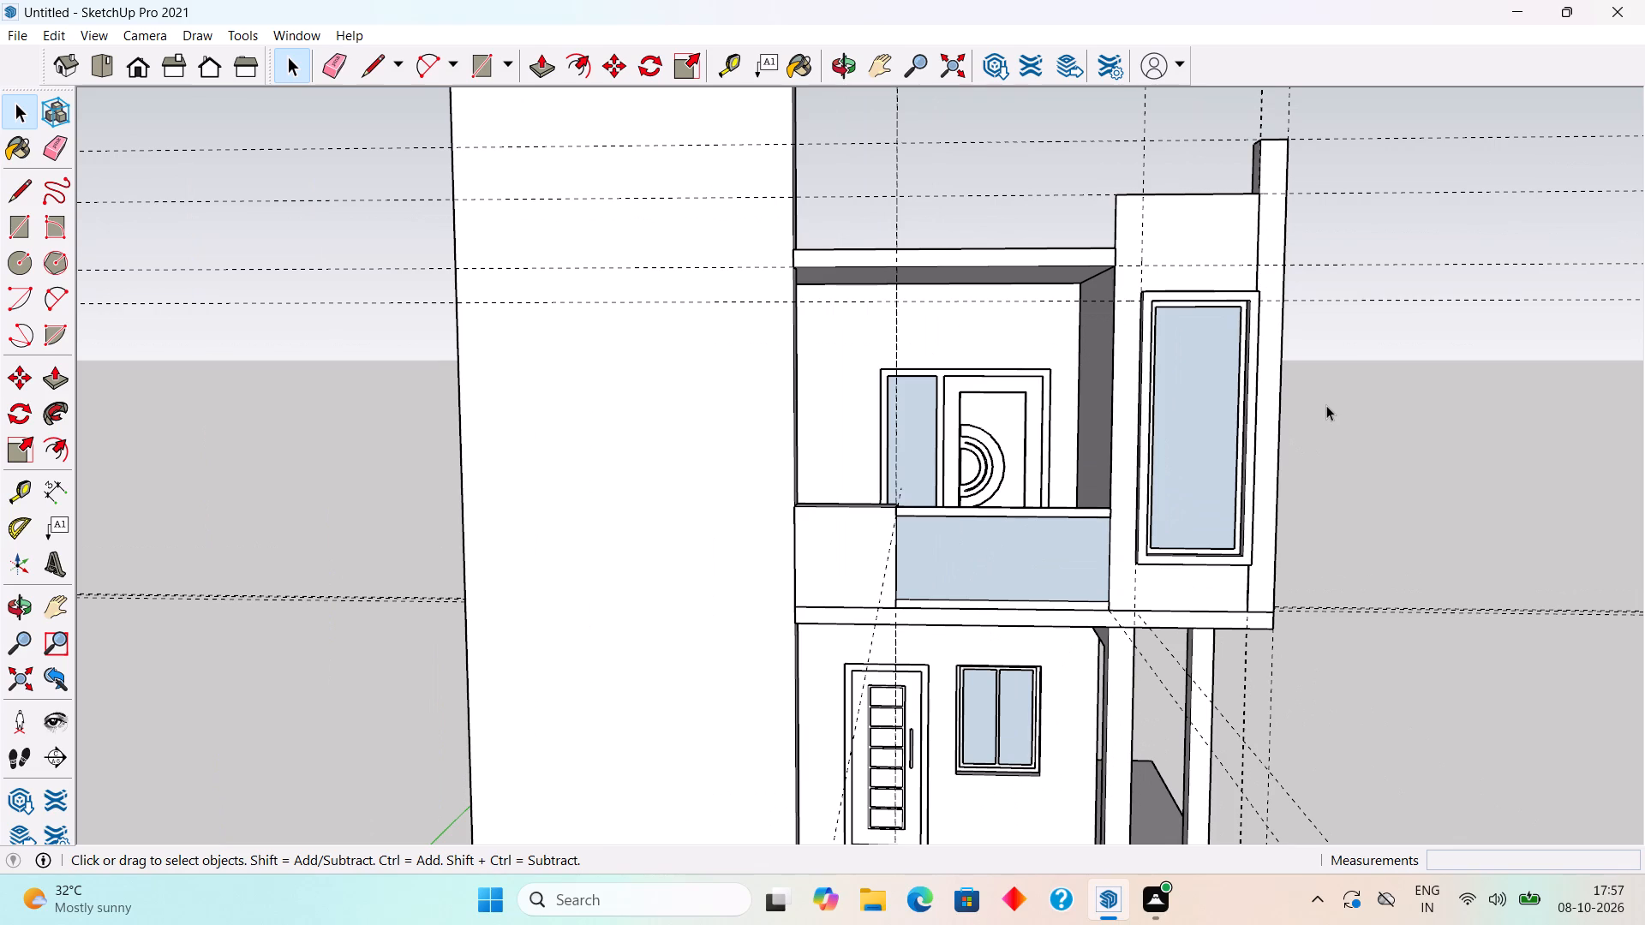
{"action": "triple_click", "coordinate": [1209, 446]}
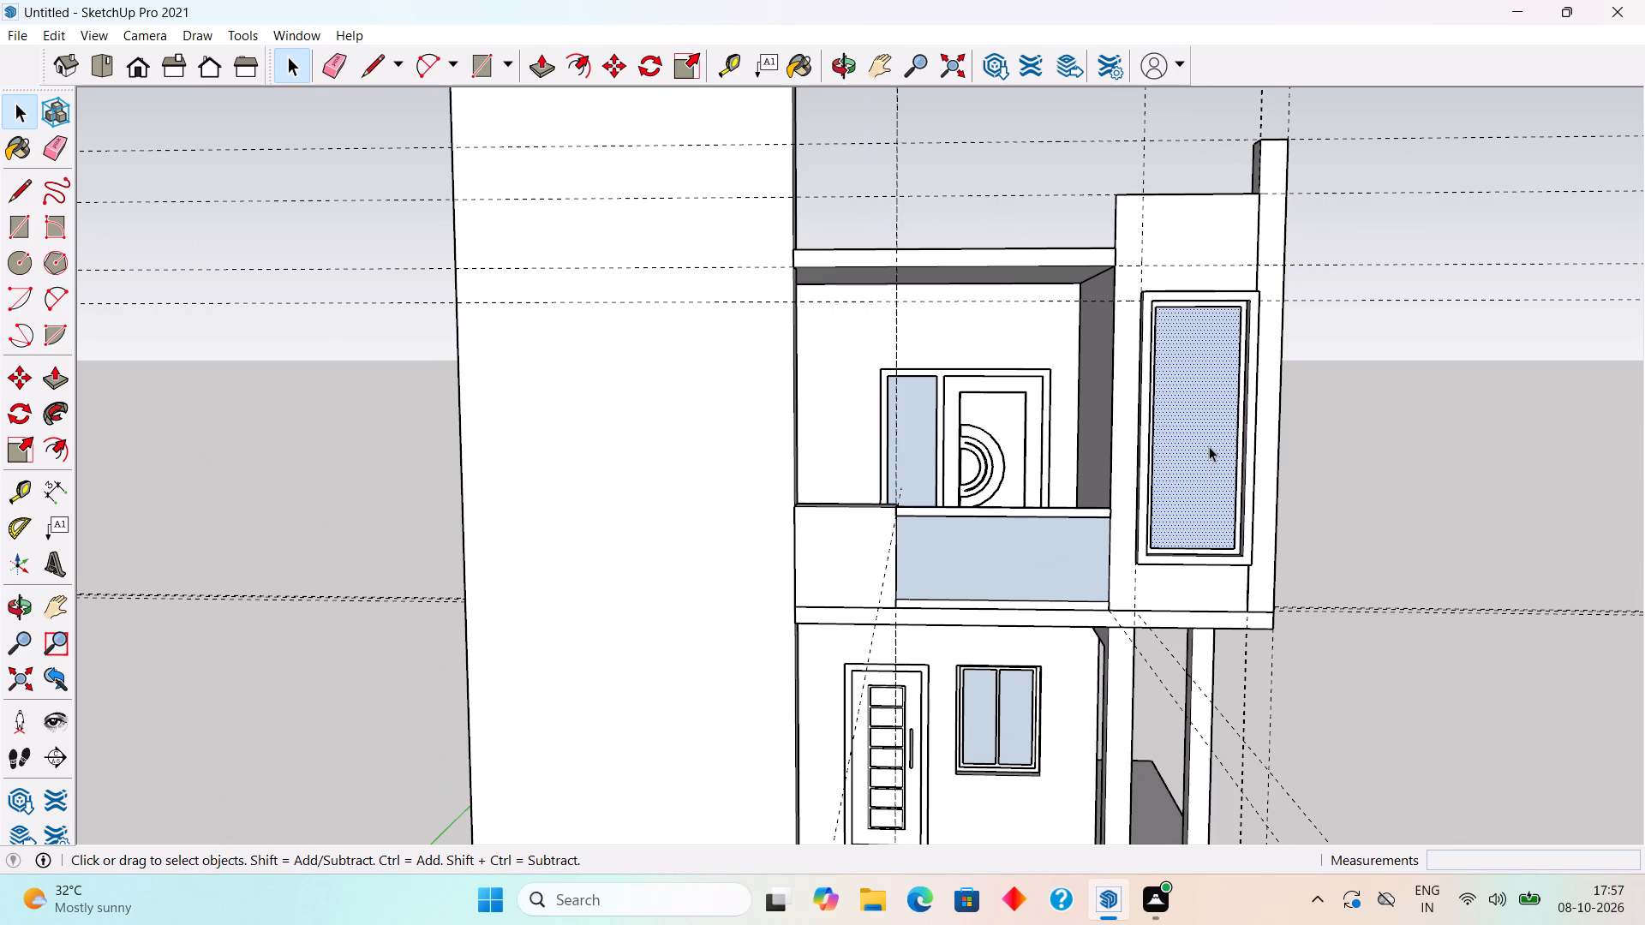
{"action": "right_click", "coordinate": [1209, 446]}
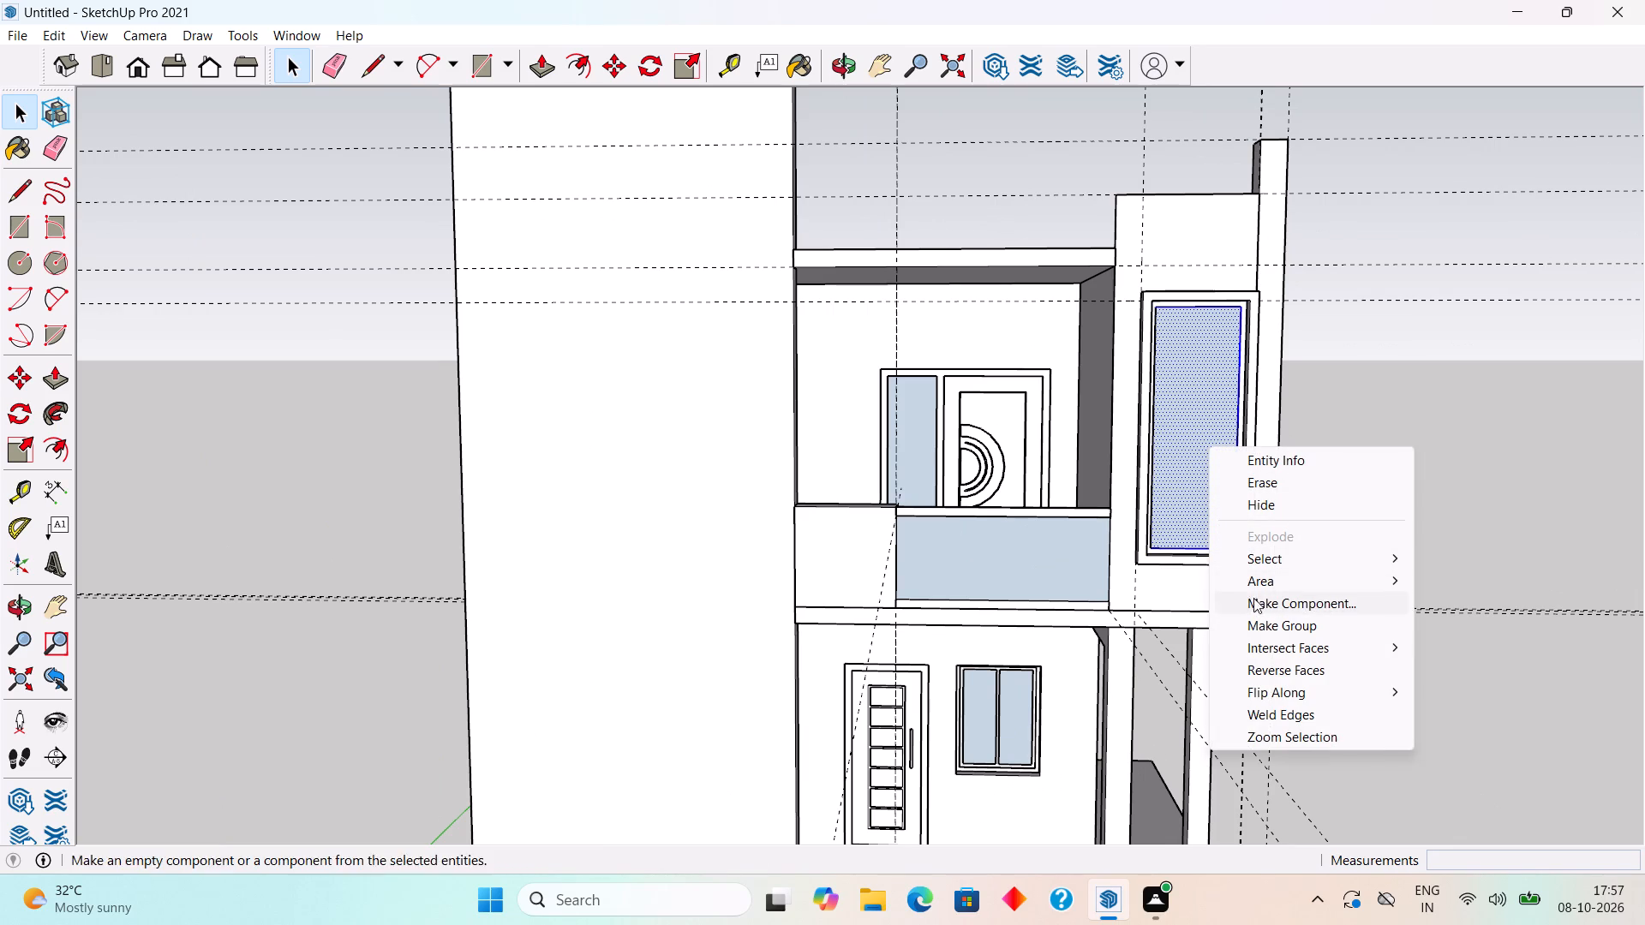
{"action": "left_click", "coordinate": [1259, 621]}
{"action": "left_click", "coordinate": [1340, 478]}
Examine how the glass pane sits in the window frame, from the room side and from the front.
{"action": "middle_click_drag", "start_coordinate": [1279, 482], "coordinate": [741, 479]}
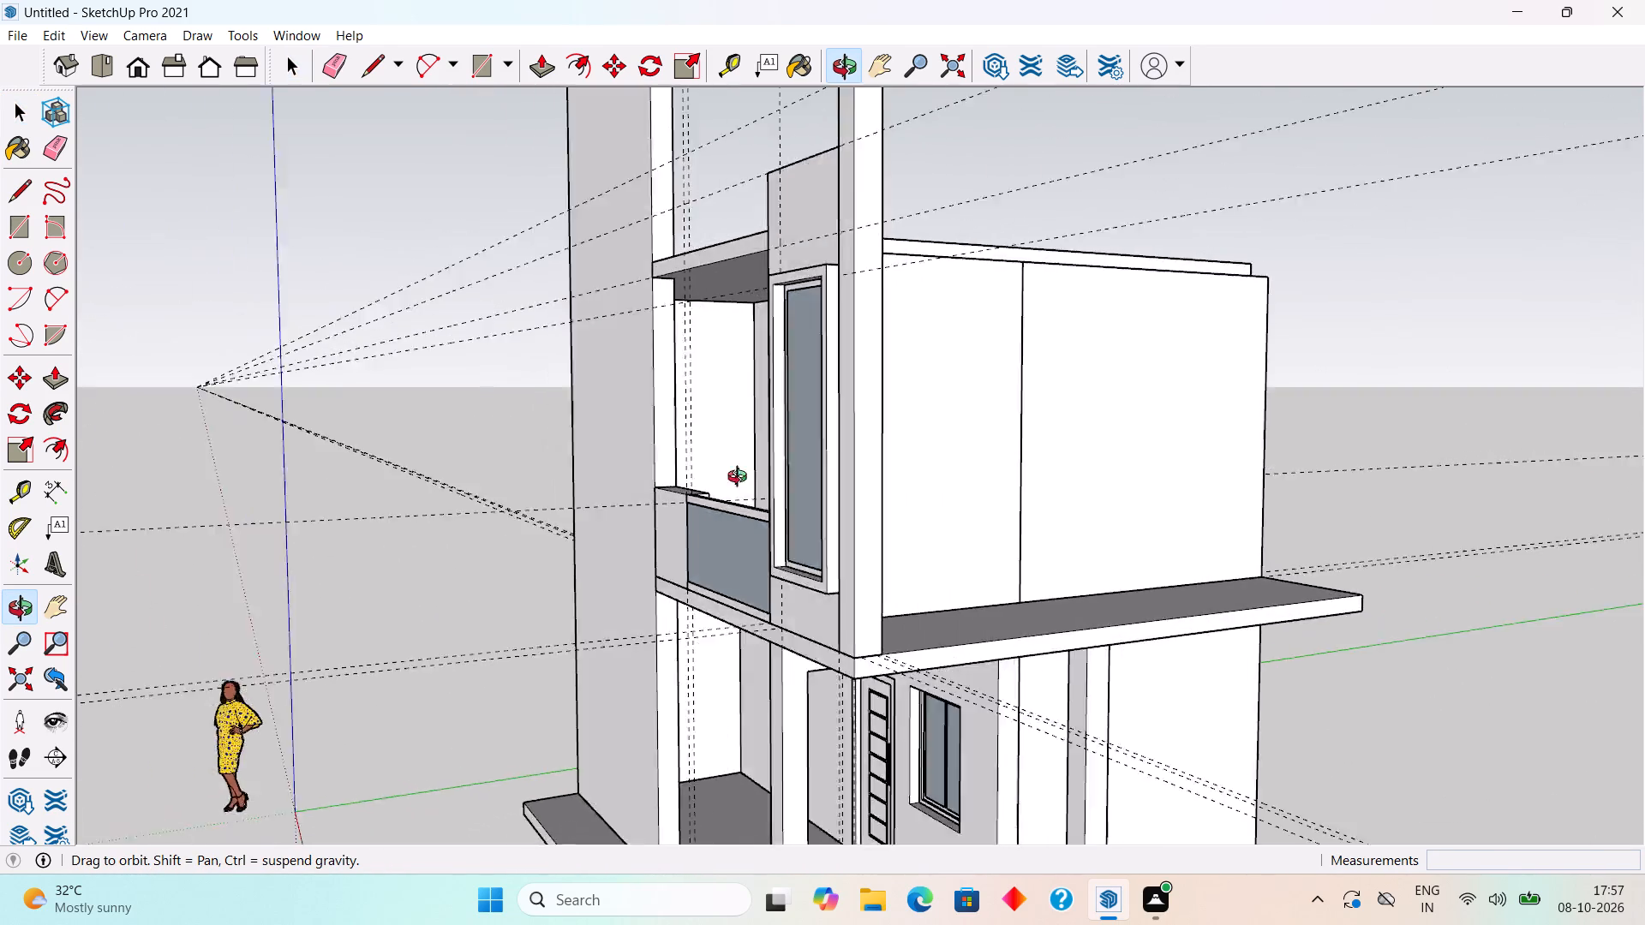
{"action": "middle_click_drag", "start_coordinate": [741, 479], "coordinate": [45, 803]}
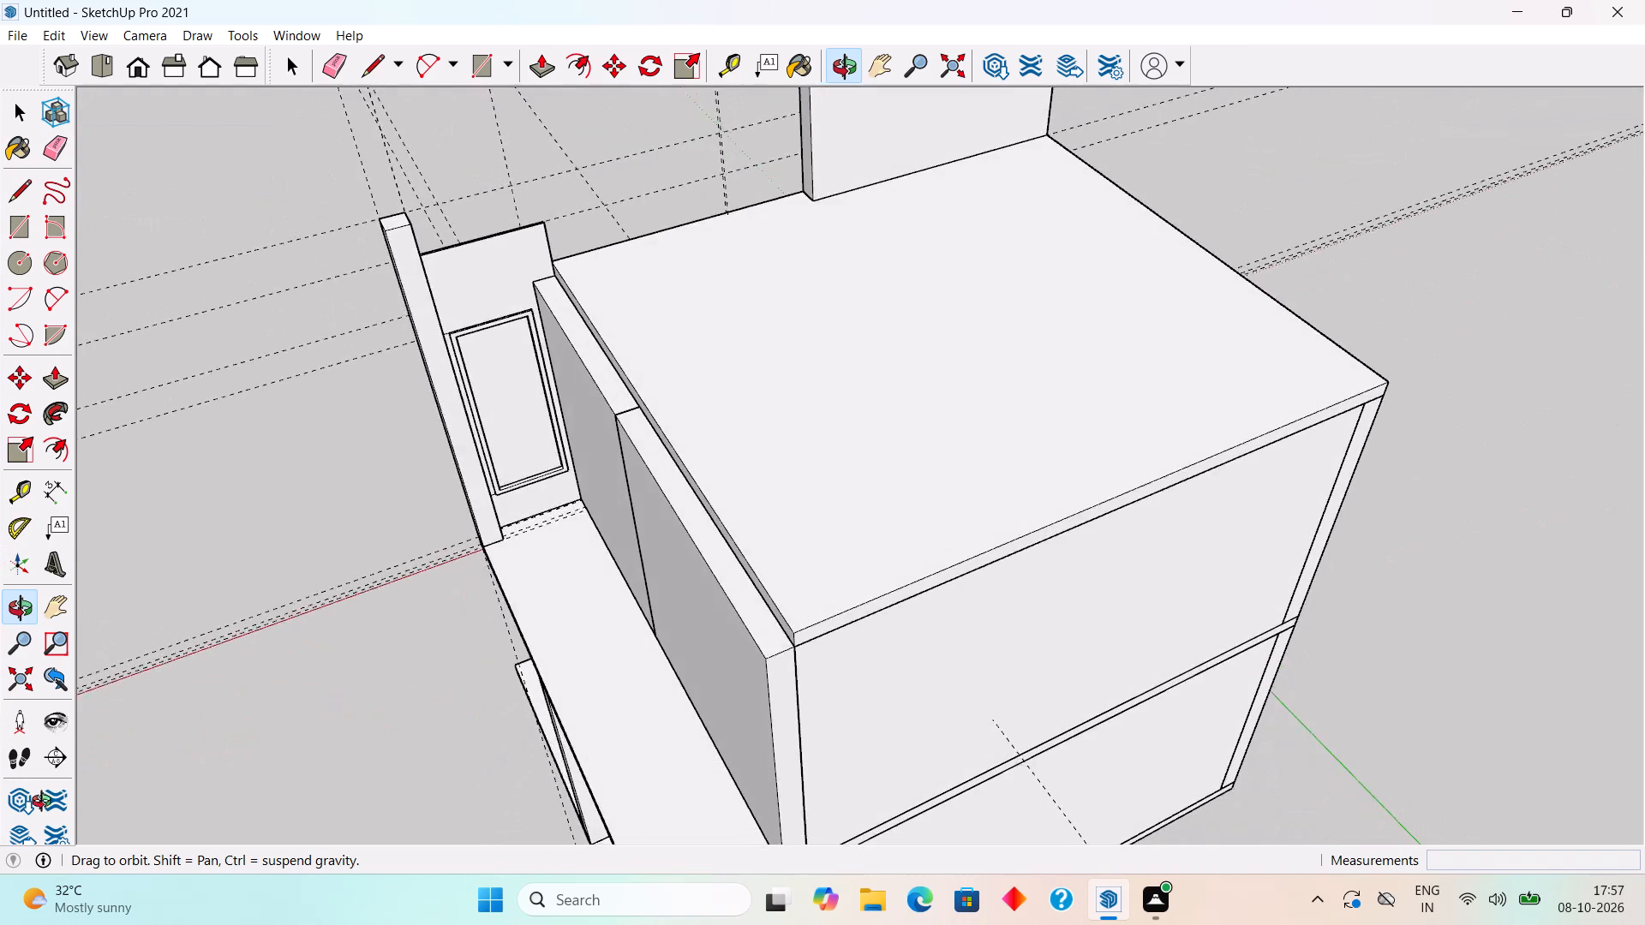
{"action": "middle_click_drag", "start_coordinate": [45, 803], "coordinate": [142, 741]}
{"action": "left_click", "coordinate": [511, 466]}
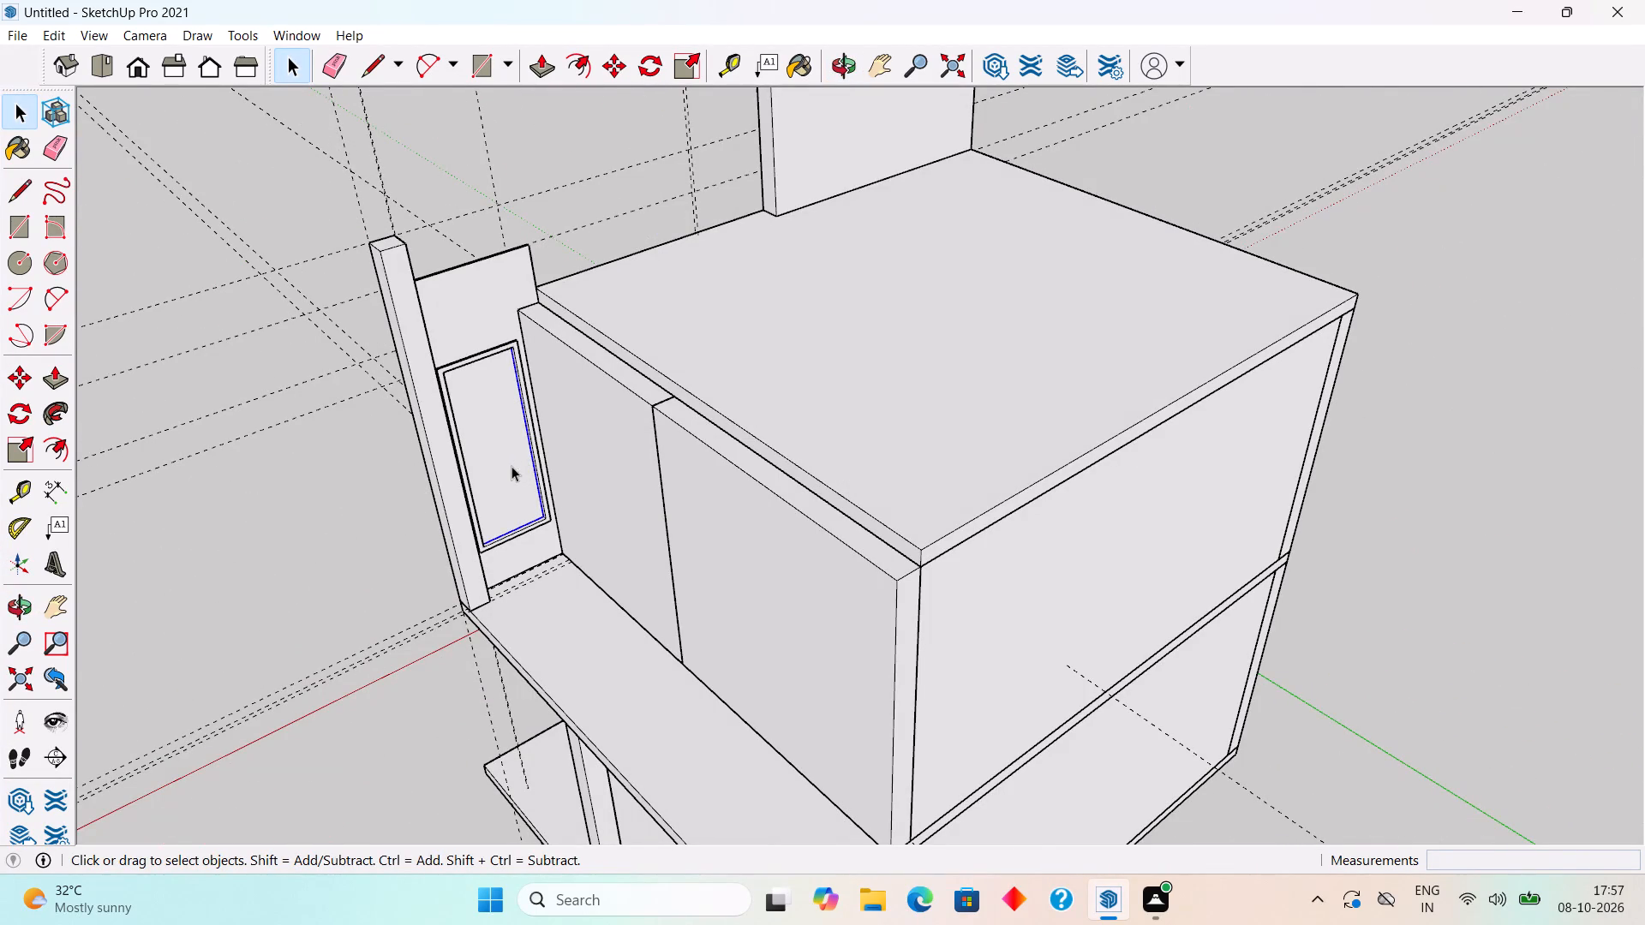
{"action": "scroll", "coordinate": [490, 490], "scroll_direction": "up", "scroll_amount": 6}
{"action": "left_click", "coordinate": [490, 490]}
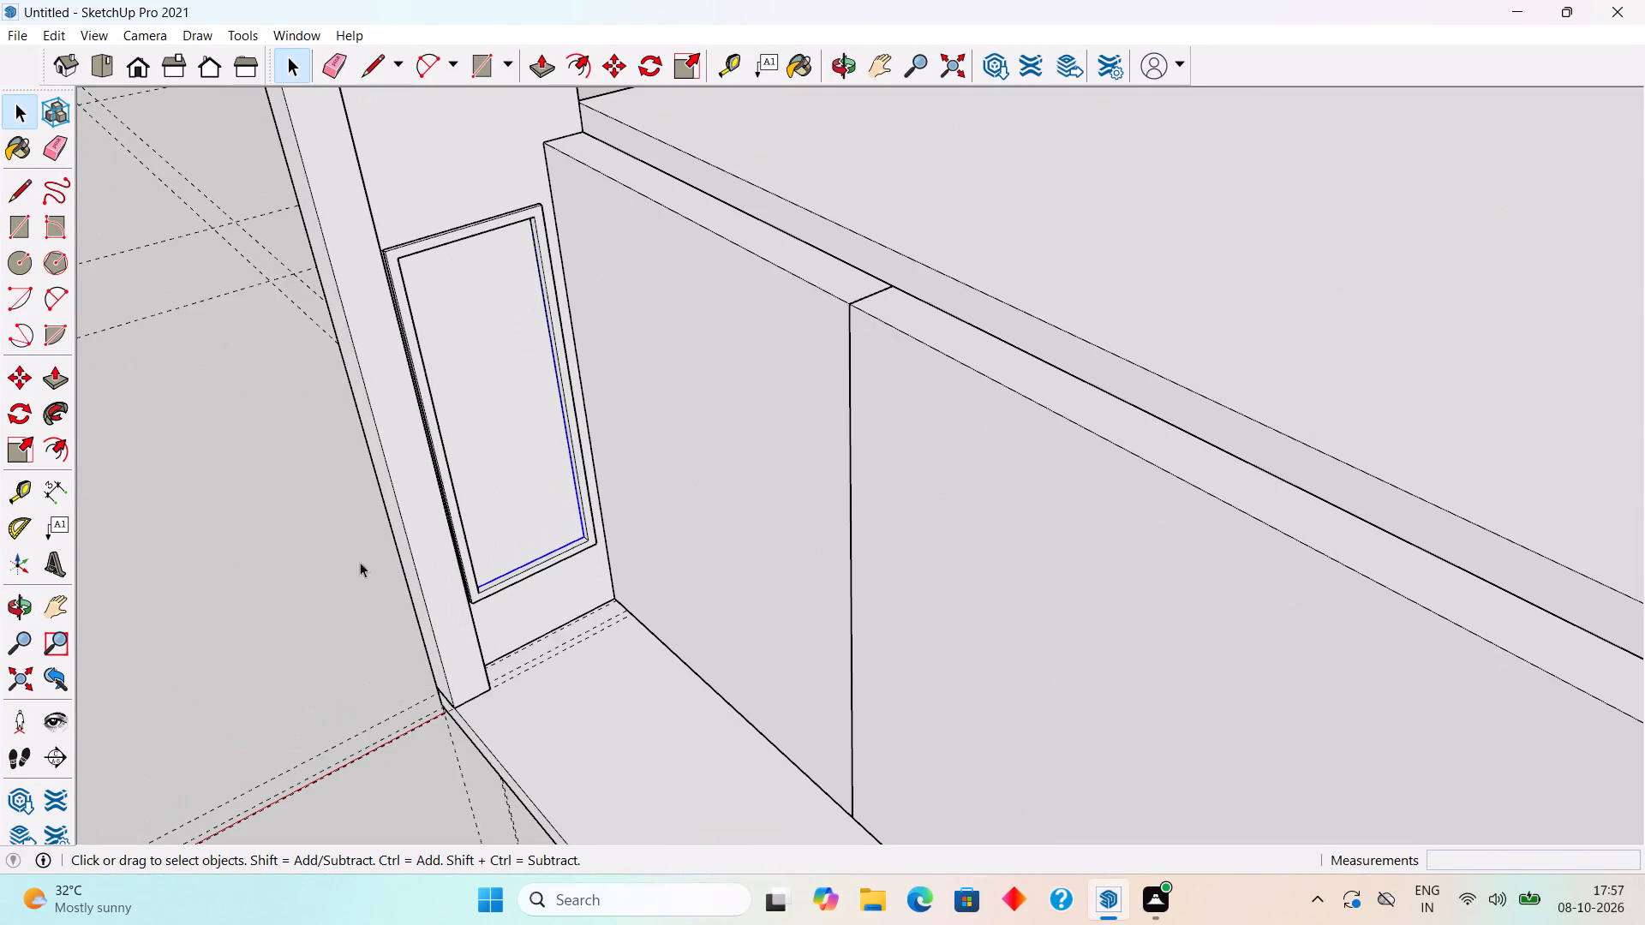
{"action": "middle_click_drag", "start_coordinate": [339, 560], "coordinate": [1267, 418]}
{"action": "scroll", "coordinate": [1175, 468], "scroll_direction": "down", "scroll_amount": 4}
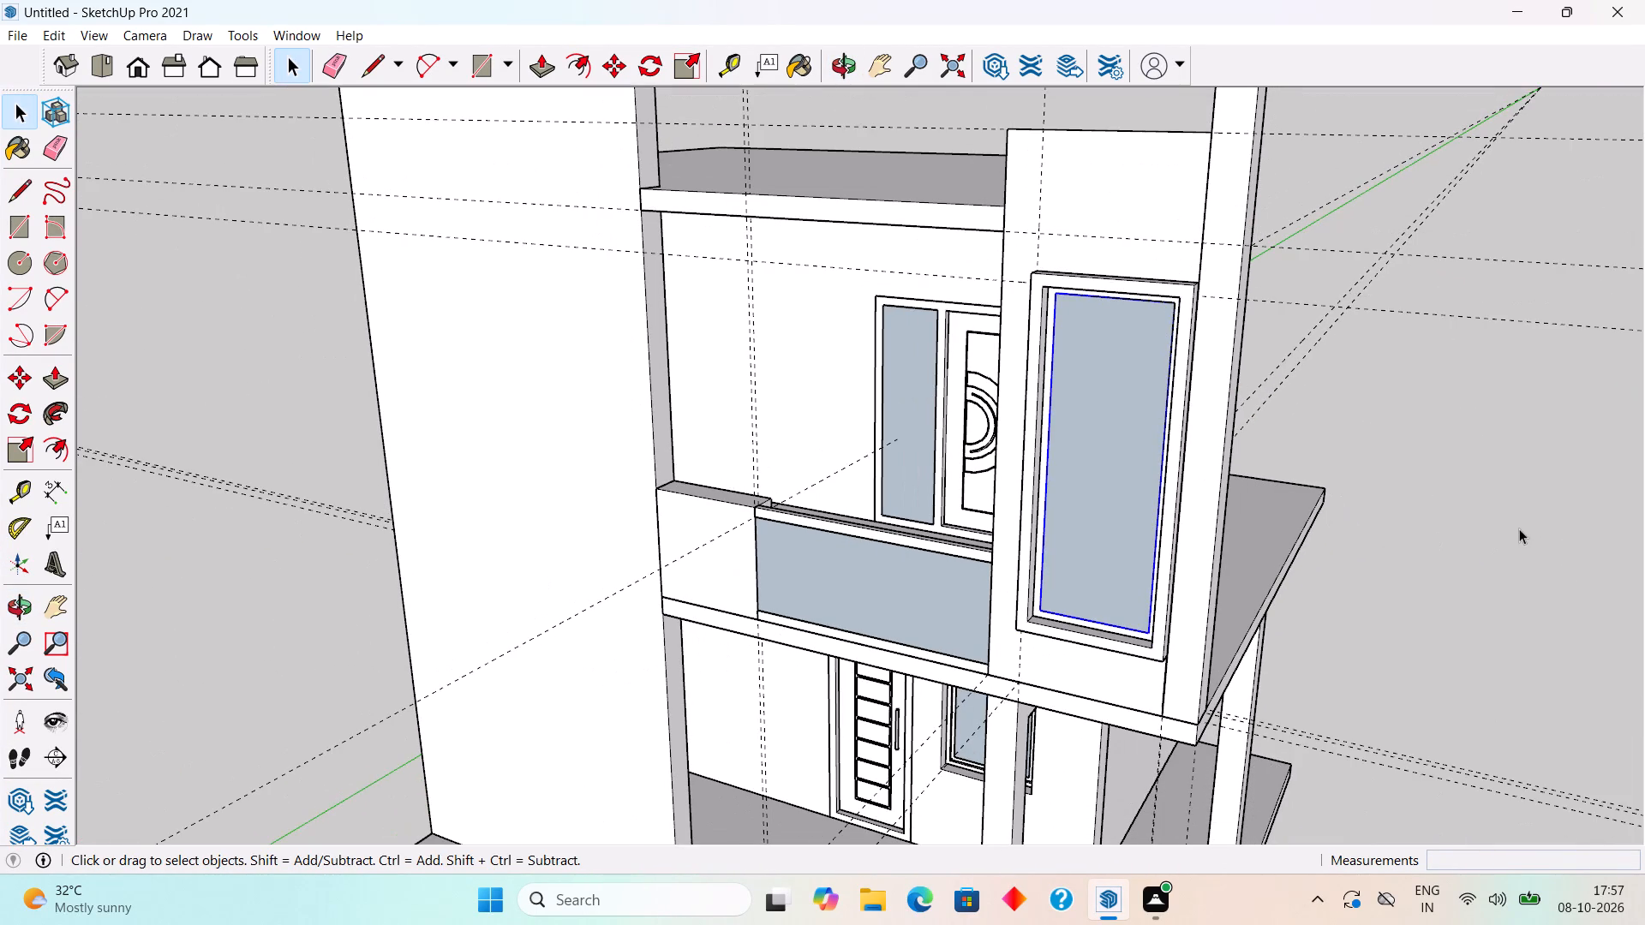
{"action": "left_click", "coordinate": [1519, 528]}
{"action": "middle_click_drag", "start_coordinate": [1085, 693], "coordinate": [1189, 619]}
{"action": "scroll", "coordinate": [1142, 642], "scroll_direction": "down", "scroll_amount": 3}
{"action": "middle_click_drag", "start_coordinate": [1221, 671], "coordinate": [1277, 611]}
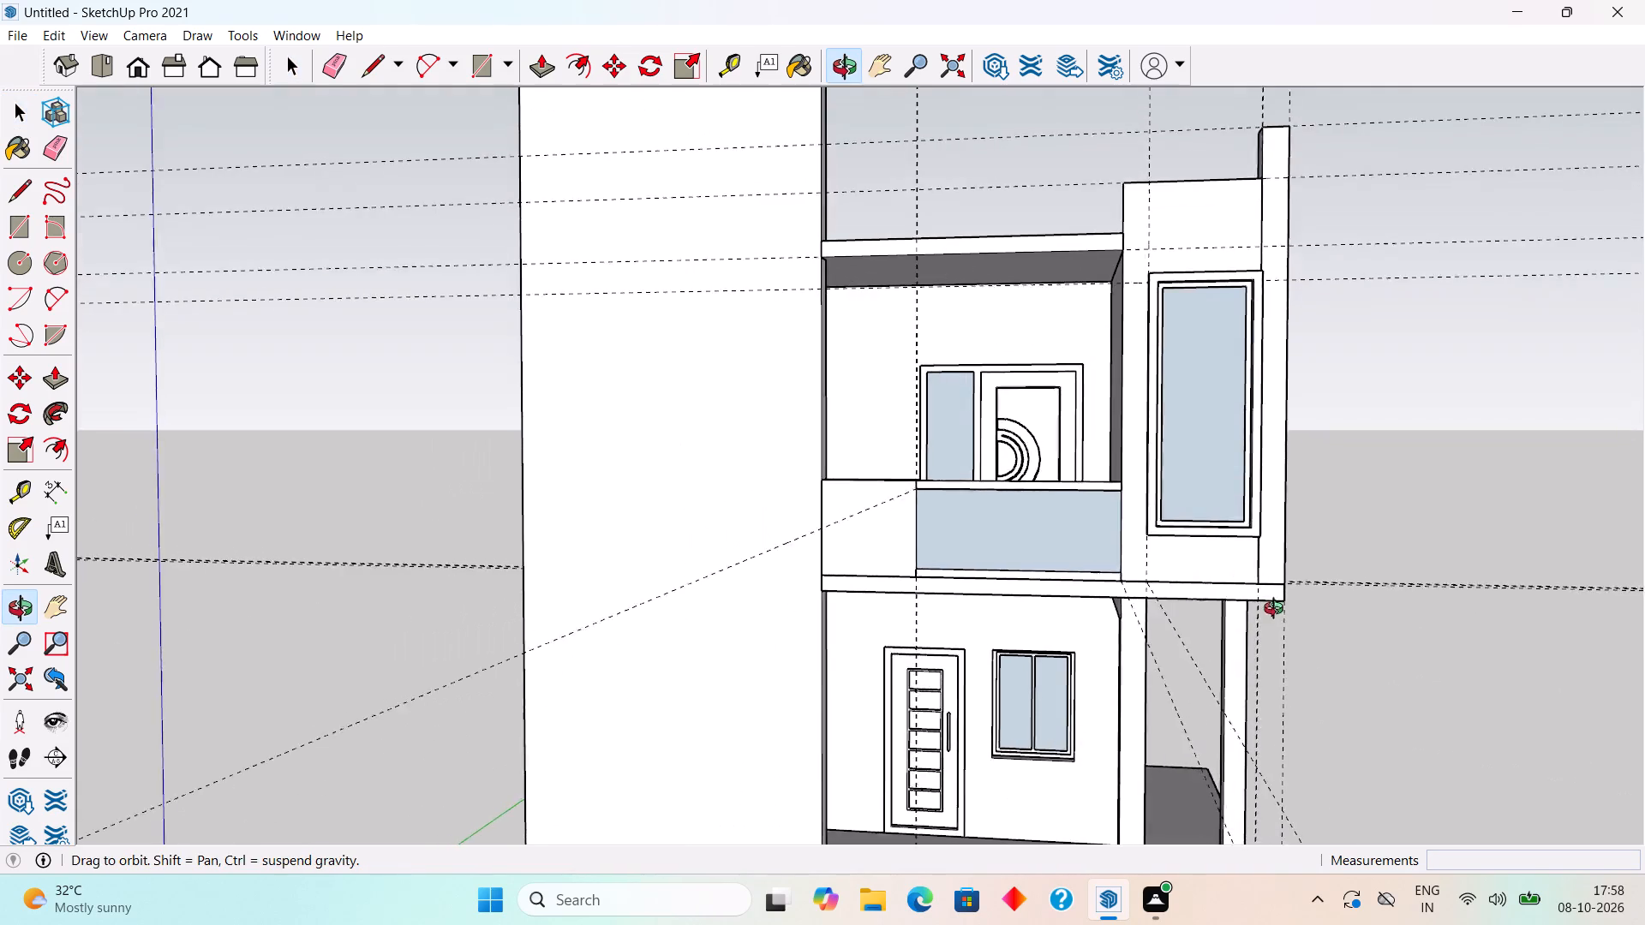
{"action": "middle_click_drag", "start_coordinate": [1277, 611], "coordinate": [1285, 563]}
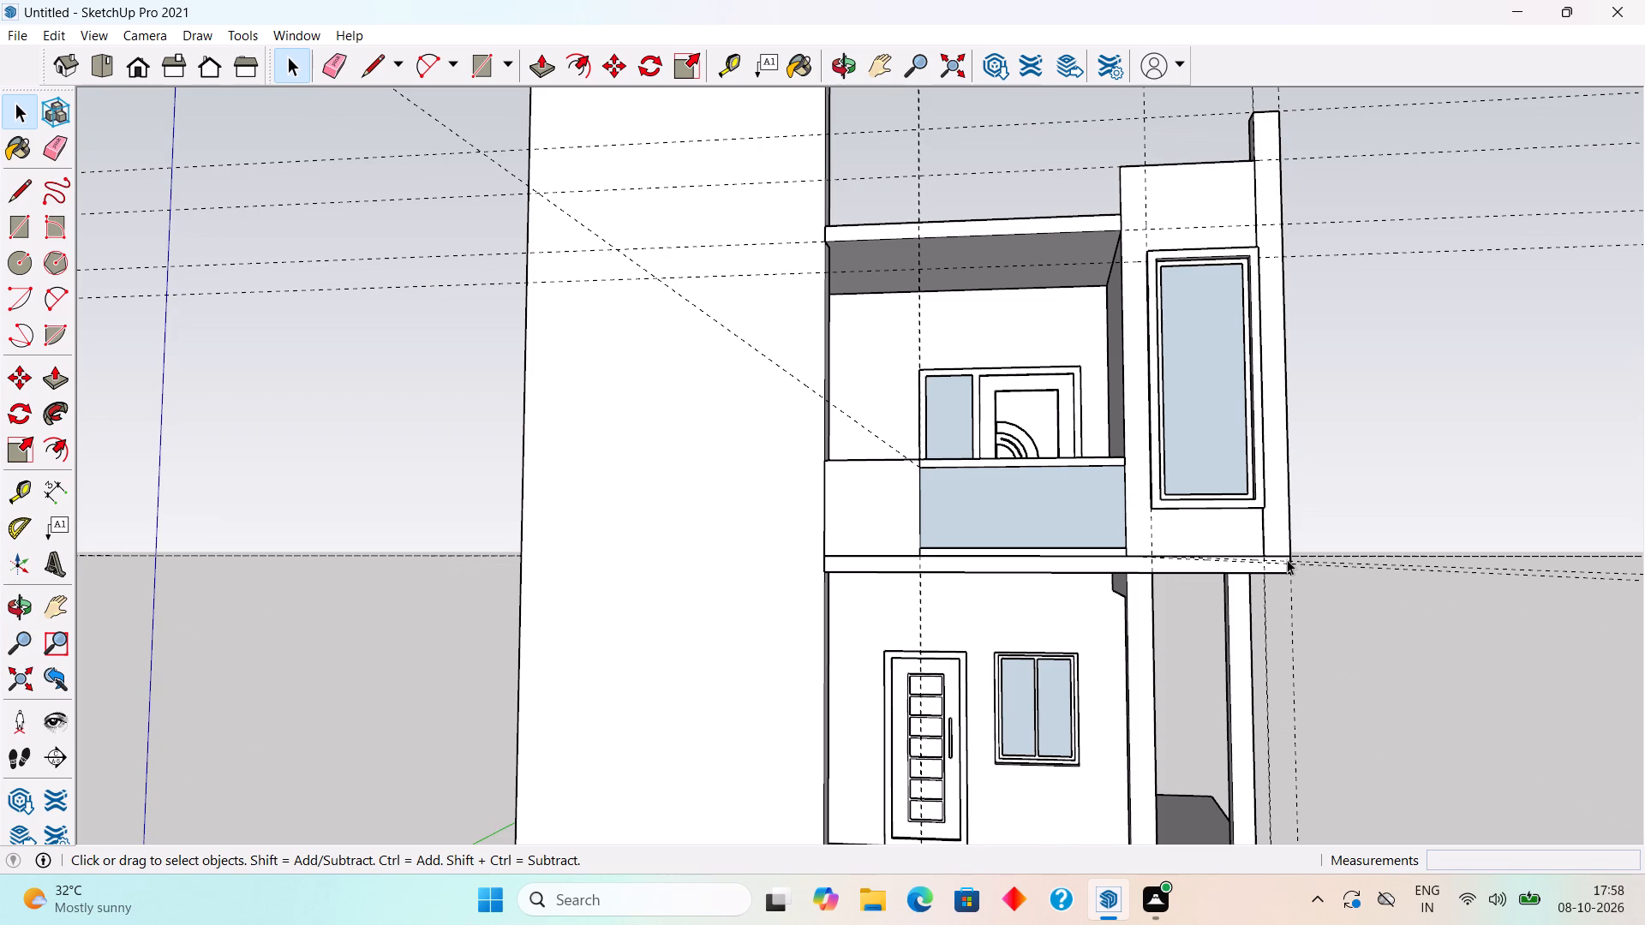
{"action": "scroll", "coordinate": [1287, 570], "scroll_direction": "down", "scroll_amount": 5}
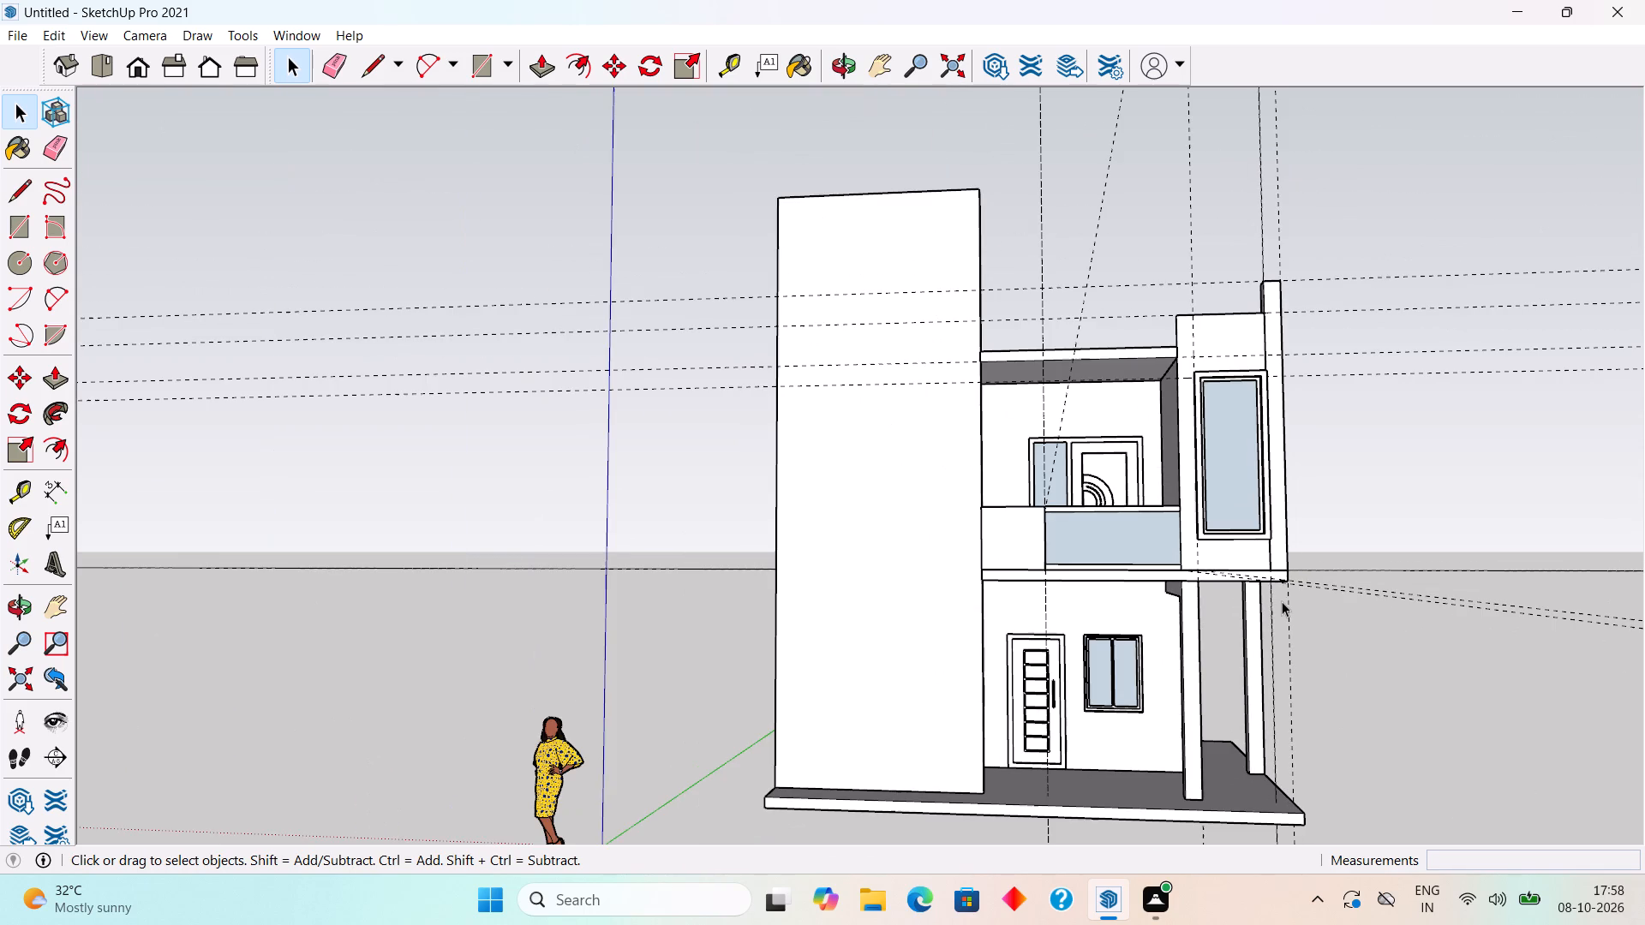
{"action": "middle_click_drag", "start_coordinate": [1153, 343], "coordinate": [1176, 486]}
{"action": "scroll", "coordinate": [1176, 486], "scroll_direction": "up", "scroll_amount": 2}
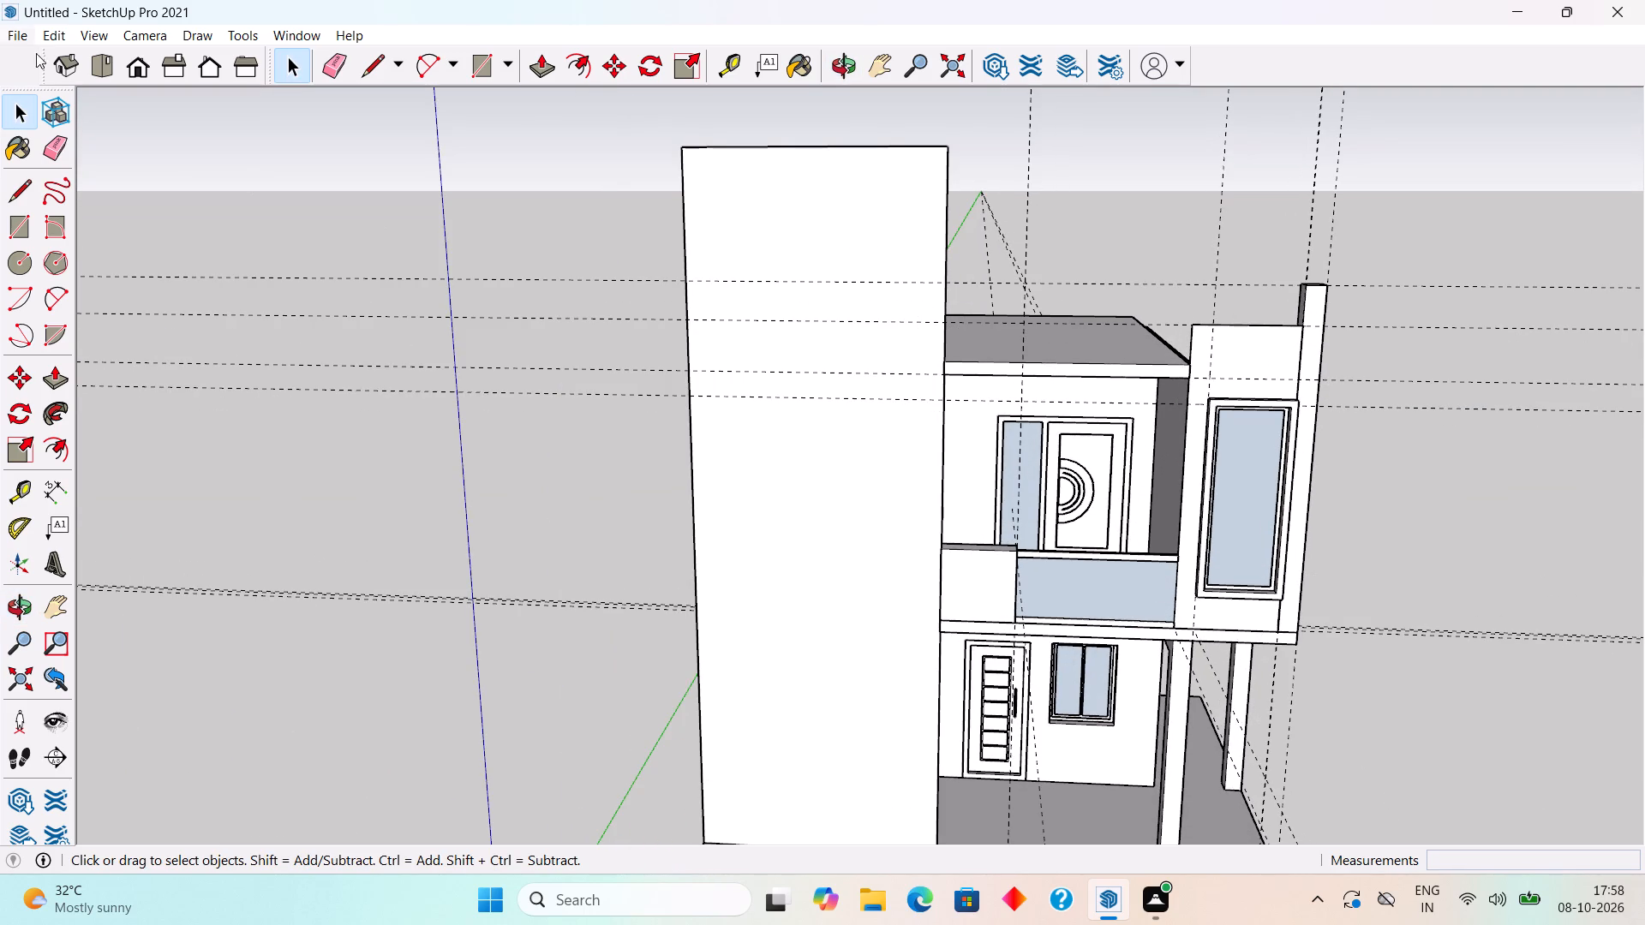
Delete all the guides in the model.
{"action": "left_click", "coordinate": [63, 42]}
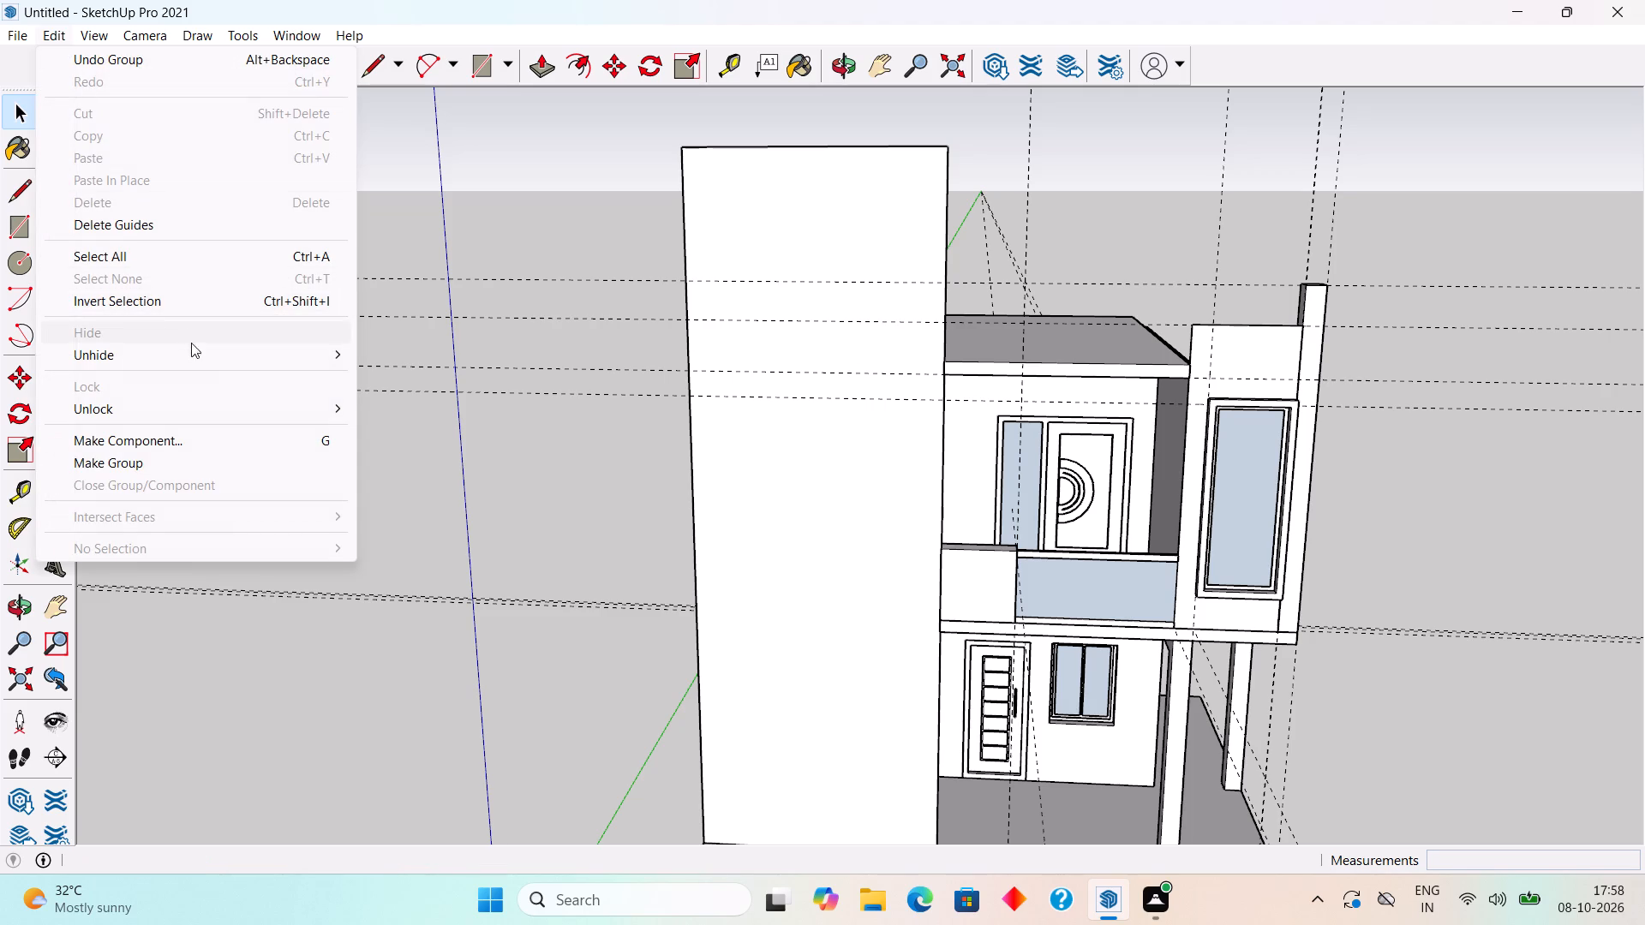
{"action": "left_click", "coordinate": [186, 227]}
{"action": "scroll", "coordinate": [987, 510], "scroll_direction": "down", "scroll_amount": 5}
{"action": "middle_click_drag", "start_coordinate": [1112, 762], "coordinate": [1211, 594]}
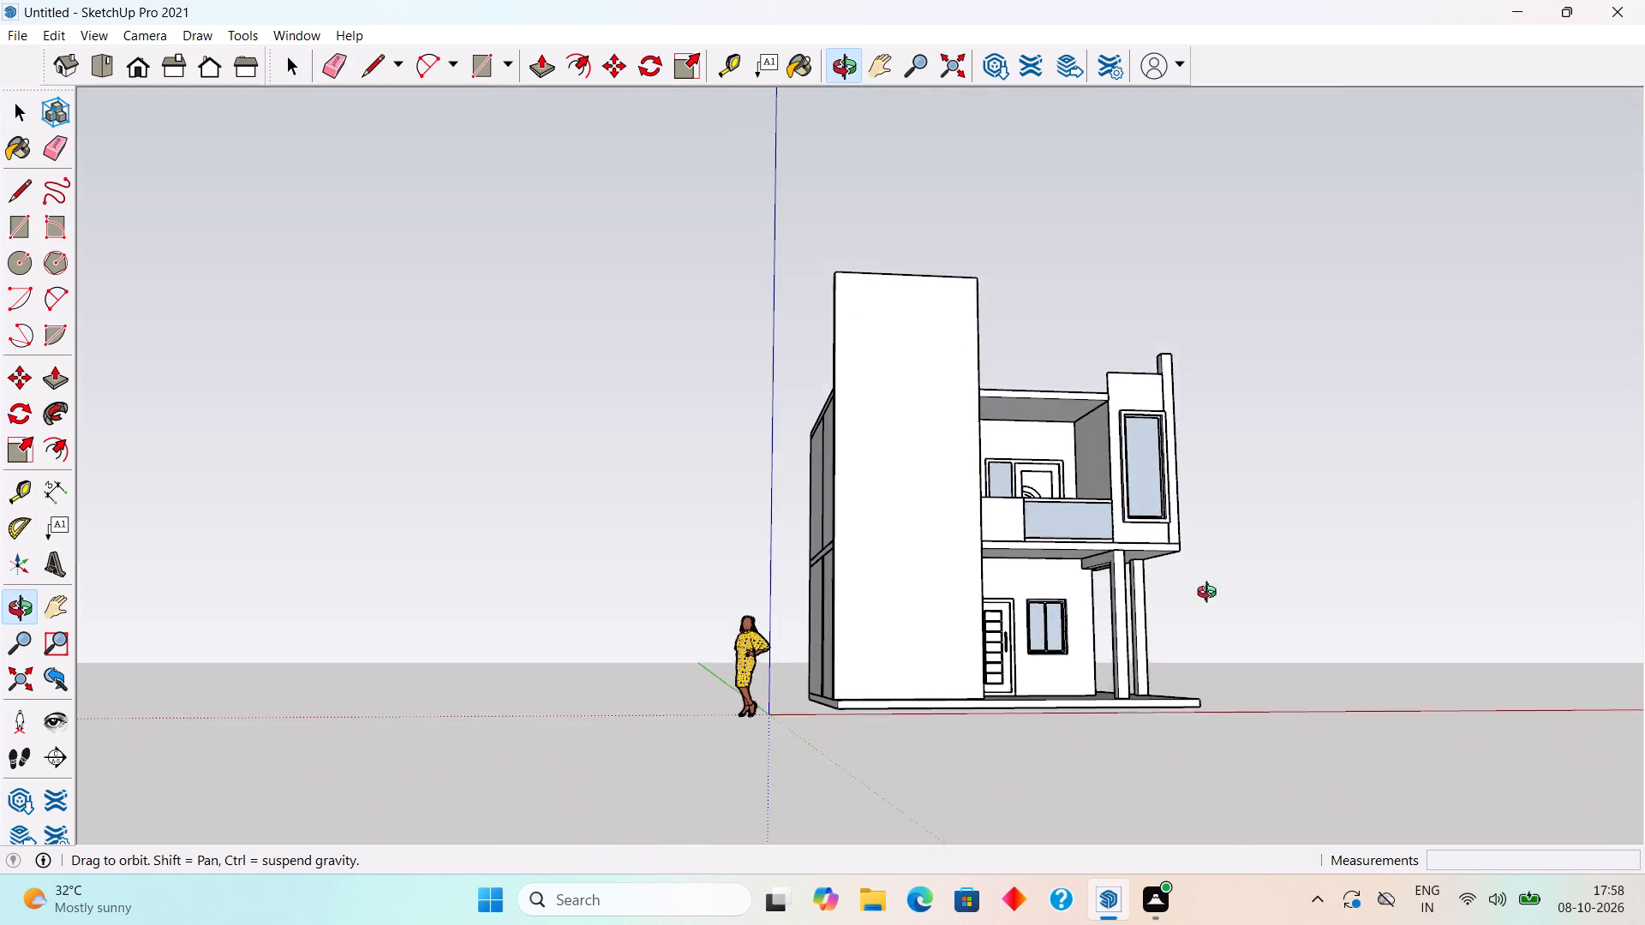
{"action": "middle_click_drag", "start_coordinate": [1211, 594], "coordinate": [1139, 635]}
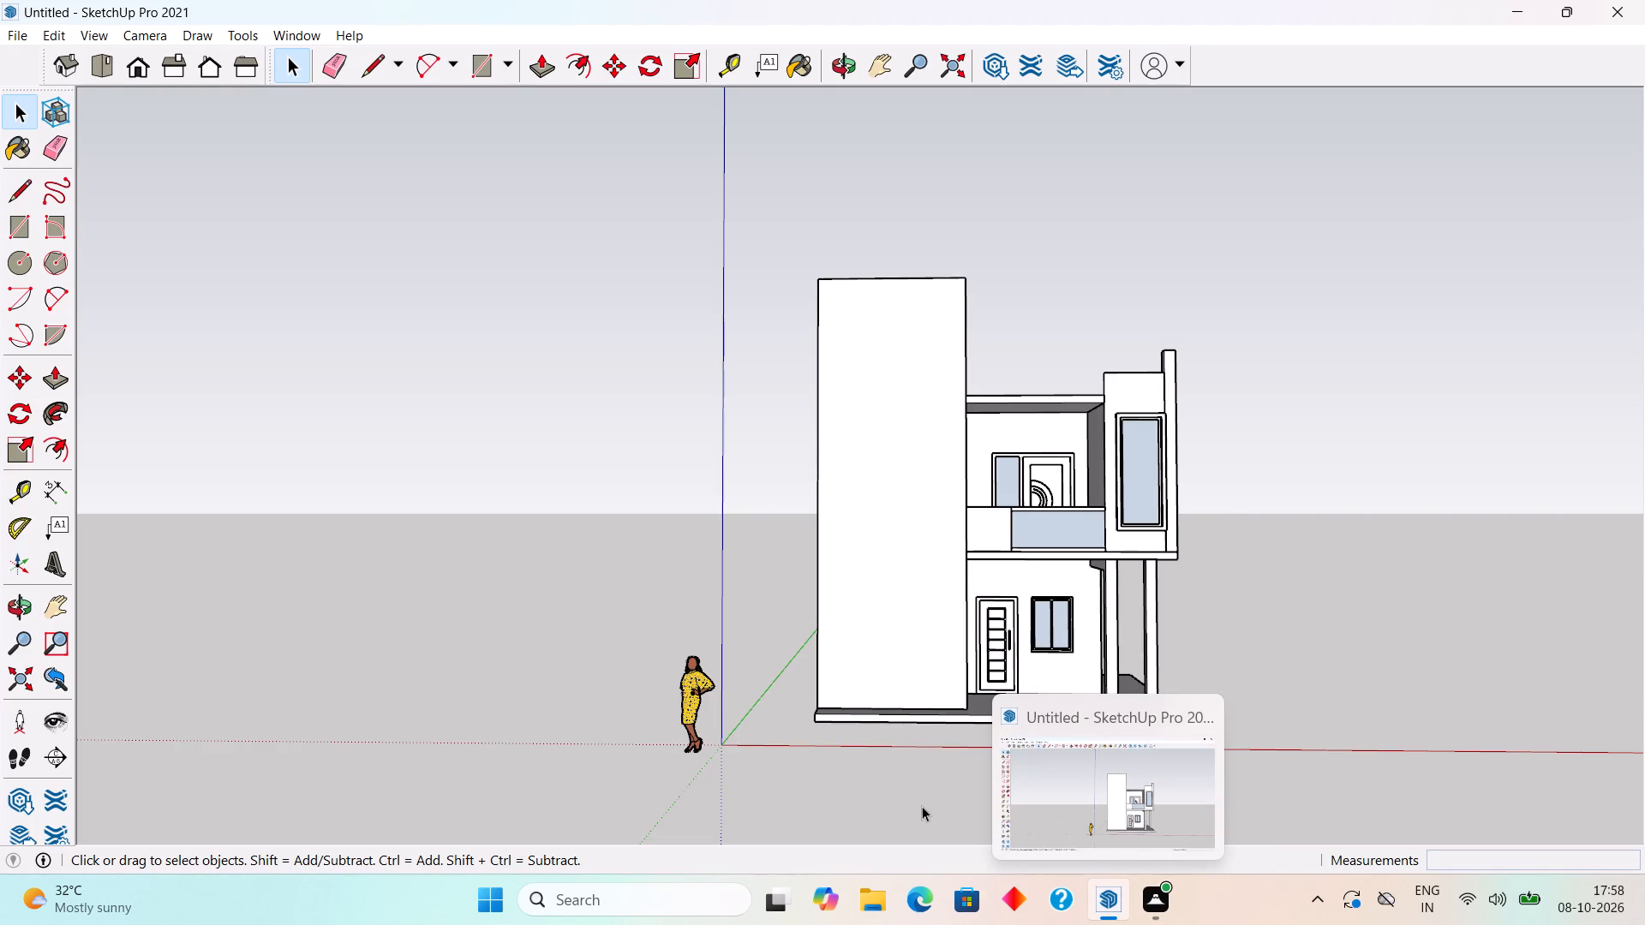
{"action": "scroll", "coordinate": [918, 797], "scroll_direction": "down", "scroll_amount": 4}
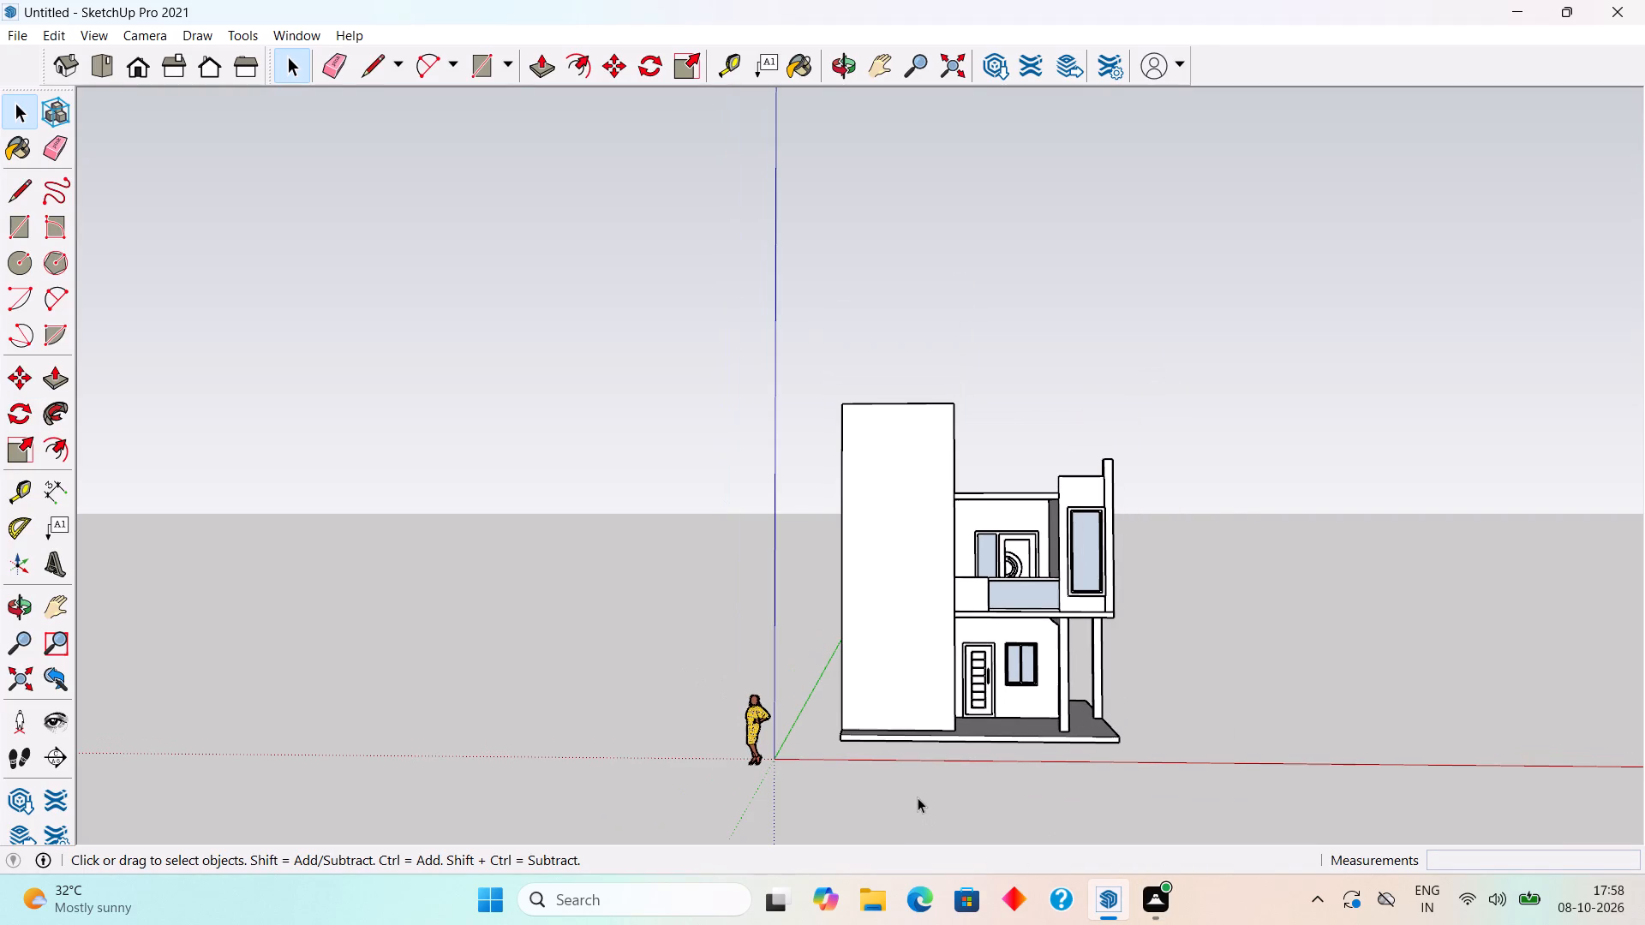
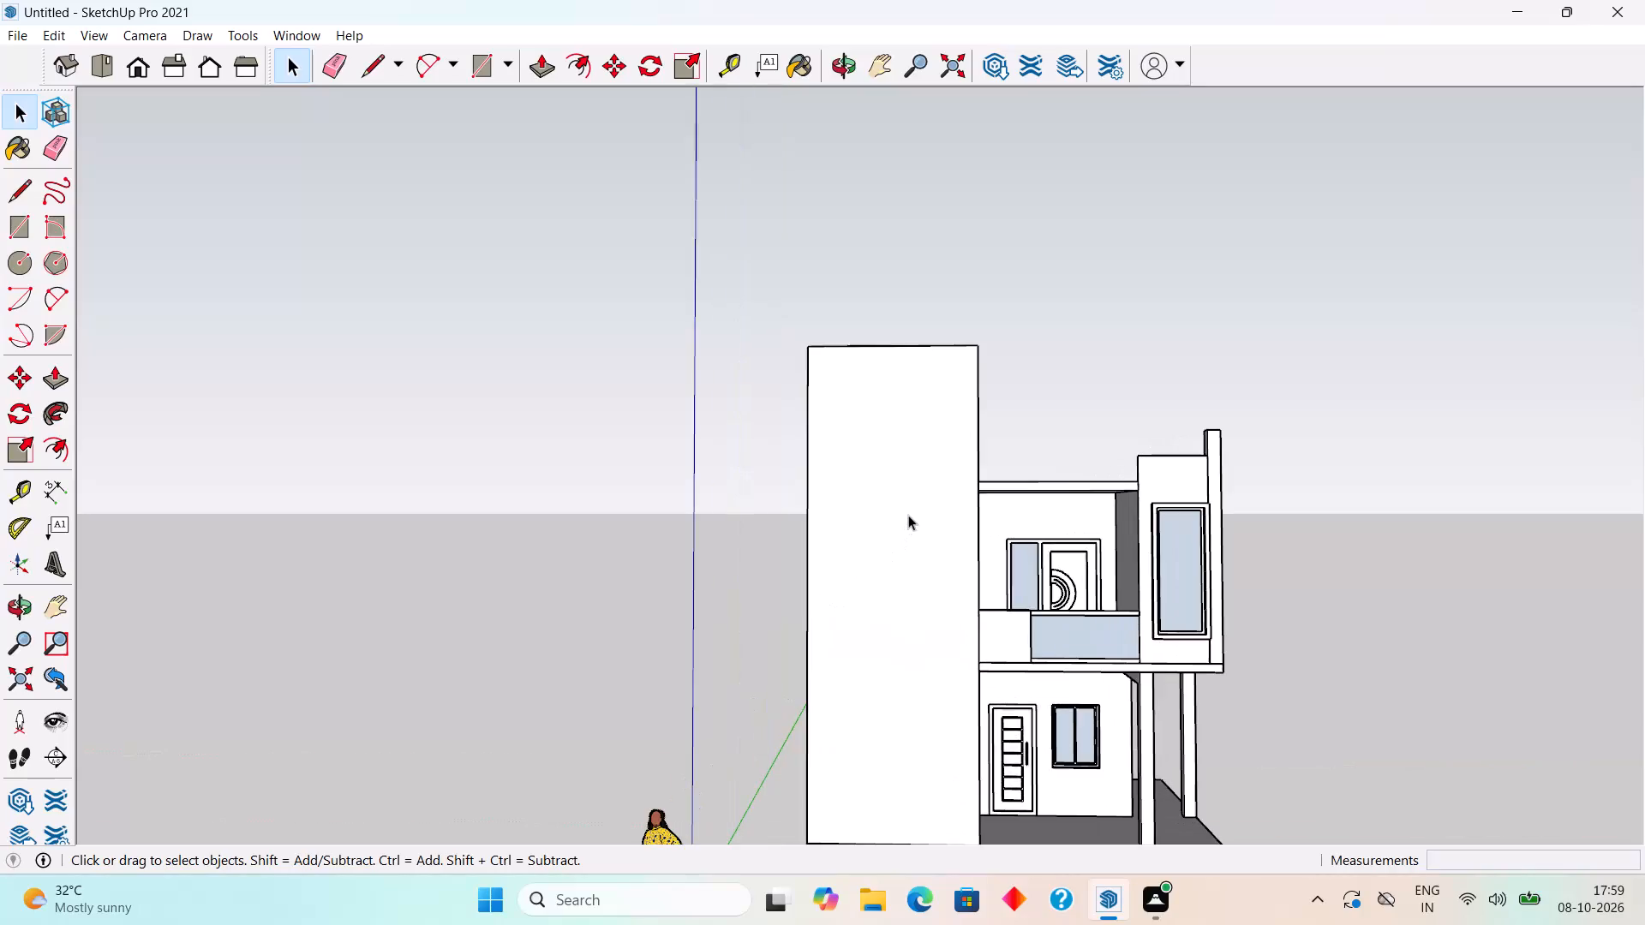
Open the roof slab for editing and draw a 6" vertical edge across its side face at the thin front wall panel.
{"action": "scroll", "coordinate": [1084, 469], "scroll_direction": "up", "scroll_amount": 8}
{"action": "middle_click_drag", "start_coordinate": [1151, 510], "coordinate": [1184, 656]}
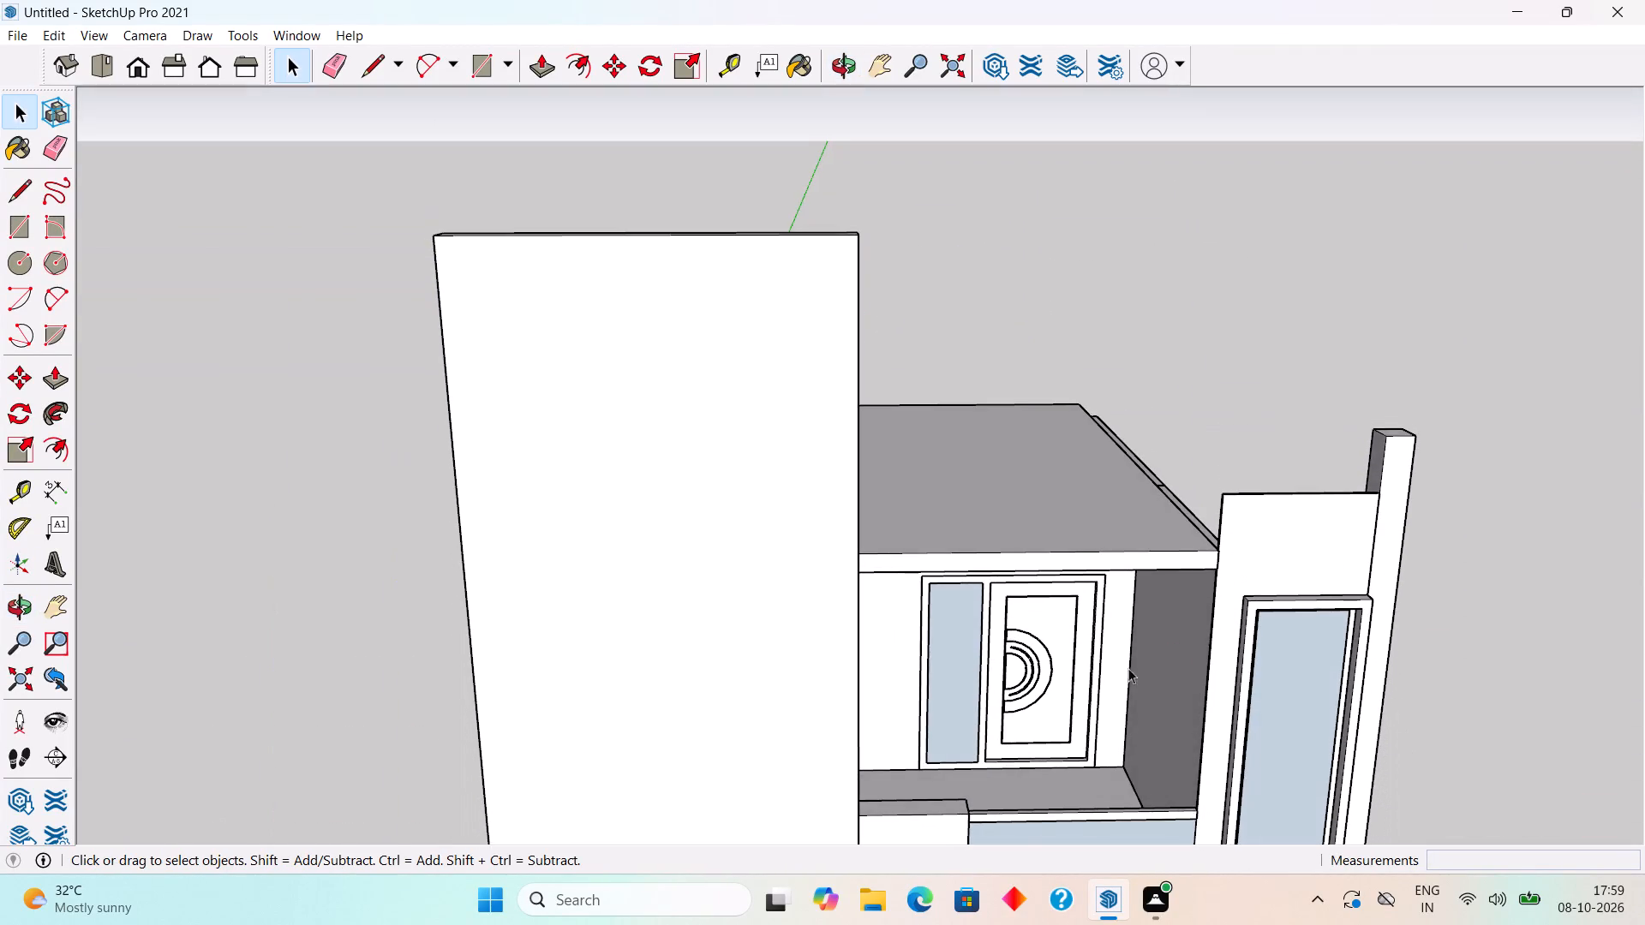
{"action": "scroll", "coordinate": [882, 568], "scroll_direction": "up", "scroll_amount": 4}
{"action": "middle_click_drag", "start_coordinate": [1291, 585], "coordinate": [1071, 695]}
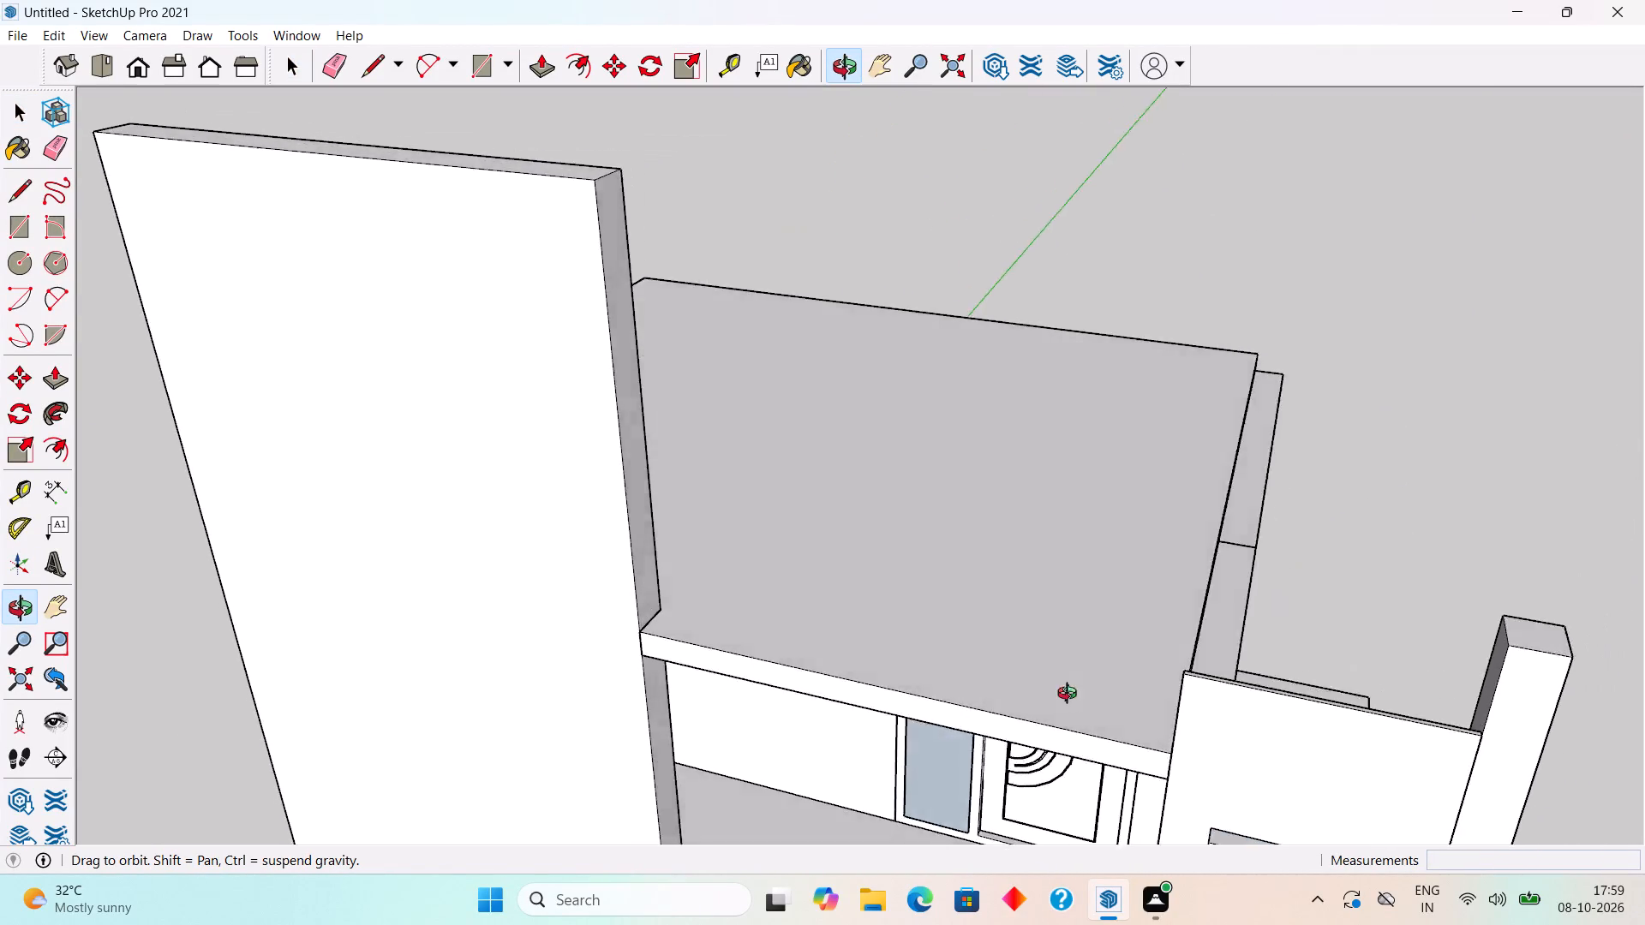
{"action": "middle_click_drag", "start_coordinate": [1071, 695], "coordinate": [892, 653]}
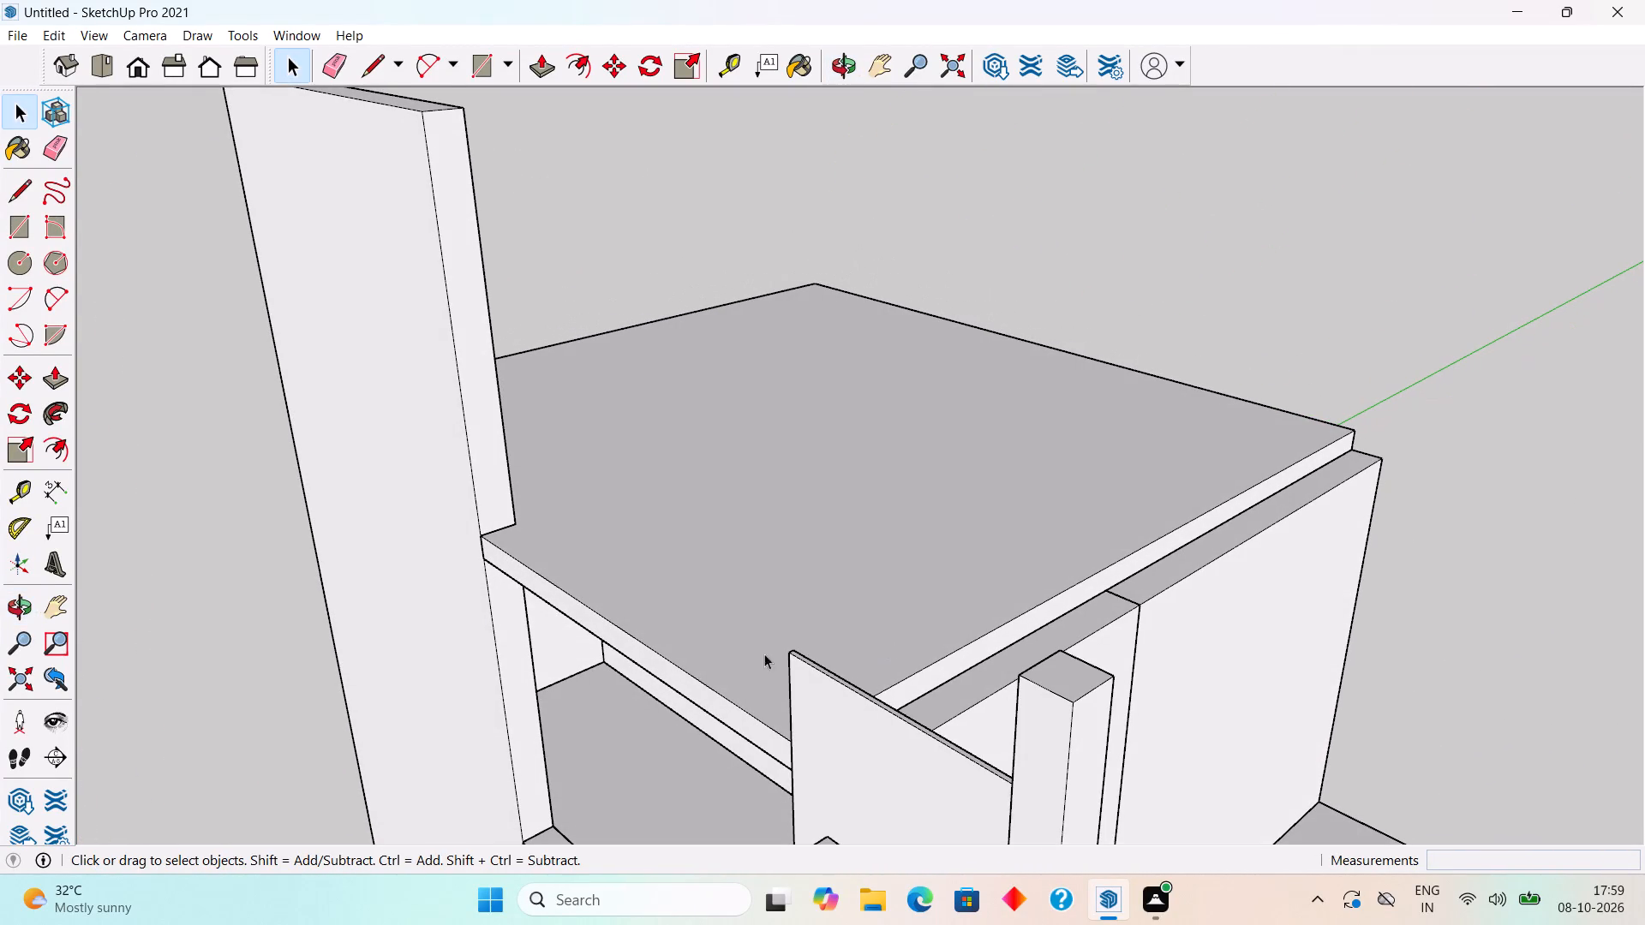
{"action": "middle_click_drag", "start_coordinate": [837, 765], "coordinate": [525, 786]}
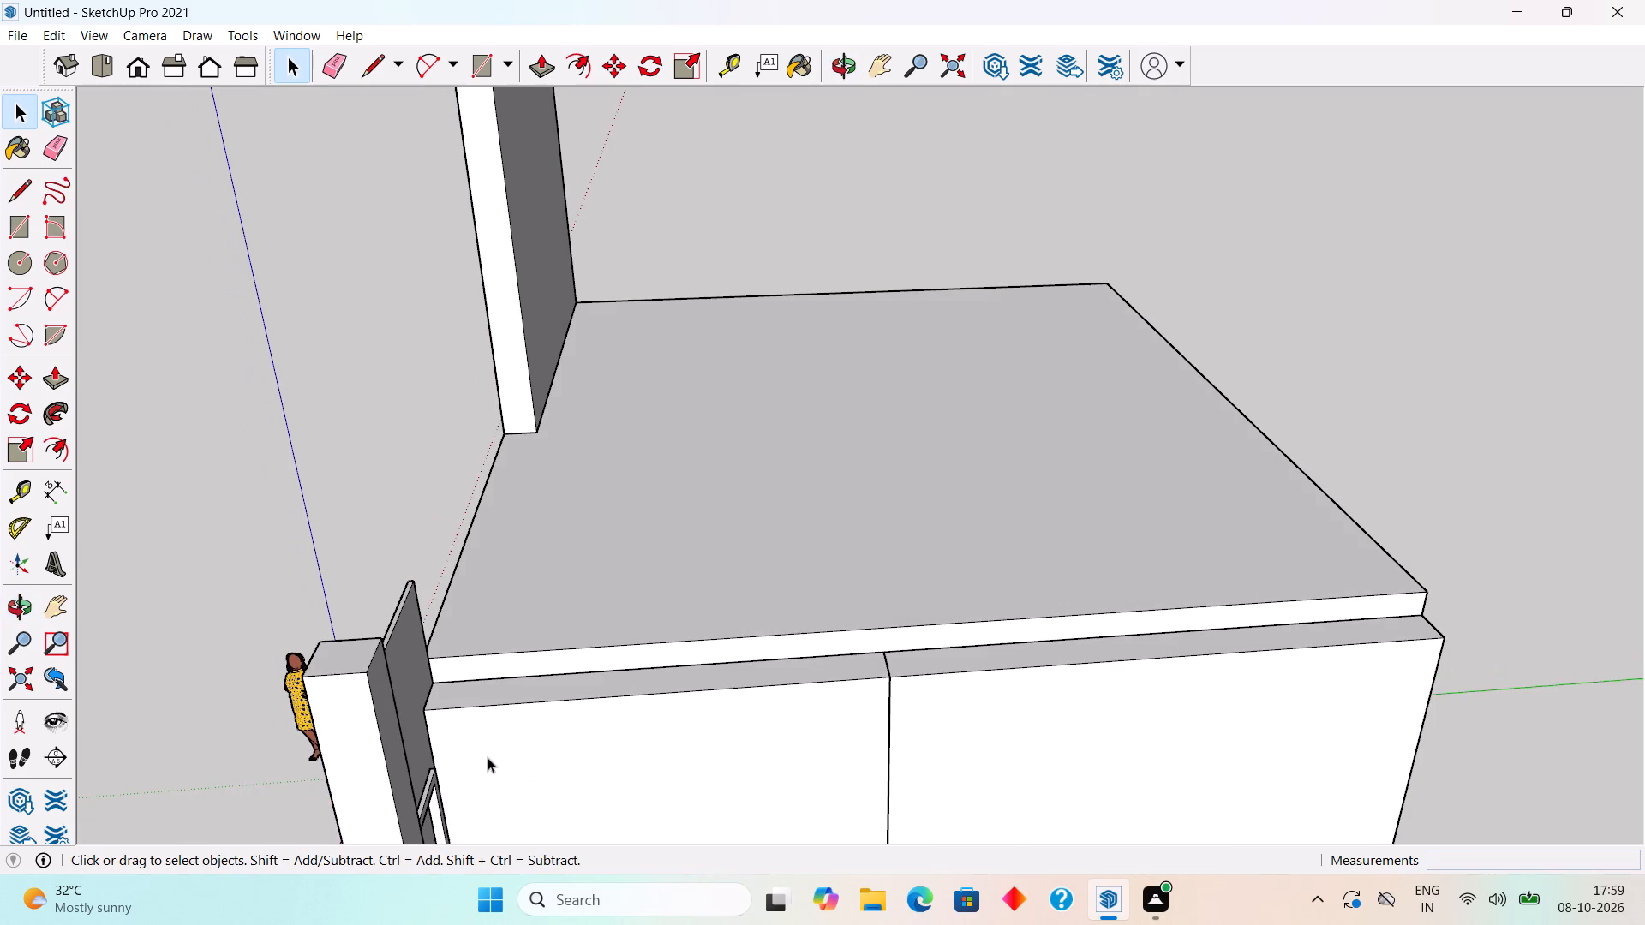
{"action": "scroll", "coordinate": [425, 676], "scroll_direction": "up", "scroll_amount": 10}
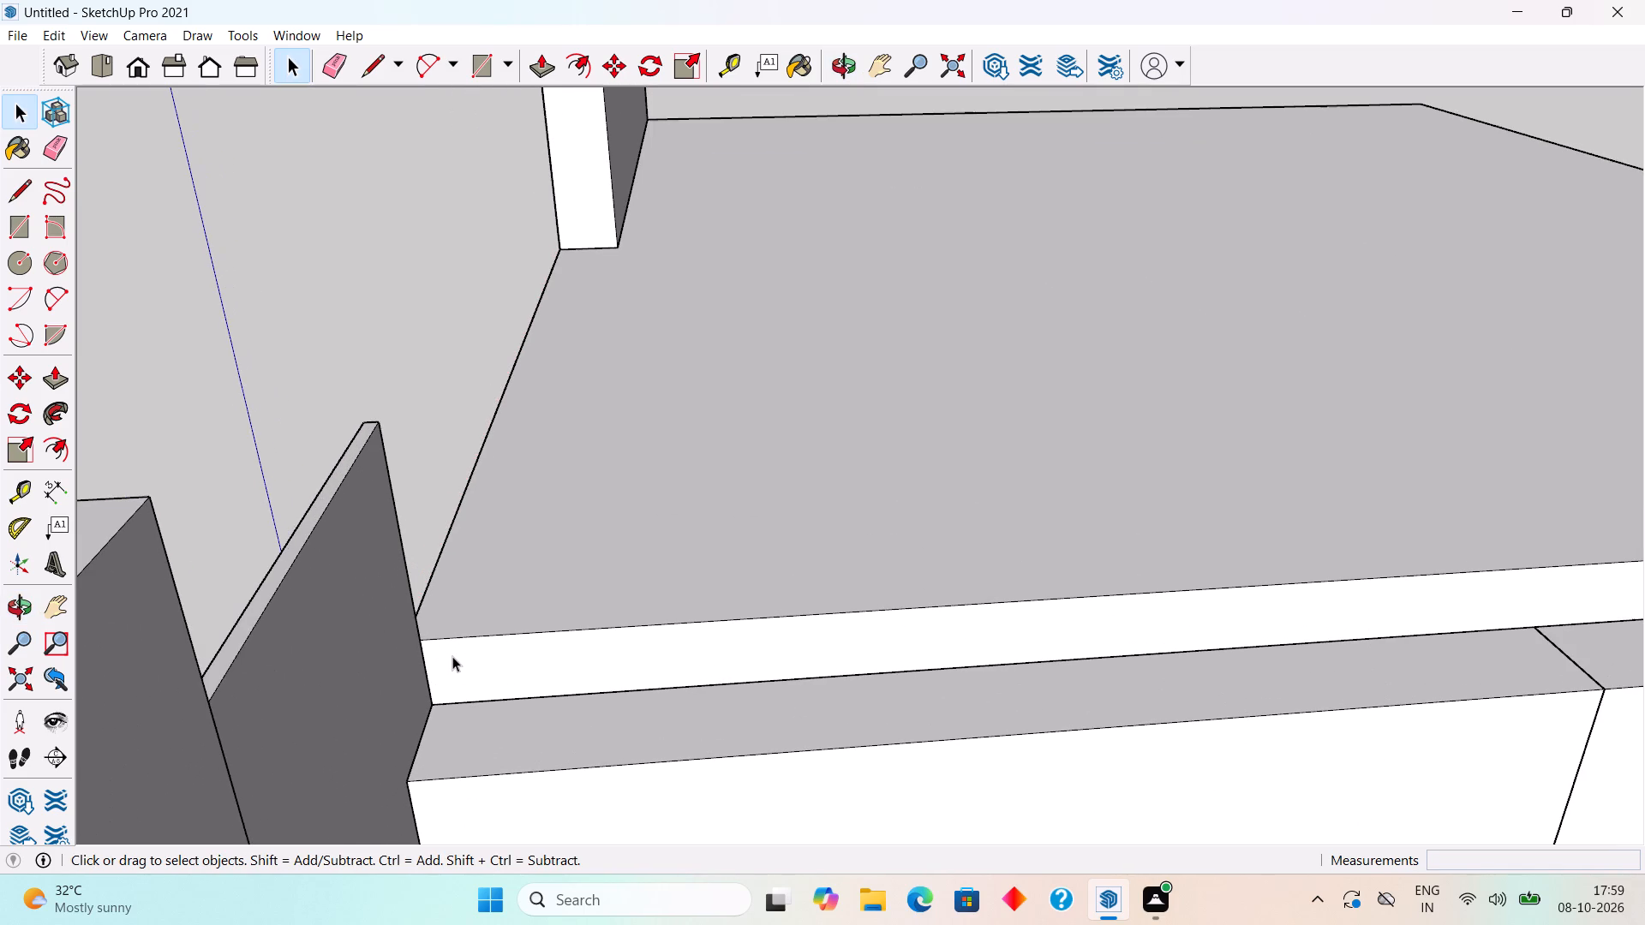
{"action": "scroll", "coordinate": [452, 656], "scroll_direction": "down", "scroll_amount": 3}
{"action": "triple_click", "coordinate": [452, 656]}
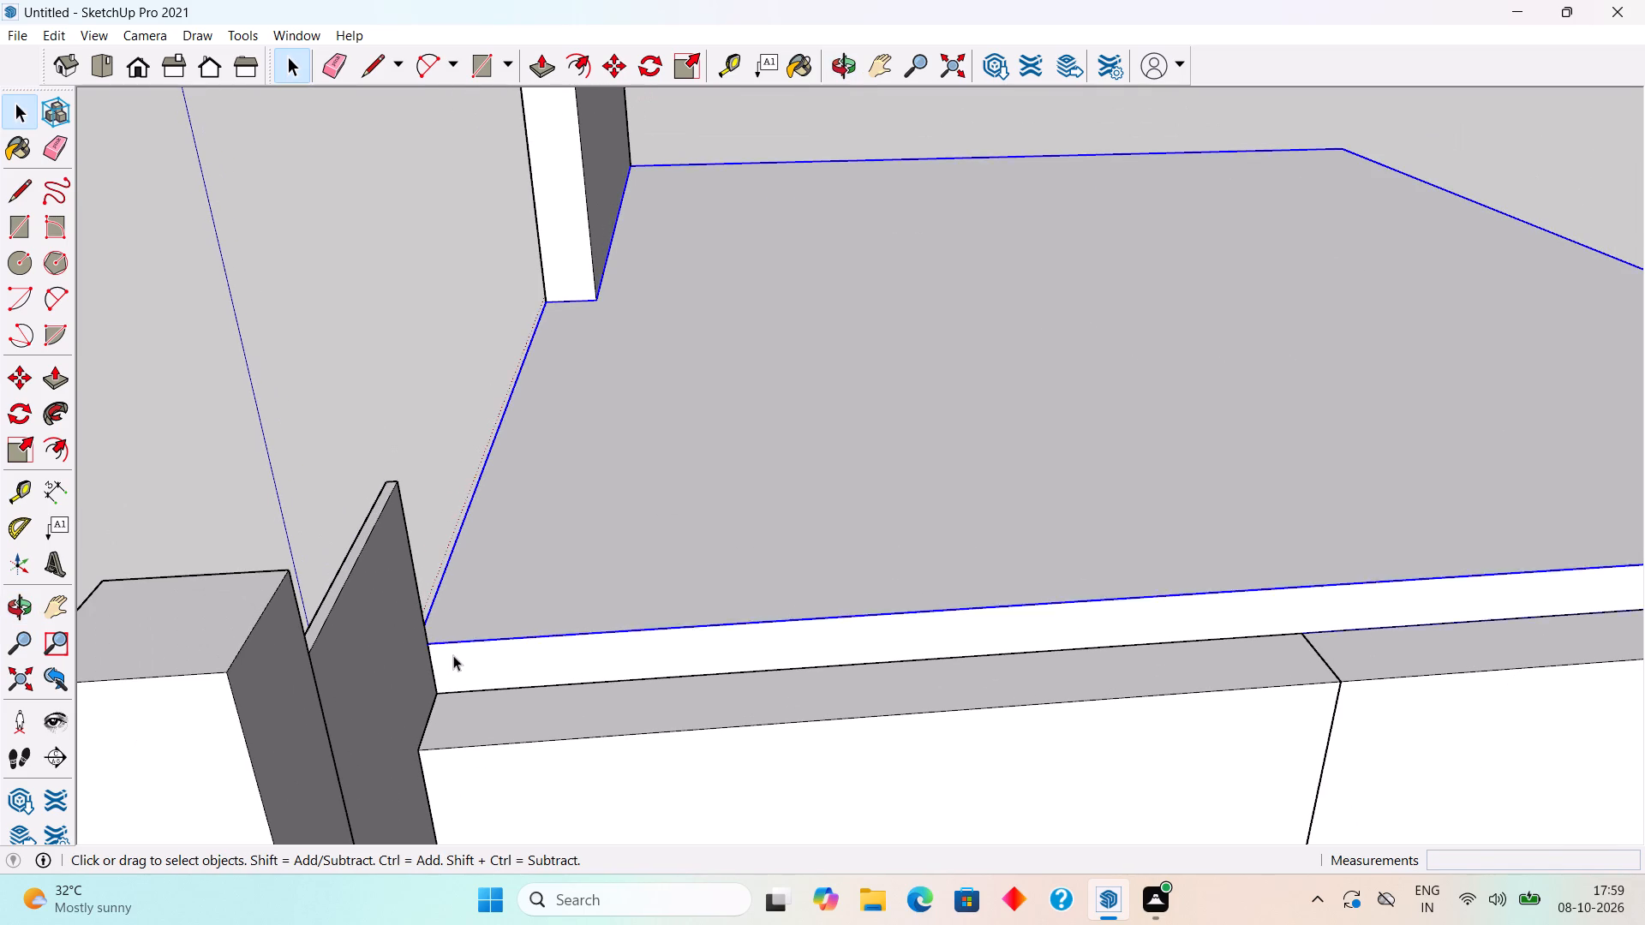
{"action": "key", "text": "l"}
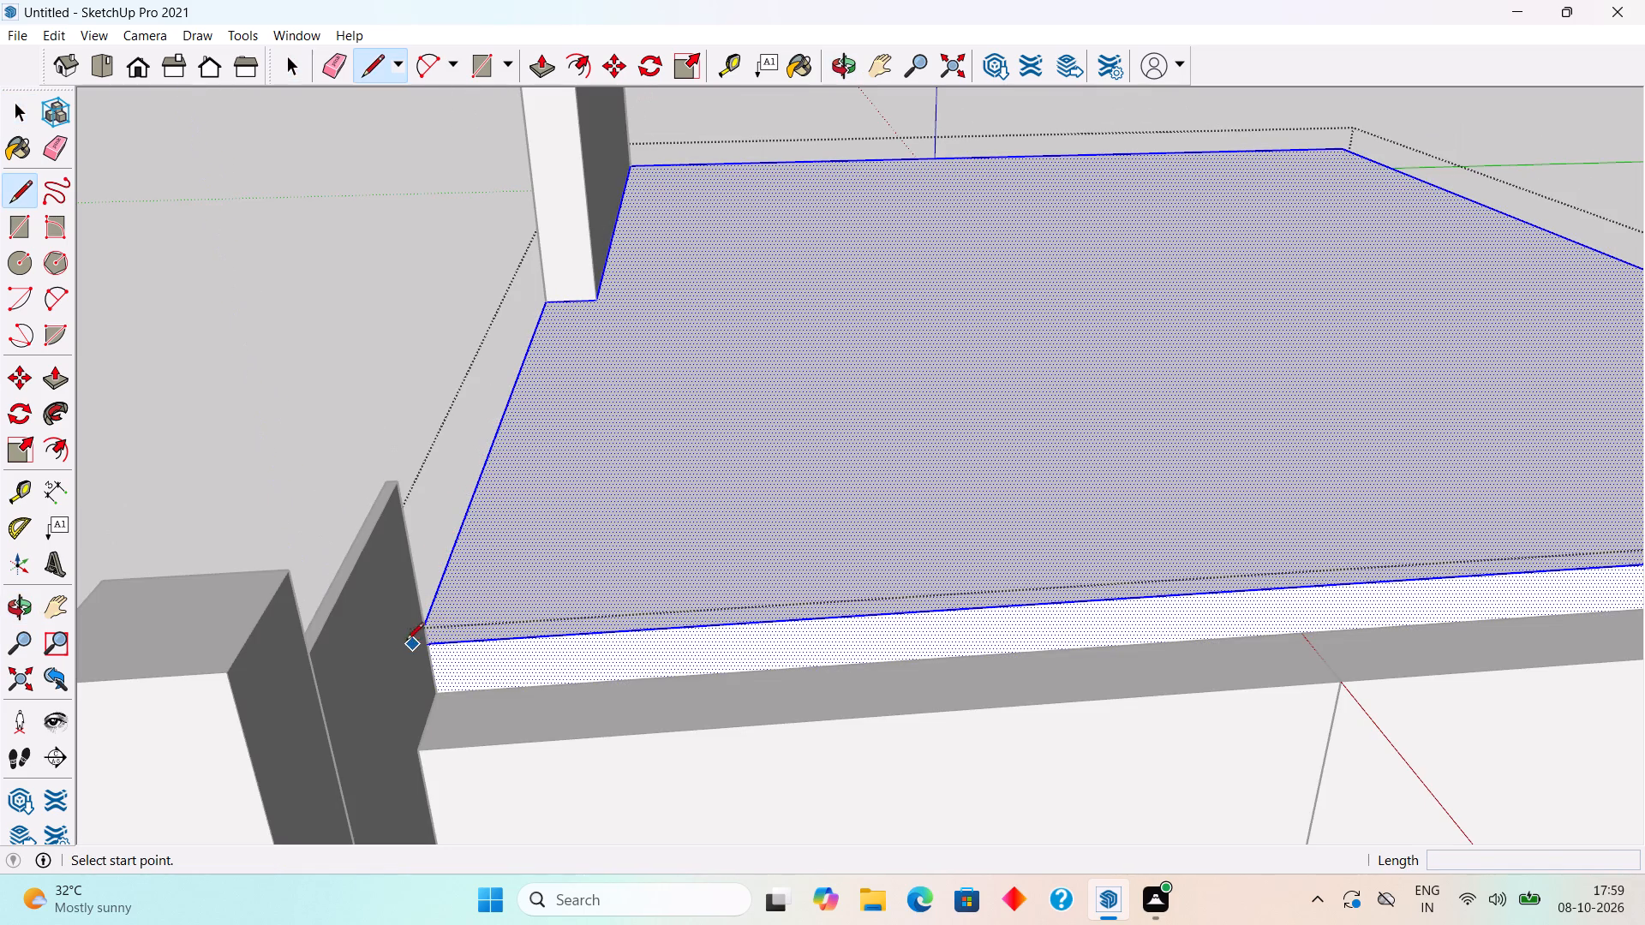
{"action": "left_click", "coordinate": [432, 643]}
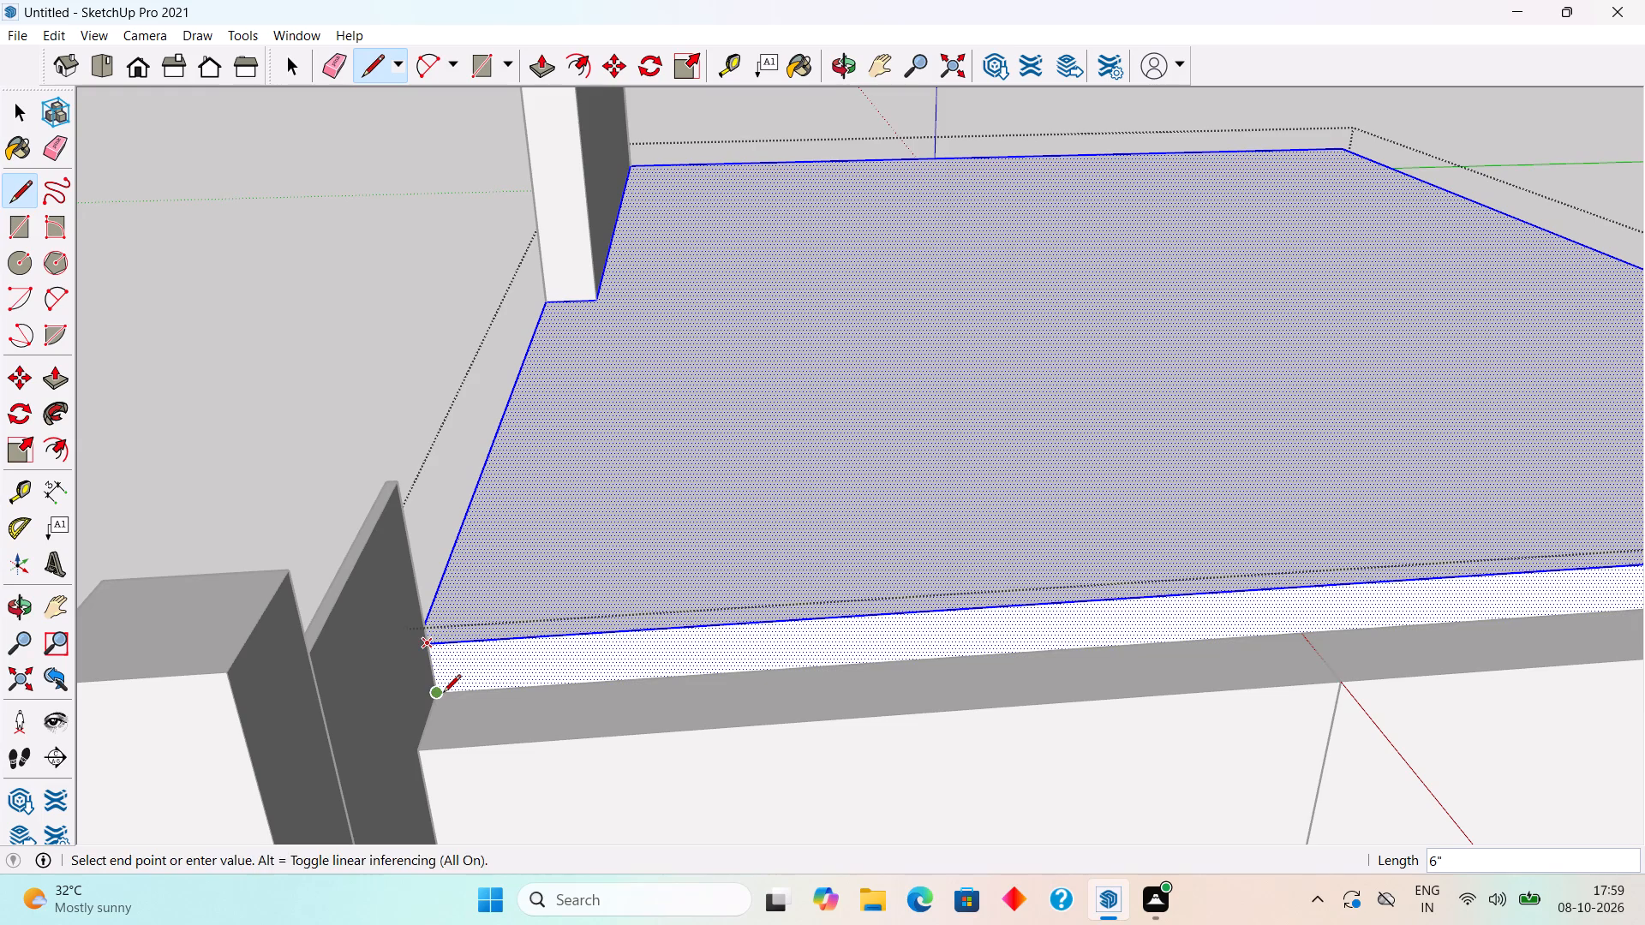
{"action": "left_click", "coordinate": [443, 694]}
Pull the roof slab's side face out 9" to cover the top of the side wall.
{"action": "key", "text": "space"}
{"action": "key", "text": "p"}
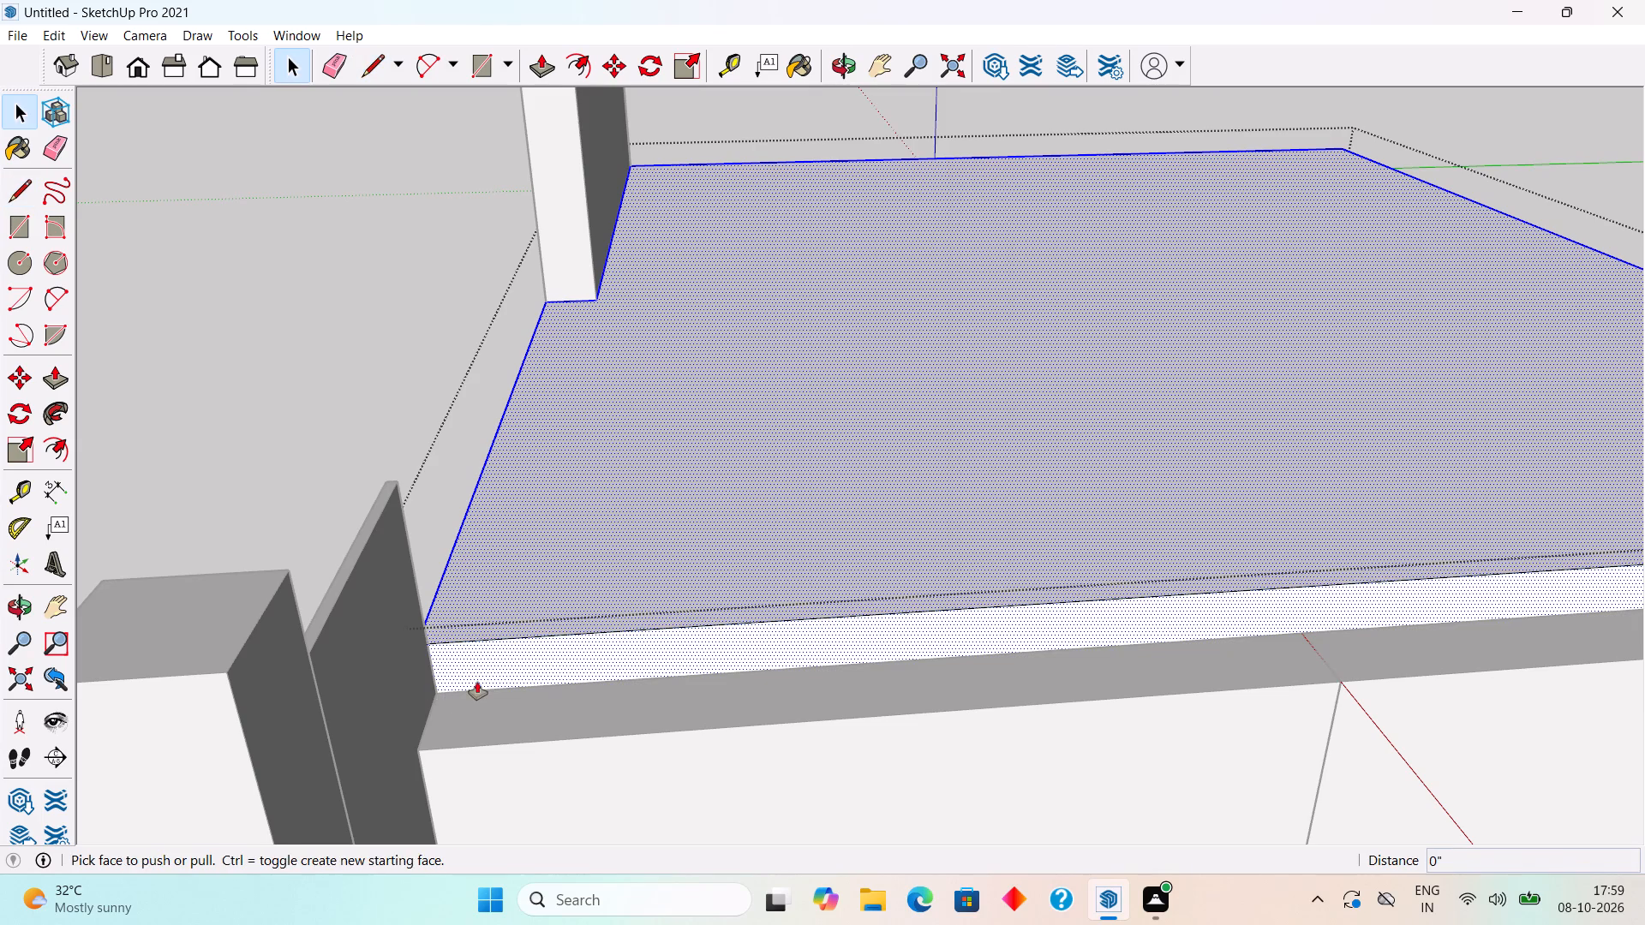
{"action": "left_click", "coordinate": [477, 682]}
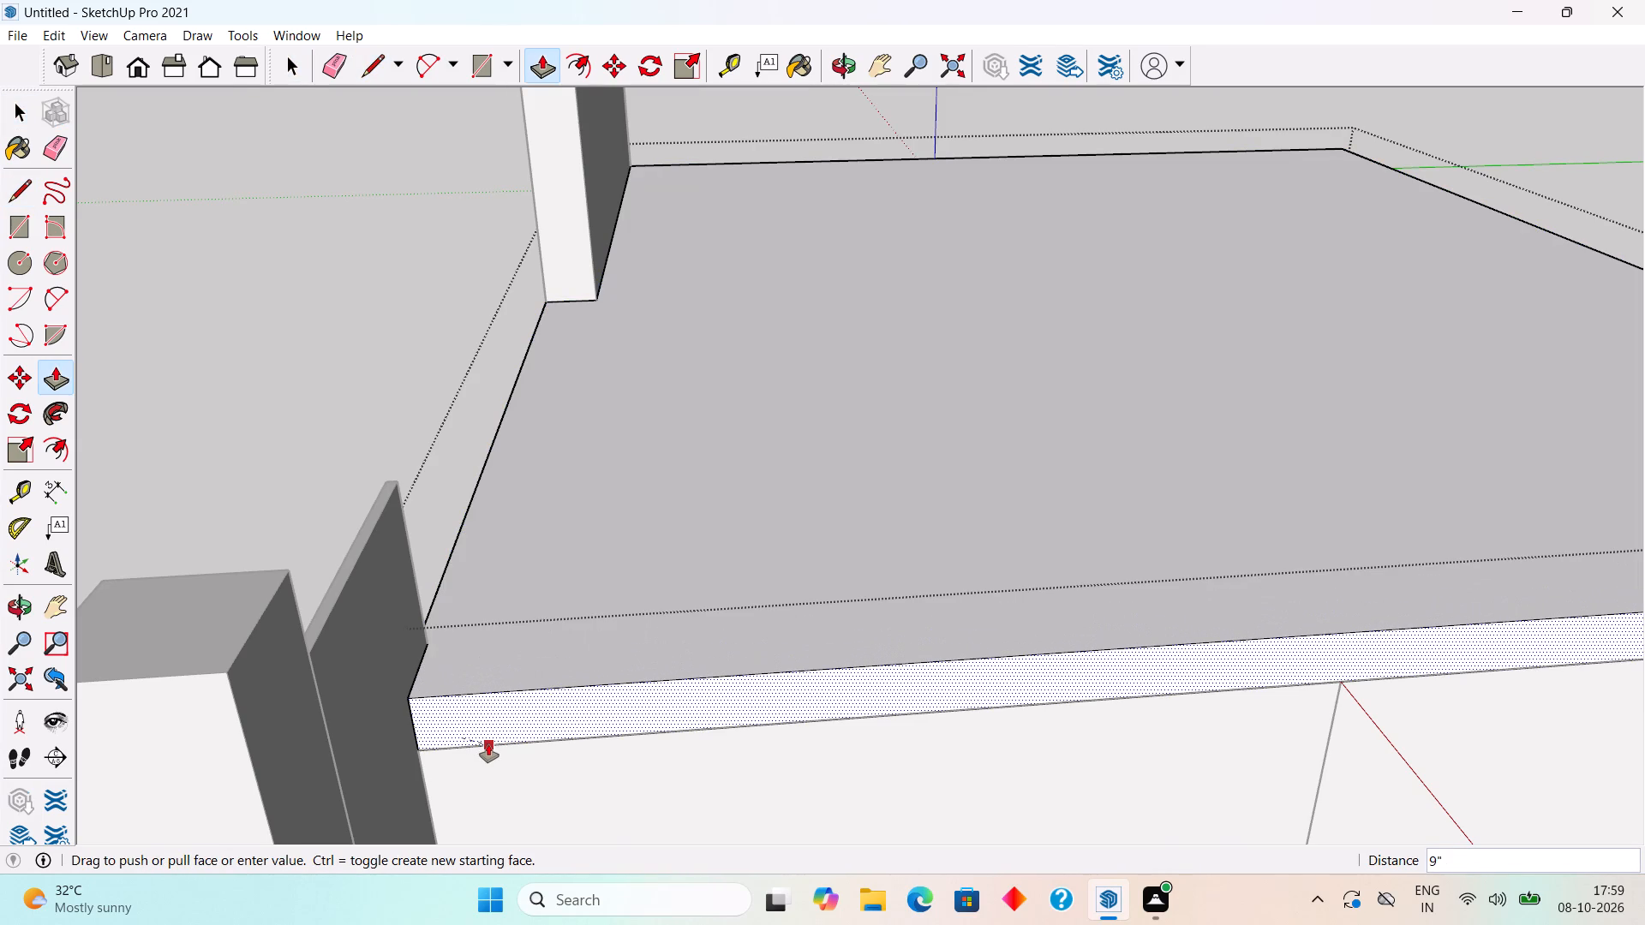
{"action": "left_click", "coordinate": [488, 744]}
Pull the roof slab's side face out another 4' to reach the outer side of the front corner column.
{"action": "scroll", "coordinate": [488, 744], "scroll_direction": "down", "scroll_amount": 11}
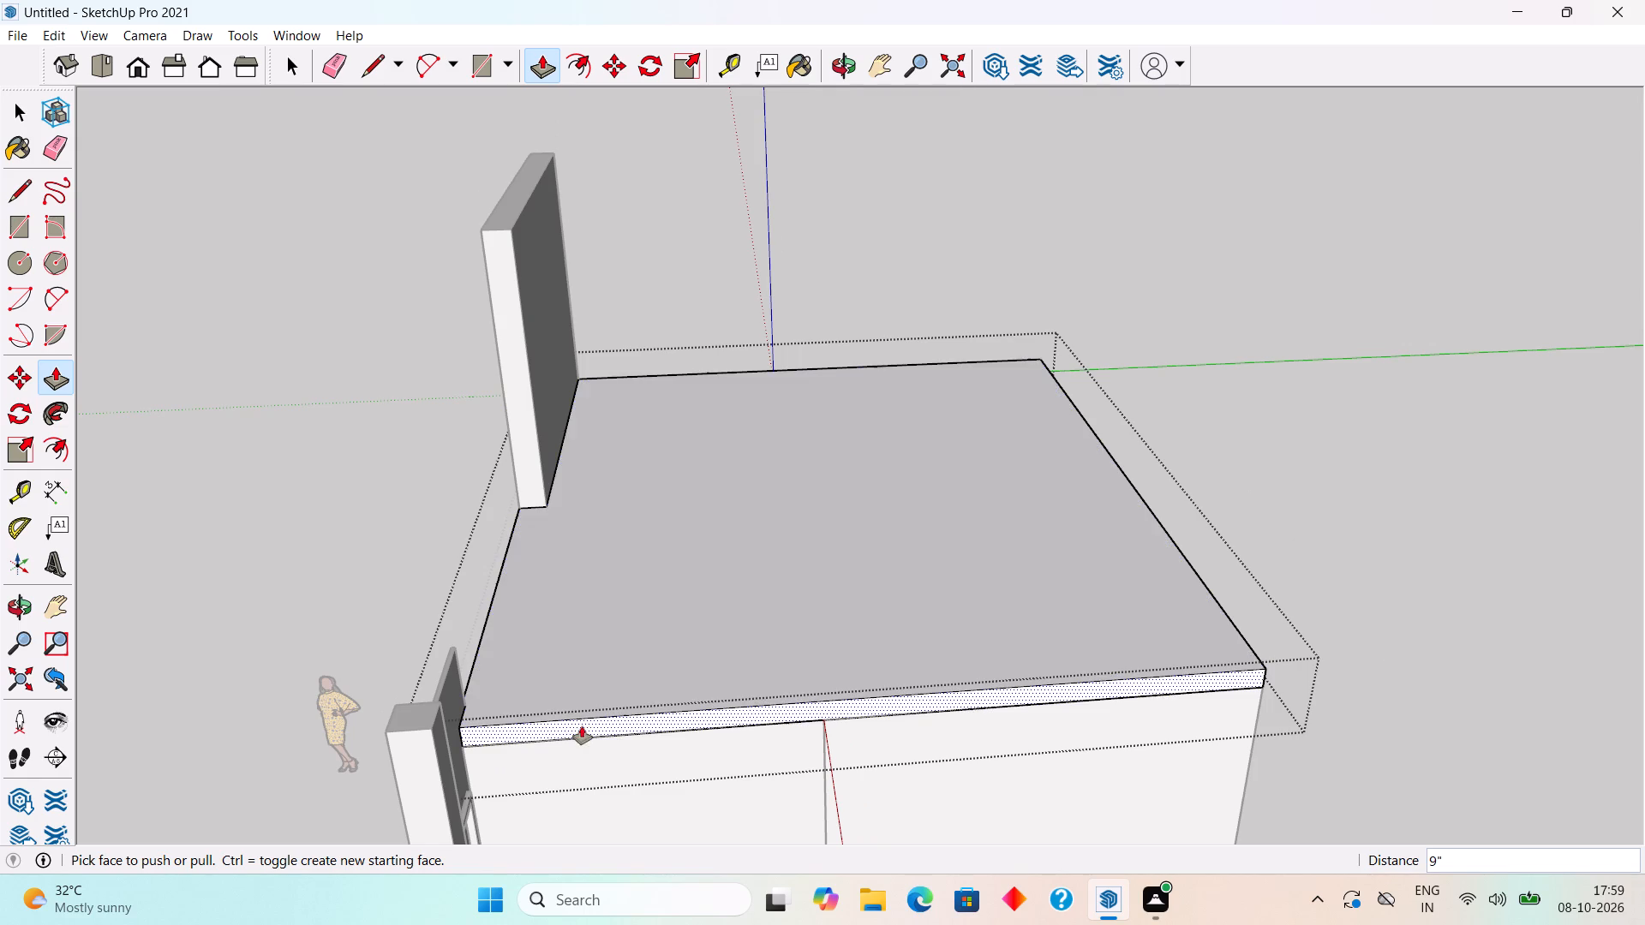
{"action": "middle_click_drag", "start_coordinate": [583, 734], "coordinate": [473, 582]}
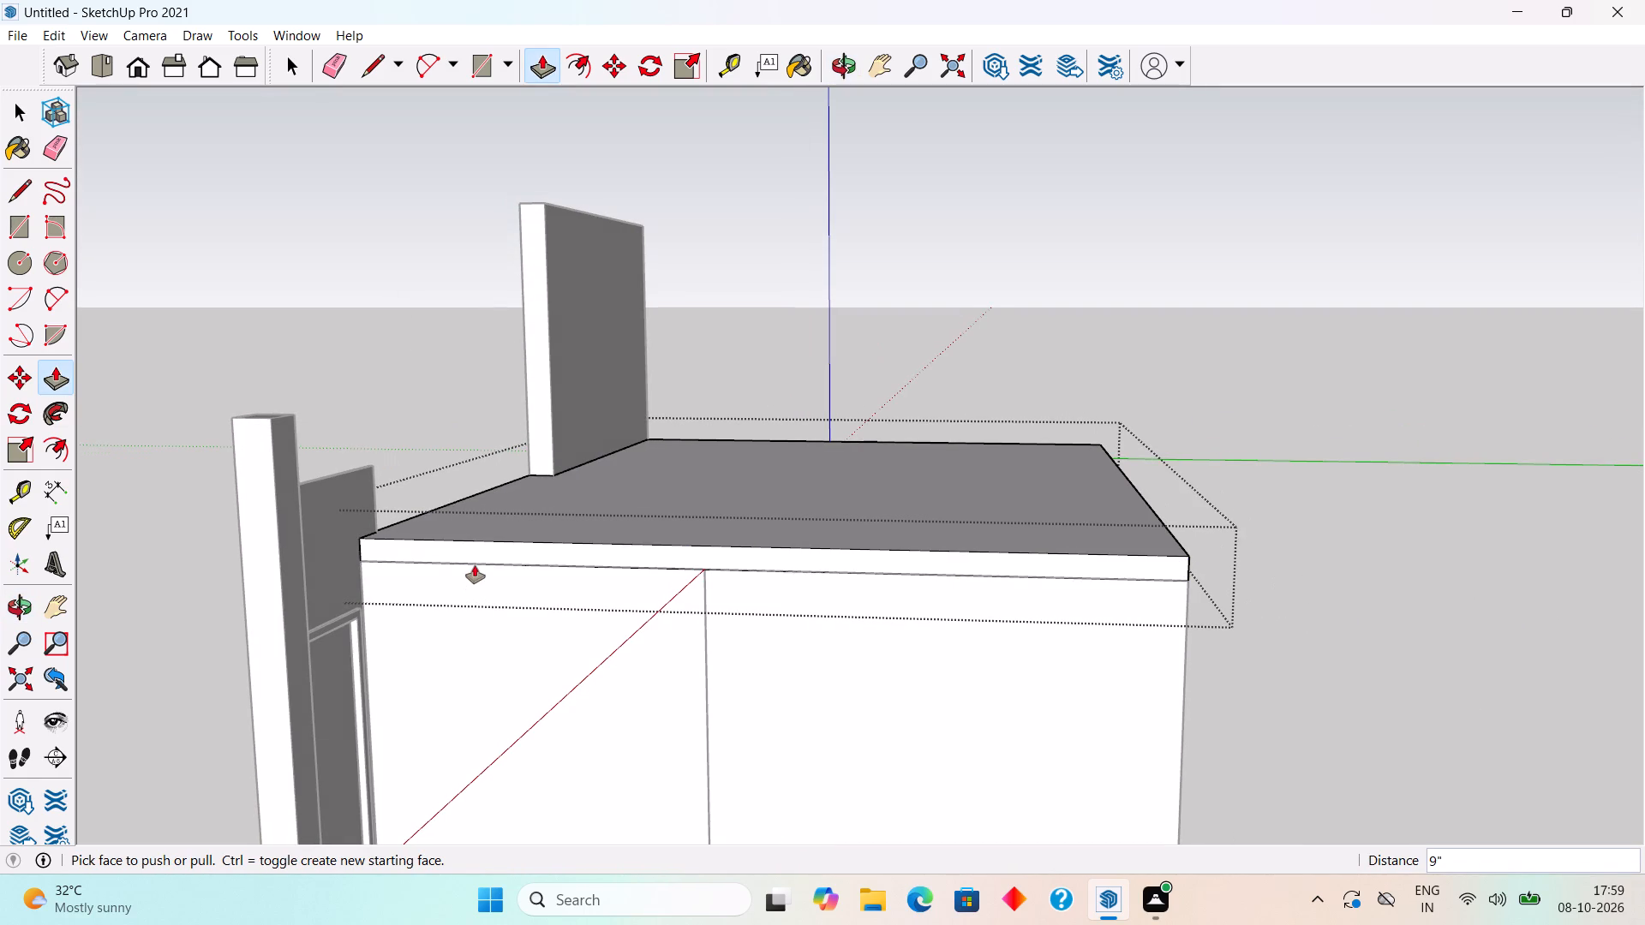
{"action": "left_click", "coordinate": [476, 551]}
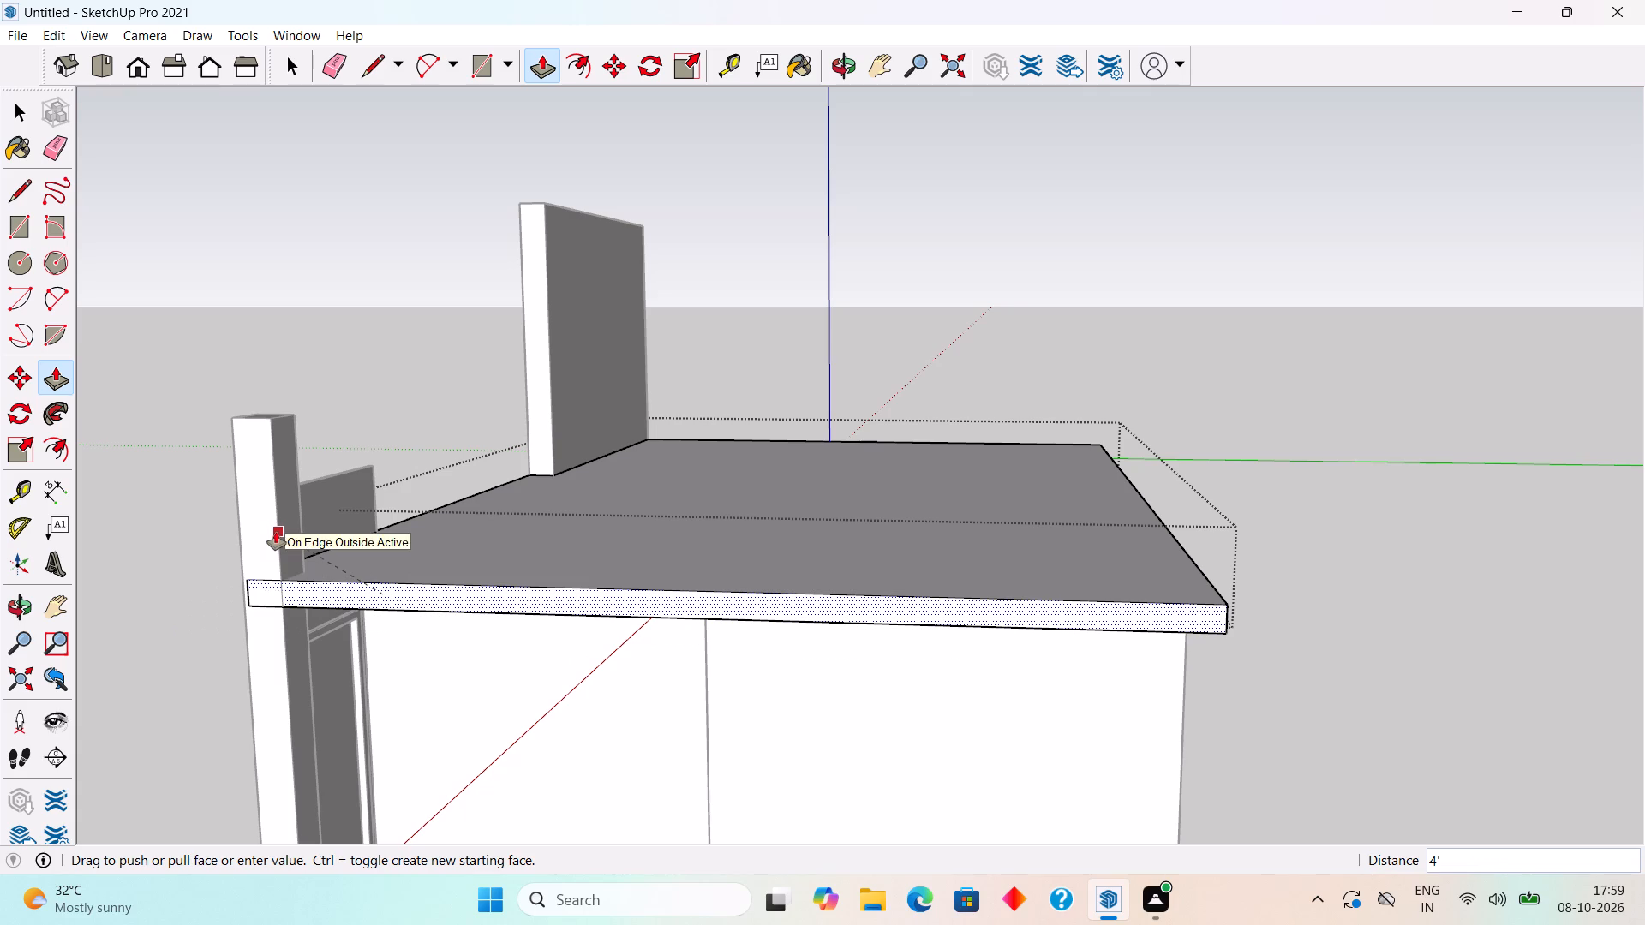
{"action": "left_click", "coordinate": [276, 531]}
{"action": "key", "text": "space"}
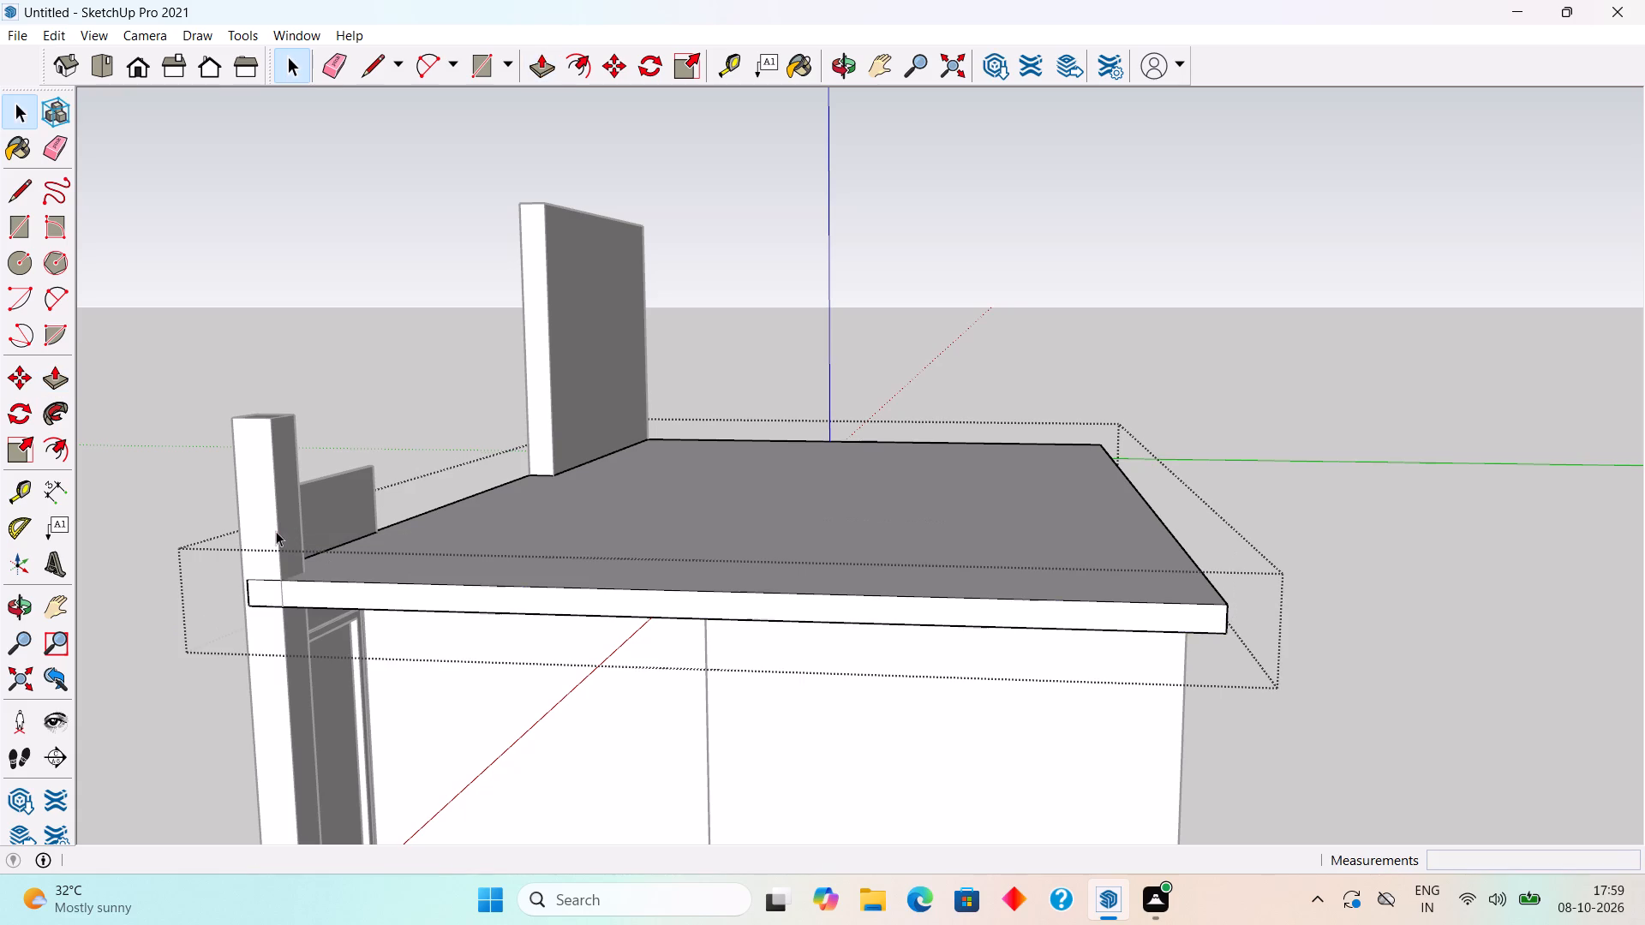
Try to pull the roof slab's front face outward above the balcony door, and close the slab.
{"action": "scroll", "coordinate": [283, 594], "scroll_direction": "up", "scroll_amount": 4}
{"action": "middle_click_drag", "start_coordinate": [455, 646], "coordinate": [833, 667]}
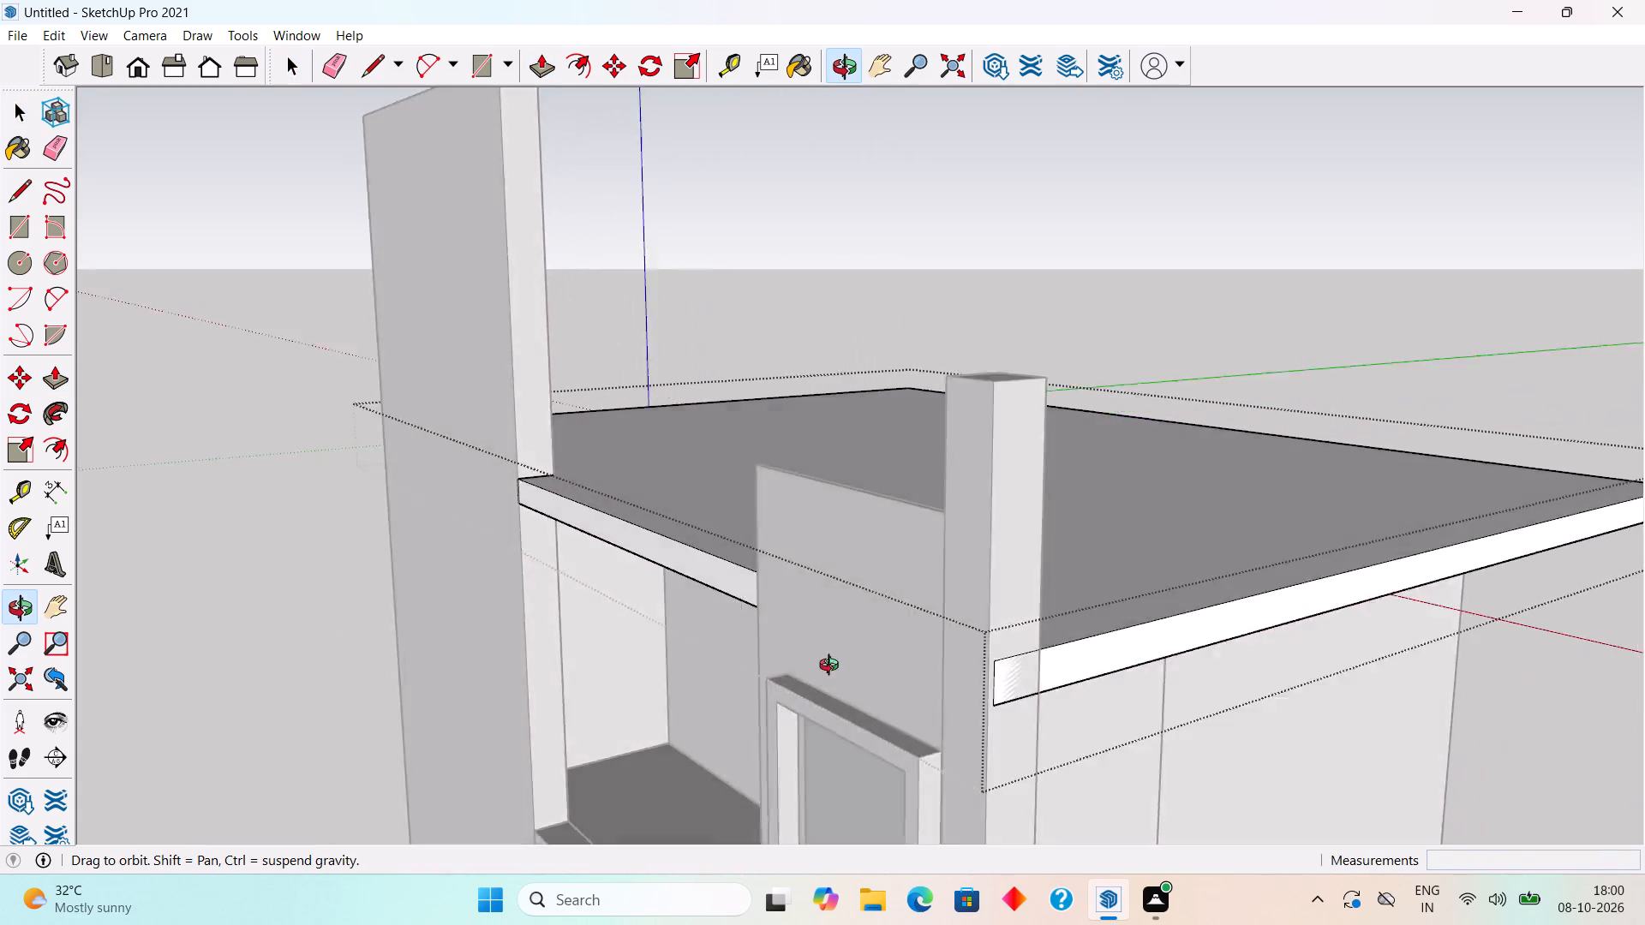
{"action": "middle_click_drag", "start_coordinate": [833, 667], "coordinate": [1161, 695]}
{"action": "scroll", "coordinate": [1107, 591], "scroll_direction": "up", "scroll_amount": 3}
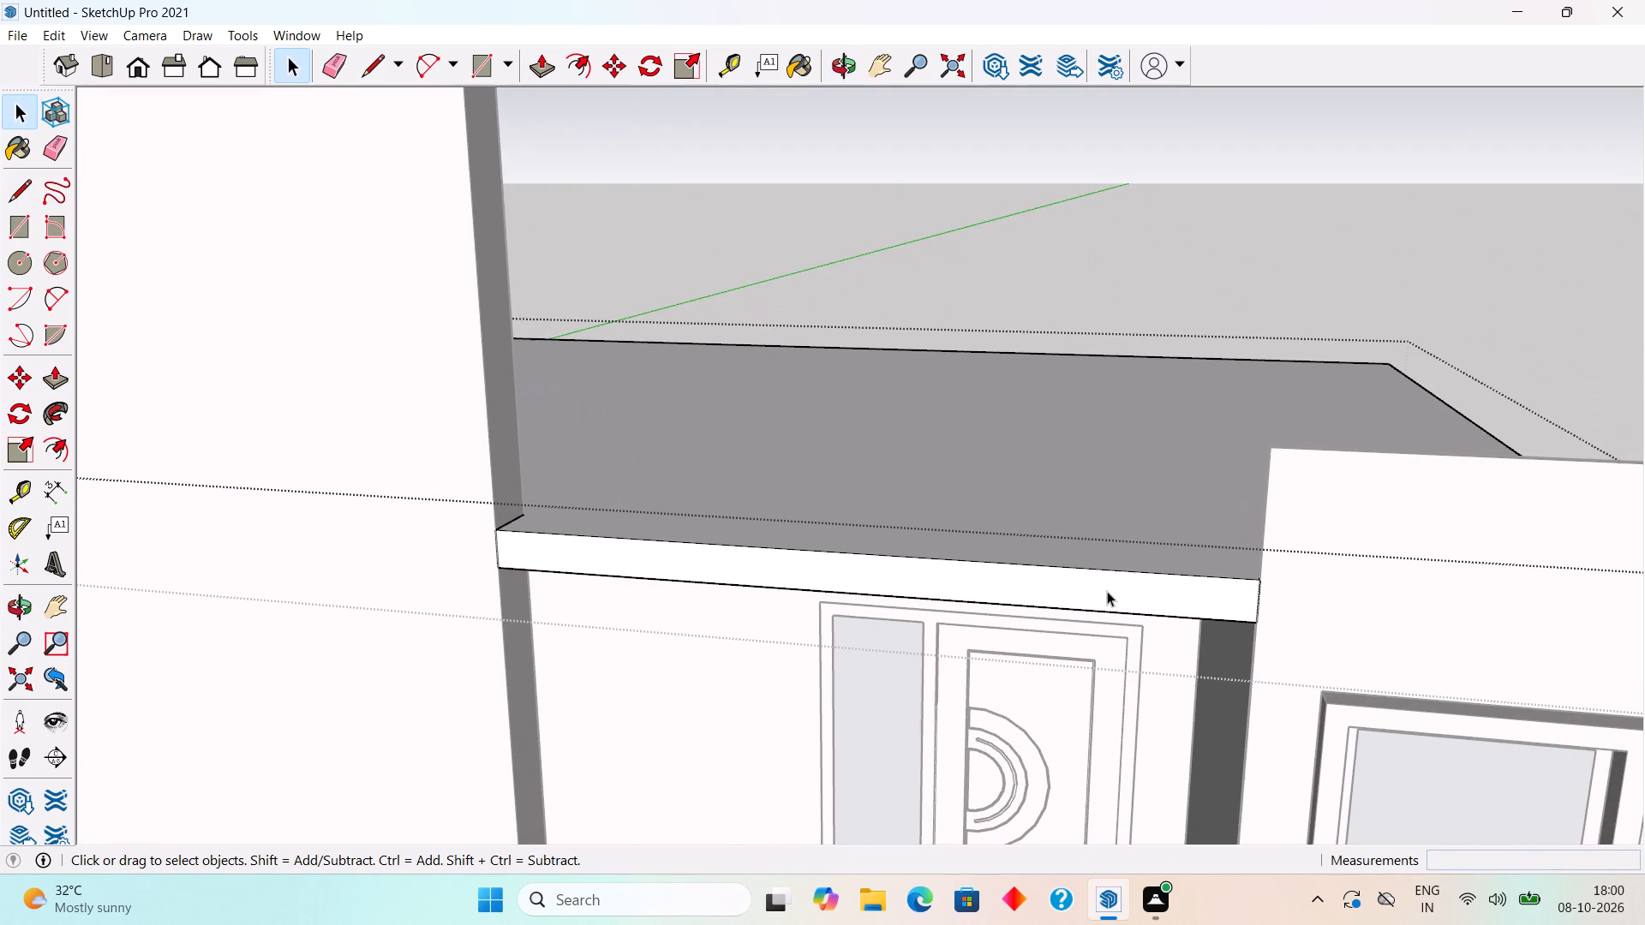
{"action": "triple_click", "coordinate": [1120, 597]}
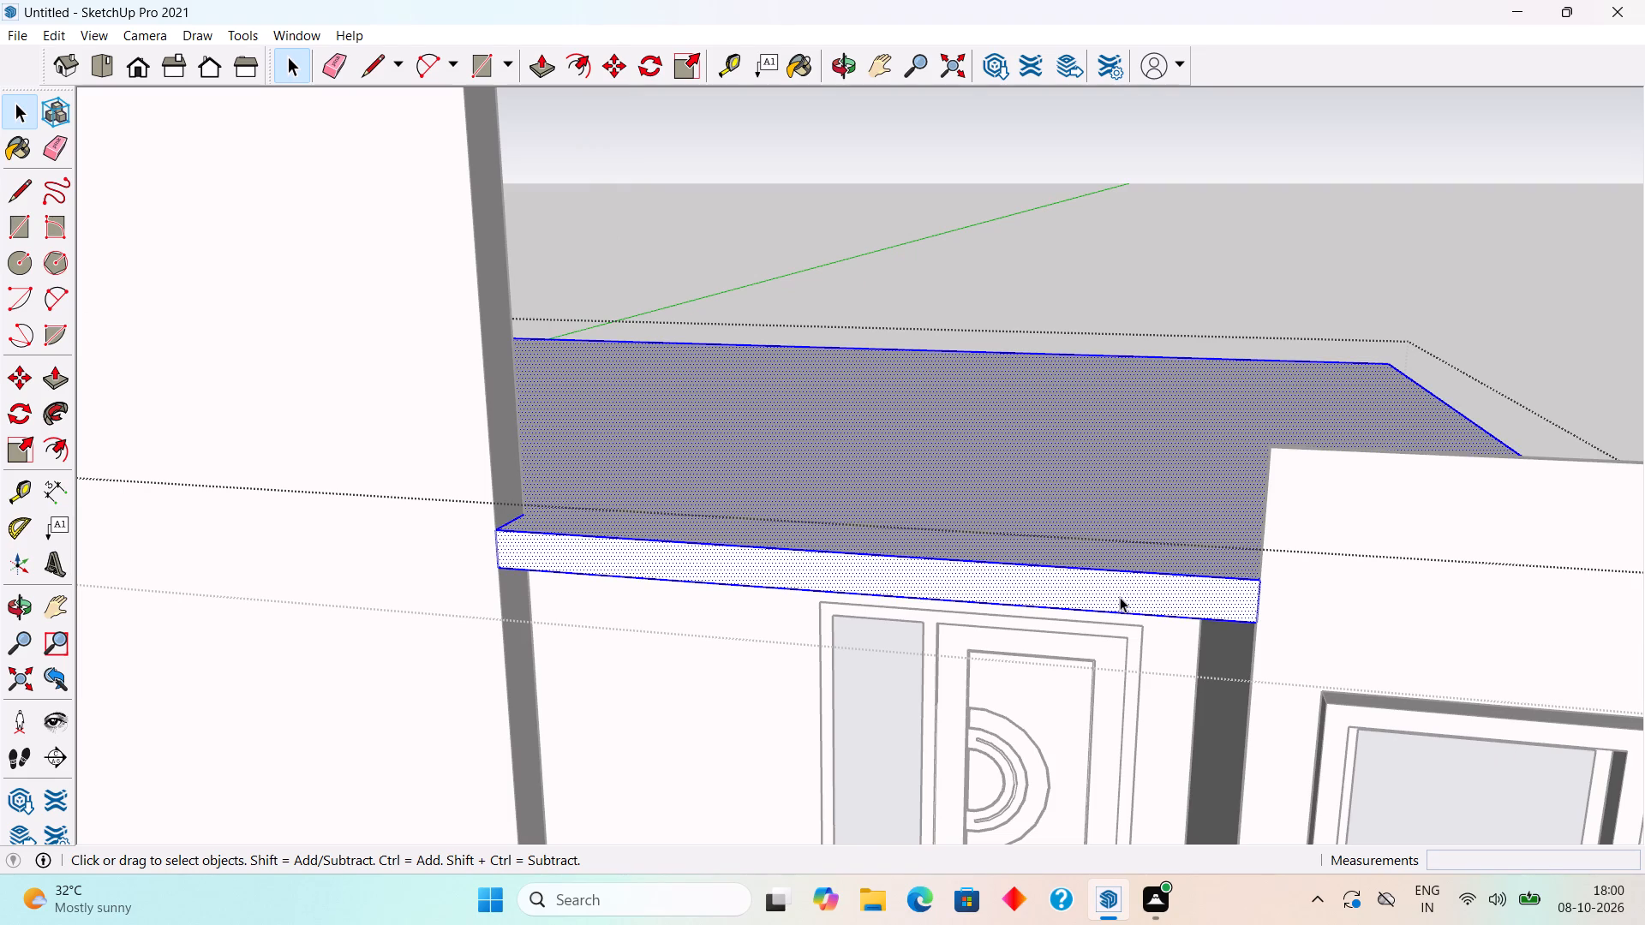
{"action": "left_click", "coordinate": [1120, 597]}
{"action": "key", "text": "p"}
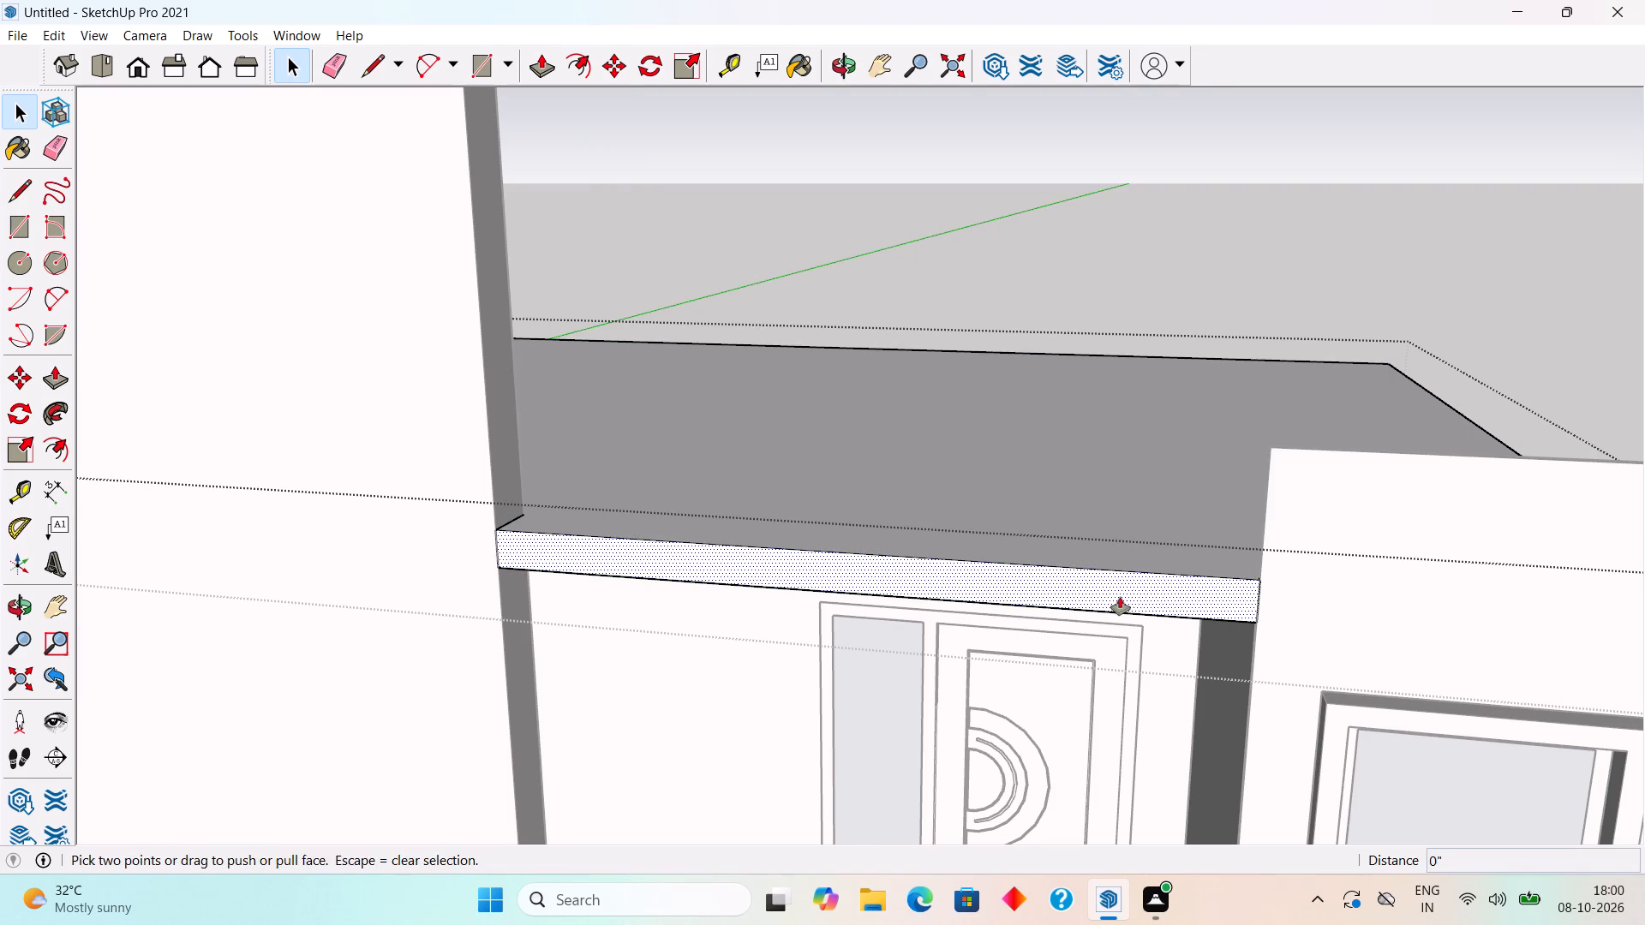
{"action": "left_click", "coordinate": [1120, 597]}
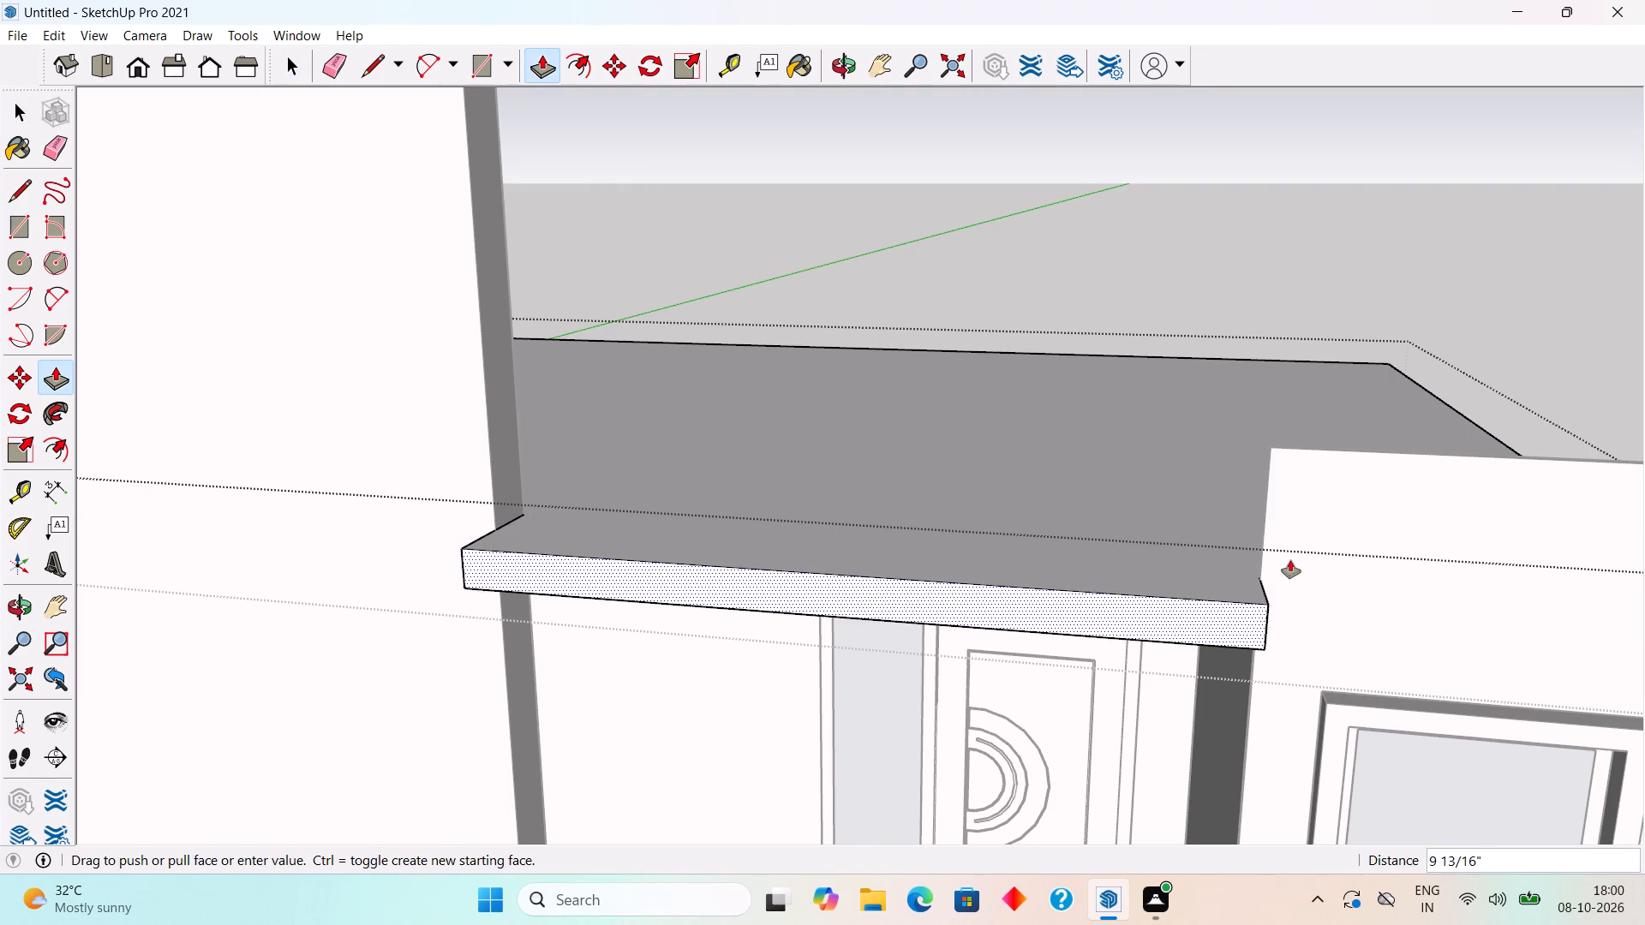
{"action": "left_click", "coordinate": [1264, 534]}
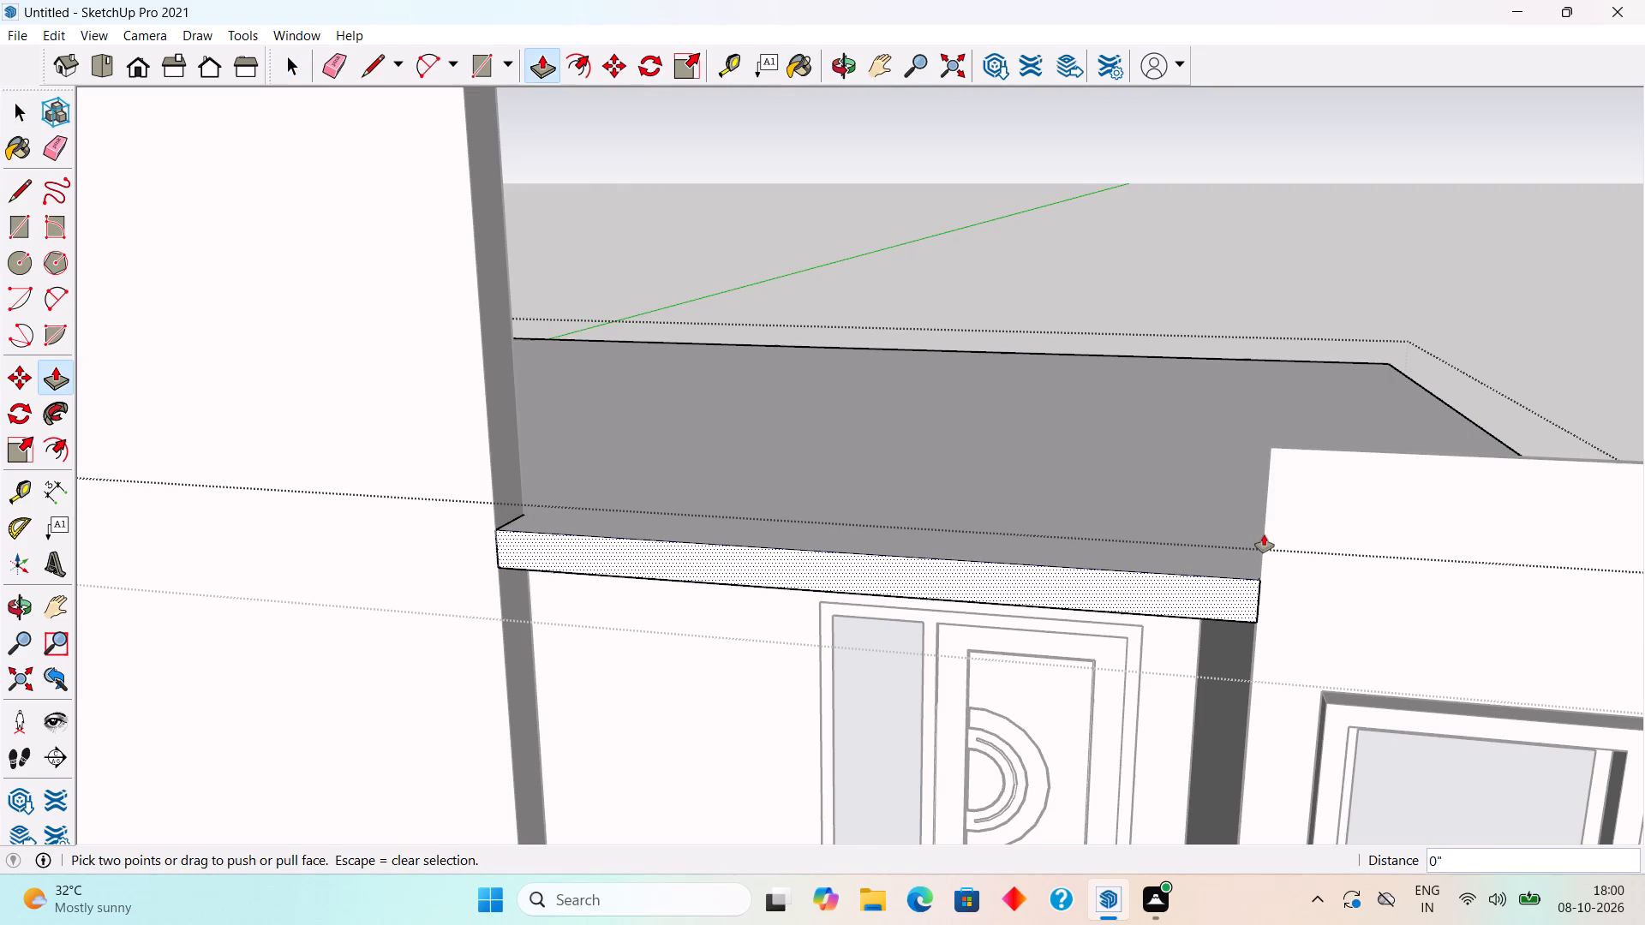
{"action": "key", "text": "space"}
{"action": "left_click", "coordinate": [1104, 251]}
Reopen the roof slab and push its side face back 9" to the inner side of the front corner column.
{"action": "middle_click_drag", "start_coordinate": [1191, 667], "coordinate": [667, 605]}
{"action": "left_click", "coordinate": [171, 513]}
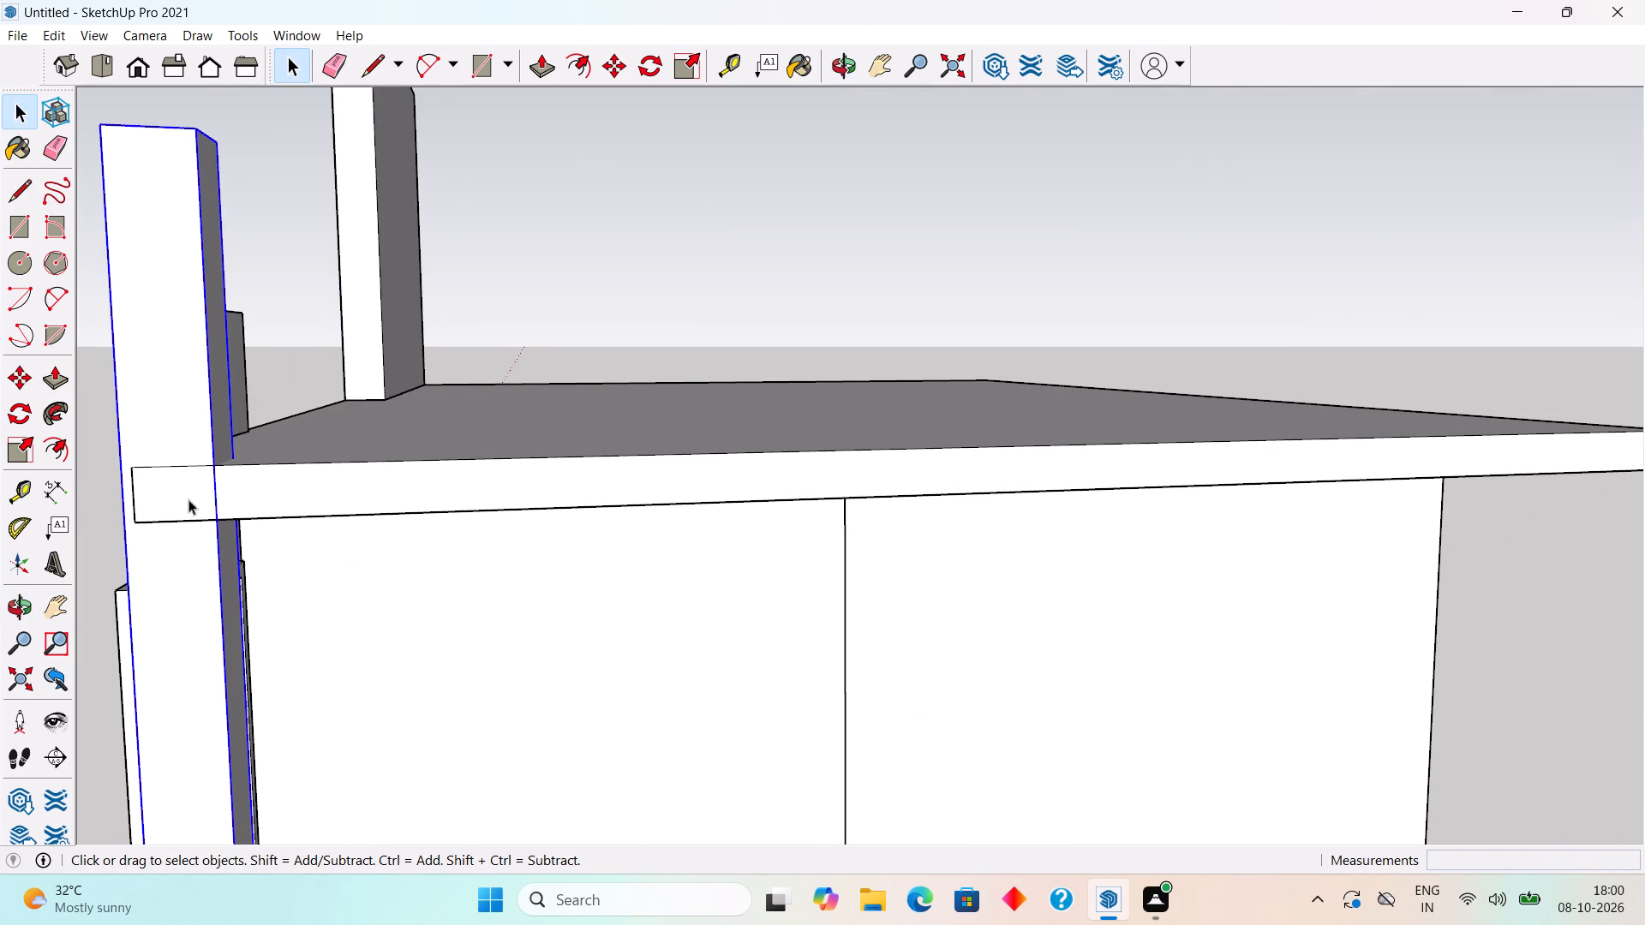
{"action": "middle_click_drag", "start_coordinate": [313, 528], "coordinate": [130, 702]}
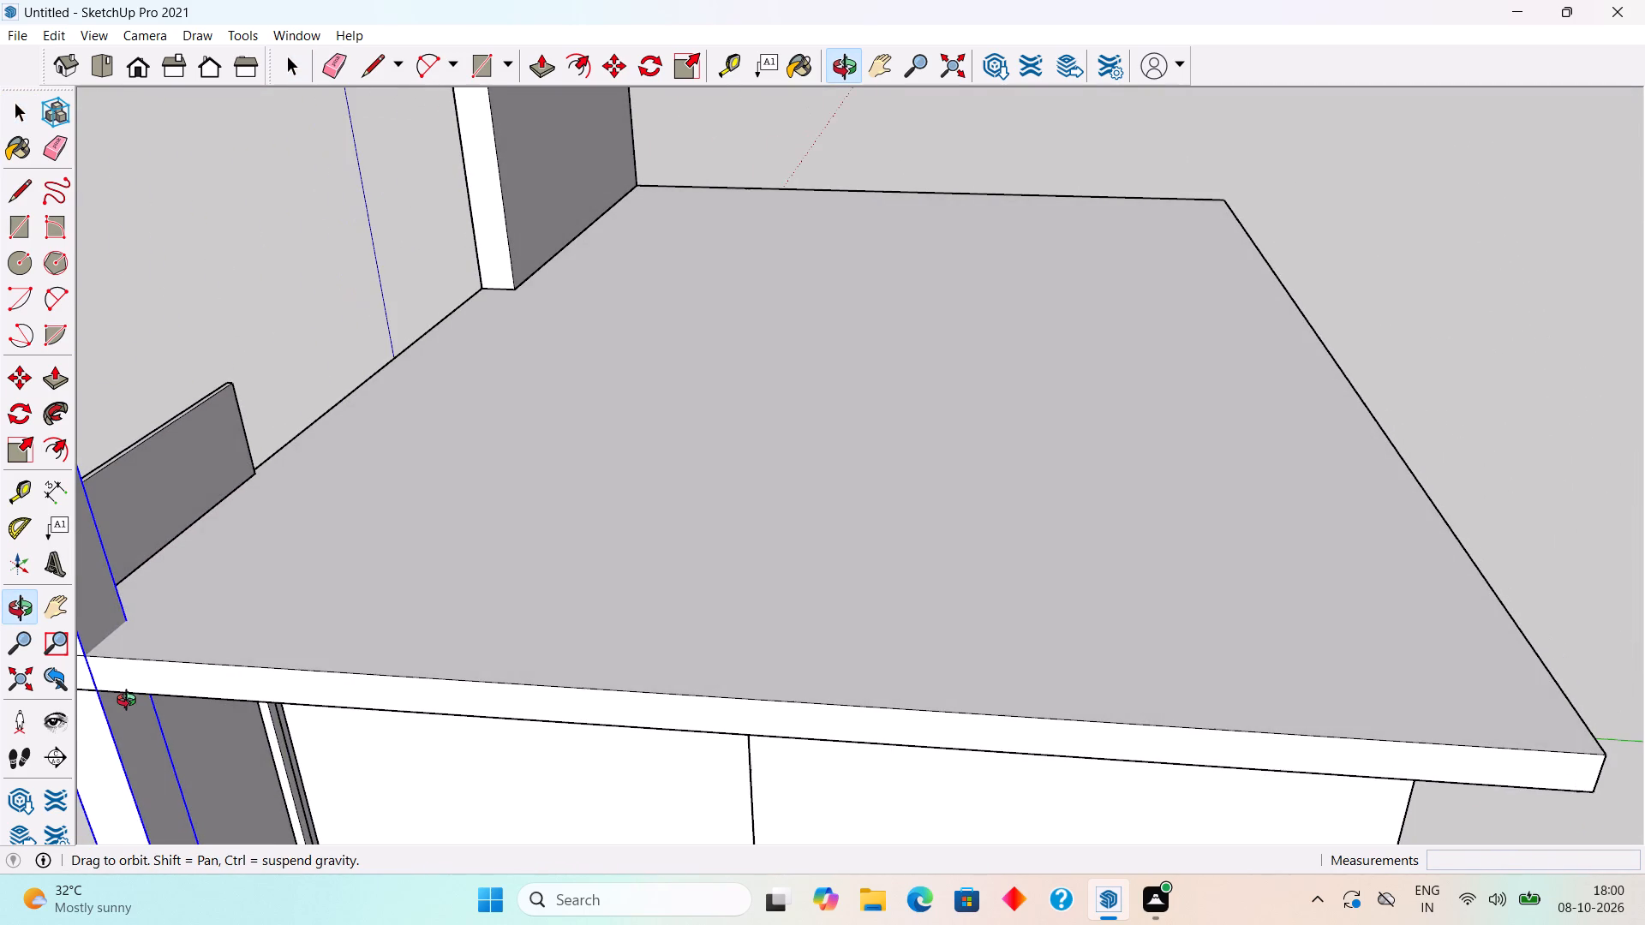
{"action": "middle_click_drag", "start_coordinate": [130, 702], "coordinate": [173, 713]}
{"action": "triple_click", "coordinate": [182, 719]}
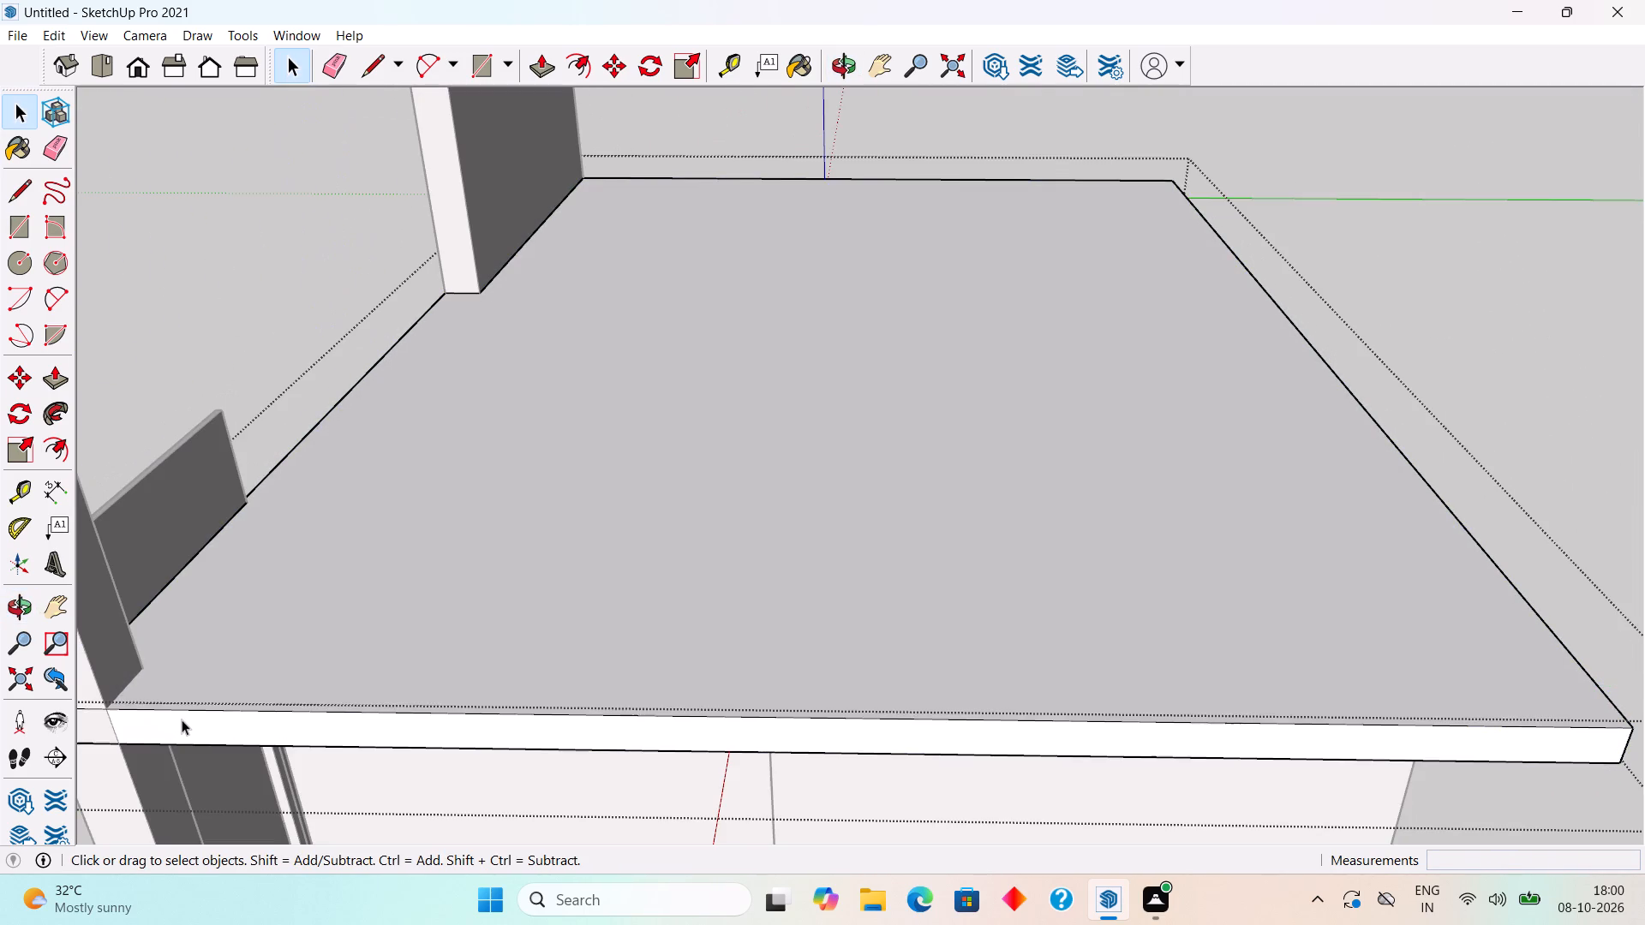
{"action": "left_click", "coordinate": [182, 719]}
{"action": "key", "text": "p"}
{"action": "left_click", "coordinate": [182, 719]}
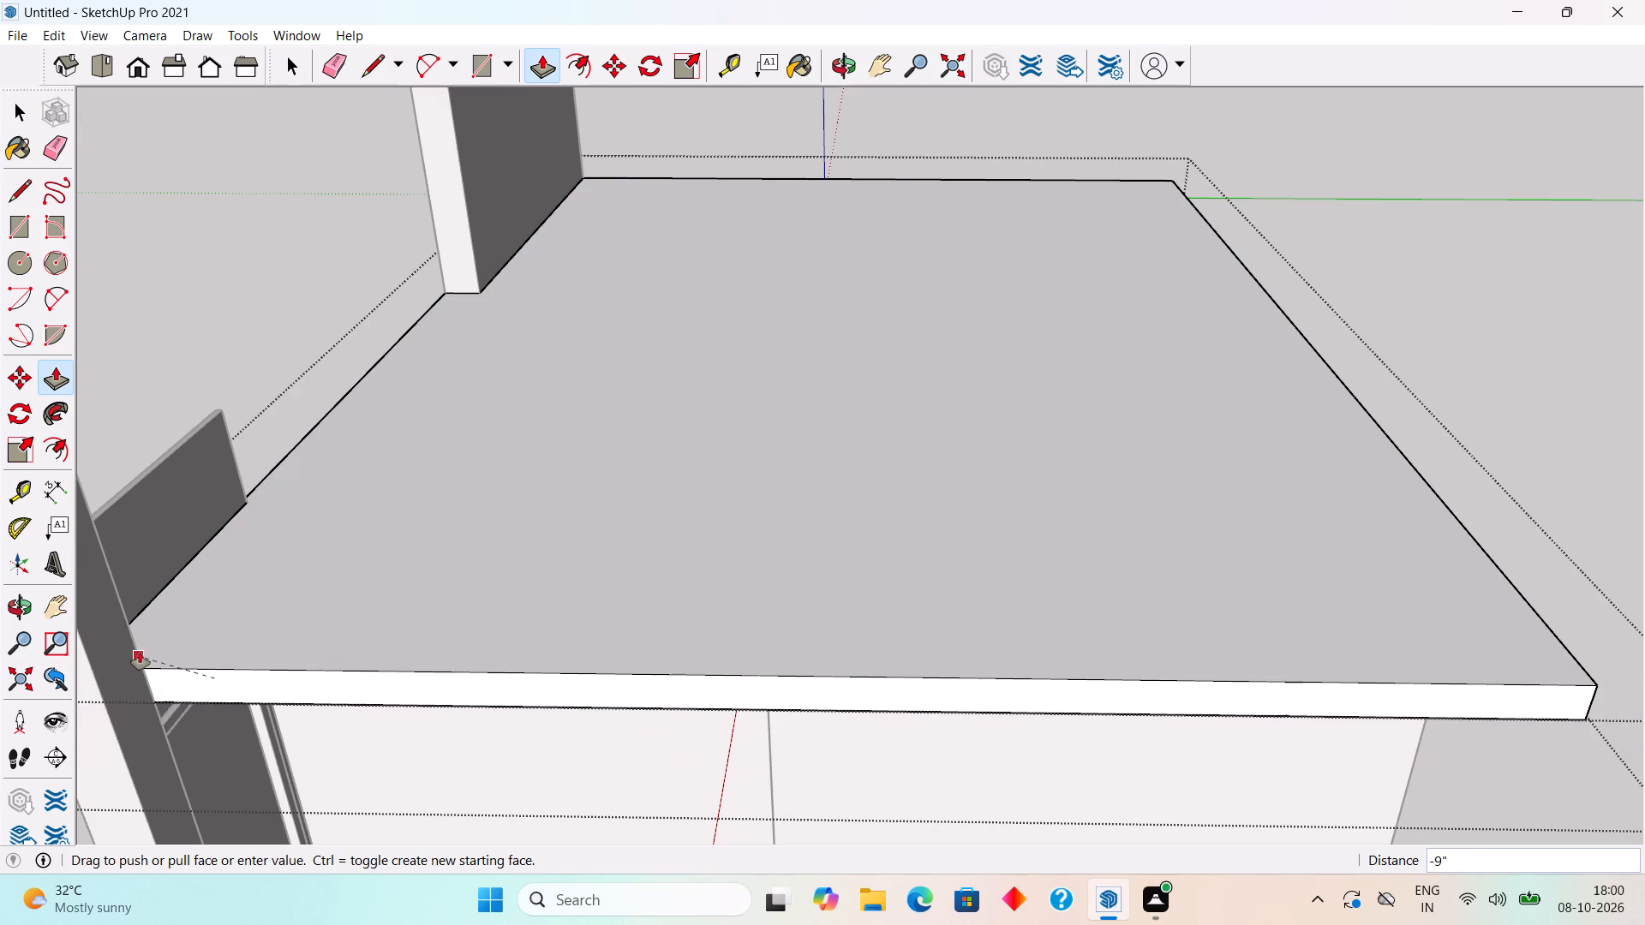
{"action": "left_click", "coordinate": [137, 647]}
Draw a 6" edge on the slab's side face where it meets the back of the corner column.
{"action": "key", "text": "space"}
{"action": "left_click", "coordinate": [160, 696]}
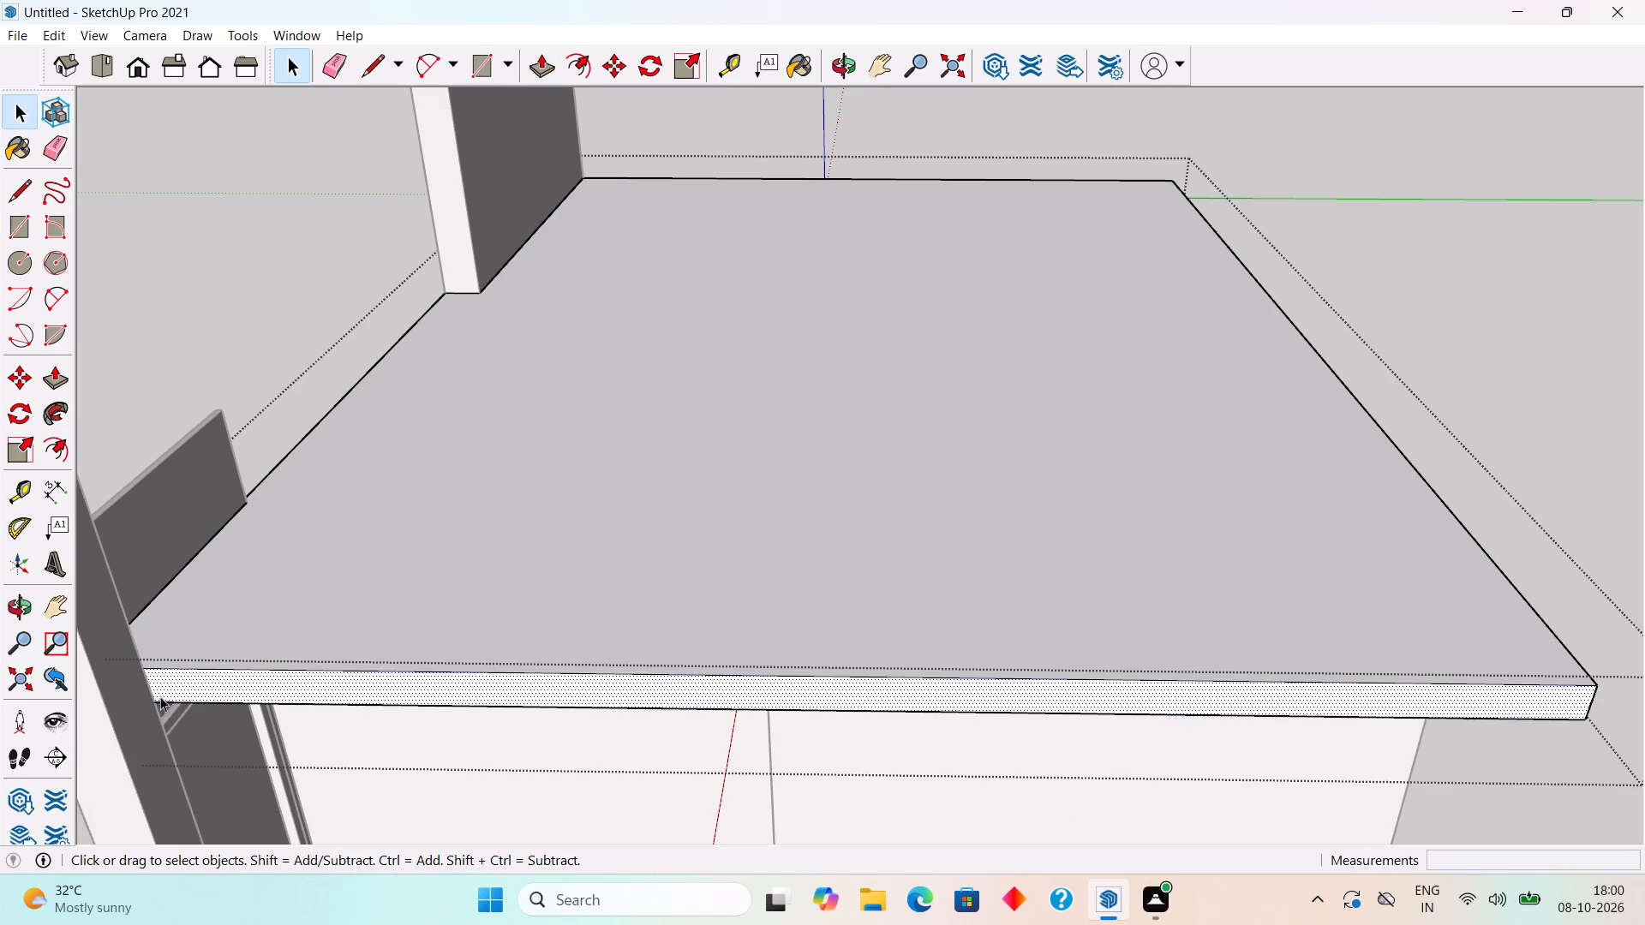
{"action": "scroll", "coordinate": [160, 696], "scroll_direction": "up", "scroll_amount": 8}
{"action": "key", "text": "l"}
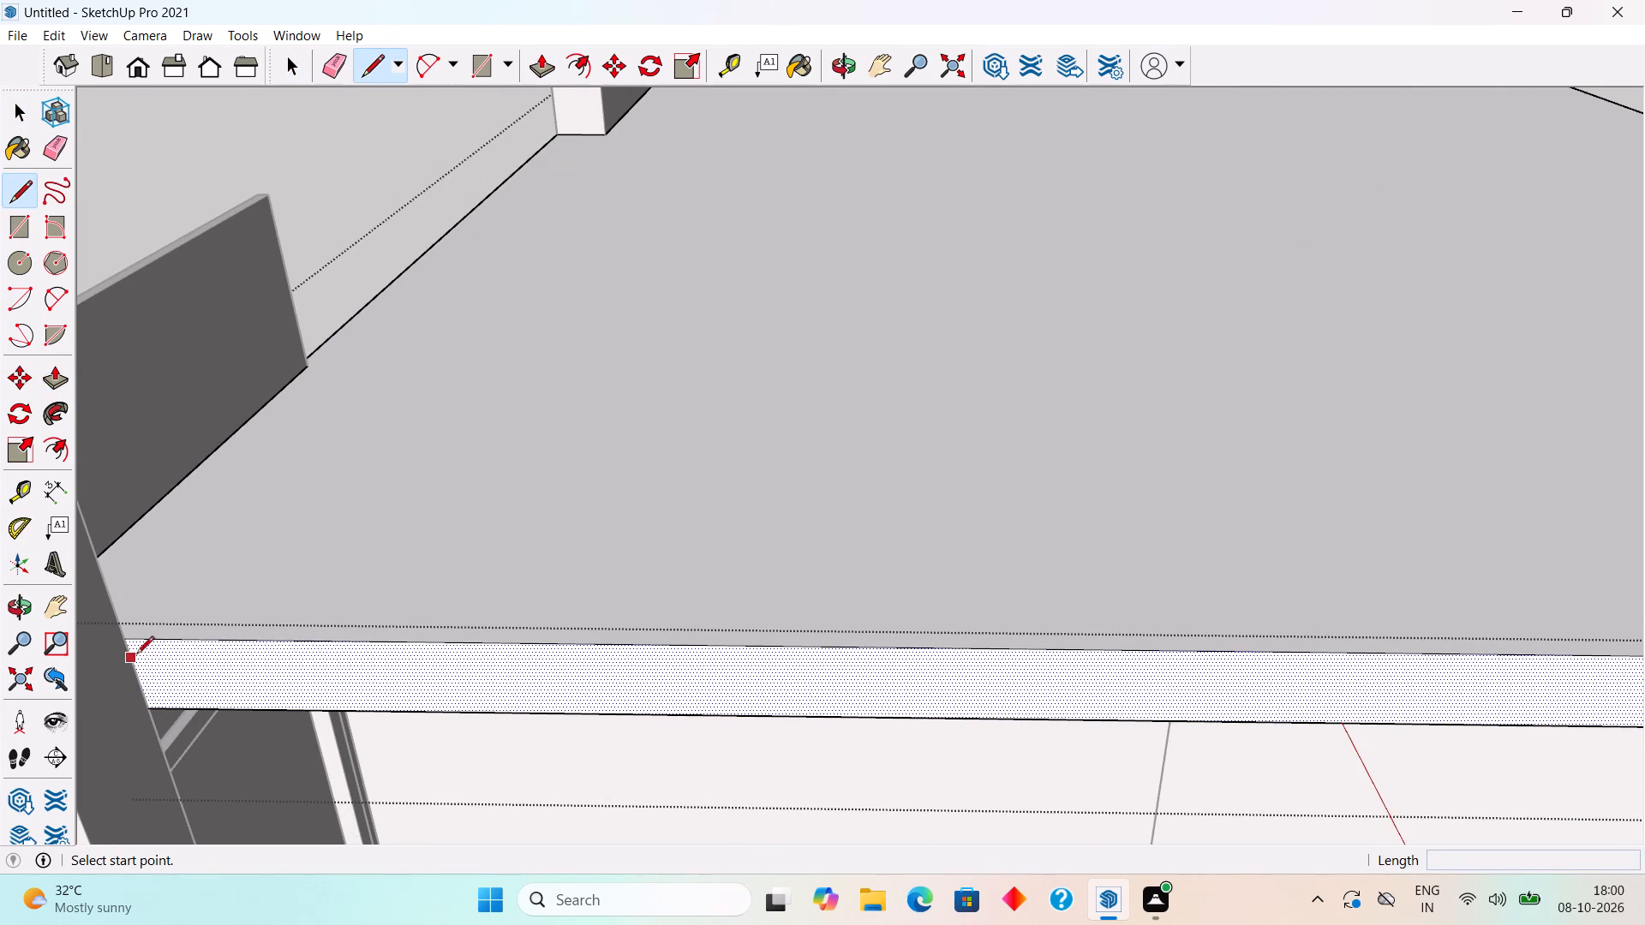
{"action": "left_click", "coordinate": [129, 639]}
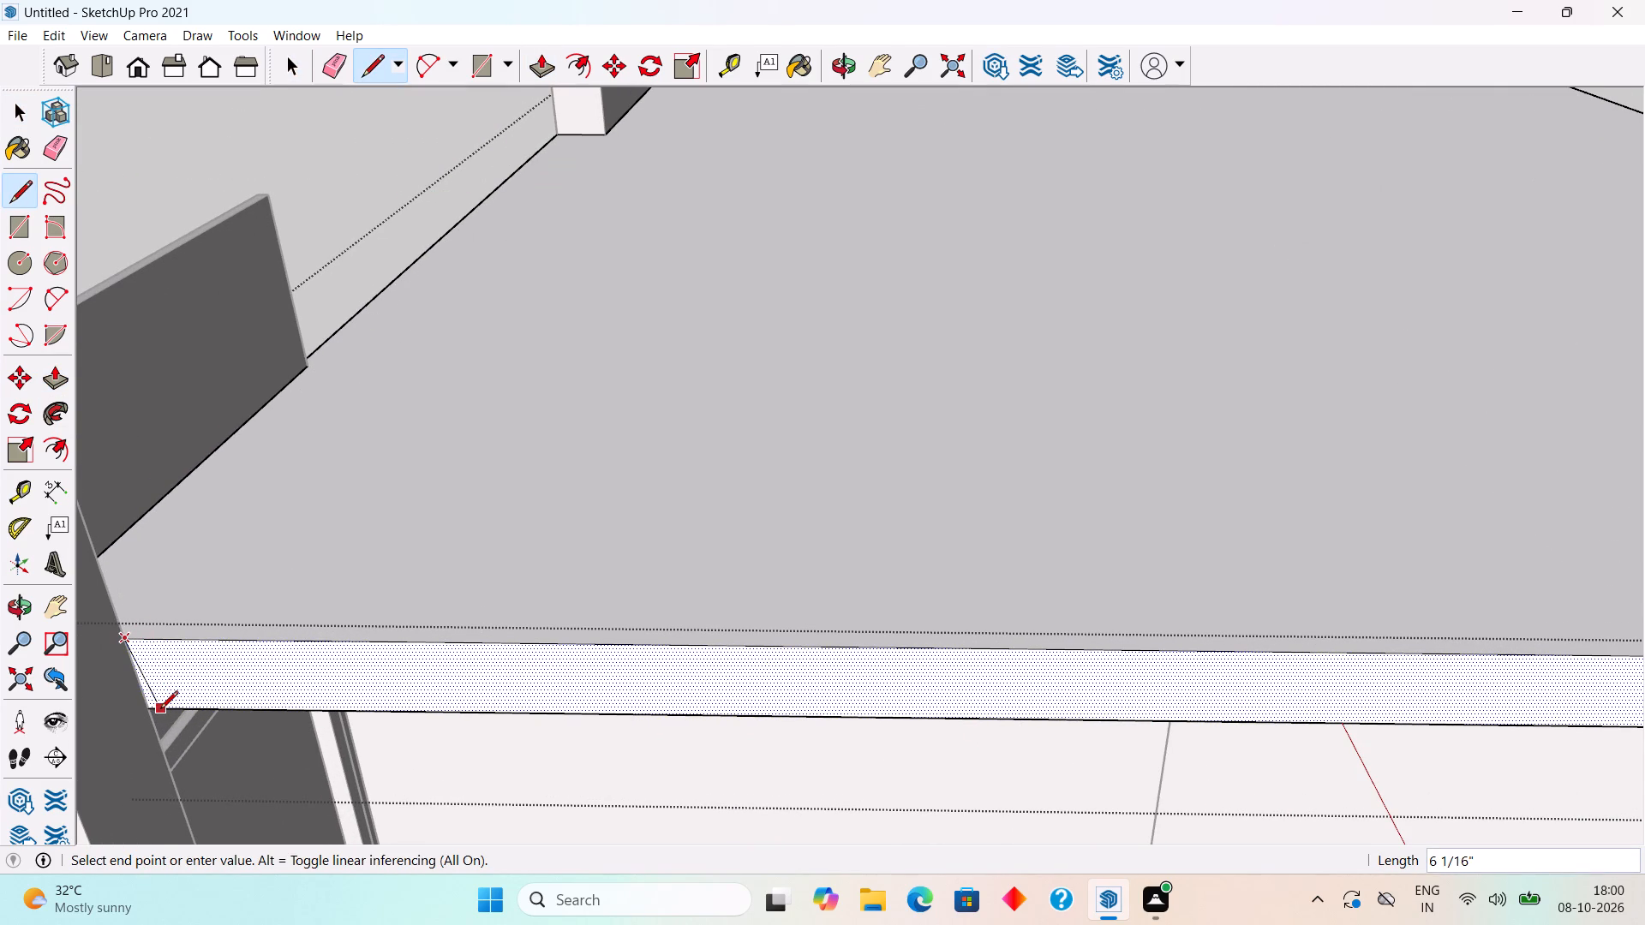
{"action": "left_click", "coordinate": [147, 711]}
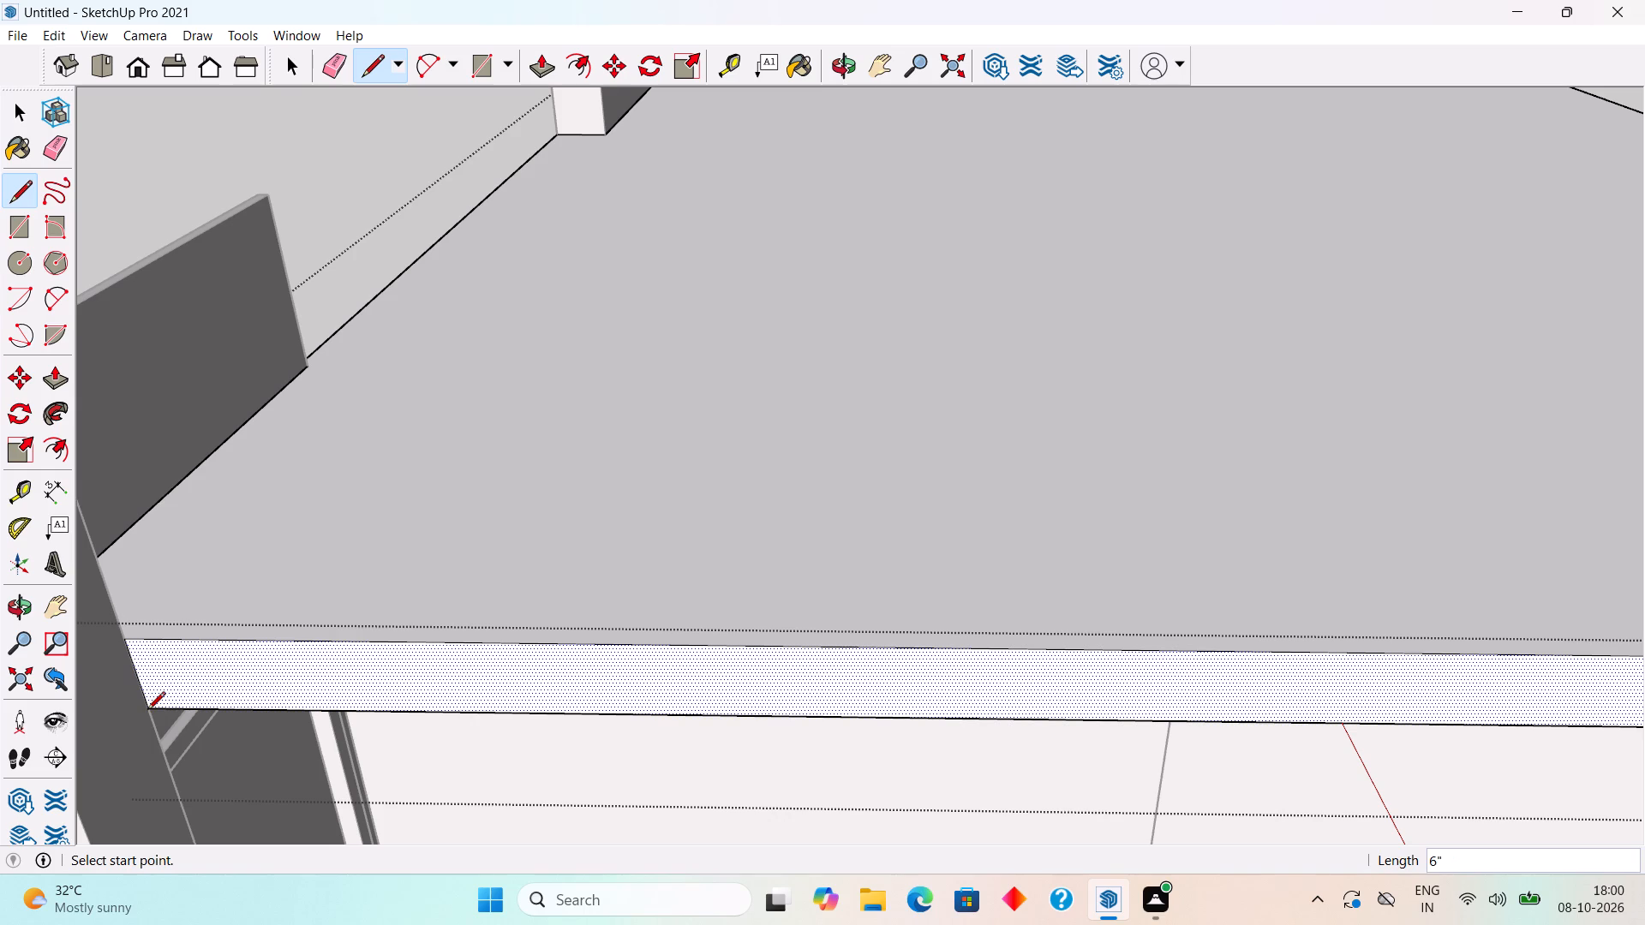
{"action": "key", "text": "space"}
Pull the slab's side face behind the corner column out 9" and close the roof slab.
{"action": "type", "text": "p"}
{"action": "left_click", "coordinate": [155, 684]}
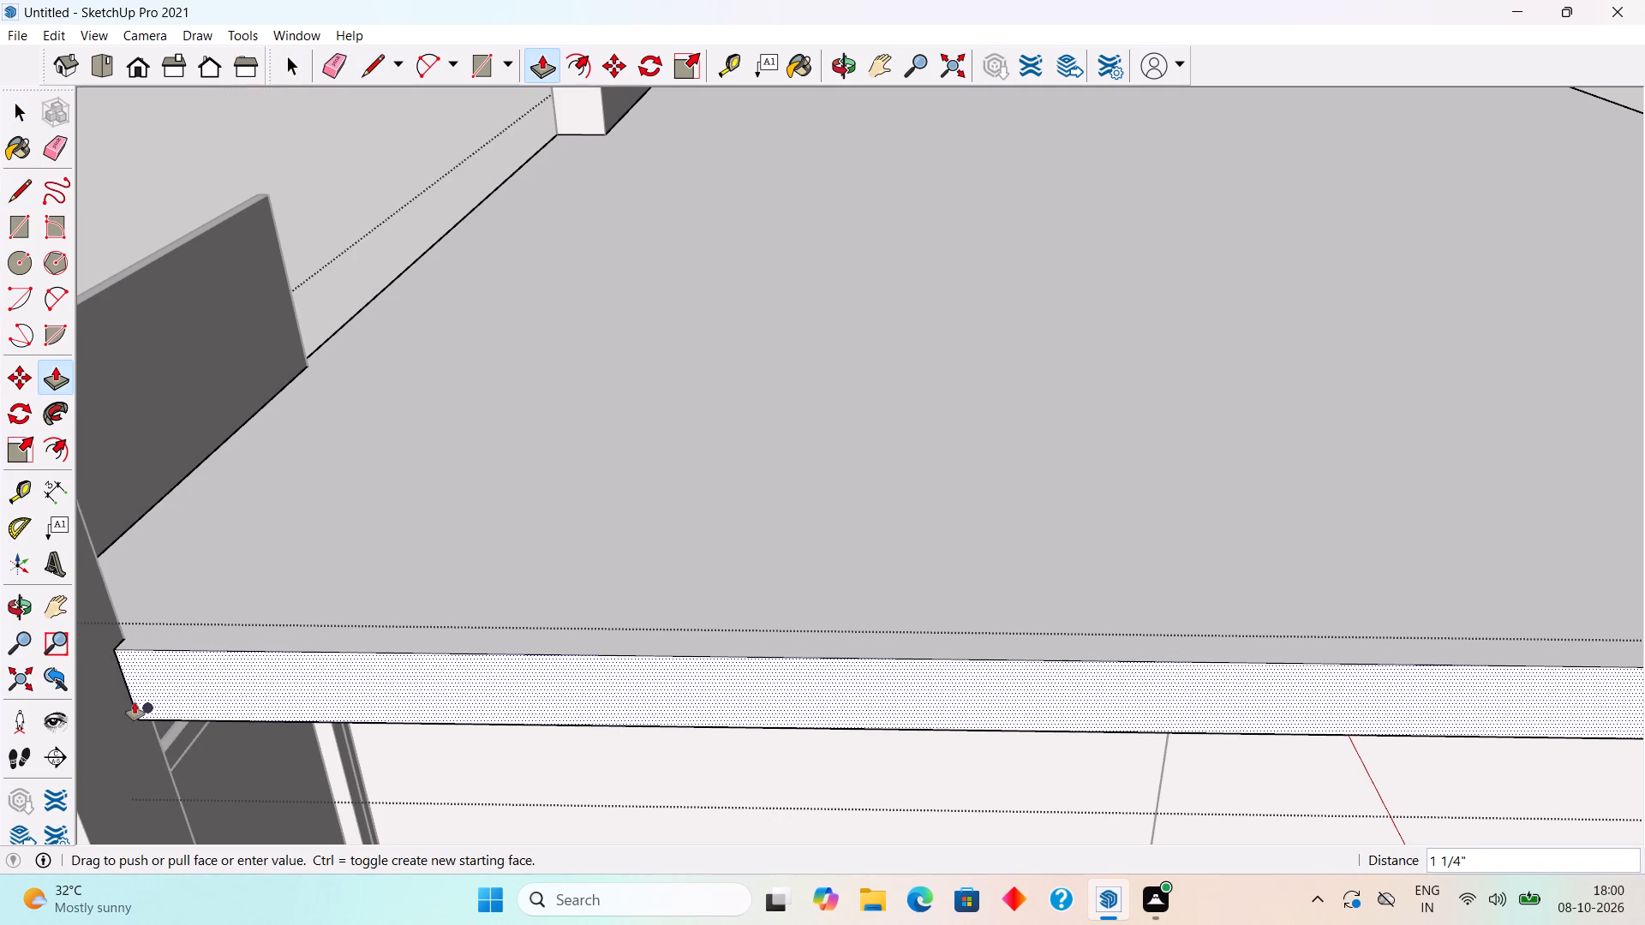
{"action": "scroll", "coordinate": [135, 702], "scroll_direction": "down", "scroll_amount": 8}
{"action": "left_click", "coordinate": [91, 727]}
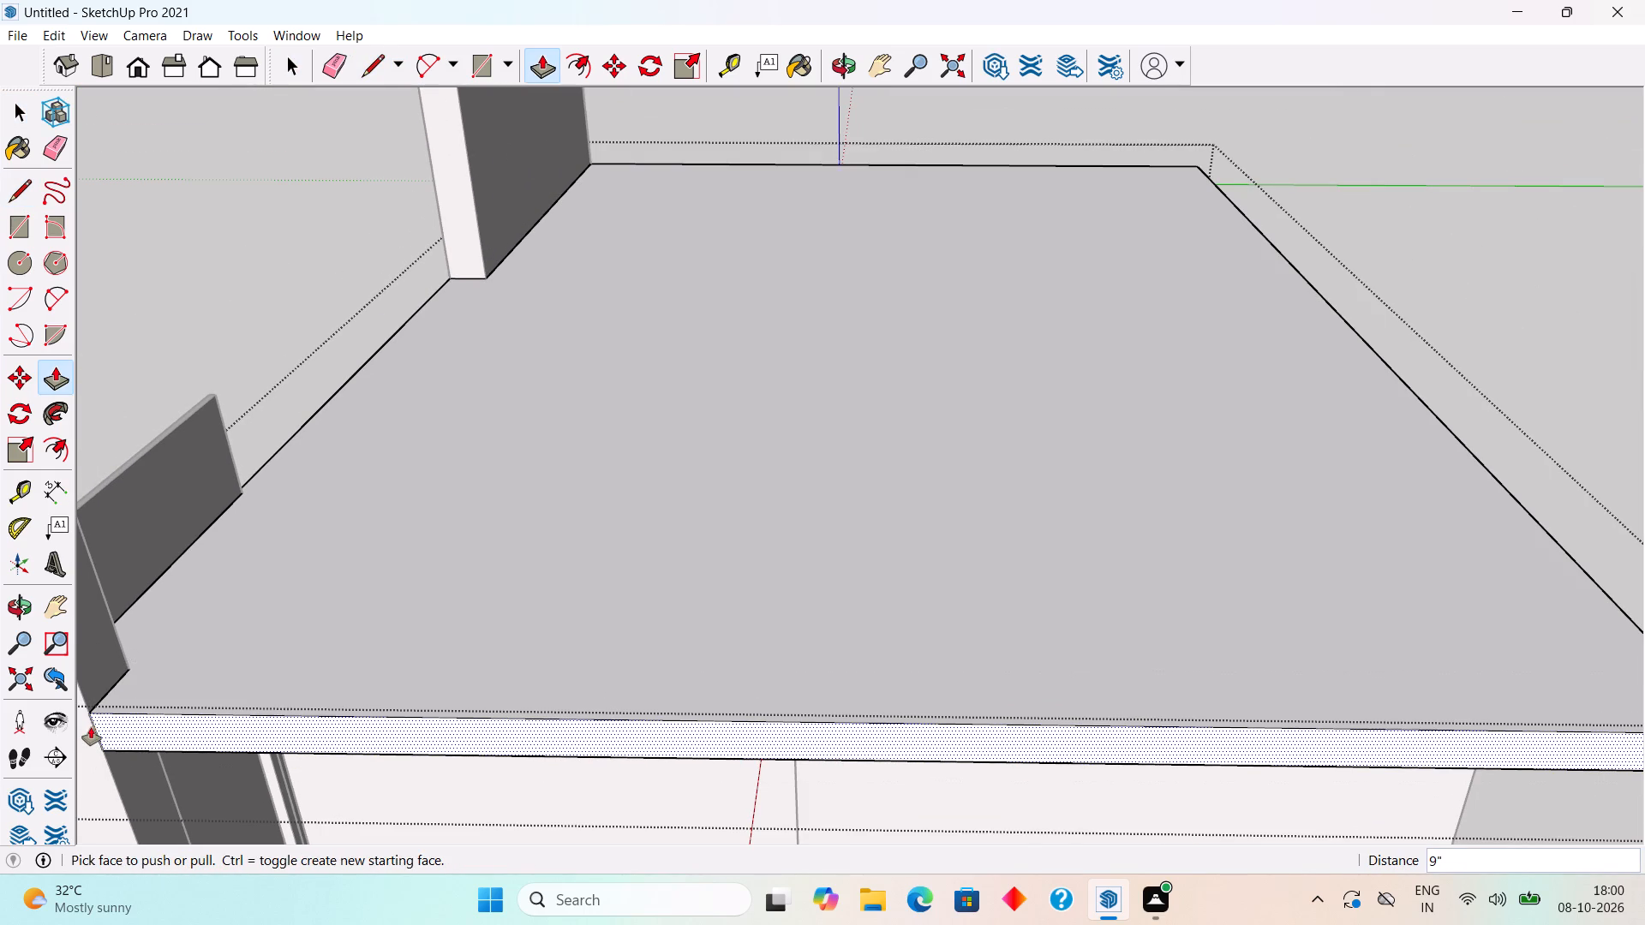
{"action": "key", "text": "space"}
{"action": "scroll", "coordinate": [91, 727], "scroll_direction": "down", "scroll_amount": 9}
{"action": "middle_click_drag", "start_coordinate": [201, 737], "coordinate": [384, 580]}
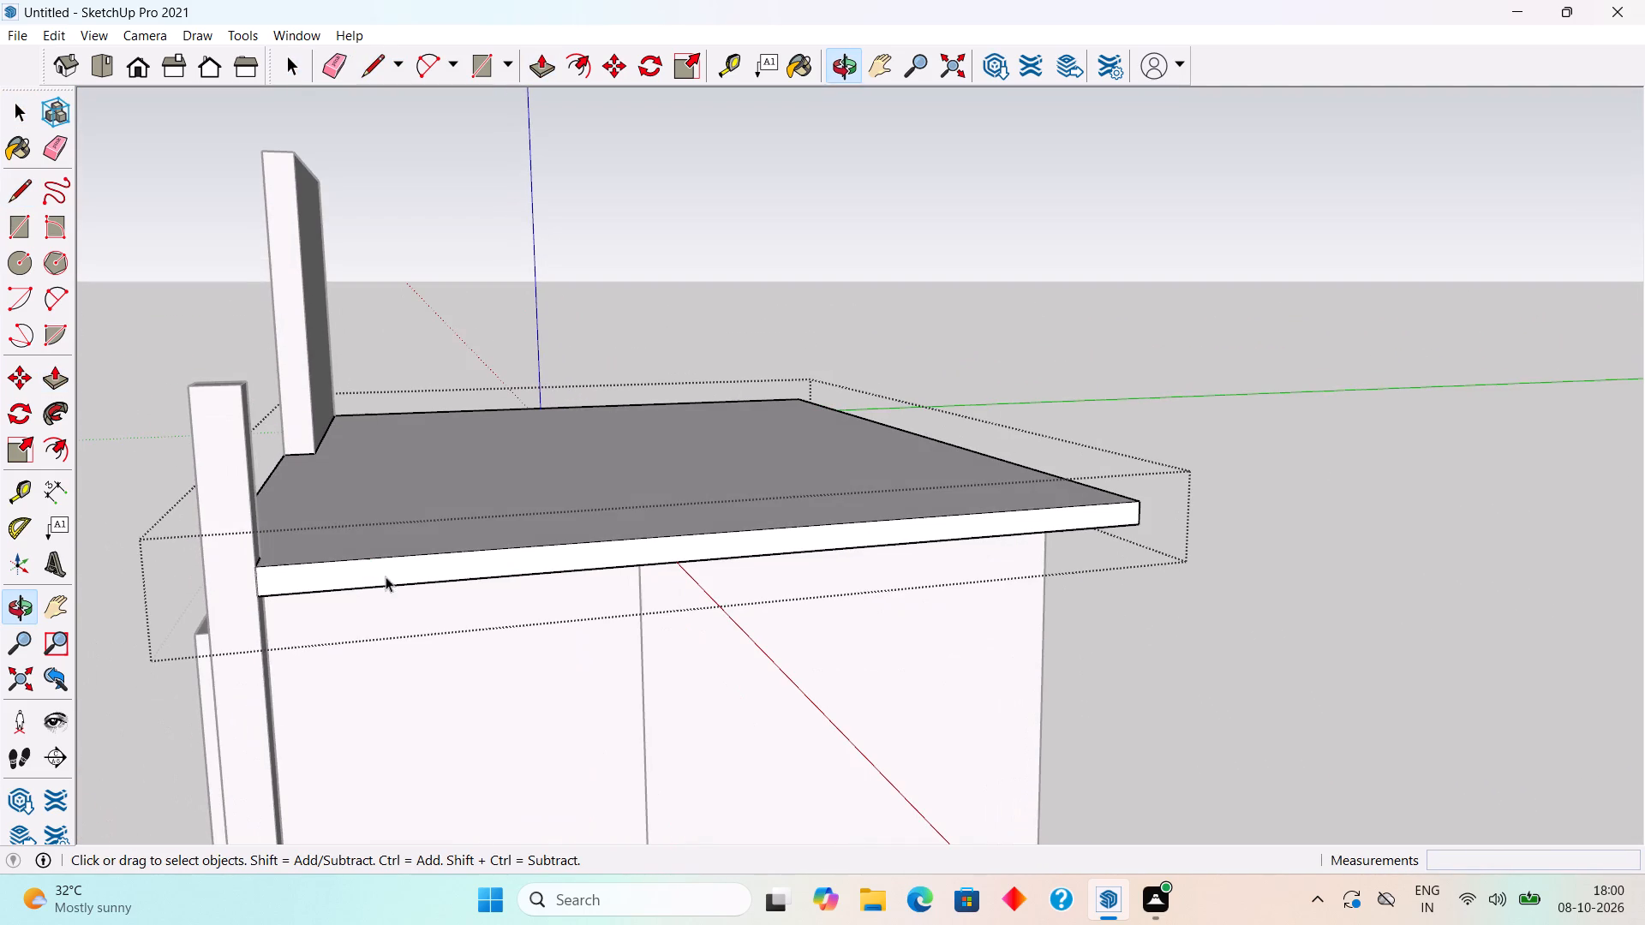
{"action": "left_click", "coordinate": [161, 415]}
Examine how the extended roof slab fits around the corner column, from above and from the front.
{"action": "middle_click_drag", "start_coordinate": [386, 671], "coordinate": [763, 611]}
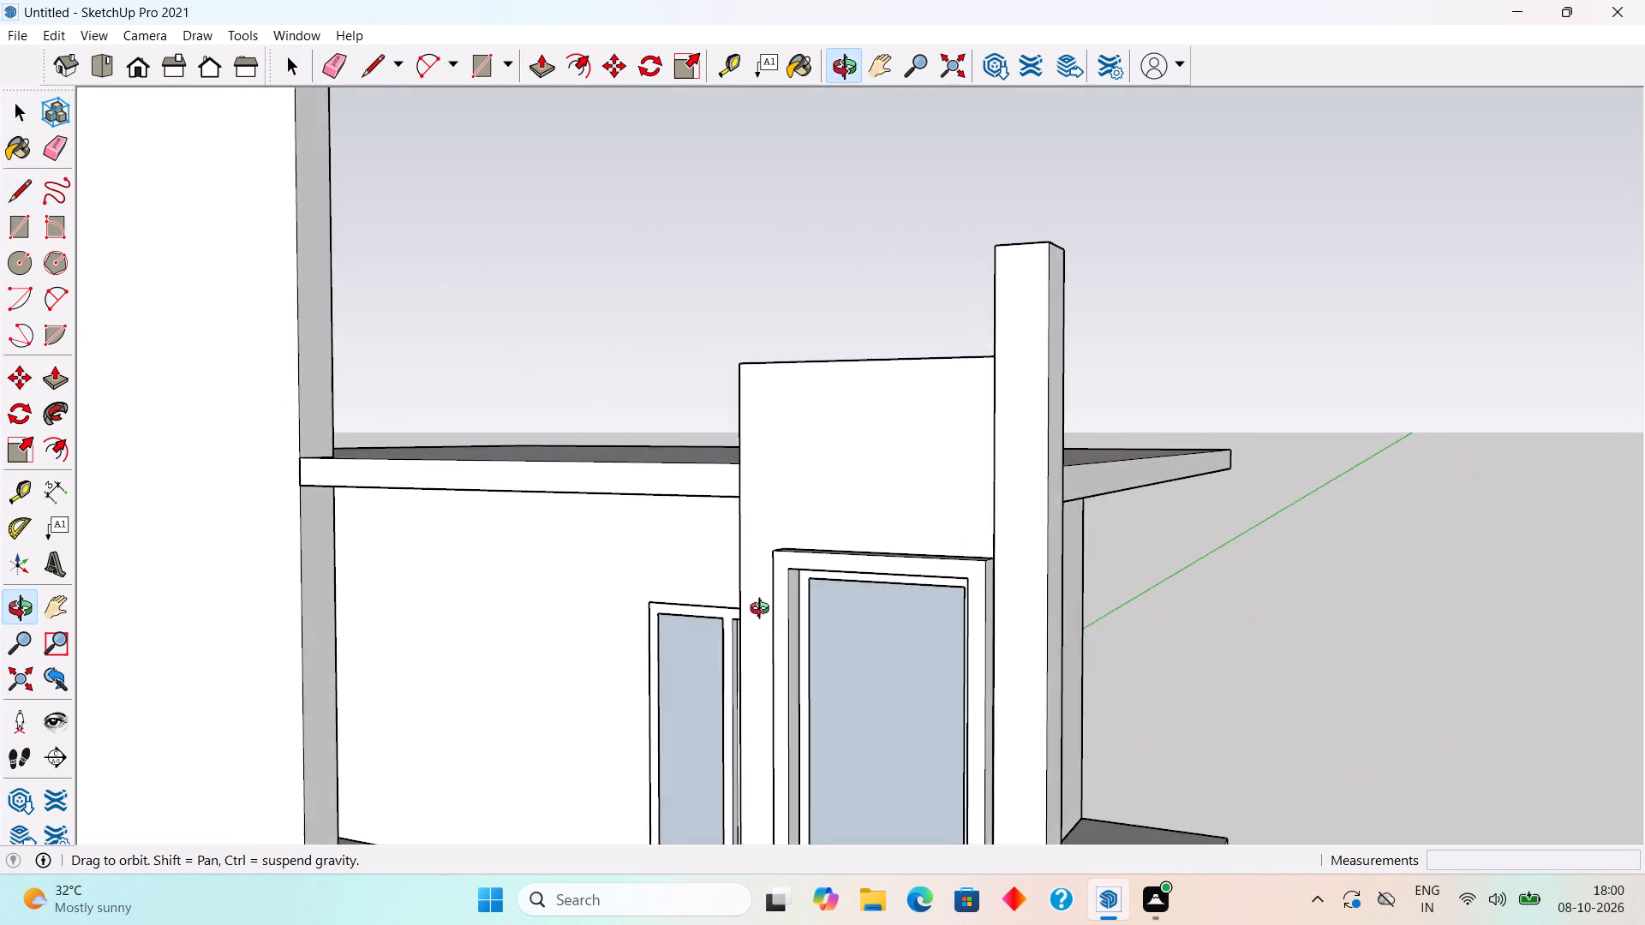
{"action": "middle_click_drag", "start_coordinate": [763, 611], "coordinate": [616, 788]}
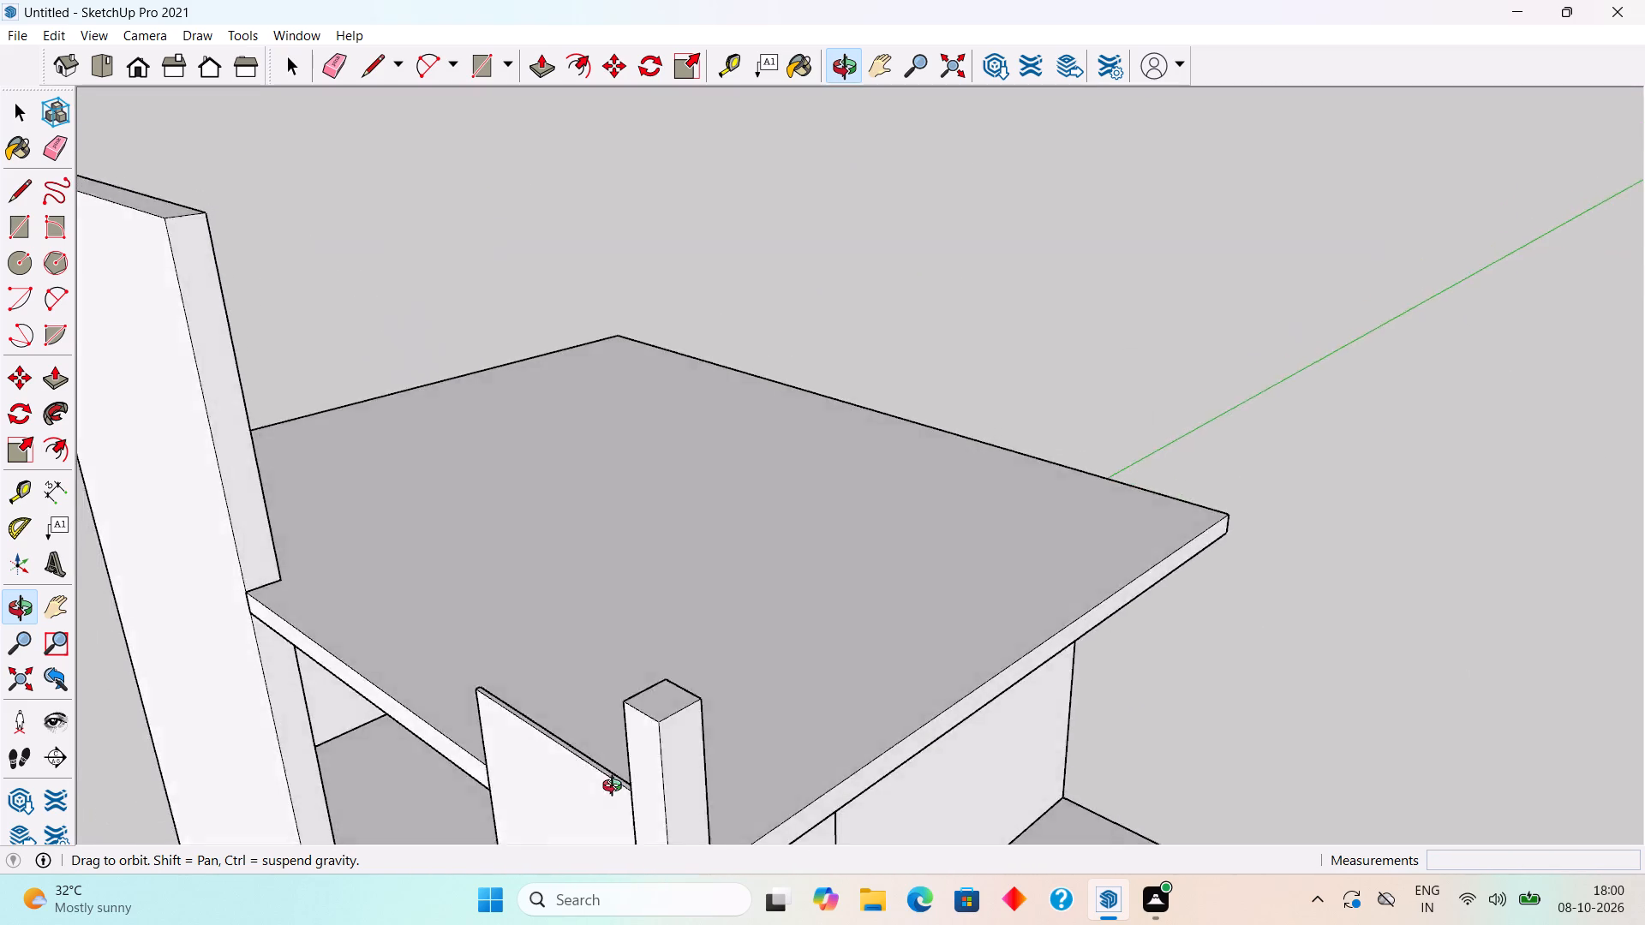
{"action": "middle_click_drag", "start_coordinate": [616, 788], "coordinate": [469, 801]}
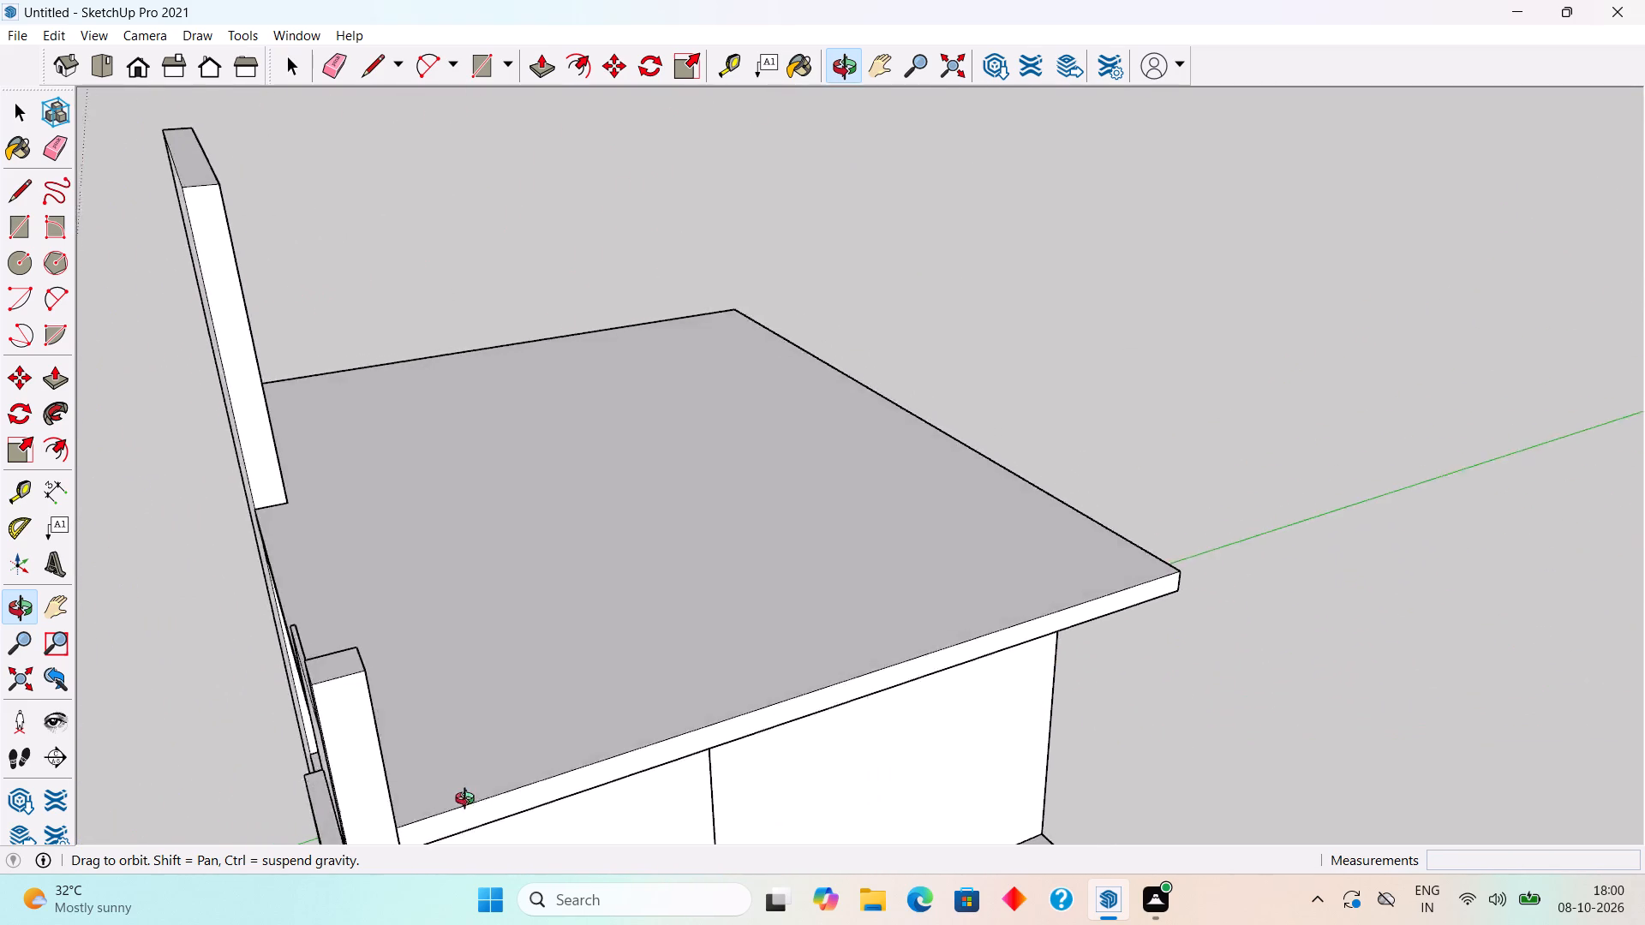
{"action": "middle_click_drag", "start_coordinate": [469, 801], "coordinate": [662, 629]}
{"action": "scroll", "coordinate": [663, 622], "scroll_direction": "down", "scroll_amount": 8}
{"action": "middle_click_drag", "start_coordinate": [685, 647], "coordinate": [995, 595]}
{"action": "left_click", "coordinate": [1109, 616]}
{"action": "scroll", "coordinate": [1096, 606], "scroll_direction": "down", "scroll_amount": 6}
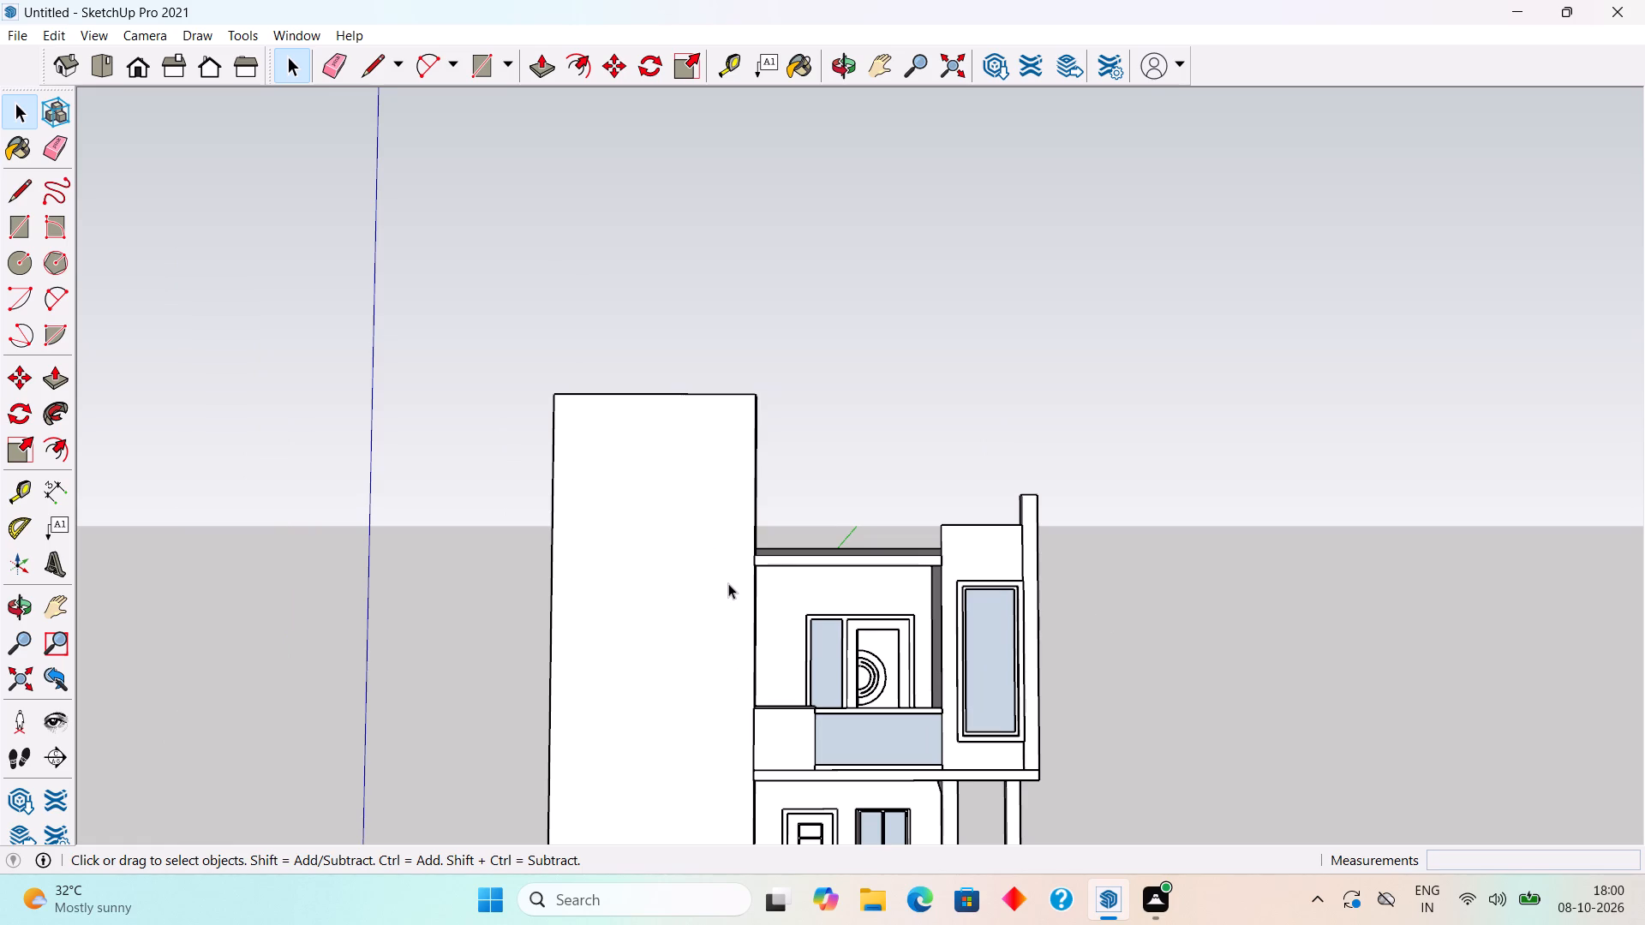
Draw a rectangle about 9' 3" by 6" over the roof slab's front face, from the tall wall to the window block.
{"action": "scroll", "coordinate": [1012, 459], "scroll_direction": "down", "scroll_amount": 2}
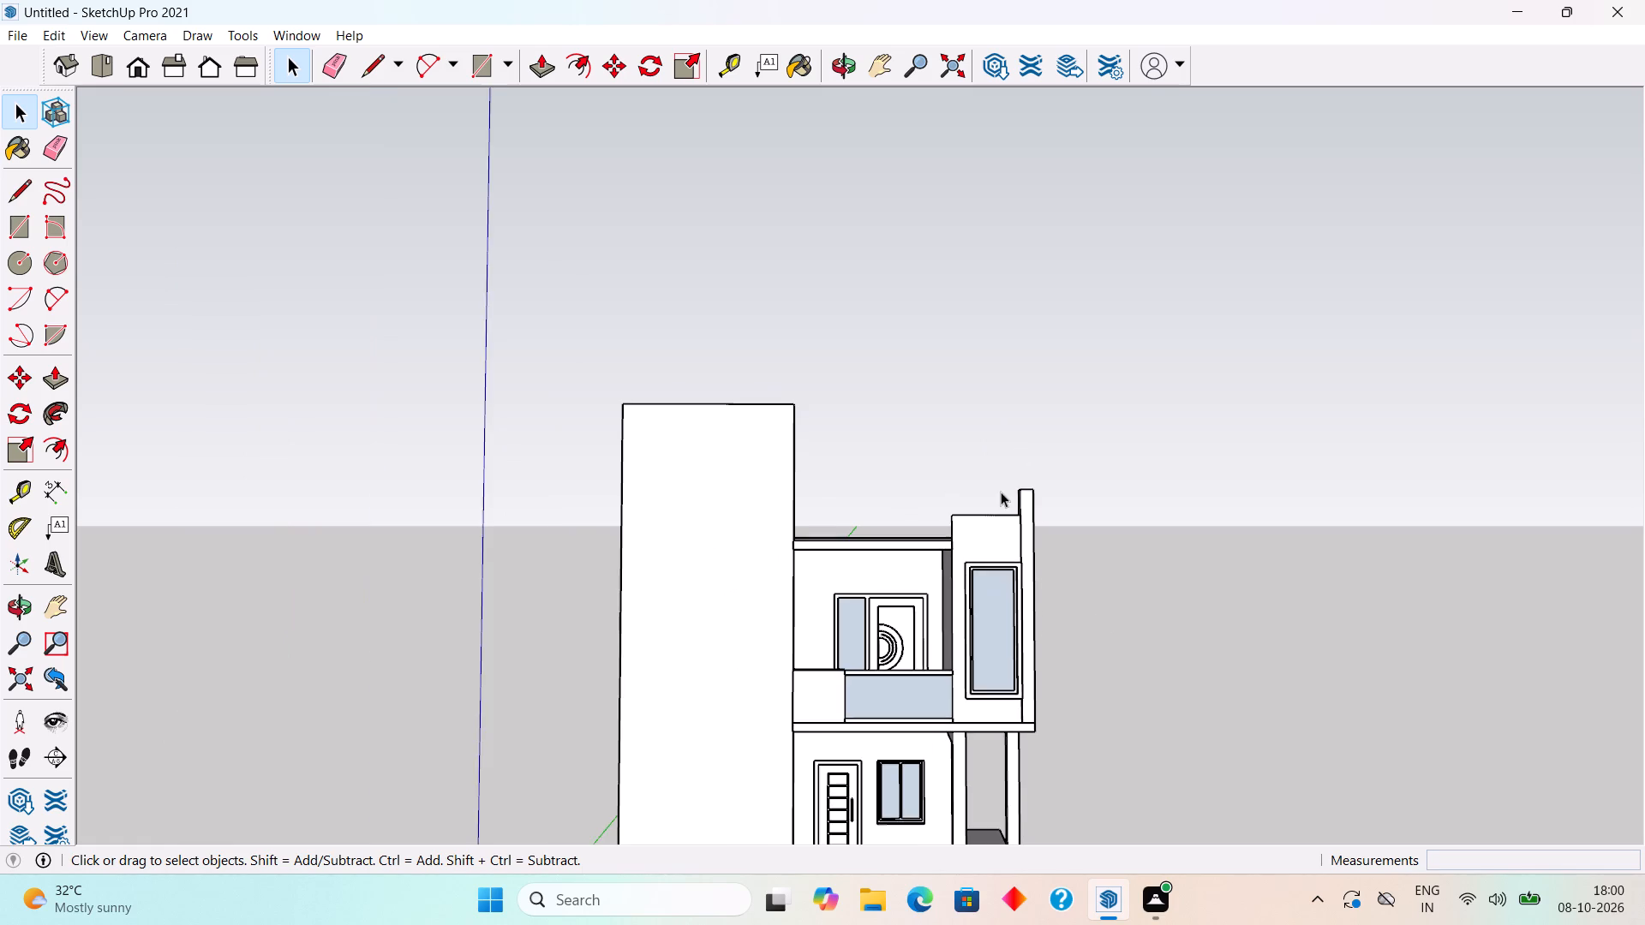
{"action": "scroll", "coordinate": [1001, 492], "scroll_direction": "down", "scroll_amount": 5}
{"action": "scroll", "coordinate": [980, 835], "scroll_direction": "up", "scroll_amount": 9}
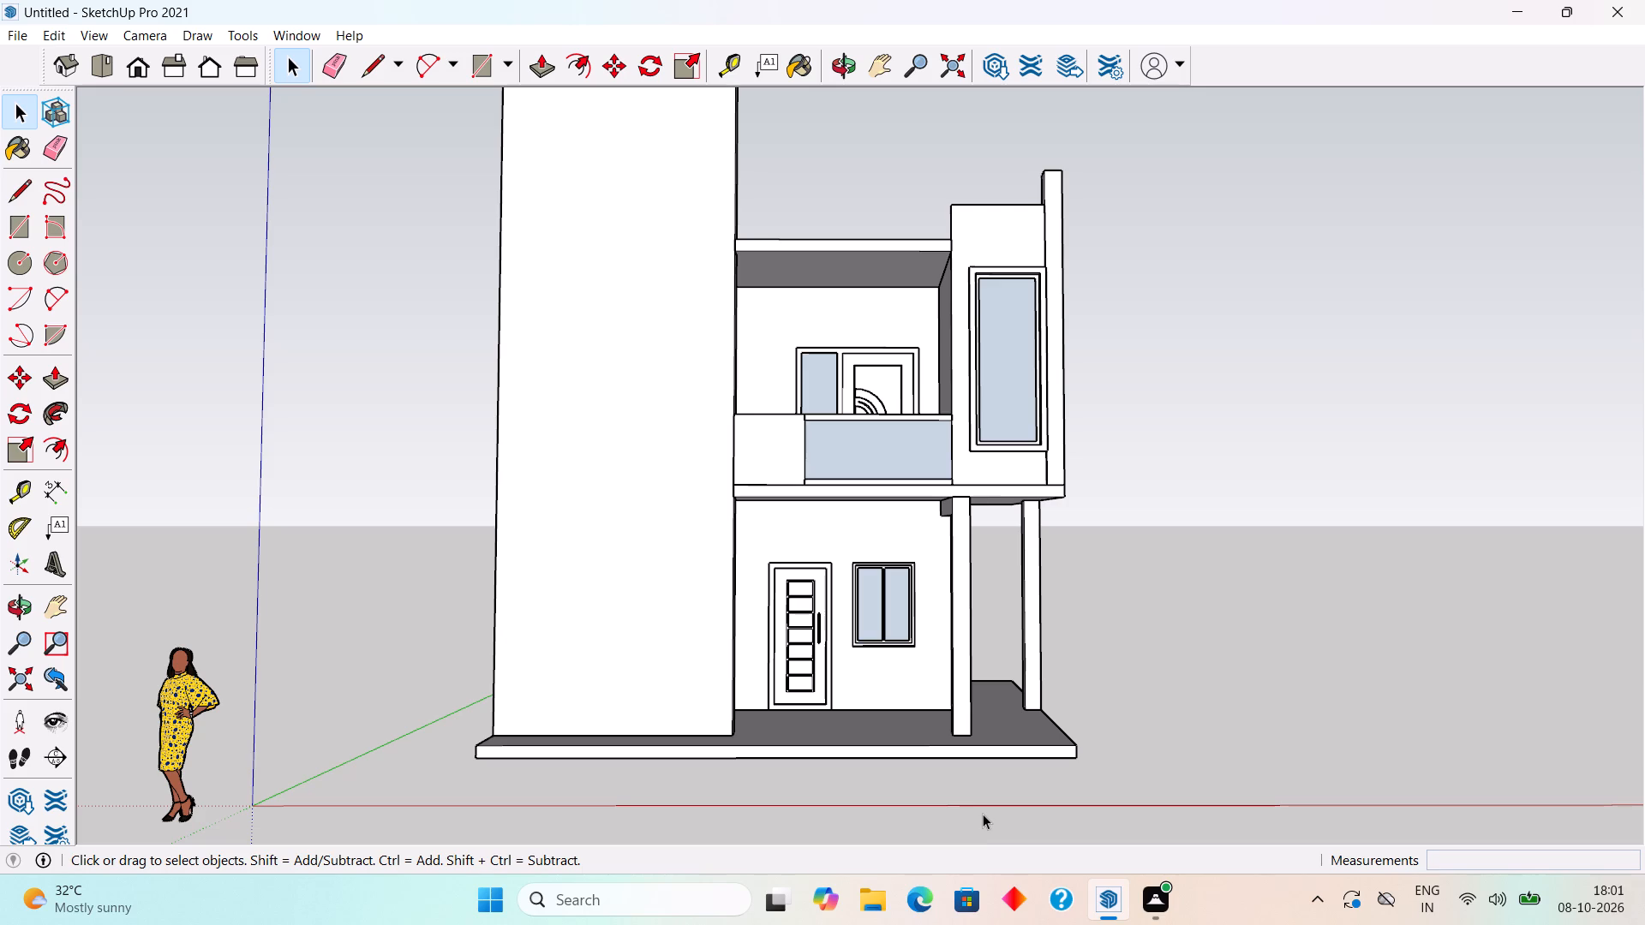
{"action": "middle_click_drag", "start_coordinate": [966, 809], "coordinate": [950, 924]}
{"action": "scroll", "coordinate": [822, 831], "scroll_direction": "up", "scroll_amount": 2}
{"action": "scroll", "coordinate": [754, 709], "scroll_direction": "down", "scroll_amount": 2}
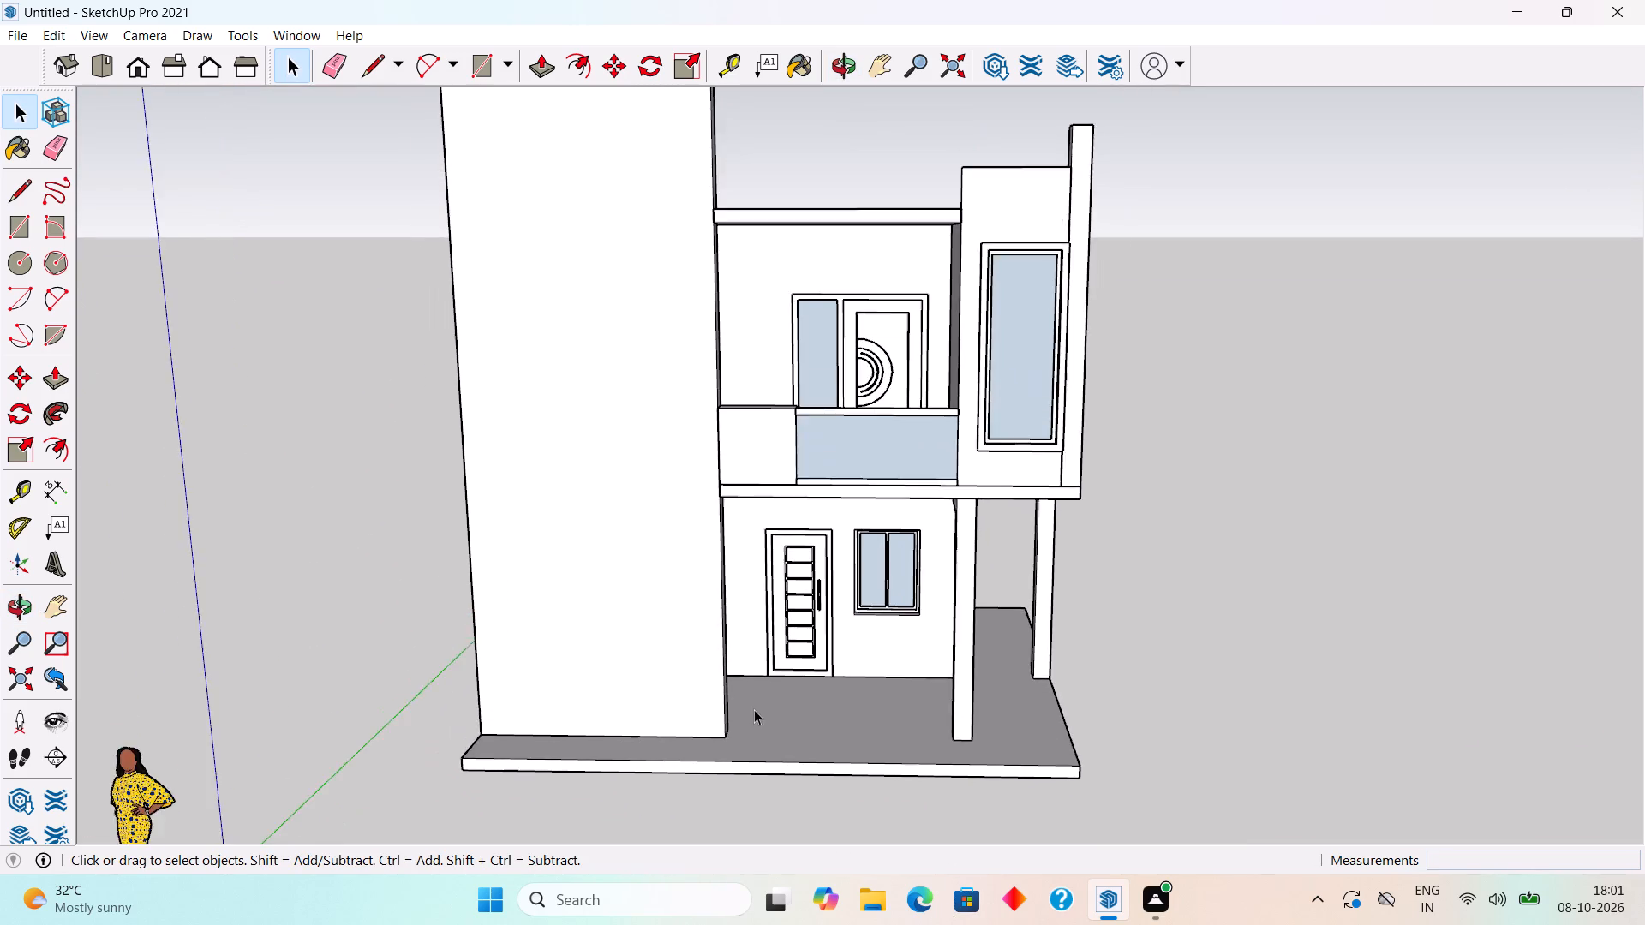
{"action": "key", "text": "r"}
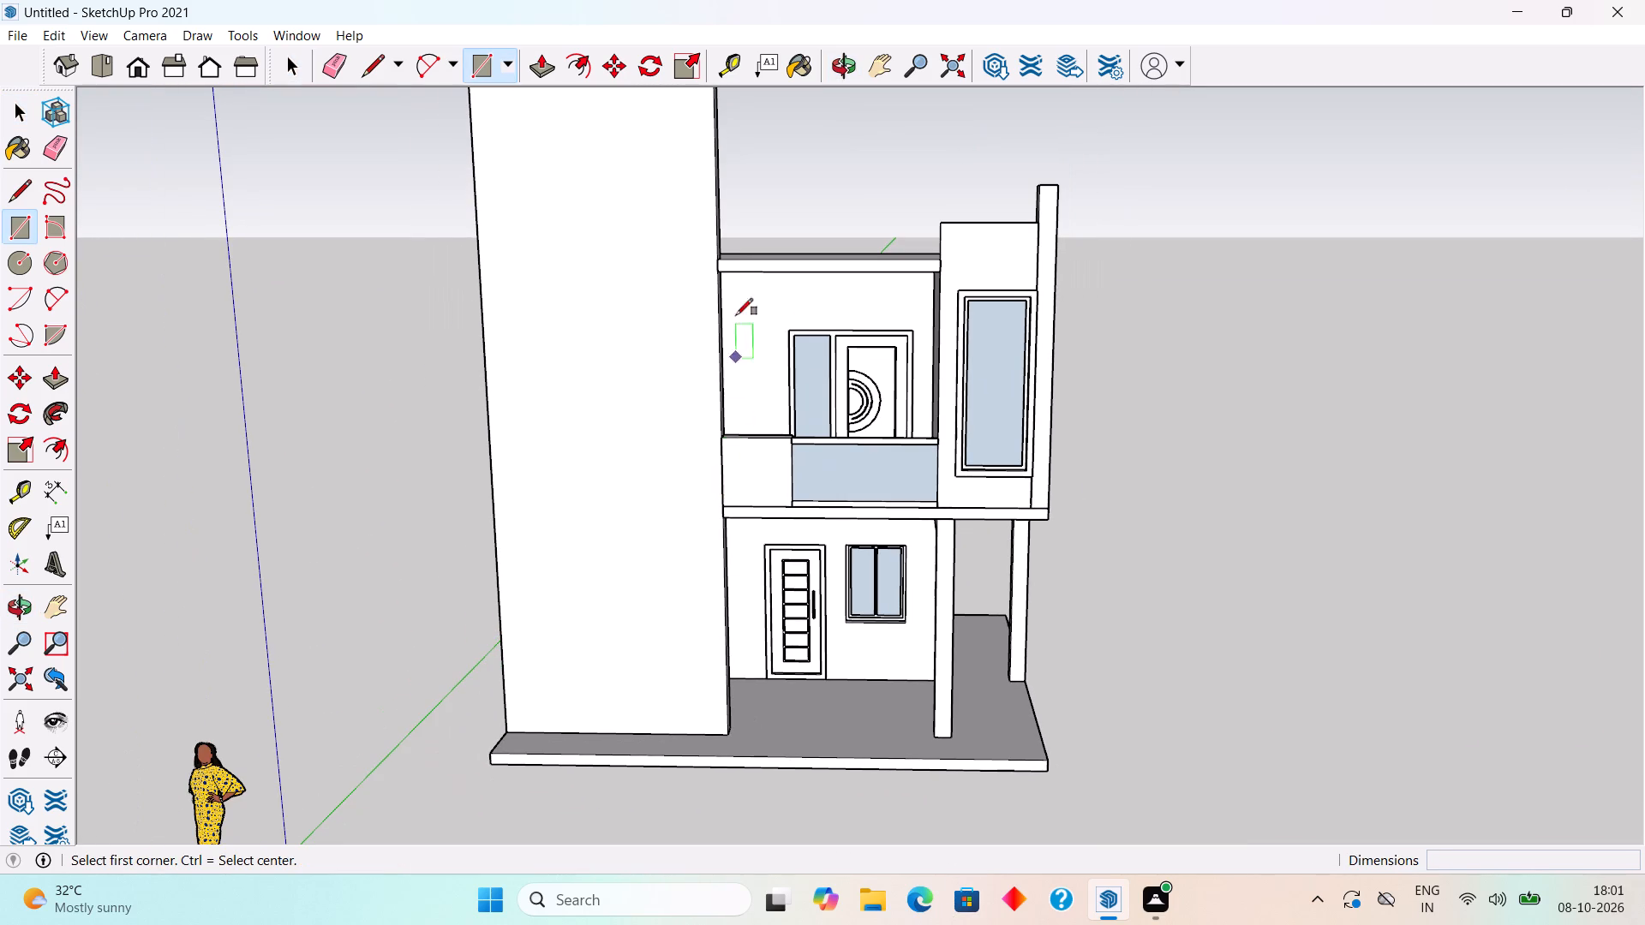
{"action": "scroll", "coordinate": [721, 258], "scroll_direction": "up", "scroll_amount": 12}
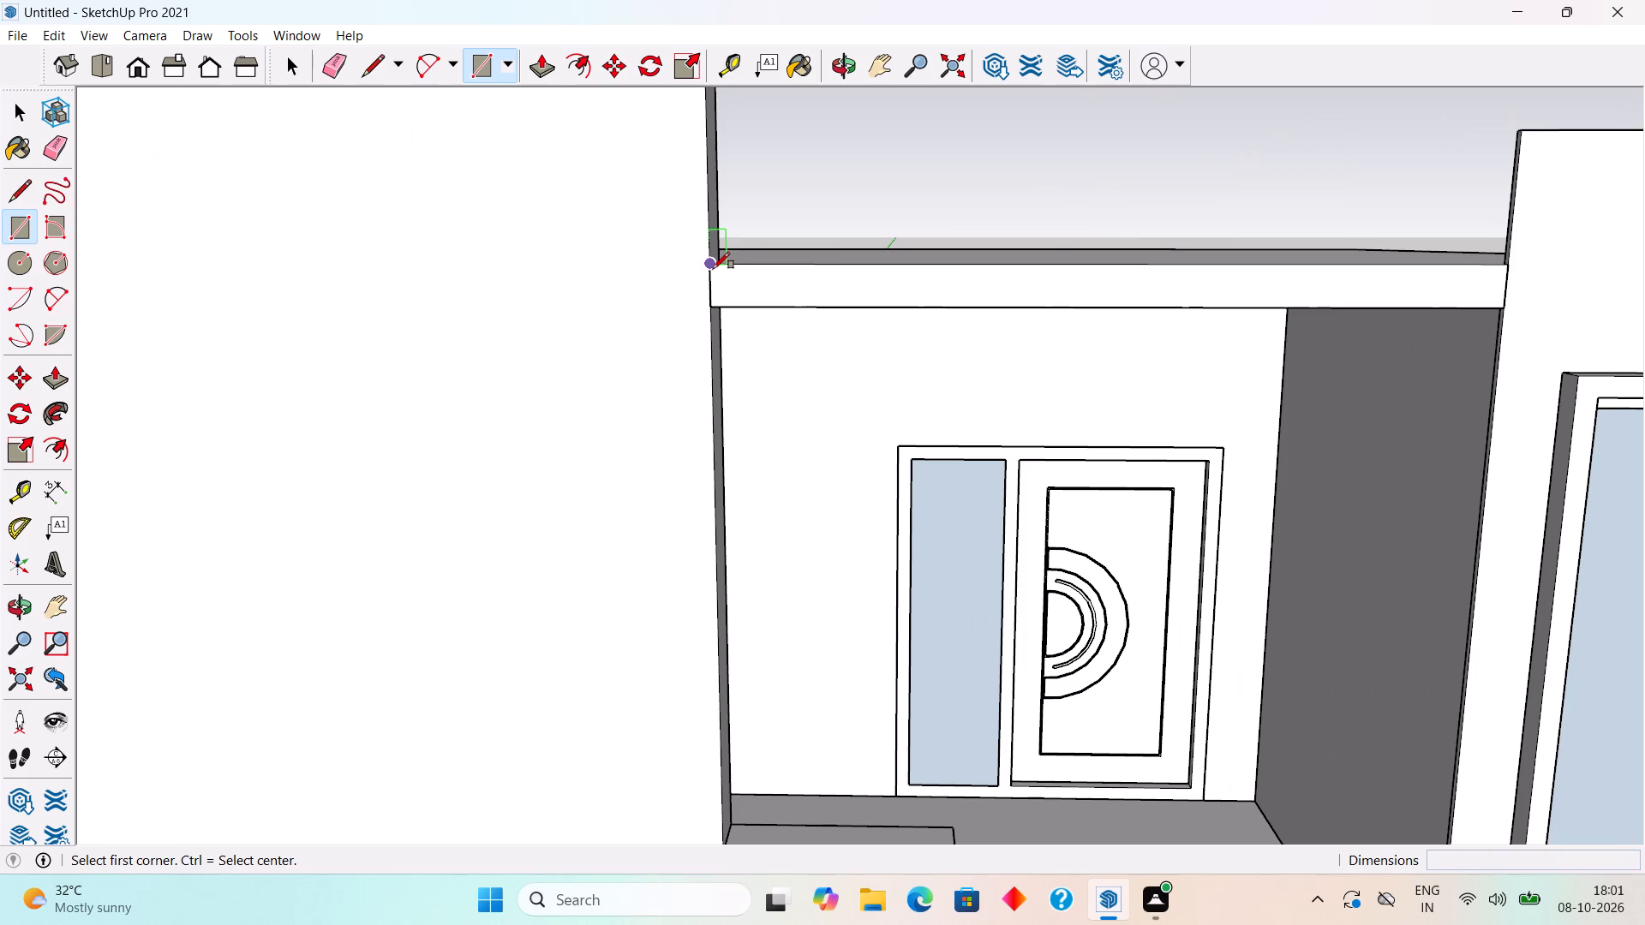
{"action": "left_click", "coordinate": [713, 269]}
{"action": "scroll", "coordinate": [1145, 289], "scroll_direction": "down", "scroll_amount": 4}
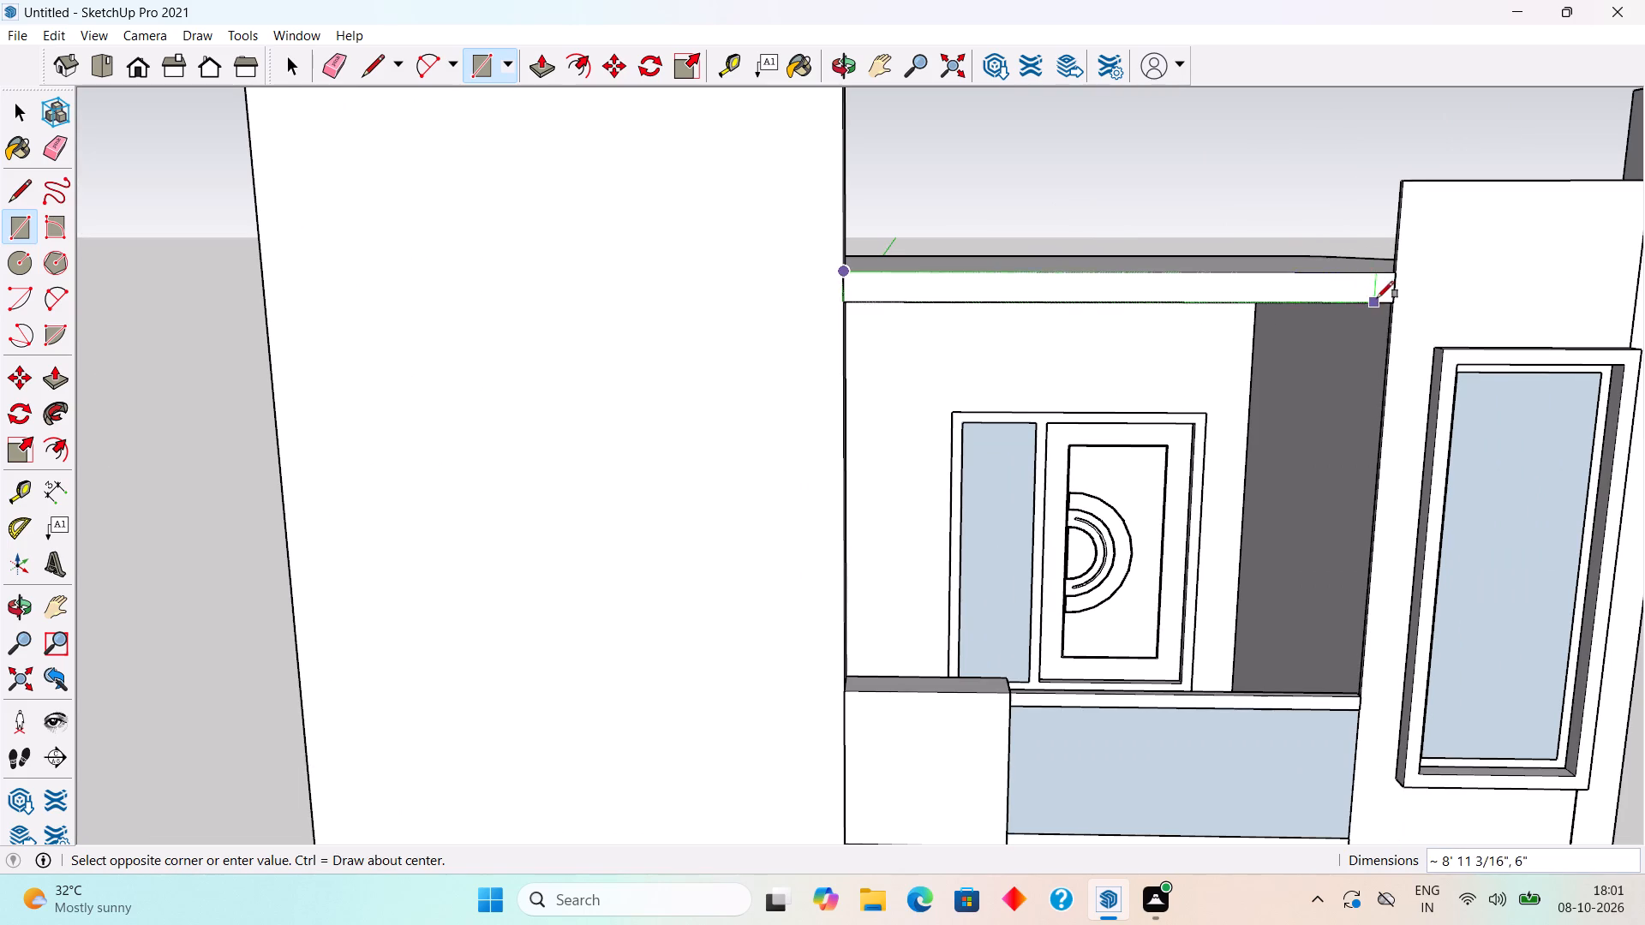
{"action": "left_click", "coordinate": [1394, 298]}
Pull the new rectangle on the roof slab's front edge outward 6".
{"action": "key", "text": "p"}
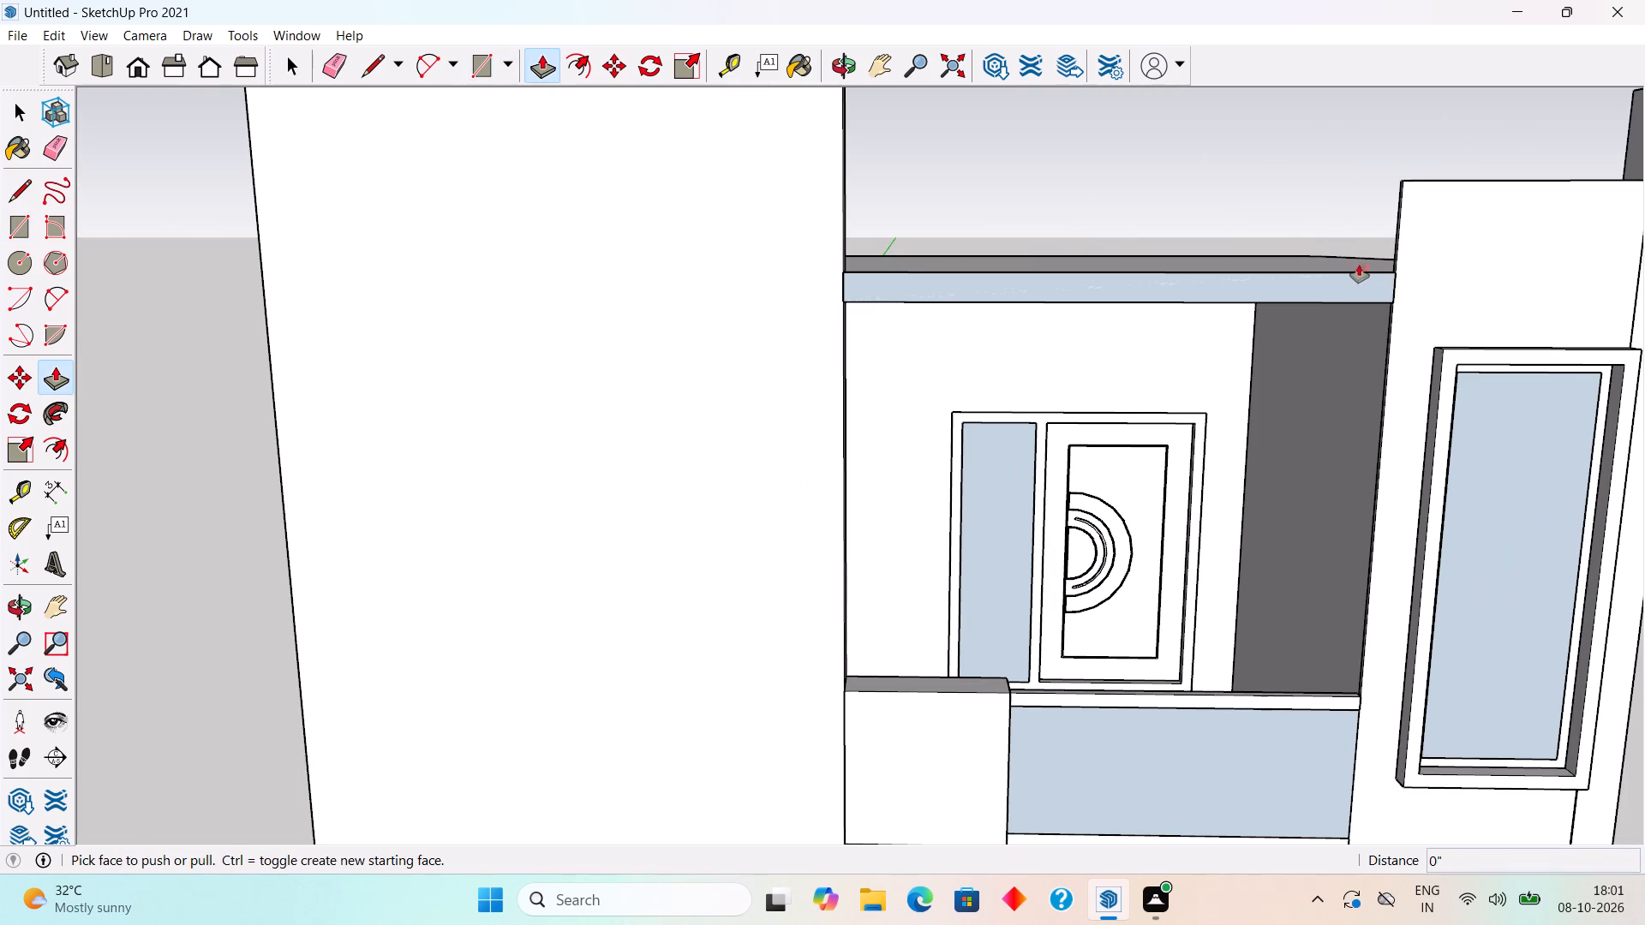
{"action": "left_click", "coordinate": [1347, 279]}
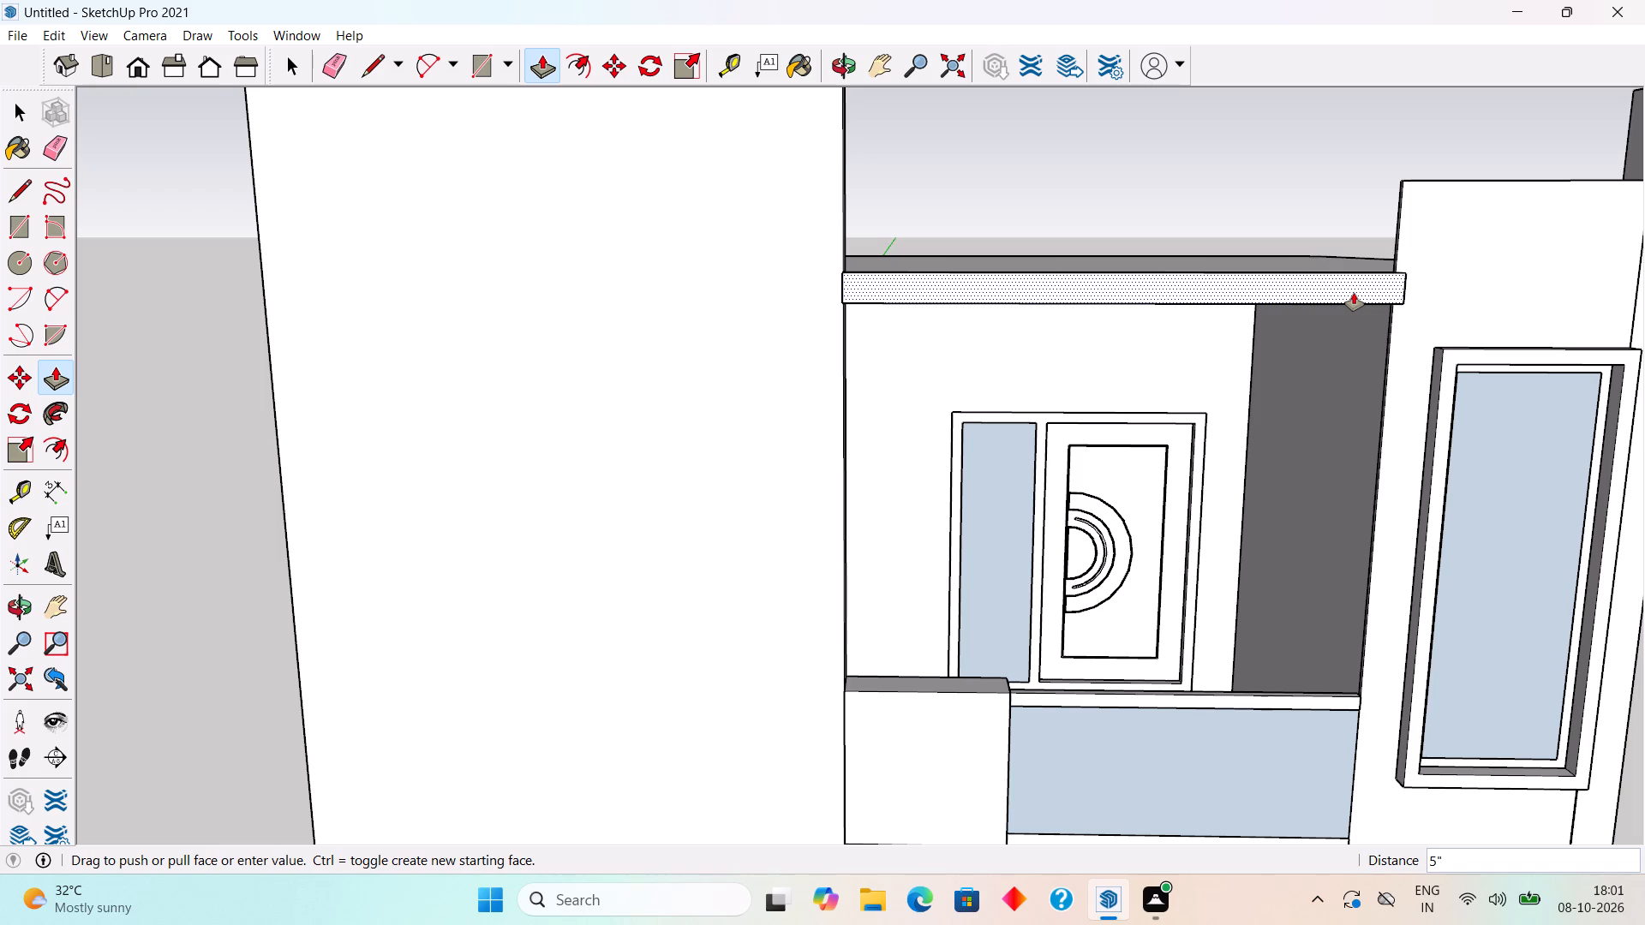
{"action": "type", "text": "6\""}
{"action": "key", "text": "Return"}
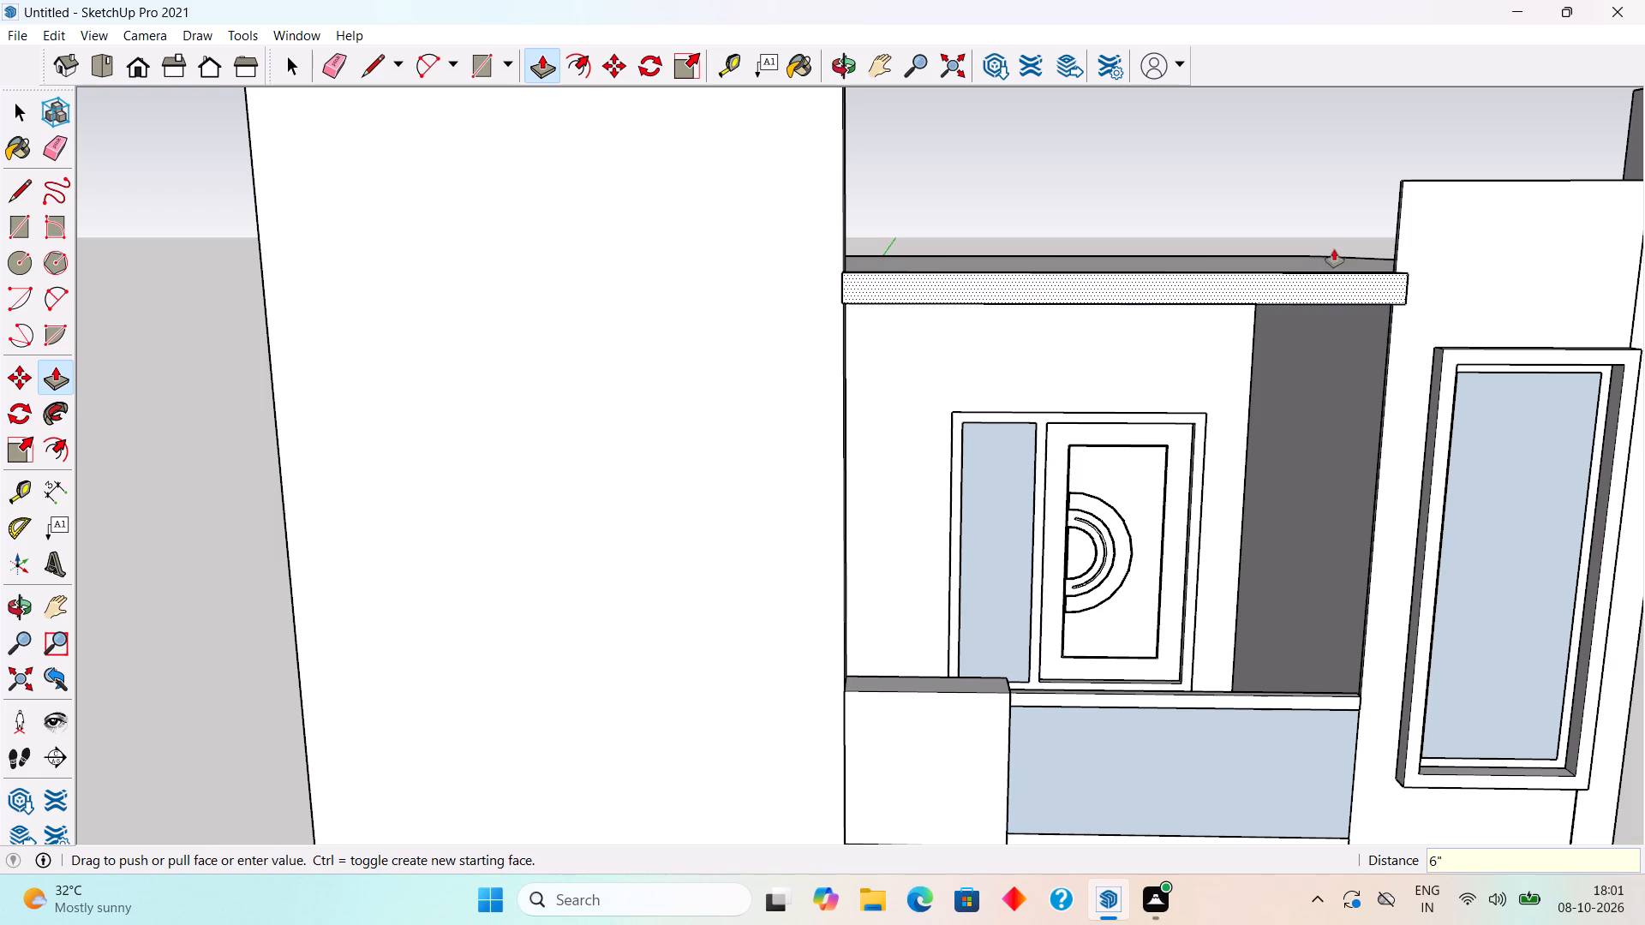
Raise the top face of the front roof band by 2".
{"action": "middle_click_drag", "start_coordinate": [1319, 300], "coordinate": [1324, 512]}
{"action": "scroll", "coordinate": [1282, 442], "scroll_direction": "up", "scroll_amount": 4}
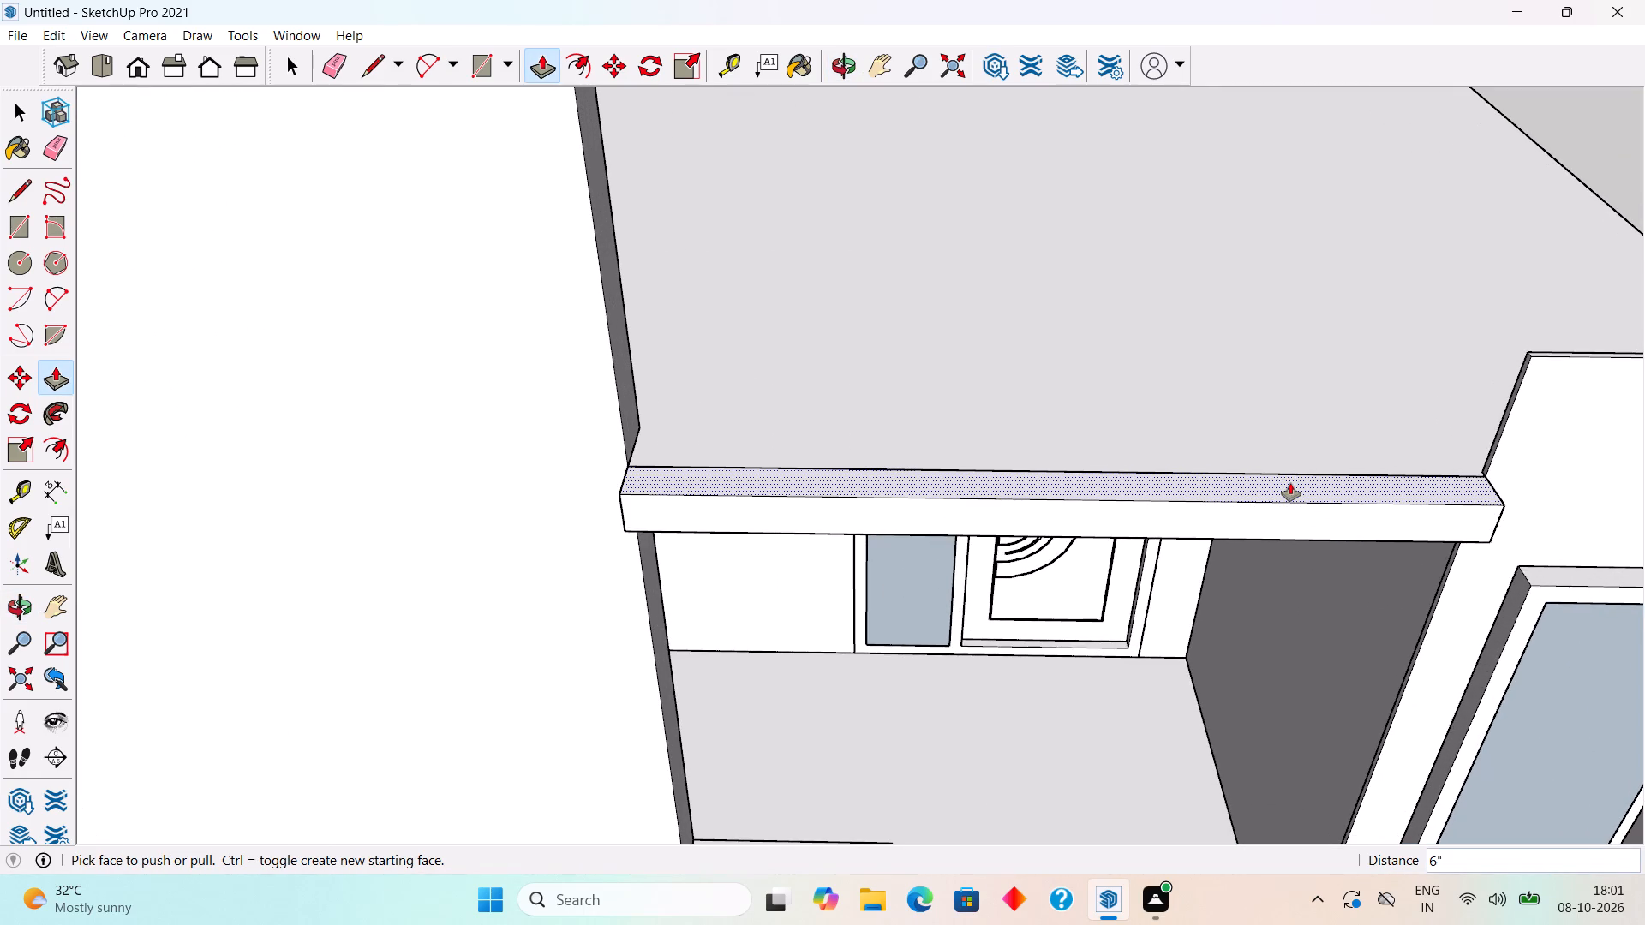
{"action": "left_click", "coordinate": [1290, 483]}
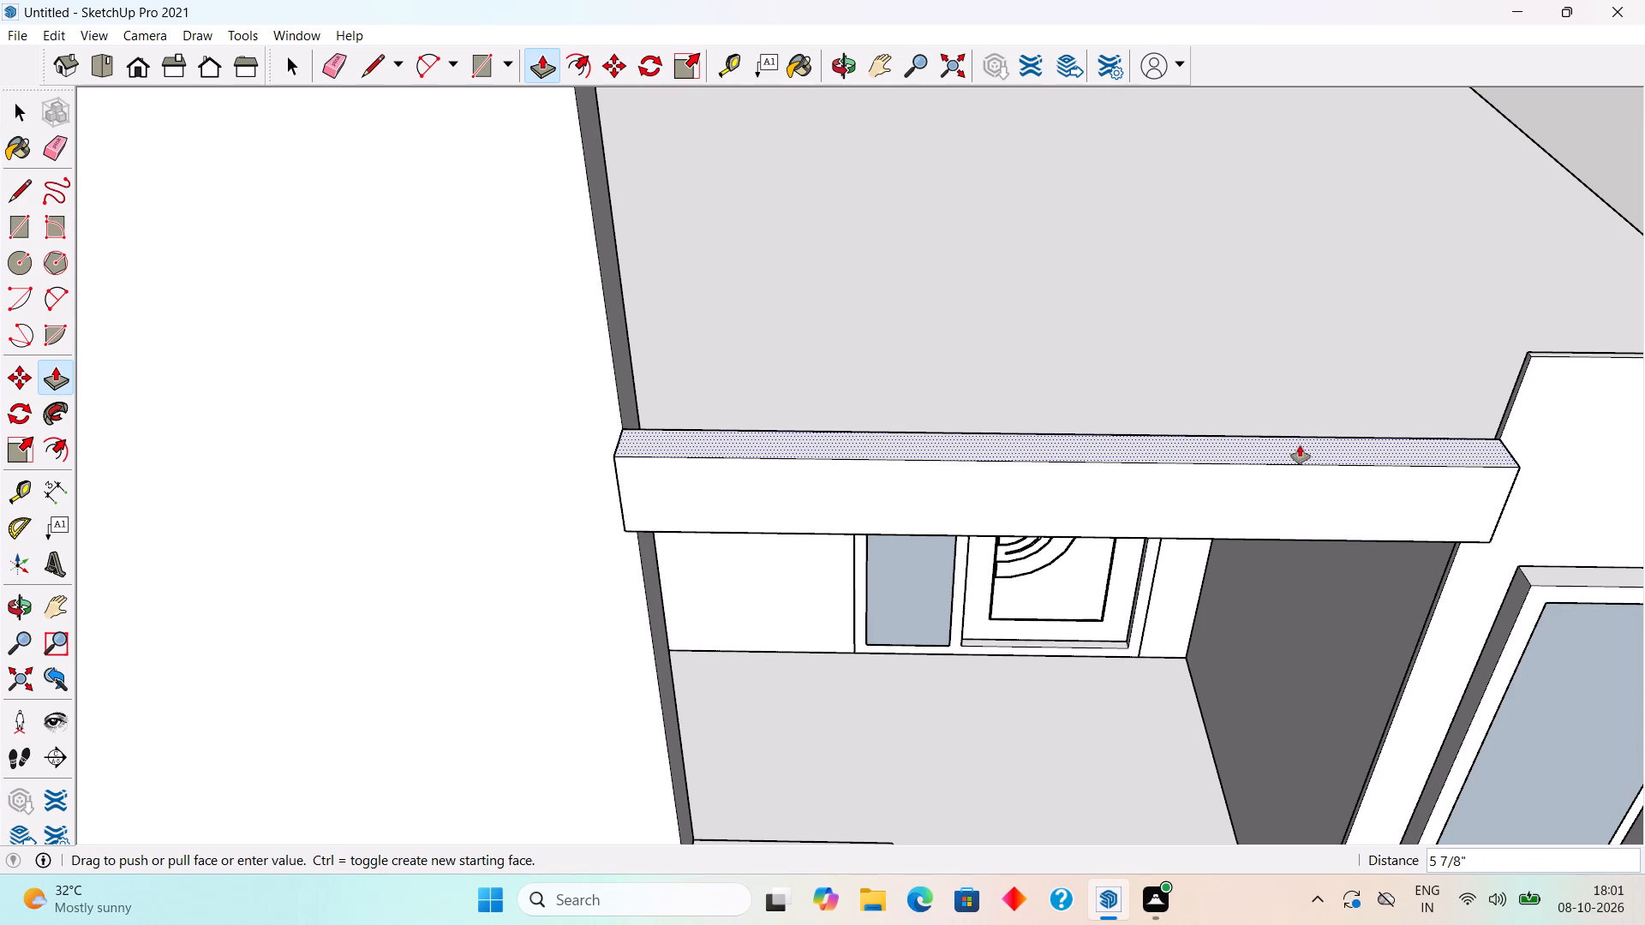
{"action": "type", "text": "2\""}
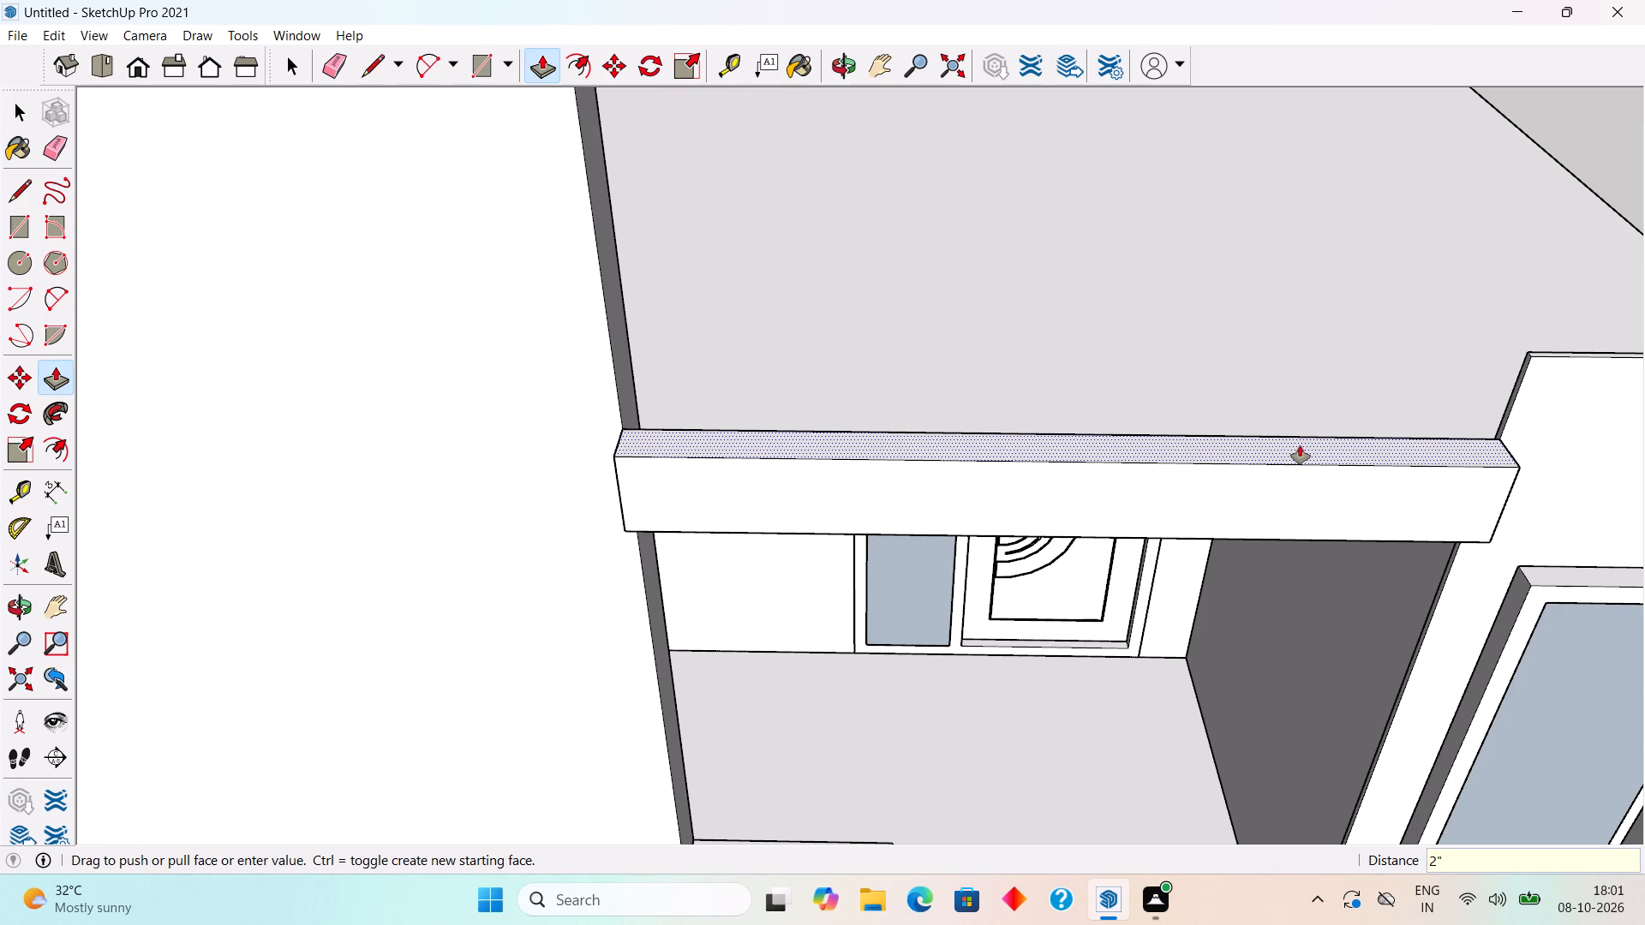
{"action": "key", "text": "Return"}
{"action": "key", "text": "space"}
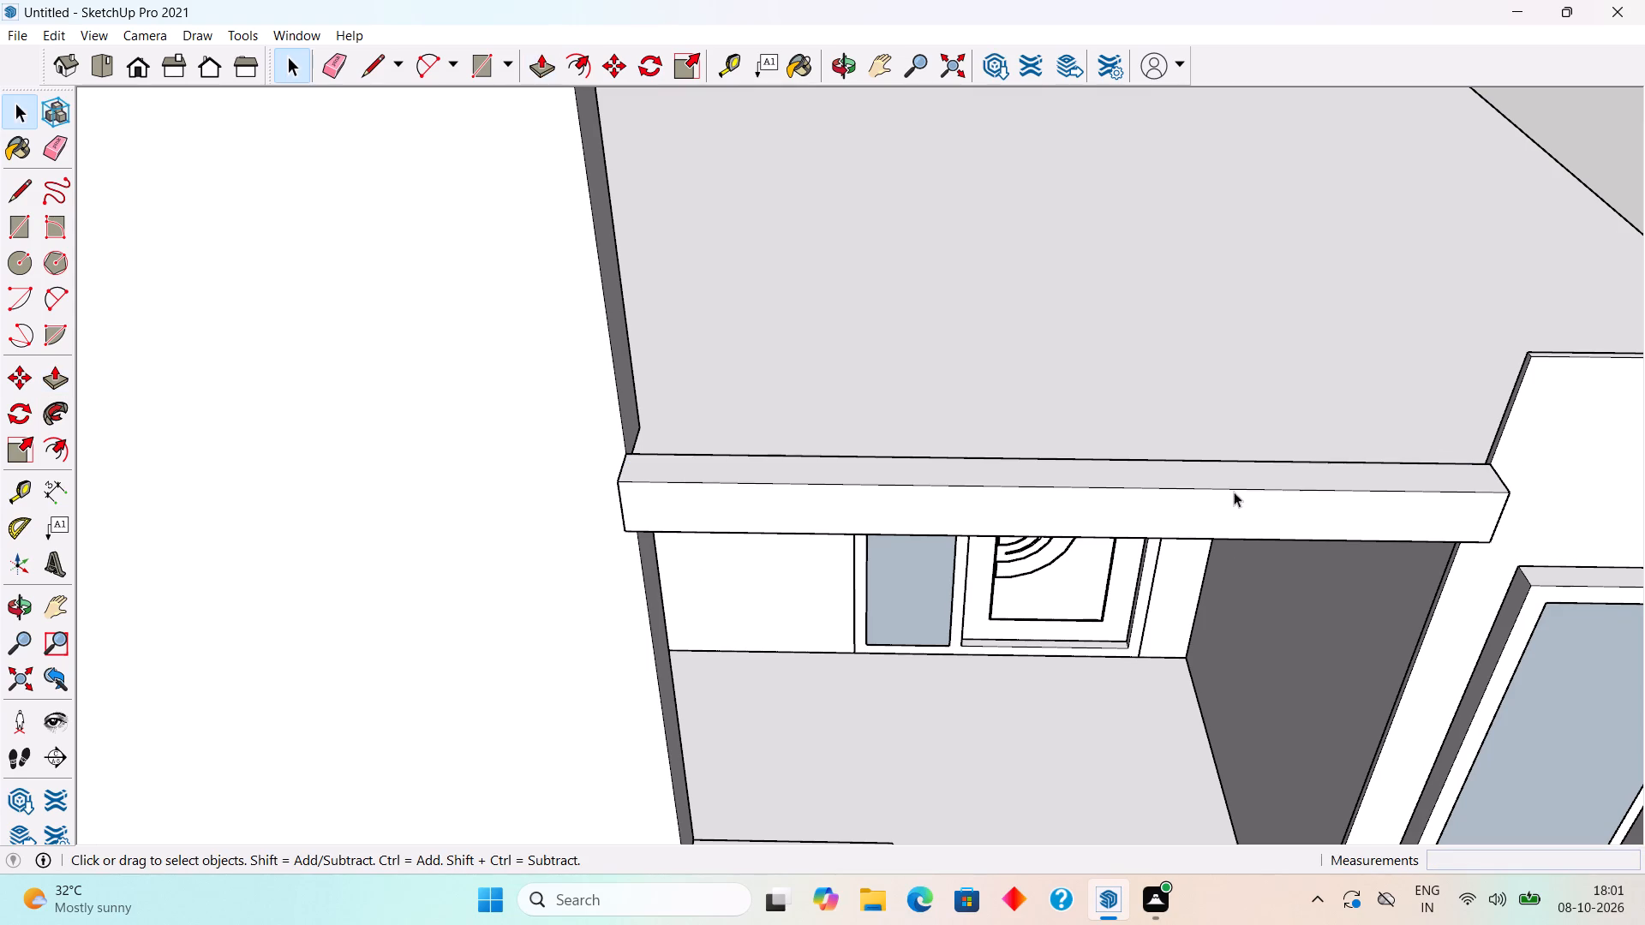
Select the whole front roof band and make it a group.
{"action": "triple_click", "coordinate": [1218, 513]}
{"action": "right_click", "coordinate": [1218, 513]}
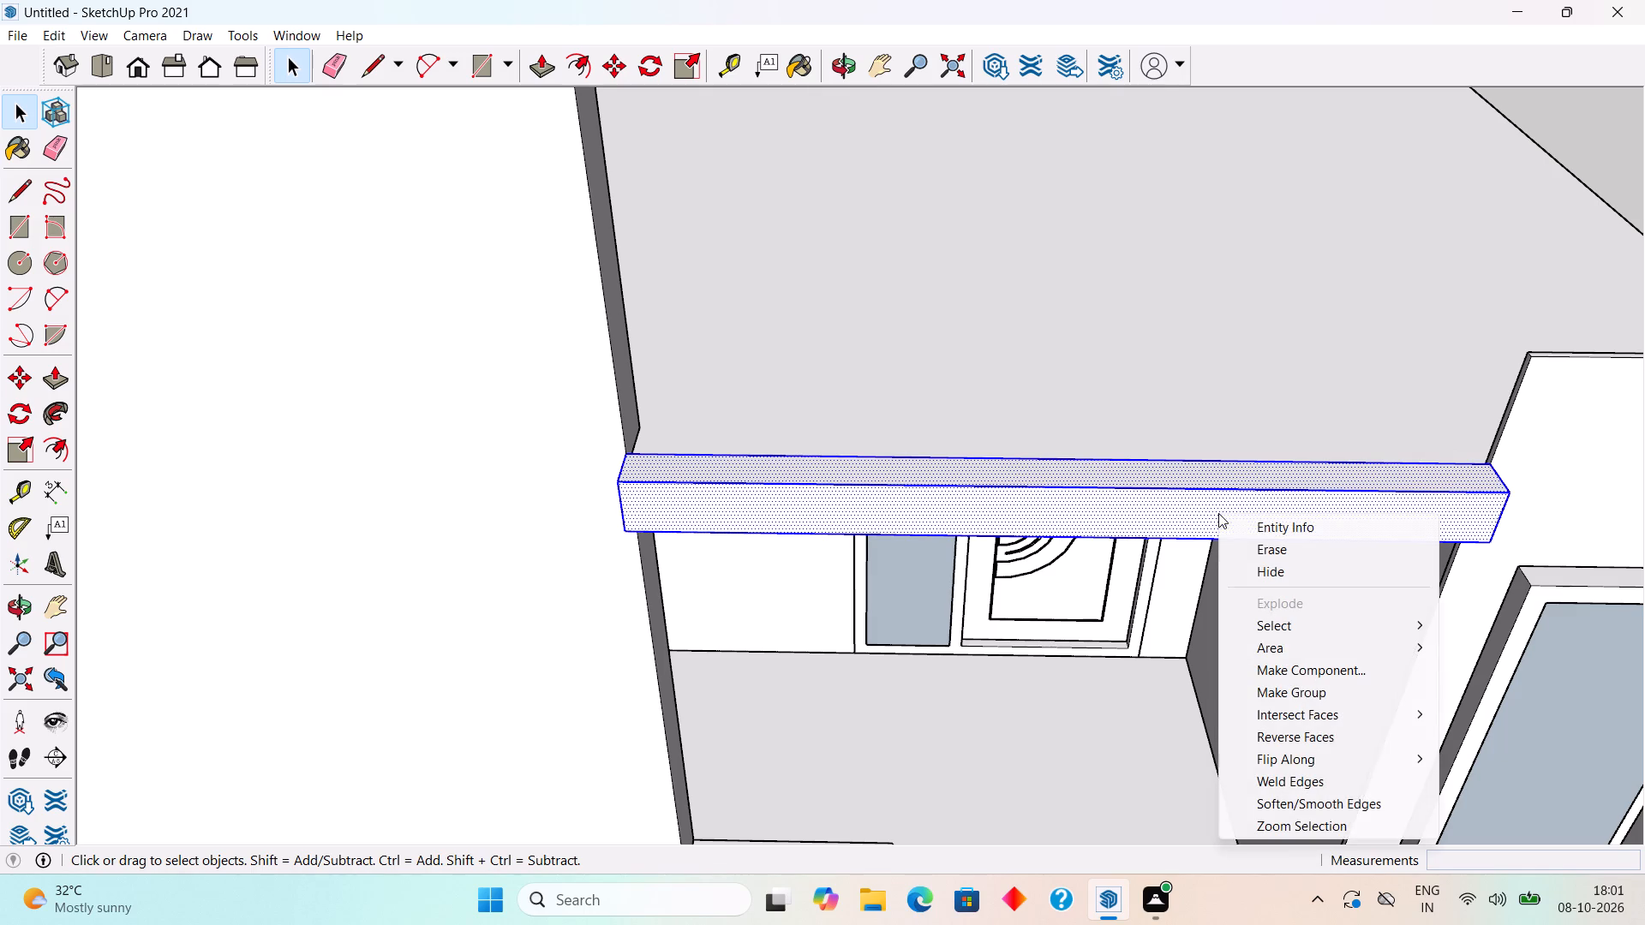
{"action": "left_click", "coordinate": [1286, 689]}
{"action": "scroll", "coordinate": [1286, 689], "scroll_direction": "down", "scroll_amount": 6}
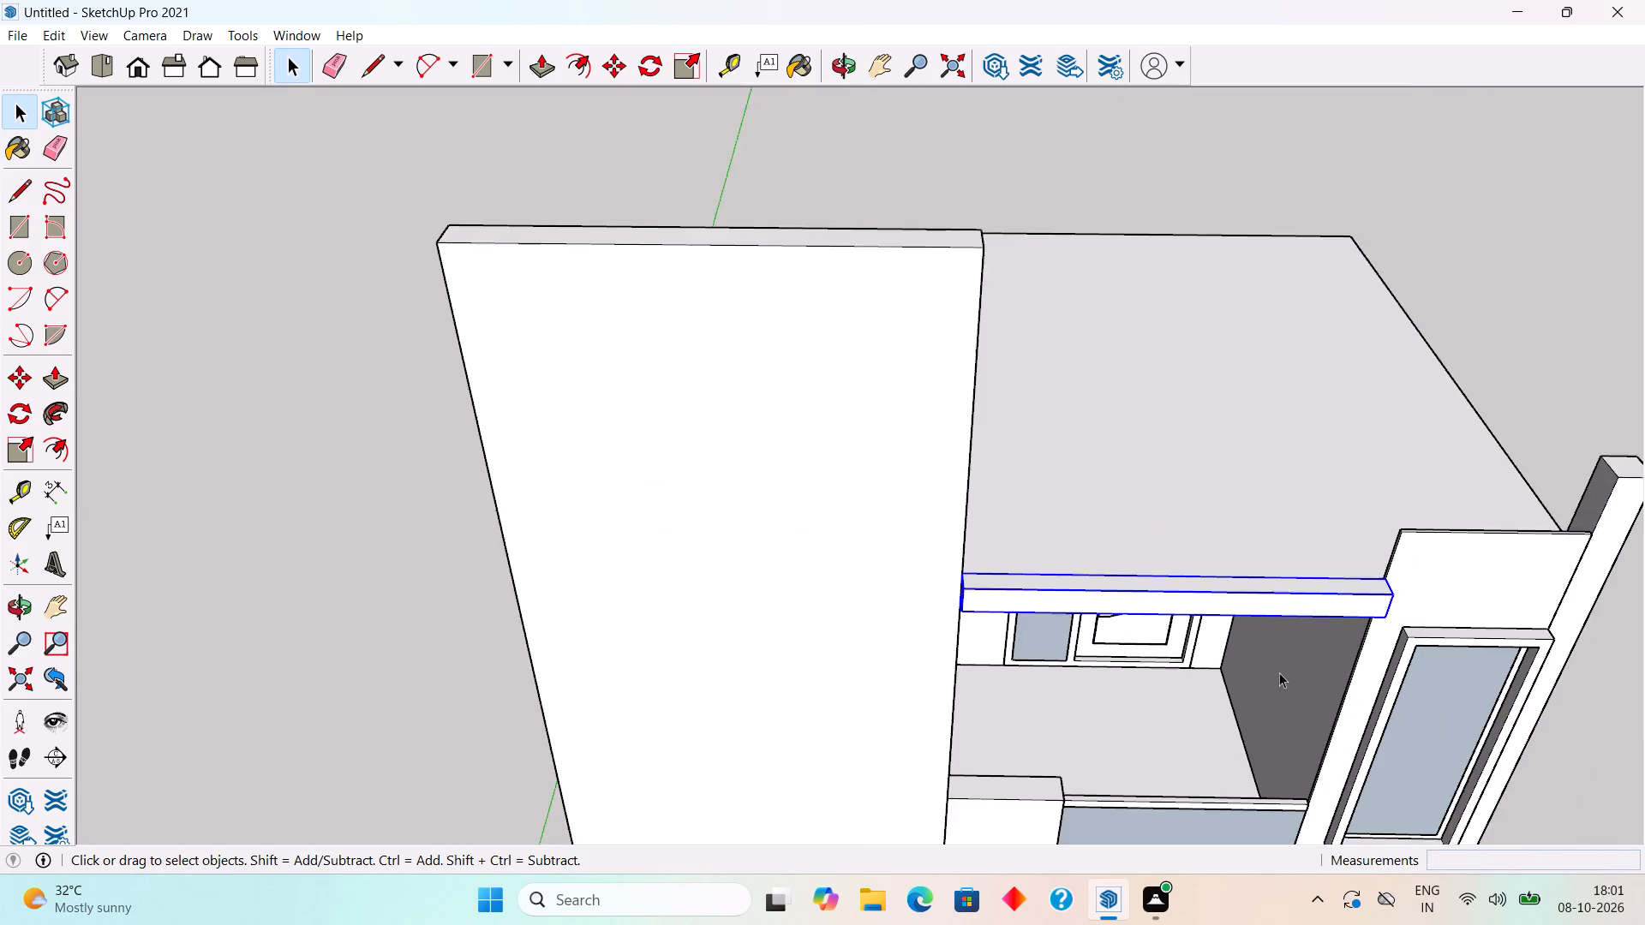
{"action": "middle_click_drag", "start_coordinate": [1278, 671], "coordinate": [1241, 532]}
{"action": "middle_click_drag", "start_coordinate": [1258, 557], "coordinate": [1199, 412]}
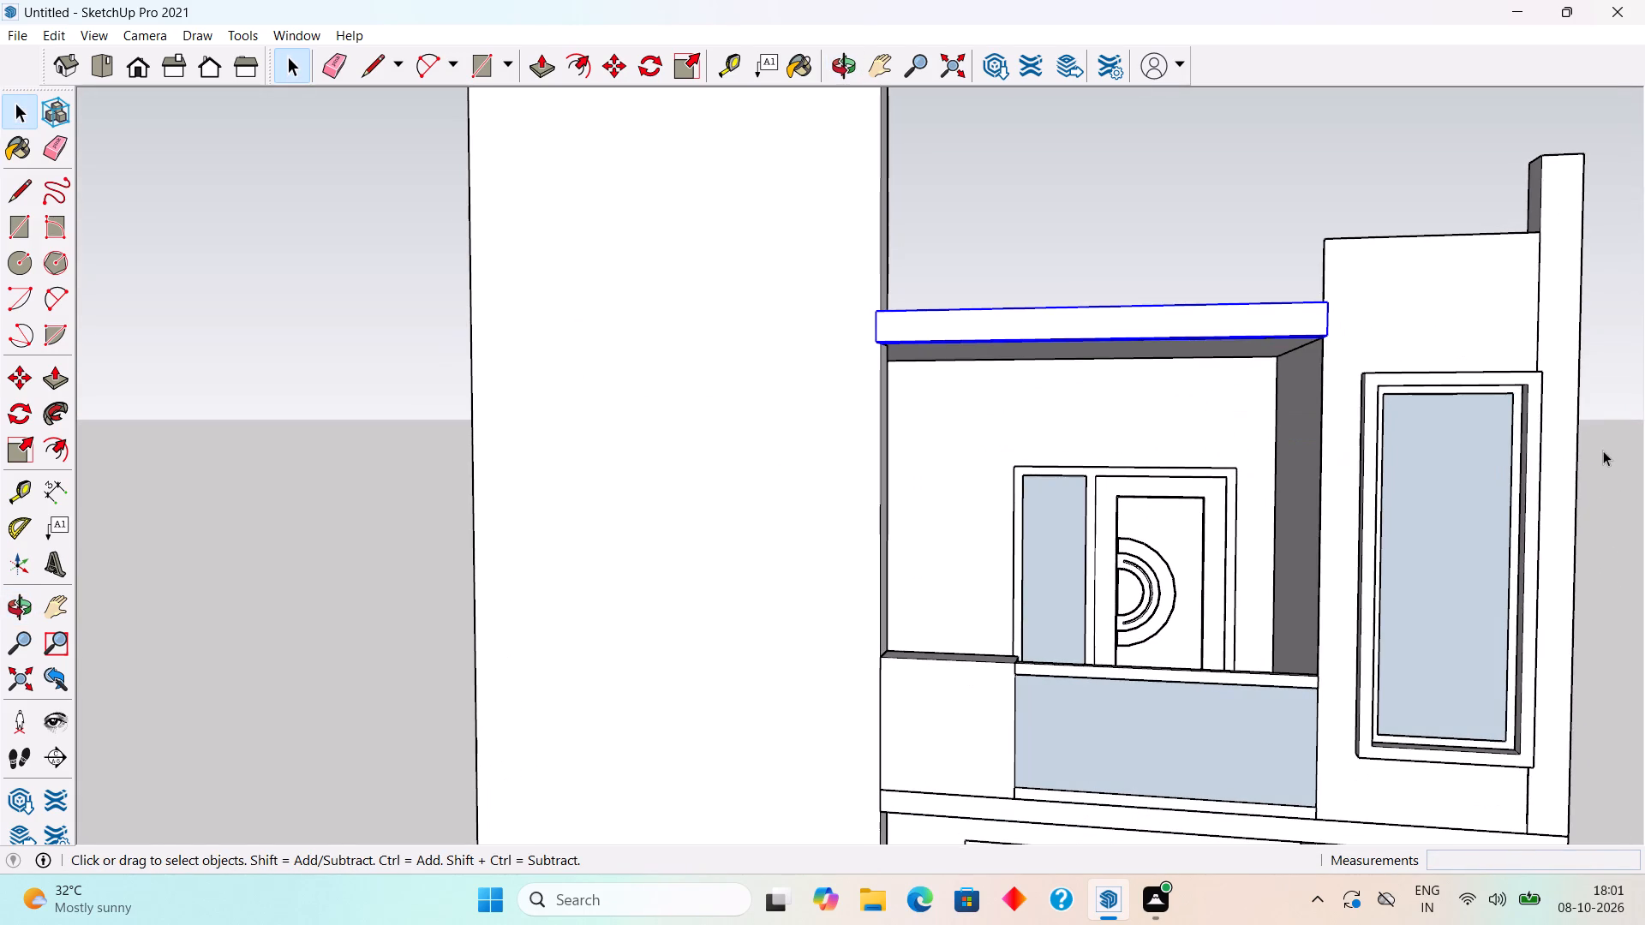
{"action": "left_click", "coordinate": [1603, 451]}
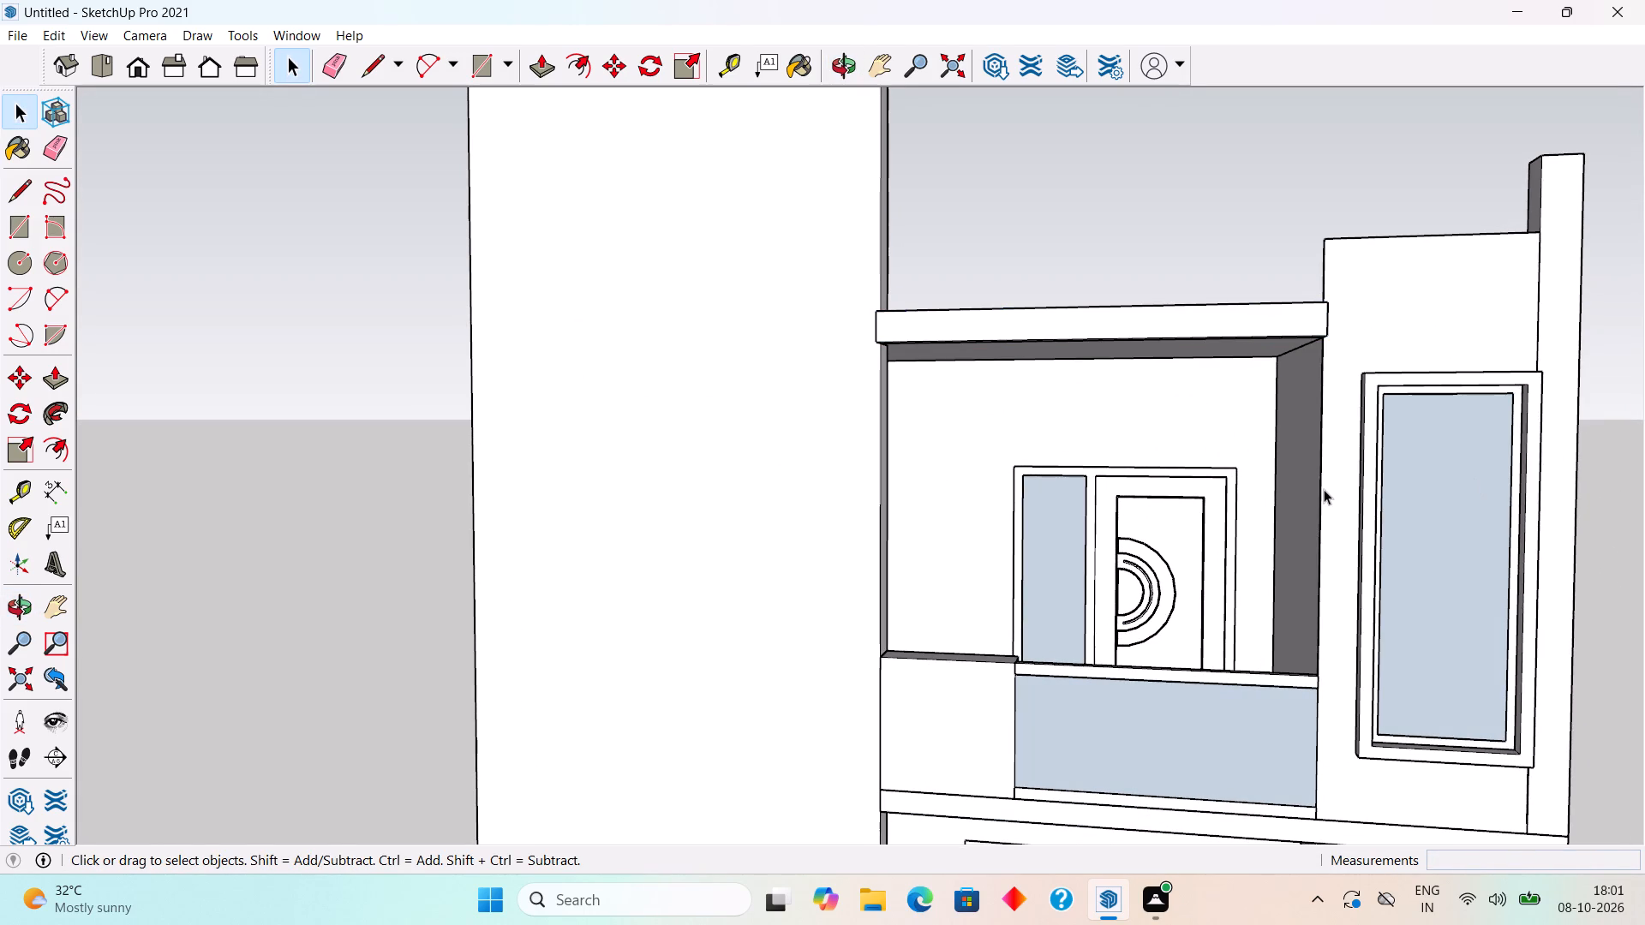
Place a guide on the roof slab parallel to the front band, 6" behind its inner edge.
{"action": "middle_click_drag", "start_coordinate": [1333, 528], "coordinate": [1409, 780]}
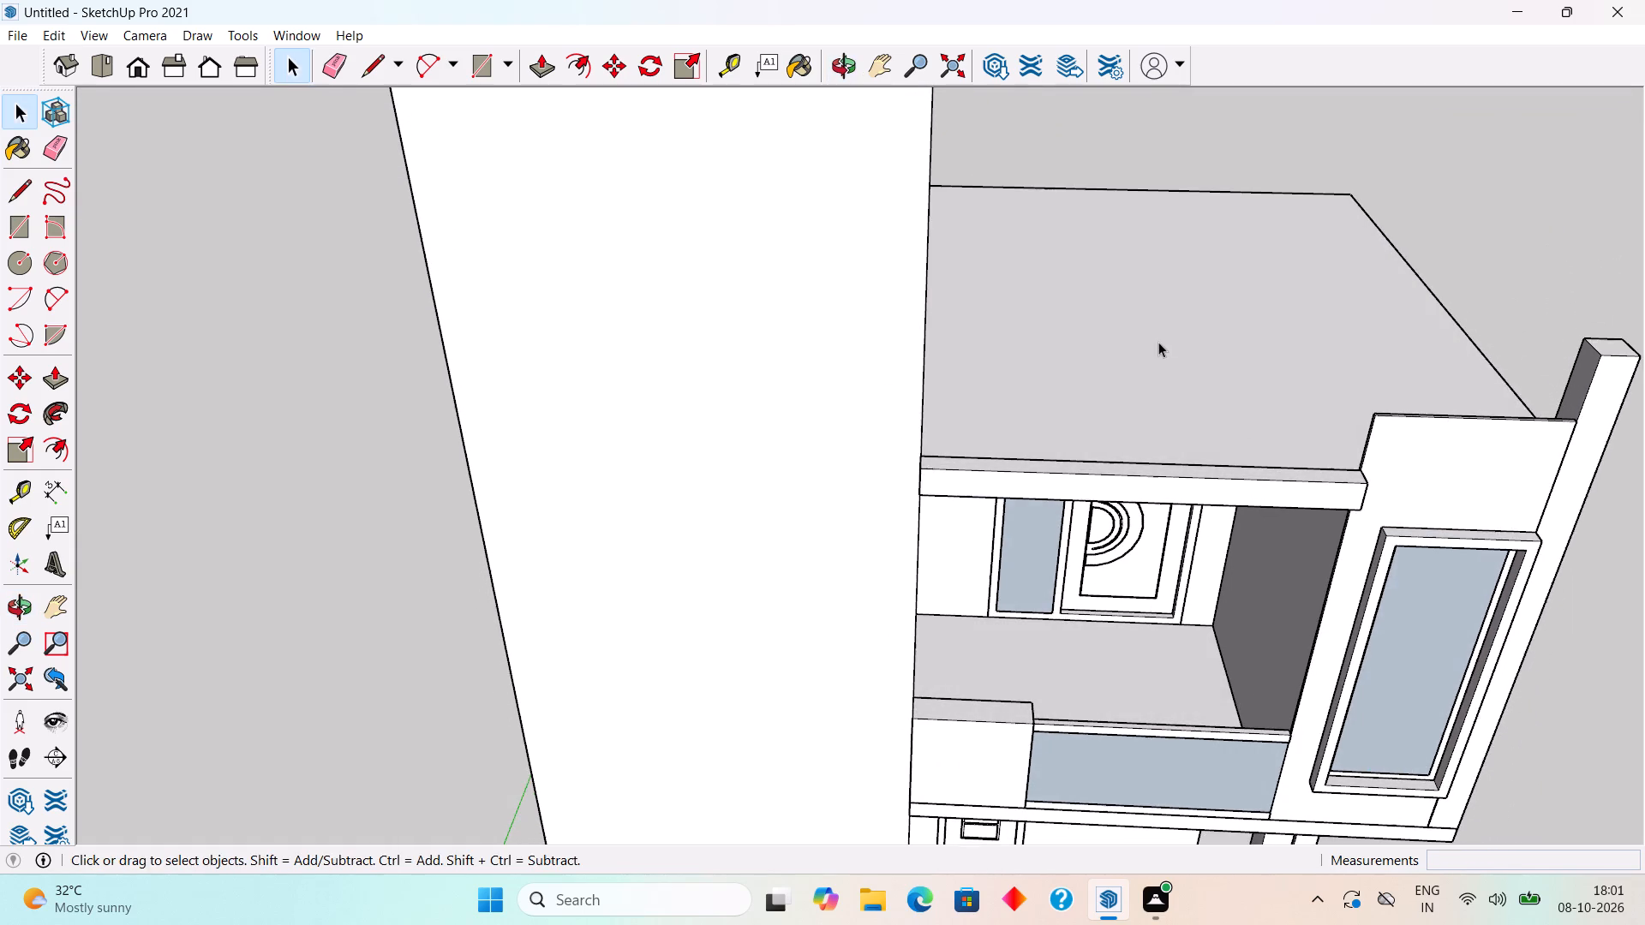
{"action": "middle_click_drag", "start_coordinate": [1162, 400], "coordinate": [337, 602]}
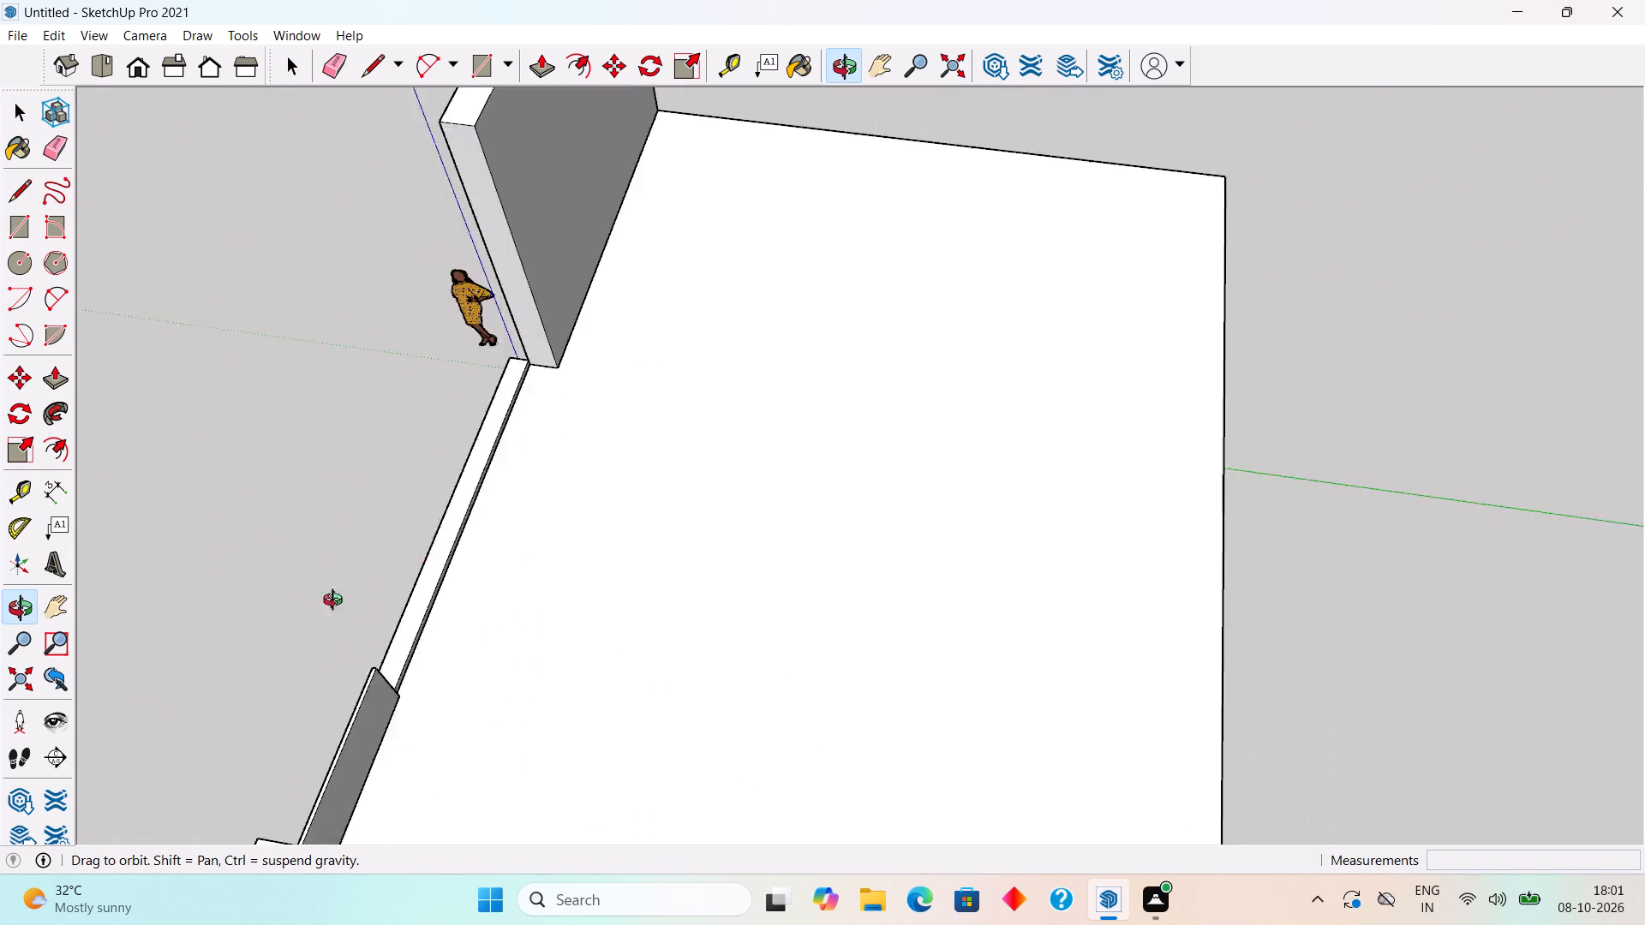
{"action": "middle_click_drag", "start_coordinate": [337, 602], "coordinate": [278, 588]}
{"action": "scroll", "coordinate": [435, 568], "scroll_direction": "up", "scroll_amount": 8}
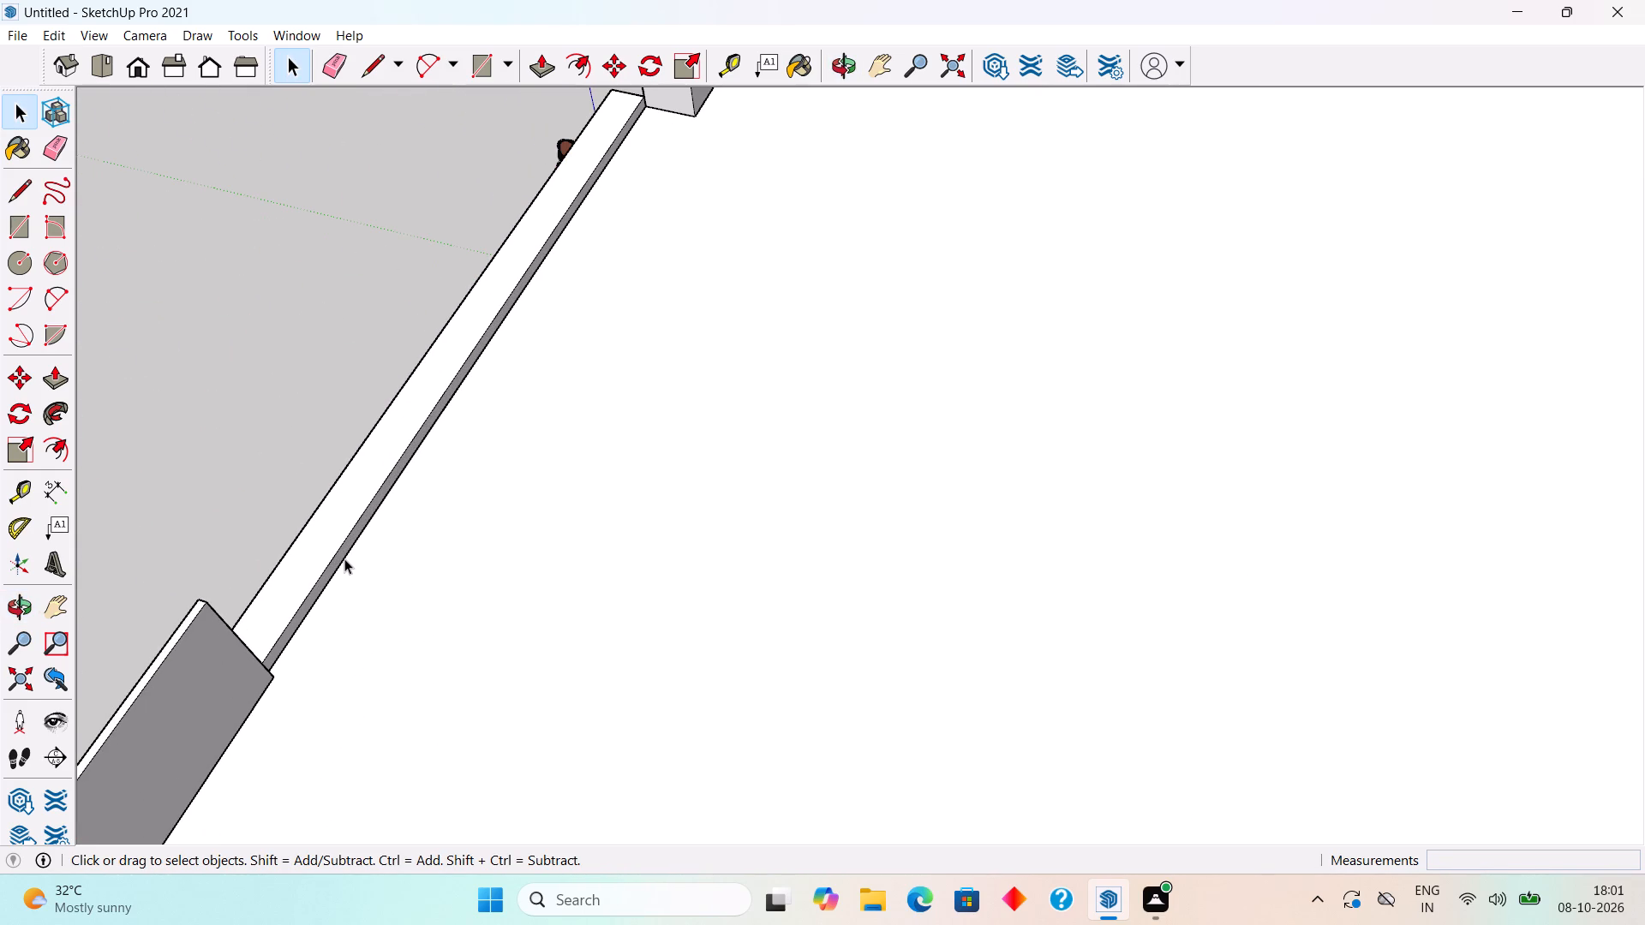
{"action": "middle_click_drag", "start_coordinate": [344, 558], "coordinate": [303, 558]}
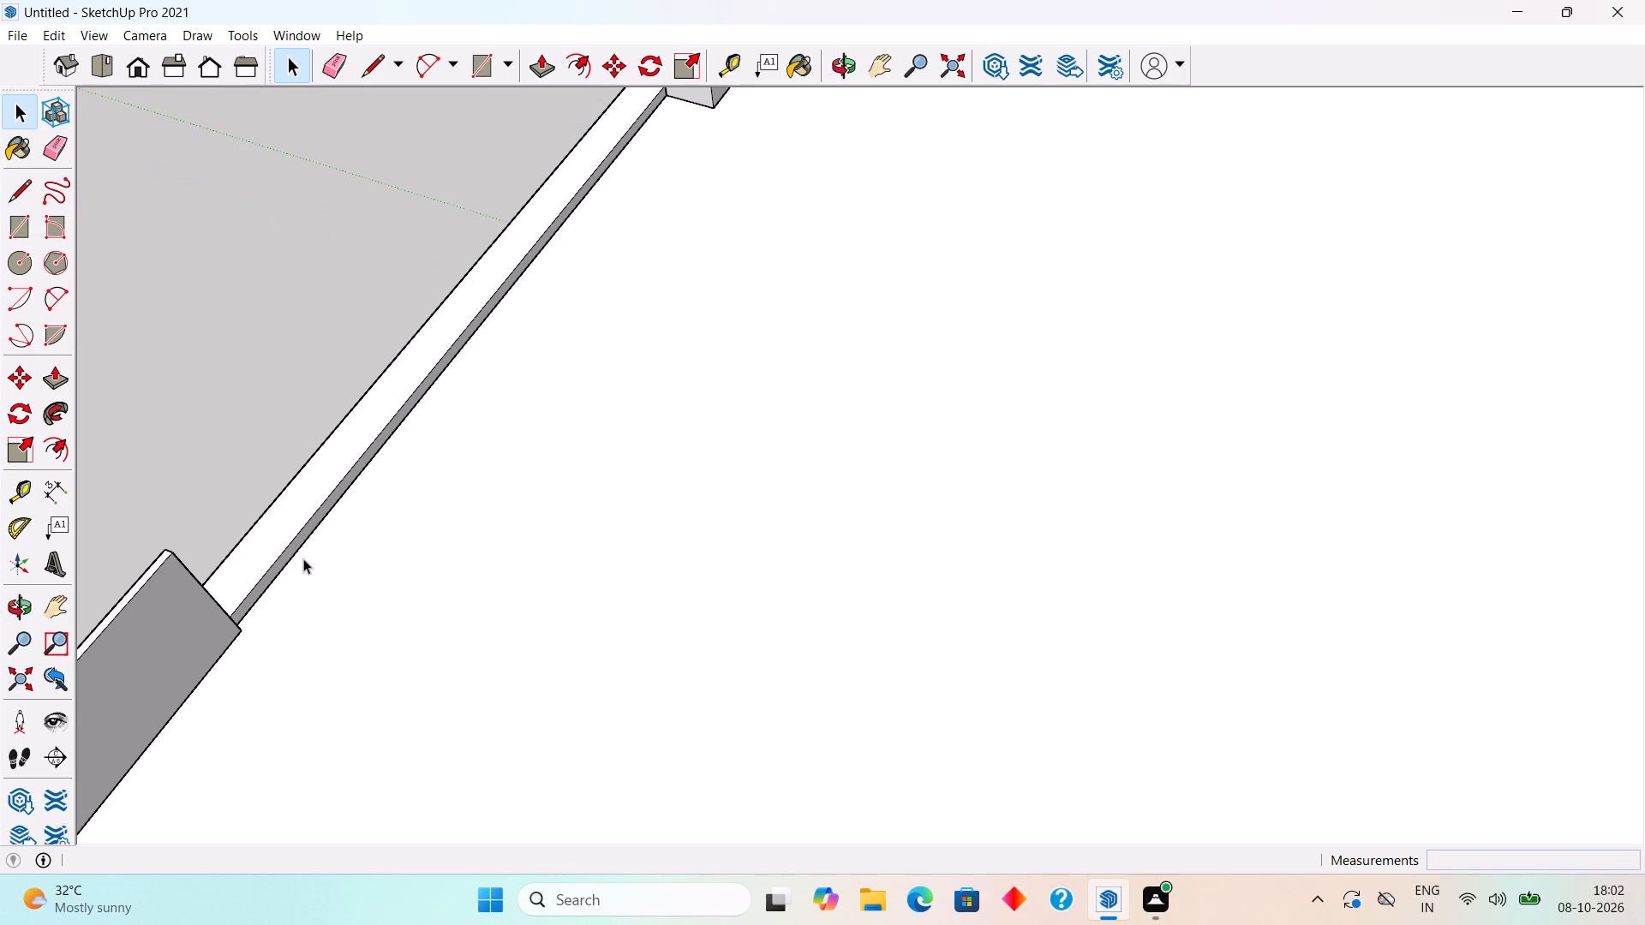
{"action": "scroll", "coordinate": [303, 558], "scroll_direction": "up", "scroll_amount": 4}
{"action": "key", "text": "t"}
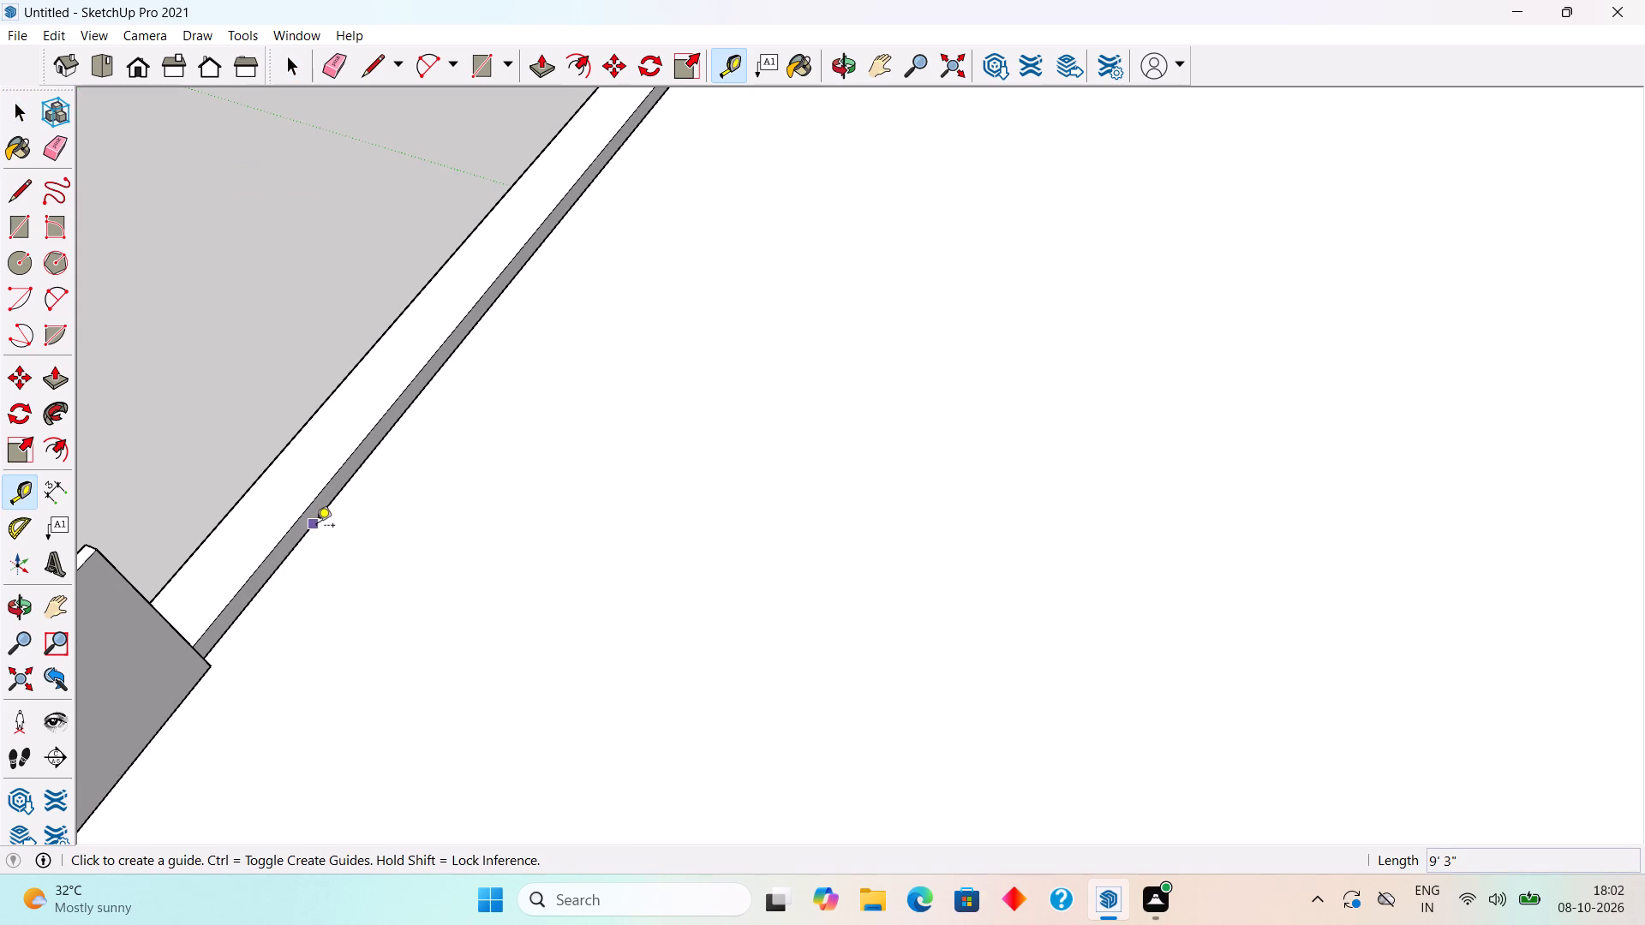
{"action": "left_click", "coordinate": [316, 527]}
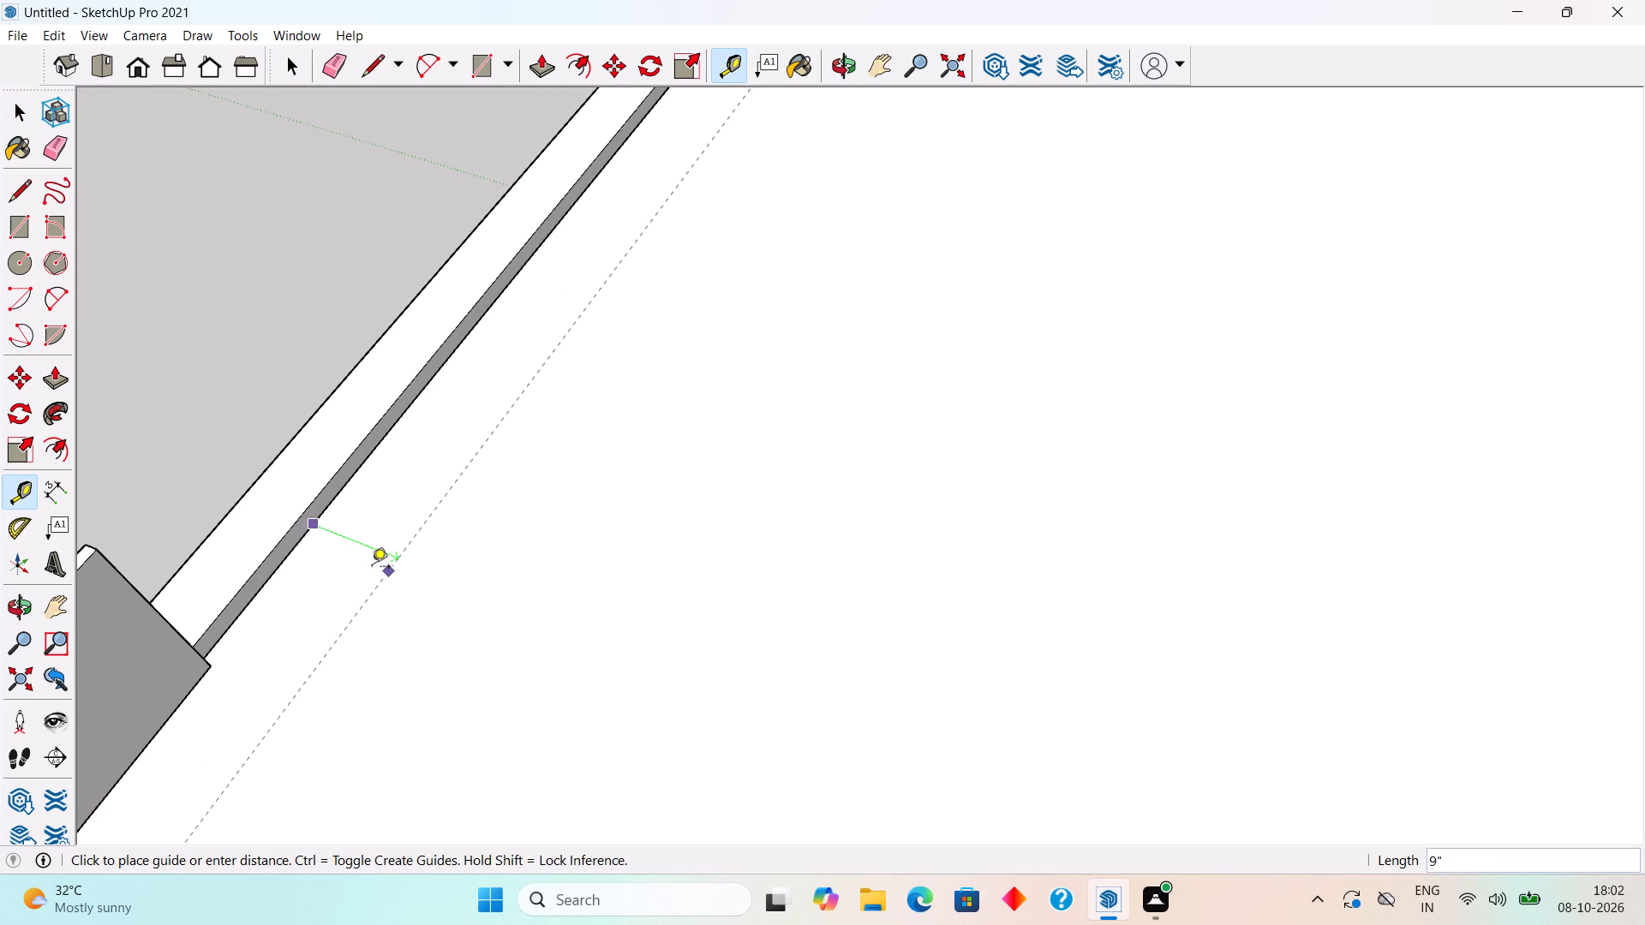
{"action": "left_click", "coordinate": [309, 540]}
{"action": "left_click", "coordinate": [308, 528]}
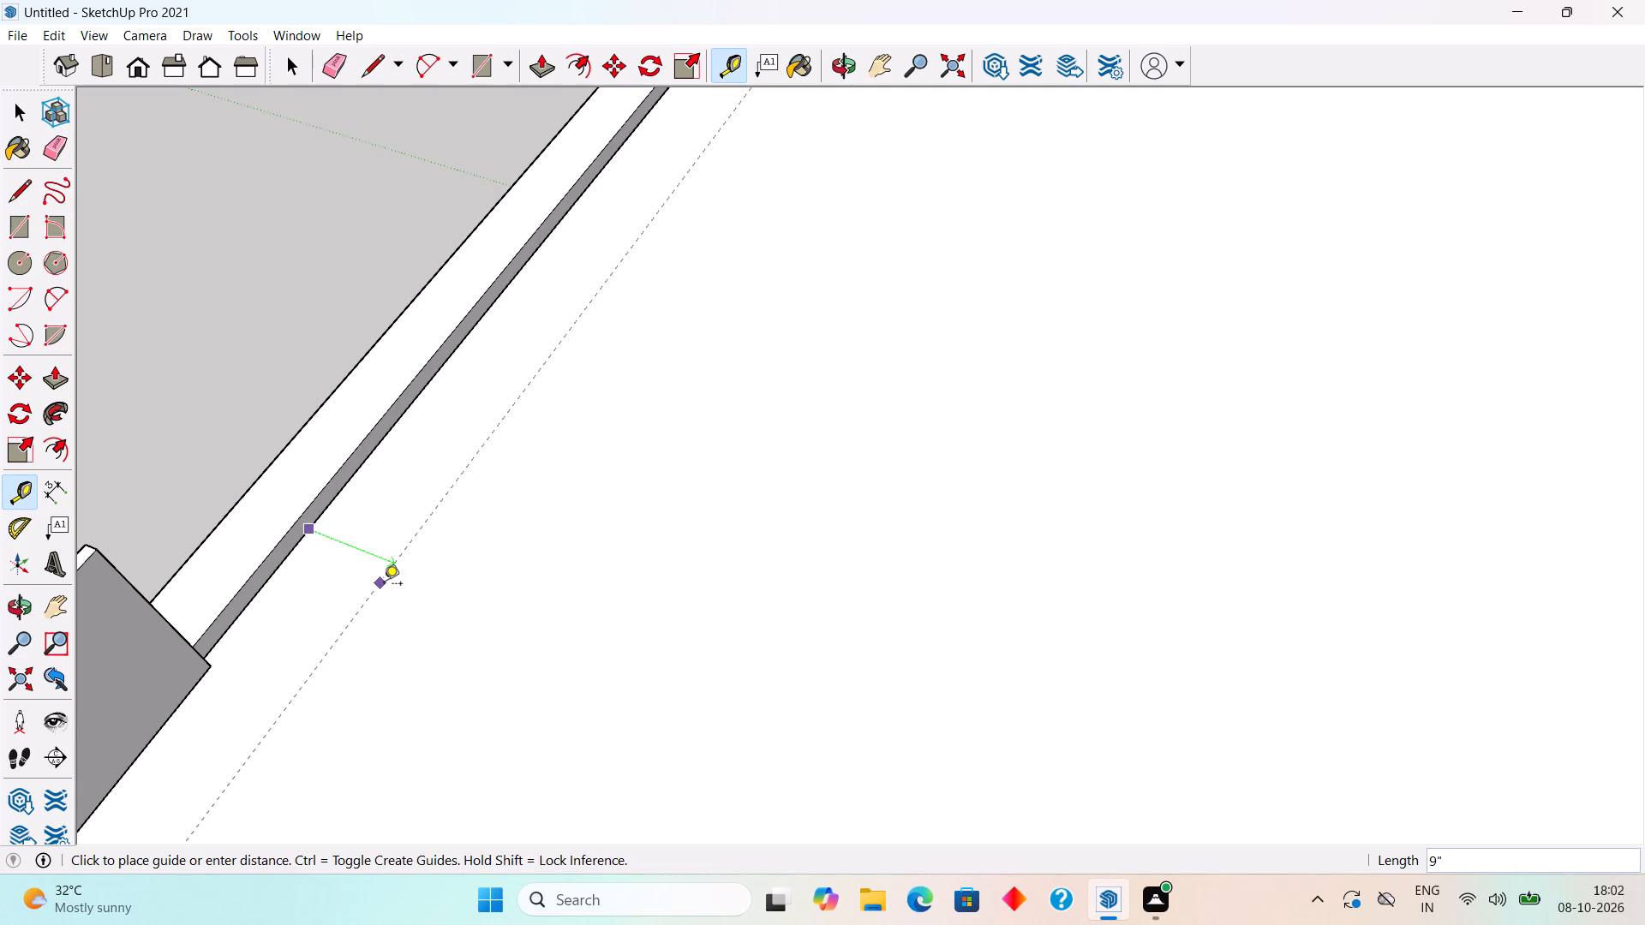
{"action": "type", "text": "6\""}
{"action": "key", "text": "Return"}
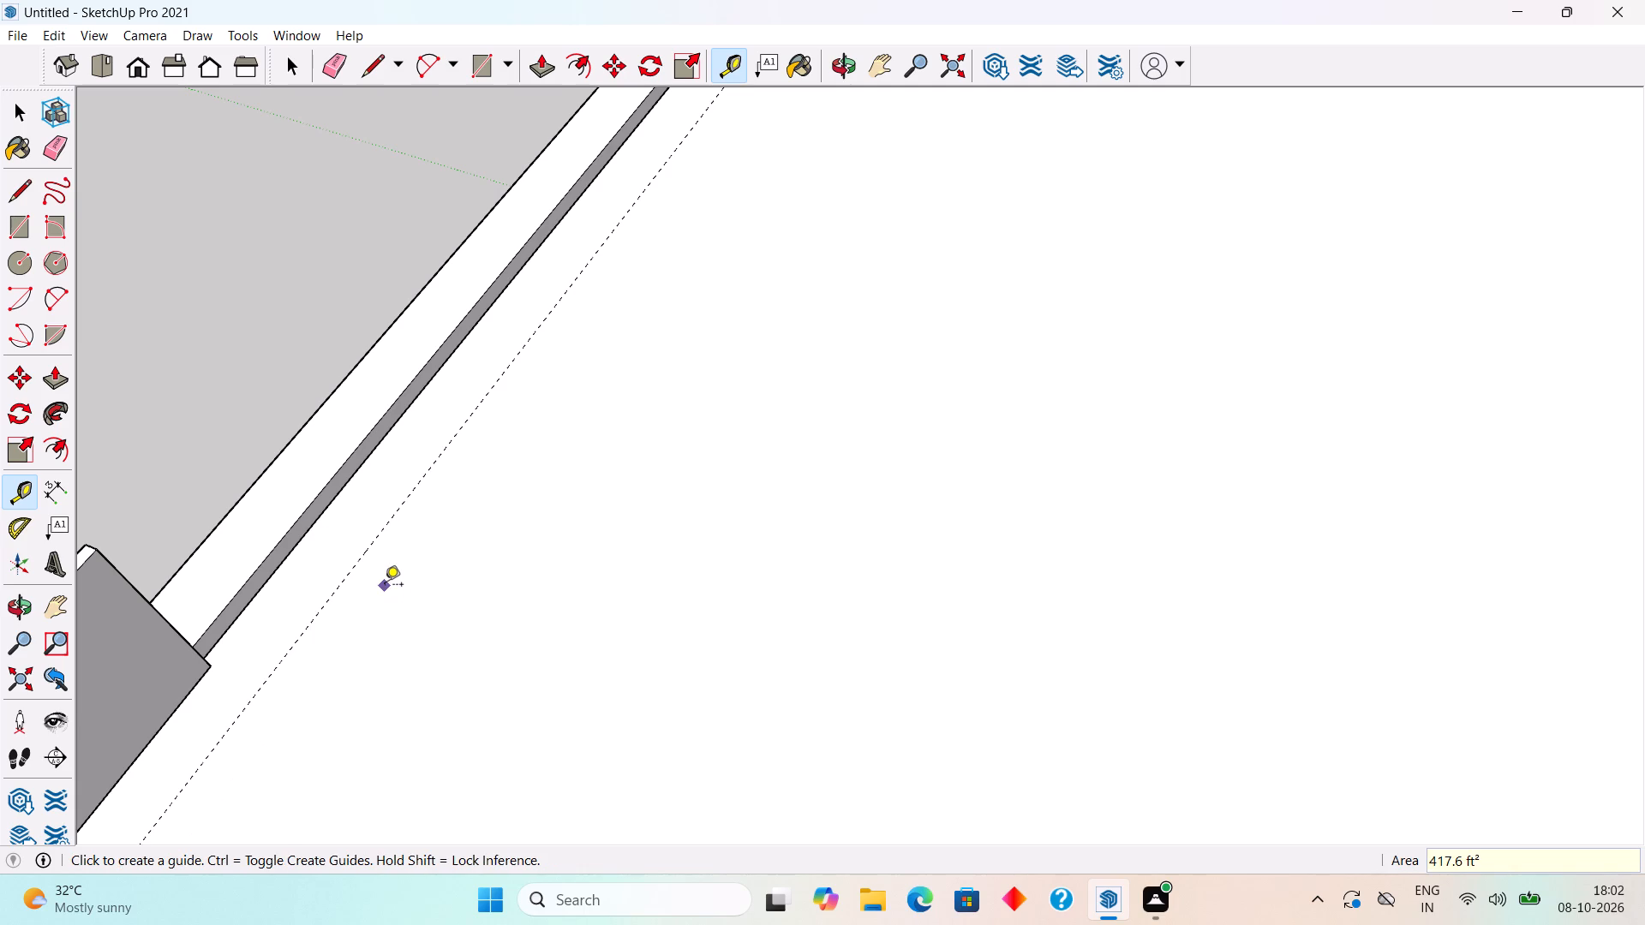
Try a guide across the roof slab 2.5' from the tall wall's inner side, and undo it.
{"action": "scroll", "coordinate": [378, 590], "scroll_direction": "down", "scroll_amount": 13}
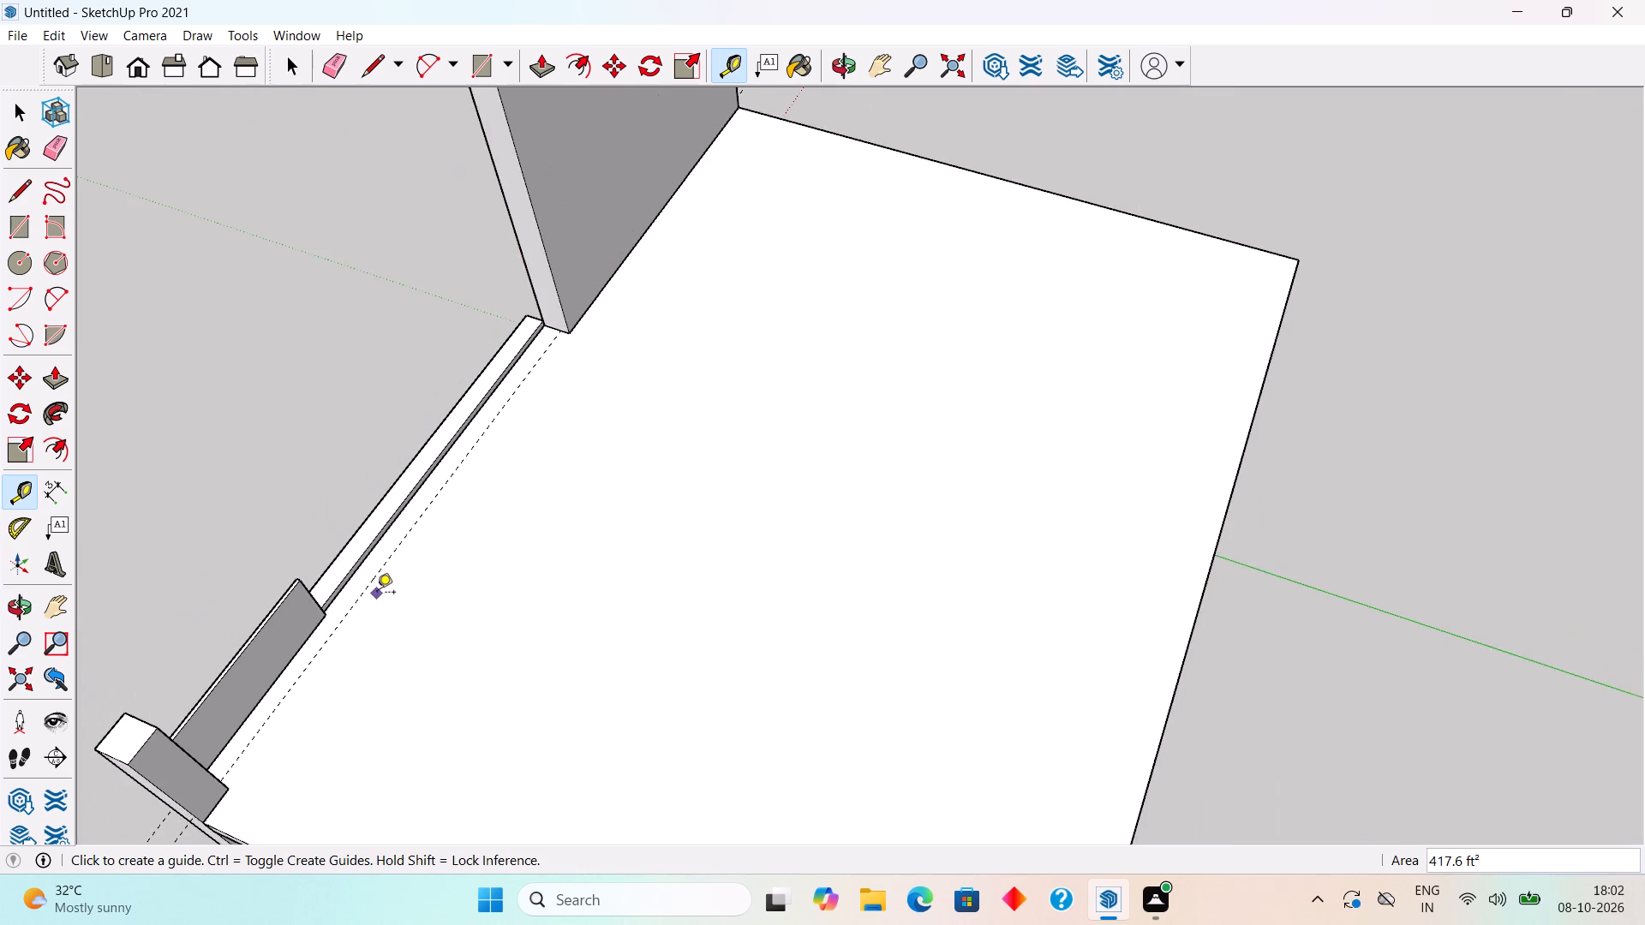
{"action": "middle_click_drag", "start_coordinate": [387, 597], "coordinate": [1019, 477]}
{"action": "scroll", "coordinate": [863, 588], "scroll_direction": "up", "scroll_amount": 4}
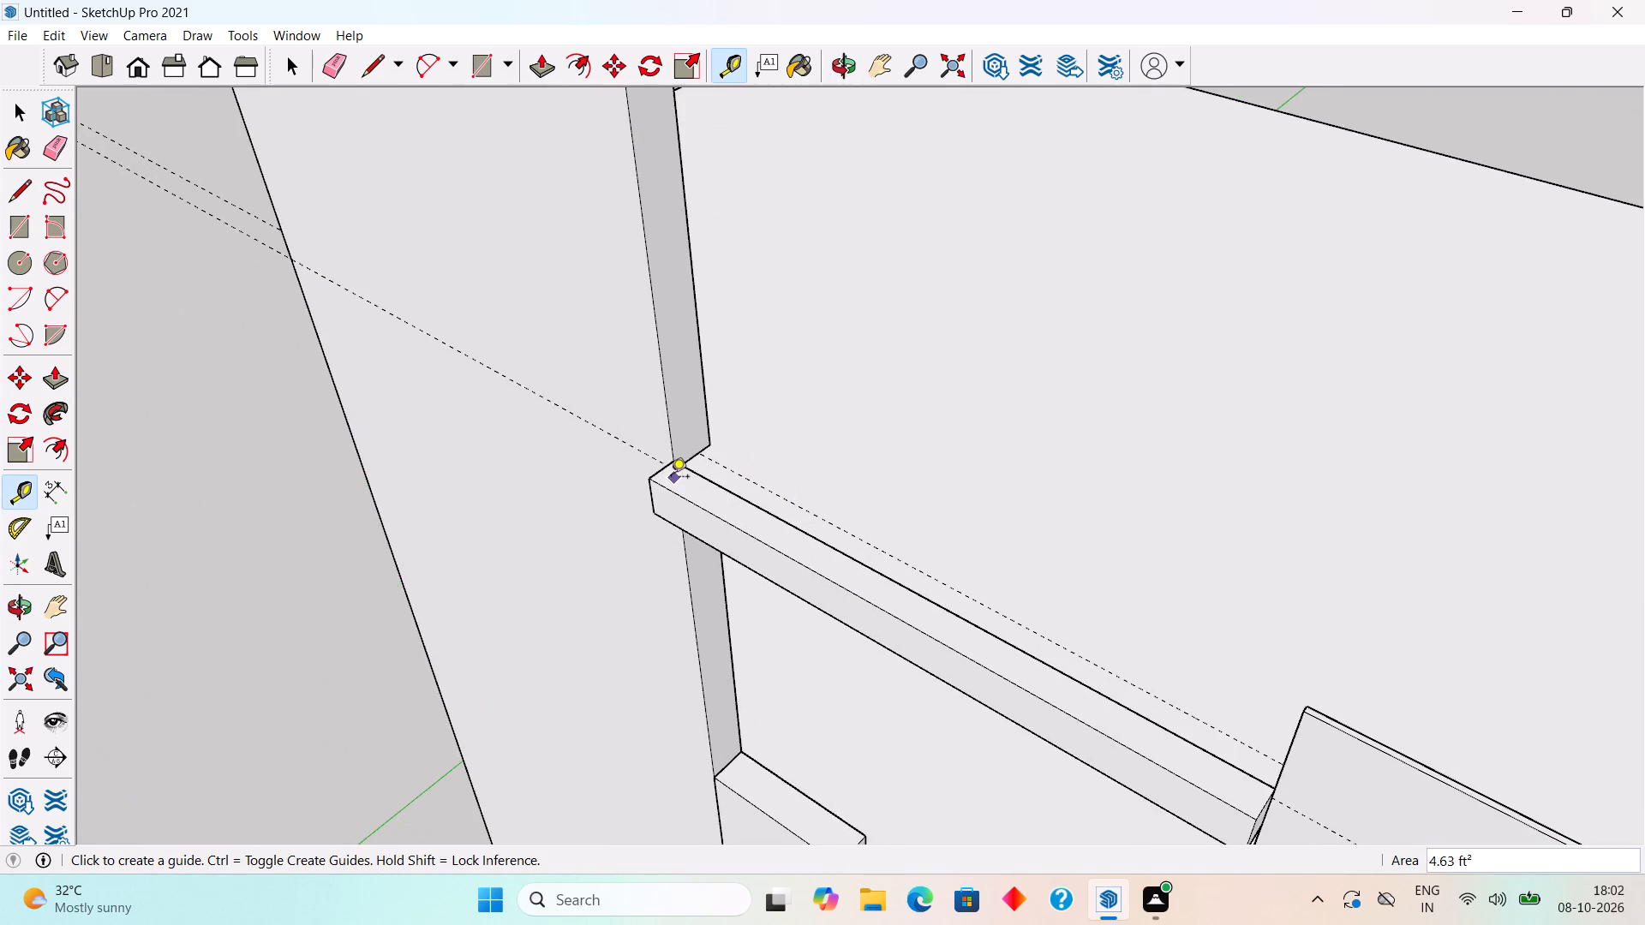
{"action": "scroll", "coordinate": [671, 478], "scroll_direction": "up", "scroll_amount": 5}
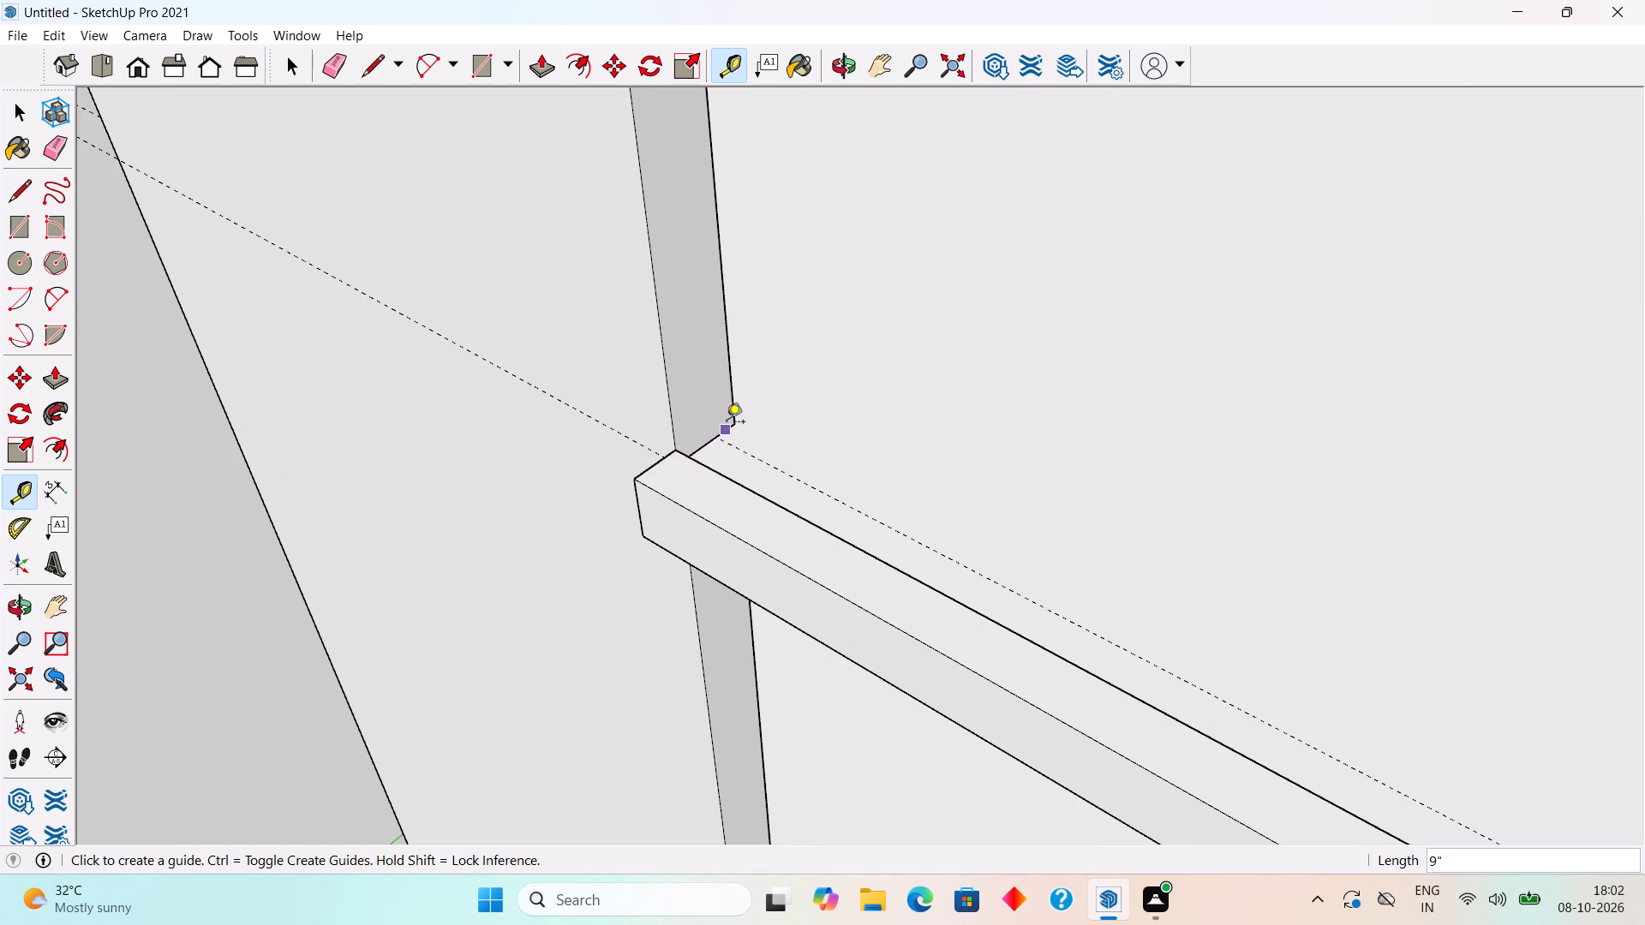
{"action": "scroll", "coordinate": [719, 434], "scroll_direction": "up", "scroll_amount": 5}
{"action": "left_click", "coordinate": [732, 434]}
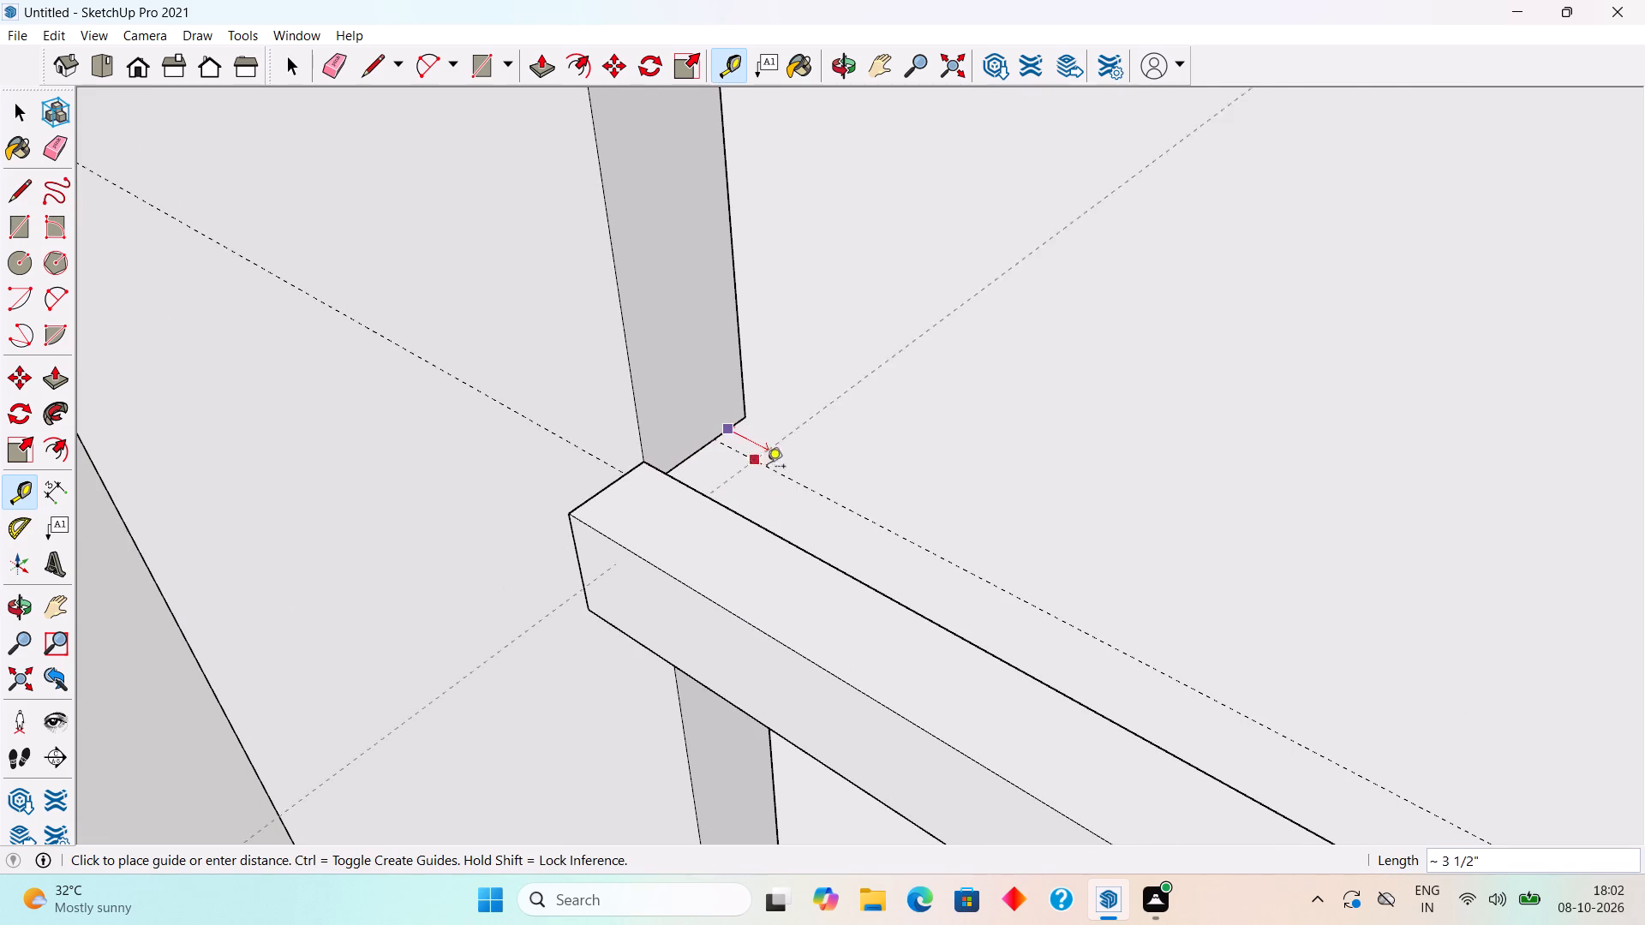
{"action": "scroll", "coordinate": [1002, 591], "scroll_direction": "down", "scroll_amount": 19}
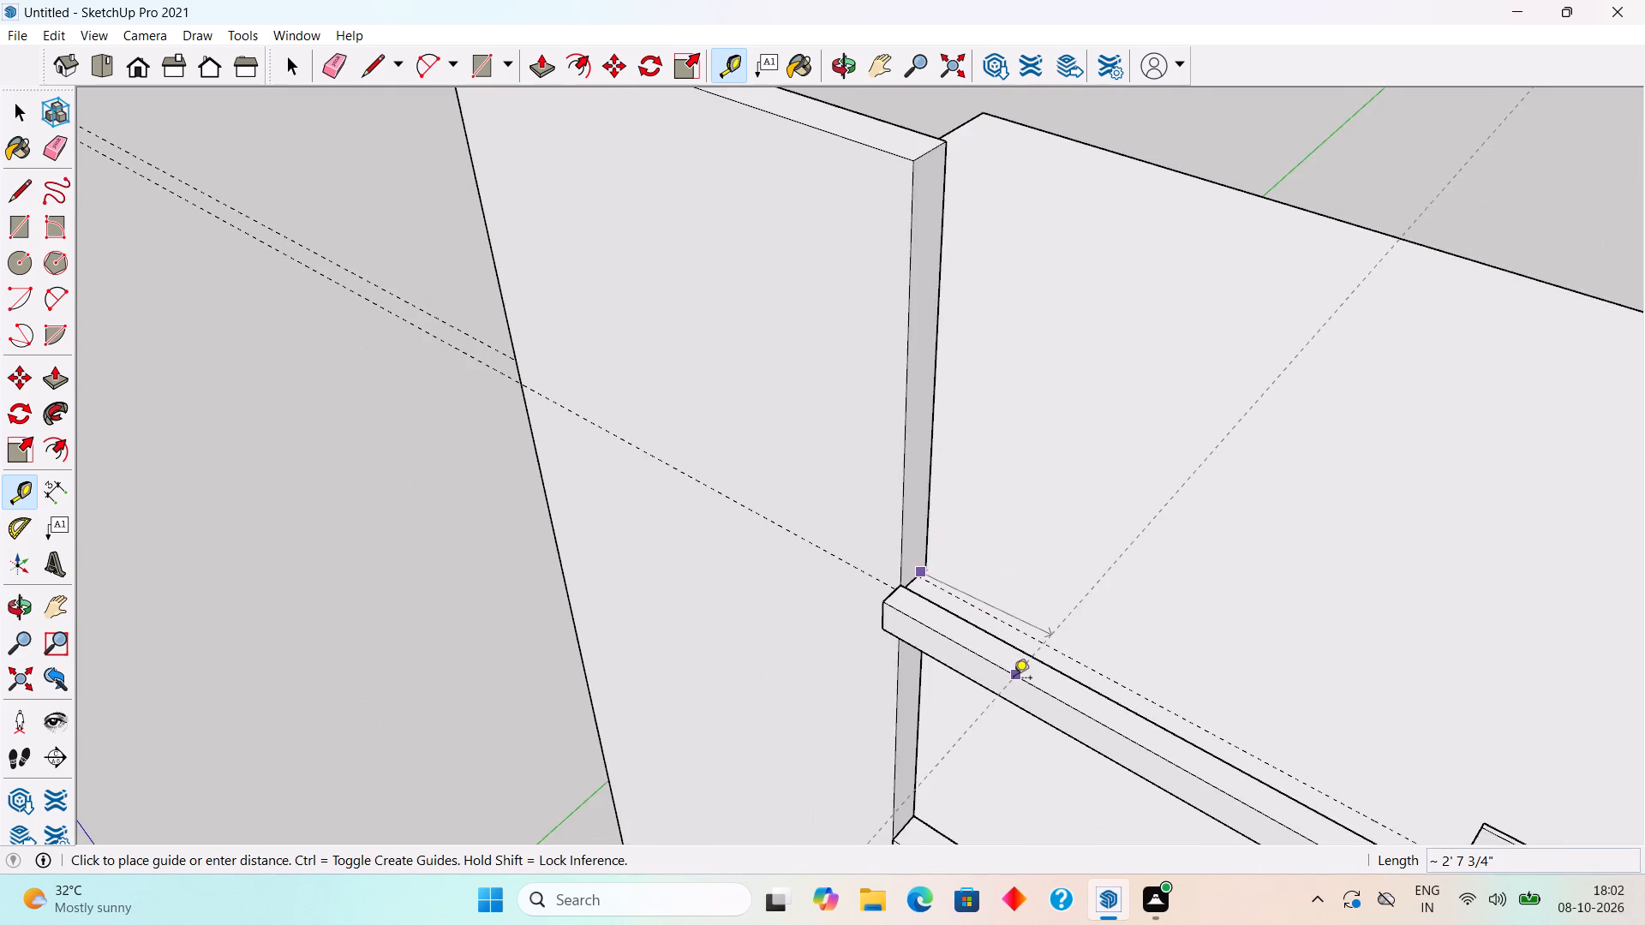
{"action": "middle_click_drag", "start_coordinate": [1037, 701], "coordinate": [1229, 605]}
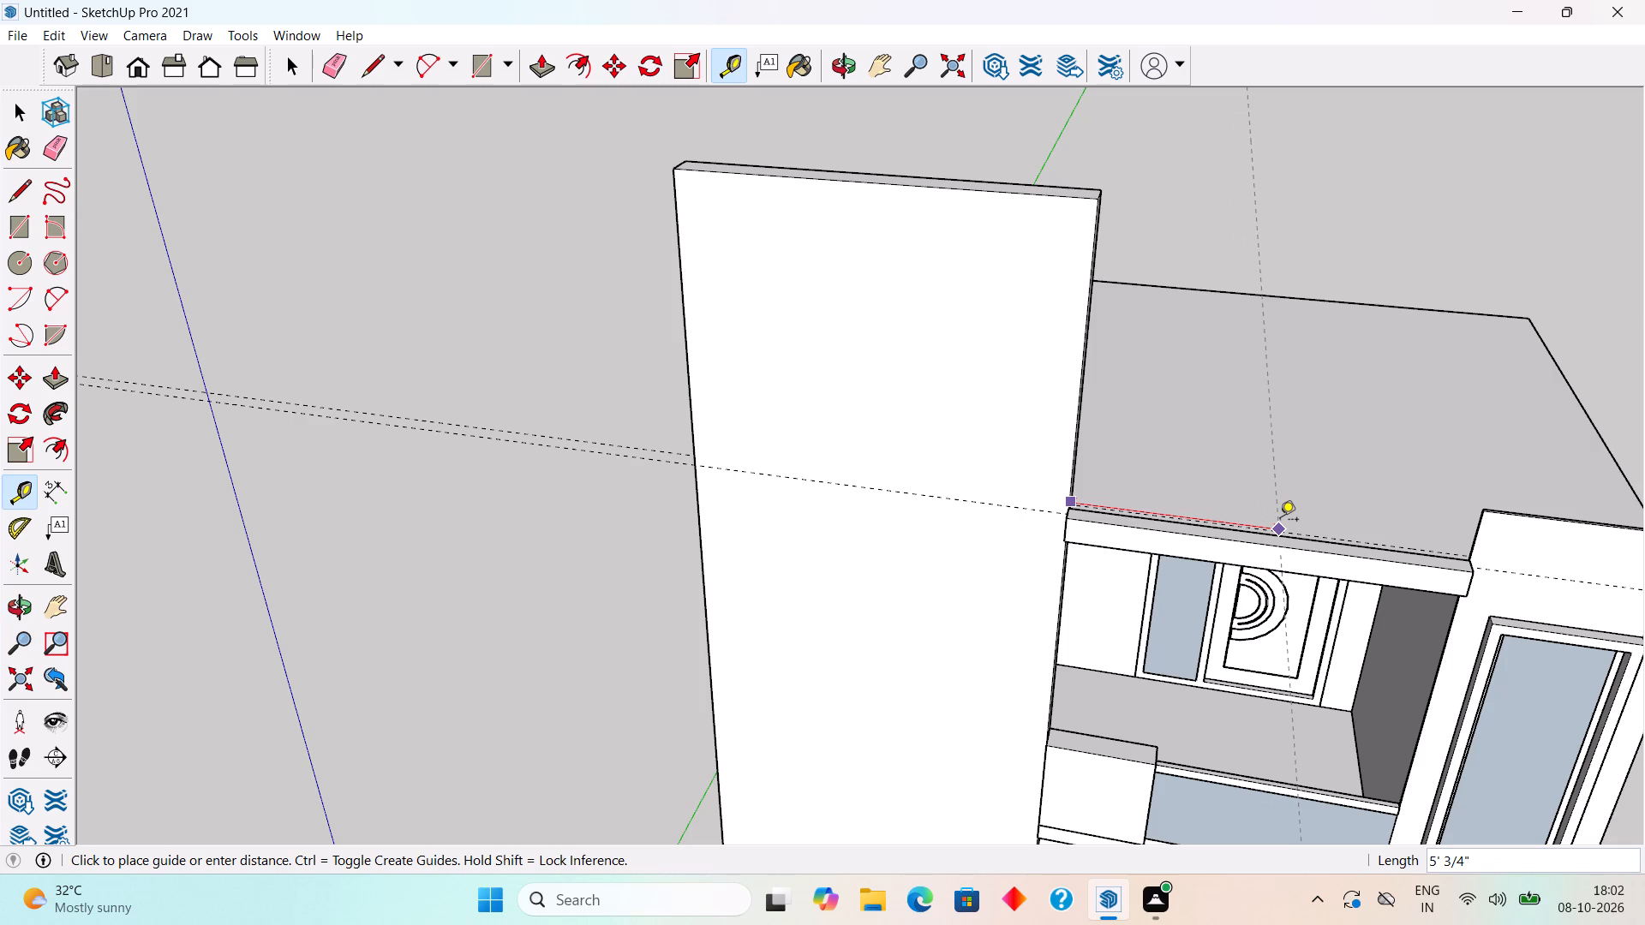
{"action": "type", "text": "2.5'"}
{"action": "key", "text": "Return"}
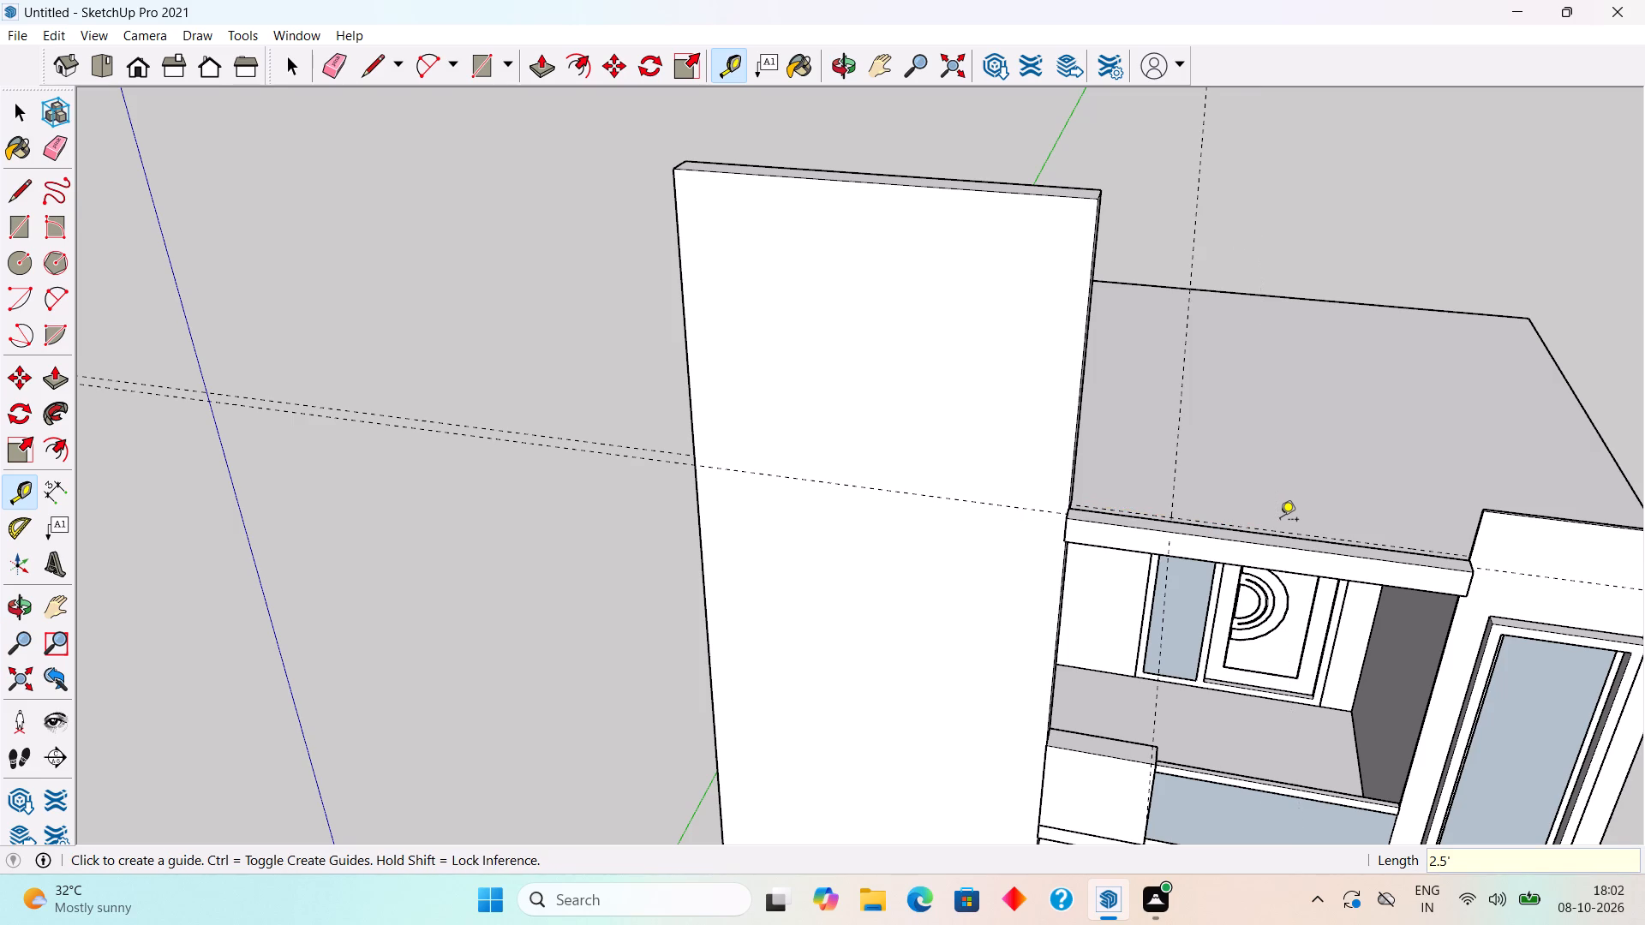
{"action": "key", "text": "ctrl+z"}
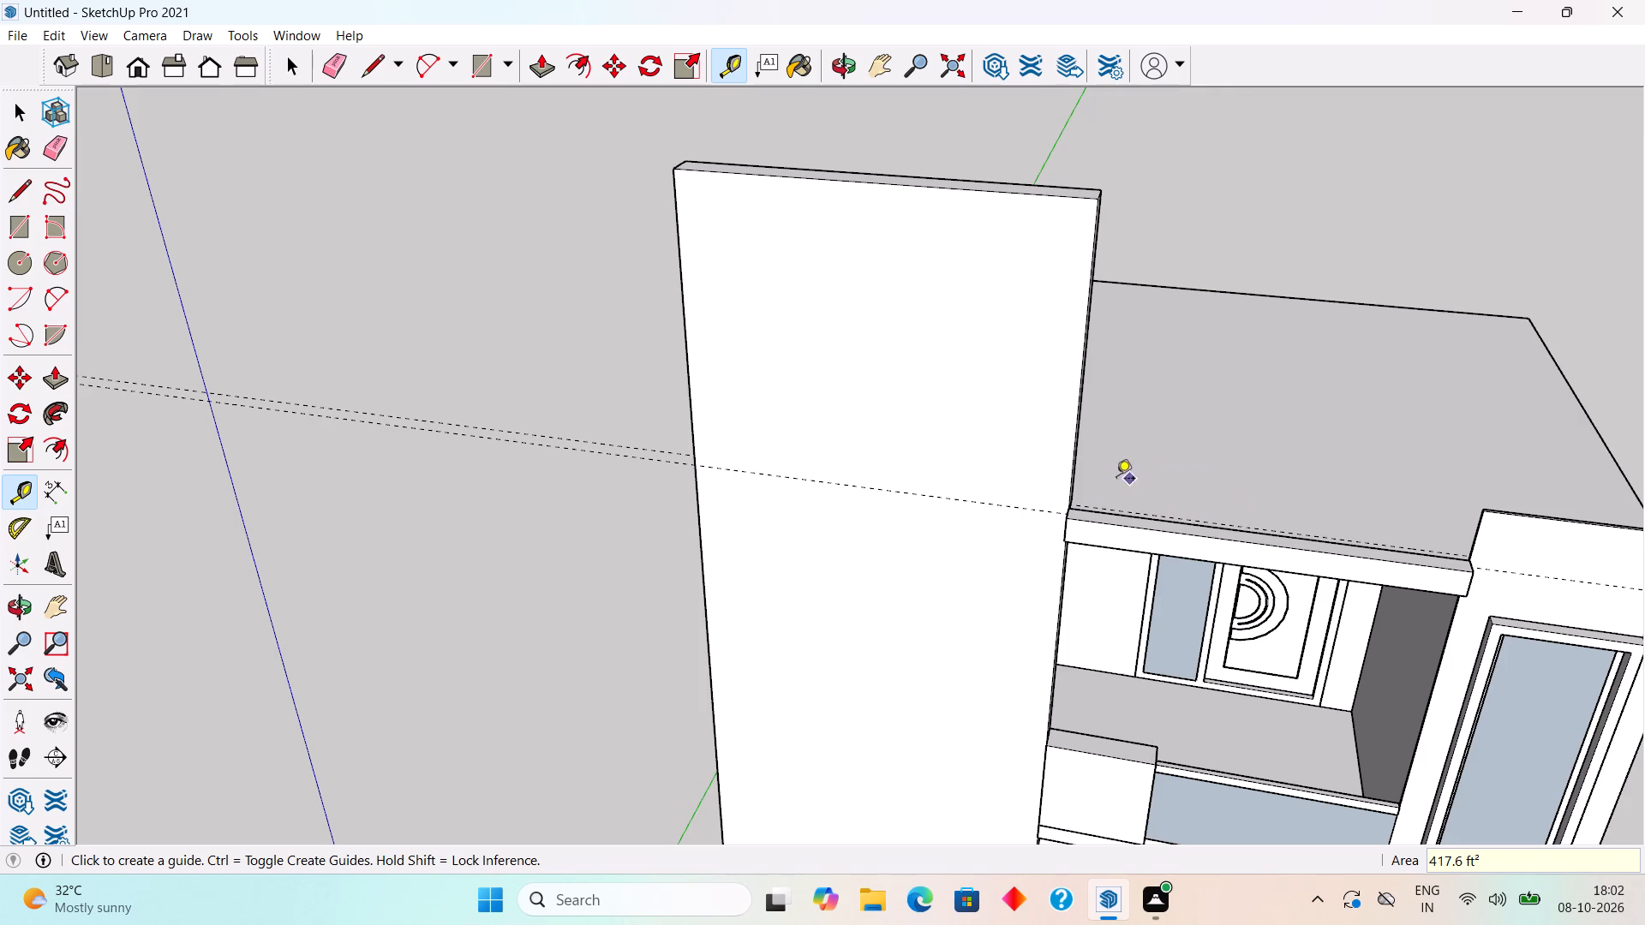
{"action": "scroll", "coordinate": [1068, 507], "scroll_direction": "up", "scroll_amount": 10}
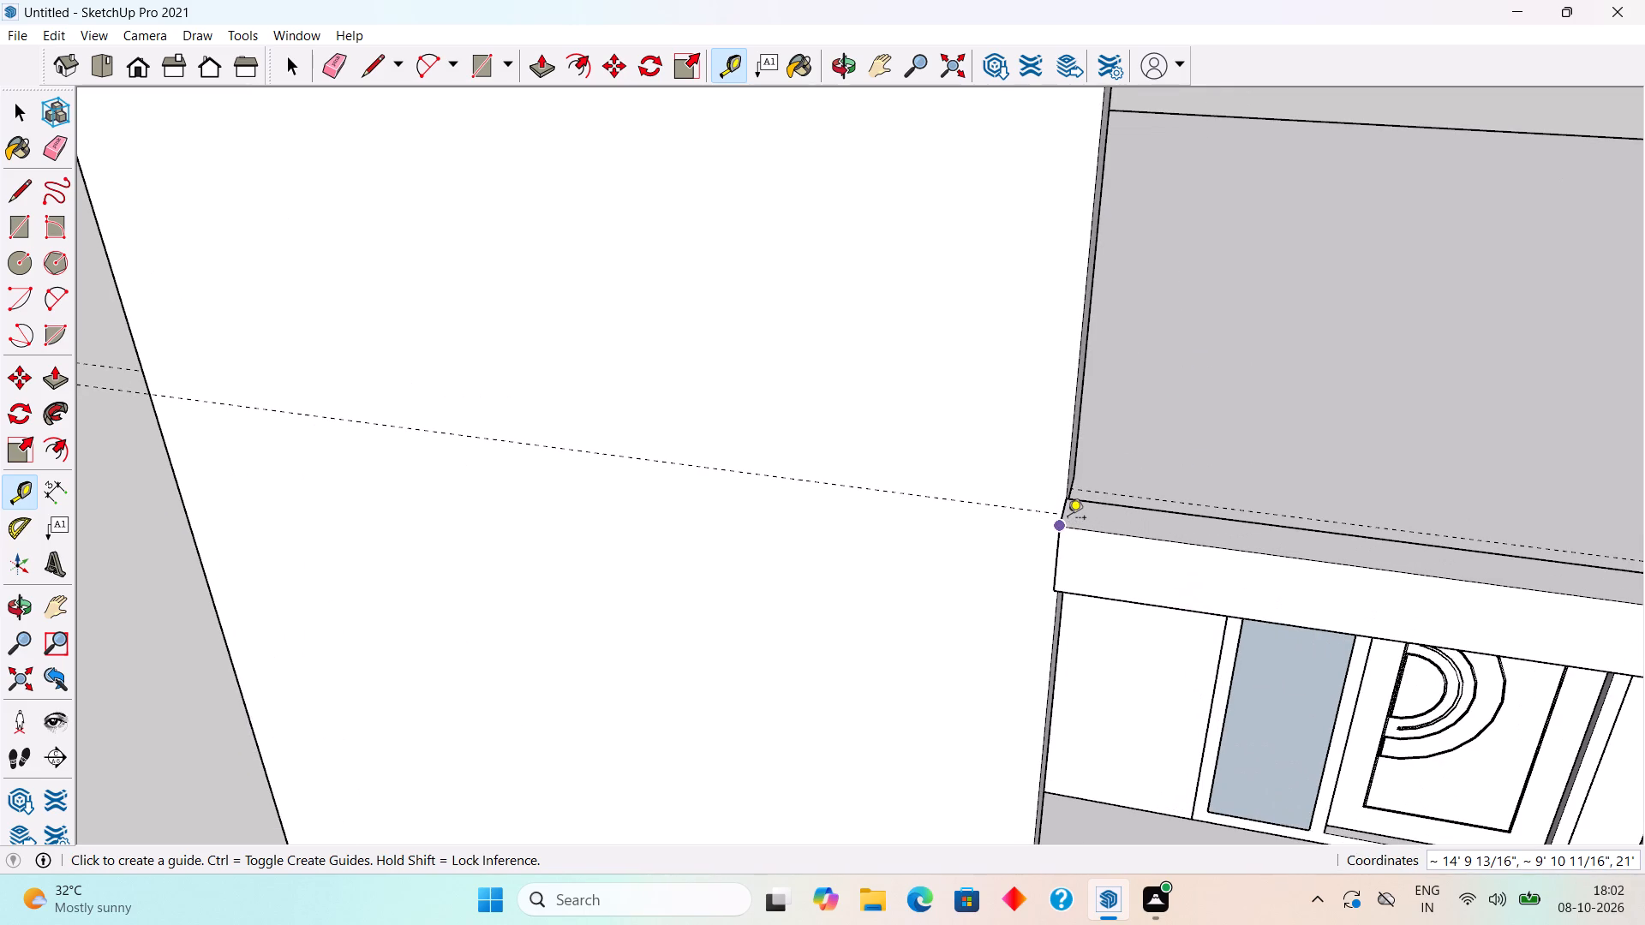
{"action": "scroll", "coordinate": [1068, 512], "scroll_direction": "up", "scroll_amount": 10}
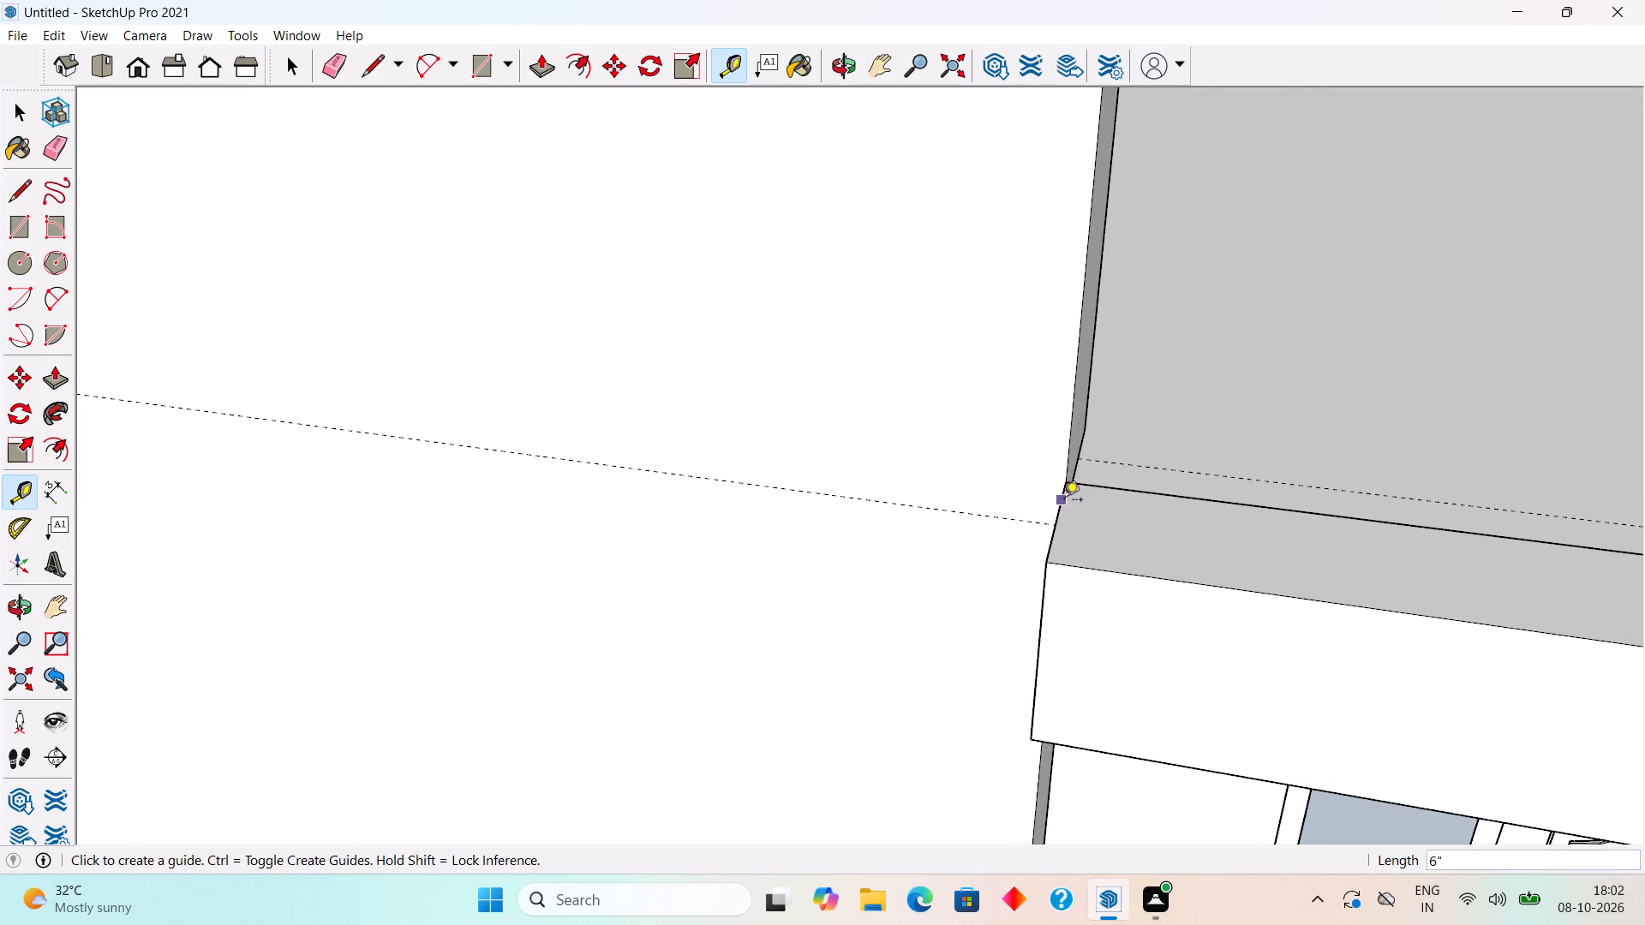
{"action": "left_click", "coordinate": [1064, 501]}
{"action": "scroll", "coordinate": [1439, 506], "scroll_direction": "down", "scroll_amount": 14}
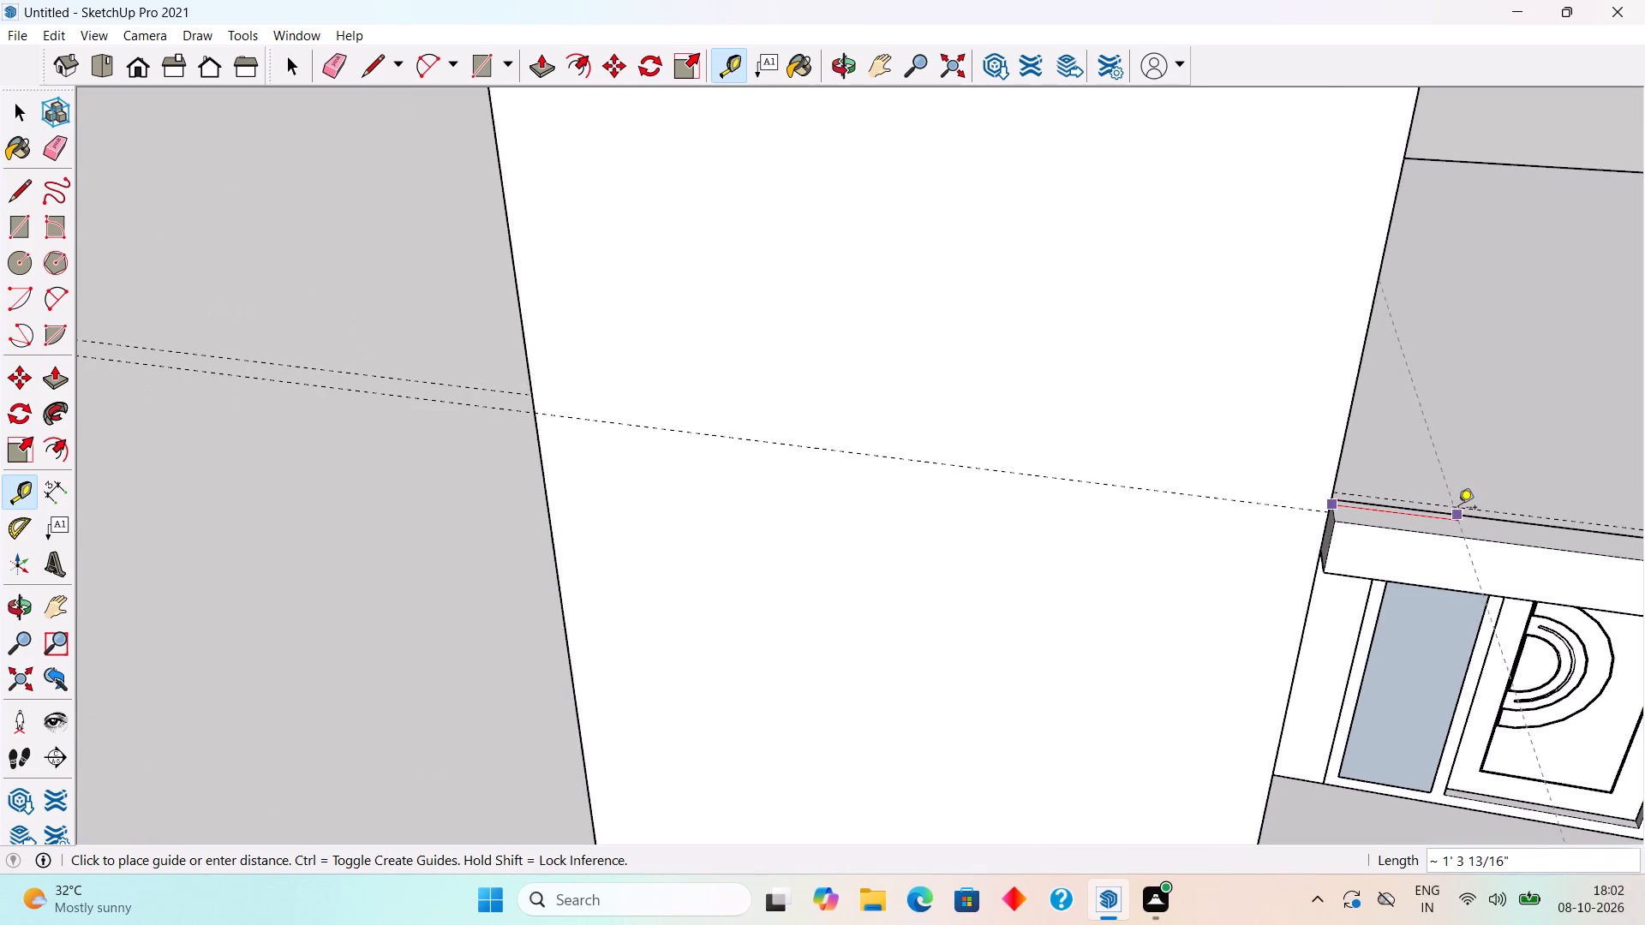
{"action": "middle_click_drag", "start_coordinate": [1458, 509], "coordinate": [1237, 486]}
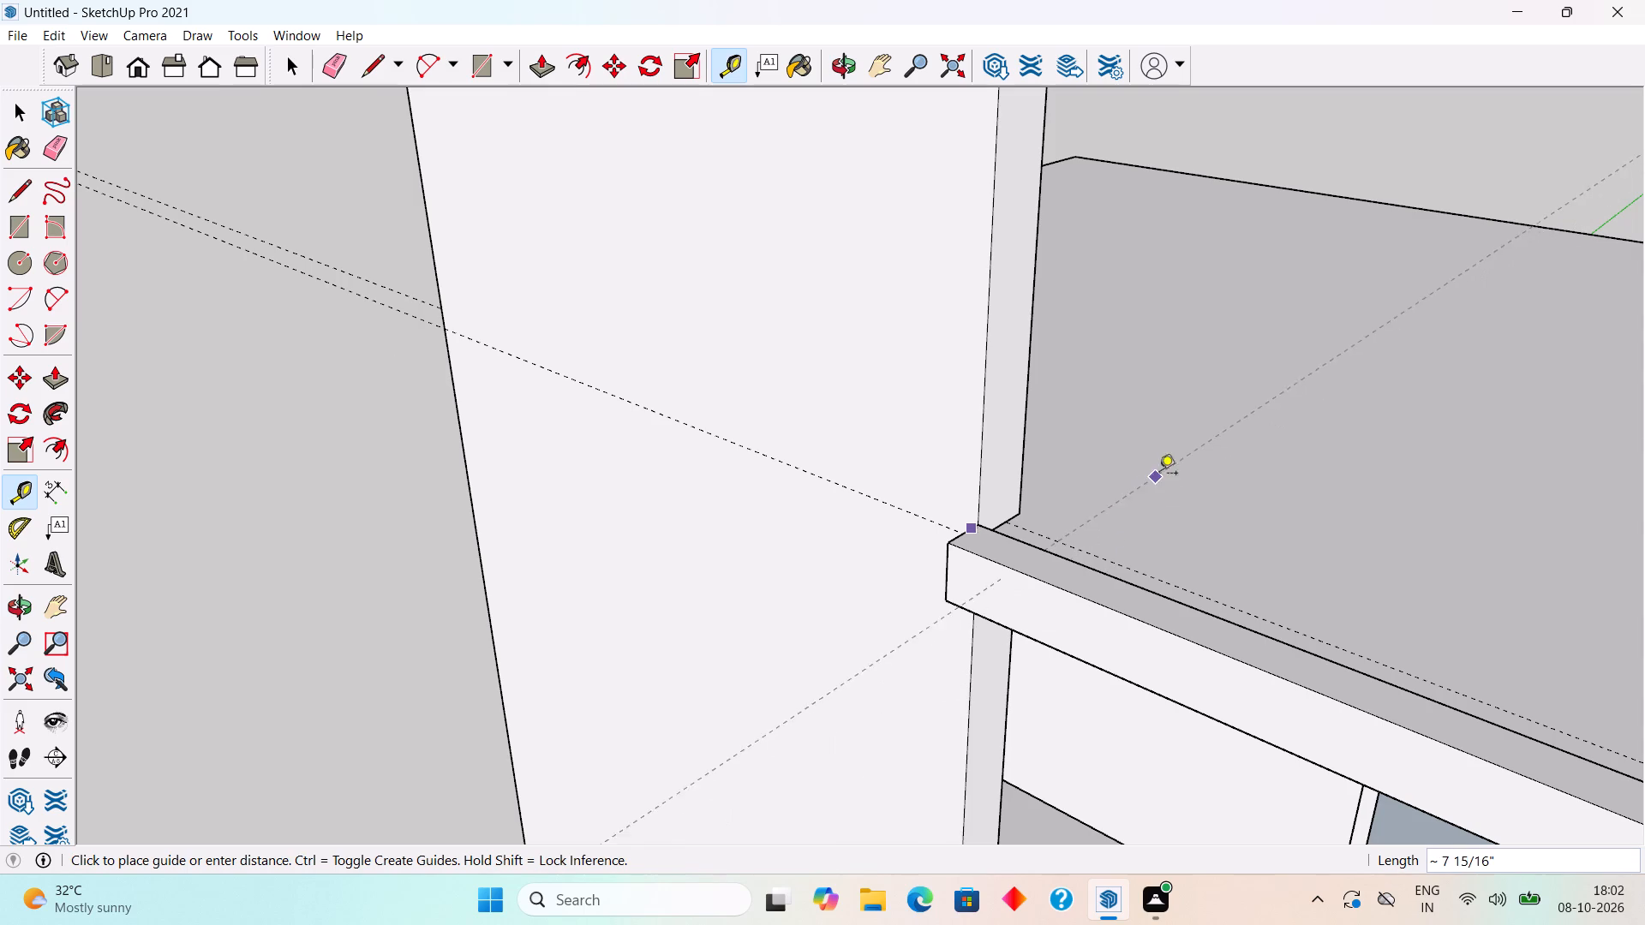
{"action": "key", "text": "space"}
Place a guide across the roof slab, parallel to the tall wall's inner side and 4' away from it.
{"action": "scroll", "coordinate": [988, 522], "scroll_direction": "up", "scroll_amount": 5}
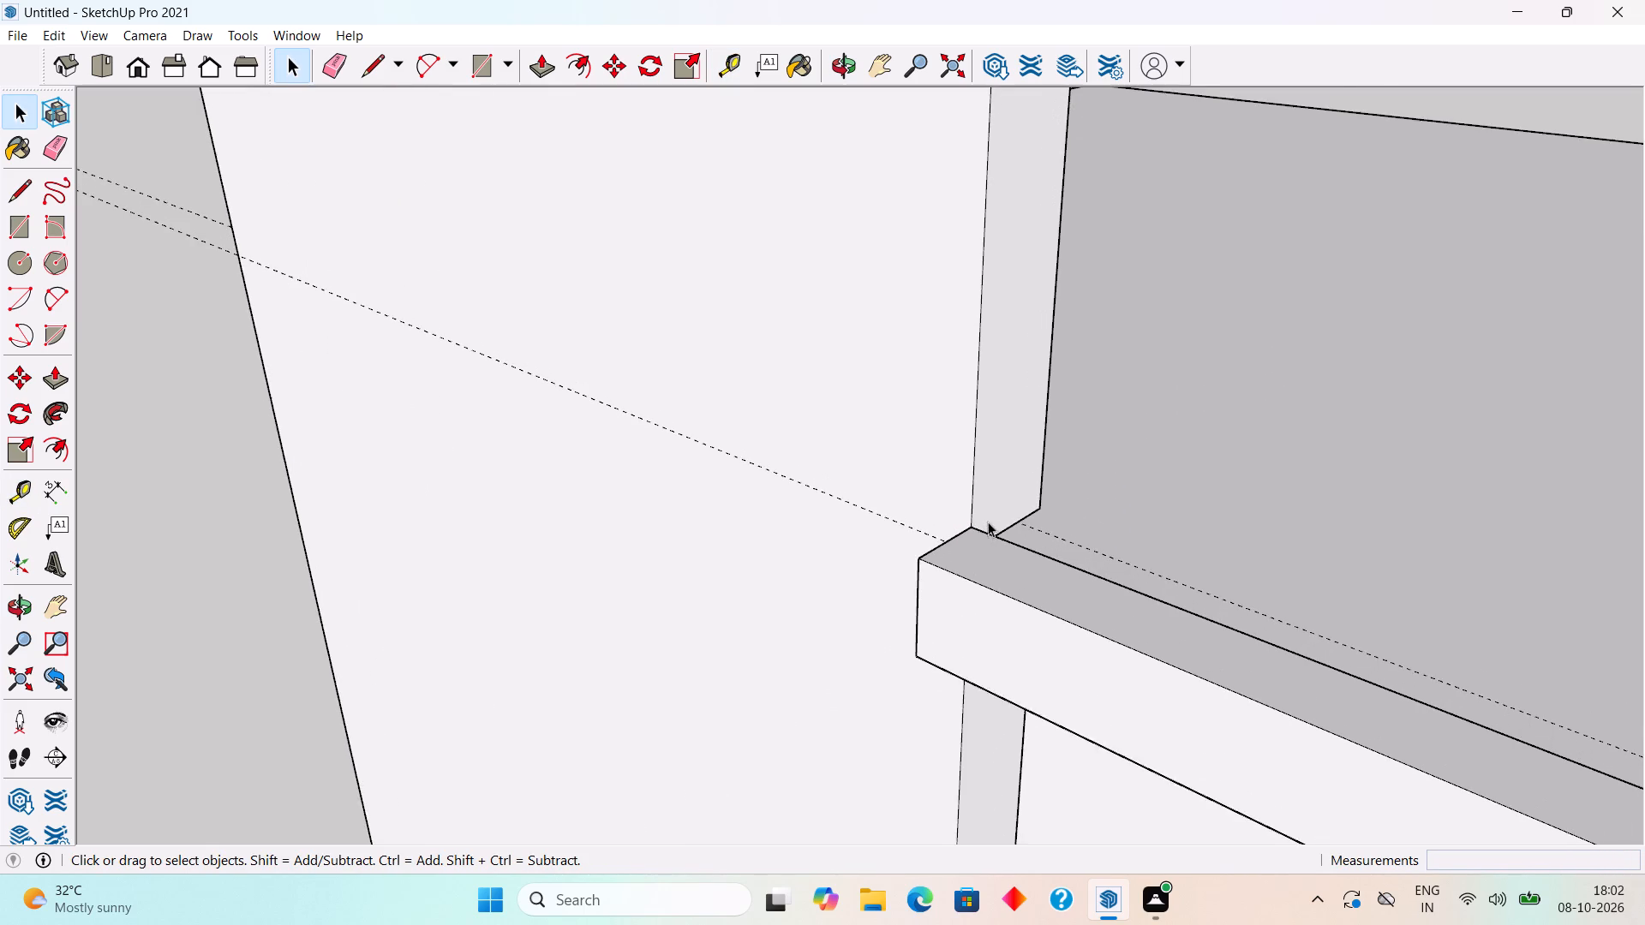
{"action": "middle_click_drag", "start_coordinate": [1005, 540], "coordinate": [870, 584]}
{"action": "scroll", "coordinate": [870, 584], "scroll_direction": "down", "scroll_amount": 1}
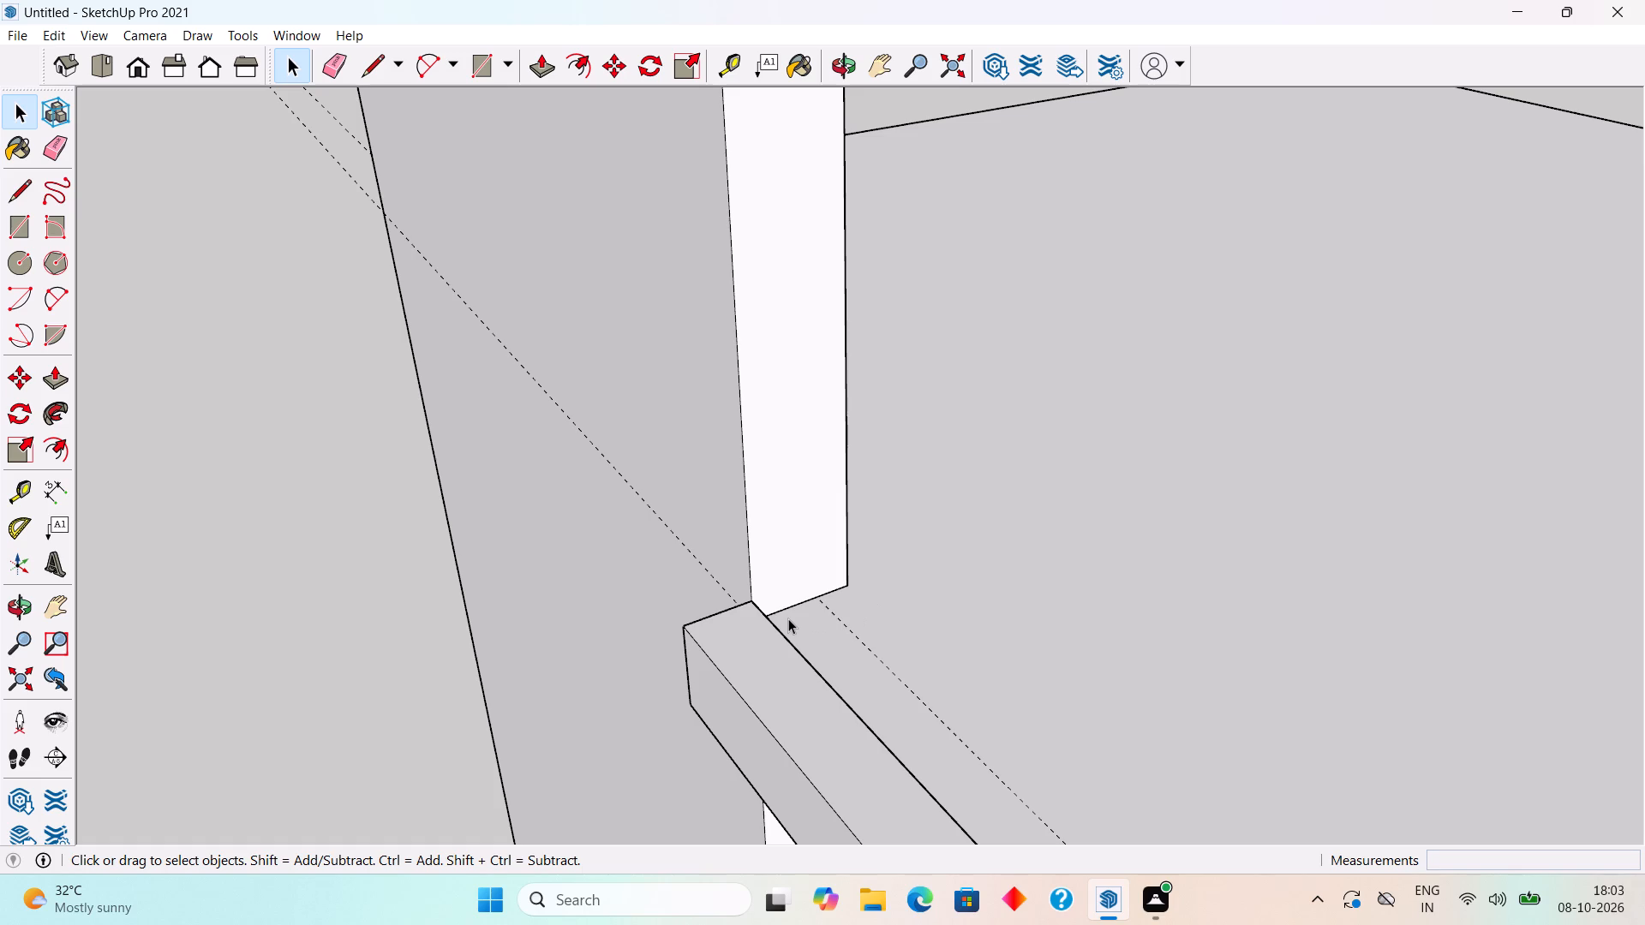
{"action": "key", "text": "t"}
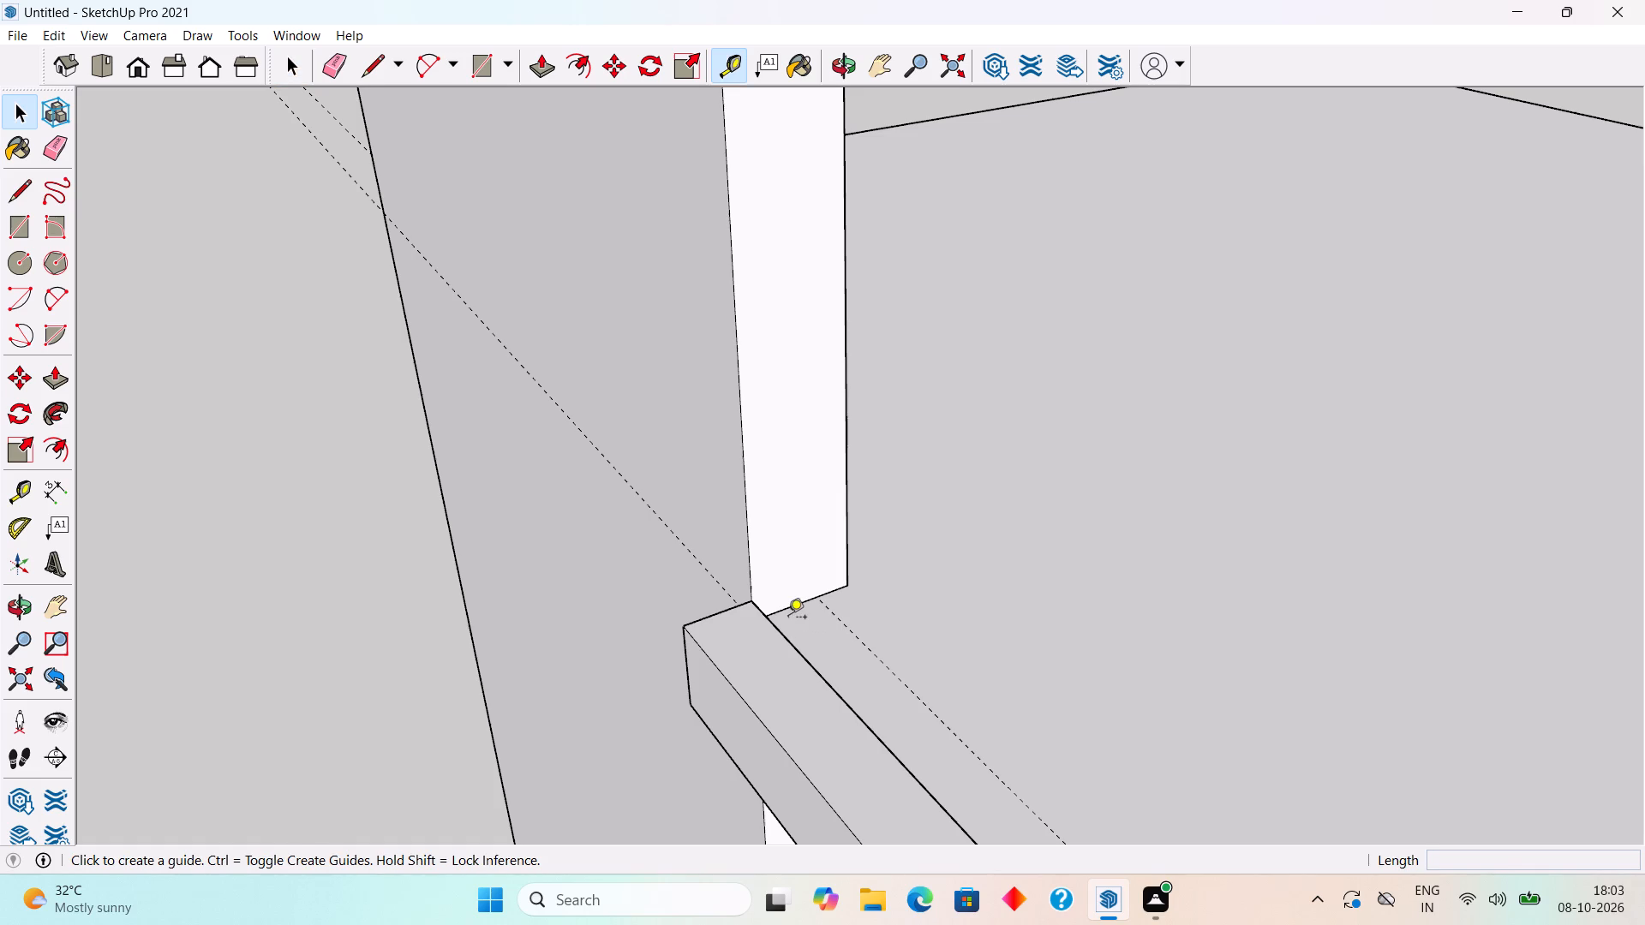
{"action": "scroll", "coordinate": [781, 618], "scroll_direction": "up", "scroll_amount": 2}
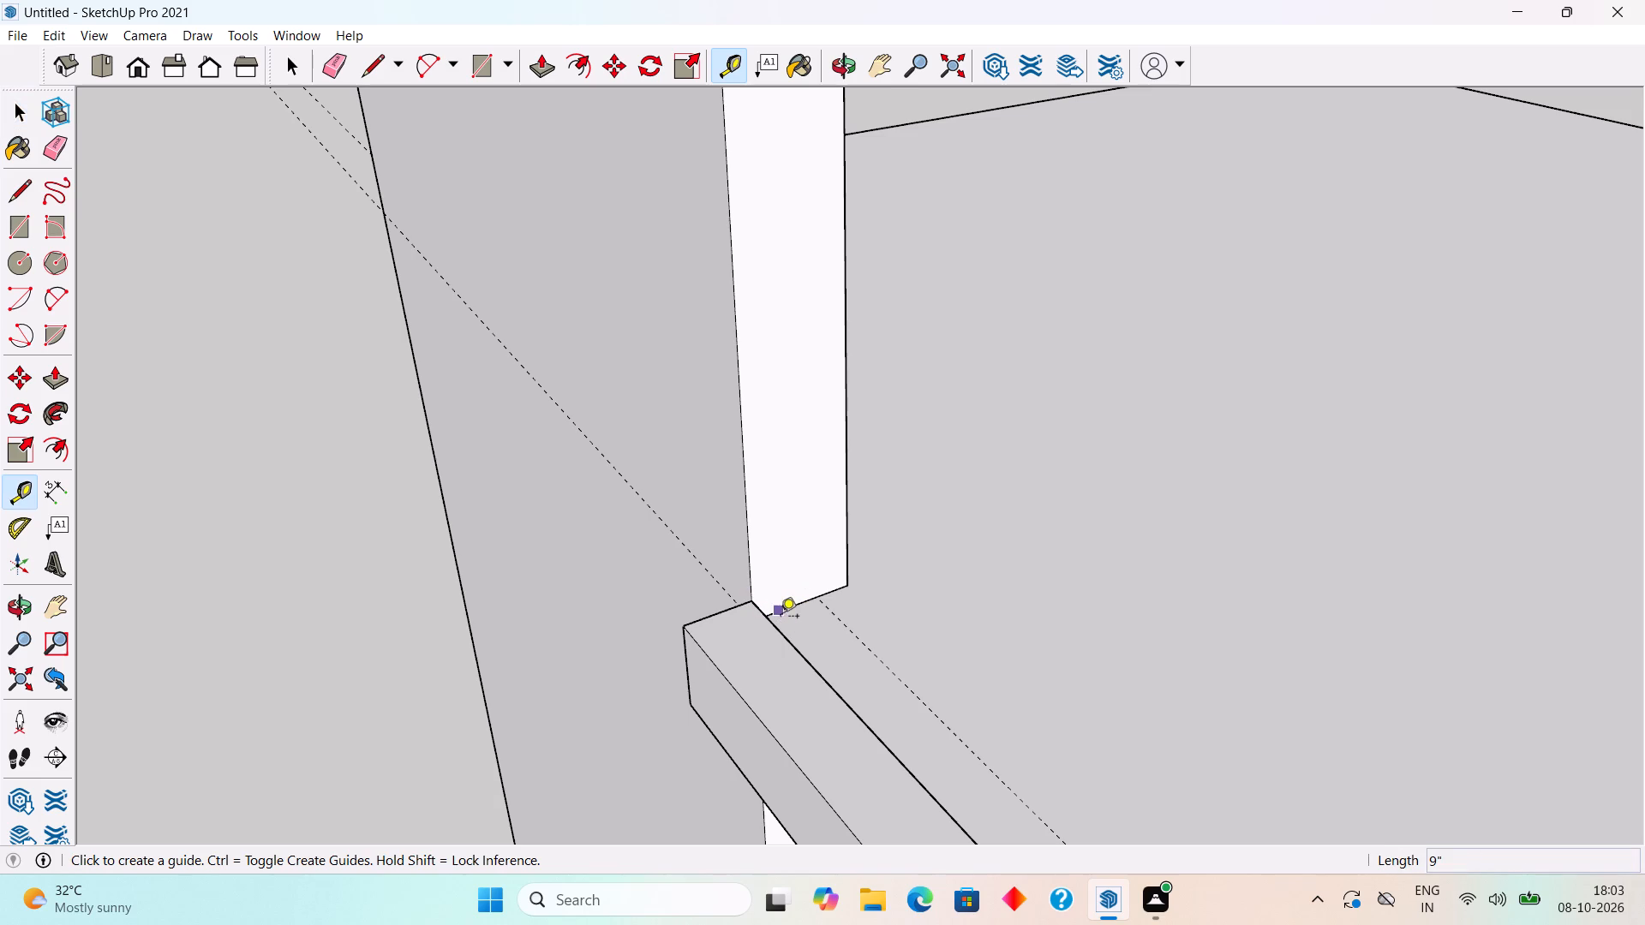
{"action": "scroll", "coordinate": [781, 618], "scroll_direction": "up", "scroll_amount": 3}
{"action": "left_click", "coordinate": [777, 606]}
{"action": "type", "text": "4'"}
{"action": "key", "text": "Return"}
{"action": "key", "text": "space"}
Draw a 4' by 6" rectangle on the roof slab behind the front band, from the tall wall to the crossing guide.
{"action": "scroll", "coordinate": [873, 695], "scroll_direction": "down", "scroll_amount": 20}
{"action": "scroll", "coordinate": [873, 695], "scroll_direction": "down", "scroll_amount": 9}
{"action": "middle_click_drag", "start_coordinate": [1008, 793], "coordinate": [1226, 569]}
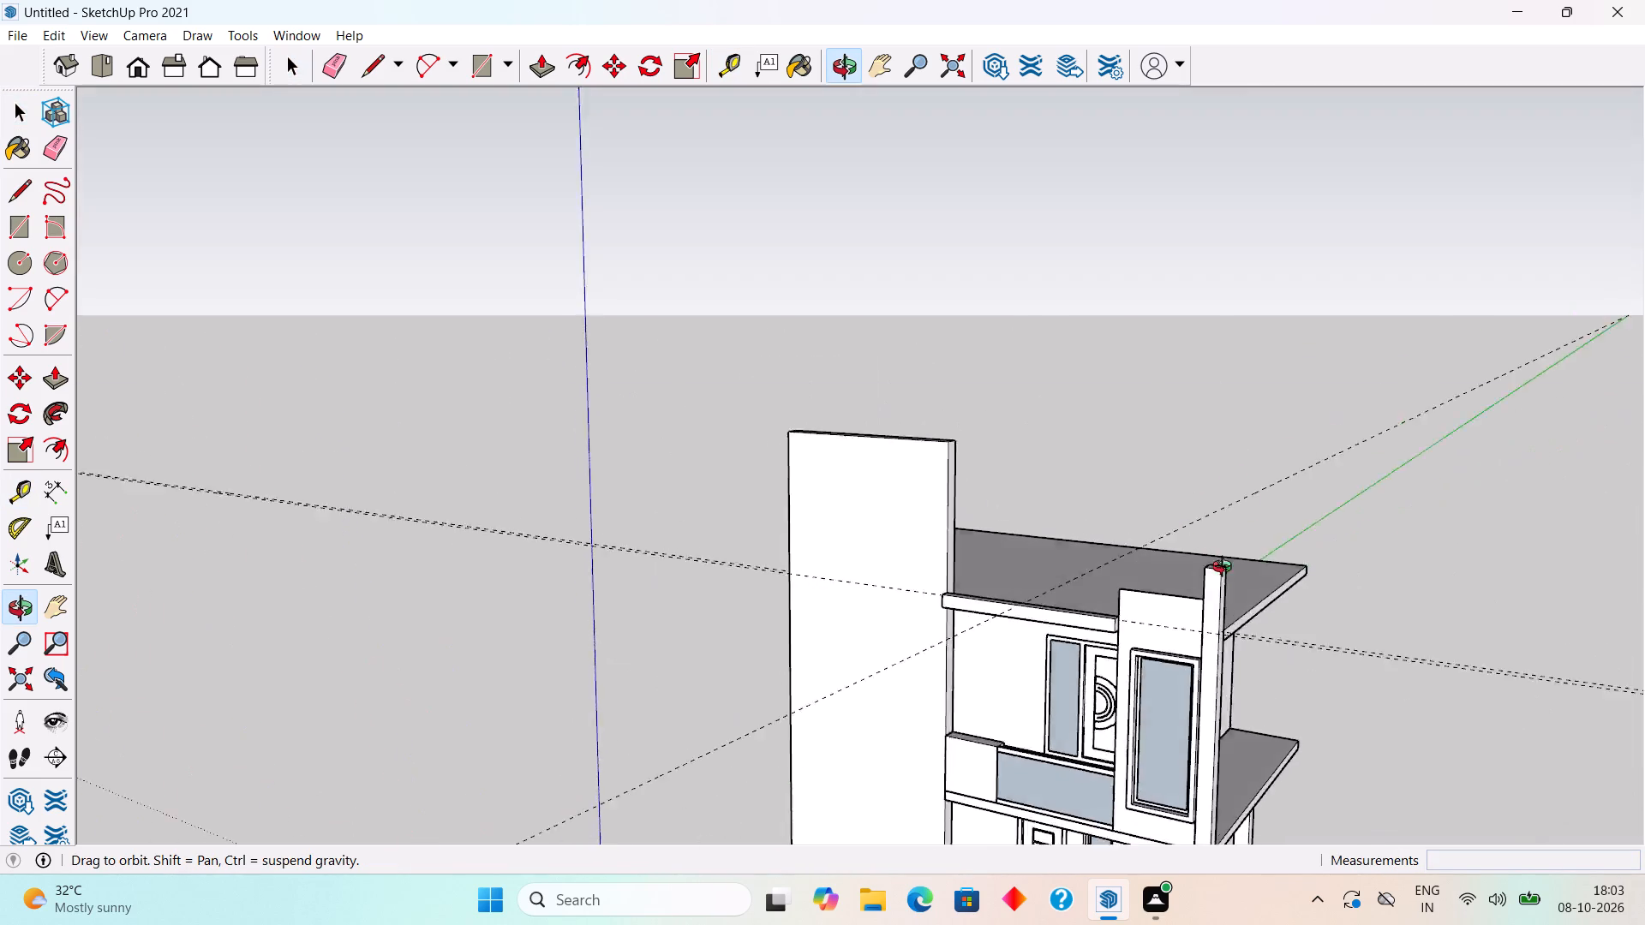
{"action": "middle_click_drag", "start_coordinate": [1226, 569], "coordinate": [1270, 604]}
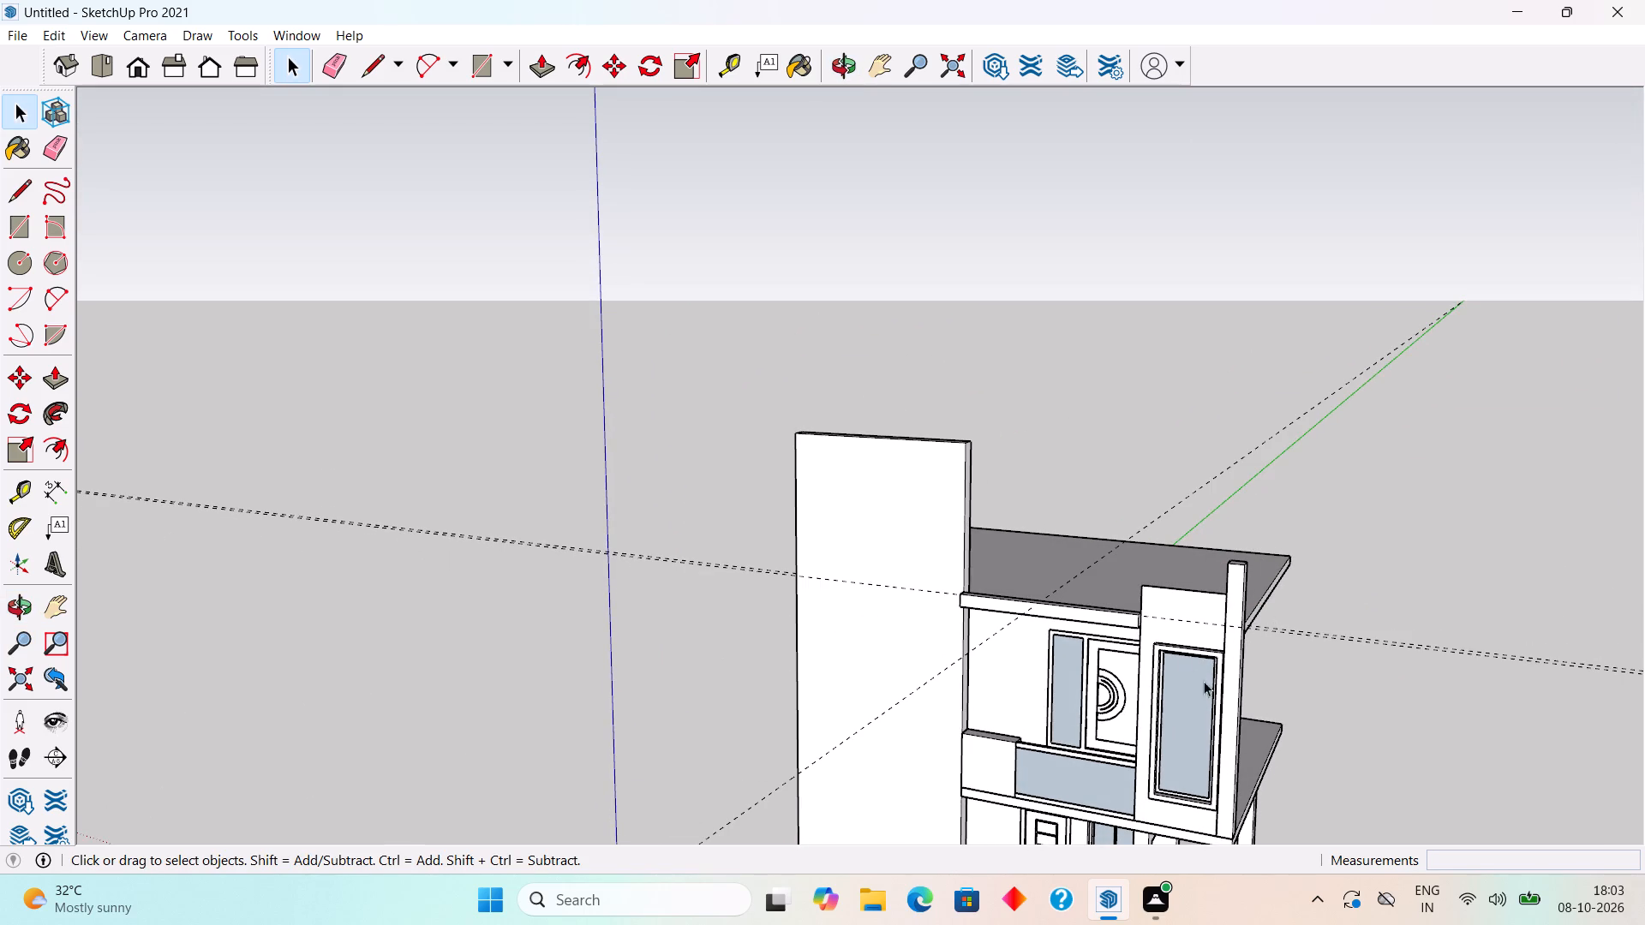
{"action": "middle_click_drag", "start_coordinate": [1278, 695], "coordinate": [1437, 721]}
{"action": "scroll", "coordinate": [986, 534], "scroll_direction": "up", "scroll_amount": 6}
{"action": "middle_click_drag", "start_coordinate": [1057, 522], "coordinate": [1039, 696]}
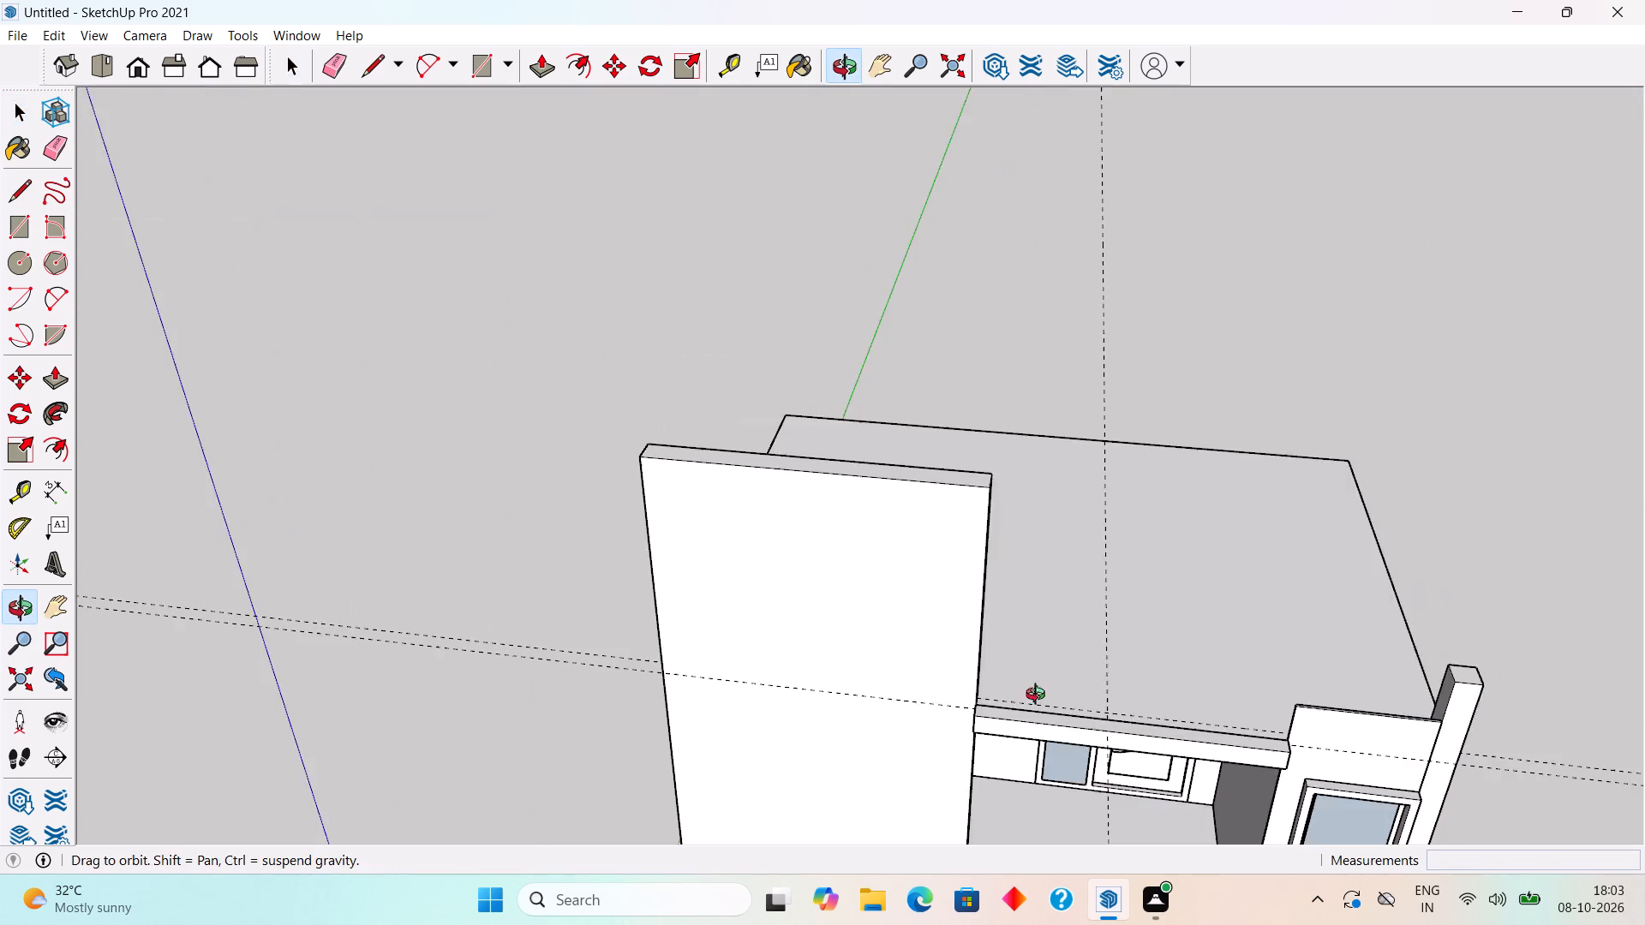
{"action": "middle_click_drag", "start_coordinate": [1039, 696], "coordinate": [1037, 697]}
{"action": "scroll", "coordinate": [972, 659], "scroll_direction": "up", "scroll_amount": 5}
{"action": "middle_click_drag", "start_coordinate": [997, 659], "coordinate": [920, 657]}
{"action": "scroll", "coordinate": [920, 657], "scroll_direction": "up", "scroll_amount": 5}
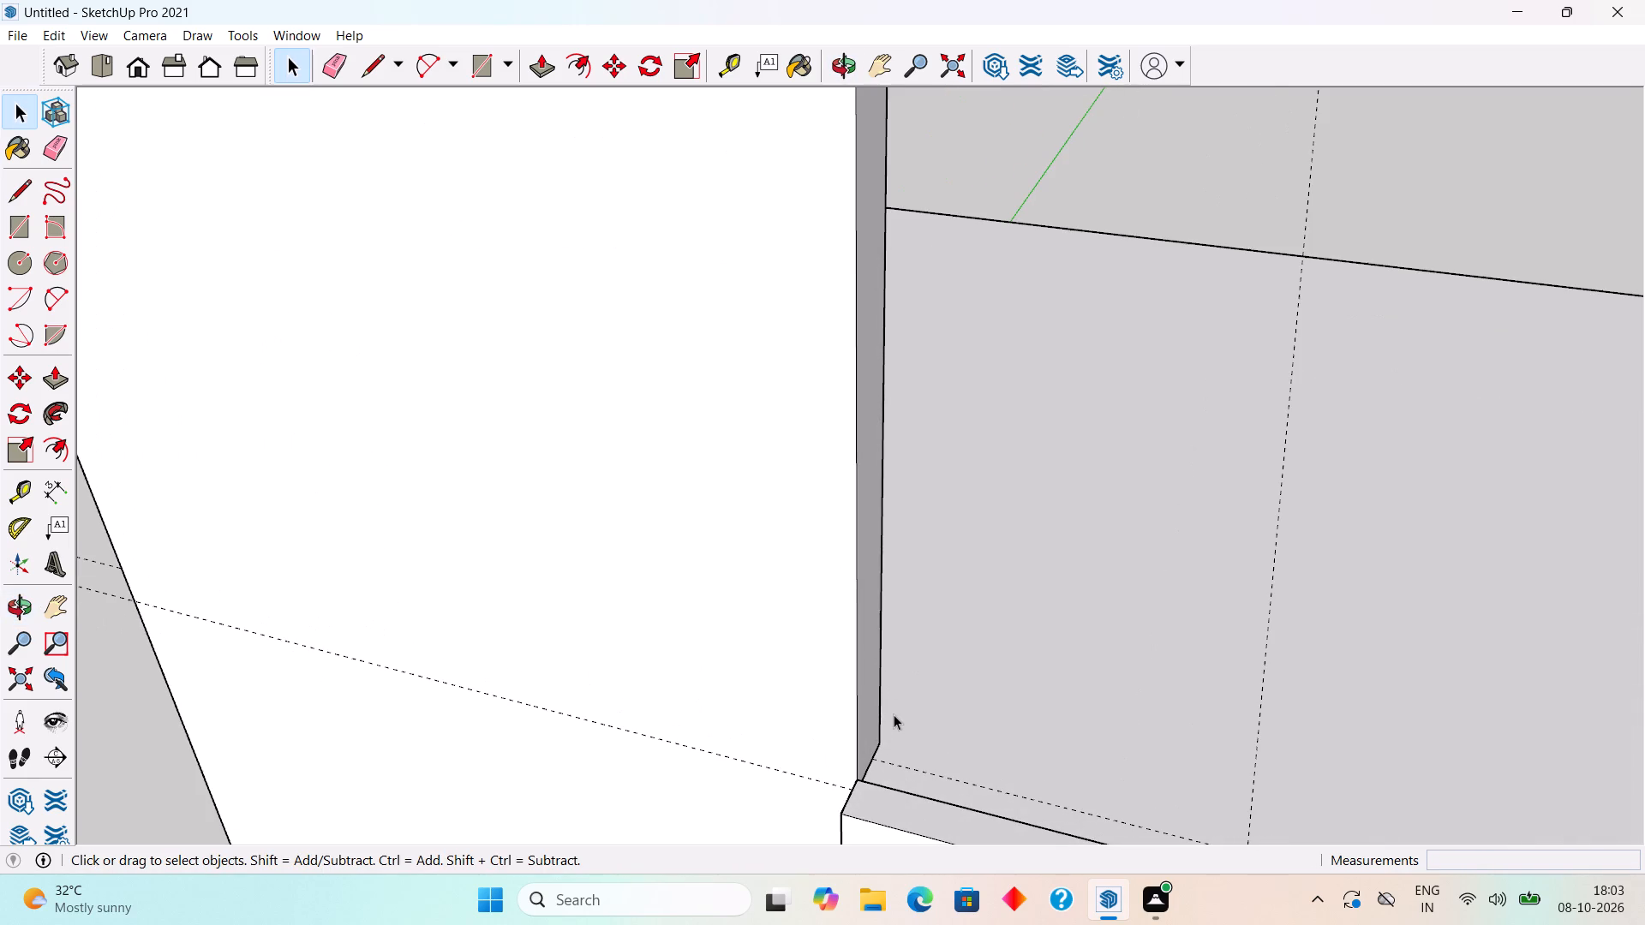
{"action": "key", "text": "r"}
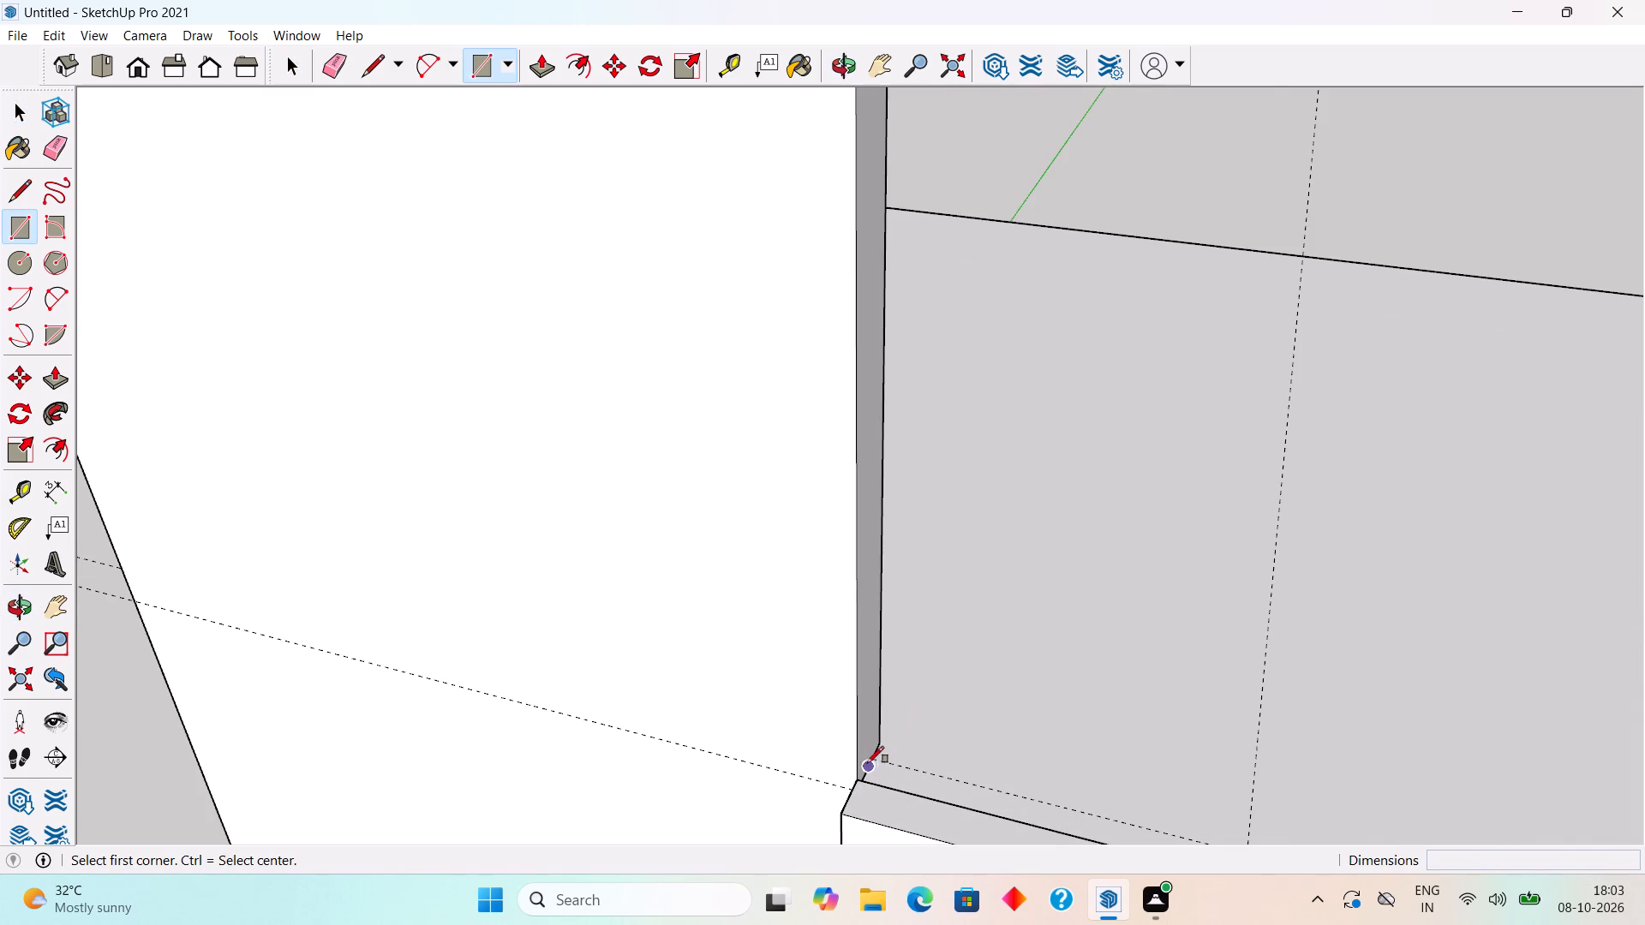
{"action": "left_click", "coordinate": [870, 761]}
{"action": "scroll", "coordinate": [989, 767], "scroll_direction": "down", "scroll_amount": 9}
{"action": "middle_click_drag", "start_coordinate": [1207, 687], "coordinate": [1073, 802]}
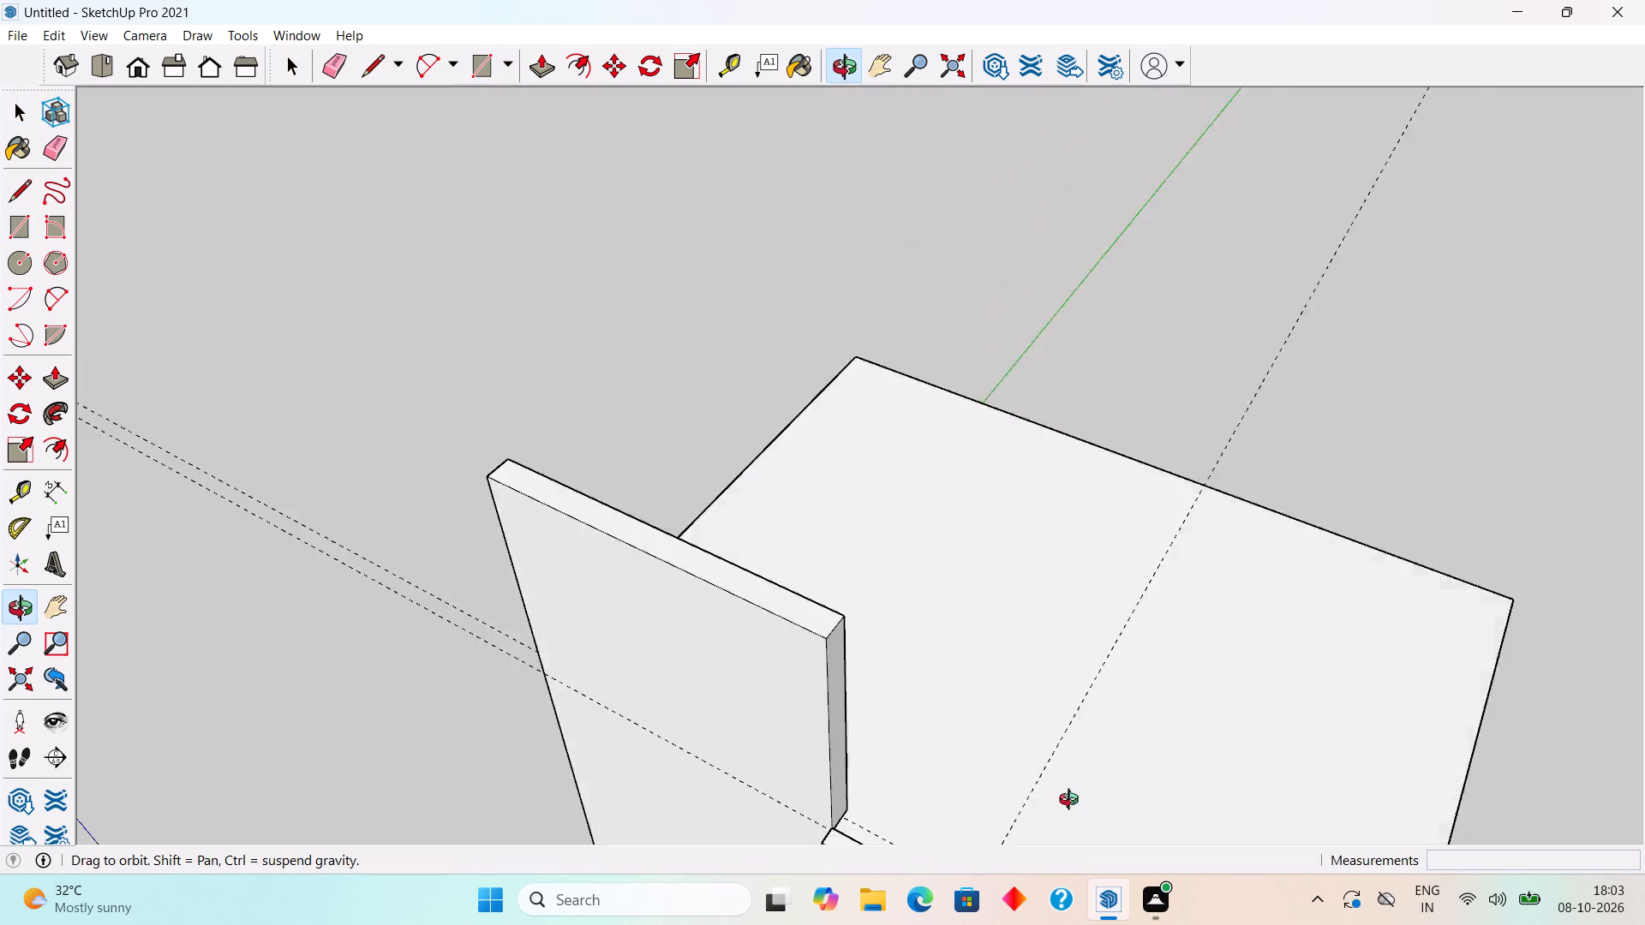
{"action": "middle_click_drag", "start_coordinate": [1073, 802], "coordinate": [182, 731]}
{"action": "scroll", "coordinate": [247, 562], "scroll_direction": "up", "scroll_amount": 5}
{"action": "scroll", "coordinate": [499, 501], "scroll_direction": "up", "scroll_amount": 2}
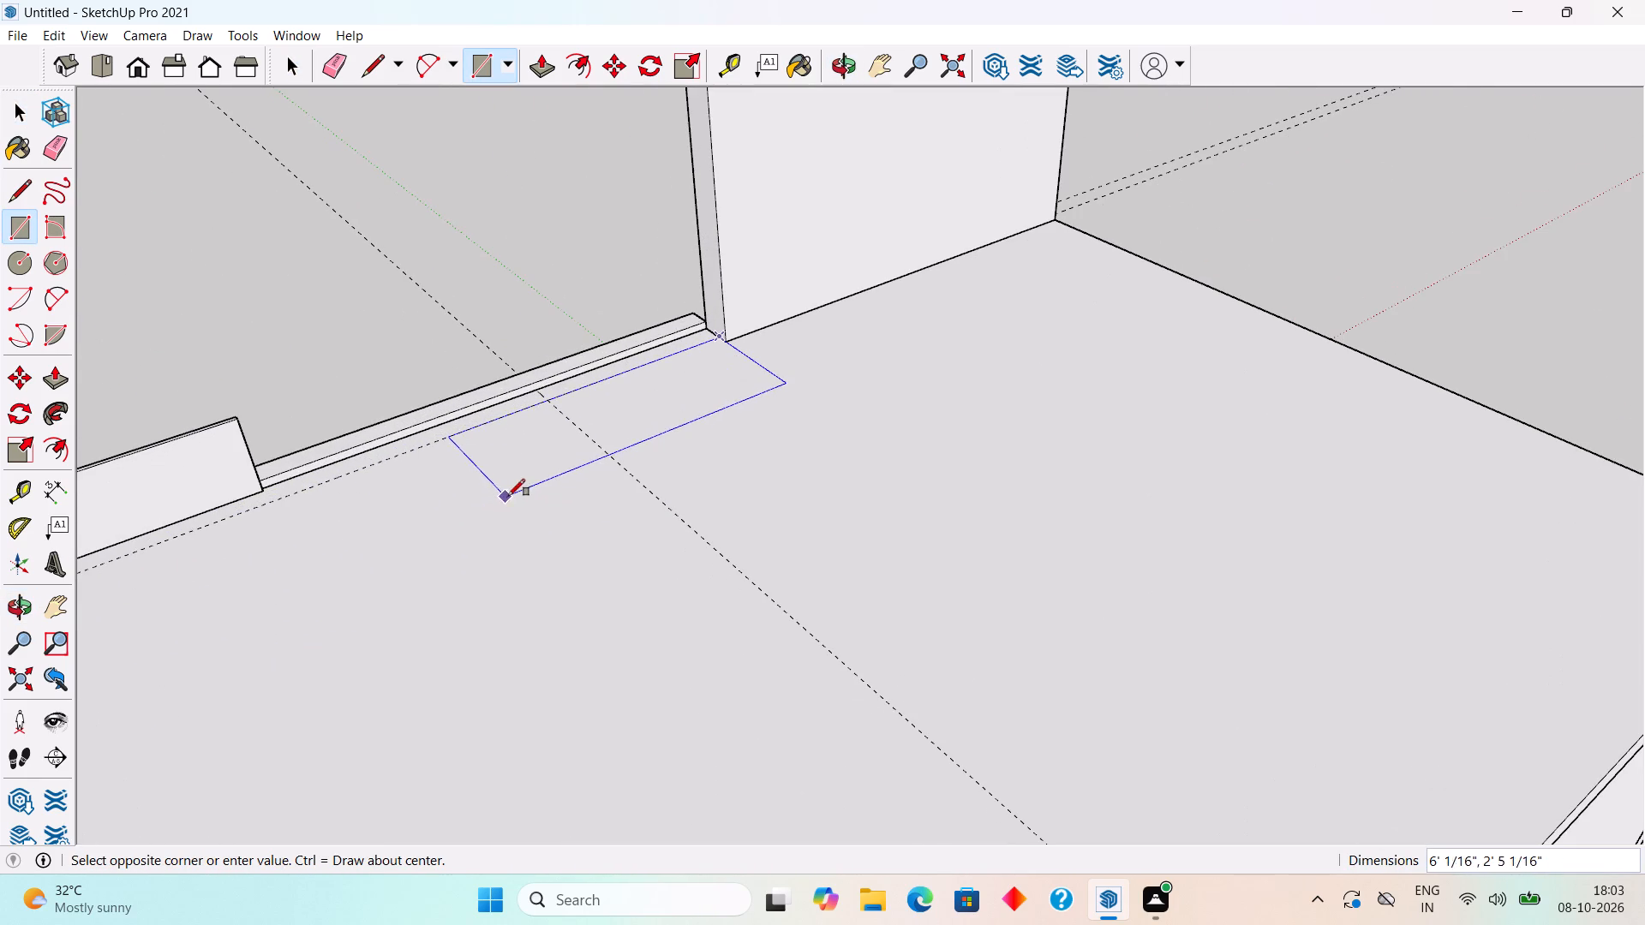
{"action": "scroll", "coordinate": [507, 440], "scroll_direction": "up", "scroll_amount": 8}
{"action": "scroll", "coordinate": [559, 370], "scroll_direction": "up", "scroll_amount": 5}
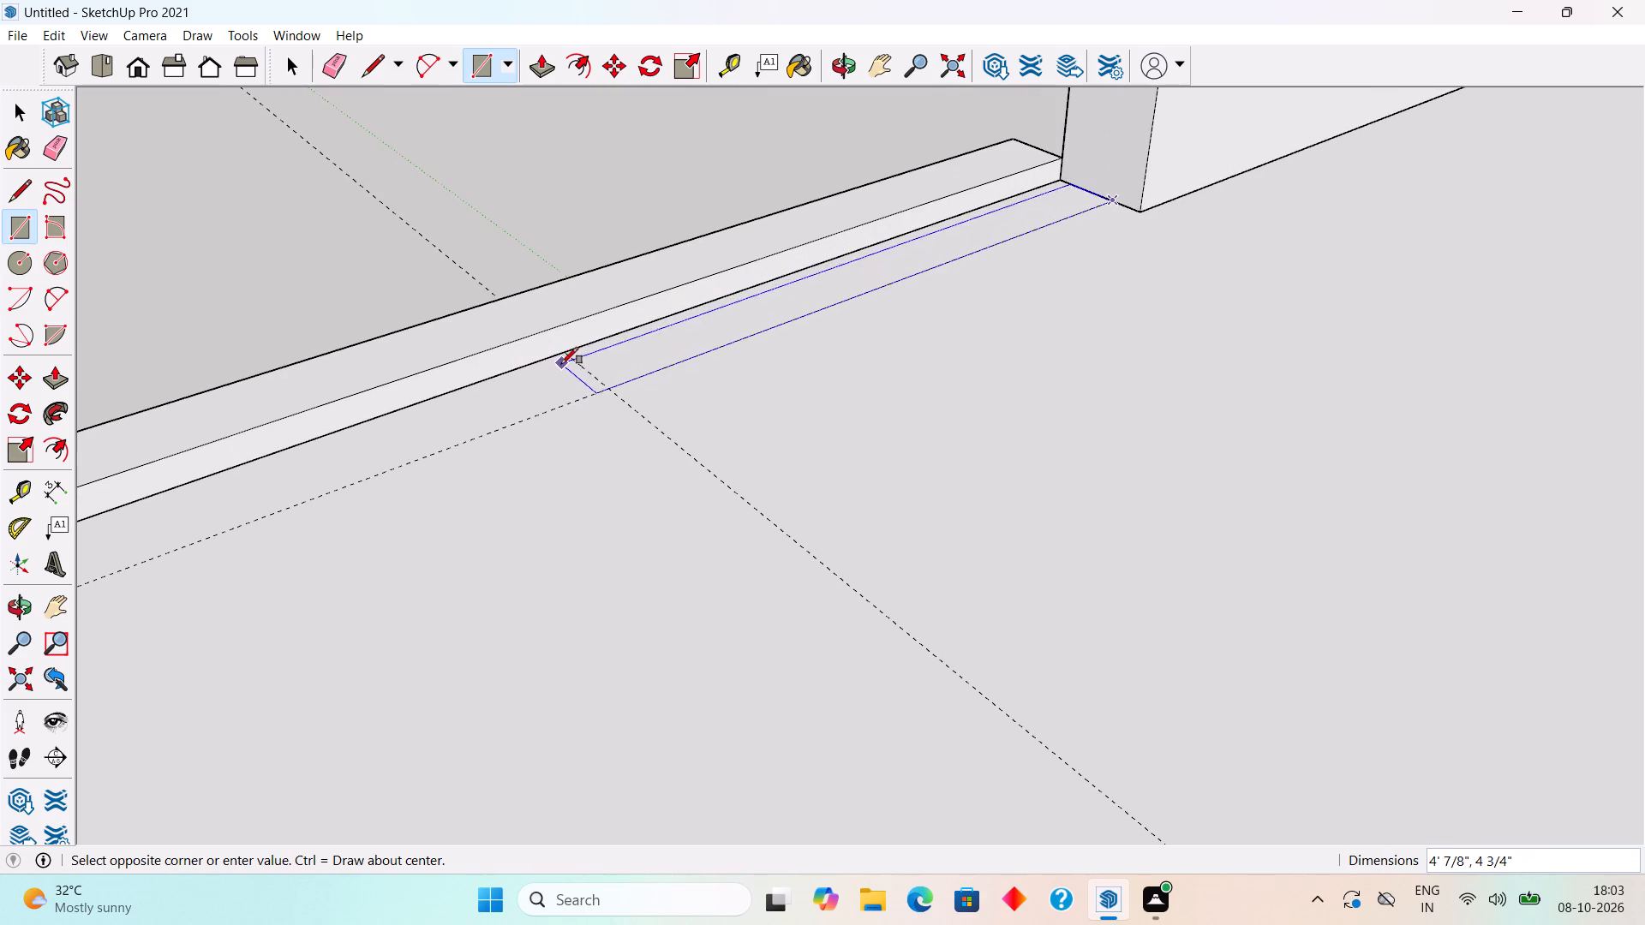
{"action": "left_click", "coordinate": [565, 356]}
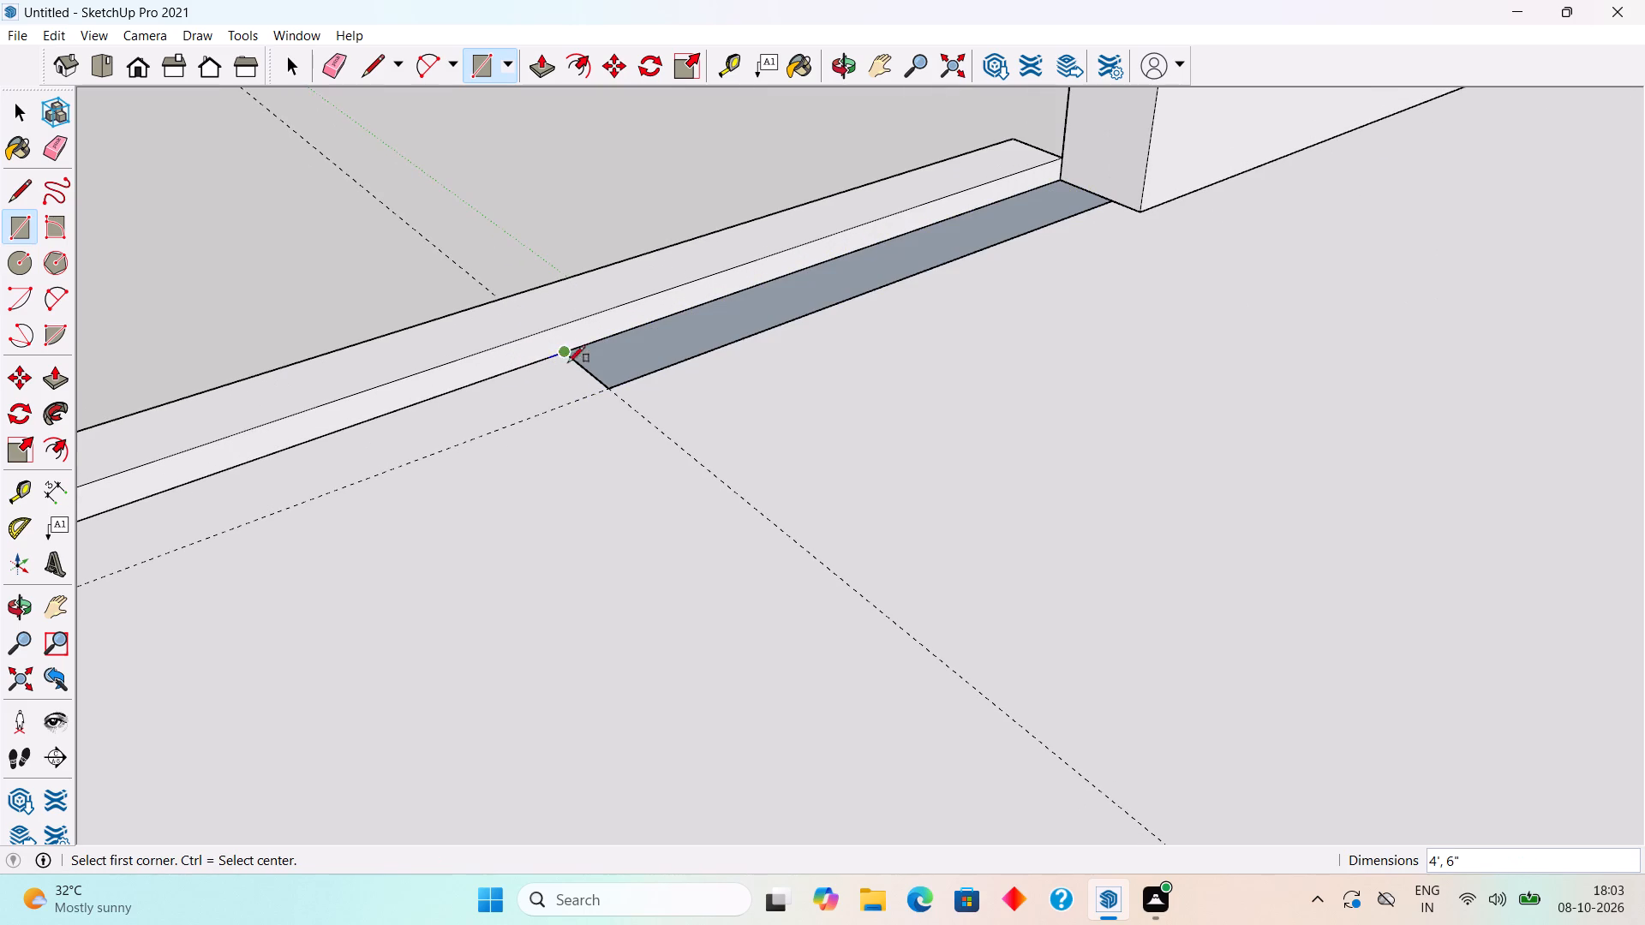
{"action": "key", "text": "space"}
Push/Pull the rectangle behind the front band up 3' as a short parapet wall.
{"action": "type", "text": "p"}
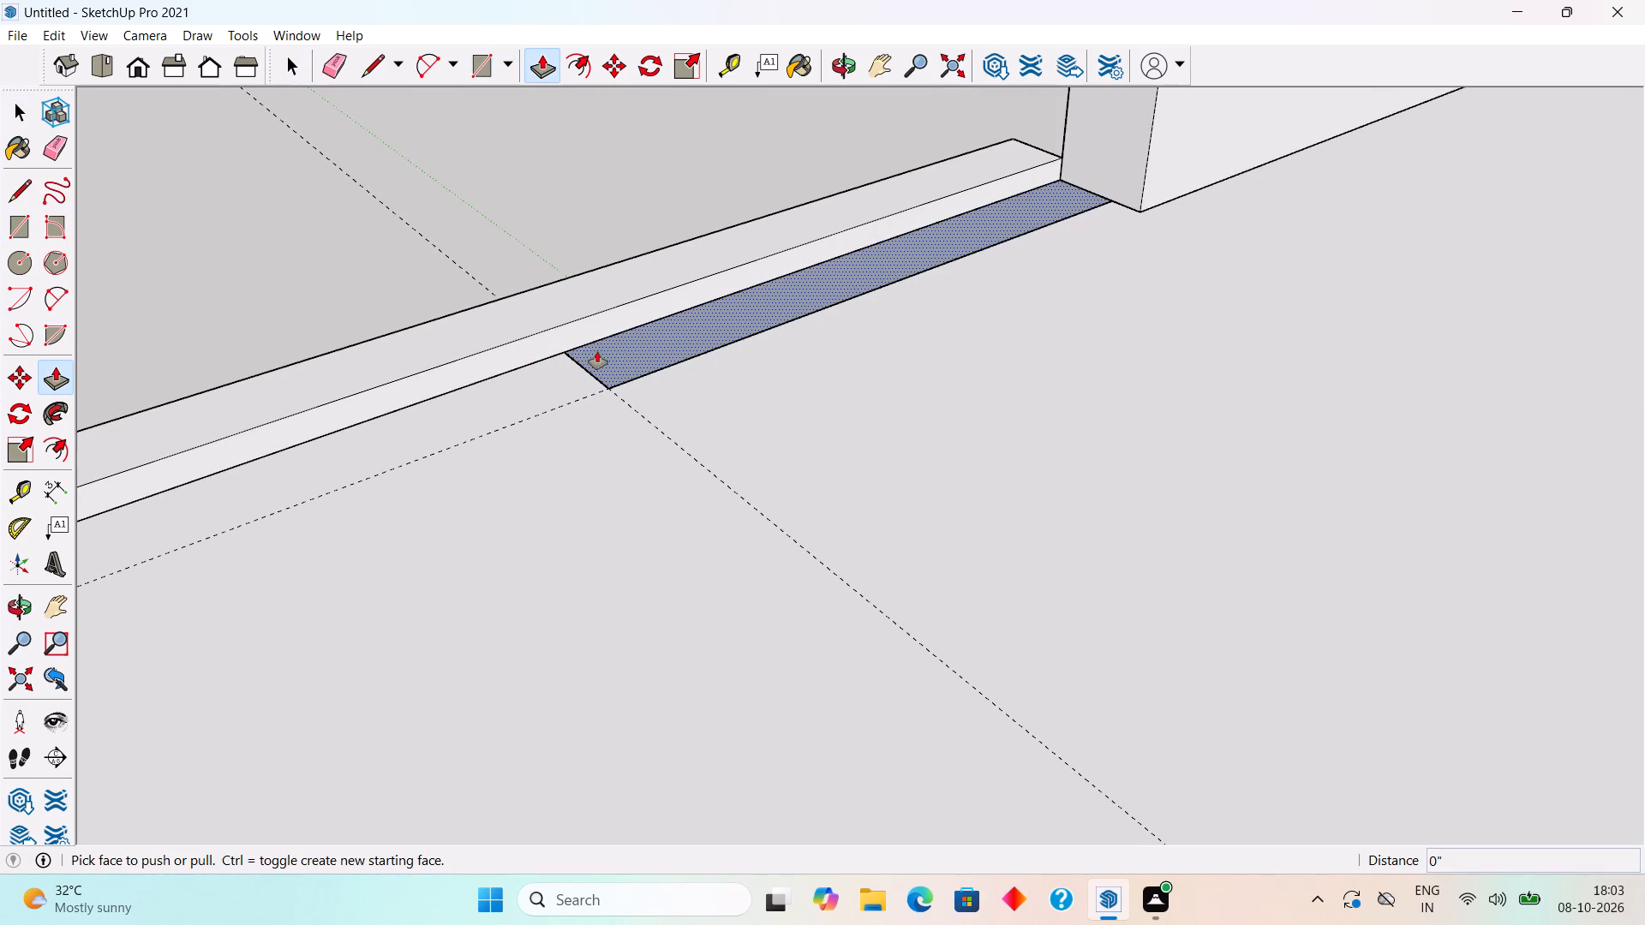
{"action": "left_click", "coordinate": [599, 351]}
{"action": "type", "text": "3'"}
{"action": "key", "text": "Return"}
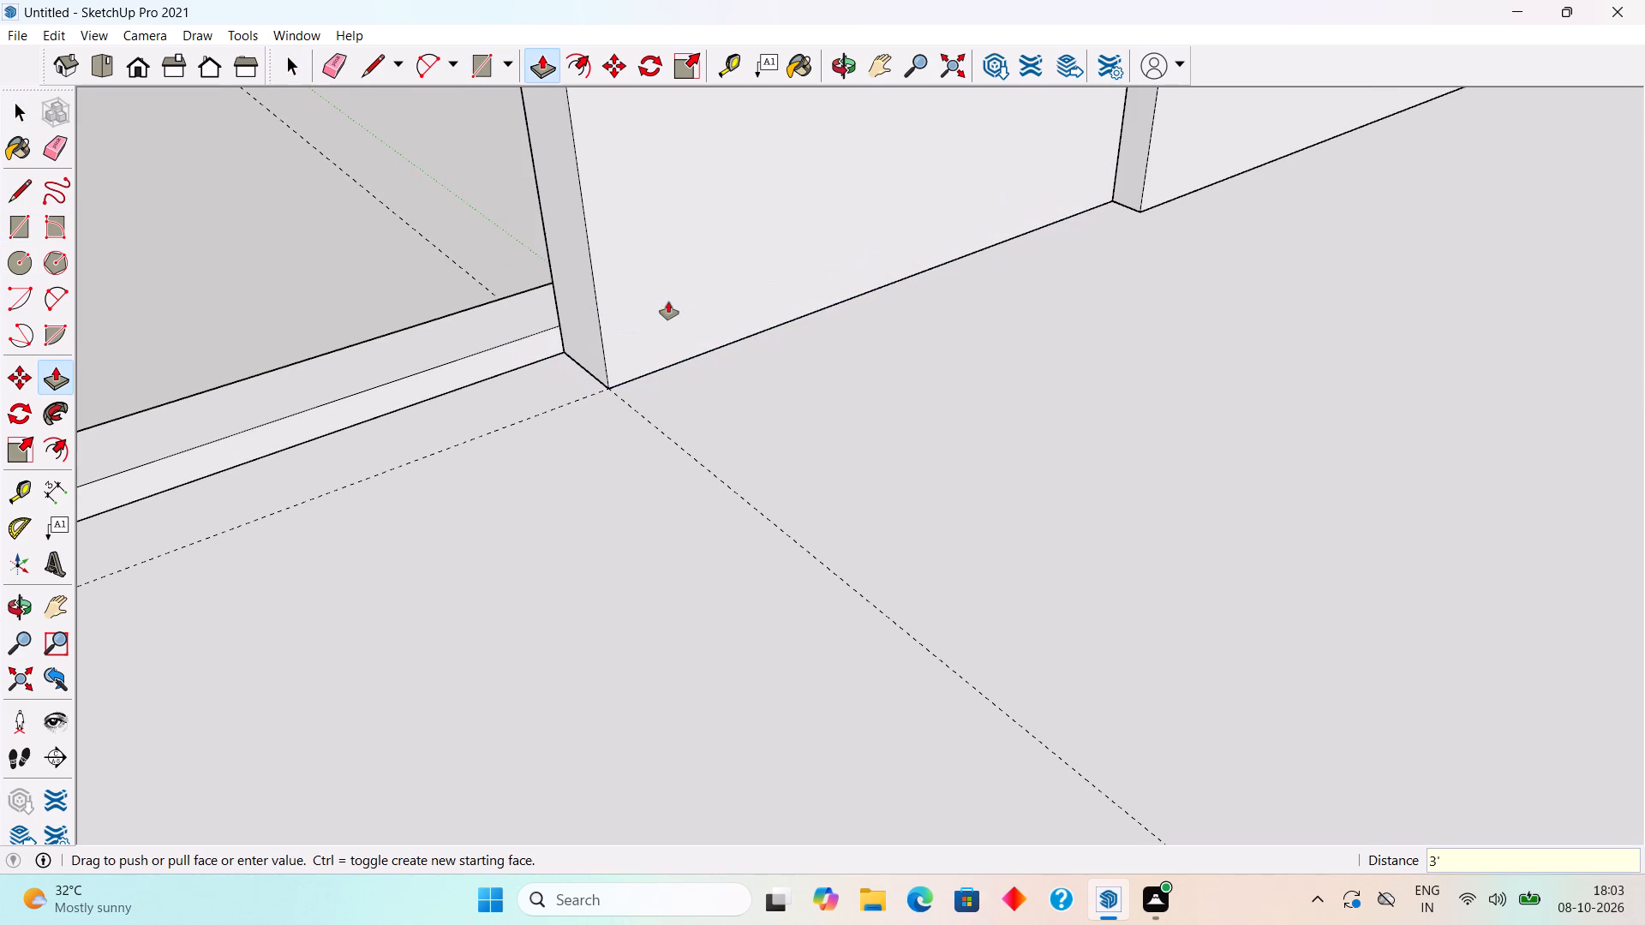
{"action": "key", "text": "space"}
Place a vertical guide on the new parapet's front face, 1' in from its free end.
{"action": "scroll", "coordinate": [668, 301], "scroll_direction": "down", "scroll_amount": 20}
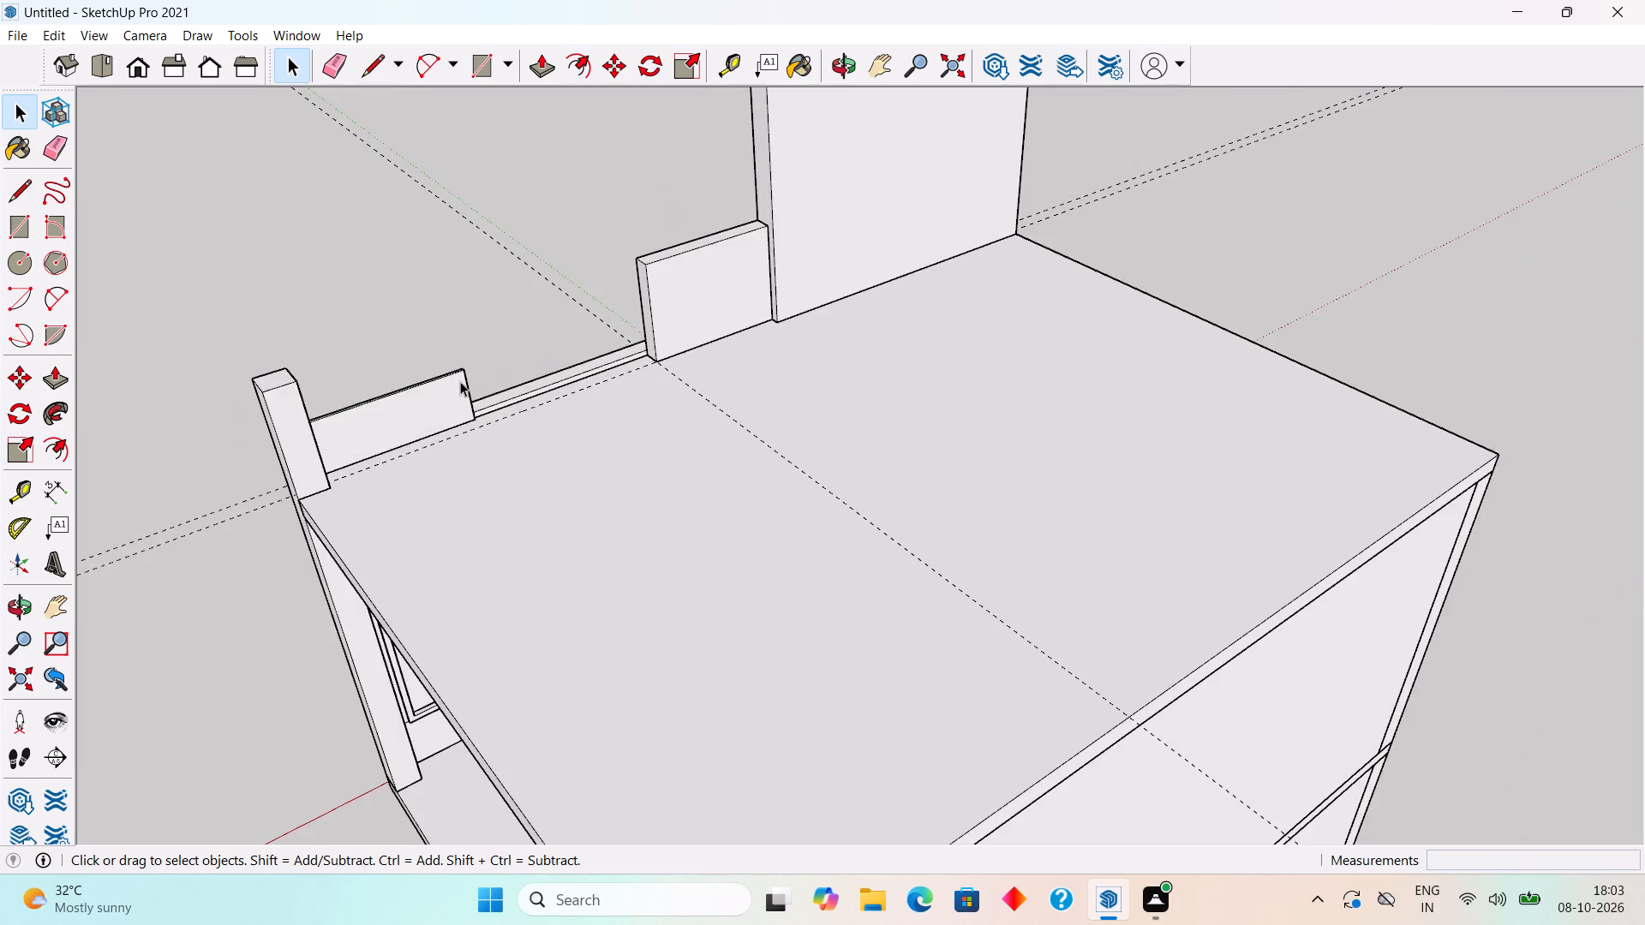
{"action": "middle_click_drag", "start_coordinate": [462, 388], "coordinate": [1355, 382]}
{"action": "scroll", "coordinate": [813, 465], "scroll_direction": "up", "scroll_amount": 4}
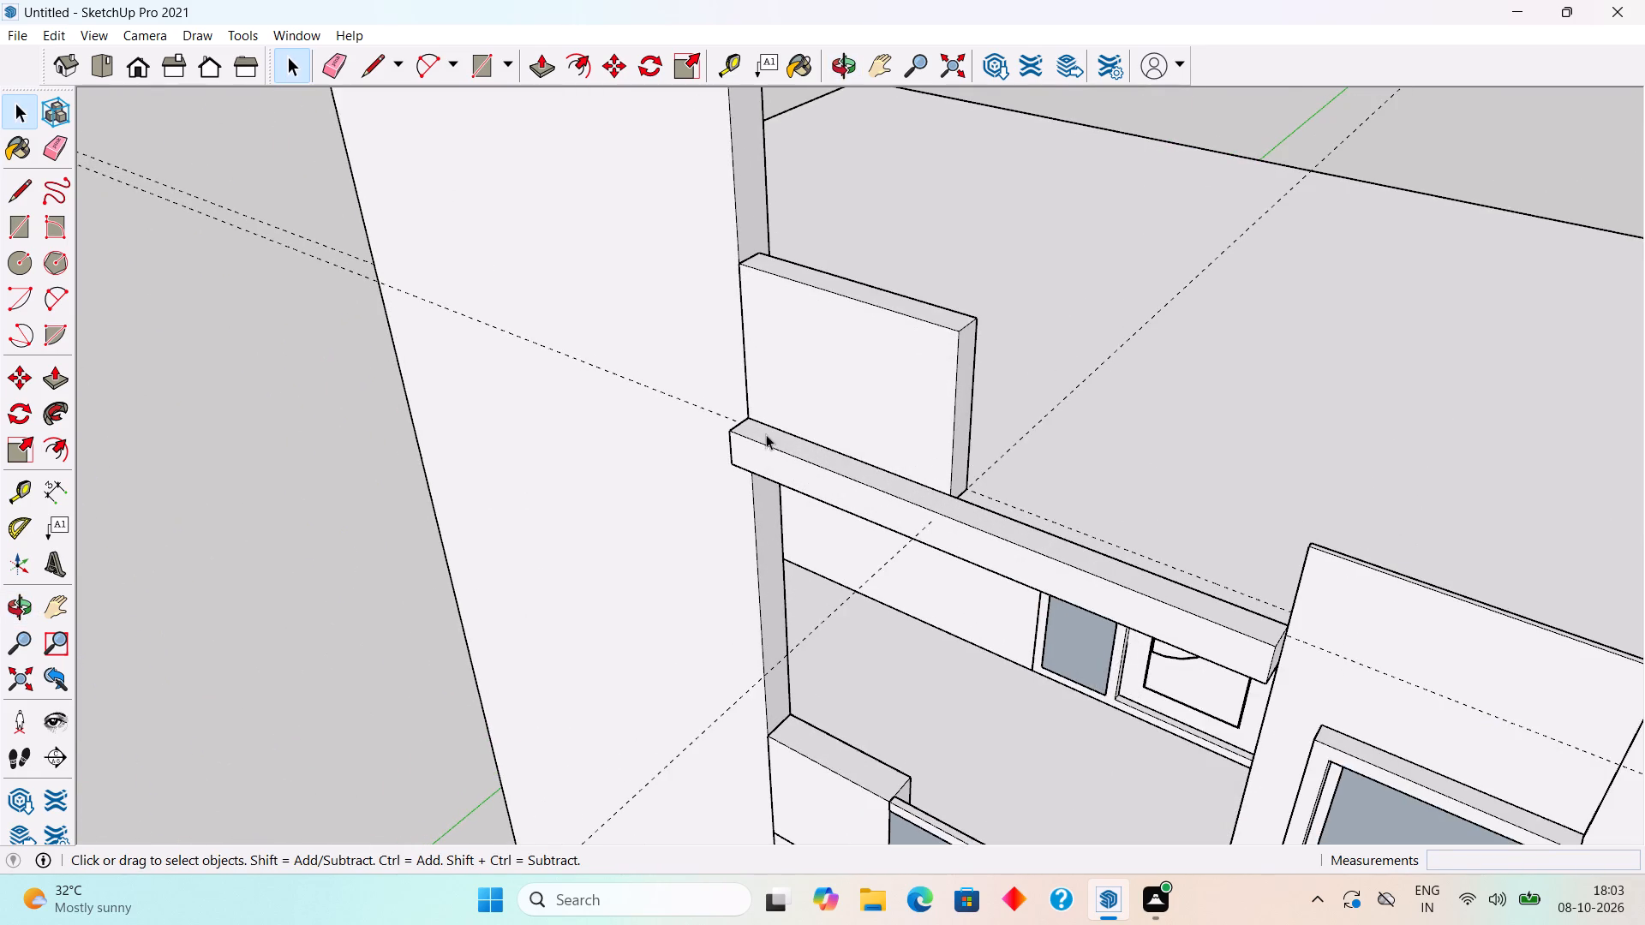
{"action": "middle_click_drag", "start_coordinate": [762, 433], "coordinate": [1004, 510]}
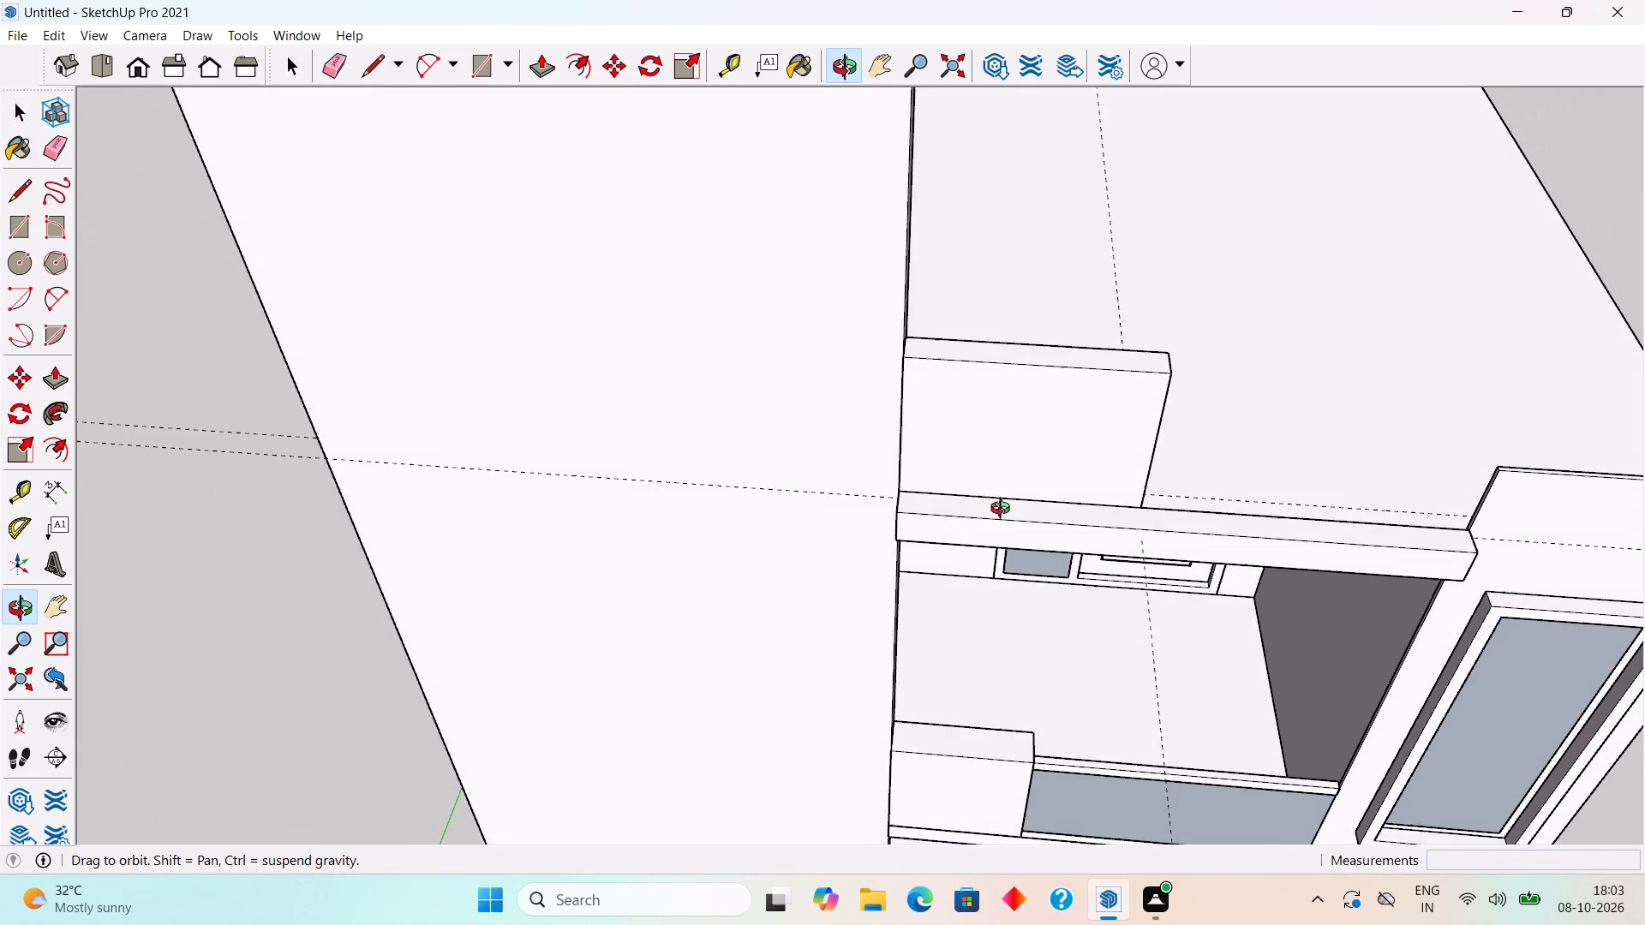
{"action": "middle_click_drag", "start_coordinate": [1004, 510], "coordinate": [984, 487]}
{"action": "scroll", "coordinate": [982, 486], "scroll_direction": "down", "scroll_amount": 1}
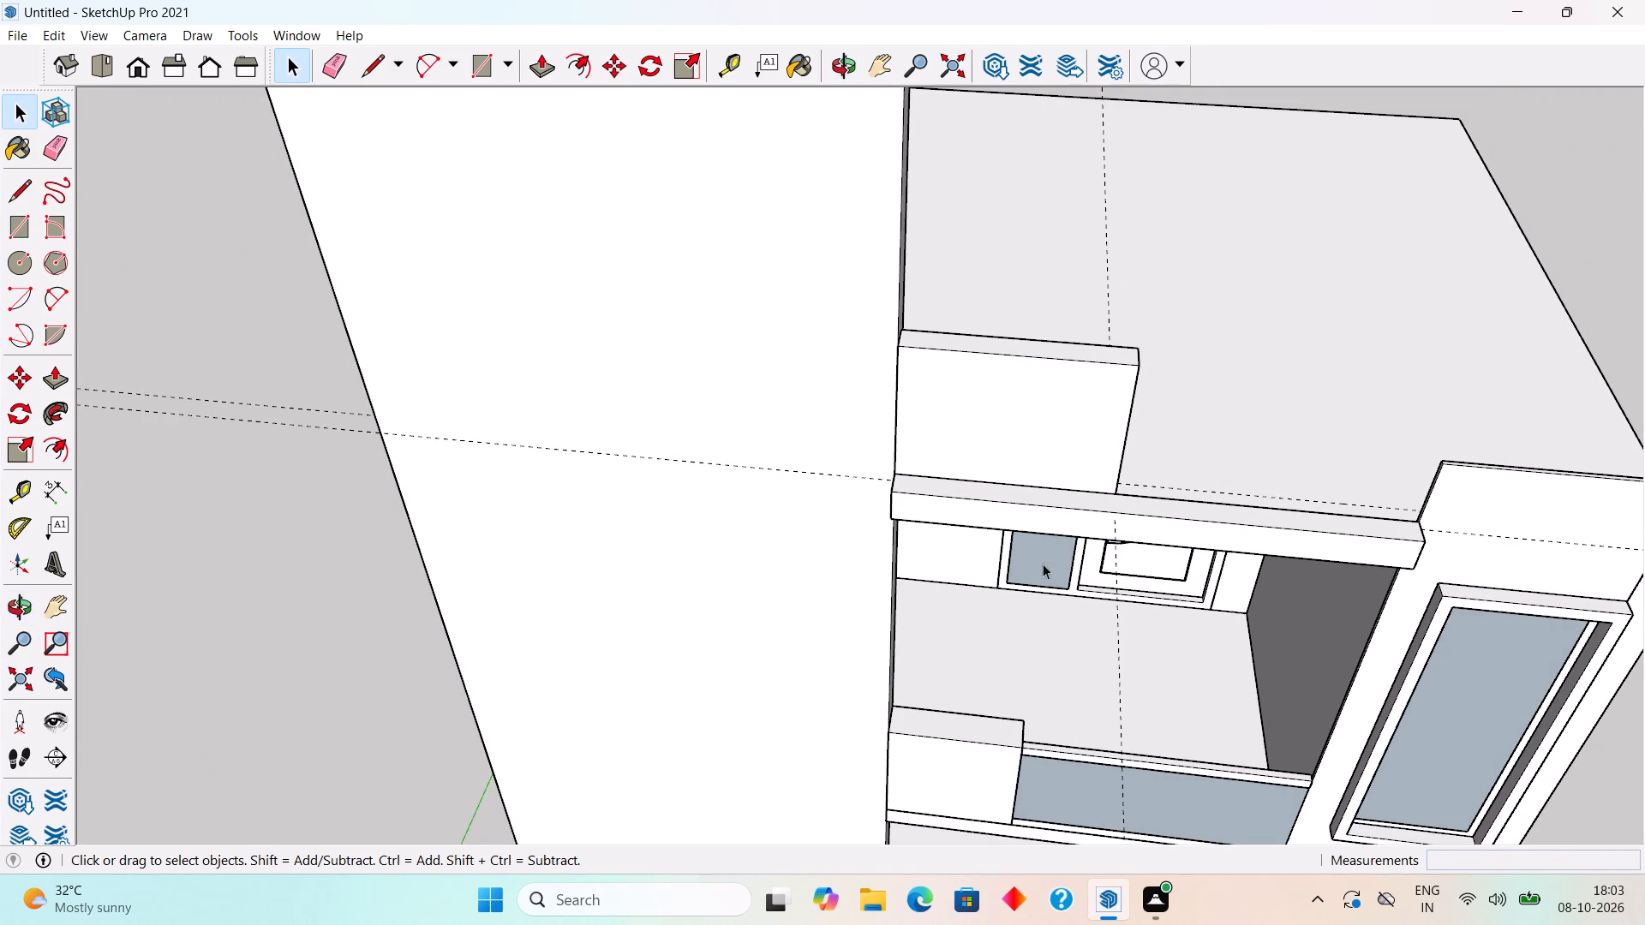
{"action": "middle_click_drag", "start_coordinate": [1043, 563], "coordinate": [1027, 434]}
{"action": "scroll", "coordinate": [1027, 434], "scroll_direction": "down", "scroll_amount": 3}
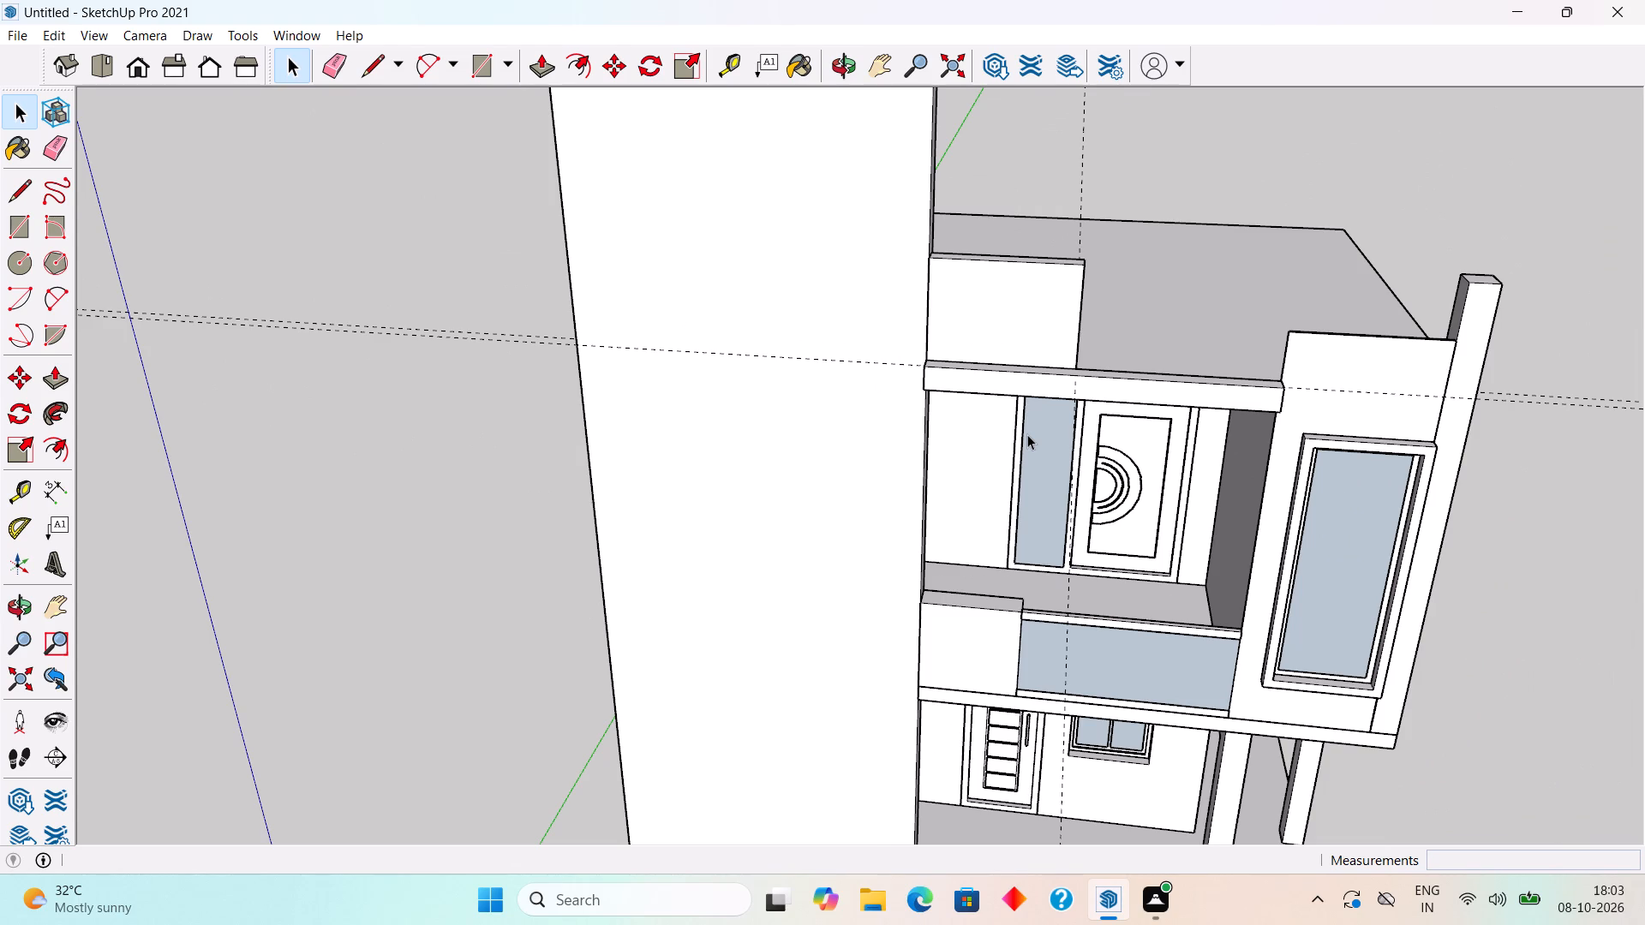
{"action": "middle_click_drag", "start_coordinate": [1029, 411], "coordinate": [1037, 432]}
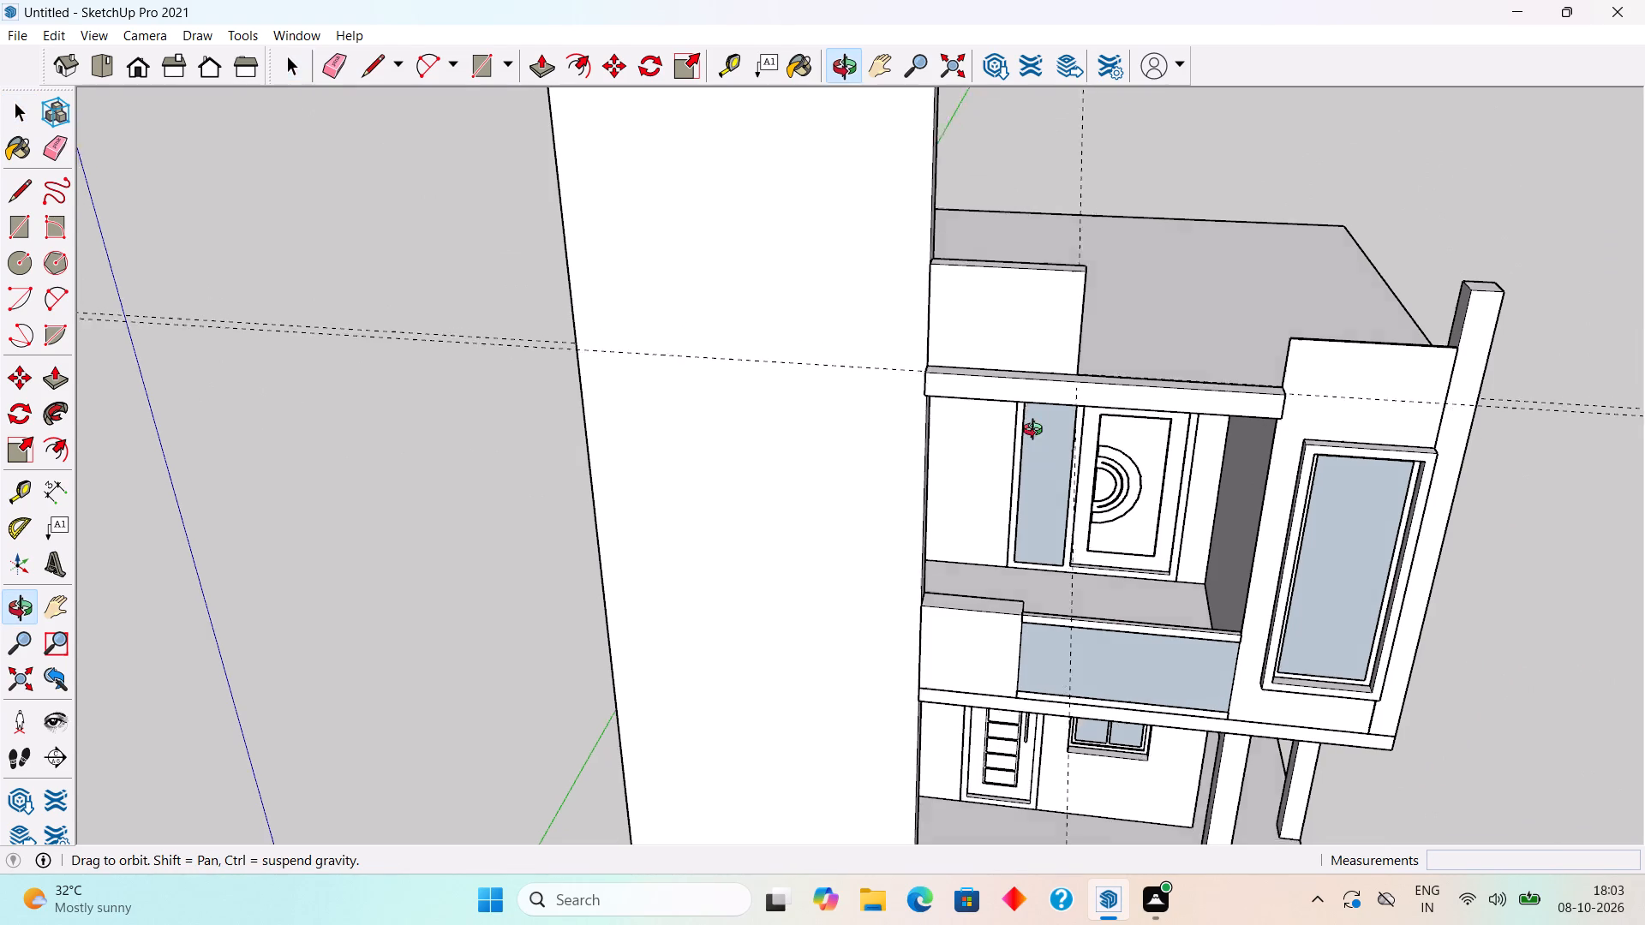
{"action": "middle_click_drag", "start_coordinate": [1037, 432], "coordinate": [1110, 488]}
{"action": "scroll", "coordinate": [989, 349], "scroll_direction": "up", "scroll_amount": 3}
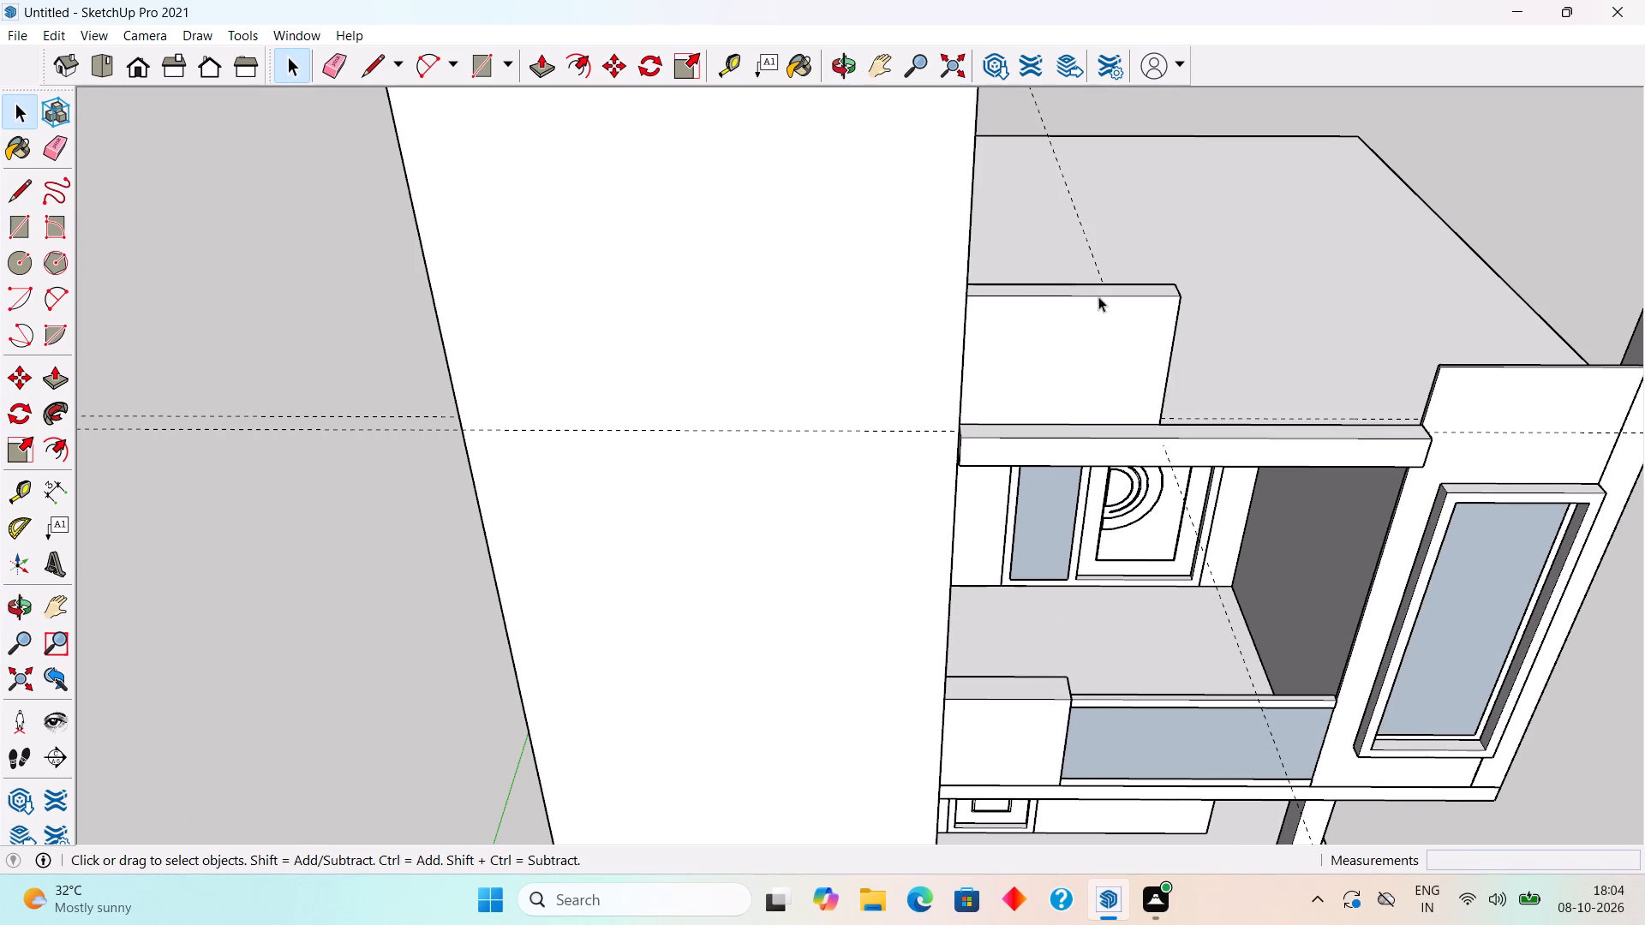
{"action": "middle_click_drag", "start_coordinate": [1086, 290], "coordinate": [942, 222]}
{"action": "scroll", "coordinate": [1056, 278], "scroll_direction": "up", "scroll_amount": 2}
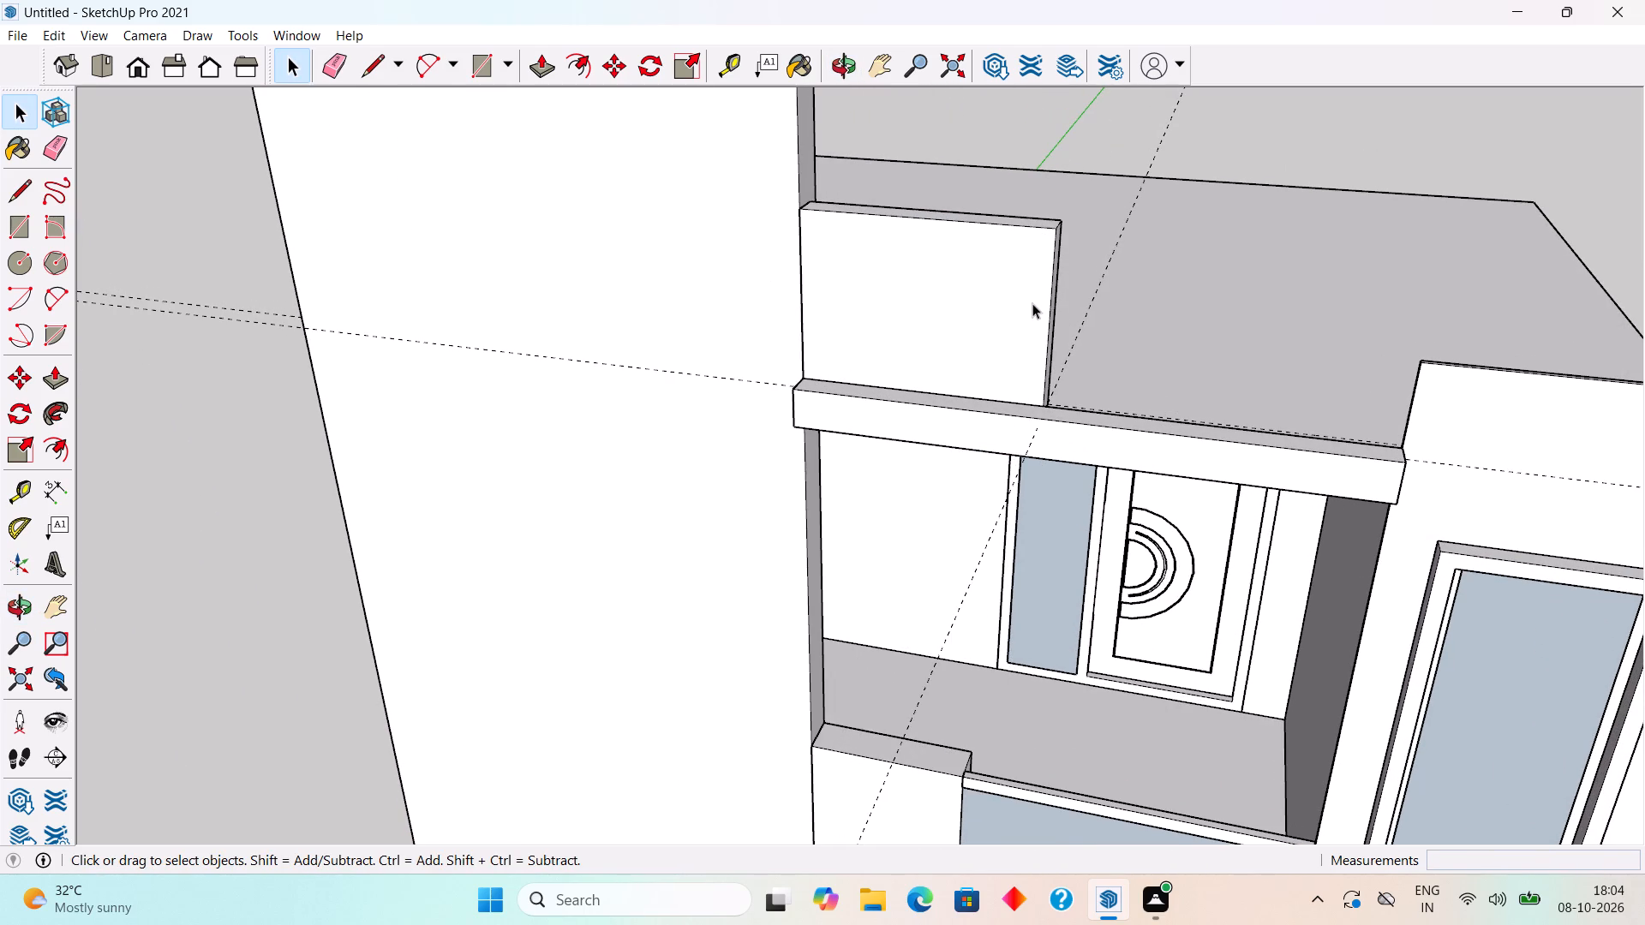
{"action": "key", "text": "t"}
{"action": "left_click", "coordinate": [1048, 304]}
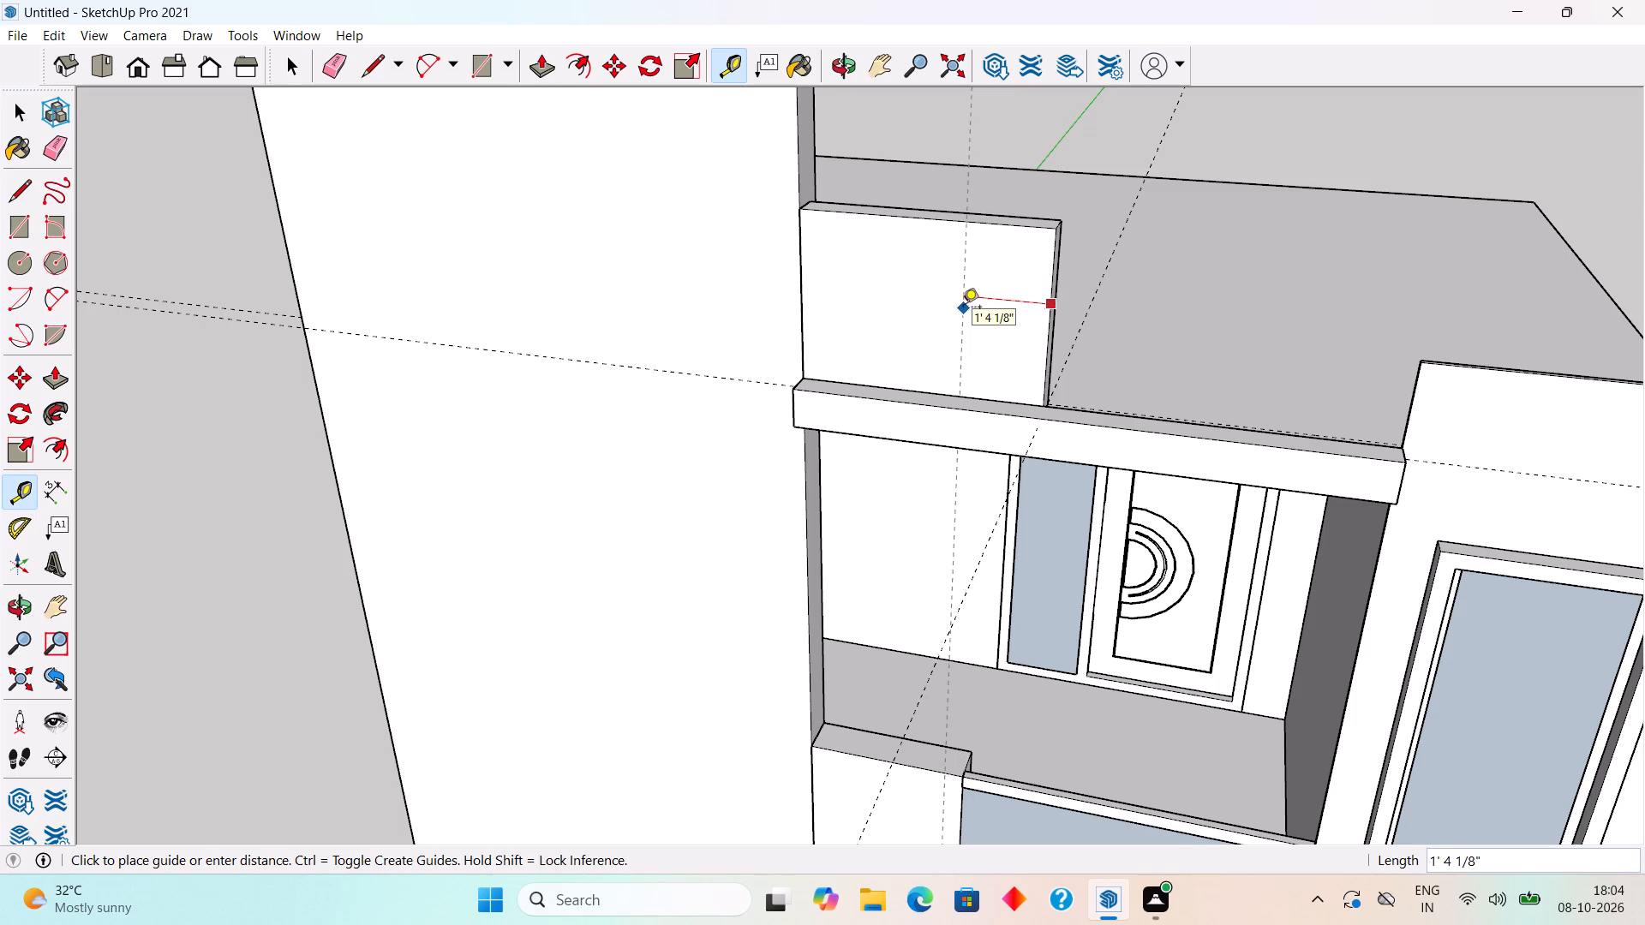
{"action": "type", "text": "1'"}
{"action": "key", "text": "Return"}
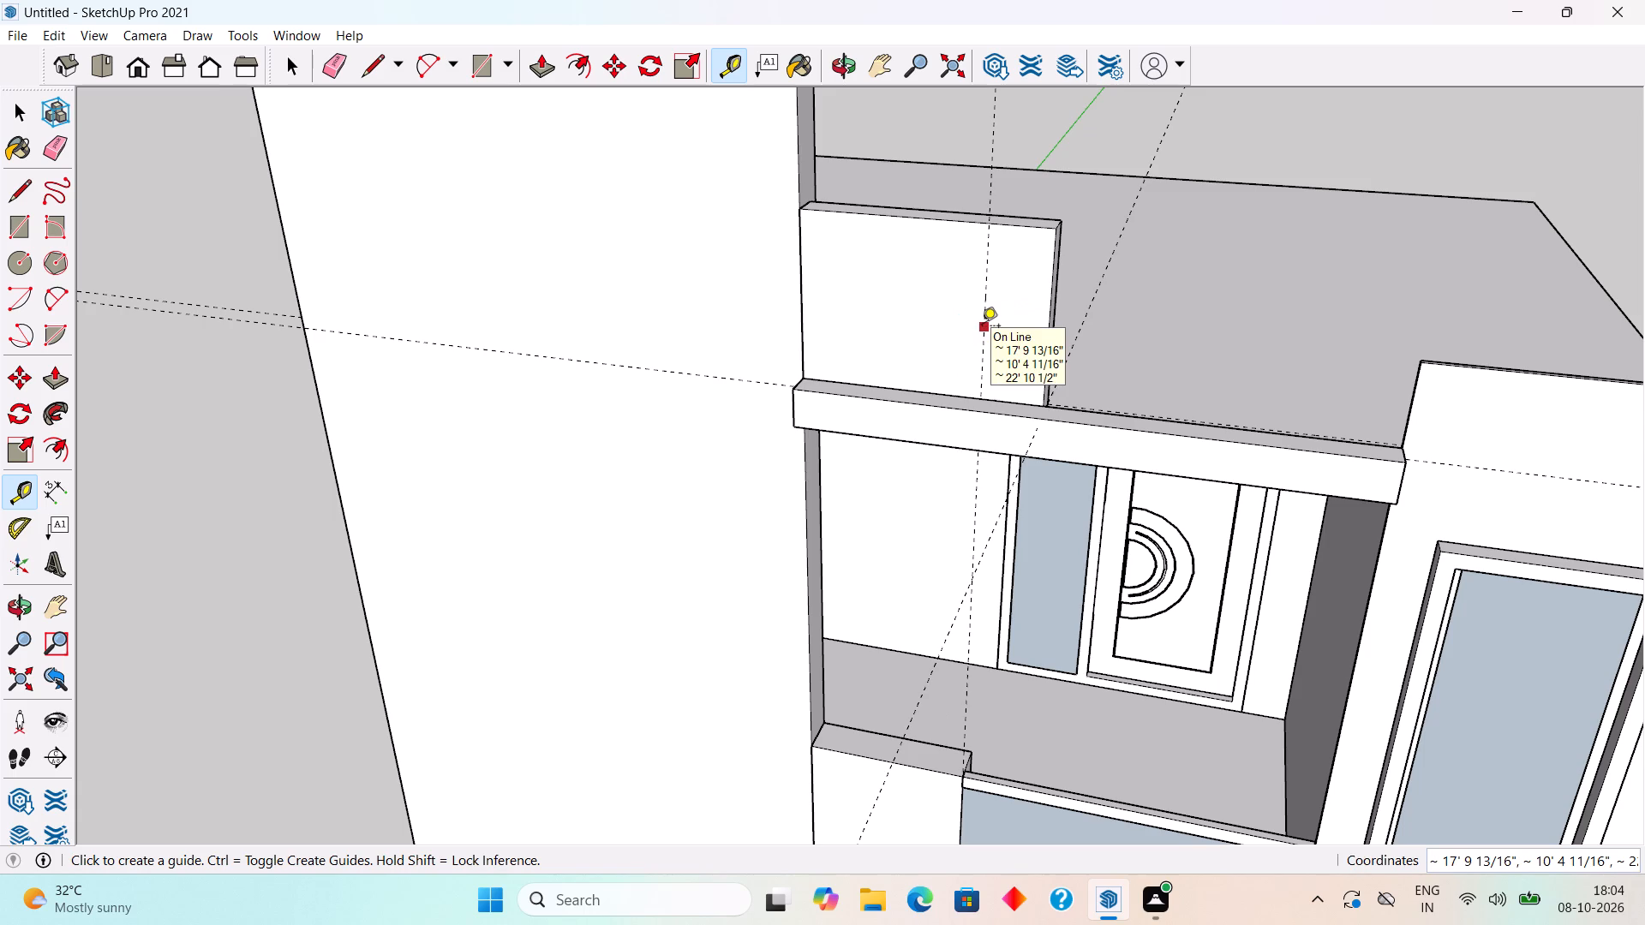
Place a second vertical guide on the parapet's front face, 9" from the first one towards the tall wall.
{"action": "middle_click_drag", "start_coordinate": [1012, 462], "coordinate": [1100, 451]}
{"action": "scroll", "coordinate": [1100, 451], "scroll_direction": "down", "scroll_amount": 7}
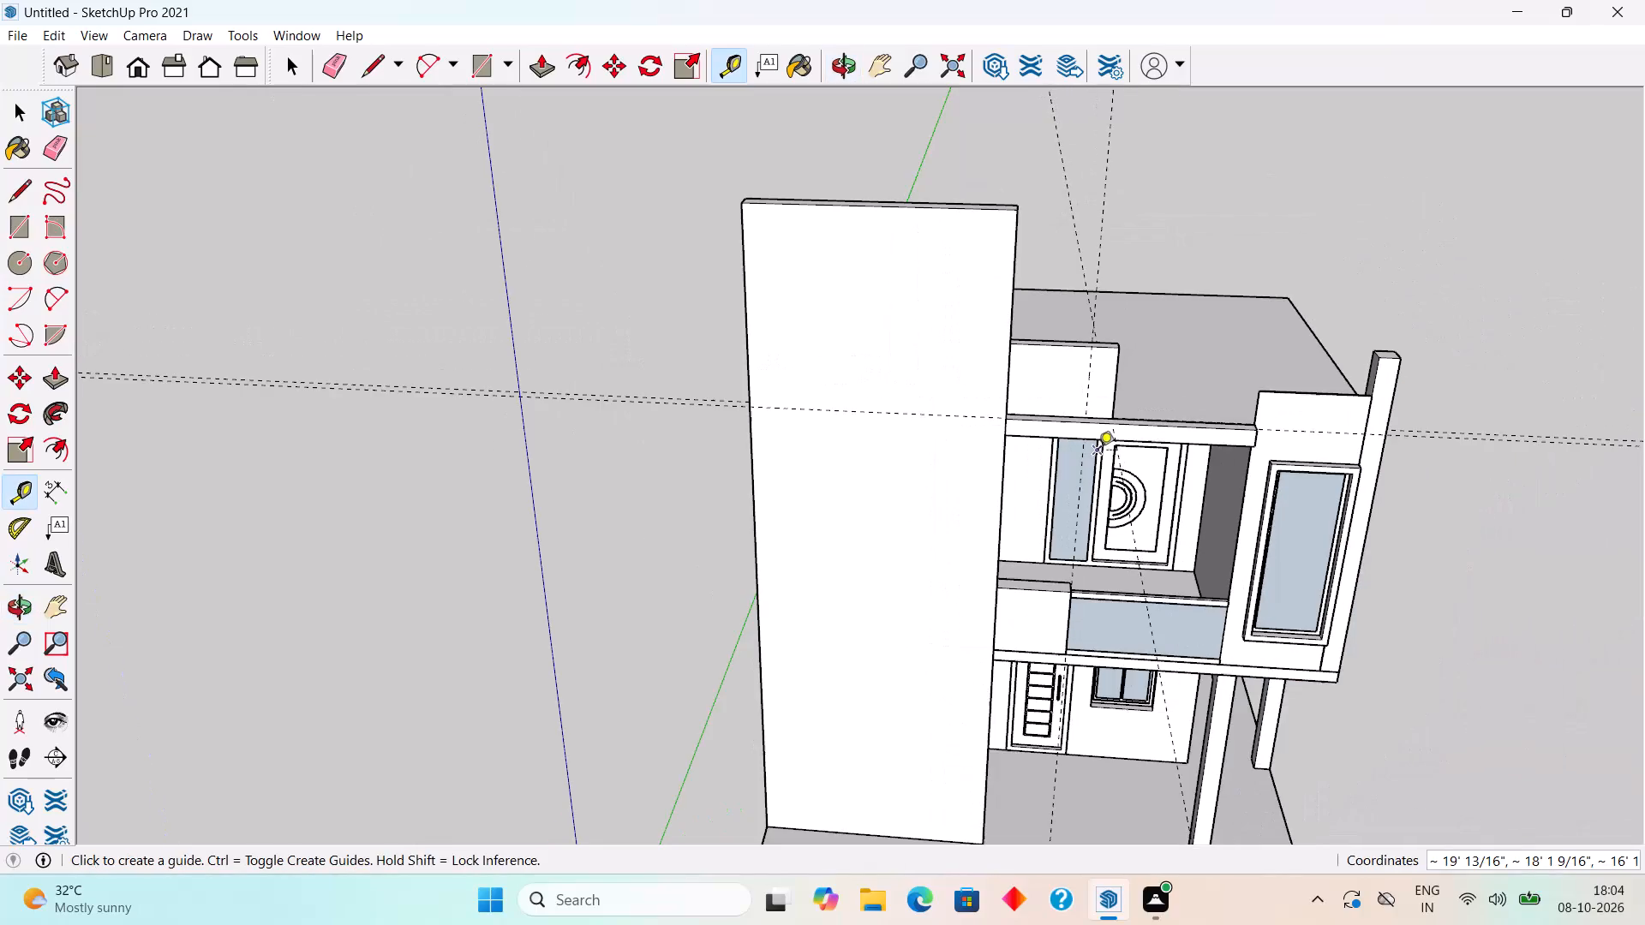
{"action": "scroll", "coordinate": [1081, 439], "scroll_direction": "up", "scroll_amount": 2}
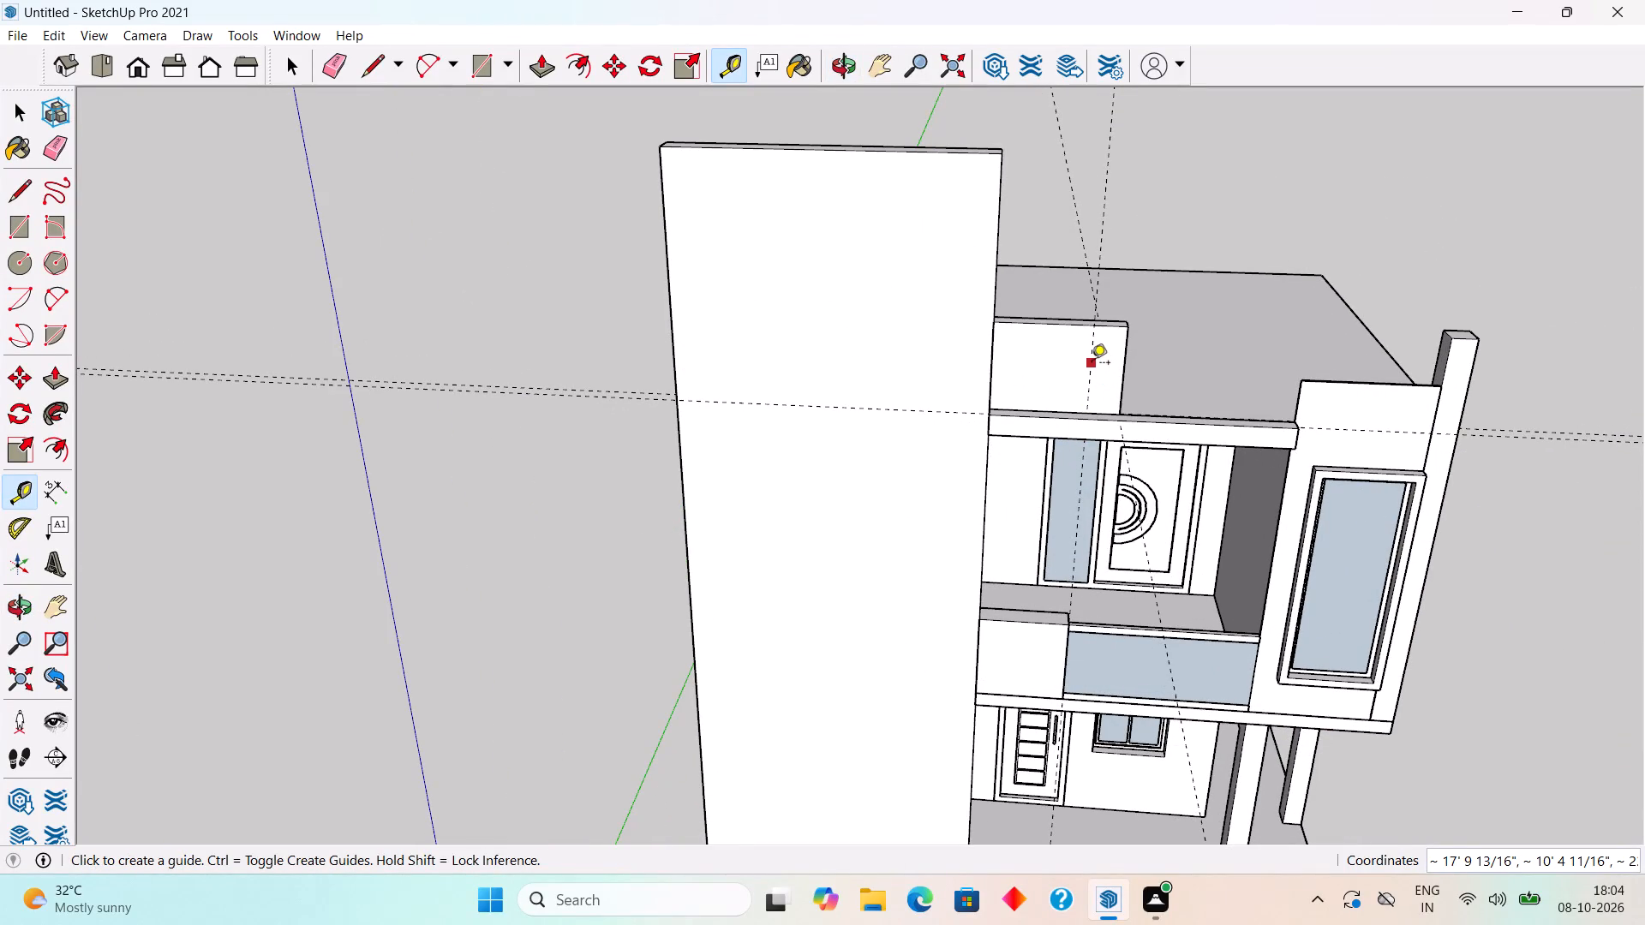
{"action": "left_click", "coordinate": [1092, 364]}
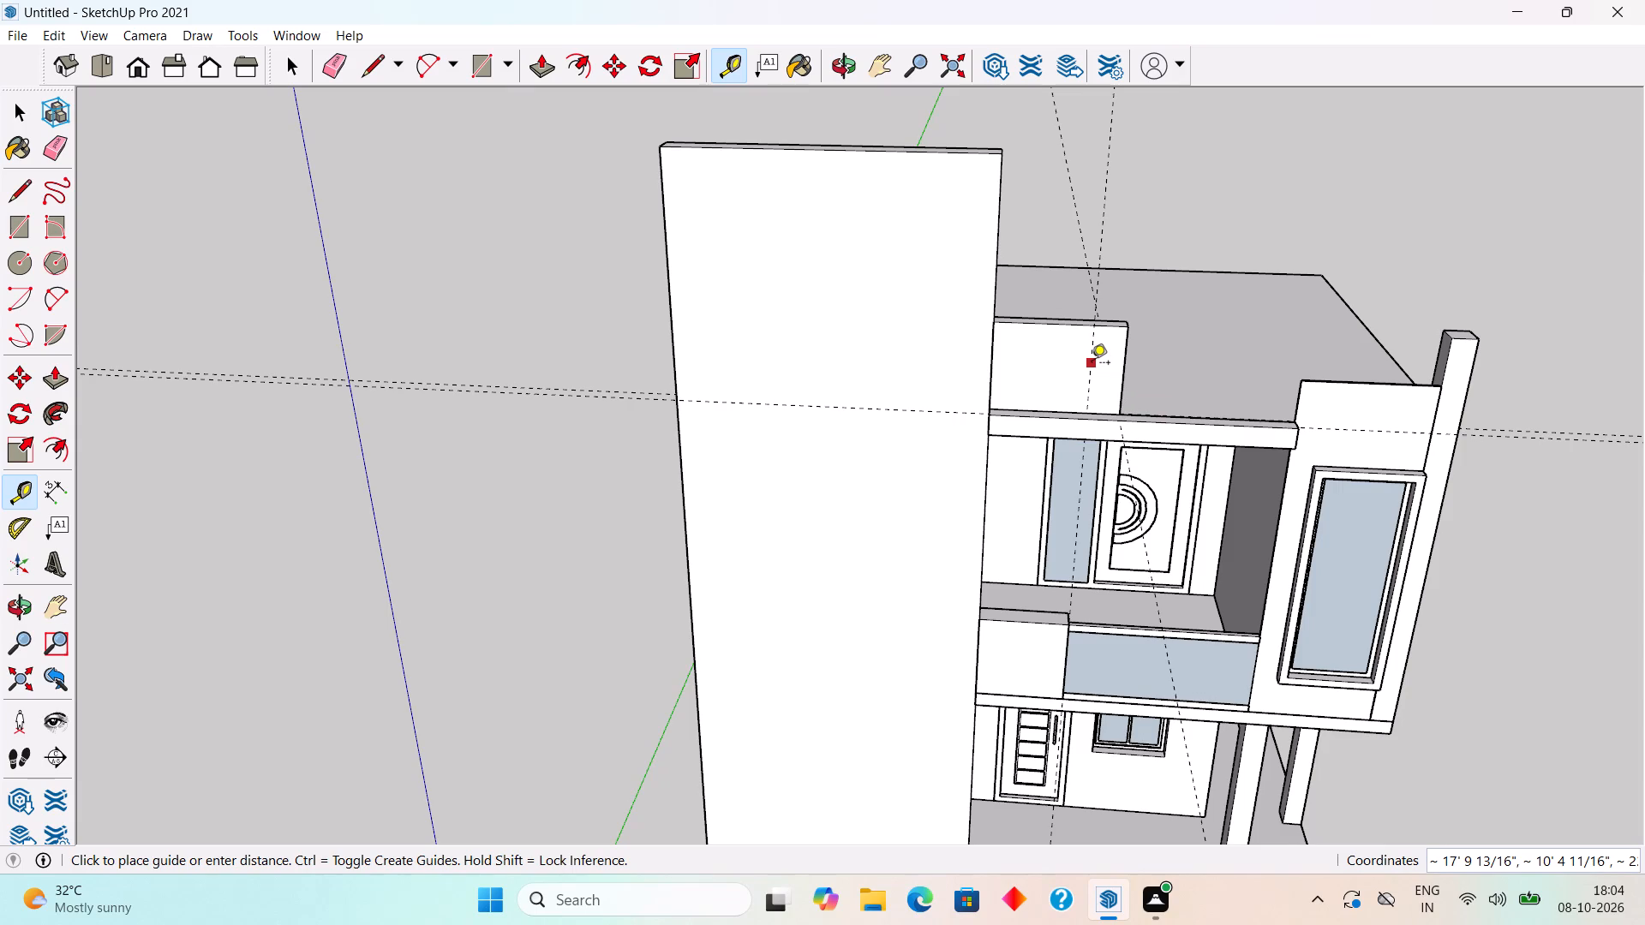
{"action": "left_click", "coordinate": [1092, 364]}
{"action": "key", "text": "t"}
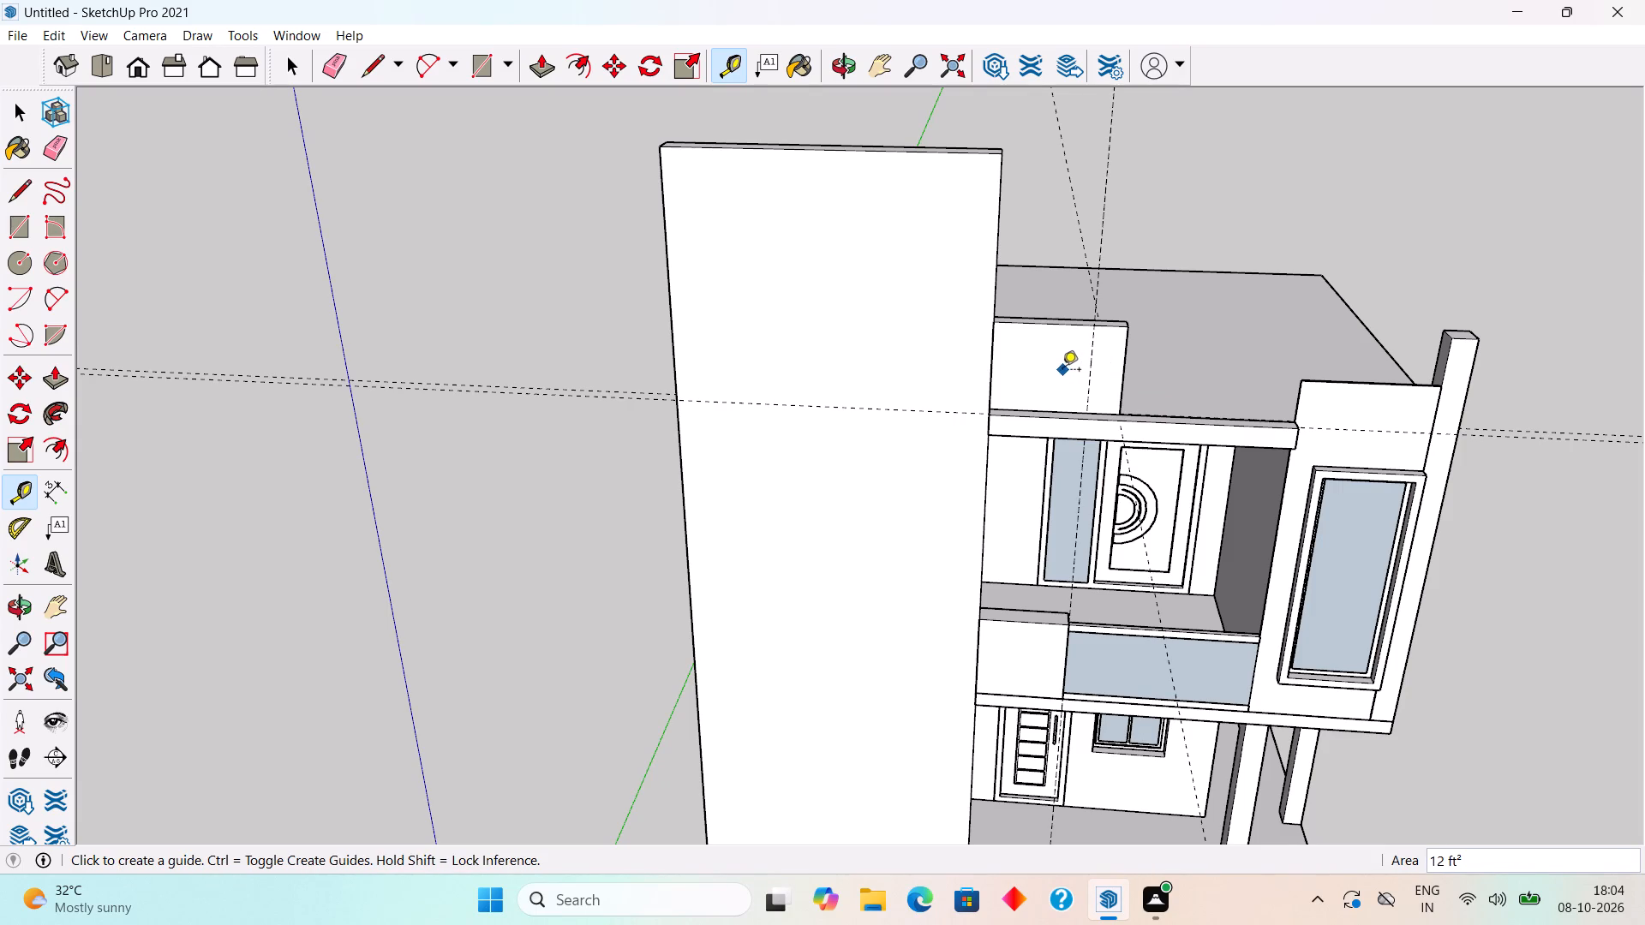
{"action": "left_click", "coordinate": [1090, 356]}
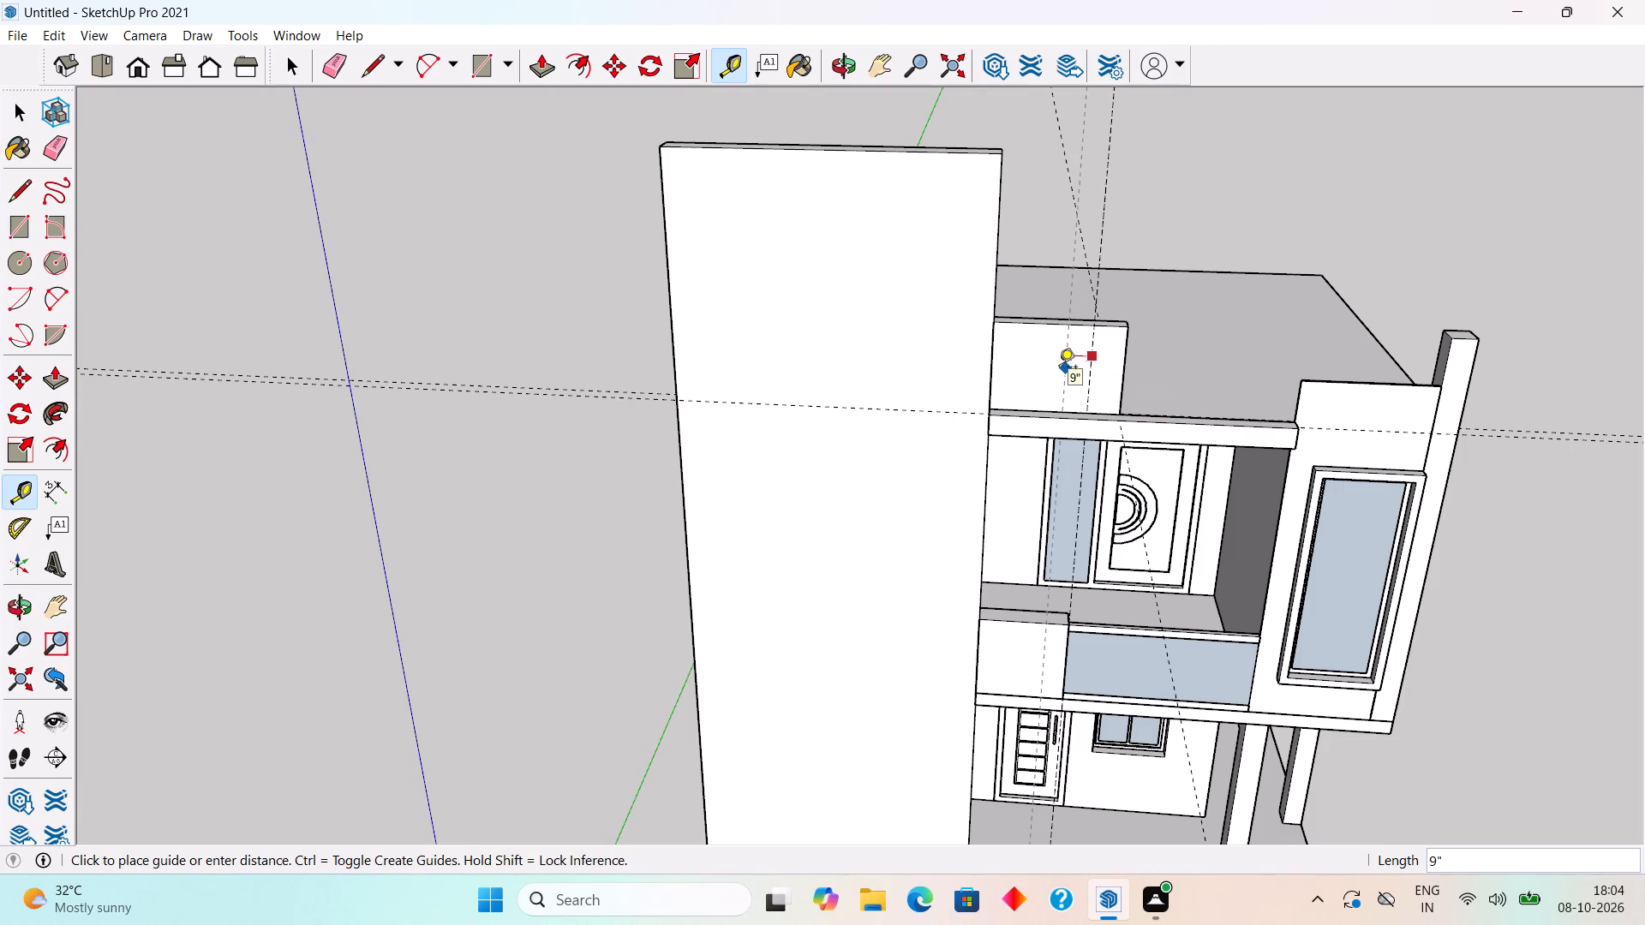
{"action": "type", "text": "9\""}
{"action": "key", "text": "Return"}
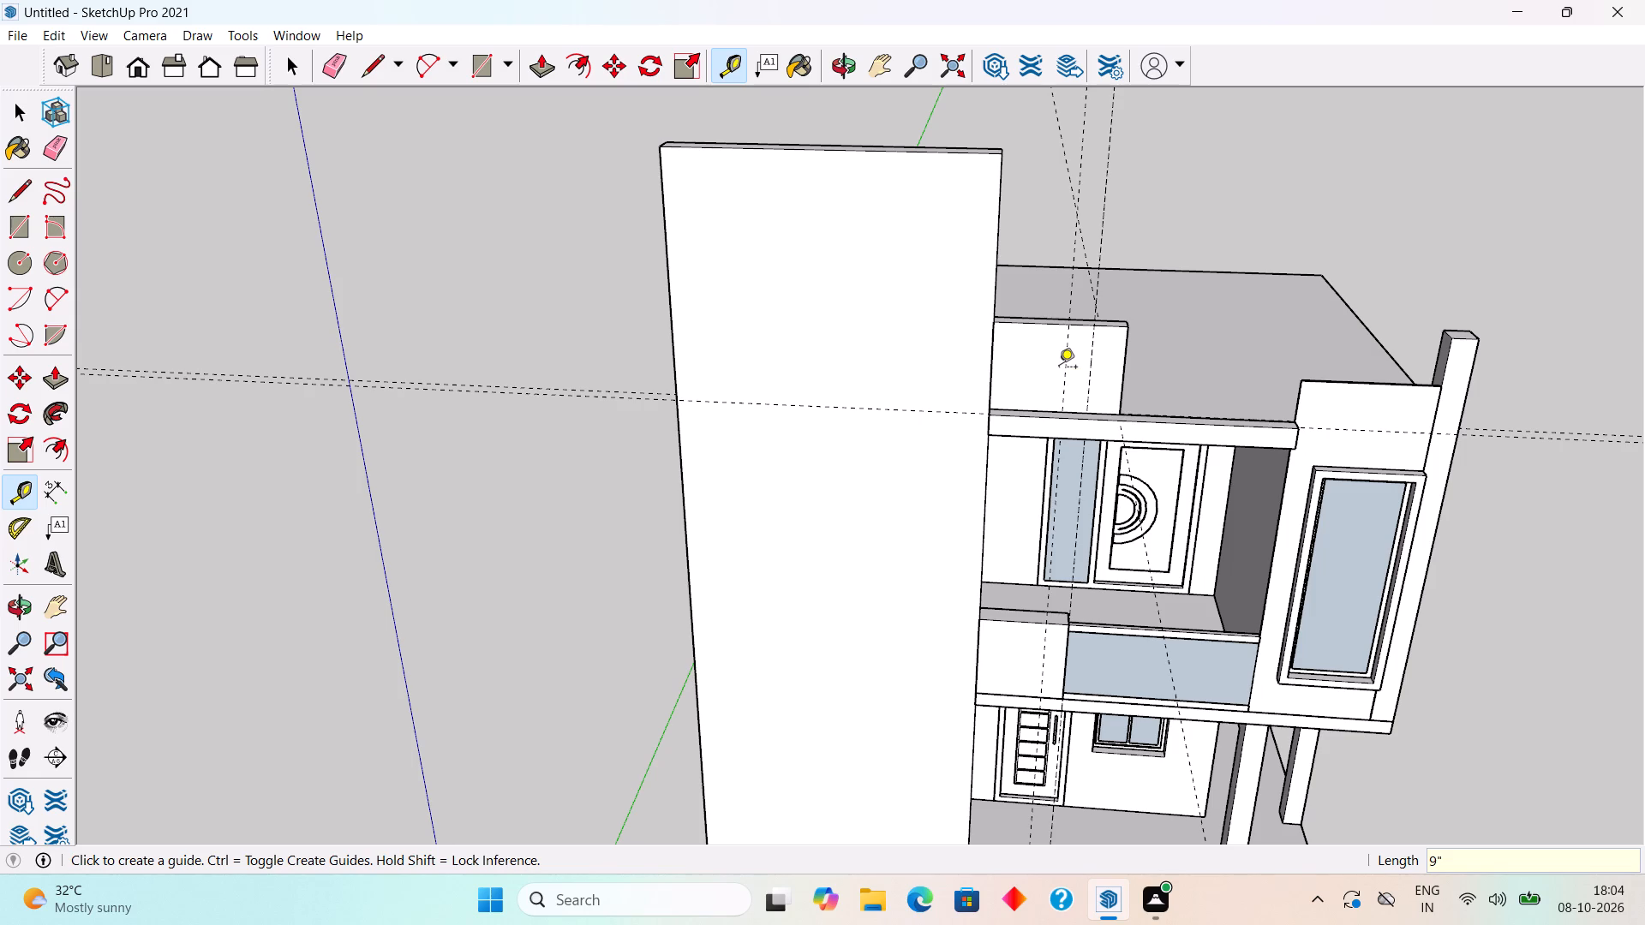
Place a vertical guide on the parapet's front face, 1.15' from the second guide towards the tall wall.
{"action": "key", "text": "space"}
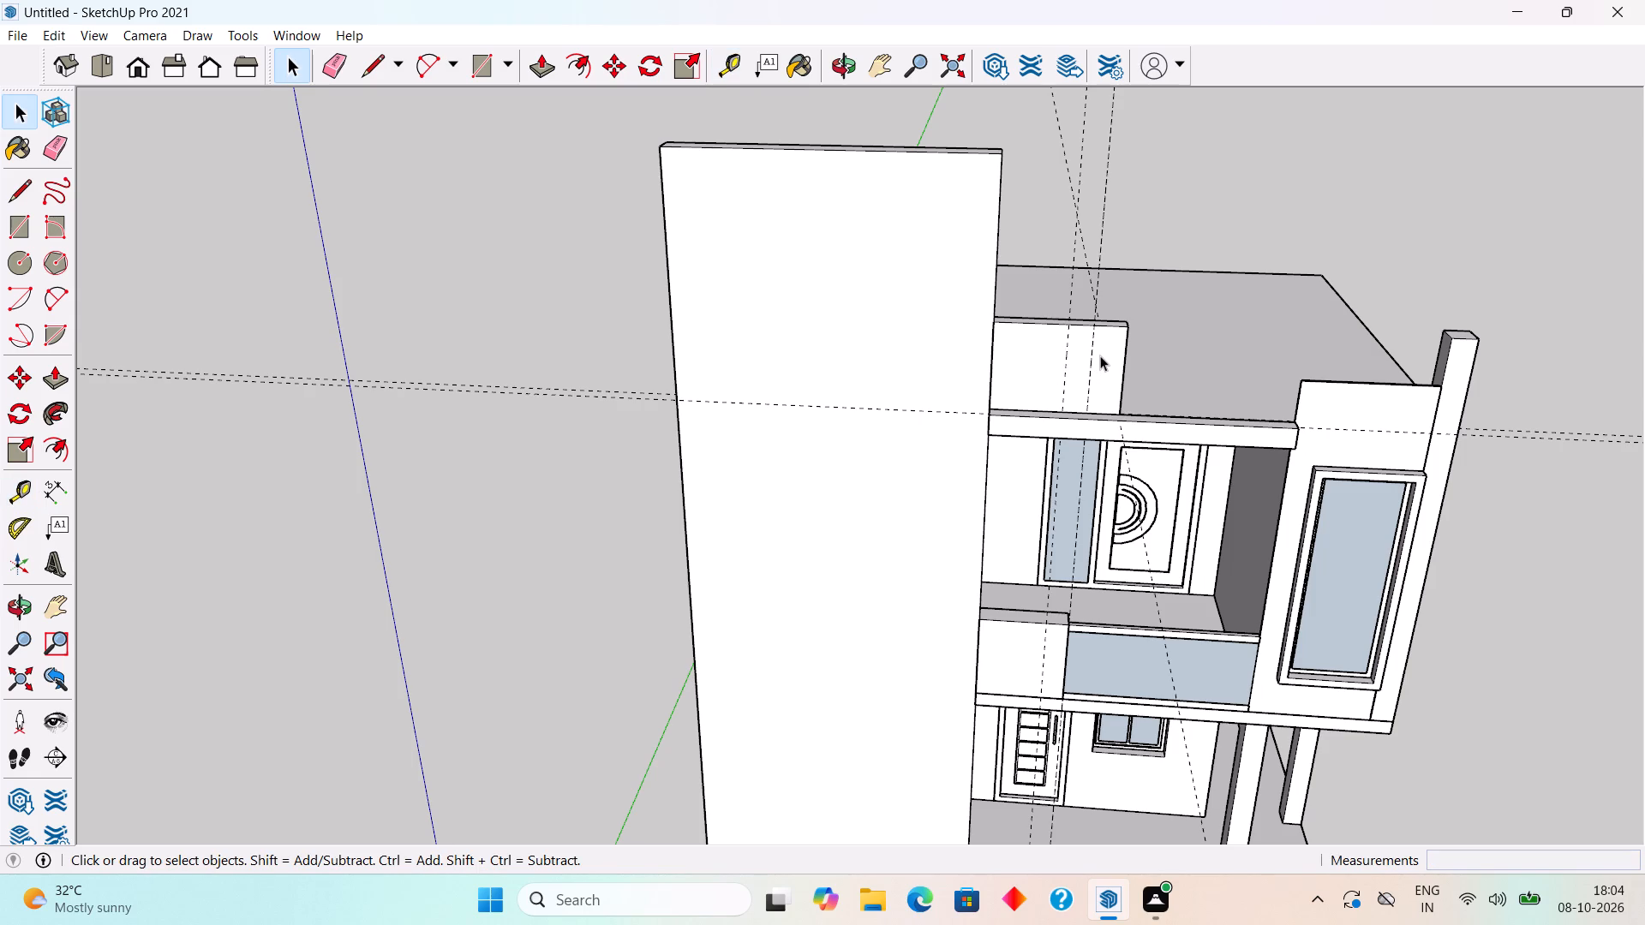
{"action": "scroll", "coordinate": [1100, 355], "scroll_direction": "up", "scroll_amount": 2}
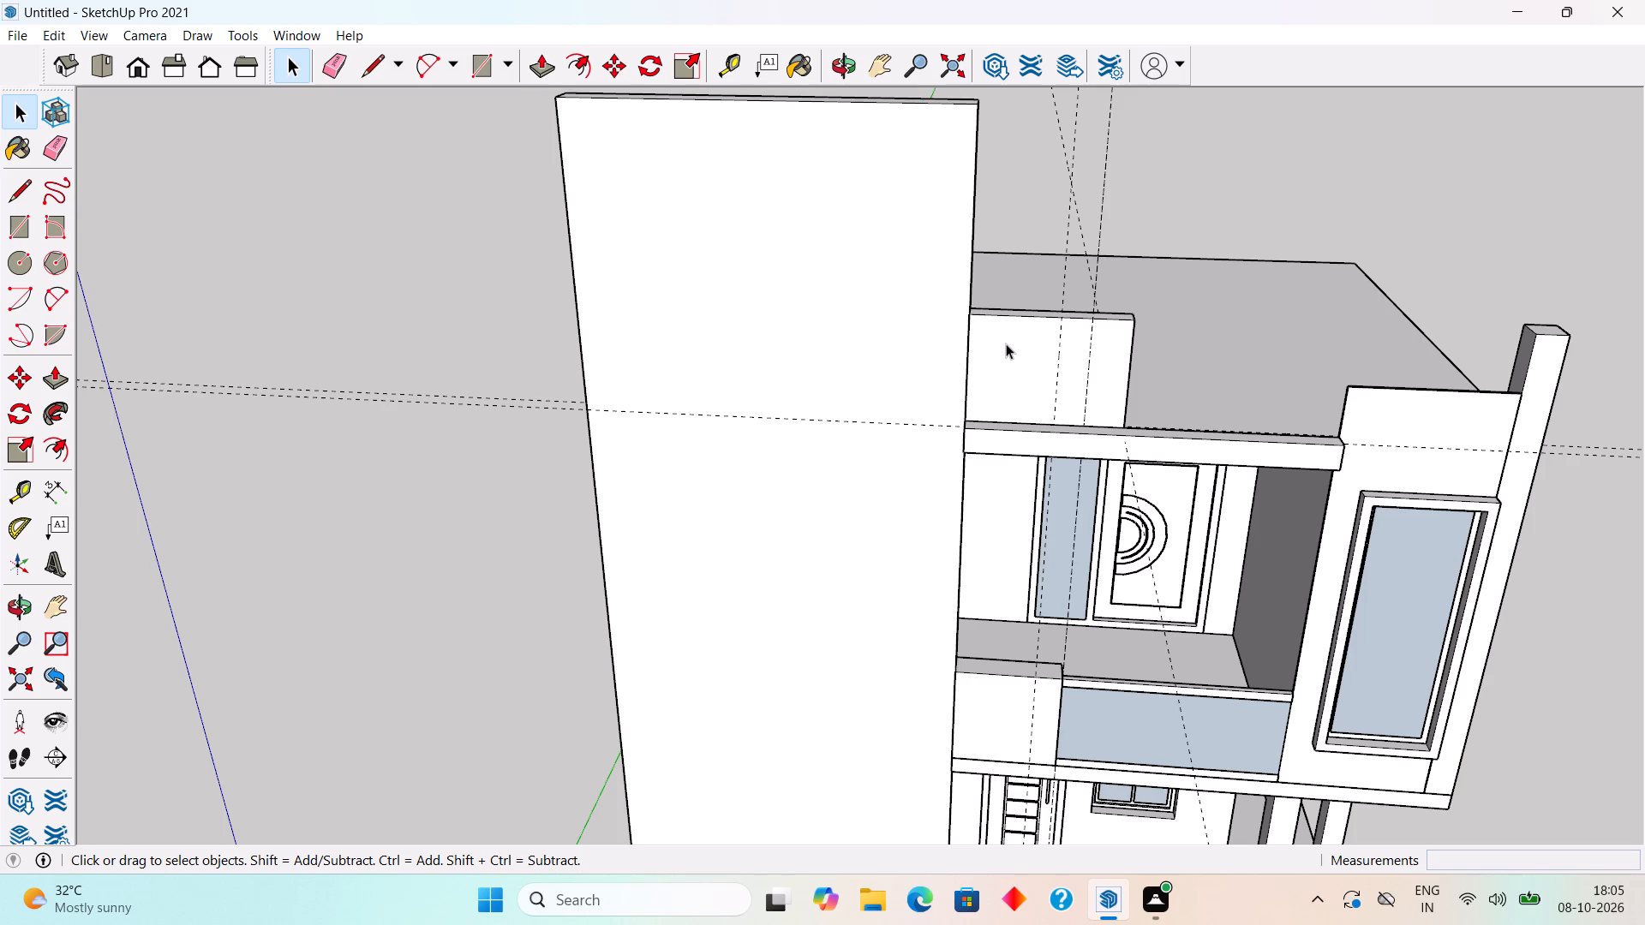
{"action": "key", "text": "t"}
{"action": "left_click", "coordinate": [1064, 366]}
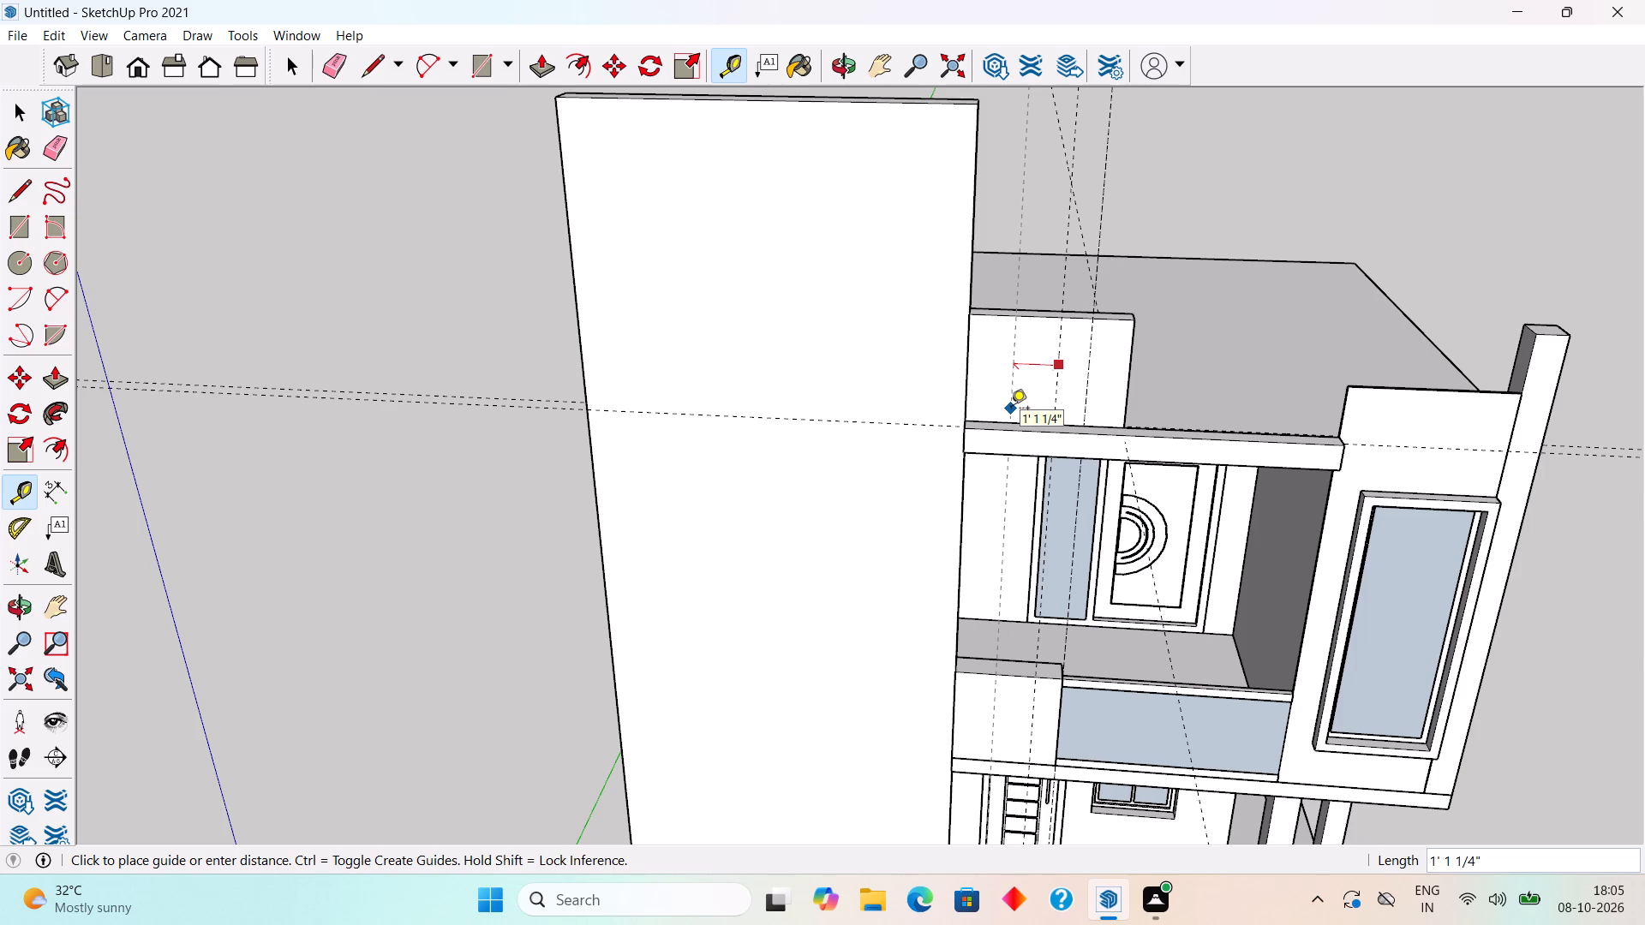
{"action": "type", "text": "1.15"}
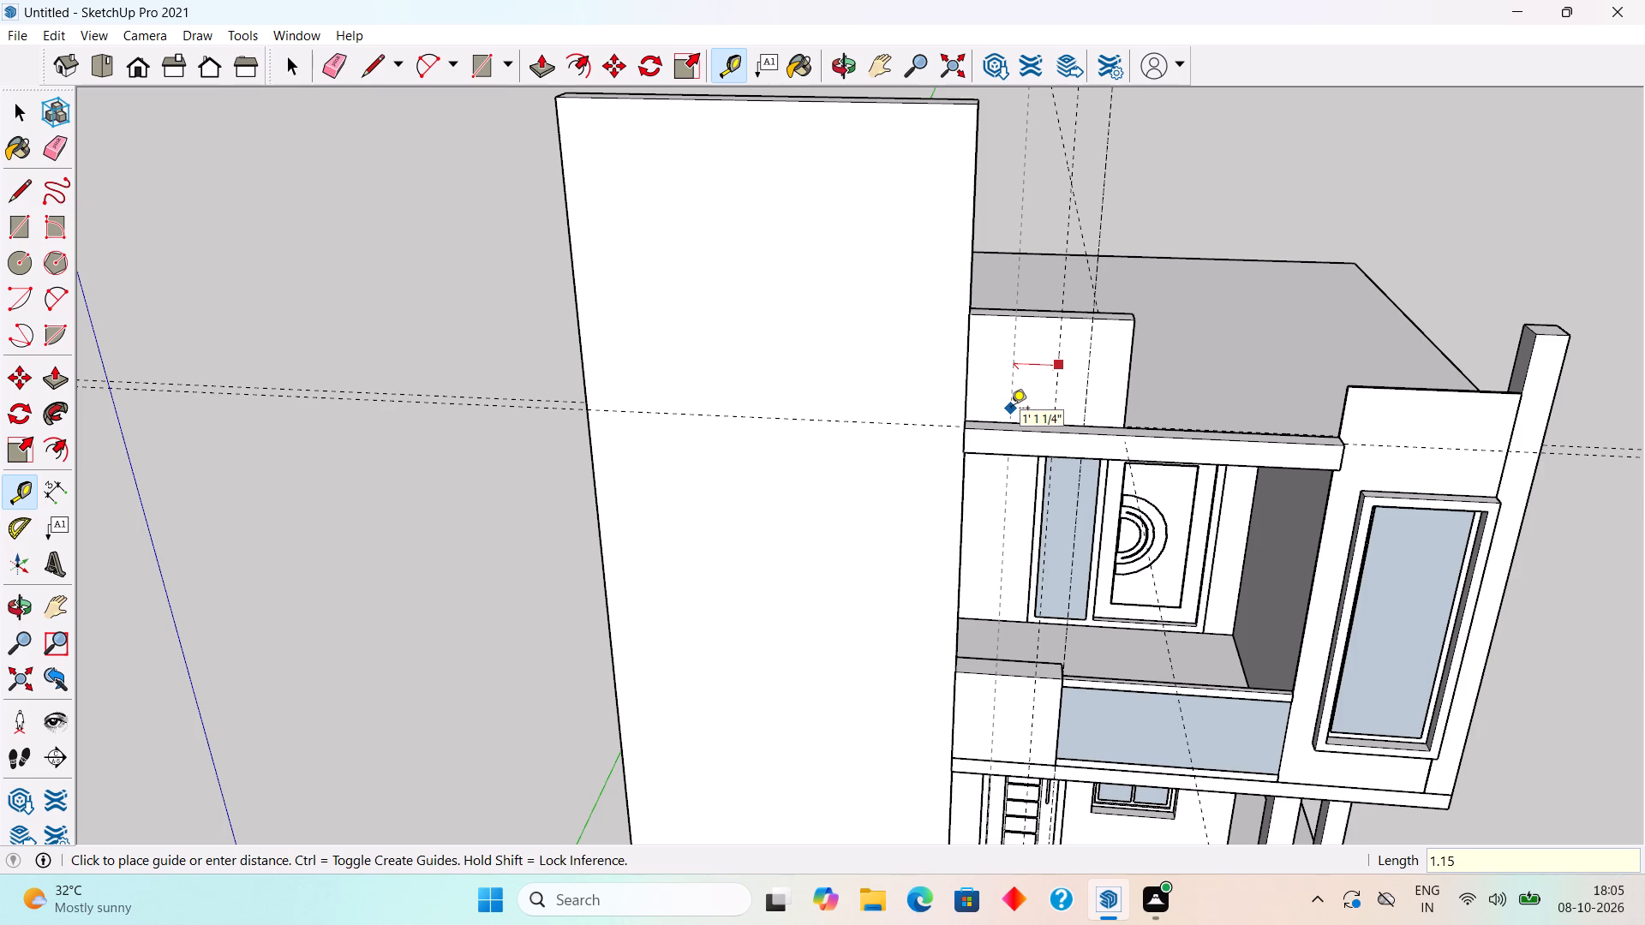
{"action": "key", "text": "apostrophe"}
{"action": "key", "text": "Return"}
Place two more vertical guides on the parapet face towards the tall wall, 4" from the last guide and 6" beyond that.
{"action": "scroll", "coordinate": [1011, 409], "scroll_direction": "up", "scroll_amount": 2}
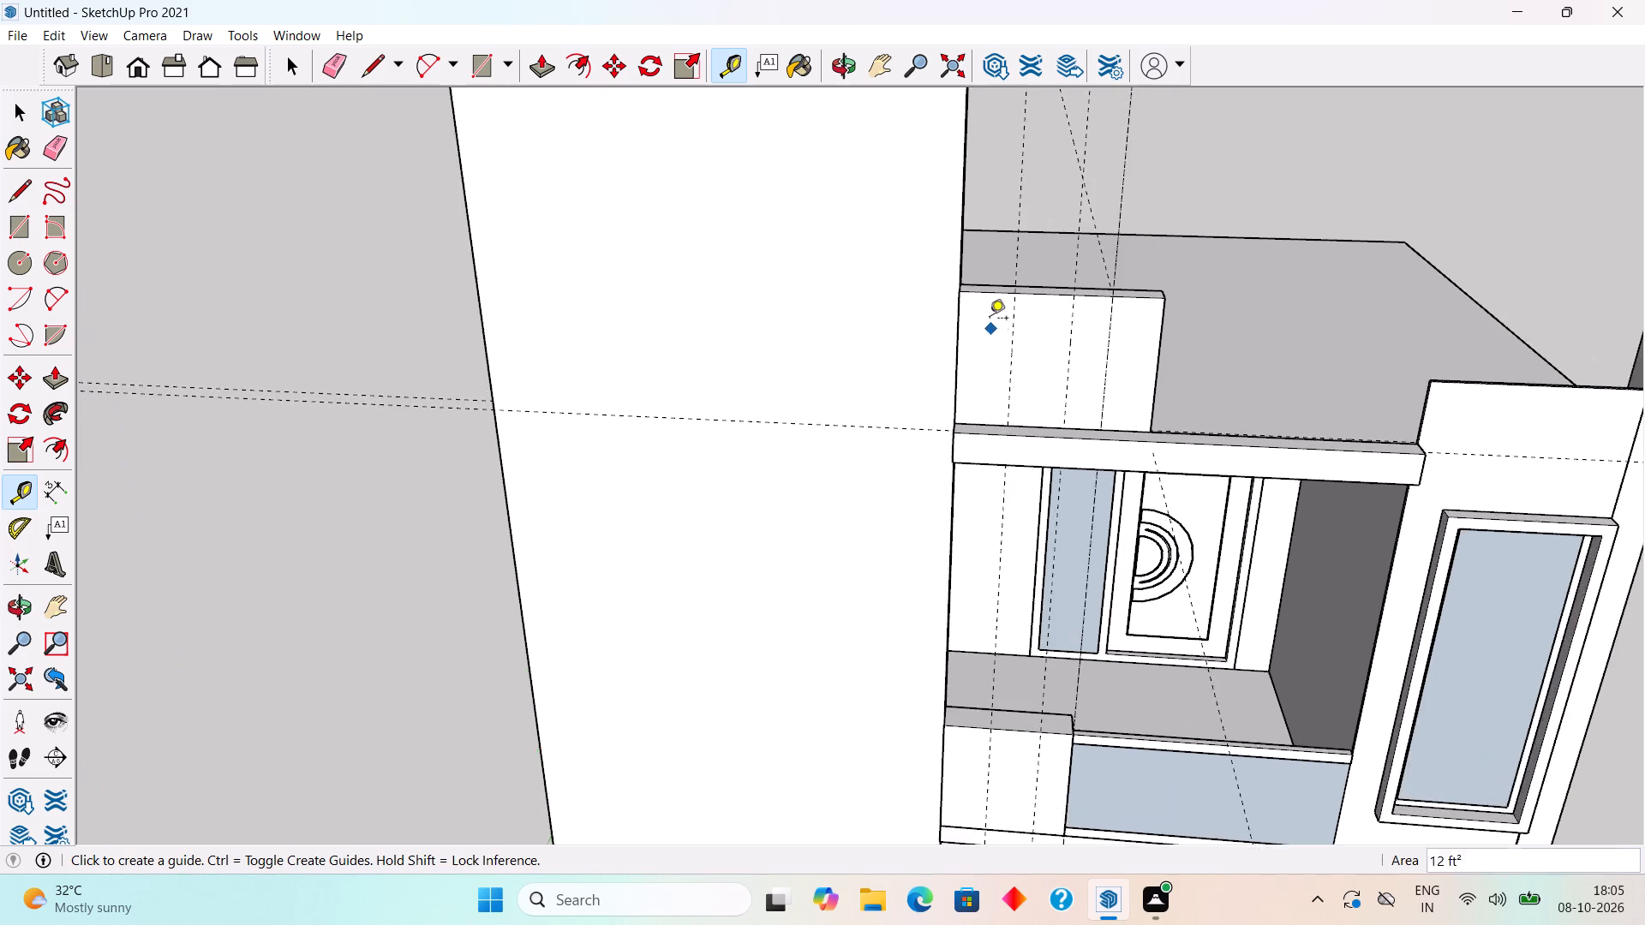
{"action": "scroll", "coordinate": [990, 318], "scroll_direction": "up", "scroll_amount": 8}
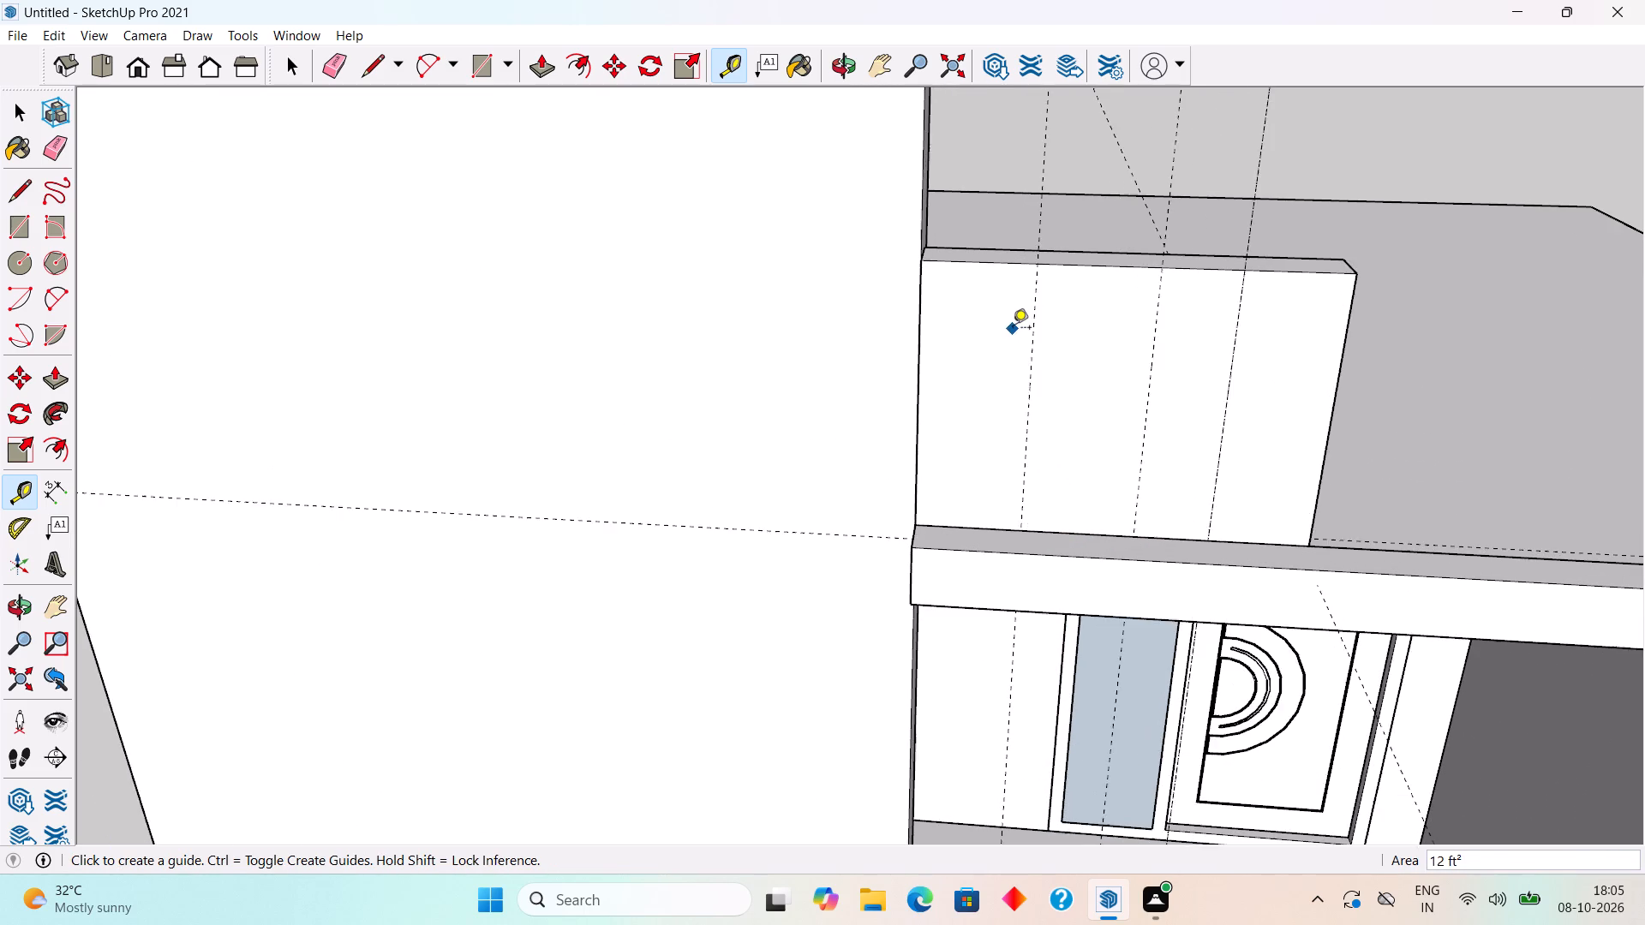
{"action": "left_click", "coordinate": [1033, 341]}
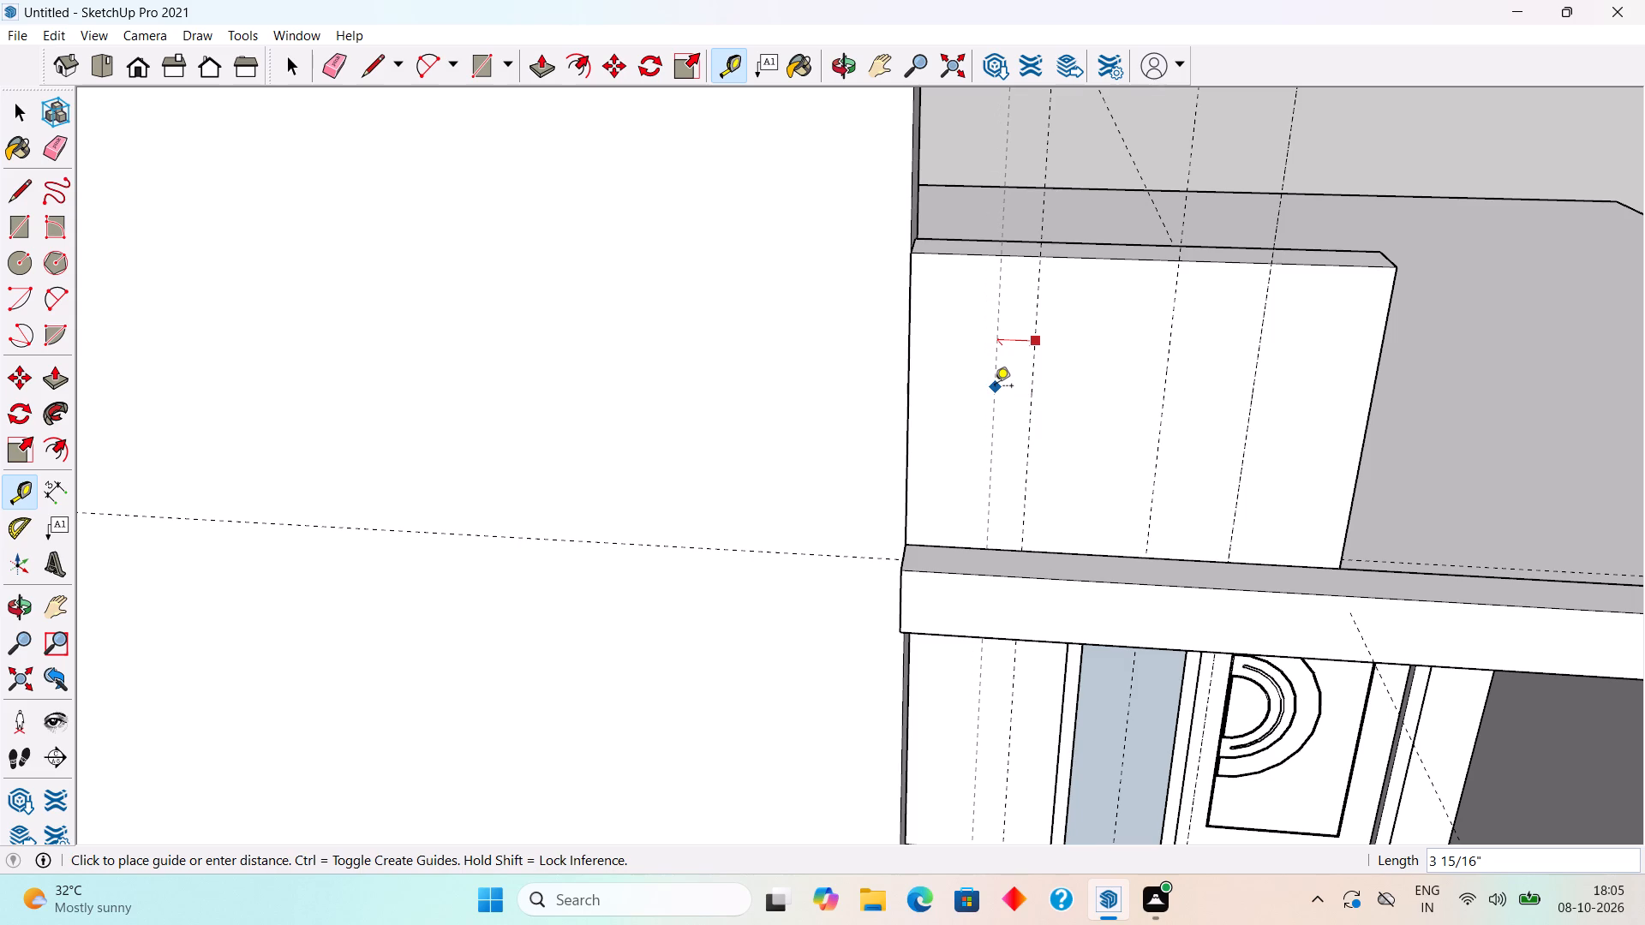
{"action": "type", "text": "4\""}
{"action": "key", "text": "Return"}
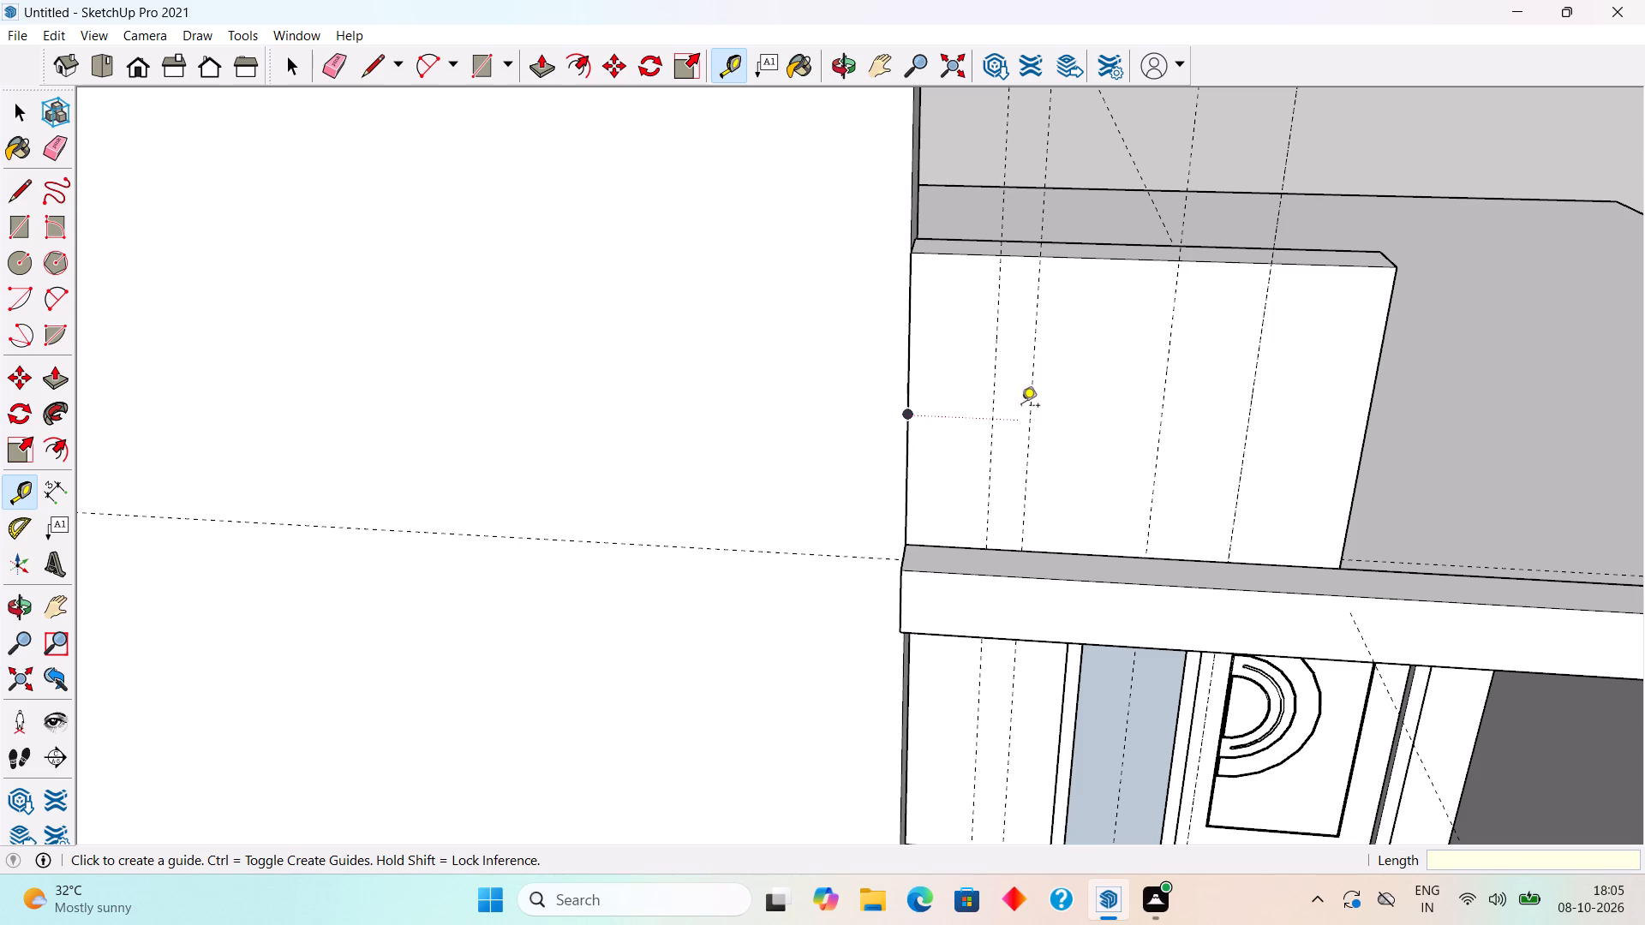
{"action": "left_click", "coordinate": [987, 447]}
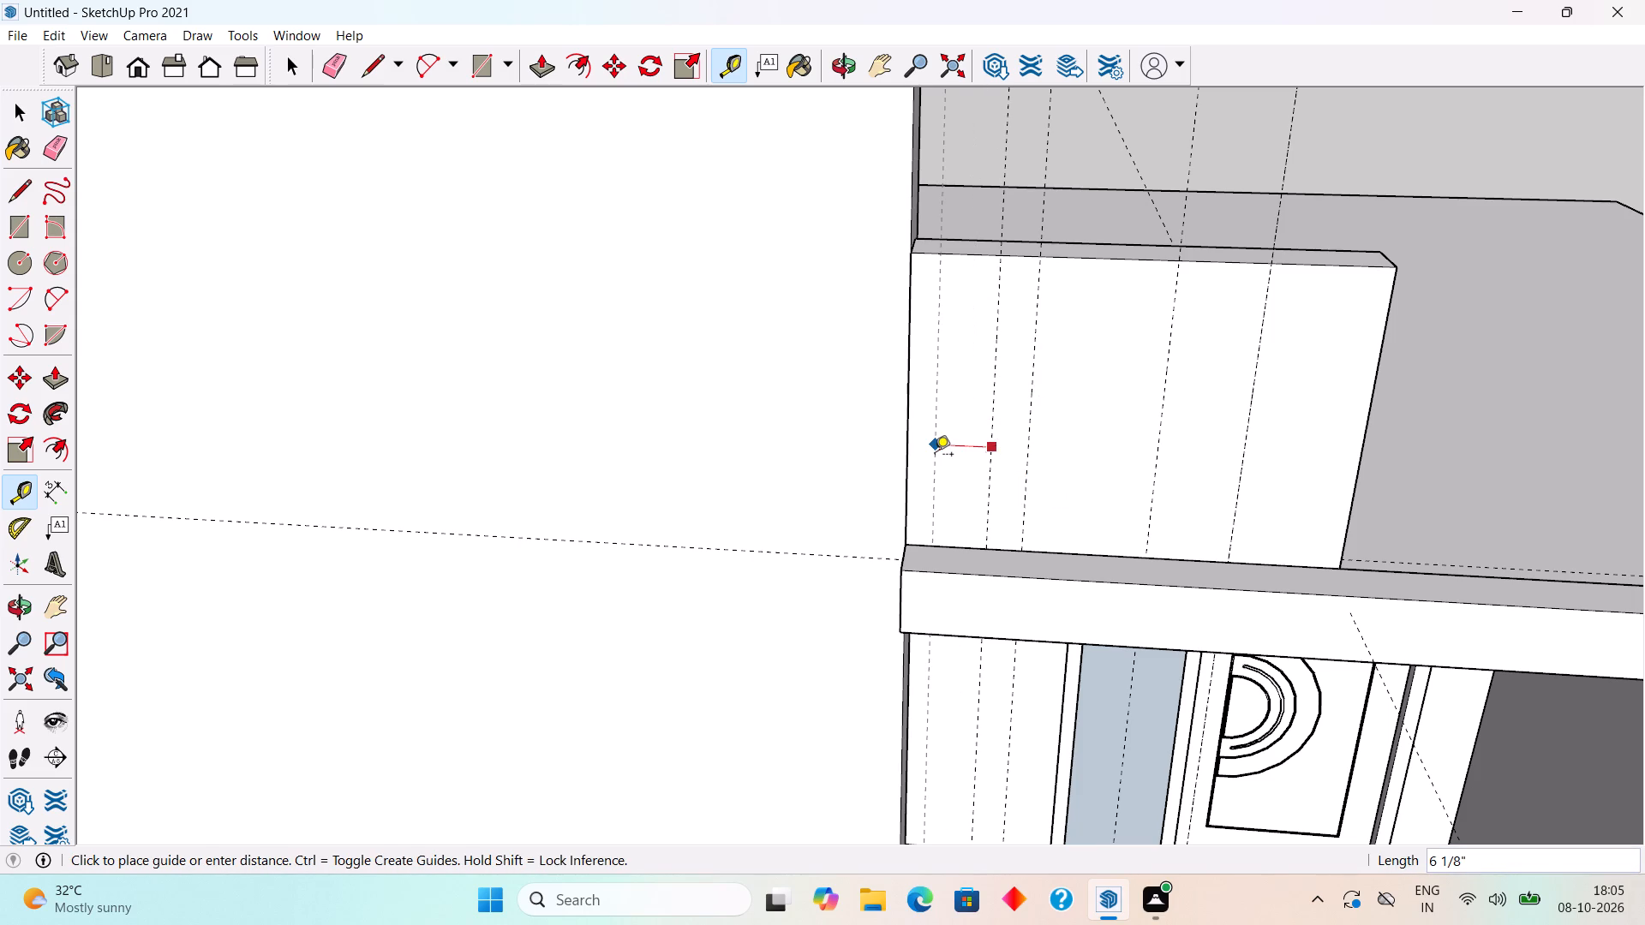
{"action": "type", "text": "6\""}
{"action": "key", "text": "Return"}
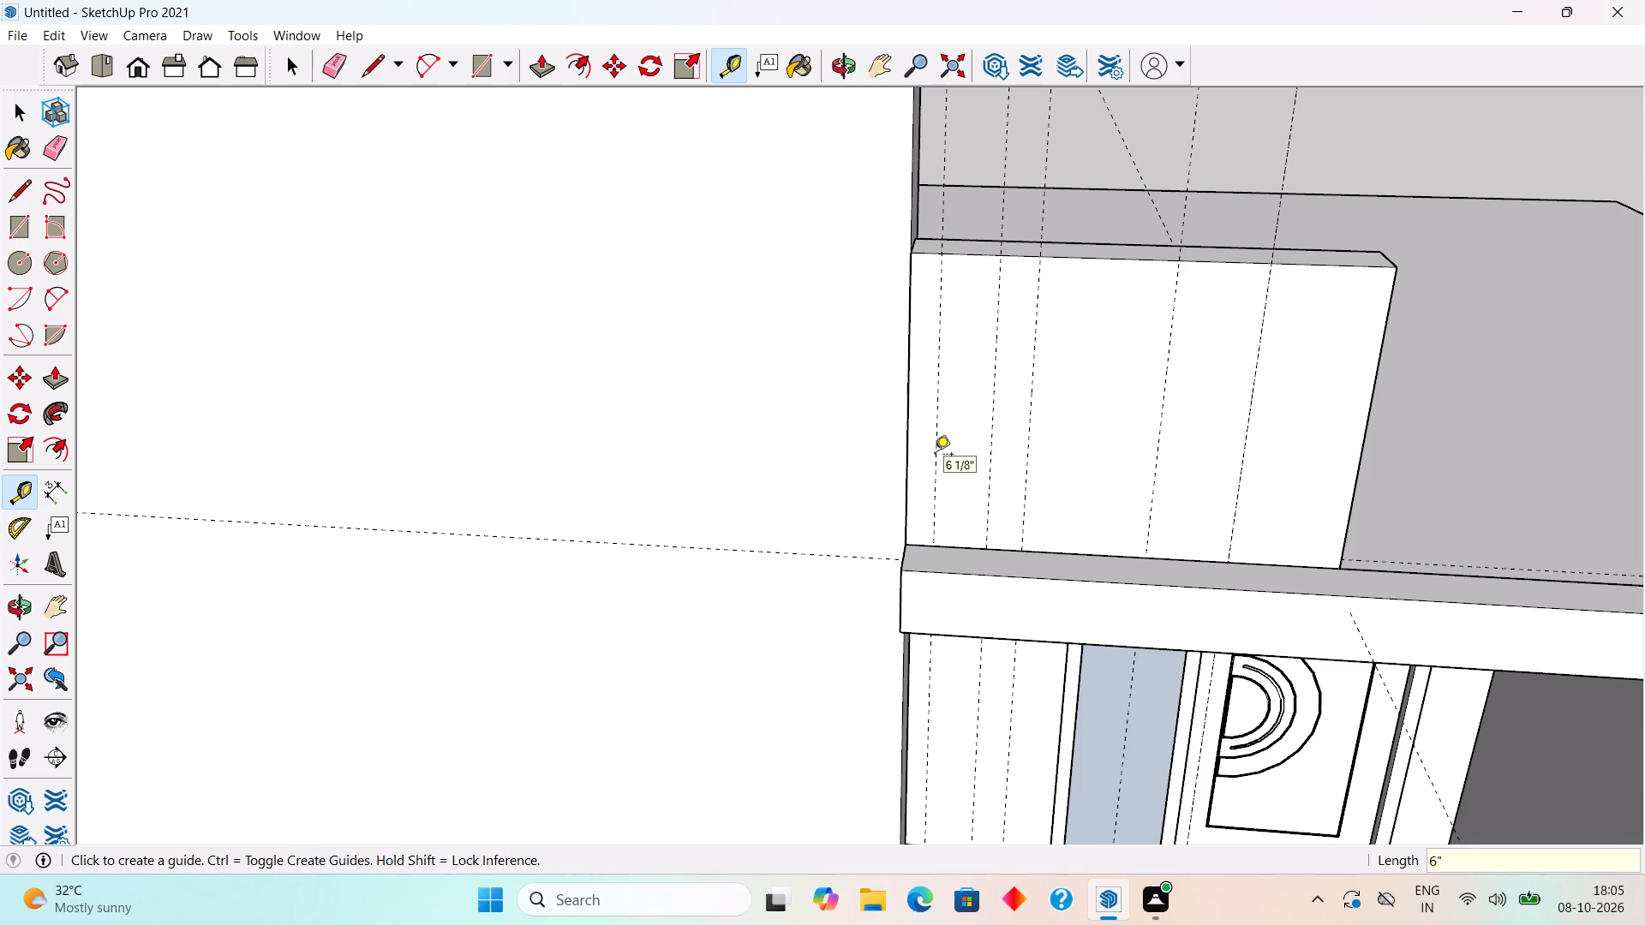
Place a vertical guide 6" from the 1.15' offset guide, on its side towards the parapet's free end.
{"action": "left_click", "coordinate": [1024, 473]}
{"action": "type", "text": "6\""}
{"action": "key", "text": "Return"}
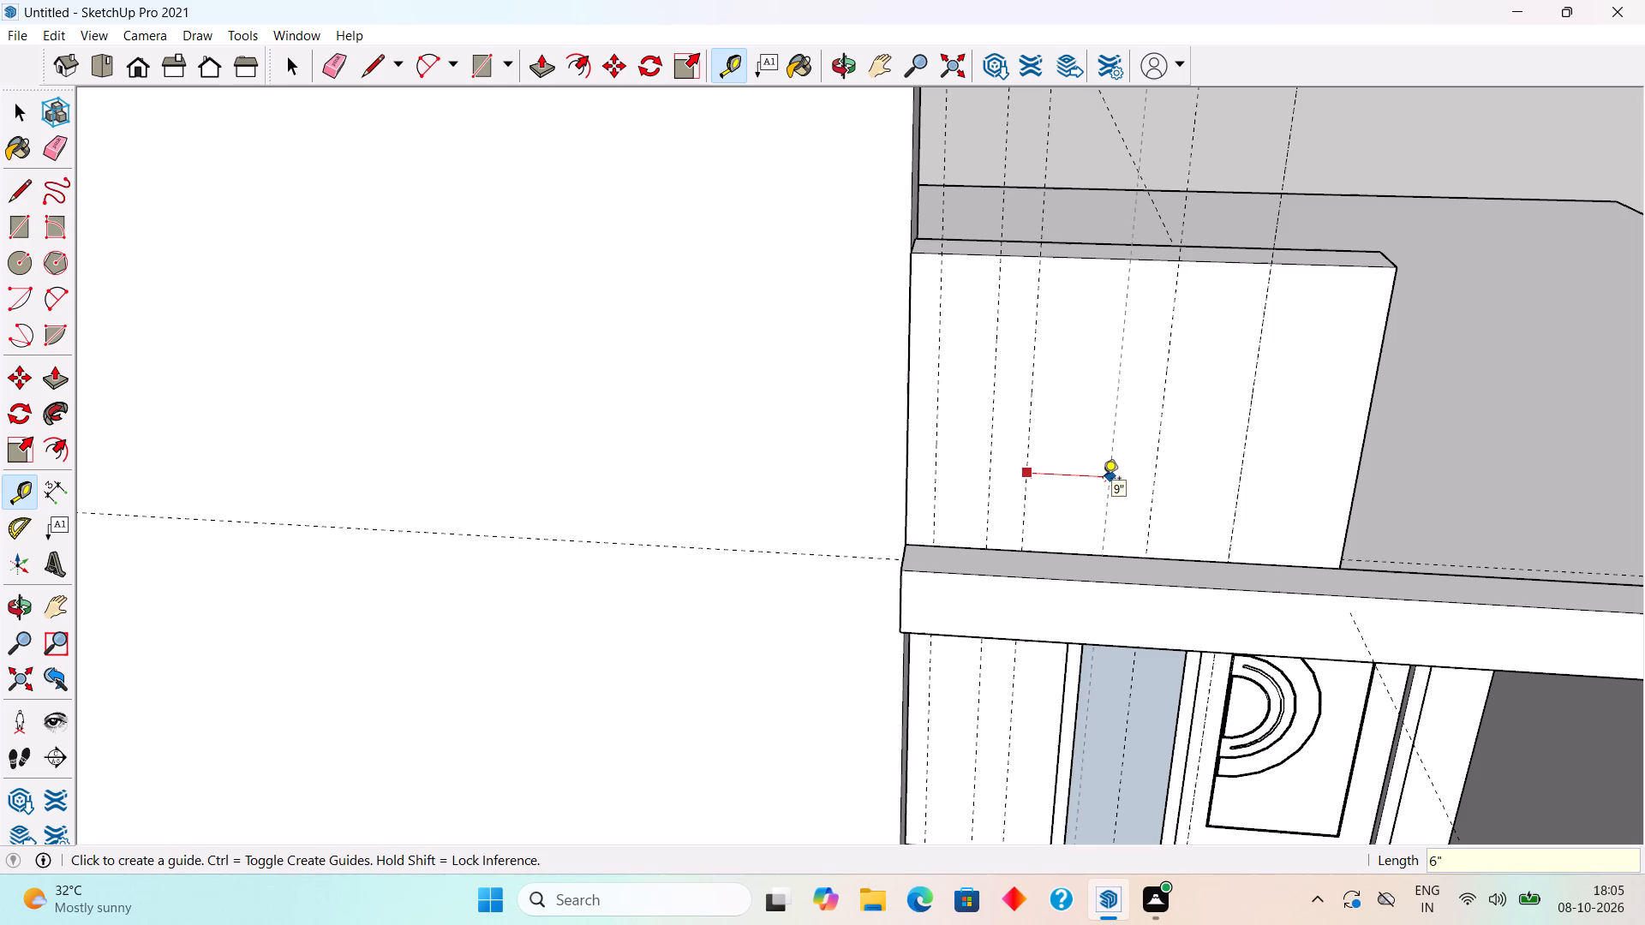
{"action": "left_click", "coordinate": [934, 457]}
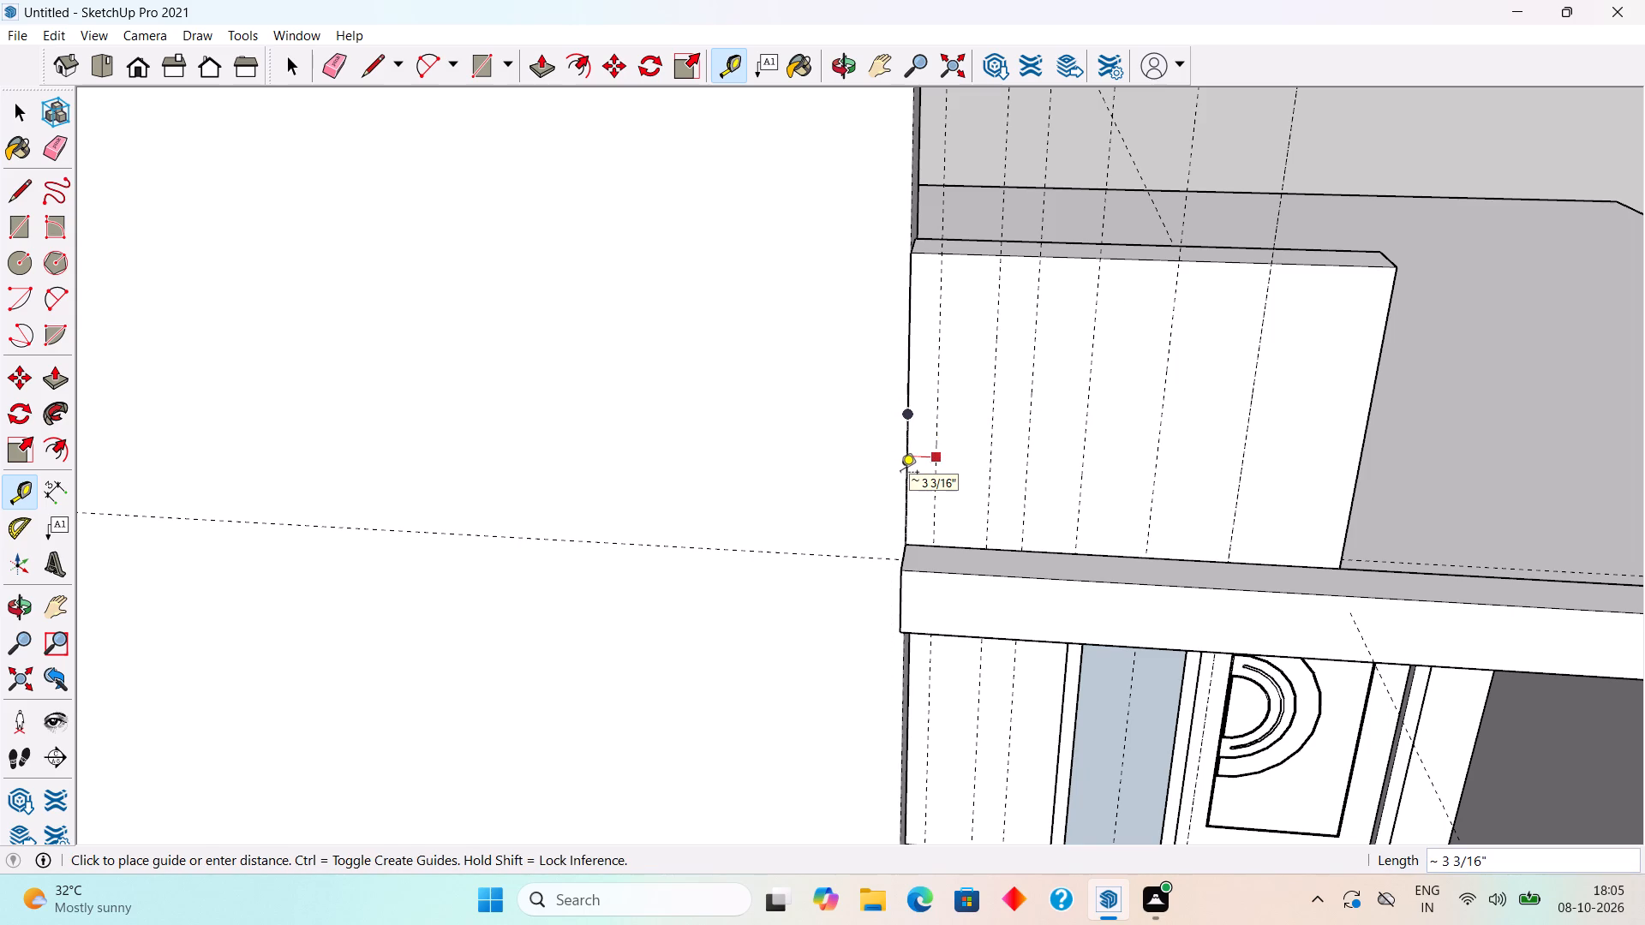
{"action": "key", "text": "space"}
Place another vertical guide on the parapet face, 3" from the last one towards the free end.
{"action": "key", "text": "t"}
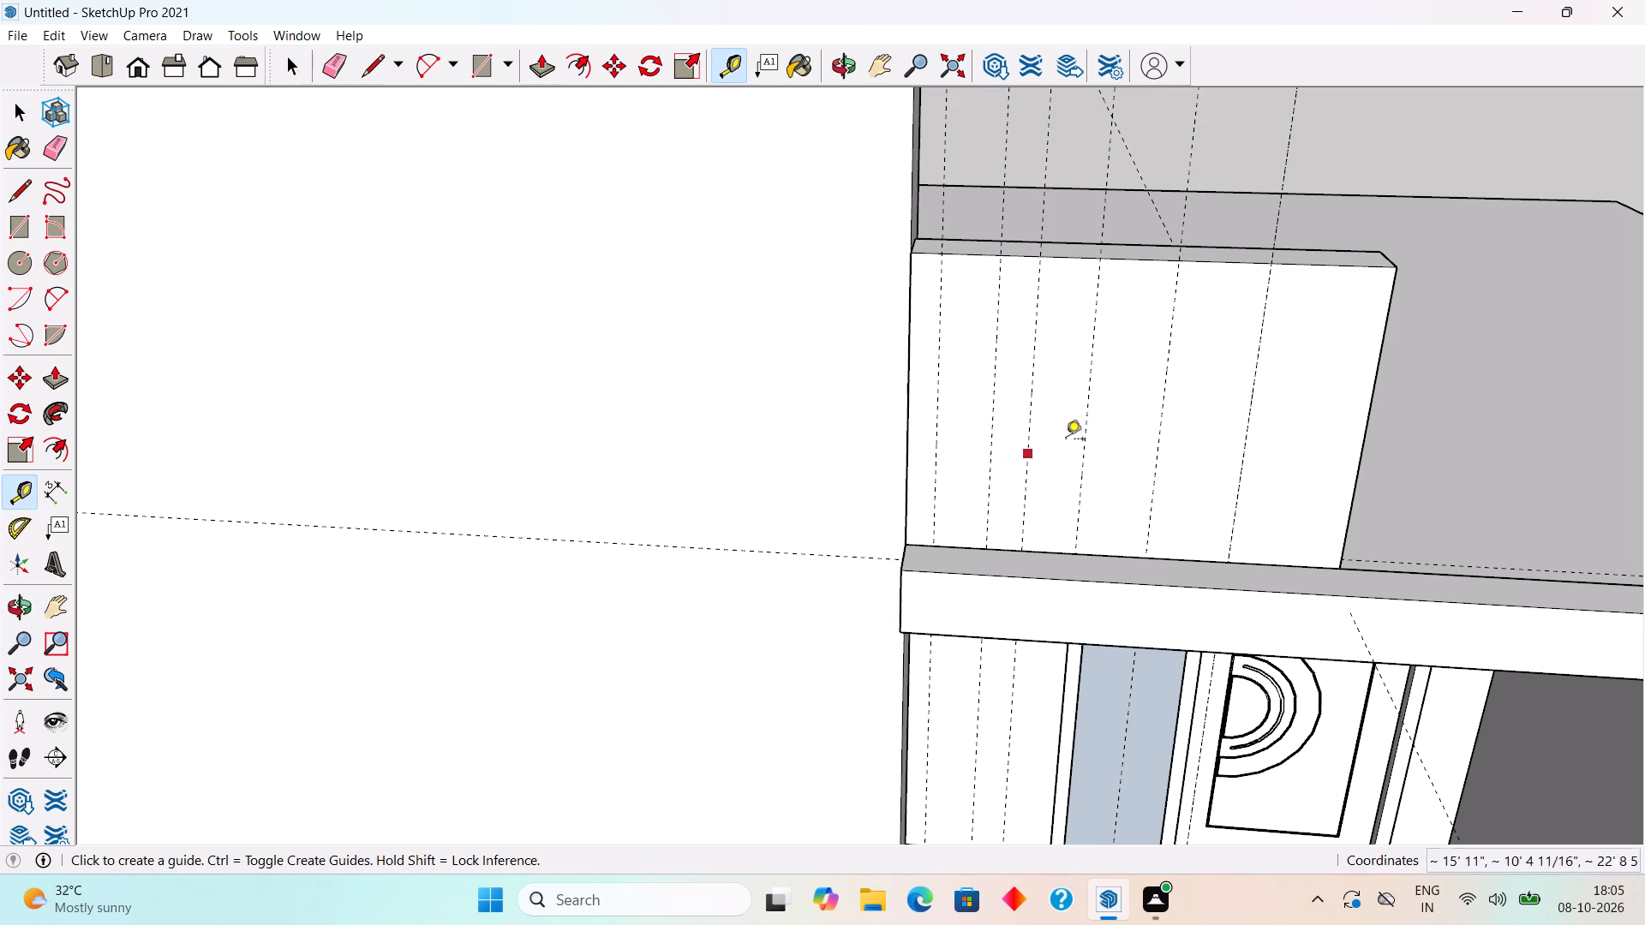
{"action": "left_click", "coordinate": [1082, 459]}
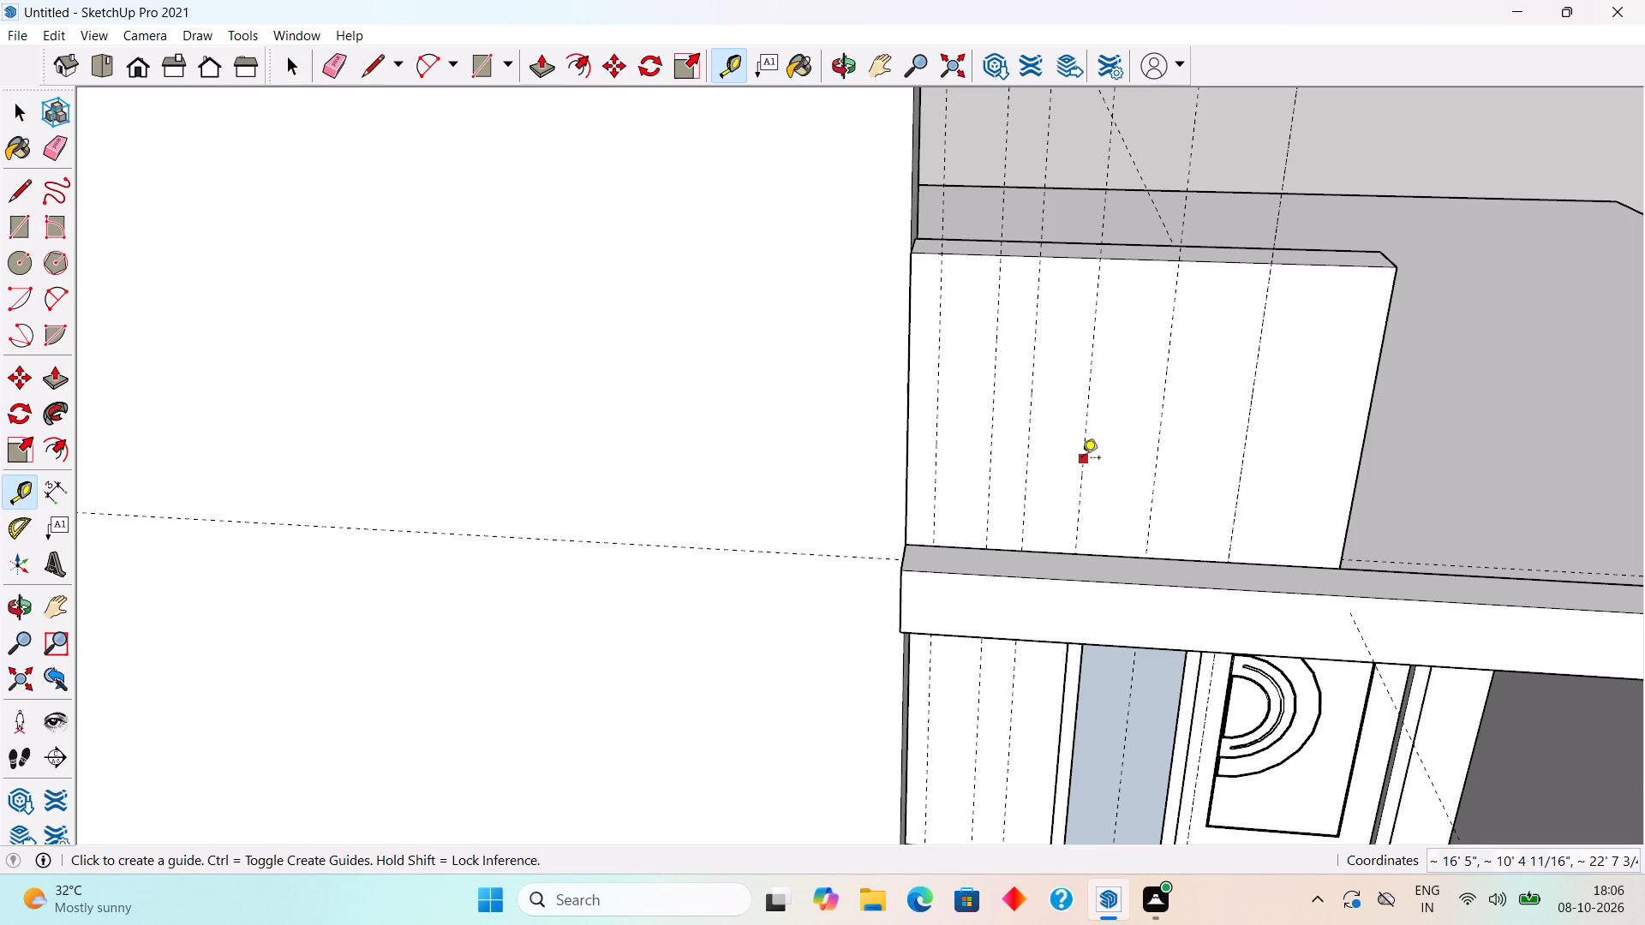
{"action": "type", "text": "3\""}
{"action": "key", "text": "Return"}
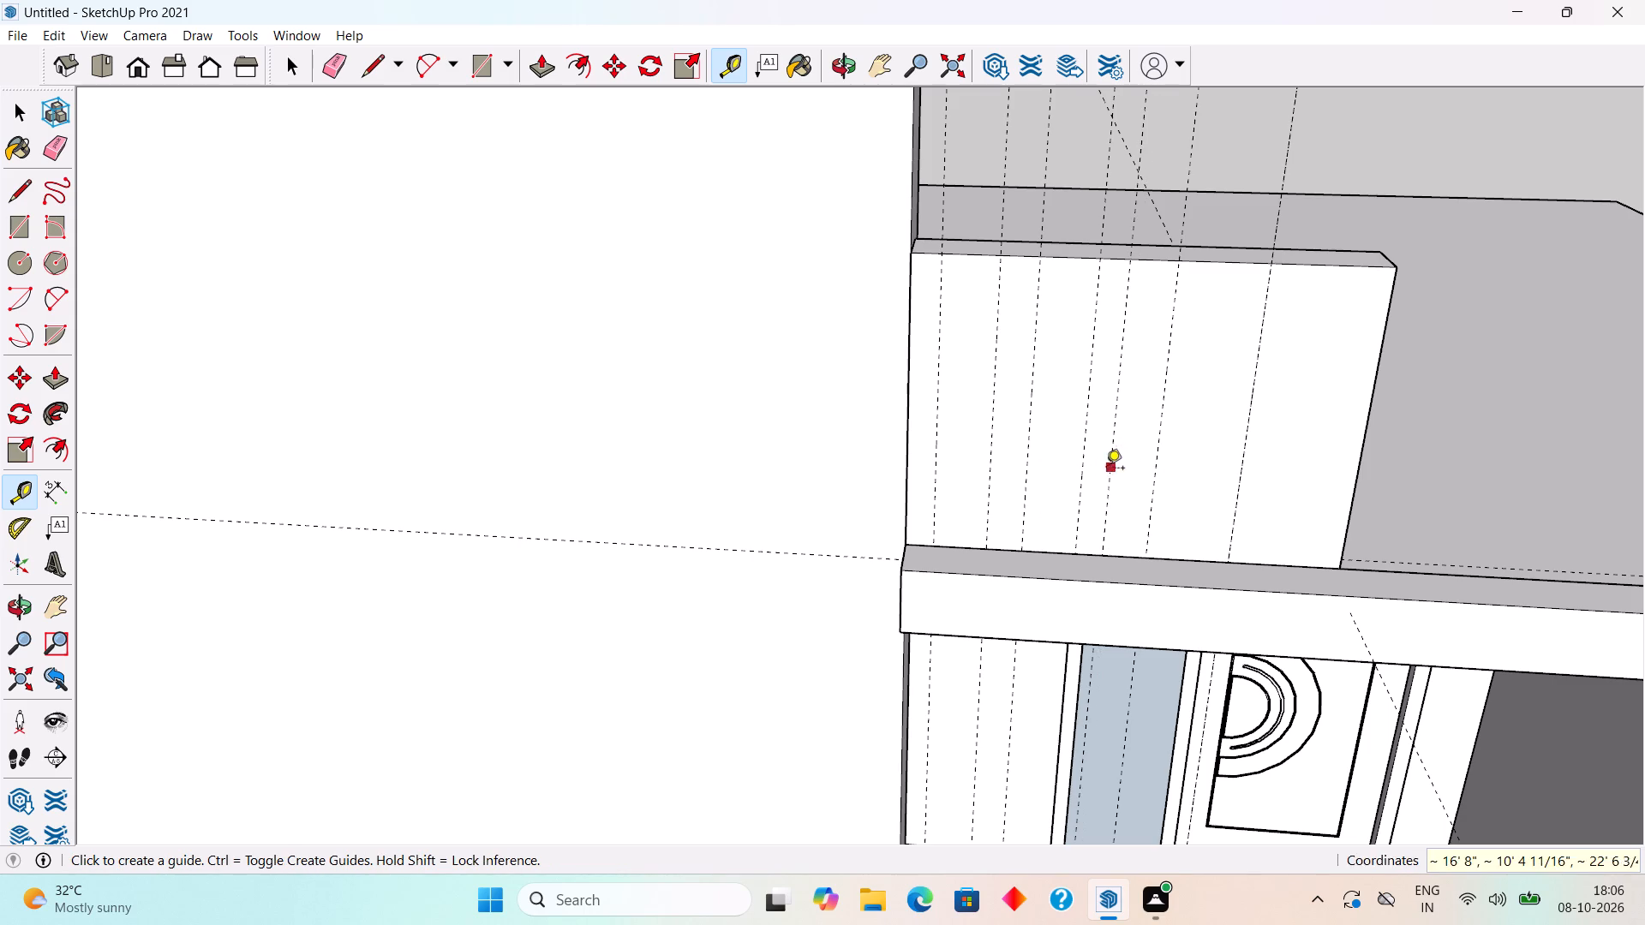
{"action": "left_click", "coordinate": [1085, 479]}
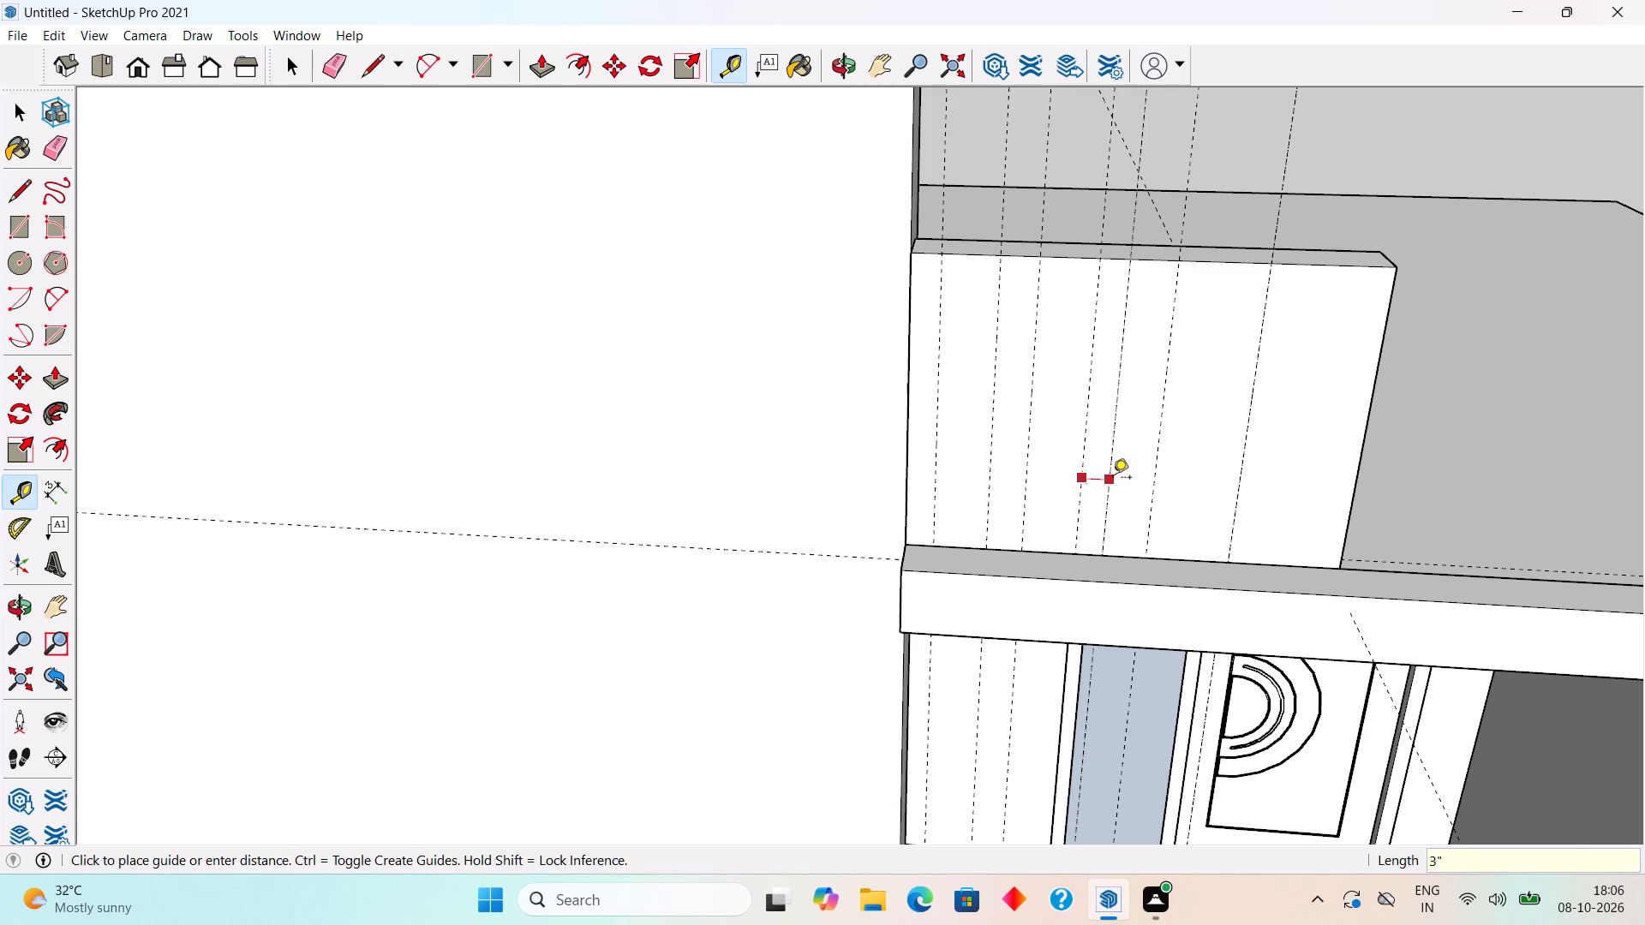
{"action": "key", "text": "space"}
Delete the vertical guide that was offset 9" from the parapet's first guide.
{"action": "left_click", "coordinate": [1154, 478]}
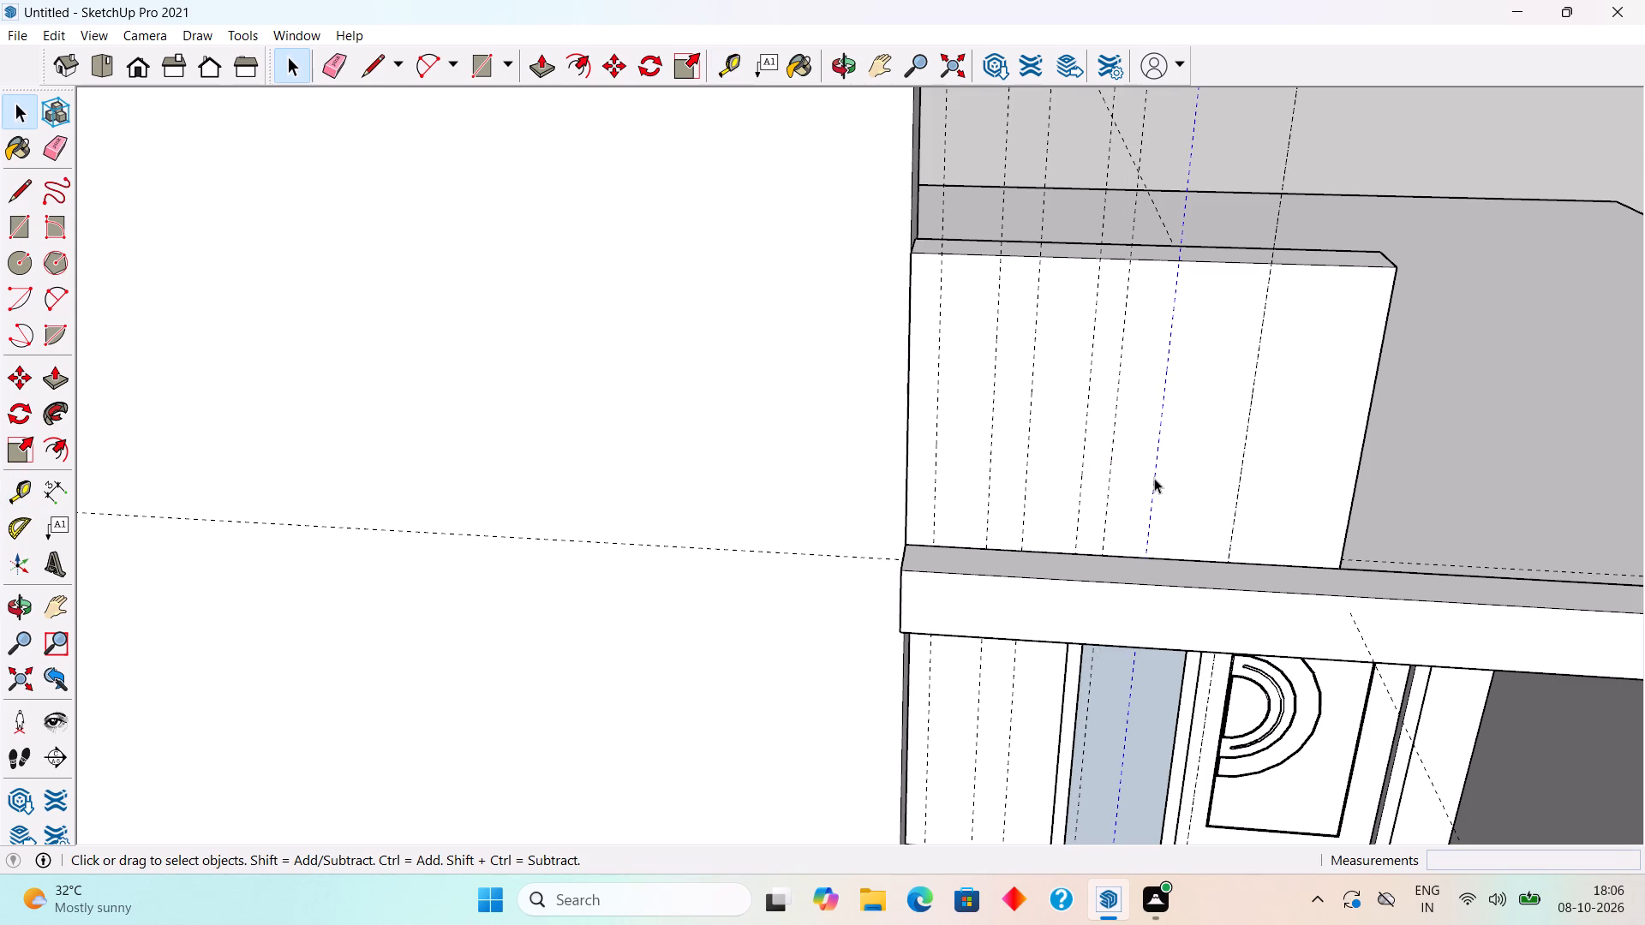
{"action": "key", "text": "Delete"}
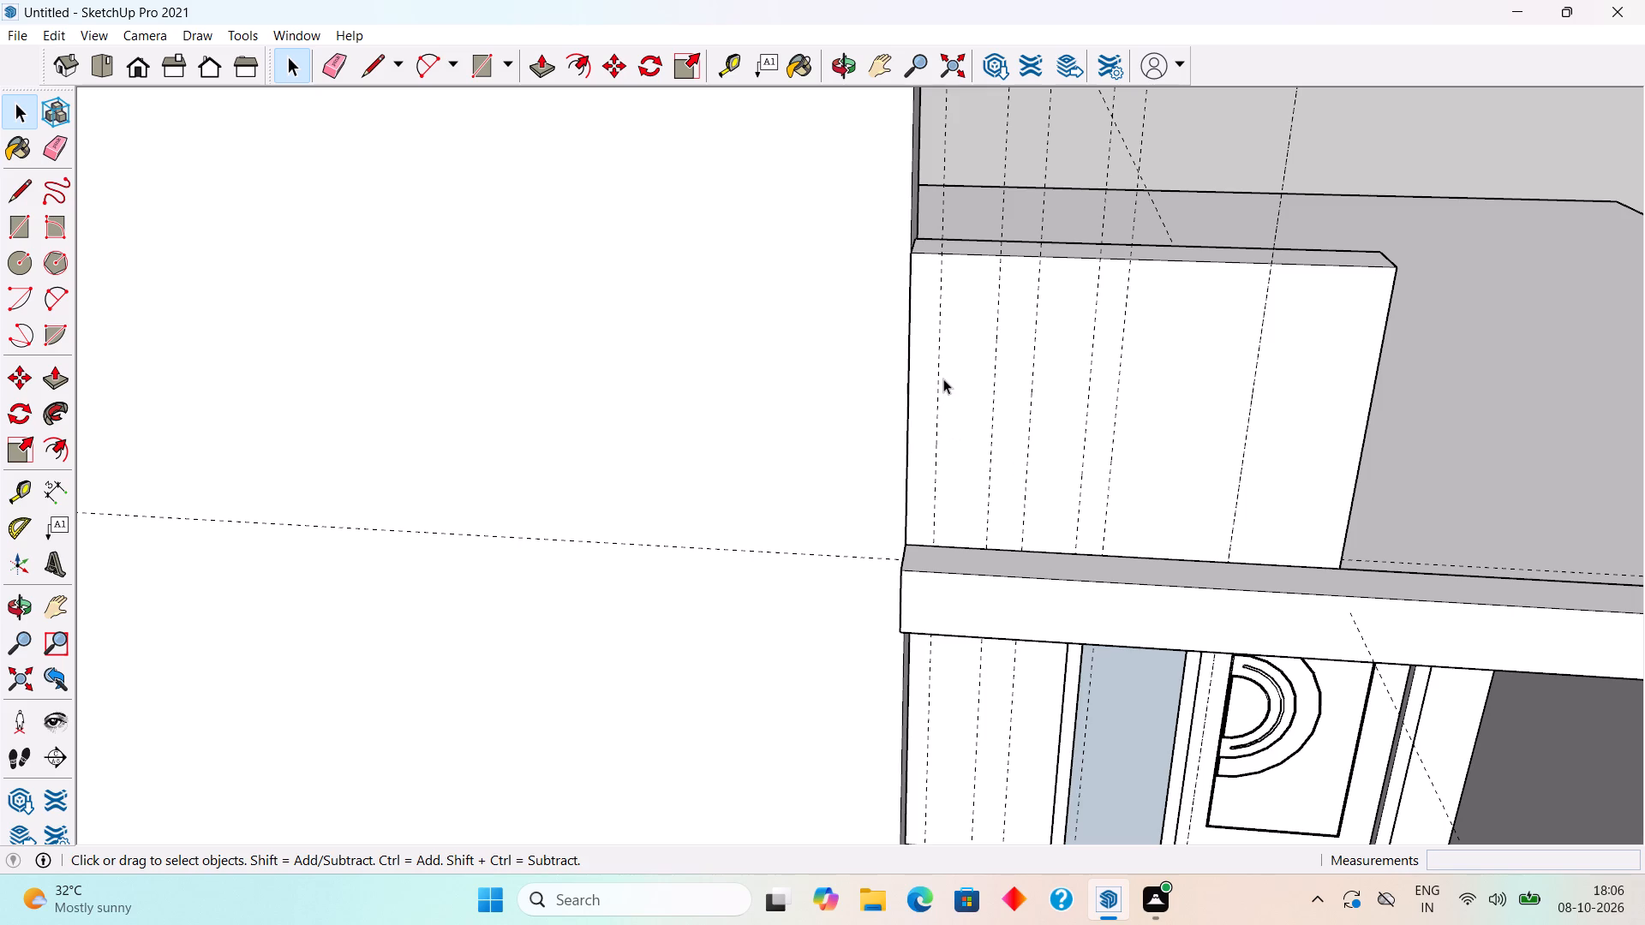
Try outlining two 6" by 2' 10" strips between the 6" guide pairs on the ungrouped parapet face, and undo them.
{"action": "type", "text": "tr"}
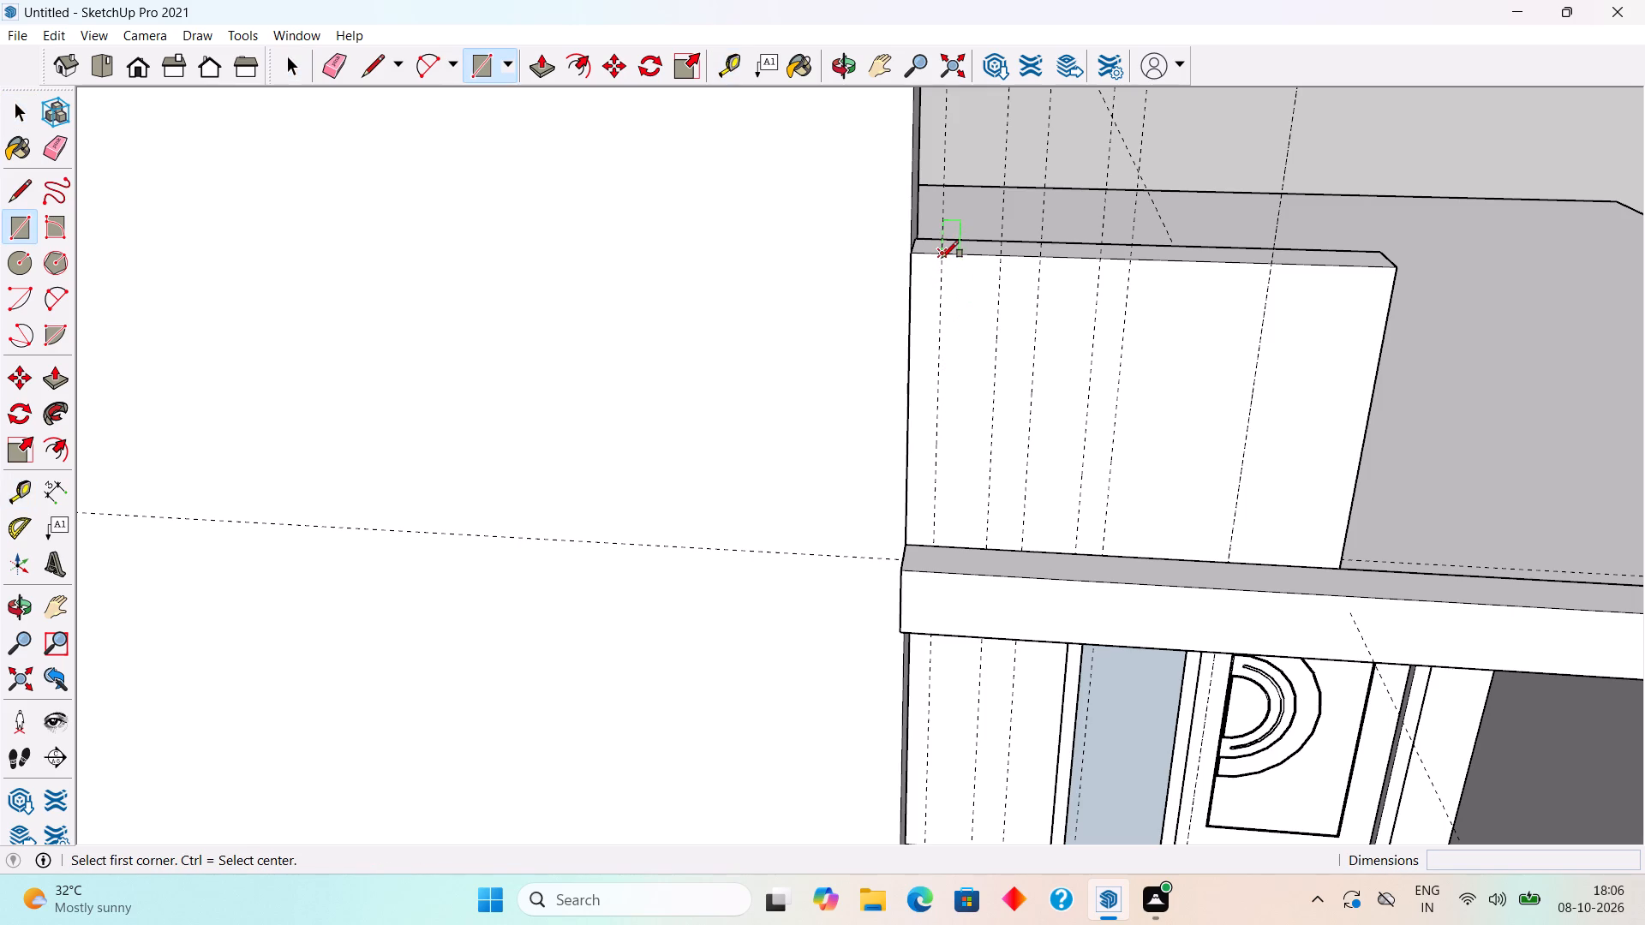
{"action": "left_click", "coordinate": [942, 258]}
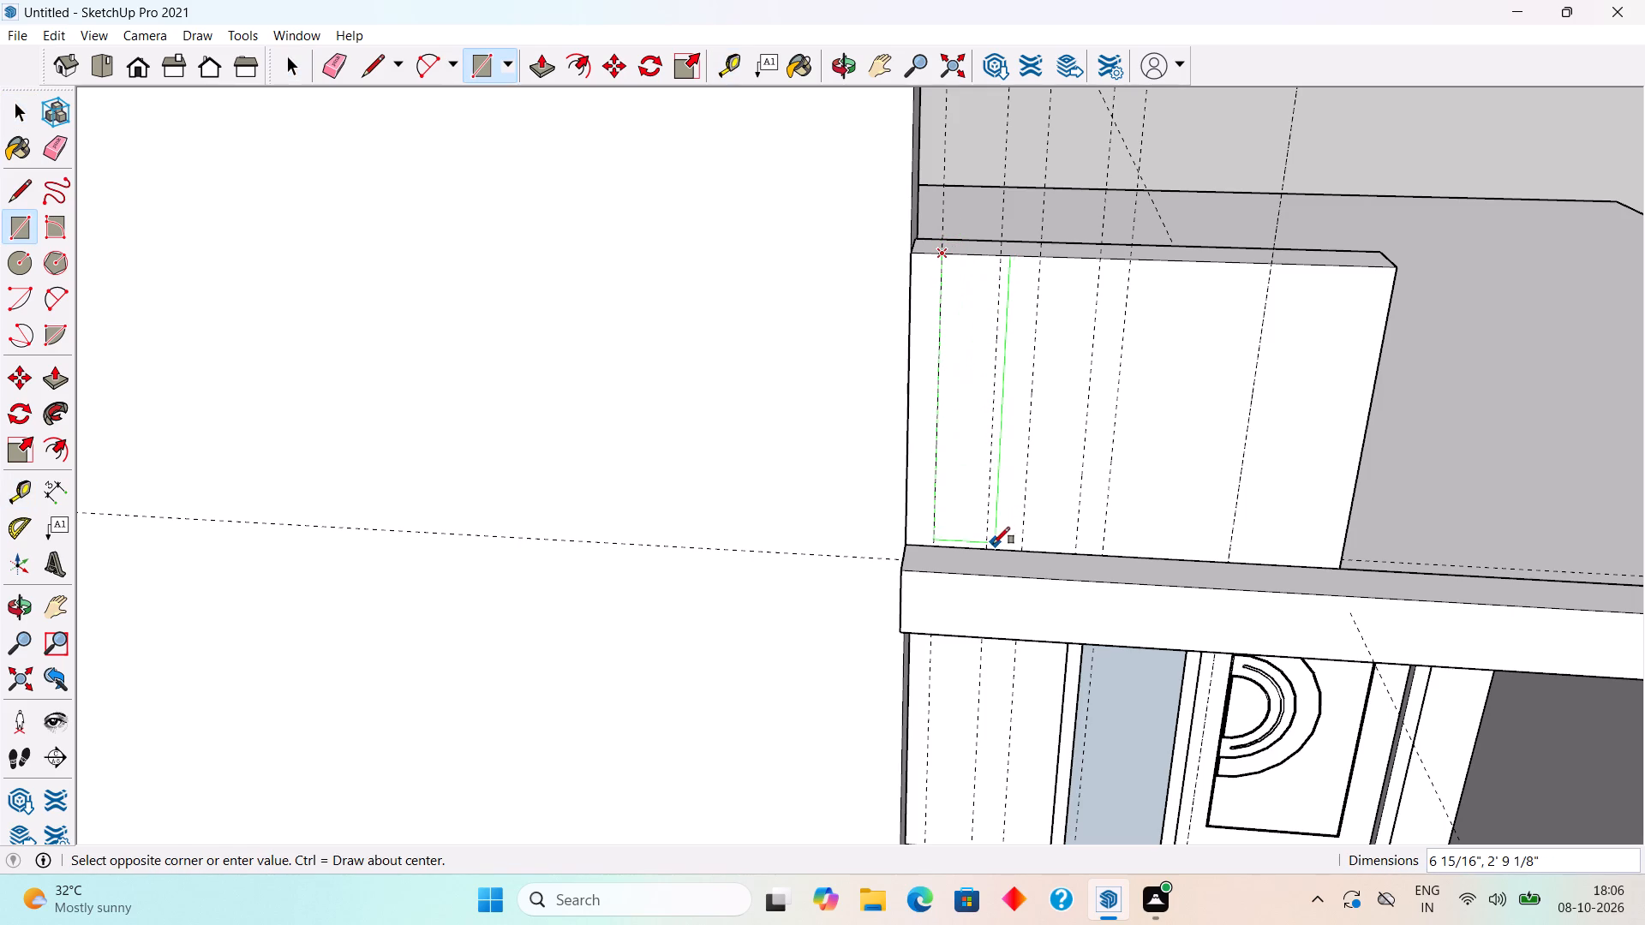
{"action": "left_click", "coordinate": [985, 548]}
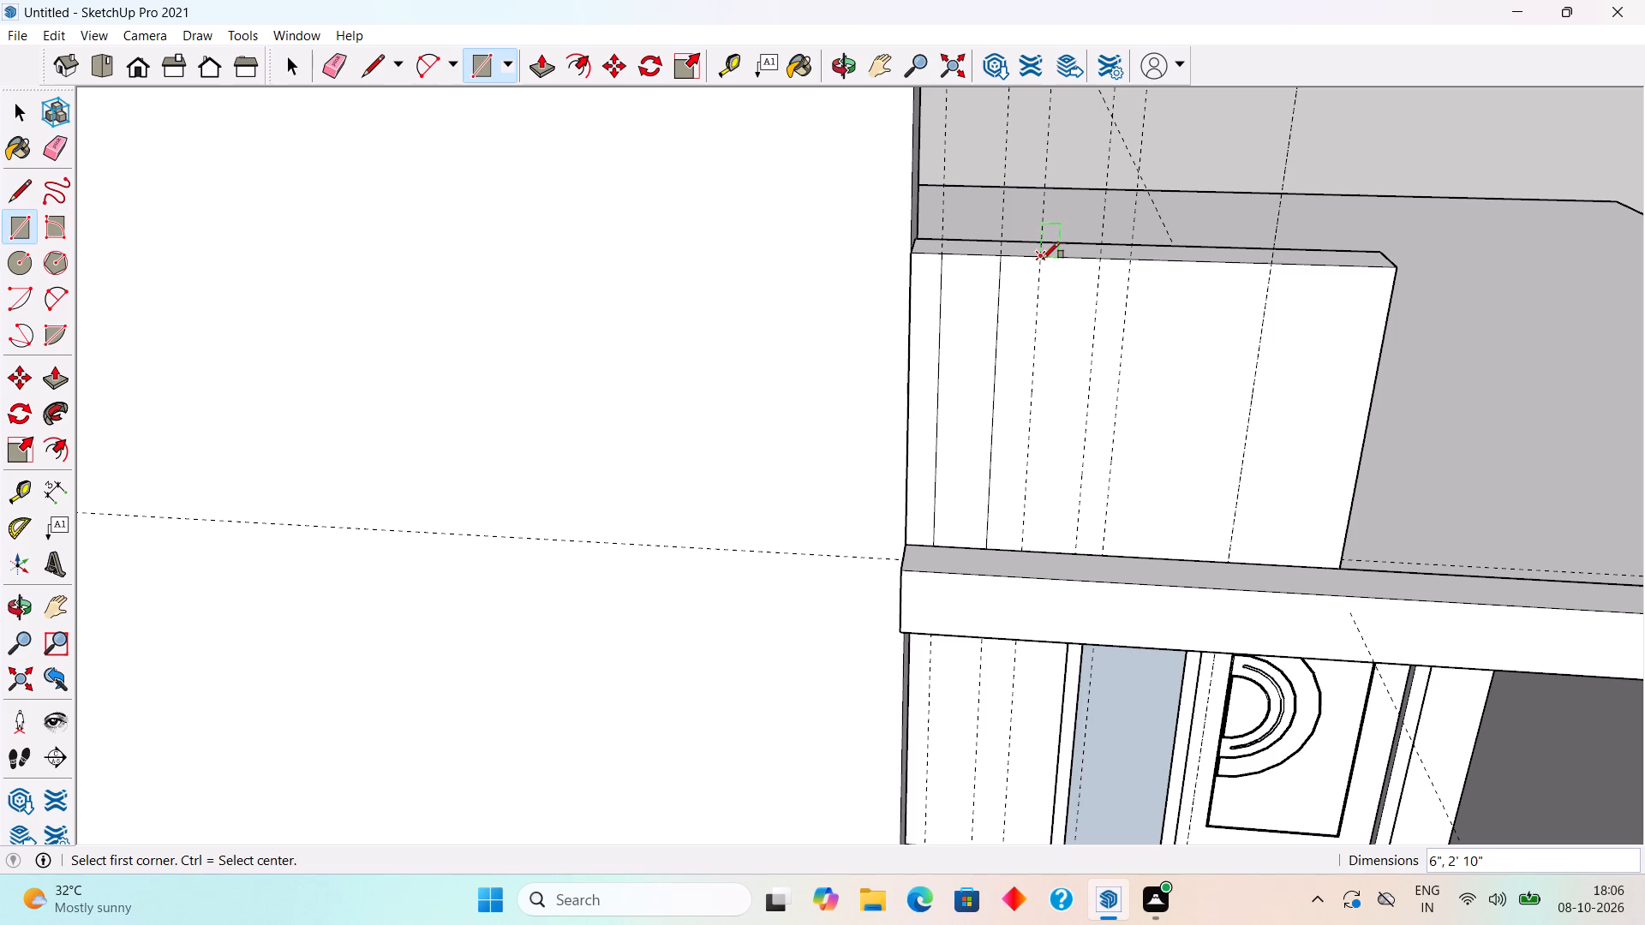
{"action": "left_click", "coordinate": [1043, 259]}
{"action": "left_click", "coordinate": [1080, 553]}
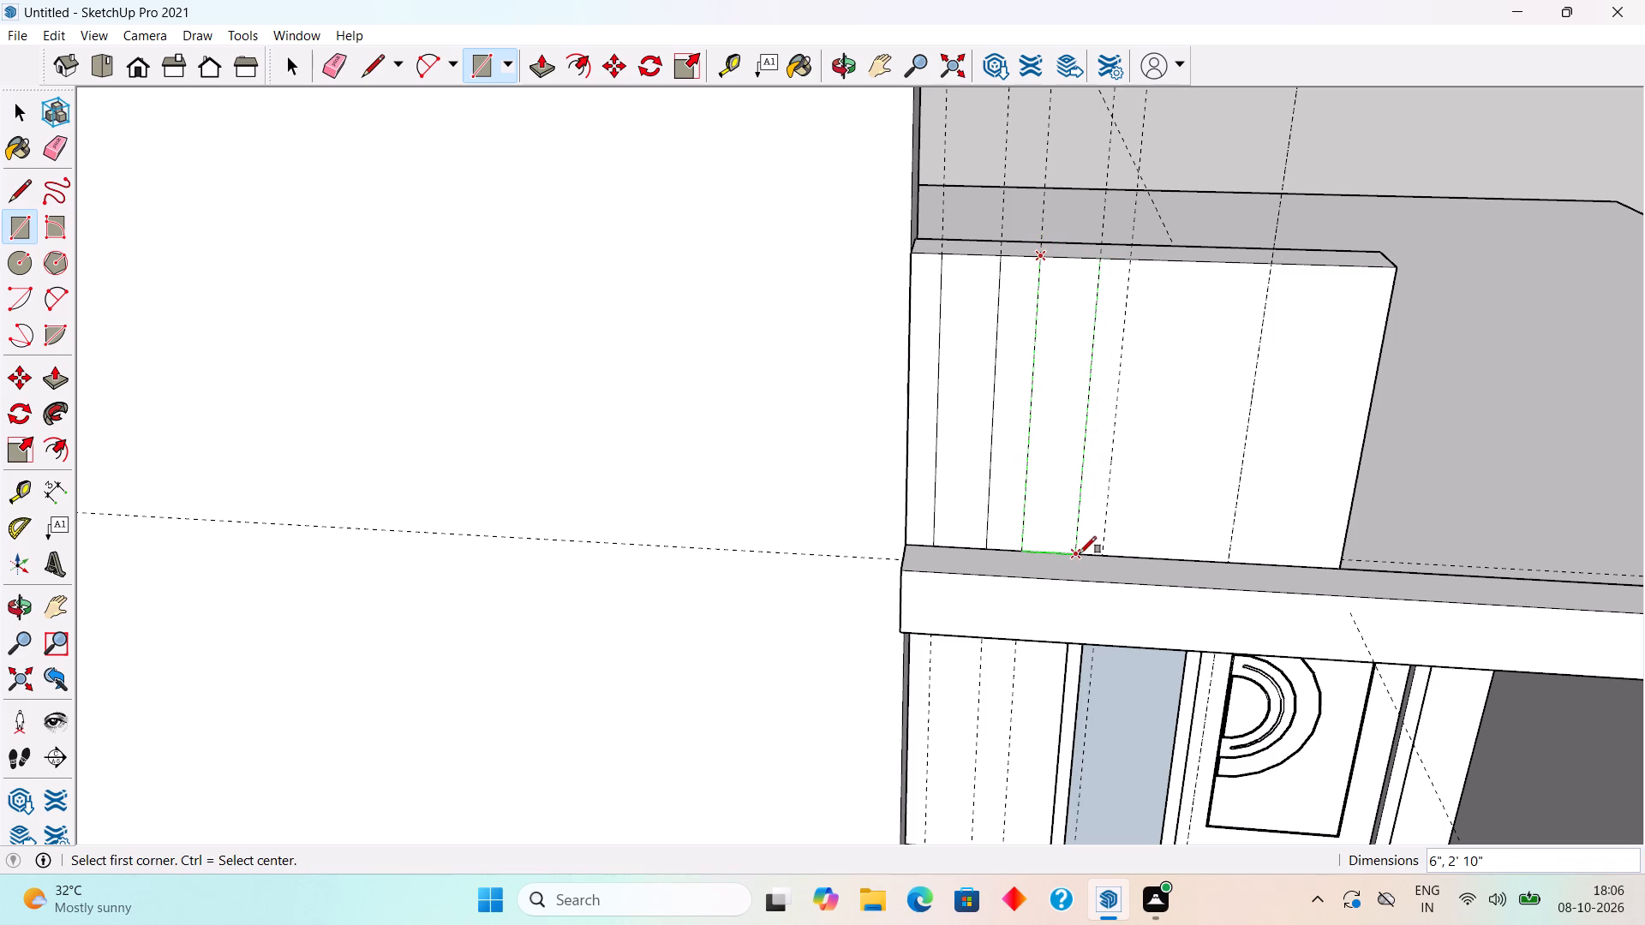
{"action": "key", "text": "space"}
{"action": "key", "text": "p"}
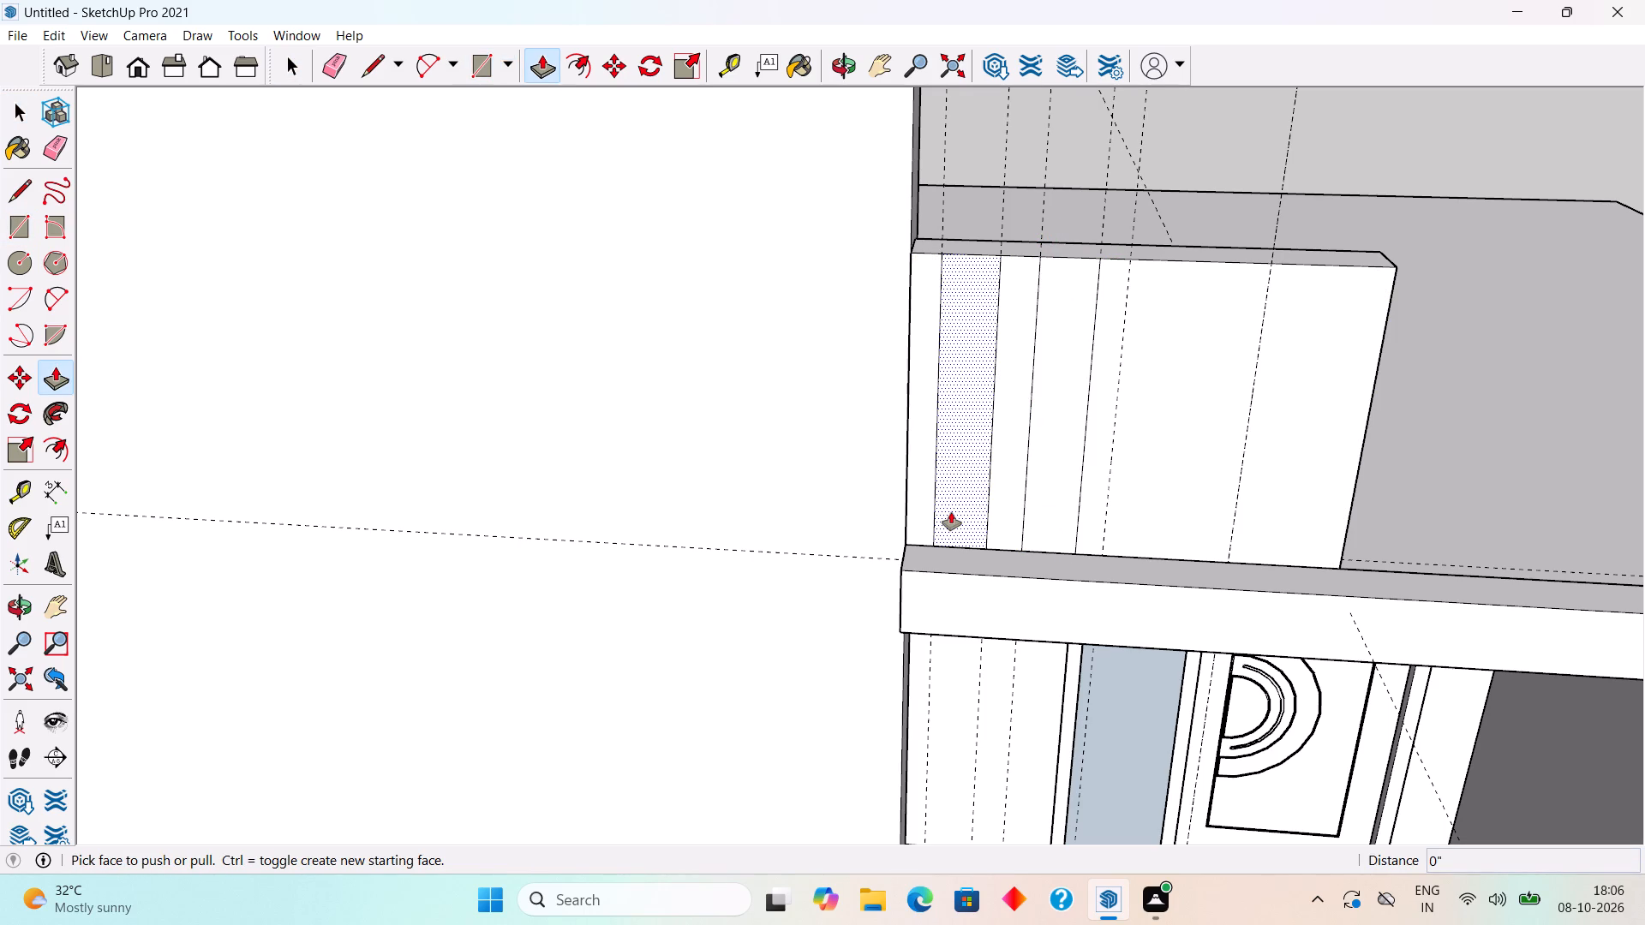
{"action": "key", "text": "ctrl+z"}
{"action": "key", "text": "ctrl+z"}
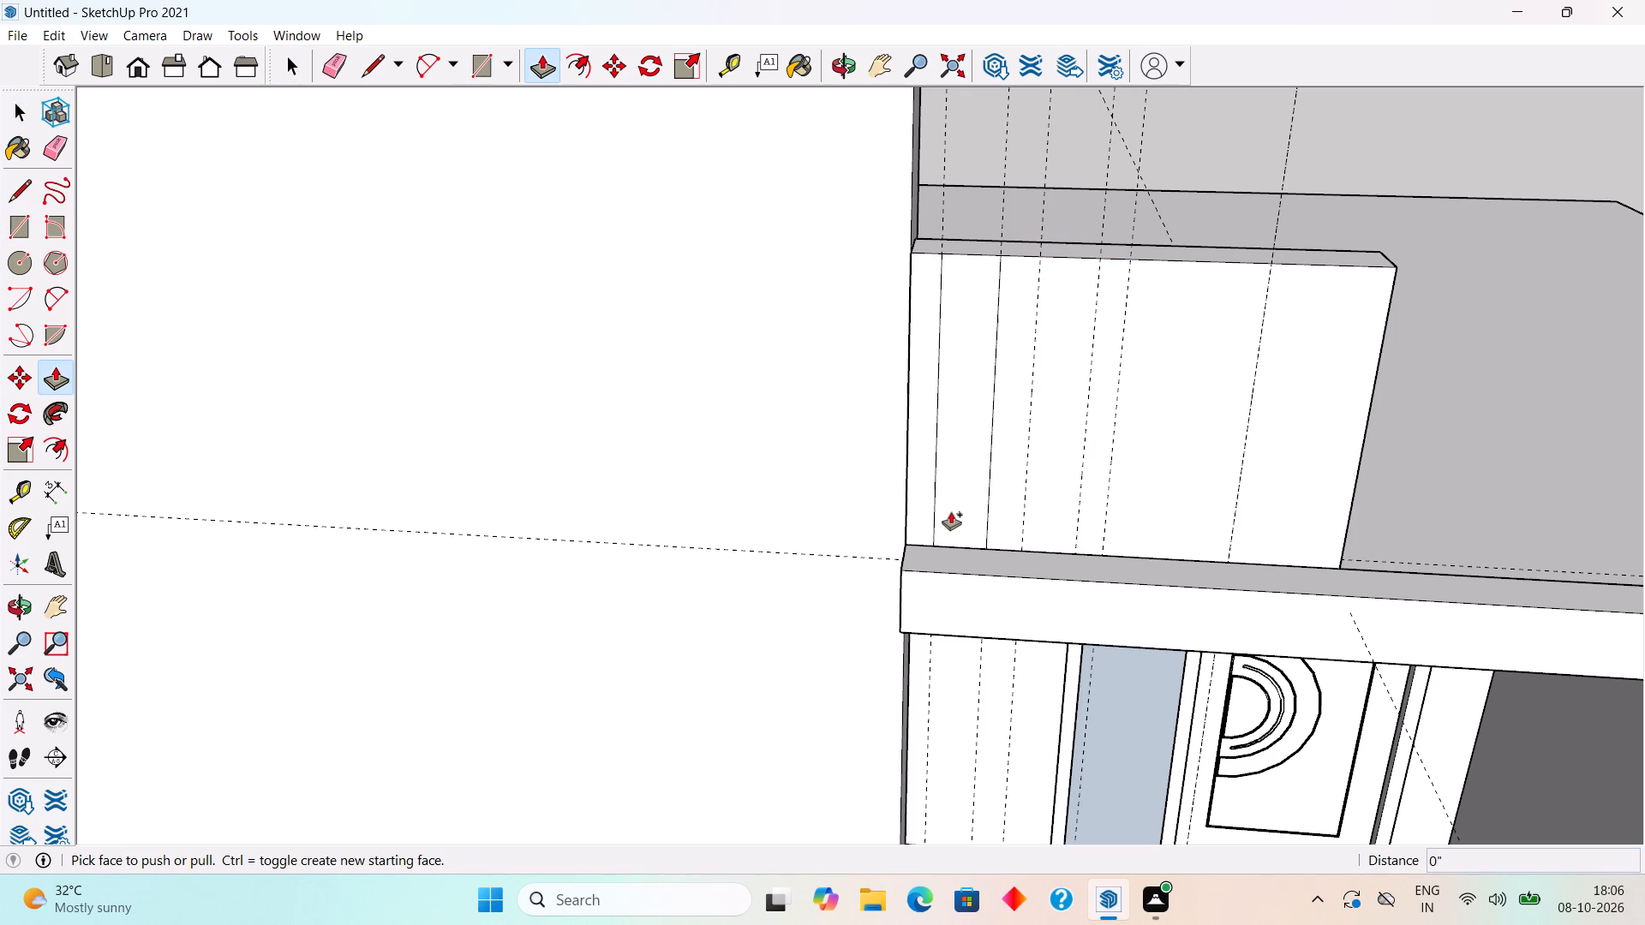
Select the whole short parapet wall behind the front band and make it a group.
{"action": "key", "text": "space"}
{"action": "double_click", "coordinate": [1049, 429]}
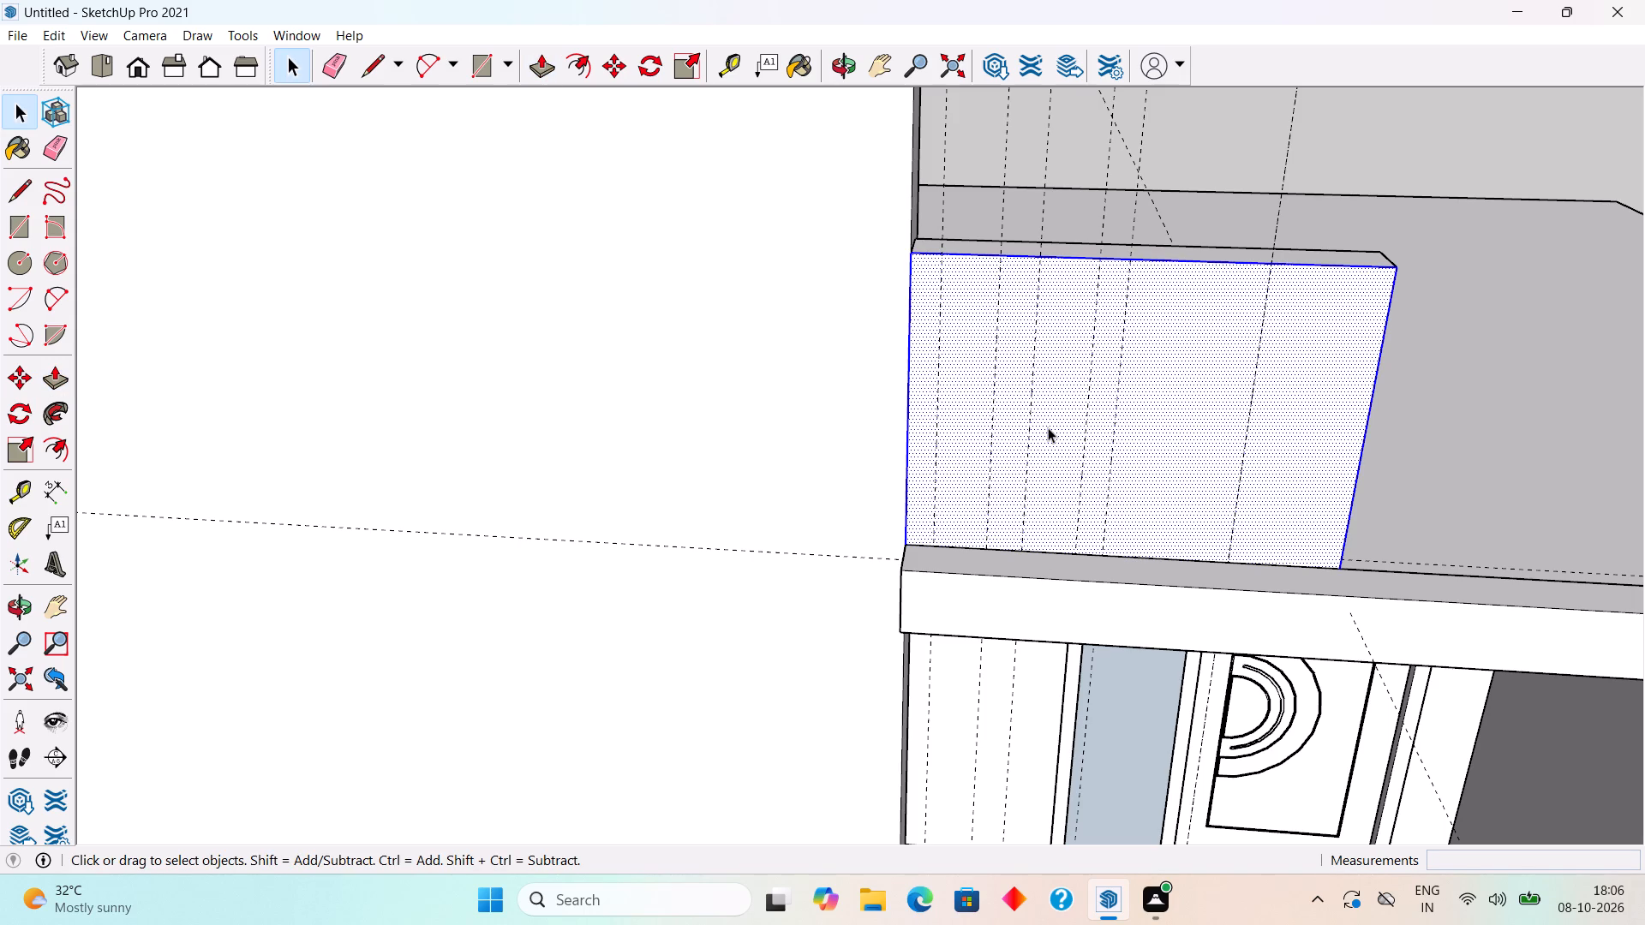
{"action": "triple_click", "coordinate": [1048, 427]}
{"action": "right_click", "coordinate": [1048, 427]}
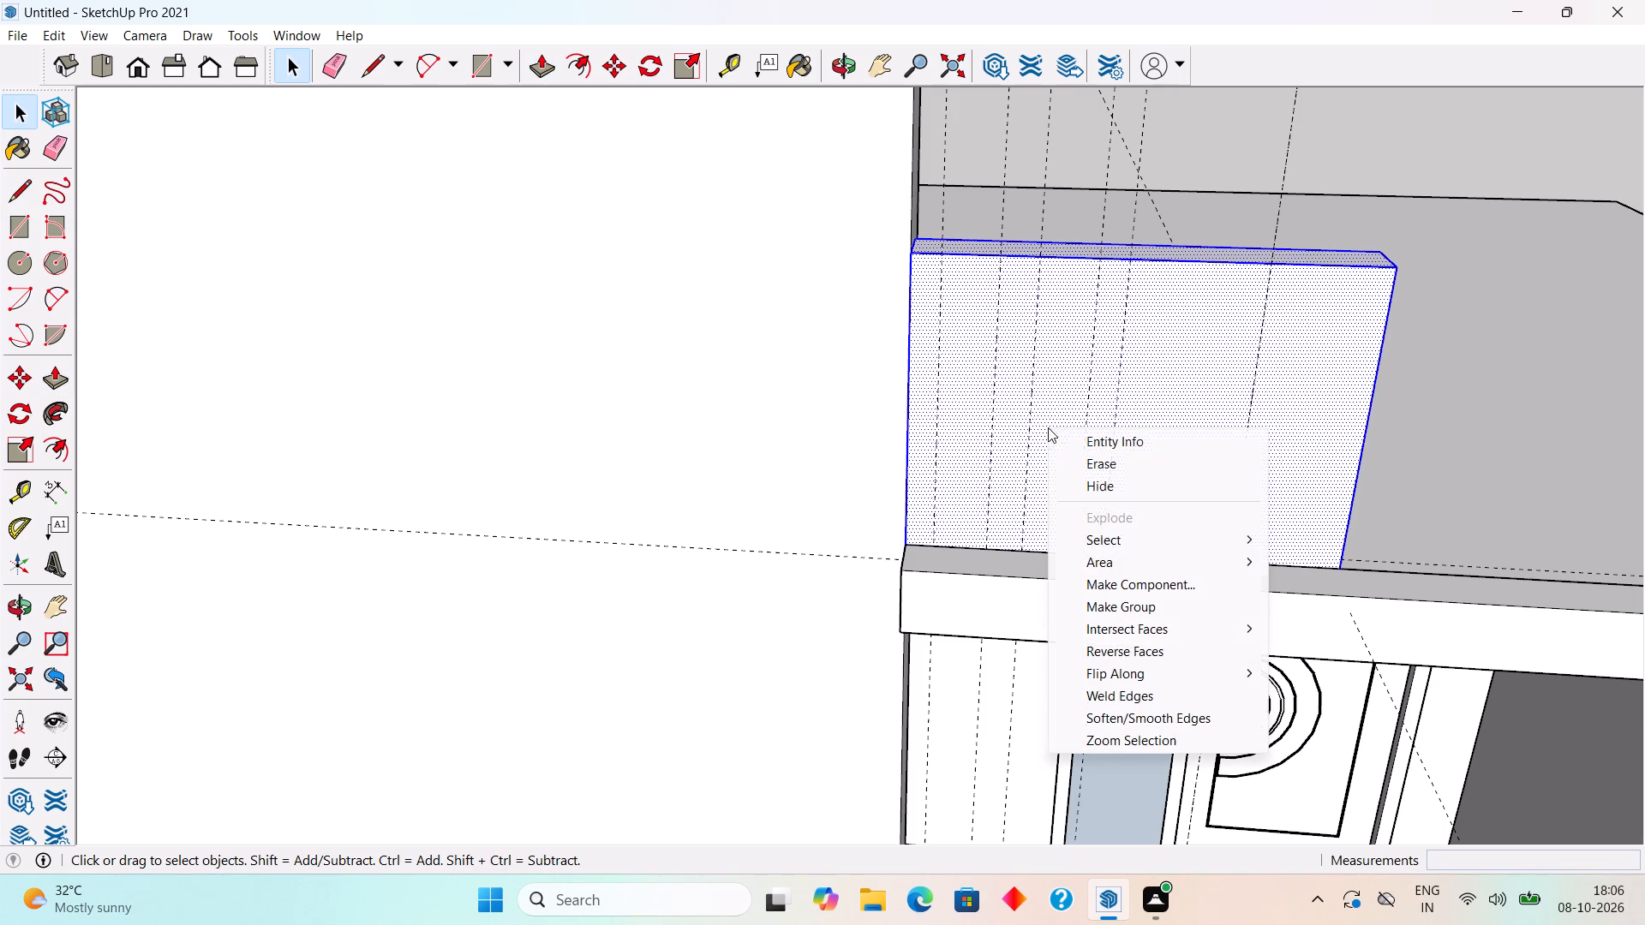
{"action": "left_click", "coordinate": [1133, 608]}
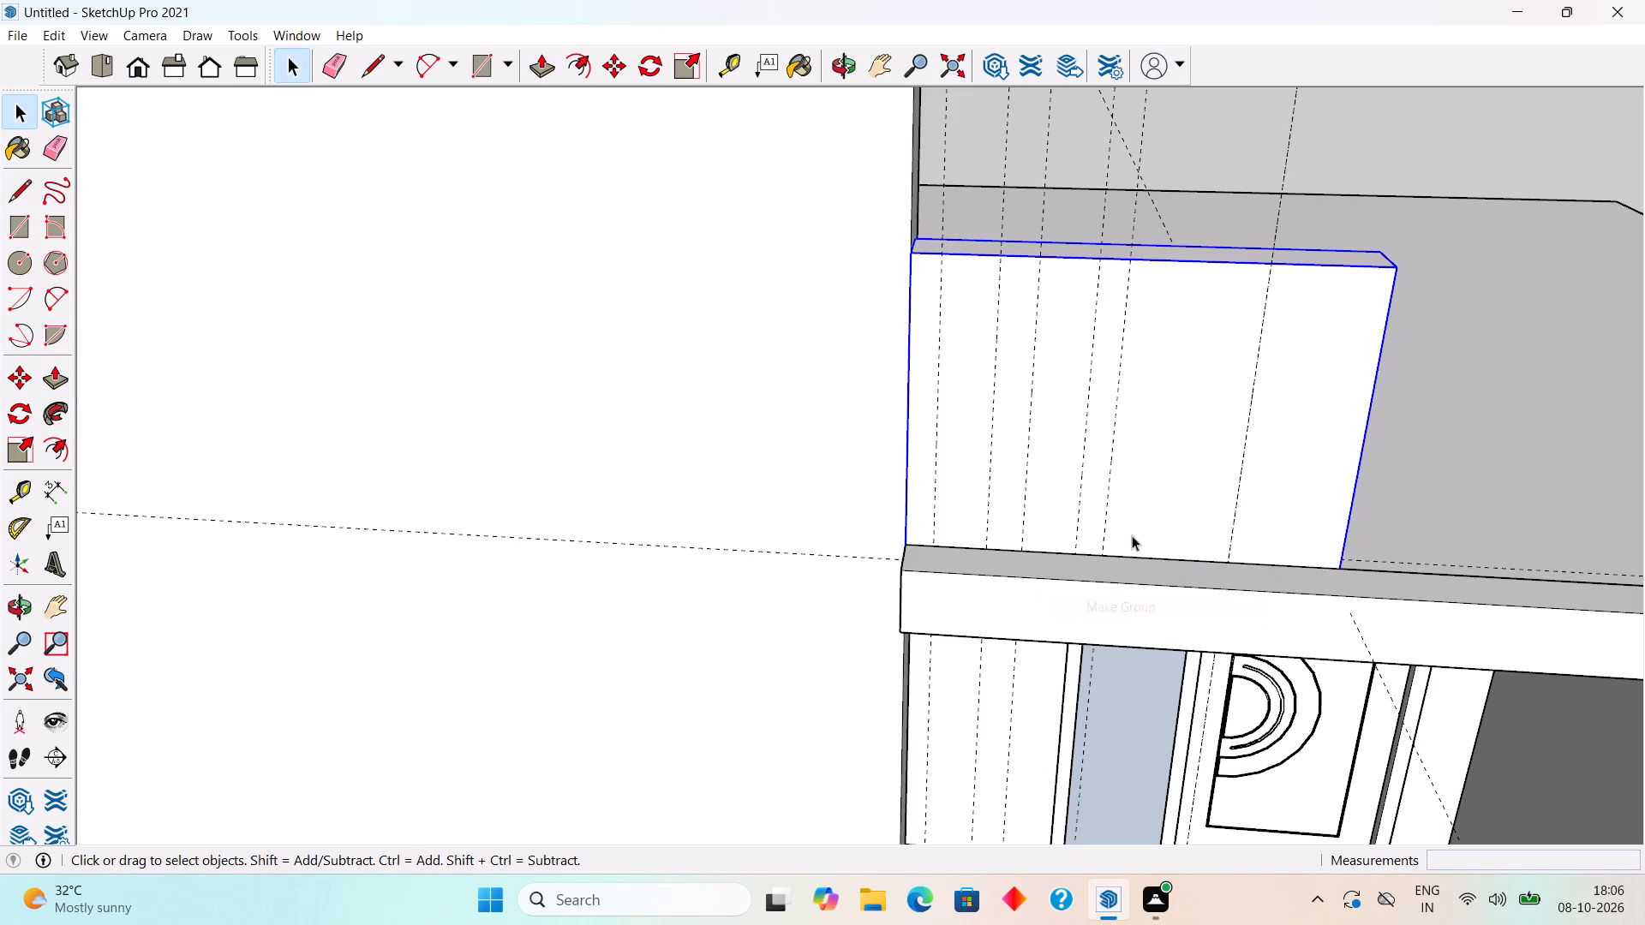
{"action": "left_click", "coordinate": [953, 159]}
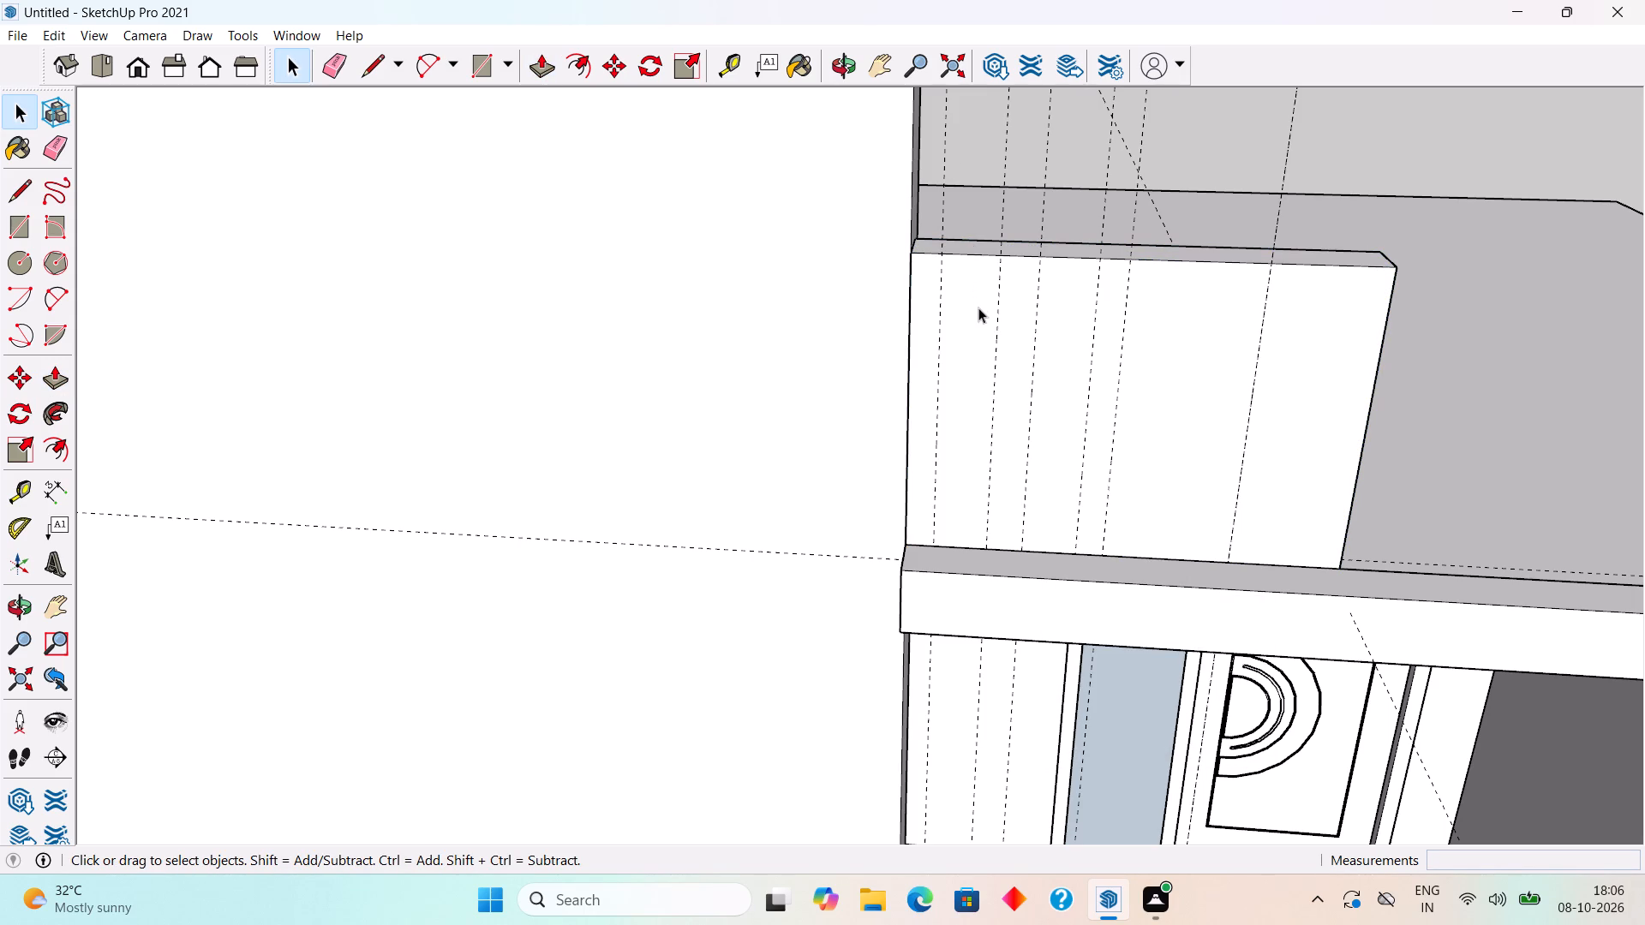
Draw two 6" by 2' 10" vertical rectangles between the 6" guide pairs on the grouped parapet's front face.
{"action": "key", "text": "r"}
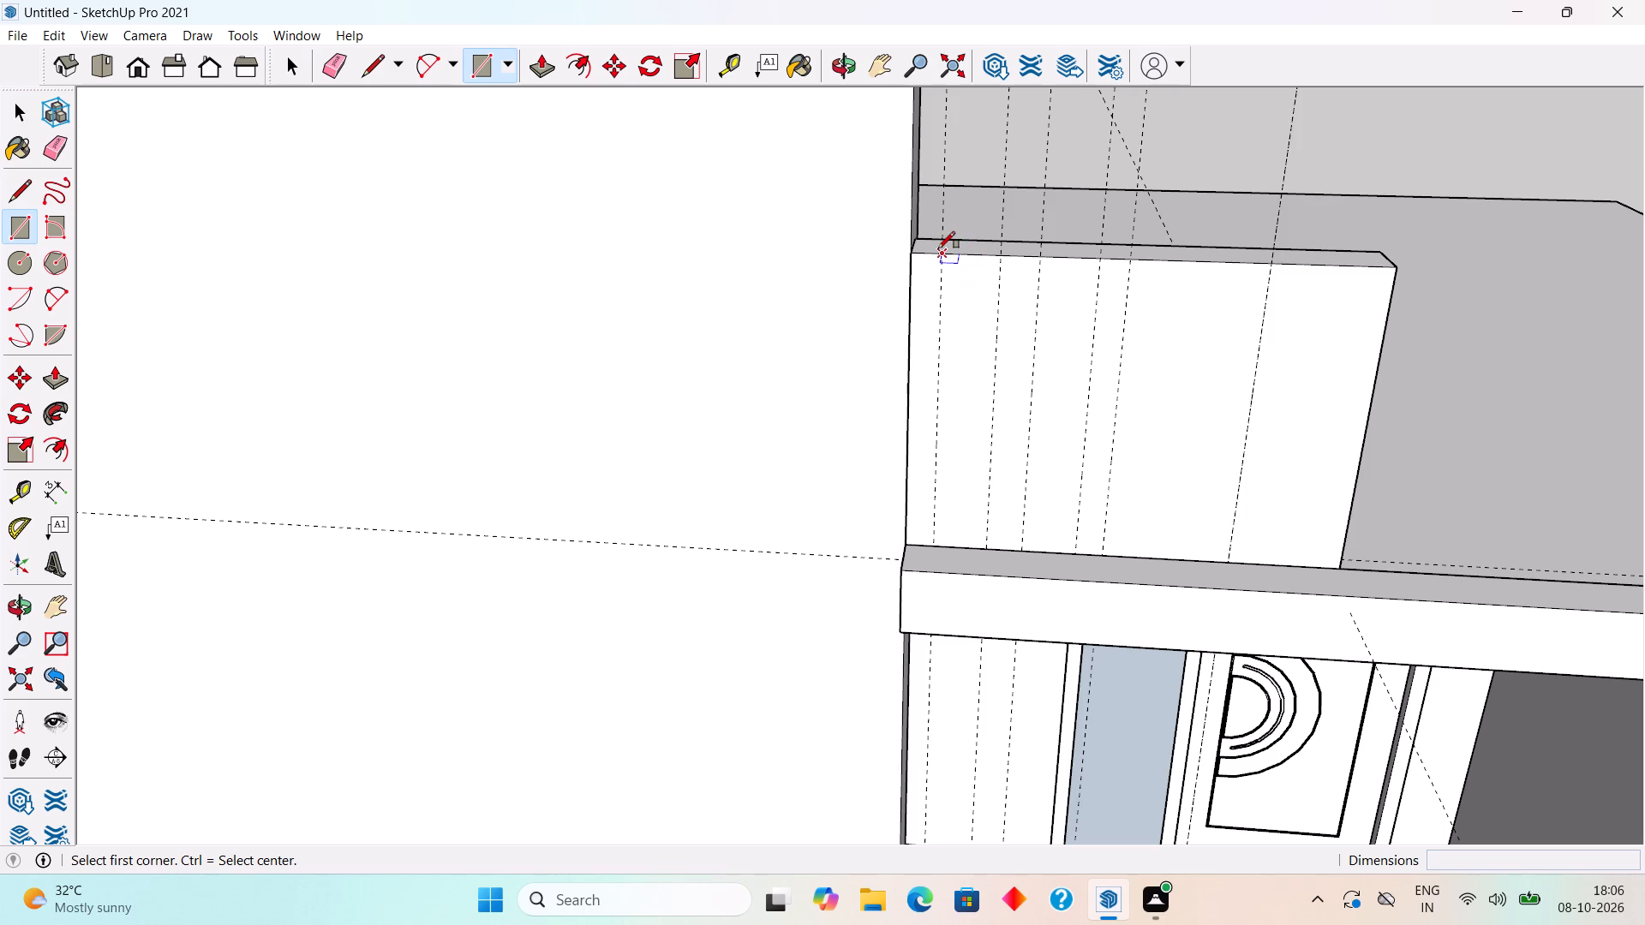
{"action": "left_click", "coordinate": [938, 248]}
{"action": "left_click", "coordinate": [986, 546]}
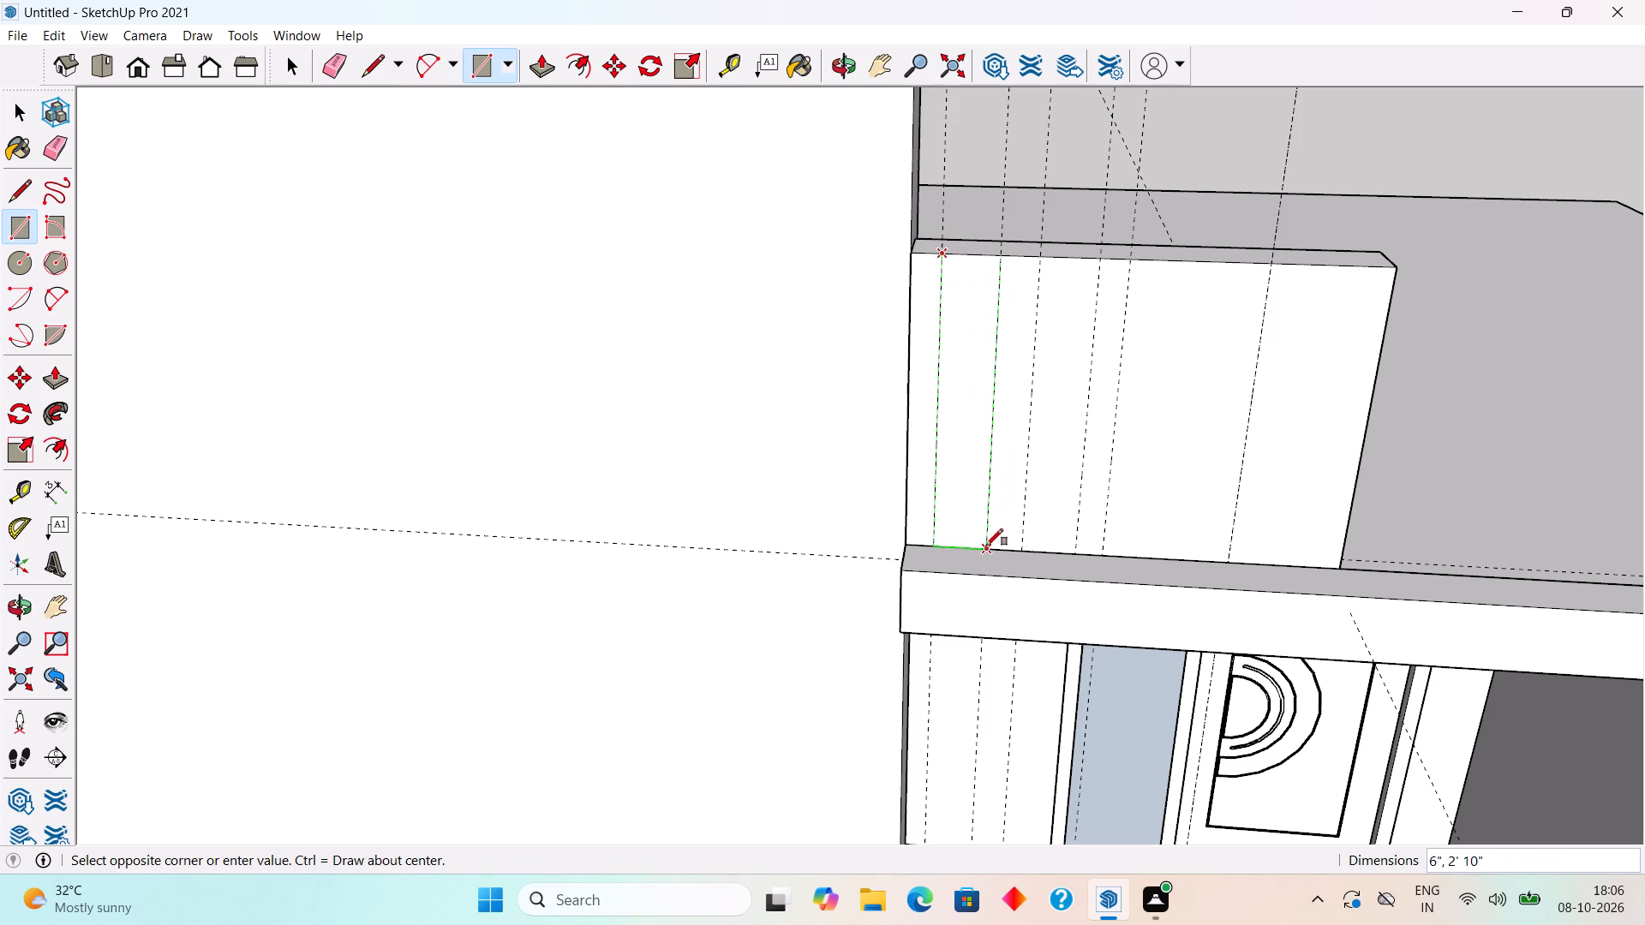
{"action": "left_click", "coordinate": [1044, 260]}
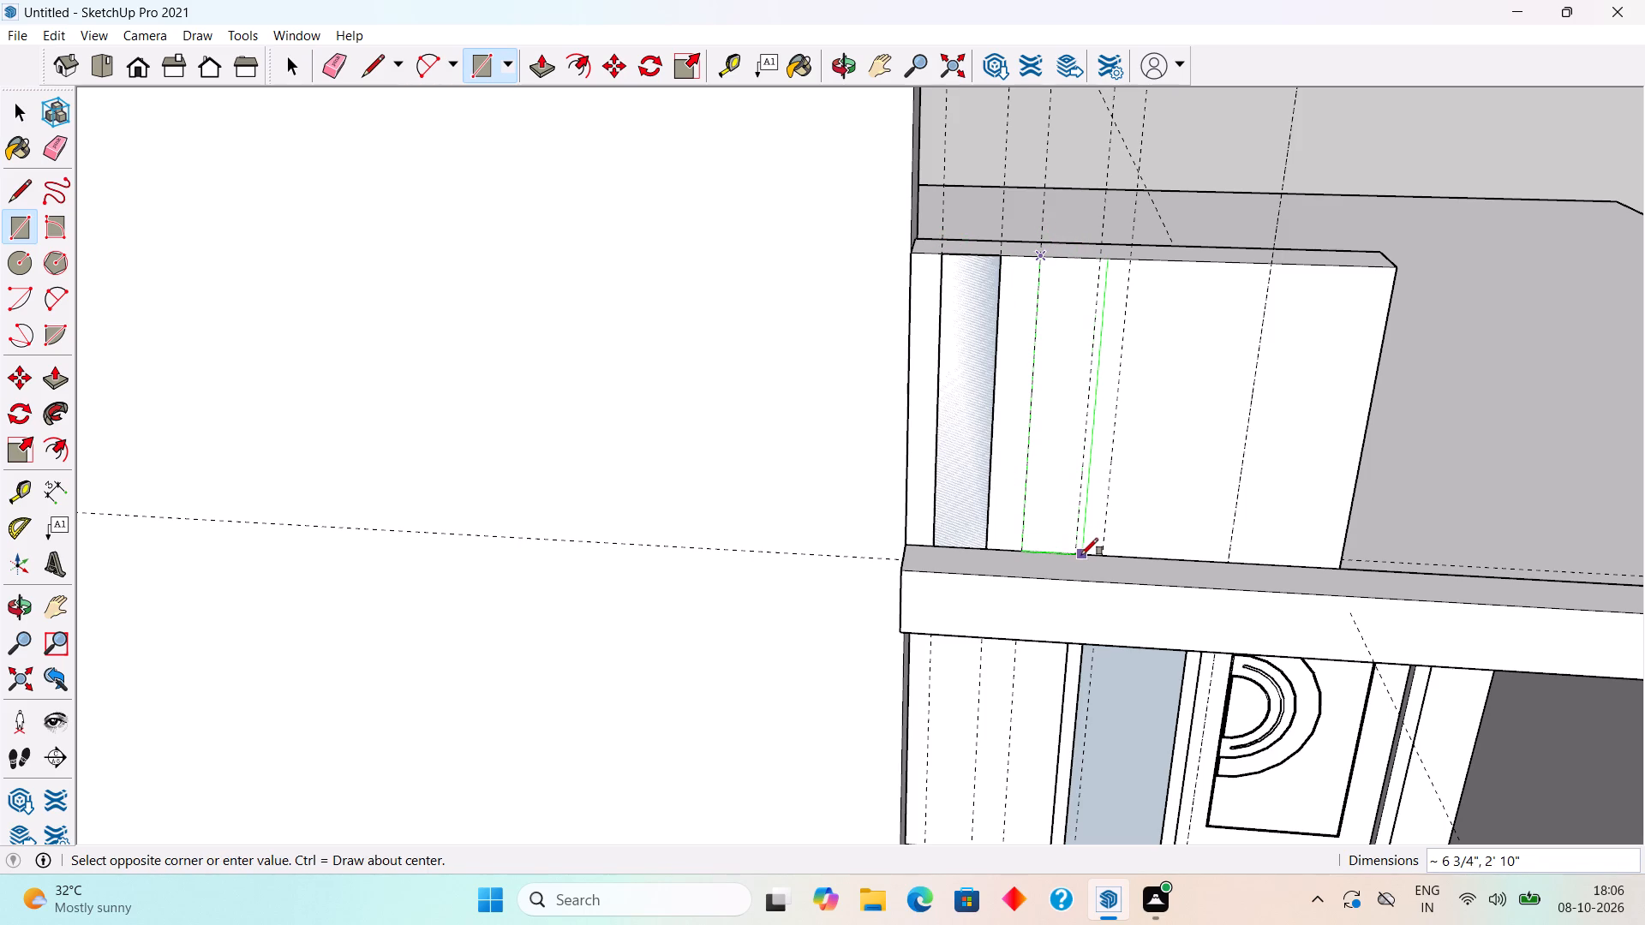
{"action": "left_click", "coordinate": [1080, 555]}
Push/Pull both narrow rectangles on the parapet's front face outward 3" as vertical strips.
{"action": "key", "text": "space"}
{"action": "key", "text": "p"}
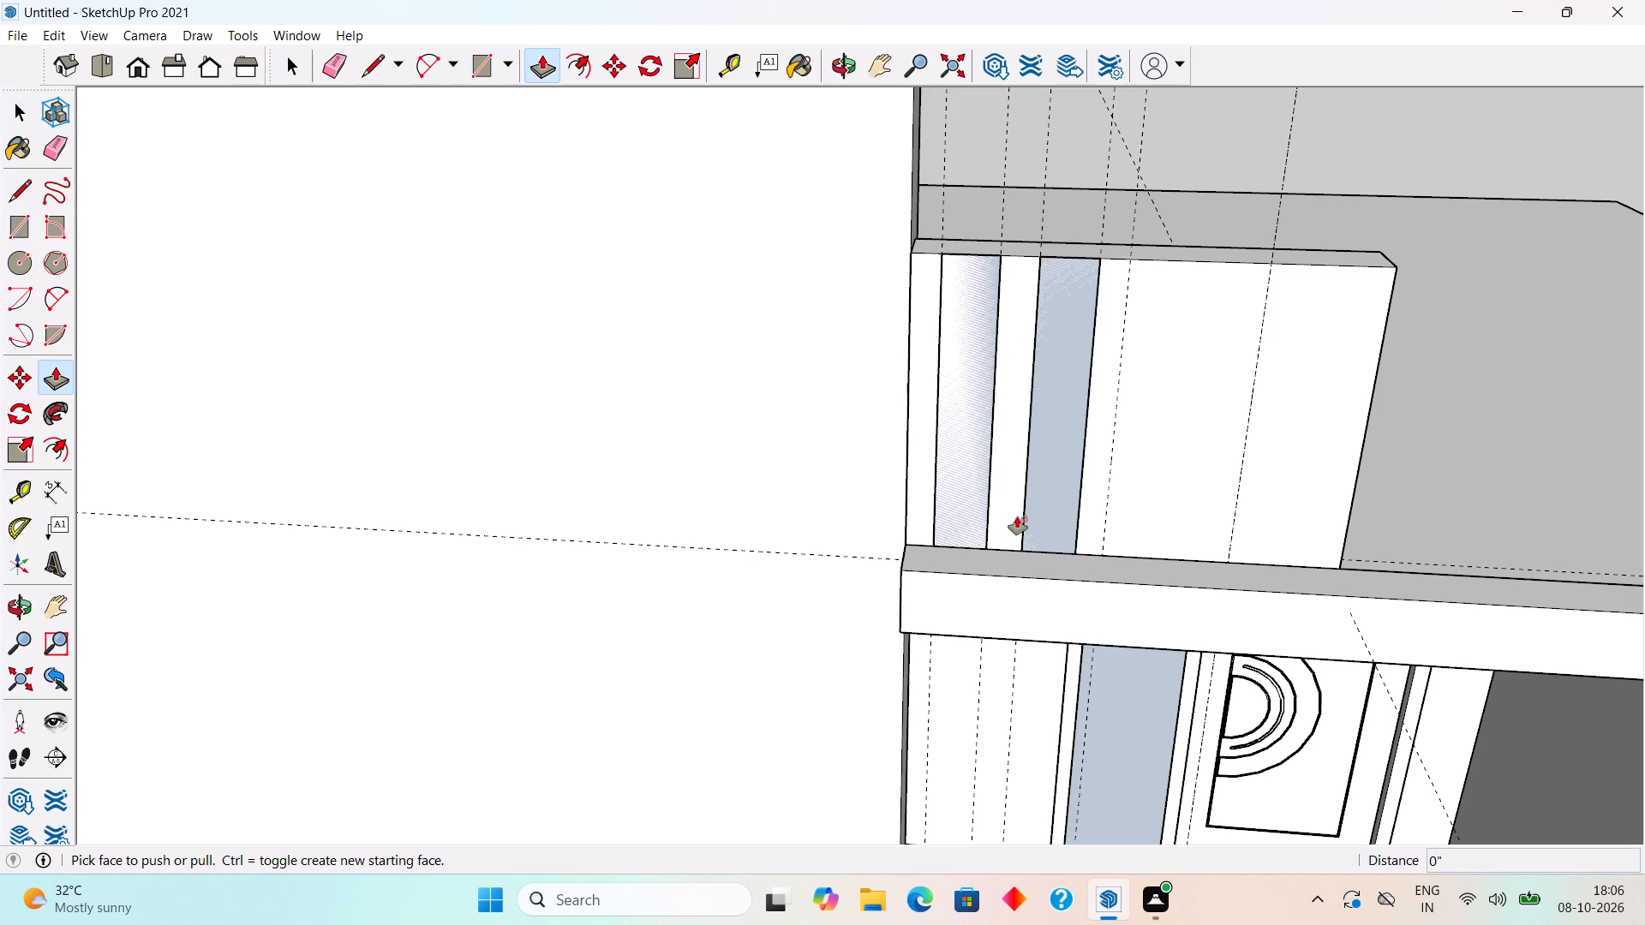
{"action": "left_click", "coordinate": [1033, 514]}
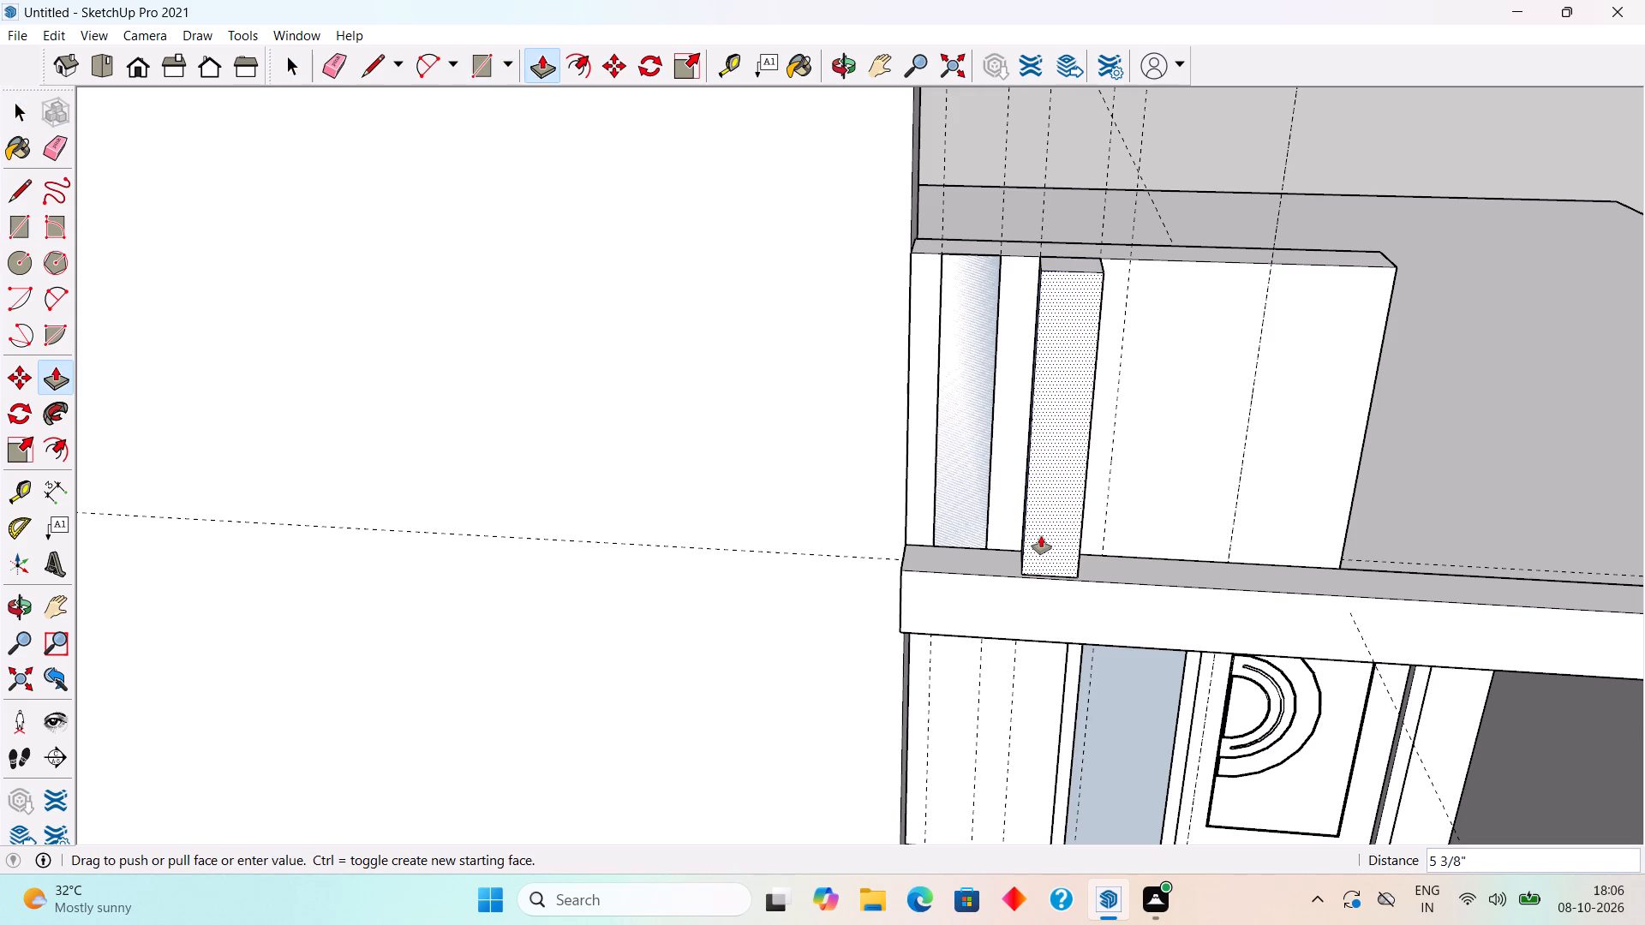
{"action": "key", "text": "3"}
{"action": "key", "text": "shift+quotedbl"}
{"action": "key", "text": "Return"}
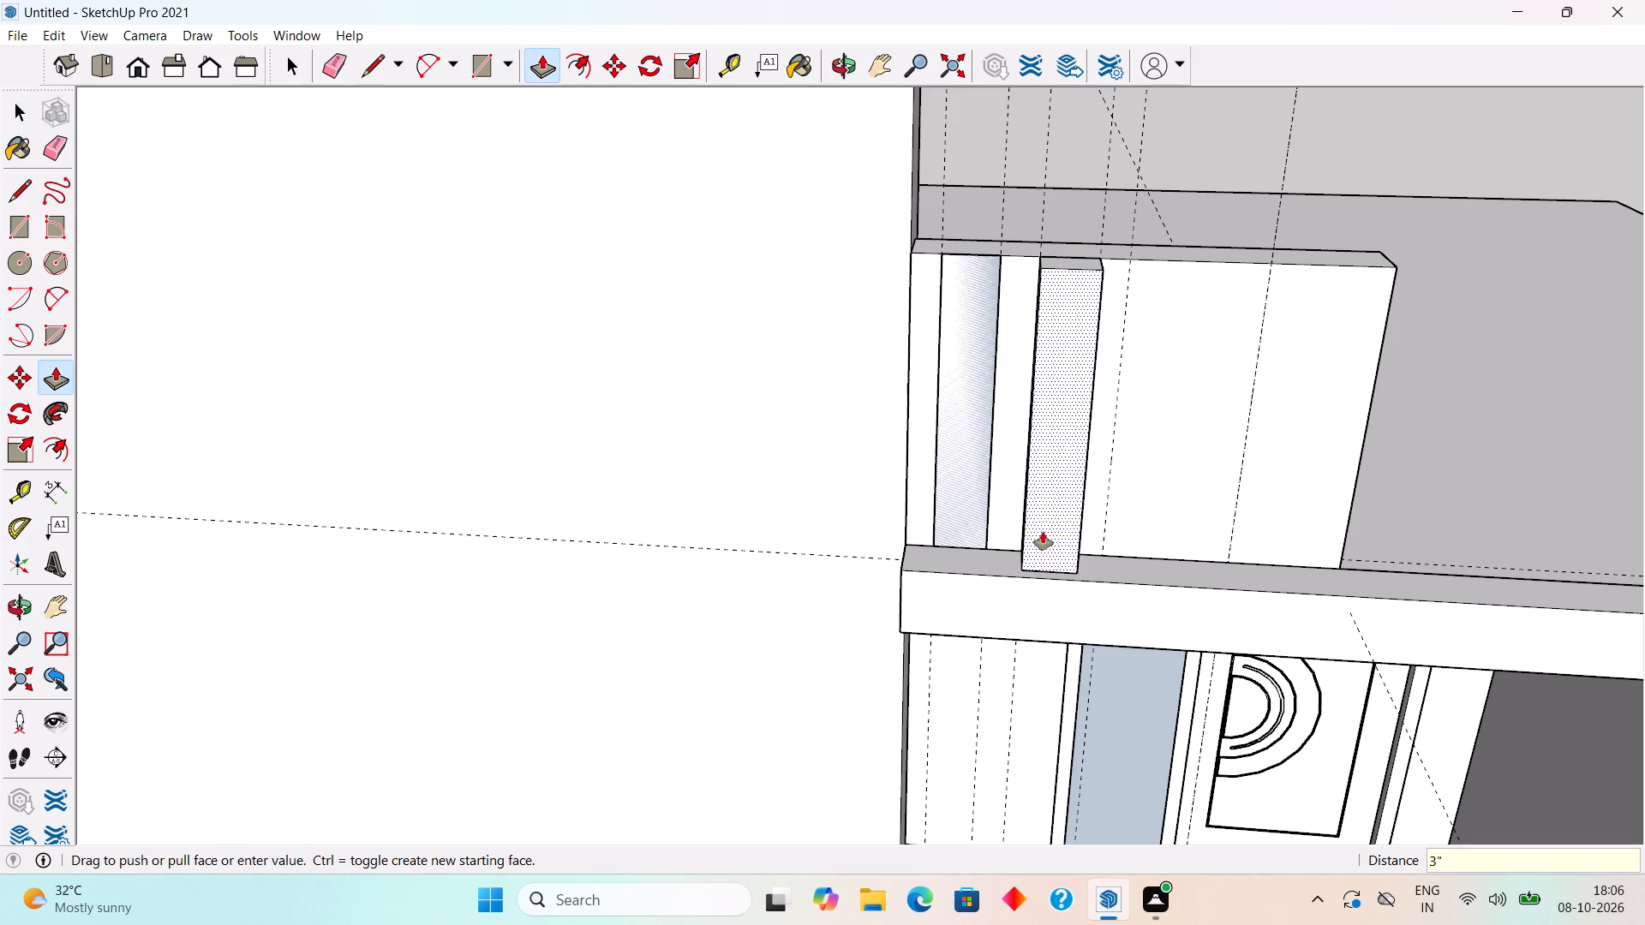
{"action": "double_click", "coordinate": [969, 494]}
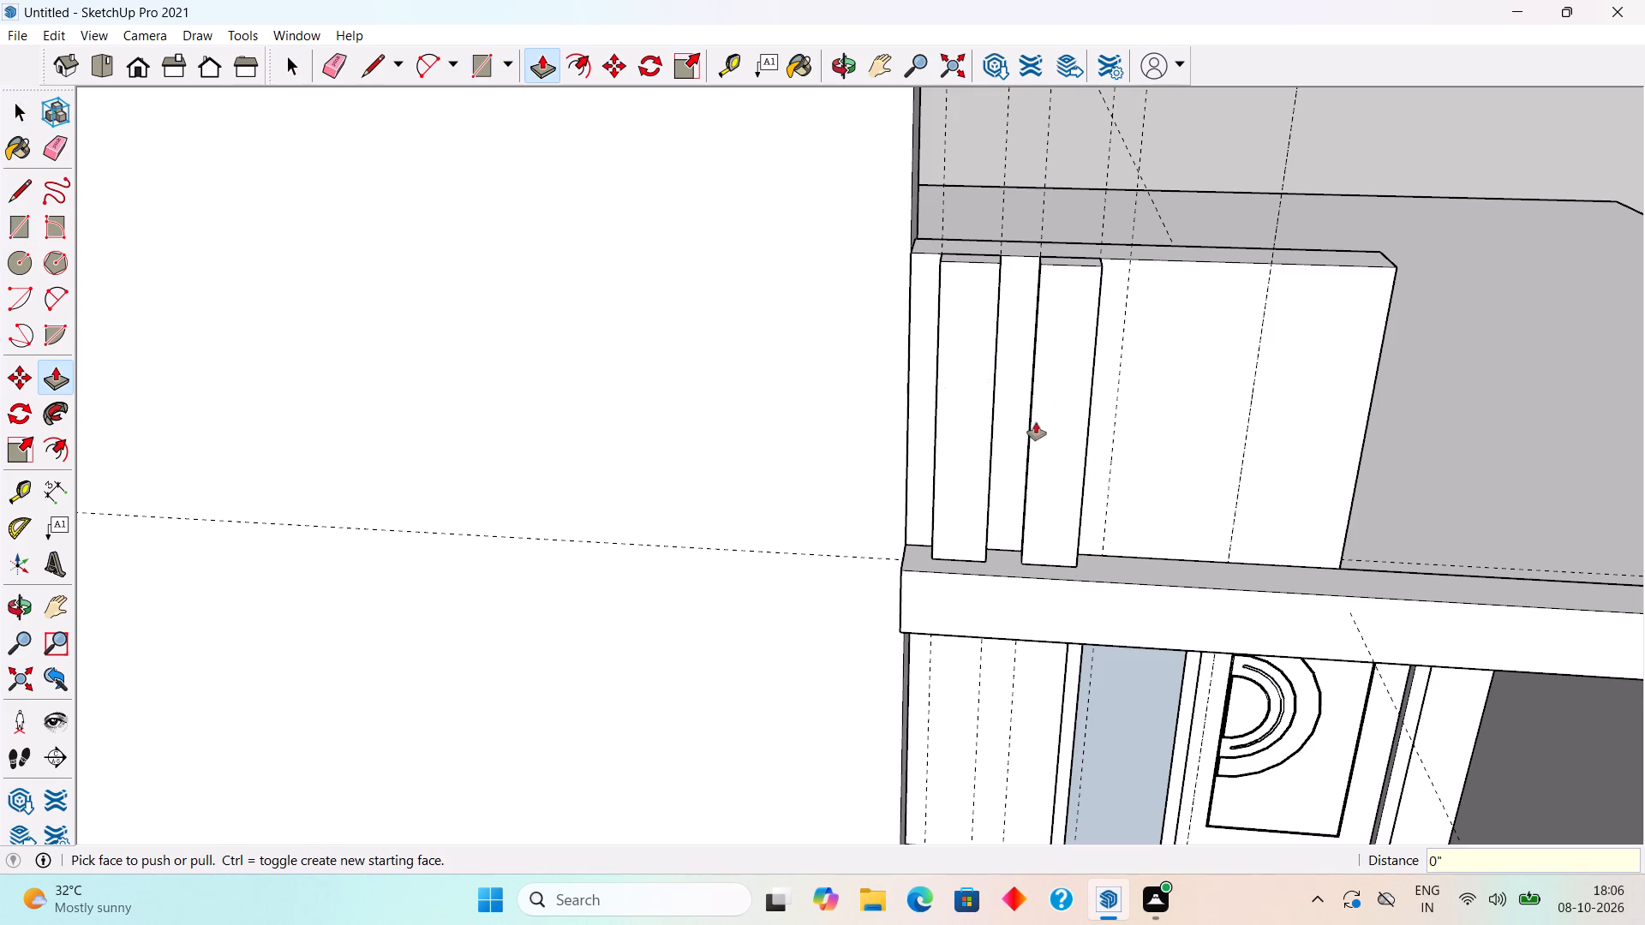
Push/Pull the top faces of both vertical strips on the parapet upward 3".
{"action": "middle_click_drag", "start_coordinate": [1066, 393], "coordinate": [639, 550]}
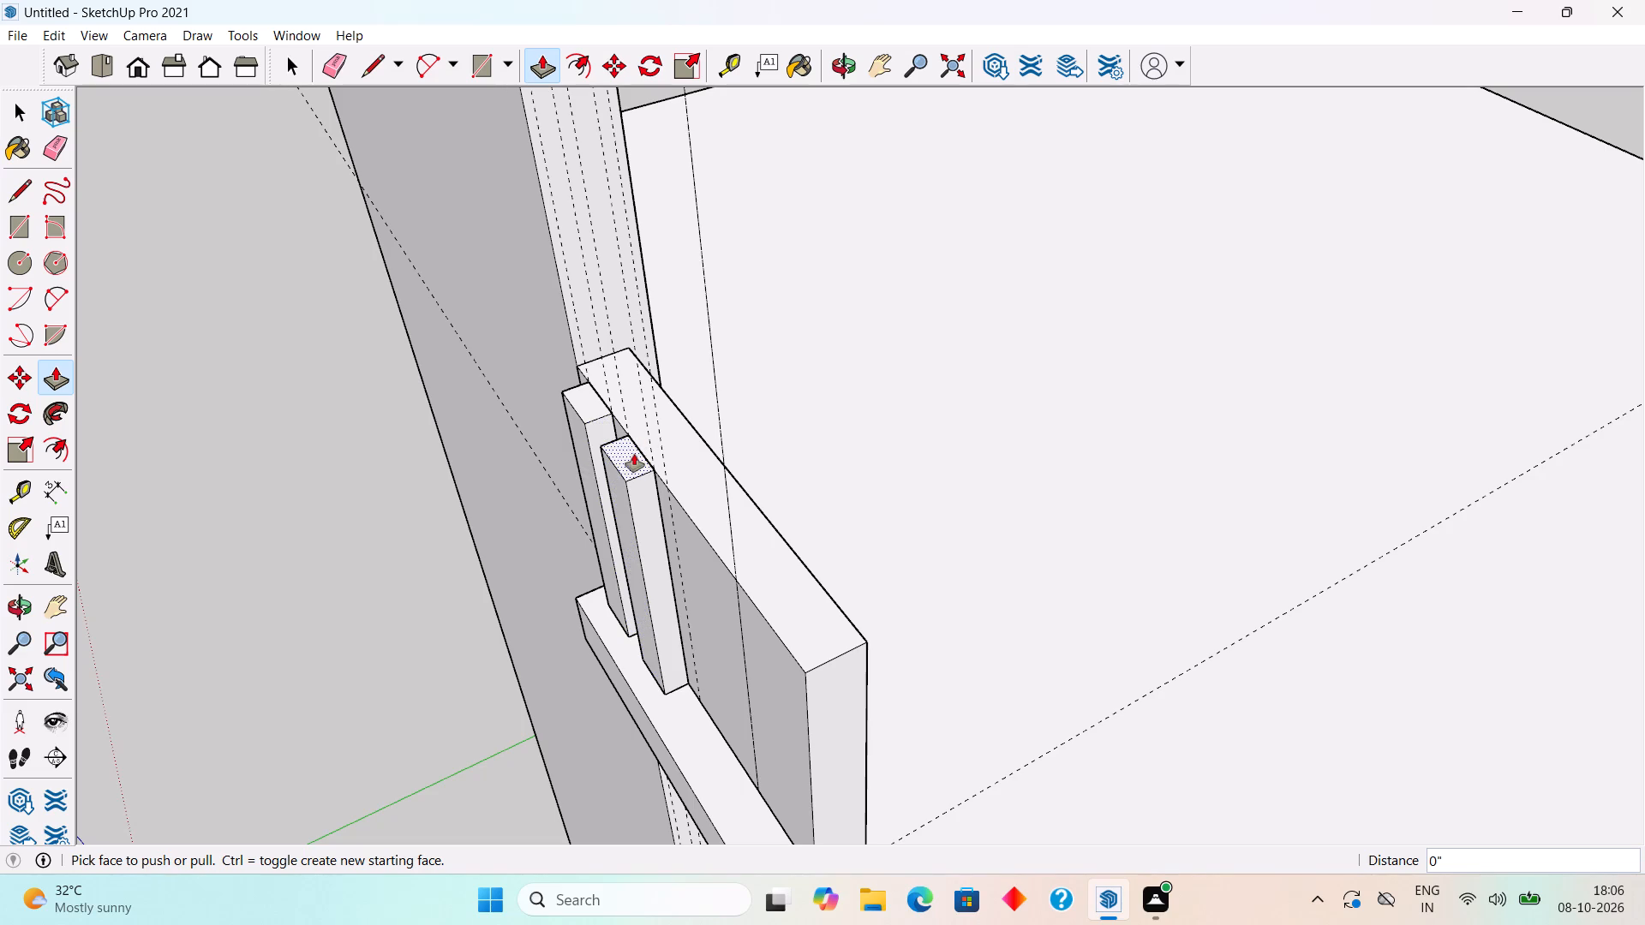
{"action": "left_click", "coordinate": [634, 454]}
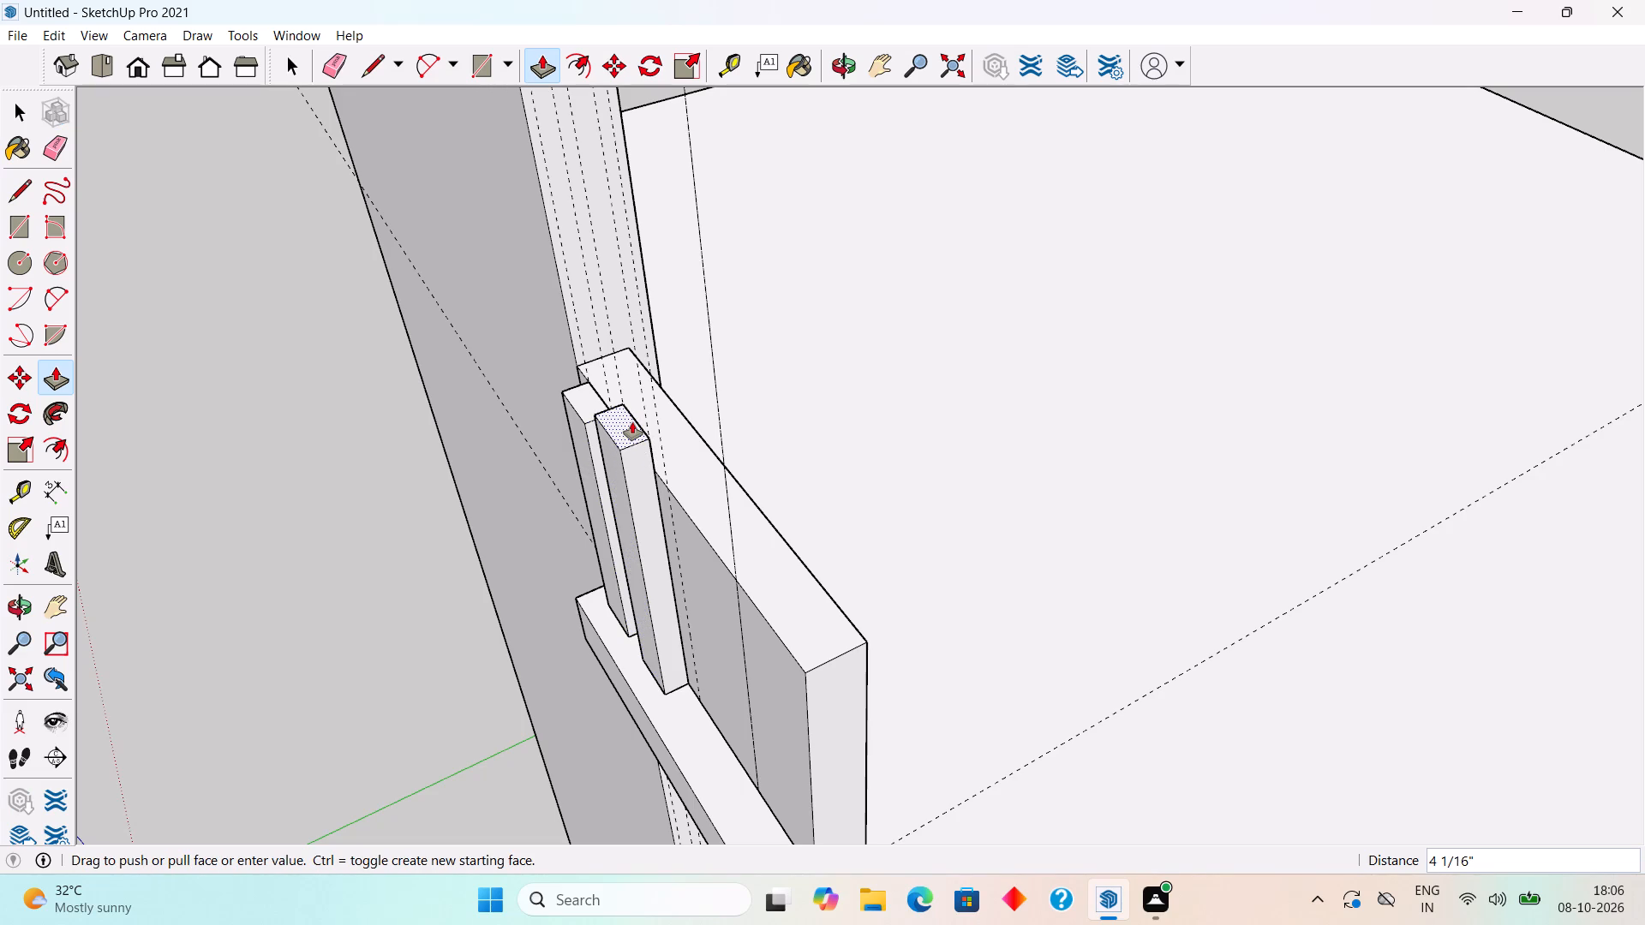
{"action": "type", "text": "3\""}
{"action": "key", "text": "Return"}
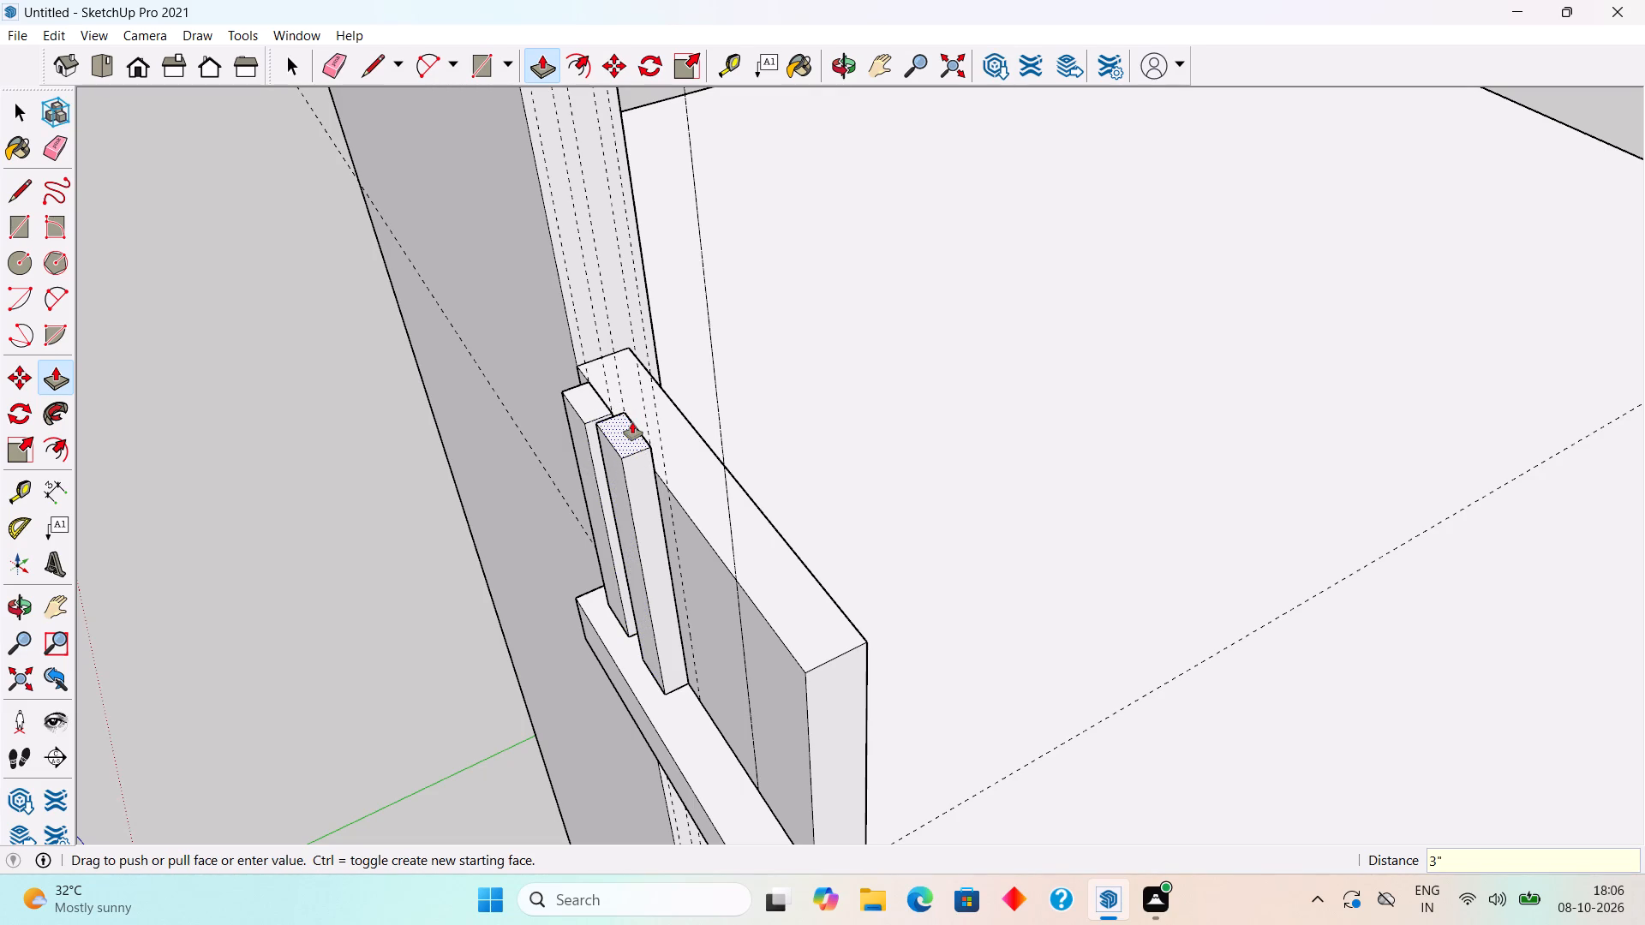
{"action": "double_click", "coordinate": [584, 401]}
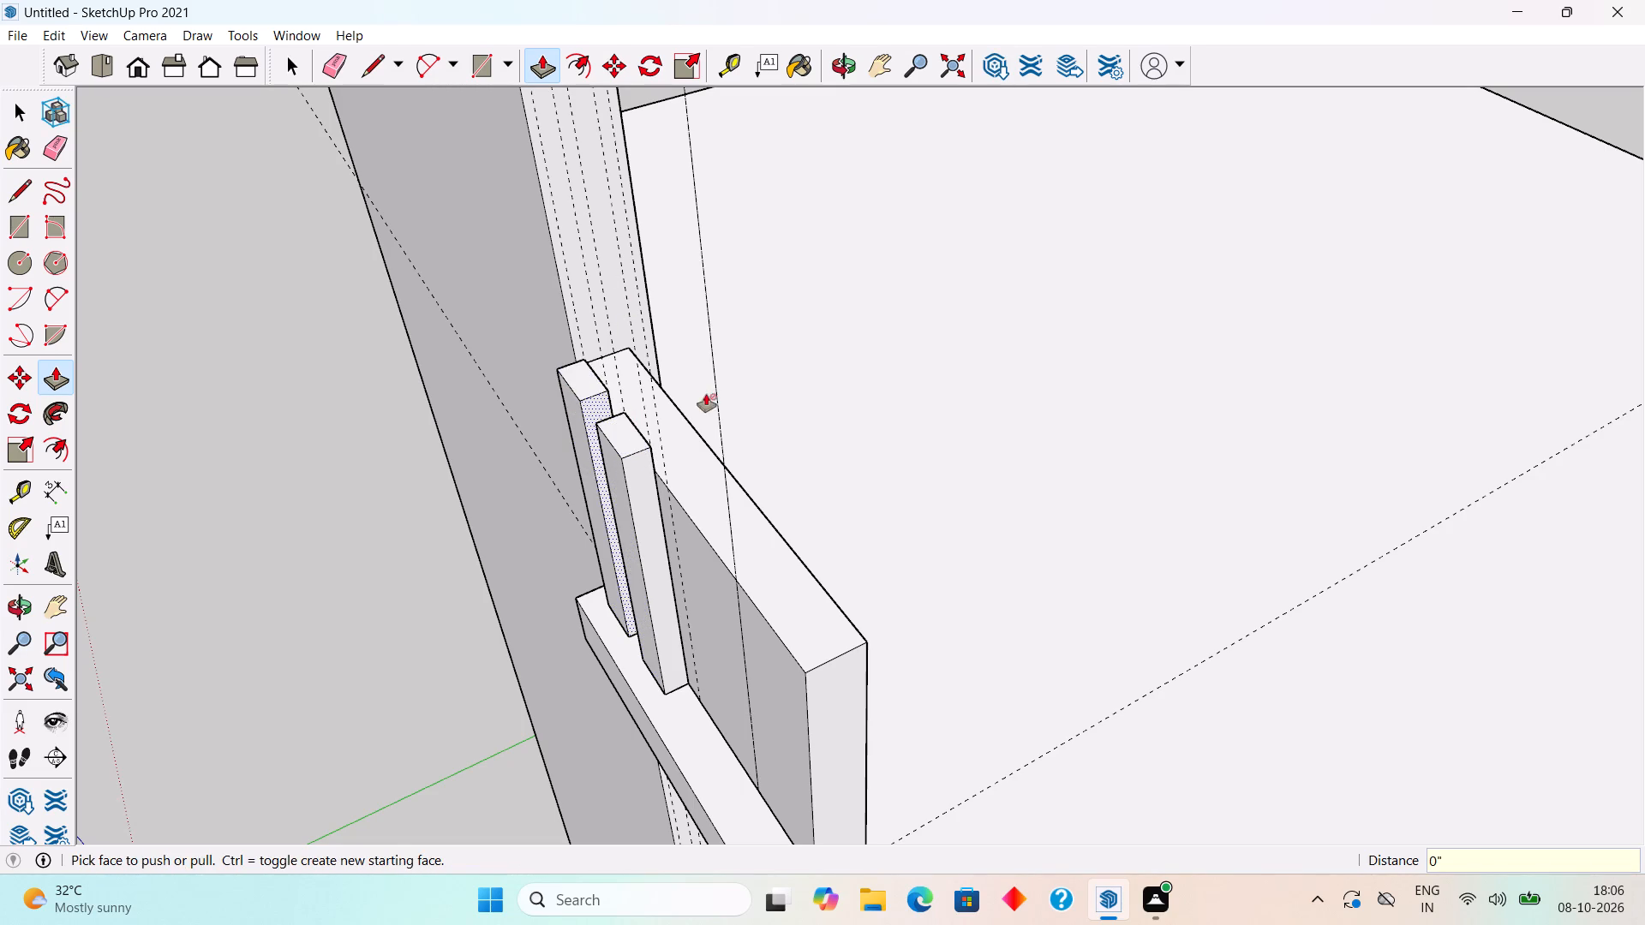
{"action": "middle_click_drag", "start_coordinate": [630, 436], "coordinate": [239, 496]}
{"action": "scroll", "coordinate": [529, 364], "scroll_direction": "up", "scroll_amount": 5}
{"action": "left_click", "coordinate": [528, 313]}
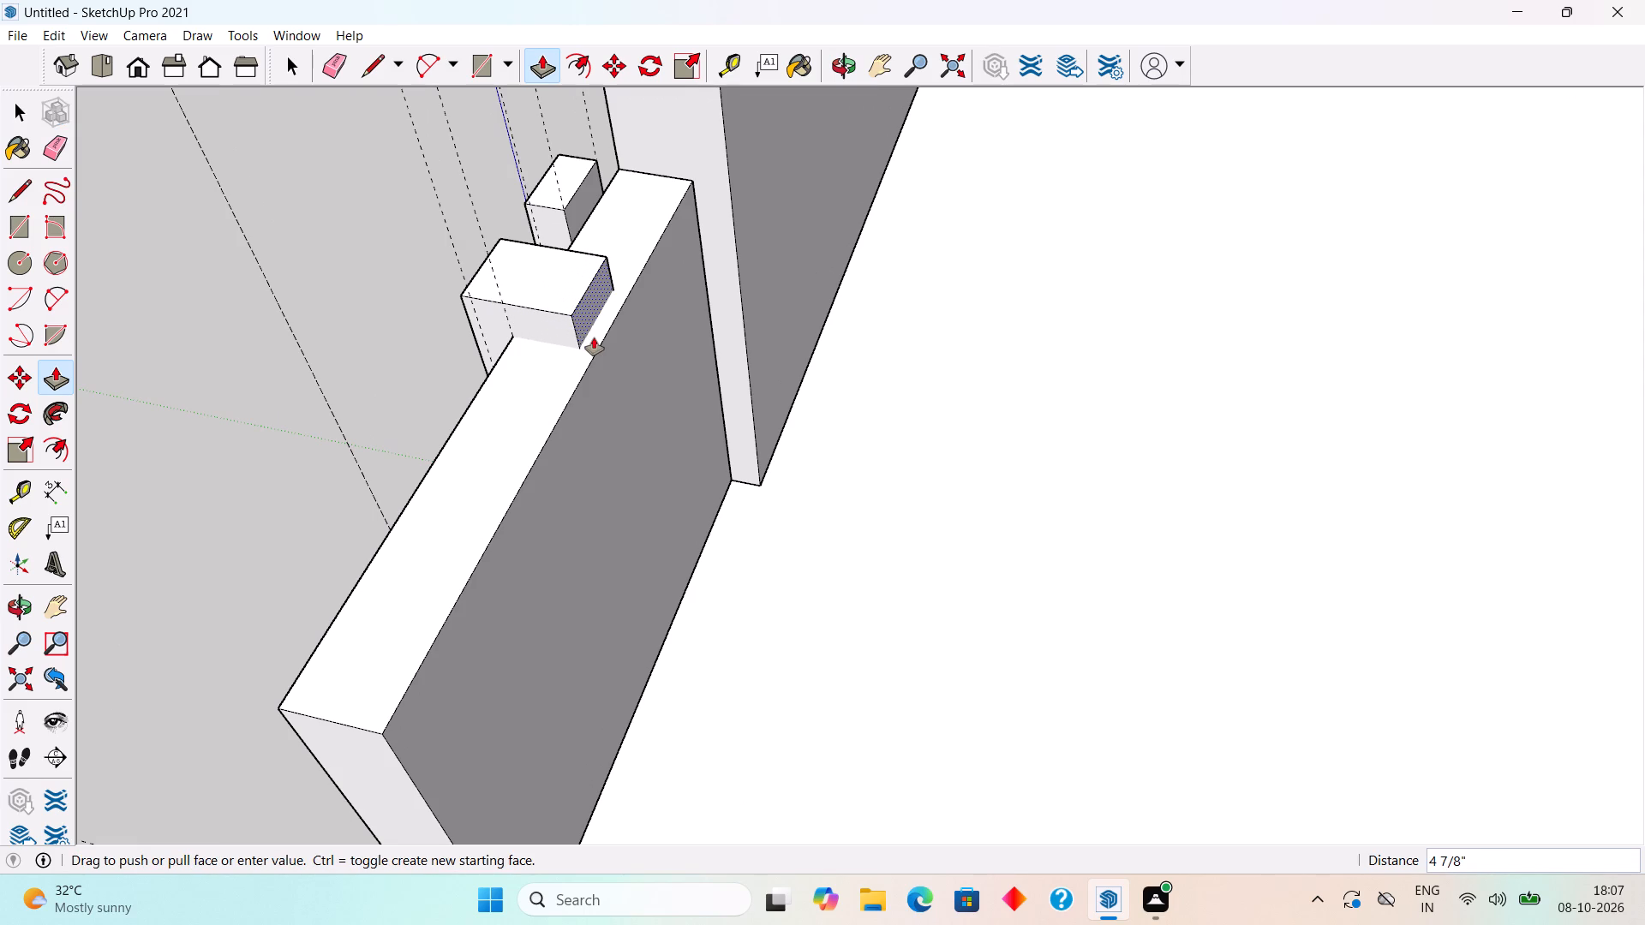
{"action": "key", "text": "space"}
Draw a 6" line across the back face of each strip where it meets the parapet's top edge.
{"action": "scroll", "coordinate": [586, 207], "scroll_direction": "up", "scroll_amount": 10}
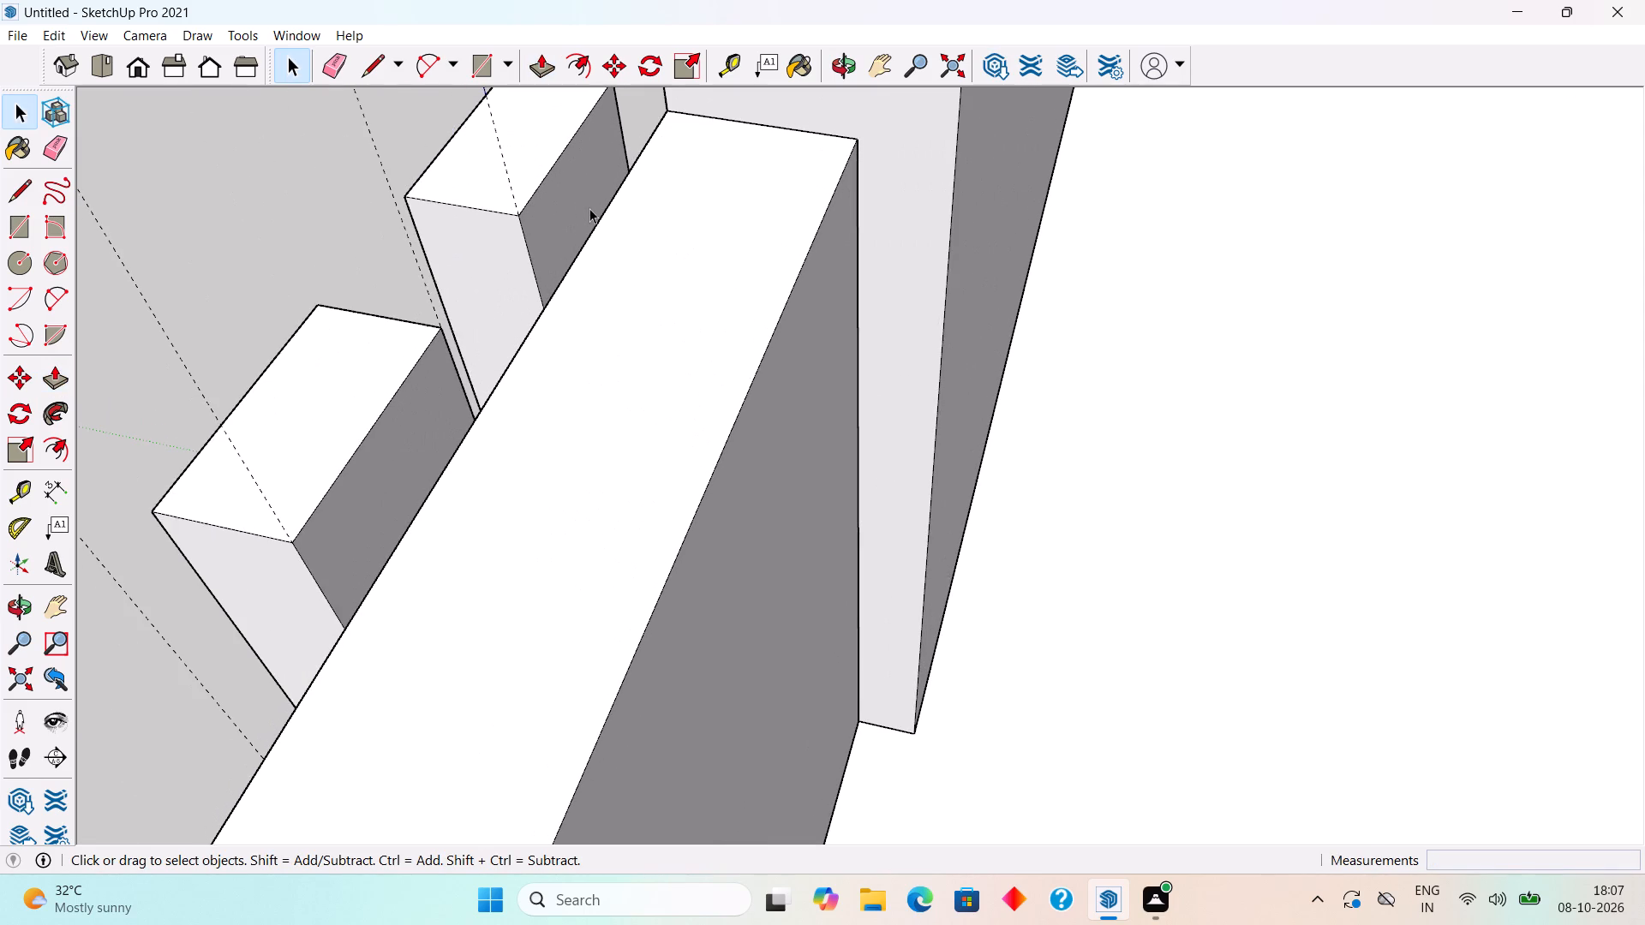
{"action": "left_click", "coordinate": [589, 213]}
{"action": "key", "text": "l"}
{"action": "left_click", "coordinate": [628, 173]}
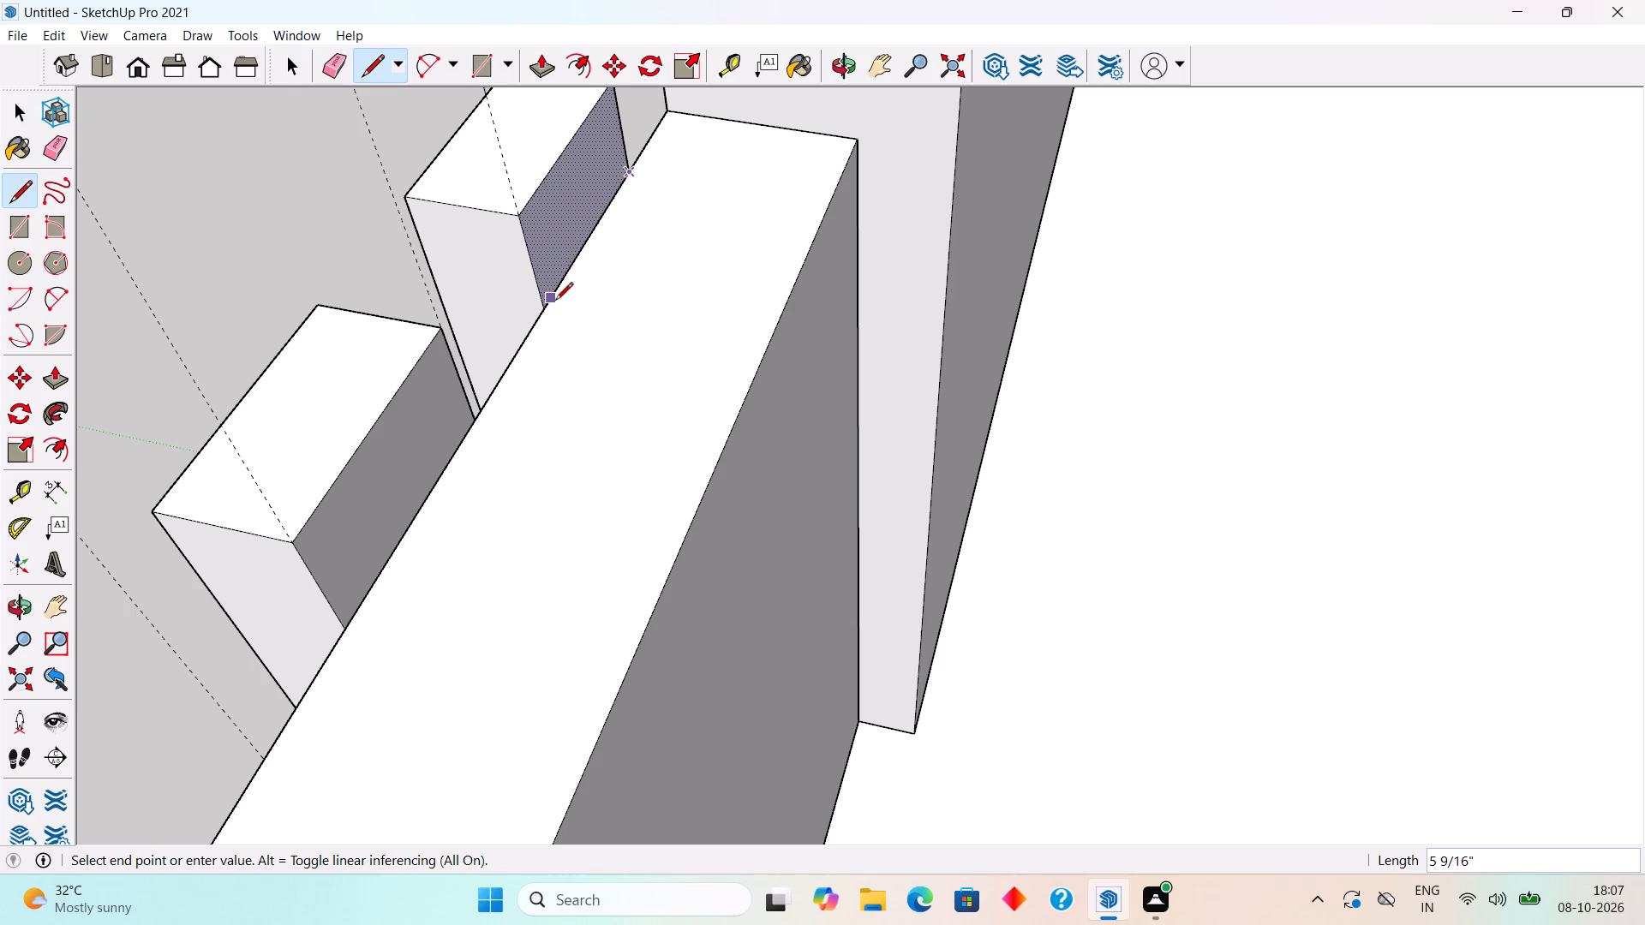
{"action": "left_click", "coordinate": [549, 303]}
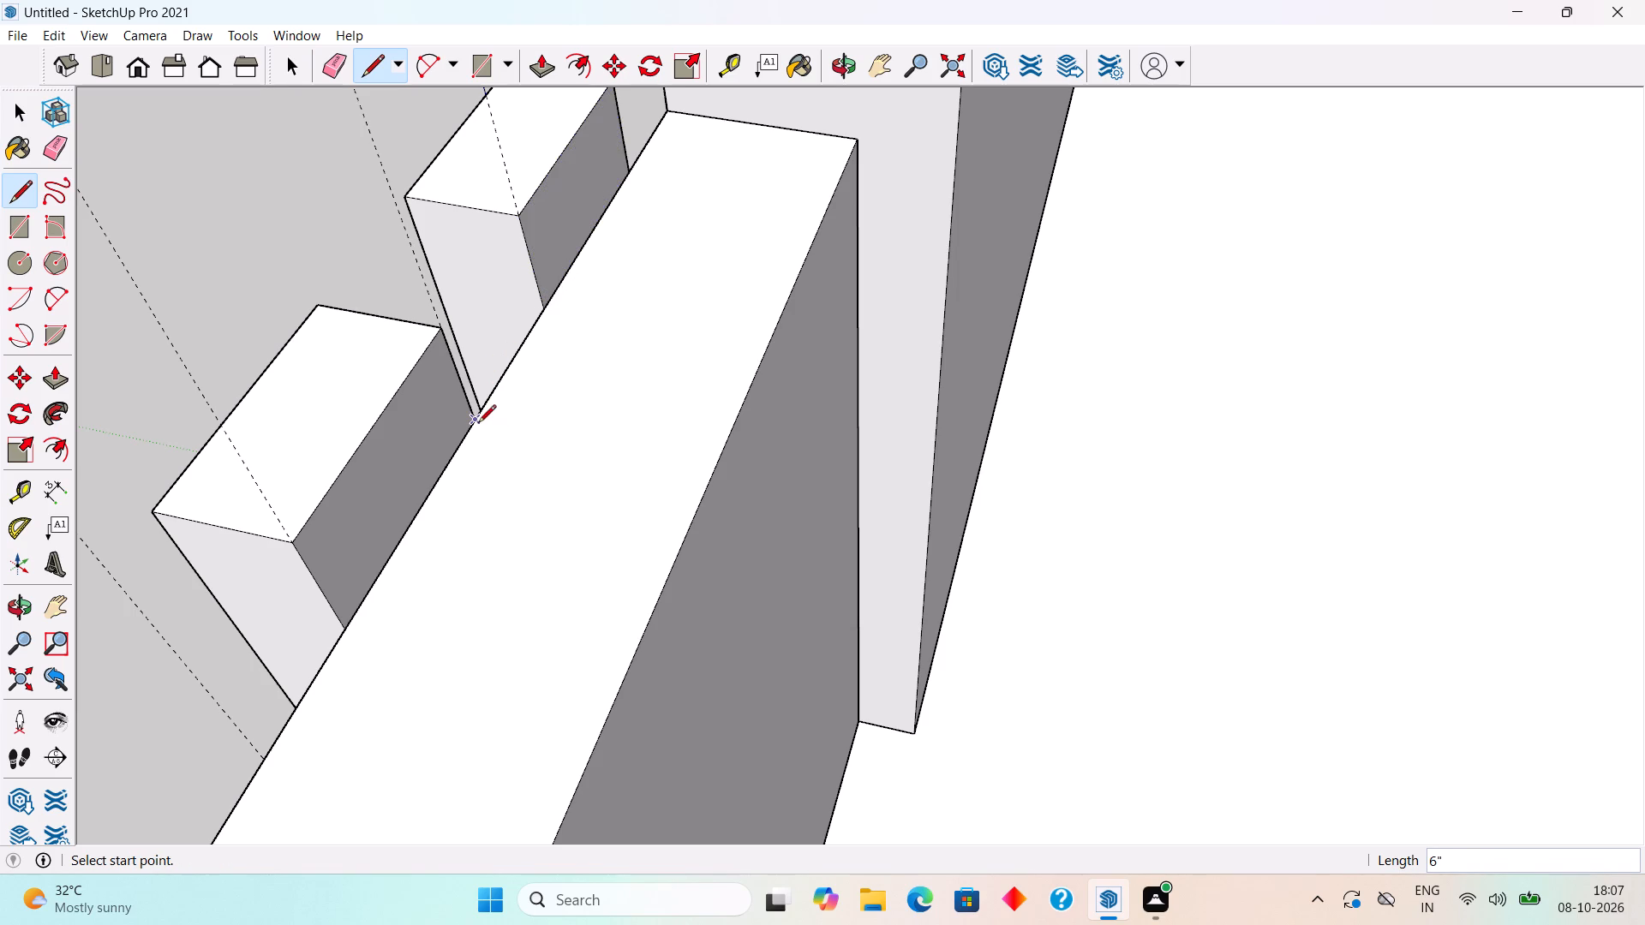
{"action": "left_click", "coordinate": [478, 424]}
{"action": "left_click", "coordinate": [348, 629]}
{"action": "key", "text": "space"}
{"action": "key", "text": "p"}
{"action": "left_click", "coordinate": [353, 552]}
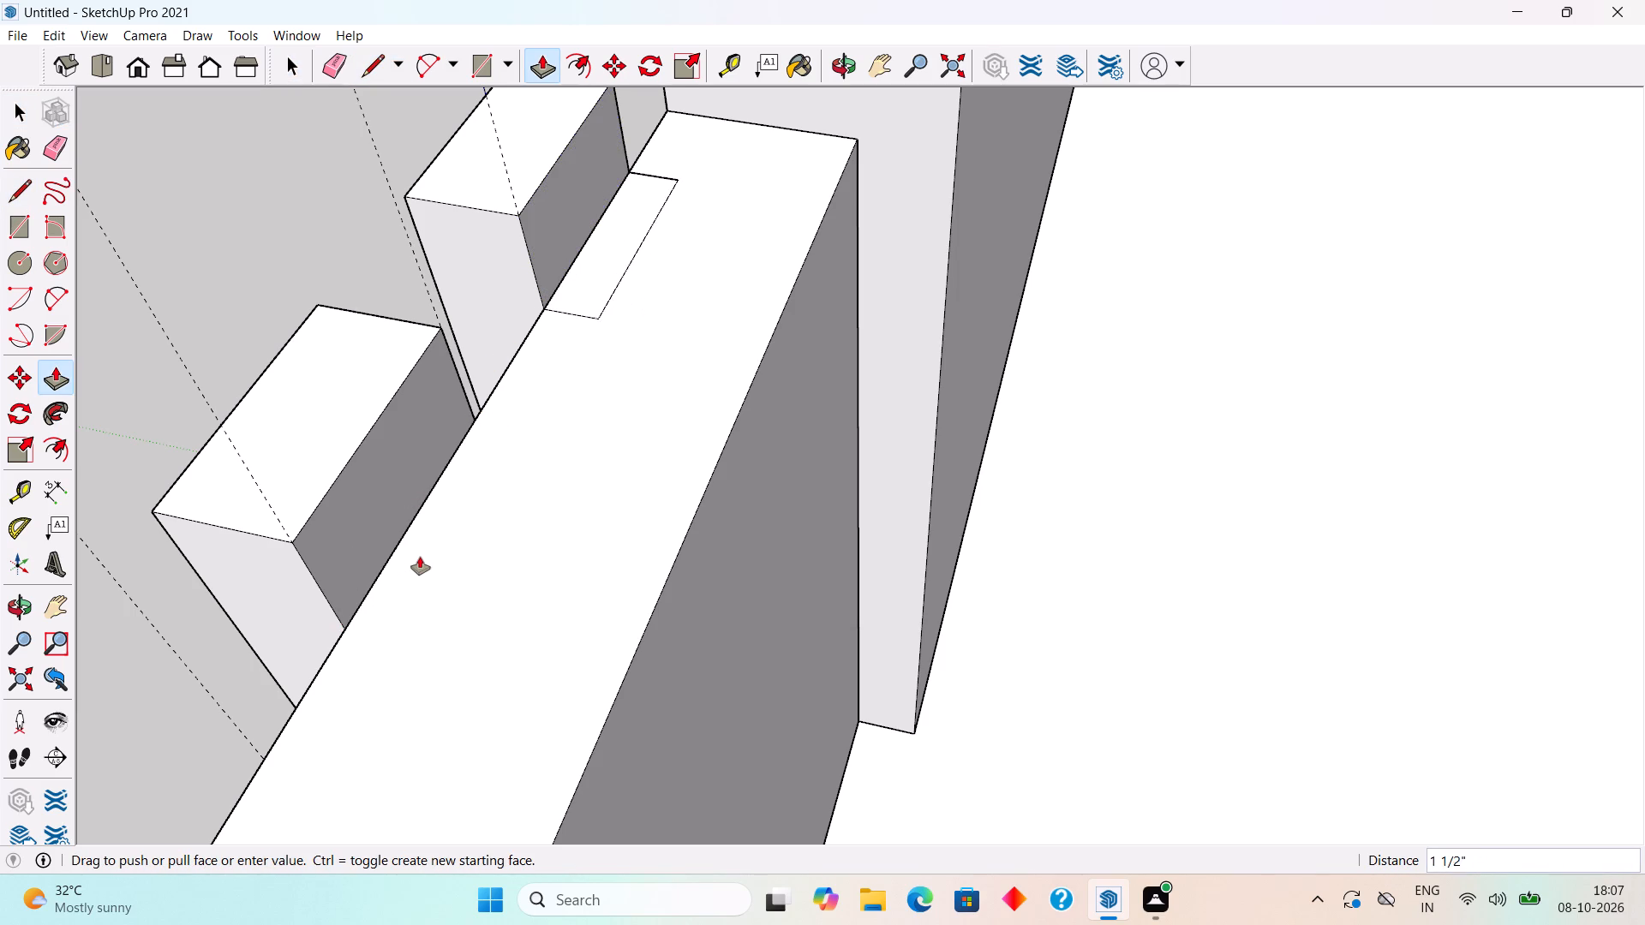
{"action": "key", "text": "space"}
Push/Pull the raised back face of both strips 6" across the parapet's top to its rear edge.
{"action": "left_click", "coordinate": [368, 530]}
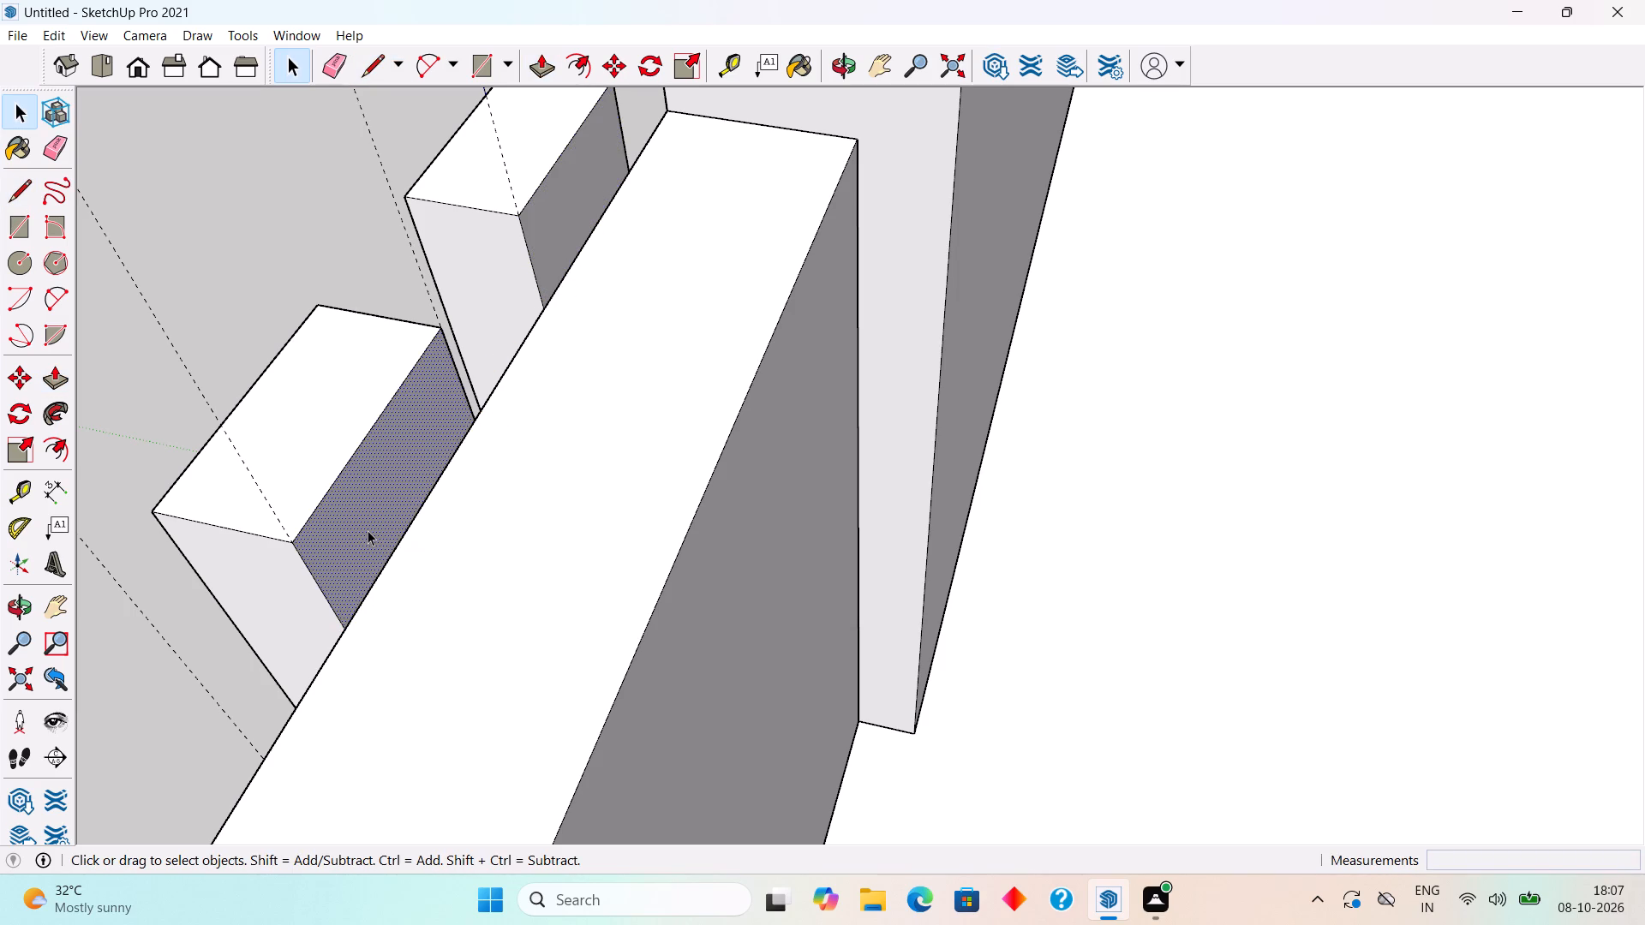
{"action": "key", "text": "p"}
{"action": "left_click", "coordinate": [368, 530]}
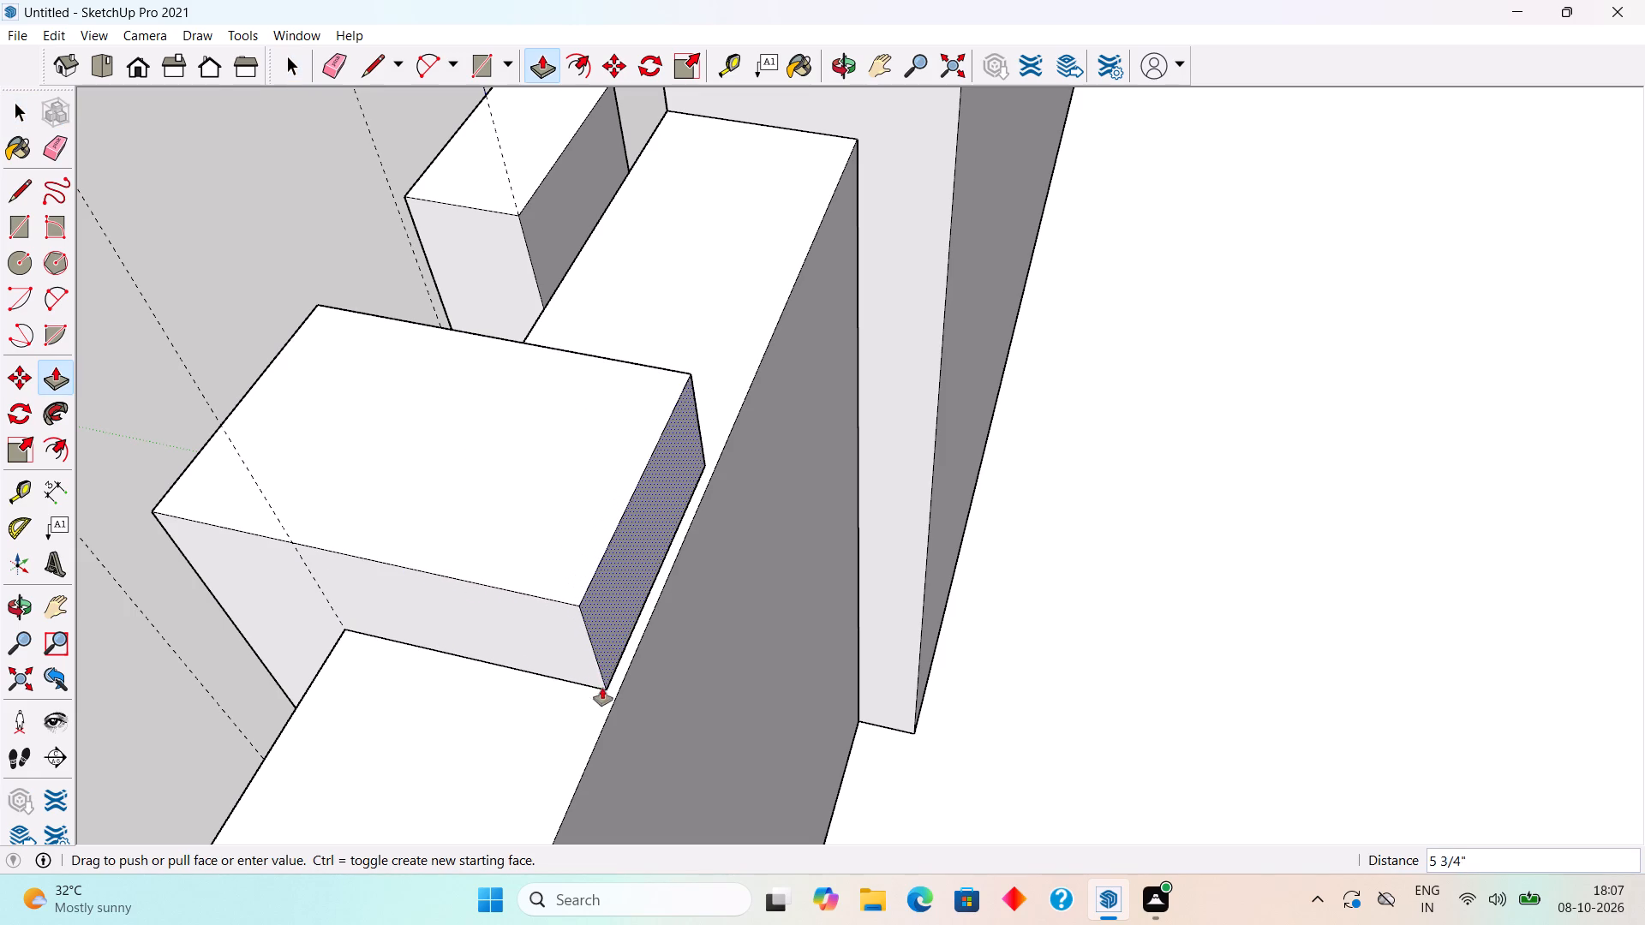
{"action": "left_click", "coordinate": [611, 701]}
{"action": "left_click", "coordinate": [564, 195]}
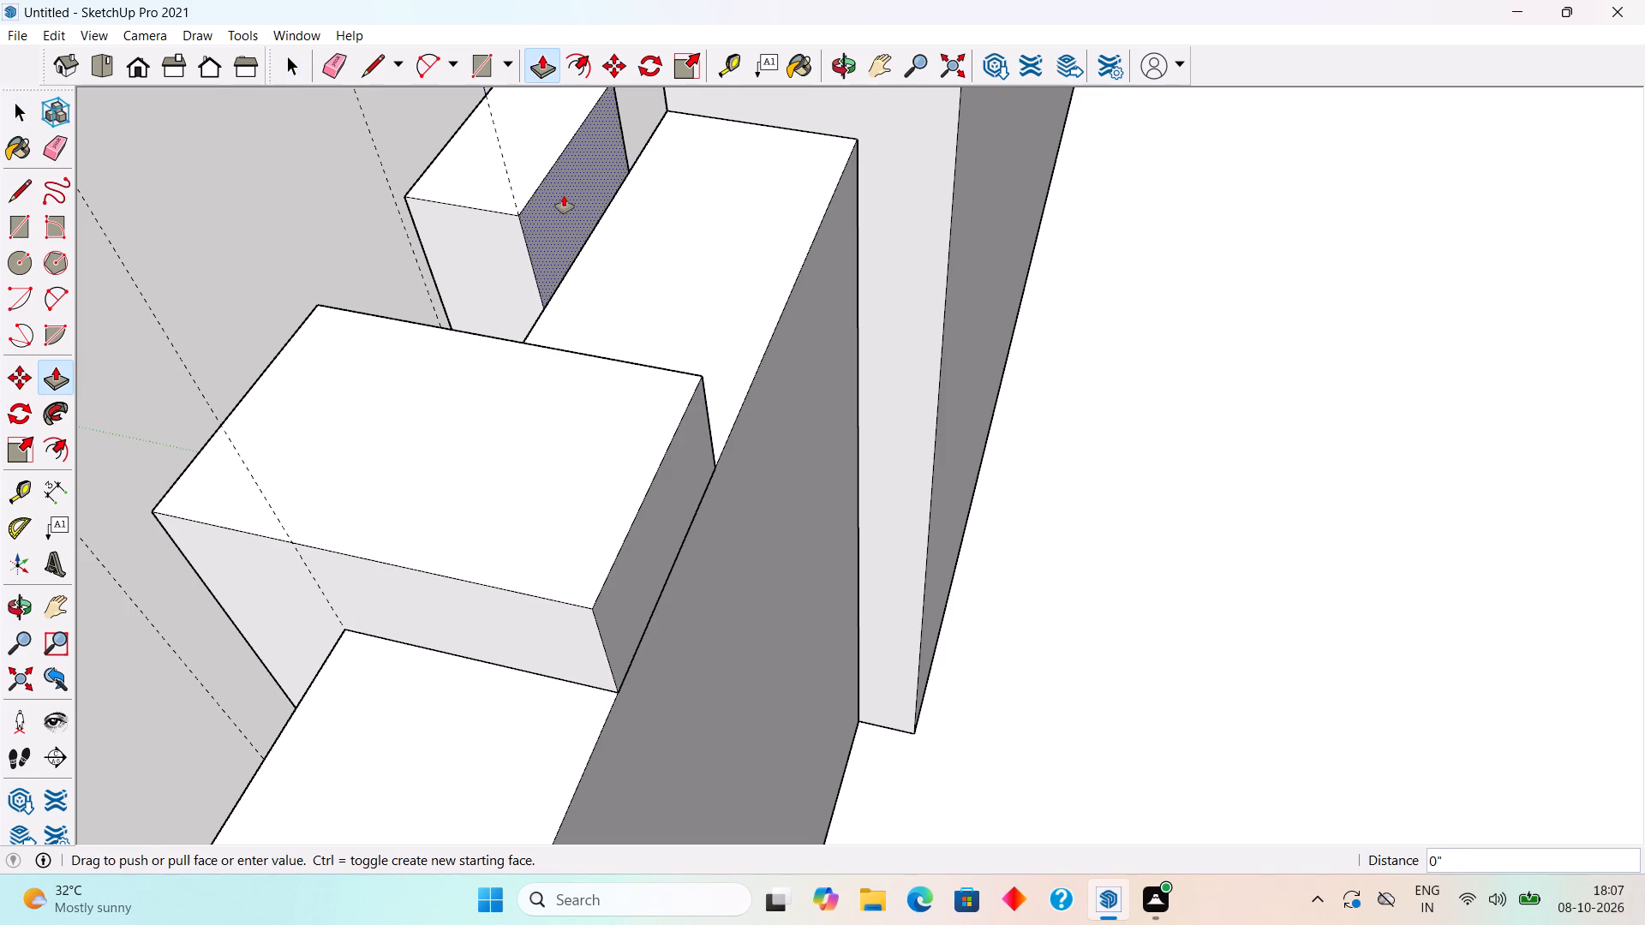
{"action": "left_click", "coordinate": [750, 383]}
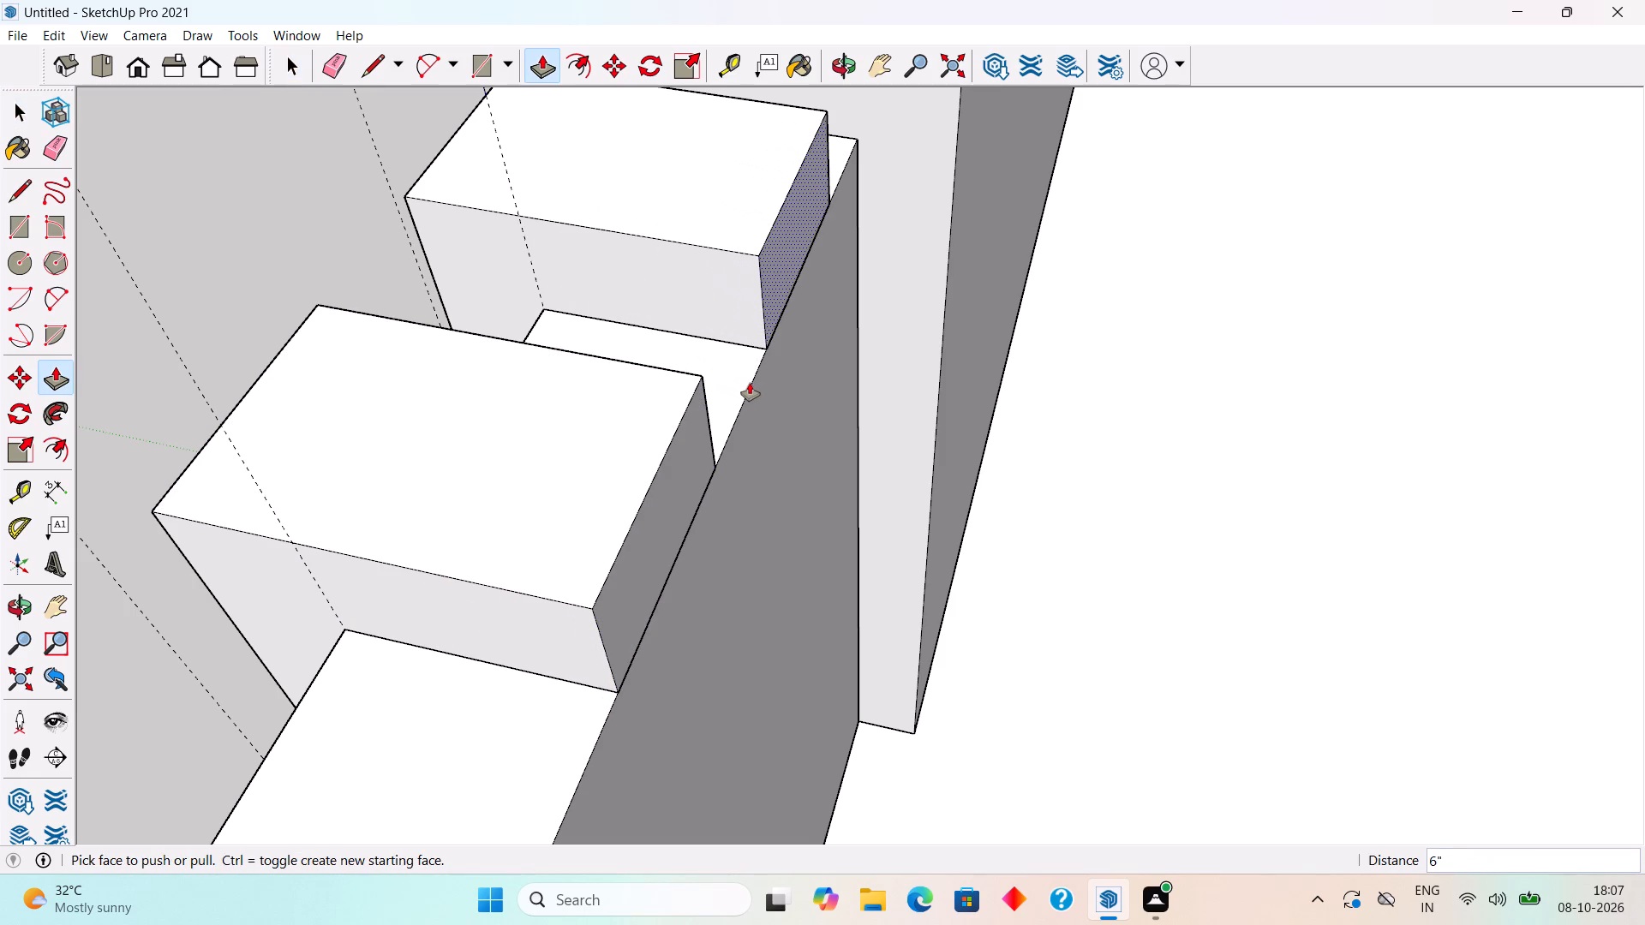
Make each of the two vertical strips, with its extension over the parapet, a separate group.
{"action": "key", "text": "space"}
{"action": "triple_click", "coordinate": [661, 442]}
{"action": "right_click", "coordinate": [661, 442]}
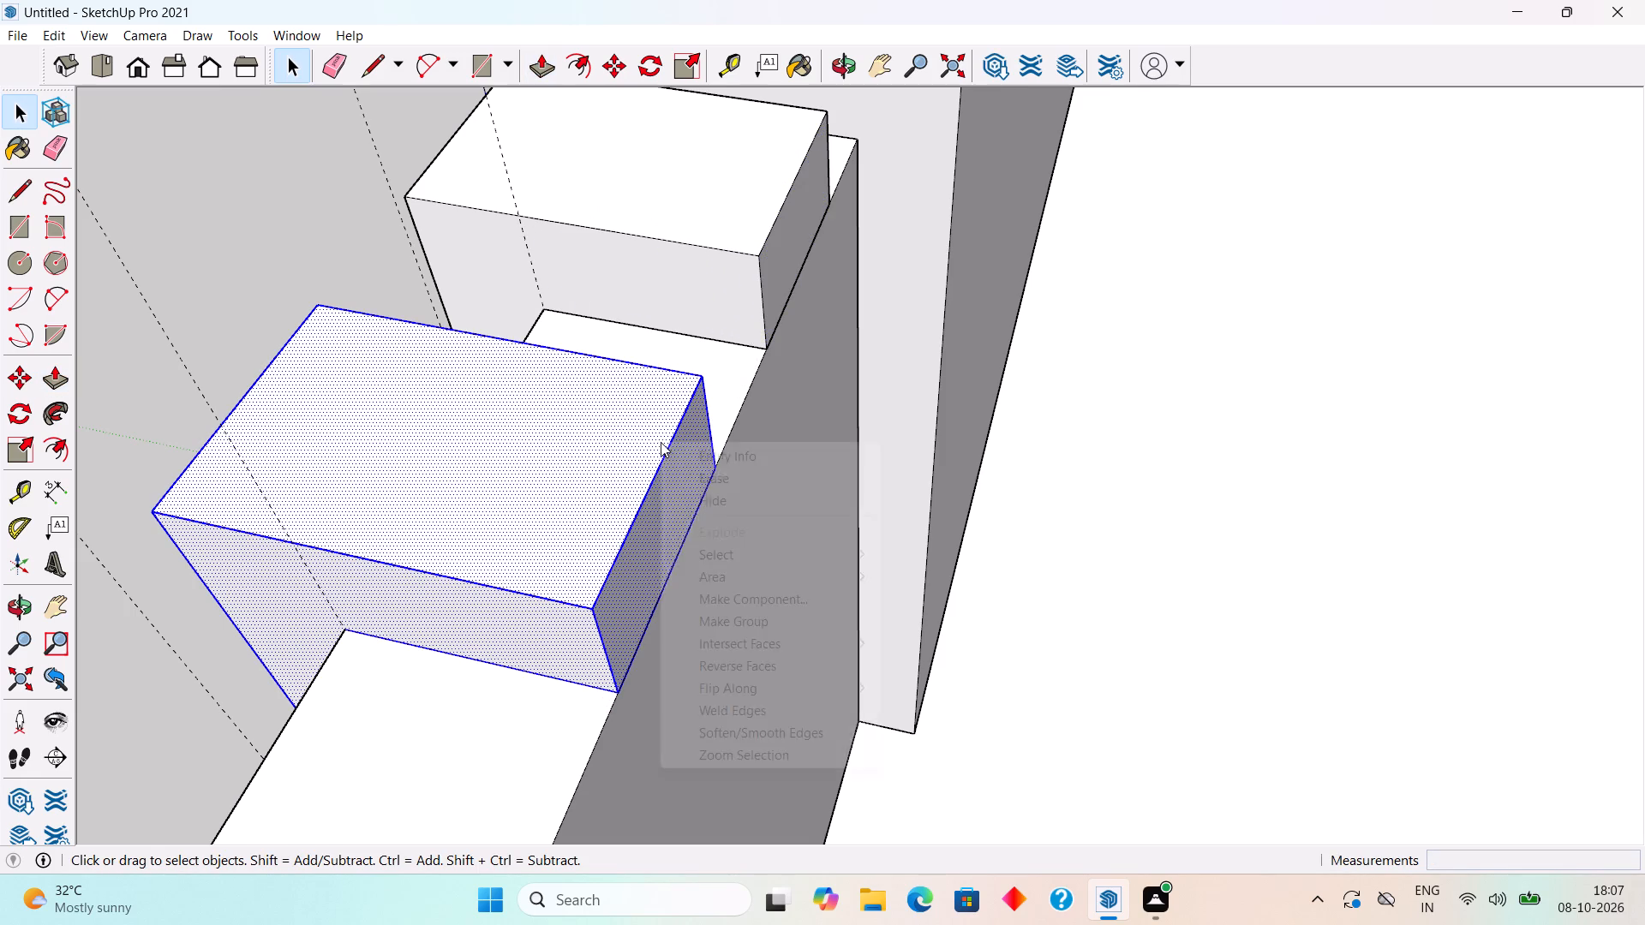
{"action": "left_click", "coordinate": [763, 618]}
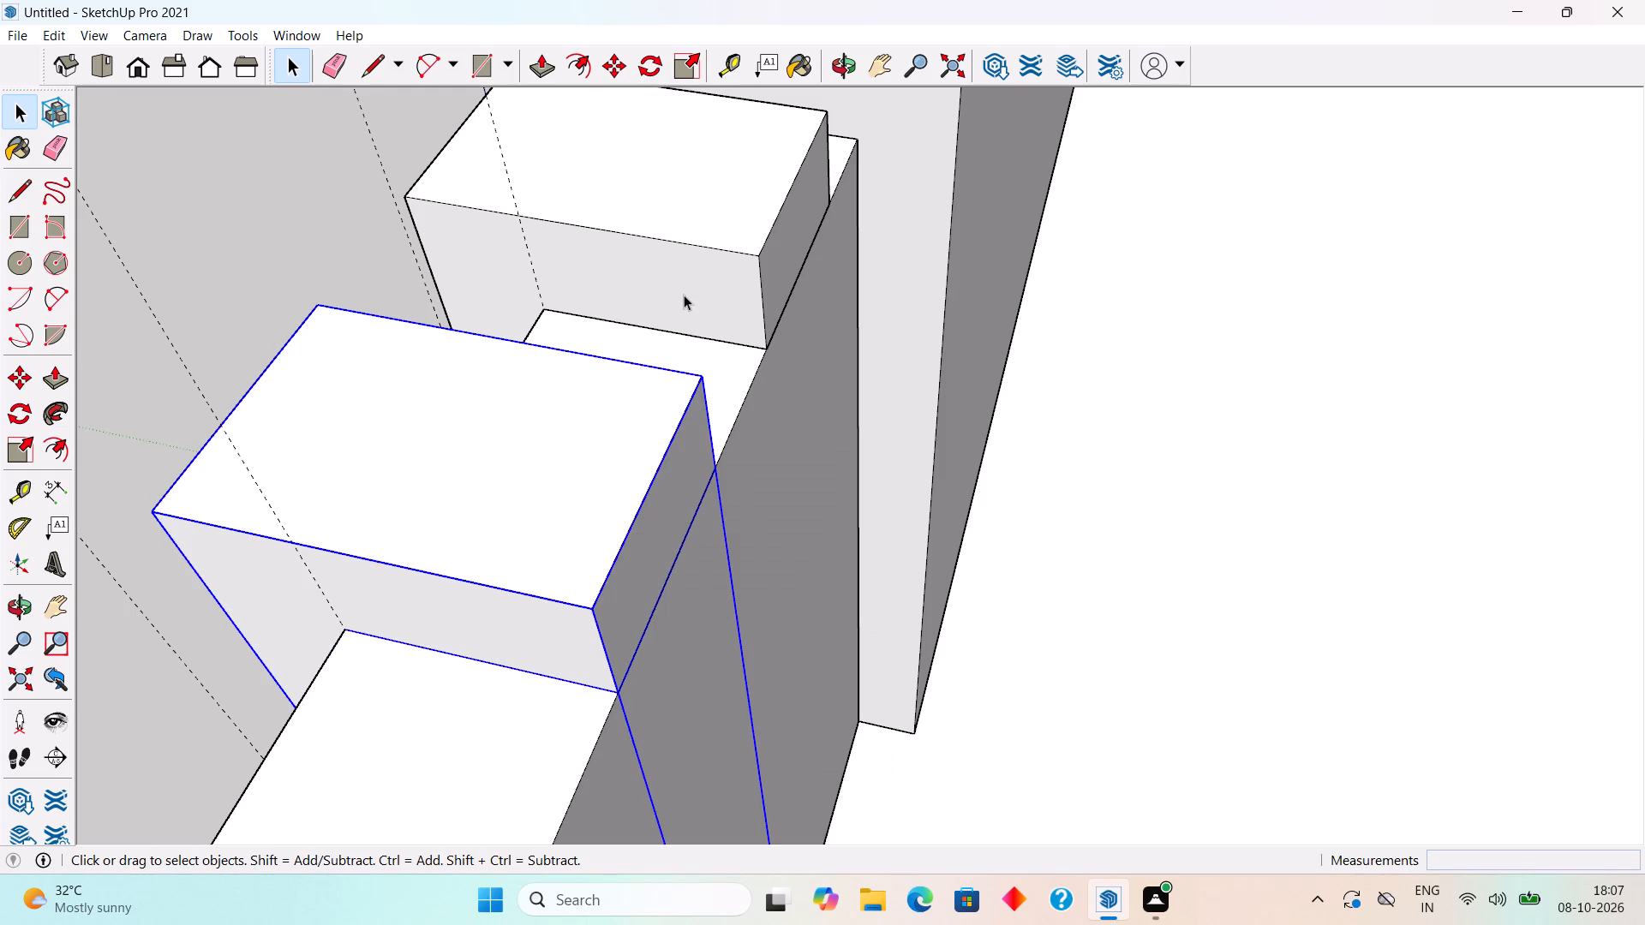
{"action": "triple_click", "coordinate": [684, 295]}
{"action": "right_click", "coordinate": [684, 295]}
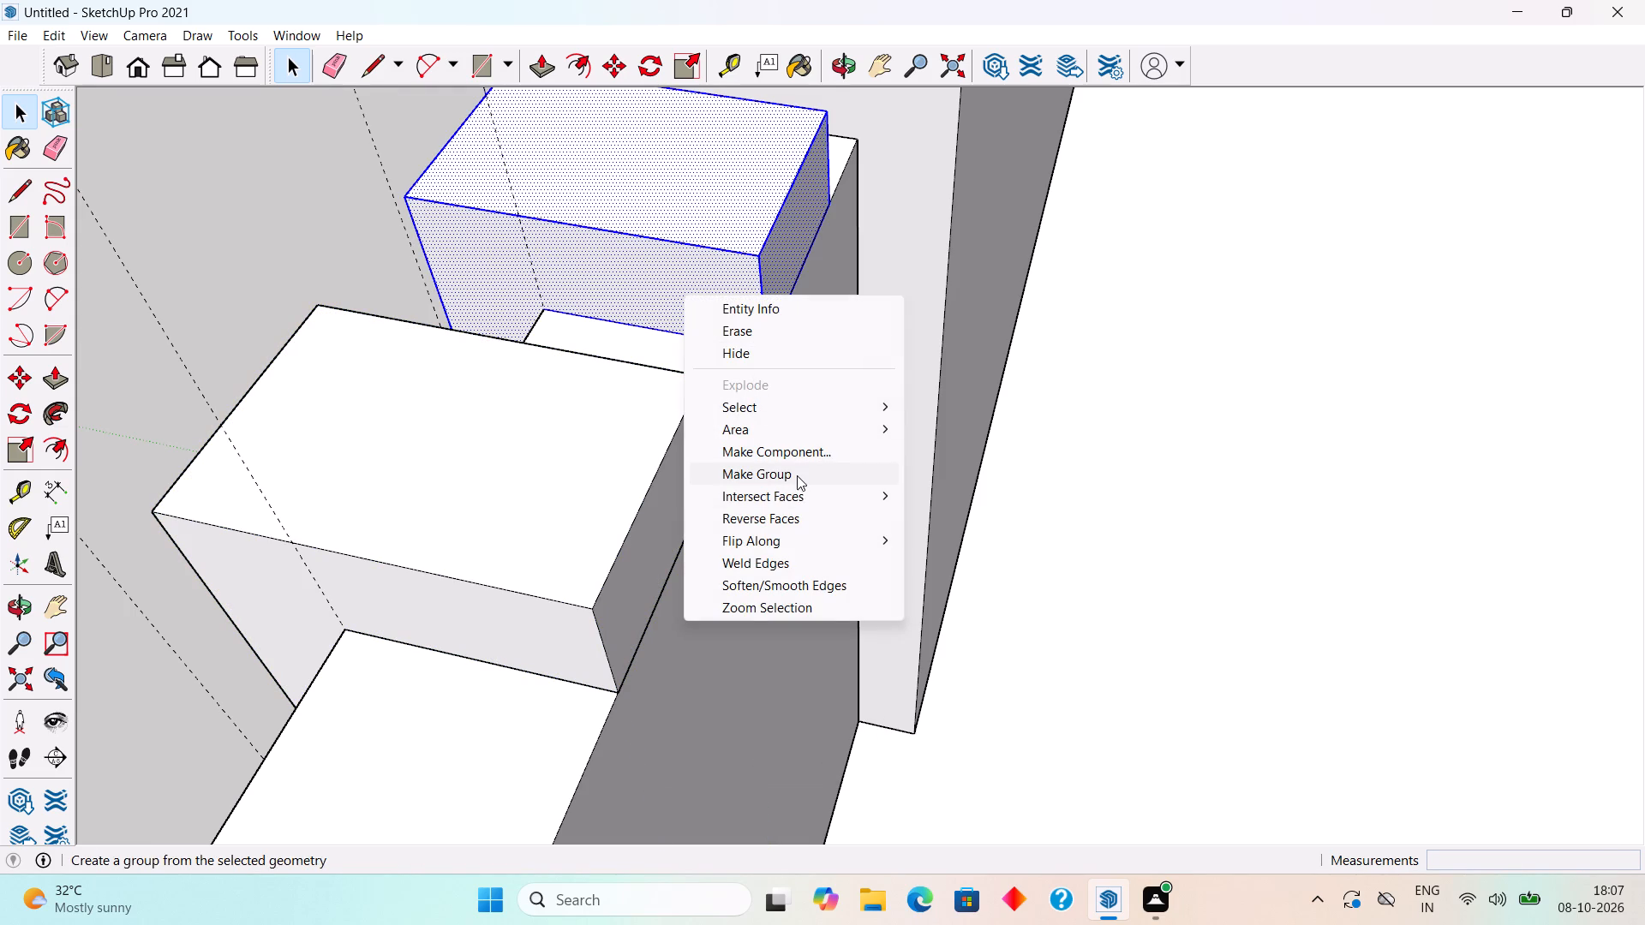
{"action": "left_click", "coordinate": [797, 475]}
{"action": "left_click", "coordinate": [320, 248]}
Examine the two strips and the remaining parapet face from the front and side.
{"action": "middle_click_drag", "start_coordinate": [428, 471], "coordinate": [639, 429]}
{"action": "scroll", "coordinate": [641, 427], "scroll_direction": "down", "scroll_amount": 11}
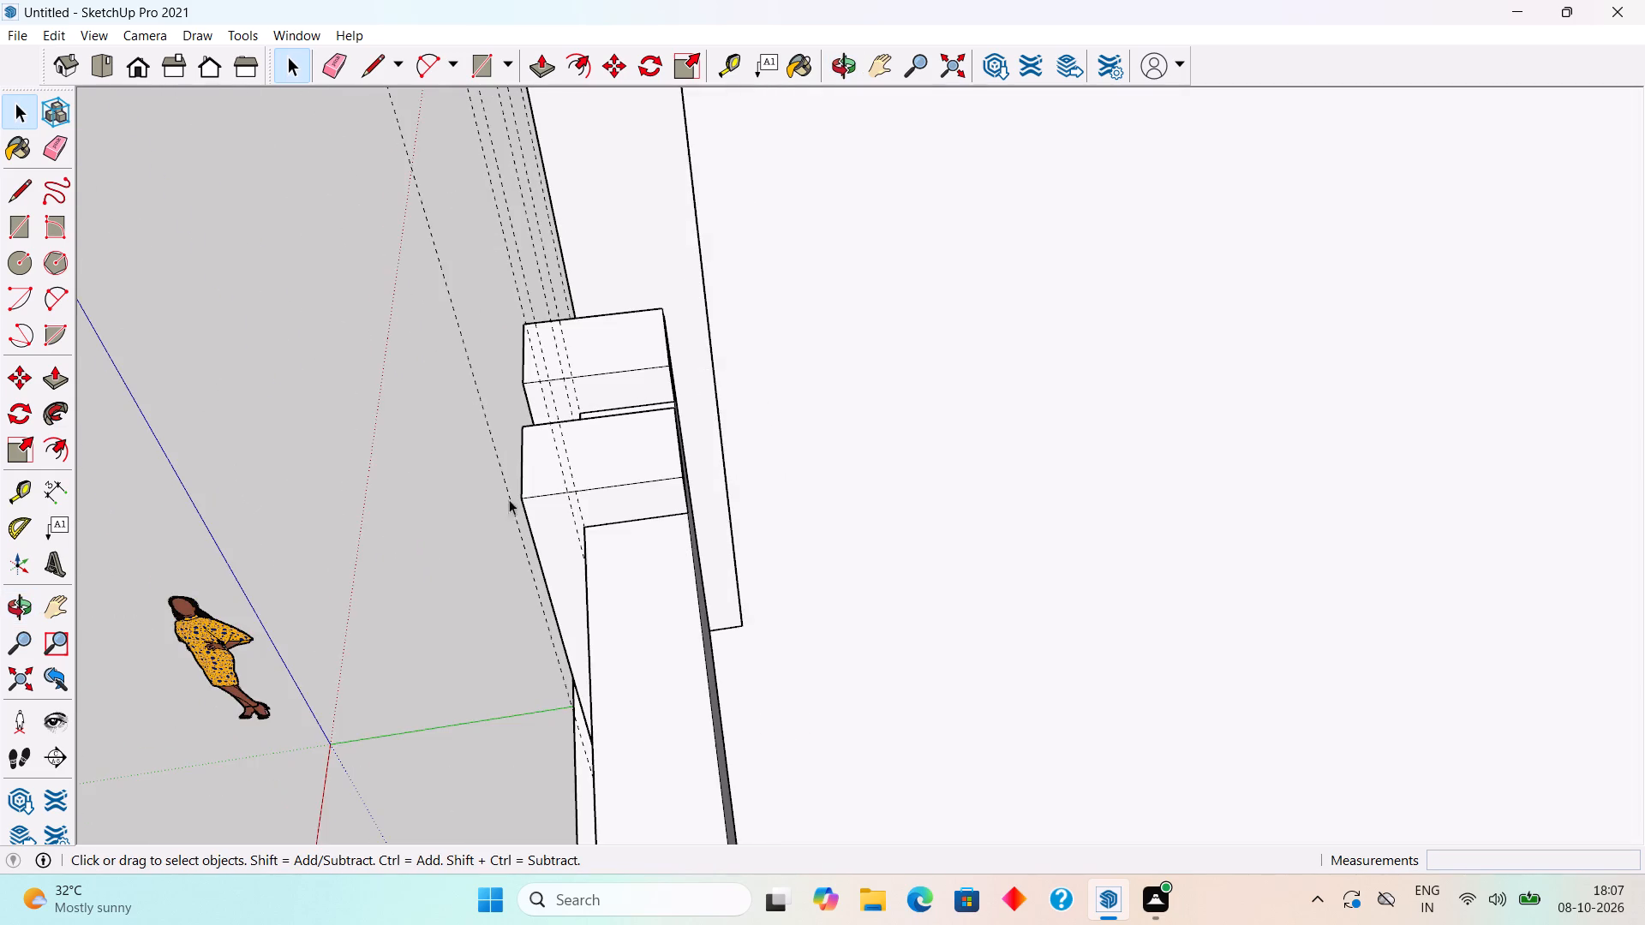
{"action": "middle_click_drag", "start_coordinate": [544, 570], "coordinate": [1008, 343]}
{"action": "scroll", "coordinate": [1008, 343], "scroll_direction": "down", "scroll_amount": 3}
{"action": "middle_click_drag", "start_coordinate": [1076, 512], "coordinate": [1113, 464]}
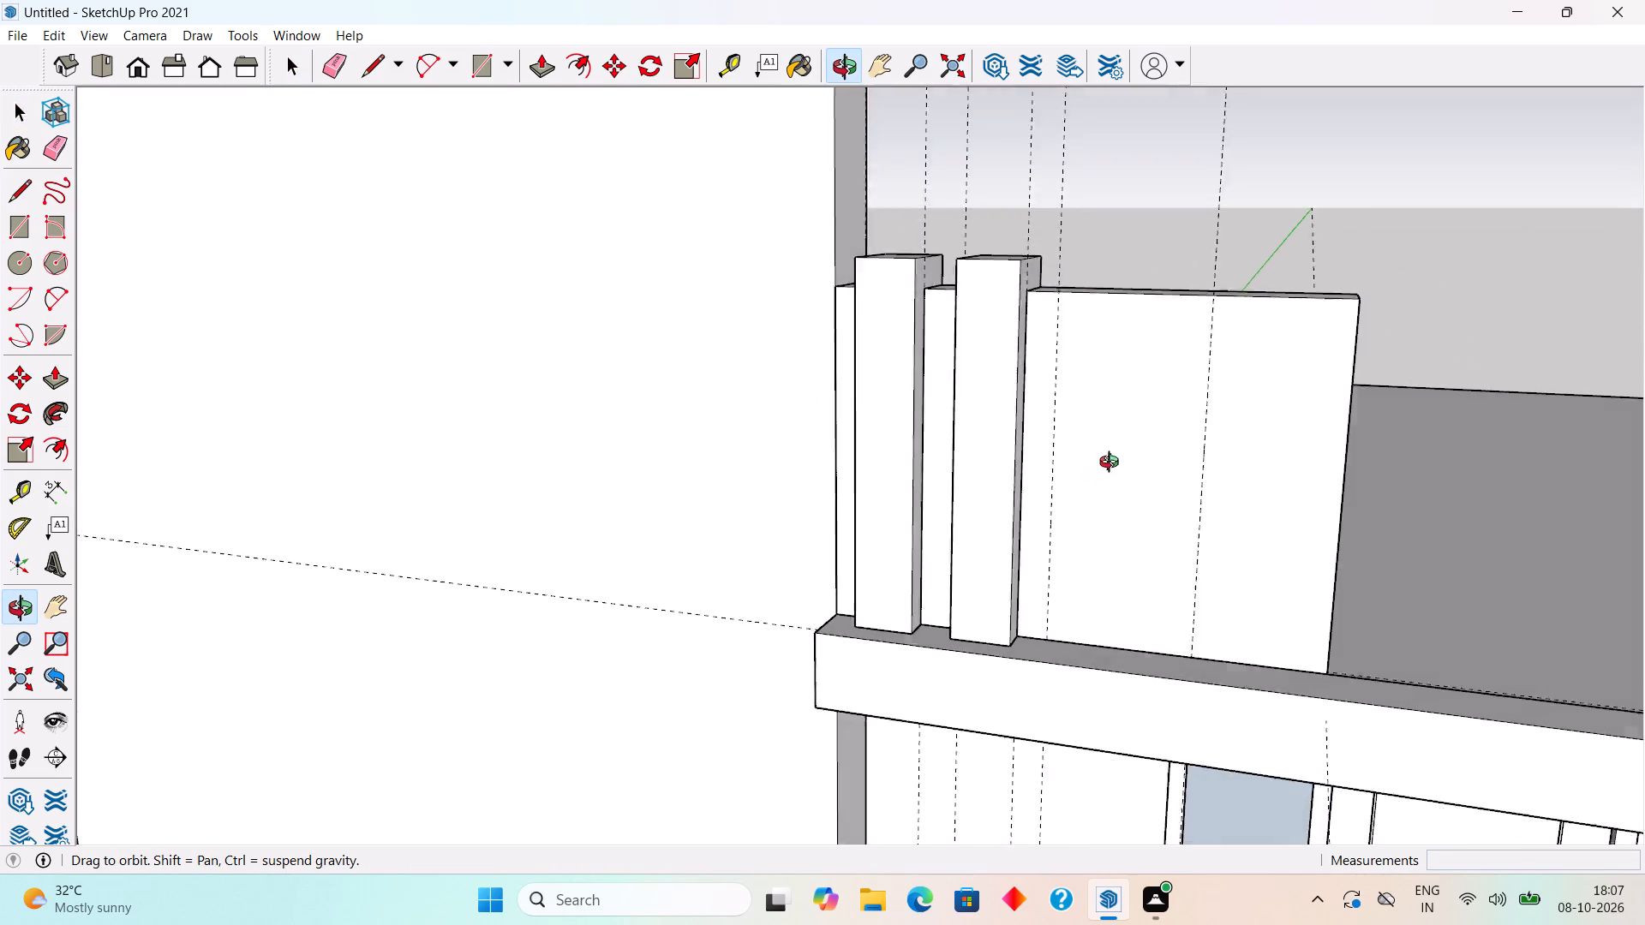
{"action": "middle_click_drag", "start_coordinate": [1113, 464], "coordinate": [1235, 498]}
{"action": "scroll", "coordinate": [1122, 452], "scroll_direction": "down", "scroll_amount": 1}
{"action": "scroll", "coordinate": [1217, 490], "scroll_direction": "up", "scroll_amount": 1}
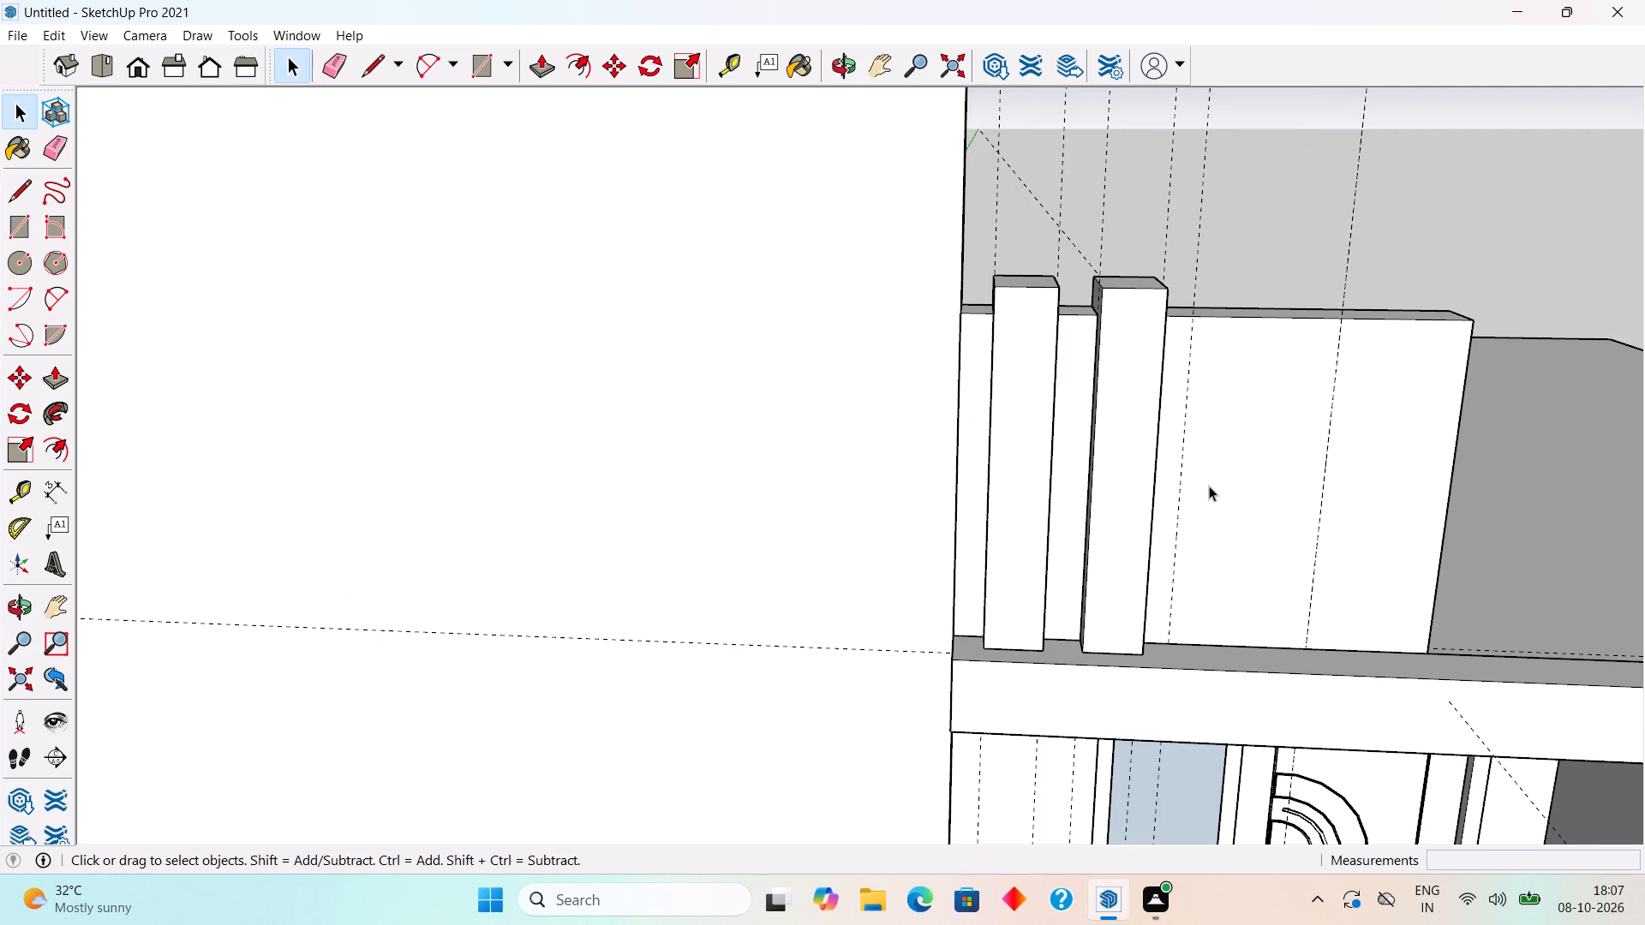
{"action": "scroll", "coordinate": [1209, 486], "scroll_direction": "up", "scroll_amount": 2}
{"action": "scroll", "coordinate": [1209, 486], "scroll_direction": "down", "scroll_amount": 2}
{"action": "middle_click_drag", "start_coordinate": [1195, 481], "coordinate": [1089, 467]}
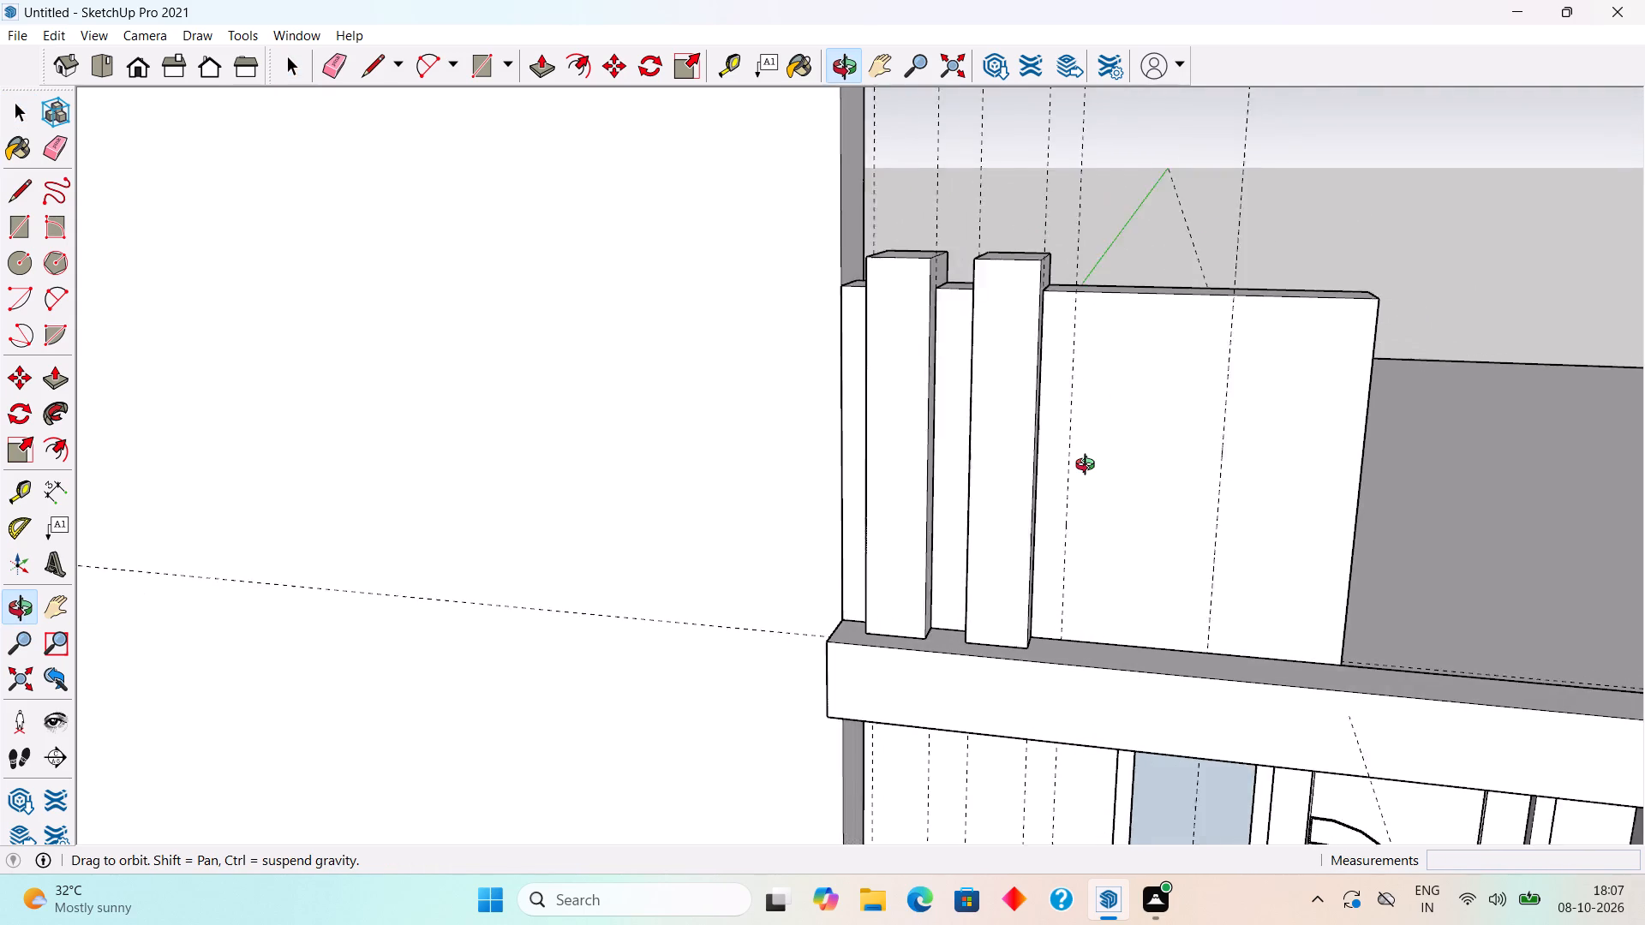
{"action": "middle_click_drag", "start_coordinate": [1089, 467], "coordinate": [1089, 483]}
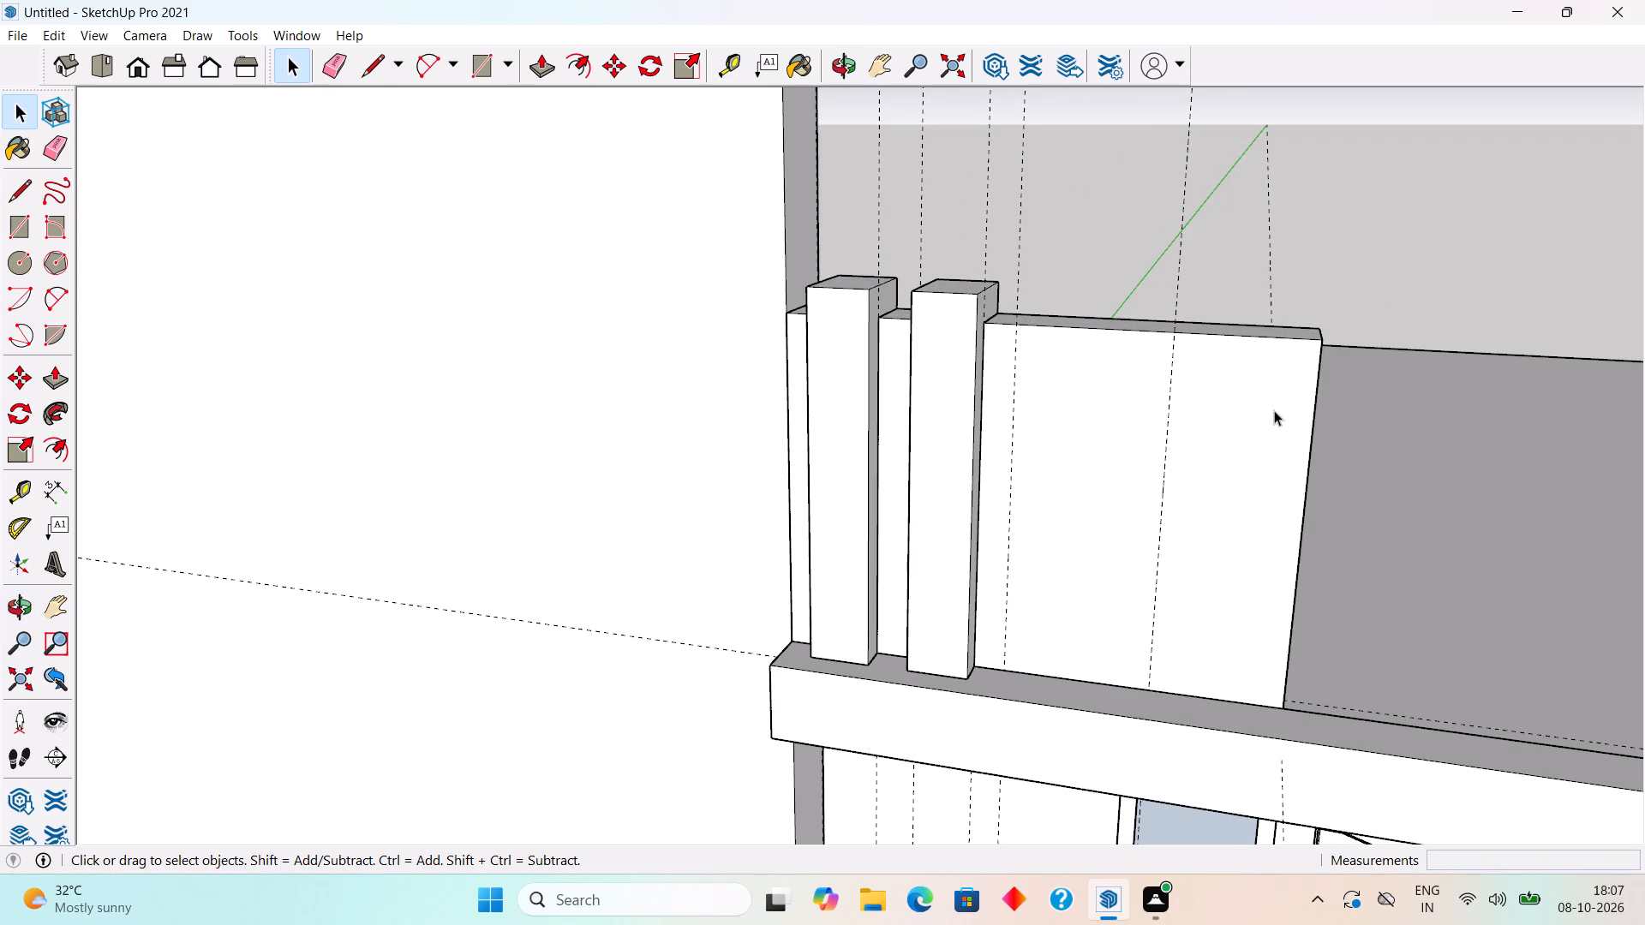
{"action": "scroll", "coordinate": [1273, 409], "scroll_direction": "down", "scroll_amount": 15}
{"action": "scroll", "coordinate": [1554, 465], "scroll_direction": "up", "scroll_amount": 3}
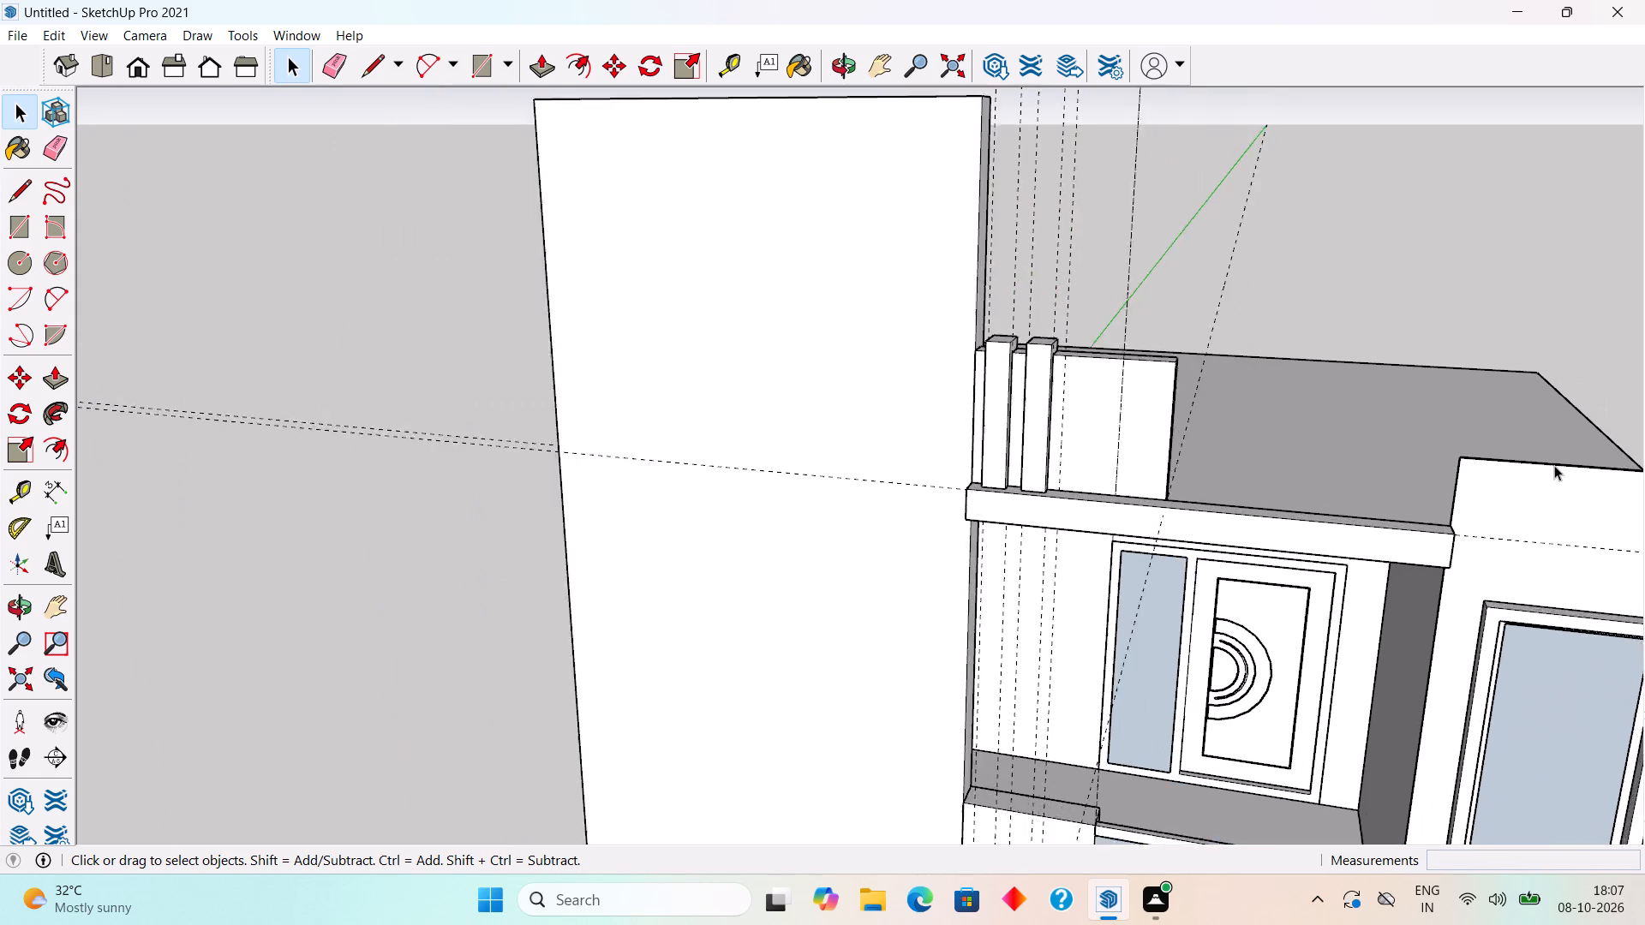
{"action": "scroll", "coordinate": [1554, 465], "scroll_direction": "up", "scroll_amount": 2}
{"action": "middle_click_drag", "start_coordinate": [1538, 494], "coordinate": [1607, 445]}
{"action": "scroll", "coordinate": [1281, 404], "scroll_direction": "up", "scroll_amount": 3}
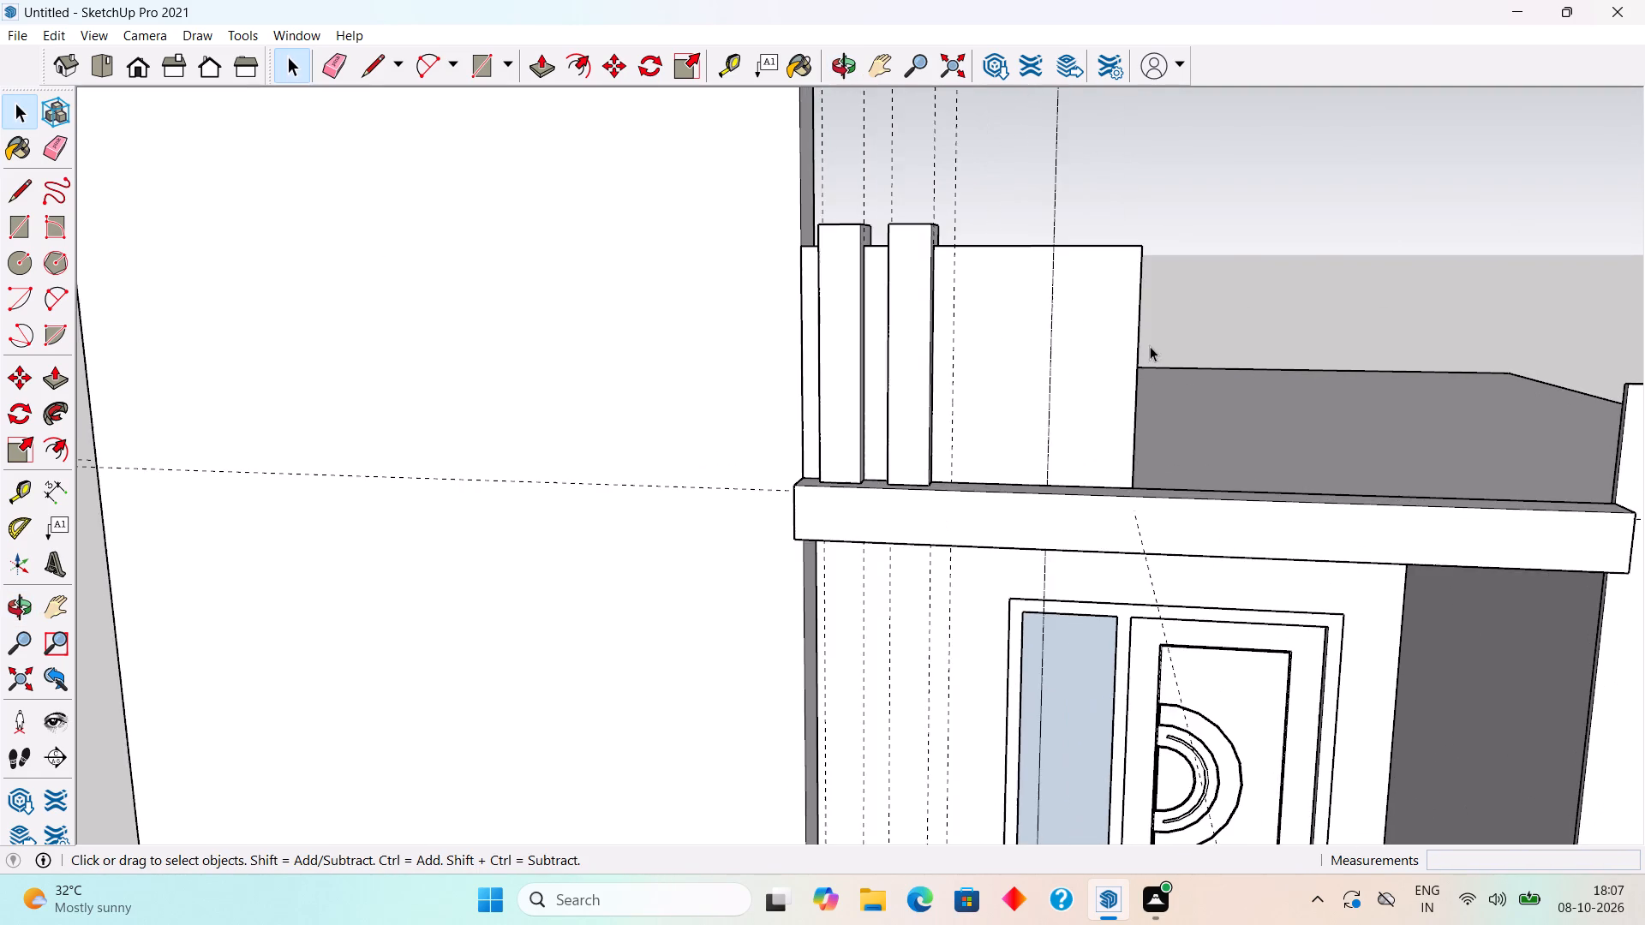
{"action": "middle_click_drag", "start_coordinate": [1019, 349], "coordinate": [954, 382]}
{"action": "scroll", "coordinate": [954, 384], "scroll_direction": "up", "scroll_amount": 1}
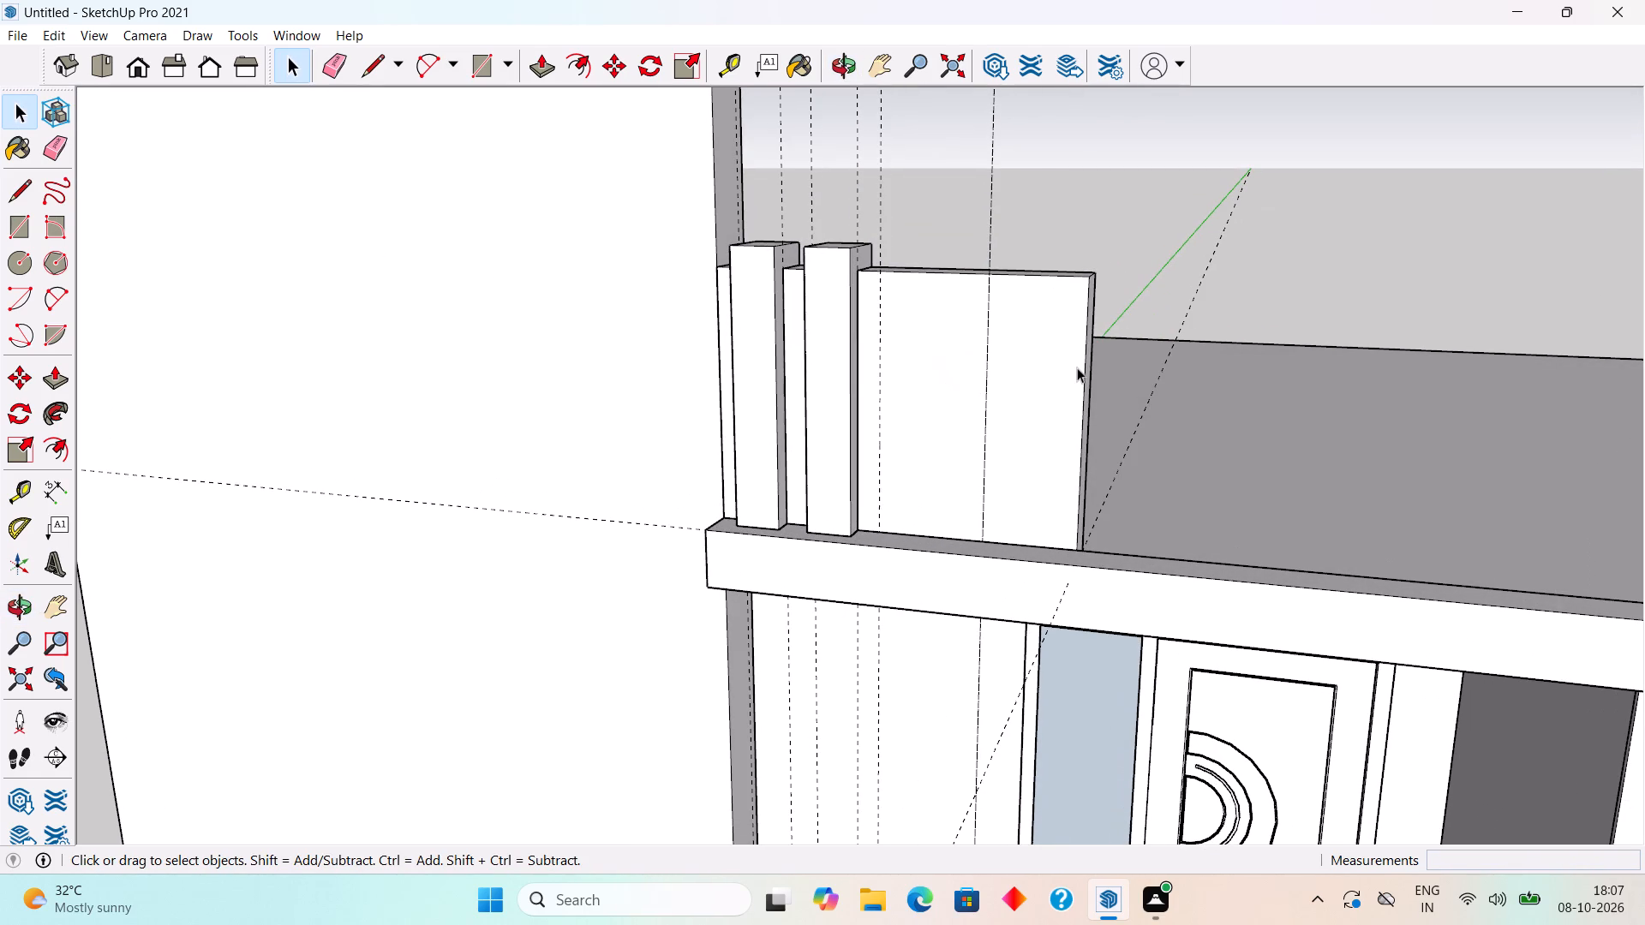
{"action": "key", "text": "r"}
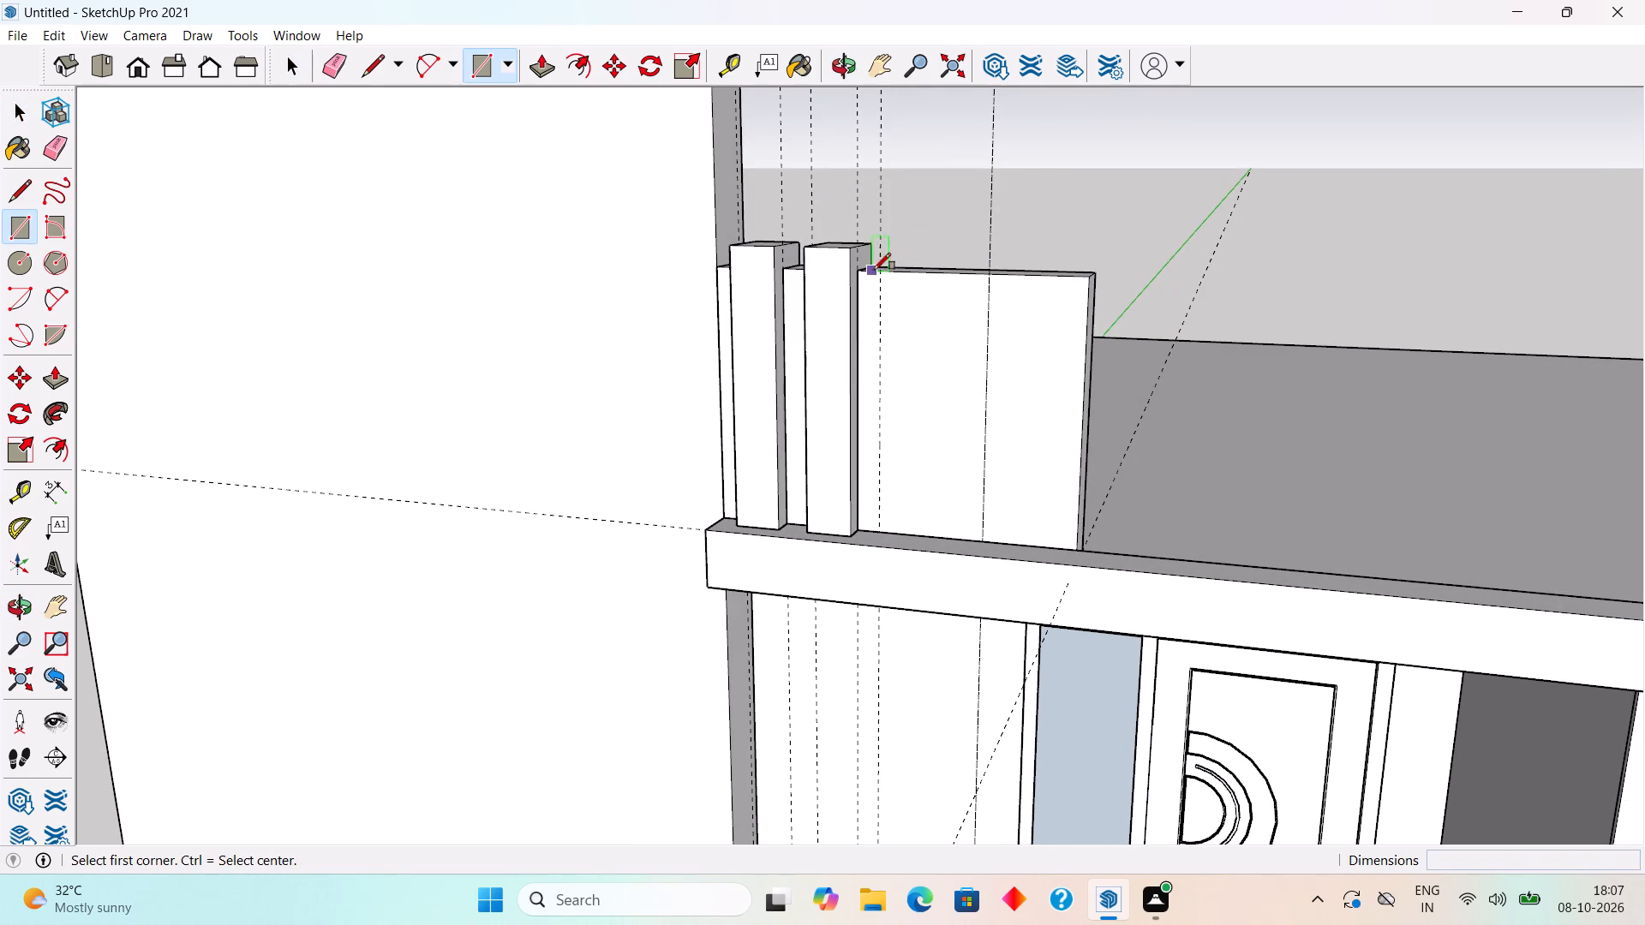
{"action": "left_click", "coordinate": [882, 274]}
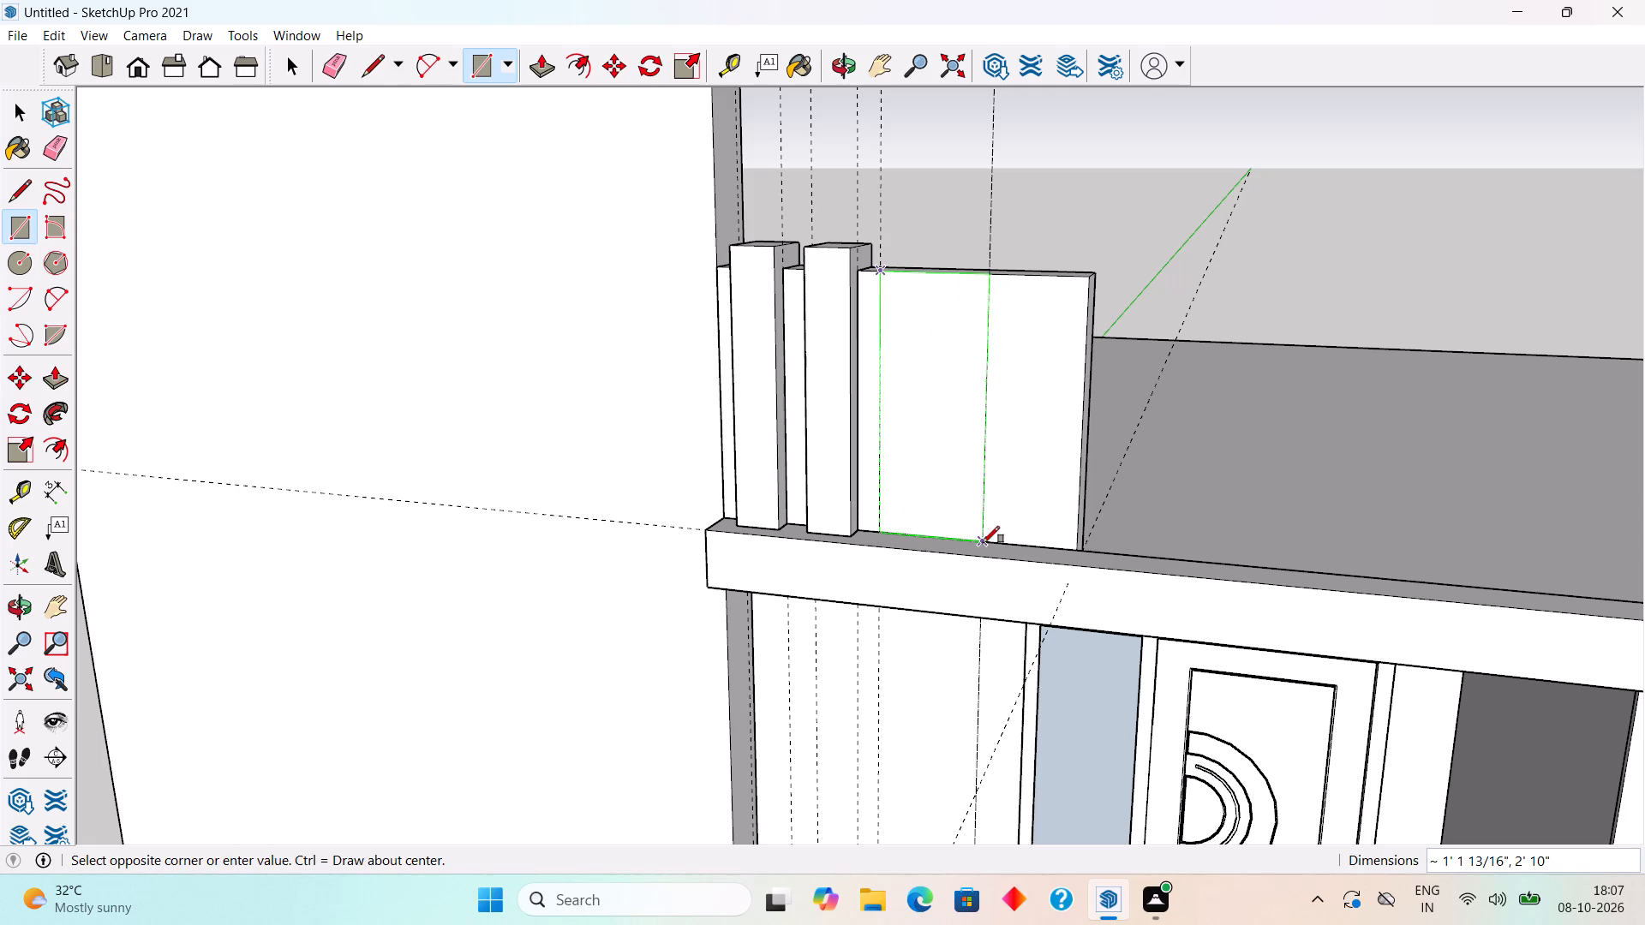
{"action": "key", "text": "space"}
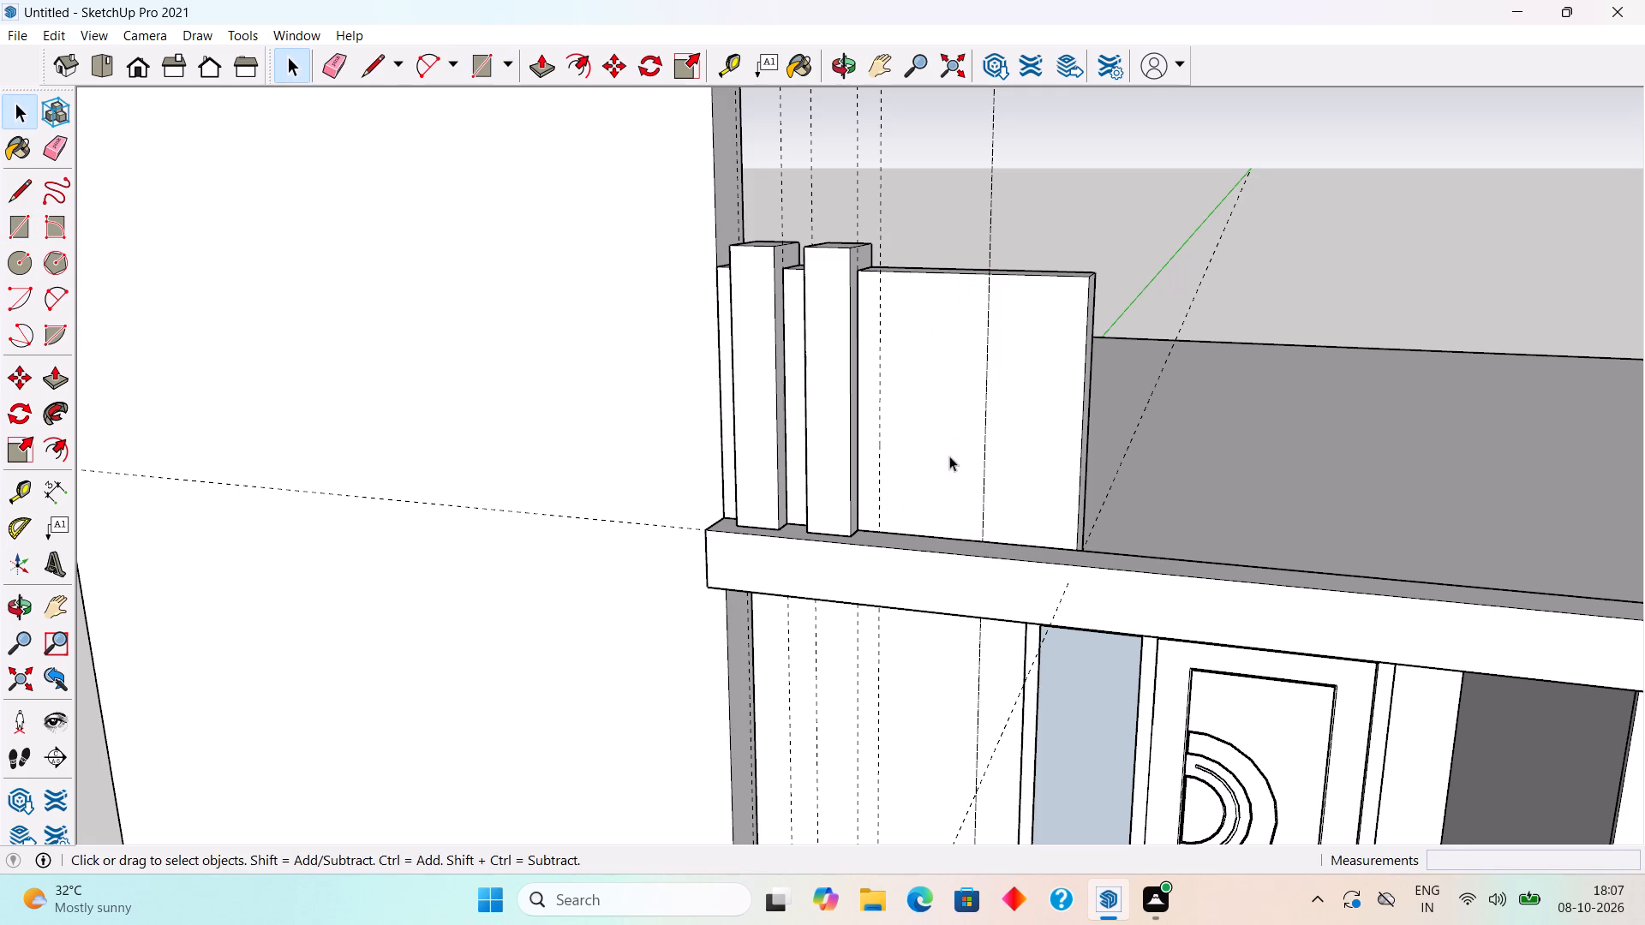
Place a vertical guide 1' from the guide beside the second strip, towards the parapet's free end.
{"action": "middle_click_drag", "start_coordinate": [954, 451], "coordinate": [1043, 453]}
{"action": "key", "text": "t"}
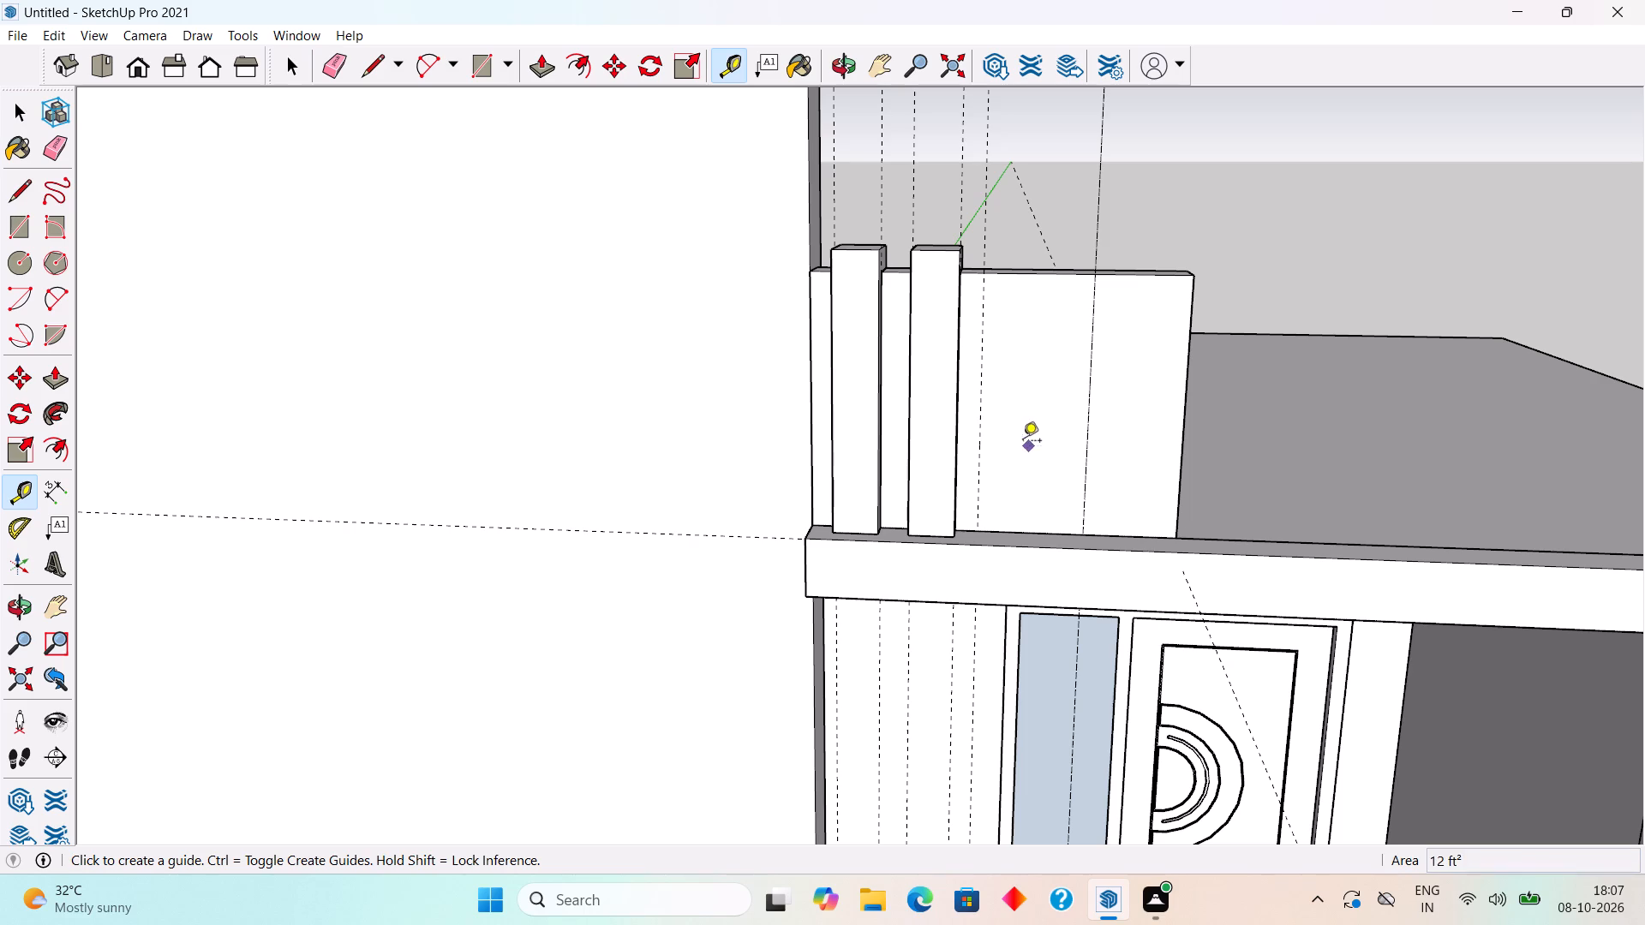
{"action": "left_click", "coordinate": [980, 393]}
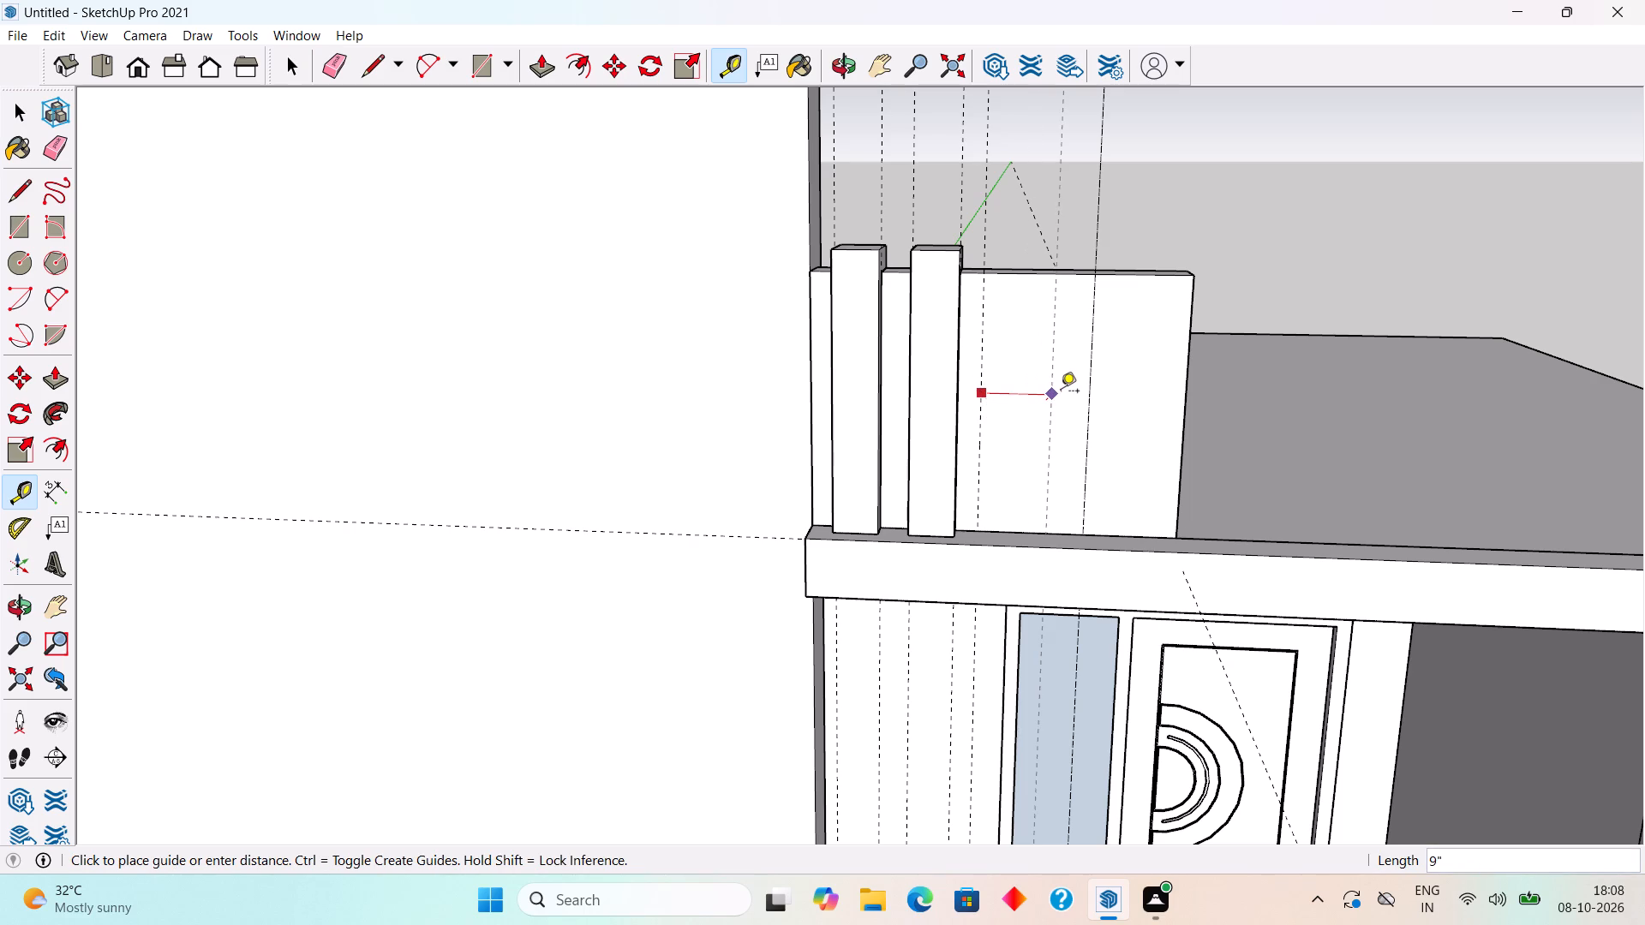
{"action": "type", "text": "1'"}
{"action": "key", "text": "Return"}
{"action": "key", "text": "space"}
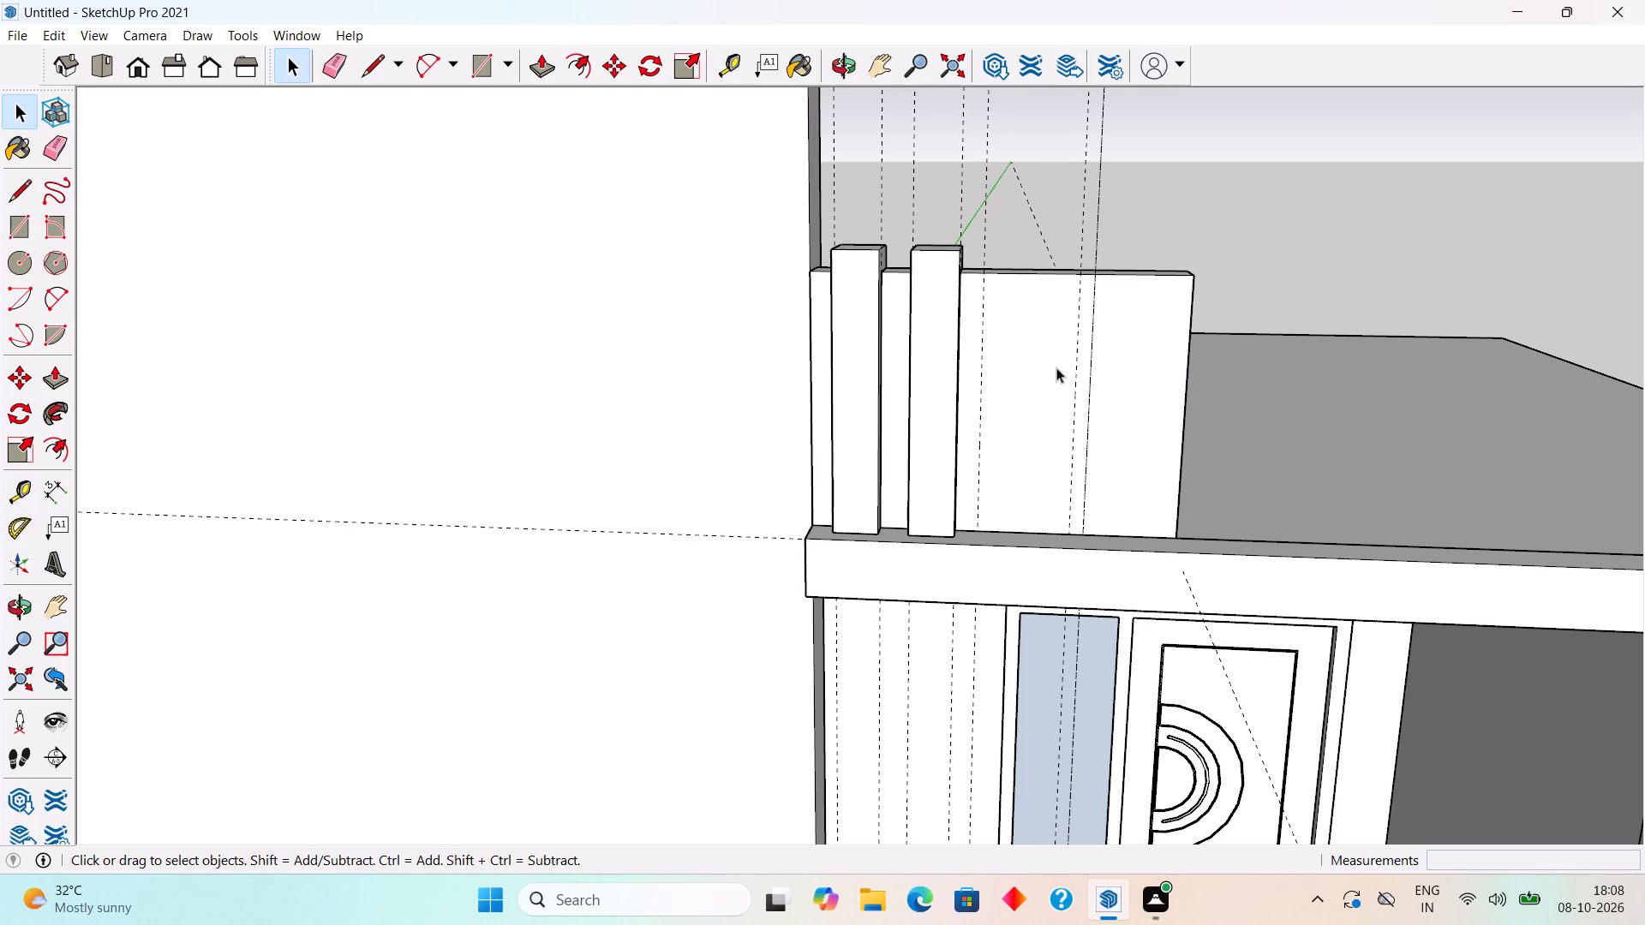
Draw a 1' by 2' 10" vertical rectangle on the parapet's front face between the two guides spaced 1' apart.
{"action": "key", "text": "r"}
{"action": "left_click", "coordinate": [986, 276]}
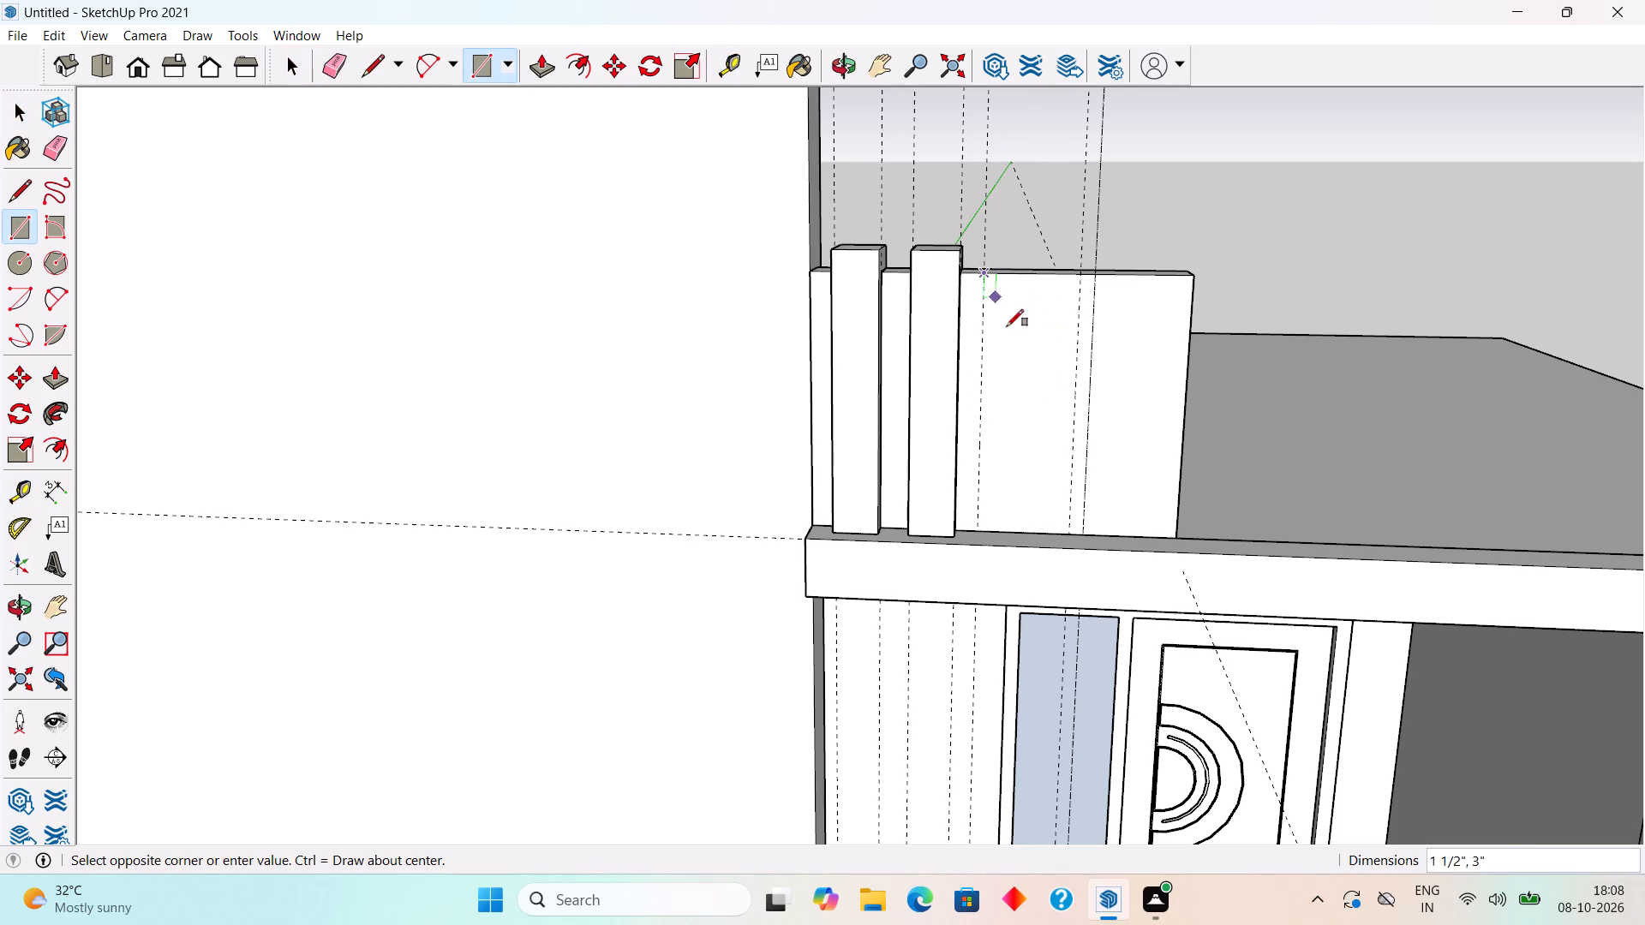
{"action": "left_click", "coordinate": [1074, 534]}
{"action": "key", "text": "space"}
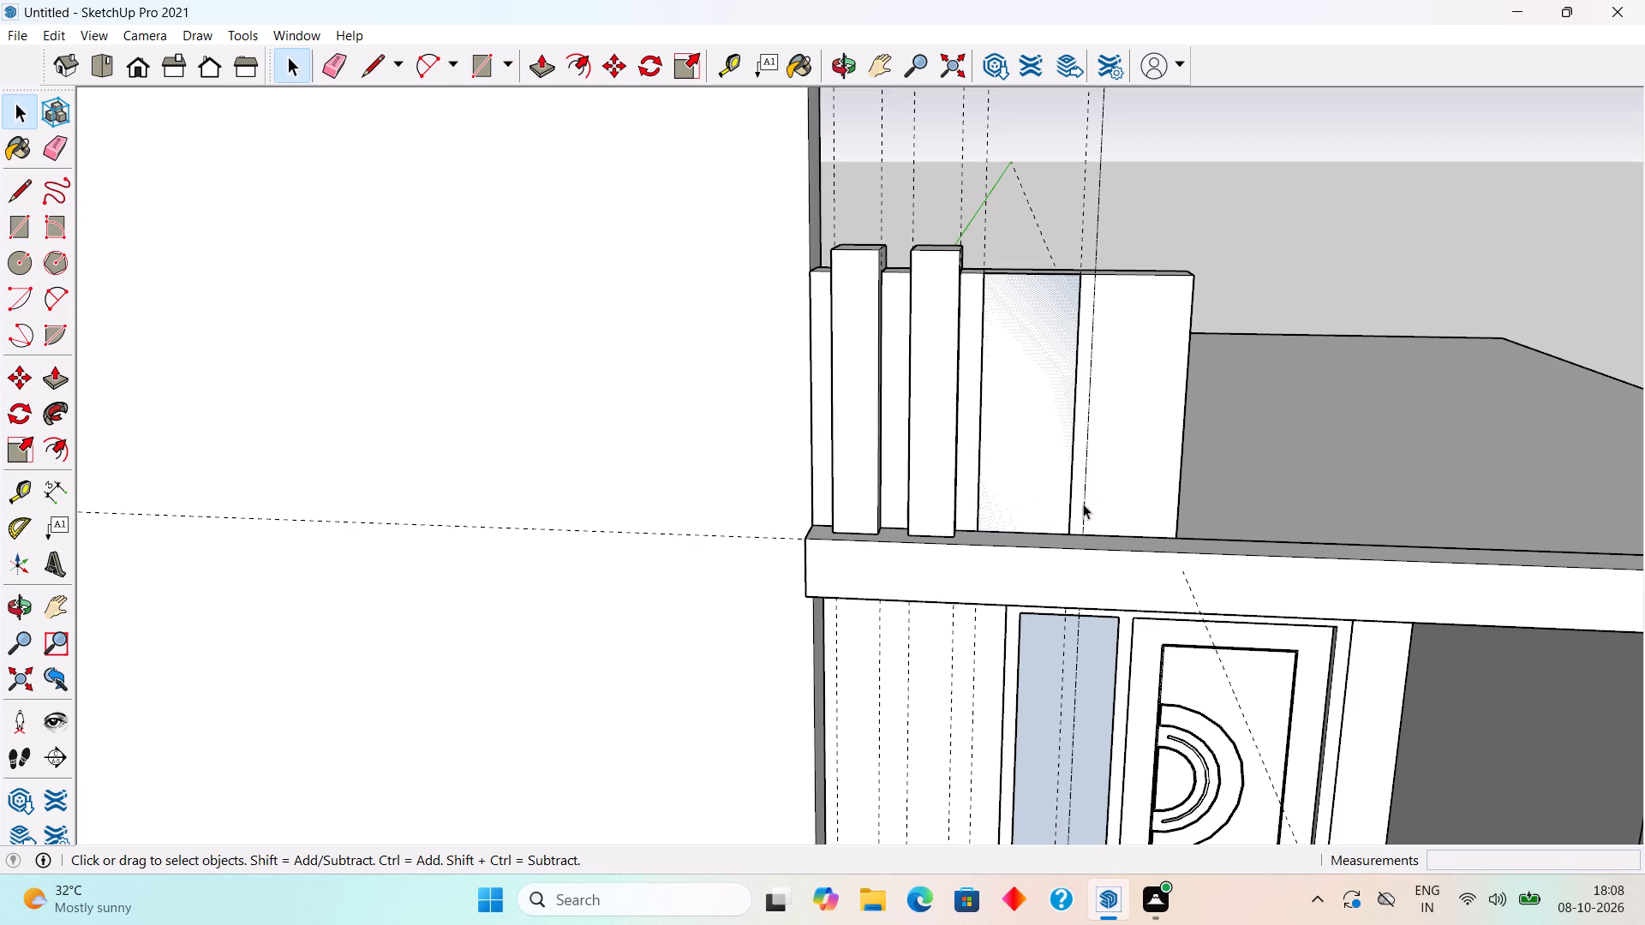
{"action": "middle_click_drag", "start_coordinate": [1119, 425], "coordinate": [751, 534]}
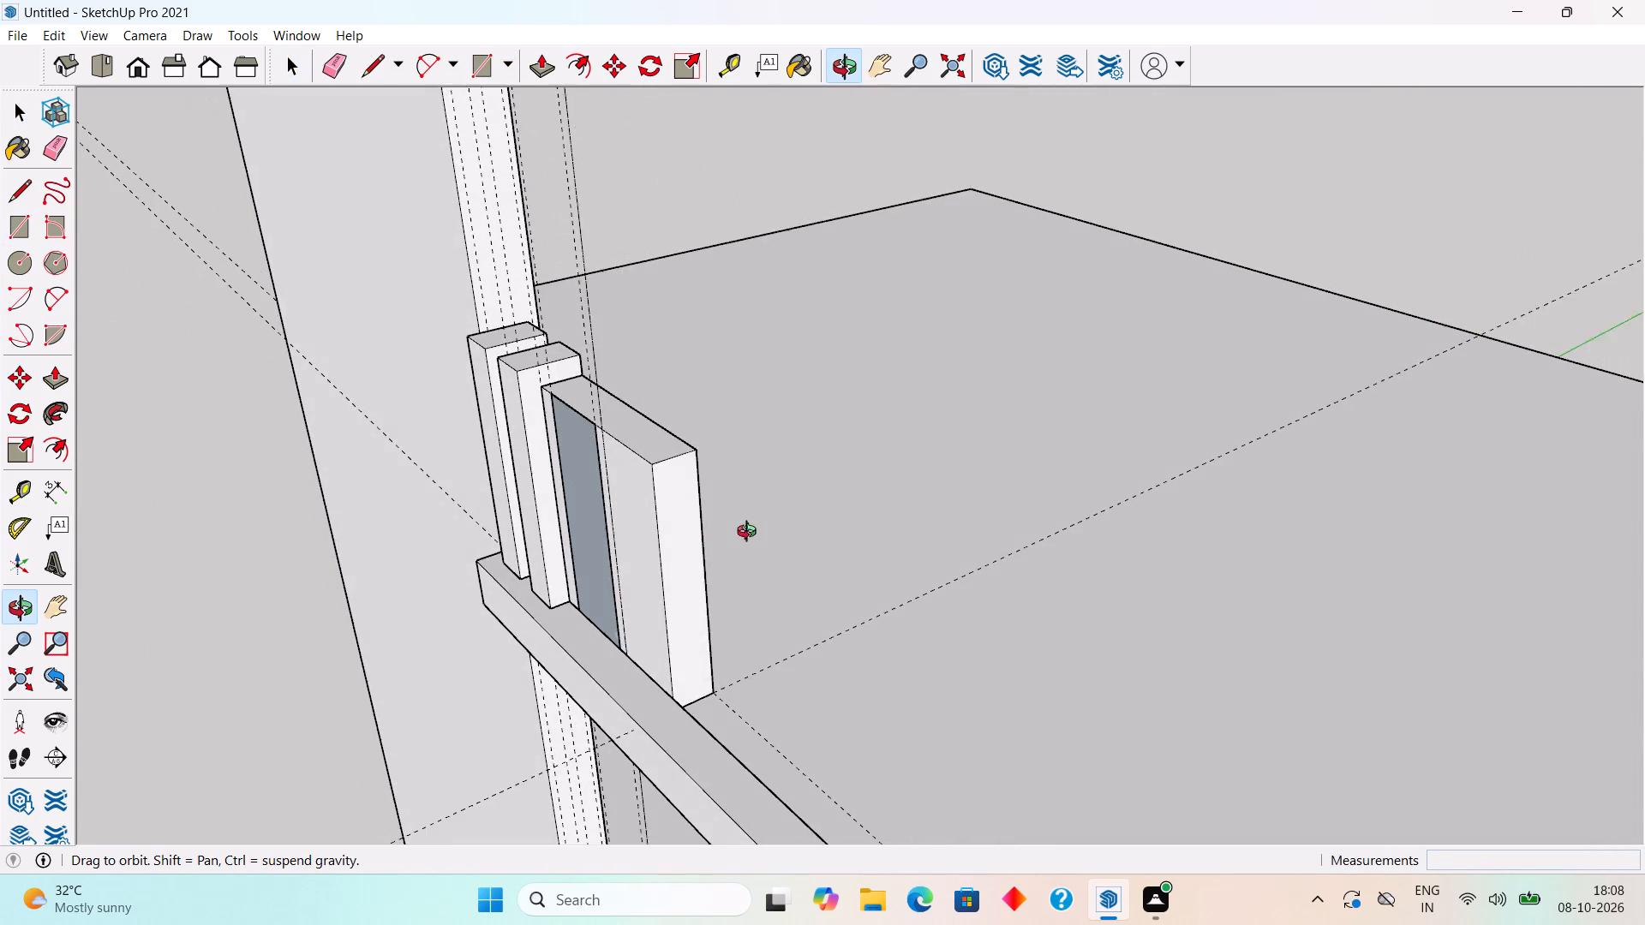
Shorten the grouped parapet at its free end by about 2' 1 13/16", back to the rectangle's edge nearest the strips.
{"action": "middle_click_drag", "start_coordinate": [751, 534], "coordinate": [740, 534]}
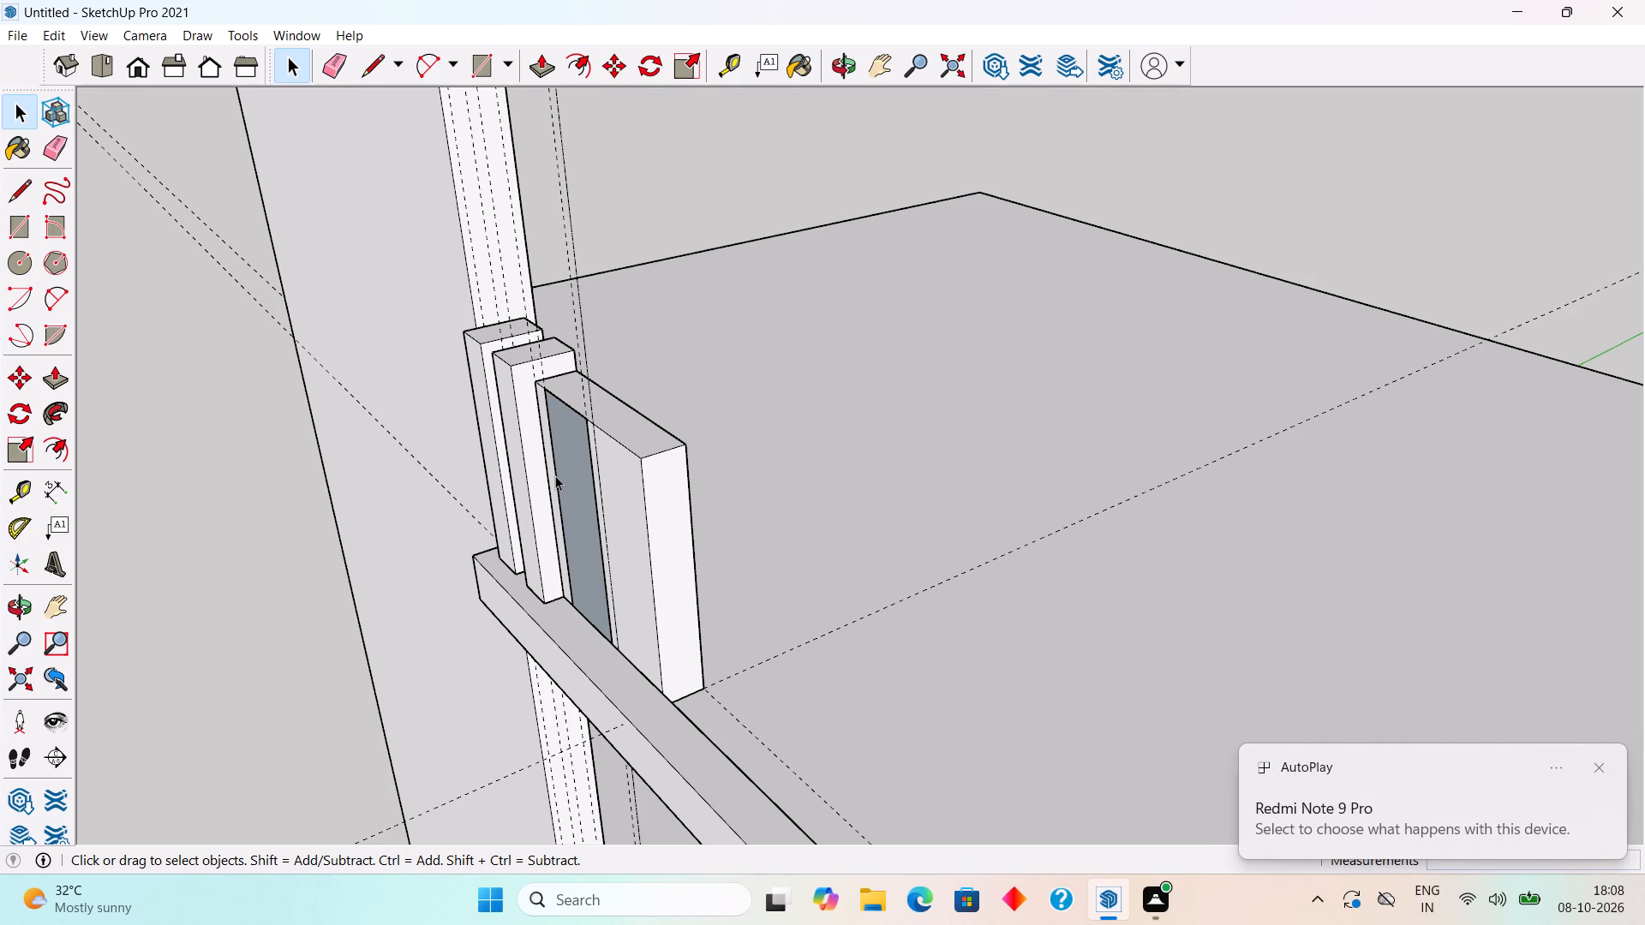
{"action": "middle_click_drag", "start_coordinate": [605, 446], "coordinate": [435, 299]}
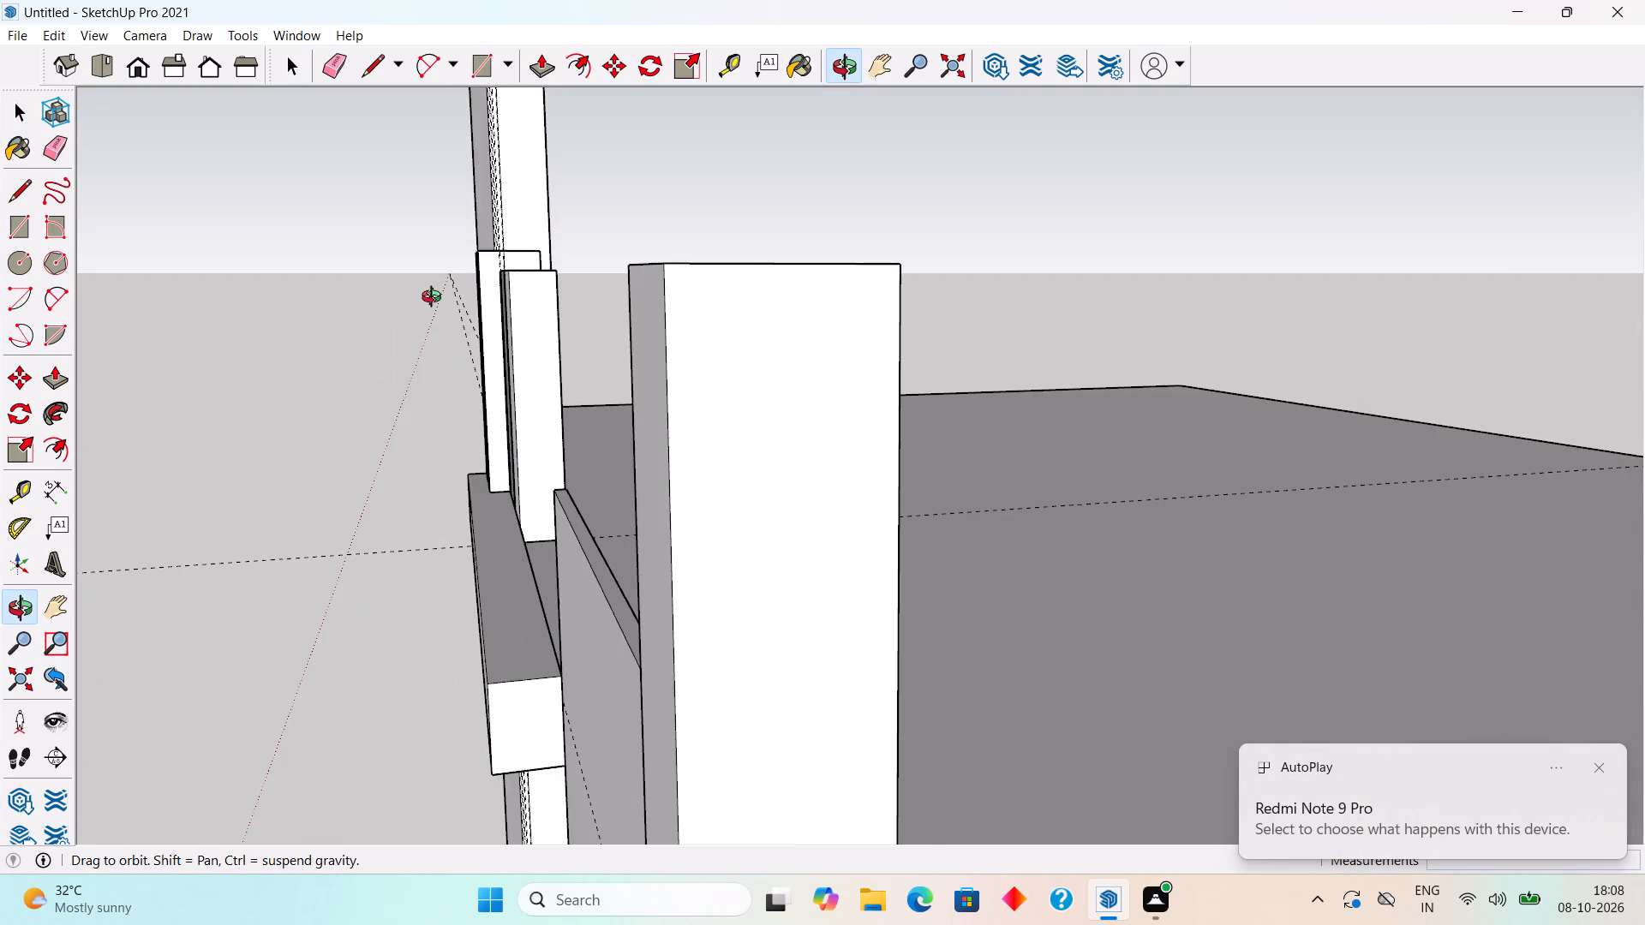
{"action": "middle_click_drag", "start_coordinate": [435, 299], "coordinate": [796, 411]}
{"action": "scroll", "coordinate": [906, 482], "scroll_direction": "up", "scroll_amount": 4}
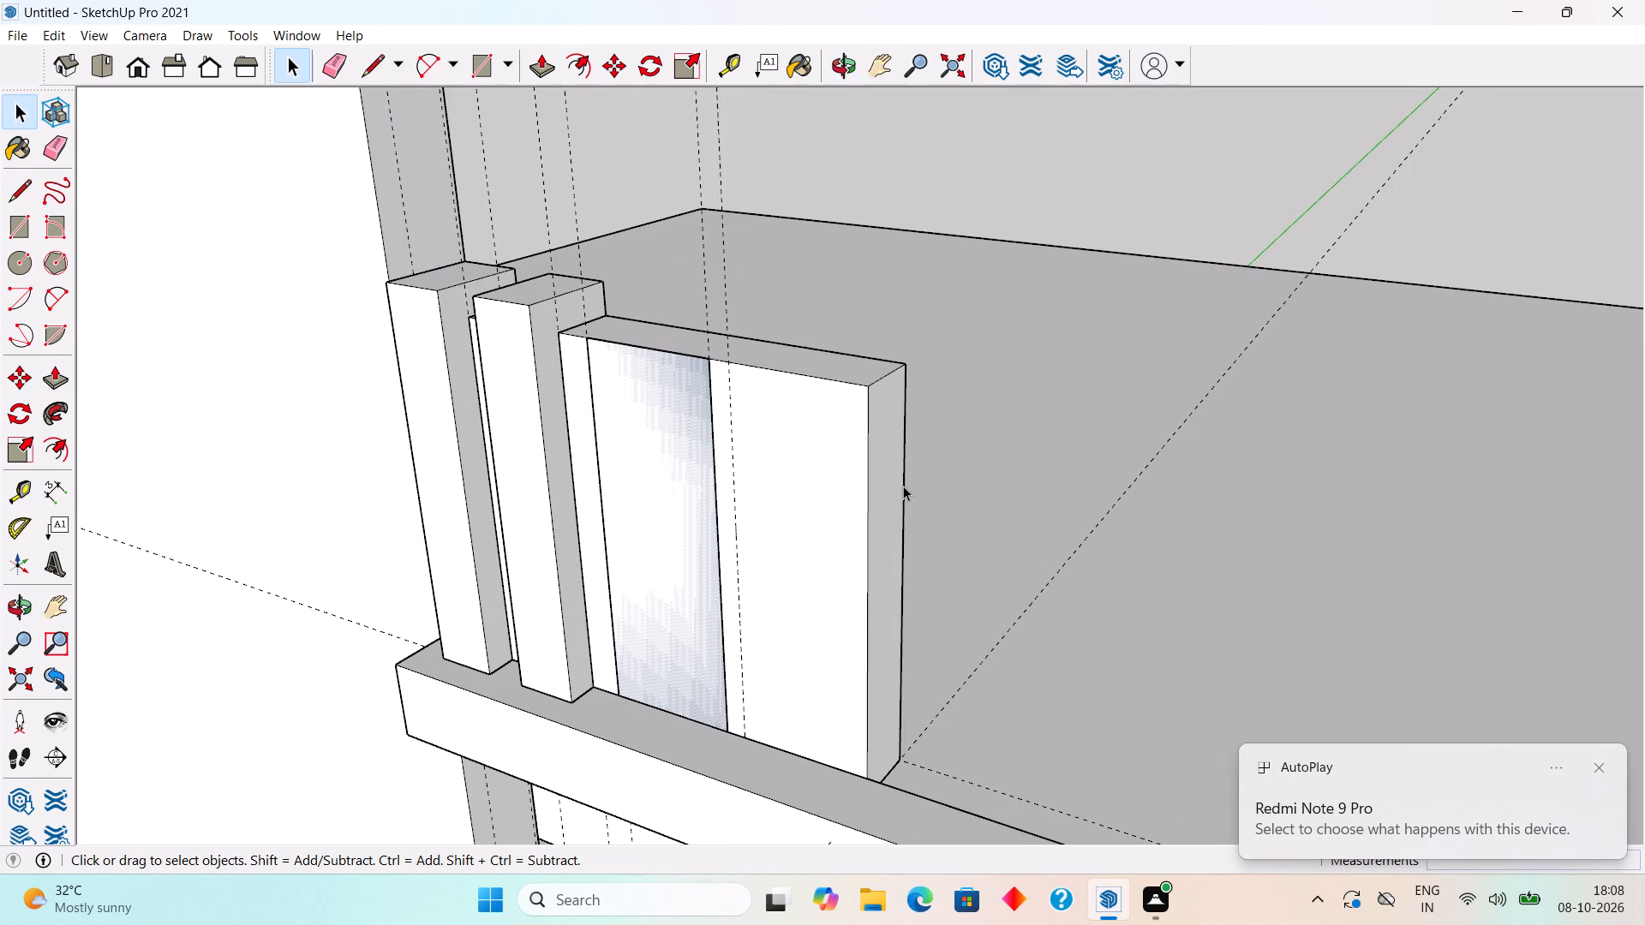
{"action": "triple_click", "coordinate": [888, 500]}
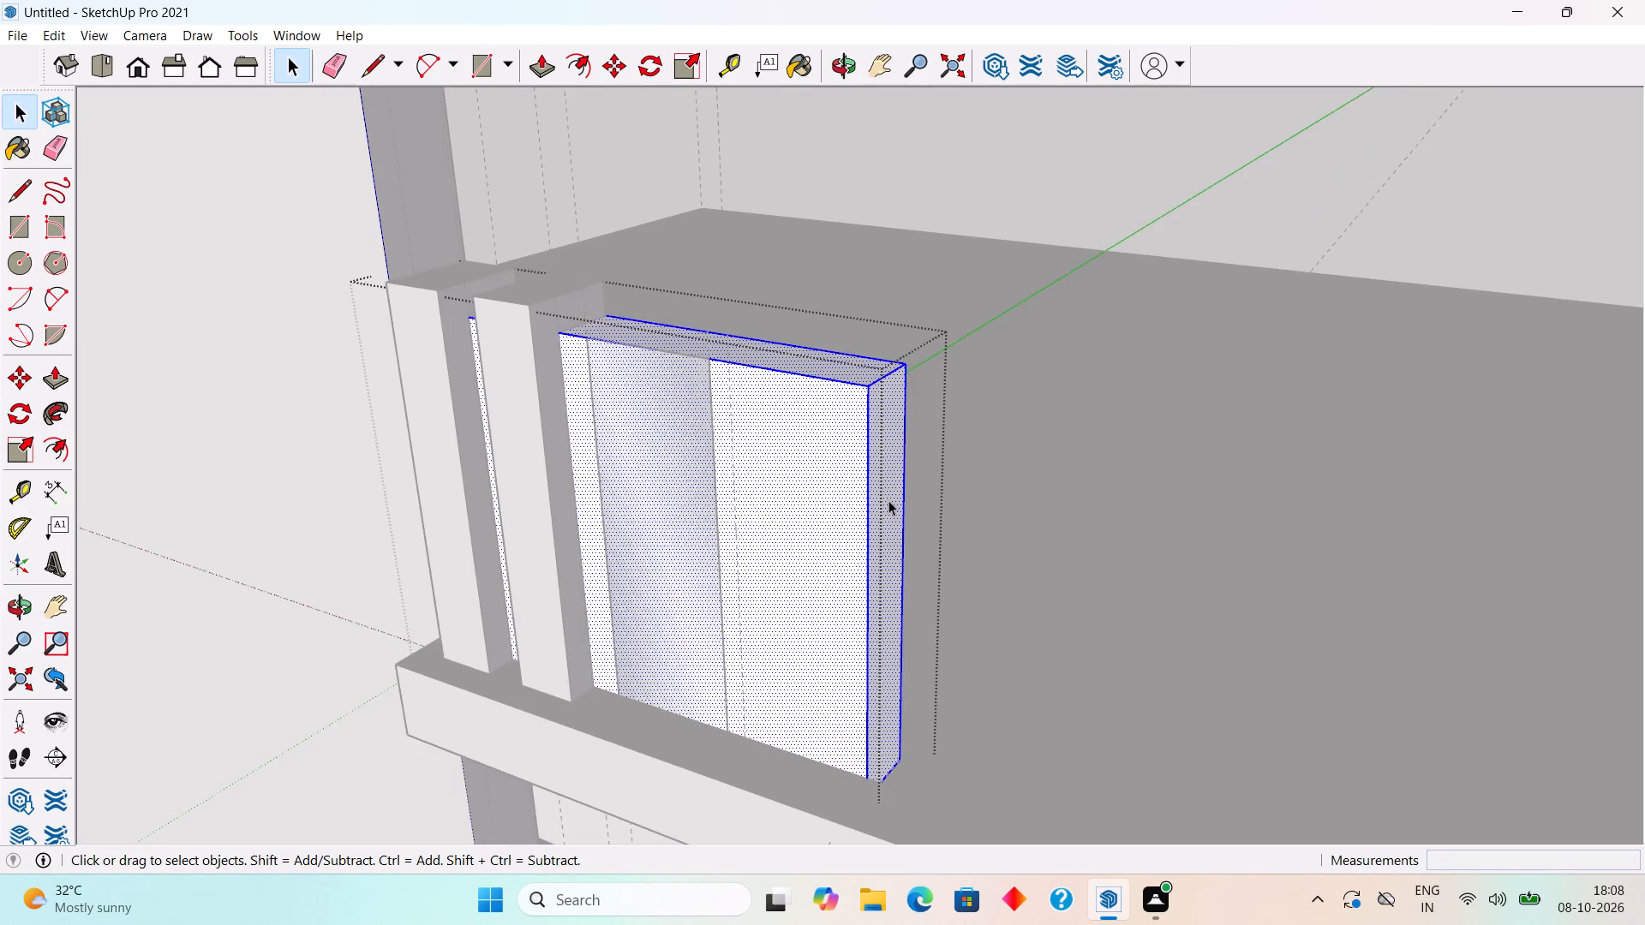
{"action": "key", "text": "p"}
{"action": "left_click", "coordinate": [888, 500]}
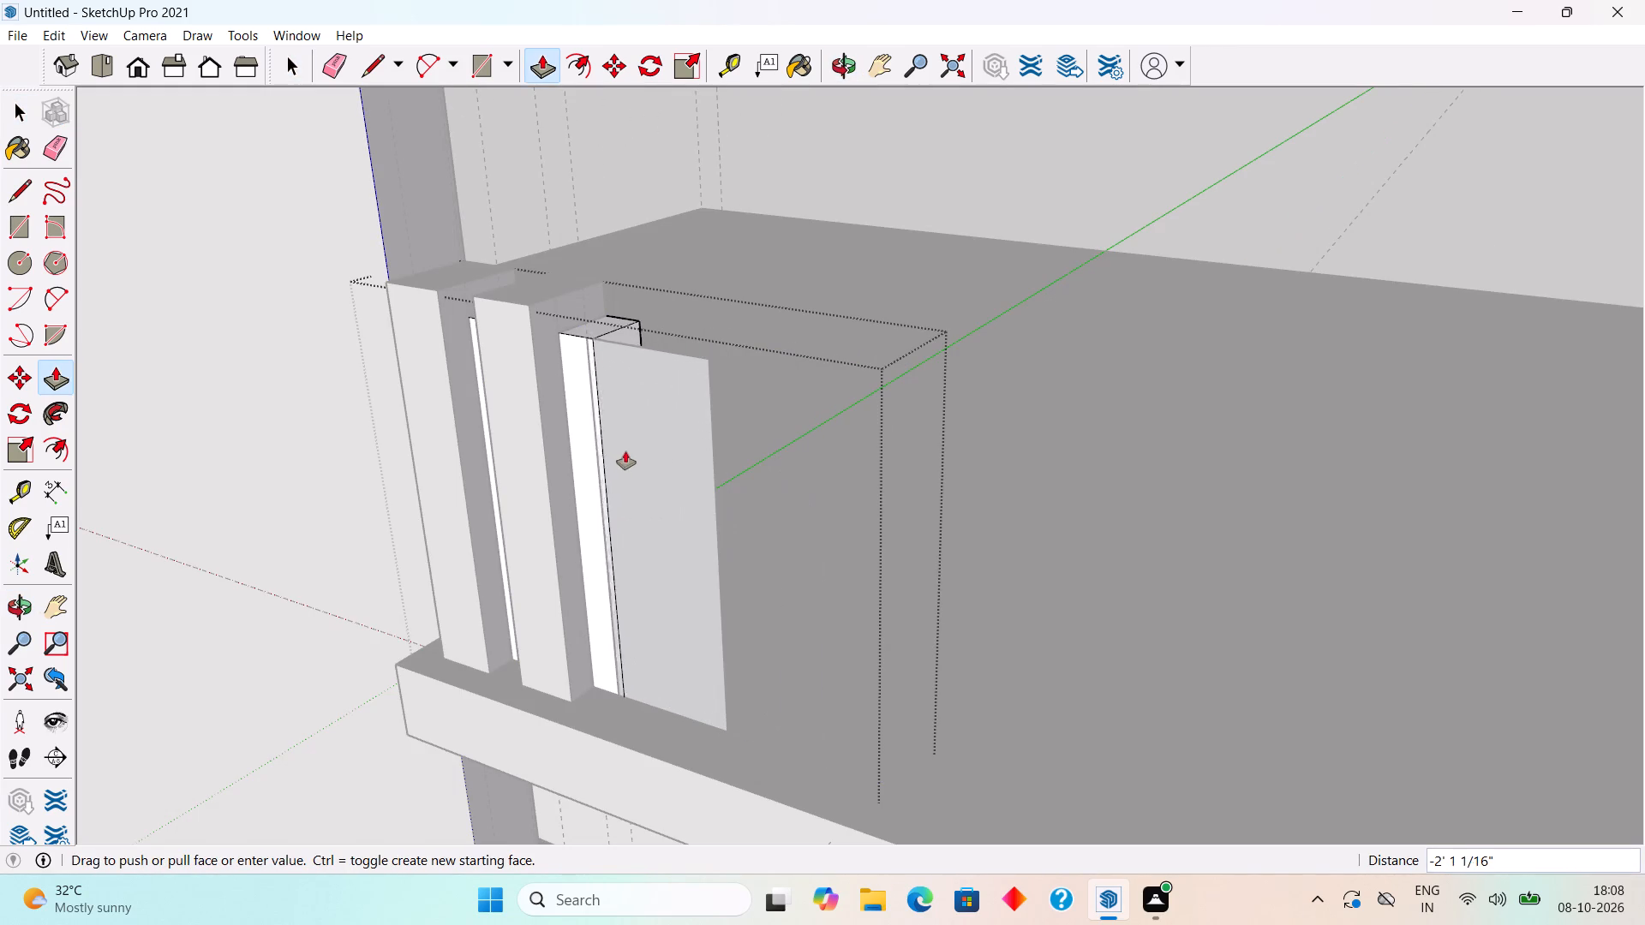
{"action": "left_click", "coordinate": [604, 465]}
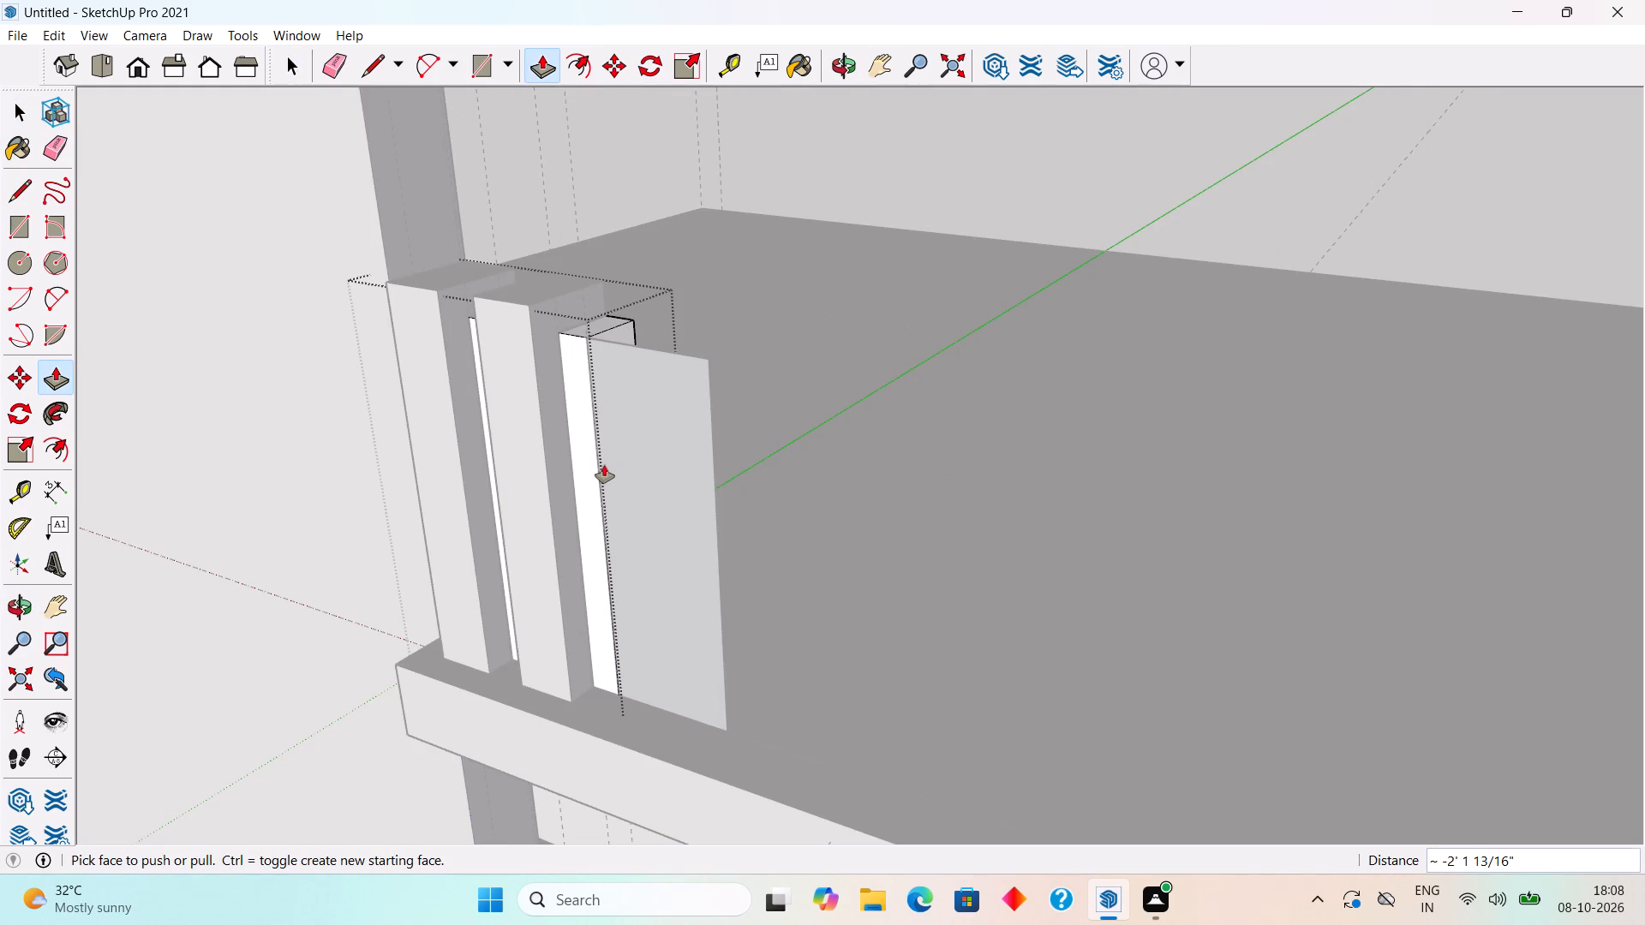
{"action": "key", "text": "space"}
{"action": "left_click", "coordinate": [316, 291]}
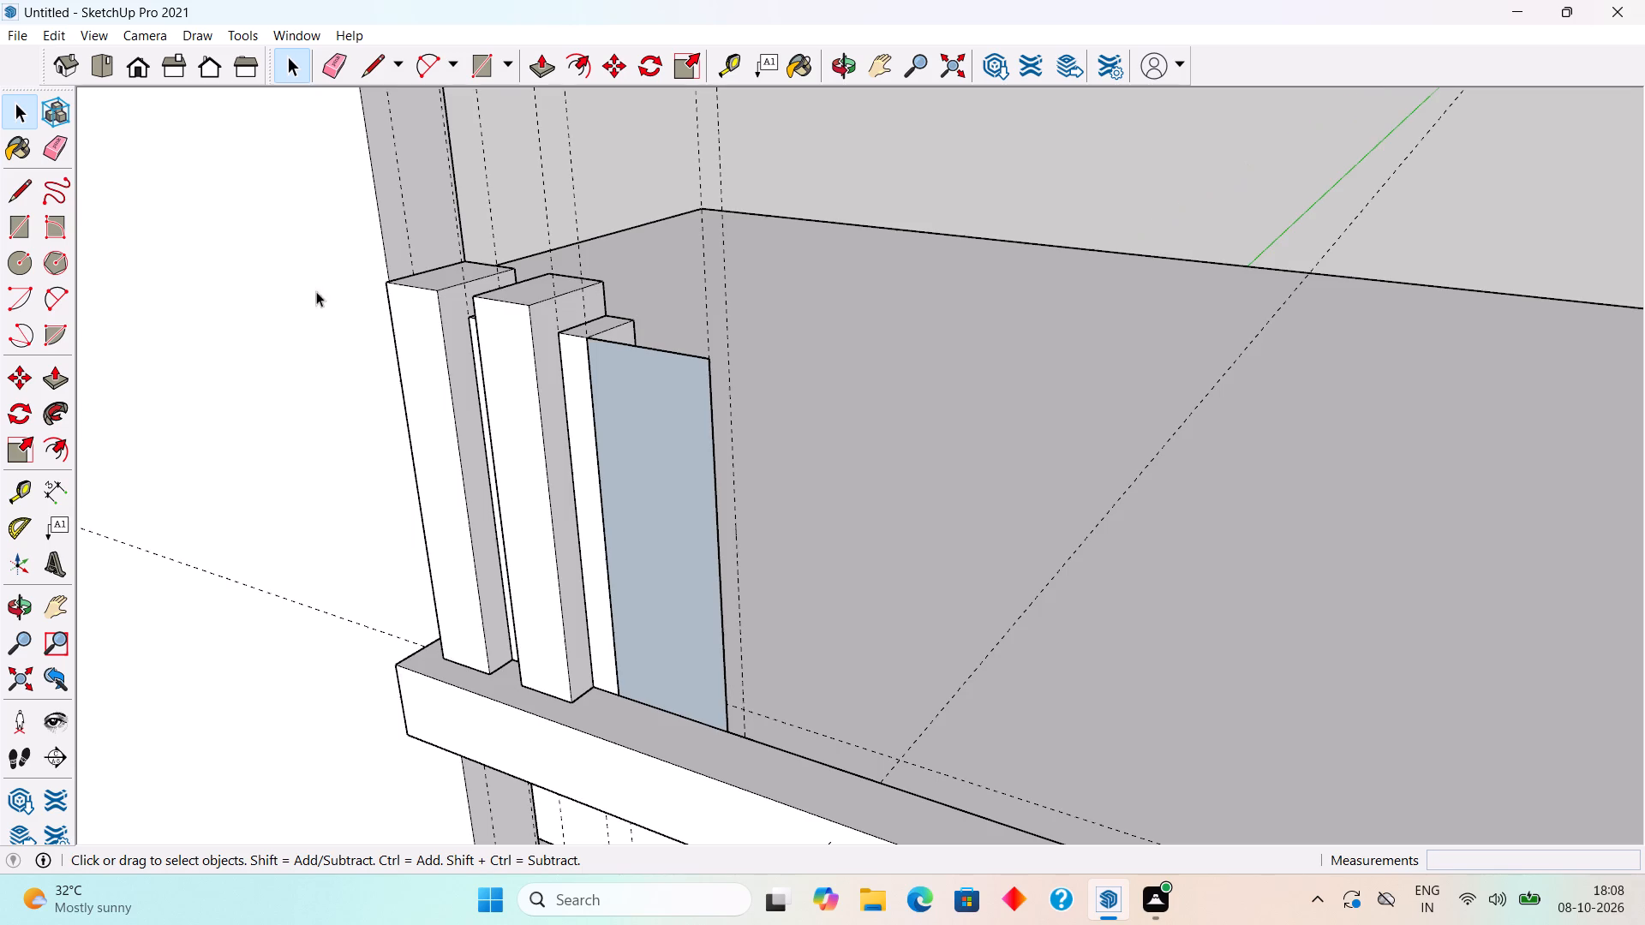
Extrude the 1' by 2' 10" rectangle 6" backwards, flush with the back of the parapet, to form a post.
{"action": "middle_click_drag", "start_coordinate": [0, 13], "coordinate": [0, 104]}
{"action": "scroll", "coordinate": [147, 100], "scroll_direction": "down", "scroll_amount": 4}
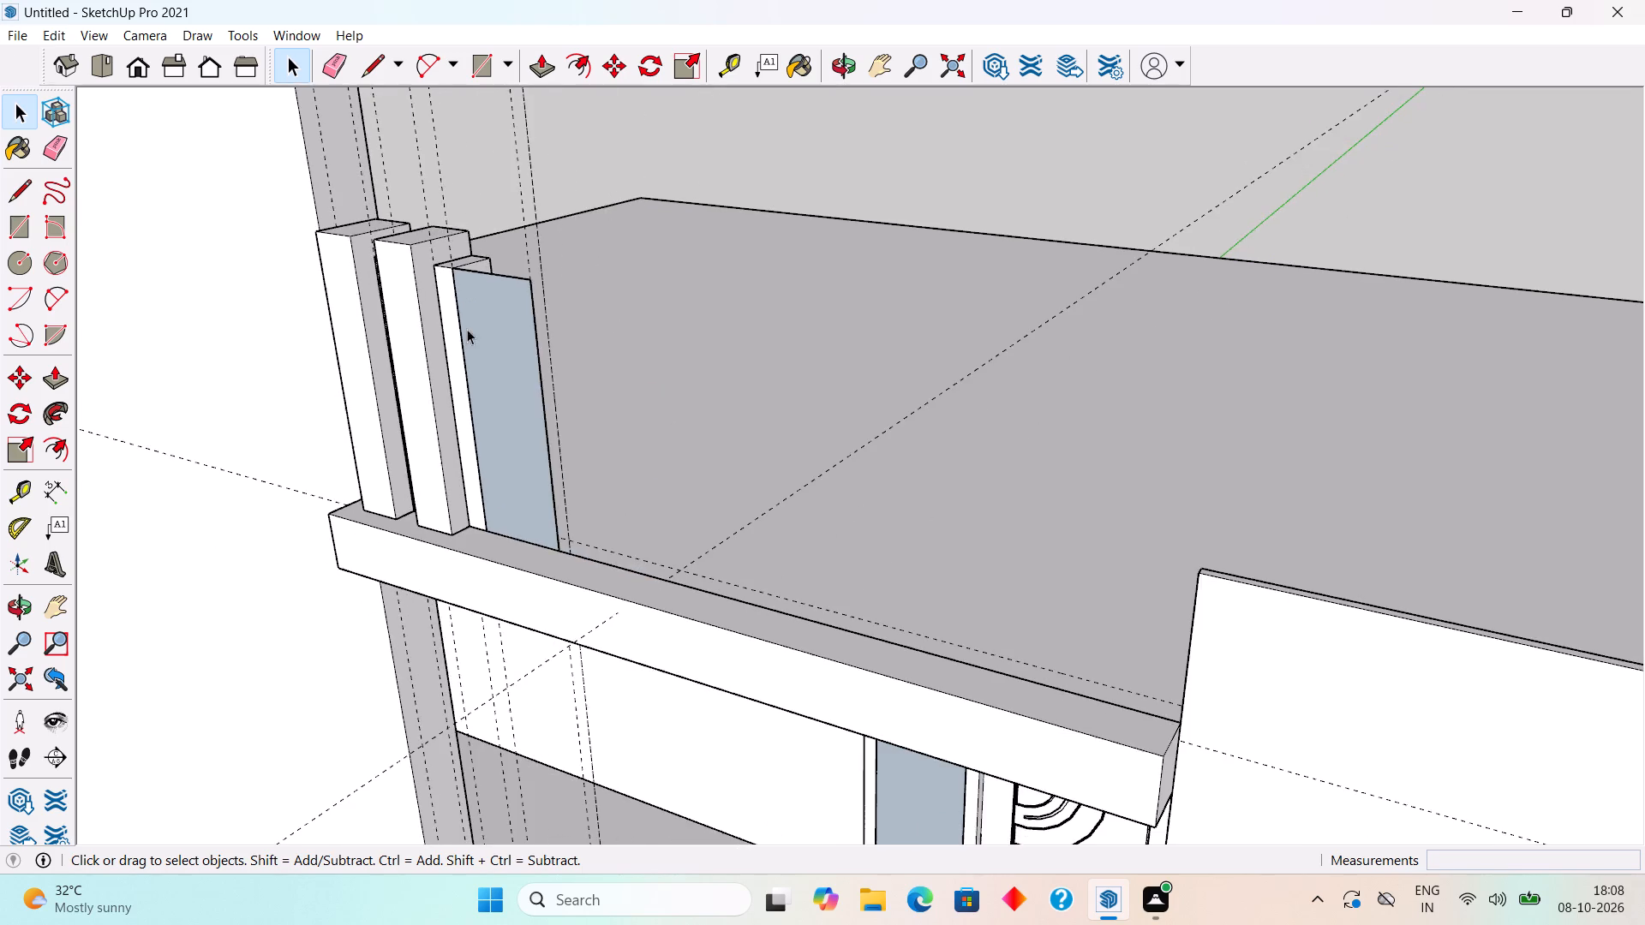
{"action": "middle_click_drag", "start_coordinate": [466, 332], "coordinate": [158, 418]}
{"action": "scroll", "coordinate": [355, 311], "scroll_direction": "up", "scroll_amount": 4}
{"action": "middle_click_drag", "start_coordinate": [374, 318], "coordinate": [144, 341]}
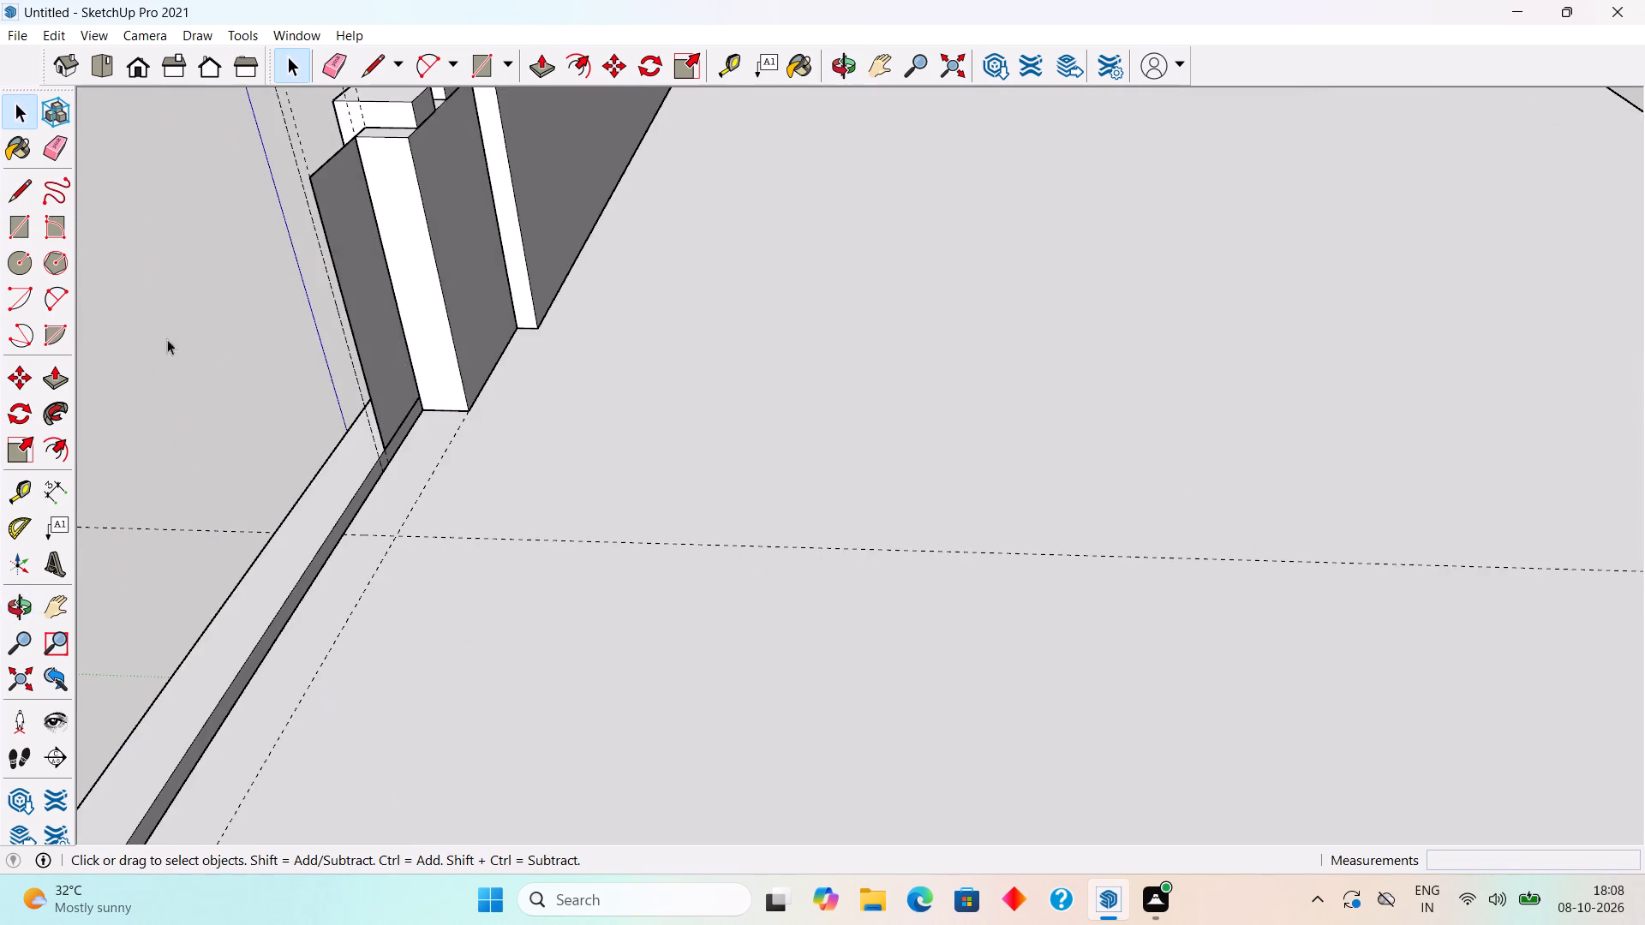
{"action": "scroll", "coordinate": [271, 312], "scroll_direction": "up", "scroll_amount": 5}
{"action": "left_click", "coordinate": [655, 367]}
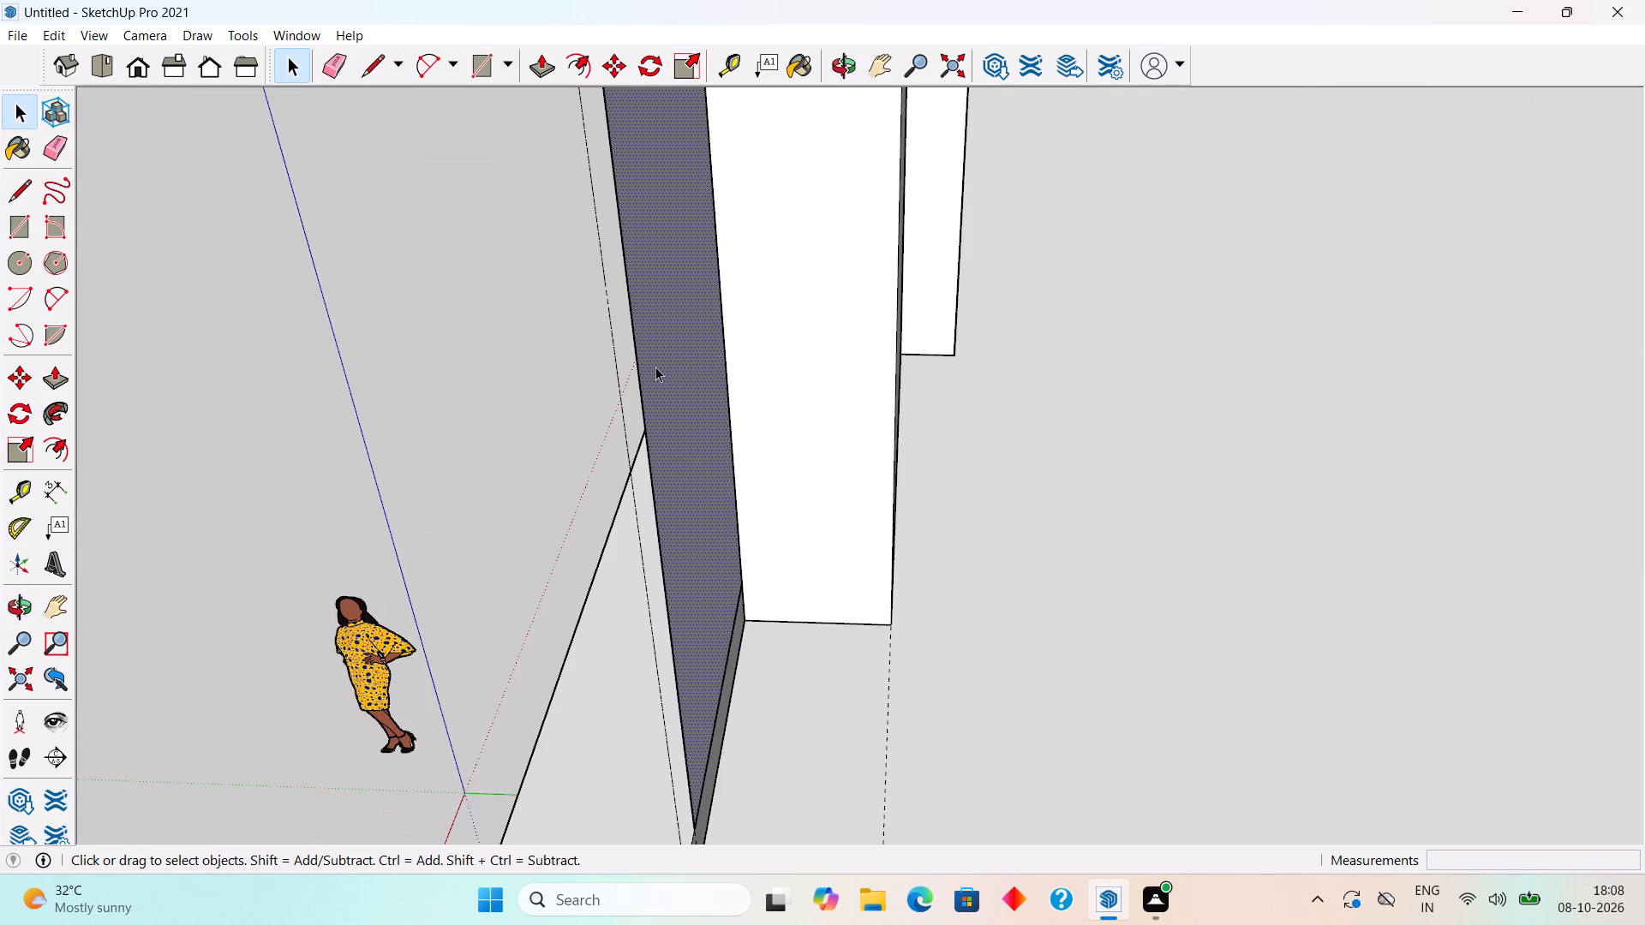
{"action": "key", "text": "p"}
{"action": "left_click", "coordinate": [655, 367]}
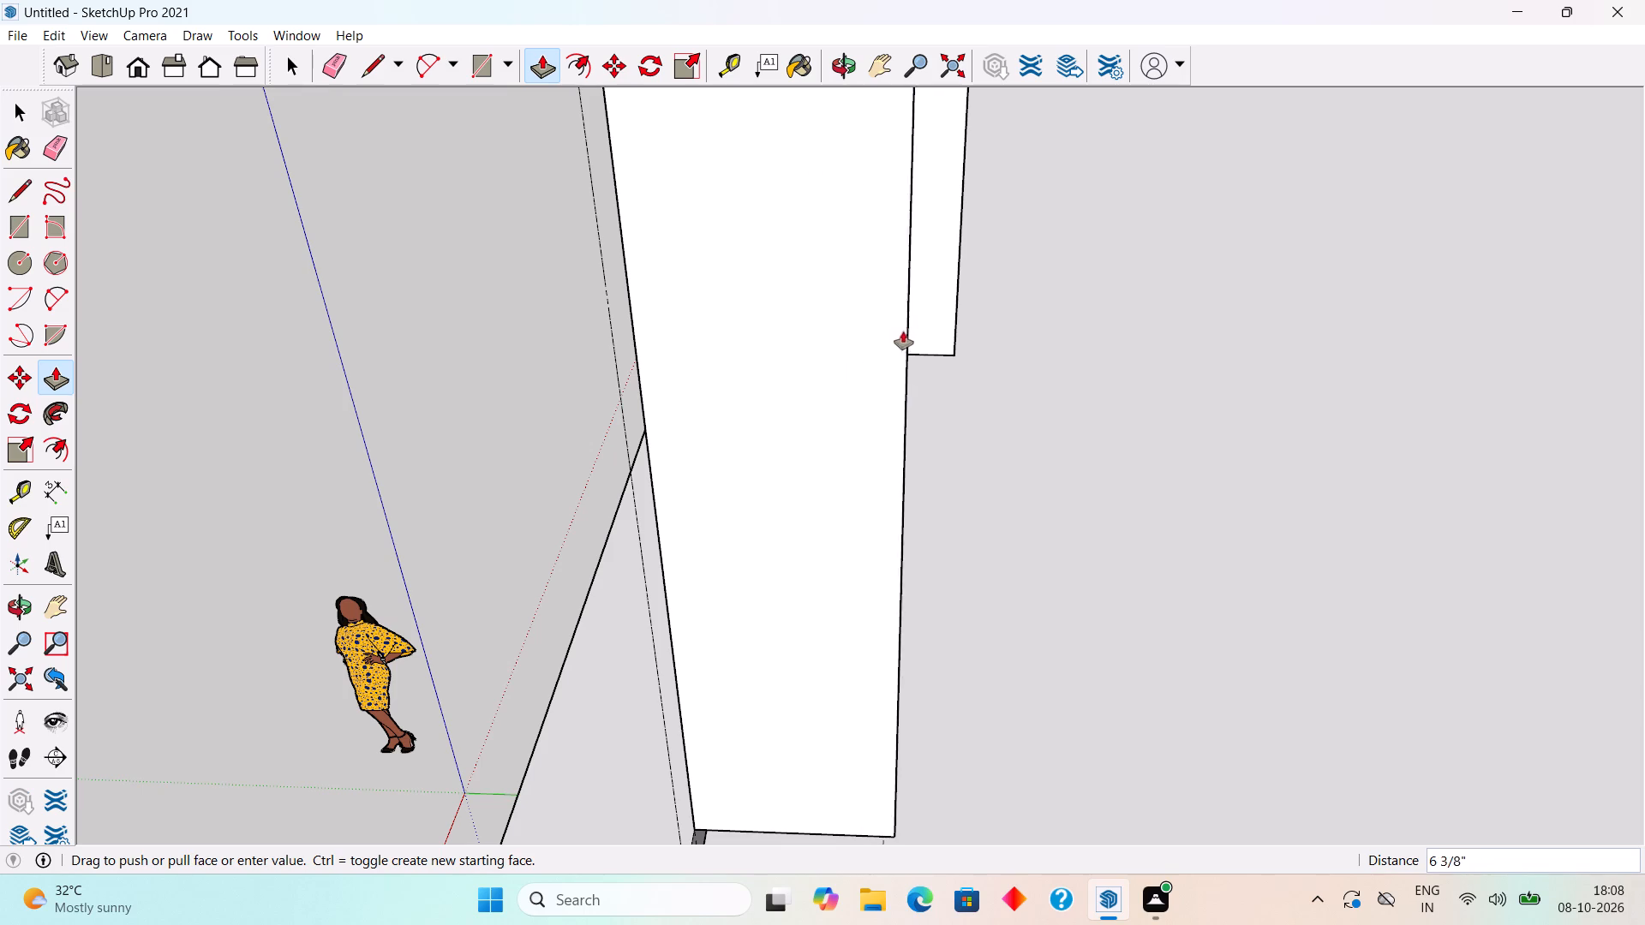
{"action": "middle_click_drag", "start_coordinate": [893, 341], "coordinate": [582, 386]}
{"action": "scroll", "coordinate": [643, 363], "scroll_direction": "down", "scroll_amount": 4}
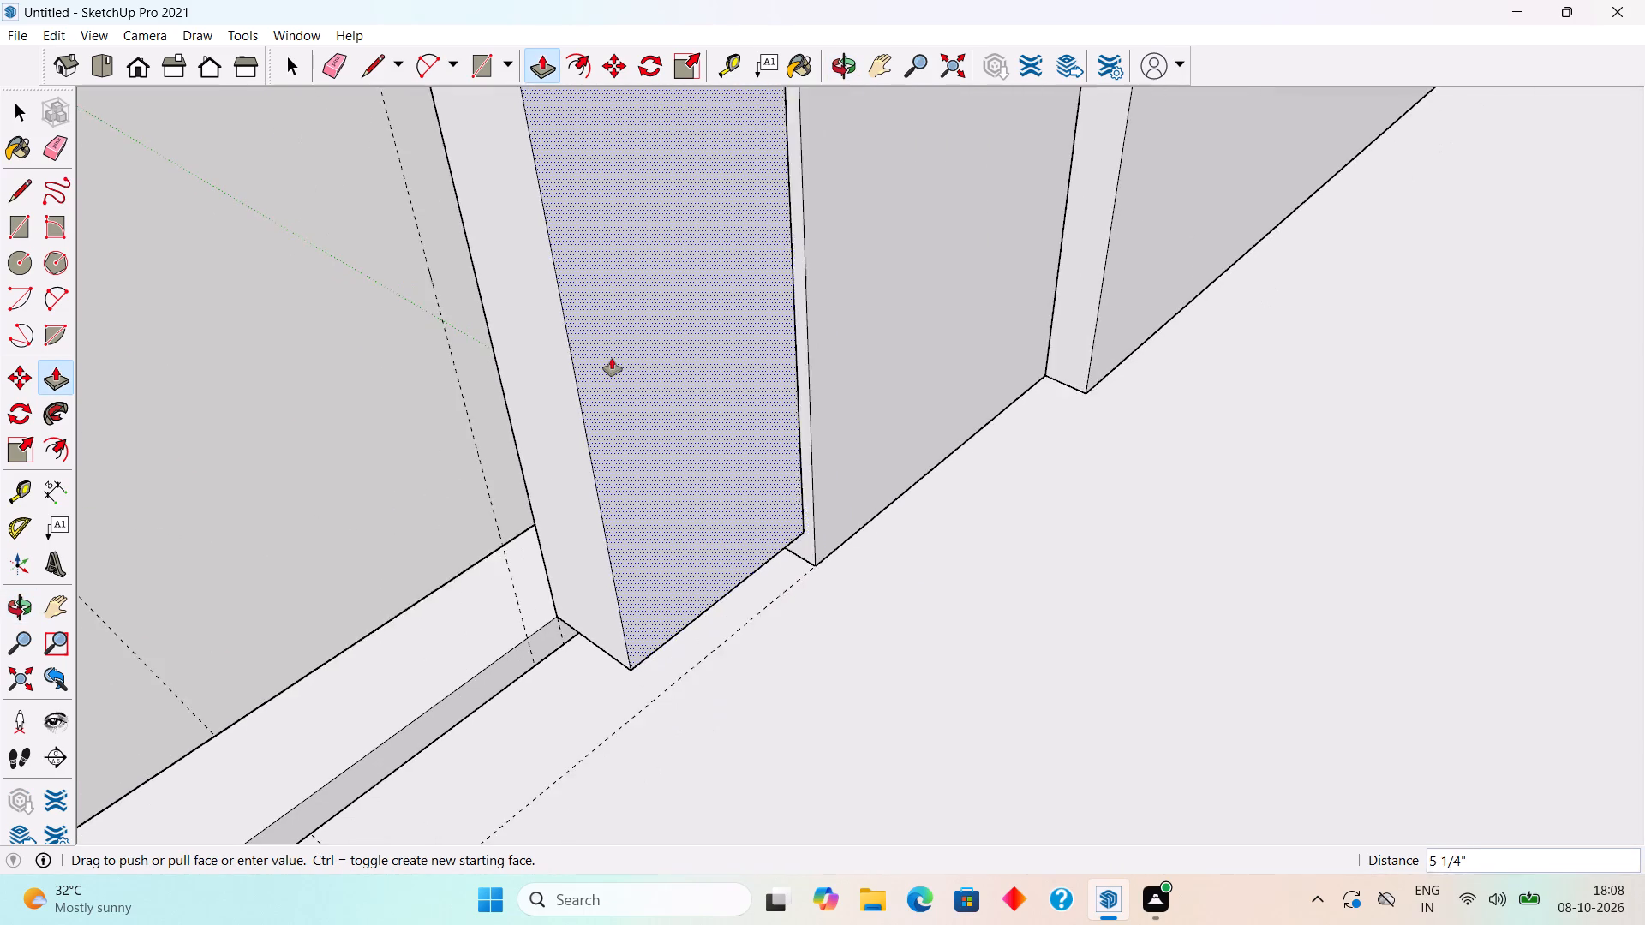
{"action": "scroll", "coordinate": [609, 357], "scroll_direction": "down", "scroll_amount": 10}
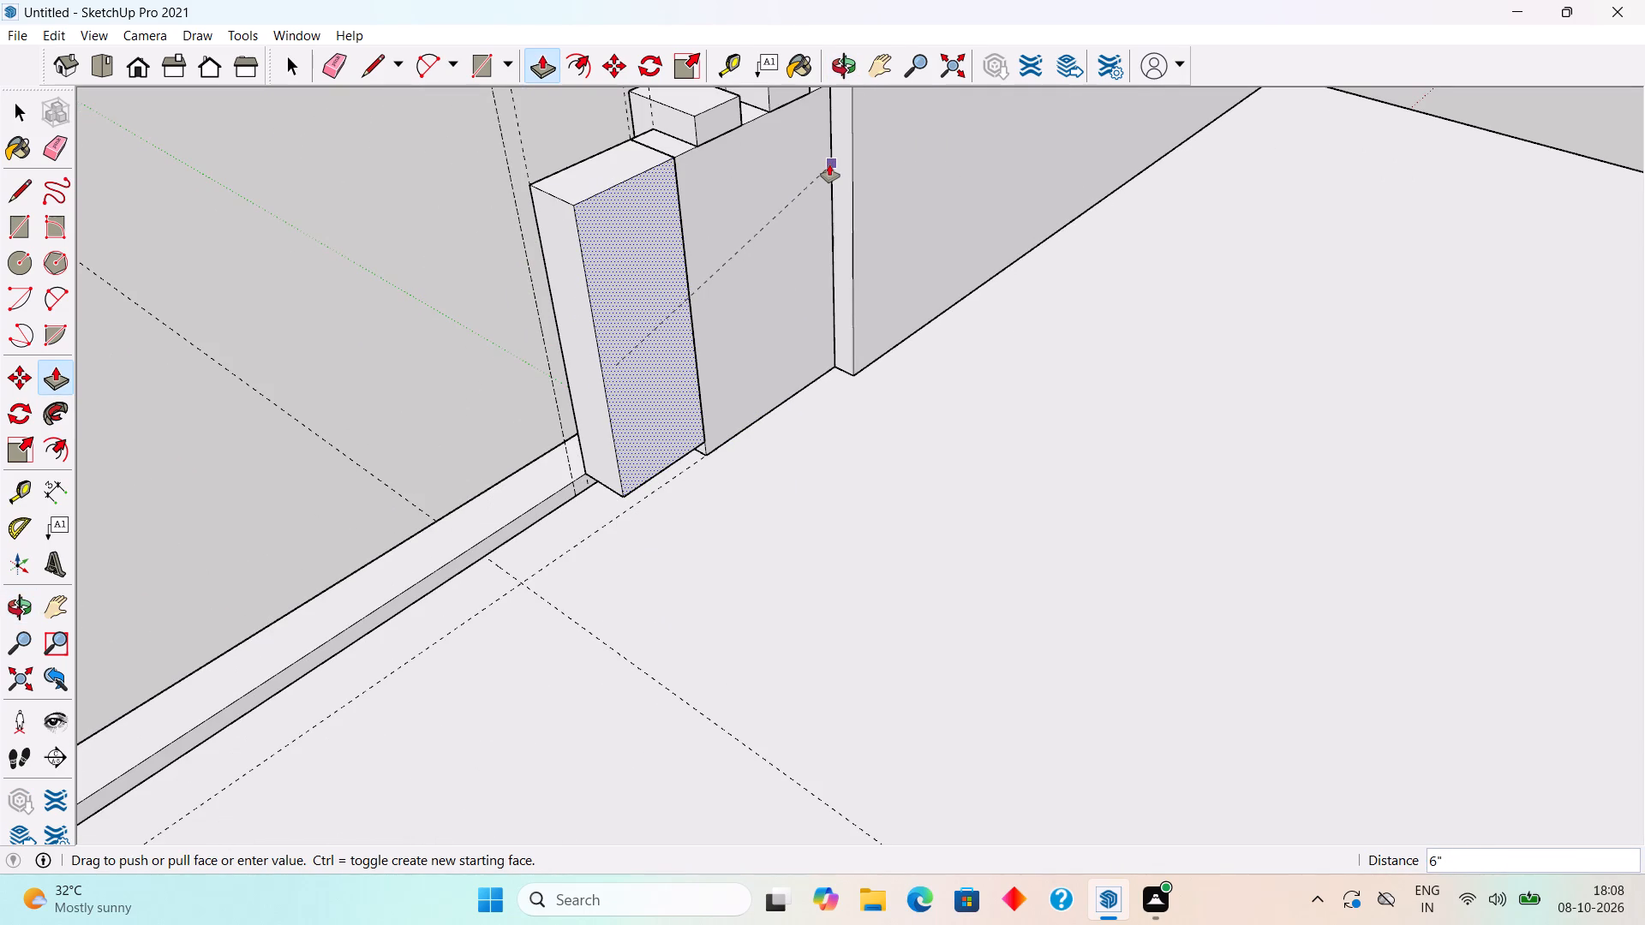
{"action": "left_click", "coordinate": [829, 164]}
{"action": "key", "text": "space"}
Extend the underside of the new post 2" down to the roof slab.
{"action": "middle_click_drag", "start_coordinate": [604, 487], "coordinate": [589, 356]}
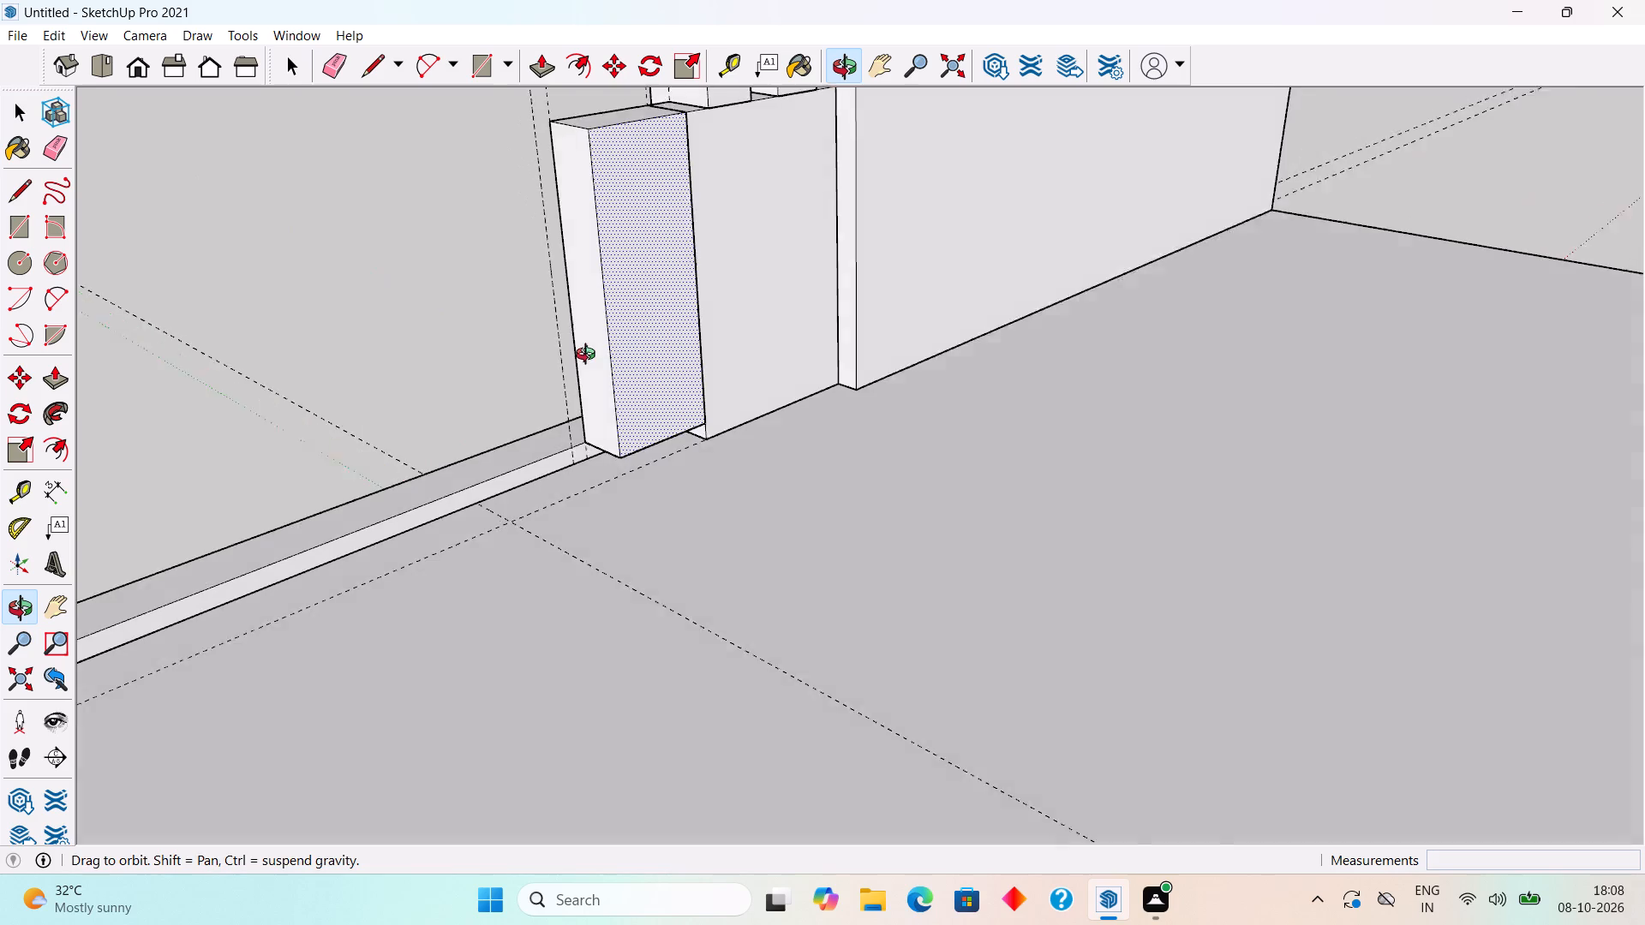
{"action": "middle_click_drag", "start_coordinate": [589, 356], "coordinate": [590, 332]}
{"action": "scroll", "coordinate": [615, 443], "scroll_direction": "up", "scroll_amount": 6}
{"action": "middle_click_drag", "start_coordinate": [613, 443], "coordinate": [600, 348]}
{"action": "scroll", "coordinate": [607, 407], "scroll_direction": "up", "scroll_amount": 4}
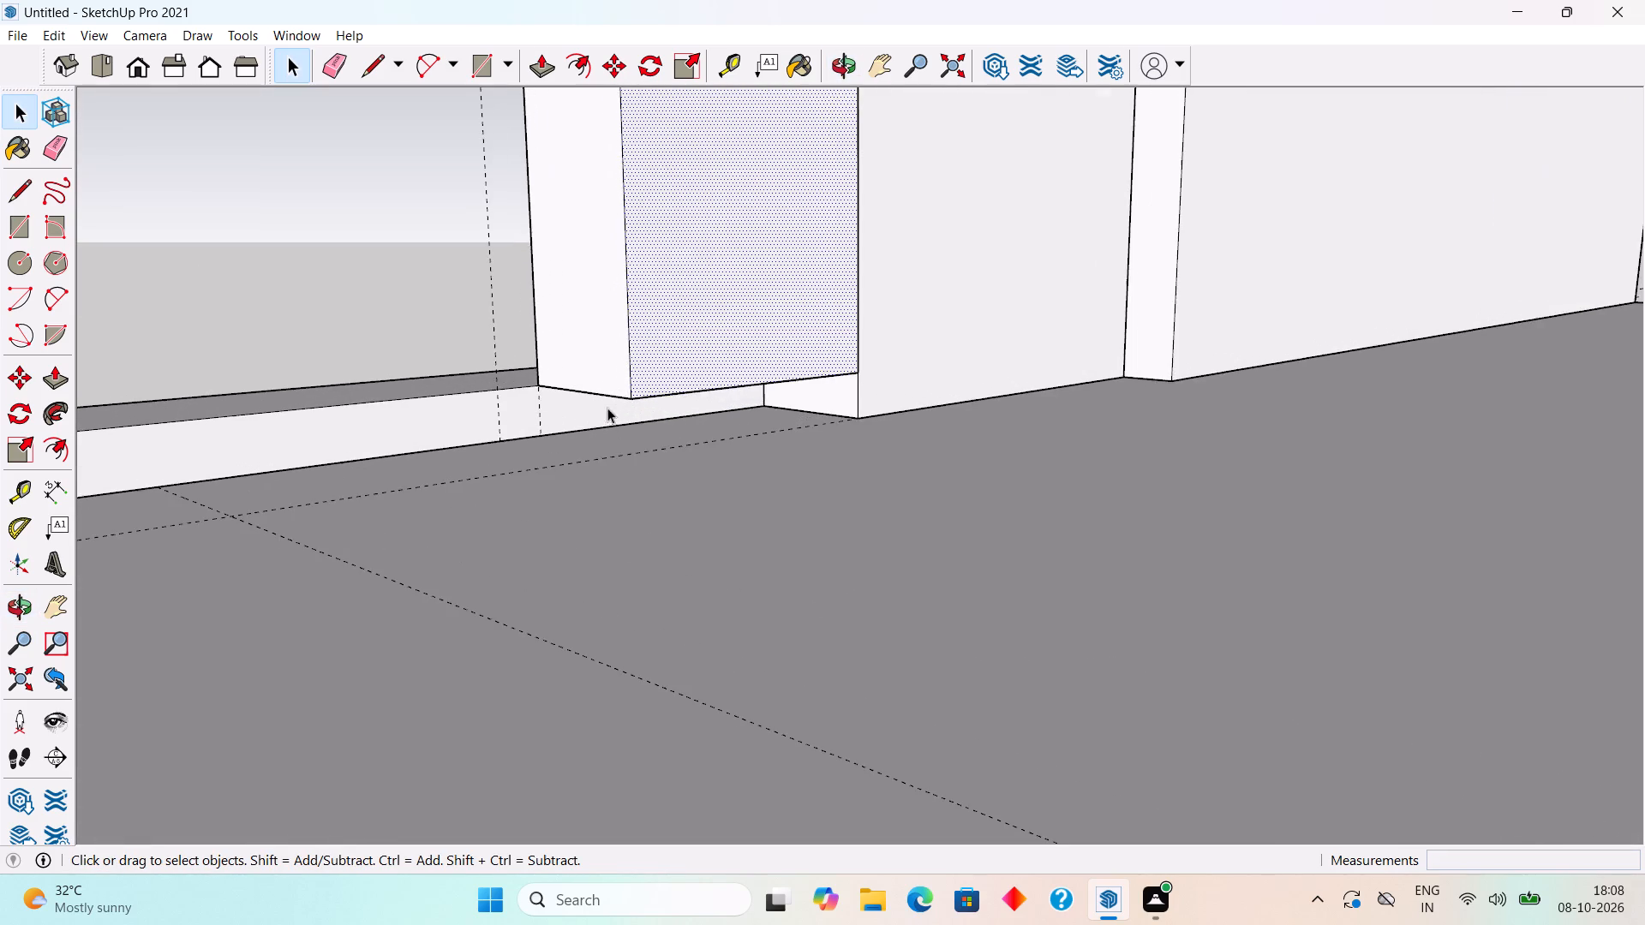
{"action": "middle_click_drag", "start_coordinate": [651, 409], "coordinate": [625, 370]}
{"action": "scroll", "coordinate": [636, 385], "scroll_direction": "up", "scroll_amount": 8}
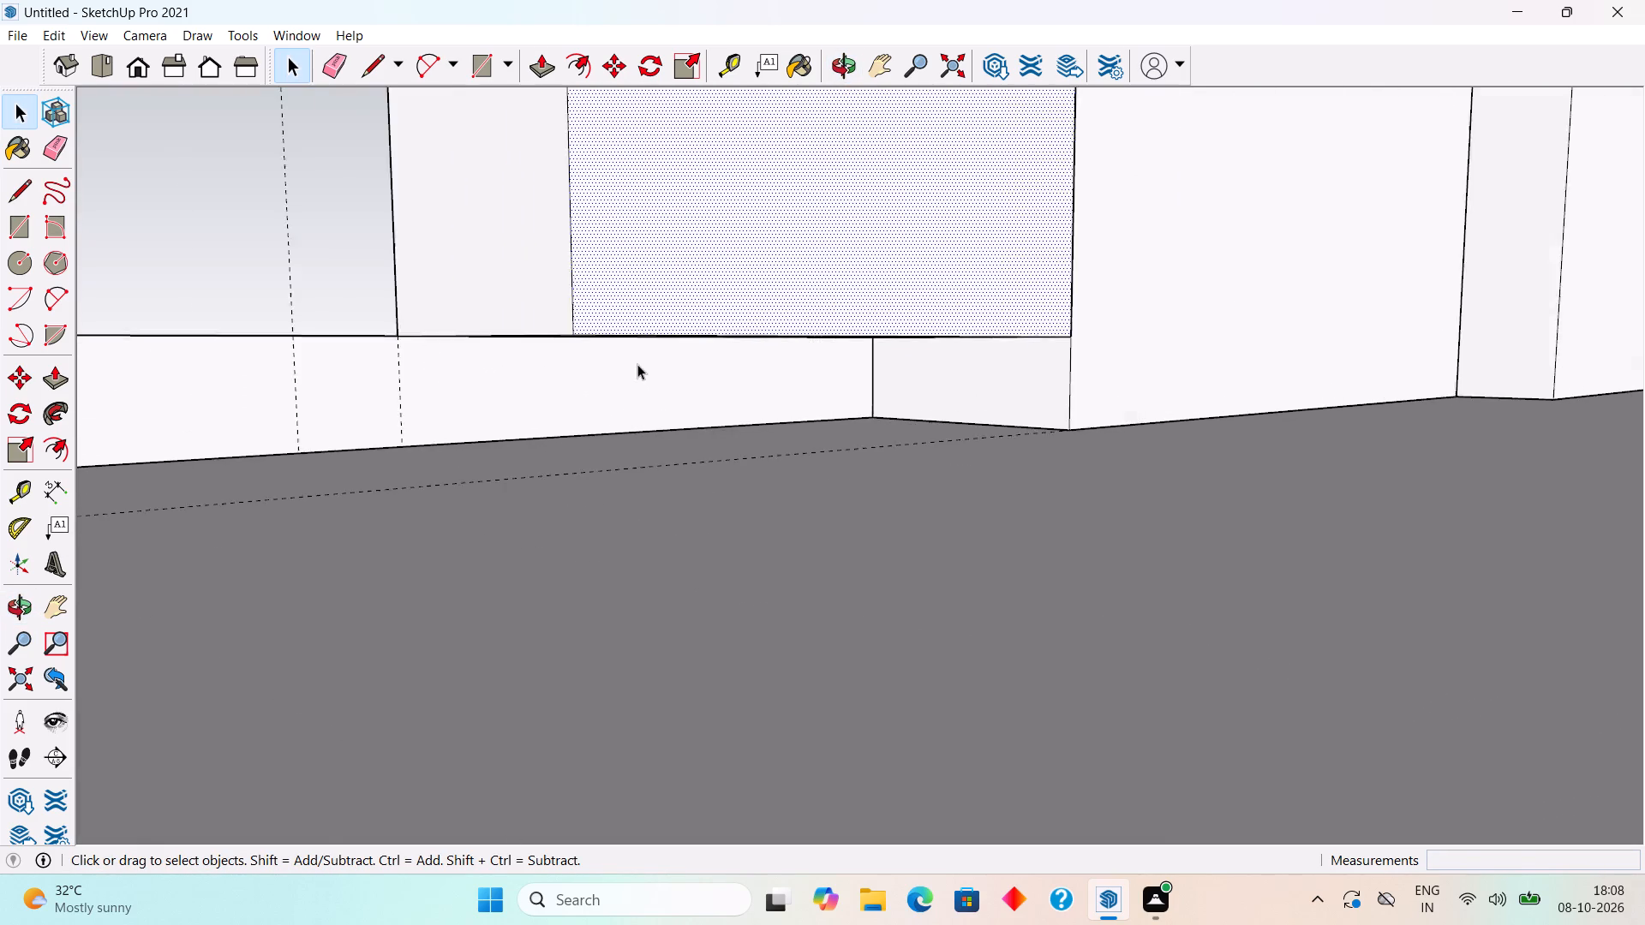
{"action": "scroll", "coordinate": [637, 364], "scroll_direction": "up", "scroll_amount": 1}
{"action": "middle_click_drag", "start_coordinate": [639, 327], "coordinate": [631, 295]}
{"action": "left_click", "coordinate": [638, 307]}
{"action": "key", "text": "p"}
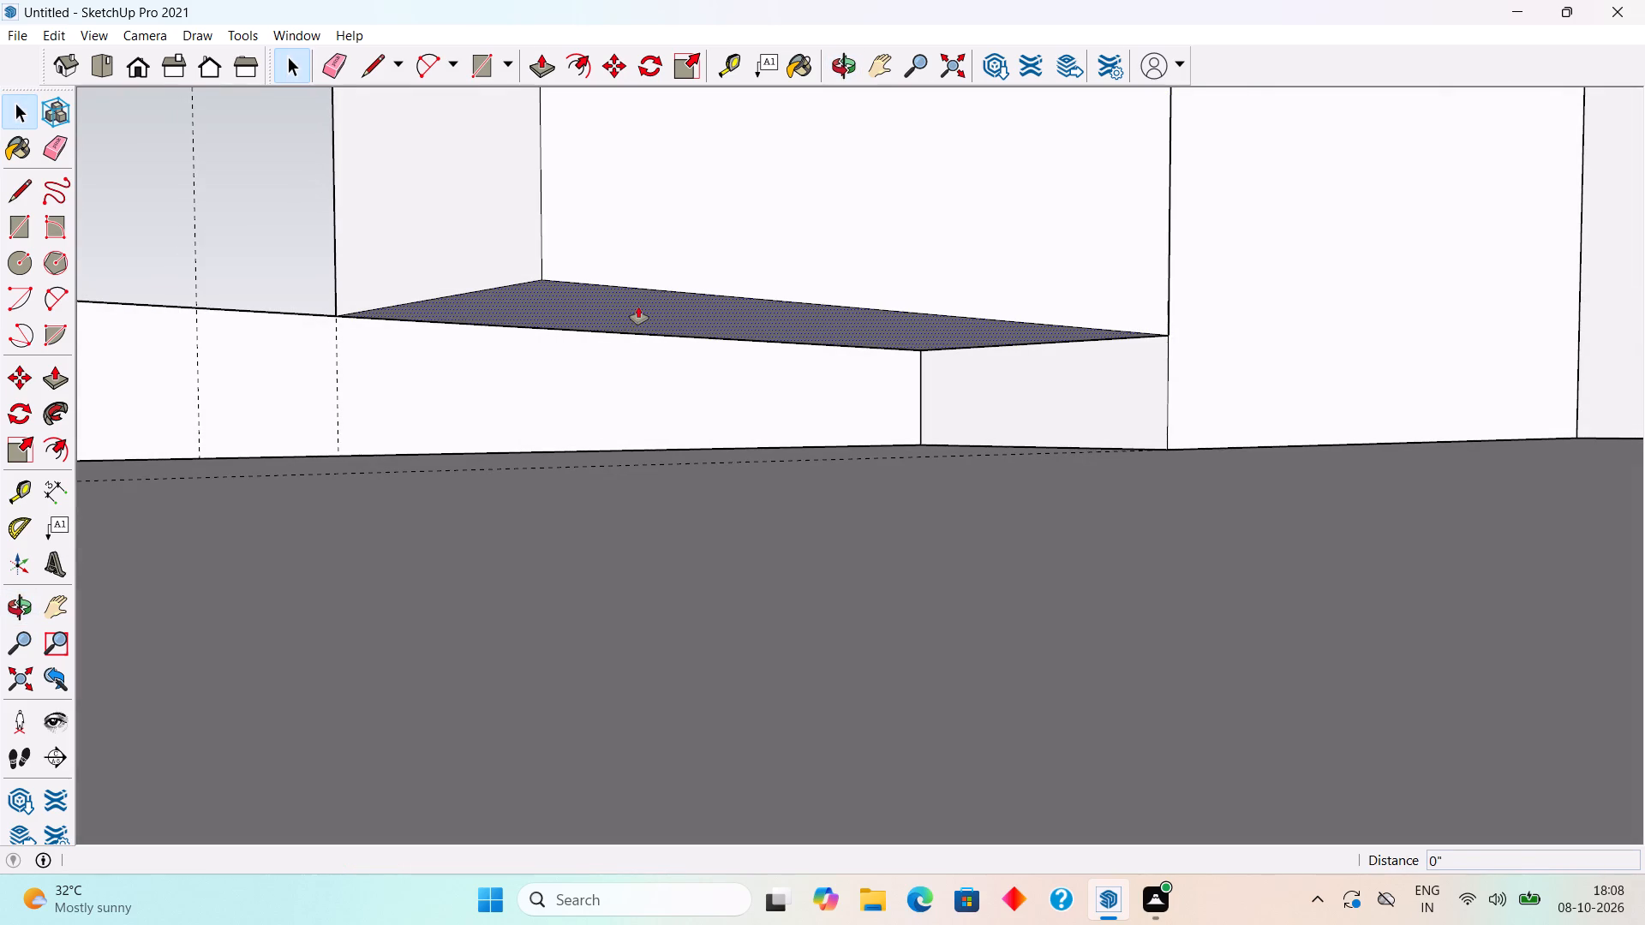
{"action": "left_click", "coordinate": [638, 307]}
{"action": "left_click", "coordinate": [675, 457]}
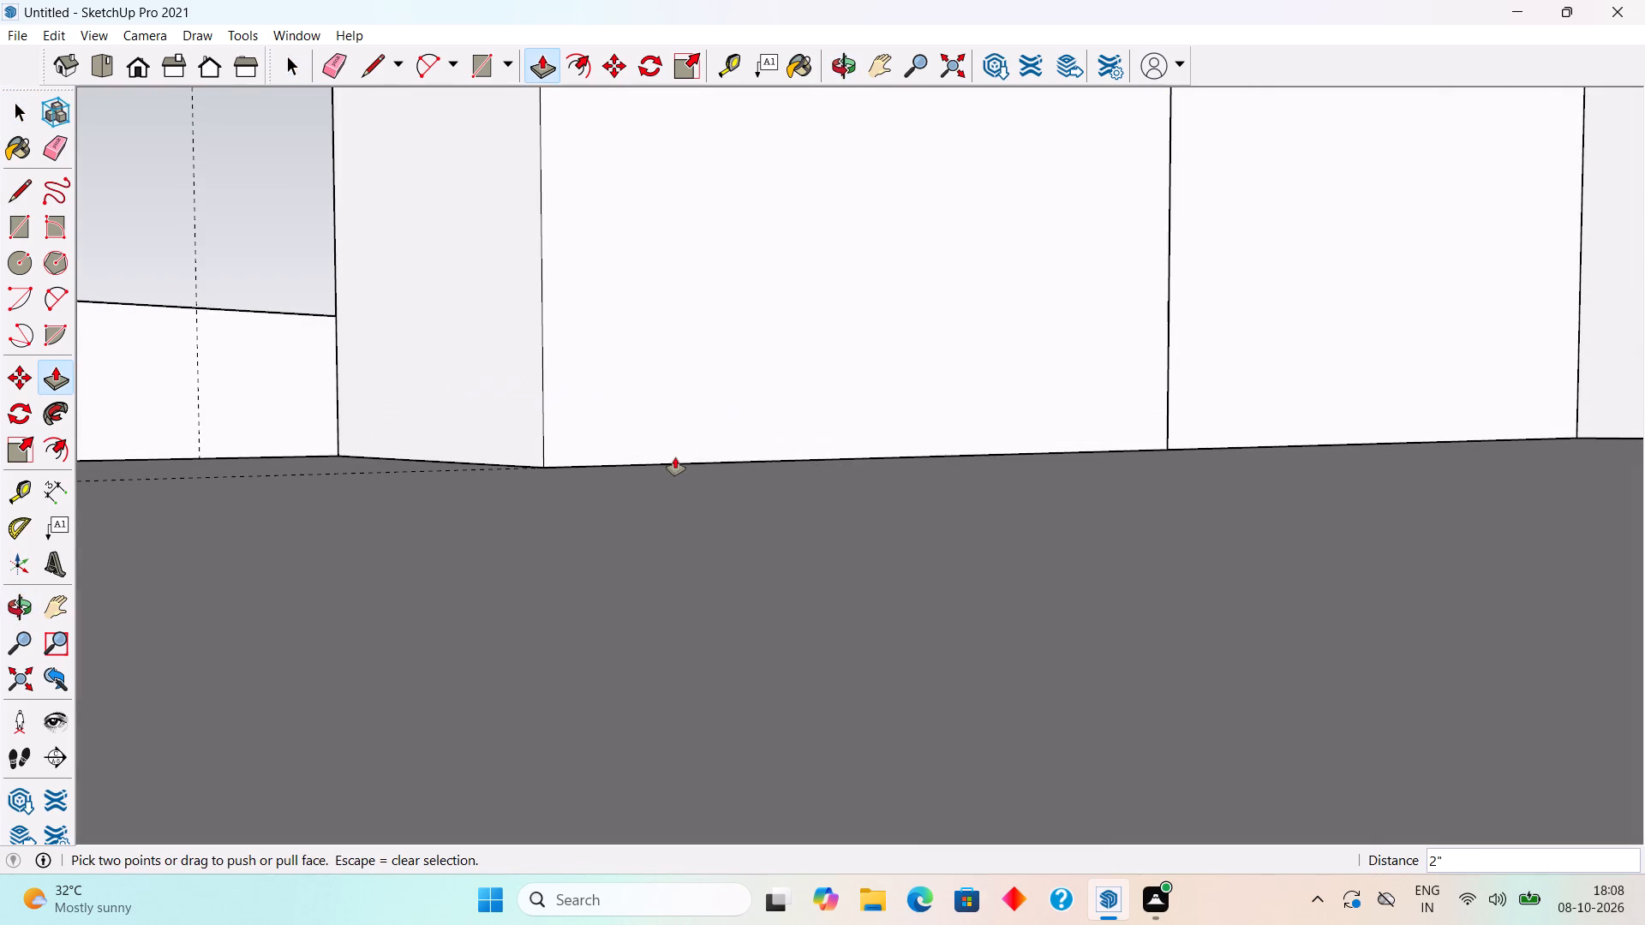
{"action": "key", "text": "space"}
Raise the top of the new post by 5', using the top edge of the tall front wall as reference.
{"action": "scroll", "coordinate": [675, 457], "scroll_direction": "down", "scroll_amount": 10}
{"action": "middle_click_drag", "start_coordinate": [513, 510], "coordinate": [1208, 611]}
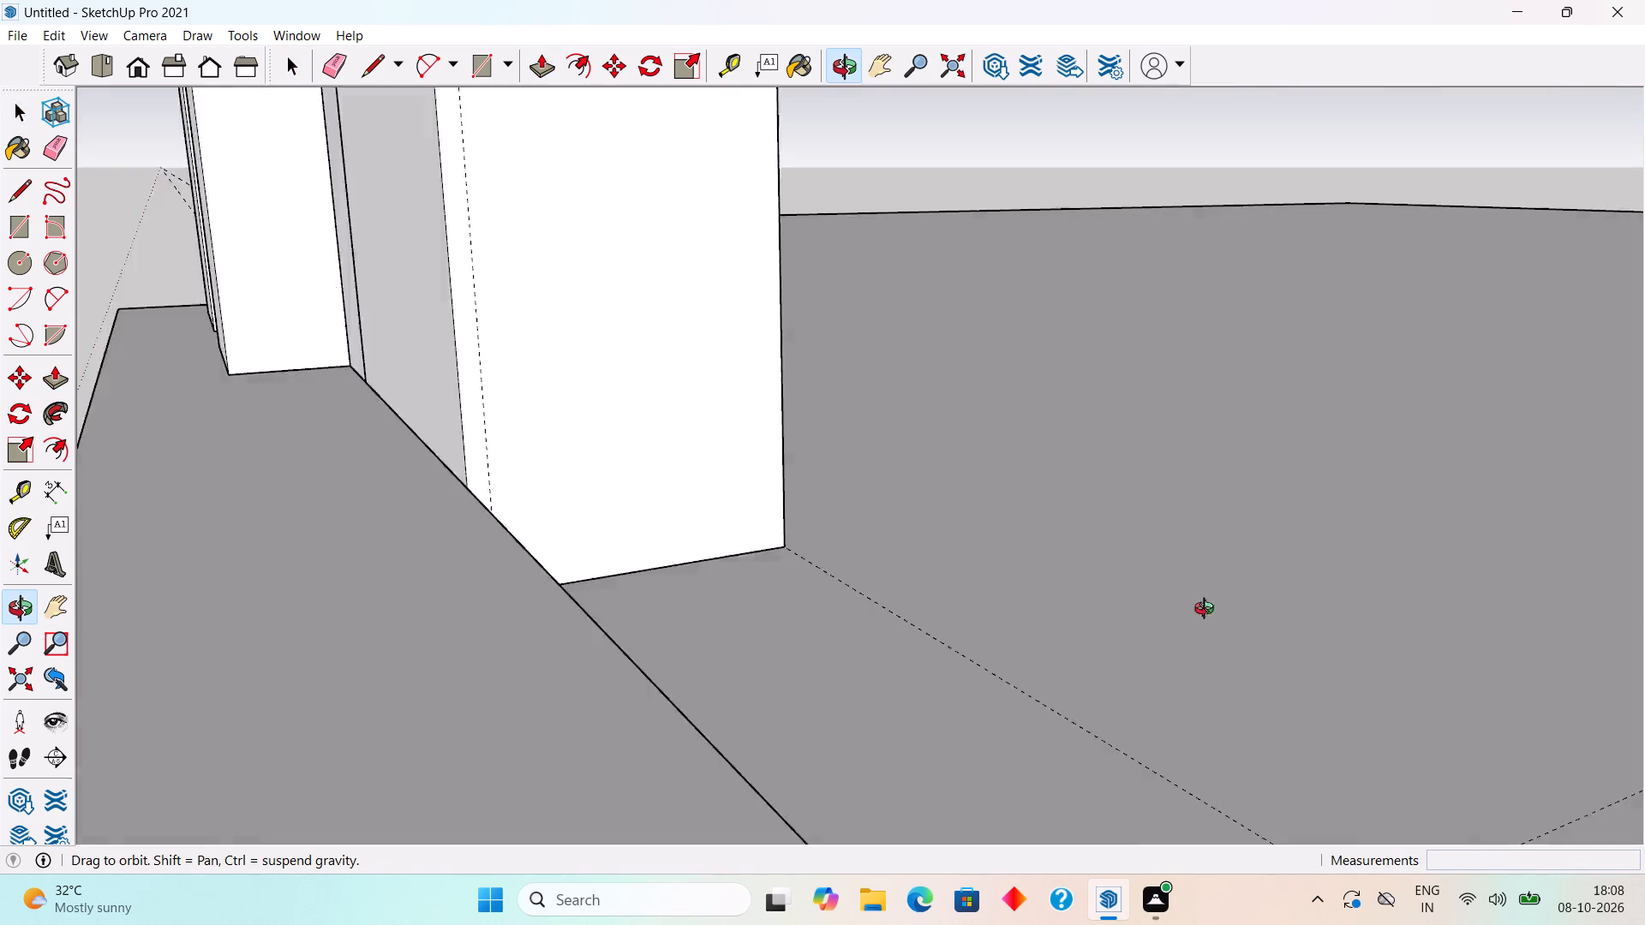
{"action": "middle_click_drag", "start_coordinate": [1208, 611], "coordinate": [1345, 625]}
{"action": "scroll", "coordinate": [1345, 625], "scroll_direction": "down", "scroll_amount": 20}
{"action": "scroll", "coordinate": [1345, 625], "scroll_direction": "down", "scroll_amount": 4}
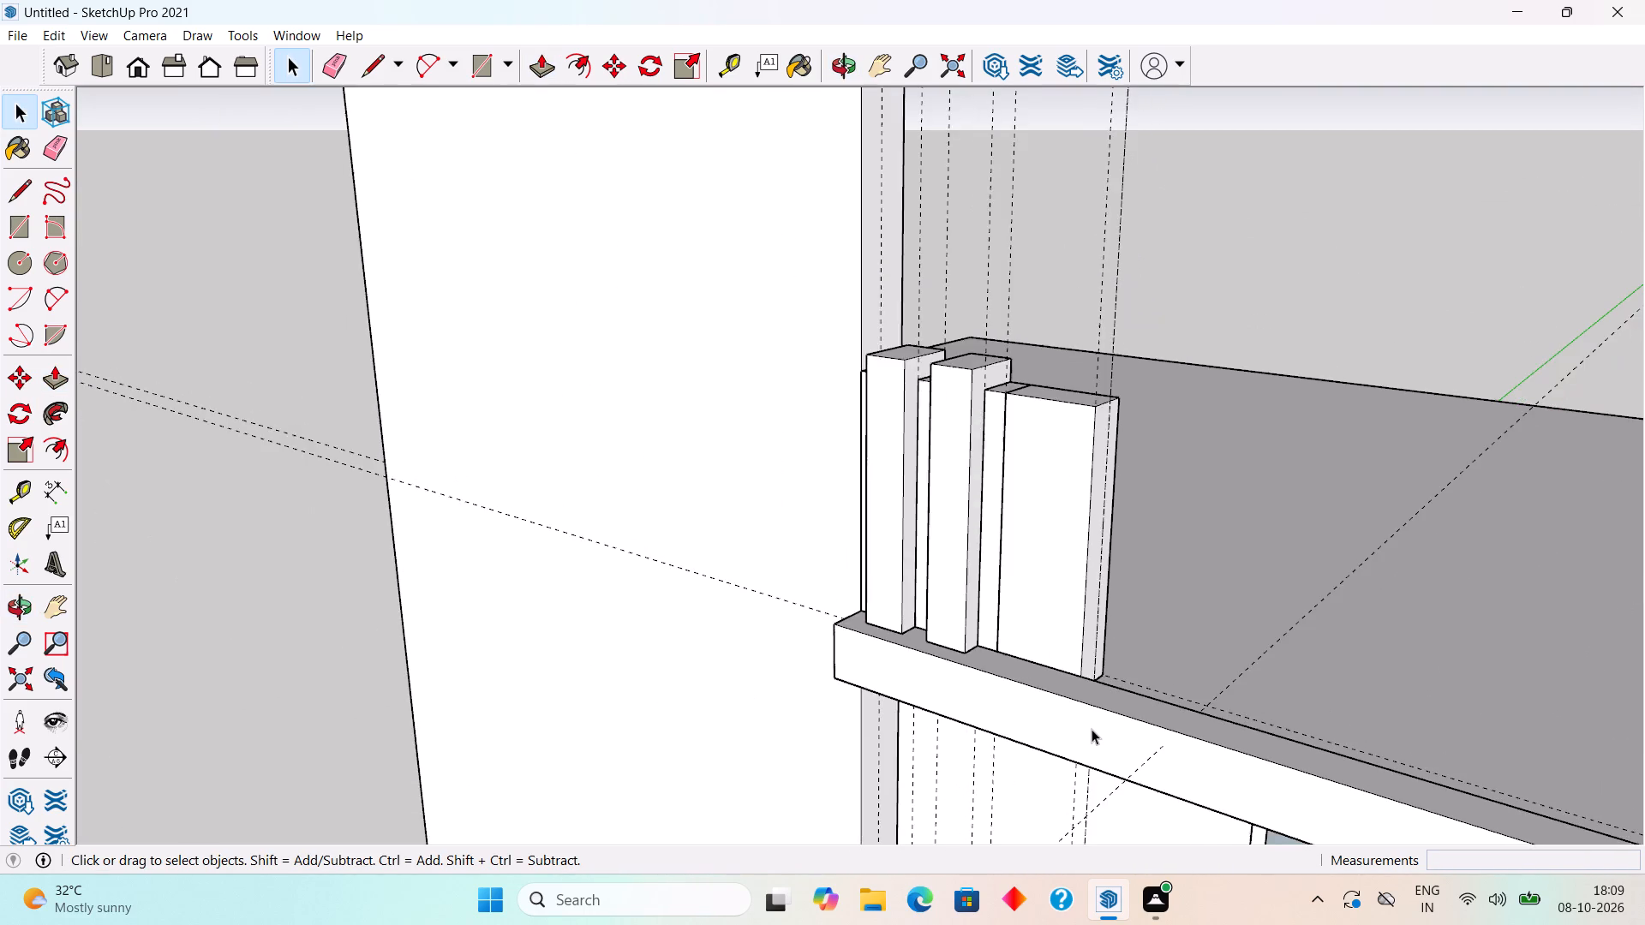
{"action": "middle_click_drag", "start_coordinate": [1115, 708], "coordinate": [1350, 684]}
{"action": "left_click", "coordinate": [1247, 287]}
{"action": "scroll", "coordinate": [1213, 520], "scroll_direction": "up", "scroll_amount": 1}
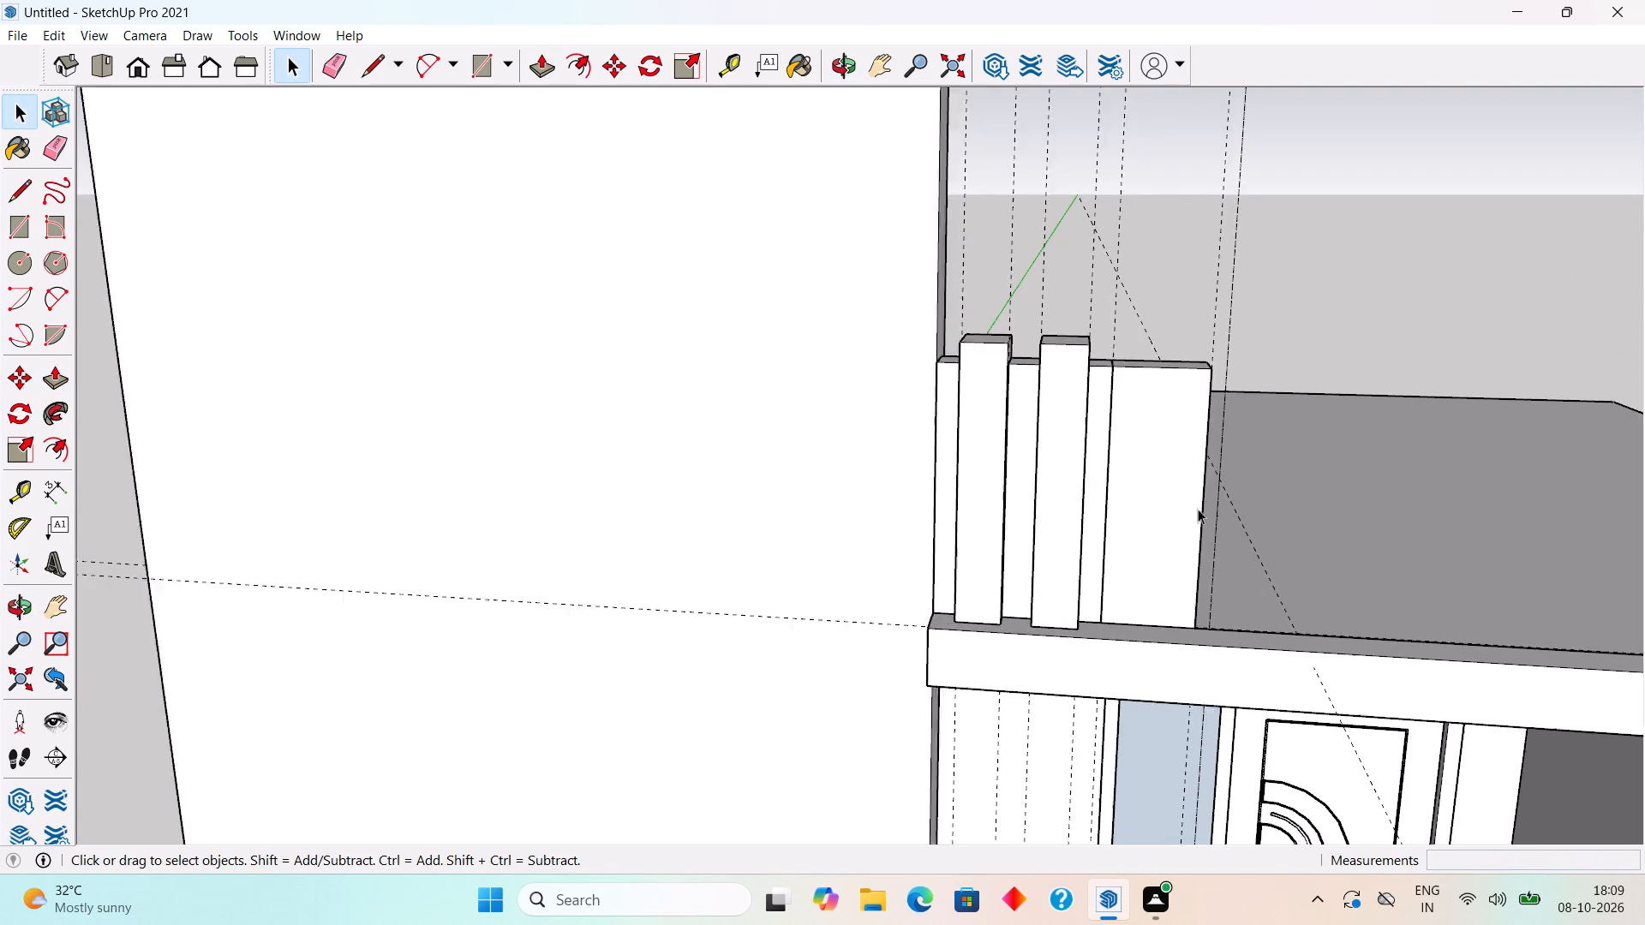
{"action": "scroll", "coordinate": [1198, 509], "scroll_direction": "up", "scroll_amount": 1}
{"action": "middle_click_drag", "start_coordinate": [1174, 423], "coordinate": [1205, 600]}
{"action": "scroll", "coordinate": [1193, 565], "scroll_direction": "up", "scroll_amount": 4}
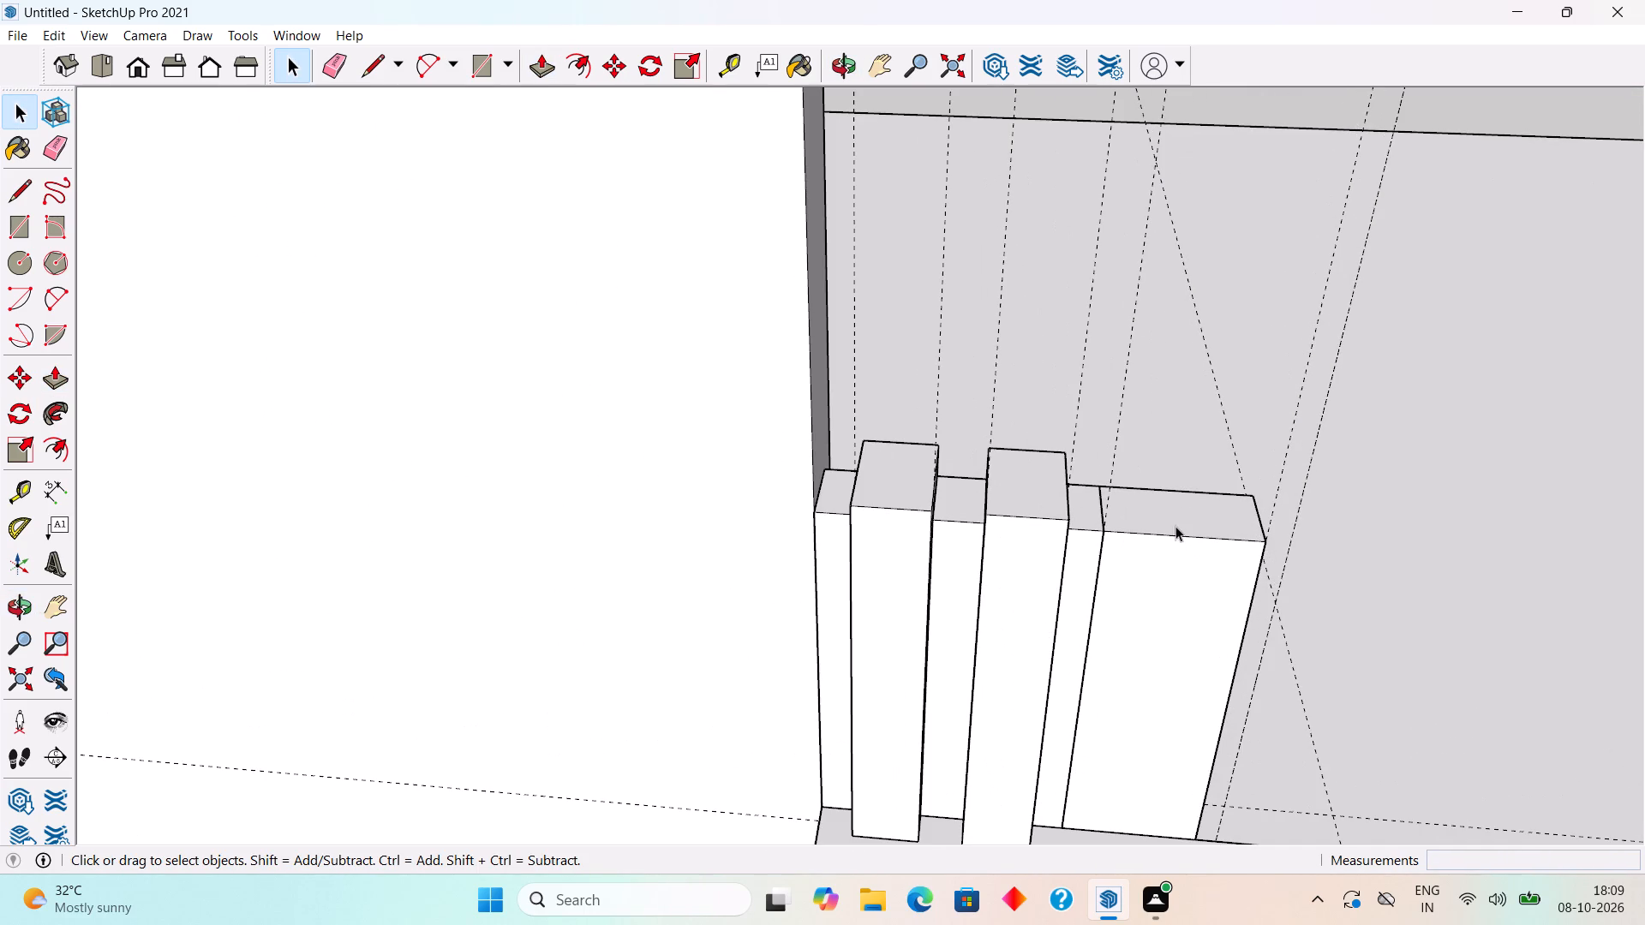
{"action": "triple_click", "coordinate": [1175, 522]}
{"action": "left_click", "coordinate": [1175, 522]}
{"action": "left_click", "coordinate": [1175, 522]}
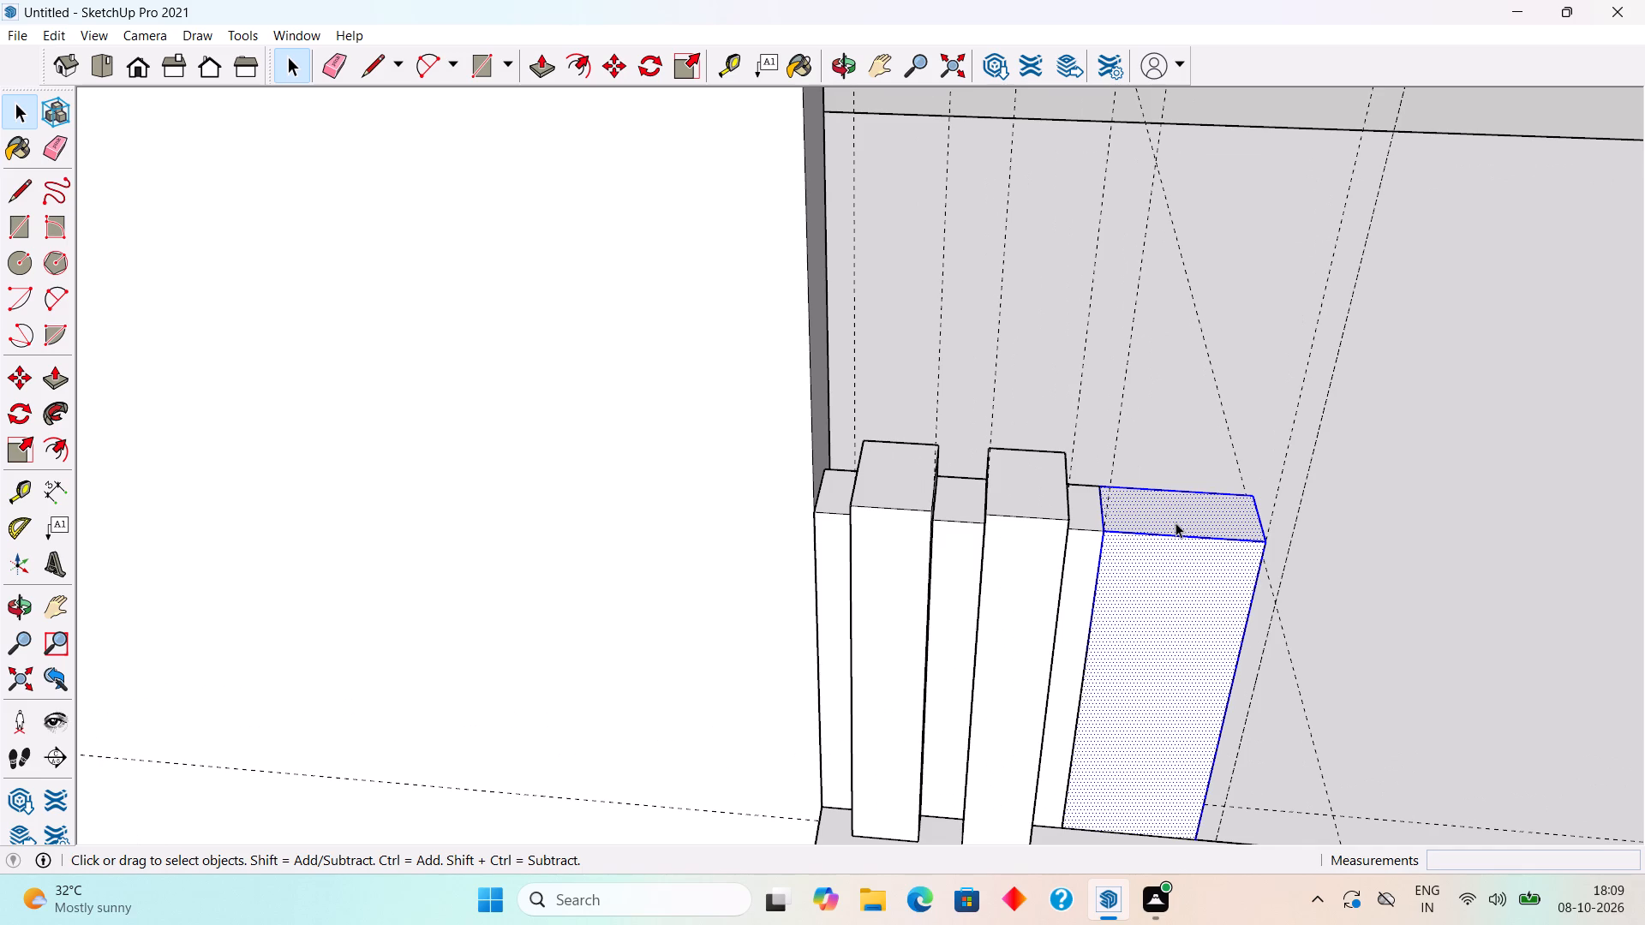
{"action": "key", "text": "p"}
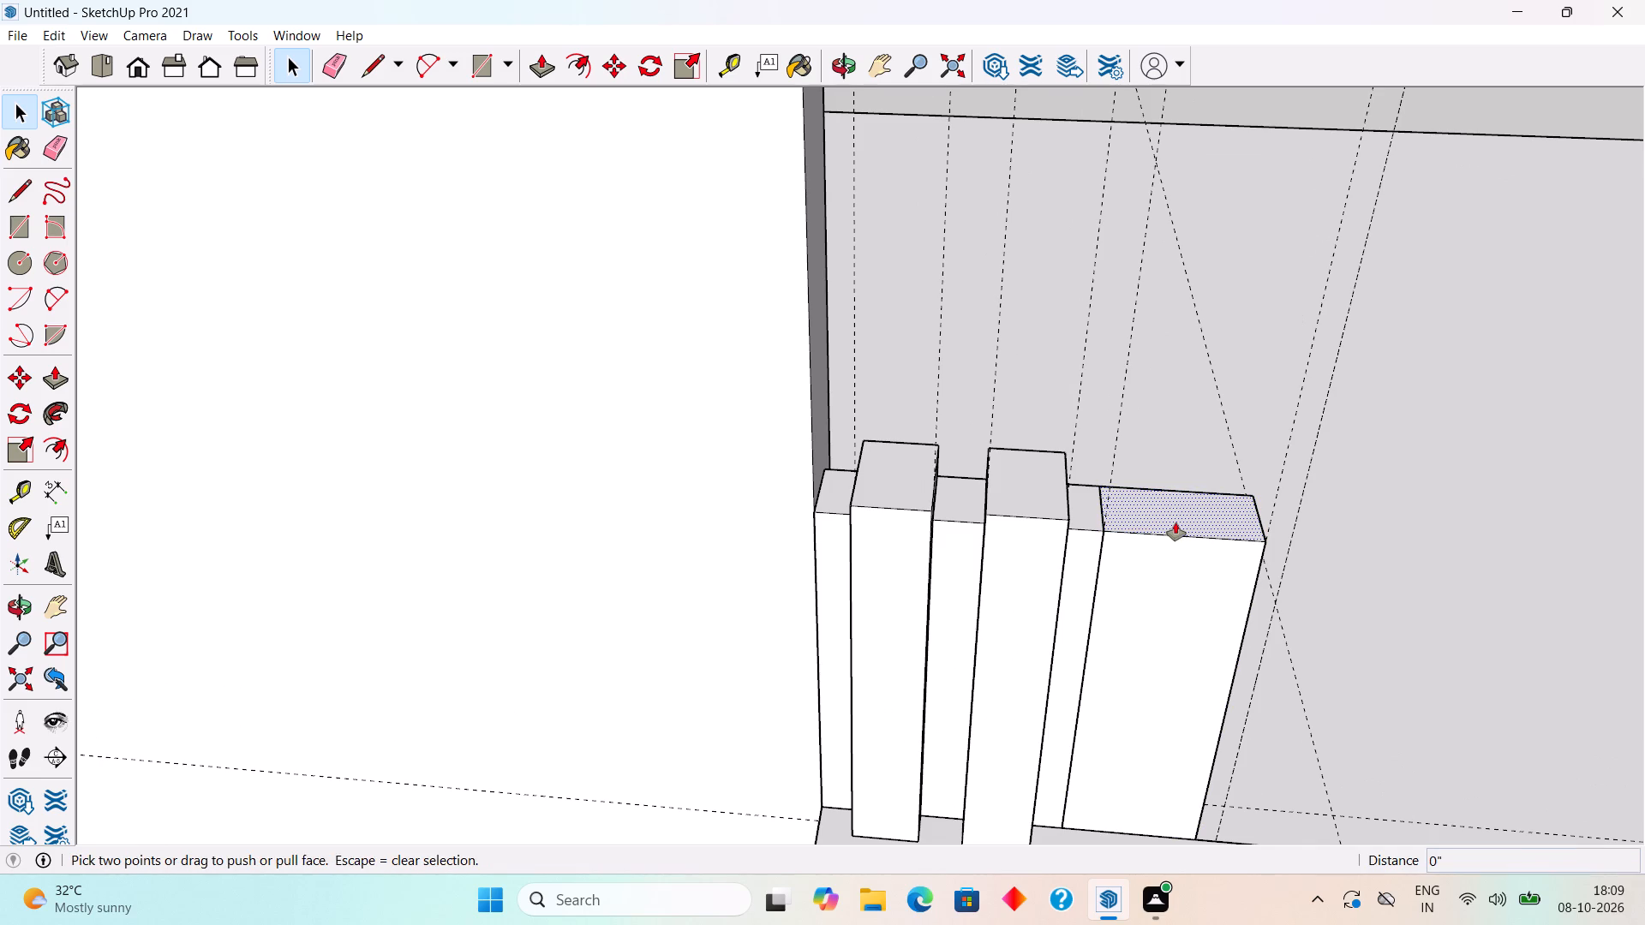
{"action": "left_click", "coordinate": [1175, 522]}
{"action": "scroll", "coordinate": [1115, 332], "scroll_direction": "down", "scroll_amount": 8}
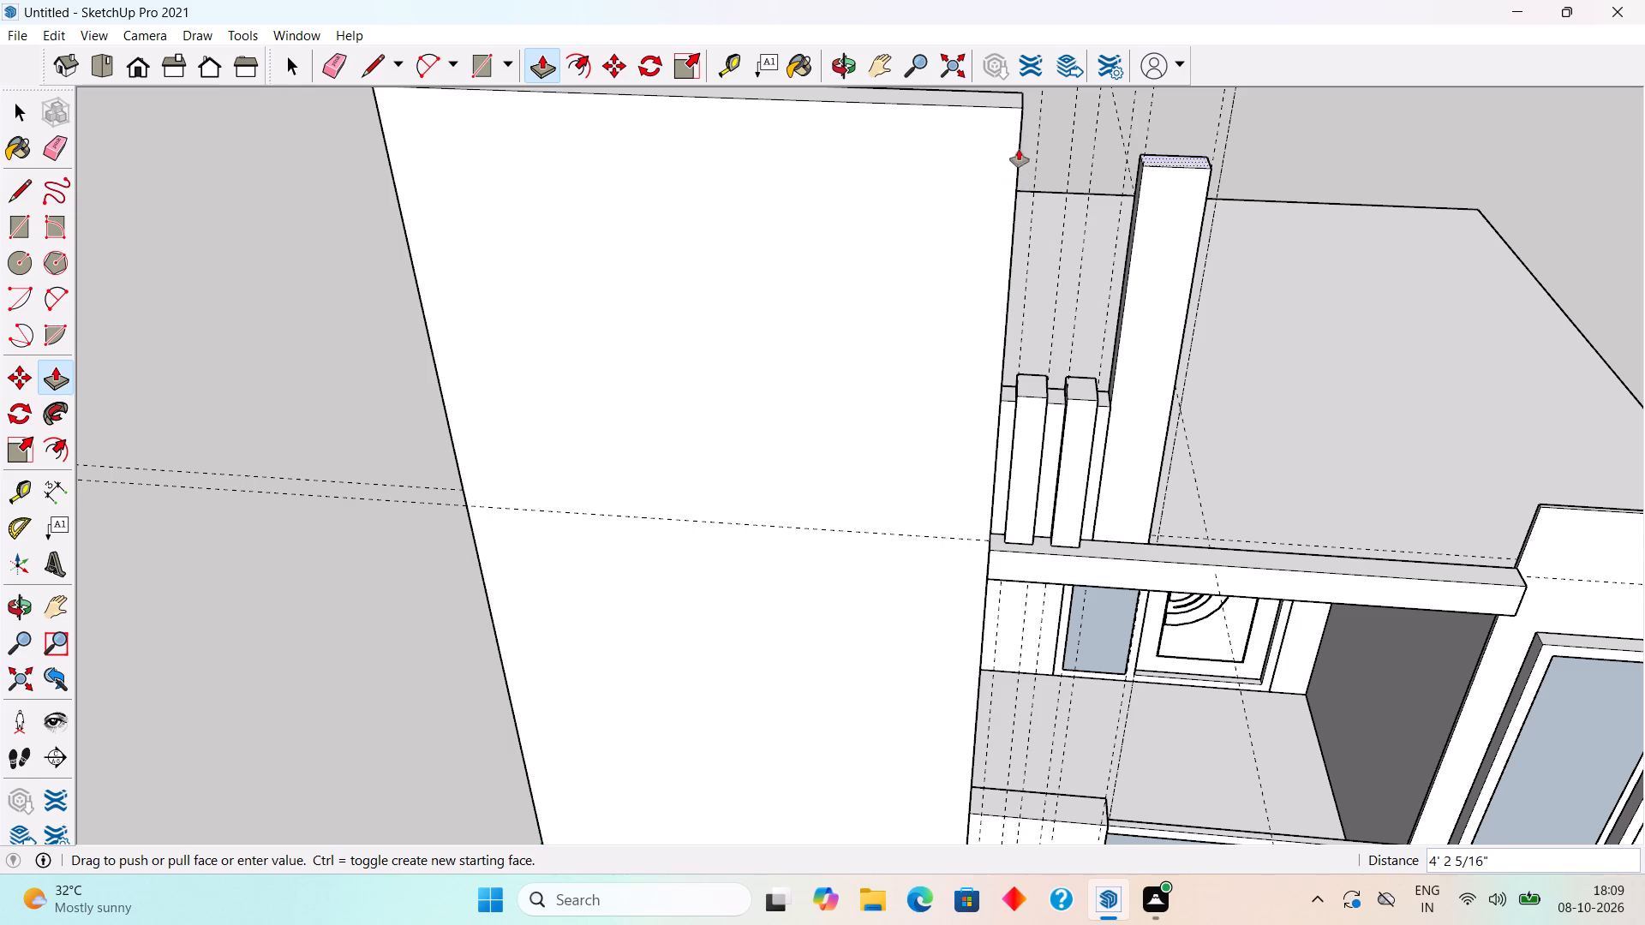
{"action": "left_click", "coordinate": [982, 101]}
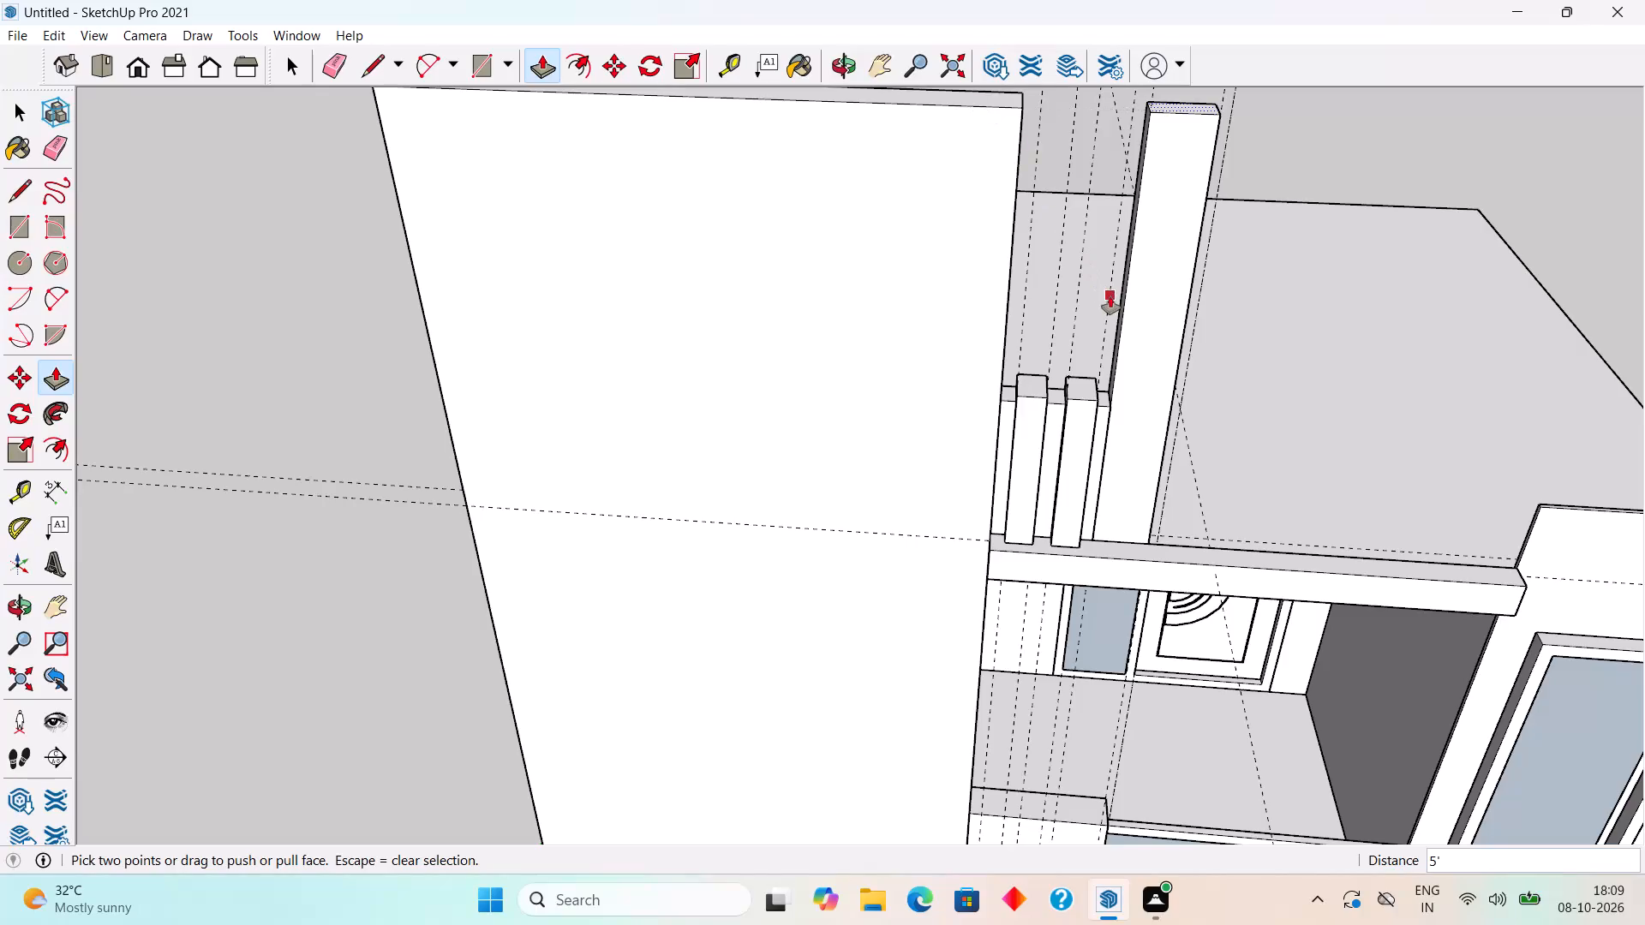
Make the raised post beside the parapet a group.
{"action": "key", "text": "space"}
{"action": "triple_click", "coordinate": [1133, 301]}
{"action": "right_click", "coordinate": [1133, 301]}
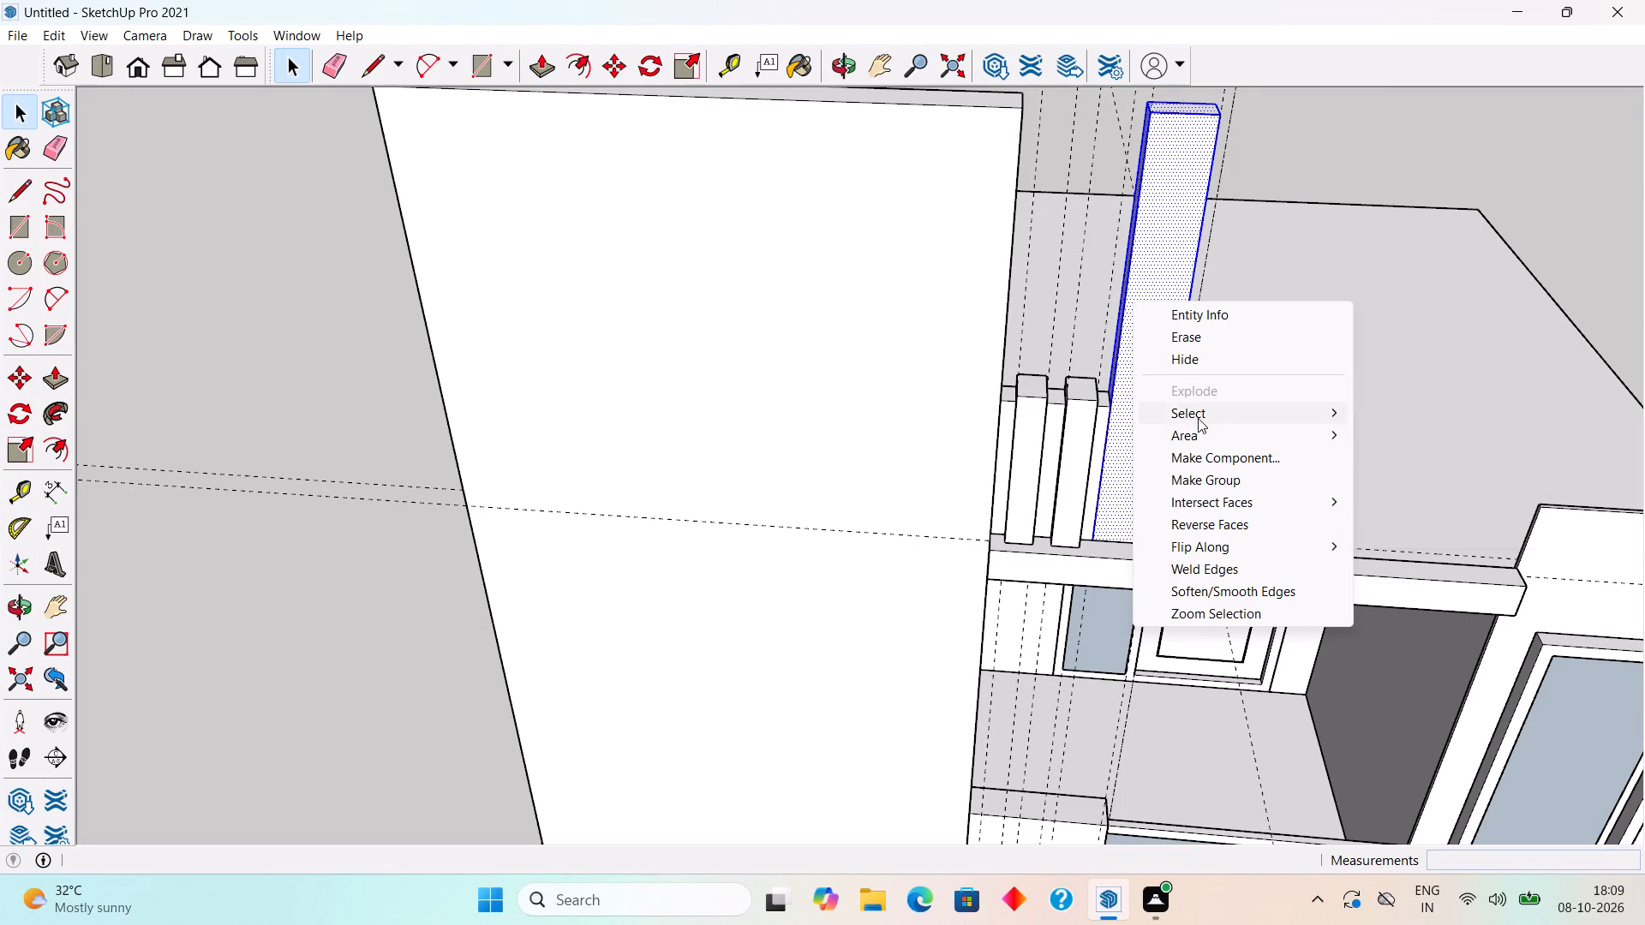
{"action": "left_click", "coordinate": [1211, 476]}
{"action": "left_click", "coordinate": [332, 542]}
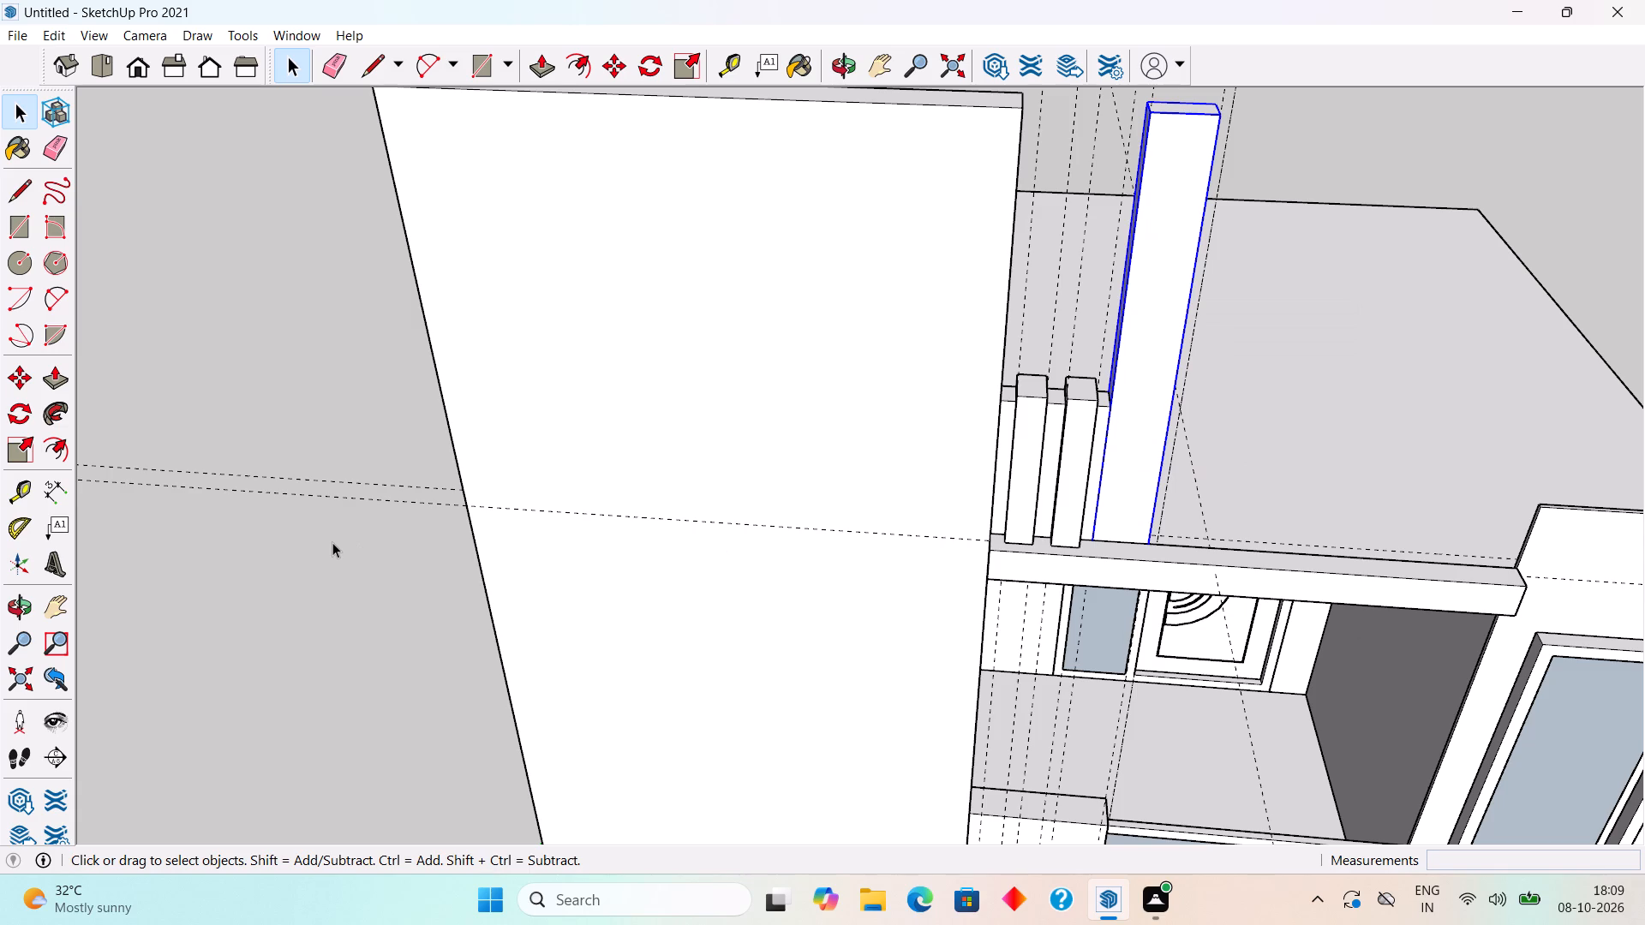
Place a guide line on the roof slab 6" from the bottom side edge of the tall grouped post.
{"action": "middle_click_drag", "start_coordinate": [1081, 528], "coordinate": [616, 498]}
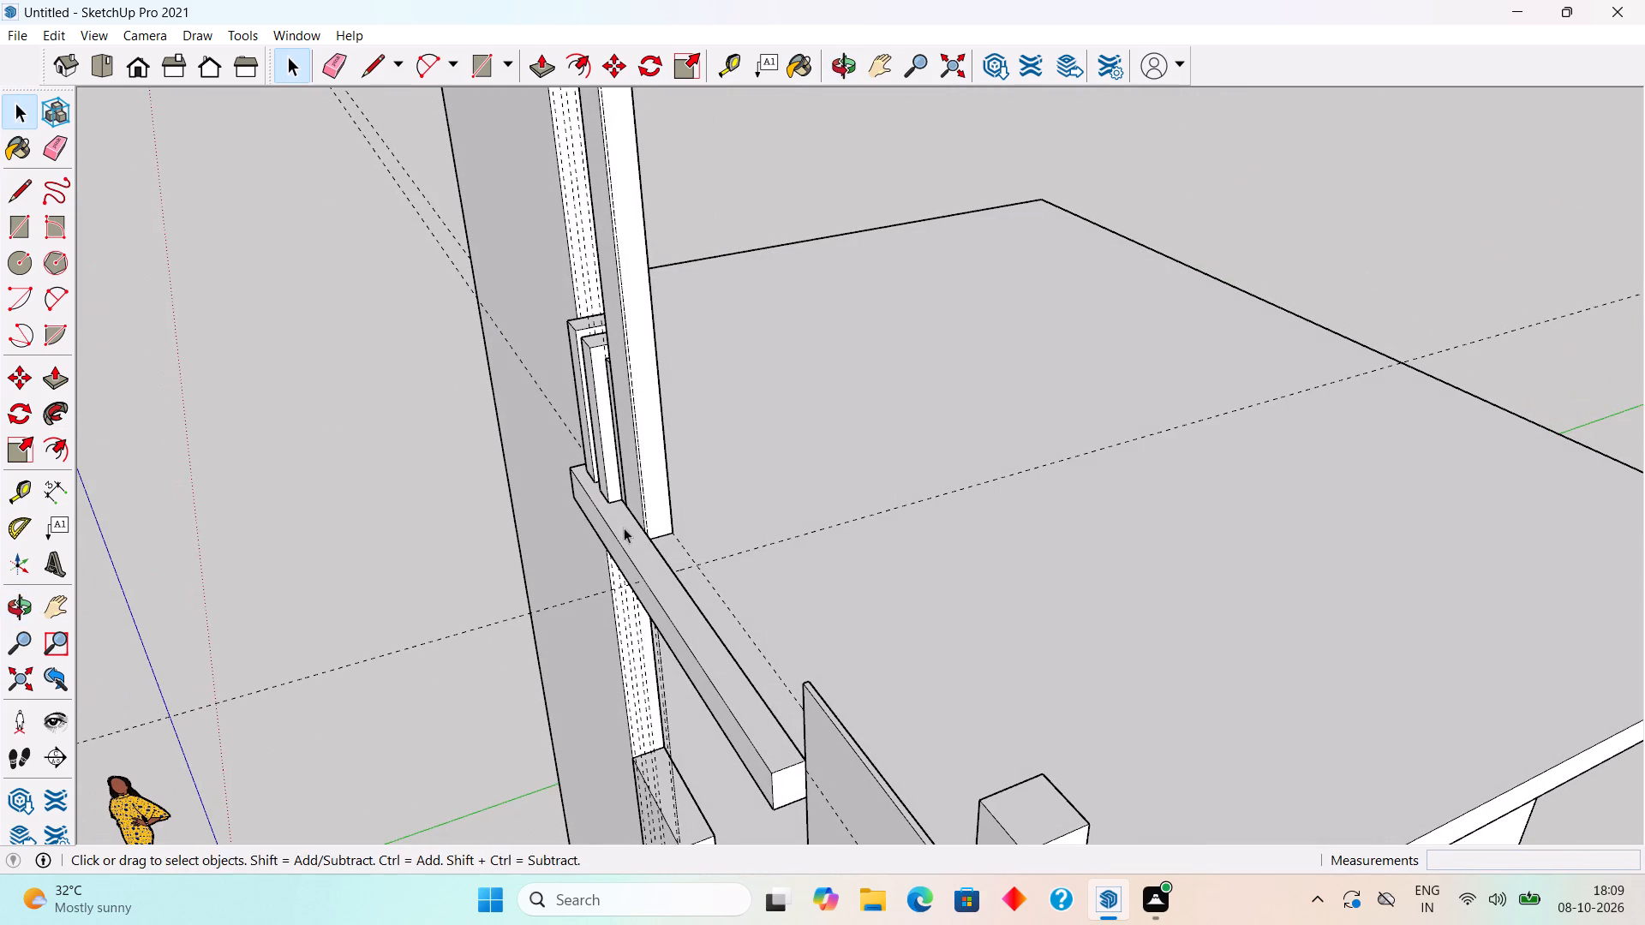
{"action": "middle_click_drag", "start_coordinate": [707, 592], "coordinate": [857, 712]}
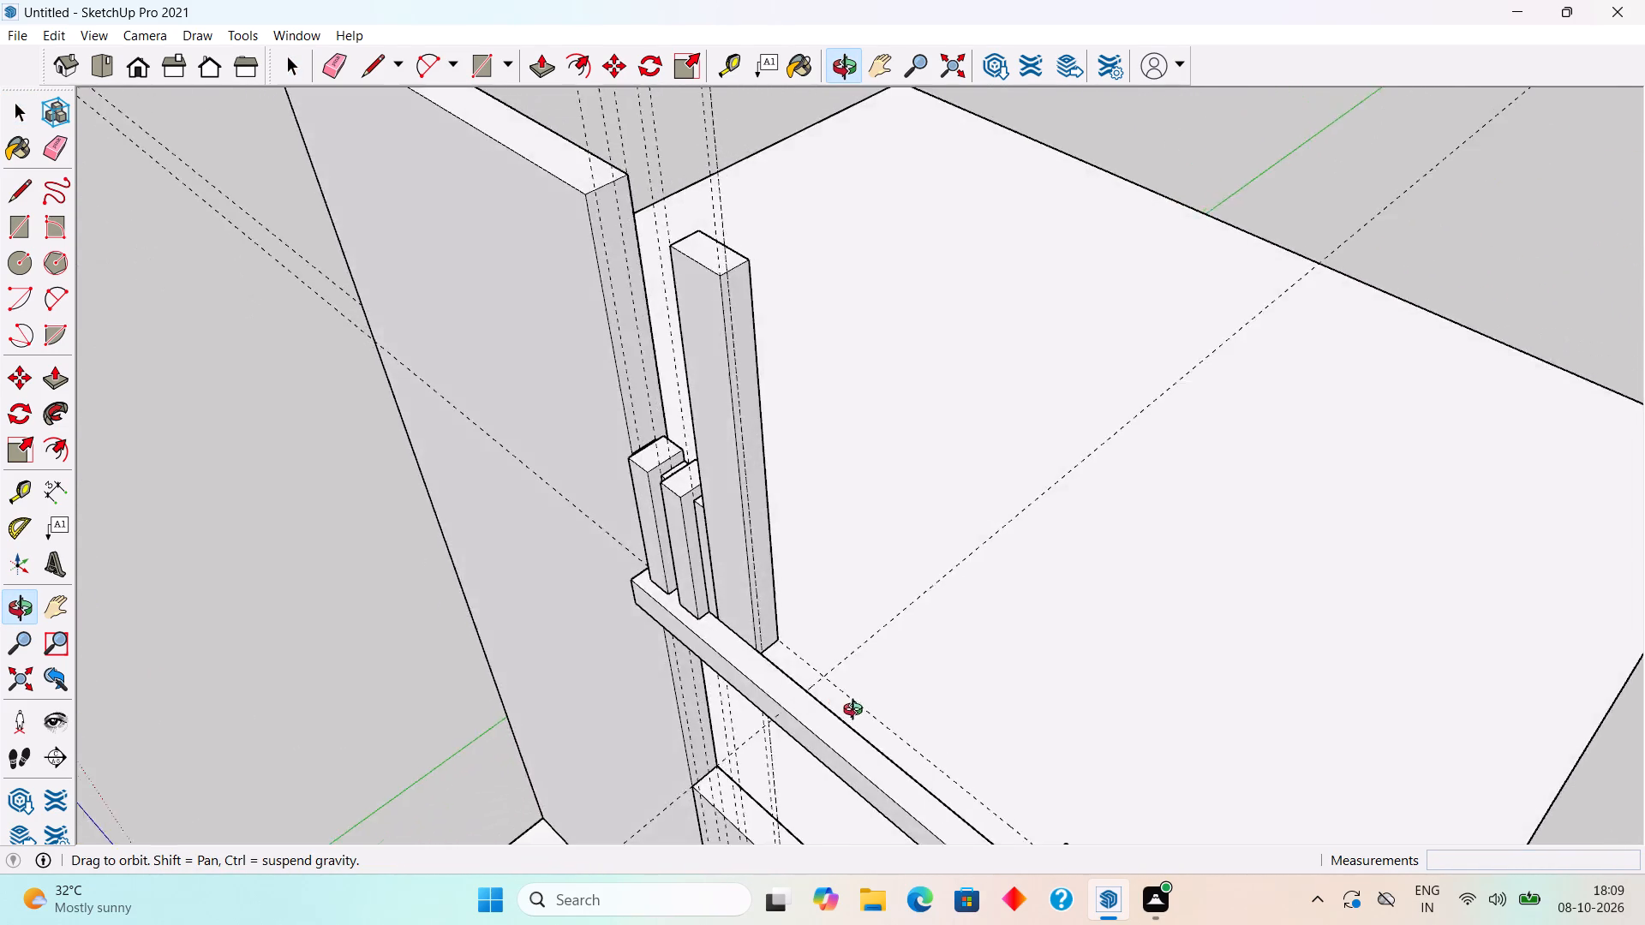
{"action": "middle_click_drag", "start_coordinate": [857, 712], "coordinate": [650, 726]}
{"action": "scroll", "coordinate": [653, 723], "scroll_direction": "up", "scroll_amount": 1}
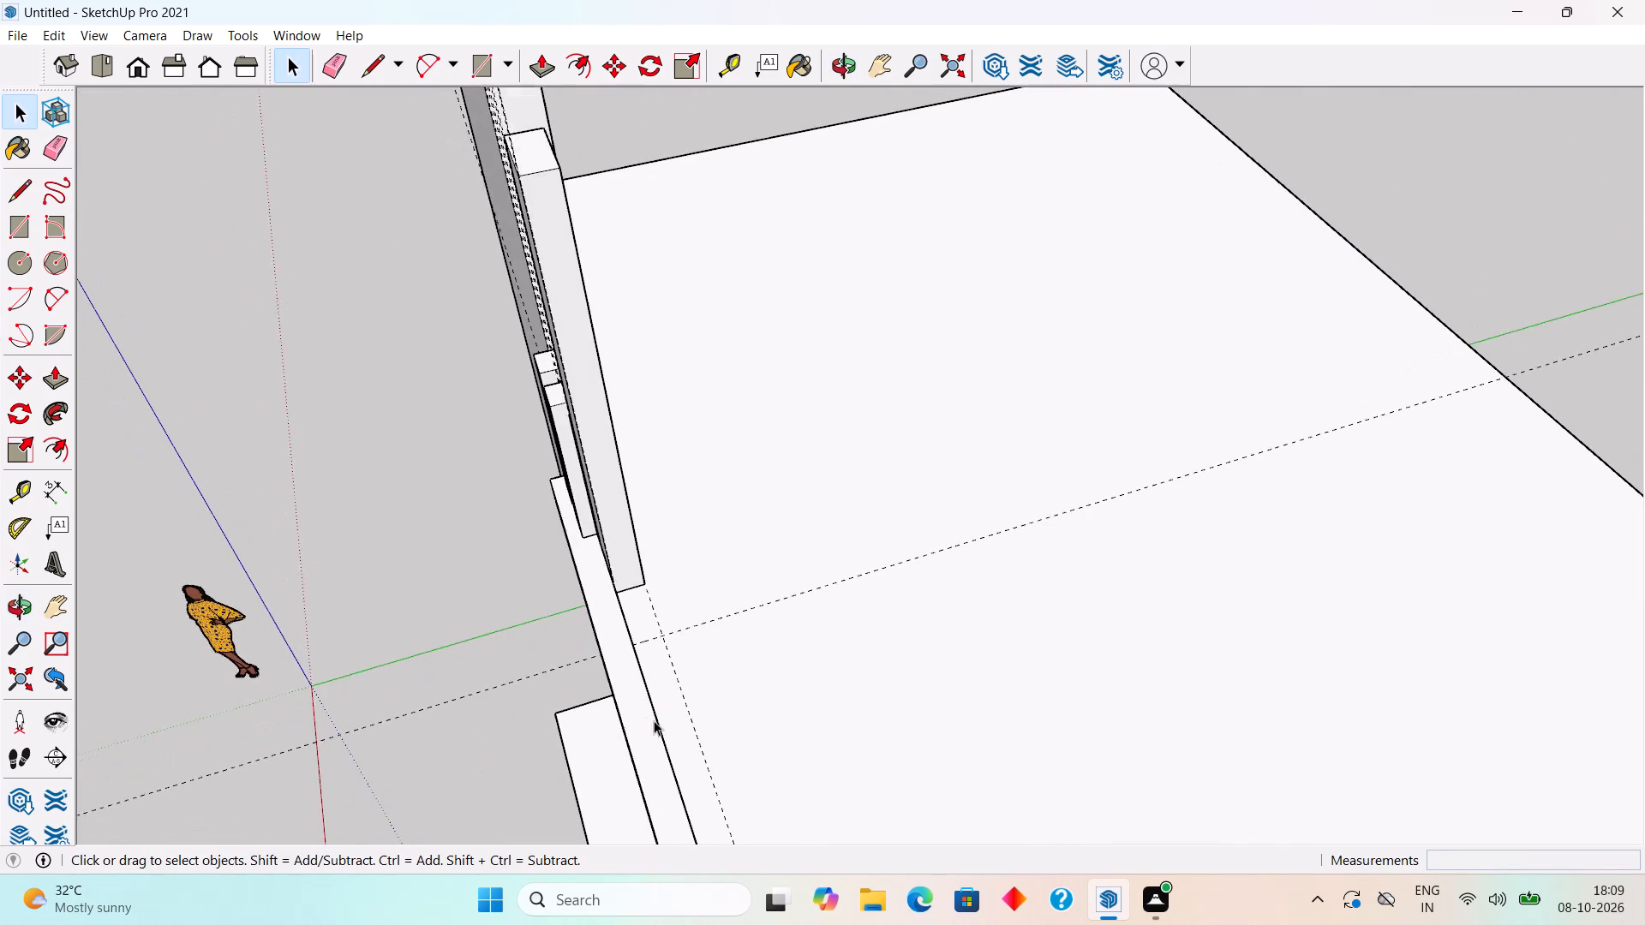
{"action": "scroll", "coordinate": [654, 720], "scroll_direction": "up", "scroll_amount": 1}
{"action": "scroll", "coordinate": [653, 641], "scroll_direction": "up", "scroll_amount": 14}
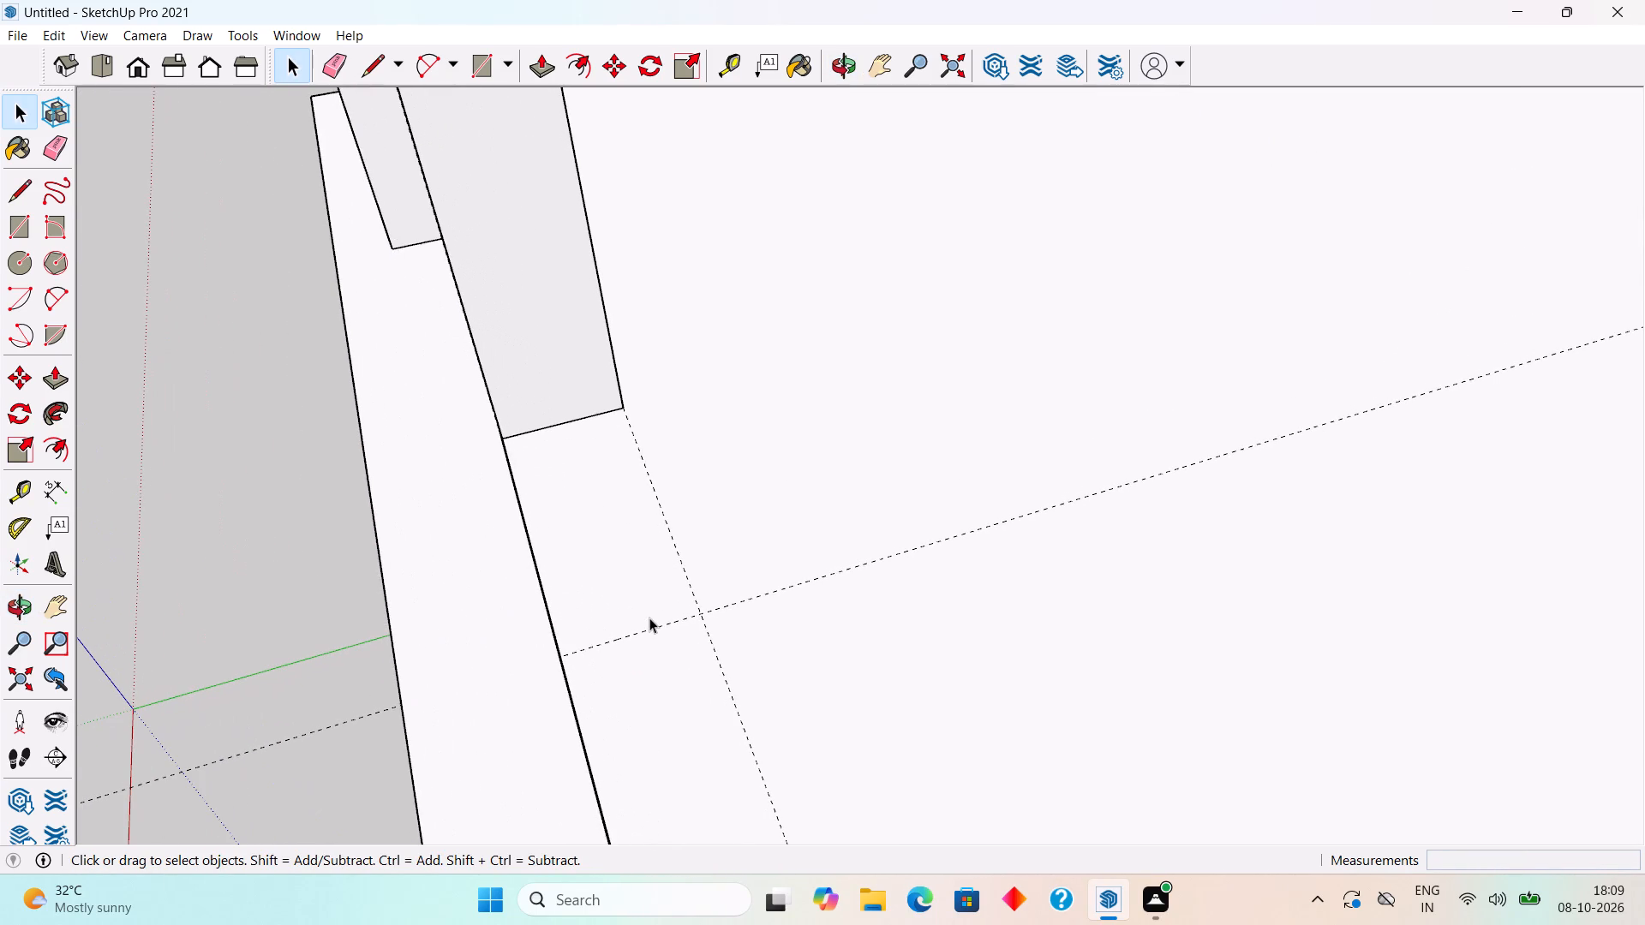
{"action": "key", "text": "t"}
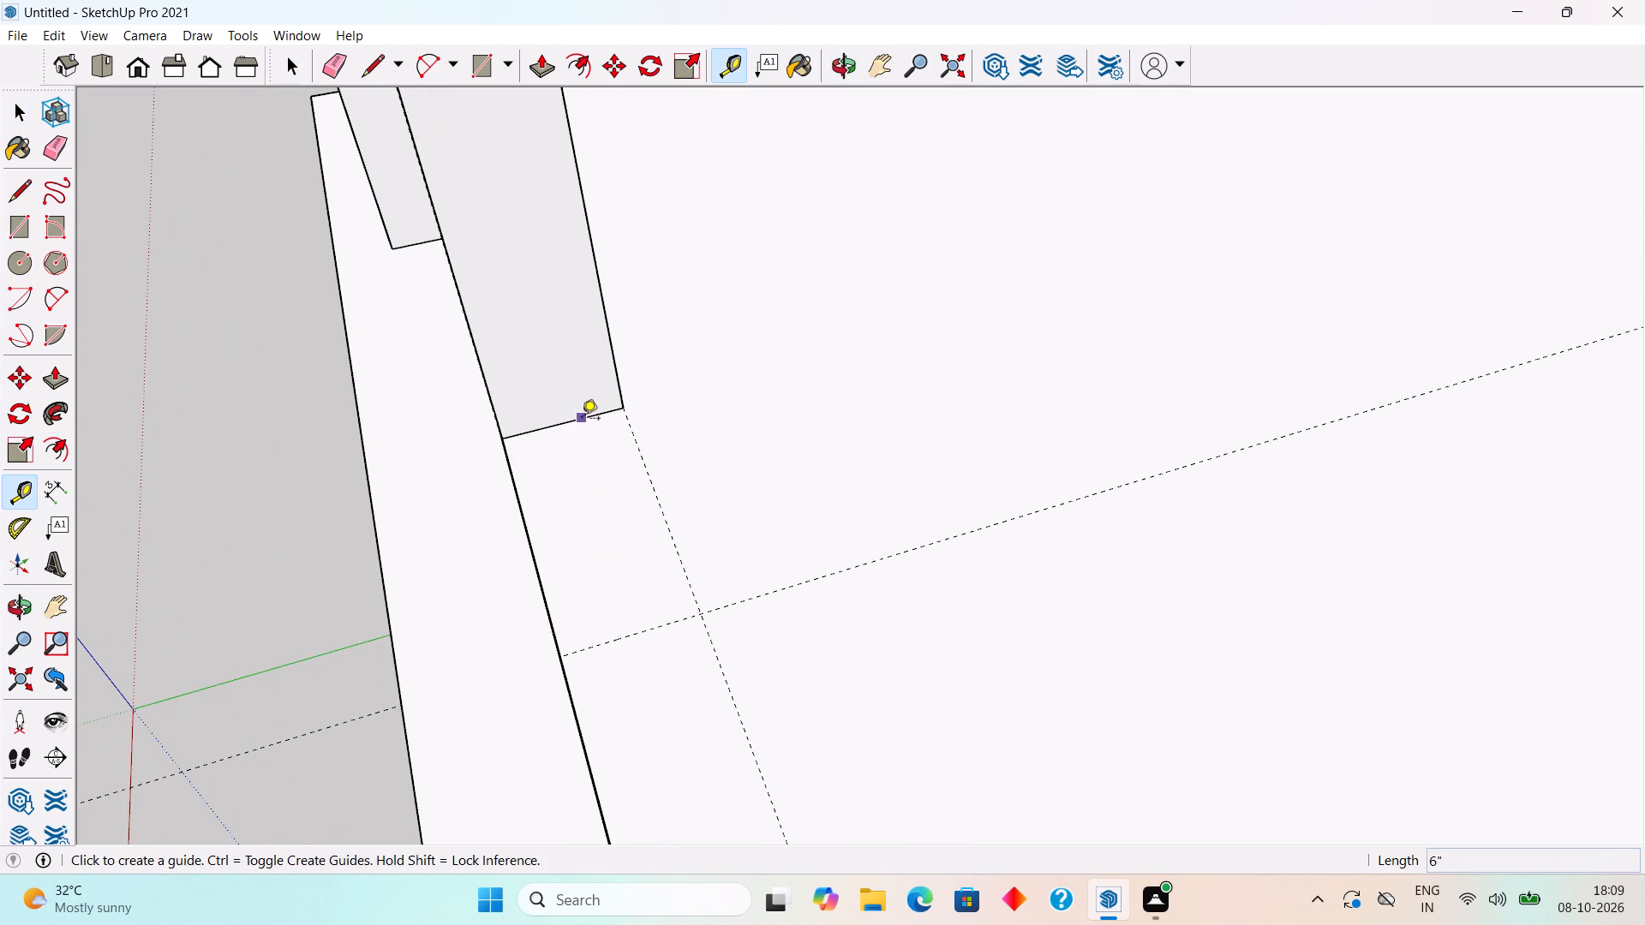
{"action": "left_click", "coordinate": [583, 419]}
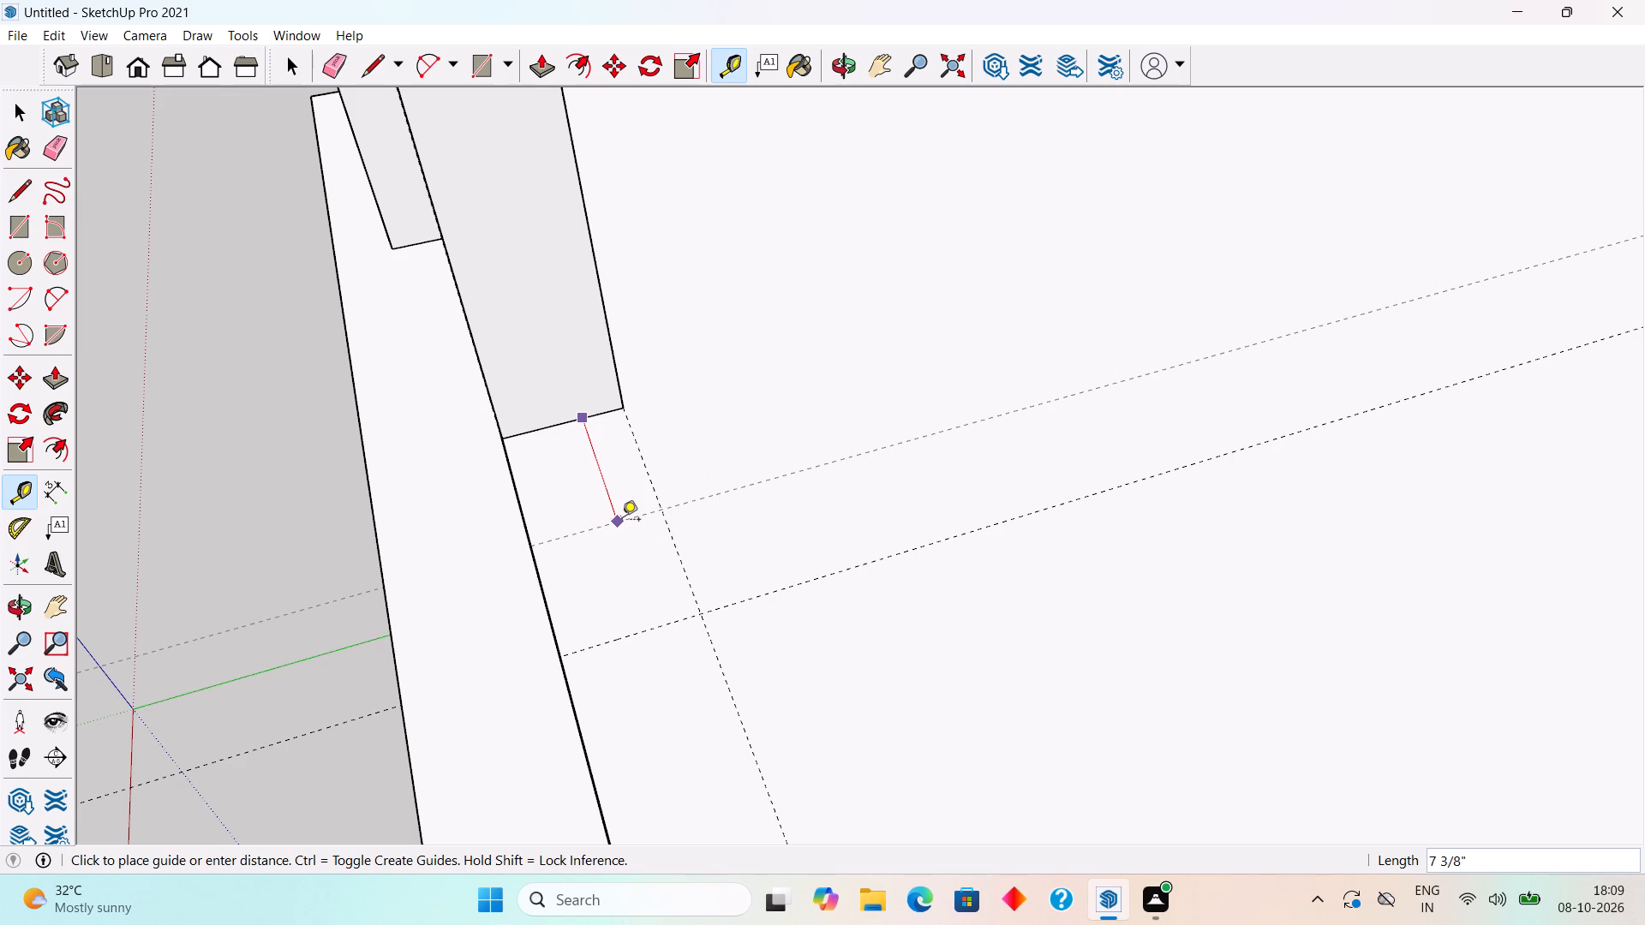
{"action": "type", "text": "6\""}
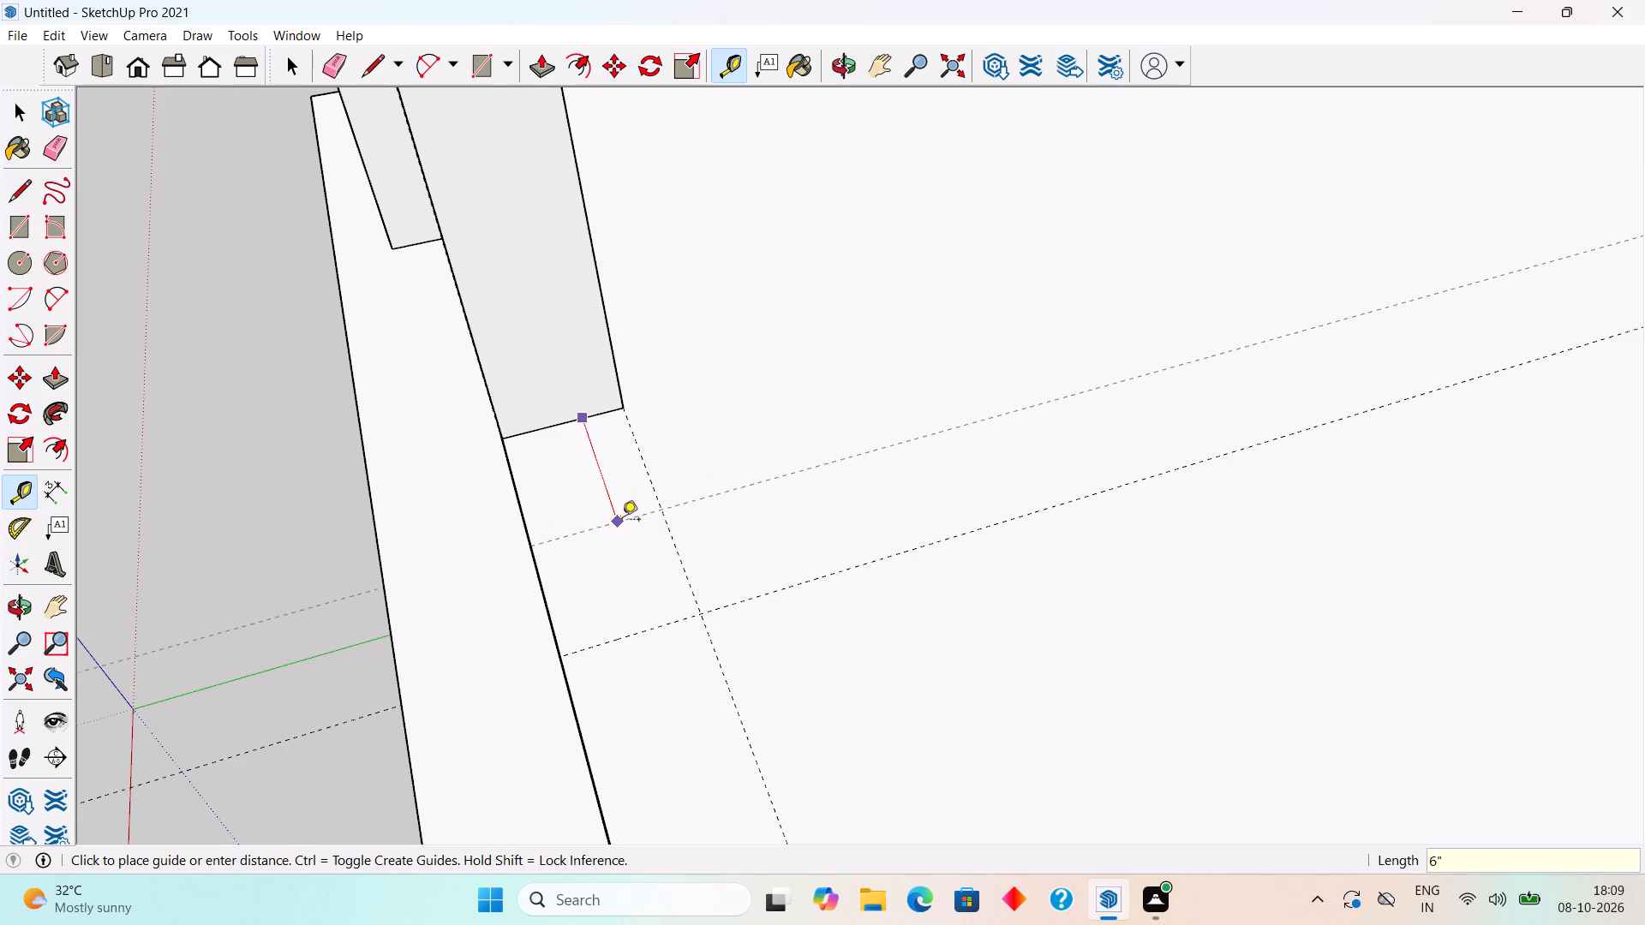
{"action": "key", "text": "Return"}
{"action": "key", "text": "space"}
Draw a rectangle on the roof slab from the tall post's front bottom corner to the intersection of the guides.
{"action": "type", "text": "r"}
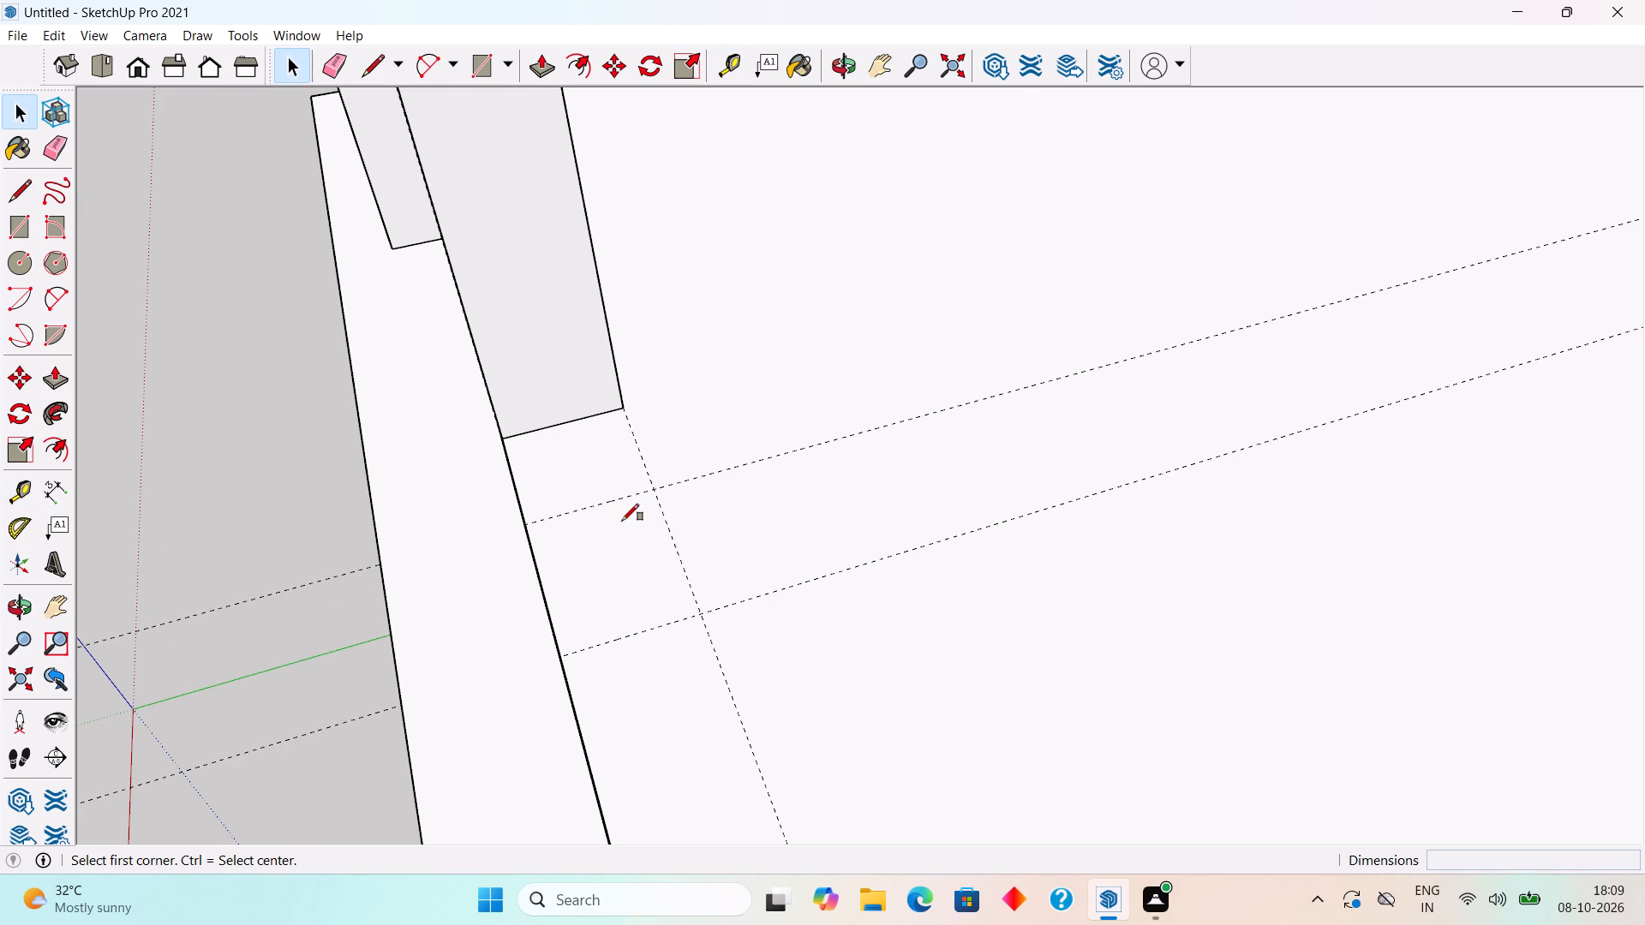
{"action": "middle_click_drag", "start_coordinate": [559, 462], "coordinate": [499, 471]}
{"action": "scroll", "coordinate": [488, 457], "scroll_direction": "up", "scroll_amount": 9}
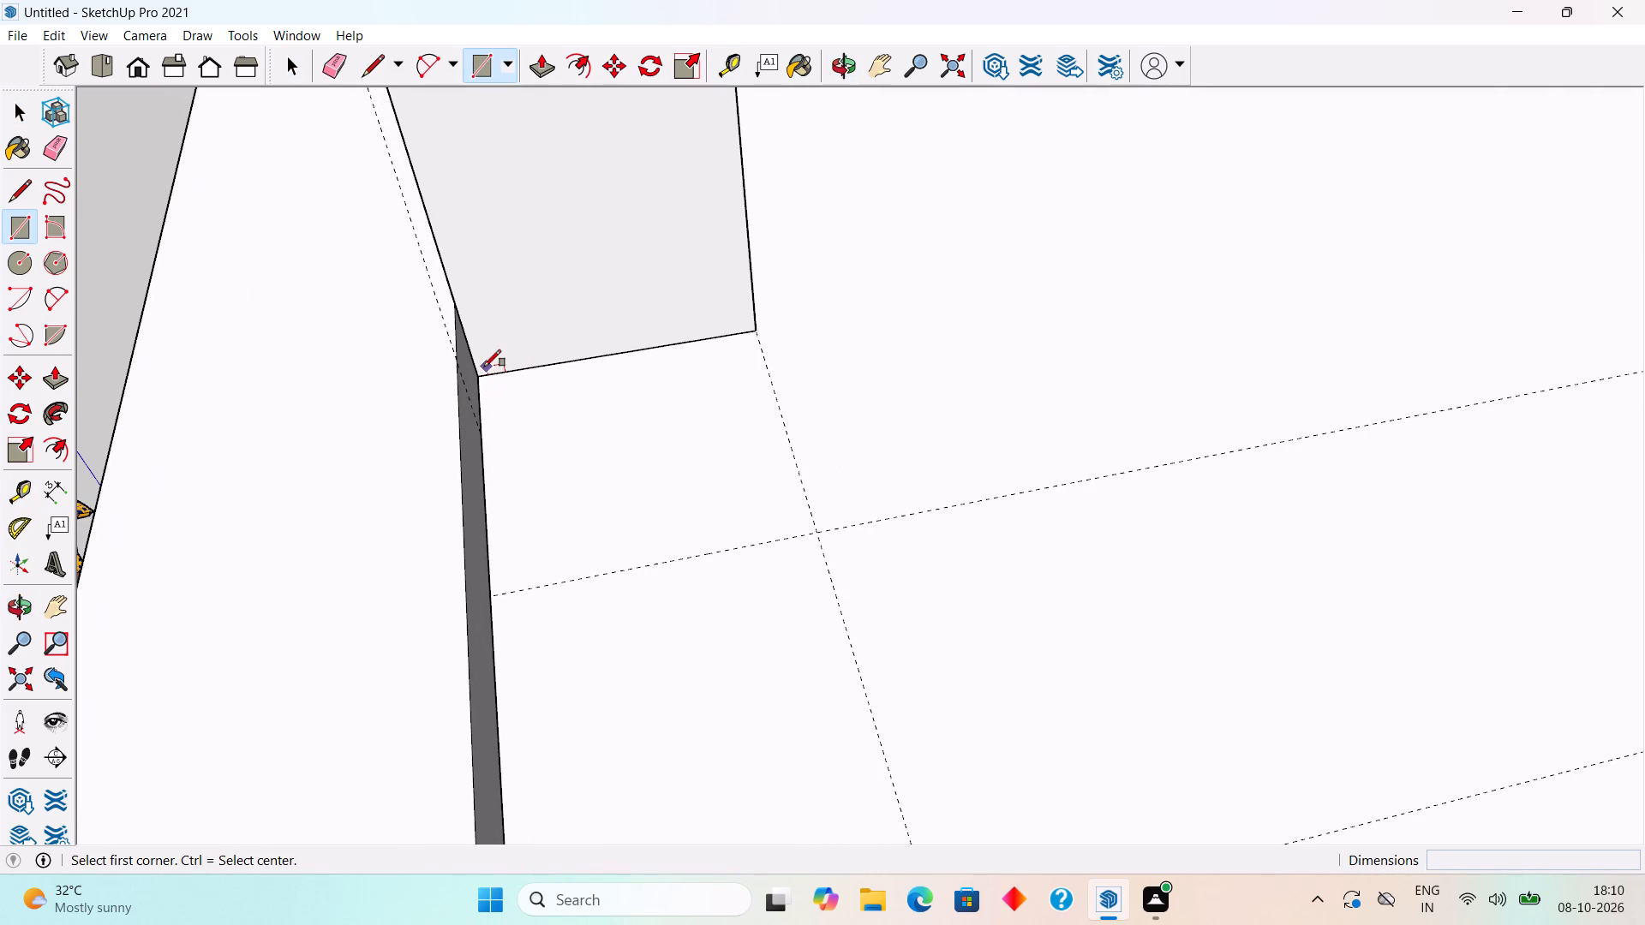
{"action": "left_click", "coordinate": [480, 370]}
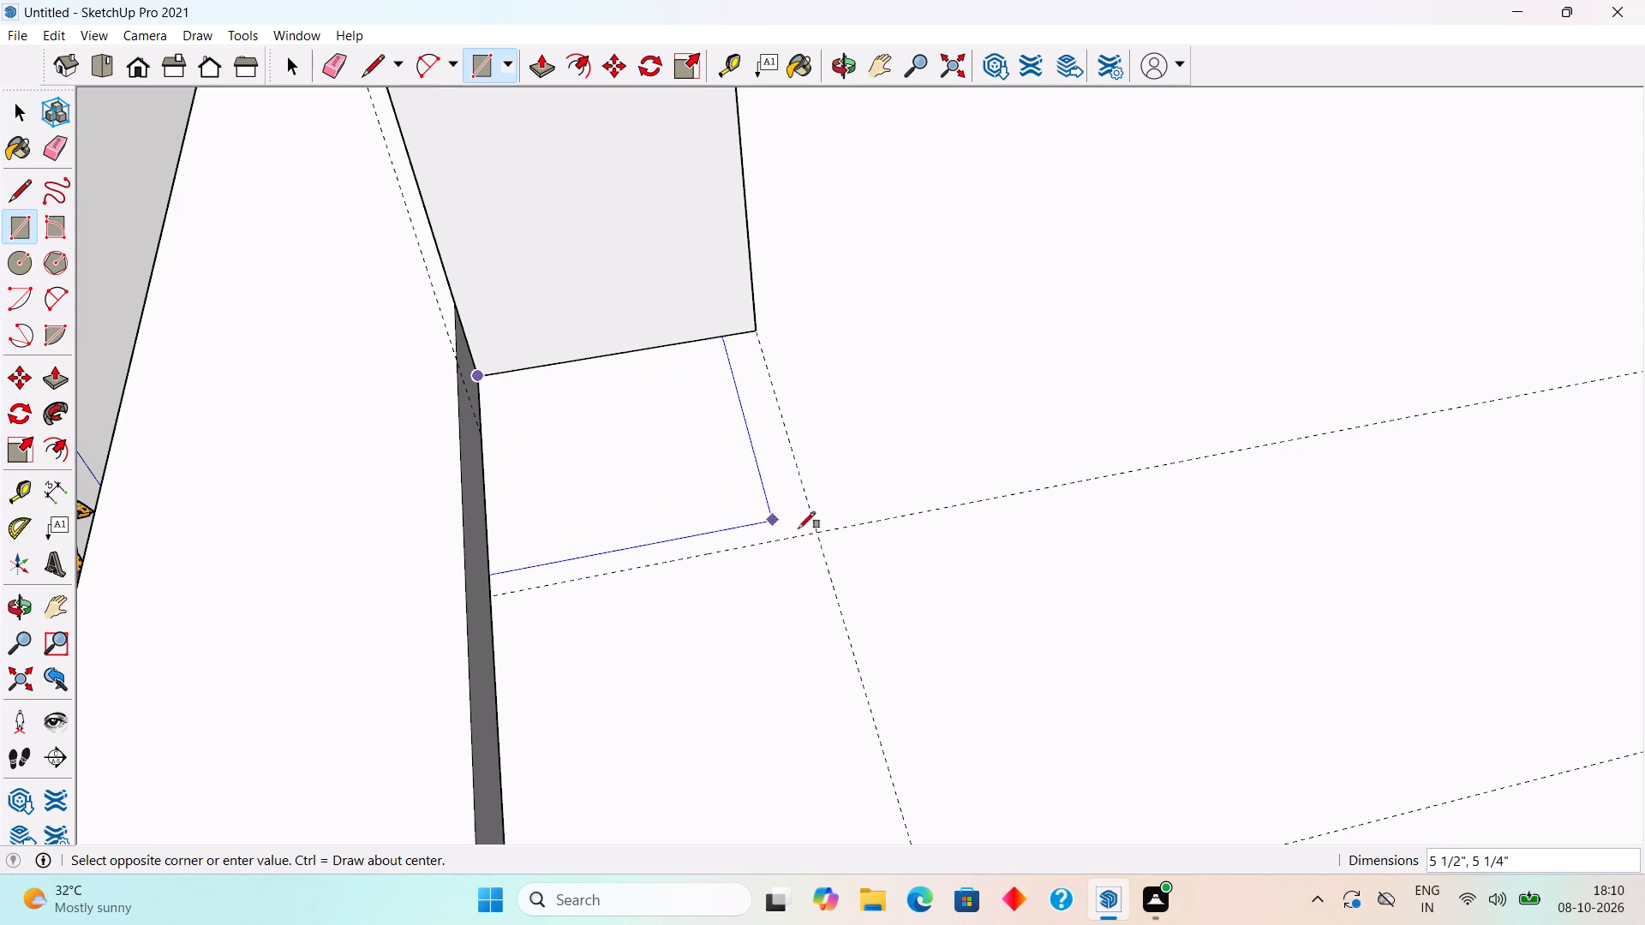
{"action": "left_click", "coordinate": [817, 533]}
{"action": "key", "text": "space"}
Extrude the new rectangle beside the tall post upwards, level with the top of the parapet wall.
{"action": "type", "text": "p"}
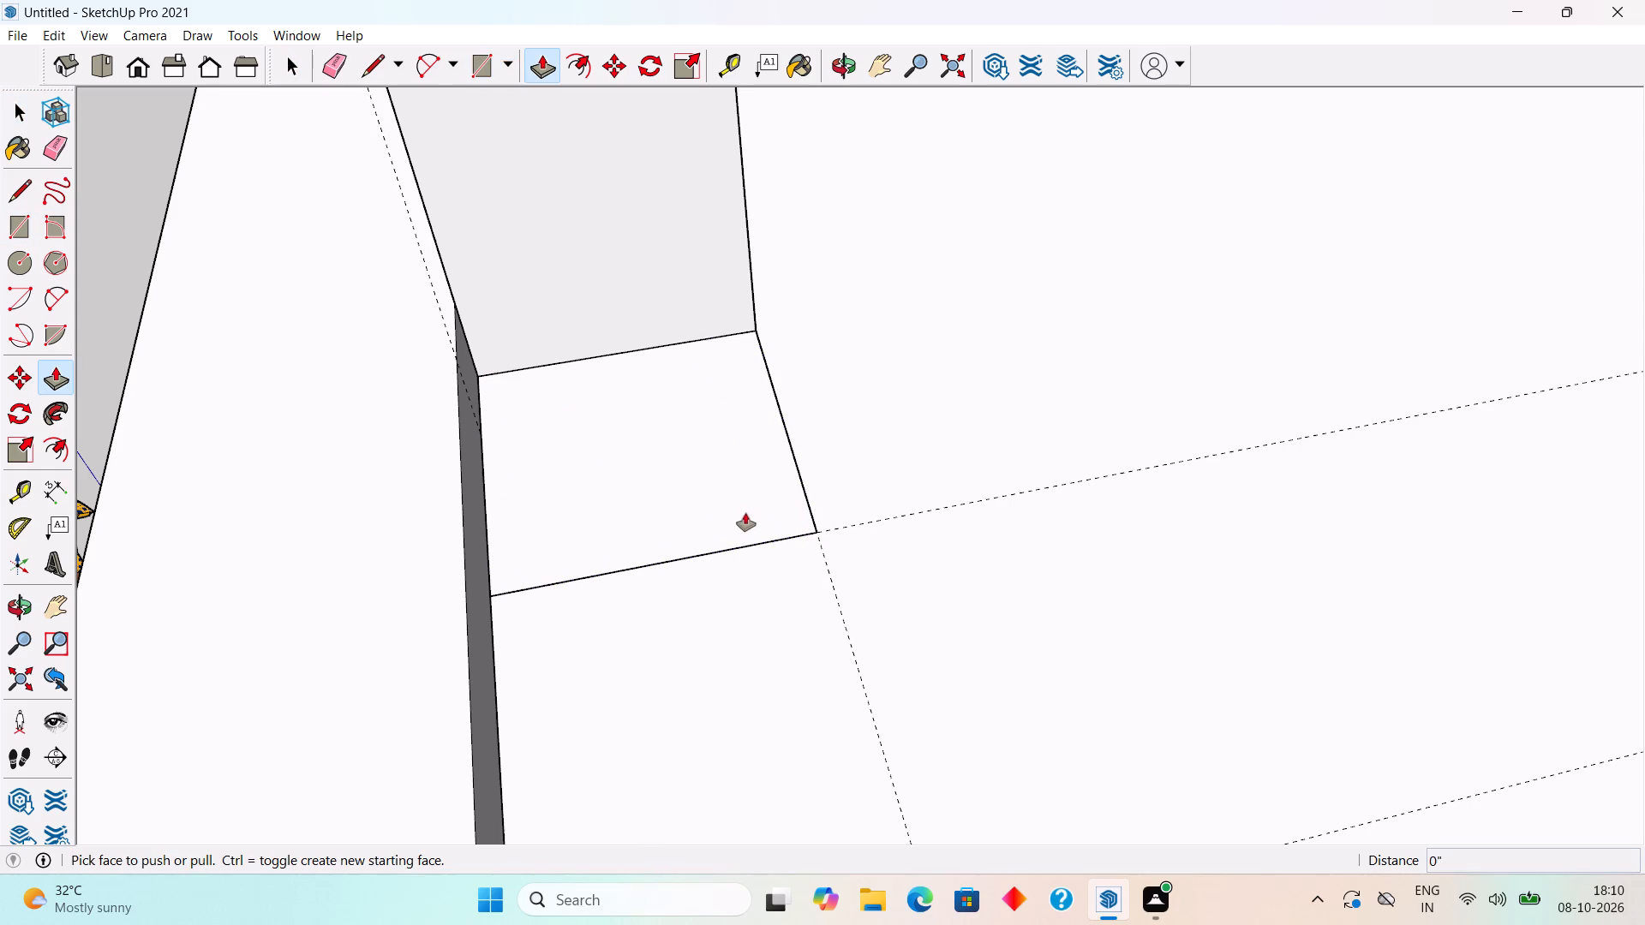
{"action": "left_click", "coordinate": [738, 509]}
{"action": "scroll", "coordinate": [733, 427], "scroll_direction": "down", "scroll_amount": 9}
{"action": "middle_click_drag", "start_coordinate": [732, 426], "coordinate": [1160, 331]}
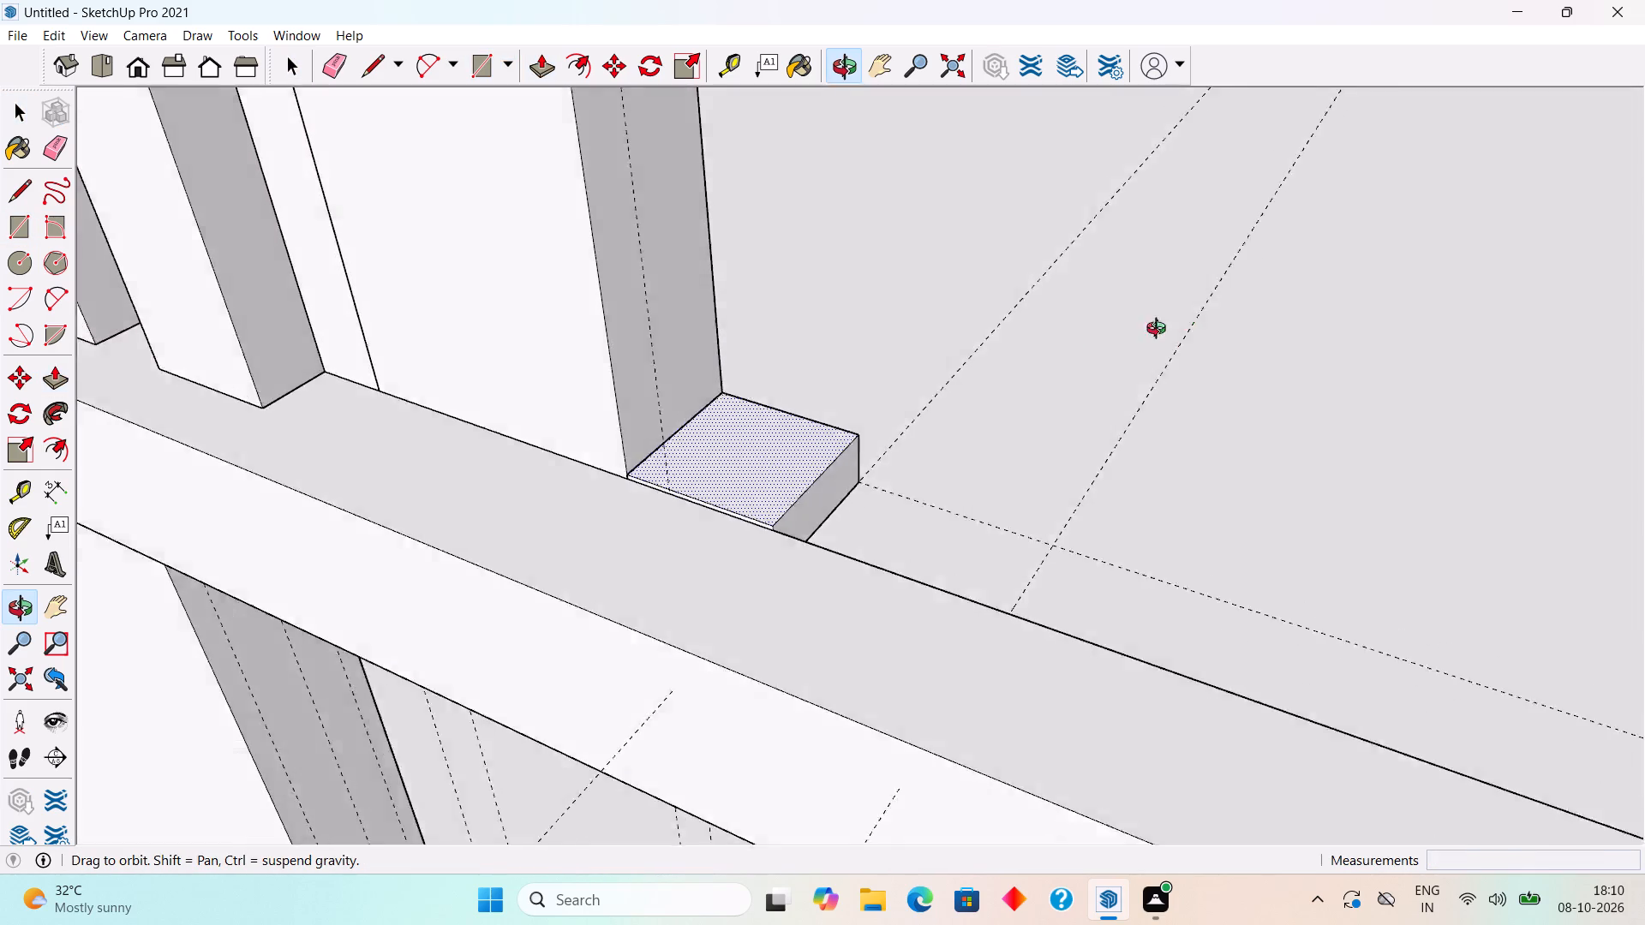
{"action": "middle_click_drag", "start_coordinate": [1160, 331], "coordinate": [1210, 315]}
{"action": "scroll", "coordinate": [1187, 318], "scroll_direction": "down", "scroll_amount": 14}
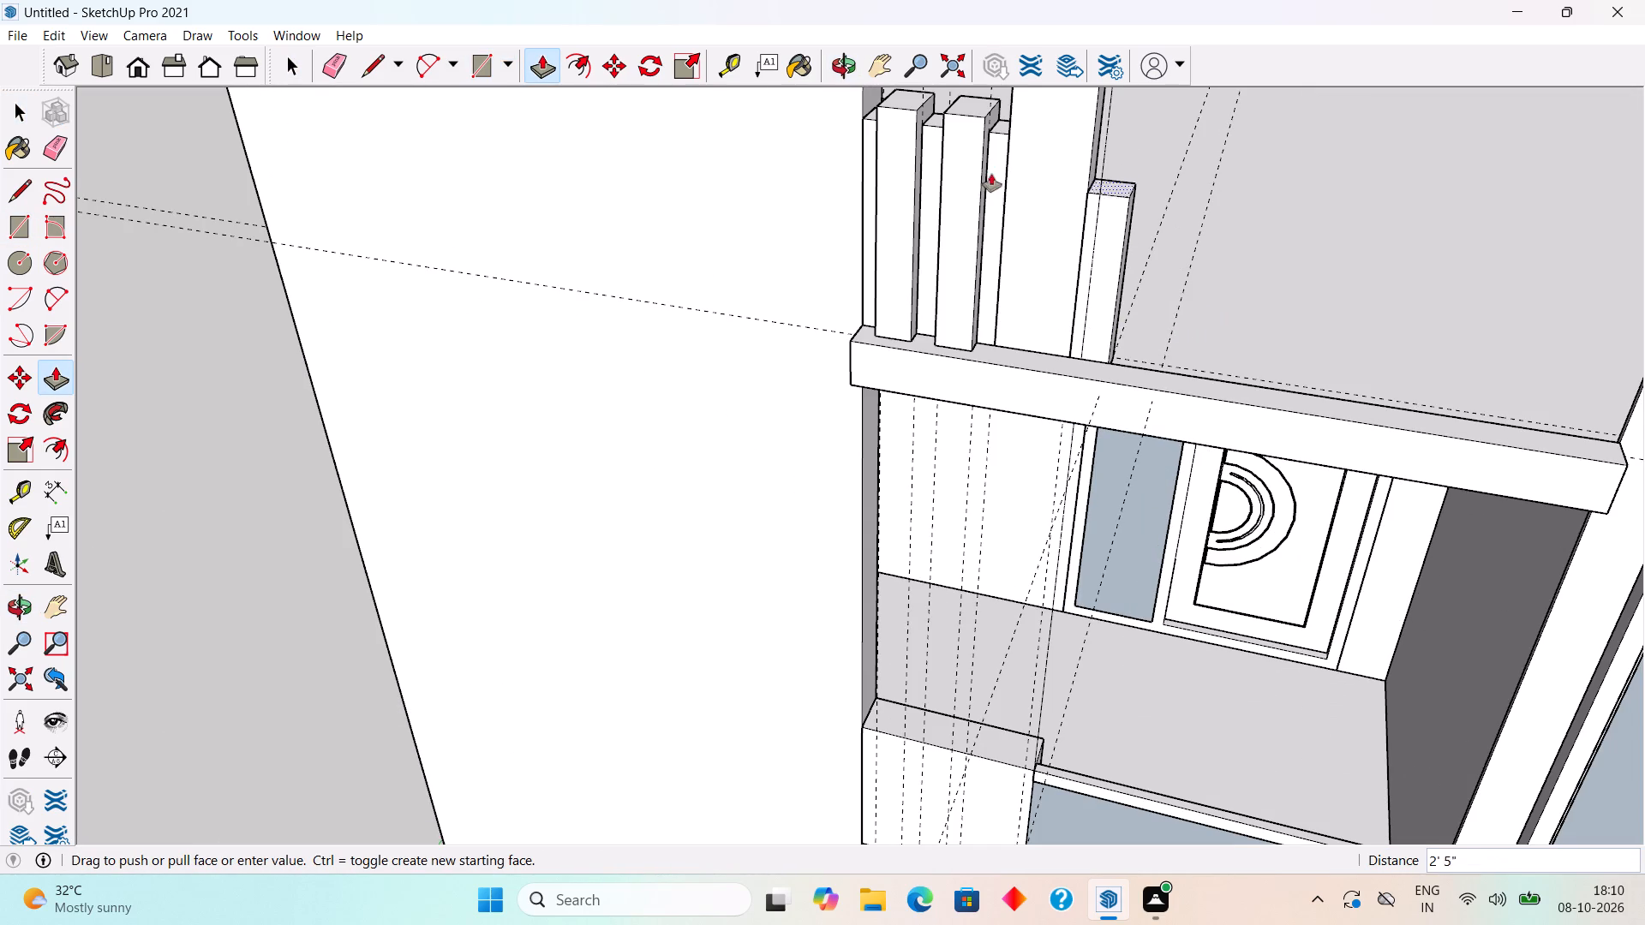
{"action": "left_click", "coordinate": [991, 132]}
{"action": "key", "text": "space"}
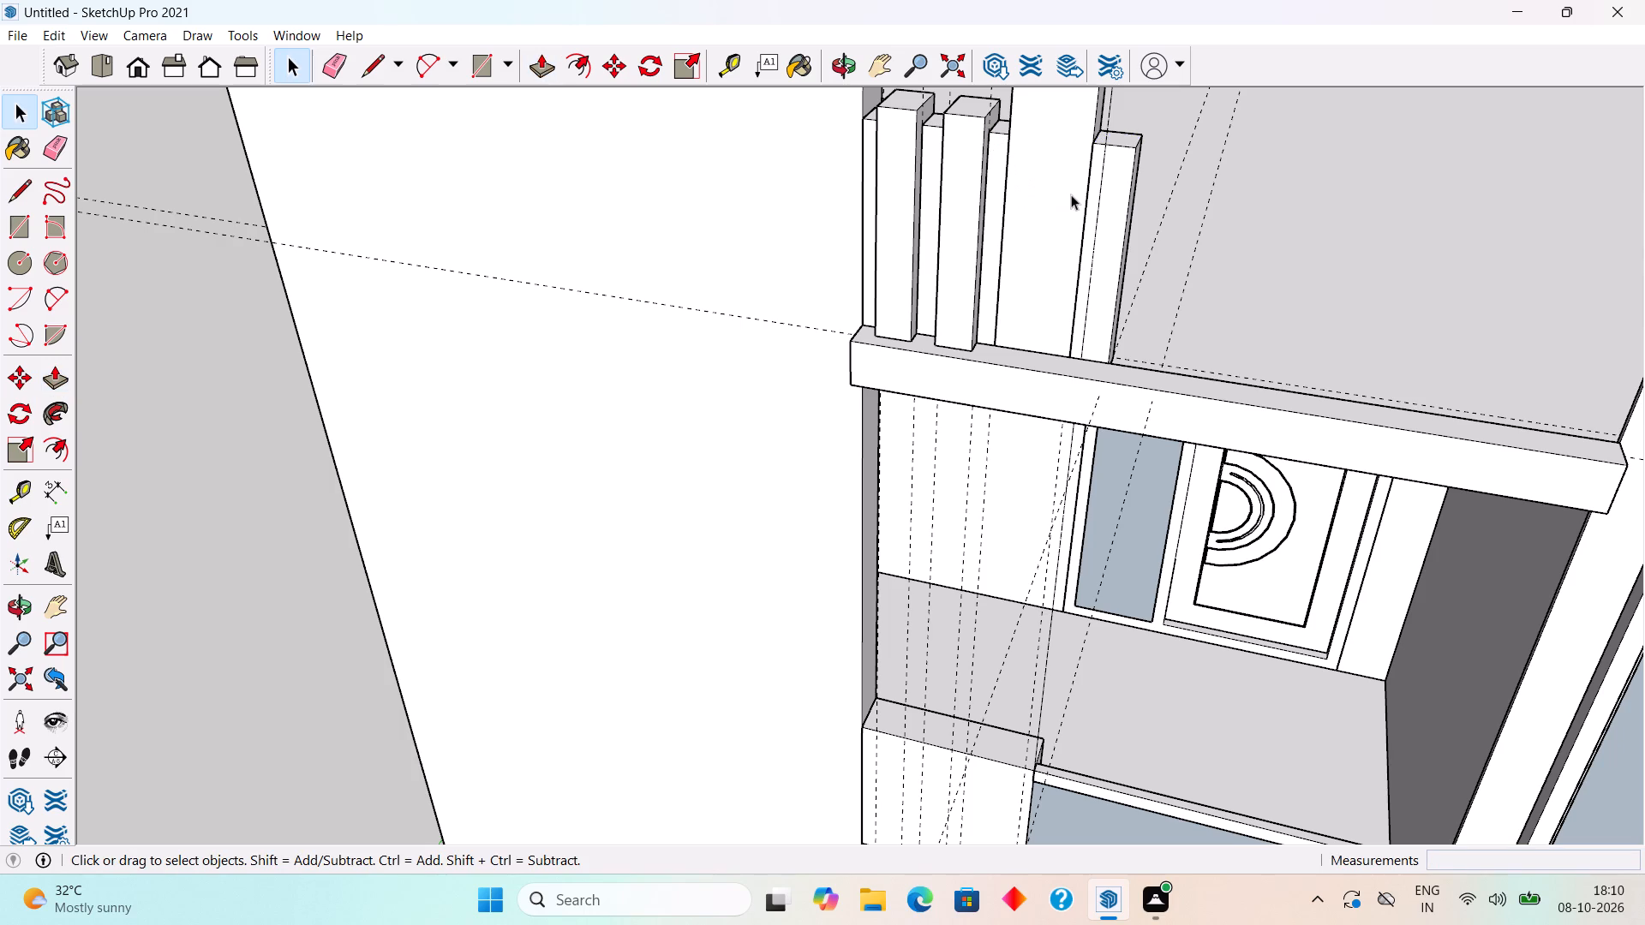
Make the new short post beside the tall post a group.
{"action": "triple_click", "coordinate": [1110, 232]}
{"action": "right_click", "coordinate": [1110, 232]}
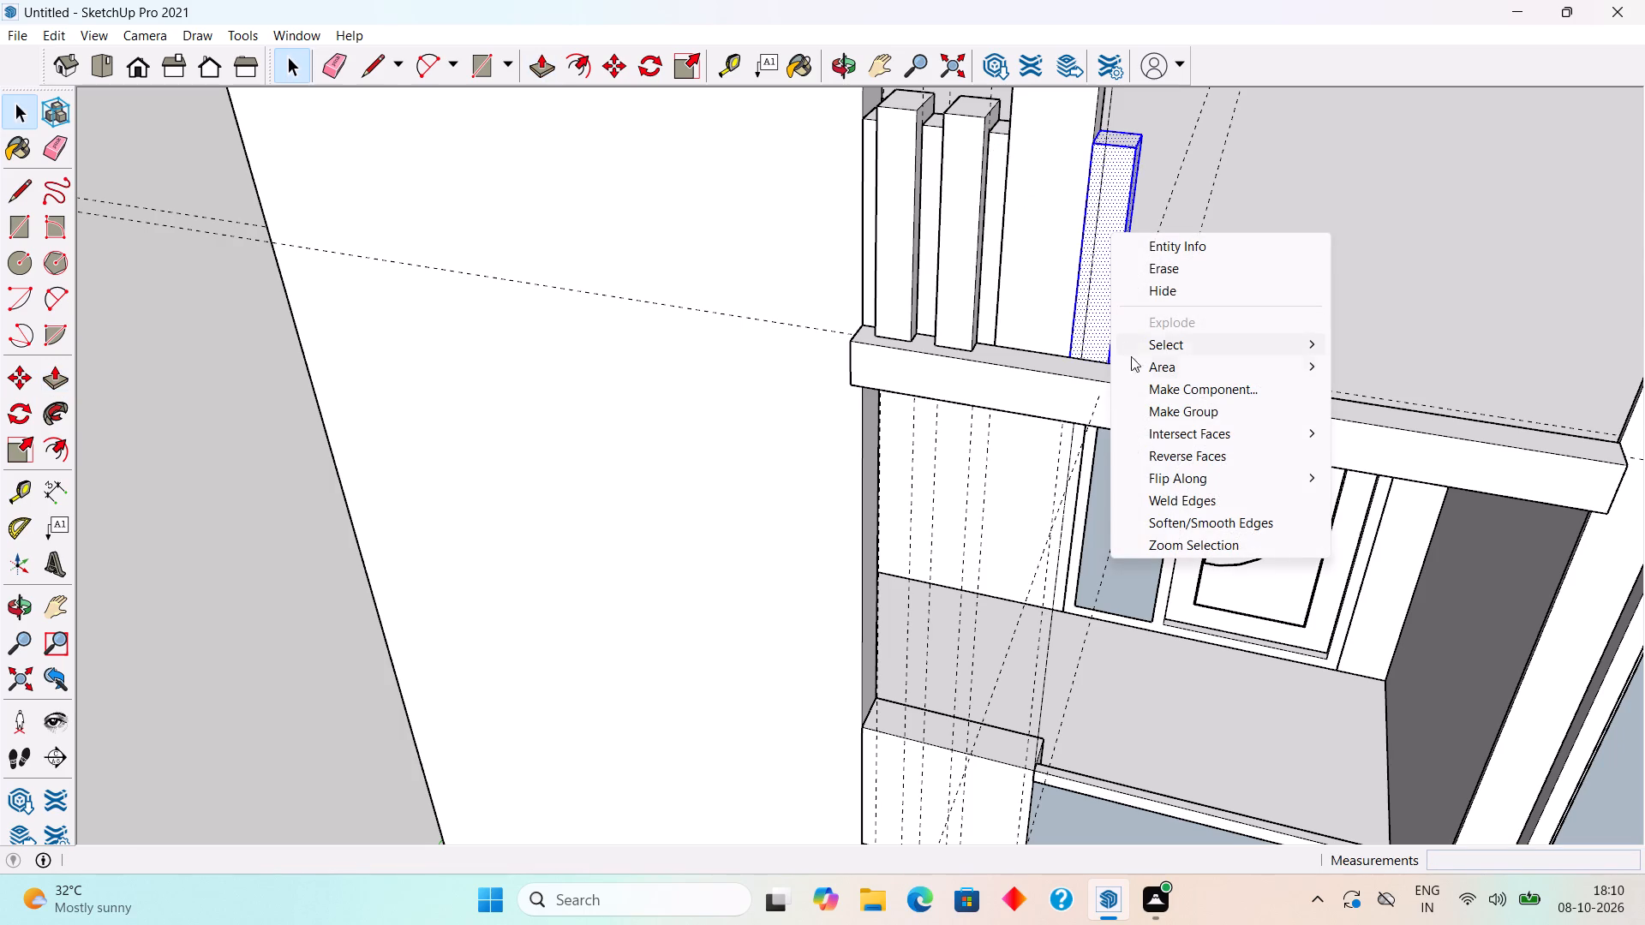
{"action": "left_click", "coordinate": [1154, 403]}
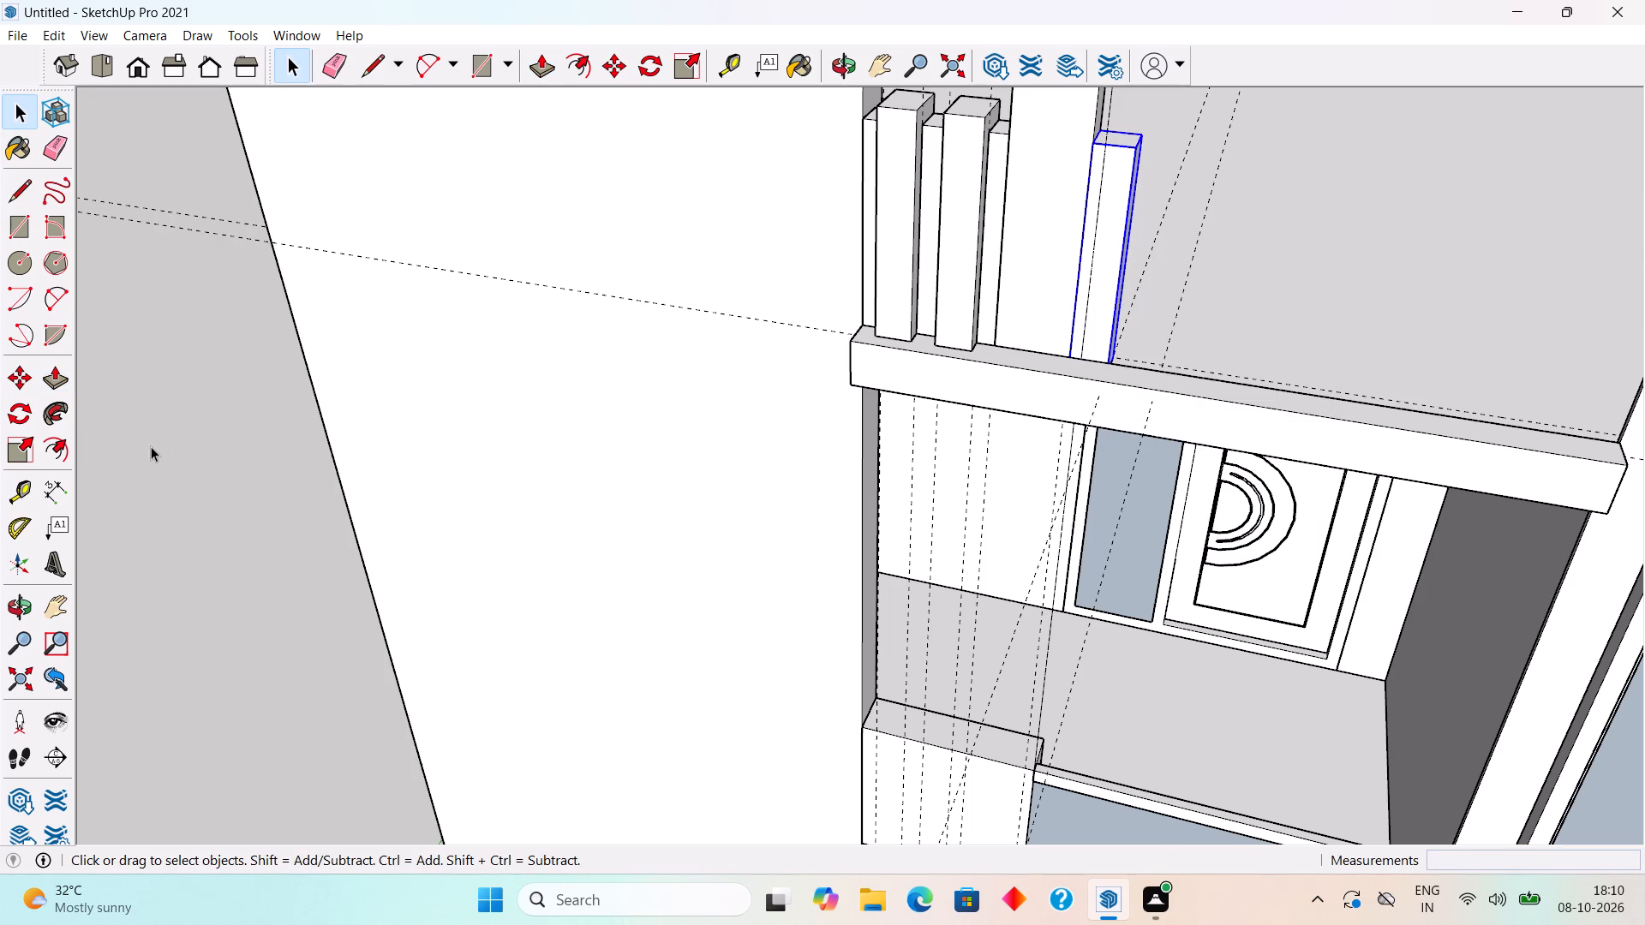
{"action": "left_click", "coordinate": [151, 446]}
Delete all guides from the model.
{"action": "scroll", "coordinate": [249, 462], "scroll_direction": "down", "scroll_amount": 10}
{"action": "middle_click_drag", "start_coordinate": [718, 594], "coordinate": [865, 509]}
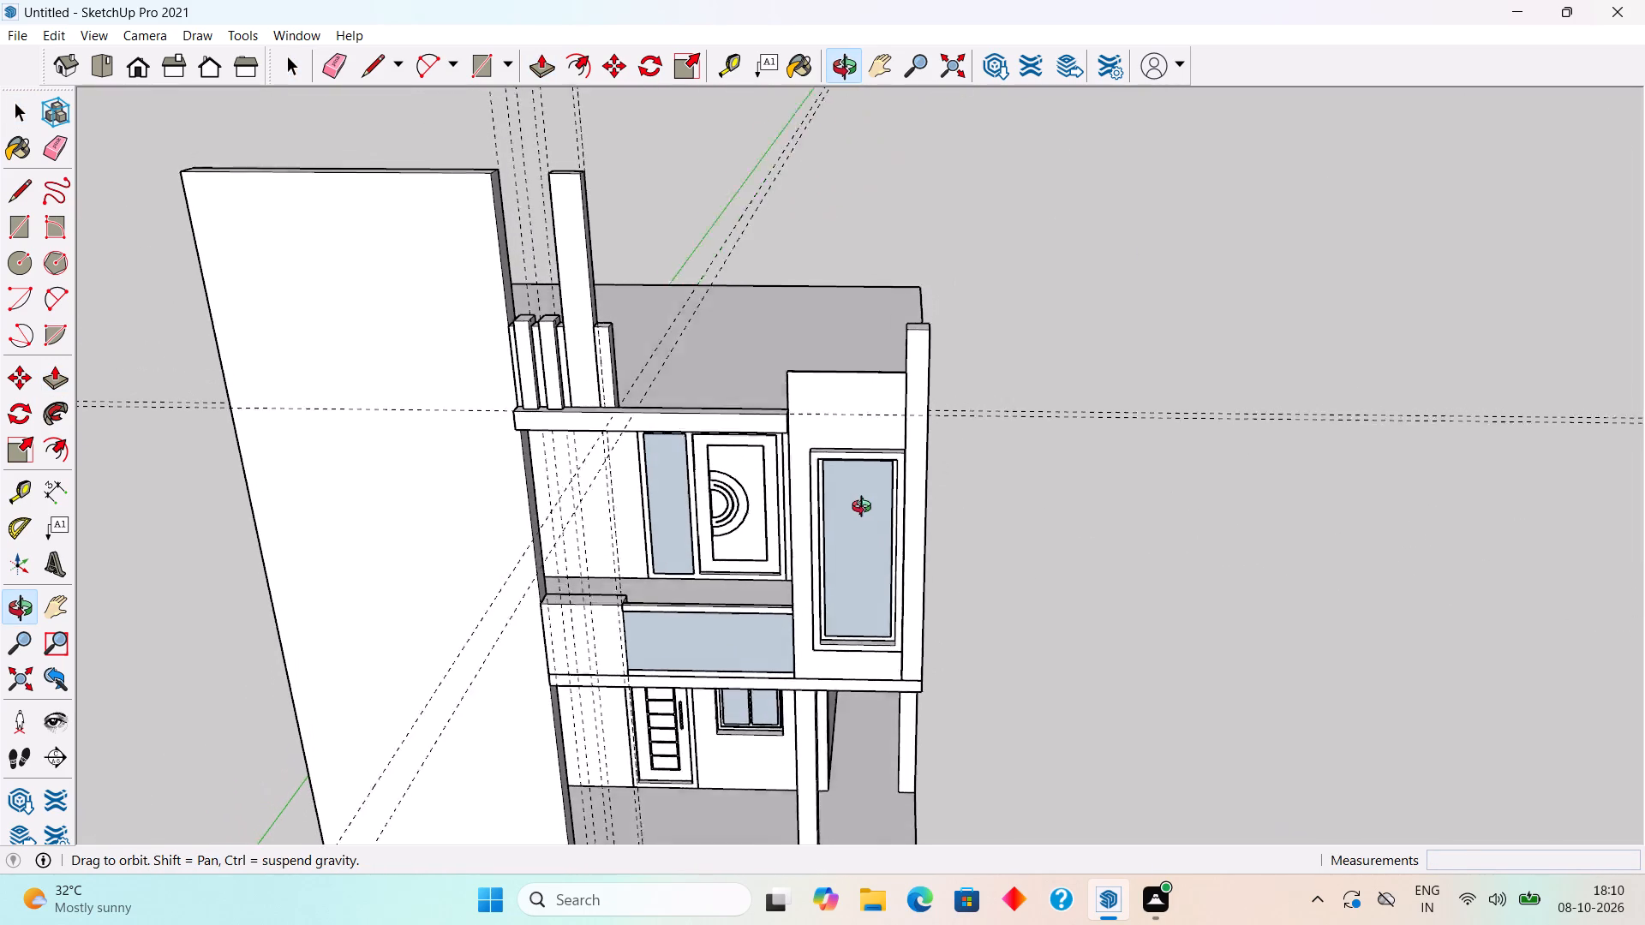
{"action": "middle_click_drag", "start_coordinate": [865, 509], "coordinate": [870, 516]}
{"action": "left_click", "coordinate": [65, 27]}
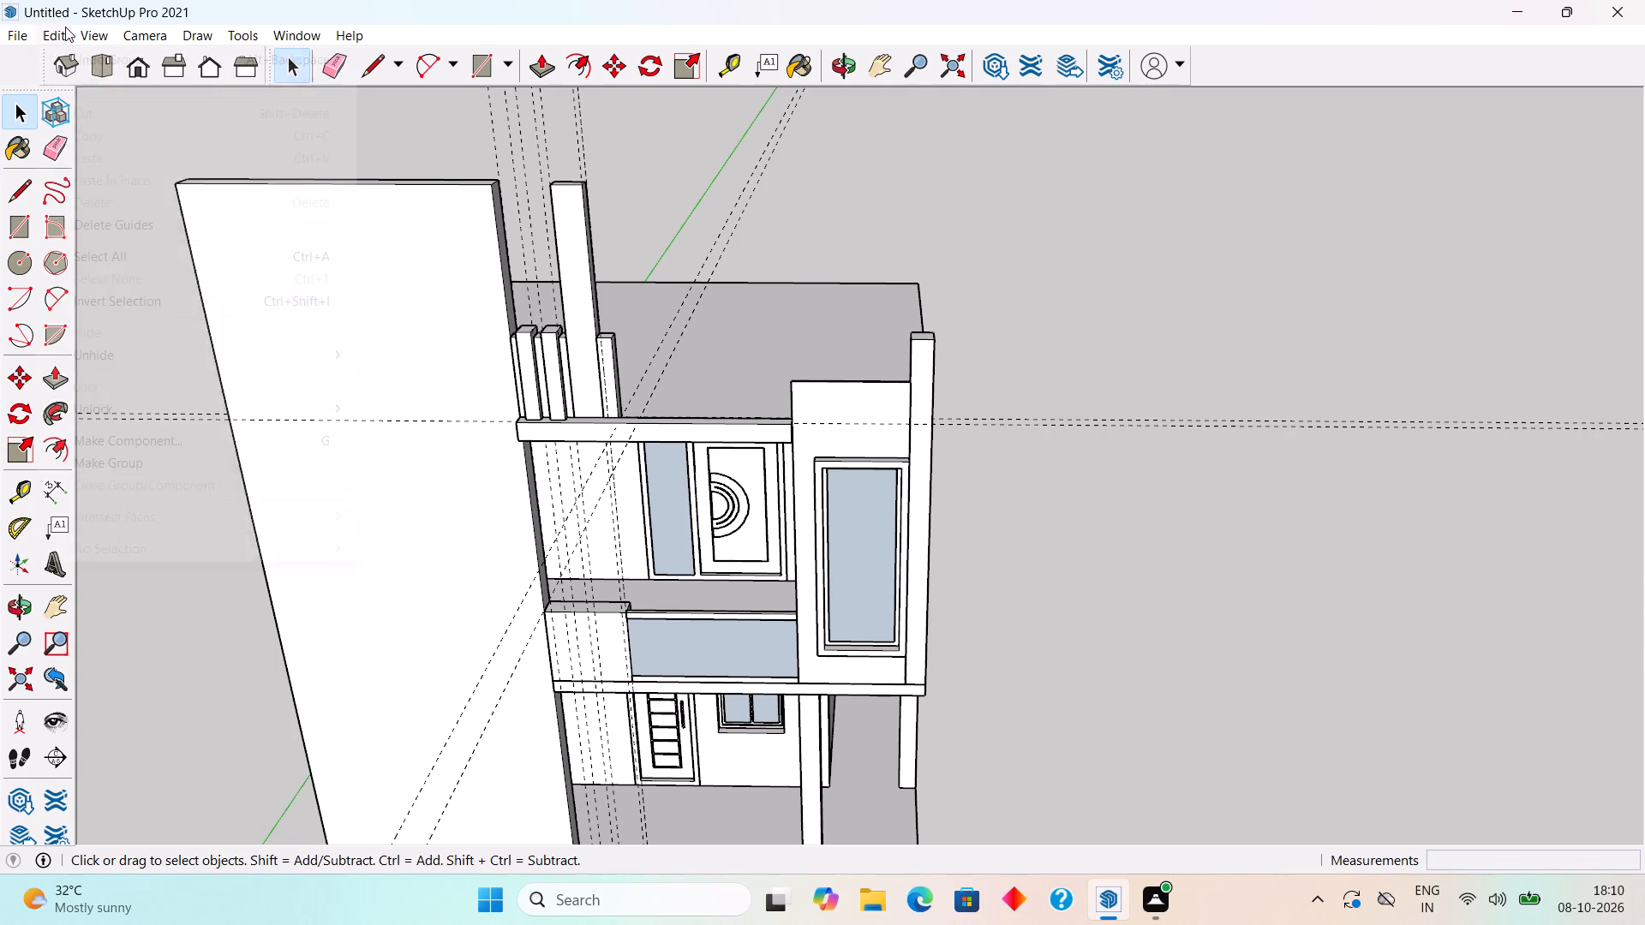
{"action": "left_click", "coordinate": [144, 227]}
Examine the roof parapet, its vertical strips and both posts from several angles.
{"action": "scroll", "coordinate": [875, 408], "scroll_direction": "up", "scroll_amount": 4}
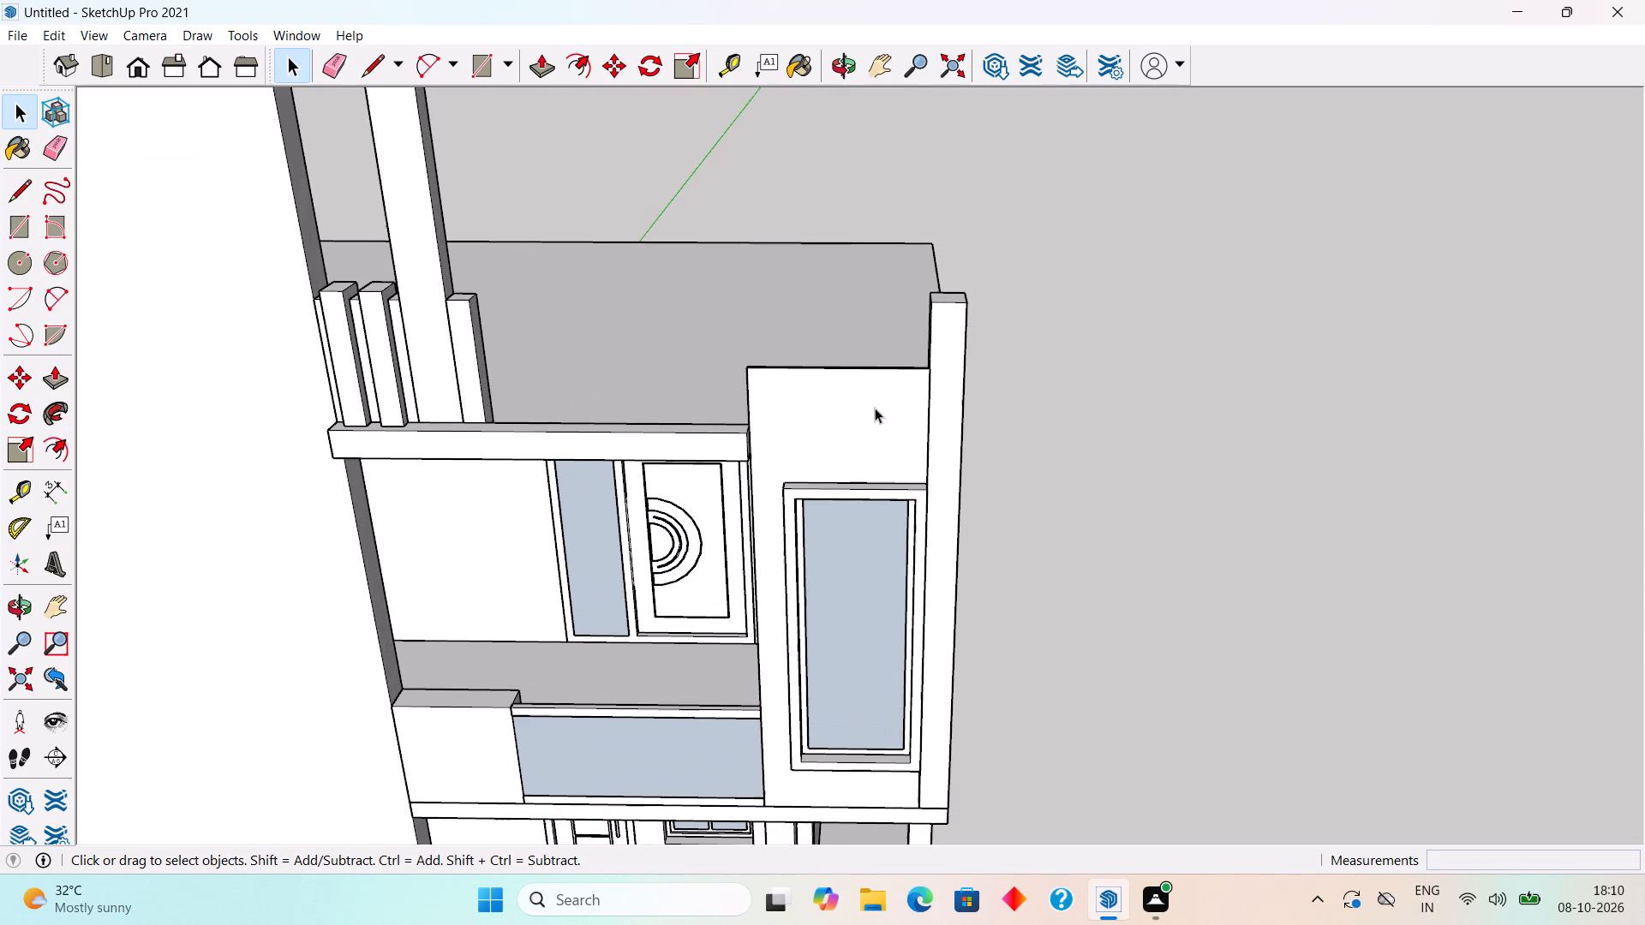
{"action": "middle_click_drag", "start_coordinate": [832, 406], "coordinate": [943, 331]}
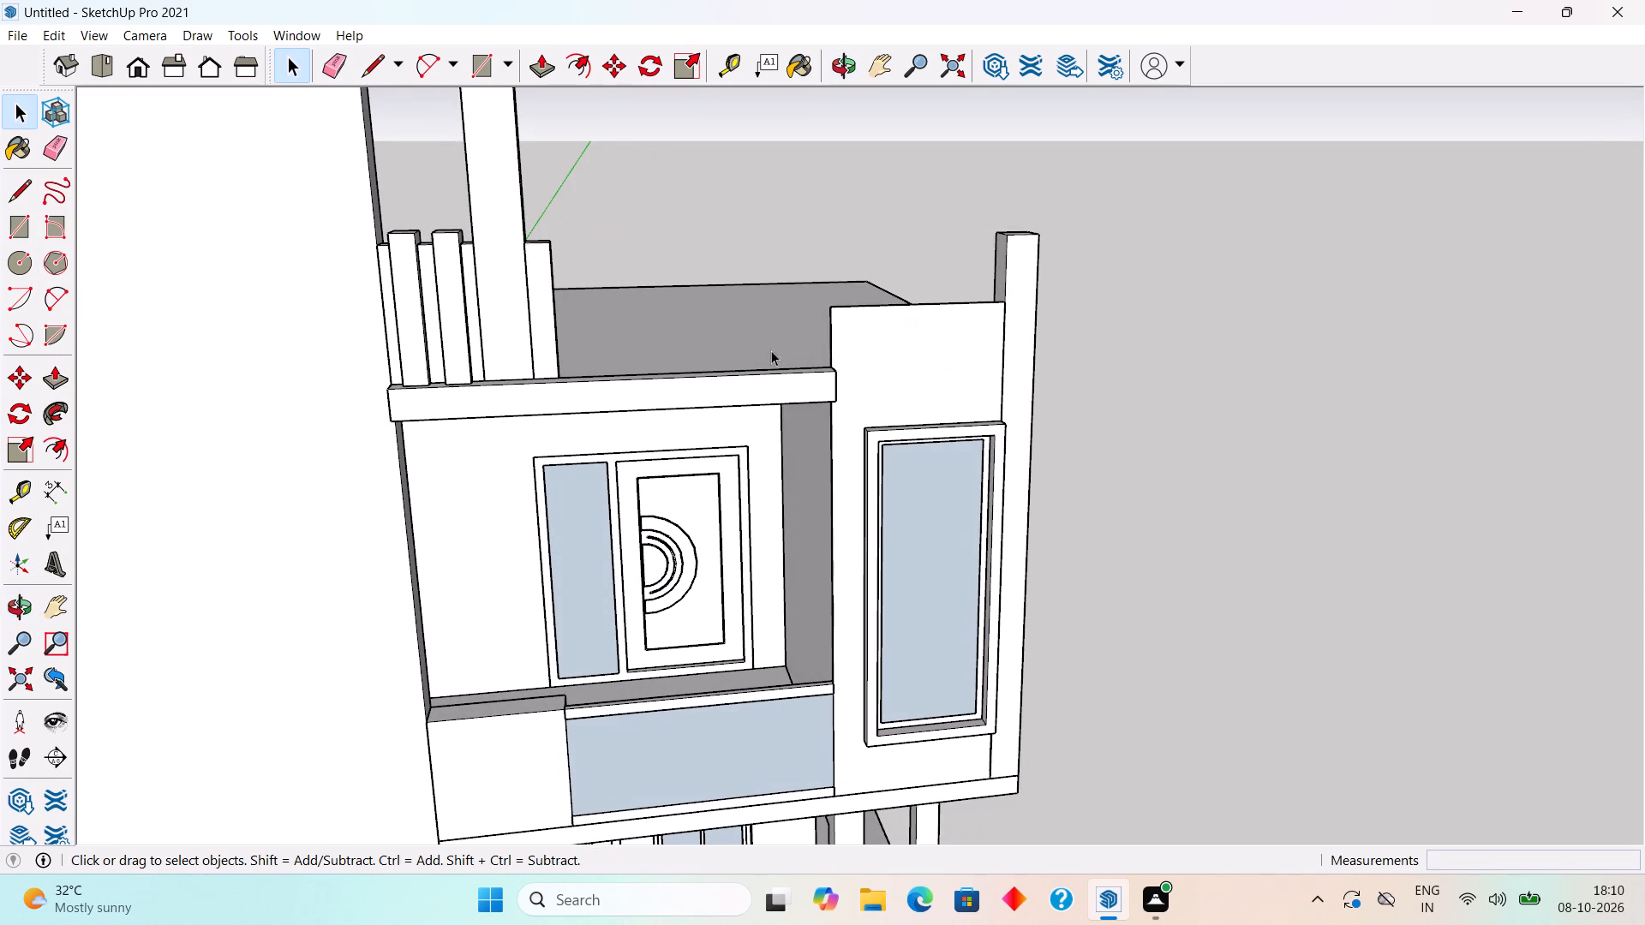
{"action": "middle_click_drag", "start_coordinate": [507, 243], "coordinate": [544, 342]}
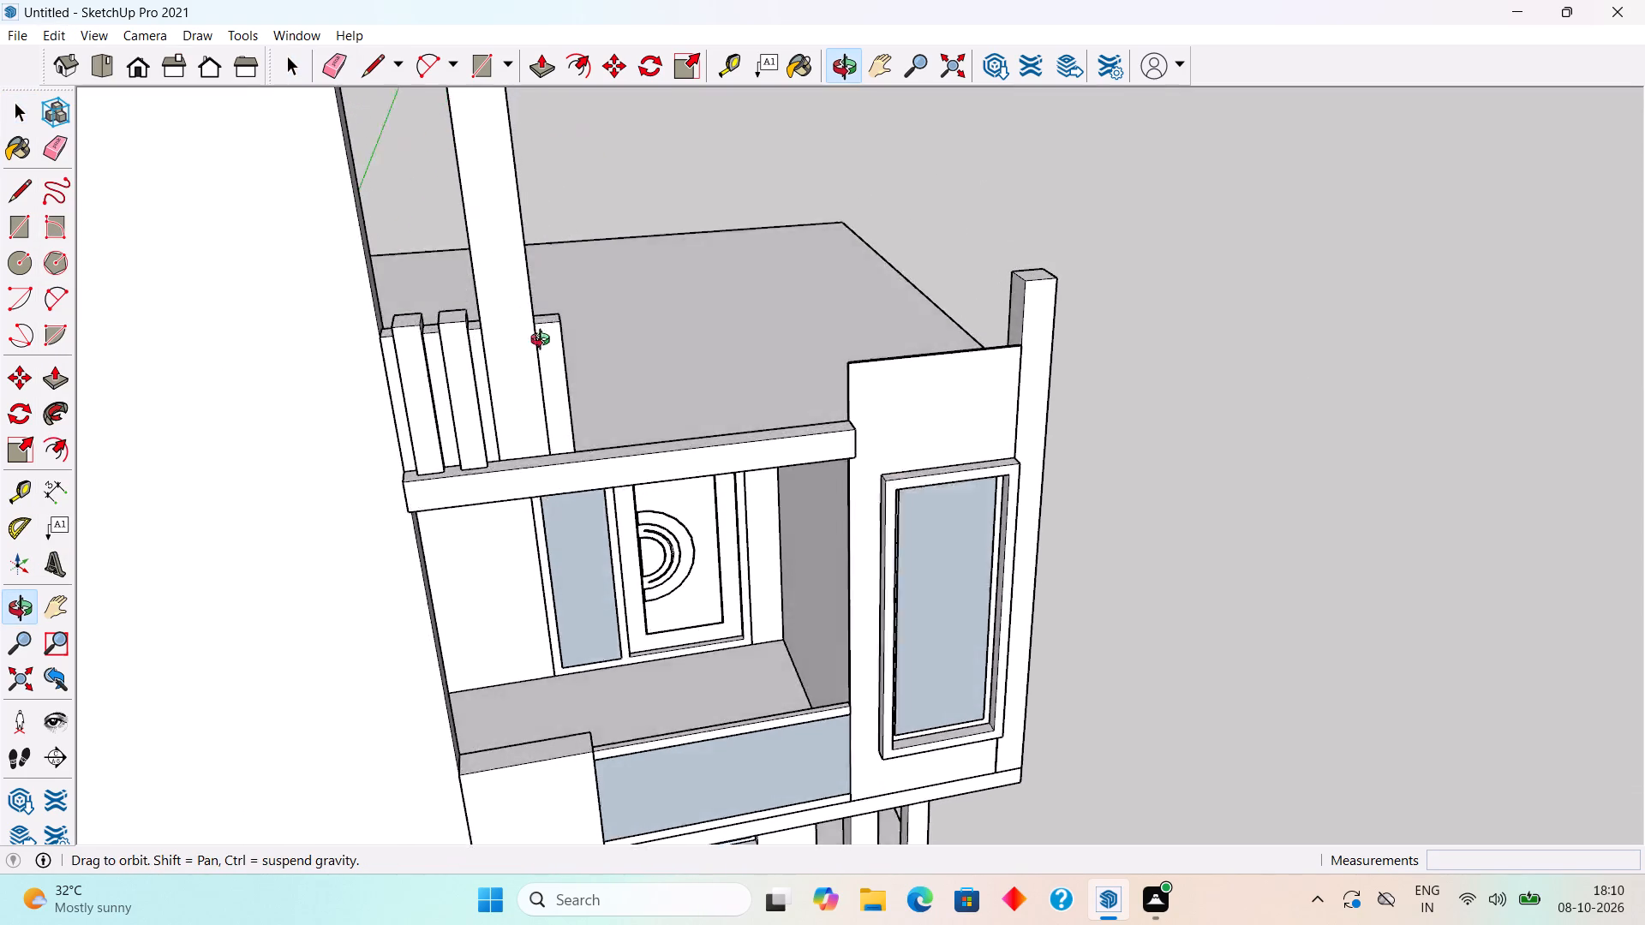
{"action": "middle_click_drag", "start_coordinate": [544, 342], "coordinate": [559, 457]}
{"action": "scroll", "coordinate": [441, 508], "scroll_direction": "up", "scroll_amount": 6}
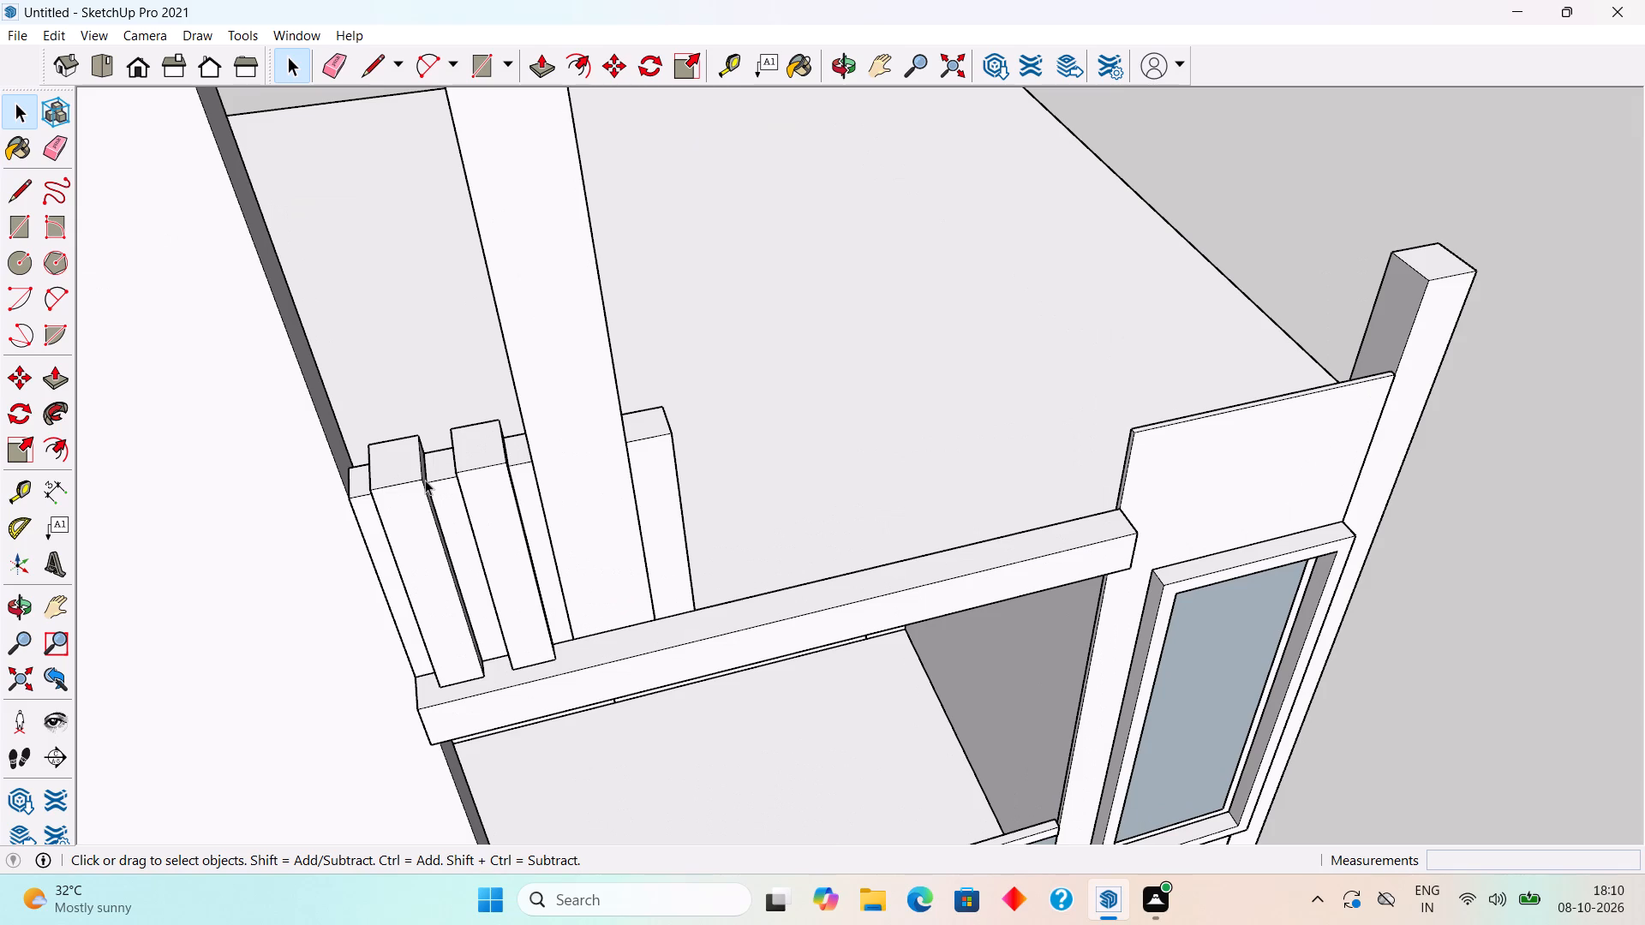
{"action": "middle_click_drag", "start_coordinate": [542, 504], "coordinate": [480, 397]}
{"action": "middle_click_drag", "start_coordinate": [658, 425], "coordinate": [601, 440]}
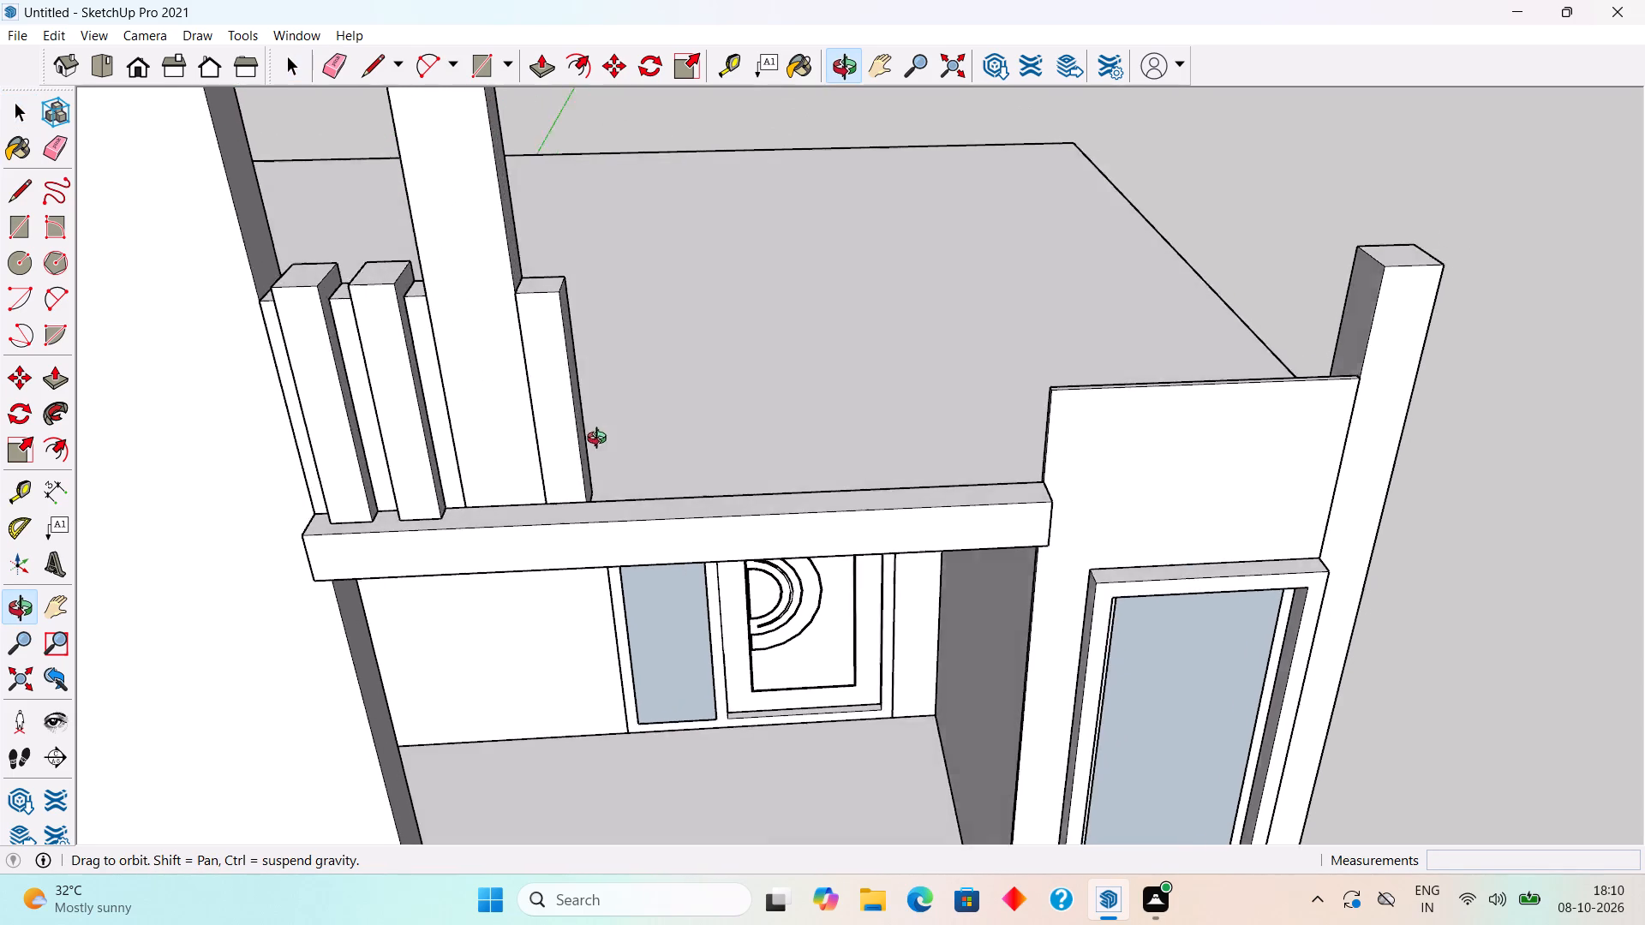
{"action": "middle_click_drag", "start_coordinate": [601, 440], "coordinate": [508, 468]}
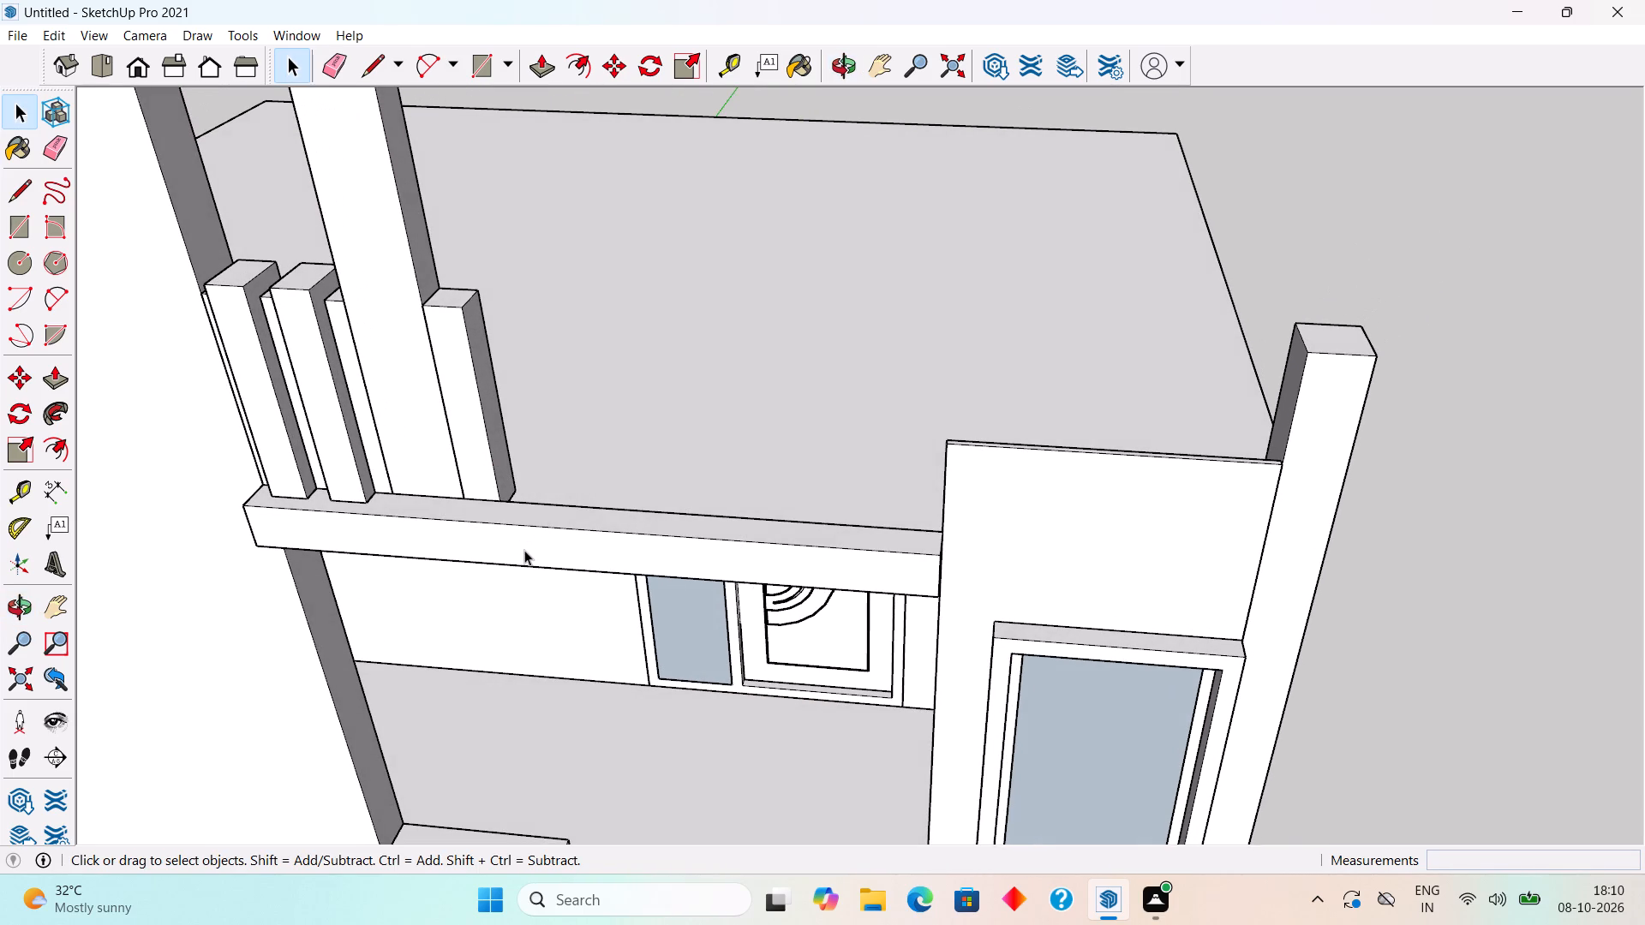
{"action": "middle_click_drag", "start_coordinate": [733, 611], "coordinate": [841, 552]}
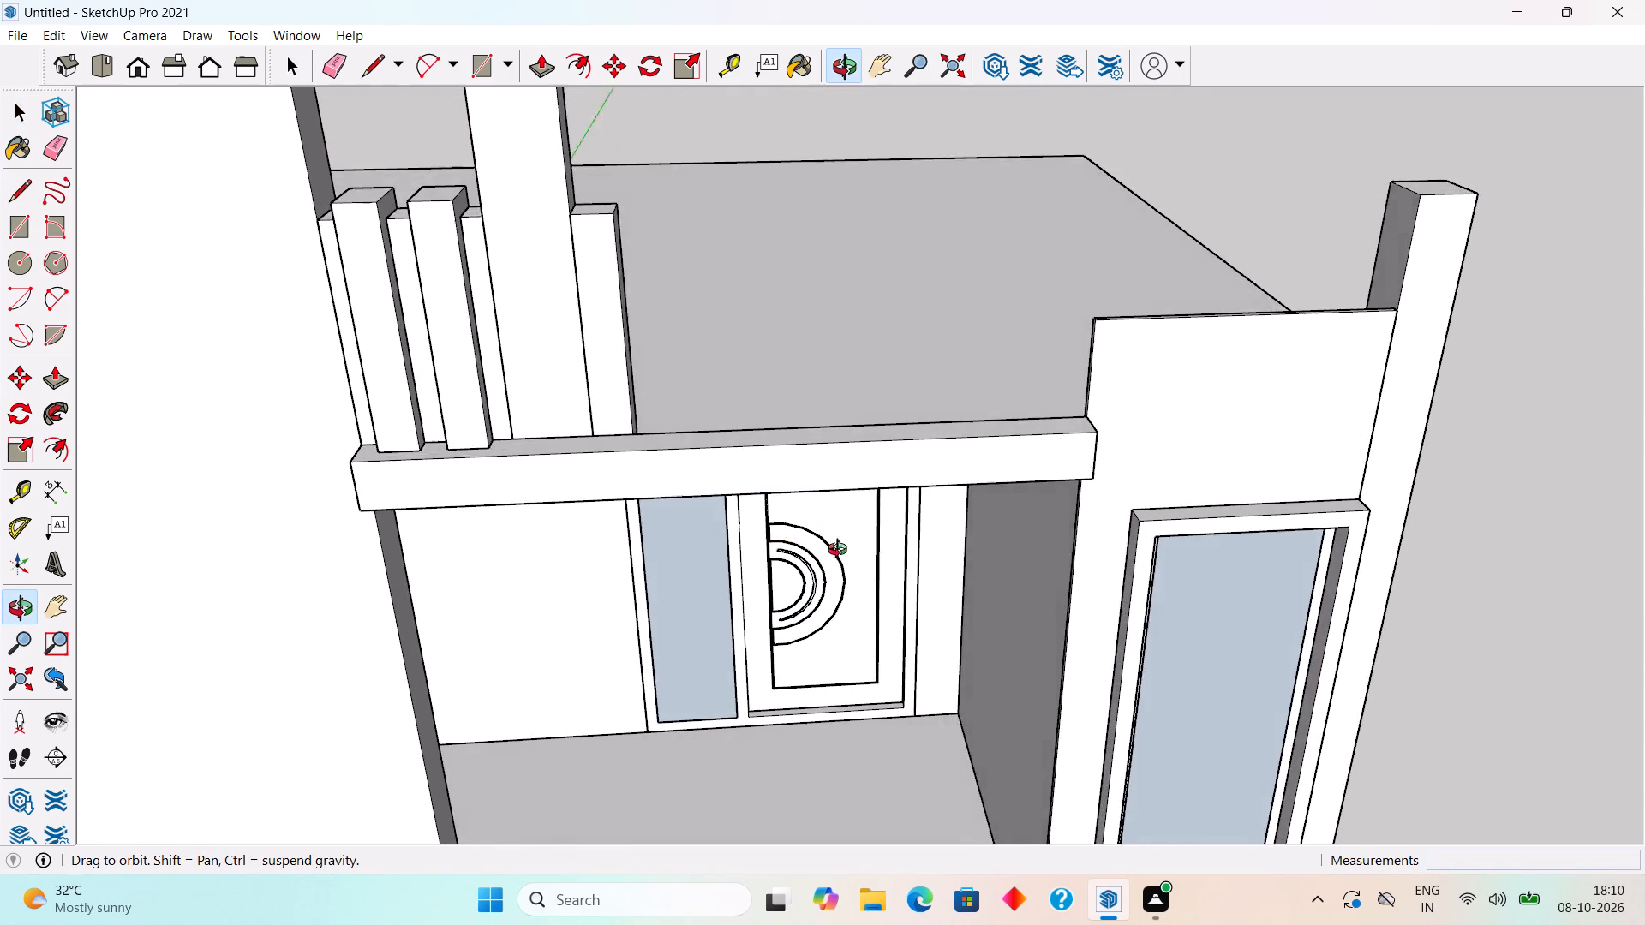
{"action": "middle_click_drag", "start_coordinate": [841, 552], "coordinate": [874, 540]}
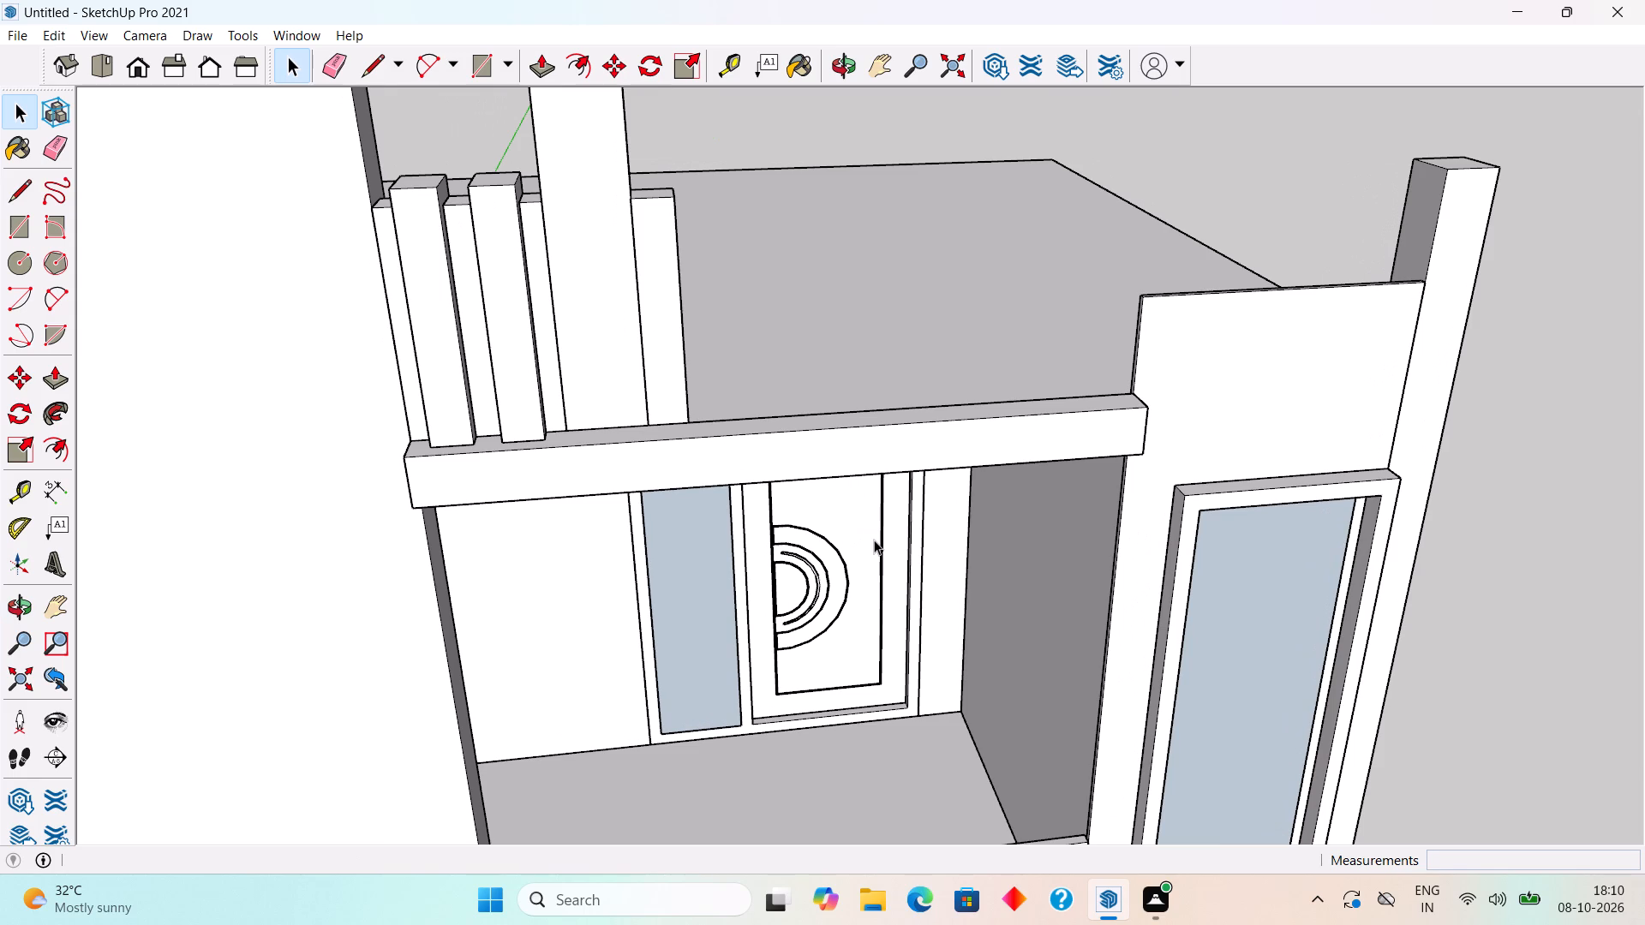
{"action": "middle_click_drag", "start_coordinate": [653, 380], "coordinate": [631, 526]}
{"action": "scroll", "coordinate": [480, 456], "scroll_direction": "up", "scroll_amount": 5}
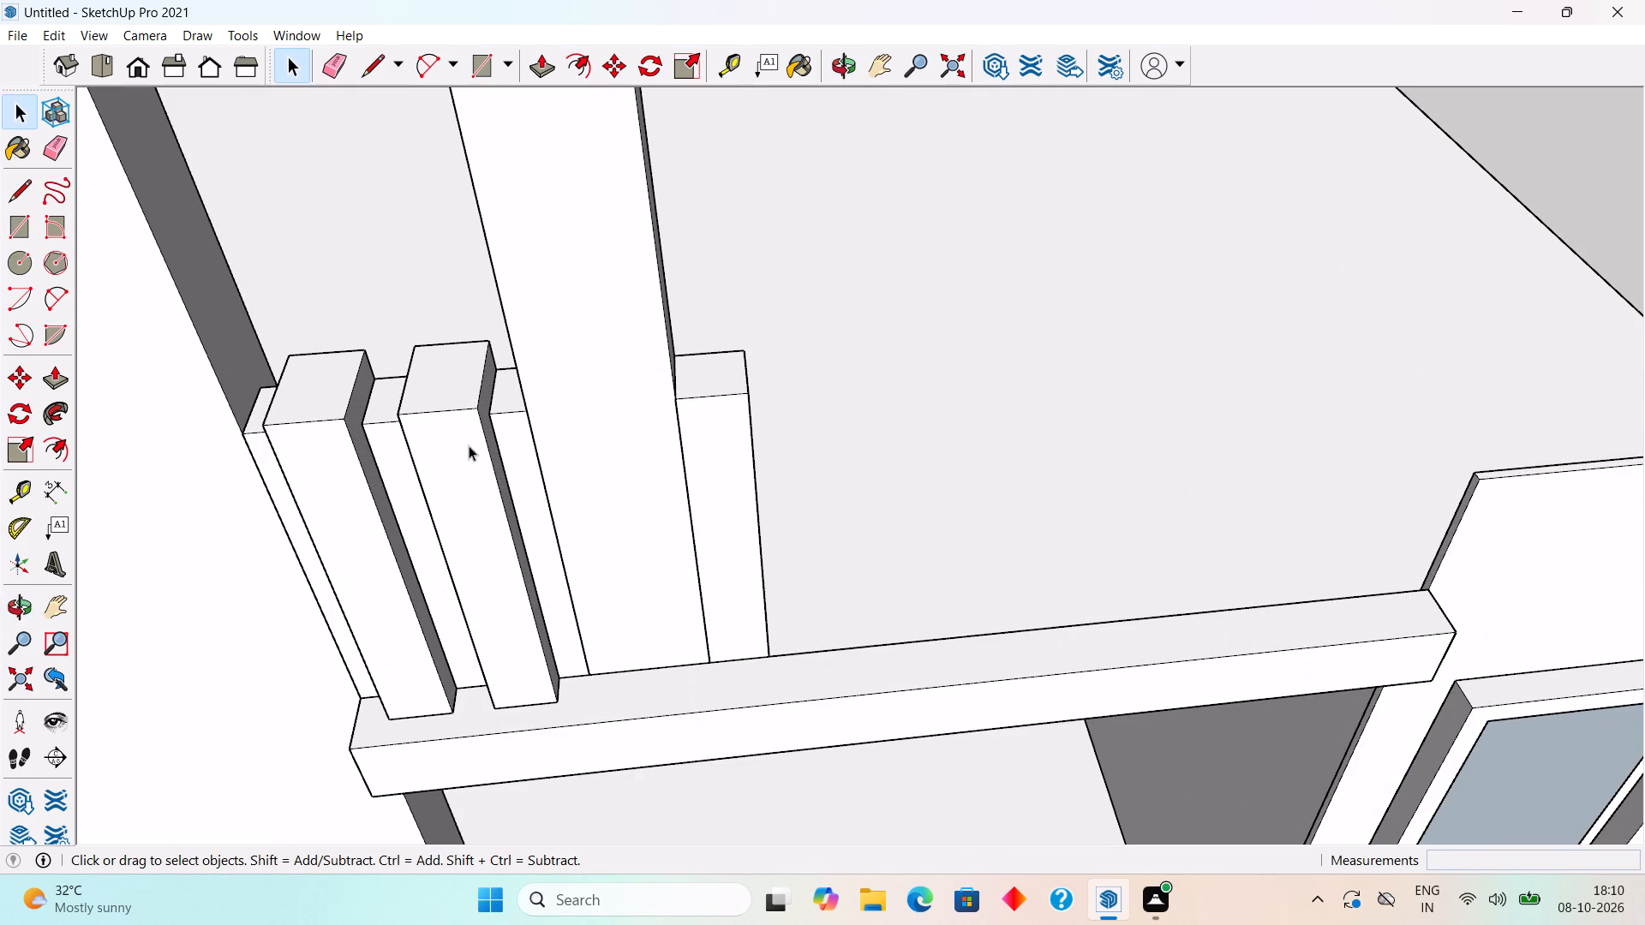
Open the group of the parapet wall behind the vertical strips for editing.
{"action": "left_click", "coordinate": [524, 494]}
{"action": "triple_click", "coordinate": [528, 486]}
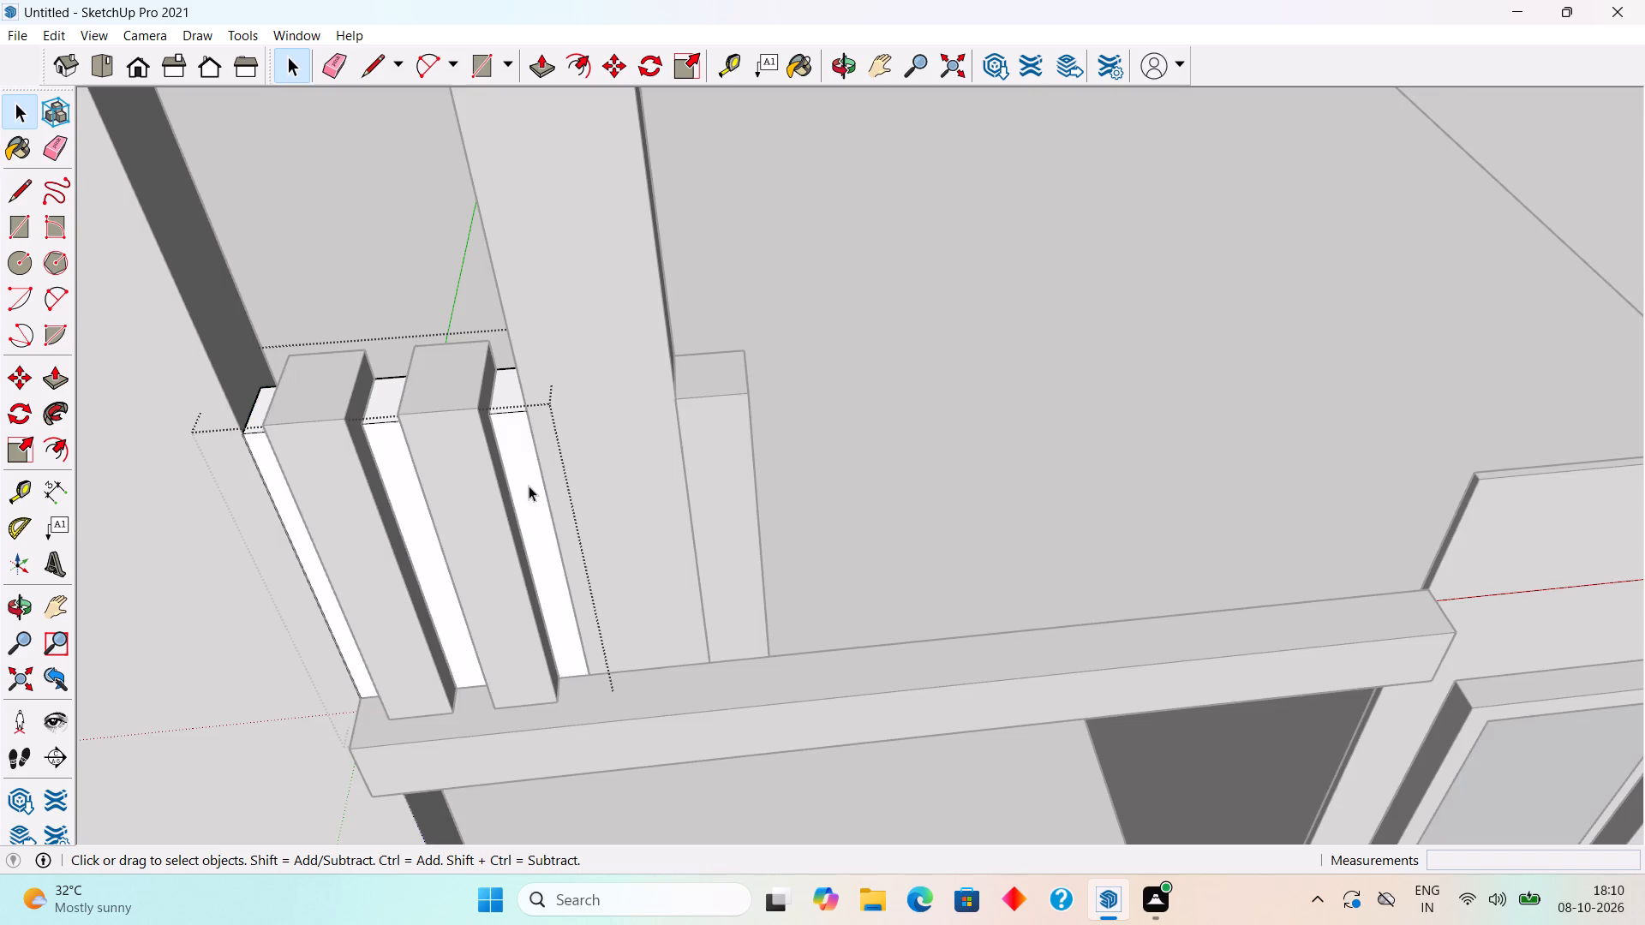
{"action": "scroll", "coordinate": [474, 377], "scroll_direction": "up", "scroll_amount": 10}
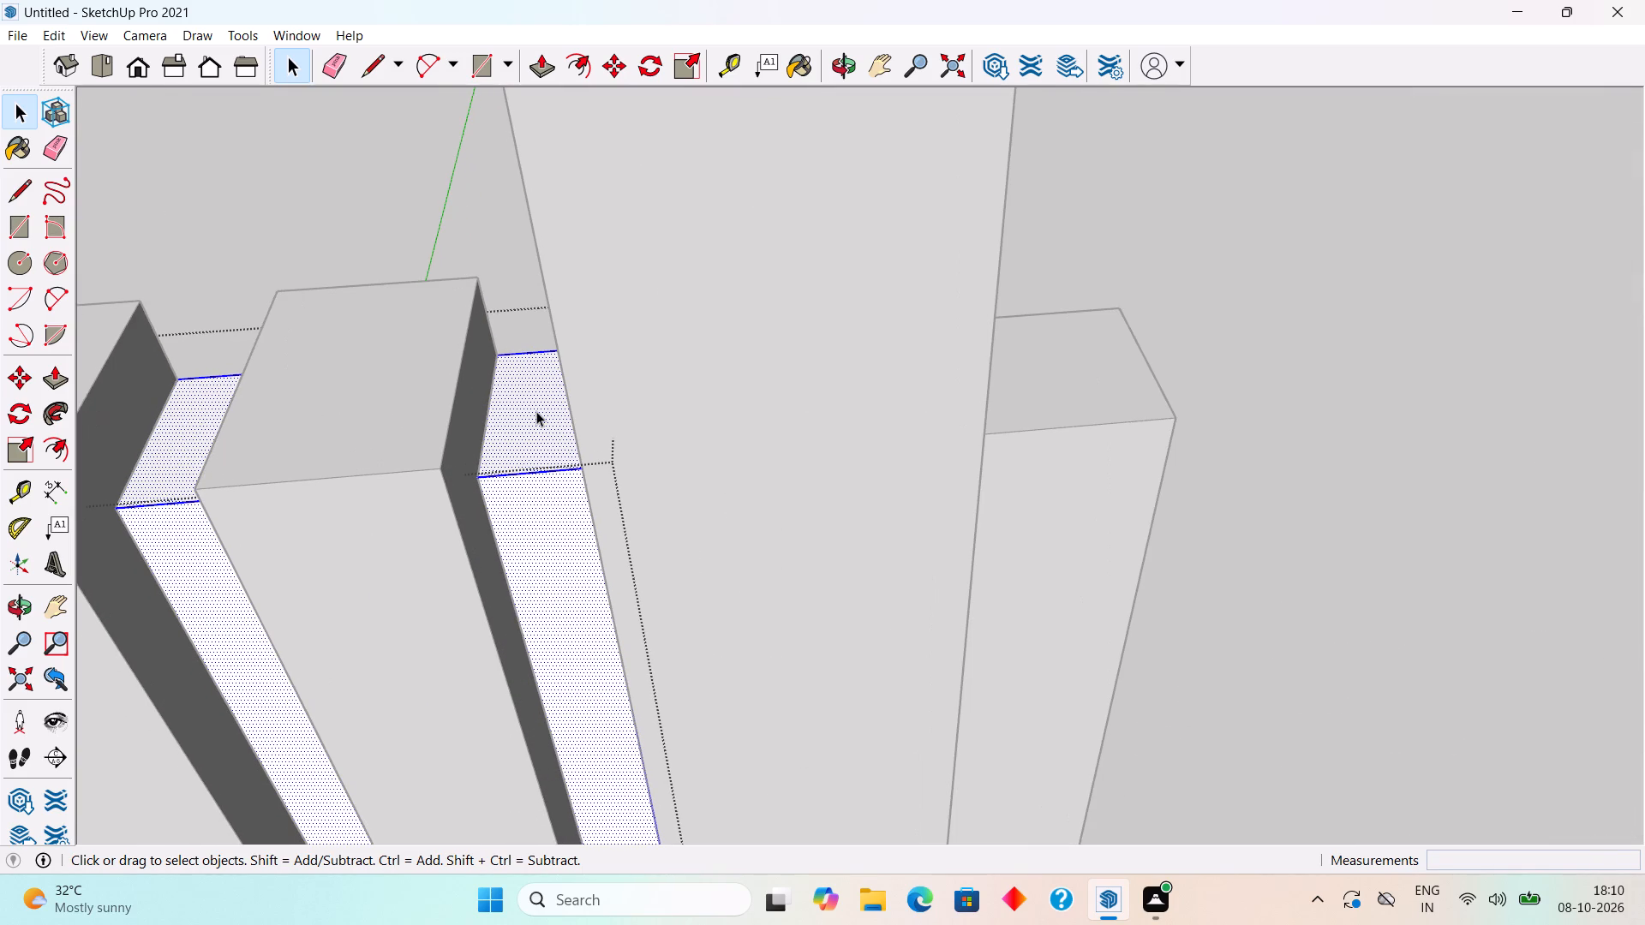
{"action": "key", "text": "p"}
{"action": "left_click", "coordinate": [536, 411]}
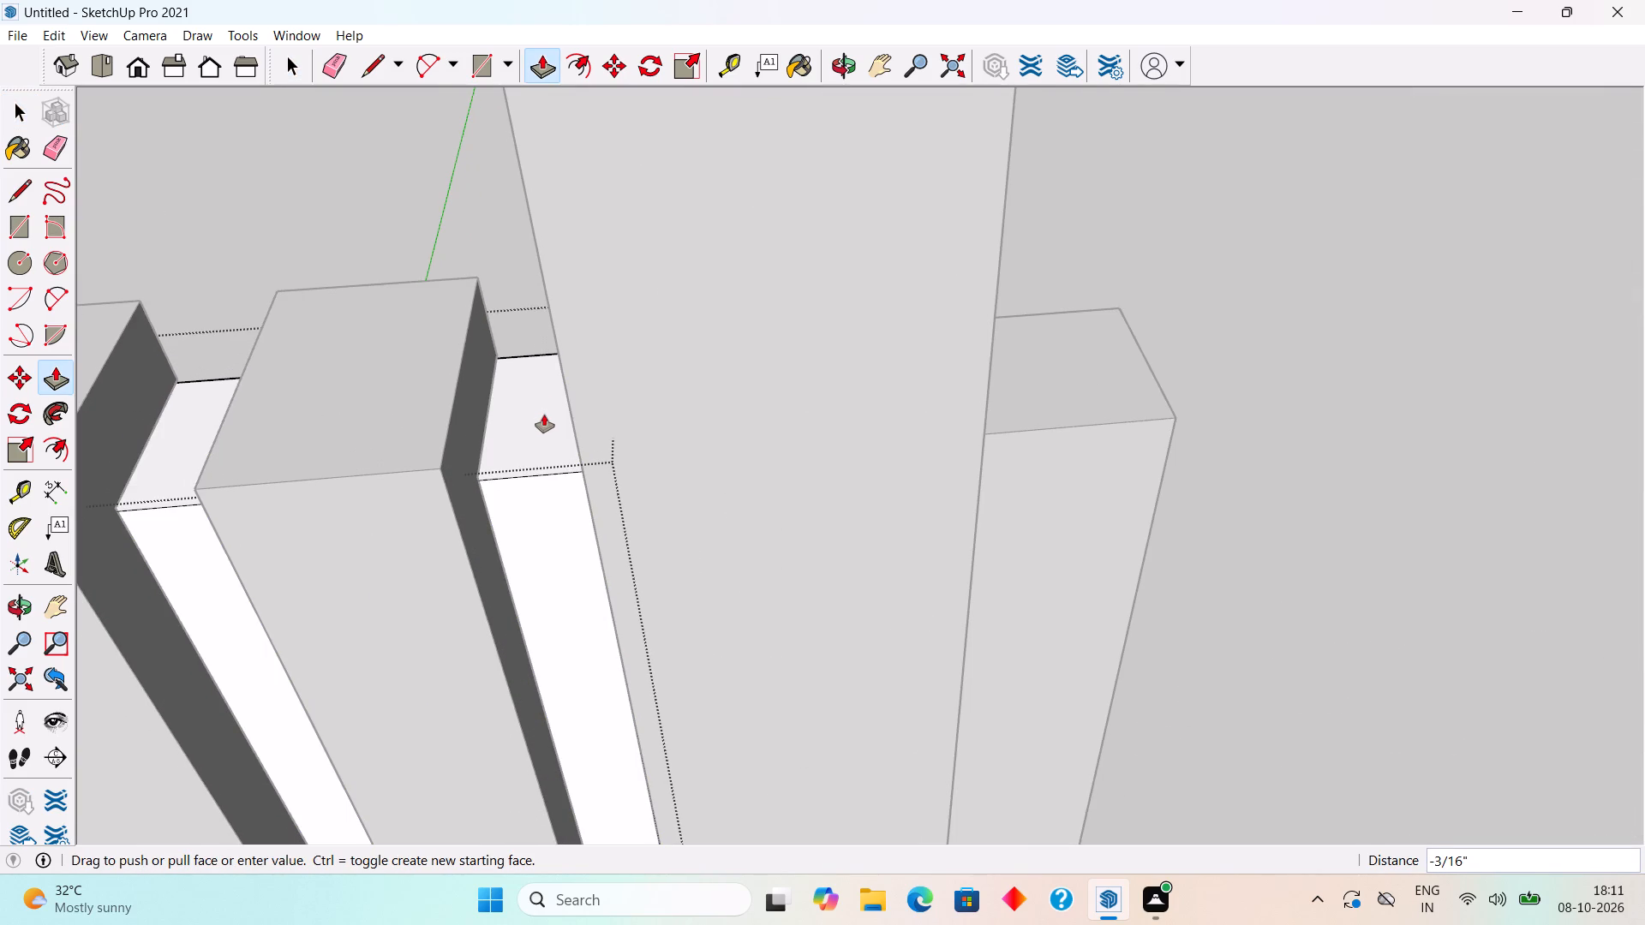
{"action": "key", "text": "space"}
Add a horizontal guide 3' above the base of the parapet wall behind the vertical strips.
{"action": "left_click", "coordinate": [544, 415]}
{"action": "double_click", "coordinate": [544, 415]}
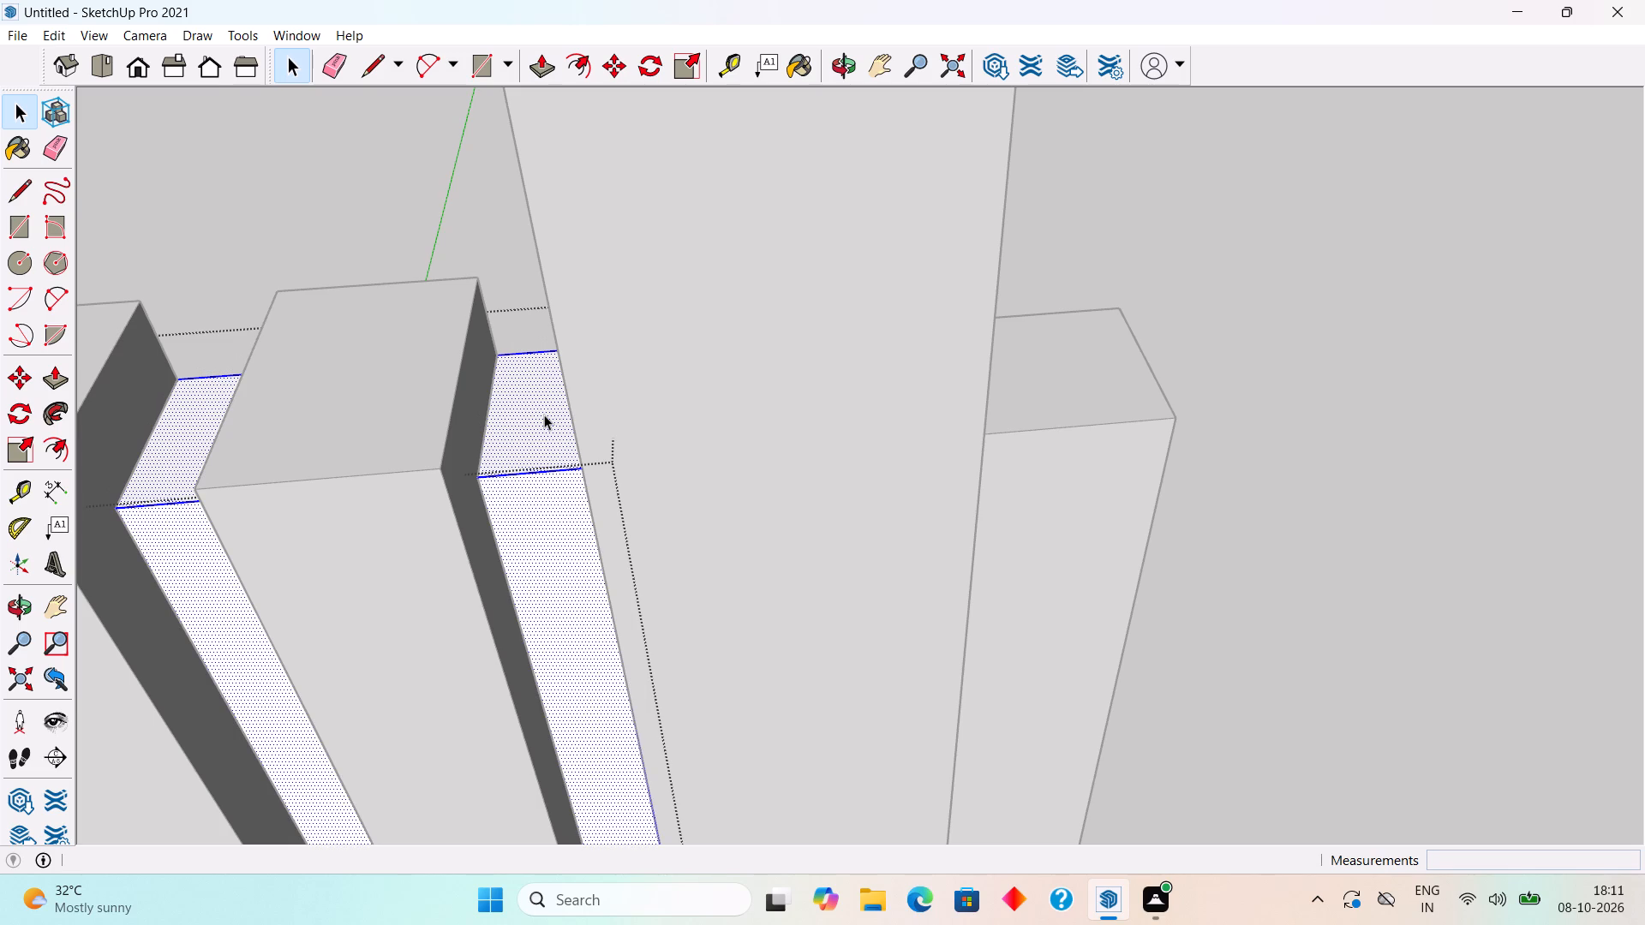
{"action": "scroll", "coordinate": [544, 415], "scroll_direction": "down", "scroll_amount": 4}
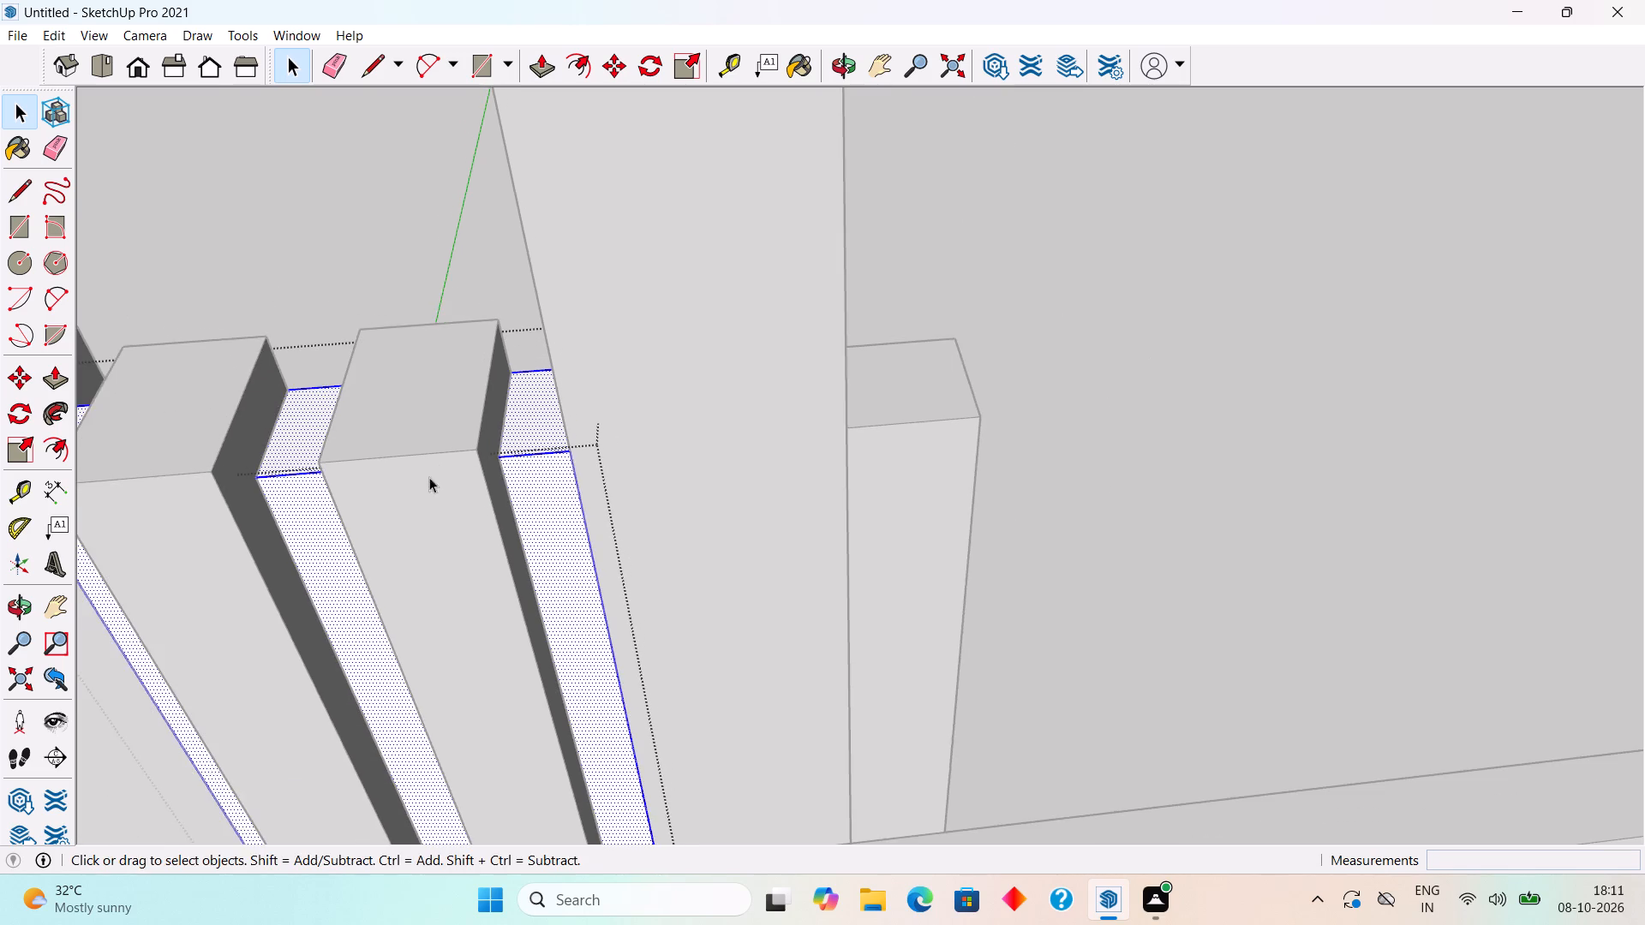
{"action": "middle_click_drag", "start_coordinate": [429, 477], "coordinate": [471, 328]}
{"action": "scroll", "coordinate": [576, 244], "scroll_direction": "down", "scroll_amount": 1}
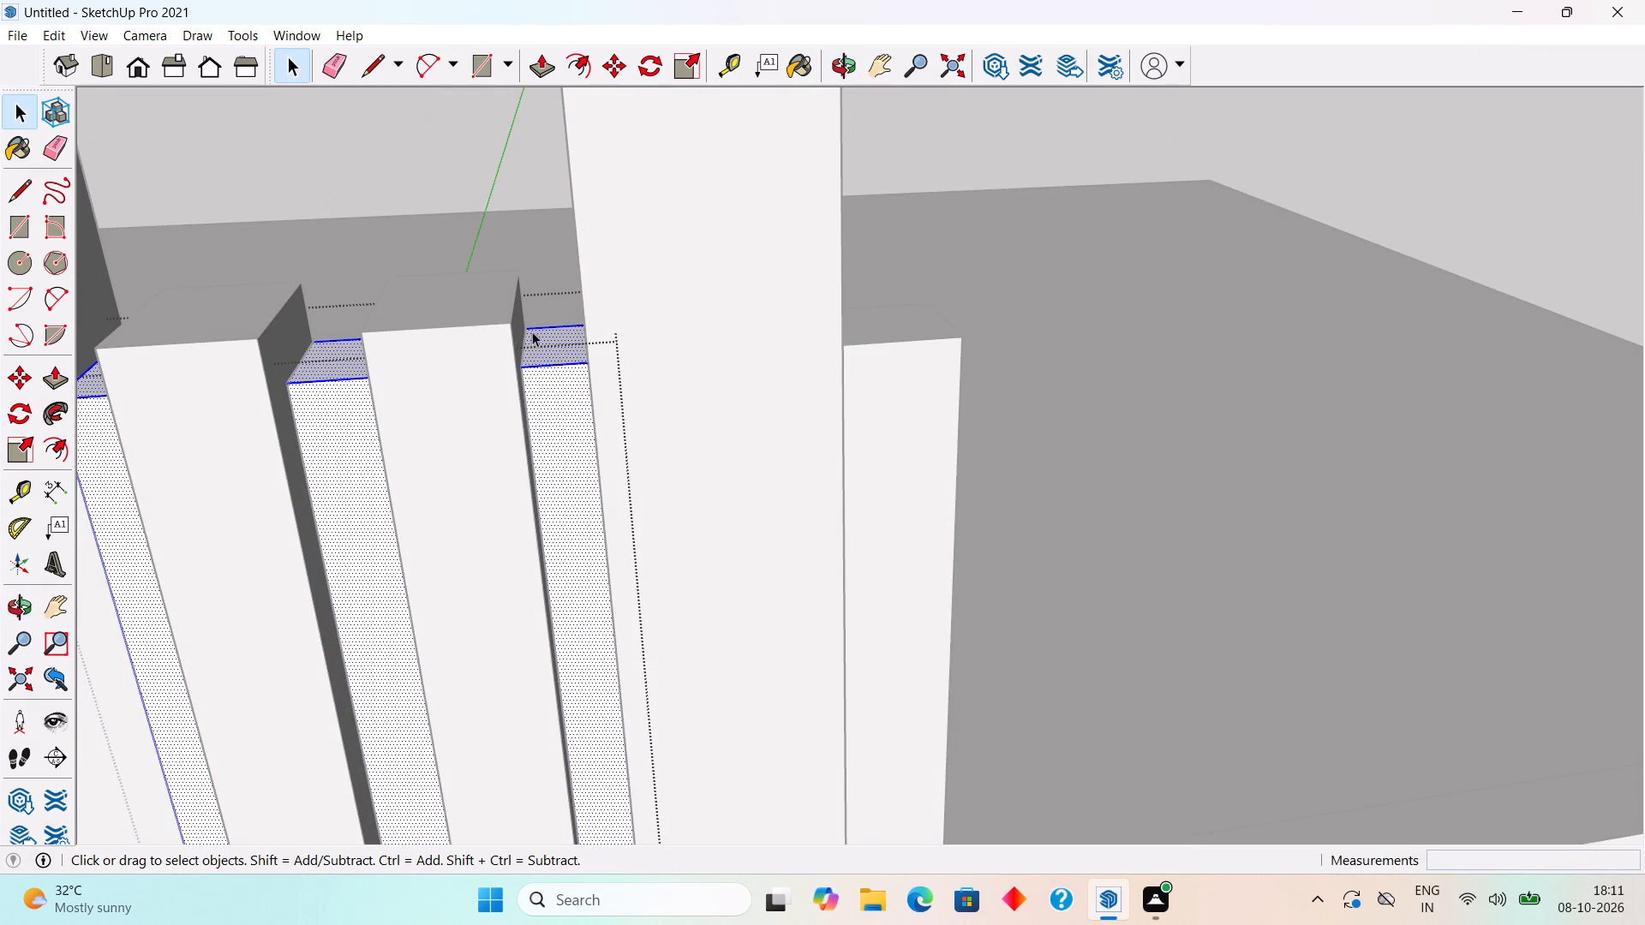
{"action": "middle_click_drag", "start_coordinate": [594, 322], "coordinate": [598, 396]}
{"action": "scroll", "coordinate": [523, 357], "scroll_direction": "up", "scroll_amount": 4}
{"action": "scroll", "coordinate": [581, 346], "scroll_direction": "down", "scroll_amount": 7}
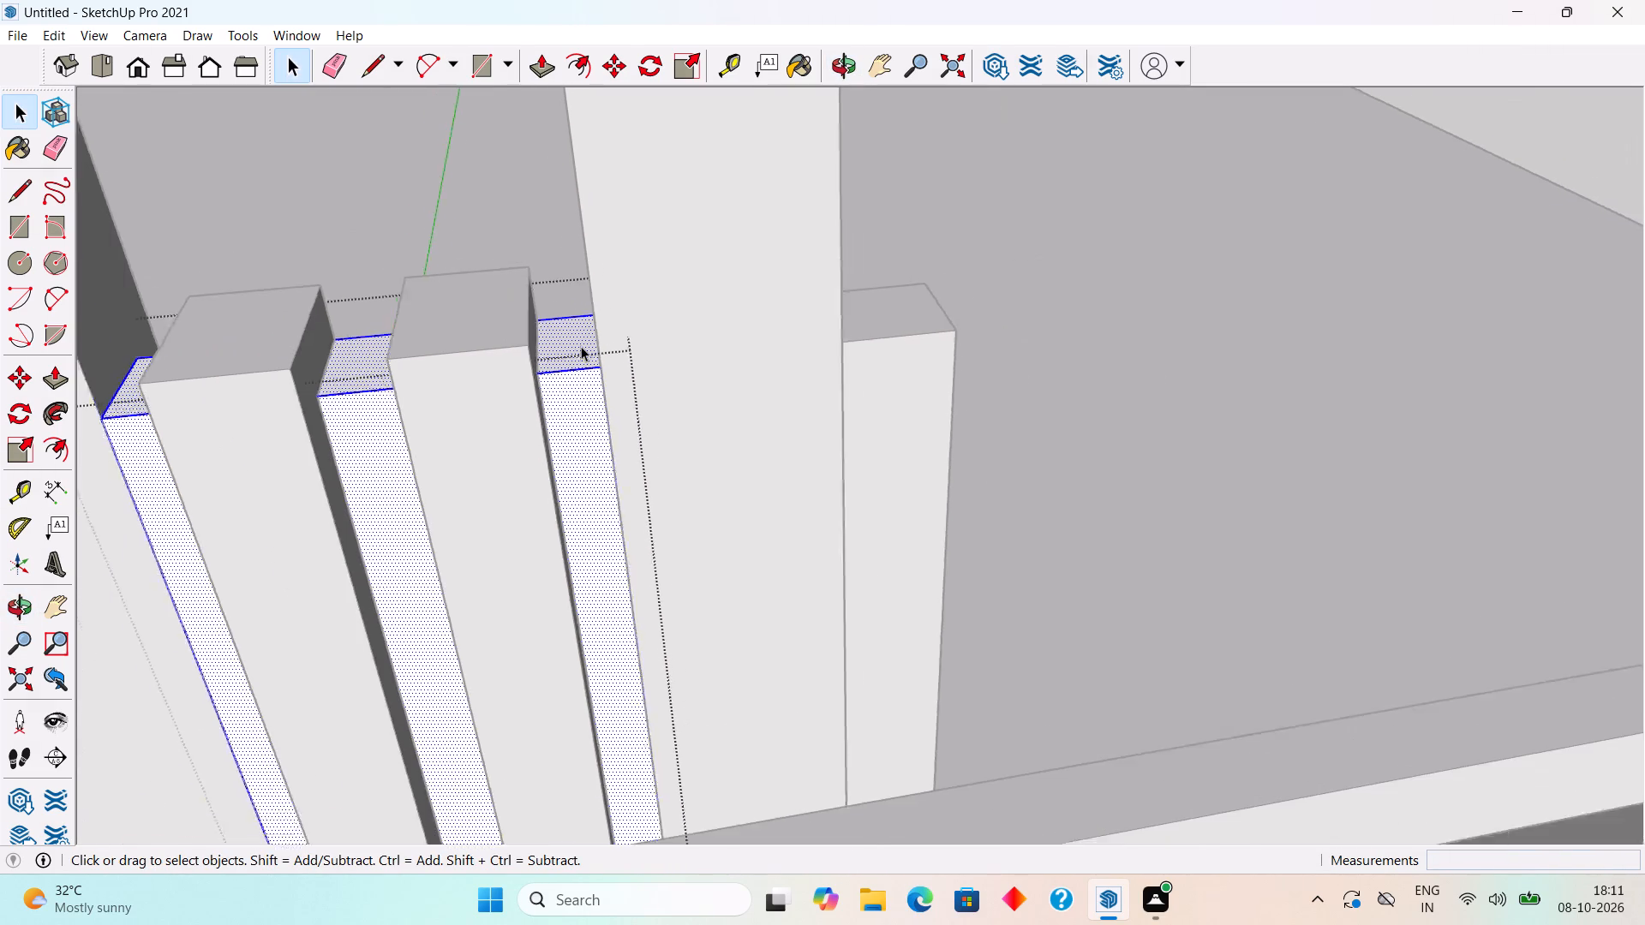
{"action": "scroll", "coordinate": [581, 346], "scroll_direction": "down", "scroll_amount": 2}
{"action": "middle_click_drag", "start_coordinate": [1018, 483], "coordinate": [831, 529]}
{"action": "middle_click_drag", "start_coordinate": [449, 665], "coordinate": [568, 622]}
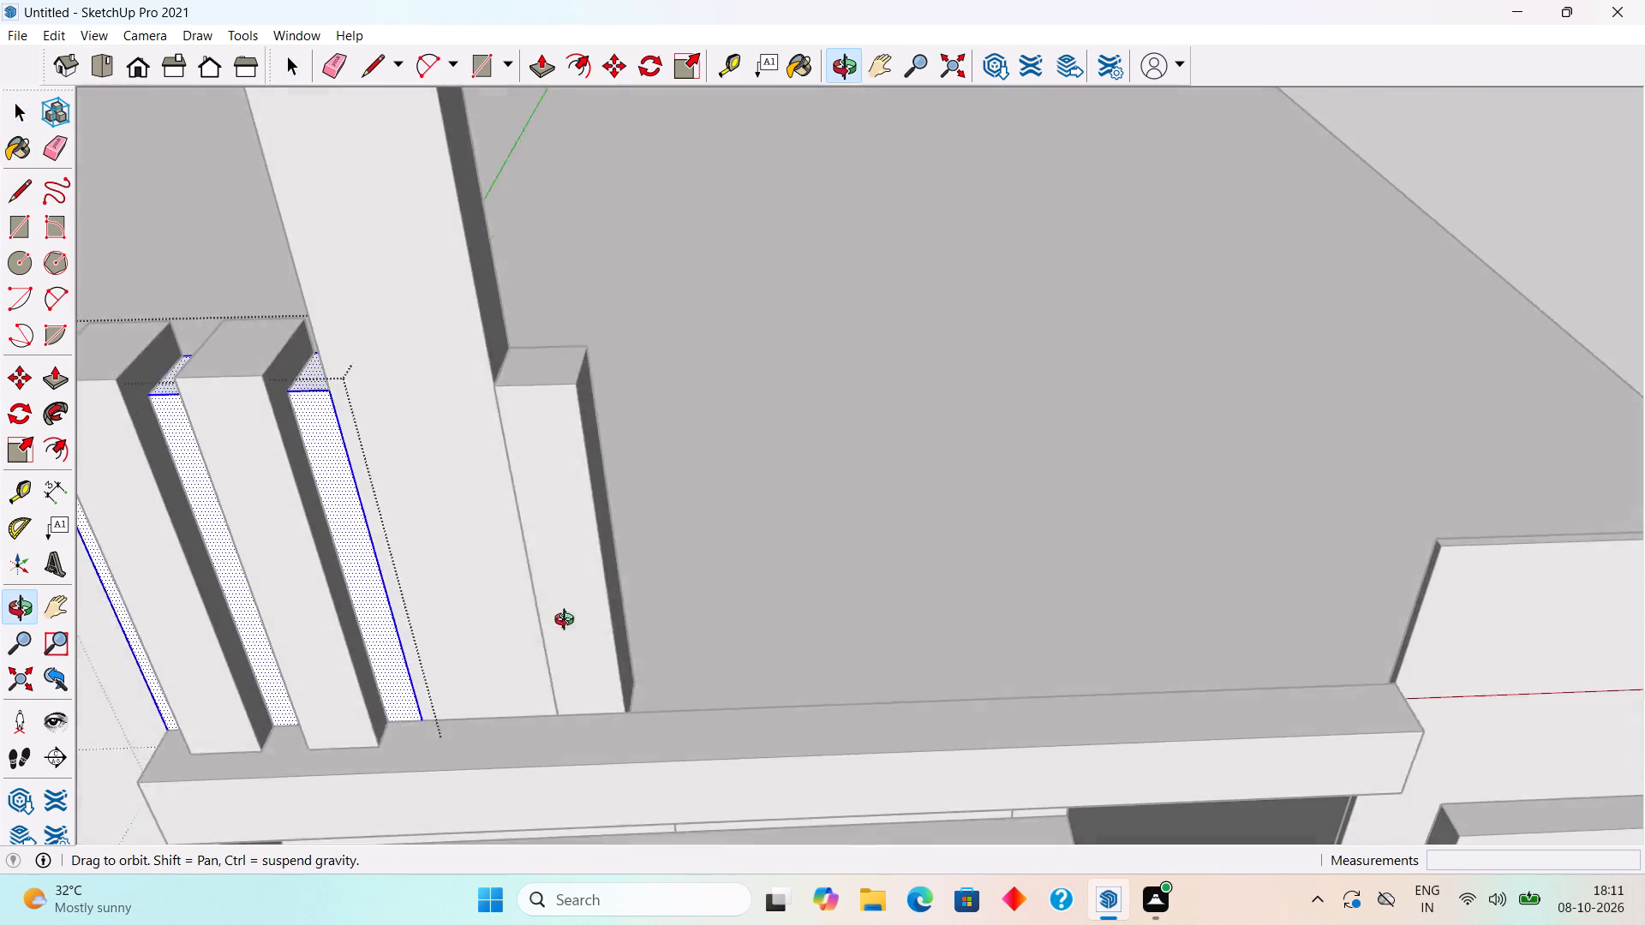
{"action": "middle_click_drag", "start_coordinate": [568, 622], "coordinate": [651, 621]}
{"action": "key", "text": "t"}
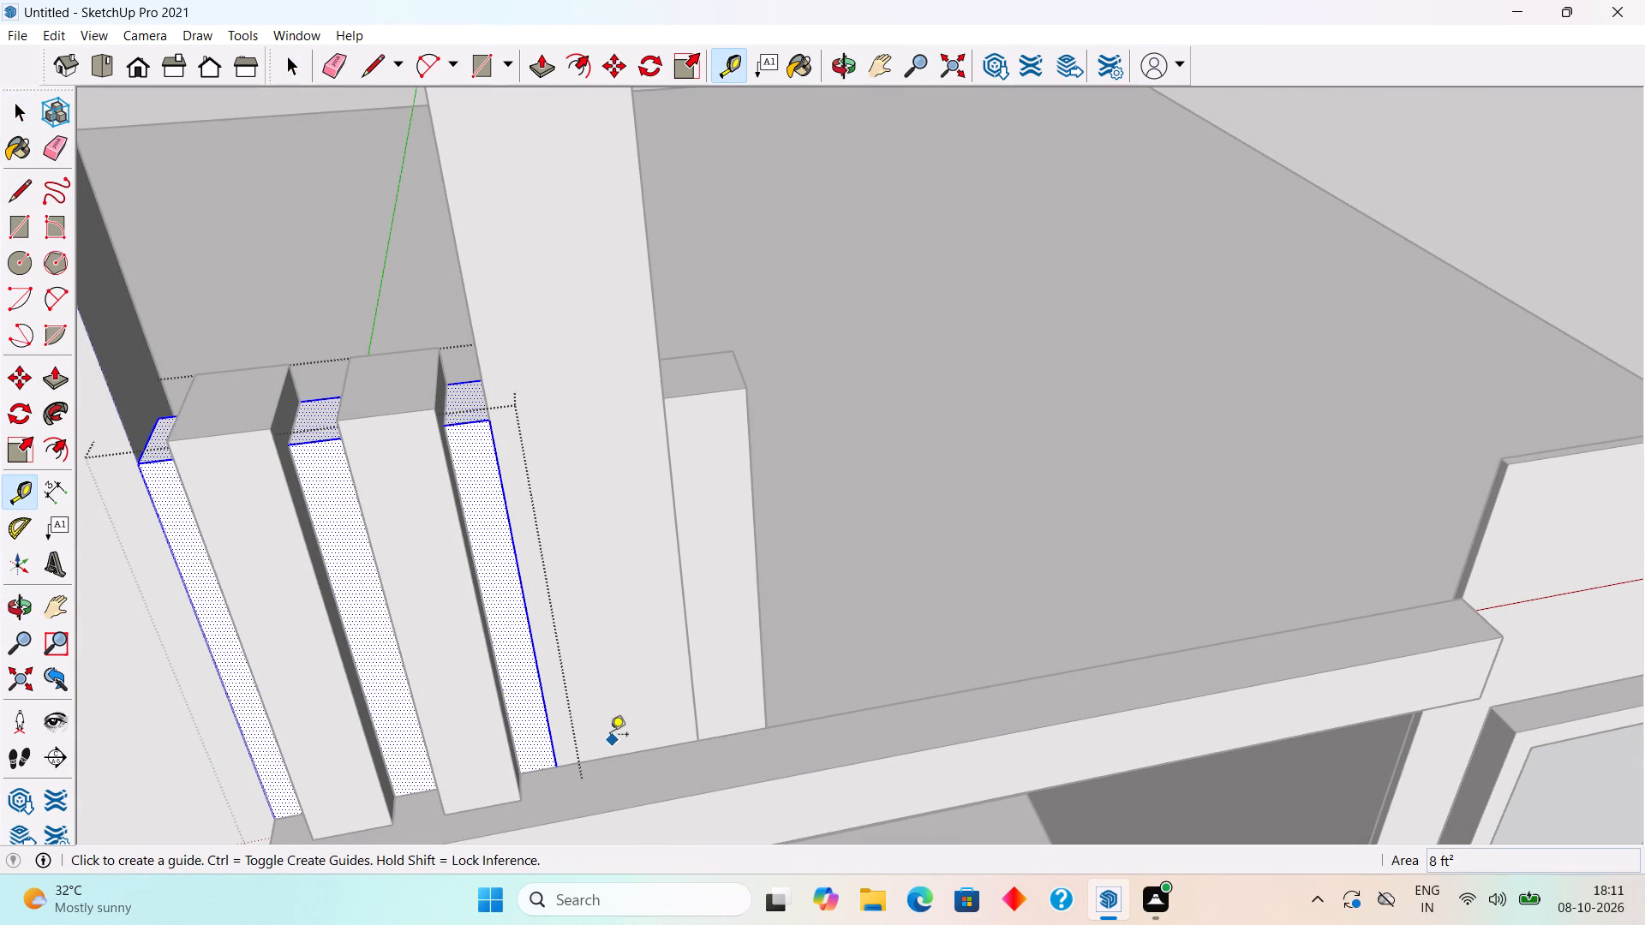
{"action": "left_click", "coordinate": [573, 766]}
{"action": "type", "text": "3'"}
{"action": "key", "text": "Return"}
{"action": "key", "text": "space"}
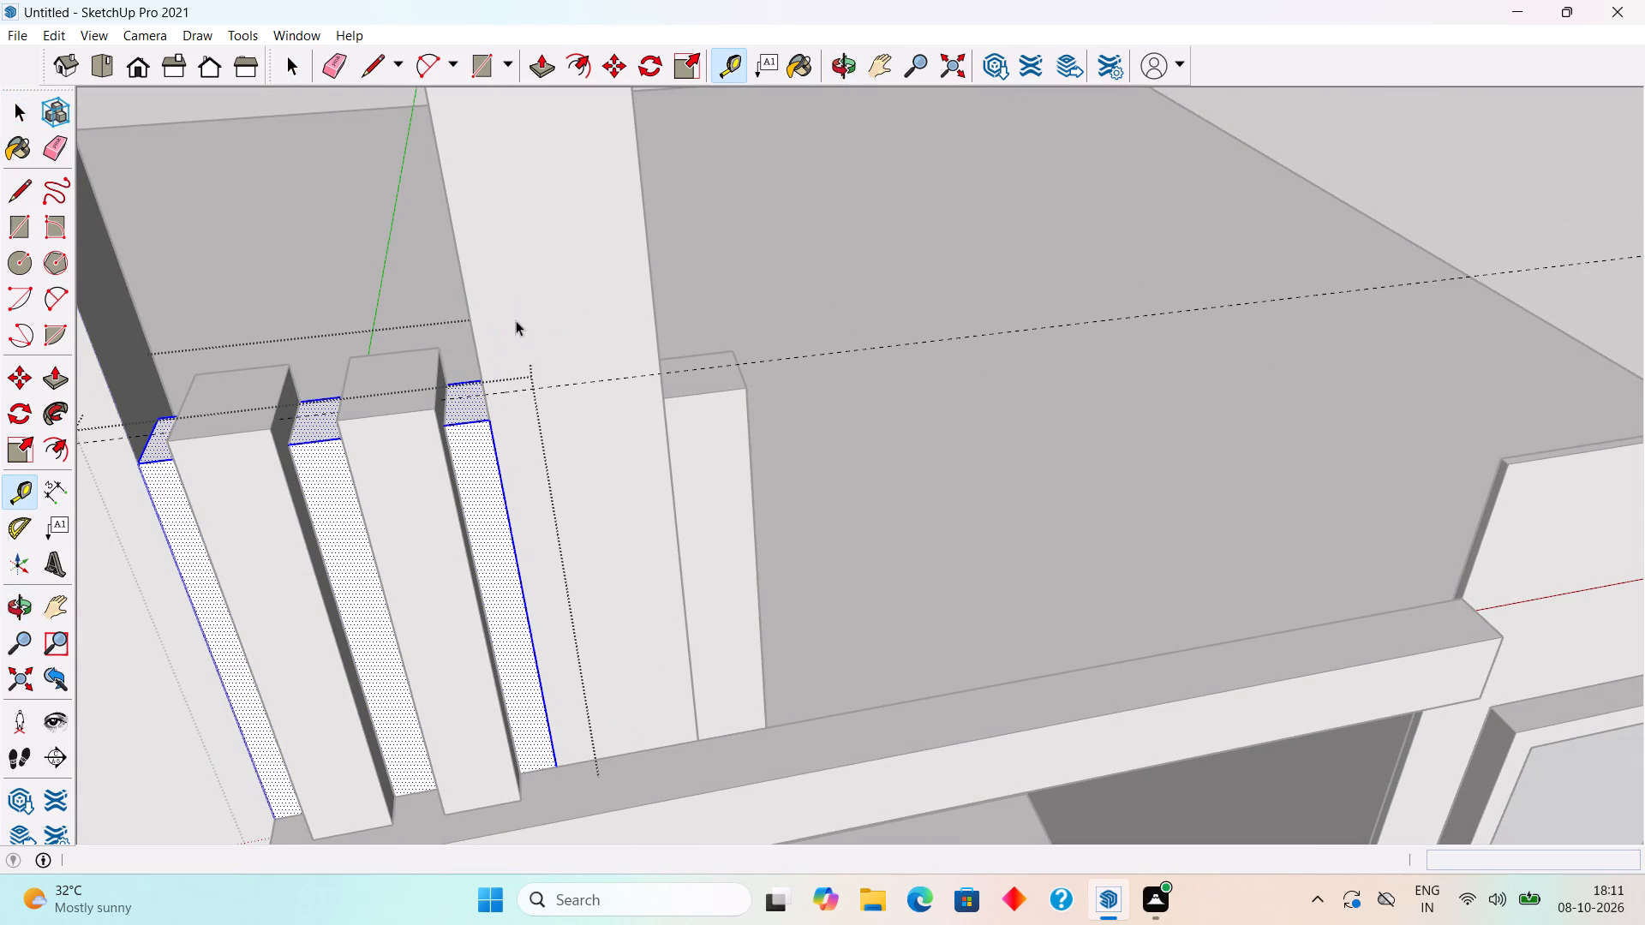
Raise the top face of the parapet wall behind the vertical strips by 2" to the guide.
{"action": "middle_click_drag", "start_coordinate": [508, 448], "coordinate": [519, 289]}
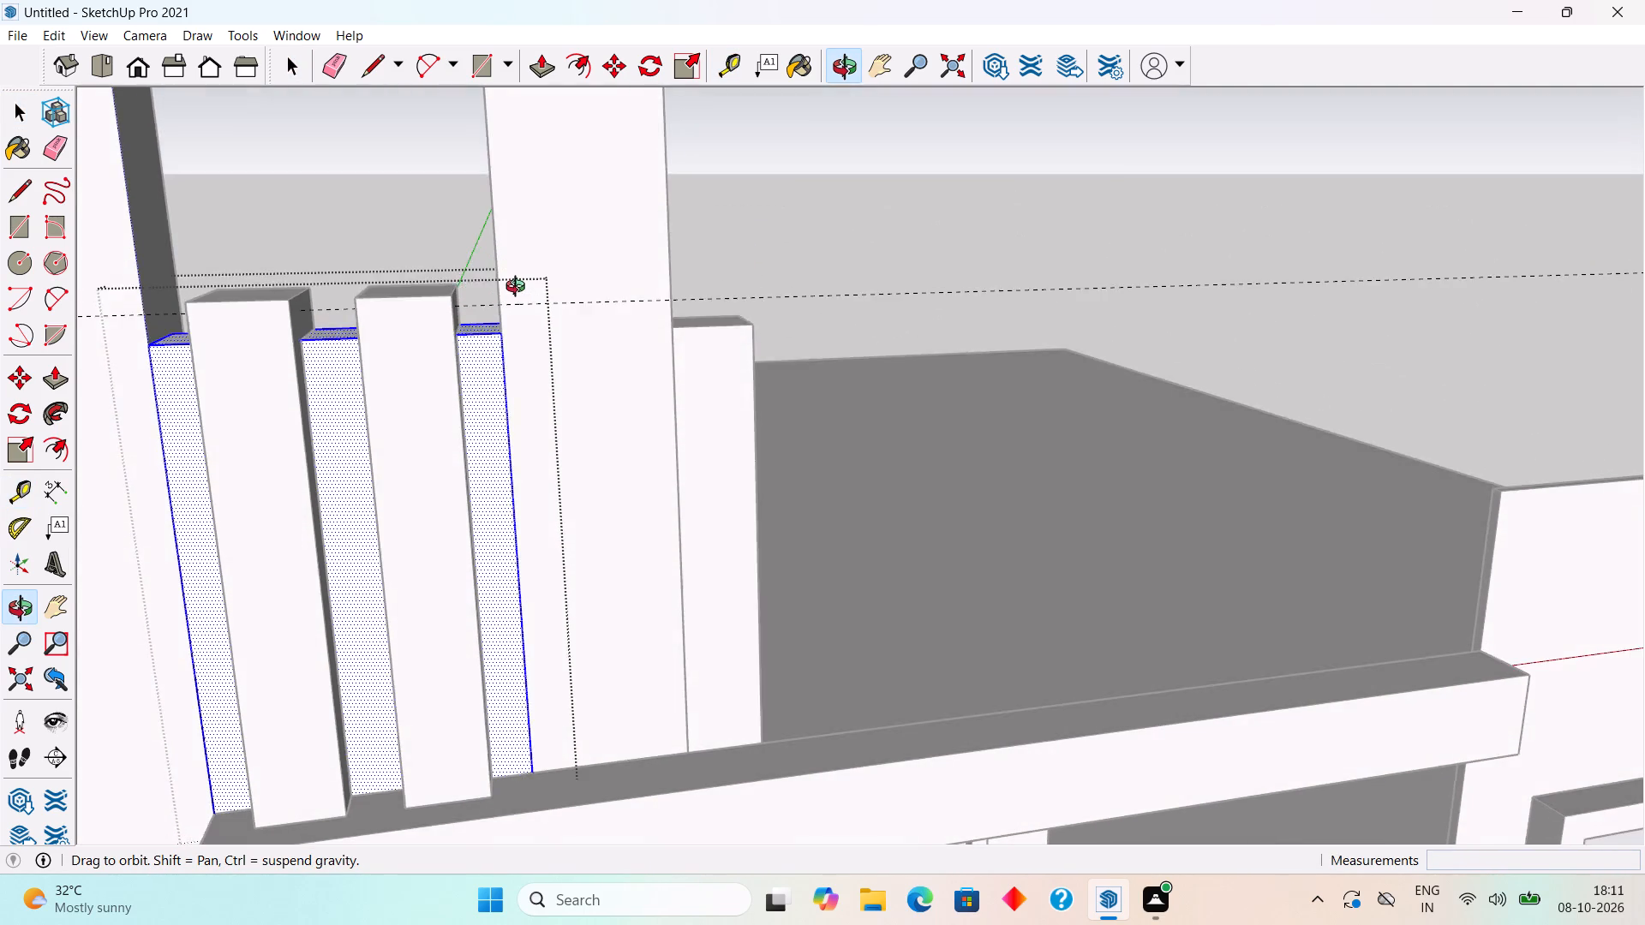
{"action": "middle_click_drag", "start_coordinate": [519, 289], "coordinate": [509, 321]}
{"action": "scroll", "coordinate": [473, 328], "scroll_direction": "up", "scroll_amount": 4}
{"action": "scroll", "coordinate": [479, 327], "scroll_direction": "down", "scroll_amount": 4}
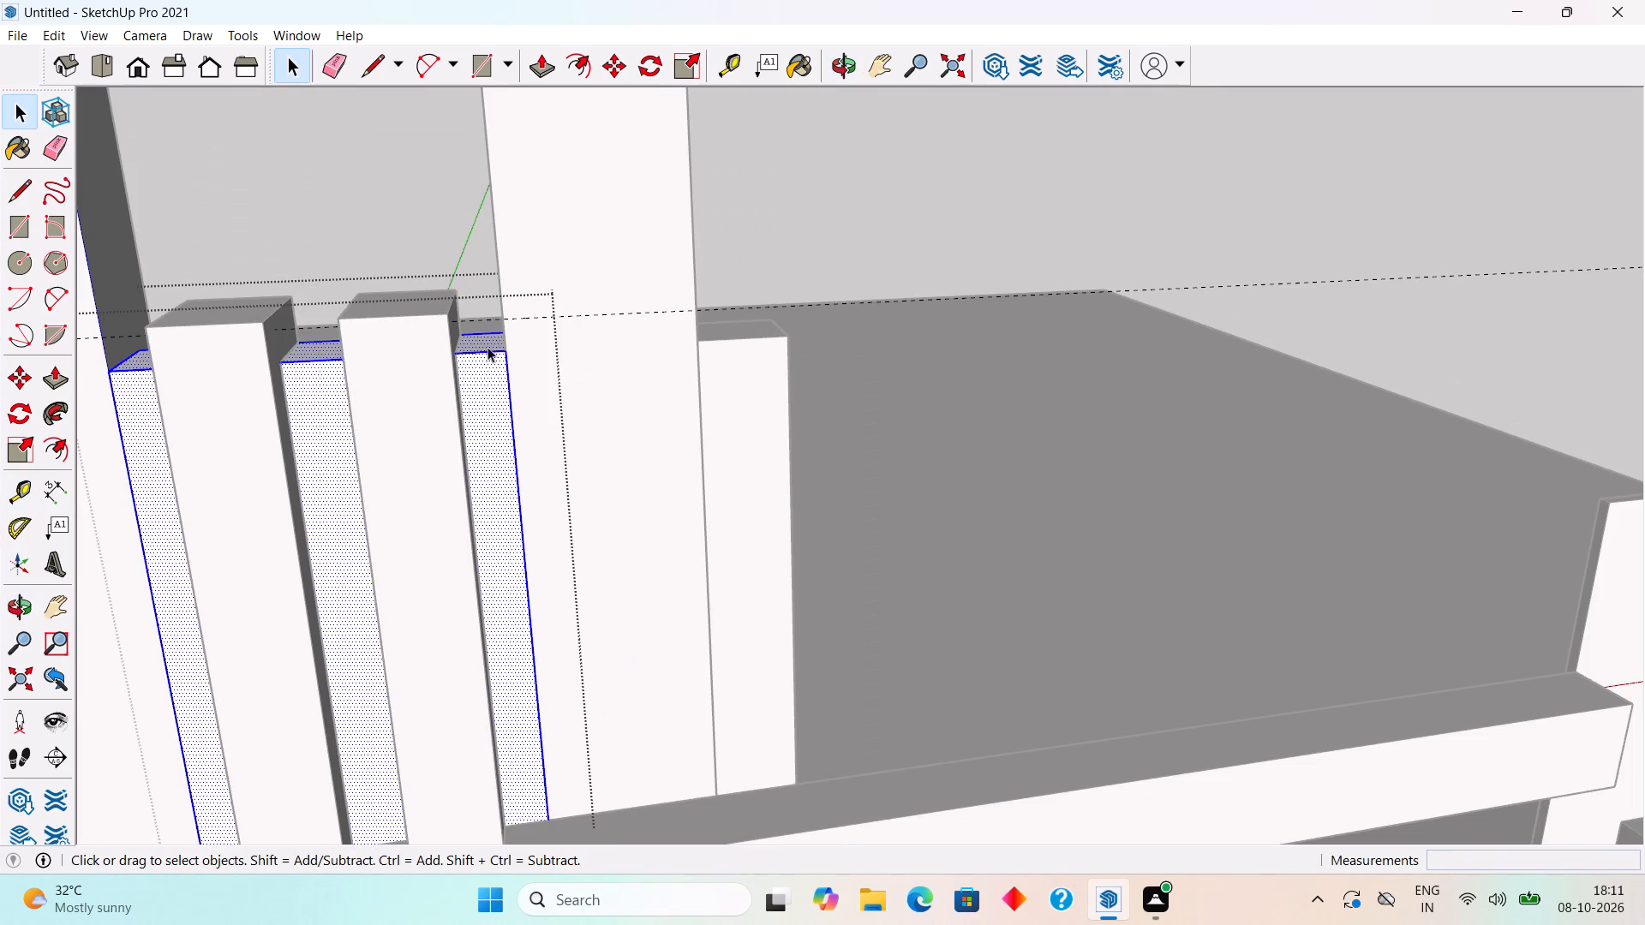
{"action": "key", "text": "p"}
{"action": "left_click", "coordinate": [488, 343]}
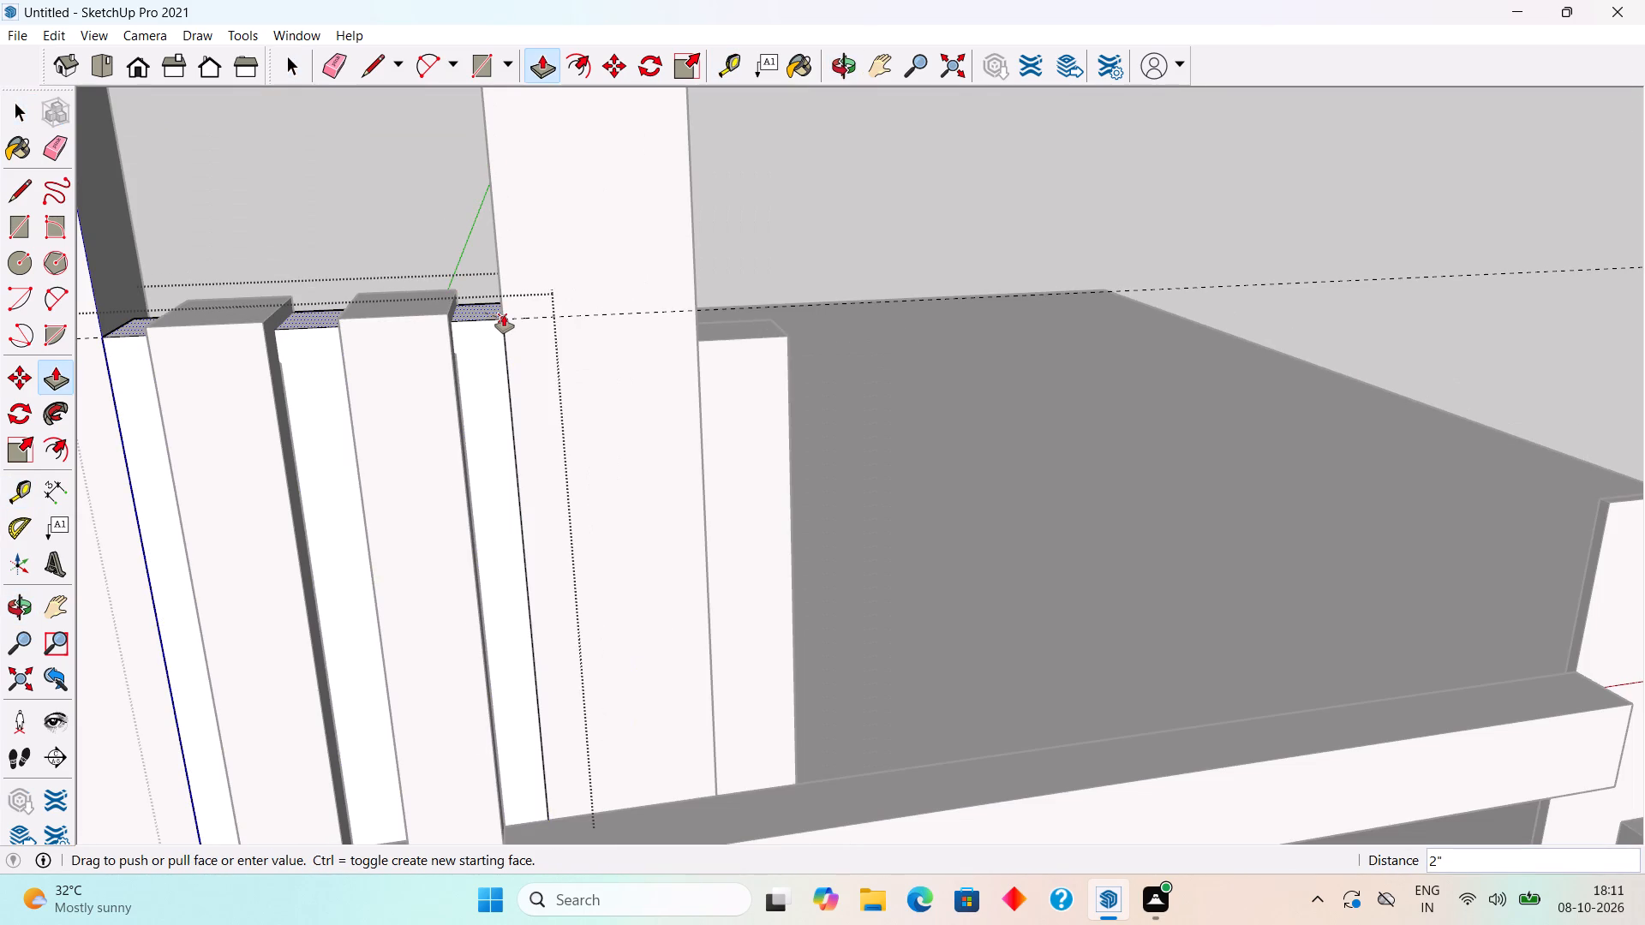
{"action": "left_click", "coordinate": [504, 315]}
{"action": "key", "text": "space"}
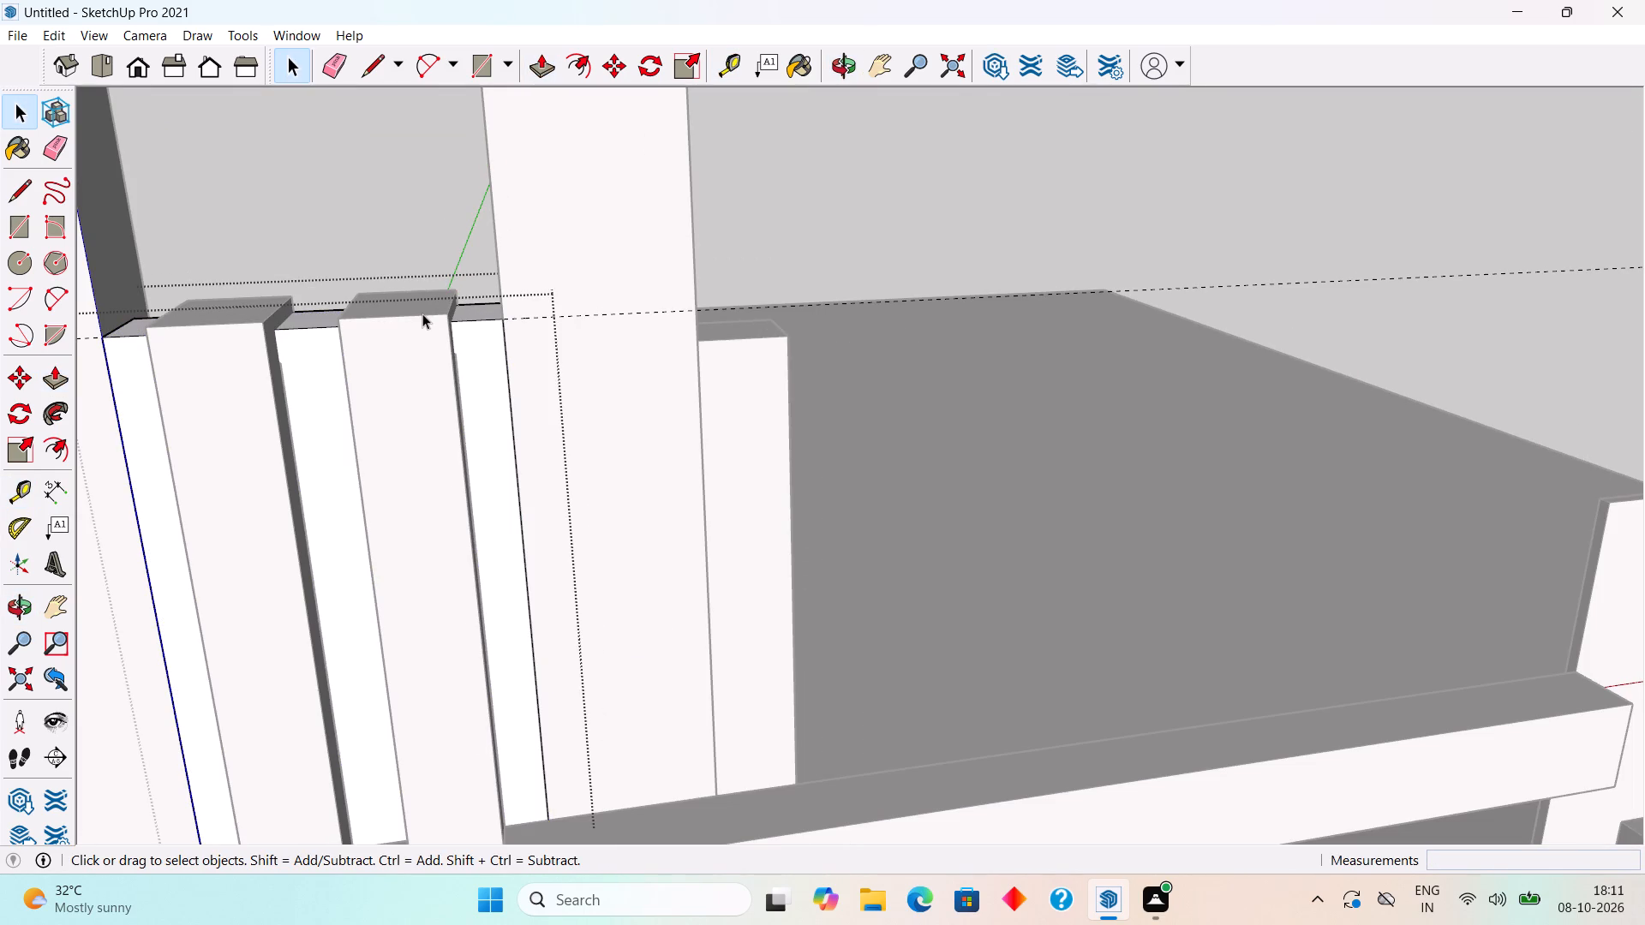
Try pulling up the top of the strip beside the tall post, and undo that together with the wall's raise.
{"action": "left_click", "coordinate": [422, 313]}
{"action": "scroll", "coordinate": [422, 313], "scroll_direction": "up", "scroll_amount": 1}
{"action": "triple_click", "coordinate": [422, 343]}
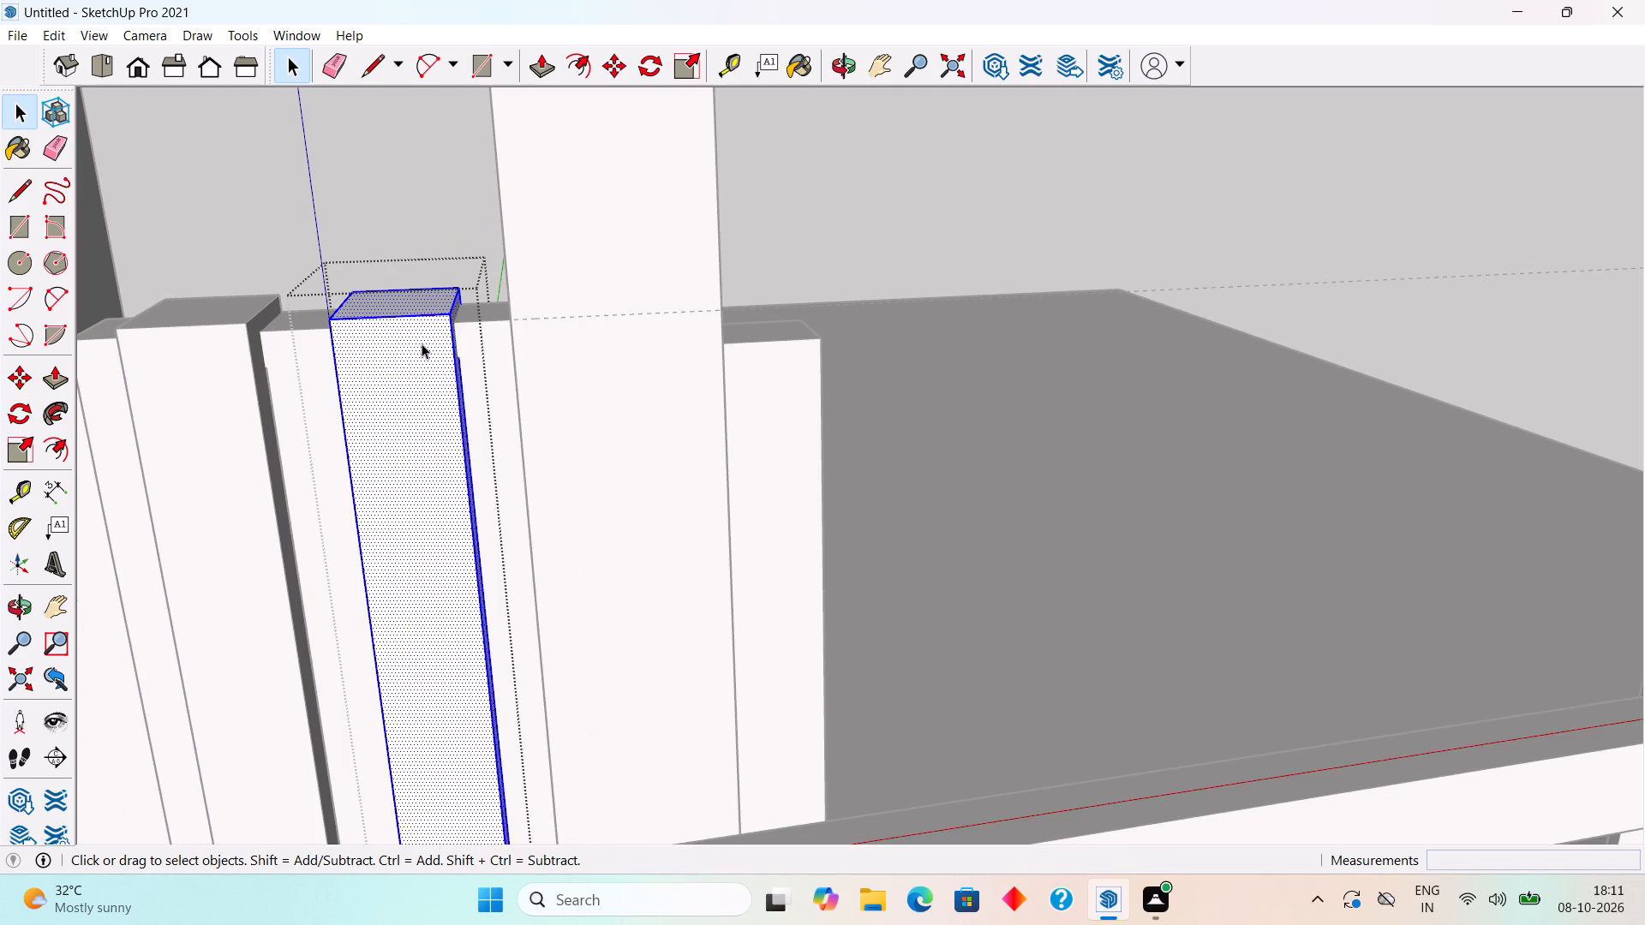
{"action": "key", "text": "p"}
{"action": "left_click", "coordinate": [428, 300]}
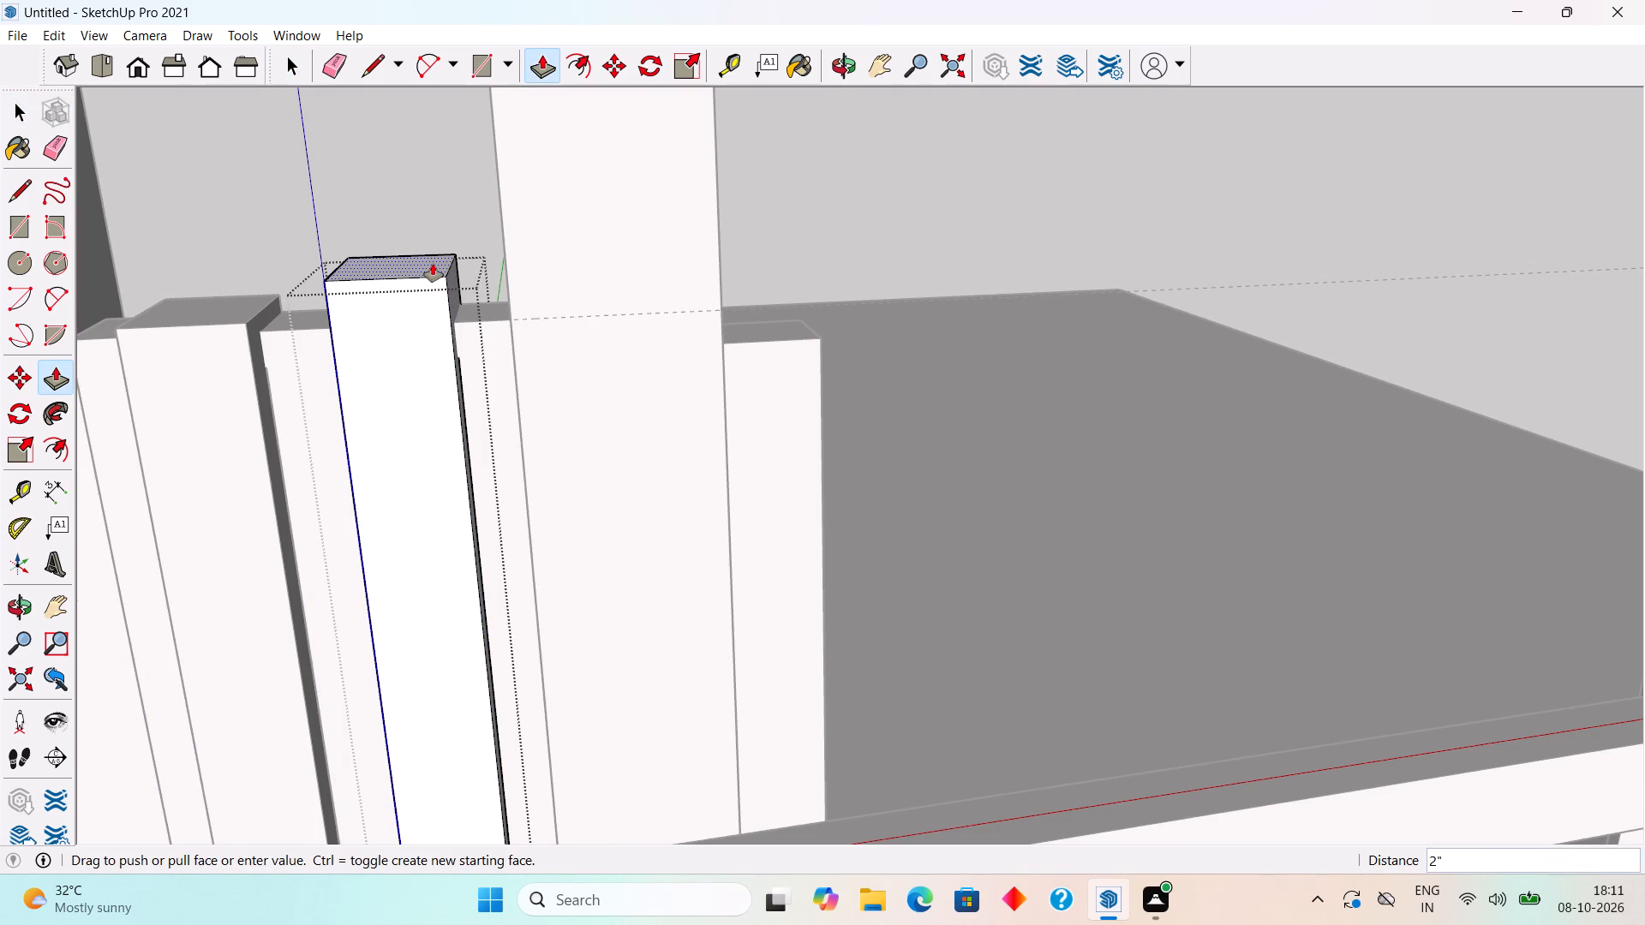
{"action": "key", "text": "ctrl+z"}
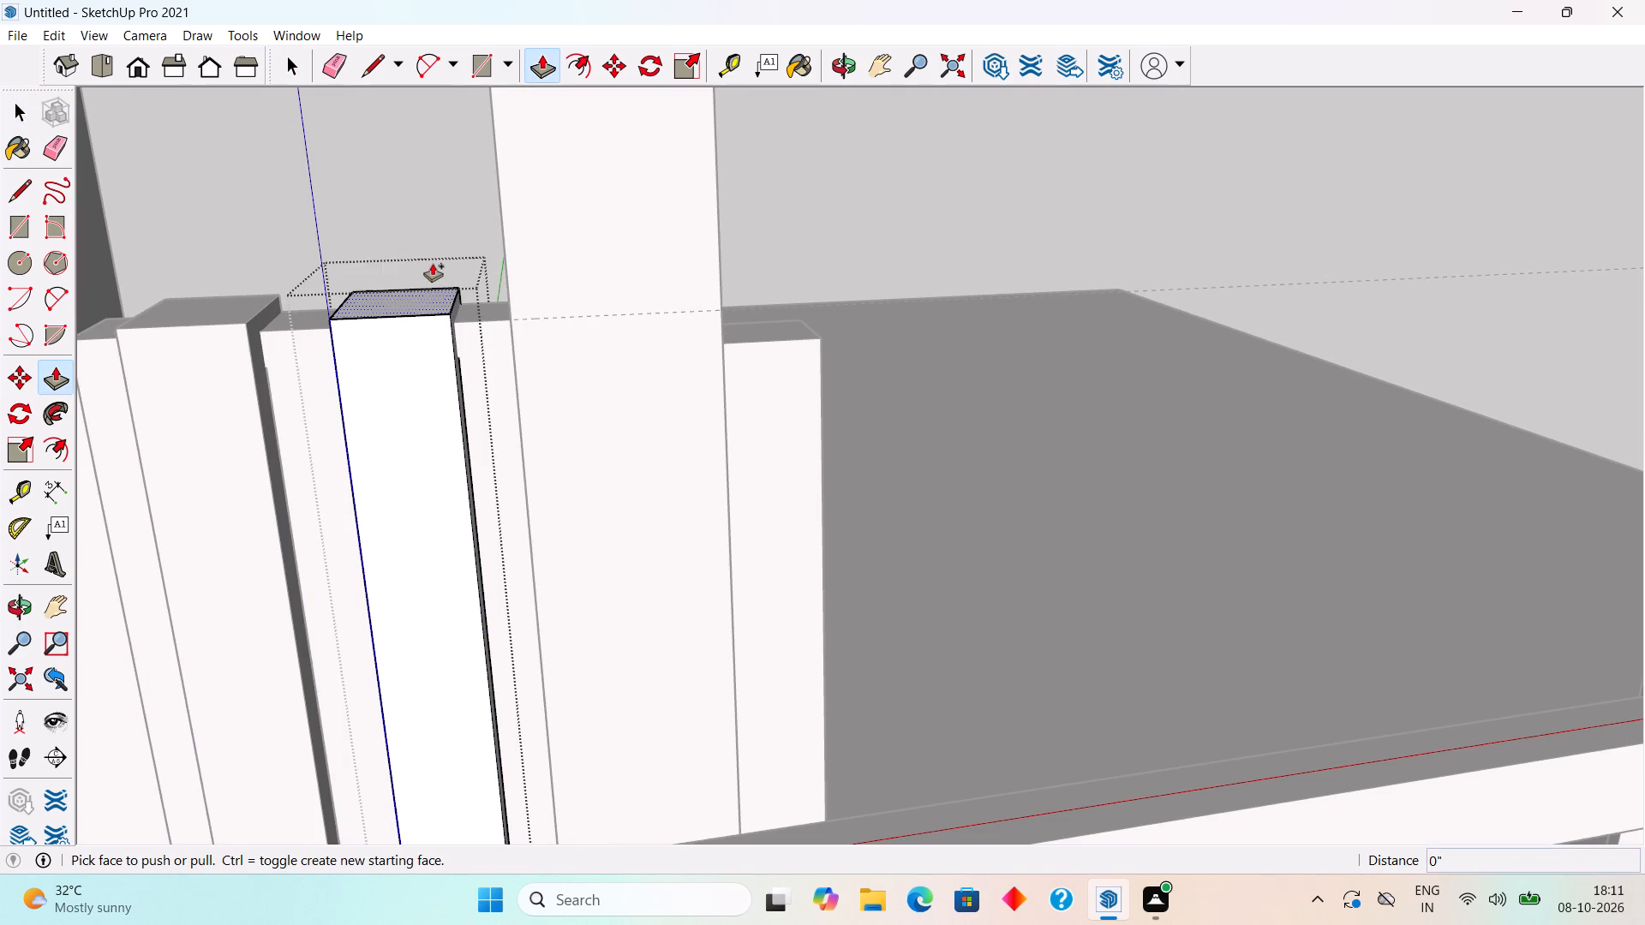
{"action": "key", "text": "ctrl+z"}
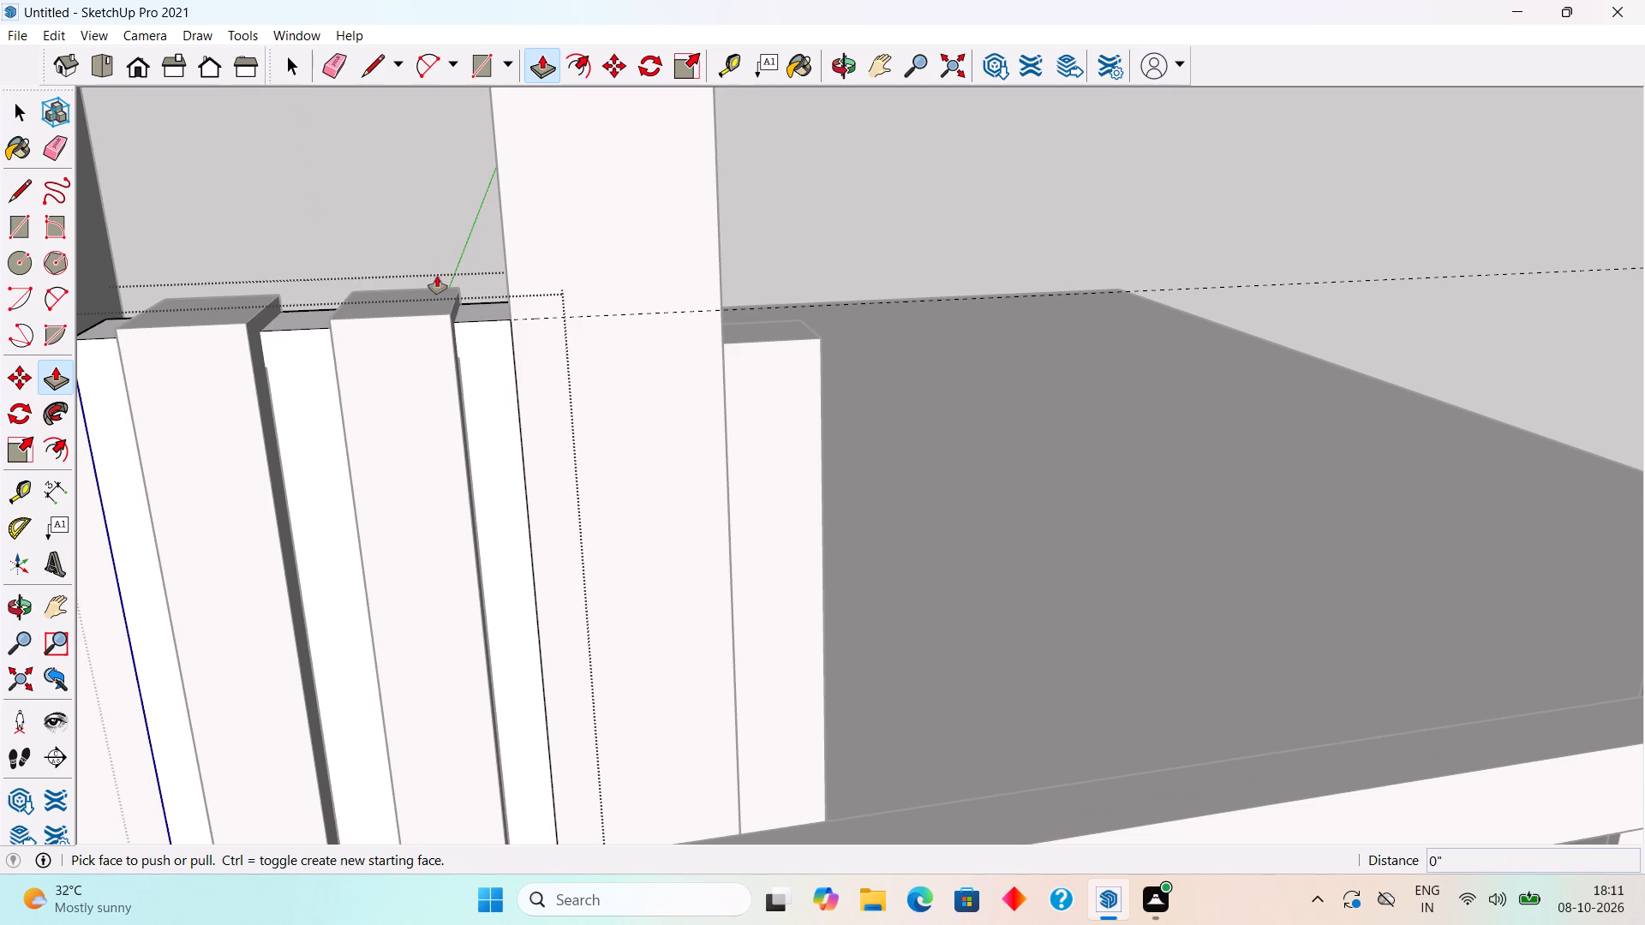
Examine the top of the strip beside the tall post where it meets the parapet wall.
{"action": "middle_click_drag", "start_coordinate": [473, 358], "coordinate": [314, 424]}
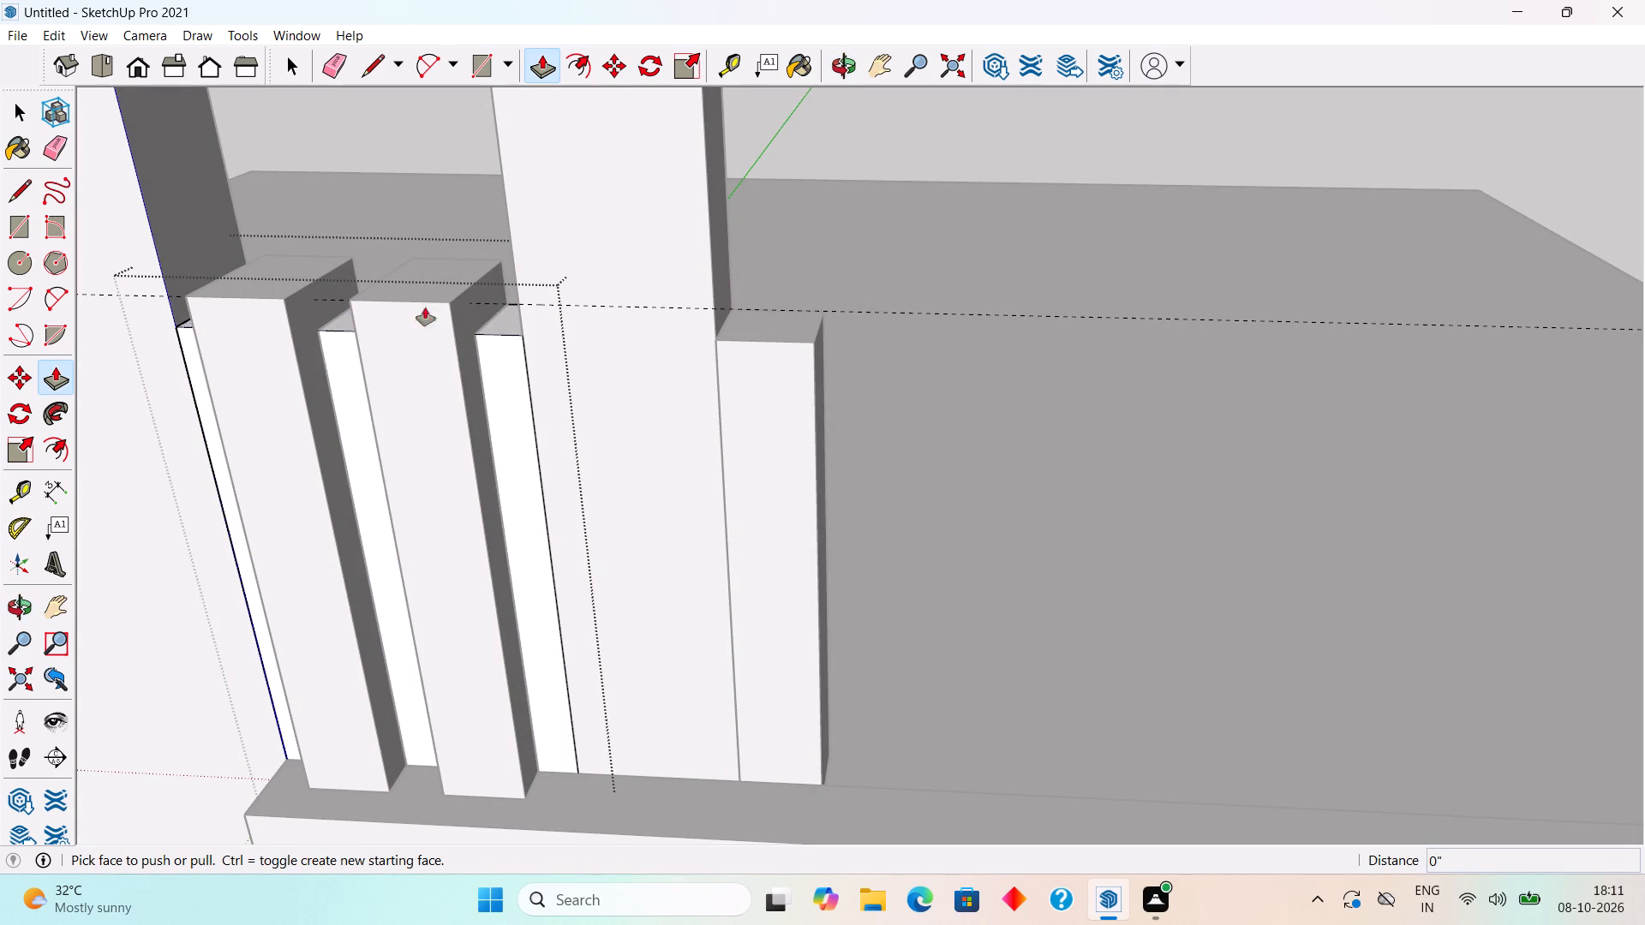
{"action": "key", "text": "space"}
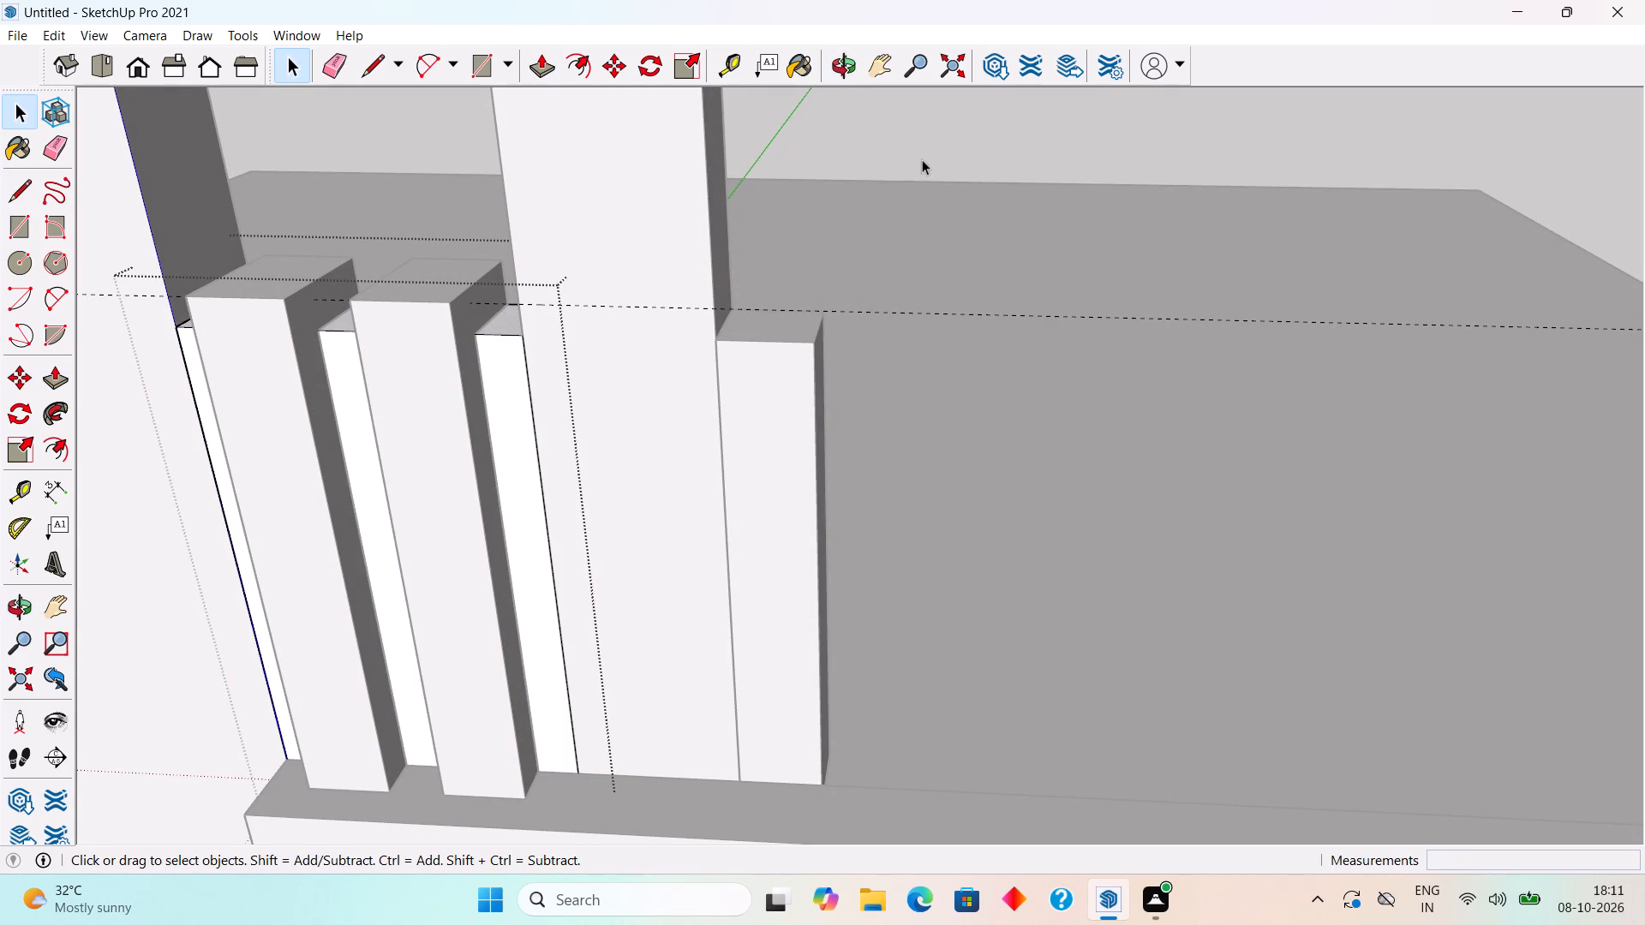
{"action": "left_click", "coordinate": [922, 151]}
{"action": "scroll", "coordinate": [535, 305], "scroll_direction": "up", "scroll_amount": 4}
{"action": "scroll", "coordinate": [464, 340], "scroll_direction": "up", "scroll_amount": 4}
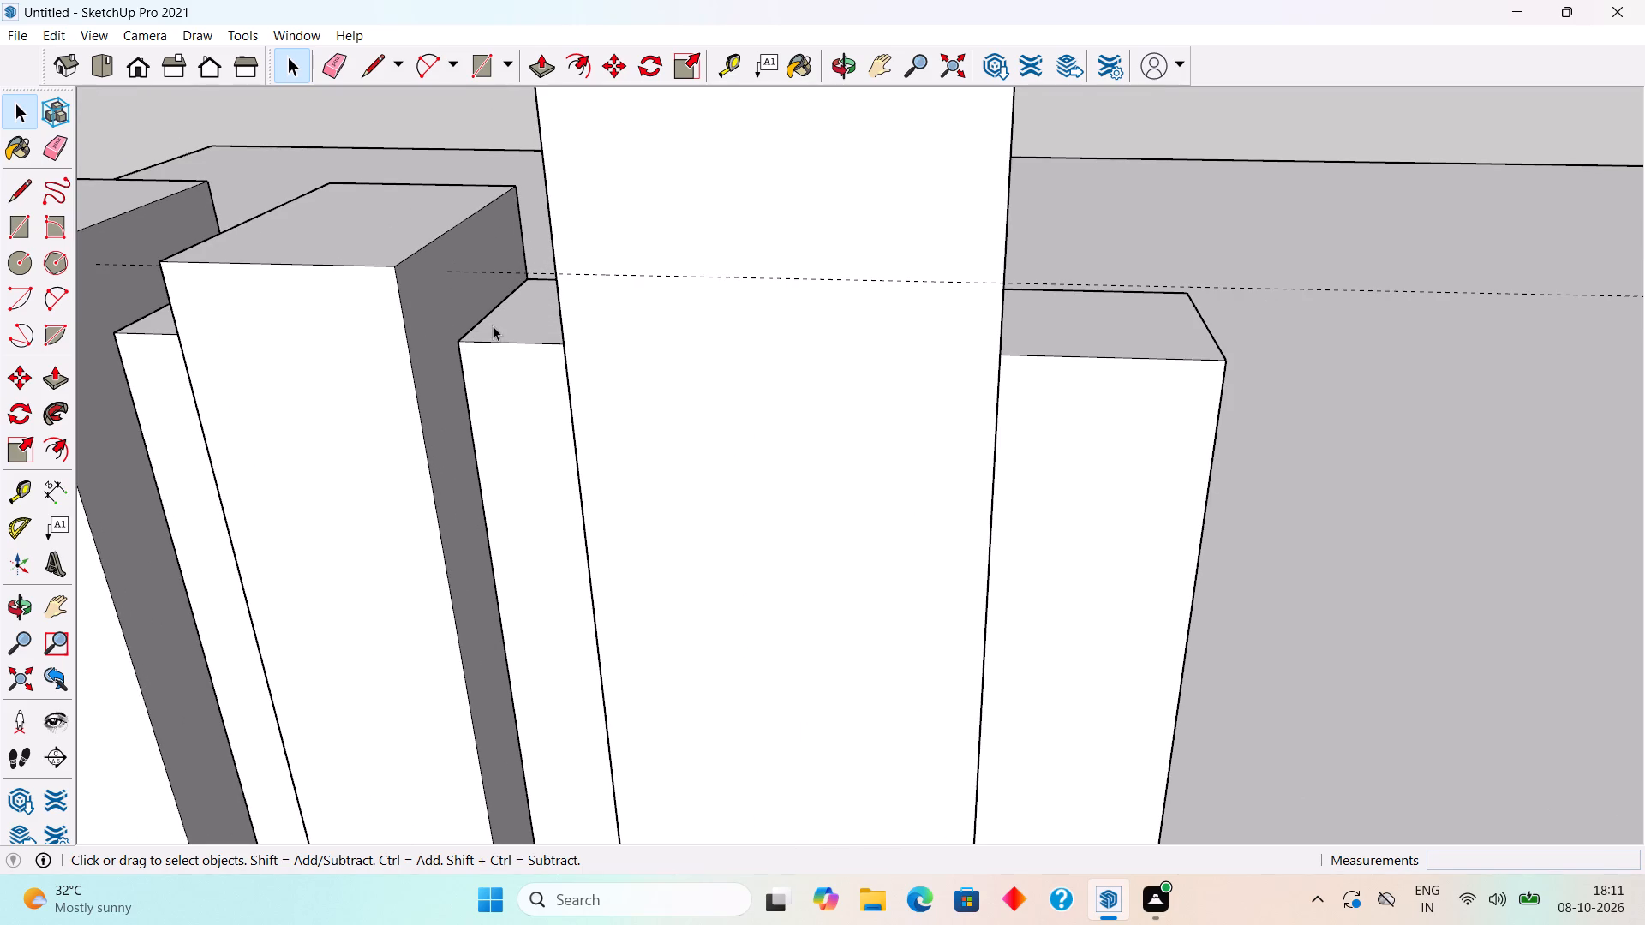
{"action": "left_click", "coordinate": [476, 328]}
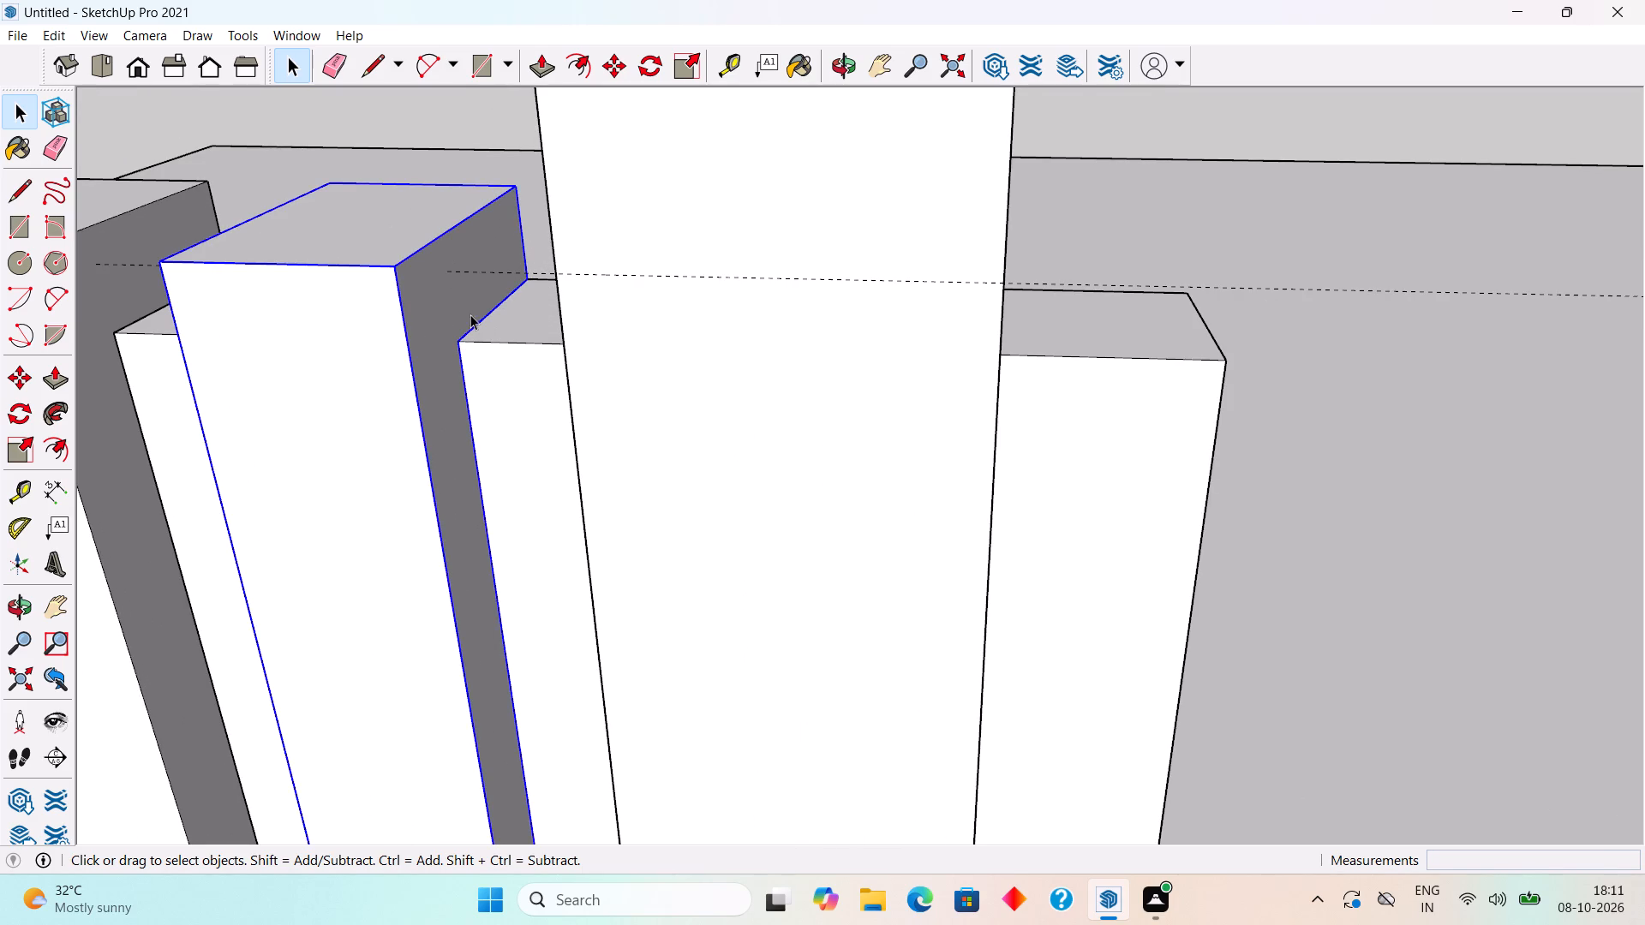
{"action": "triple_click", "coordinate": [407, 251]}
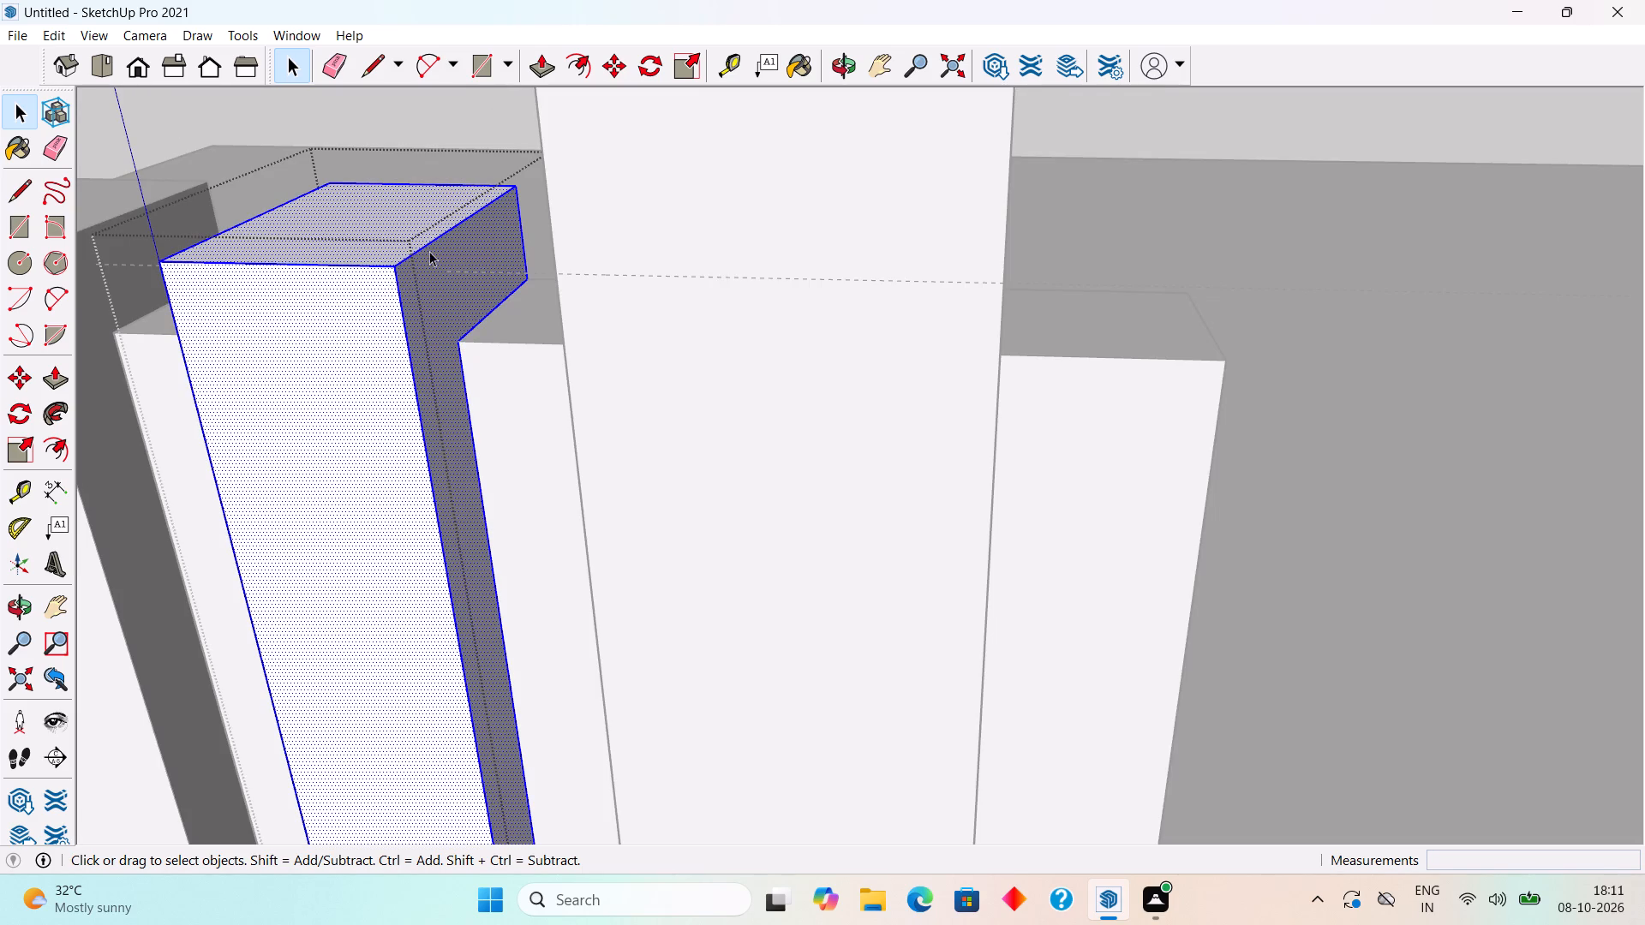
{"action": "middle_click_drag", "start_coordinate": [467, 292], "coordinate": [293, 321]}
{"action": "scroll", "coordinate": [293, 321], "scroll_direction": "down", "scroll_amount": 7}
{"action": "middle_click_drag", "start_coordinate": [481, 301], "coordinate": [121, 351]}
{"action": "scroll", "coordinate": [139, 348], "scroll_direction": "down", "scroll_amount": 9}
{"action": "left_click", "coordinate": [182, 351]}
Push the rear face of the strip beside the tall post in by 6", clearing the top of the parapet wall.
{"action": "scroll", "coordinate": [775, 422], "scroll_direction": "down", "scroll_amount": 1}
{"action": "middle_click_drag", "start_coordinate": [765, 426], "coordinate": [400, 453]}
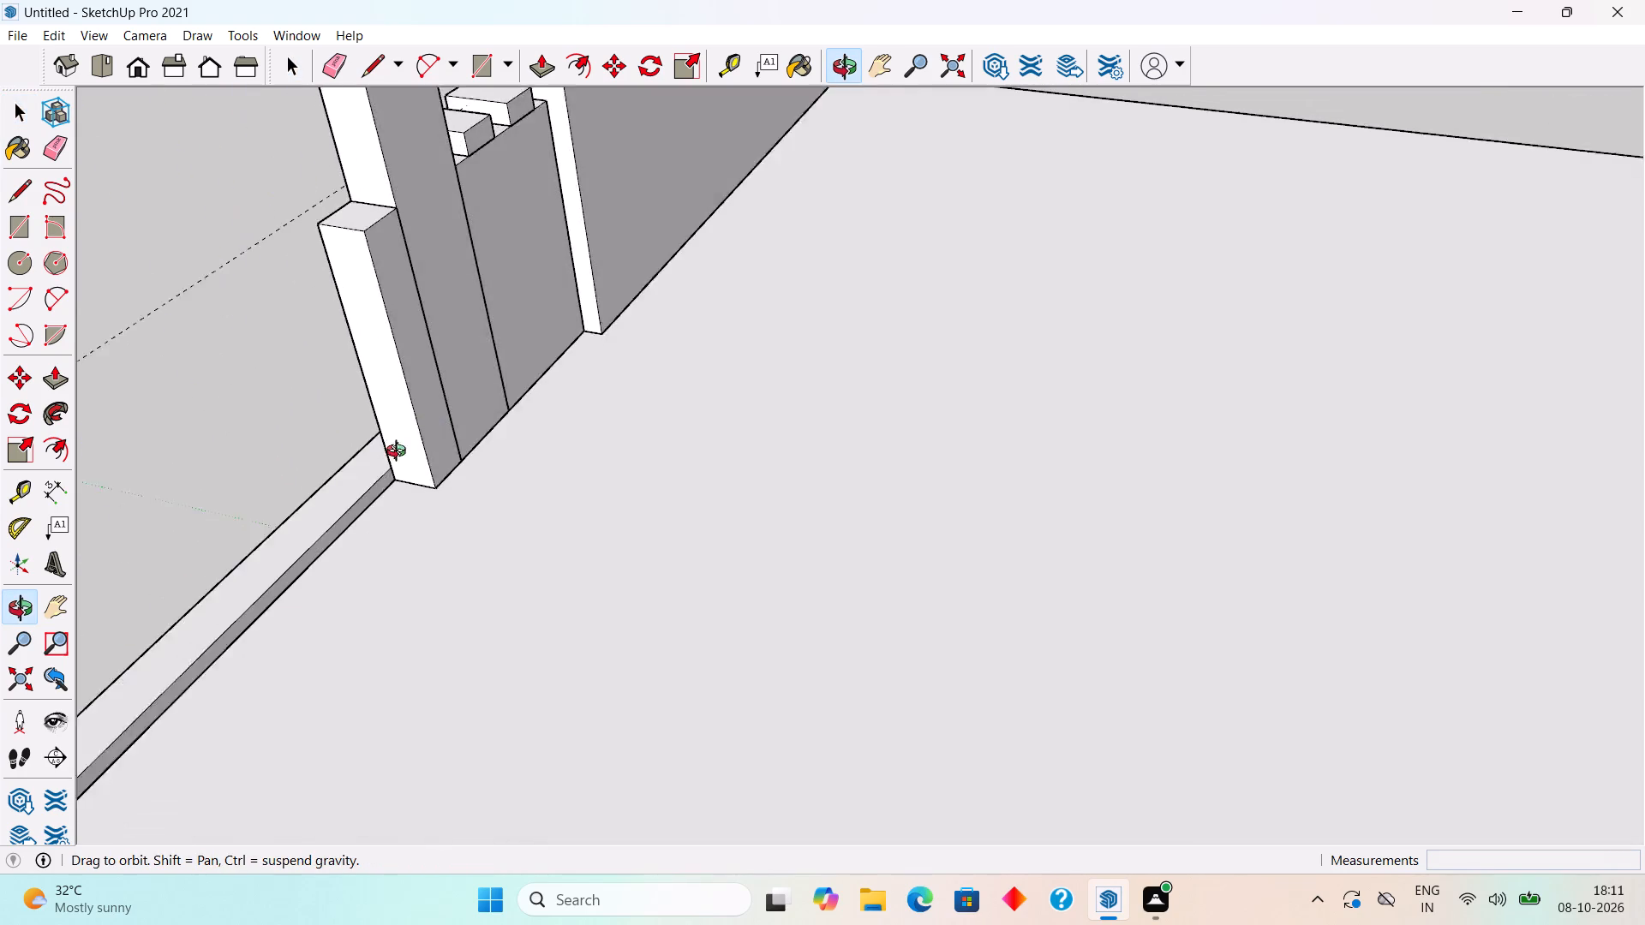
{"action": "middle_click_drag", "start_coordinate": [400, 453], "coordinate": [368, 453]}
{"action": "scroll", "coordinate": [368, 453], "scroll_direction": "down", "scroll_amount": 7}
{"action": "scroll", "coordinate": [546, 179], "scroll_direction": "up", "scroll_amount": 8}
{"action": "scroll", "coordinate": [509, 334], "scroll_direction": "down", "scroll_amount": 3}
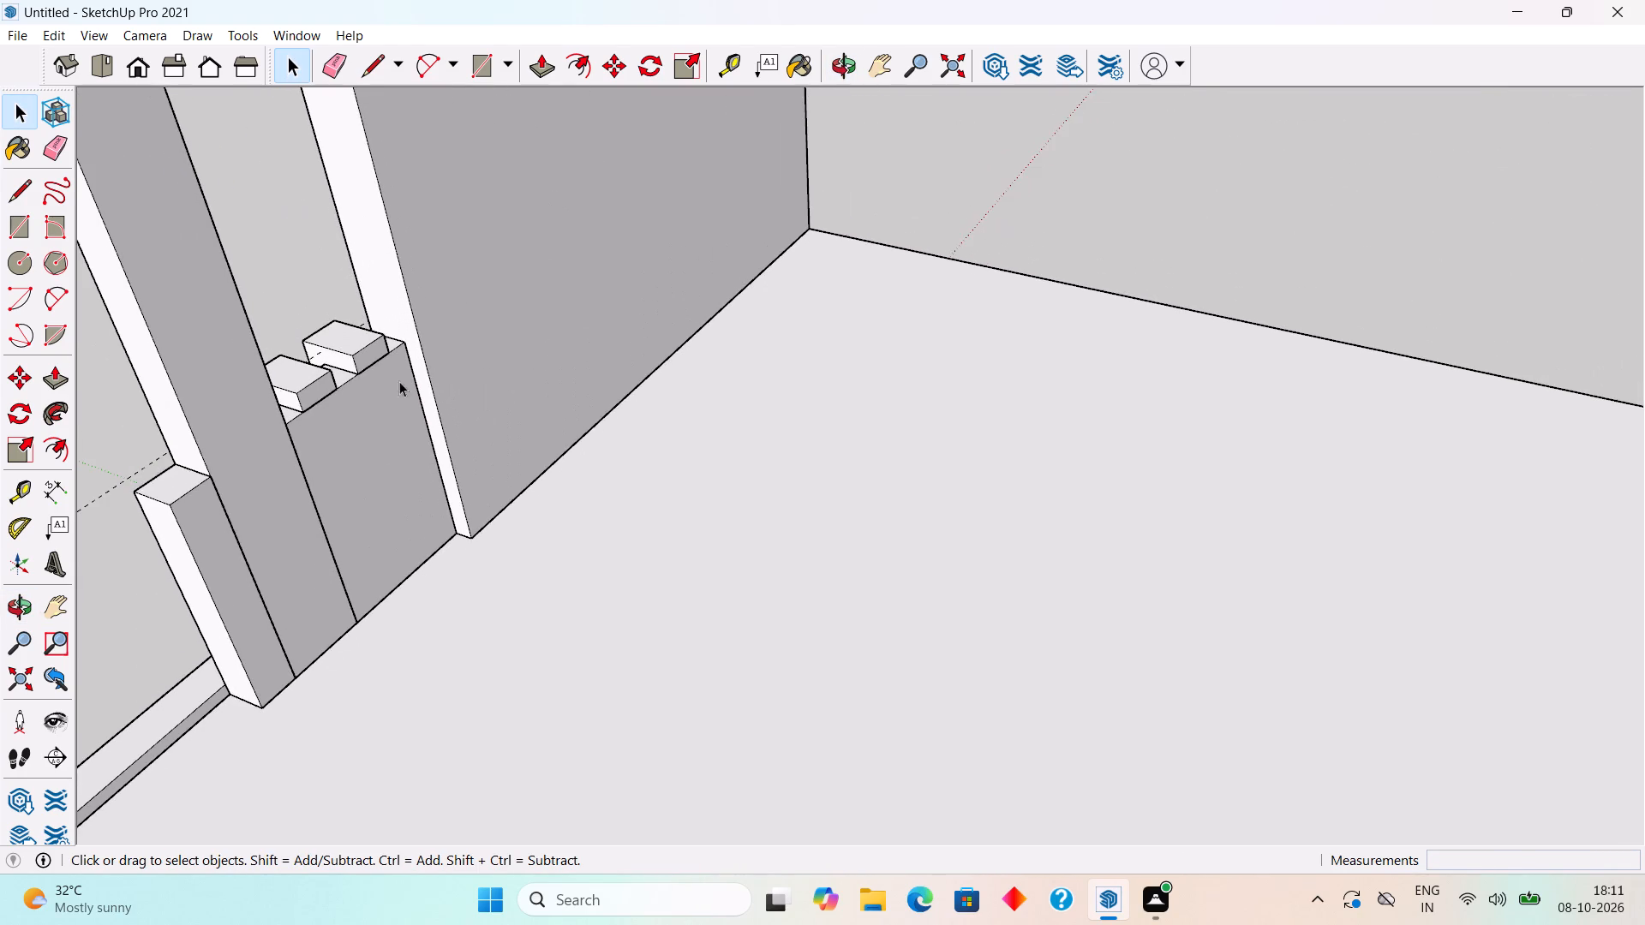
{"action": "scroll", "coordinate": [293, 377], "scroll_direction": "up", "scroll_amount": 4}
{"action": "middle_click_drag", "start_coordinate": [270, 416], "coordinate": [203, 430]}
{"action": "scroll", "coordinate": [375, 326], "scroll_direction": "up", "scroll_amount": 5}
{"action": "triple_click", "coordinate": [286, 385]}
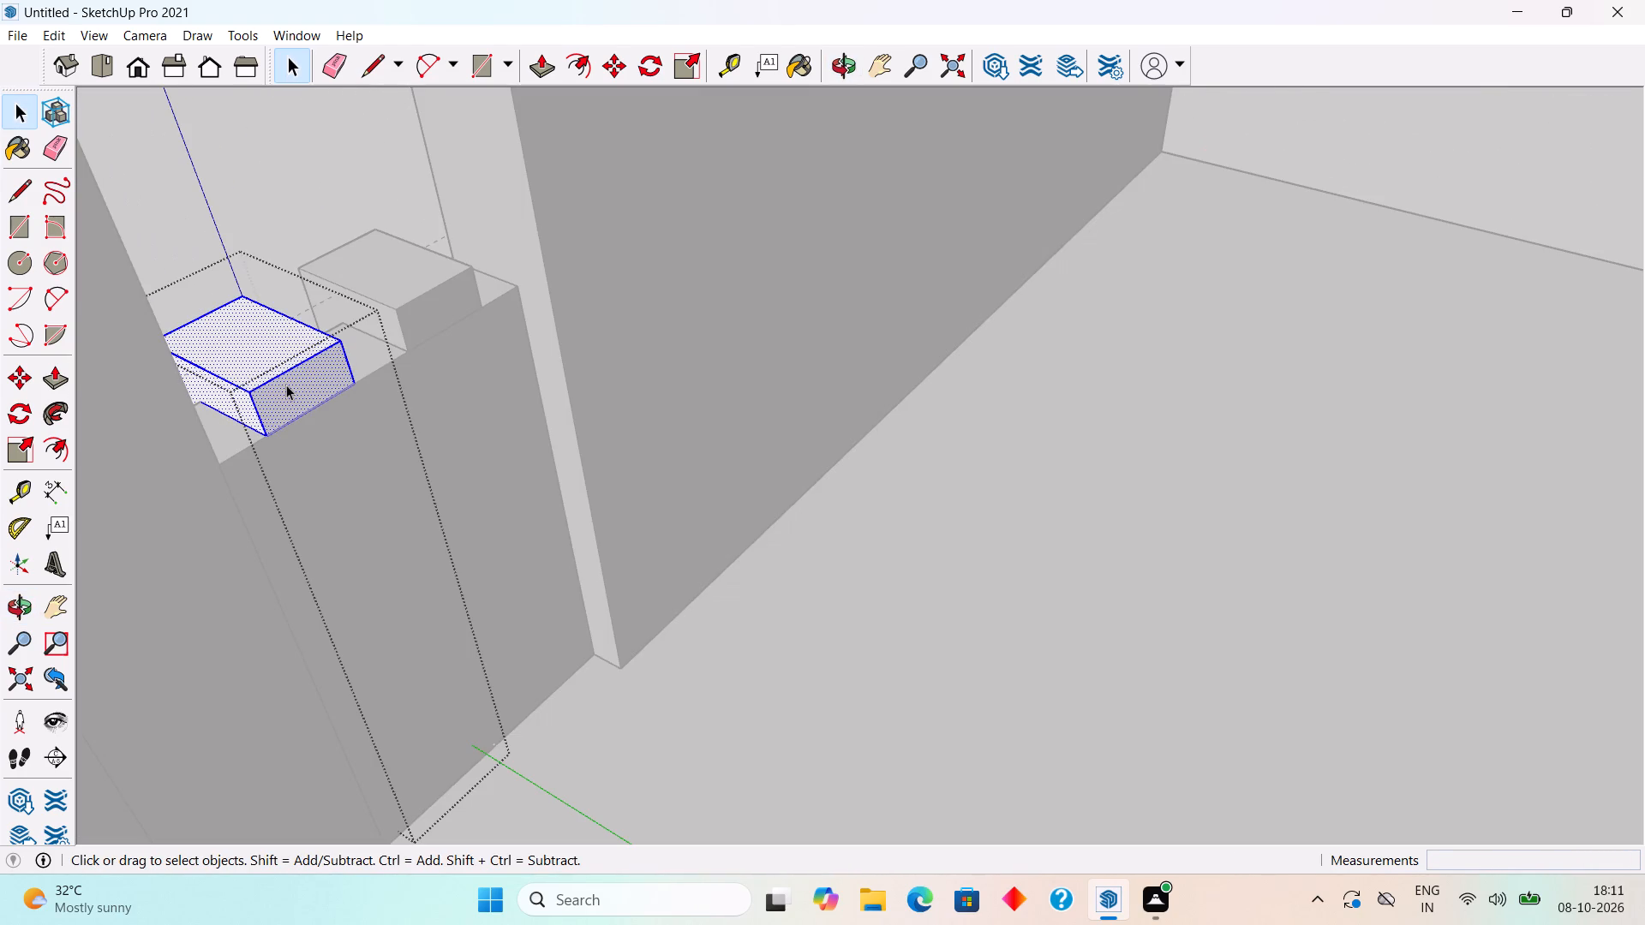
{"action": "key", "text": "p"}
{"action": "left_click", "coordinate": [286, 385]}
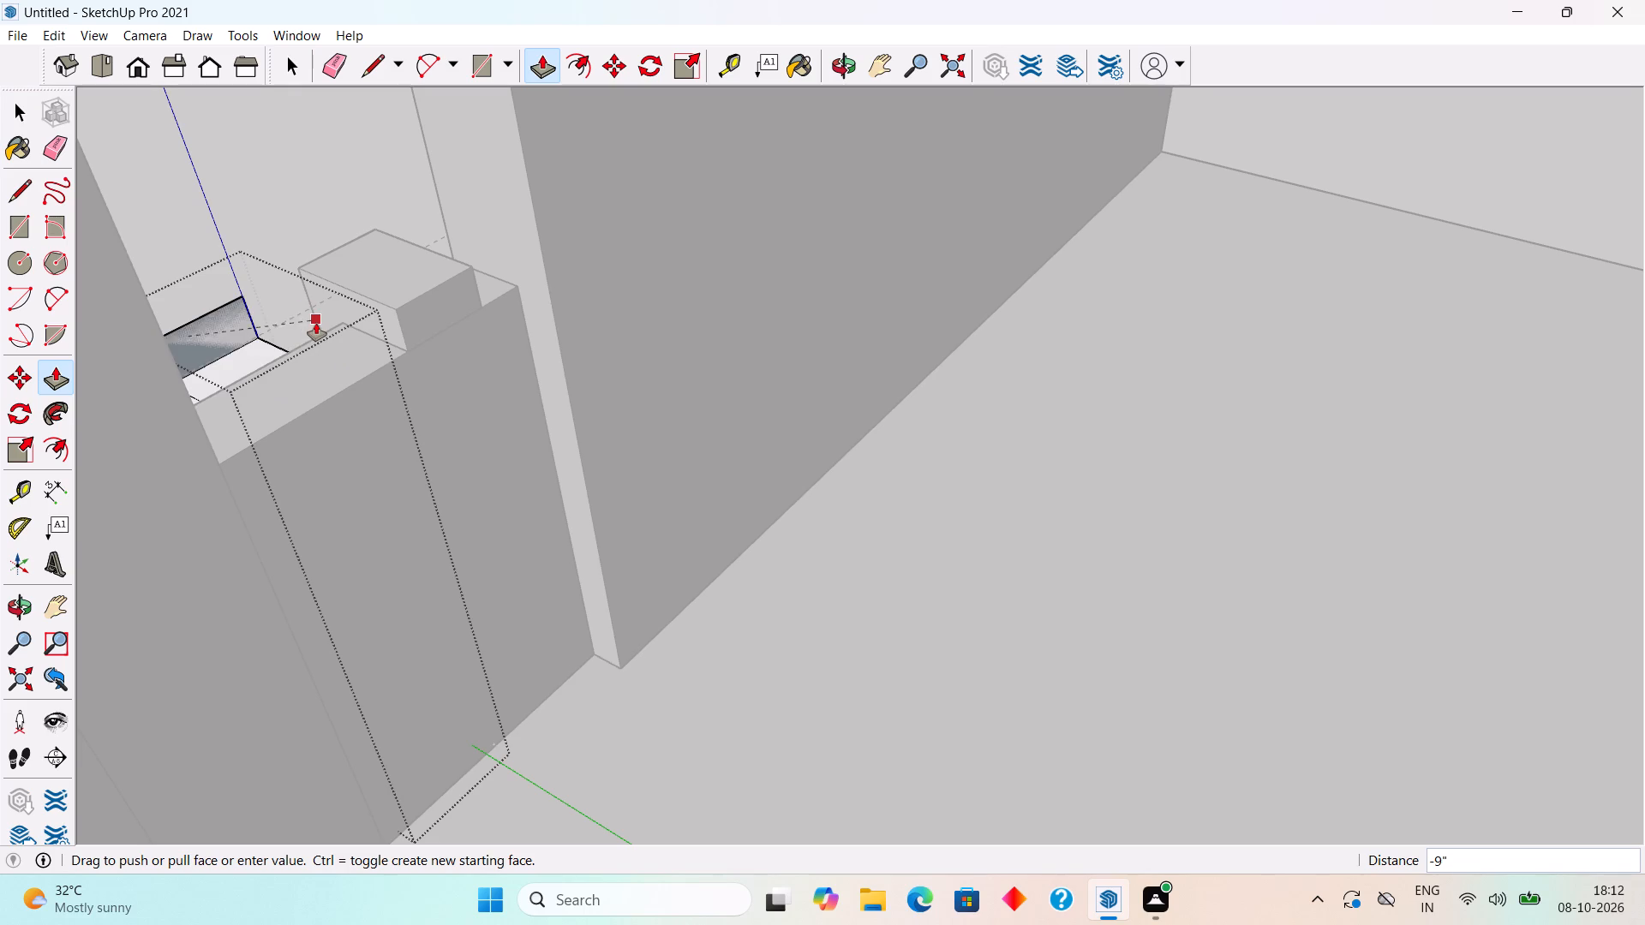
{"action": "left_click", "coordinate": [317, 331]}
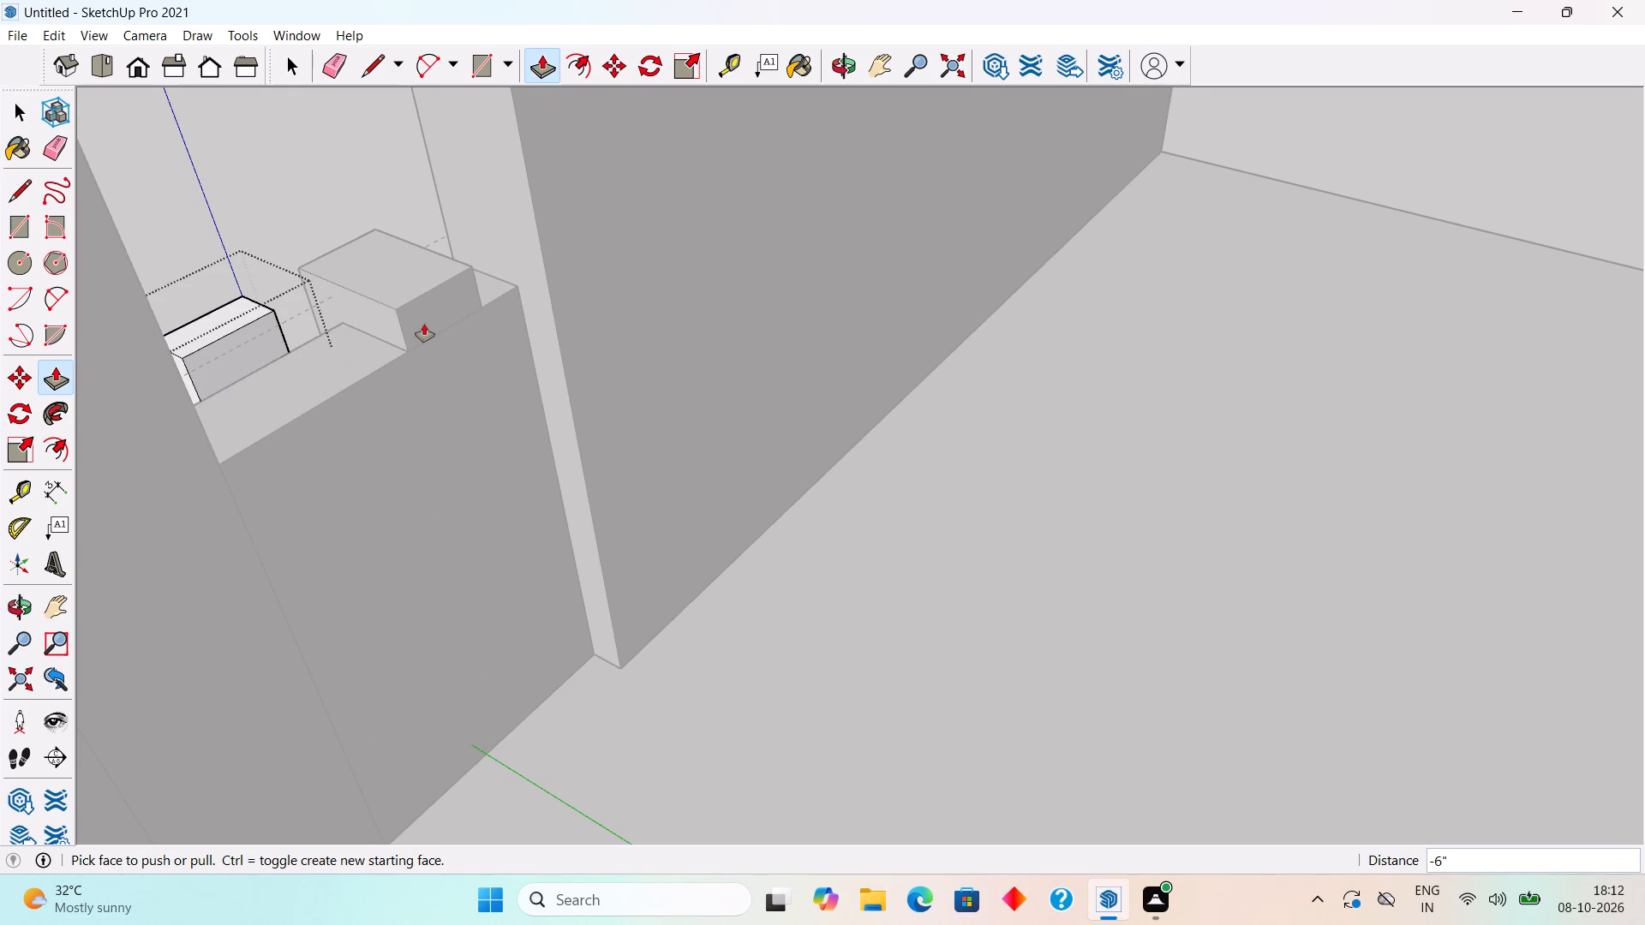
Push the rear face of the other vertical strip in by 6" so it clears the parapet wall's top.
{"action": "left_click", "coordinate": [424, 324]}
{"action": "key", "text": "space"}
{"action": "triple_click", "coordinate": [424, 324]}
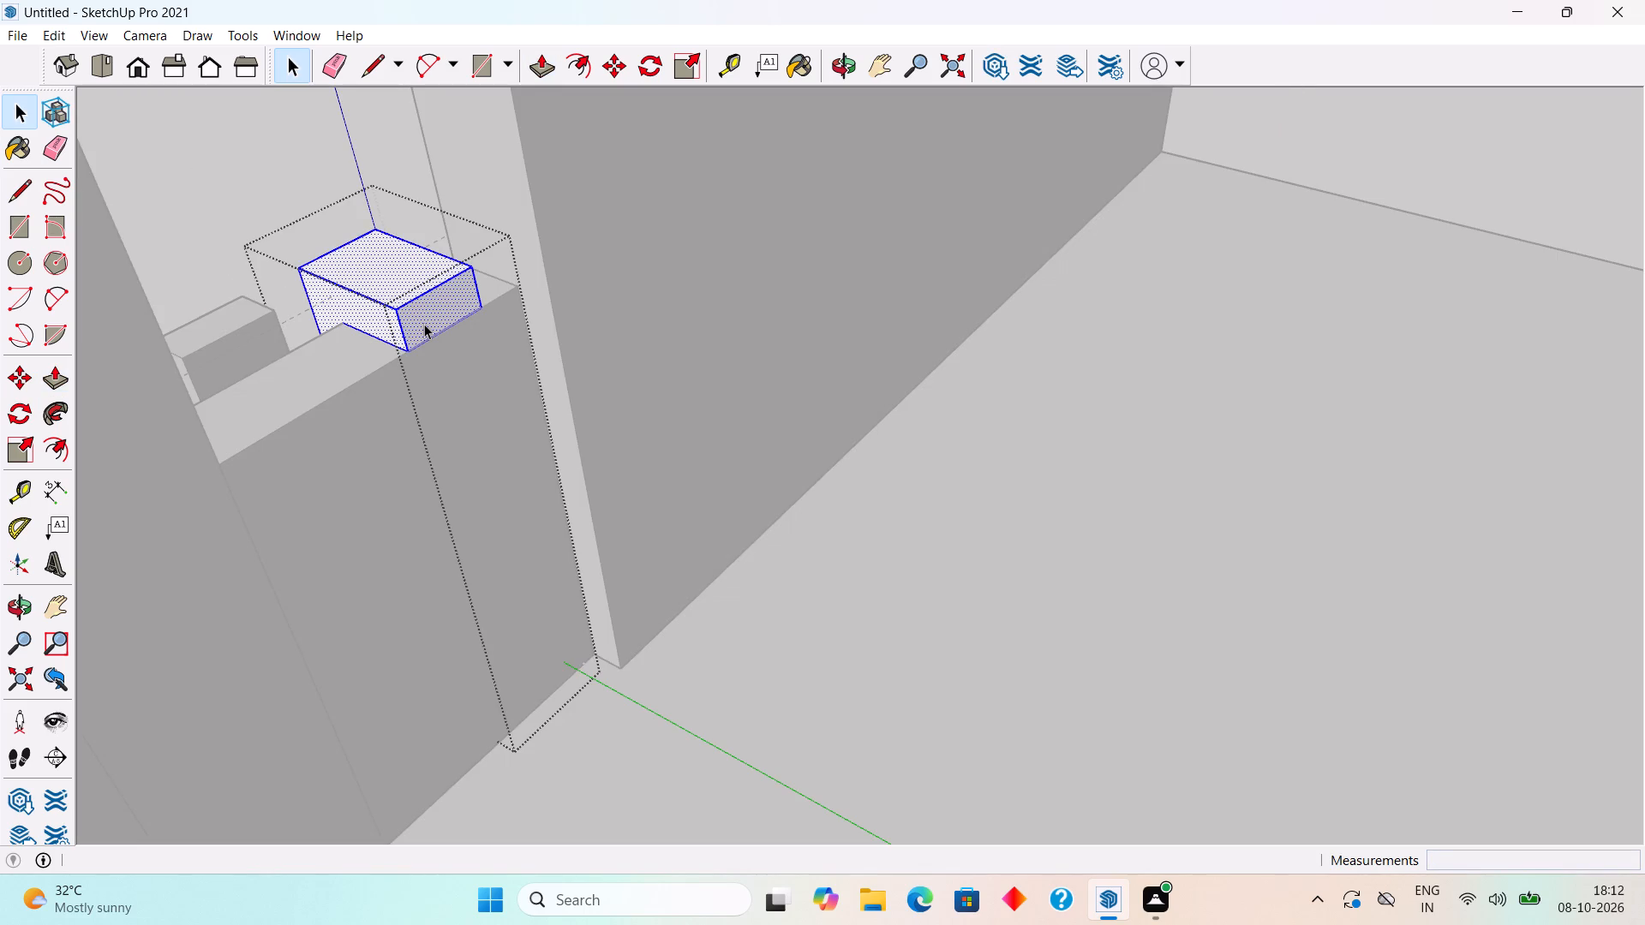
{"action": "key", "text": "p"}
{"action": "left_click", "coordinate": [424, 324]}
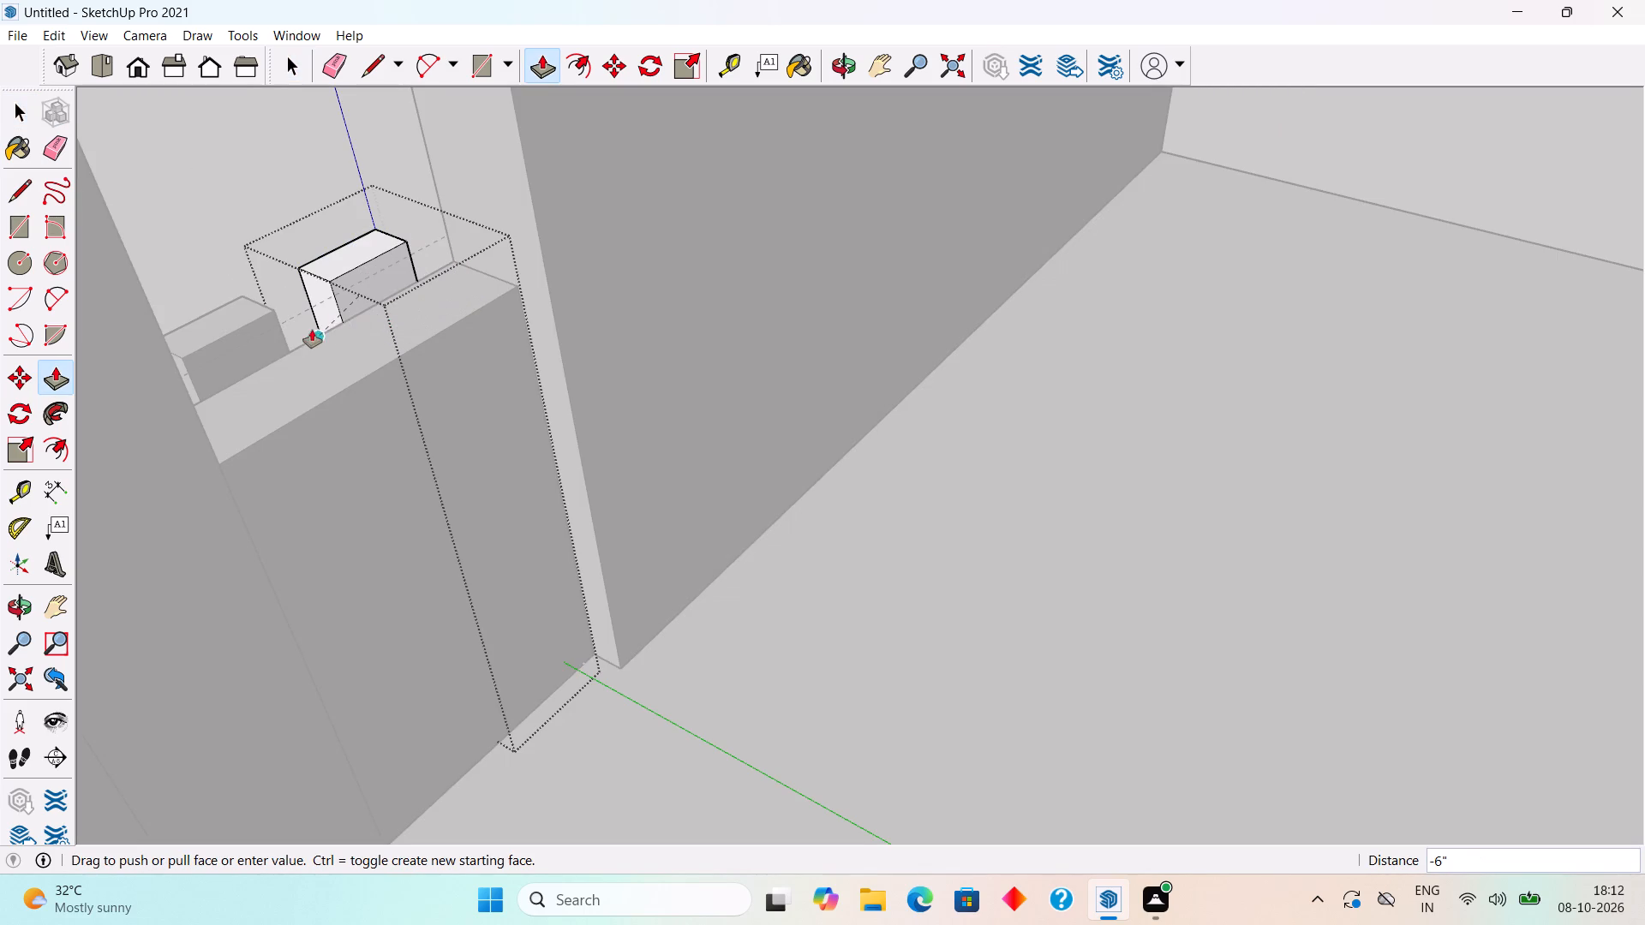
{"action": "left_click", "coordinate": [290, 344]}
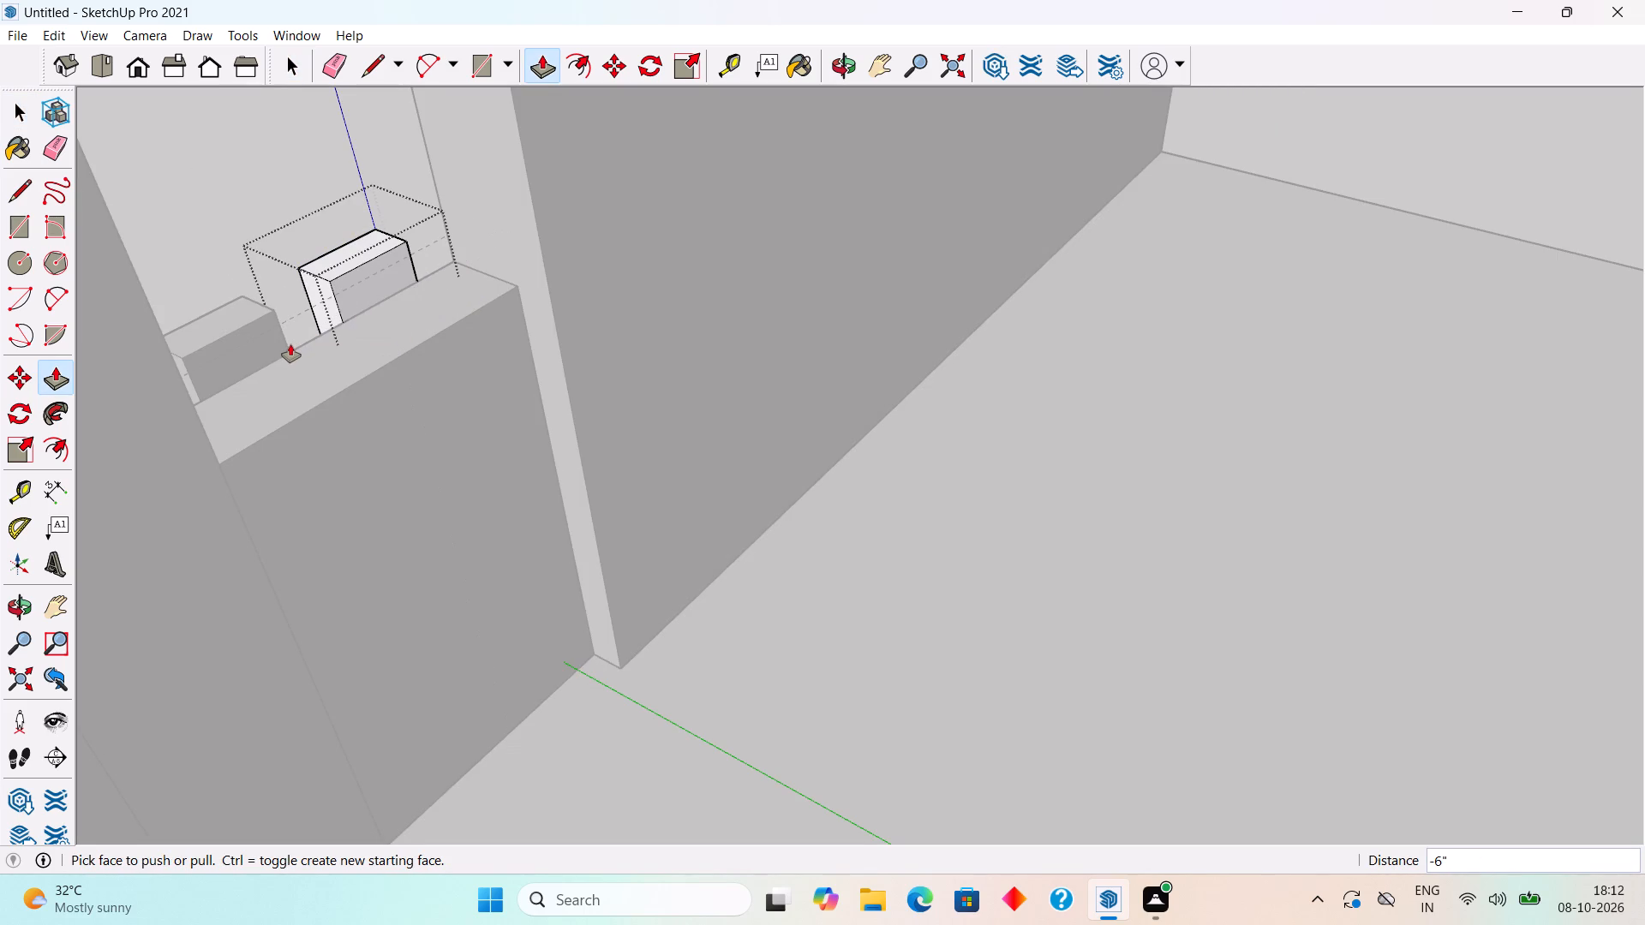
{"action": "key", "text": "space"}
Raise the parapet wall's top face by 2" to the guide and close its group.
{"action": "triple_click", "coordinate": [300, 375]}
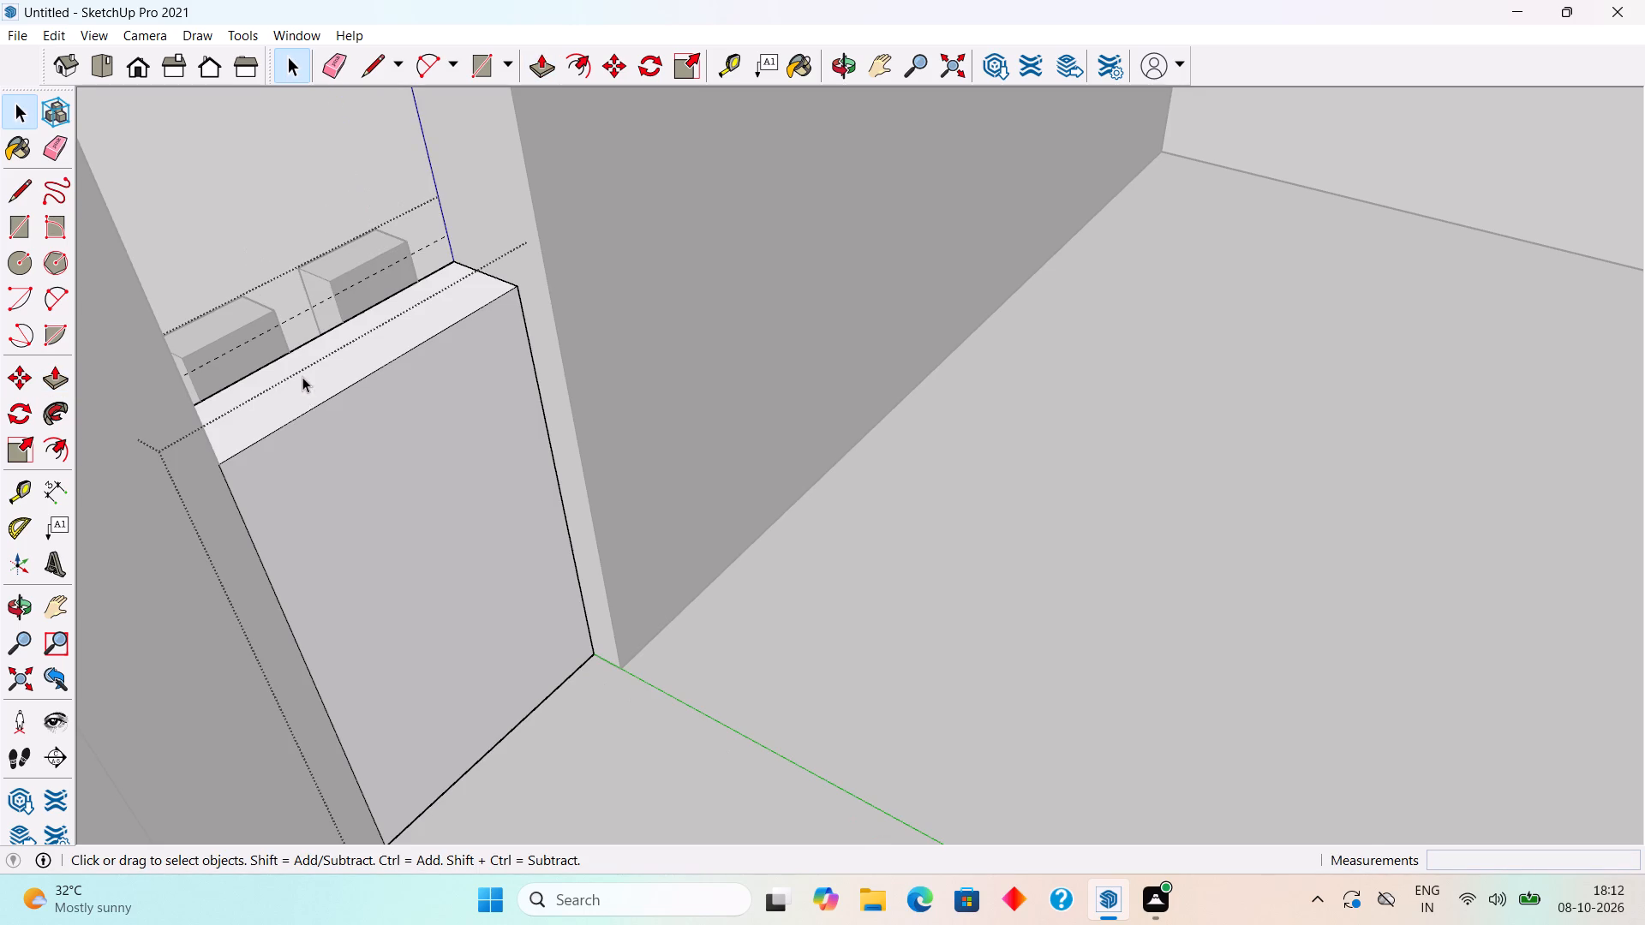
{"action": "left_click", "coordinate": [310, 397]}
{"action": "key", "text": "p"}
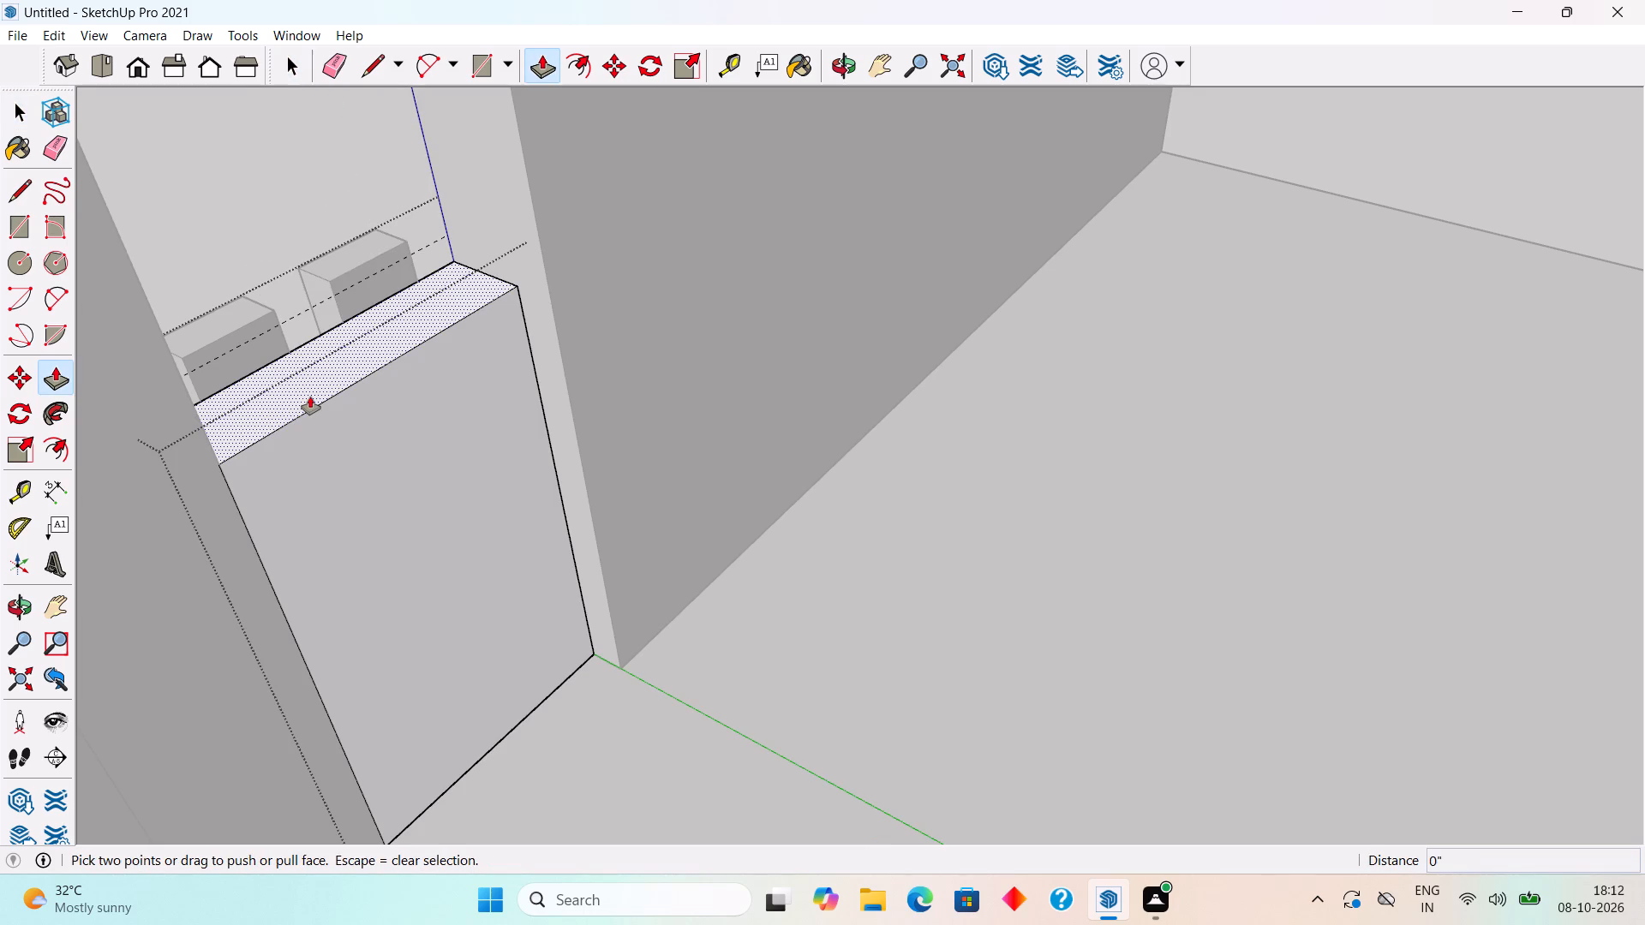
{"action": "left_click", "coordinate": [310, 397]}
{"action": "middle_click_drag", "start_coordinate": [347, 366], "coordinate": [1022, 393]}
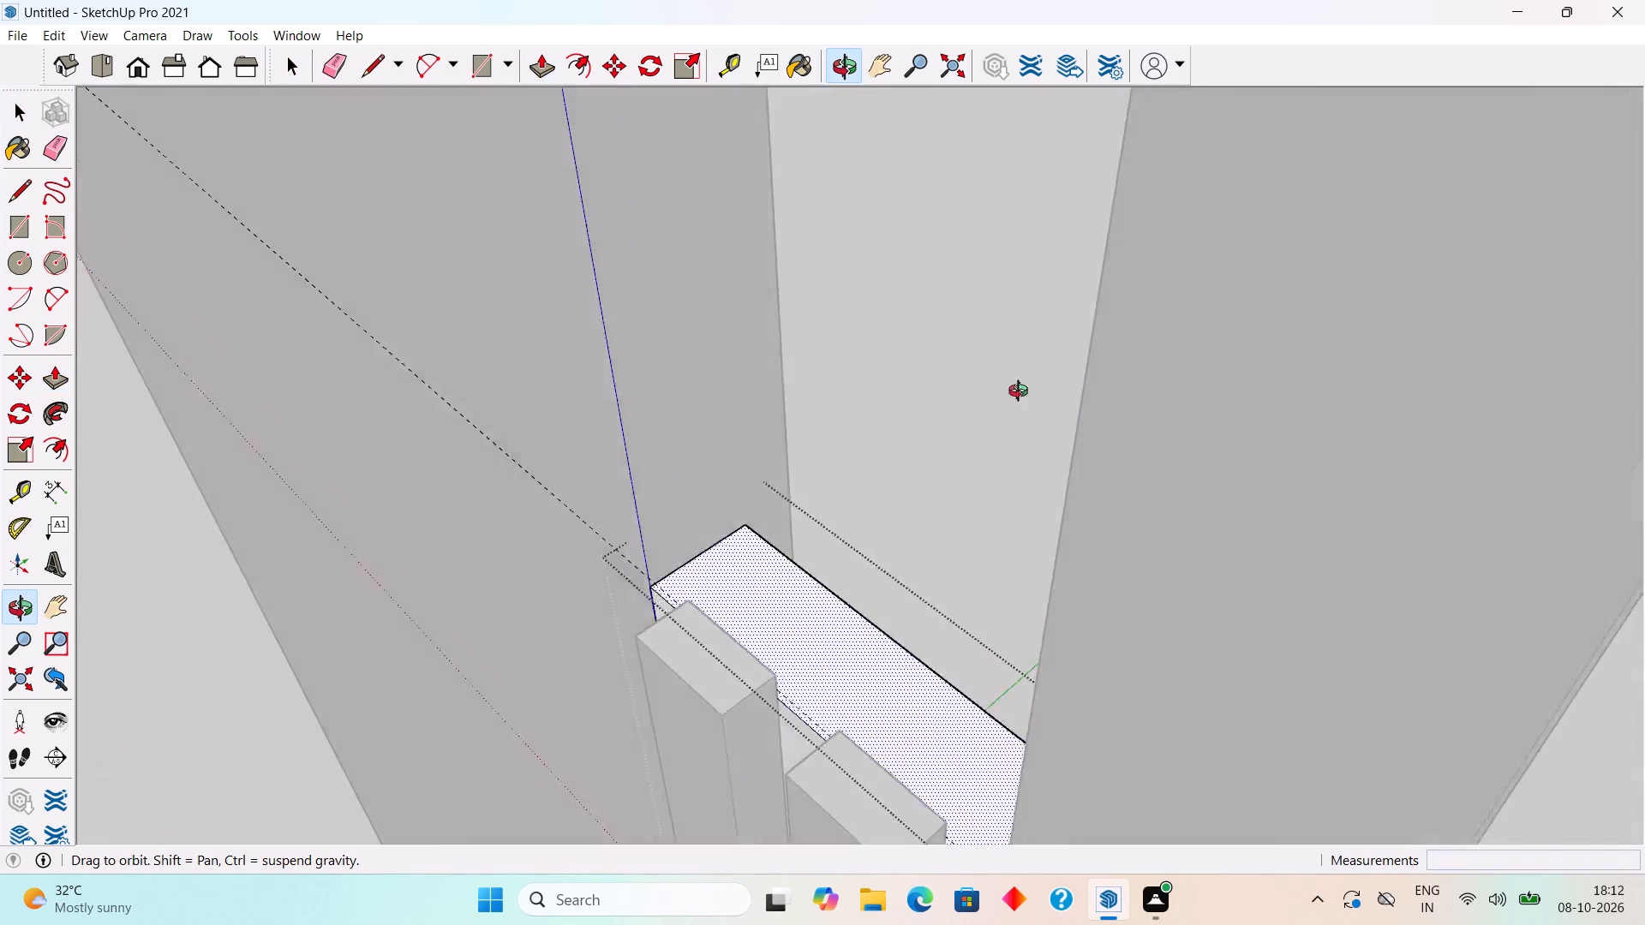
{"action": "middle_click_drag", "start_coordinate": [1022, 393], "coordinate": [1058, 386]}
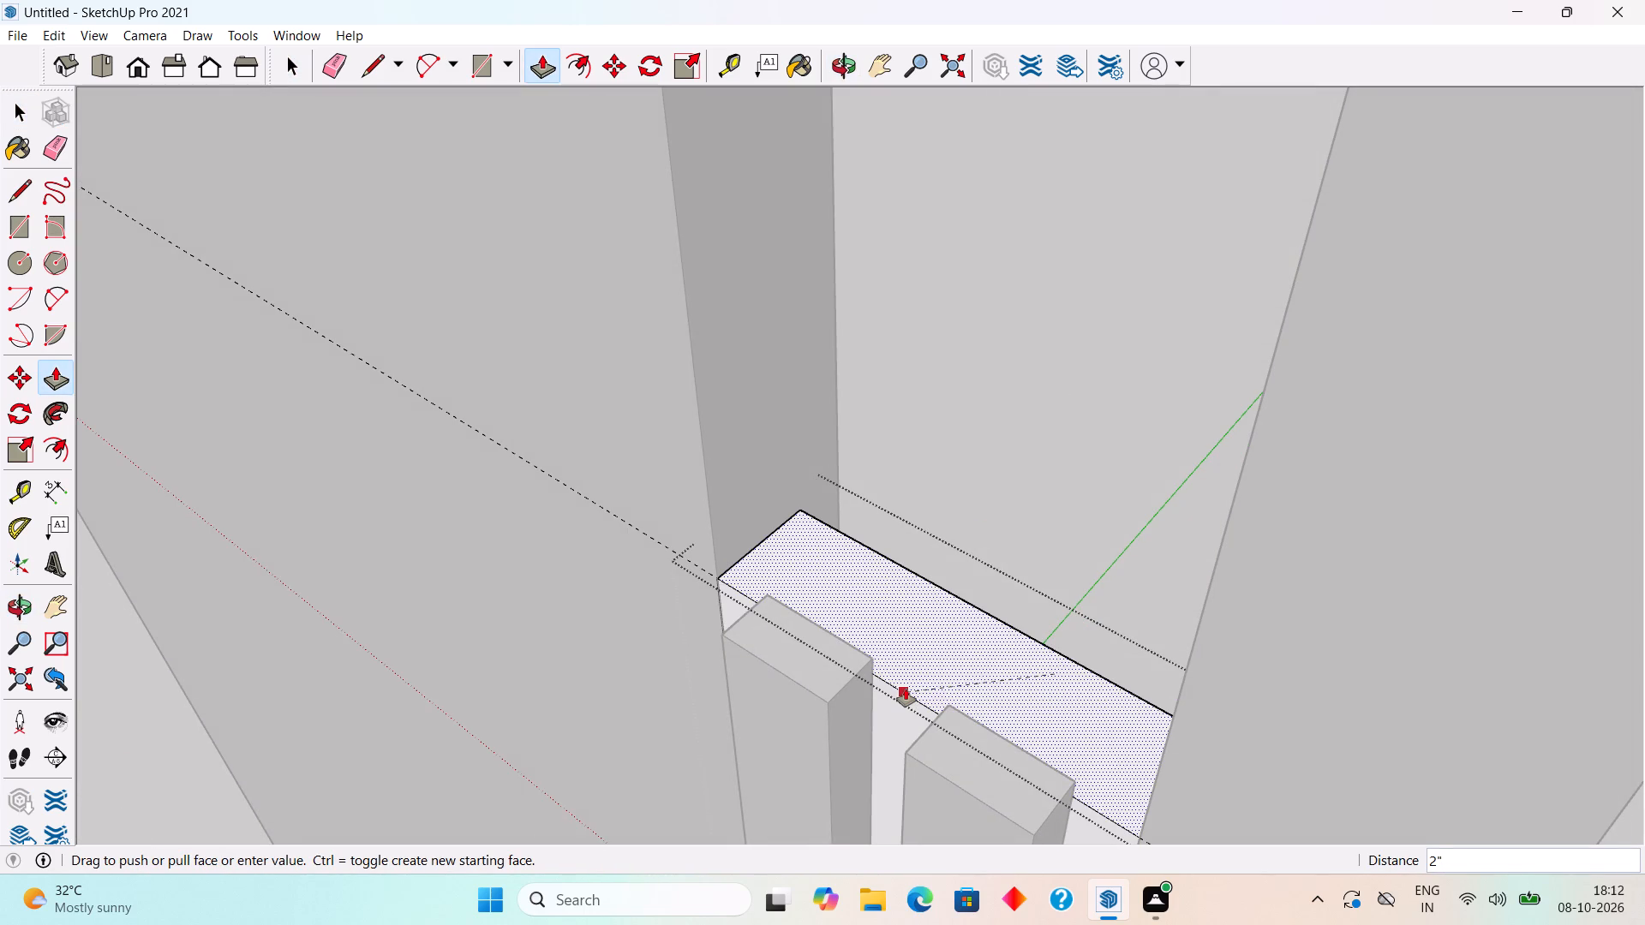
{"action": "left_click", "coordinate": [906, 689]}
{"action": "key", "text": "space"}
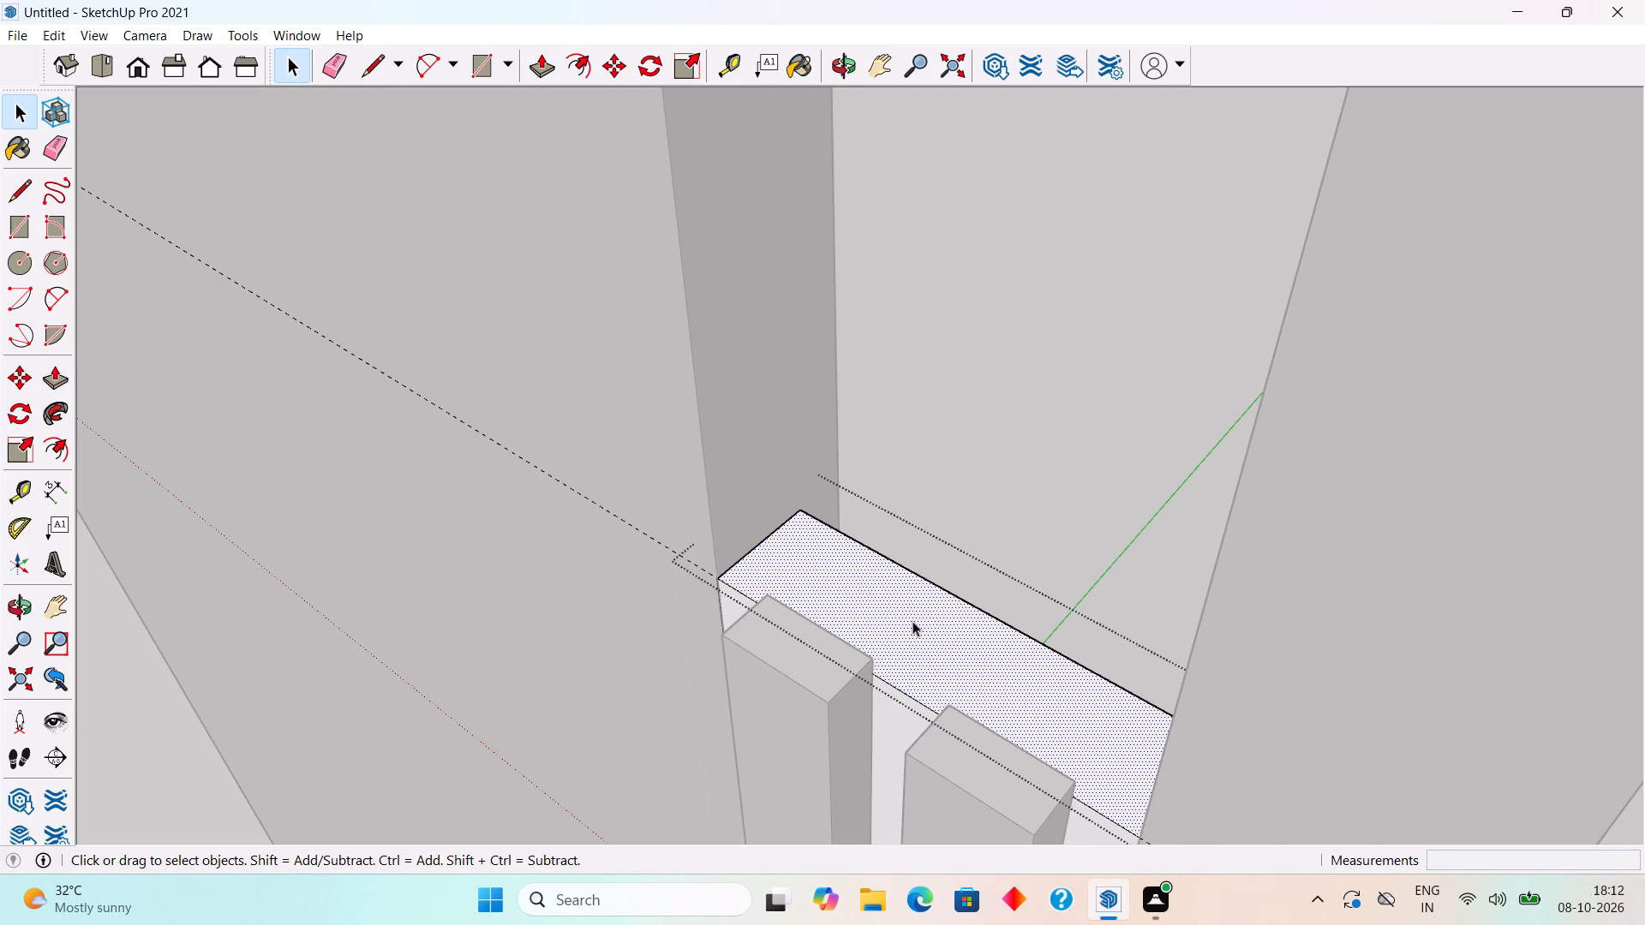
{"action": "scroll", "coordinate": [912, 621], "scroll_direction": "down", "scroll_amount": 18}
{"action": "left_click", "coordinate": [460, 492]}
{"action": "middle_click_drag", "start_coordinate": [930, 666], "coordinate": [937, 657]}
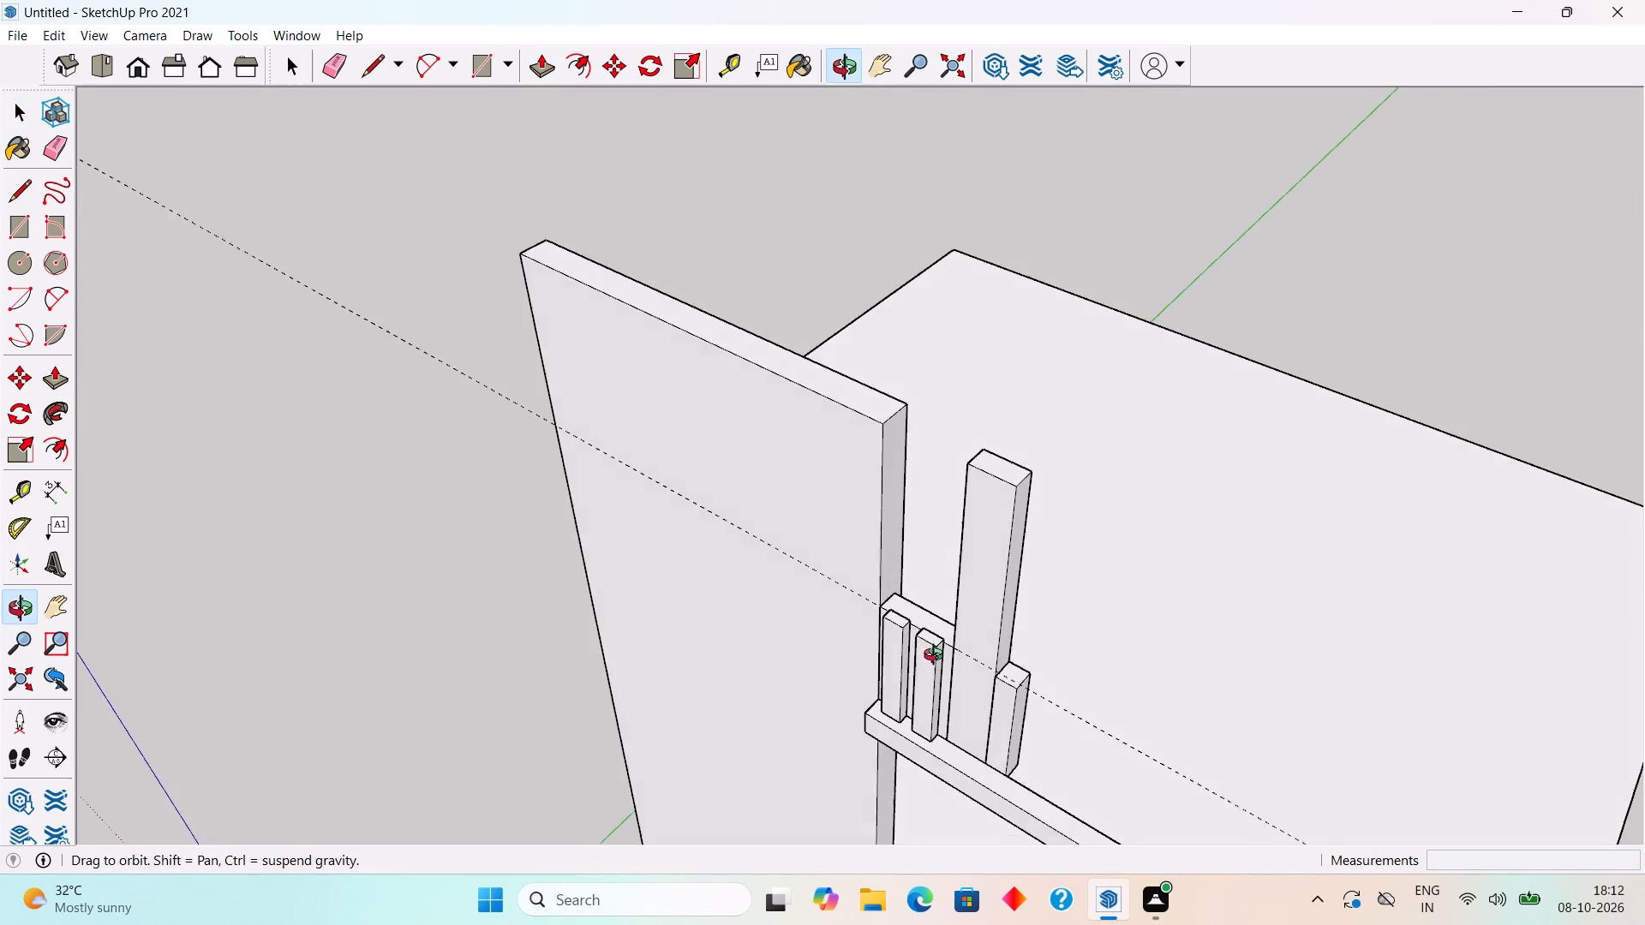
{"action": "middle_click_drag", "start_coordinate": [937, 657], "coordinate": [1109, 577]}
{"action": "scroll", "coordinate": [1079, 577], "scroll_direction": "up", "scroll_amount": 13}
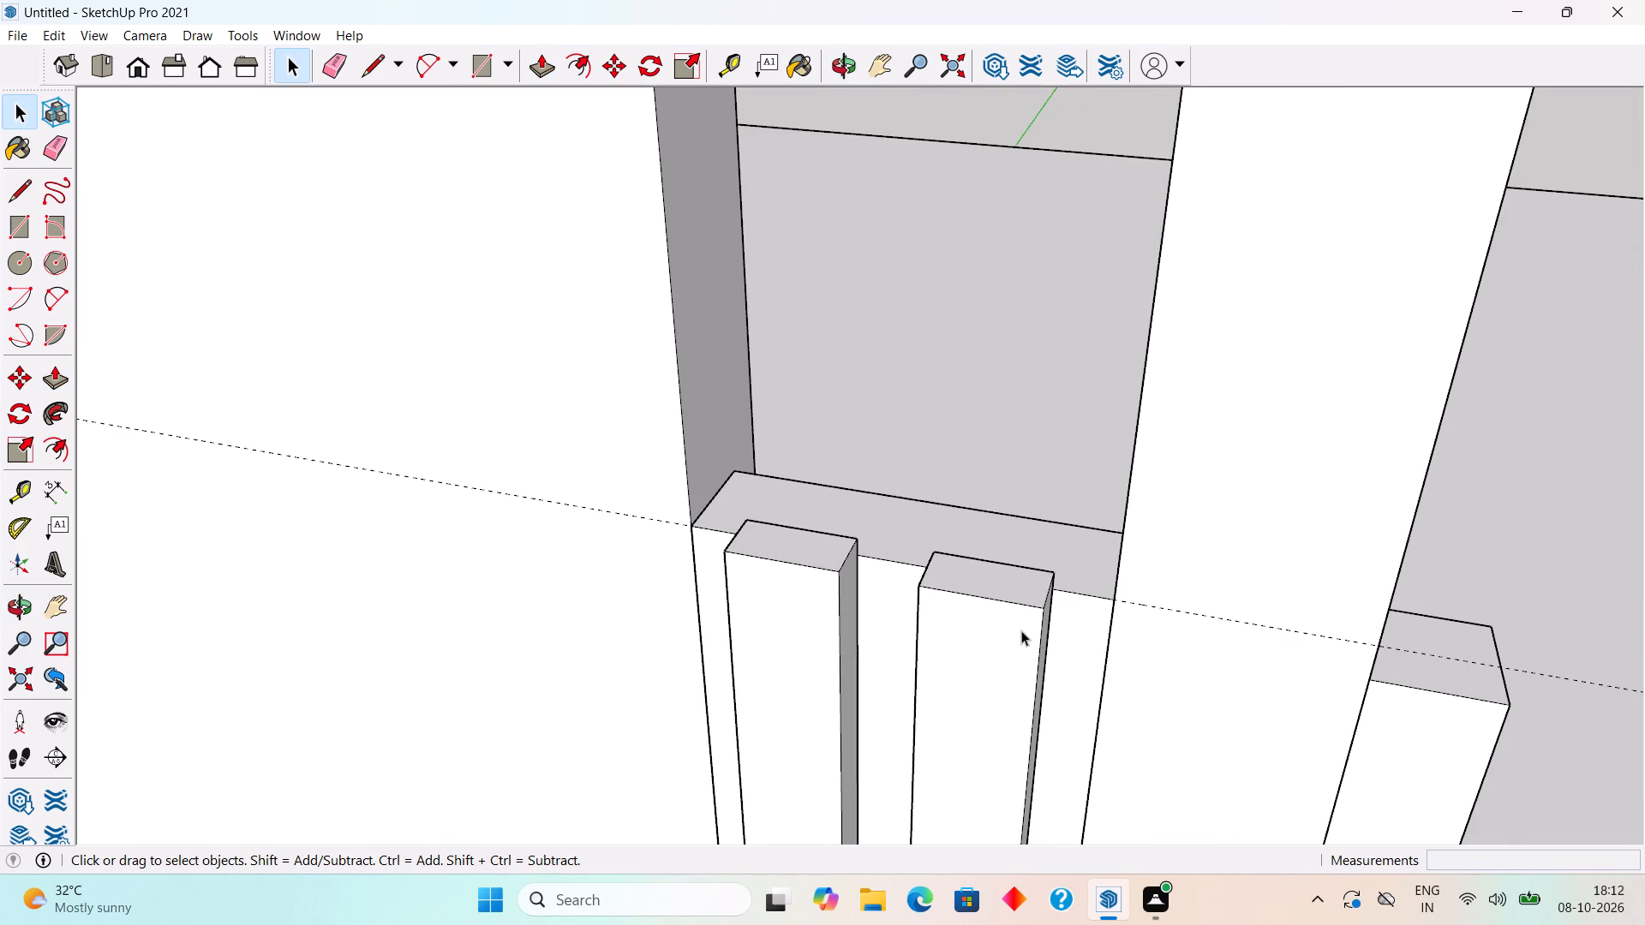
Try raising the top face of the strip beside the tall post by 6", undo it, and raise it by 4" instead.
{"action": "double_click", "coordinate": [1021, 630]}
{"action": "double_click", "coordinate": [1021, 630]}
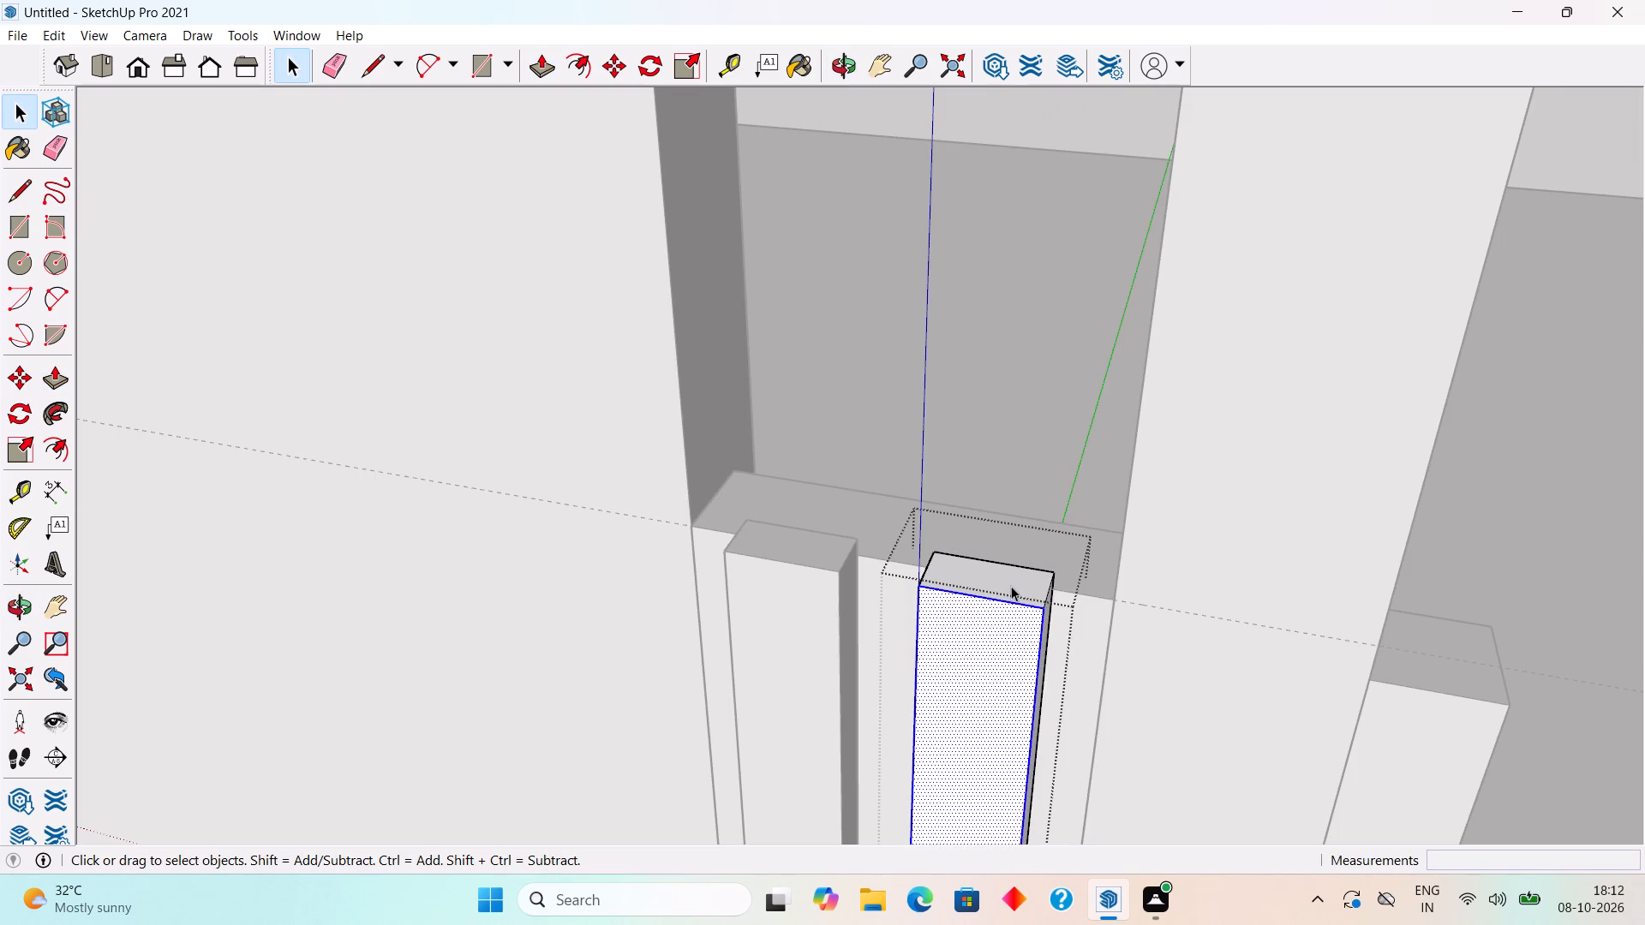
{"action": "left_click", "coordinate": [1011, 586]}
{"action": "scroll", "coordinate": [1011, 586], "scroll_direction": "up", "scroll_amount": 4}
{"action": "key", "text": "p"}
{"action": "left_click", "coordinate": [1013, 581]}
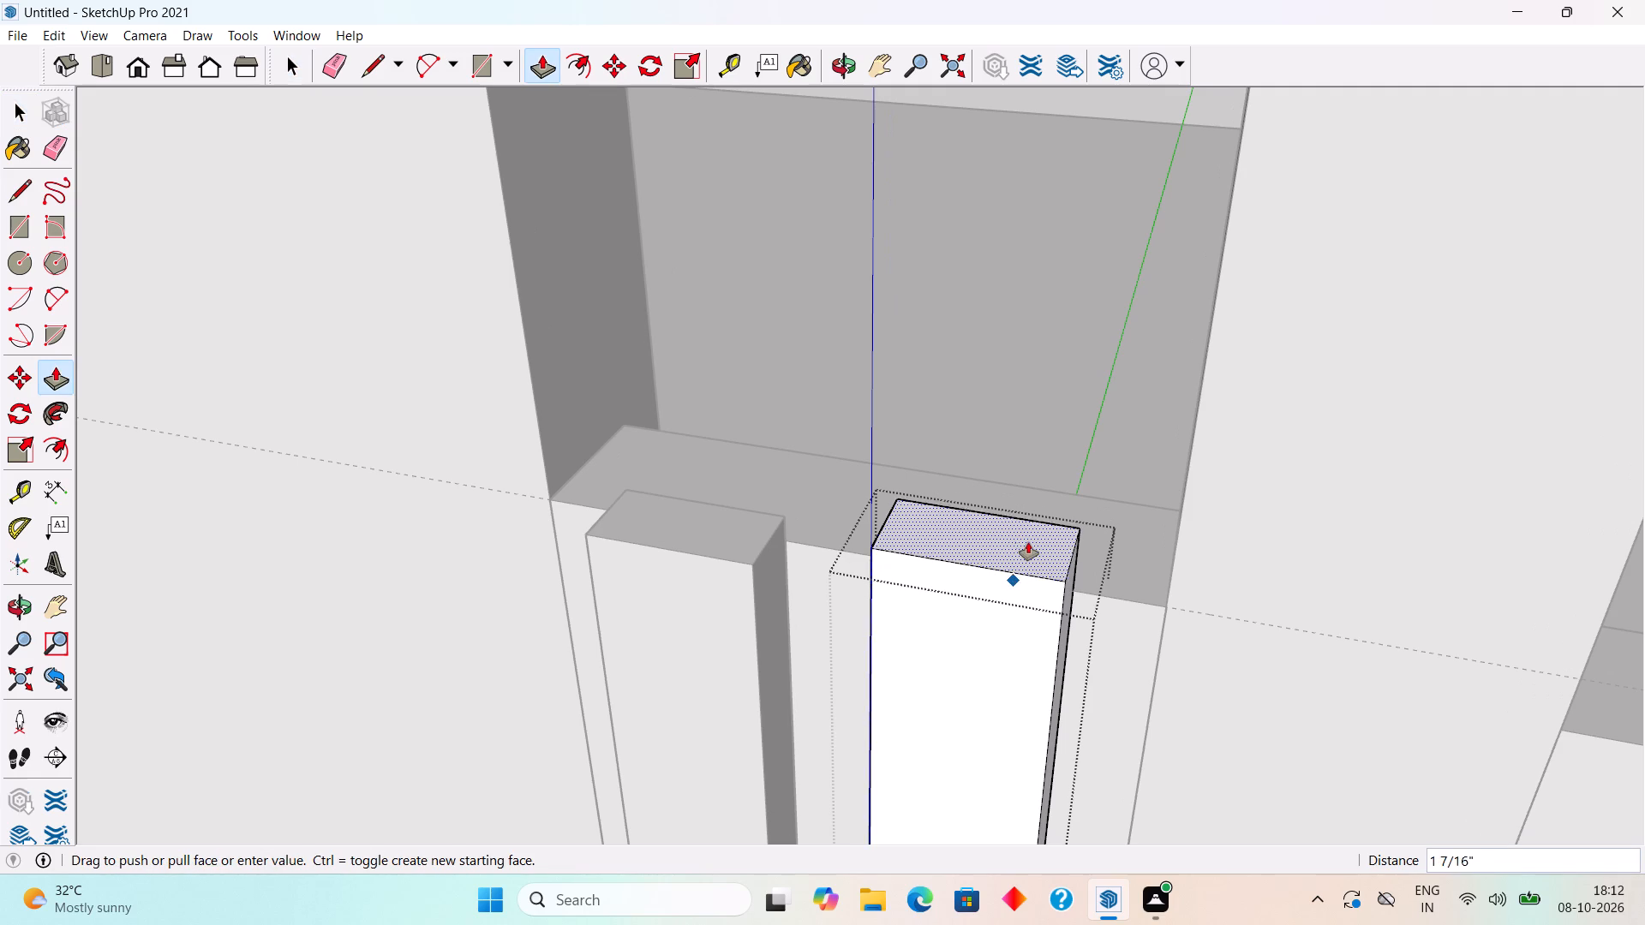
{"action": "type", "text": "6\""}
{"action": "key", "text": "Return"}
{"action": "key", "text": "ctrl+z"}
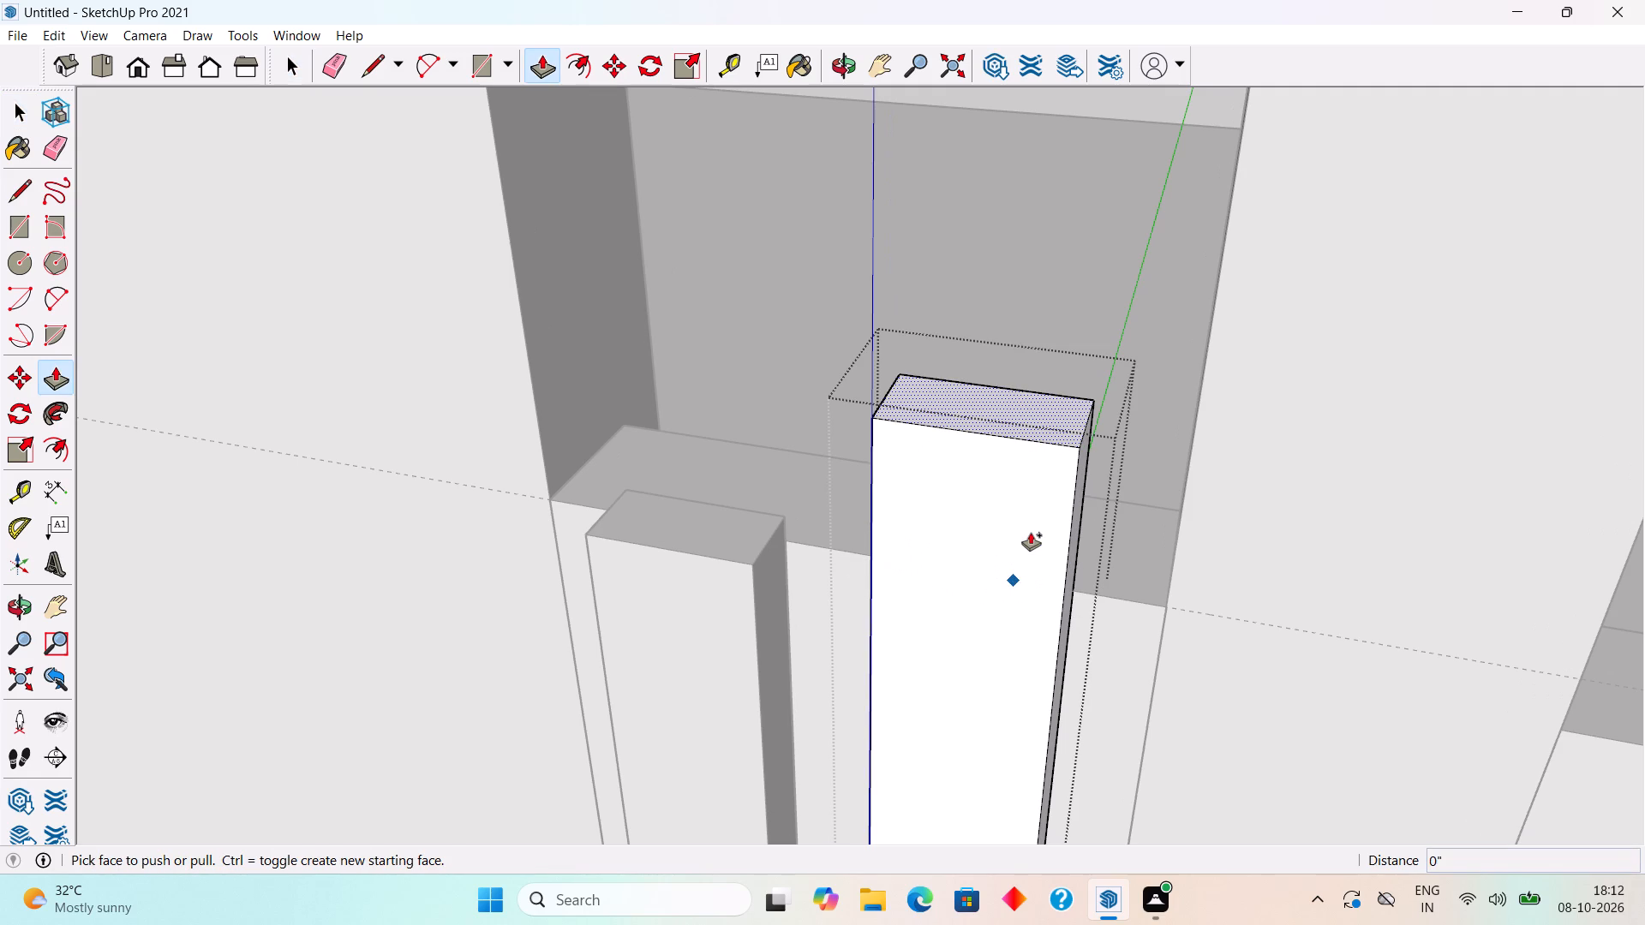
{"action": "left_click", "coordinate": [1026, 600]}
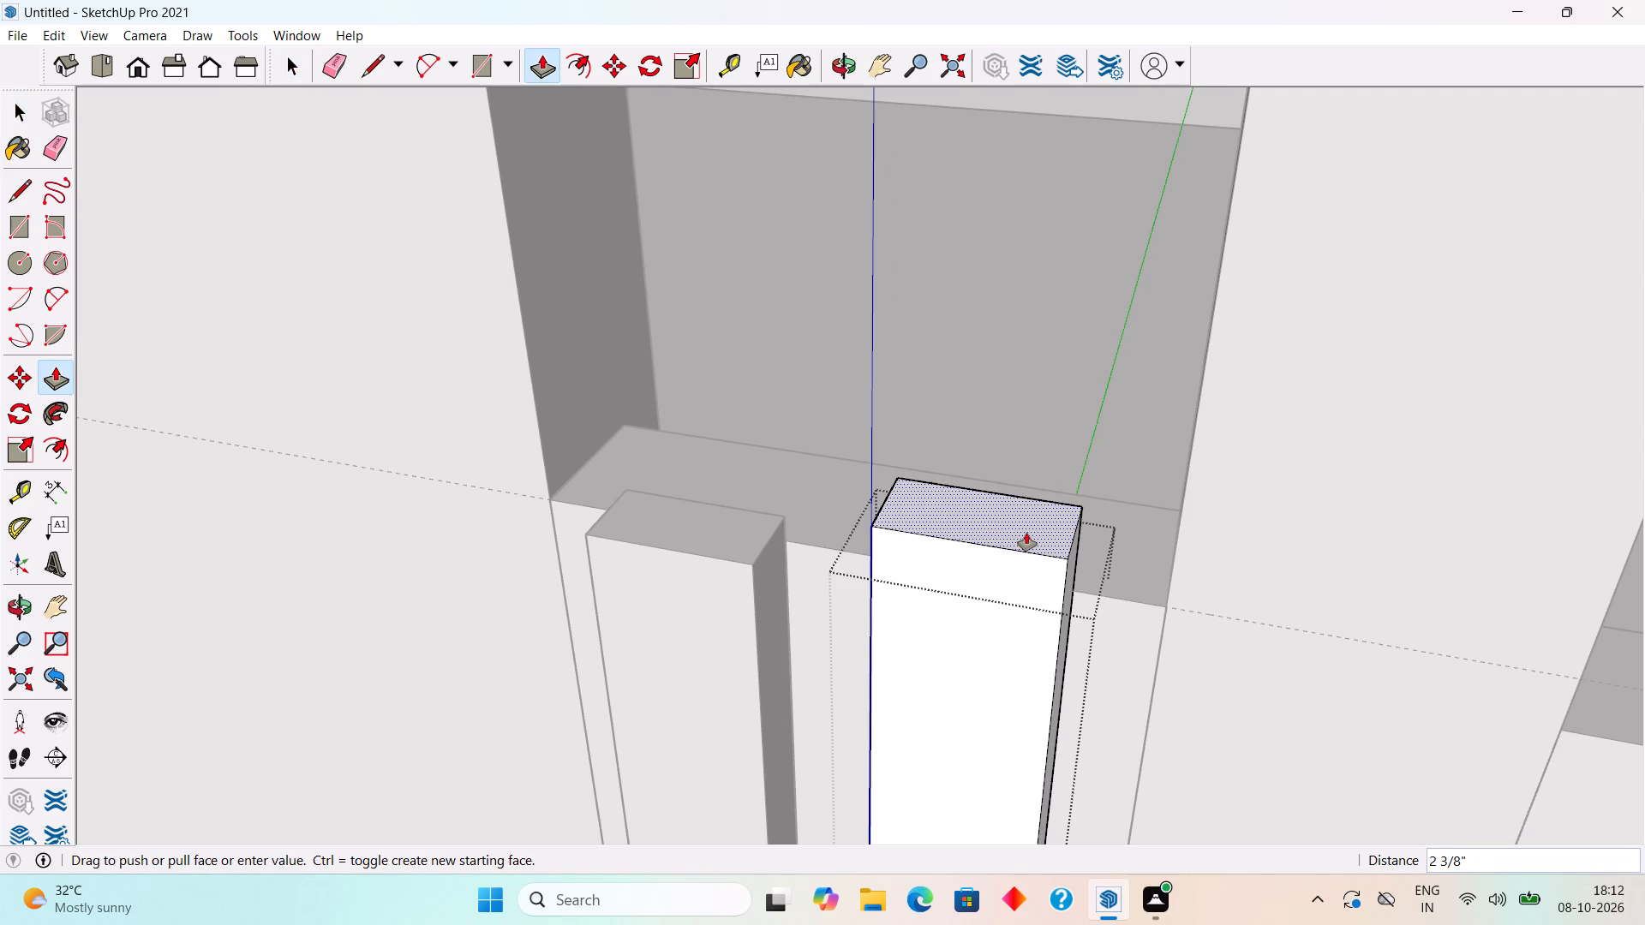
{"action": "type", "text": "4\""}
{"action": "key", "text": "Return"}
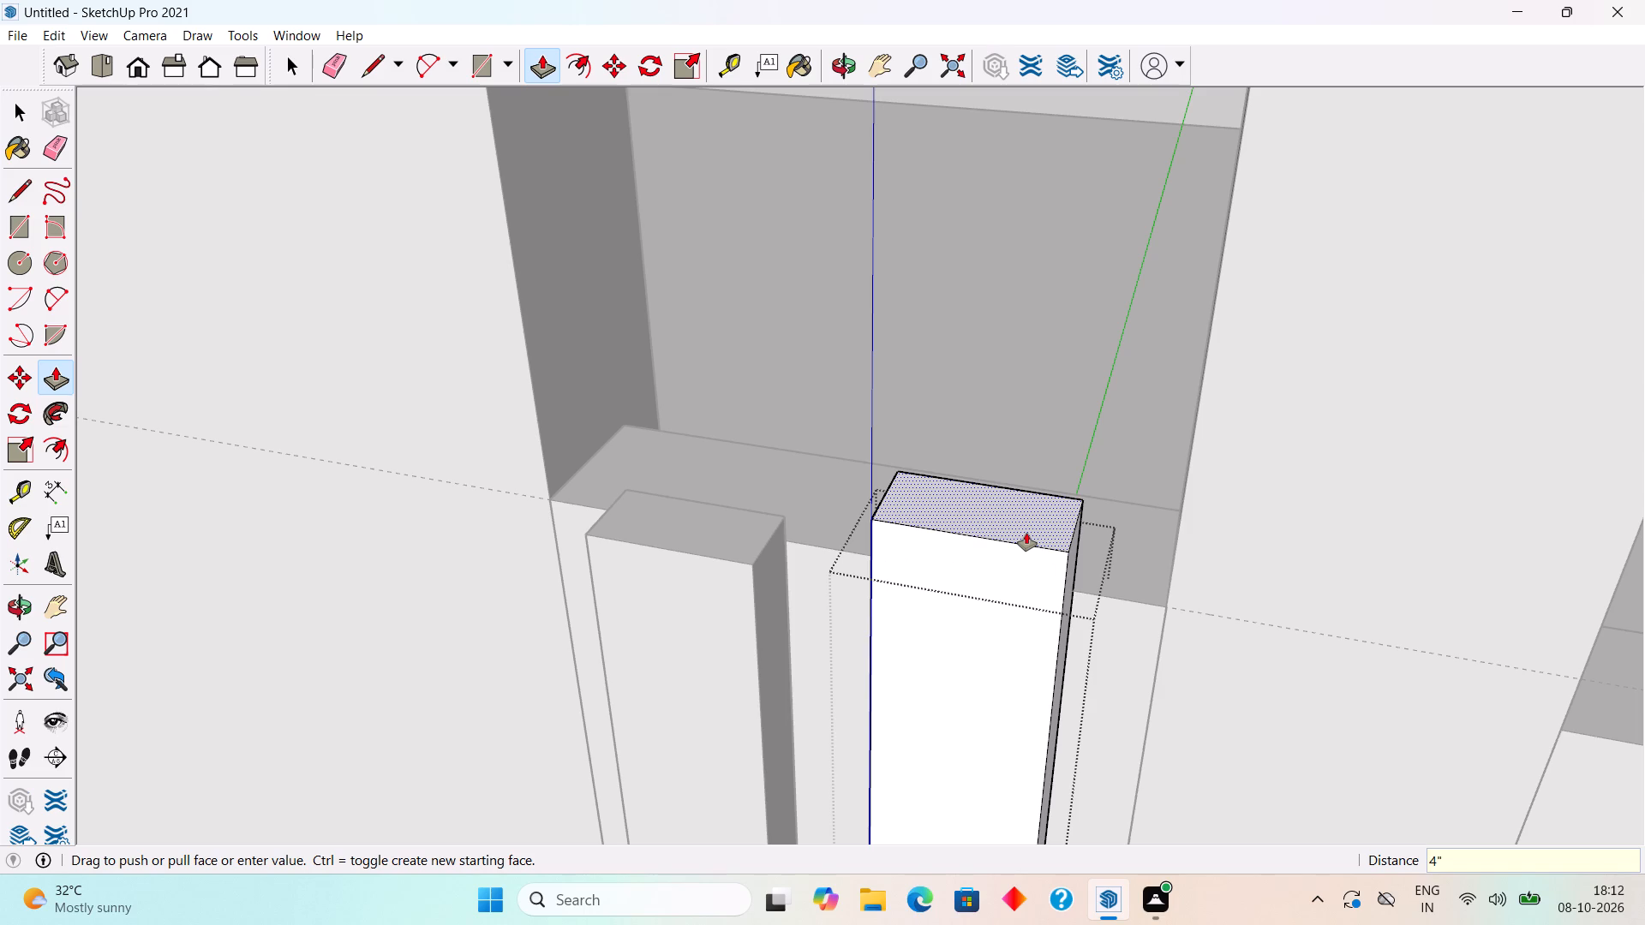
{"action": "key", "text": "space"}
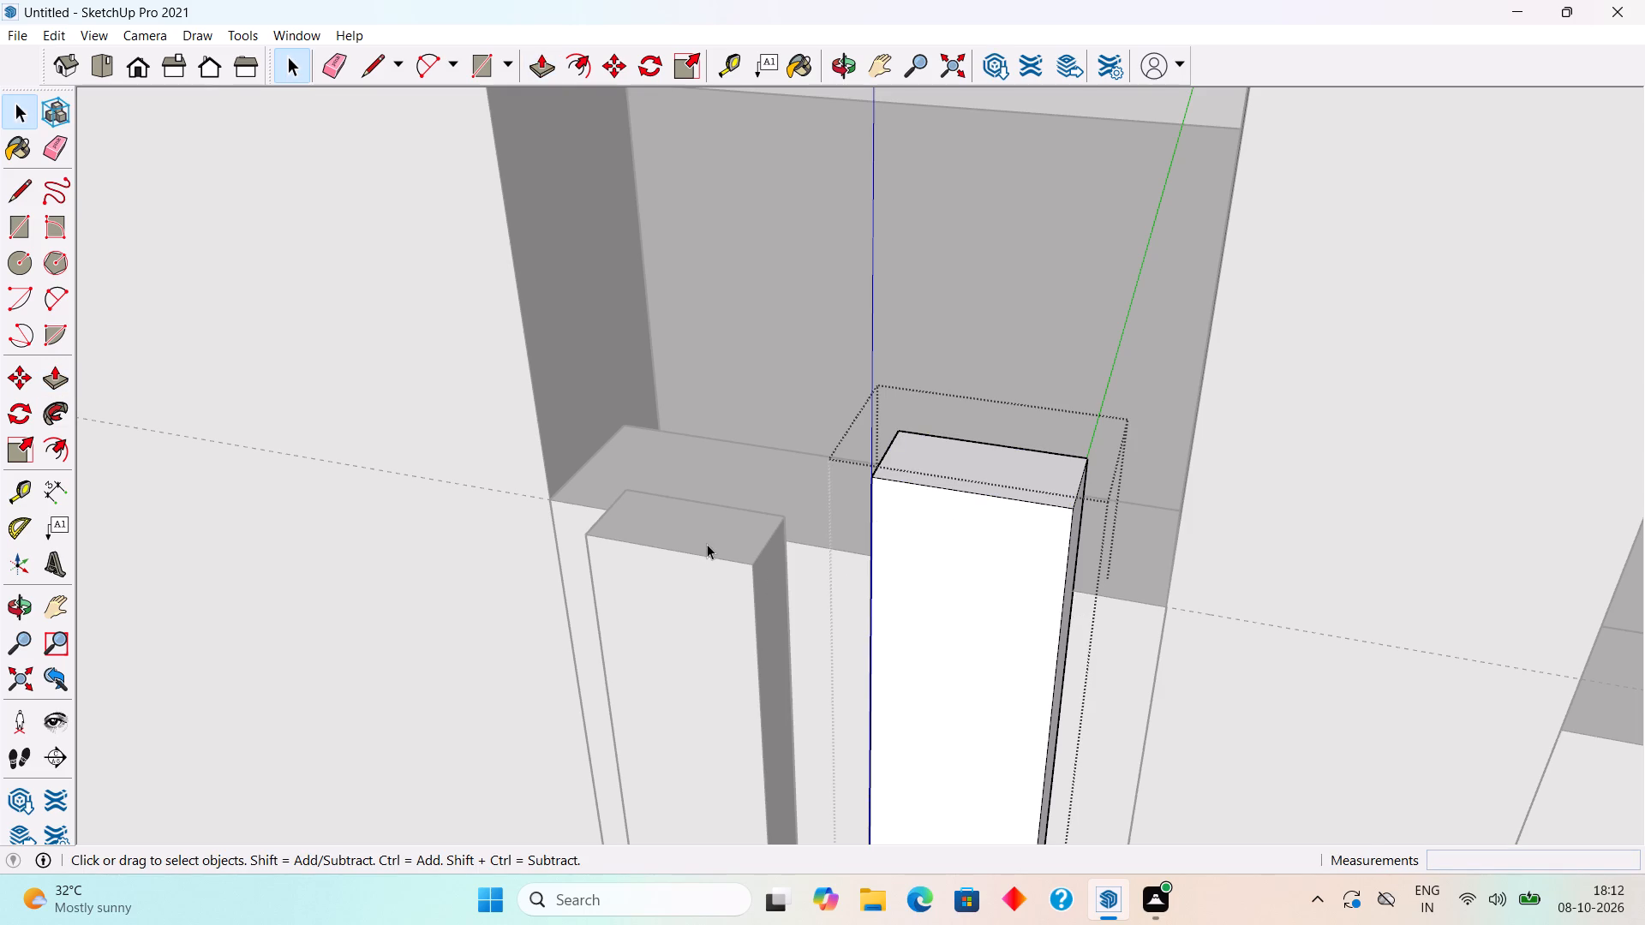
Raise the other vertical strip's top face by 4", level with the strip beside the tall post, and close its group.
{"action": "triple_click", "coordinate": [707, 544]}
{"action": "left_click", "coordinate": [707, 544]}
{"action": "key", "text": "p"}
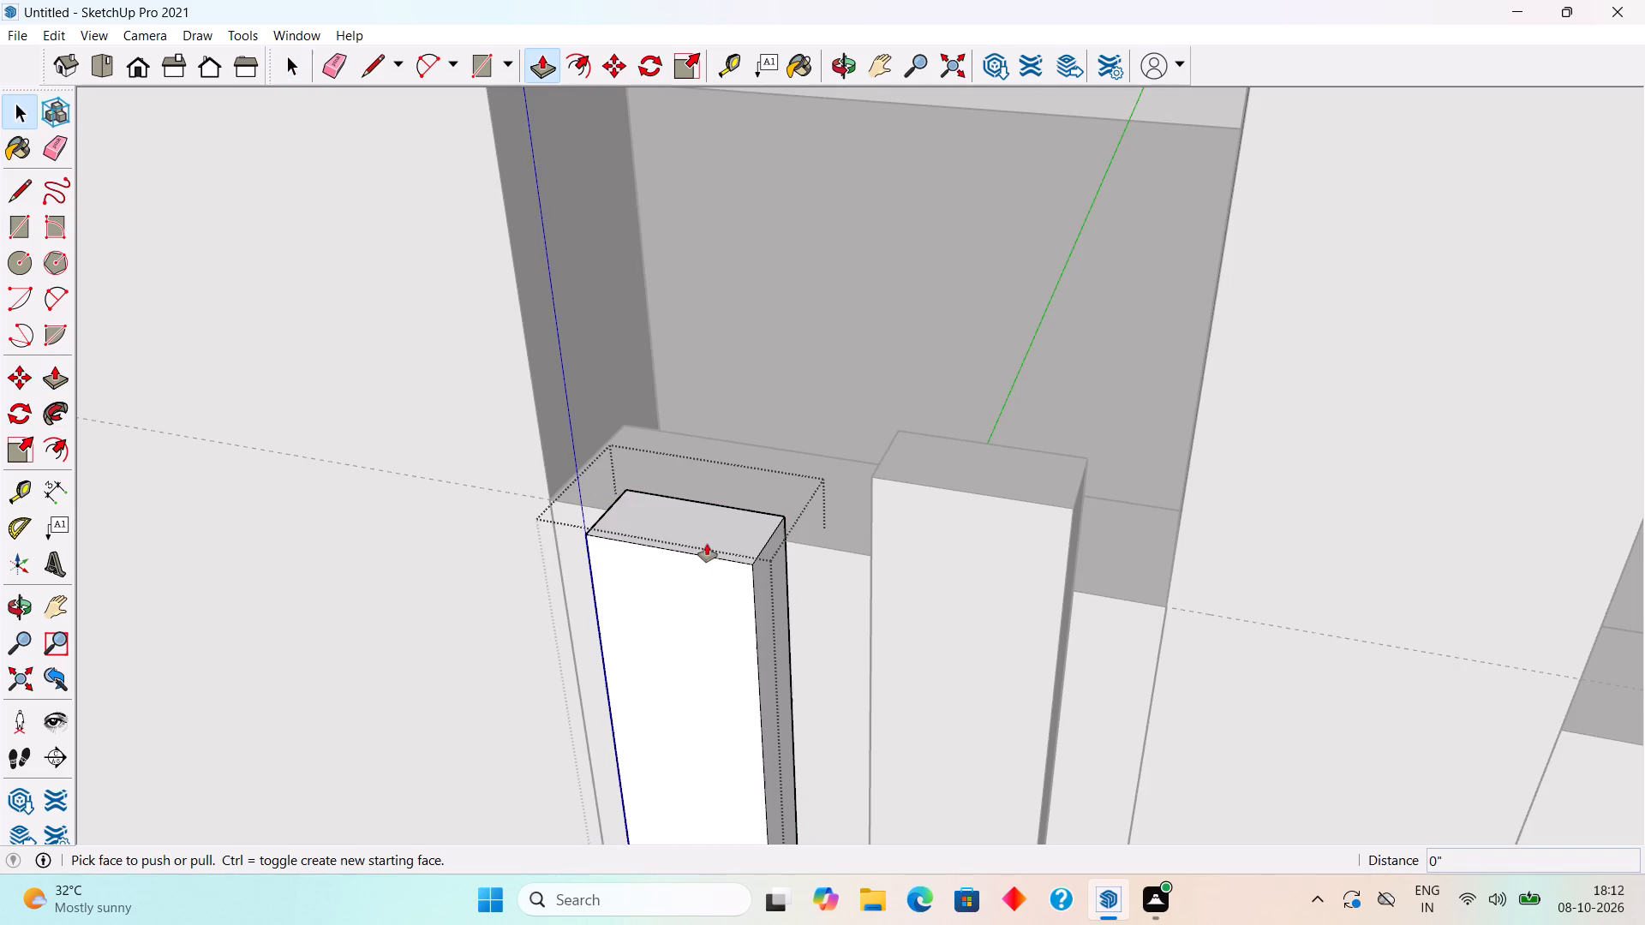
{"action": "left_click", "coordinate": [715, 538]}
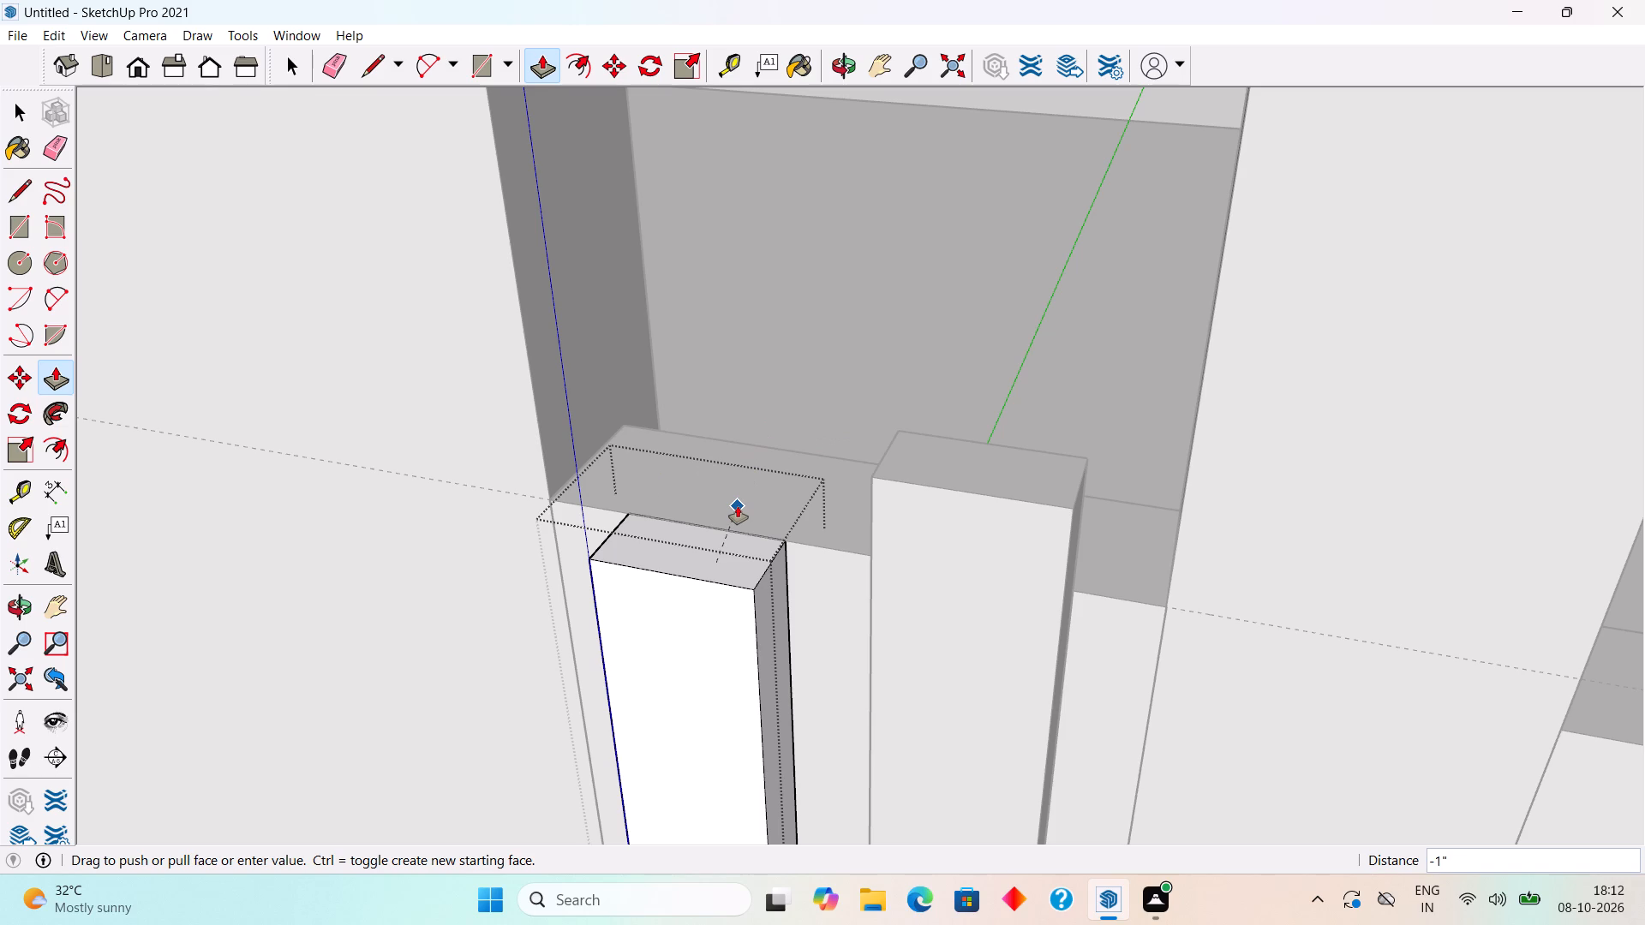
{"action": "type", "text": "4\""}
{"action": "key", "text": "Return"}
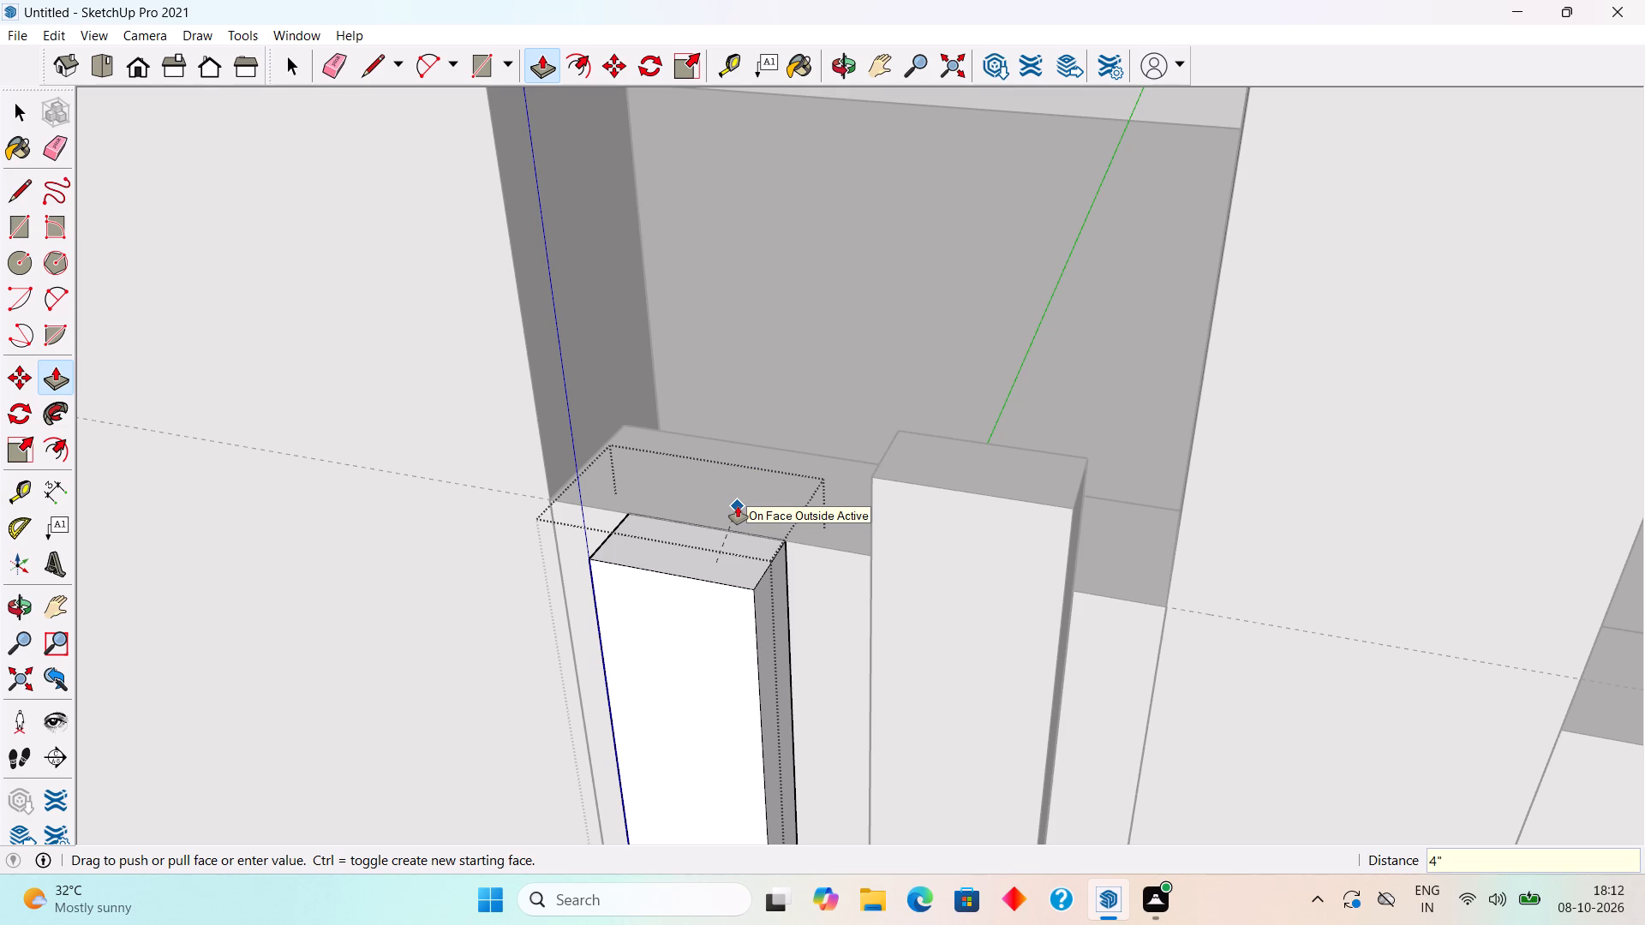
{"action": "key", "text": "ctrl+z"}
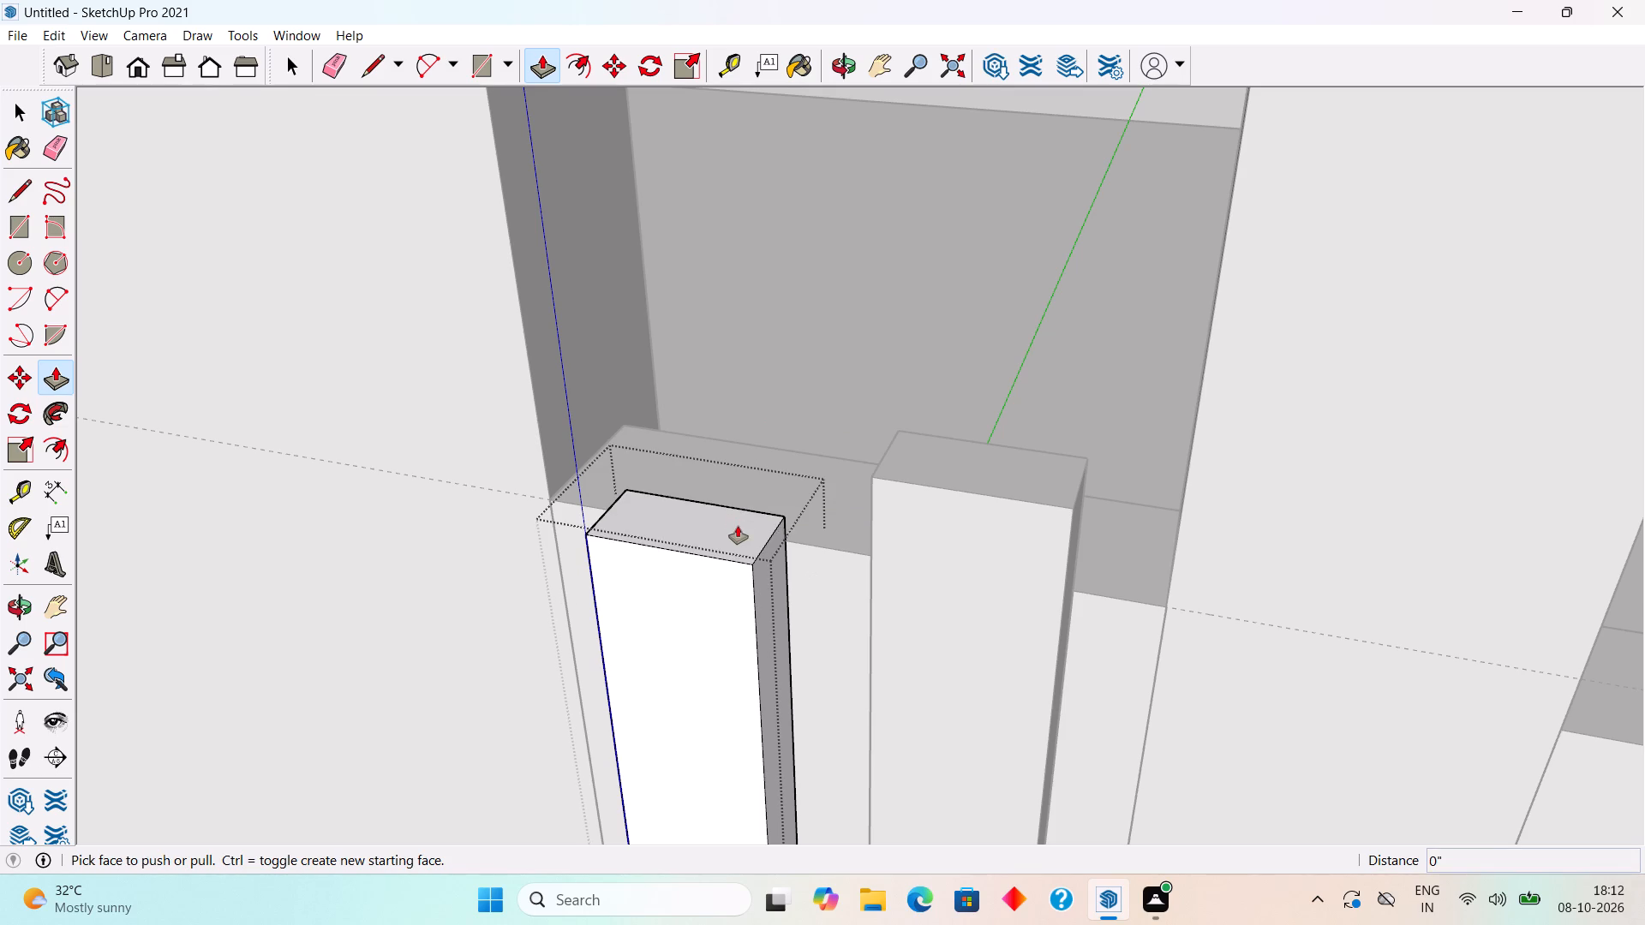
{"action": "left_click", "coordinate": [738, 526]}
{"action": "left_click", "coordinate": [936, 489]}
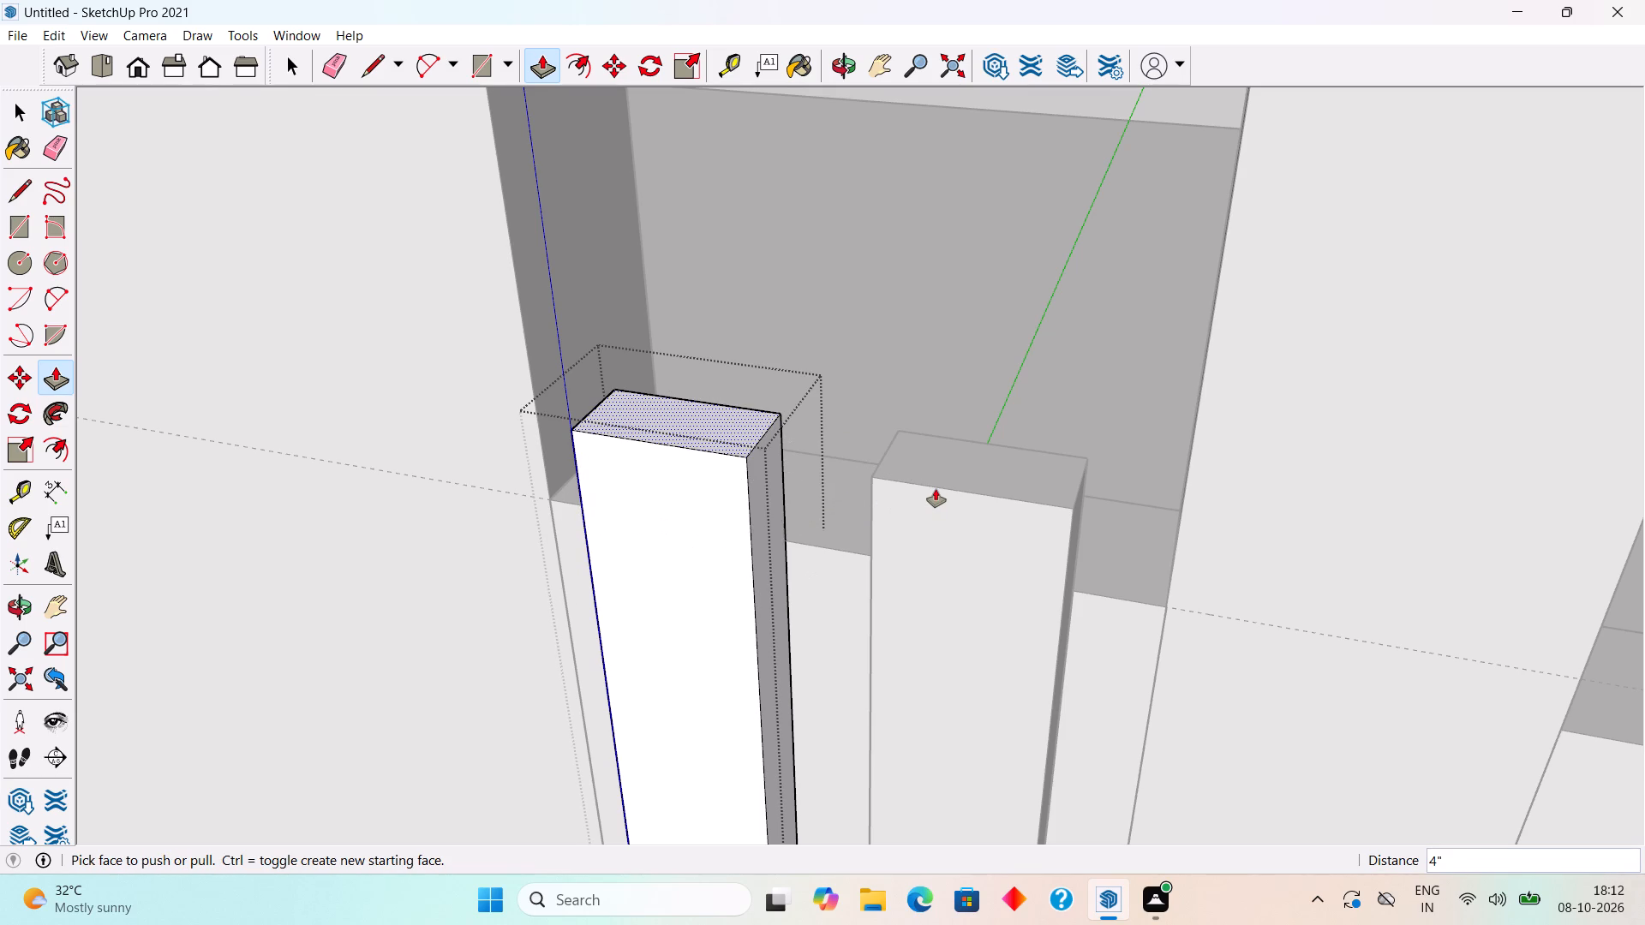
{"action": "key", "text": "space"}
{"action": "middle_click_drag", "start_coordinate": [930, 493], "coordinate": [530, 541]}
{"action": "scroll", "coordinate": [927, 494], "scroll_direction": "down", "scroll_amount": 1}
{"action": "scroll", "coordinate": [535, 541], "scroll_direction": "down", "scroll_amount": 7}
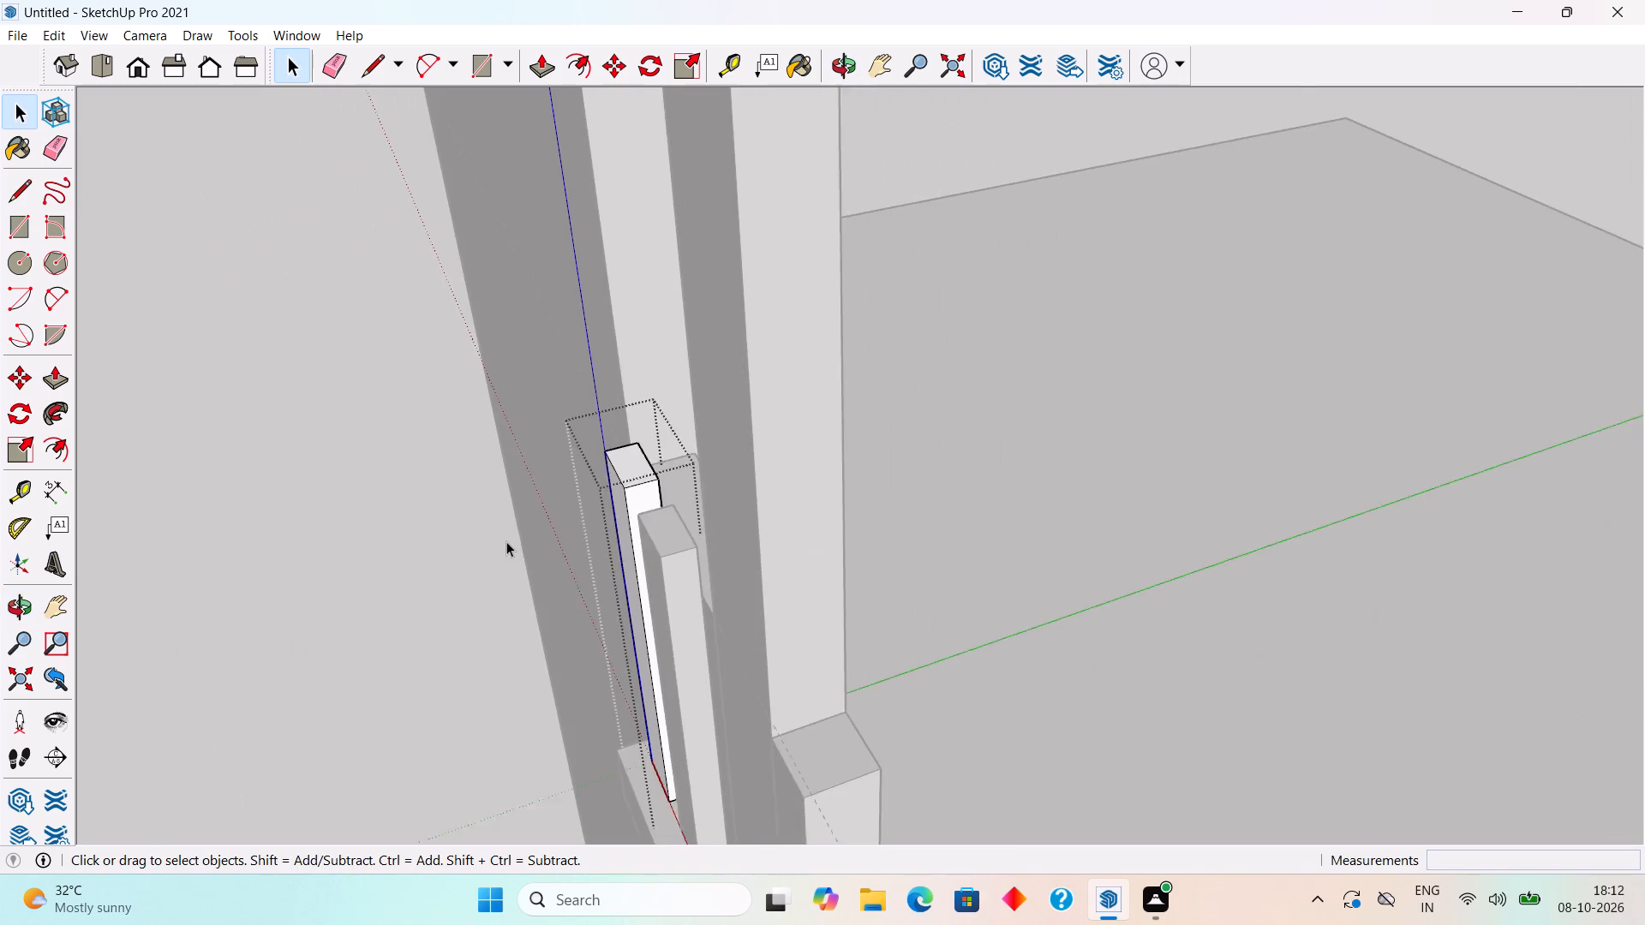
{"action": "scroll", "coordinate": [506, 541], "scroll_direction": "down", "scroll_amount": 2}
{"action": "left_click", "coordinate": [382, 441]}
Split the rear face of the strip beside the tall post along the parapet top and pull its upper part back 6" over the wall.
{"action": "middle_click_drag", "start_coordinate": [763, 578], "coordinate": [128, 564]}
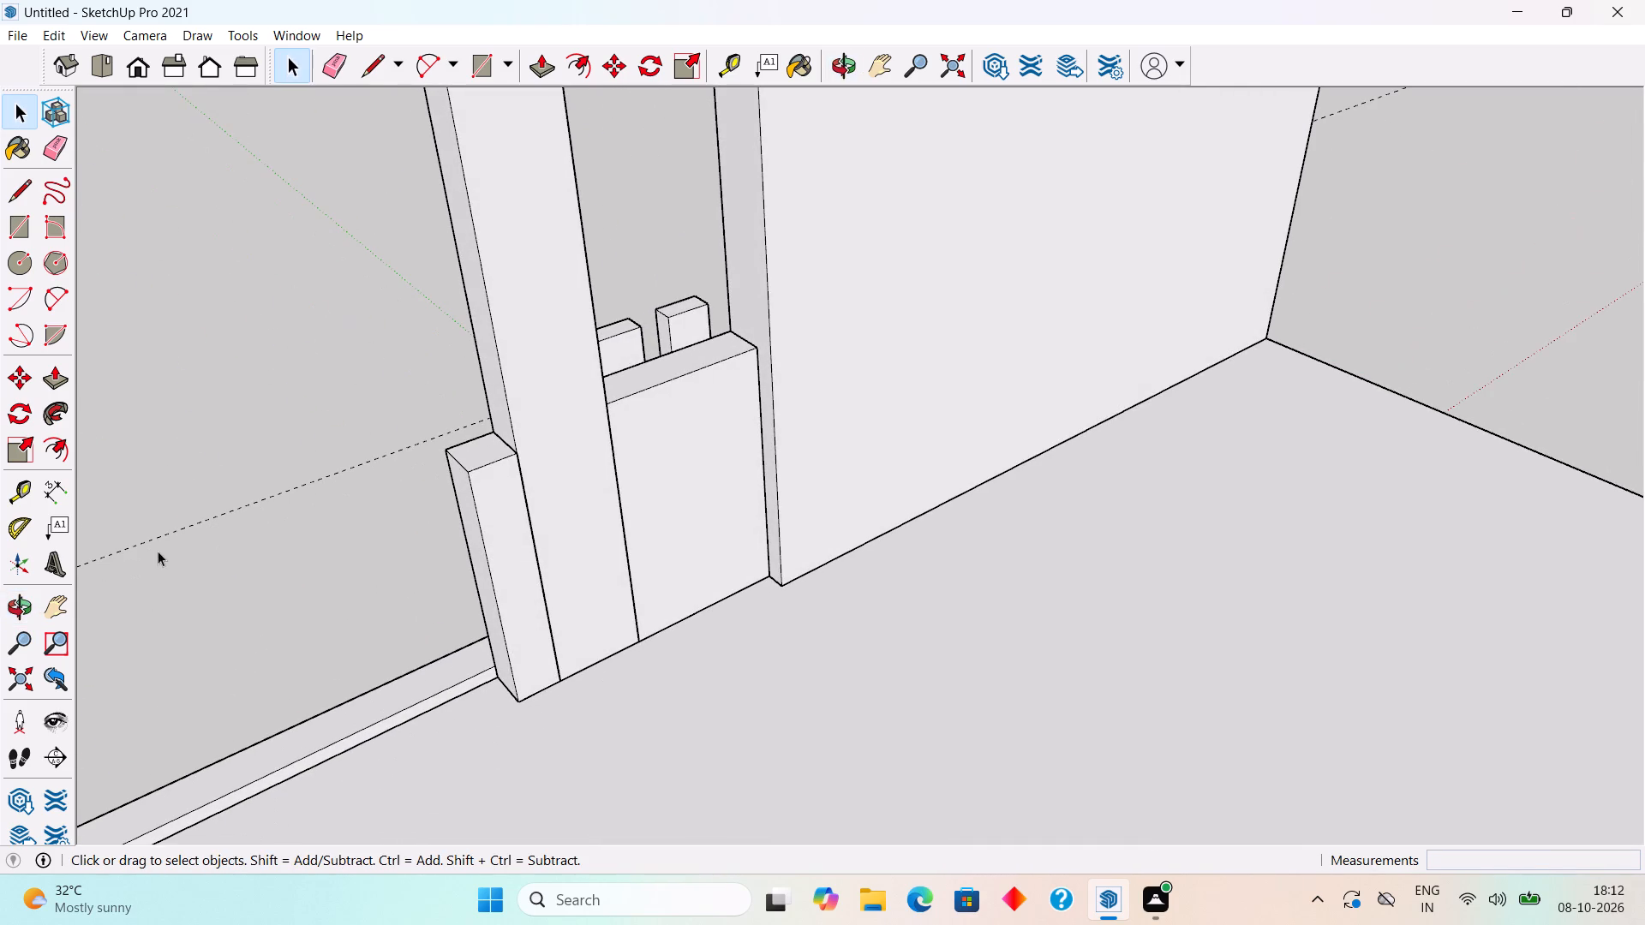
{"action": "middle_click_drag", "start_coordinate": [766, 392], "coordinate": [571, 419]}
{"action": "scroll", "coordinate": [607, 343], "scroll_direction": "up", "scroll_amount": 7}
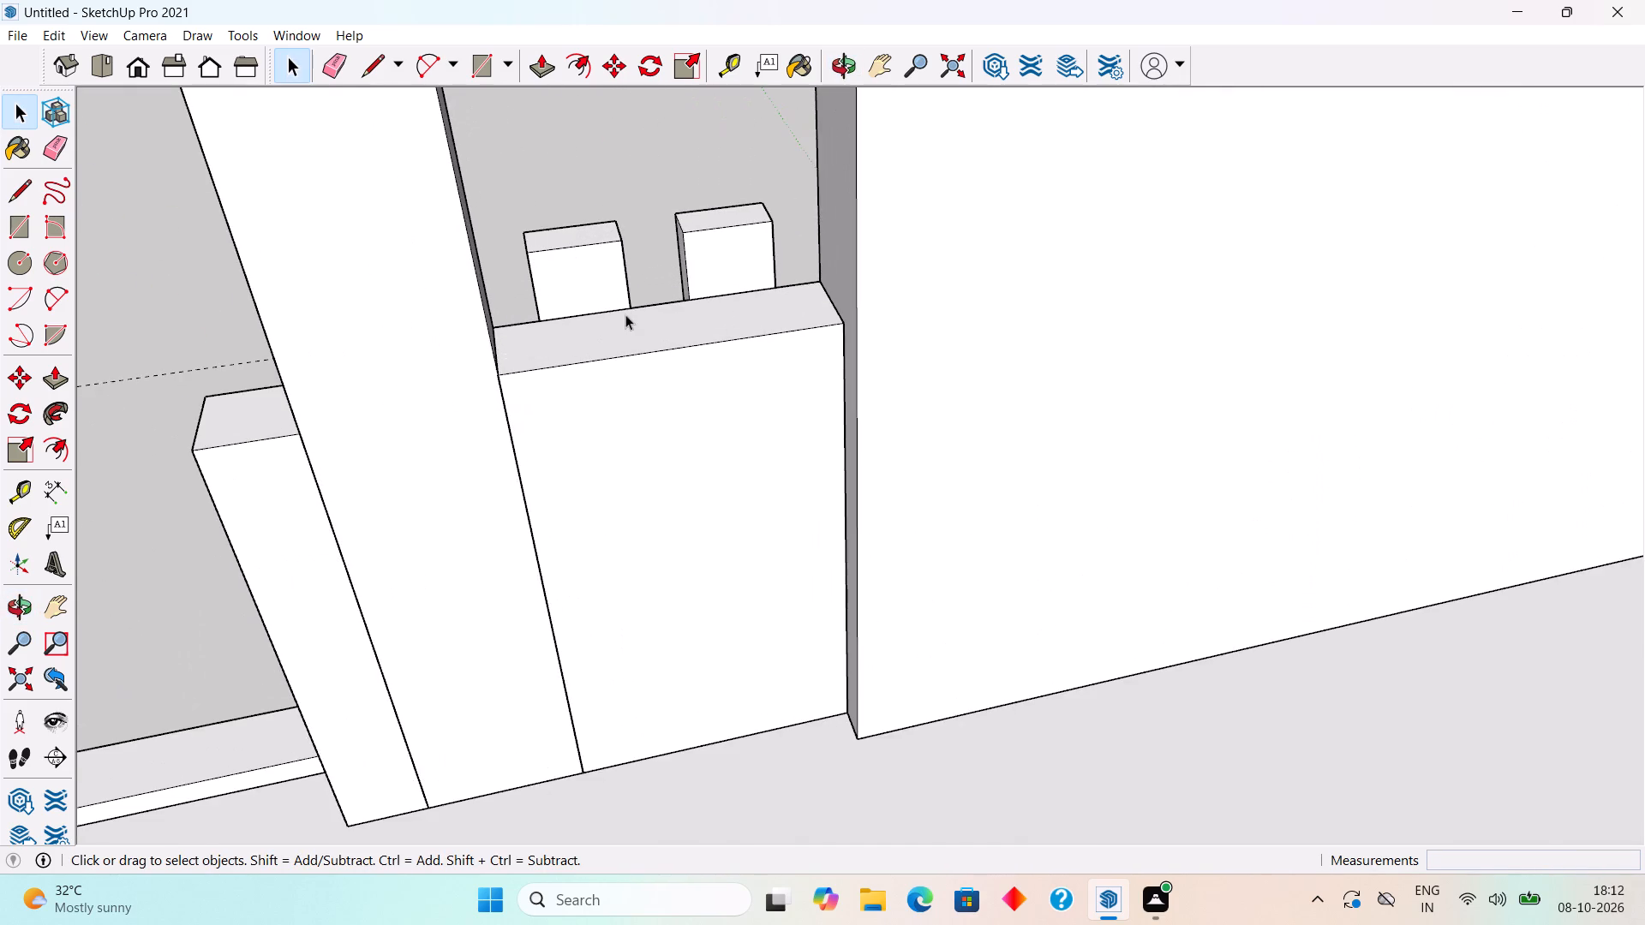
{"action": "scroll", "coordinate": [583, 293], "scroll_direction": "up", "scroll_amount": 6}
{"action": "triple_click", "coordinate": [586, 289]}
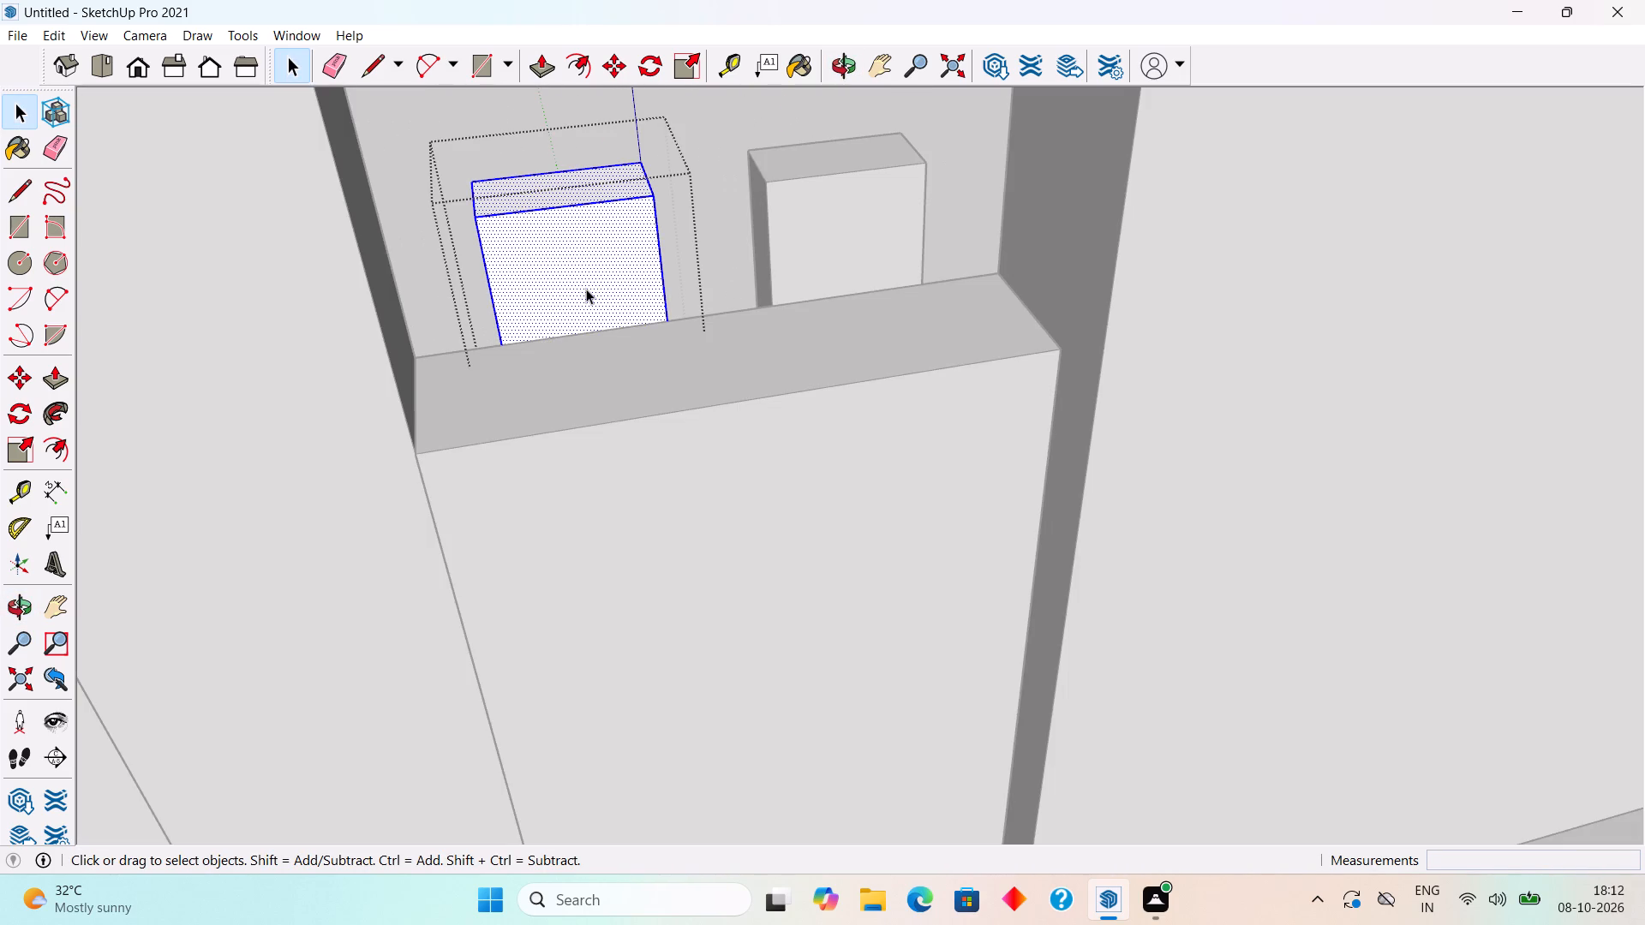
{"action": "key", "text": "l"}
{"action": "left_click", "coordinate": [505, 341]}
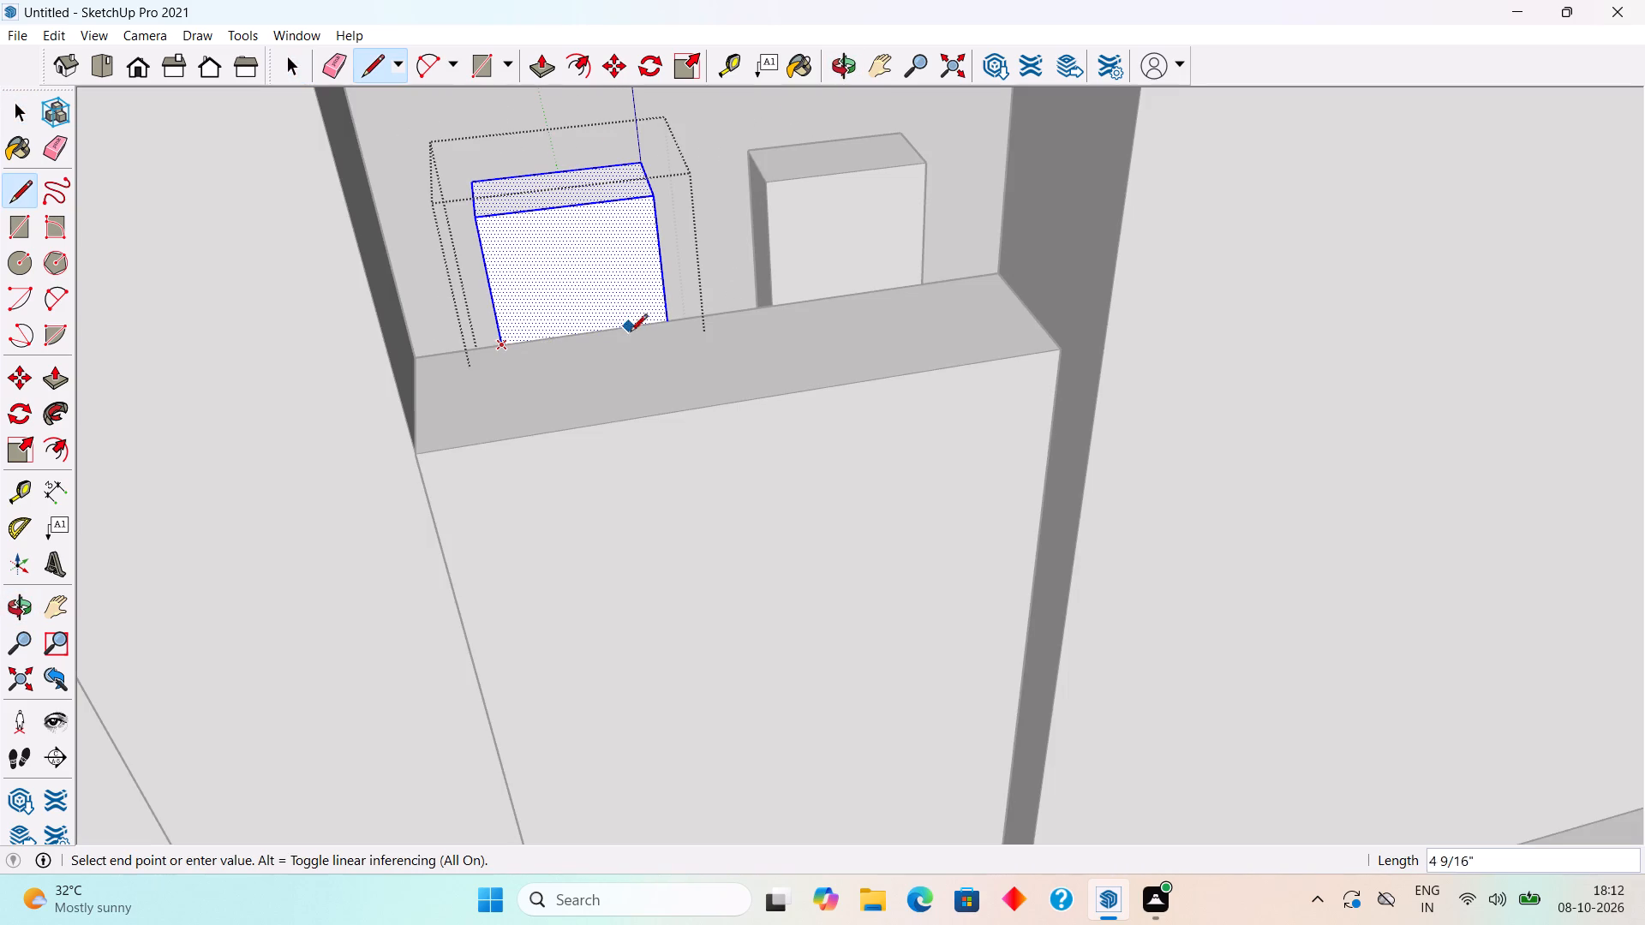
{"action": "left_click", "coordinate": [666, 320]}
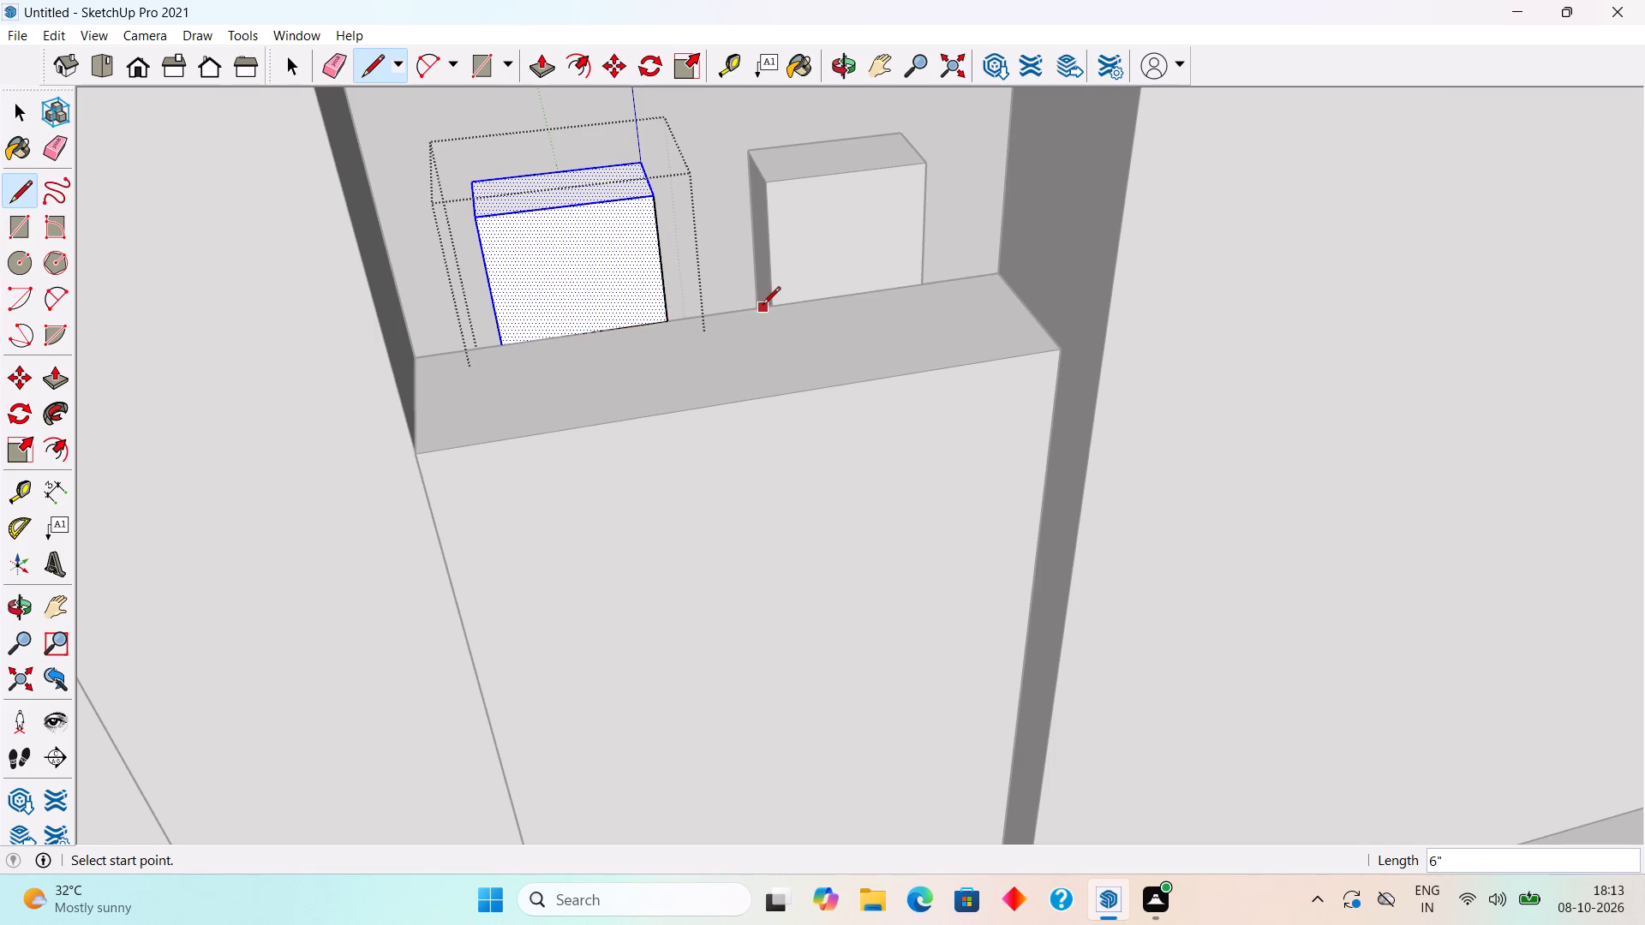
{"action": "key", "text": "space"}
{"action": "type", "text": "p"}
{"action": "left_click", "coordinate": [587, 271]}
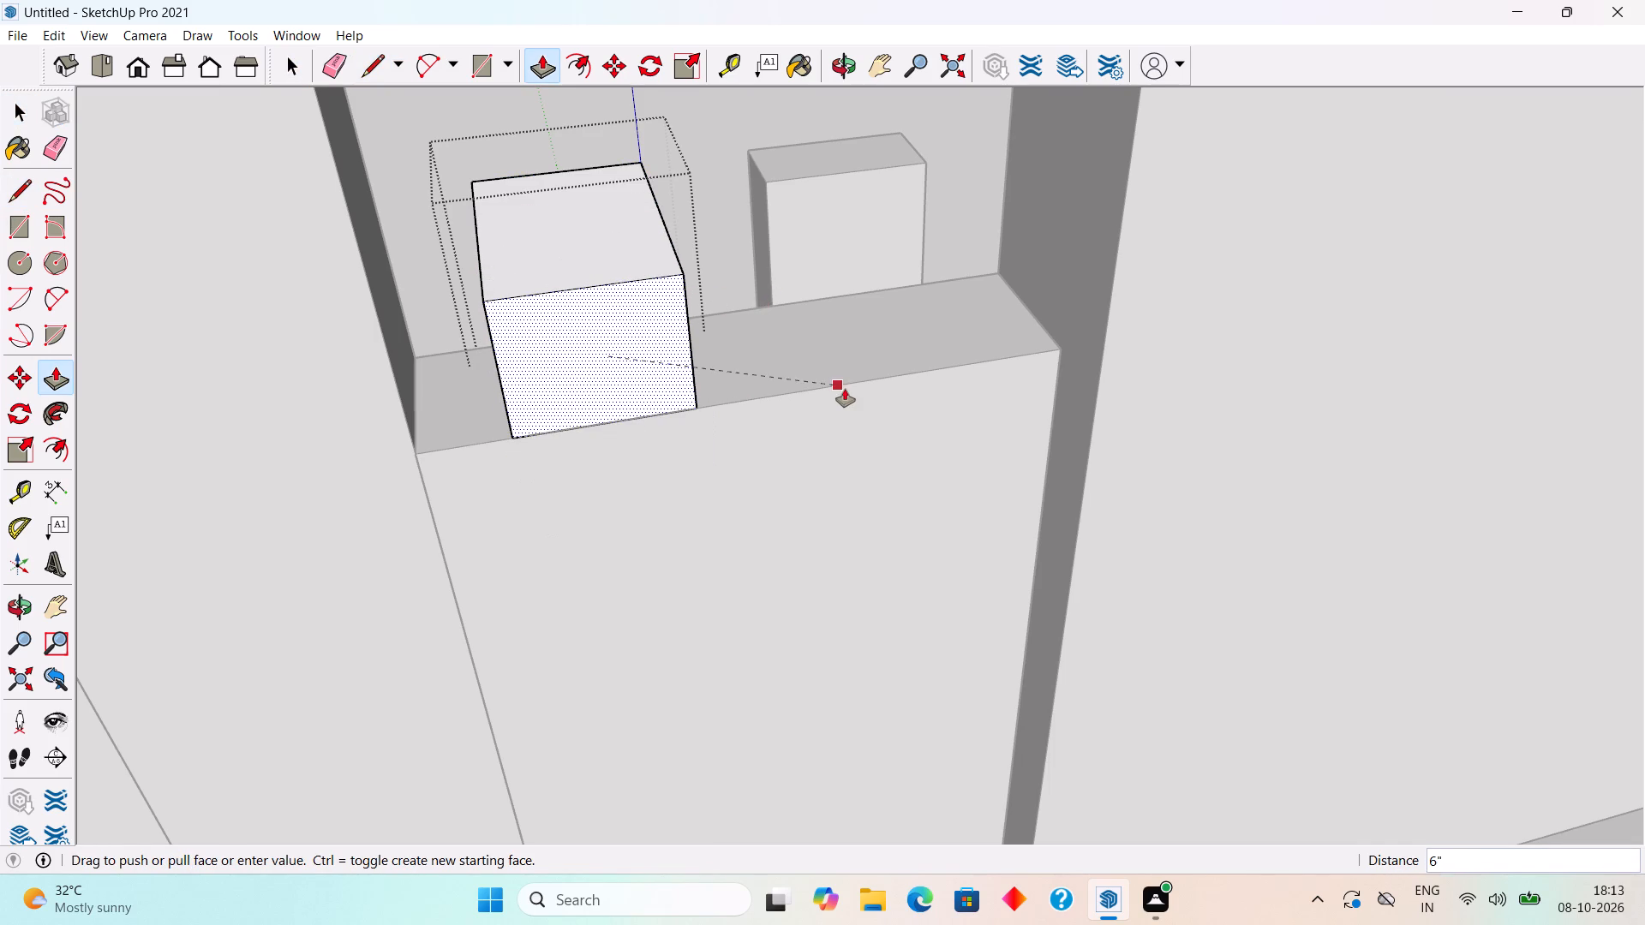
{"action": "left_click", "coordinate": [847, 389]}
{"action": "key", "text": "space"}
Split the other strip's rear face along the parapet top, pull its upper part back to the wall's inner edge, and close its group.
{"action": "triple_click", "coordinate": [863, 255]}
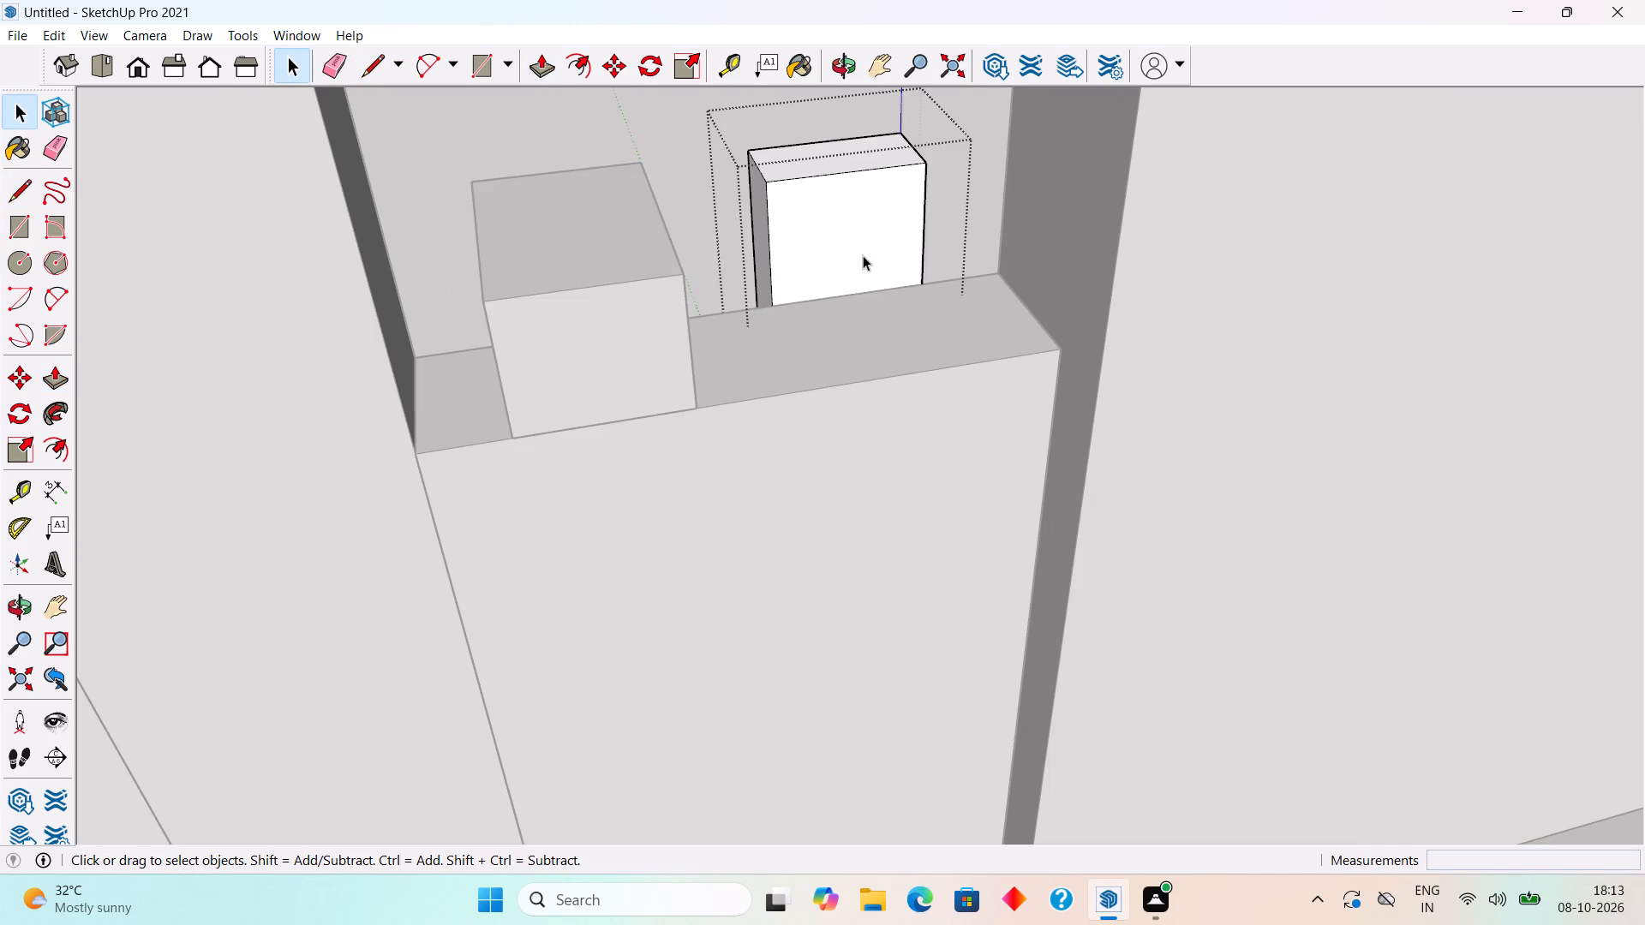
{"action": "key", "text": "l"}
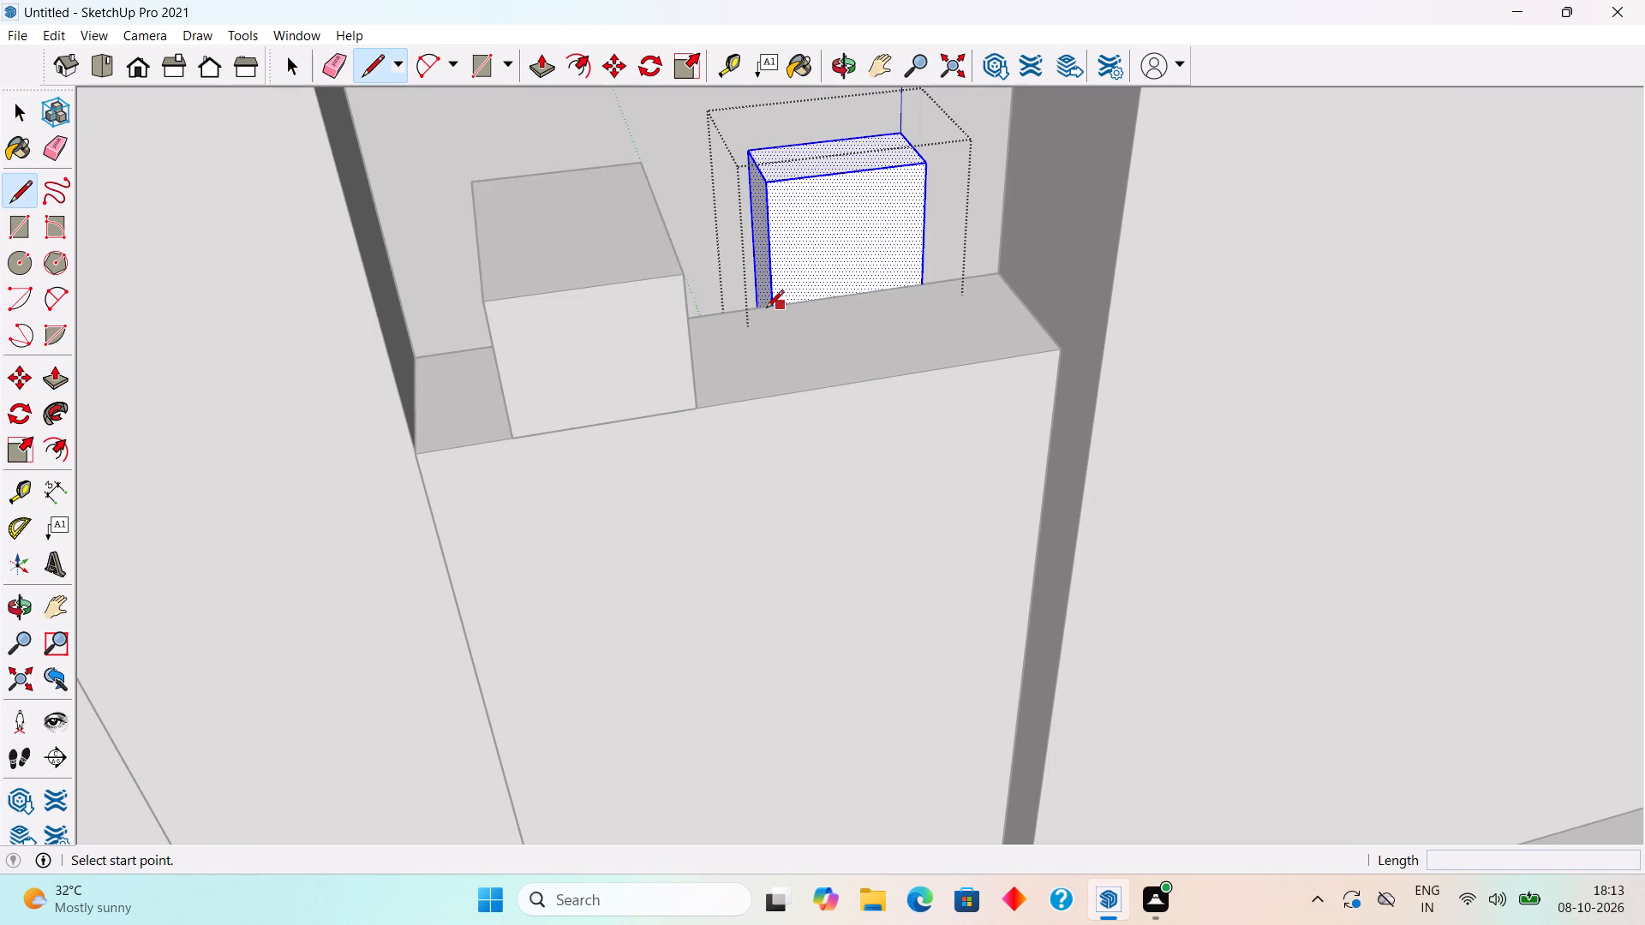
{"action": "left_click", "coordinate": [766, 309]}
{"action": "left_click", "coordinate": [919, 280]}
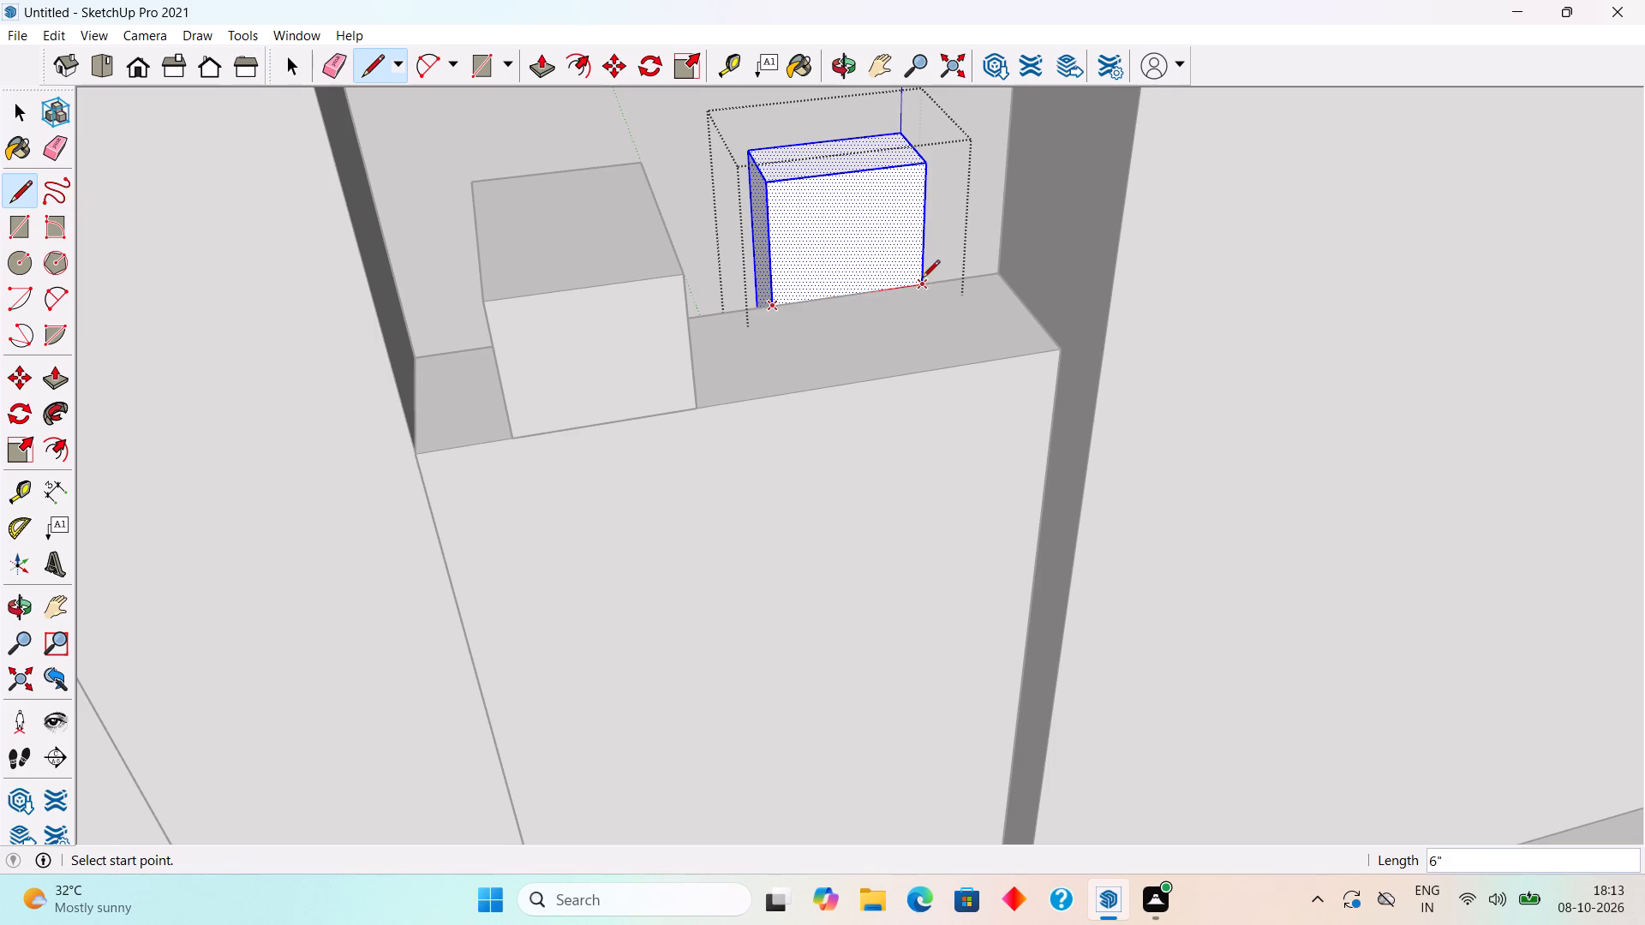
{"action": "key", "text": "space"}
{"action": "key", "text": "p"}
{"action": "left_click_drag", "start_coordinate": [881, 266], "coordinate": [879, 274]}
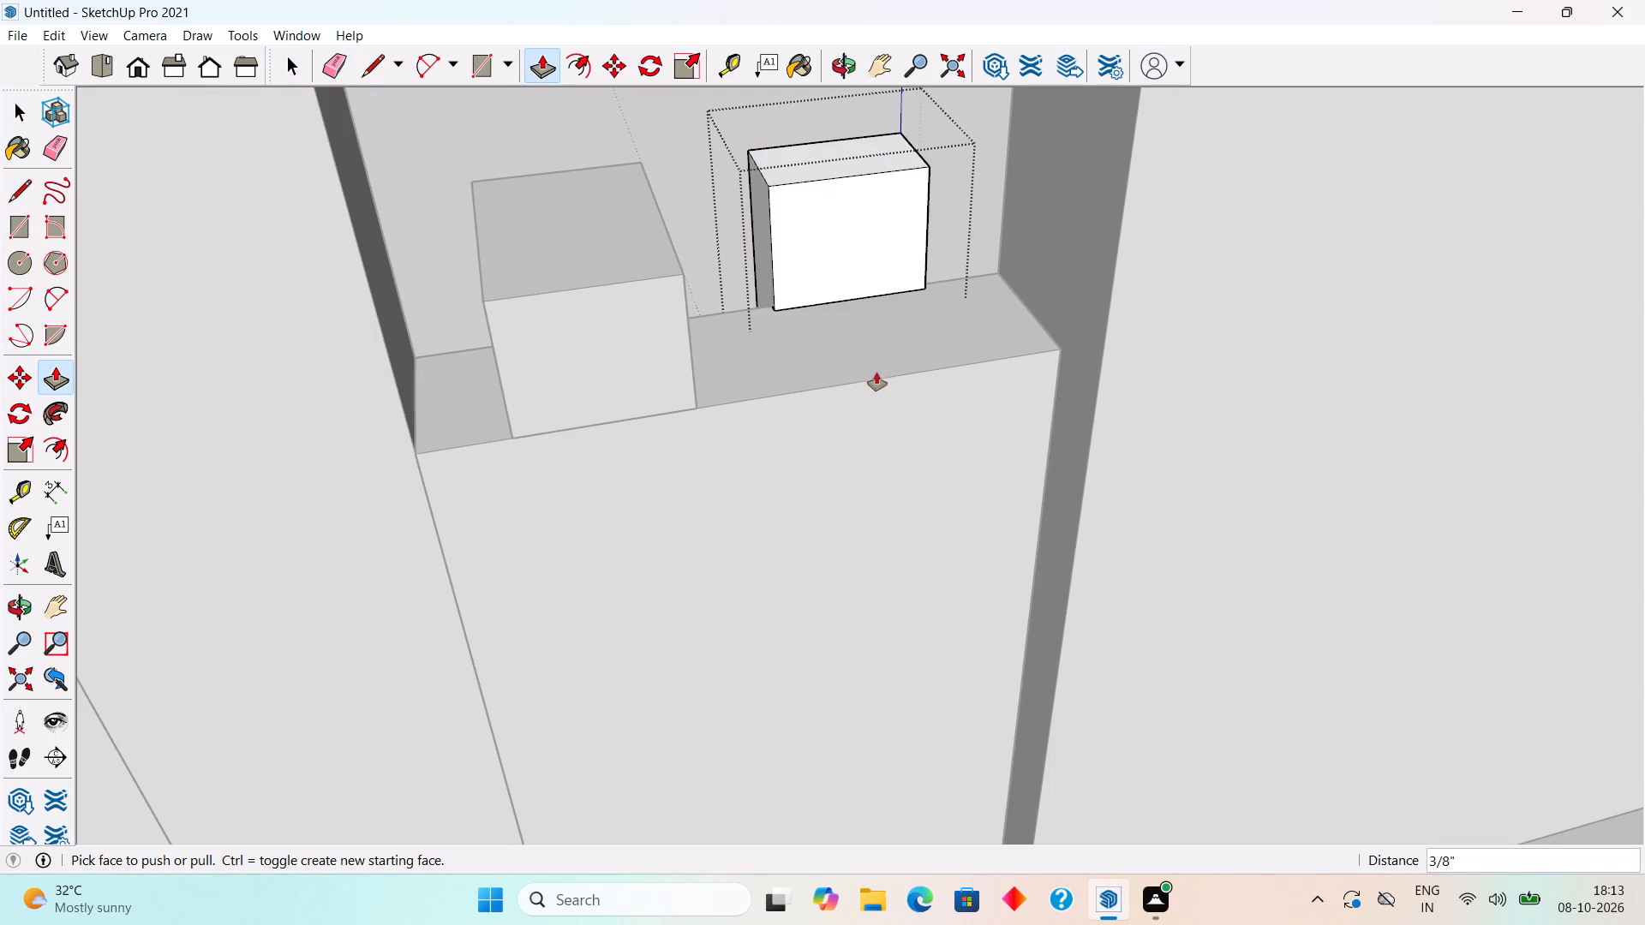
{"action": "left_click_drag", "start_coordinate": [847, 238], "coordinate": [785, 410]}
{"action": "key", "text": "space"}
{"action": "scroll", "coordinate": [785, 410], "scroll_direction": "down", "scroll_amount": 7}
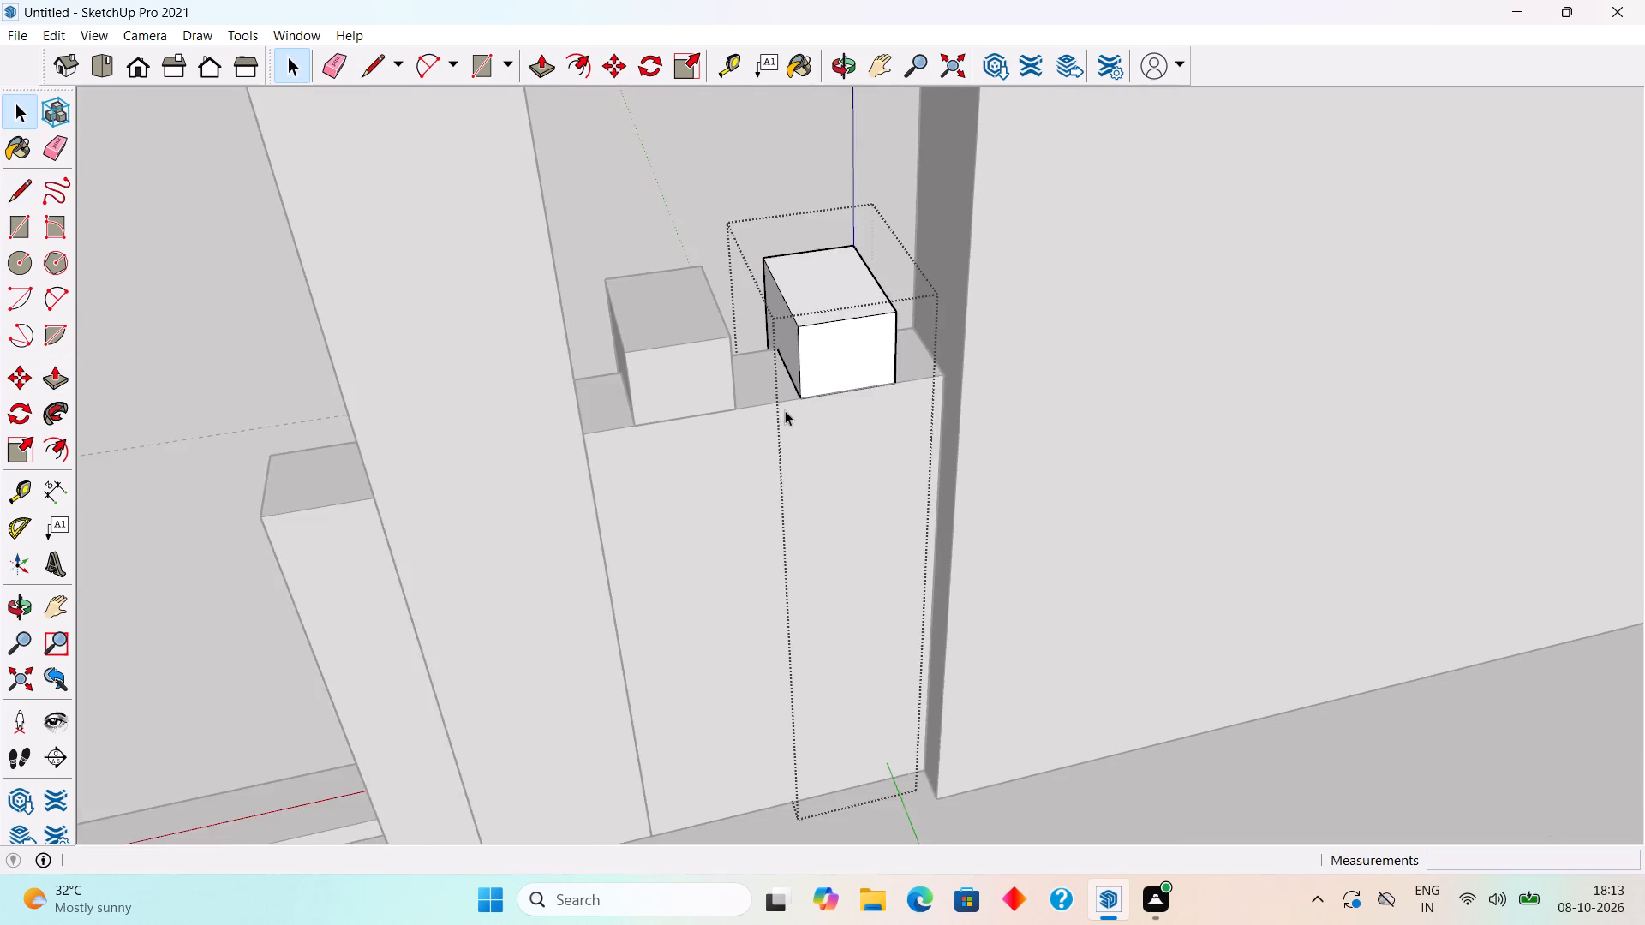
{"action": "scroll", "coordinate": [785, 410], "scroll_direction": "down", "scroll_amount": 4}
{"action": "left_click", "coordinate": [464, 343]}
Raise the top face of the short pillar on the tall post's other side by 2" to the guide line and close its group.
{"action": "middle_click_drag", "start_coordinate": [488, 353], "coordinate": [1644, 260]}
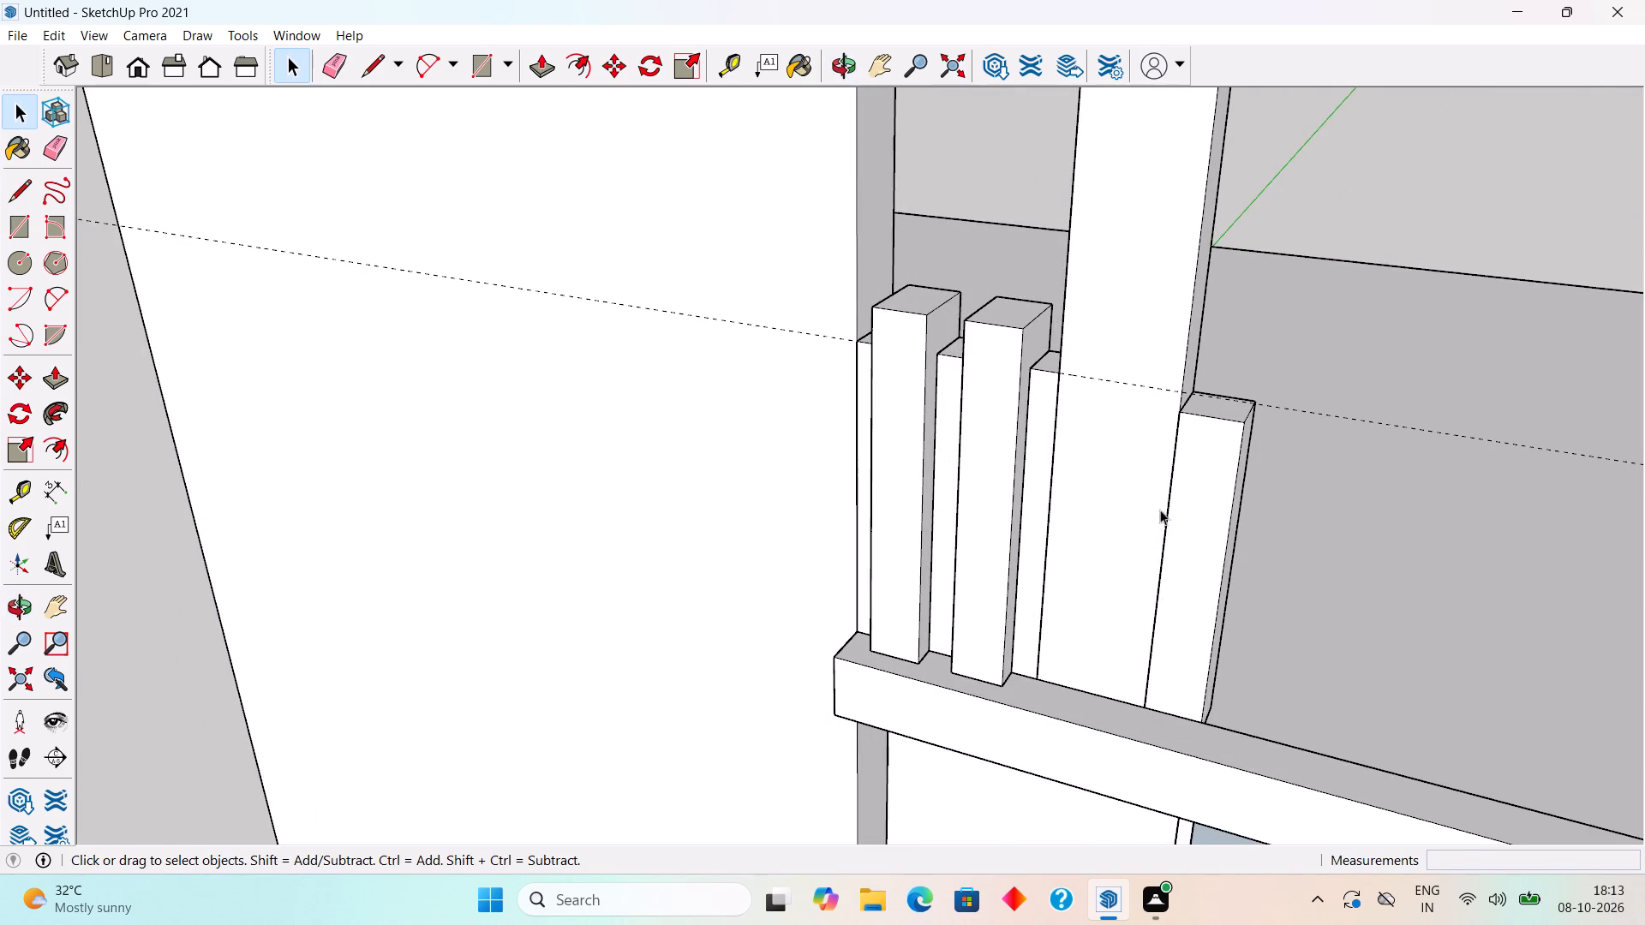
{"action": "scroll", "coordinate": [1085, 540], "scroll_direction": "up", "scroll_amount": 5}
{"action": "middle_click_drag", "start_coordinate": [1383, 637], "coordinate": [1522, 525]}
{"action": "scroll", "coordinate": [1522, 525], "scroll_direction": "down", "scroll_amount": 8}
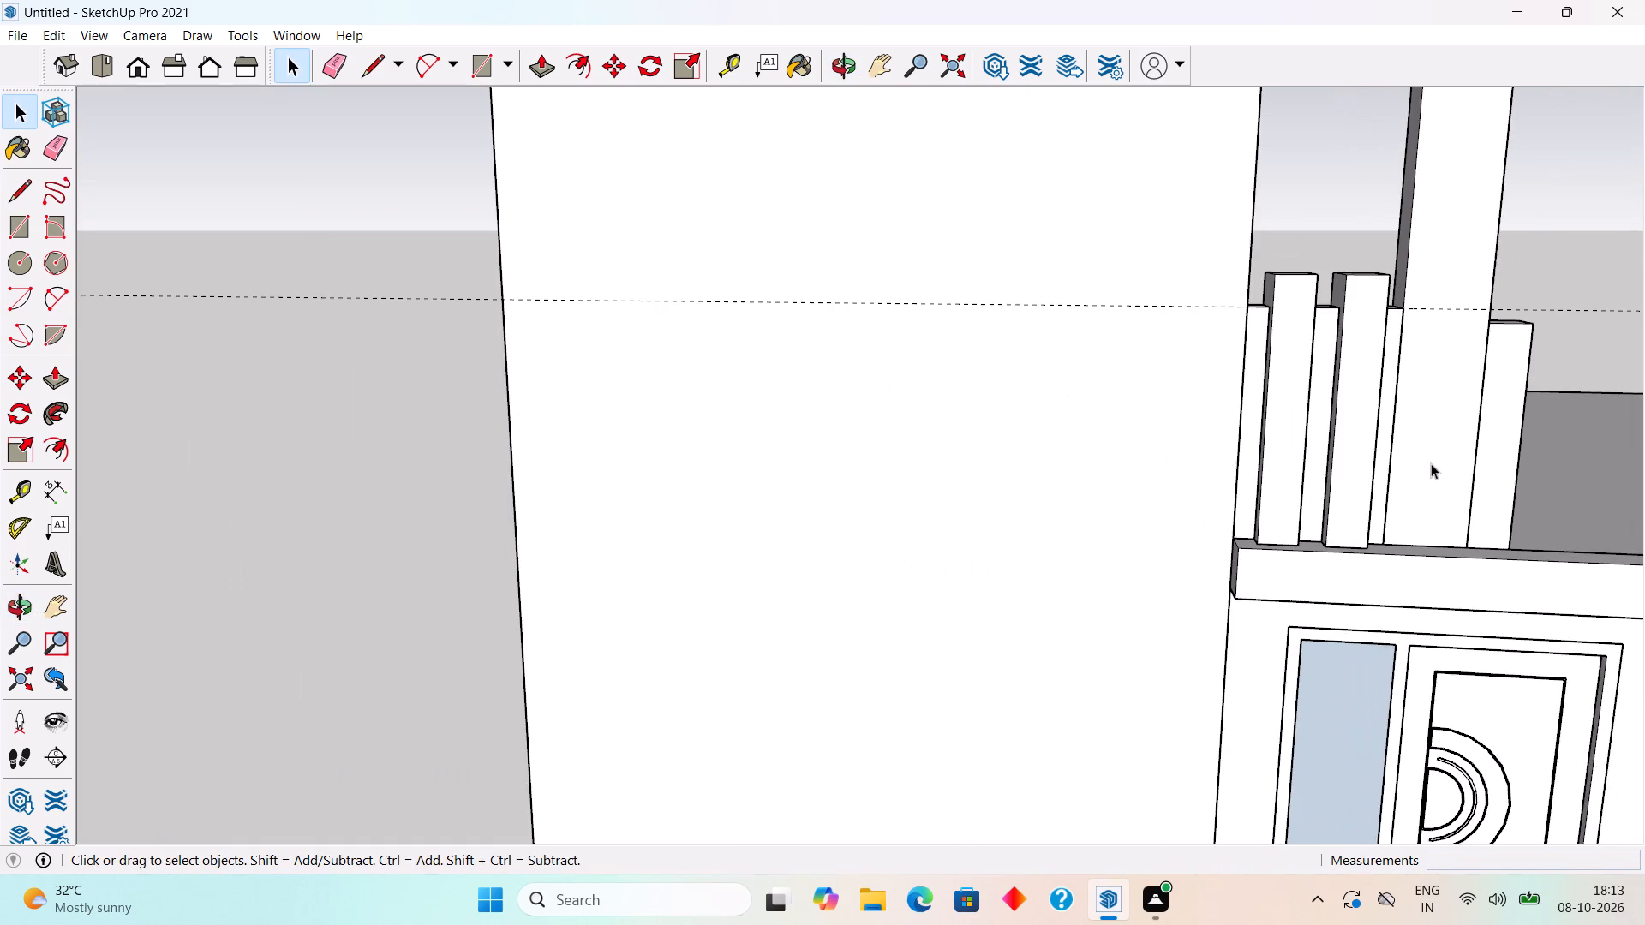
{"action": "middle_click_drag", "start_coordinate": [1395, 454], "coordinate": [1217, 444]}
{"action": "middle_click_drag", "start_coordinate": [1361, 236], "coordinate": [1343, 400]}
{"action": "scroll", "coordinate": [1378, 465], "scroll_direction": "up", "scroll_amount": 4}
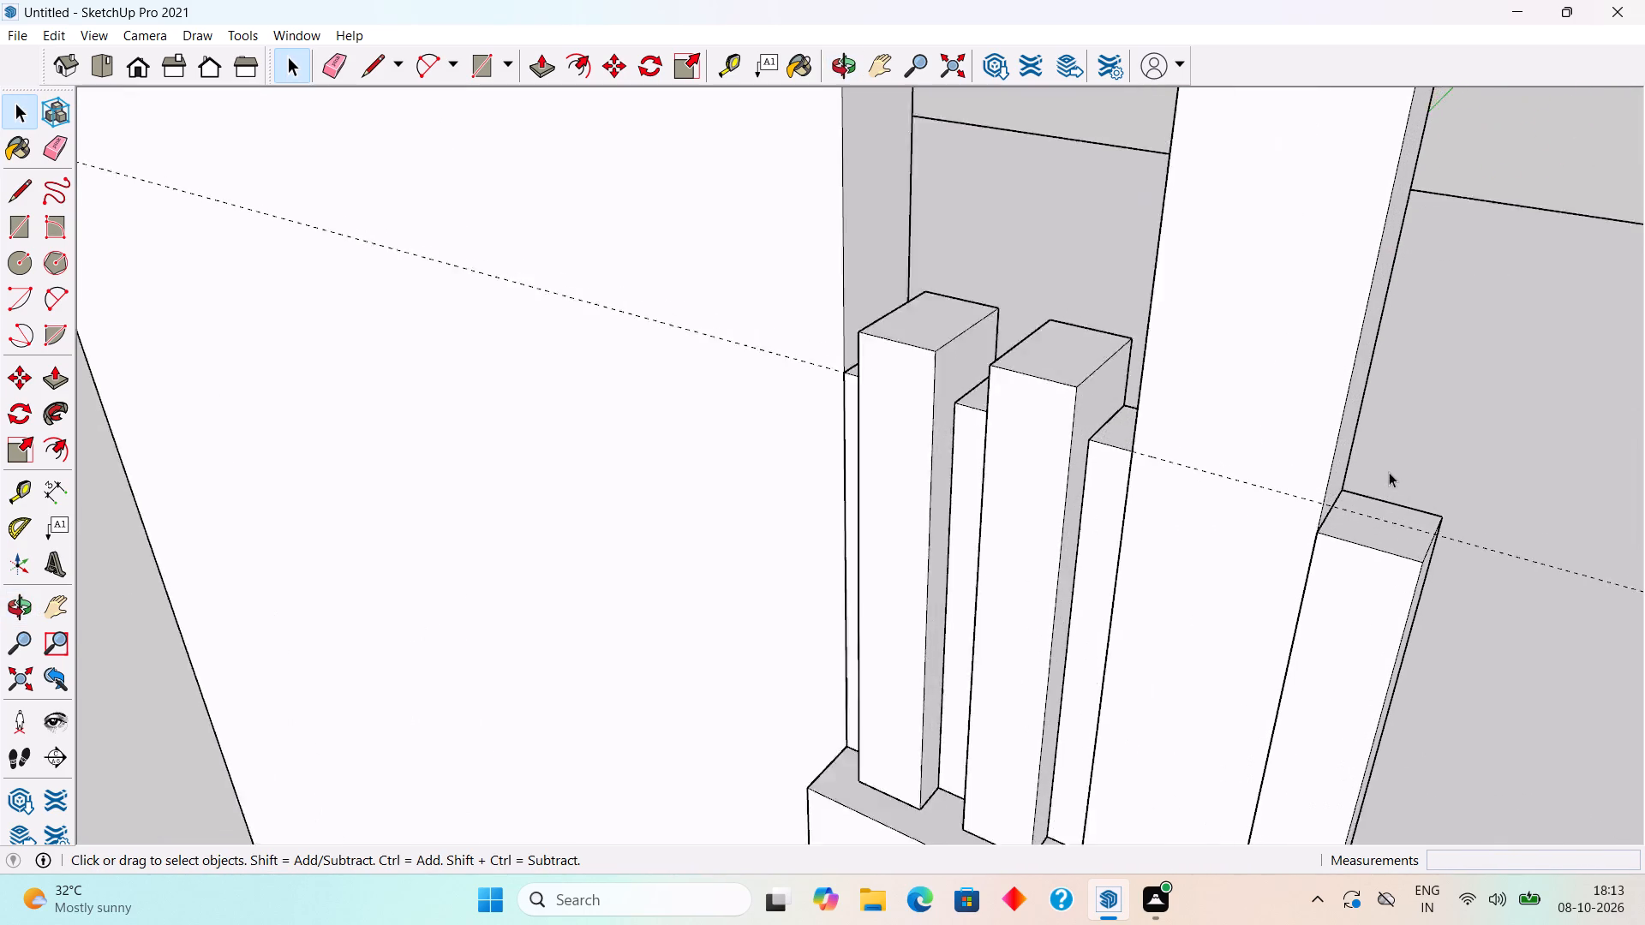
{"action": "scroll", "coordinate": [1389, 472], "scroll_direction": "up", "scroll_amount": 1}
{"action": "triple_click", "coordinate": [1362, 554]}
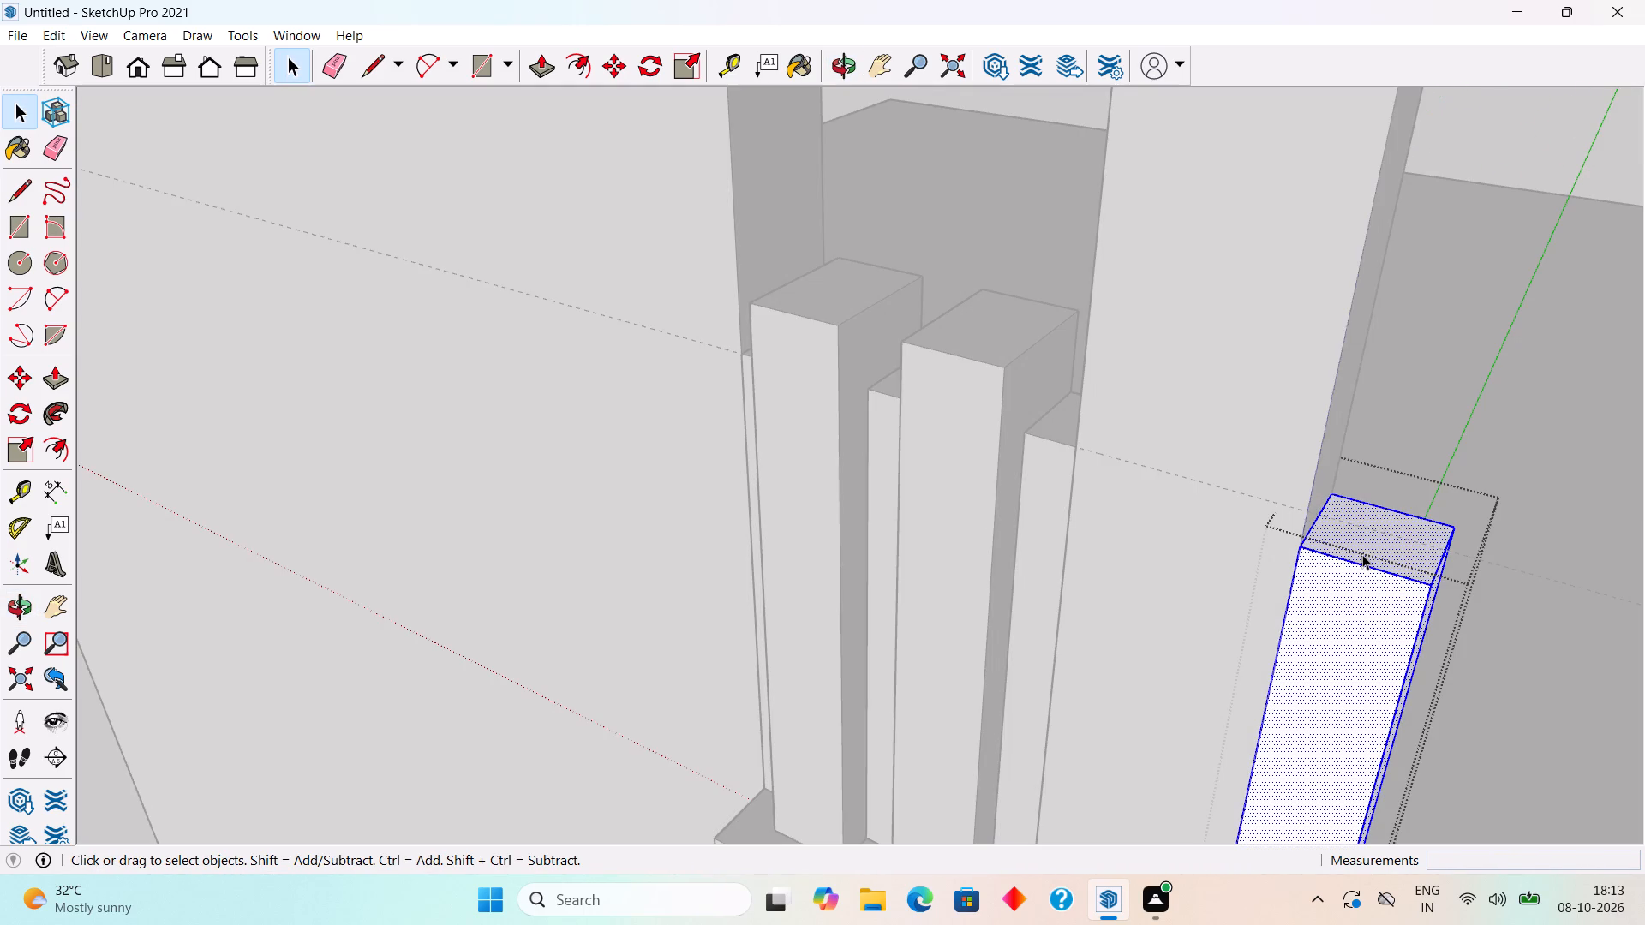
{"action": "key", "text": "p"}
{"action": "left_click", "coordinate": [1362, 553]}
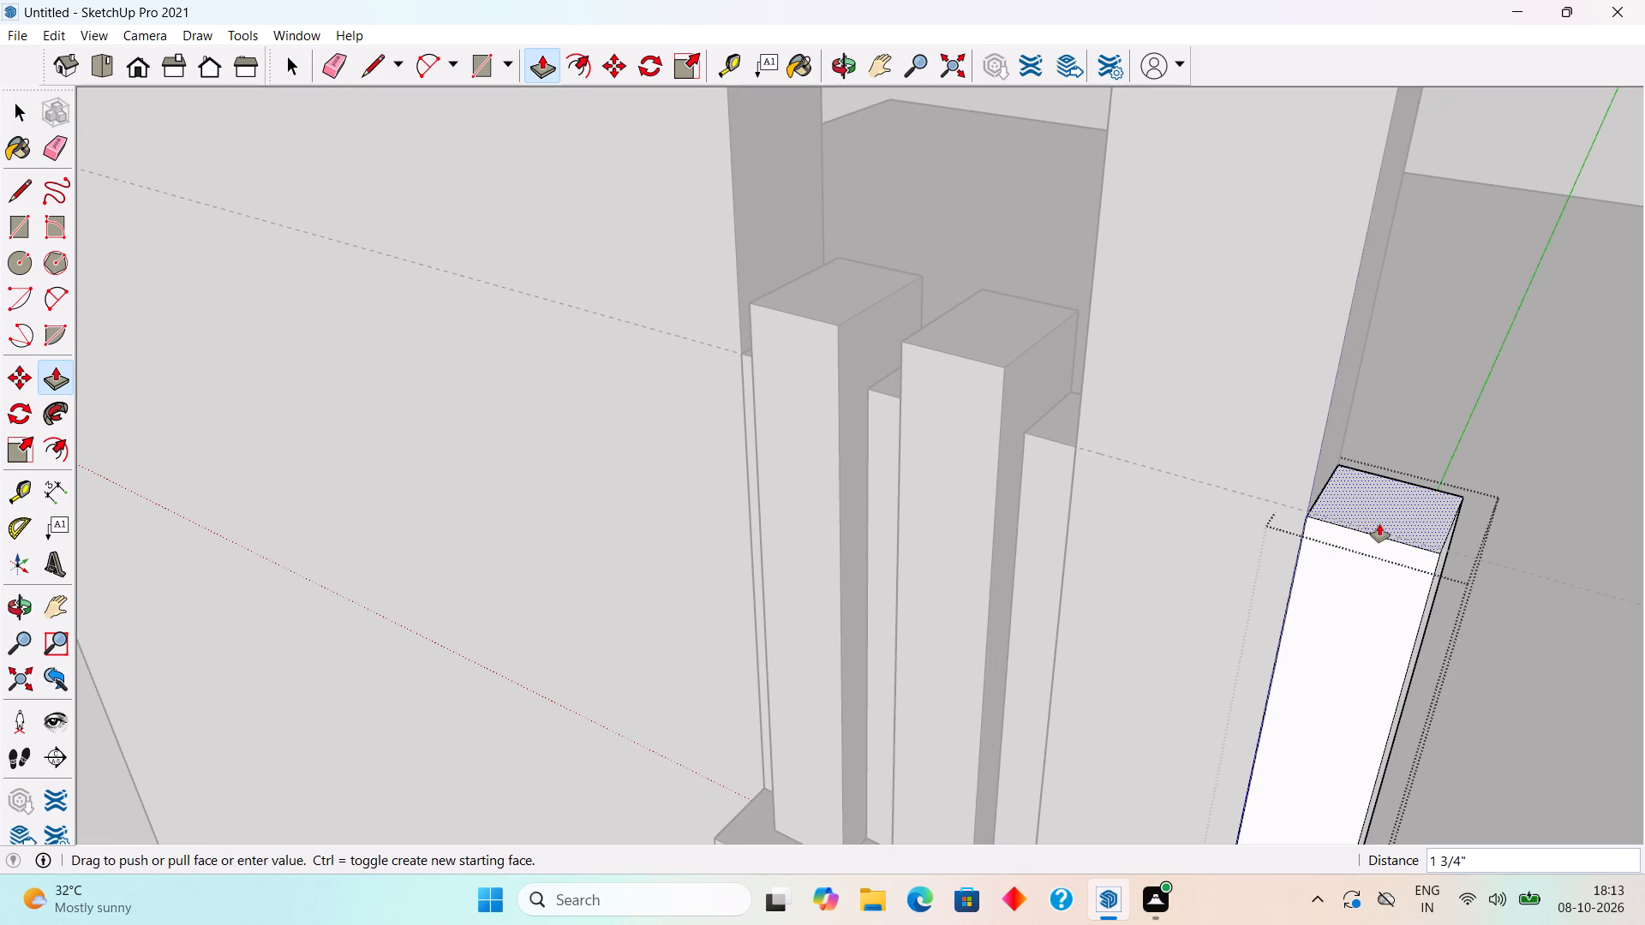
{"action": "left_click", "coordinate": [1513, 564]}
{"action": "key", "text": "space"}
{"action": "scroll", "coordinate": [1513, 564], "scroll_direction": "down", "scroll_amount": 10}
{"action": "left_click", "coordinate": [549, 445]}
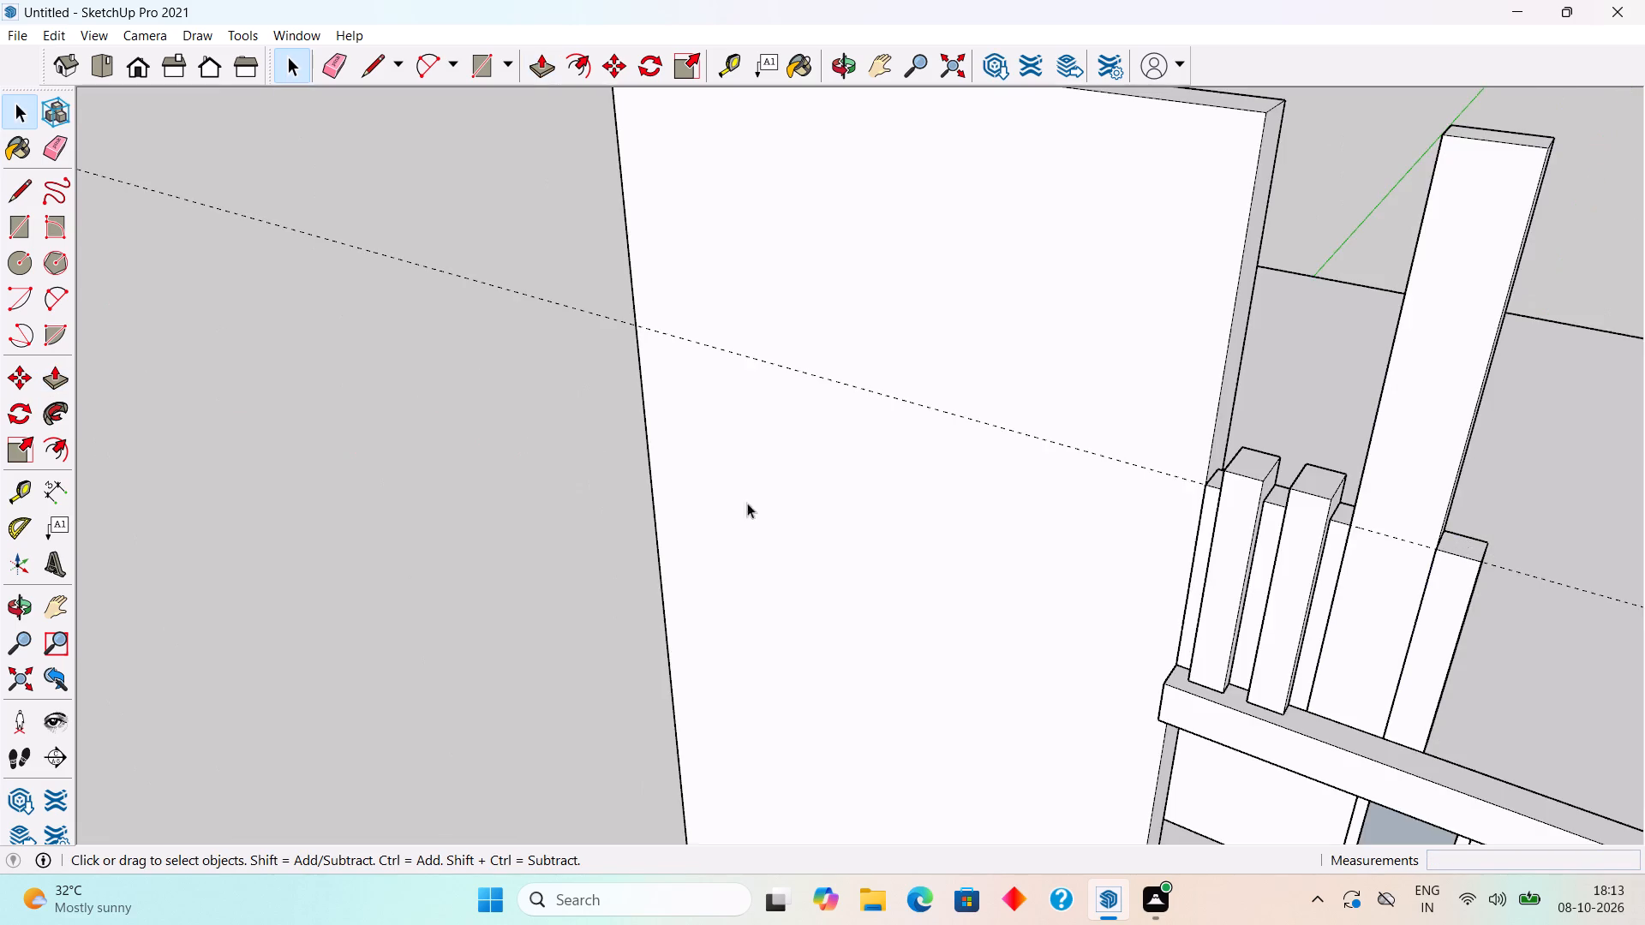
Examine the front elevation's parapet strips and the low roof edge between the short pillar and the projecting window block.
{"action": "scroll", "coordinate": [1005, 518], "scroll_direction": "down", "scroll_amount": 11}
{"action": "middle_click_drag", "start_coordinate": [1376, 589], "coordinate": [1532, 412]}
{"action": "scroll", "coordinate": [1395, 370], "scroll_direction": "up", "scroll_amount": 1}
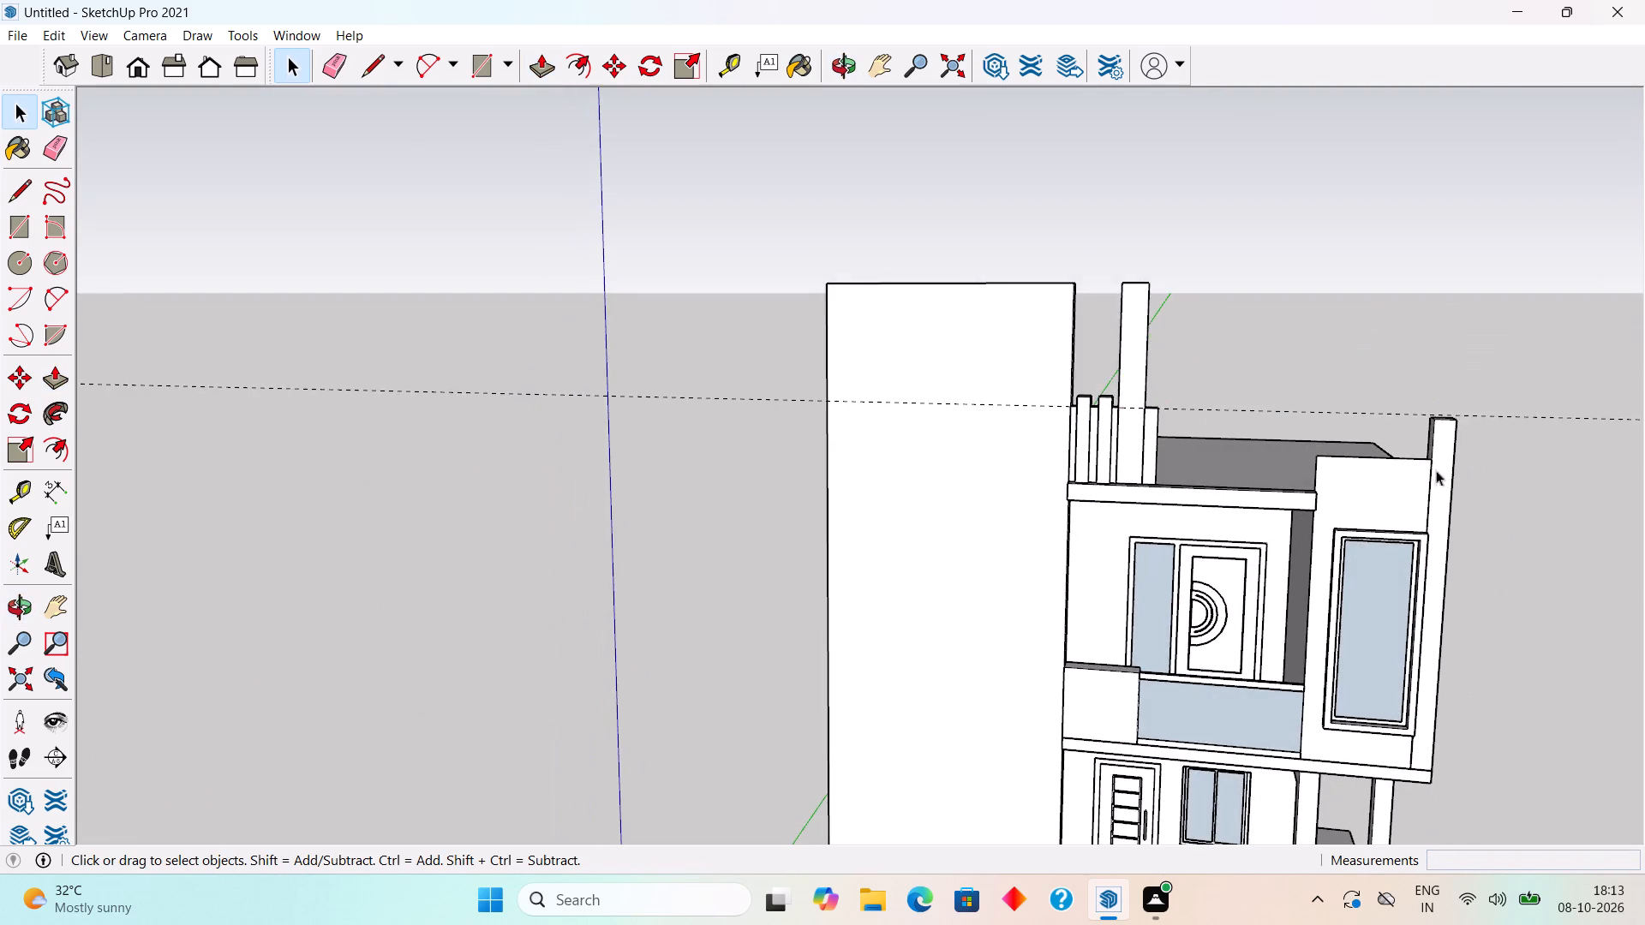
{"action": "scroll", "coordinate": [1411, 471], "scroll_direction": "up", "scroll_amount": 5}
{"action": "middle_click_drag", "start_coordinate": [1266, 562], "coordinate": [1373, 572]}
{"action": "scroll", "coordinate": [1373, 572], "scroll_direction": "up", "scroll_amount": 1}
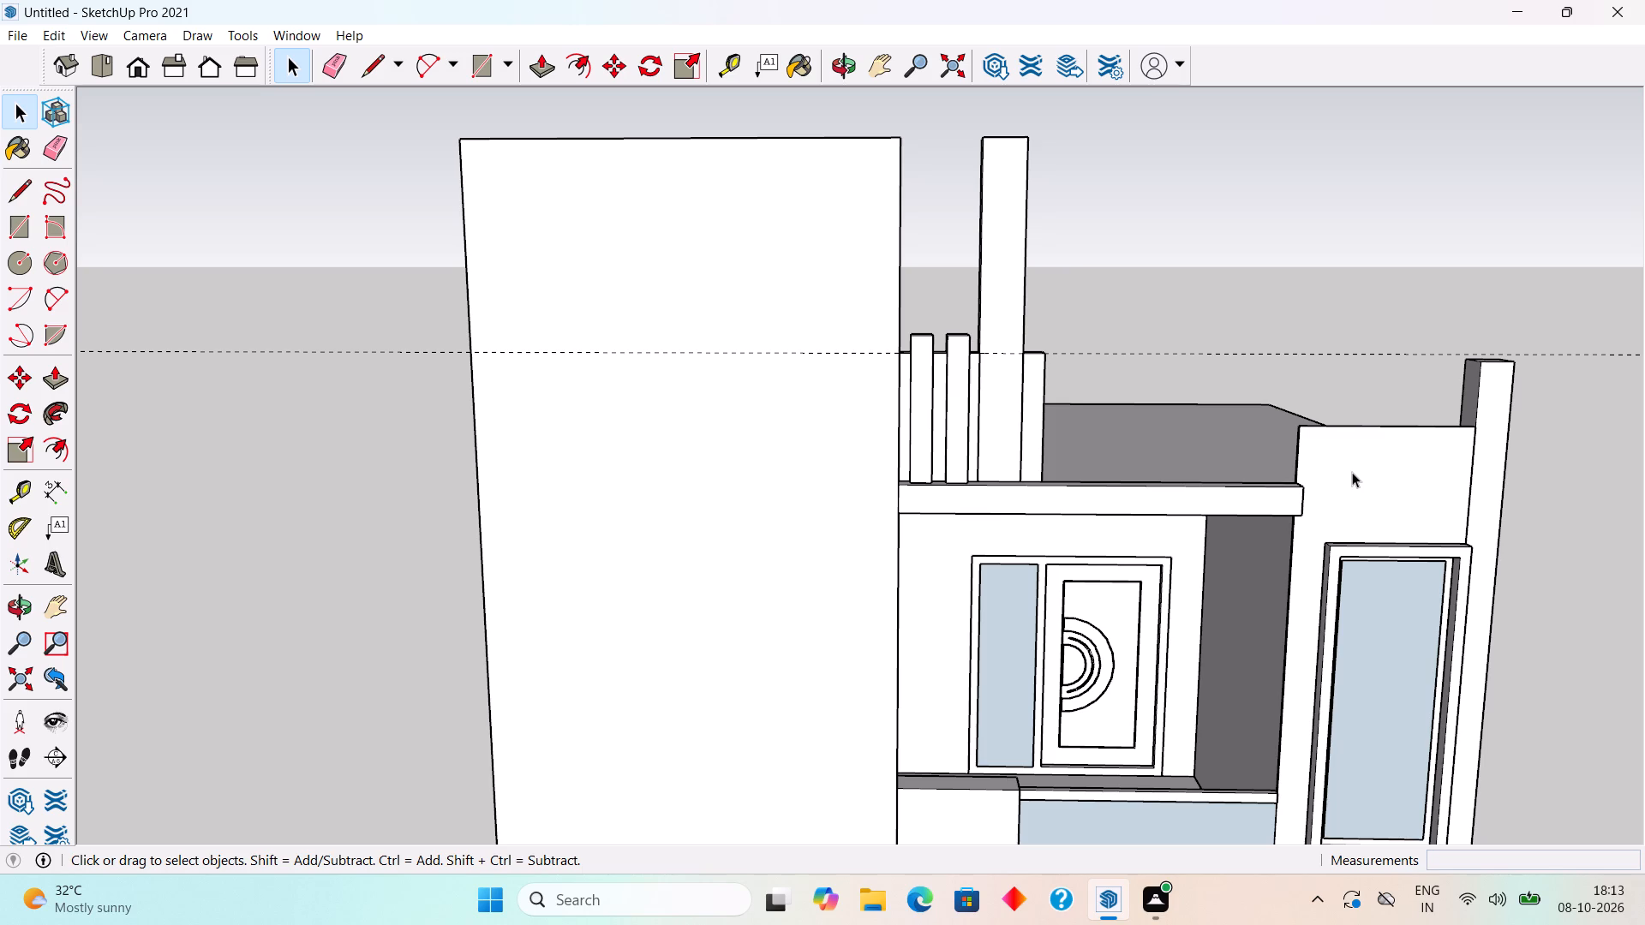
{"action": "middle_click_drag", "start_coordinate": [1326, 512], "coordinate": [1301, 597]}
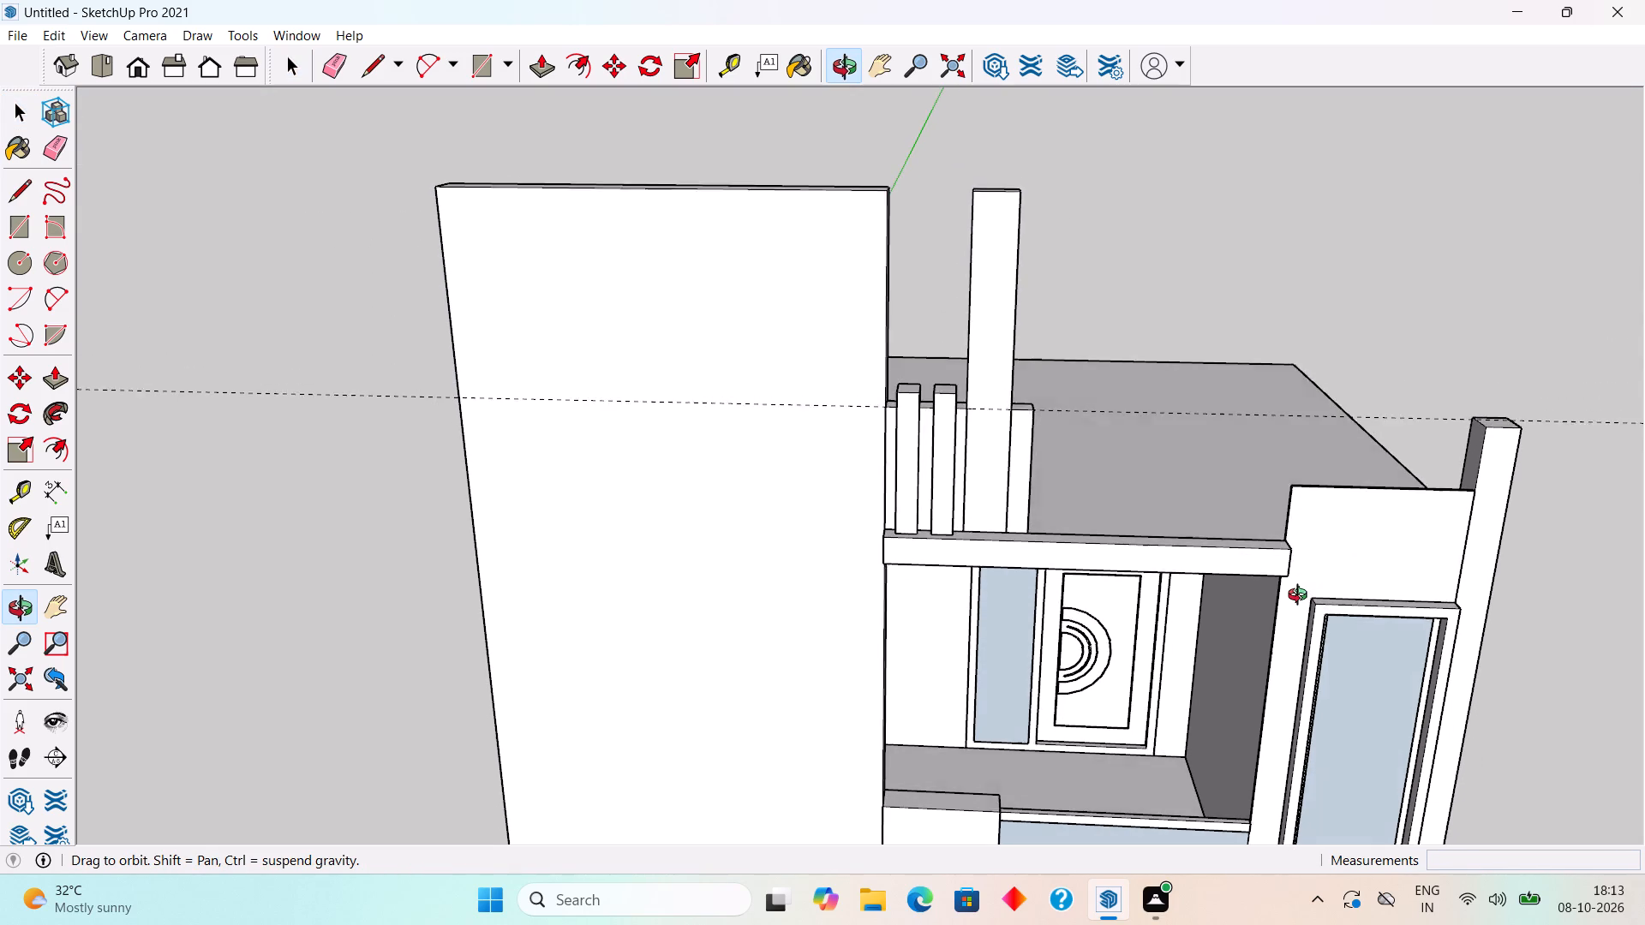
{"action": "middle_click_drag", "start_coordinate": [1301, 597], "coordinate": [1227, 630]}
{"action": "scroll", "coordinate": [1227, 630], "scroll_direction": "up", "scroll_amount": 2}
{"action": "scroll", "coordinate": [1069, 576], "scroll_direction": "up", "scroll_amount": 5}
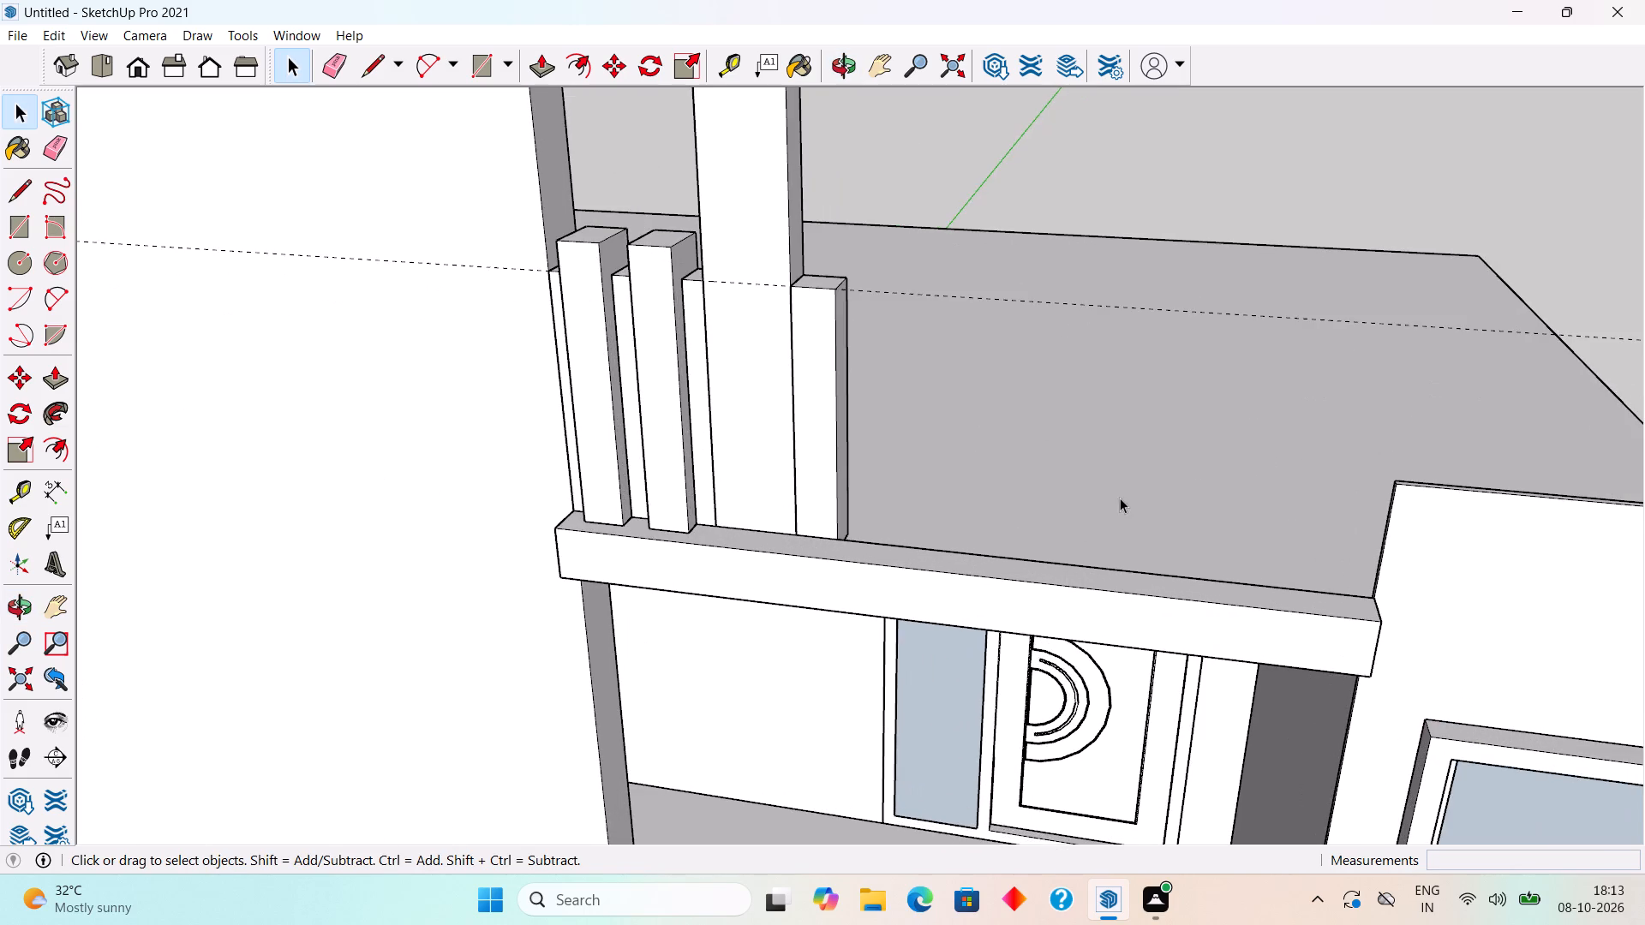
{"action": "middle_click_drag", "start_coordinate": [1101, 521], "coordinate": [440, 659]}
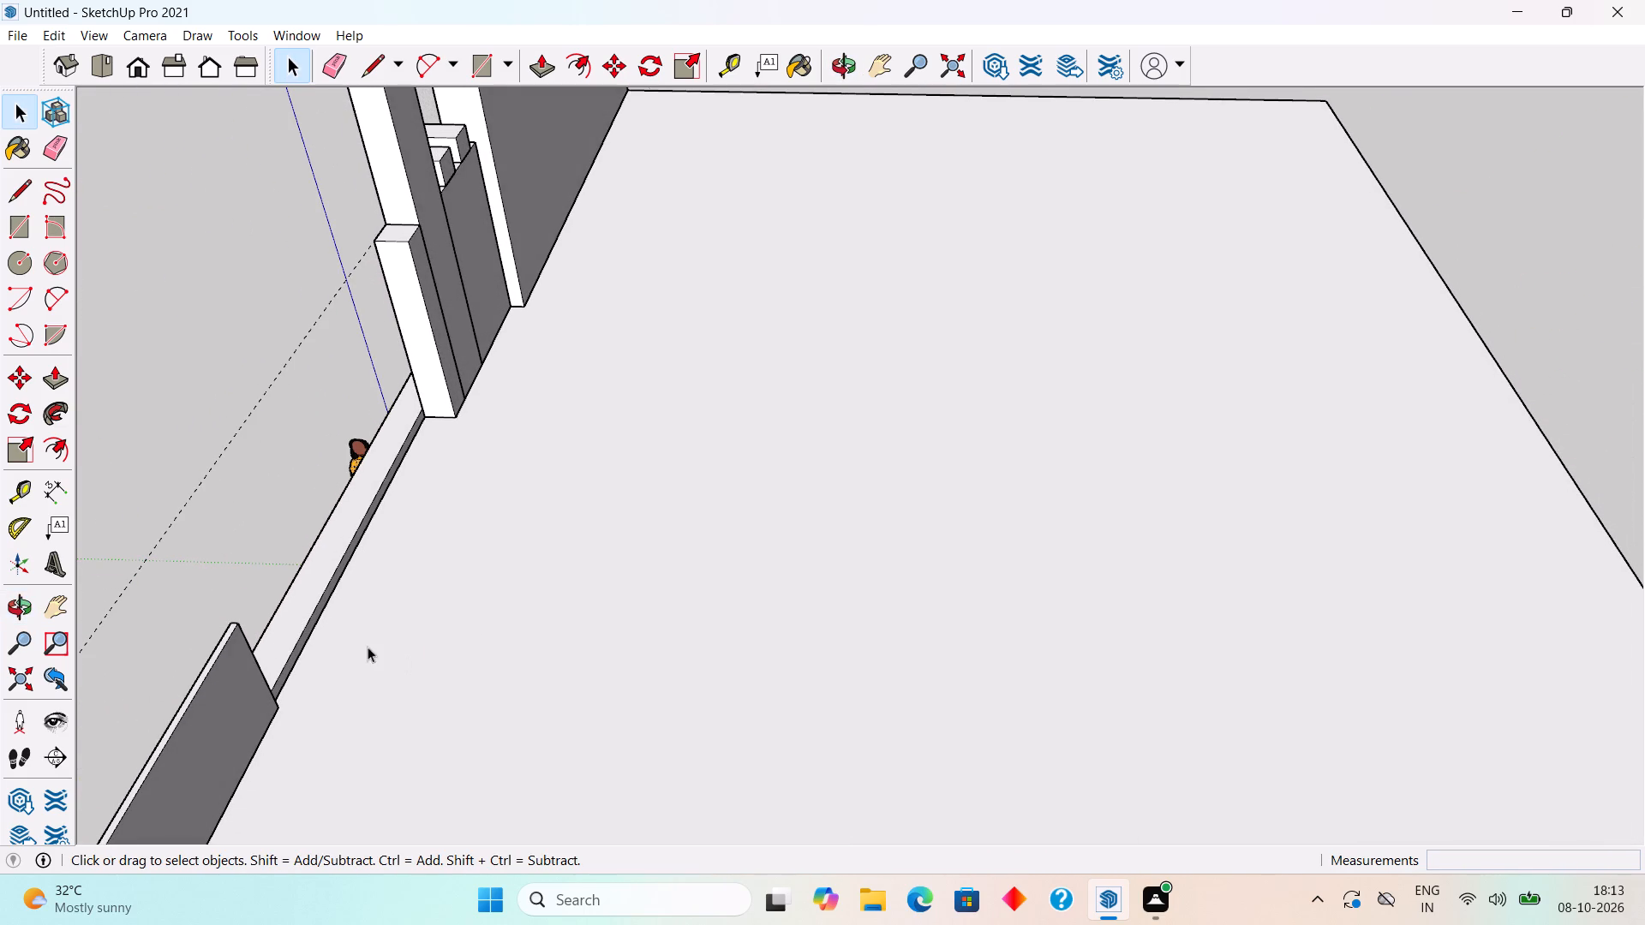
{"action": "scroll", "coordinate": [320, 635], "scroll_direction": "up", "scroll_amount": 6}
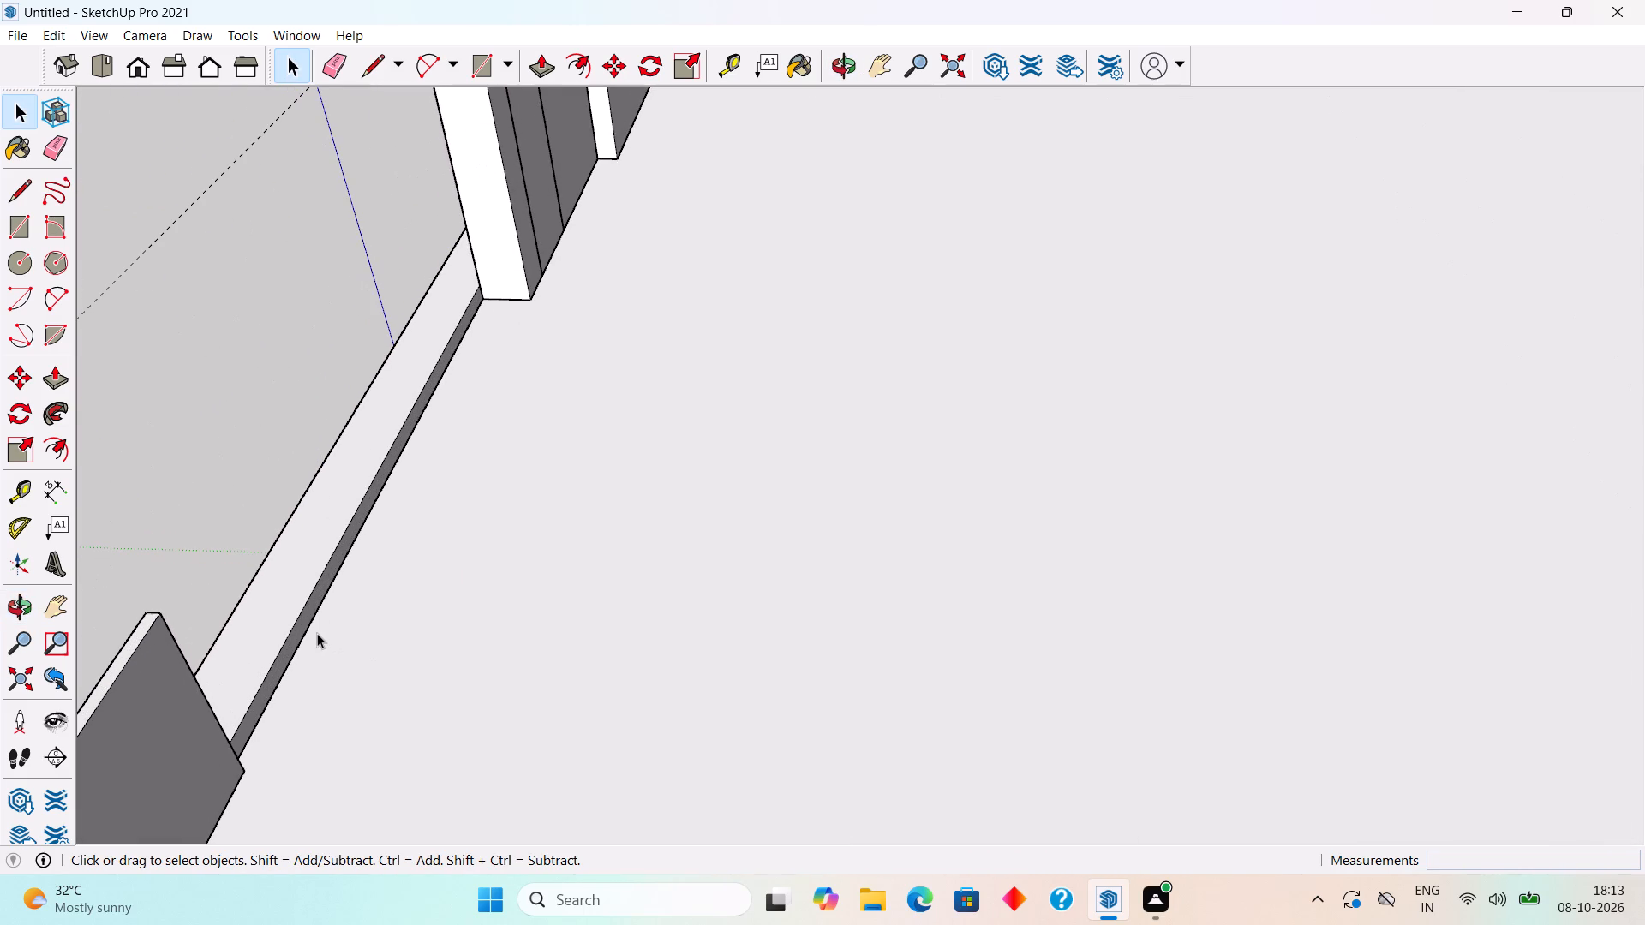
Add a guide line along the projecting window block's rear edge at roof level, extending across the gap to the short pillar.
{"action": "key", "text": "t"}
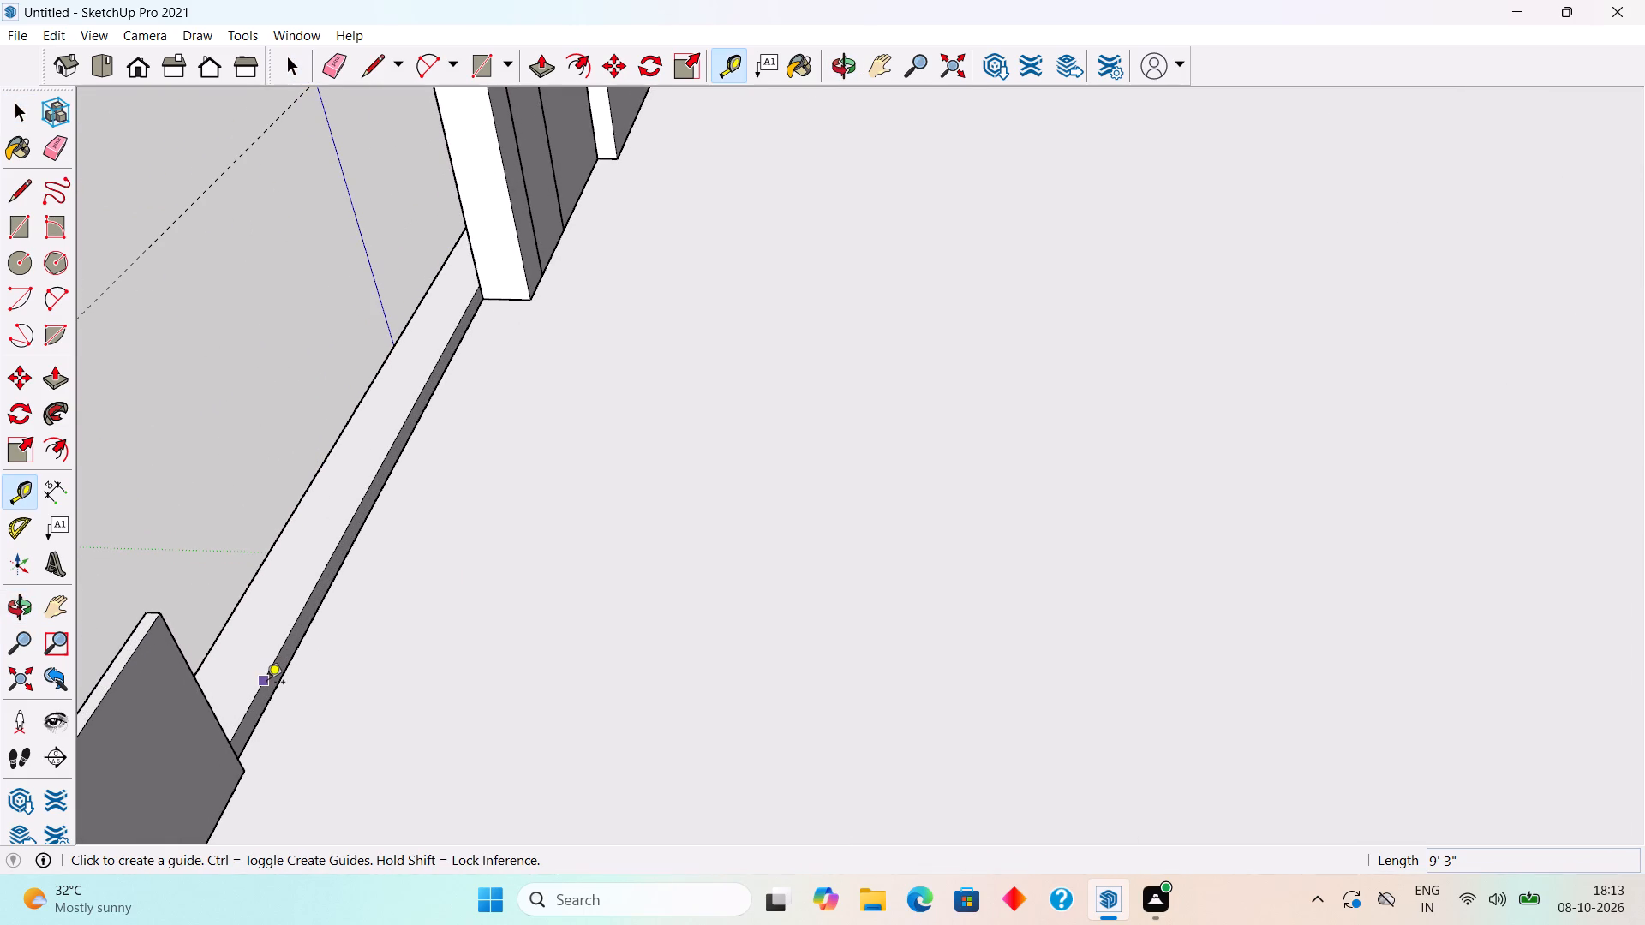
{"action": "double_click", "coordinate": [240, 791]}
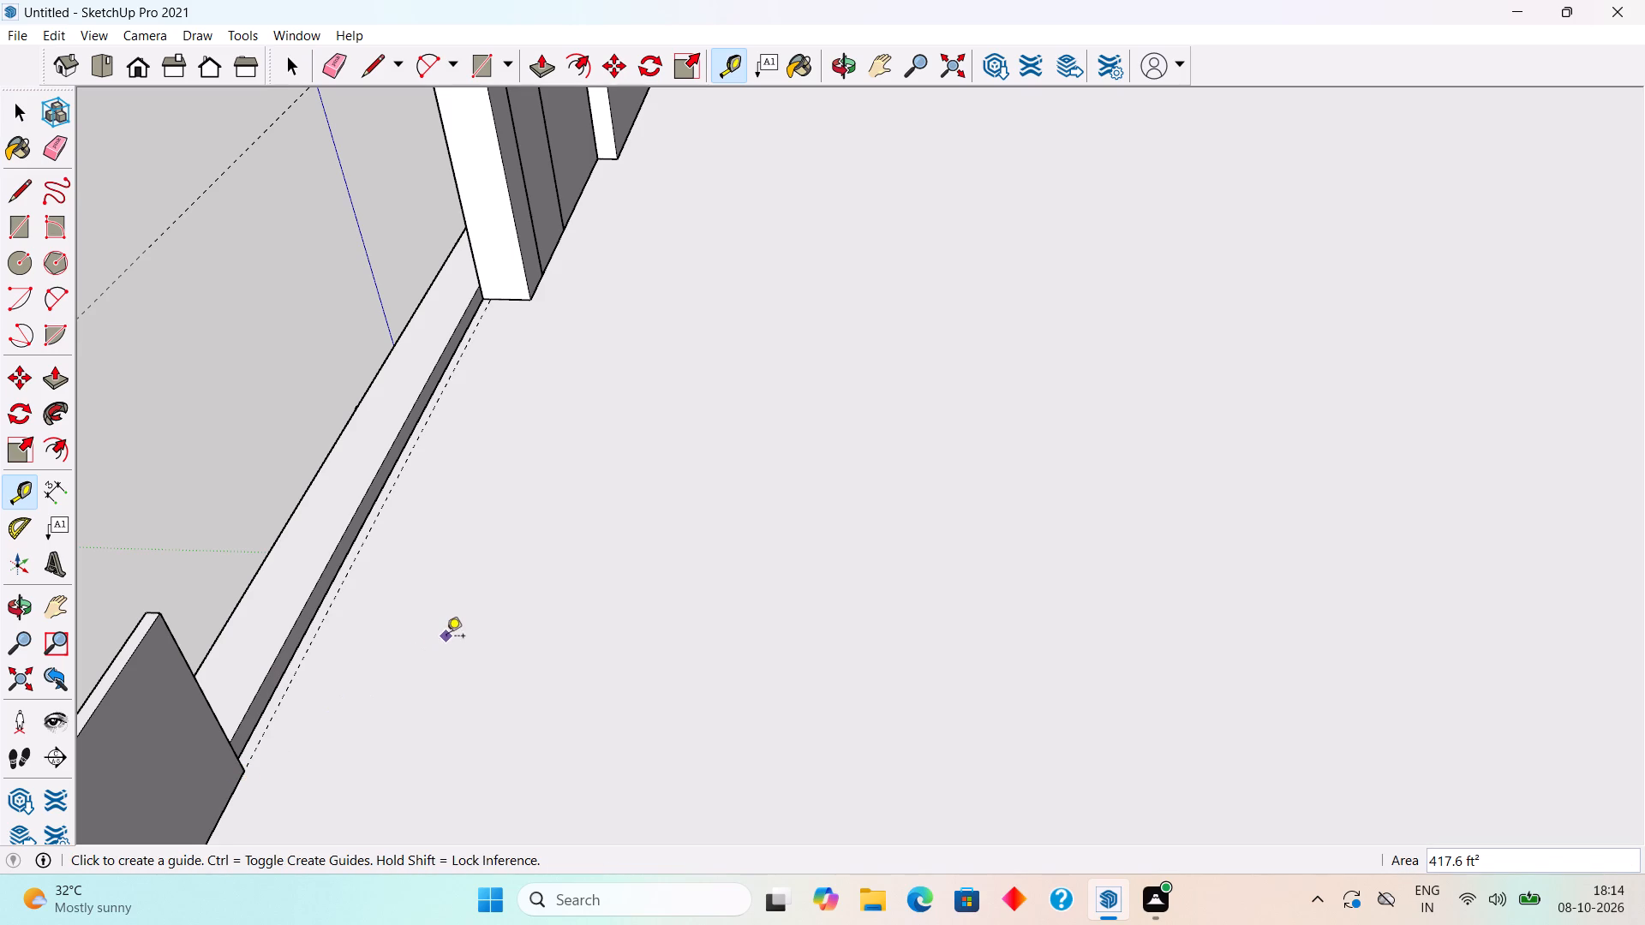
{"action": "key", "text": "space"}
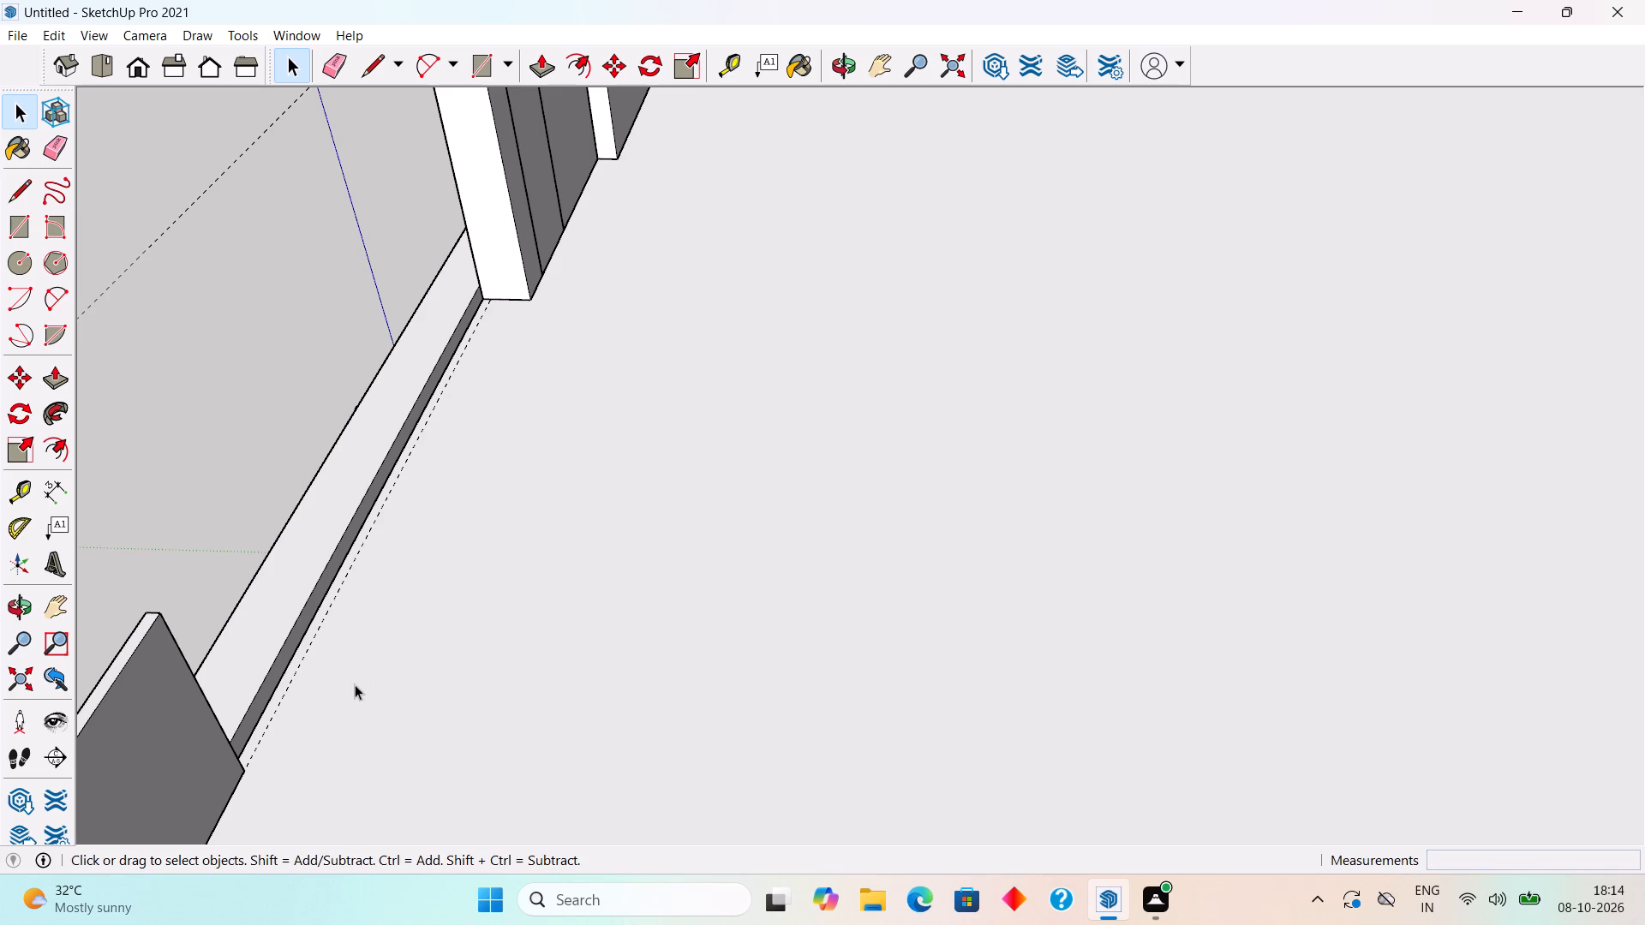
{"action": "scroll", "coordinate": [308, 672], "scroll_direction": "down", "scroll_amount": 9}
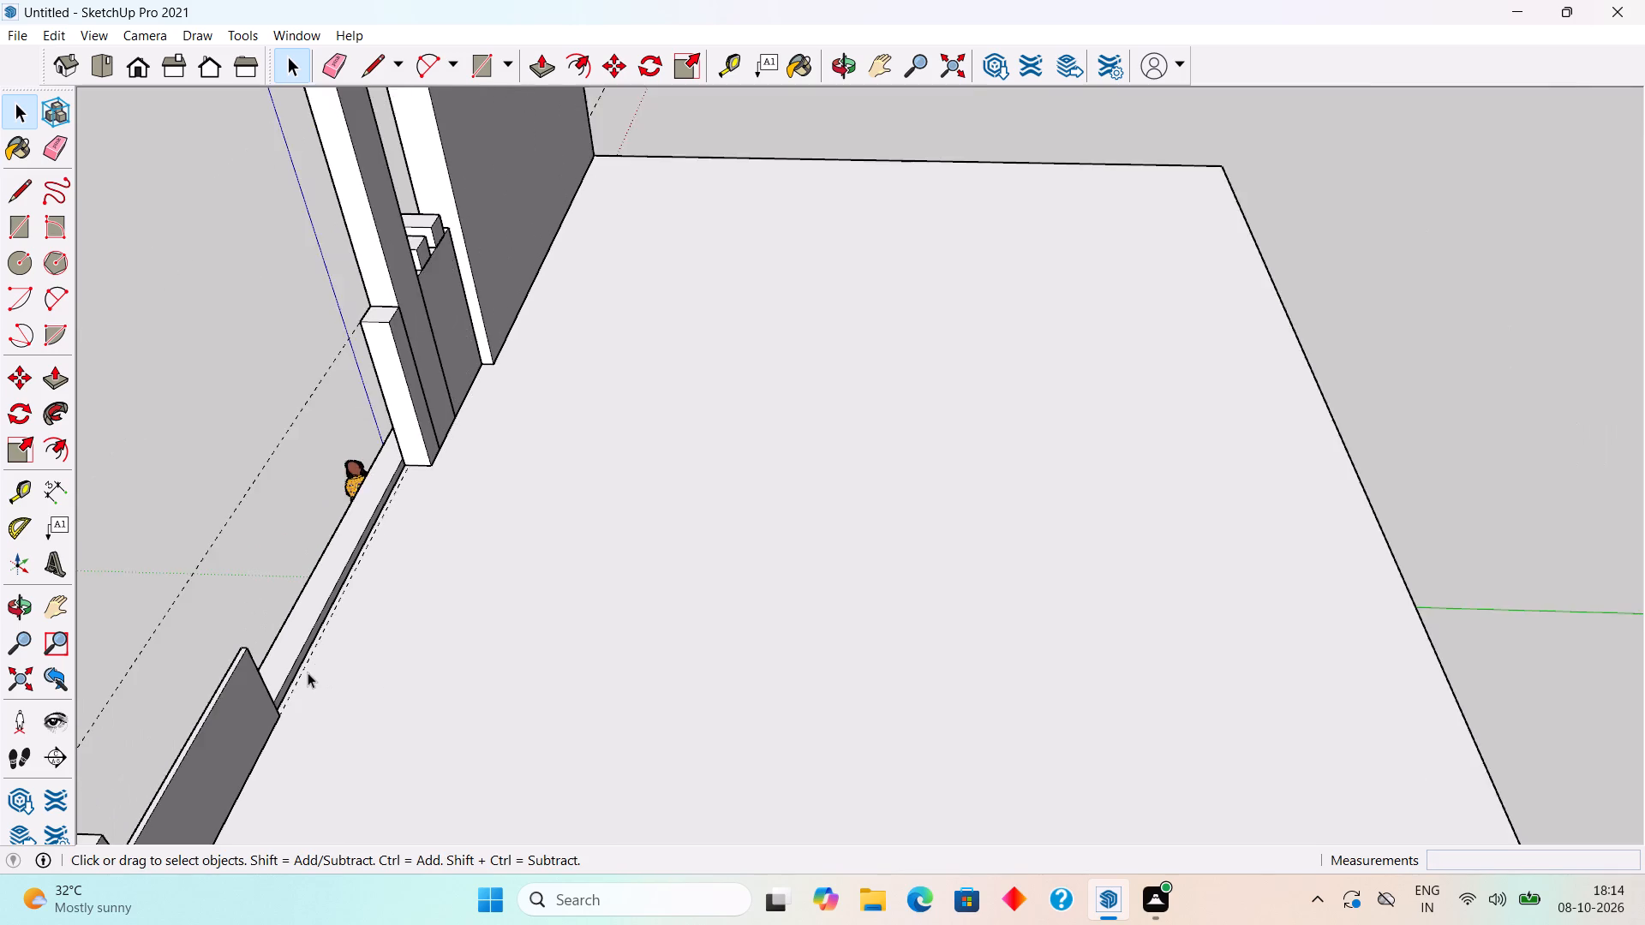
{"action": "scroll", "coordinate": [308, 672], "scroll_direction": "down", "scroll_amount": 7}
{"action": "middle_click_drag", "start_coordinate": [319, 730], "coordinate": [916, 534]}
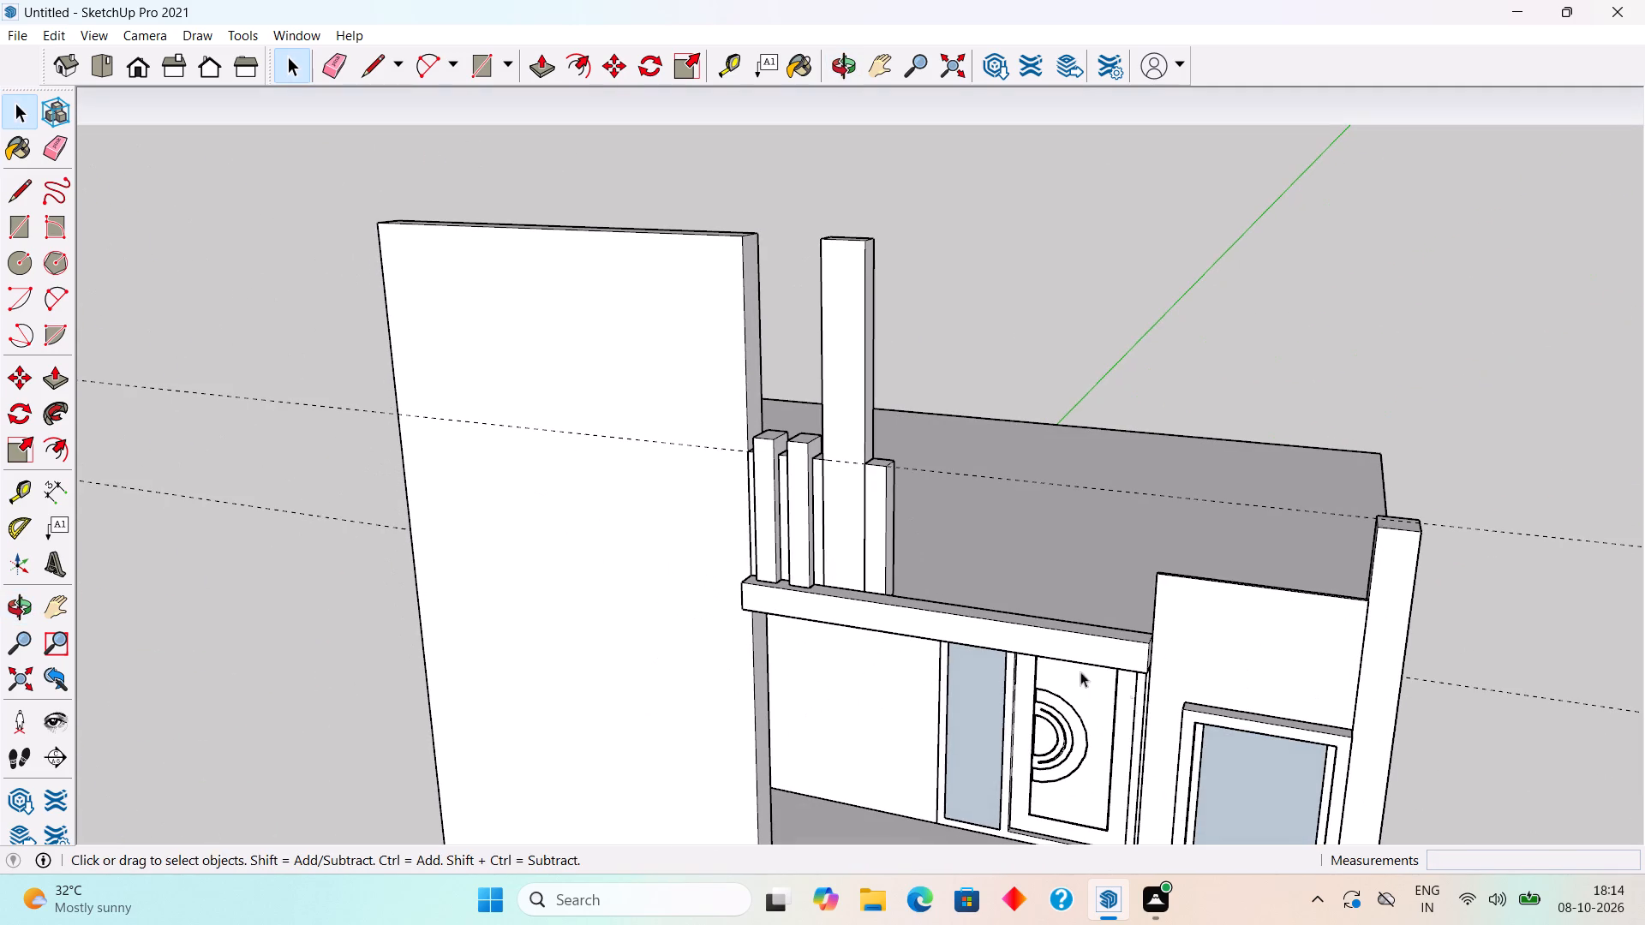
{"action": "middle_click_drag", "start_coordinate": [1241, 712], "coordinate": [1288, 673]}
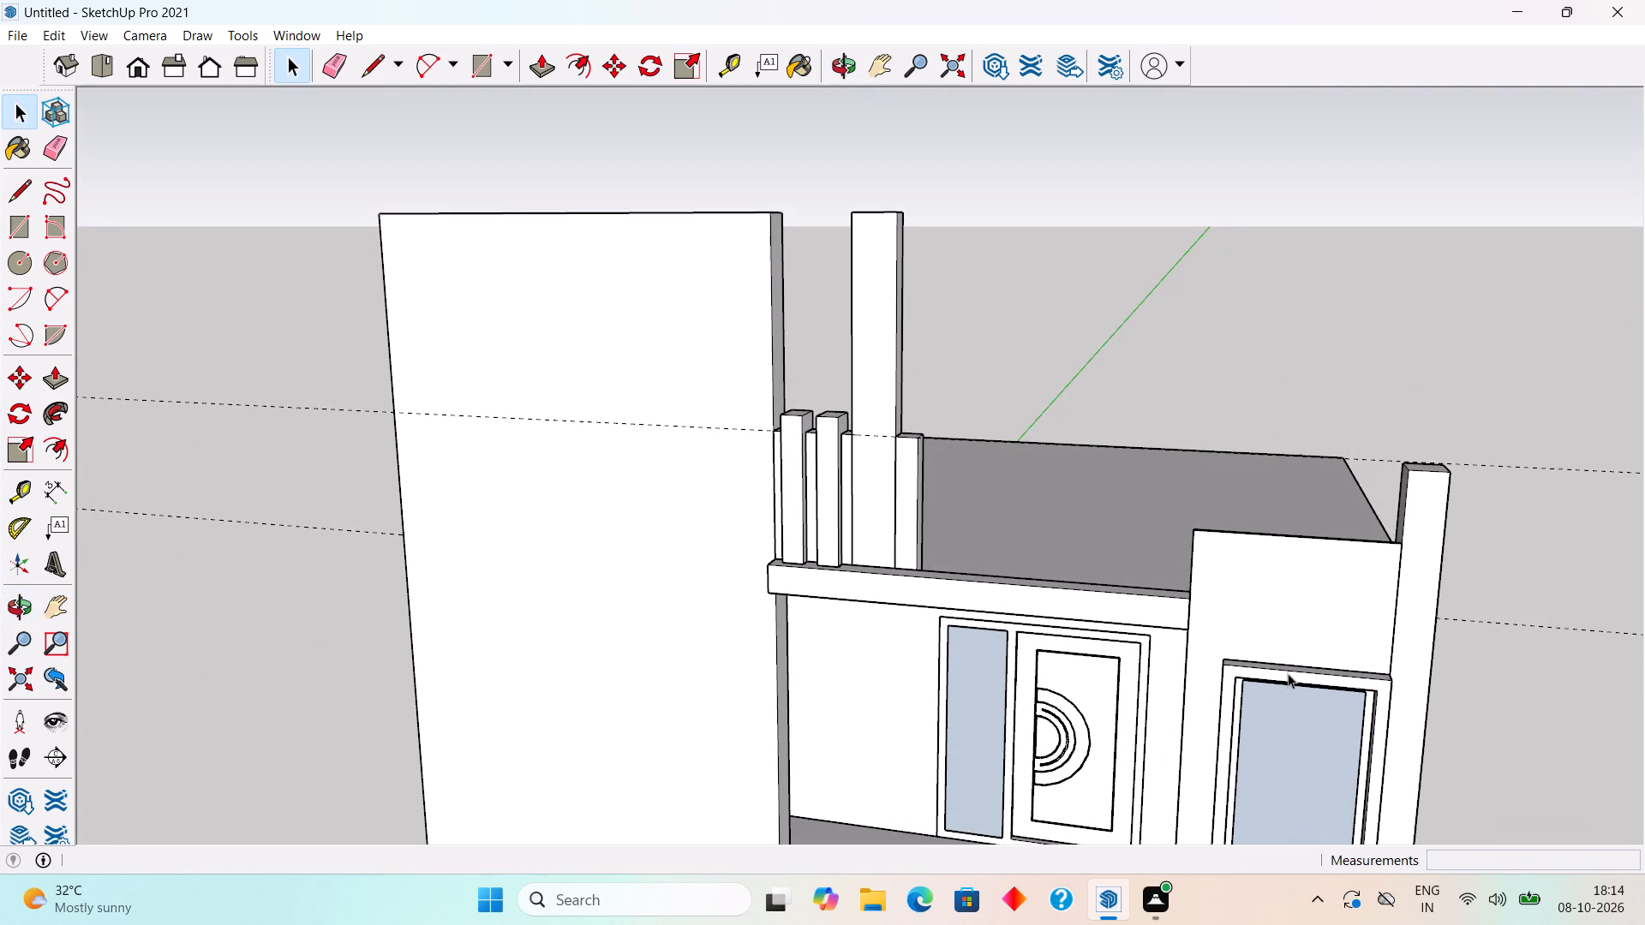
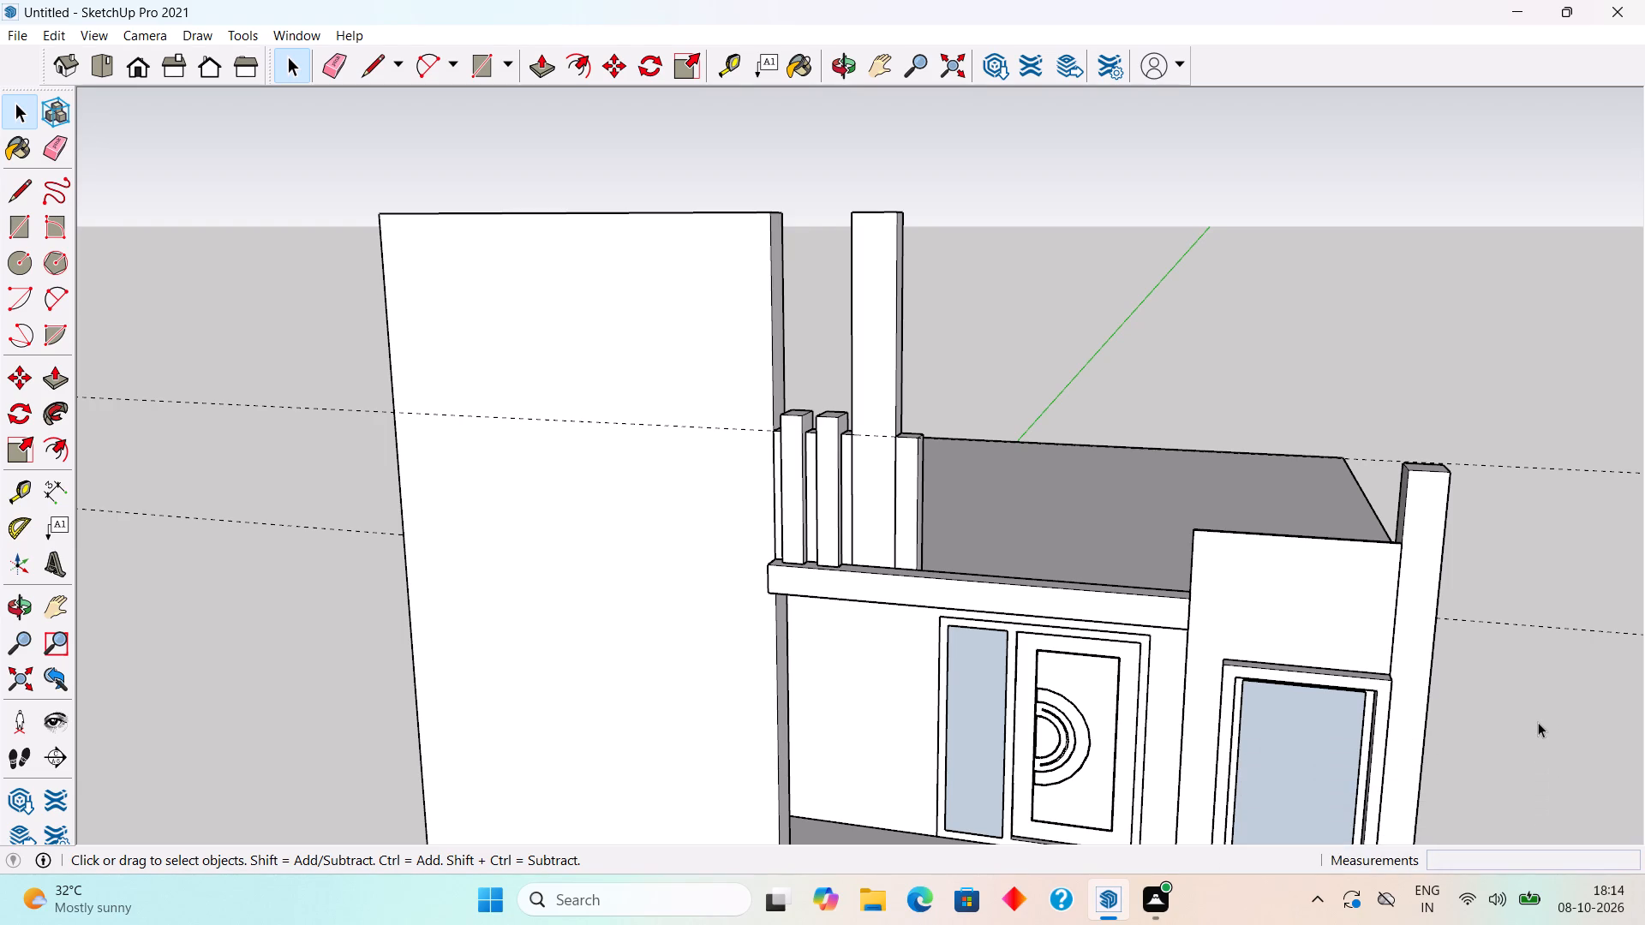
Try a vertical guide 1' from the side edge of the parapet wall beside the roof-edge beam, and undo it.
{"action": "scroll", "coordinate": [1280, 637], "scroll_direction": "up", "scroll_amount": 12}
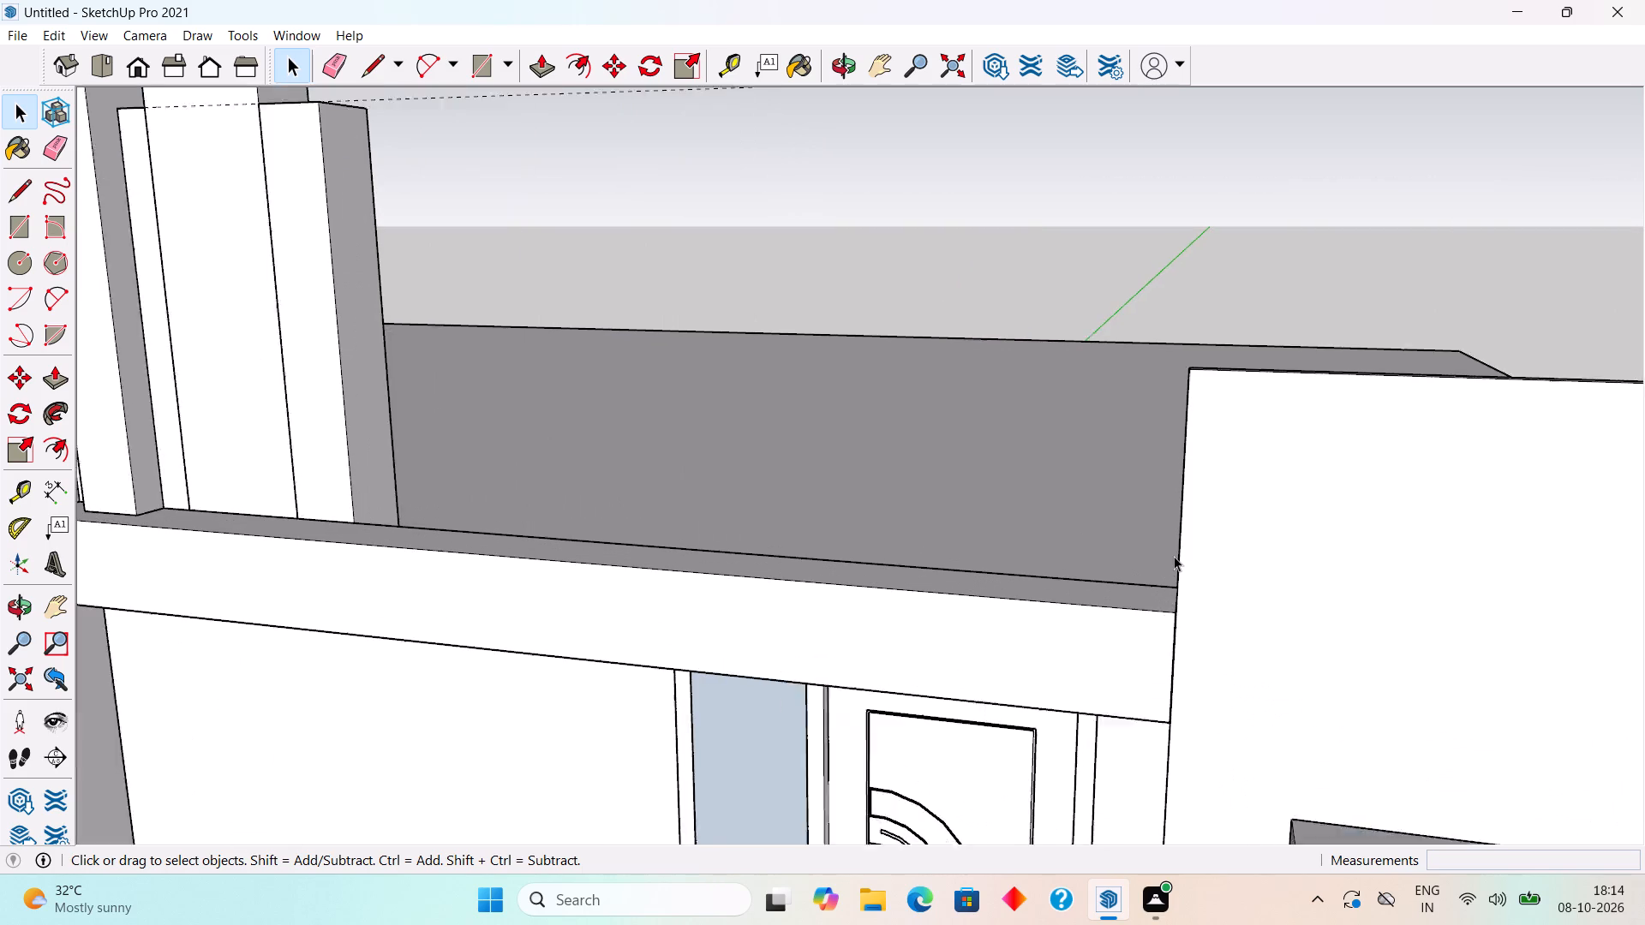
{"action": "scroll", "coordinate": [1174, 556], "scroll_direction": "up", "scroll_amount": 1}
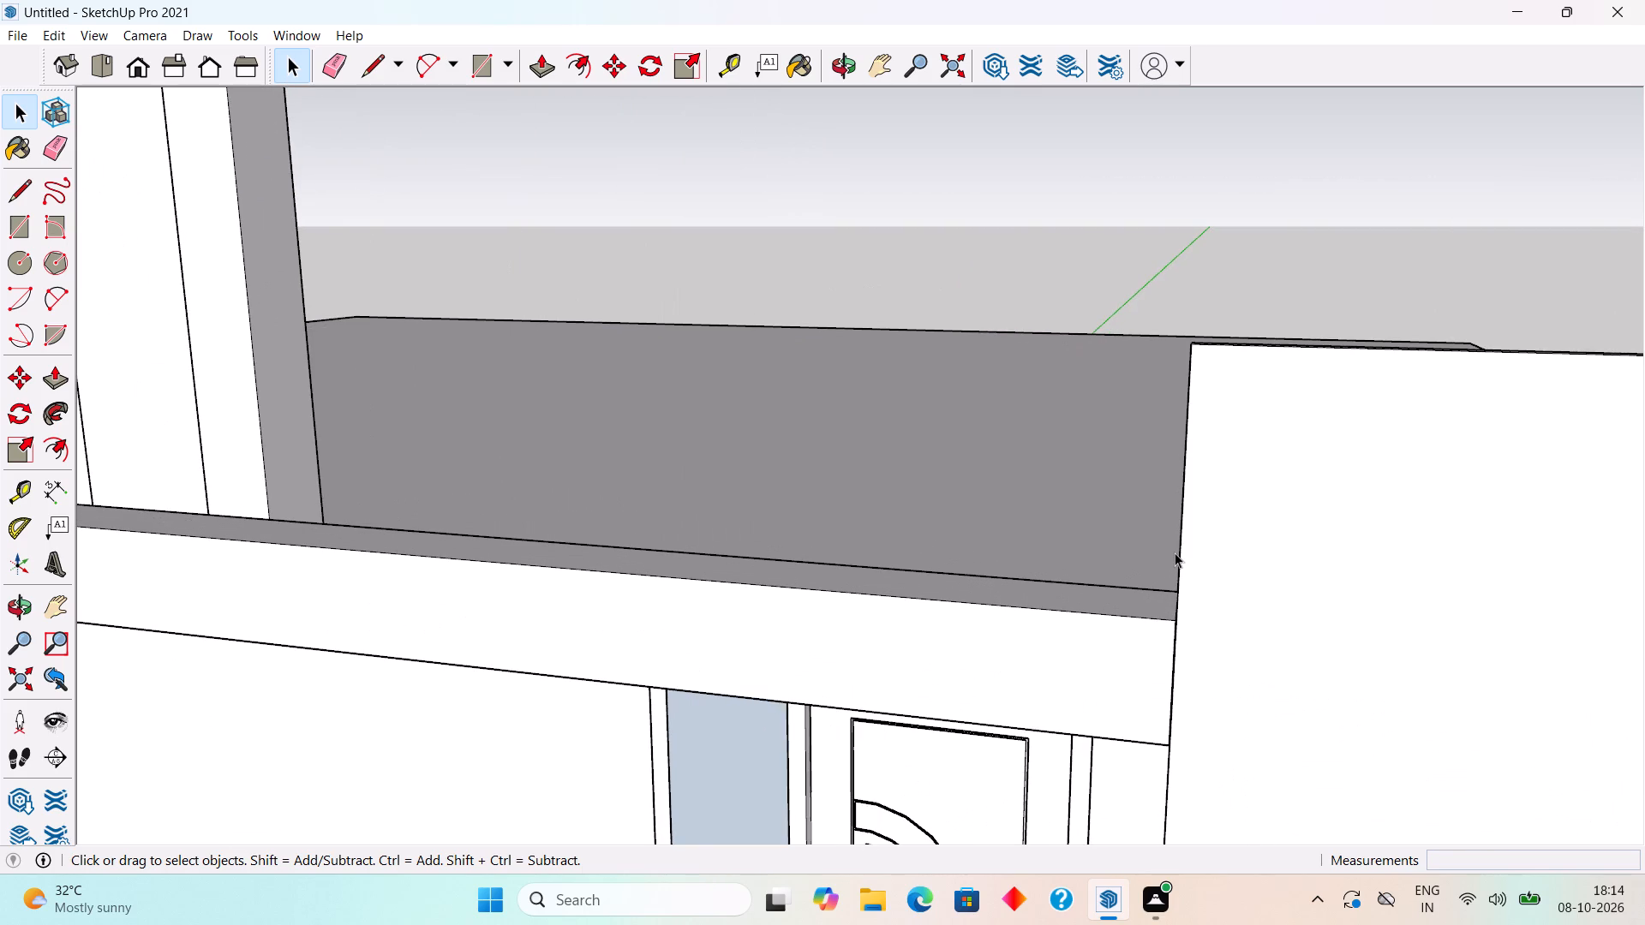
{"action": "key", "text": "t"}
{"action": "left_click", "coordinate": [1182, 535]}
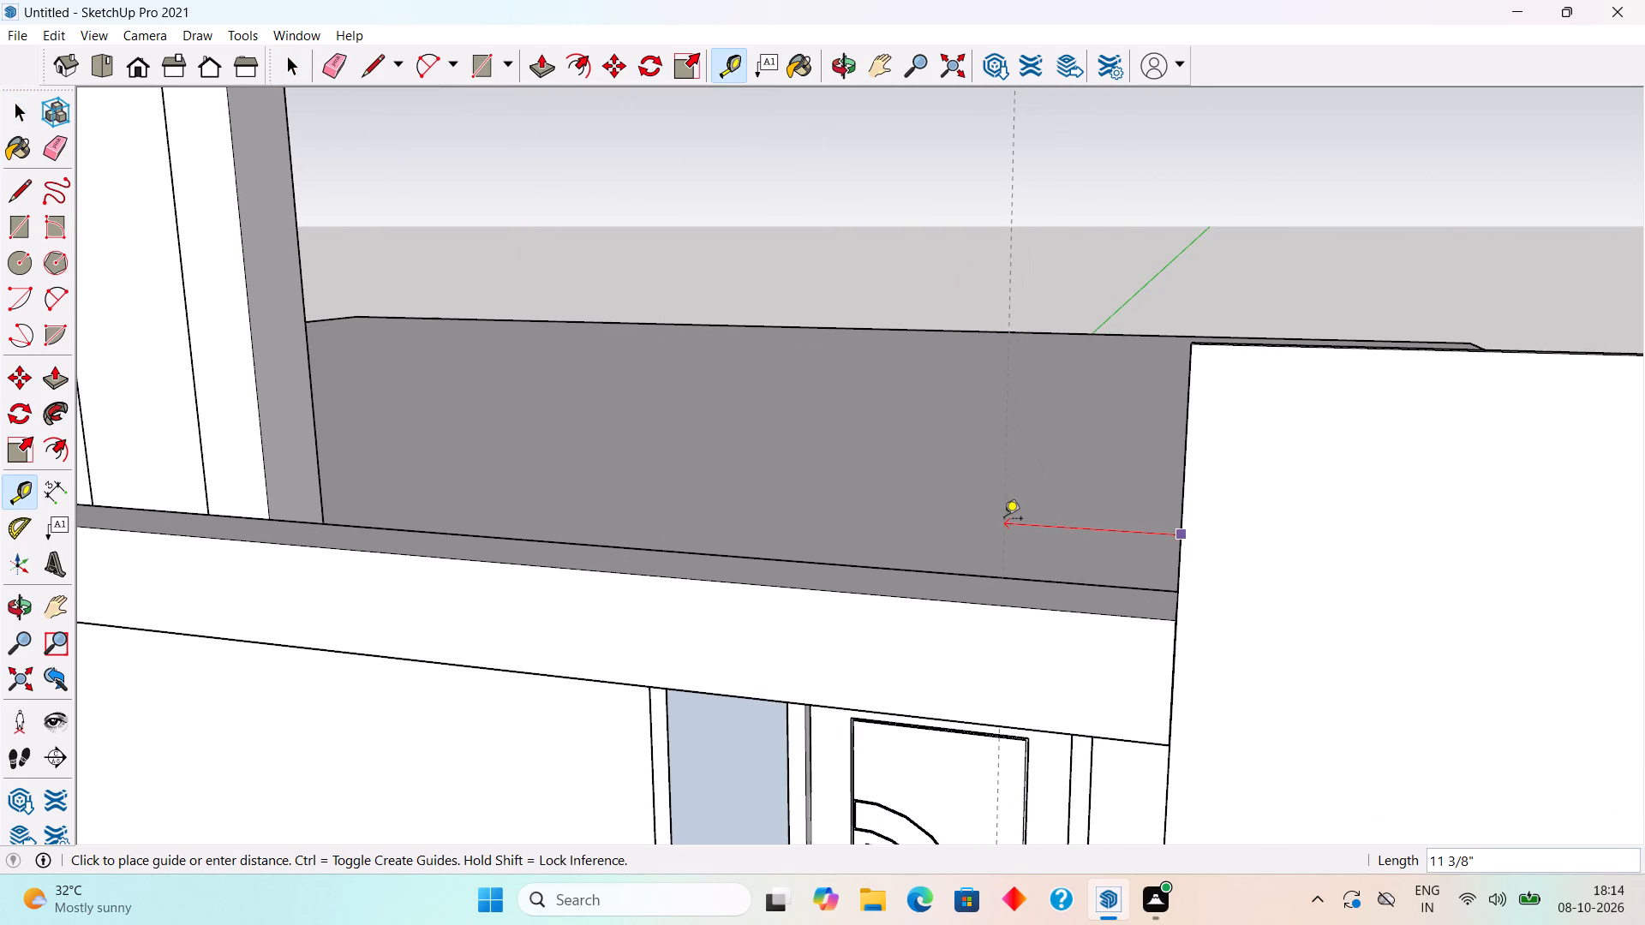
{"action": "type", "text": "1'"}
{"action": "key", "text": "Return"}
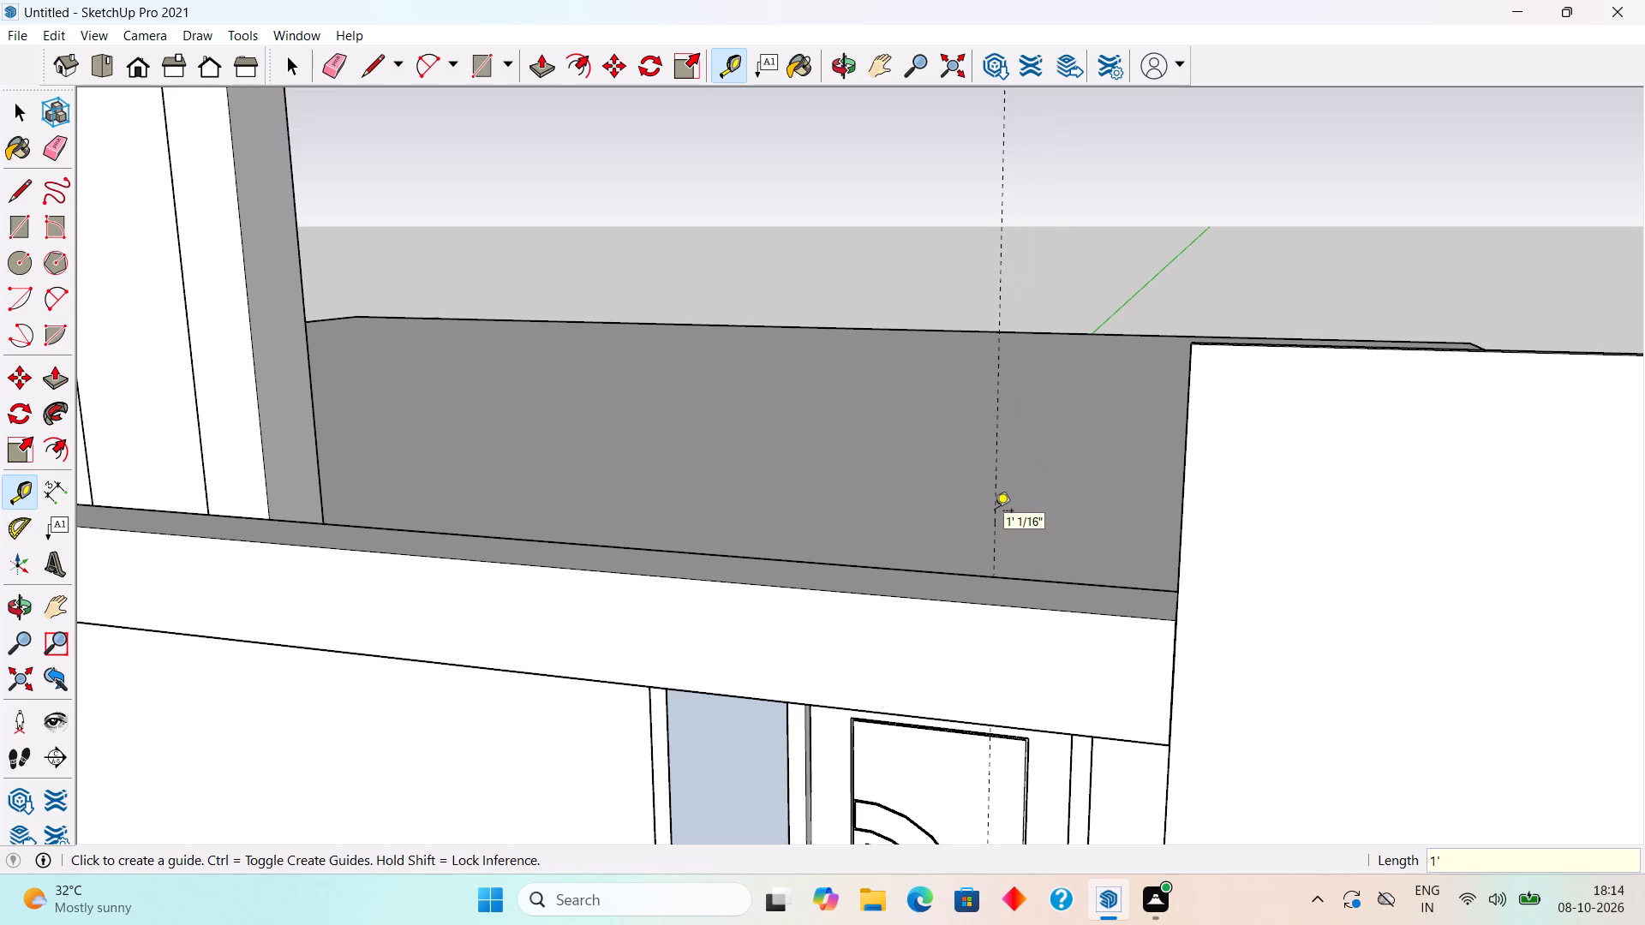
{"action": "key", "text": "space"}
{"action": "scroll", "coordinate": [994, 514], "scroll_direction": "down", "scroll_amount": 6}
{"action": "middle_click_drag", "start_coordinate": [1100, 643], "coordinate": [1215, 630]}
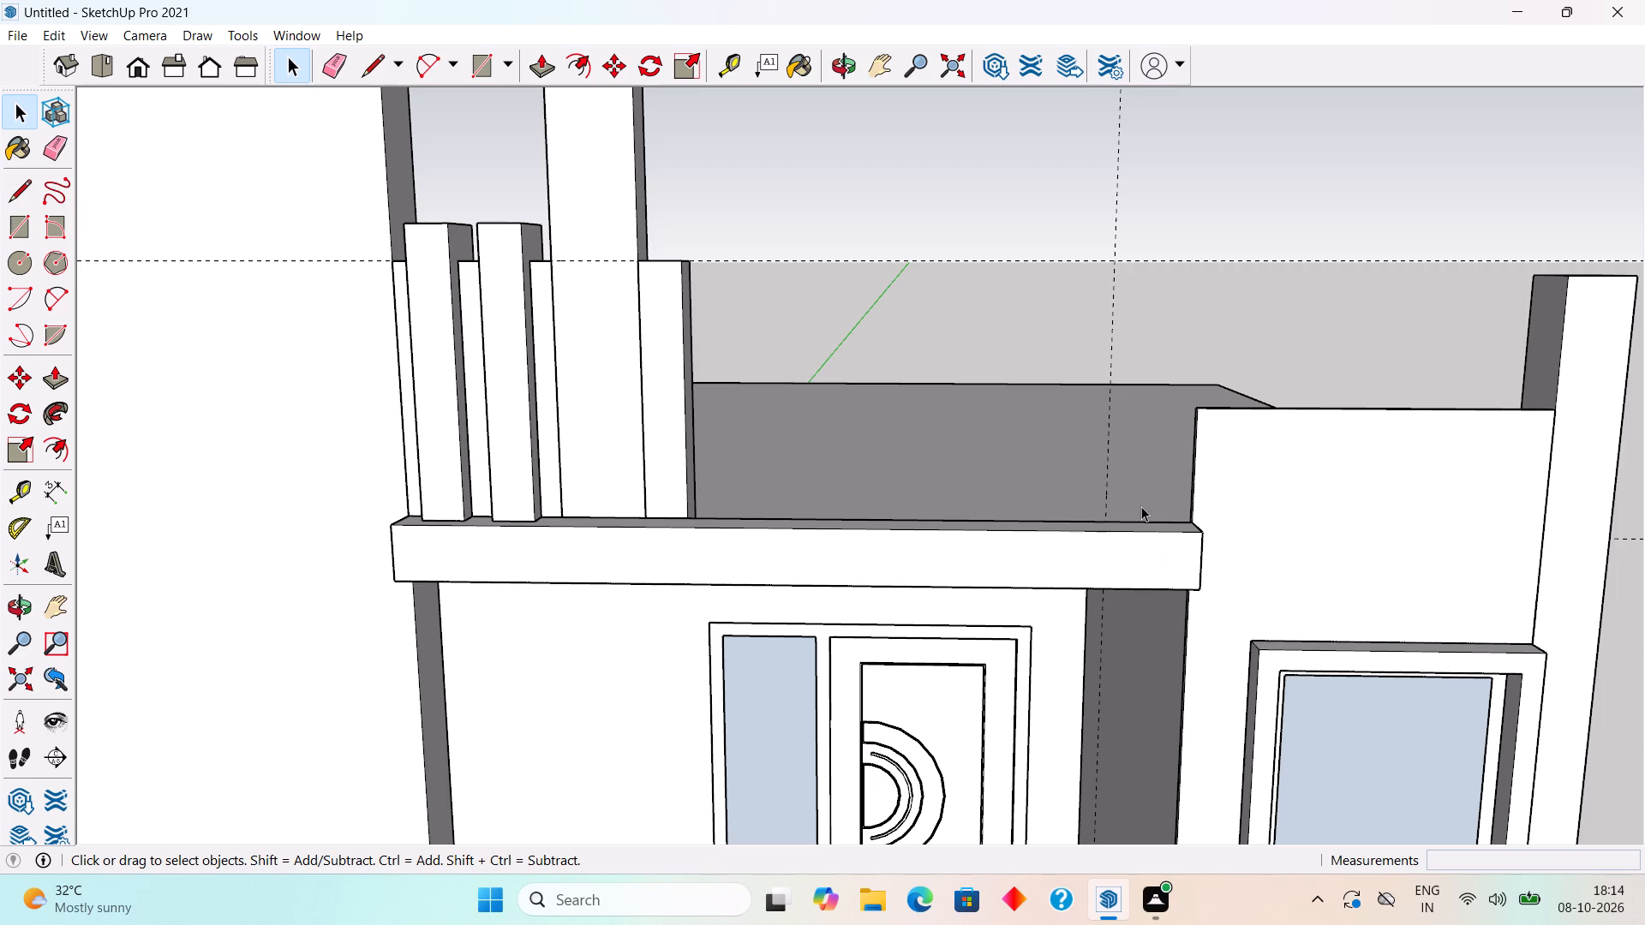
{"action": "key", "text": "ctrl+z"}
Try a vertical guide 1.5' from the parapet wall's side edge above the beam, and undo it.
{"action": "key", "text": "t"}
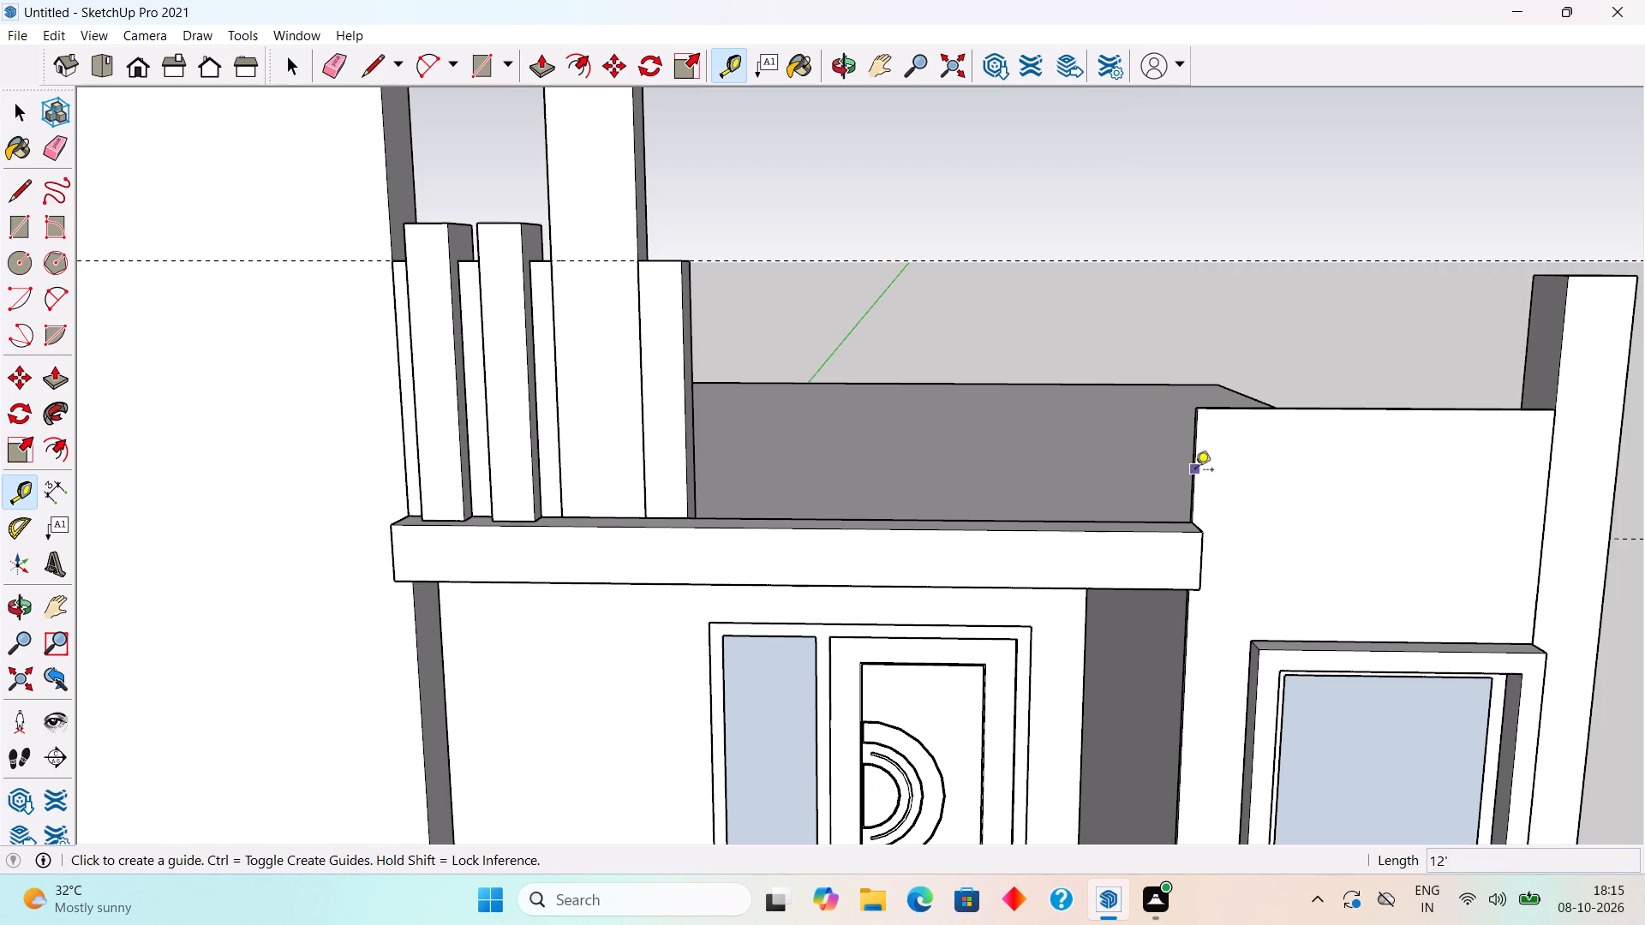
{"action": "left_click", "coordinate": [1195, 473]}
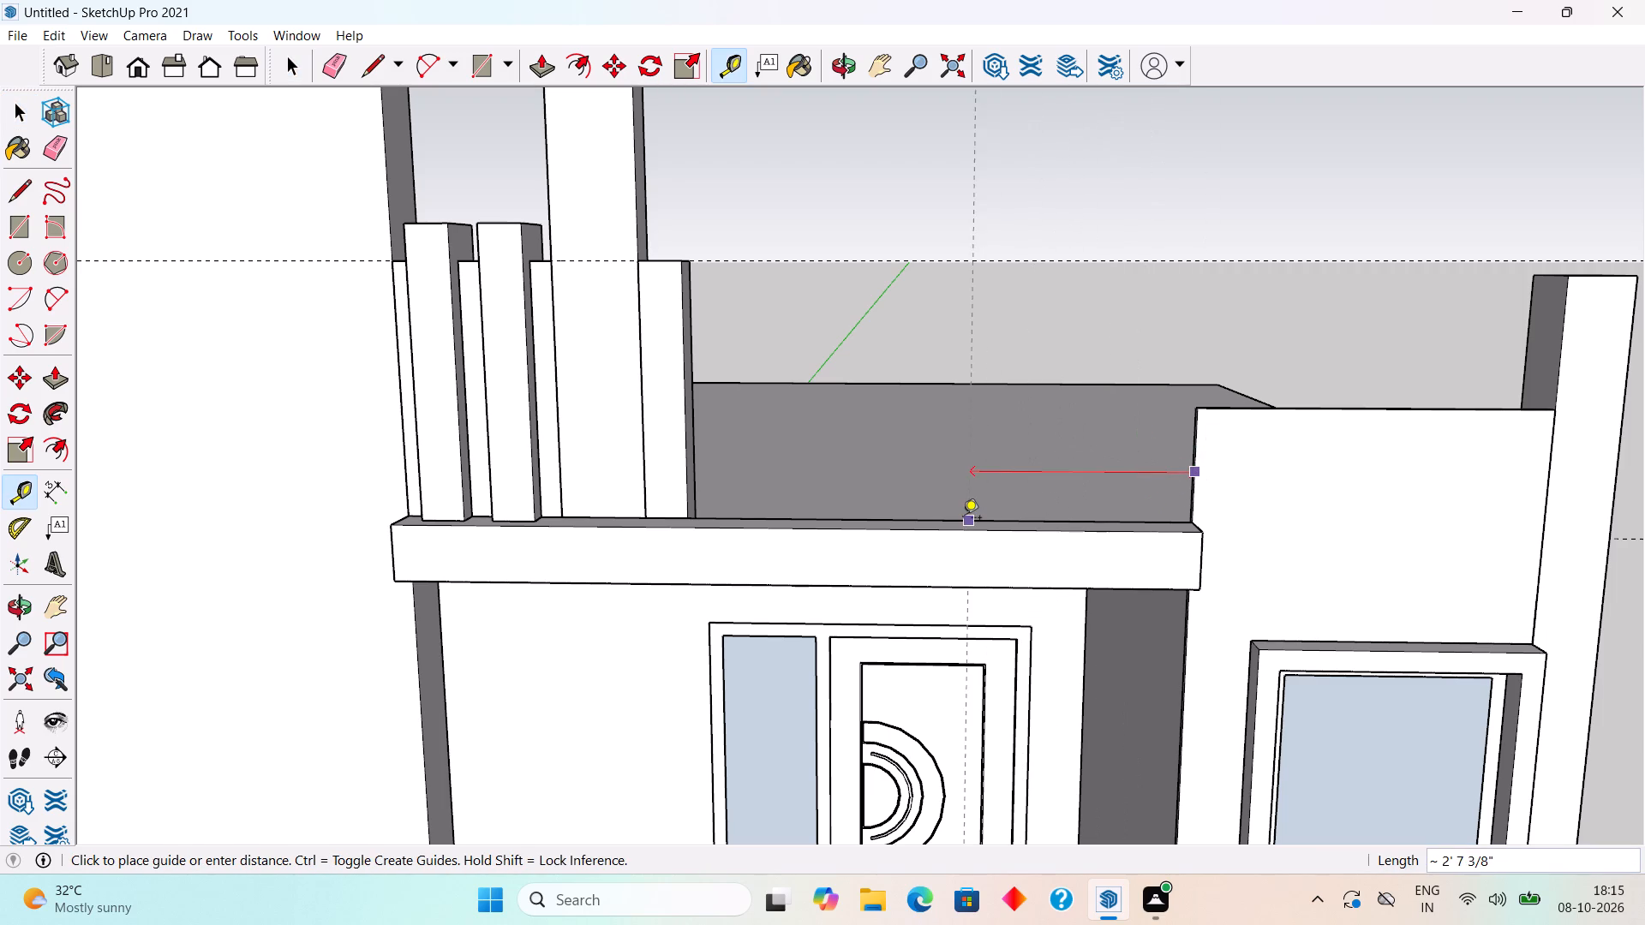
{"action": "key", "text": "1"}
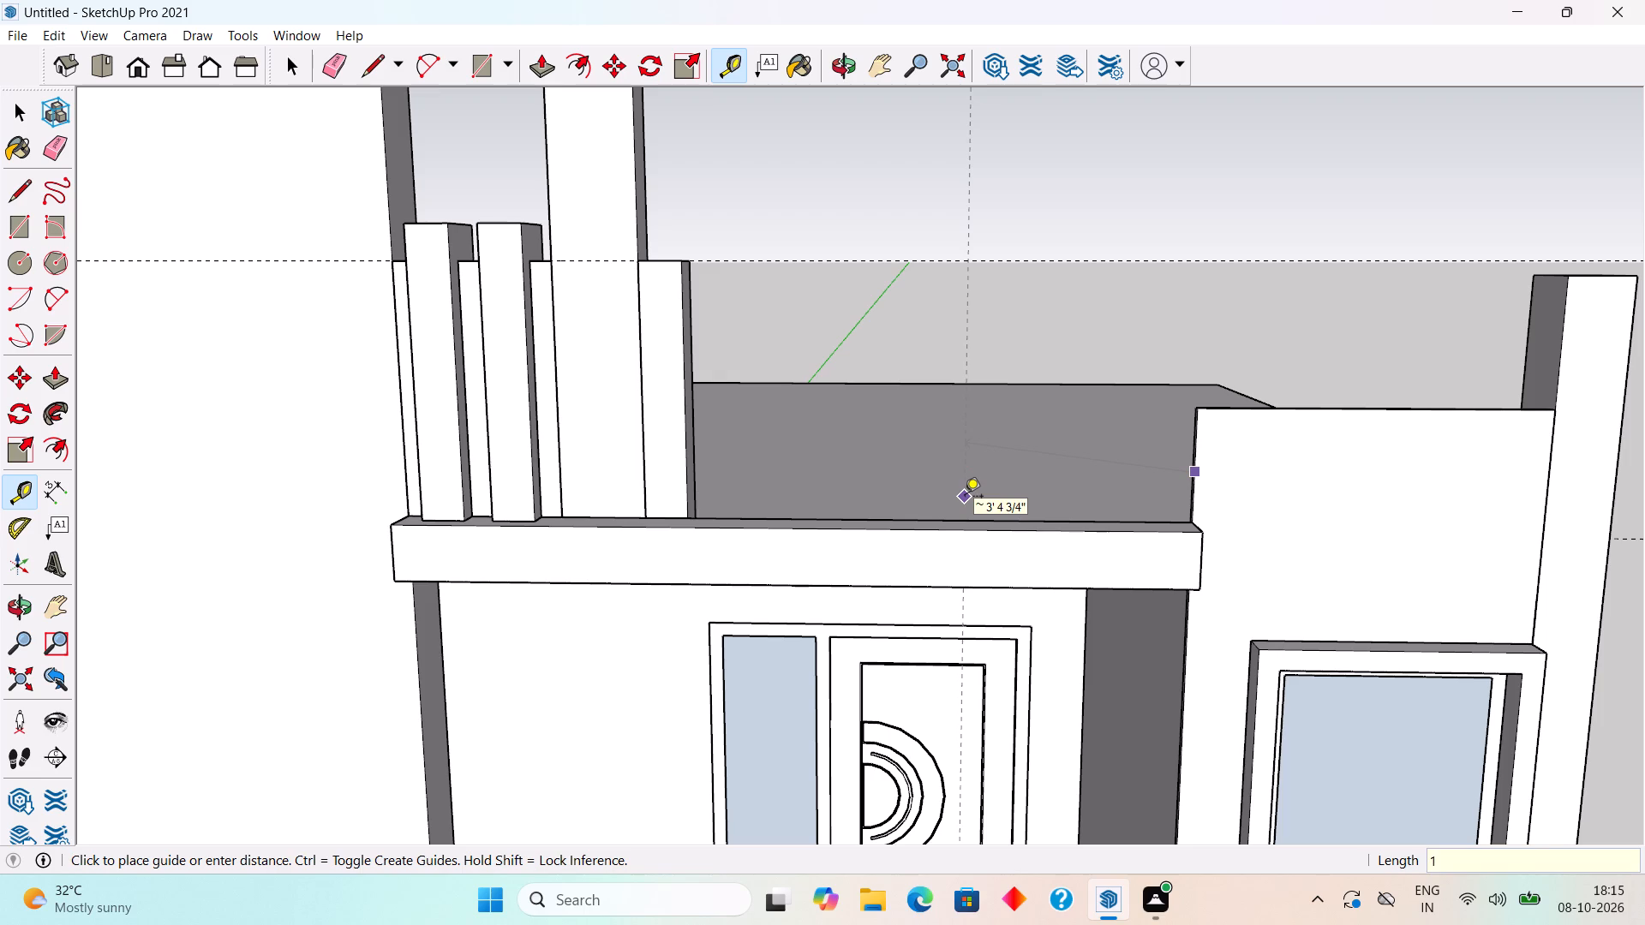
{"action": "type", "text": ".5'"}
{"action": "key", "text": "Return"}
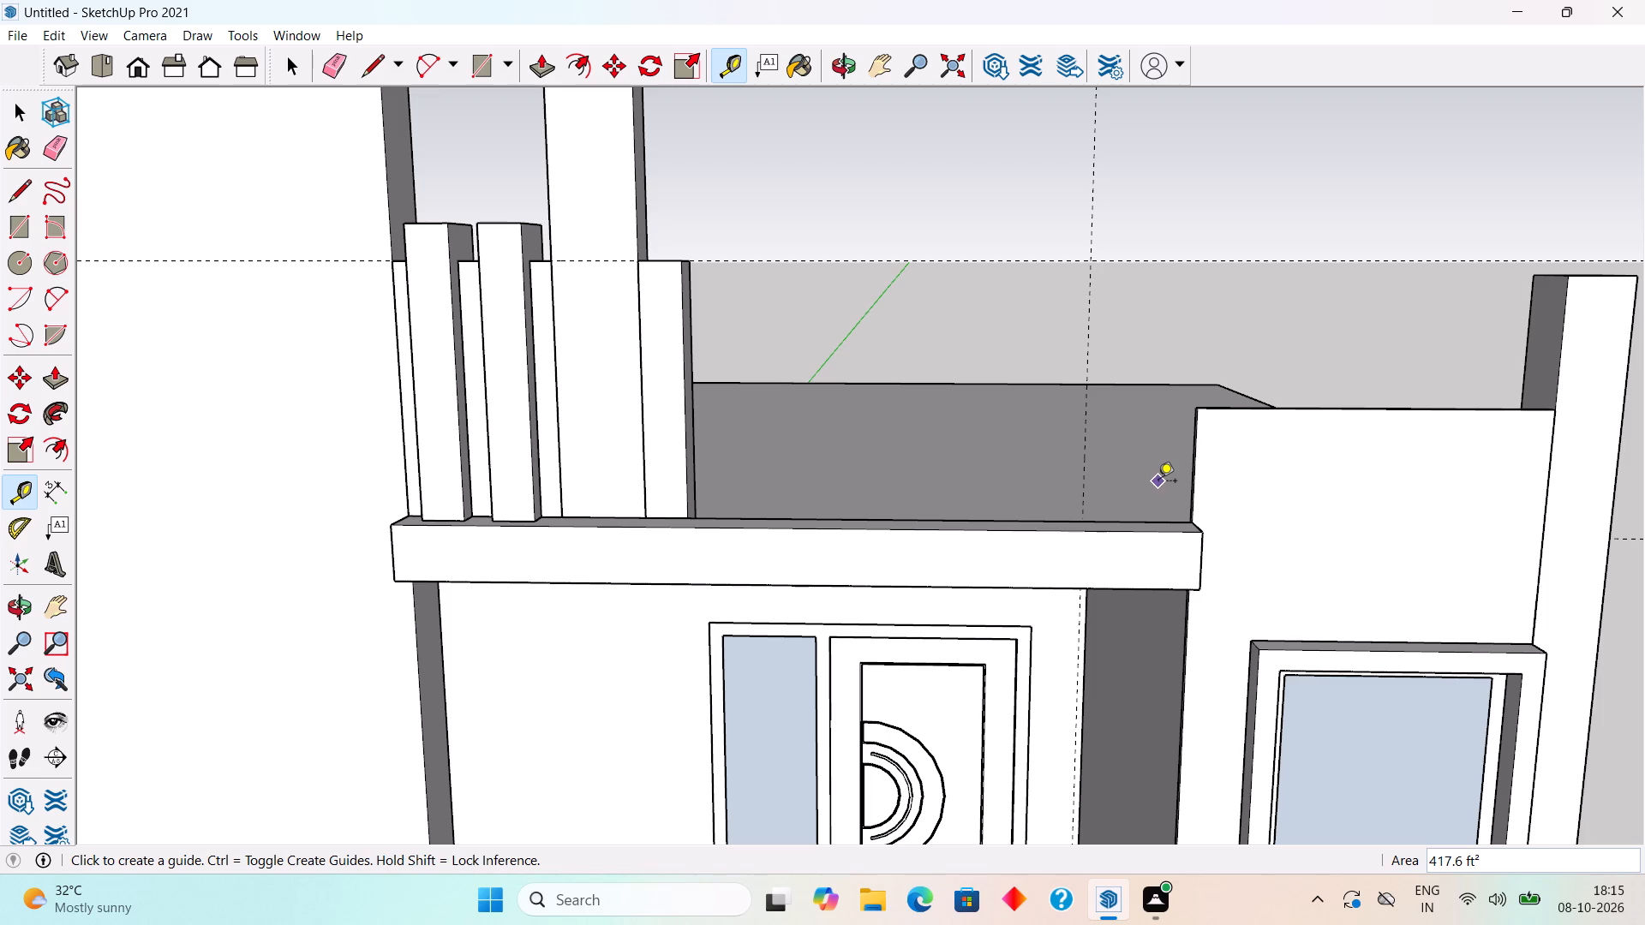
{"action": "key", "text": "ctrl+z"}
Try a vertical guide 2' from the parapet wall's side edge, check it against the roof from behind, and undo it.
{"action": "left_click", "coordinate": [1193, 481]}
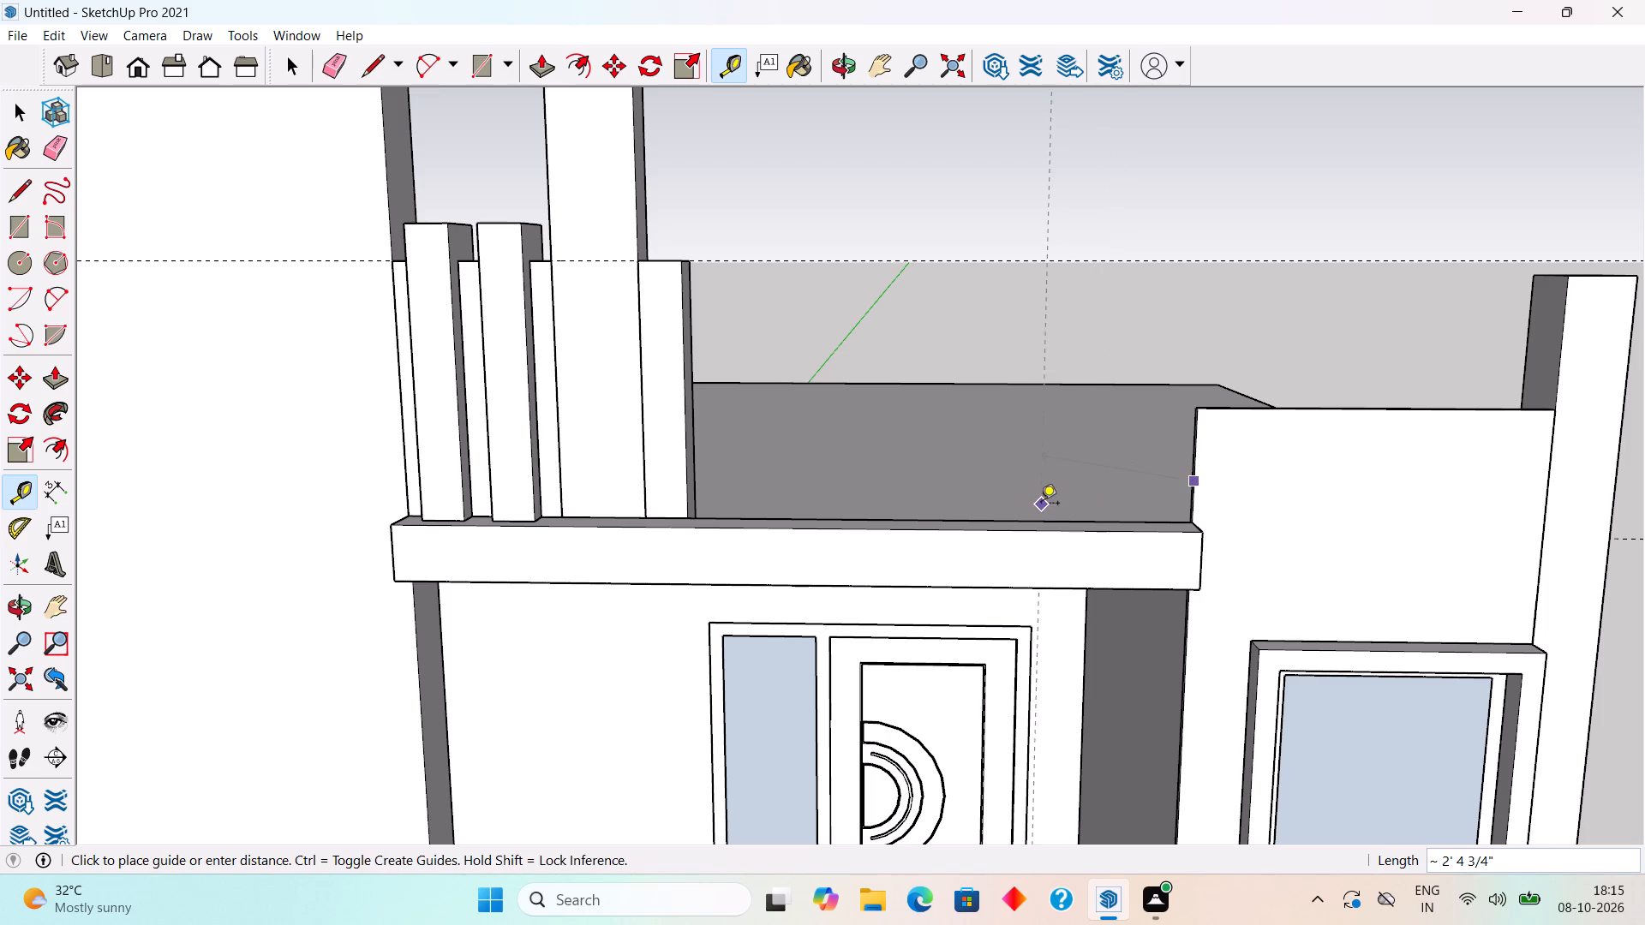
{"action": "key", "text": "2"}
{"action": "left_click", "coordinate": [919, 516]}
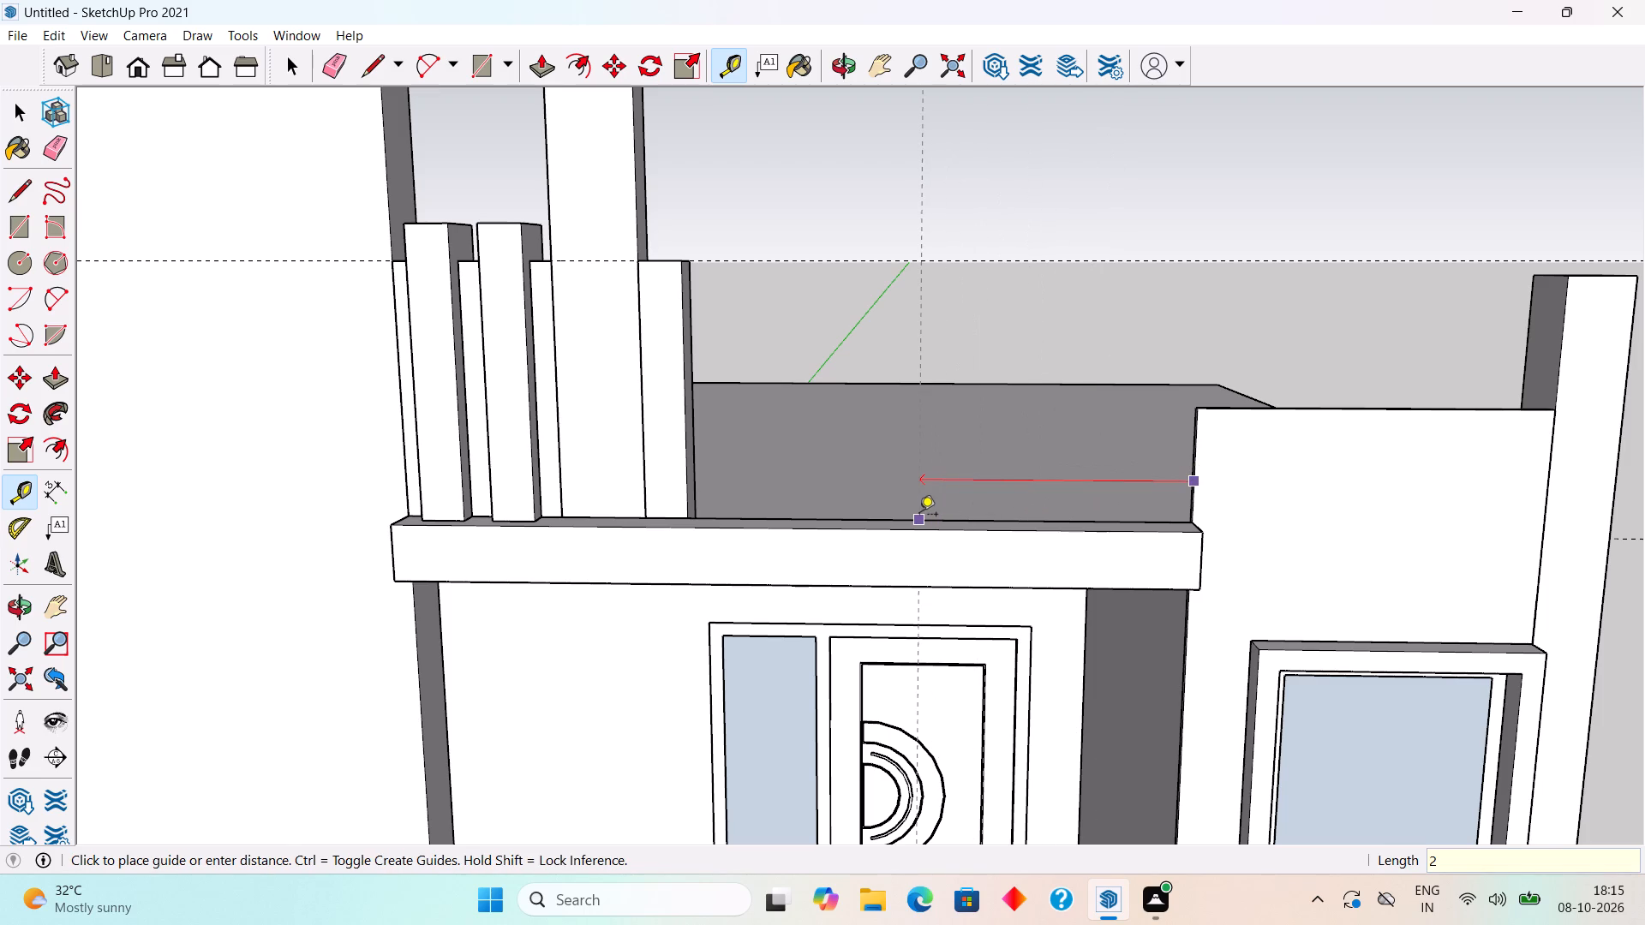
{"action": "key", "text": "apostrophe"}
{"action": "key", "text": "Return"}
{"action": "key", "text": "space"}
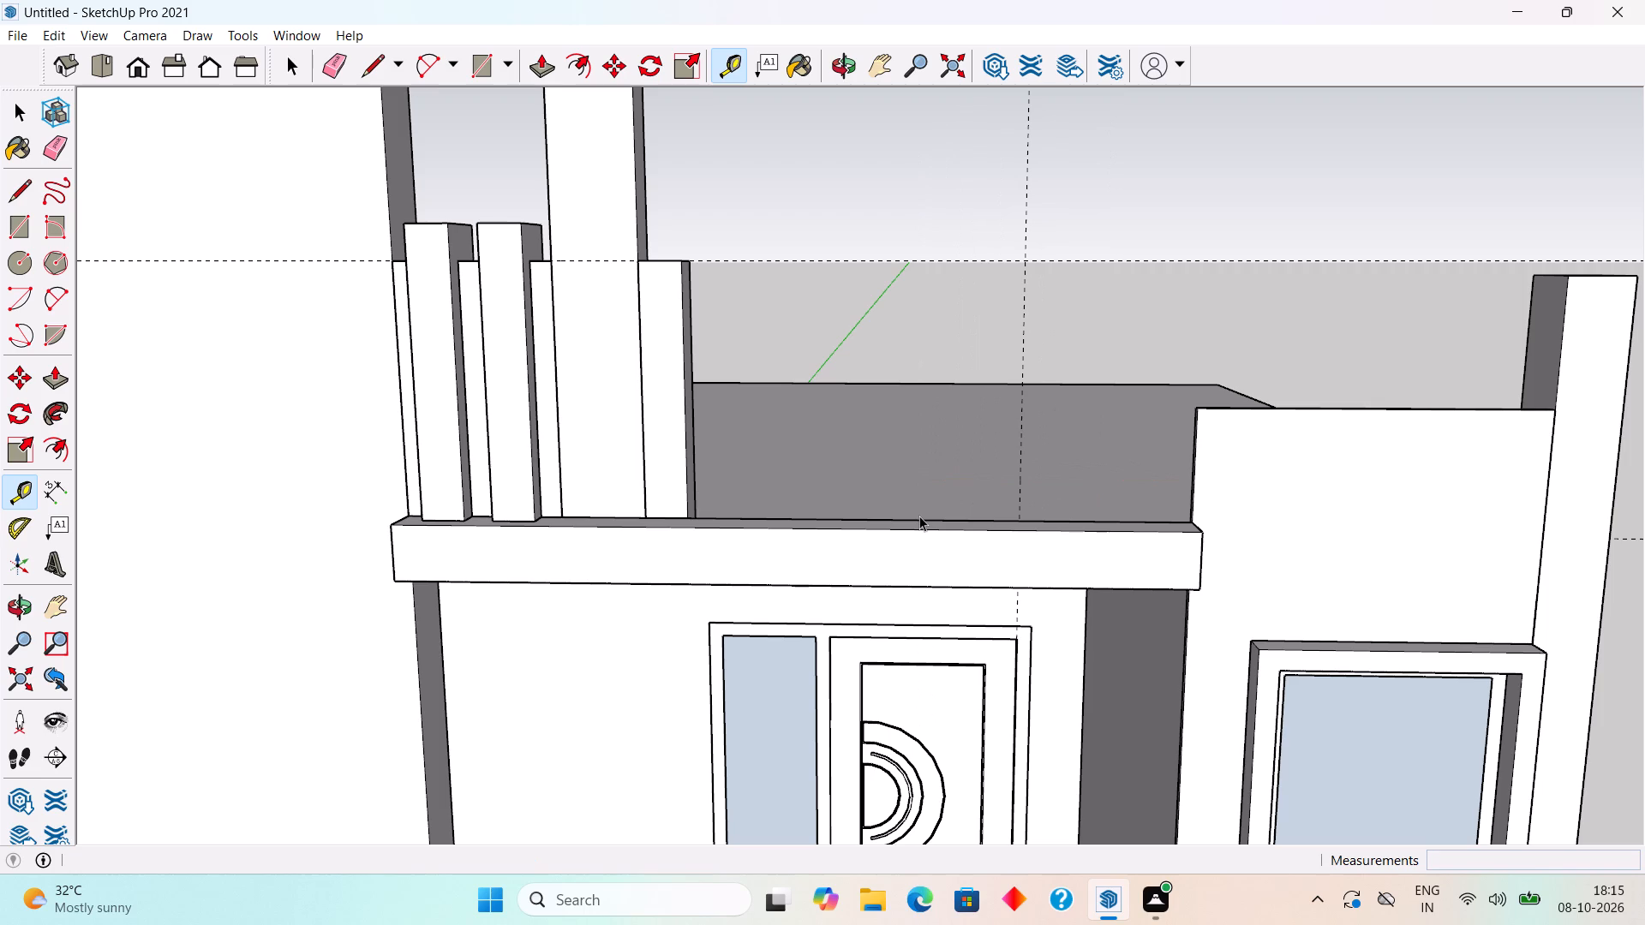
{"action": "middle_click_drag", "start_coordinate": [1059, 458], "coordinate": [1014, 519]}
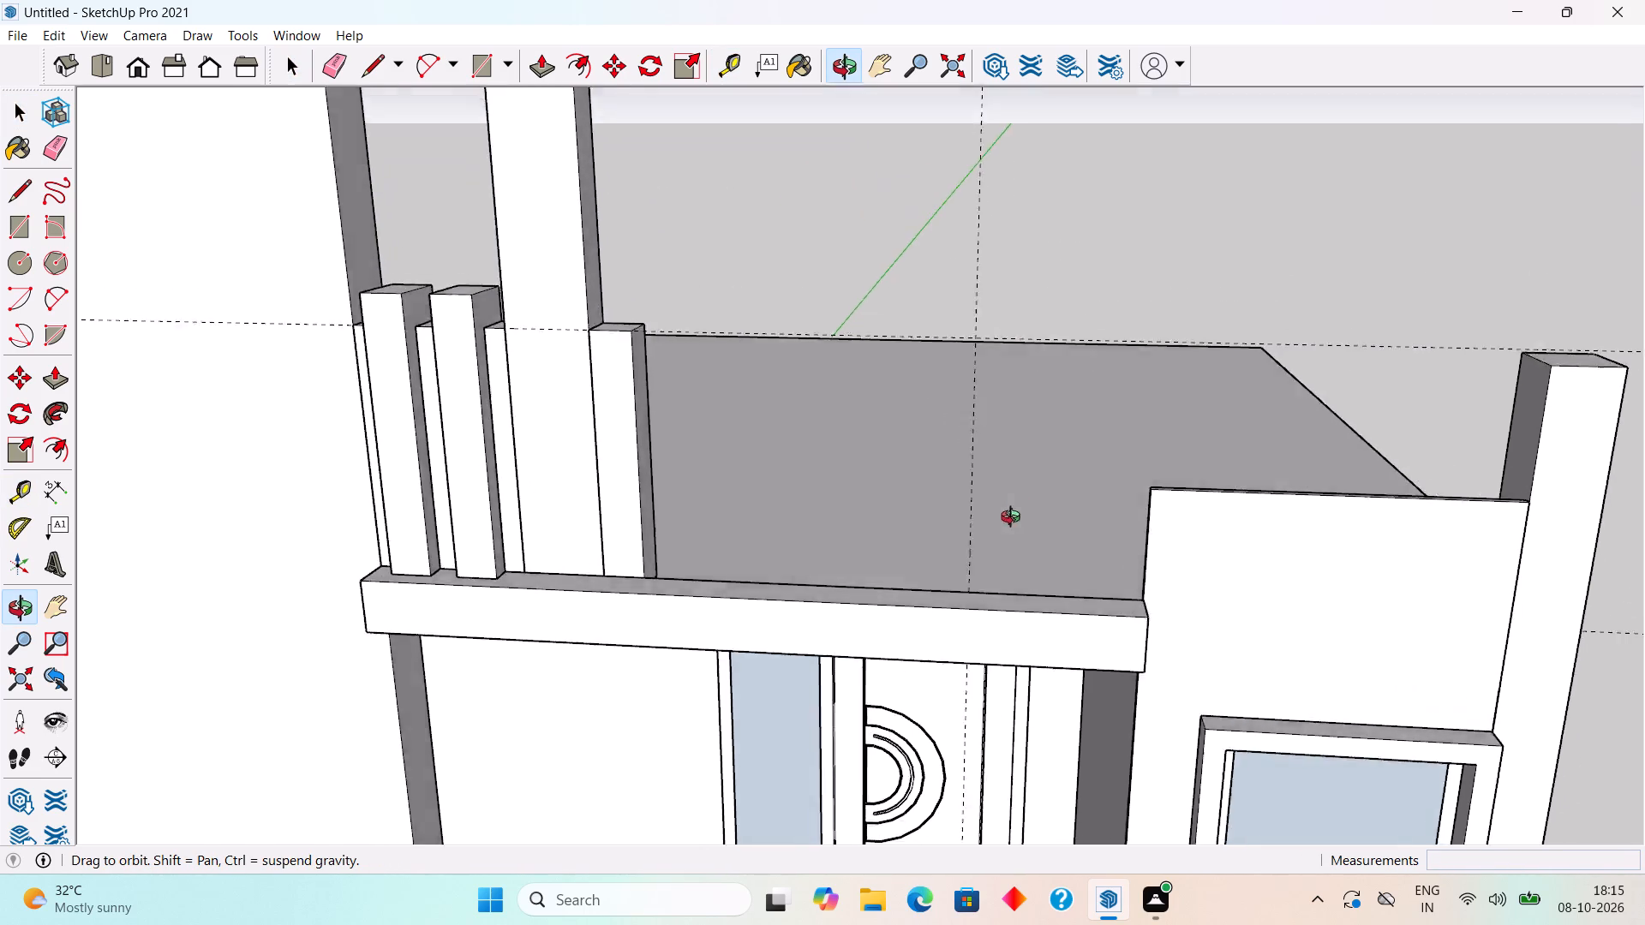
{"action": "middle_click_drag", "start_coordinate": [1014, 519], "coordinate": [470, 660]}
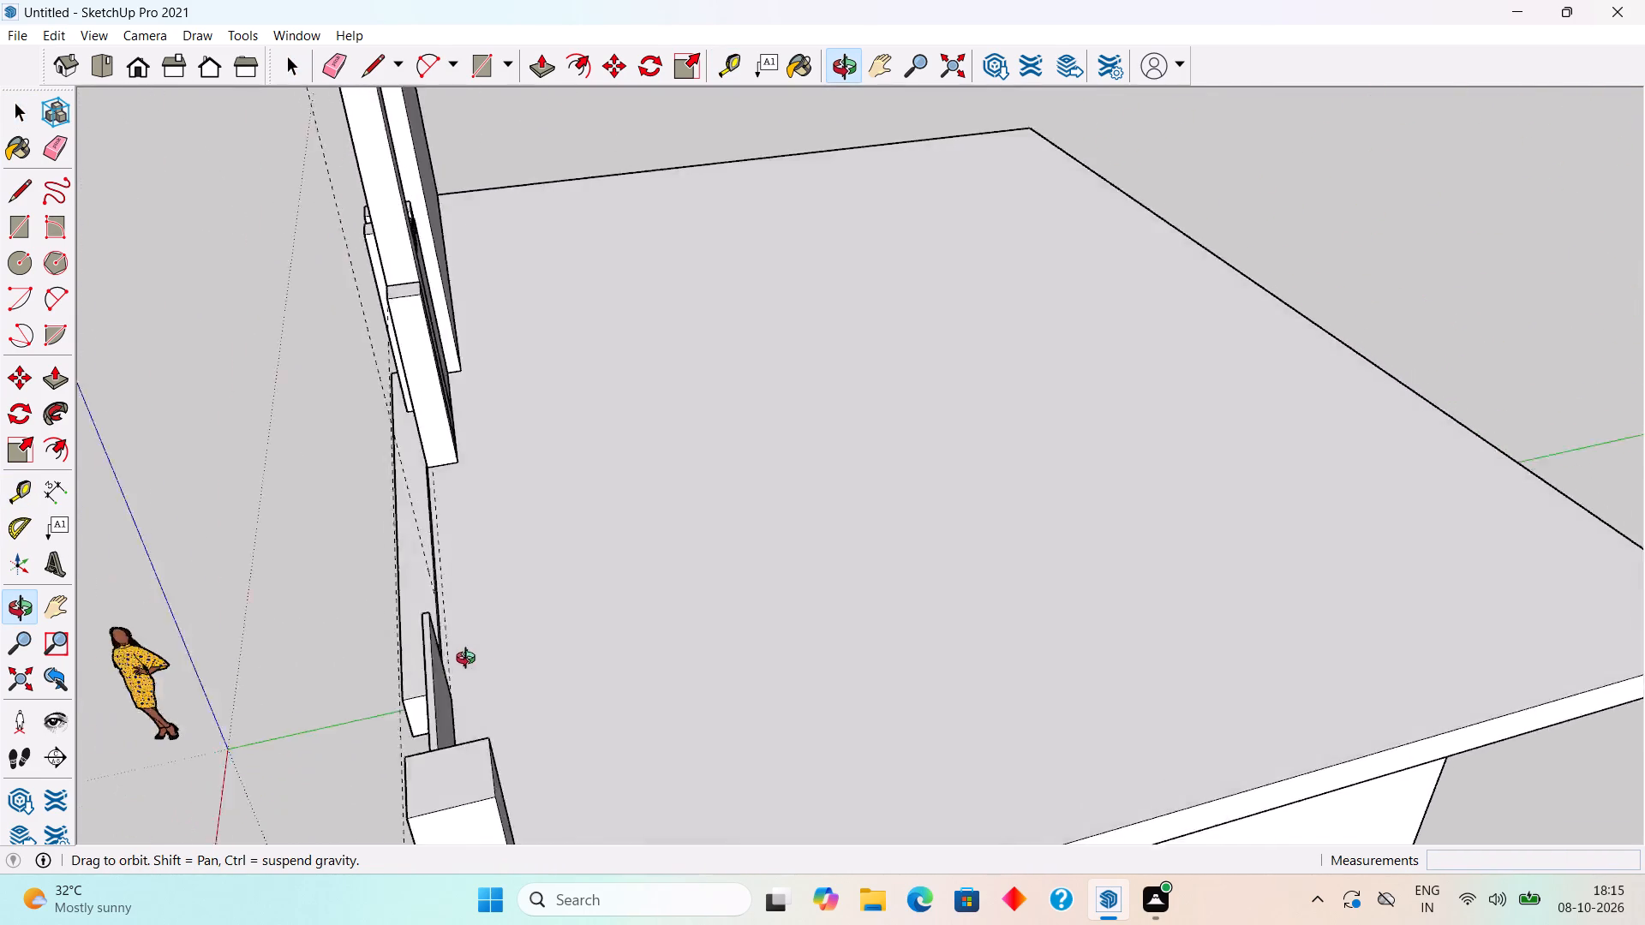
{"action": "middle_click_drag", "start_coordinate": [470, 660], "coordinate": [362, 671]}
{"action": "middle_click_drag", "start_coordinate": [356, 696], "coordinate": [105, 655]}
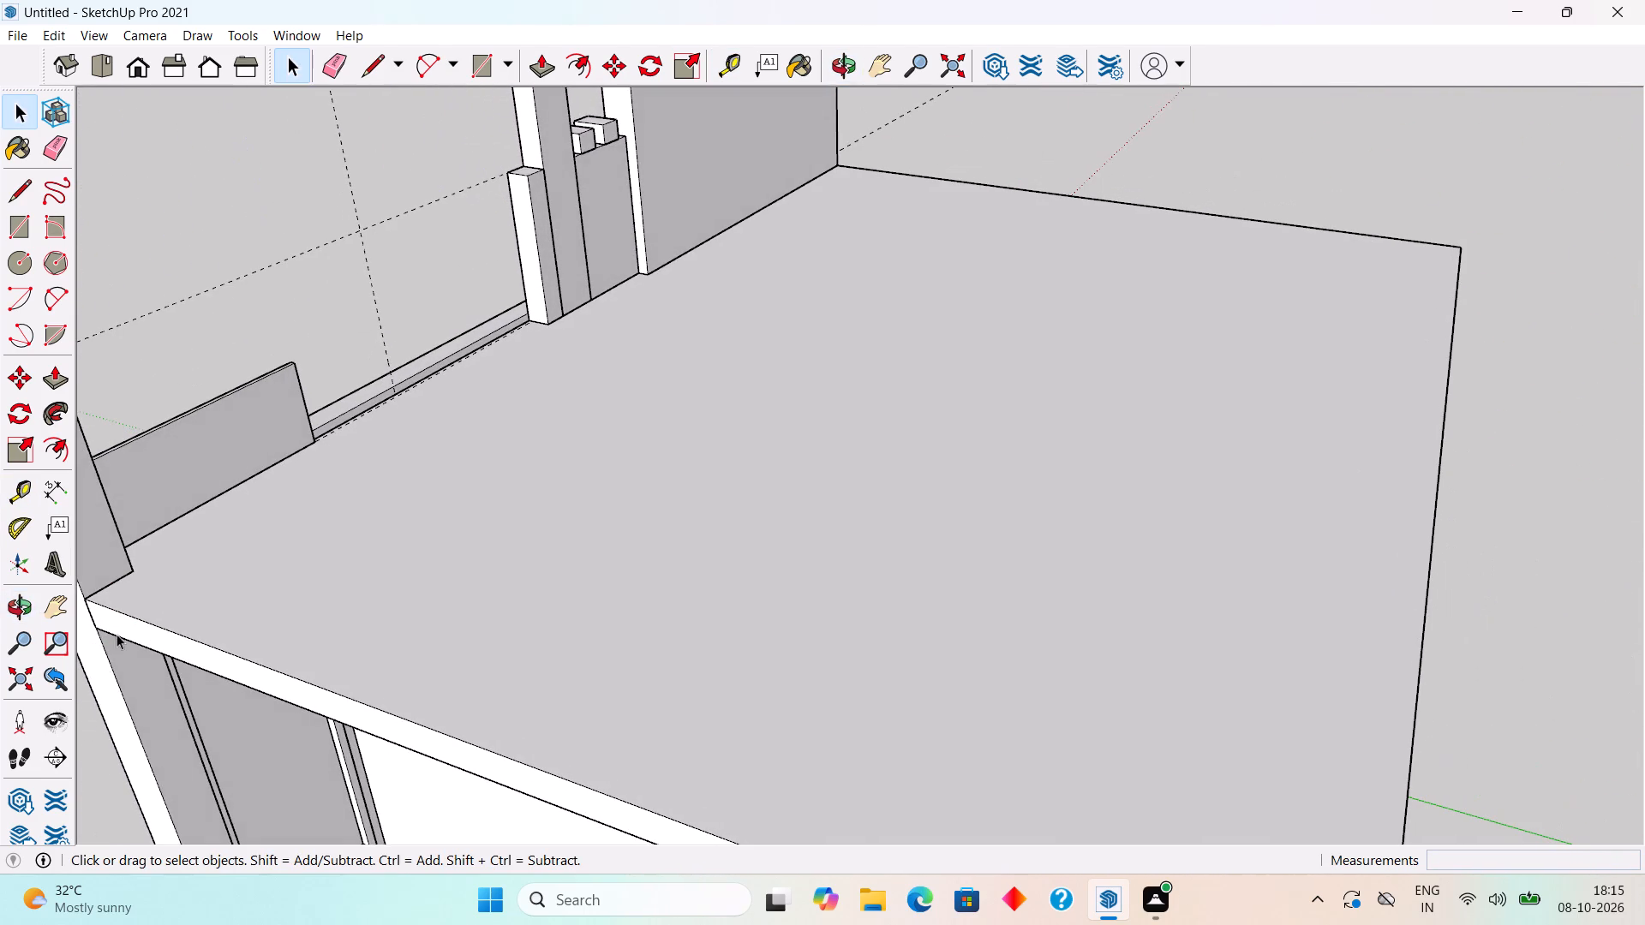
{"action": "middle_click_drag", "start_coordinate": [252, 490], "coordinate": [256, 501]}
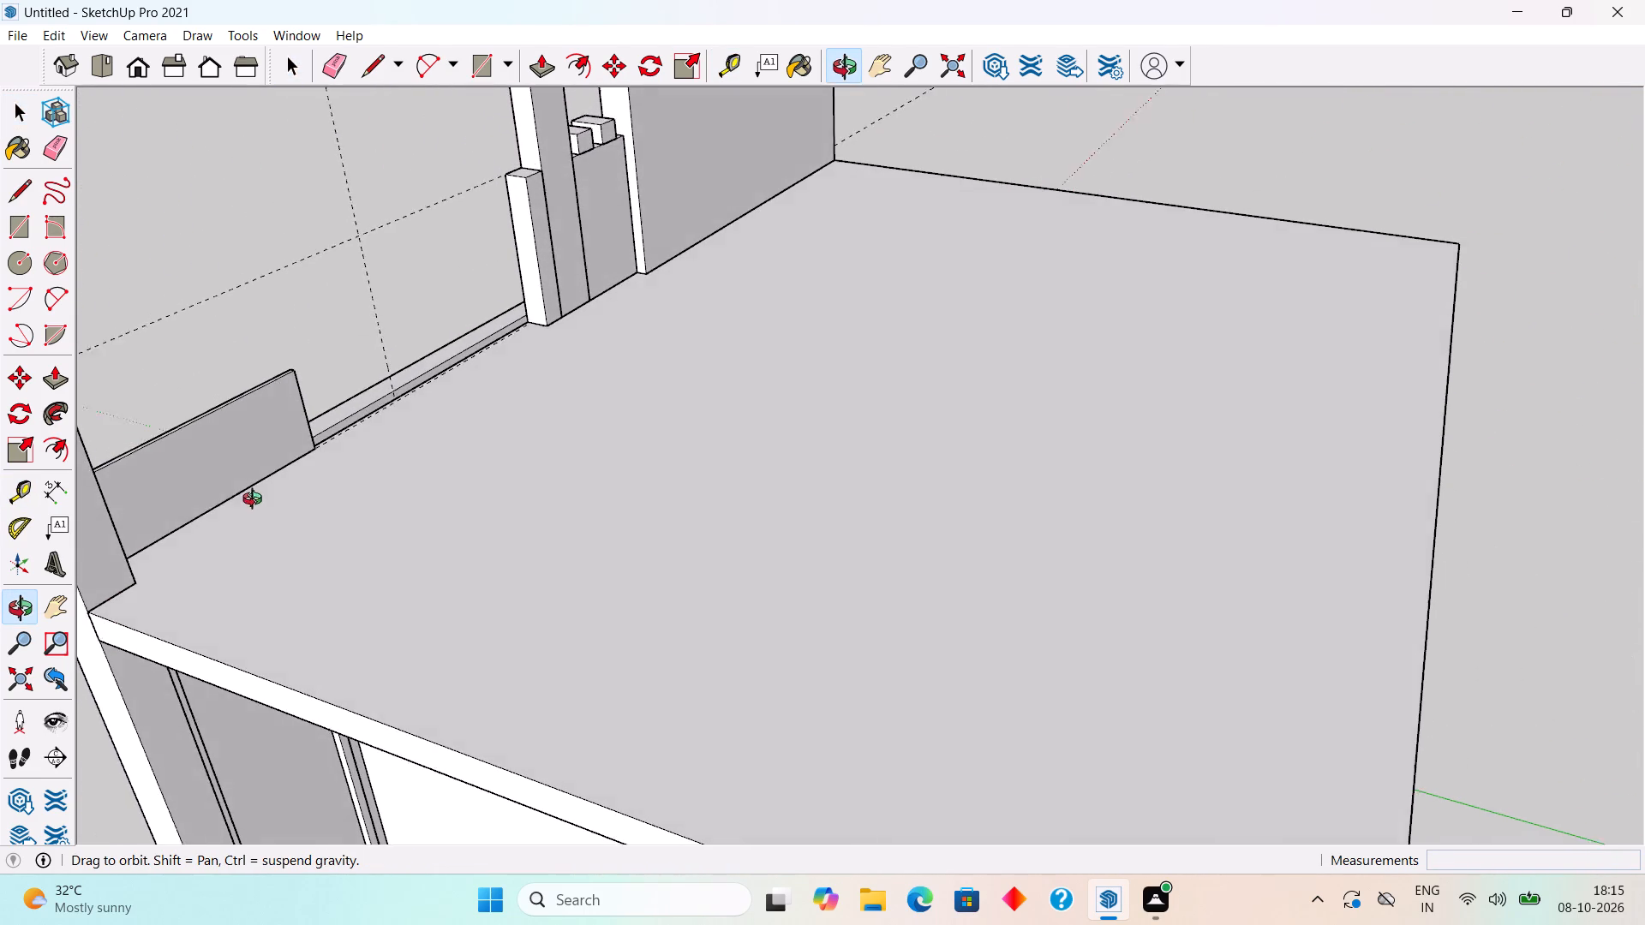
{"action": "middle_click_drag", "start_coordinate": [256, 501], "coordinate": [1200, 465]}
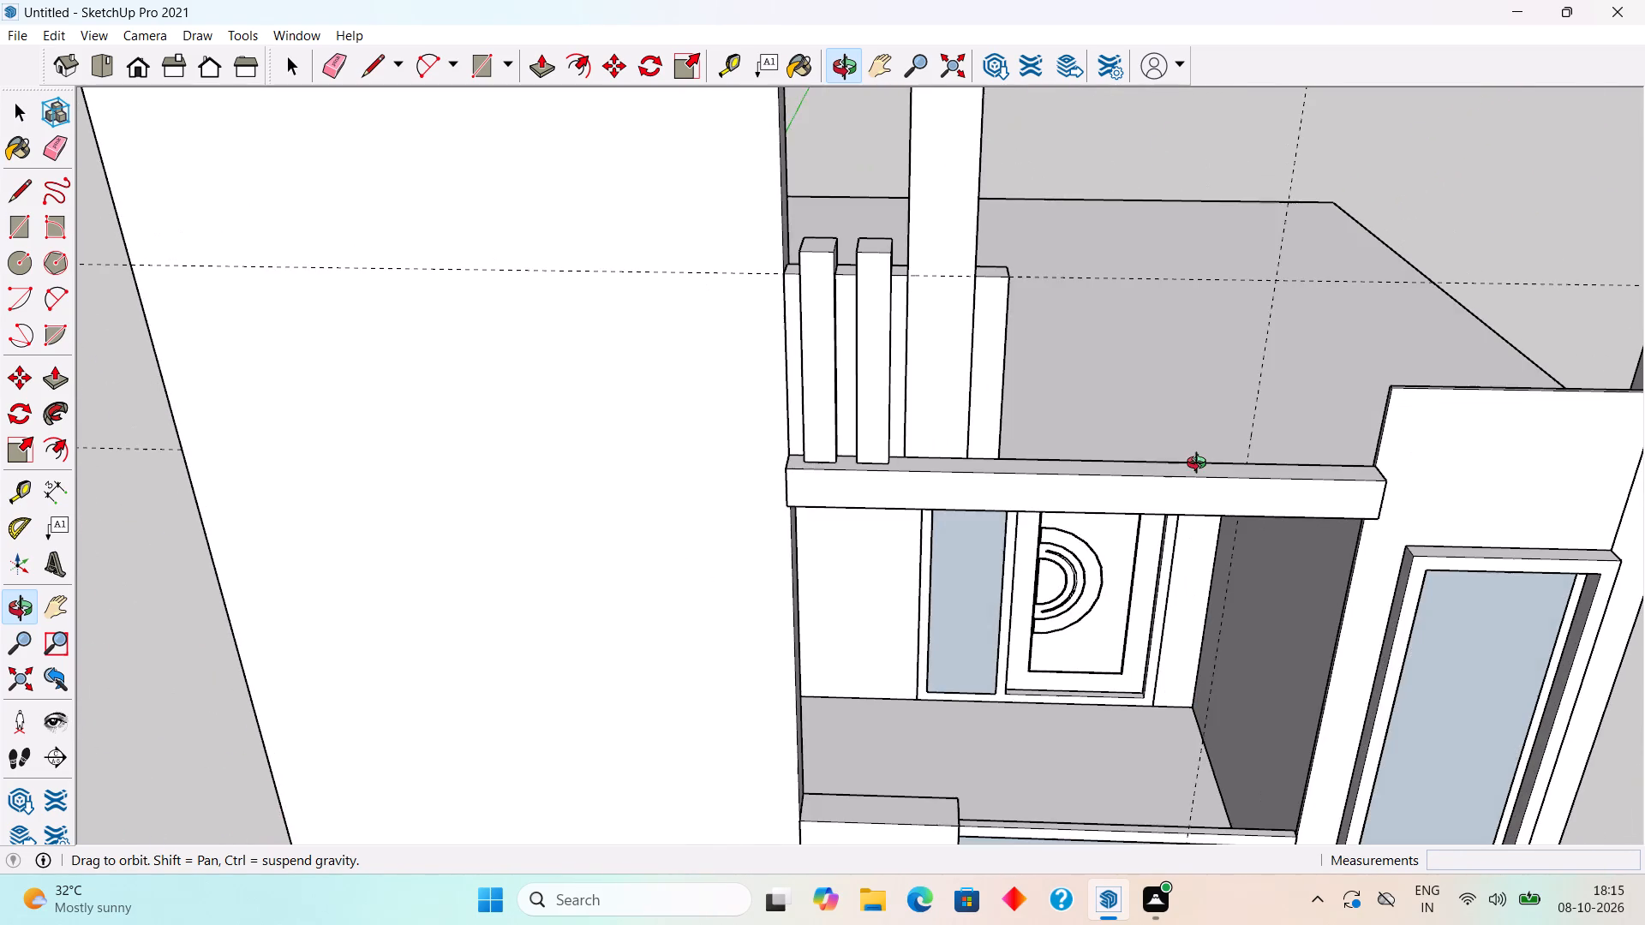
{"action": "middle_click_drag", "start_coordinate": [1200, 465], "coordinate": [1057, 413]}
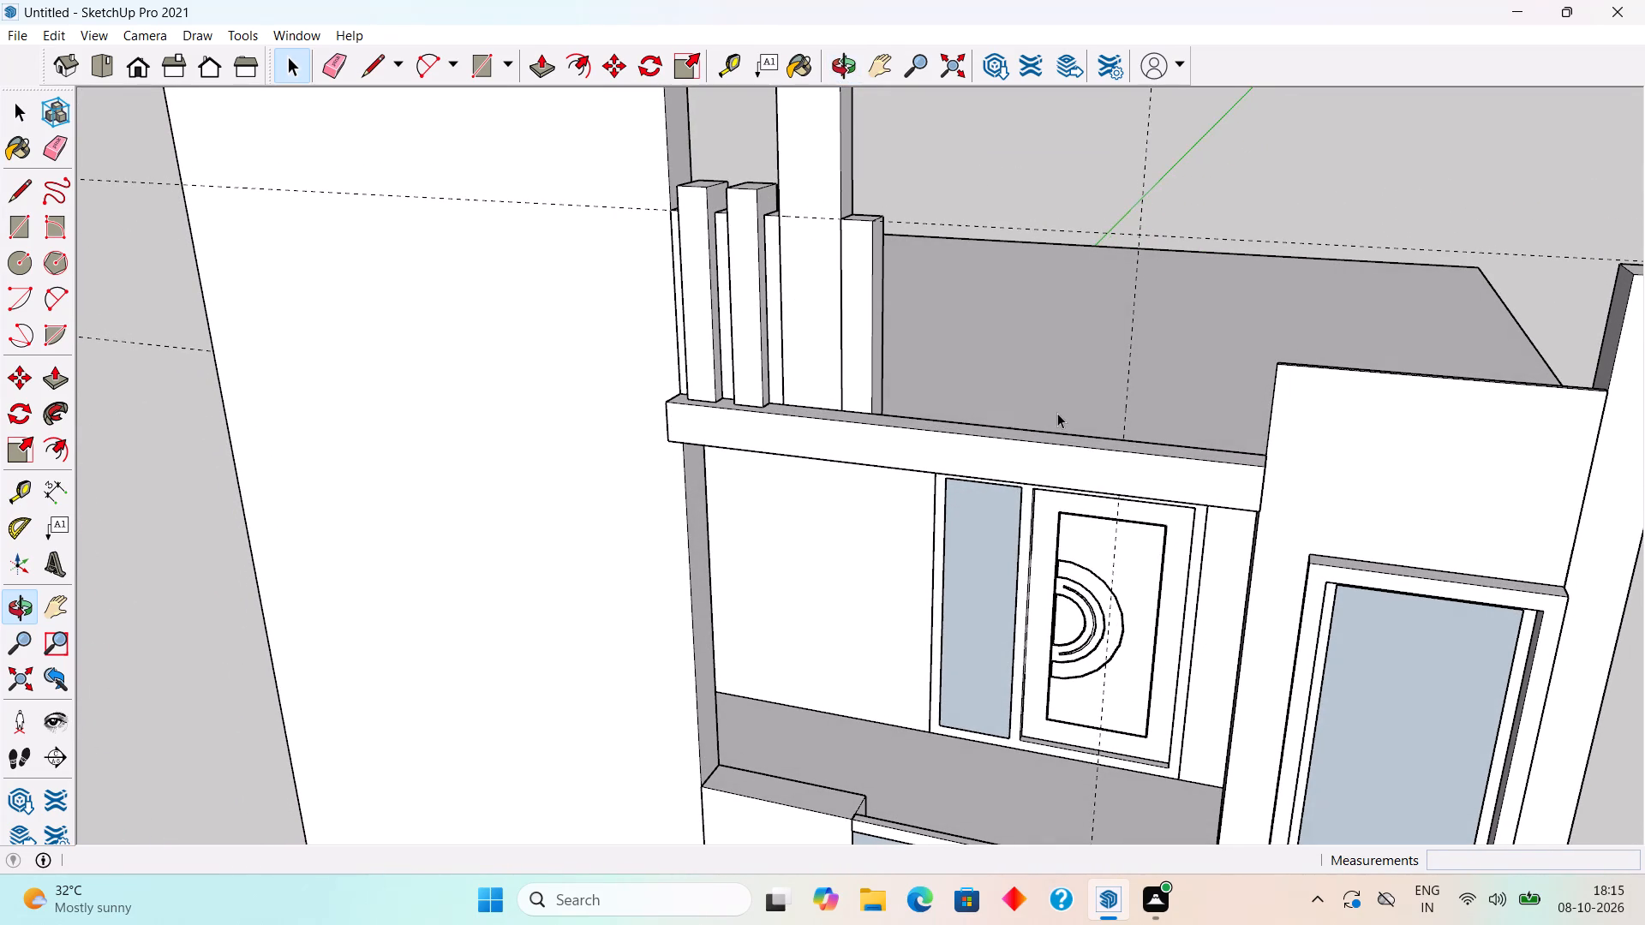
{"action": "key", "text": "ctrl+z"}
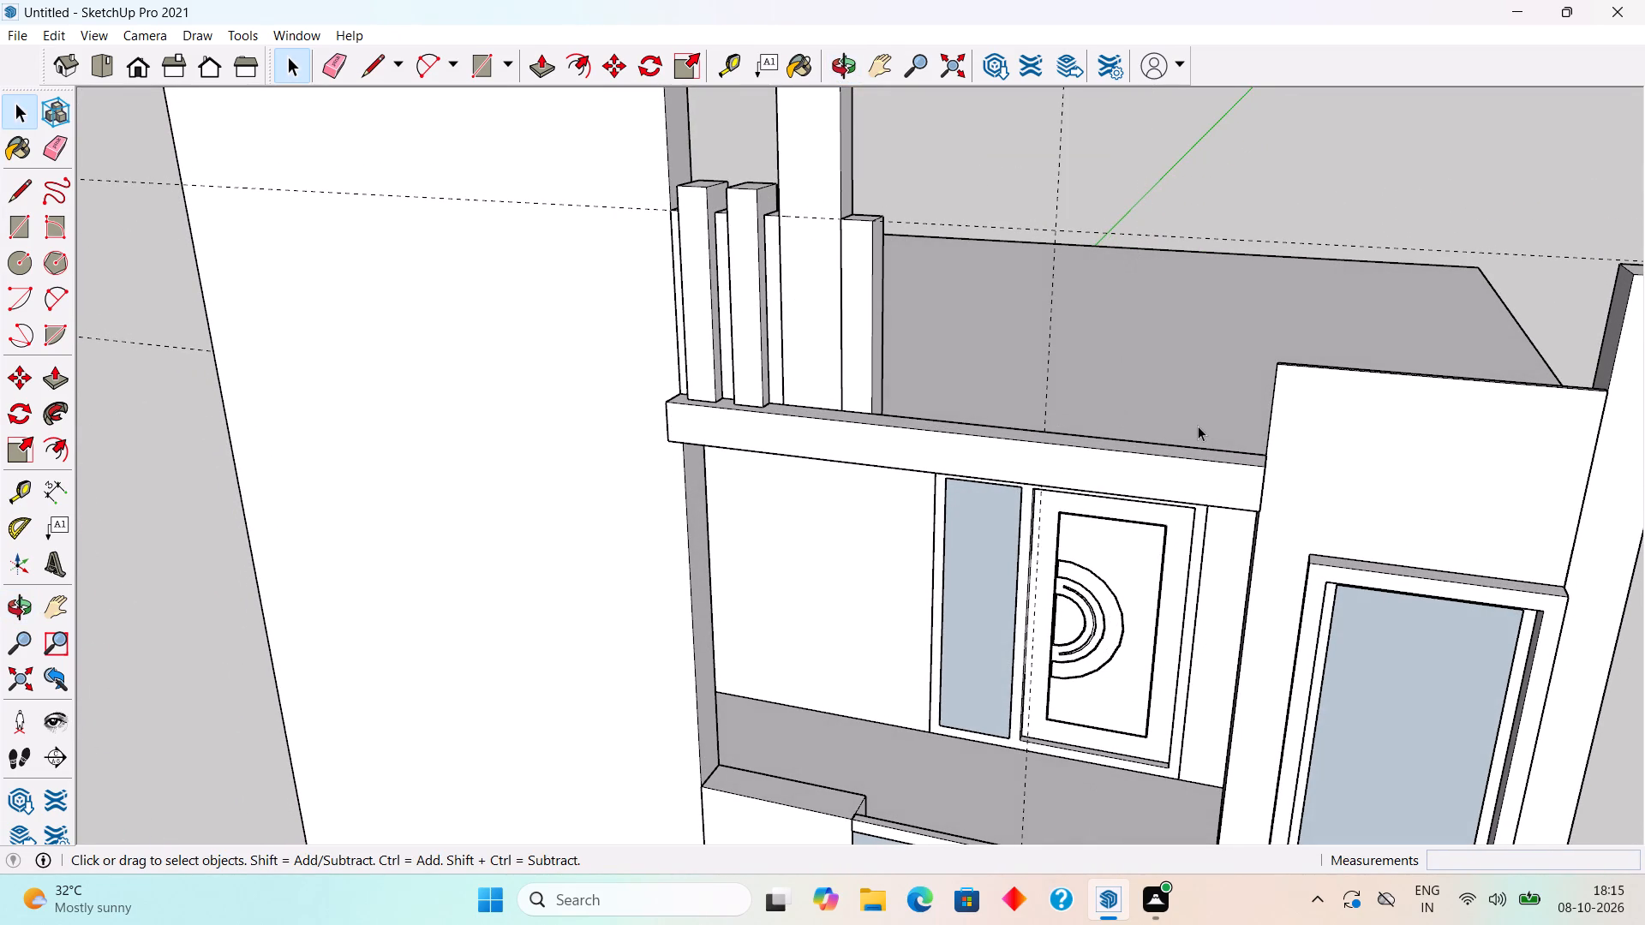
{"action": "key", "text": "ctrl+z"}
Place a vertical guide 1.5' from the parapet wall's side edge, towards the upright columns.
{"action": "middle_click_drag", "start_coordinate": [1243, 491], "coordinate": [1198, 610]}
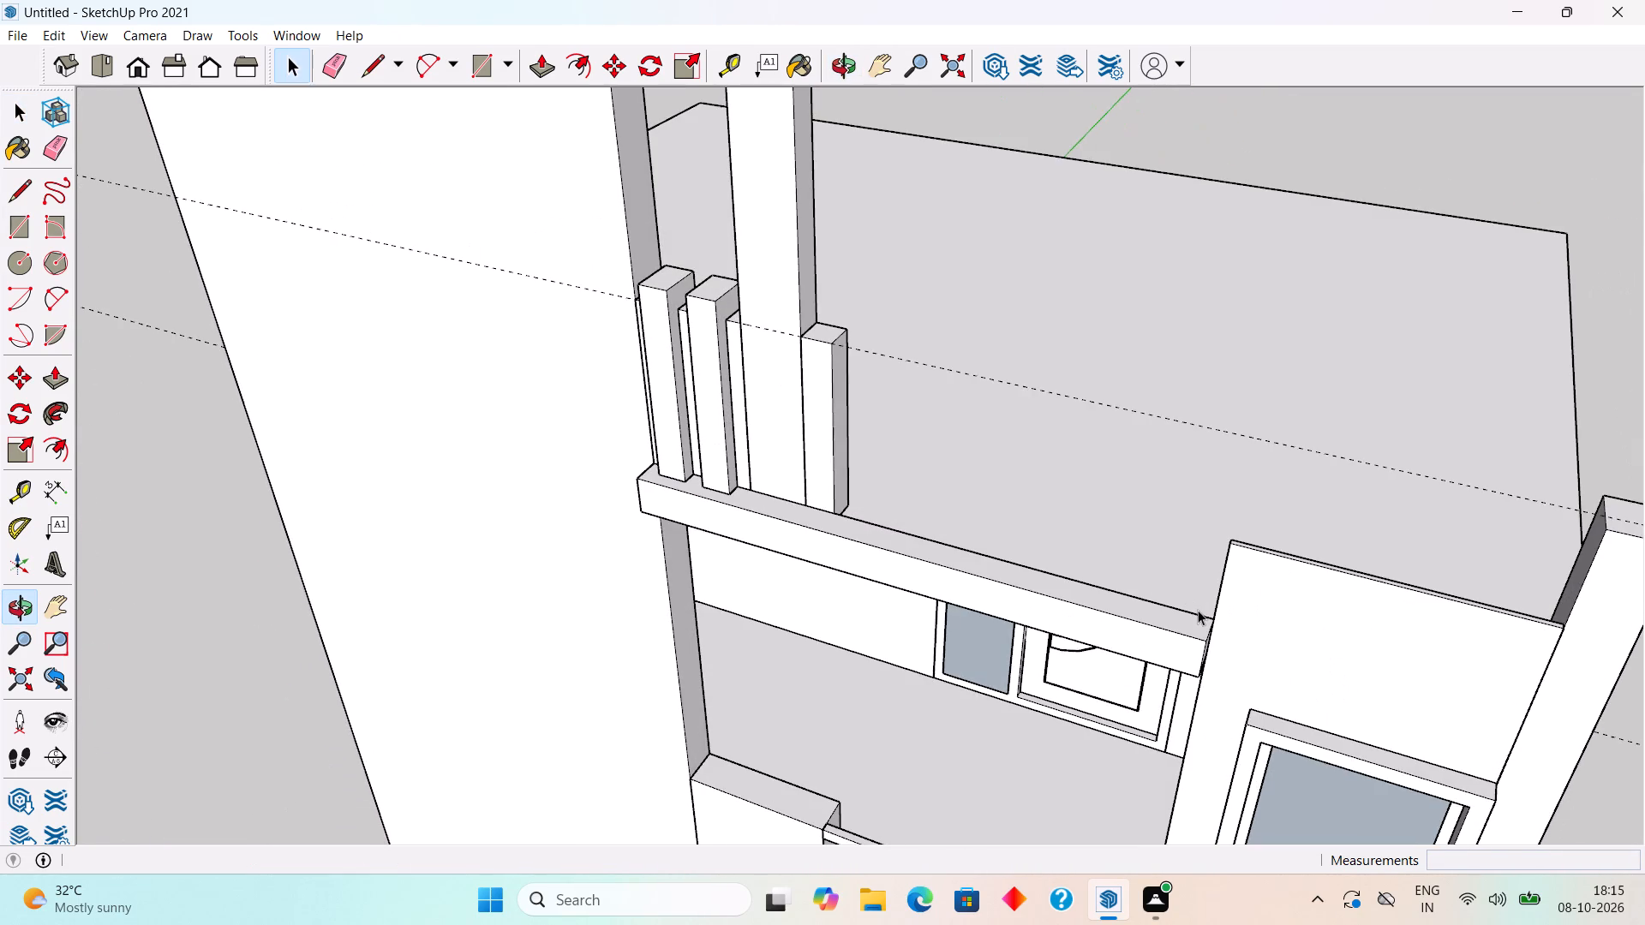
{"action": "scroll", "coordinate": [1197, 607], "scroll_direction": "down", "scroll_amount": 6}
{"action": "scroll", "coordinate": [755, 0], "scroll_direction": "down", "scroll_amount": 2}
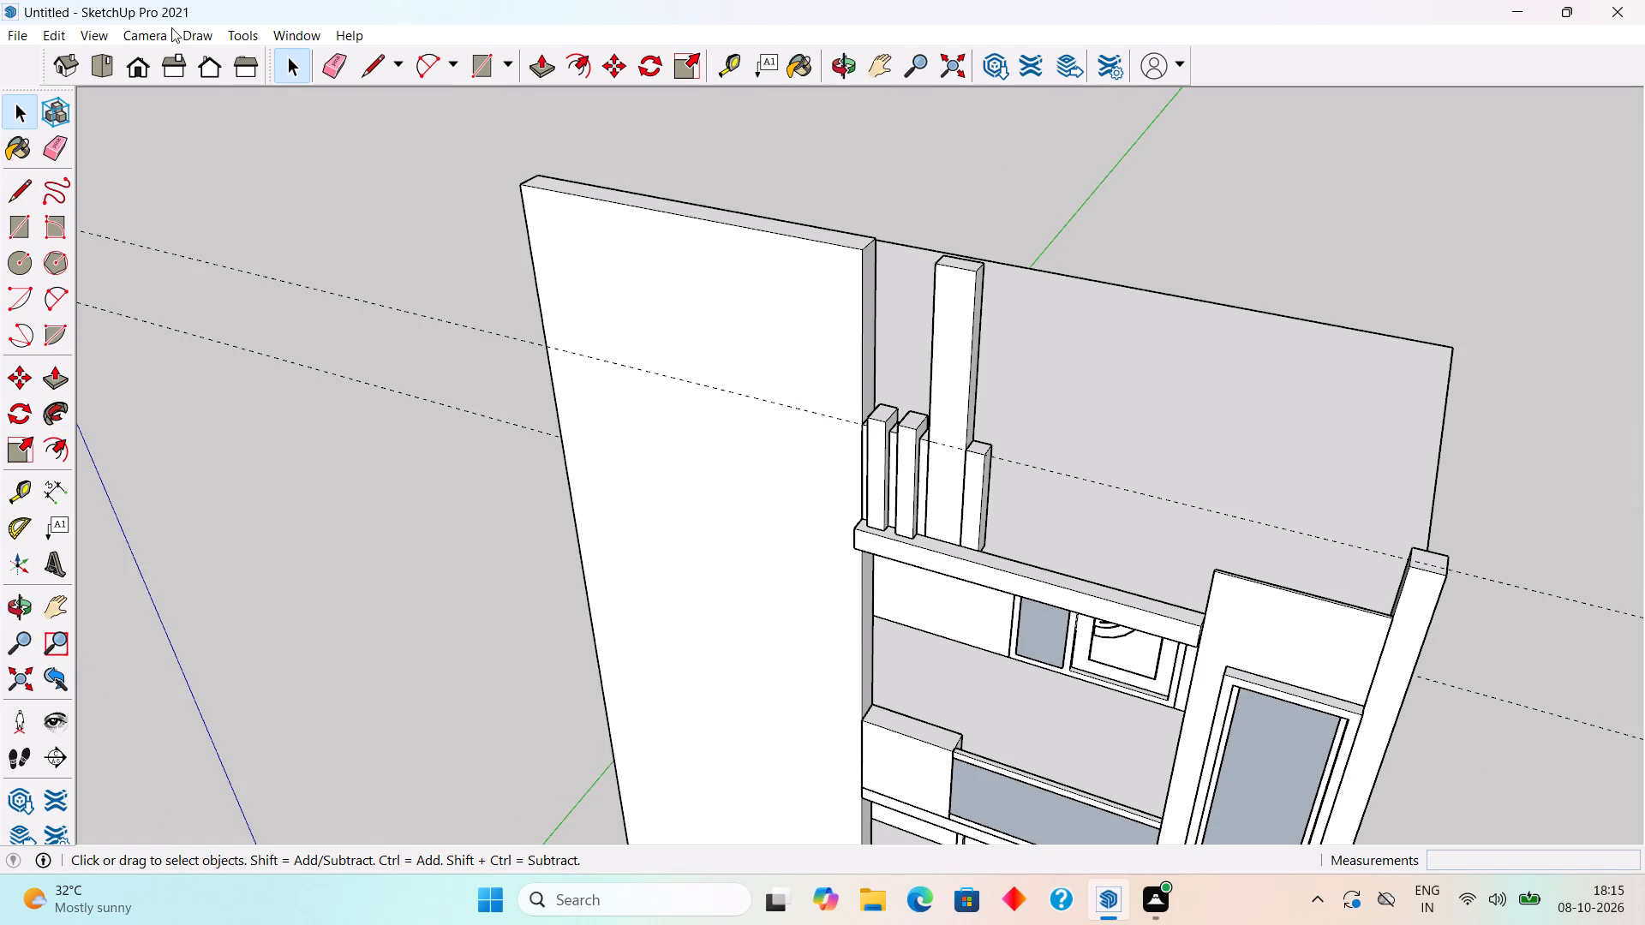
{"action": "middle_click_drag", "start_coordinate": [1224, 685], "coordinate": [1438, 477]}
{"action": "scroll", "coordinate": [1272, 359], "scroll_direction": "up", "scroll_amount": 7}
{"action": "key", "text": "t"}
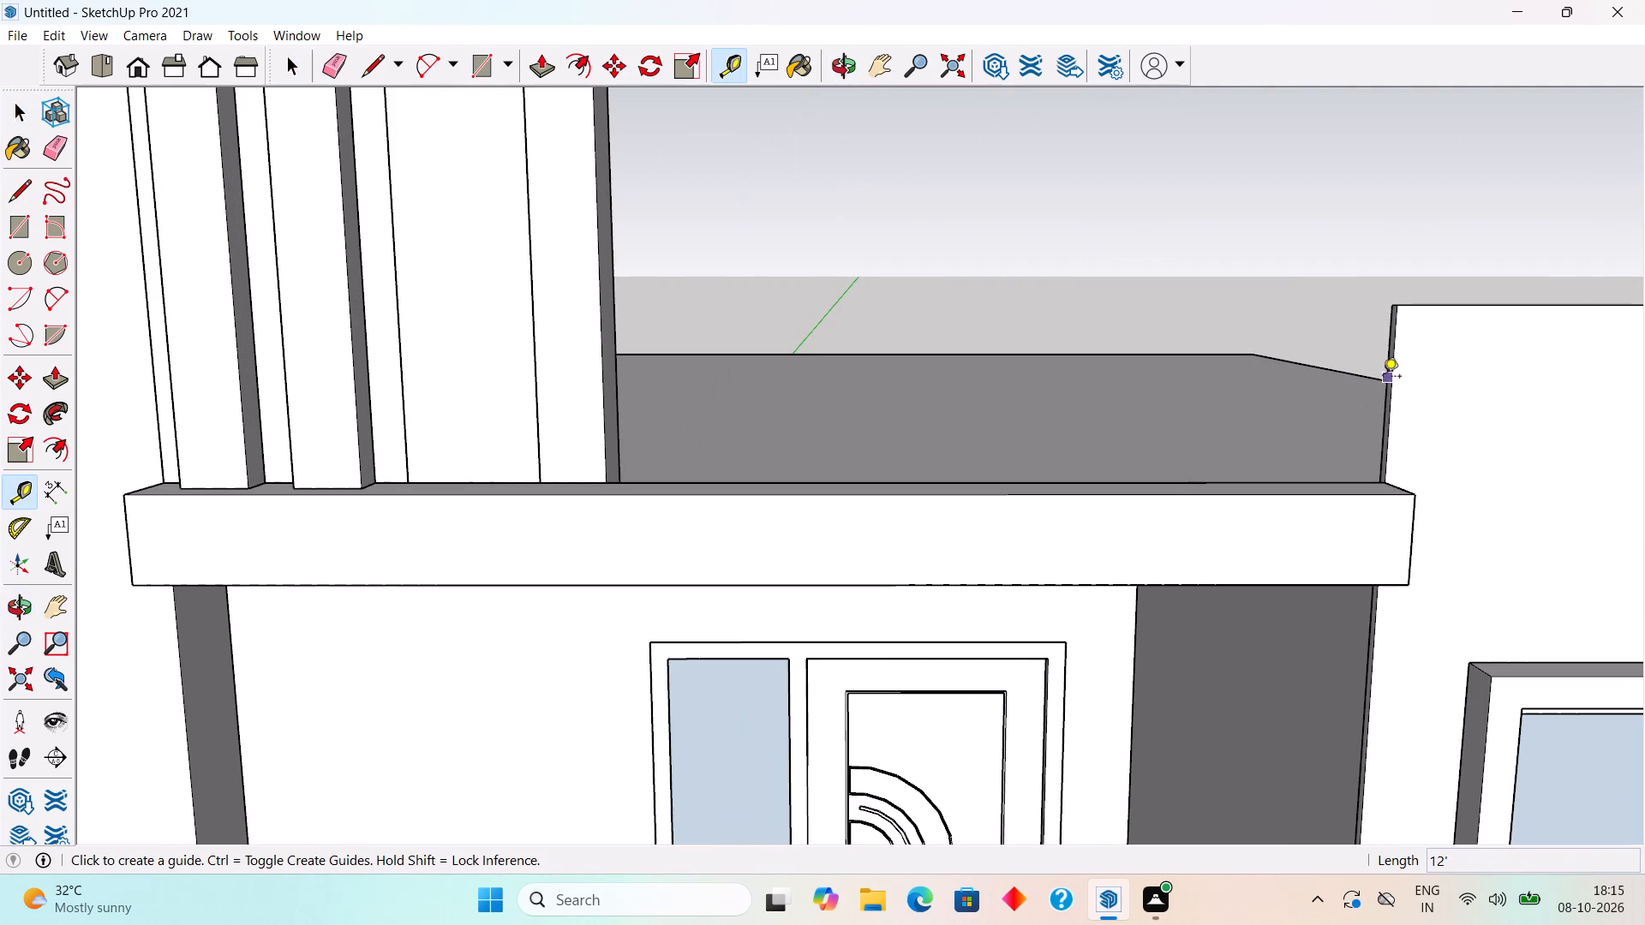
{"action": "left_click", "coordinate": [1391, 381]}
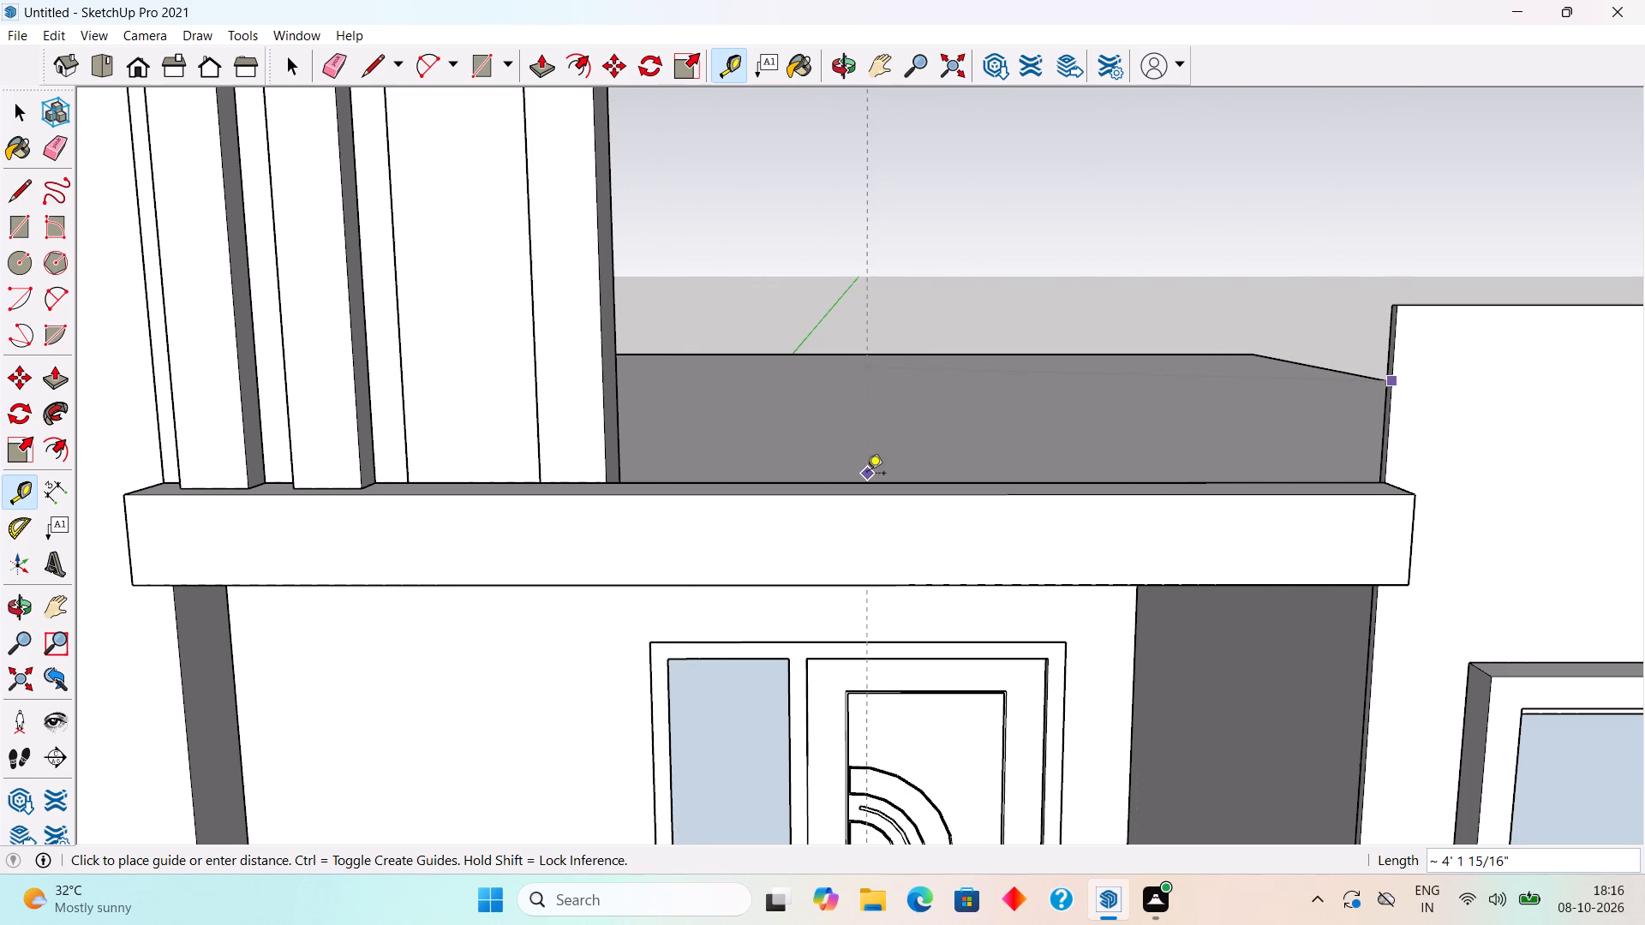
{"action": "type", "text": "1.5'"}
{"action": "key", "text": "Return"}
{"action": "key", "text": "space"}
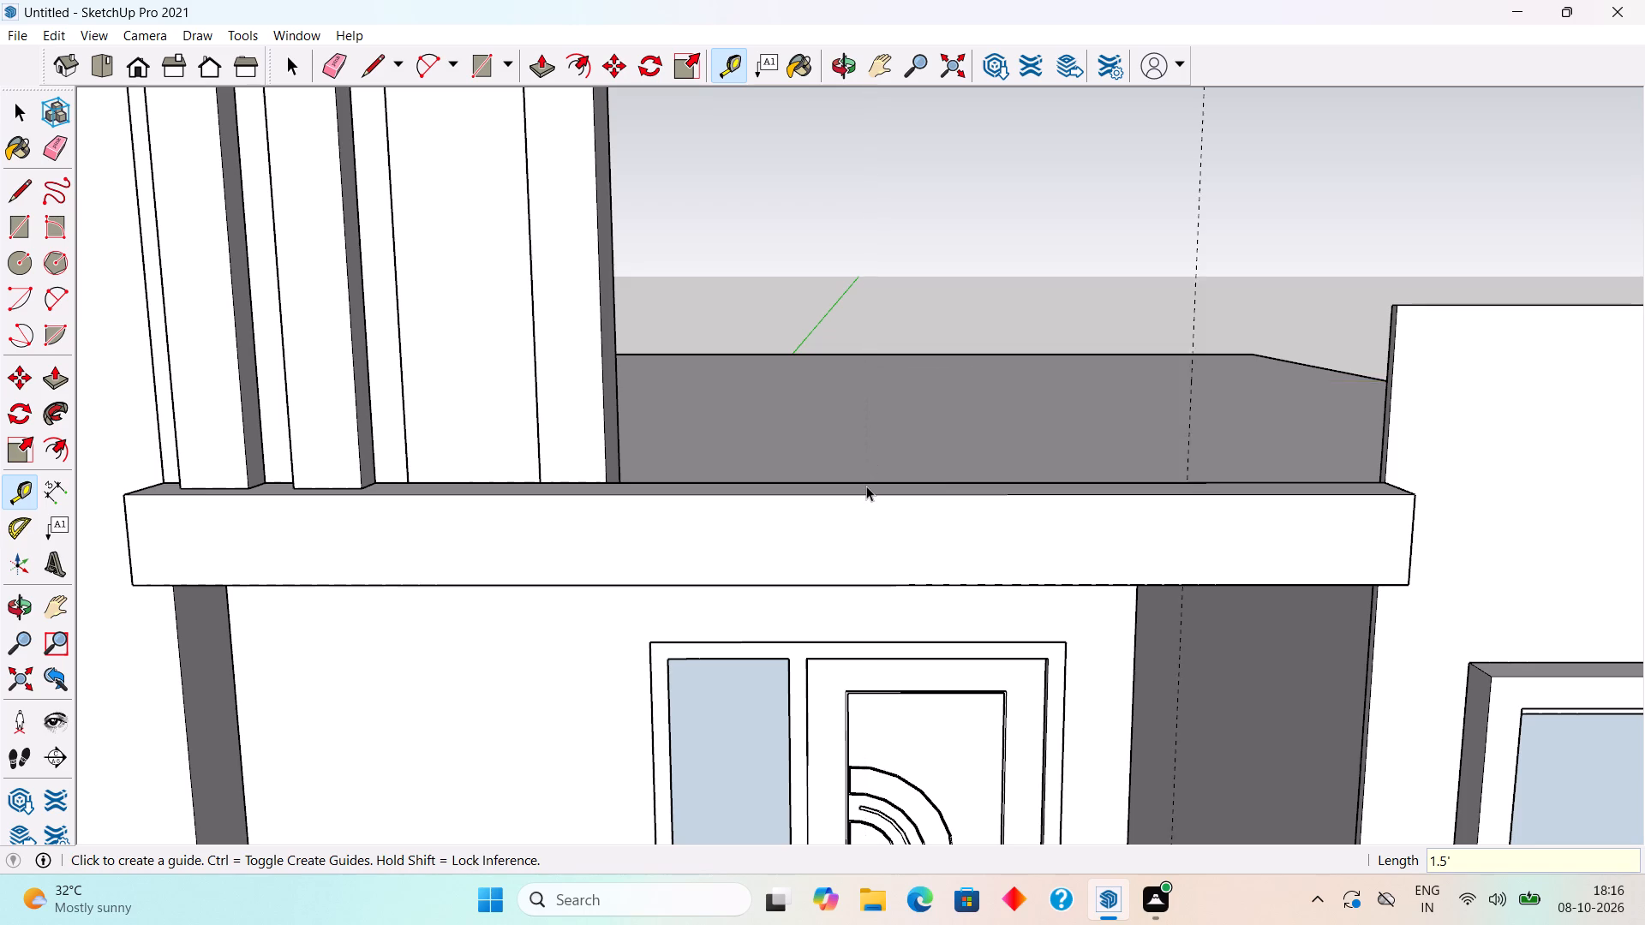
Place a guide on the roof slab 9" inward from the bottom rear edge of the front beam.
{"action": "scroll", "coordinate": [866, 486], "scroll_direction": "down", "scroll_amount": 7}
{"action": "middle_click_drag", "start_coordinate": [1006, 502], "coordinate": [201, 713]}
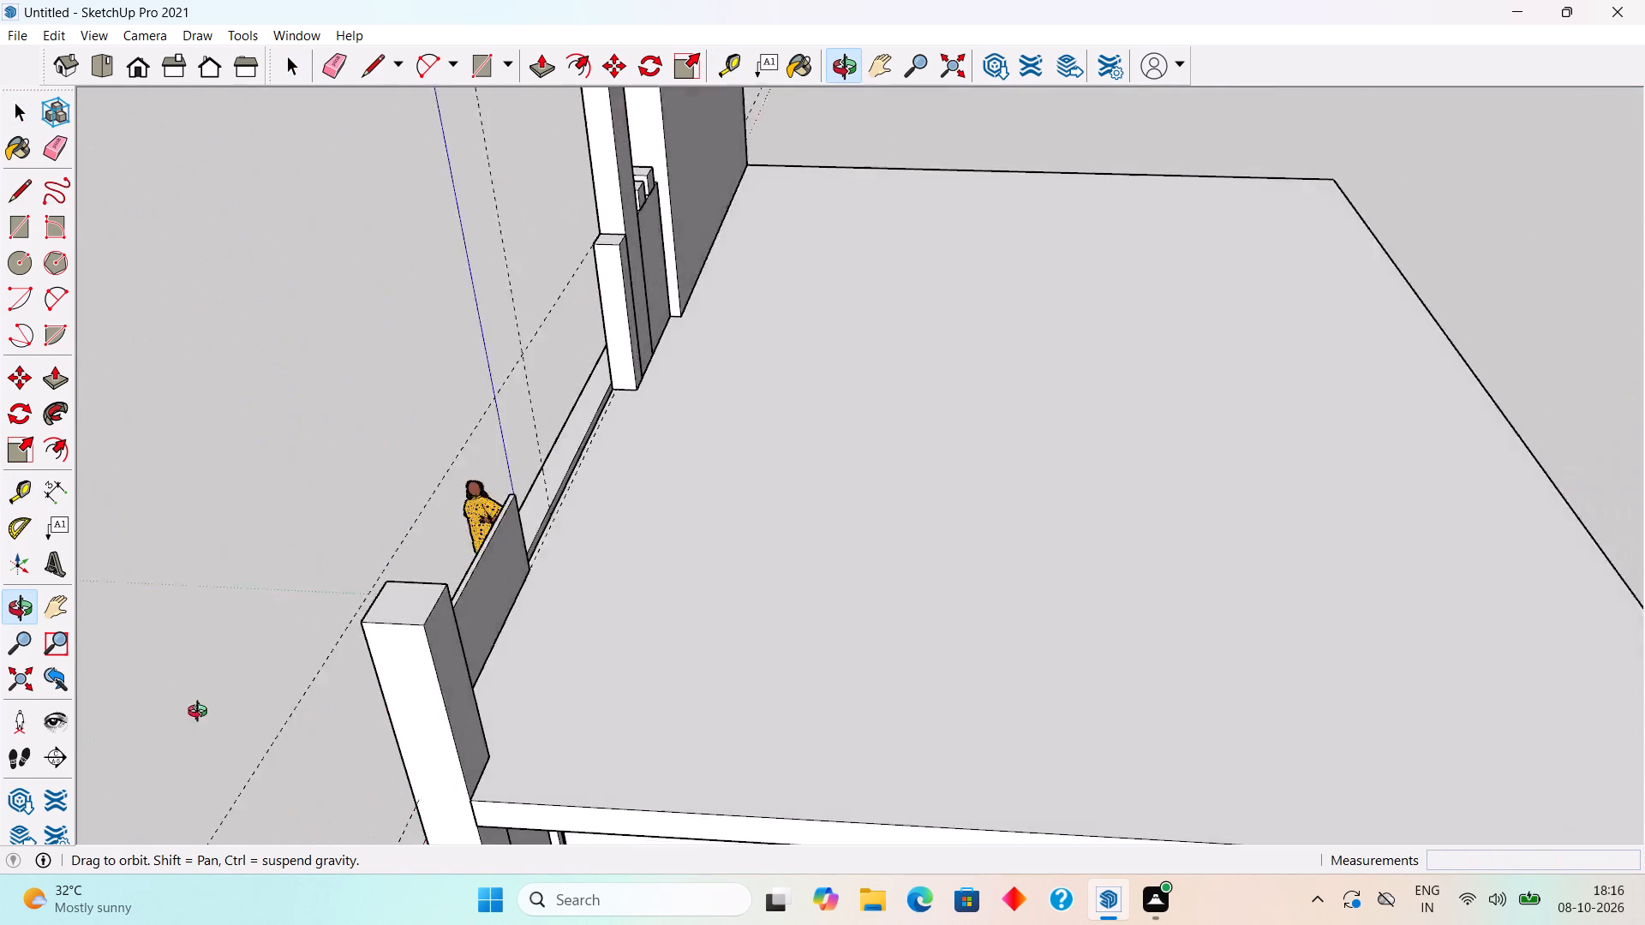
{"action": "middle_click_drag", "start_coordinate": [201, 713], "coordinate": [54, 730]}
{"action": "middle_click_drag", "start_coordinate": [567, 532], "coordinate": [232, 542]}
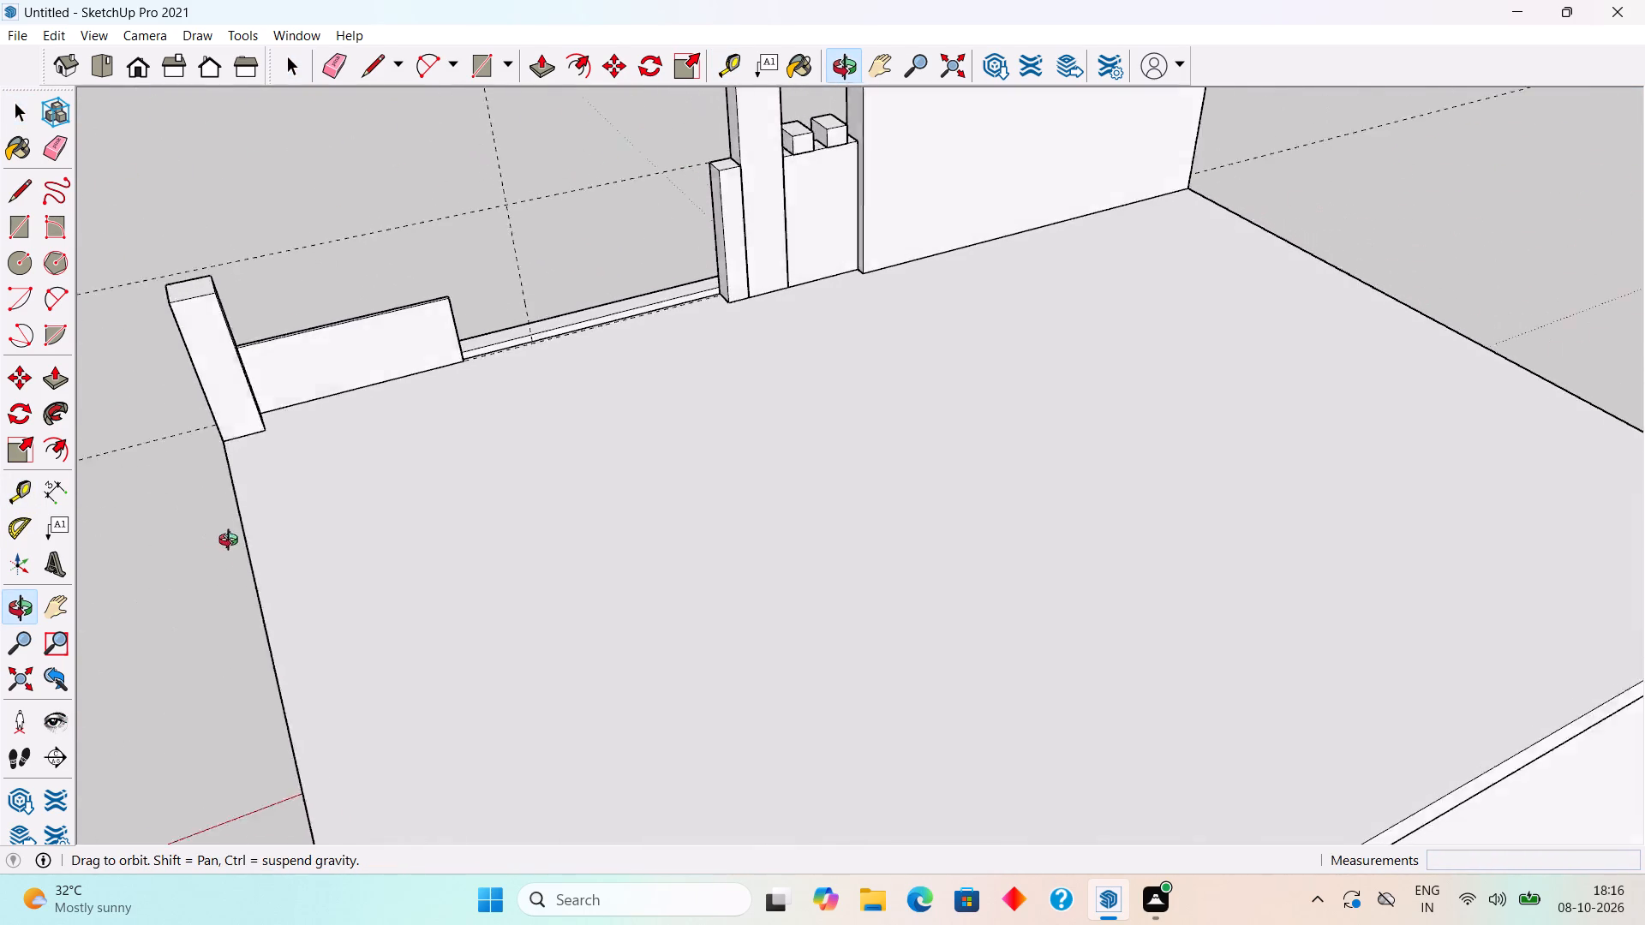
{"action": "middle_click_drag", "start_coordinate": [232, 542], "coordinate": [220, 539]}
{"action": "scroll", "coordinate": [523, 305], "scroll_direction": "up", "scroll_amount": 11}
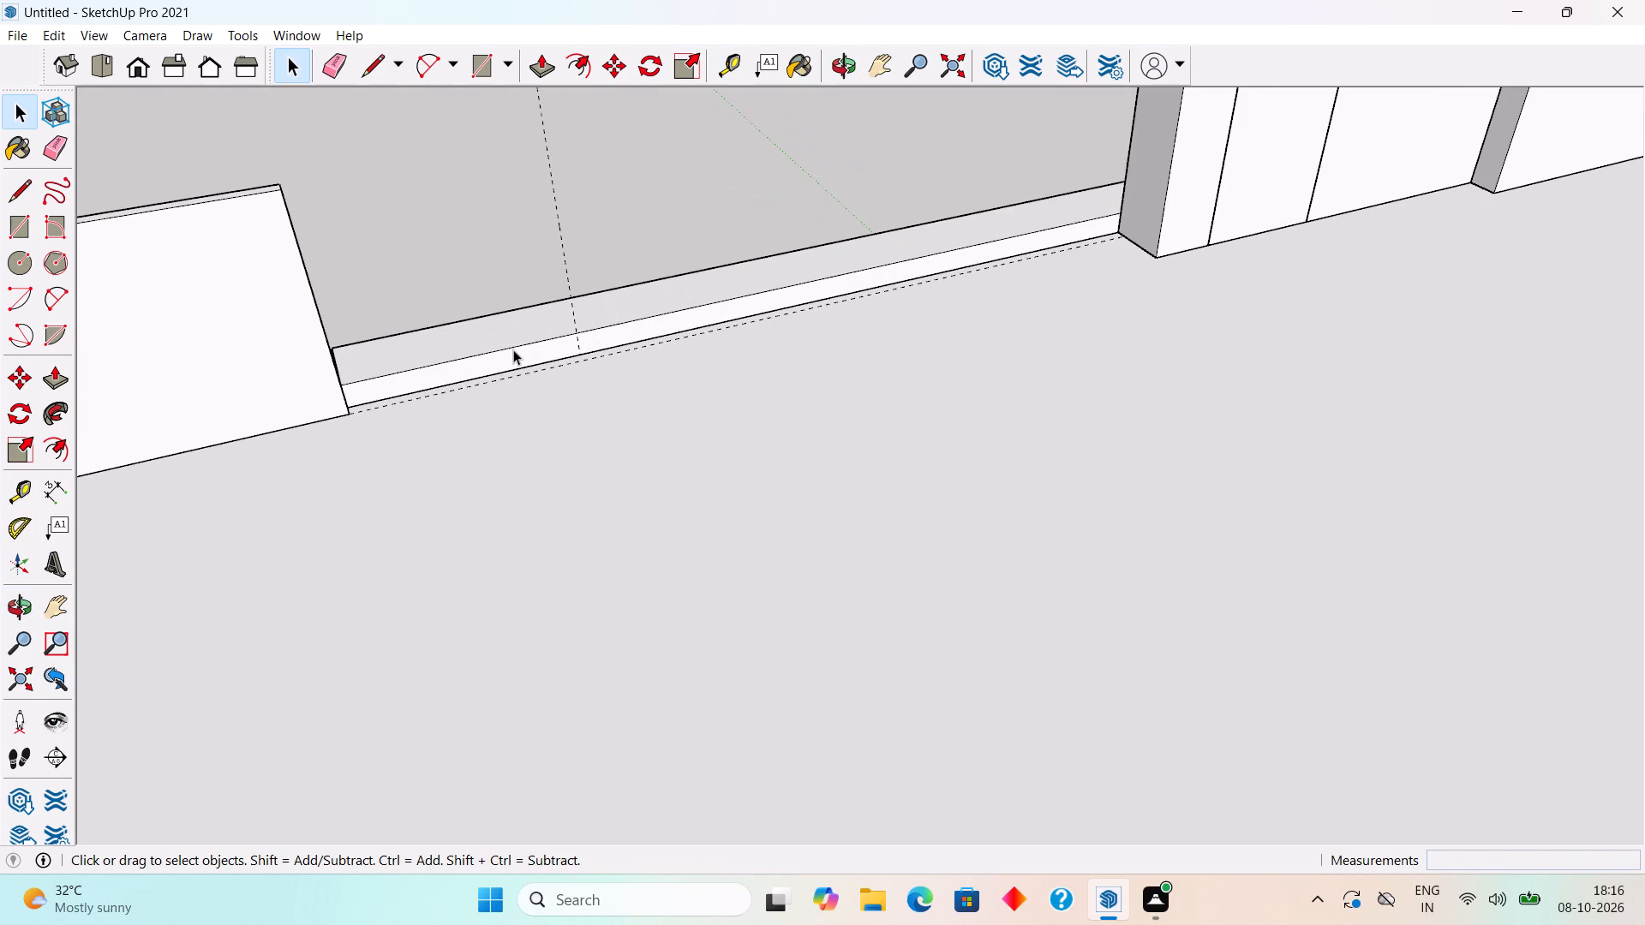
{"action": "key", "text": "t"}
{"action": "left_click", "coordinate": [505, 367]}
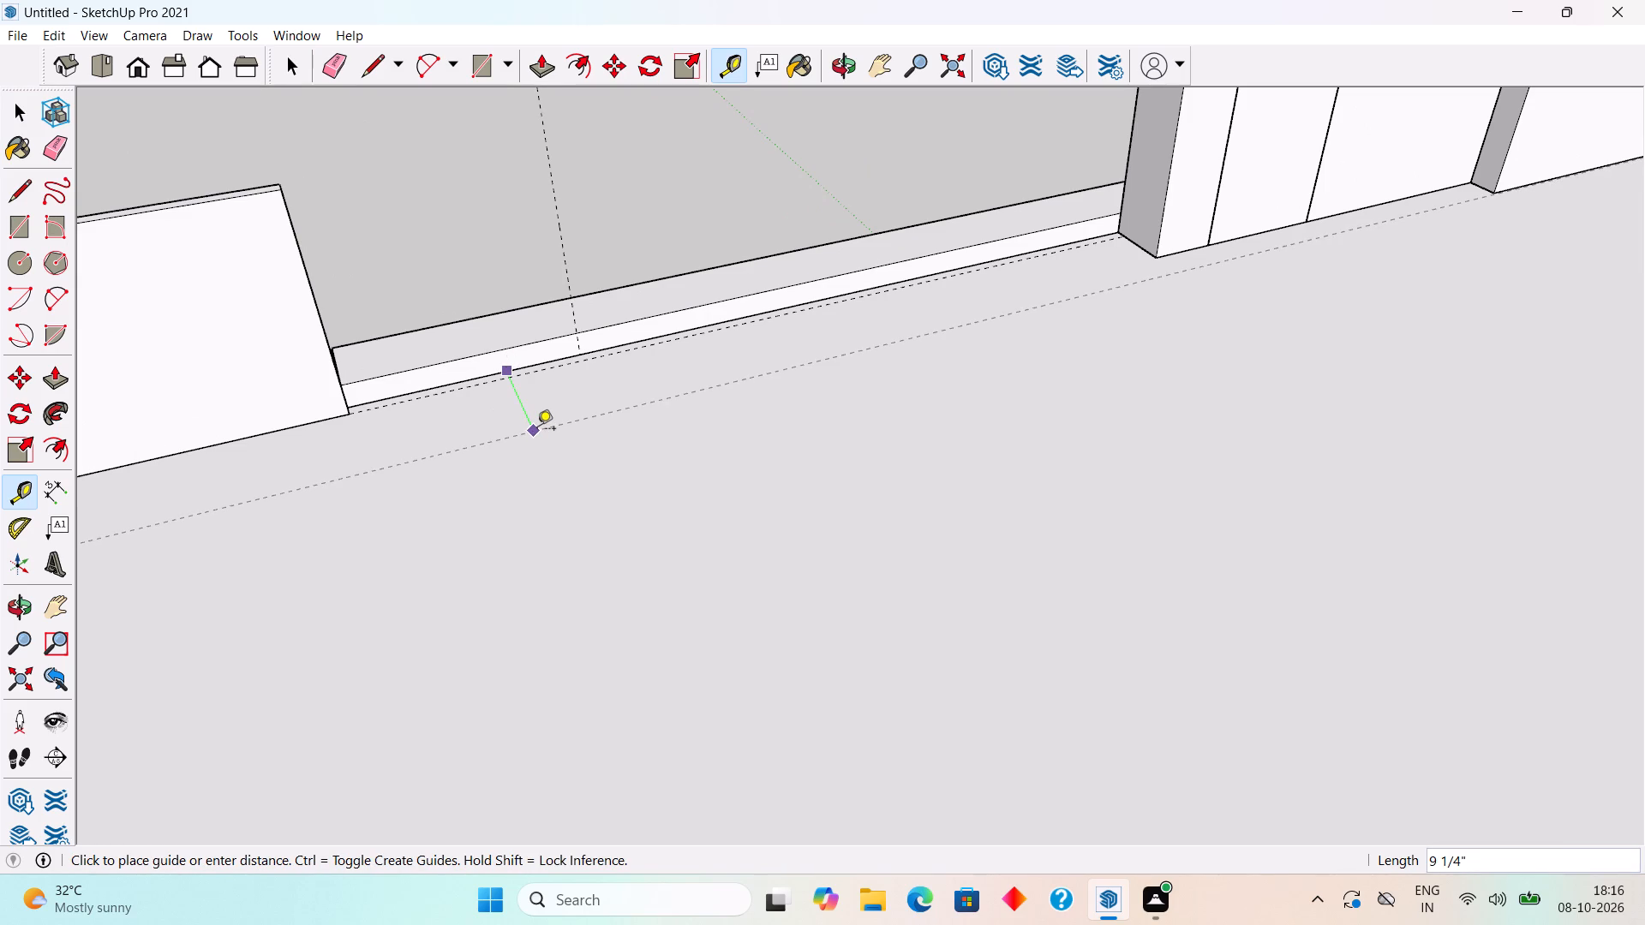
{"action": "key", "text": "9"}
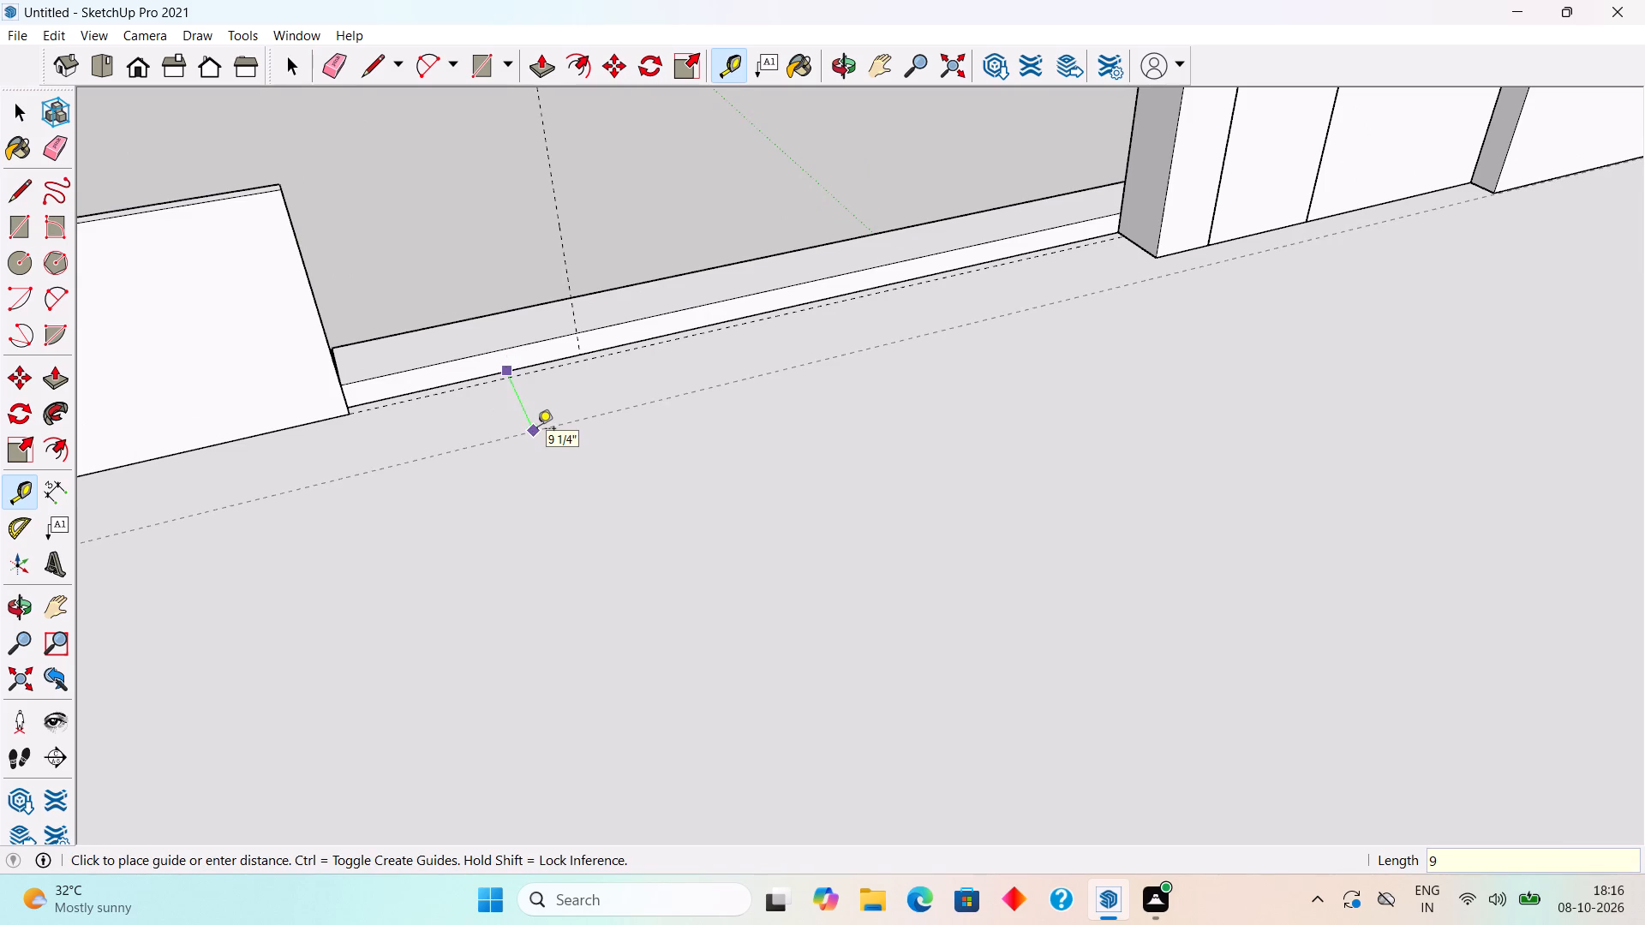
{"action": "key", "text": "shift+quotedbl"}
{"action": "key", "text": "Return"}
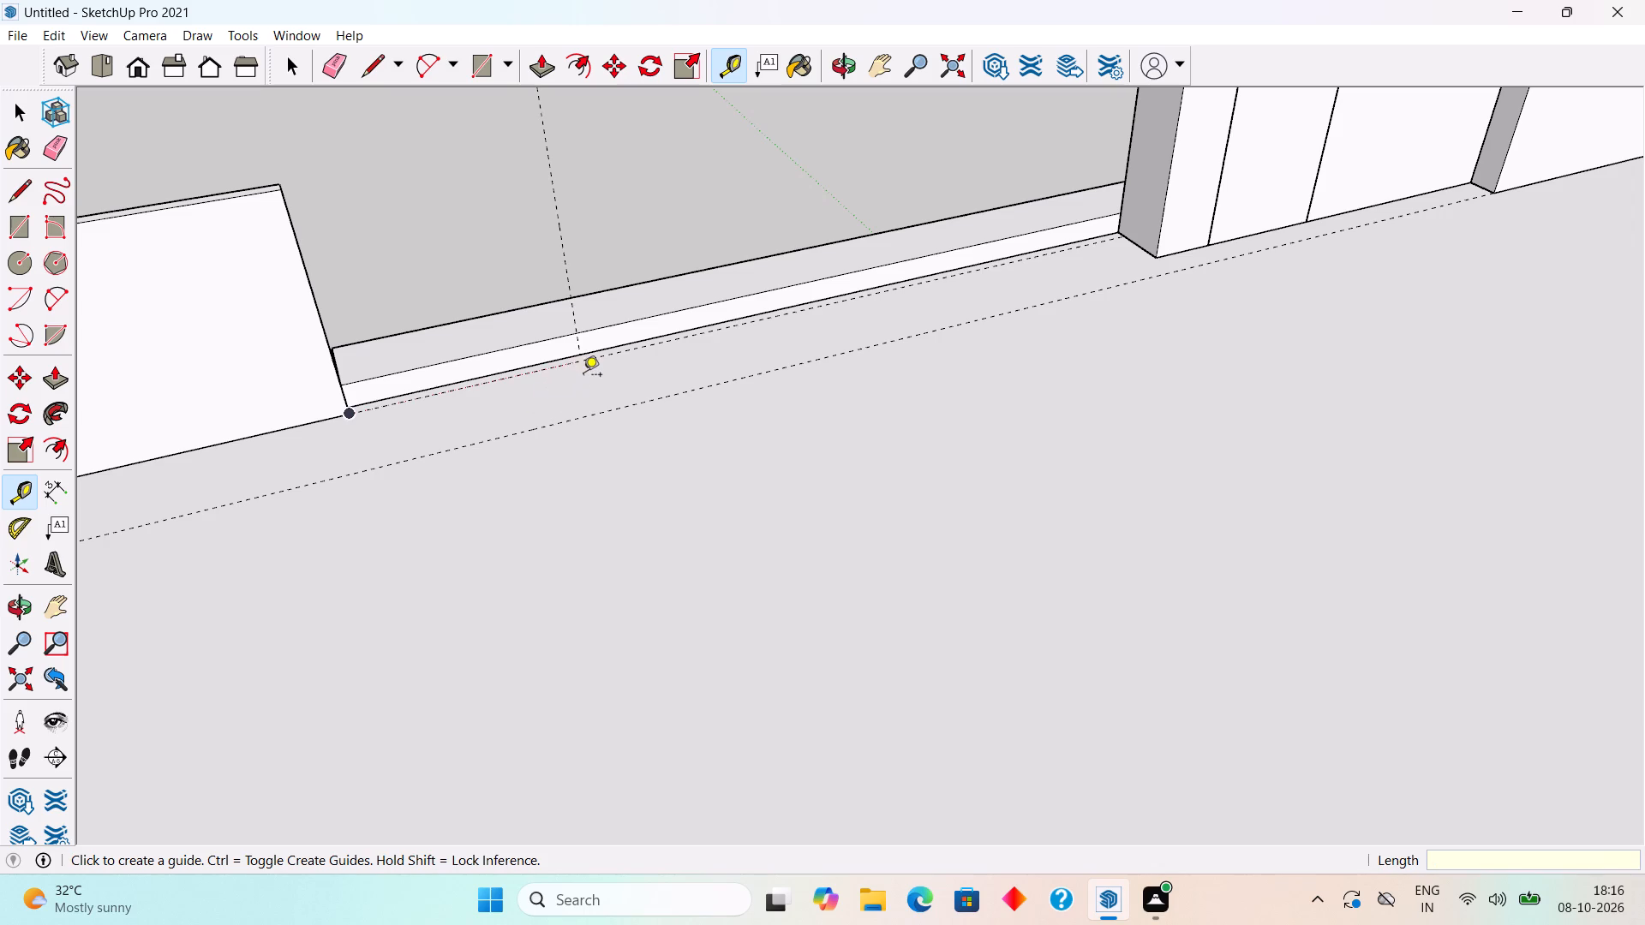
Add a guide line across the roof slab along the short bottom edge at the parapet wall's end, where it meets the beam.
{"action": "scroll", "coordinate": [354, 403], "scroll_direction": "up", "scroll_amount": 6}
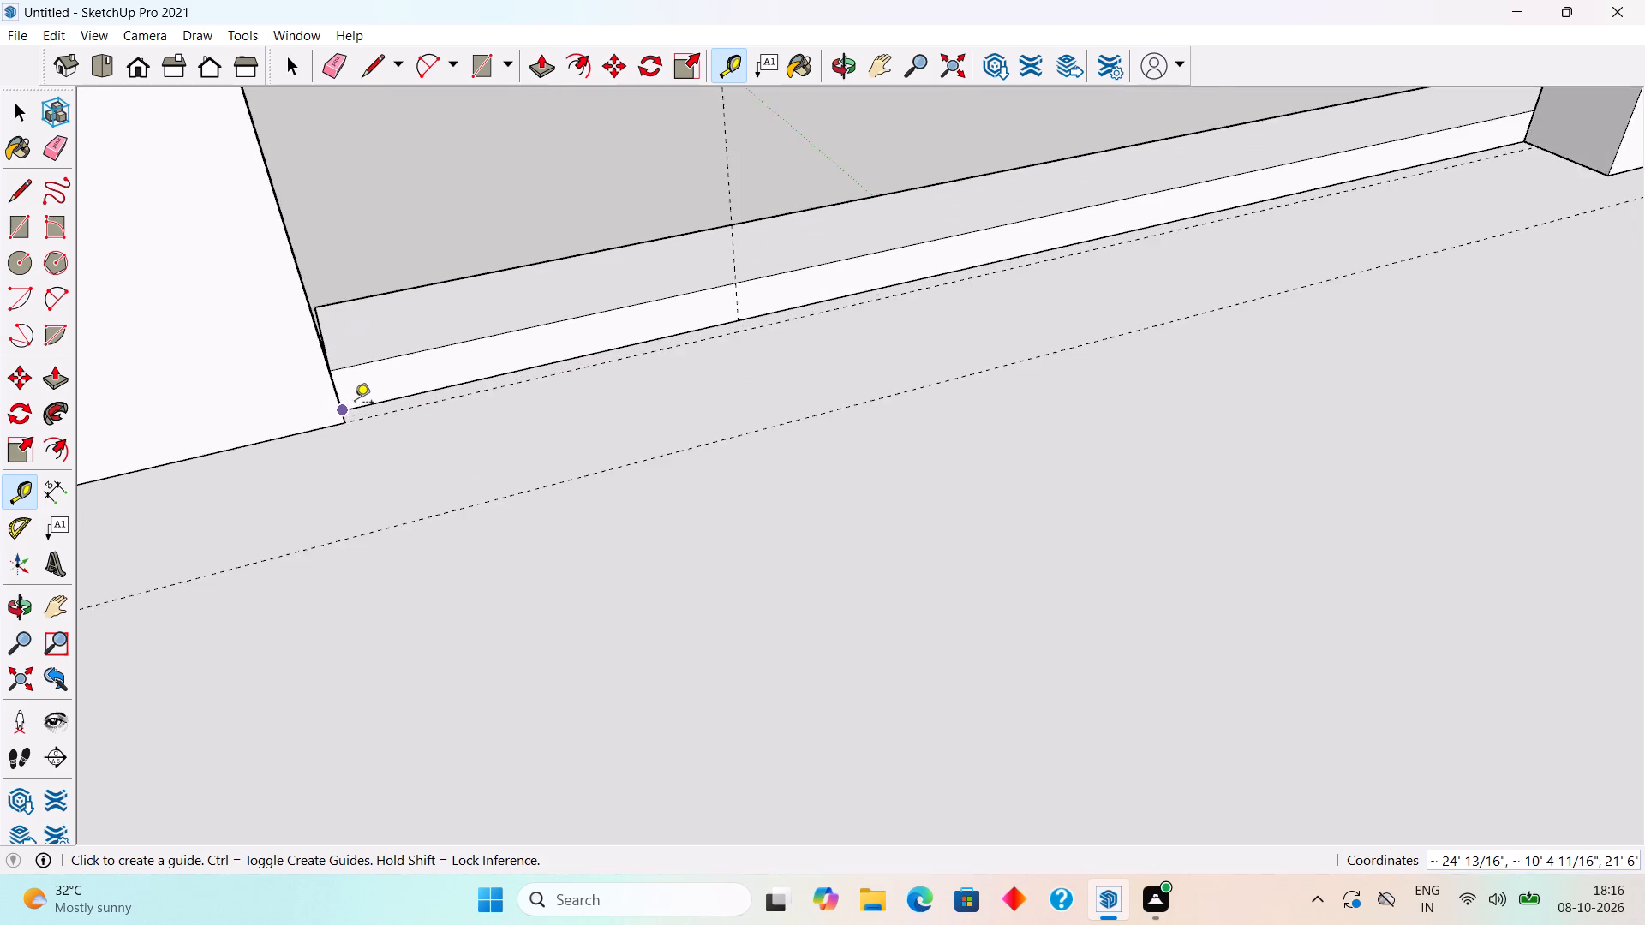
{"action": "scroll", "coordinate": [355, 403], "scroll_direction": "up", "scroll_amount": 6}
{"action": "middle_click_drag", "start_coordinate": [310, 422], "coordinate": [188, 438]}
{"action": "scroll", "coordinate": [411, 307], "scroll_direction": "up", "scroll_amount": 5}
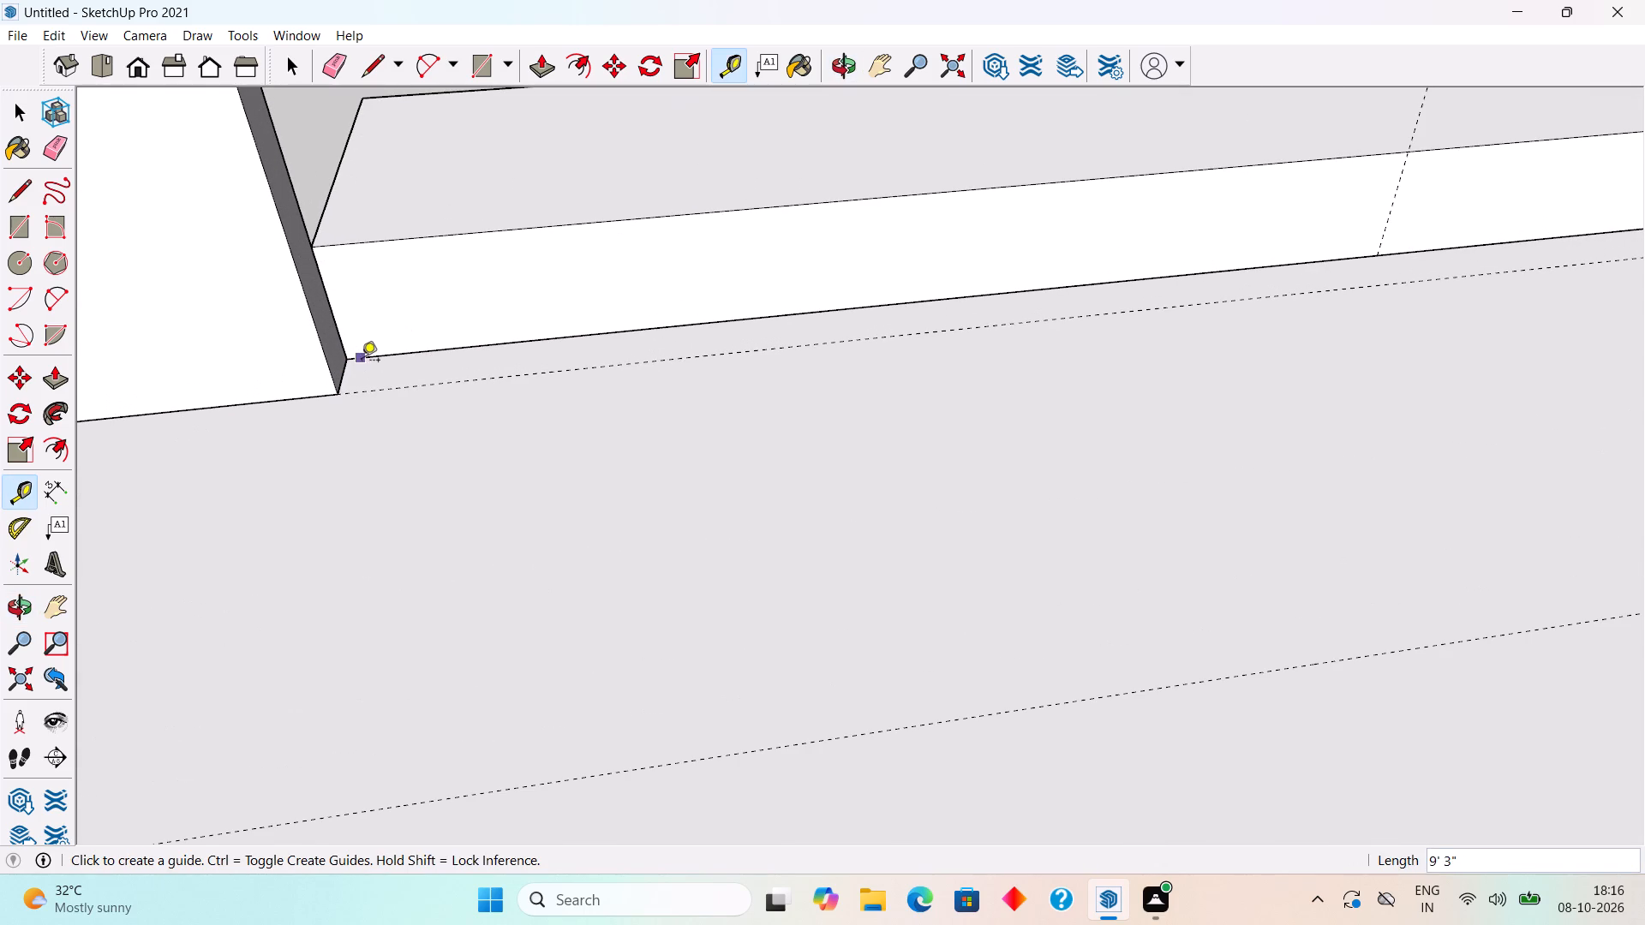
{"action": "double_click", "coordinate": [345, 374]}
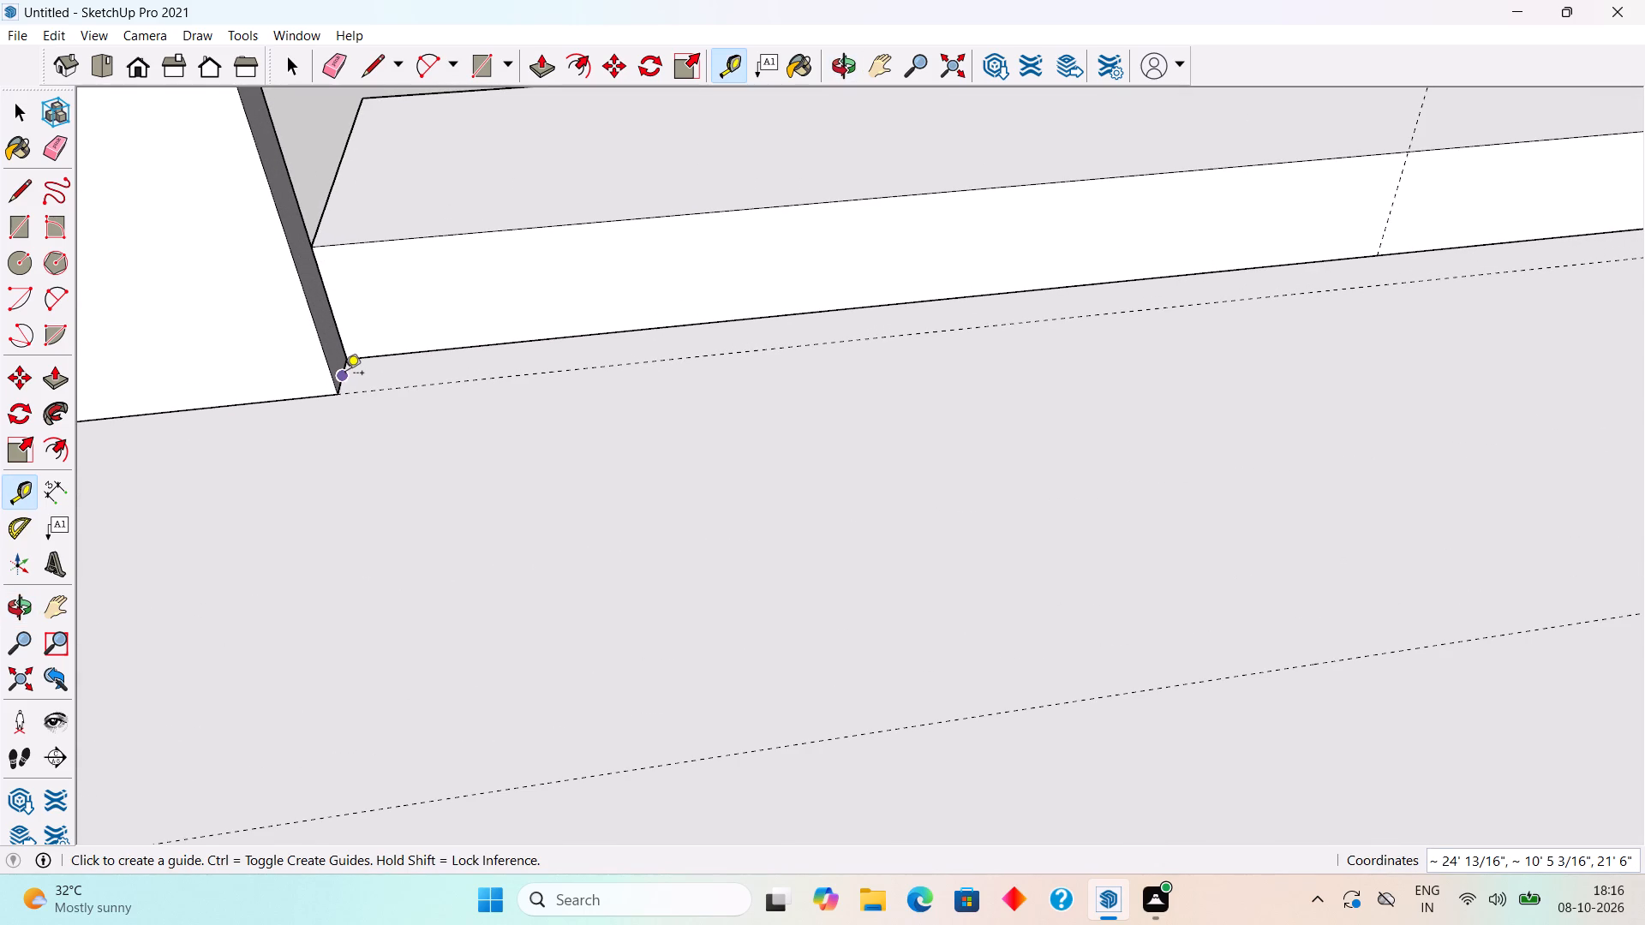
{"action": "key", "text": "space"}
{"action": "scroll", "coordinate": [345, 374], "scroll_direction": "down", "scroll_amount": 4}
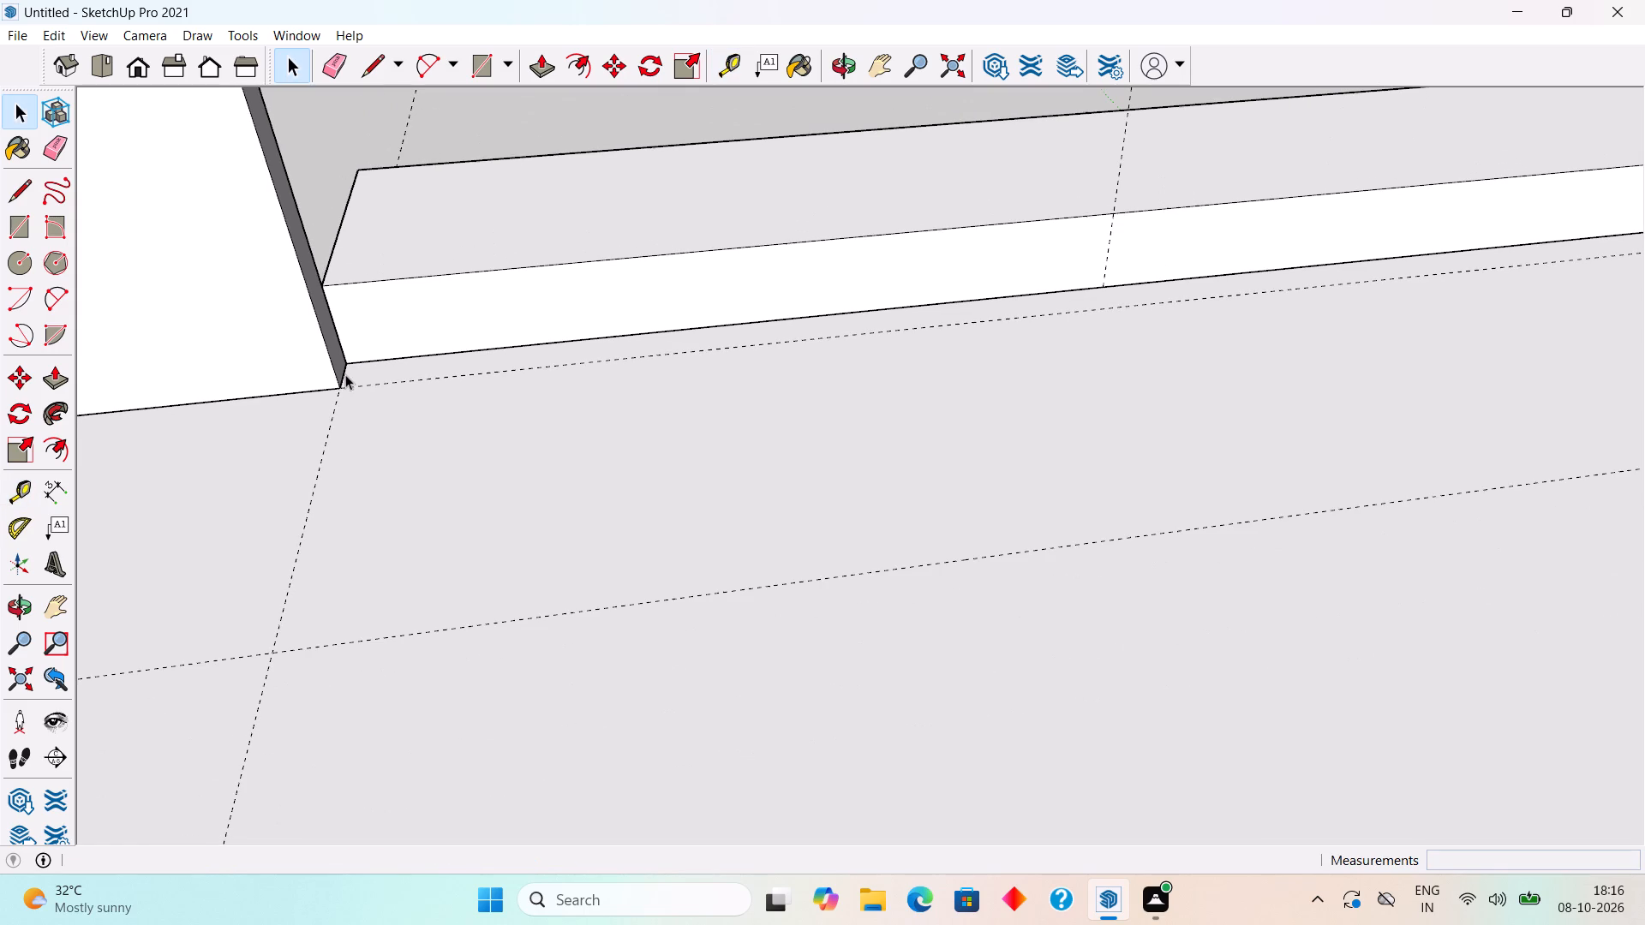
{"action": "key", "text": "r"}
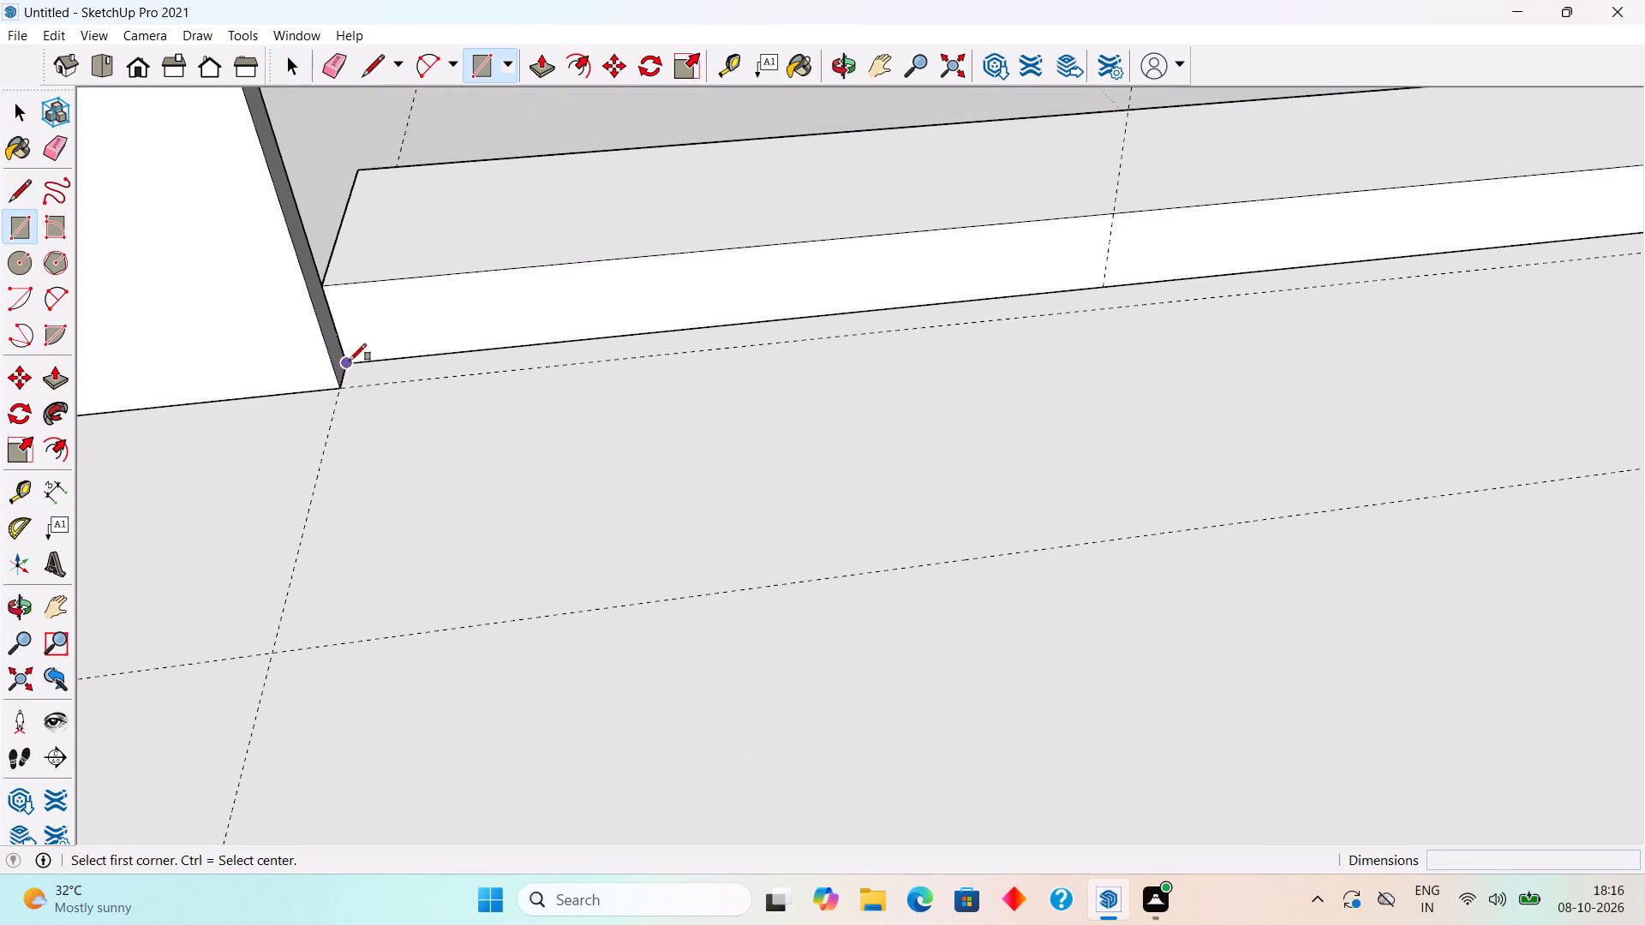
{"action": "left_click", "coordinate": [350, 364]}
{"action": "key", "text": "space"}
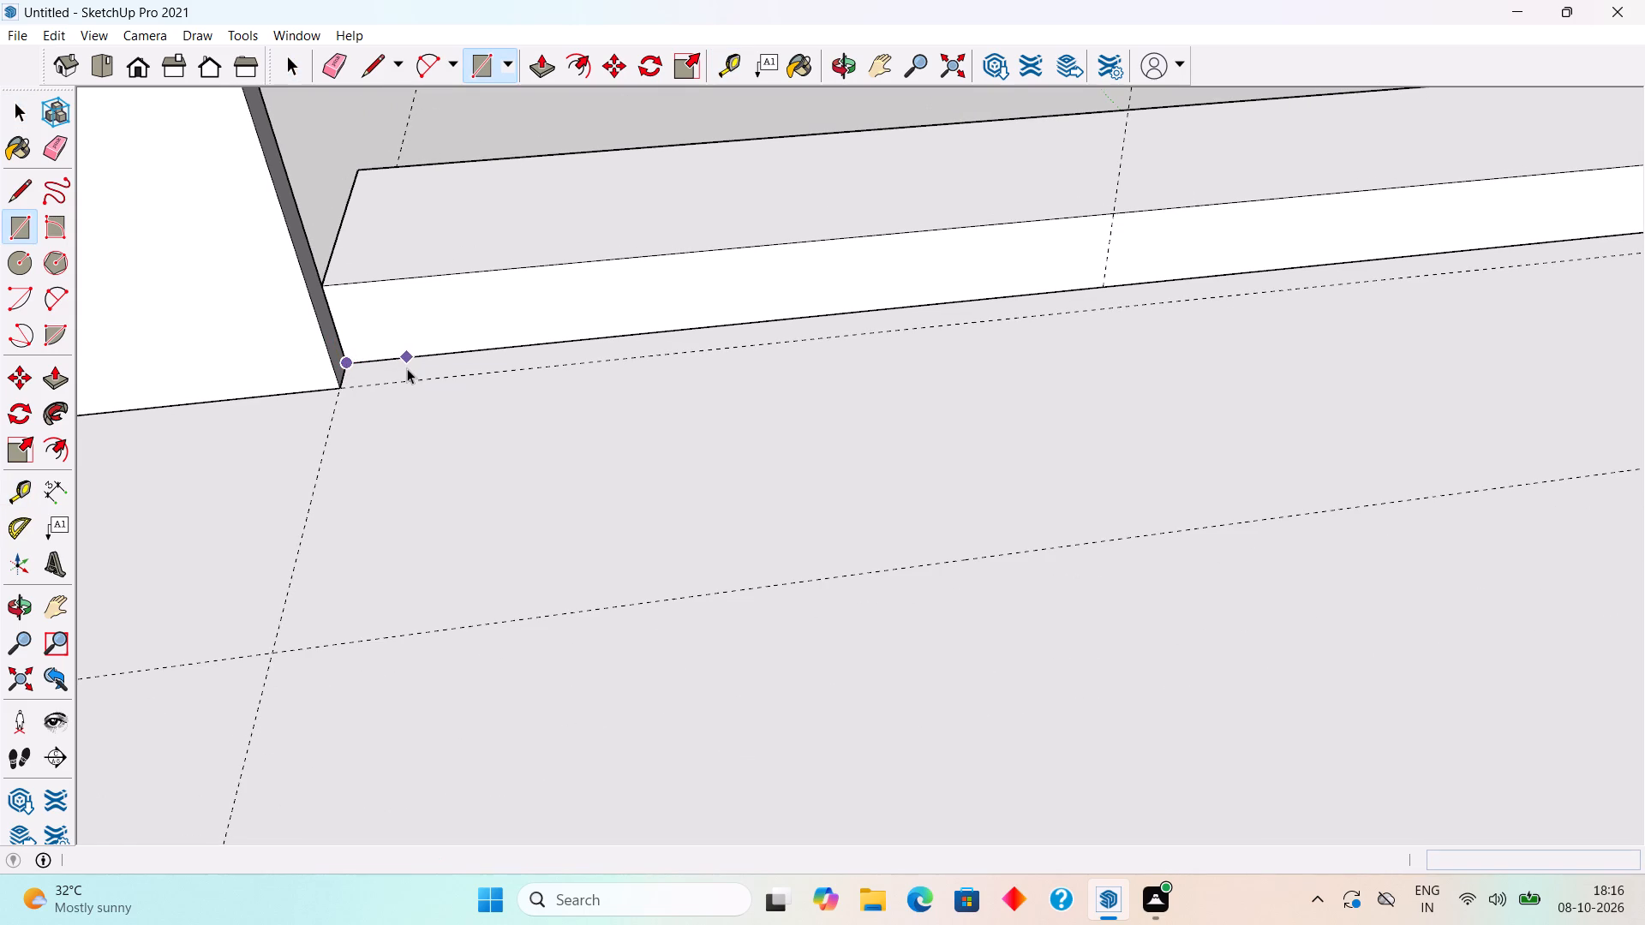
Draw a 1' 6" by 9" rectangle on the roof slab between the guides, from the beam's rear edge beside the parapet wall.
{"action": "key", "text": "r"}
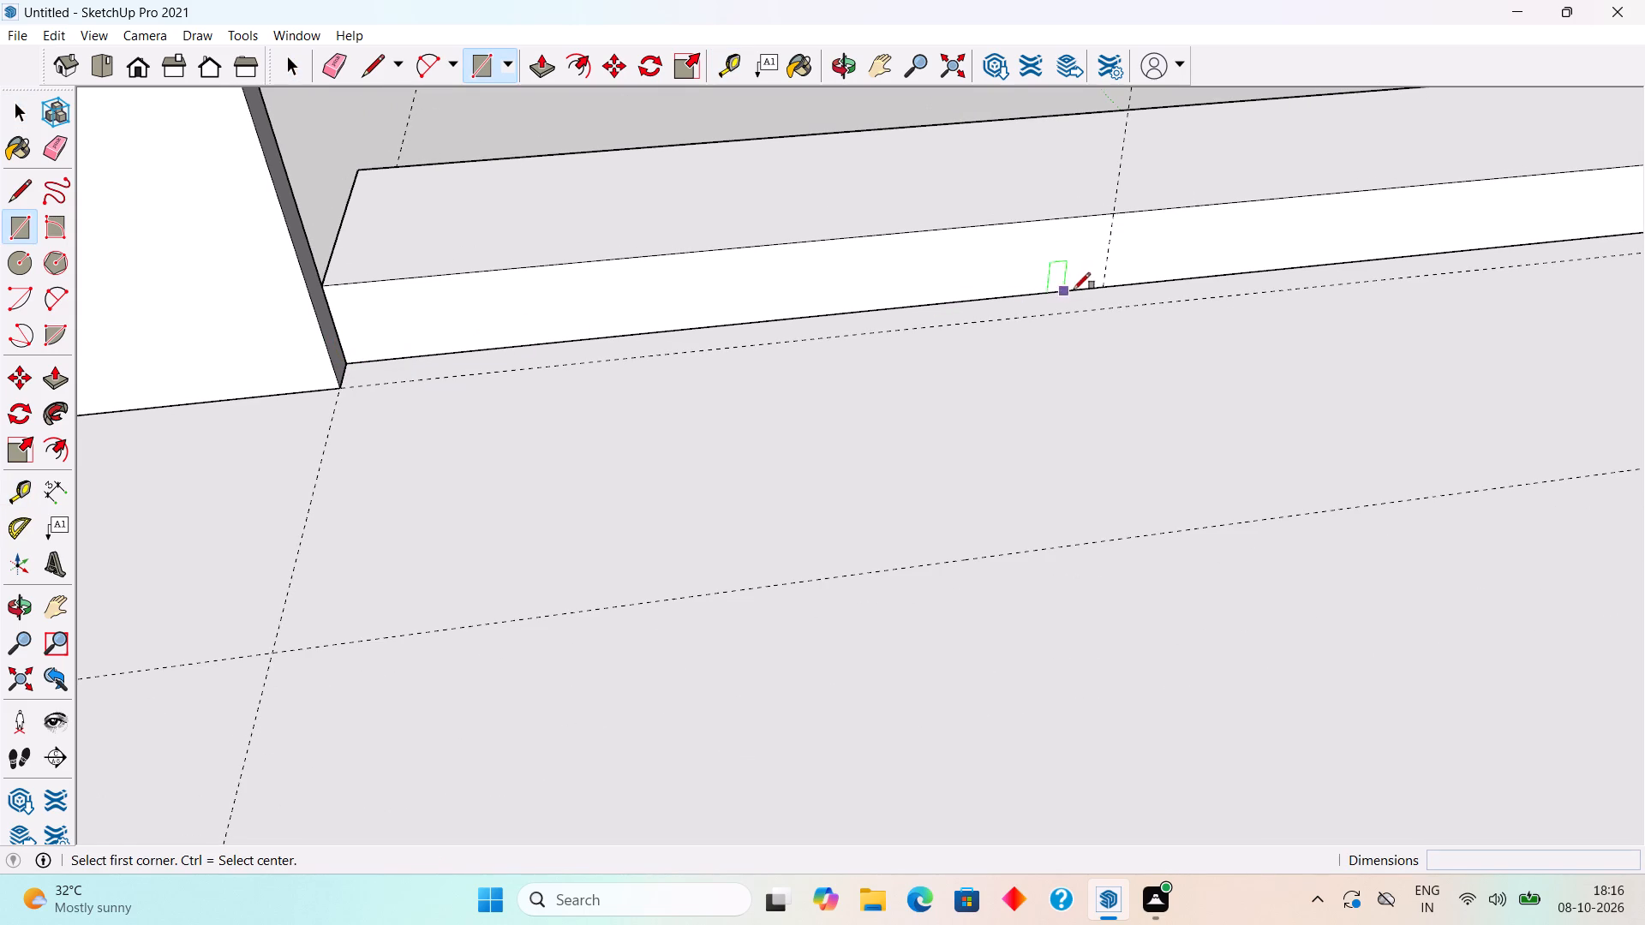
{"action": "left_click", "coordinate": [1103, 289]}
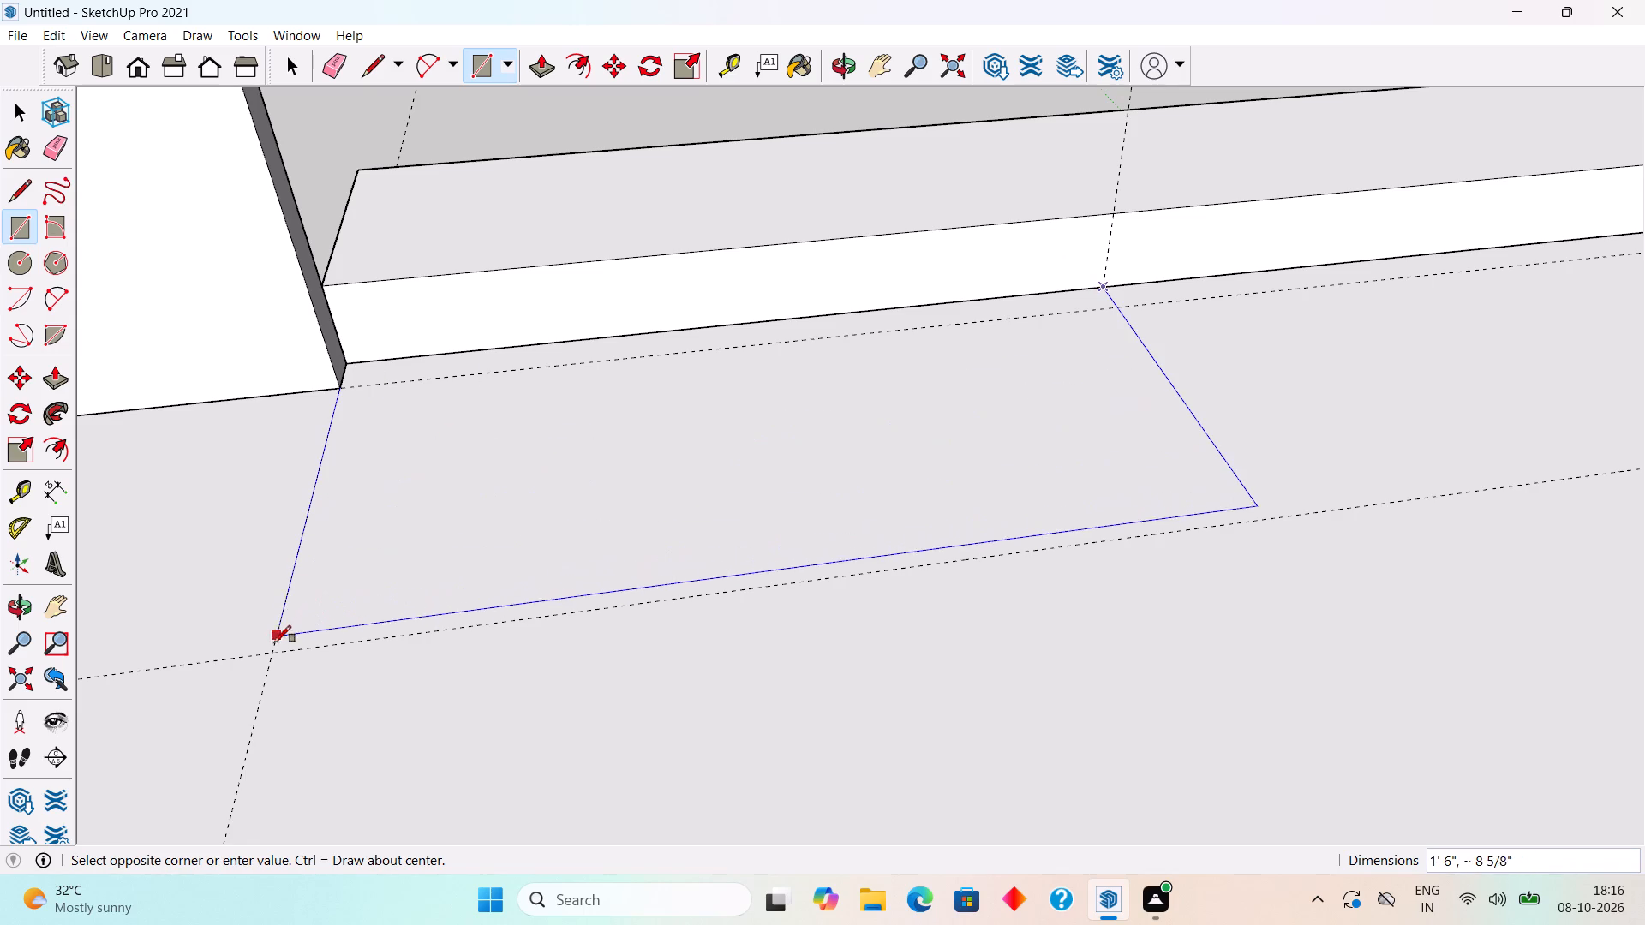
{"action": "left_click", "coordinate": [273, 655]}
{"action": "key", "text": "space"}
{"action": "scroll", "coordinate": [273, 655], "scroll_direction": "down", "scroll_amount": 4}
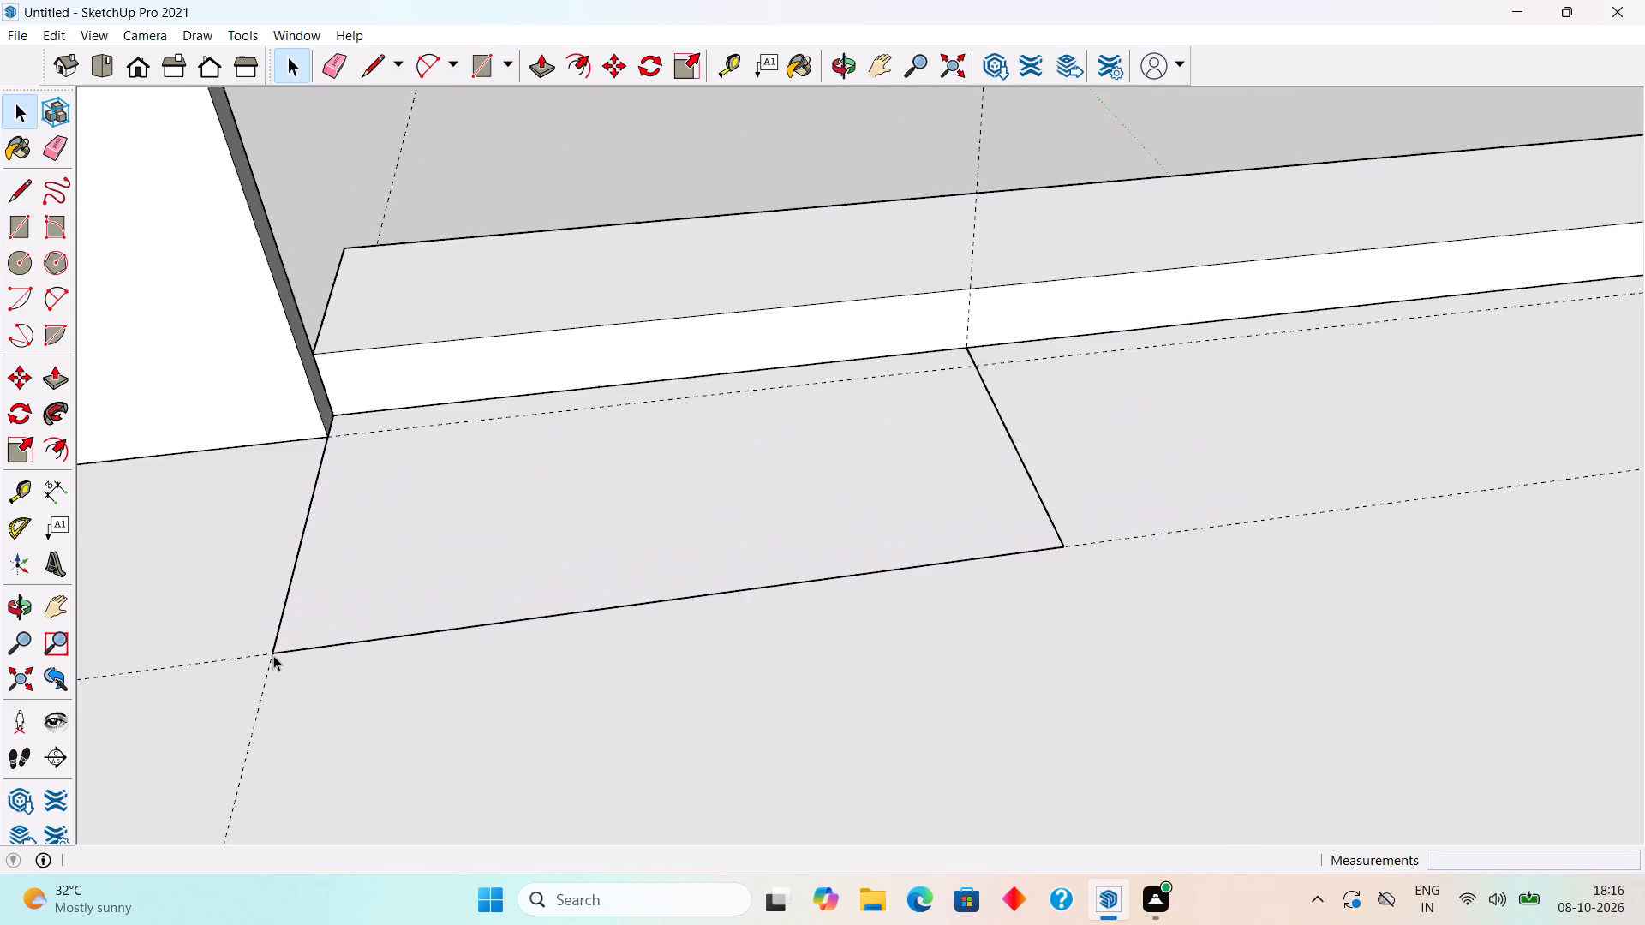
{"action": "scroll", "coordinate": [273, 655], "scroll_direction": "down", "scroll_amount": 13}
{"action": "left_click", "coordinate": [332, 280]}
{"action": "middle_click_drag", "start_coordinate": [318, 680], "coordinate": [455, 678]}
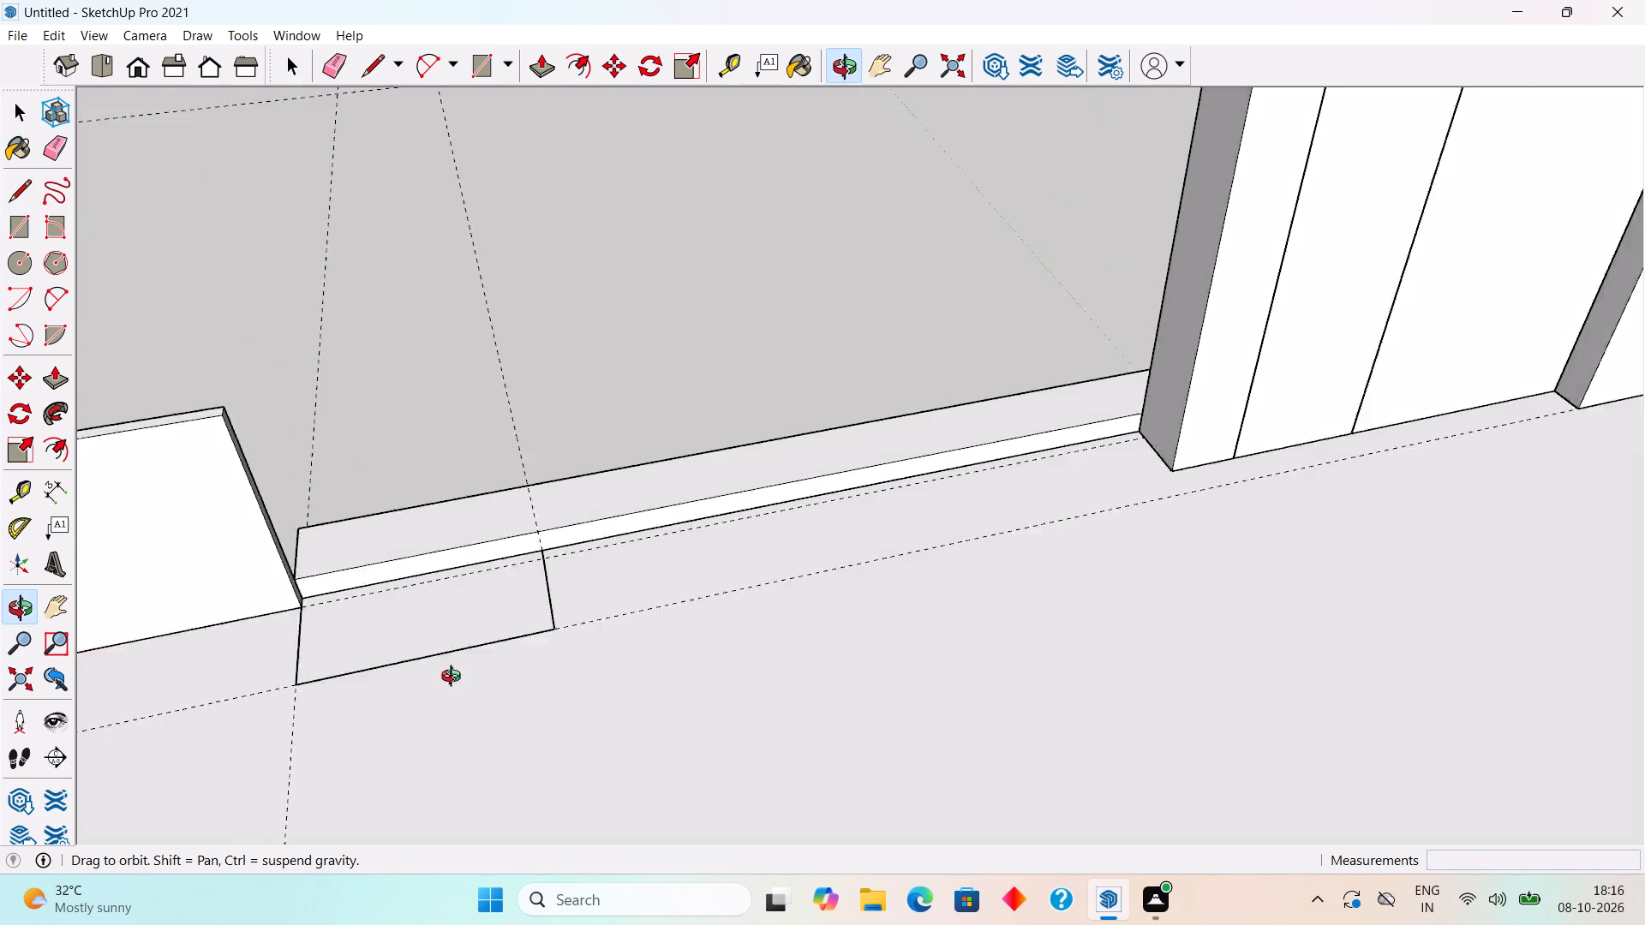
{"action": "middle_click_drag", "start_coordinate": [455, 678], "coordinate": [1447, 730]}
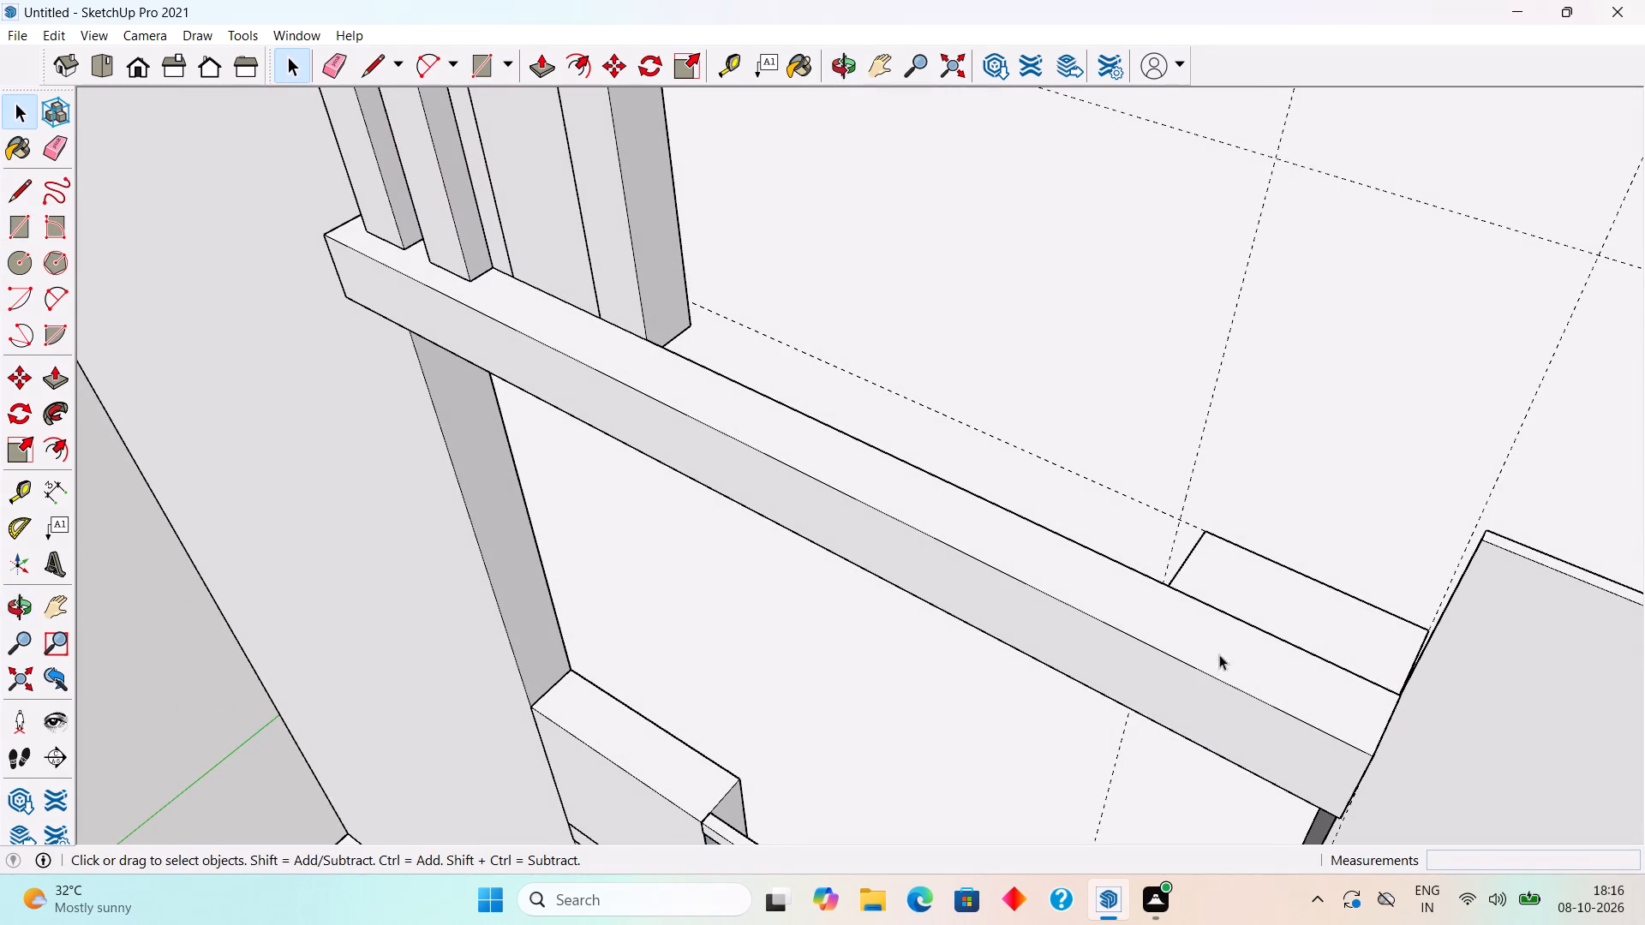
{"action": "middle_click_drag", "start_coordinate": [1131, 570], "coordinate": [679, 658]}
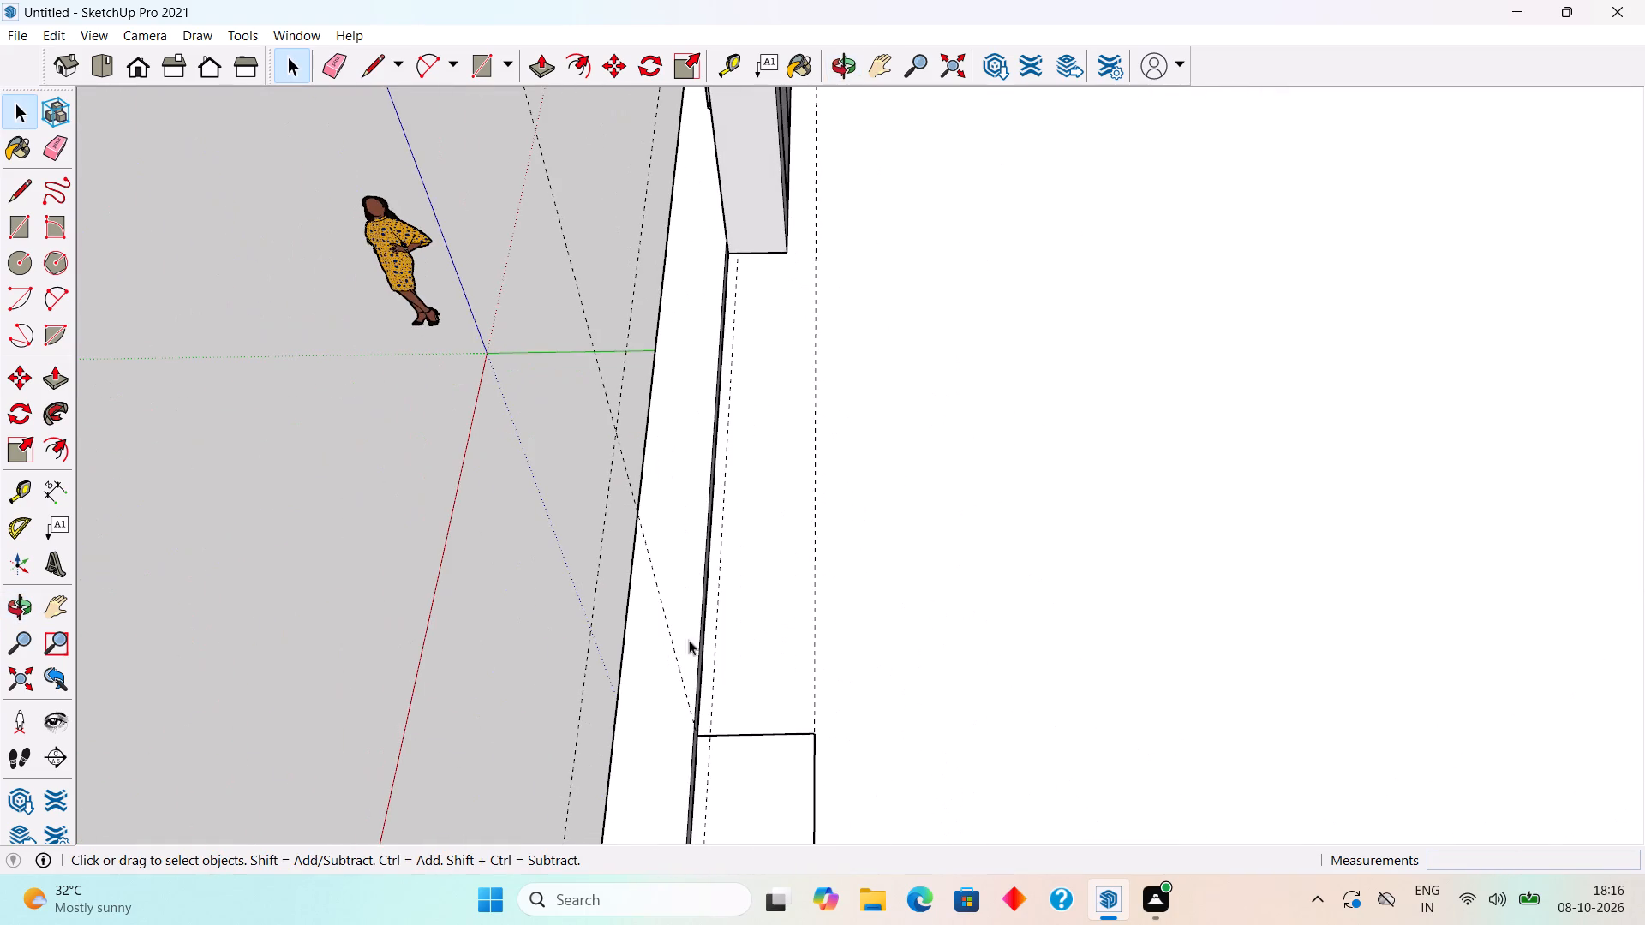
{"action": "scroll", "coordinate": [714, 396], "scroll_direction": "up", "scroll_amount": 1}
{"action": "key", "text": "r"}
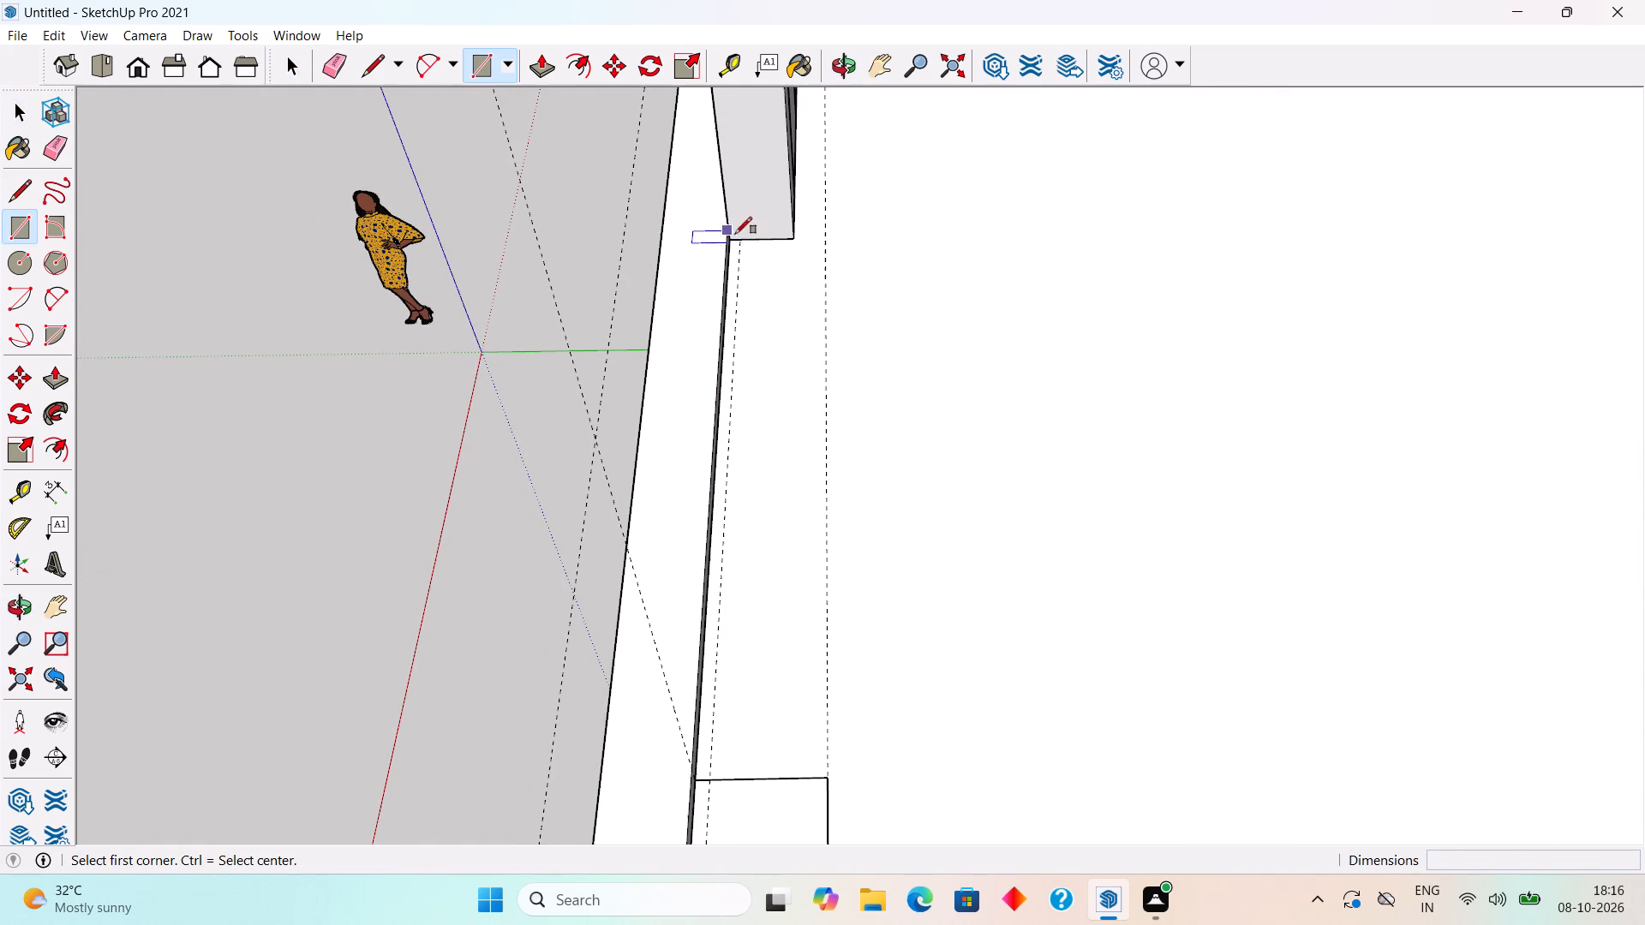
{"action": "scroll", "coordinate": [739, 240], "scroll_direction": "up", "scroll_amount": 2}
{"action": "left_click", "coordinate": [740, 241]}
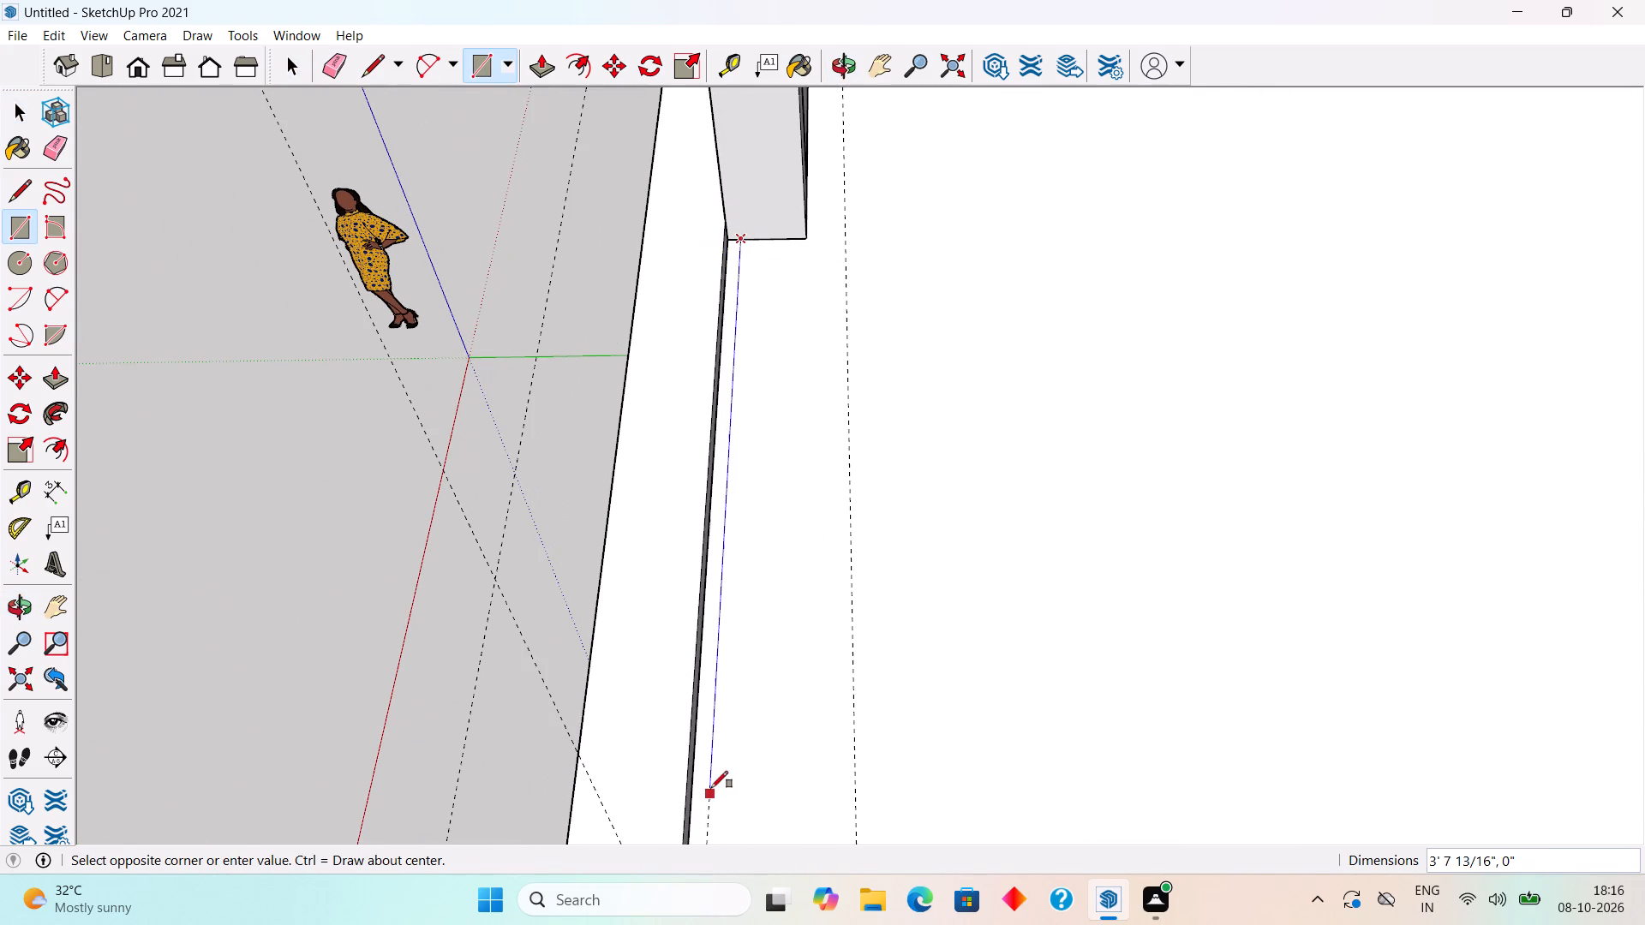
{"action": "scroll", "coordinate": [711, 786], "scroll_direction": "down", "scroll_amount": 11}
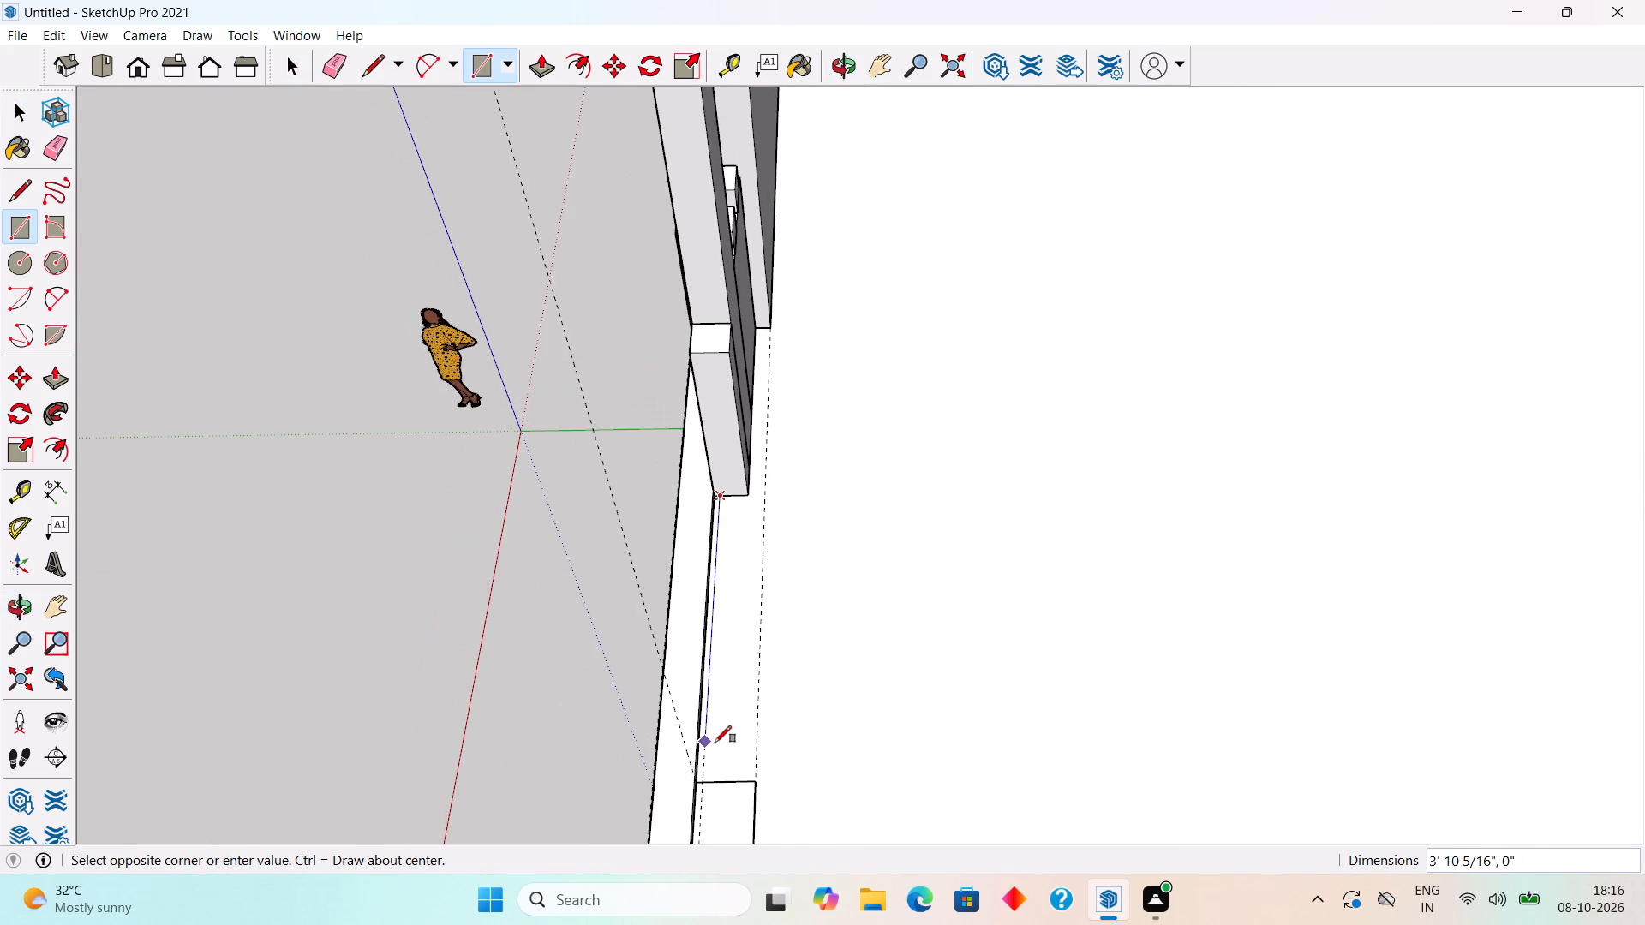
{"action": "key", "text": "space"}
Extrude the rectangle 3' 2" upward with Push/Pull, level with the top of the short end column.
{"action": "left_click", "coordinate": [720, 803]}
{"action": "key", "text": "p"}
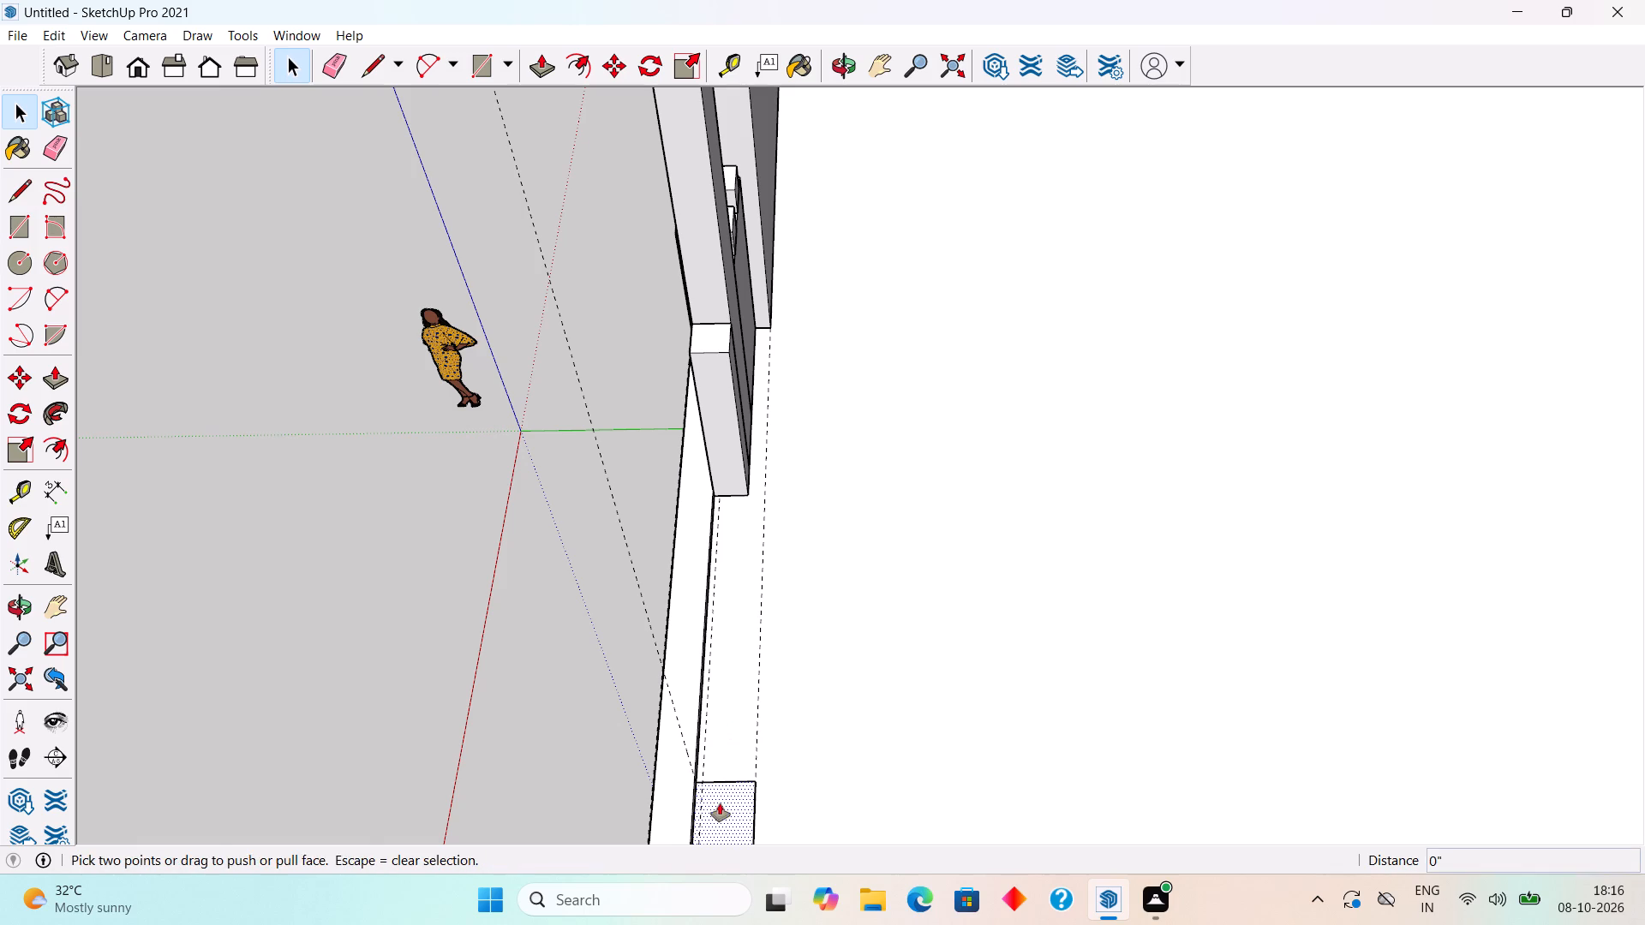
{"action": "left_click", "coordinate": [720, 803]}
{"action": "left_click", "coordinate": [703, 348]}
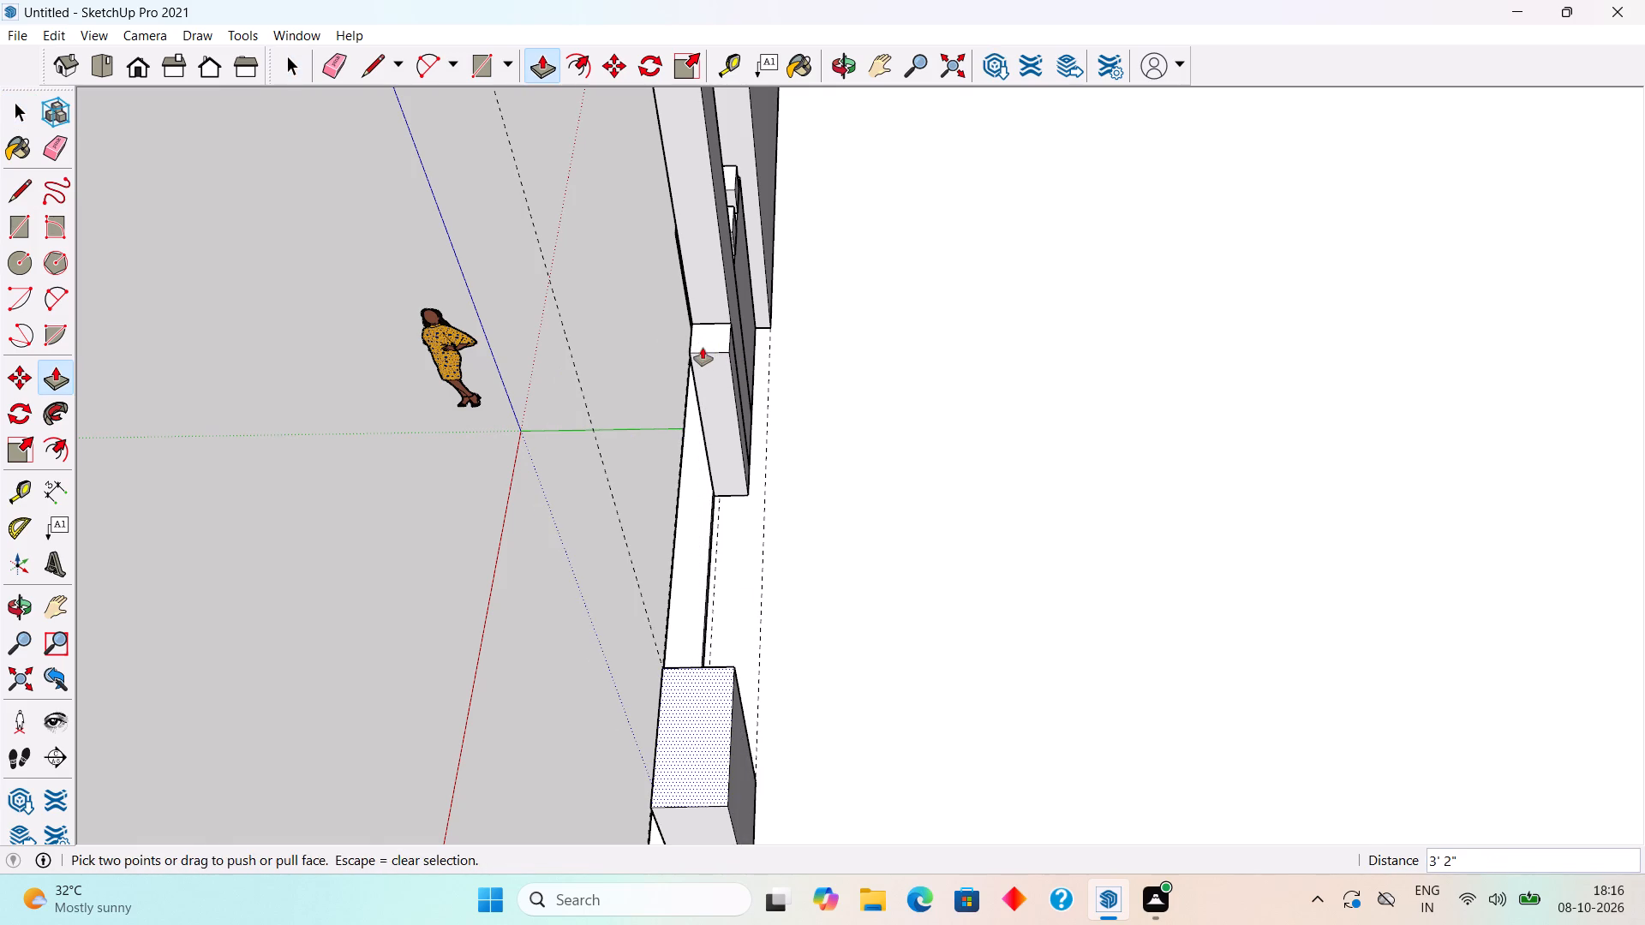
Make the whole extruded pillar a group.
{"action": "key", "text": "space"}
{"action": "triple_click", "coordinate": [714, 795]}
{"action": "right_click", "coordinate": [714, 795]}
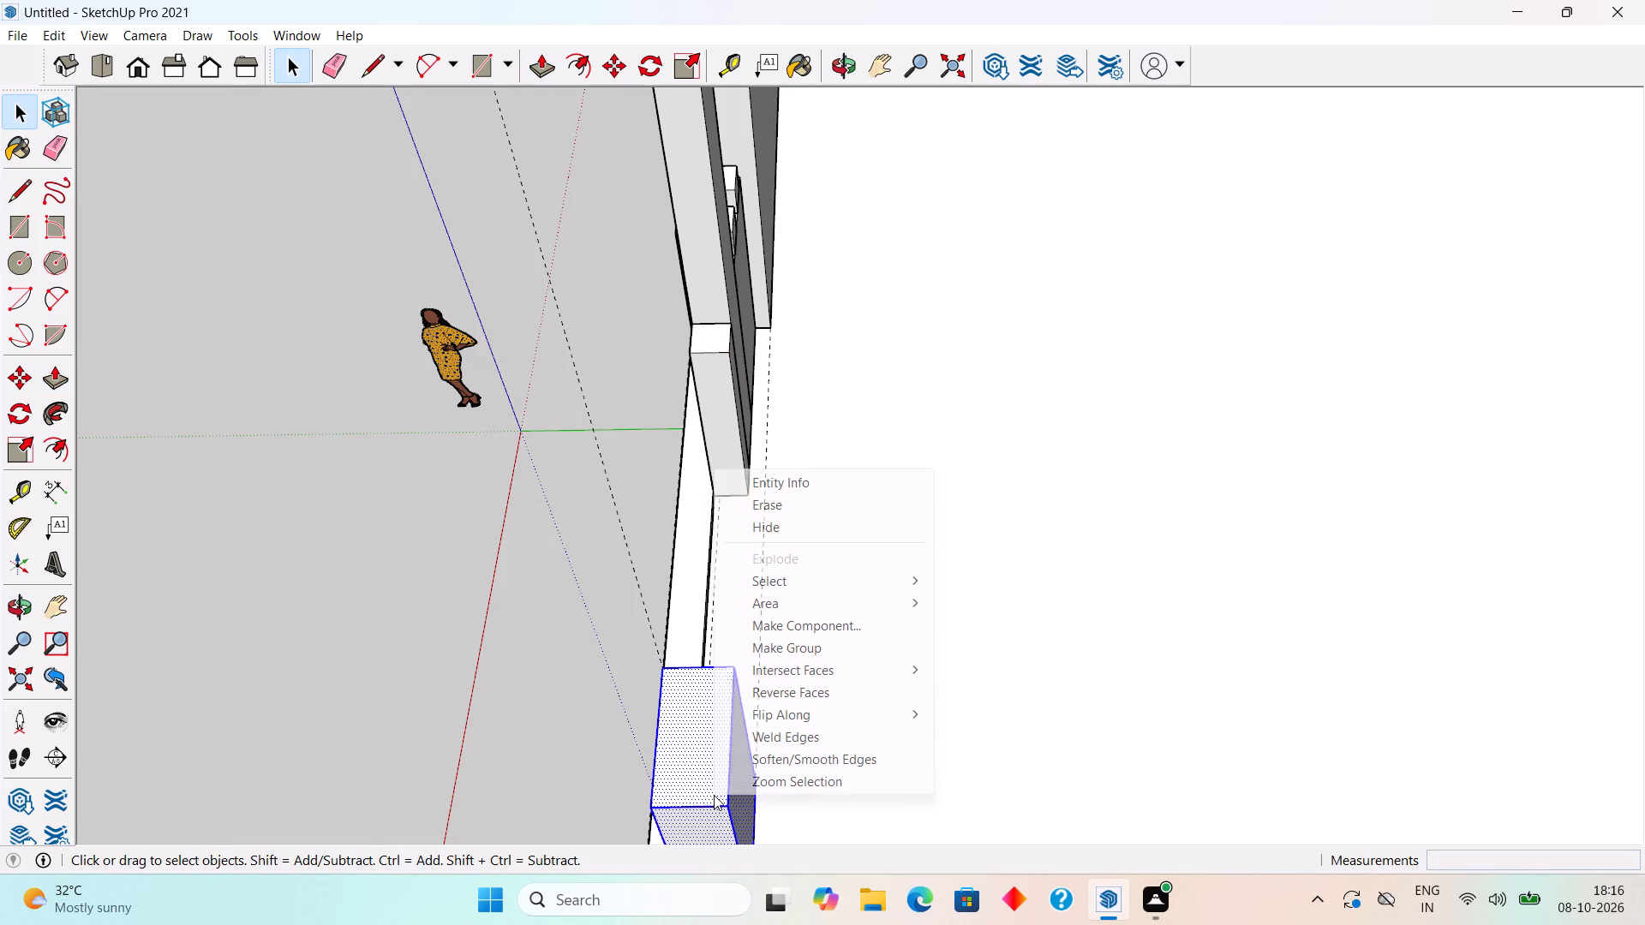
{"action": "left_click", "coordinate": [767, 641]}
Draw a narrow rectangle about 4' 5" long on the slab behind the beam, spanning from the new pillar to the end column.
{"action": "middle_click_drag", "start_coordinate": [768, 669], "coordinate": [646, 711]}
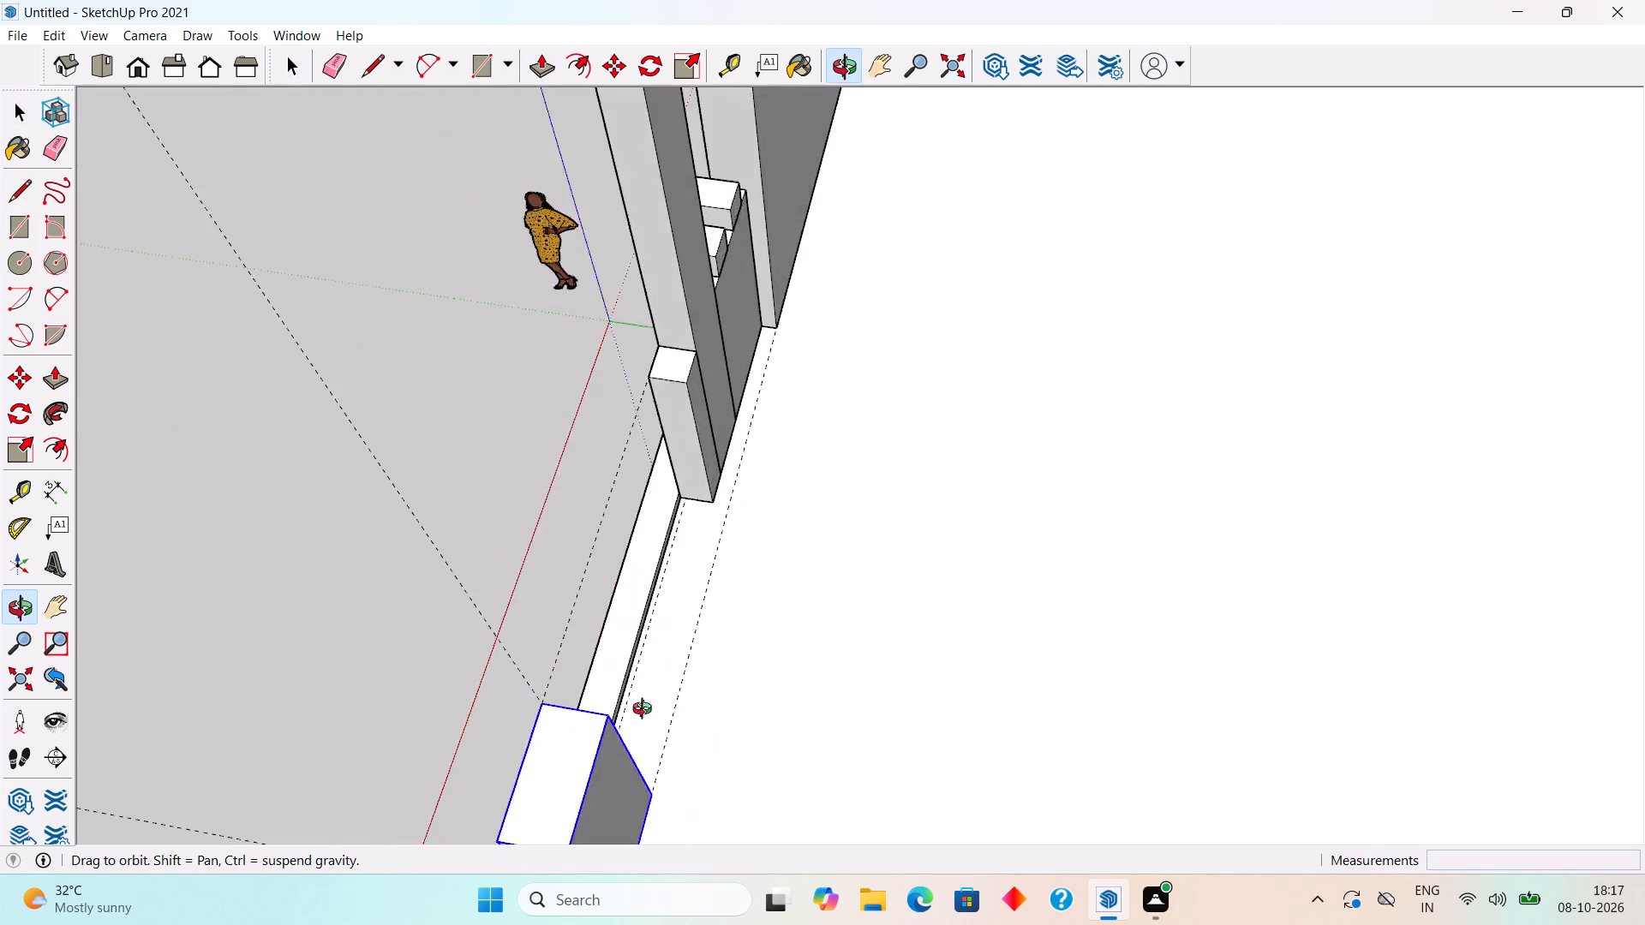
{"action": "middle_click_drag", "start_coordinate": [646, 711], "coordinate": [124, 715]}
{"action": "scroll", "coordinate": [428, 407], "scroll_direction": "down", "scroll_amount": 5}
{"action": "scroll", "coordinate": [432, 346], "scroll_direction": "up", "scroll_amount": 7}
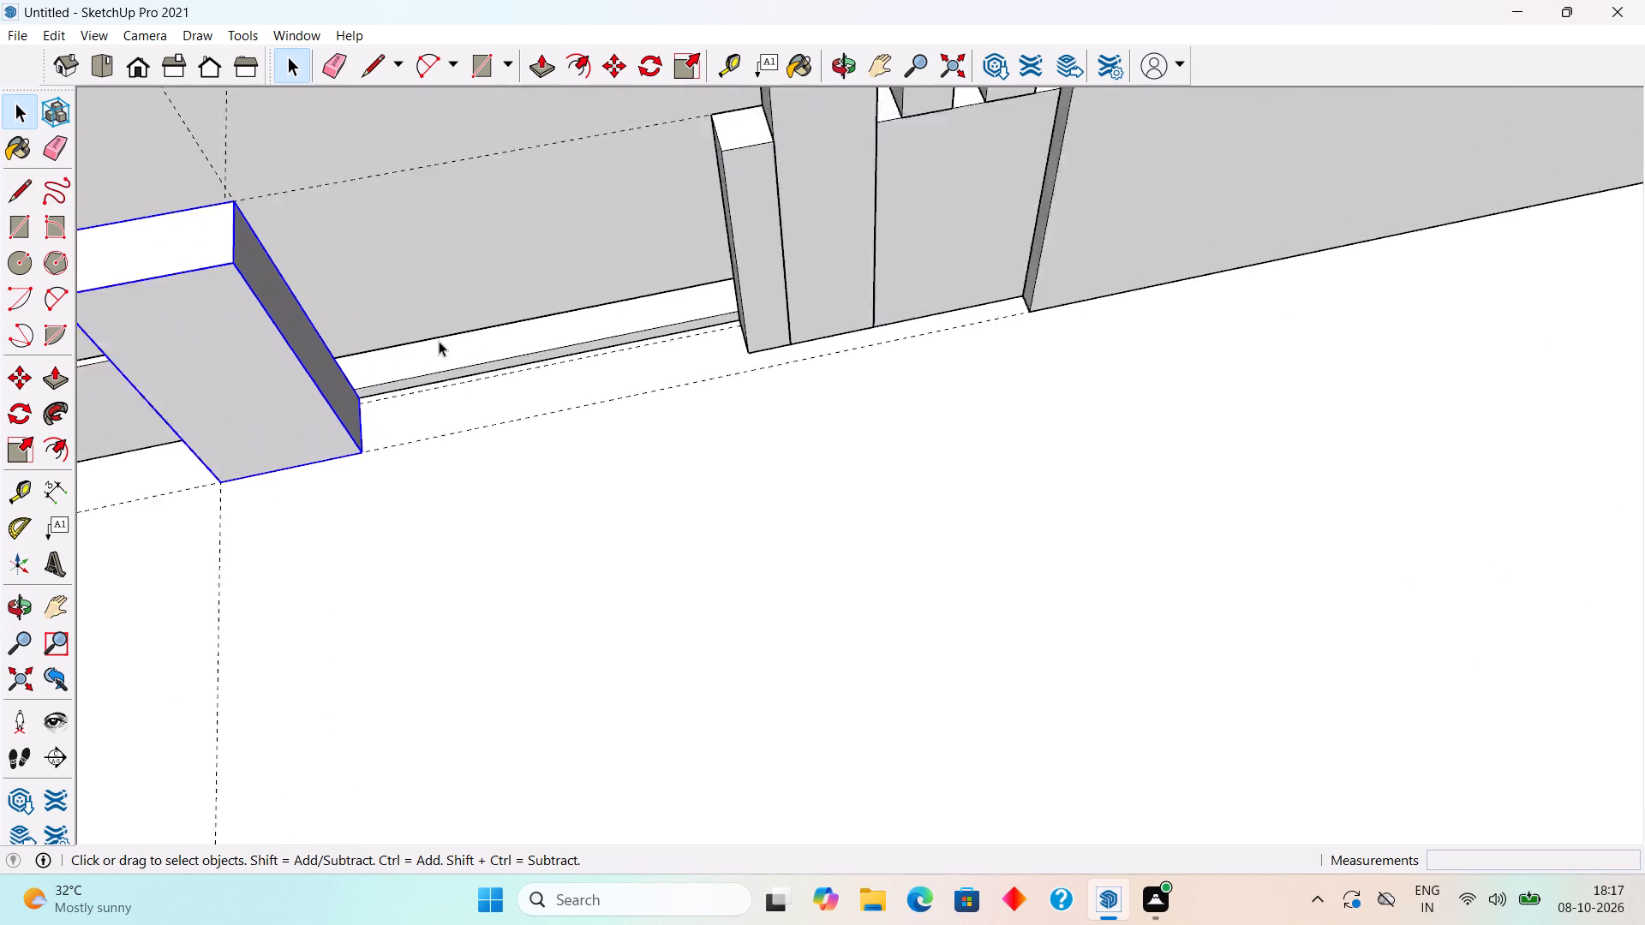
{"action": "scroll", "coordinate": [439, 341], "scroll_direction": "up", "scroll_amount": 2}
{"action": "scroll", "coordinate": [417, 412], "scroll_direction": "up", "scroll_amount": 1}
{"action": "middle_click_drag", "start_coordinate": [391, 422], "coordinate": [302, 448]}
{"action": "scroll", "coordinate": [300, 350], "scroll_direction": "up", "scroll_amount": 6}
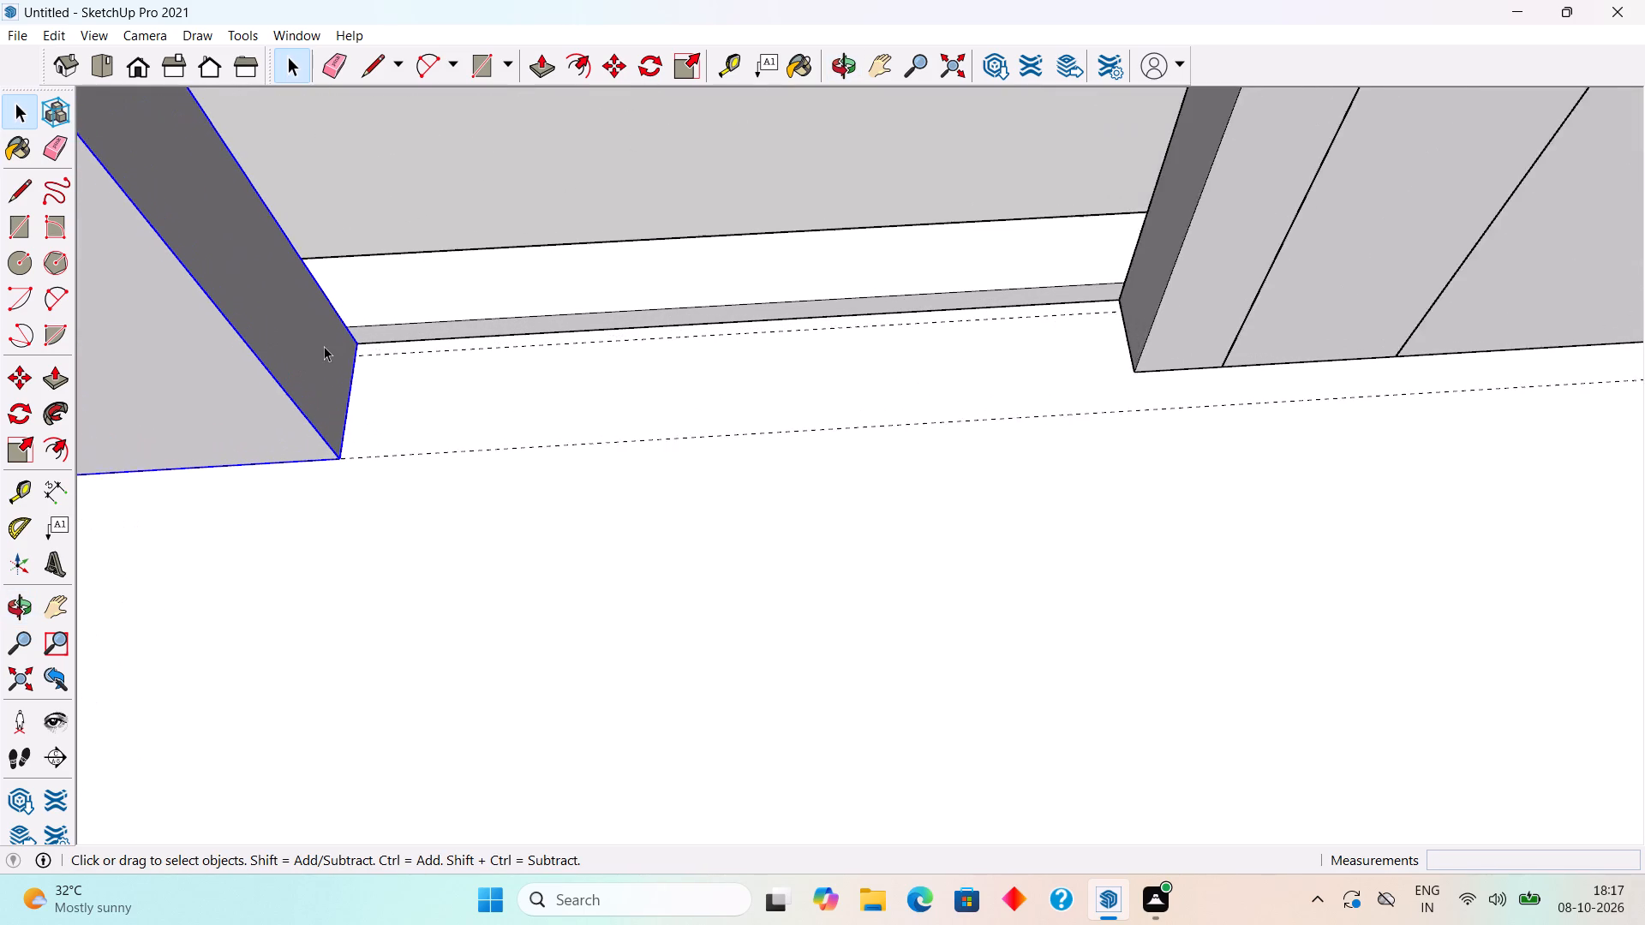
{"action": "scroll", "coordinate": [324, 346], "scroll_direction": "up", "scroll_amount": 1}
{"action": "left_click", "coordinate": [466, 186]}
{"action": "scroll", "coordinate": [391, 354], "scroll_direction": "up", "scroll_amount": 2}
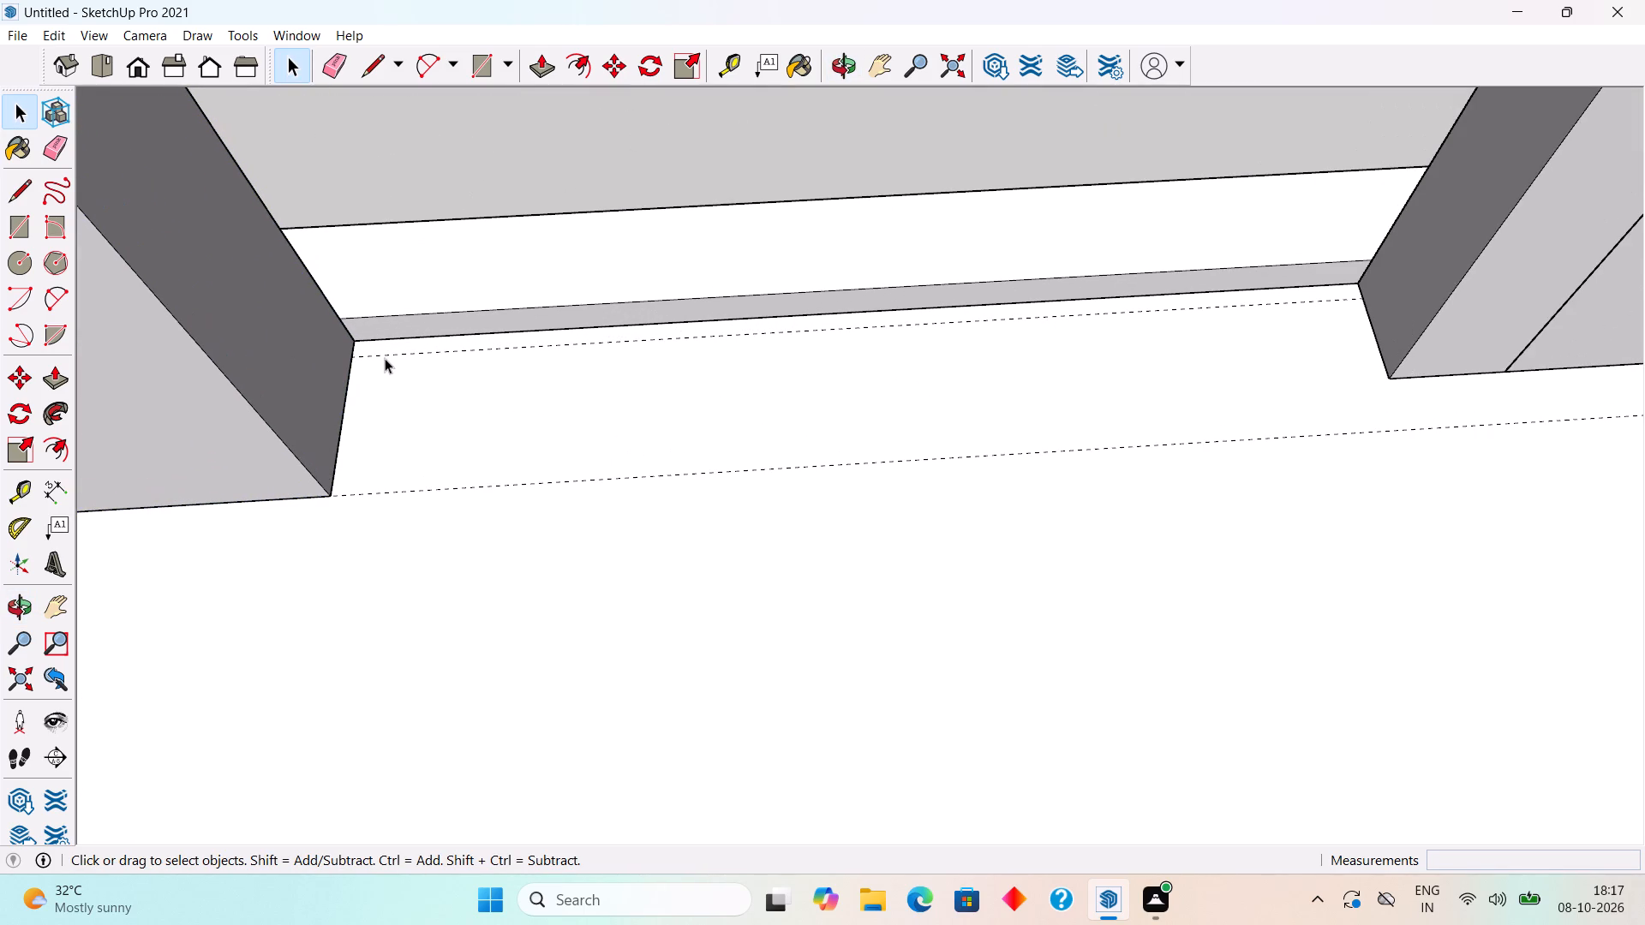
{"action": "key", "text": "r"}
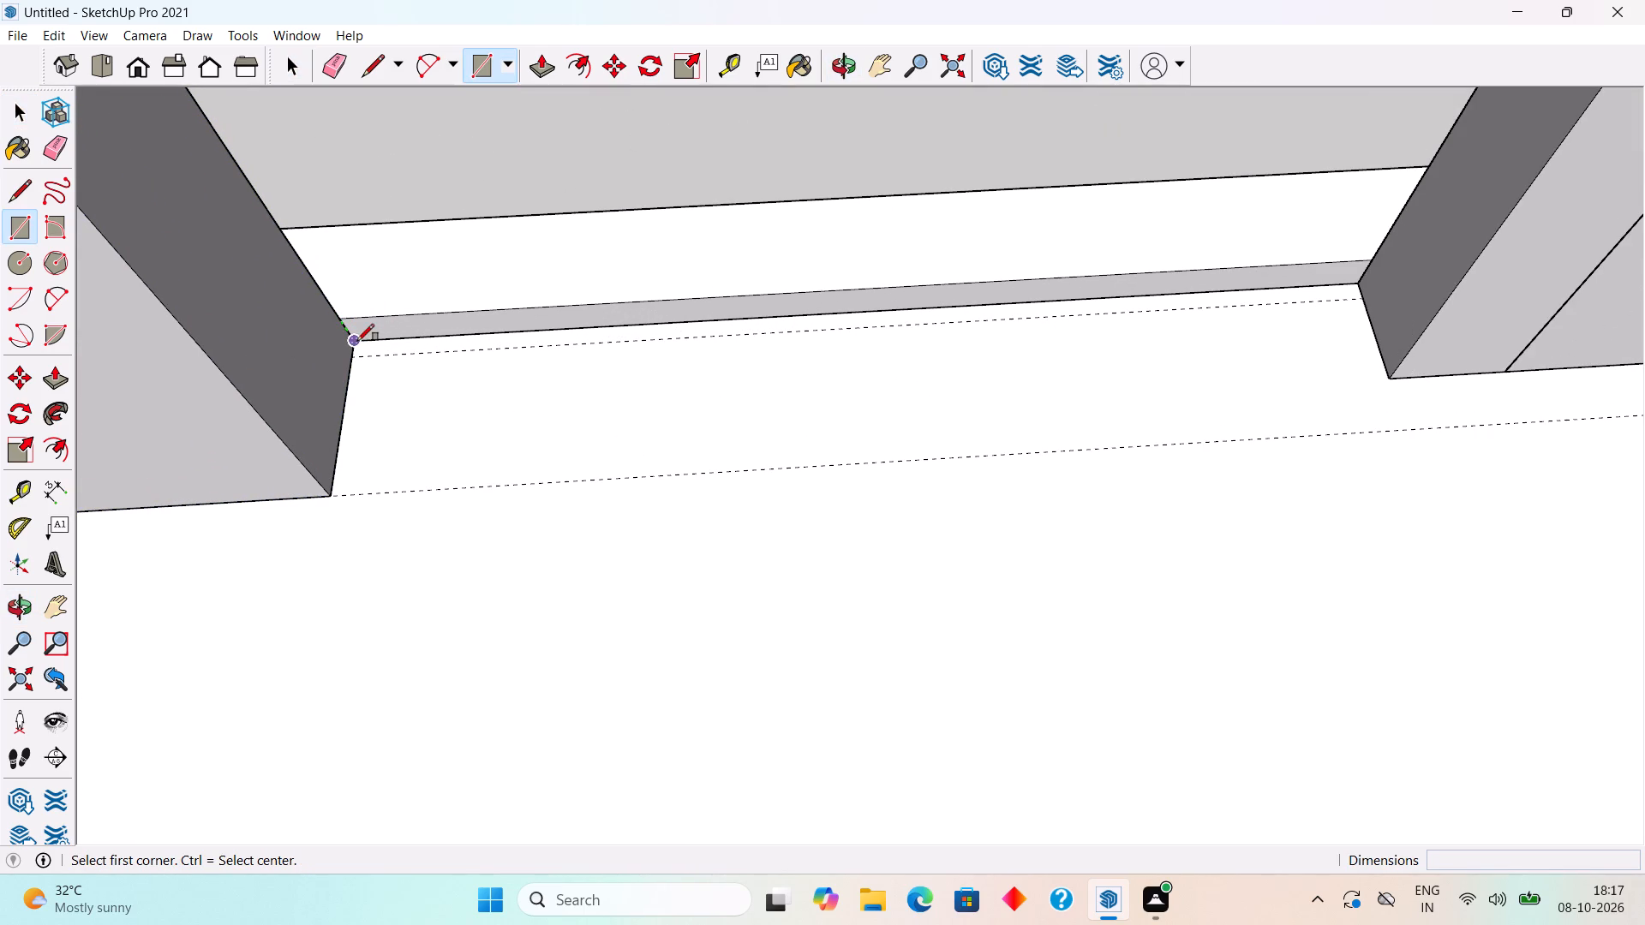
{"action": "left_click", "coordinate": [357, 341]}
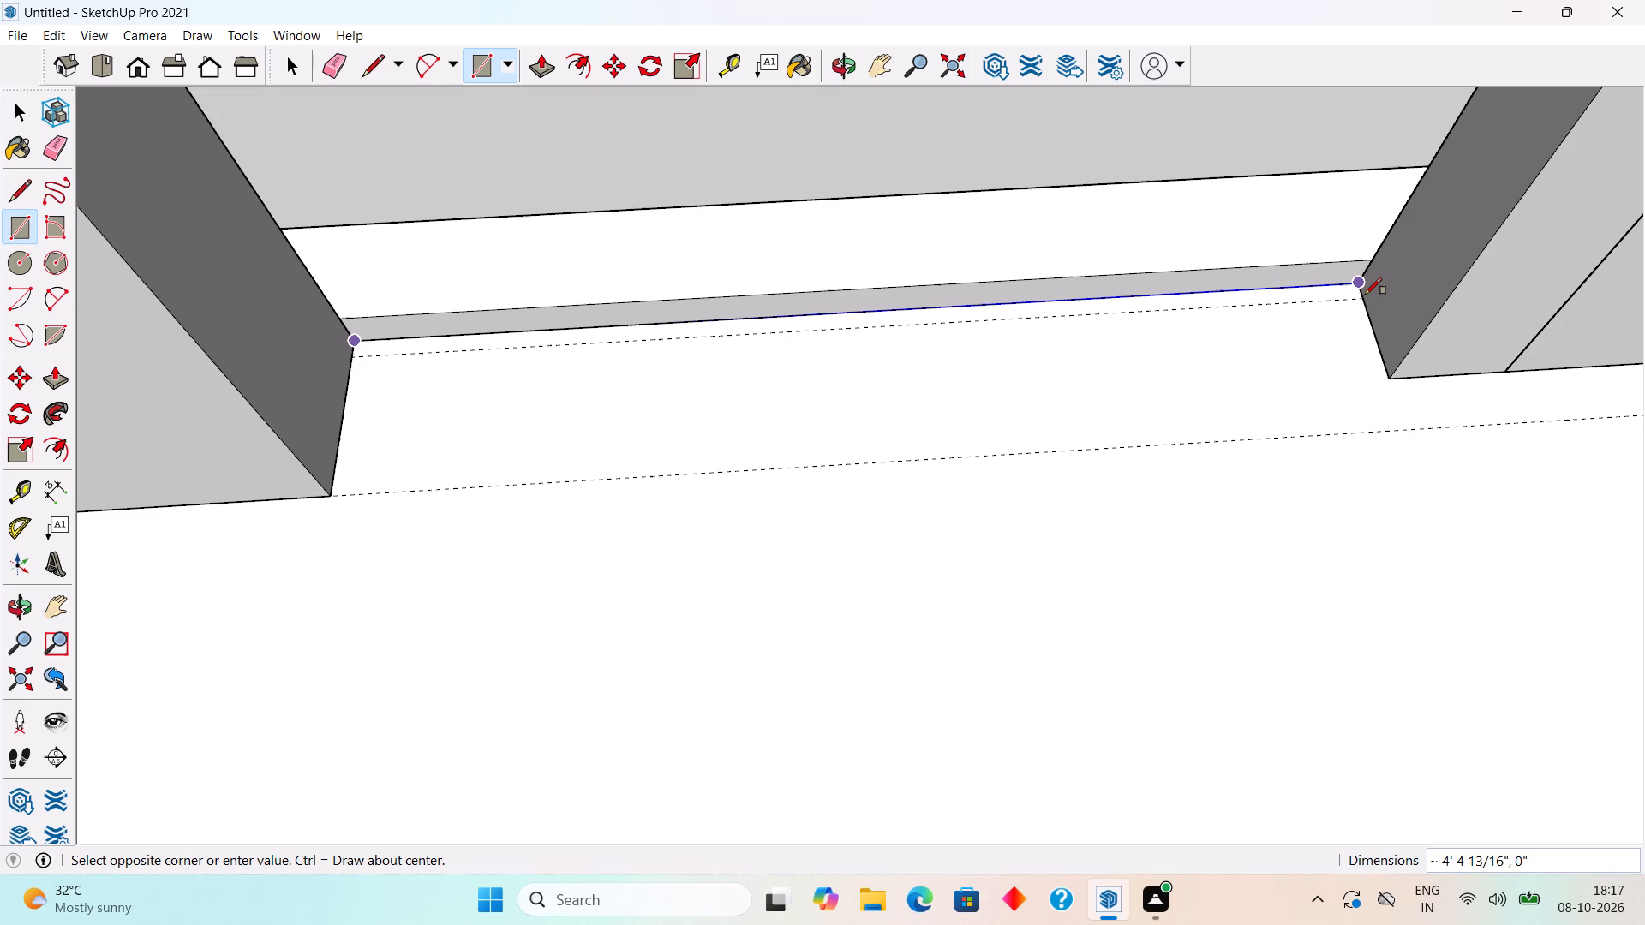
{"action": "left_click", "coordinate": [1366, 296]}
{"action": "key", "text": "space"}
Extrude the narrow strip up to the level of the beam's top, and raise it a further 4".
{"action": "type", "text": "p"}
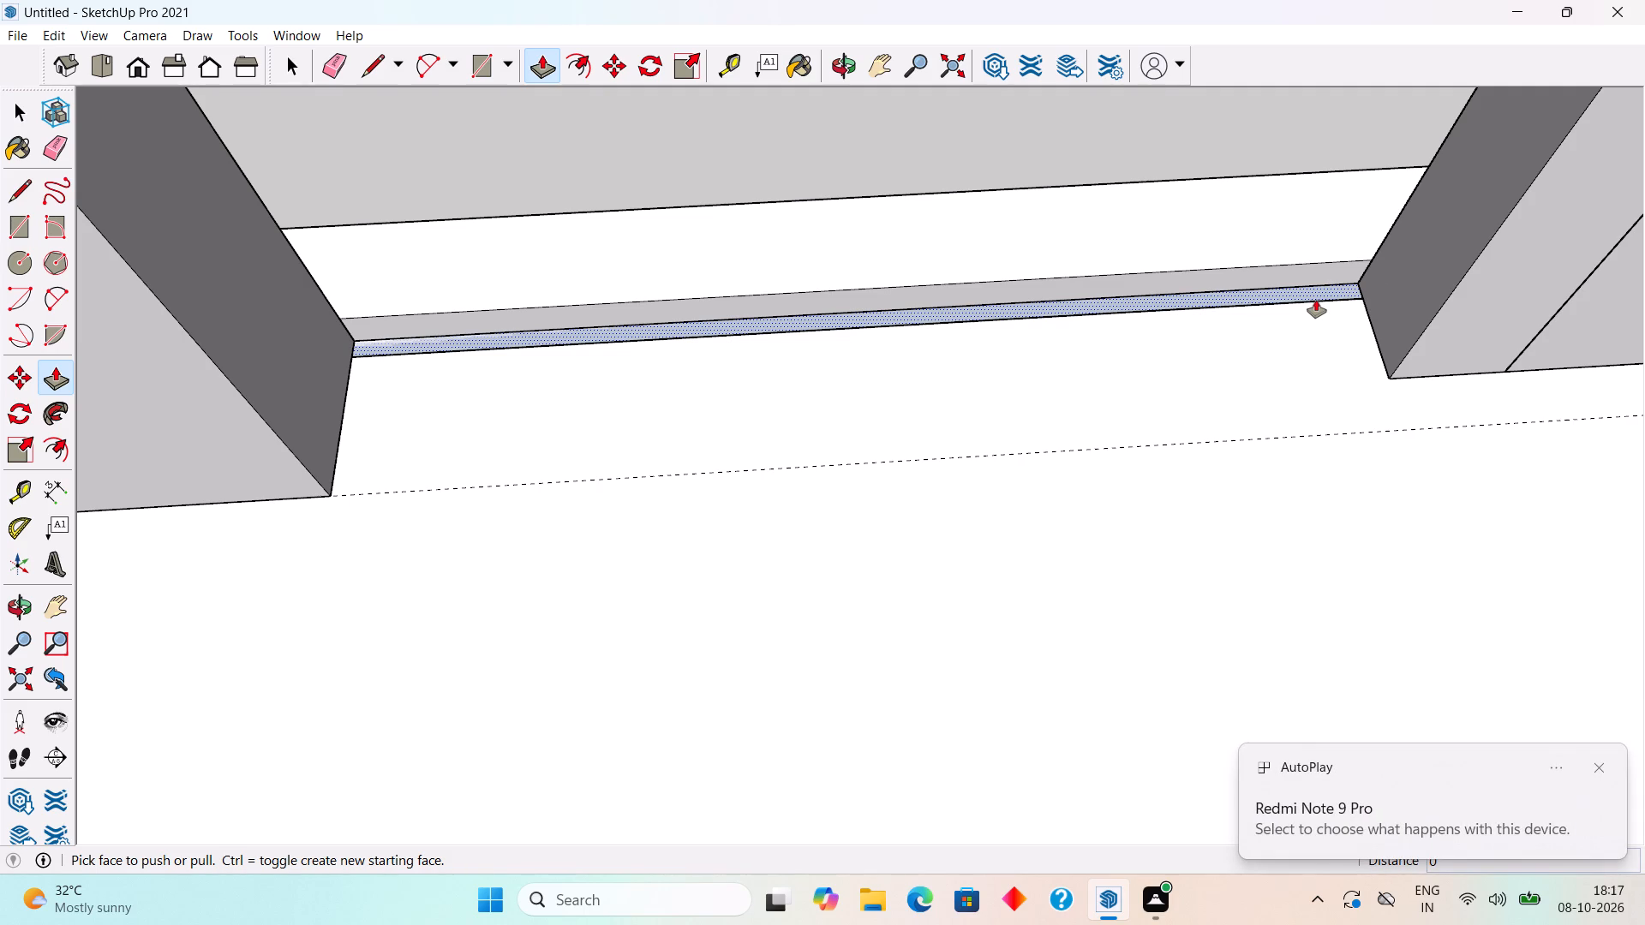
{"action": "left_click", "coordinate": [1316, 300]}
{"action": "left_click", "coordinate": [1307, 257]}
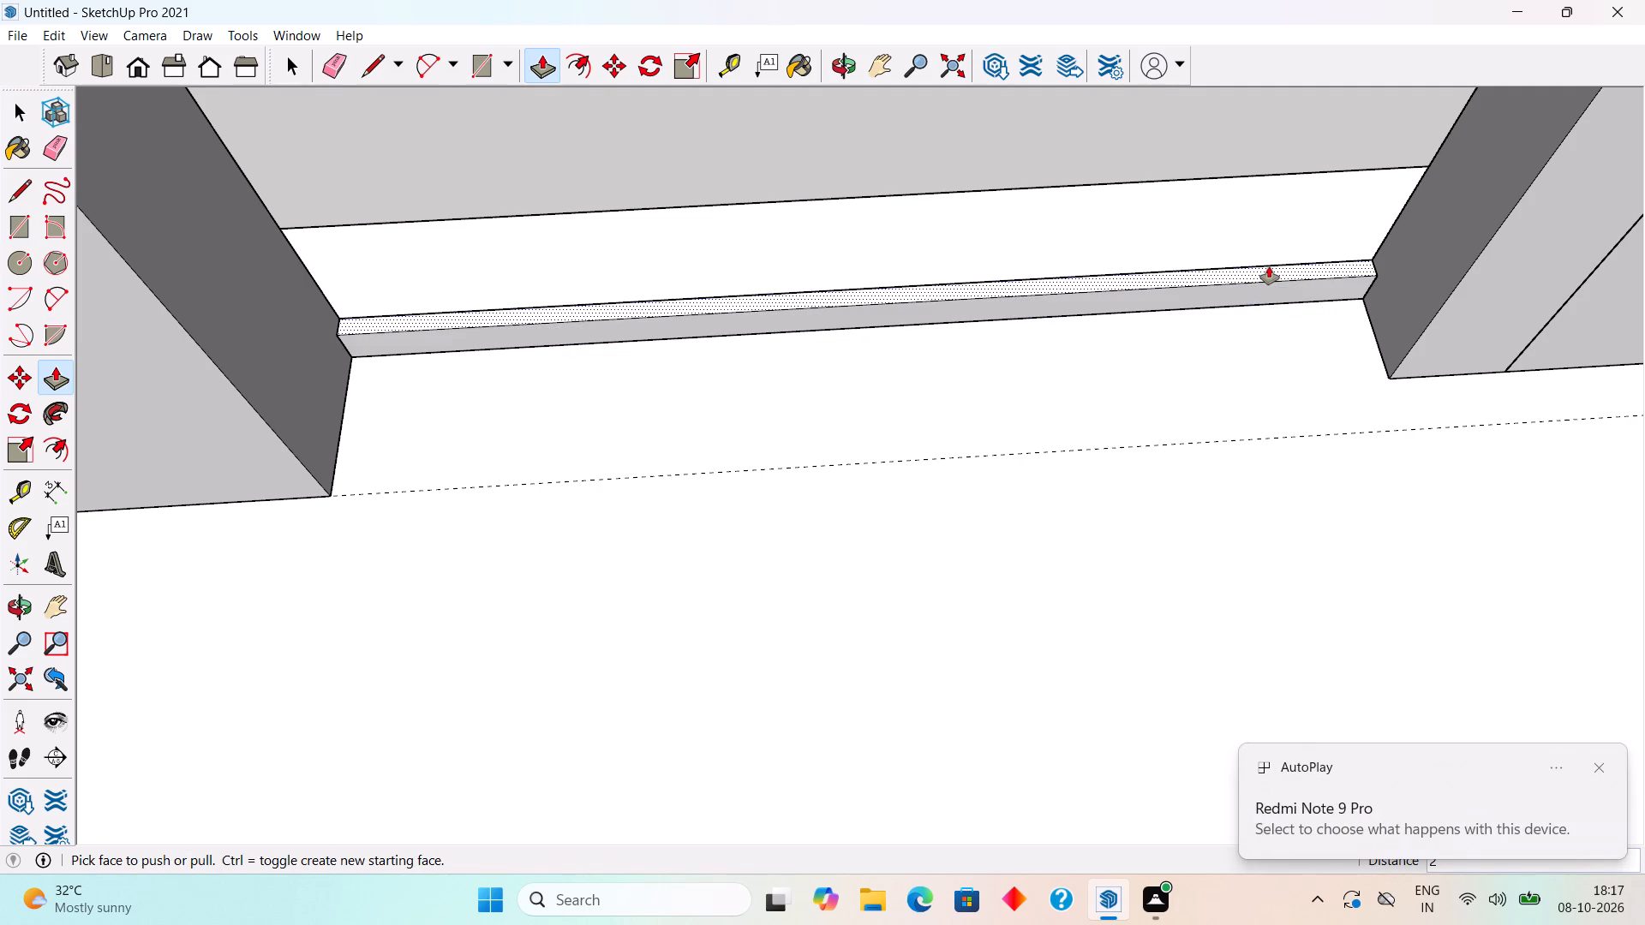
{"action": "left_click", "coordinate": [1269, 266]}
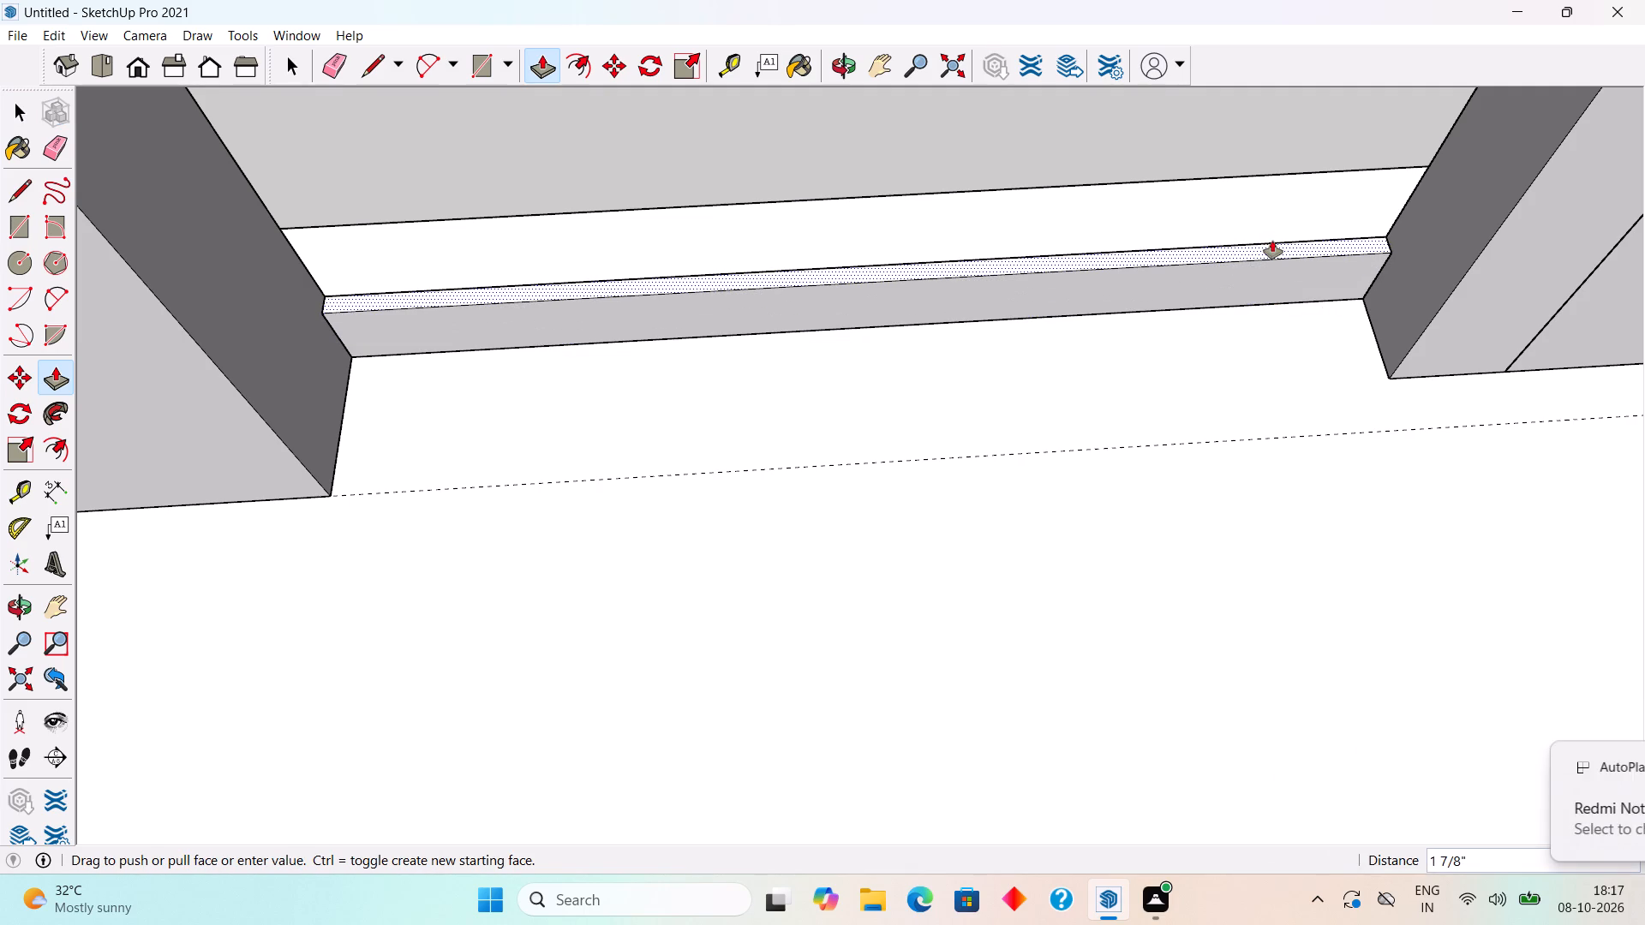
{"action": "type", "text": "4\""}
{"action": "key", "text": "Return"}
{"action": "key", "text": "space"}
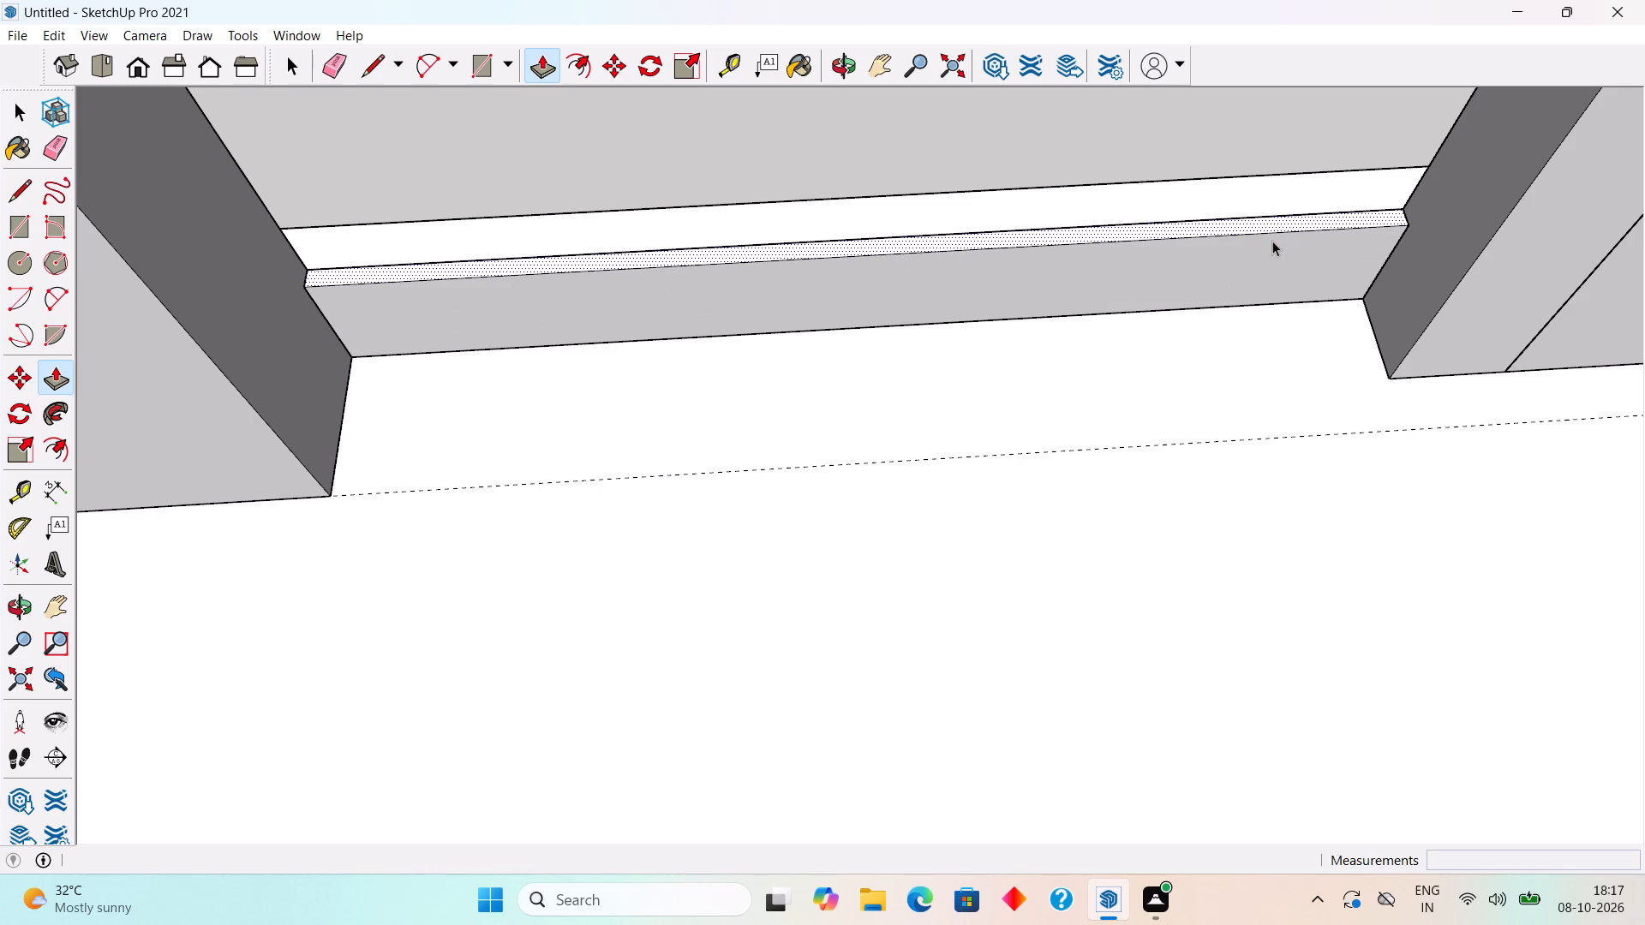
Make the whole extruded strip between the pillar and the end column a group.
{"action": "double_click", "coordinate": [1272, 241]}
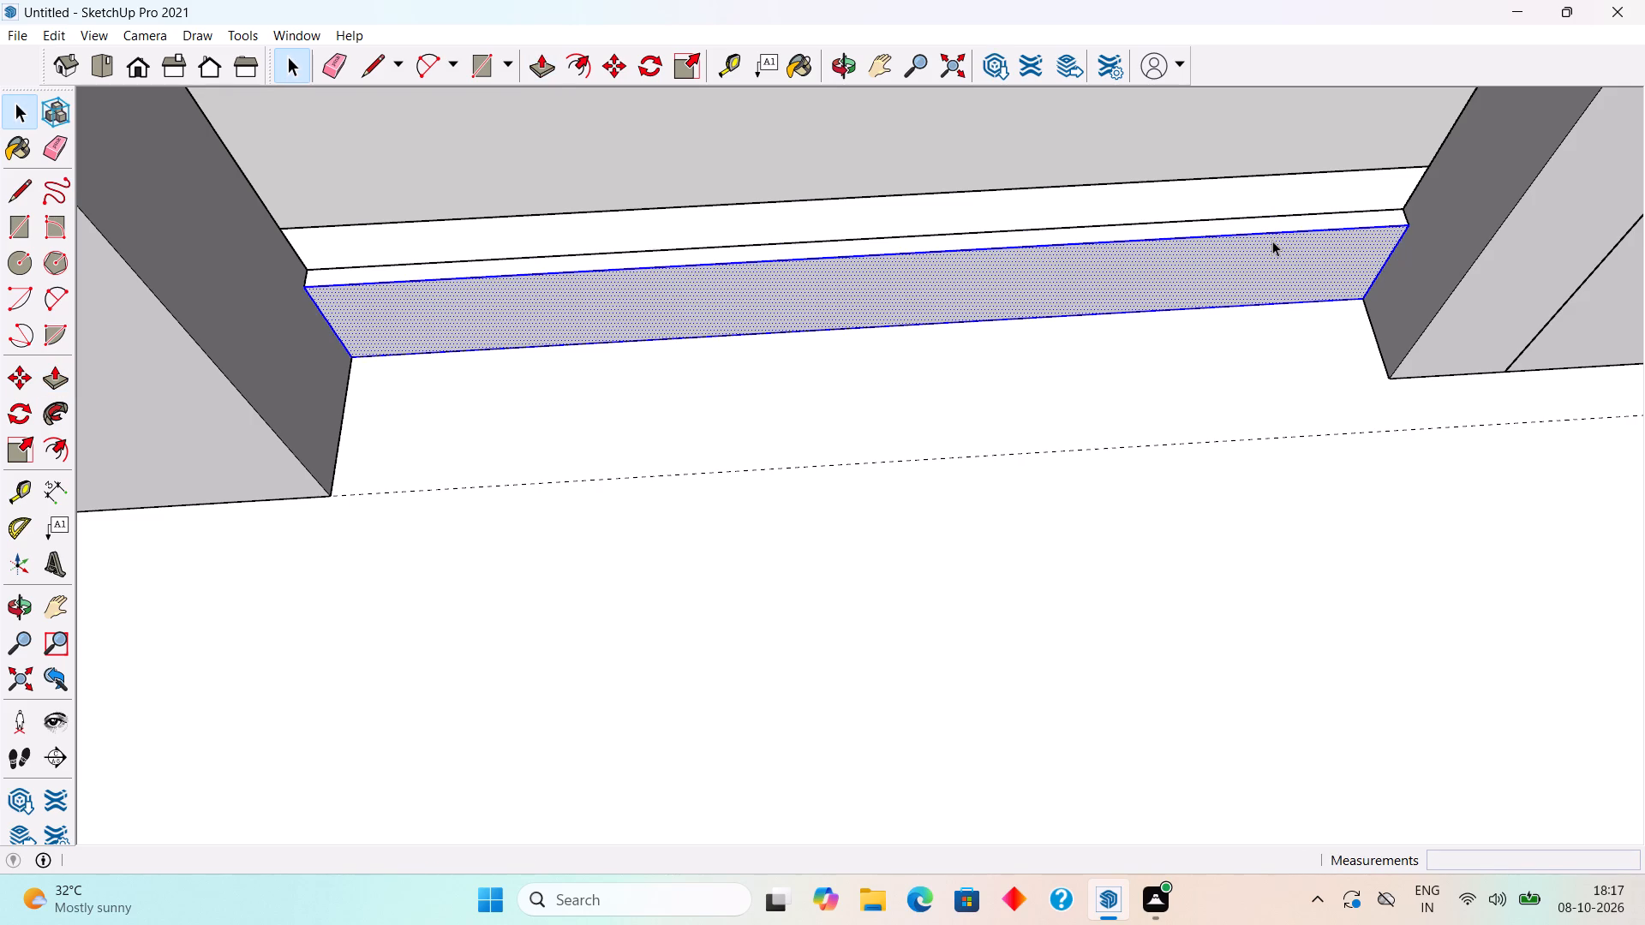
{"action": "left_click", "coordinate": [1272, 241]}
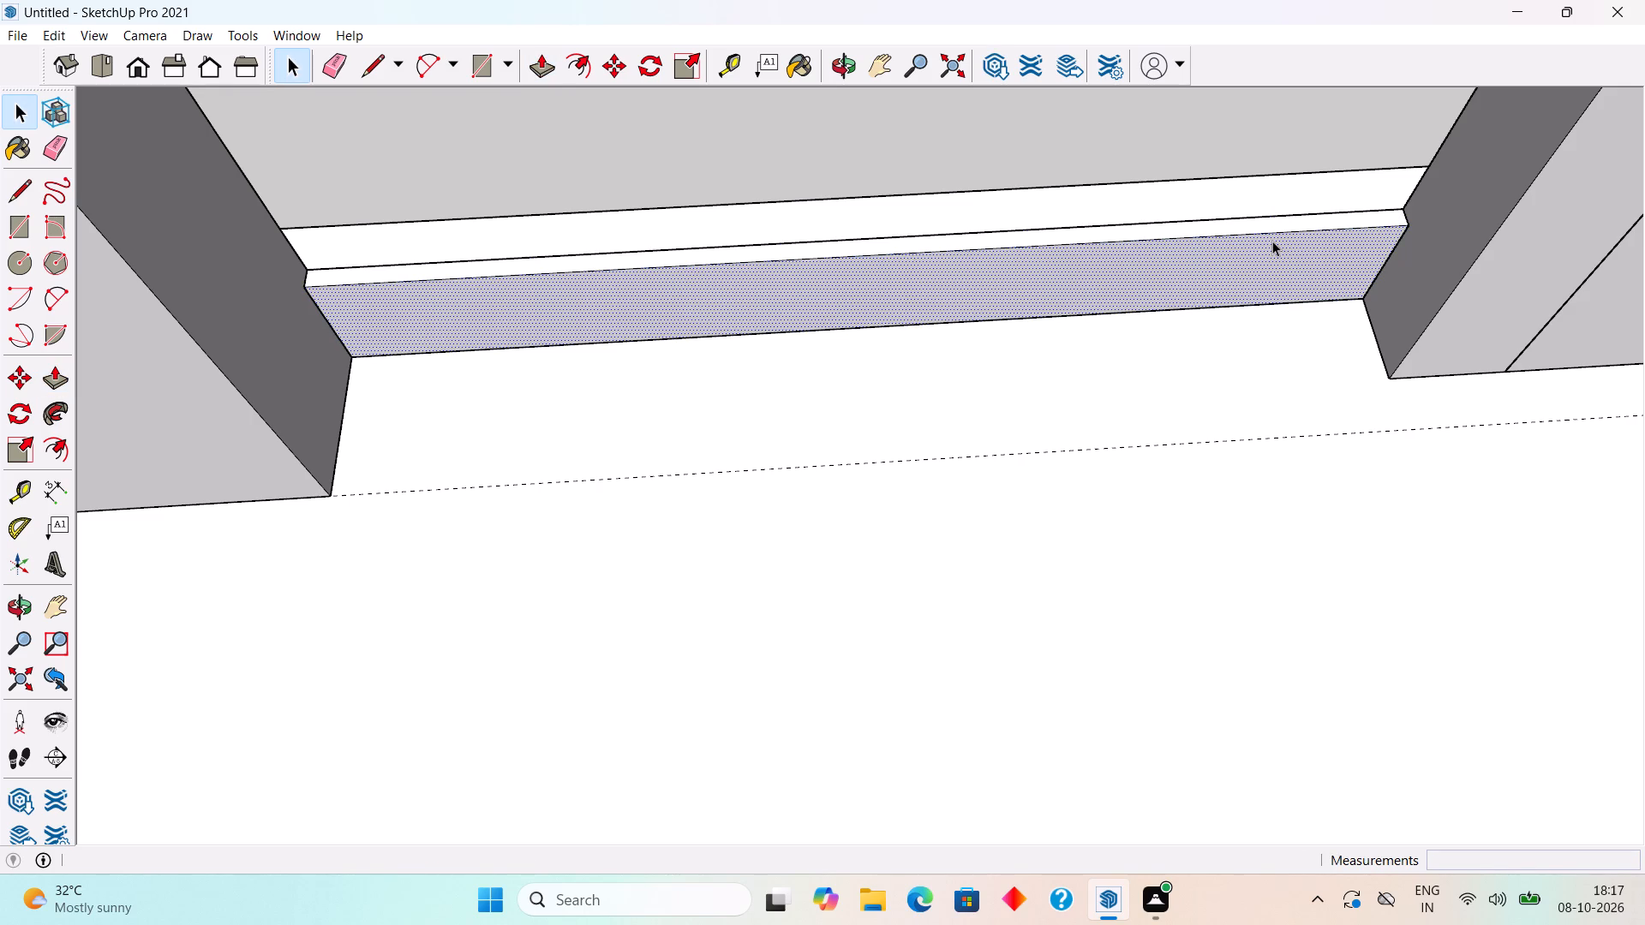
{"action": "triple_click", "coordinate": [1272, 241]}
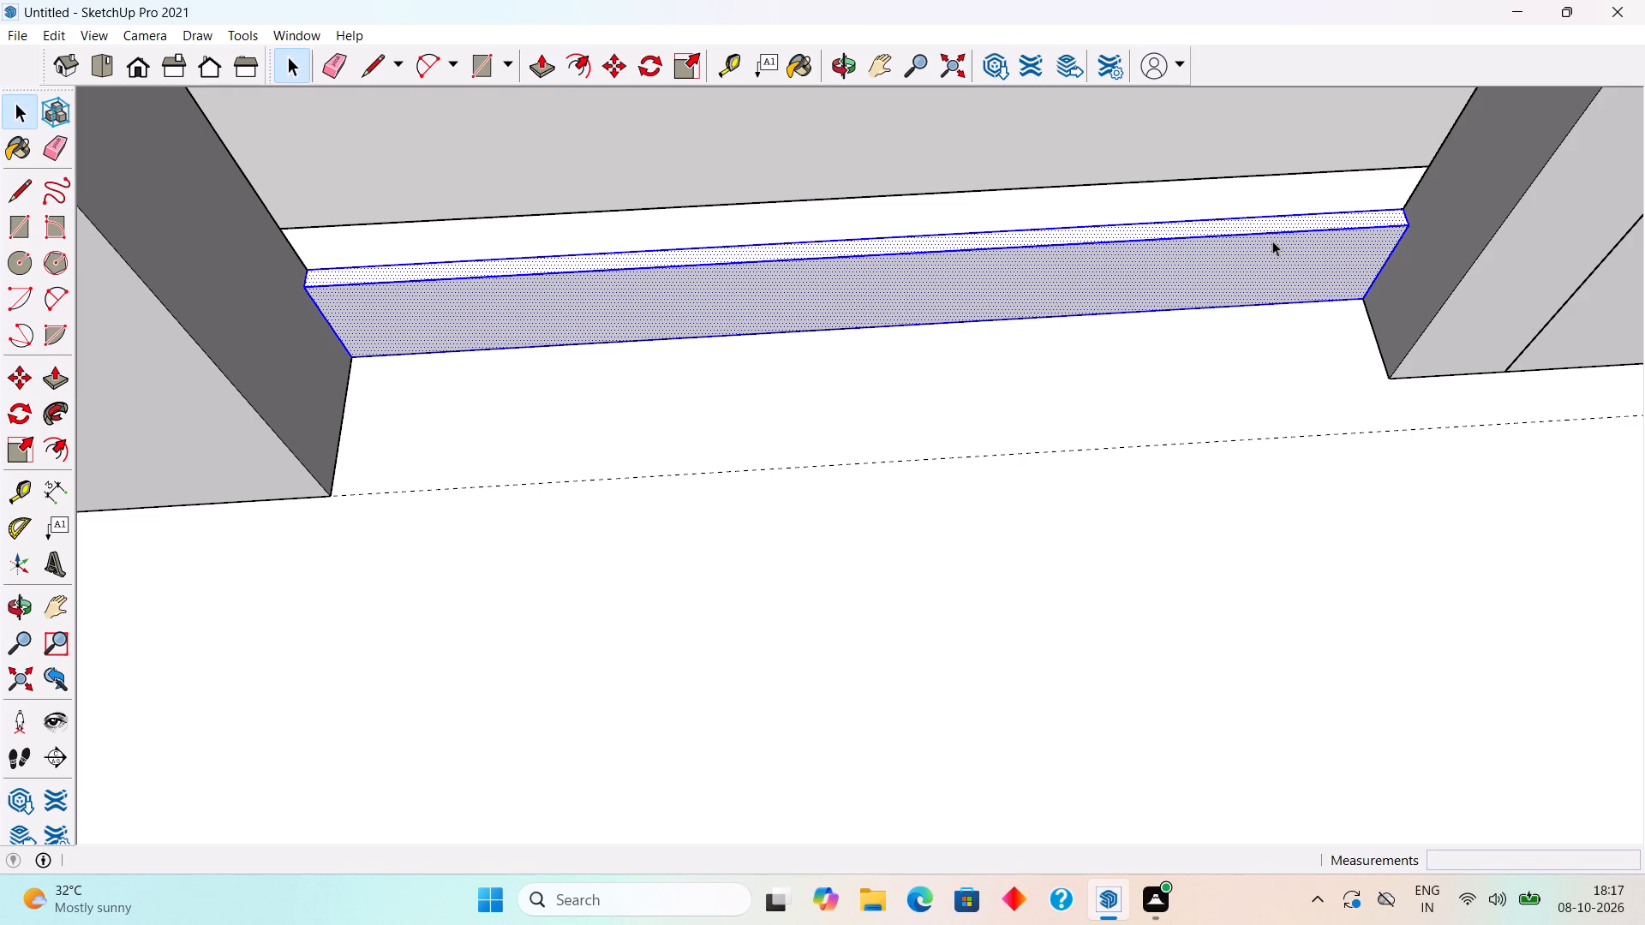
{"action": "right_click", "coordinate": [1272, 241]}
{"action": "left_click", "coordinate": [1329, 421]}
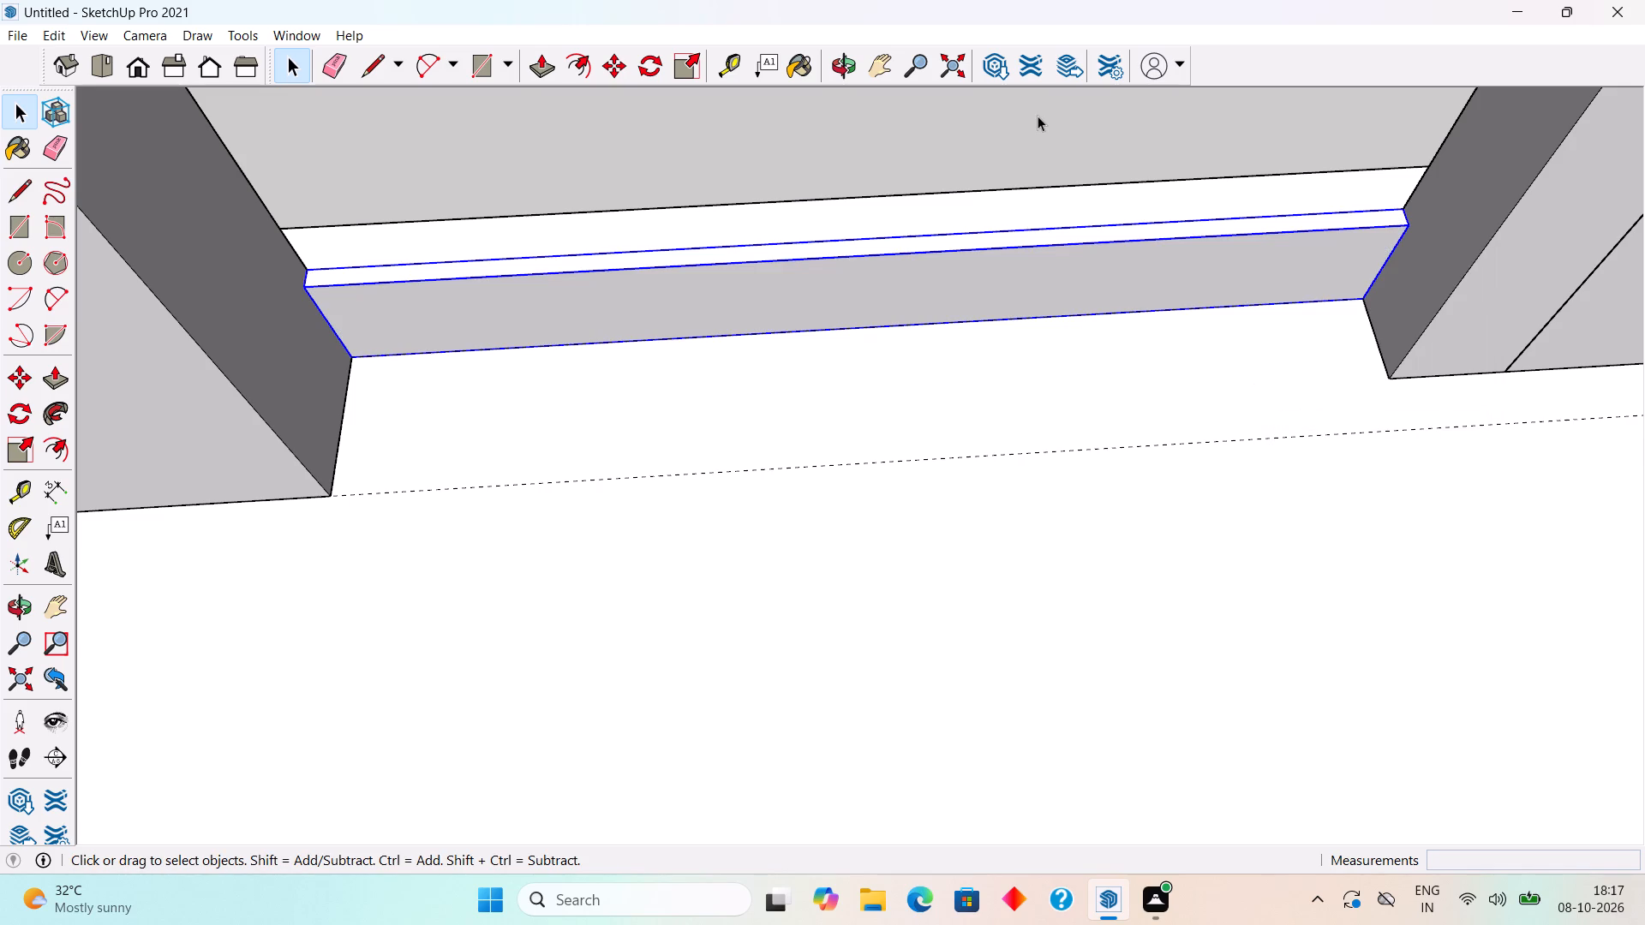
{"action": "left_click", "coordinate": [1038, 116]}
Examine the new pillar and low strip wall from the front of the house.
{"action": "scroll", "coordinate": [1002, 202], "scroll_direction": "down", "scroll_amount": 6}
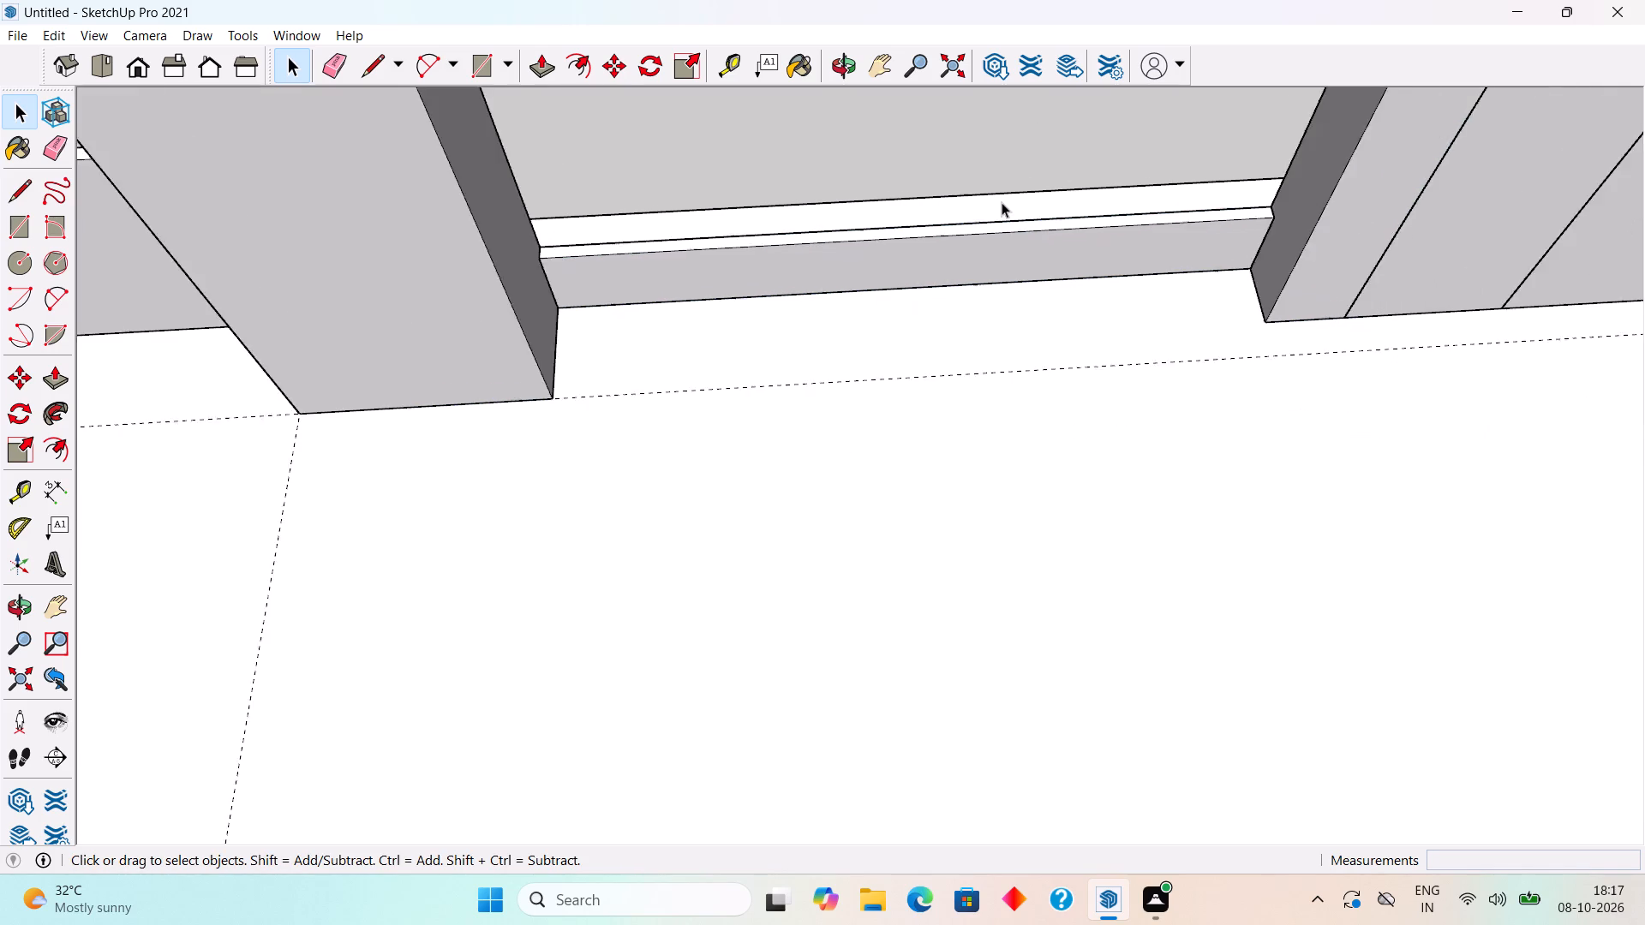
{"action": "scroll", "coordinate": [1002, 202], "scroll_direction": "down", "scroll_amount": 5}
{"action": "middle_click_drag", "start_coordinate": [921, 468], "coordinate": [1644, 236]}
{"action": "middle_click_drag", "start_coordinate": [612, 440], "coordinate": [1104, 545]}
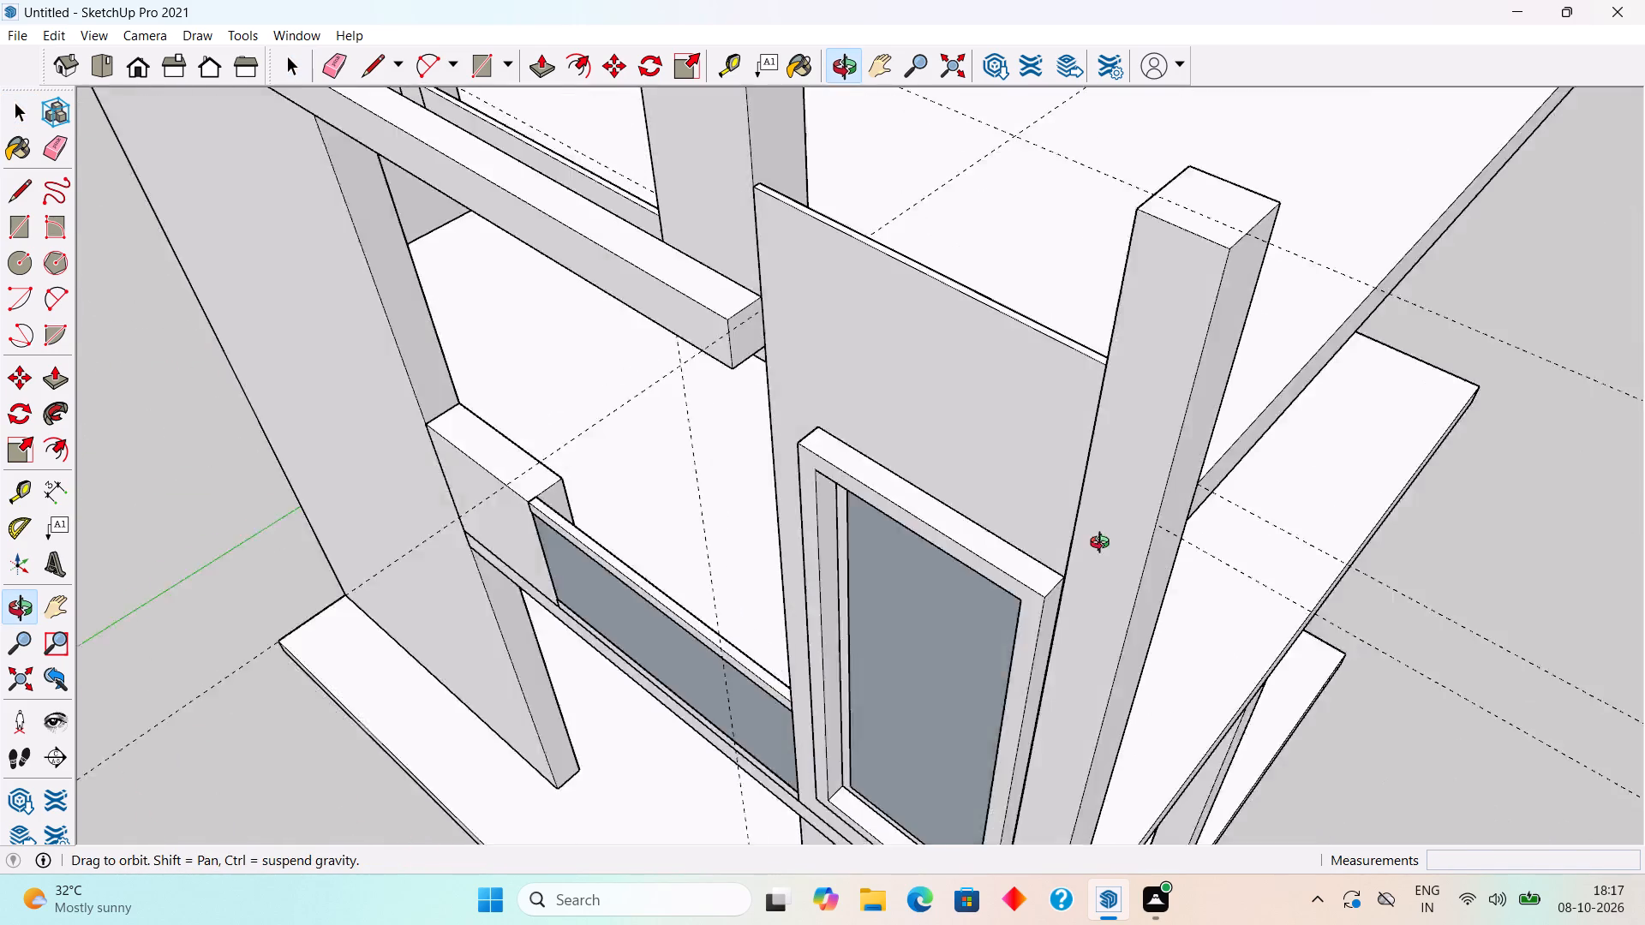
{"action": "middle_click_drag", "start_coordinate": [1104, 545], "coordinate": [1115, 543]}
{"action": "scroll", "coordinate": [1114, 543], "scroll_direction": "down", "scroll_amount": 5}
{"action": "middle_click_drag", "start_coordinate": [1135, 497], "coordinate": [1338, 373]}
{"action": "scroll", "coordinate": [817, 195], "scroll_direction": "up", "scroll_amount": 4}
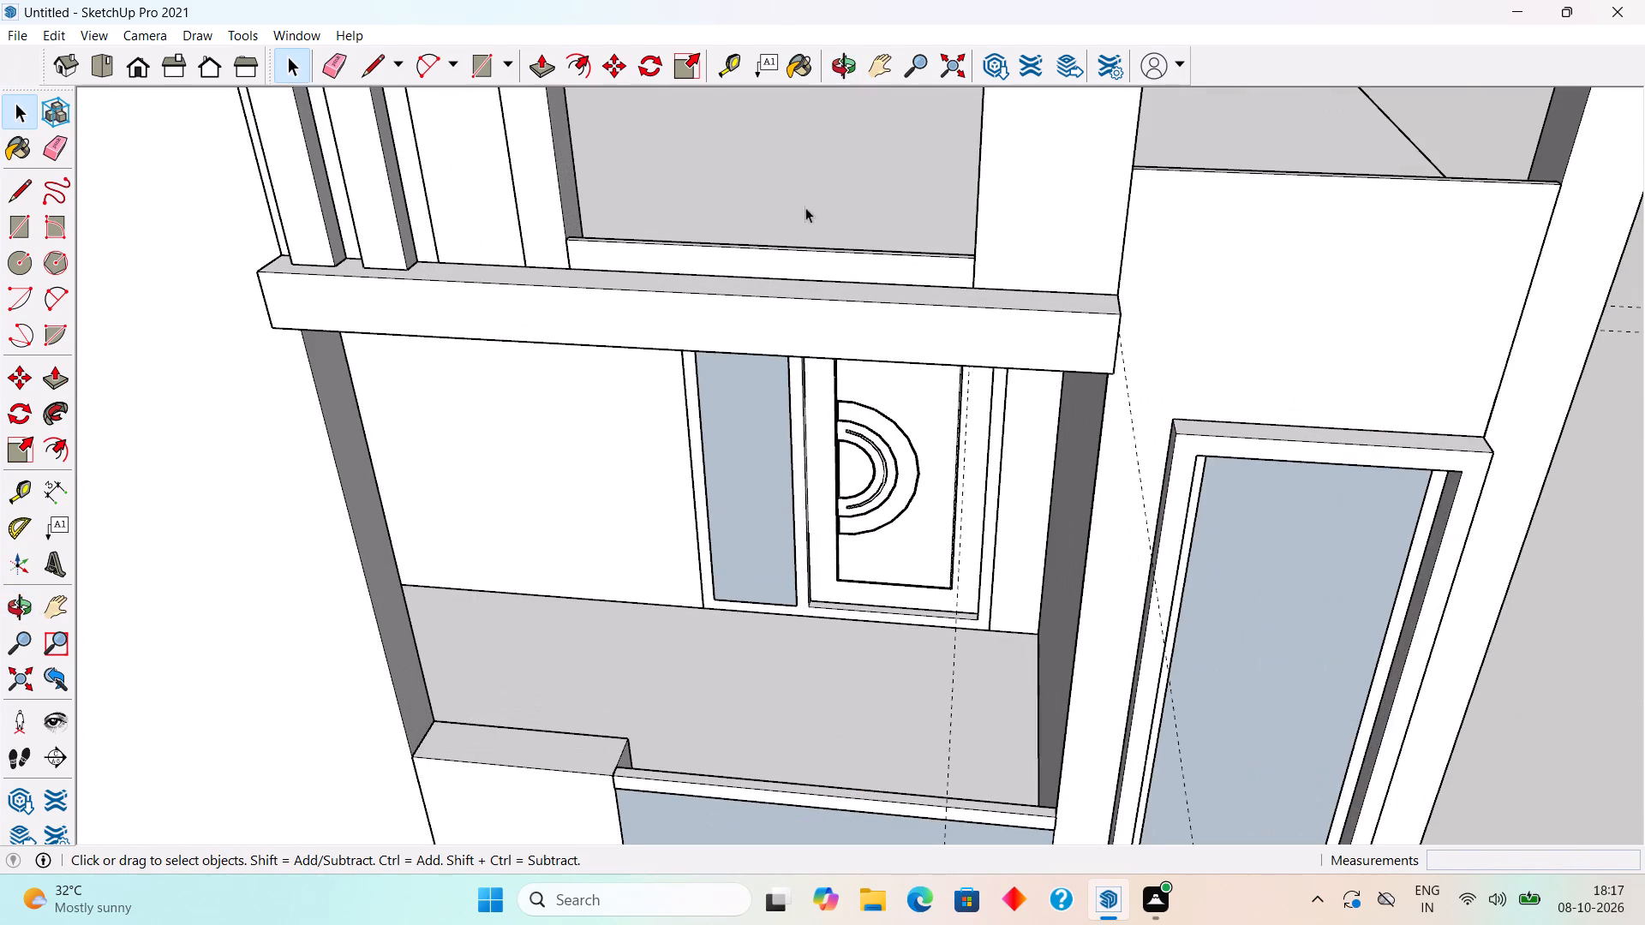
Place a guide down the side face of the short new pillar, 3" from its front edge.
{"action": "middle_click_drag", "start_coordinate": [772, 252], "coordinate": [1027, 451]}
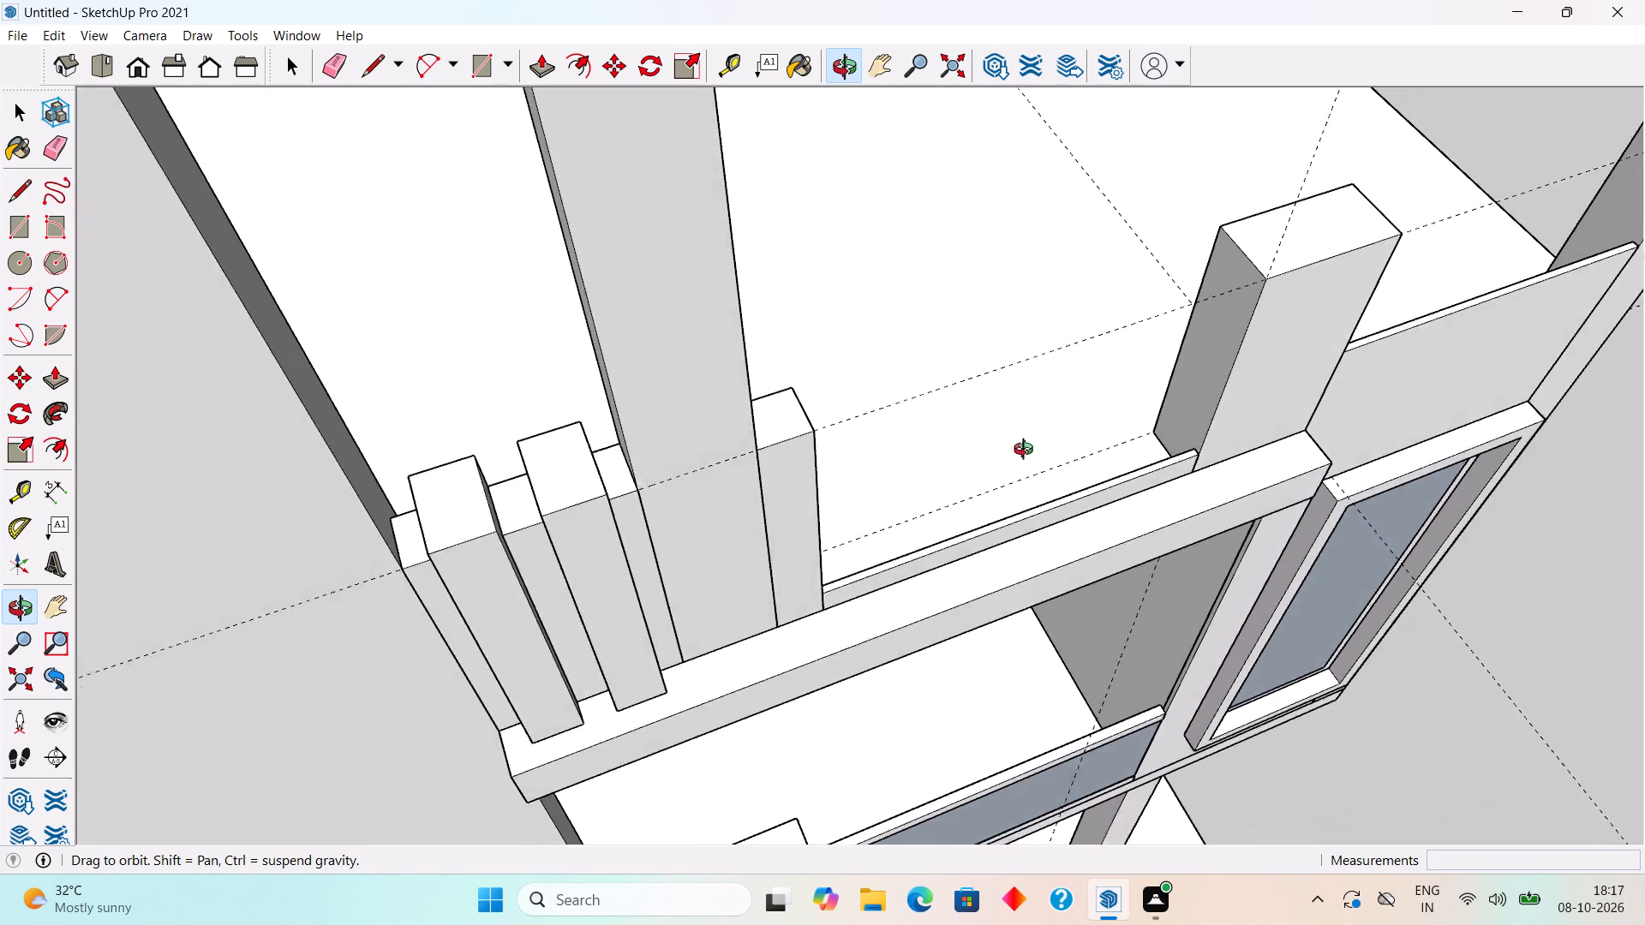
{"action": "middle_click_drag", "start_coordinate": [1027, 451], "coordinate": [601, 517]}
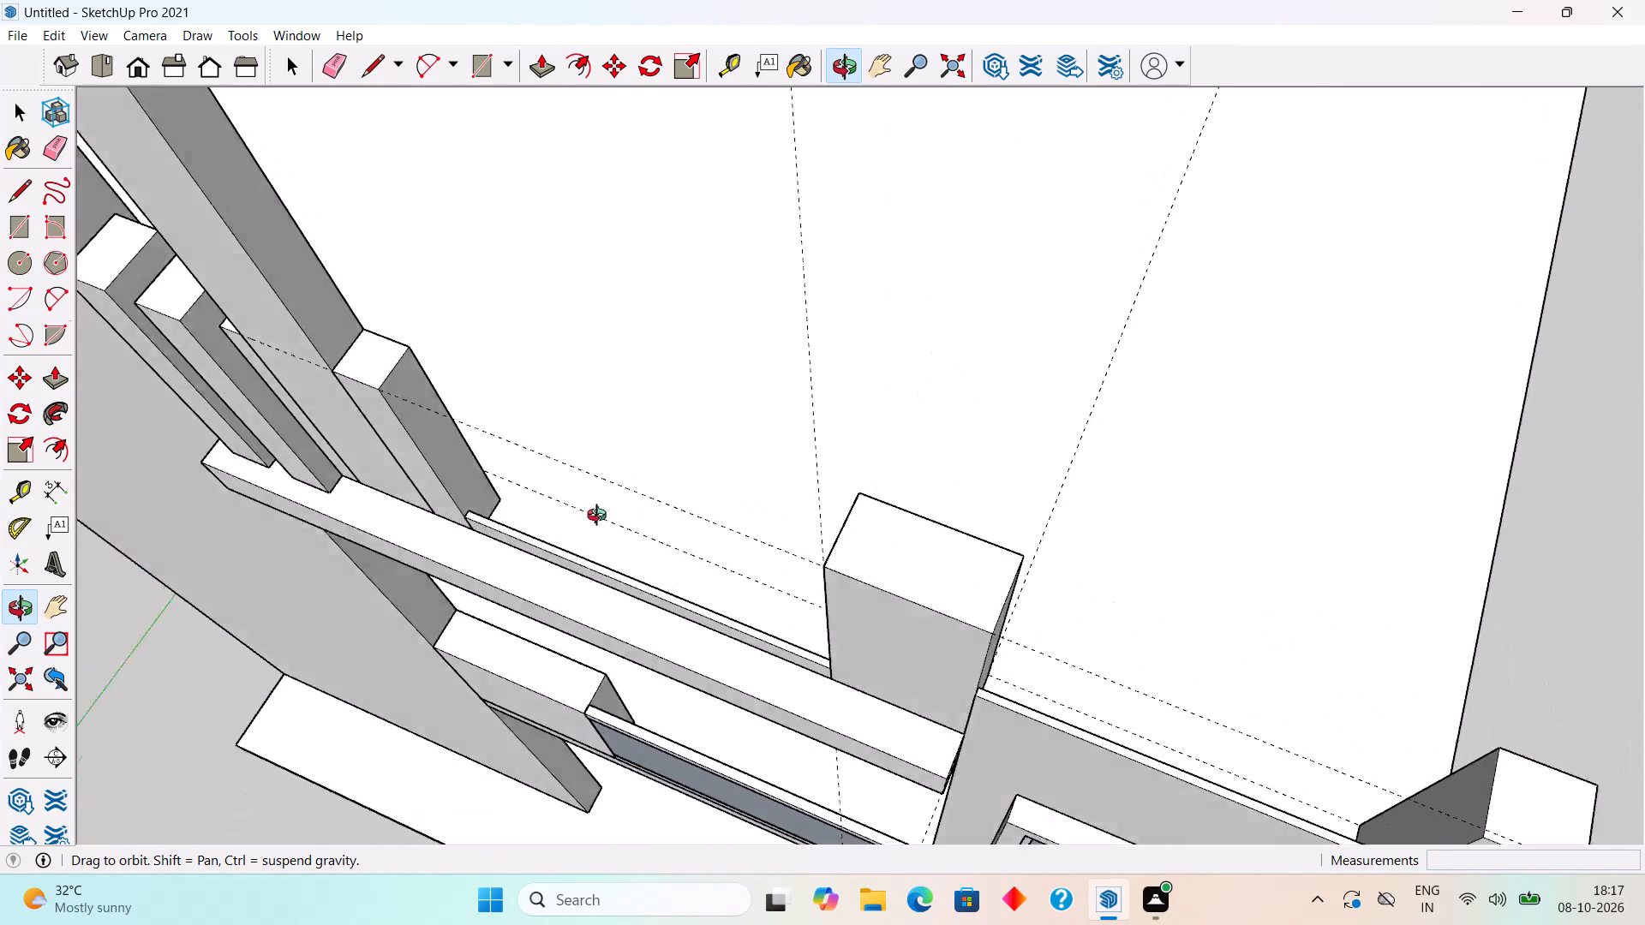
{"action": "middle_click_drag", "start_coordinate": [601, 517], "coordinate": [363, 561]}
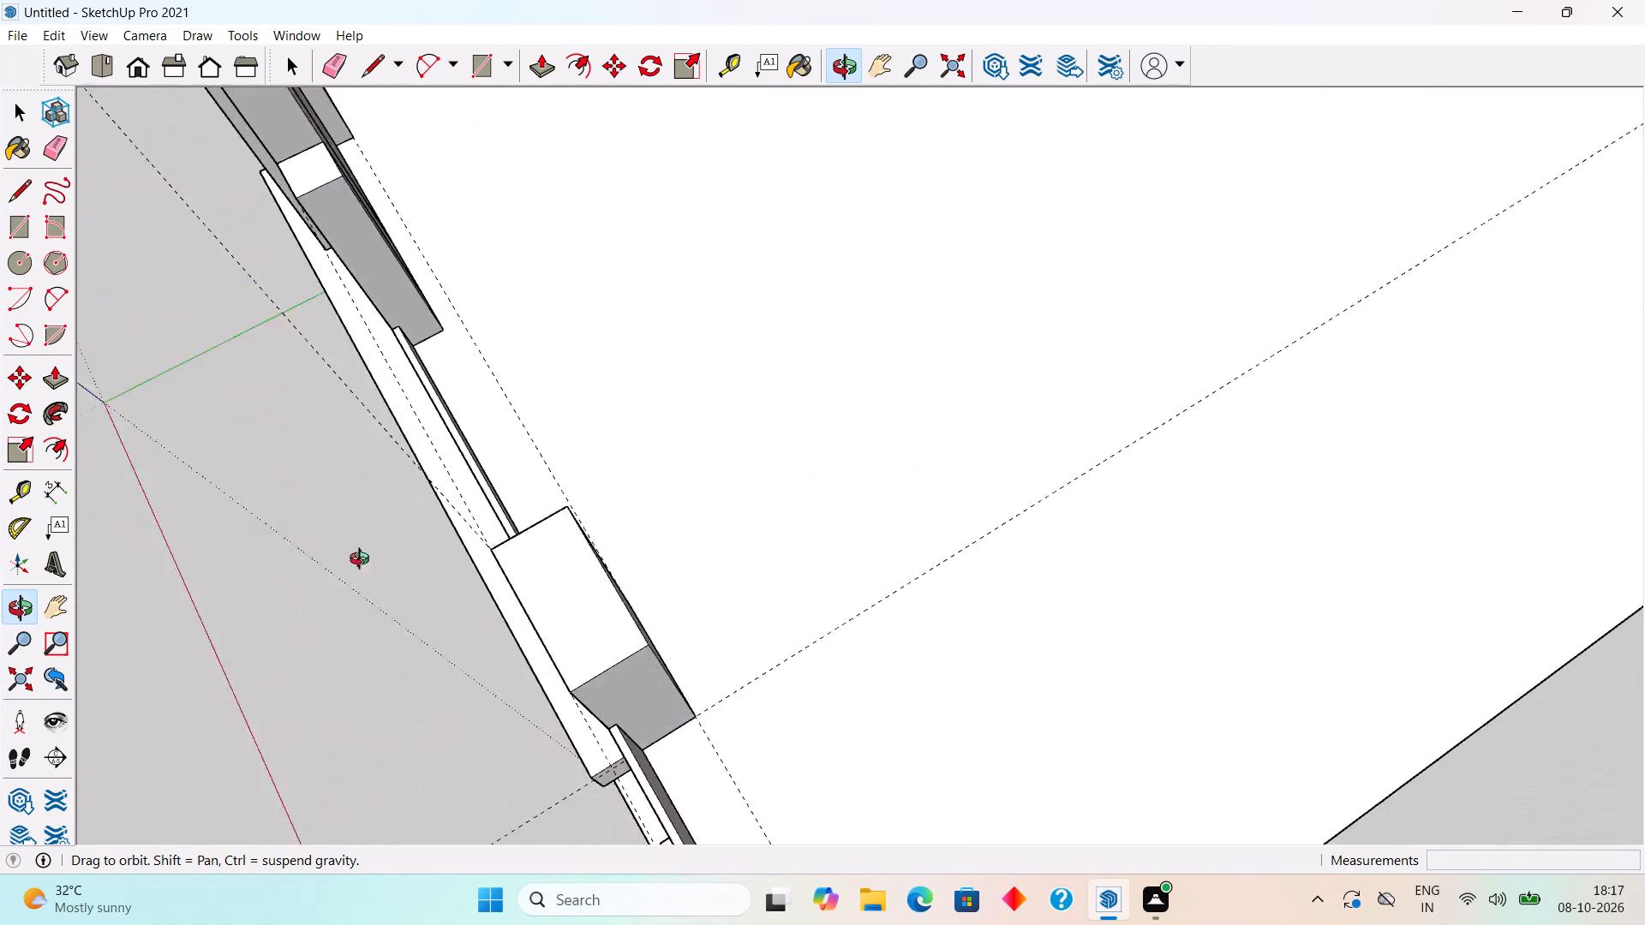
{"action": "middle_click_drag", "start_coordinate": [363, 561], "coordinate": [505, 509]}
{"action": "scroll", "coordinate": [398, 343], "scroll_direction": "up", "scroll_amount": 9}
{"action": "key", "text": "t"}
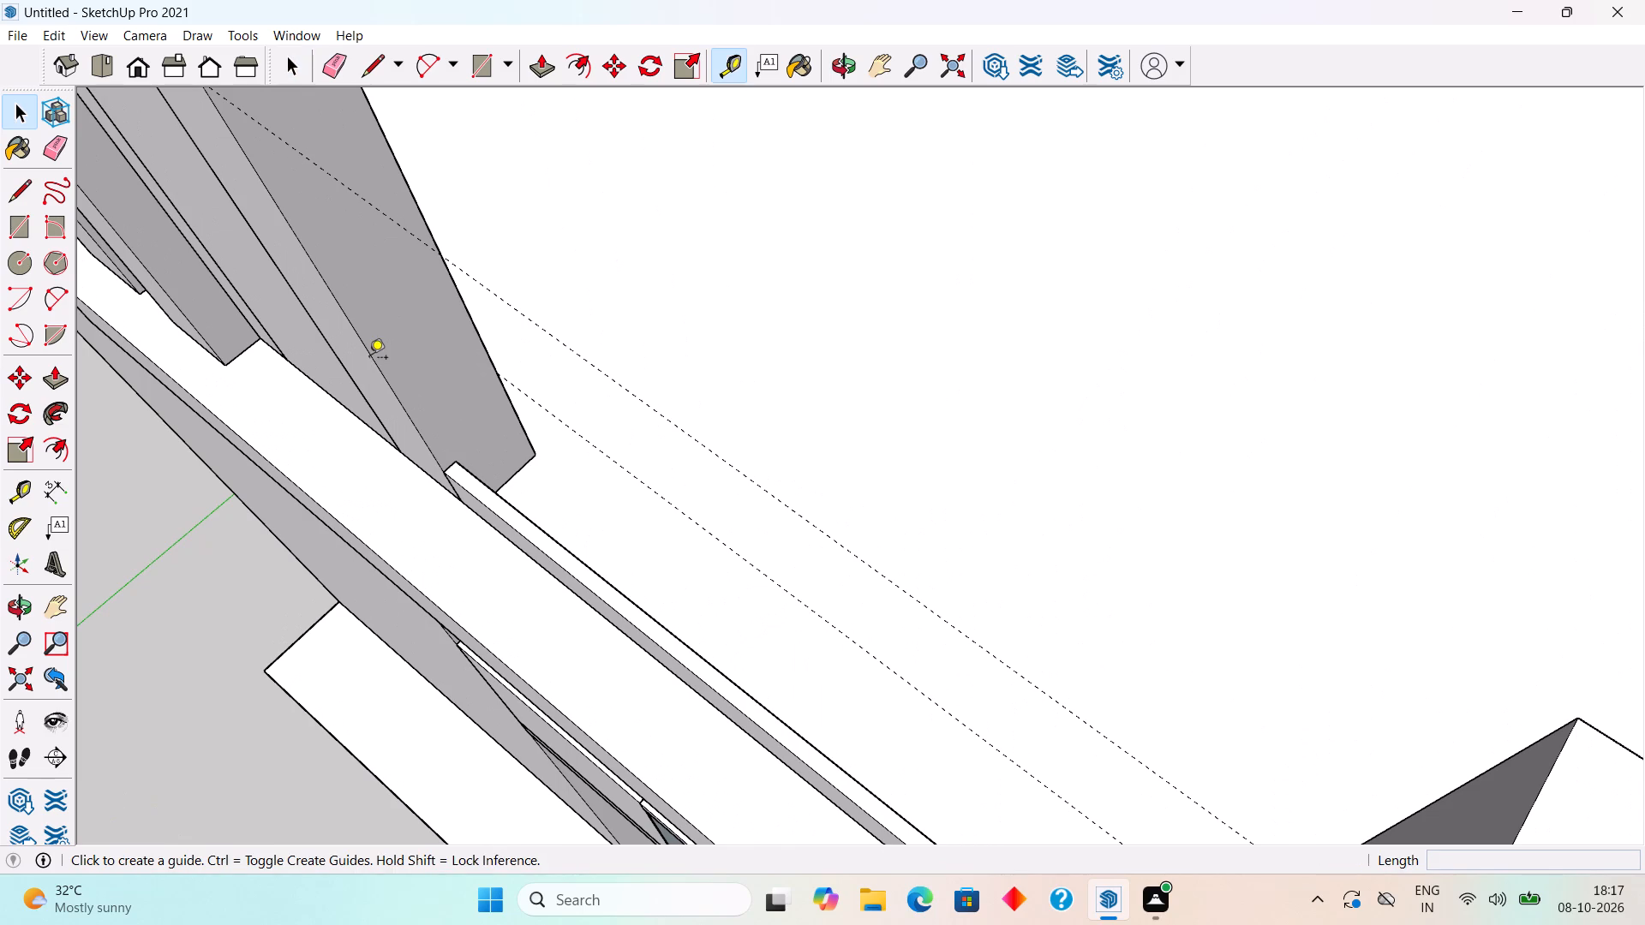
{"action": "left_click", "coordinate": [354, 330]}
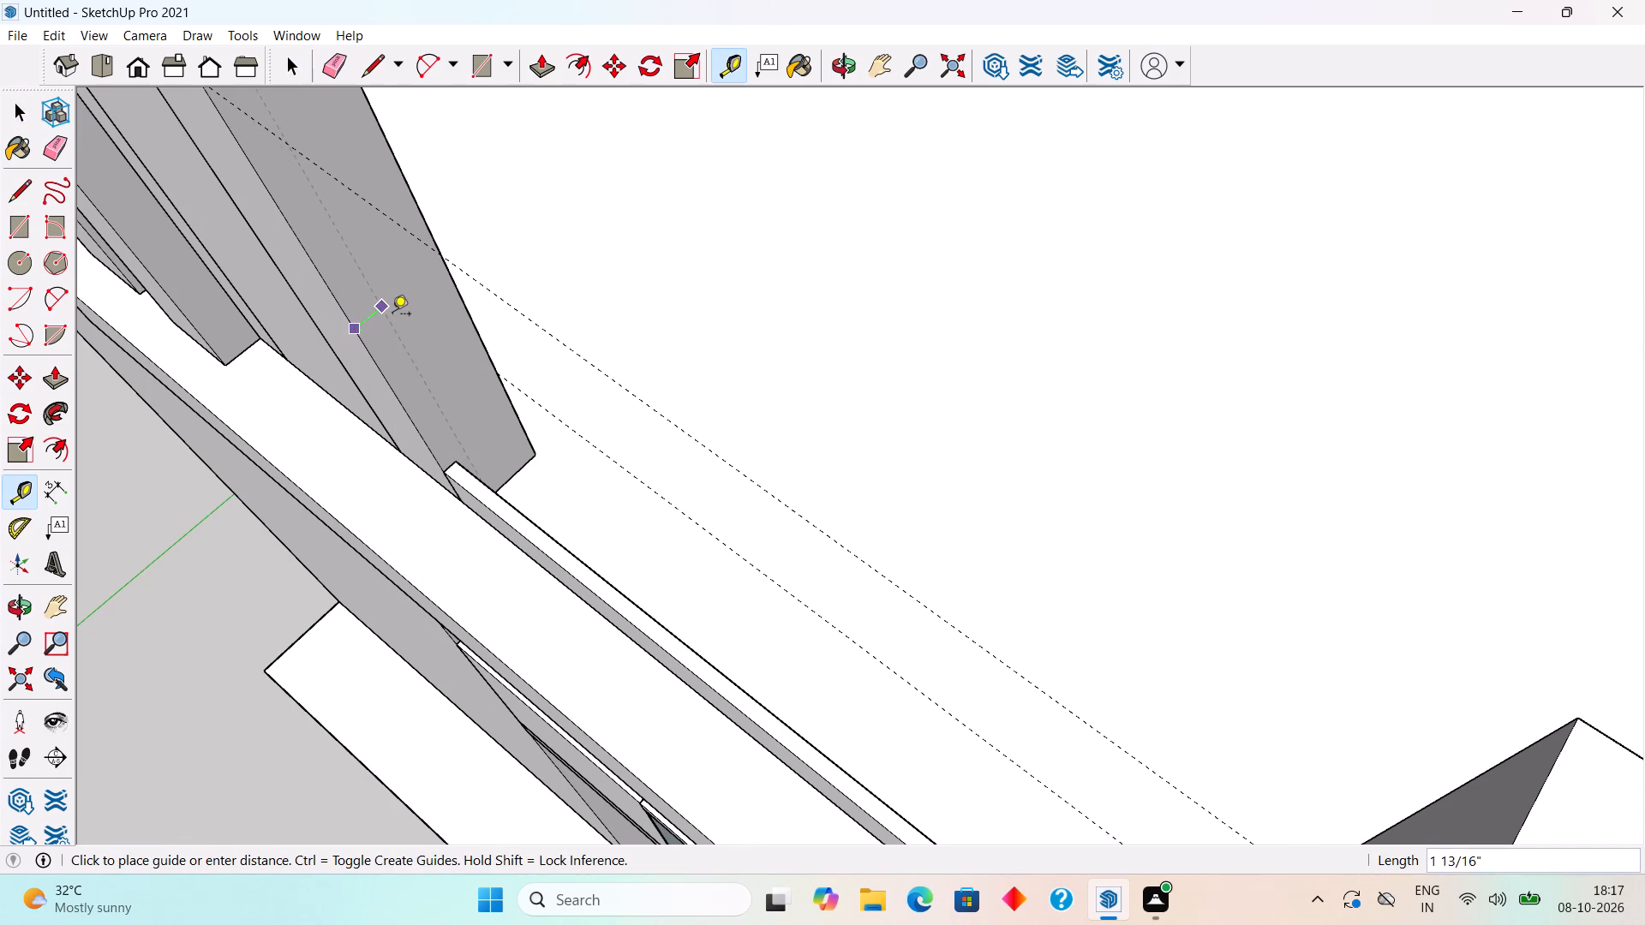
{"action": "left_click", "coordinate": [506, 476]}
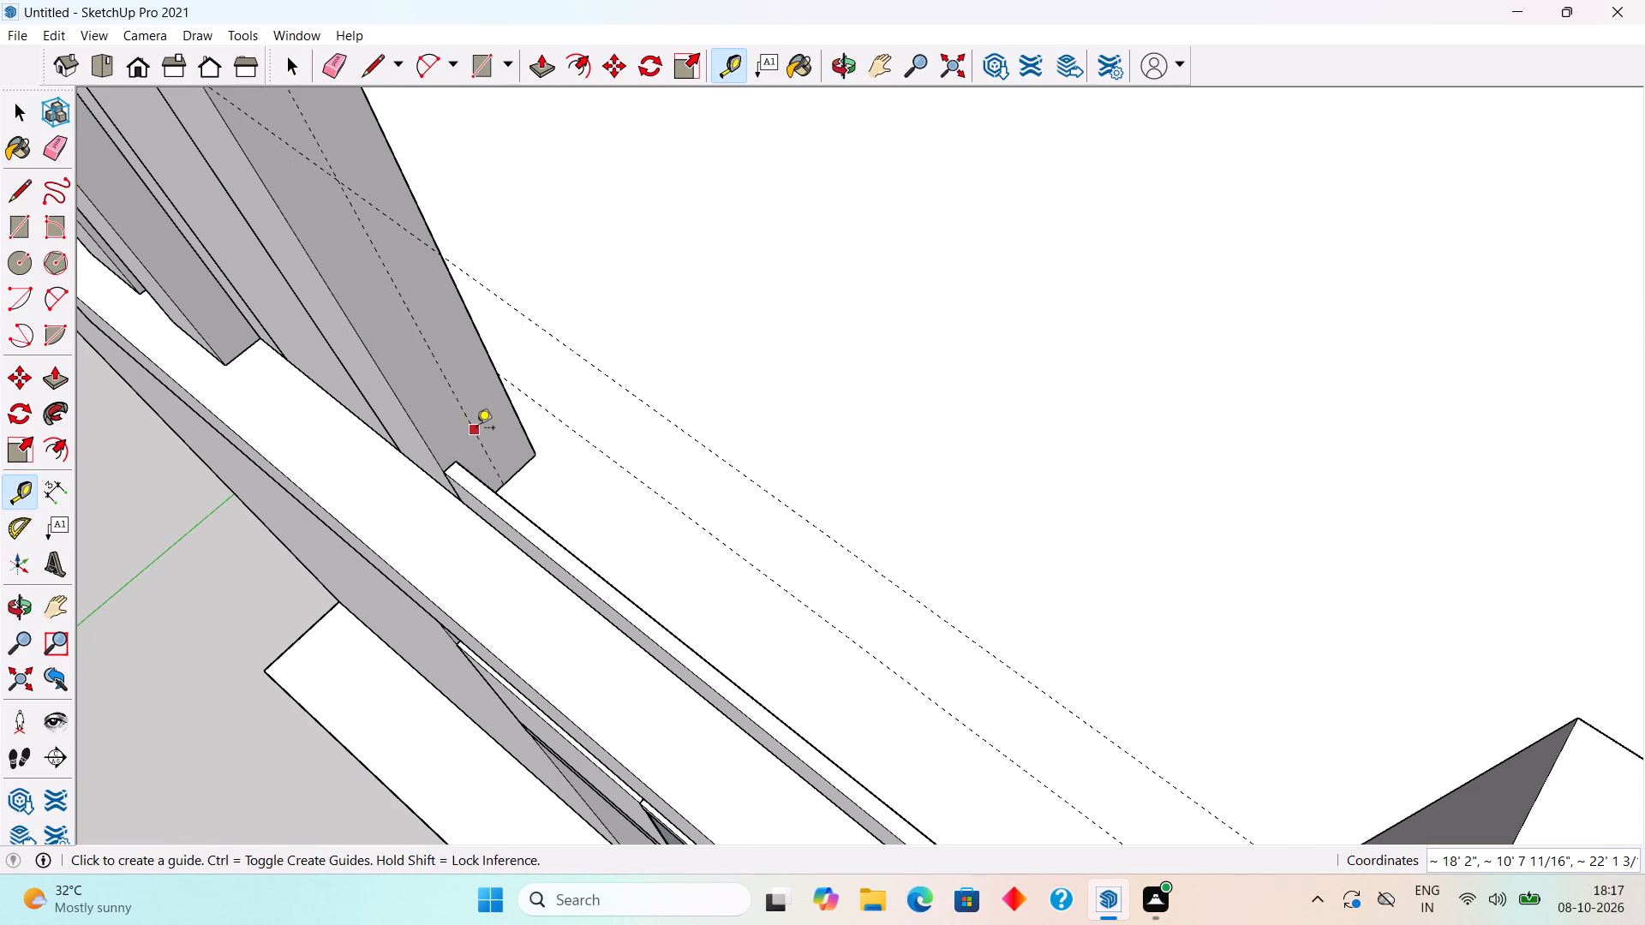
Place a guide across the top of the short new pillar, 3" behind its front edge.
{"action": "scroll", "coordinate": [476, 429], "scroll_direction": "down", "scroll_amount": 3}
{"action": "middle_click_drag", "start_coordinate": [508, 429], "coordinate": [777, 432]}
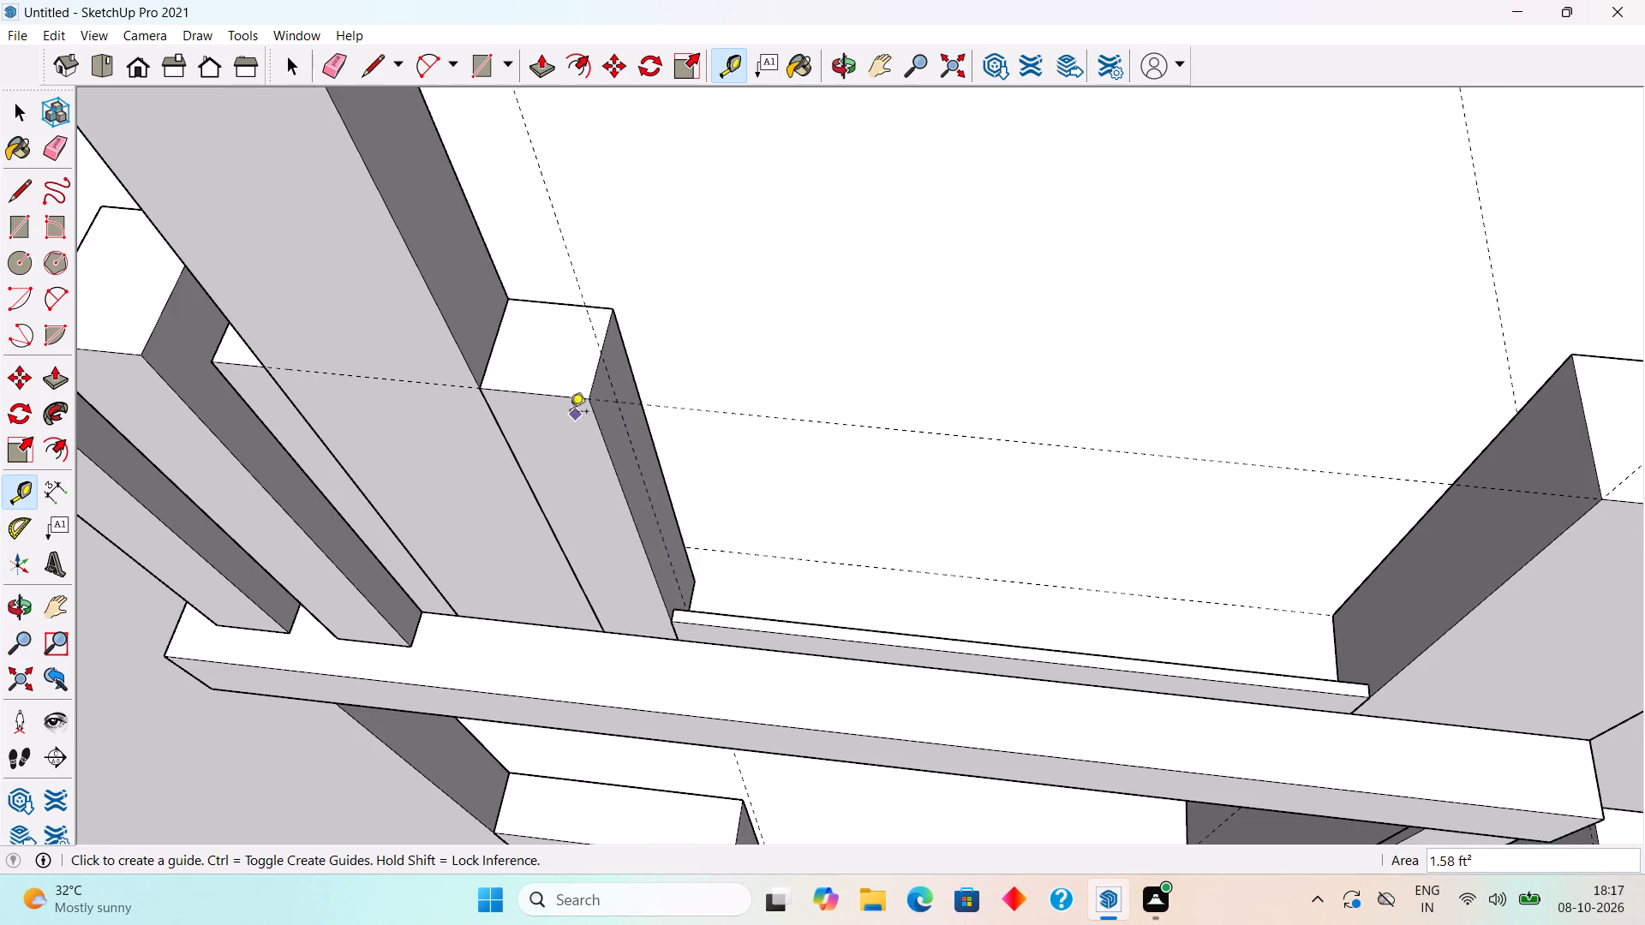
{"action": "scroll", "coordinate": [547, 388], "scroll_direction": "up", "scroll_amount": 3}
{"action": "left_click", "coordinate": [541, 393]}
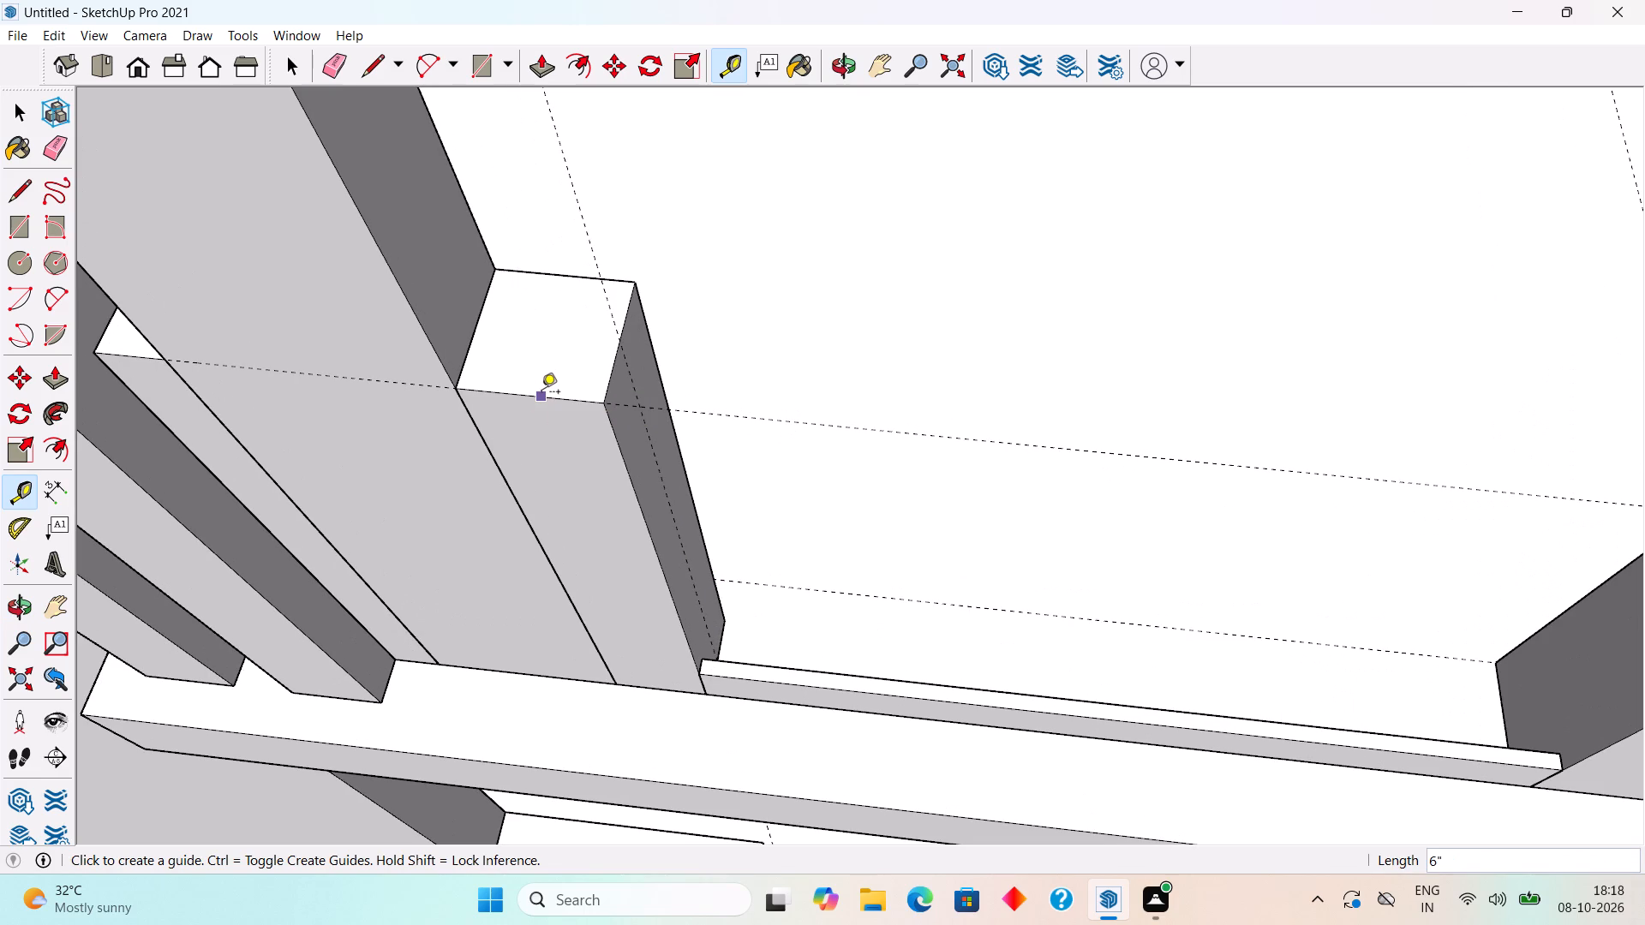
{"action": "left_click", "coordinate": [619, 349]}
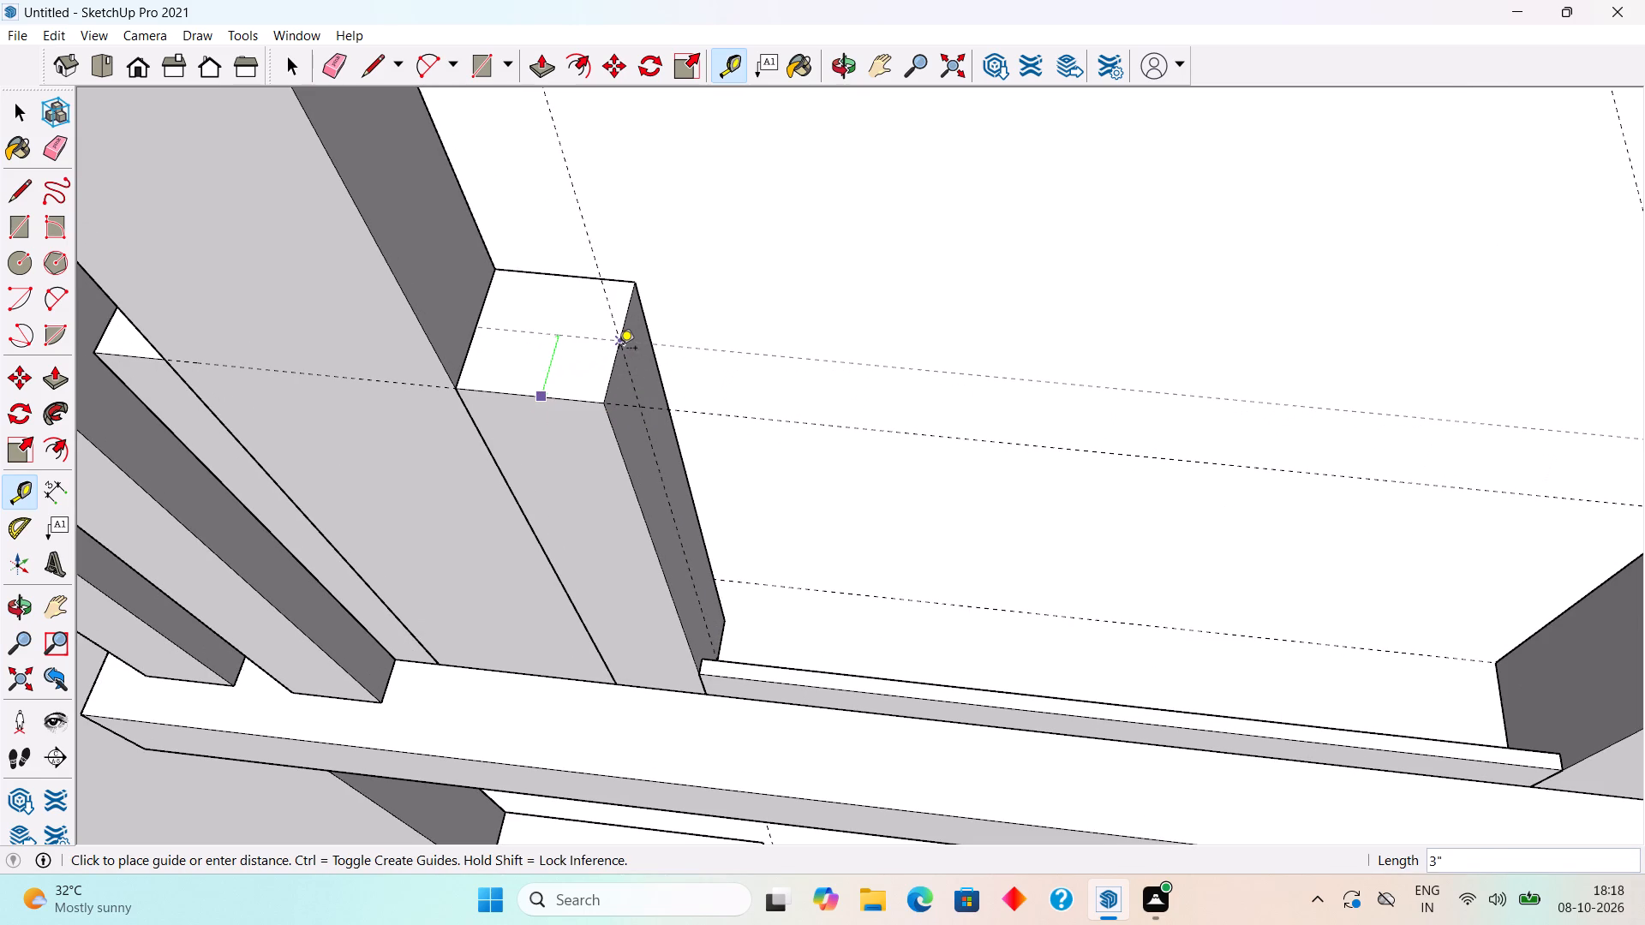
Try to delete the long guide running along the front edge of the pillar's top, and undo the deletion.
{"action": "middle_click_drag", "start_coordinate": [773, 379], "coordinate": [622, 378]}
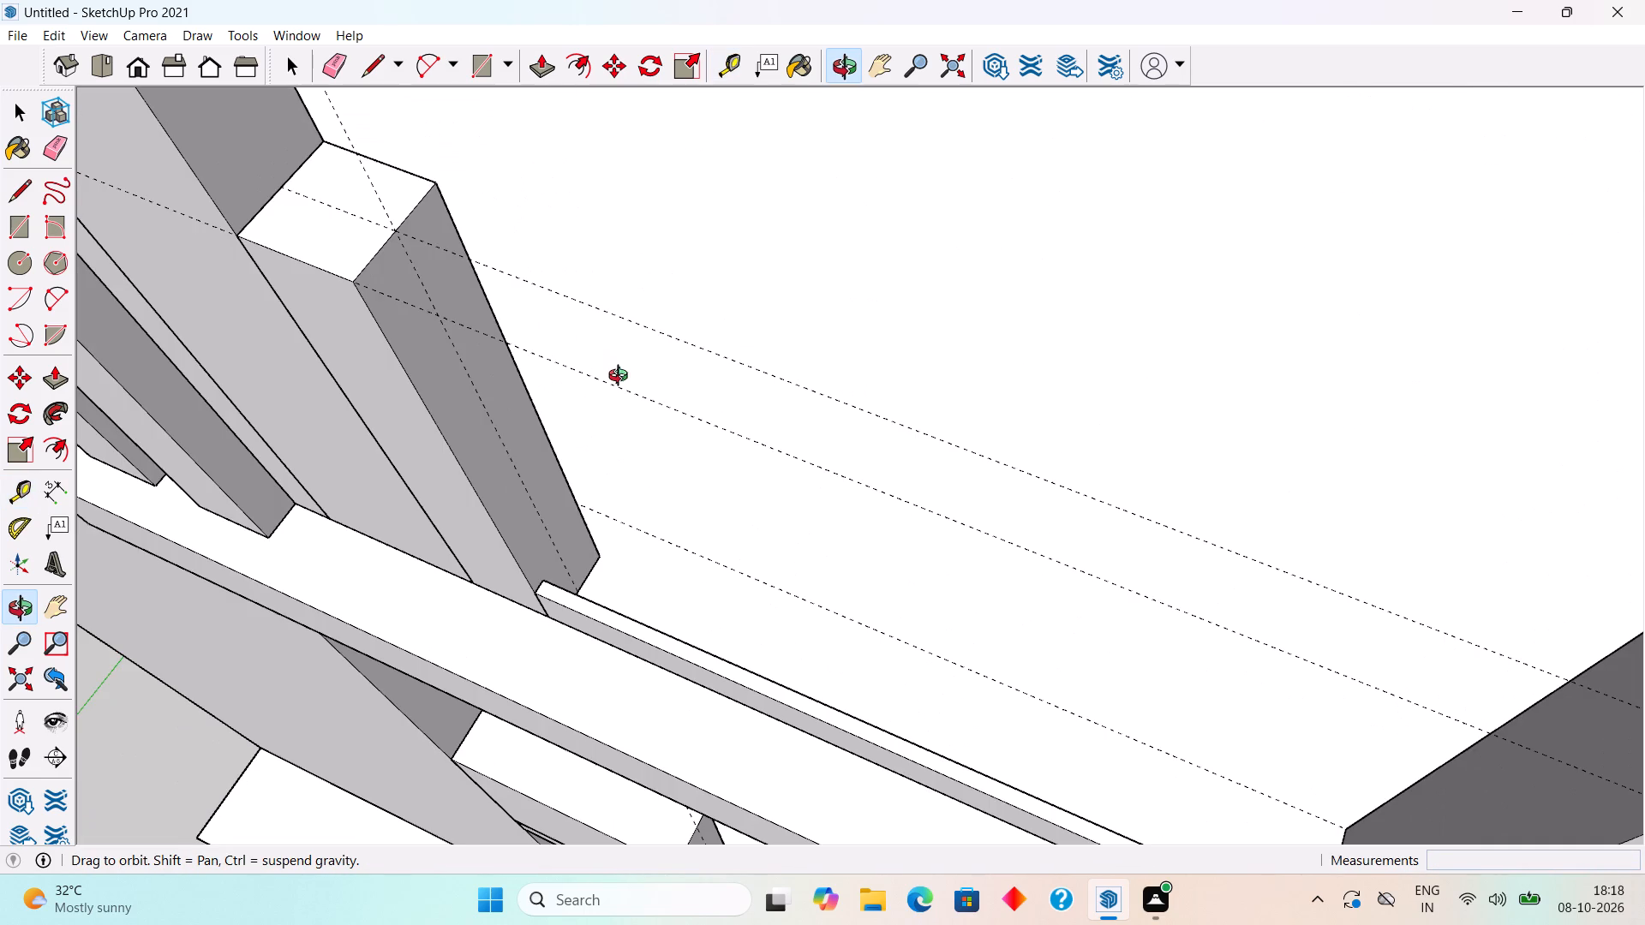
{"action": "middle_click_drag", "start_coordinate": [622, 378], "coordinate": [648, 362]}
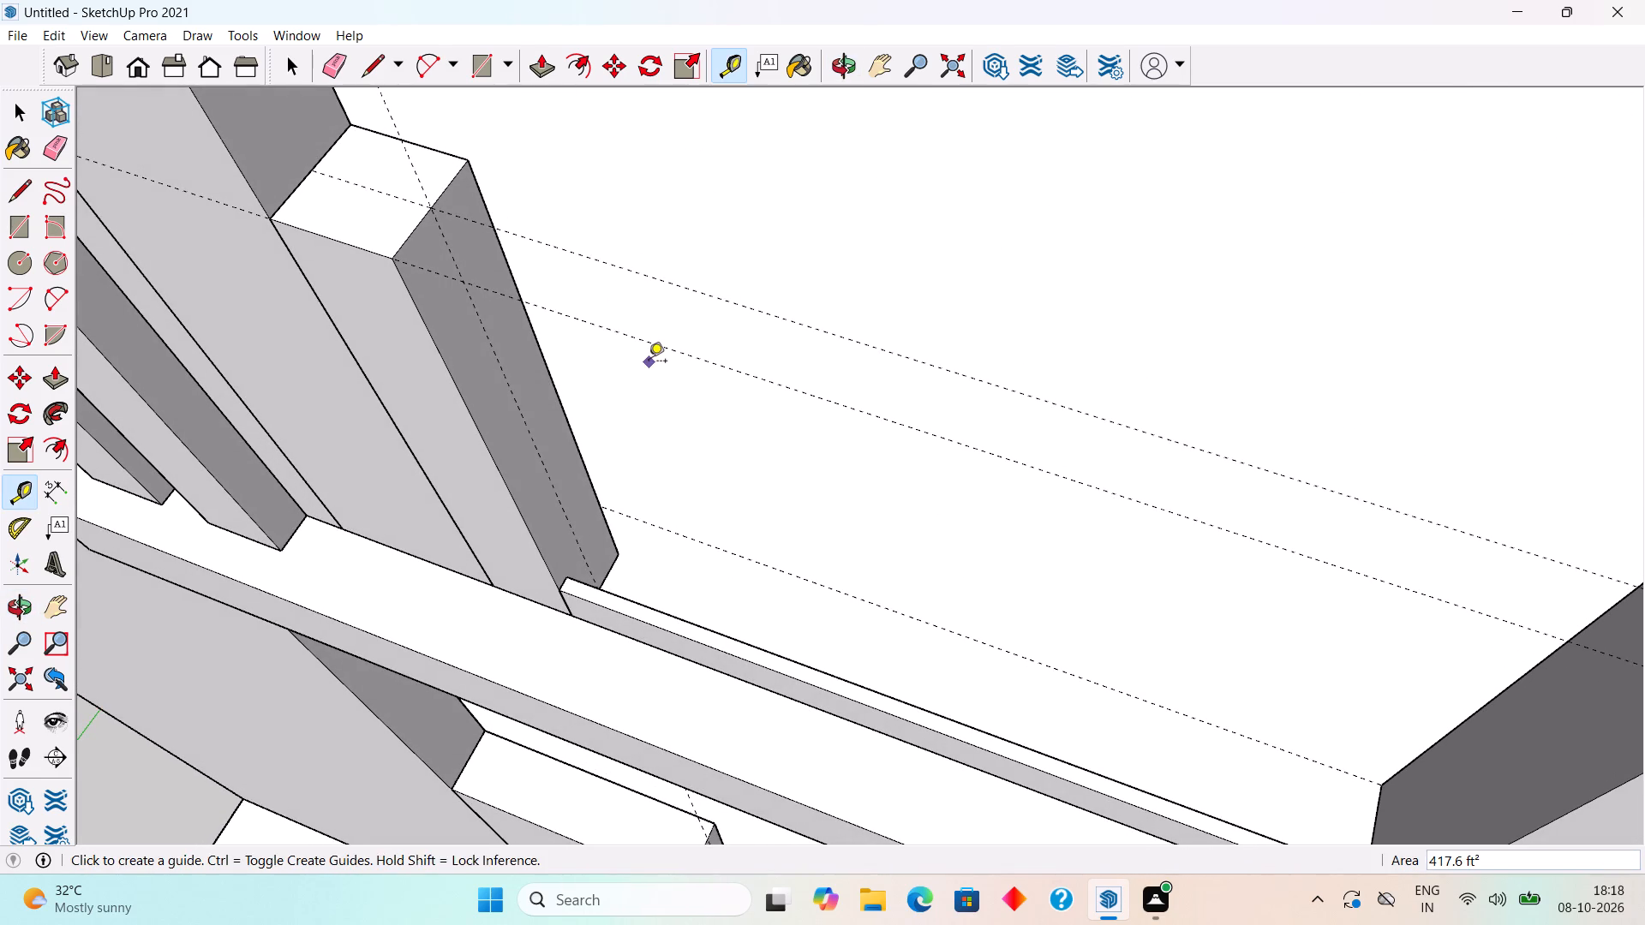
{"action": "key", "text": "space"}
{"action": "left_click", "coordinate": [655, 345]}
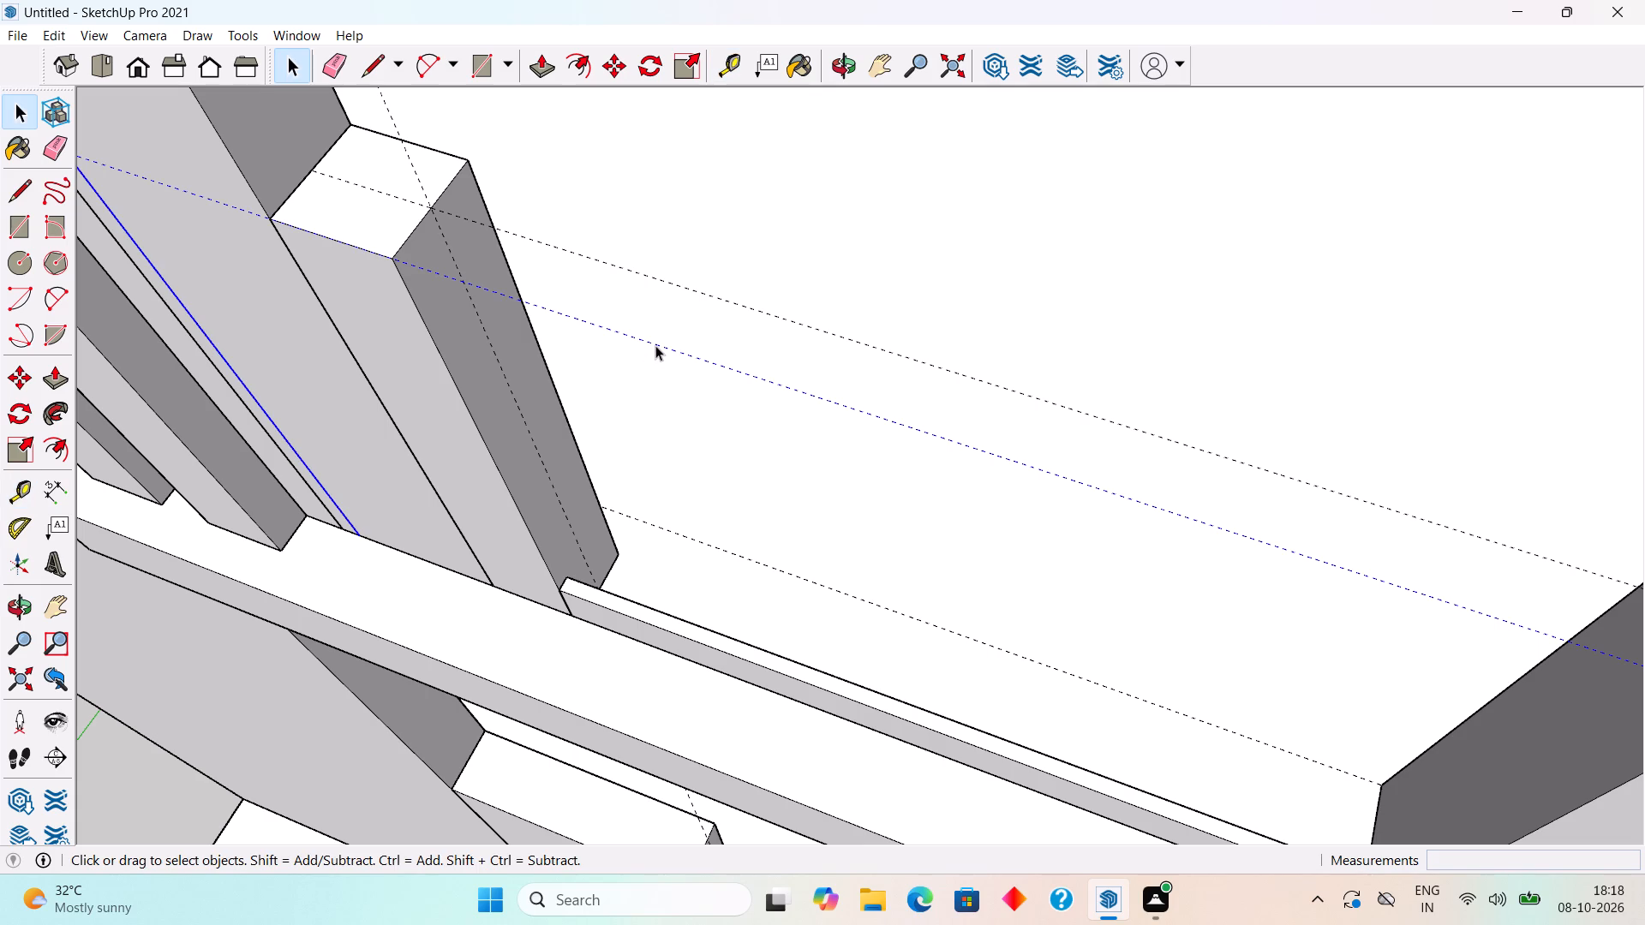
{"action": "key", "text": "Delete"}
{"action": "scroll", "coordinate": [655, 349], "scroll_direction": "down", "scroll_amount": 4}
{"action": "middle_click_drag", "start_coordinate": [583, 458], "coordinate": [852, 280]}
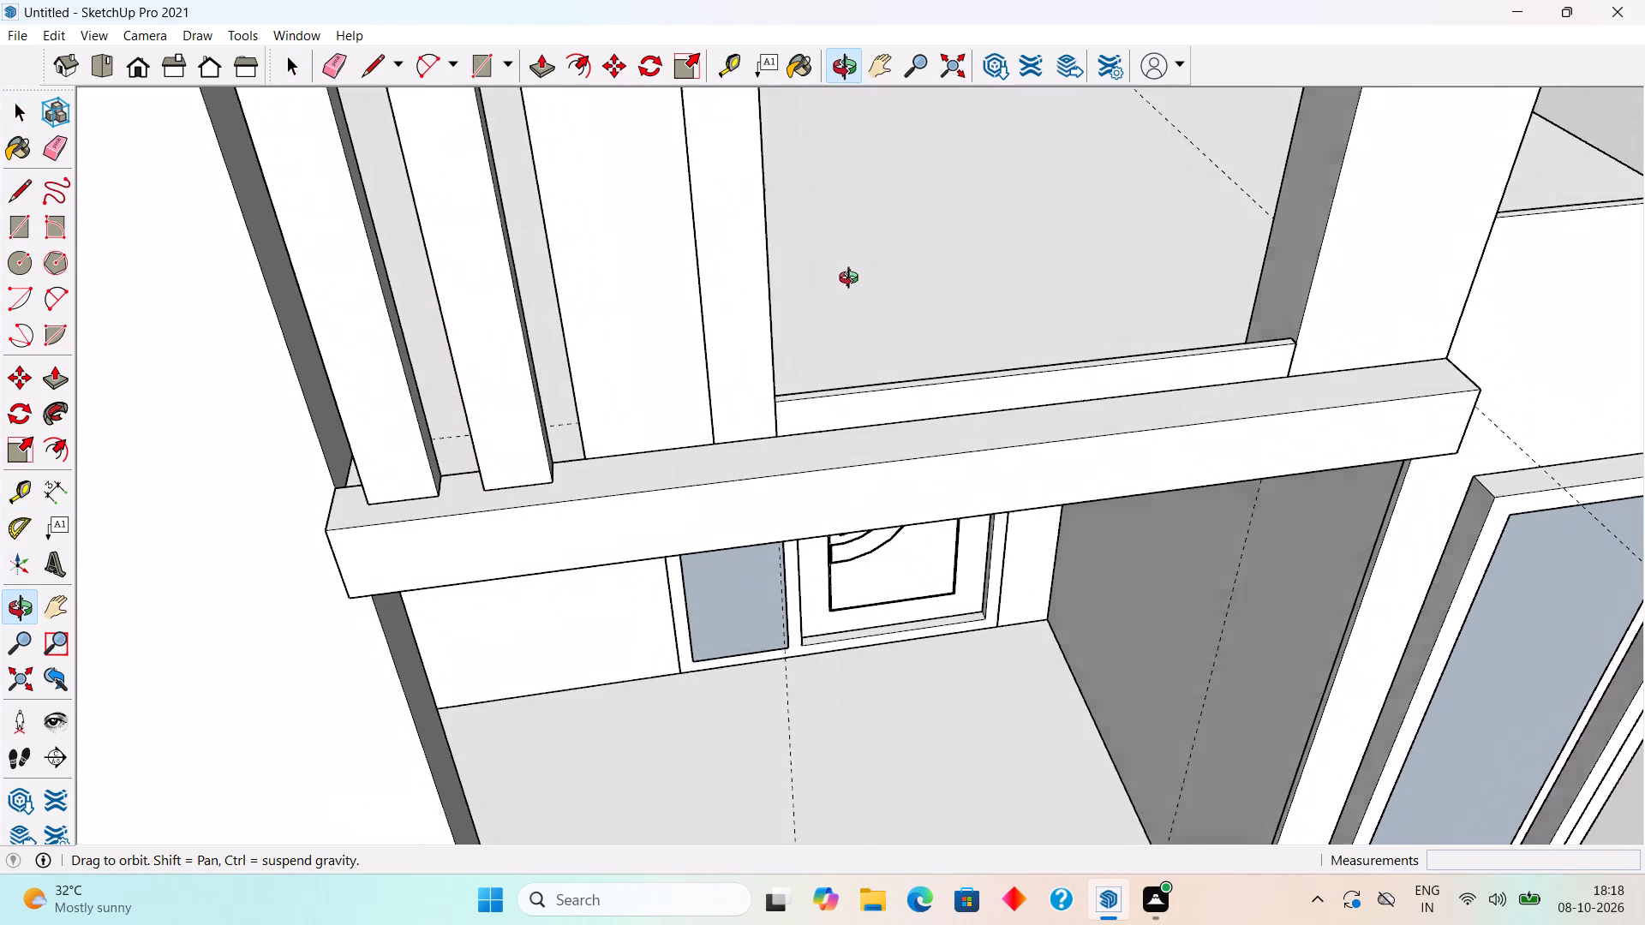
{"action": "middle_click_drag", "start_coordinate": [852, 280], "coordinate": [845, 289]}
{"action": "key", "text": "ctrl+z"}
Examine which groups the wide column and the long guide belong to, and view the house's front elevation from above.
{"action": "scroll", "coordinate": [845, 289], "scroll_direction": "down", "scroll_amount": 3}
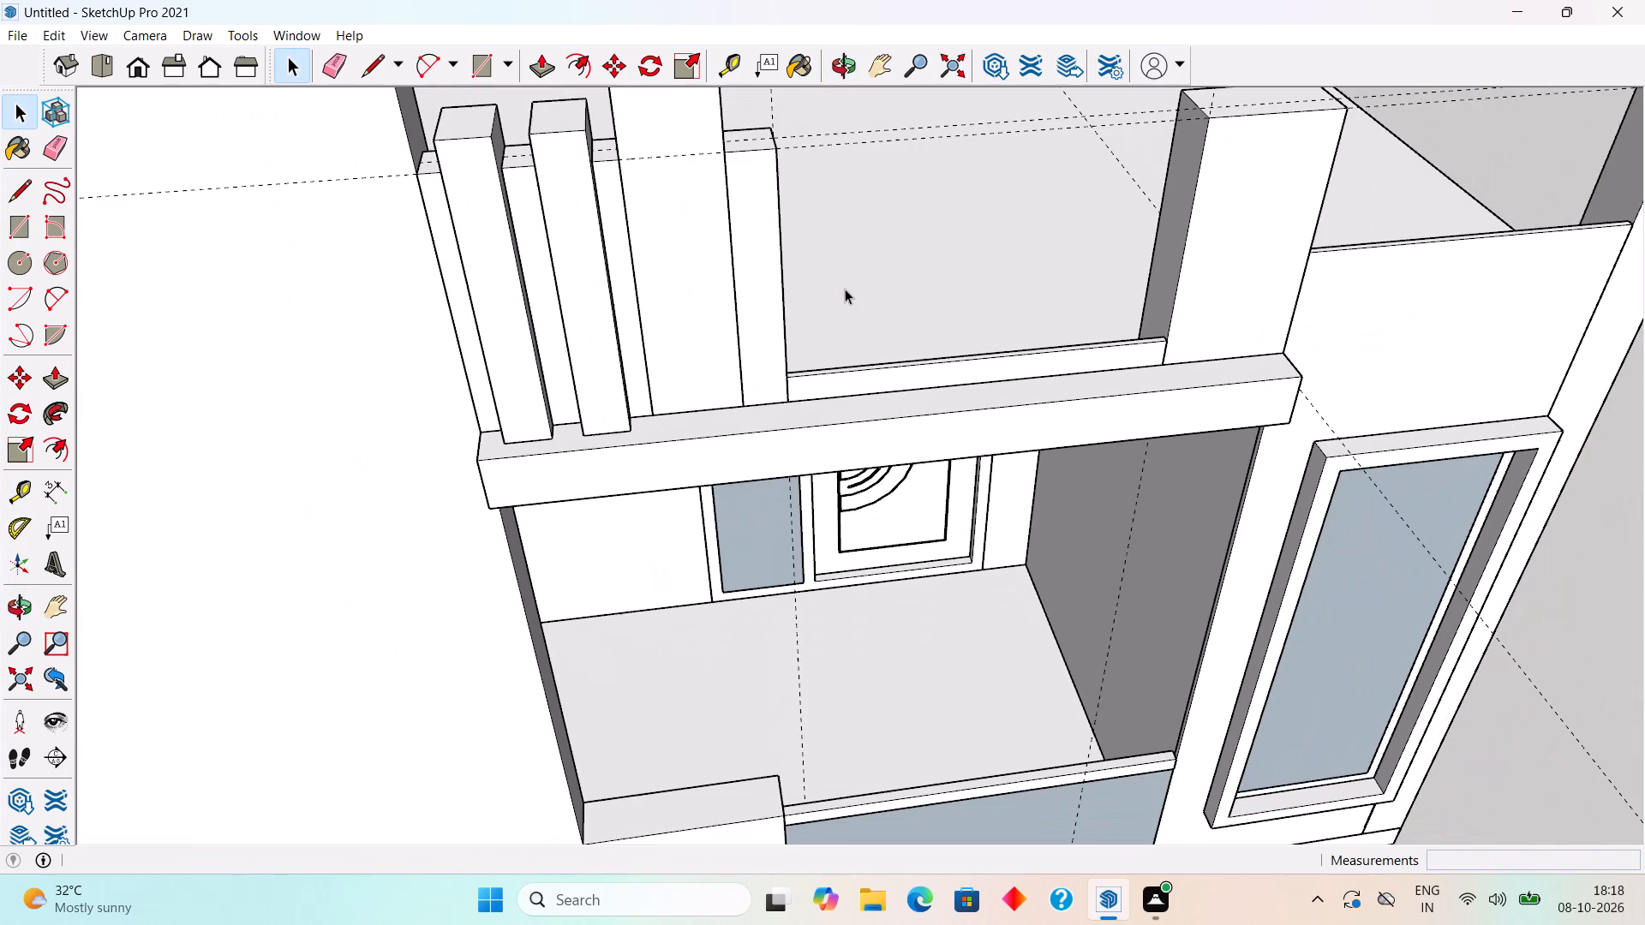
{"action": "left_click", "coordinate": [674, 152]}
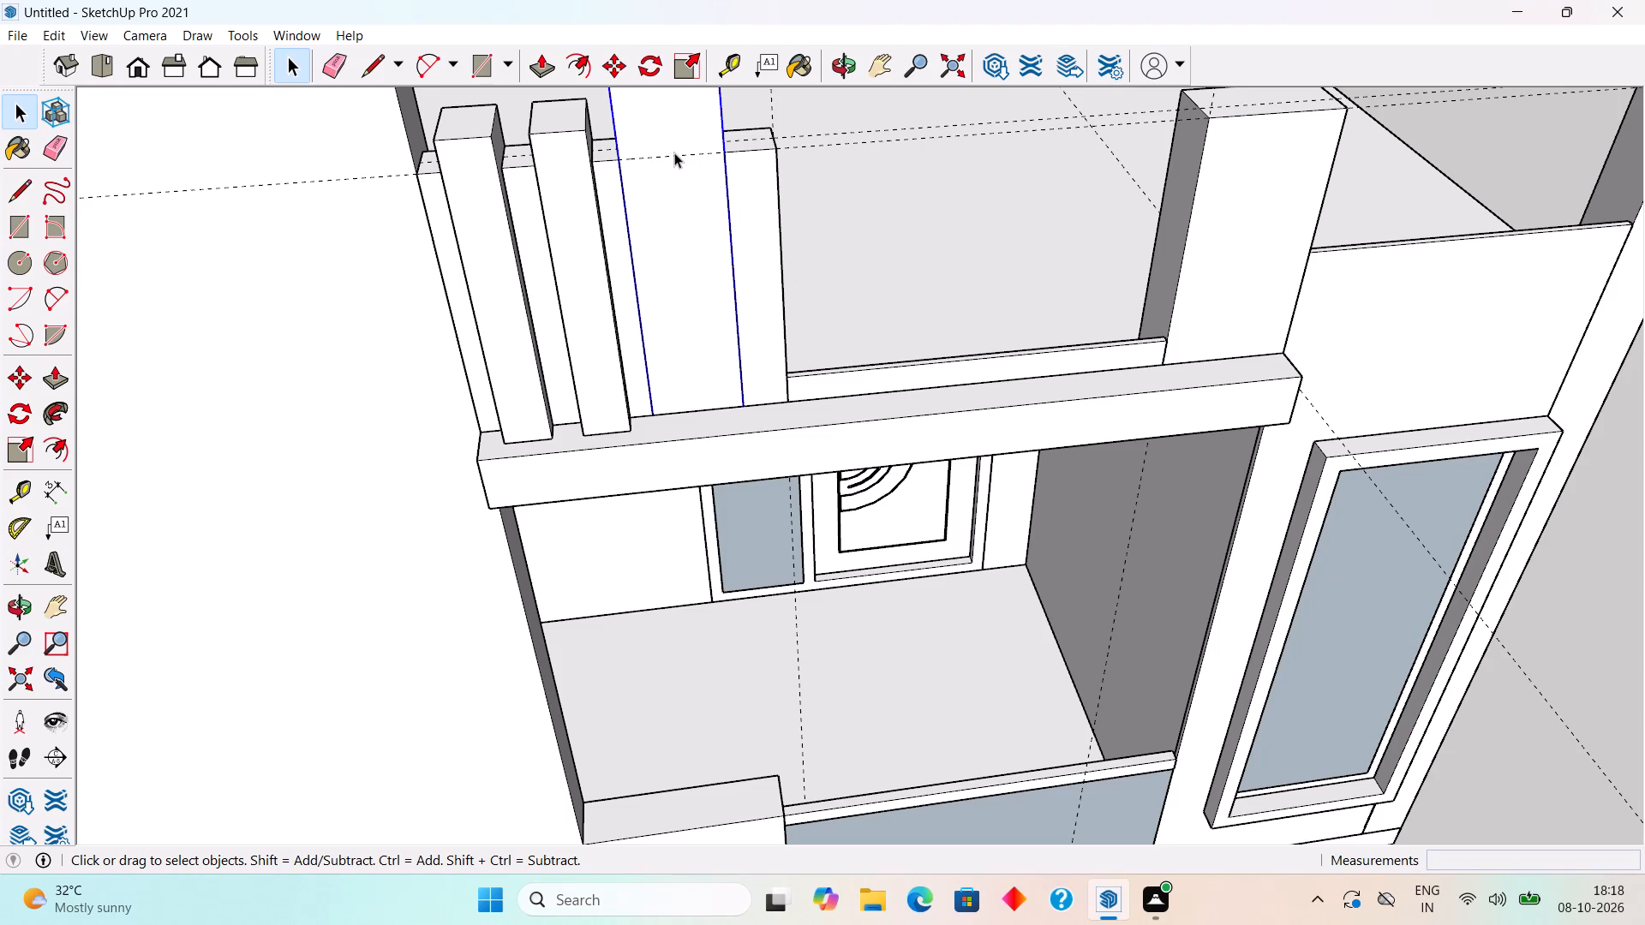
{"action": "left_click", "coordinate": [674, 158]}
{"action": "scroll", "coordinate": [659, 166], "scroll_direction": "down", "scroll_amount": 2}
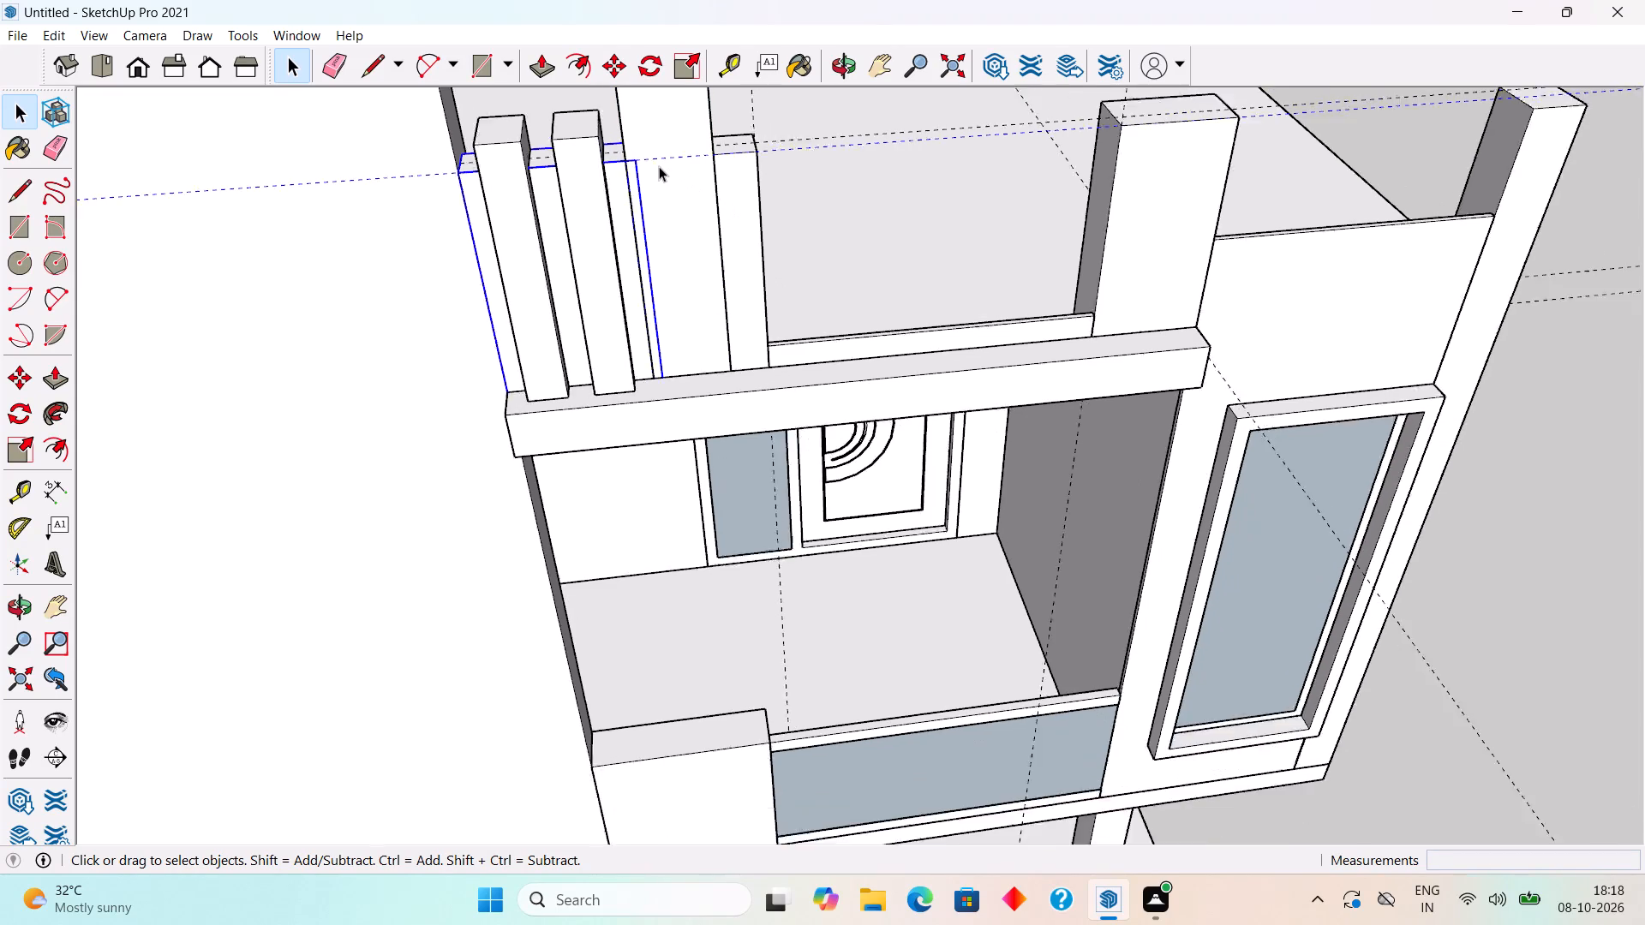
{"action": "scroll", "coordinate": [659, 166], "scroll_direction": "down", "scroll_amount": 13}
{"action": "left_click", "coordinate": [1033, 335]}
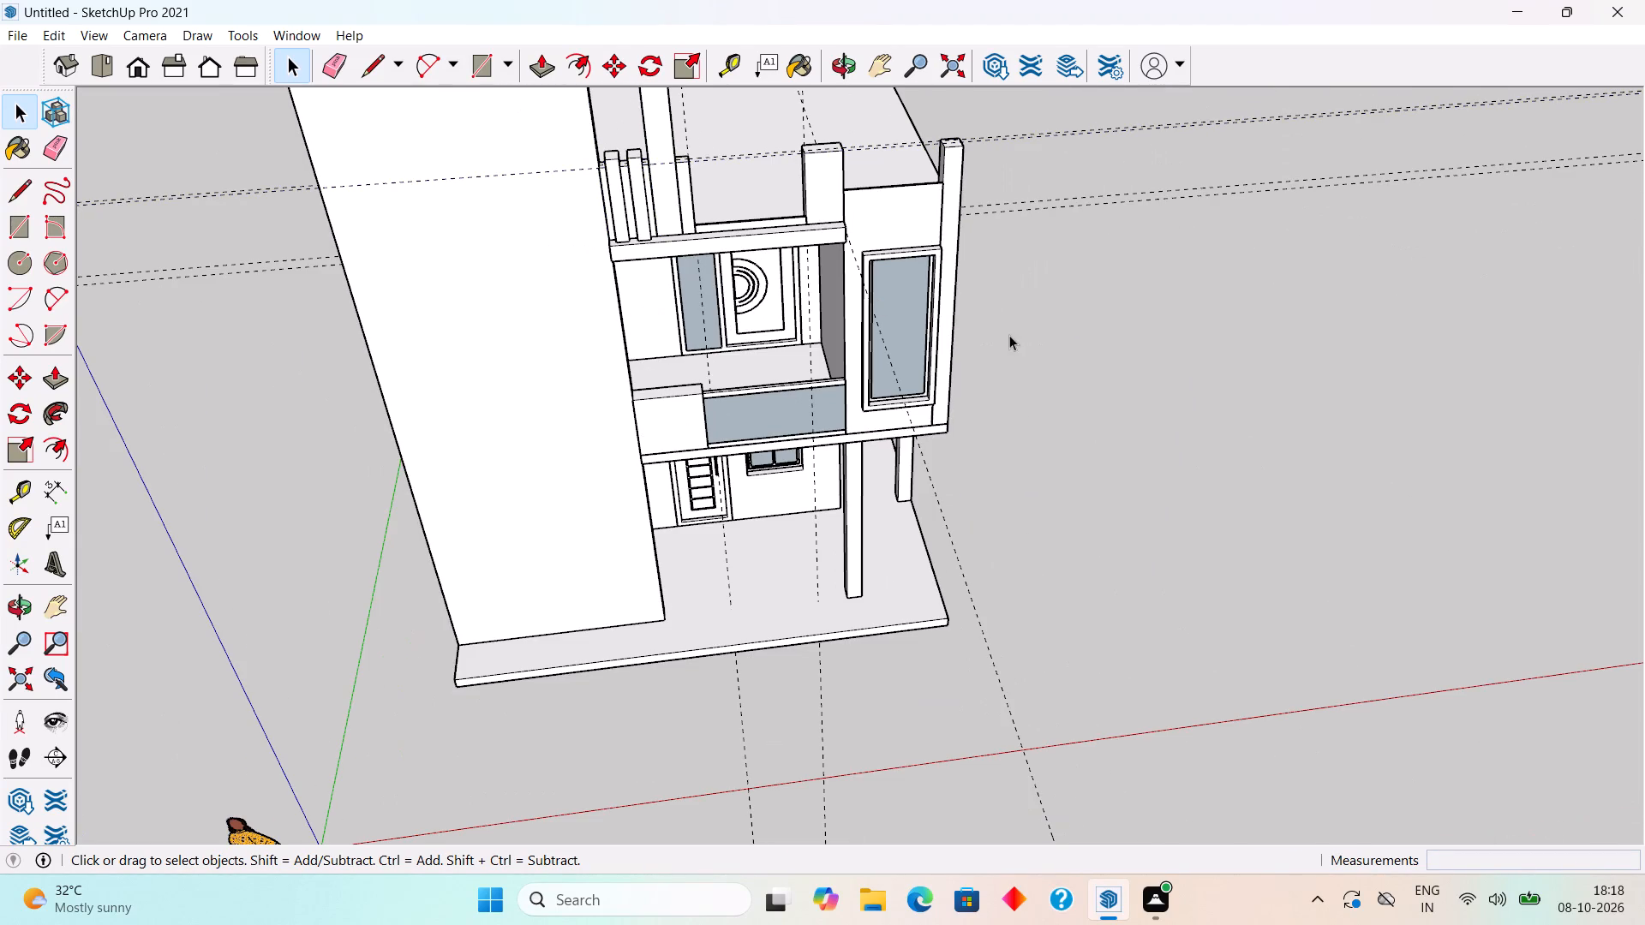
{"action": "middle_click_drag", "start_coordinate": [660, 250], "coordinate": [308, 417]}
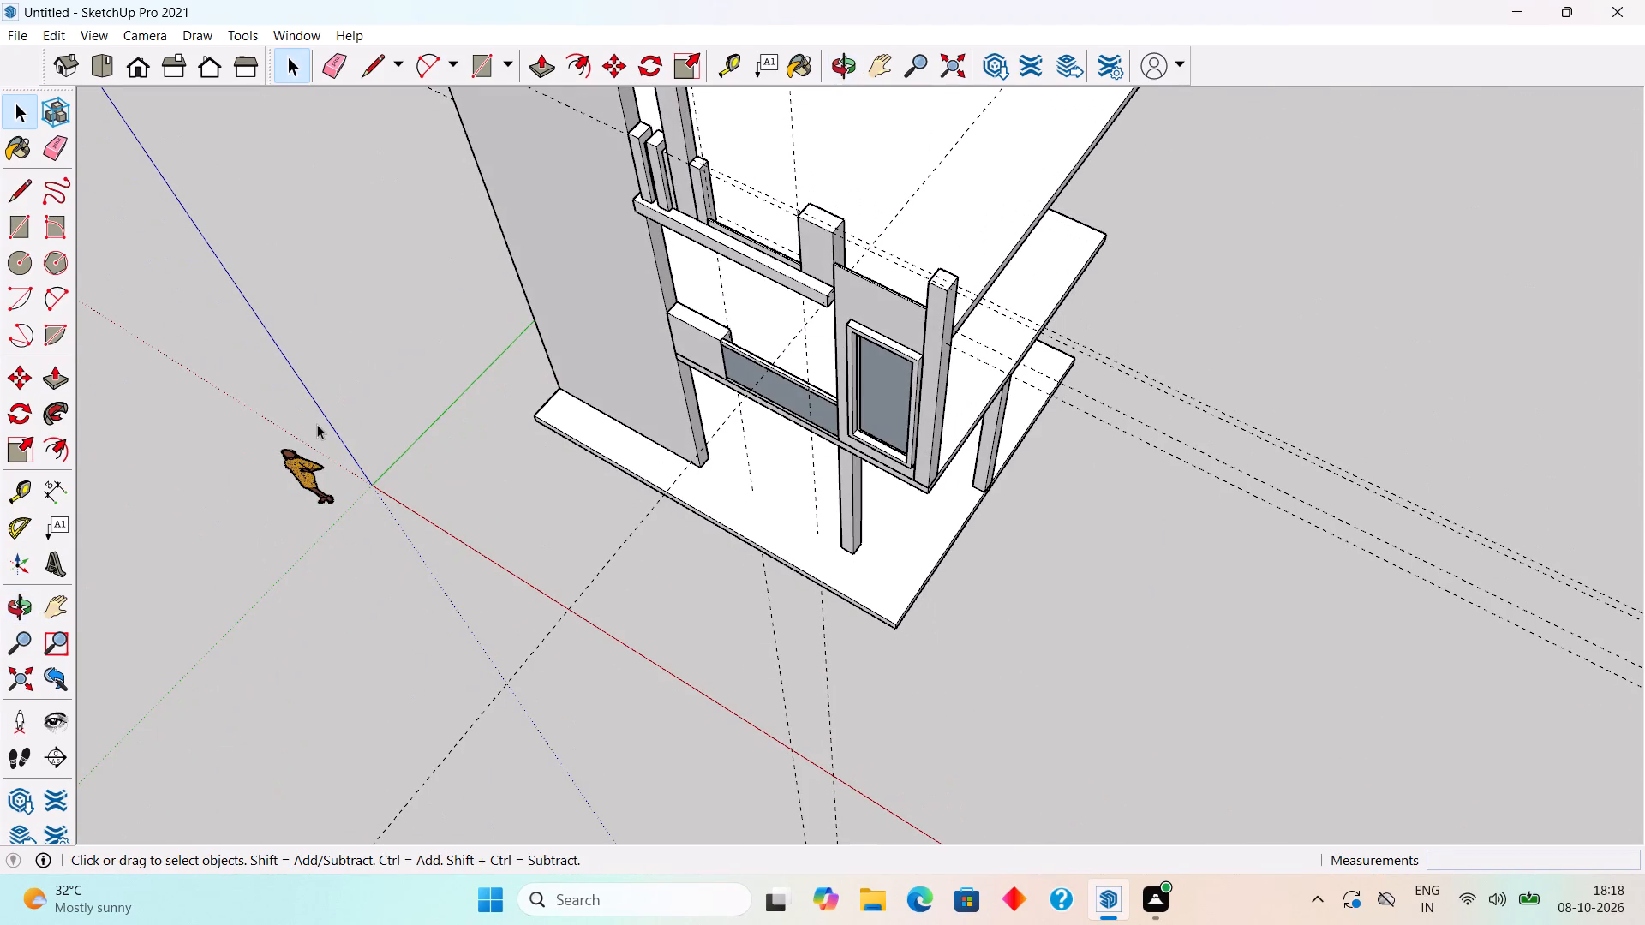
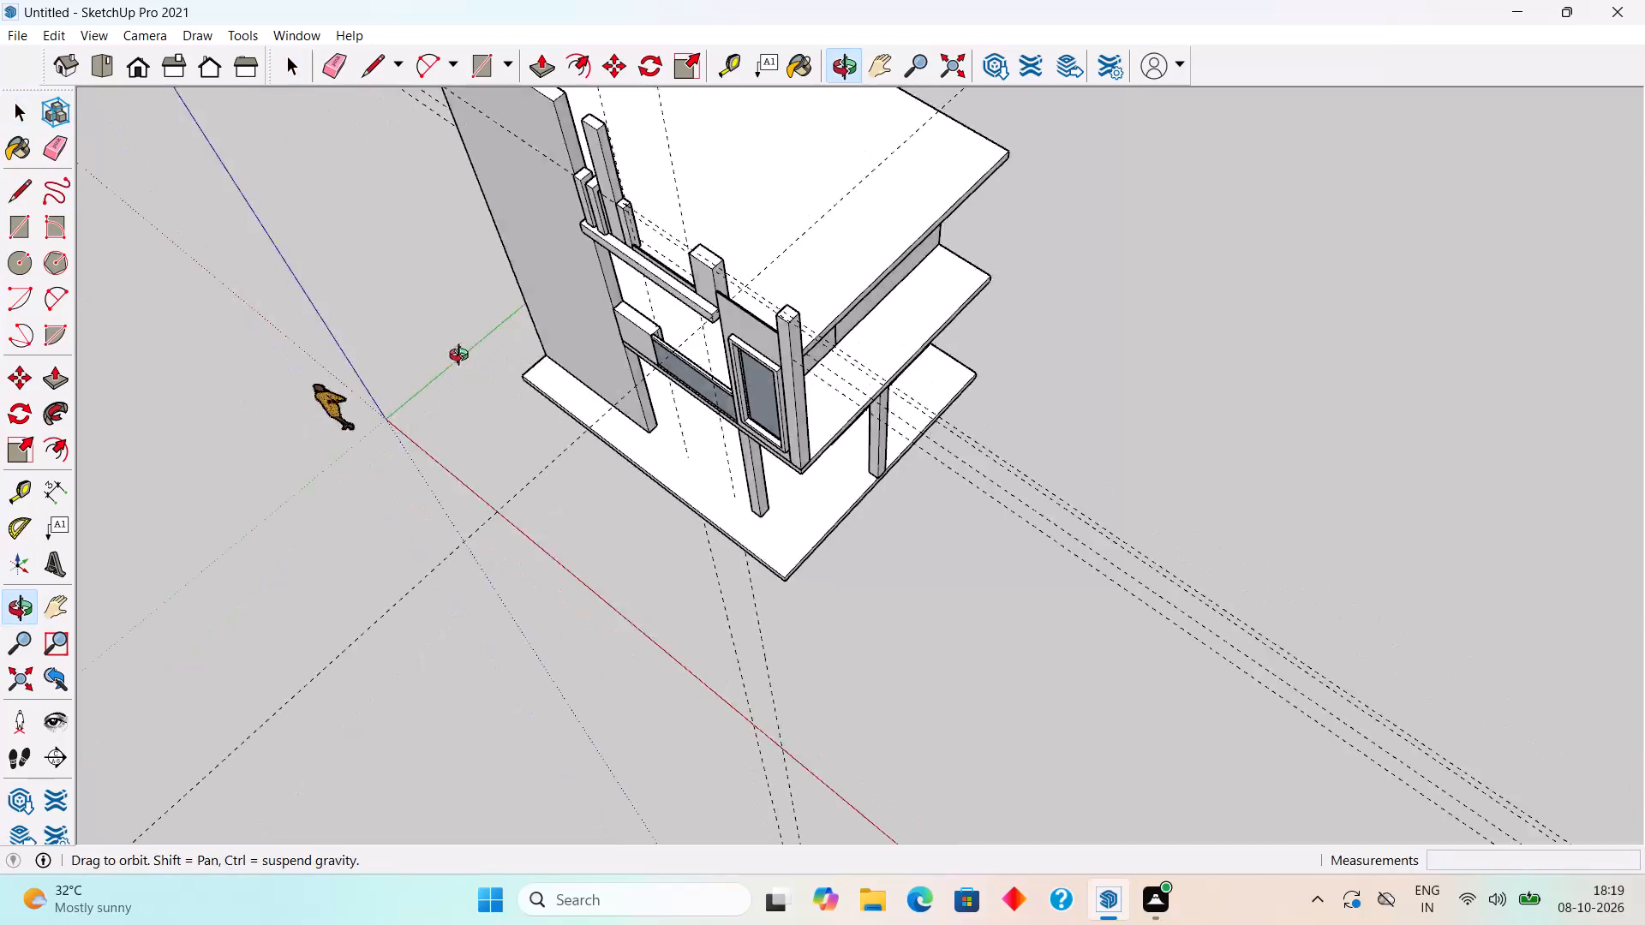
Copy the vertical guide from the short pillar's side face about 4' 5" across to the facing side of the wide column.
{"action": "middle_click_drag", "start_coordinate": [463, 357], "coordinate": [409, 361]}
{"action": "scroll", "coordinate": [409, 361], "scroll_direction": "down", "scroll_amount": 9}
{"action": "middle_click_drag", "start_coordinate": [727, 344], "coordinate": [474, 342]}
{"action": "scroll", "coordinate": [474, 342], "scroll_direction": "down", "scroll_amount": 3}
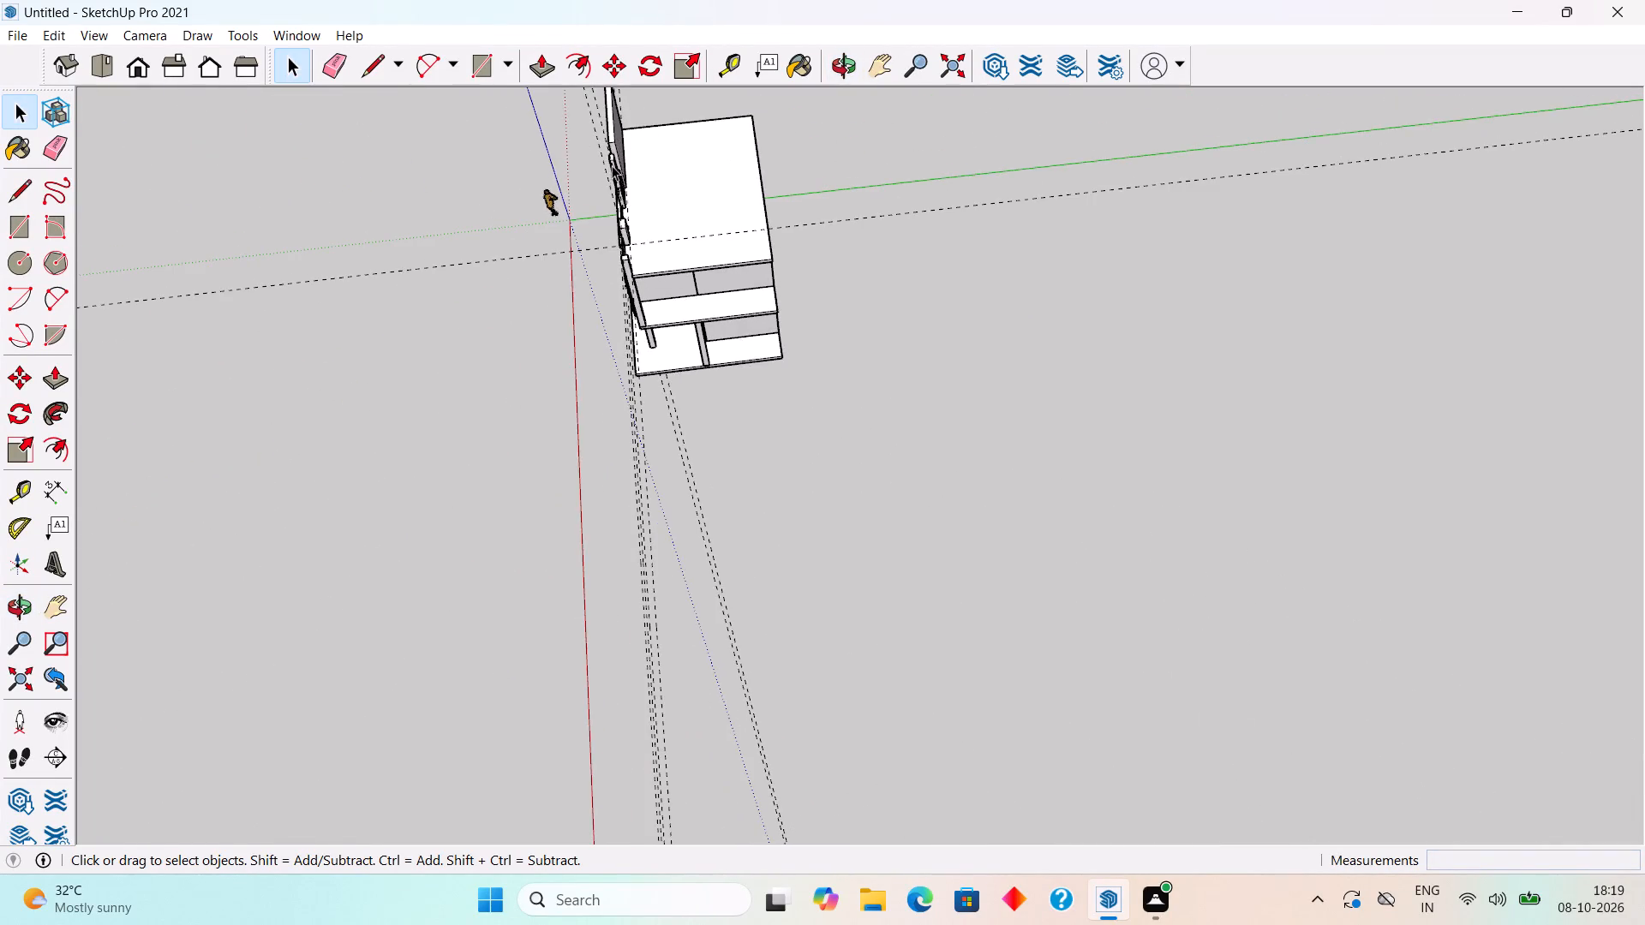
{"action": "scroll", "coordinate": [644, 151], "scroll_direction": "up", "scroll_amount": 11}
{"action": "middle_click_drag", "start_coordinate": [602, 218], "coordinate": [392, 260]}
{"action": "scroll", "coordinate": [400, 282], "scroll_direction": "down", "scroll_amount": 3}
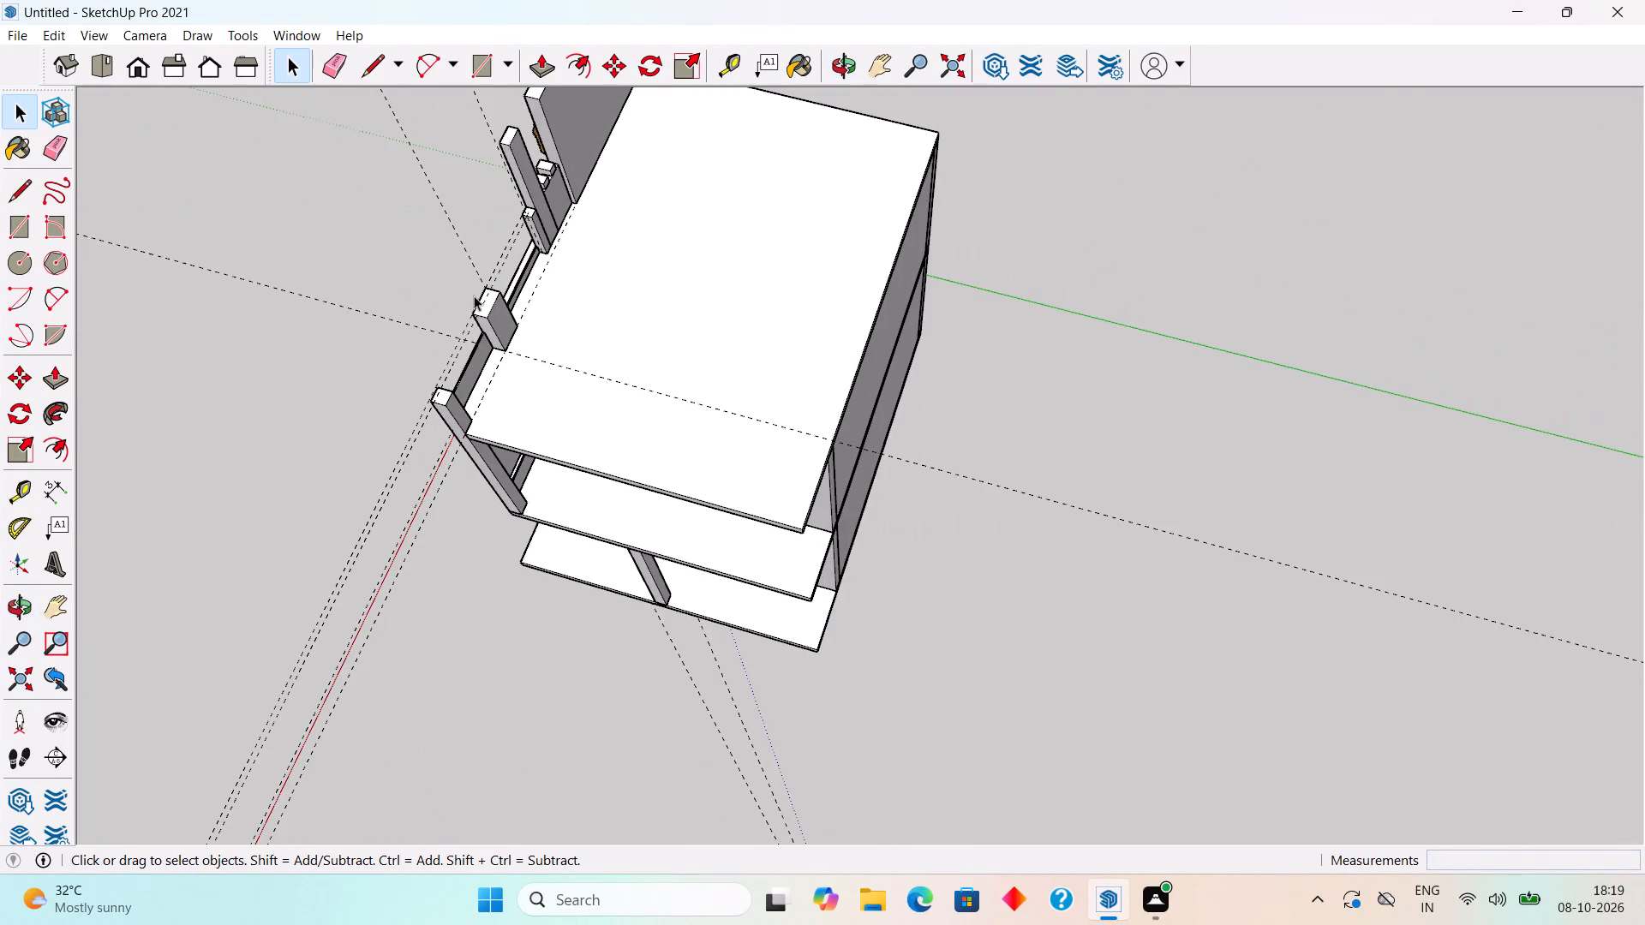
{"action": "scroll", "coordinate": [515, 284], "scroll_direction": "up", "scroll_amount": 5}
{"action": "middle_click_drag", "start_coordinate": [567, 288], "coordinate": [450, 384]}
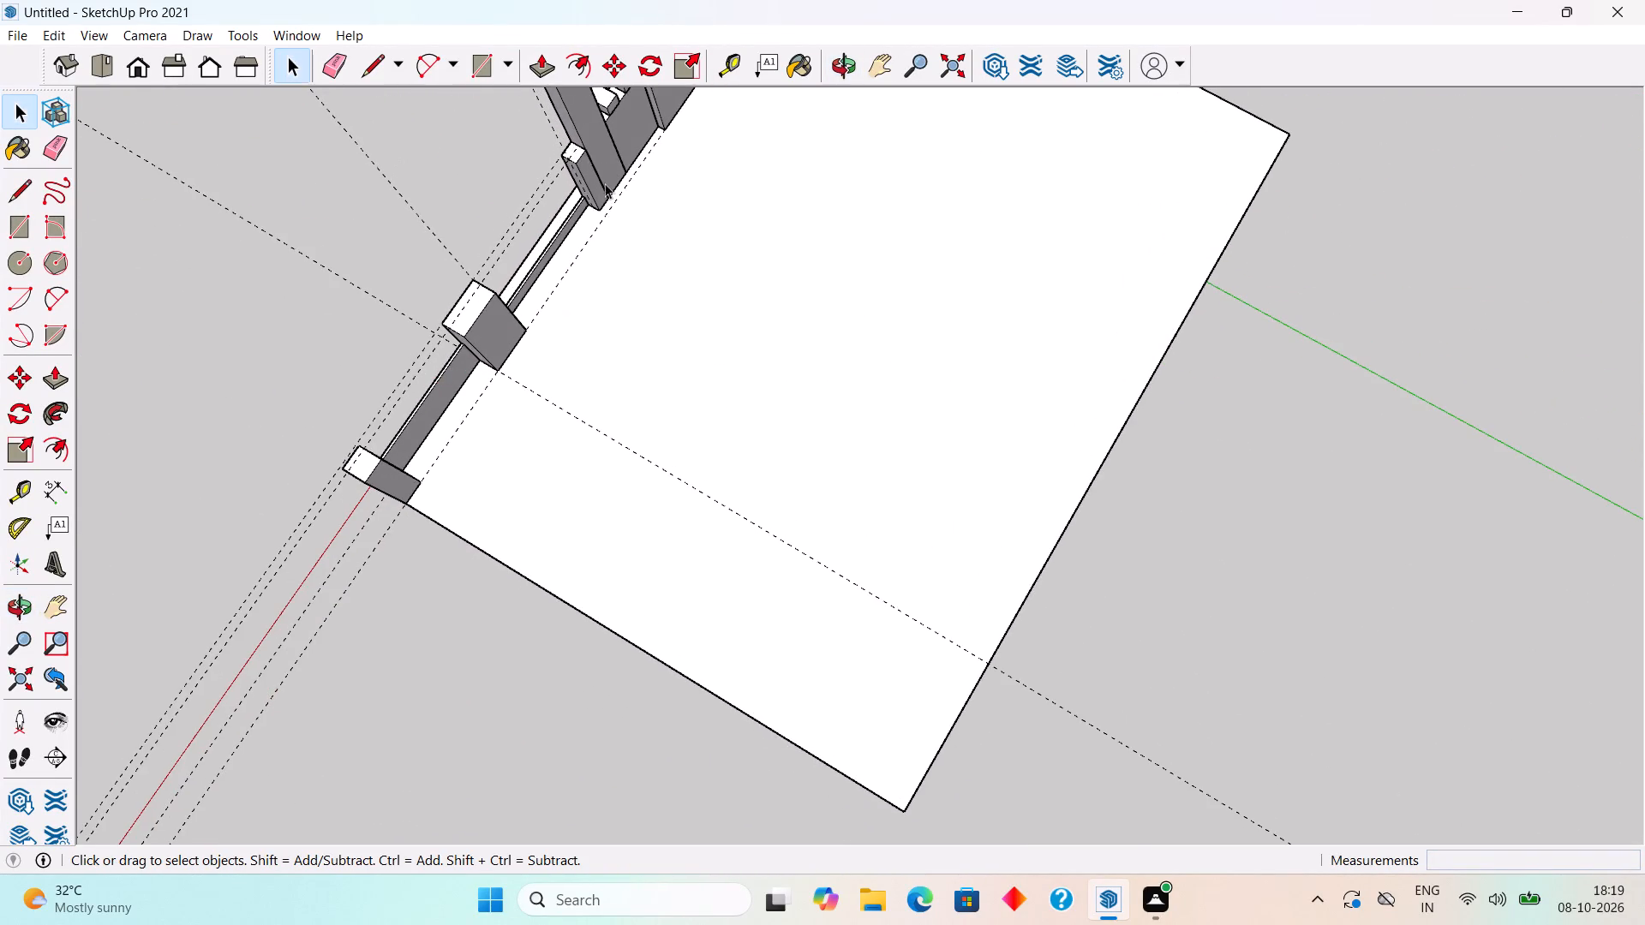
{"action": "scroll", "coordinate": [635, 182], "scroll_direction": "up", "scroll_amount": 5}
{"action": "scroll", "coordinate": [586, 250], "scroll_direction": "up", "scroll_amount": 4}
{"action": "scroll", "coordinate": [517, 283], "scroll_direction": "up", "scroll_amount": 2}
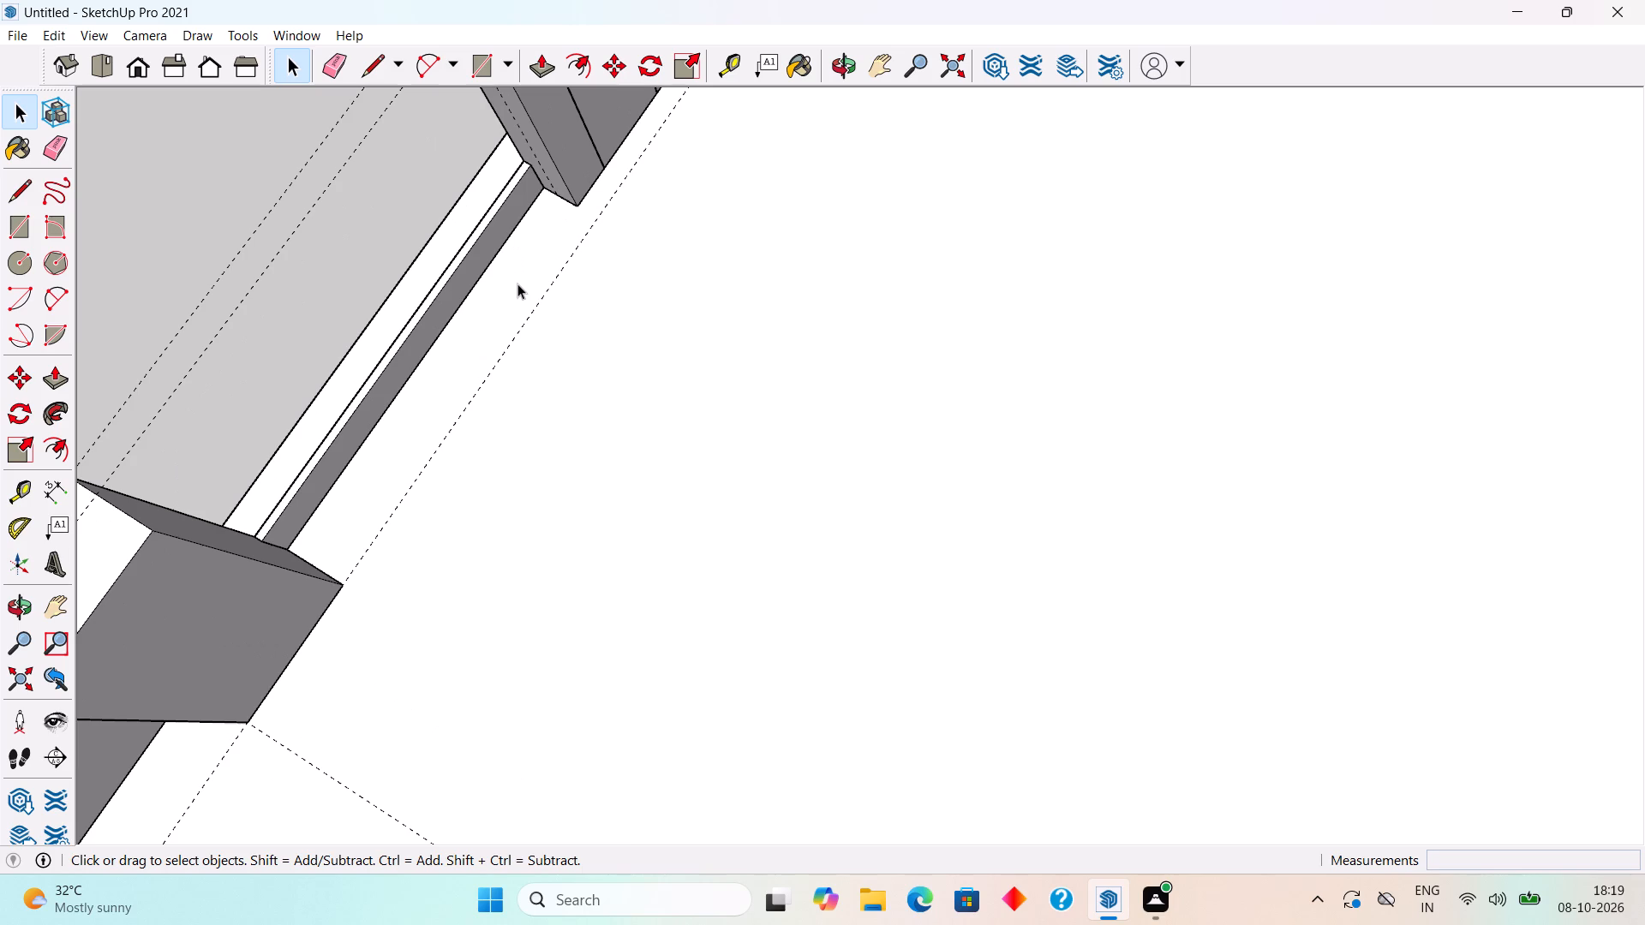
{"action": "scroll", "coordinate": [495, 320], "scroll_direction": "down", "scroll_amount": 1}
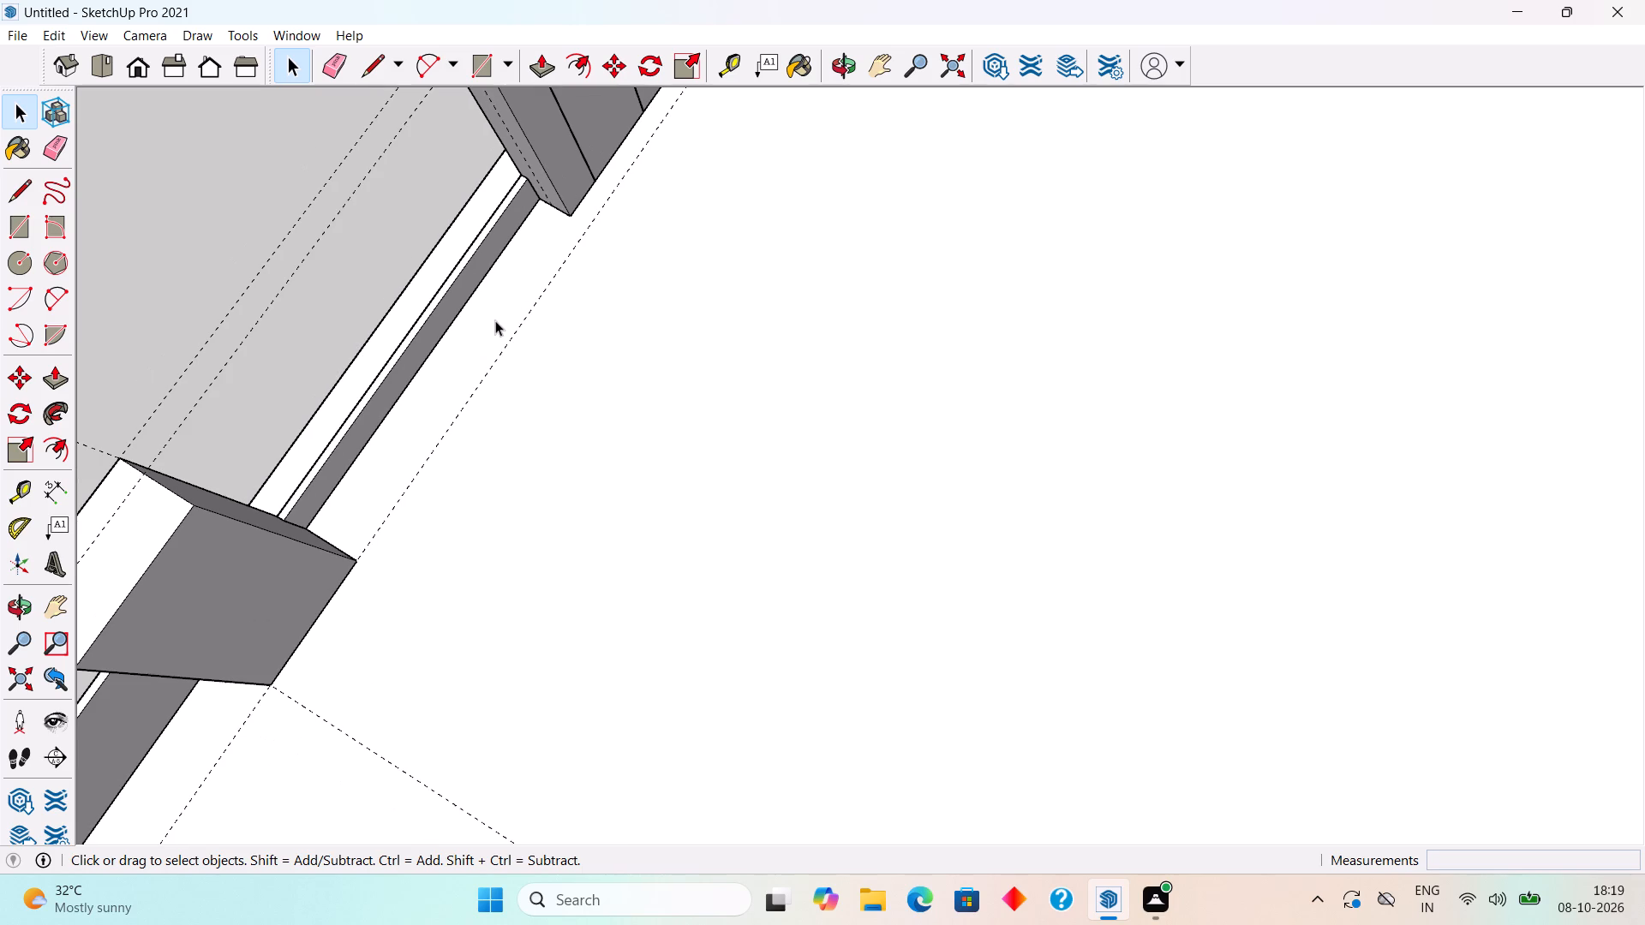
{"action": "left_click", "coordinate": [535, 181]}
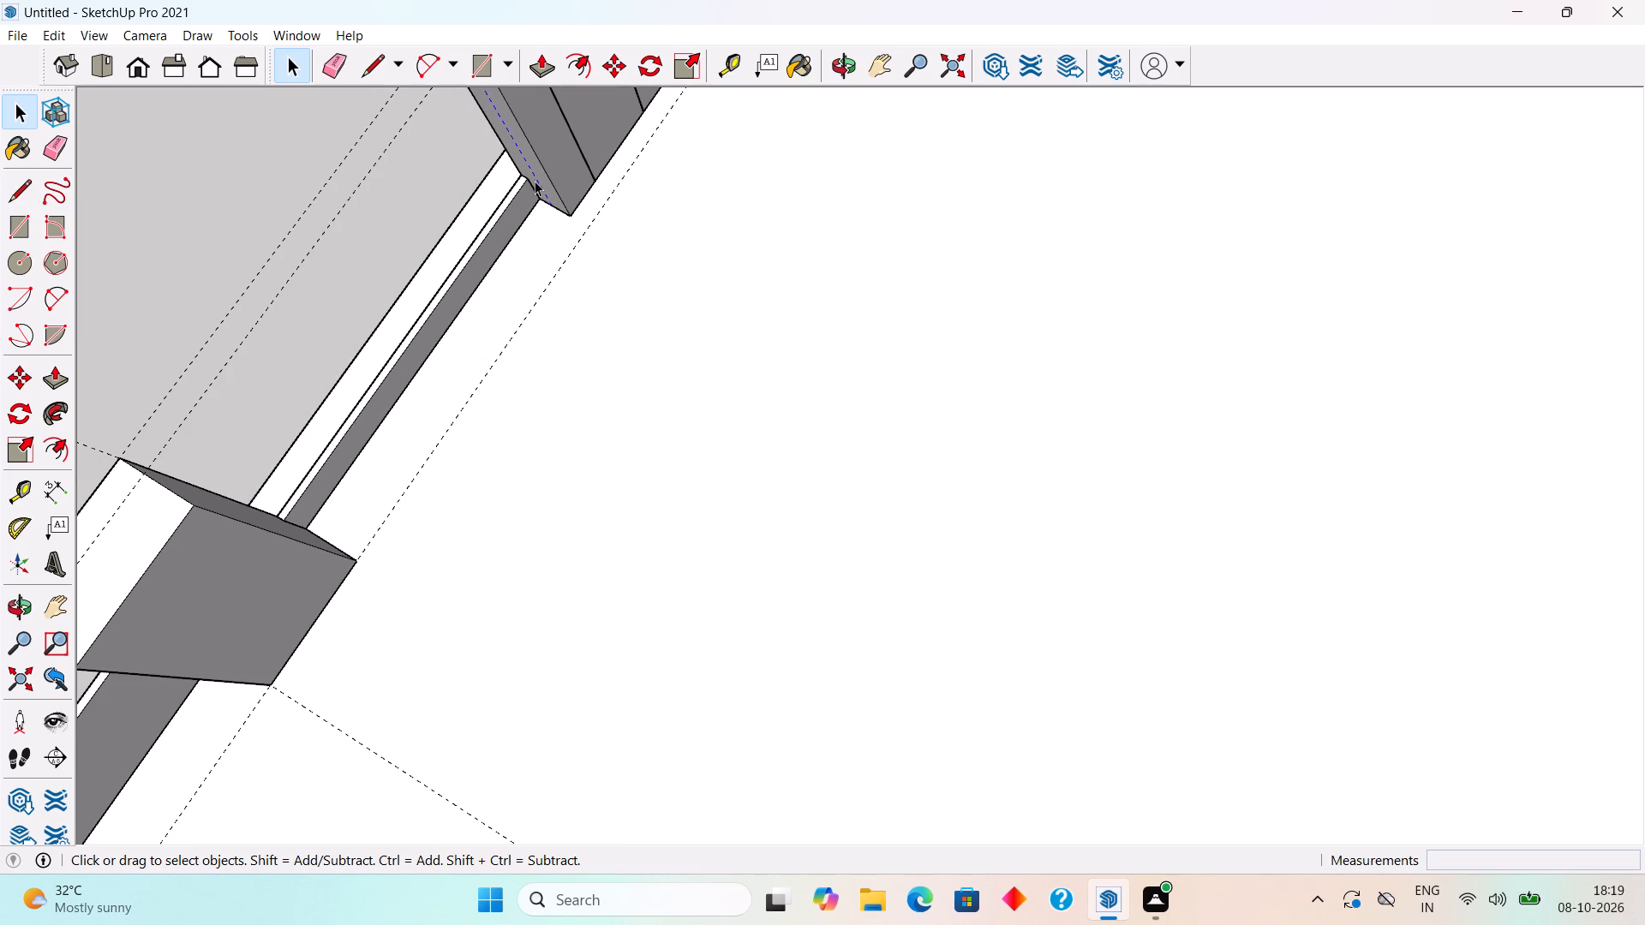
{"action": "key", "text": "m"}
{"action": "left_click", "coordinate": [535, 180]}
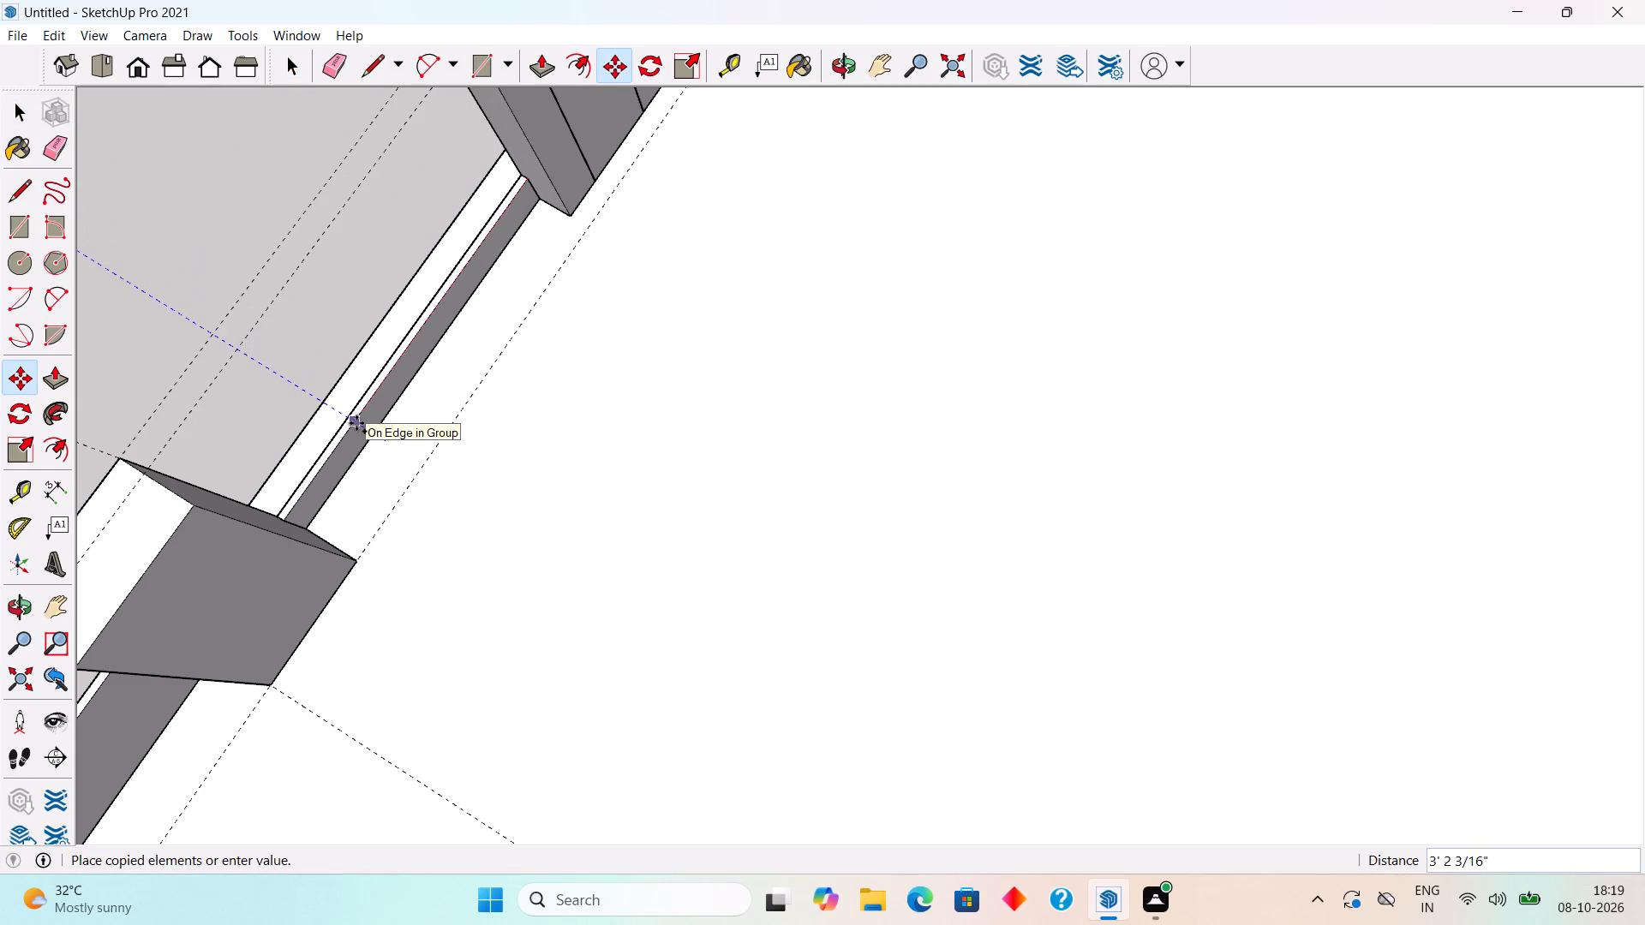
{"action": "left_click", "coordinate": [272, 513]}
{"action": "key", "text": "space"}
{"action": "scroll", "coordinate": [272, 513], "scroll_direction": "down", "scroll_amount": 6}
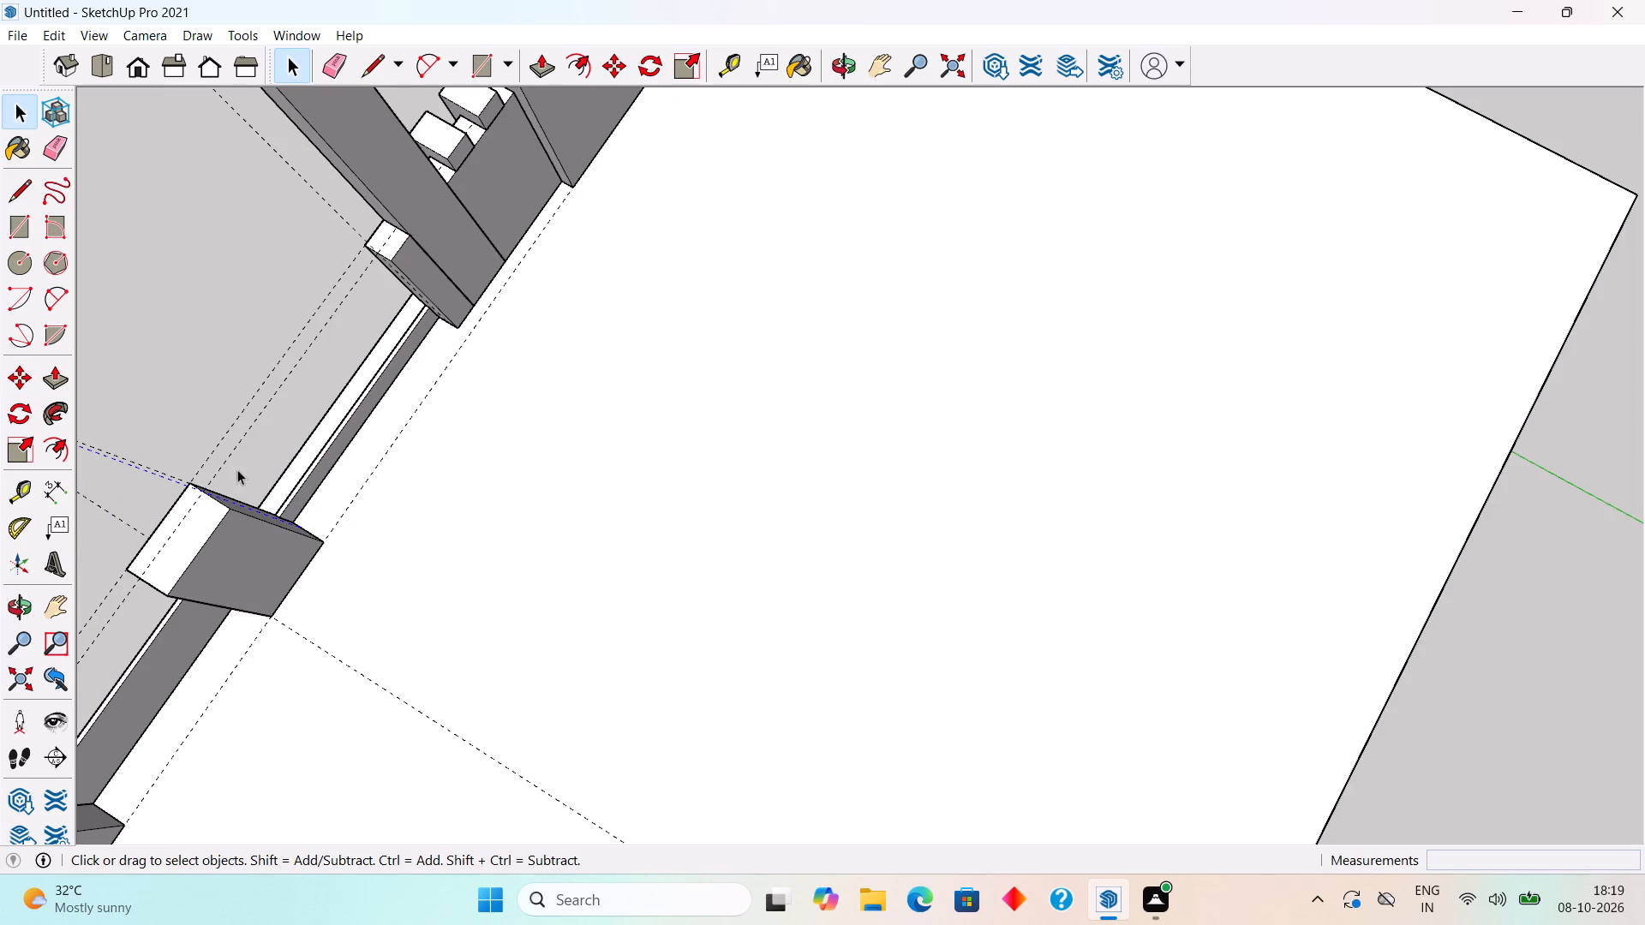
{"action": "left_click", "coordinate": [187, 356]}
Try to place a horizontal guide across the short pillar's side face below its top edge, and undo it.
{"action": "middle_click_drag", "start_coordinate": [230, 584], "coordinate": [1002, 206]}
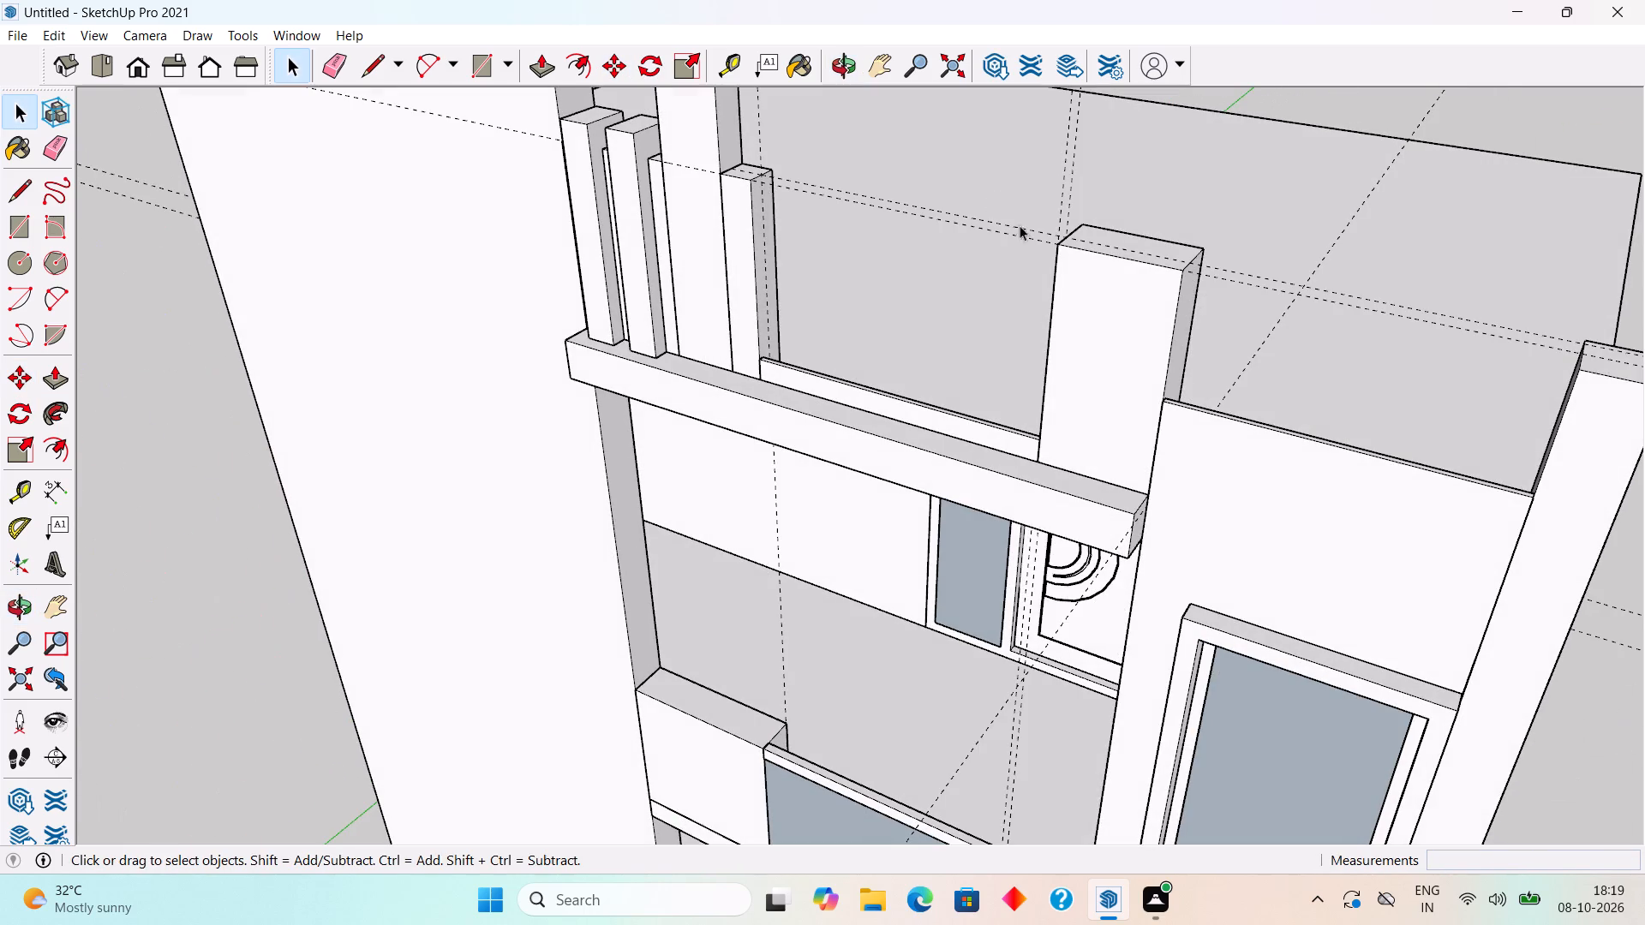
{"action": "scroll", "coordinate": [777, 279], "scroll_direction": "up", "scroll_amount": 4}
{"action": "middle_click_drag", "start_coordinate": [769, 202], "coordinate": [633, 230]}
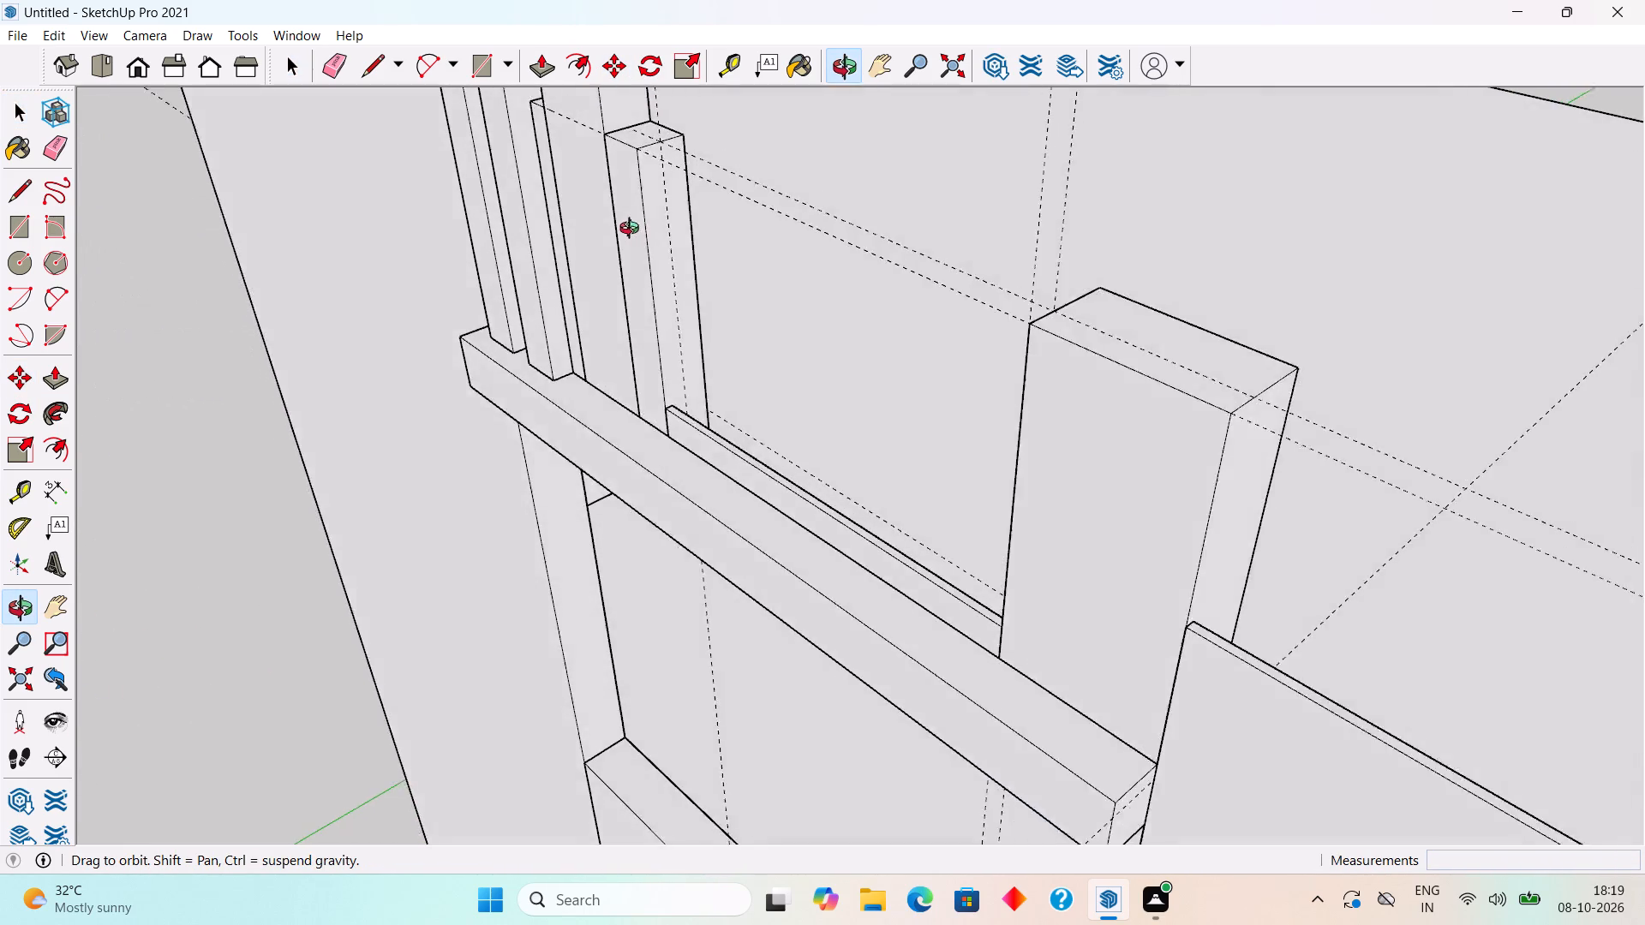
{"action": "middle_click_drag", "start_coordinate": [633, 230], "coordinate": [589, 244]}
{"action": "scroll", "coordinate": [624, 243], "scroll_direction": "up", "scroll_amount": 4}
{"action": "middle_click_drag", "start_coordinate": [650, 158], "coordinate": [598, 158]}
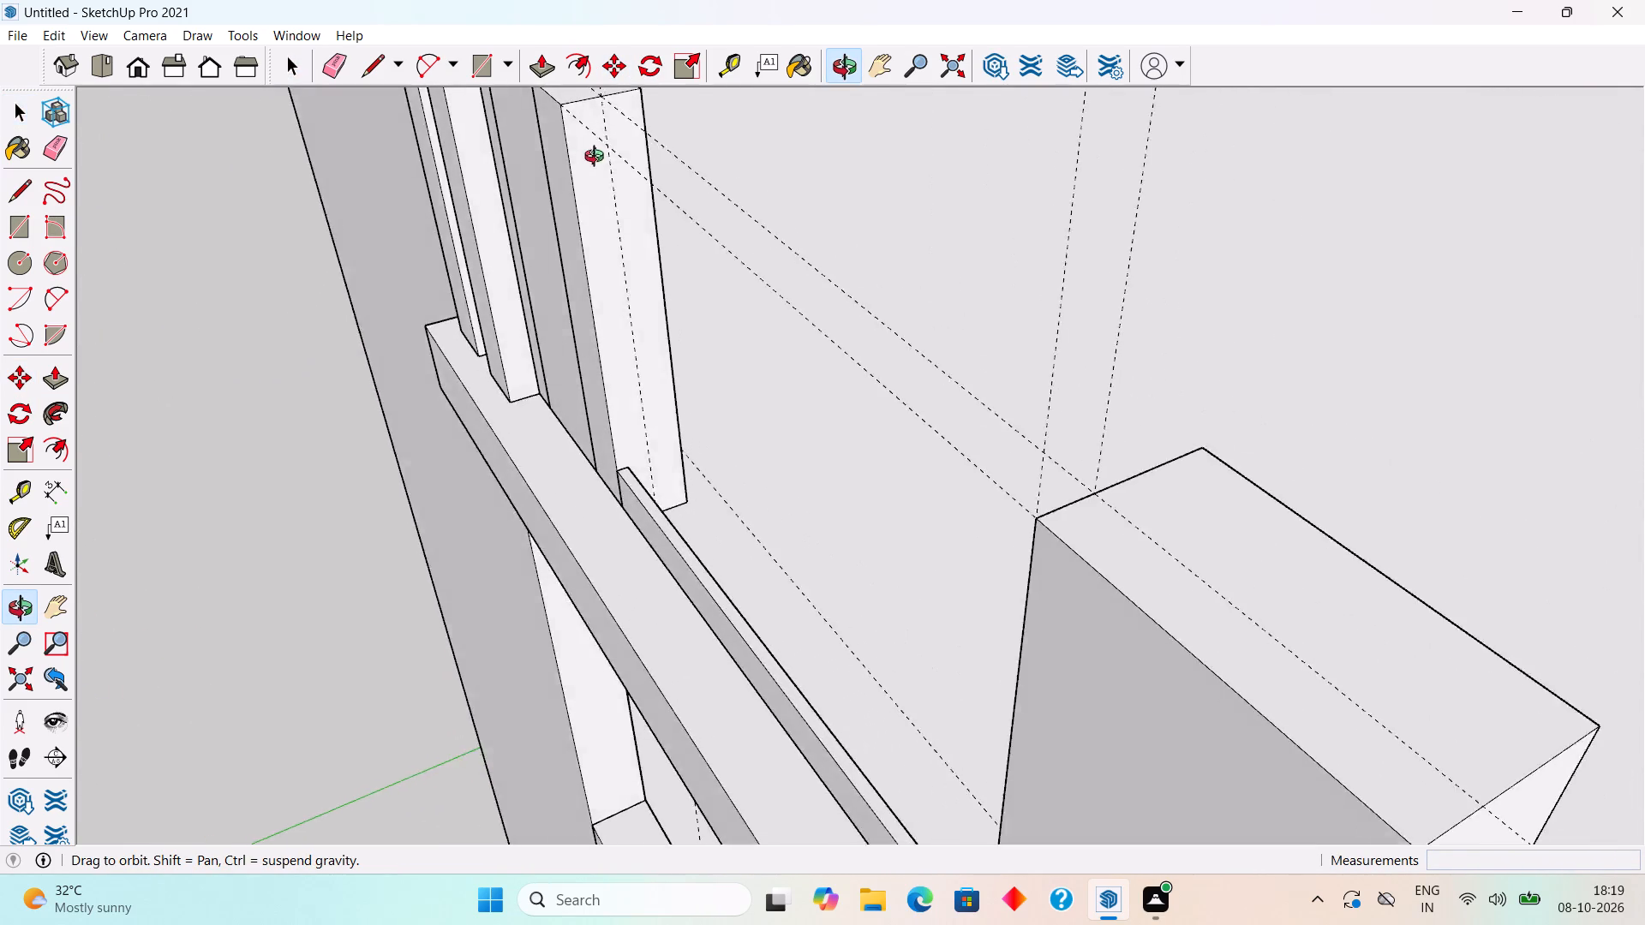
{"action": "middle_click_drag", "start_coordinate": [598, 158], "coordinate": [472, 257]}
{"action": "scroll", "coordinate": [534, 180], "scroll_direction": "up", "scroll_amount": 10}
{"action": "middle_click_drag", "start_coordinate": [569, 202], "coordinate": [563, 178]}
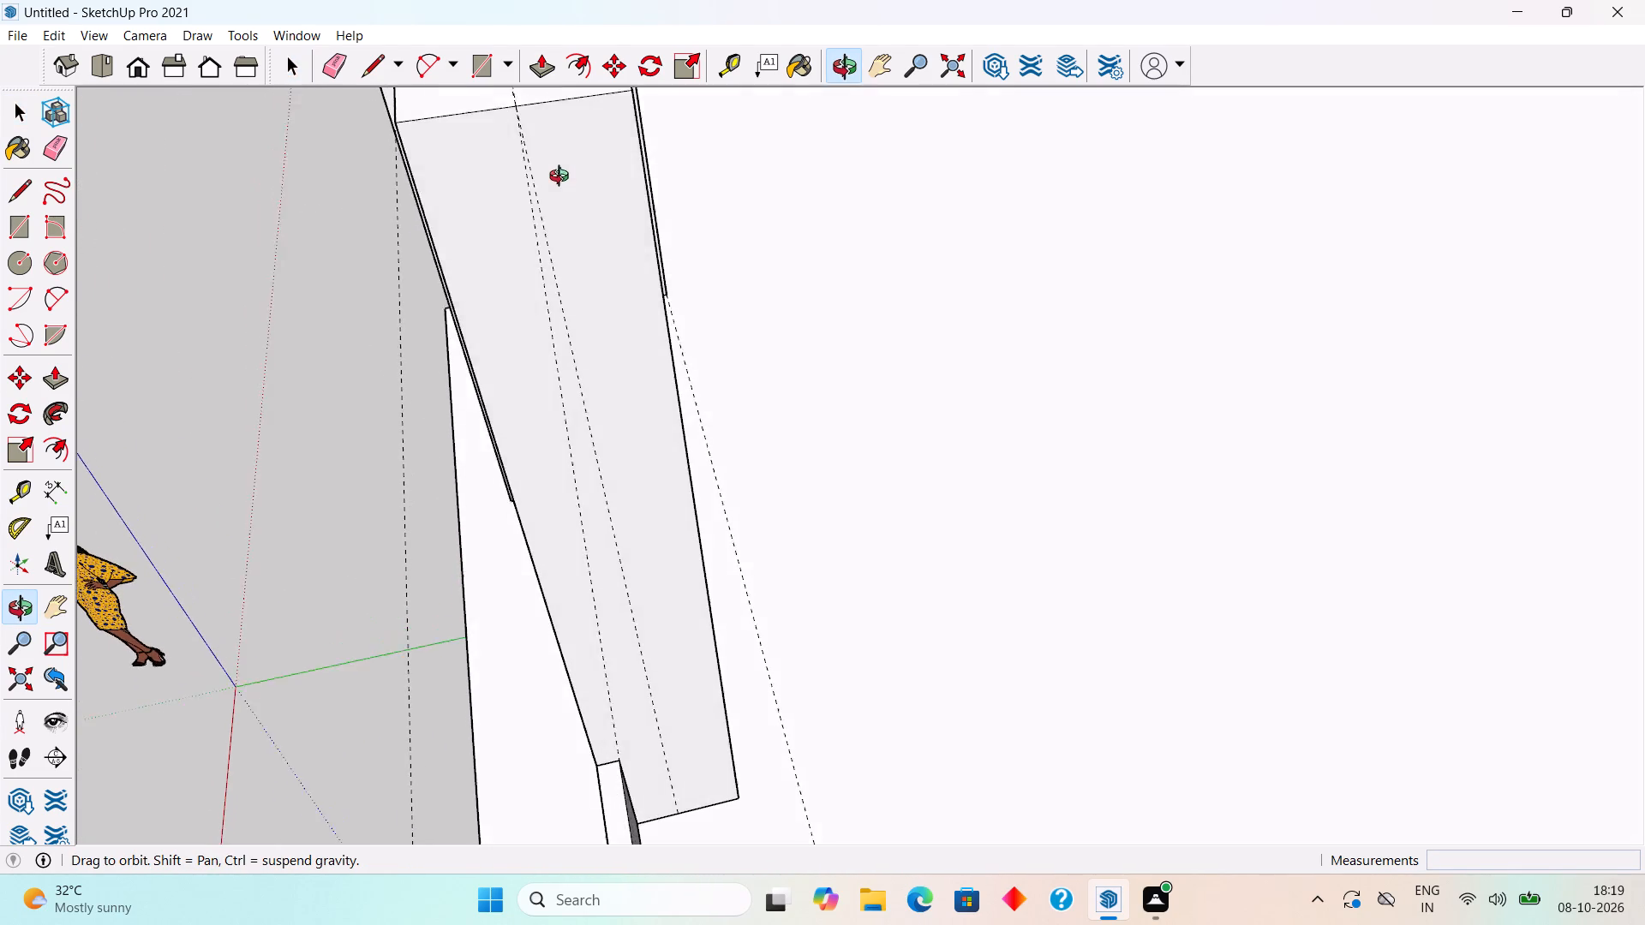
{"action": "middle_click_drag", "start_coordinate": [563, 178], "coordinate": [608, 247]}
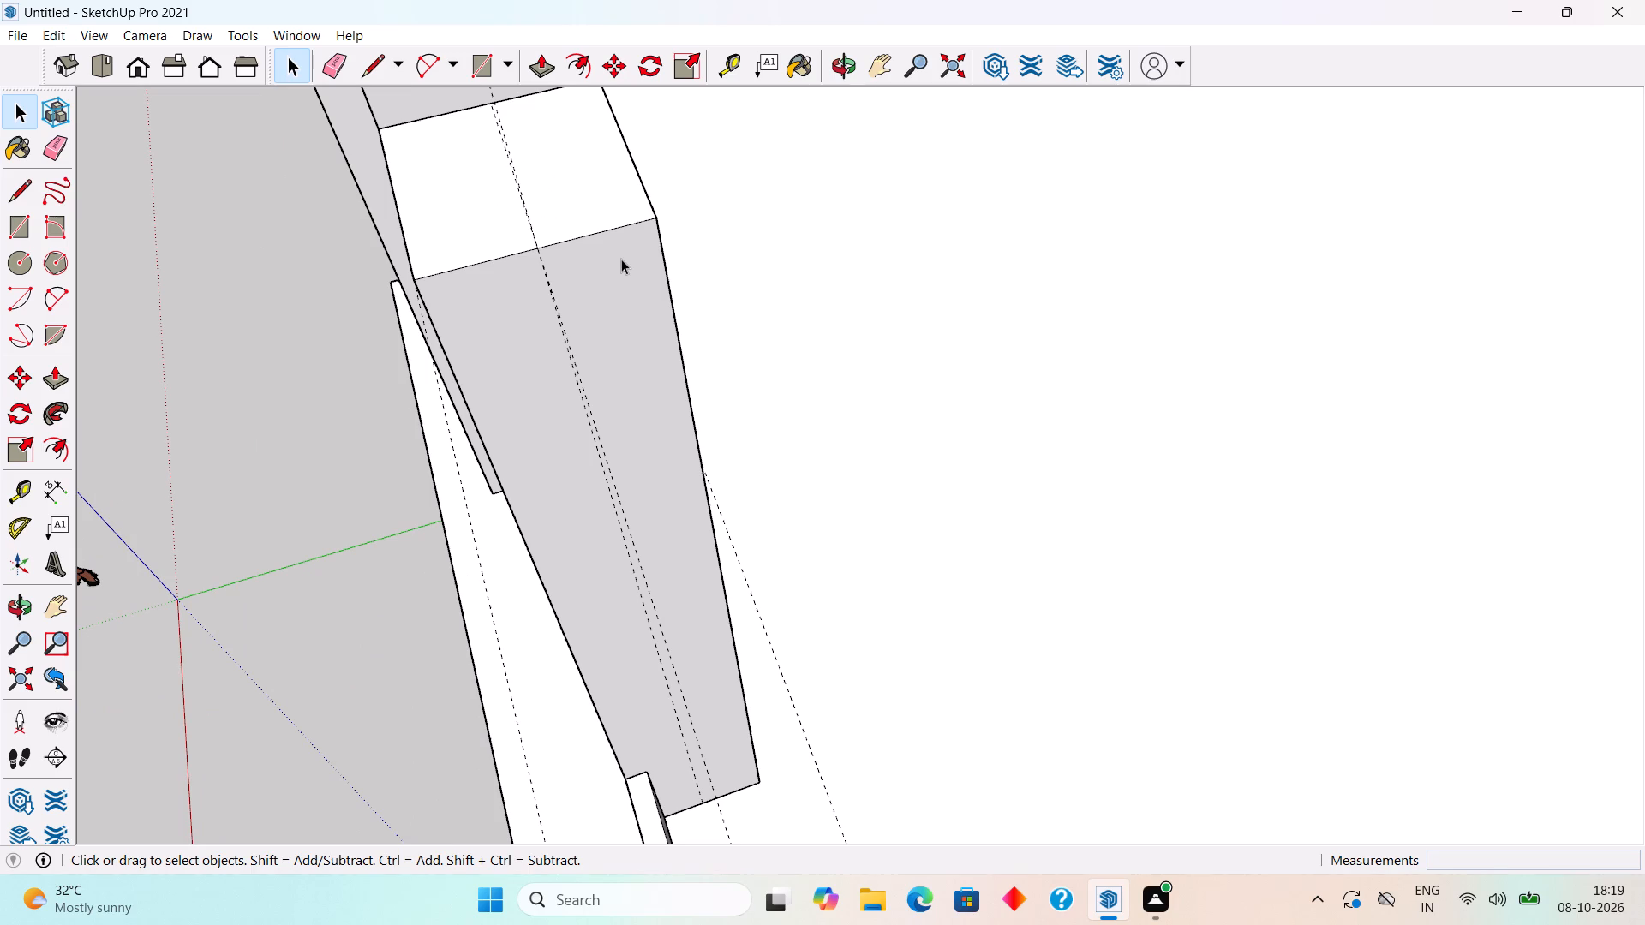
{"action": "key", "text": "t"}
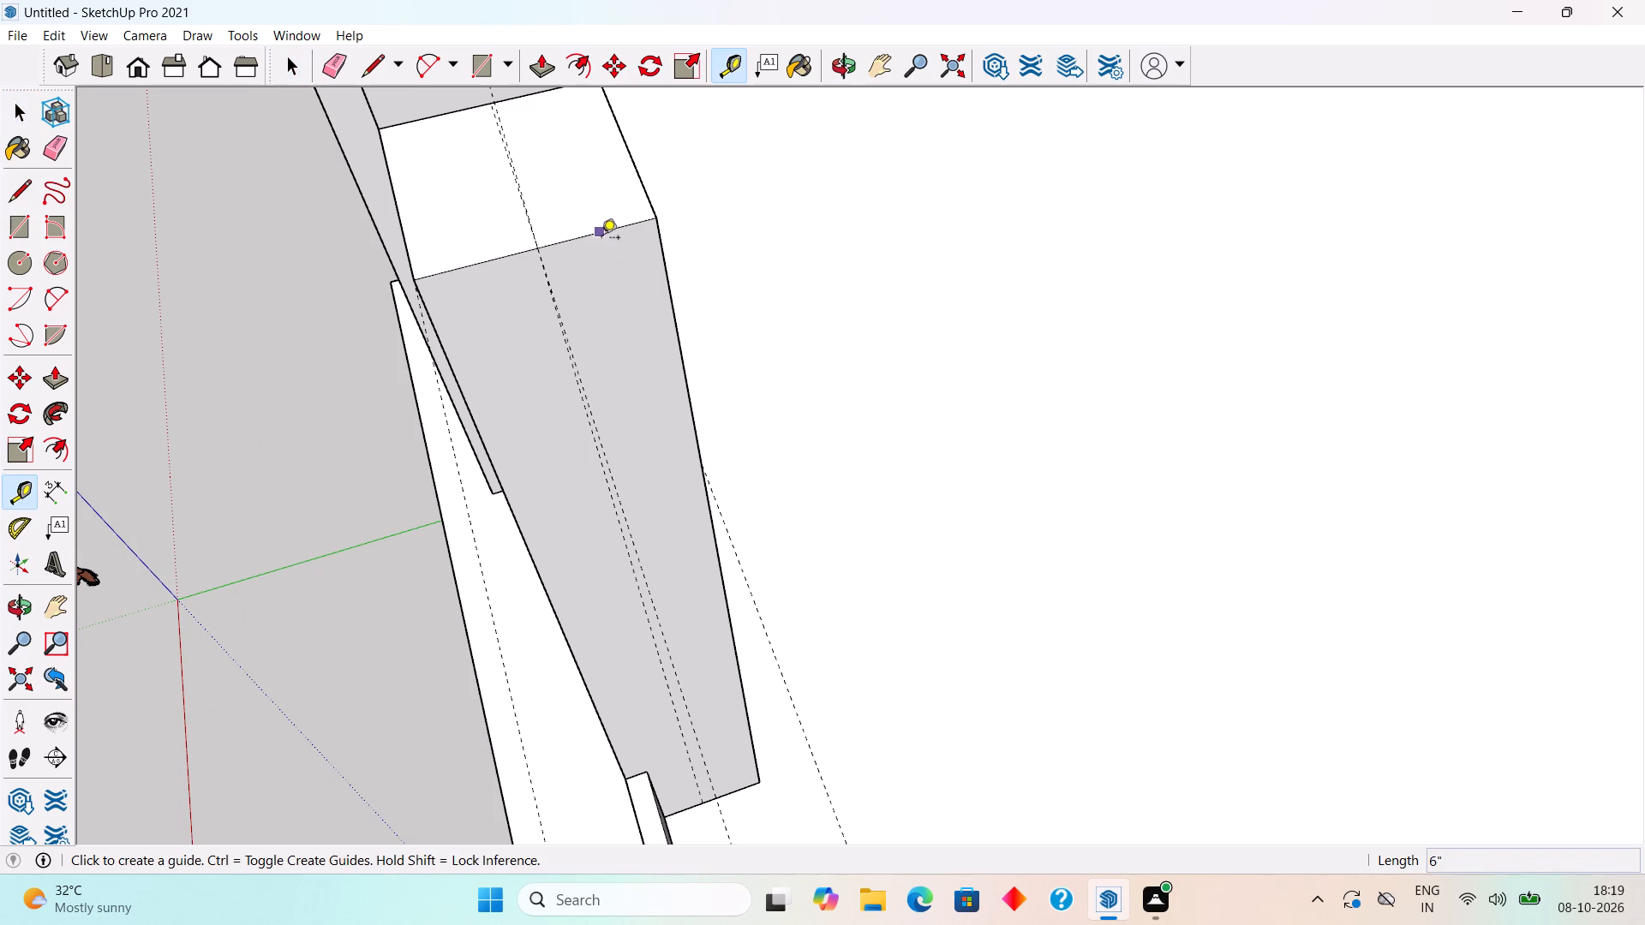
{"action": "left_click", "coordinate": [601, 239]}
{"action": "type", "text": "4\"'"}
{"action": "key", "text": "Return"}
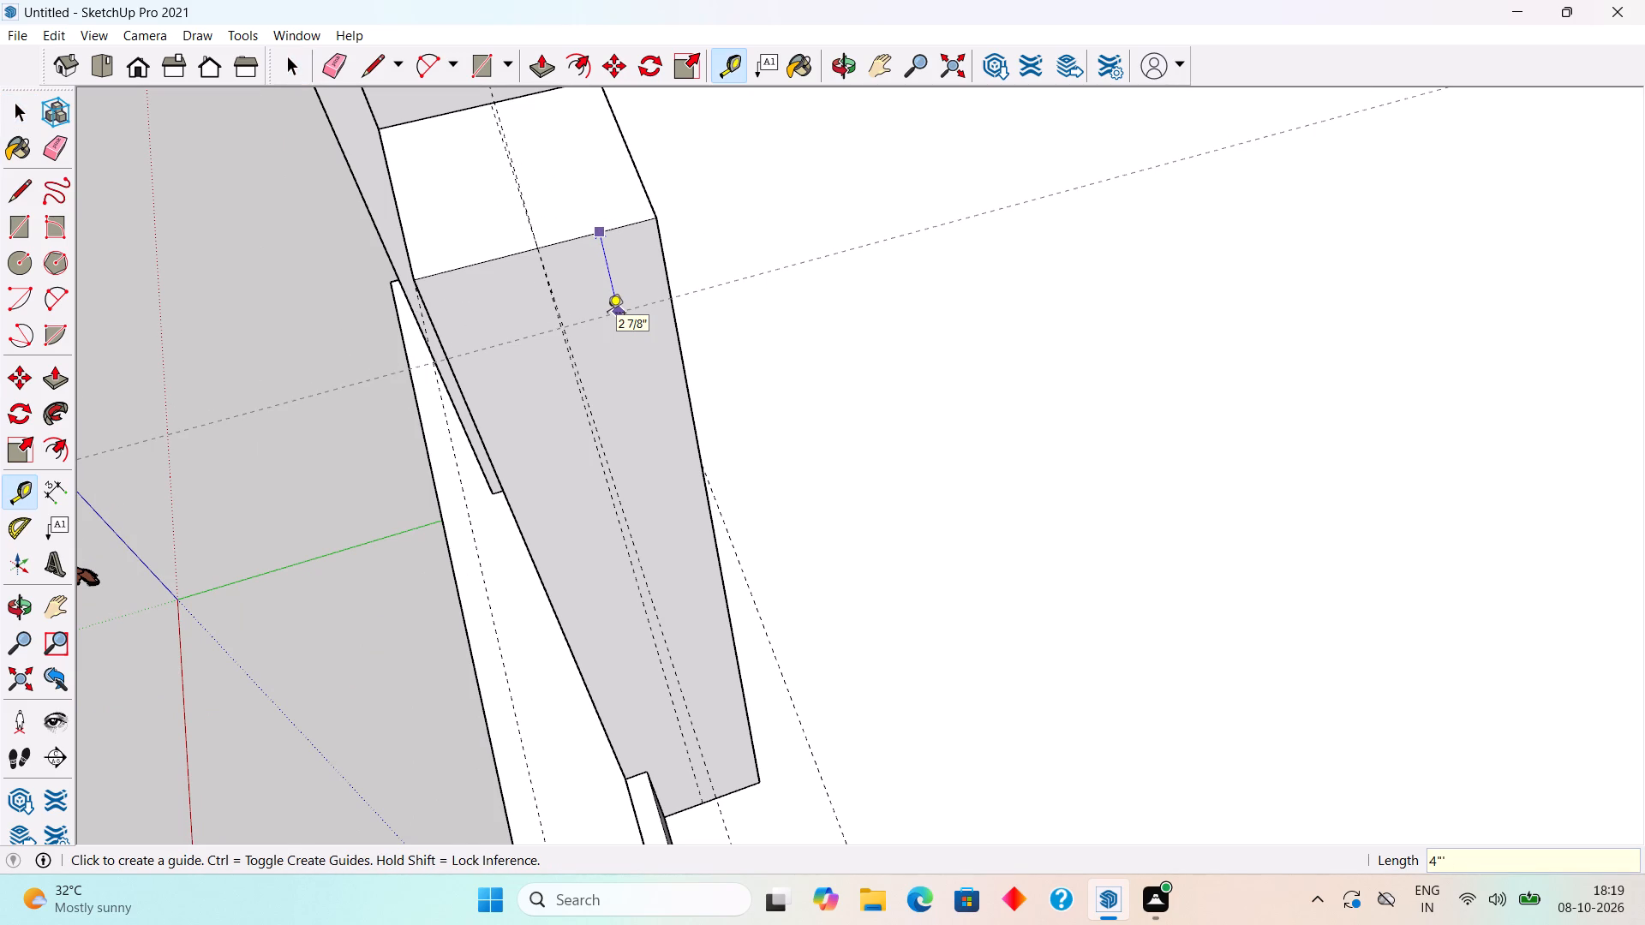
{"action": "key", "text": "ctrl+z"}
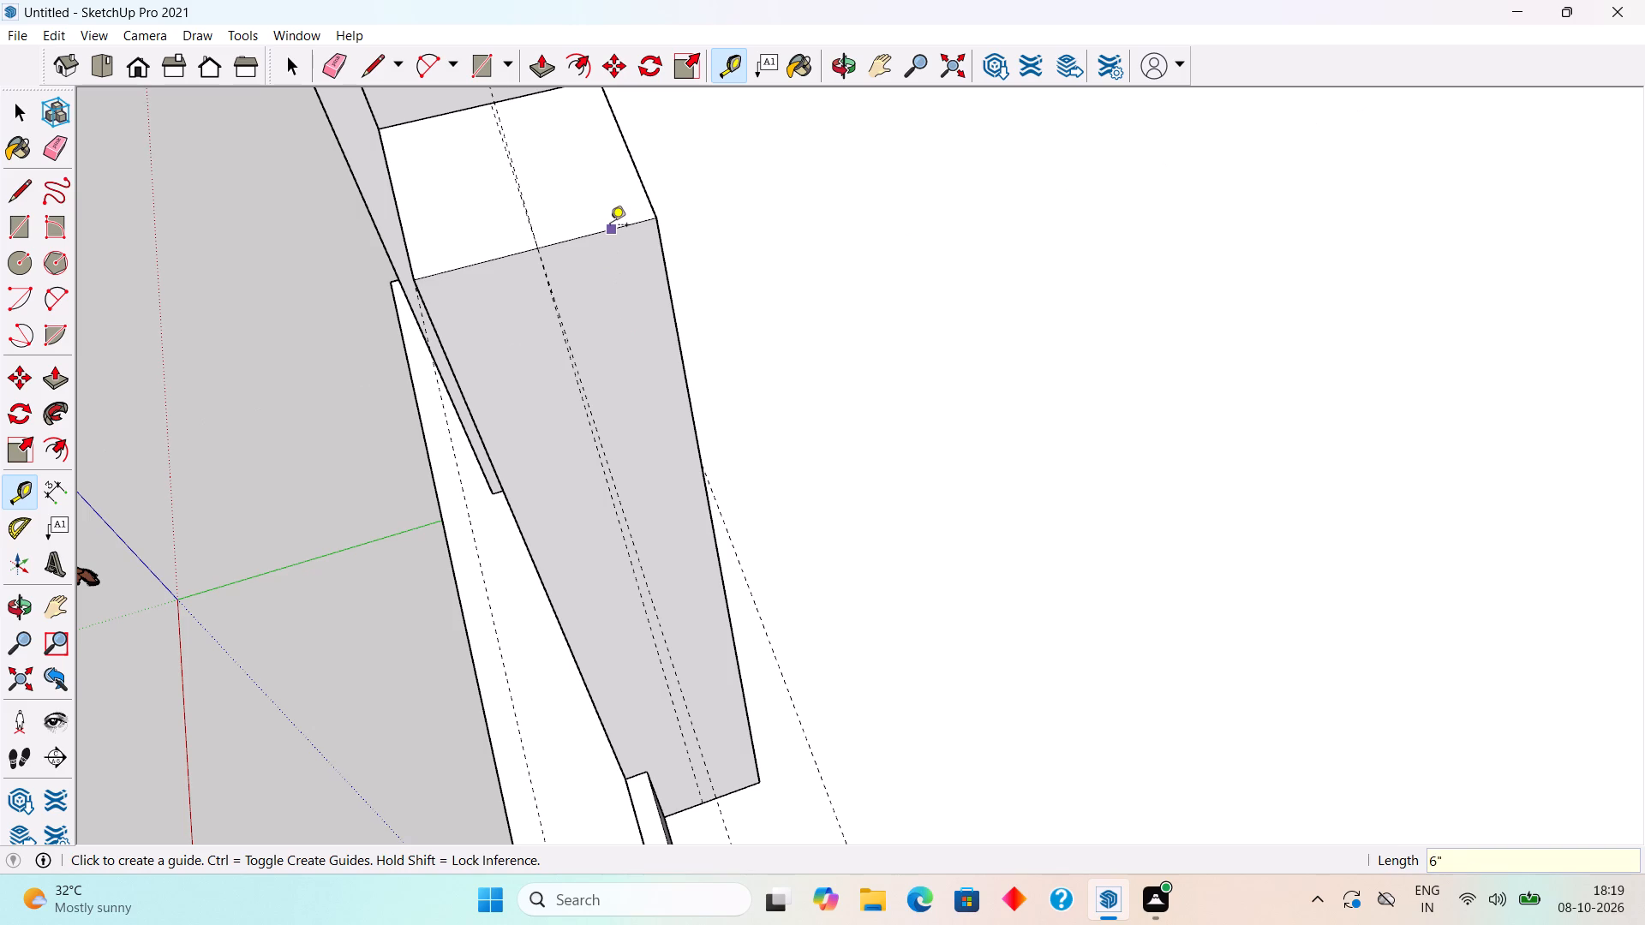
Place a horizontal guide across the short pillar's side face, 4" below its top edge.
{"action": "left_click", "coordinate": [610, 226]}
{"action": "type", "text": "4\""}
{"action": "key", "text": "Return"}
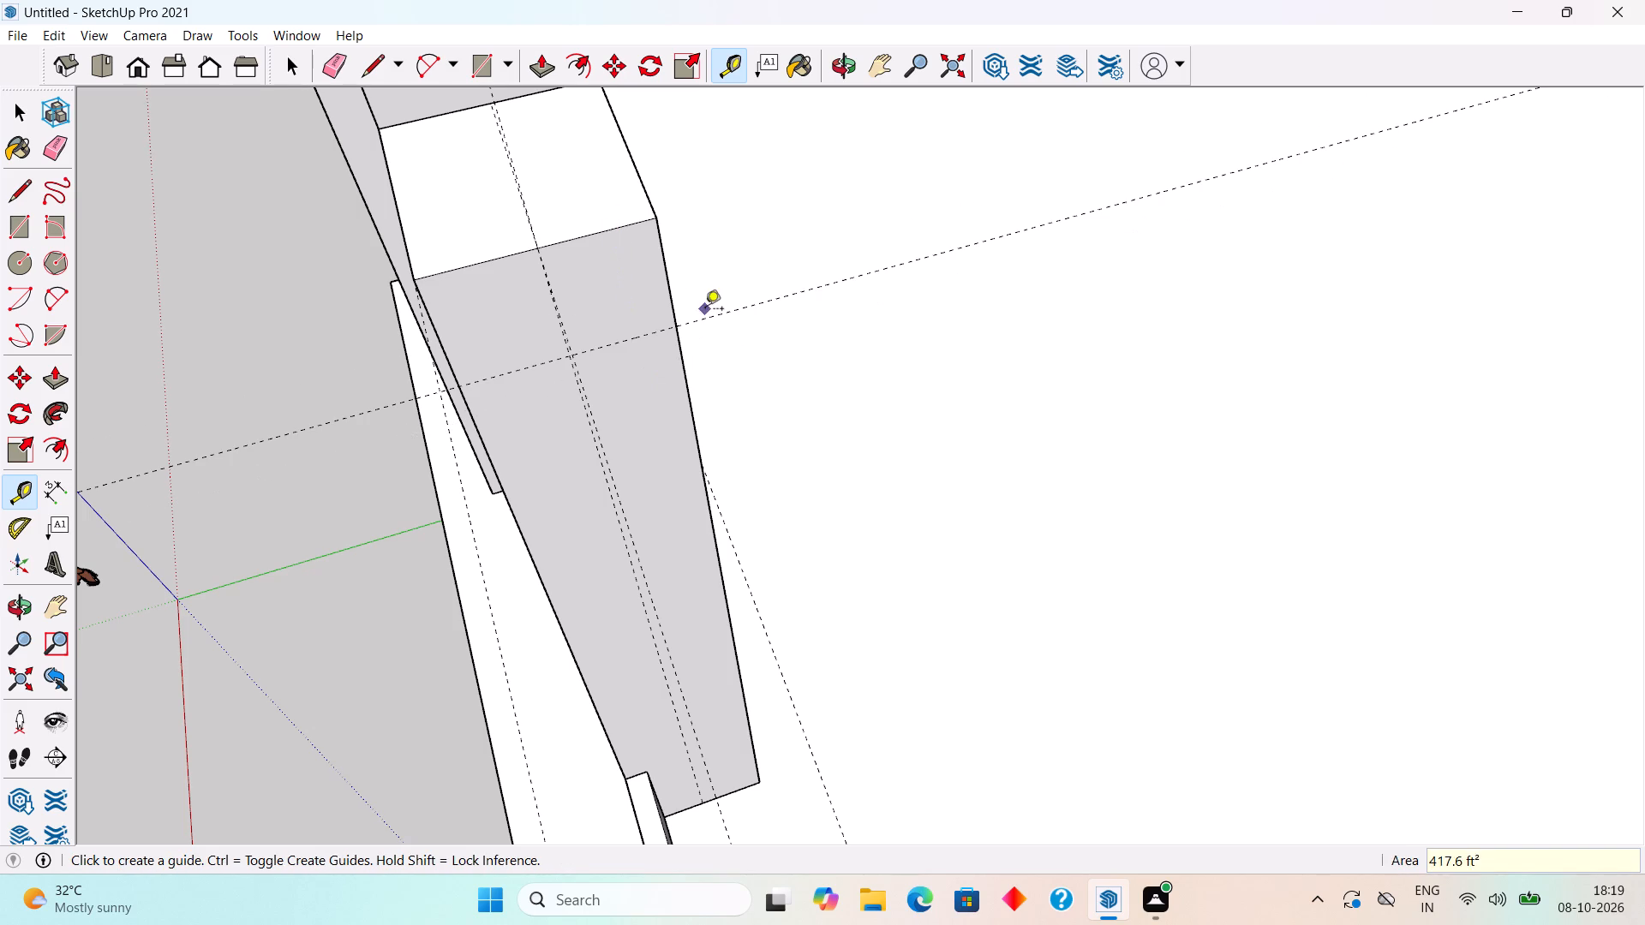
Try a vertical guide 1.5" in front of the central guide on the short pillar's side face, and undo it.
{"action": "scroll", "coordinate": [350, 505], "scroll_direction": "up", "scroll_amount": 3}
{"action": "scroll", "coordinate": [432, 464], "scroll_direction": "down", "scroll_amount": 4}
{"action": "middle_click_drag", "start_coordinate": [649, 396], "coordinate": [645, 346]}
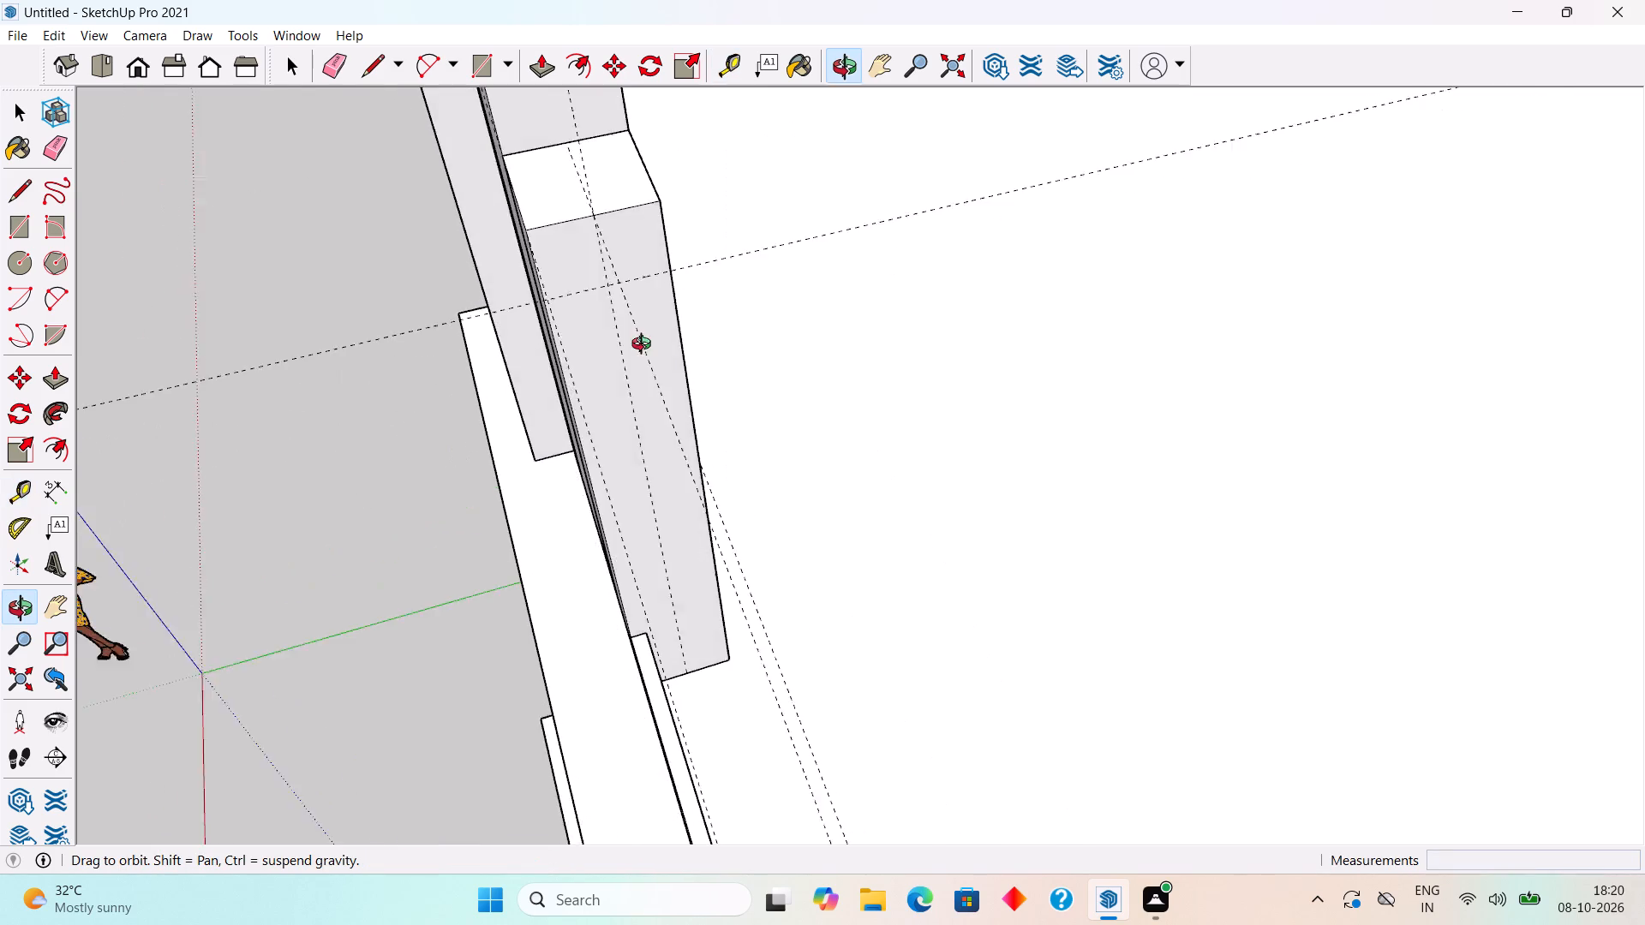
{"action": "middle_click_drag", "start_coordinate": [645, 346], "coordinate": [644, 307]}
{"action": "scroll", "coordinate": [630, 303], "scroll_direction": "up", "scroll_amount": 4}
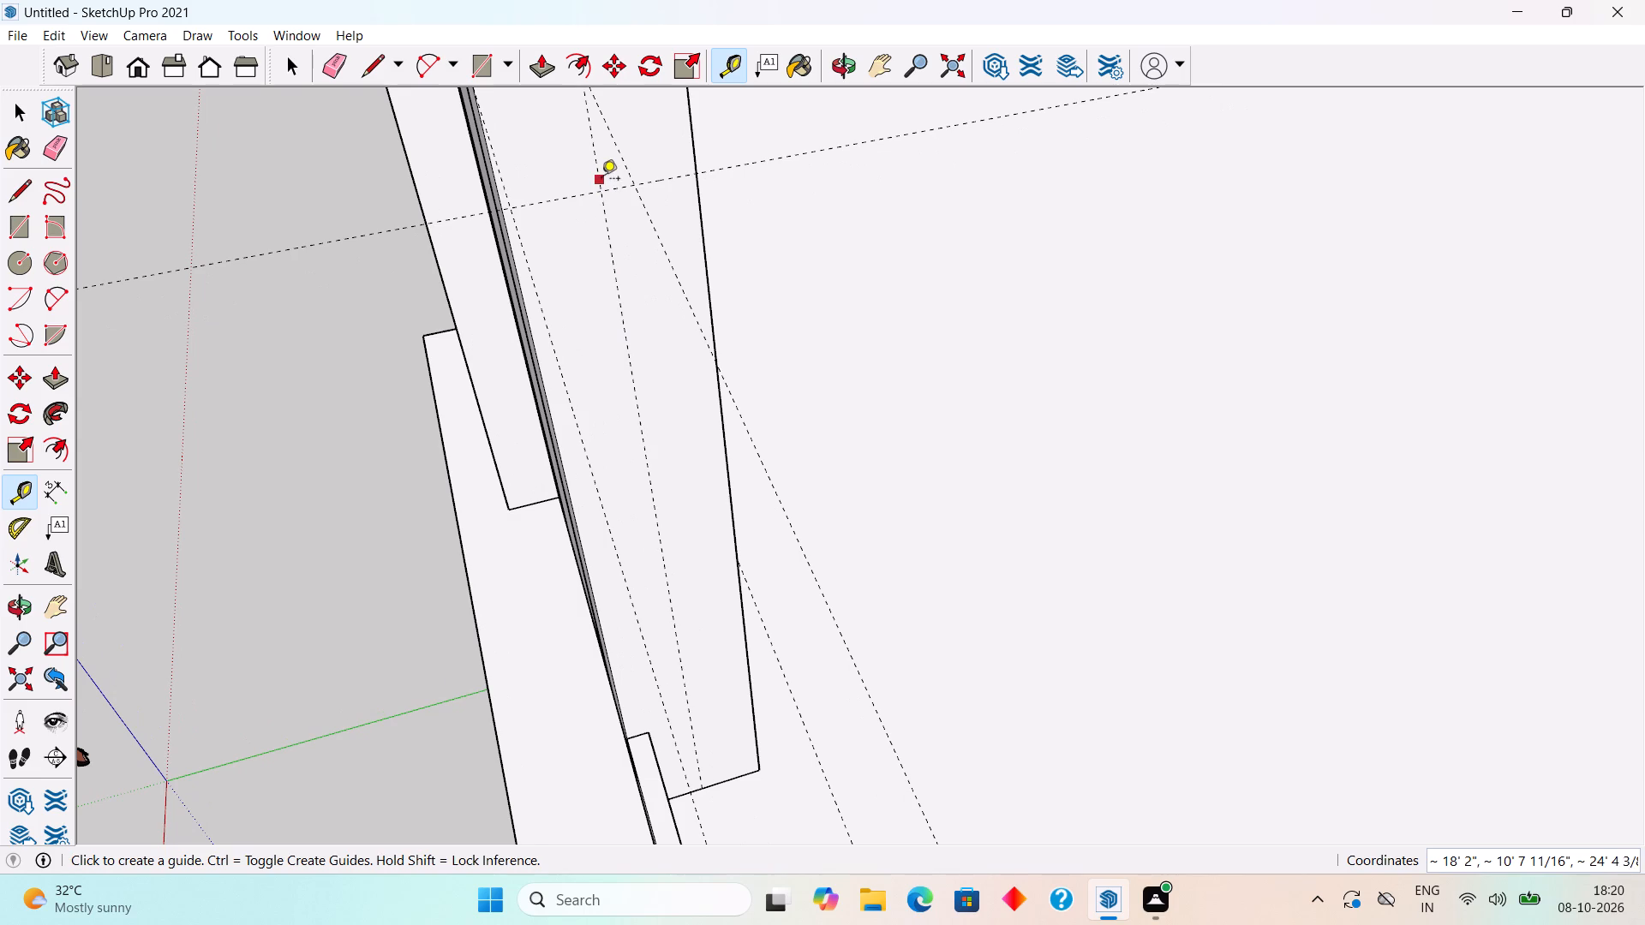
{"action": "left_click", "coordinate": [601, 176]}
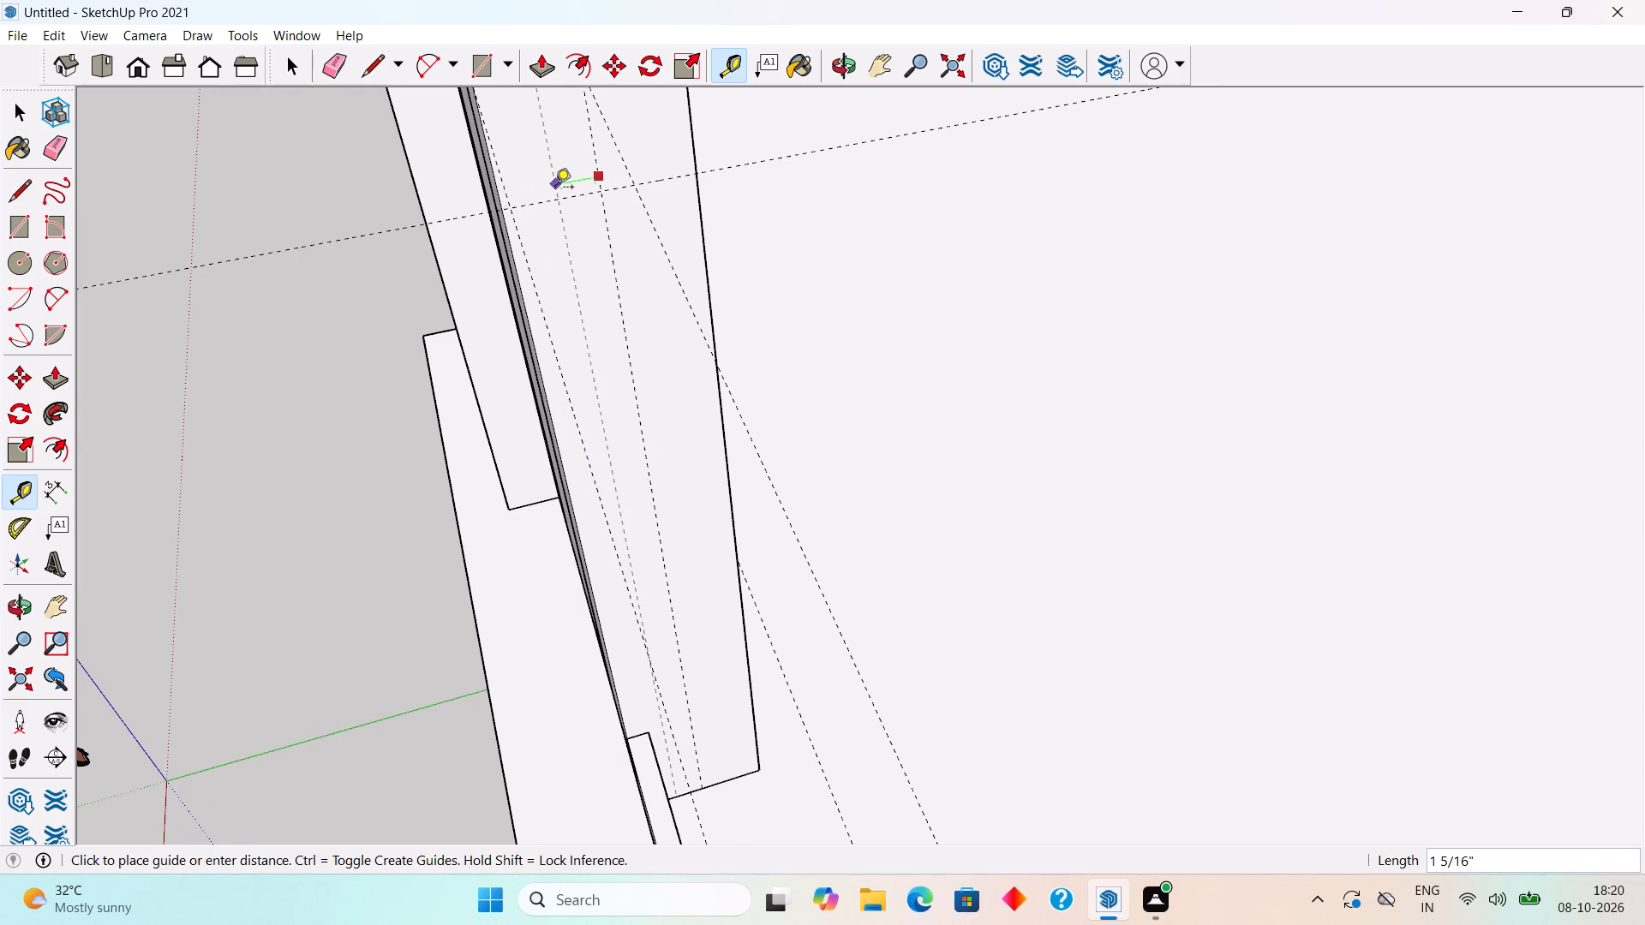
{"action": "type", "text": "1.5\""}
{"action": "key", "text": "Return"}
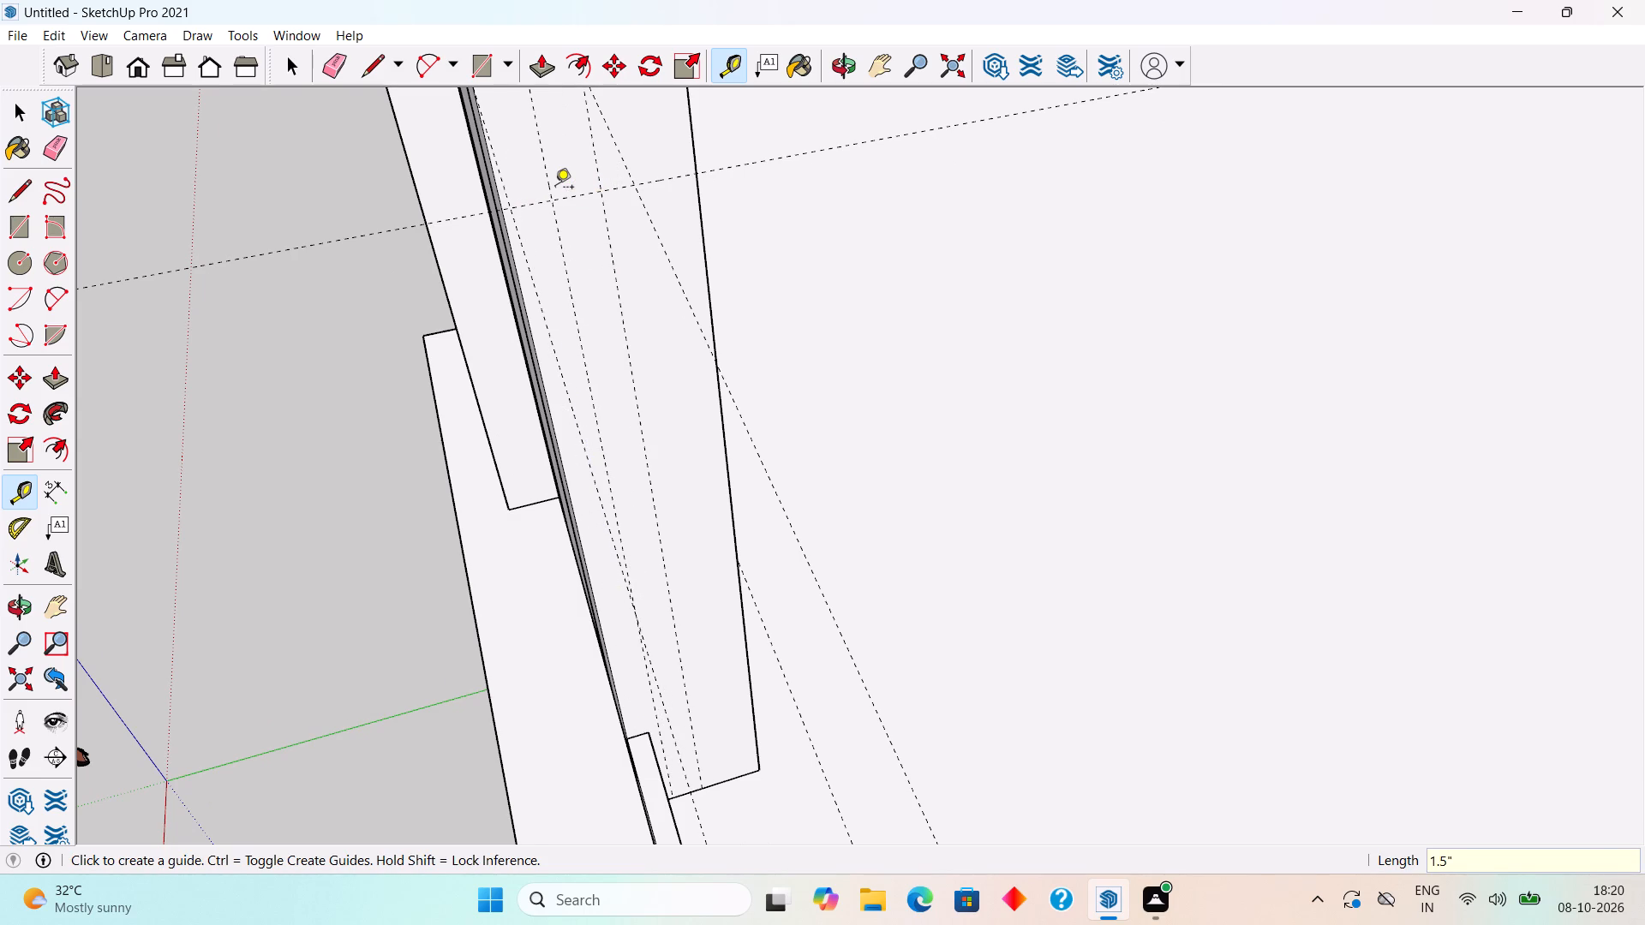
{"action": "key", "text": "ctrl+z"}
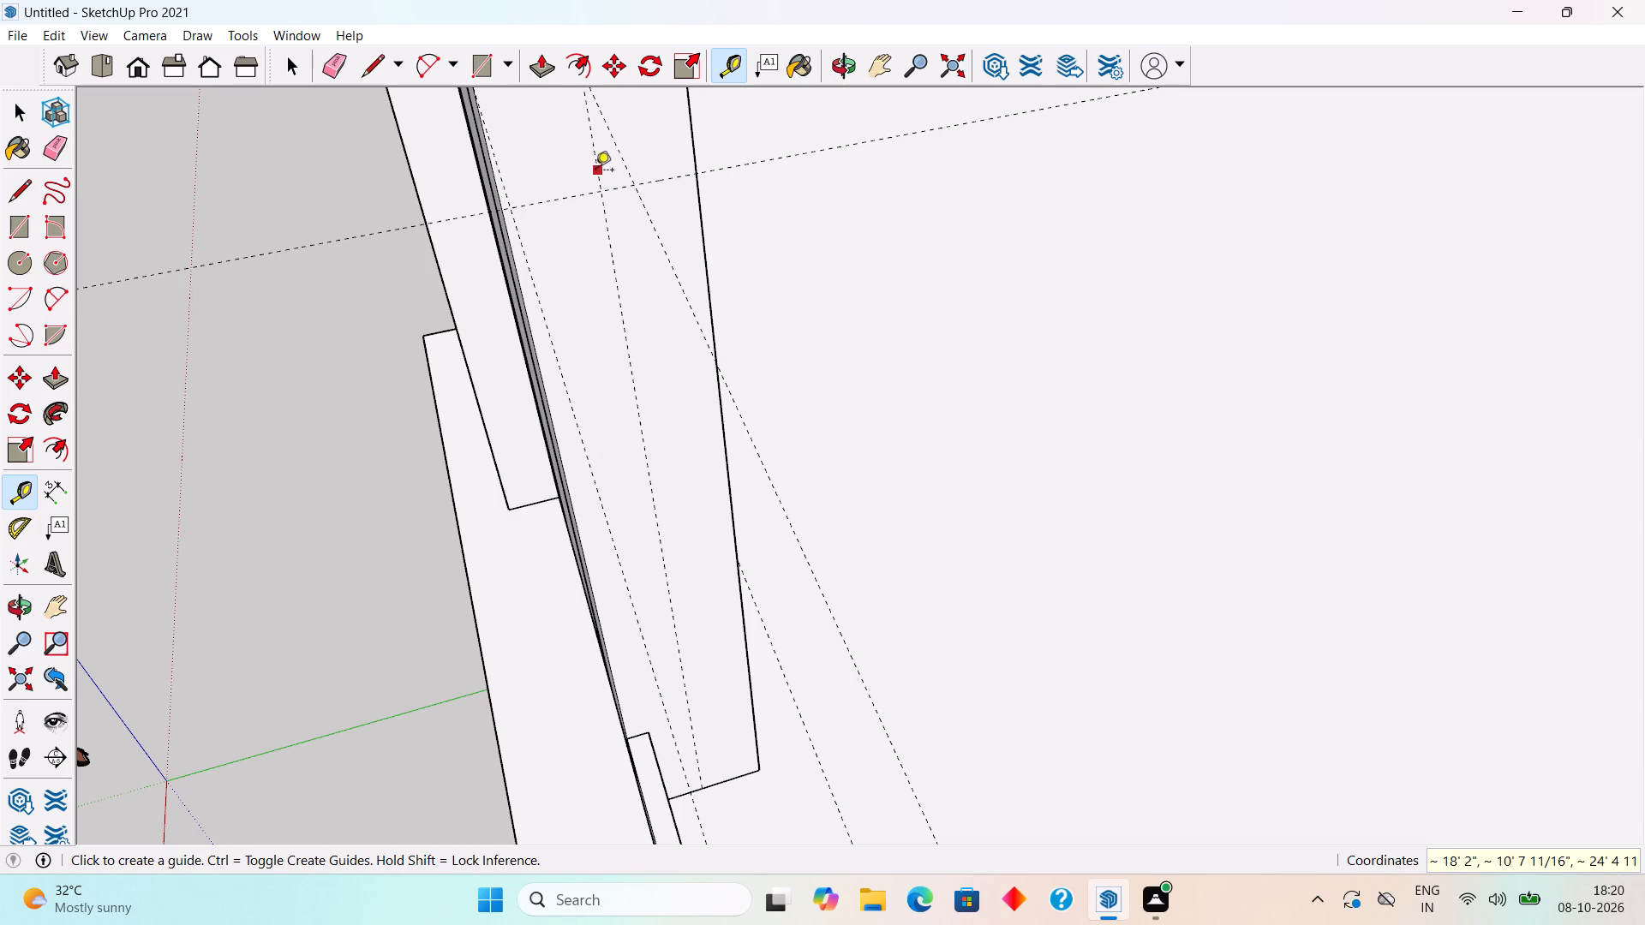
Place two vertical guides on the short pillar's side face, 1.2" to either side of its central guide.
{"action": "left_click", "coordinate": [595, 171]}
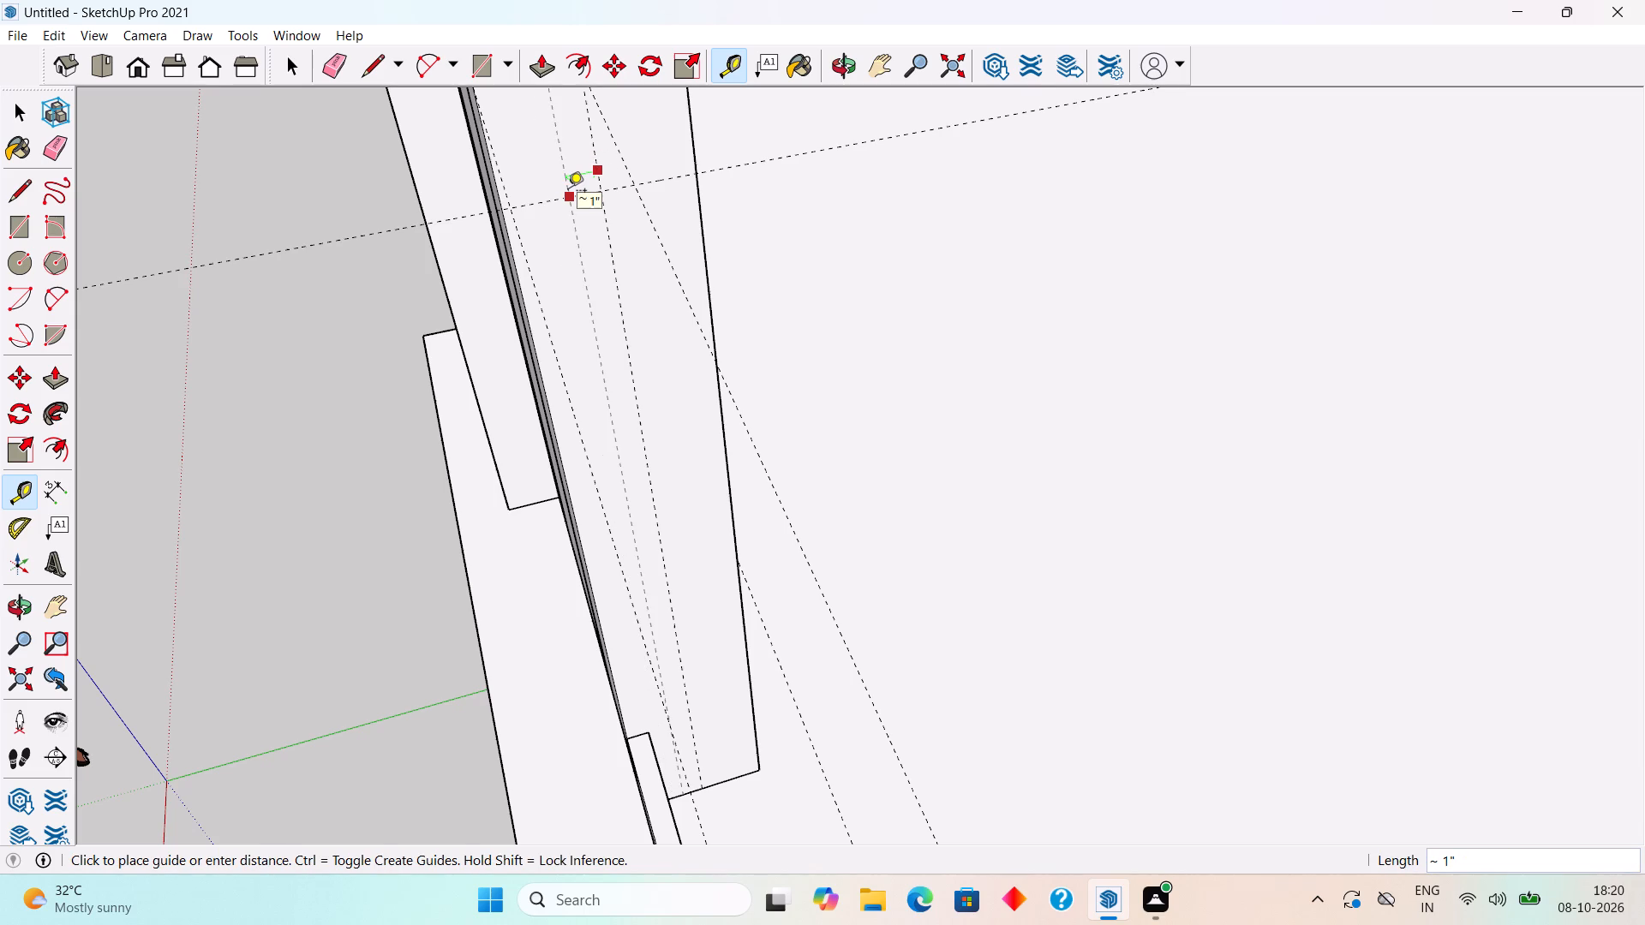
{"action": "type", "text": "1.2\""}
{"action": "key", "text": "Return"}
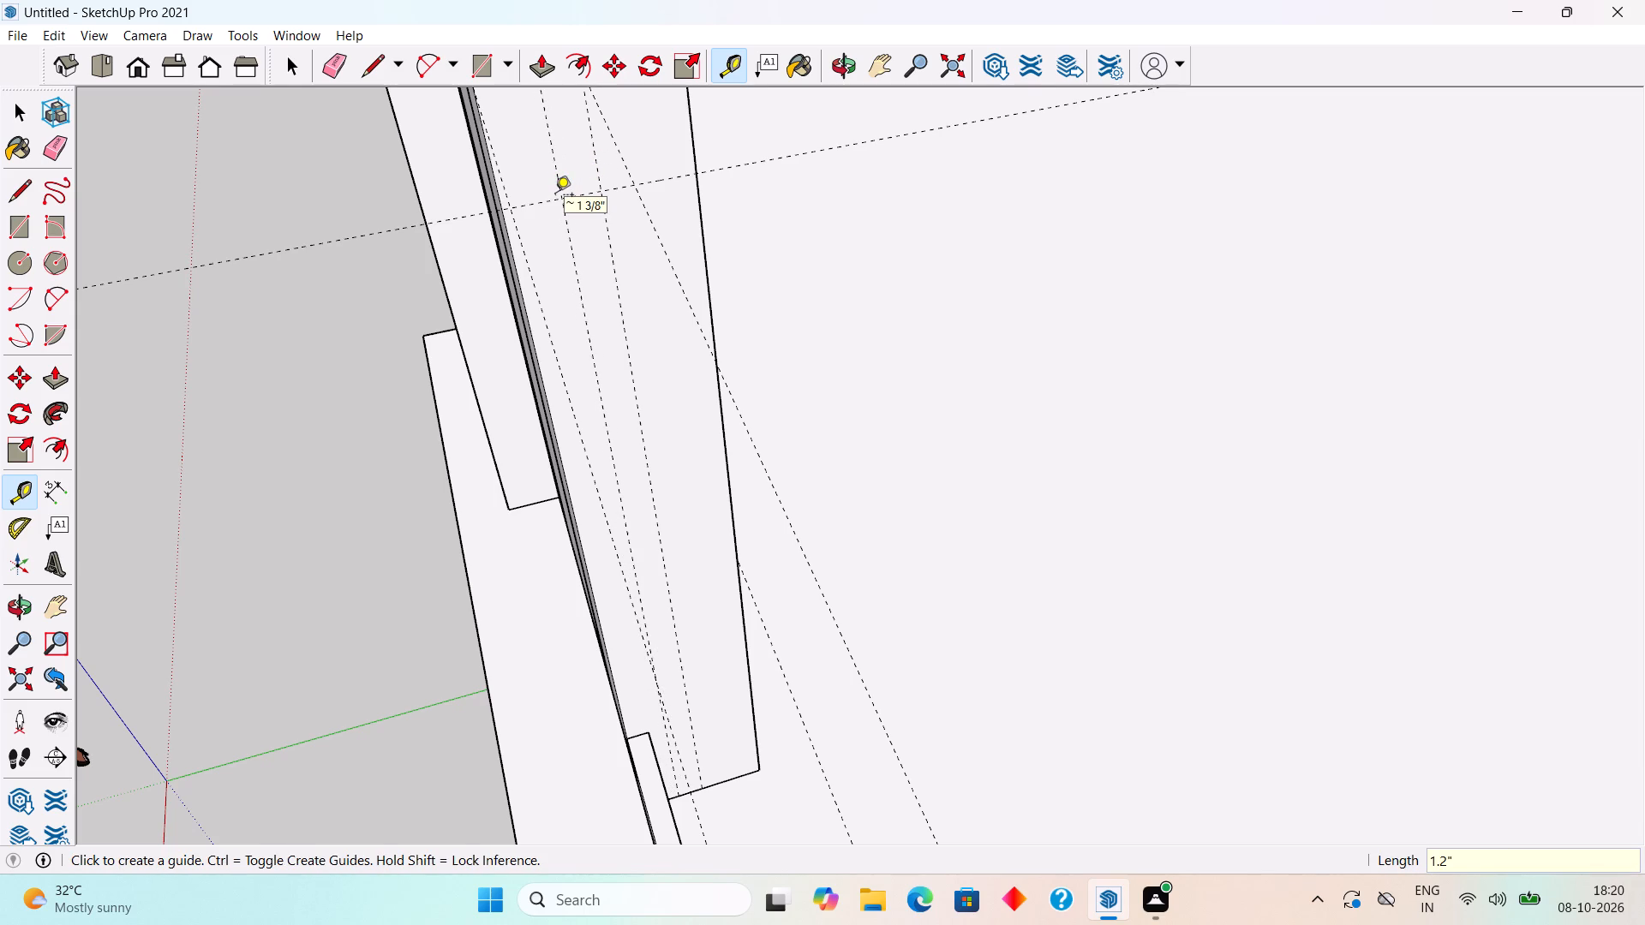
{"action": "left_click", "coordinate": [602, 184]}
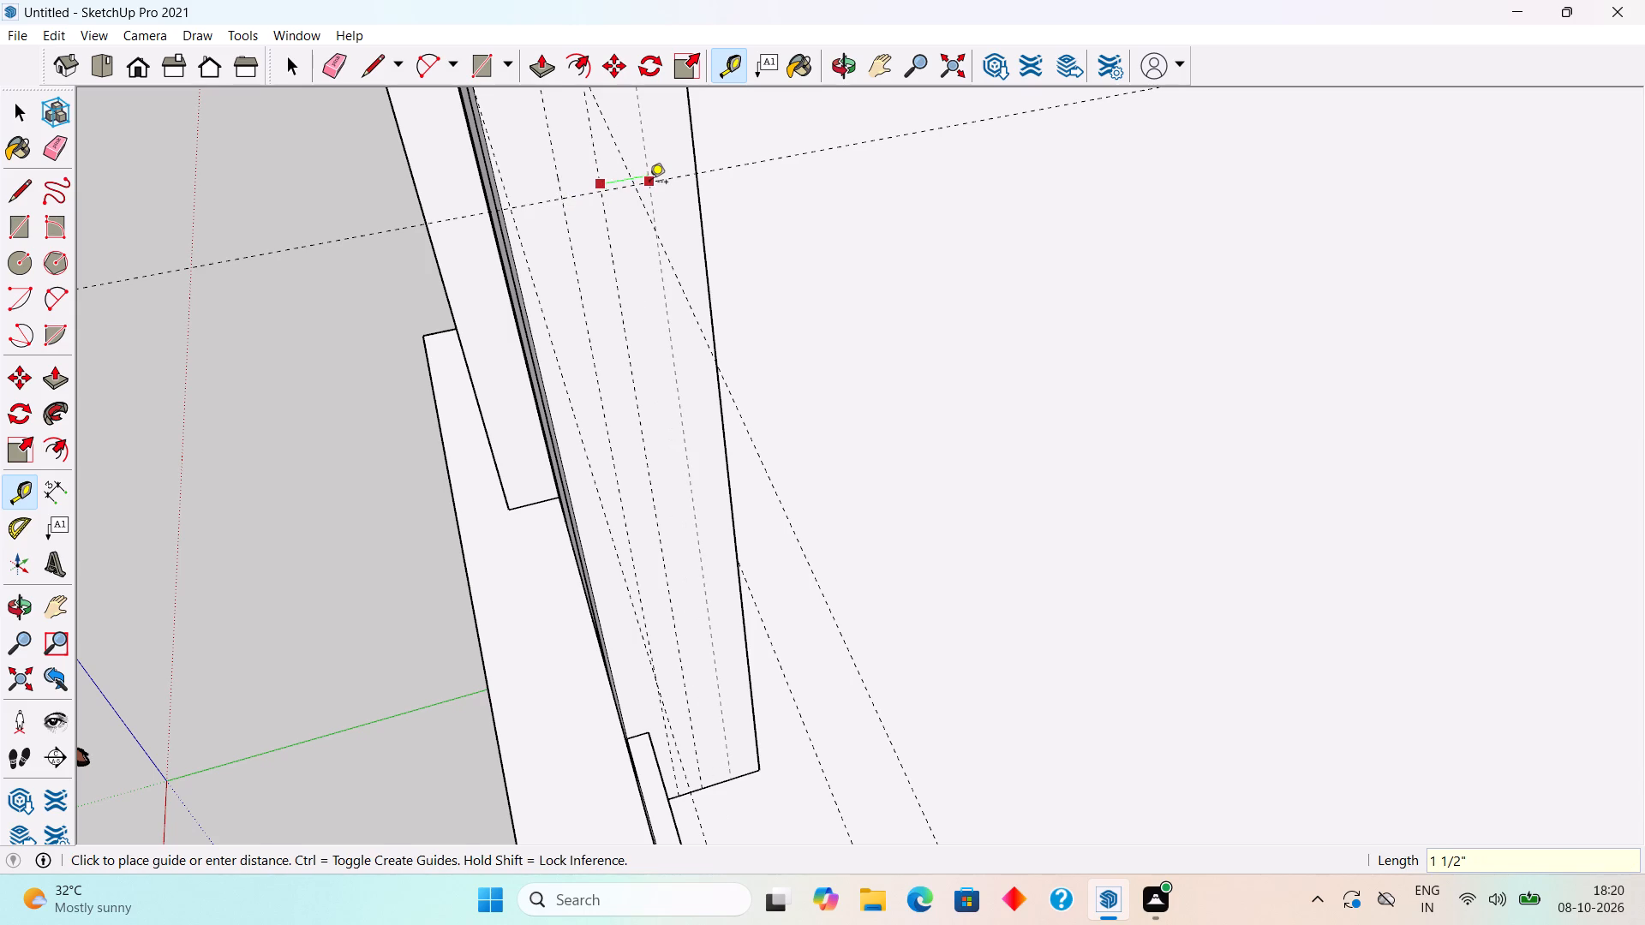
{"action": "type", "text": "1.2\""}
{"action": "key", "text": "Return"}
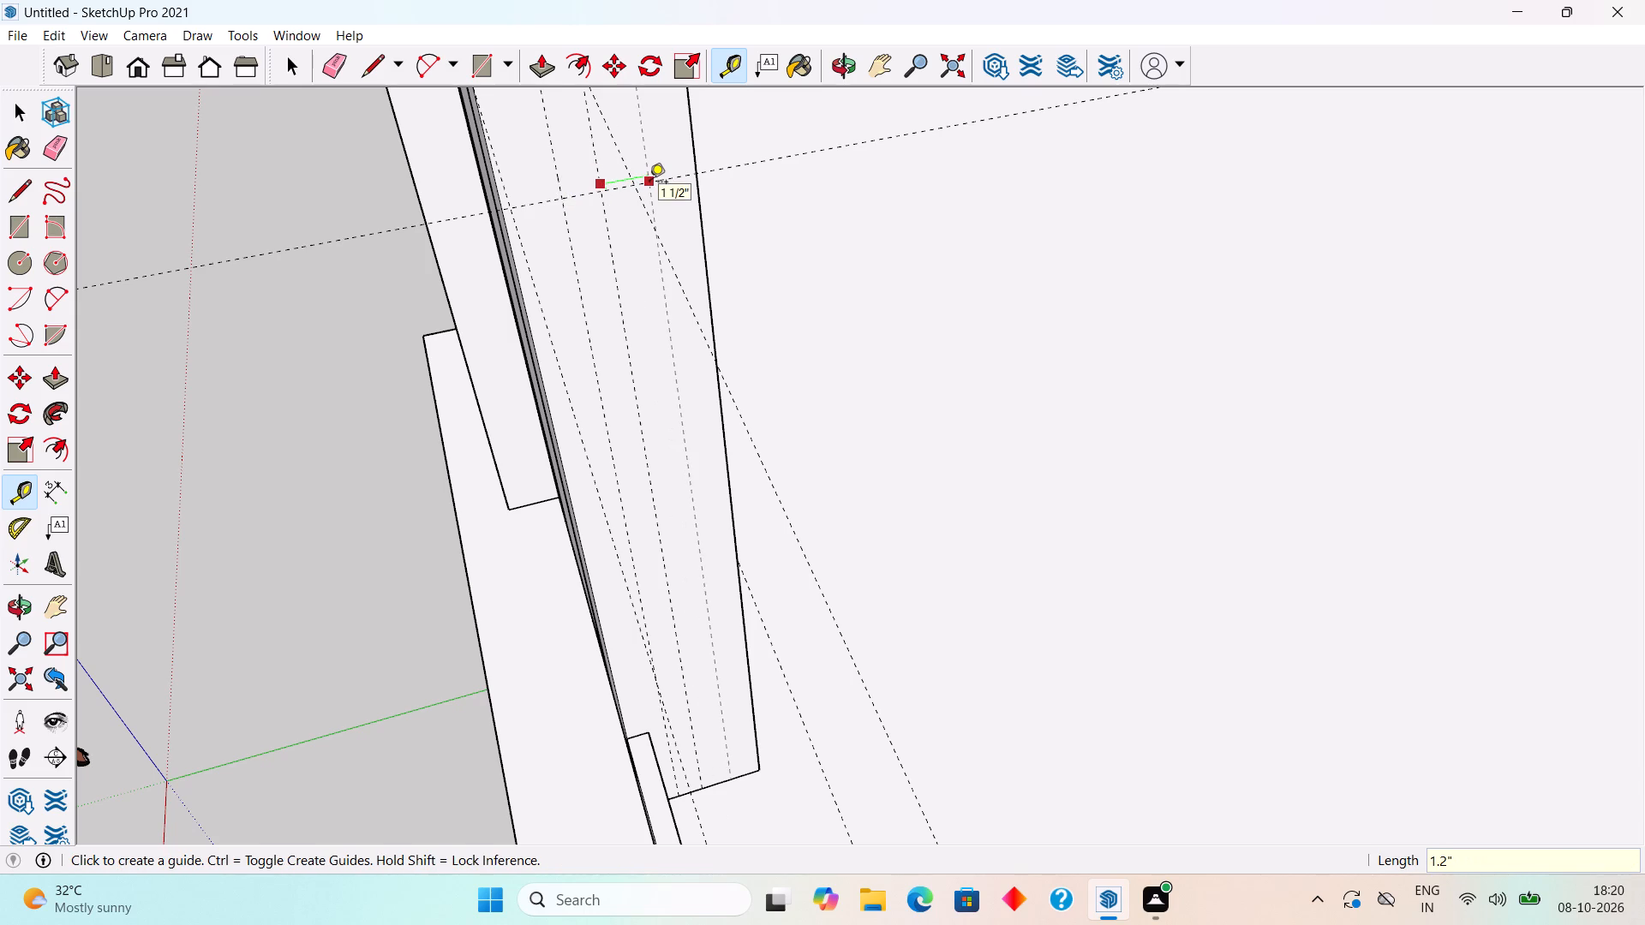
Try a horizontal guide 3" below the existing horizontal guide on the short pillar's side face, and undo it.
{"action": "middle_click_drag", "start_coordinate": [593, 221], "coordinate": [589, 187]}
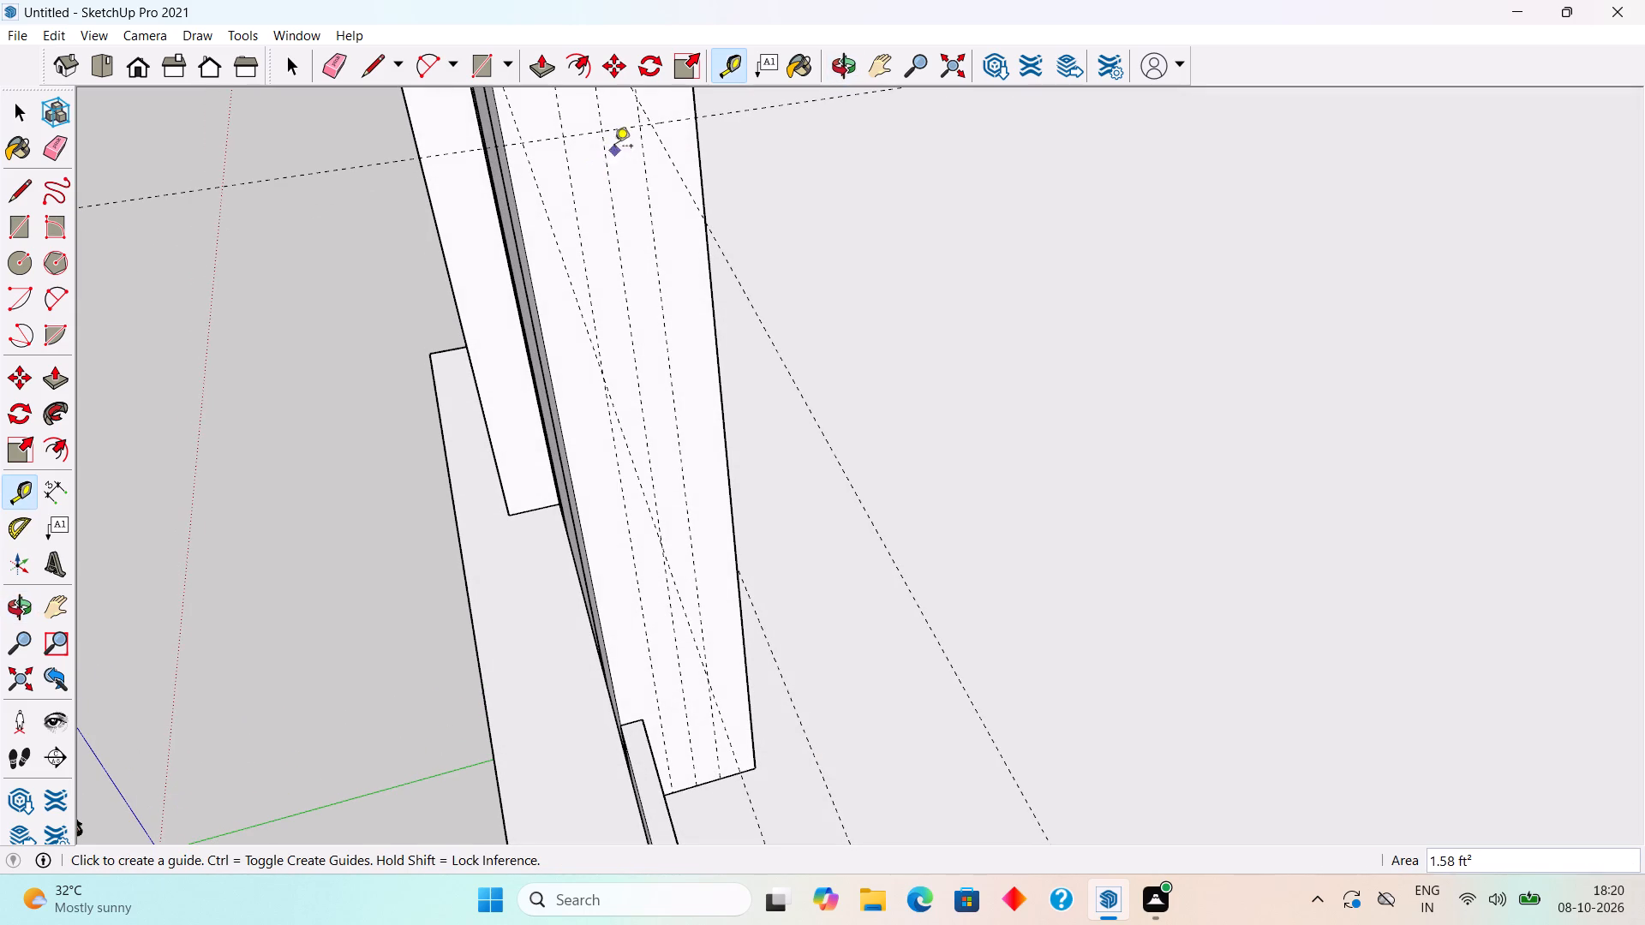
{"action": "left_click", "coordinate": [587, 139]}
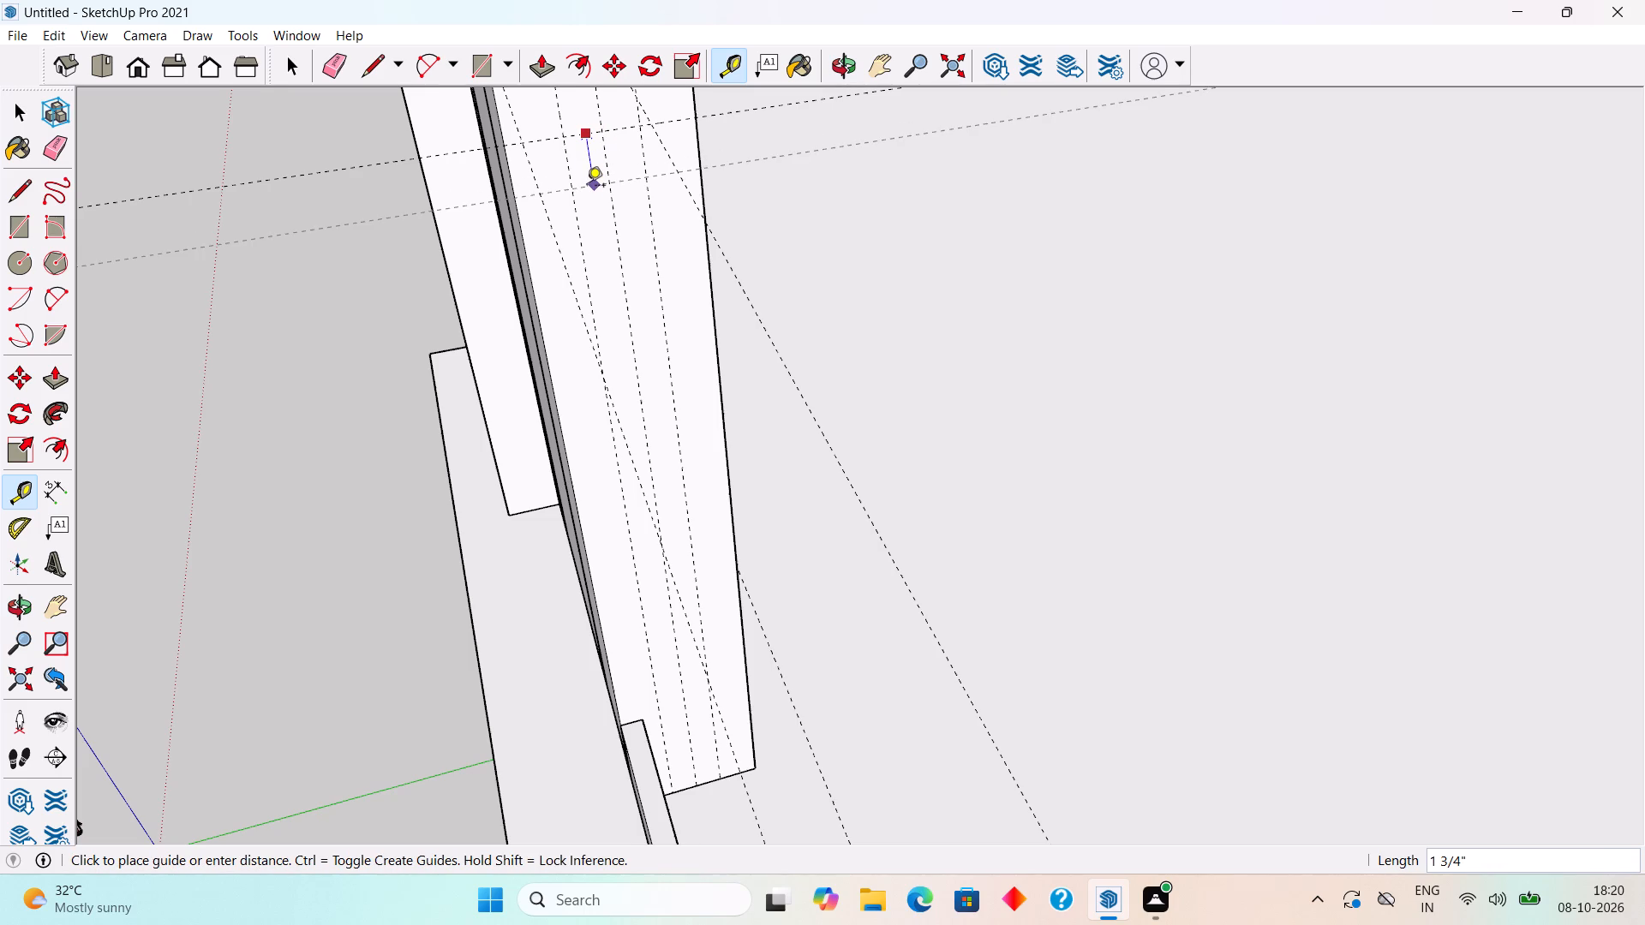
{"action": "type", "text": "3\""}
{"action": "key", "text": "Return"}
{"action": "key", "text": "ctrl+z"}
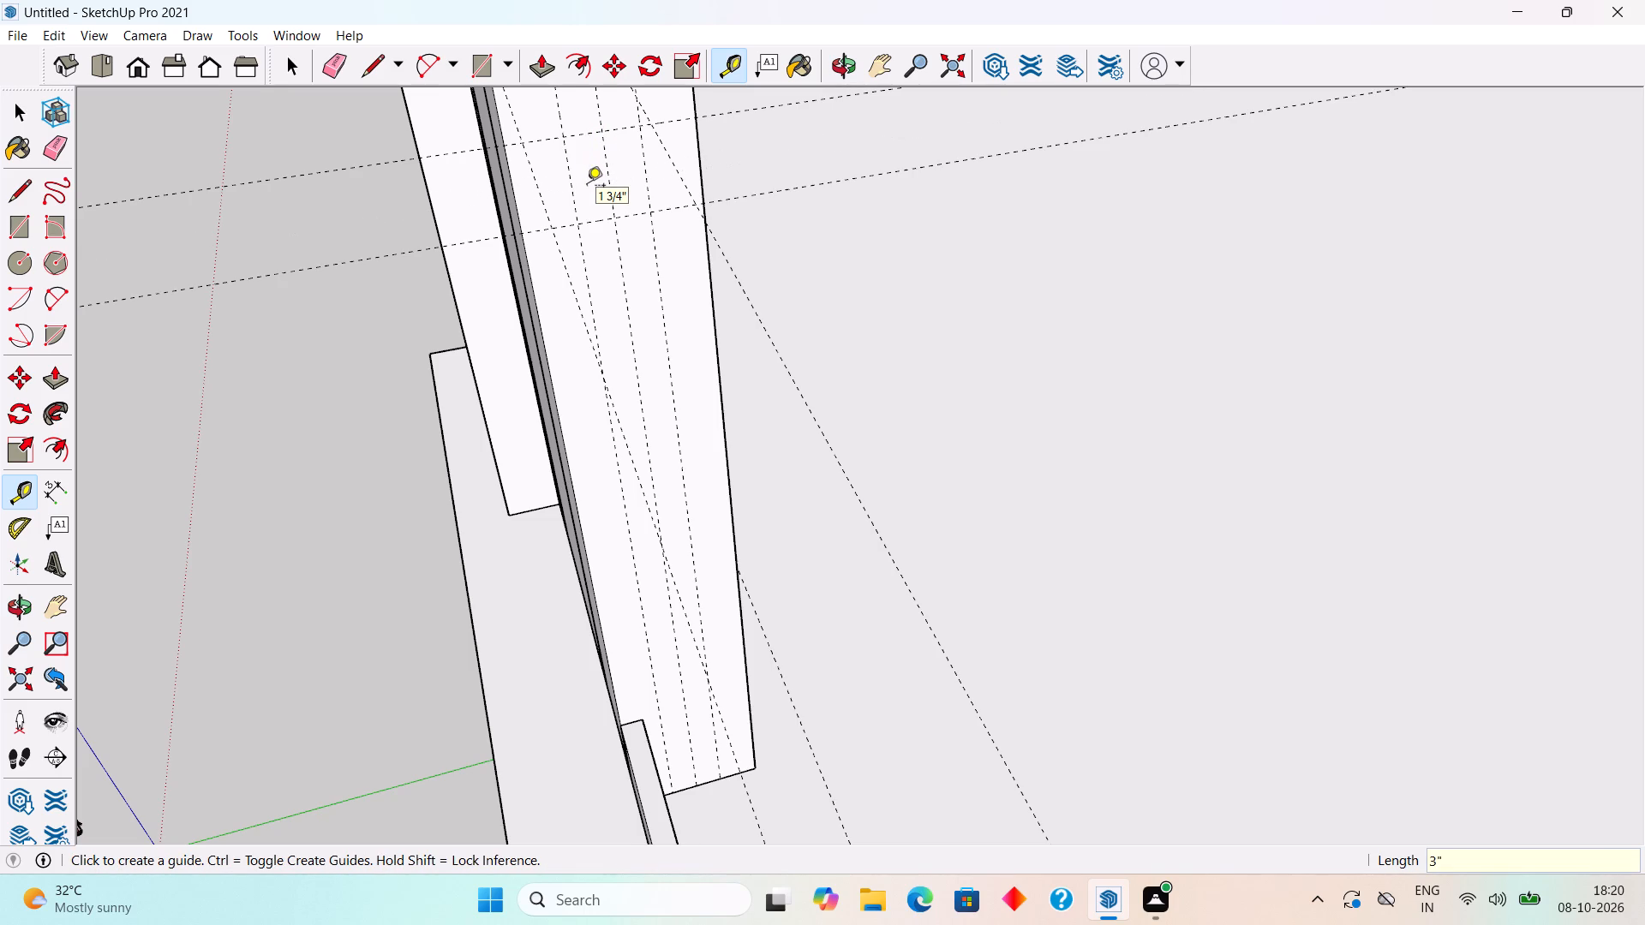
Place a second horizontal guide on the short pillar's side face, 2" below the existing horizontal guide.
{"action": "left_click", "coordinate": [574, 139]}
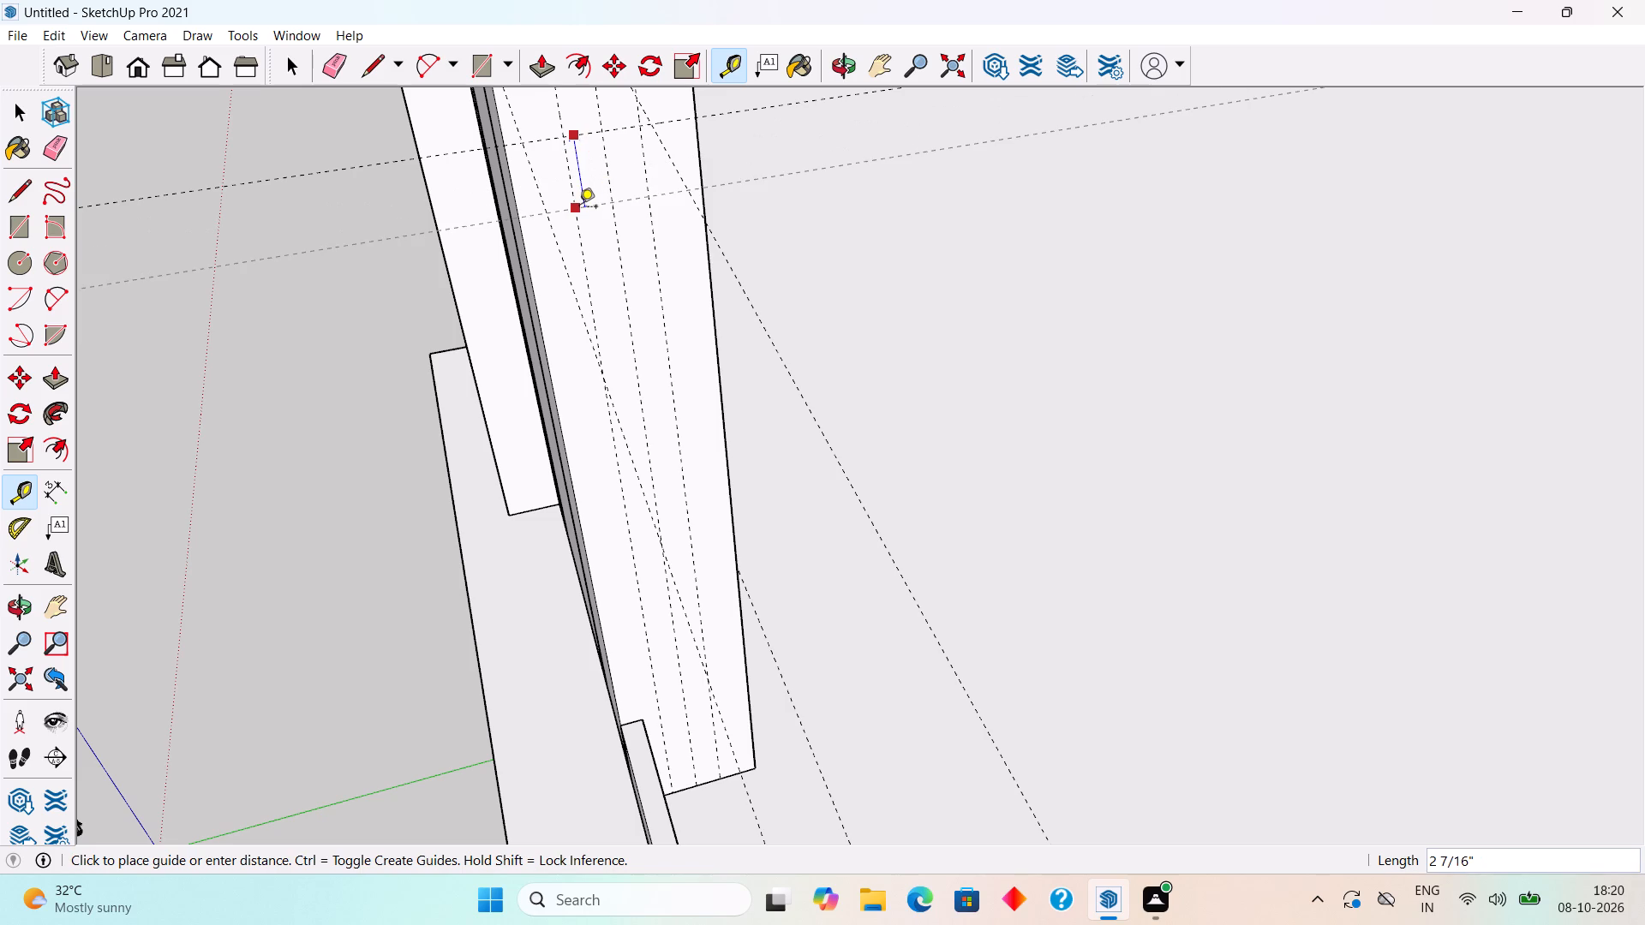
{"action": "type", "text": "2\""}
{"action": "key", "text": "Return"}
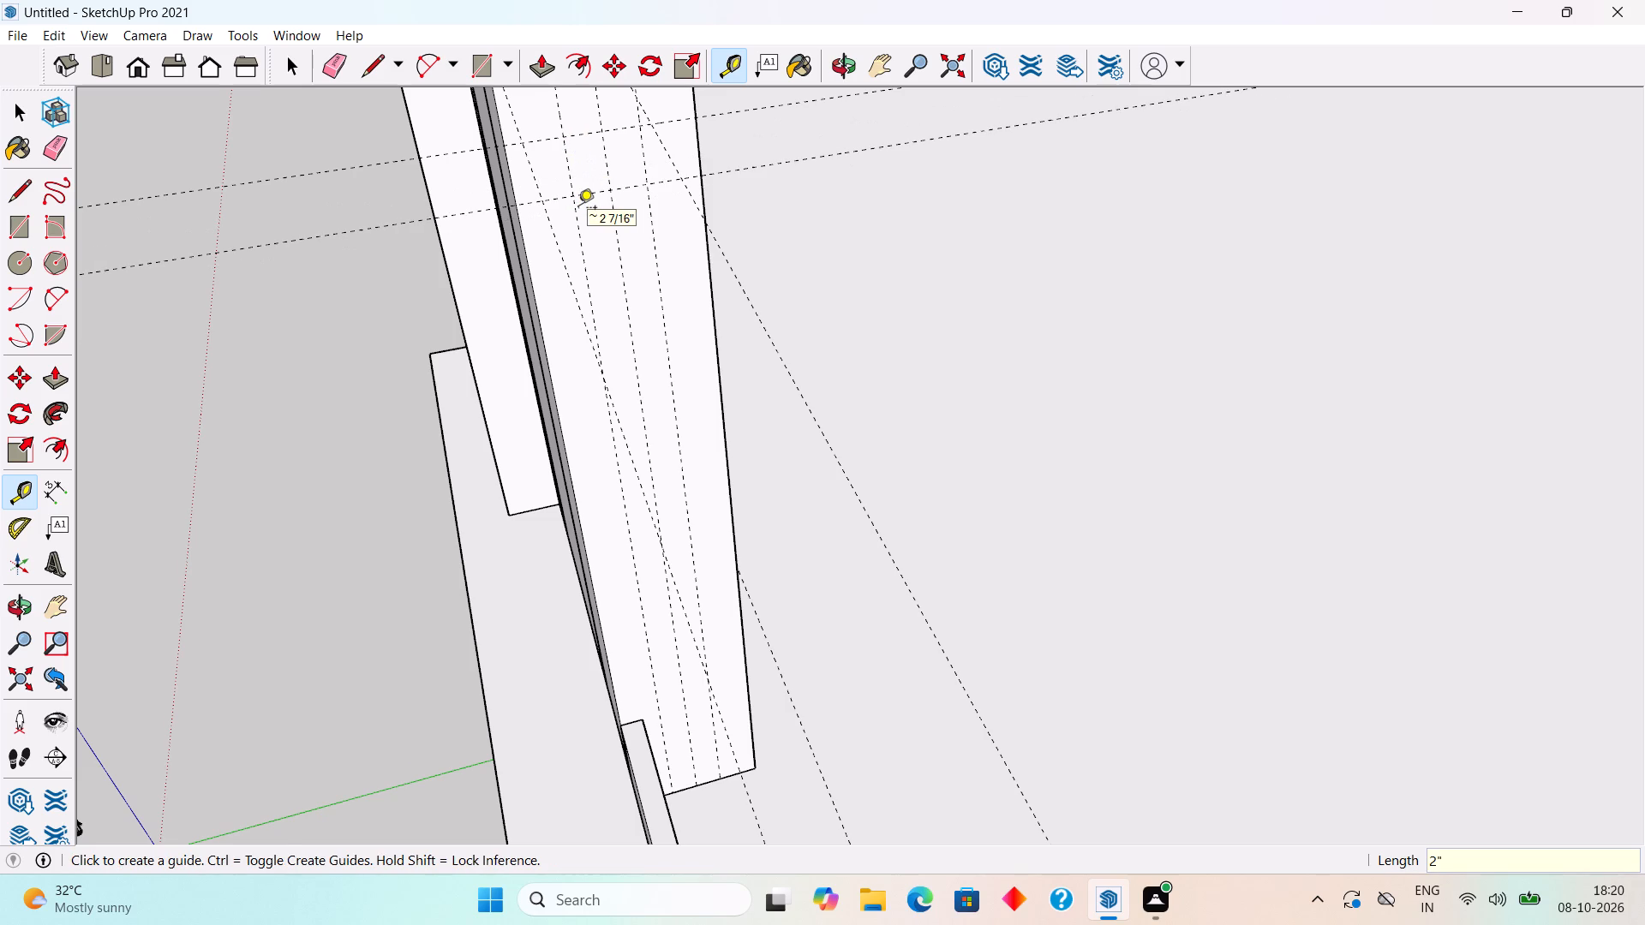
Draw a rectangle about 2" by 2 3/8" between the outer guide intersections on the short pillar's side face.
{"action": "key", "text": "r"}
{"action": "left_click", "coordinate": [569, 140]}
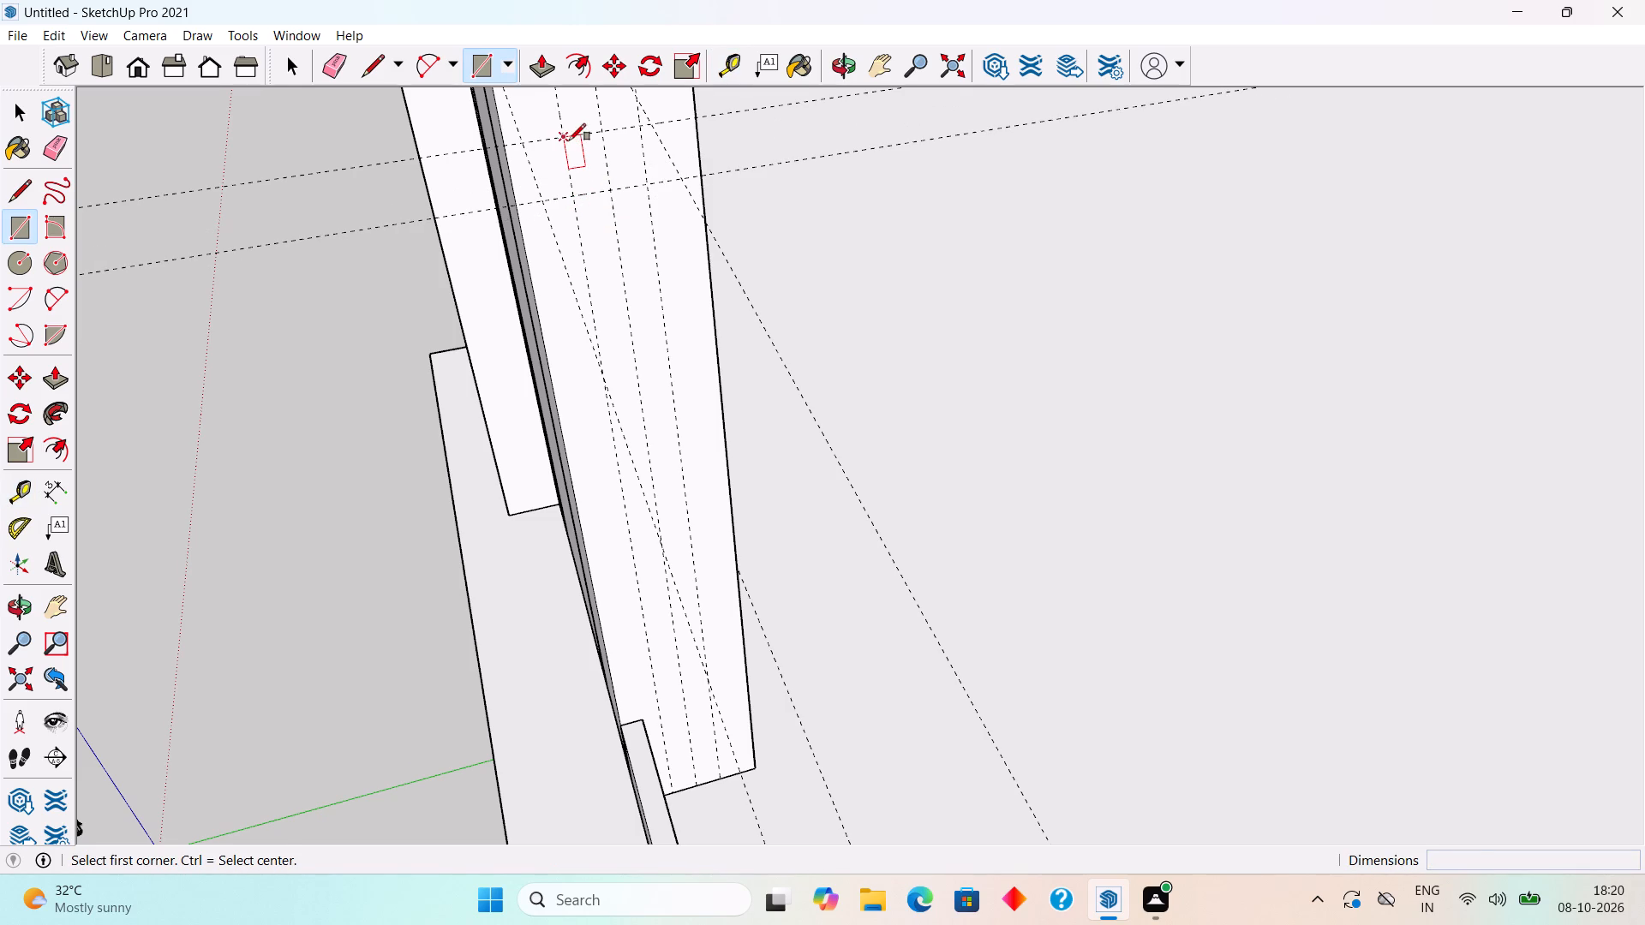
{"action": "left_click", "coordinate": [646, 186]}
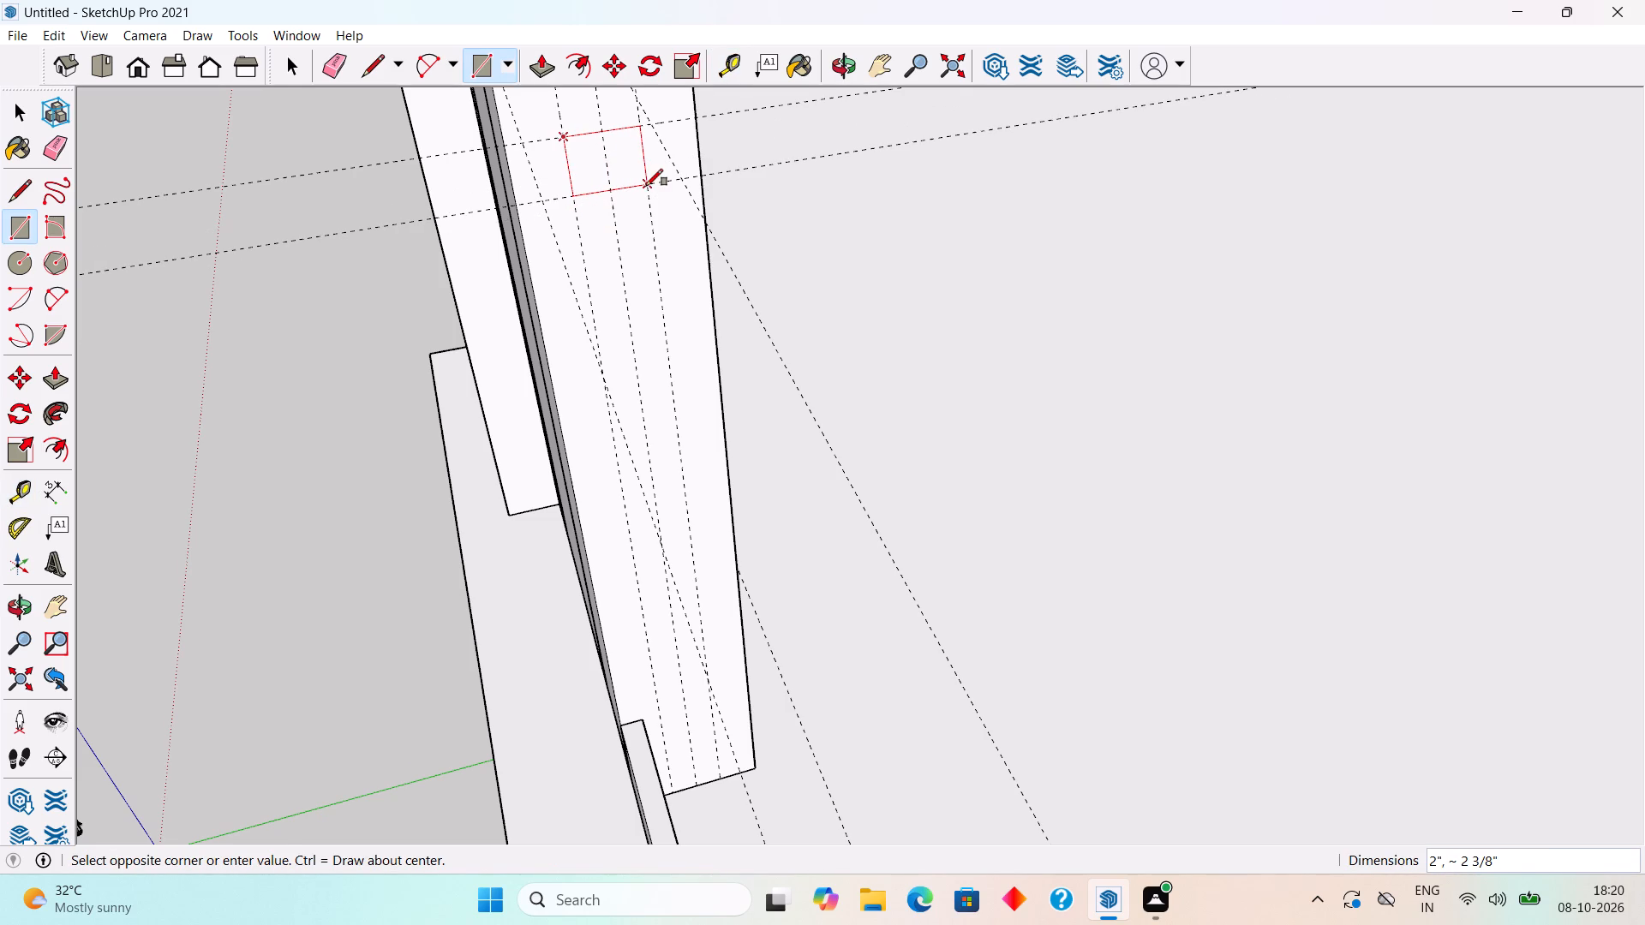
{"action": "key", "text": "space"}
Extrude the rectangle on the short pillar's side face about 4' 5/16" to meet the wide column, forming a rail.
{"action": "type", "text": "p"}
{"action": "left_click", "coordinate": [622, 176]}
{"action": "scroll", "coordinate": [724, 303], "scroll_direction": "down", "scroll_amount": 7}
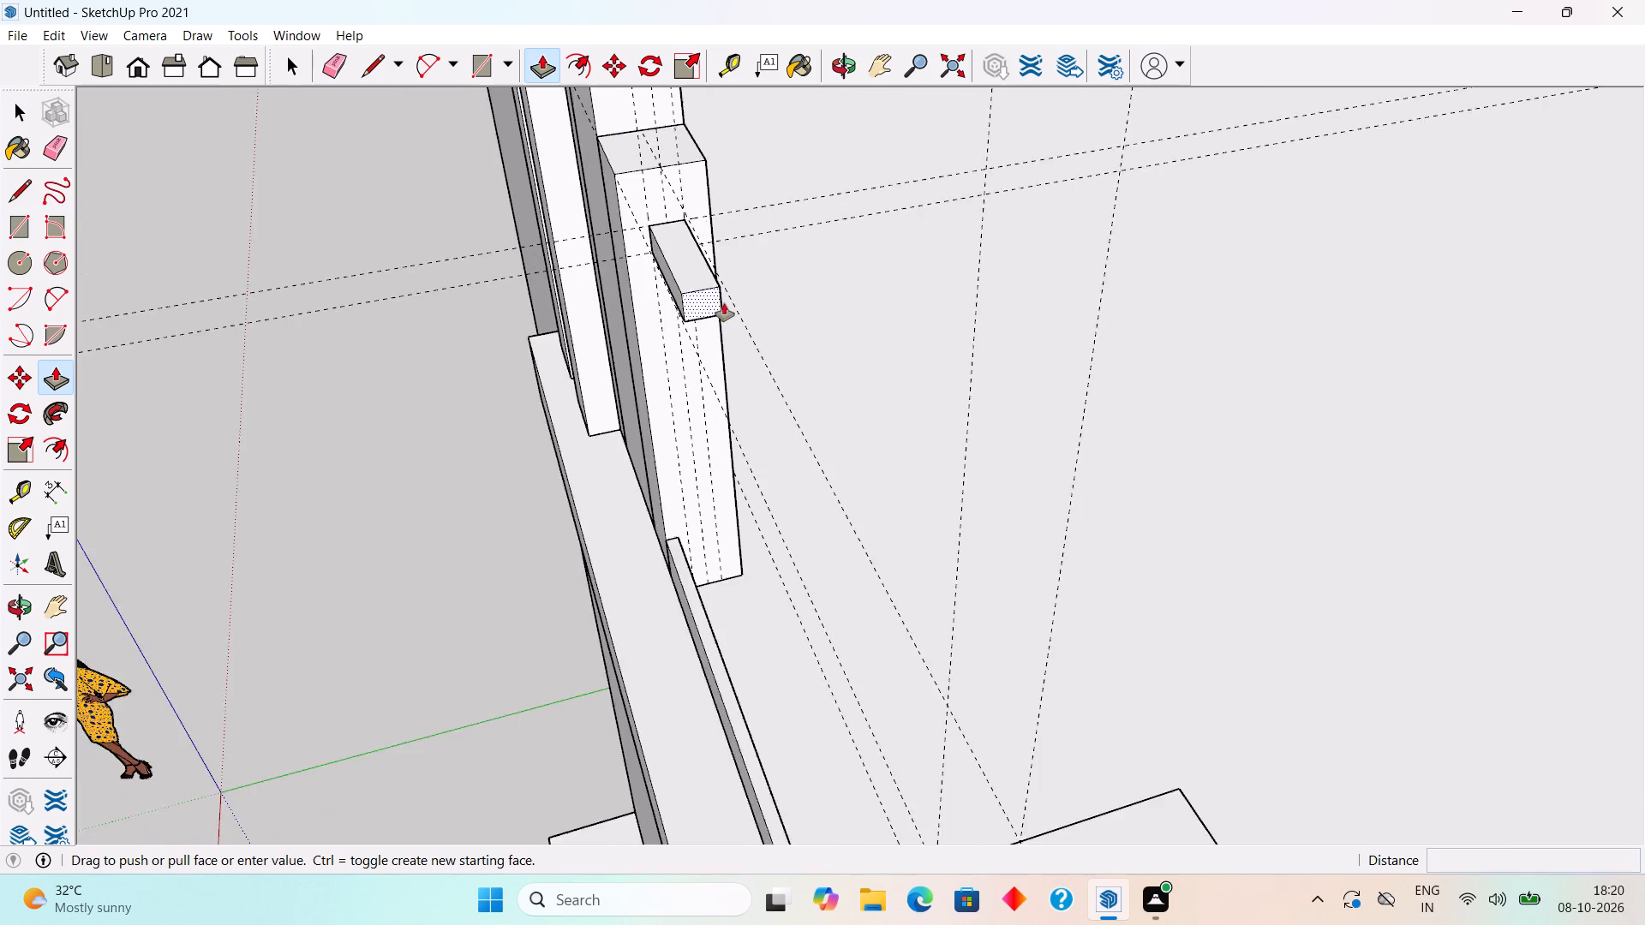
{"action": "scroll", "coordinate": [724, 303], "scroll_direction": "down", "scroll_amount": 3}
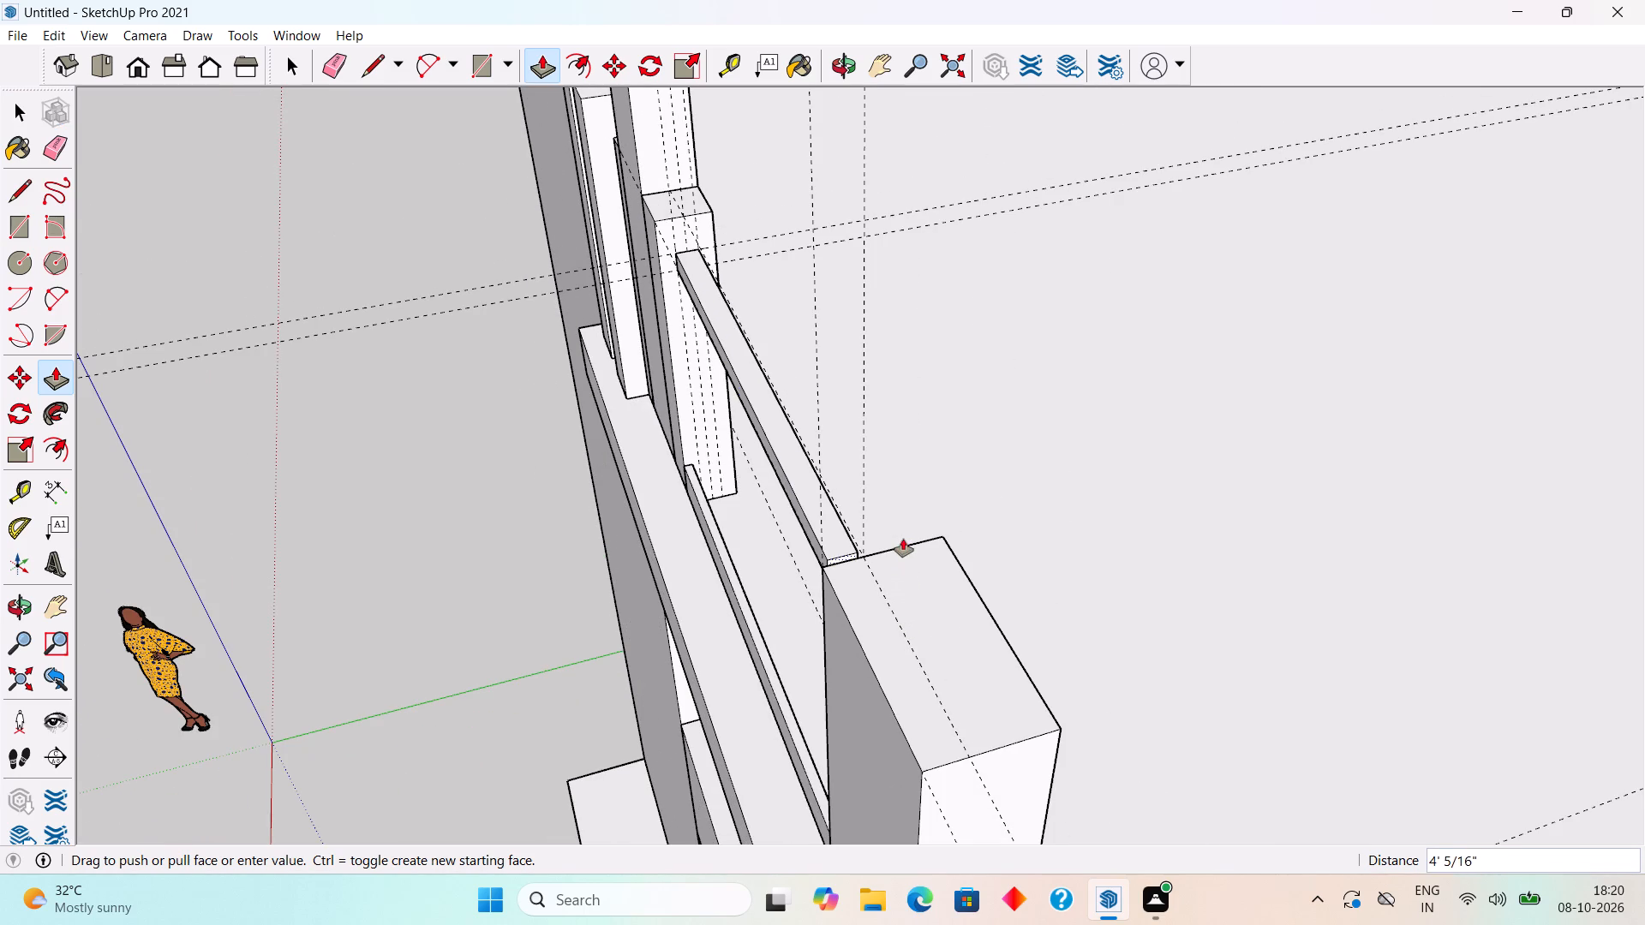
{"action": "left_click", "coordinate": [900, 546]}
{"action": "key", "text": "space"}
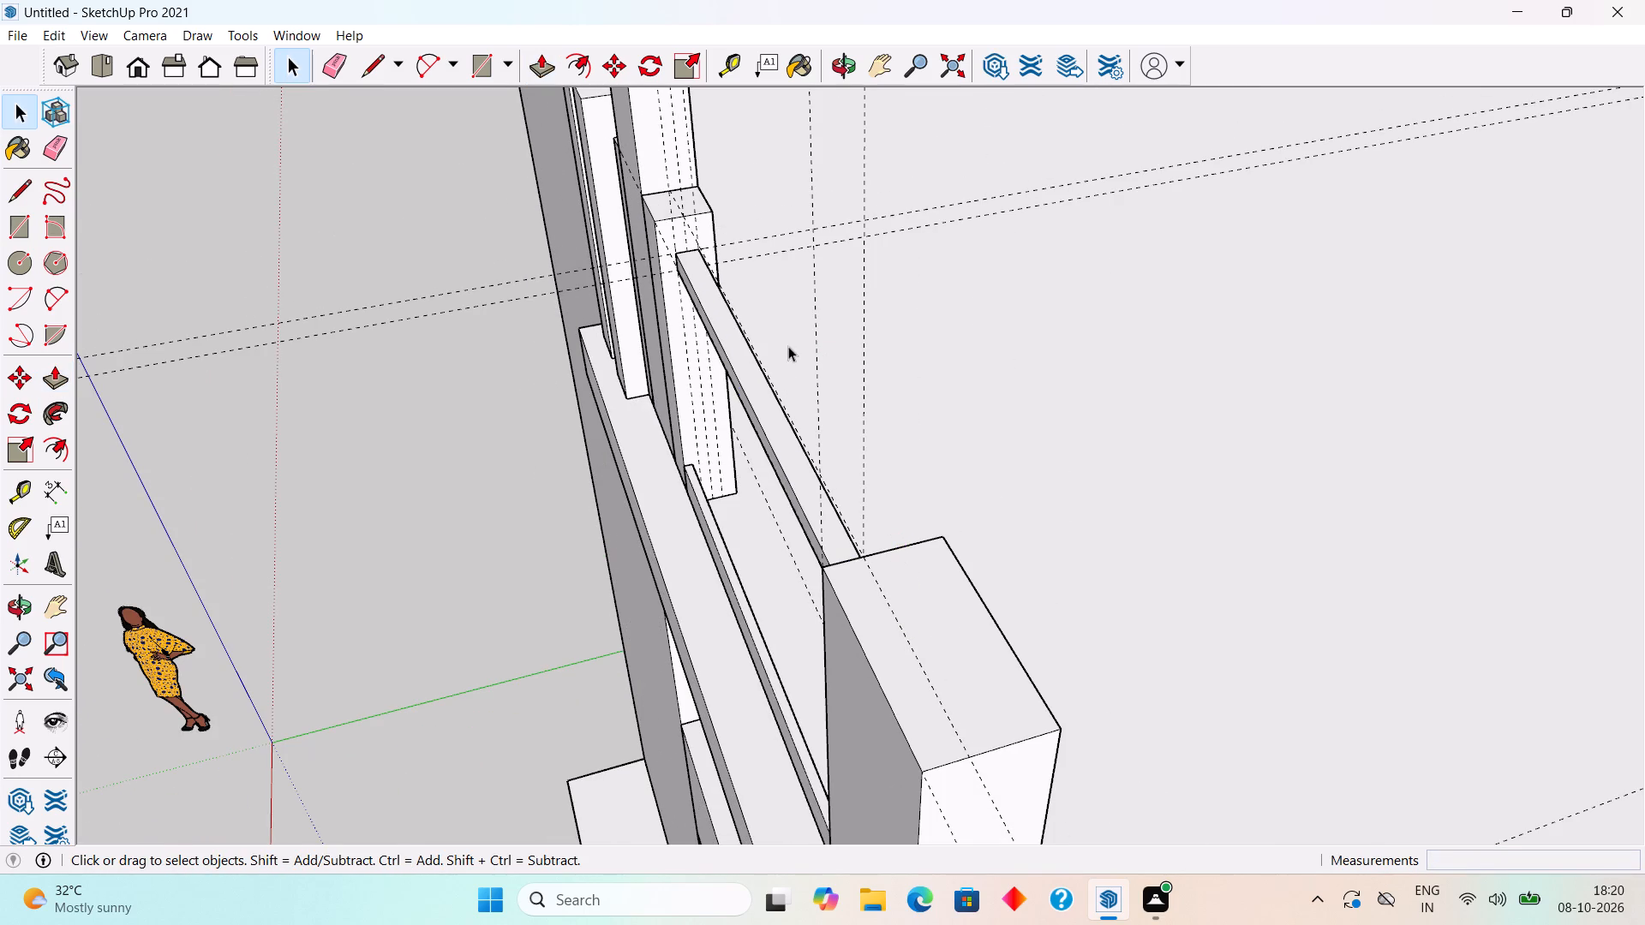
Group all the geometry of the new horizontal rail.
{"action": "triple_click", "coordinate": [746, 376]}
{"action": "right_click", "coordinate": [746, 376]}
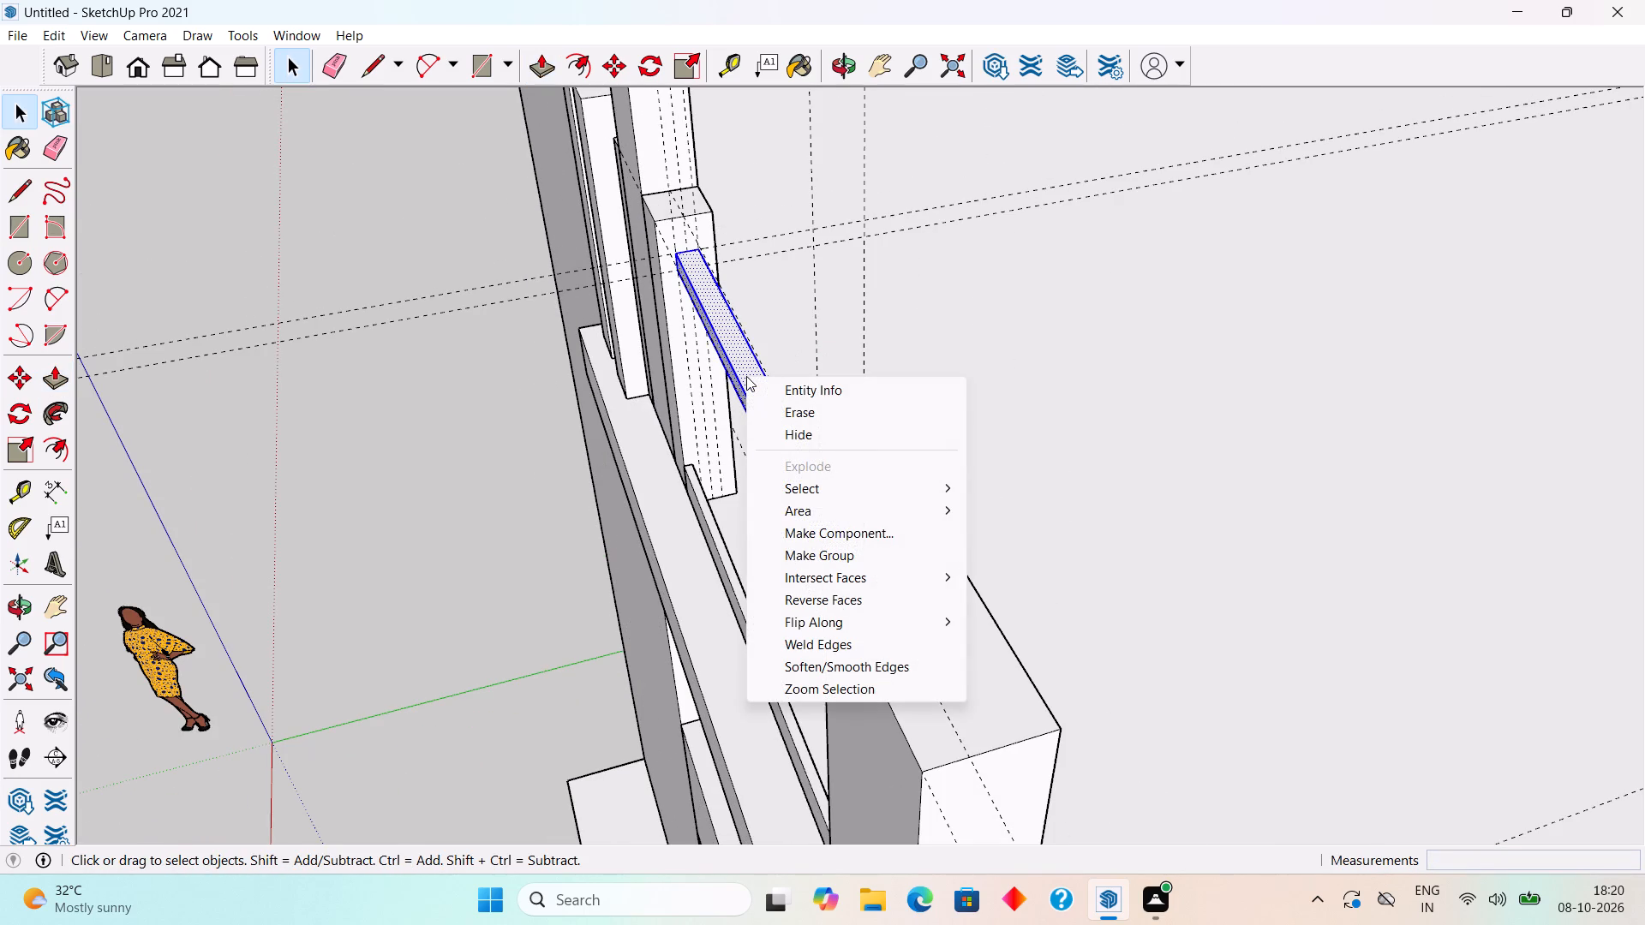
{"action": "left_click", "coordinate": [795, 547]}
{"action": "left_click", "coordinate": [430, 409]}
Delete all the guides in the model.
{"action": "middle_click_drag", "start_coordinate": [737, 586], "coordinate": [1128, 606]}
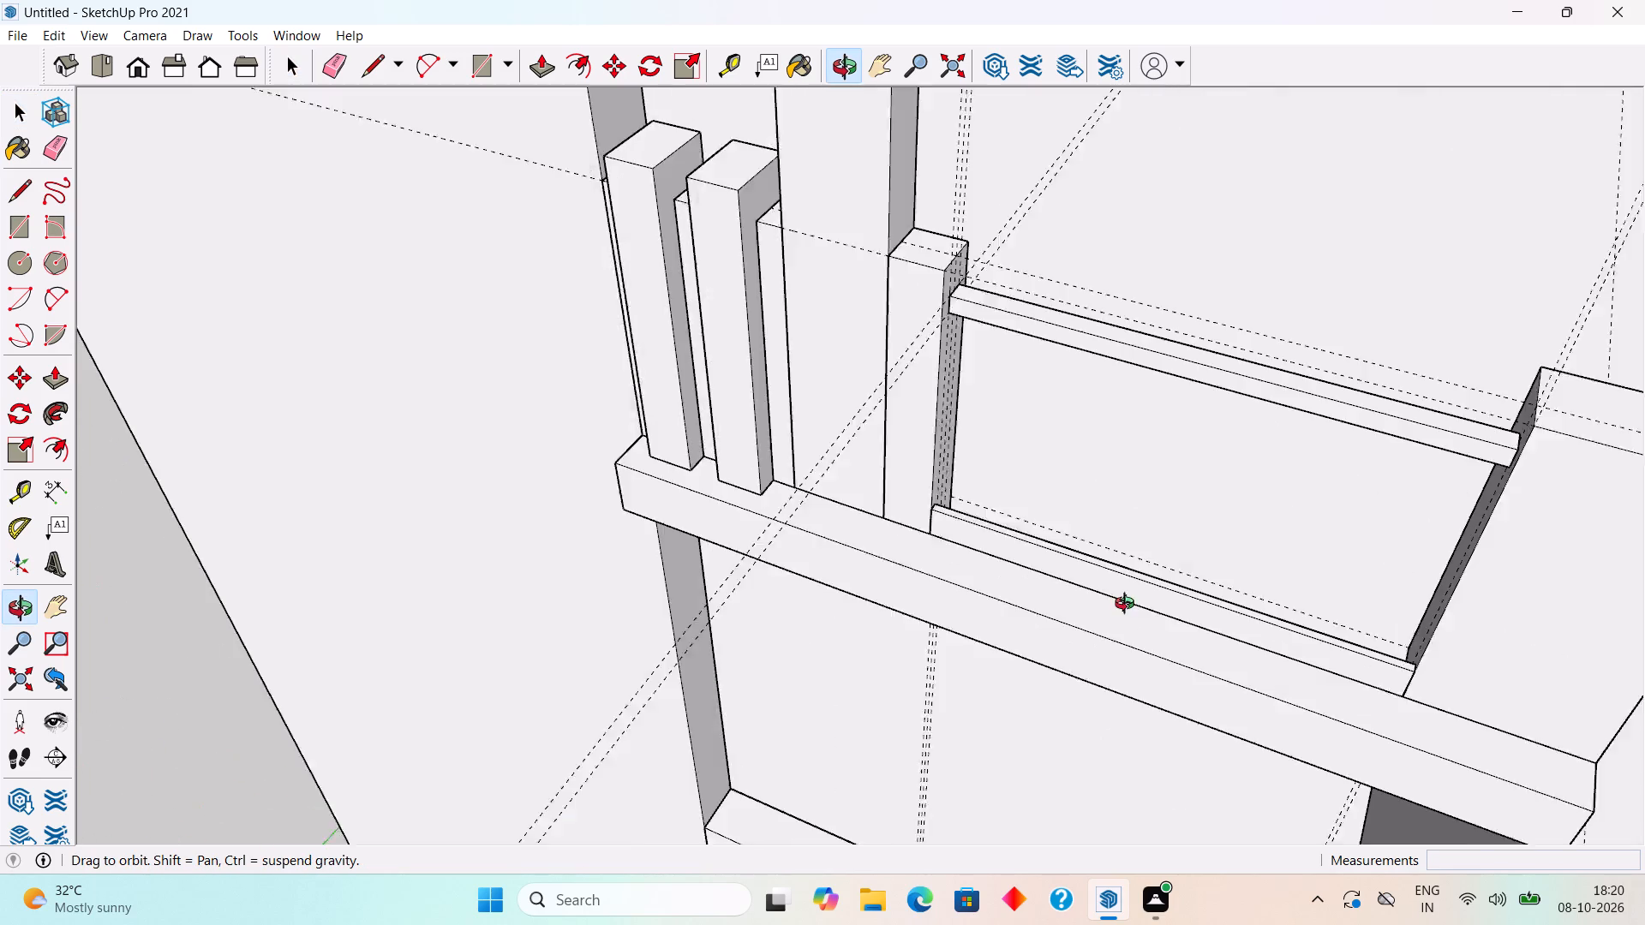
{"action": "middle_click_drag", "start_coordinate": [1128, 606], "coordinate": [1156, 596]}
{"action": "scroll", "coordinate": [1129, 552], "scroll_direction": "down", "scroll_amount": 6}
{"action": "middle_click_drag", "start_coordinate": [1202, 439], "coordinate": [1215, 308]}
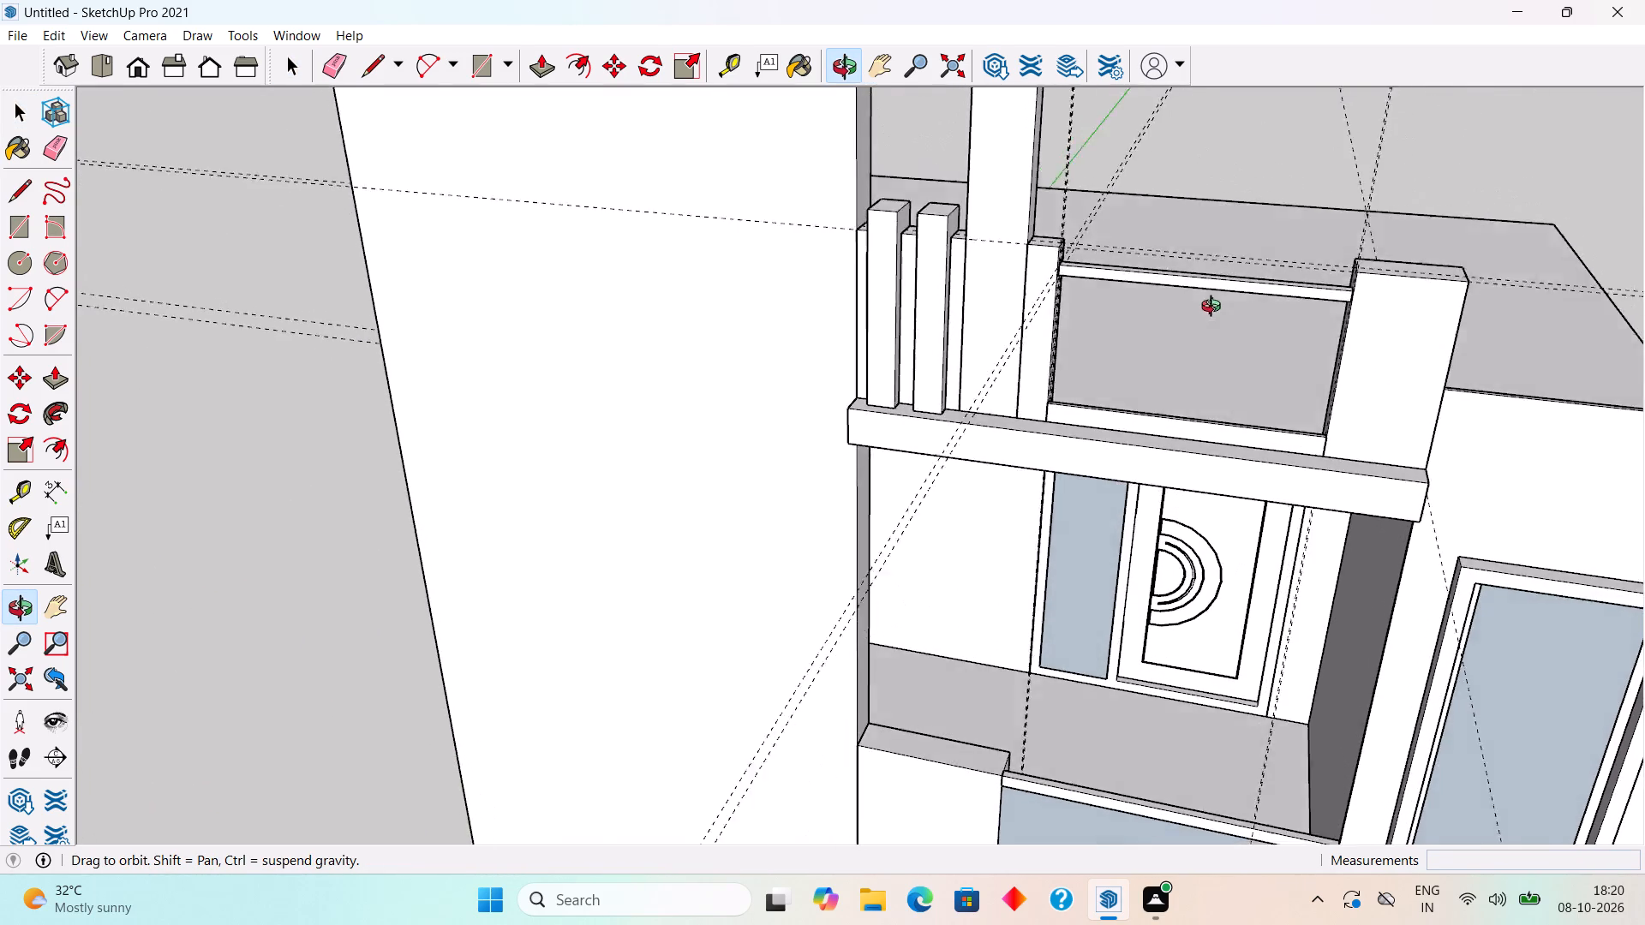
{"action": "middle_click_drag", "start_coordinate": [1215, 308], "coordinate": [1224, 250]}
{"action": "scroll", "coordinate": [1226, 260], "scroll_direction": "up", "scroll_amount": 1}
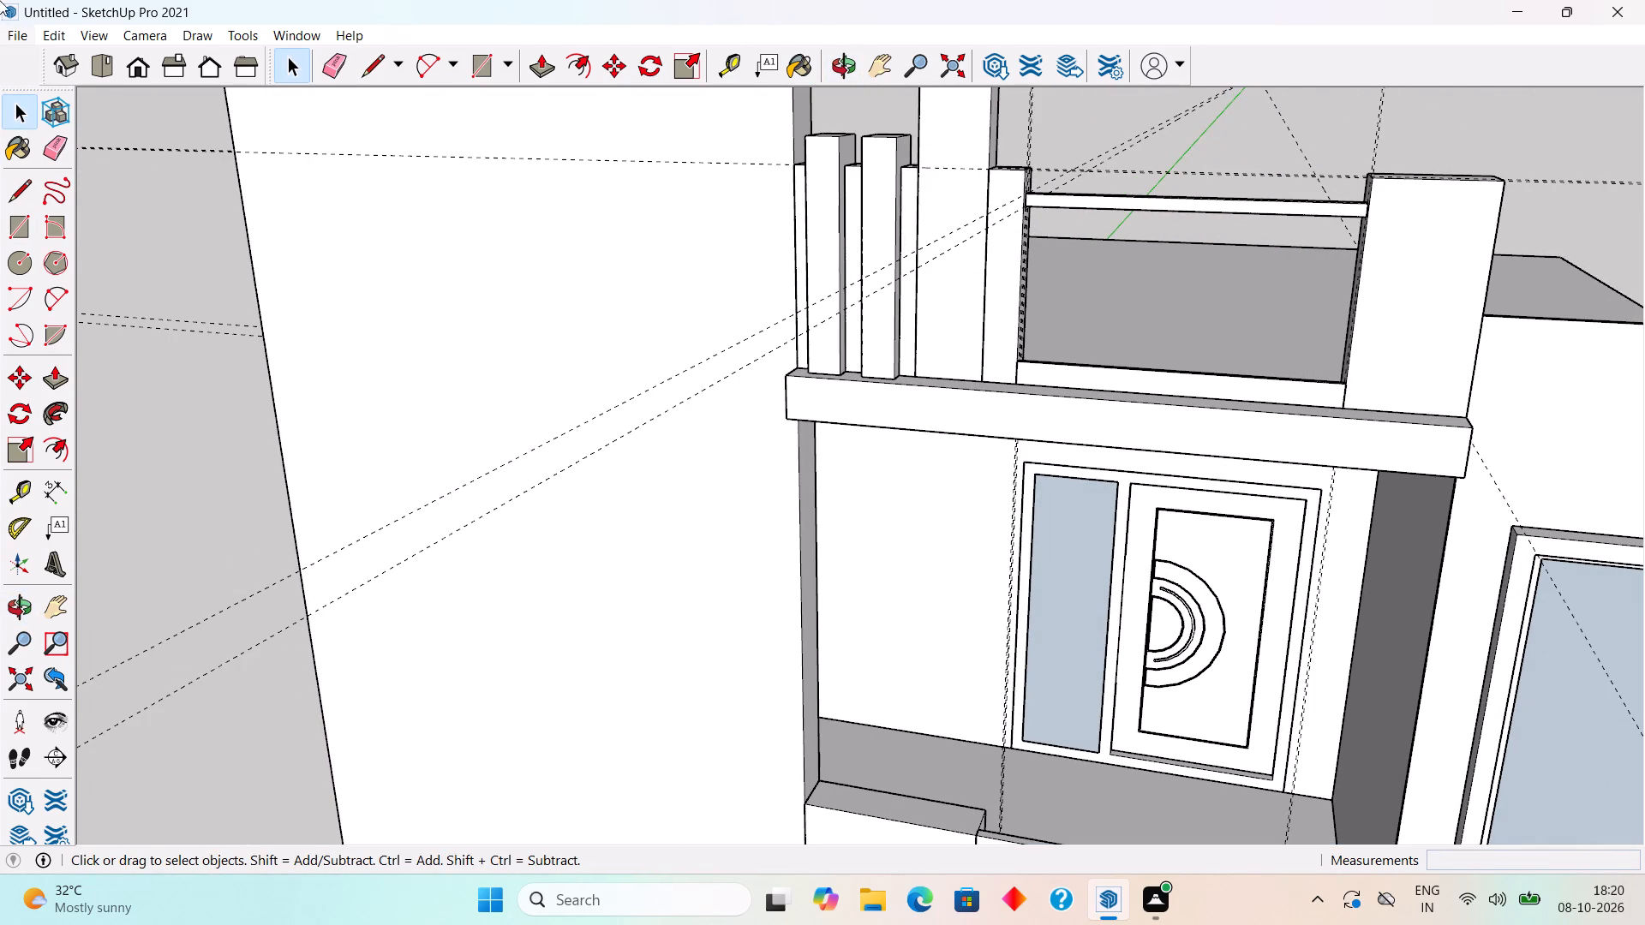
{"action": "left_click", "coordinate": [63, 38]}
{"action": "left_click", "coordinate": [181, 236]}
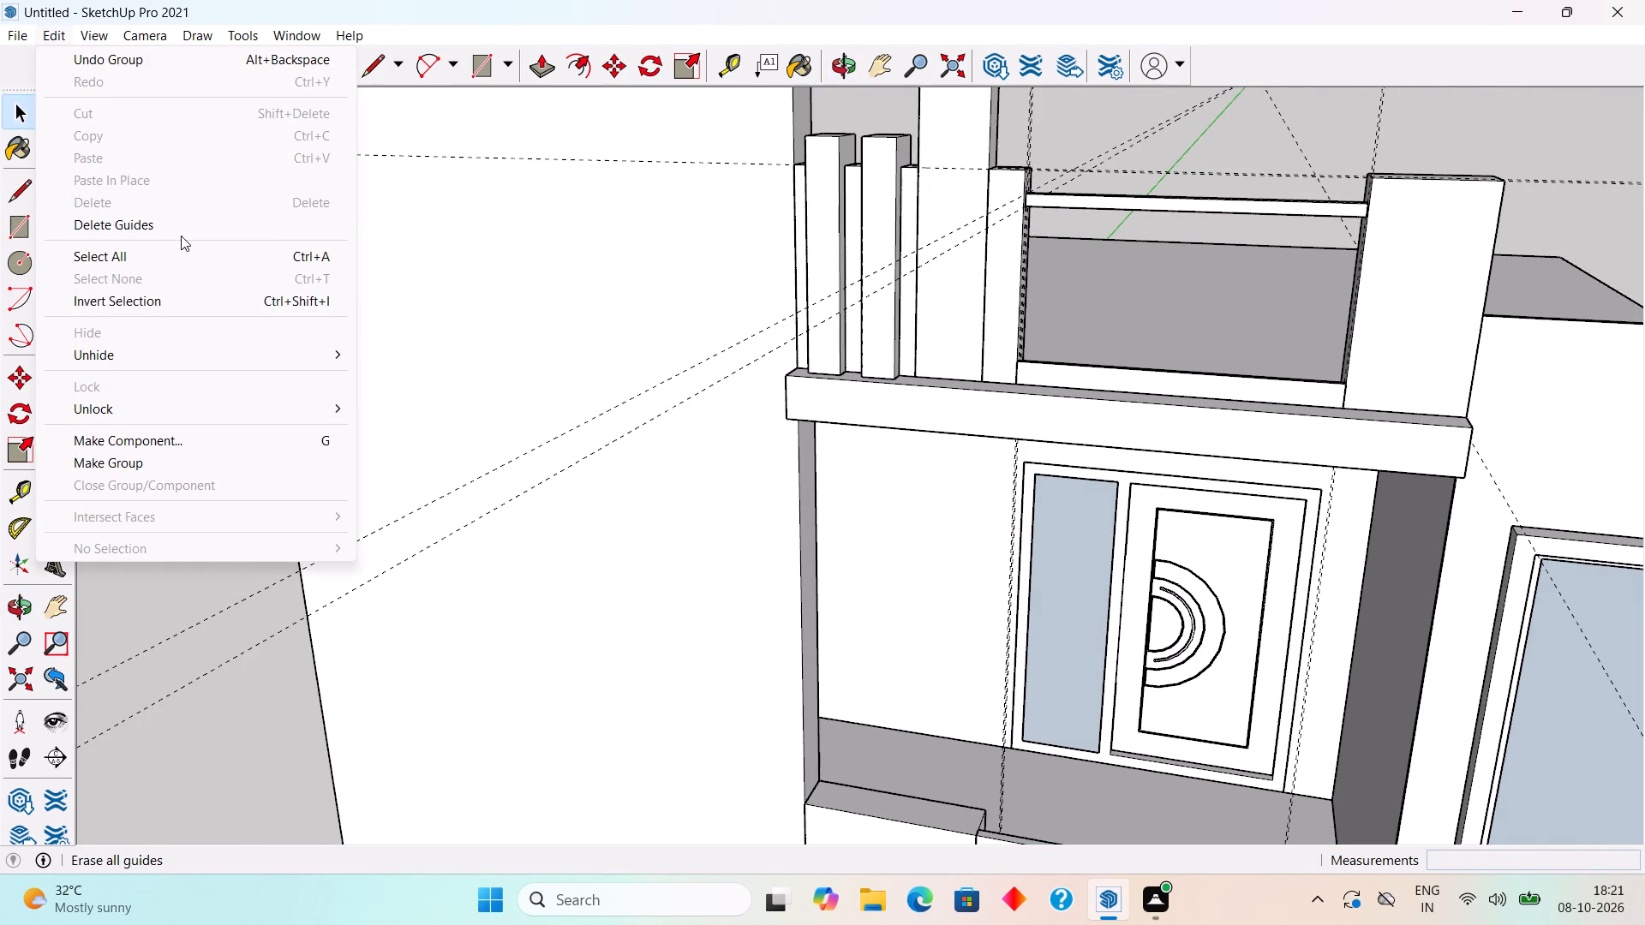
{"action": "left_click", "coordinate": [182, 221]}
Inside the rail group, push the rail's top face up 1", and leave the group.
{"action": "middle_click_drag", "start_coordinate": [638, 594], "coordinate": [793, 672]}
{"action": "scroll", "coordinate": [793, 672], "scroll_direction": "down", "scroll_amount": 3}
{"action": "middle_click_drag", "start_coordinate": [1220, 244], "coordinate": [1229, 328]}
{"action": "scroll", "coordinate": [1312, 506], "scroll_direction": "up", "scroll_amount": 1}
{"action": "middle_click_drag", "start_coordinate": [1293, 473], "coordinate": [1219, 359]}
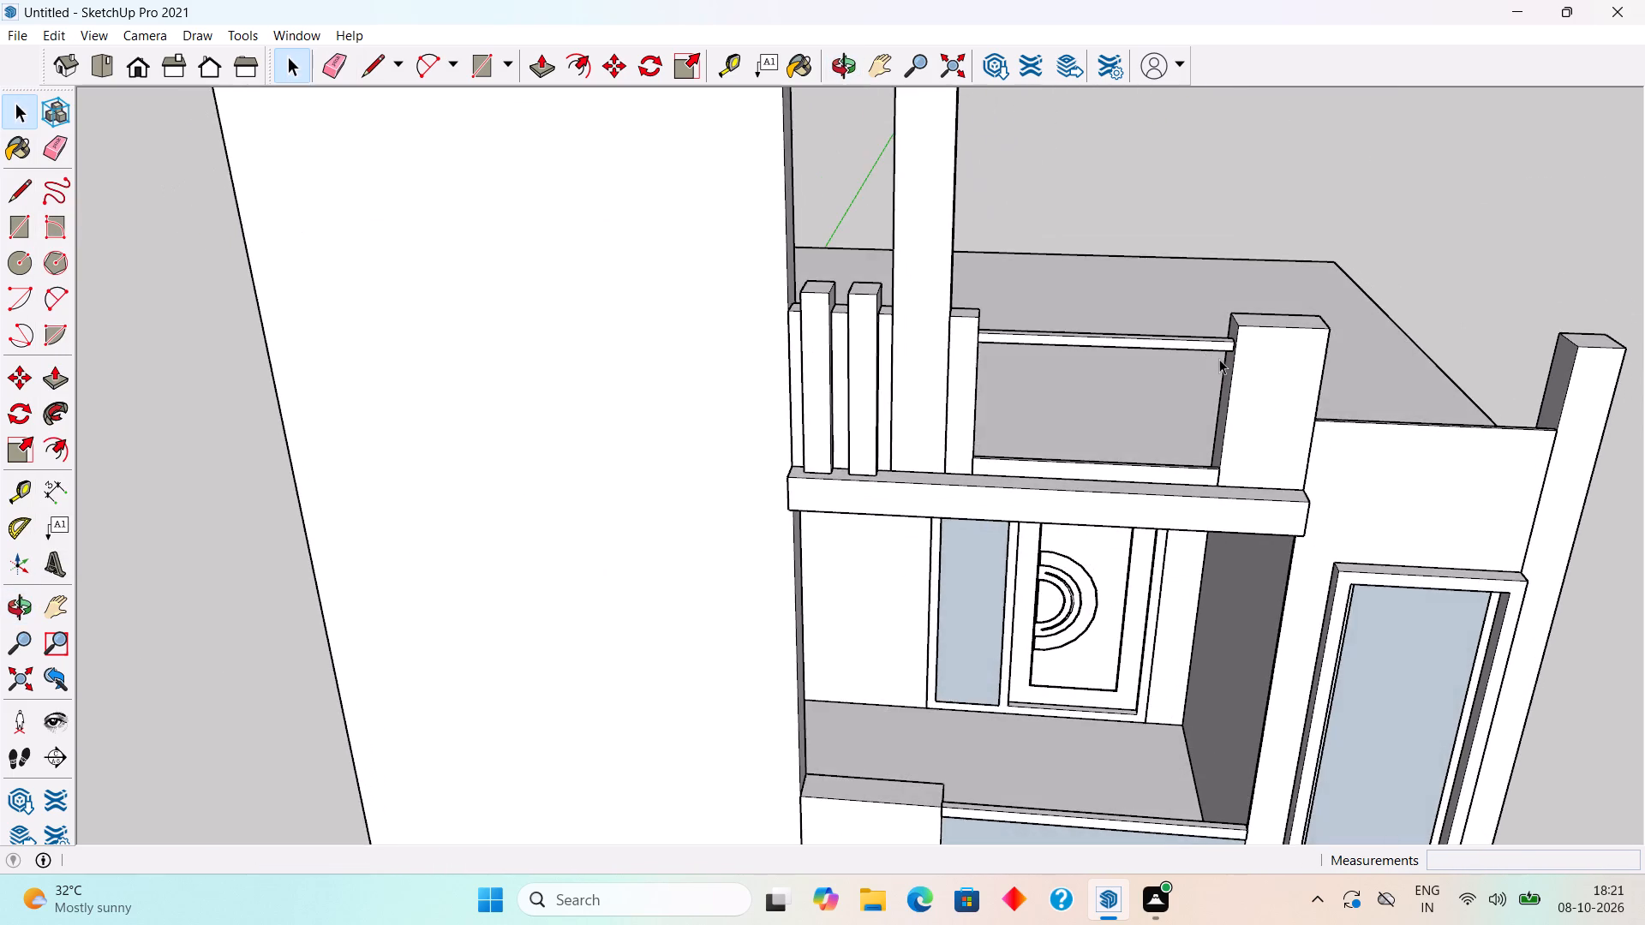
{"action": "scroll", "coordinate": [1219, 359], "scroll_direction": "up", "scroll_amount": 7}
{"action": "left_click", "coordinate": [1008, 314]}
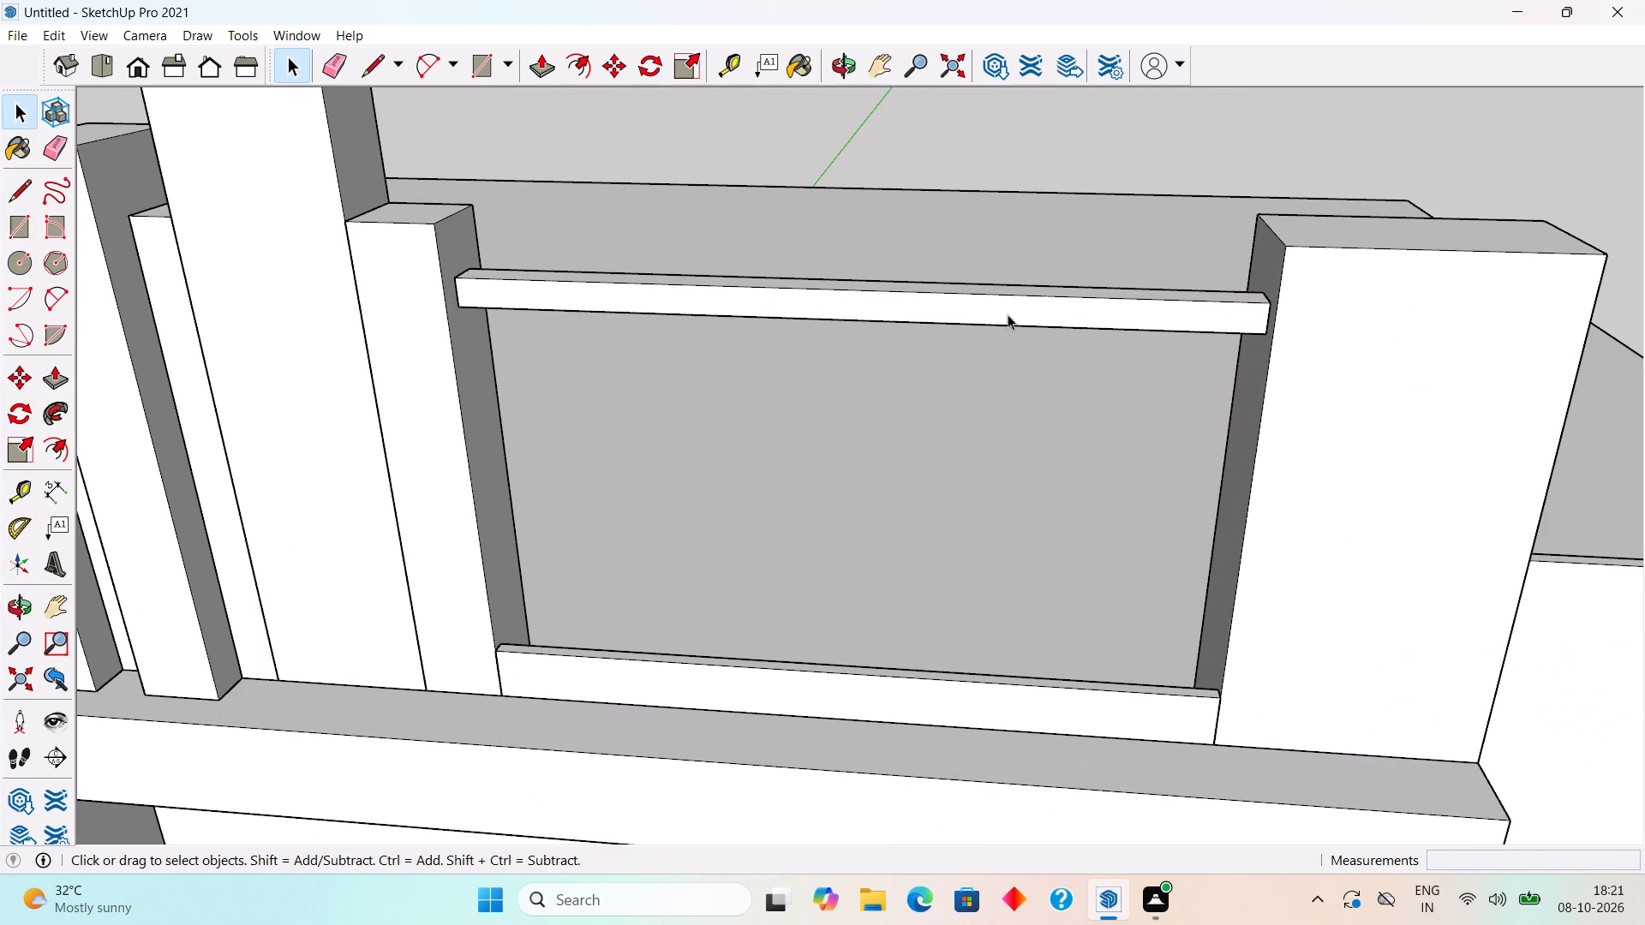
{"action": "scroll", "coordinate": [1003, 337], "scroll_direction": "up", "scroll_amount": 3}
{"action": "scroll", "coordinate": [1003, 328], "scroll_direction": "down", "scroll_amount": 3}
{"action": "middle_click_drag", "start_coordinate": [997, 323], "coordinate": [982, 290]}
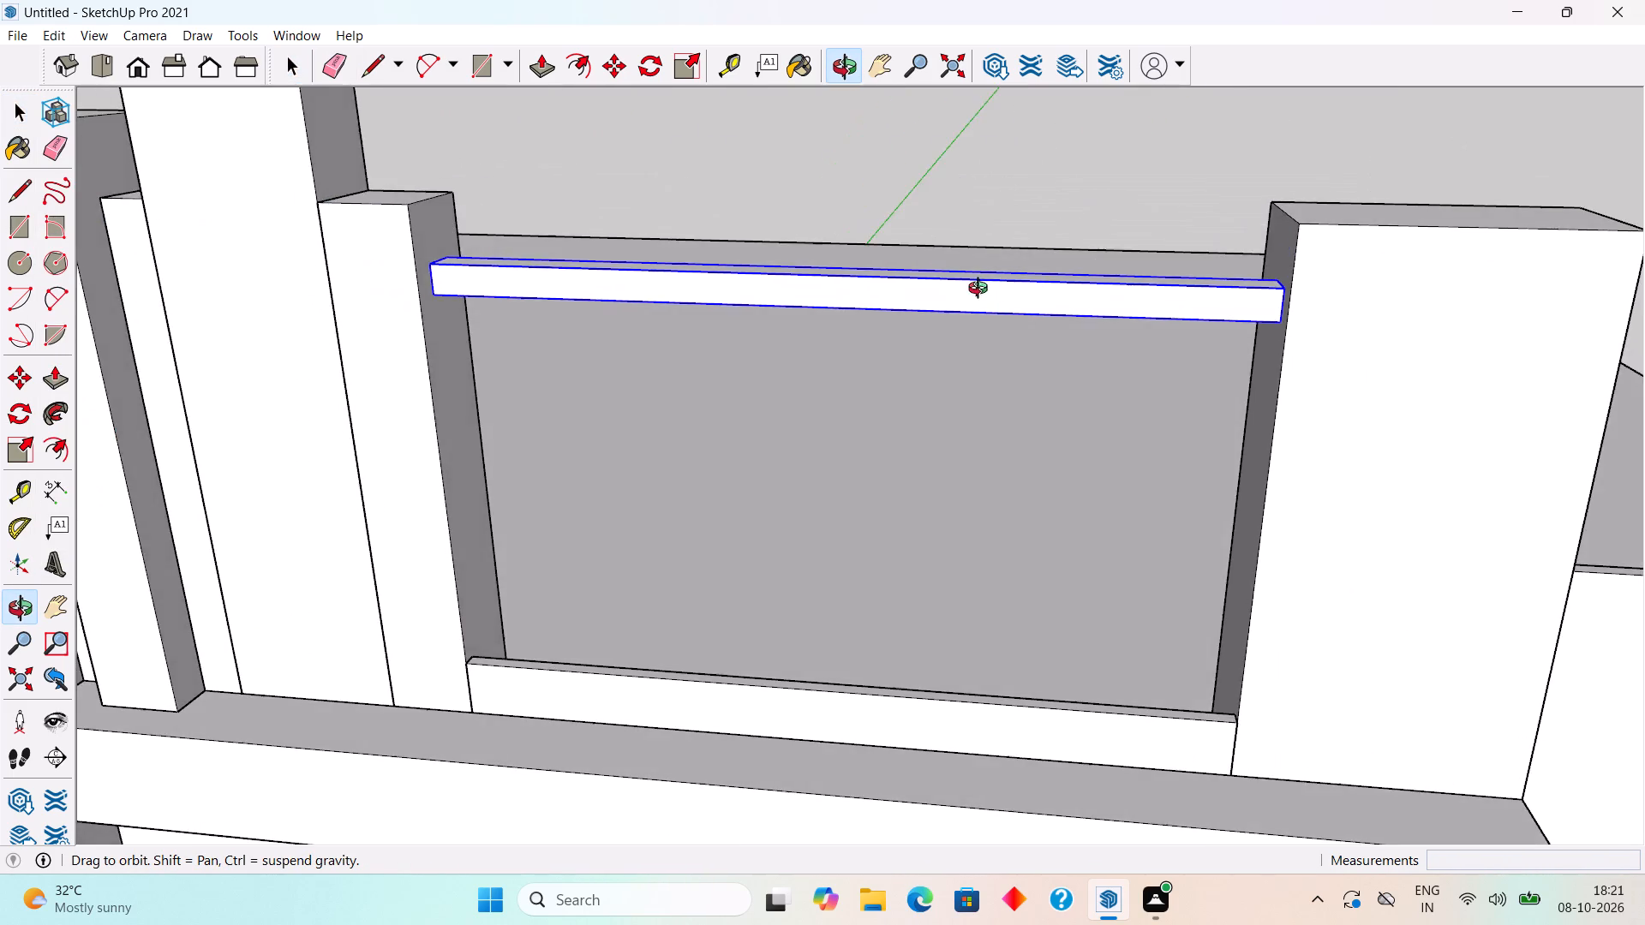
{"action": "middle_click_drag", "start_coordinate": [982, 290], "coordinate": [900, 599]}
{"action": "left_click", "coordinate": [900, 398]}
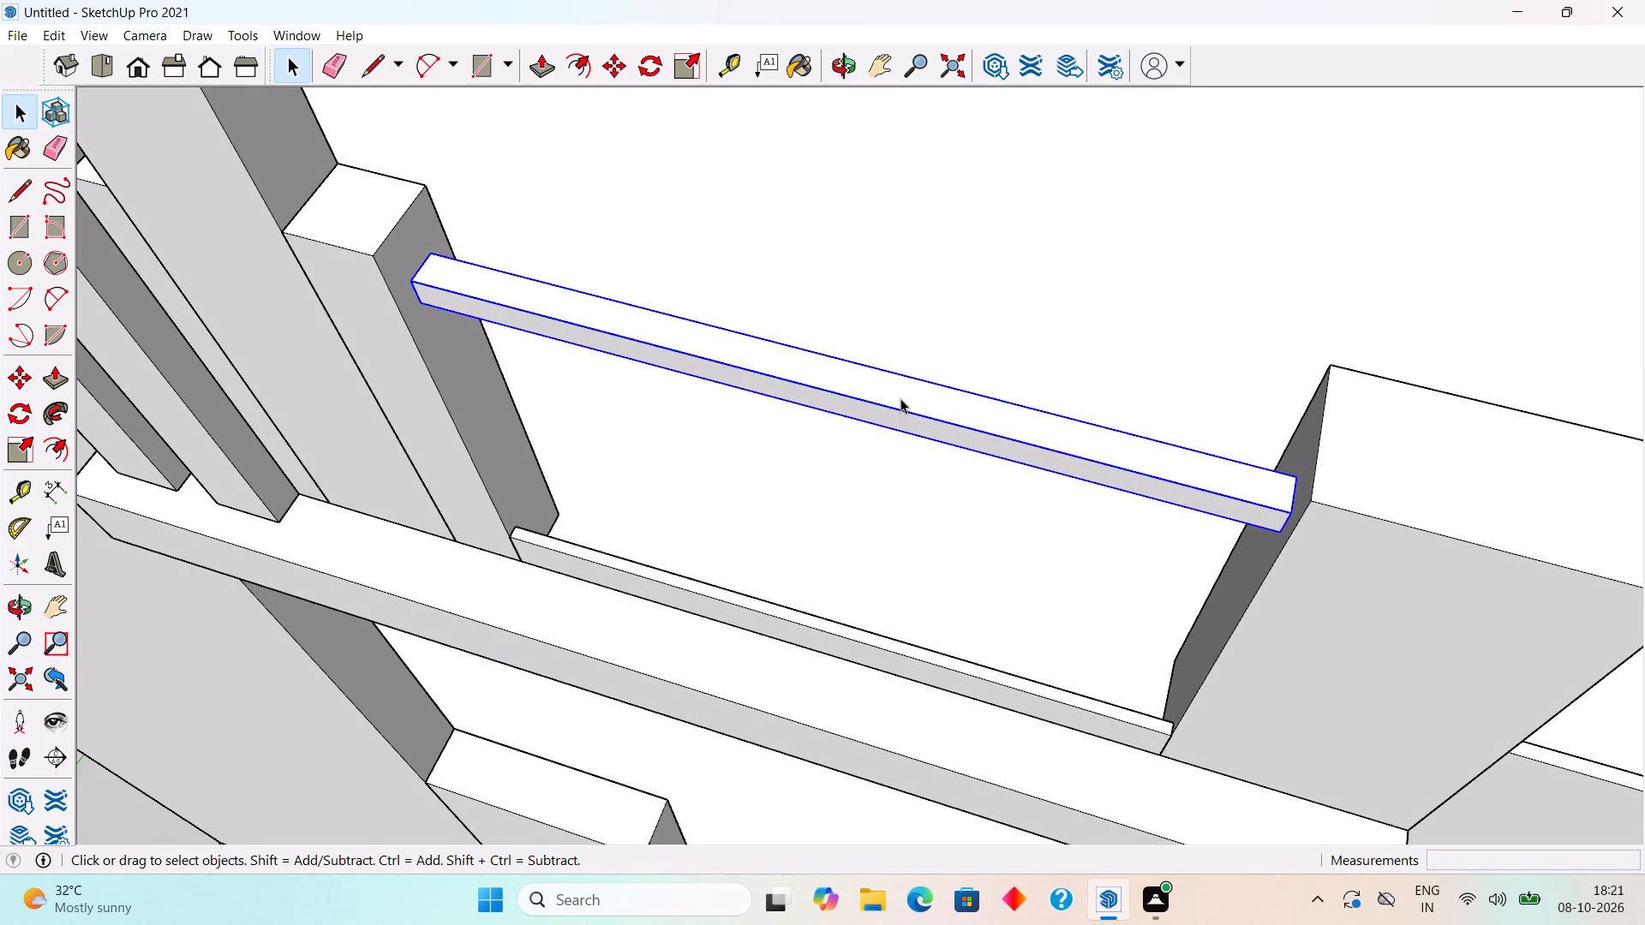
{"action": "scroll", "coordinate": [900, 398], "scroll_direction": "up", "scroll_amount": 5}
{"action": "triple_click", "coordinate": [900, 398]}
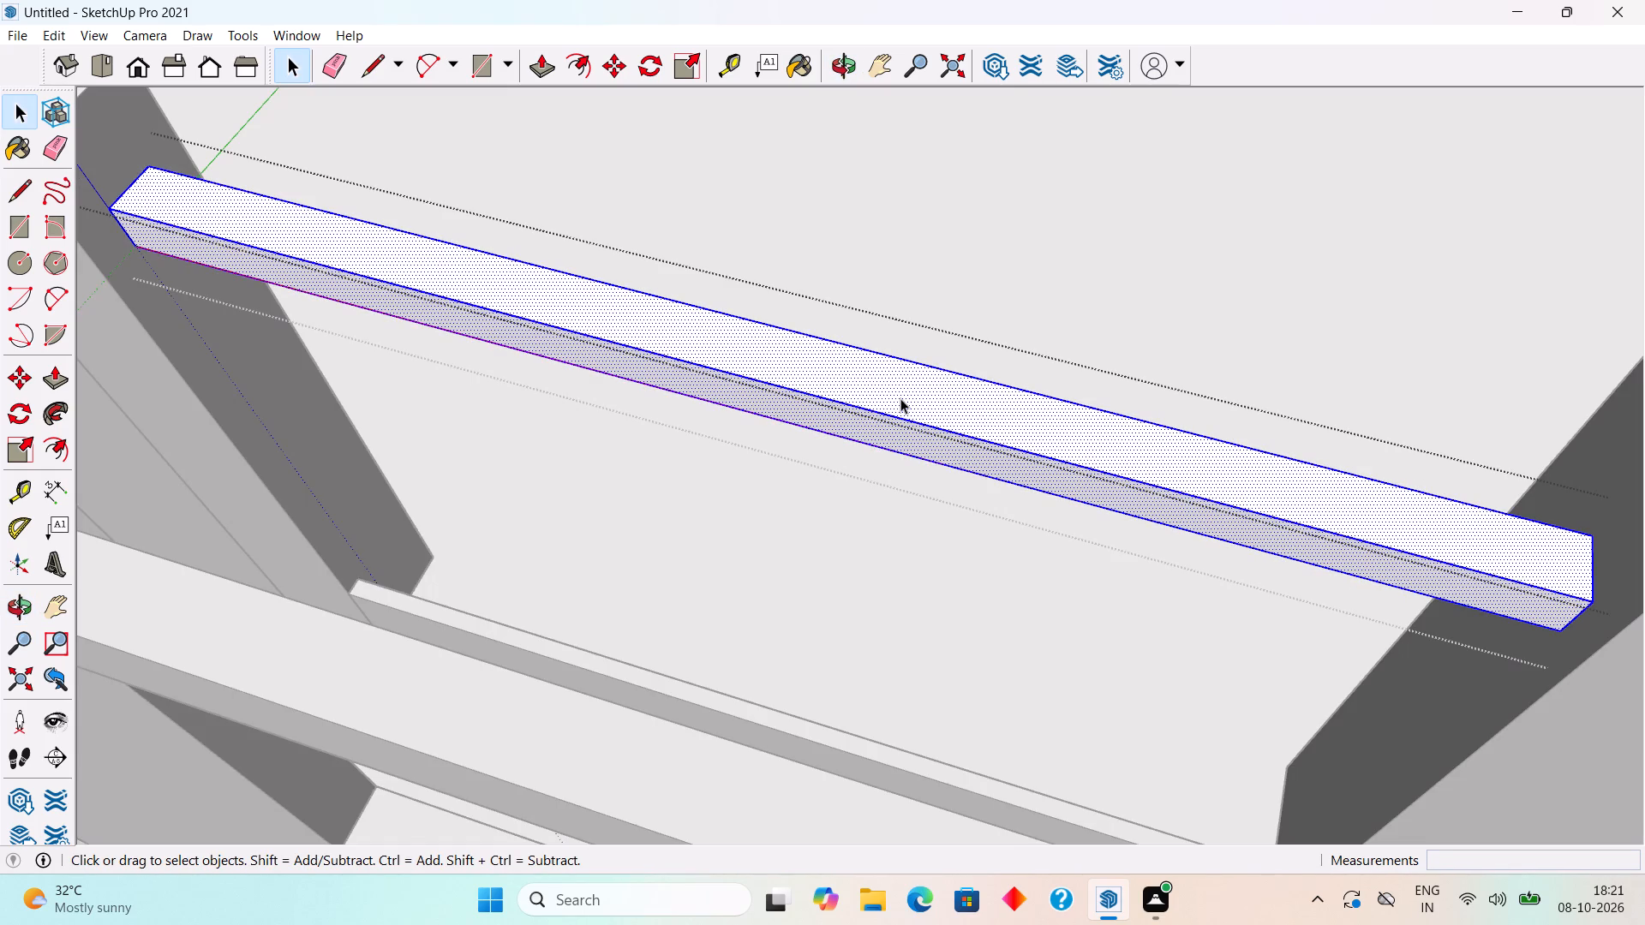
{"action": "key", "text": "p"}
{"action": "left_click", "coordinate": [900, 398]}
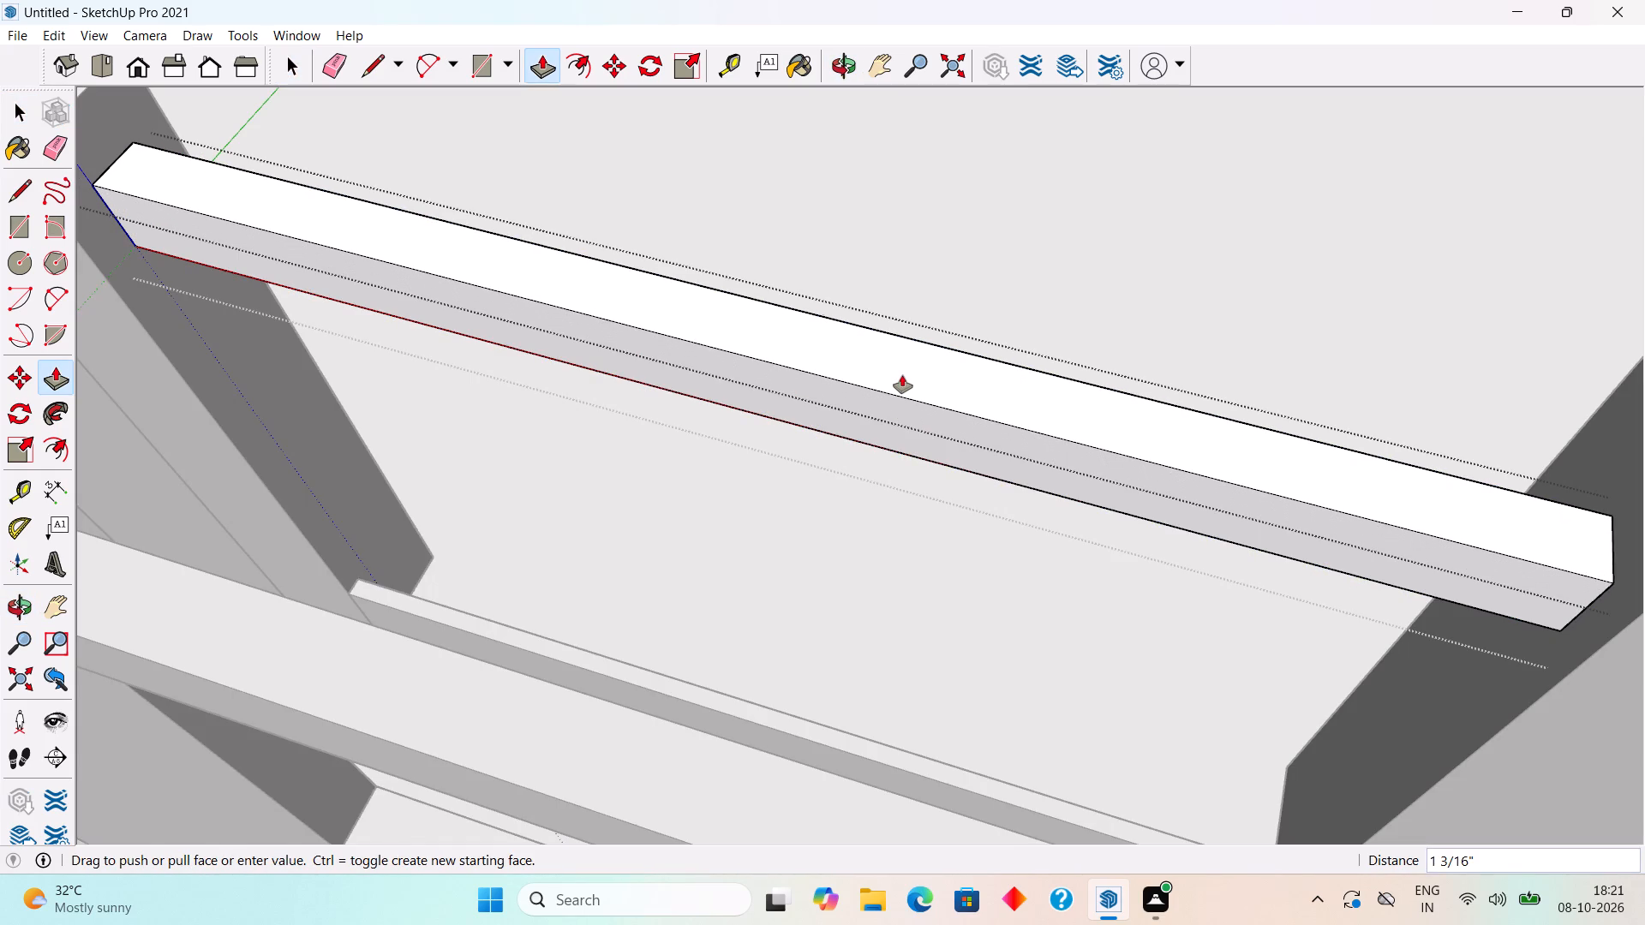
{"action": "type", "text": "1\""}
{"action": "key", "text": "Return"}
{"action": "key", "text": "space"}
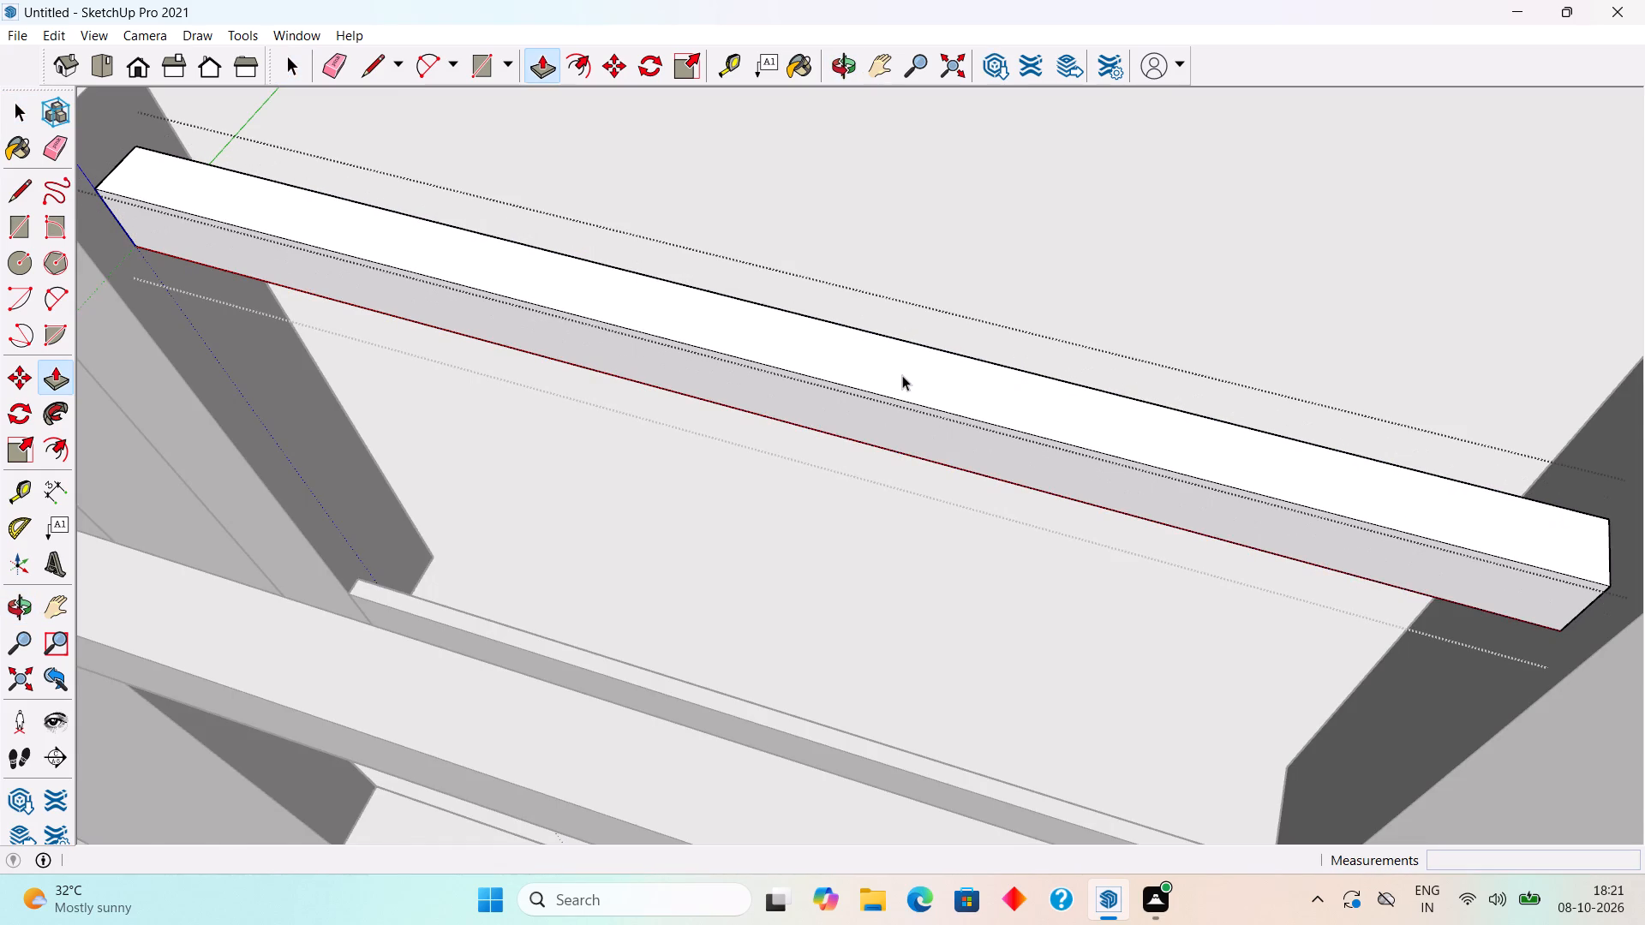
{"action": "scroll", "coordinate": [902, 375], "scroll_direction": "down", "scroll_amount": 8}
{"action": "middle_click_drag", "start_coordinate": [917, 362], "coordinate": [910, 186]}
{"action": "scroll", "coordinate": [910, 186], "scroll_direction": "down", "scroll_amount": 6}
{"action": "middle_click_drag", "start_coordinate": [970, 432], "coordinate": [1017, 332]}
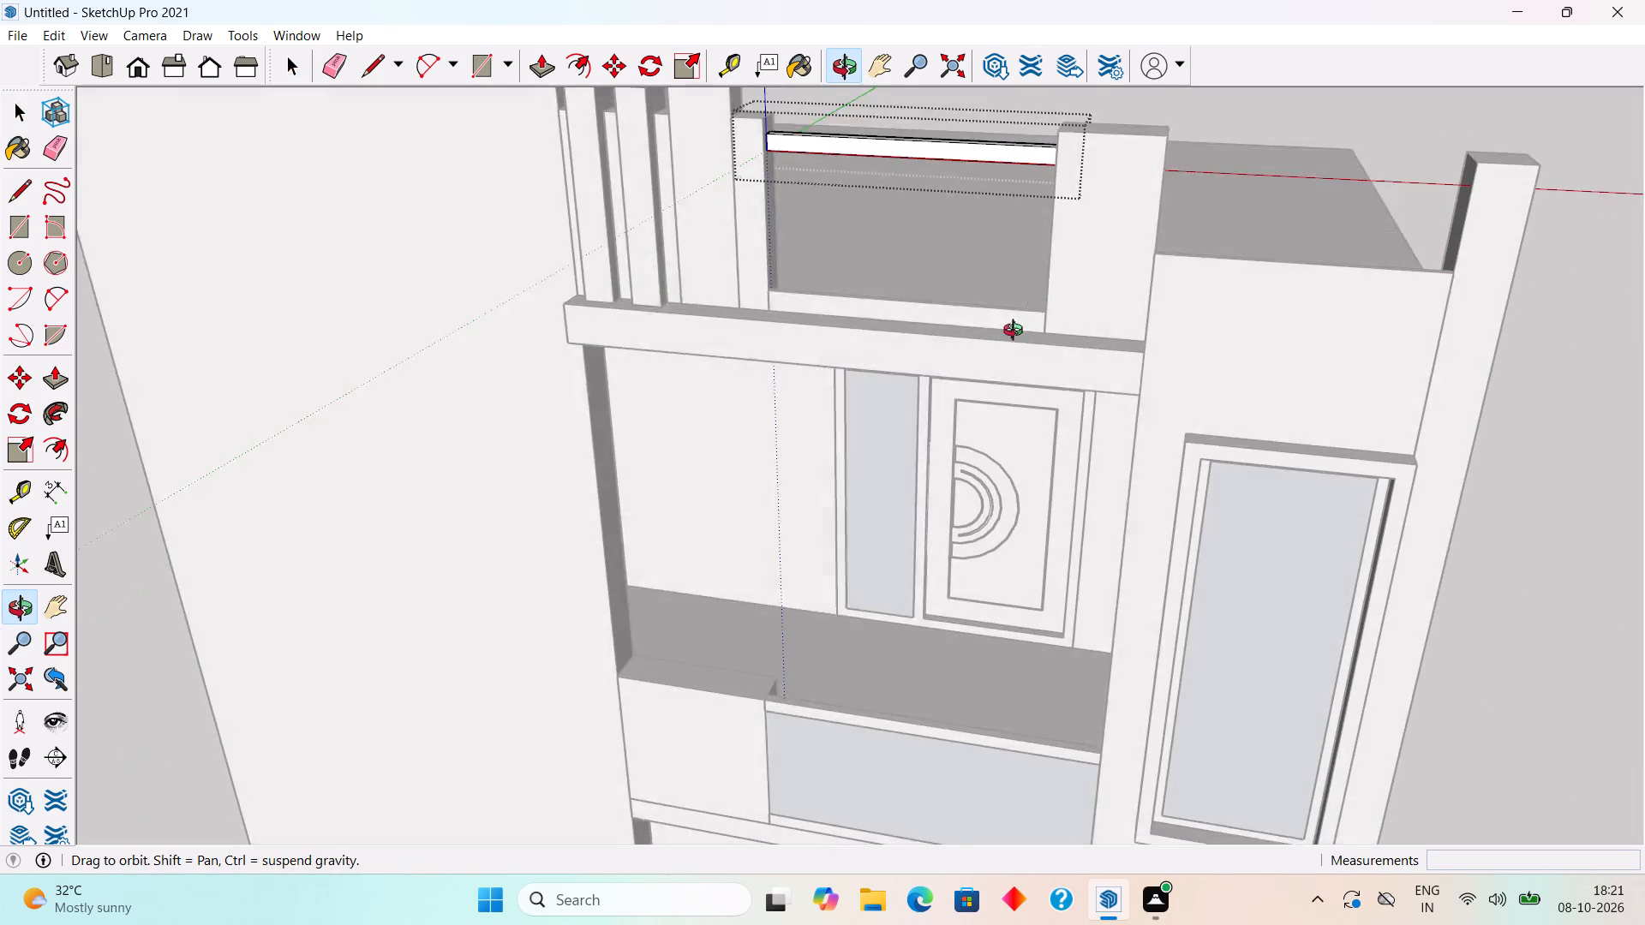
{"action": "middle_click_drag", "start_coordinate": [1017, 332], "coordinate": [1116, 353]}
{"action": "scroll", "coordinate": [1110, 334], "scroll_direction": "down", "scroll_amount": 5}
{"action": "middle_click_drag", "start_coordinate": [1176, 492], "coordinate": [1133, 400]}
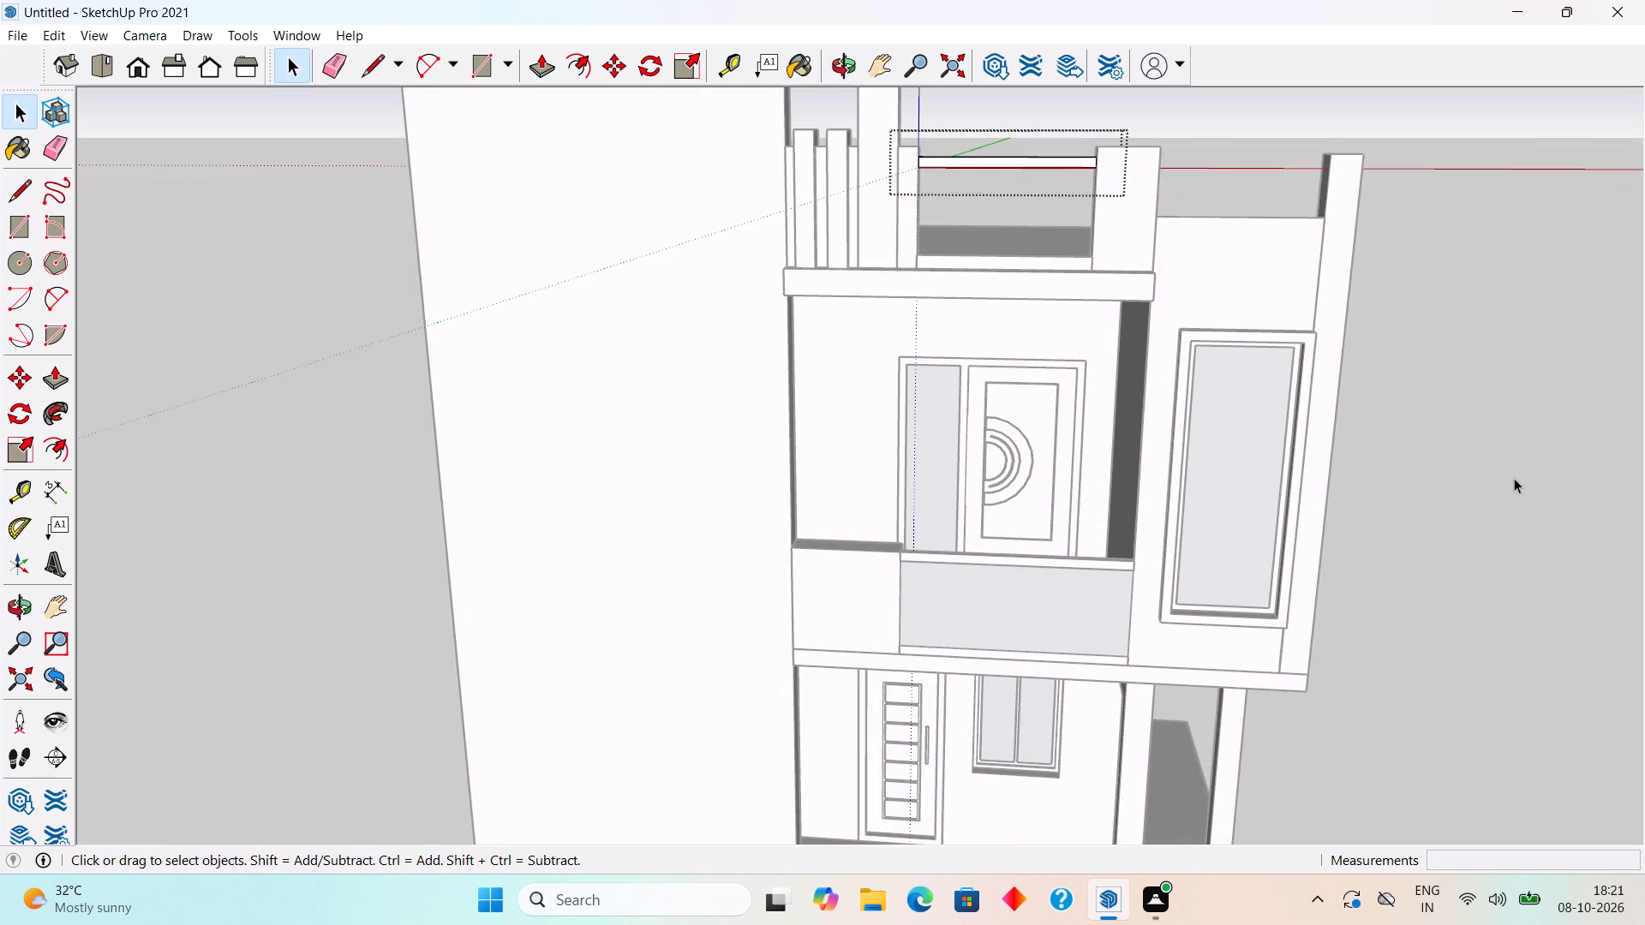
{"action": "left_click", "coordinate": [1514, 478]}
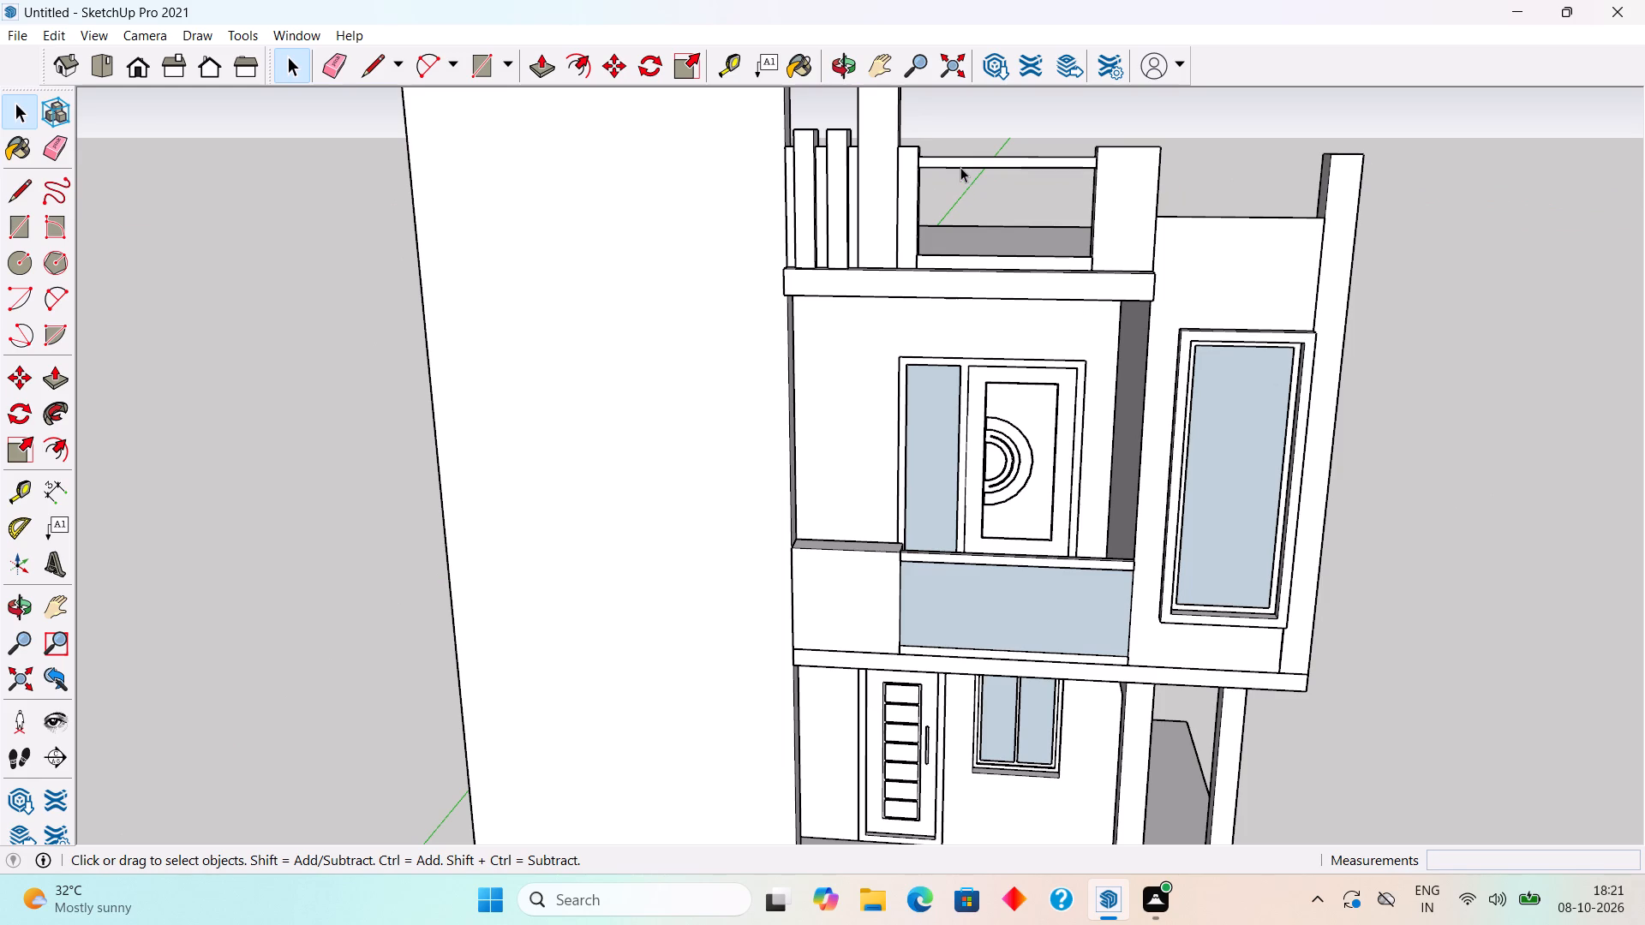
Inside the rail group, raise the rail's top face another 0.6", and leave the group.
{"action": "middle_click_drag", "start_coordinate": [960, 167], "coordinate": [969, 360]}
{"action": "scroll", "coordinate": [1001, 349], "scroll_direction": "up", "scroll_amount": 11}
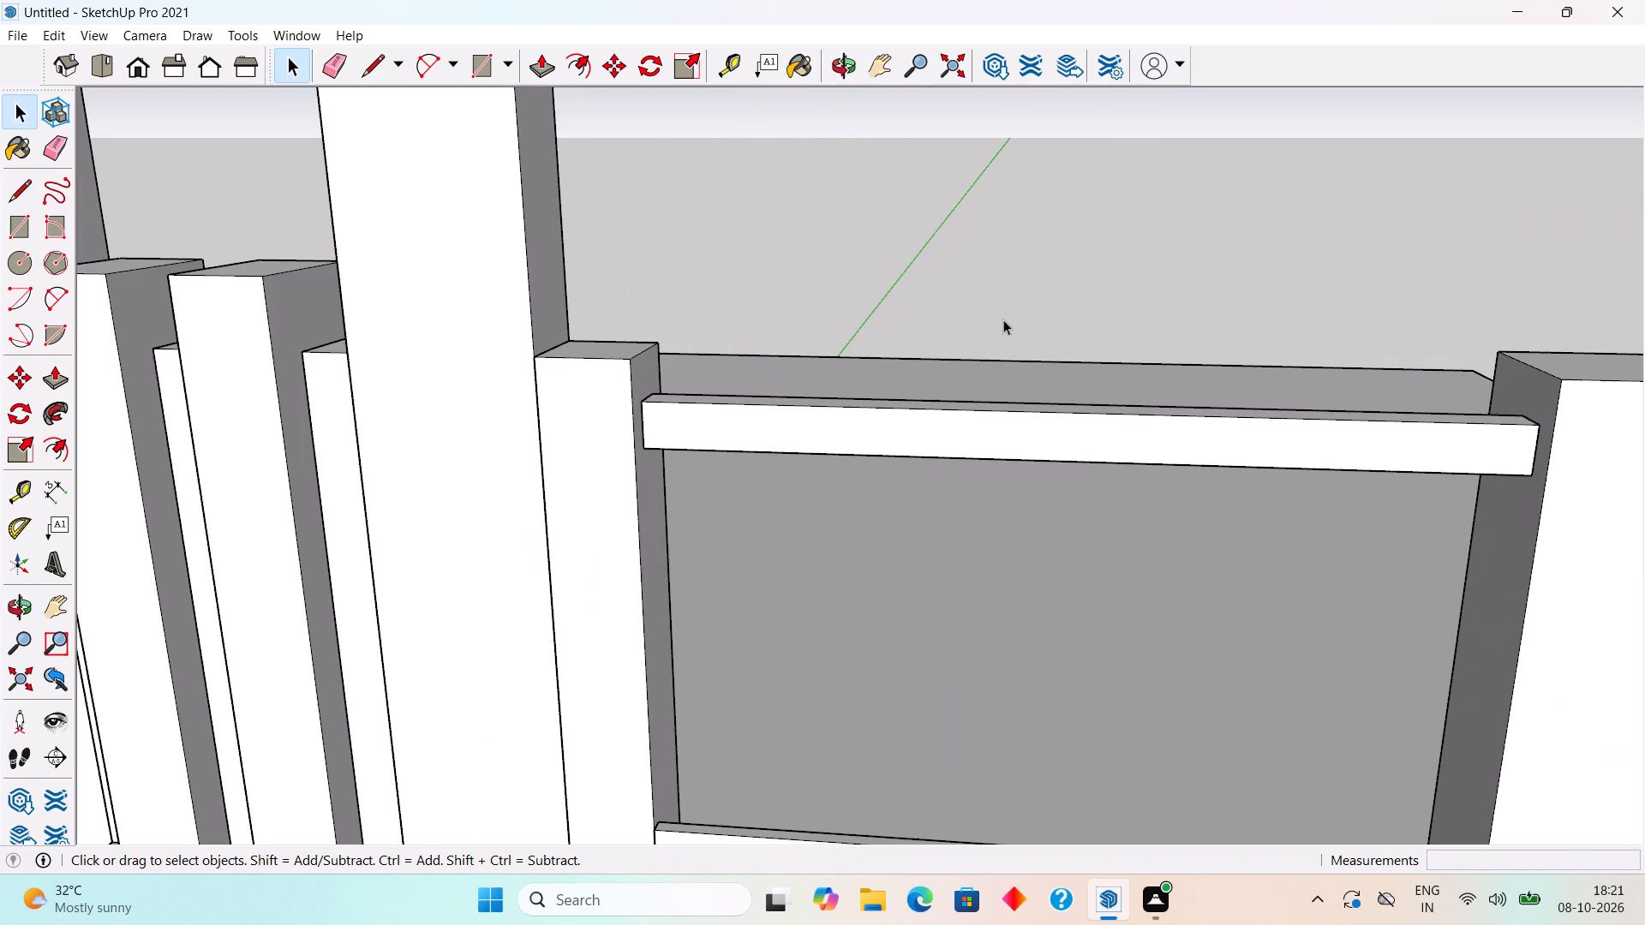
{"action": "middle_click_drag", "start_coordinate": [978, 450], "coordinate": [949, 583]}
{"action": "scroll", "coordinate": [919, 435], "scroll_direction": "up", "scroll_amount": 4}
{"action": "left_click", "coordinate": [920, 434]}
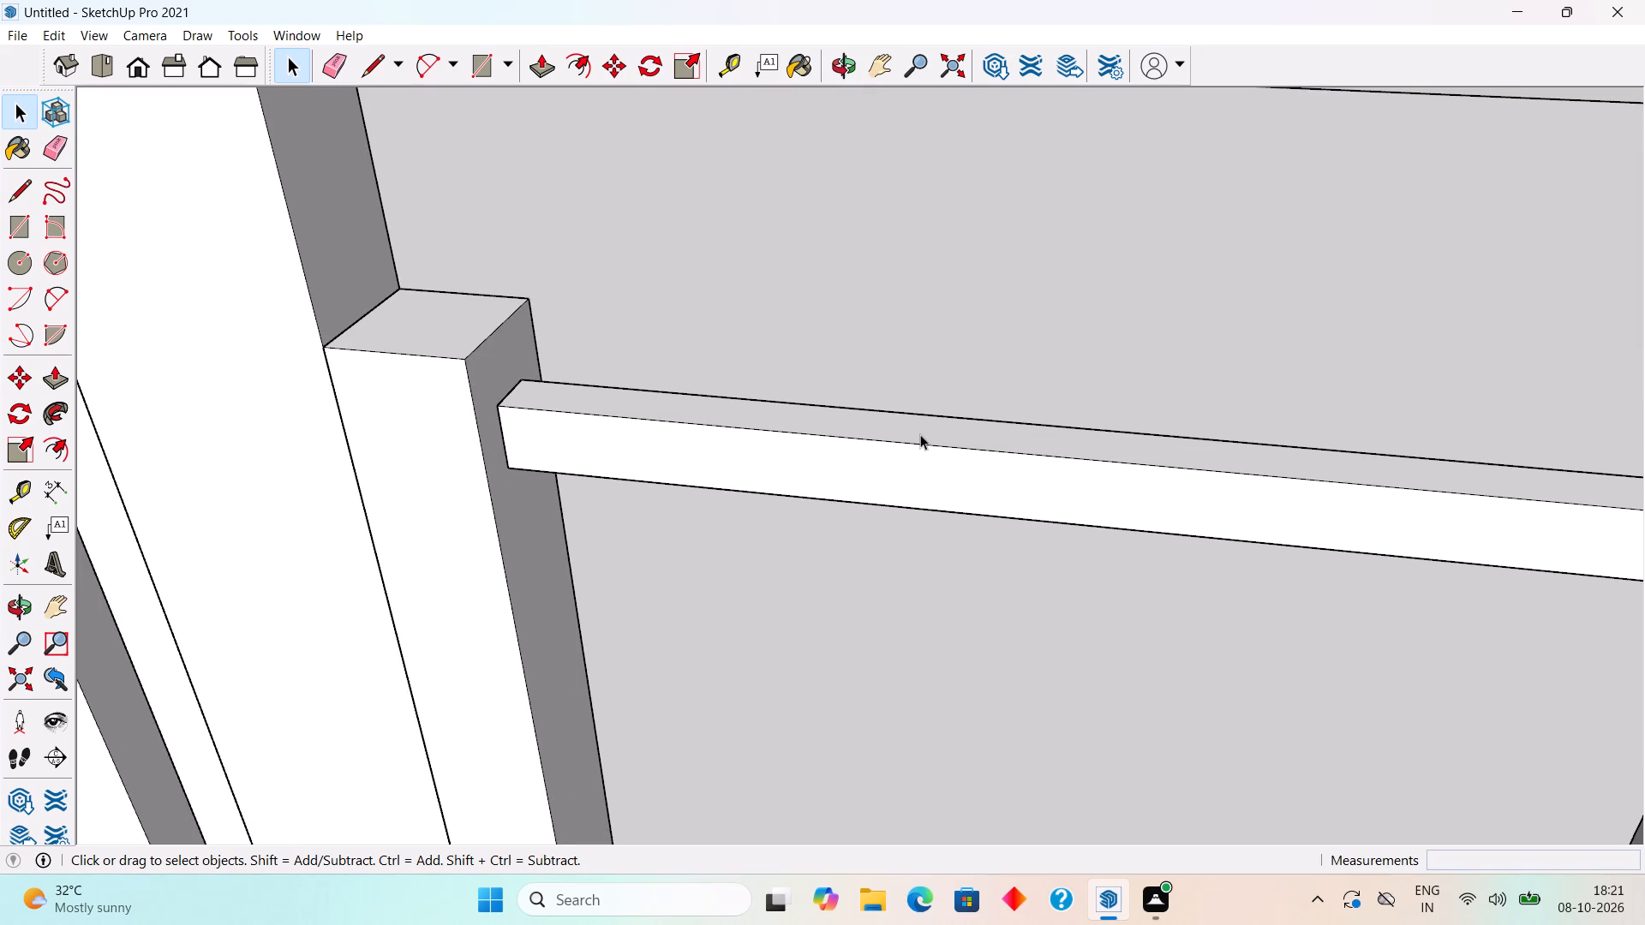
{"action": "double_click", "coordinate": [920, 434]}
{"action": "left_click", "coordinate": [920, 434]}
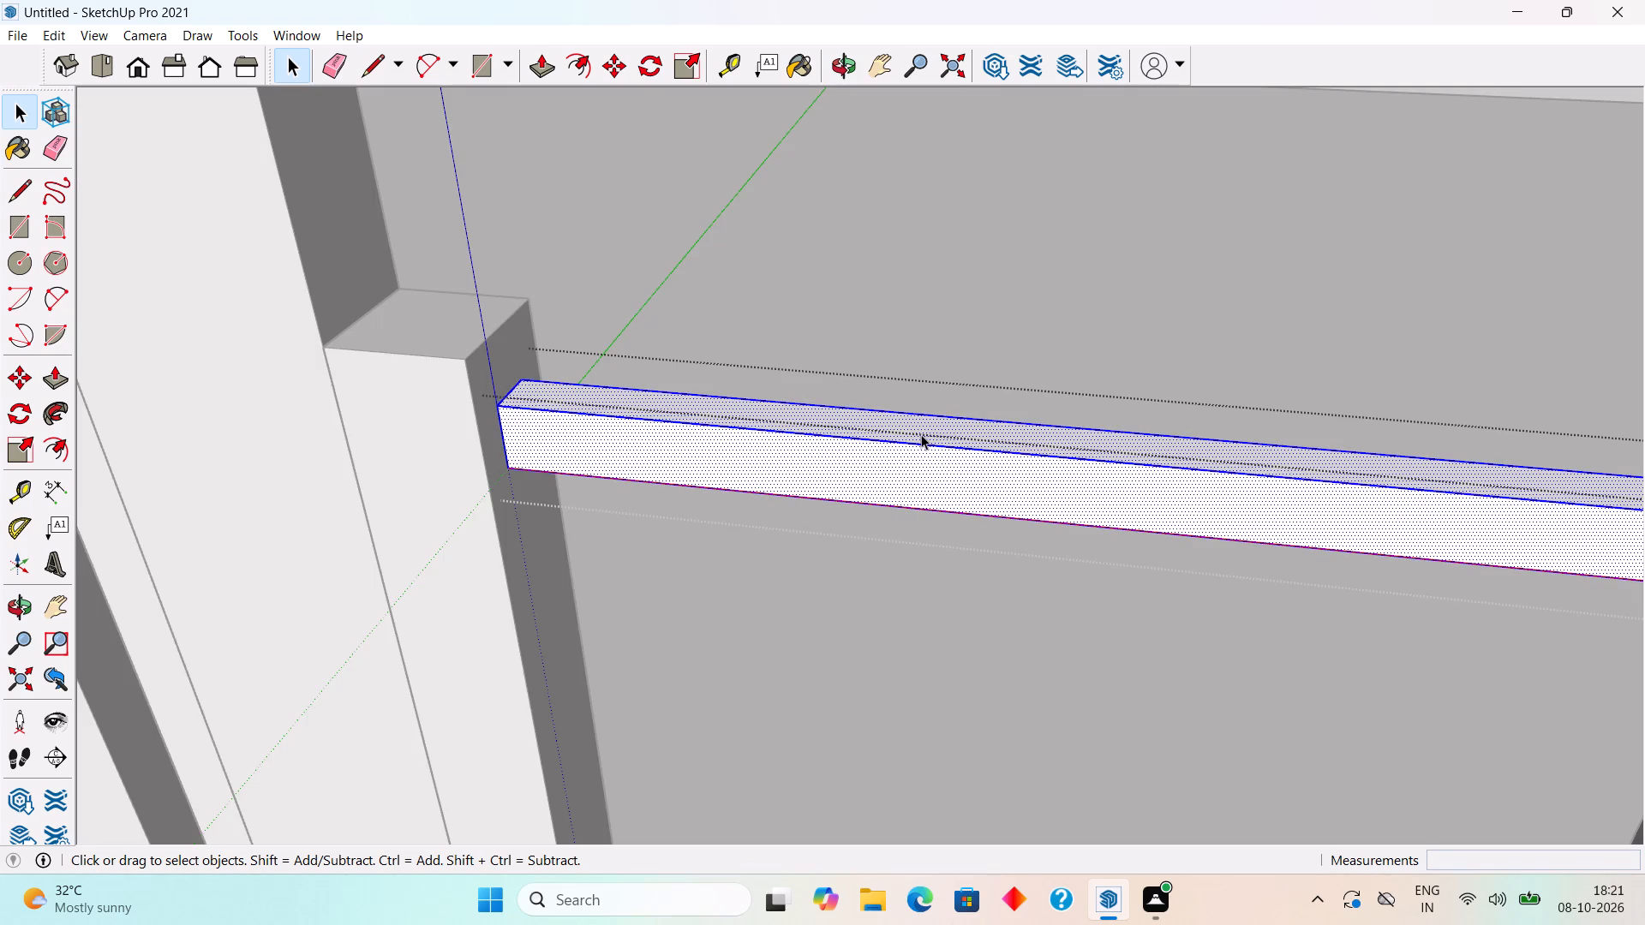
{"action": "key", "text": "p"}
{"action": "left_click", "coordinate": [921, 426]}
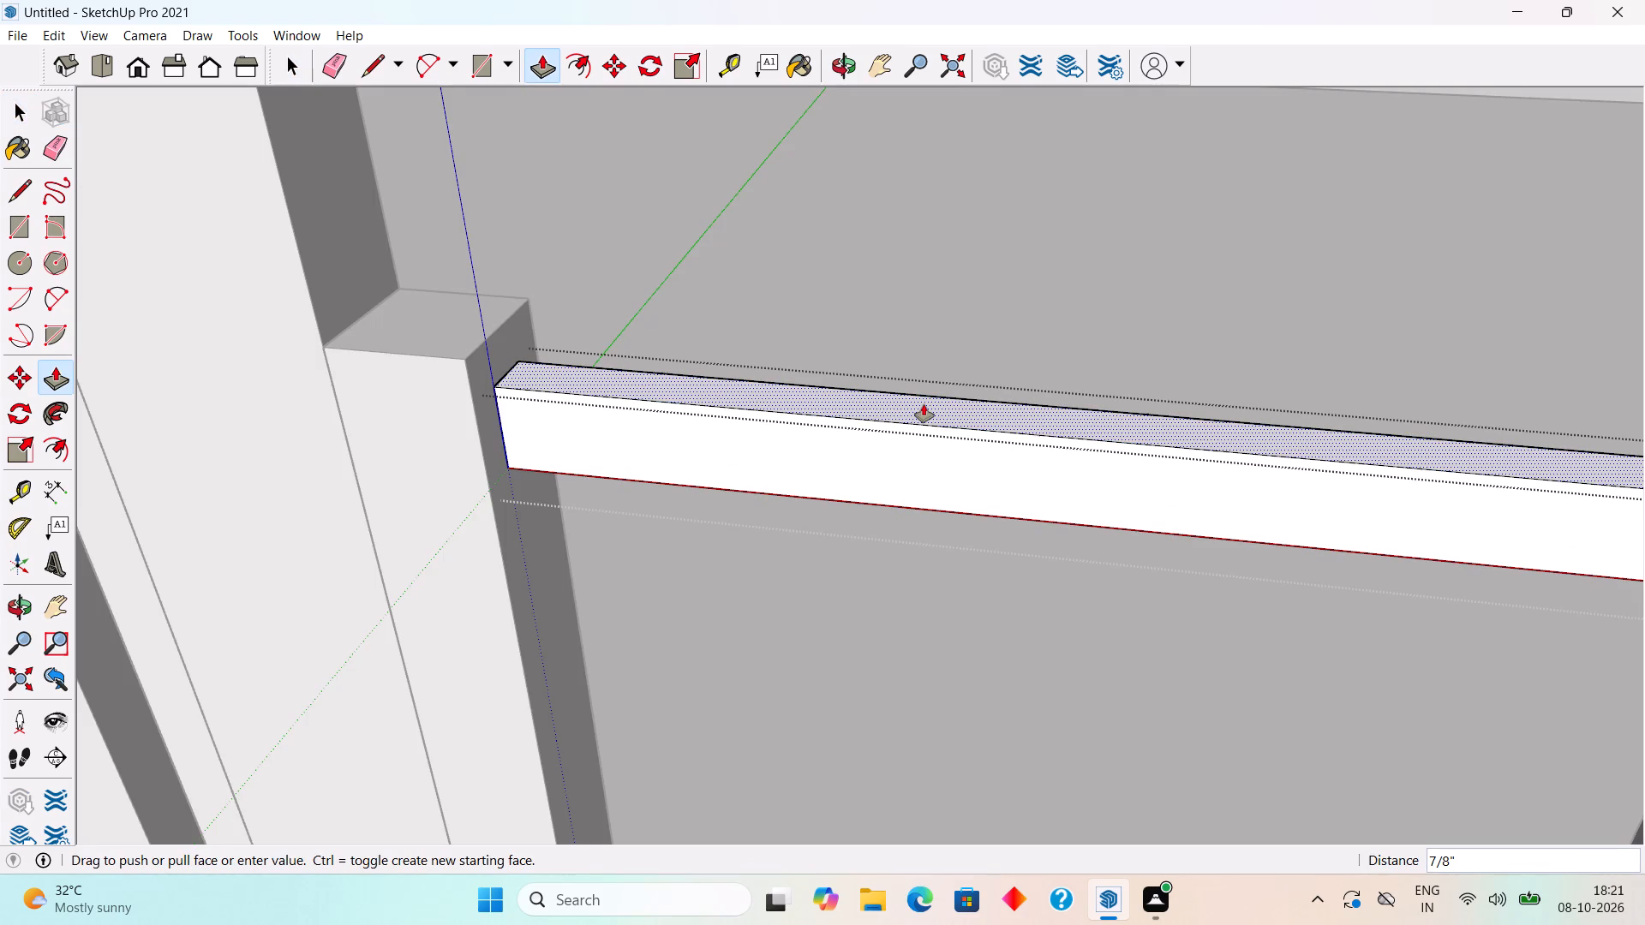
{"action": "type", "text": ".6\""}
{"action": "key", "text": "Return"}
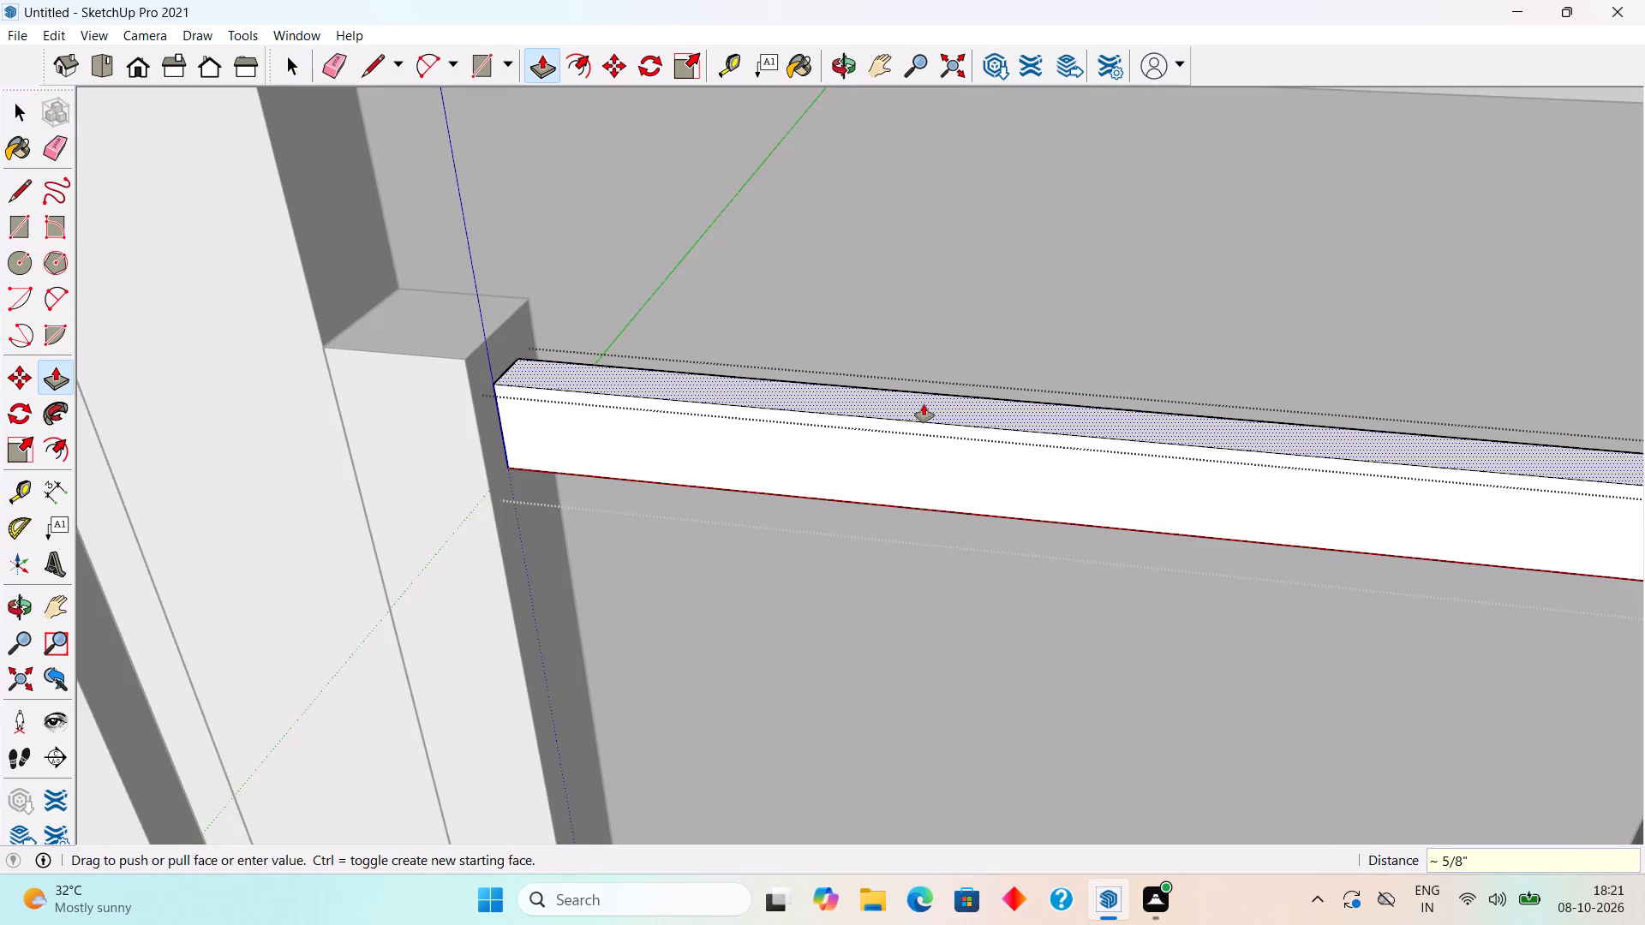
{"action": "key", "text": "space"}
{"action": "middle_click_drag", "start_coordinate": [918, 433], "coordinate": [918, 331]}
{"action": "scroll", "coordinate": [918, 331], "scroll_direction": "down", "scroll_amount": 4}
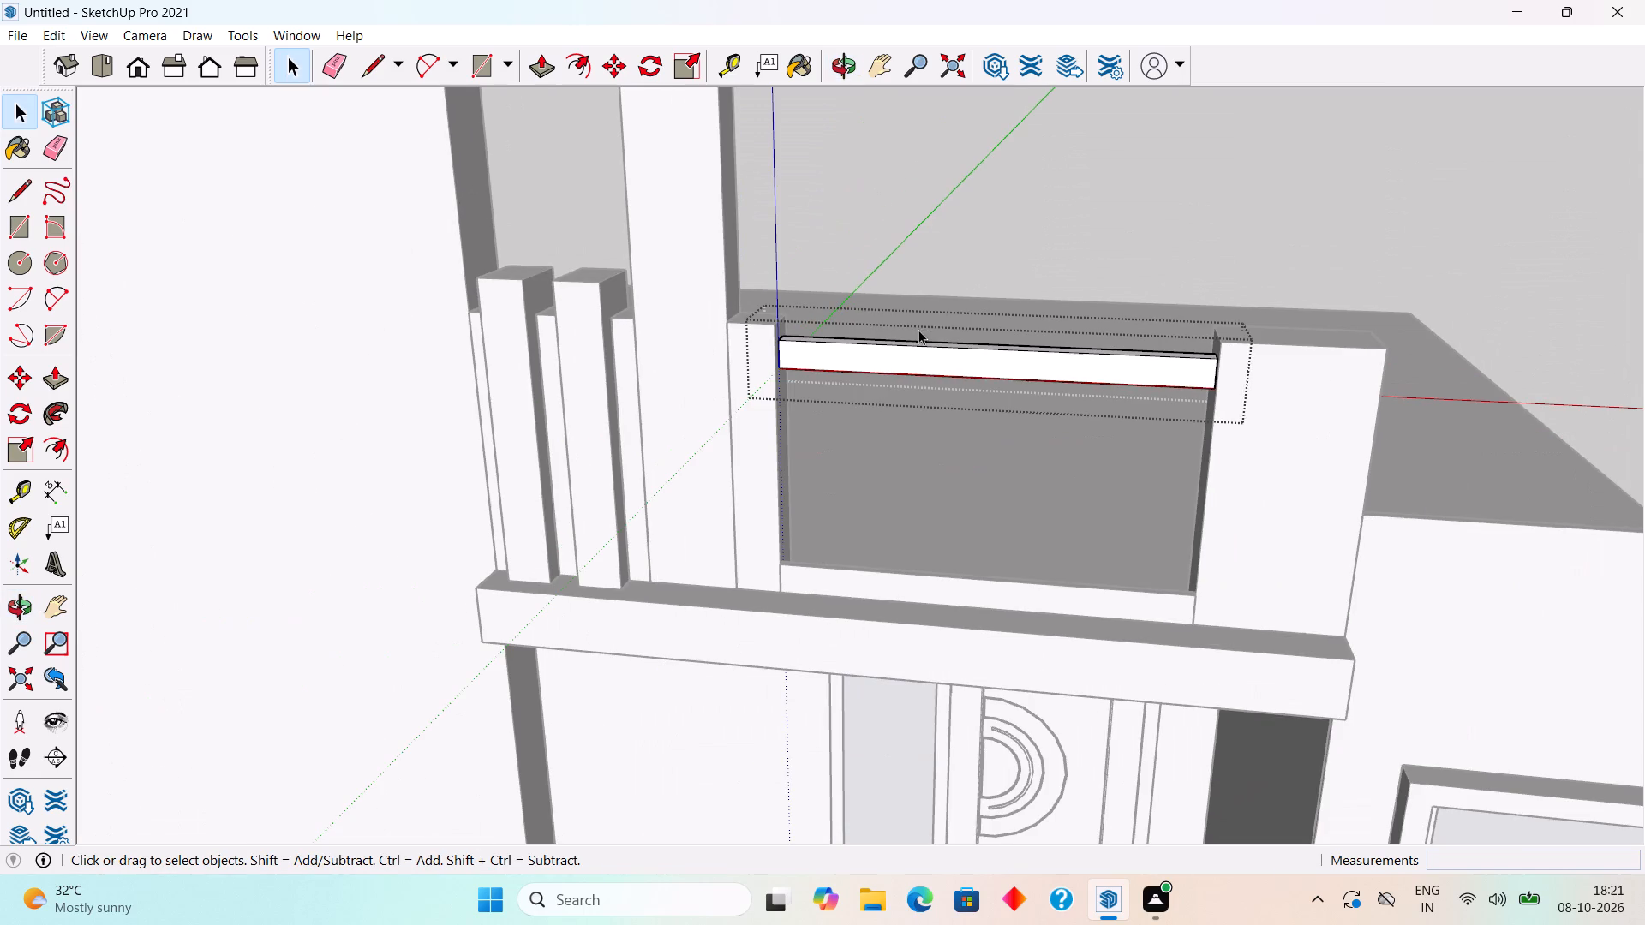
{"action": "left_click", "coordinate": [920, 367]}
{"action": "left_click", "coordinate": [966, 123]}
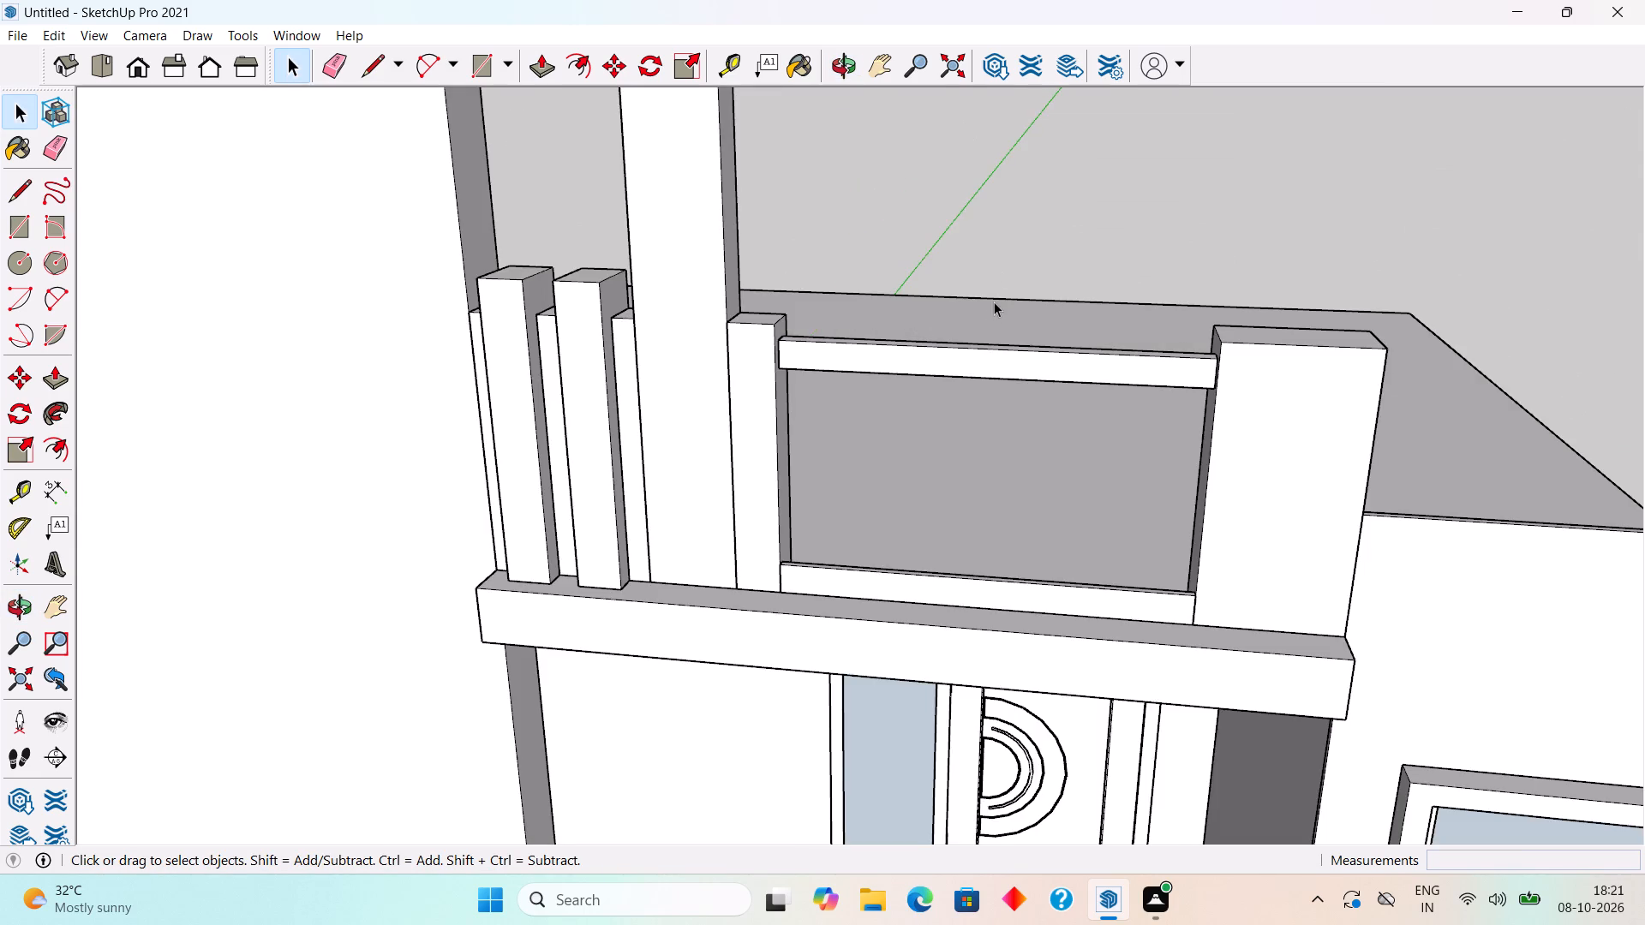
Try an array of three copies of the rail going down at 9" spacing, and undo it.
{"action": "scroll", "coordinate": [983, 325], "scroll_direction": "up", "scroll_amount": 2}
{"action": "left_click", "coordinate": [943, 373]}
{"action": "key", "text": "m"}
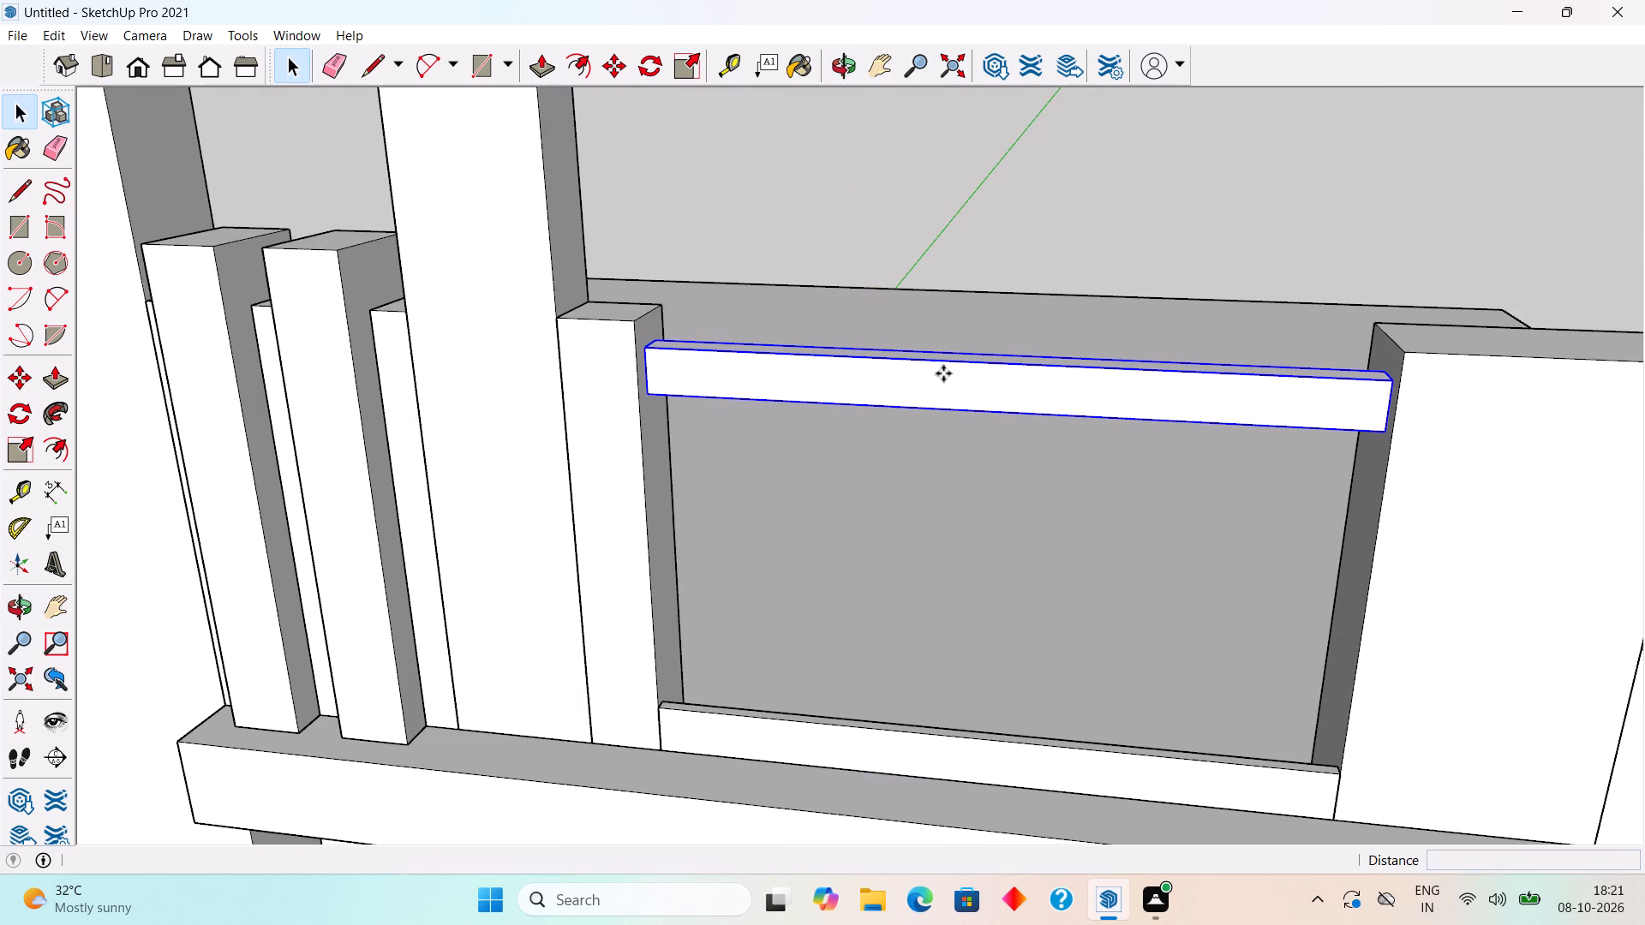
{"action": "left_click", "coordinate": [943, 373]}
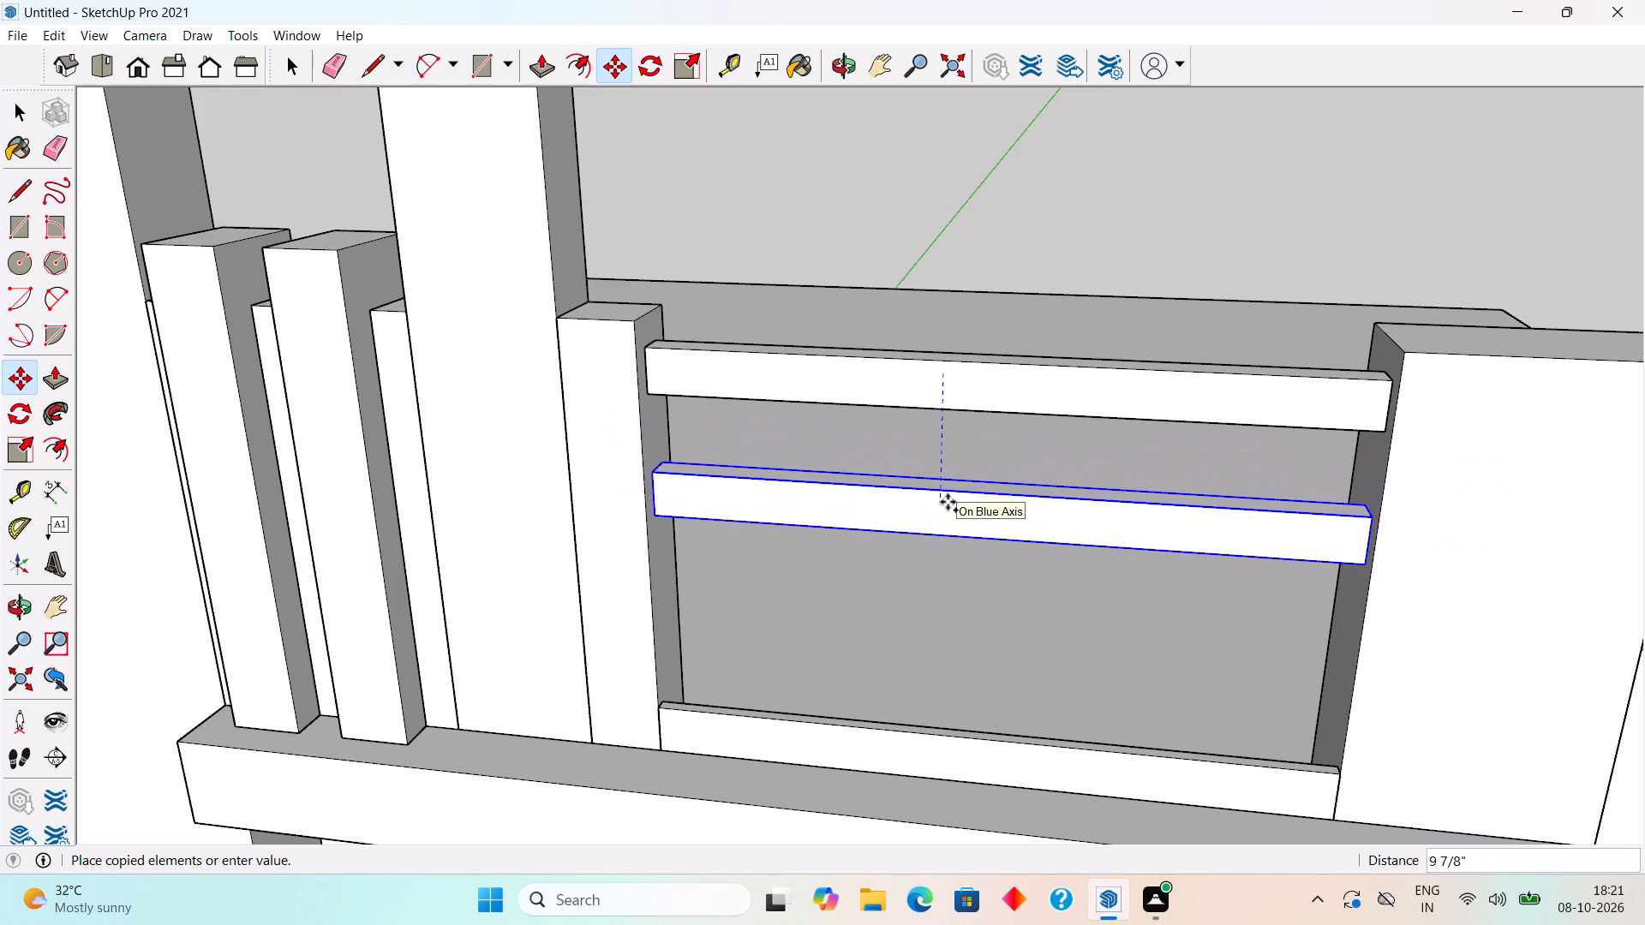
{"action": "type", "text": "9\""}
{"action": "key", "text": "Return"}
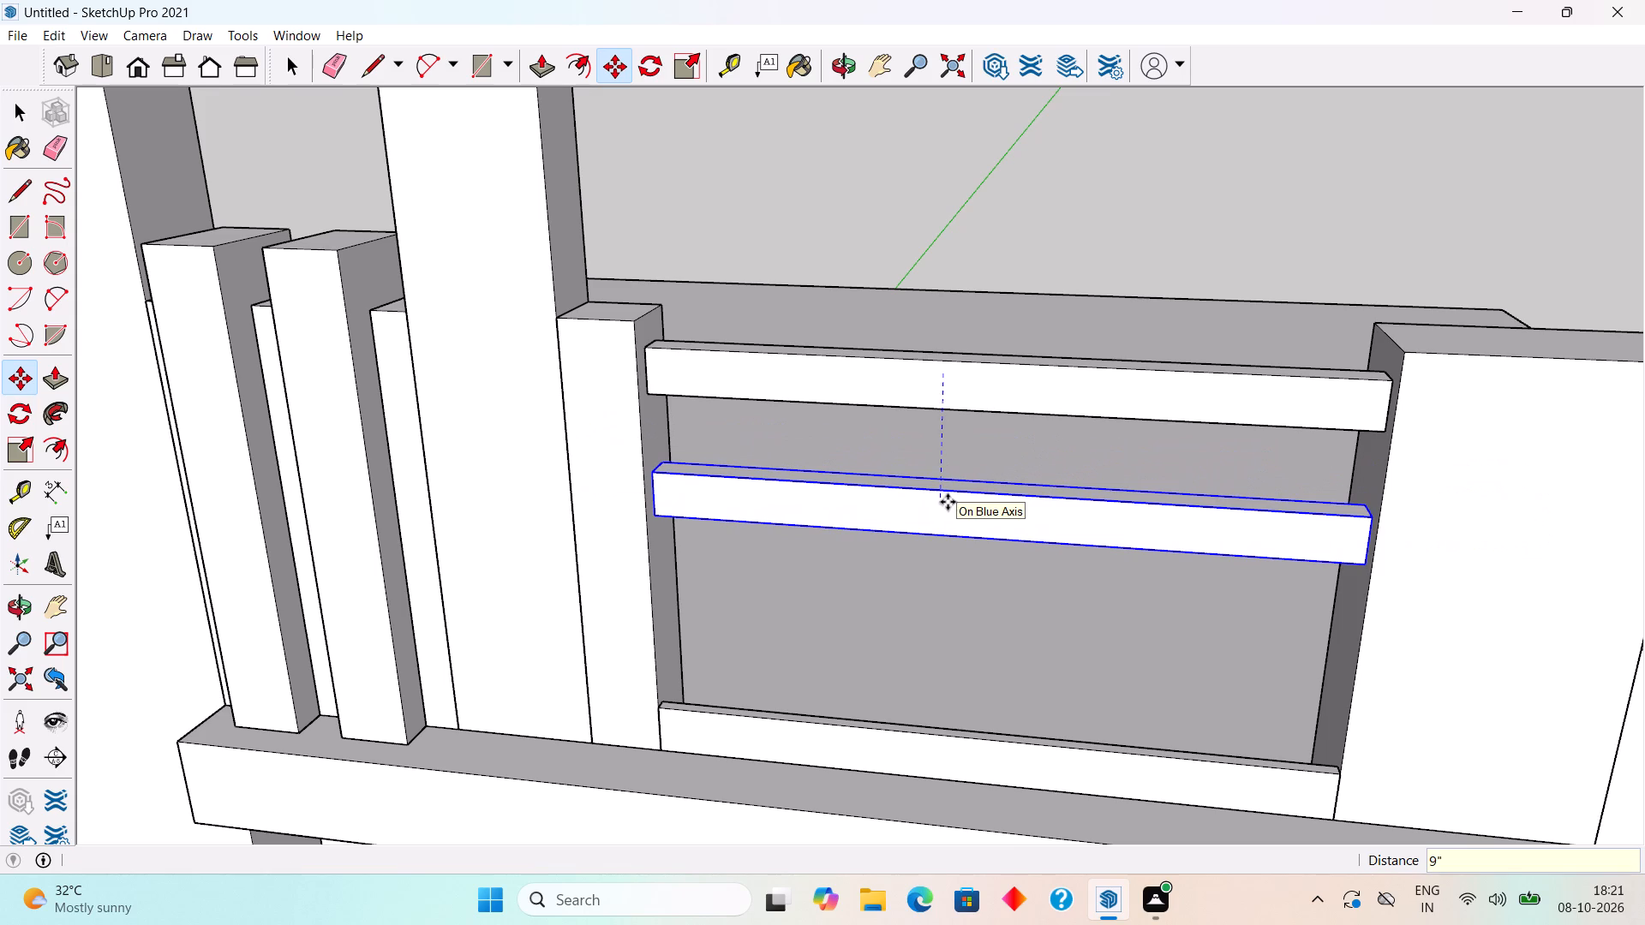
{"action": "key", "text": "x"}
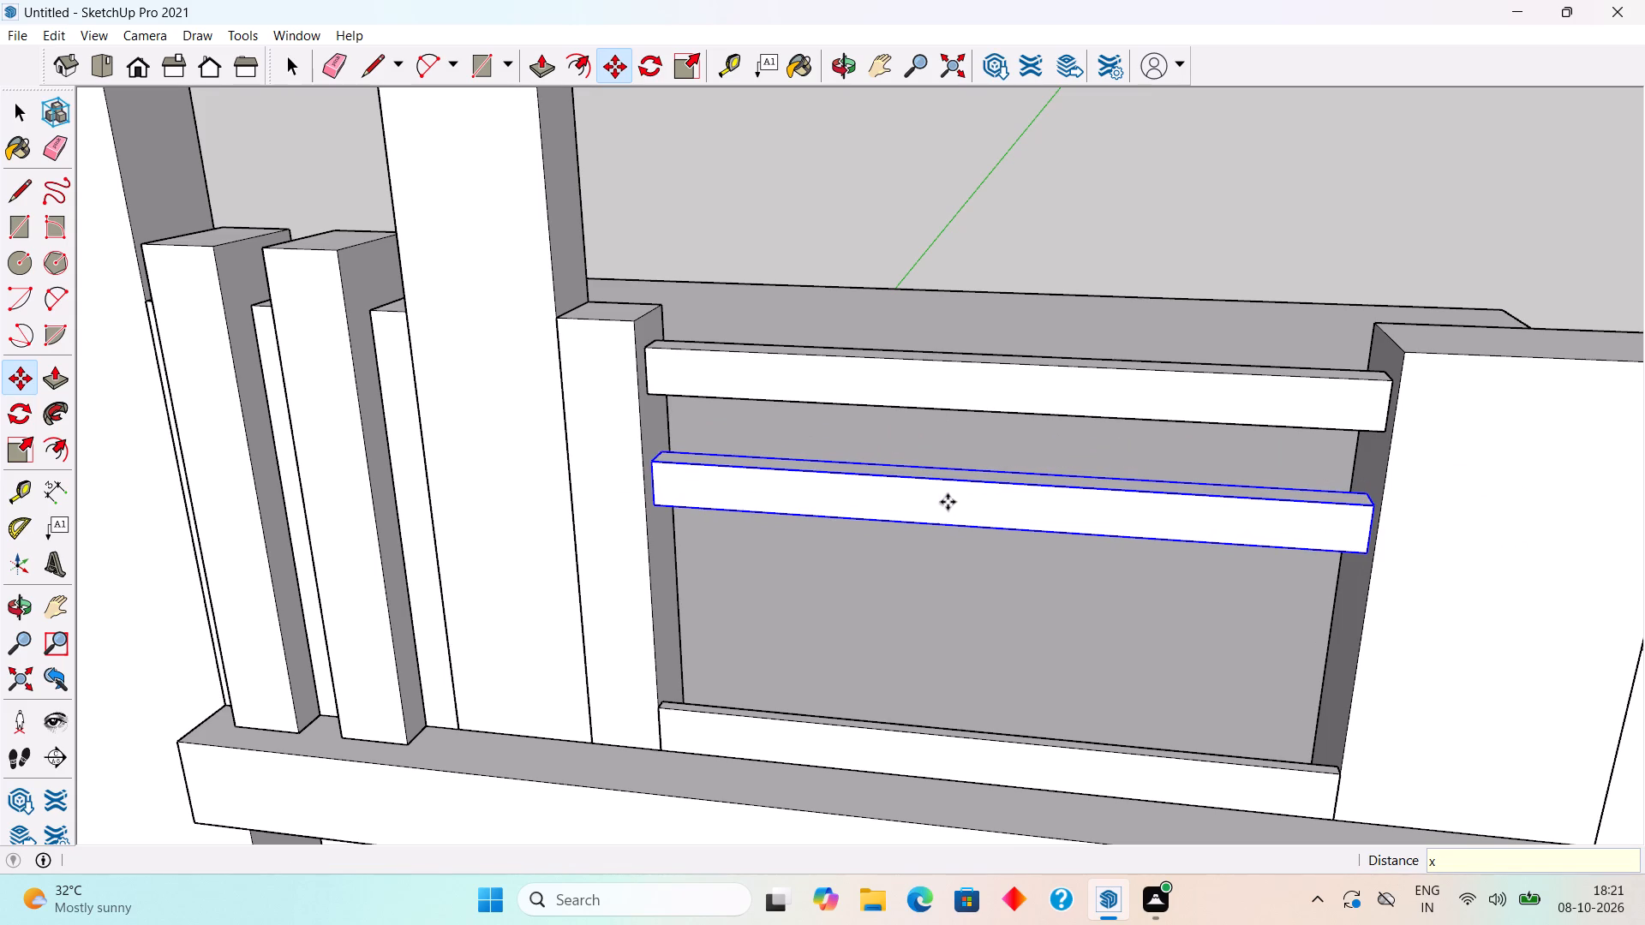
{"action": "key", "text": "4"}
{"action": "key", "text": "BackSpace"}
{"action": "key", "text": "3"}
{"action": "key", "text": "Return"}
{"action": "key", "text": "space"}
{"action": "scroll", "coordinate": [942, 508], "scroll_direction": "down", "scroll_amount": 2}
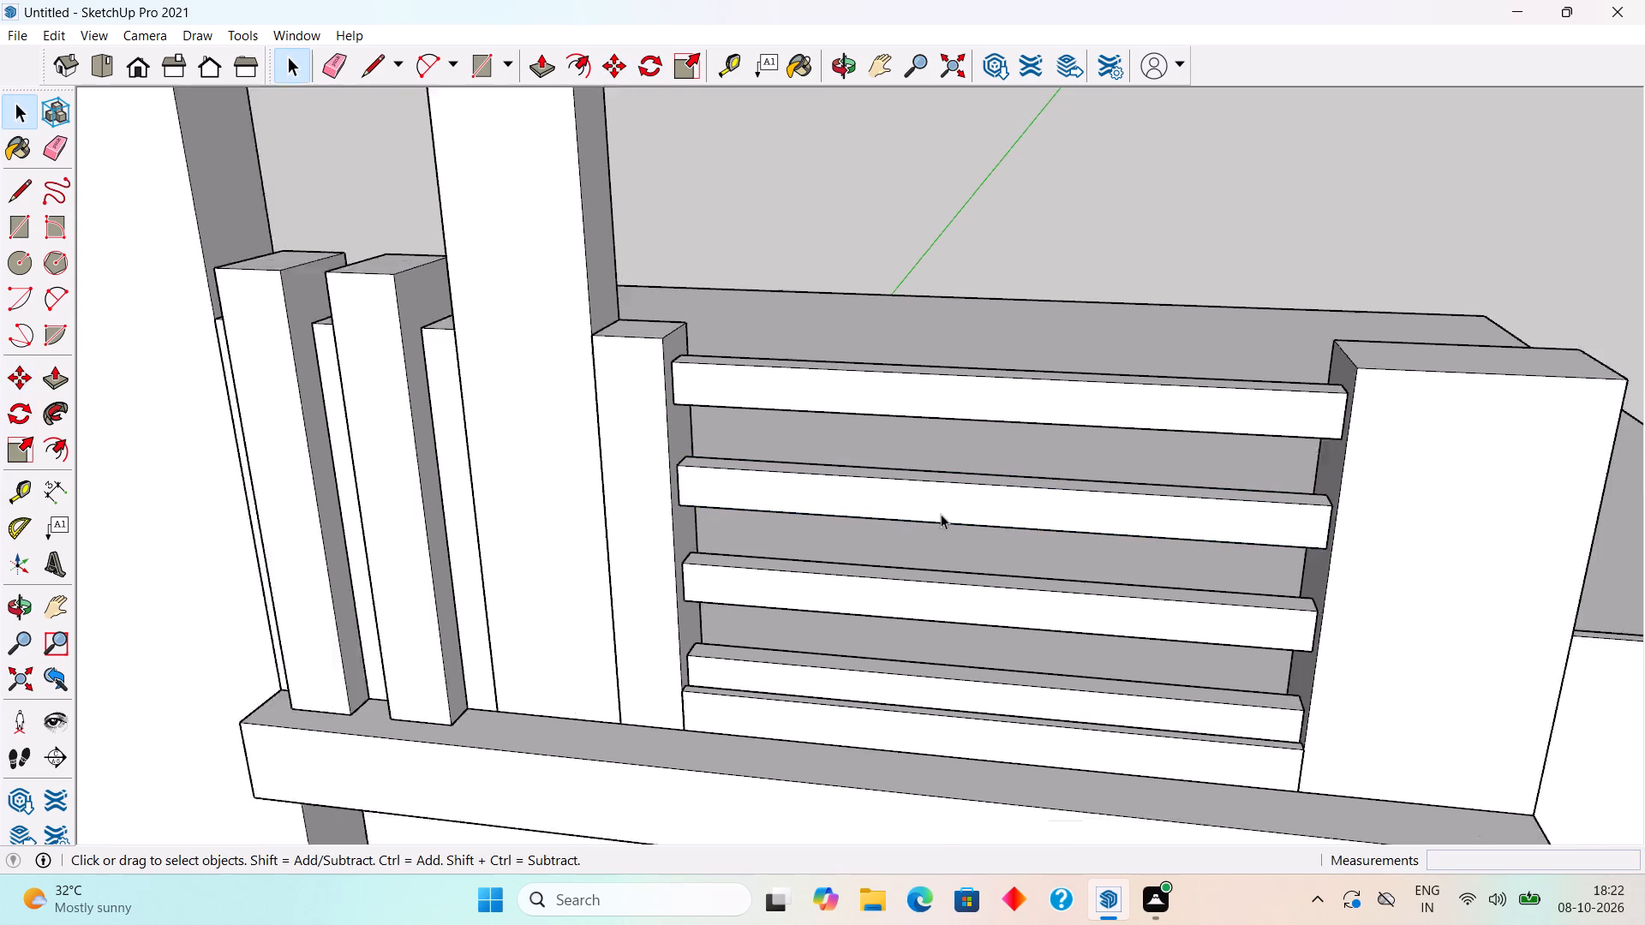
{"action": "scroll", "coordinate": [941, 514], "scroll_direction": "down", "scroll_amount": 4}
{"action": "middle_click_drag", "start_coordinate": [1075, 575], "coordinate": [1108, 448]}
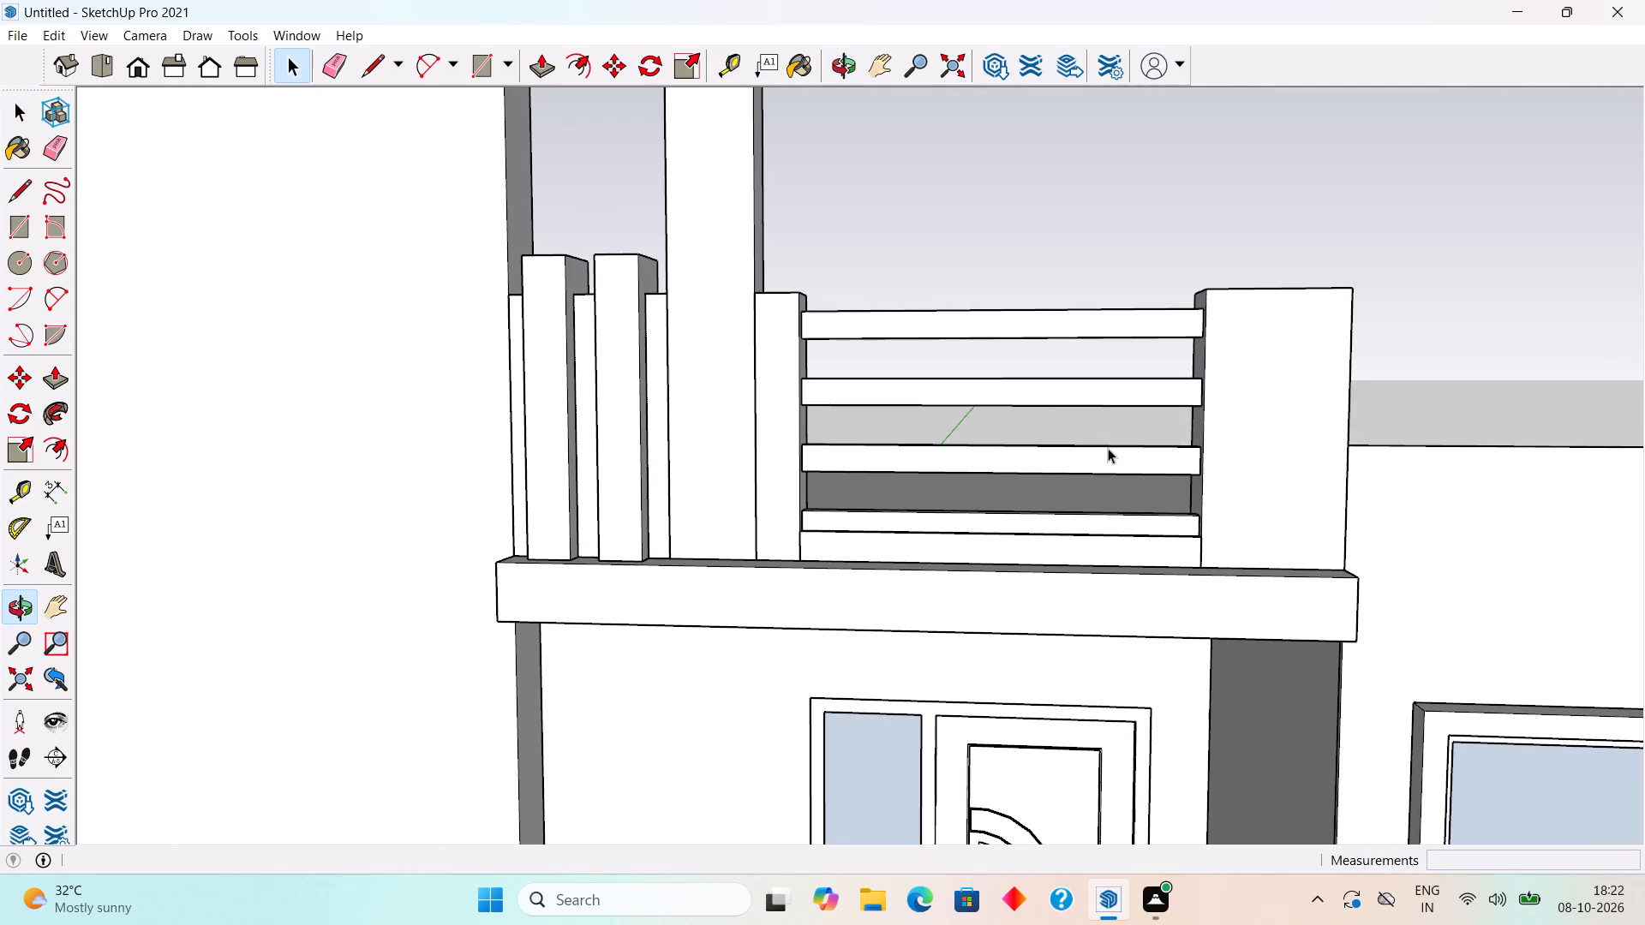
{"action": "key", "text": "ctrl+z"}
Array three copies of the top rail straight down at 8" spacing between the short pillar and the wide column.
{"action": "left_click", "coordinate": [1066, 317]}
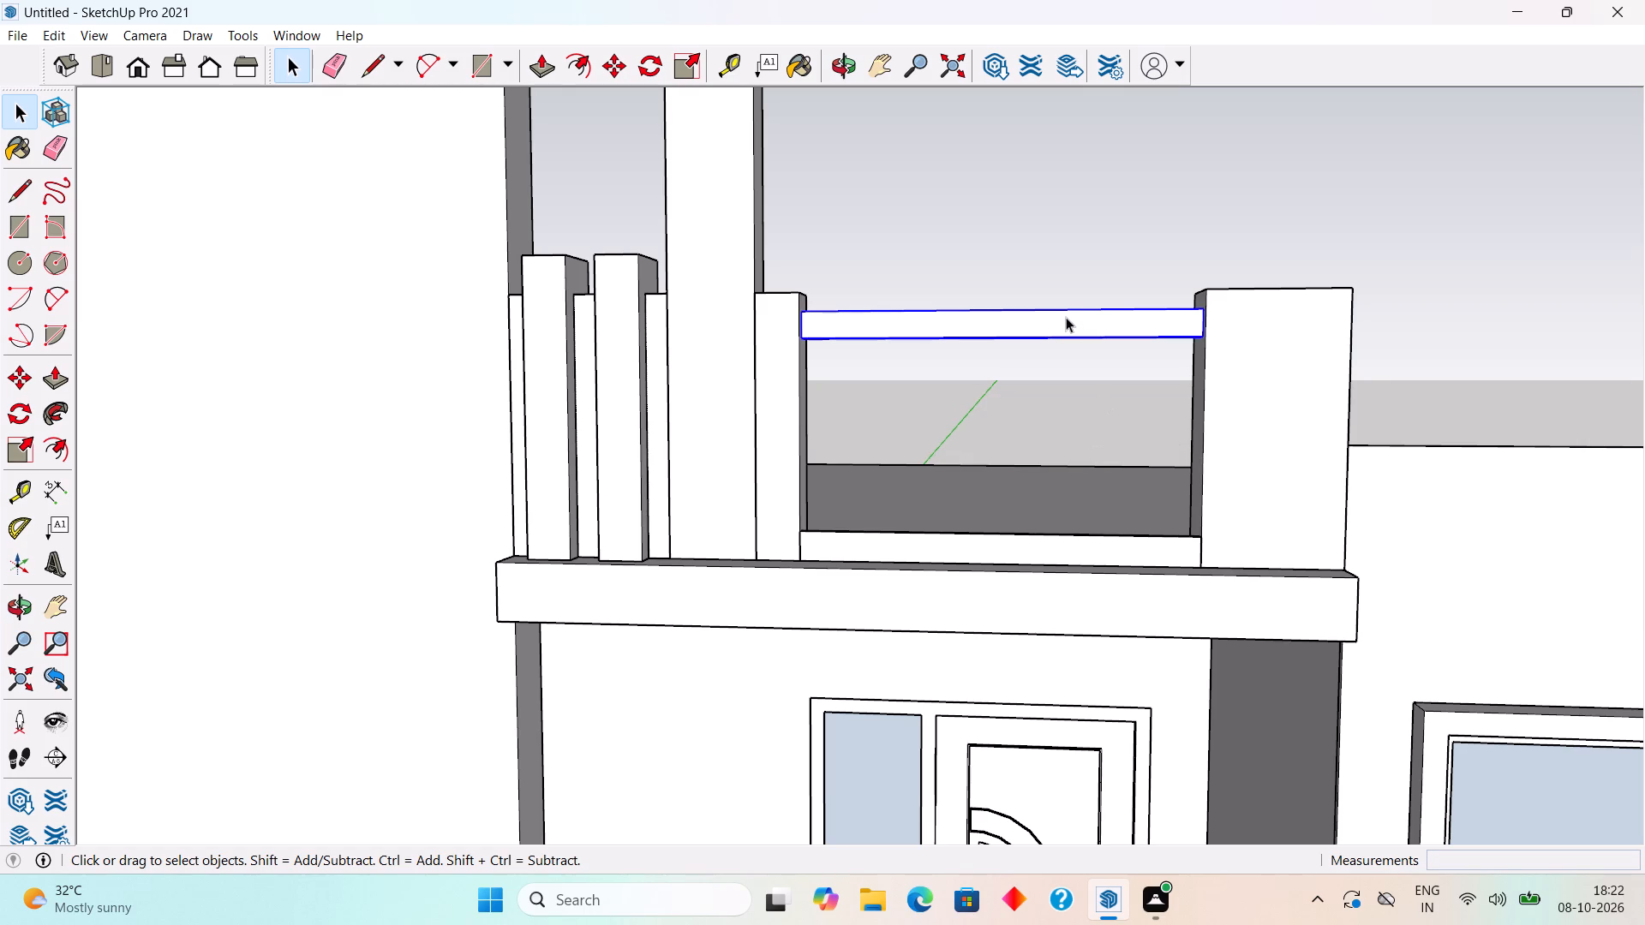
{"action": "key", "text": "m"}
{"action": "left_click", "coordinate": [1066, 317]}
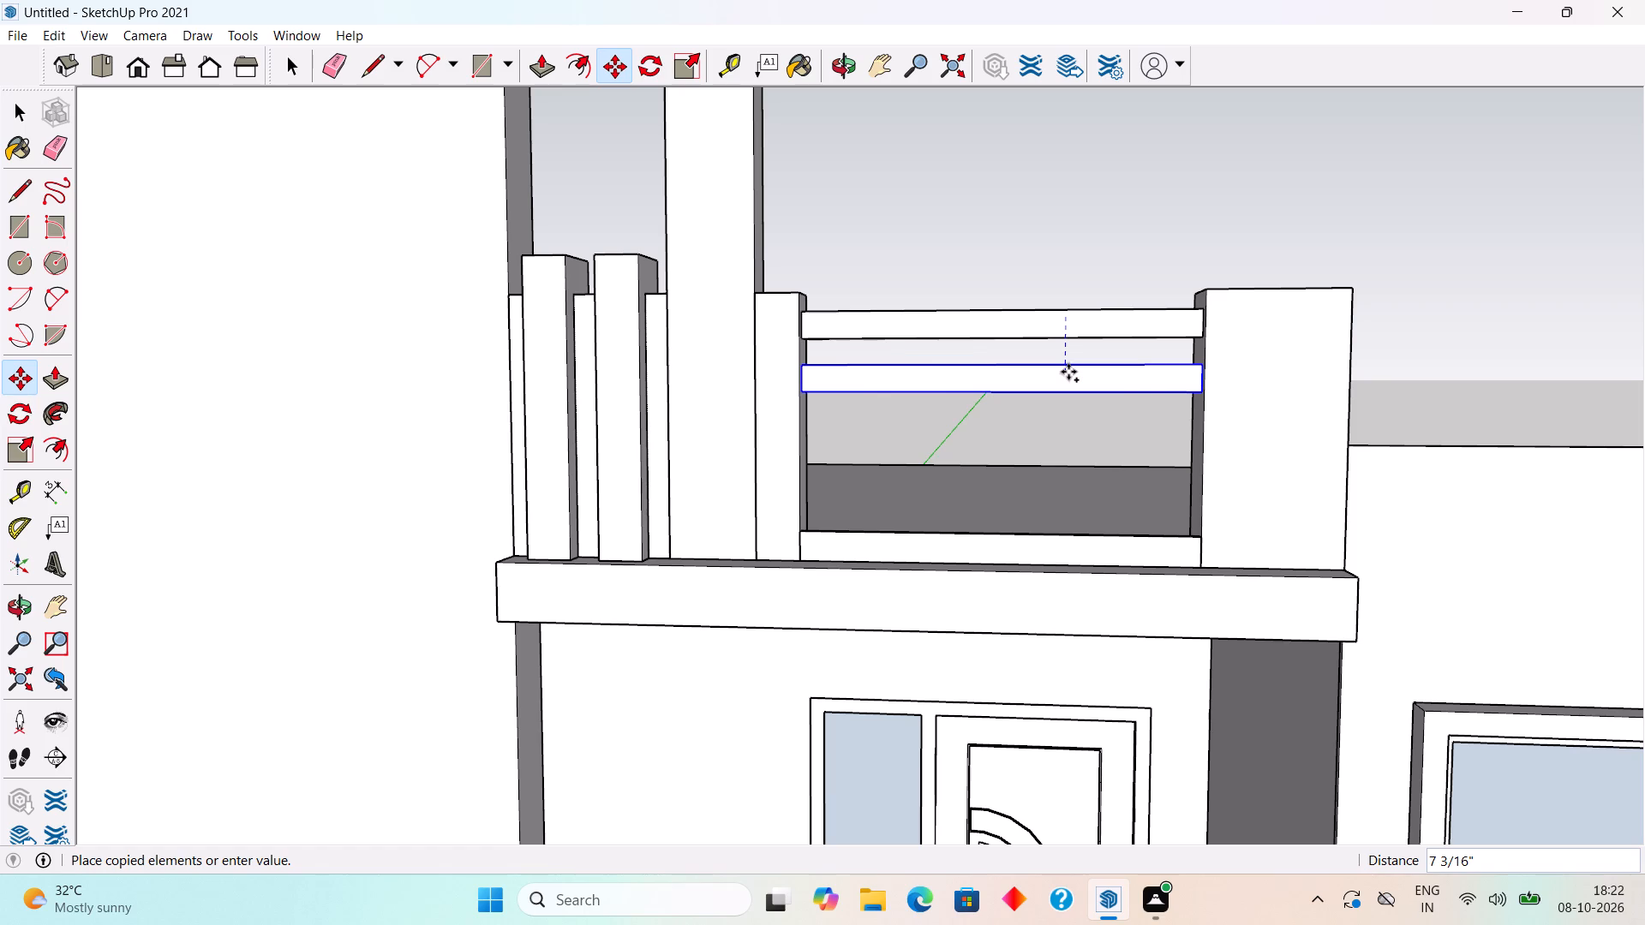
{"action": "type", "text": "8\""}
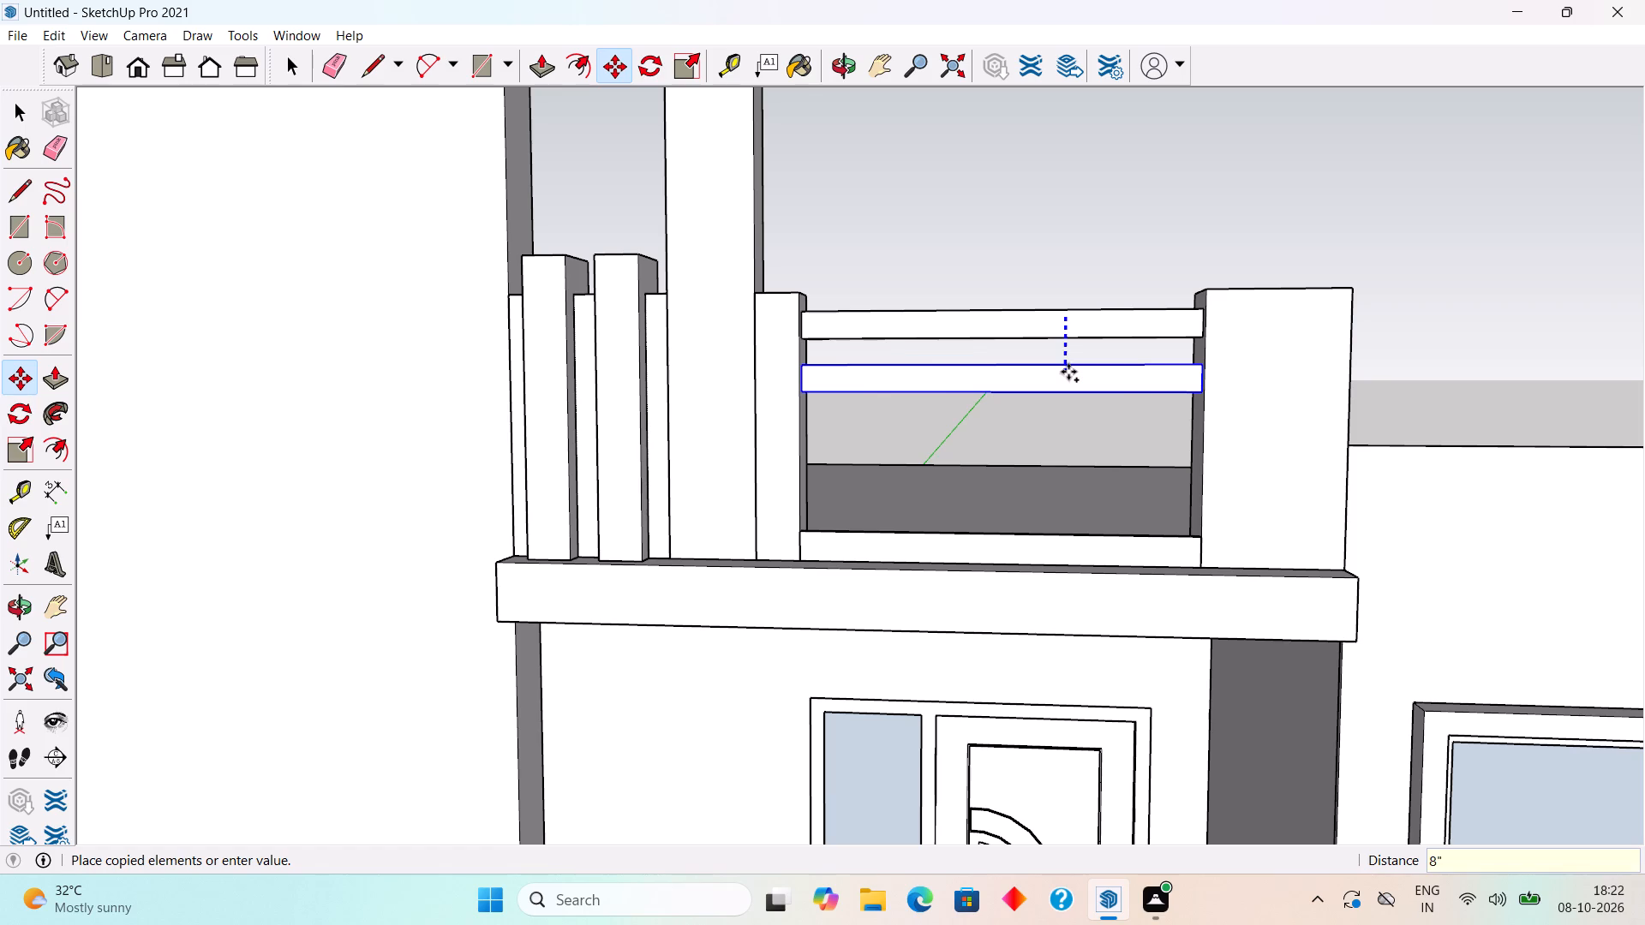
{"action": "key", "text": "Return"}
{"action": "type", "text": "x3"}
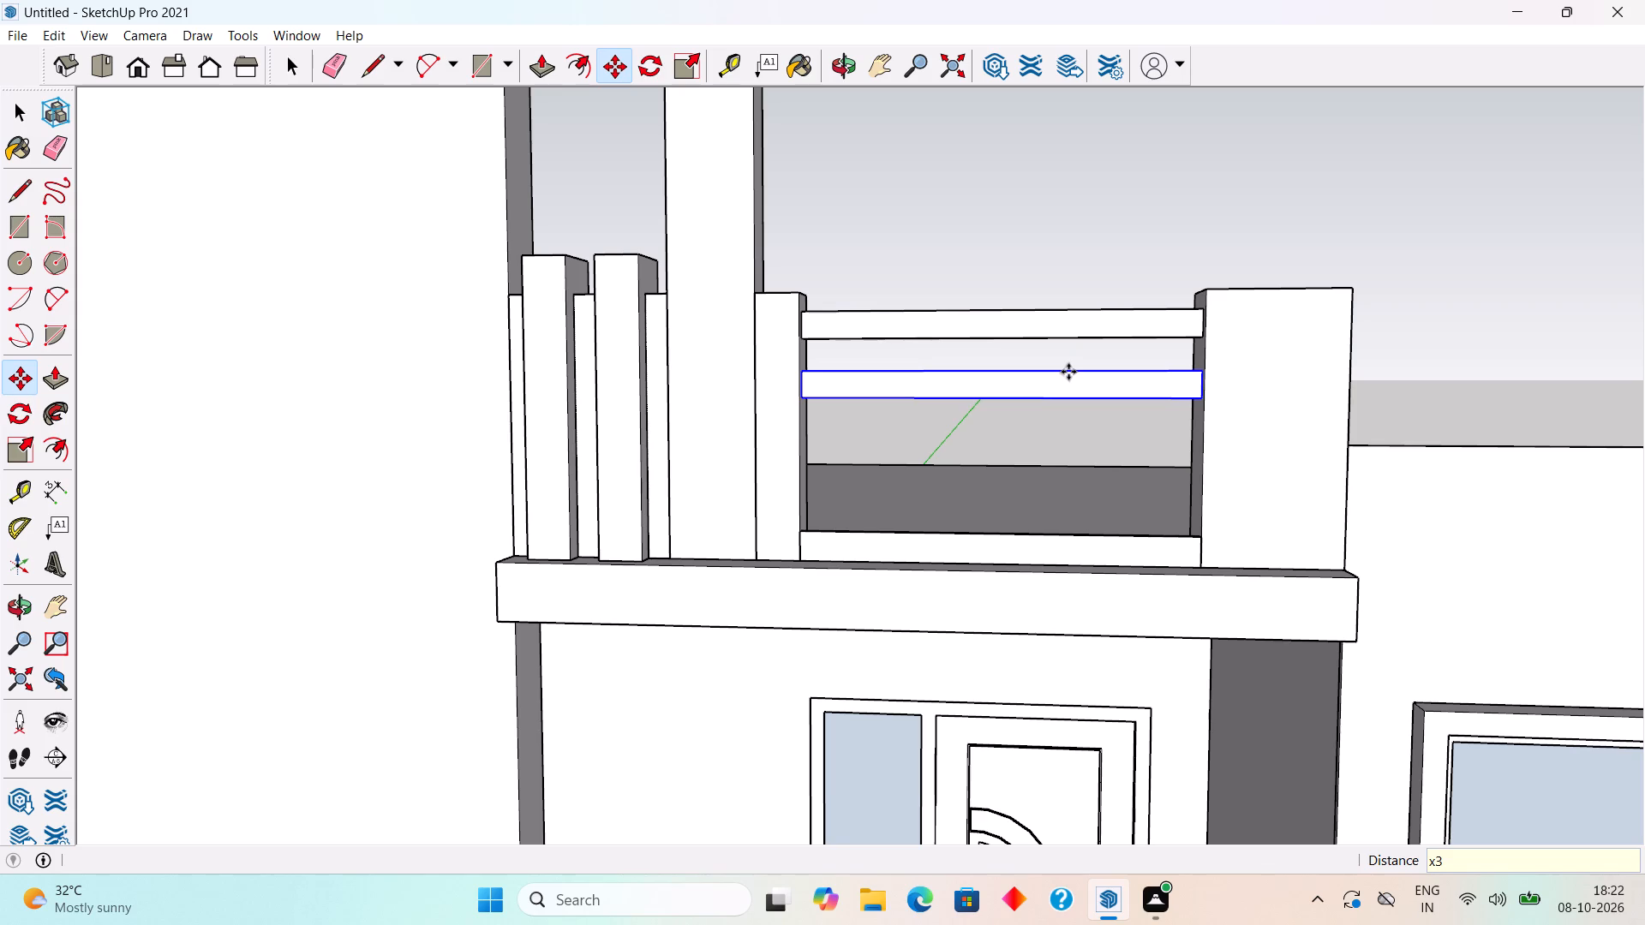
{"action": "key", "text": "Return"}
{"action": "key", "text": "space"}
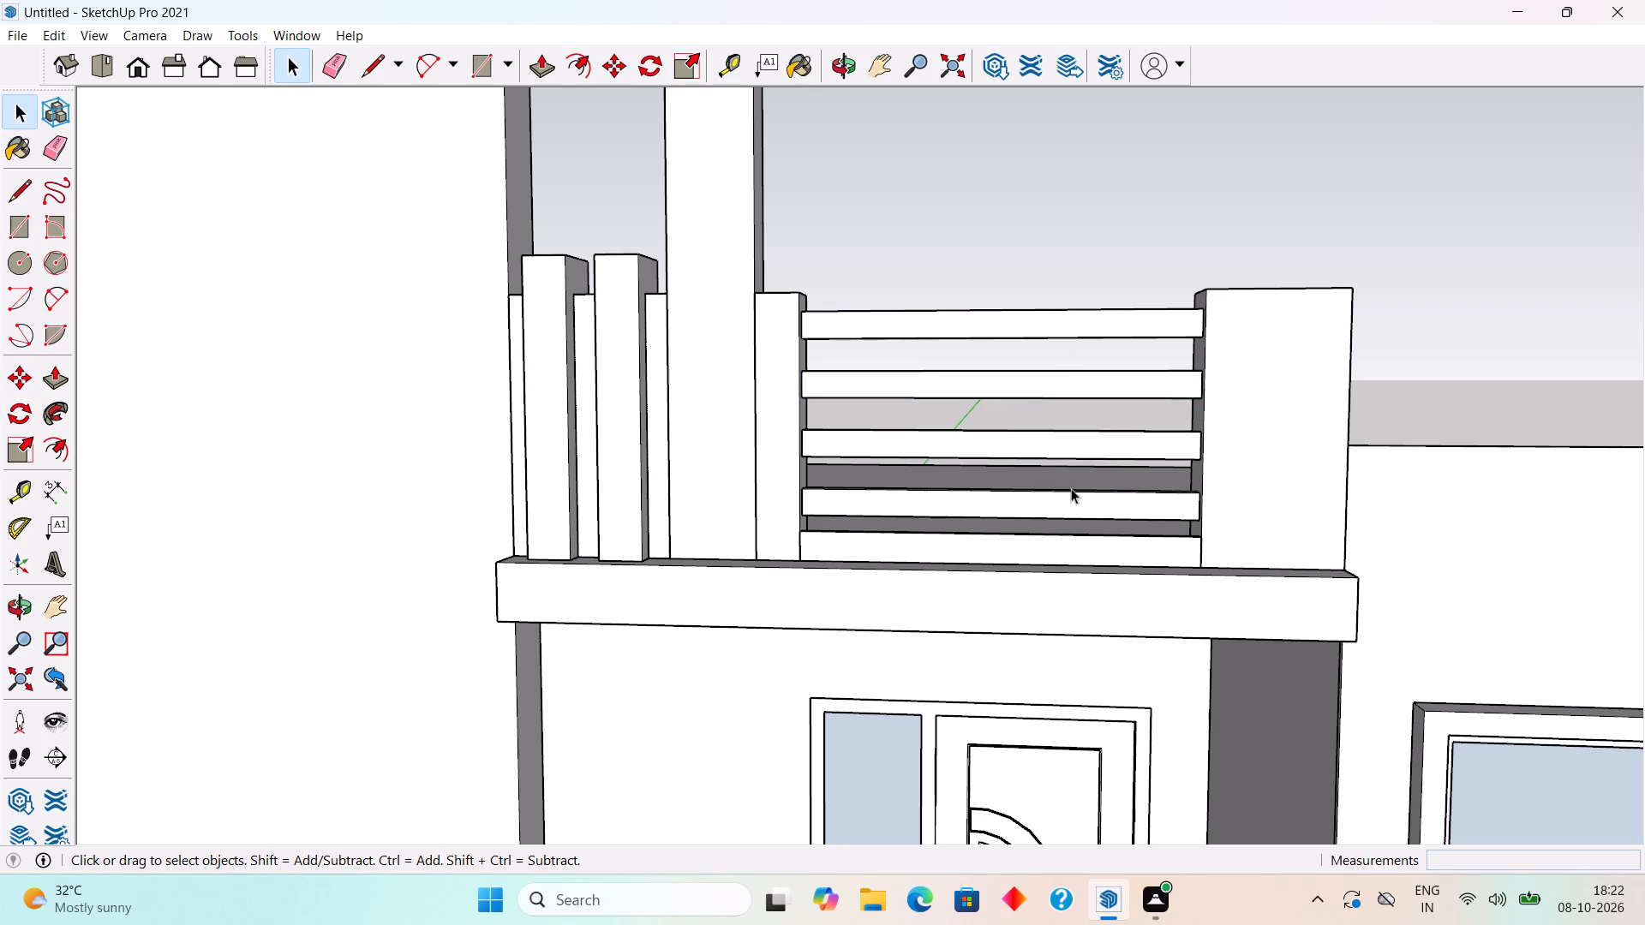
Group the original rail and its three copies together as one group.
{"action": "left_click", "coordinate": [1071, 499]}
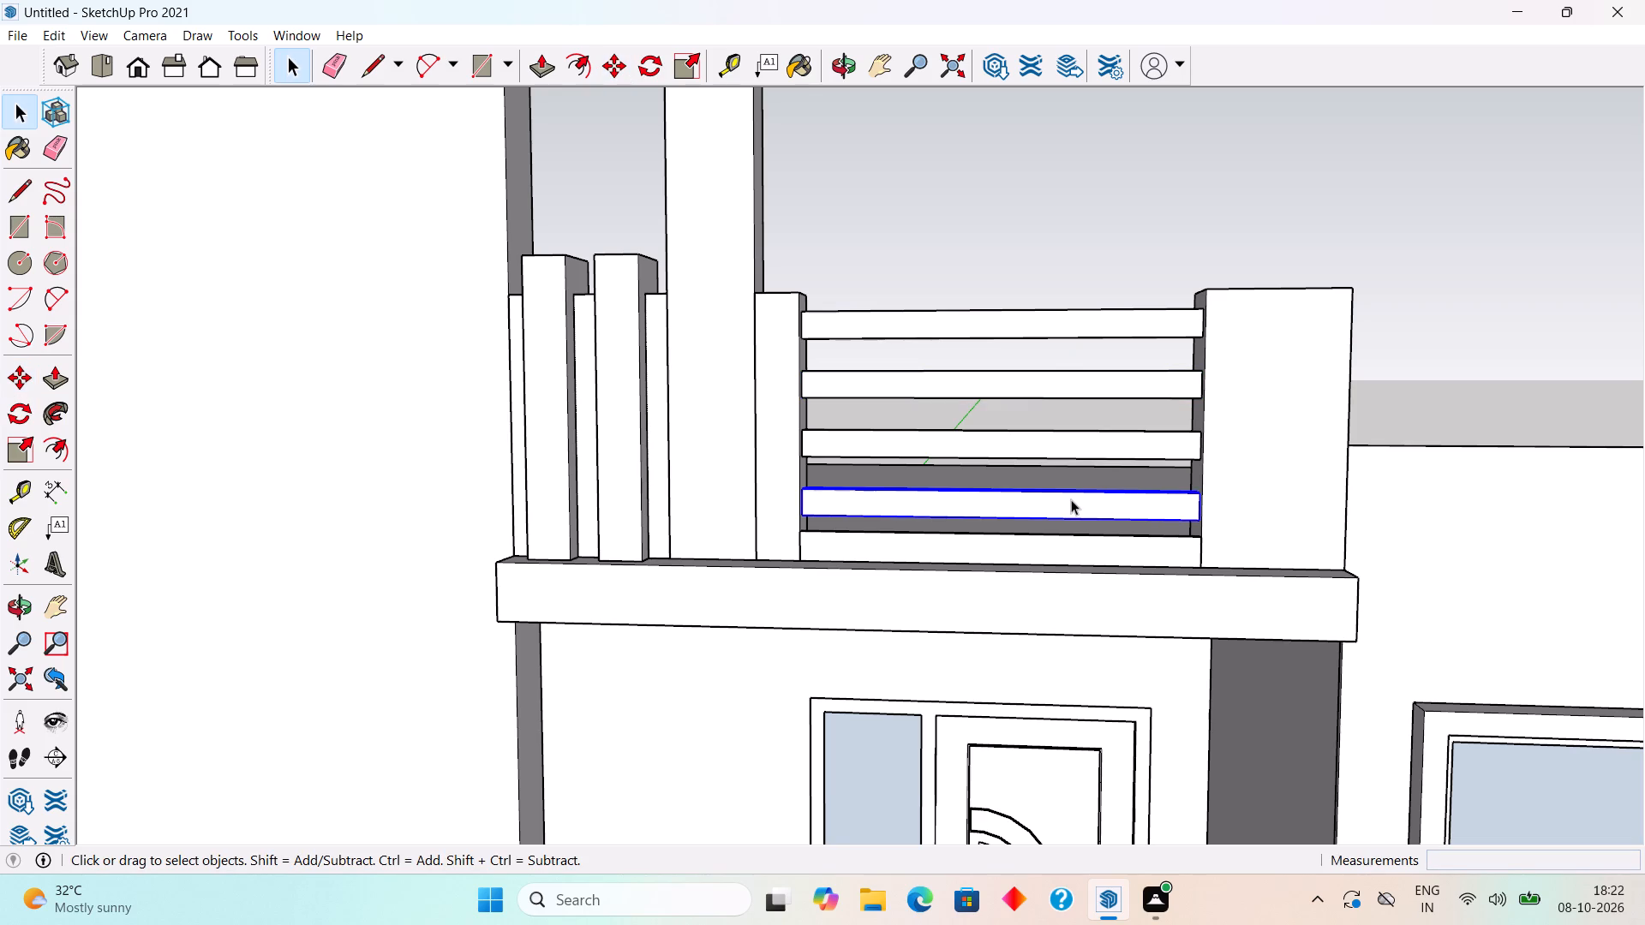
{"action": "left_click", "coordinate": [1064, 448], "text": "shift"}
{"action": "left_click", "coordinate": [1050, 380], "text": "shift"}
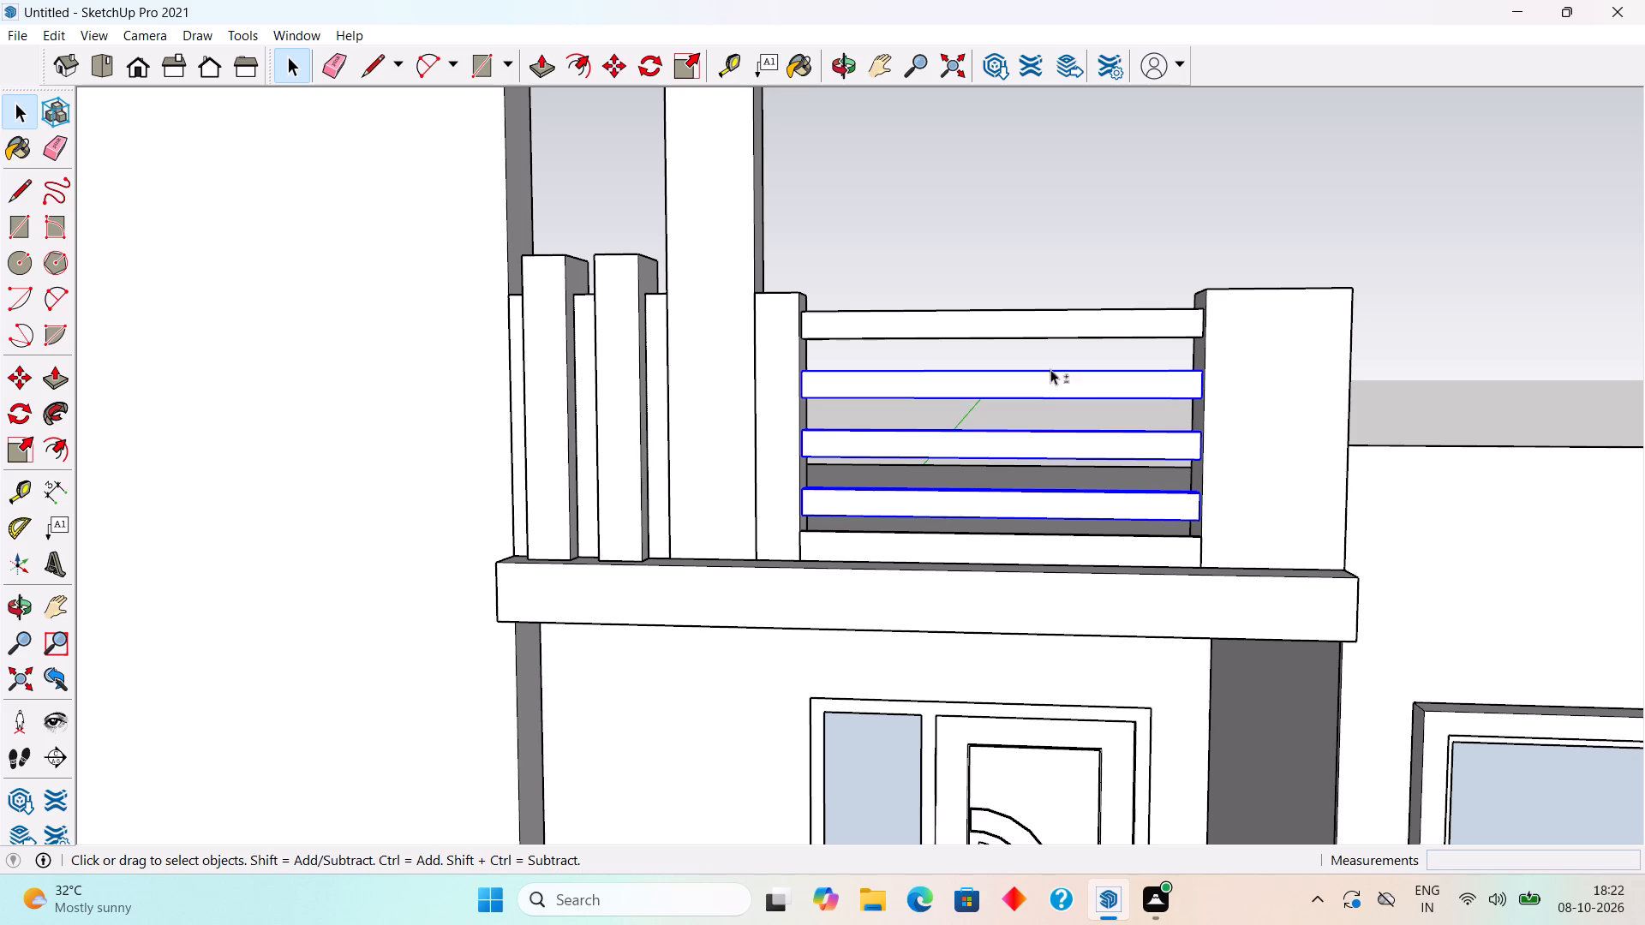
{"action": "left_click", "coordinate": [1051, 325], "text": "shift"}
{"action": "right_click", "coordinate": [1051, 325], "text": "shift"}
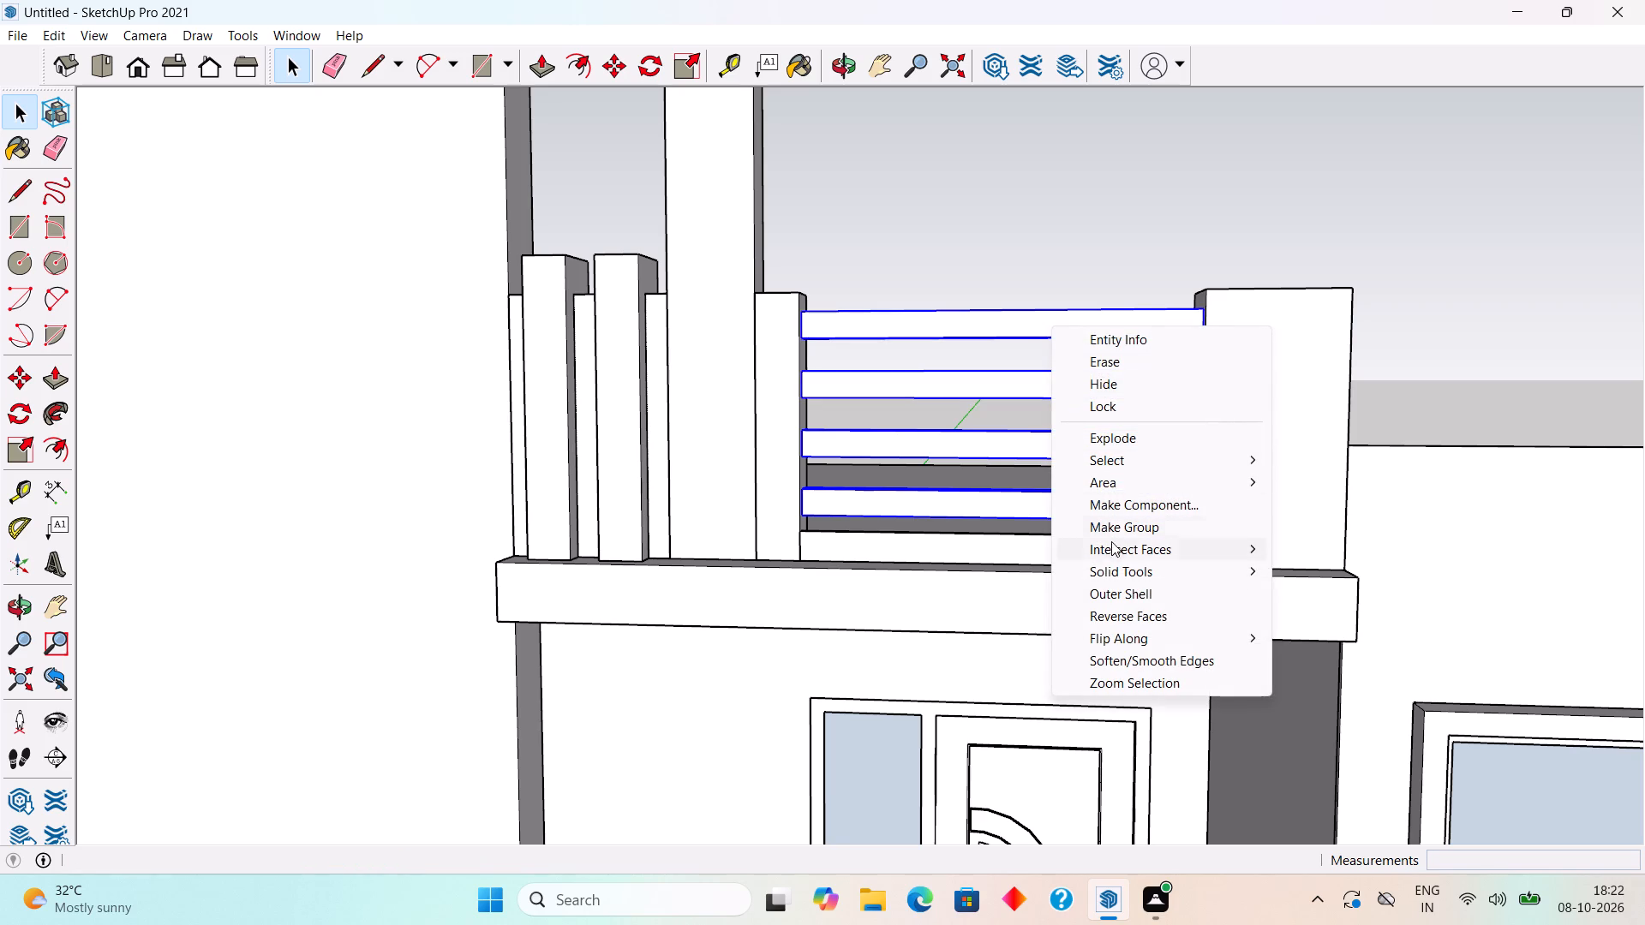
{"action": "left_click", "coordinate": [1116, 521]}
Move the group of four rails straight up about 1 1/2" and deselect it.
{"action": "scroll", "coordinate": [1031, 391], "scroll_direction": "up", "scroll_amount": 4}
{"action": "middle_click_drag", "start_coordinate": [1003, 349], "coordinate": [994, 392]}
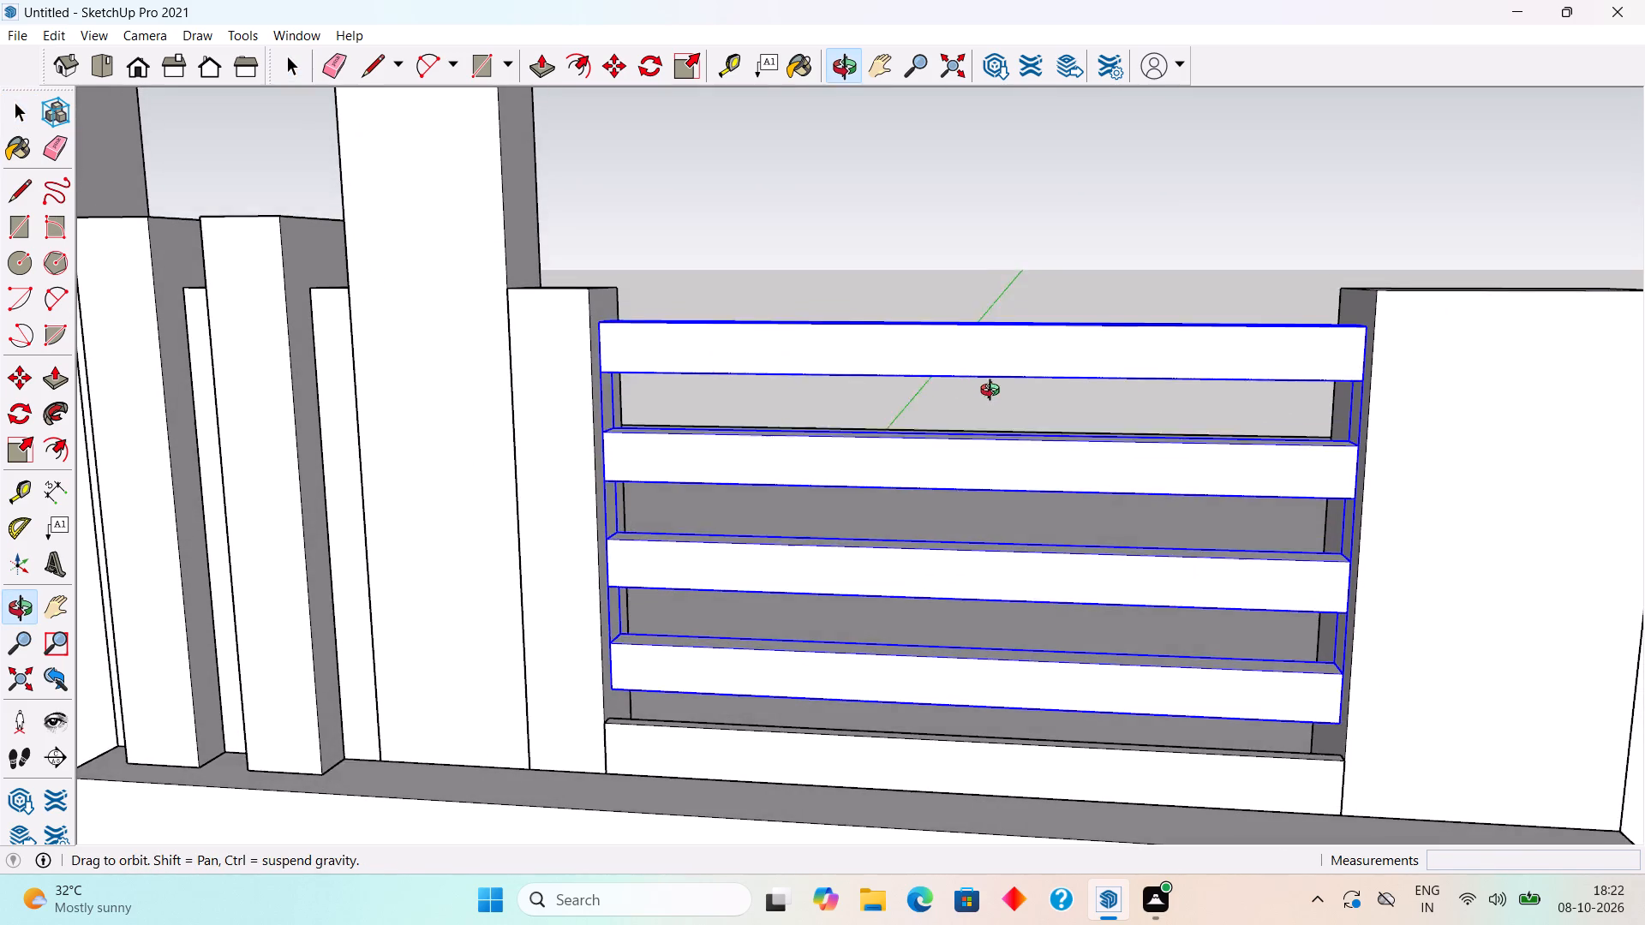
{"action": "middle_click_drag", "start_coordinate": [994, 392], "coordinate": [994, 395]}
{"action": "scroll", "coordinate": [676, 294], "scroll_direction": "up", "scroll_amount": 3}
{"action": "scroll", "coordinate": [675, 296], "scroll_direction": "down", "scroll_amount": 3}
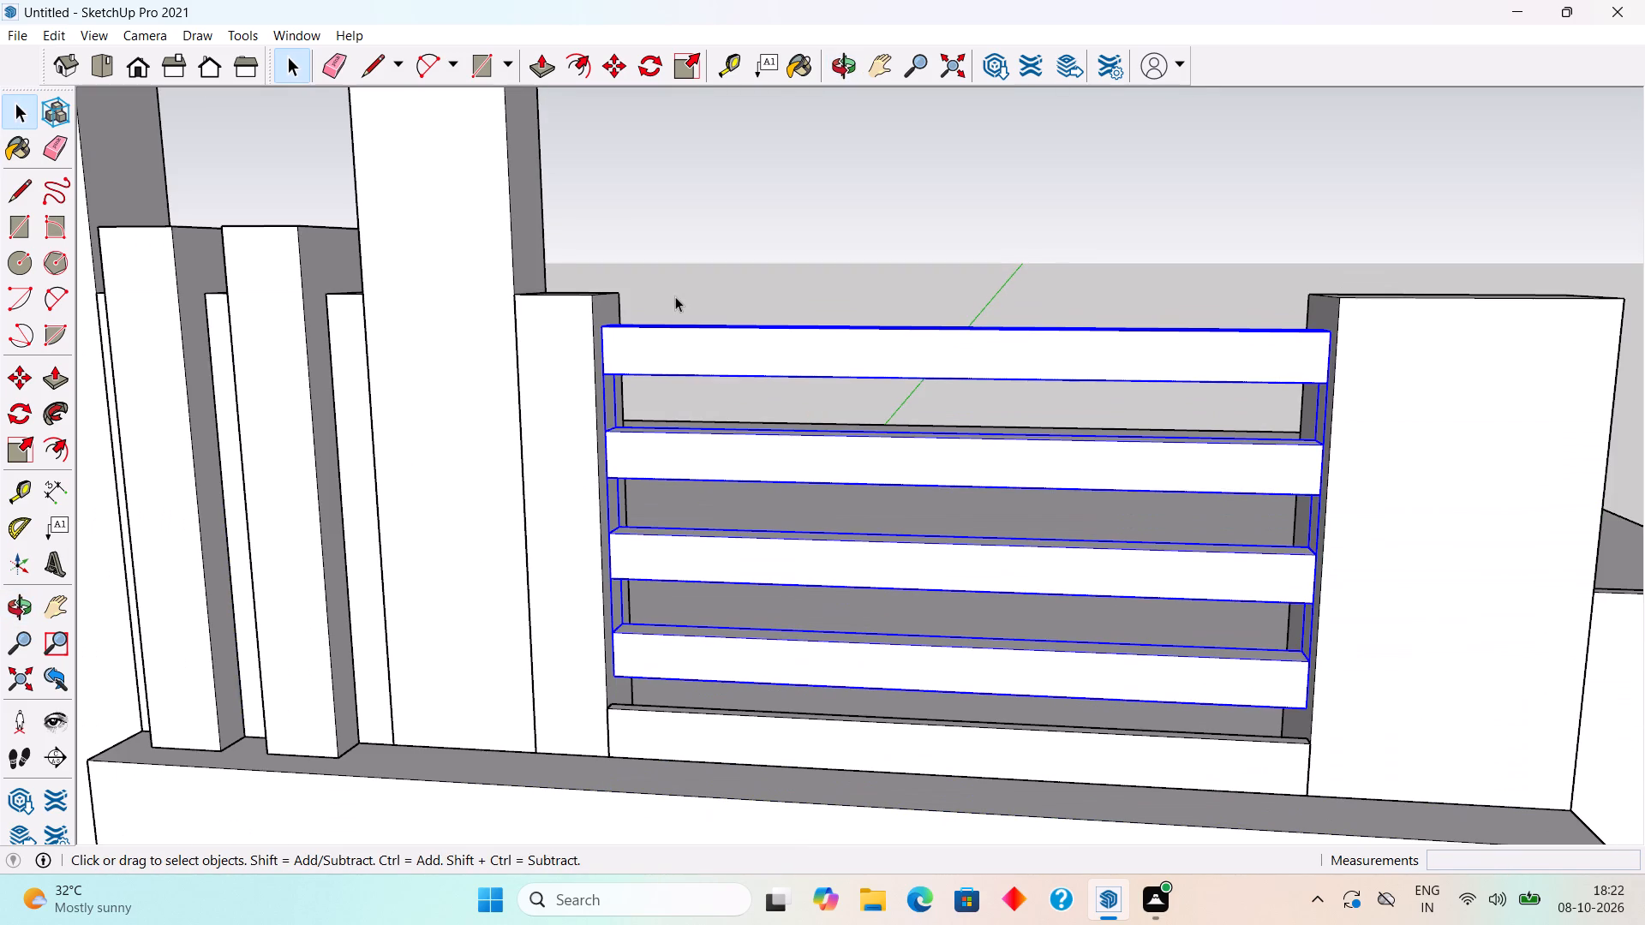
{"action": "key", "text": "m"}
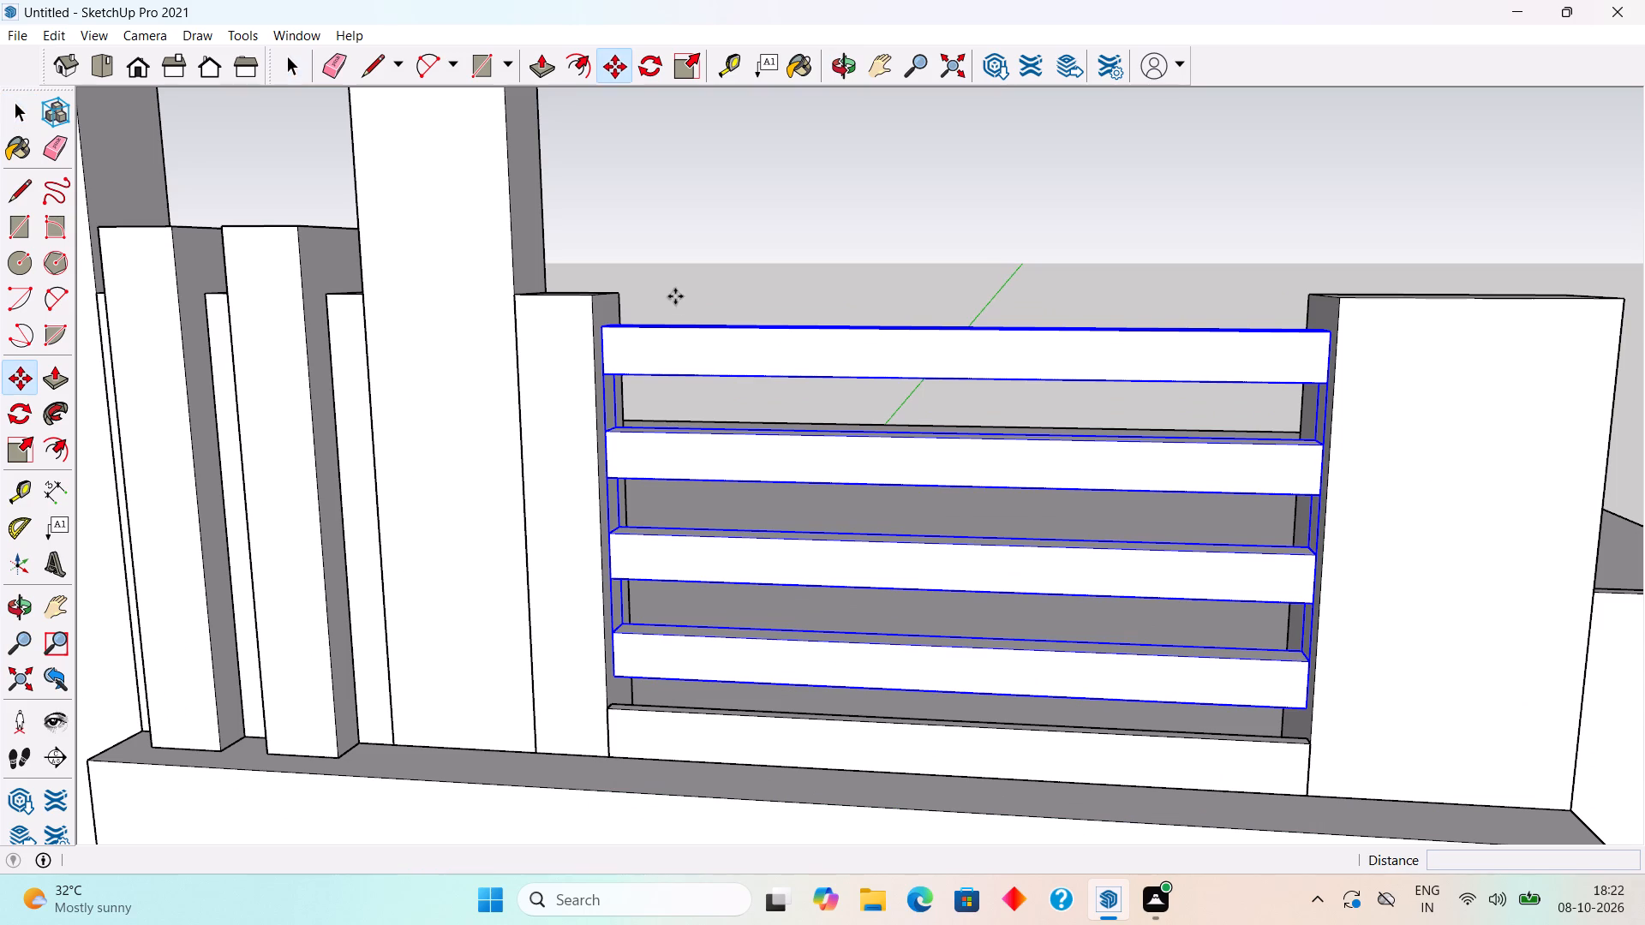
{"action": "left_click", "coordinate": [693, 341]}
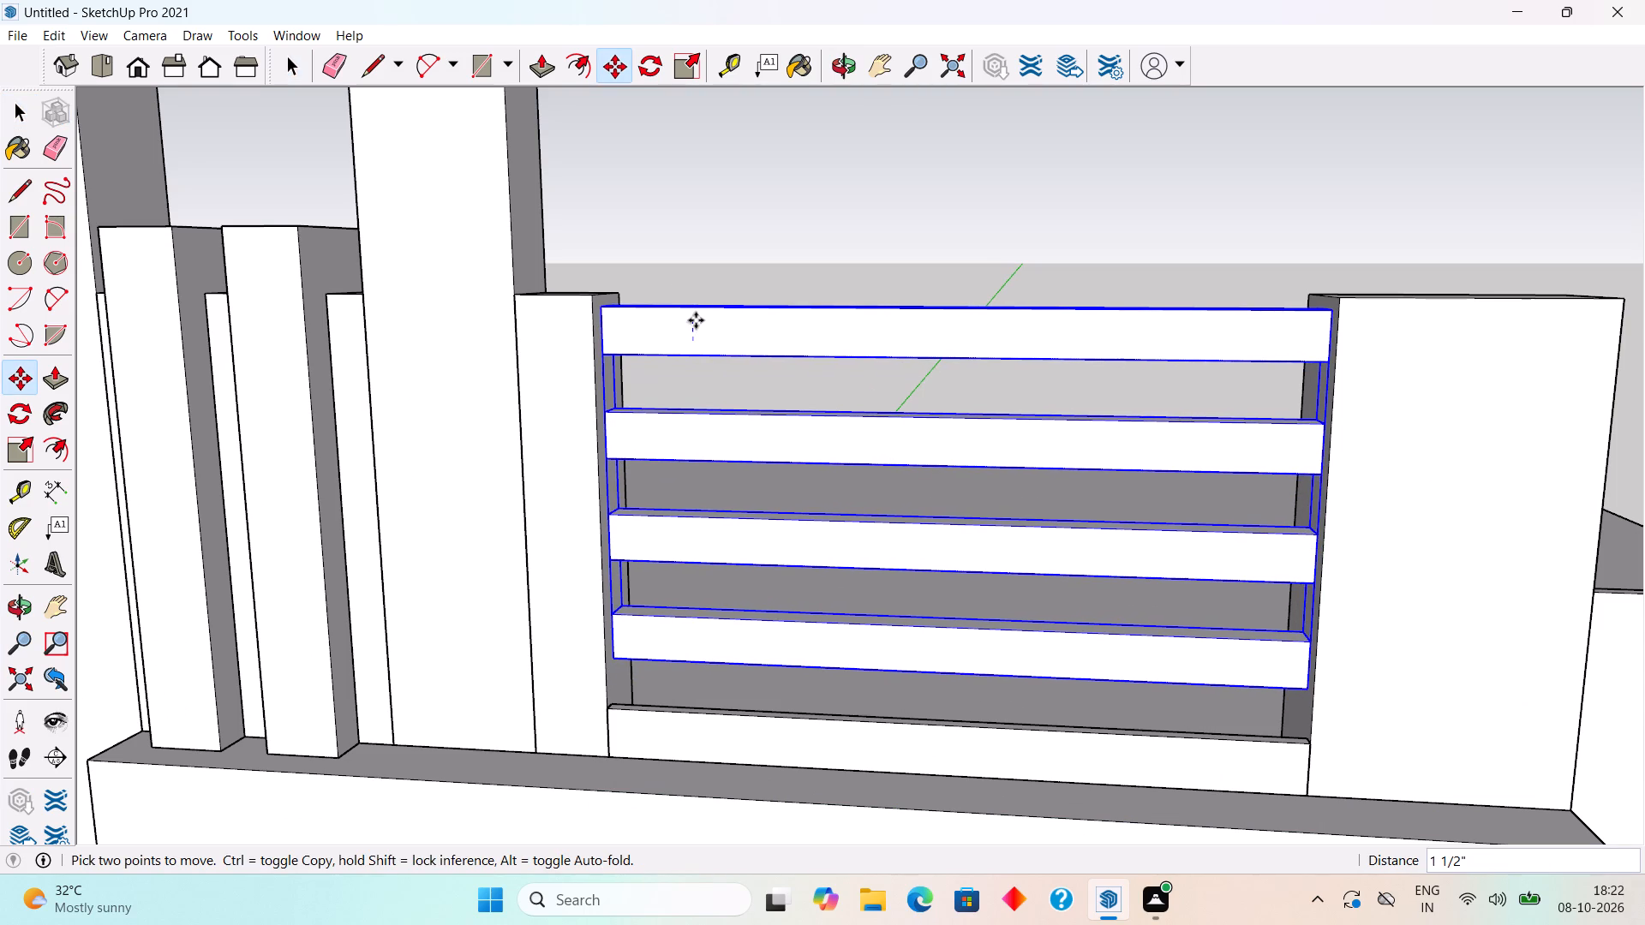
{"action": "left_click", "coordinate": [696, 320]}
{"action": "key", "text": "space"}
{"action": "left_click", "coordinate": [726, 206]}
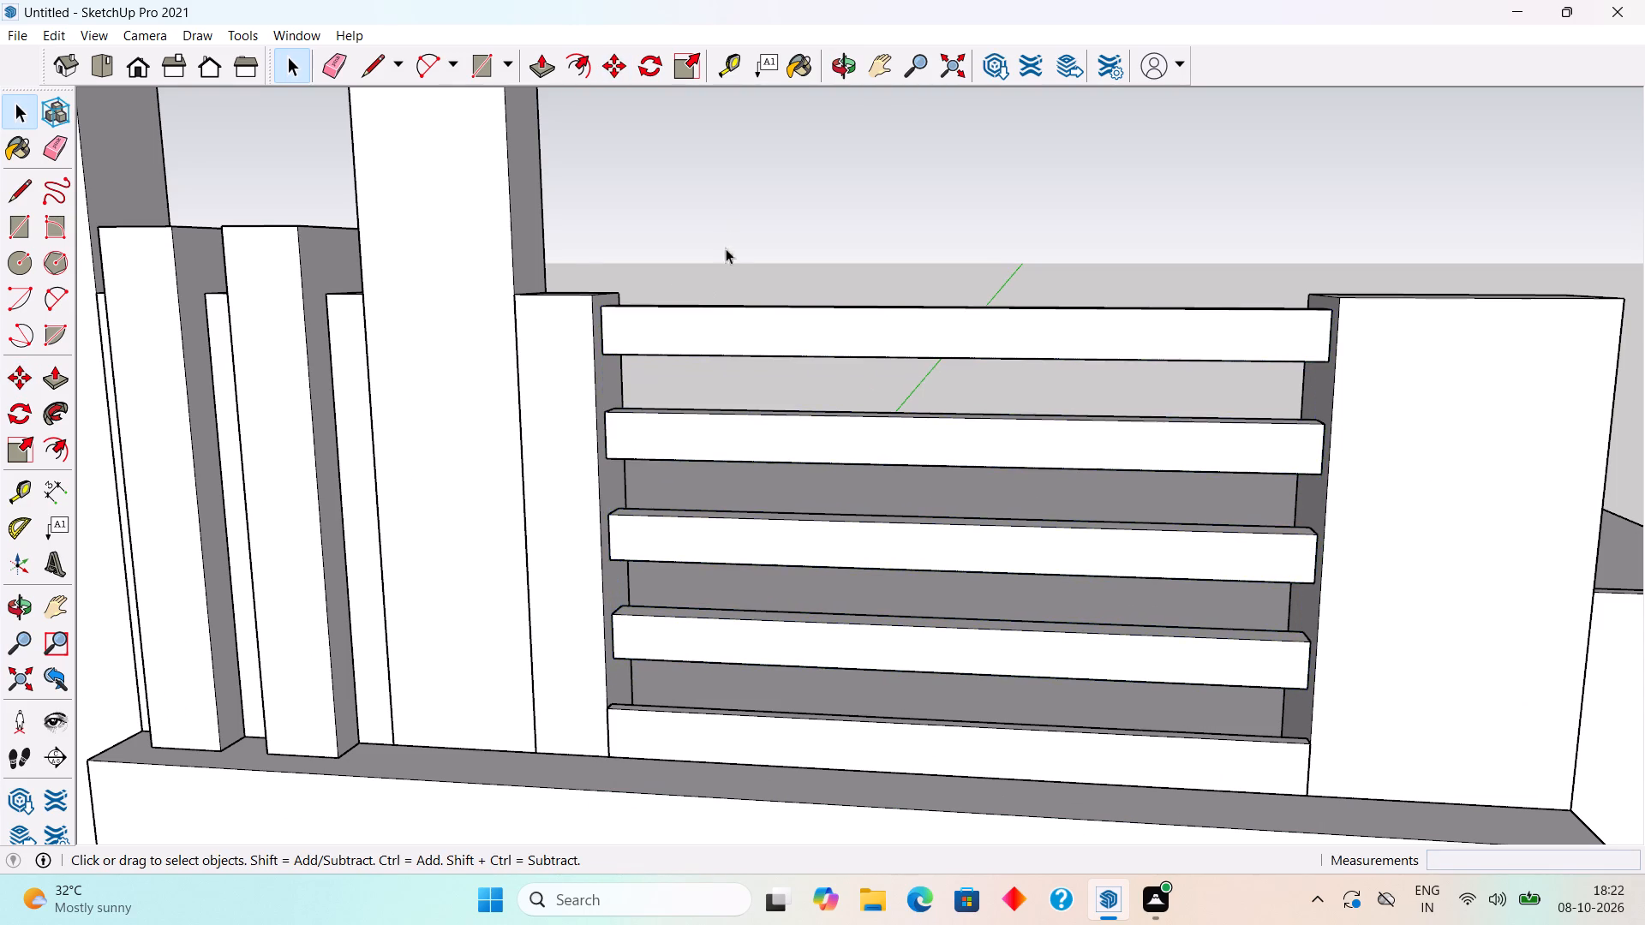
Inside the wide column's group, offset the front face's outline inward about 4 3/8", and leave the group.
{"action": "scroll", "coordinate": [726, 265], "scroll_direction": "down", "scroll_amount": 9}
{"action": "middle_click_drag", "start_coordinate": [737, 337], "coordinate": [843, 400]}
{"action": "scroll", "coordinate": [843, 399], "scroll_direction": "down", "scroll_amount": 3}
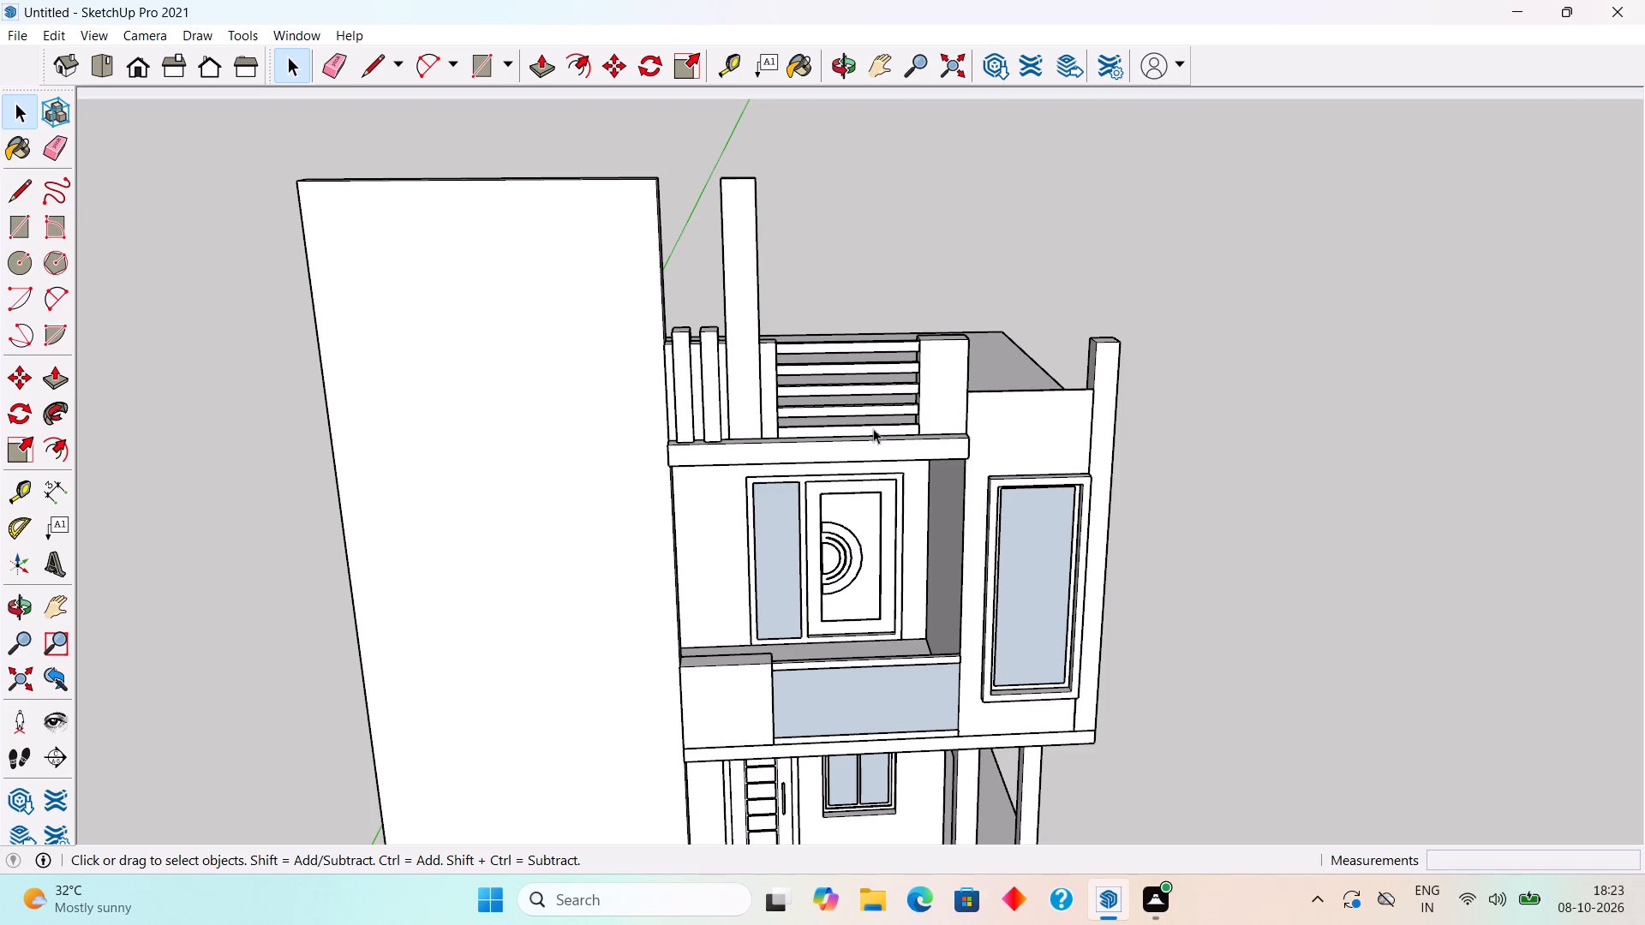
{"action": "triple_click", "coordinate": [934, 382]}
{"action": "scroll", "coordinate": [934, 382], "scroll_direction": "up", "scroll_amount": 5}
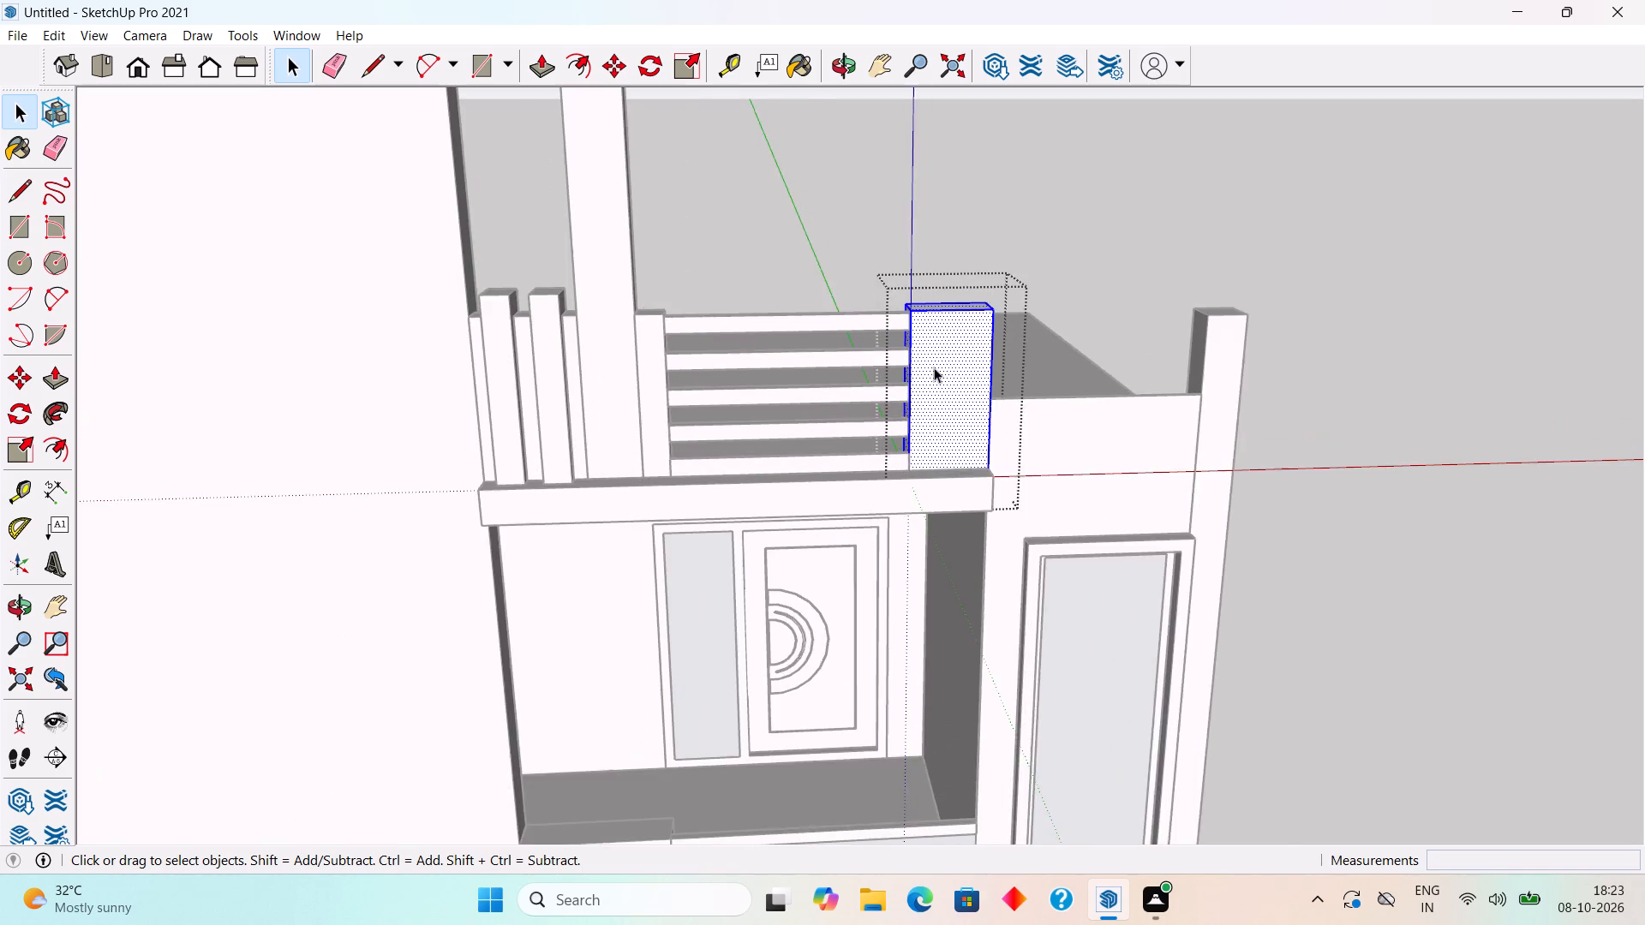
{"action": "scroll", "coordinate": [948, 369], "scroll_direction": "up", "scroll_amount": 3}
{"action": "middle_click_drag", "start_coordinate": [984, 463], "coordinate": [936, 452]}
{"action": "scroll", "coordinate": [903, 384], "scroll_direction": "up", "scroll_amount": 4}
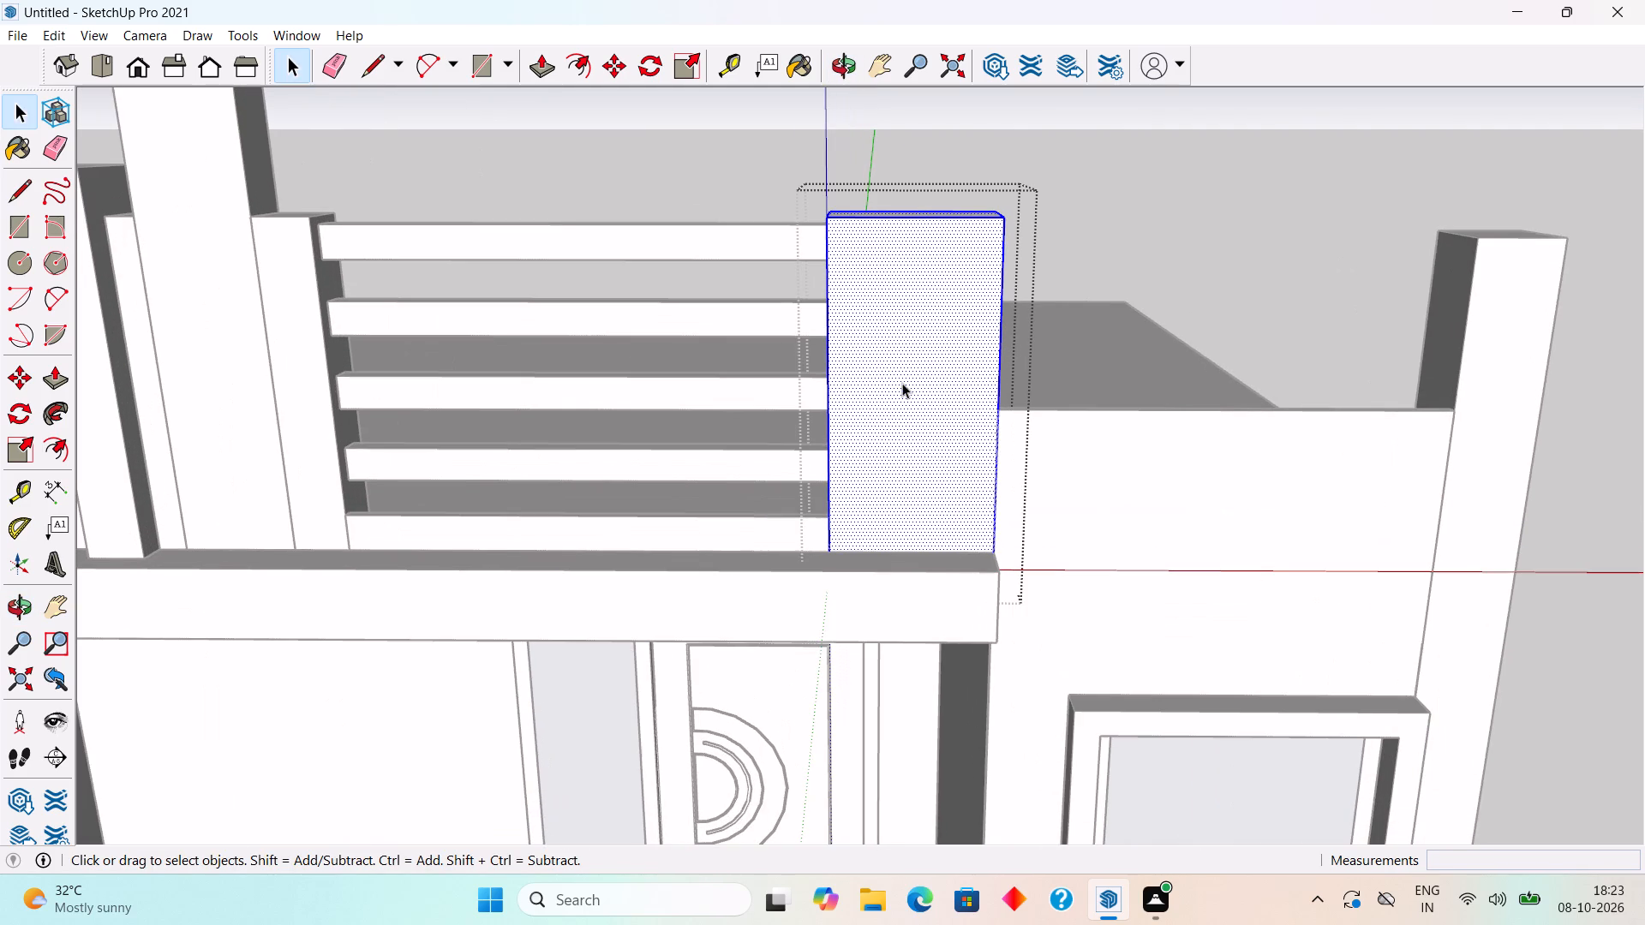
{"action": "key", "text": "r"}
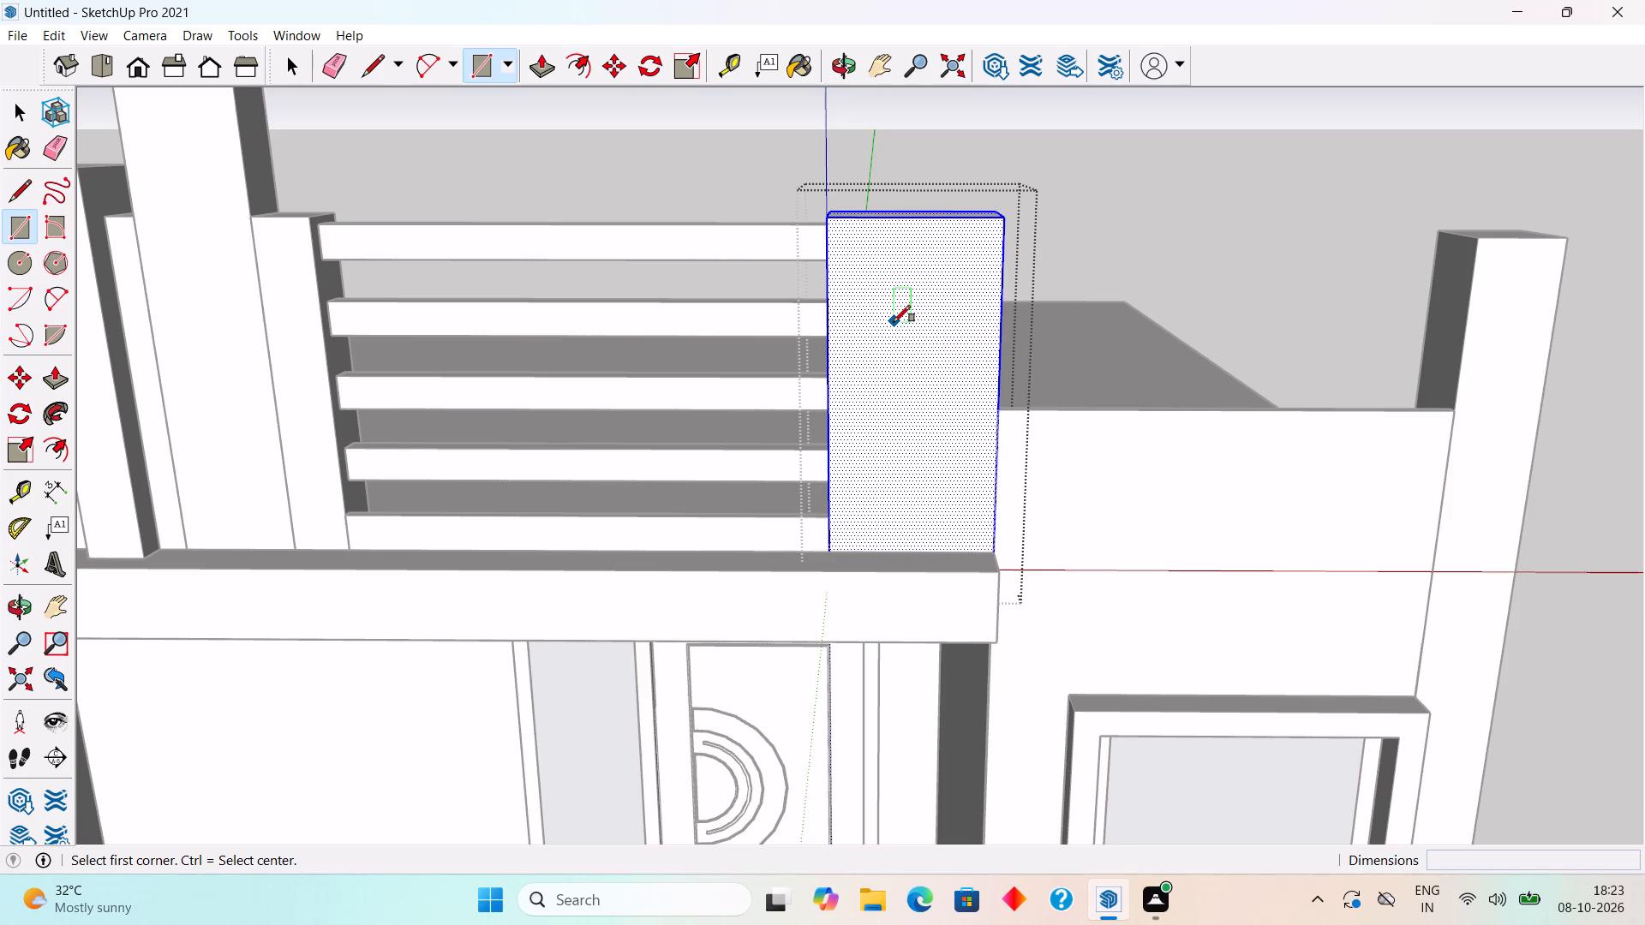
{"action": "key", "text": "f"}
{"action": "left_click", "coordinate": [866, 383]}
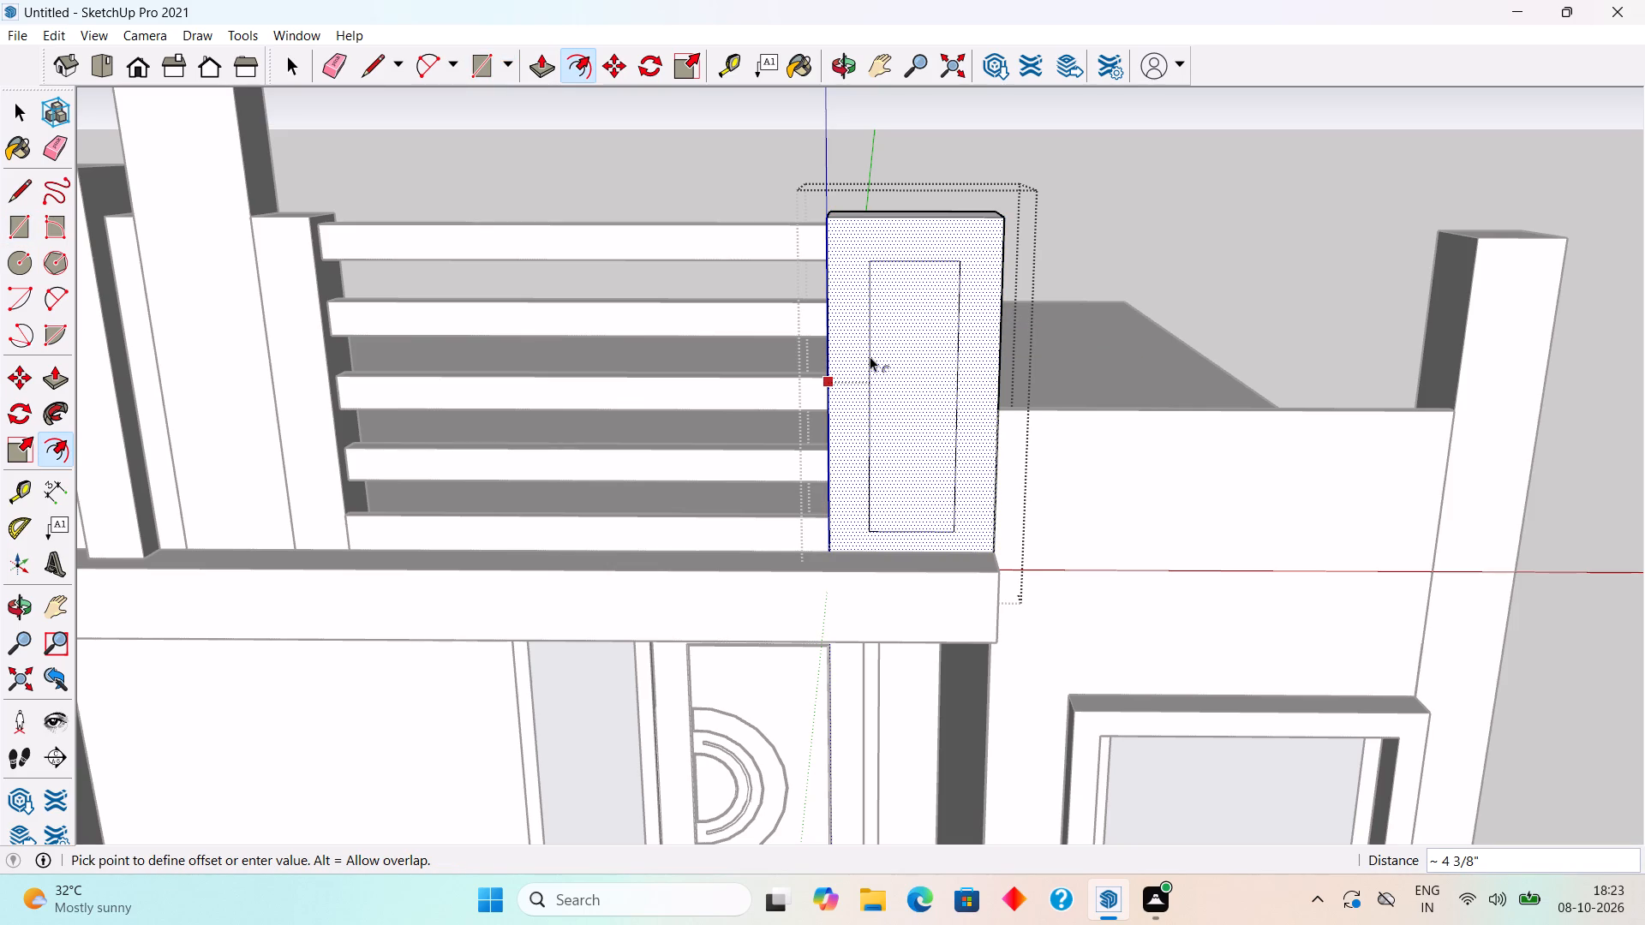
{"action": "left_click", "coordinate": [870, 356]}
{"action": "key", "text": "space"}
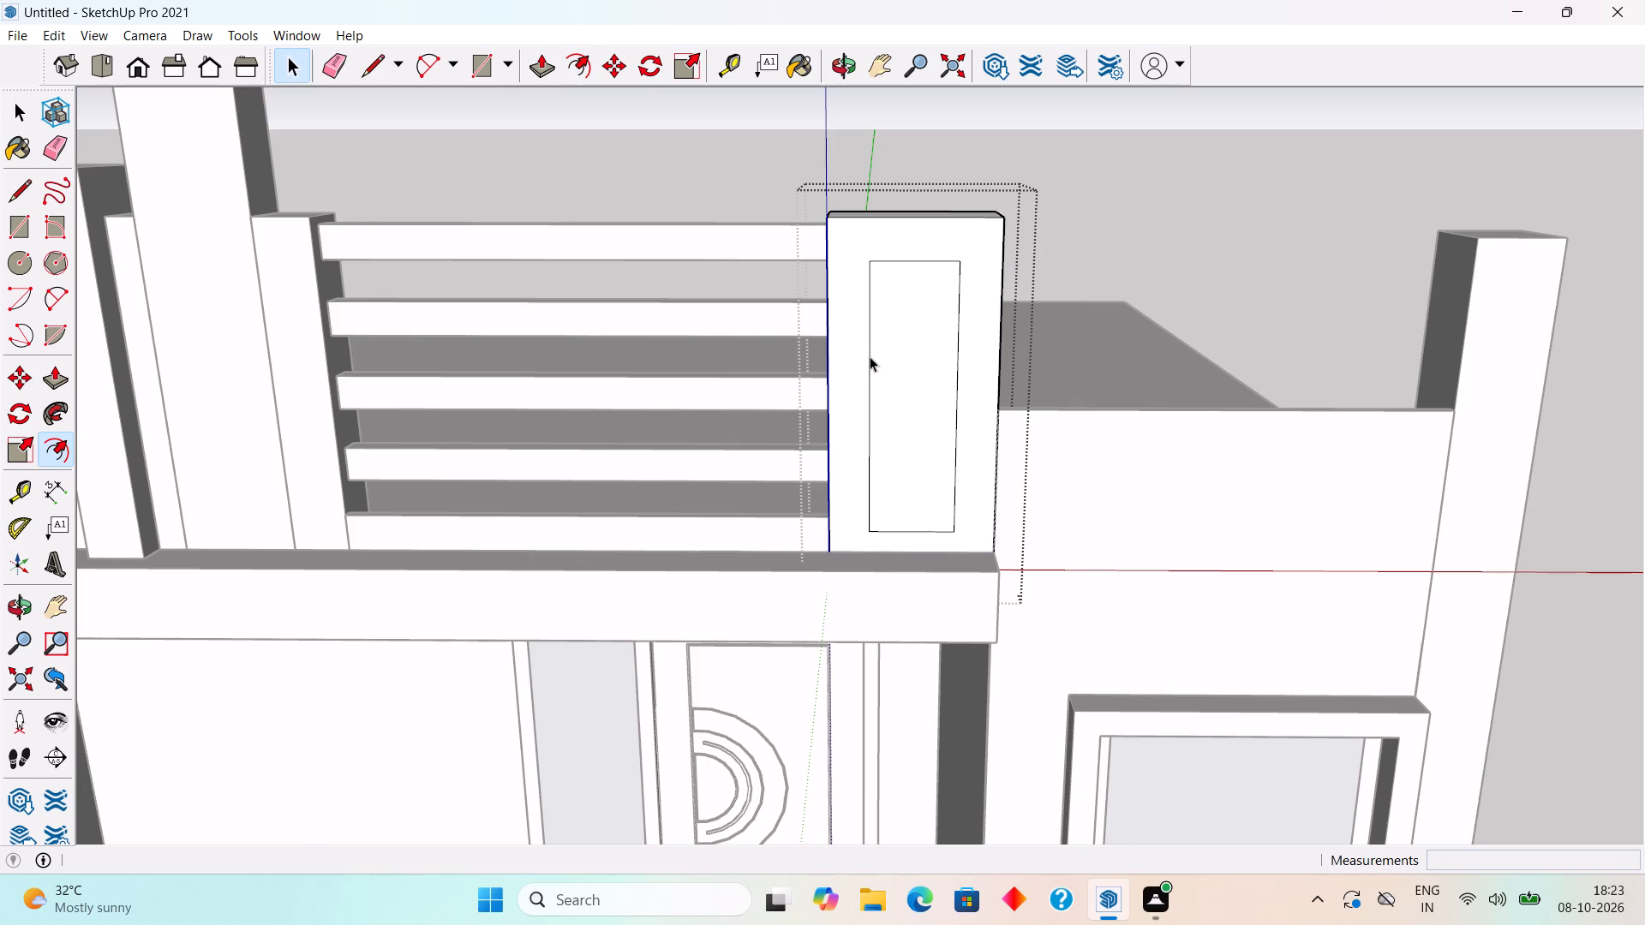
{"action": "left_click", "coordinate": [1197, 216]}
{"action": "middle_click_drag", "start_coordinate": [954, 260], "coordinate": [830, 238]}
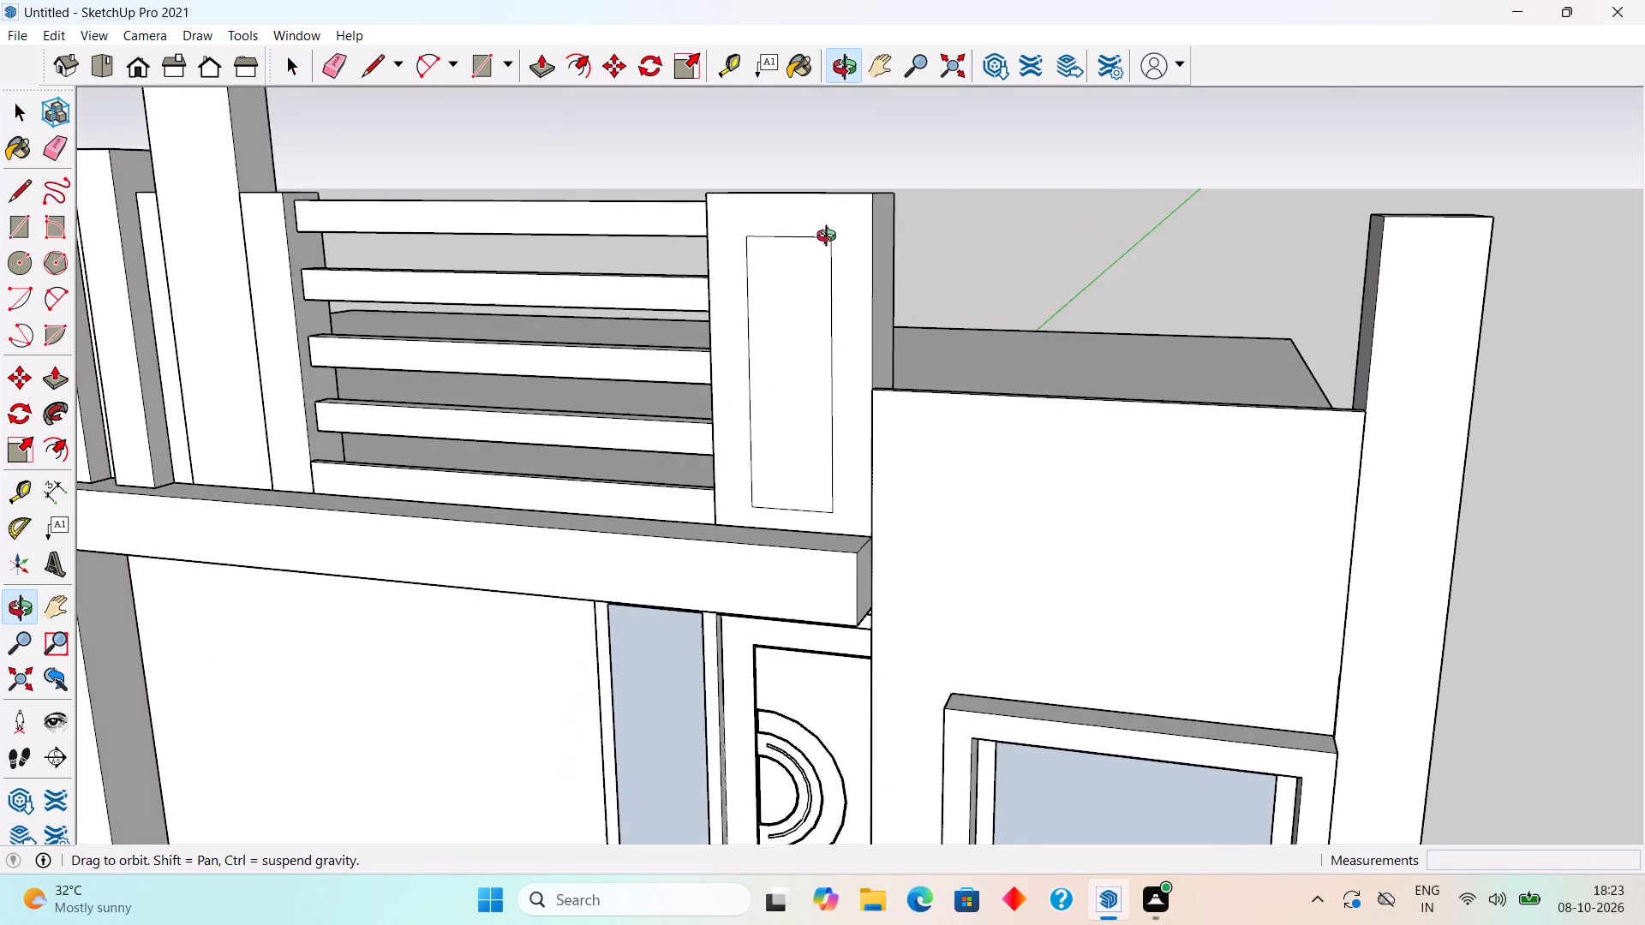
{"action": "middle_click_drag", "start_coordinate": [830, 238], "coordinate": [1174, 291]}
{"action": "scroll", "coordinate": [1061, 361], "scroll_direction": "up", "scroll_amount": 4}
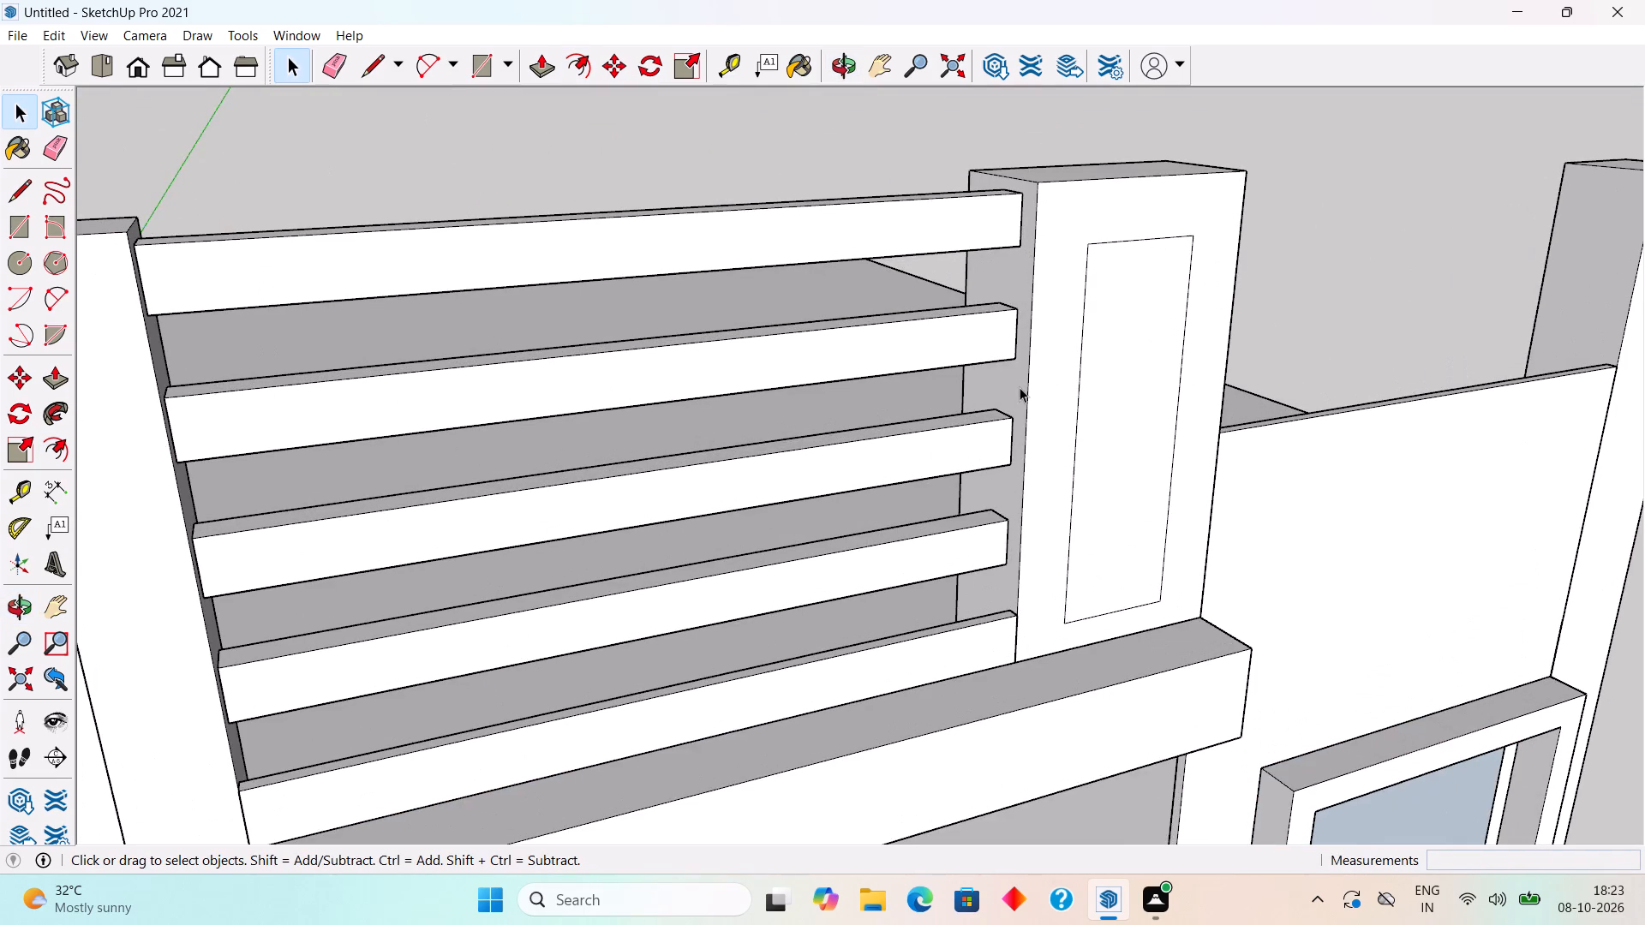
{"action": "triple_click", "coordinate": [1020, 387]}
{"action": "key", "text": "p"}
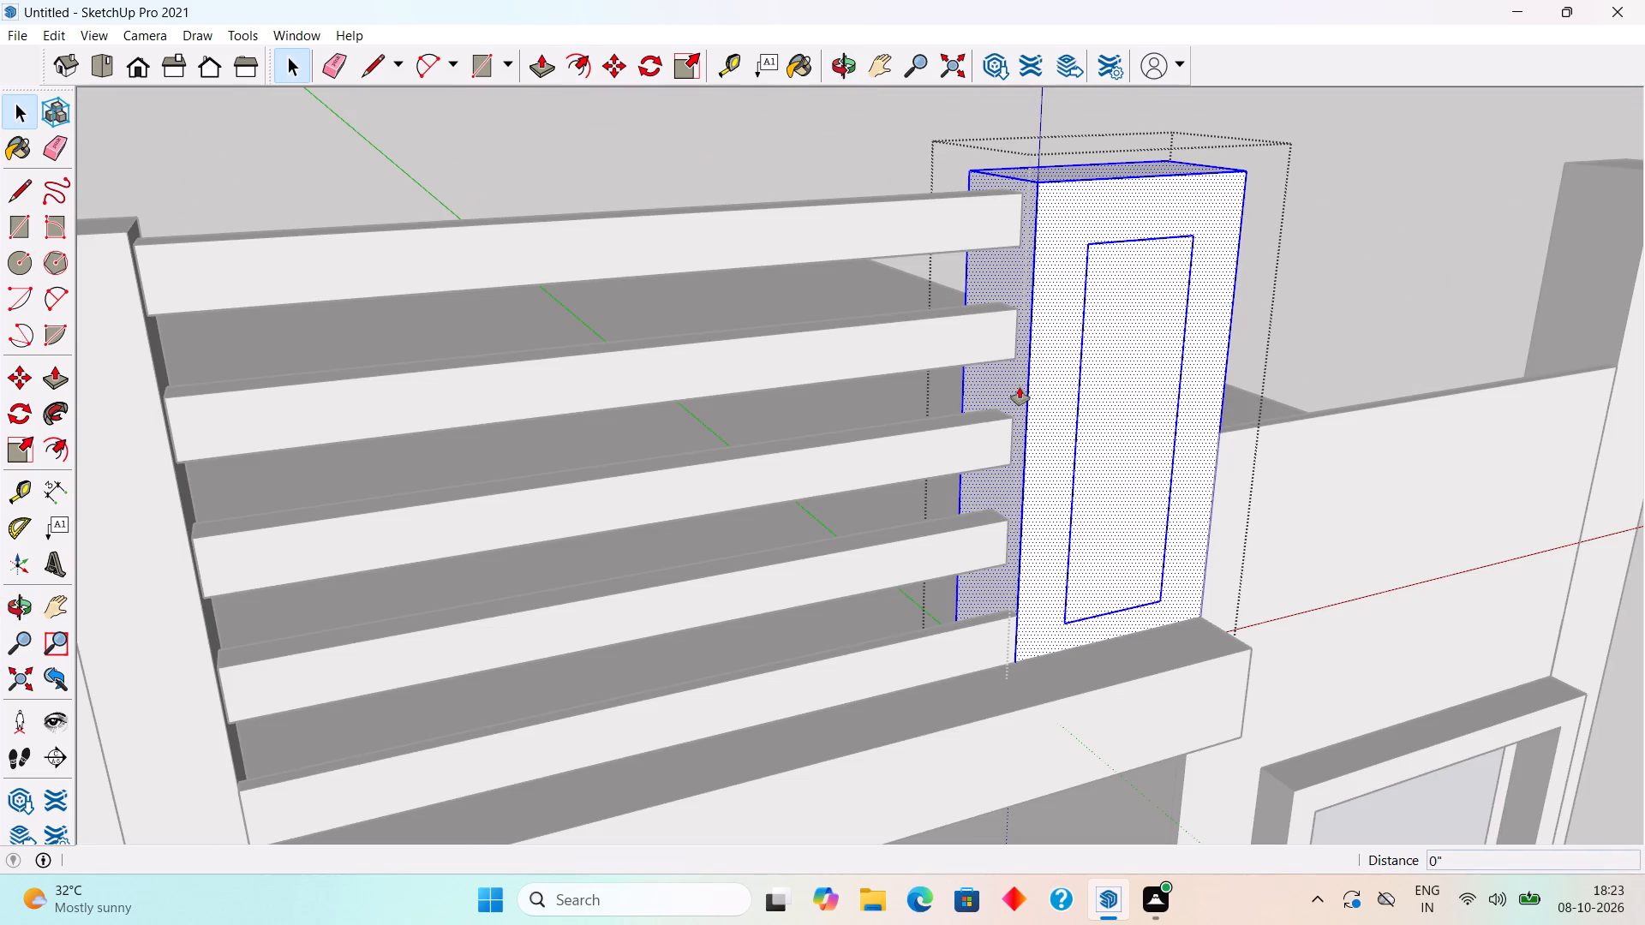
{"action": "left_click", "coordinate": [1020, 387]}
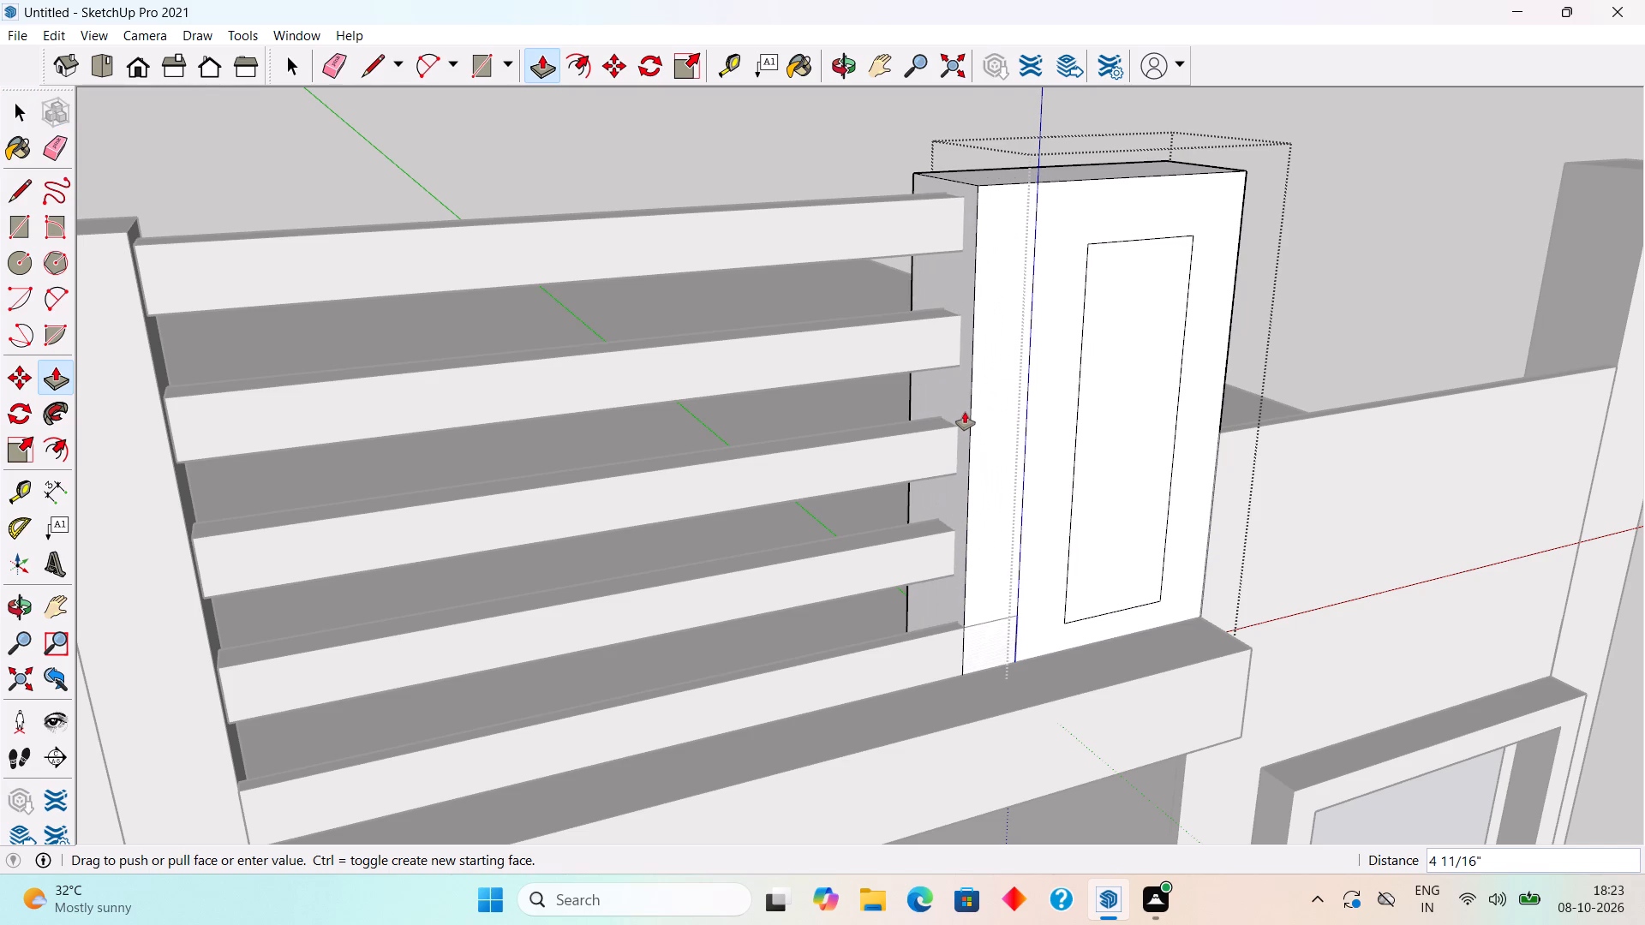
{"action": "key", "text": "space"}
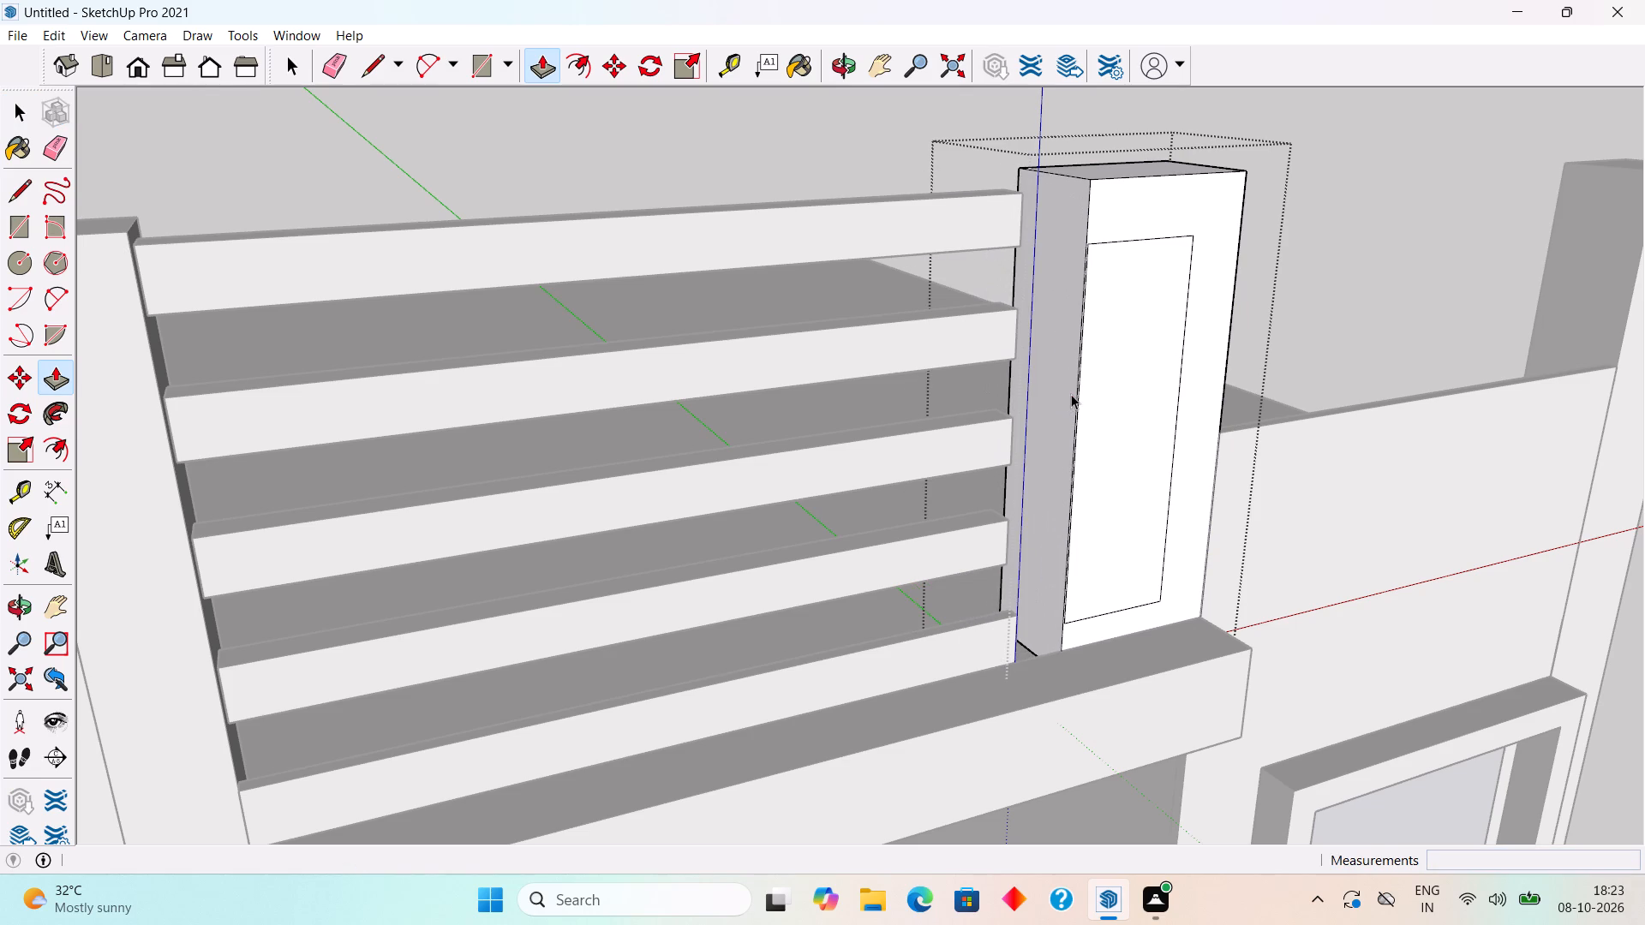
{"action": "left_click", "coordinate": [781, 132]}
Scale the group of four rails to 0.80 of its length, pulling its end back from the wide column.
{"action": "middle_click_drag", "start_coordinate": [924, 276], "coordinate": [833, 285]}
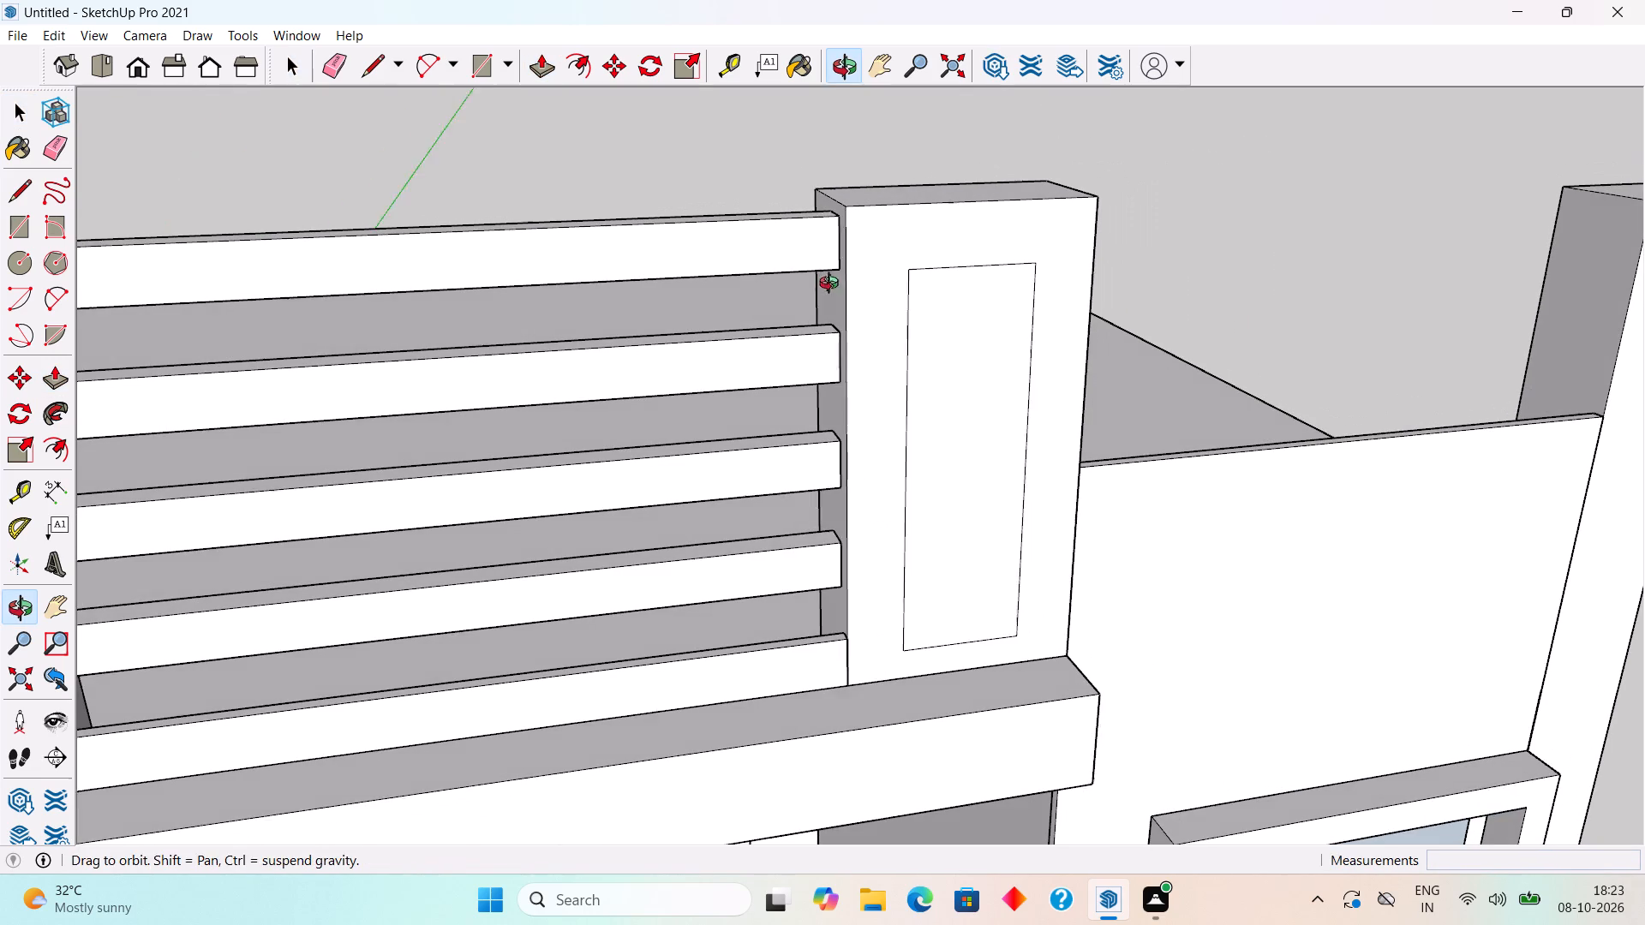
{"action": "middle_click_drag", "start_coordinate": [833, 285], "coordinate": [832, 285]}
{"action": "left_click", "coordinate": [814, 254]}
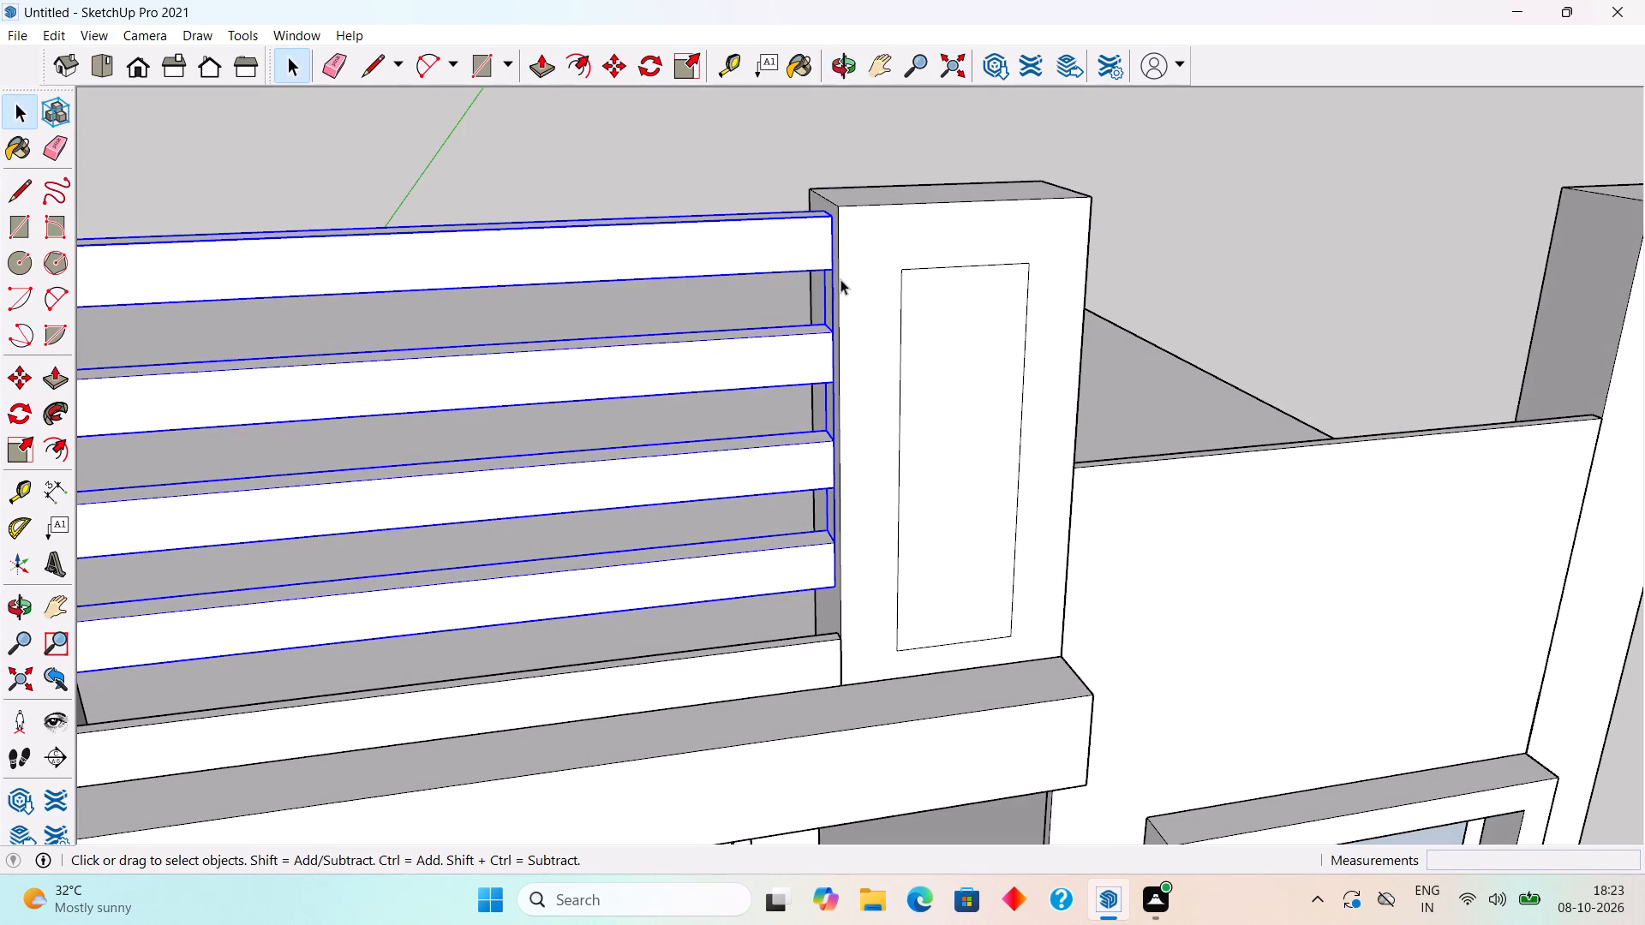
{"action": "scroll", "coordinate": [809, 302], "scroll_direction": "down", "scroll_amount": 4}
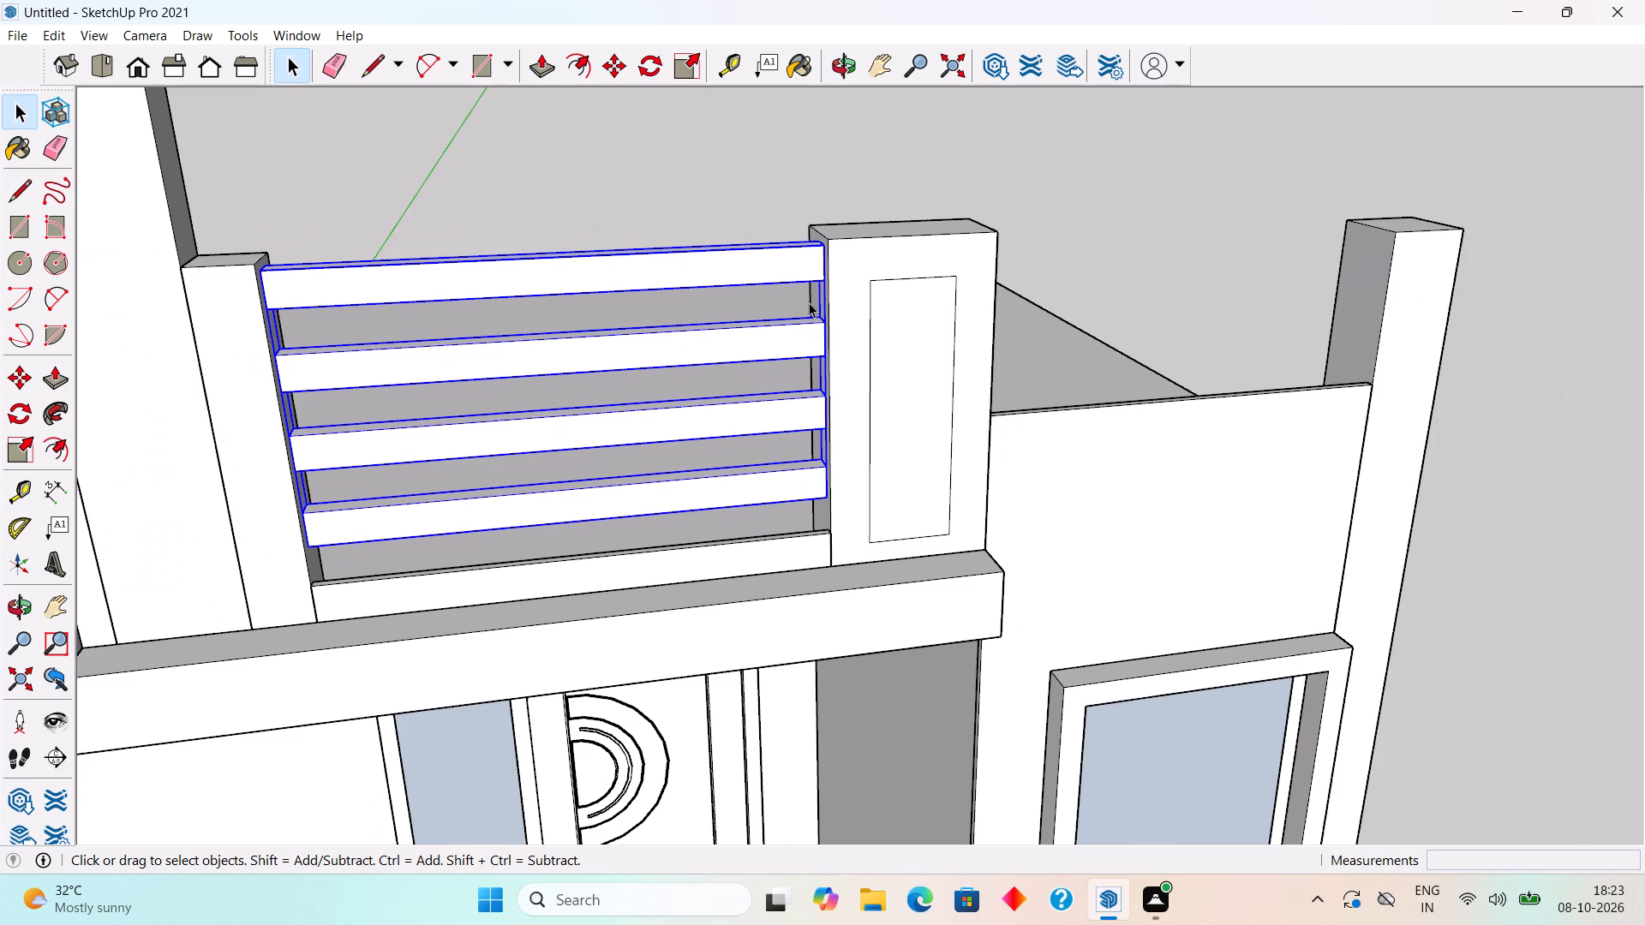
{"action": "key", "text": "s"}
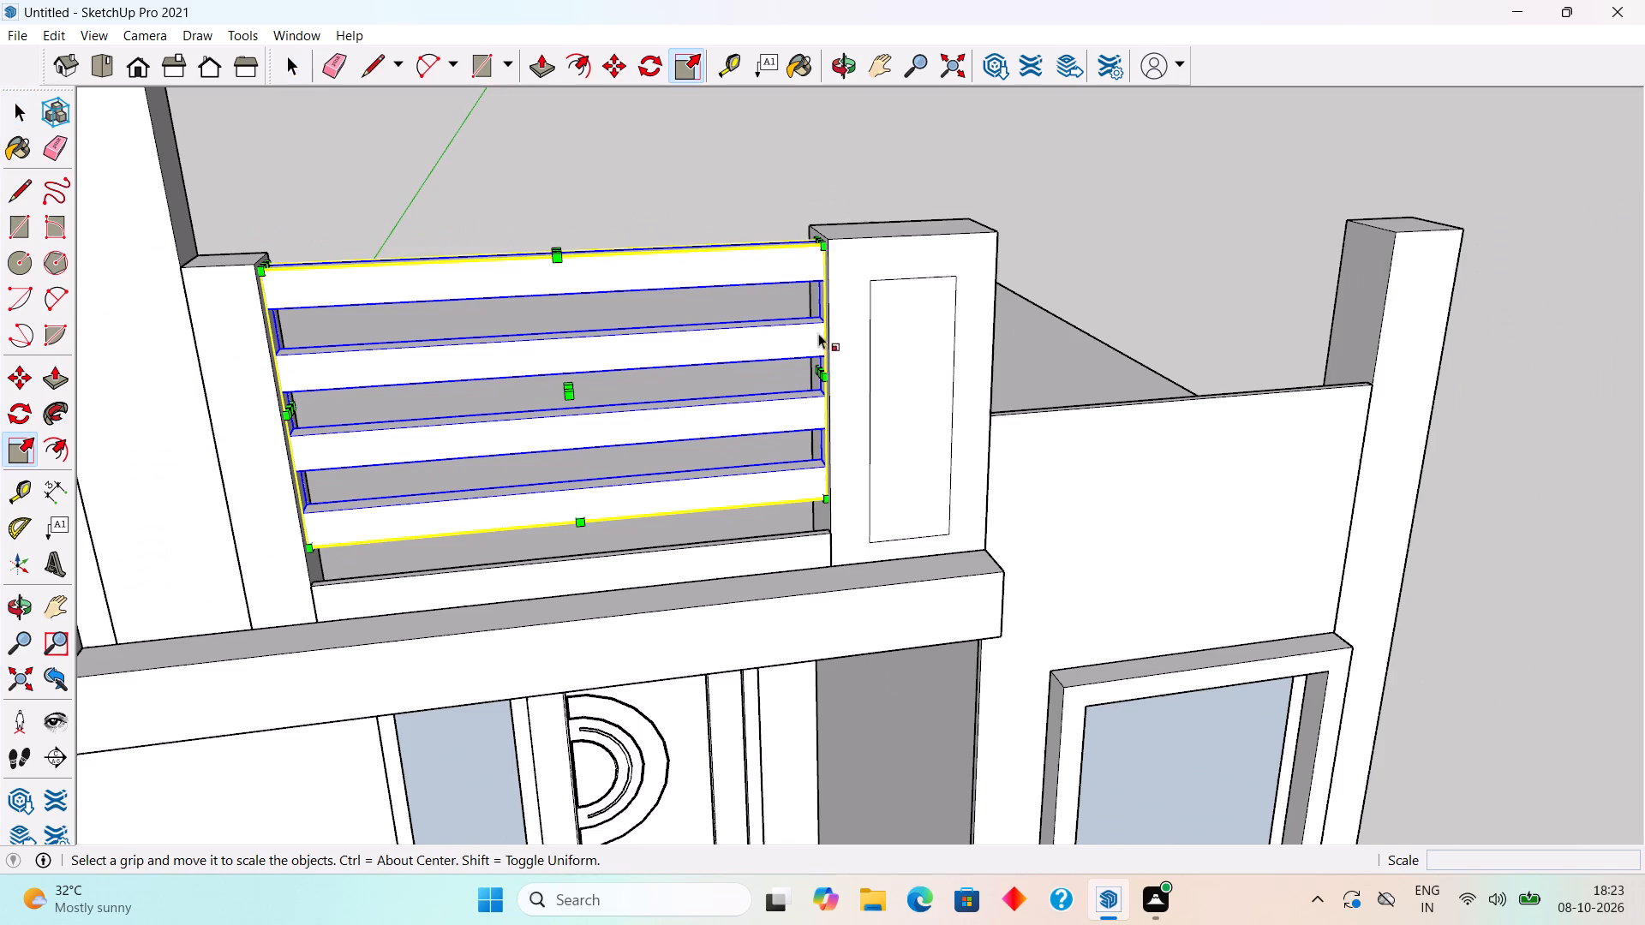
{"action": "scroll", "coordinate": [811, 365], "scroll_direction": "up", "scroll_amount": 5}
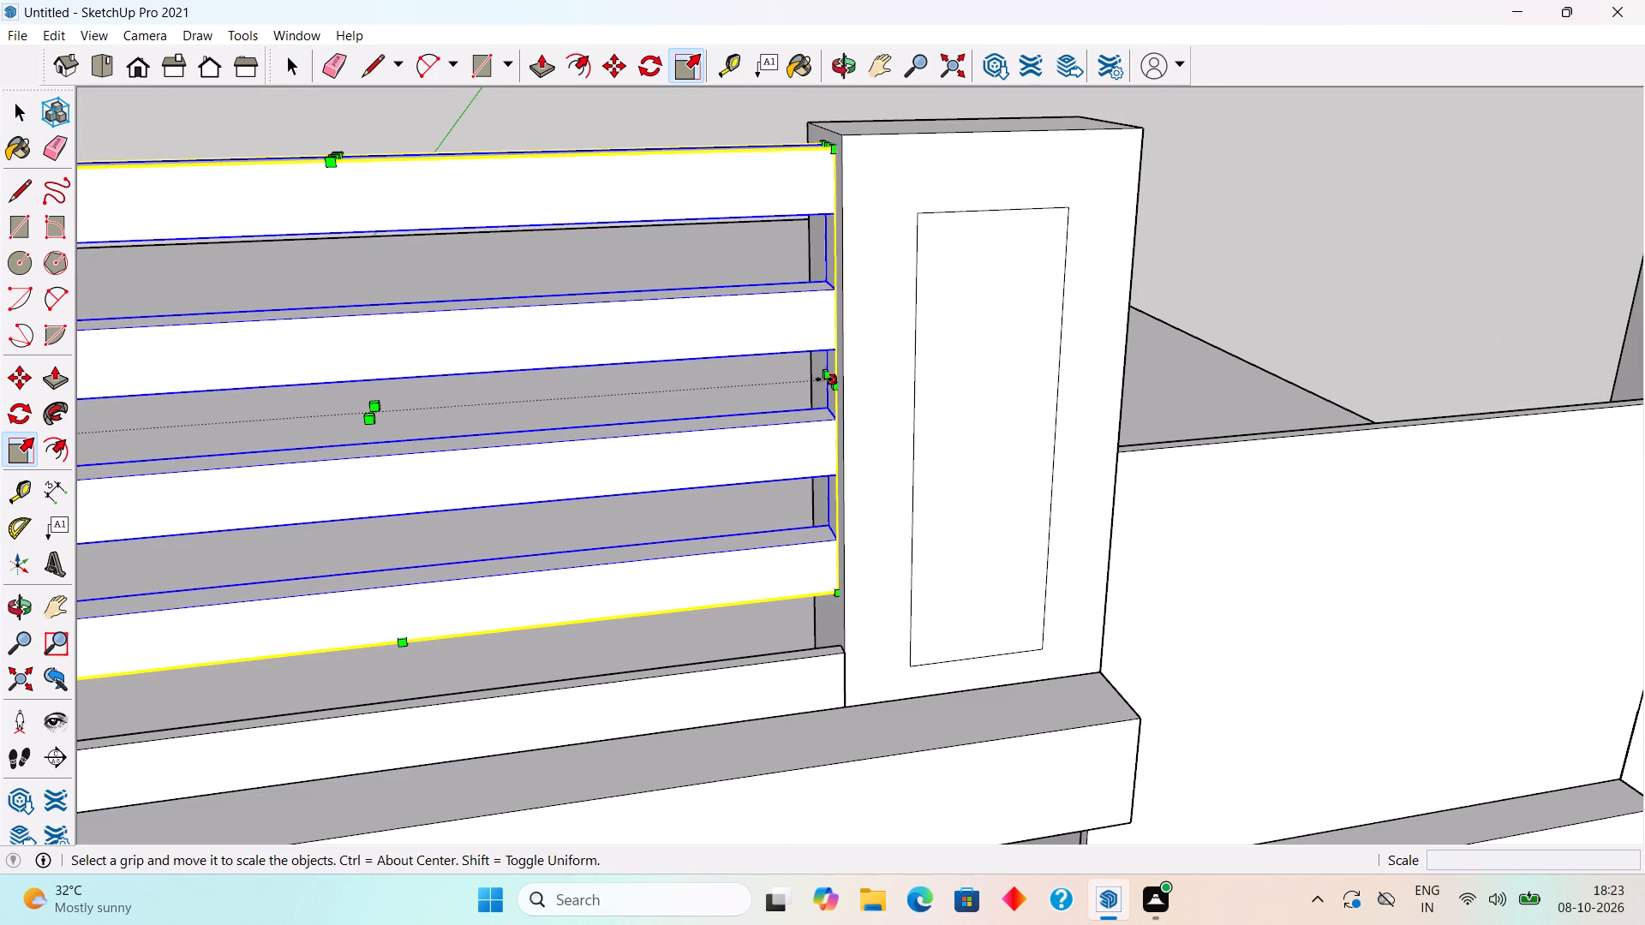
{"action": "left_click", "coordinate": [822, 374]}
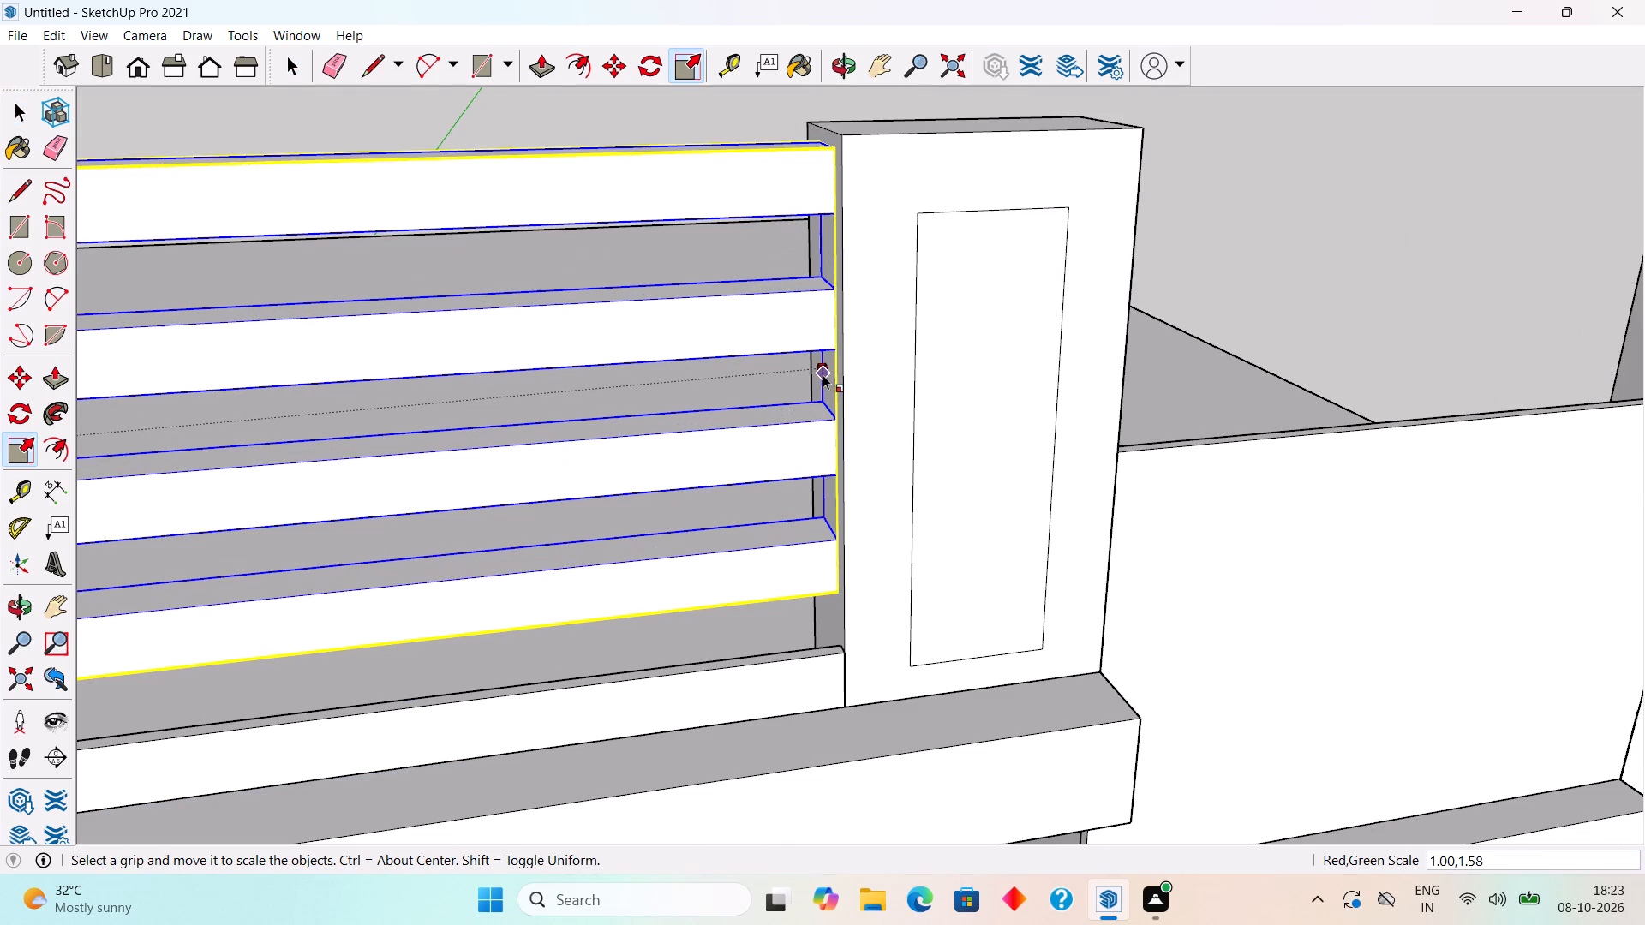
{"action": "key", "text": "space"}
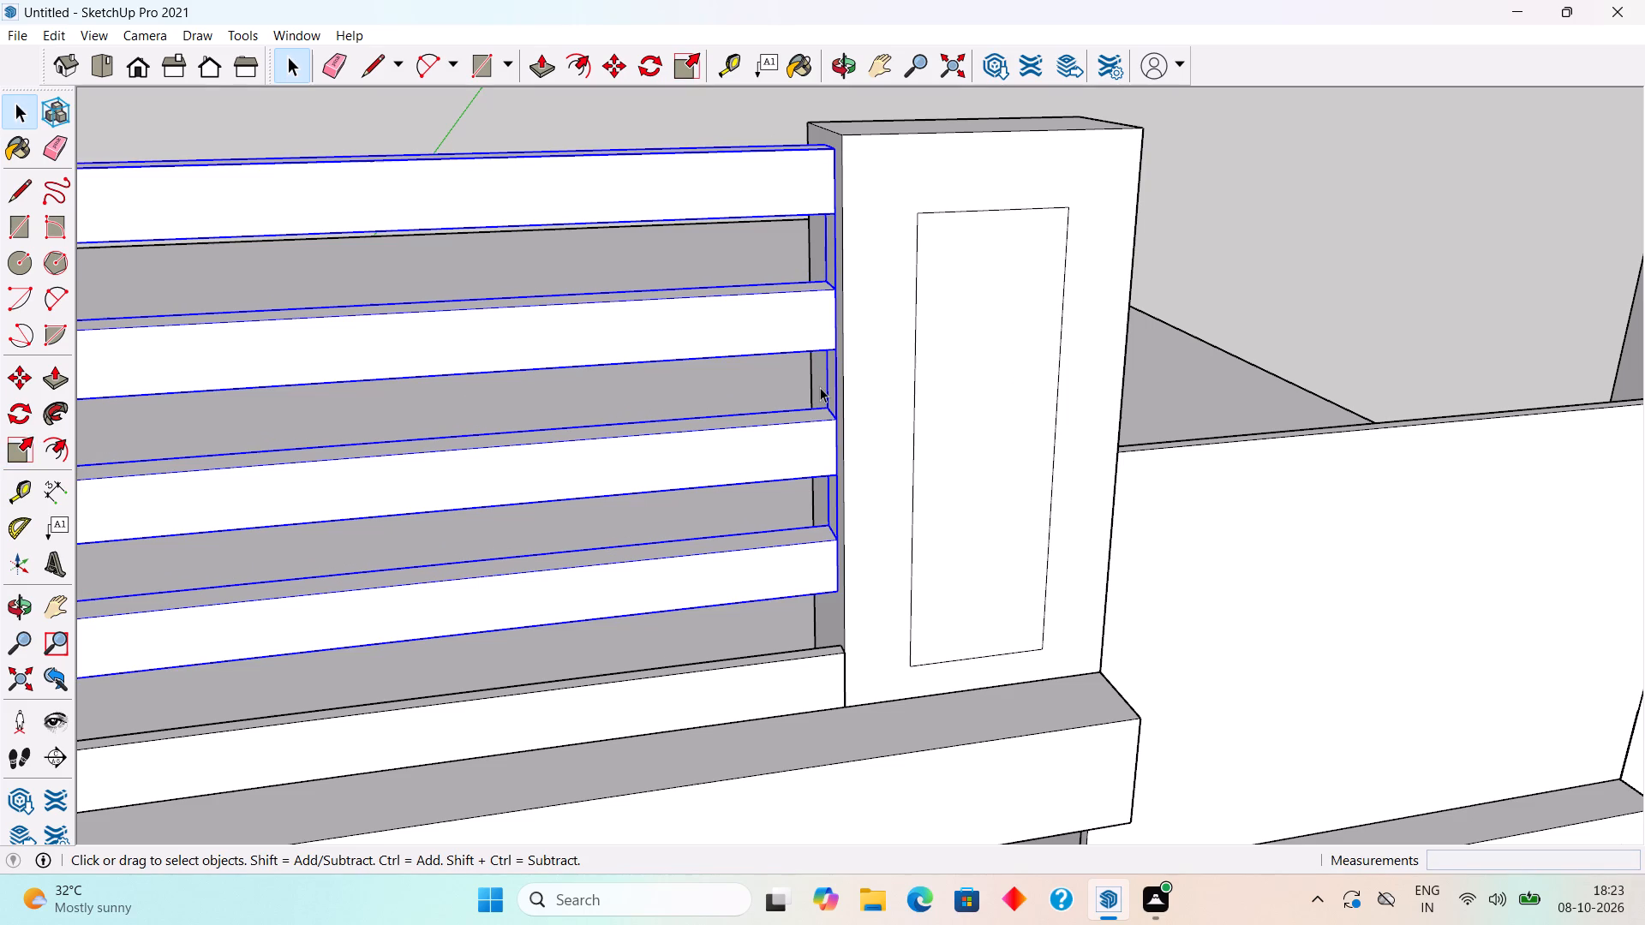
{"action": "key", "text": "s"}
{"action": "scroll", "coordinate": [820, 405], "scroll_direction": "up", "scroll_amount": 9}
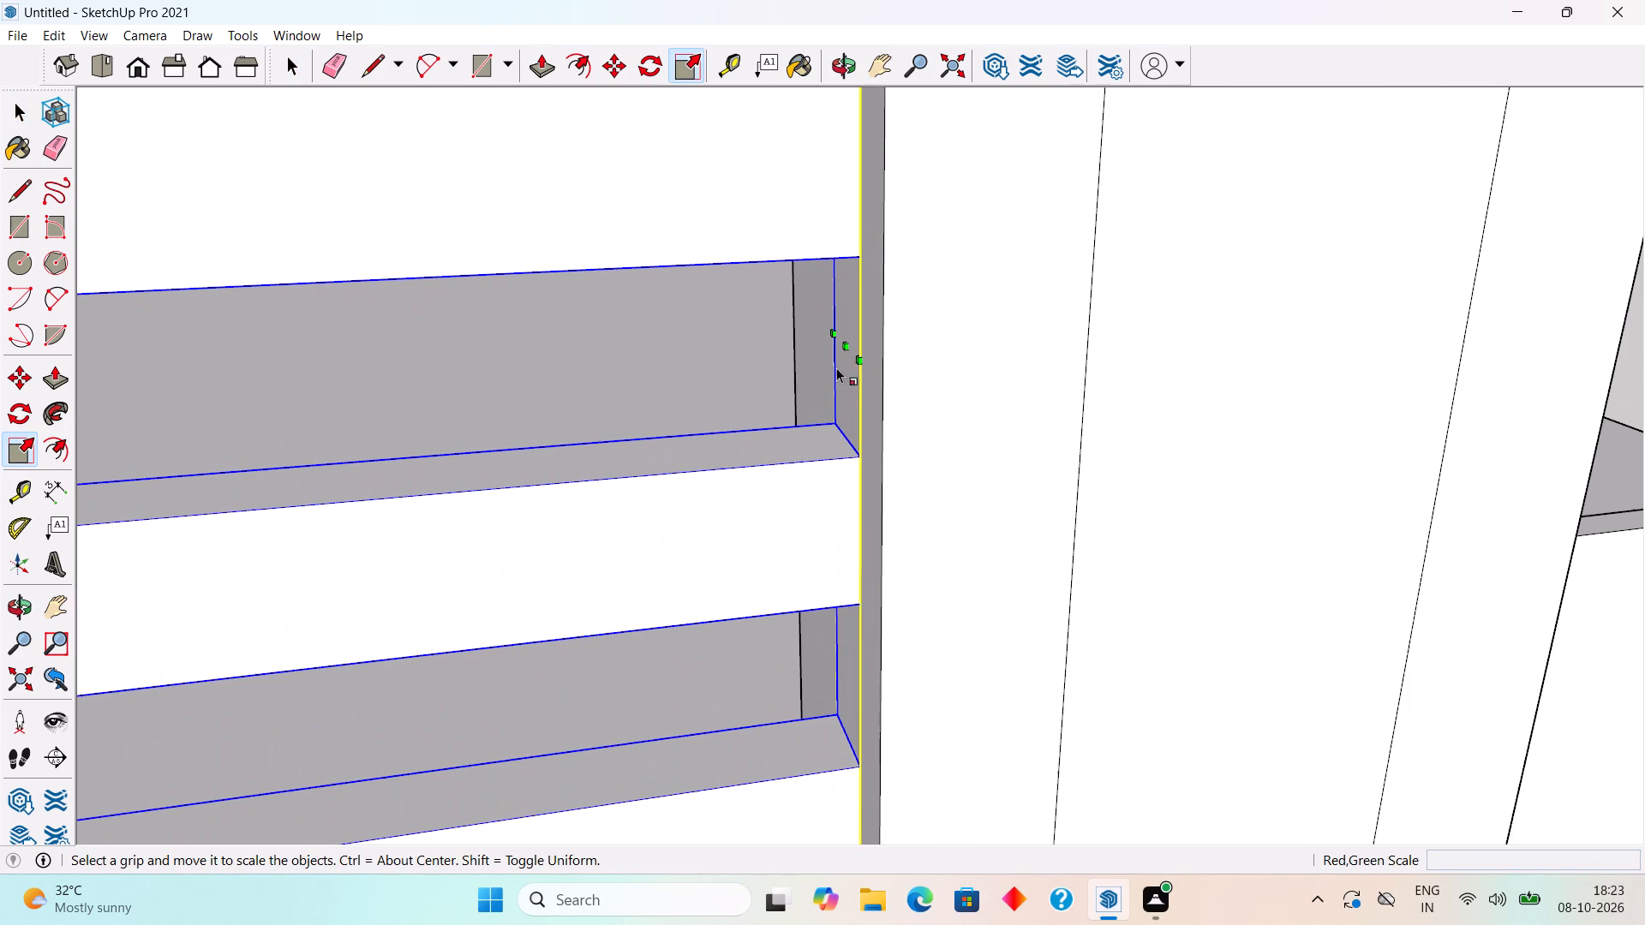
{"action": "left_click", "coordinate": [851, 353]}
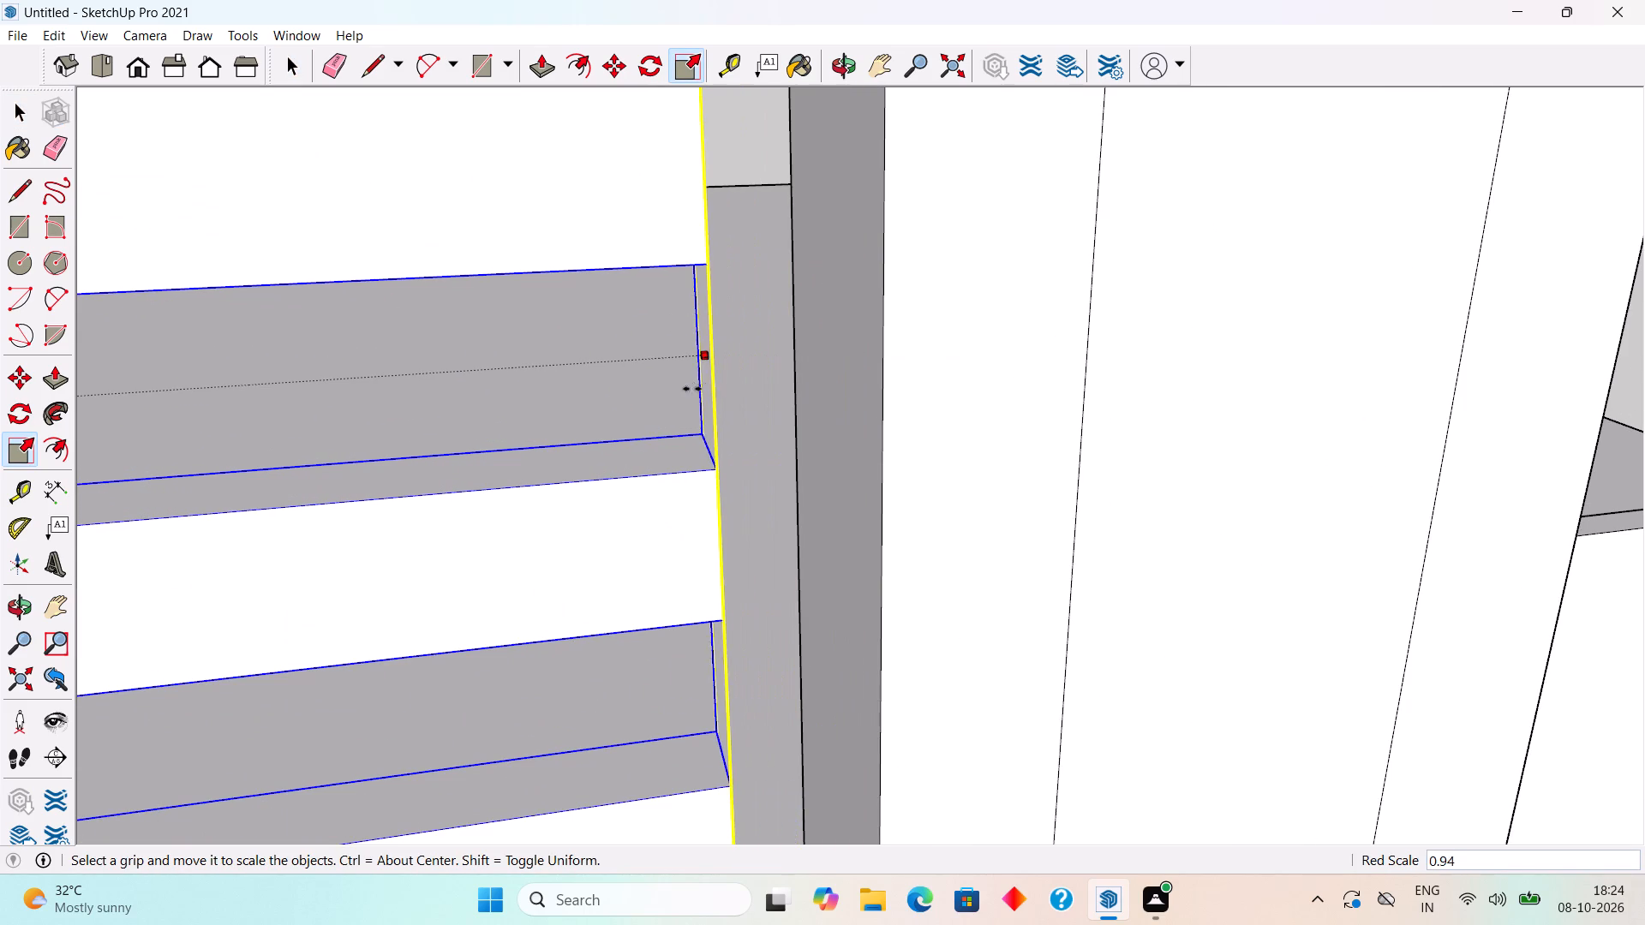
{"action": "left_click", "coordinate": [340, 425]}
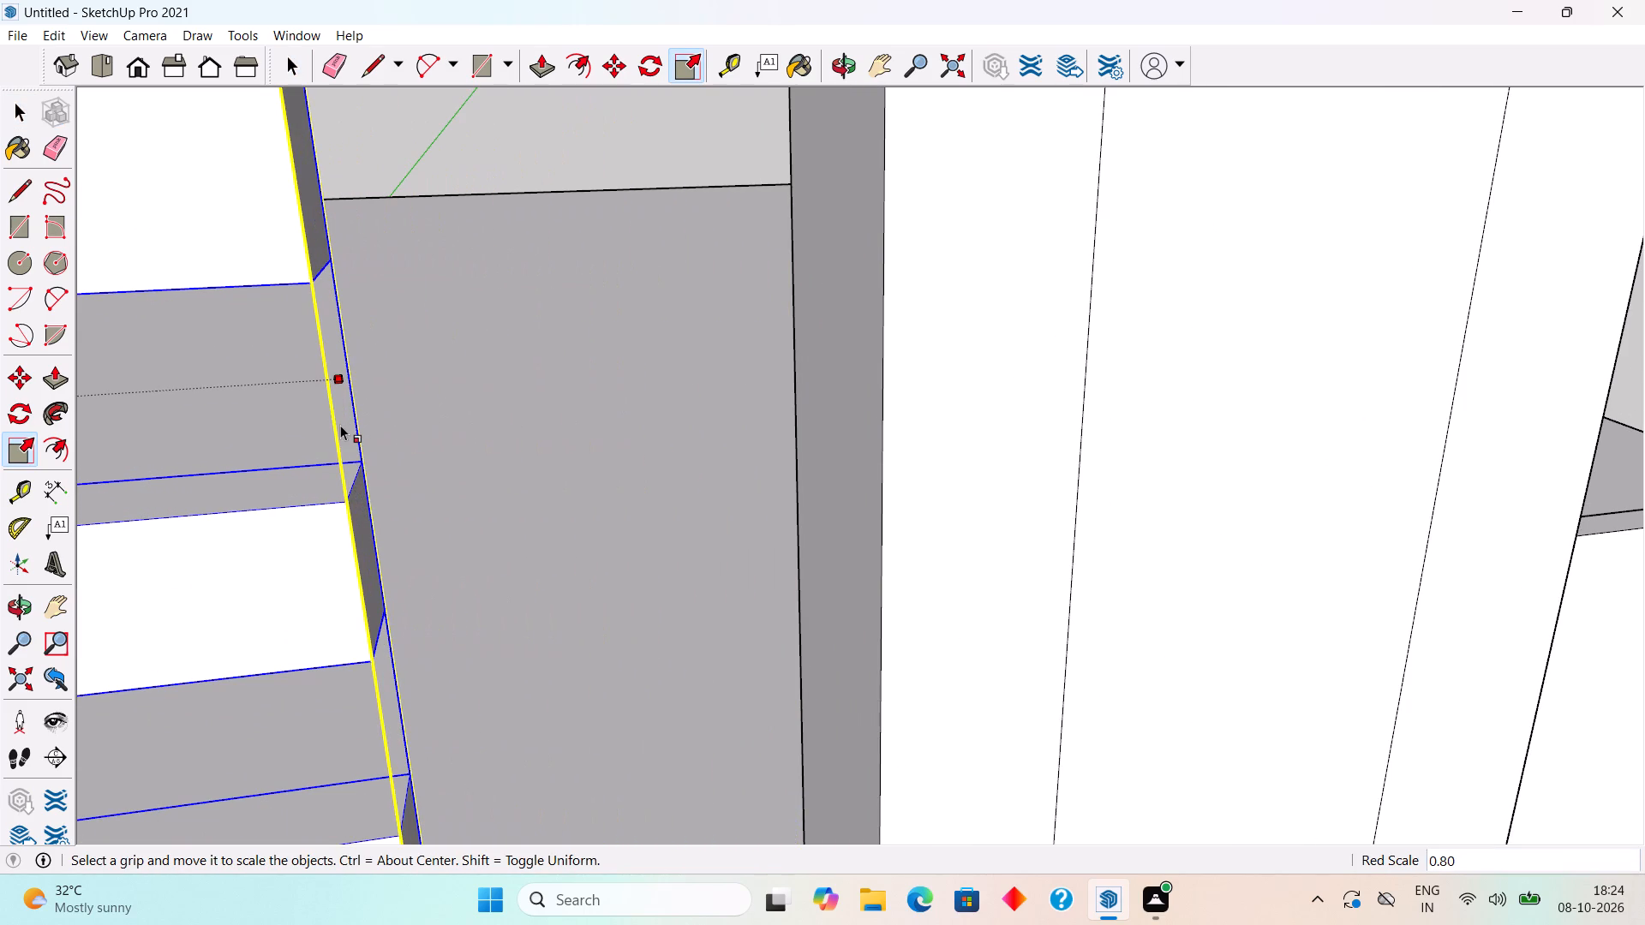
{"action": "key", "text": "space"}
Scale the low wall below the rails to 0.80 in length and about 1.58 in height, up to the lowest rail.
{"action": "scroll", "coordinate": [352, 414], "scroll_direction": "down", "scroll_amount": 9}
{"action": "middle_click_drag", "start_coordinate": [475, 339], "coordinate": [578, 321]}
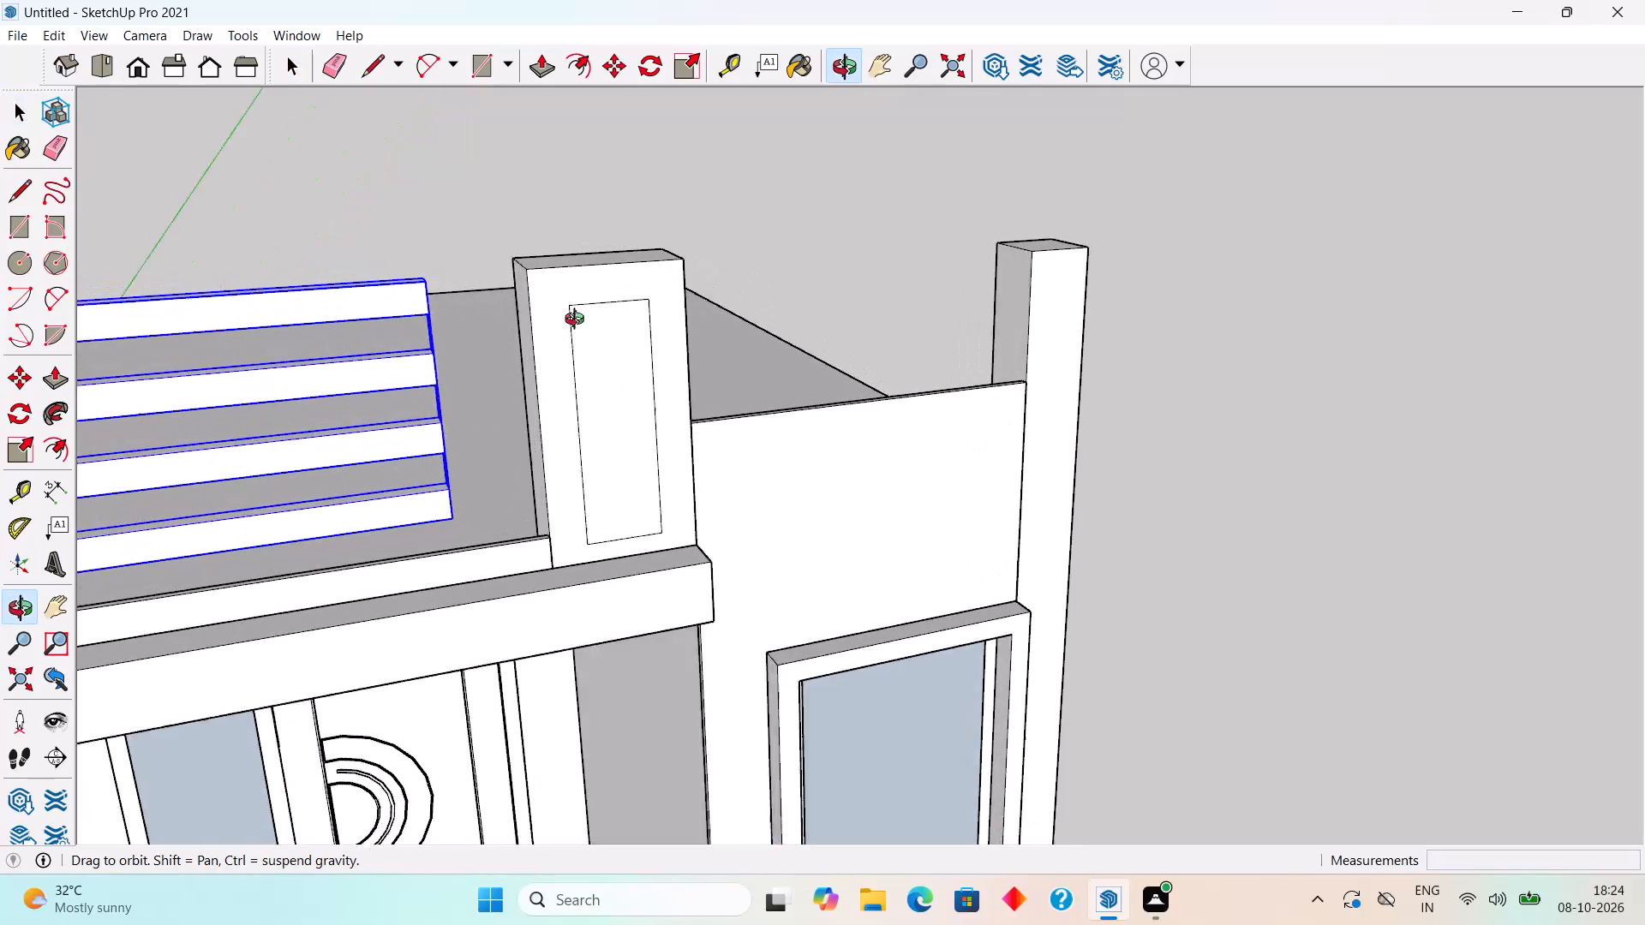
{"action": "middle_click_drag", "start_coordinate": [578, 321], "coordinate": [592, 321]}
{"action": "scroll", "coordinate": [562, 355], "scroll_direction": "up", "scroll_amount": 4}
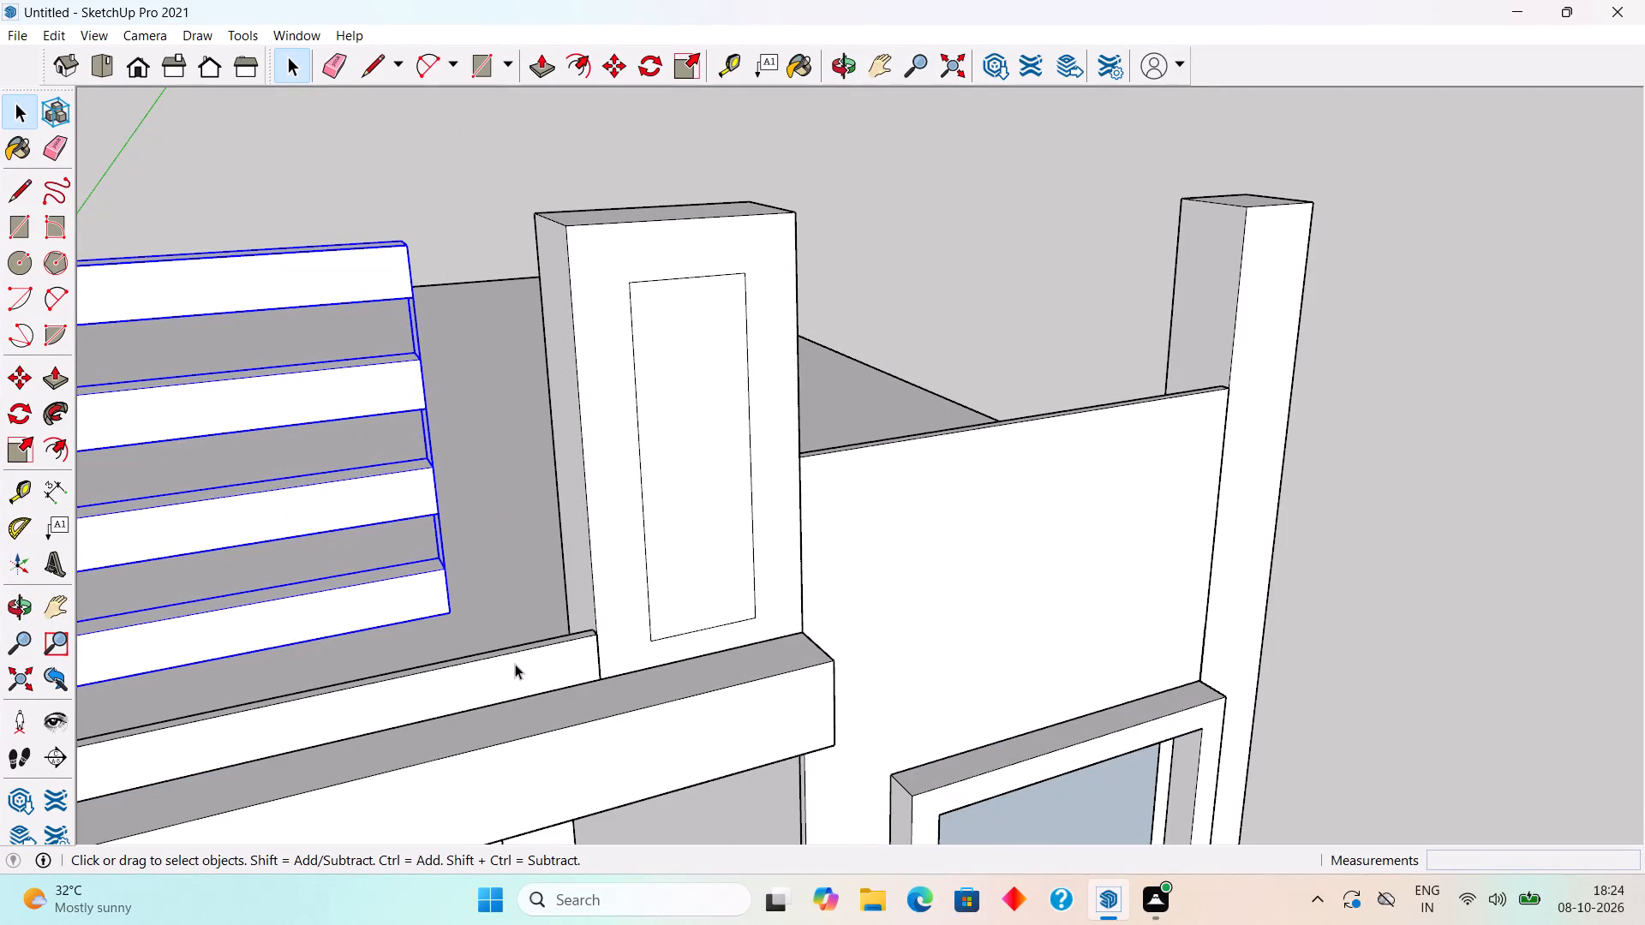
{"action": "left_click", "coordinate": [515, 664]}
{"action": "key", "text": "s"}
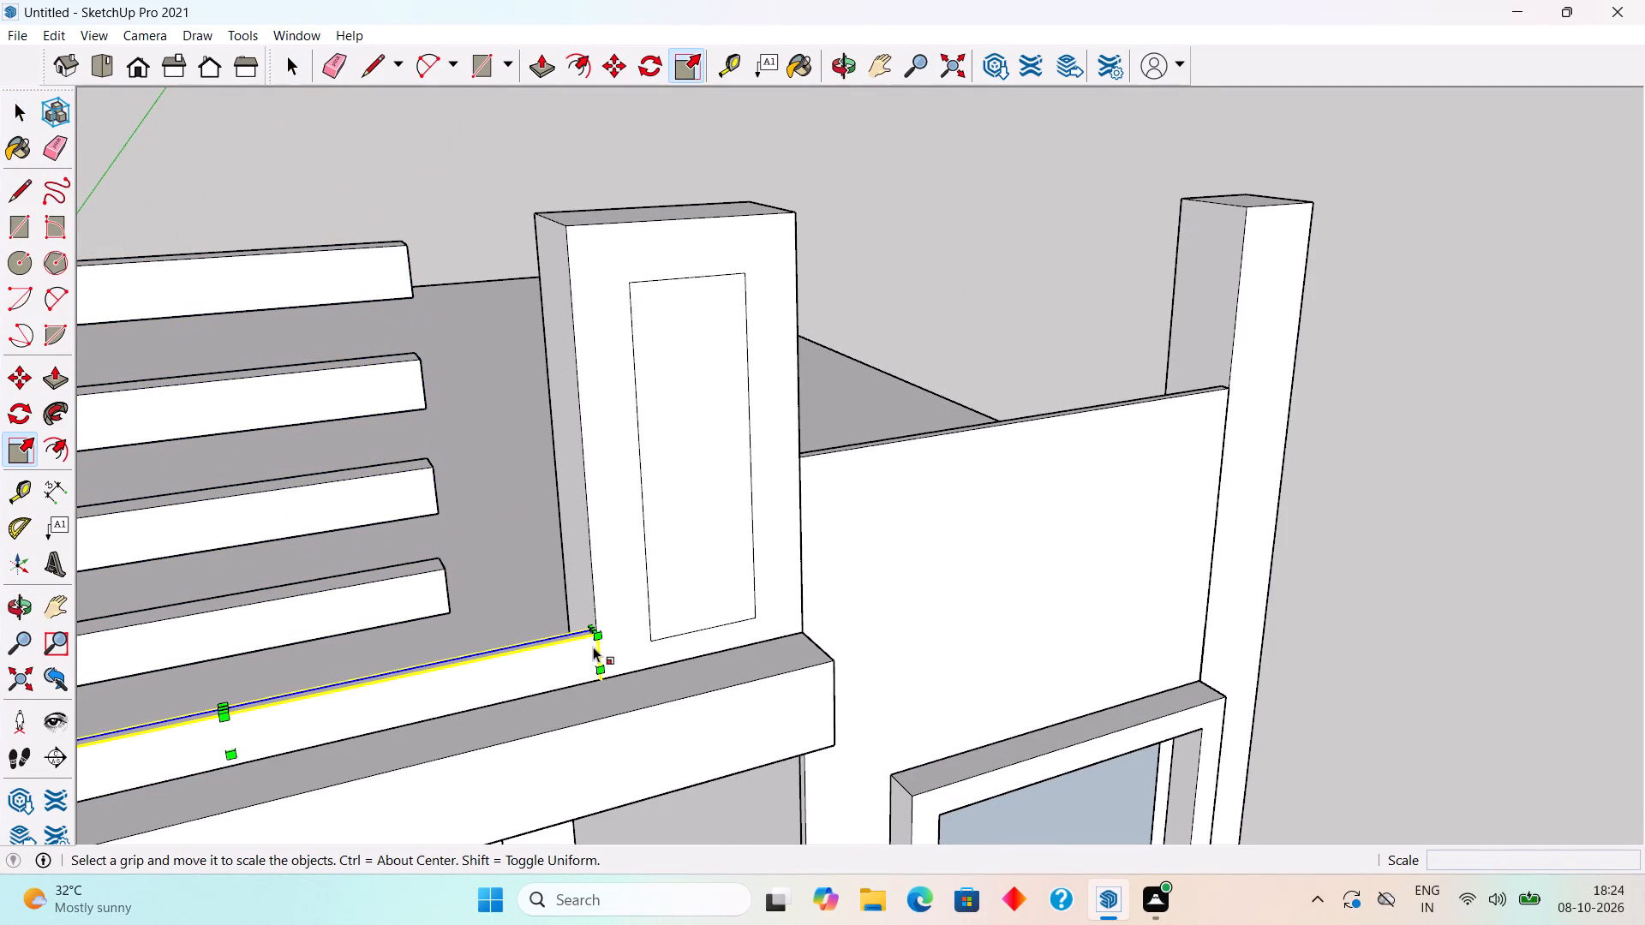
{"action": "scroll", "coordinate": [588, 633], "scroll_direction": "up", "scroll_amount": 2}
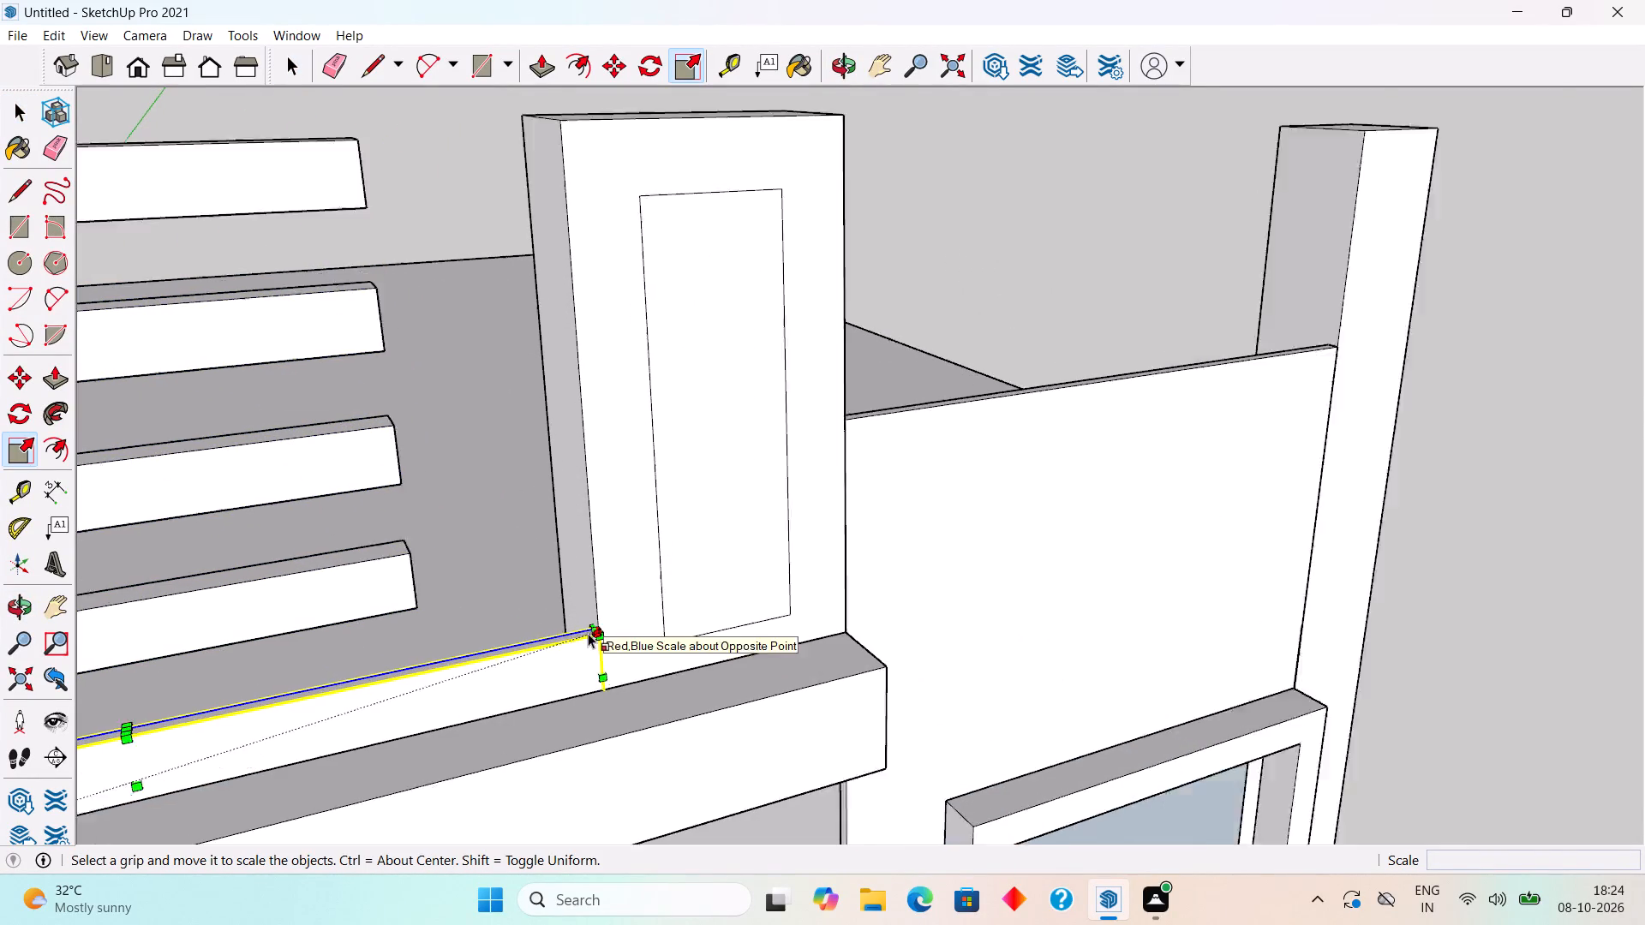
{"action": "scroll", "coordinate": [588, 633], "scroll_direction": "up", "scroll_amount": 8}
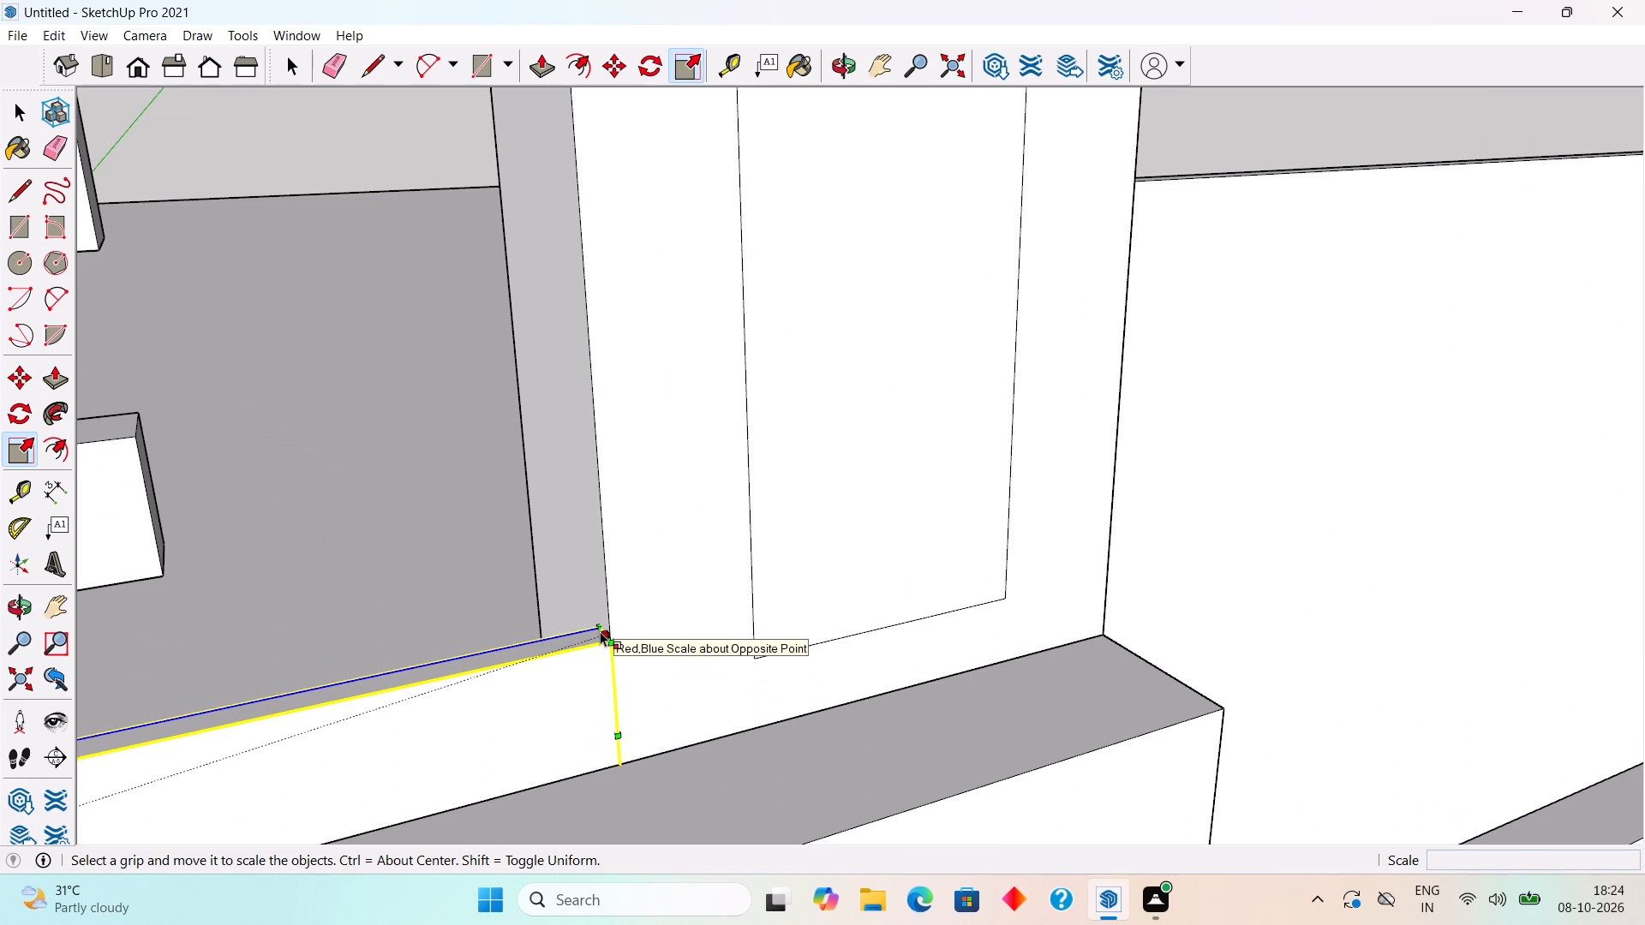
{"action": "left_click", "coordinate": [600, 631]}
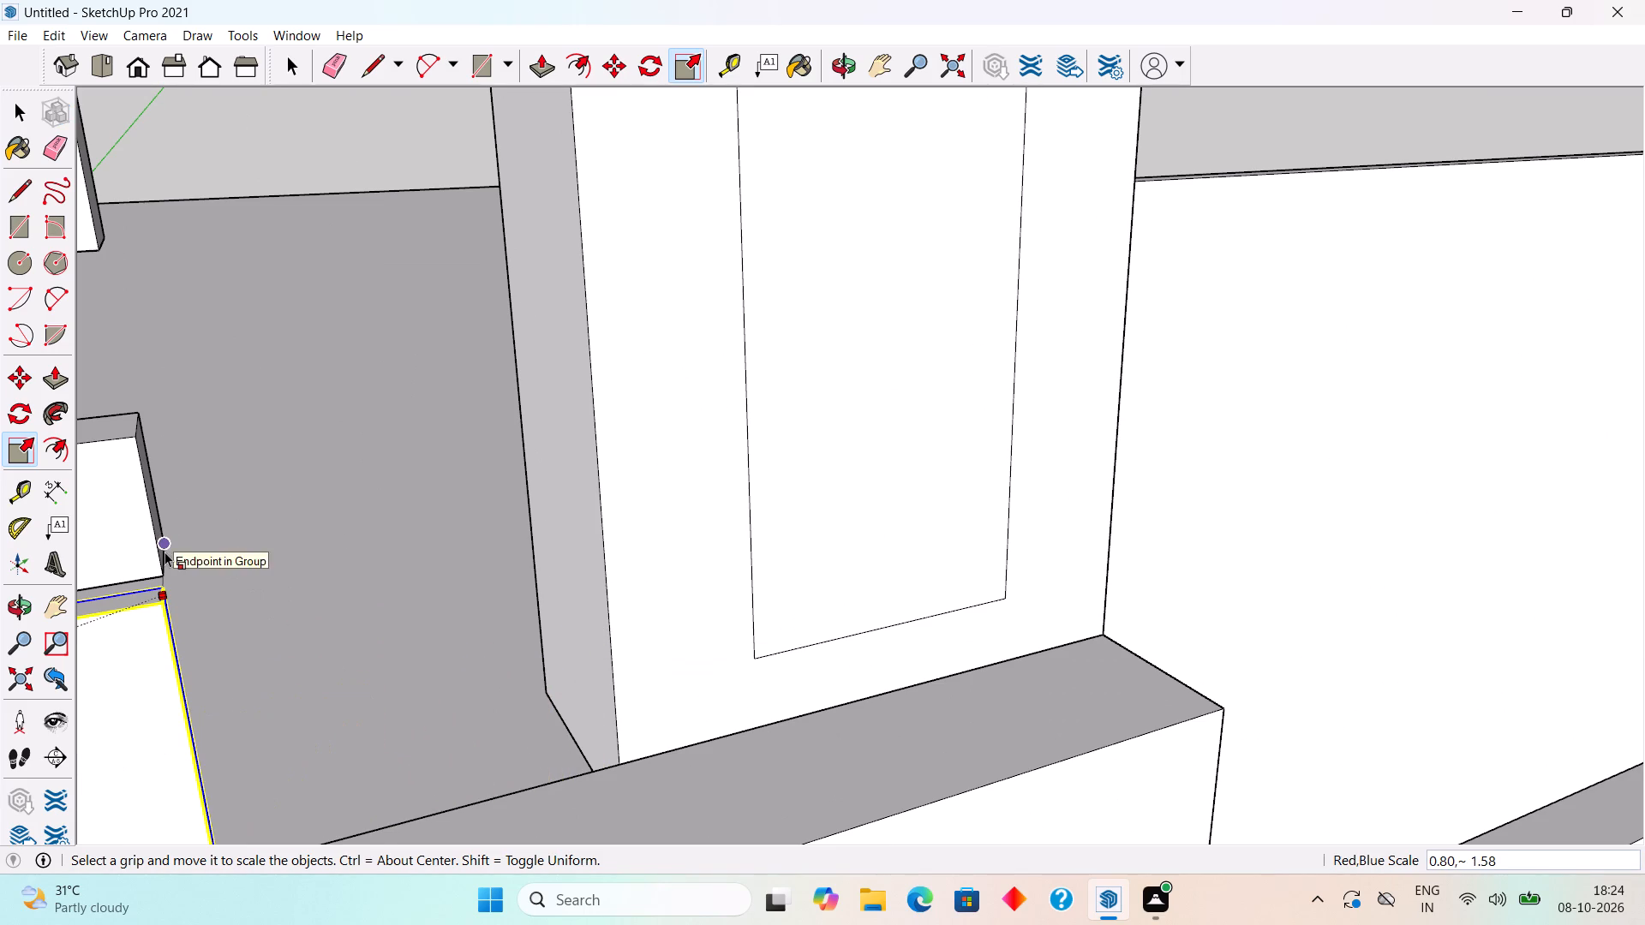
{"action": "left_click", "coordinate": [164, 552]}
{"action": "key", "text": "space"}
Measure the height and width of the wide column's front face.
{"action": "scroll", "coordinate": [222, 569], "scroll_direction": "down", "scroll_amount": 6}
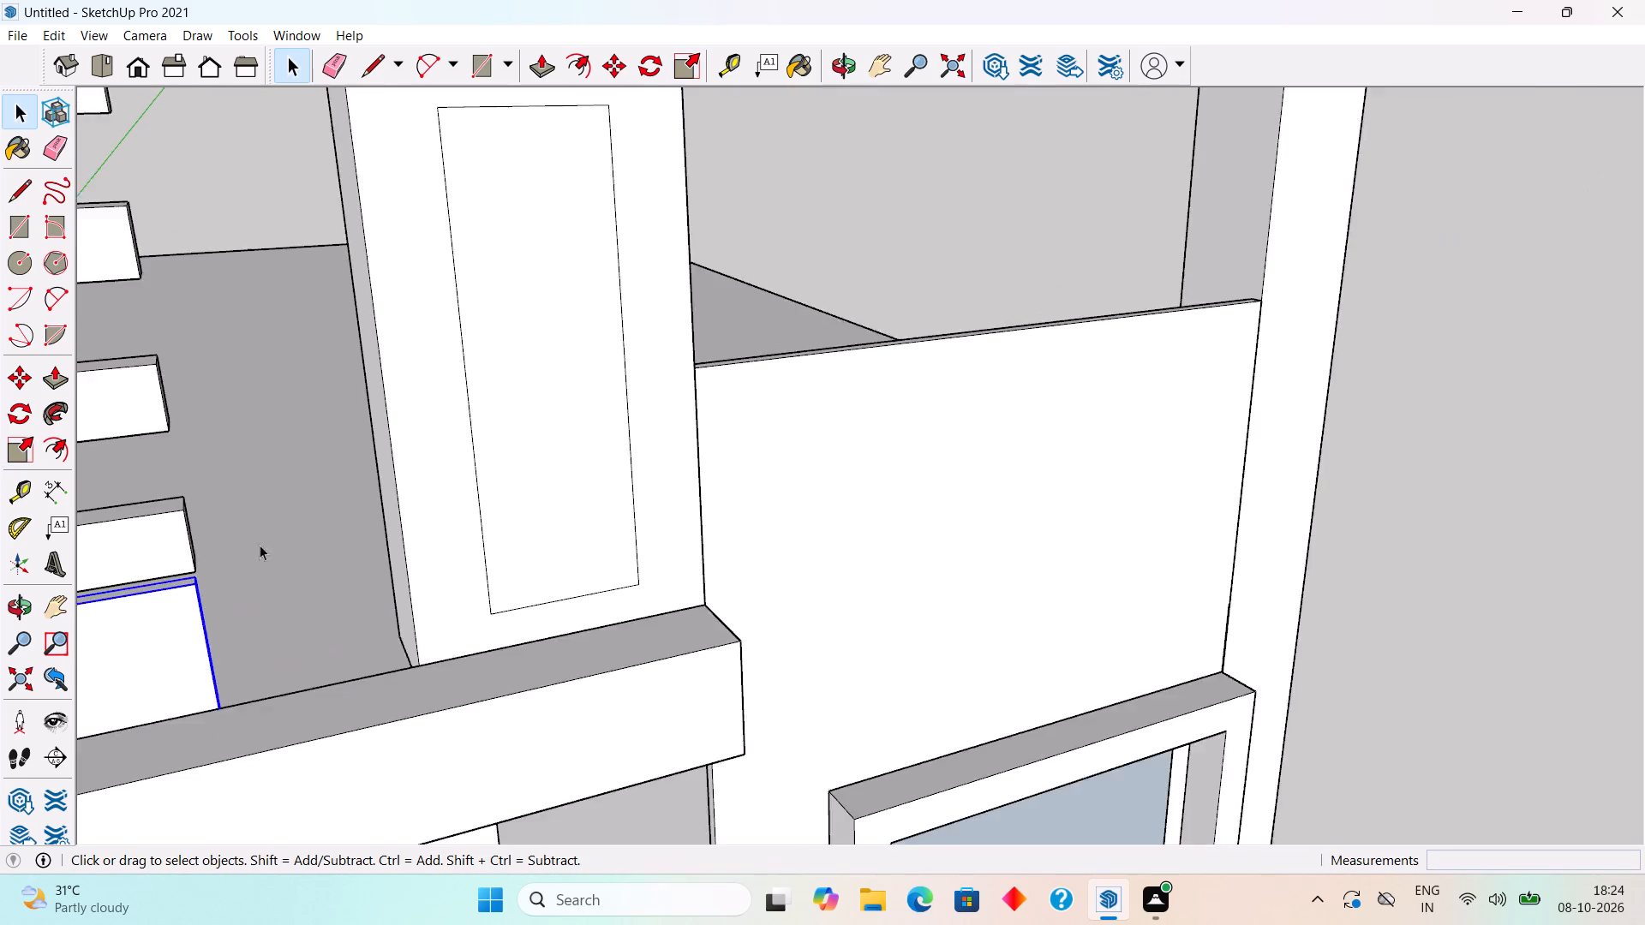
{"action": "scroll", "coordinate": [260, 545], "scroll_direction": "down", "scroll_amount": 6}
{"action": "middle_click_drag", "start_coordinate": [470, 513], "coordinate": [422, 468]}
{"action": "scroll", "coordinate": [422, 468], "scroll_direction": "down", "scroll_amount": 2}
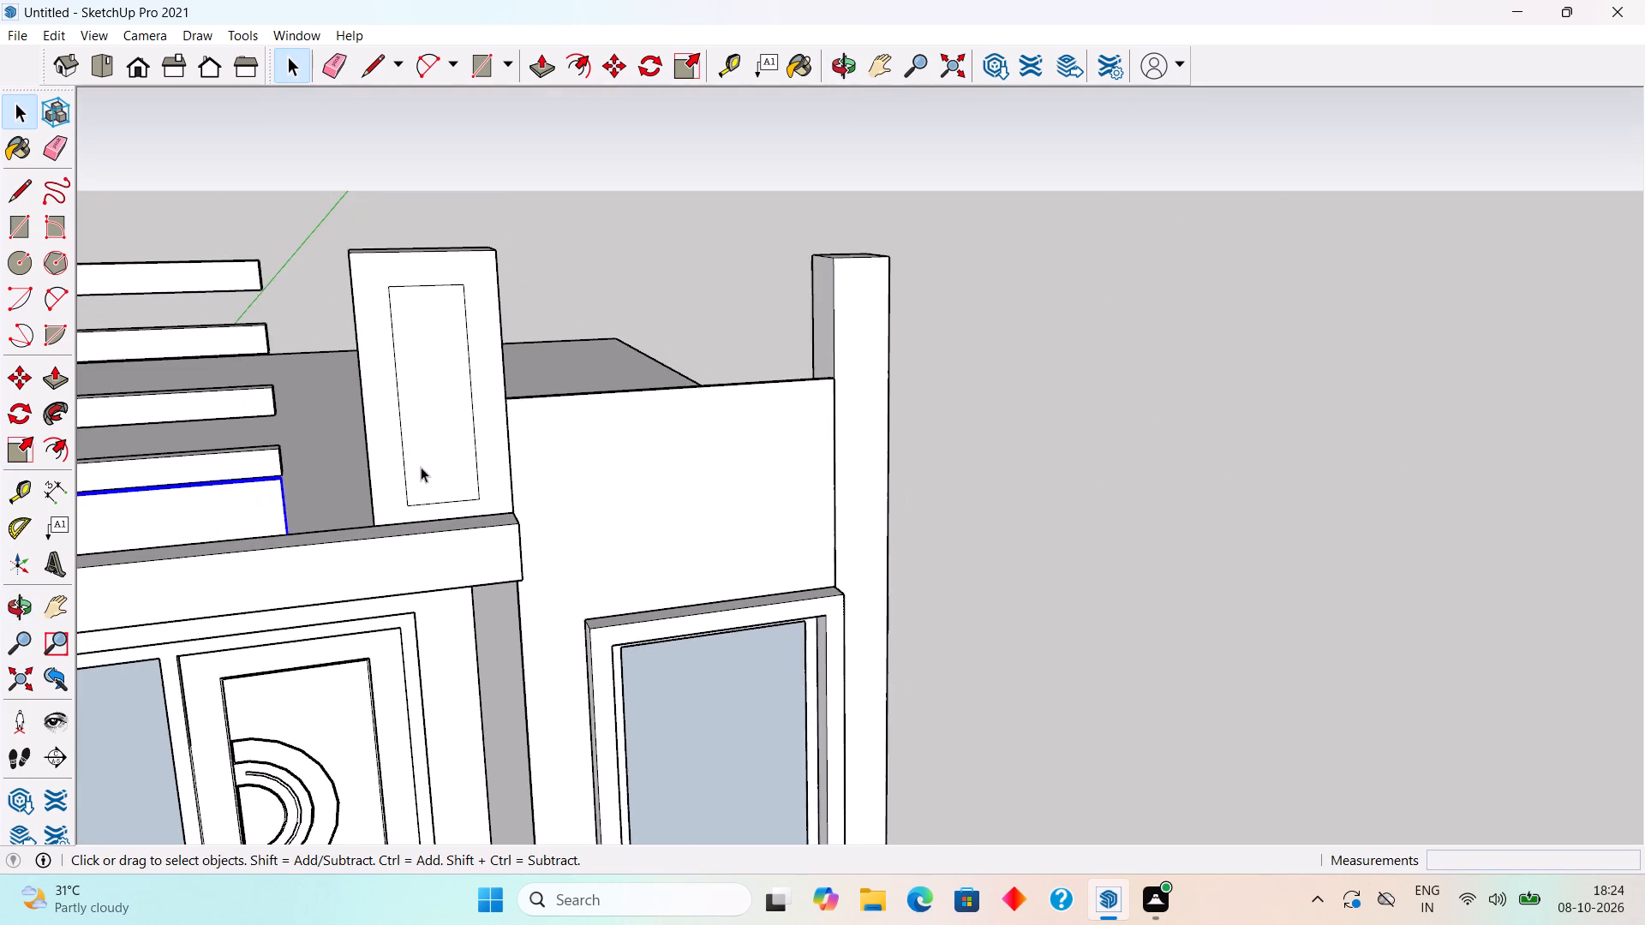
{"action": "scroll", "coordinate": [421, 467], "scroll_direction": "down", "scroll_amount": 3}
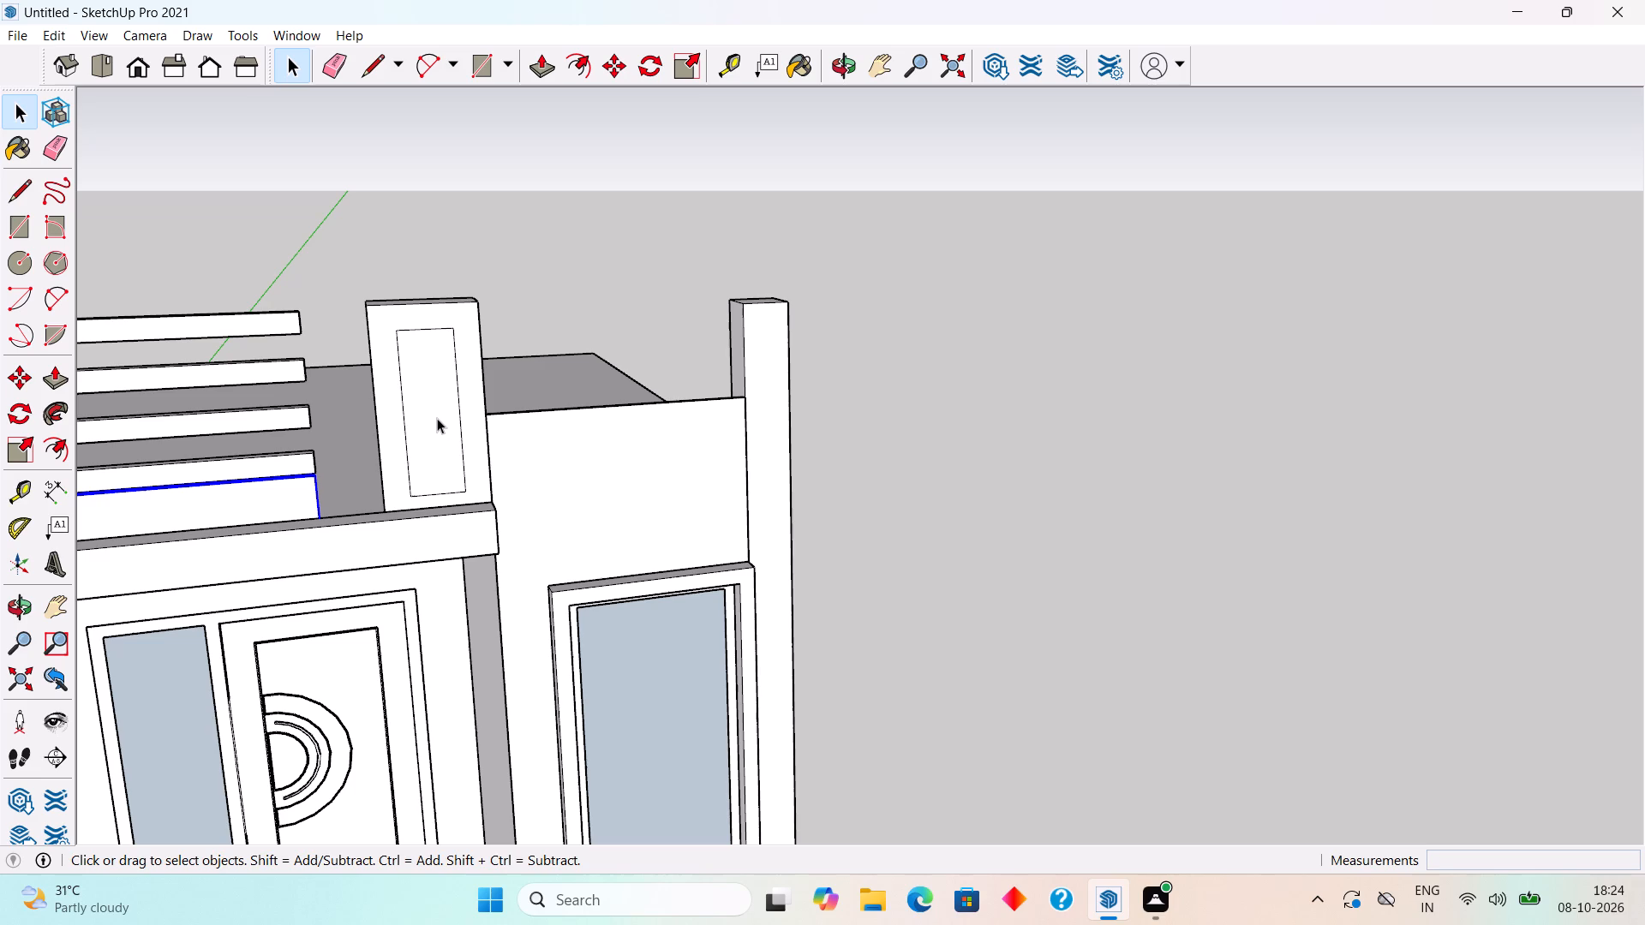
{"action": "key", "text": "t"}
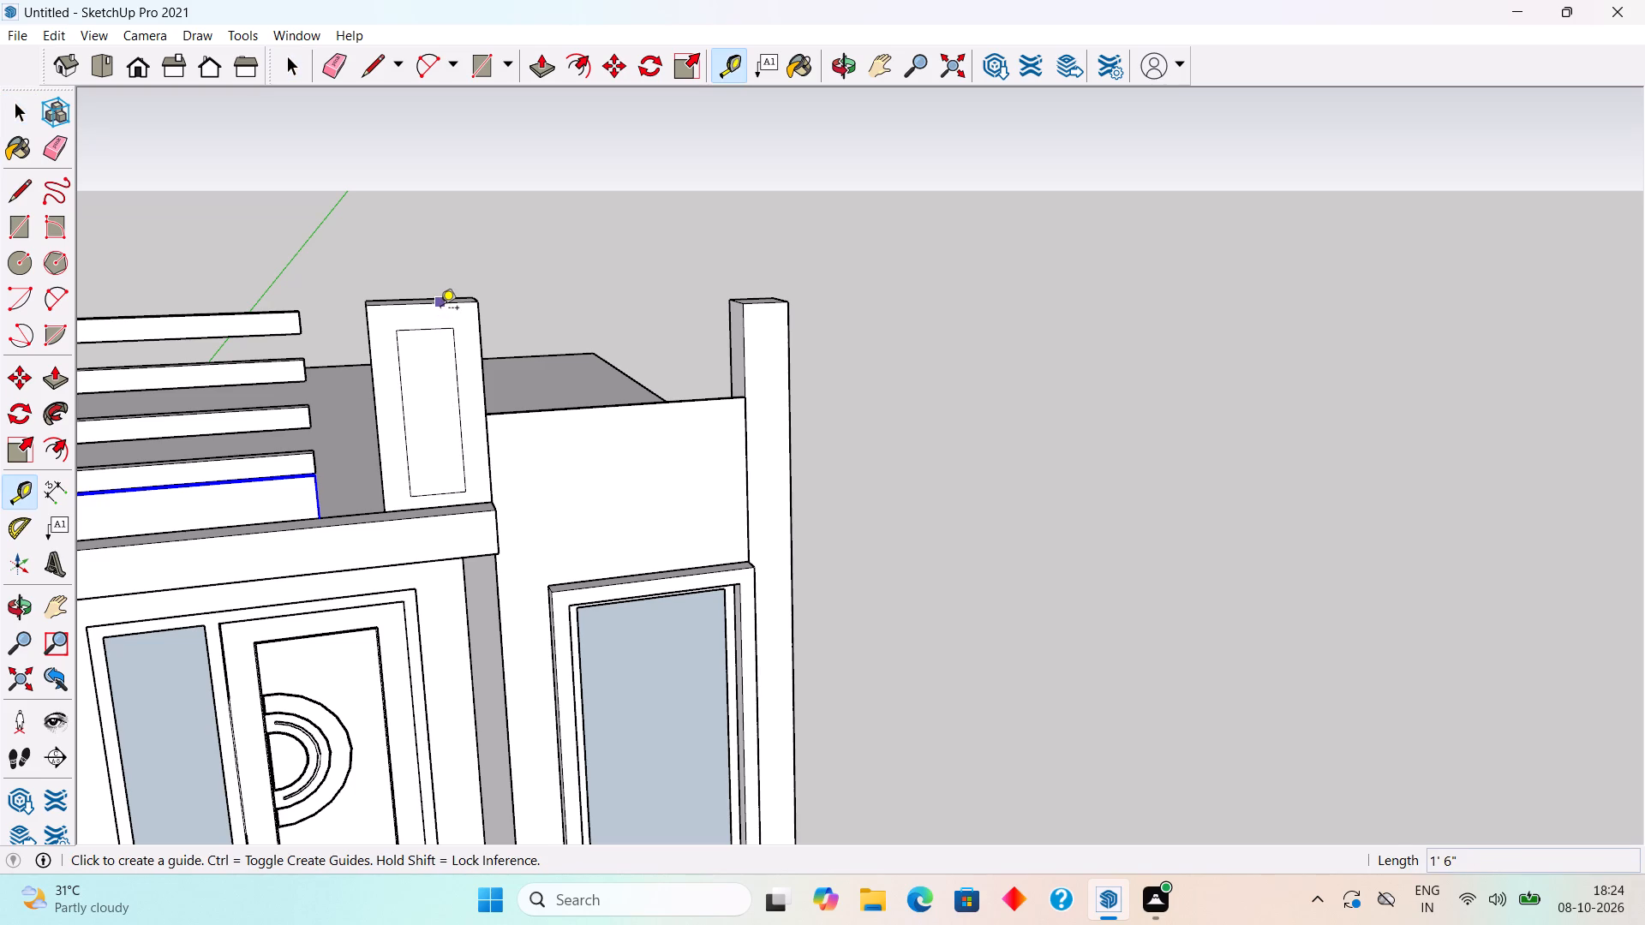
{"action": "left_click", "coordinate": [440, 309]}
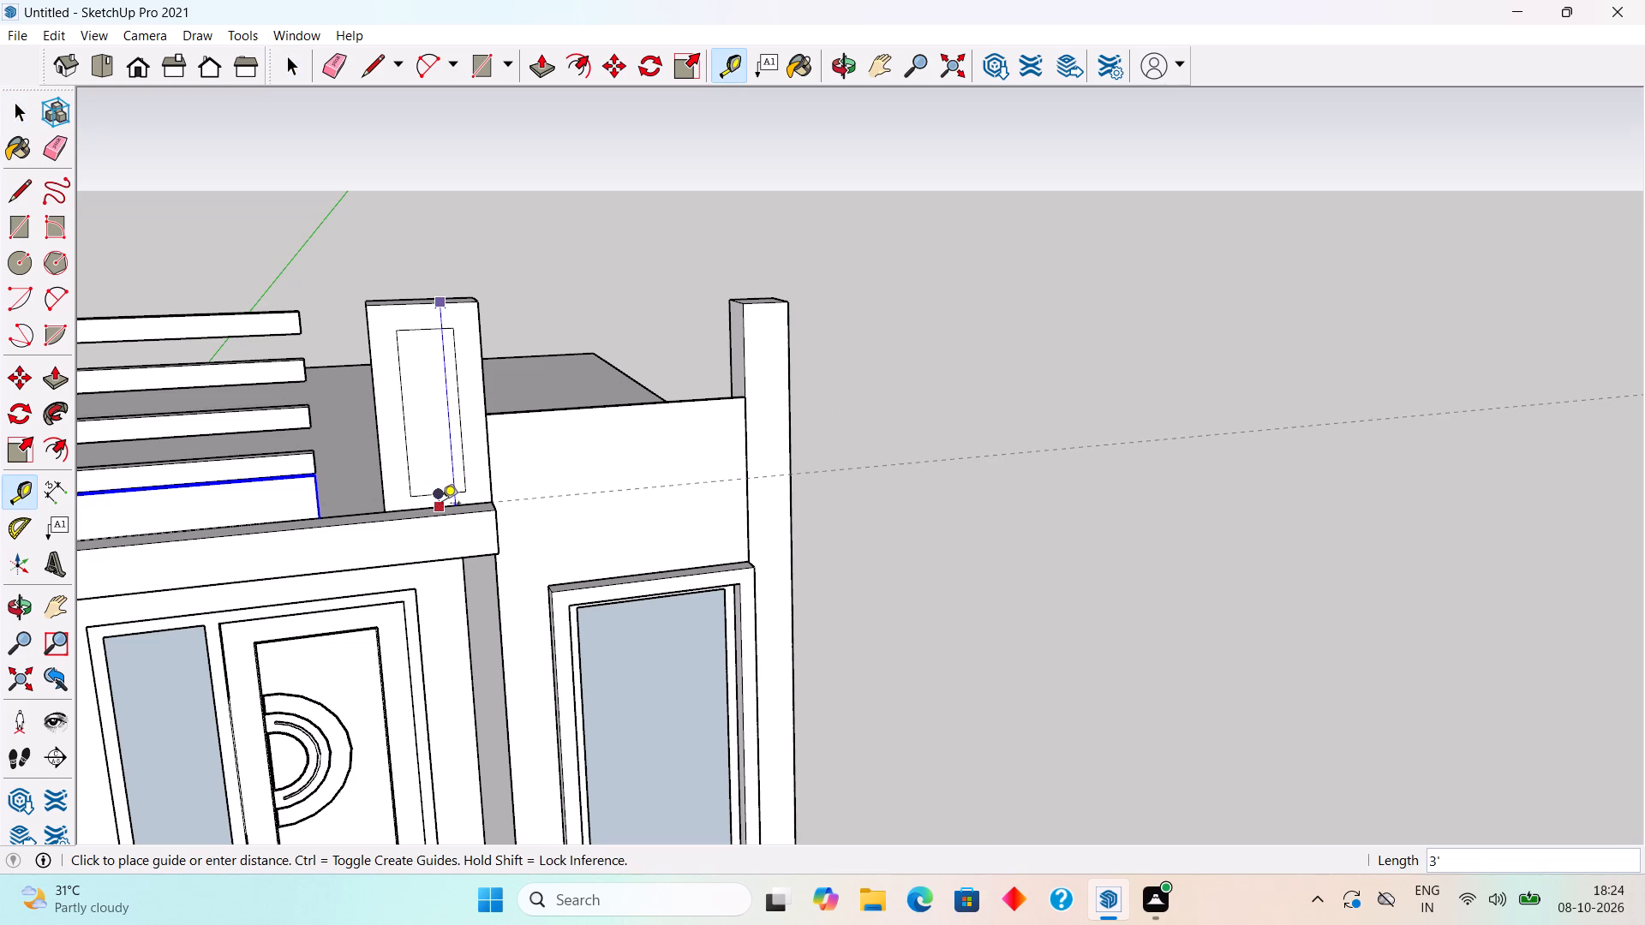
{"action": "key", "text": "space"}
{"action": "type", "text": "t"}
{"action": "left_click", "coordinate": [489, 433]}
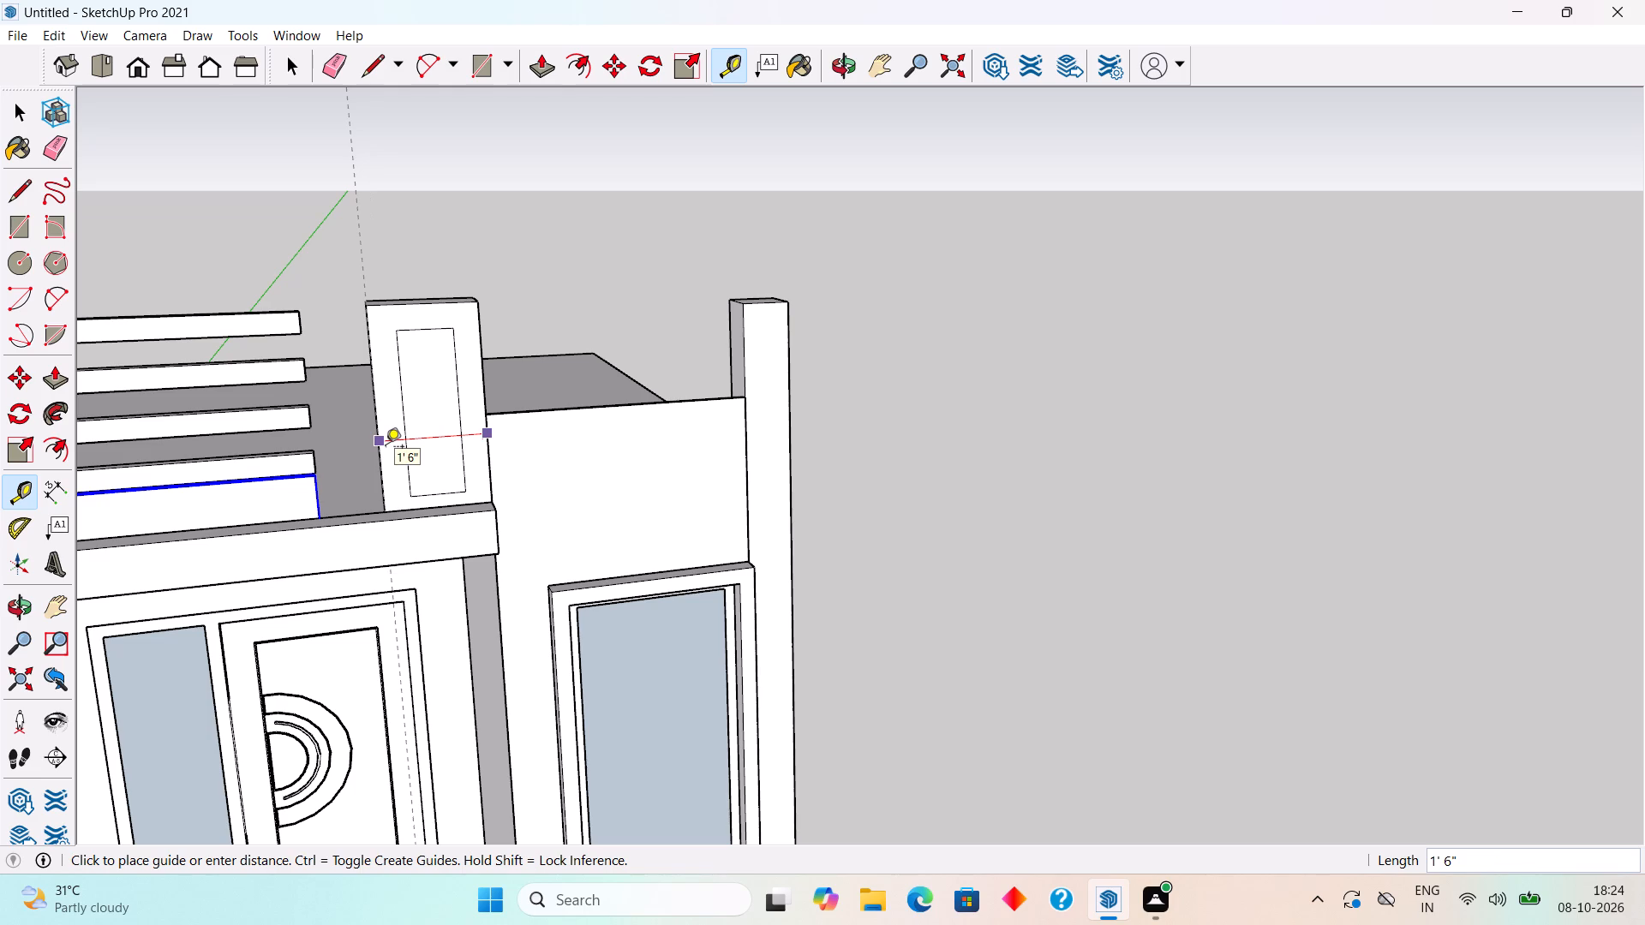
{"action": "key", "text": "space"}
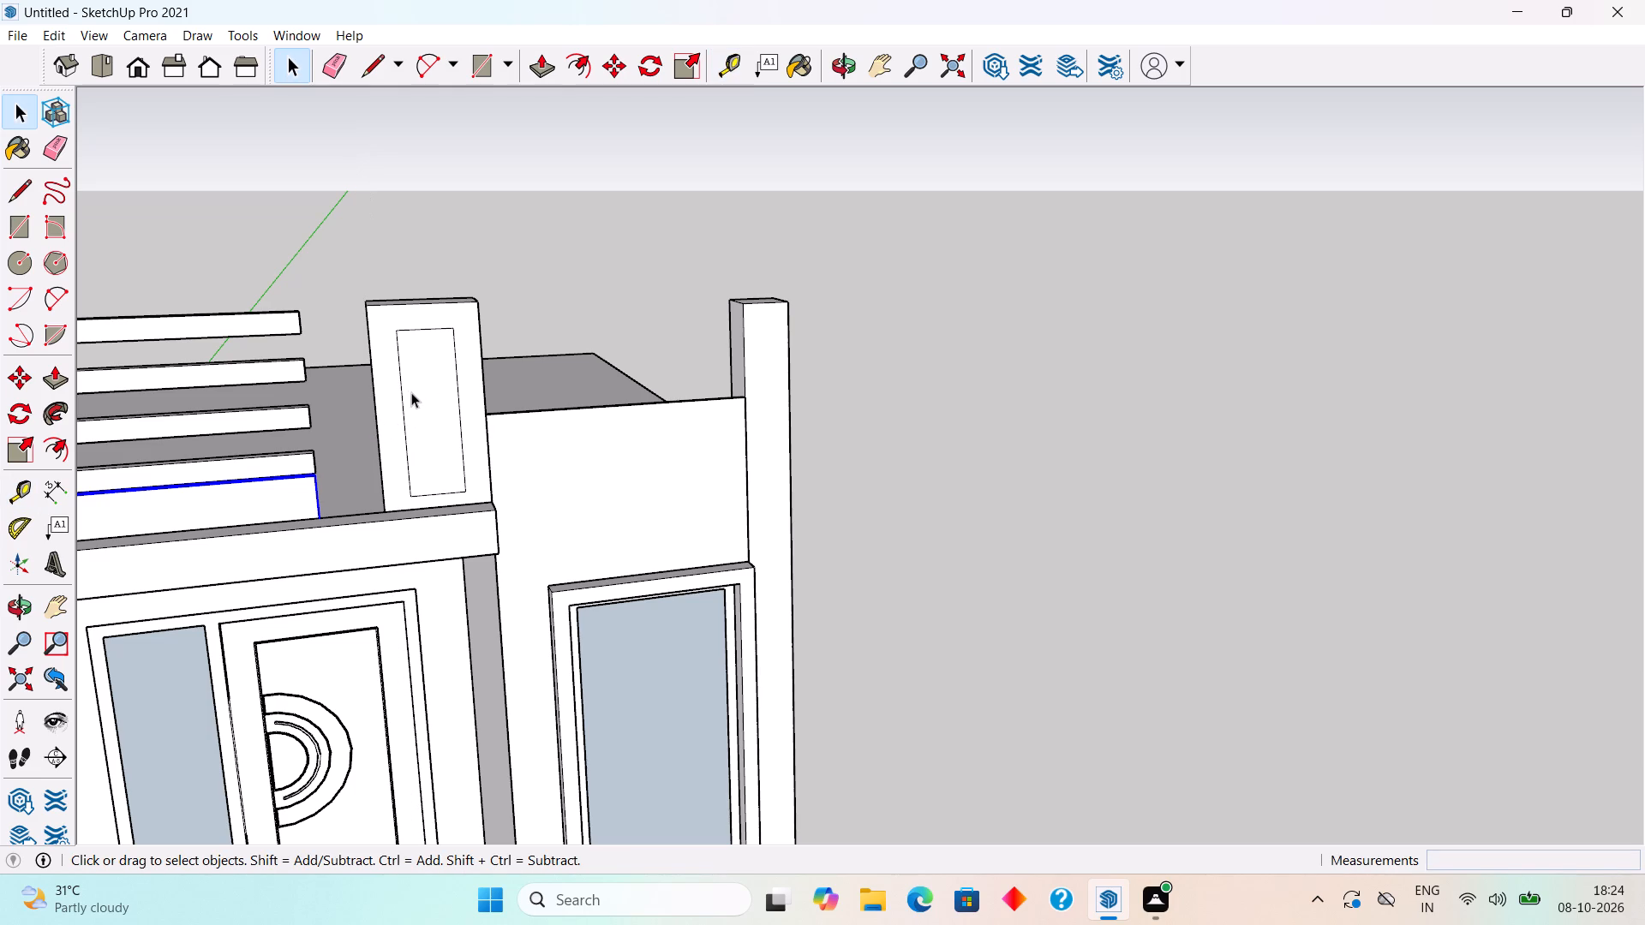
Inside the wide column's group, delete the four edges of the inset outline while keeping the front face.
{"action": "left_click", "coordinate": [404, 404]}
{"action": "left_click", "coordinate": [404, 404]}
{"action": "triple_click", "coordinate": [404, 404]}
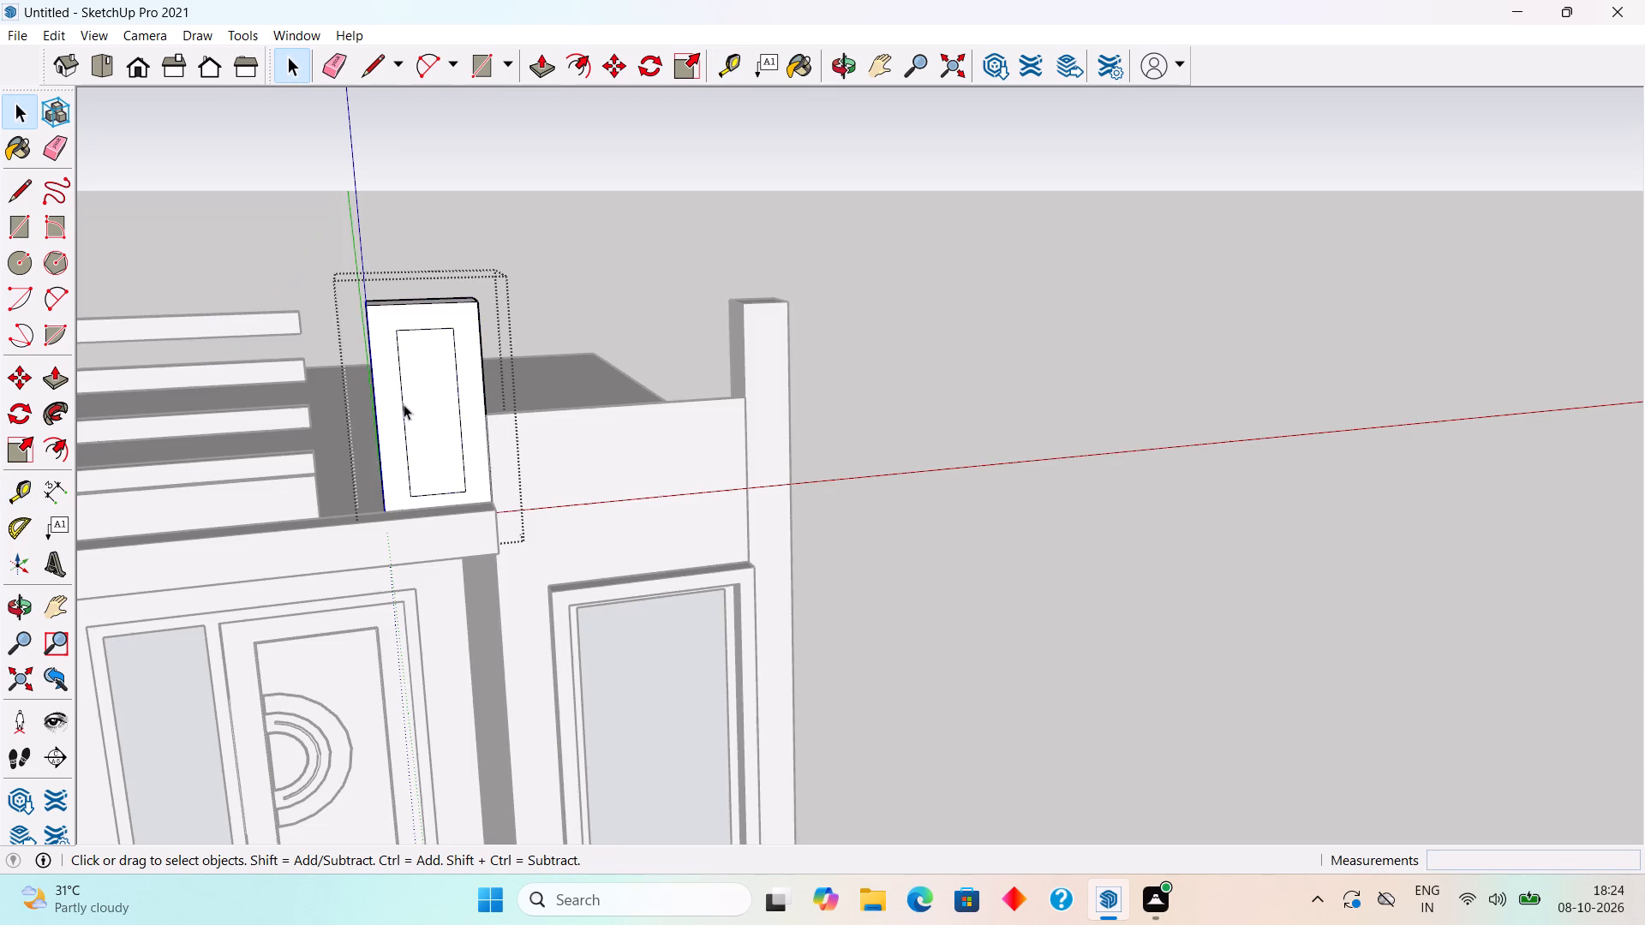
{"action": "left_click", "coordinate": [404, 404]}
{"action": "key", "text": "Delete"}
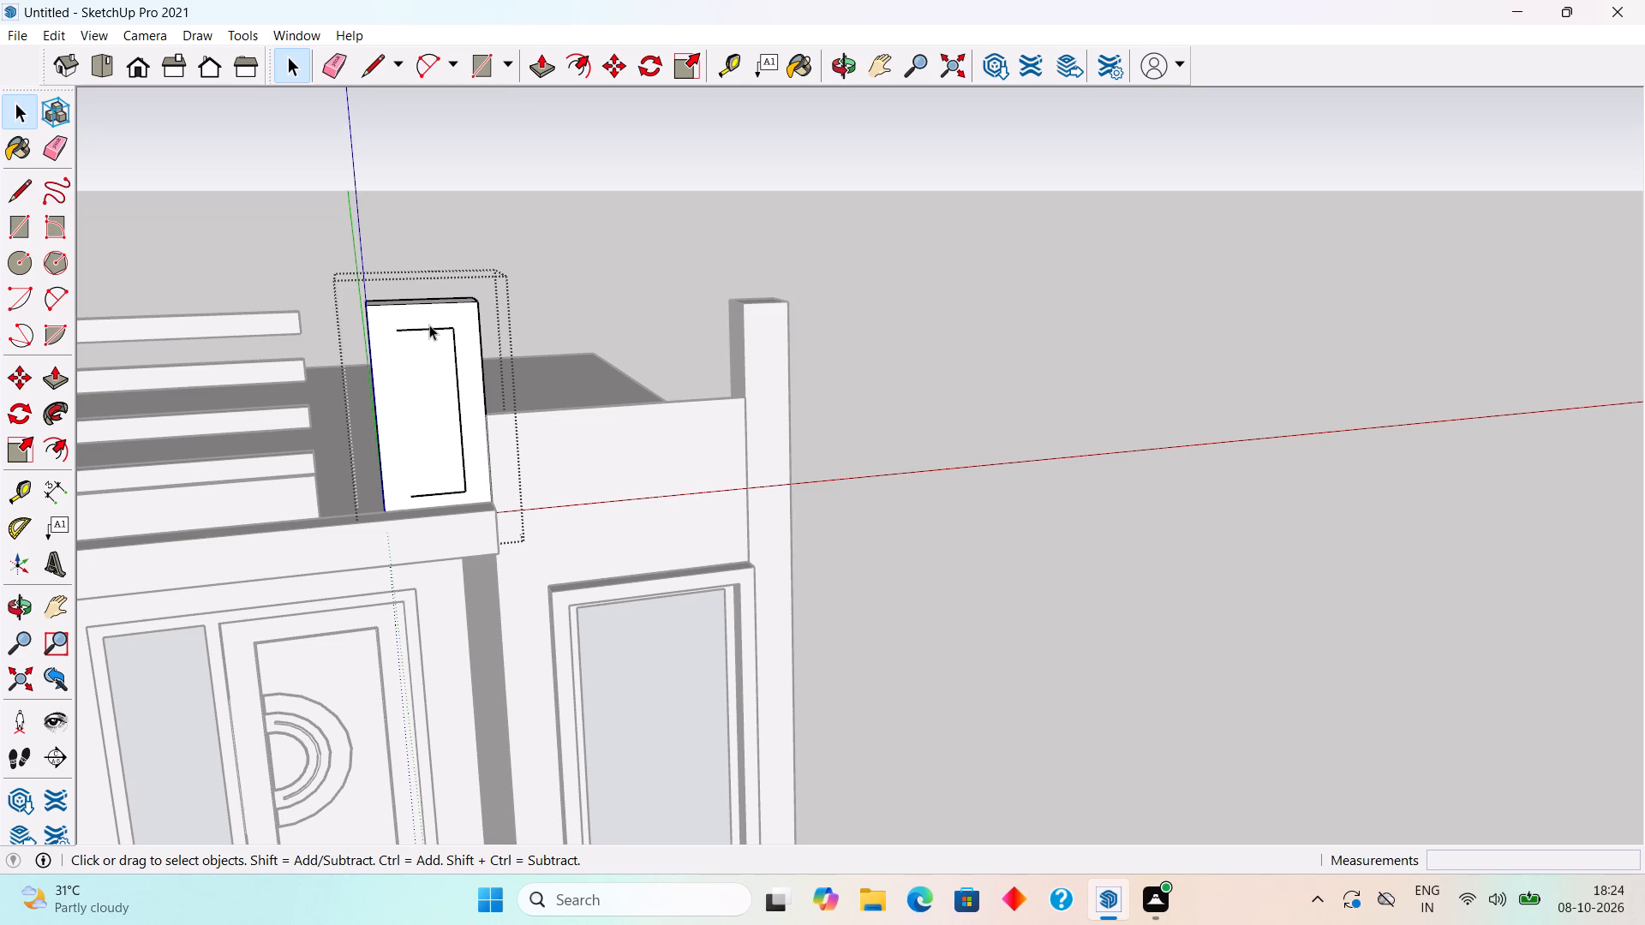
{"action": "left_click", "coordinate": [433, 328]}
{"action": "key", "text": "Delete"}
{"action": "left_click", "coordinate": [458, 369]}
{"action": "key", "text": "Delete"}
{"action": "left_click", "coordinate": [455, 487]}
{"action": "key", "text": "Delete"}
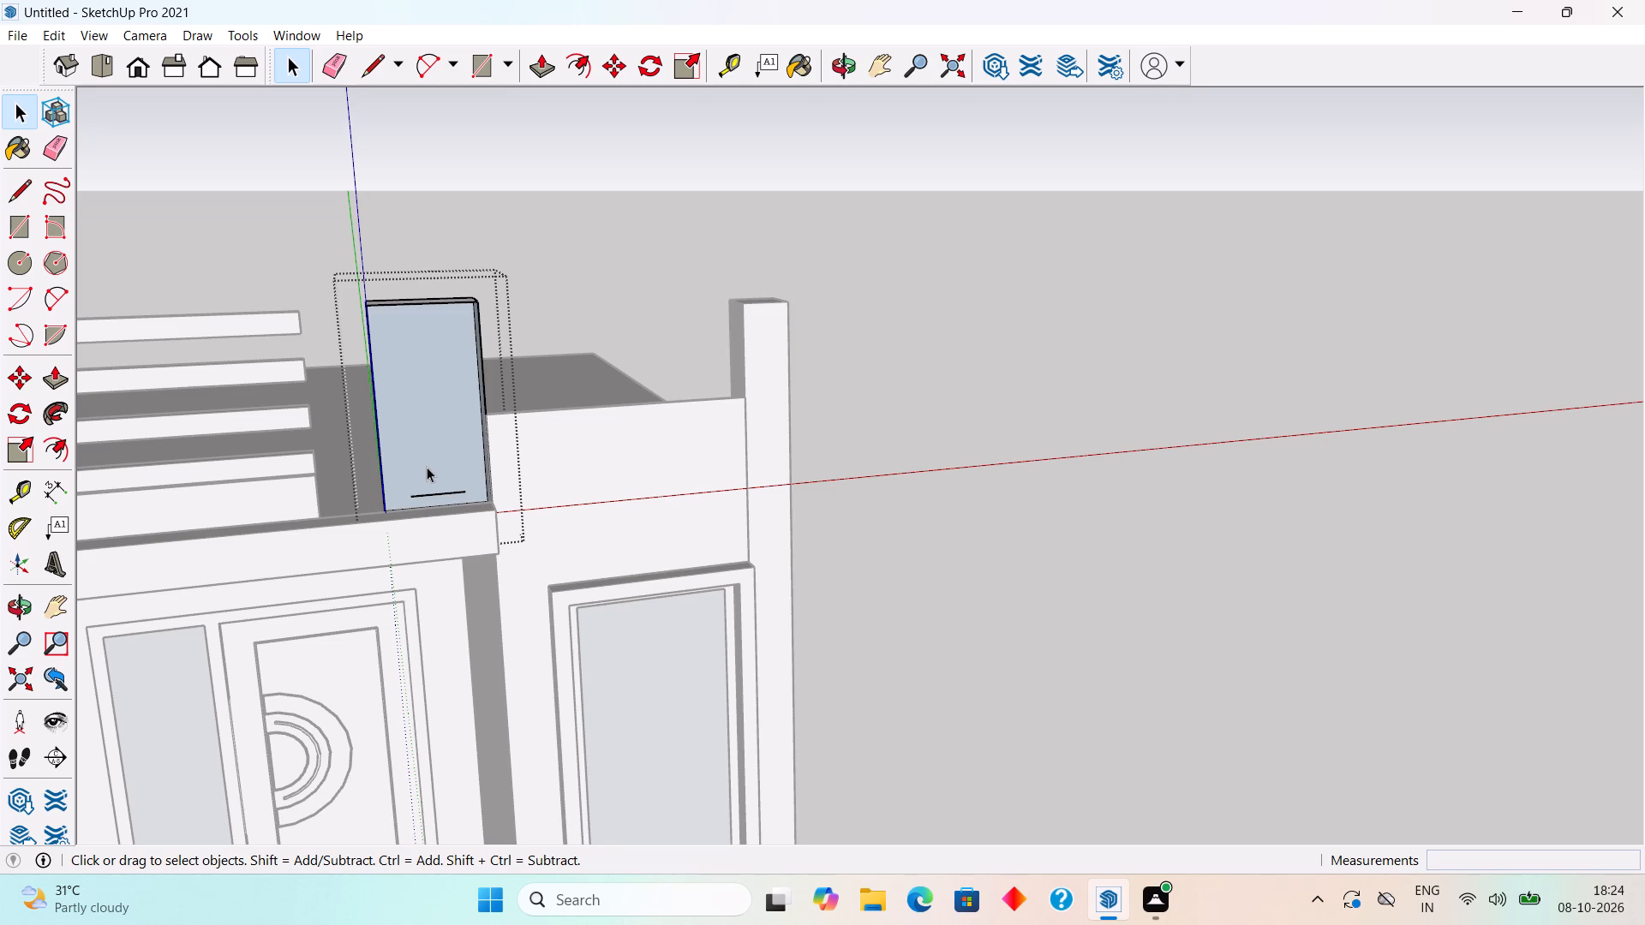
{"action": "key", "text": "ctrl+z"}
{"action": "left_click", "coordinate": [434, 493]}
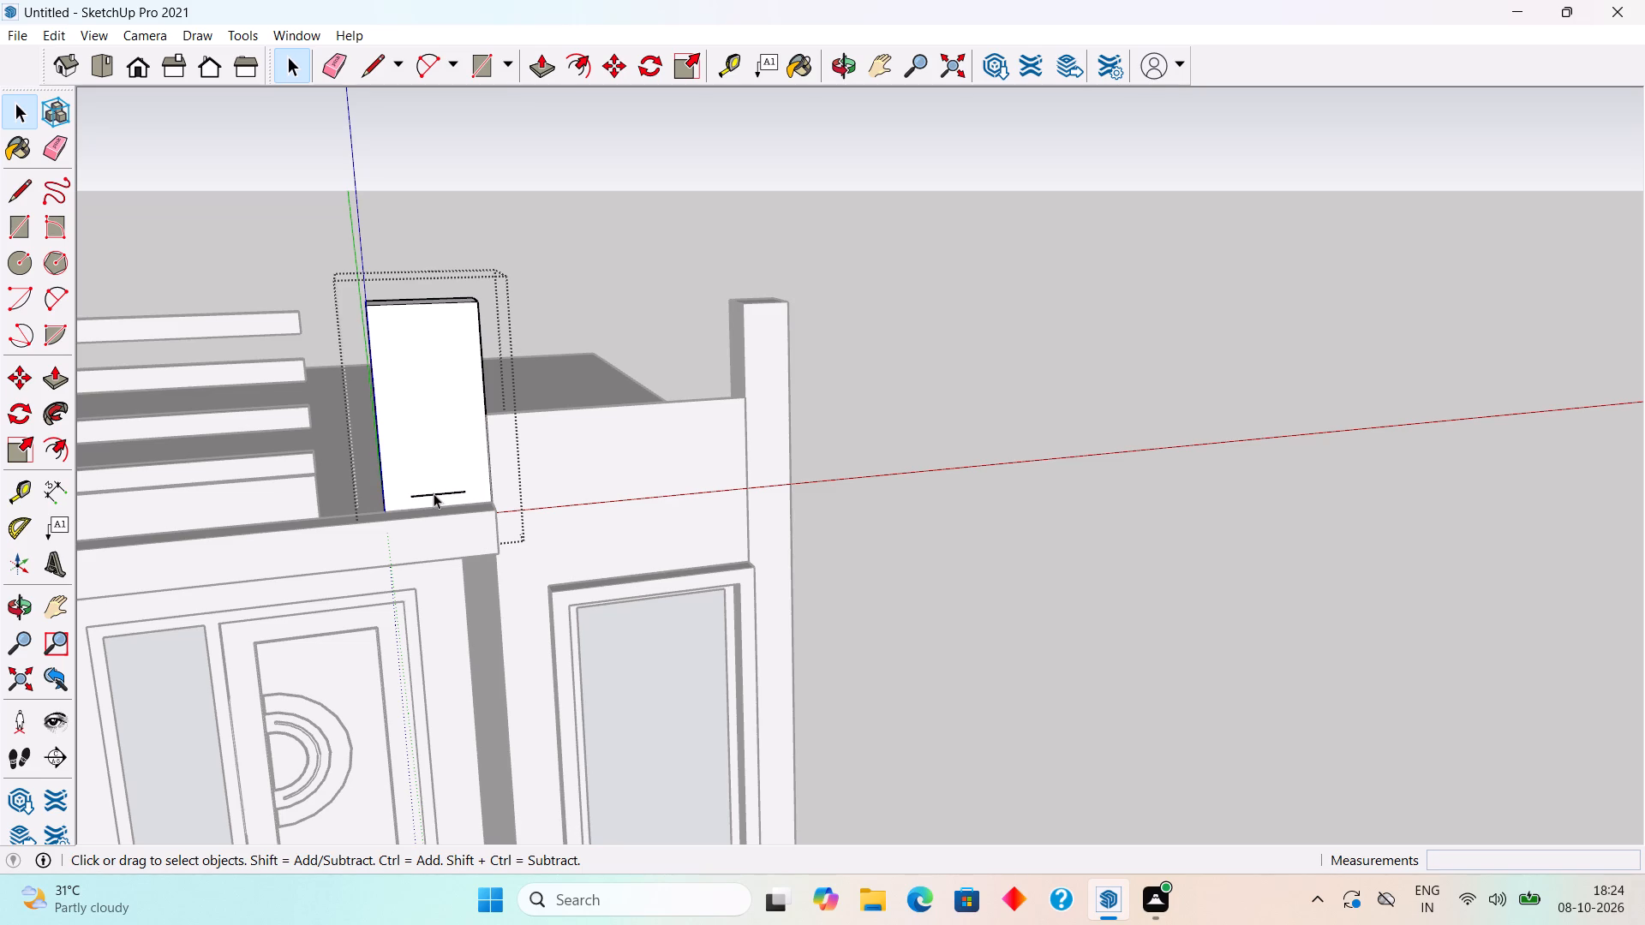
{"action": "key", "text": "Delete"}
Push/Pull the wide column's side face outward to meet the ends of the shortened rails, and leave the group.
{"action": "middle_click_drag", "start_coordinate": [476, 439], "coordinate": [710, 455]}
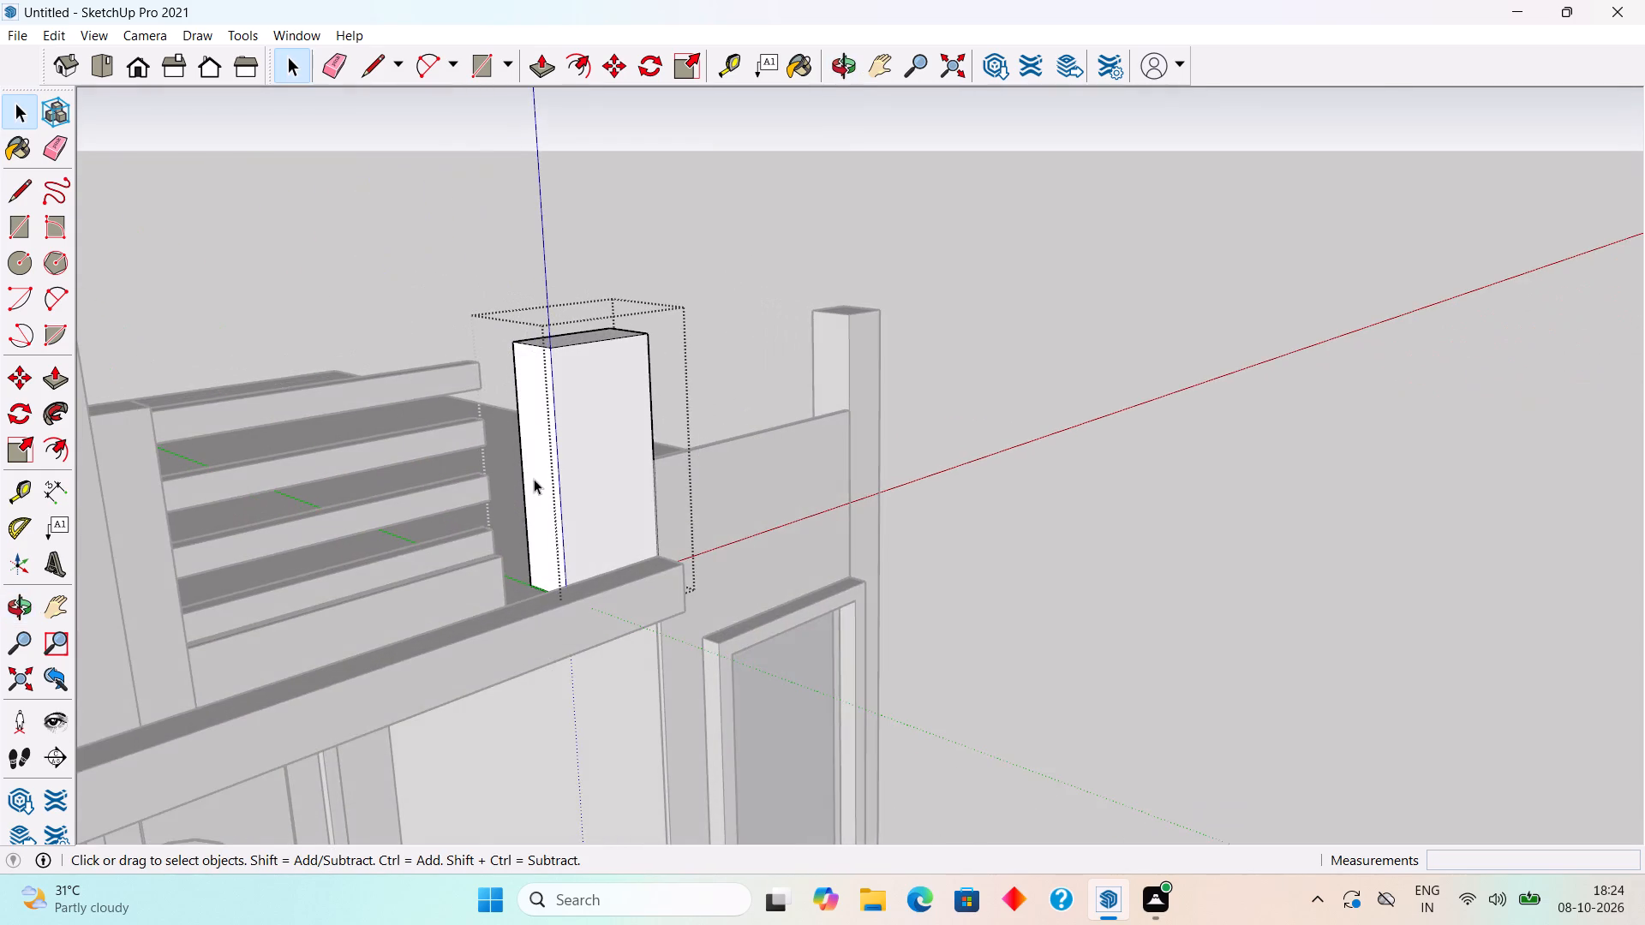
{"action": "scroll", "coordinate": [534, 479], "scroll_direction": "up", "scroll_amount": 5}
{"action": "left_click", "coordinate": [533, 478]}
{"action": "key", "text": "p"}
{"action": "left_click", "coordinate": [533, 478]}
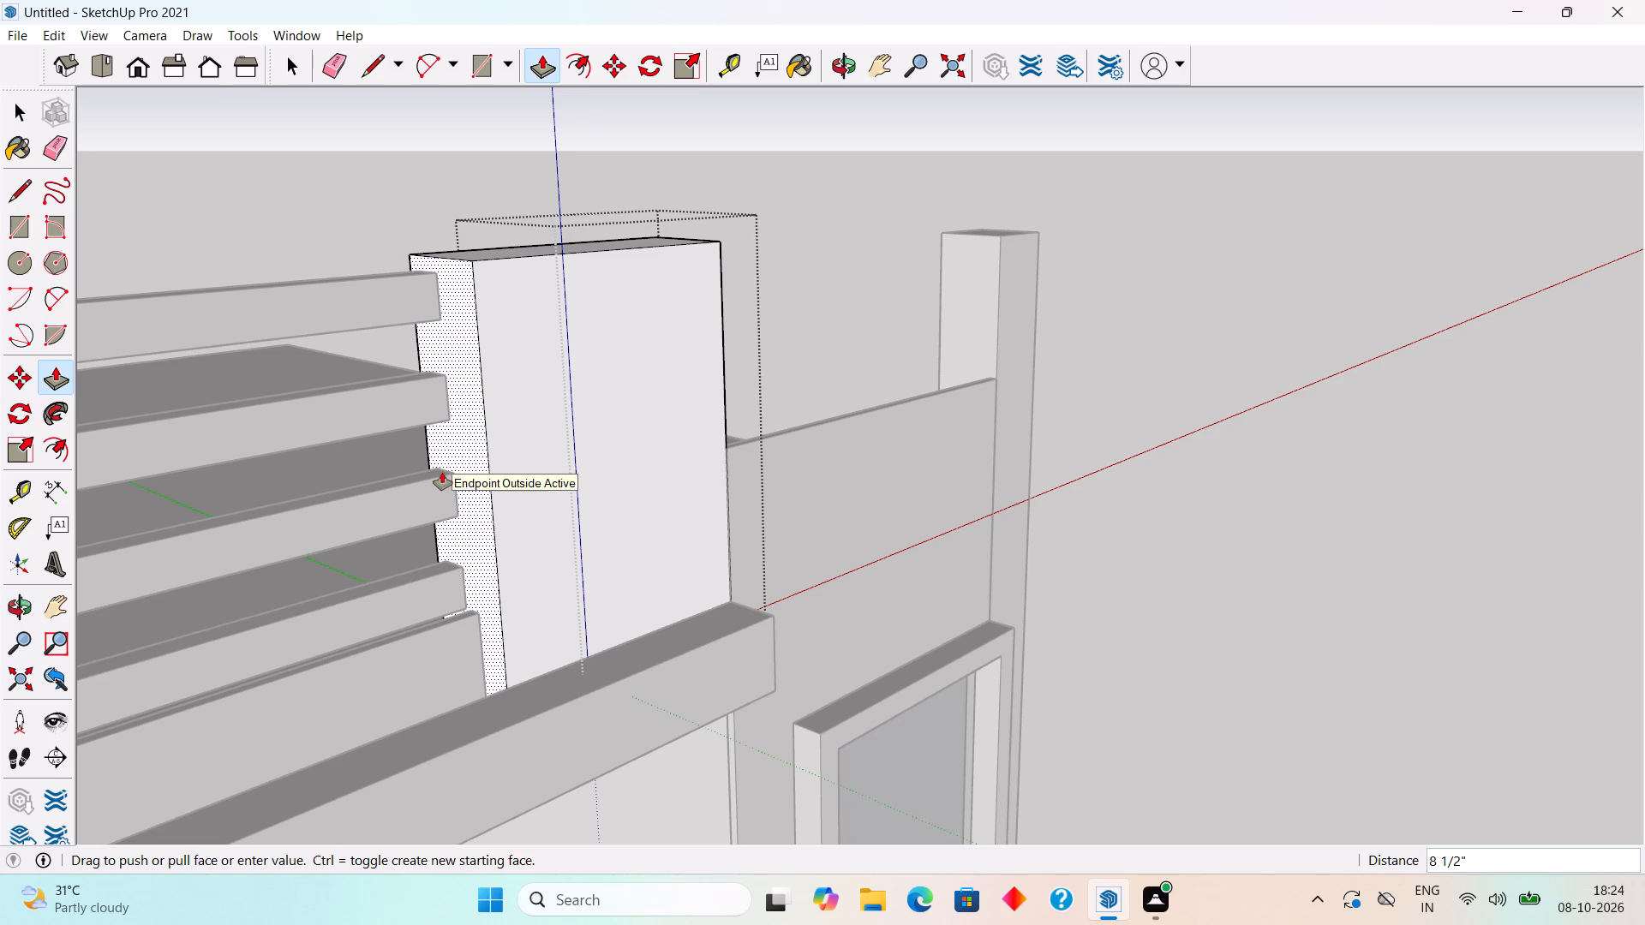
{"action": "left_click", "coordinate": [440, 382]}
{"action": "key", "text": "space"}
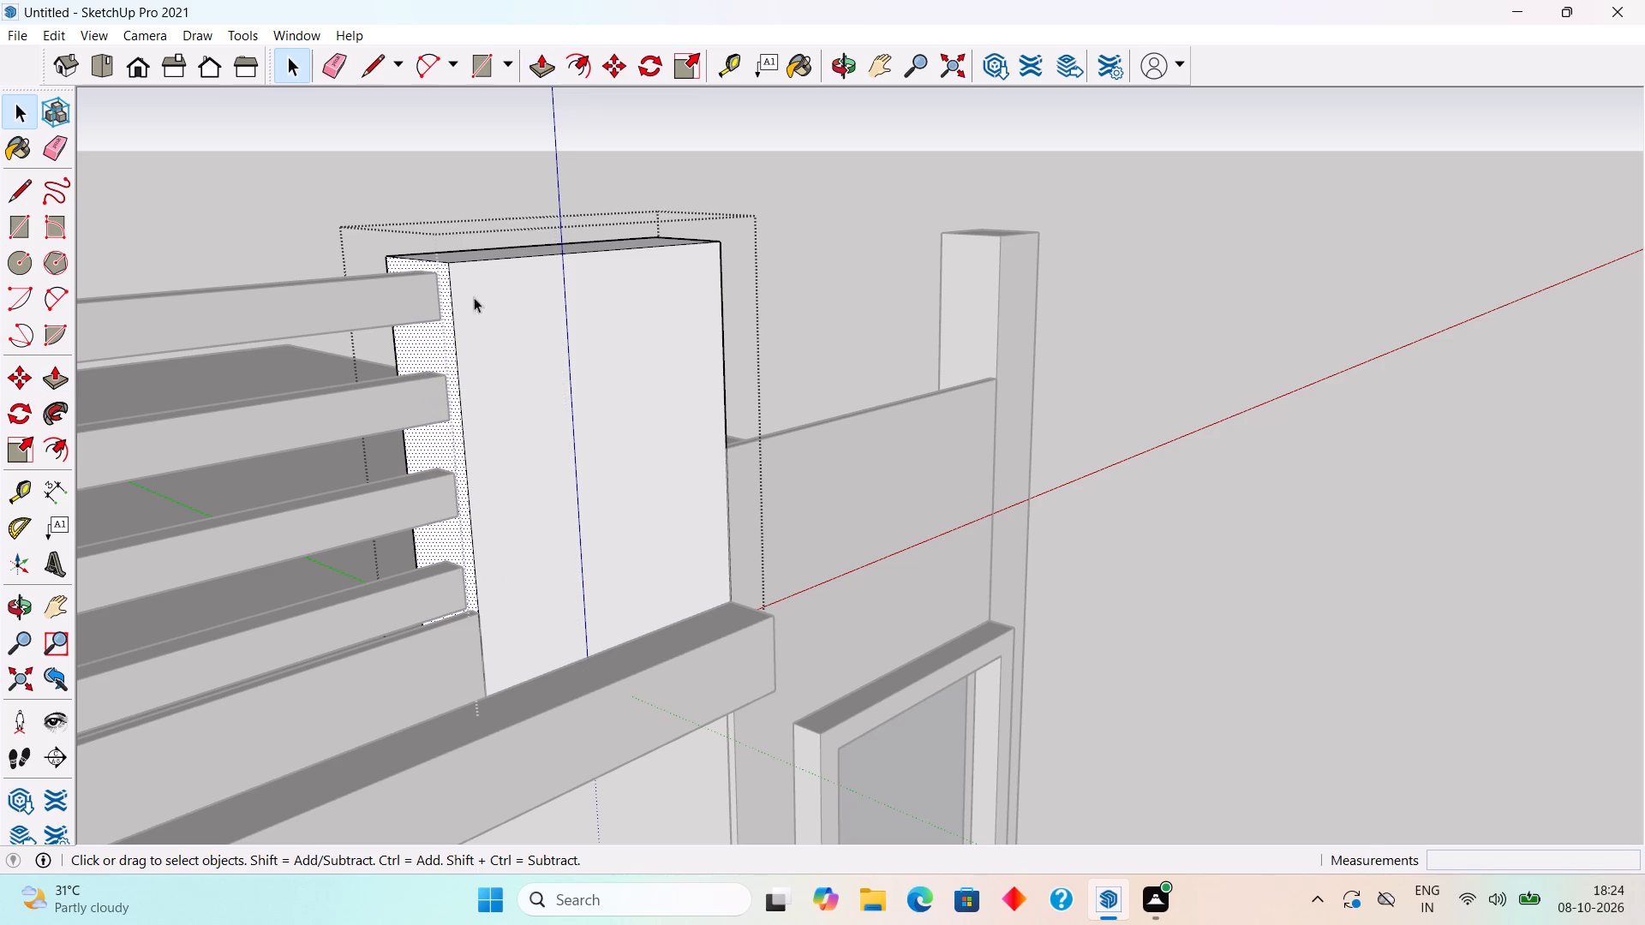
{"action": "left_click", "coordinate": [492, 170]}
Inside the wide column's group, offset the front face's outline inward by about 7 1/2 inches.
{"action": "middle_click_drag", "start_coordinate": [586, 453], "coordinate": [402, 485]}
{"action": "scroll", "coordinate": [408, 485], "scroll_direction": "down", "scroll_amount": 17}
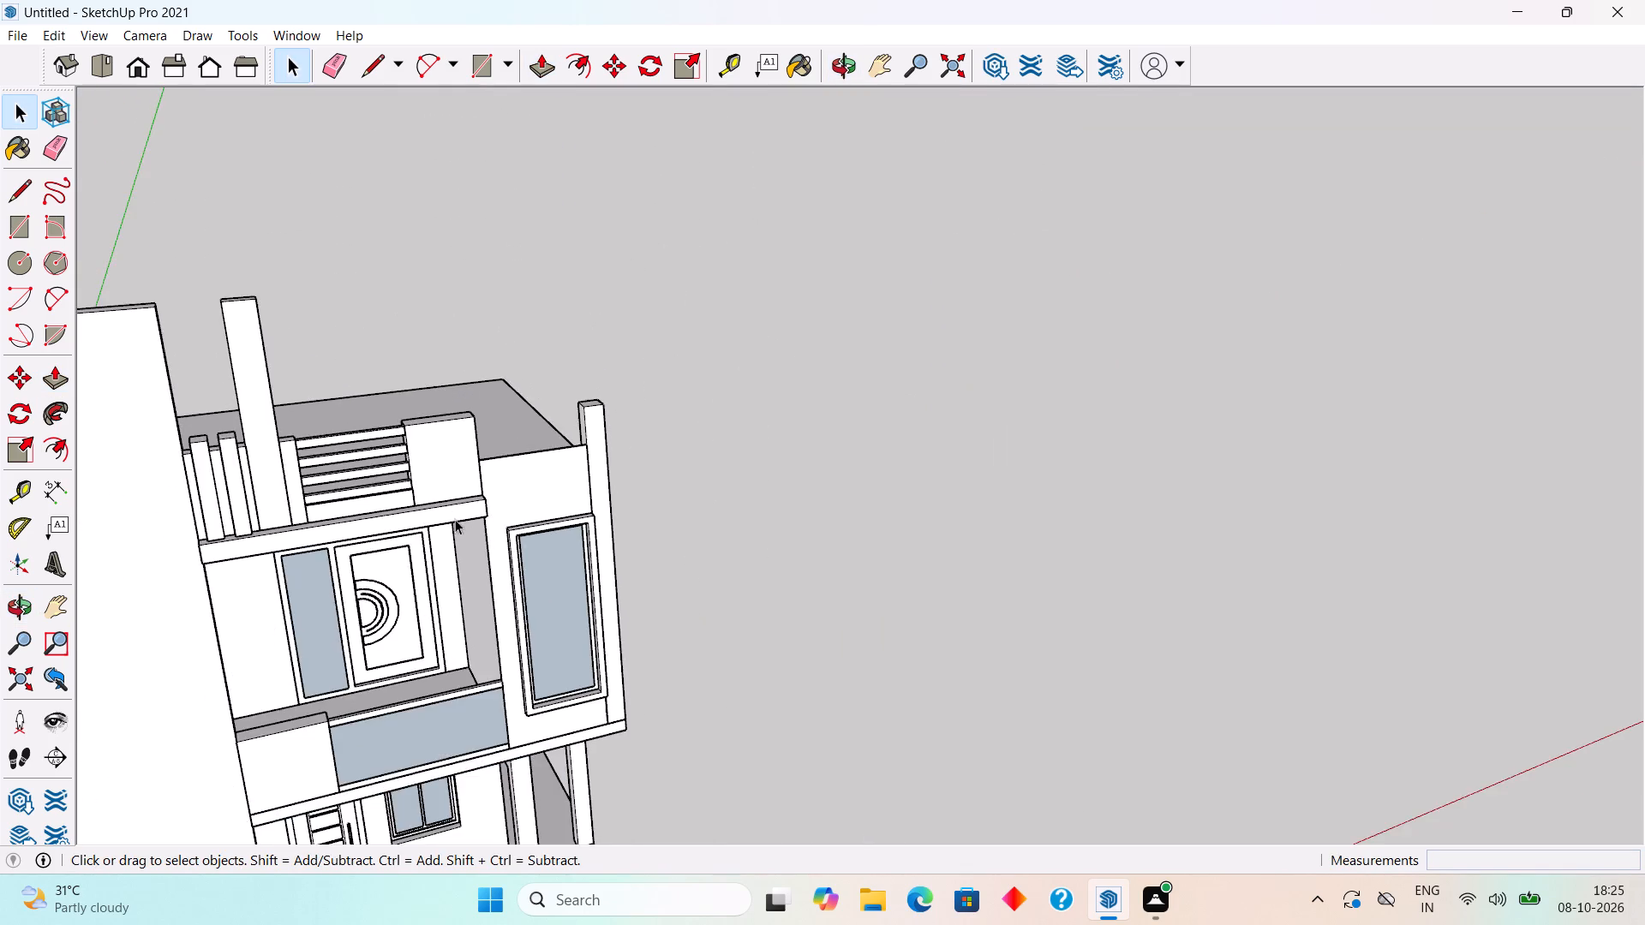
{"action": "middle_click_drag", "start_coordinate": [455, 551], "coordinate": [340, 442]}
{"action": "scroll", "coordinate": [419, 391], "scroll_direction": "up", "scroll_amount": 5}
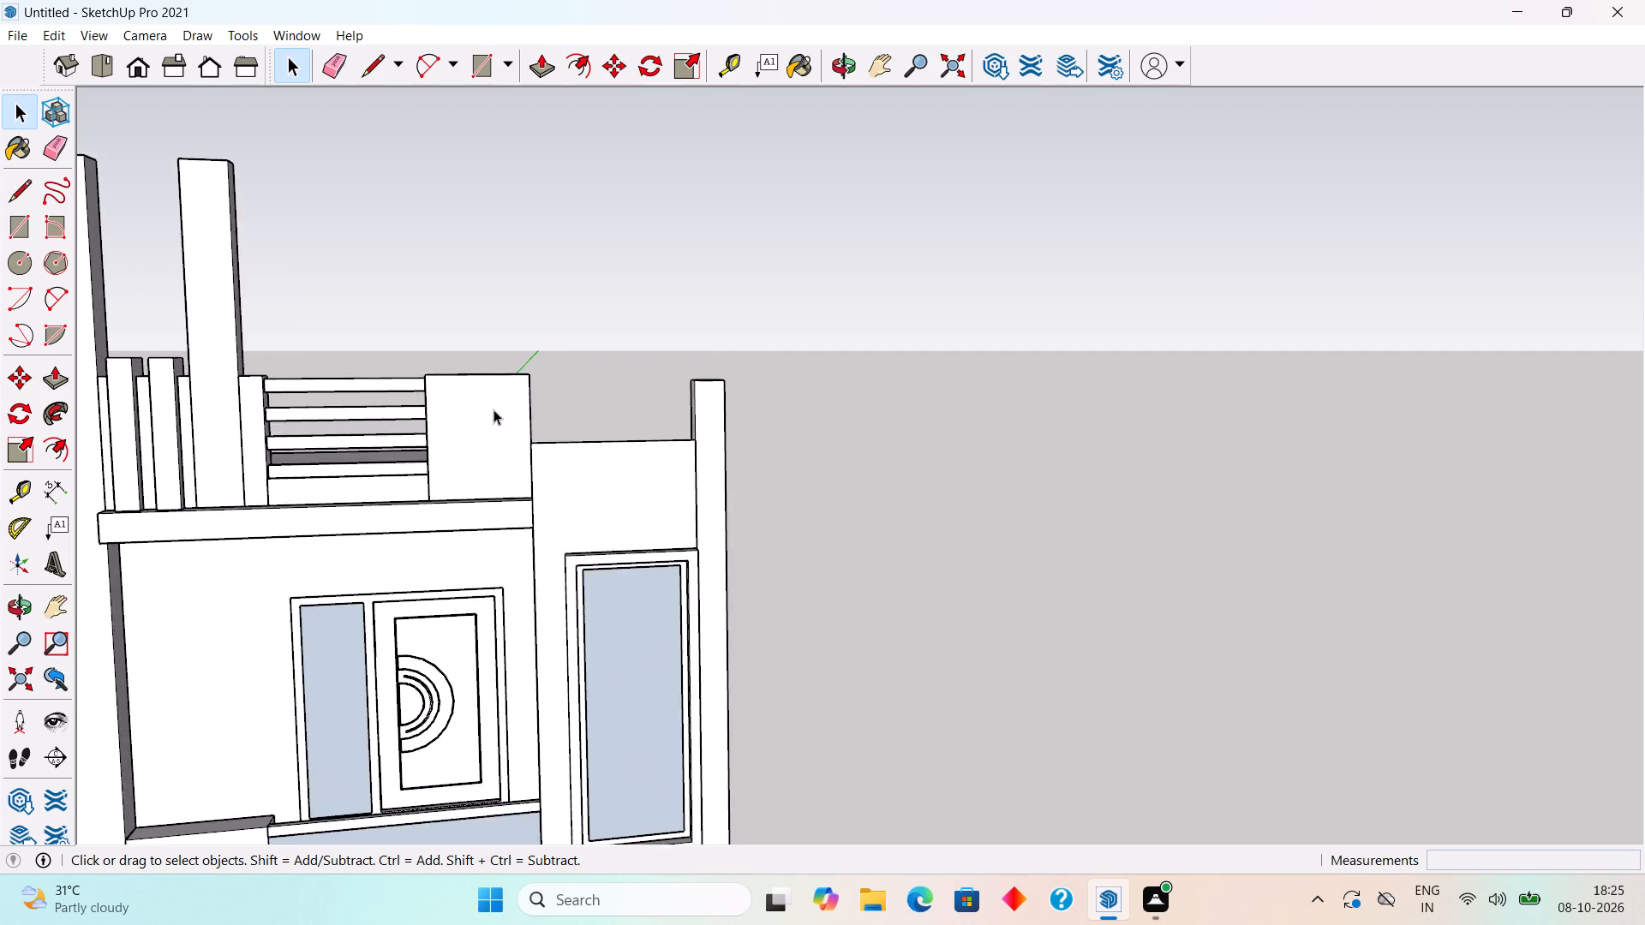
{"action": "scroll", "coordinate": [493, 409], "scroll_direction": "up", "scroll_amount": 5}
{"action": "triple_click", "coordinate": [490, 439]}
{"action": "scroll", "coordinate": [490, 439], "scroll_direction": "up", "scroll_amount": 2}
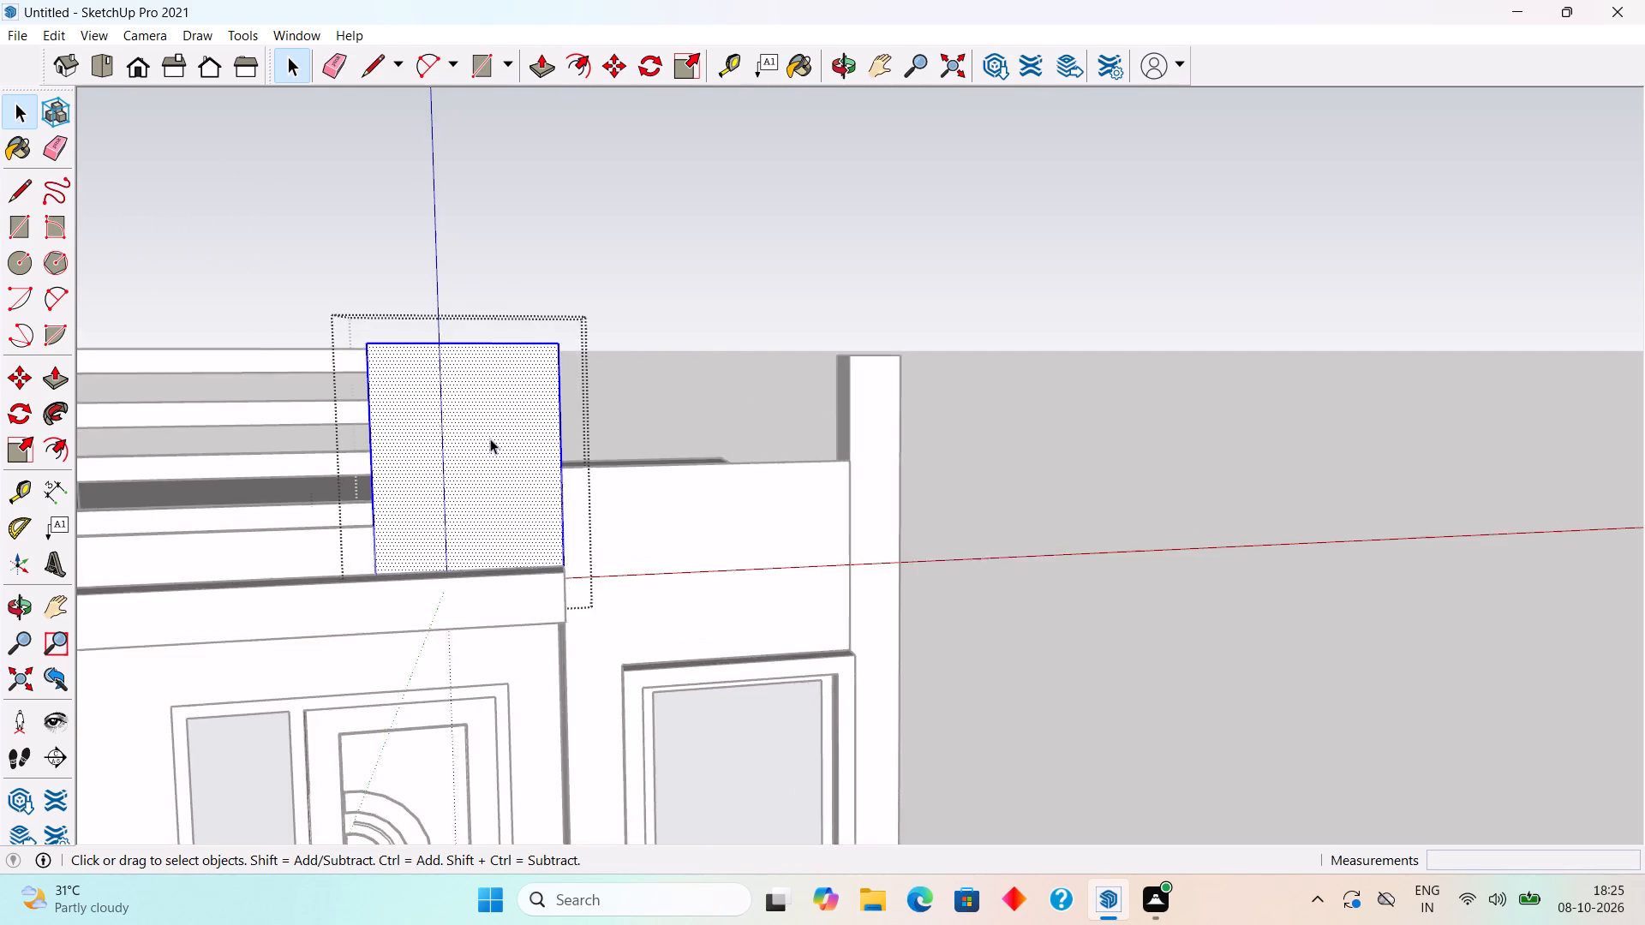
{"action": "scroll", "coordinate": [490, 439], "scroll_direction": "up", "scroll_amount": 2}
{"action": "type", "text": "tf"}
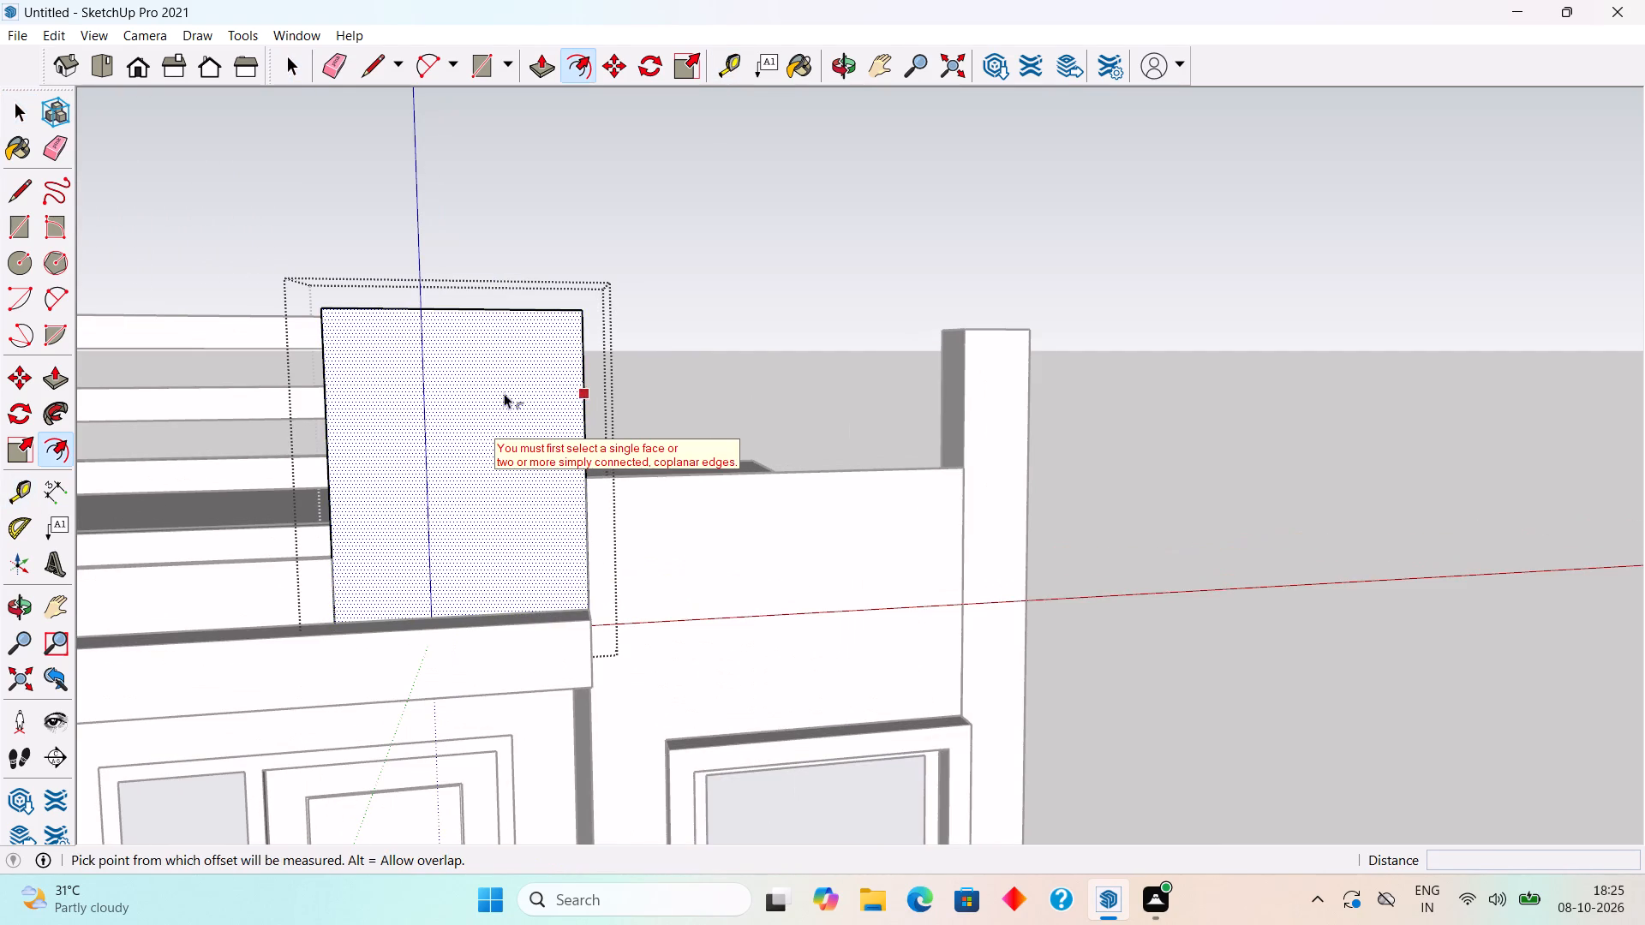
{"action": "left_click", "coordinate": [493, 351]}
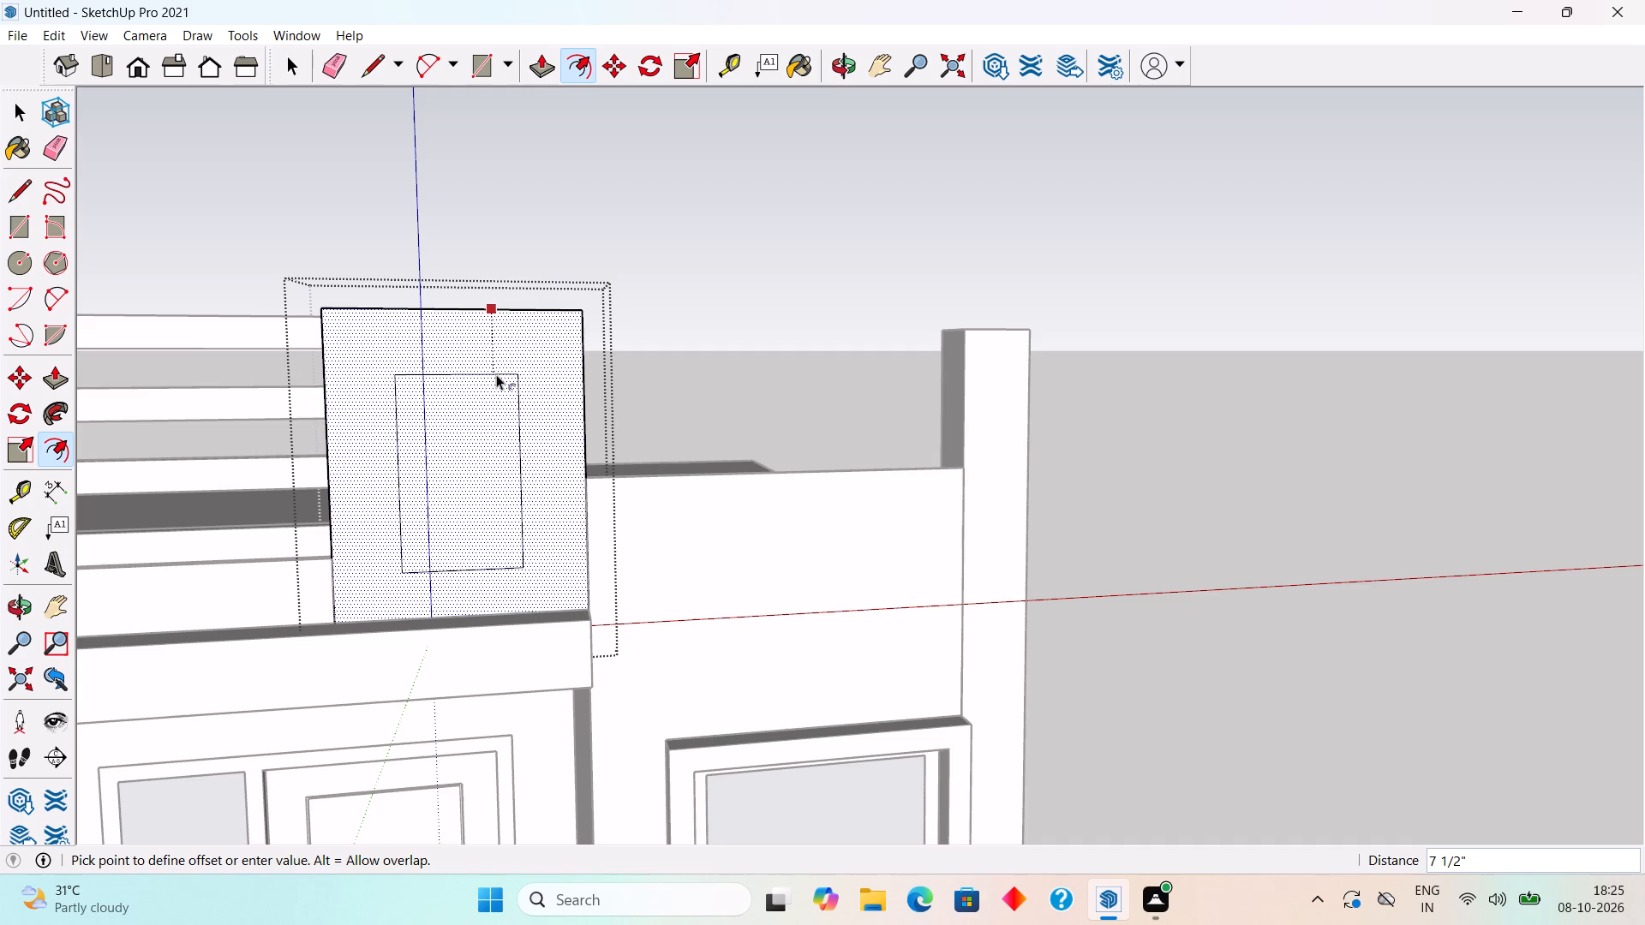
{"action": "left_click", "coordinate": [496, 374]}
{"action": "key", "text": "space"}
Push the inner rectangle back 9 inches through the wide column to cut an opening, and leave the group.
{"action": "left_click", "coordinate": [484, 437]}
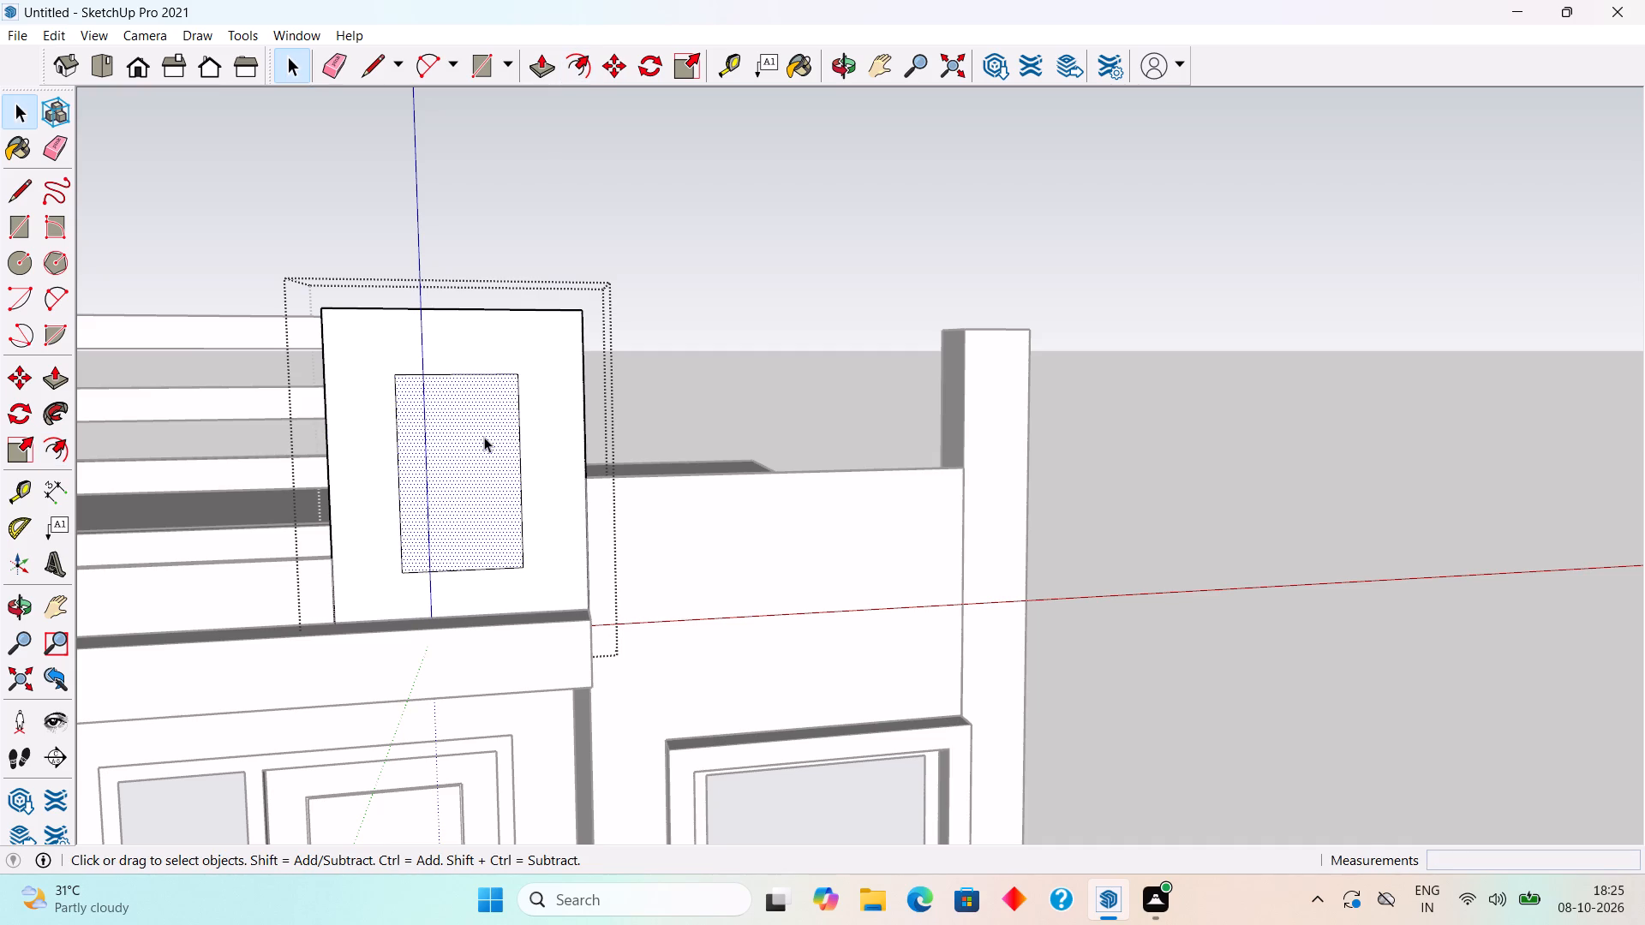
{"action": "key", "text": "p"}
{"action": "left_click_drag", "start_coordinate": [484, 437], "coordinate": [475, 420]}
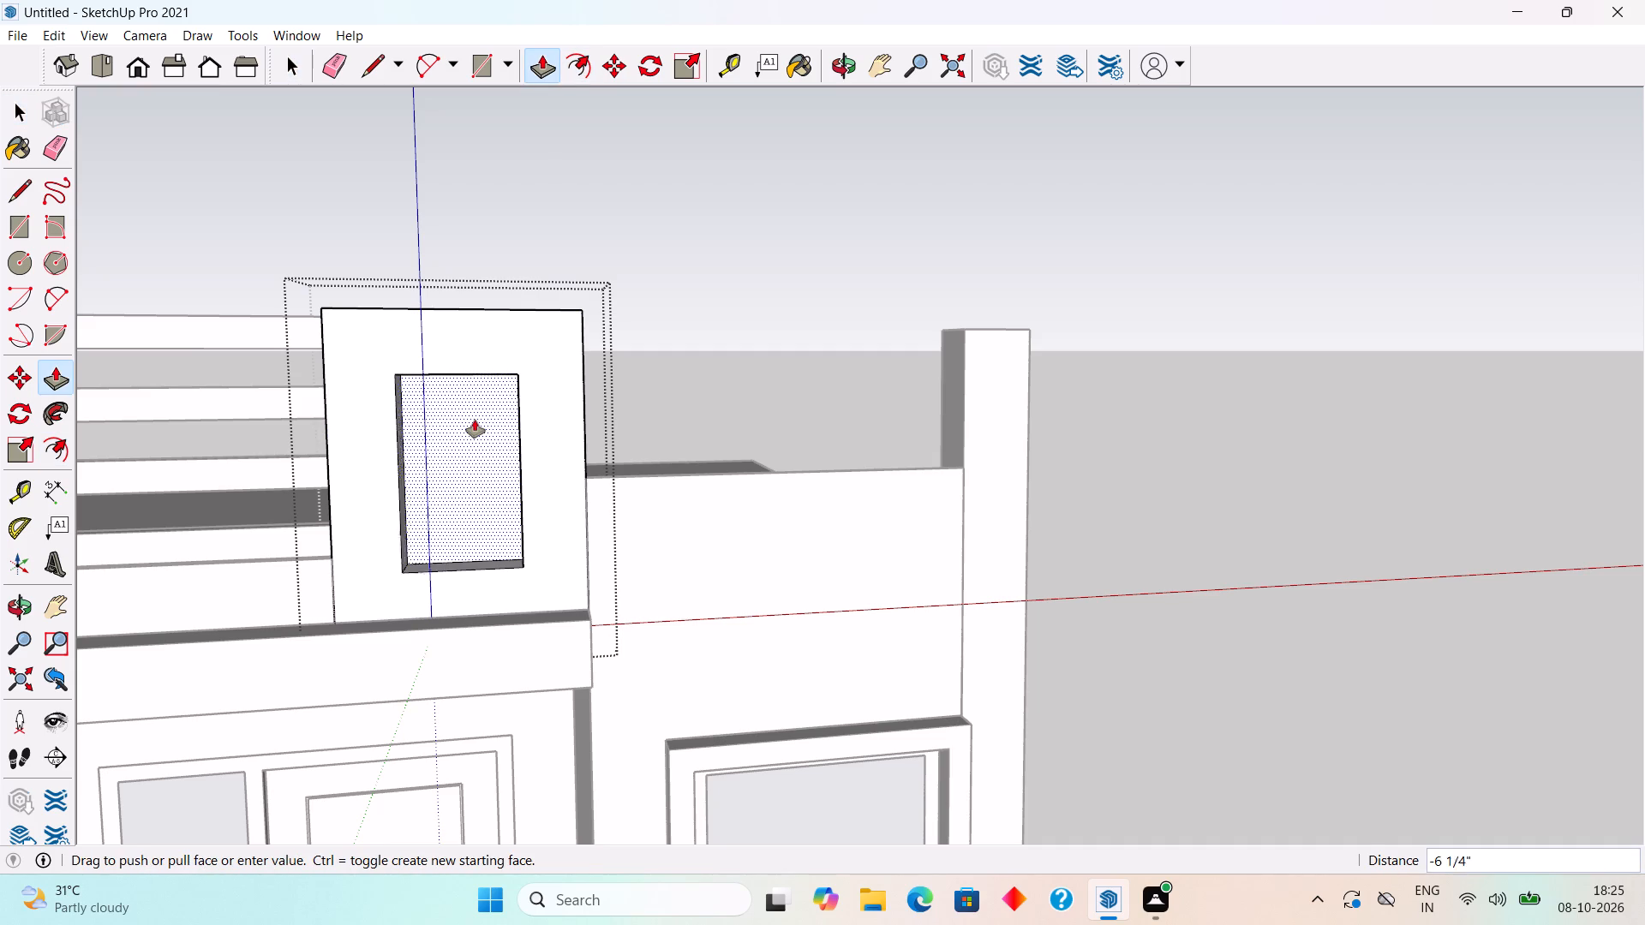
{"action": "left_click_drag", "start_coordinate": [475, 420], "coordinate": [472, 415]}
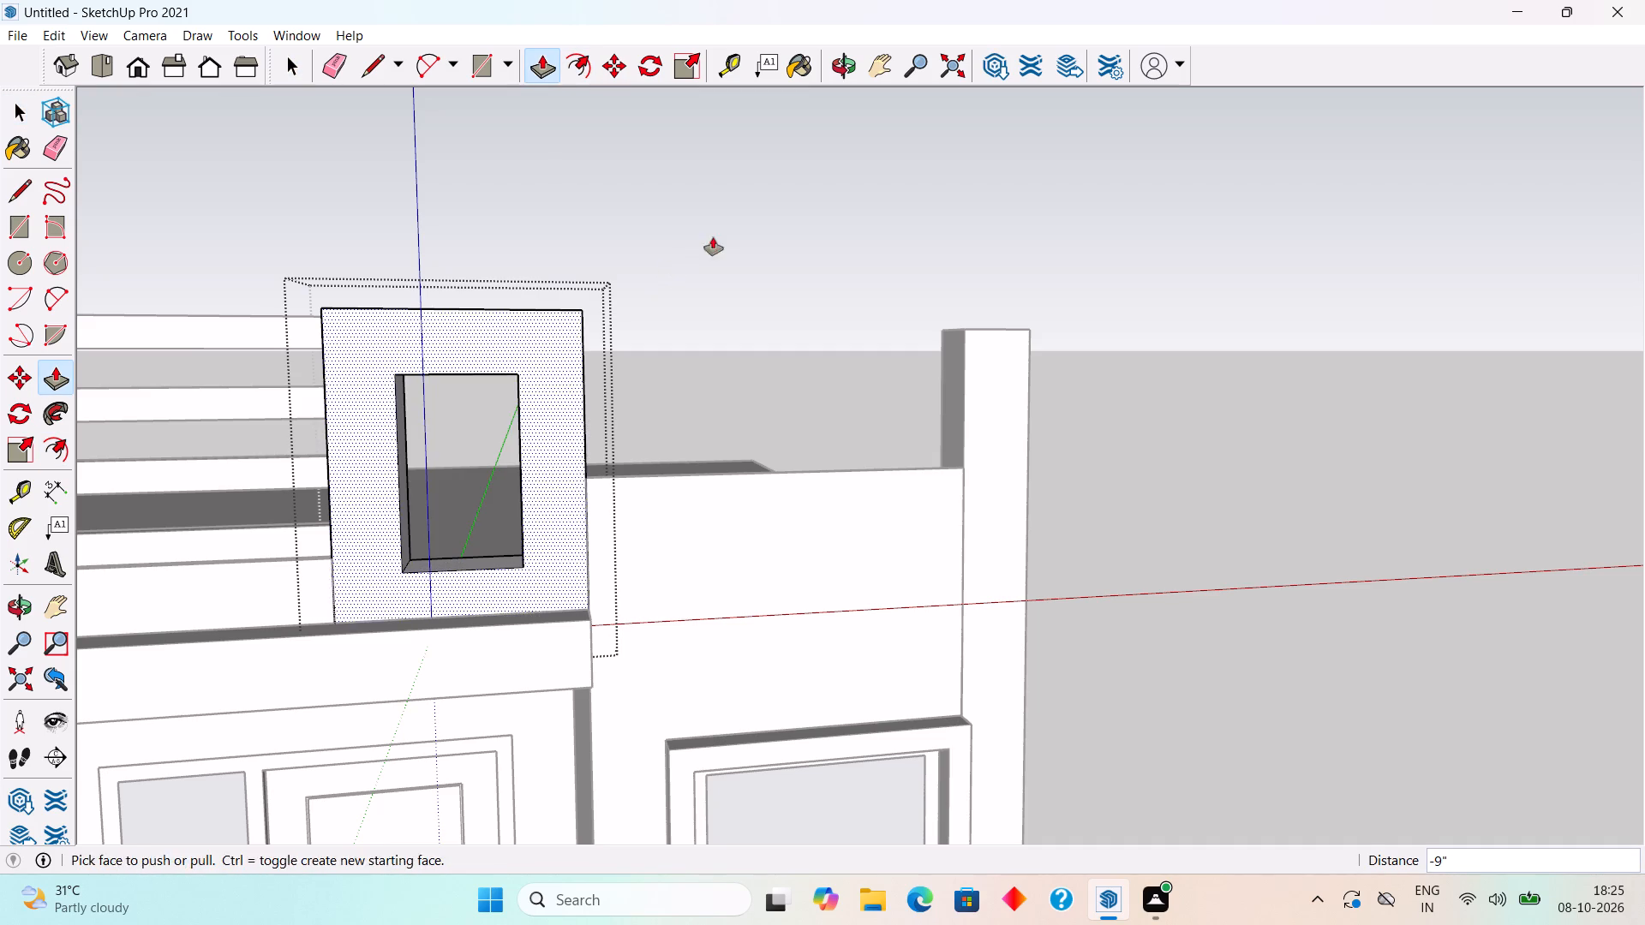
{"action": "key", "text": "space"}
{"action": "left_click", "coordinate": [713, 237]}
Draw a rectangle of about 1' 1 9/16" by 1' 11" over the opening, corner to corner on the column's front face.
{"action": "middle_click_drag", "start_coordinate": [538, 439], "coordinate": [626, 477]}
{"action": "scroll", "coordinate": [445, 422], "scroll_direction": "up", "scroll_amount": 5}
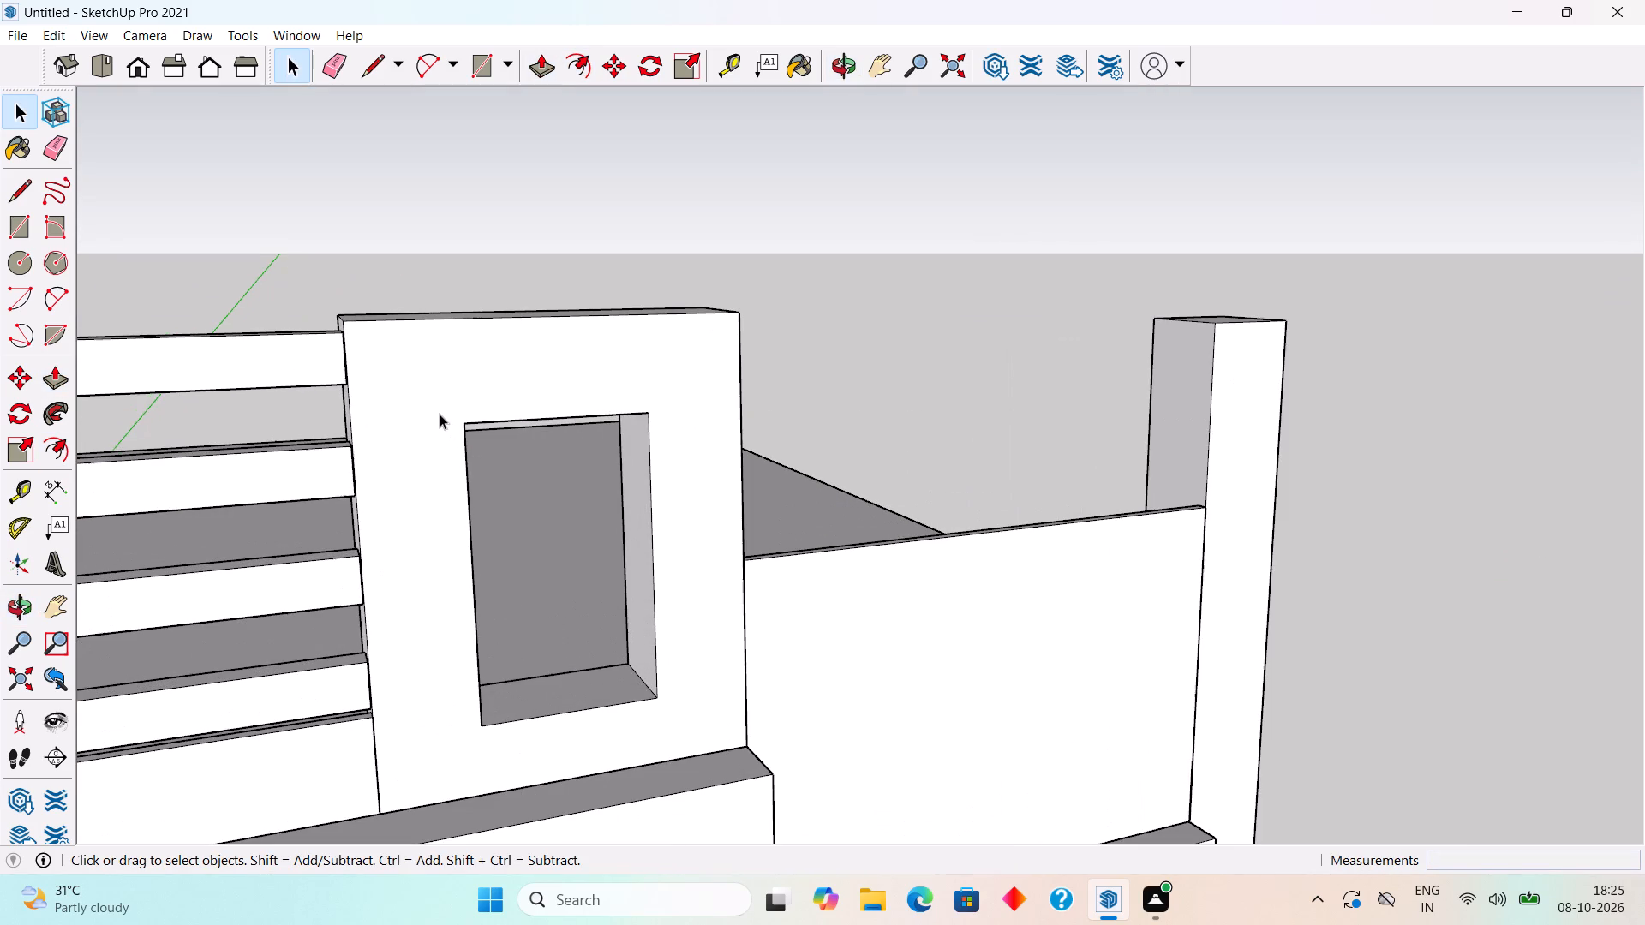
{"action": "key", "text": "r"}
{"action": "left_click", "coordinate": [465, 420]}
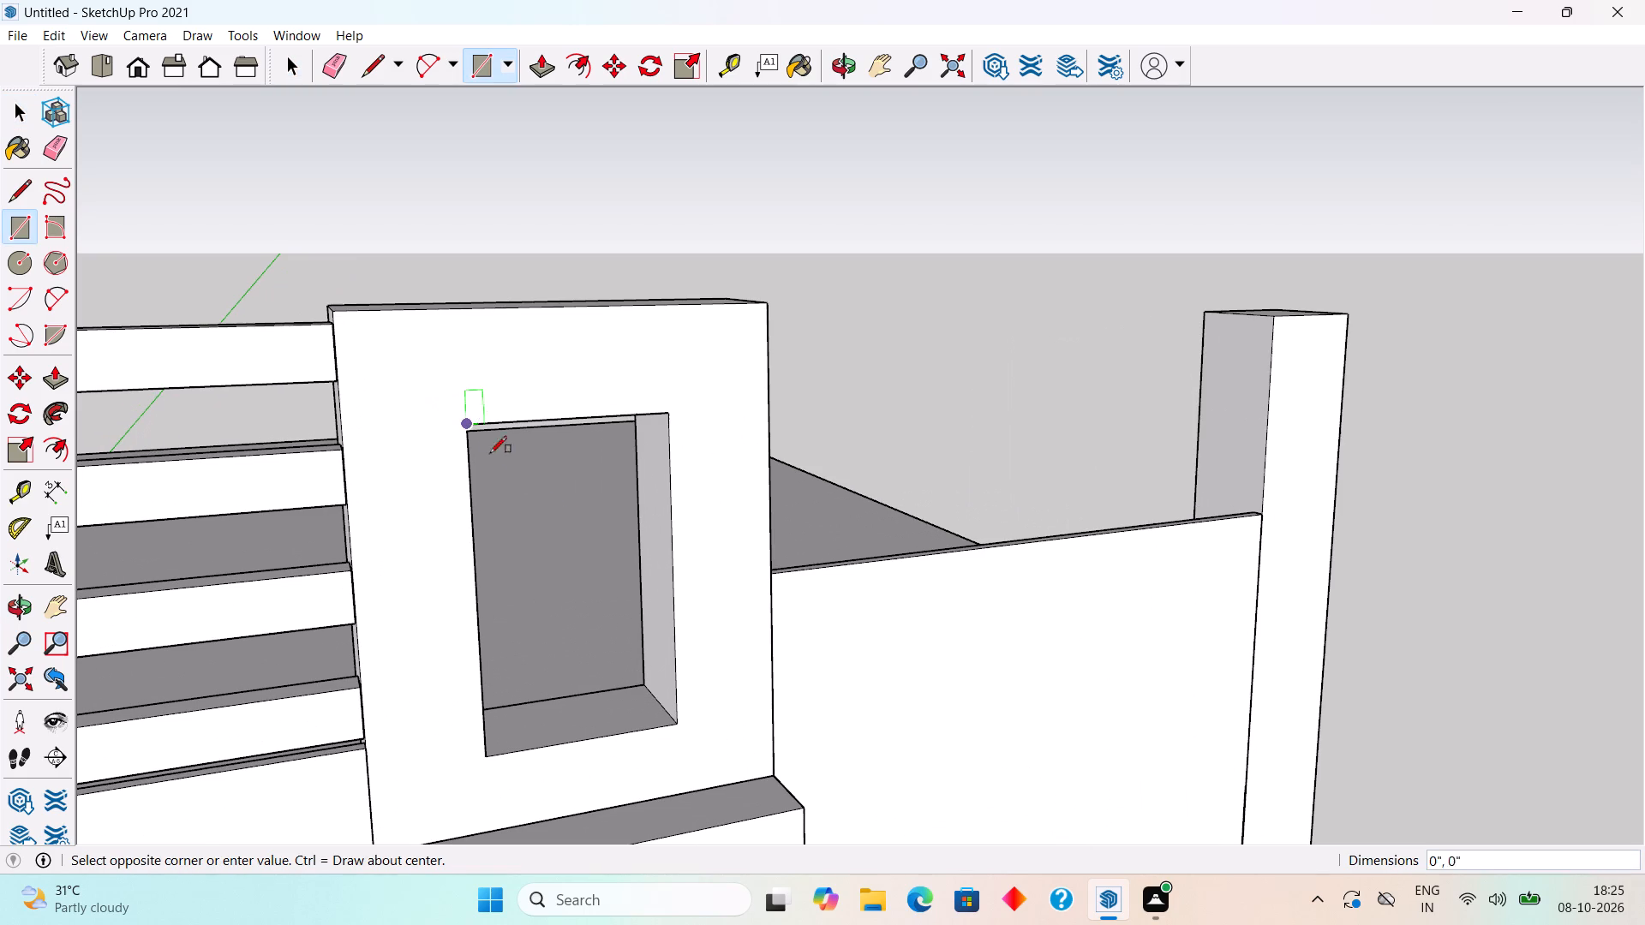
{"action": "left_click", "coordinate": [680, 725]}
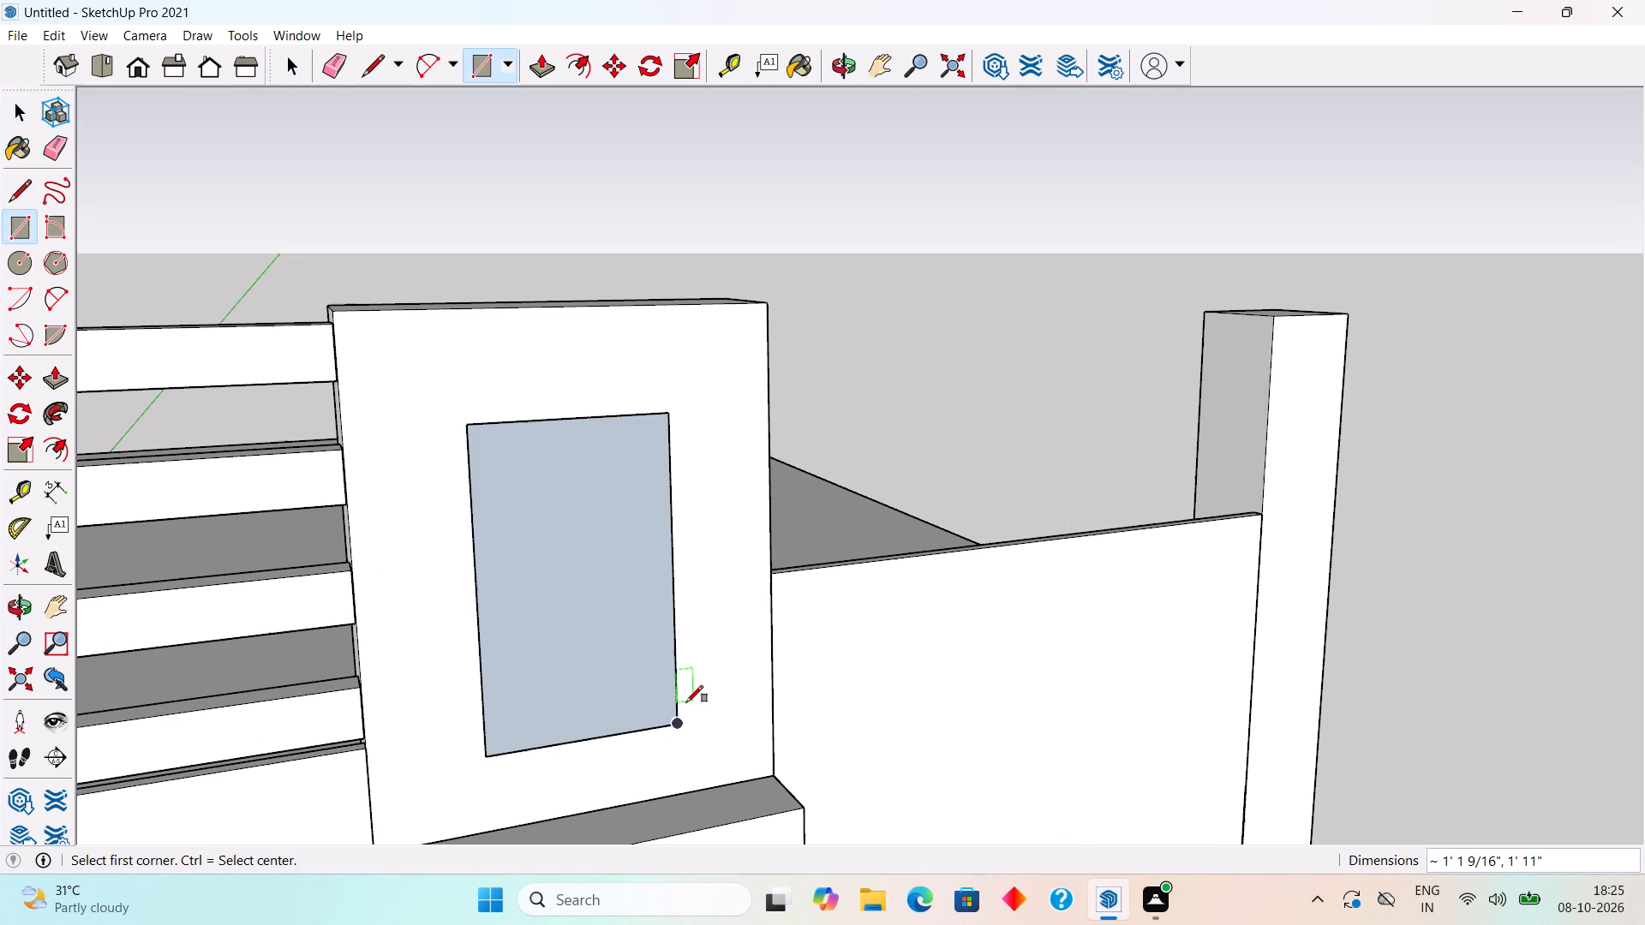
Offset the rectangle outward by about 2 1/16 inches and delete the inner face, leaving a flat frame around the opening.
{"action": "key", "text": "f"}
{"action": "left_click", "coordinate": [664, 616]}
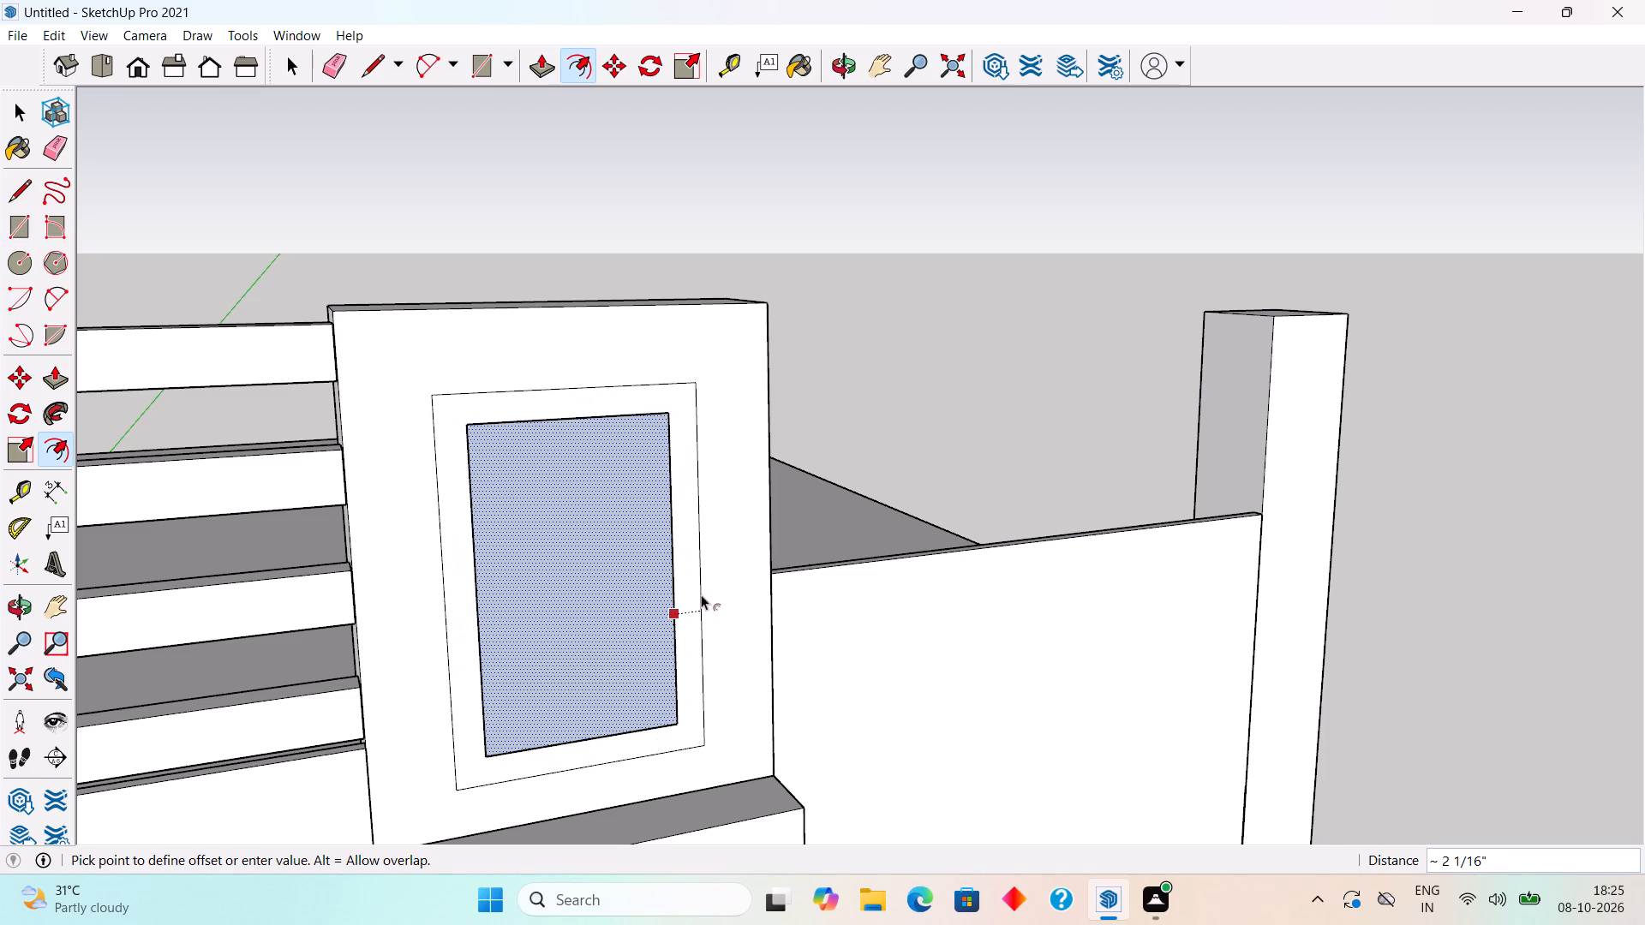
{"action": "left_click", "coordinate": [701, 594]}
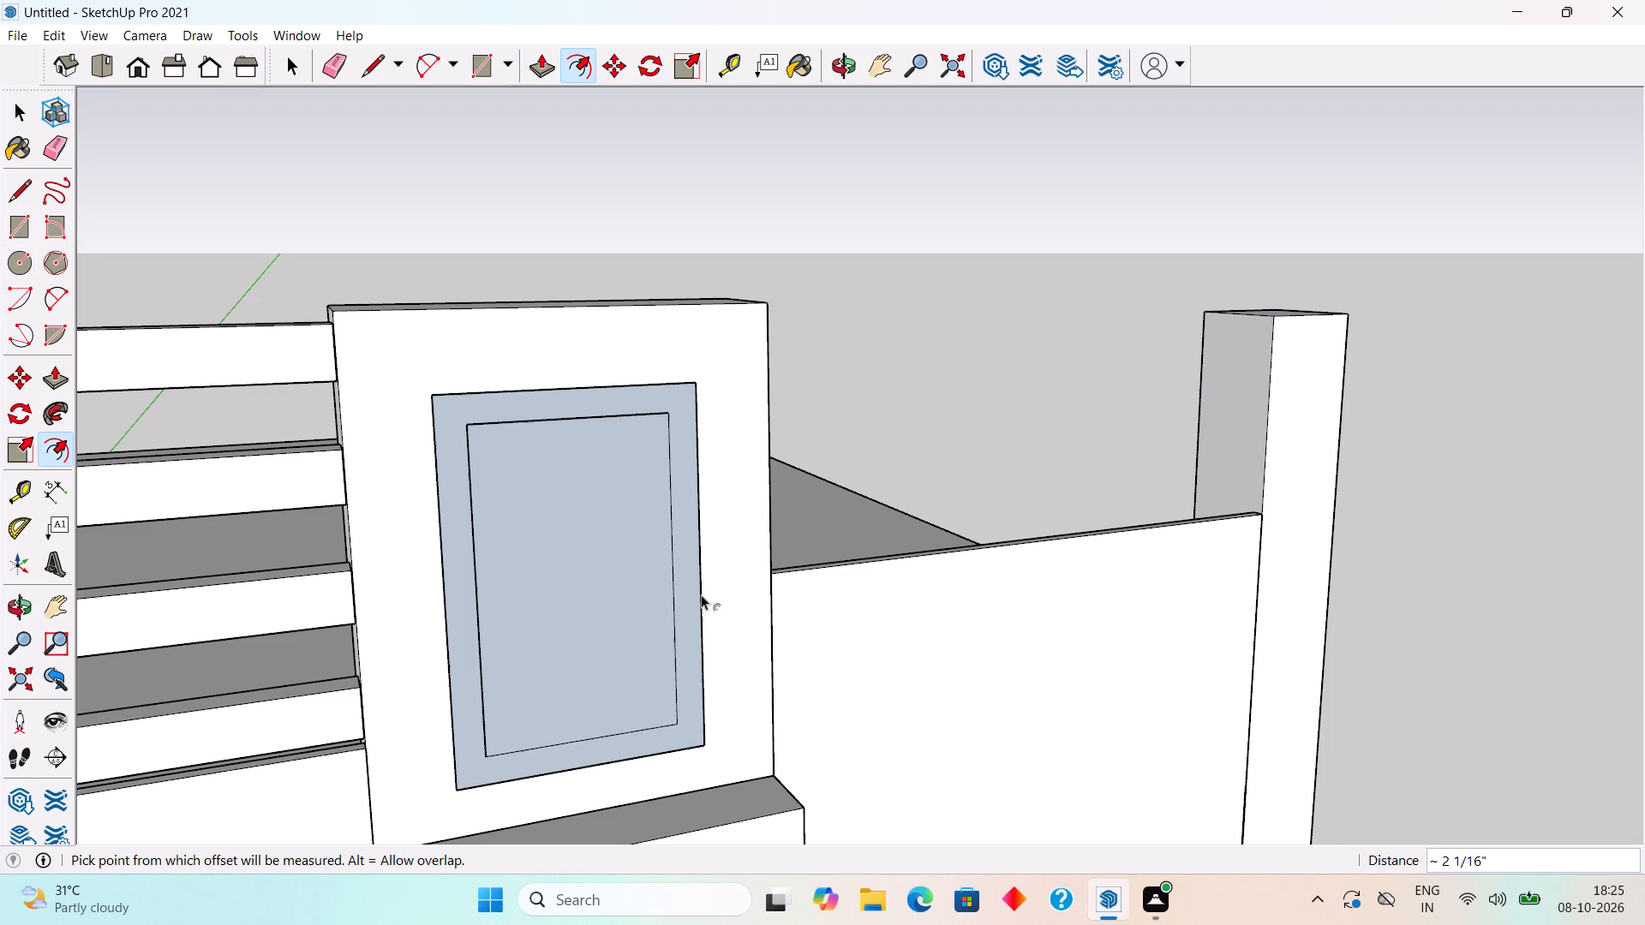
{"action": "key", "text": "space"}
{"action": "left_click", "coordinate": [620, 627]}
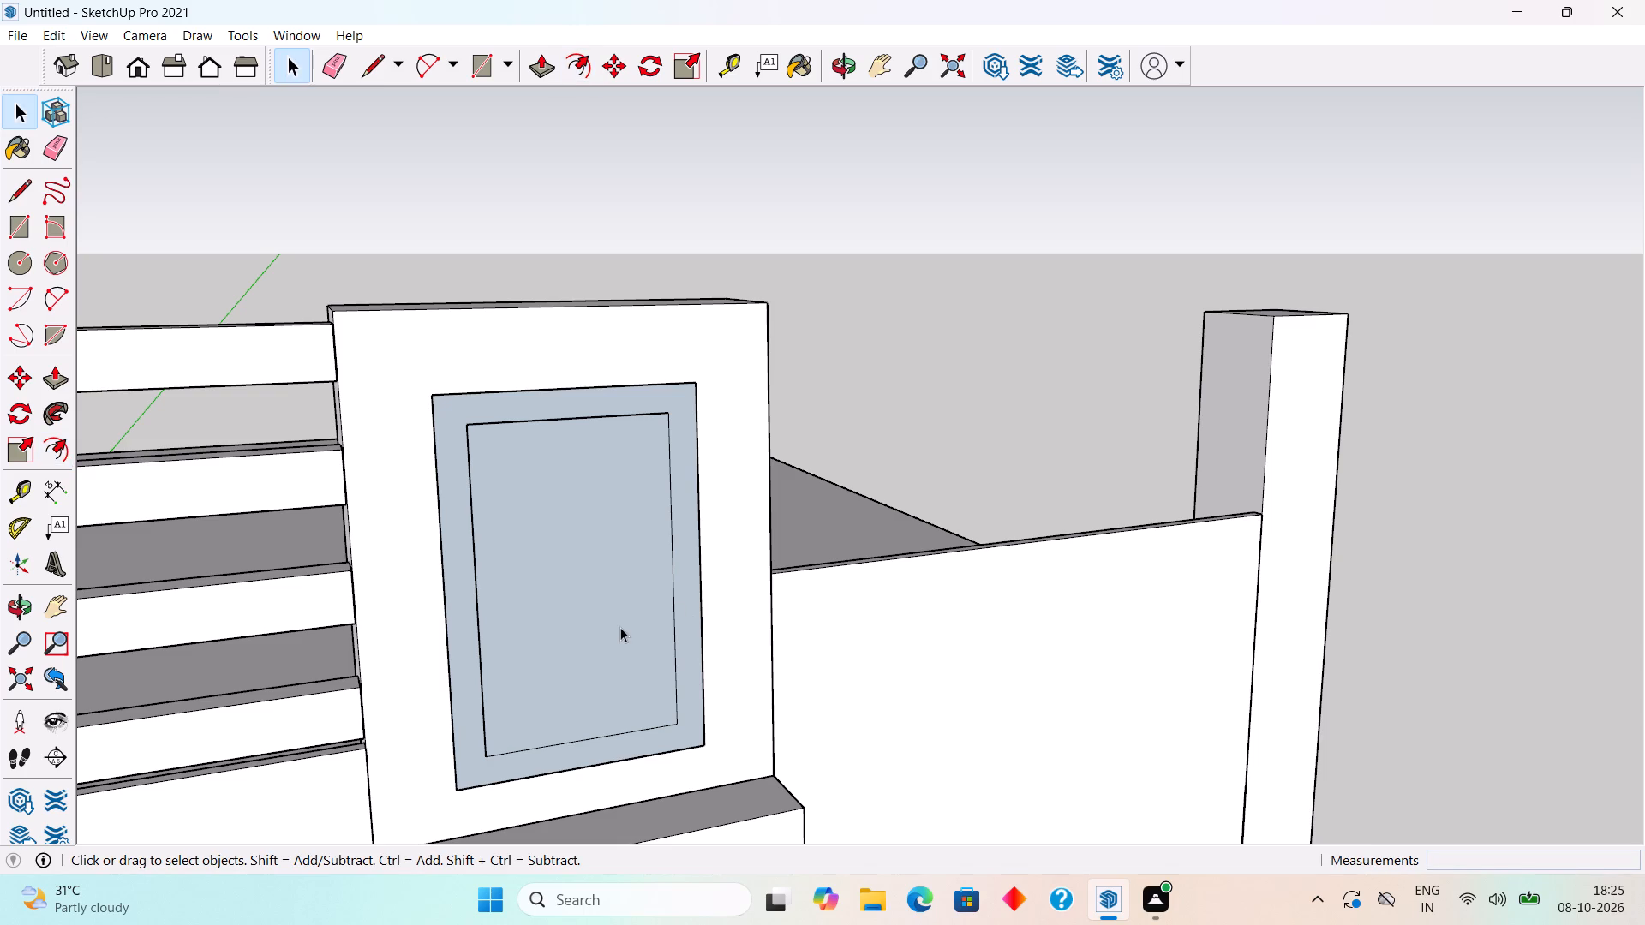
{"action": "key", "text": "Delete"}
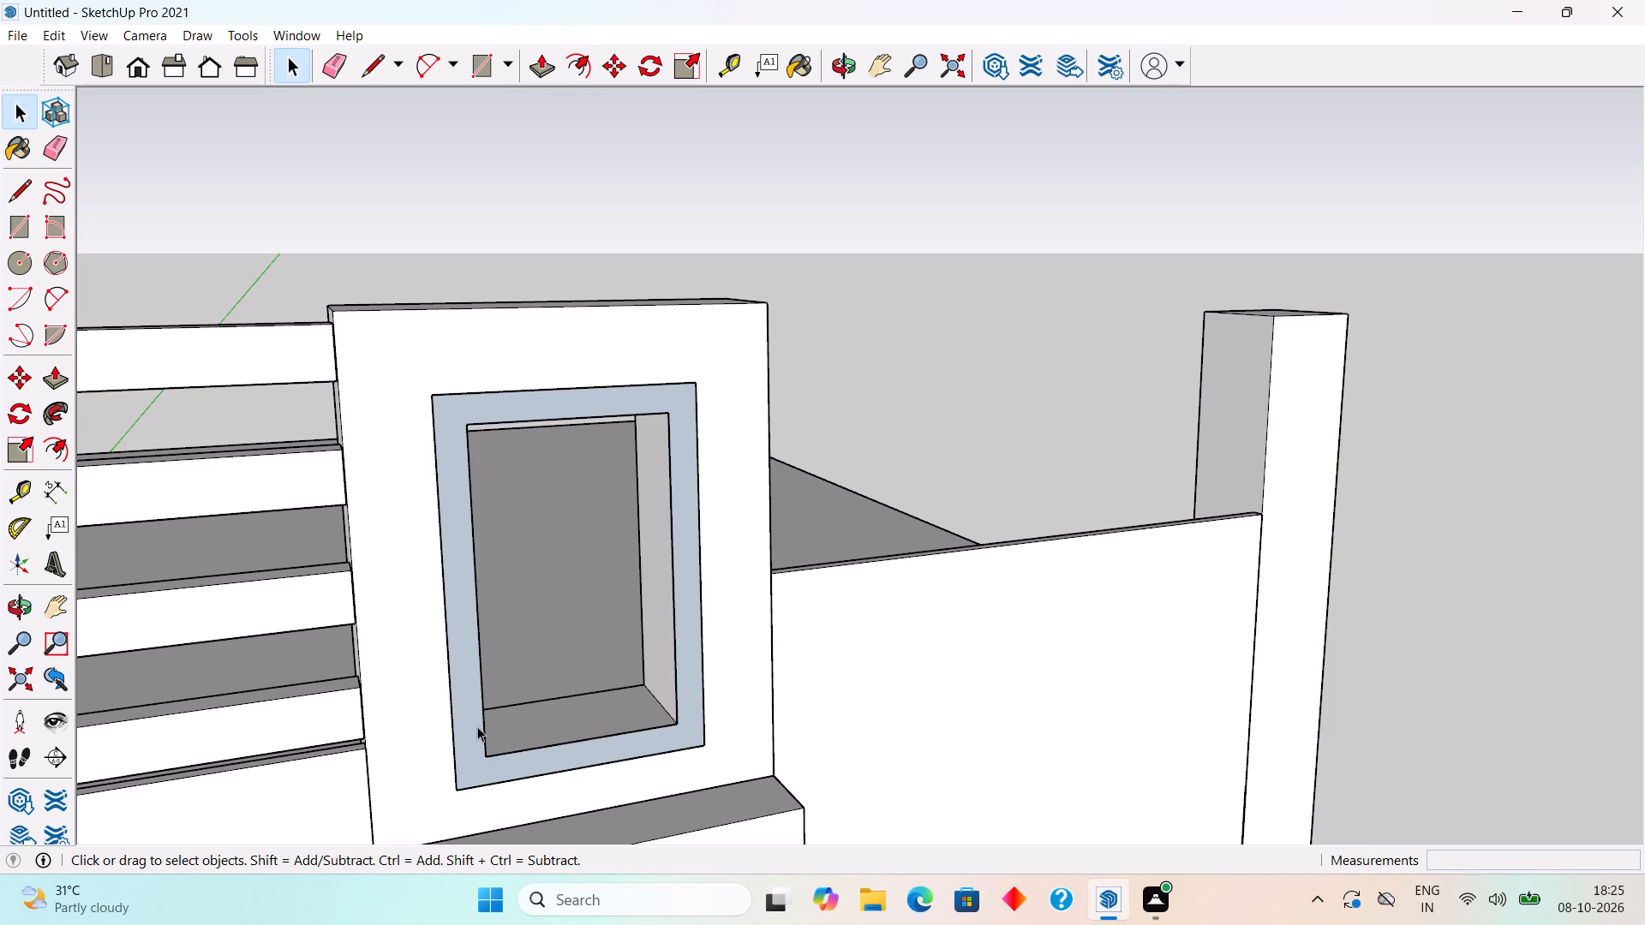
Push/Pull the flat frame around the opening outward by 3 inches.
{"action": "left_click", "coordinate": [474, 730]}
{"action": "key", "text": "p"}
{"action": "left_click", "coordinate": [476, 721]}
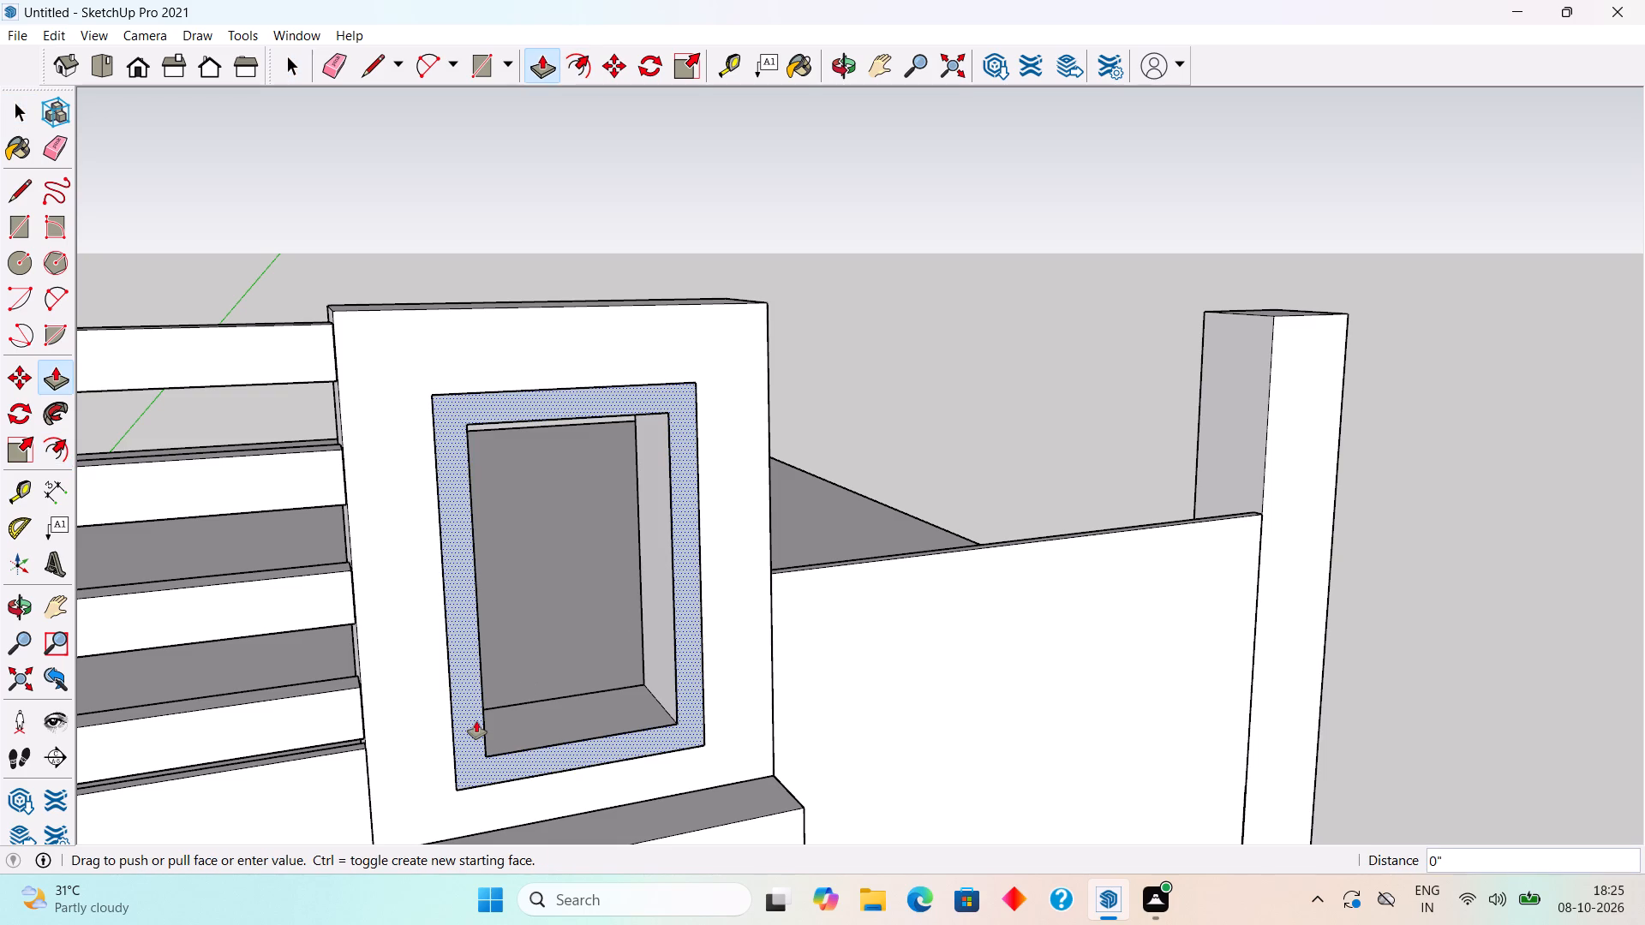
{"action": "type", "text": "3\""}
{"action": "key", "text": "Return"}
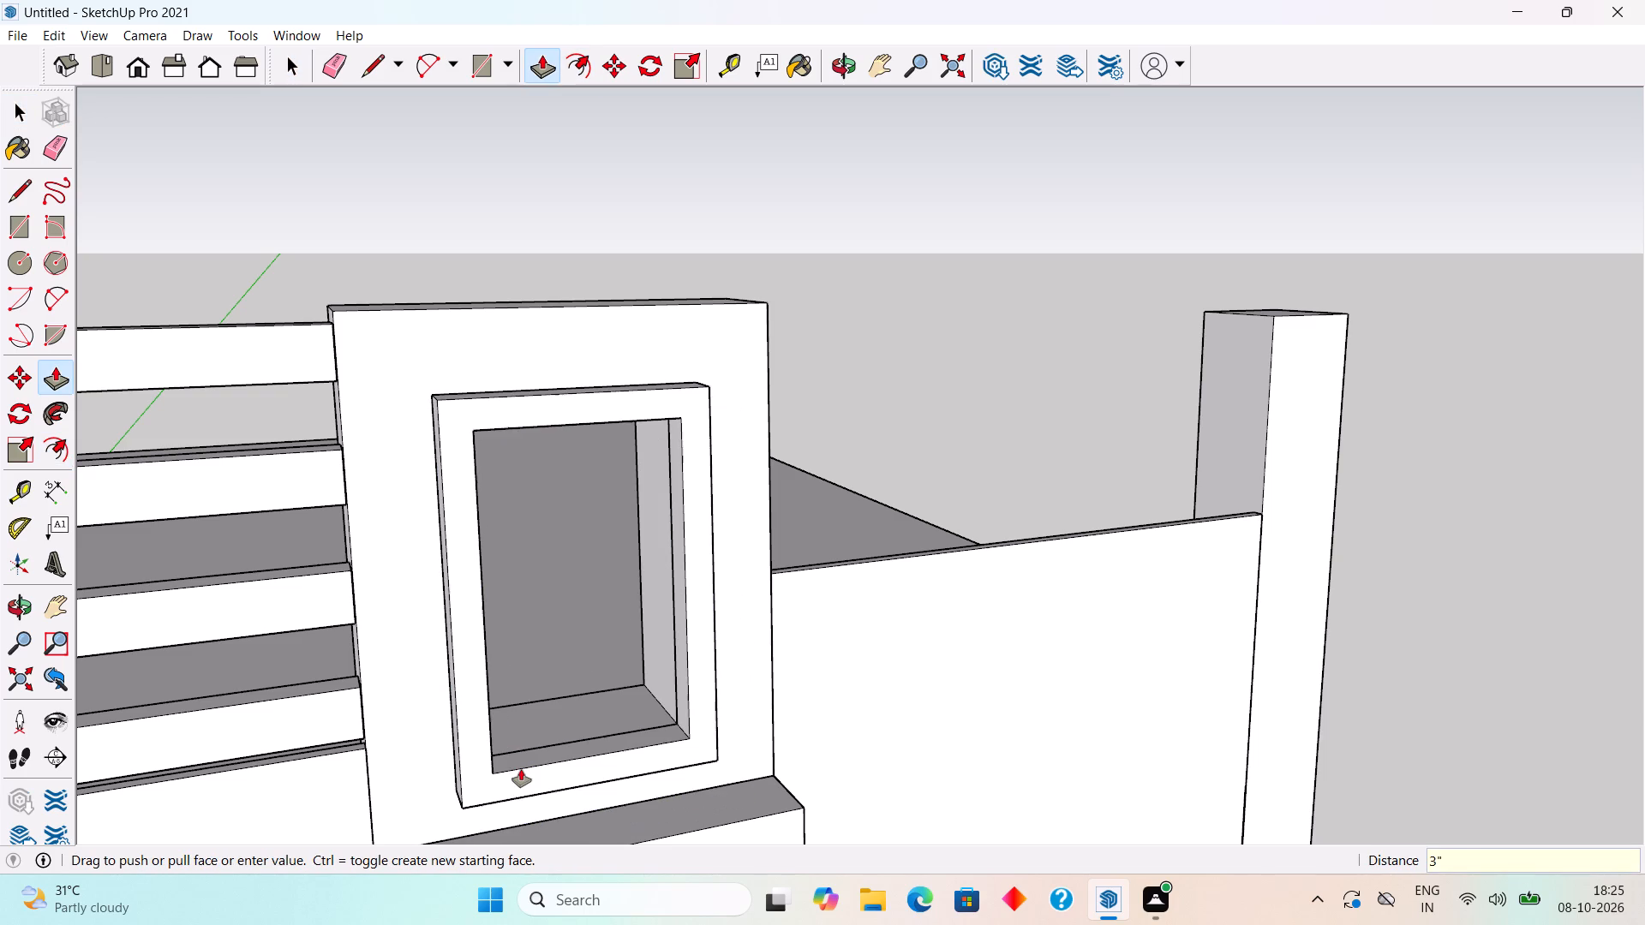
{"action": "key", "text": "space"}
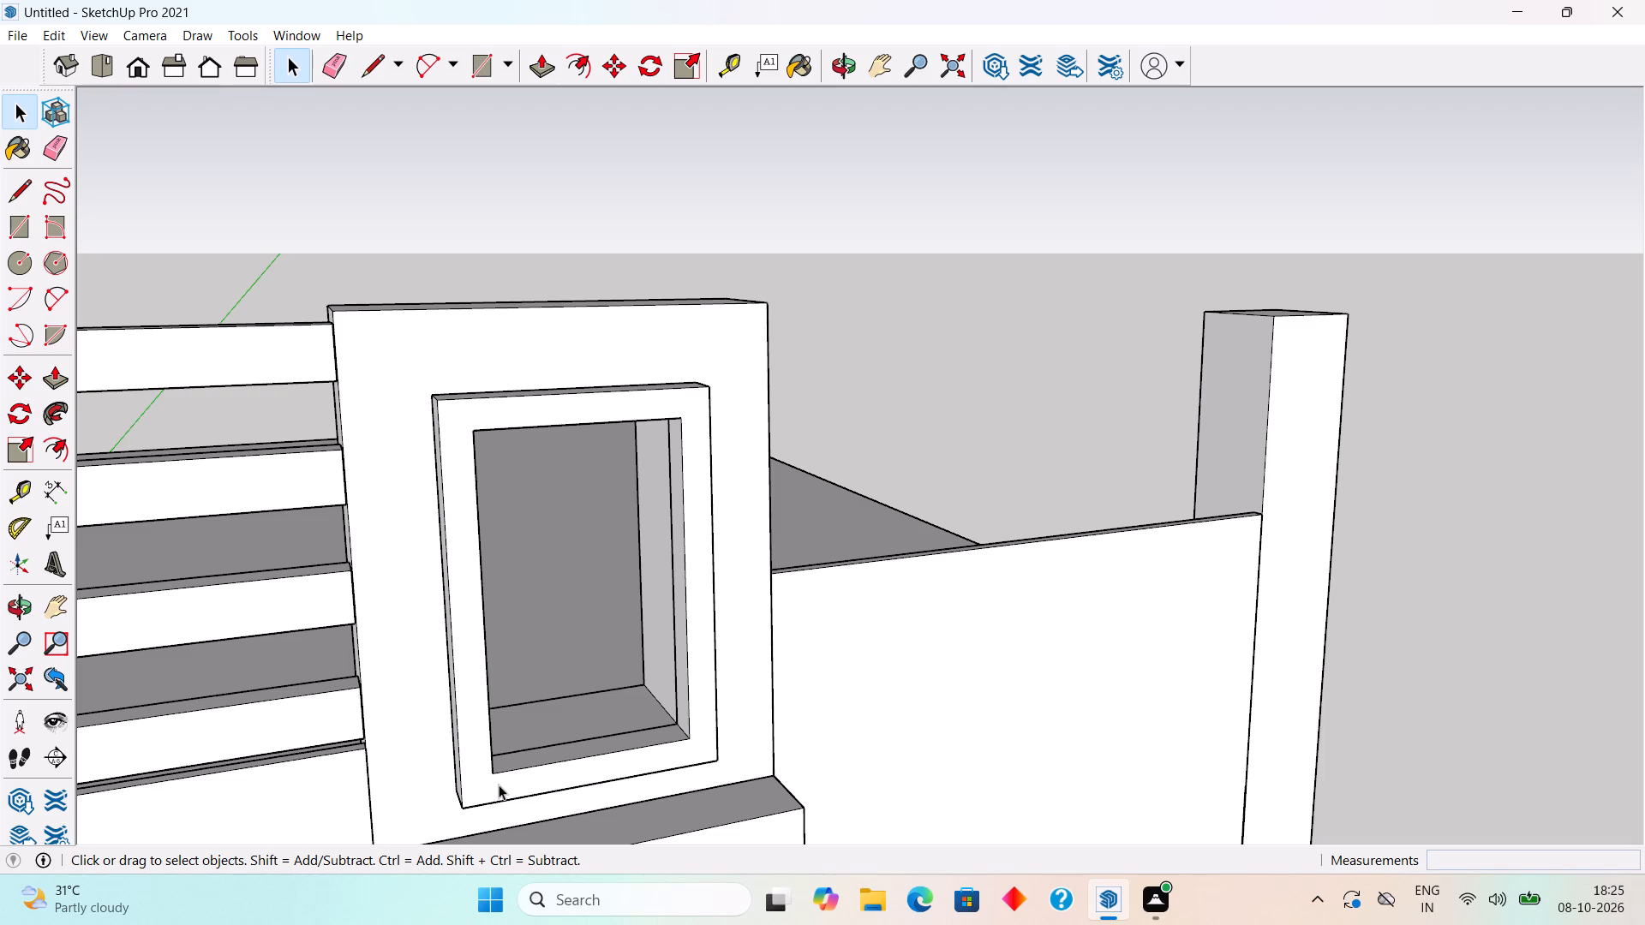
Make the whole raised frame around the opening a group.
{"action": "triple_click", "coordinate": [499, 785]}
{"action": "right_click", "coordinate": [499, 785]}
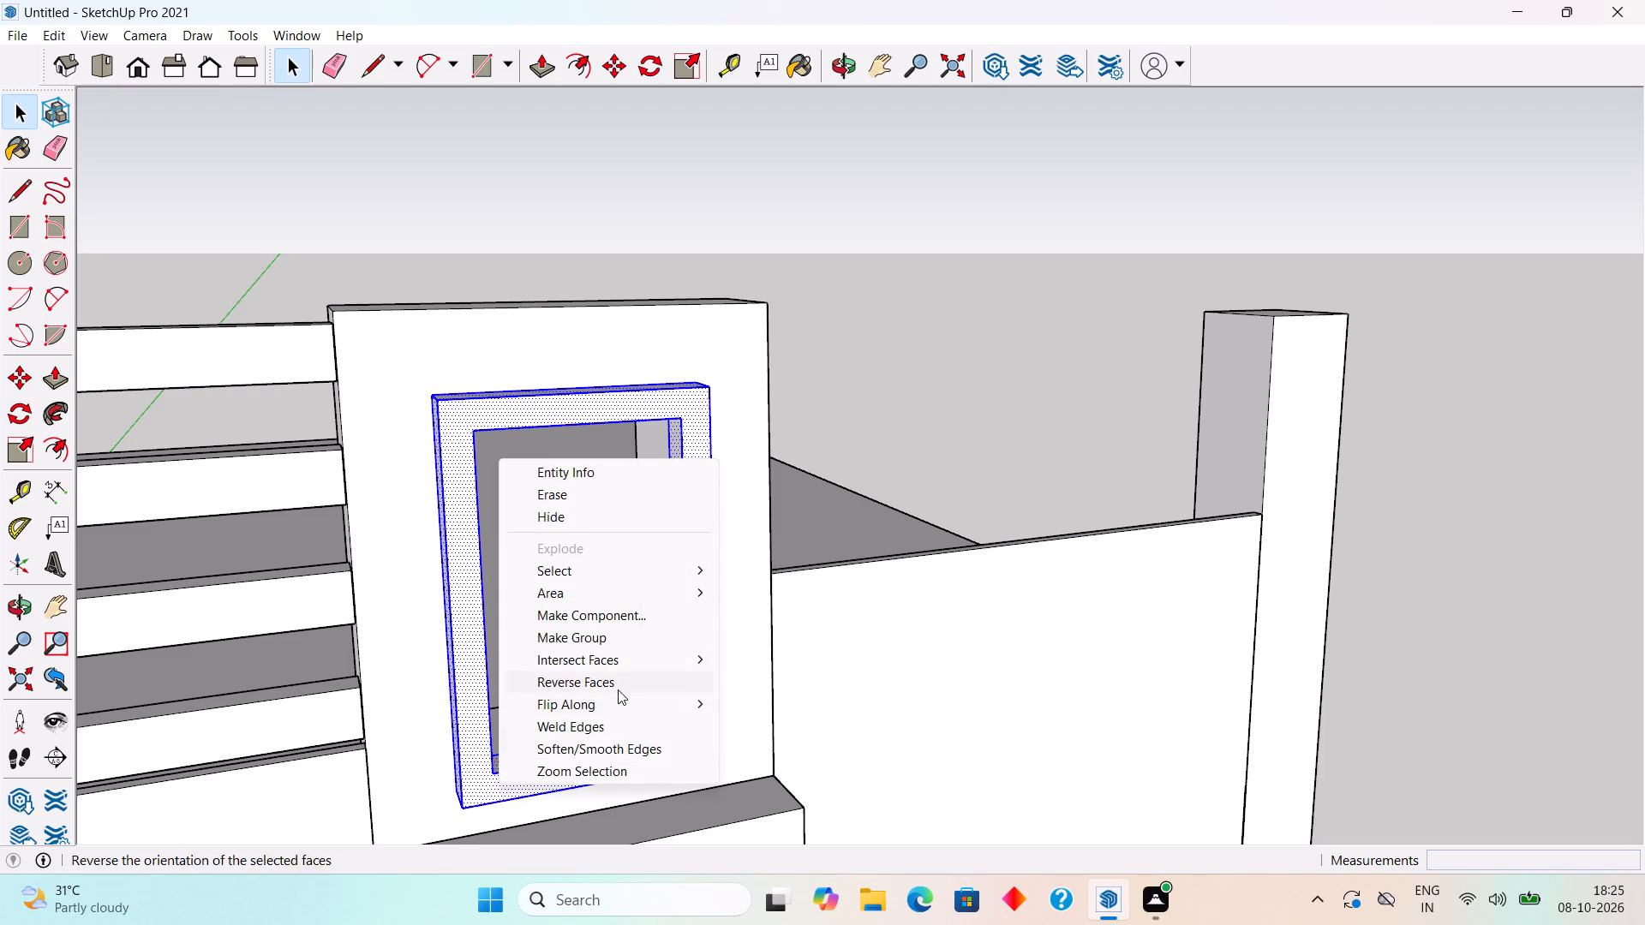
{"action": "left_click", "coordinate": [625, 643]}
{"action": "left_click", "coordinate": [898, 476]}
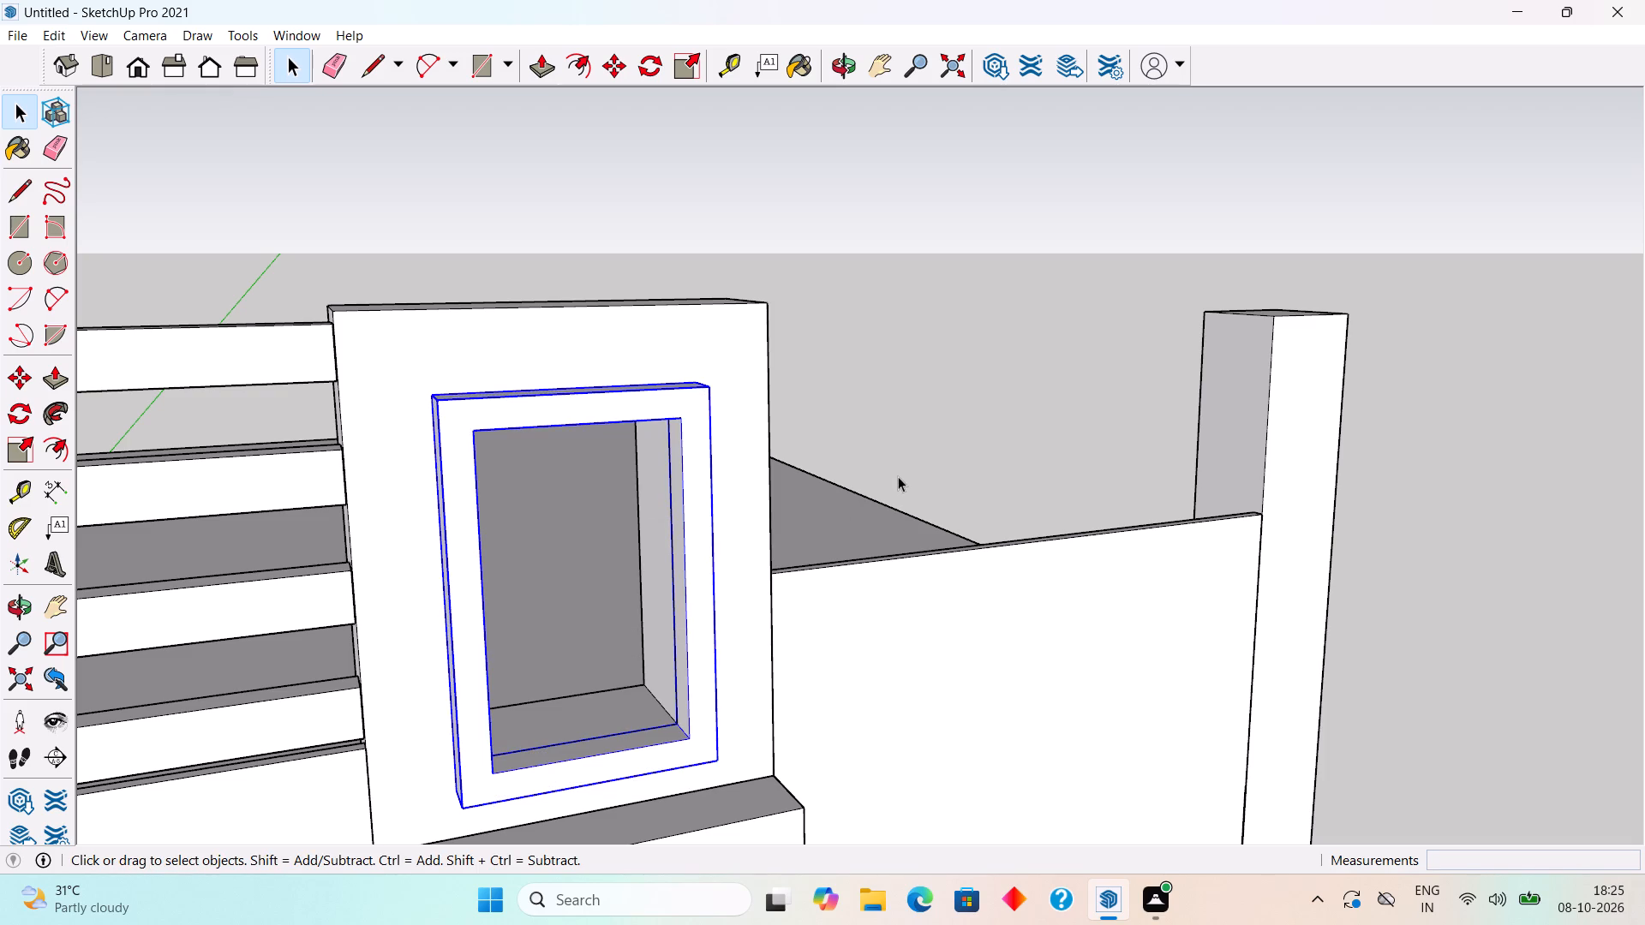
Draw a rectangle of about 1' 1 9/16" by 1' 11" inside the raised frame, filling the opening at the column's front plane.
{"action": "middle_click_drag", "start_coordinate": [762, 642], "coordinate": [583, 593]}
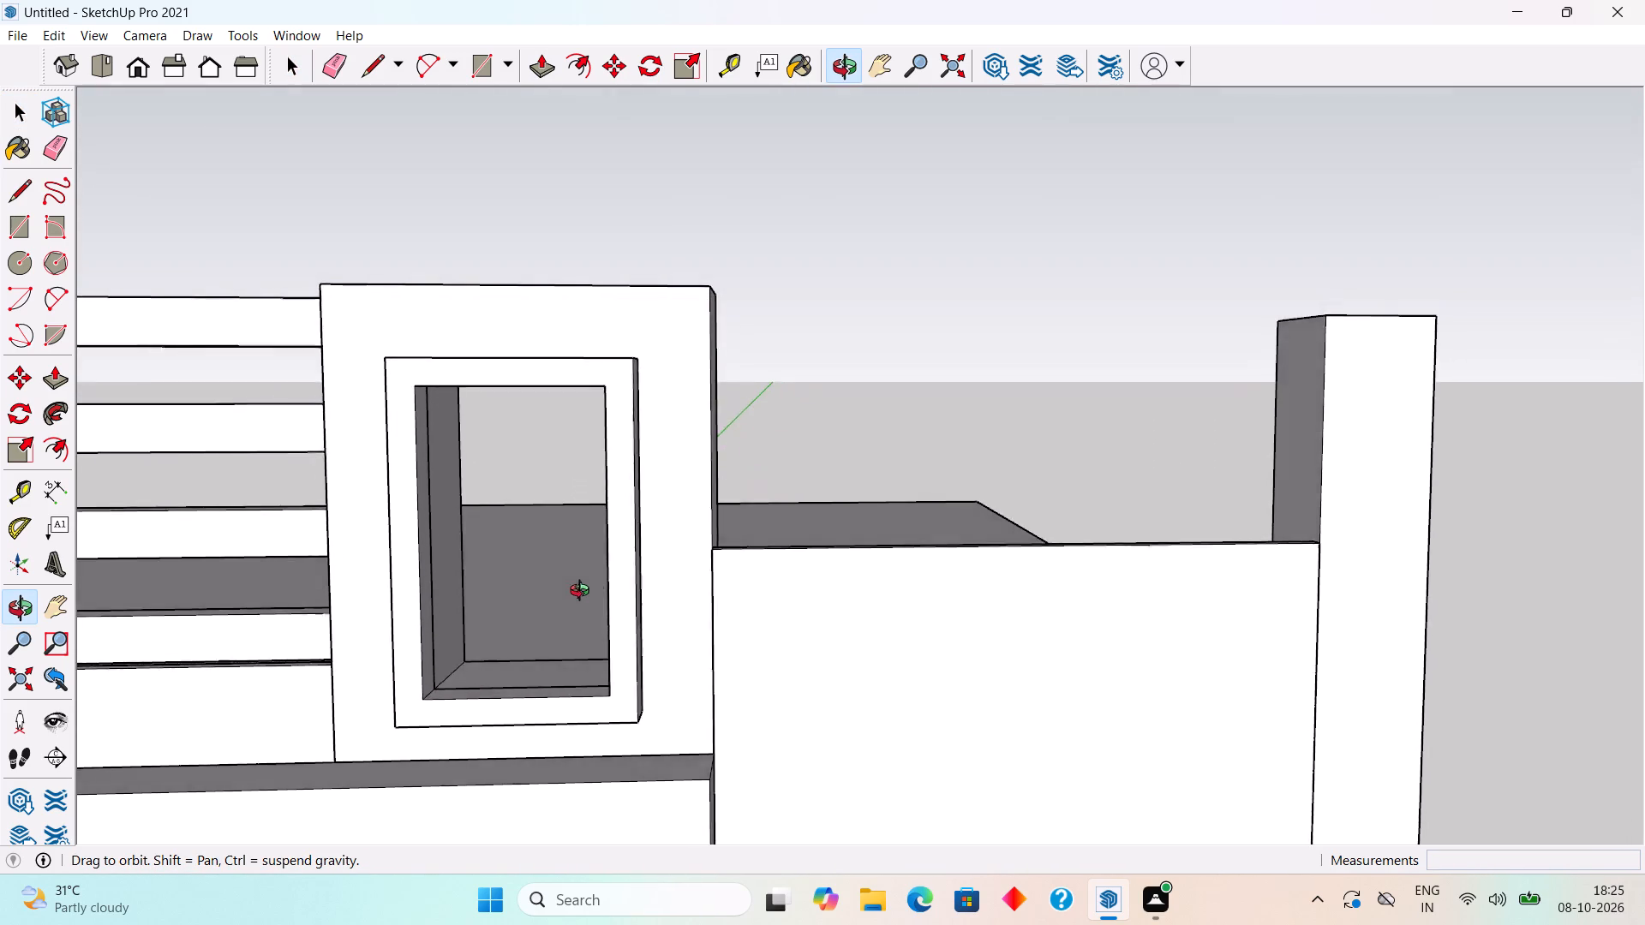
{"action": "middle_click_drag", "start_coordinate": [583, 593], "coordinate": [666, 518]}
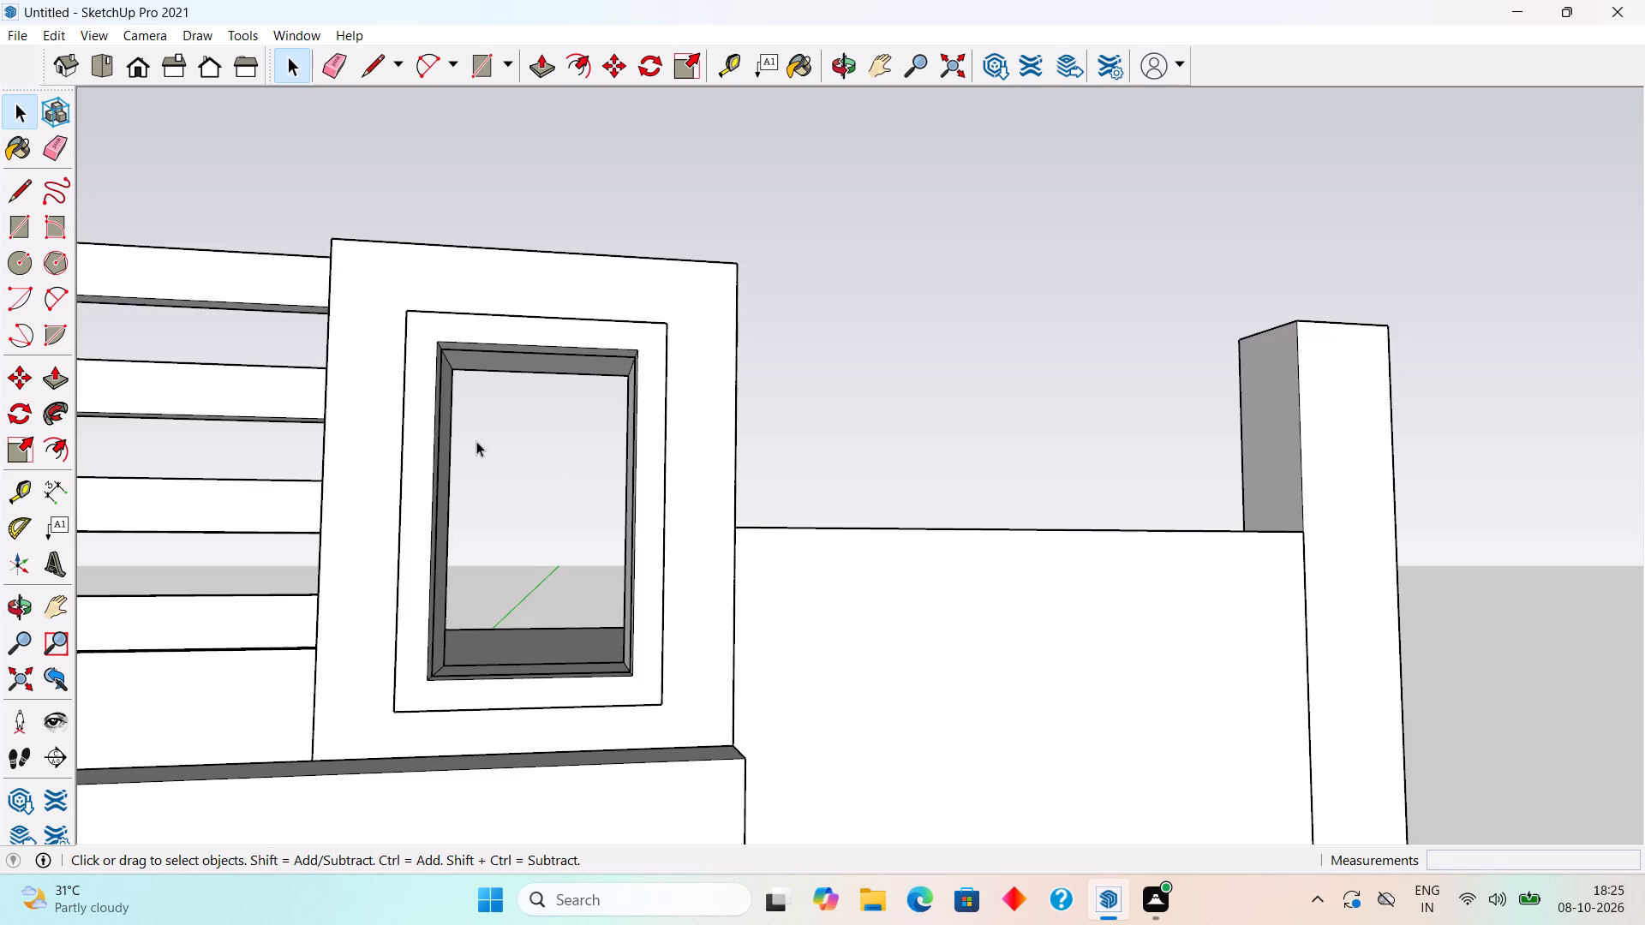
{"action": "scroll", "coordinate": [474, 441], "scroll_direction": "up", "scroll_amount": 3}
{"action": "scroll", "coordinate": [474, 441], "scroll_direction": "down", "scroll_amount": 3}
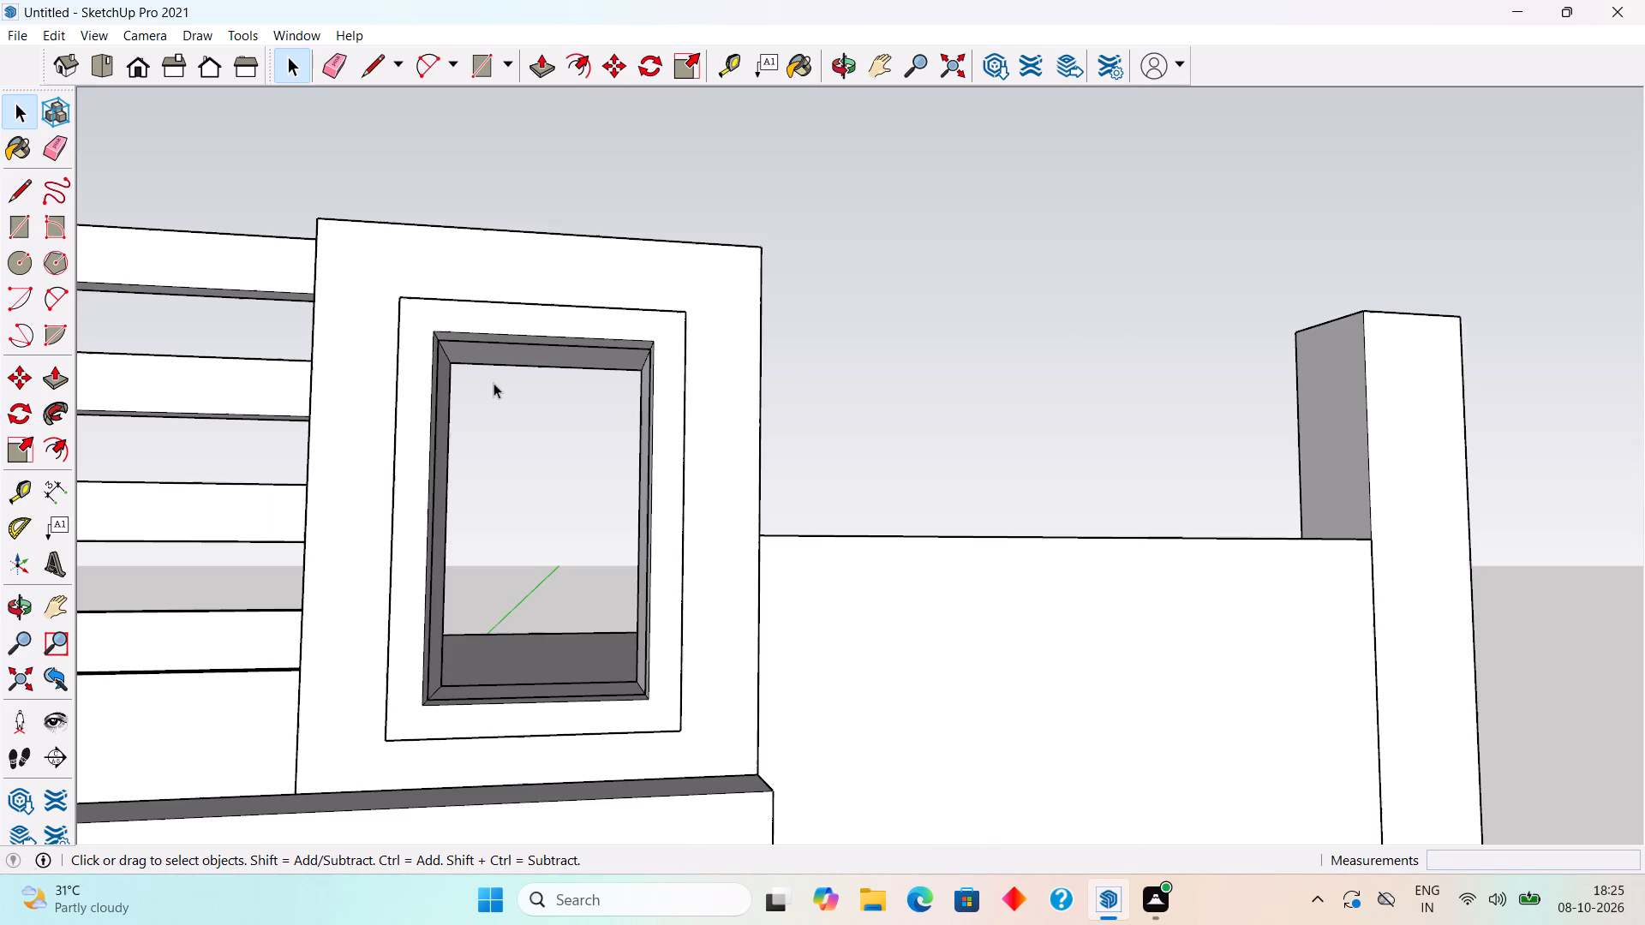
{"action": "key", "text": "r"}
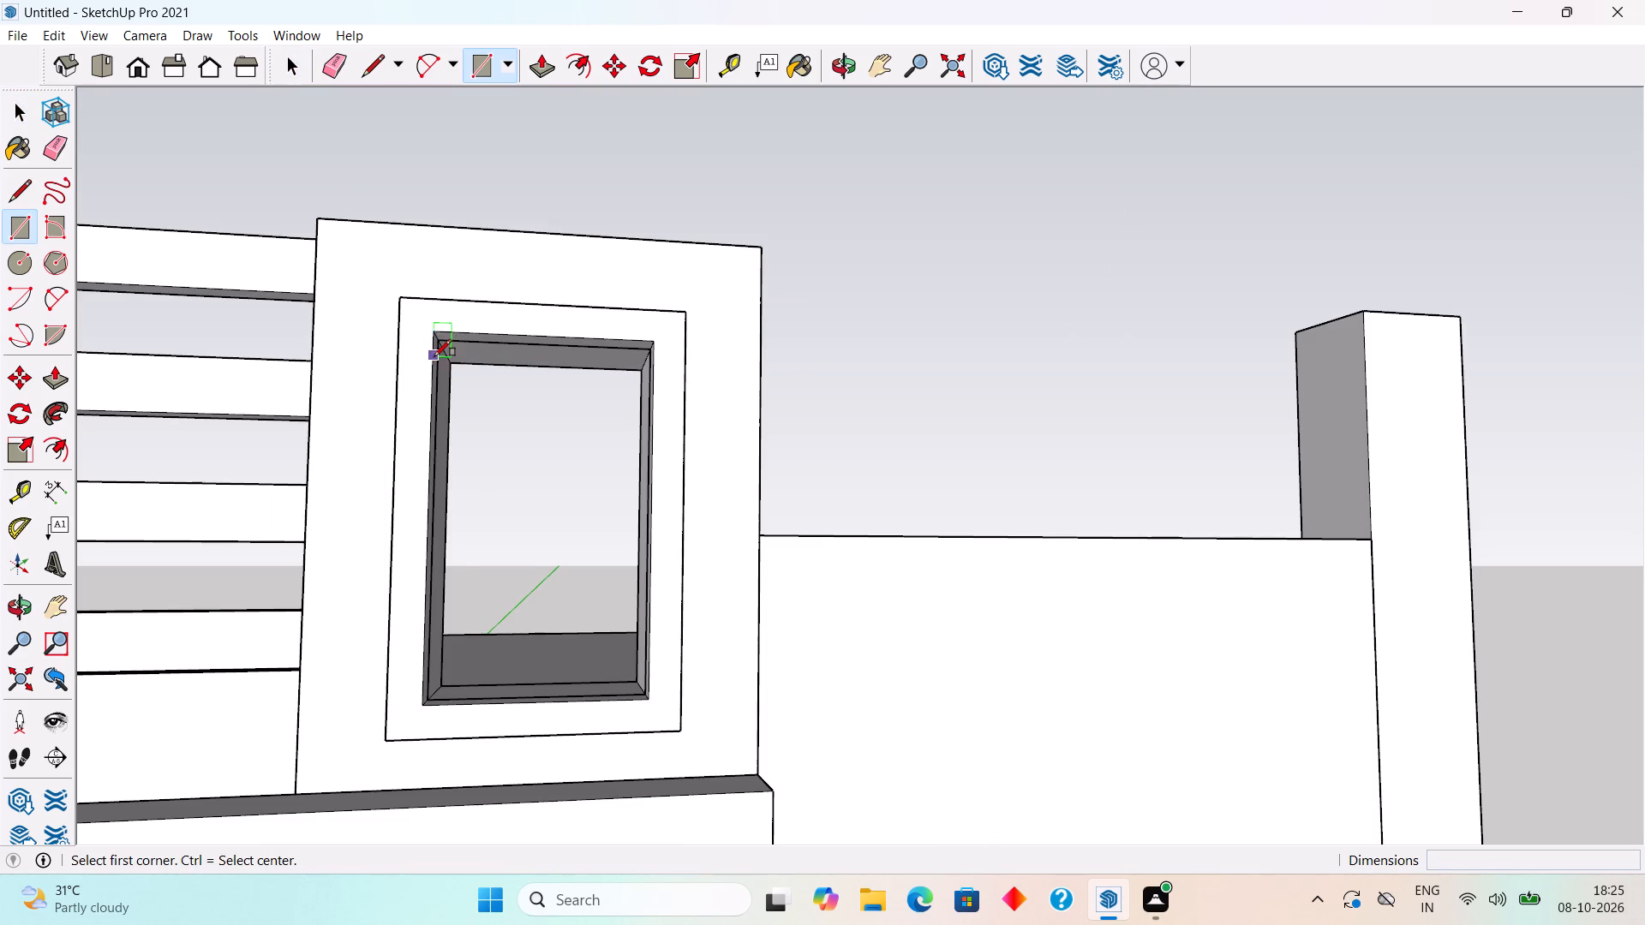
{"action": "scroll", "coordinate": [434, 356], "scroll_direction": "up", "scroll_amount": 6}
{"action": "left_click", "coordinate": [450, 339]}
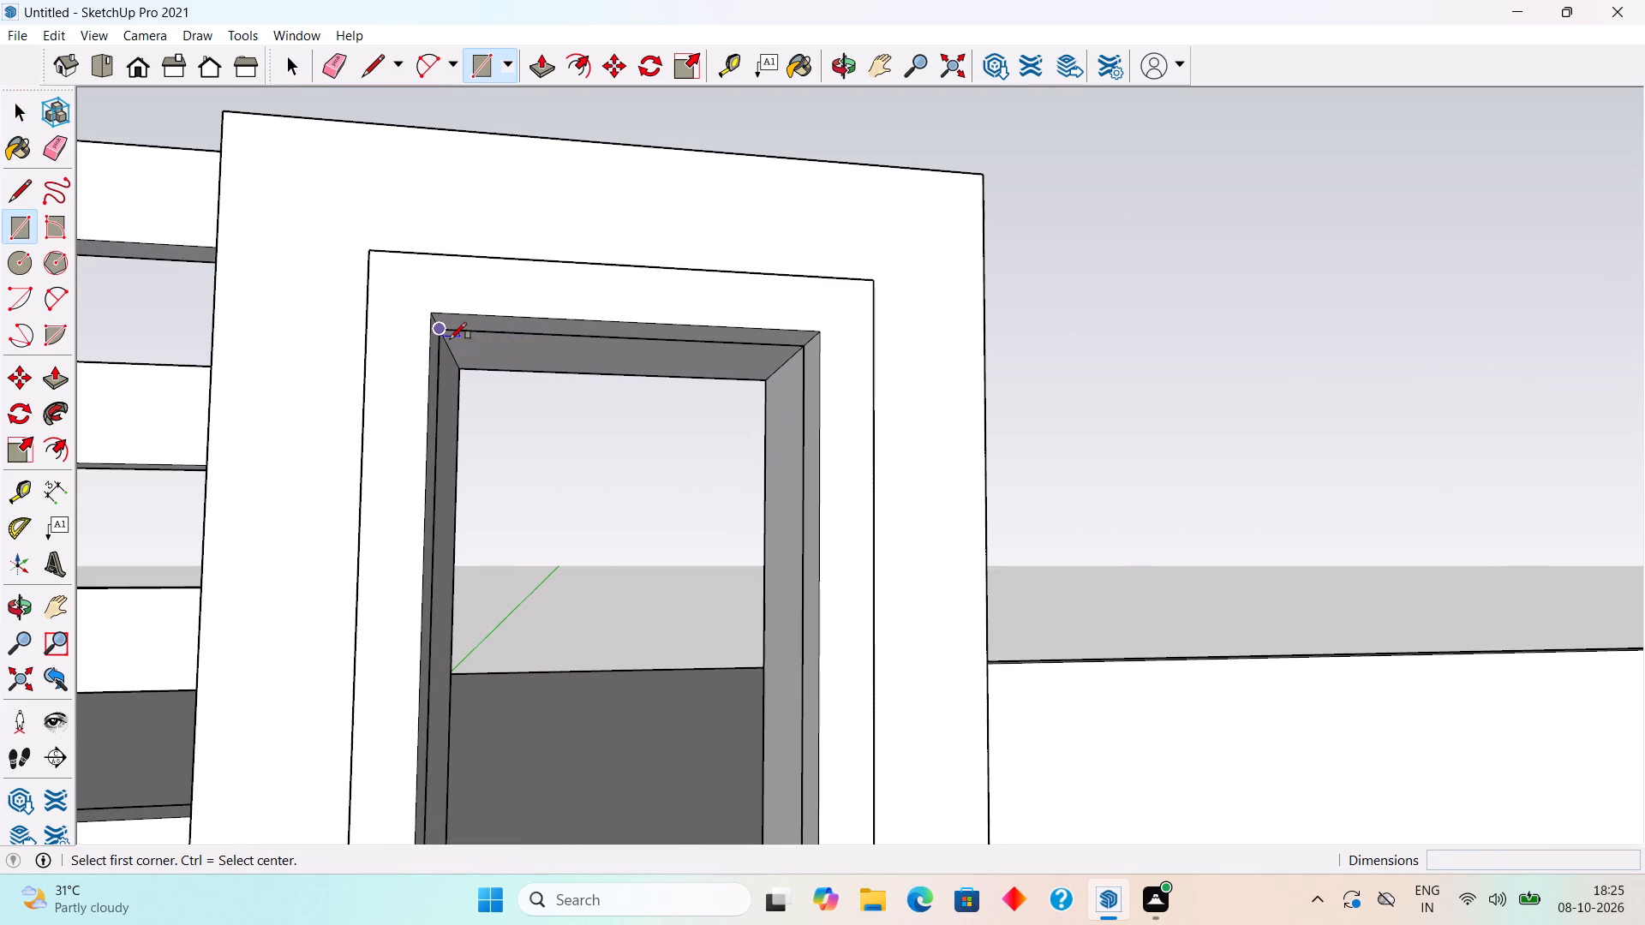
{"action": "scroll", "coordinate": [721, 640], "scroll_direction": "down", "scroll_amount": 5}
{"action": "scroll", "coordinate": [735, 704], "scroll_direction": "up", "scroll_amount": 8}
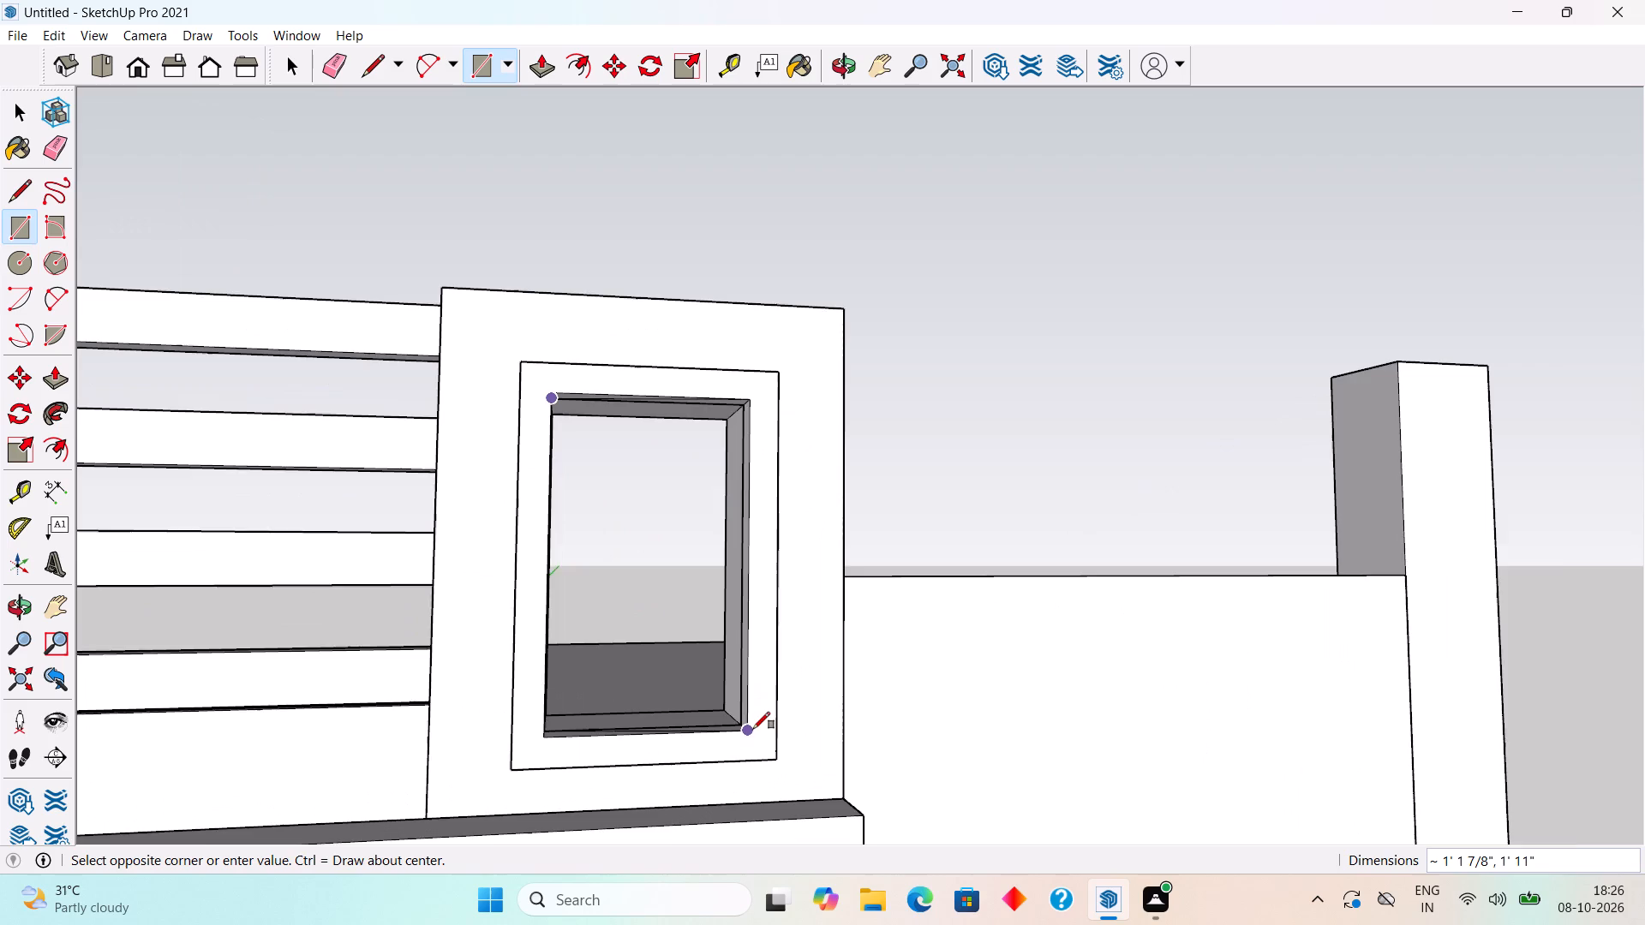
{"action": "scroll", "coordinate": [753, 729], "scroll_direction": "up", "scroll_amount": 10}
{"action": "left_click", "coordinate": [728, 719]}
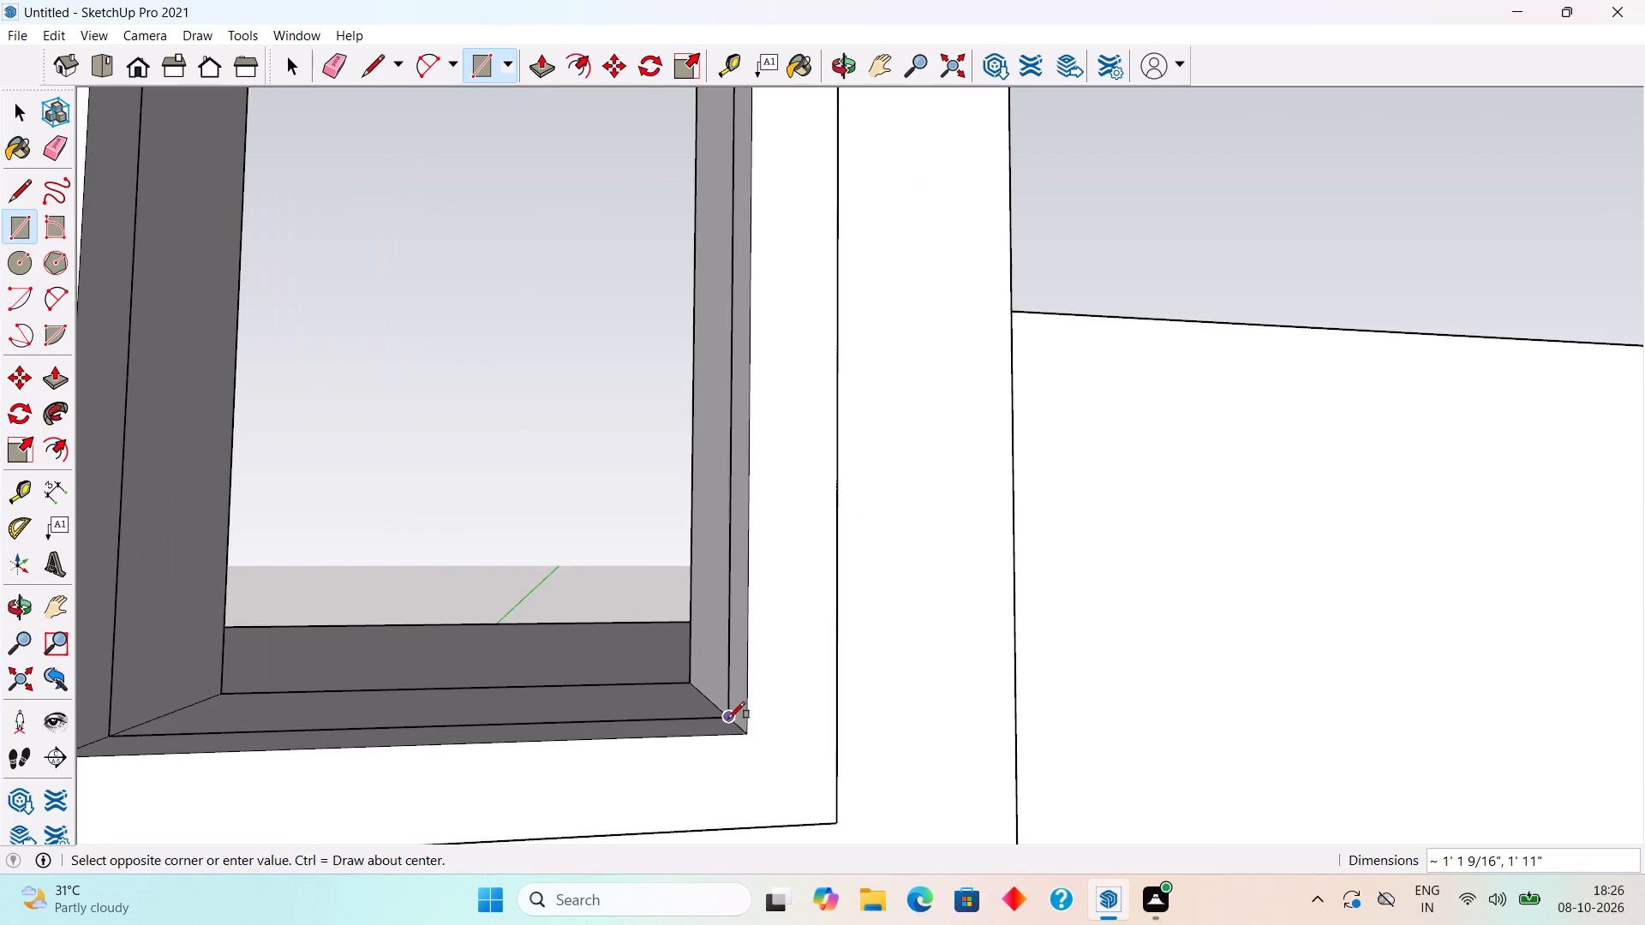
{"action": "key", "text": "space"}
Offset the new rectangle inward by about 1 3/16 inches and delete its inner face, leaving a thin inner frame.
{"action": "scroll", "coordinate": [728, 719], "scroll_direction": "down", "scroll_amount": 5}
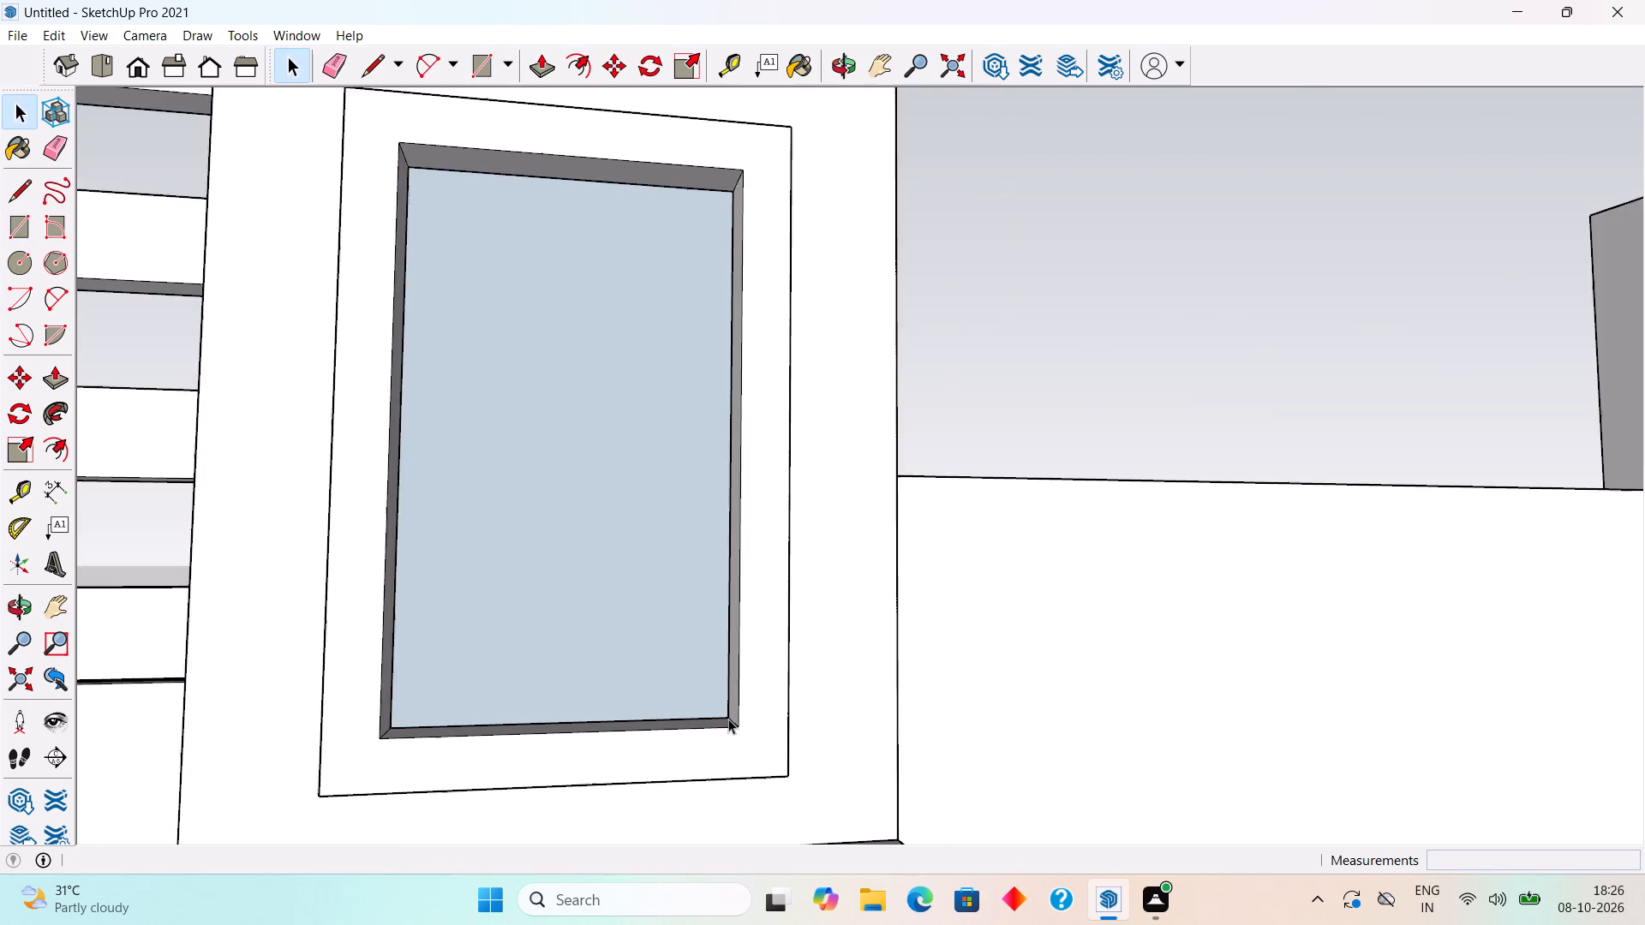
{"action": "scroll", "coordinate": [728, 719], "scroll_direction": "down", "scroll_amount": 4}
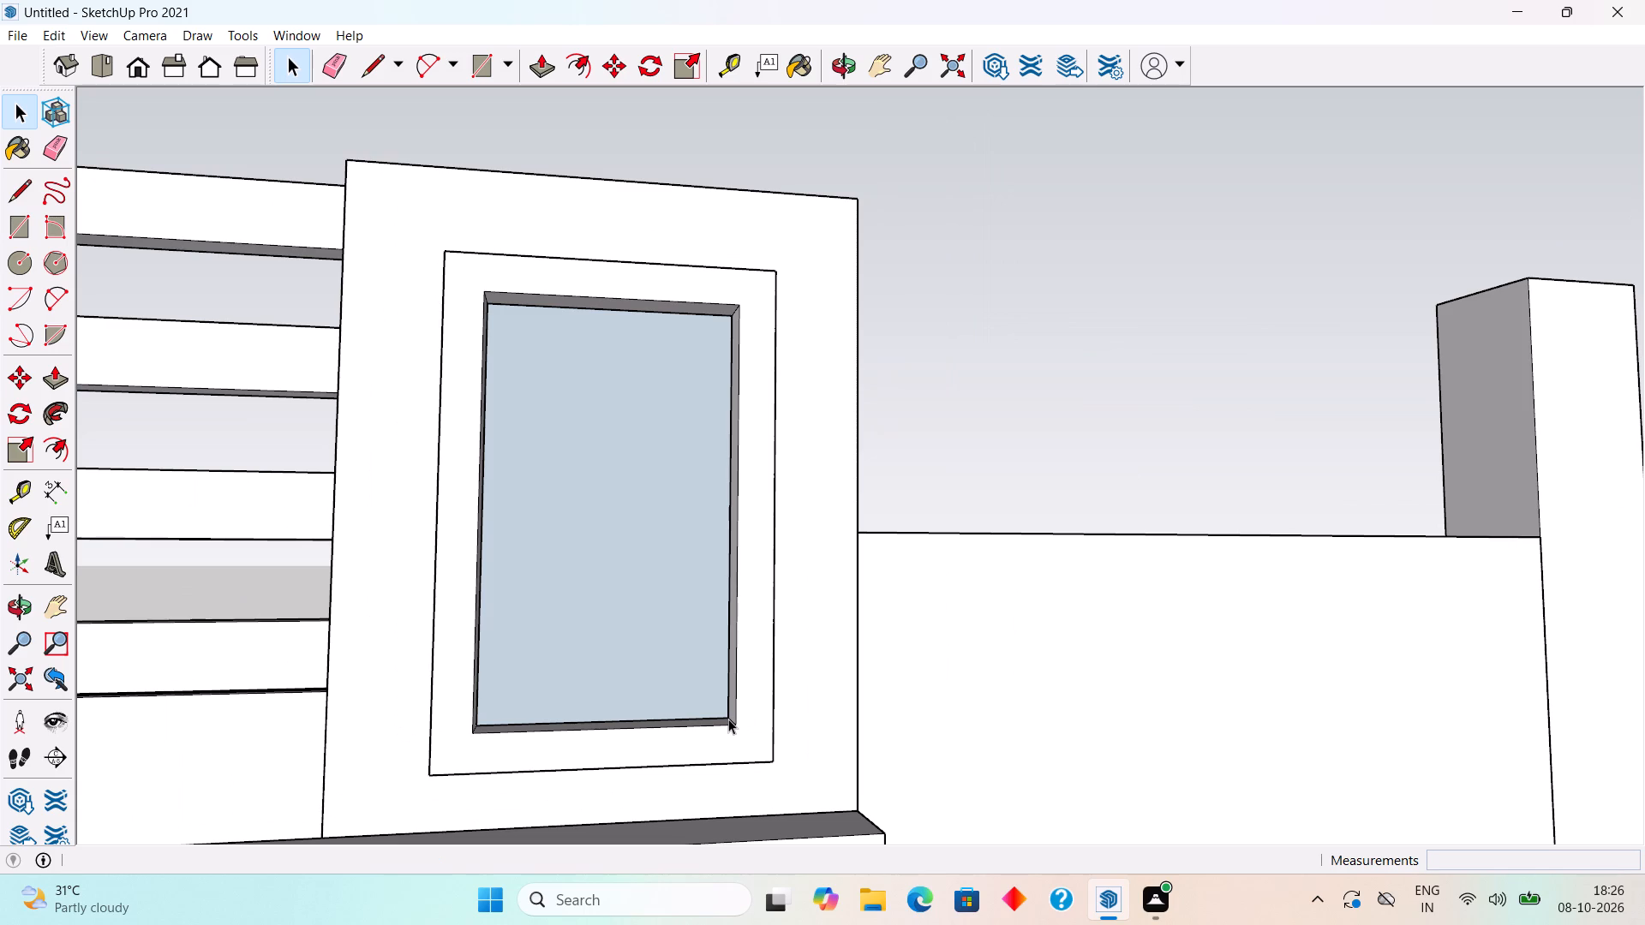
{"action": "key", "text": "f"}
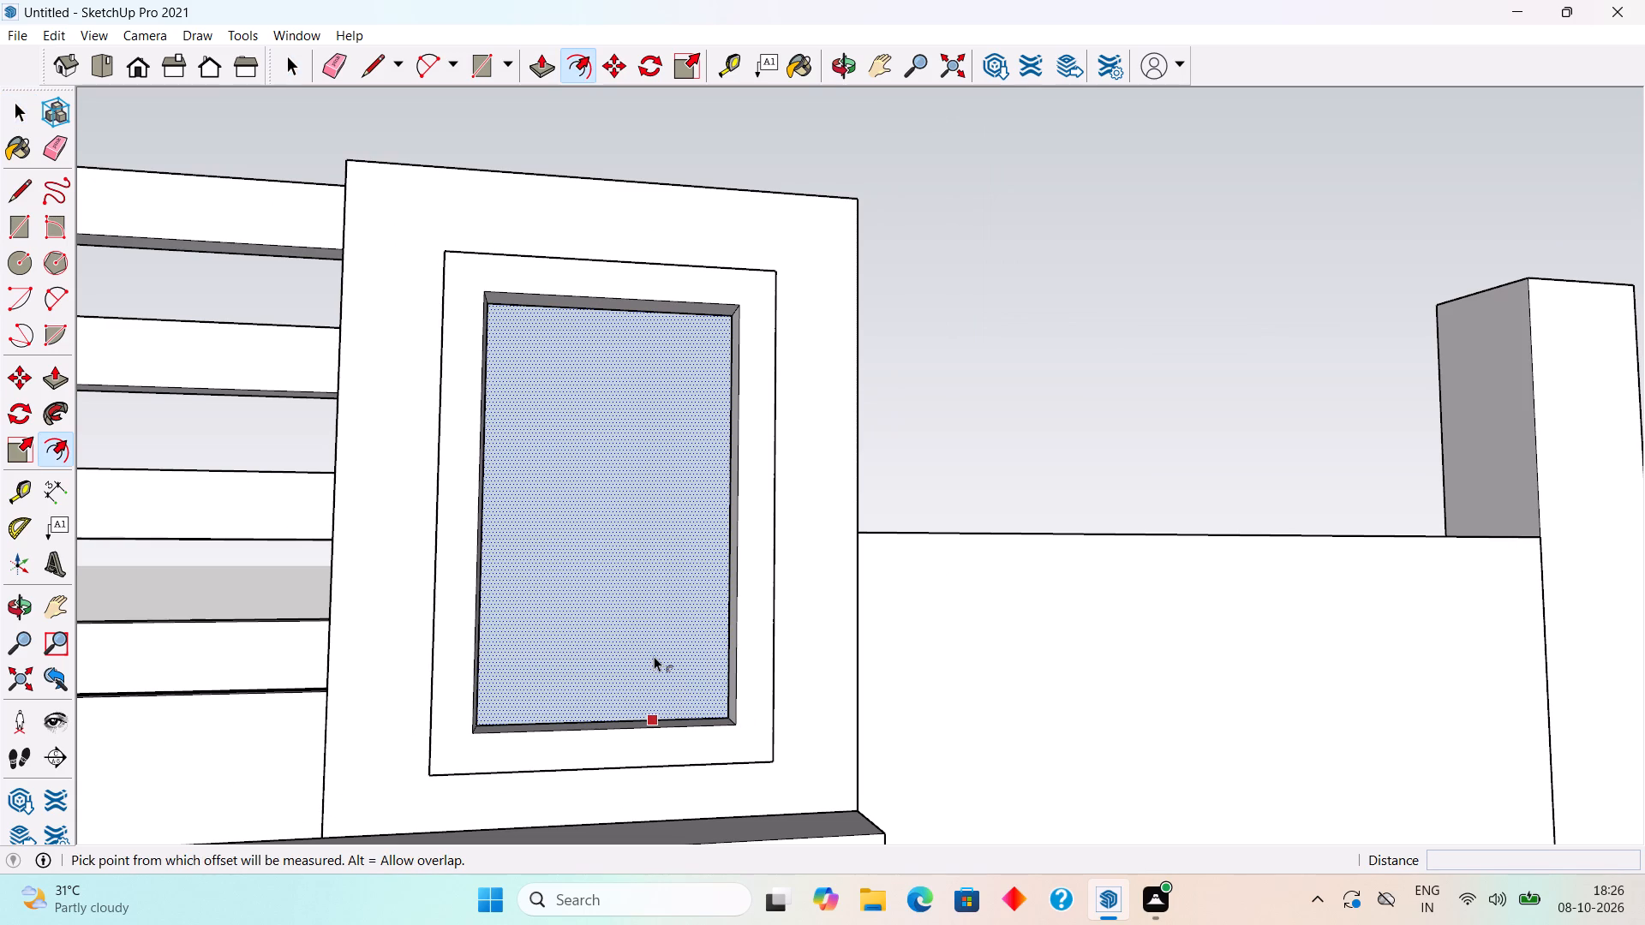
{"action": "left_click", "coordinate": [654, 656]}
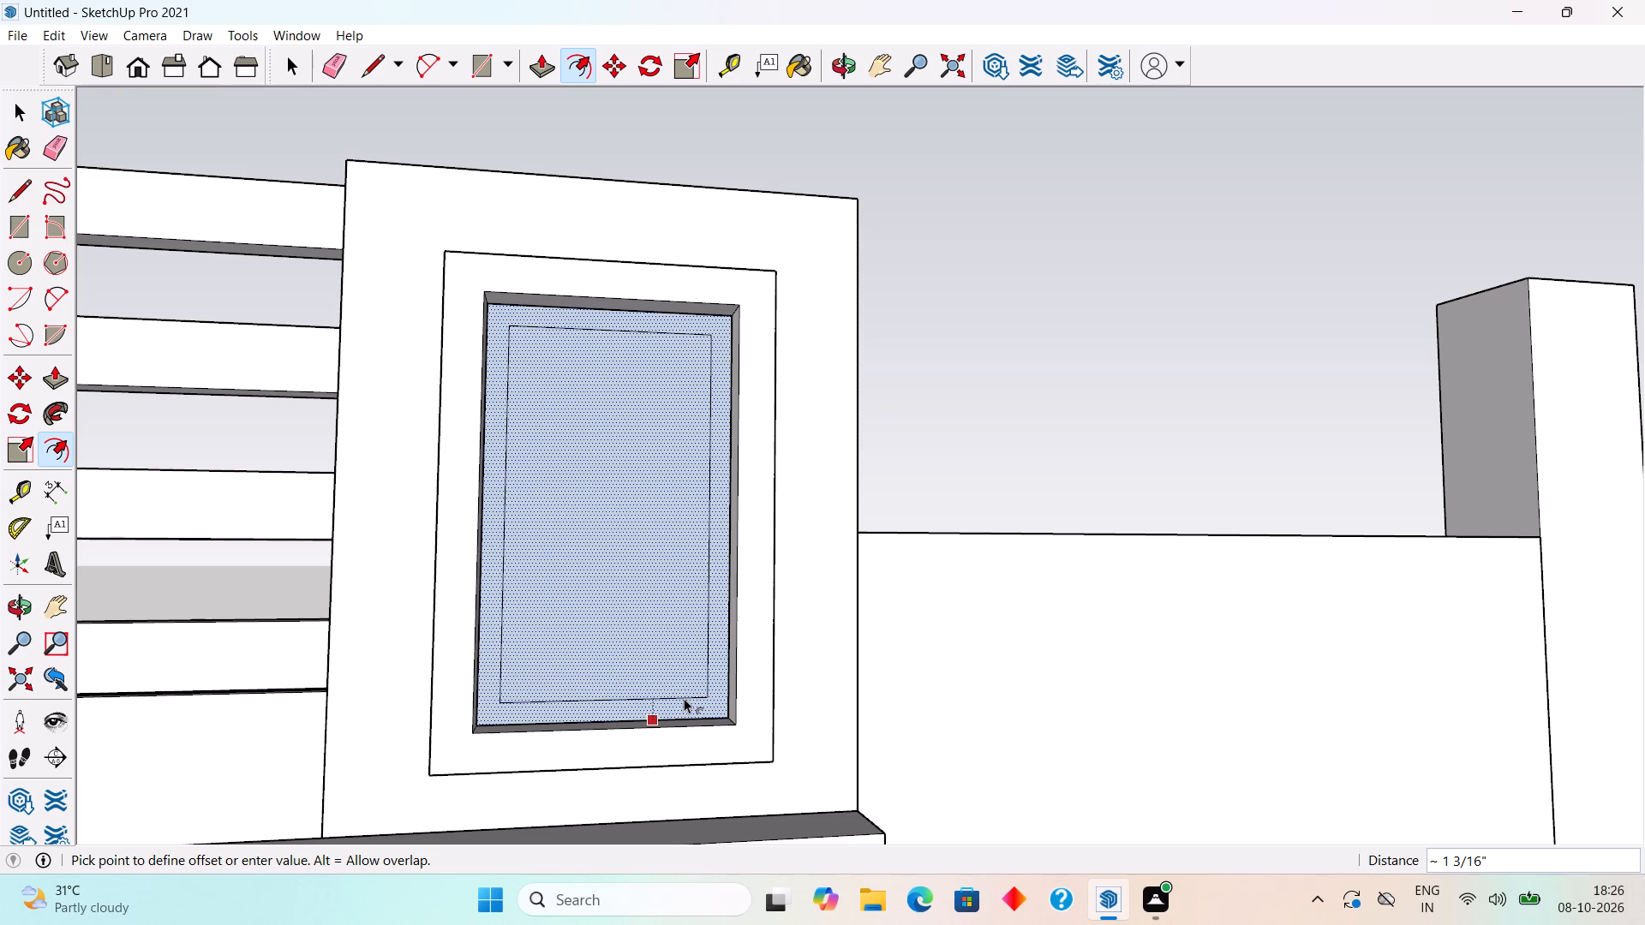
{"action": "left_click", "coordinate": [684, 698]}
{"action": "key", "text": "space"}
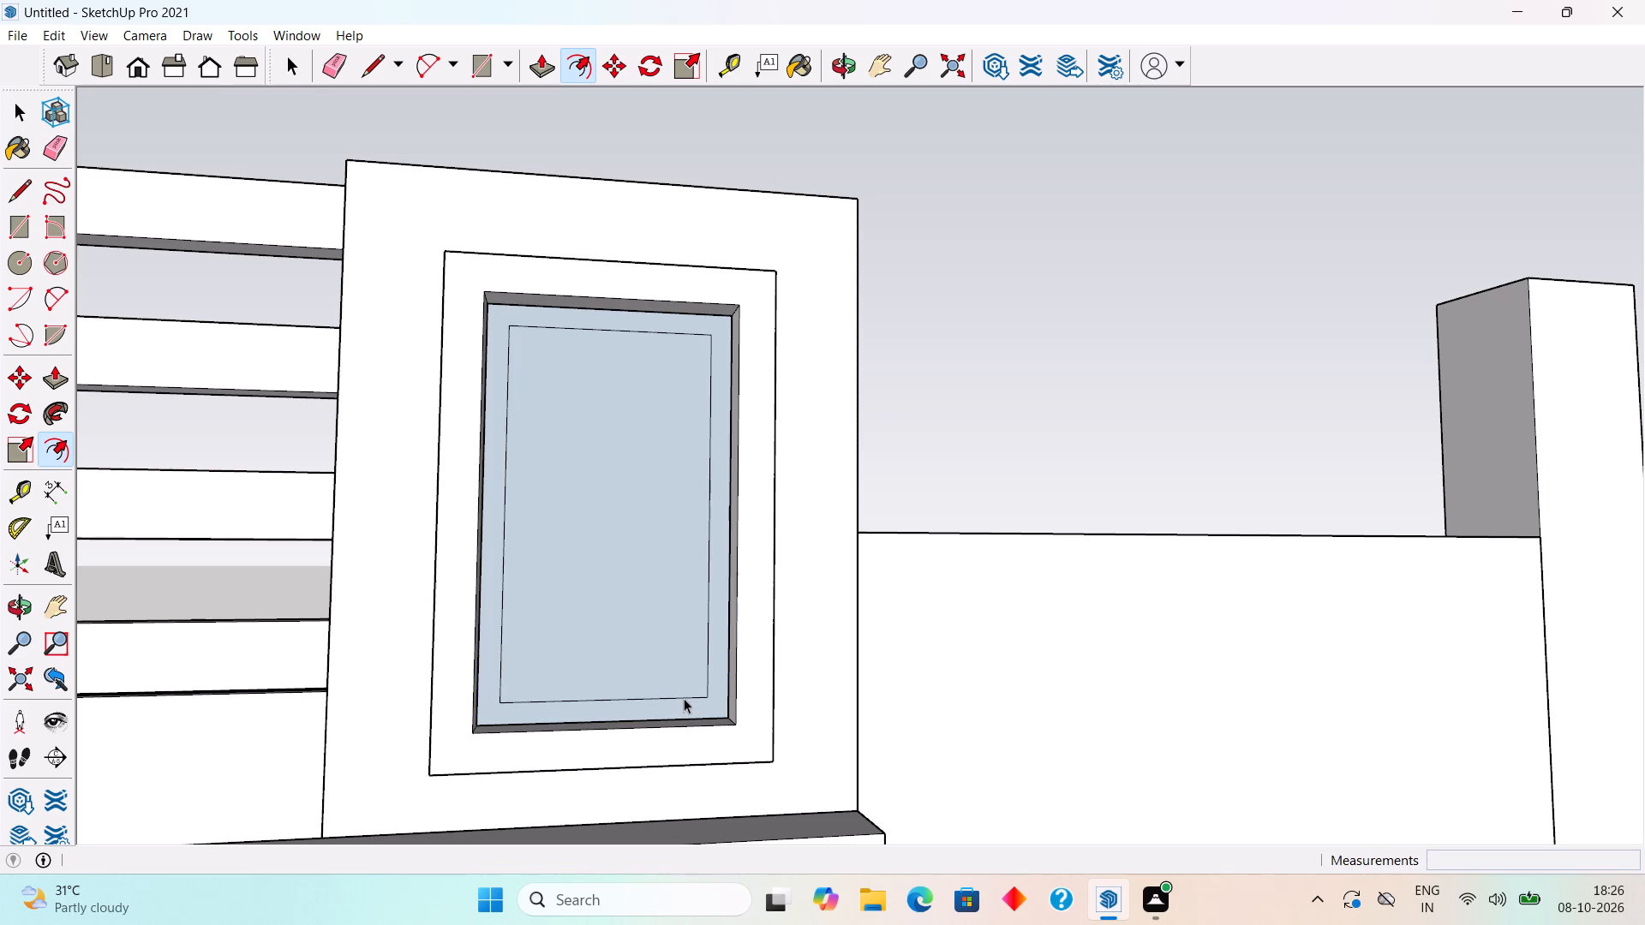
{"action": "left_click", "coordinate": [652, 653]}
{"action": "key", "text": "Delete"}
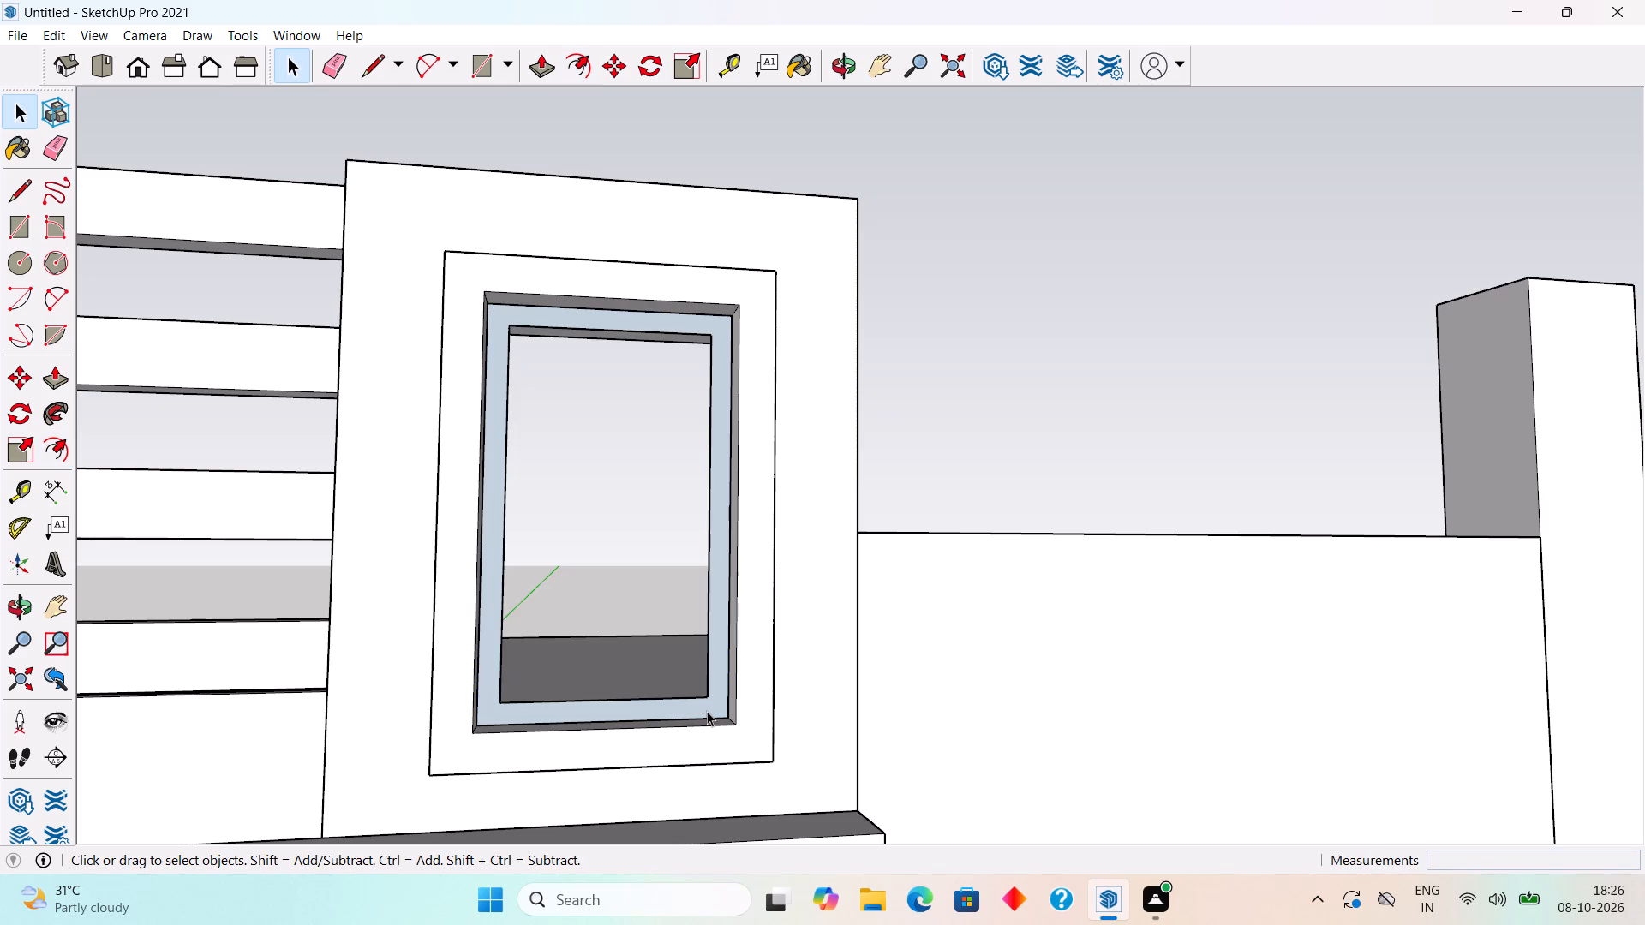
Push/Pull the thin inner frame outward by 1 inch.
{"action": "left_click", "coordinate": [709, 711]}
{"action": "key", "text": "p"}
{"action": "left_click", "coordinate": [709, 711]}
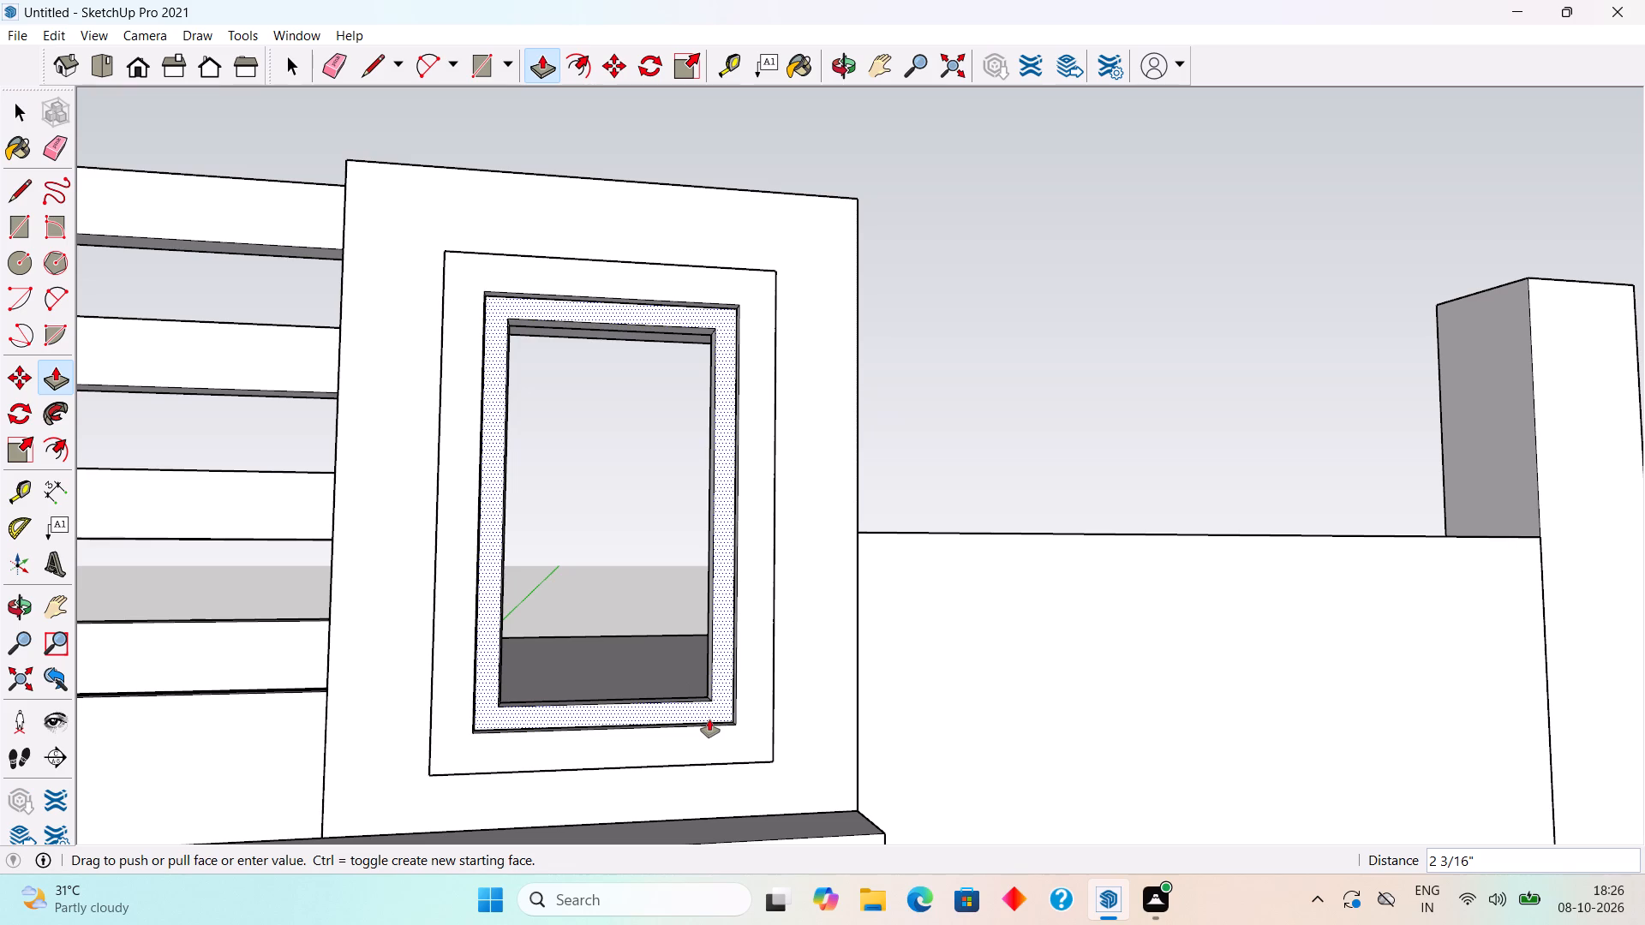
{"action": "type", "text": "1\""}
{"action": "key", "text": "Return"}
{"action": "key", "text": "space"}
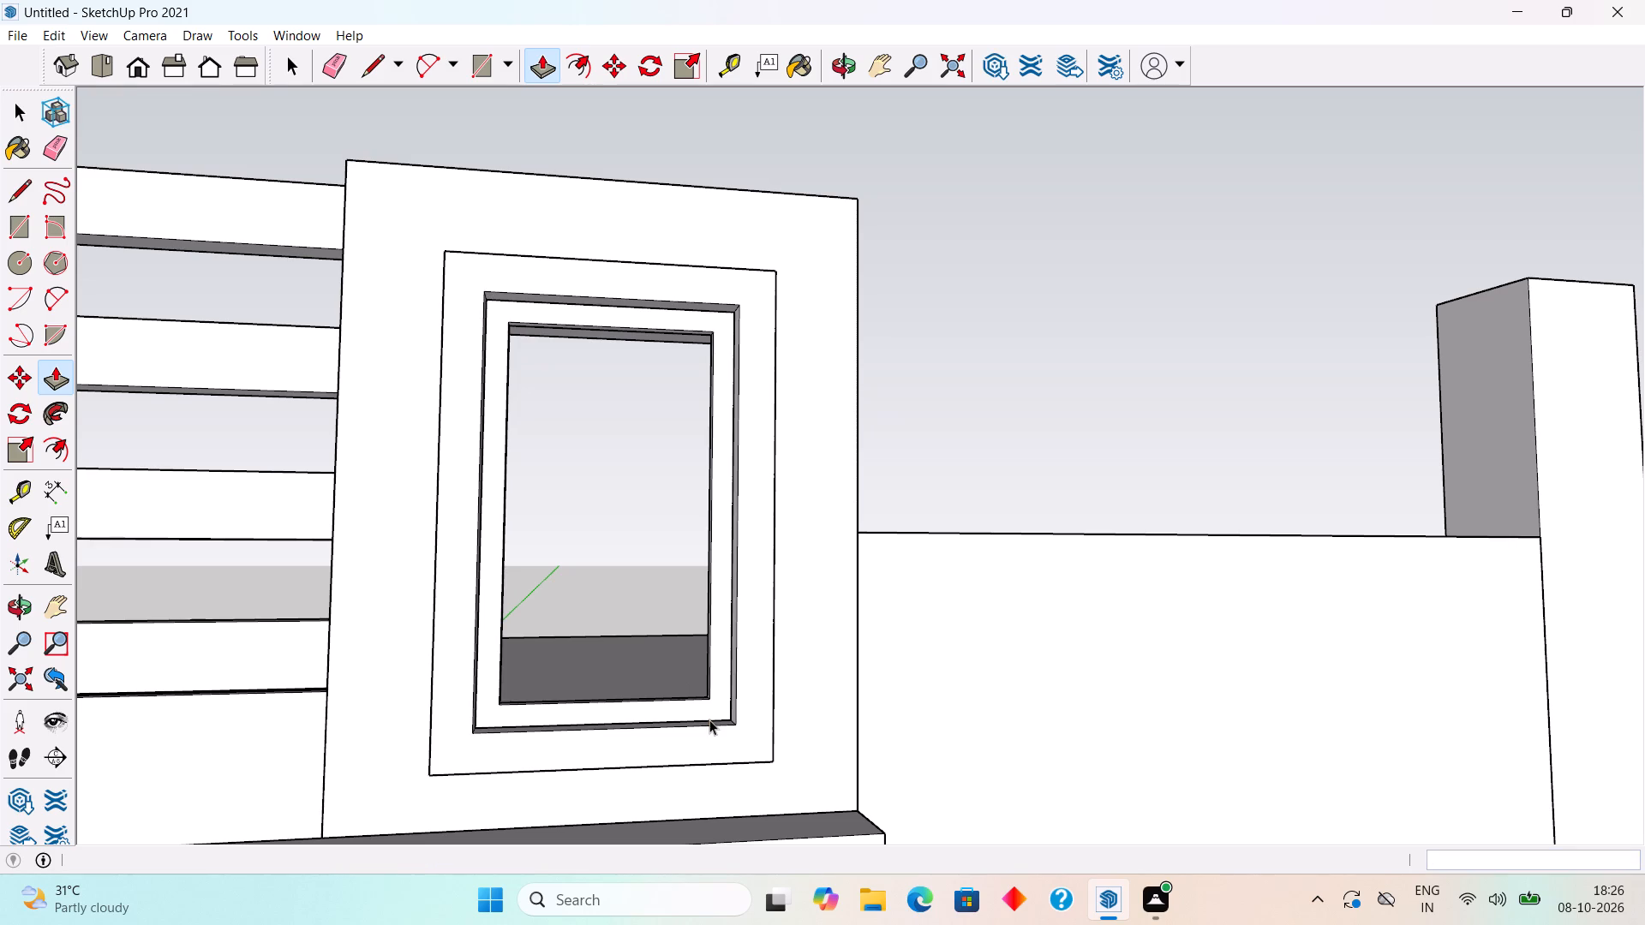
Make the whole extruded inner frame a group.
{"action": "double_click", "coordinate": [719, 697]}
{"action": "triple_click", "coordinate": [719, 697]}
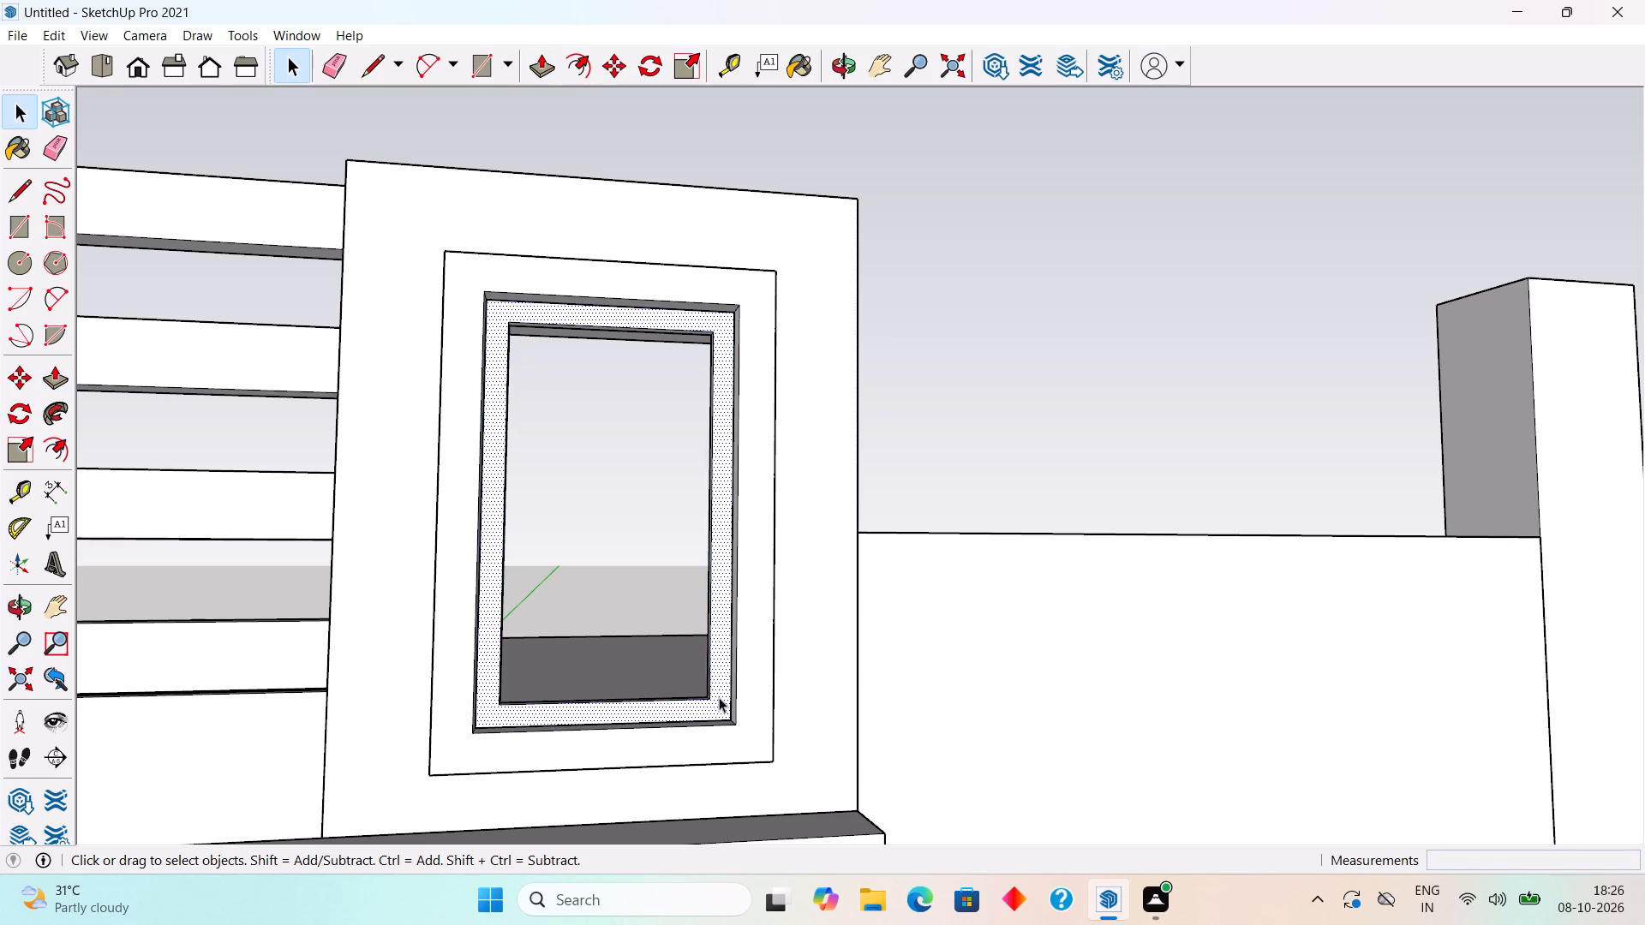
{"action": "right_click", "coordinate": [719, 697]}
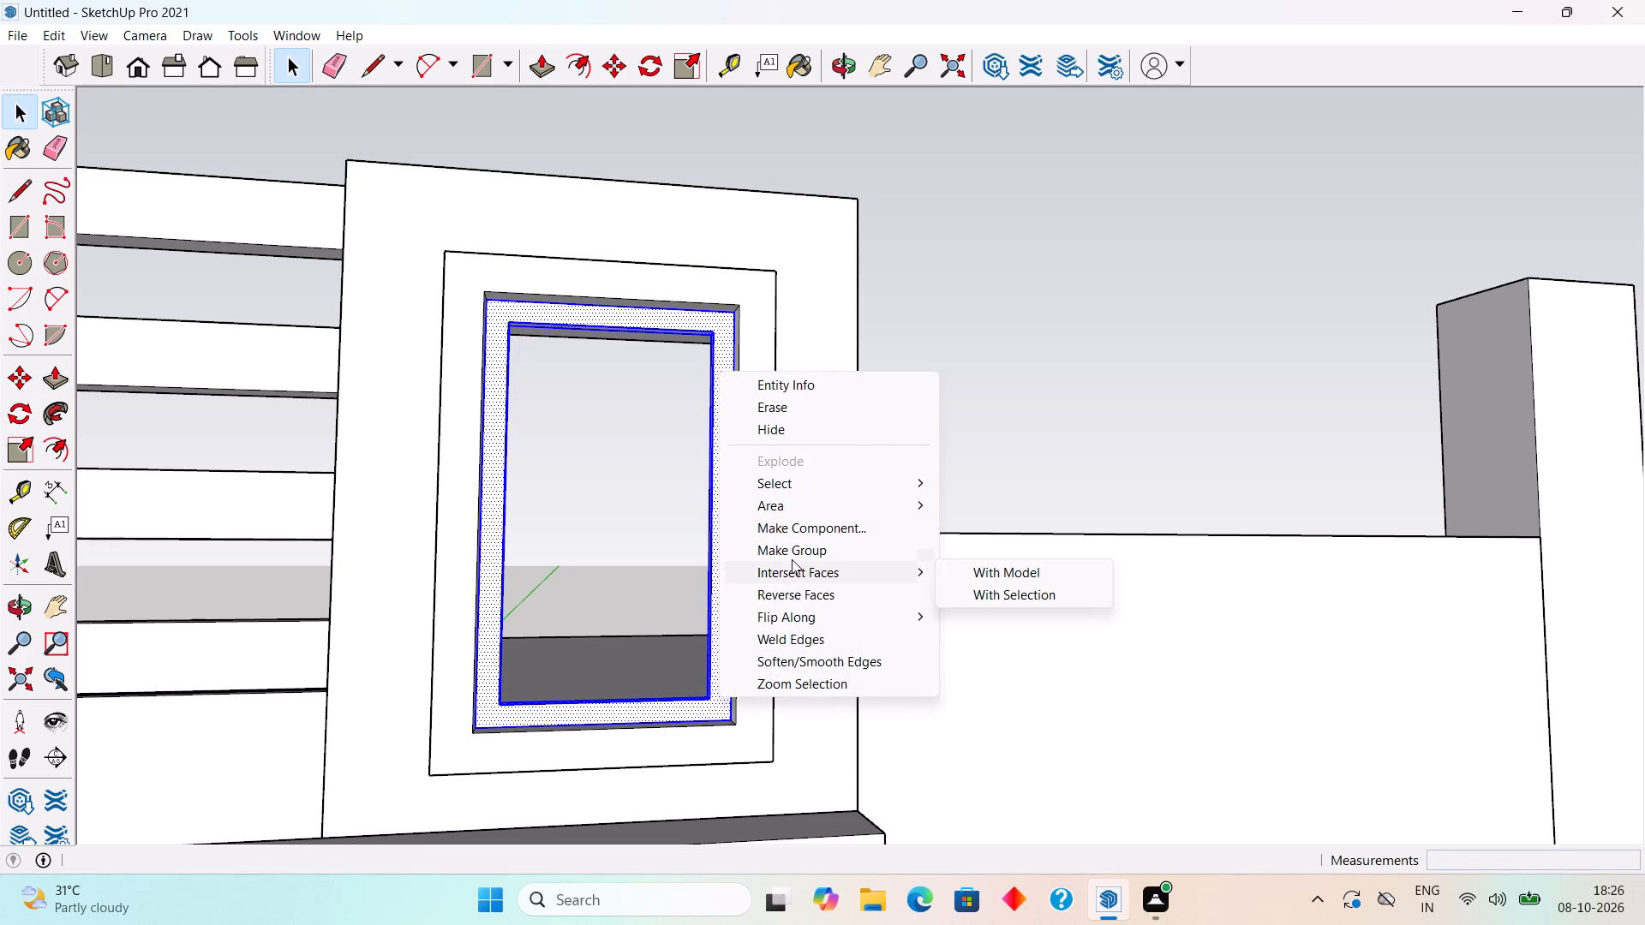
{"action": "left_click", "coordinate": [792, 554]}
{"action": "left_click", "coordinate": [626, 504]}
Draw a rectangle of about 11 1/2" by 1' 8 11/16" across the inner frame's opening as the glass pane.
{"action": "scroll", "coordinate": [624, 504], "scroll_direction": "up", "scroll_amount": 6}
{"action": "scroll", "coordinate": [620, 498], "scroll_direction": "down", "scroll_amount": 6}
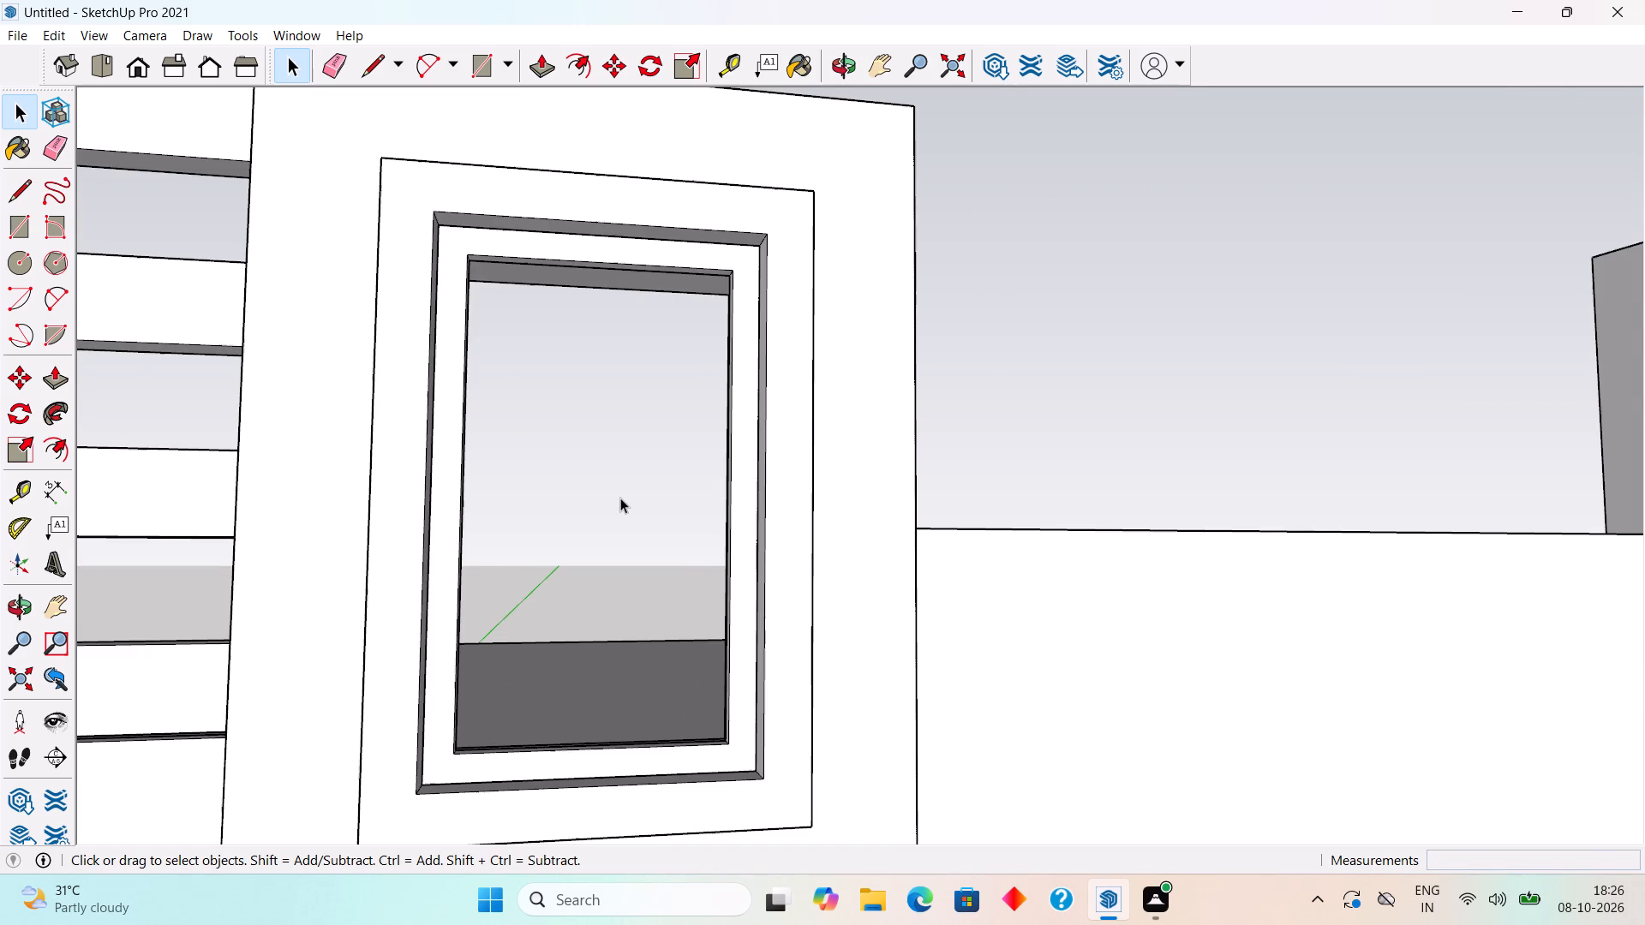
{"action": "key", "text": "r"}
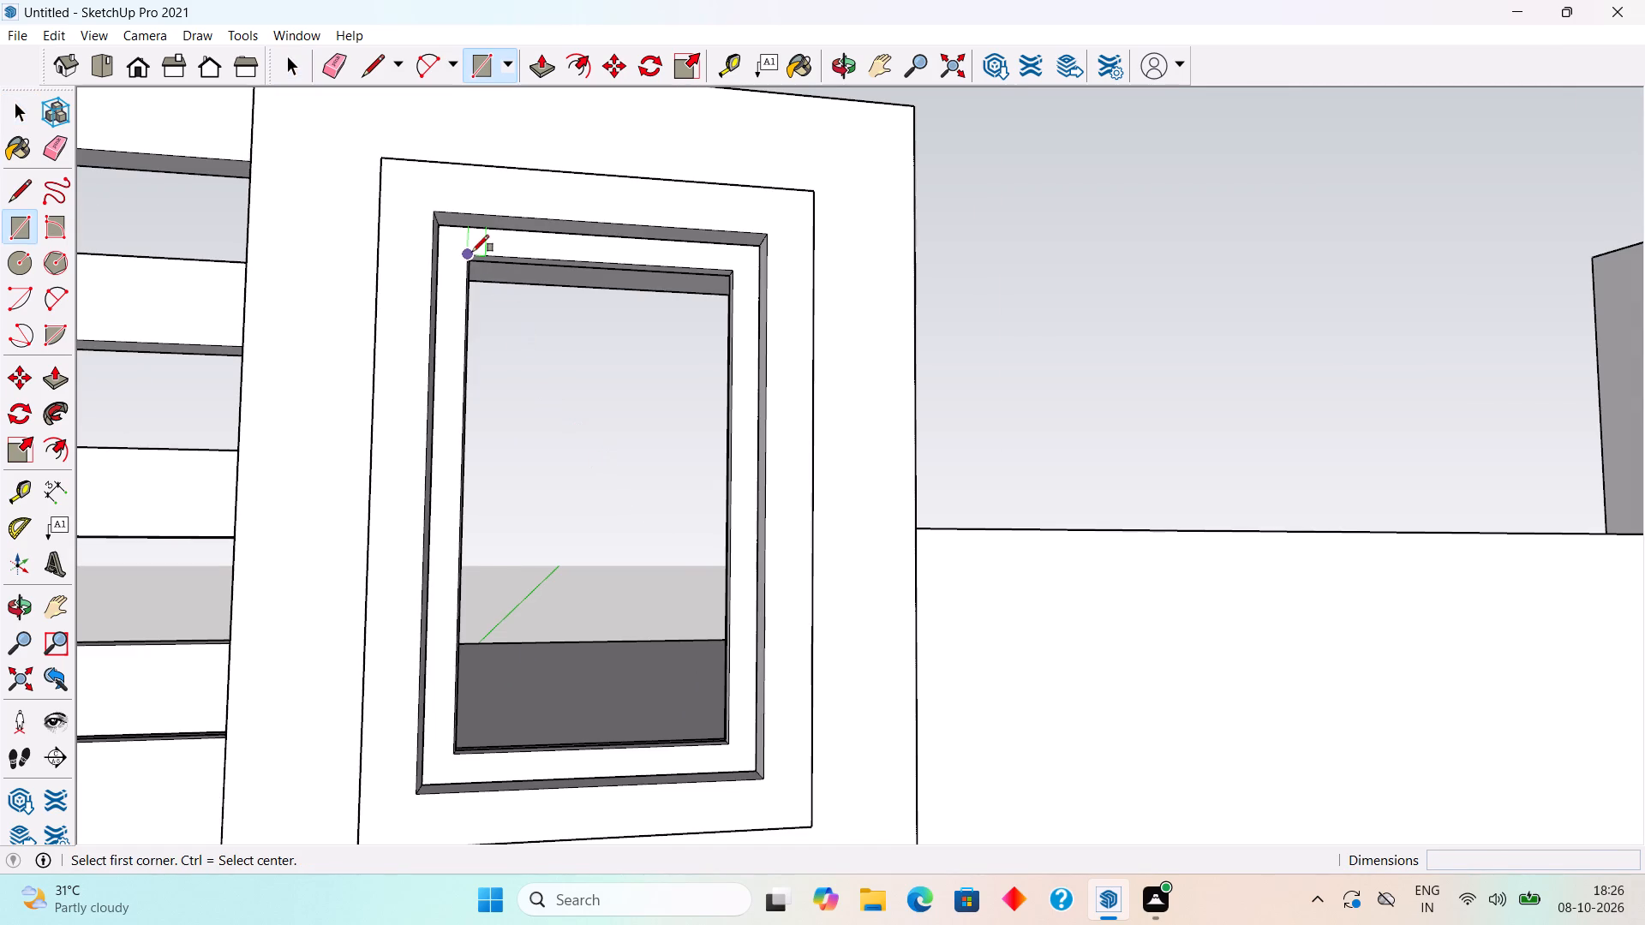
{"action": "left_click", "coordinate": [472, 252]}
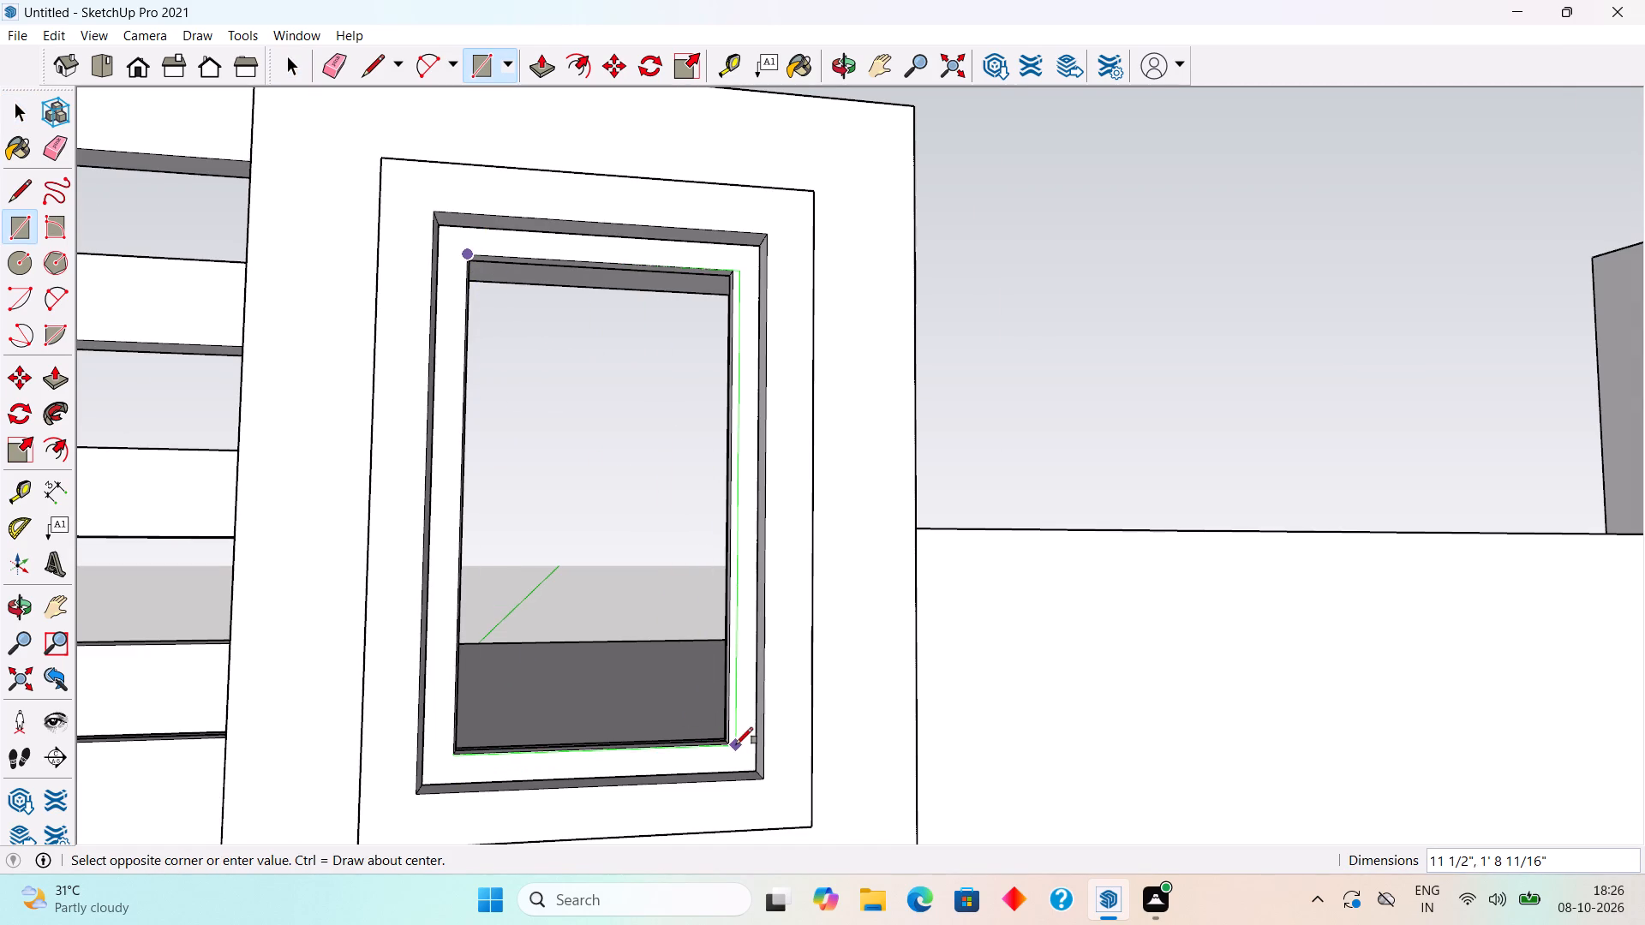
{"action": "left_click", "coordinate": [722, 748]}
{"action": "key", "text": "space"}
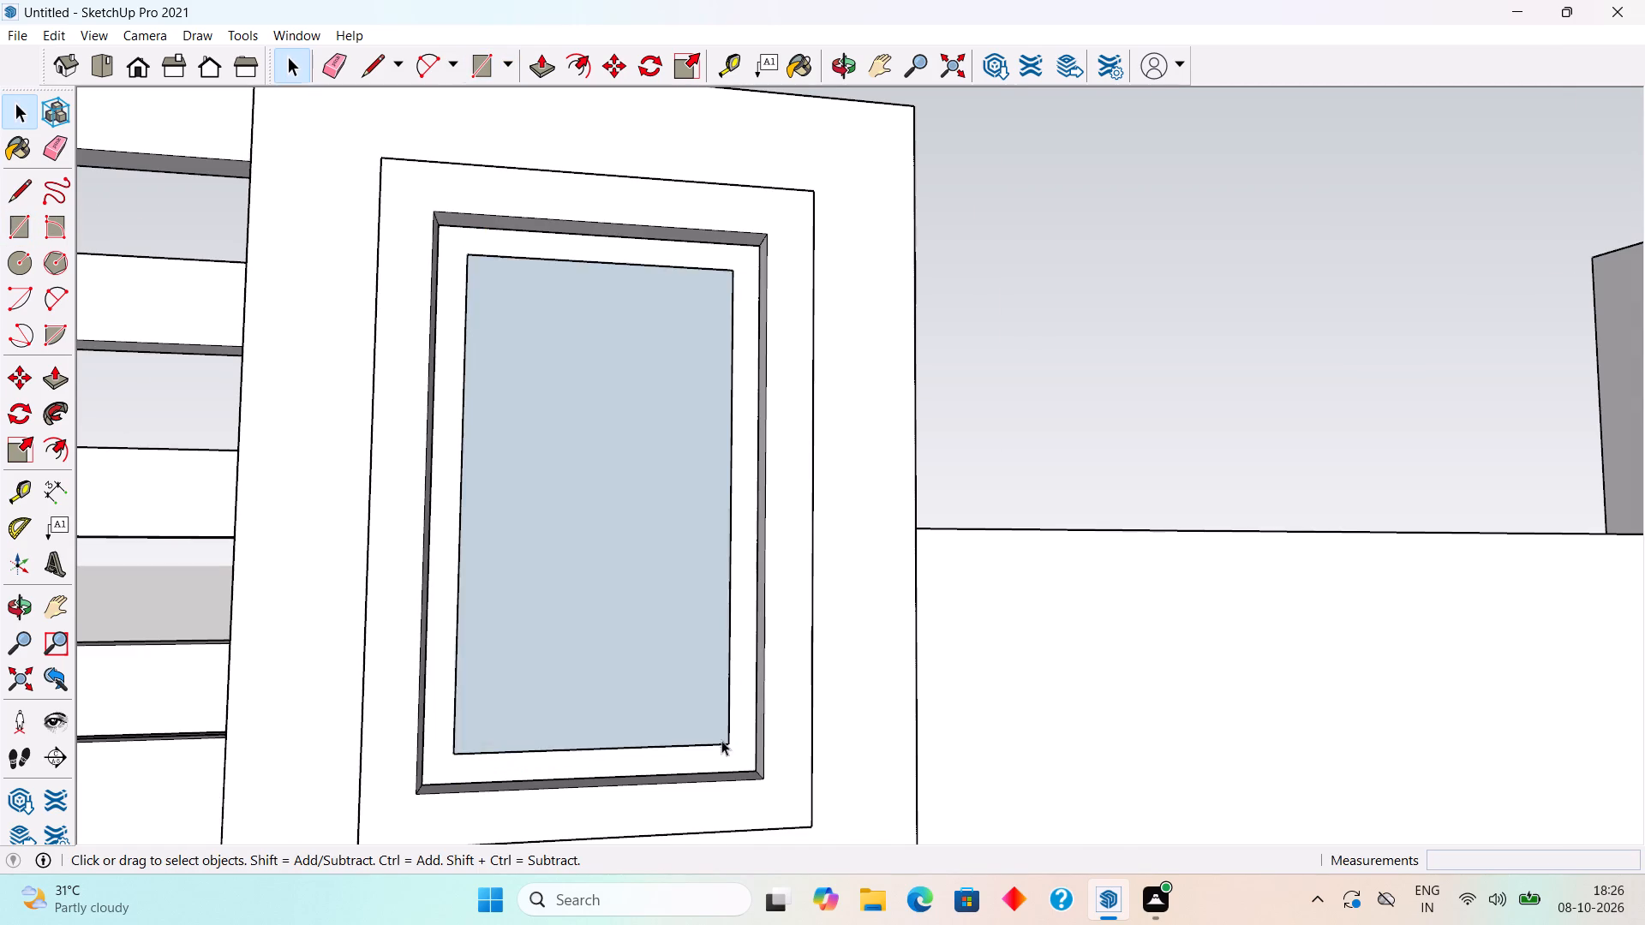
{"action": "scroll", "coordinate": [721, 738], "scroll_direction": "down", "scroll_amount": 12}
{"action": "left_click", "coordinate": [857, 373]}
Inside its group, Push/Pull the top of the front wall above the tall window up to the window column's top.
{"action": "scroll", "coordinate": [849, 467], "scroll_direction": "down", "scroll_amount": 7}
{"action": "middle_click_drag", "start_coordinate": [804, 589], "coordinate": [715, 621]}
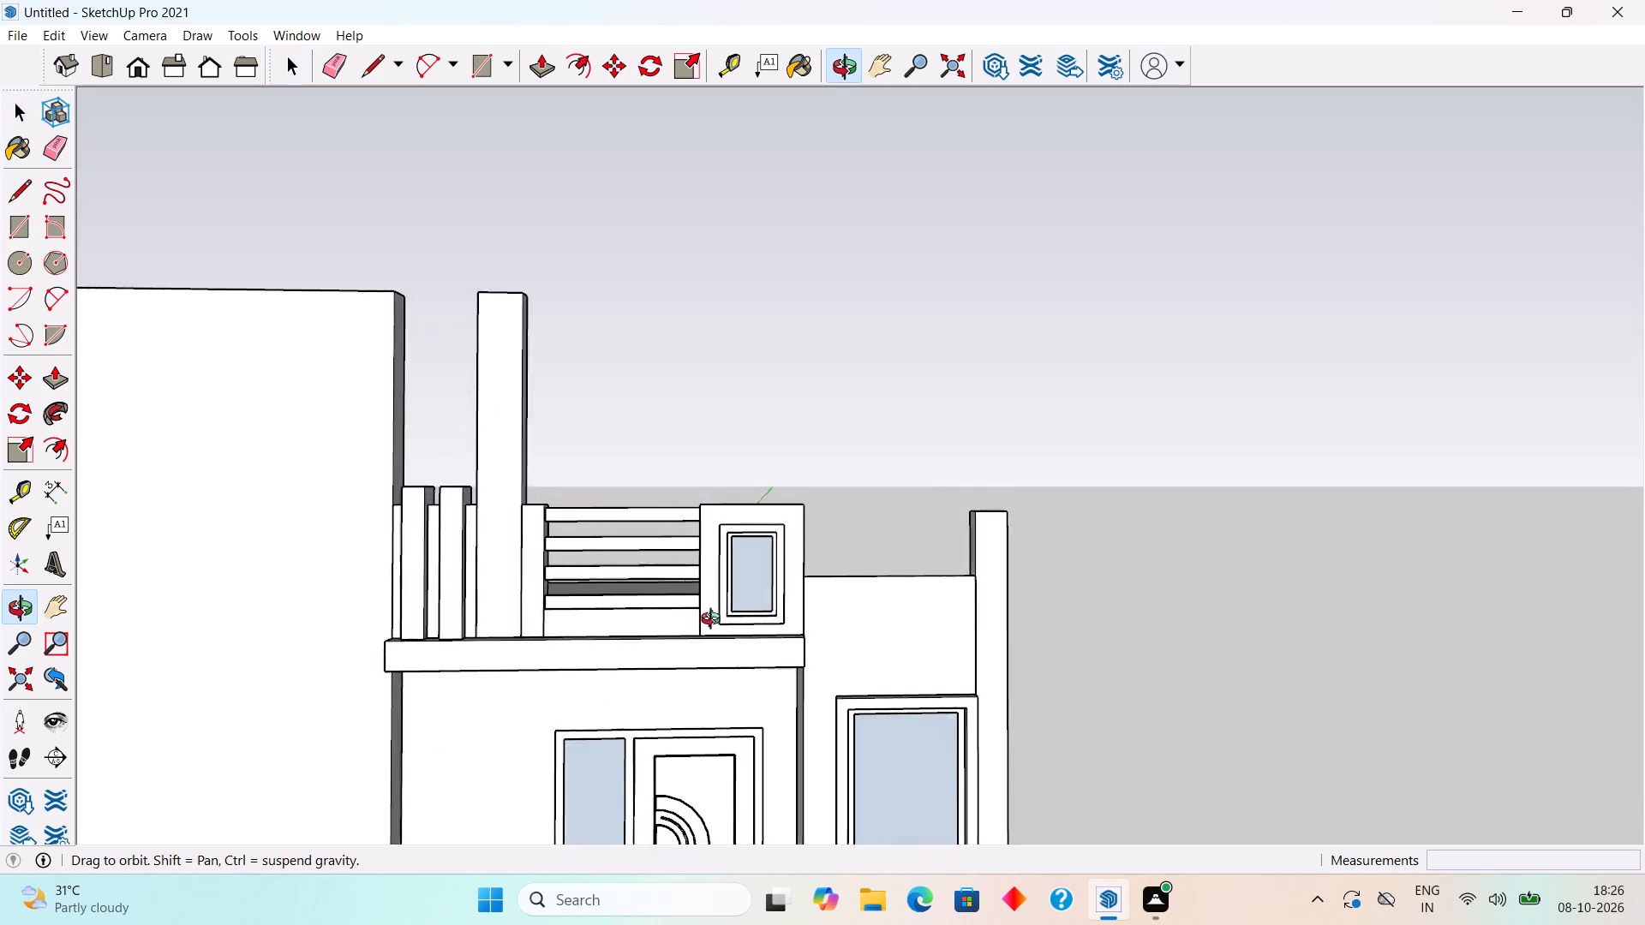
{"action": "middle_click_drag", "start_coordinate": [715, 621], "coordinate": [547, 695]}
{"action": "scroll", "coordinate": [541, 706], "scroll_direction": "down", "scroll_amount": 2}
{"action": "middle_click_drag", "start_coordinate": [848, 524], "coordinate": [798, 665]}
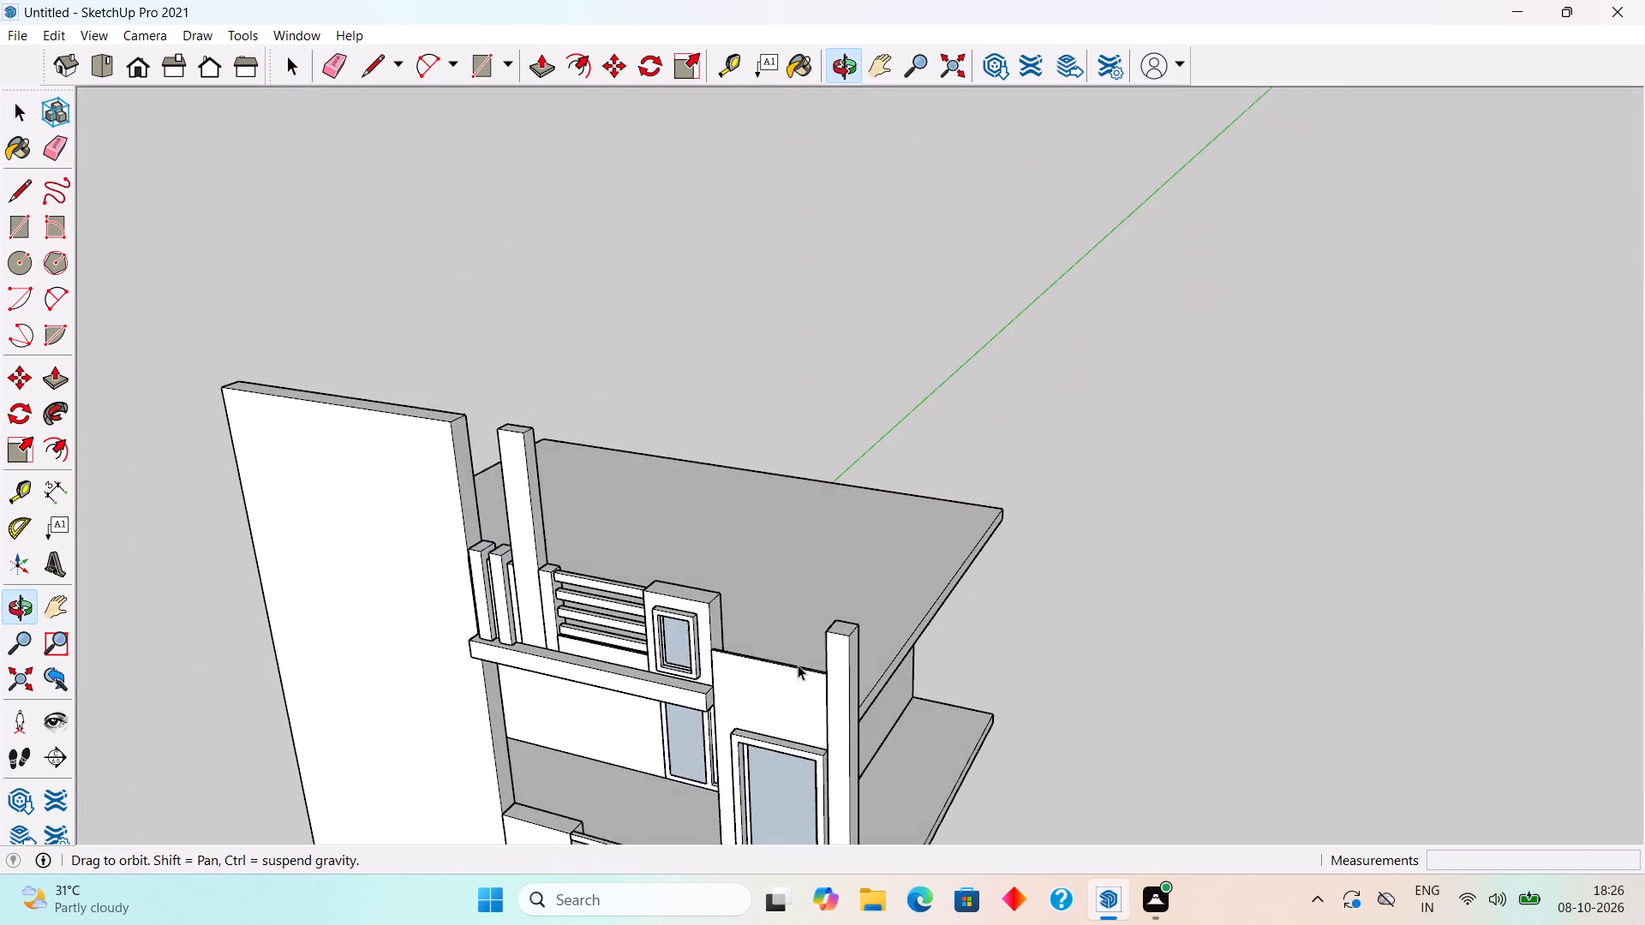
{"action": "middle_click_drag", "start_coordinate": [798, 665], "coordinate": [804, 647]}
{"action": "scroll", "coordinate": [726, 705], "scroll_direction": "up", "scroll_amount": 5}
{"action": "triple_click", "coordinate": [774, 694]}
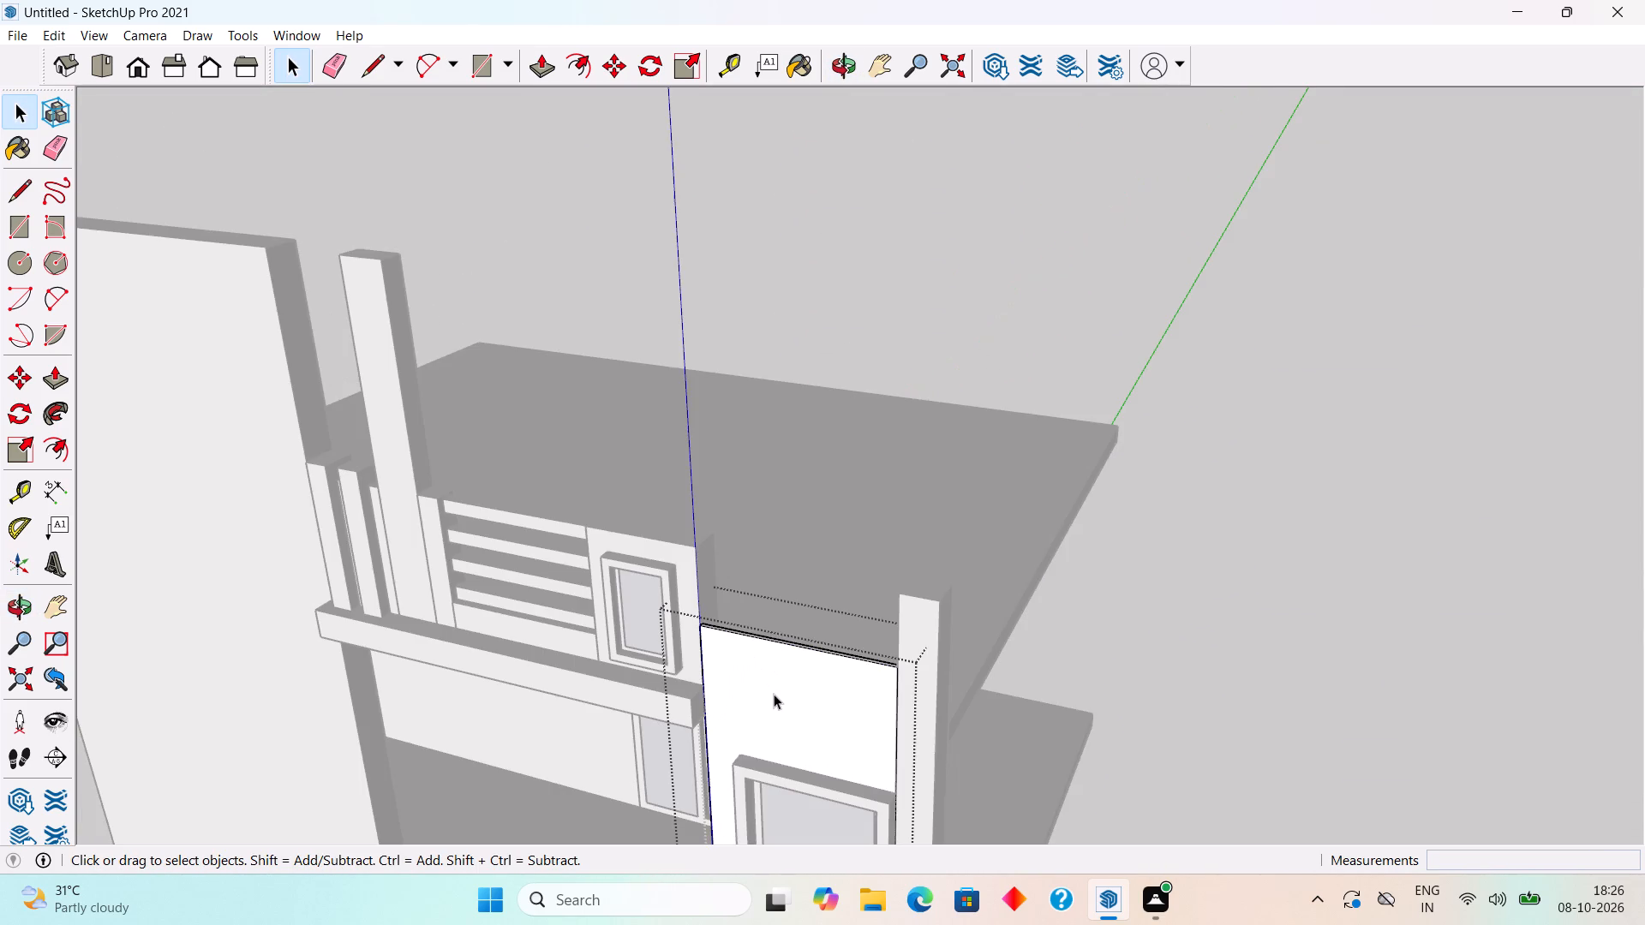
{"action": "scroll", "coordinate": [853, 546], "scroll_direction": "up", "scroll_amount": 2}
{"action": "middle_click_drag", "start_coordinate": [757, 660], "coordinate": [706, 726]}
{"action": "scroll", "coordinate": [667, 743], "scroll_direction": "up", "scroll_amount": 7}
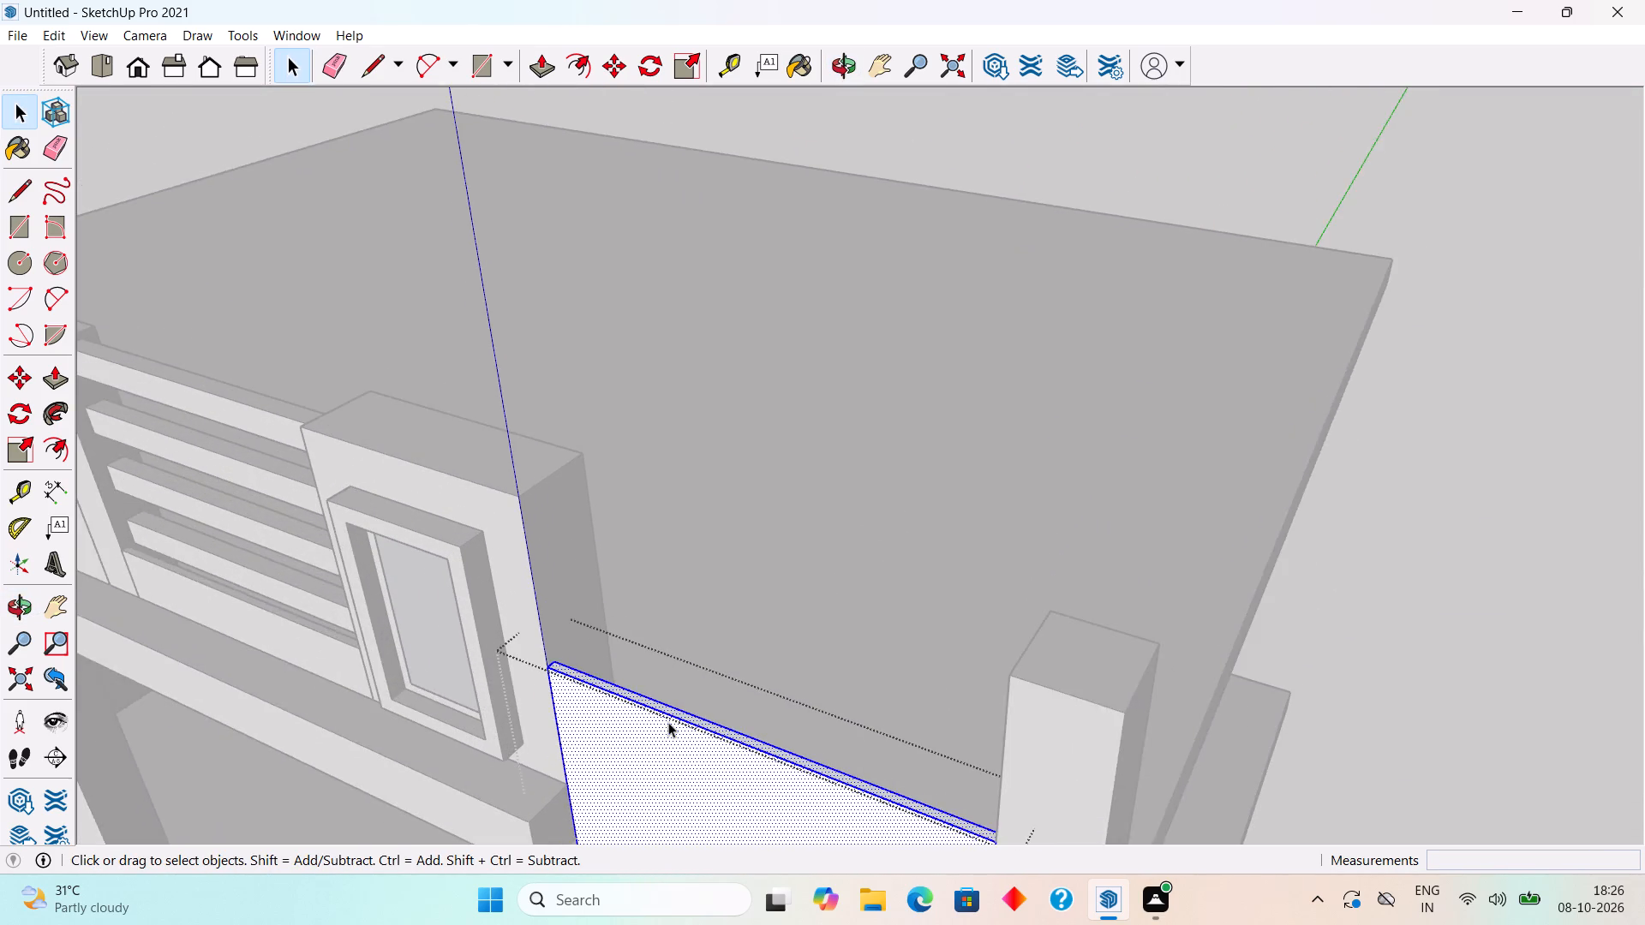
{"action": "scroll", "coordinate": [668, 722], "scroll_direction": "up", "scroll_amount": 3}
{"action": "key", "text": "p"}
{"action": "left_click", "coordinate": [657, 700]}
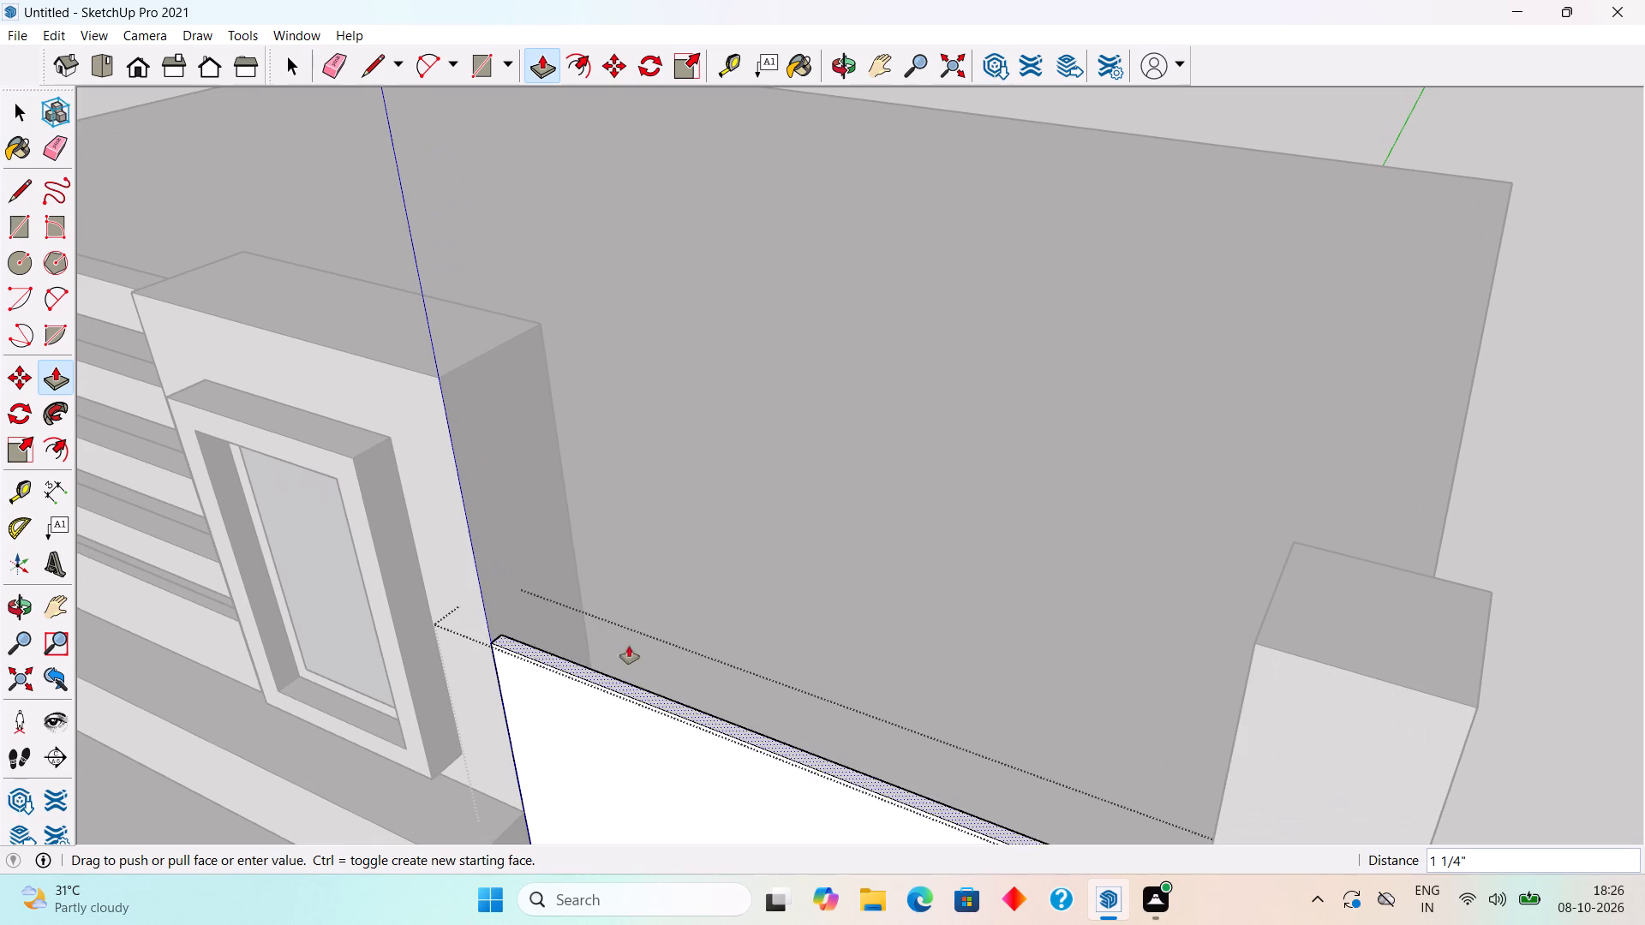
{"action": "left_click", "coordinate": [422, 378]}
{"action": "key", "text": "space"}
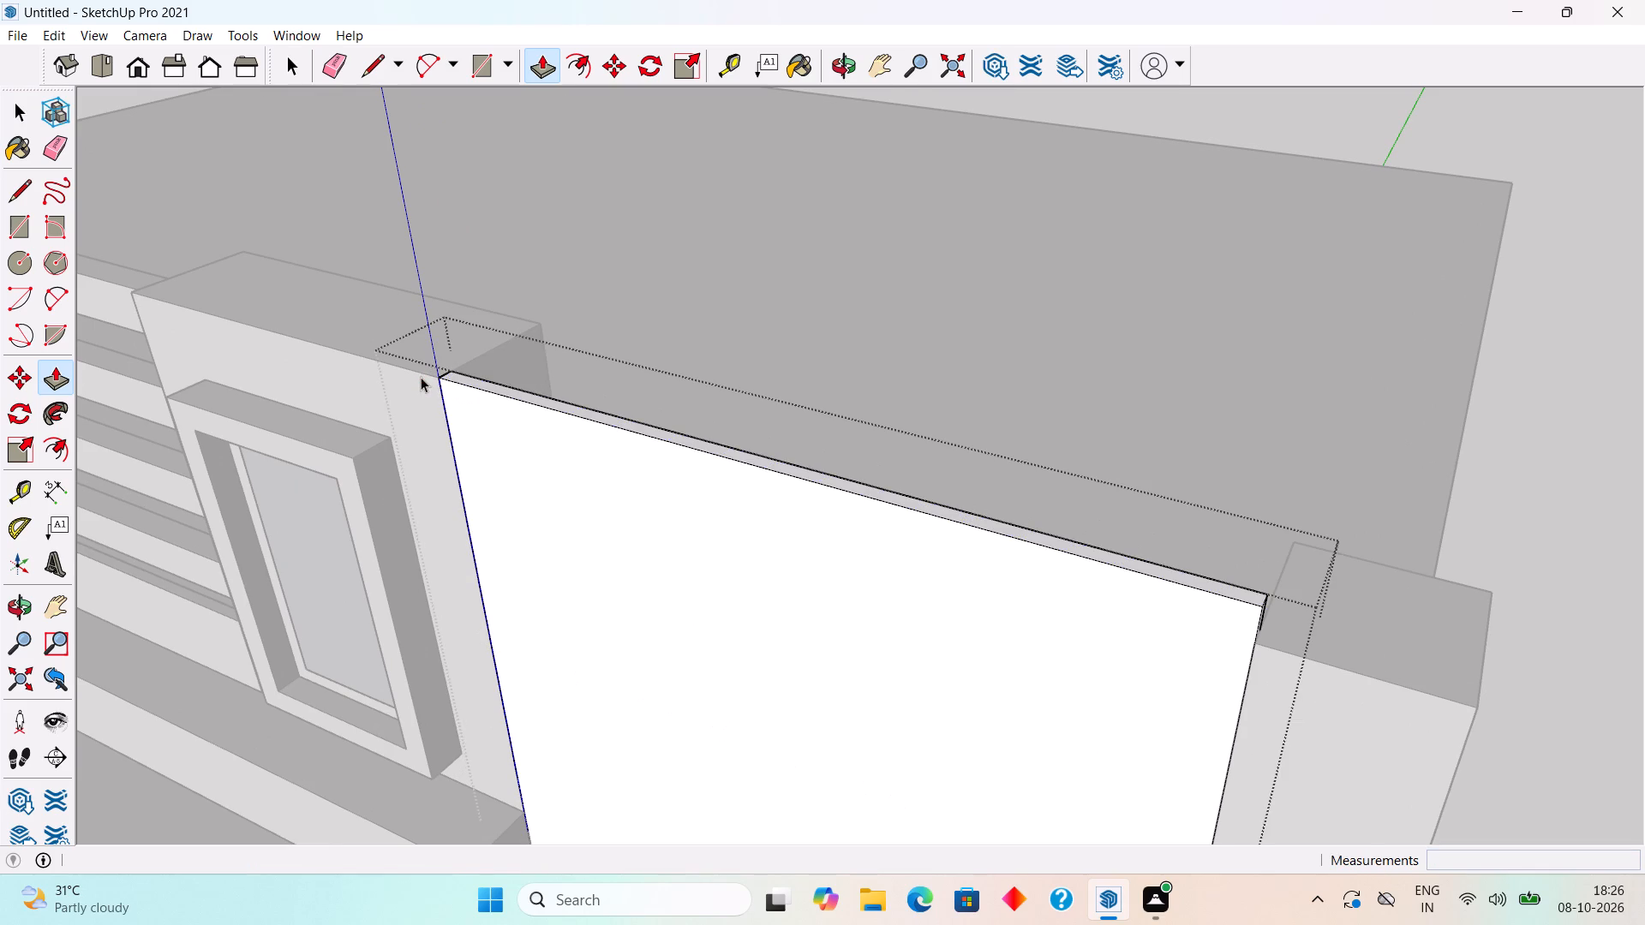
{"action": "scroll", "coordinate": [421, 377], "scroll_direction": "down", "scroll_amount": 12}
{"action": "left_click", "coordinate": [1301, 410]}
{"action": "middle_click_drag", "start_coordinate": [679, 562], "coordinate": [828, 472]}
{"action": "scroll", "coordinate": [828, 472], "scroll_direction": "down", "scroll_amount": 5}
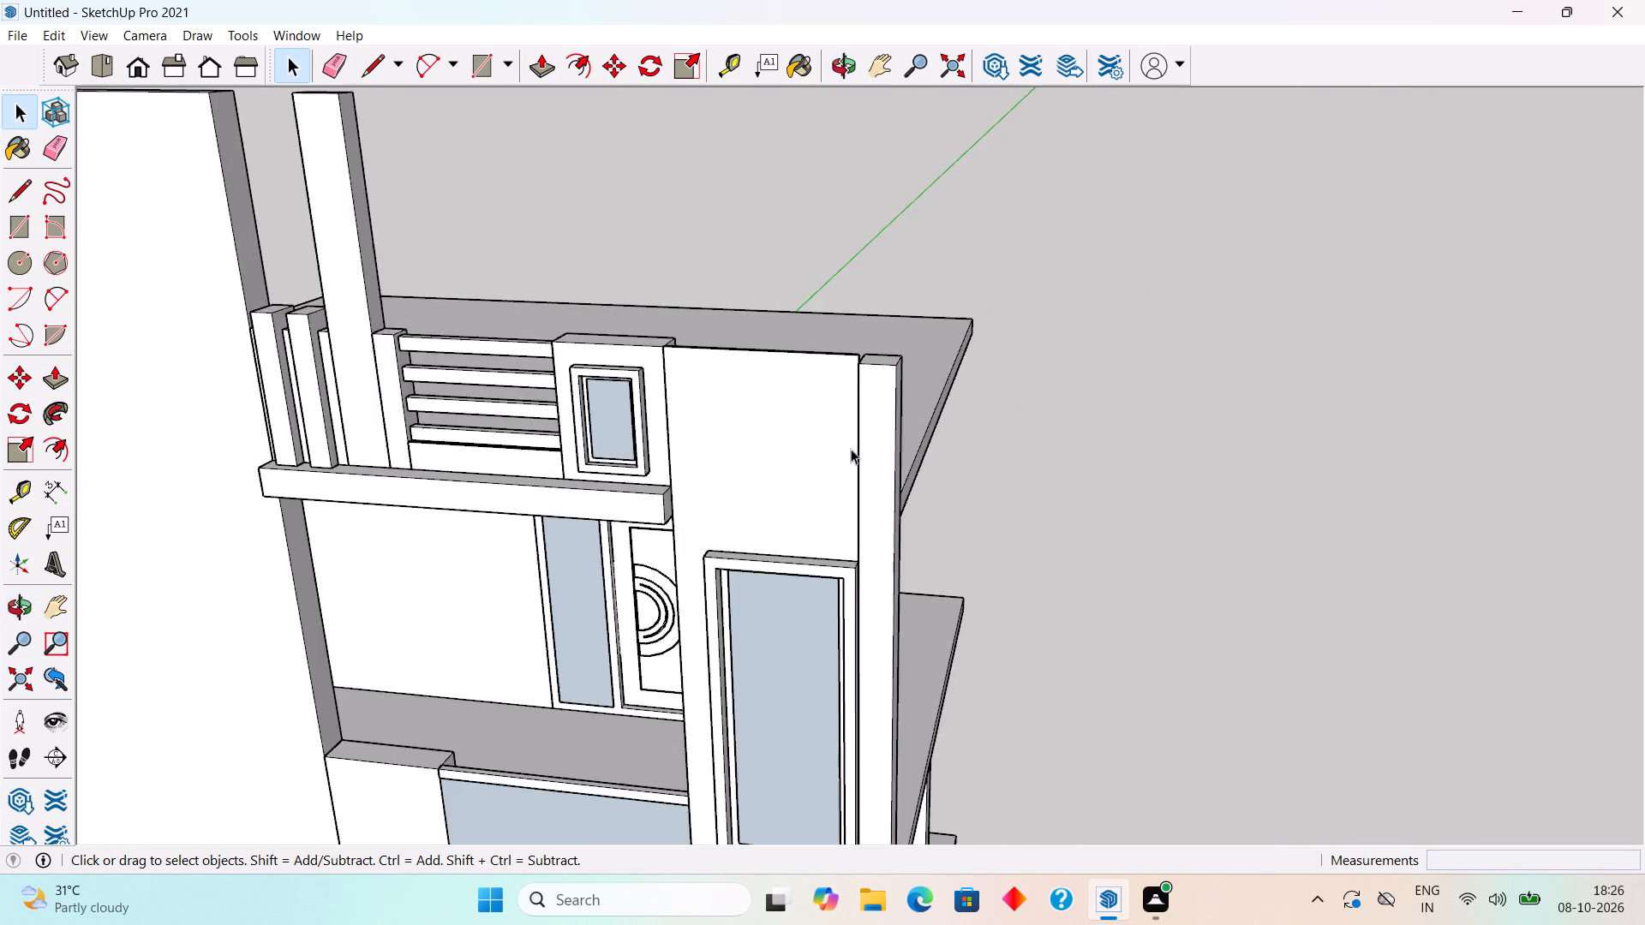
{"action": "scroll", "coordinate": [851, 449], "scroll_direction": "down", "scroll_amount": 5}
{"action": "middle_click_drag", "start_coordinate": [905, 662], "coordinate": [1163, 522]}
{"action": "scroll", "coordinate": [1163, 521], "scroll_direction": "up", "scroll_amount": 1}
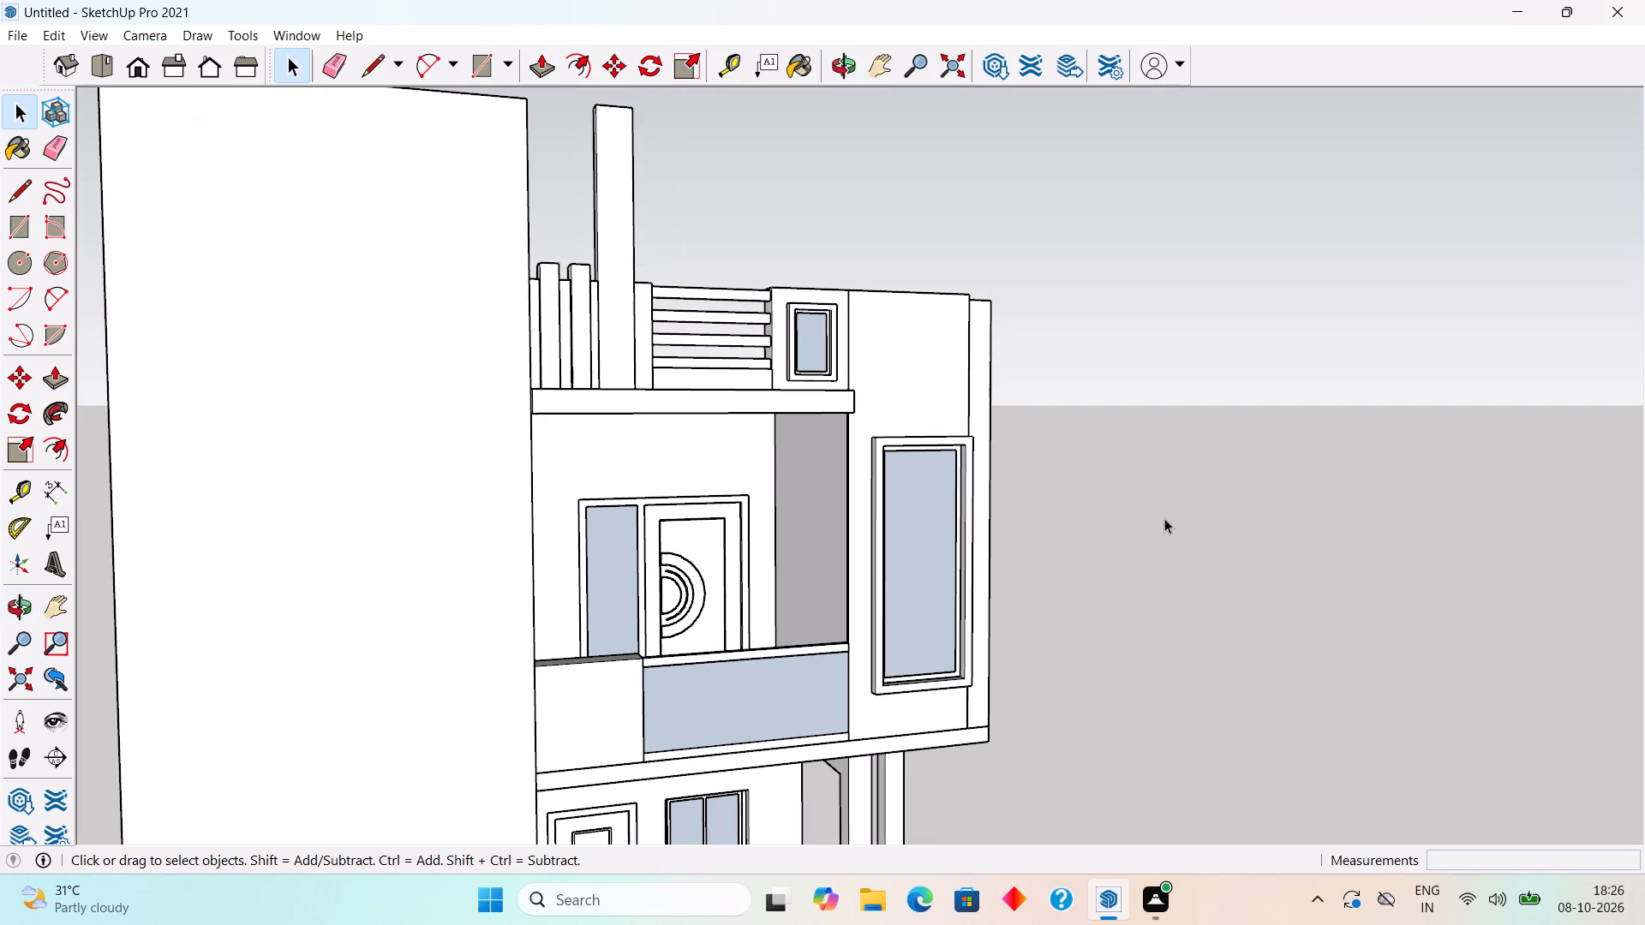
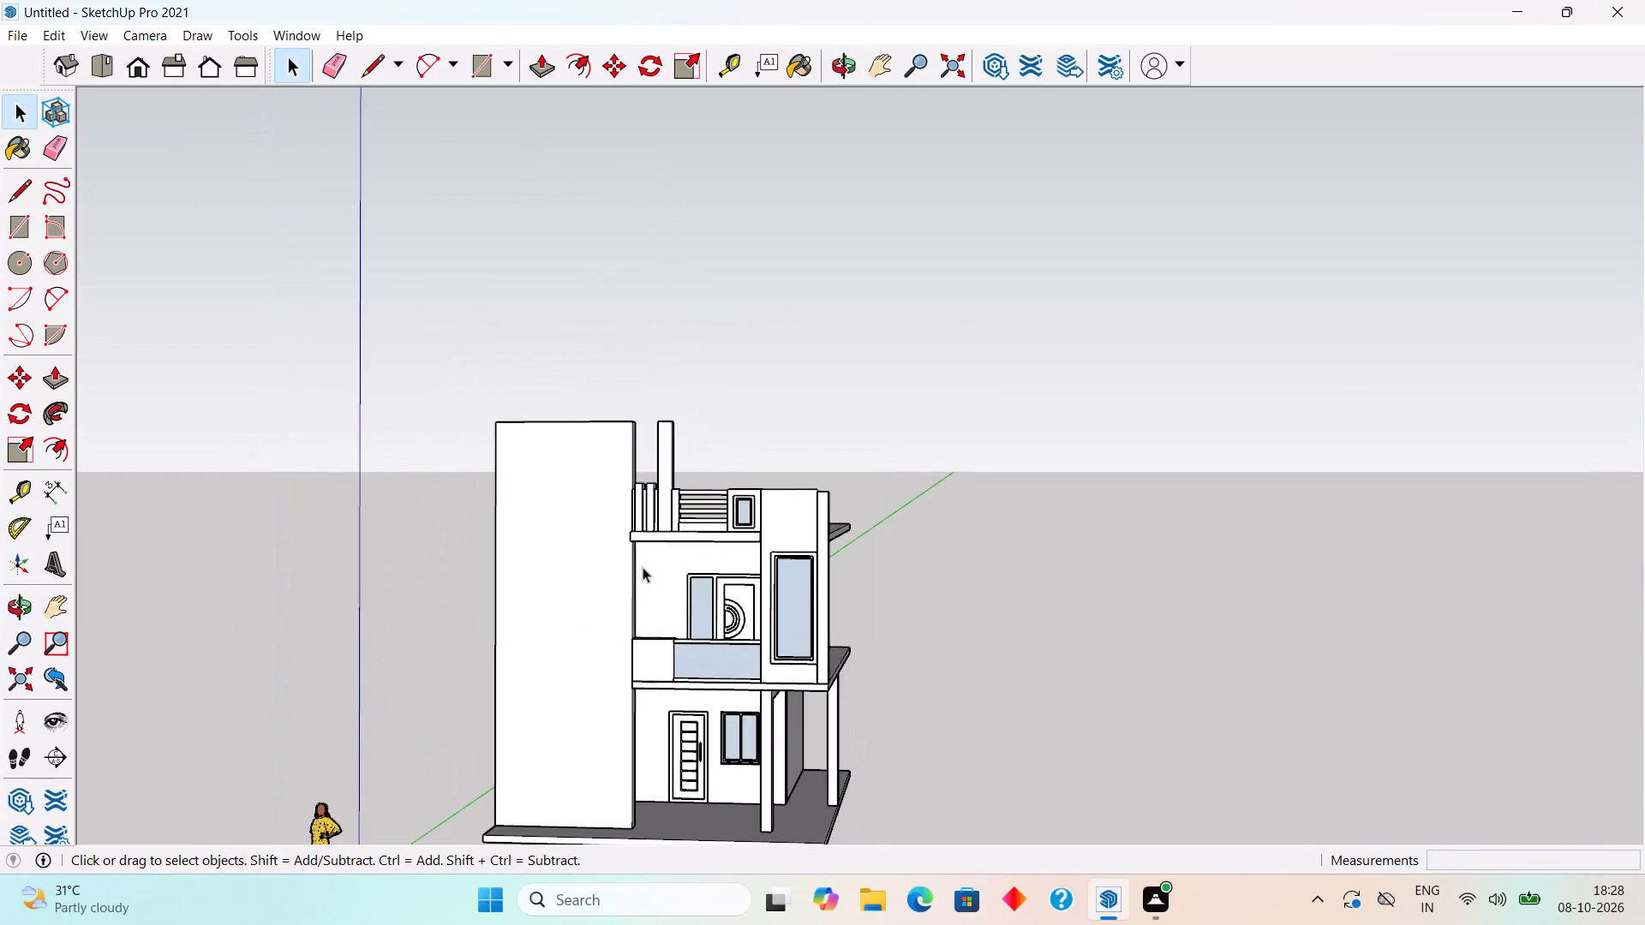
Examine the house's front facade, roof and side from several angles.
{"action": "scroll", "coordinate": [643, 567], "scroll_direction": "down", "scroll_amount": 4}
{"action": "scroll", "coordinate": [734, 749], "scroll_direction": "up", "scroll_amount": 5}
{"action": "scroll", "coordinate": [625, 749], "scroll_direction": "up", "scroll_amount": 5}
{"action": "middle_click_drag", "start_coordinate": [644, 706], "coordinate": [741, 702]}
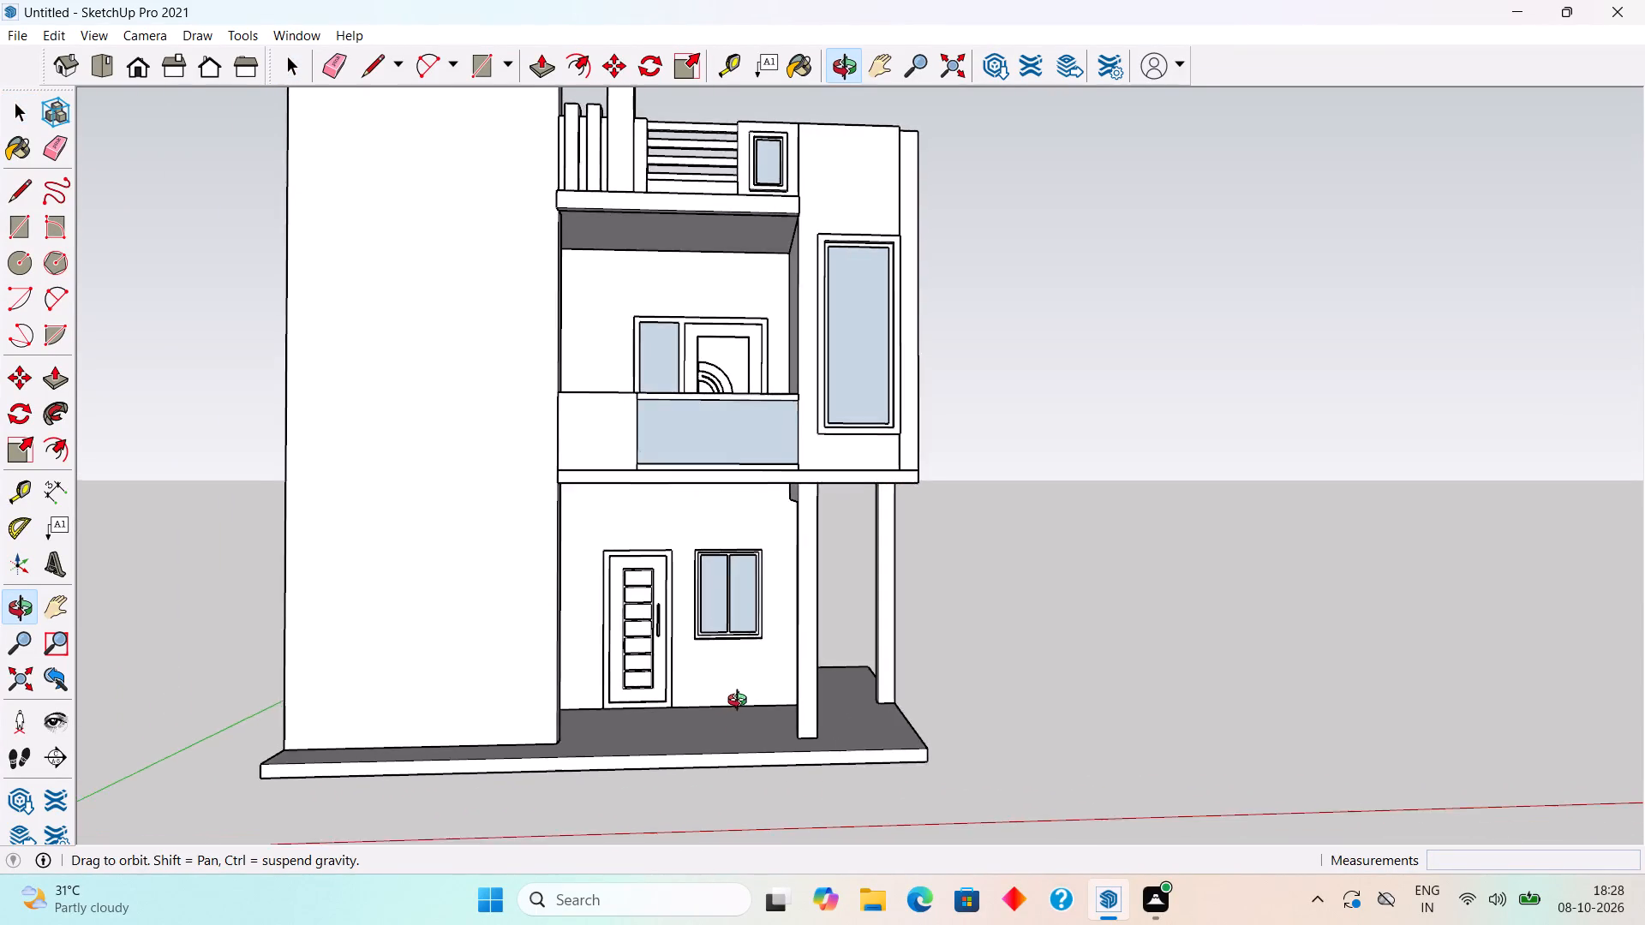
{"action": "middle_click_drag", "start_coordinate": [741, 702], "coordinate": [742, 725]}
{"action": "scroll", "coordinate": [742, 725], "scroll_direction": "down", "scroll_amount": 4}
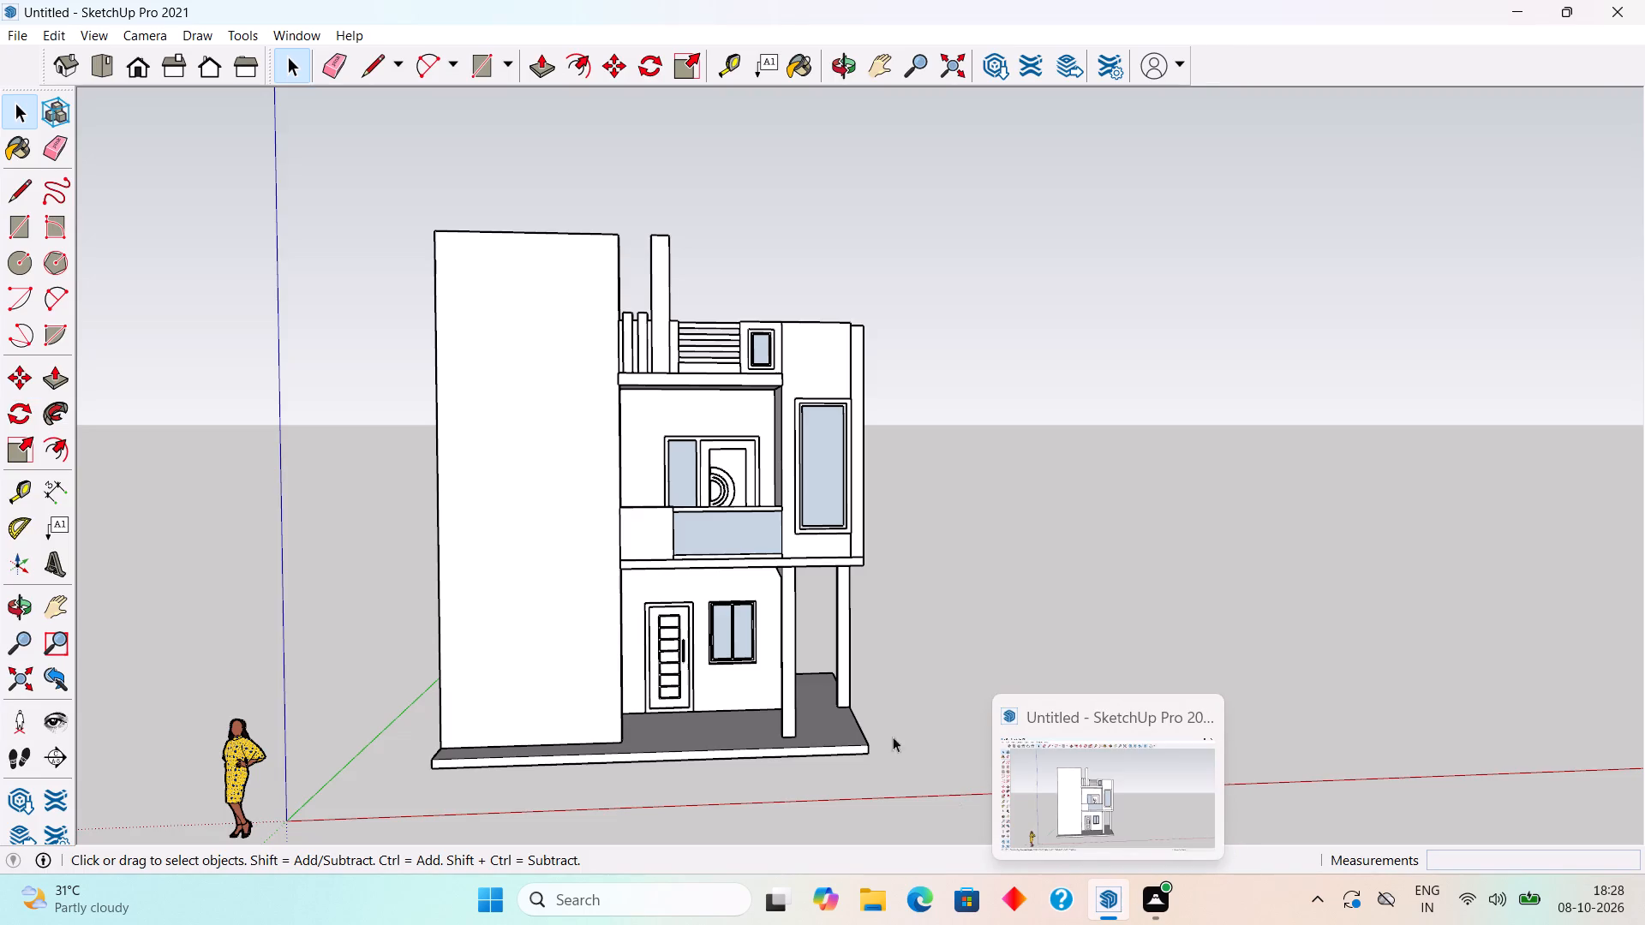
{"action": "scroll", "coordinate": [827, 678], "scroll_direction": "down", "scroll_amount": 3}
{"action": "scroll", "coordinate": [661, 670], "scroll_direction": "up", "scroll_amount": 6}
{"action": "middle_click_drag", "start_coordinate": [565, 614], "coordinate": [474, 613]}
{"action": "scroll", "coordinate": [474, 613], "scroll_direction": "down", "scroll_amount": 4}
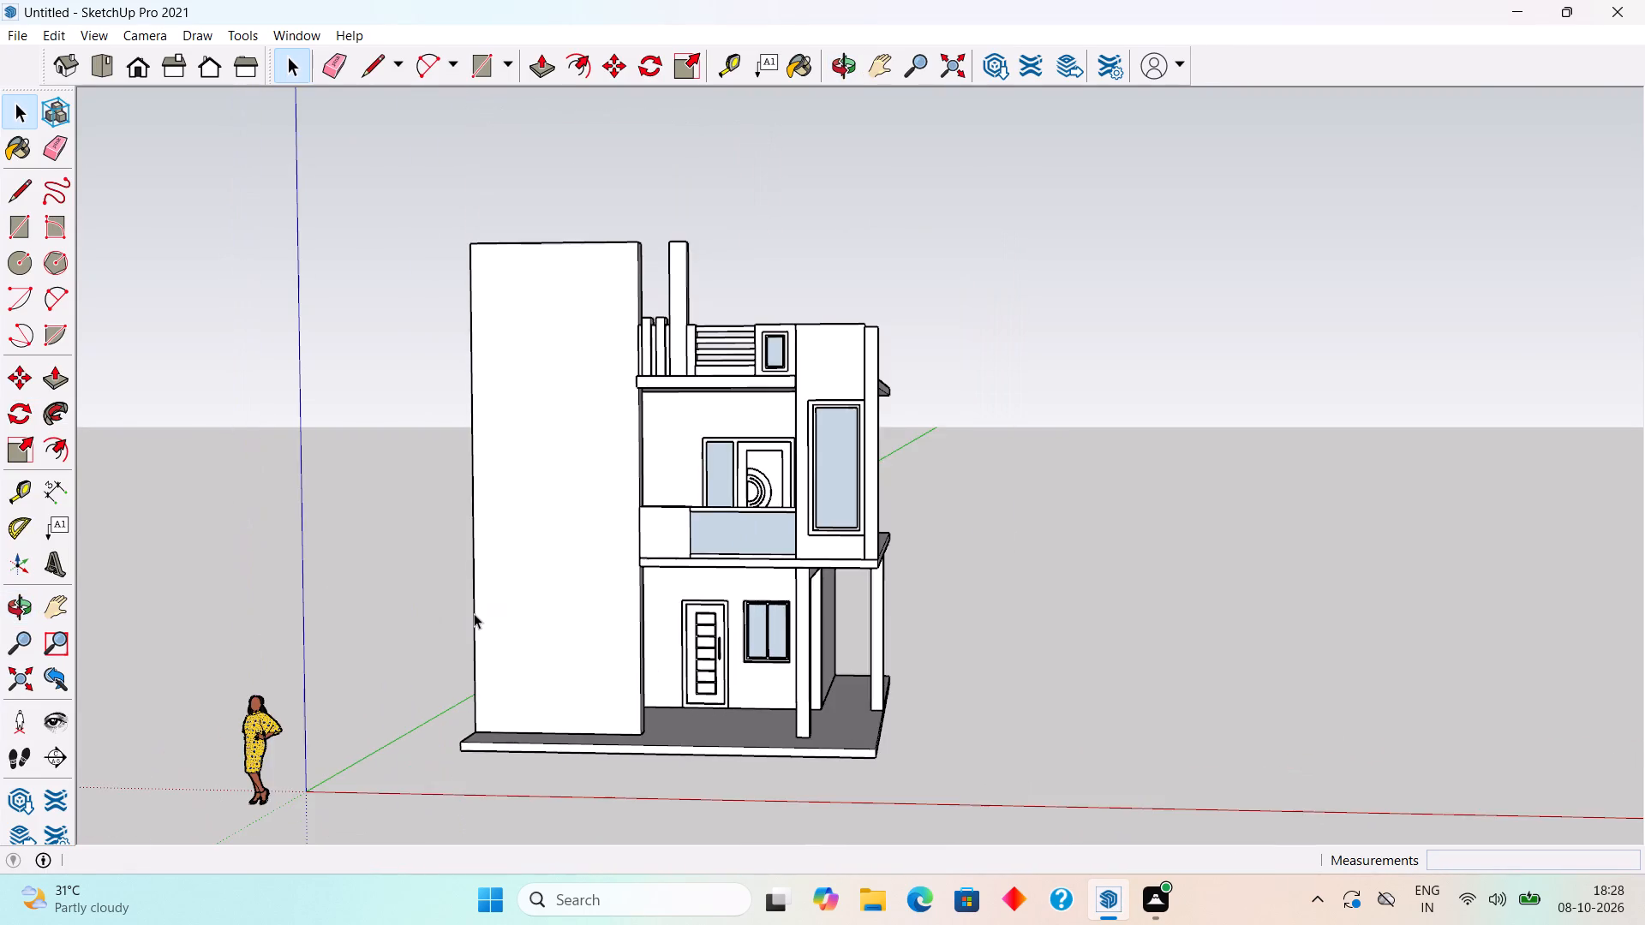
{"action": "scroll", "coordinate": [472, 613], "scroll_direction": "up", "scroll_amount": 5}
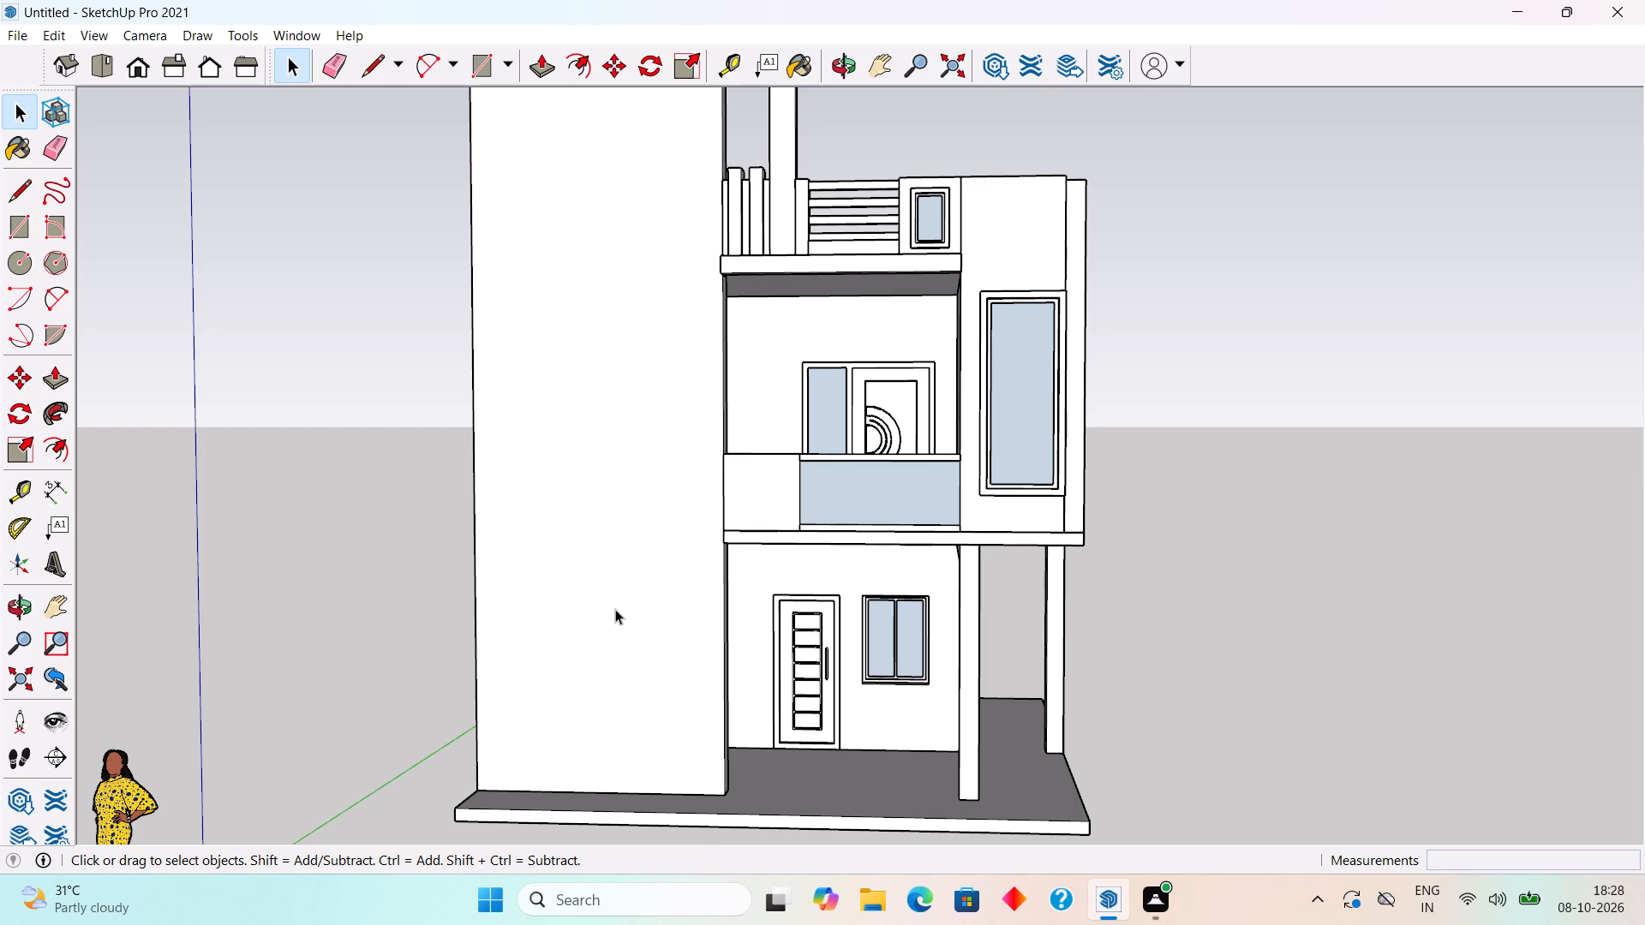
{"action": "scroll", "coordinate": [705, 565], "scroll_direction": "down", "scroll_amount": 4}
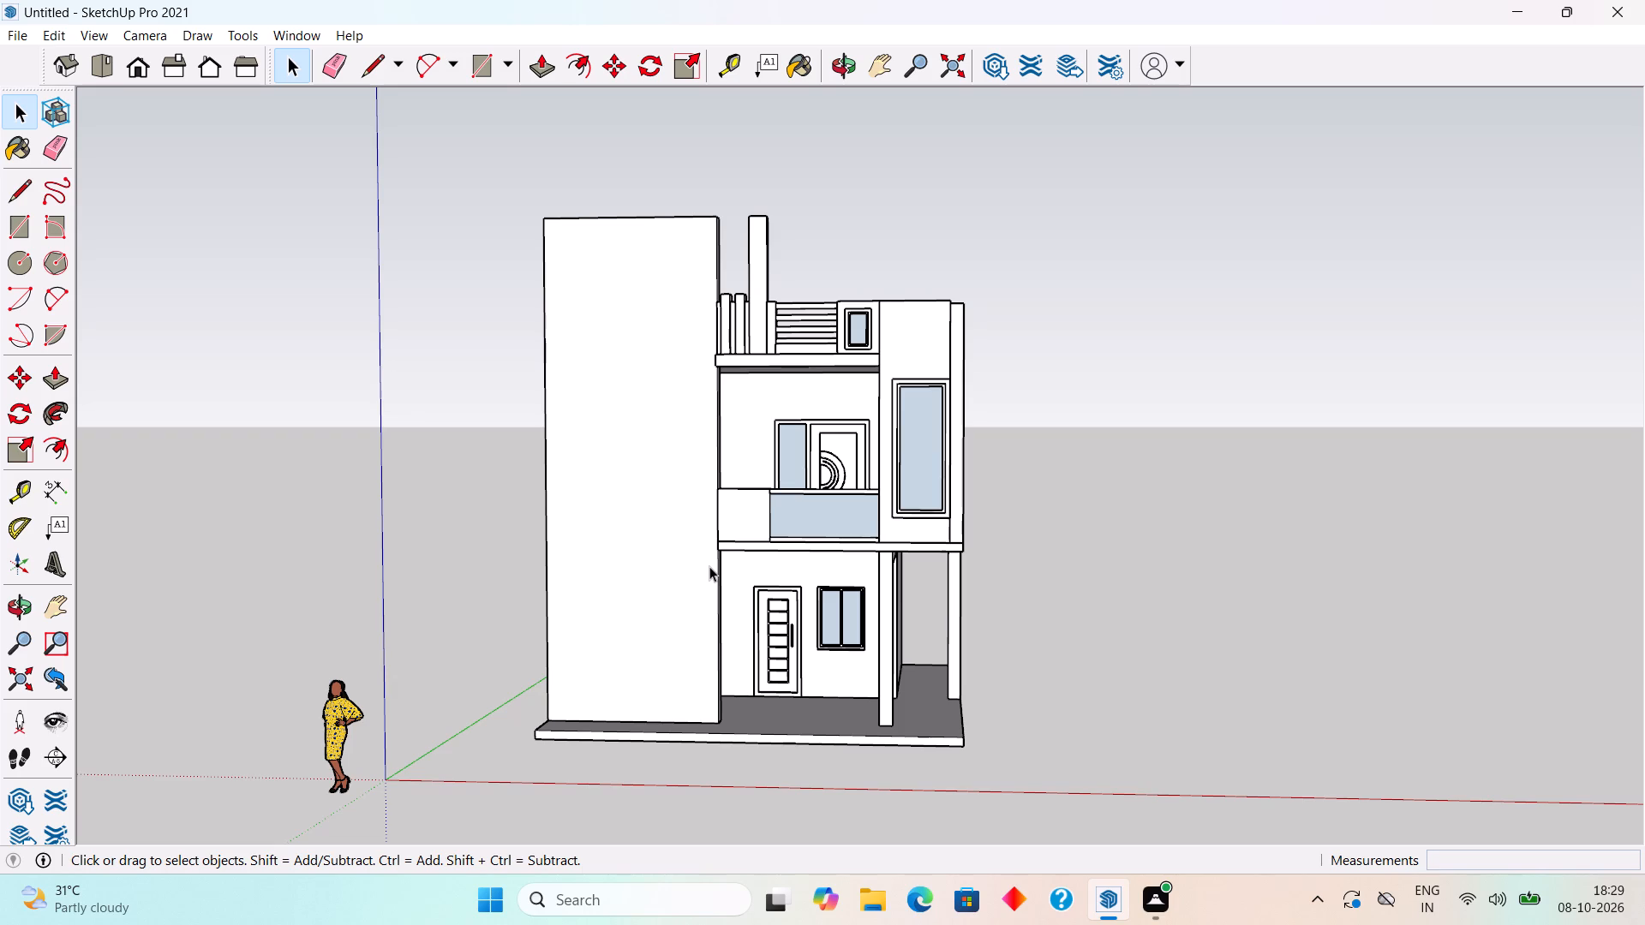
{"action": "scroll", "coordinate": [782, 474], "scroll_direction": "up", "scroll_amount": 3}
{"action": "middle_click_drag", "start_coordinate": [834, 401], "coordinate": [623, 451]}
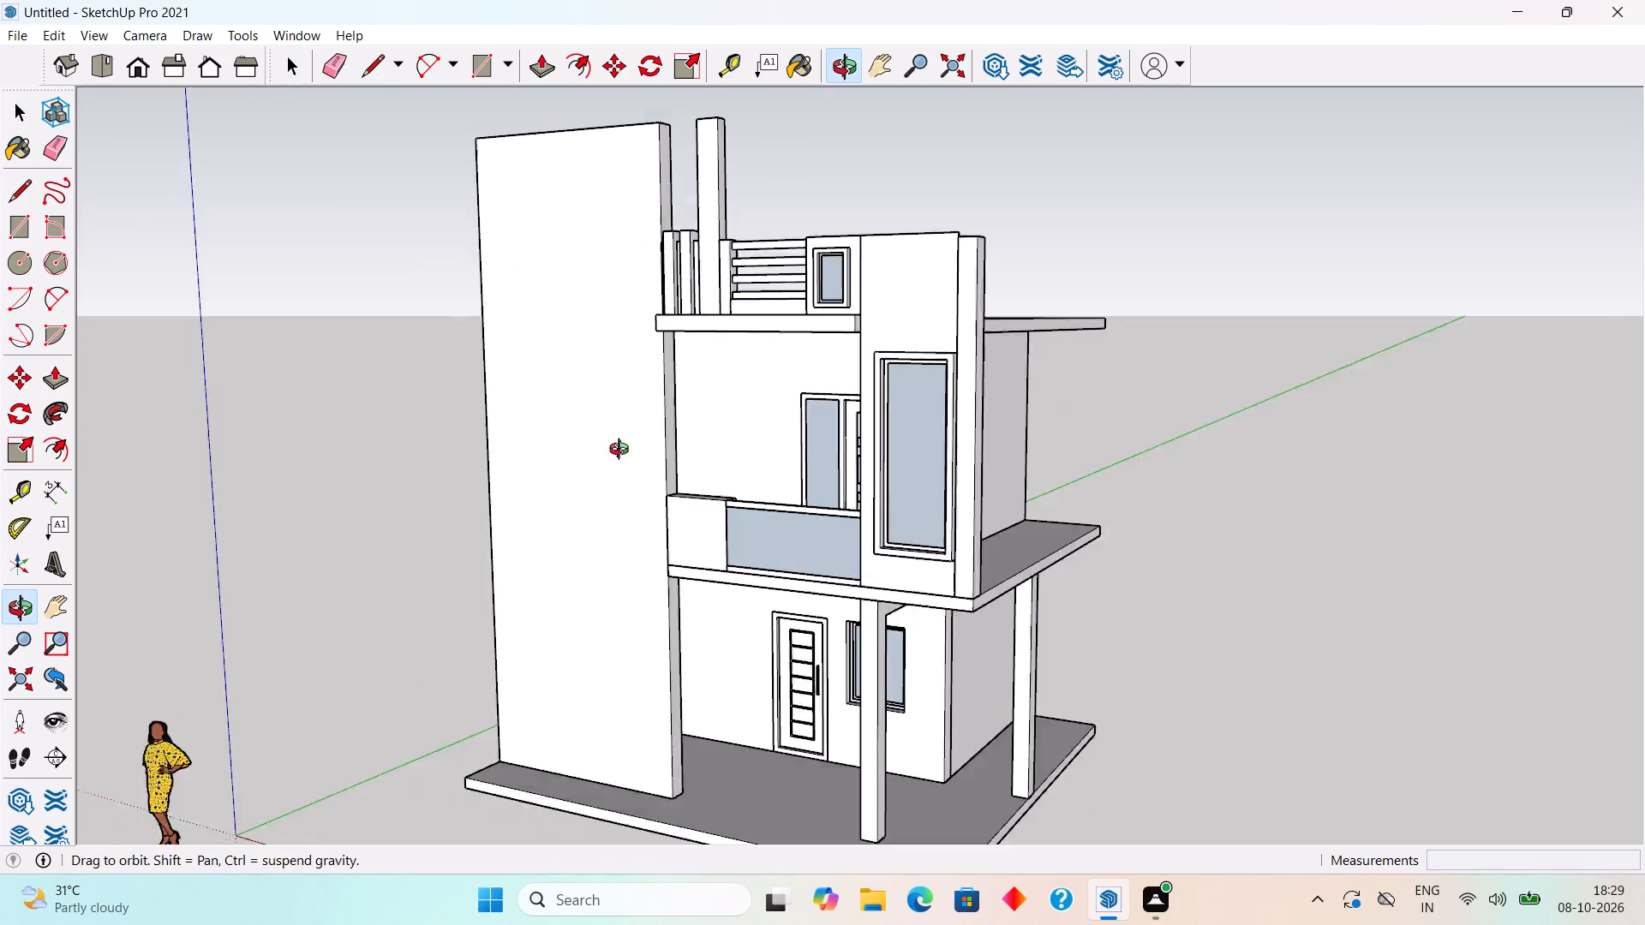
{"action": "middle_click_drag", "start_coordinate": [623, 451], "coordinate": [1504, 677]}
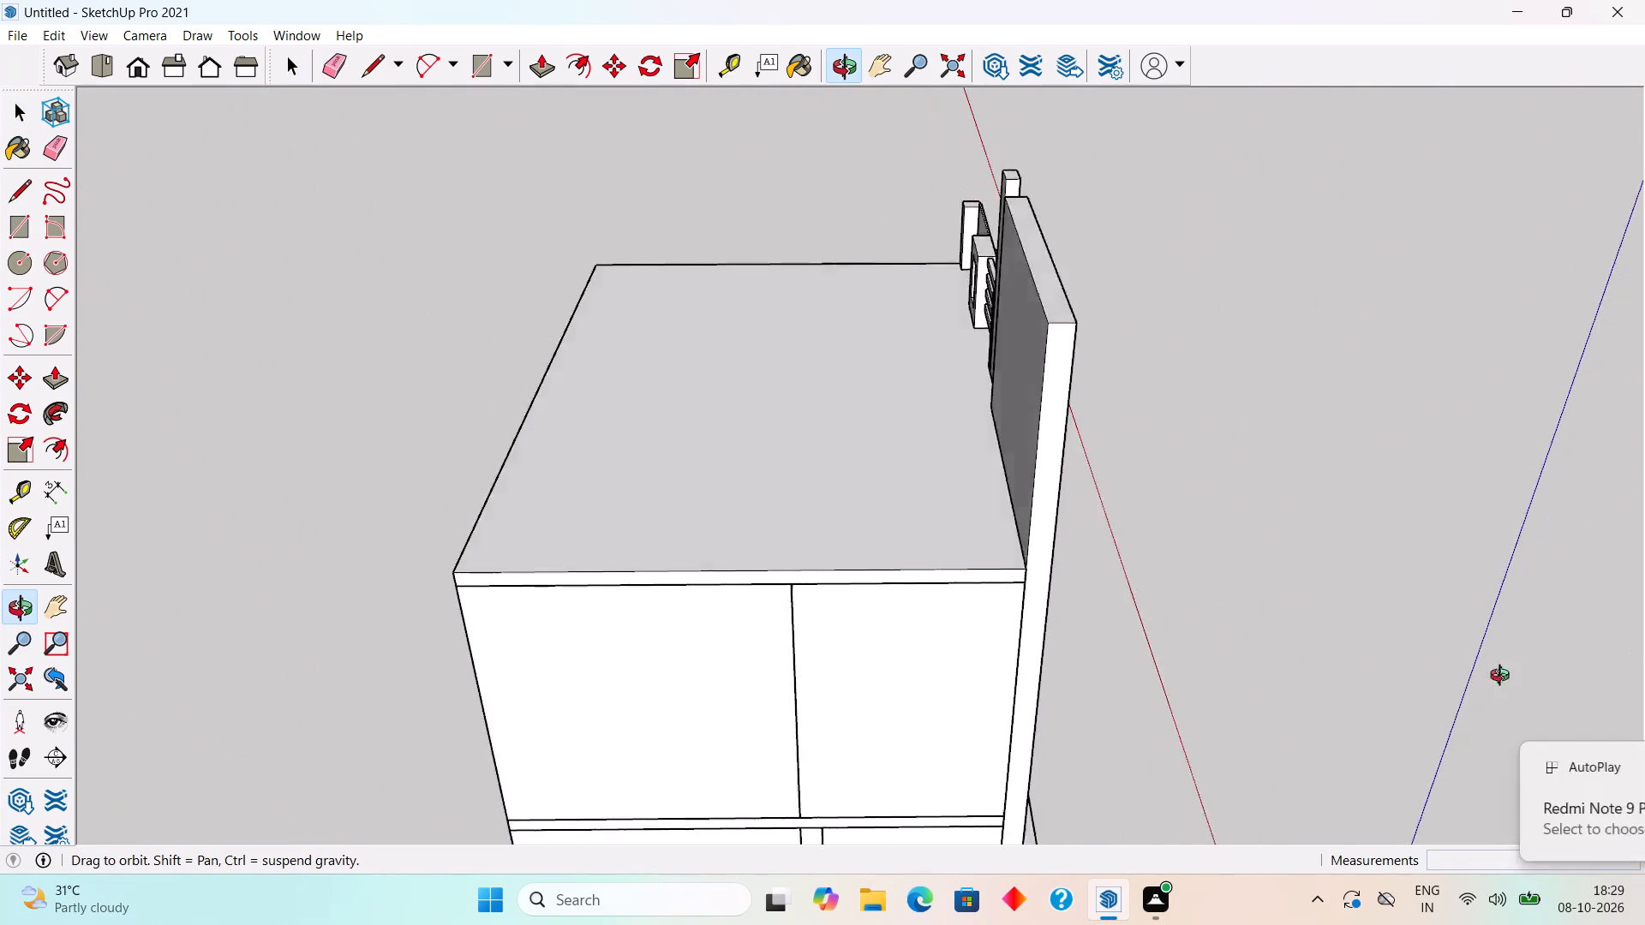
{"action": "middle_click_drag", "start_coordinate": [1504, 677], "coordinate": [1020, 510]}
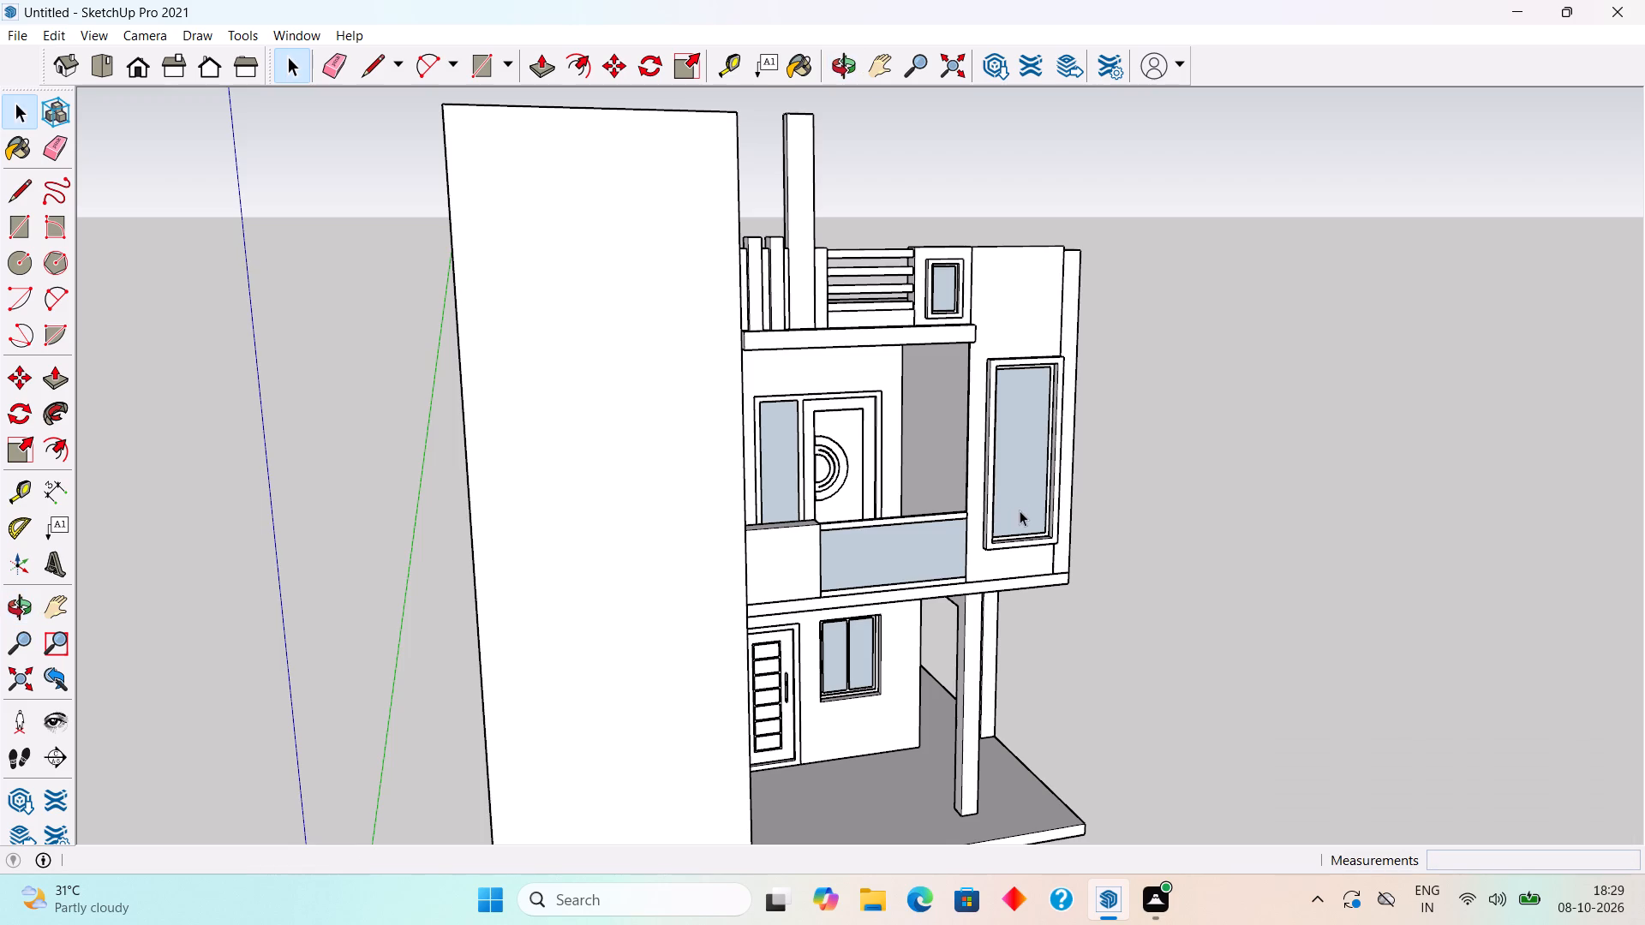
{"action": "scroll", "coordinate": [1020, 510], "scroll_direction": "up", "scroll_amount": 1}
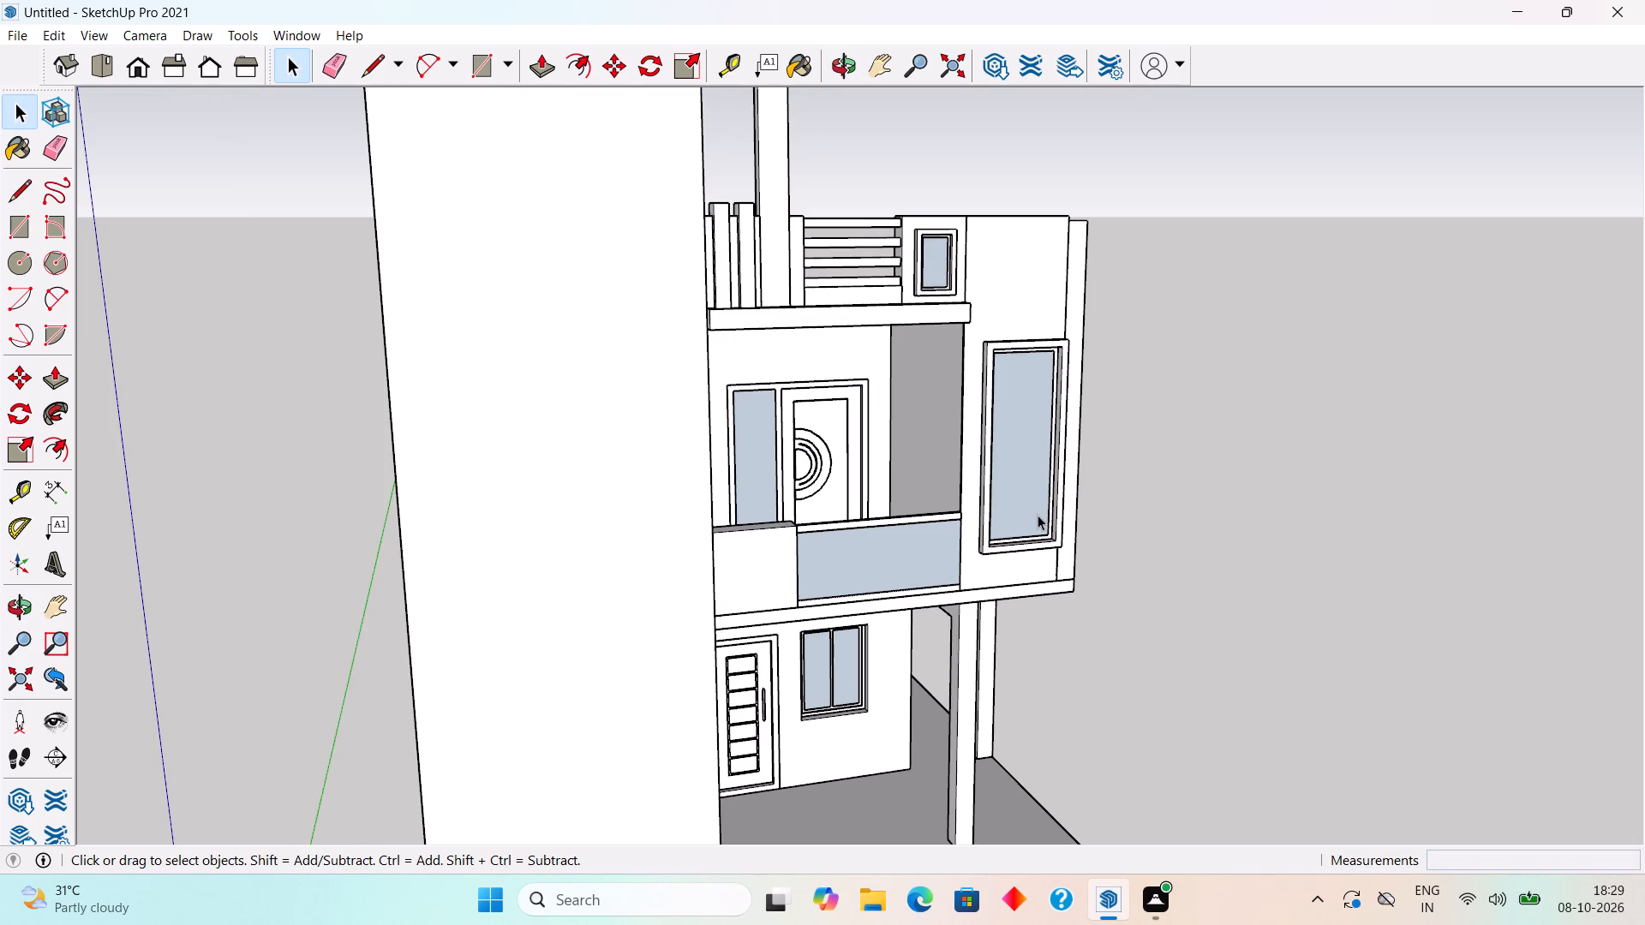
{"action": "middle_click_drag", "start_coordinate": [983, 537], "coordinate": [723, 590]}
{"action": "scroll", "coordinate": [721, 592], "scroll_direction": "down", "scroll_amount": 3}
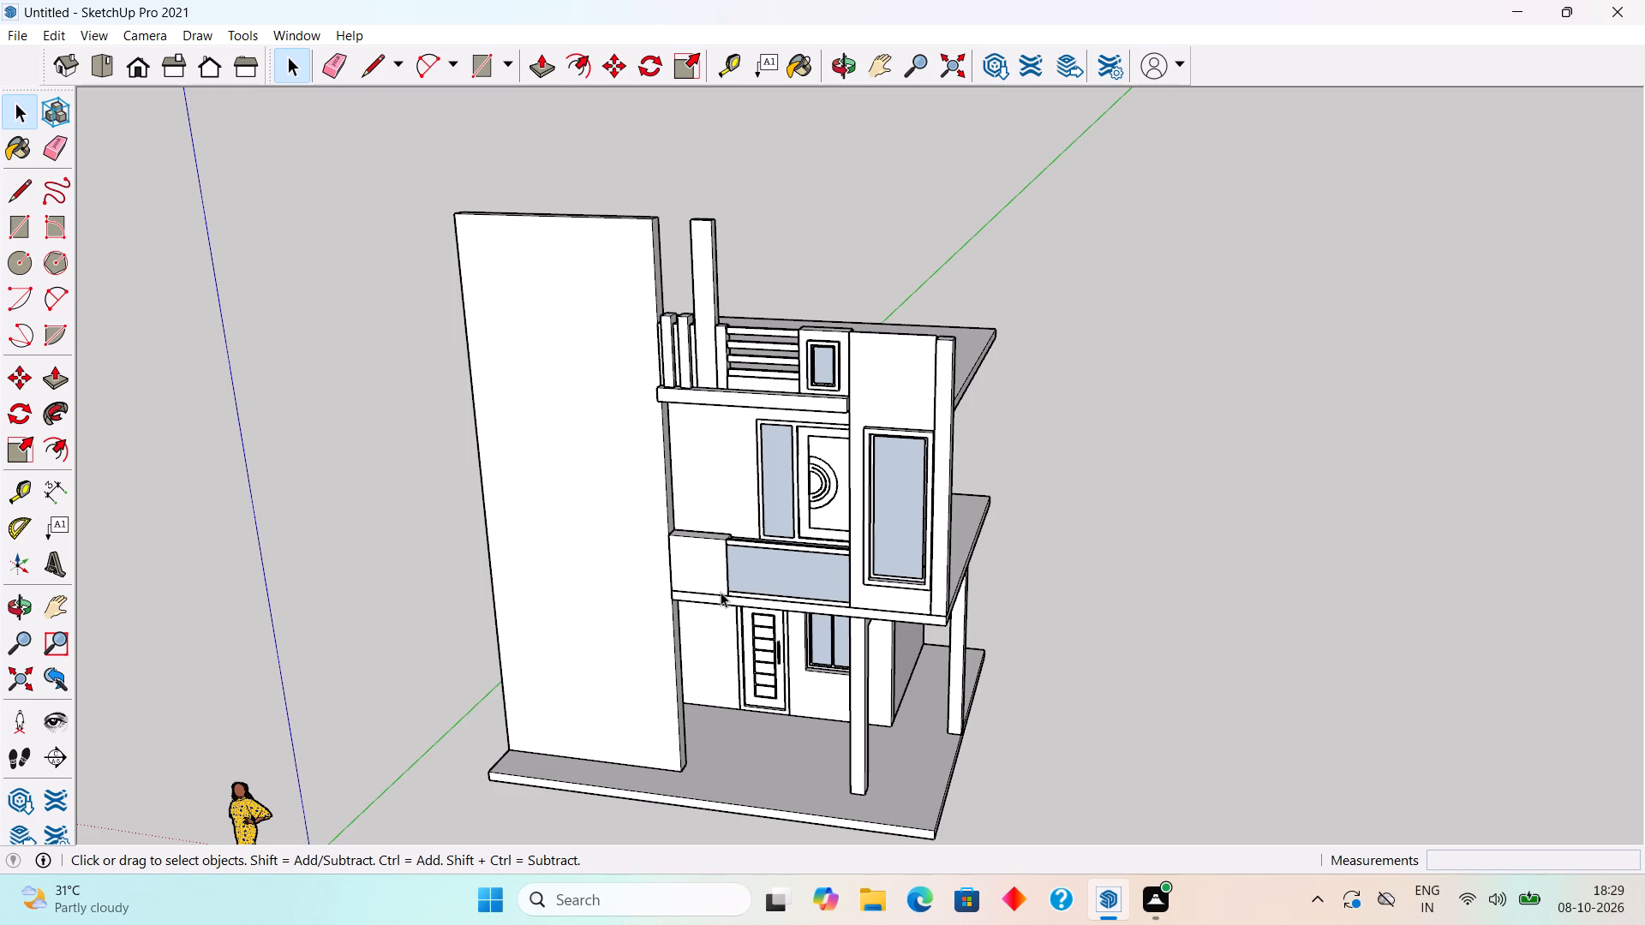
Draw a rectangle of about 2' 4 9/16" by 9" over the top of the column holding the small framed window.
{"action": "middle_click_drag", "start_coordinate": [721, 592], "coordinate": [715, 663]}
{"action": "scroll", "coordinate": [774, 397], "scroll_direction": "up", "scroll_amount": 2}
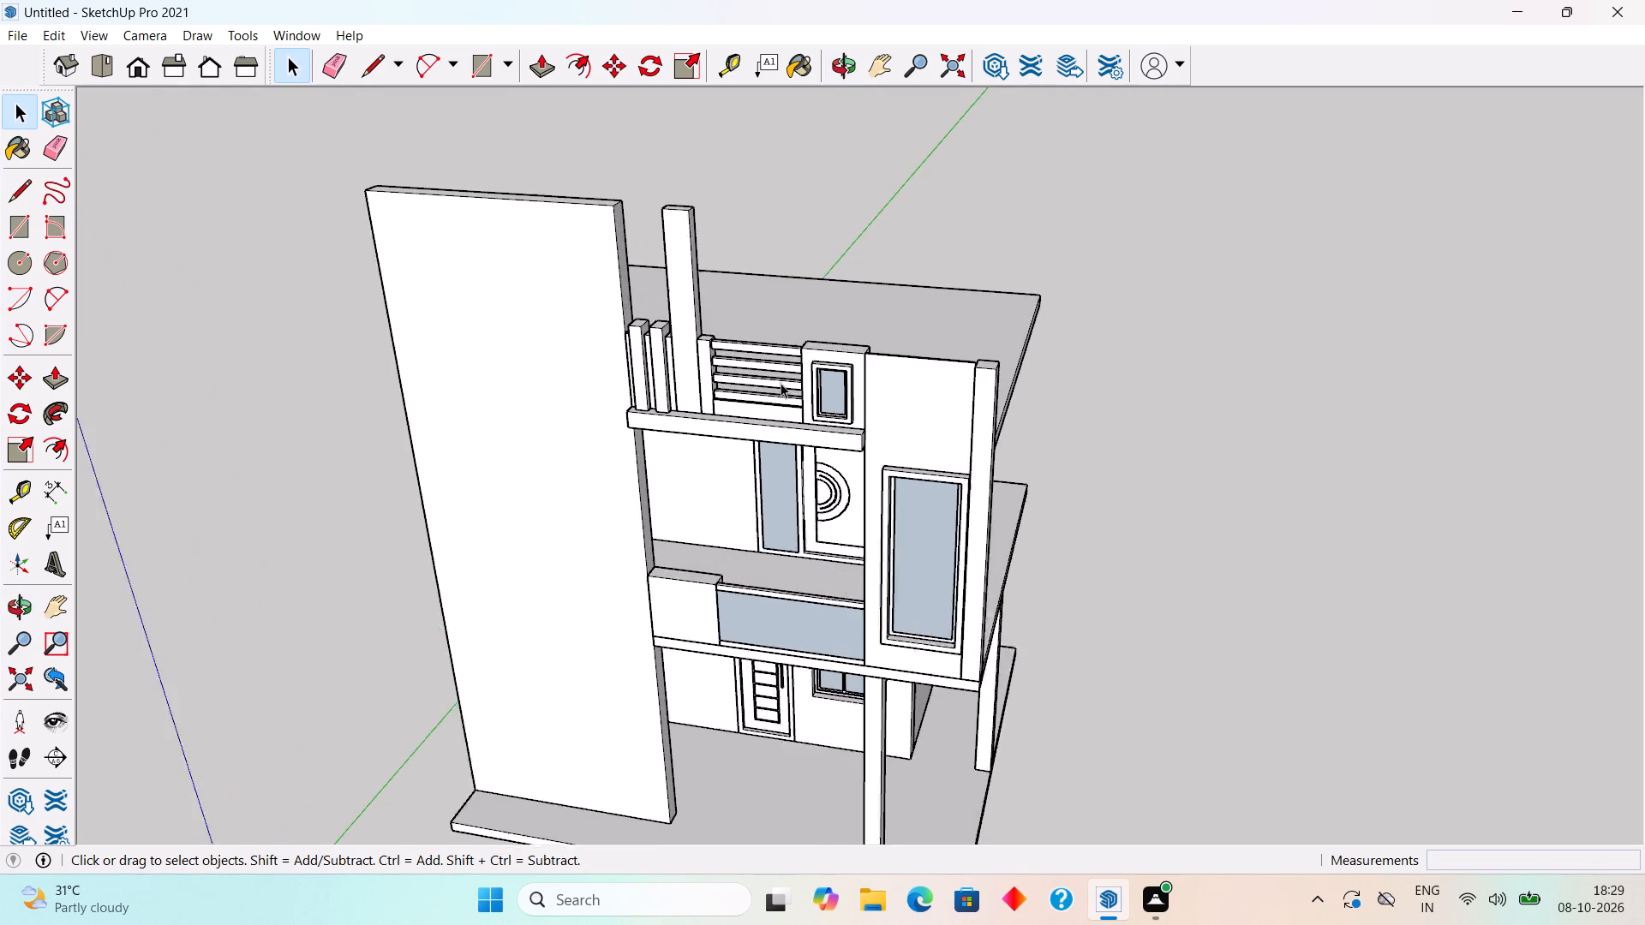
{"action": "scroll", "coordinate": [781, 383], "scroll_direction": "up", "scroll_amount": 2}
{"action": "middle_click_drag", "start_coordinate": [768, 417], "coordinate": [635, 522]}
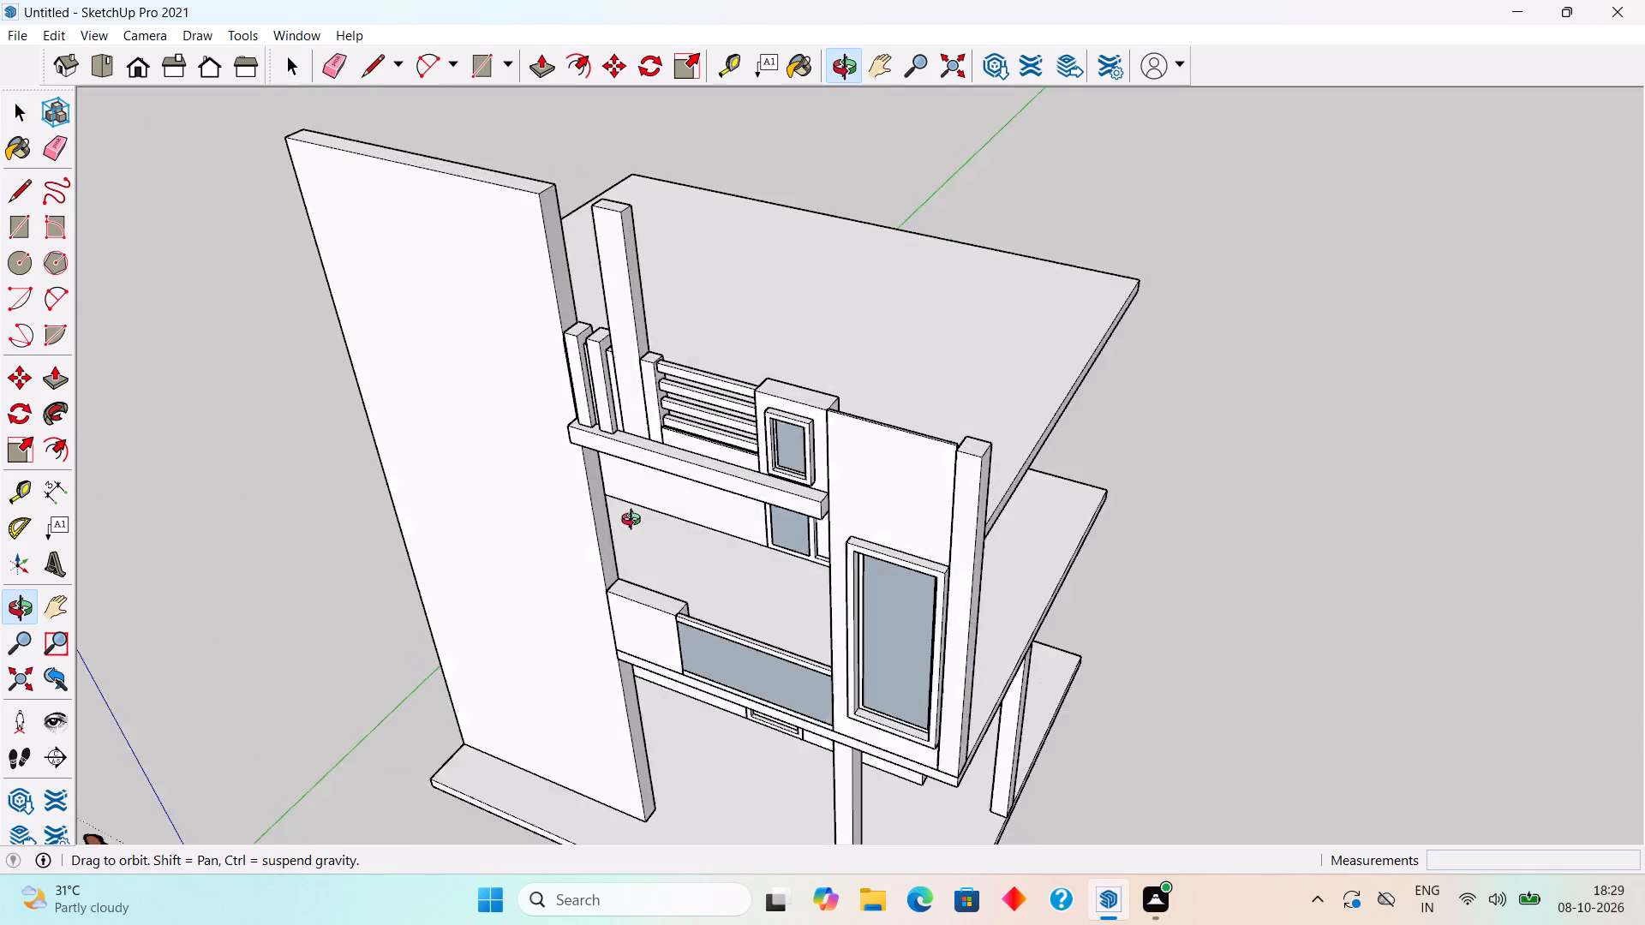
{"action": "middle_click_drag", "start_coordinate": [635, 522], "coordinate": [502, 601]}
{"action": "scroll", "coordinate": [840, 295], "scroll_direction": "up", "scroll_amount": 3}
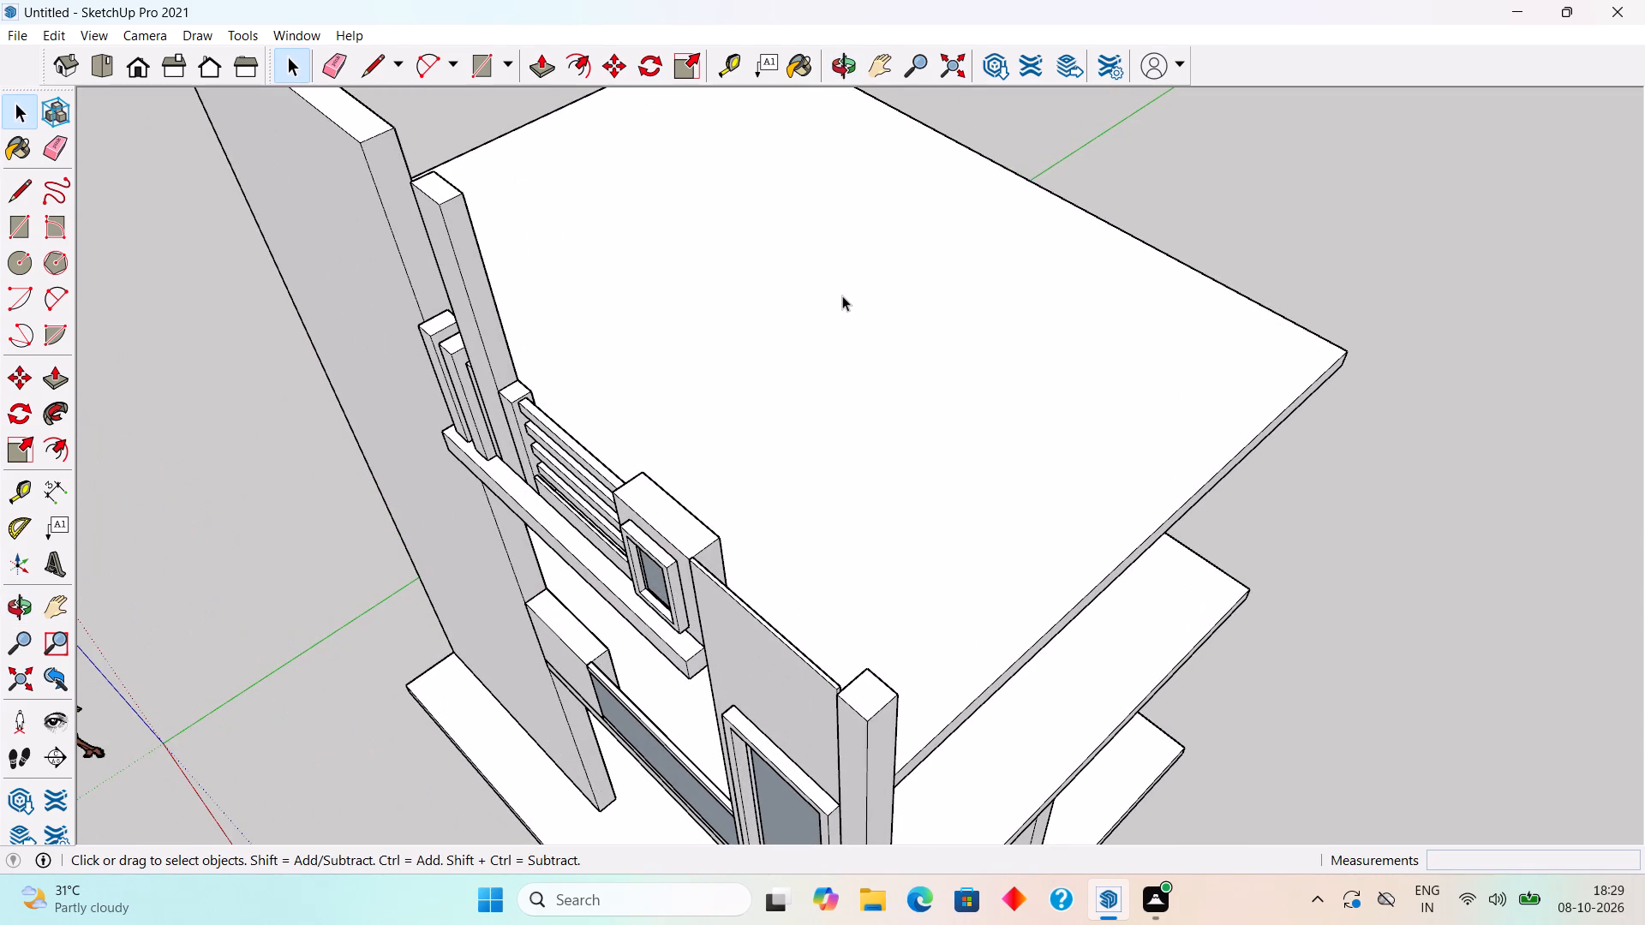
{"action": "key", "text": "r"}
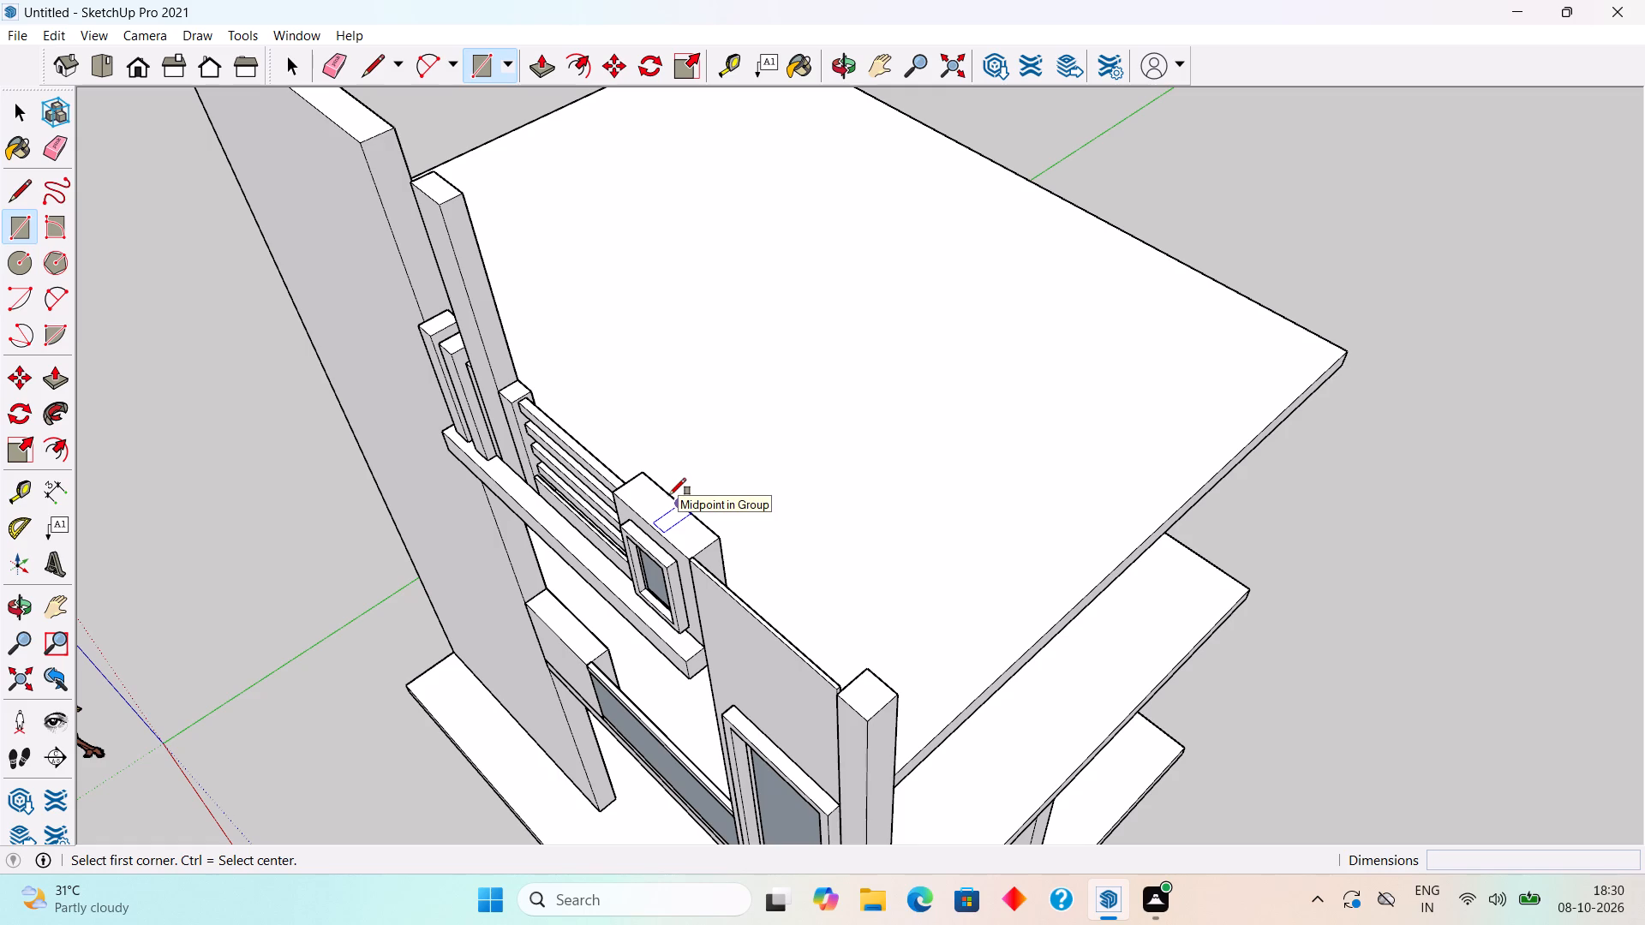
{"action": "left_click", "coordinate": [621, 484]}
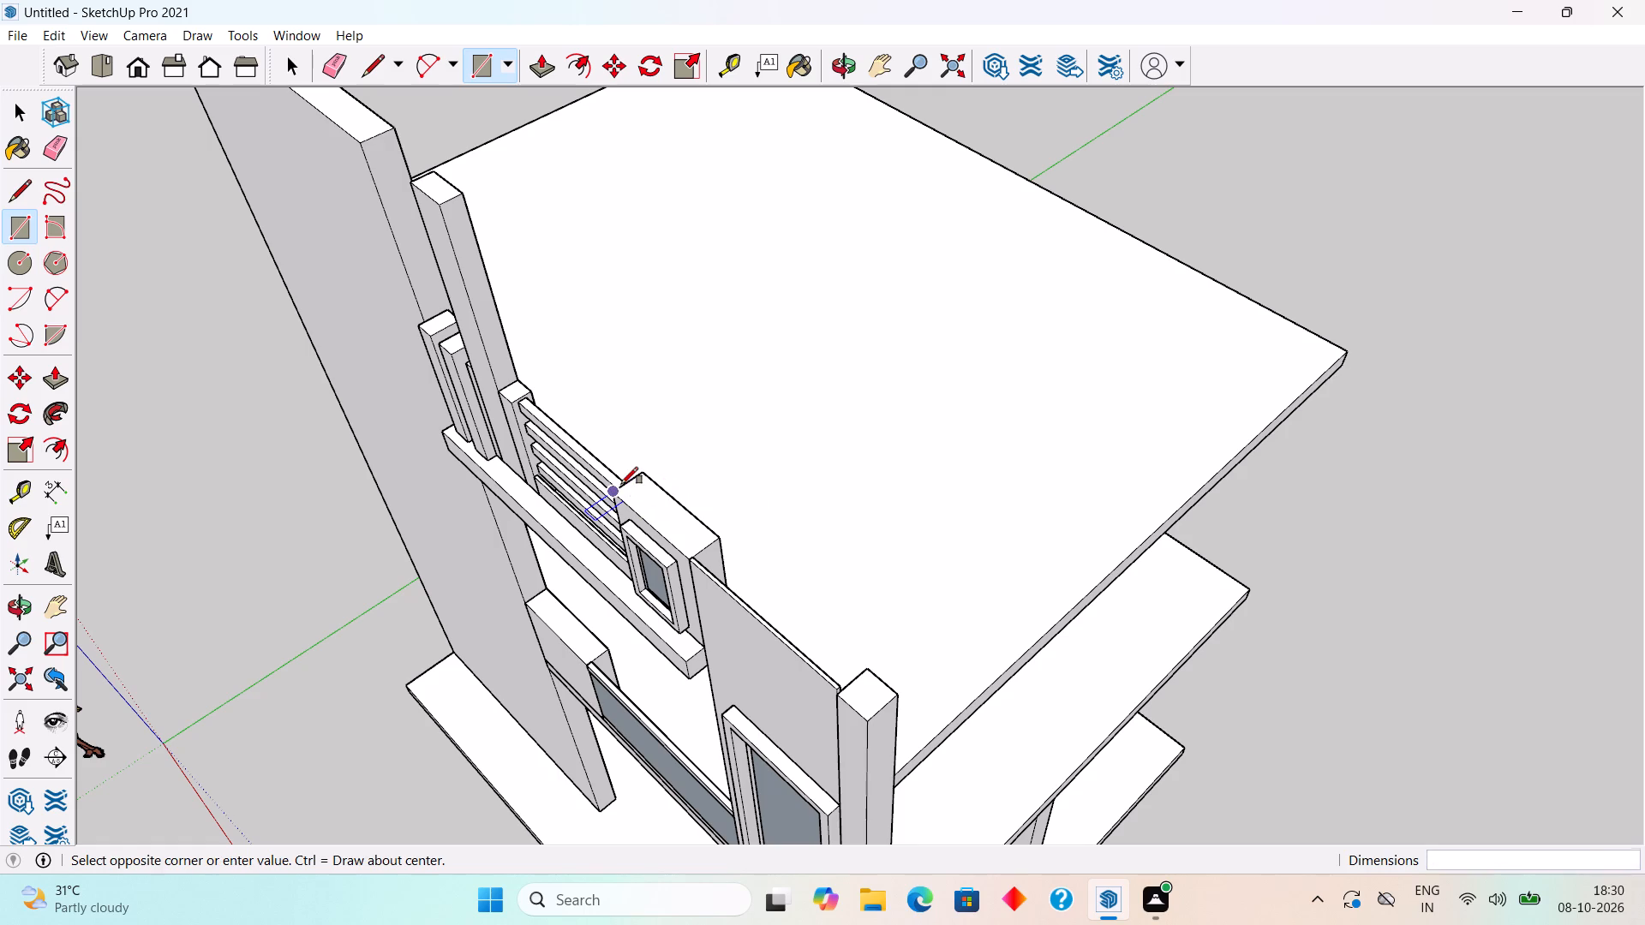
{"action": "left_click", "coordinate": [713, 536]}
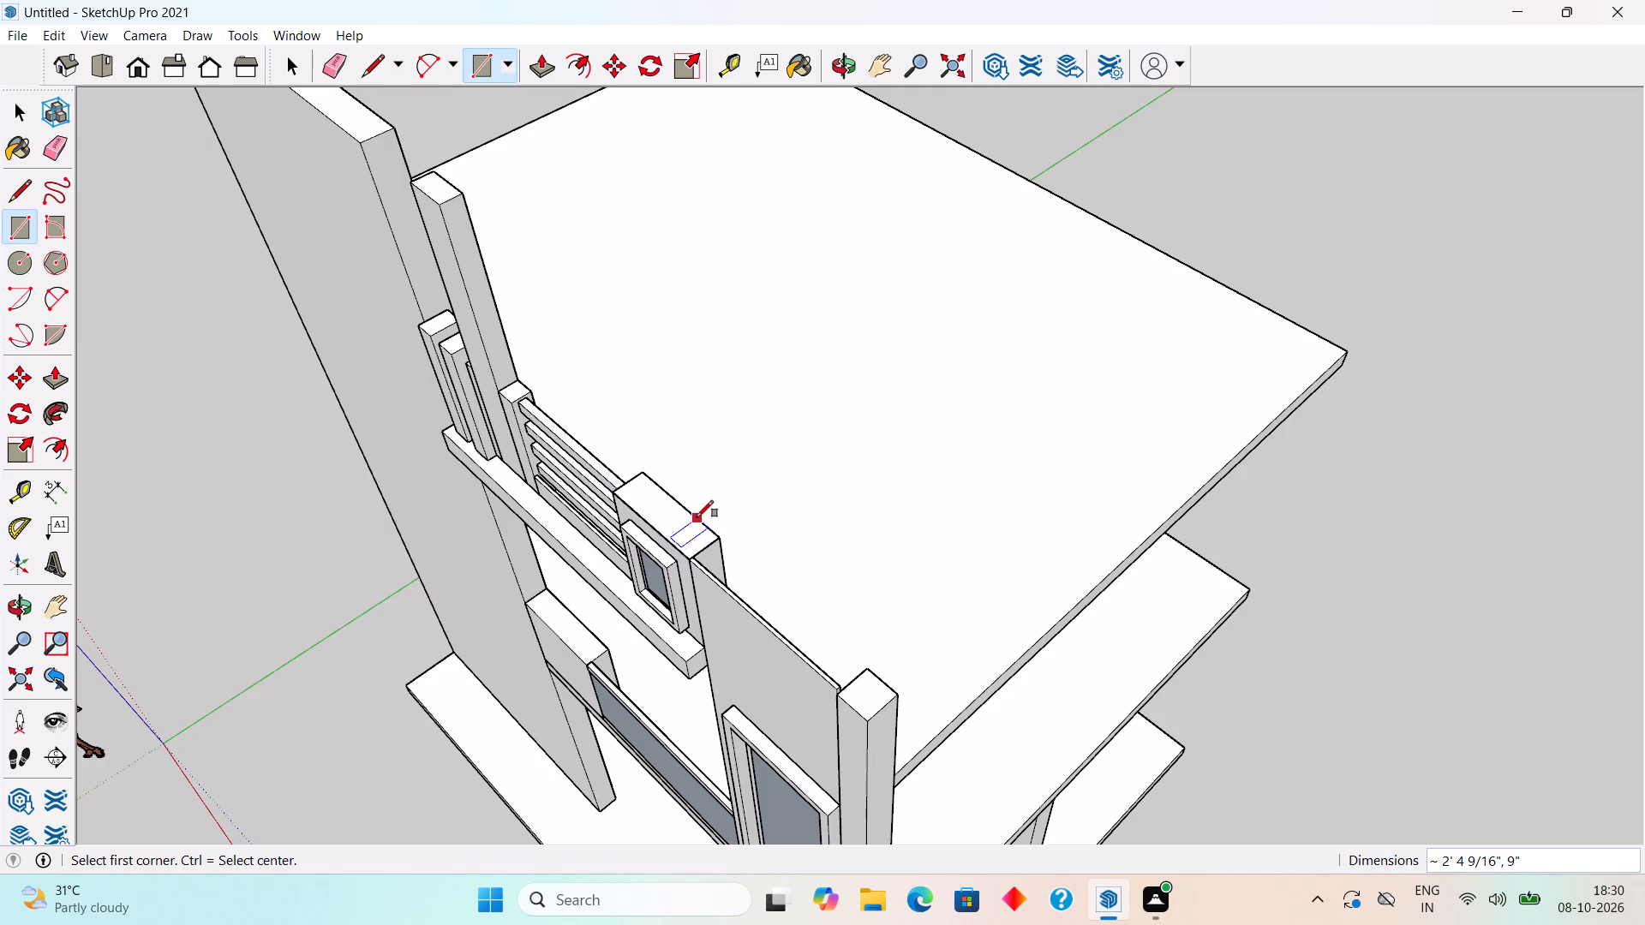
{"action": "left_click", "coordinate": [619, 492]}
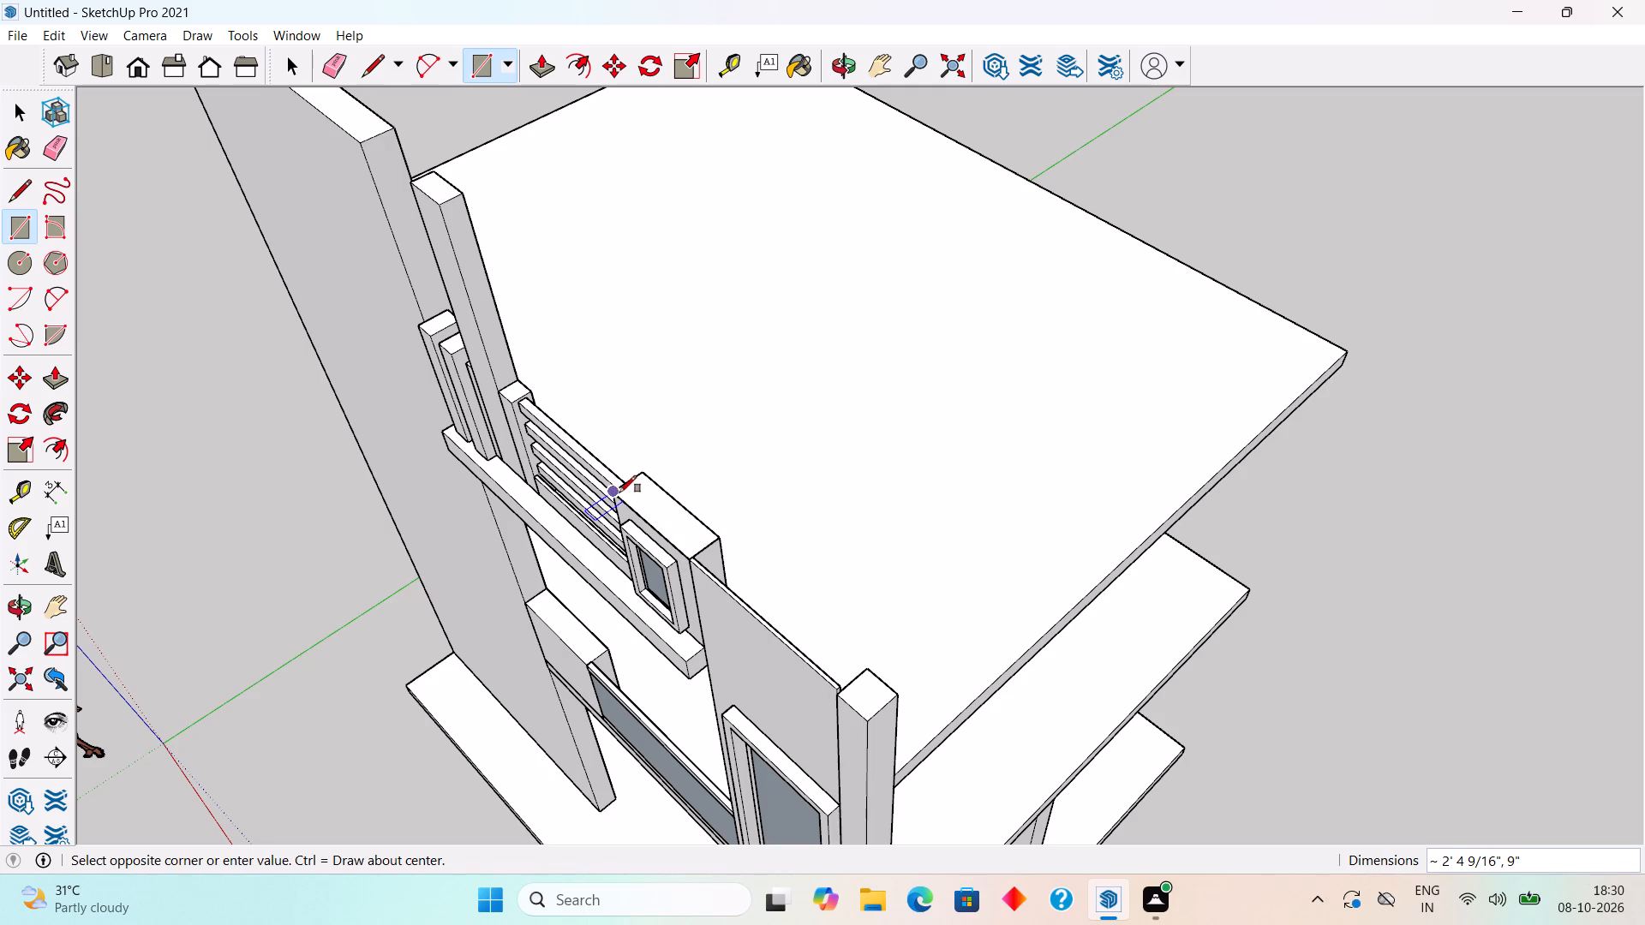
{"action": "left_click", "coordinate": [721, 539]}
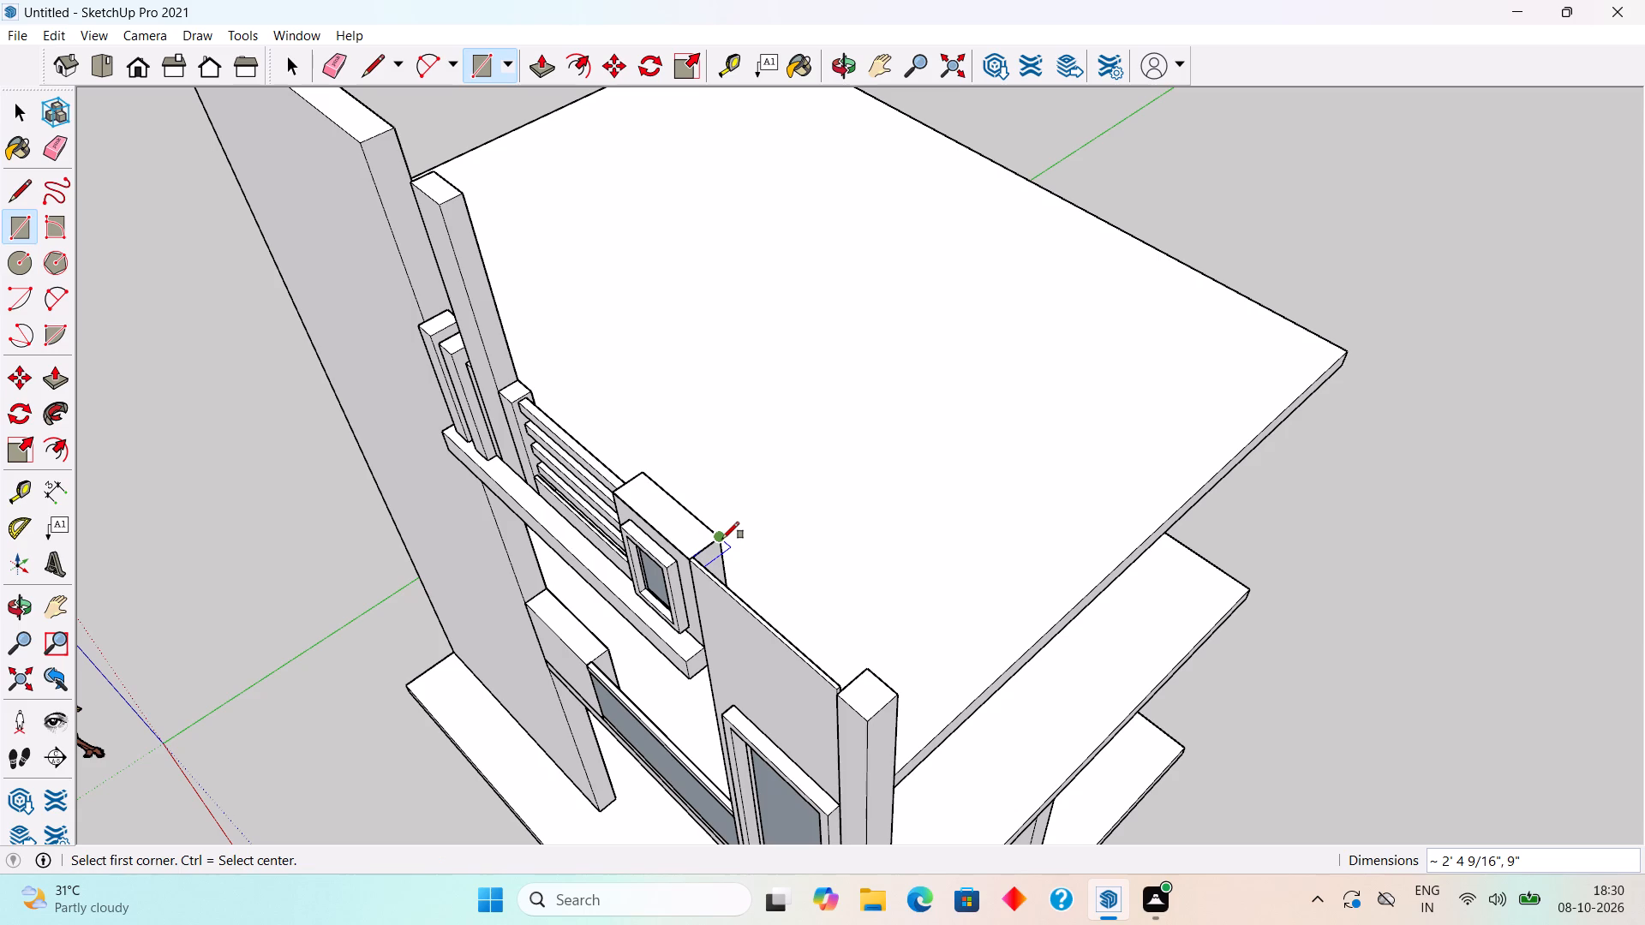
Push/Pull the rectangle on the small-window column's top upward by 2'.
{"action": "key", "text": "space"}
{"action": "left_click", "coordinate": [703, 538]}
{"action": "key", "text": "p"}
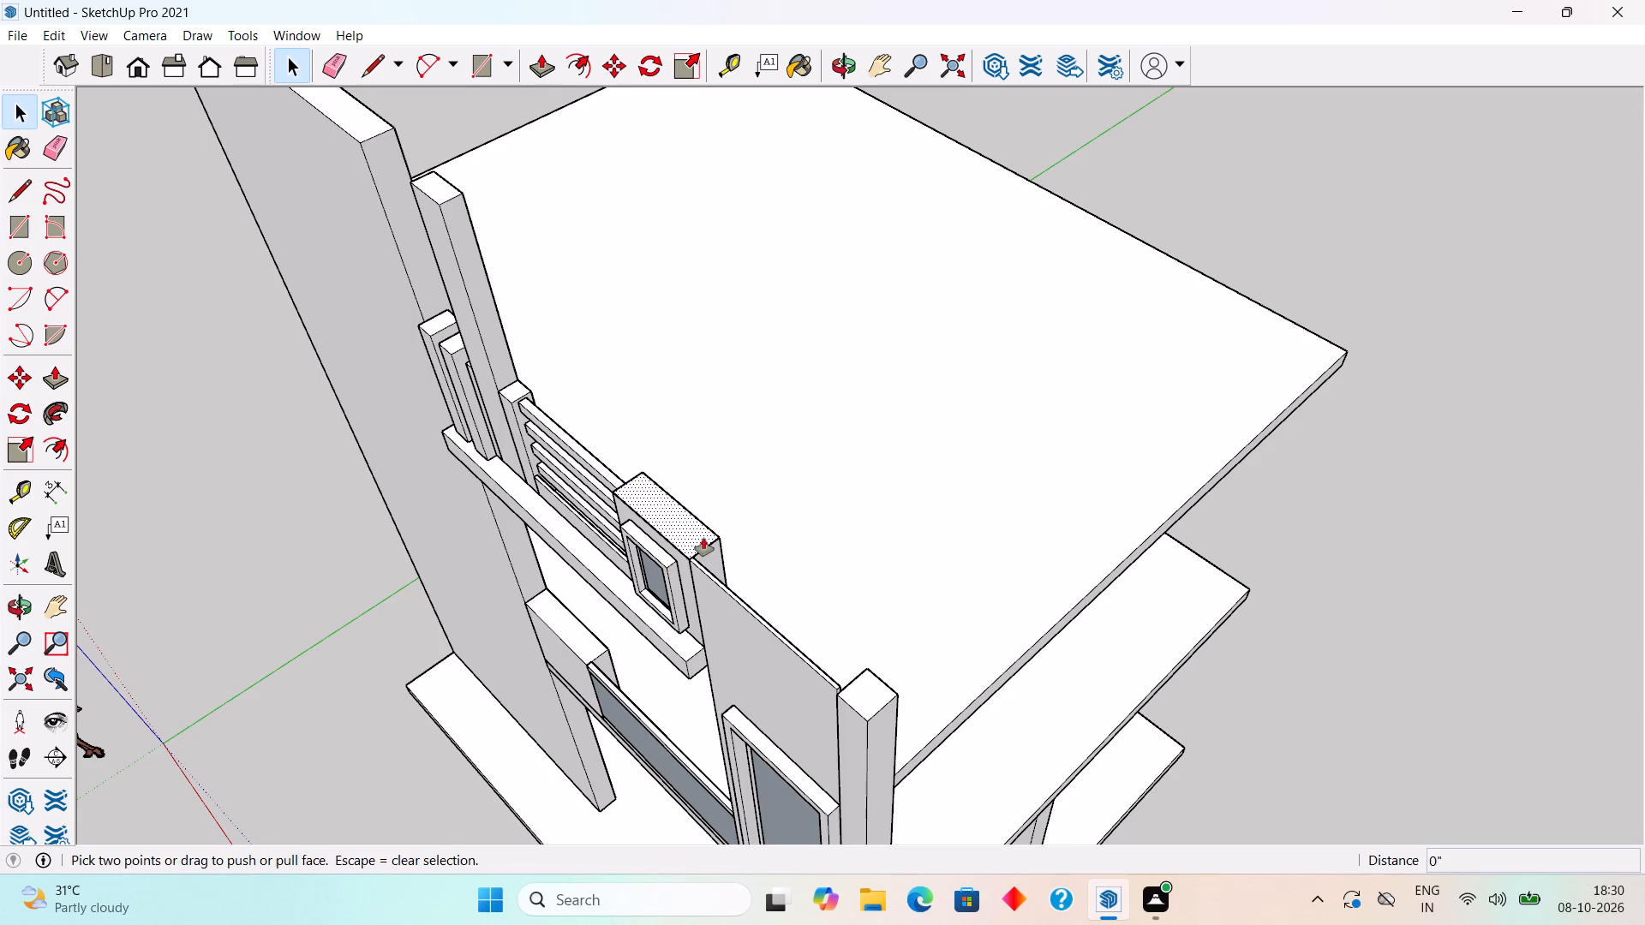
{"action": "left_click", "coordinate": [703, 537]}
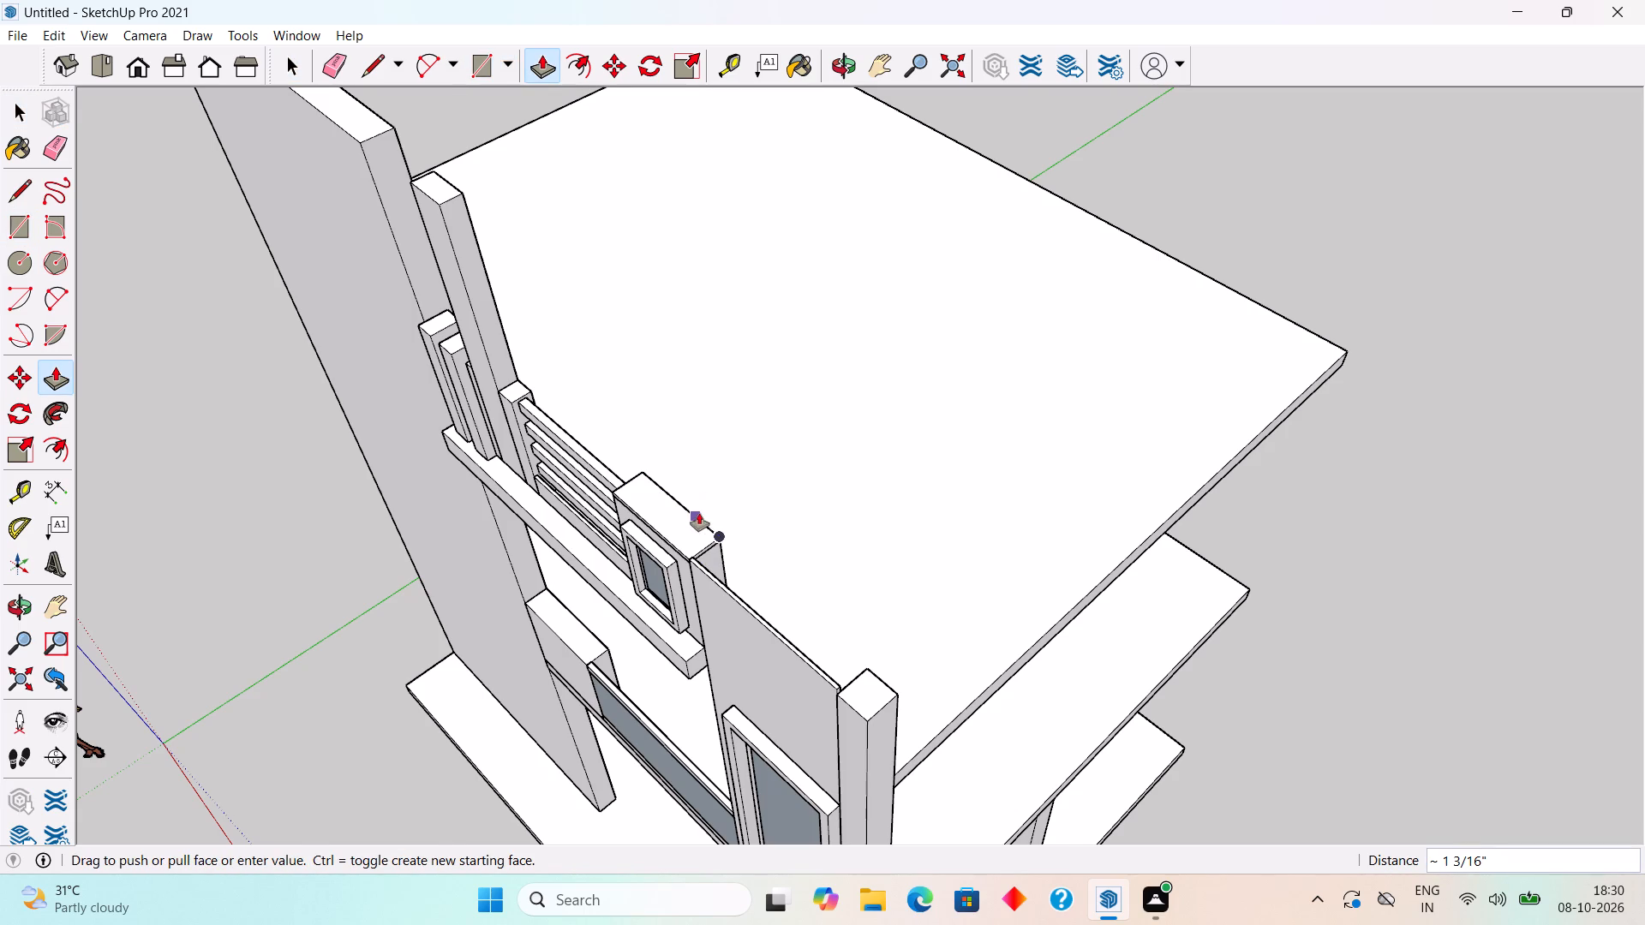
{"action": "key", "text": "space"}
{"action": "scroll", "coordinate": [693, 532], "scroll_direction": "up", "scroll_amount": 5}
{"action": "left_click", "coordinate": [692, 528]}
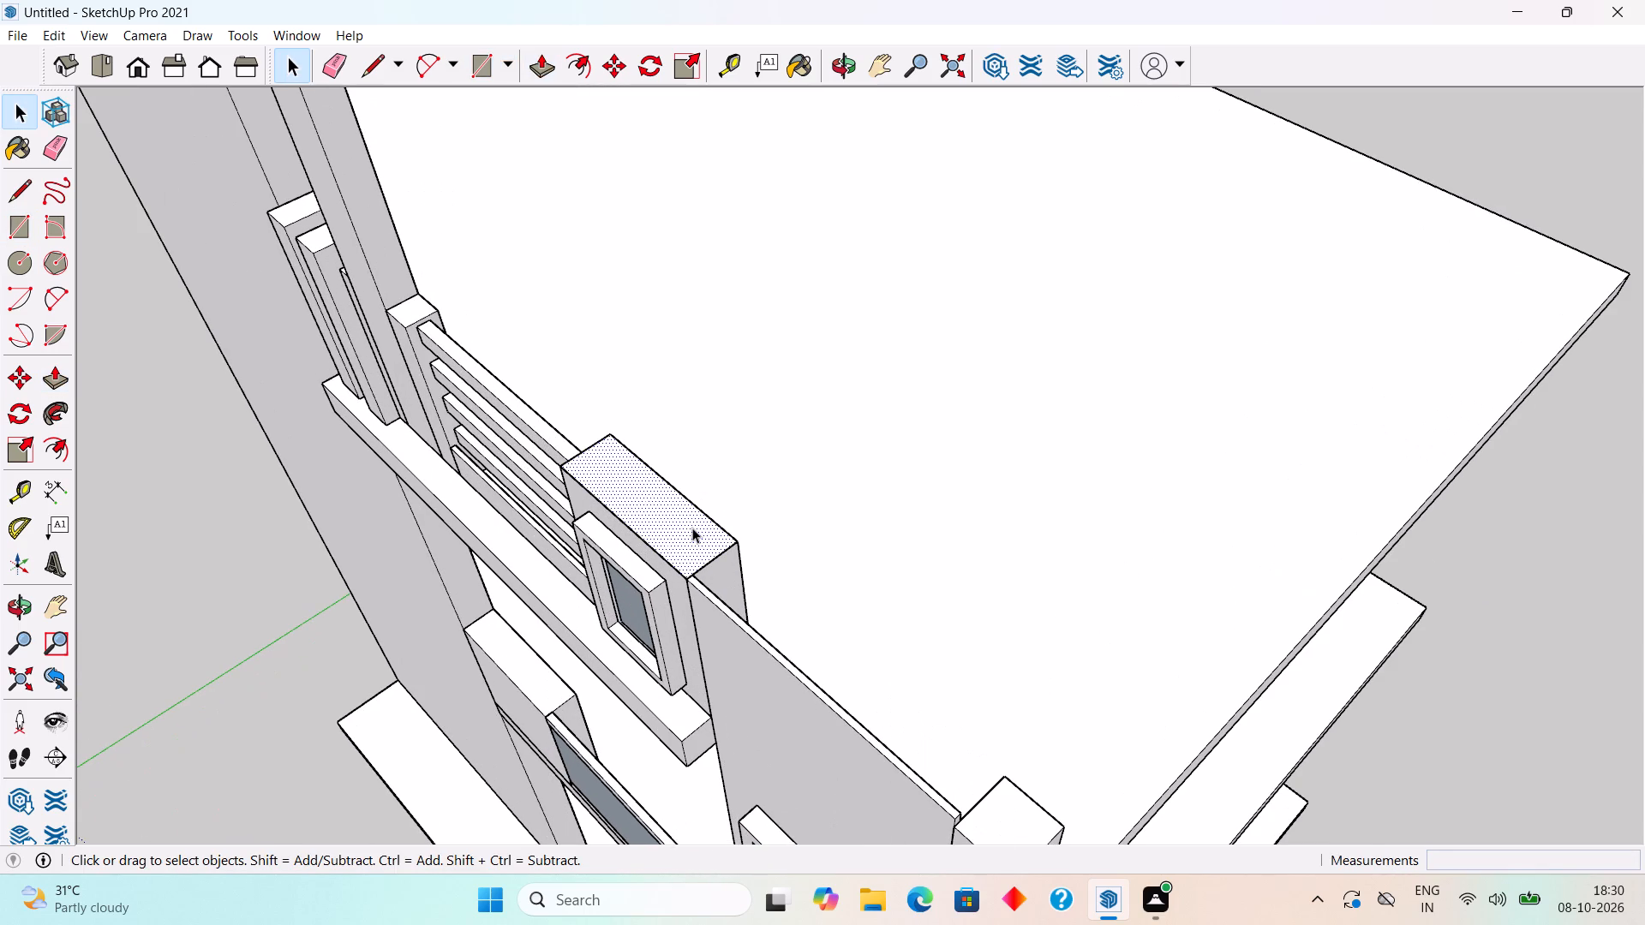
{"action": "key", "text": "p"}
{"action": "left_click", "coordinate": [692, 528]}
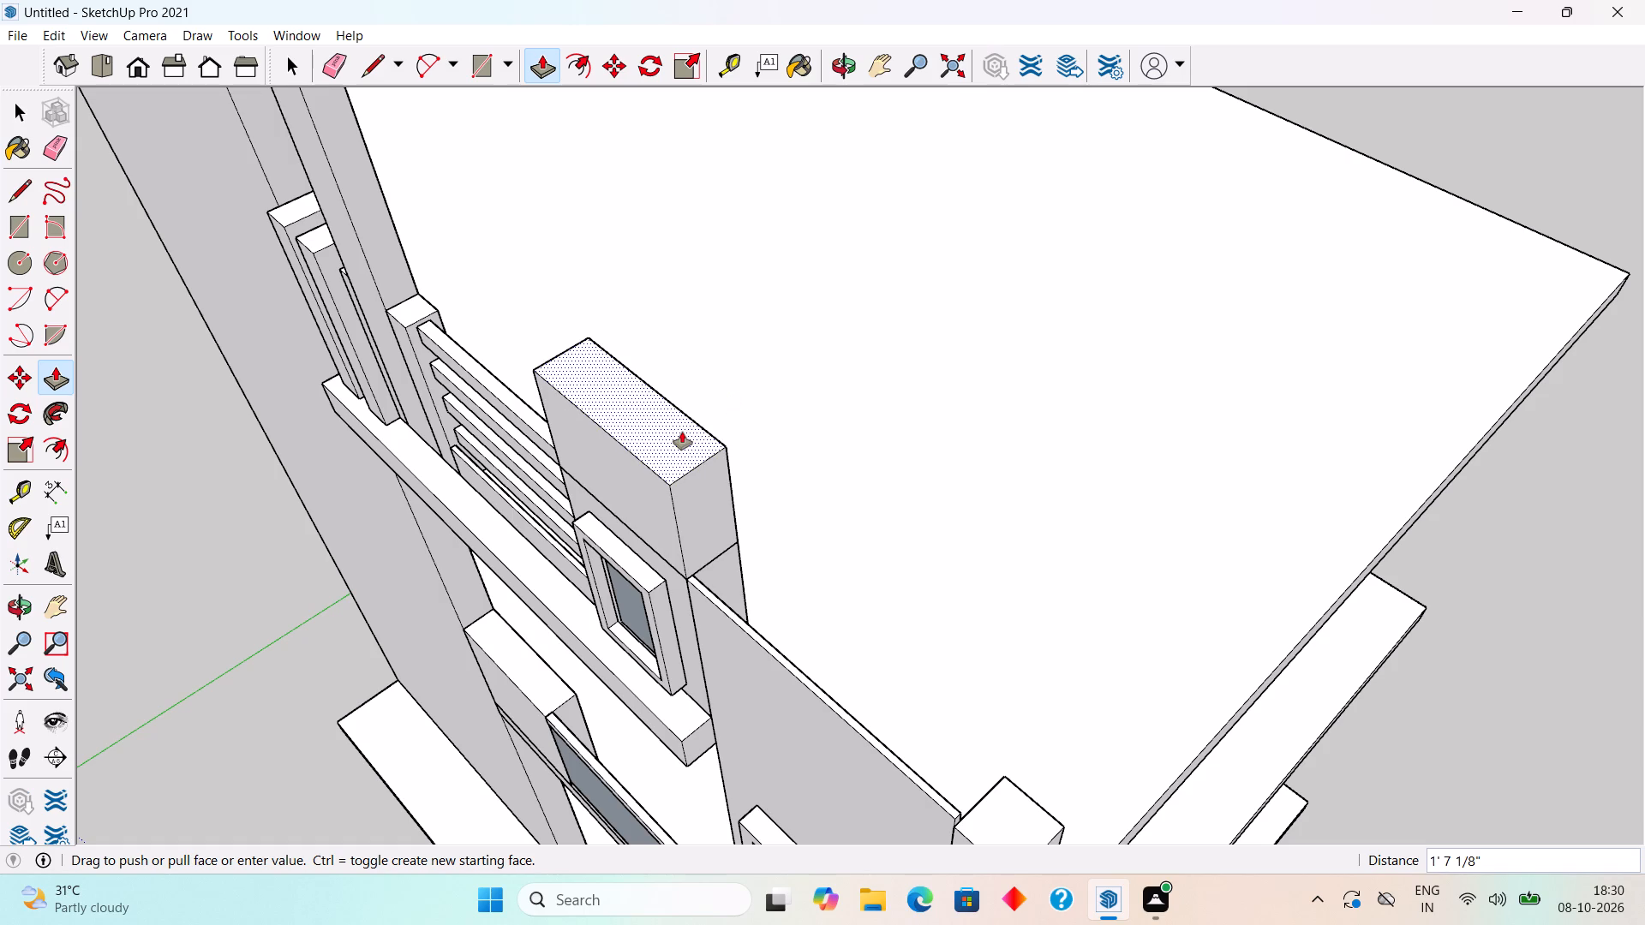
{"action": "type", "text": "2'"}
{"action": "key", "text": "Return"}
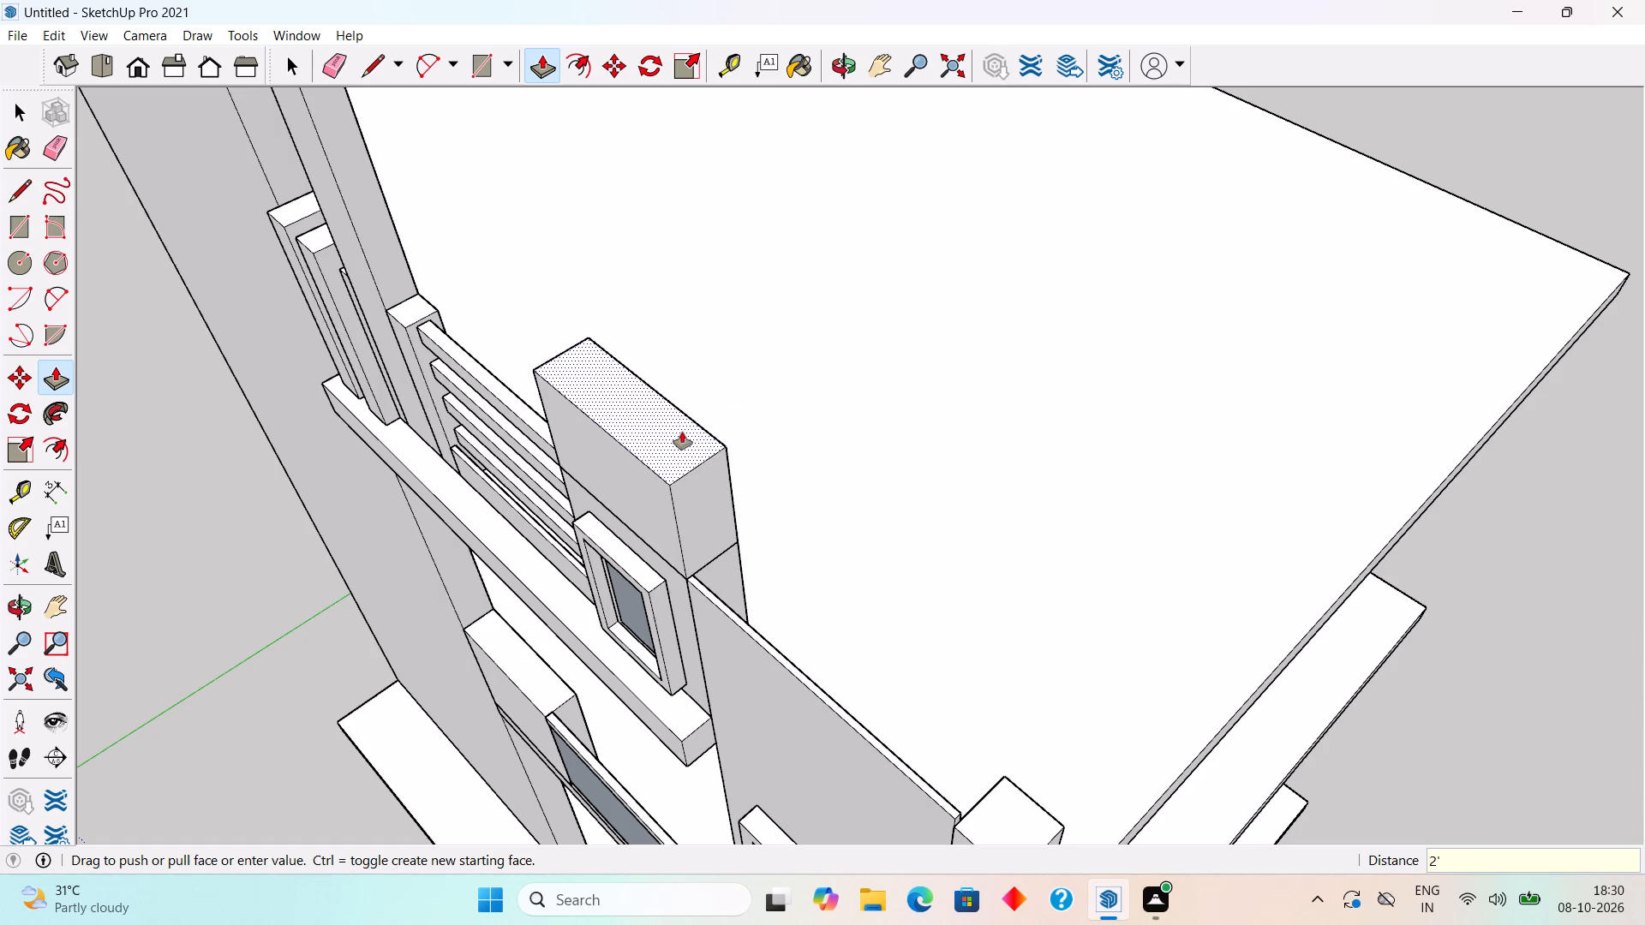
{"action": "key", "text": "space"}
Inside its group, Push/Pull the outer corner column's top up about 2' 2", level with the heightened small-window column.
{"action": "scroll", "coordinate": [664, 473], "scroll_direction": "down", "scroll_amount": 7}
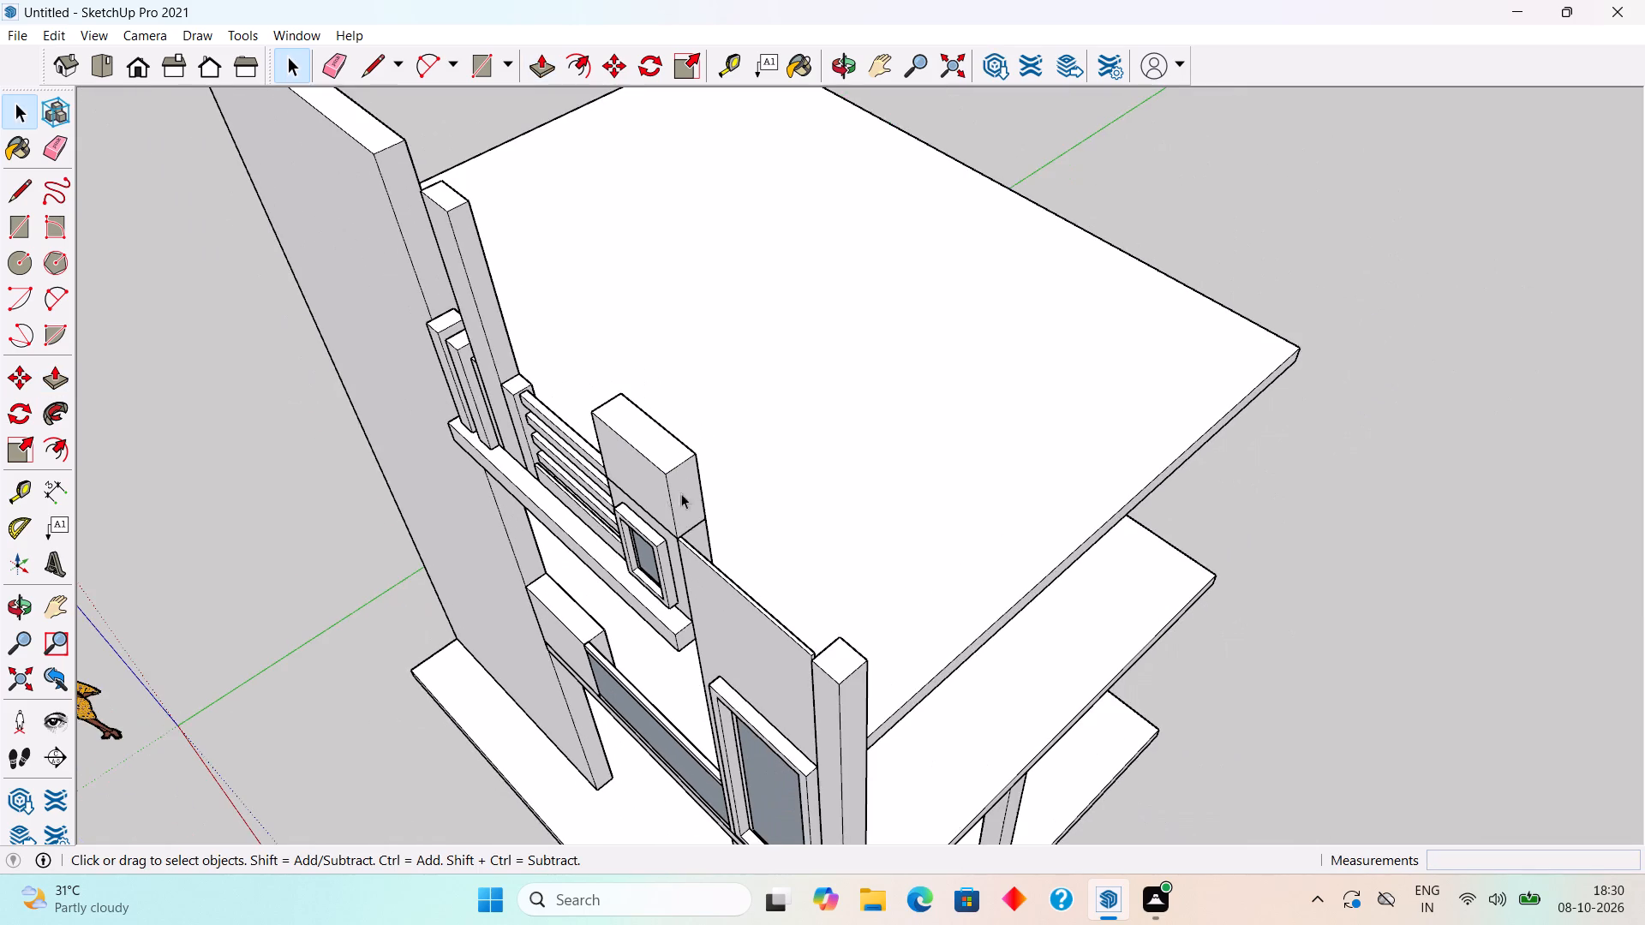
{"action": "middle_click_drag", "start_coordinate": [682, 492], "coordinate": [1043, 311]}
{"action": "scroll", "coordinate": [1234, 359], "scroll_direction": "up", "scroll_amount": 1}
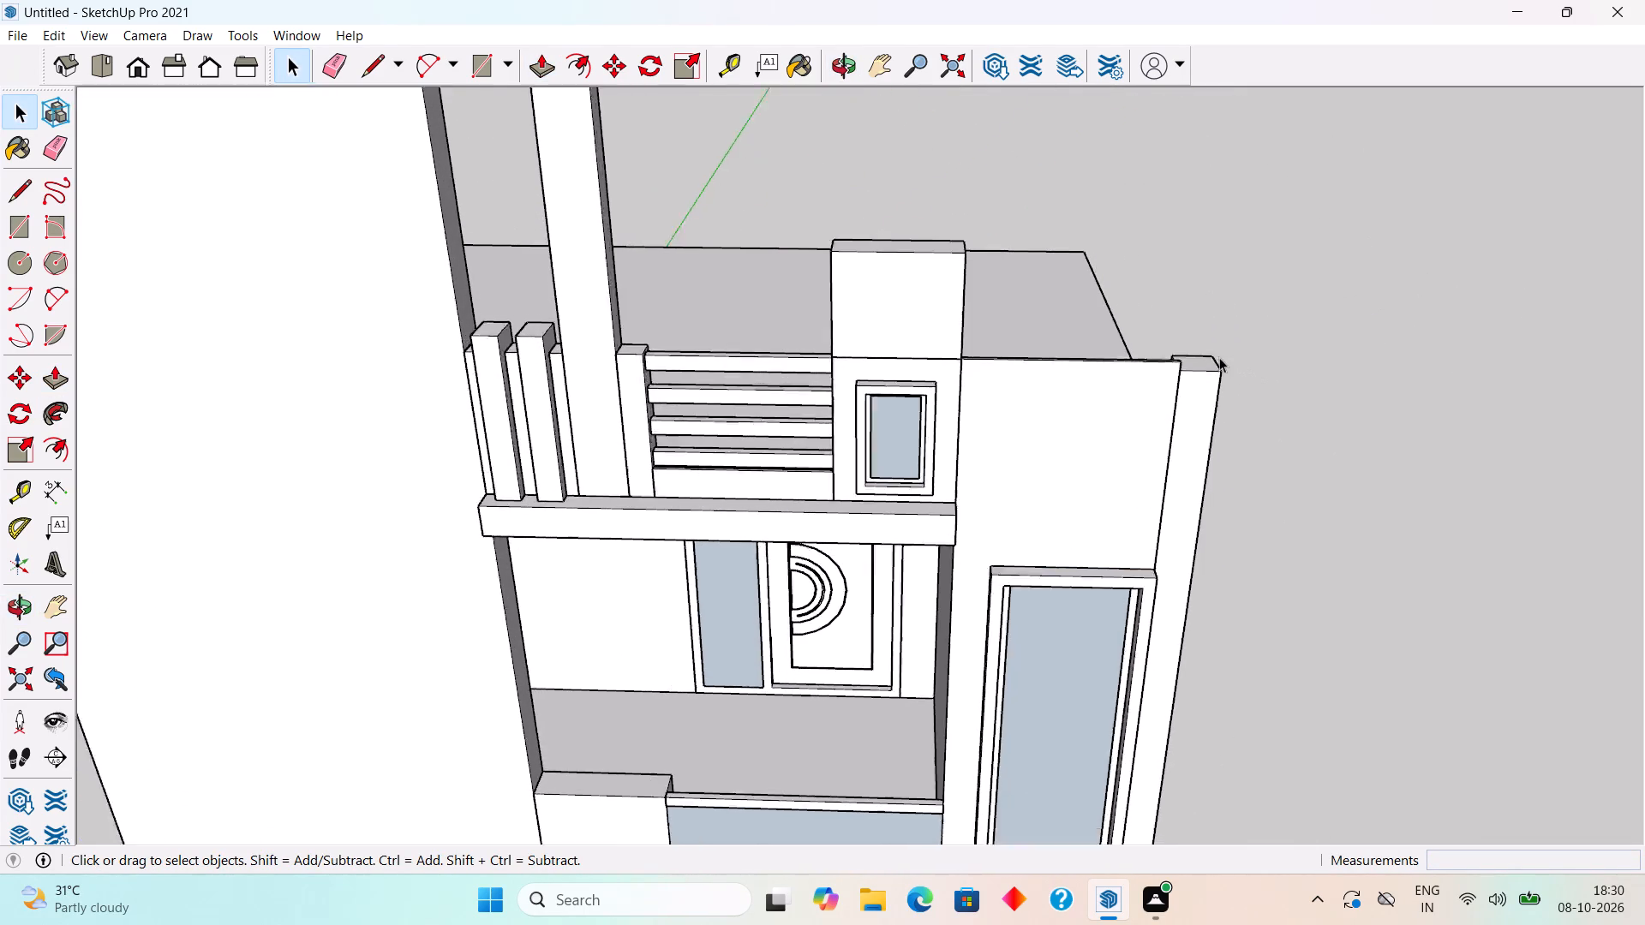
{"action": "scroll", "coordinate": [1219, 357], "scroll_direction": "up", "scroll_amount": 1}
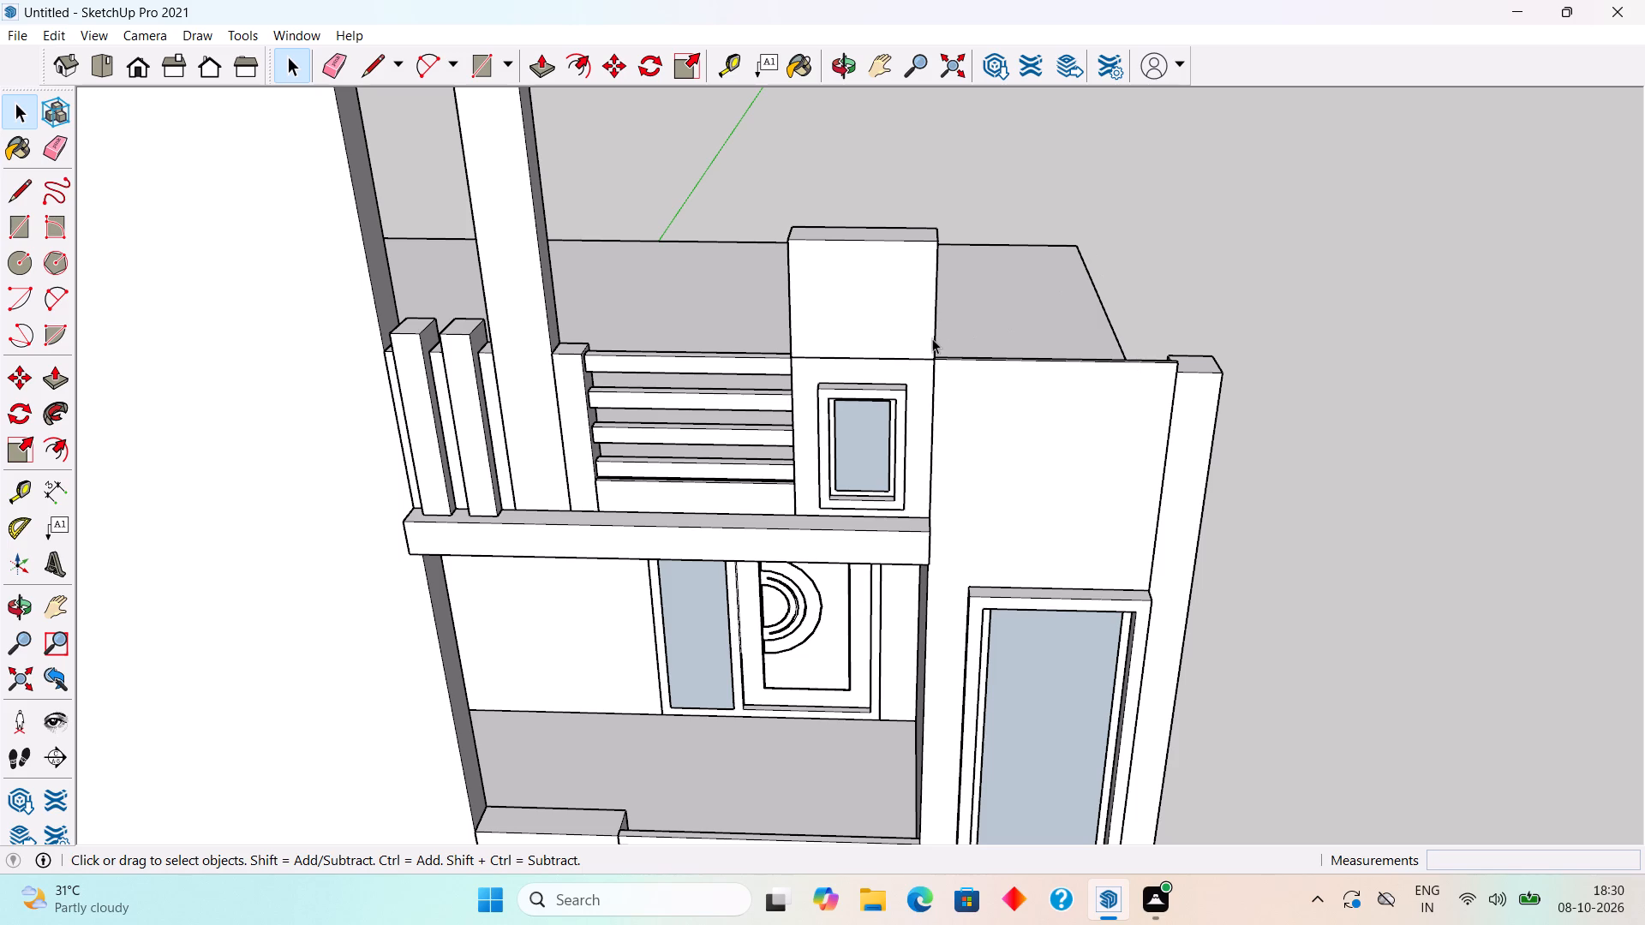
{"action": "middle_click_drag", "start_coordinate": [932, 338], "coordinate": [618, 440]}
{"action": "scroll", "coordinate": [799, 454], "scroll_direction": "up", "scroll_amount": 4}
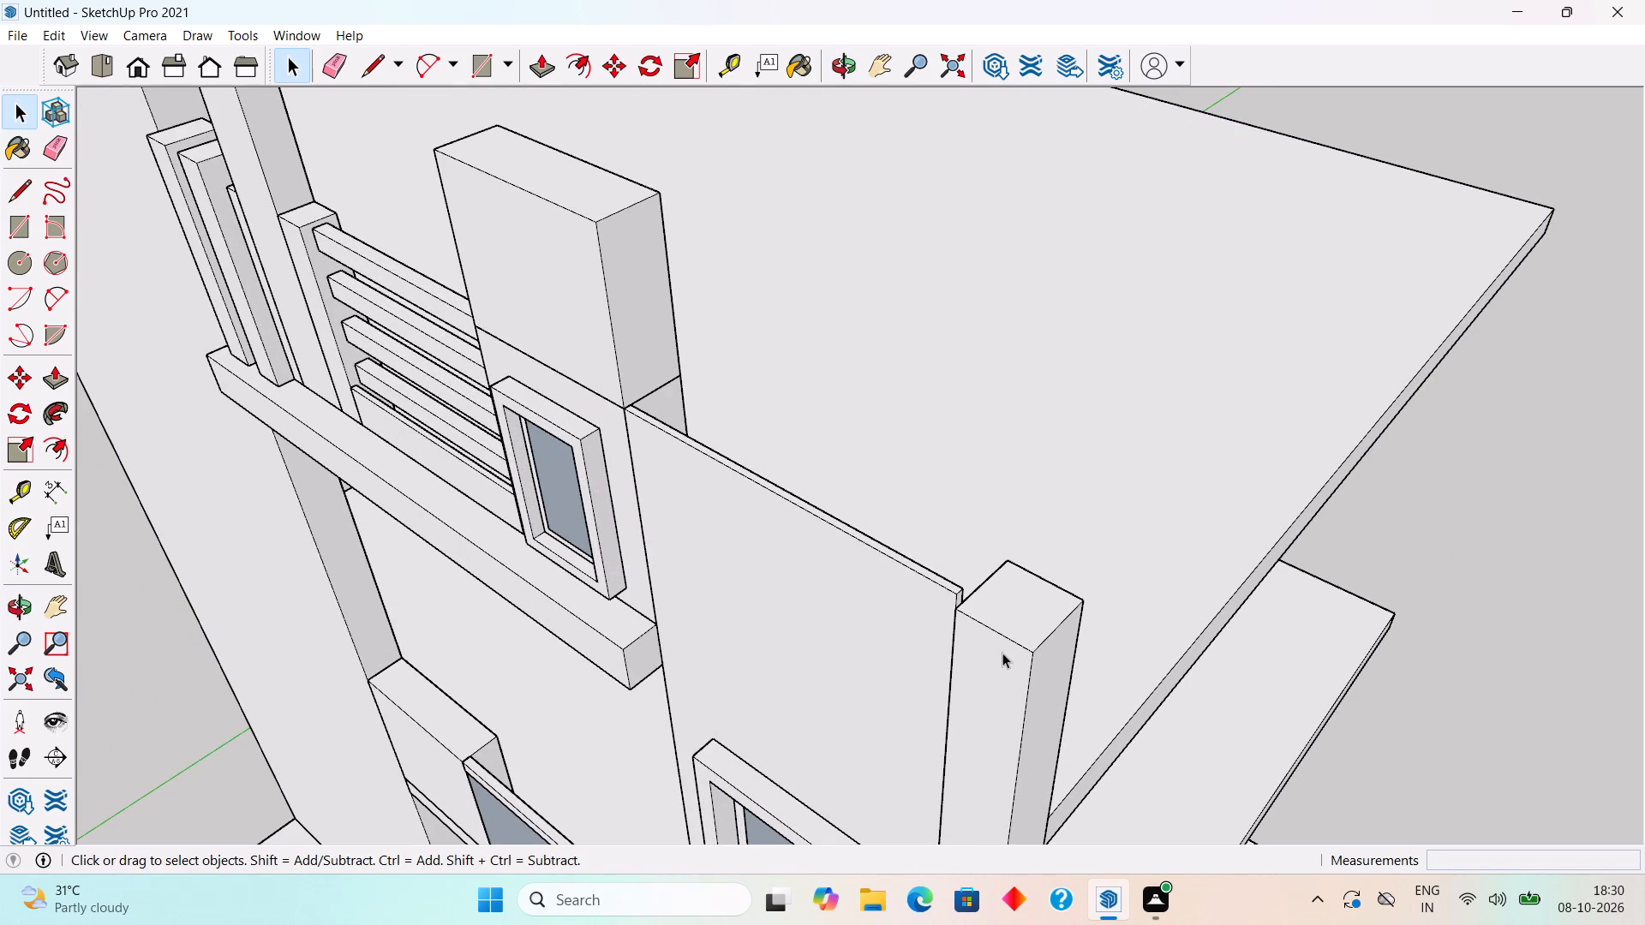
{"action": "key", "text": "p"}
{"action": "left_click", "coordinate": [1018, 615]}
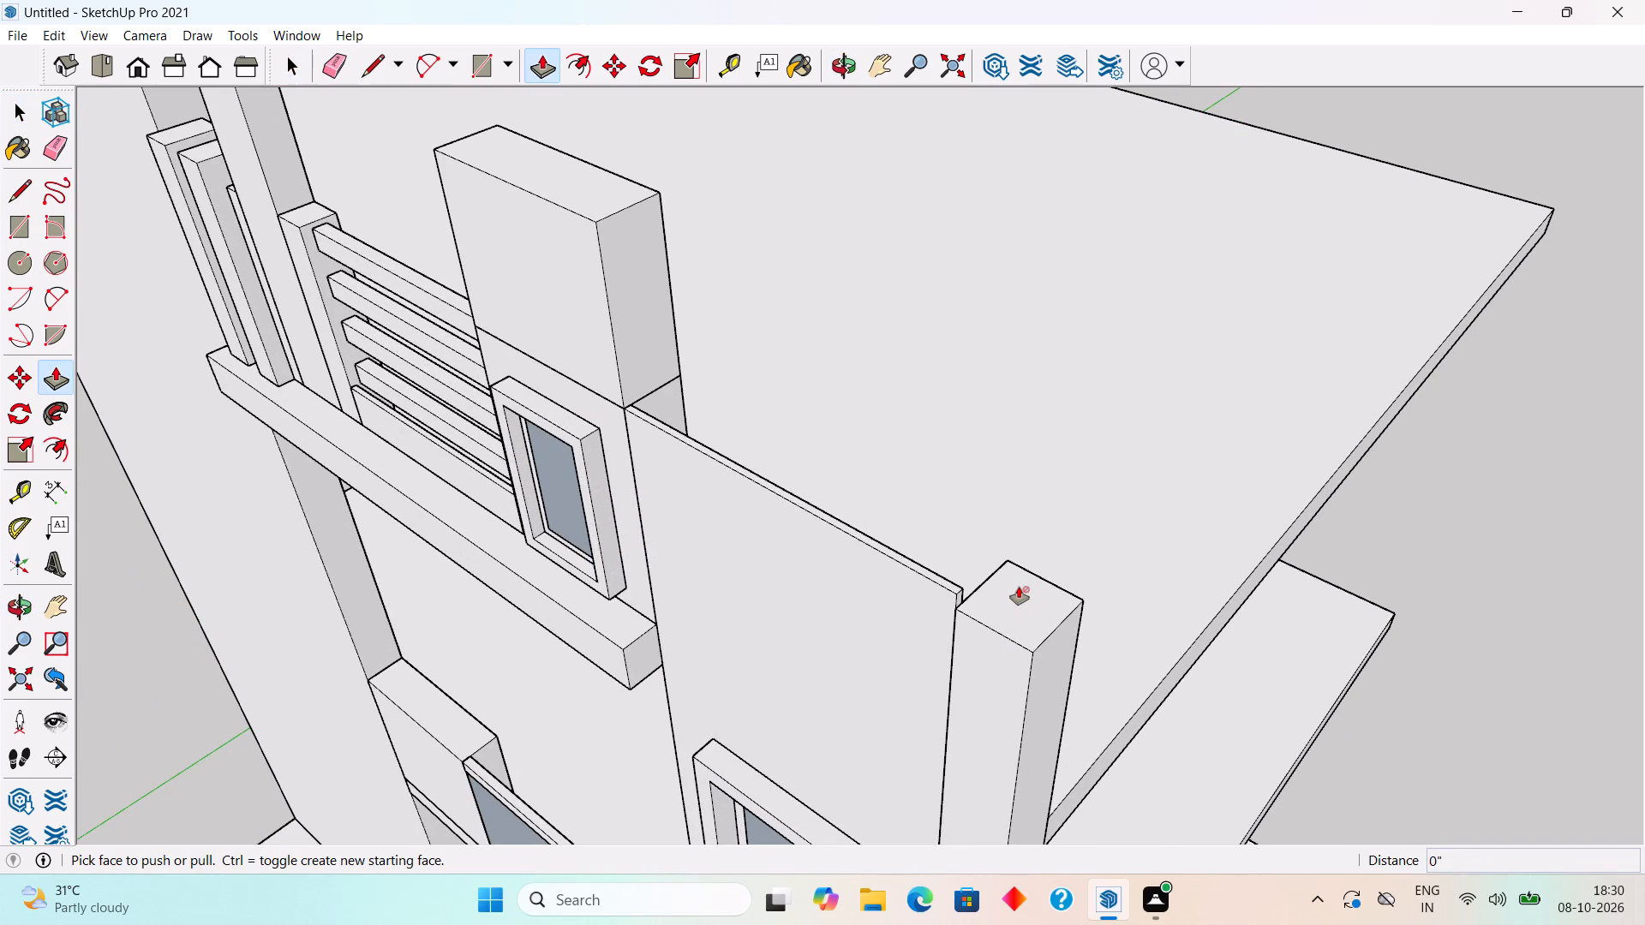
{"action": "key", "text": "space"}
{"action": "triple_click", "coordinate": [1018, 612]}
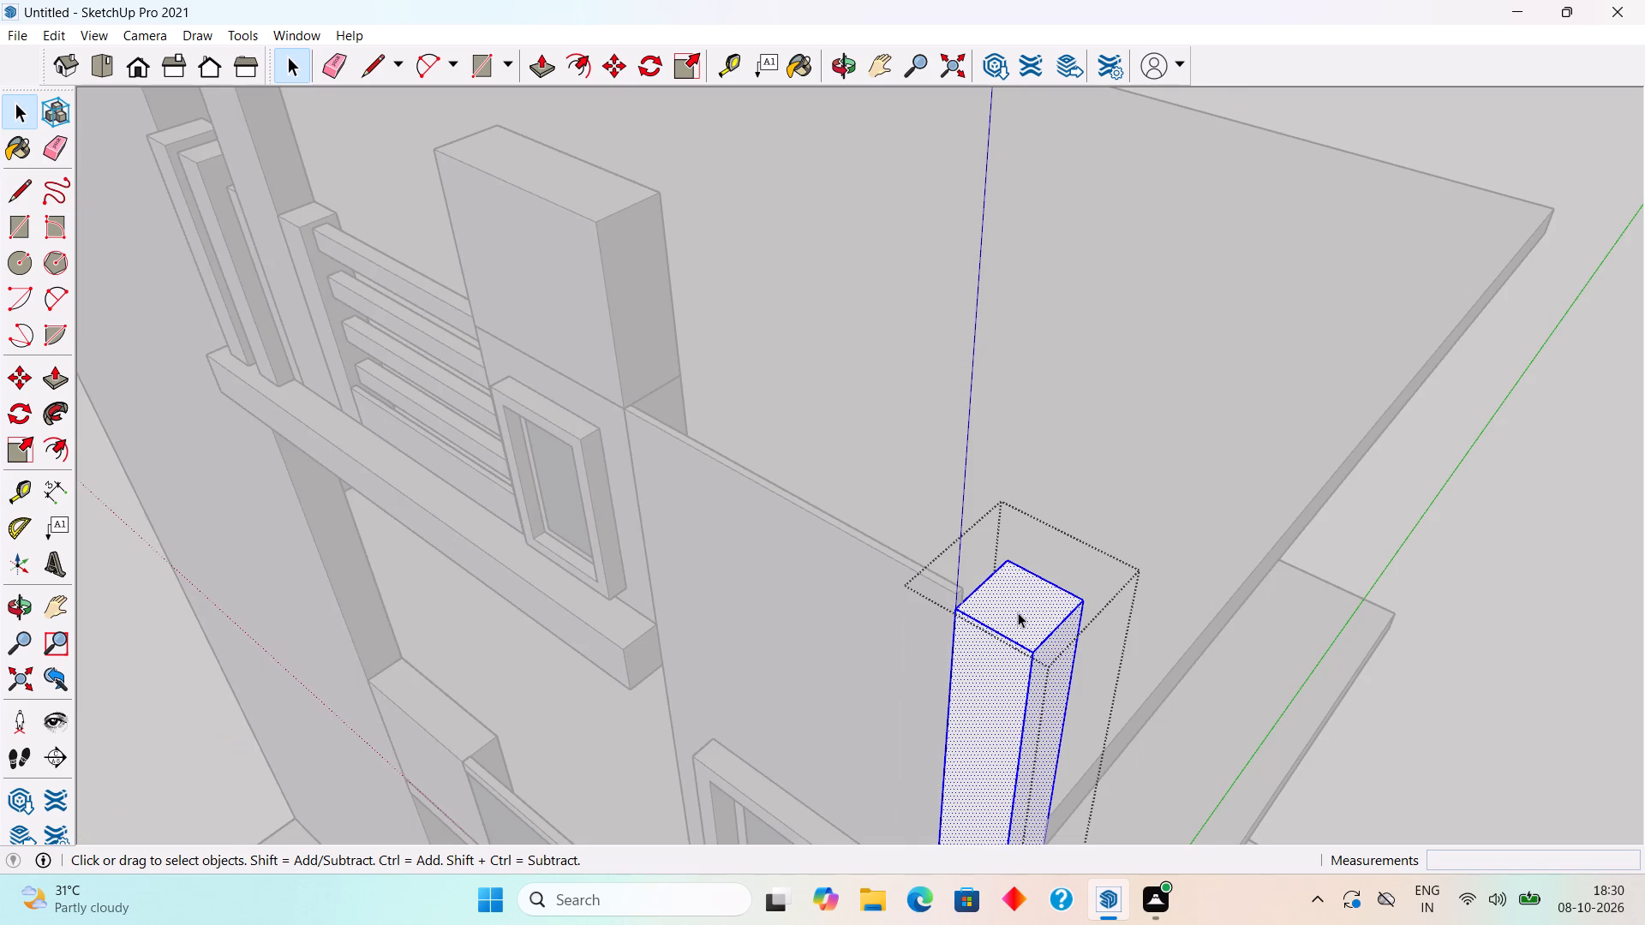
{"action": "key", "text": "p"}
{"action": "left_click", "coordinate": [1018, 612]}
{"action": "left_click", "coordinate": [587, 214]}
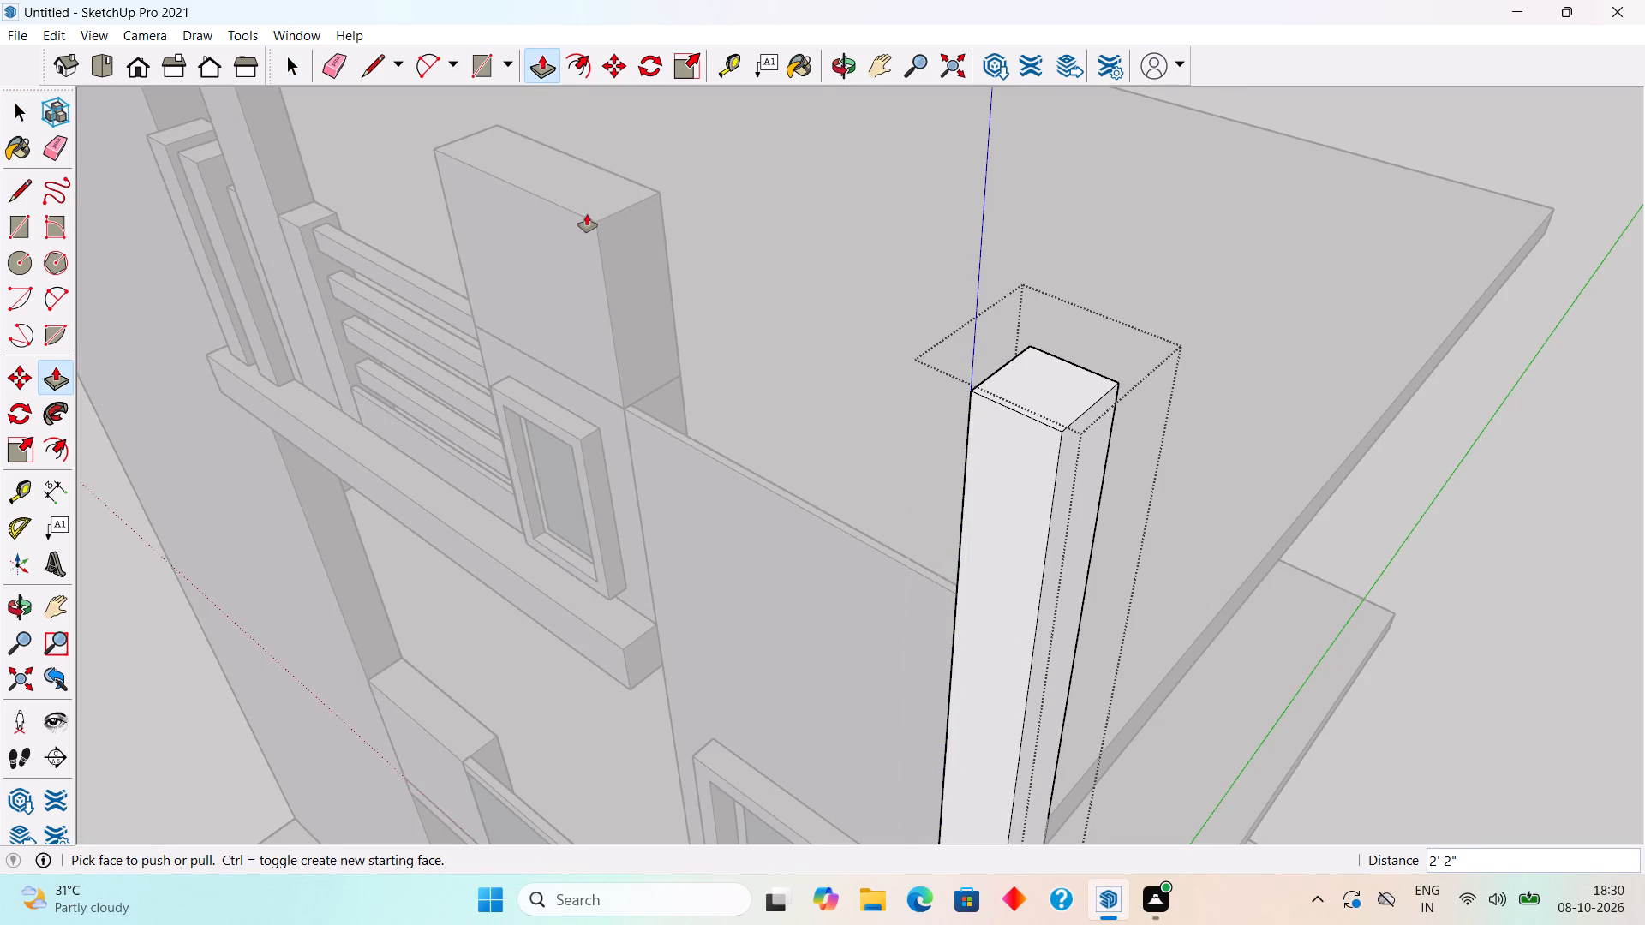
Push/Pull the corner column's top upward by a further 1'.
{"action": "left_click", "coordinate": [1039, 390]}
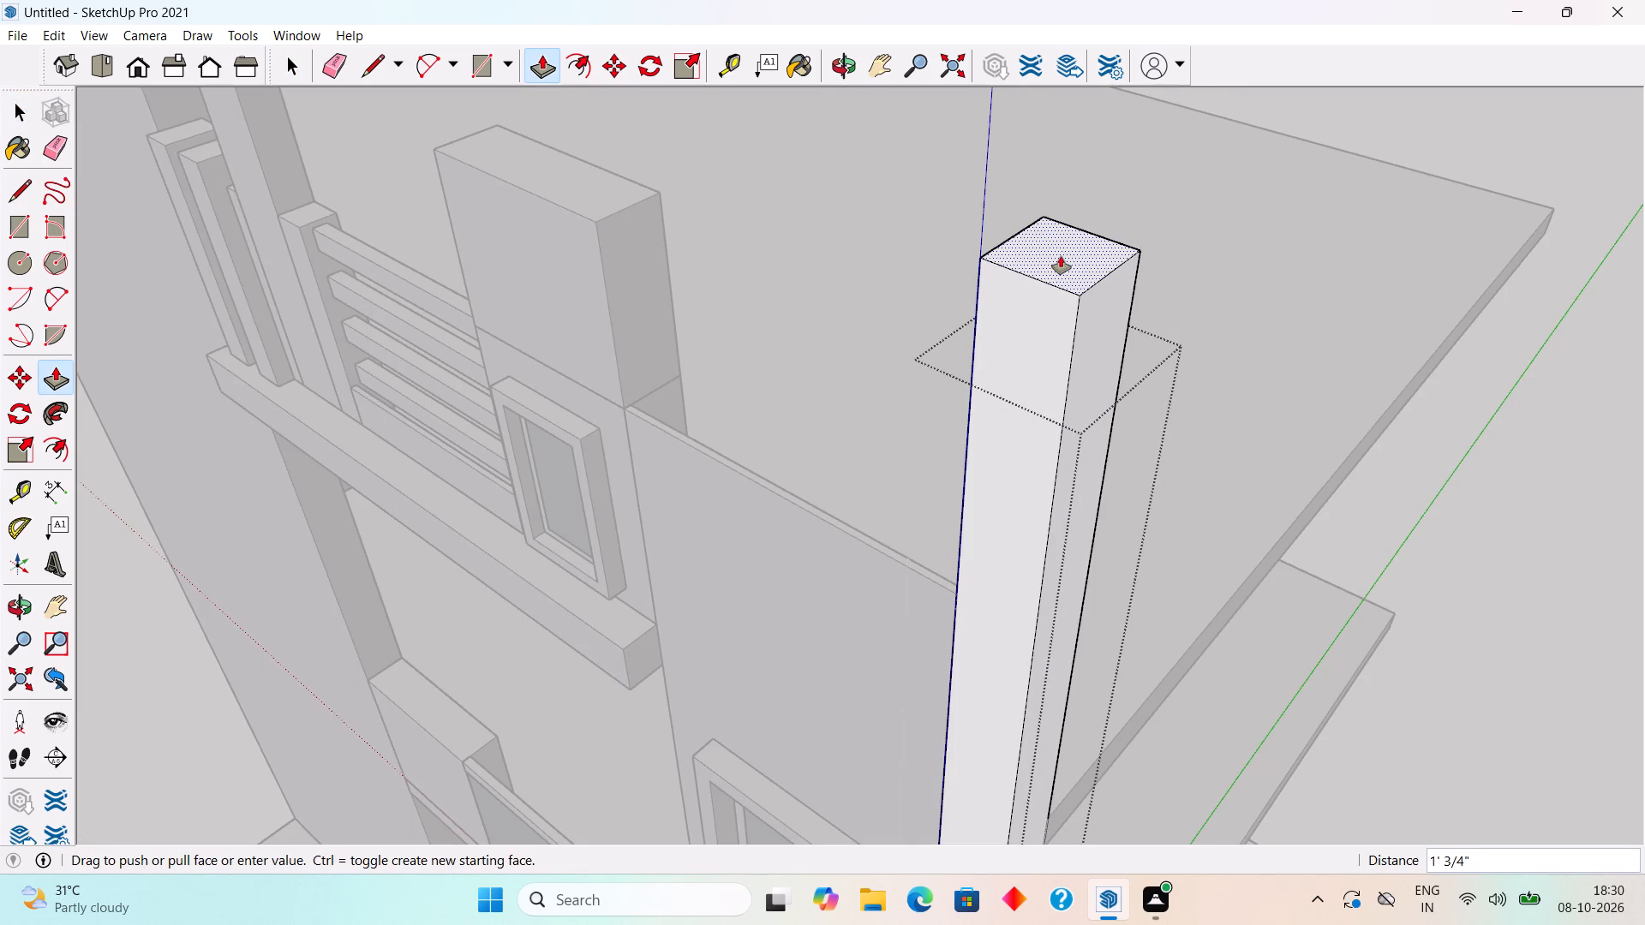
{"action": "type", "text": "1'"}
{"action": "key", "text": "Return"}
{"action": "key", "text": "space"}
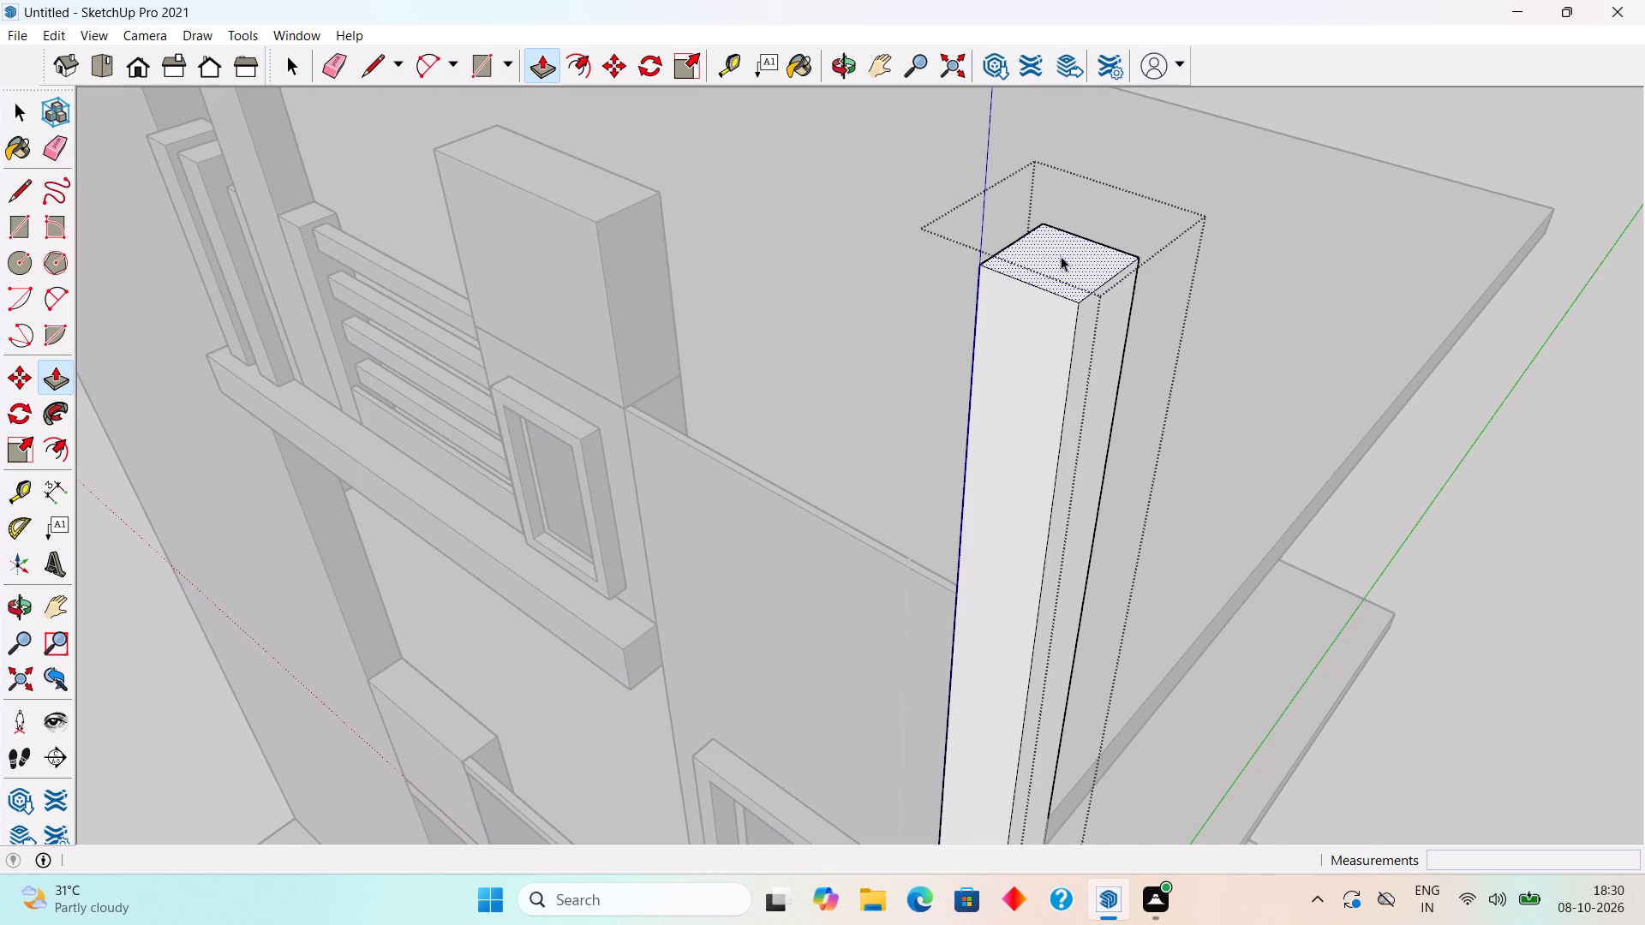
Examine the raised corner column against the roof edge and the other front columns from above.
{"action": "scroll", "coordinate": [1061, 256], "scroll_direction": "down", "scroll_amount": 3}
{"action": "scroll", "coordinate": [975, 389], "scroll_direction": "down", "scroll_amount": 4}
{"action": "middle_click_drag", "start_coordinate": [949, 423], "coordinate": [1640, 509]}
{"action": "scroll", "coordinate": [952, 426], "scroll_direction": "down", "scroll_amount": 1}
{"action": "scroll", "coordinate": [1298, 169], "scroll_direction": "down", "scroll_amount": 5}
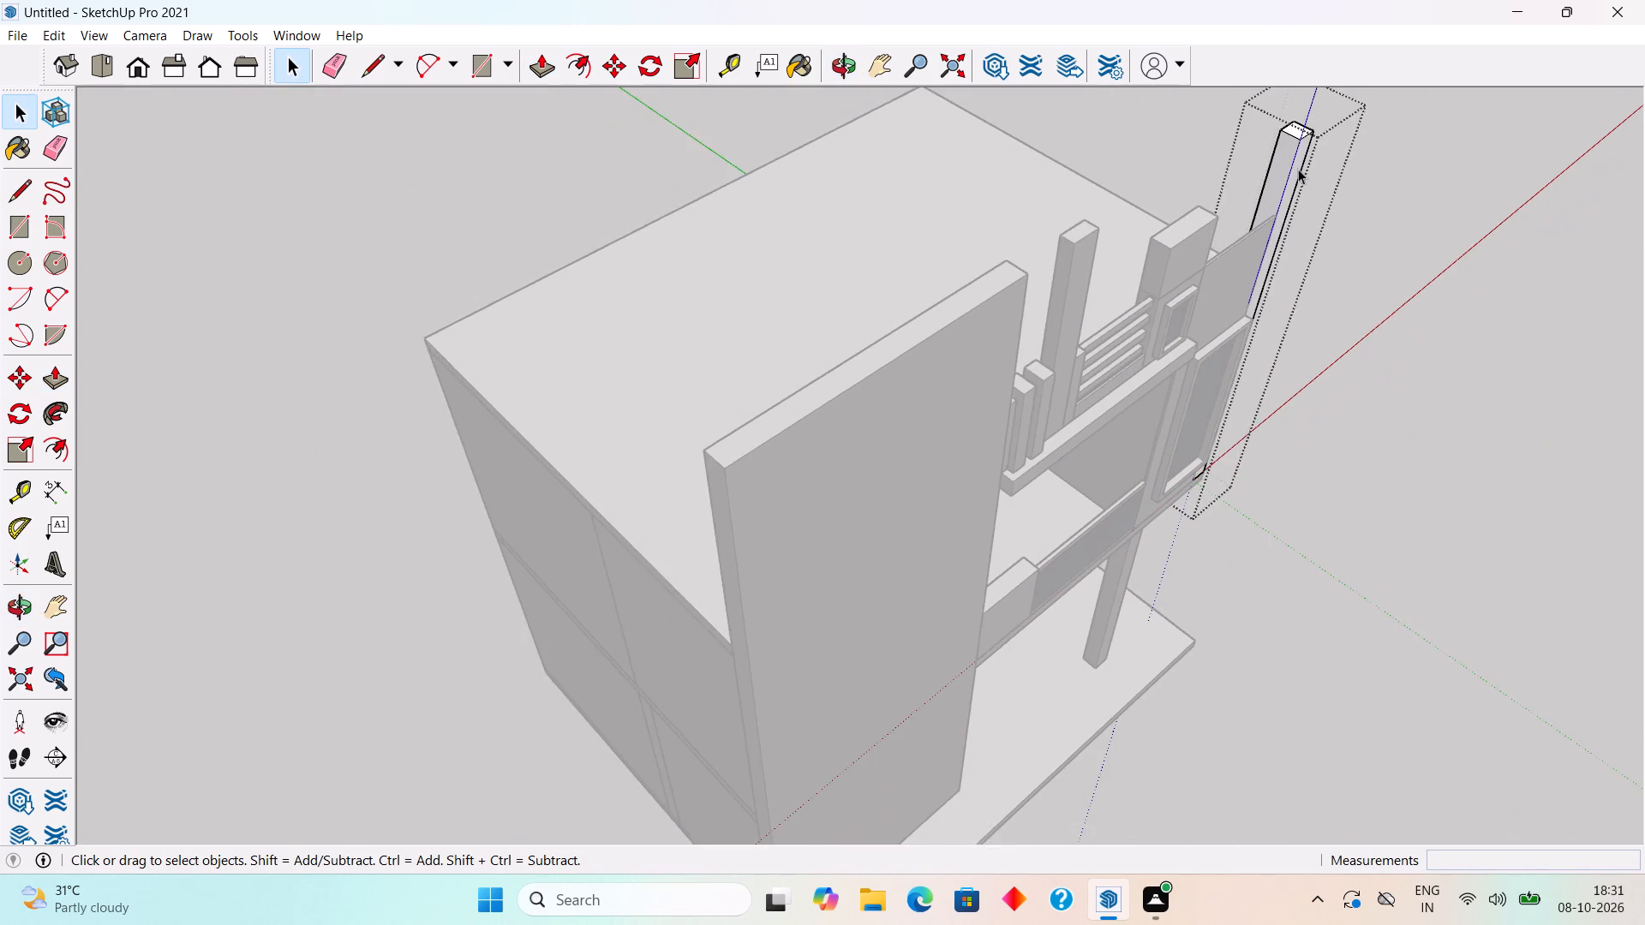
{"action": "middle_click_drag", "start_coordinate": [1318, 148], "coordinate": [1218, 217], "text": "ctrl"}
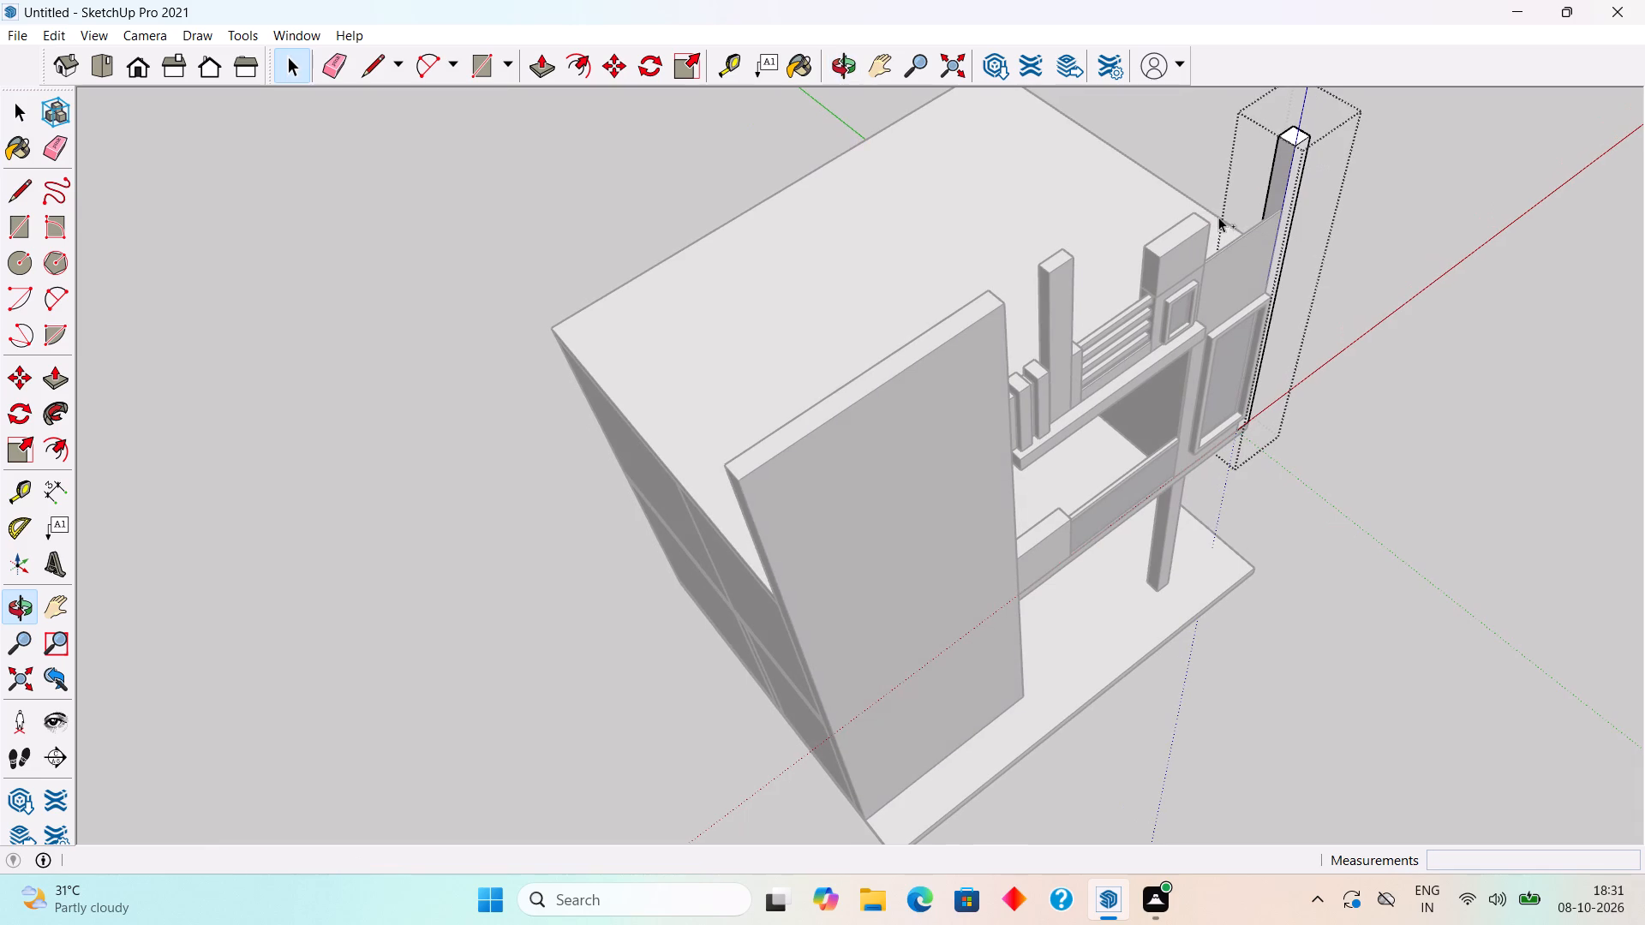
{"action": "middle_click_drag", "start_coordinate": [1292, 236], "coordinate": [1021, 326], "text": "shift"}
{"action": "scroll", "coordinate": [962, 219], "scroll_direction": "up", "scroll_amount": 5}
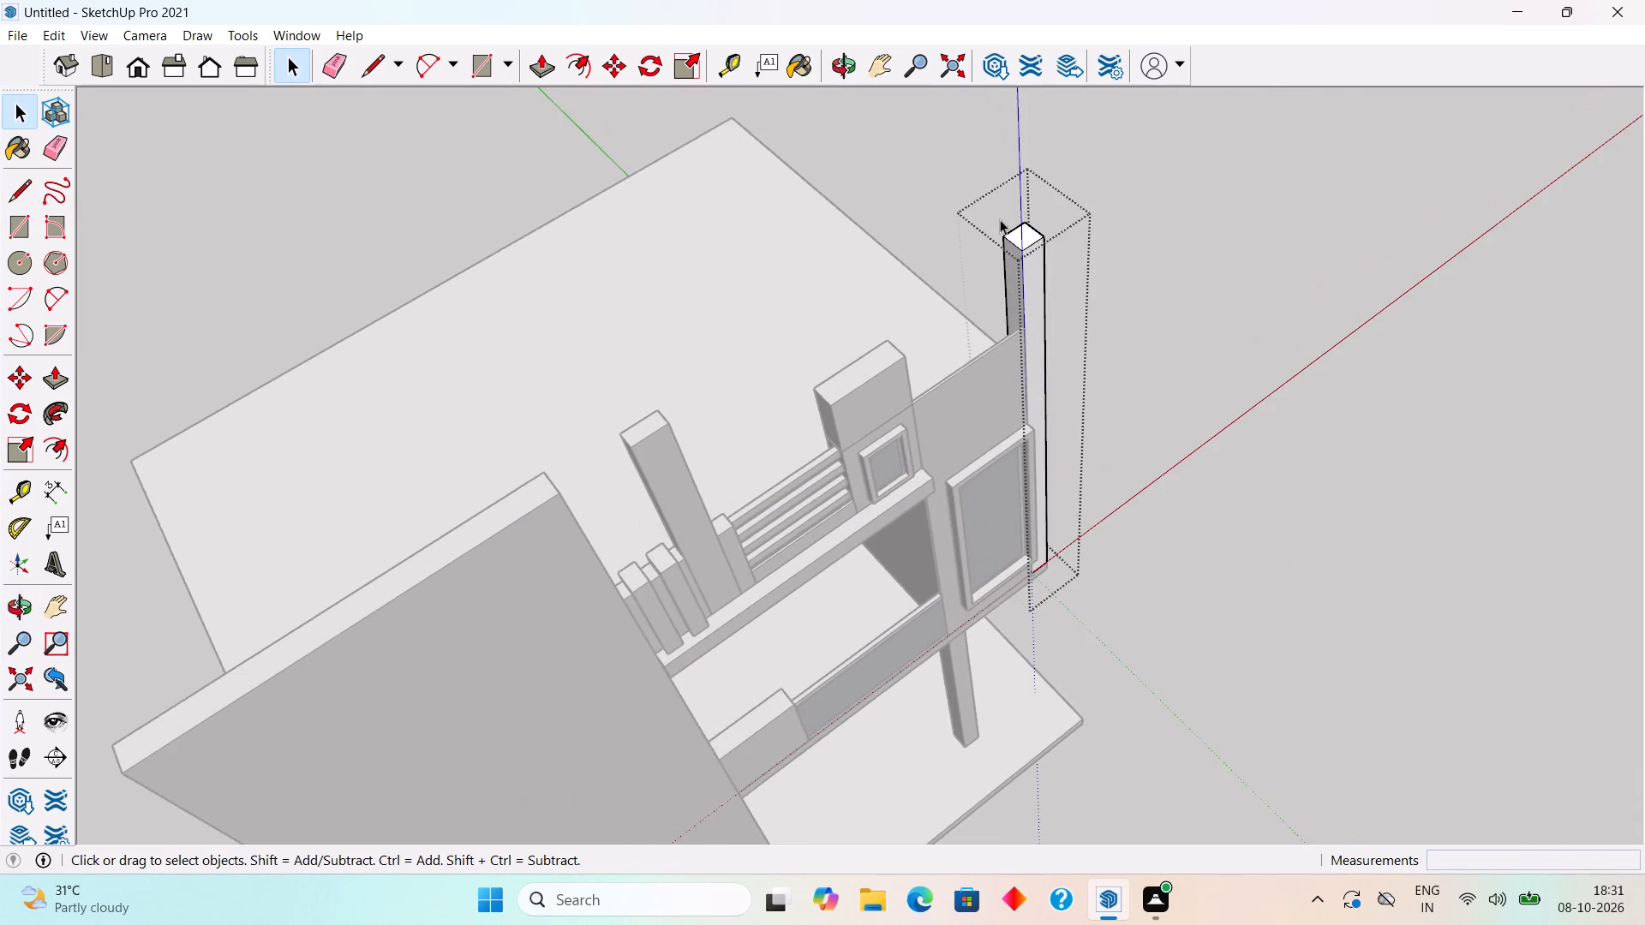
Place a guide 1' below the top edge on the corner column's side facing the small-window column.
{"action": "scroll", "coordinate": [1000, 219], "scroll_direction": "up", "scroll_amount": 6}
{"action": "middle_click_drag", "start_coordinate": [1014, 338], "coordinate": [1032, 300]}
{"action": "scroll", "coordinate": [1080, 253], "scroll_direction": "up", "scroll_amount": 10}
{"action": "middle_click_drag", "start_coordinate": [1029, 264], "coordinate": [1028, 262]}
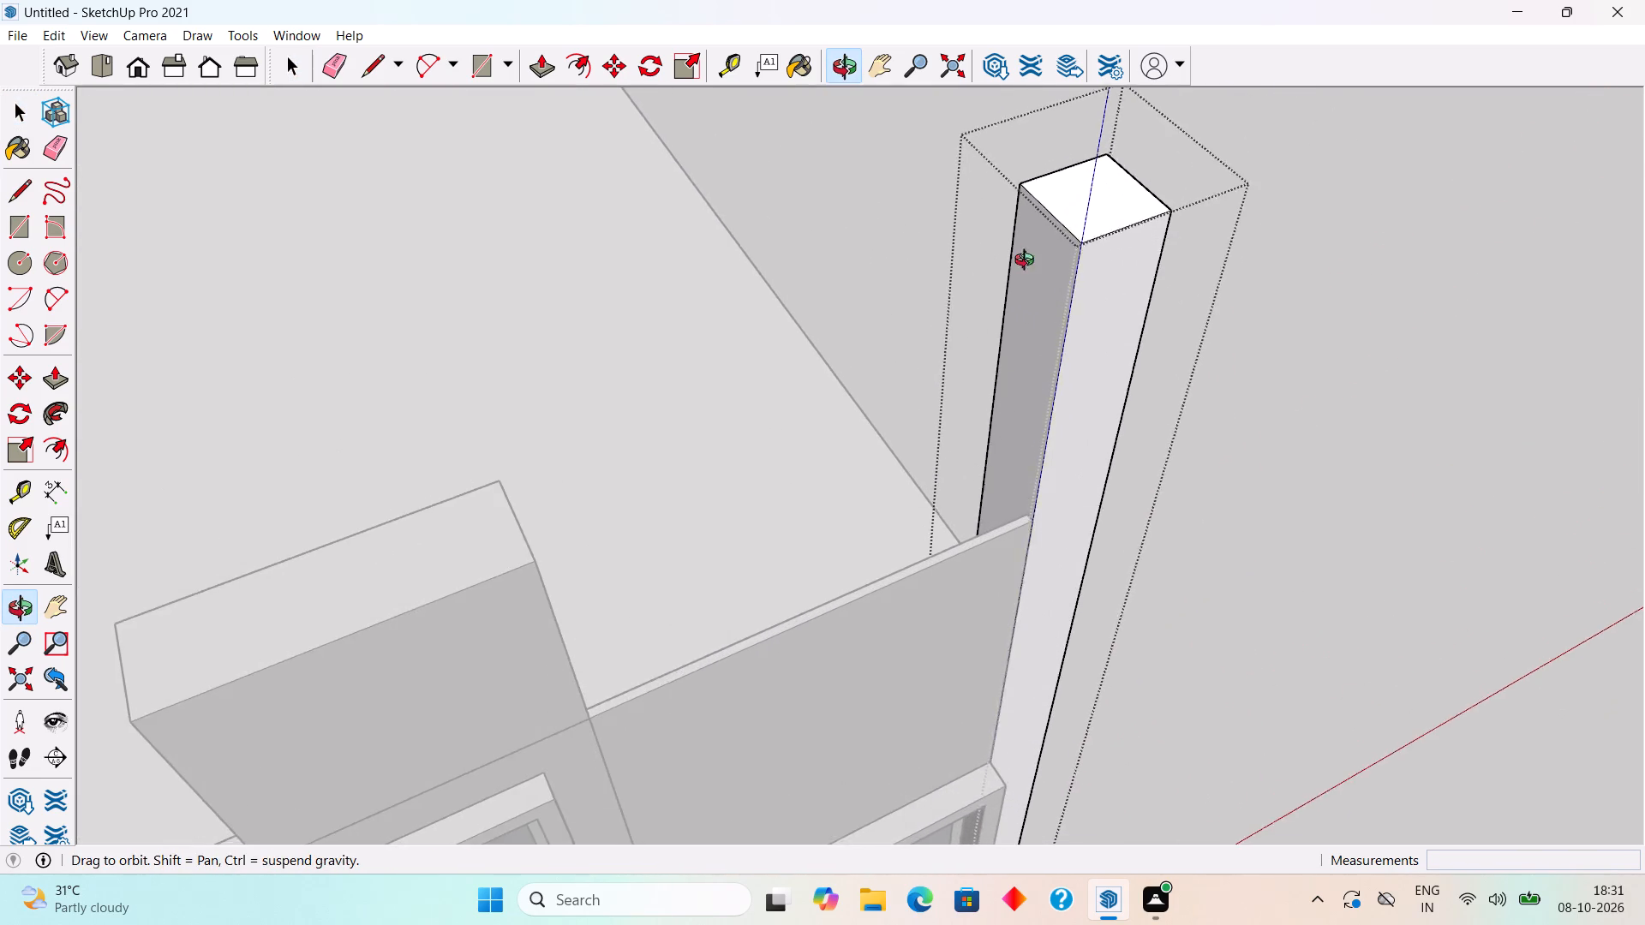
{"action": "middle_click_drag", "start_coordinate": [1028, 262], "coordinate": [1122, 234]}
{"action": "scroll", "coordinate": [1122, 234], "scroll_direction": "up", "scroll_amount": 1}
{"action": "key", "text": "t"}
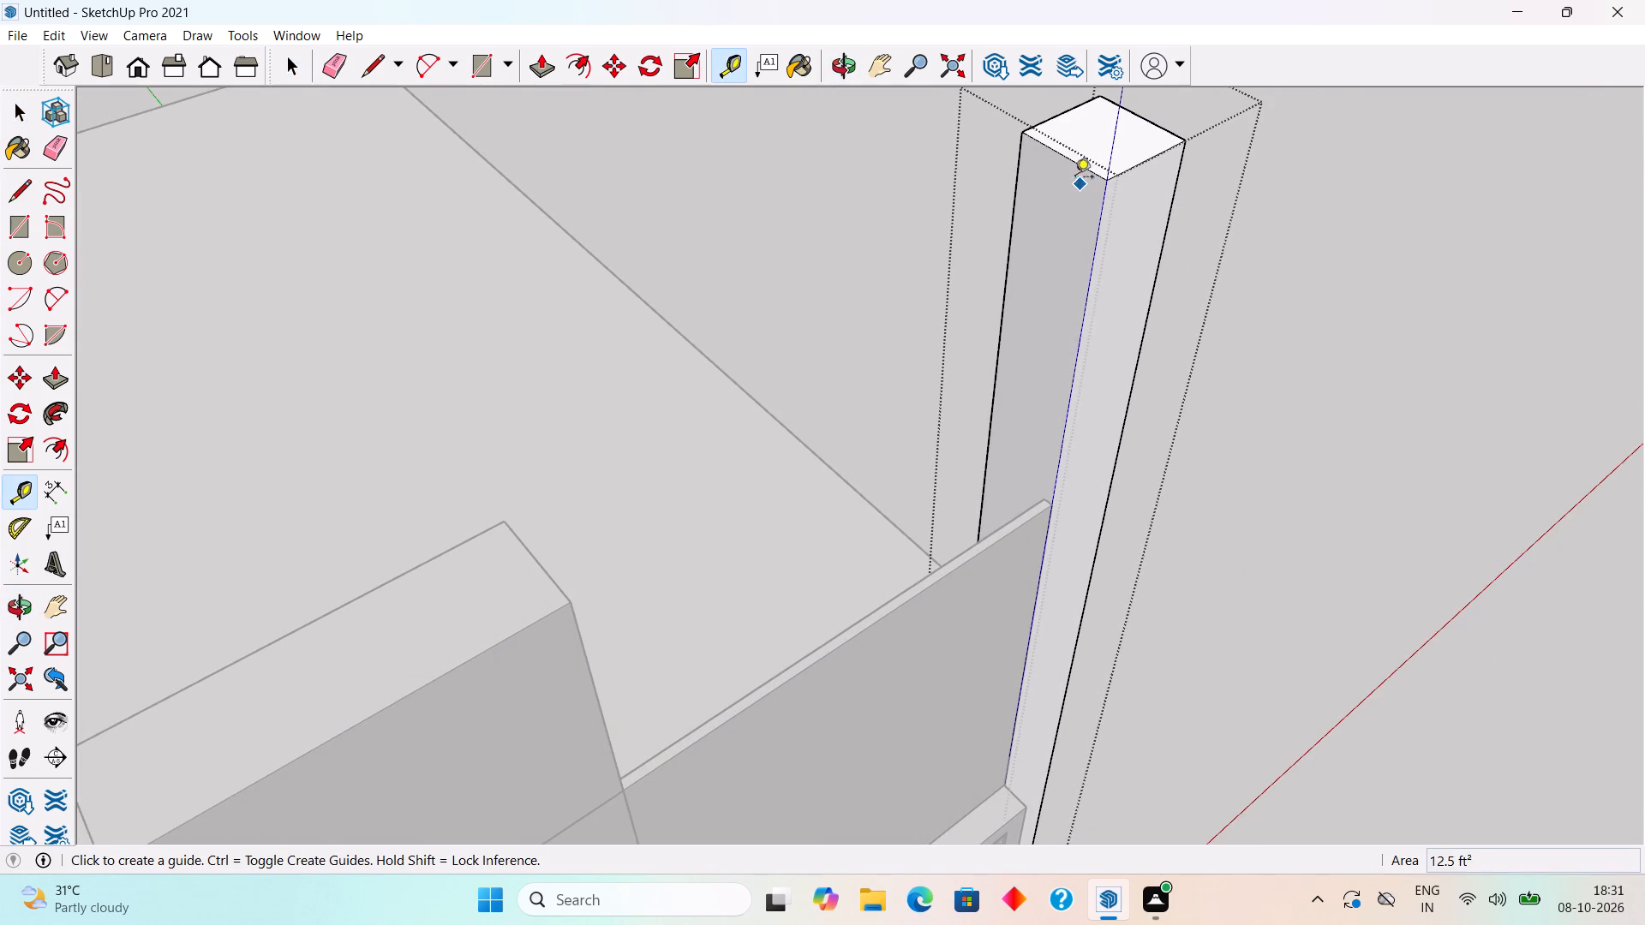
{"action": "left_click", "coordinate": [1080, 165]}
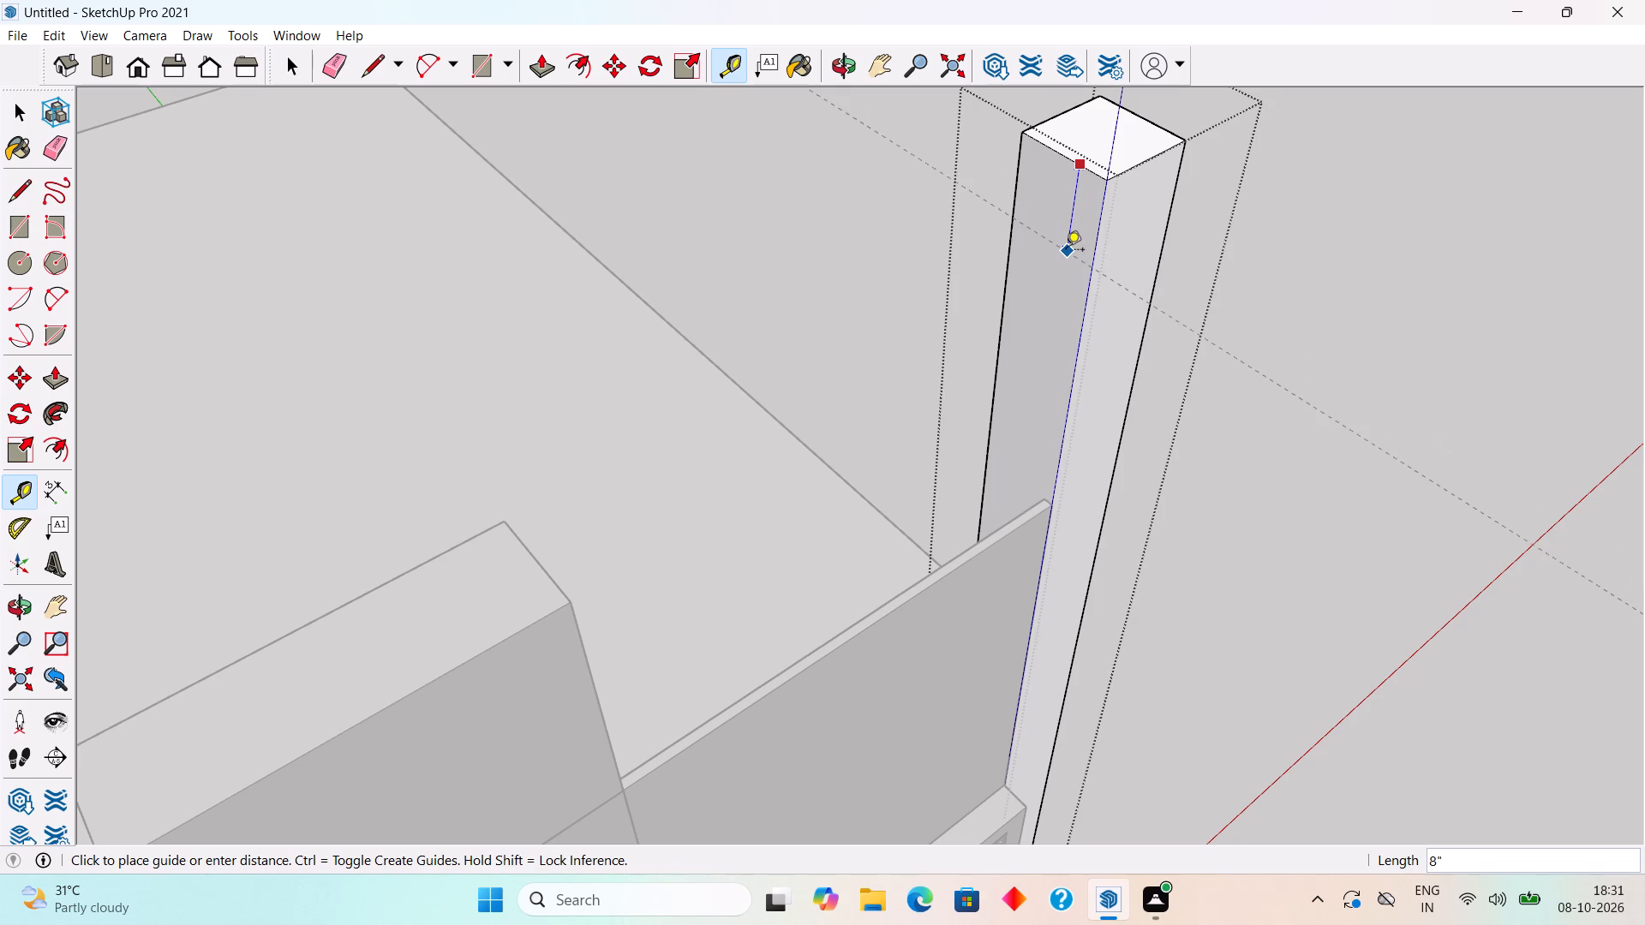
{"action": "type", "text": "1'"}
{"action": "key", "text": "Return"}
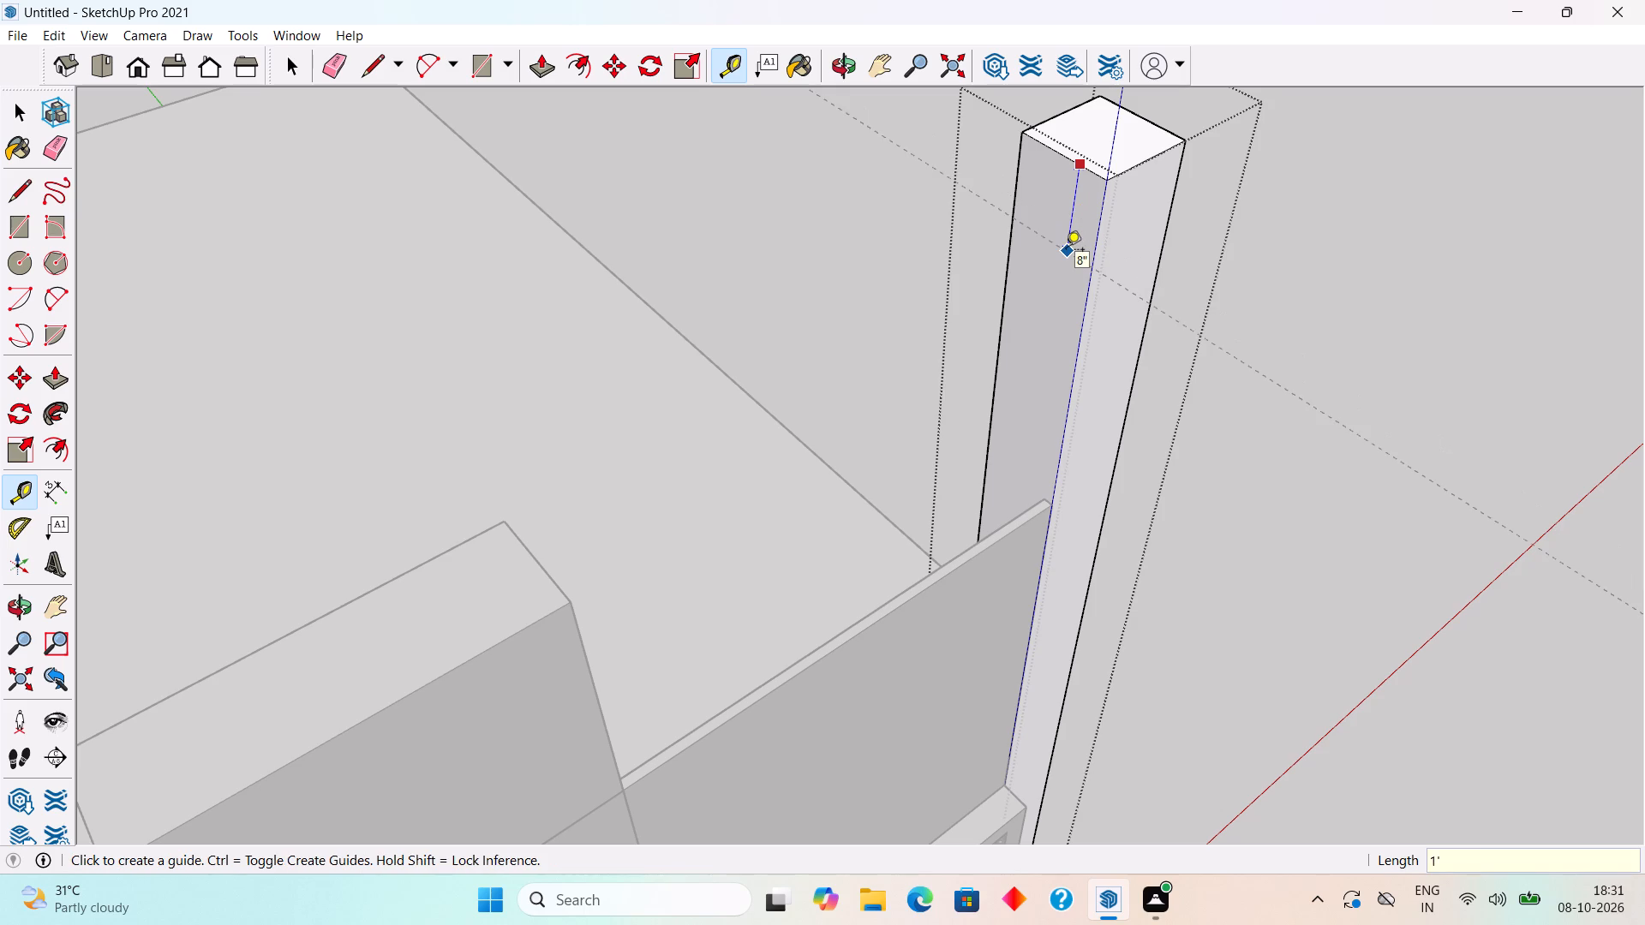
{"action": "key", "text": "space"}
Draw a line along the guide across the corner column's inner side face to split off its upper part.
{"action": "type", "text": "l"}
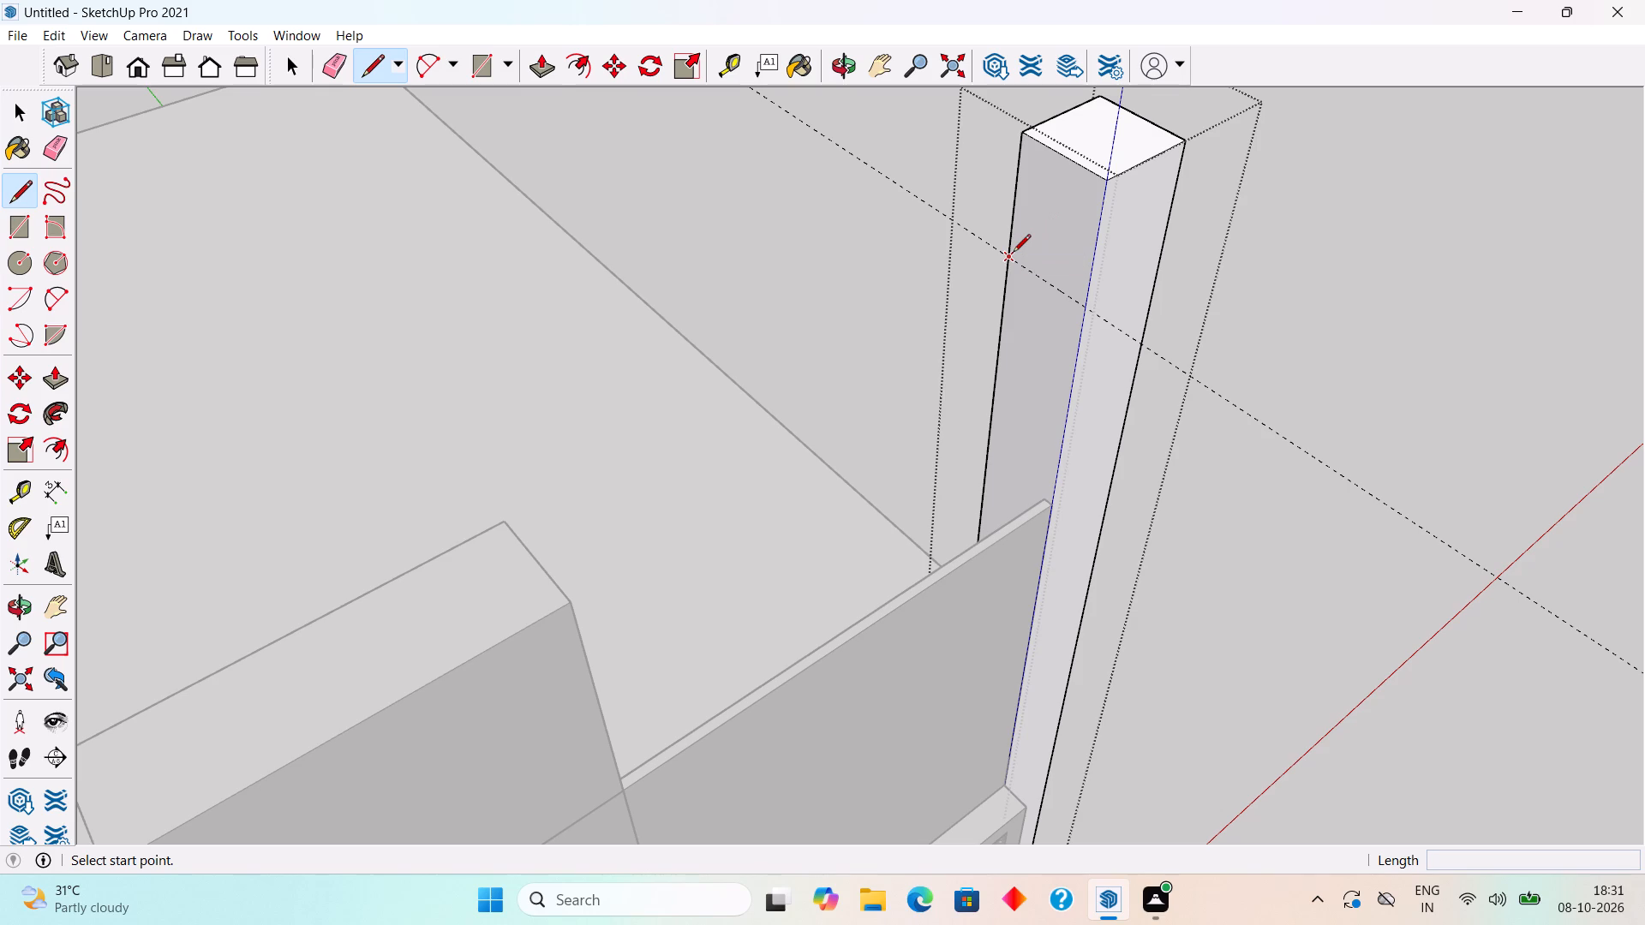
{"action": "left_click", "coordinate": [1013, 254]}
{"action": "left_click", "coordinate": [1095, 306]}
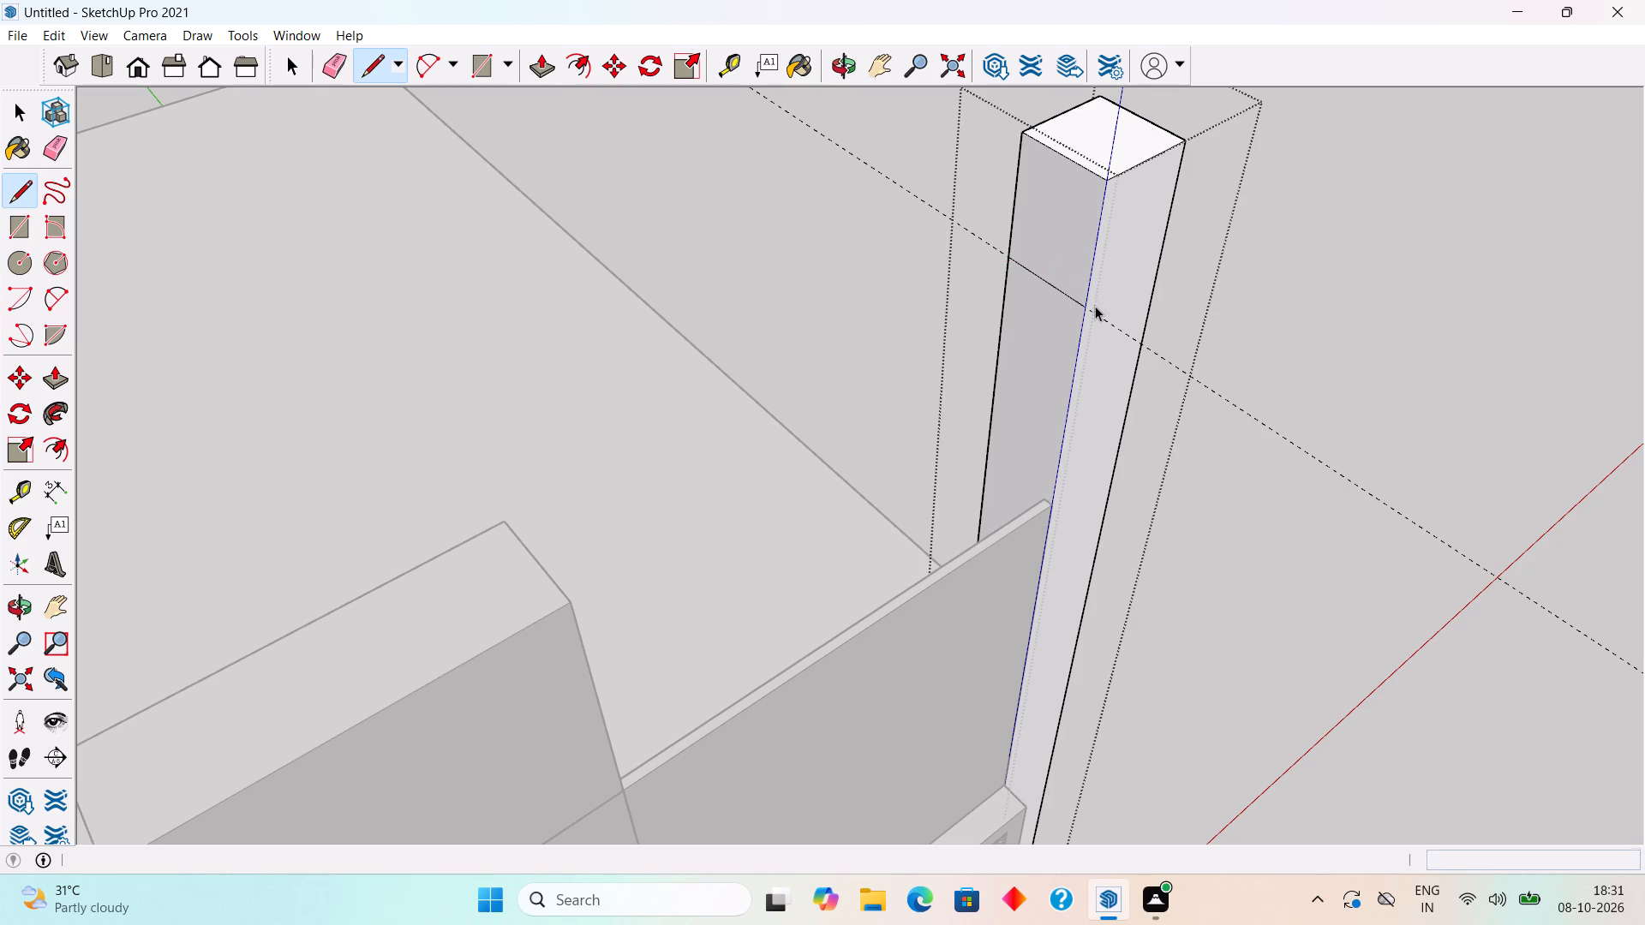
{"action": "key", "text": "space"}
Push/Pull the split-off upper face about 6' 4" across to the small-window column's far edge as a beam.
{"action": "type", "text": "p"}
{"action": "left_click", "coordinate": [1049, 247]}
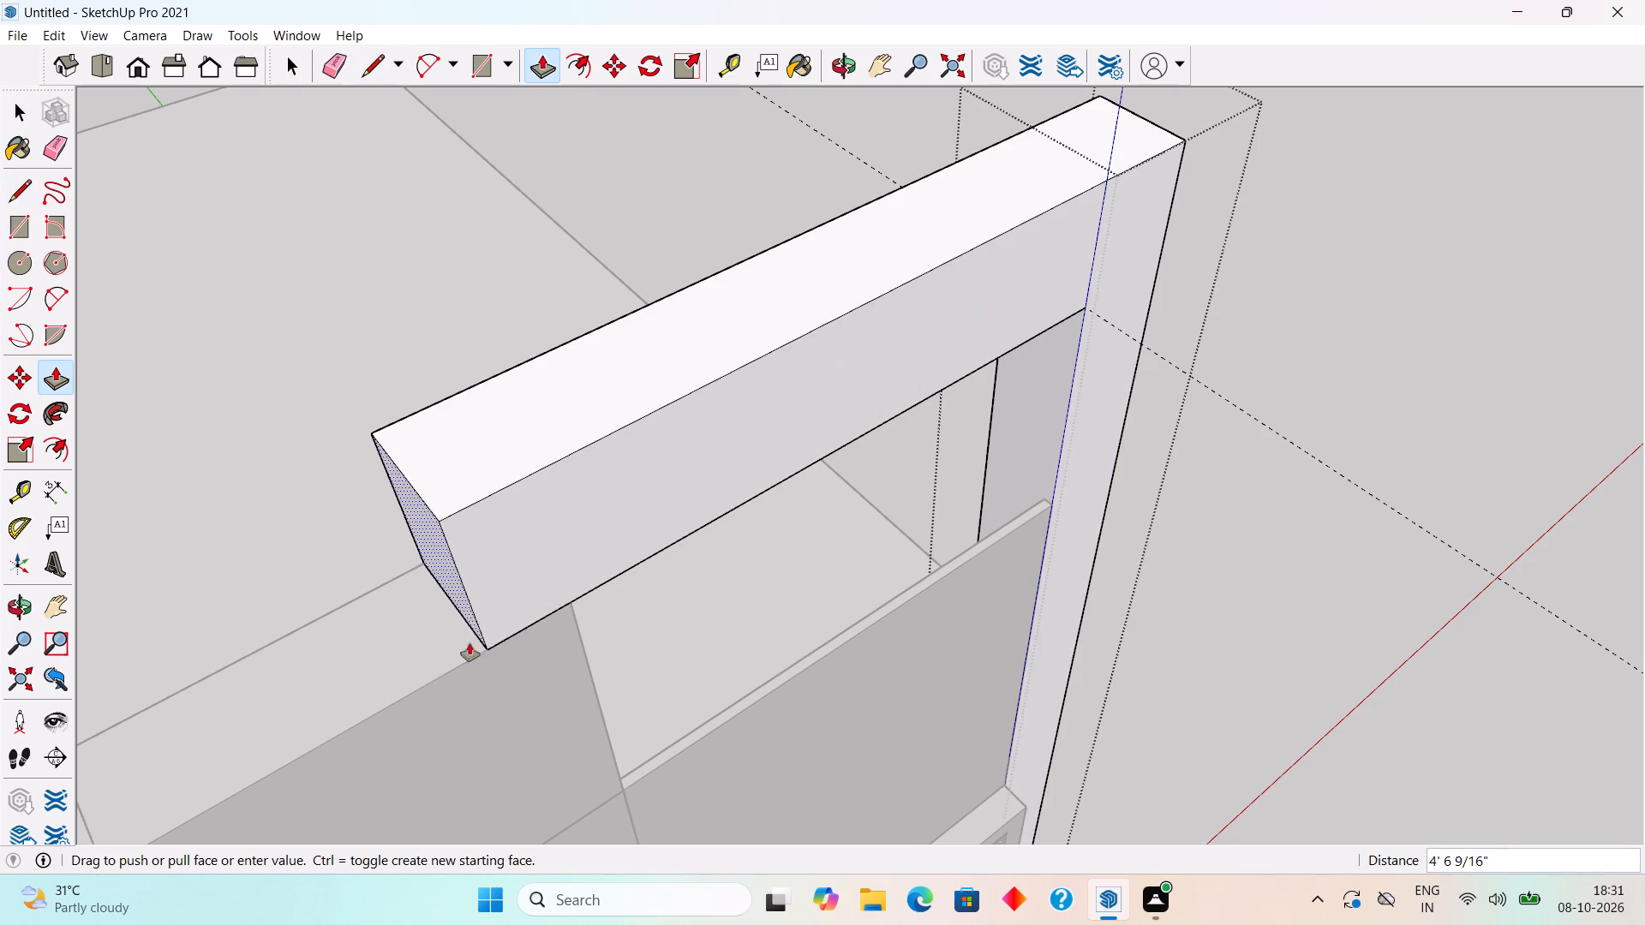
{"action": "scroll", "coordinate": [362, 701], "scroll_direction": "down", "scroll_amount": 5}
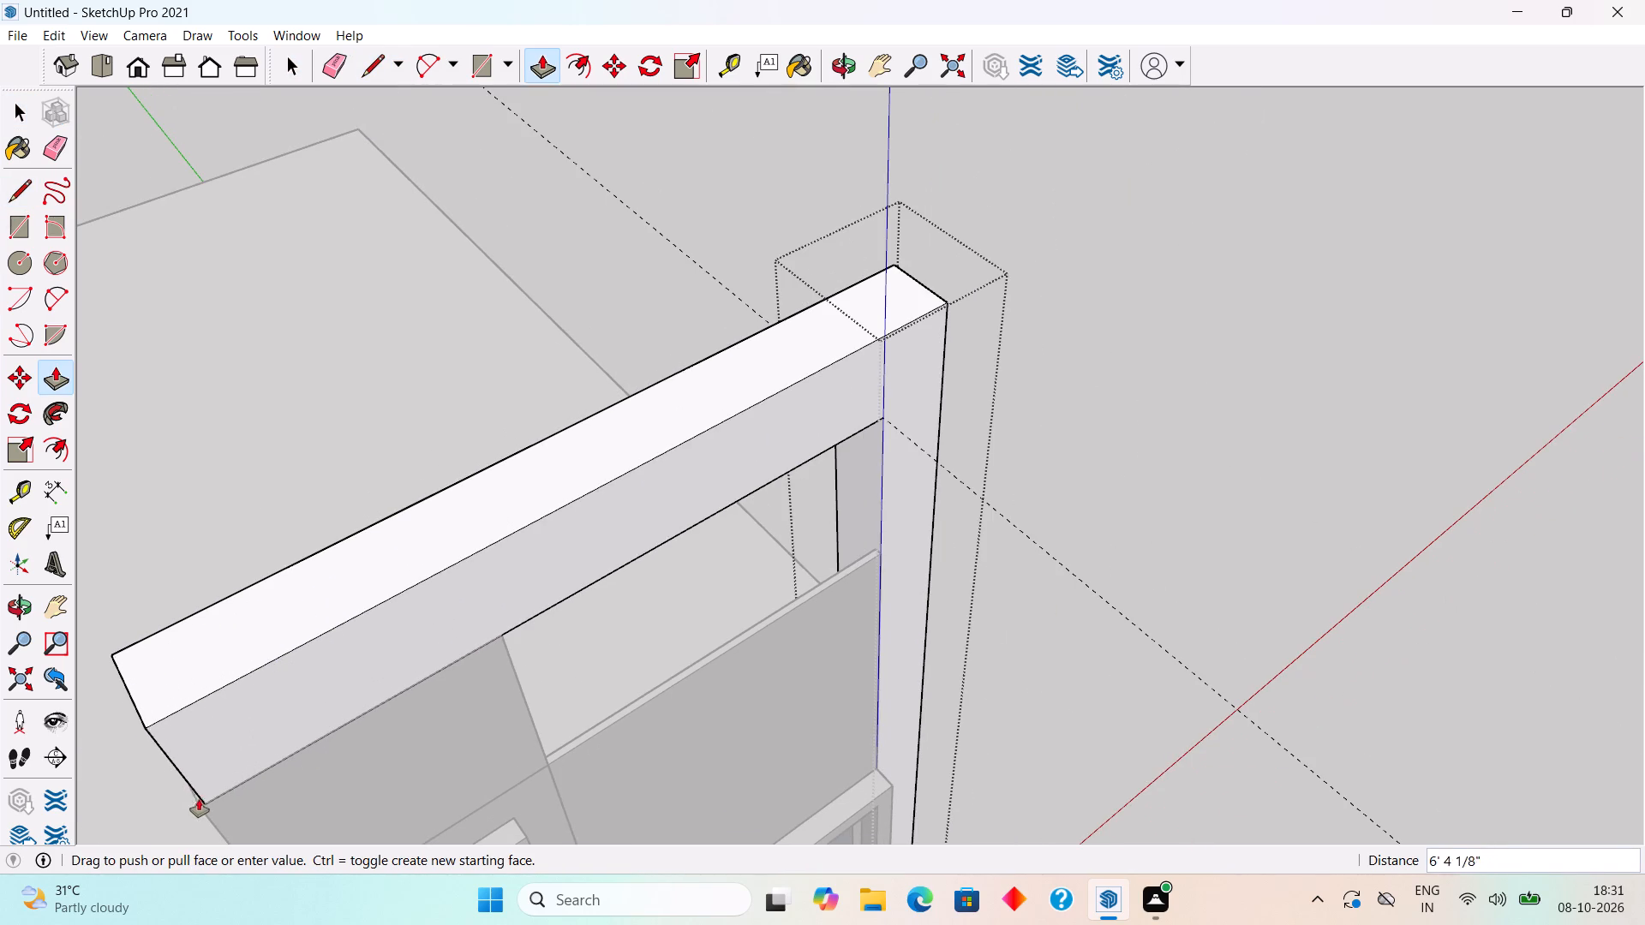
{"action": "left_click", "coordinate": [199, 800]}
Push/Pull the beam and corner column's shared top face downward by 6", and leave the group.
{"action": "left_click", "coordinate": [314, 590]}
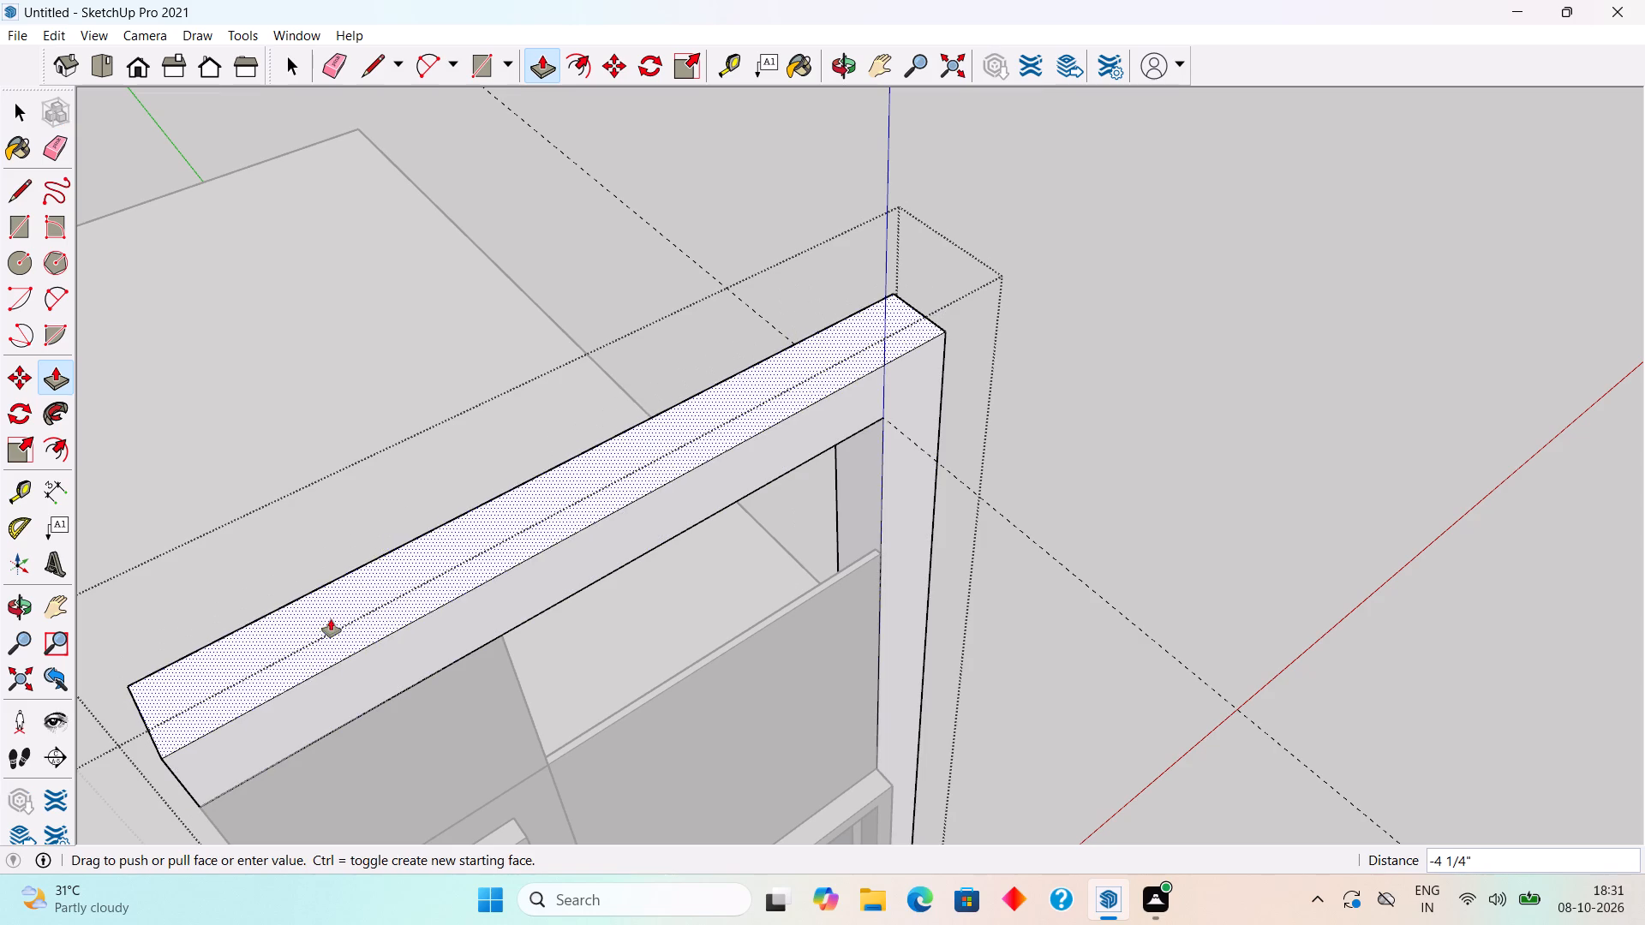
{"action": "type", "text": "6\""}
{"action": "key", "text": "Return"}
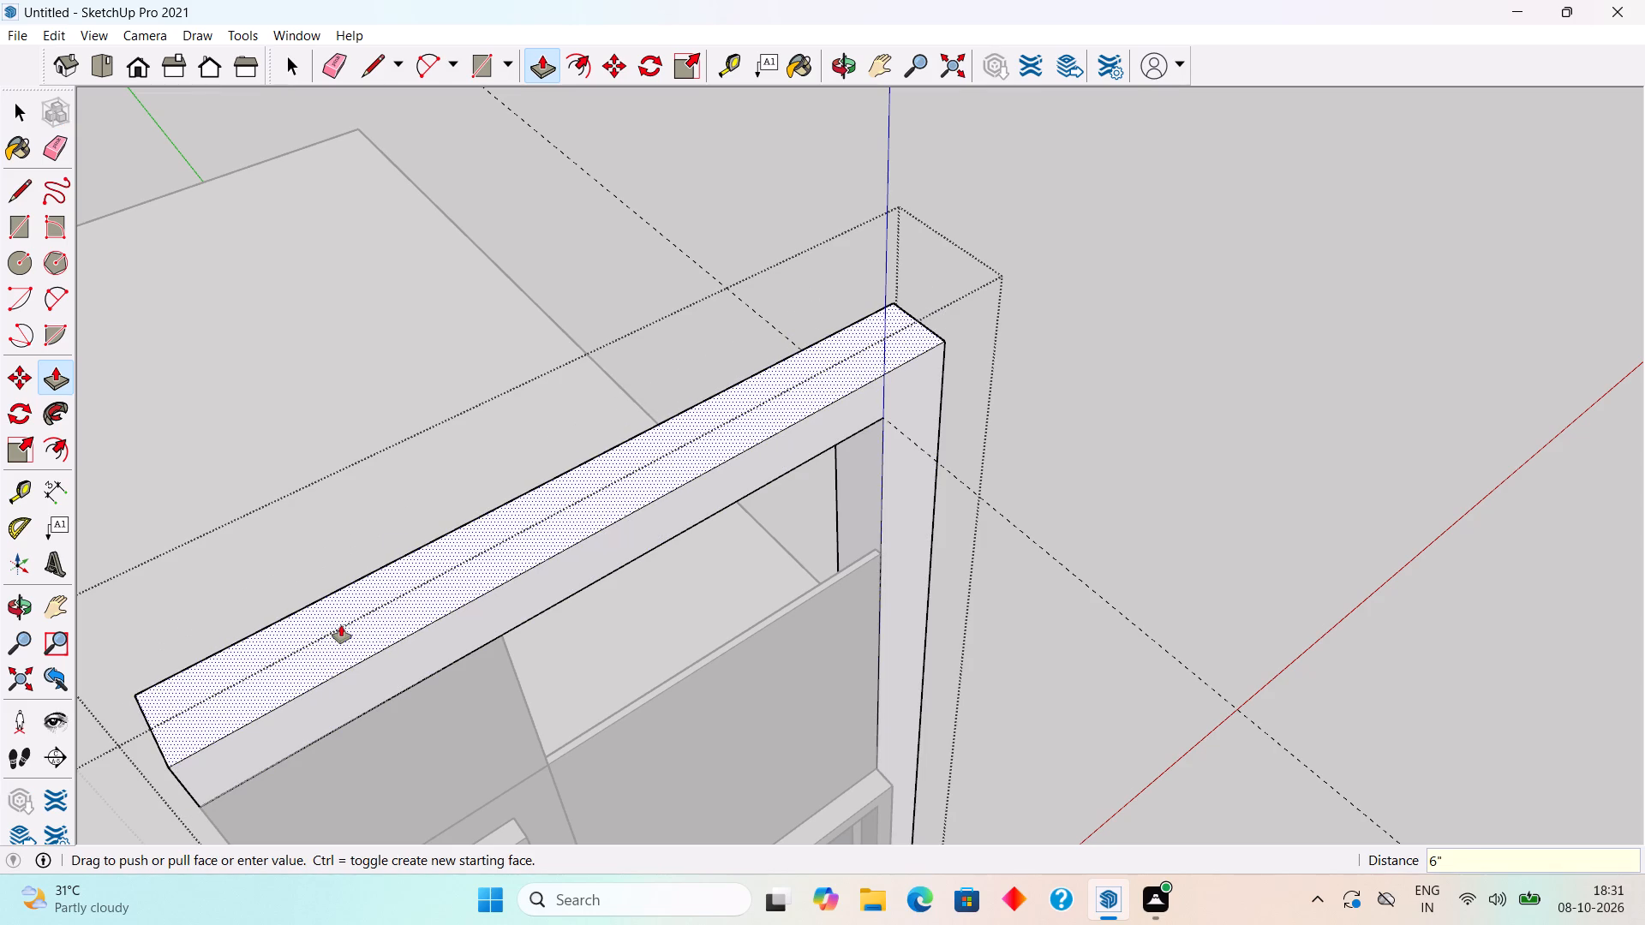
{"action": "key", "text": "space"}
{"action": "left_click", "coordinate": [622, 282]}
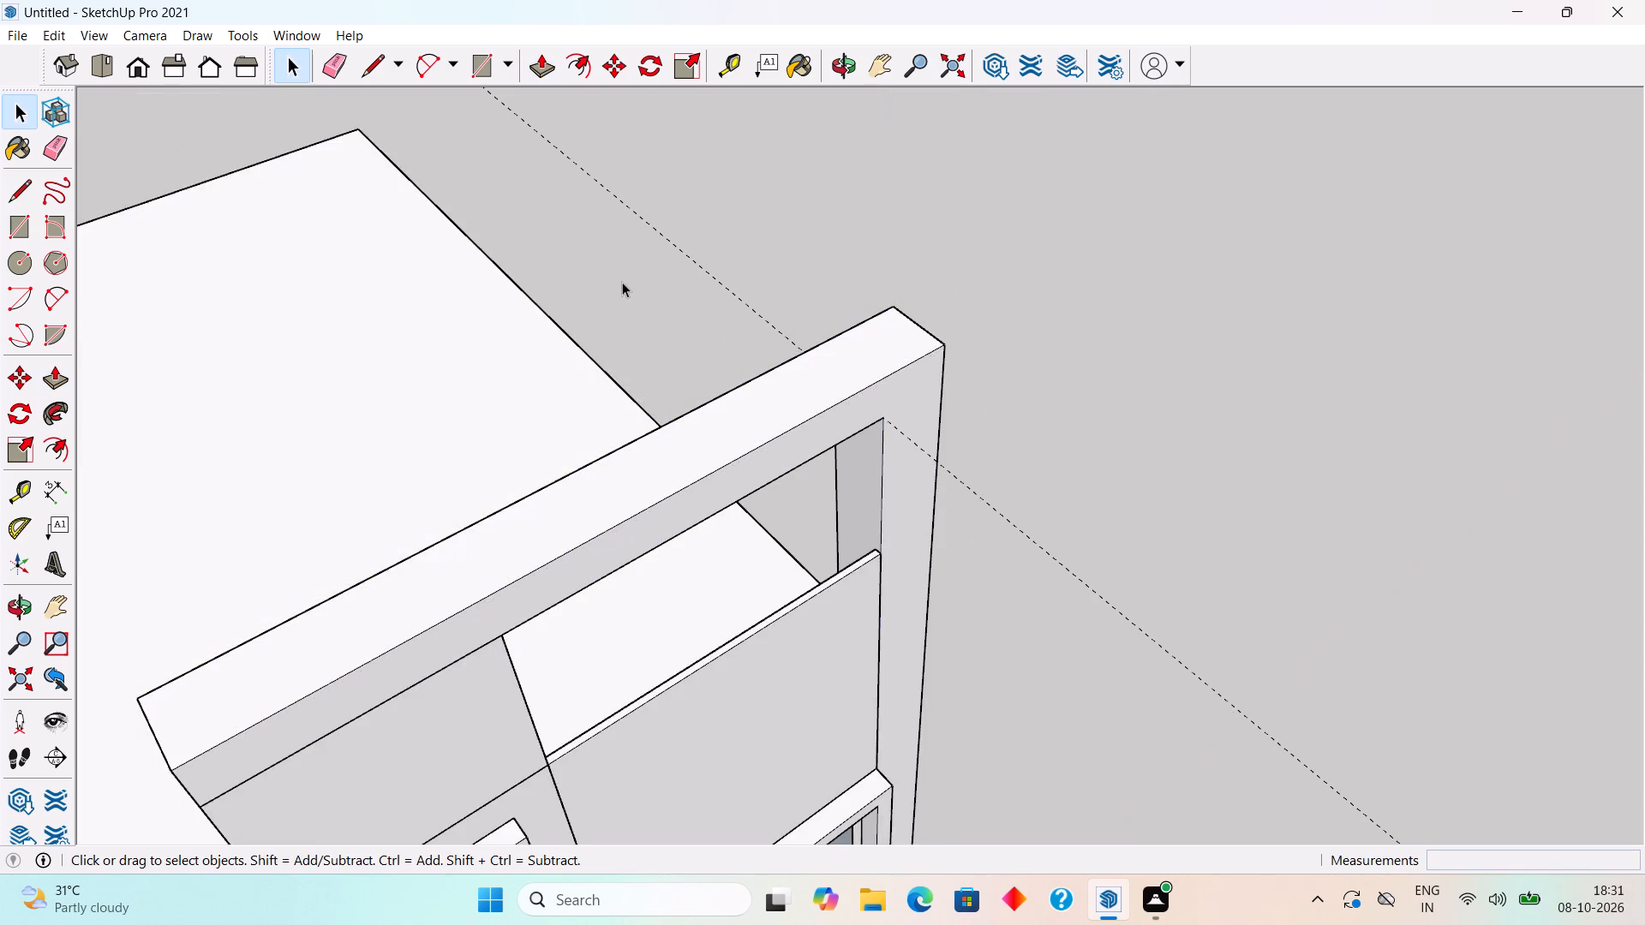
Examine the beam and the corner-column frame against the whole house from the front, side and rear.
{"action": "scroll", "coordinate": [622, 599], "scroll_direction": "down", "scroll_amount": 4}
{"action": "middle_click_drag", "start_coordinate": [583, 683], "coordinate": [397, 561]}
{"action": "scroll", "coordinate": [396, 560], "scroll_direction": "down", "scroll_amount": 8}
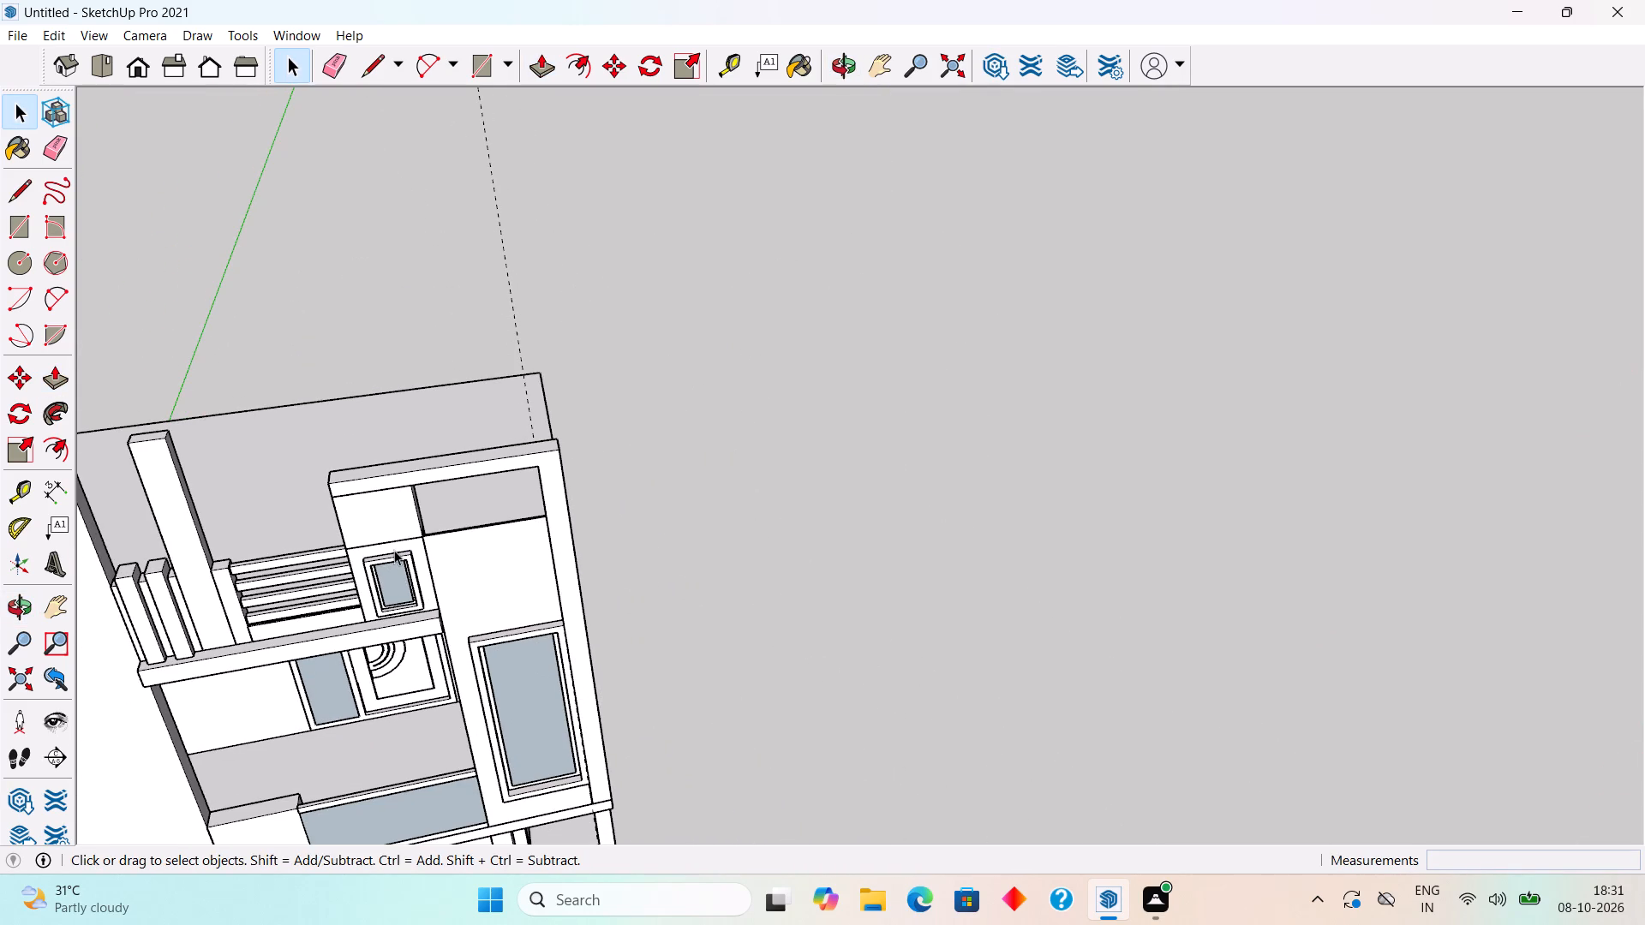
{"action": "middle_click_drag", "start_coordinate": [395, 550], "coordinate": [775, 427], "text": "shift"}
{"action": "middle_click_drag", "start_coordinate": [558, 598], "coordinate": [428, 483]}
{"action": "scroll", "coordinate": [428, 483], "scroll_direction": "up", "scroll_amount": 2}
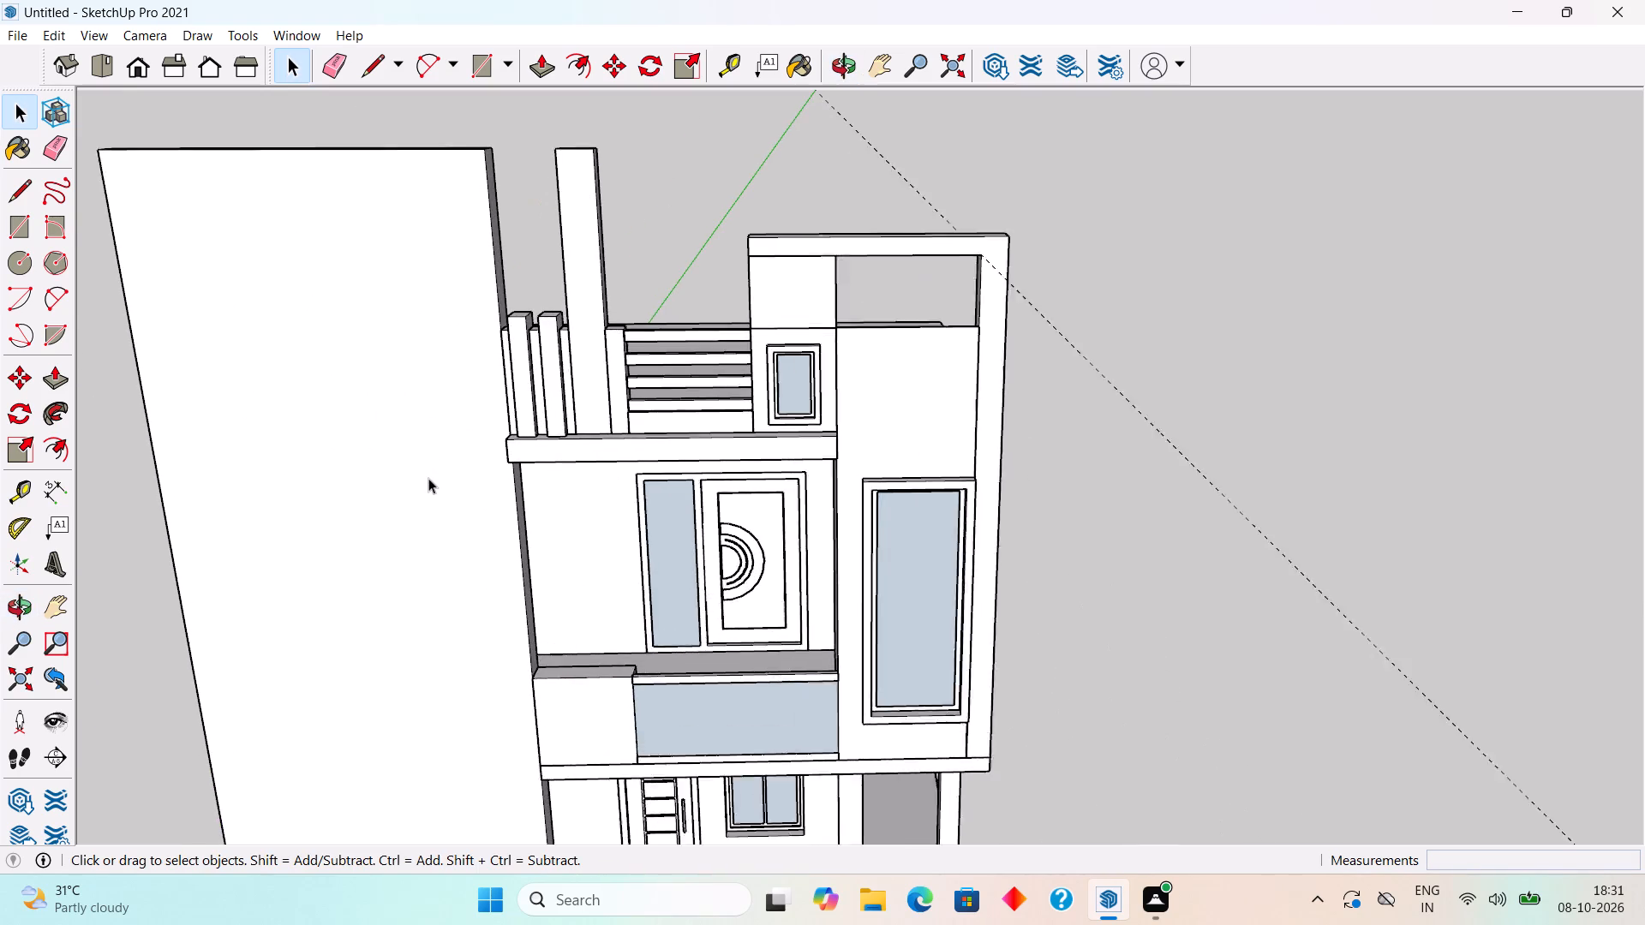
{"action": "scroll", "coordinate": [428, 478], "scroll_direction": "up", "scroll_amount": 1}
{"action": "middle_click_drag", "start_coordinate": [705, 498], "coordinate": [716, 371]}
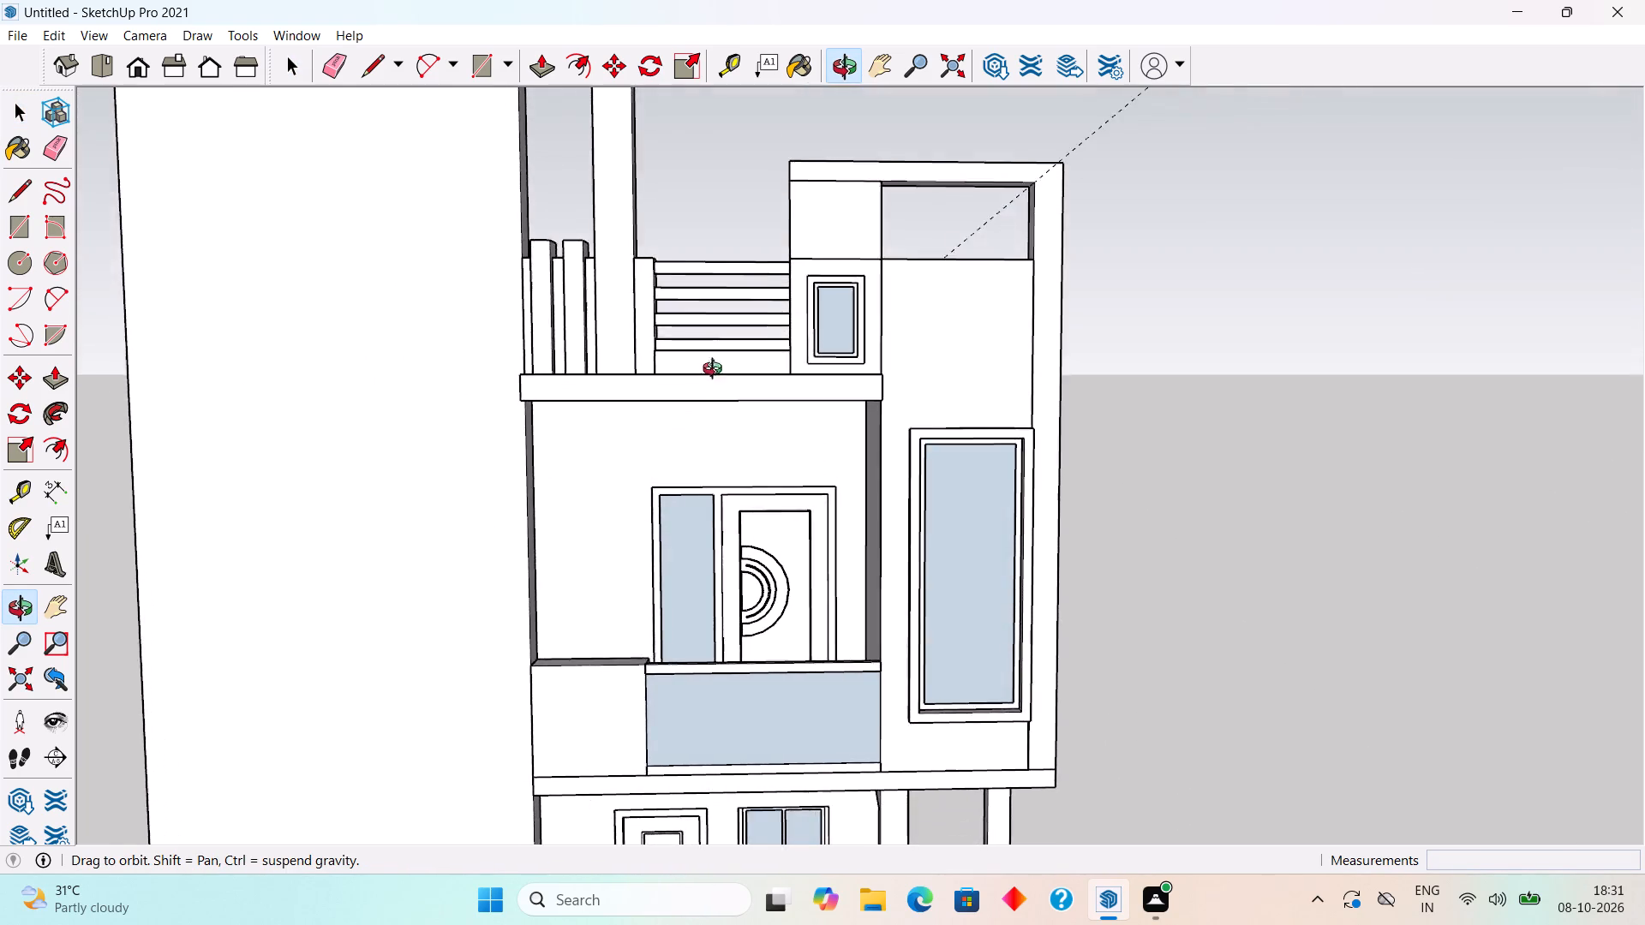
{"action": "middle_click_drag", "start_coordinate": [716, 371], "coordinate": [80, 407]}
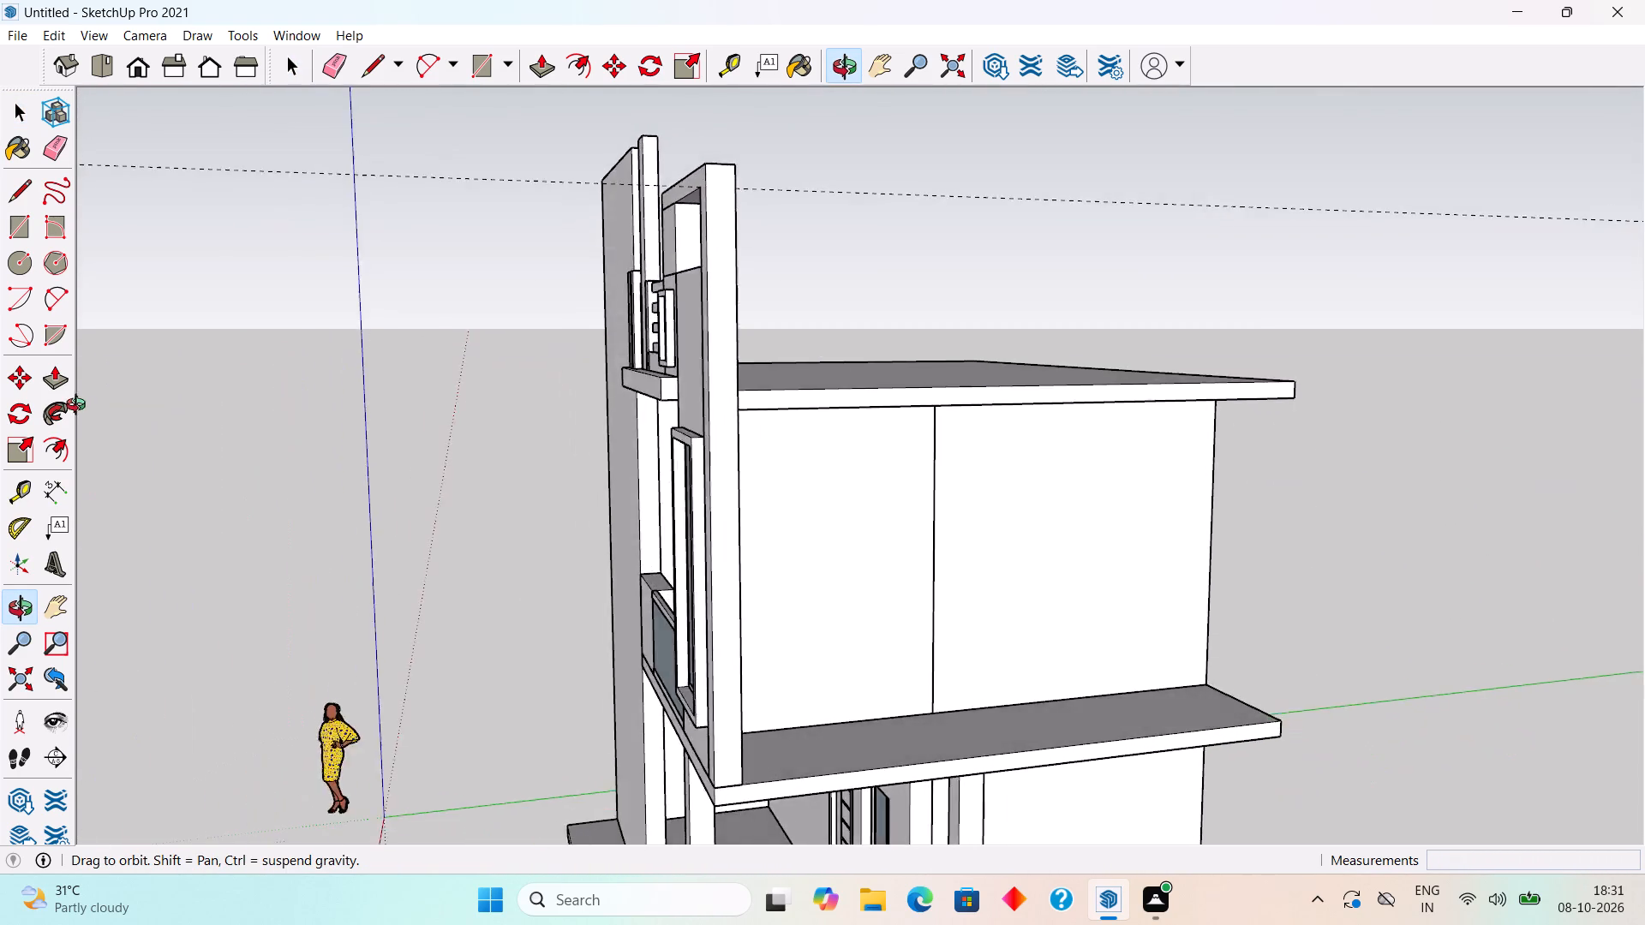
{"action": "middle_click_drag", "start_coordinate": [80, 407], "coordinate": [1489, 530]}
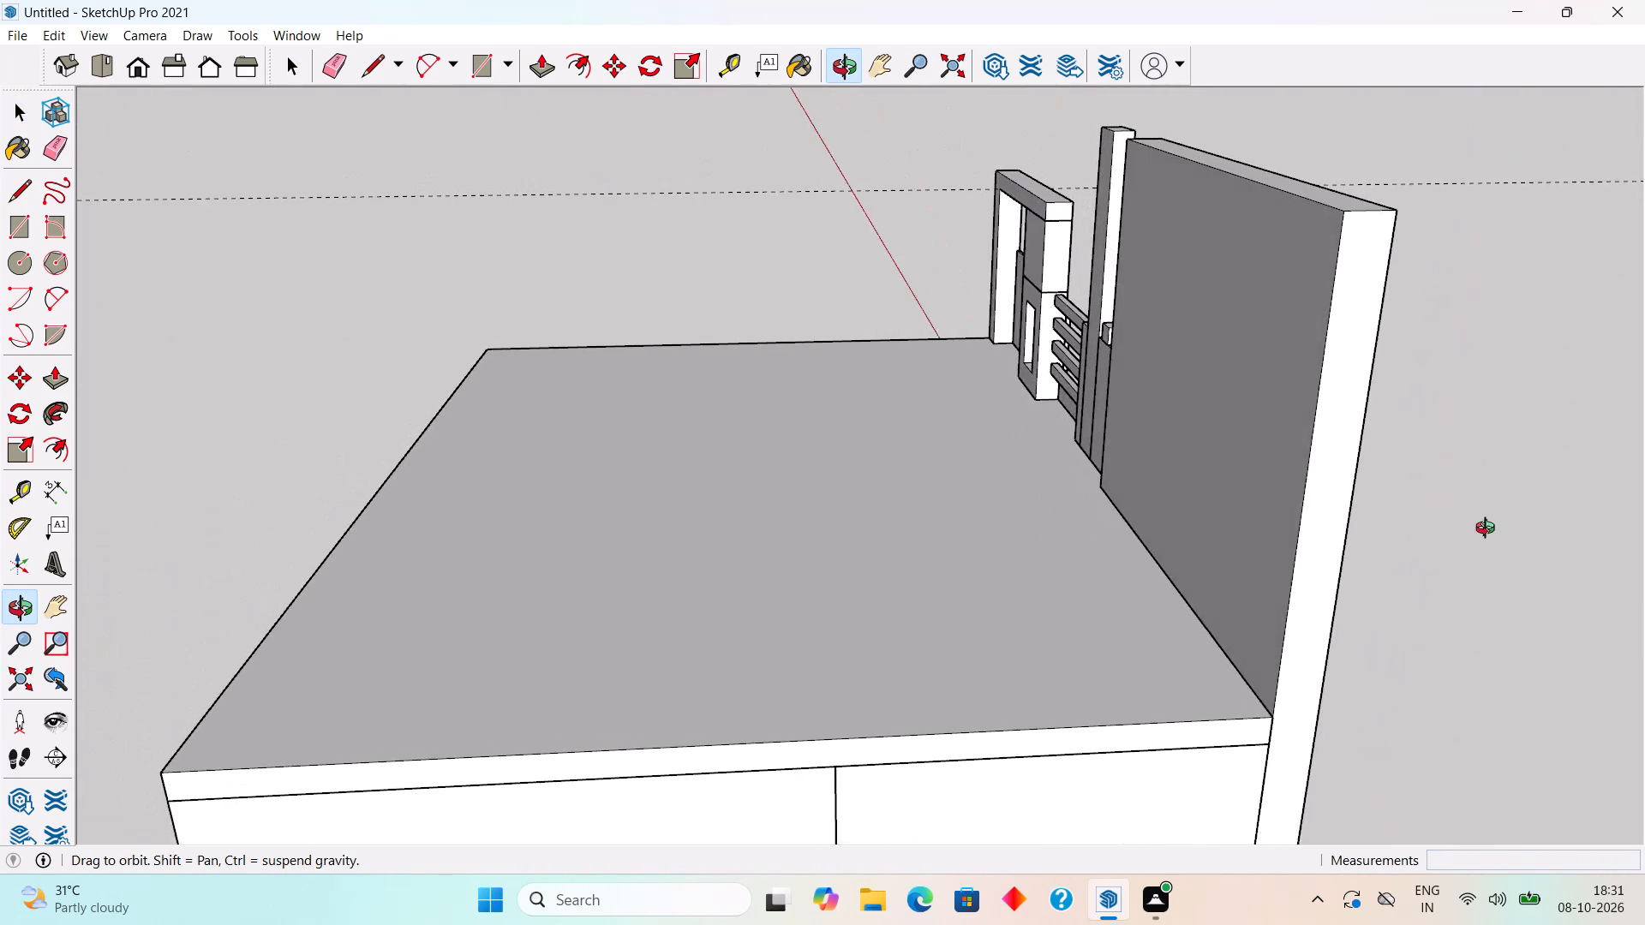
{"action": "middle_click_drag", "start_coordinate": [1489, 530], "coordinate": [889, 548]}
{"action": "scroll", "coordinate": [873, 533], "scroll_direction": "down", "scroll_amount": 6}
{"action": "middle_click_drag", "start_coordinate": [912, 608], "coordinate": [817, 545]}
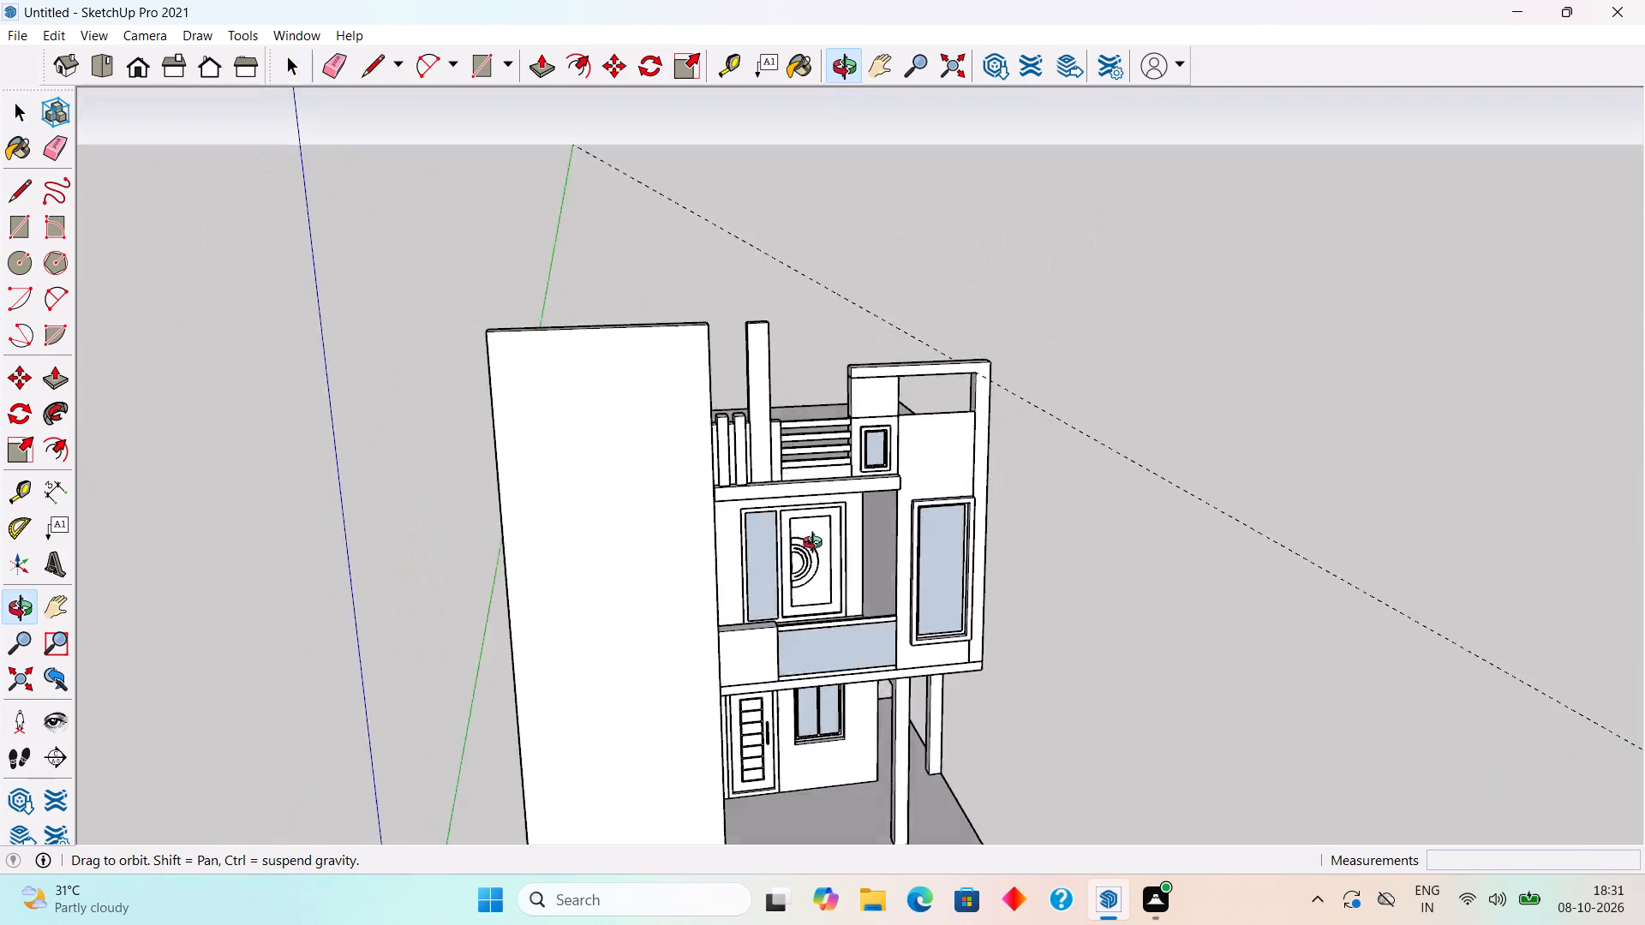
{"action": "middle_click_drag", "start_coordinate": [817, 545], "coordinate": [730, 431]}
{"action": "scroll", "coordinate": [730, 431], "scroll_direction": "down", "scroll_amount": 5}
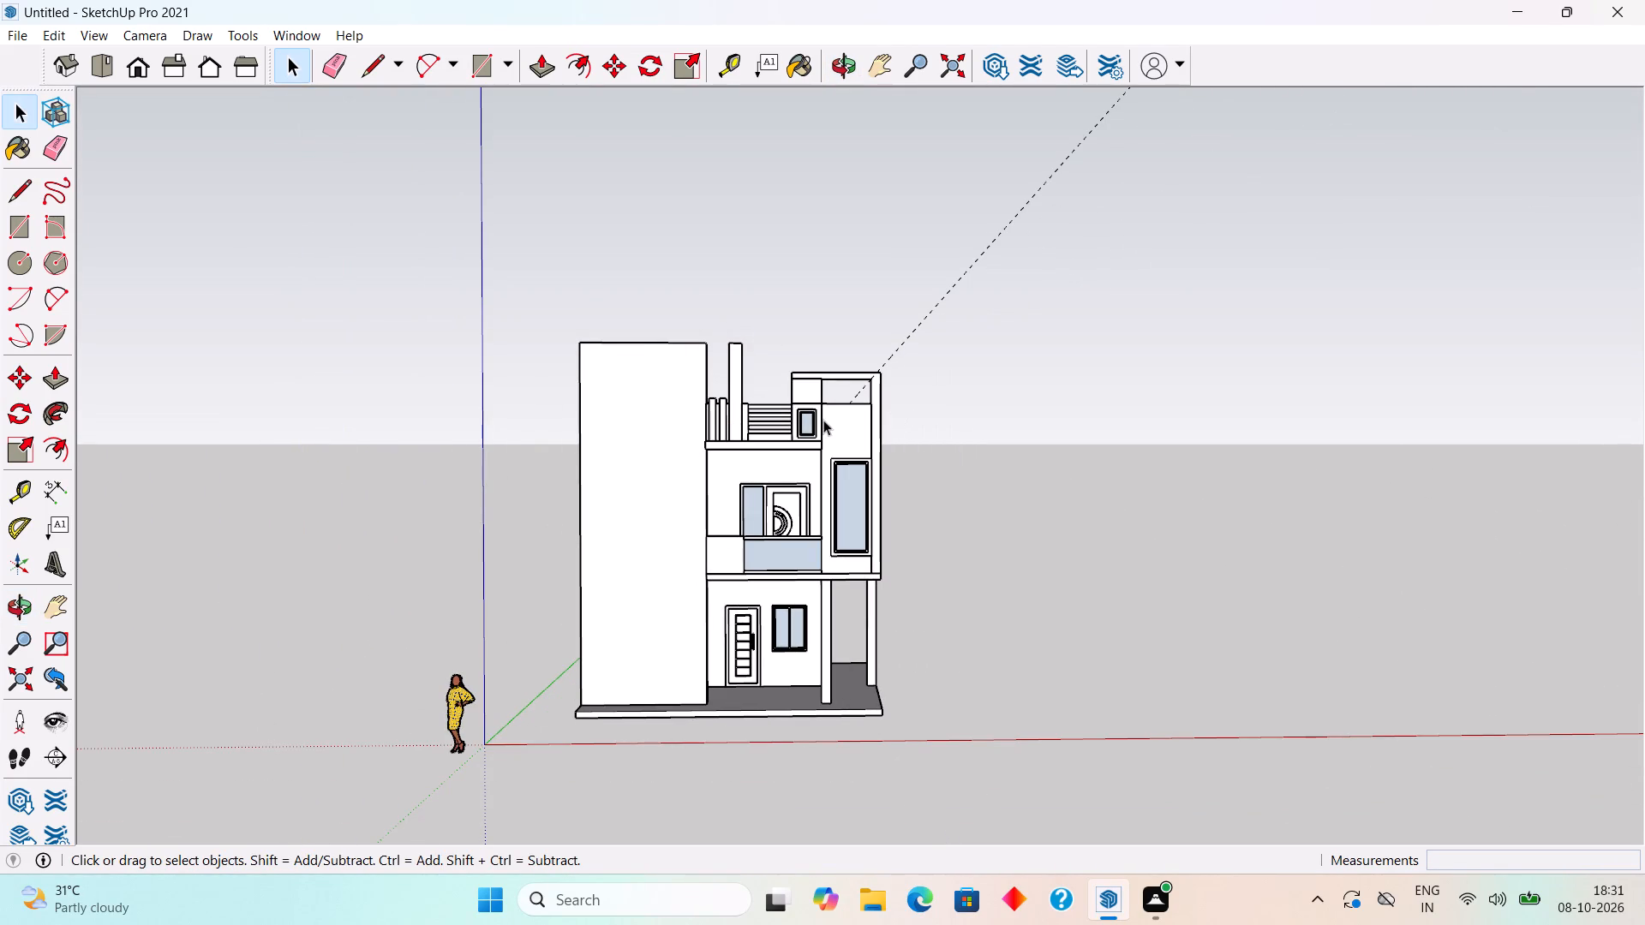
{"action": "scroll", "coordinate": [882, 472], "scroll_direction": "up", "scroll_amount": 3}
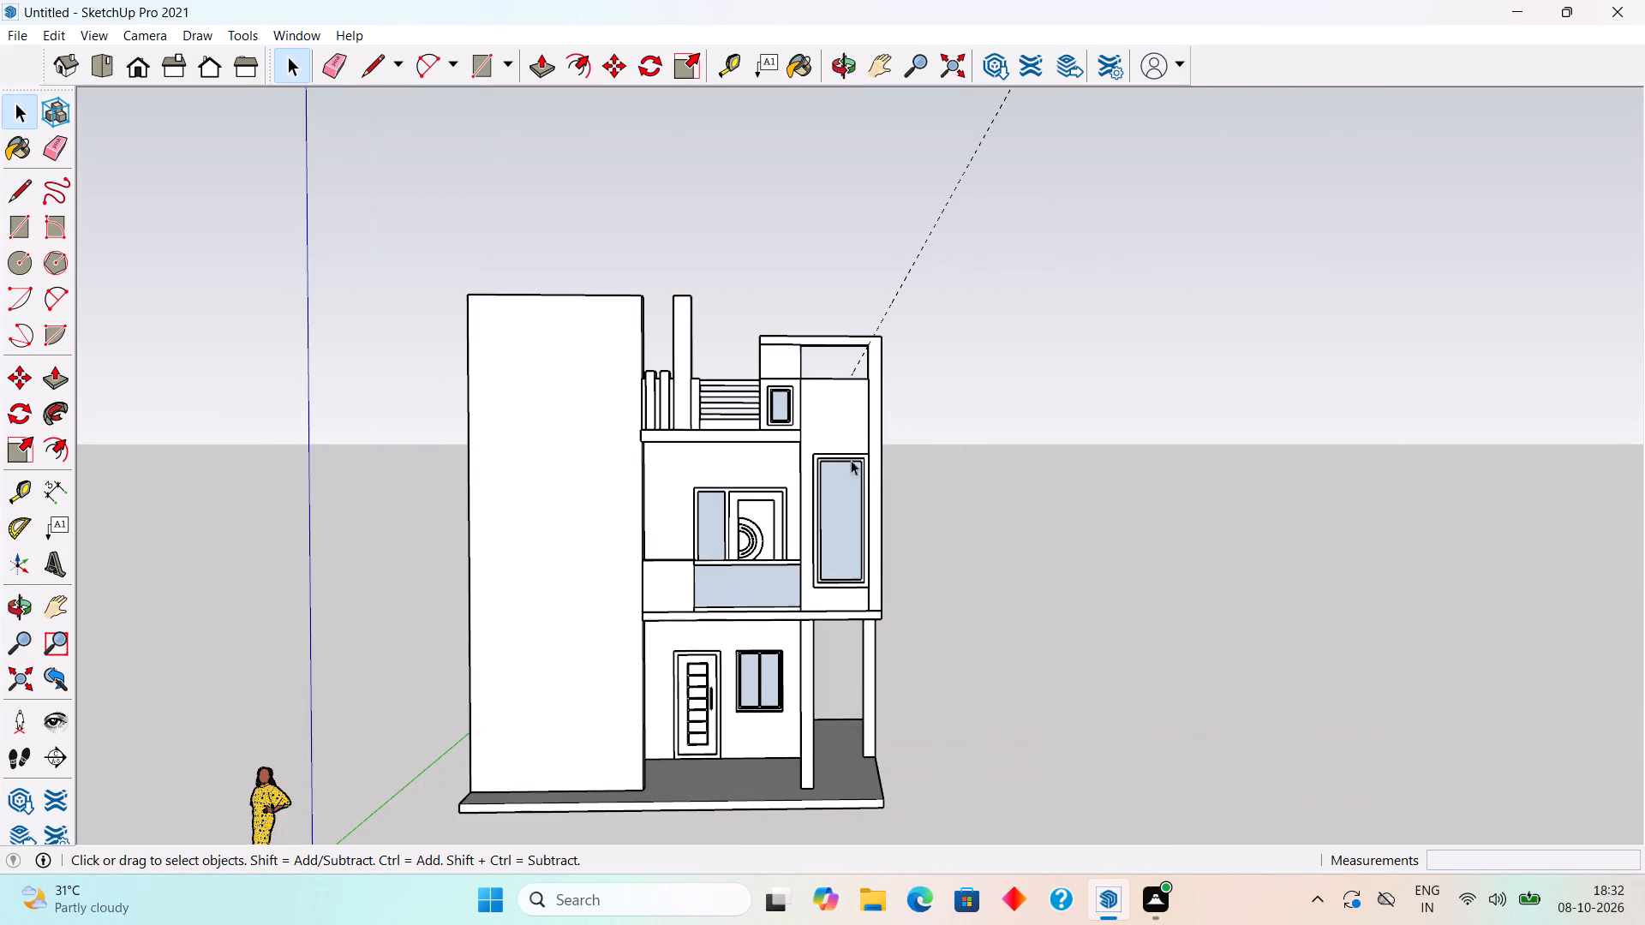
{"action": "middle_click_drag", "start_coordinate": [848, 460], "coordinate": [775, 456]}
{"action": "middle_click_drag", "start_coordinate": [922, 510], "coordinate": [830, 534]}
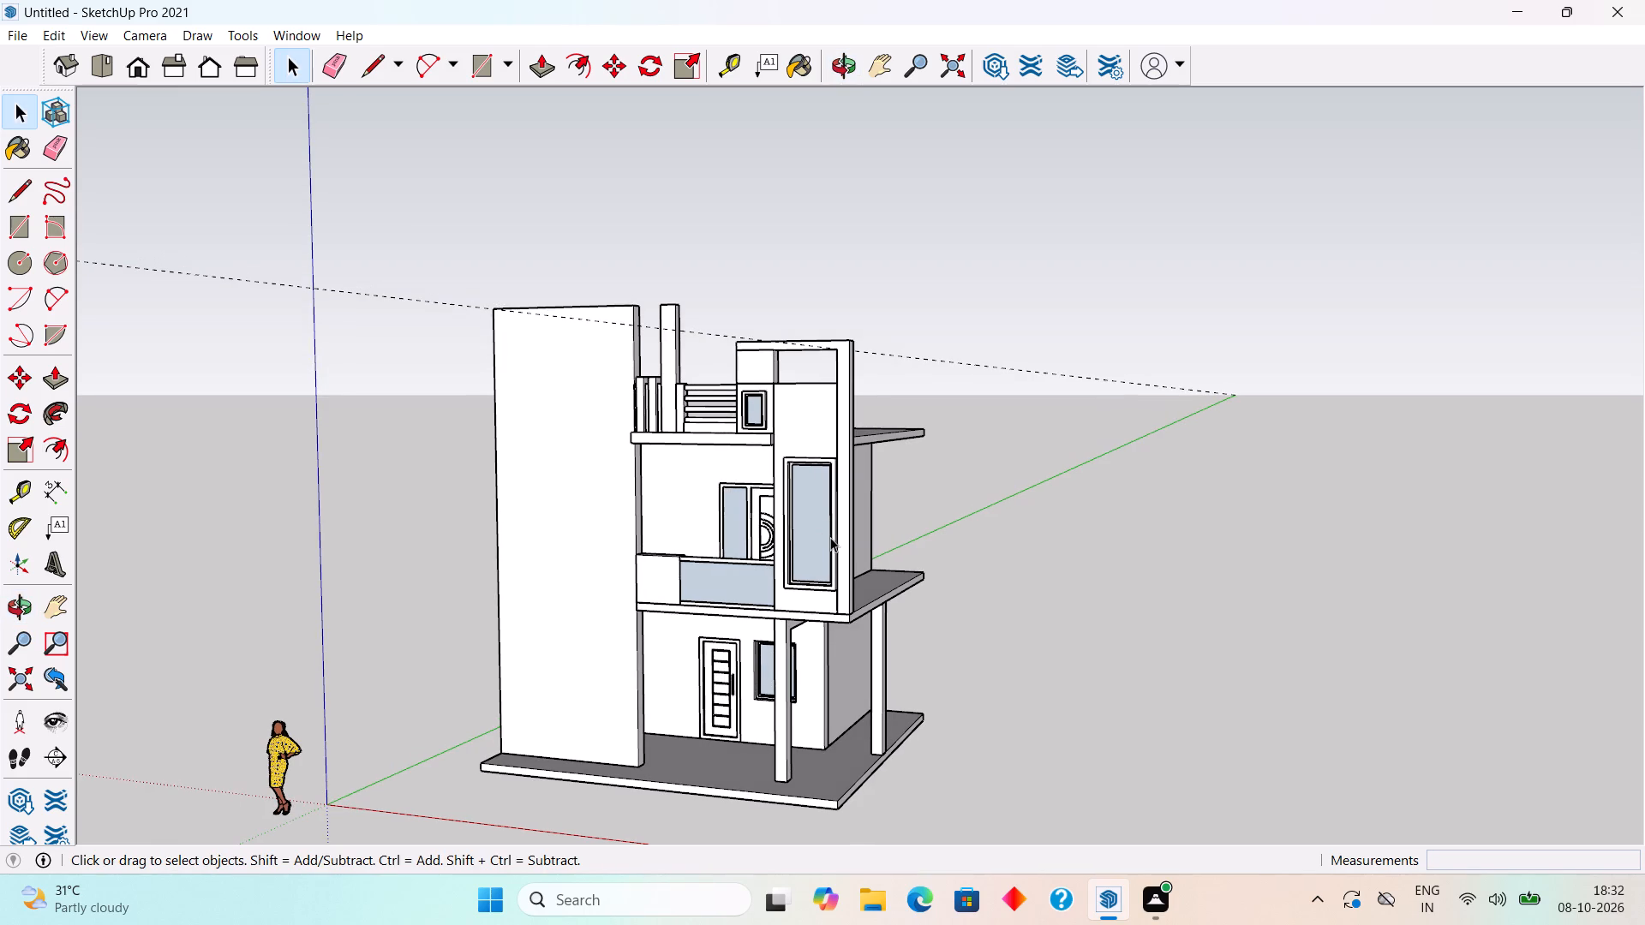
{"action": "left_click", "coordinate": [817, 537]}
{"action": "scroll", "coordinate": [817, 537], "scroll_direction": "up", "scroll_amount": 5}
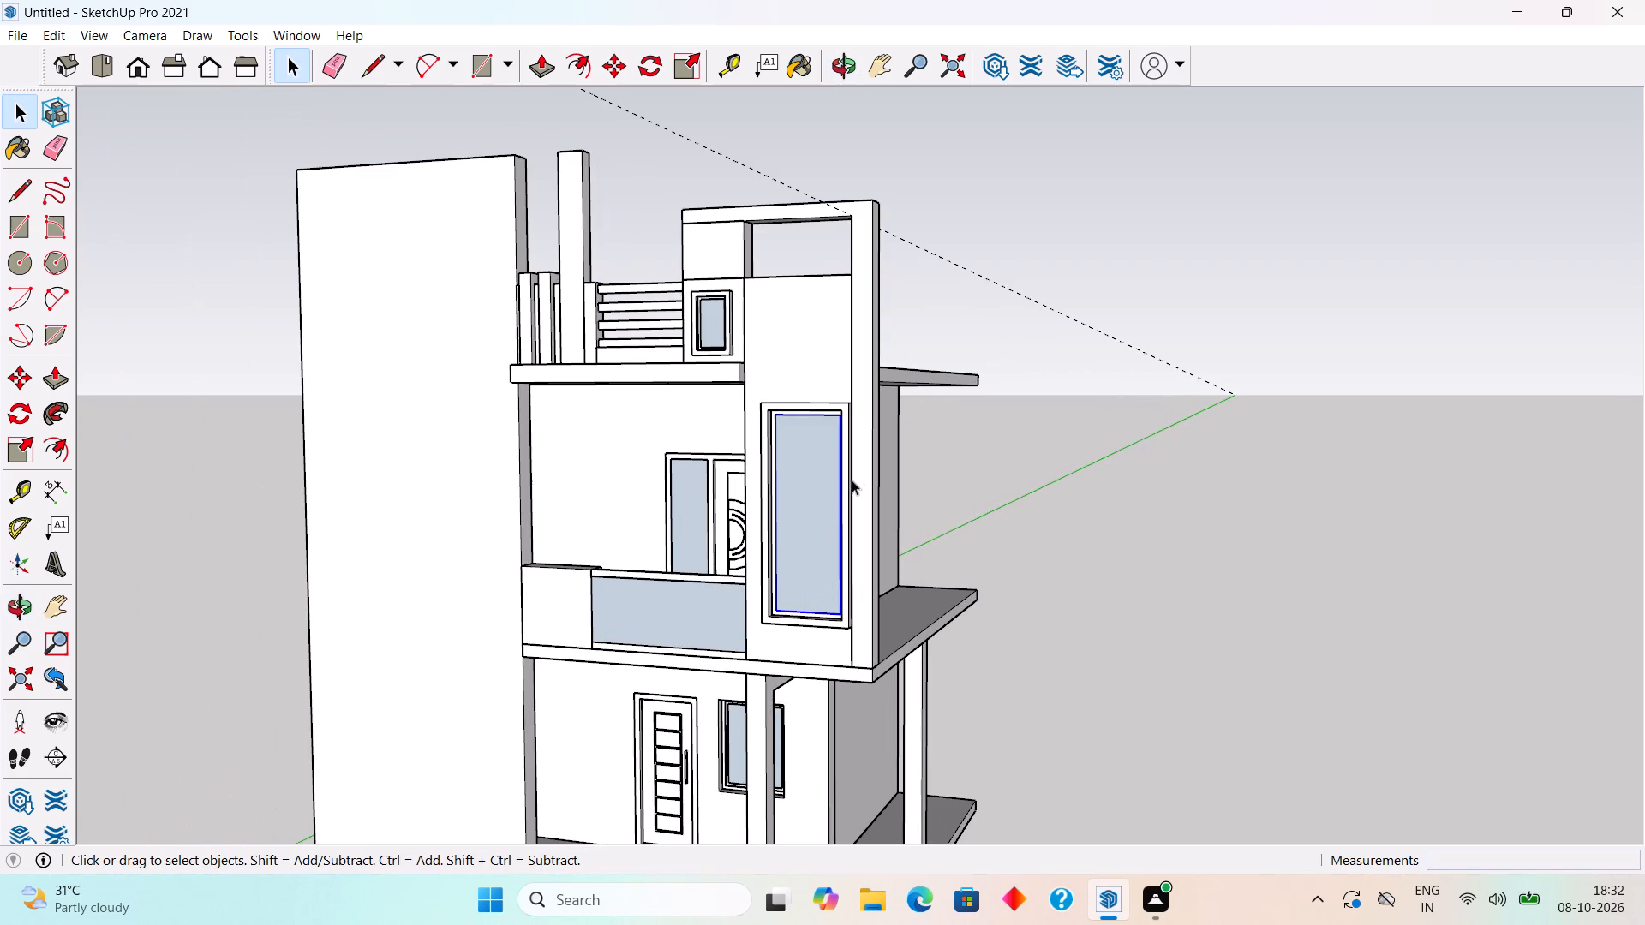
{"action": "scroll", "coordinate": [766, 360], "scroll_direction": "down", "scroll_amount": 5}
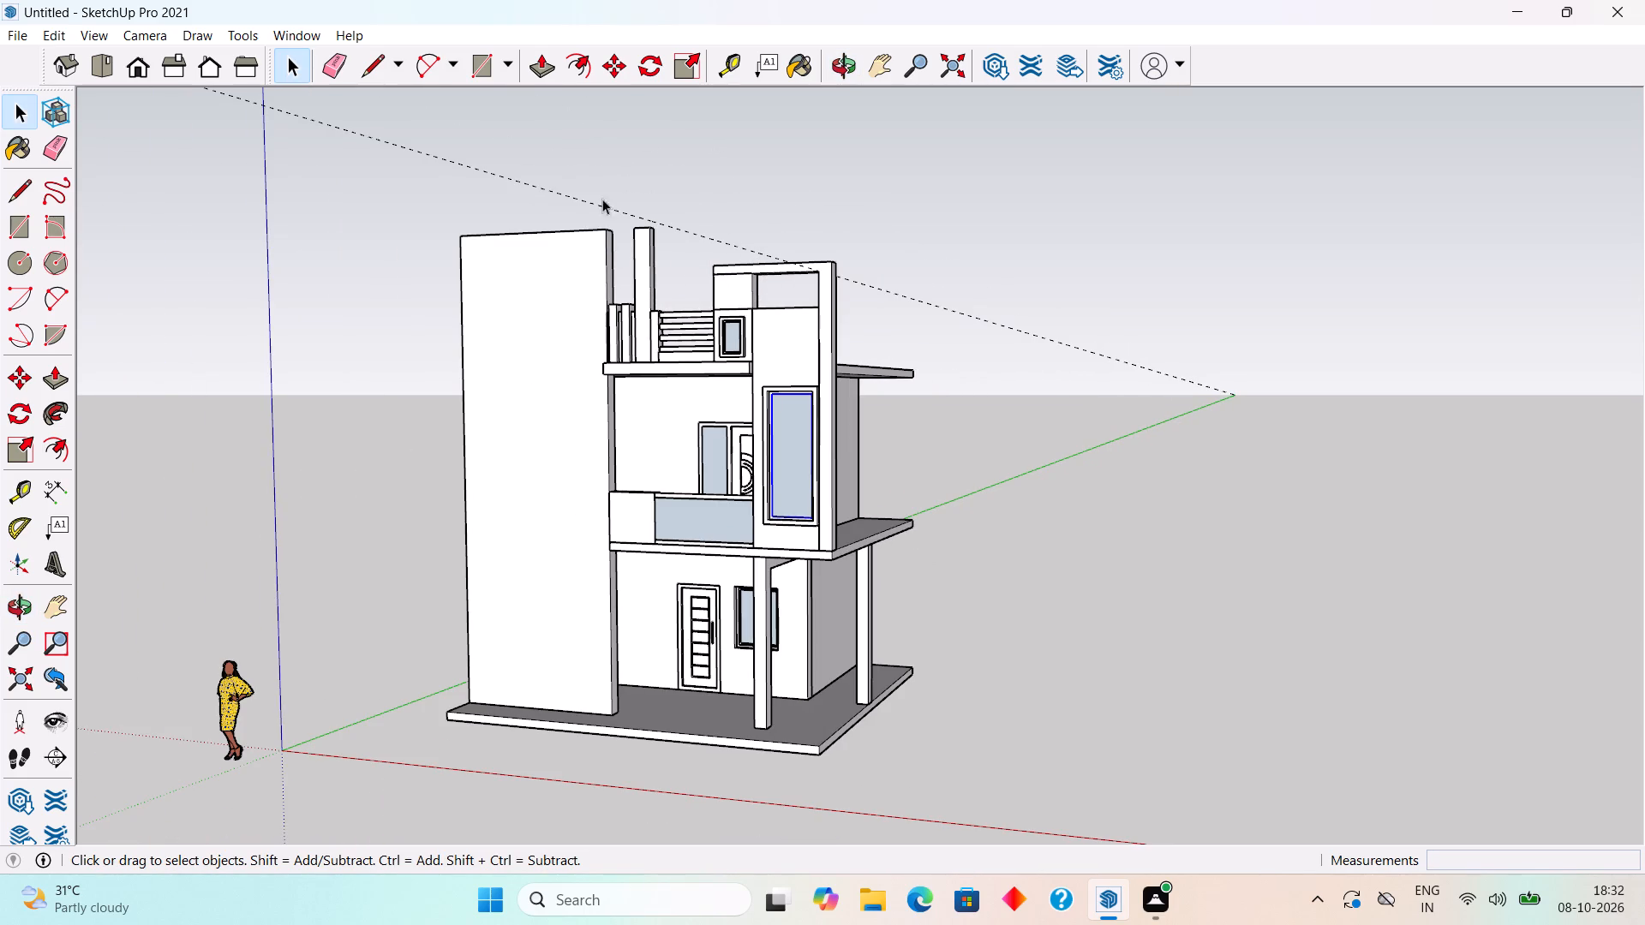
{"action": "middle_click_drag", "start_coordinate": [745, 373], "coordinate": [893, 419]}
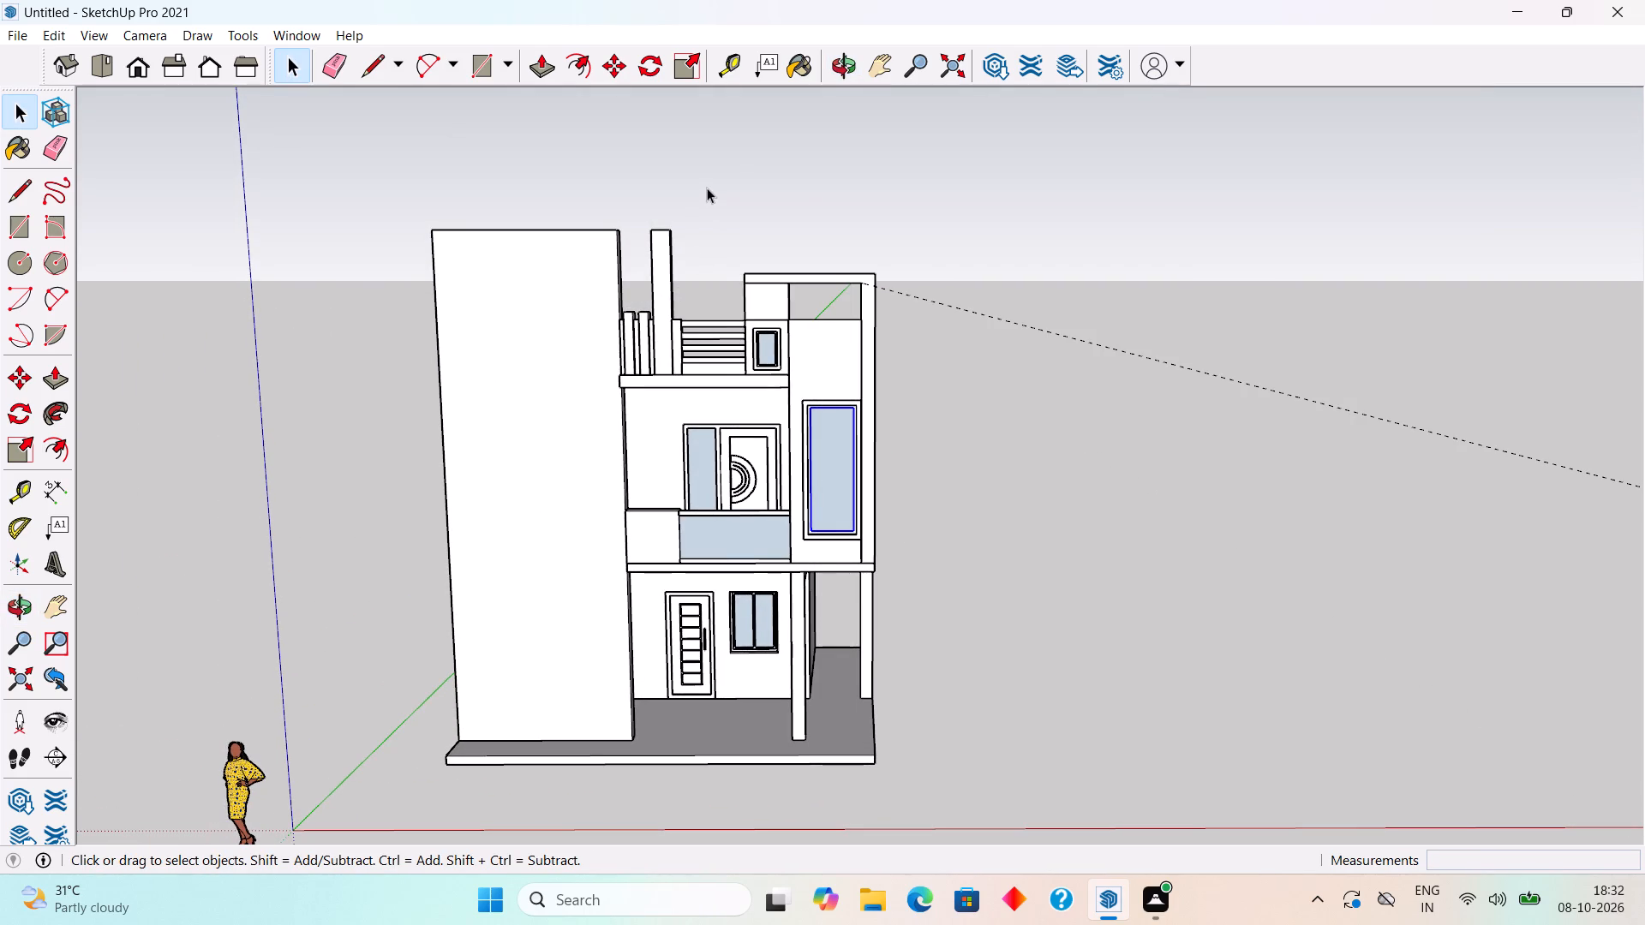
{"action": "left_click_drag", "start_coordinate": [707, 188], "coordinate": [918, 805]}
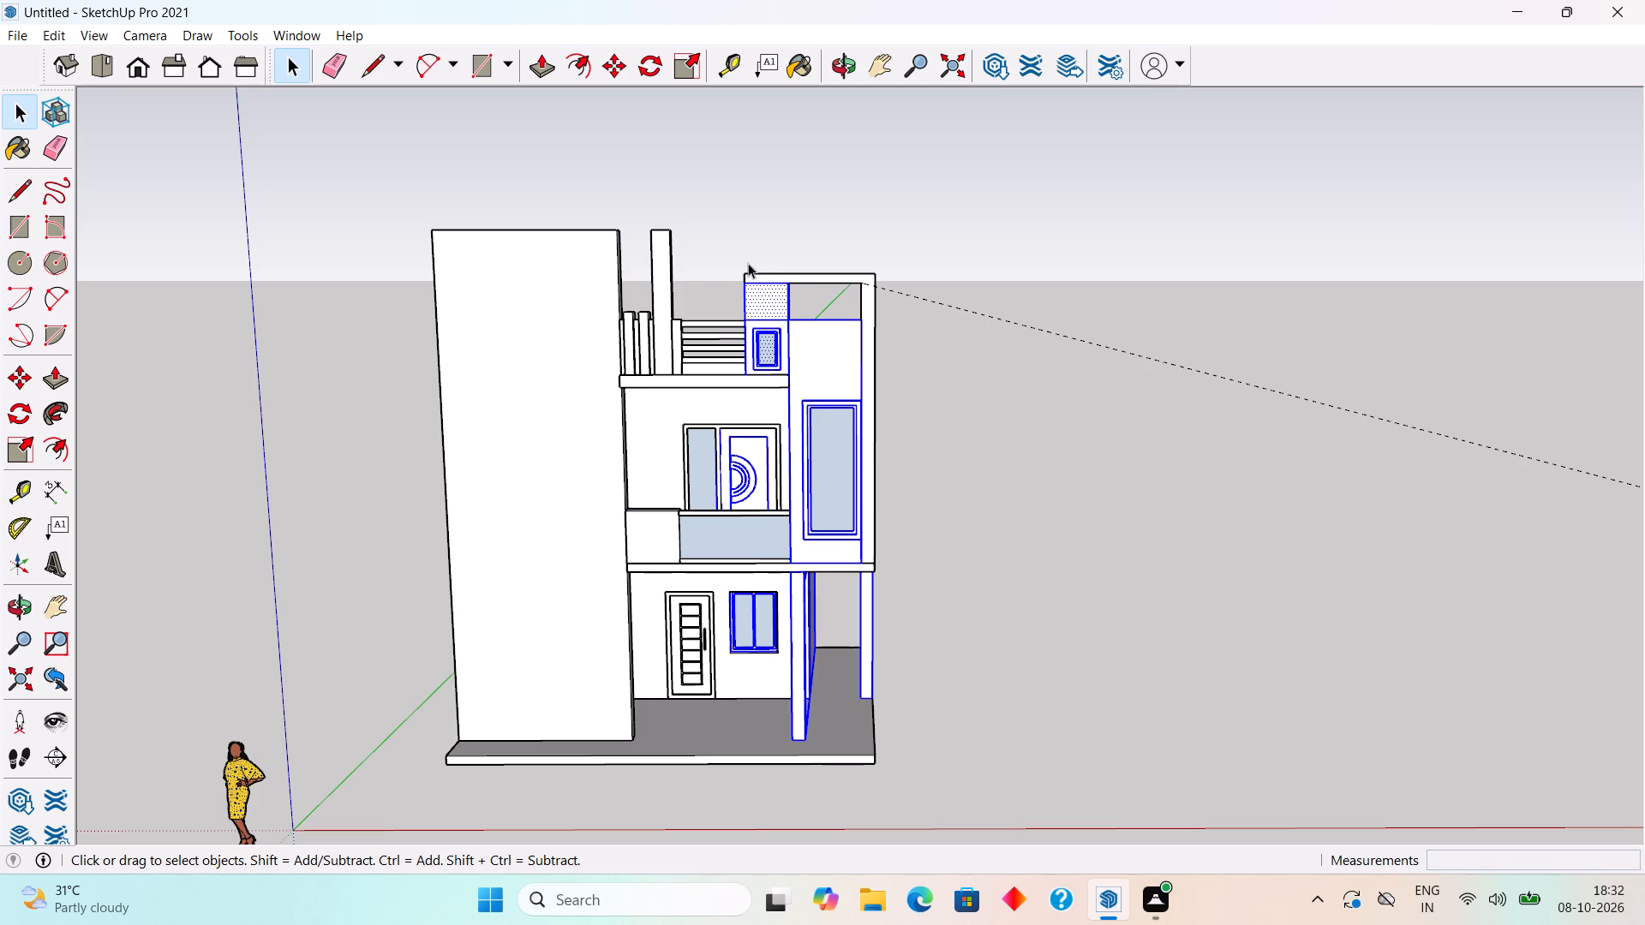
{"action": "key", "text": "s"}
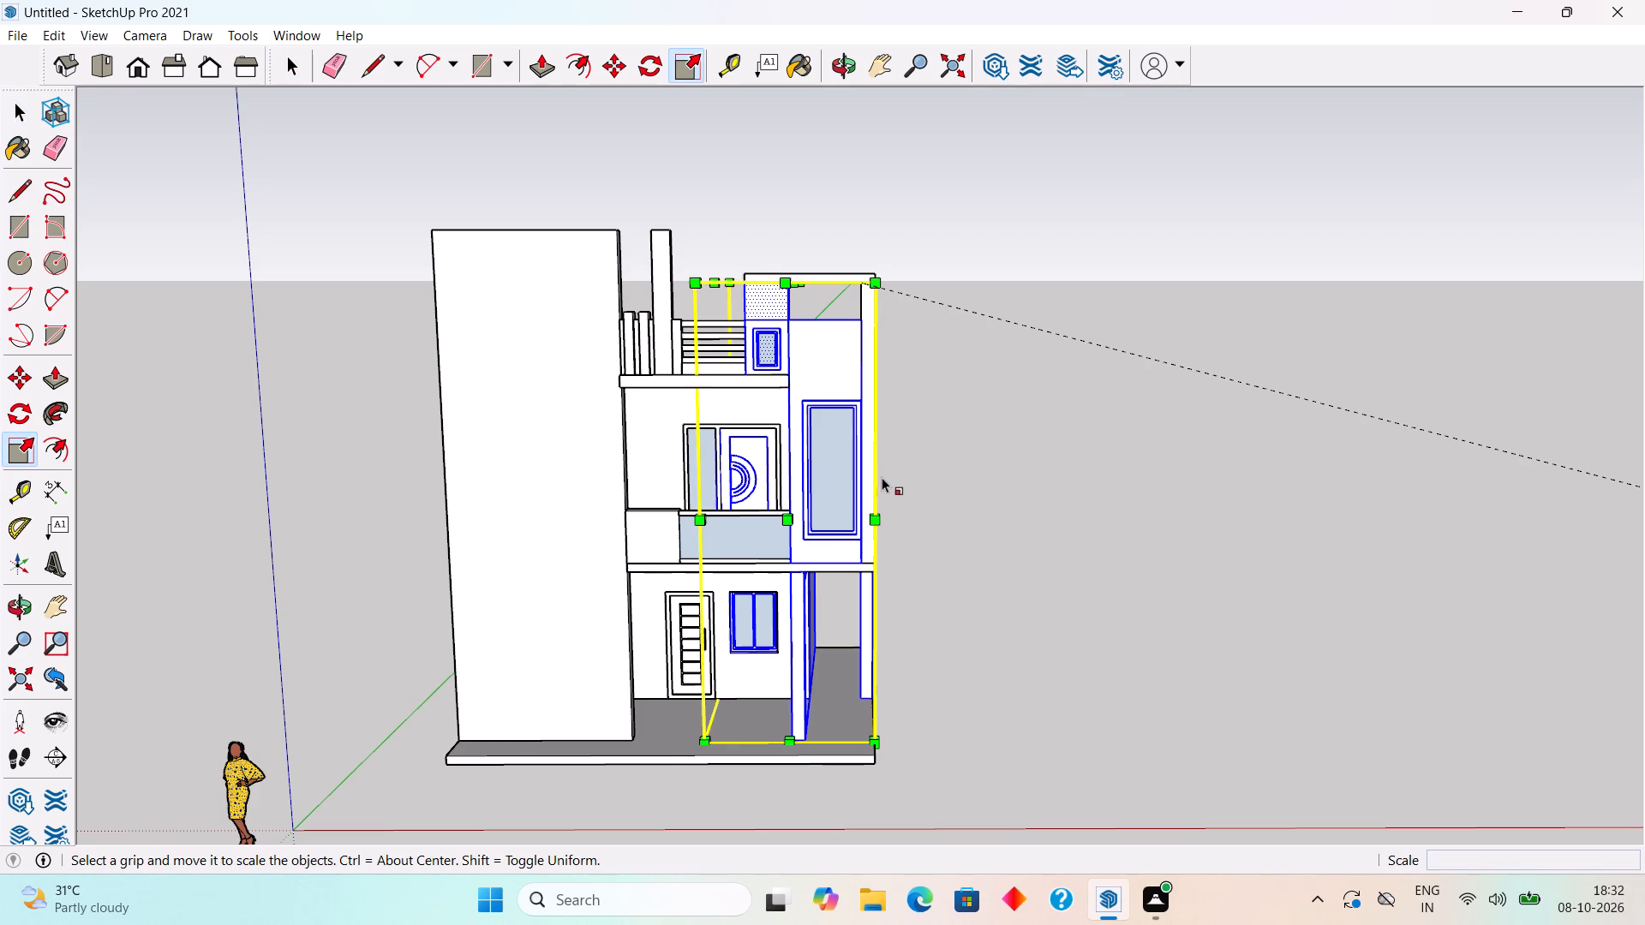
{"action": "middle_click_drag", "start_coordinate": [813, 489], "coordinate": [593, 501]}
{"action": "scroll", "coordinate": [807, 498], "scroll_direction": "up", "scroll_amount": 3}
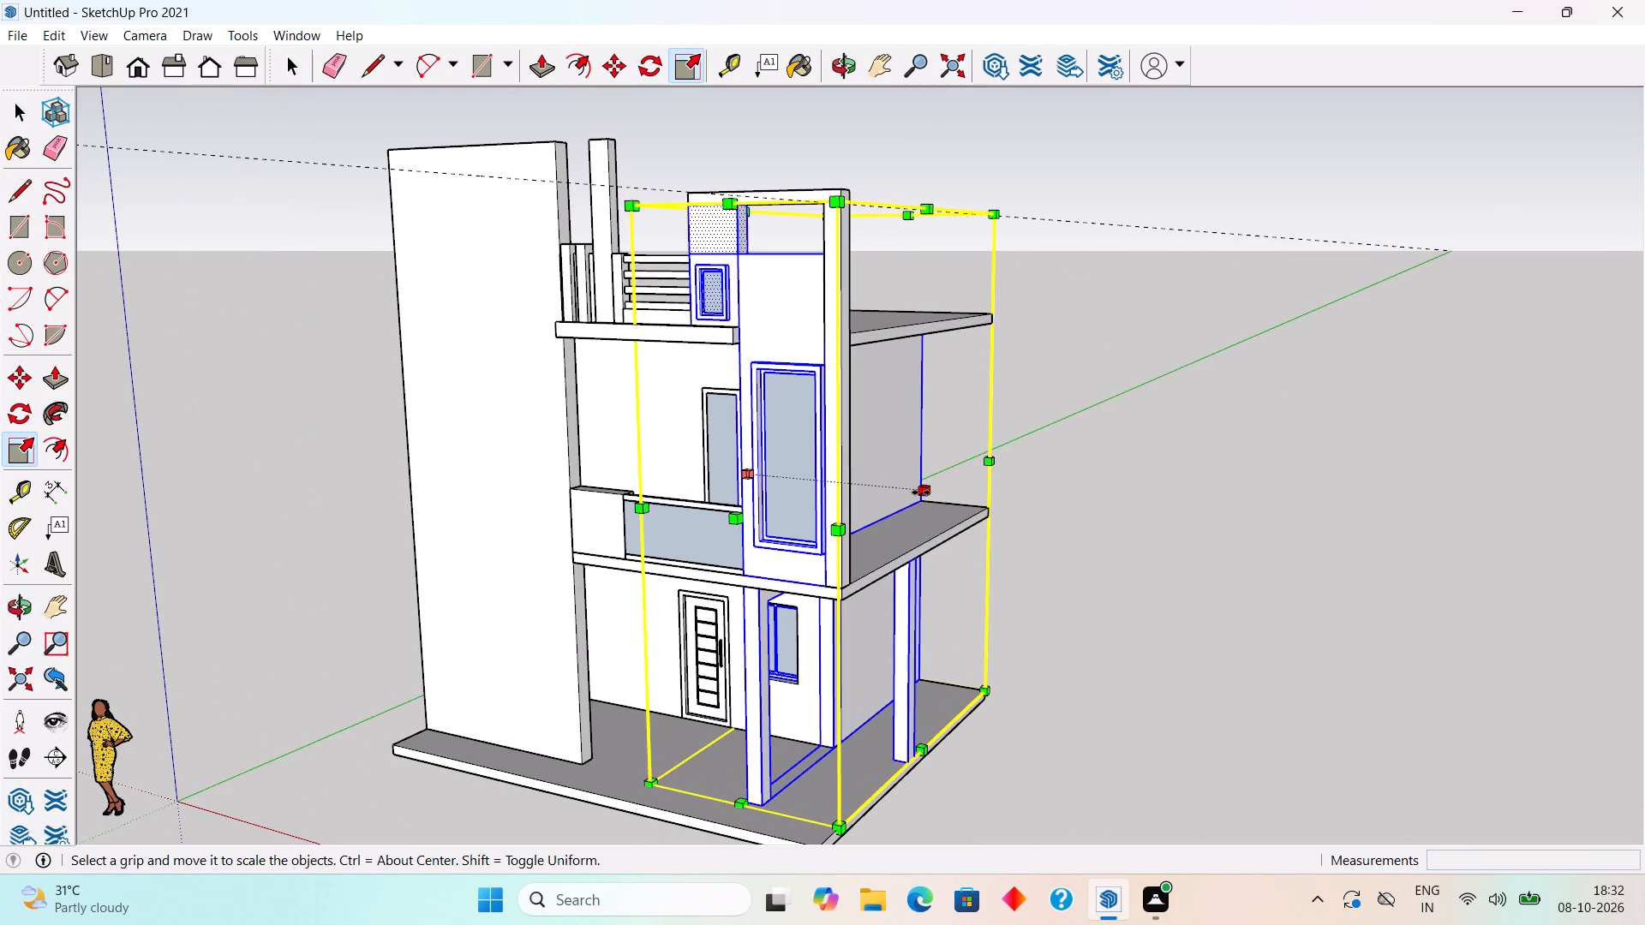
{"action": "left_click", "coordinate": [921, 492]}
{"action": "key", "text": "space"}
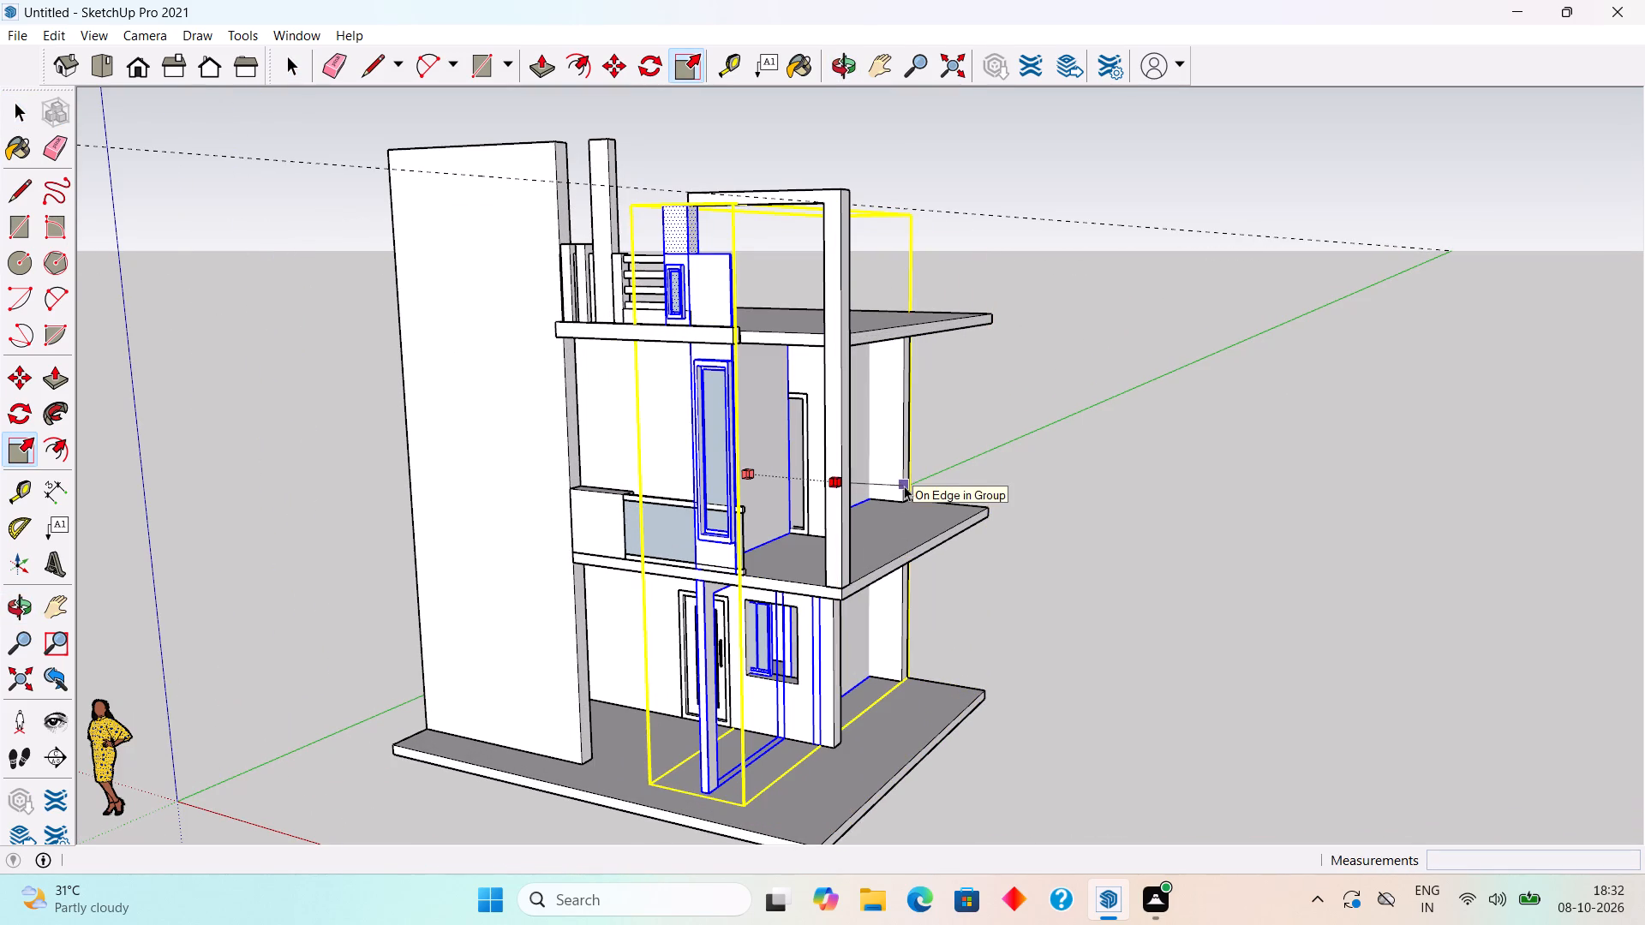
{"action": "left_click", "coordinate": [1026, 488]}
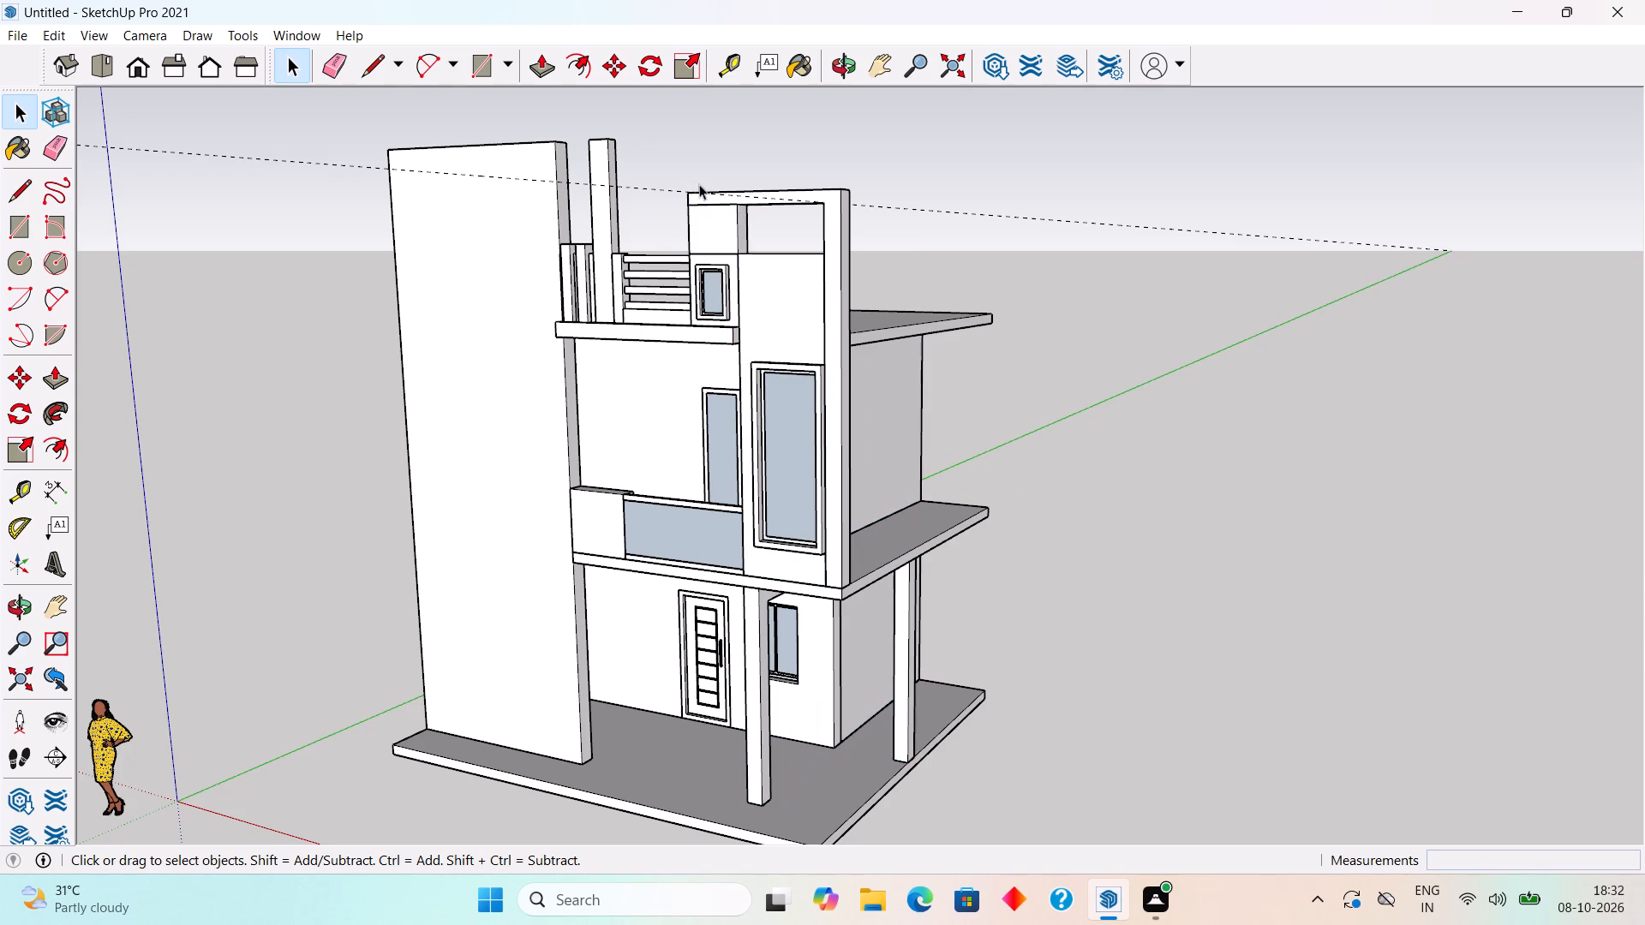
Select the front corner frame together with its wall faces, the large window and the small roof-level window.
{"action": "left_click_drag", "start_coordinate": [692, 164], "coordinate": [870, 598]}
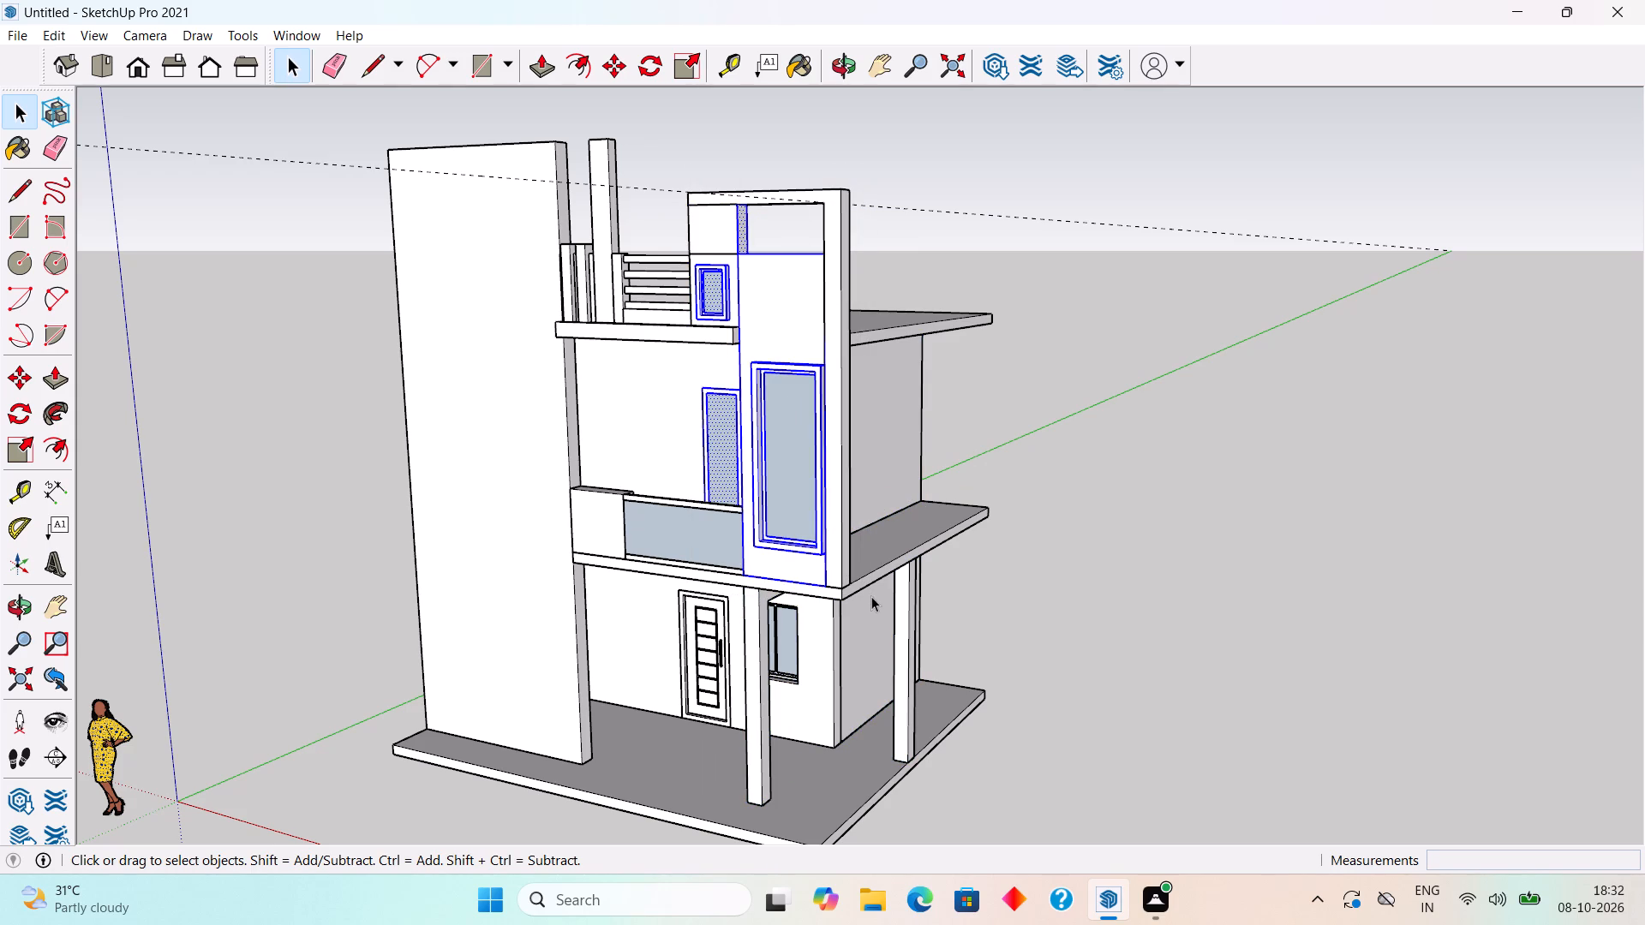
{"action": "middle_click_drag", "start_coordinate": [933, 617], "coordinate": [1244, 613]}
{"action": "left_click_drag", "start_coordinate": [672, 387], "coordinate": [764, 491]}
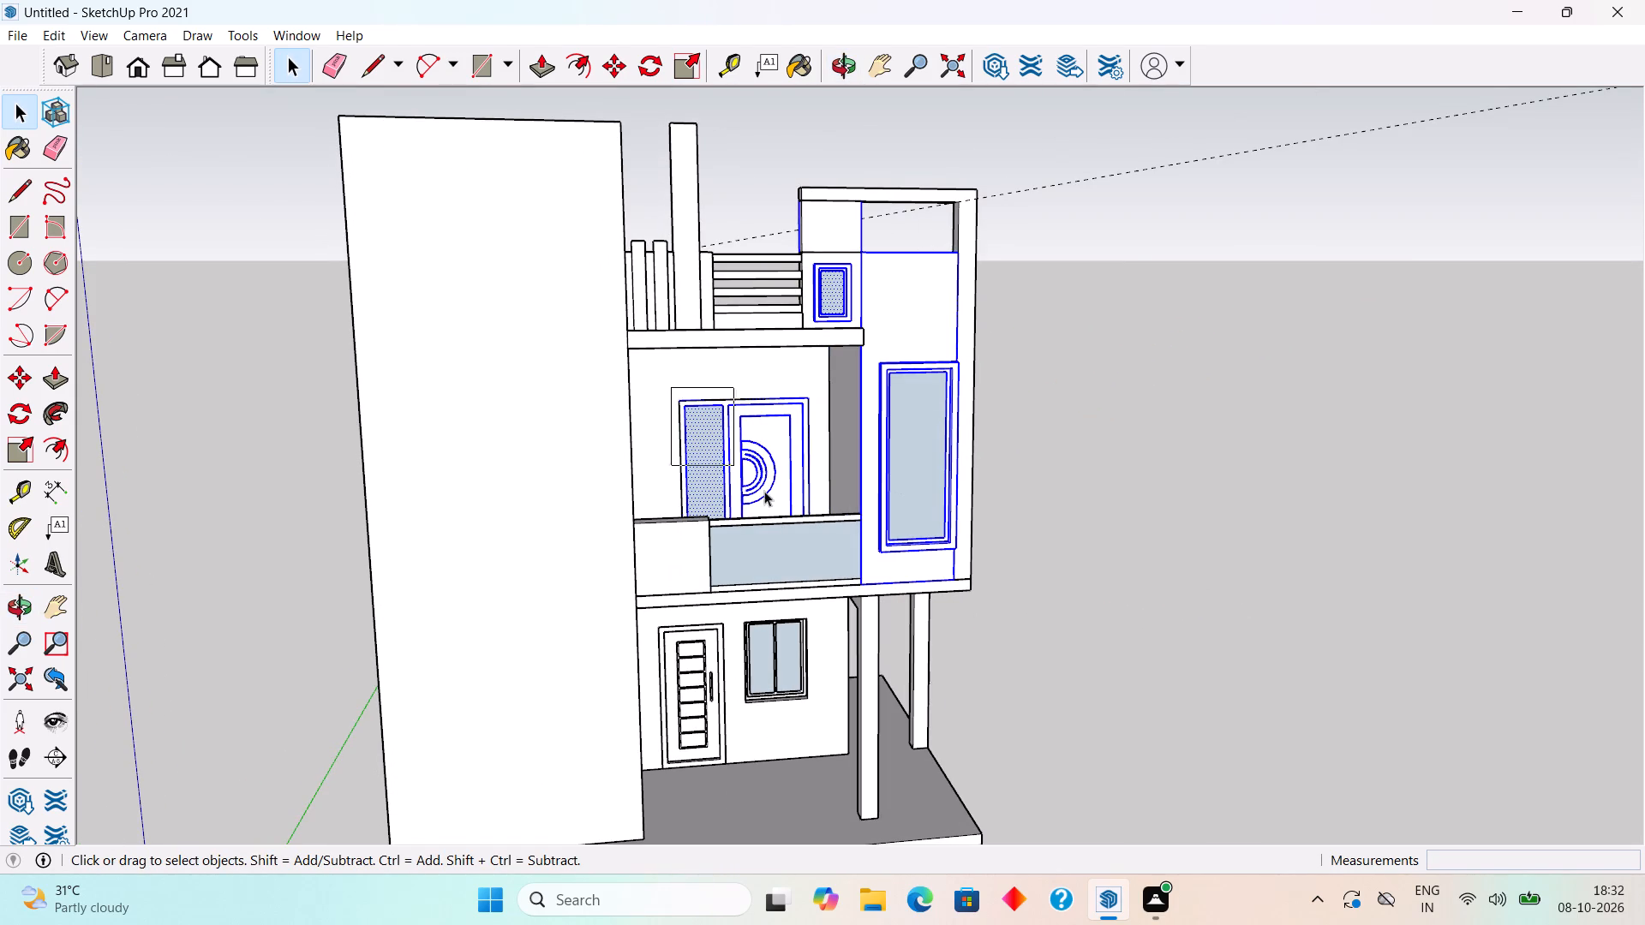
{"action": "left_click_drag", "start_coordinate": [764, 491], "coordinate": [822, 551]}
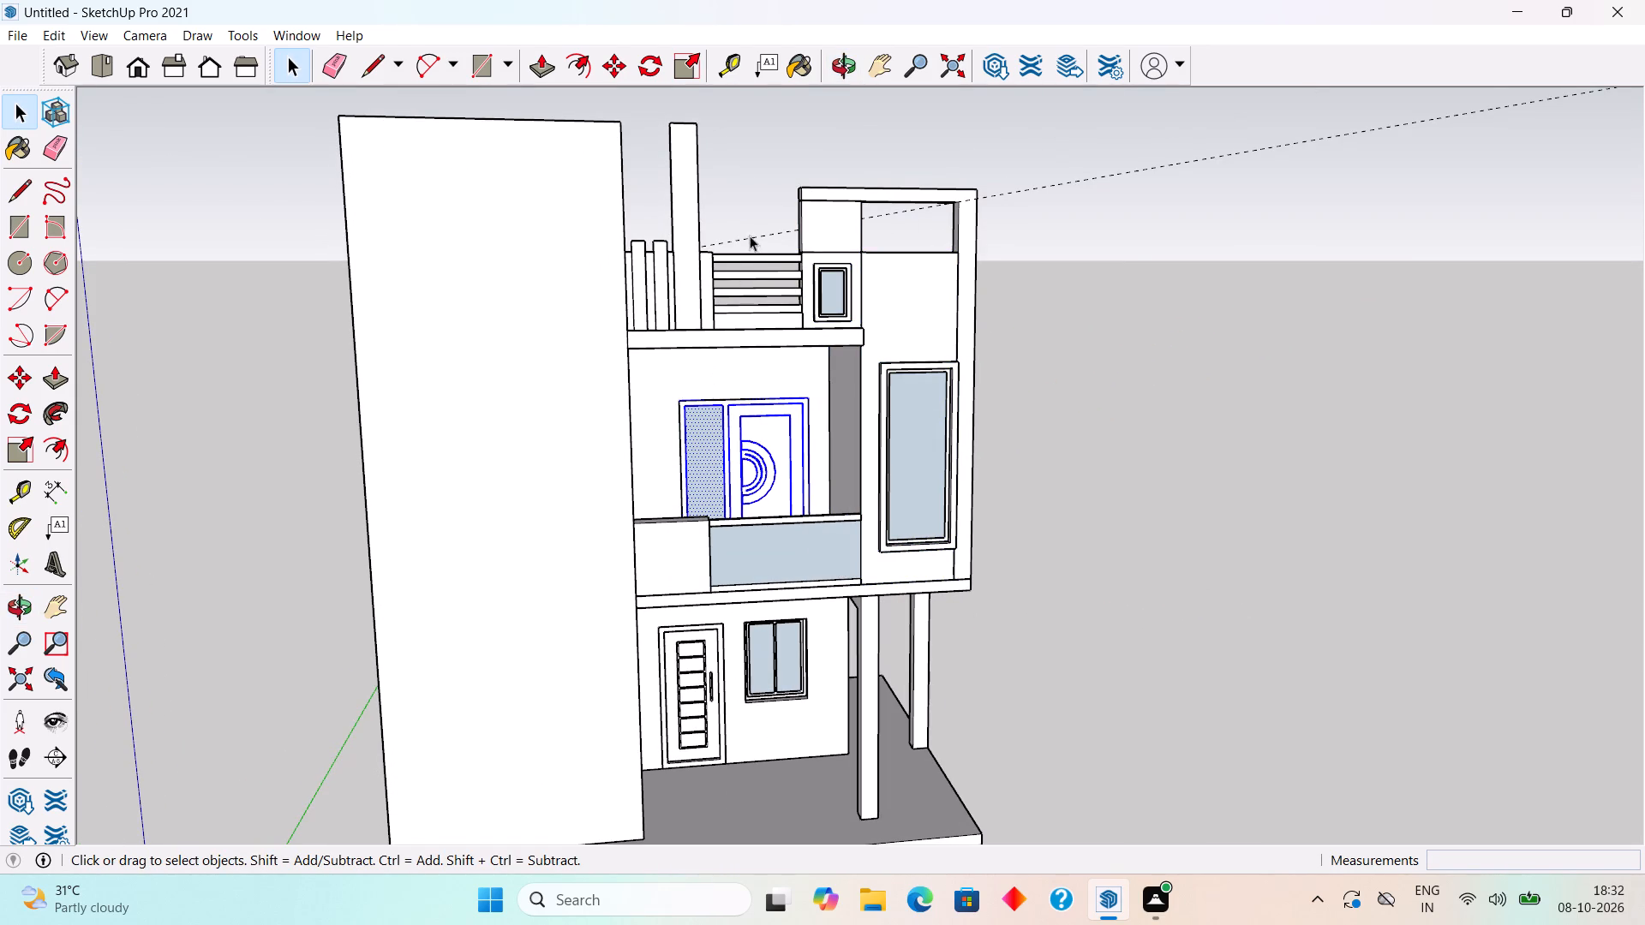
{"action": "left_click_drag", "start_coordinate": [750, 236], "coordinate": [888, 356]}
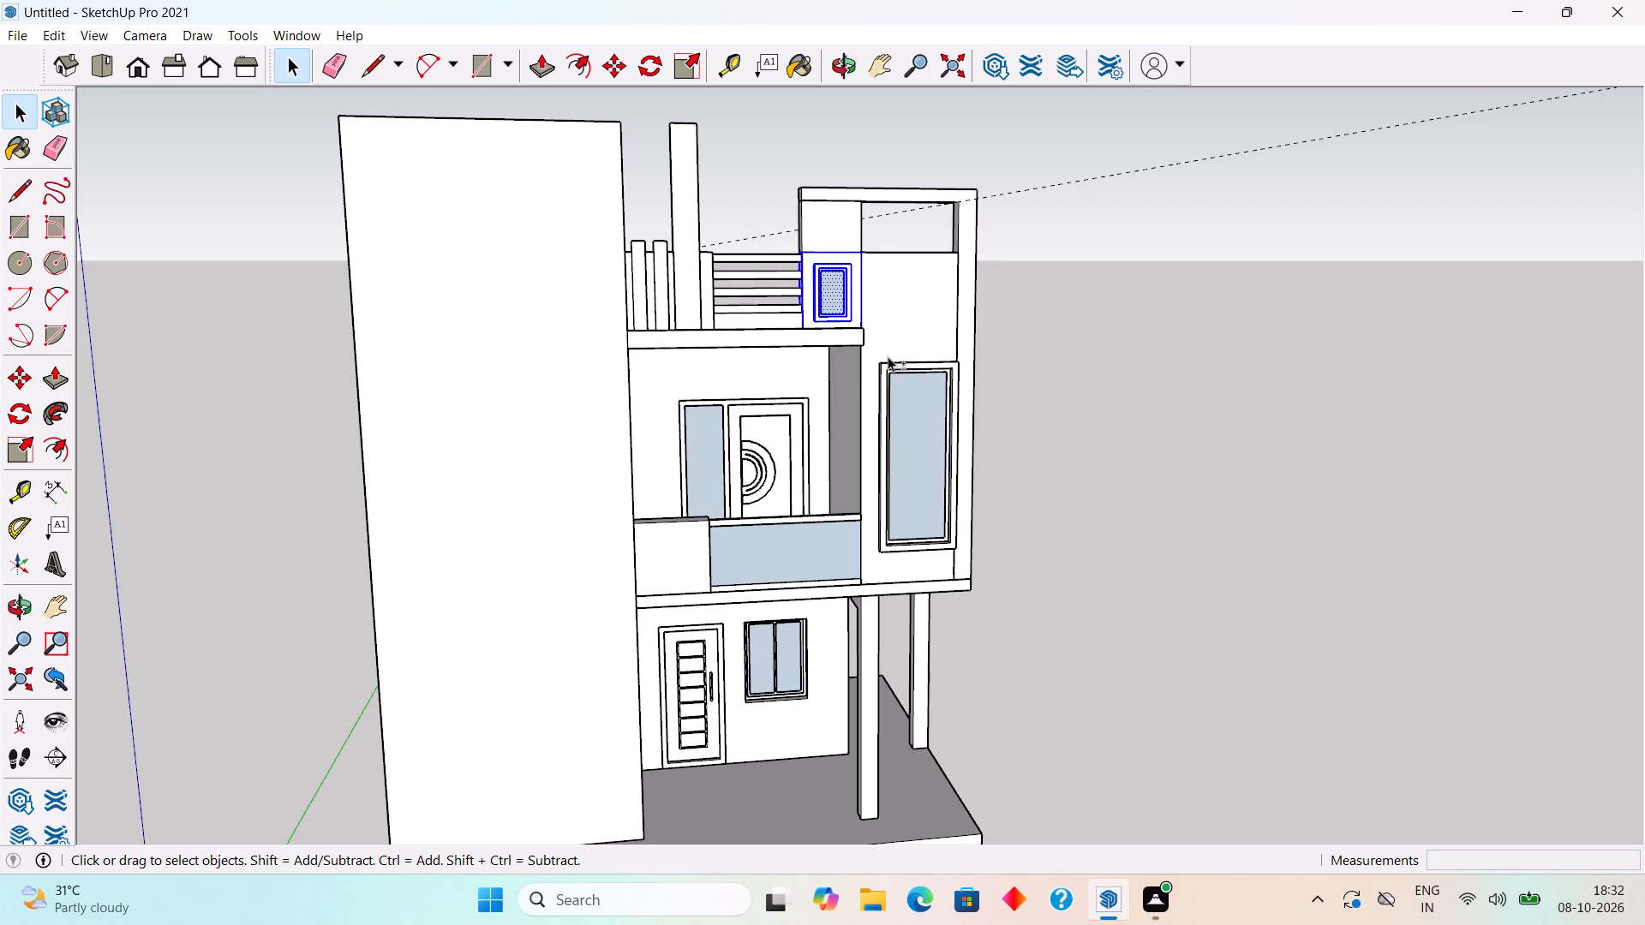
{"action": "left_click_drag", "start_coordinate": [774, 164], "coordinate": [966, 352], "text": "shift"}
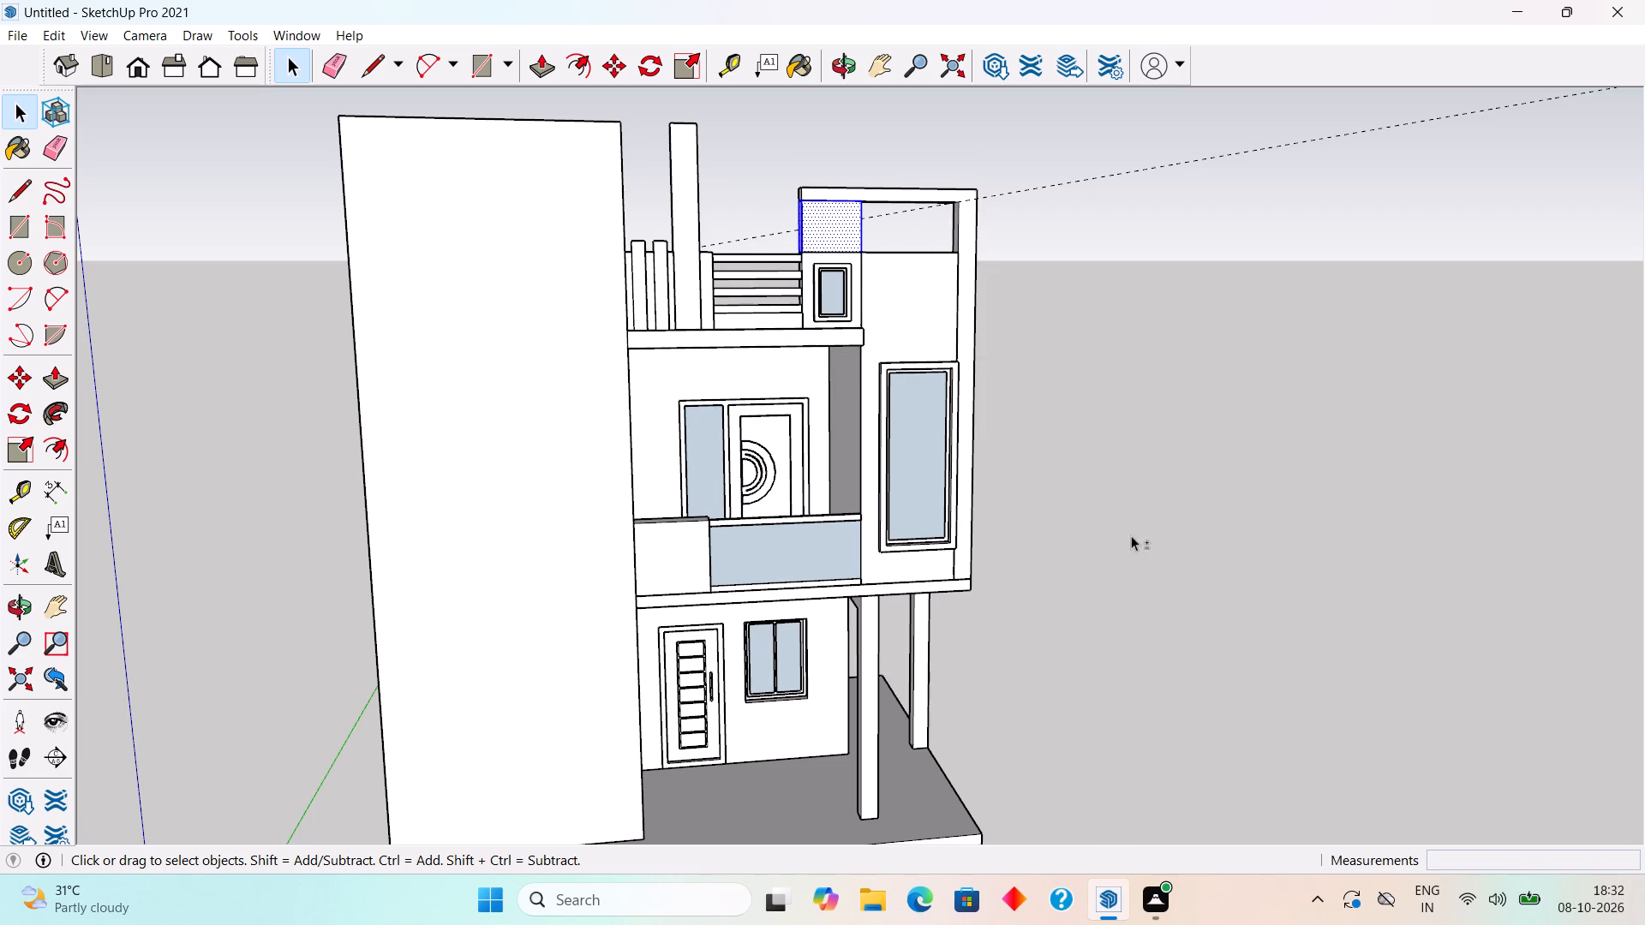
{"action": "left_click_drag", "start_coordinate": [787, 176], "coordinate": [1024, 577], "text": "shift"}
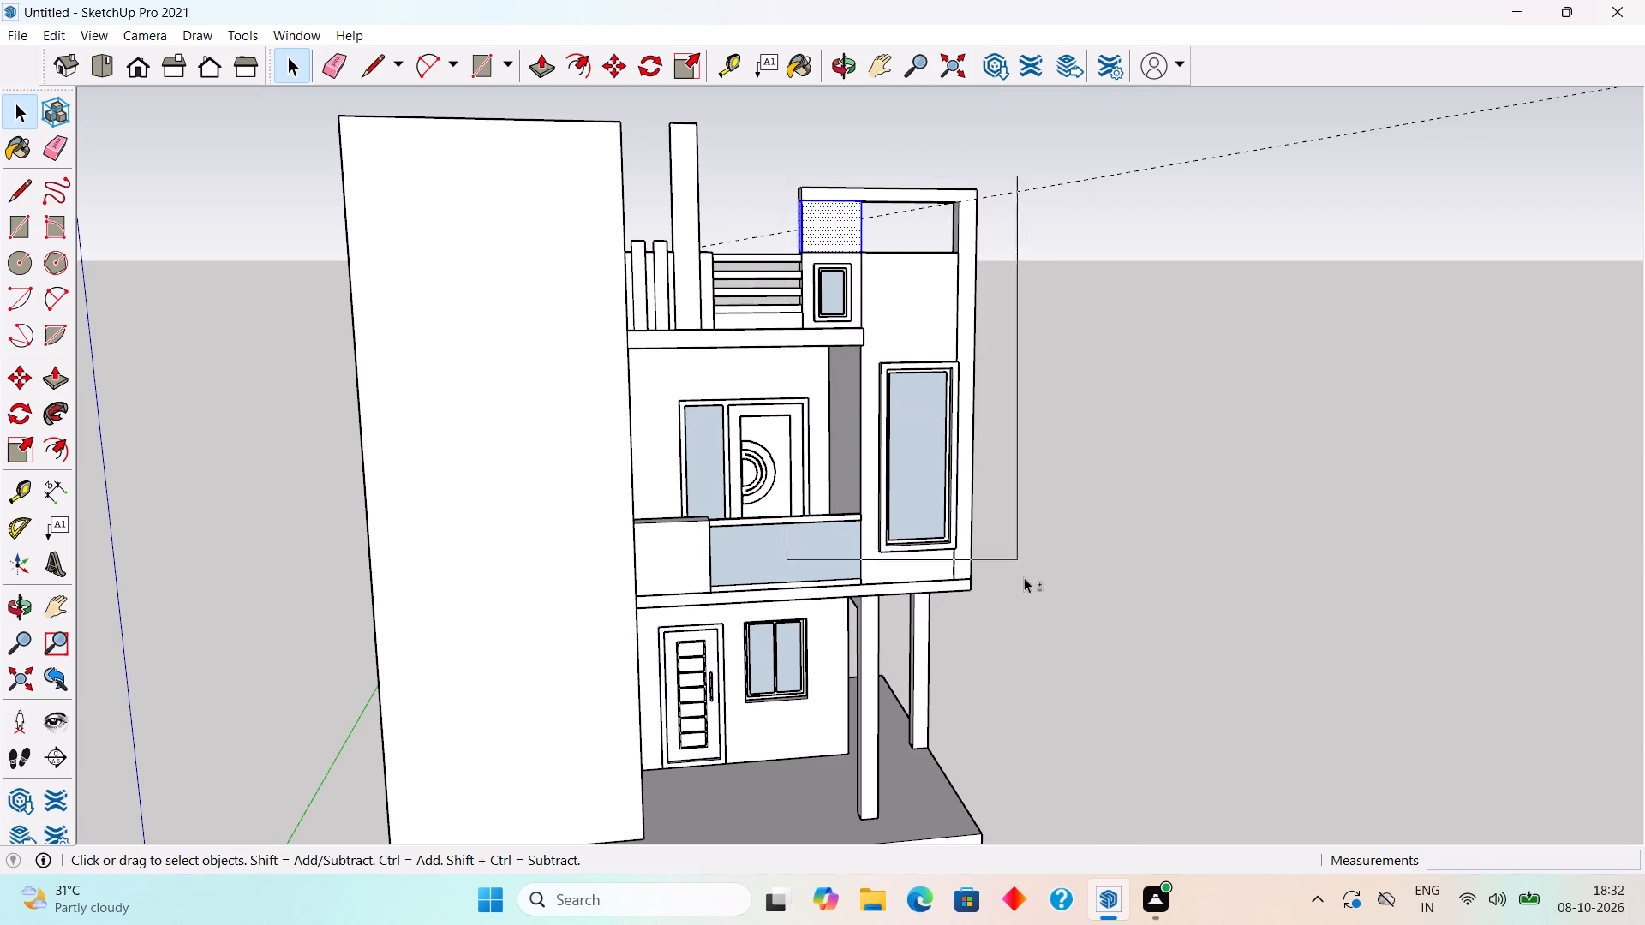
{"action": "left_click_drag", "start_coordinate": [1024, 577], "coordinate": [1029, 598], "text": "shift"}
{"action": "left_click_drag", "start_coordinate": [792, 149], "coordinate": [1059, 258], "text": "shift"}
{"action": "left_click_drag", "start_coordinate": [807, 127], "coordinate": [810, 161], "text": "shift"}
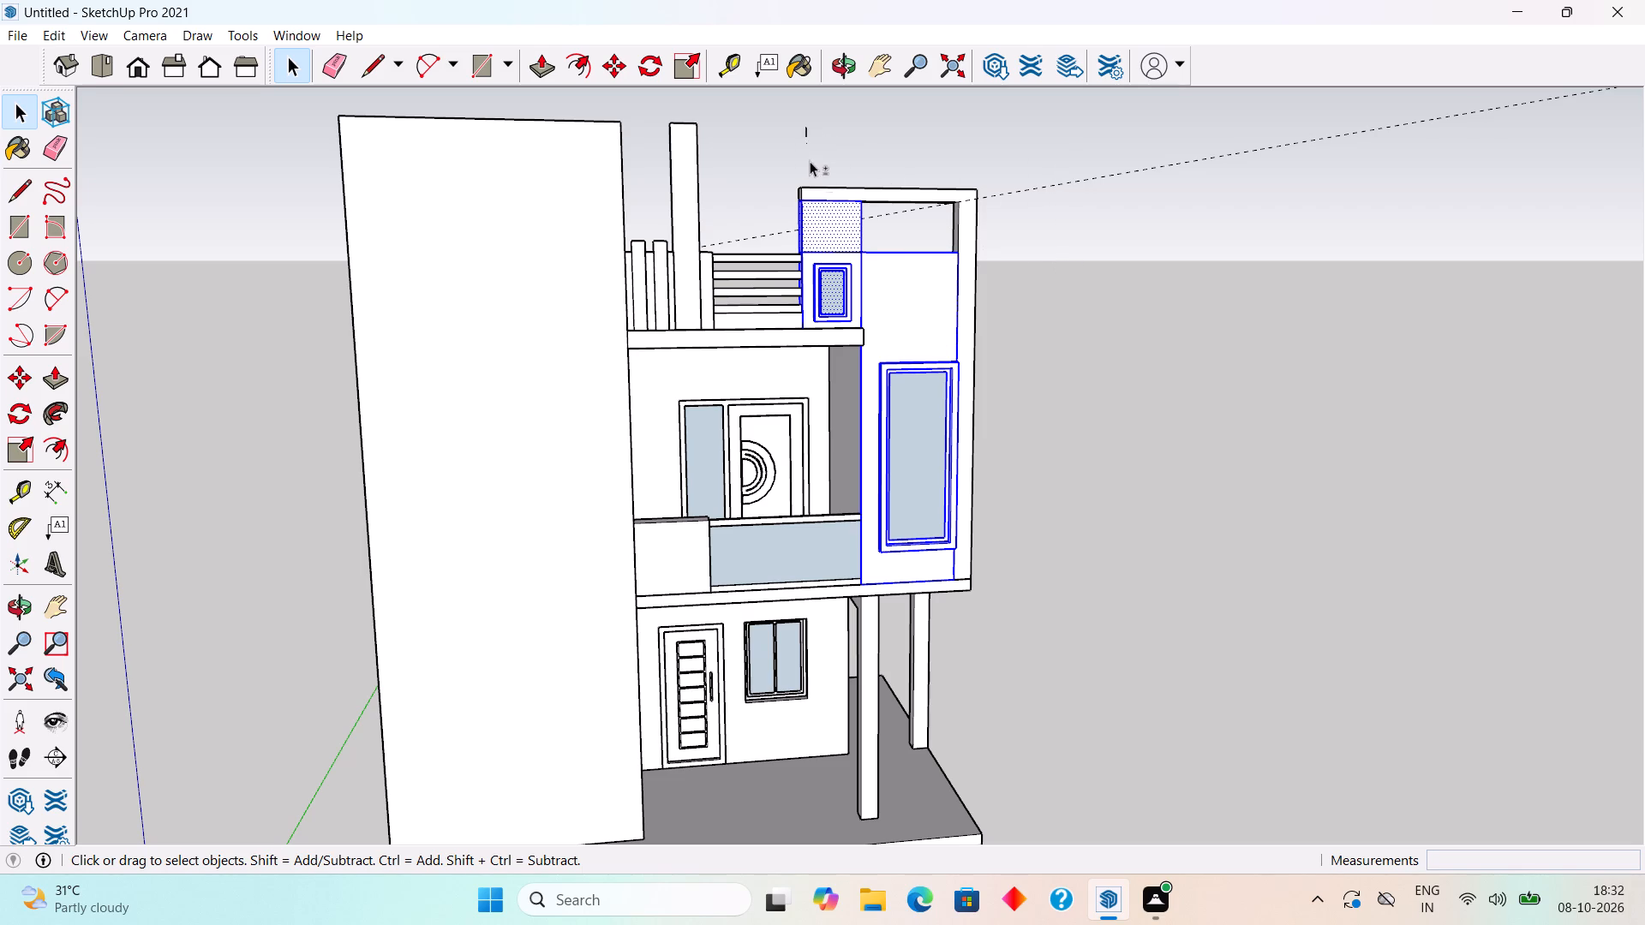
{"action": "left_click_drag", "start_coordinate": [810, 161], "coordinate": [1076, 634], "text": "shift"}
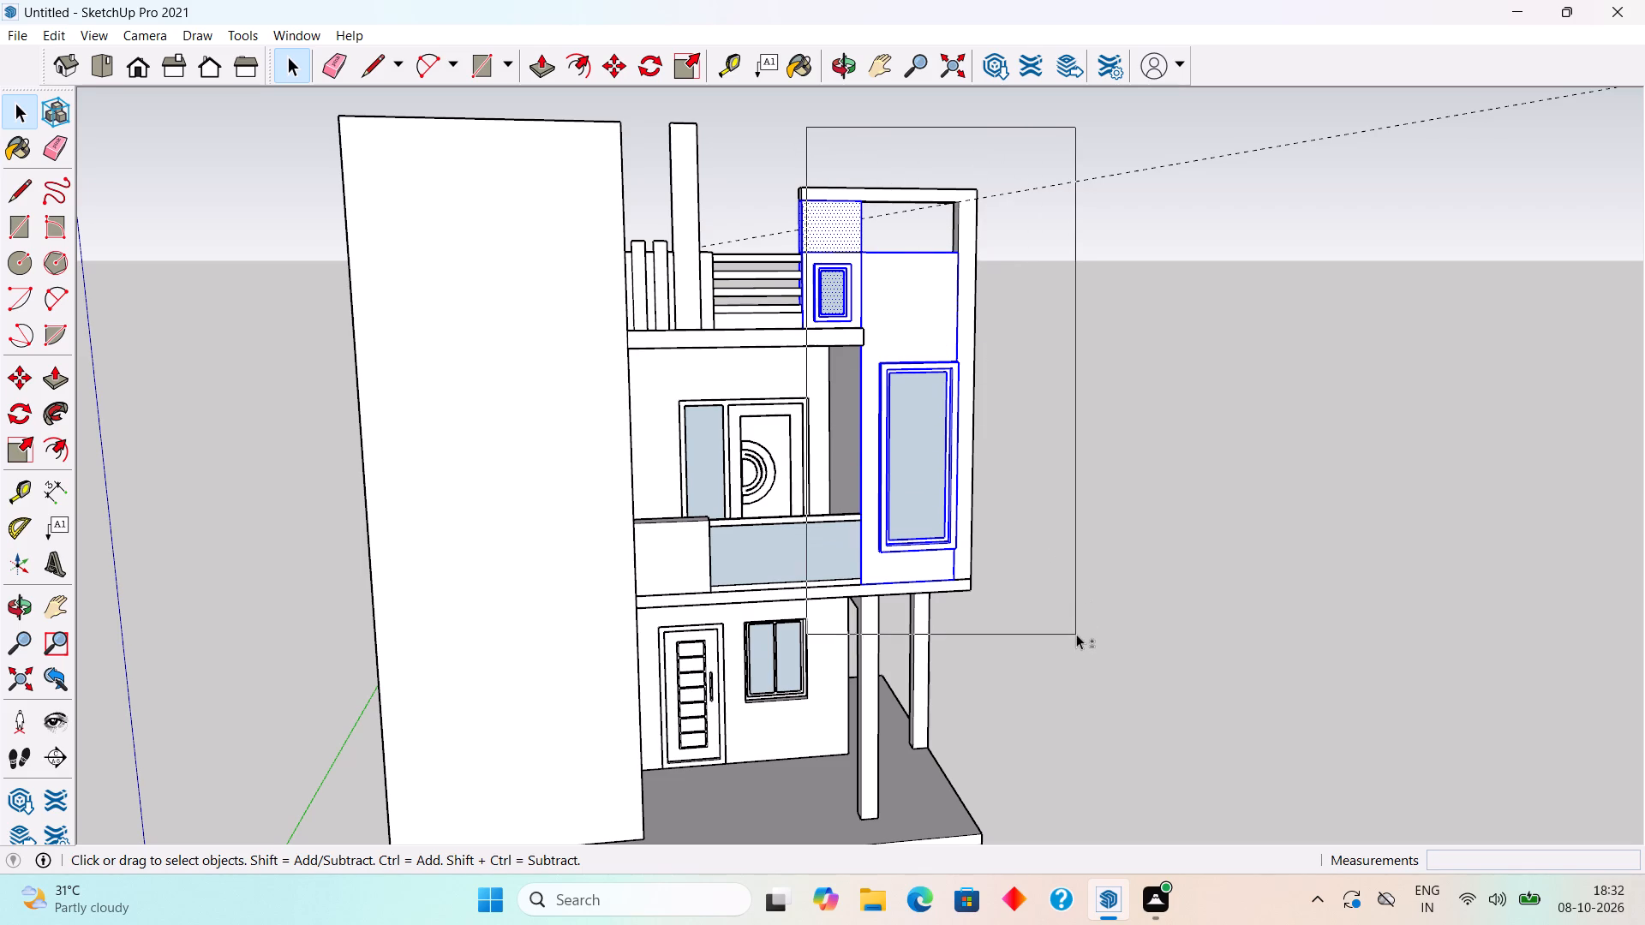
{"action": "left_click_drag", "start_coordinate": [1076, 634], "coordinate": [1076, 635], "text": "shift"}
{"action": "left_click_drag", "start_coordinate": [793, 126], "coordinate": [1017, 587], "text": "shift"}
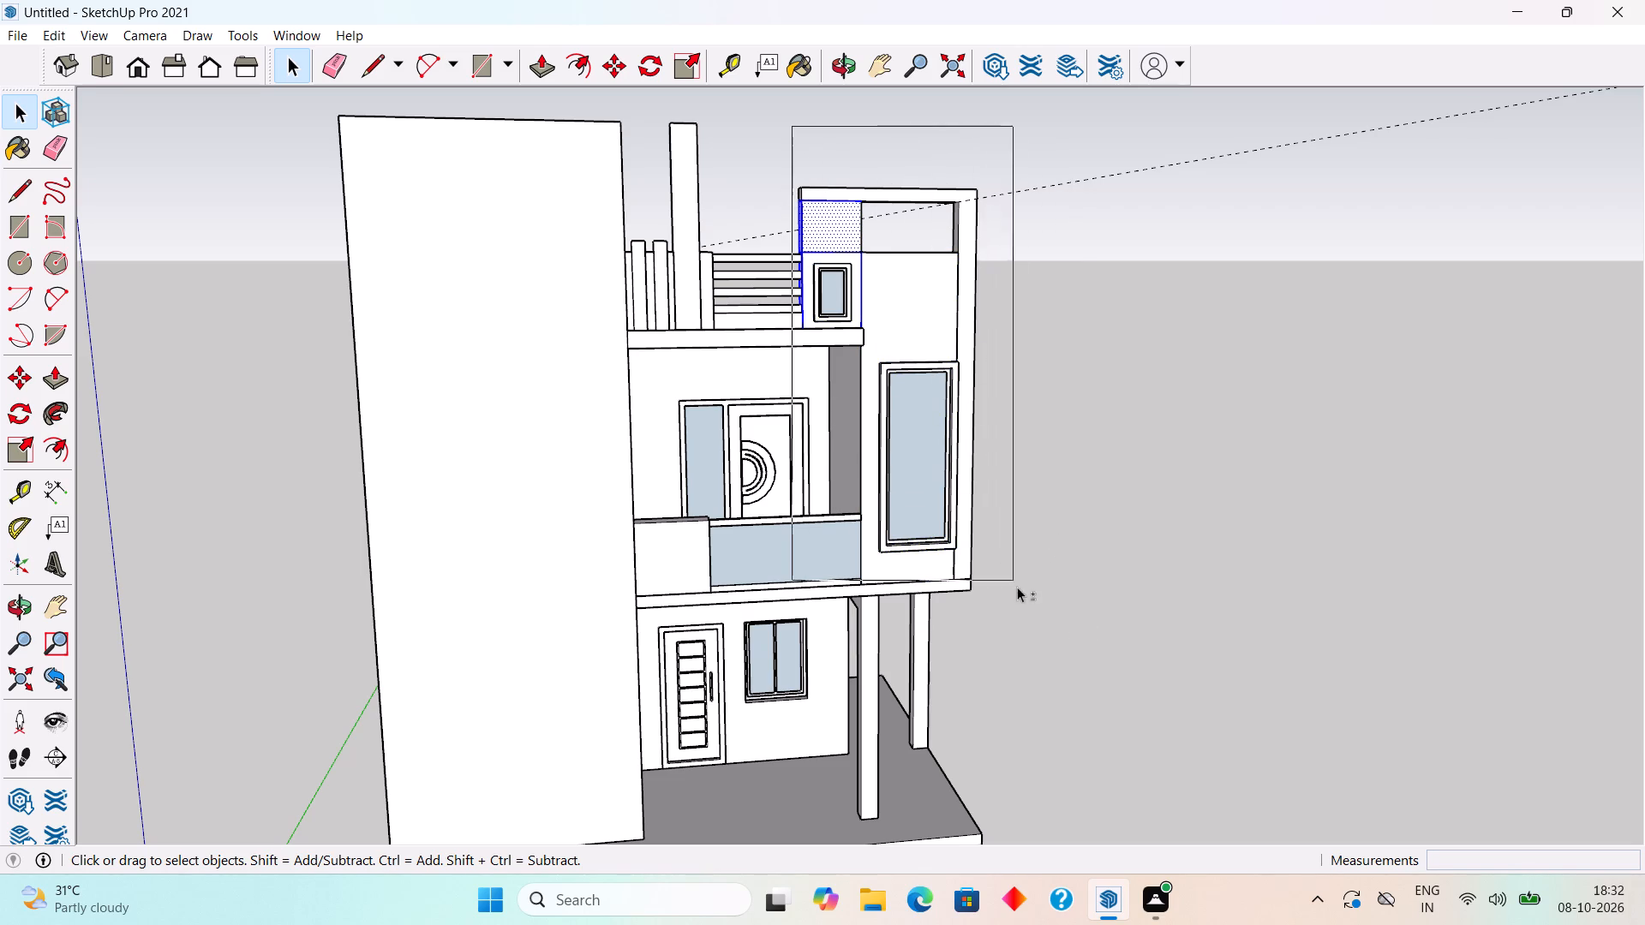
{"action": "left_click_drag", "start_coordinate": [1017, 587], "coordinate": [1038, 623], "text": "shift"}
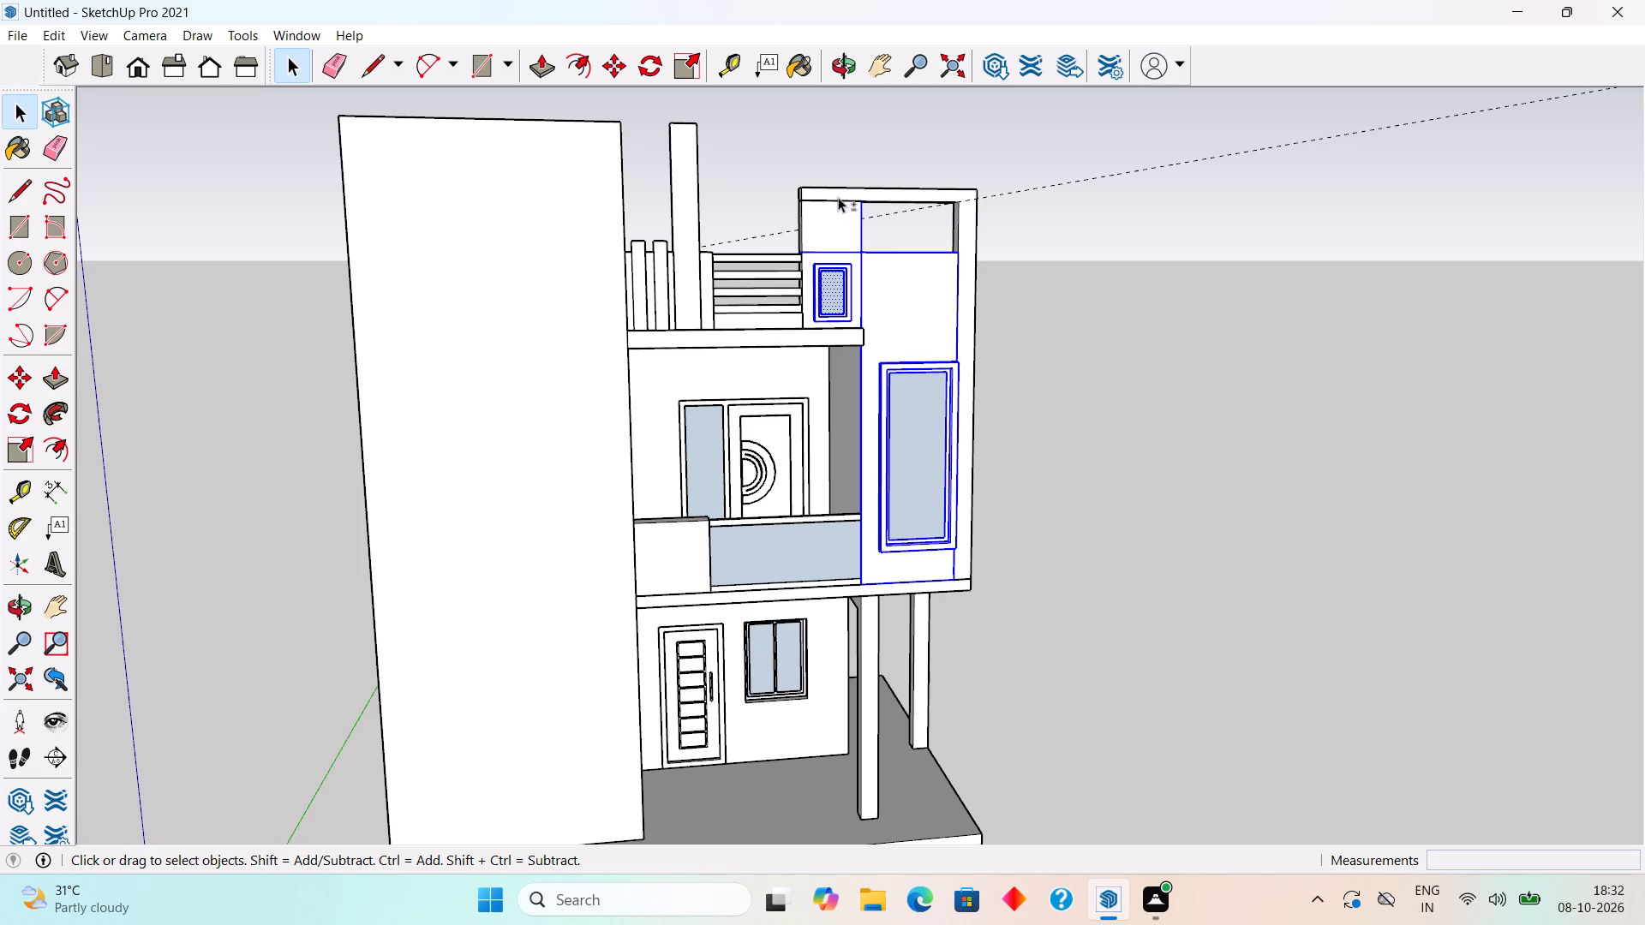
{"action": "left_click", "coordinate": [838, 197], "text": "shift"}
Examine the extent of the selected corner frame and windows from the front, side and rear of the house.
{"action": "middle_click_drag", "start_coordinate": [1015, 347], "coordinate": [900, 365], "text": "shift"}
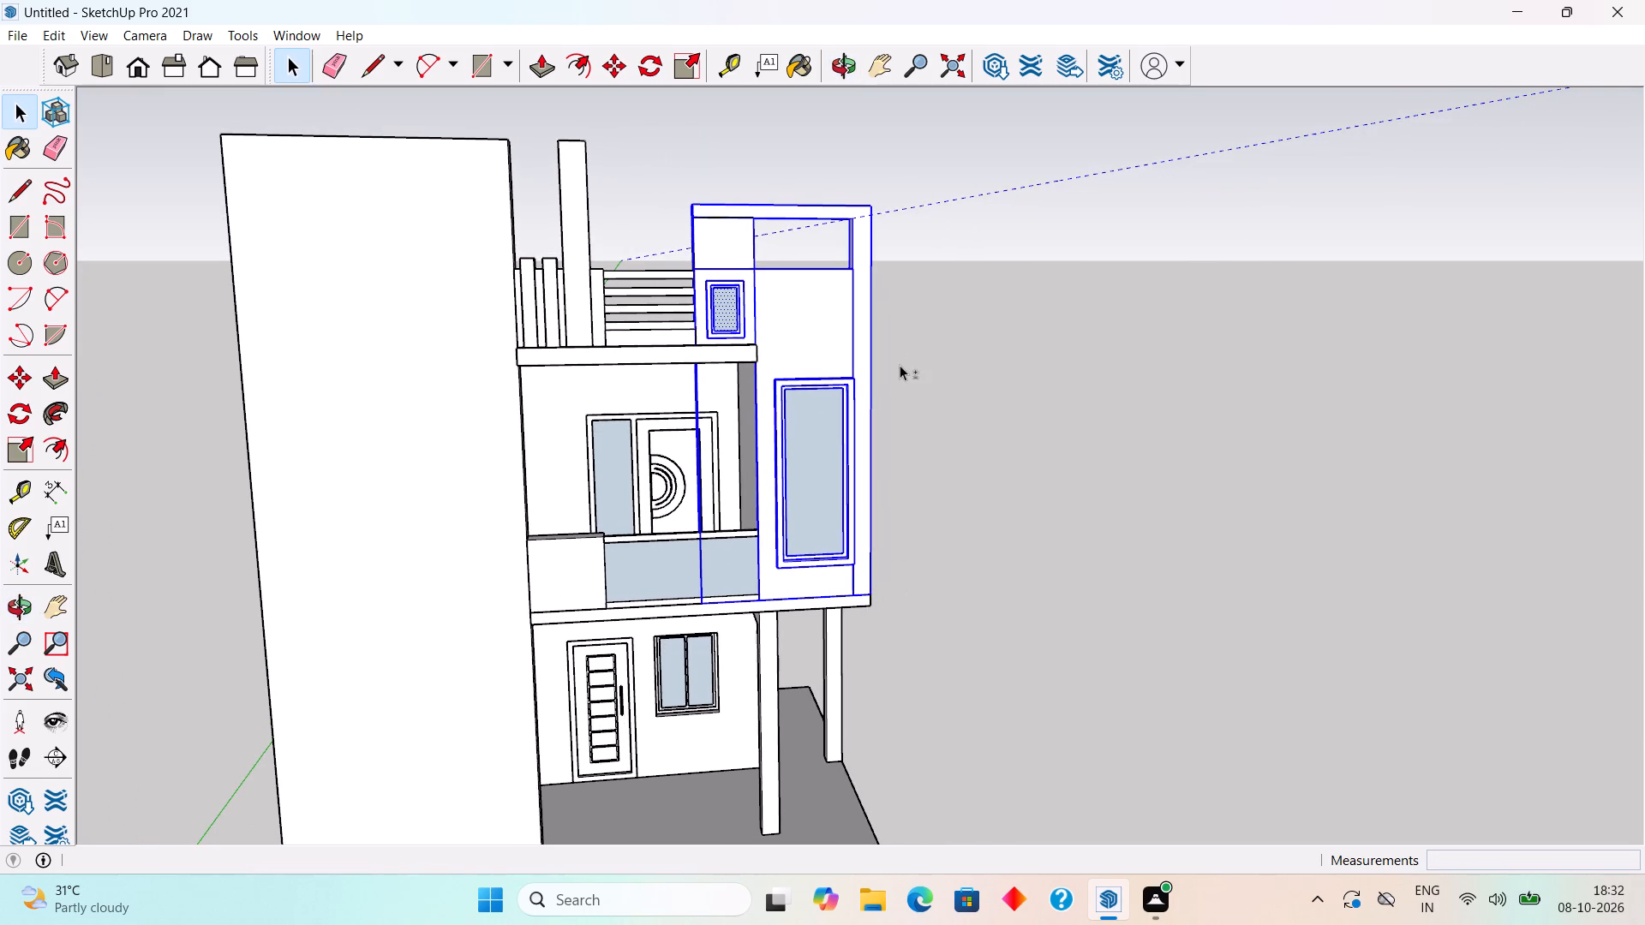
{"action": "middle_click_drag", "start_coordinate": [798, 499], "coordinate": [403, 530]}
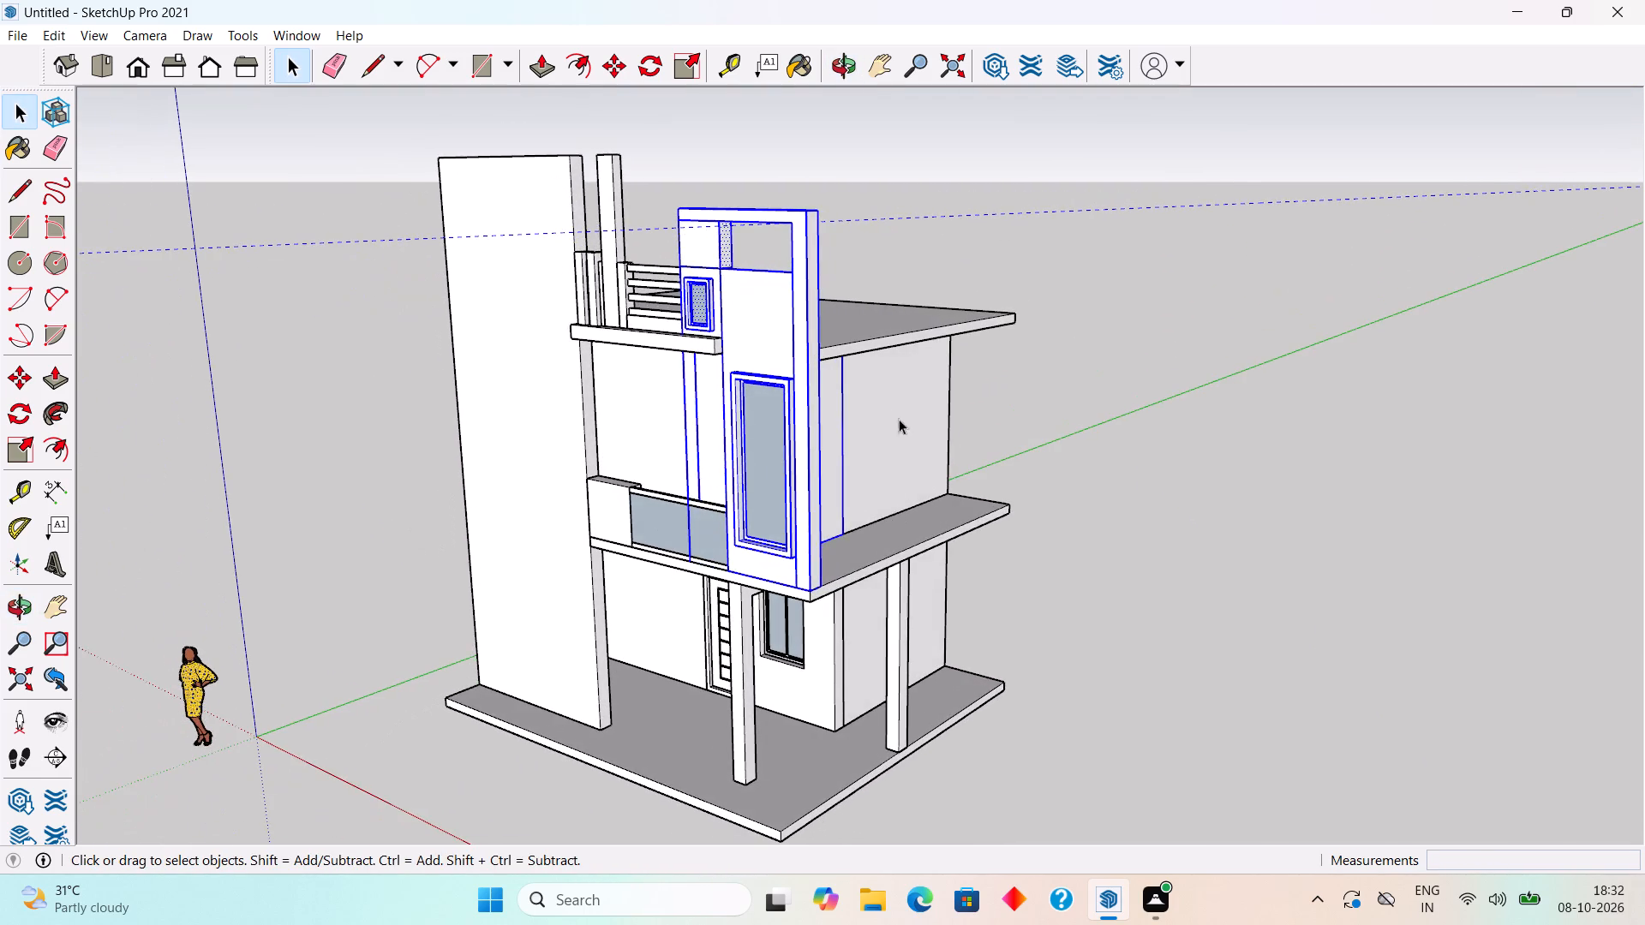
{"action": "scroll", "coordinate": [864, 400], "scroll_direction": "up", "scroll_amount": 3}
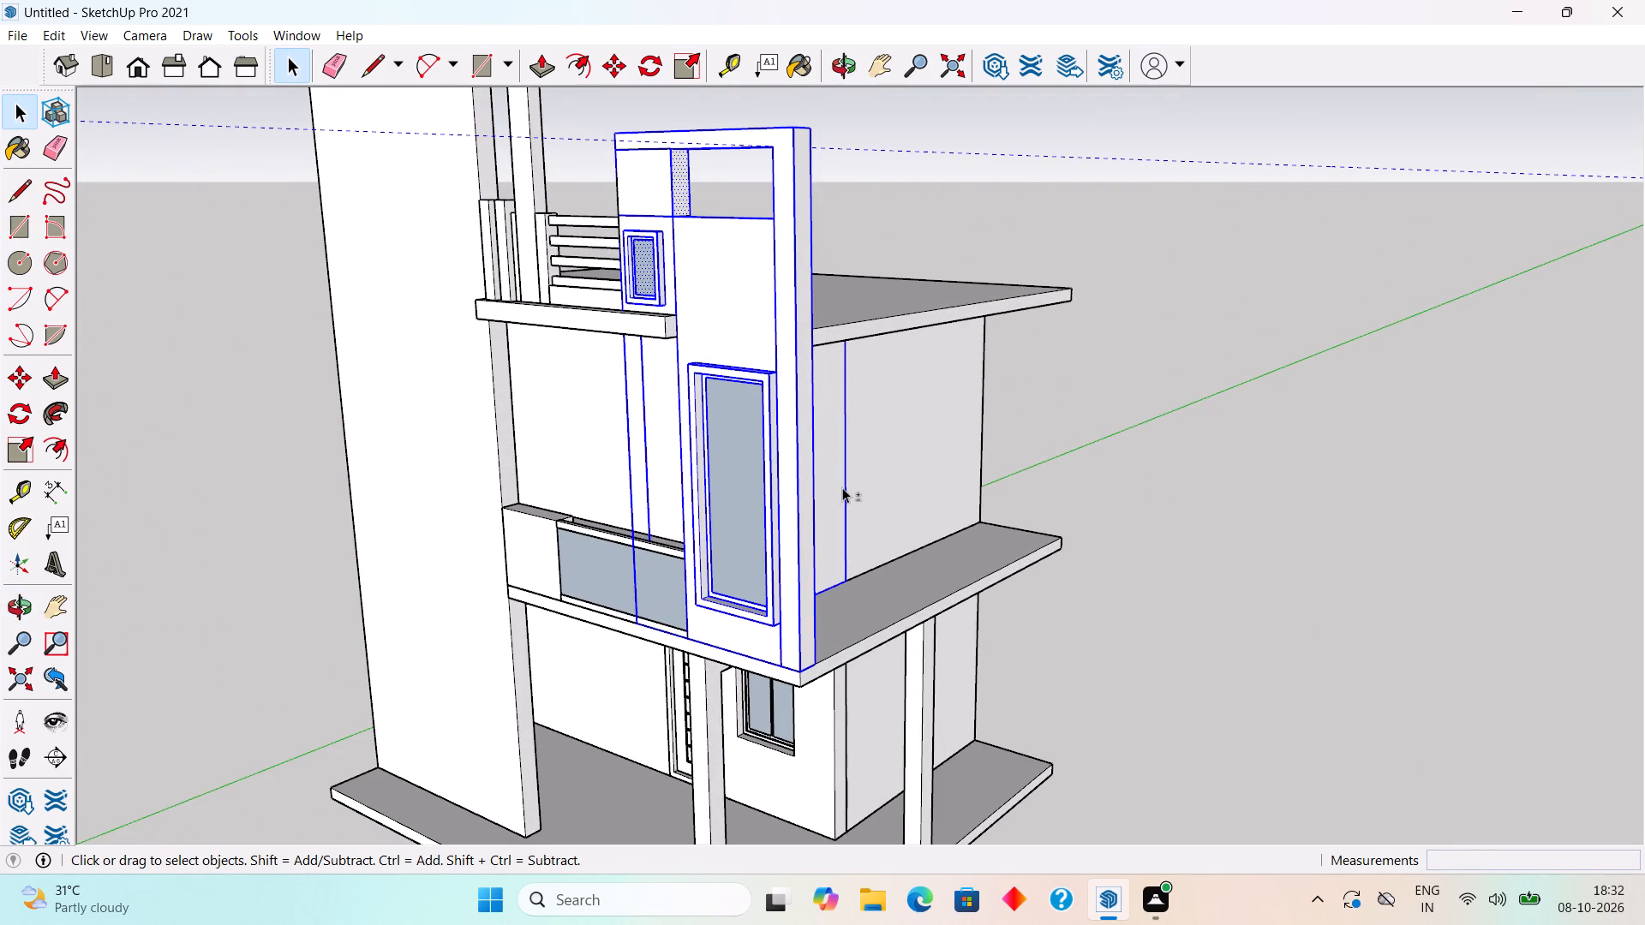
{"action": "middle_click_drag", "start_coordinate": [674, 481], "coordinate": [511, 475], "text": "shift"}
{"action": "middle_click_drag", "start_coordinate": [782, 474], "coordinate": [679, 574], "text": "shift"}
{"action": "left_click", "coordinate": [488, 603], "text": "shift"}
{"action": "middle_click_drag", "start_coordinate": [561, 605], "coordinate": [709, 549], "text": "shift"}
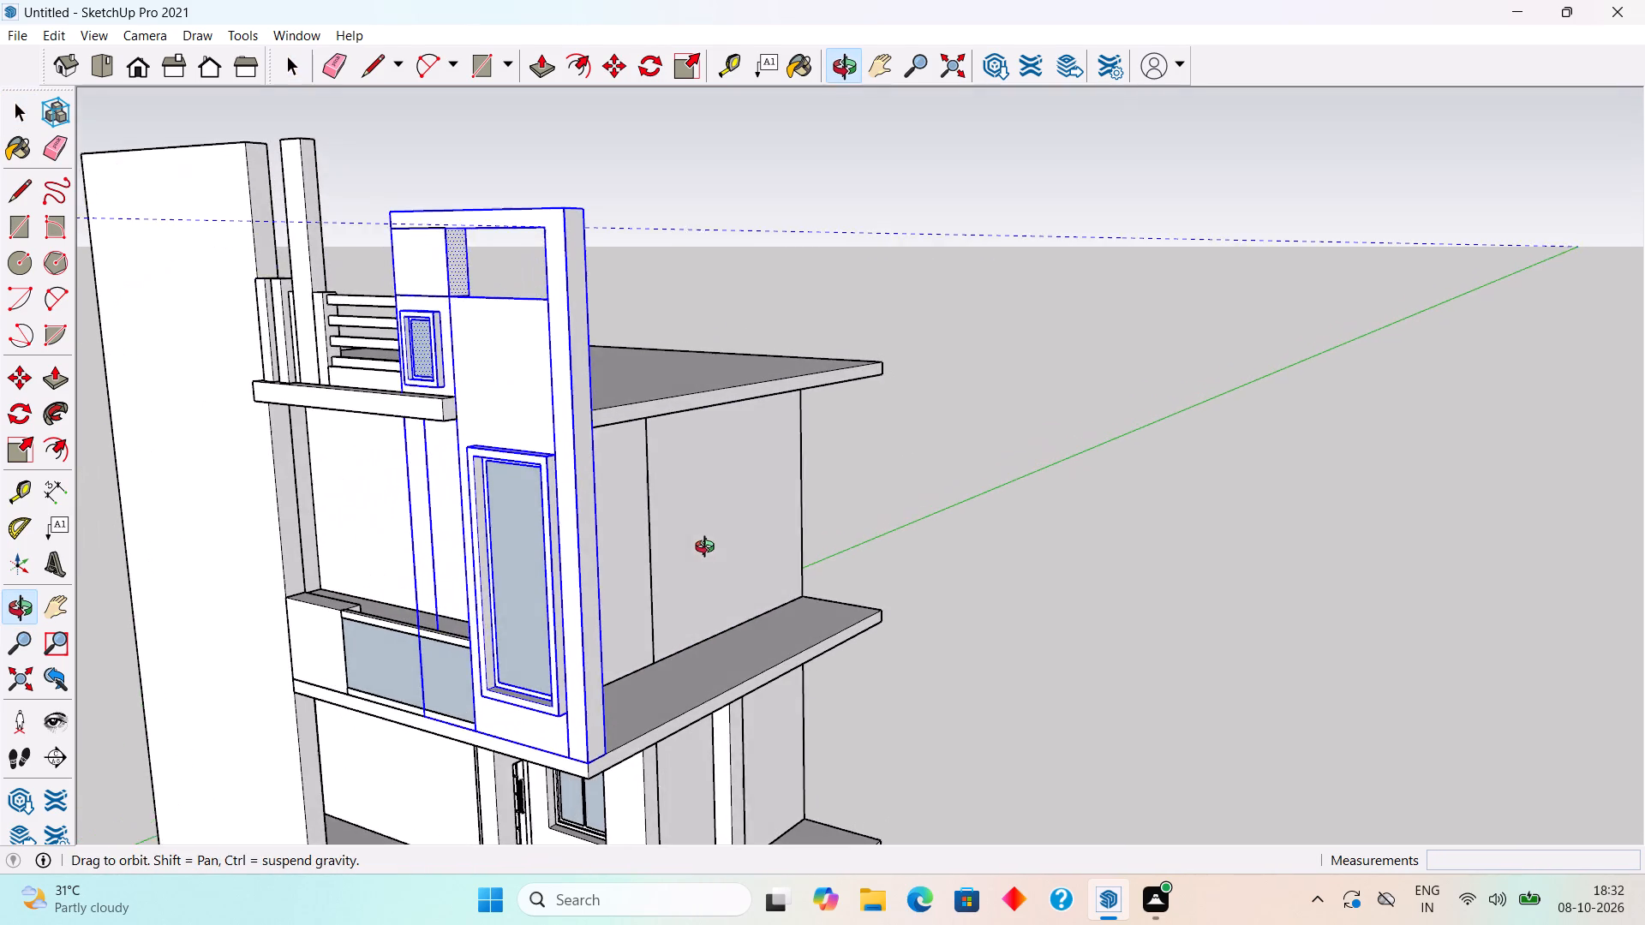
{"action": "middle_click_drag", "start_coordinate": [709, 549], "coordinate": [709, 549], "text": "shift"}
{"action": "middle_click_drag", "start_coordinate": [895, 647], "coordinate": [295, 632]}
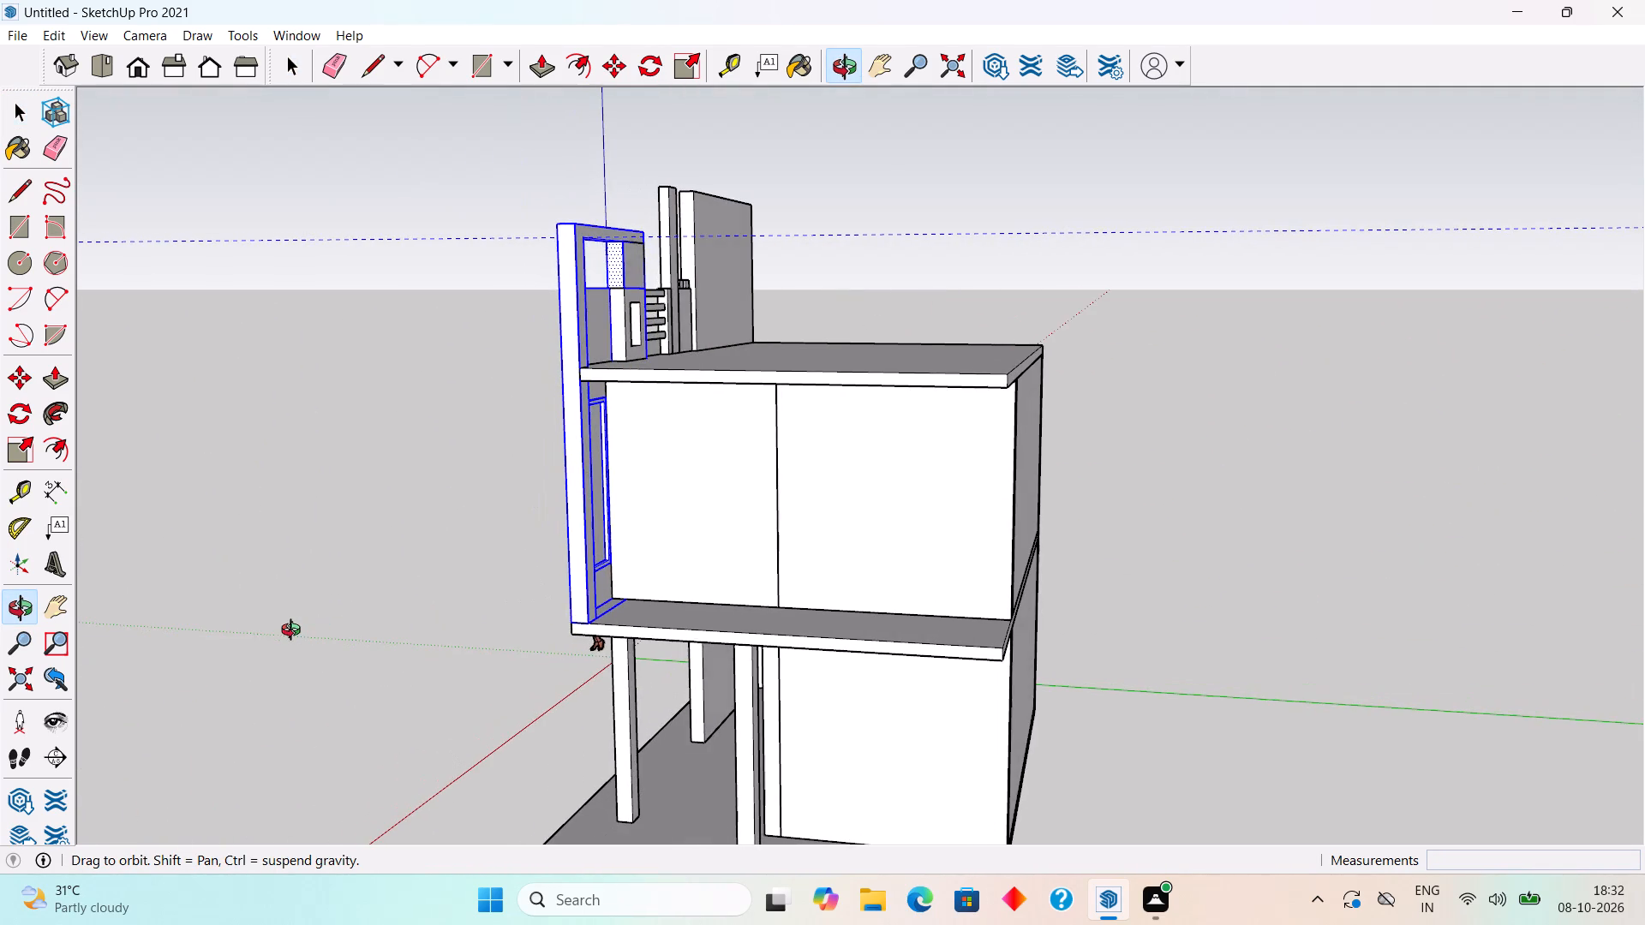
{"action": "middle_click_drag", "start_coordinate": [295, 632], "coordinate": [288, 663]}
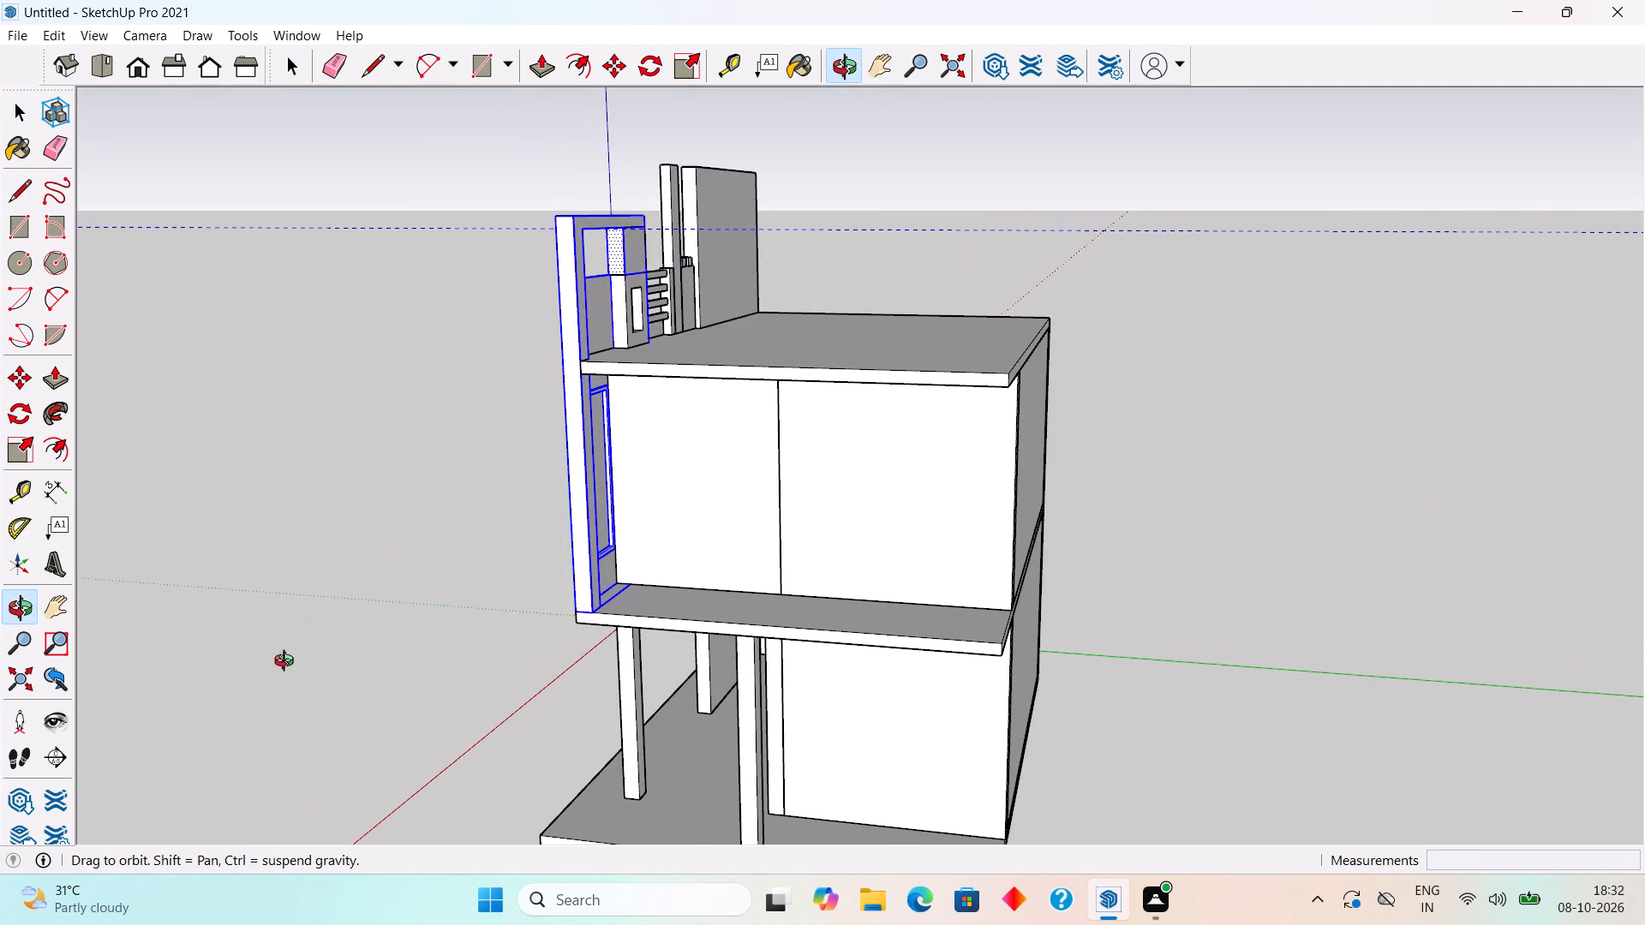
{"action": "middle_click_drag", "start_coordinate": [288, 663], "coordinate": [290, 661]}
{"action": "scroll", "coordinate": [589, 296], "scroll_direction": "up", "scroll_amount": 5}
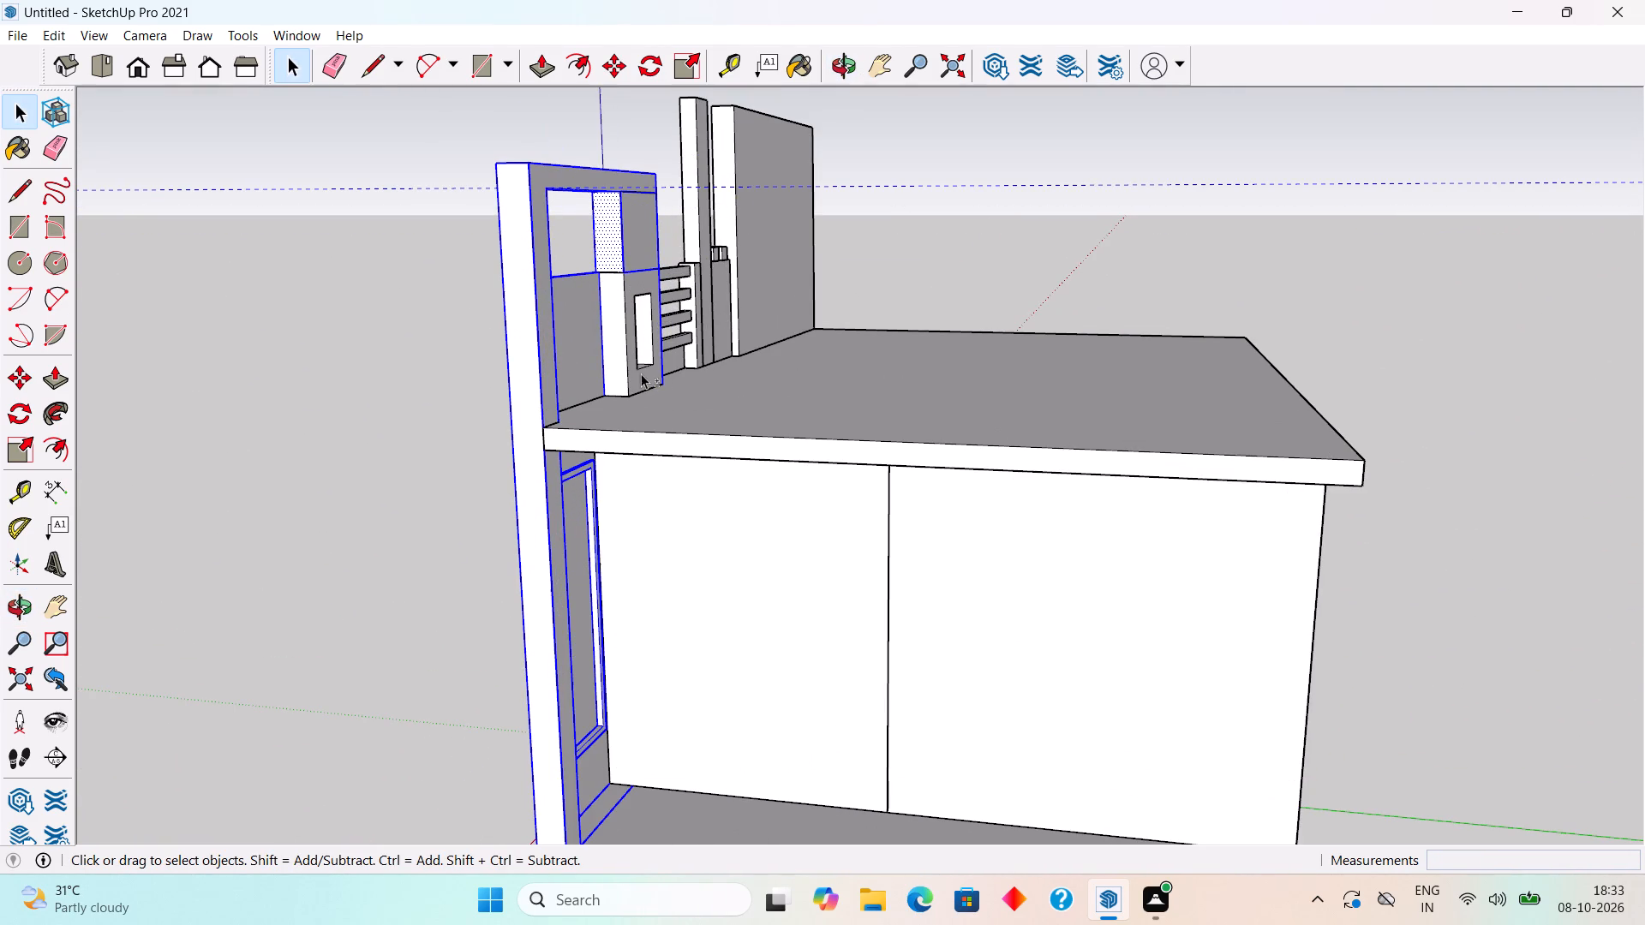
{"action": "left_click", "coordinate": [616, 362], "text": "shift"}
{"action": "middle_click_drag", "start_coordinate": [624, 402], "coordinate": [708, 375], "text": "shift"}
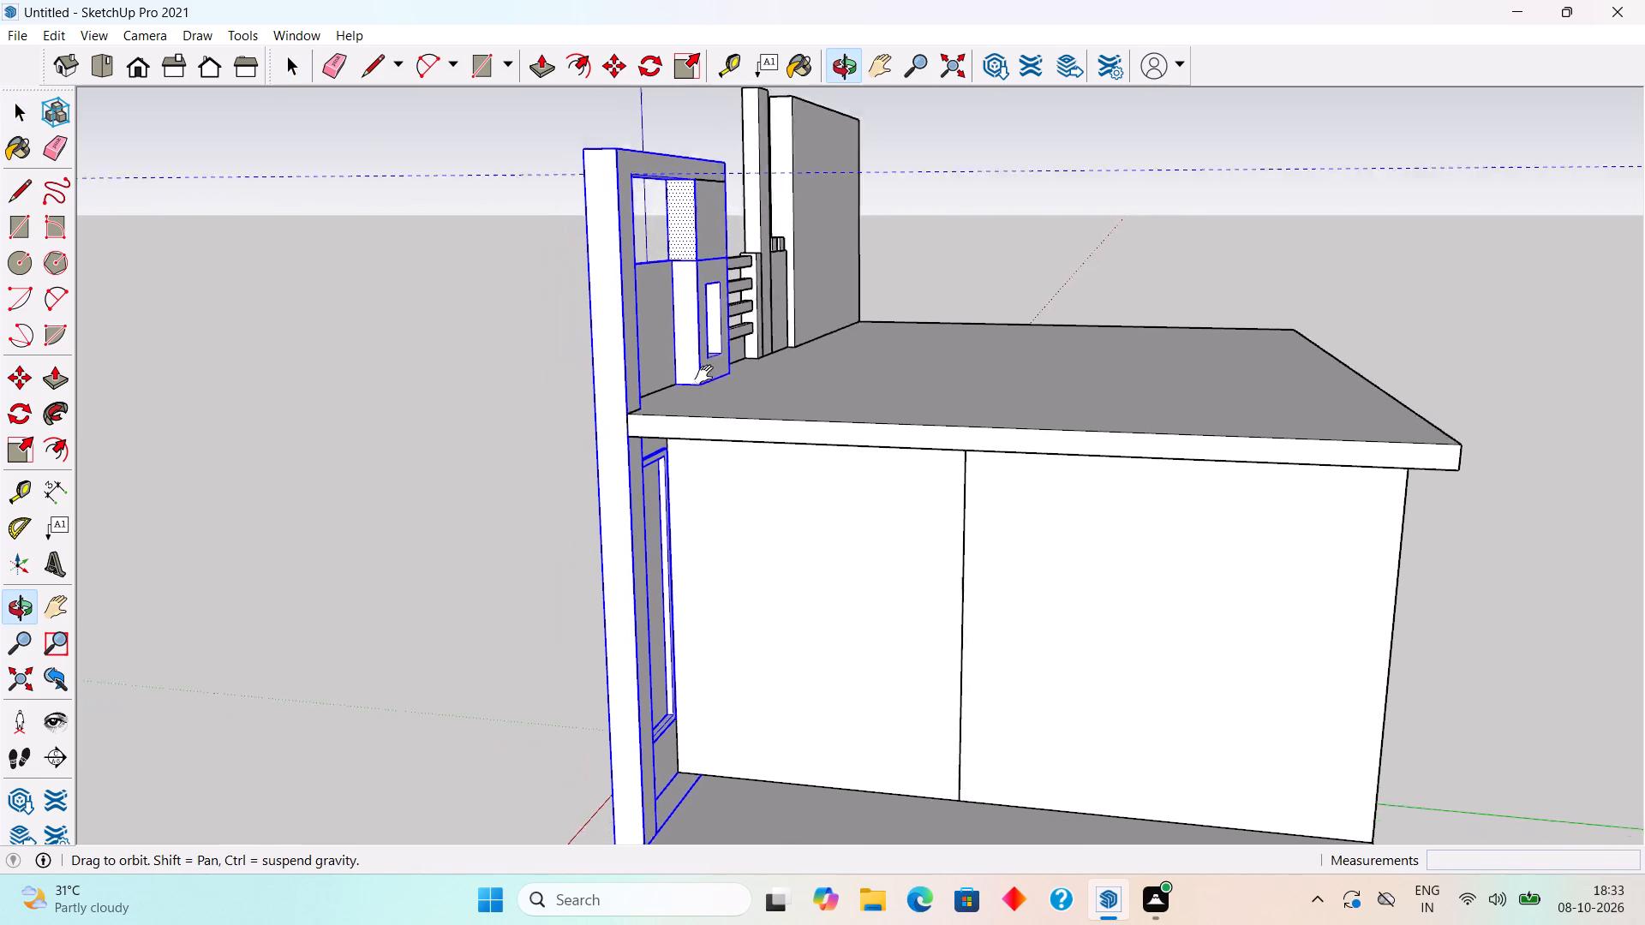
{"action": "middle_click_drag", "start_coordinate": [708, 375], "coordinate": [720, 355], "text": "shift"}
{"action": "scroll", "coordinate": [723, 344], "scroll_direction": "down", "scroll_amount": 8, "text": "shift"}
{"action": "middle_click_drag", "start_coordinate": [740, 466], "coordinate": [915, 528], "text": "shift"}
{"action": "middle_click_drag", "start_coordinate": [906, 539], "coordinate": [1032, 623]}
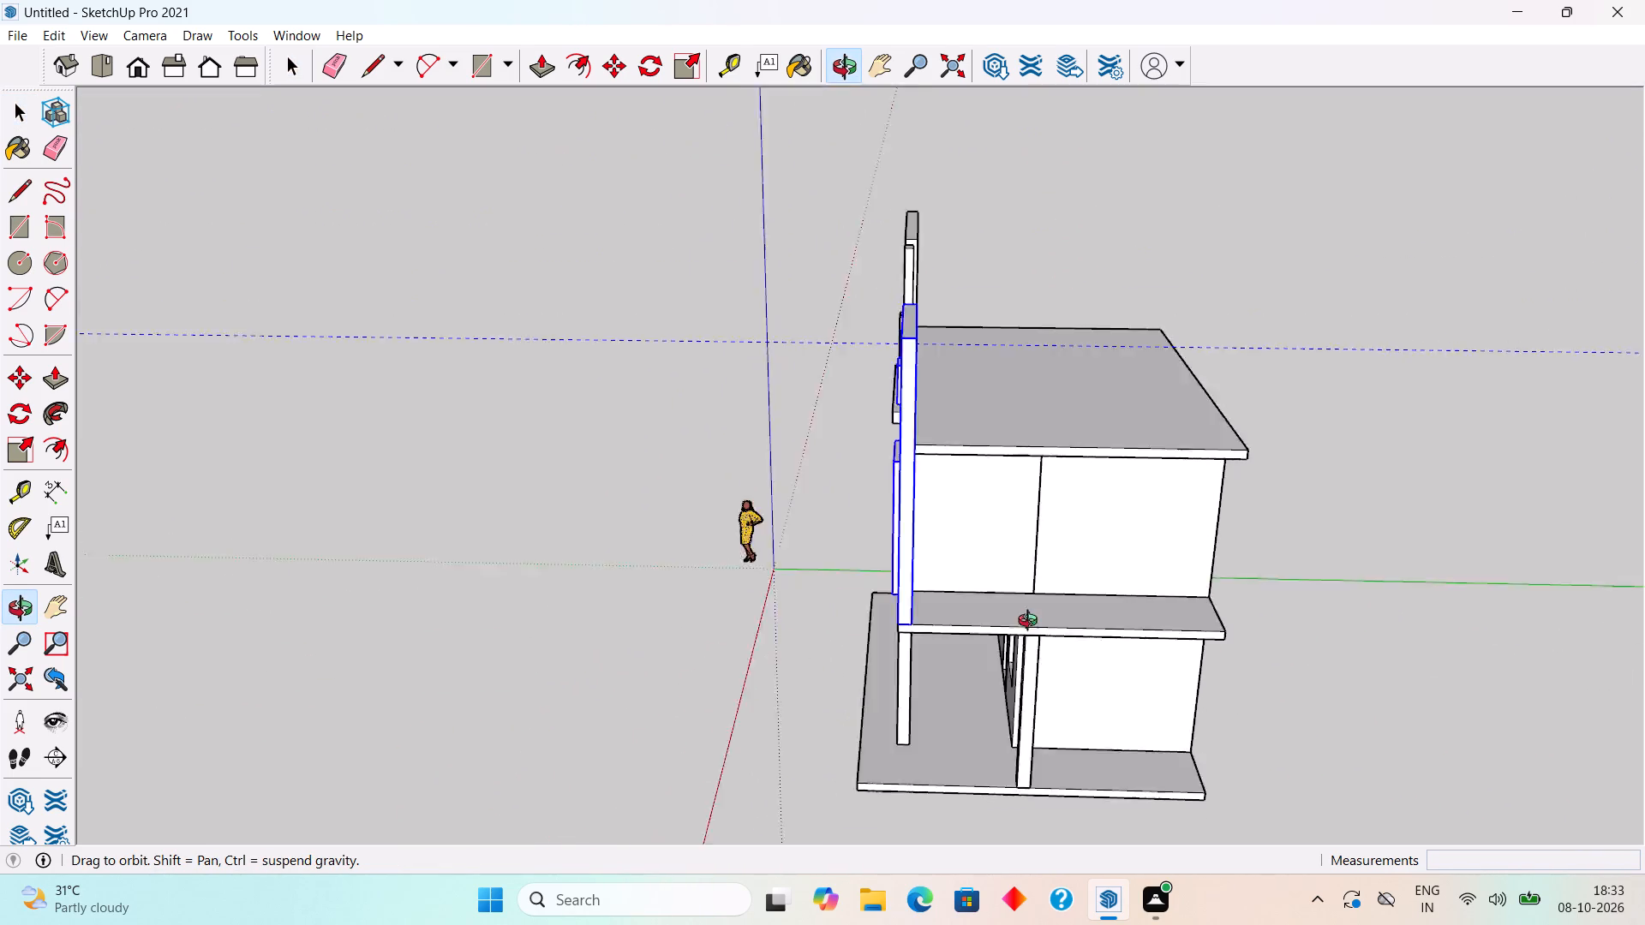
{"action": "middle_click_drag", "start_coordinate": [1032, 623], "coordinate": [1588, 409]}
{"action": "scroll", "coordinate": [896, 297], "scroll_direction": "up", "scroll_amount": 4}
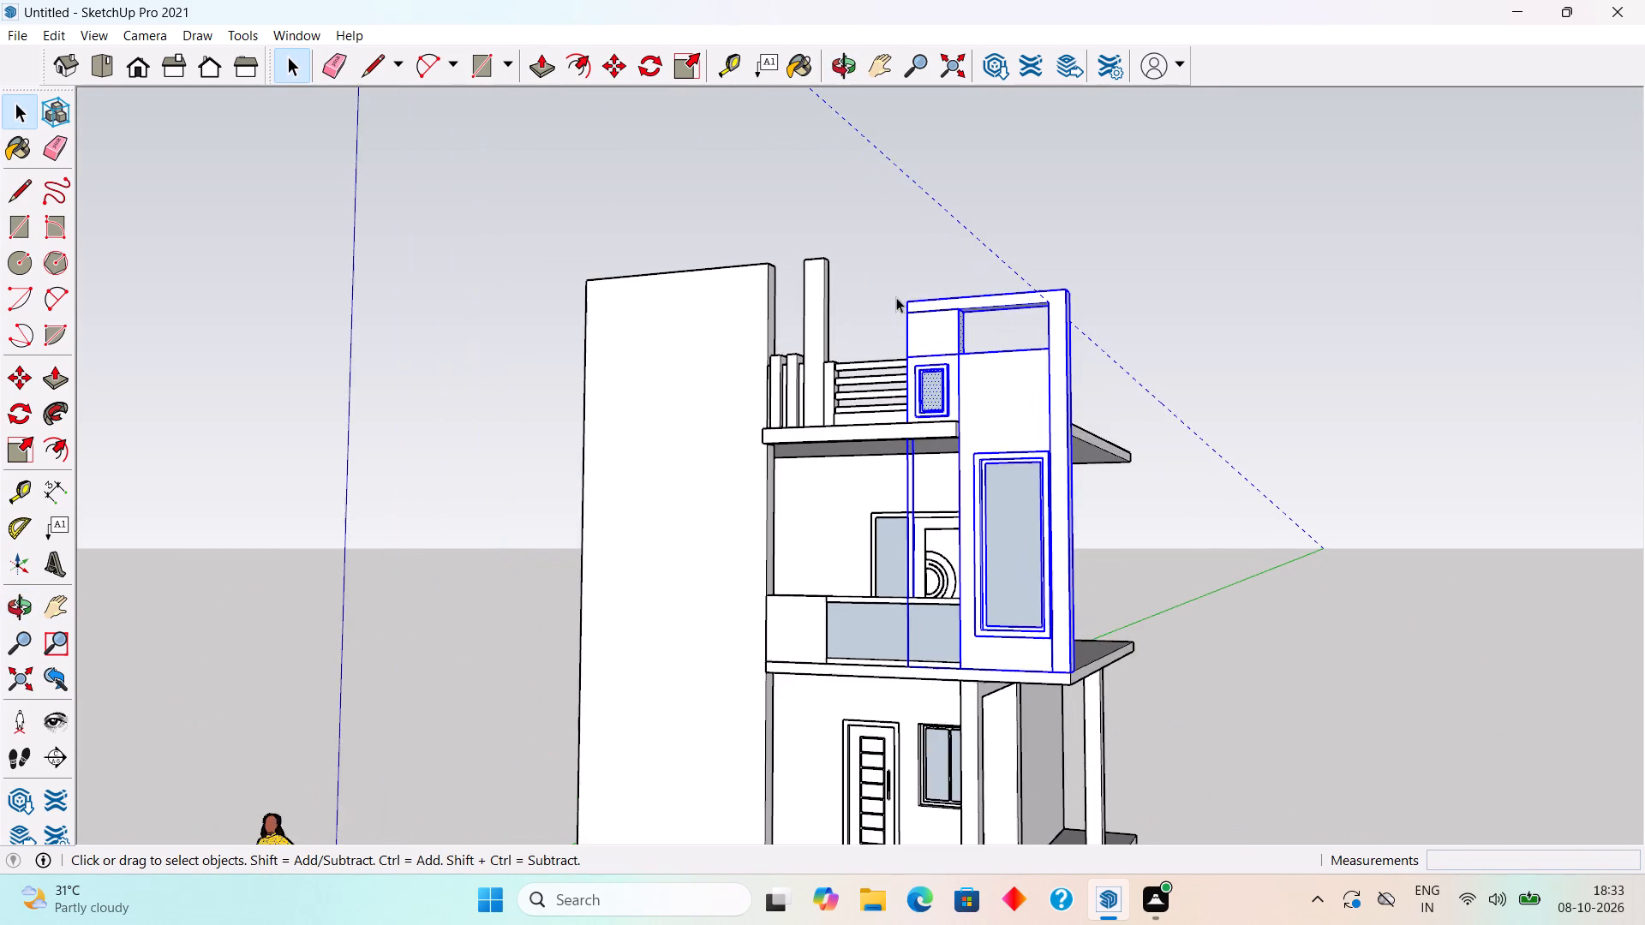
{"action": "scroll", "coordinate": [948, 349], "scroll_direction": "up", "scroll_amount": 4}
{"action": "scroll", "coordinate": [1151, 481], "scroll_direction": "down", "scroll_amount": 5}
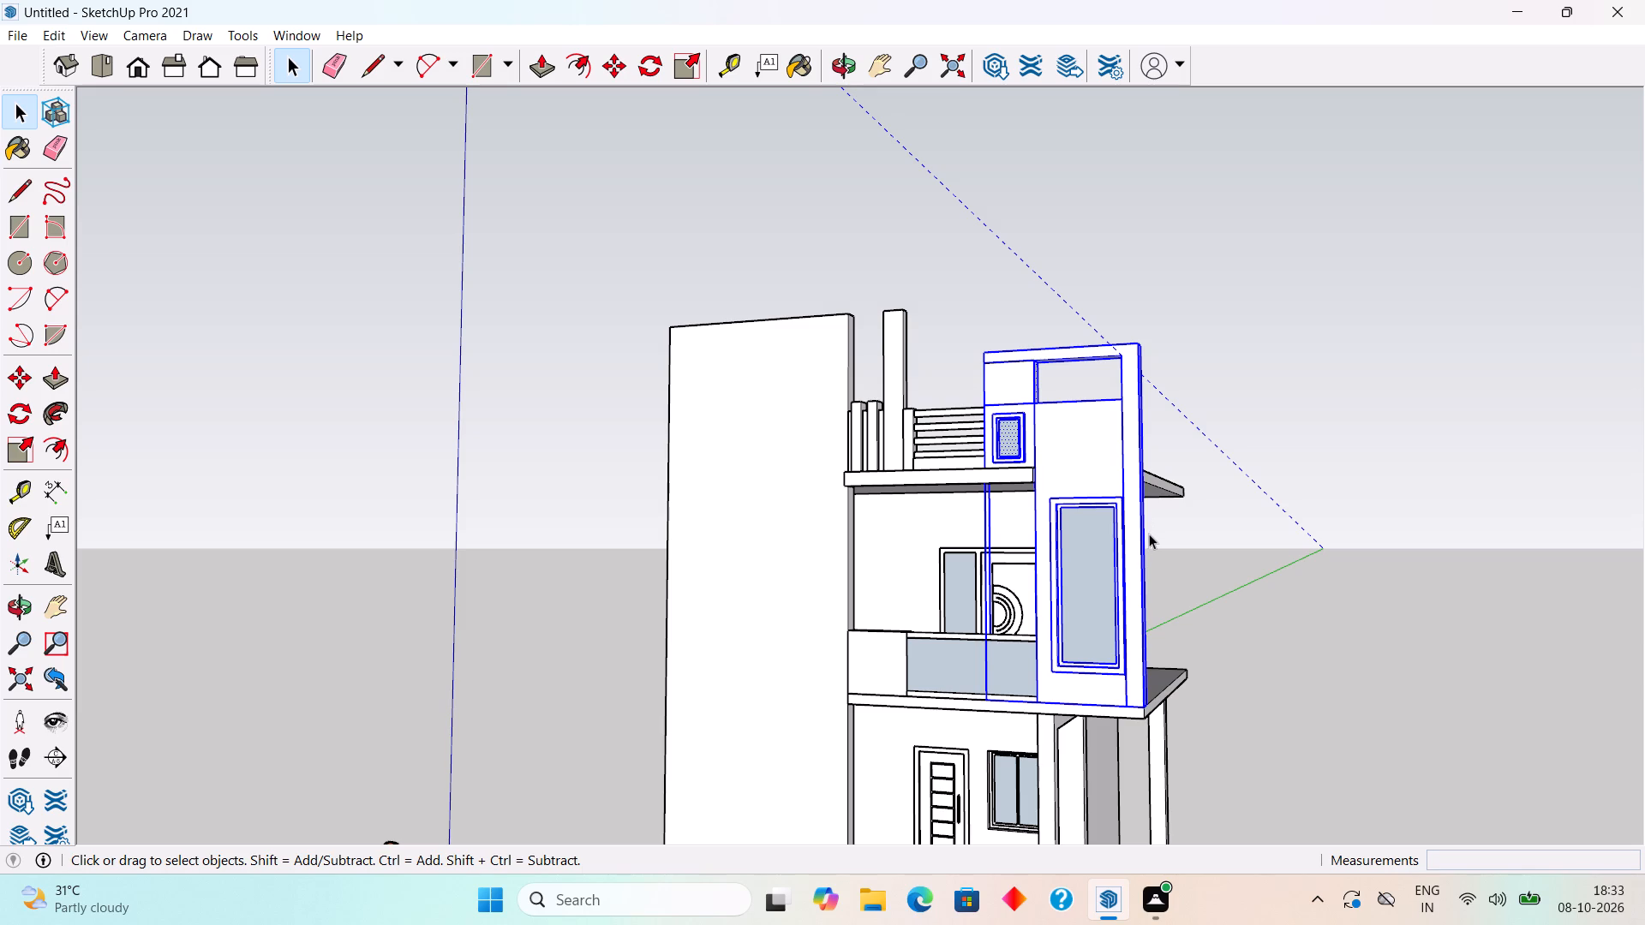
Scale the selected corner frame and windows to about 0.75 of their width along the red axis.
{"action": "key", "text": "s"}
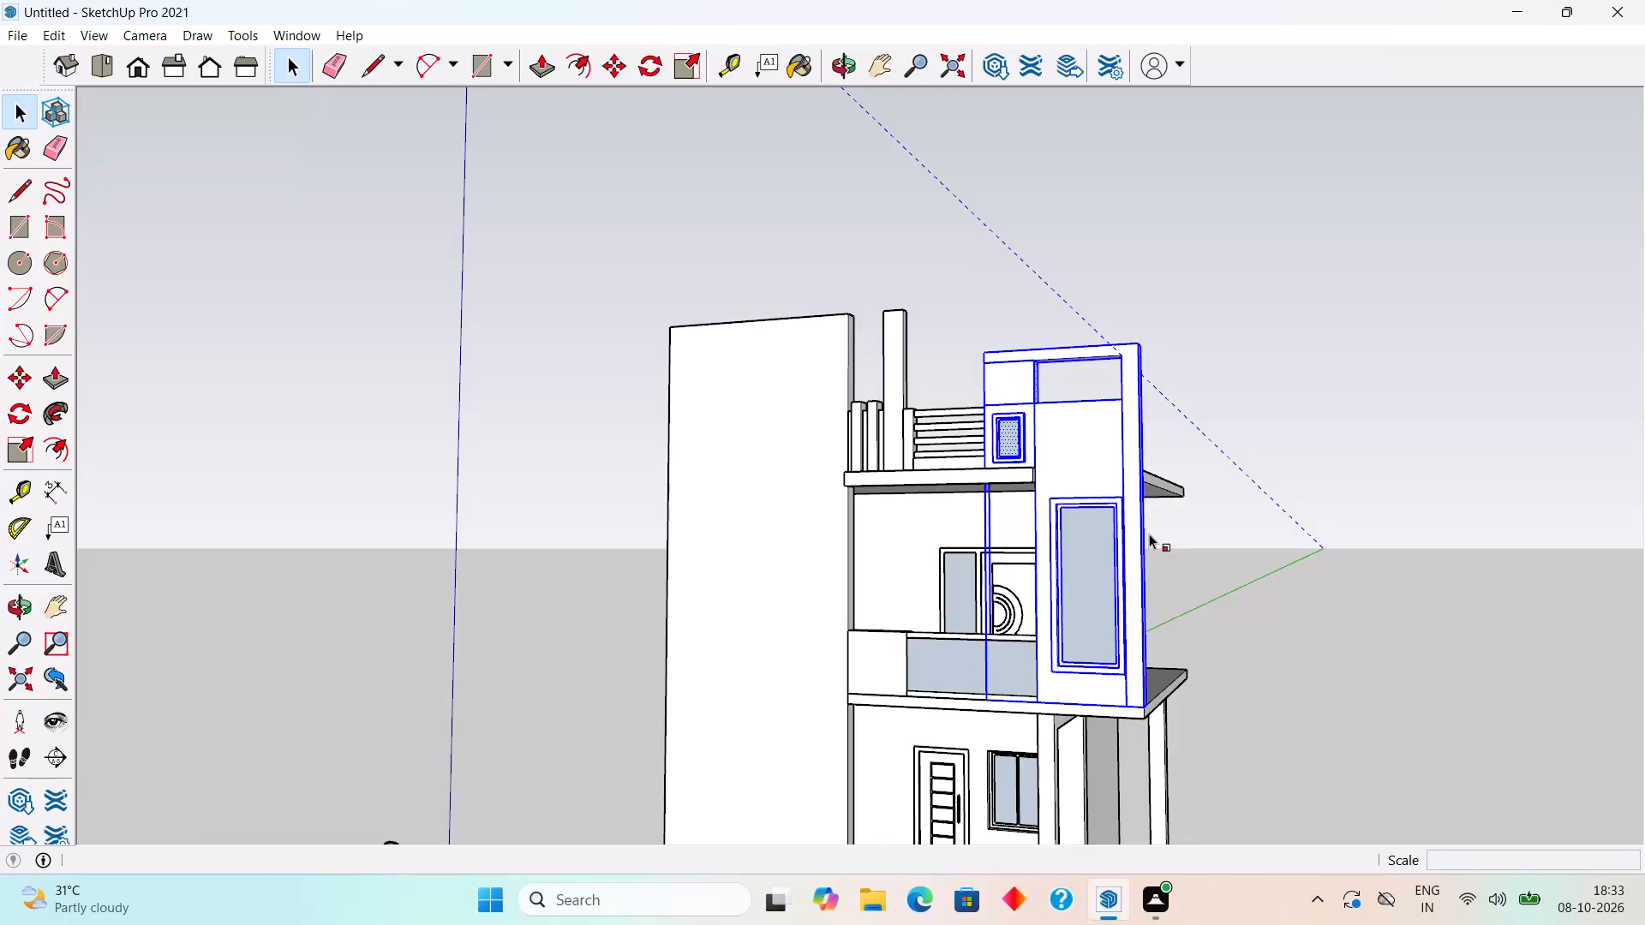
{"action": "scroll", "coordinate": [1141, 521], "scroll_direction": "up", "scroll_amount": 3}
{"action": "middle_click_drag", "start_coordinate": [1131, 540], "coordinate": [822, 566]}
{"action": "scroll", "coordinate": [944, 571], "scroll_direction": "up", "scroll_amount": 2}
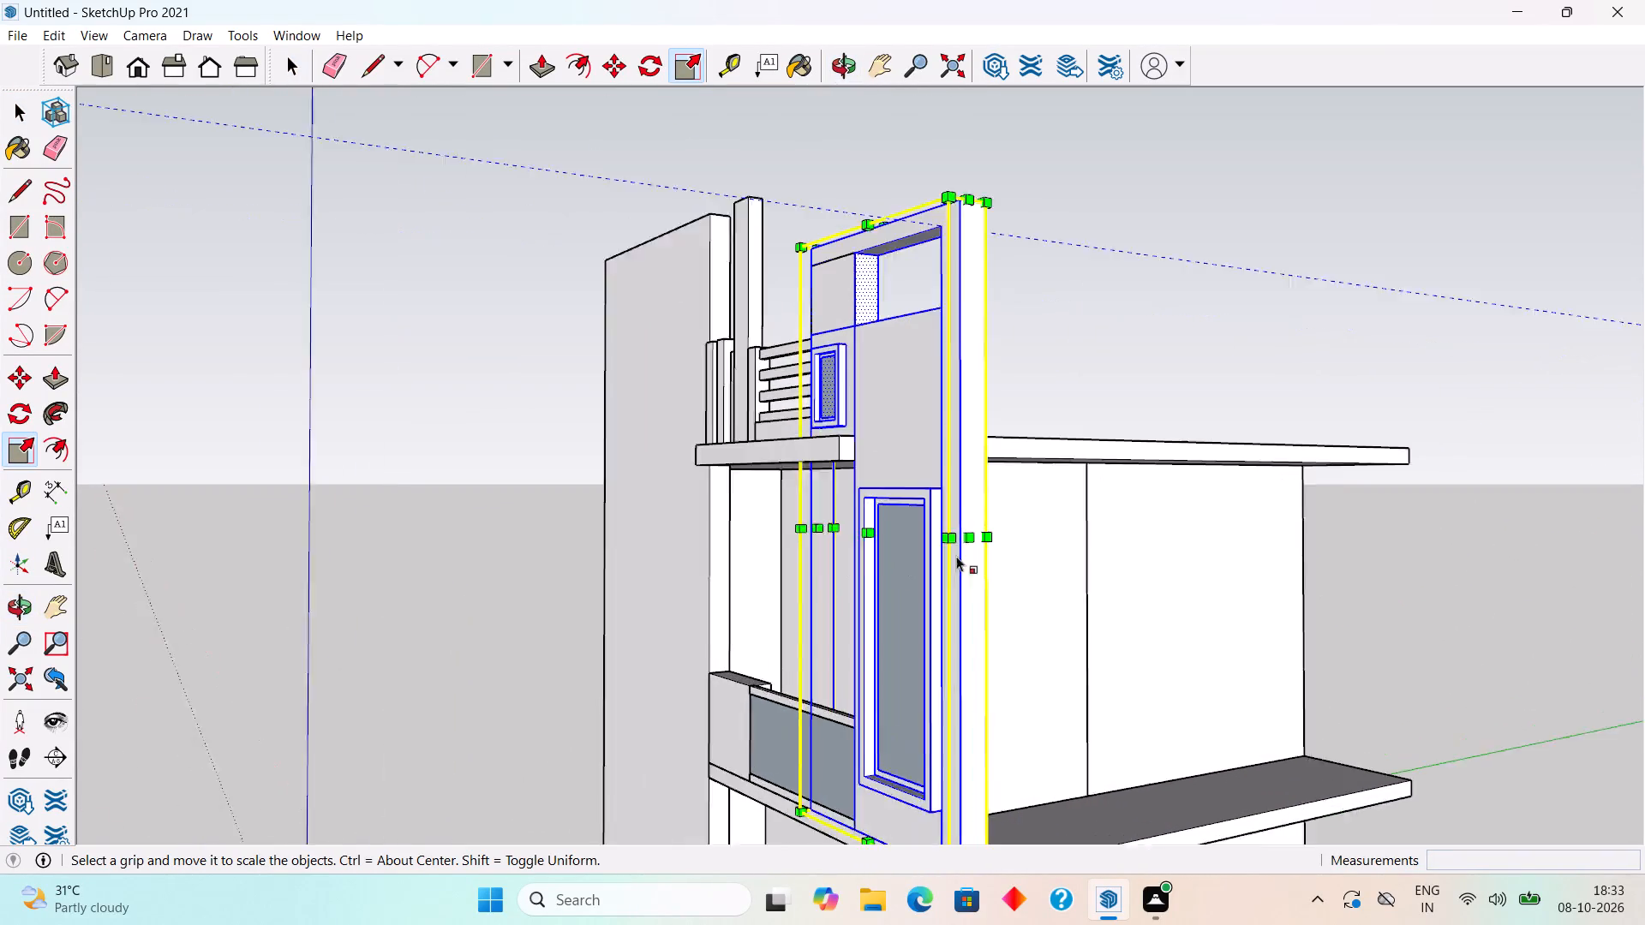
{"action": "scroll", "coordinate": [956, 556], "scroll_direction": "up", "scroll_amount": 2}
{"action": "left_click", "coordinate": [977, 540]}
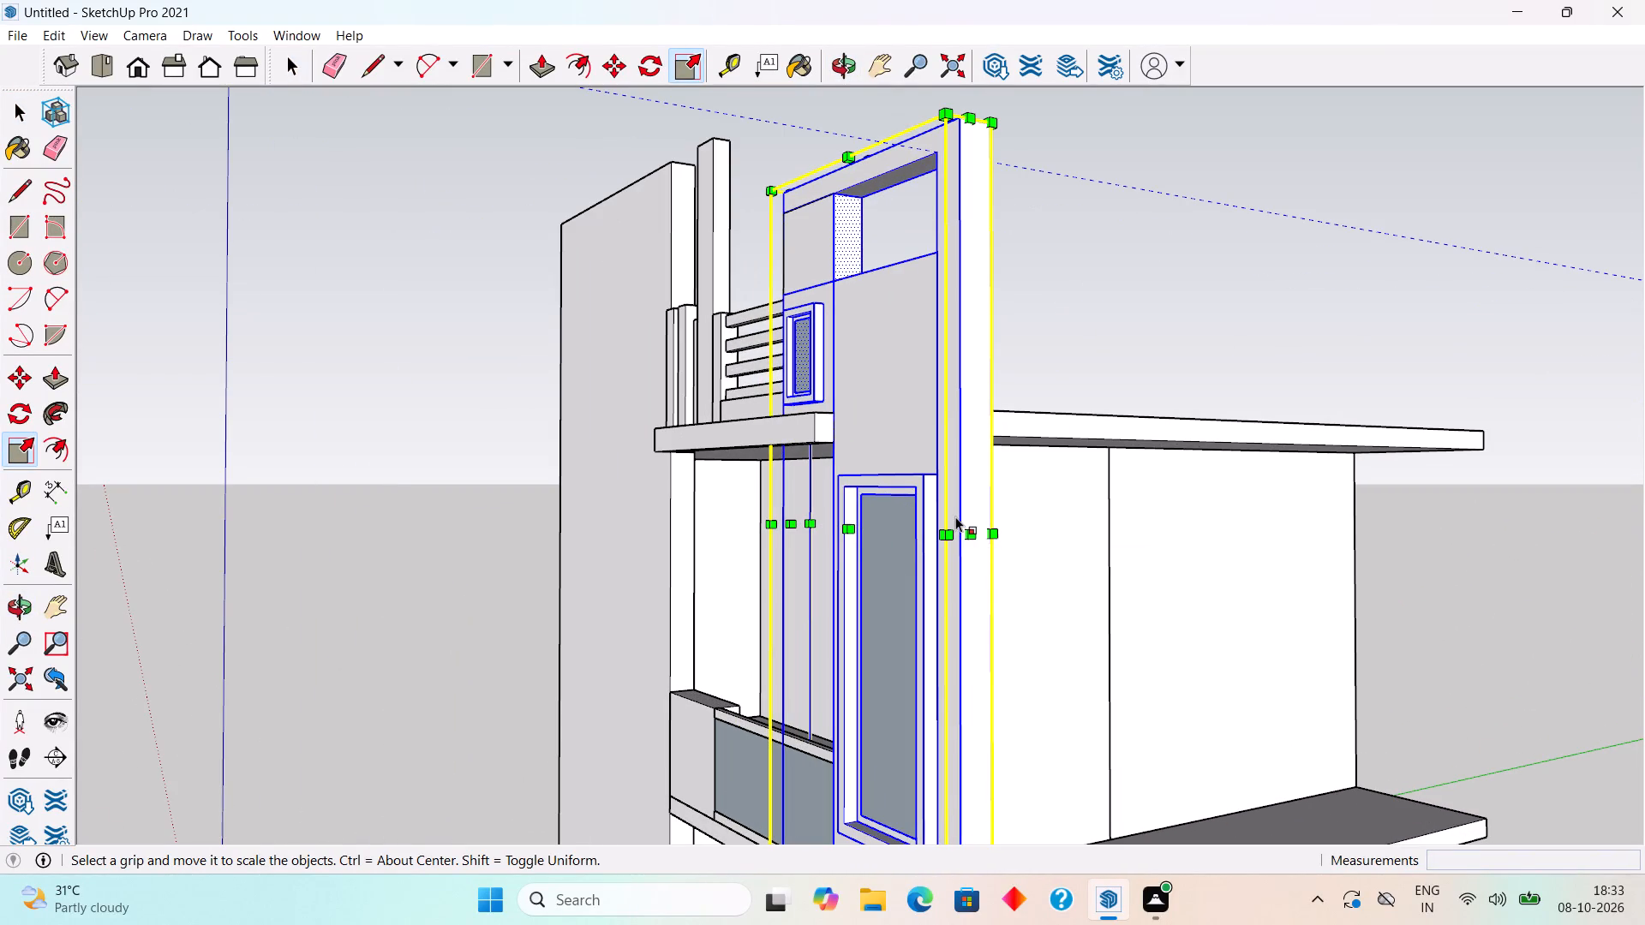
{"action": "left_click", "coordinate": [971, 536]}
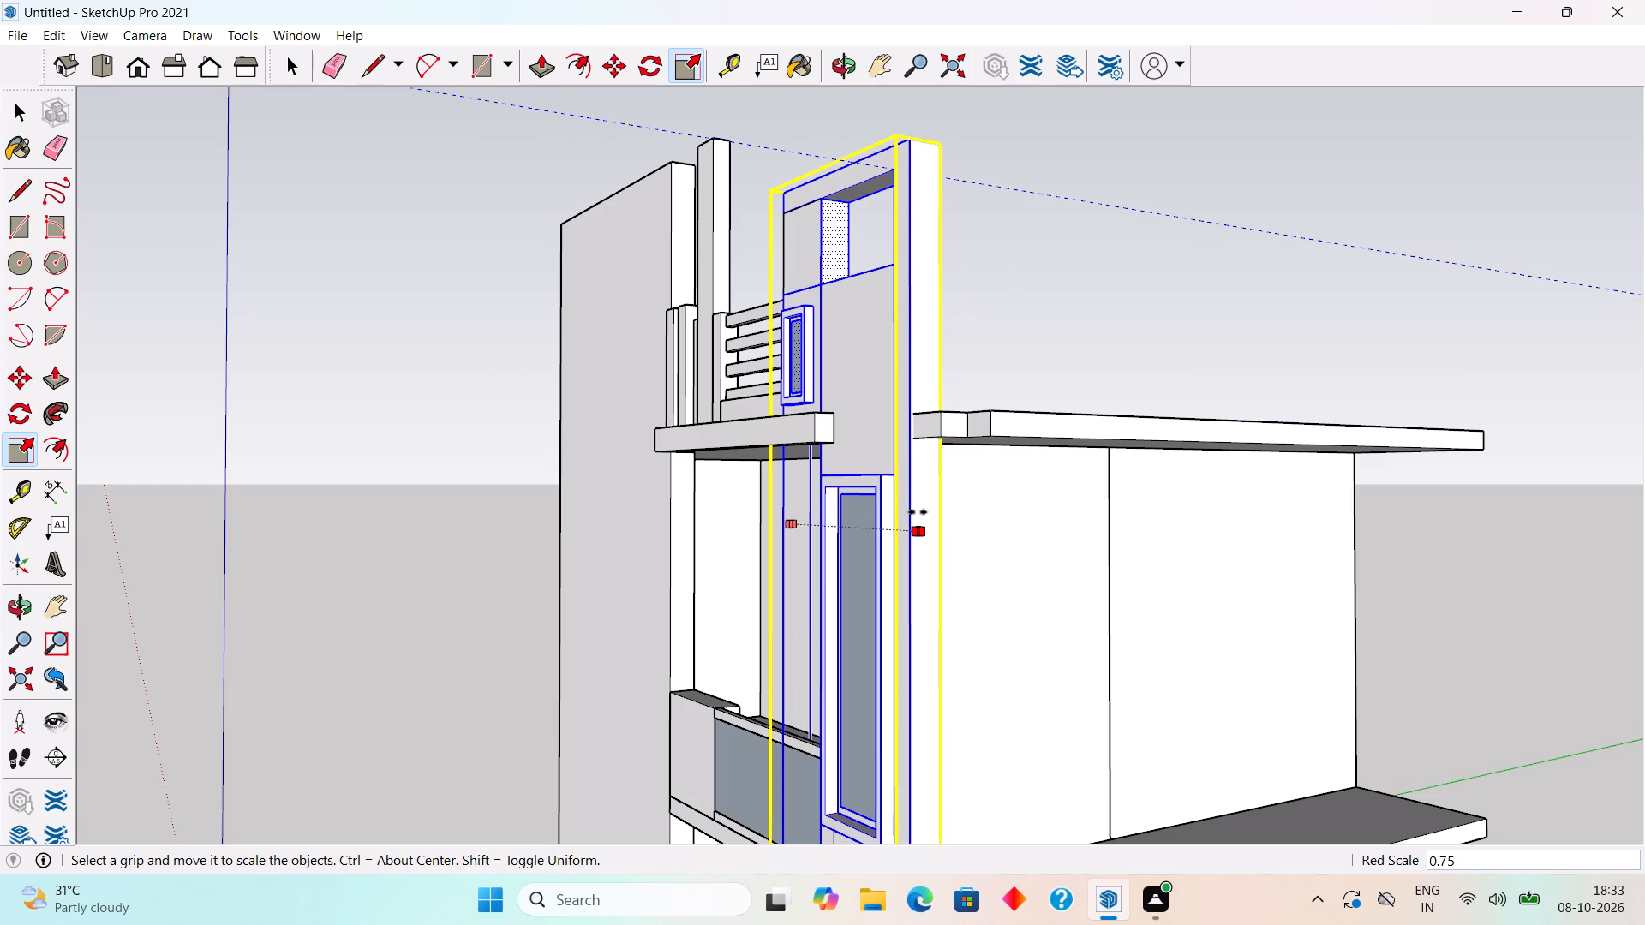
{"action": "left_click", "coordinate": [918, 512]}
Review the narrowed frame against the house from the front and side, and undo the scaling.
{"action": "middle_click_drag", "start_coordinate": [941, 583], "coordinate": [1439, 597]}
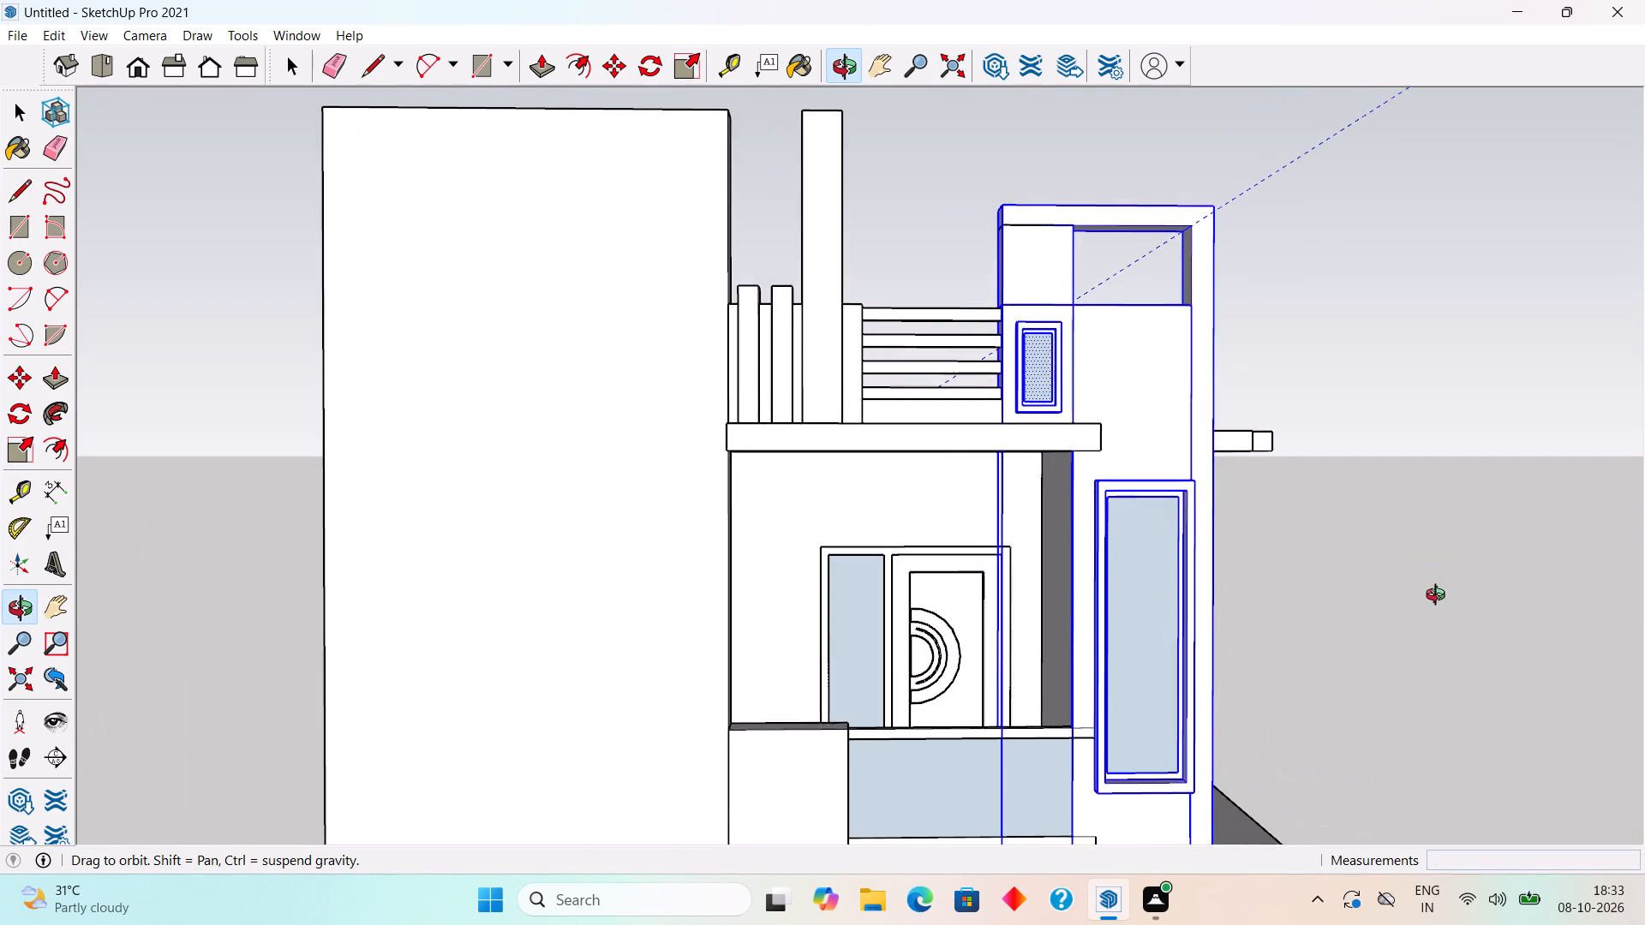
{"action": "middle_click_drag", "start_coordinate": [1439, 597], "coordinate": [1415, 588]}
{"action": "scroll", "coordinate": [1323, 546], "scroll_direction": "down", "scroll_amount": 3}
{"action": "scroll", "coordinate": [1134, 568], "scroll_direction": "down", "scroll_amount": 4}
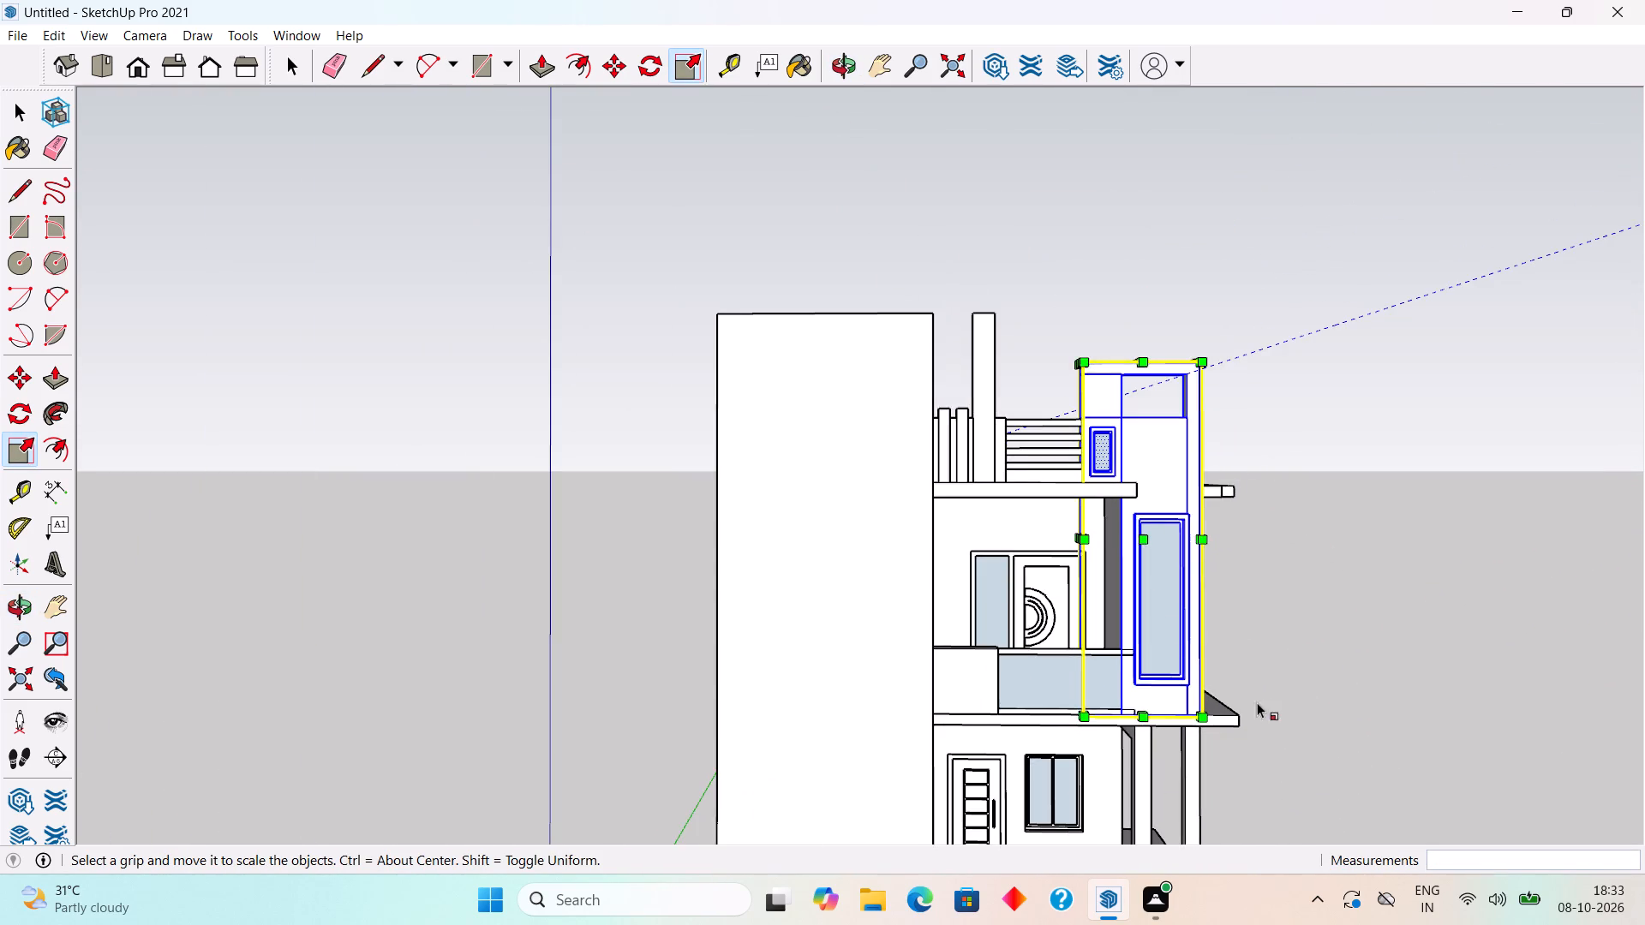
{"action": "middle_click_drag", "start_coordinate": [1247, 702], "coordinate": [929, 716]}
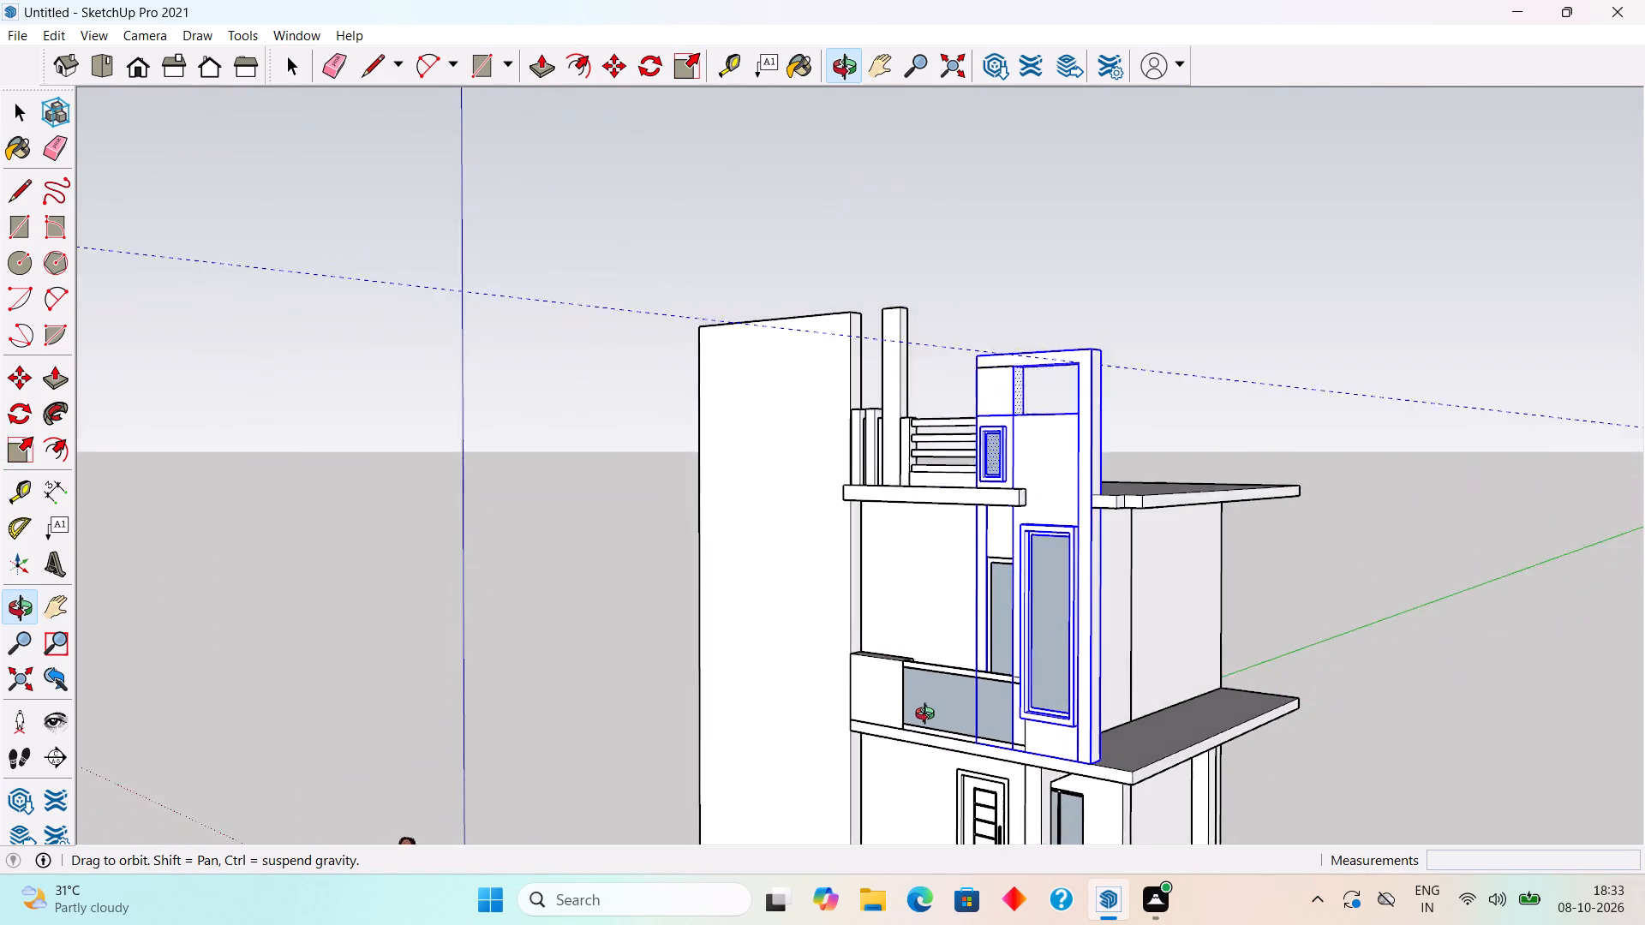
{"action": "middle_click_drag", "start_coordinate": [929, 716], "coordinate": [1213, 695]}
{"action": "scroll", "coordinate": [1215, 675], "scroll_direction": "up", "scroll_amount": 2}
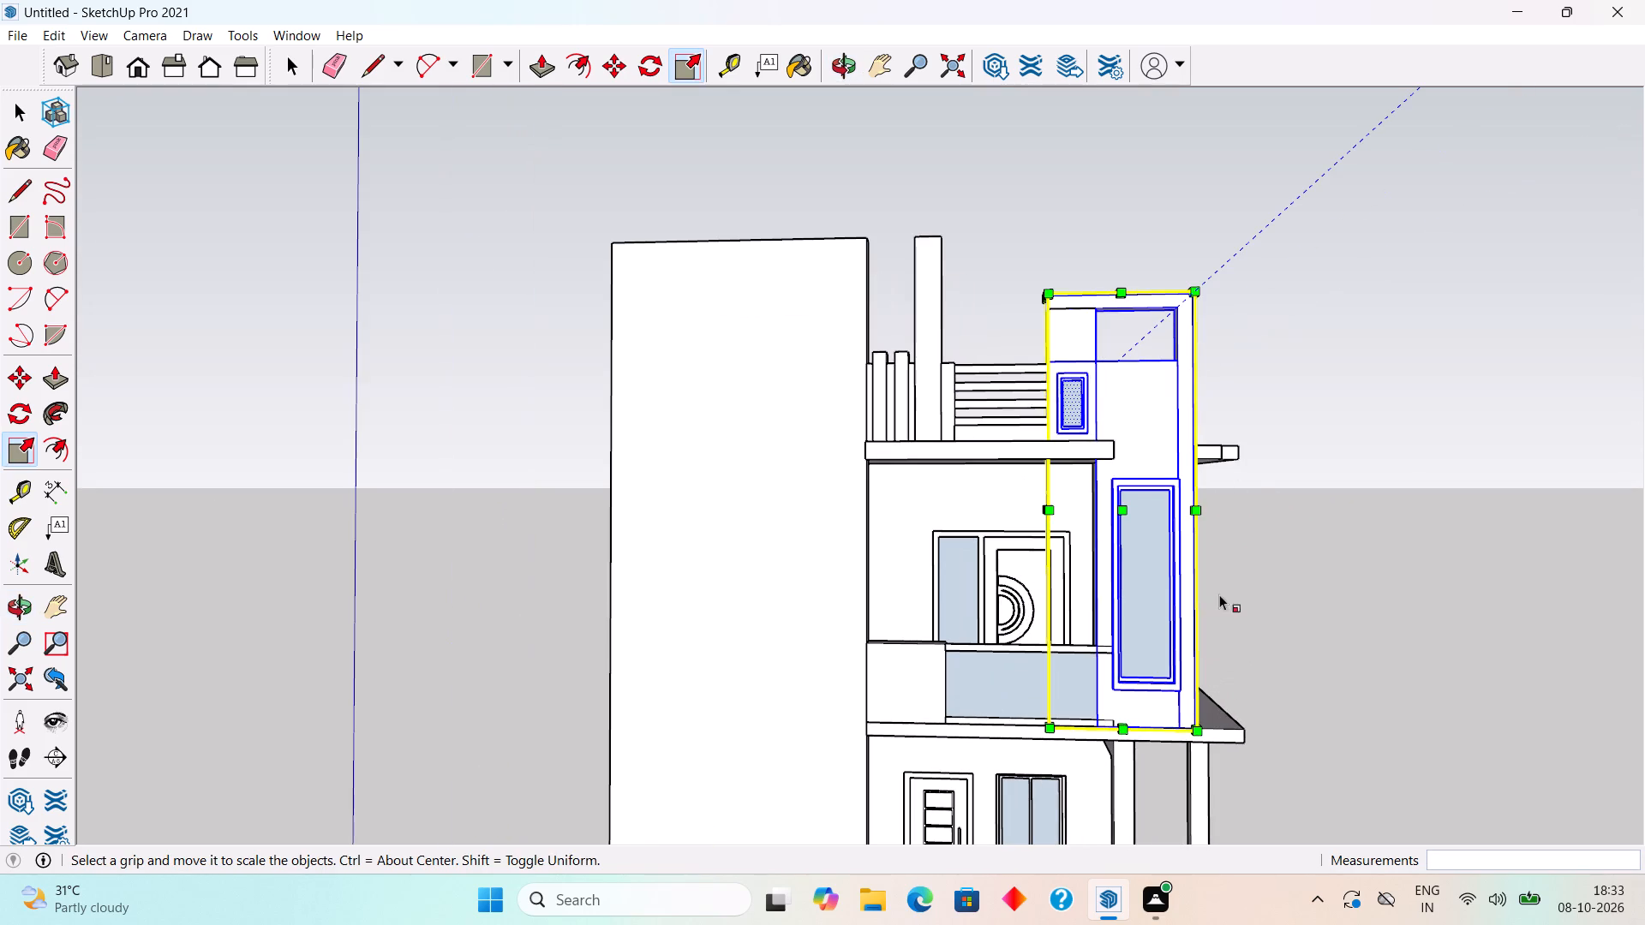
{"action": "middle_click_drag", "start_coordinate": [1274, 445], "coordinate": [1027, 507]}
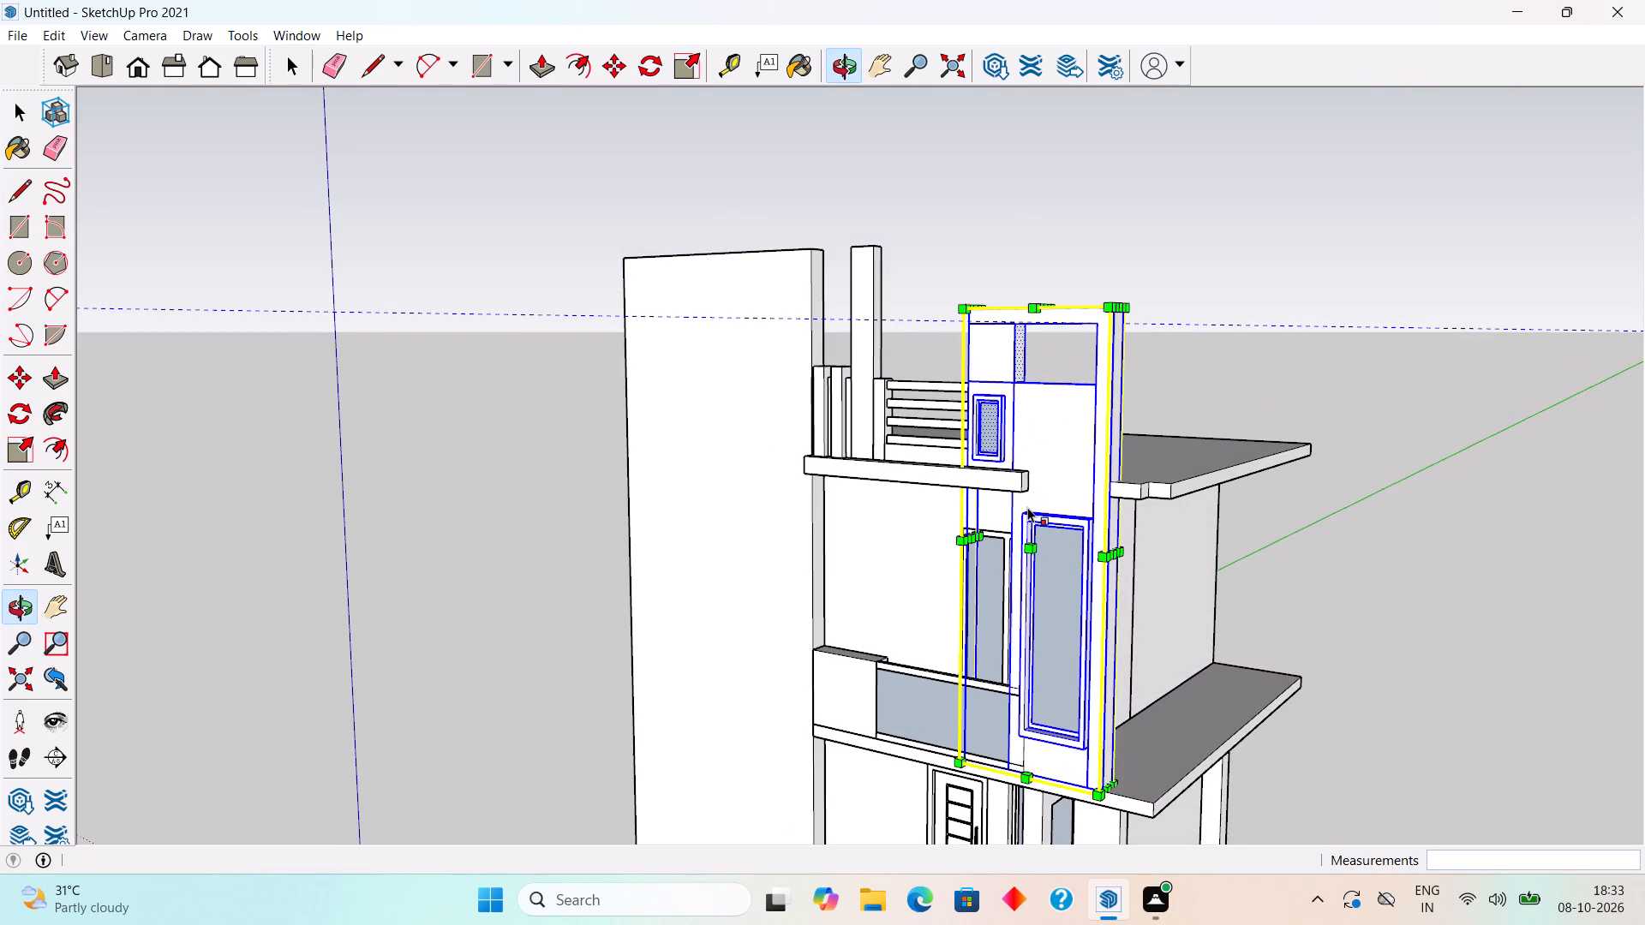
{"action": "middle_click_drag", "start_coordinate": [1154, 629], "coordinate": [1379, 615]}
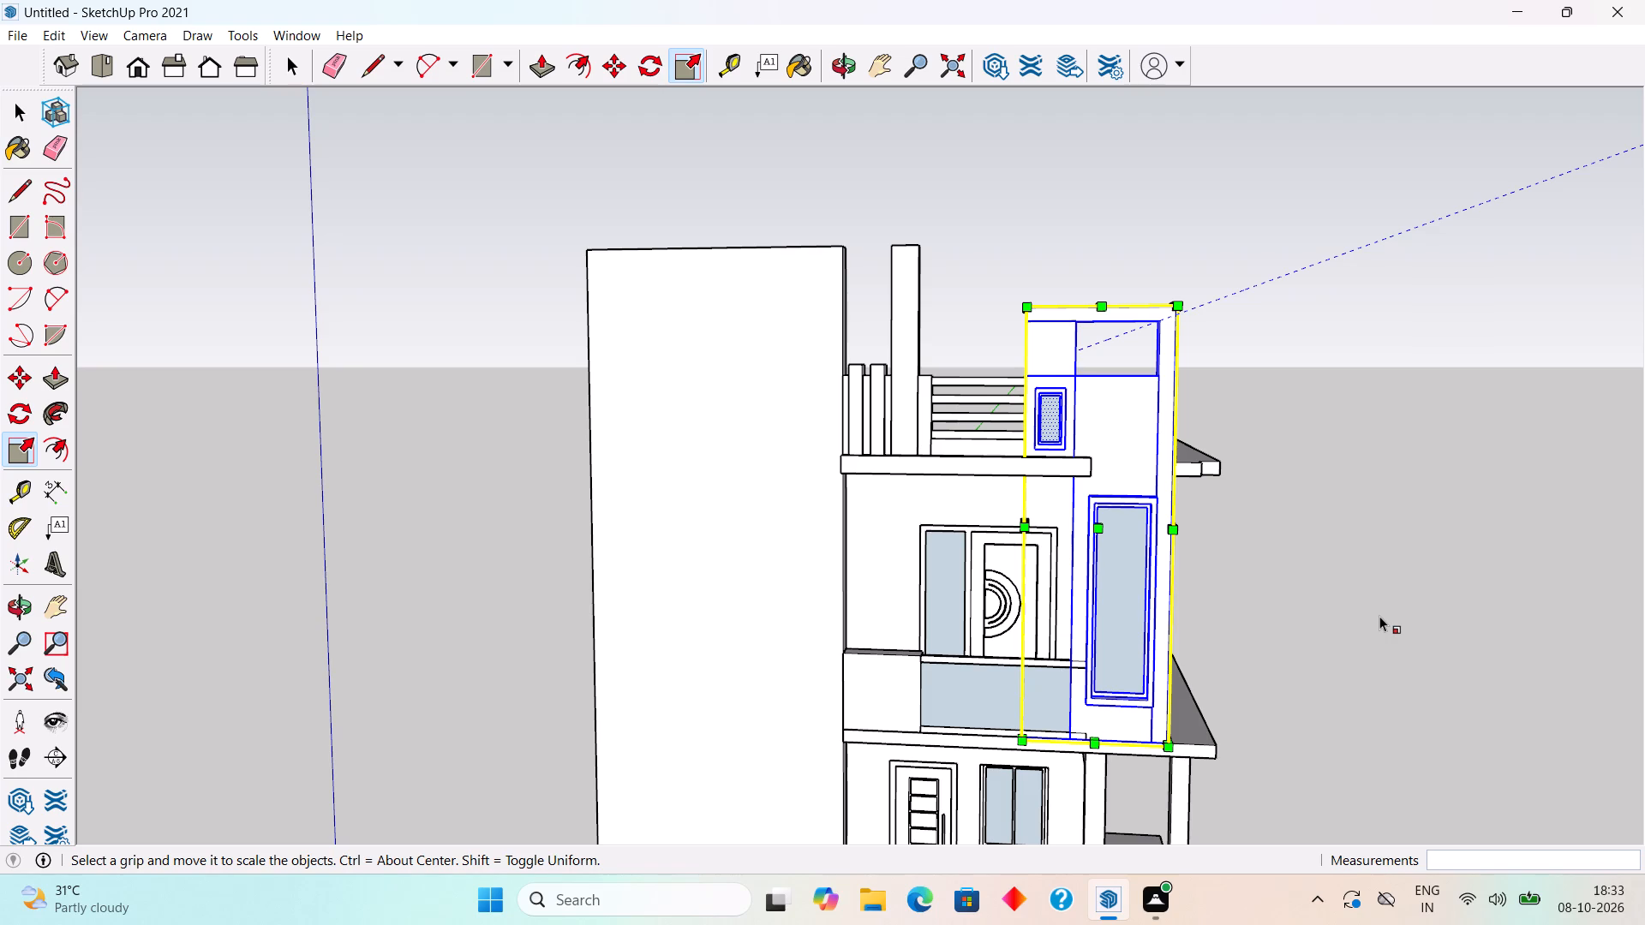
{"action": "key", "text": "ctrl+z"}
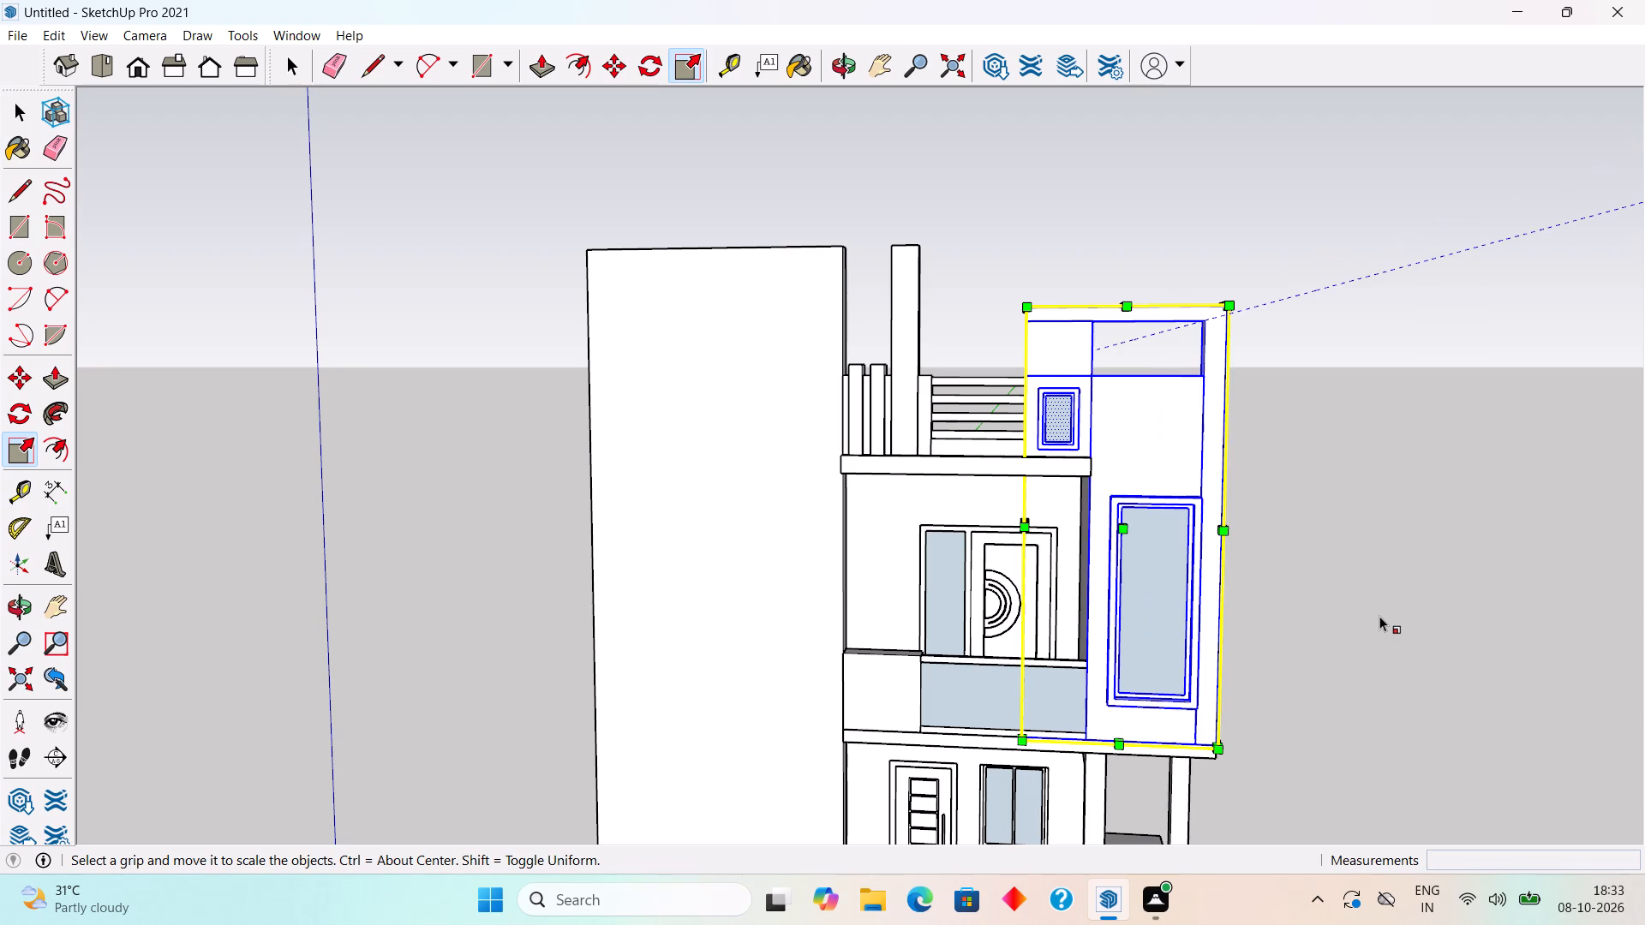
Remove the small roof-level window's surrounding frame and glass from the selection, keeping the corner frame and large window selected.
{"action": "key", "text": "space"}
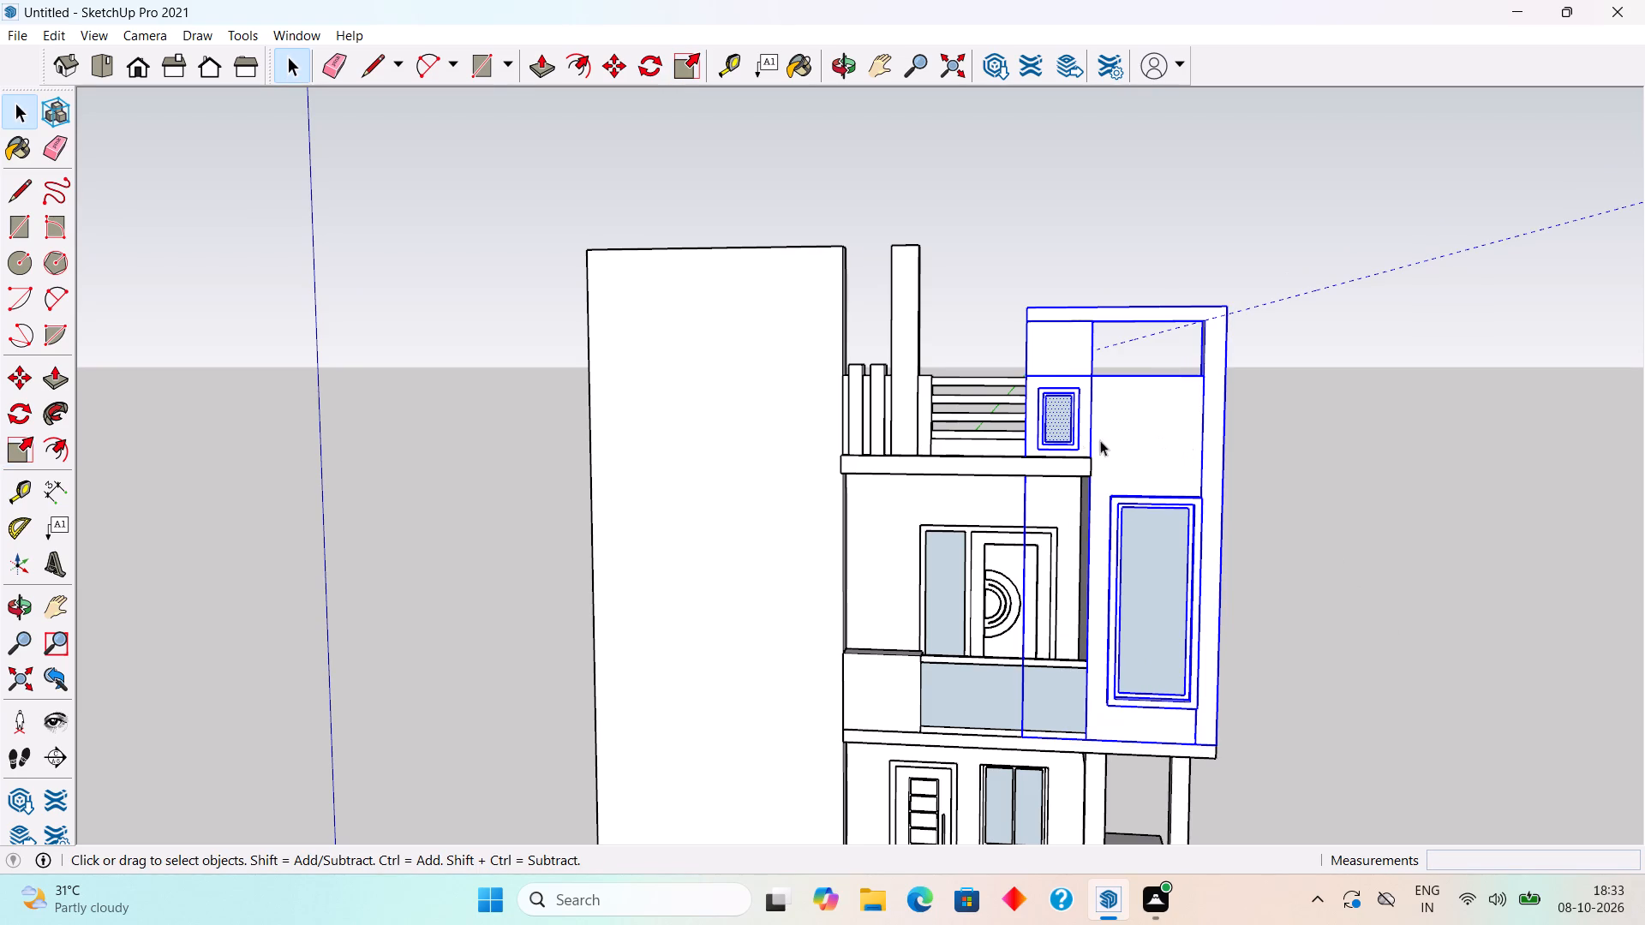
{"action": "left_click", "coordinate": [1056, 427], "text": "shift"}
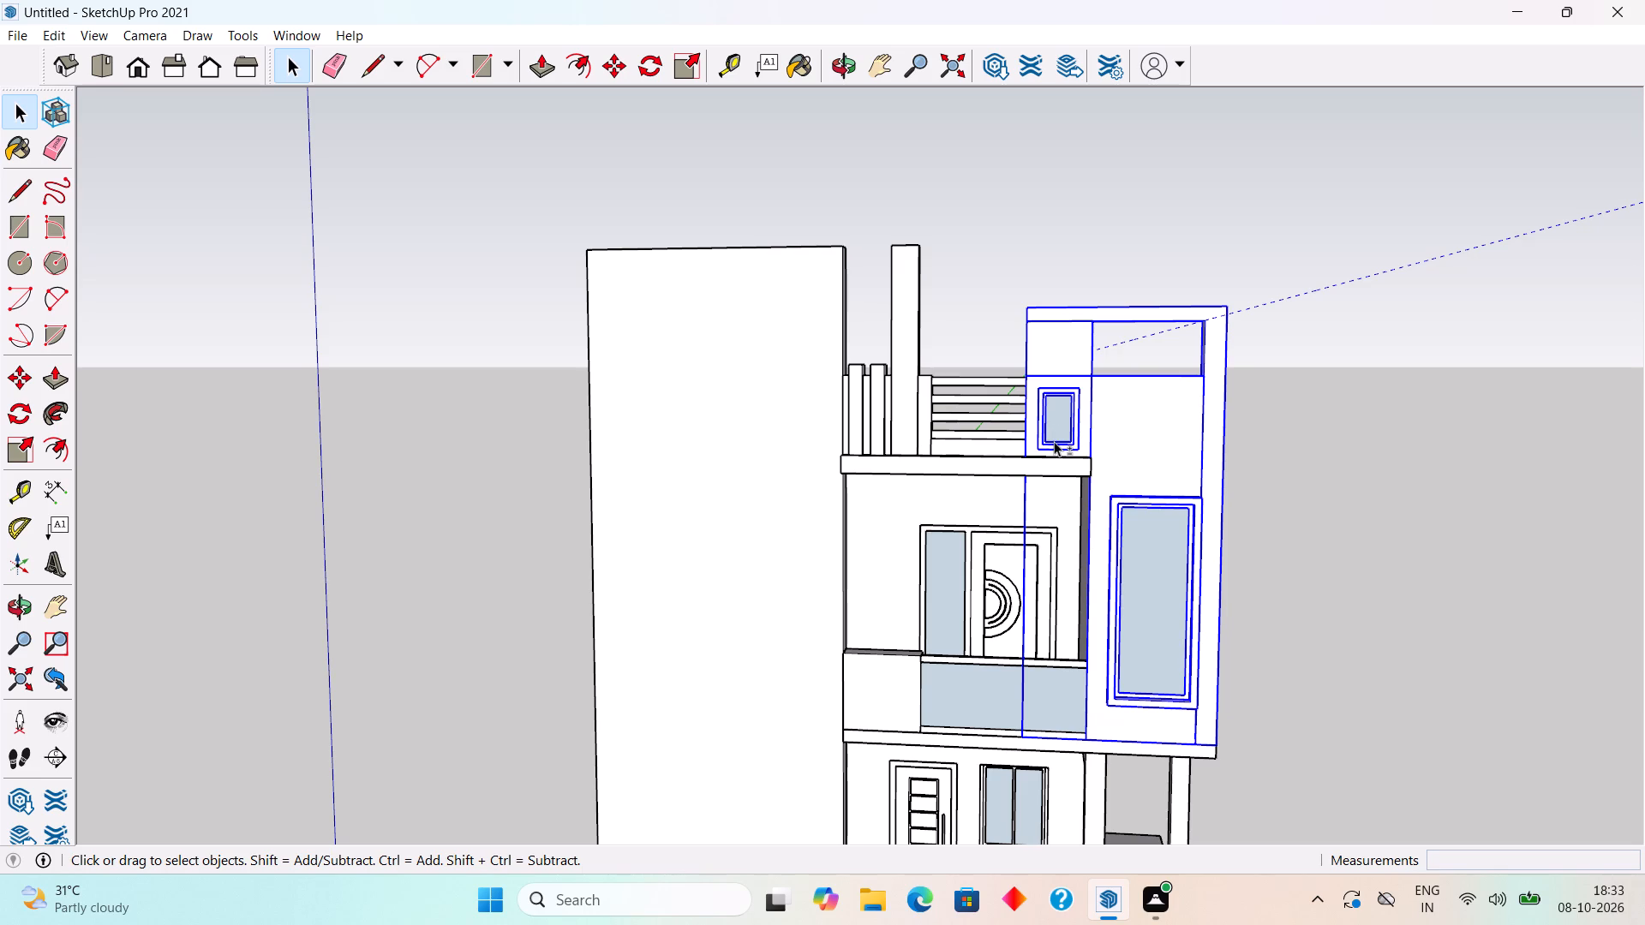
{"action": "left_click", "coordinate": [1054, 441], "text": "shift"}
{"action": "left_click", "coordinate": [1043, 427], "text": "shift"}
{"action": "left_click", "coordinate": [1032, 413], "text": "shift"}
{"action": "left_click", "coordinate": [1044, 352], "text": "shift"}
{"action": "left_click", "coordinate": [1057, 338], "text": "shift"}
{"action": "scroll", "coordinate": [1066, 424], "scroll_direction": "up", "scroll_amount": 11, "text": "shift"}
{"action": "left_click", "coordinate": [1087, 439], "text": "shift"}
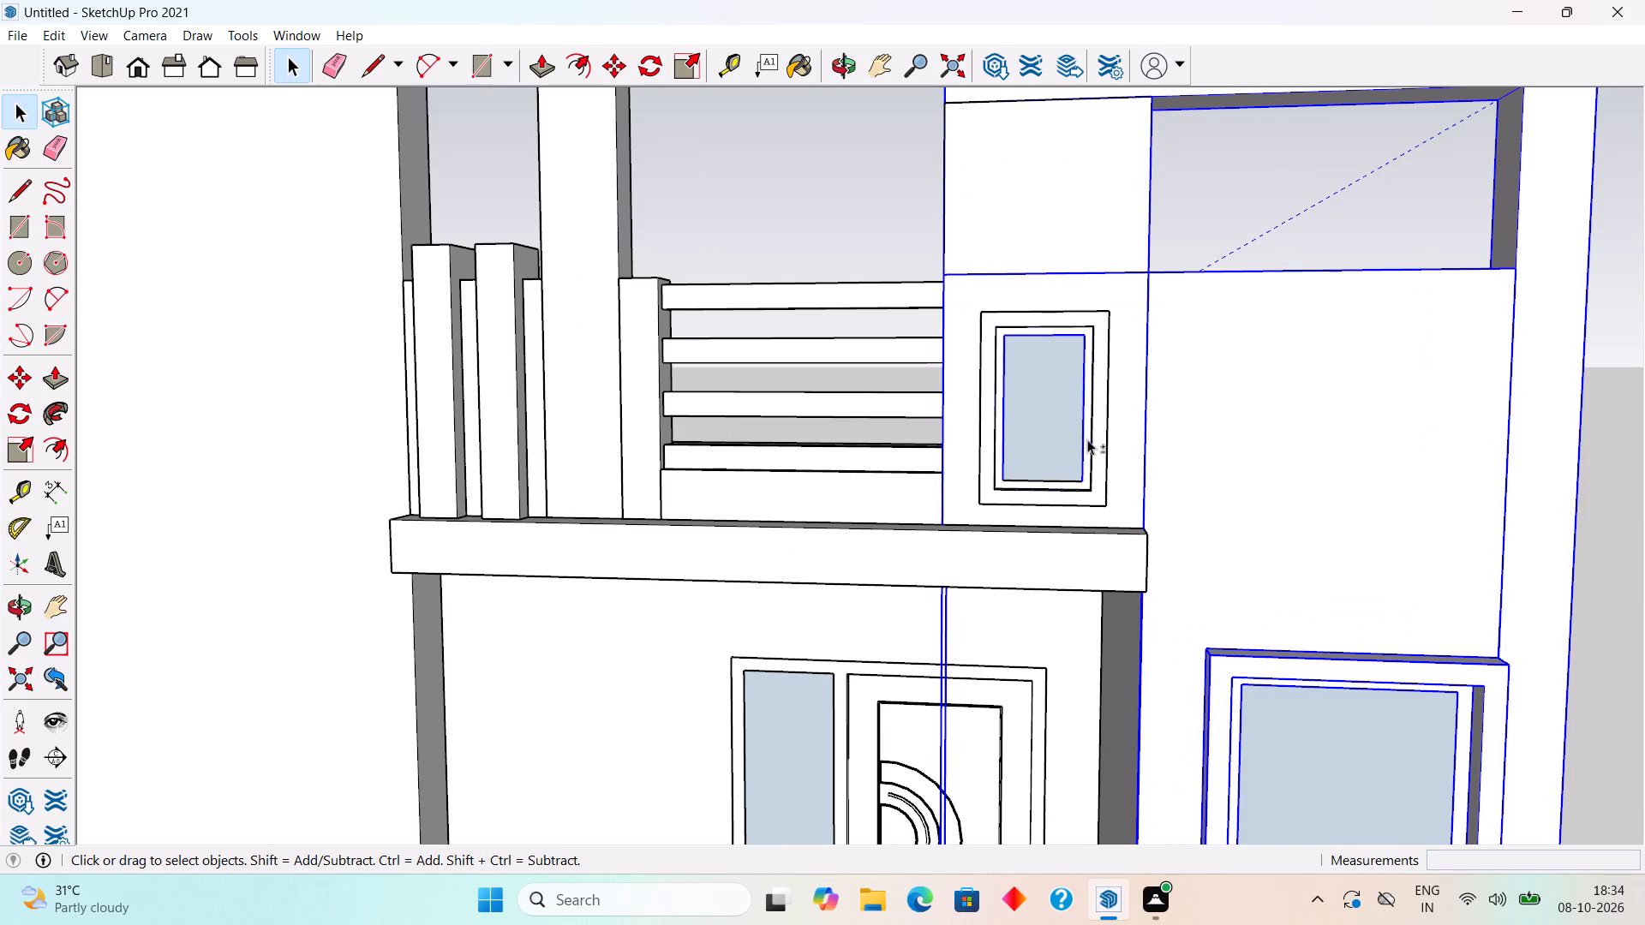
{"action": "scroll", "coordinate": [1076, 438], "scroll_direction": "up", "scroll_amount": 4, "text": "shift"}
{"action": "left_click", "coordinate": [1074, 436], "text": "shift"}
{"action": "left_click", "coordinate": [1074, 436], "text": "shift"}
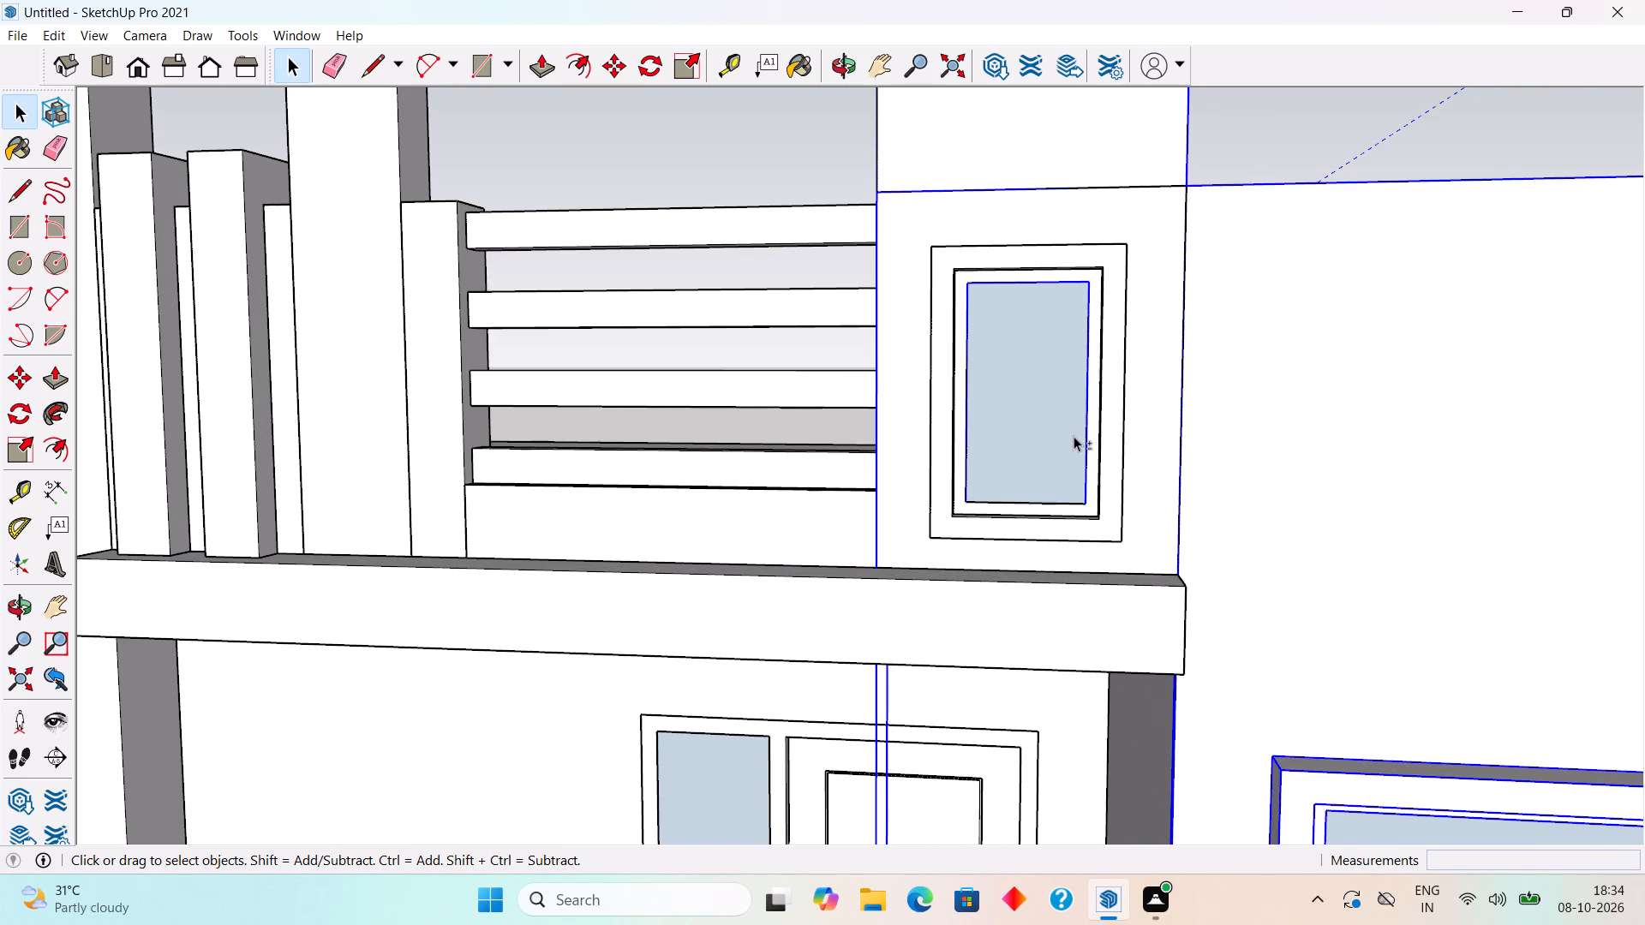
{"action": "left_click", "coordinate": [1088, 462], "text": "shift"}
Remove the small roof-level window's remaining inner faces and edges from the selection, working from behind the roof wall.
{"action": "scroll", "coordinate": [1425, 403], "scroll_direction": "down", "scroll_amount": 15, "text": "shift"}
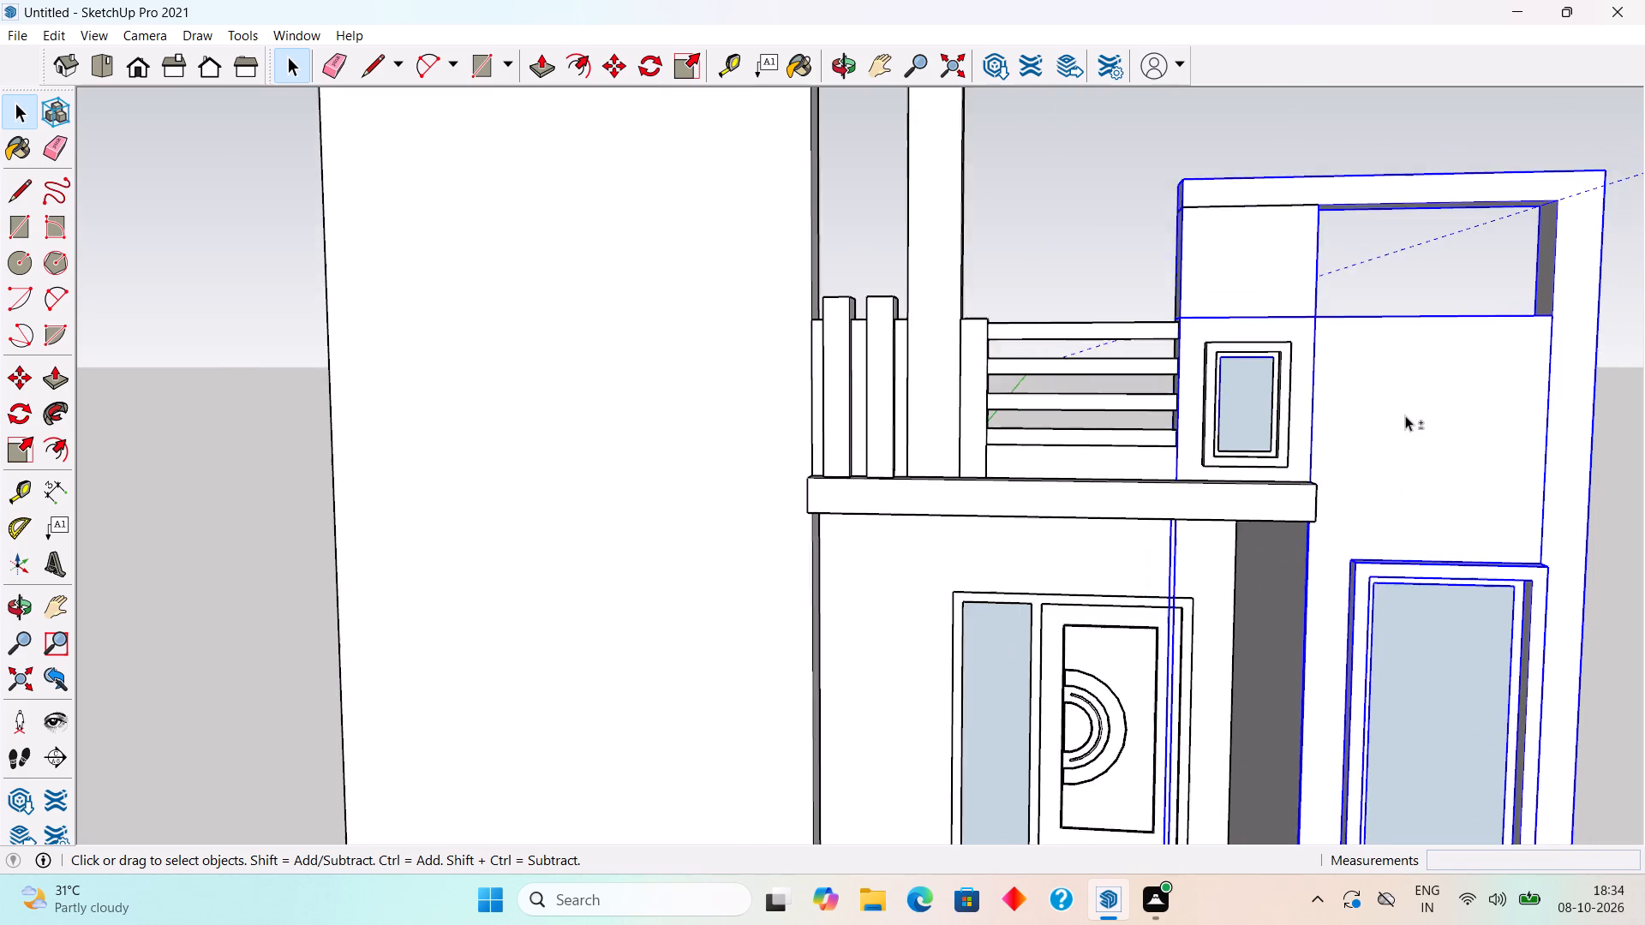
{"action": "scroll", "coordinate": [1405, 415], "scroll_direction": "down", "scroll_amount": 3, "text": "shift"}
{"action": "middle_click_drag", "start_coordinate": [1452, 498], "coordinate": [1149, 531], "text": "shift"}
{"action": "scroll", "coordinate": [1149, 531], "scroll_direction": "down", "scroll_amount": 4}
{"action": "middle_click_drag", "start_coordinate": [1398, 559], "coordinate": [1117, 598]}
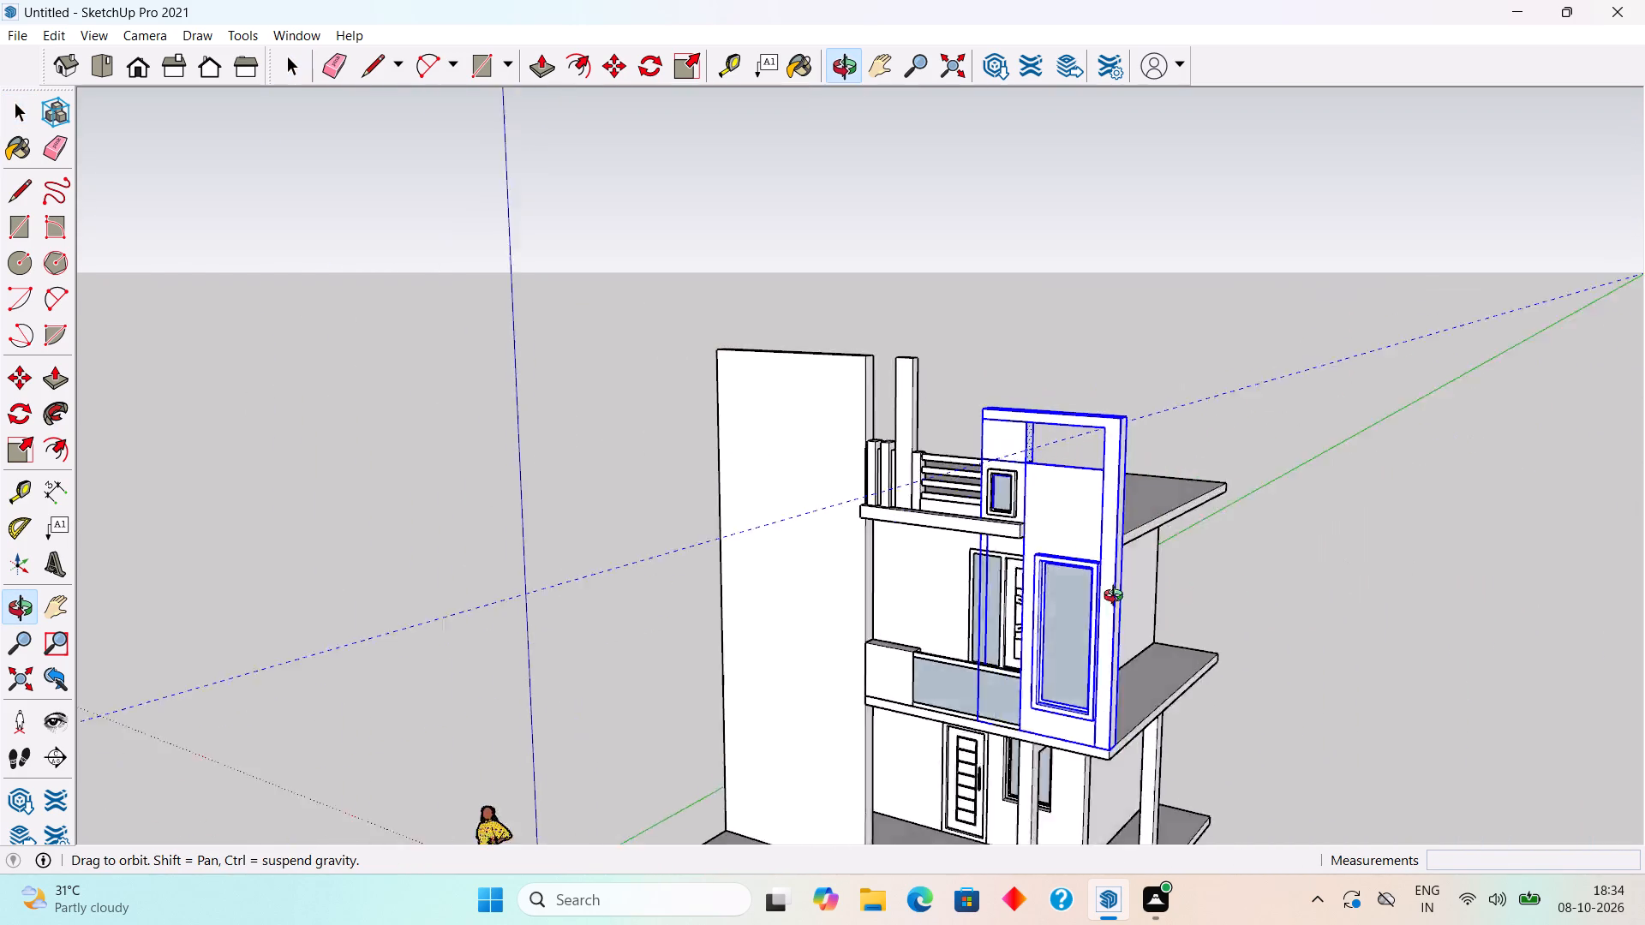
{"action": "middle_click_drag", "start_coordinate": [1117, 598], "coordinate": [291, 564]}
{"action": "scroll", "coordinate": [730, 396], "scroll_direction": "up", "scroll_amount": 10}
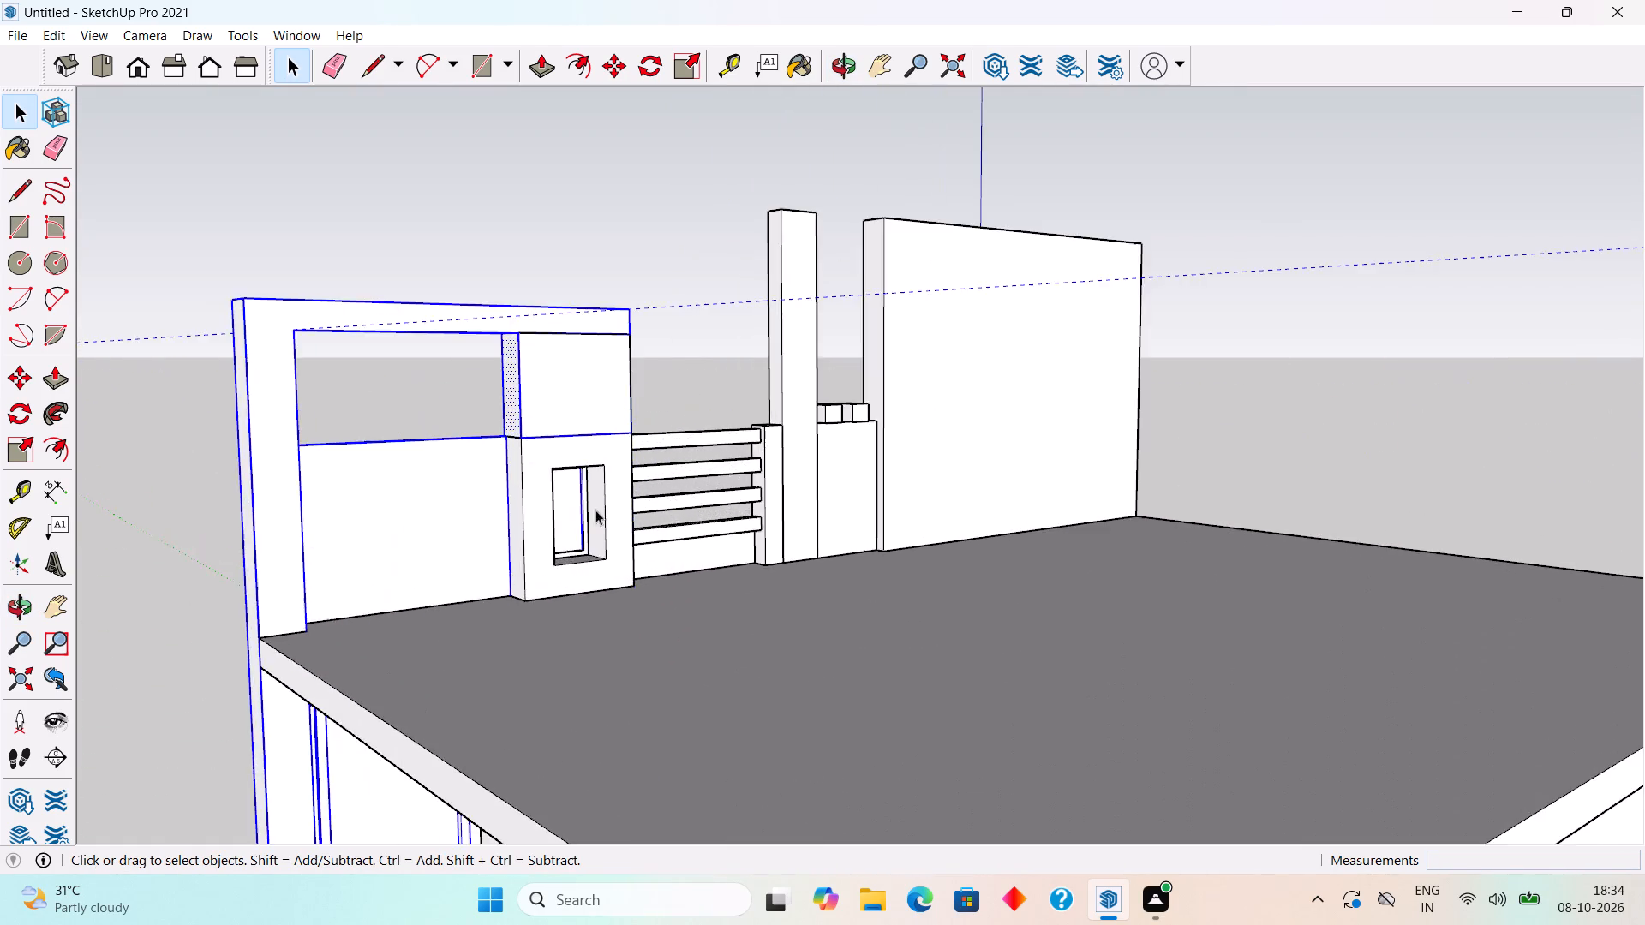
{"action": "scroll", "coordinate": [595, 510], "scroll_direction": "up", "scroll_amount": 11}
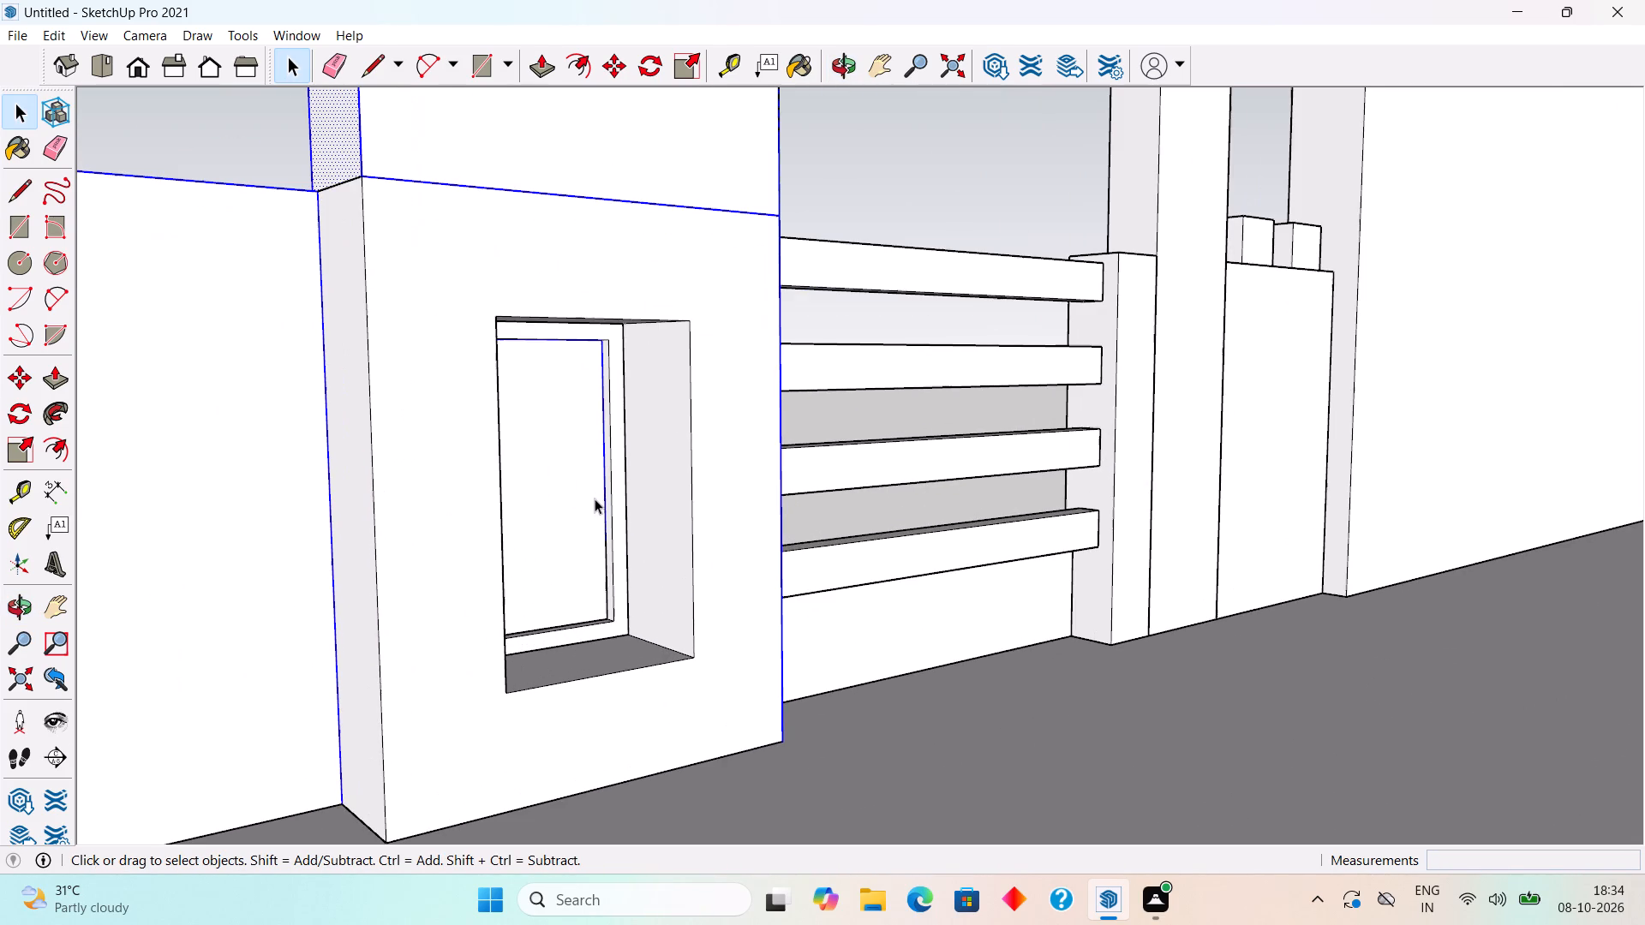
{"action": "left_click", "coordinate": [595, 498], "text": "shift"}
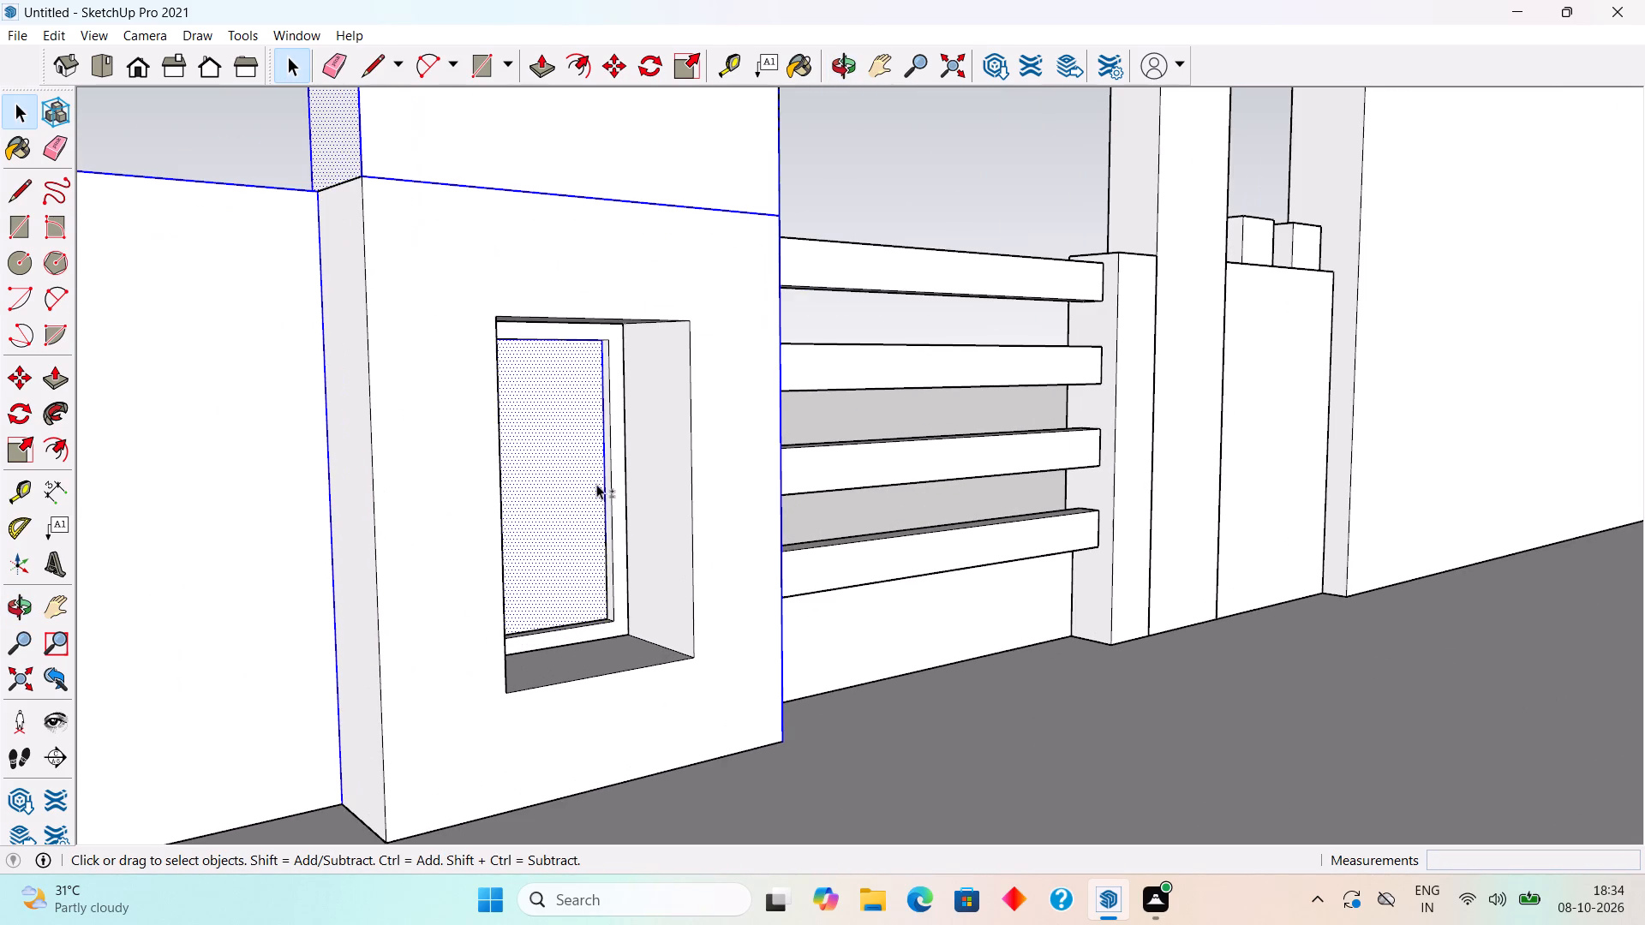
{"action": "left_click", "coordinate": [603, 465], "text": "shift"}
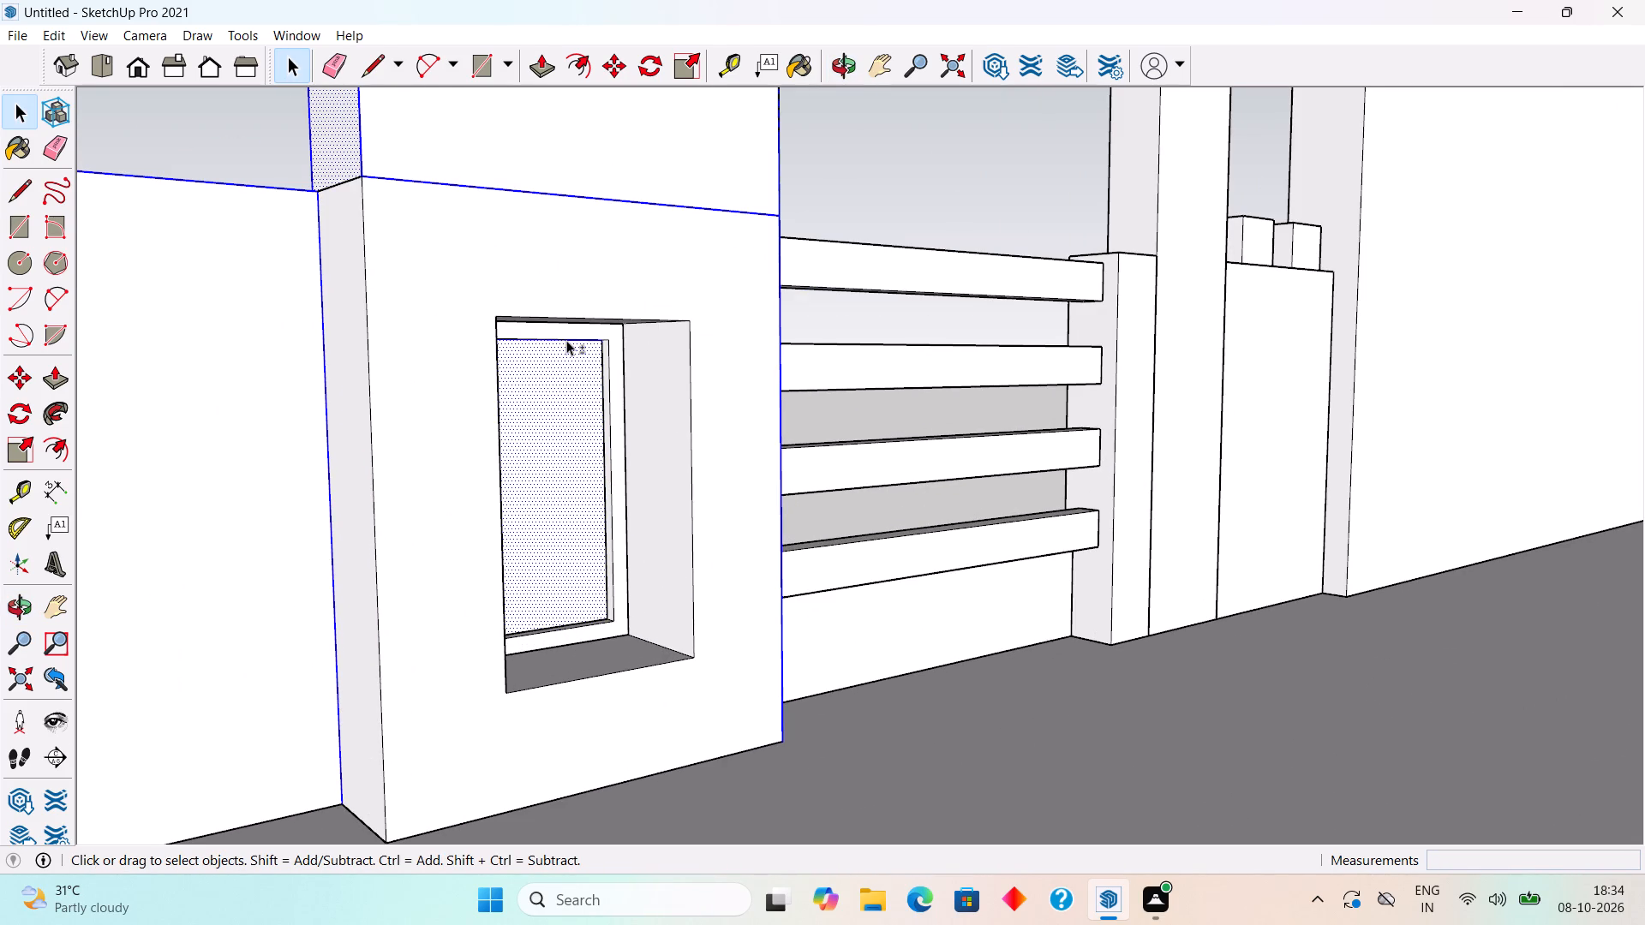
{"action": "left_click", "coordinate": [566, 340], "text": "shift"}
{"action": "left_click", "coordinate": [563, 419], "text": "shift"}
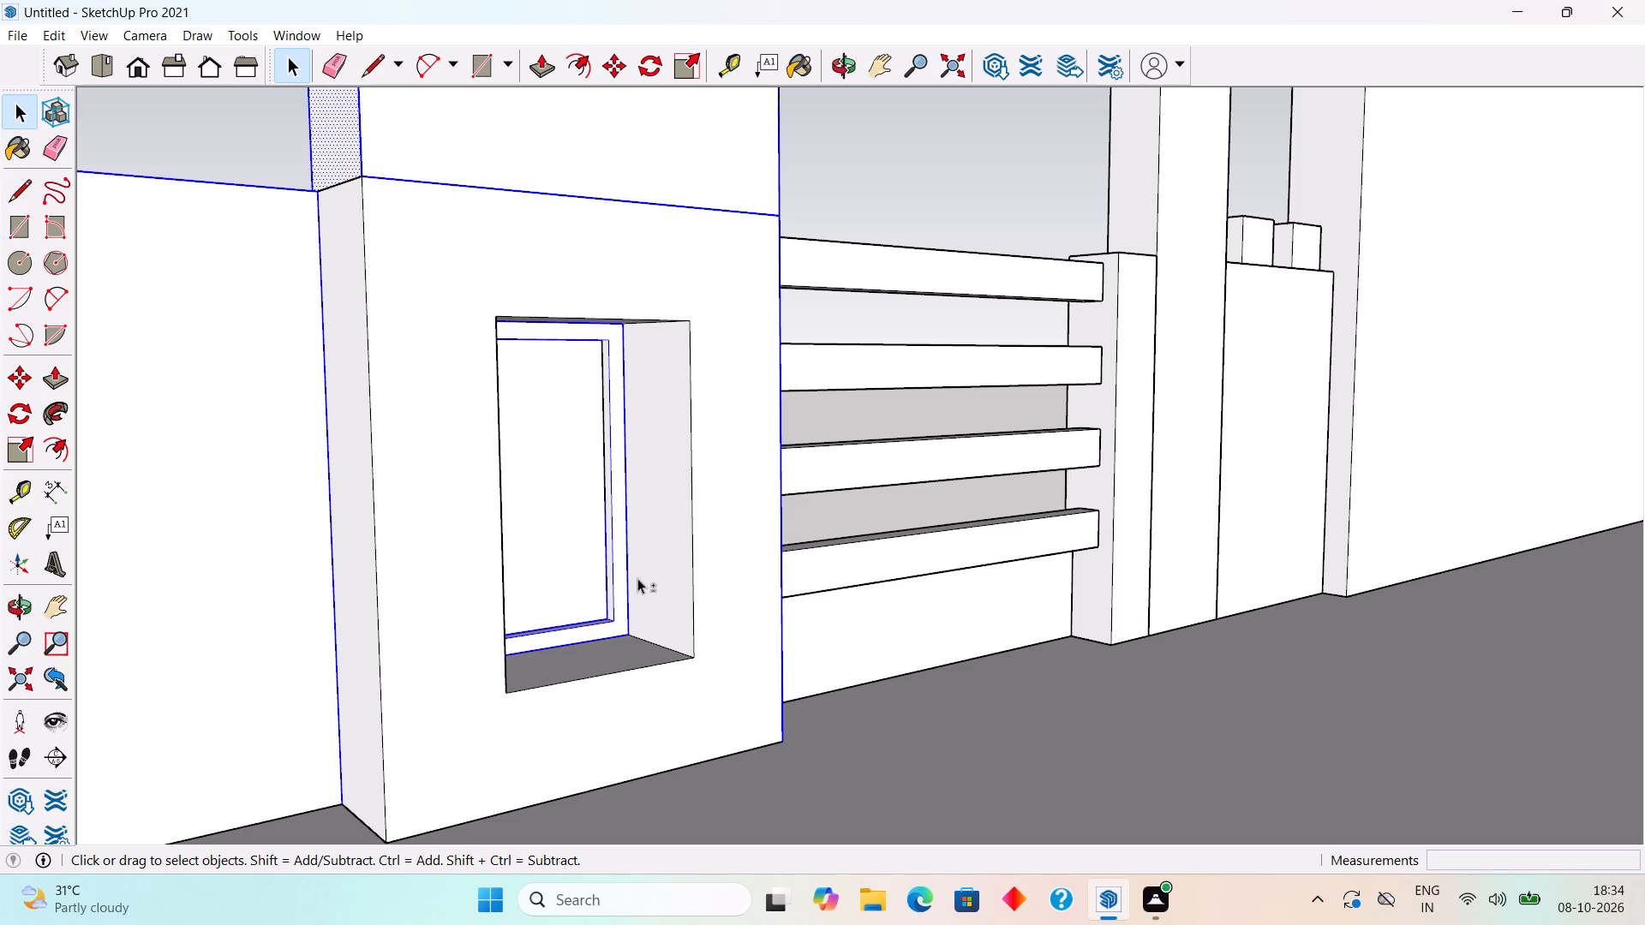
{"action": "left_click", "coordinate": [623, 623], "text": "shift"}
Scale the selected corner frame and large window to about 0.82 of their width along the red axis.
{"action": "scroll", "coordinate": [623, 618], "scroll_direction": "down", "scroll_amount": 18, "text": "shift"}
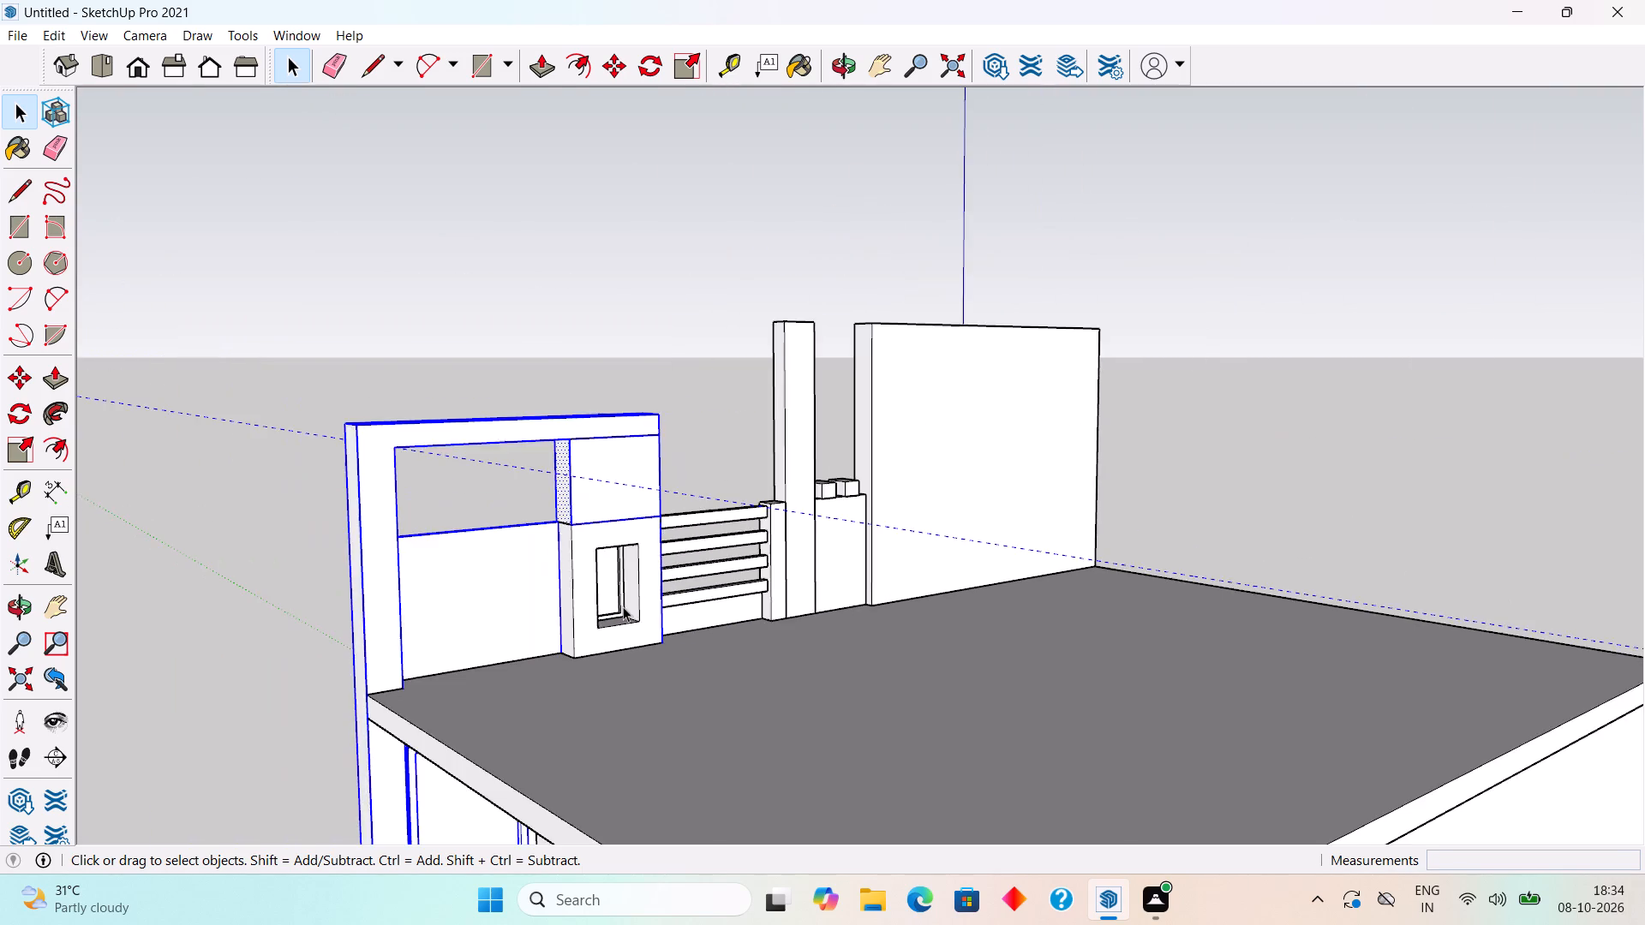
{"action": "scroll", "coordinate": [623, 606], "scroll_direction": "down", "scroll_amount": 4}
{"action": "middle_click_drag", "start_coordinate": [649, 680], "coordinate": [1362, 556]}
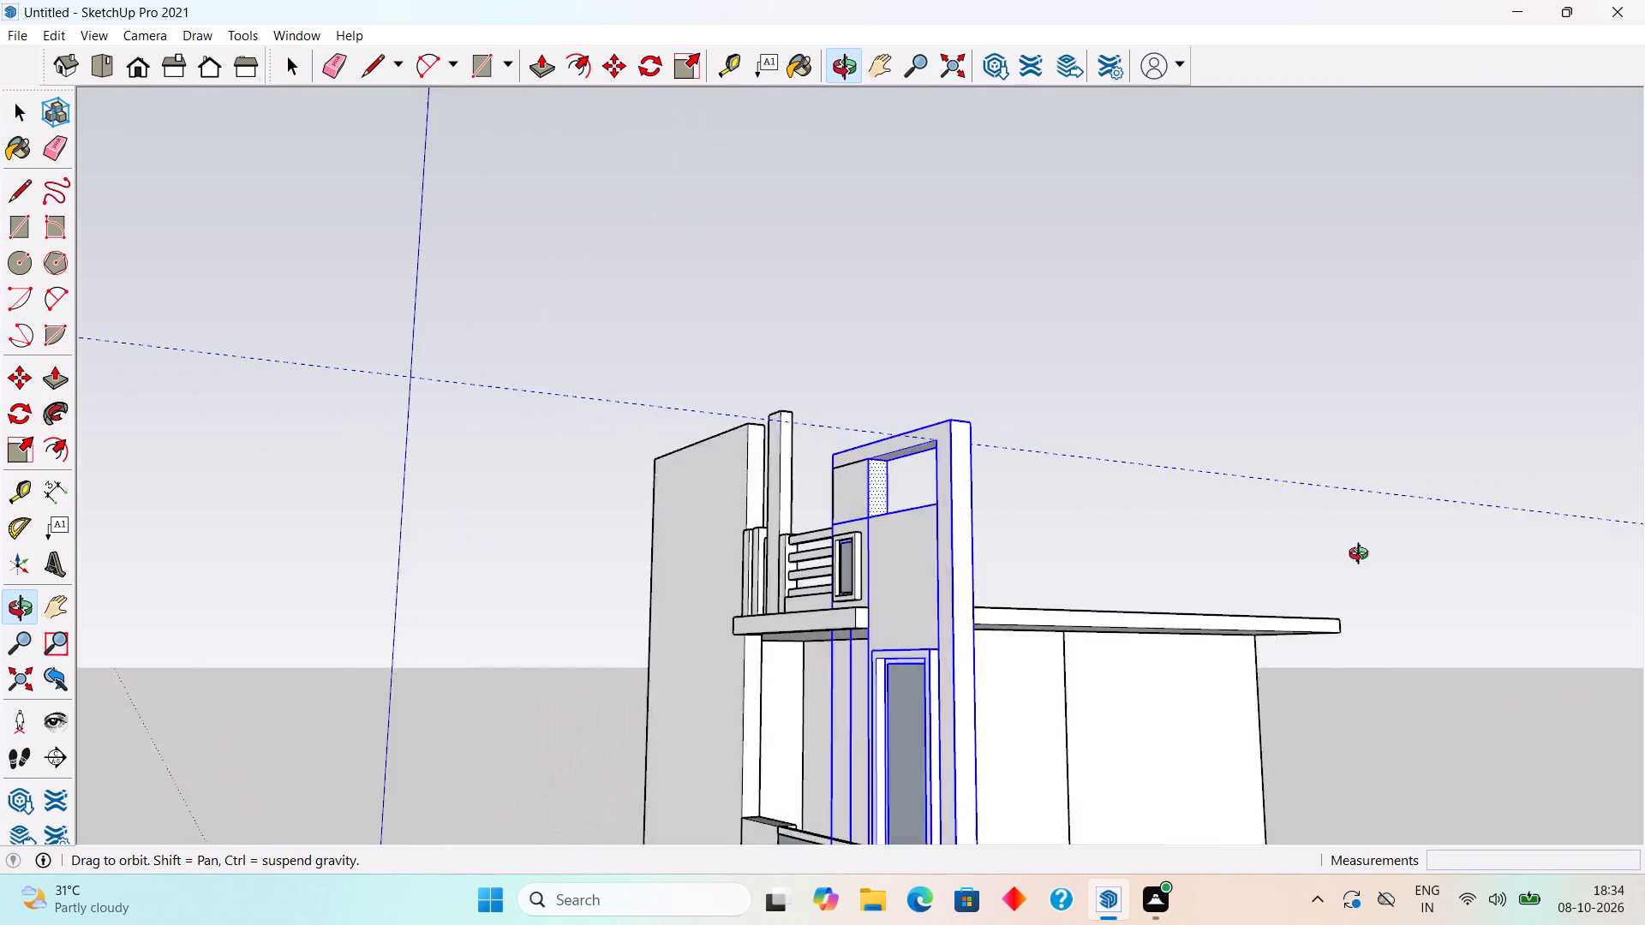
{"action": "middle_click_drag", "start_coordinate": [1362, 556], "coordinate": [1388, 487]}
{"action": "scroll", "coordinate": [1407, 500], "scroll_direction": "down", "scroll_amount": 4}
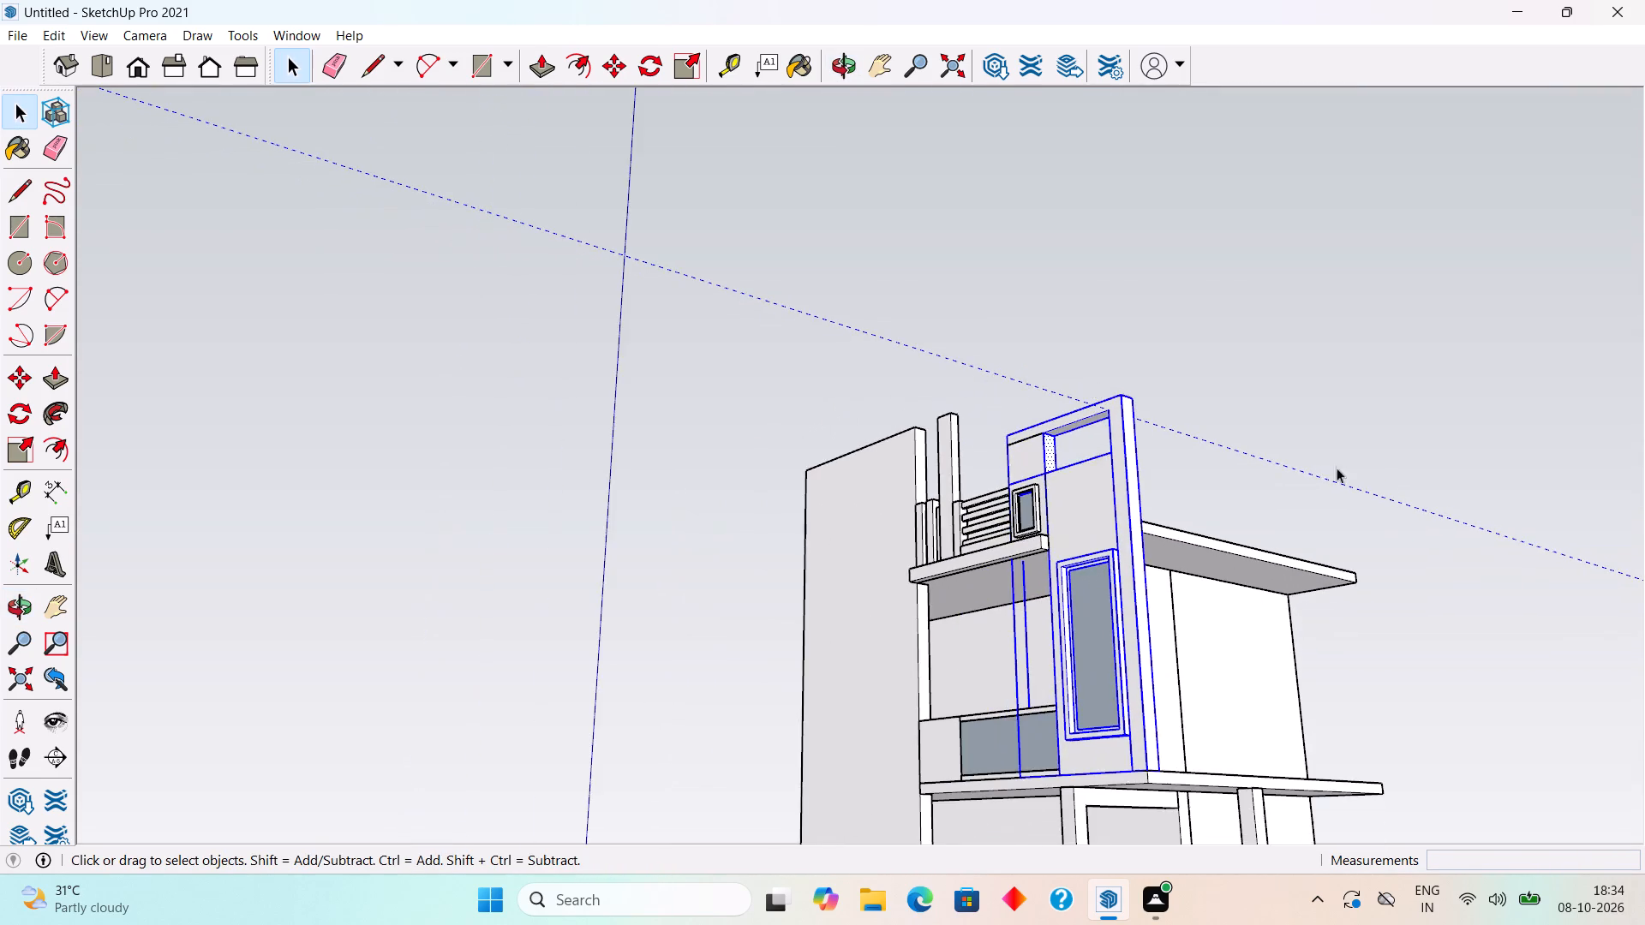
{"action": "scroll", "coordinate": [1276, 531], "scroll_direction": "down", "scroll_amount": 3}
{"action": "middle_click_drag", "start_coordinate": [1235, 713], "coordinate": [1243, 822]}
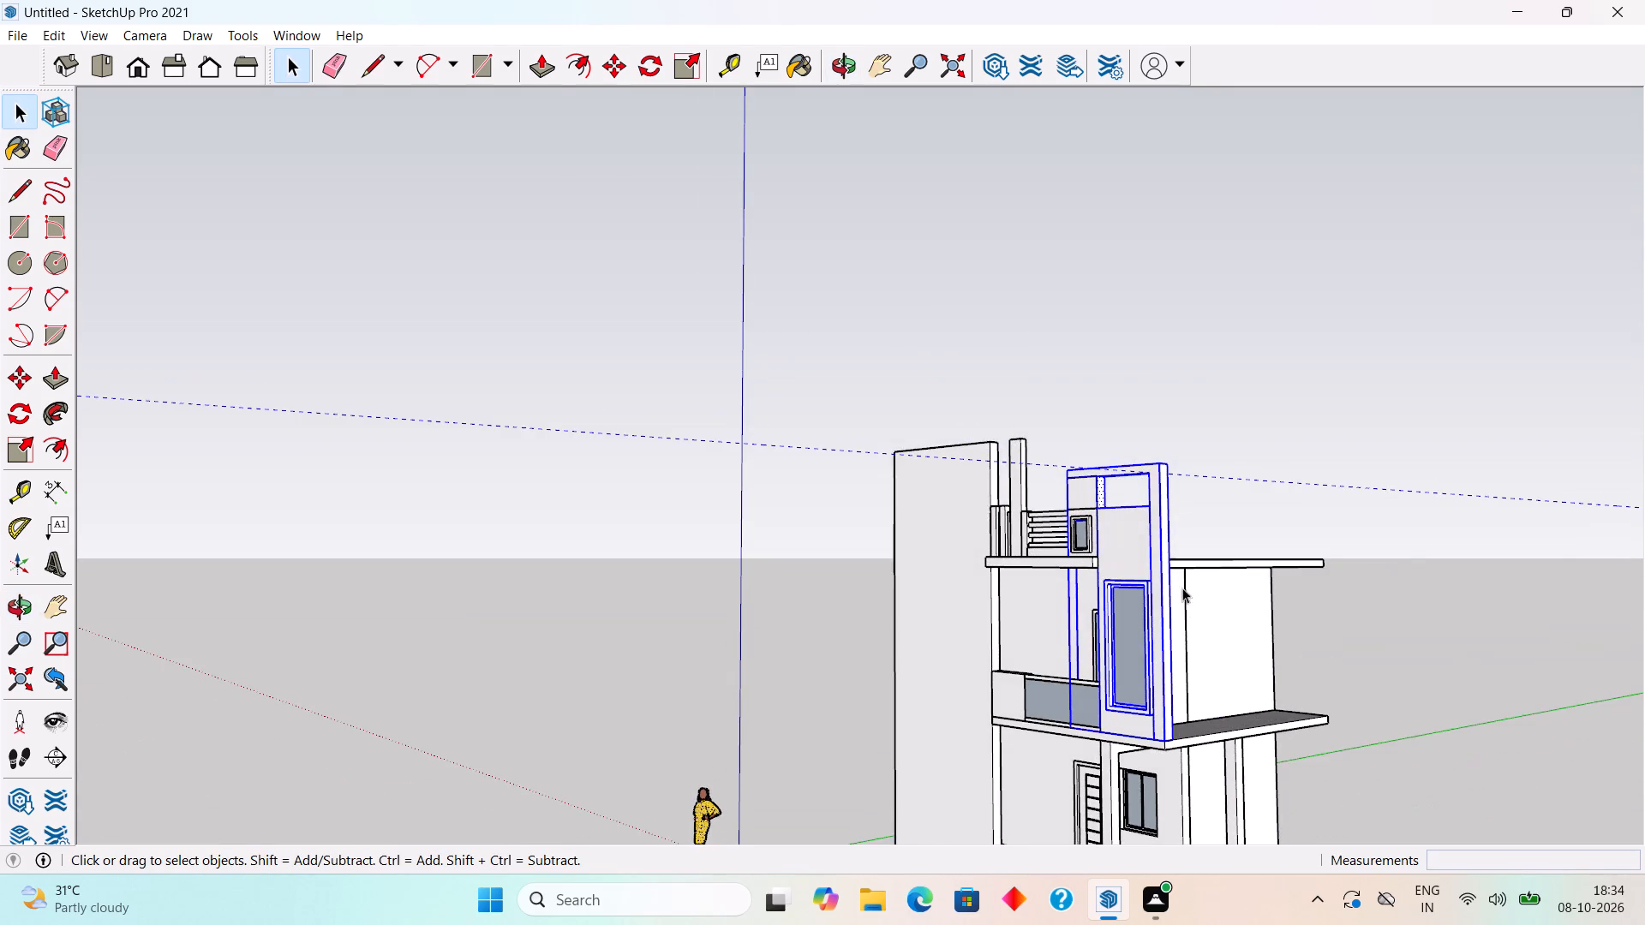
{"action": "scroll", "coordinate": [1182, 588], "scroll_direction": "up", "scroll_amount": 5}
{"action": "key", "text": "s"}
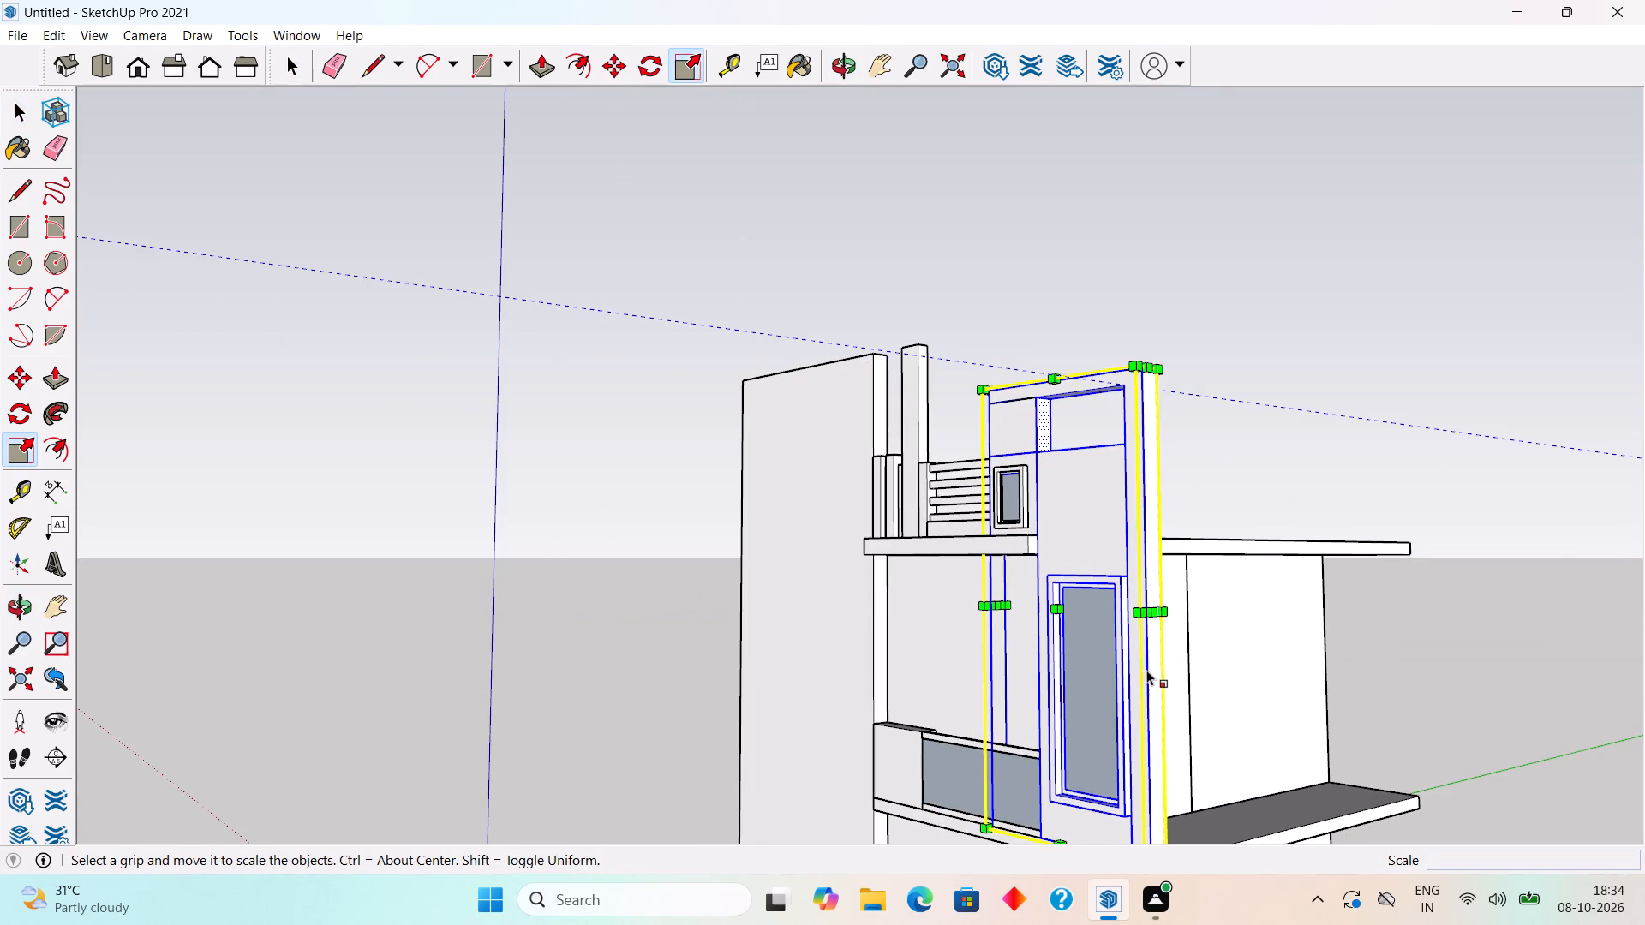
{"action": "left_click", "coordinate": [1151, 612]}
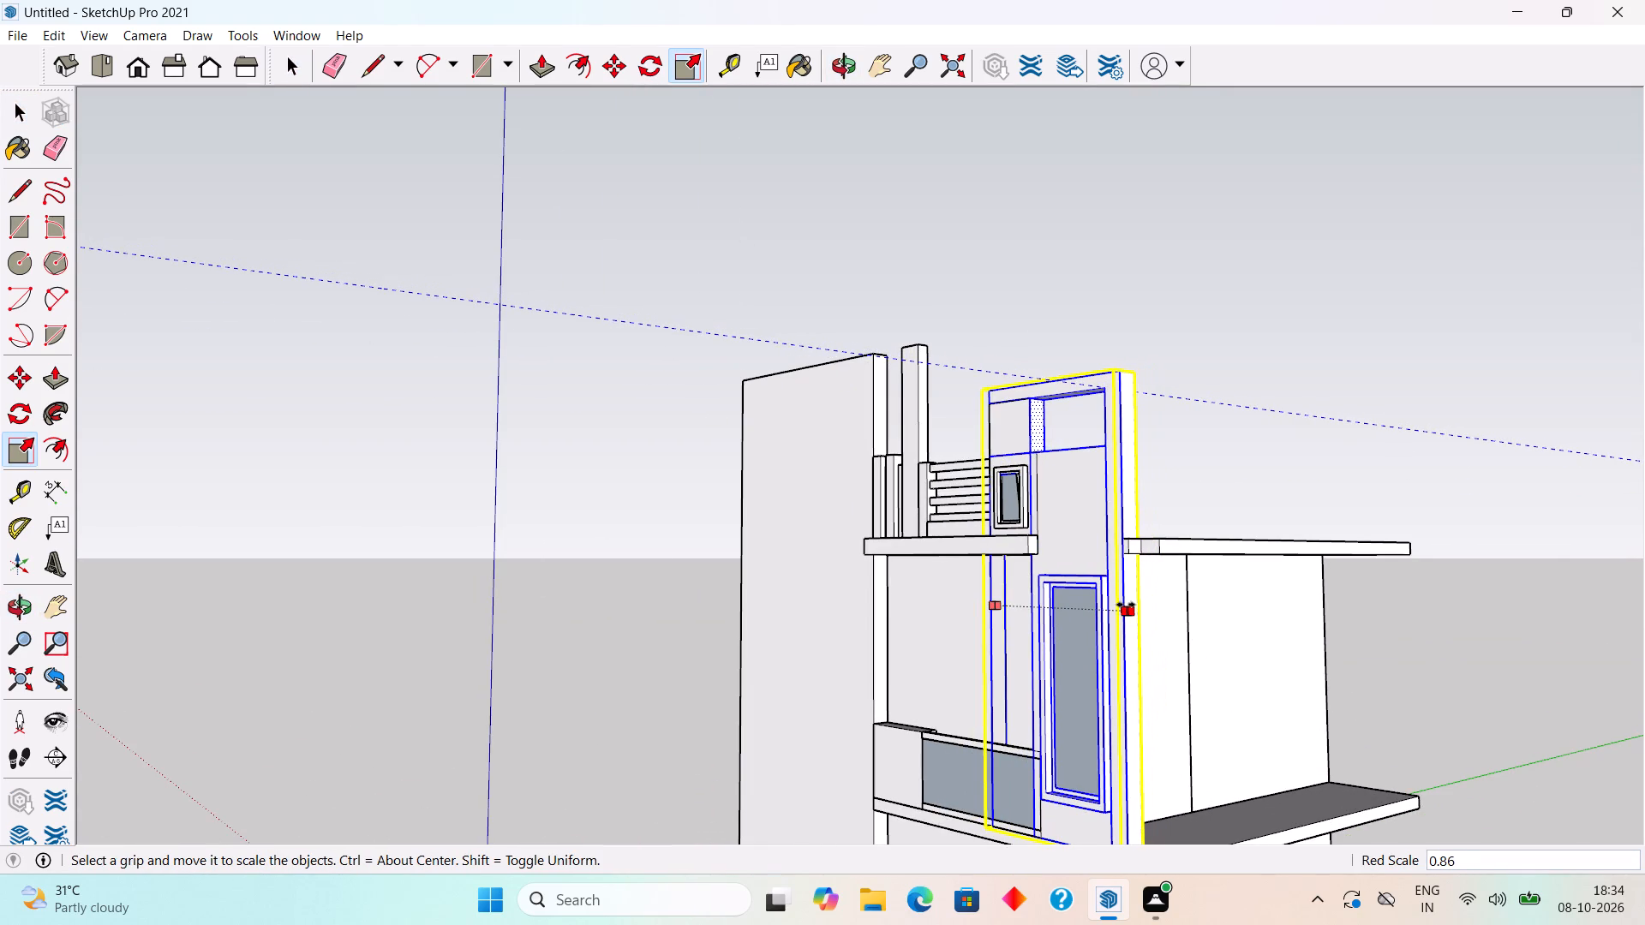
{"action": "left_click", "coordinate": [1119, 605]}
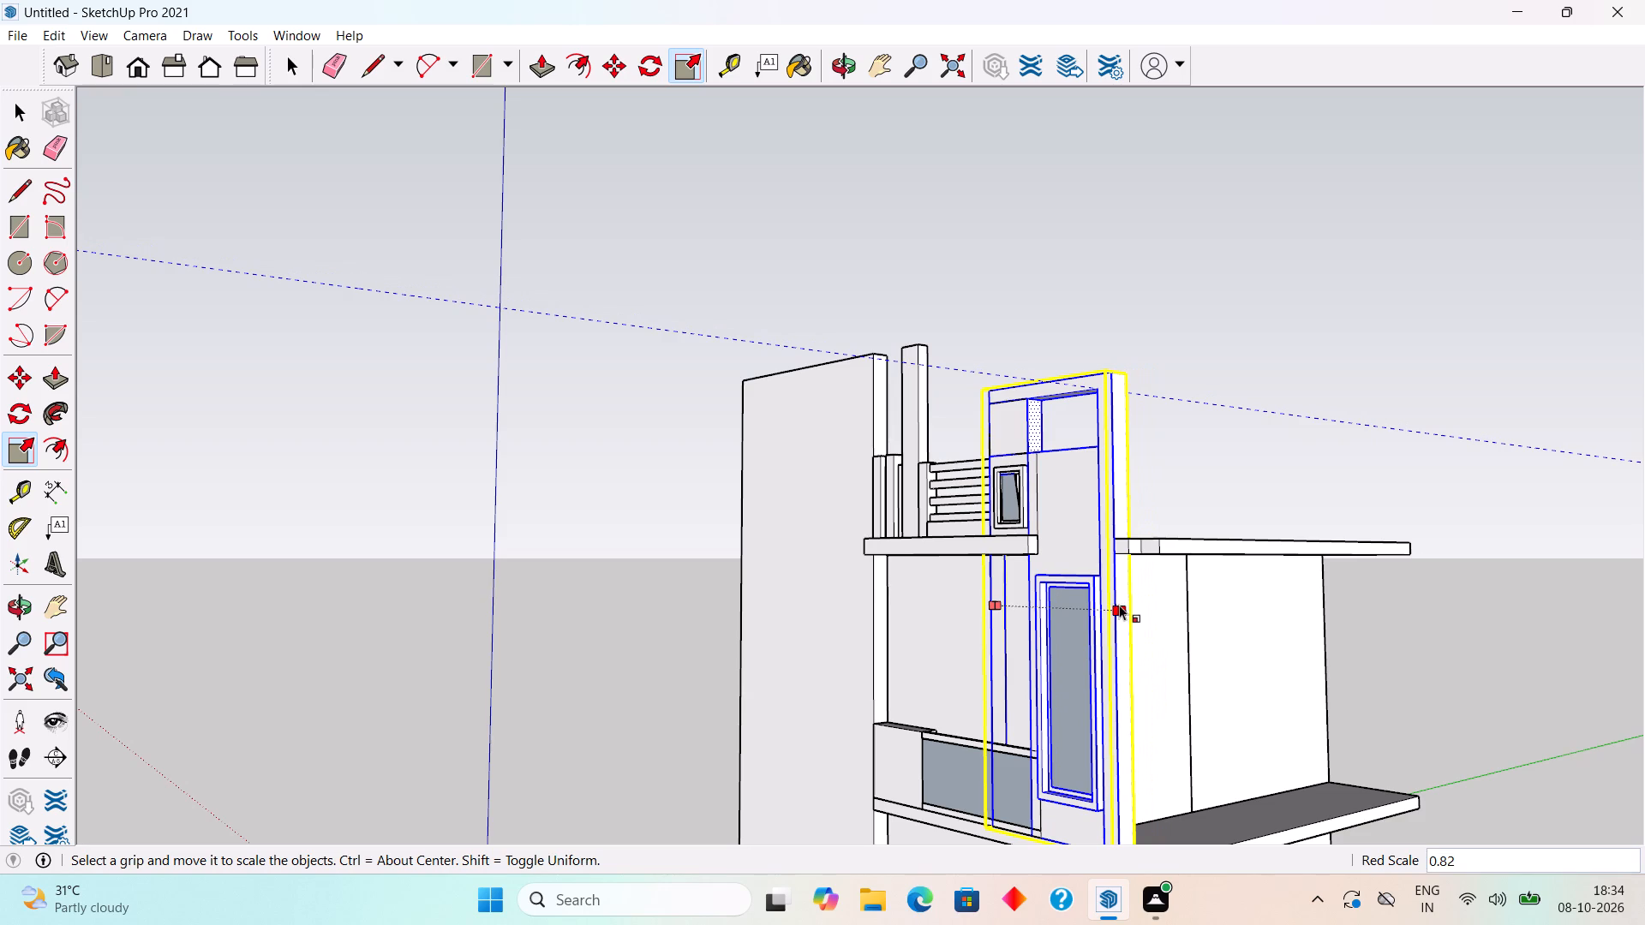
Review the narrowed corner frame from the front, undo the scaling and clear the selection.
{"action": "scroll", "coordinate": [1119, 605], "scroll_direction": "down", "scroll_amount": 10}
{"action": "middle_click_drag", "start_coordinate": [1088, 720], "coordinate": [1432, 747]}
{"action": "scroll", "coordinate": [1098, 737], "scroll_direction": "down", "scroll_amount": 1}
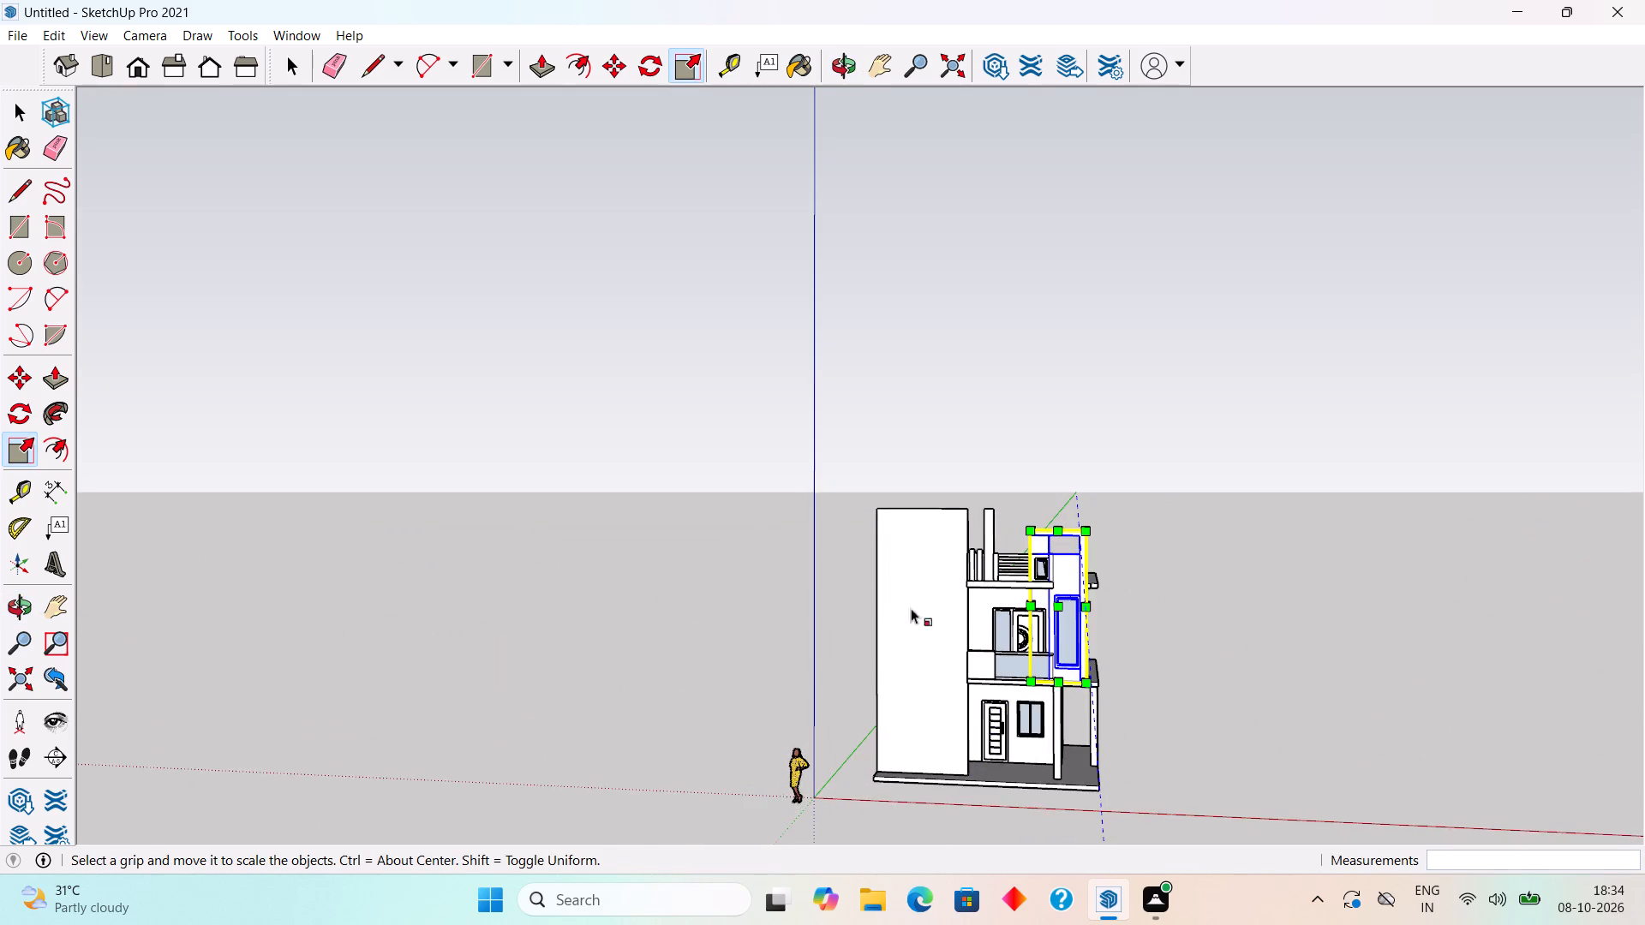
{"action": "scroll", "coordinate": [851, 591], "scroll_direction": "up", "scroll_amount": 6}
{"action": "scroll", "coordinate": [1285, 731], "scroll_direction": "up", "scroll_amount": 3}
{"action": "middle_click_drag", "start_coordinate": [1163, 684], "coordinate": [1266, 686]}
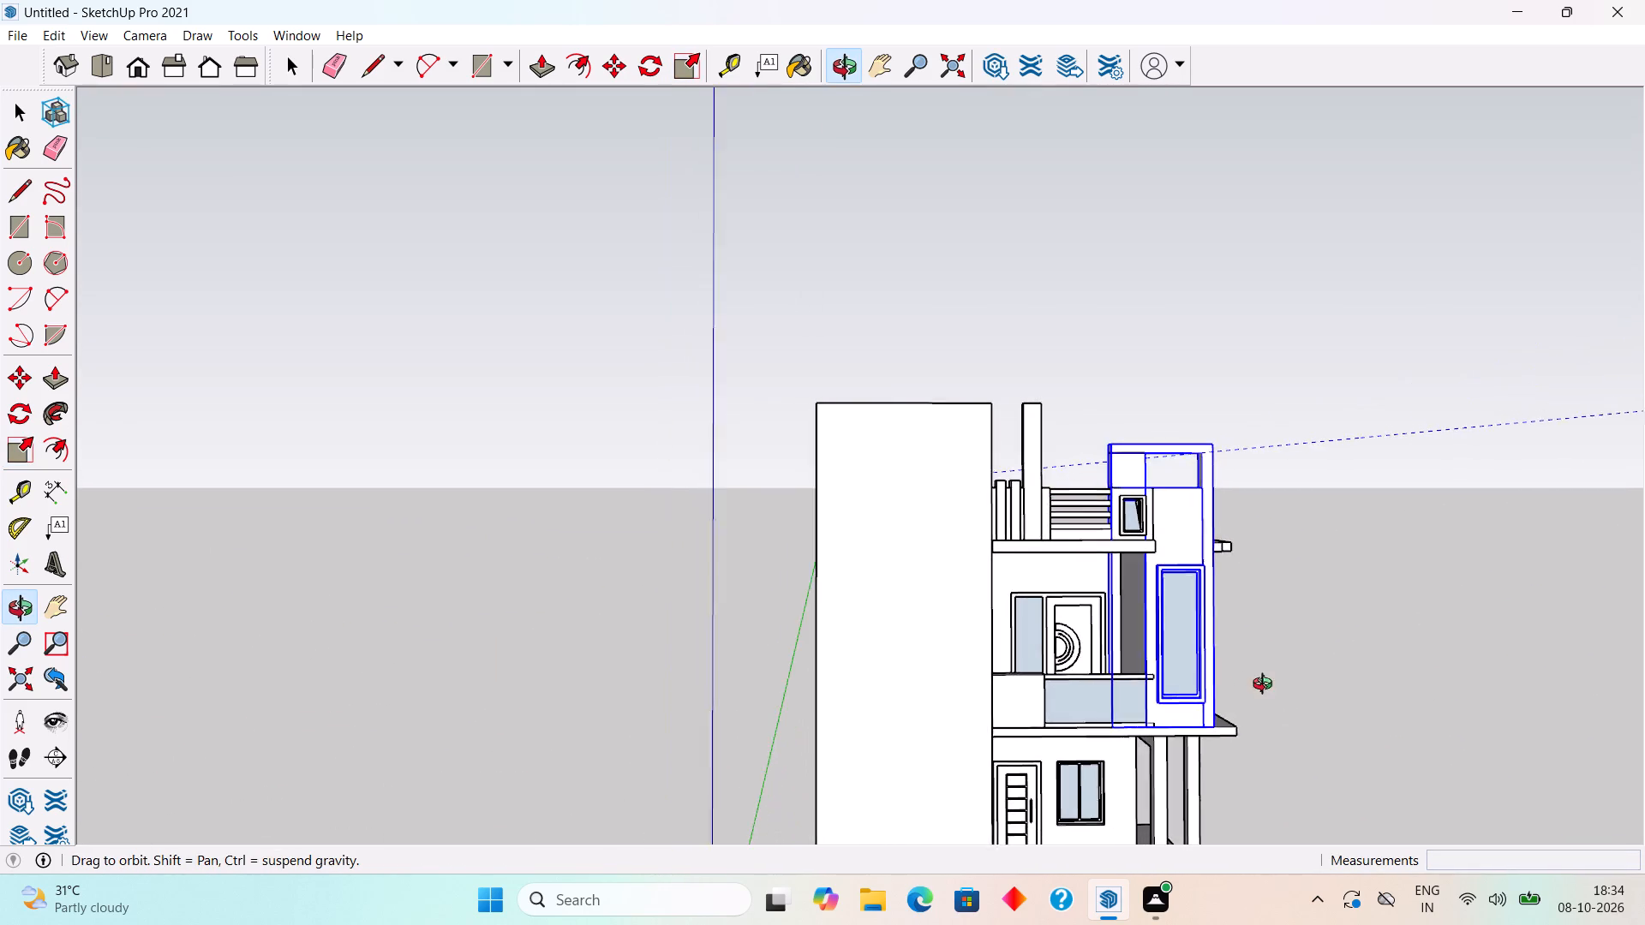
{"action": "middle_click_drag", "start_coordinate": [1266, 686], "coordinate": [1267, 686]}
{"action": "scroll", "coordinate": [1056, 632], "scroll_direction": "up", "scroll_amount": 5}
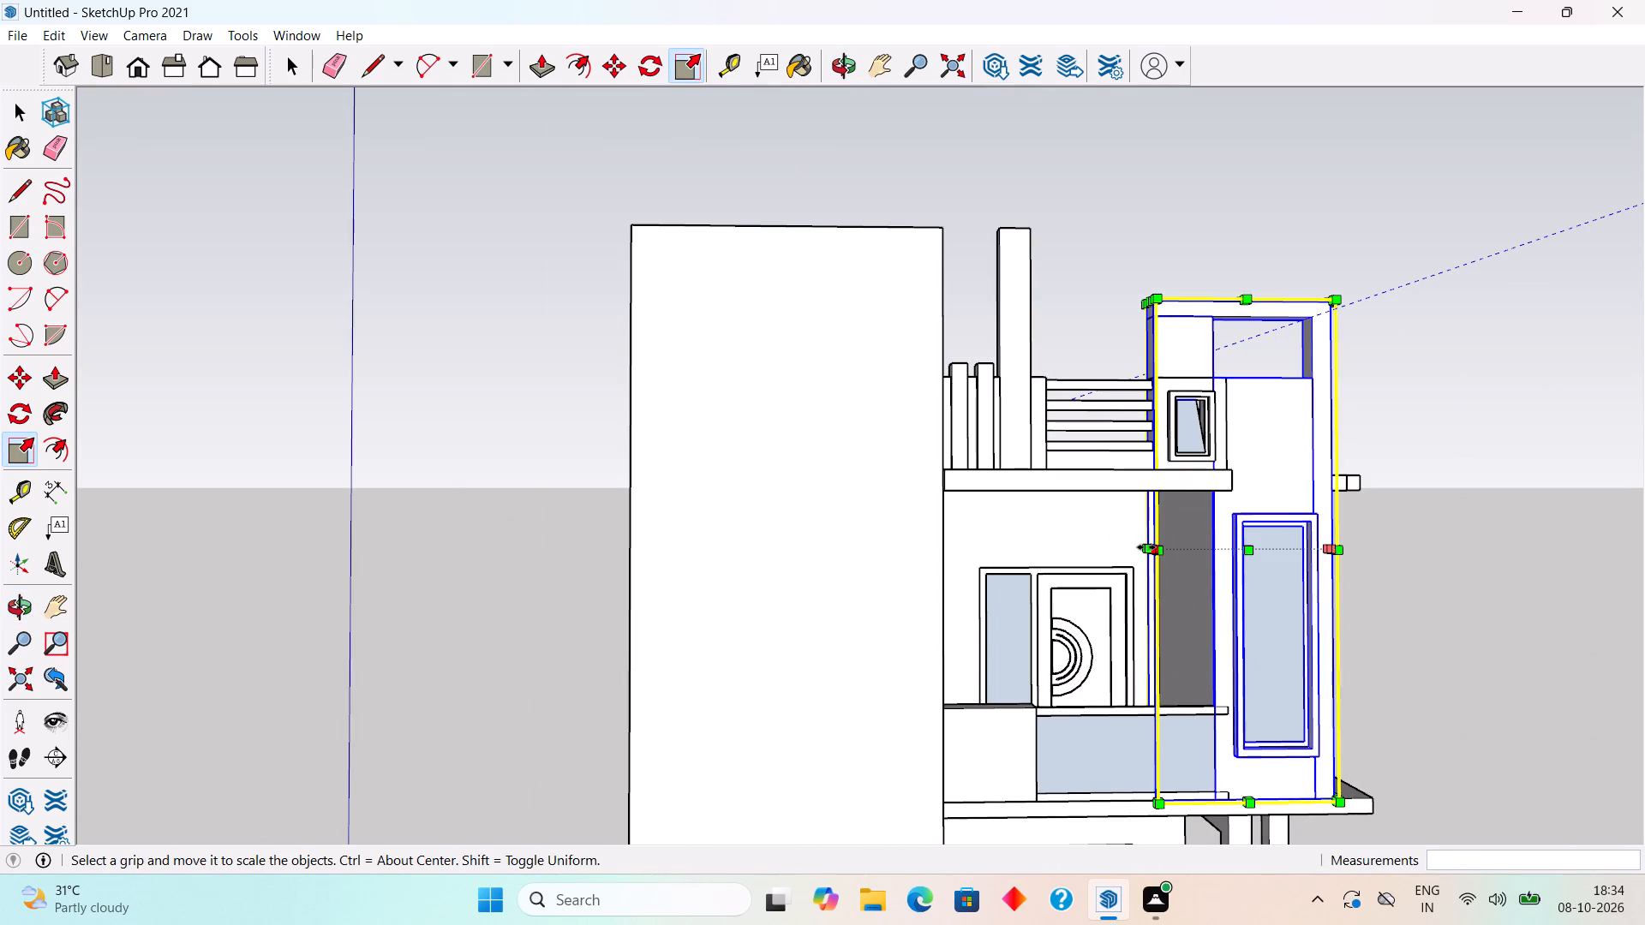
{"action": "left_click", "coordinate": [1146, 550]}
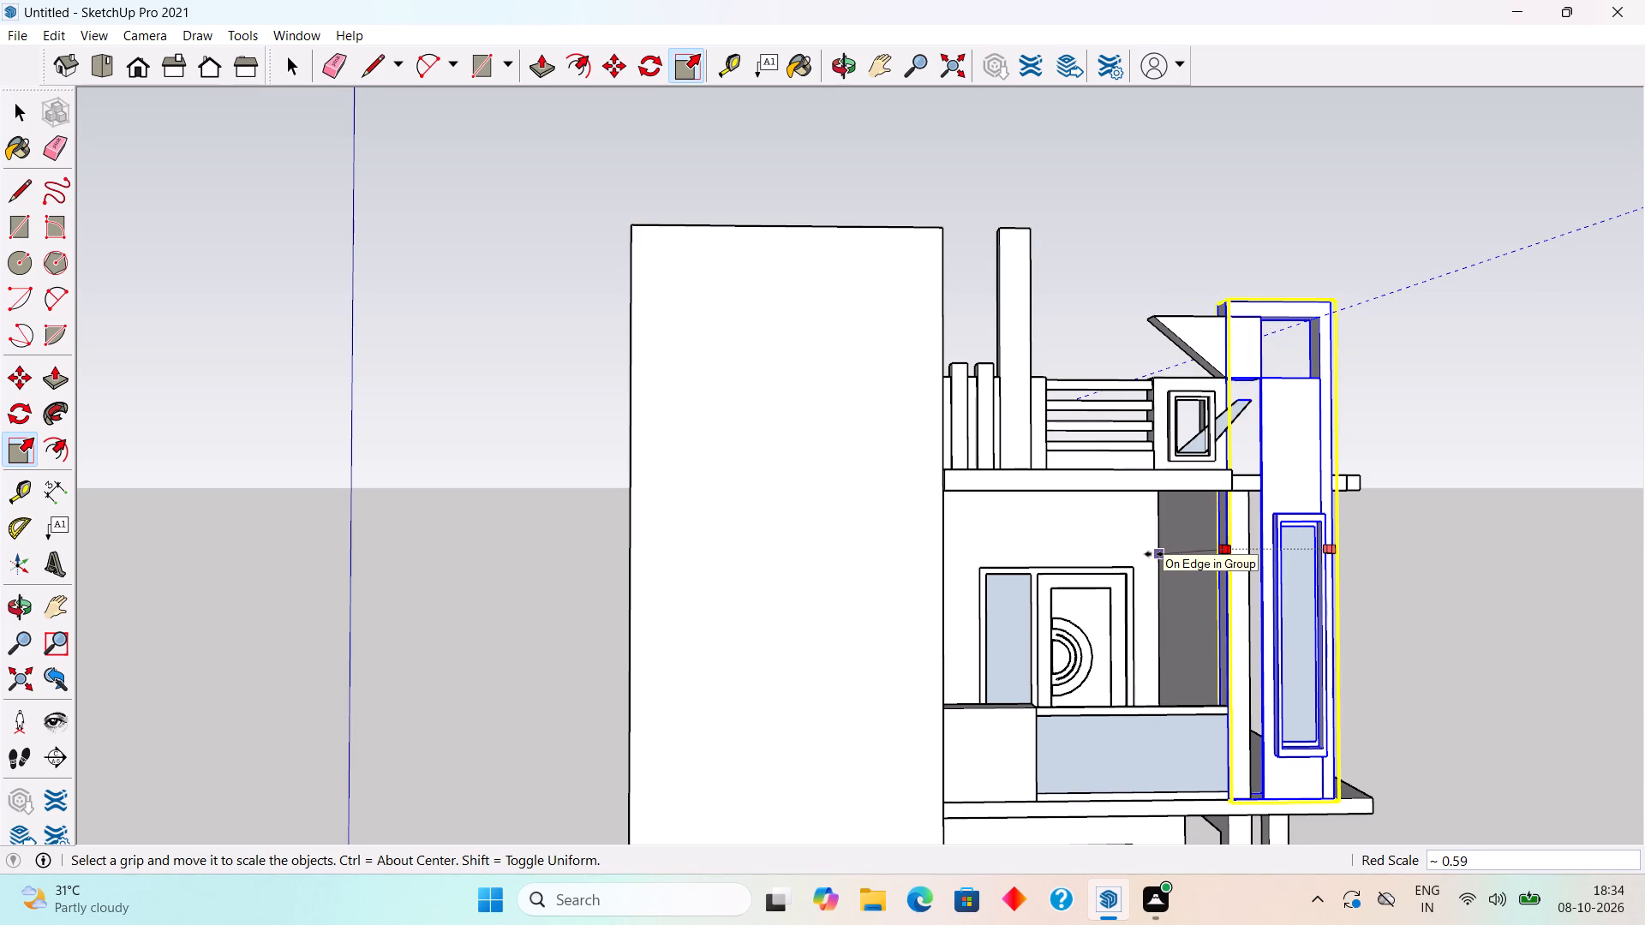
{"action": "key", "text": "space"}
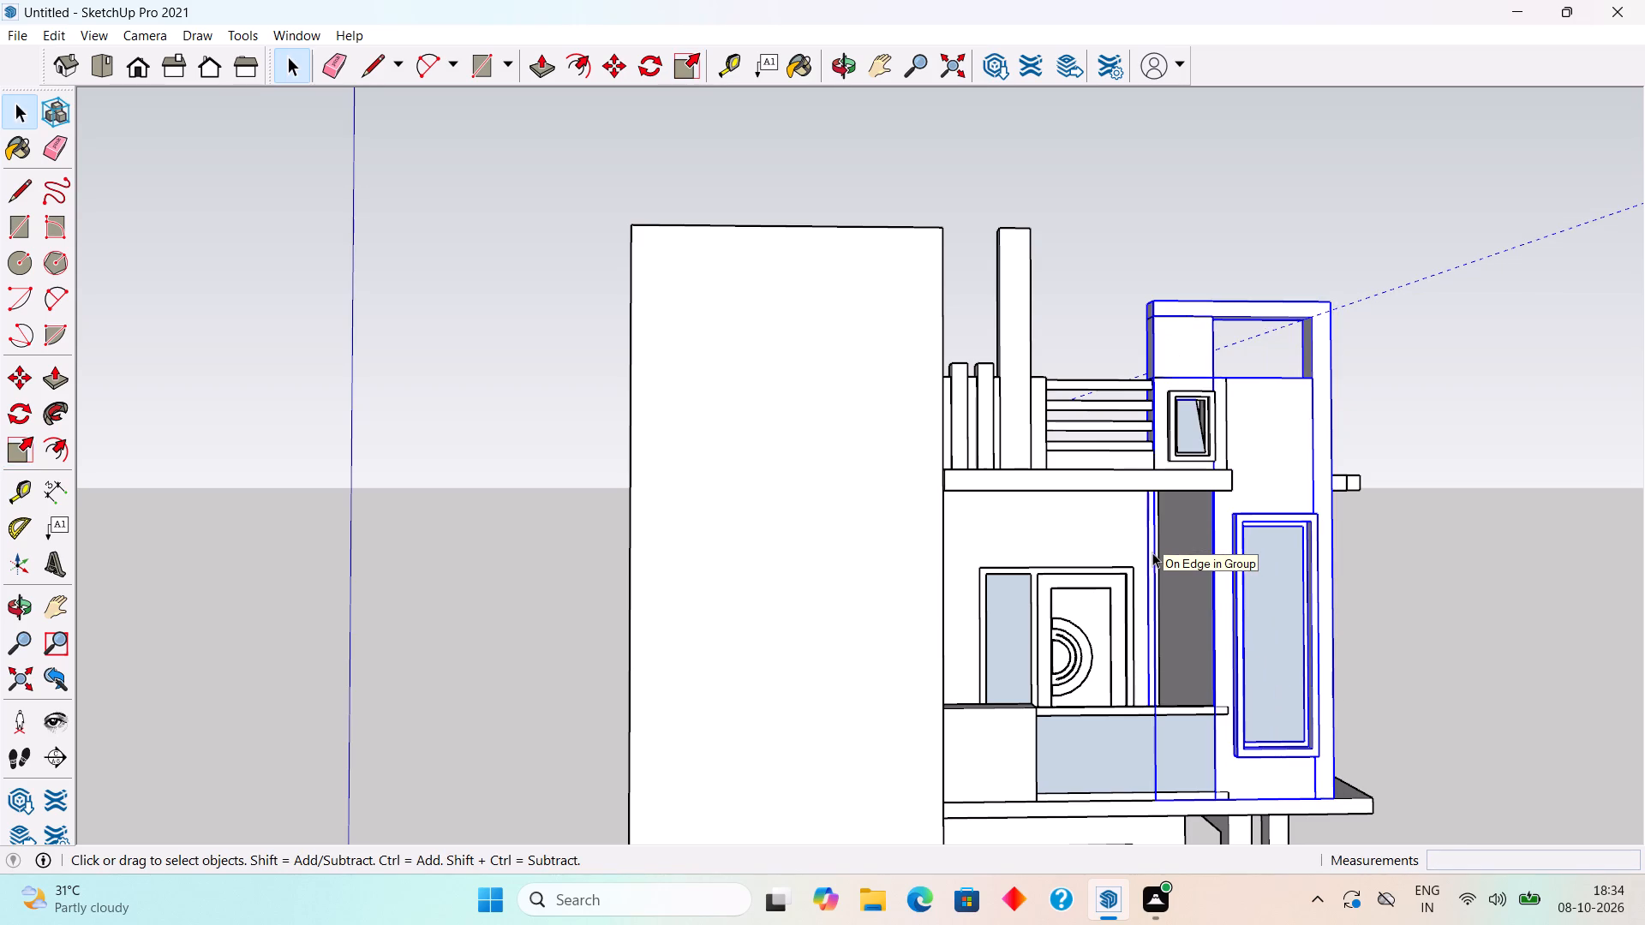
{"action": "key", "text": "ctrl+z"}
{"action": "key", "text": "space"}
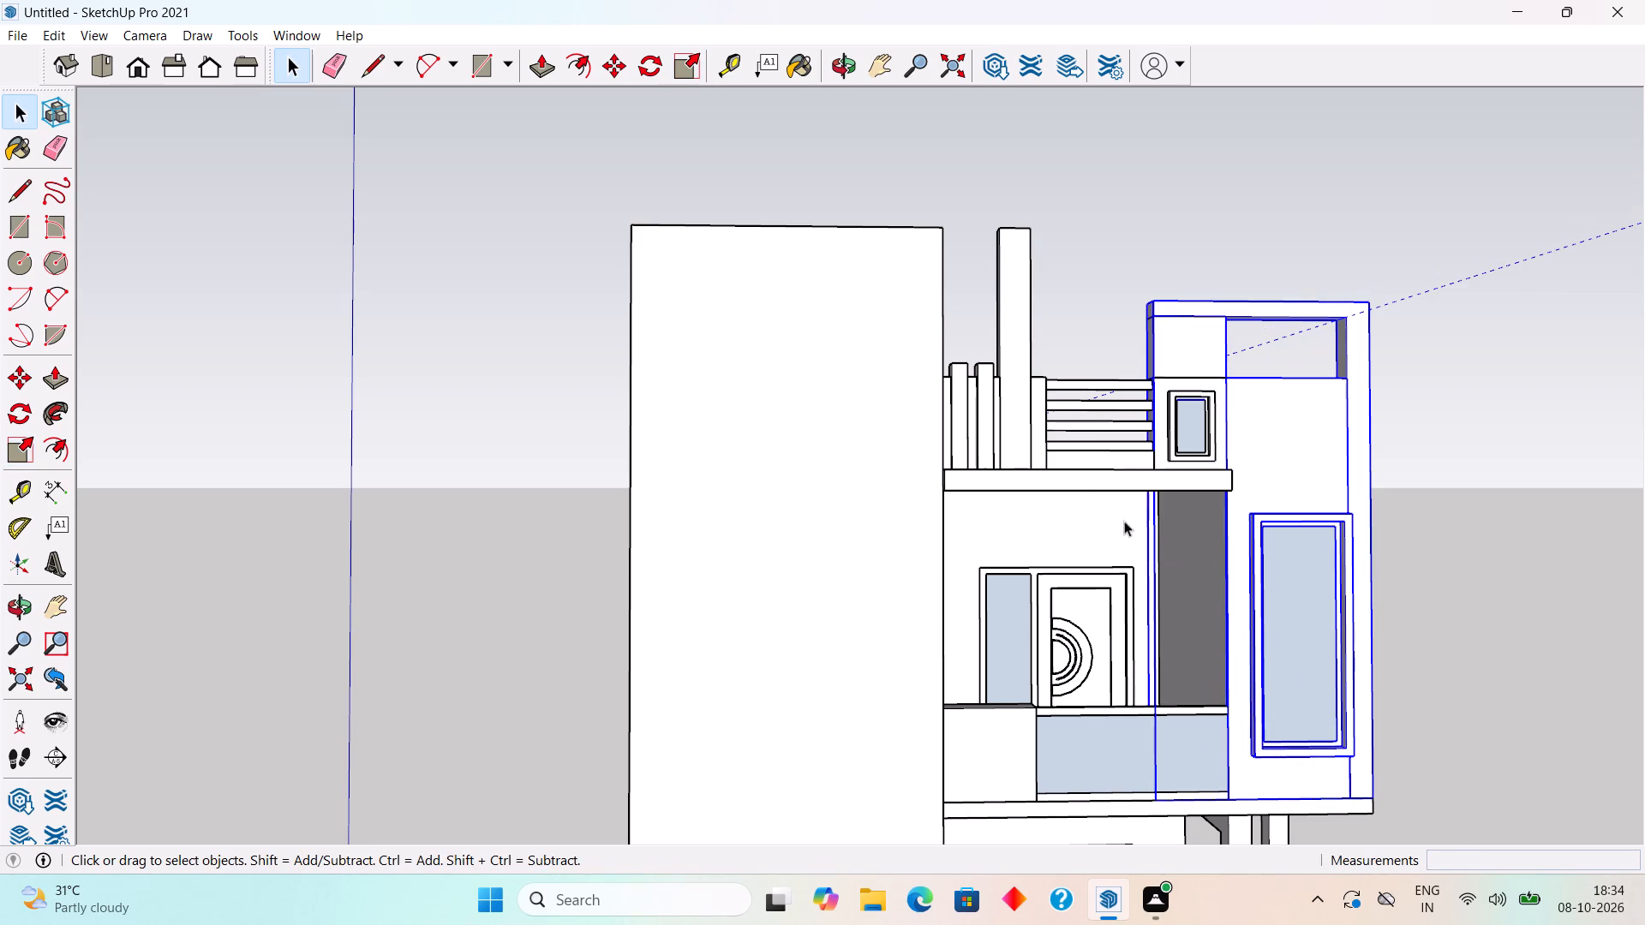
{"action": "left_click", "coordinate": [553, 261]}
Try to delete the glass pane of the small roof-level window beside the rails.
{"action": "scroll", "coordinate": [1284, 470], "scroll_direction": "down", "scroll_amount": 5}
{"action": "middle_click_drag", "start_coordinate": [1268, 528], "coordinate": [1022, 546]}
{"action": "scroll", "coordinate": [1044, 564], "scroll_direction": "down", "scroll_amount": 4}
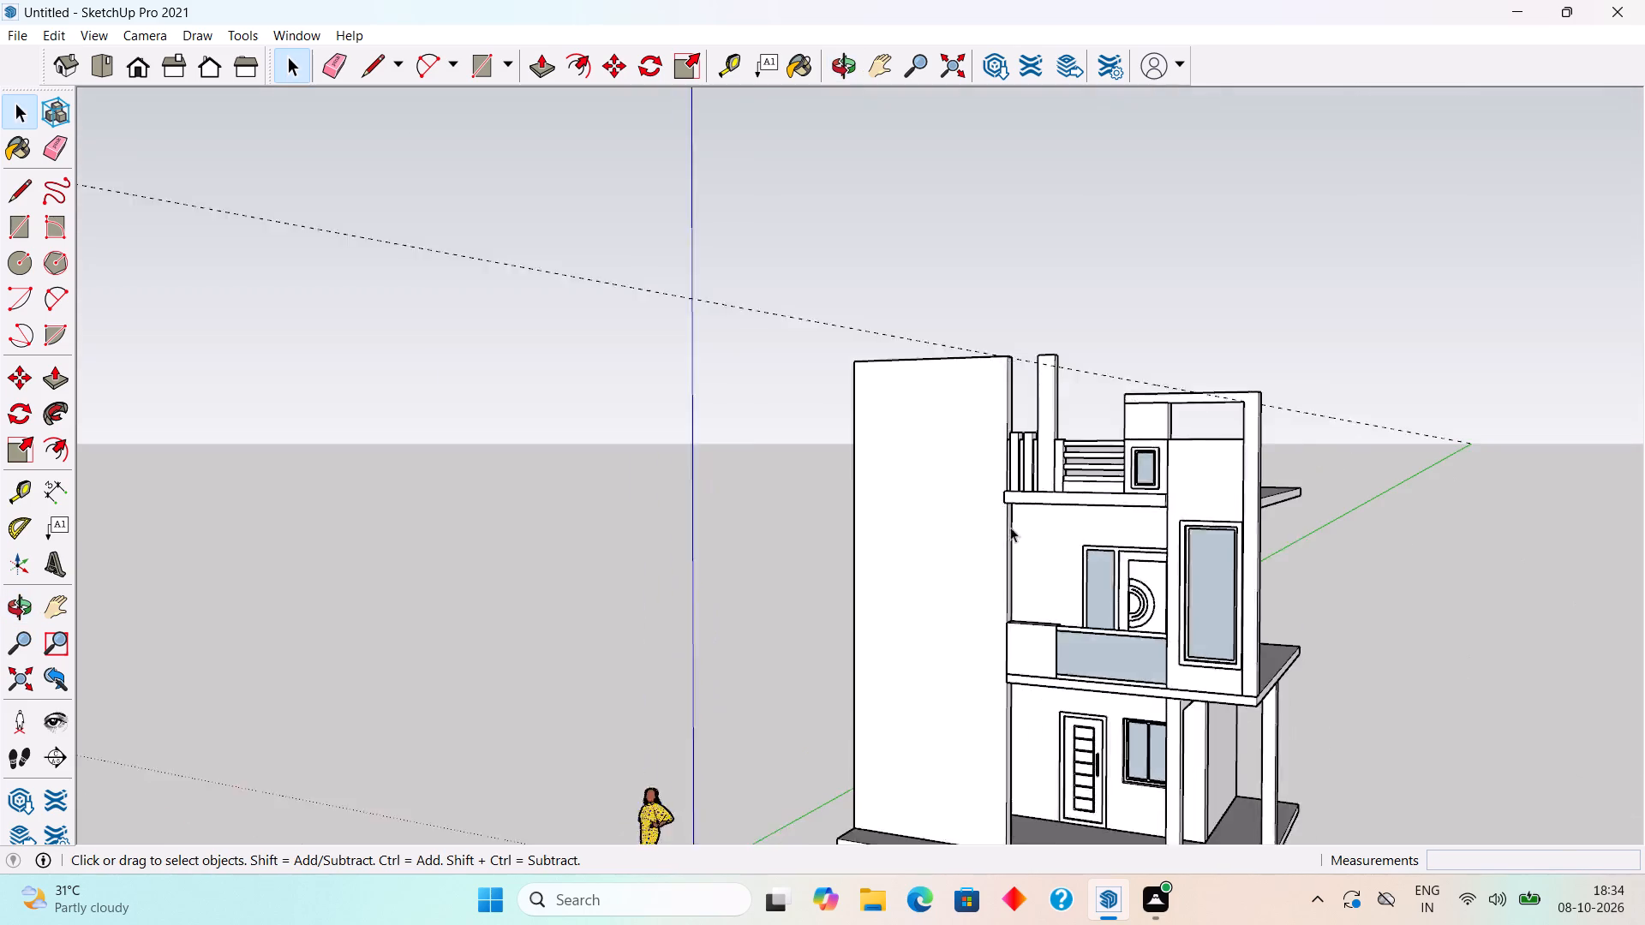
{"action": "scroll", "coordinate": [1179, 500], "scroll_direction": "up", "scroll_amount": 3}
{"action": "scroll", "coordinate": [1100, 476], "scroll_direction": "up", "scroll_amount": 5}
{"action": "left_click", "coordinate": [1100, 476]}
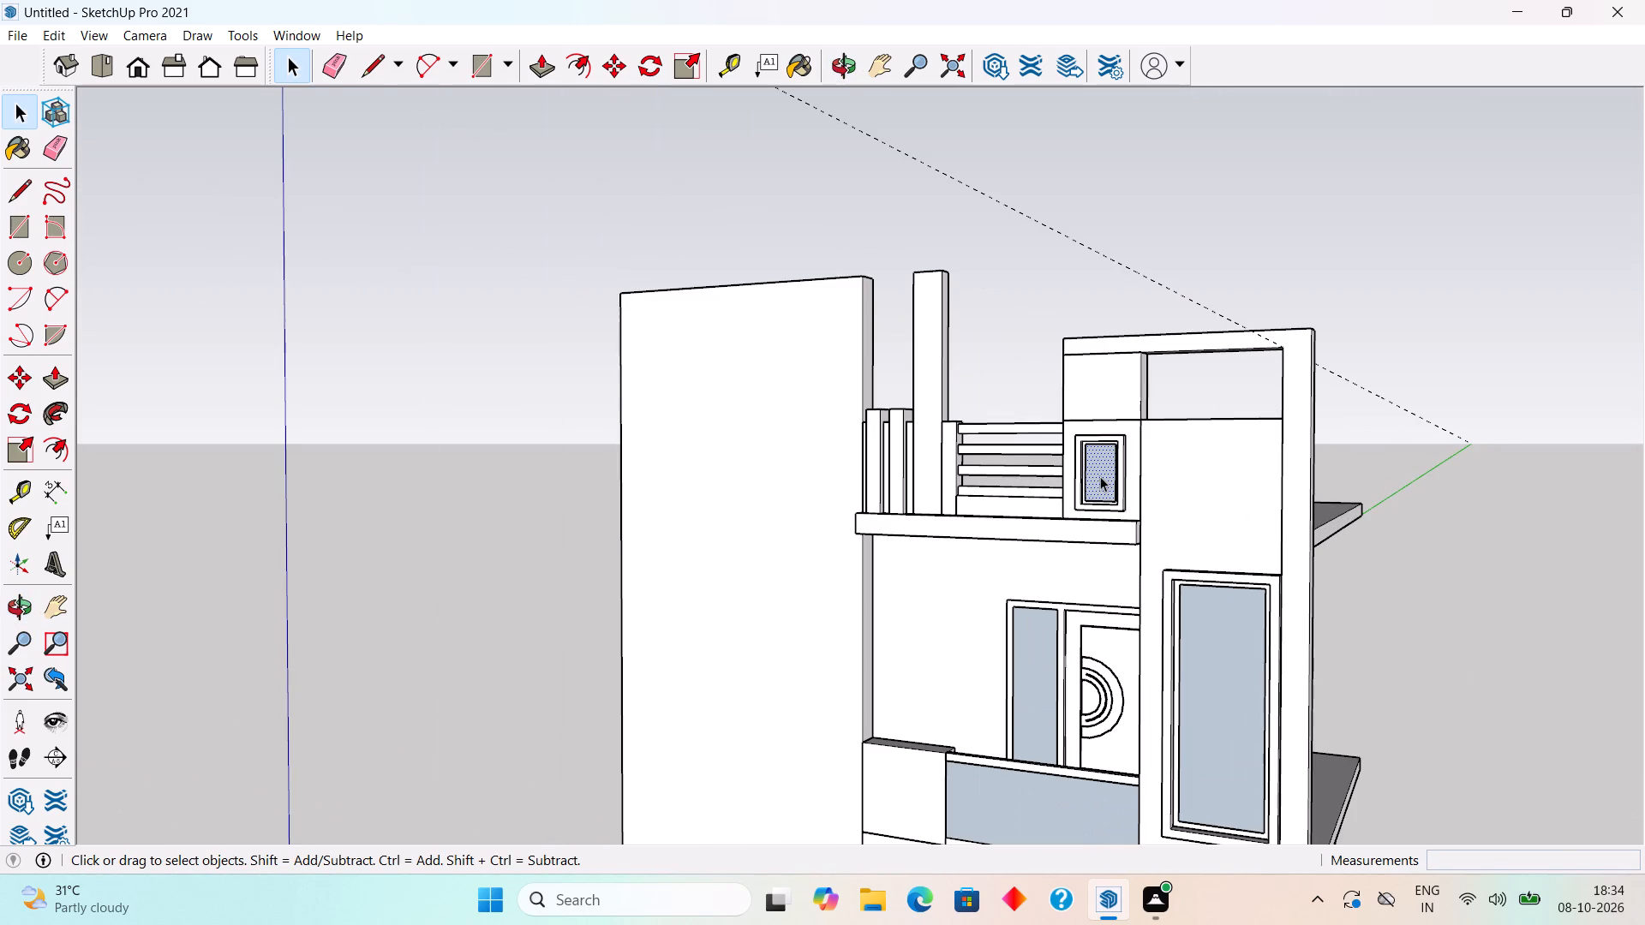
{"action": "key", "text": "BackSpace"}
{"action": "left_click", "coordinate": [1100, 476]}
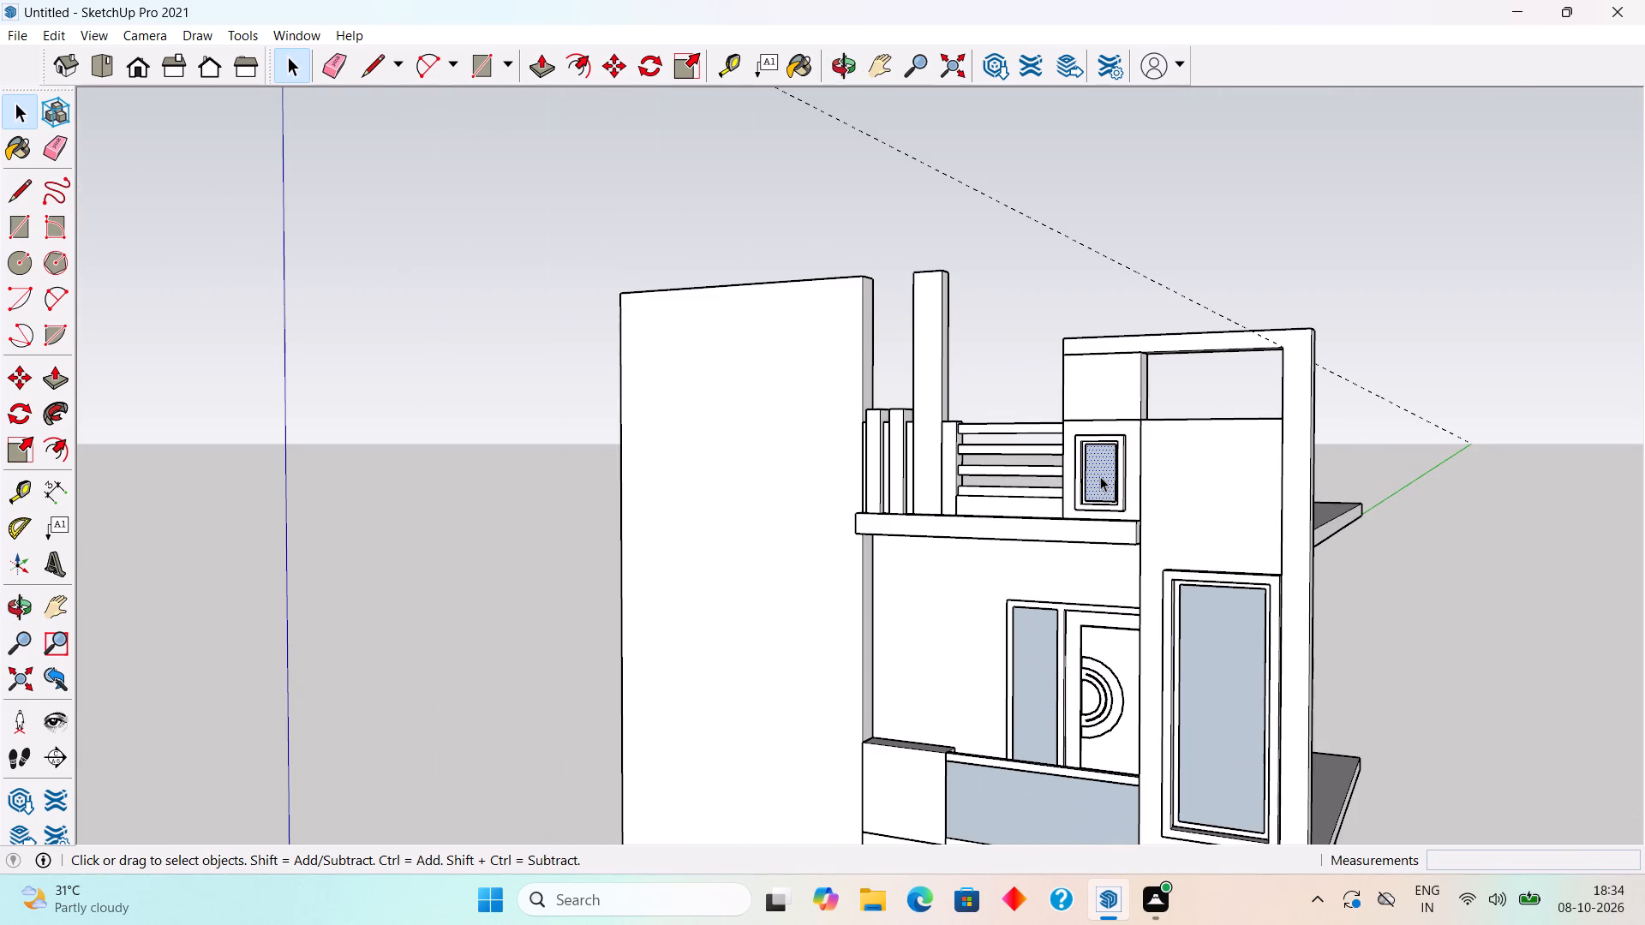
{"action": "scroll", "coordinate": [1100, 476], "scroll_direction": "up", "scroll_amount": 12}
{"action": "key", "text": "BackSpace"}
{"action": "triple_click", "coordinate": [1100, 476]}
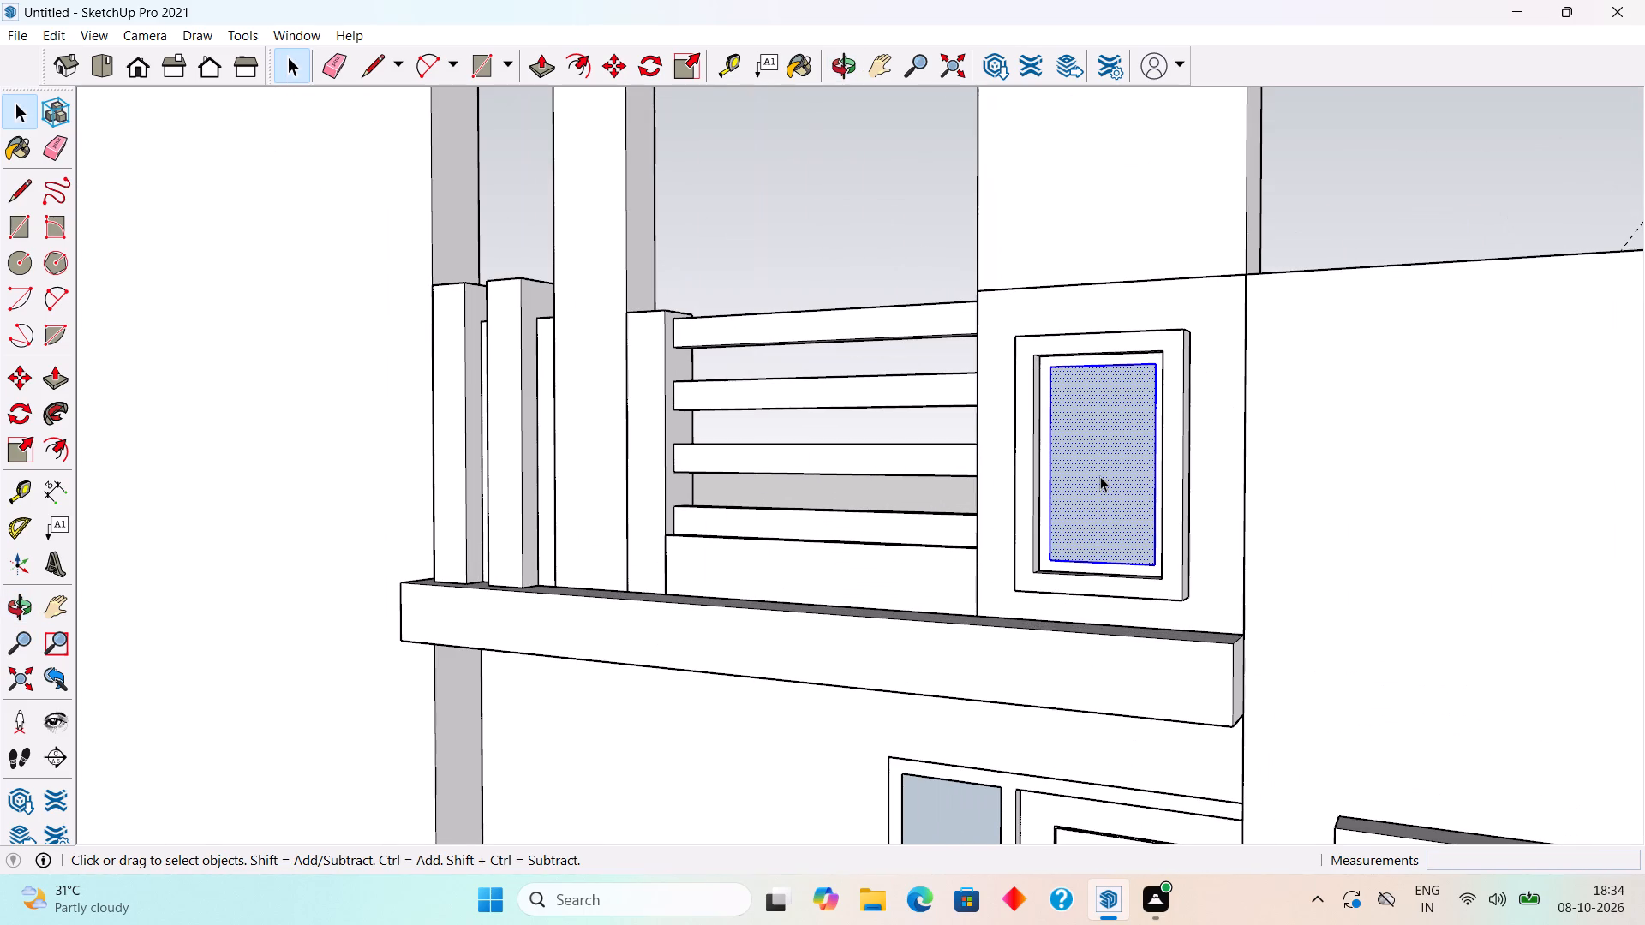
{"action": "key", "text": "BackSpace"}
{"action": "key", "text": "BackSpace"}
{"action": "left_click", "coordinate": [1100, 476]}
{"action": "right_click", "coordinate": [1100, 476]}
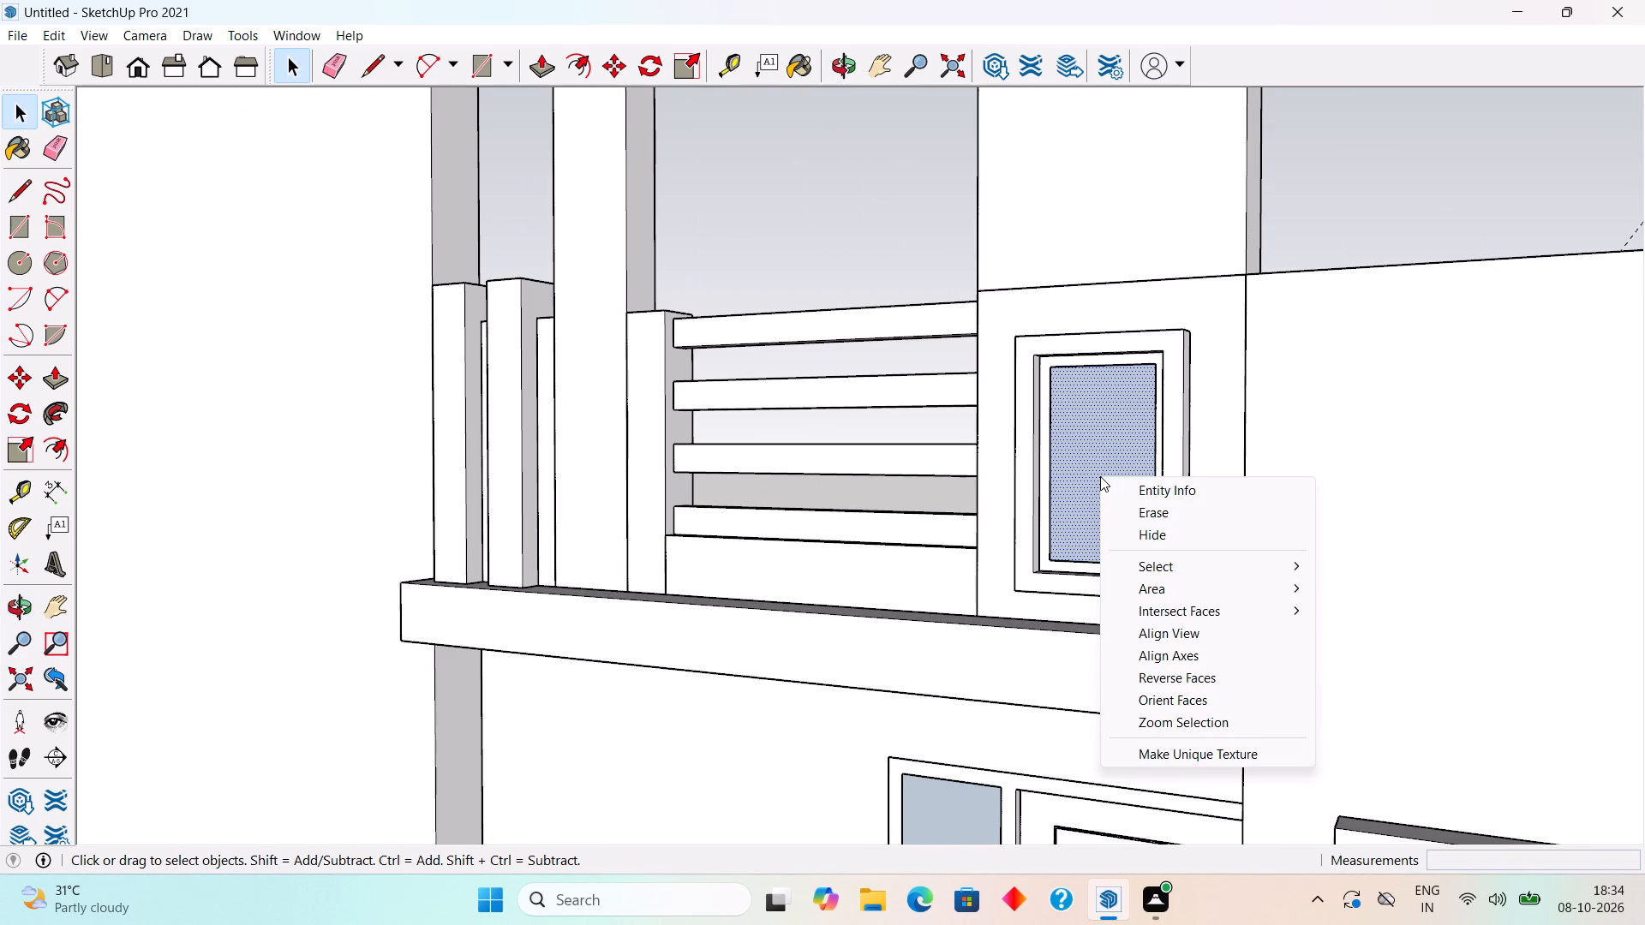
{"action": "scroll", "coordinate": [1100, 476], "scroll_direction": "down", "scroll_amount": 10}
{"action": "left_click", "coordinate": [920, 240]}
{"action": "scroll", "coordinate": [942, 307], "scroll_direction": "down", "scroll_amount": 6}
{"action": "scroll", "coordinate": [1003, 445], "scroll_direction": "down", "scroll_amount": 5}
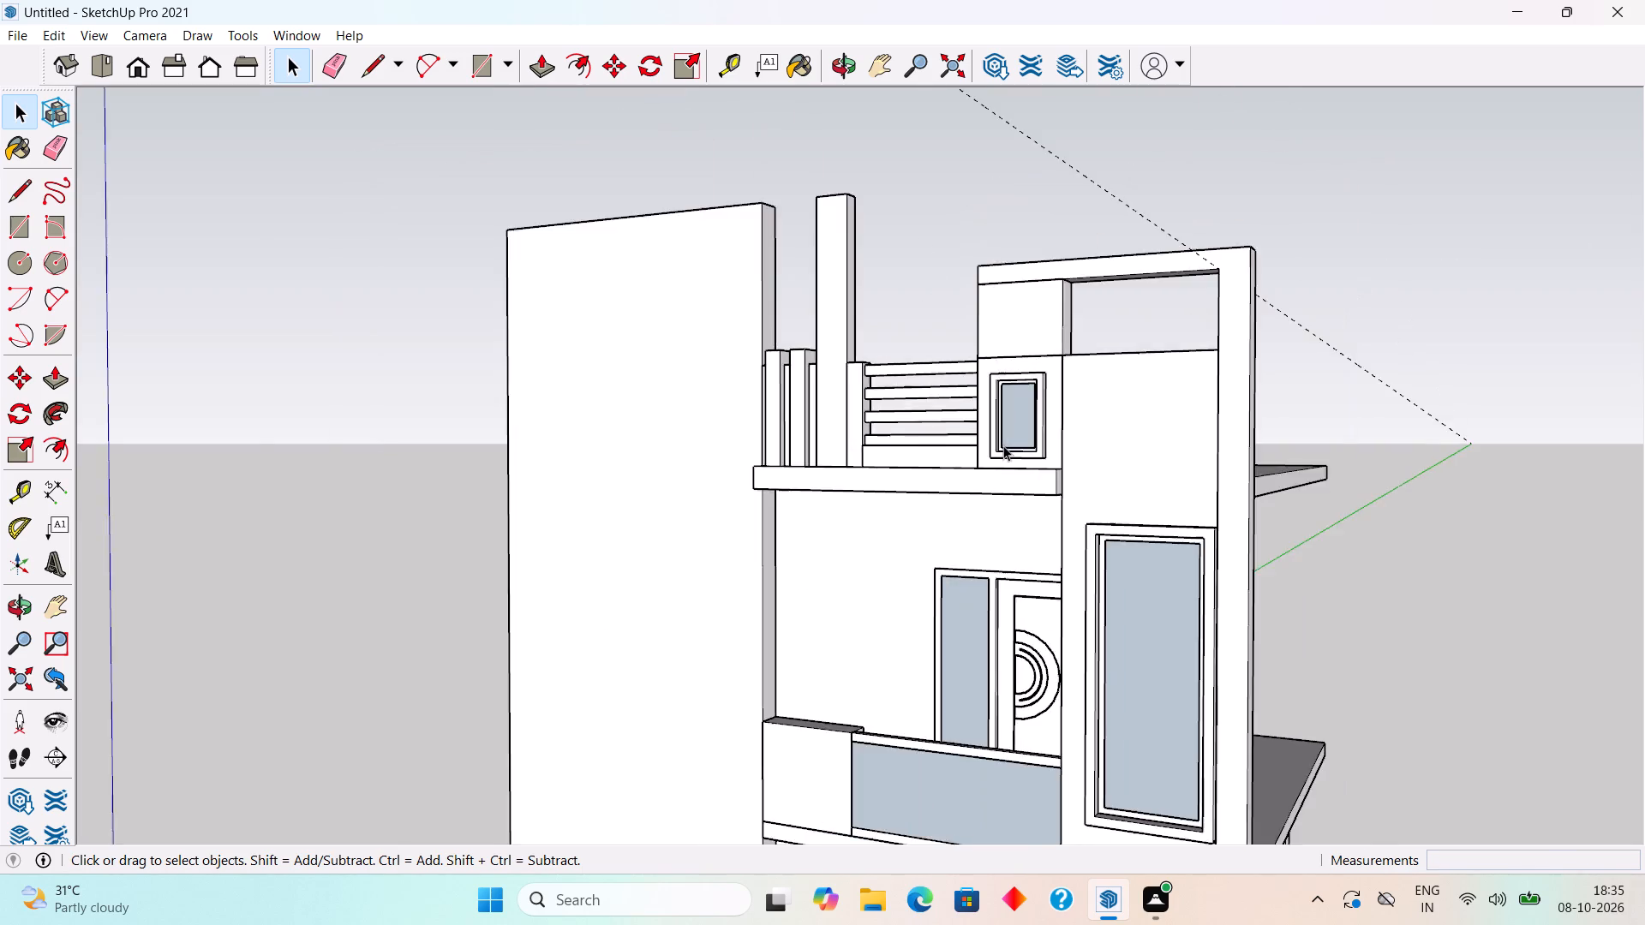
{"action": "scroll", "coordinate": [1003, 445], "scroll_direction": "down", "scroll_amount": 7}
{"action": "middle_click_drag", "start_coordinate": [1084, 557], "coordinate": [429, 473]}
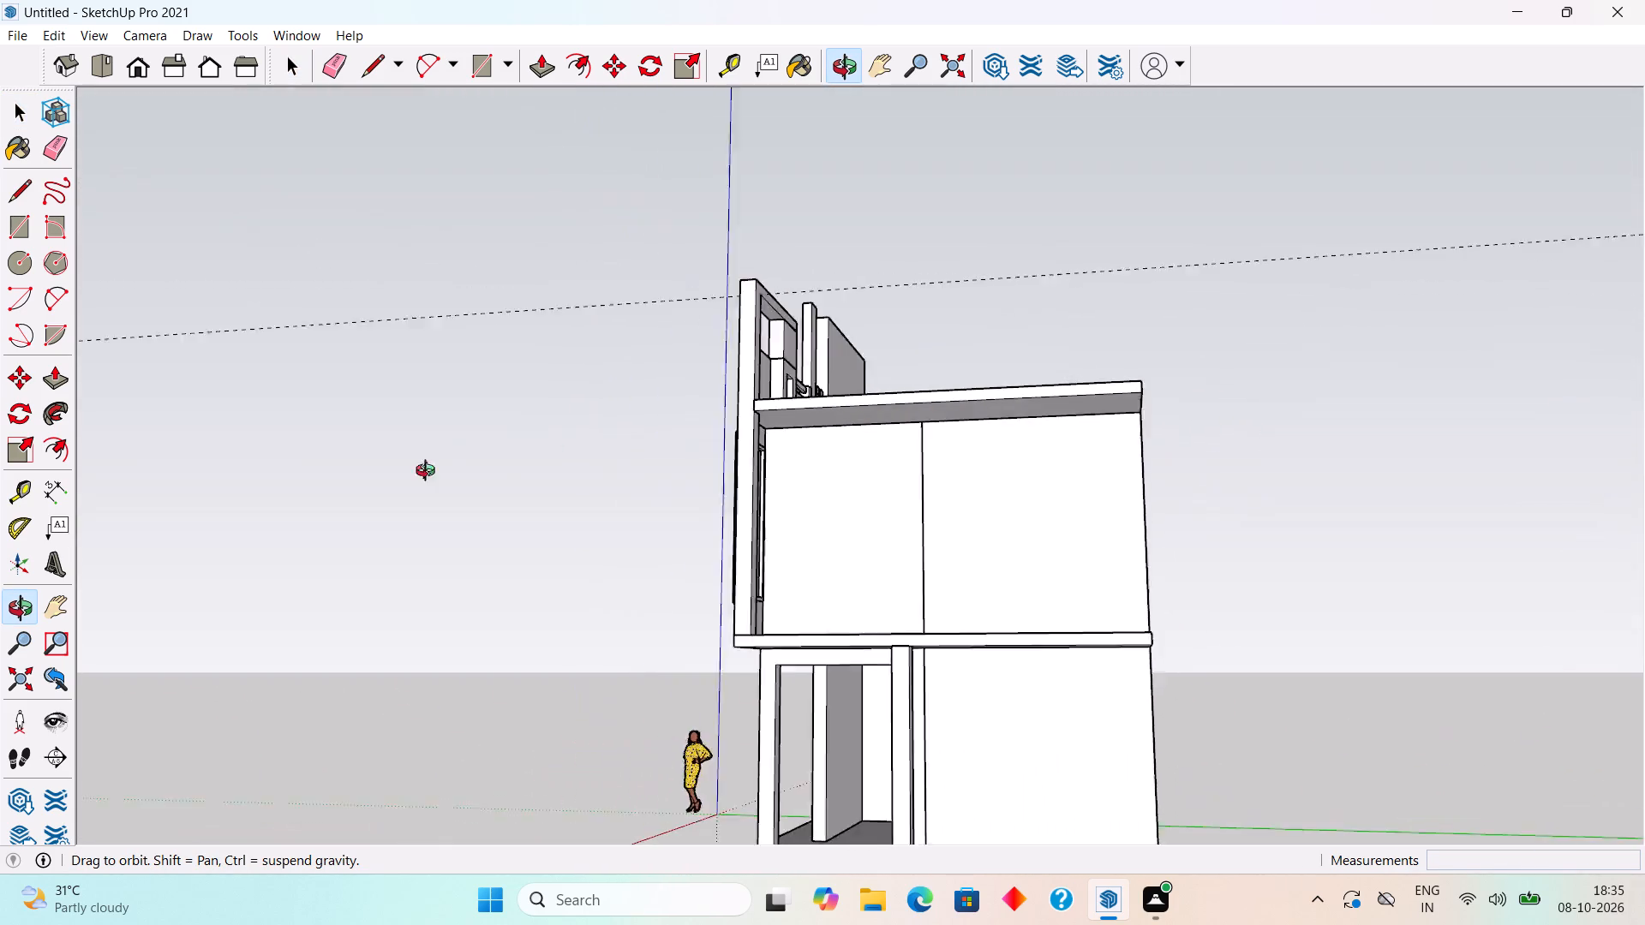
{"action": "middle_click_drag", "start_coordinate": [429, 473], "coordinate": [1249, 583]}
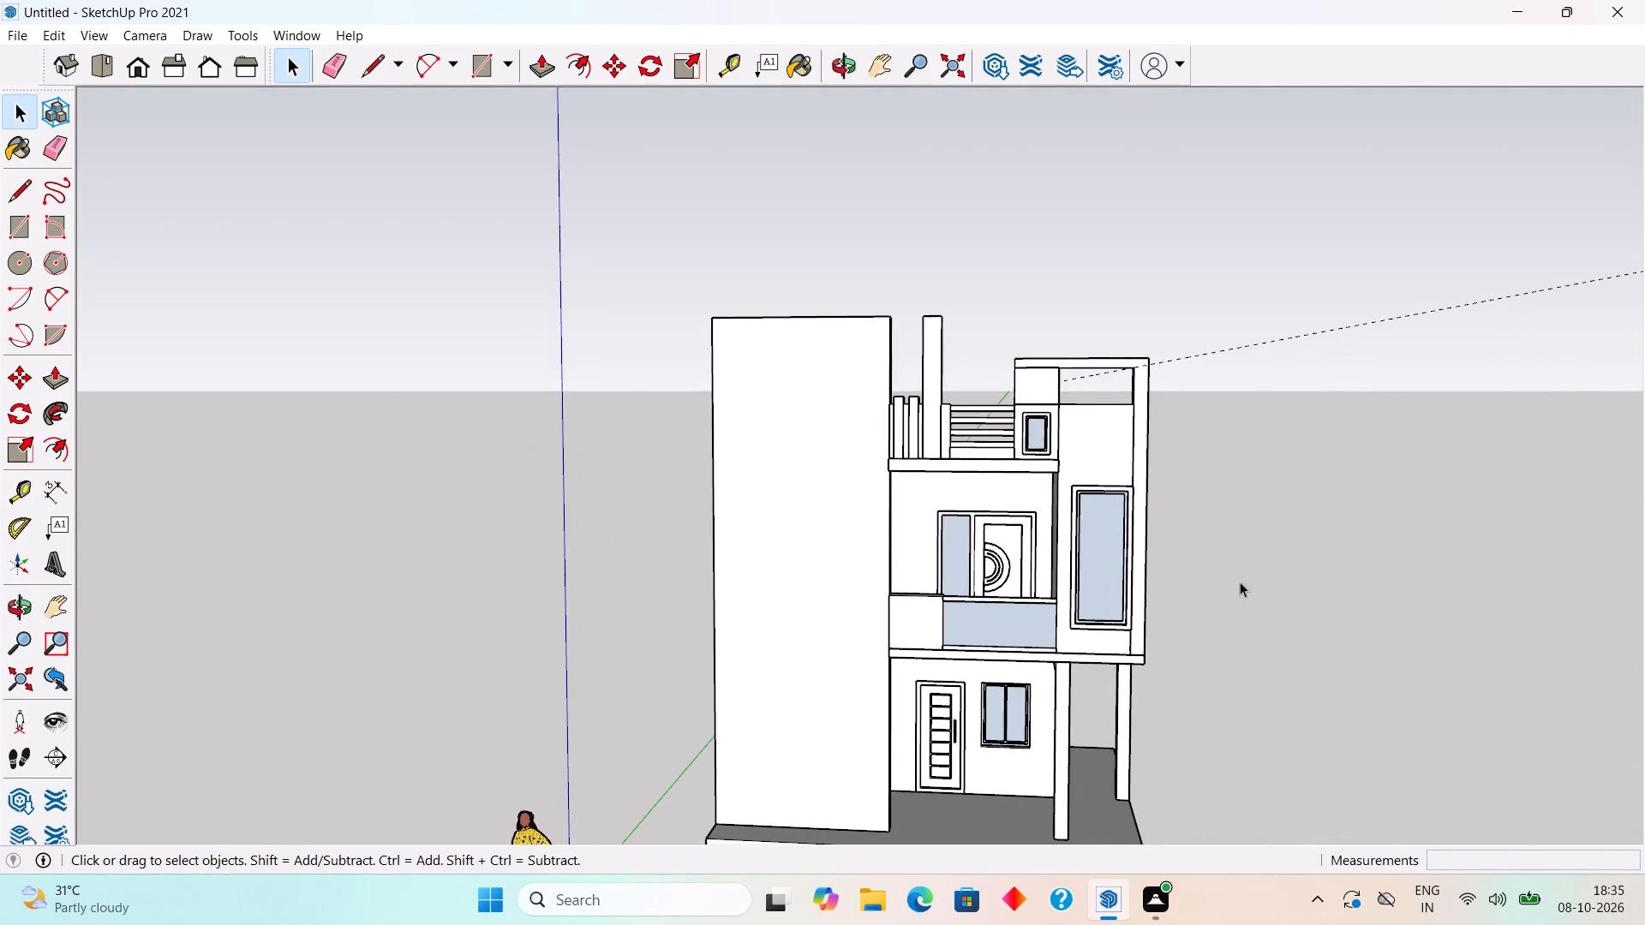
Select the tall front wall panel, the large window's outer frame and the surrounding corner frame.
{"action": "scroll", "coordinate": [1231, 573], "scroll_direction": "down", "scroll_amount": 3}
{"action": "middle_click_drag", "start_coordinate": [1184, 744], "coordinate": [1218, 685]}
{"action": "scroll", "coordinate": [1137, 411], "scroll_direction": "up", "scroll_amount": 6}
{"action": "scroll", "coordinate": [1100, 531], "scroll_direction": "up", "scroll_amount": 5}
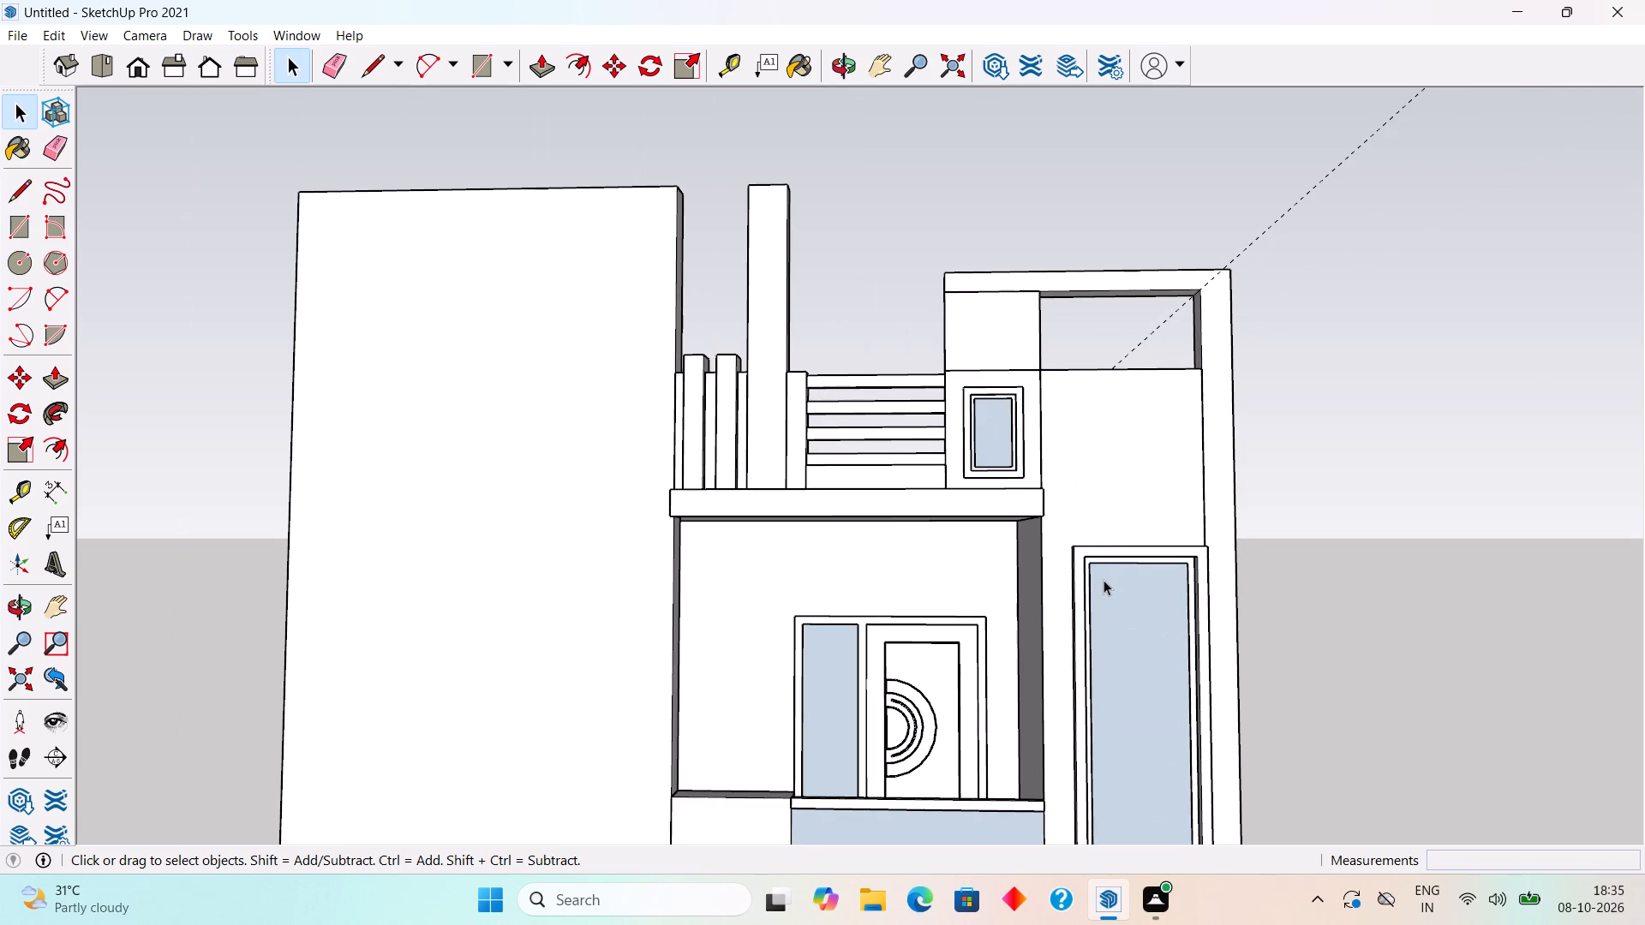
{"action": "middle_click_drag", "start_coordinate": [1110, 639], "coordinate": [1126, 723]}
{"action": "left_click", "coordinate": [1169, 494]}
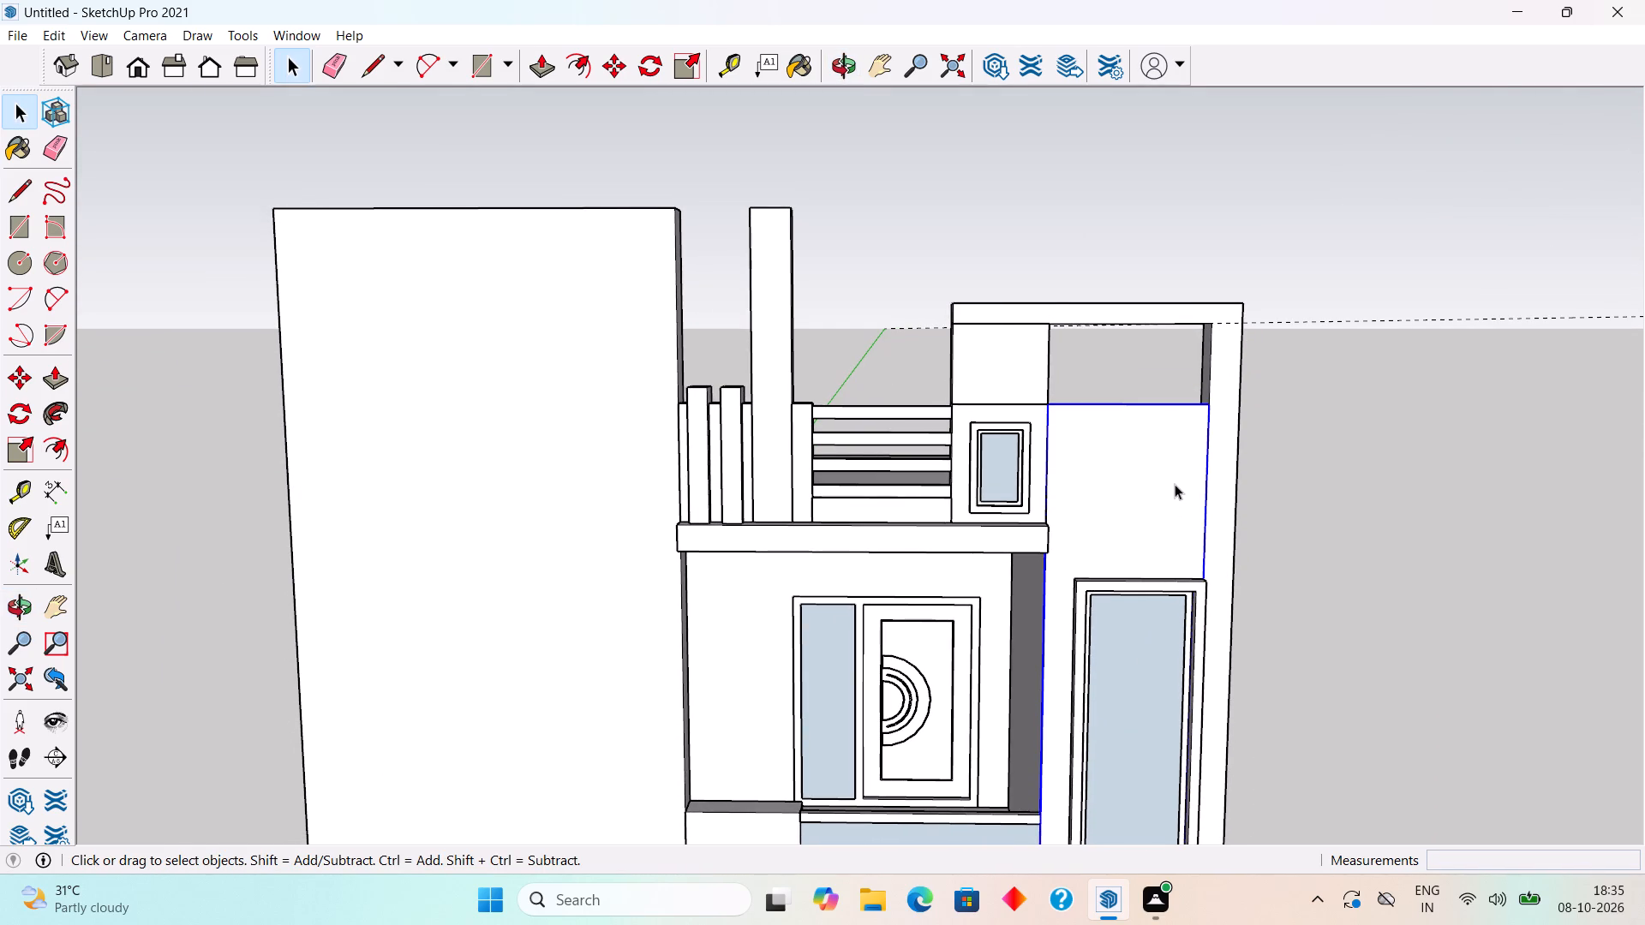
{"action": "left_click", "coordinate": [1199, 630], "text": "shift"}
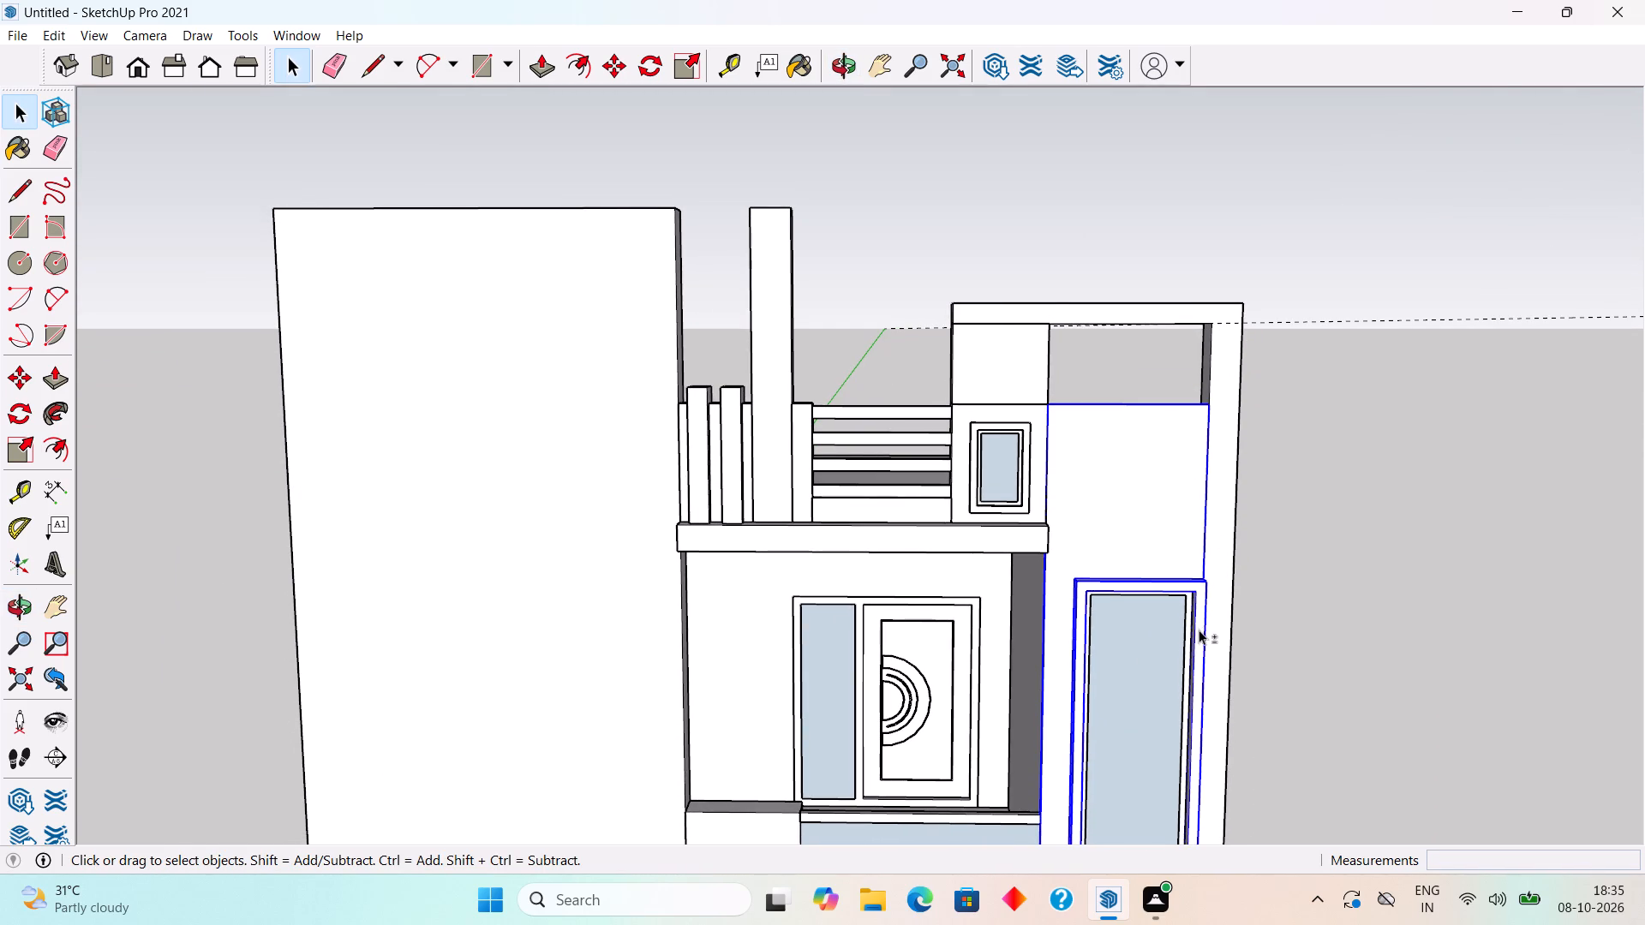
{"action": "left_click", "coordinate": [1225, 556], "text": "shift"}
{"action": "scroll", "coordinate": [1336, 530], "scroll_direction": "down", "scroll_amount": 2, "text": "shift"}
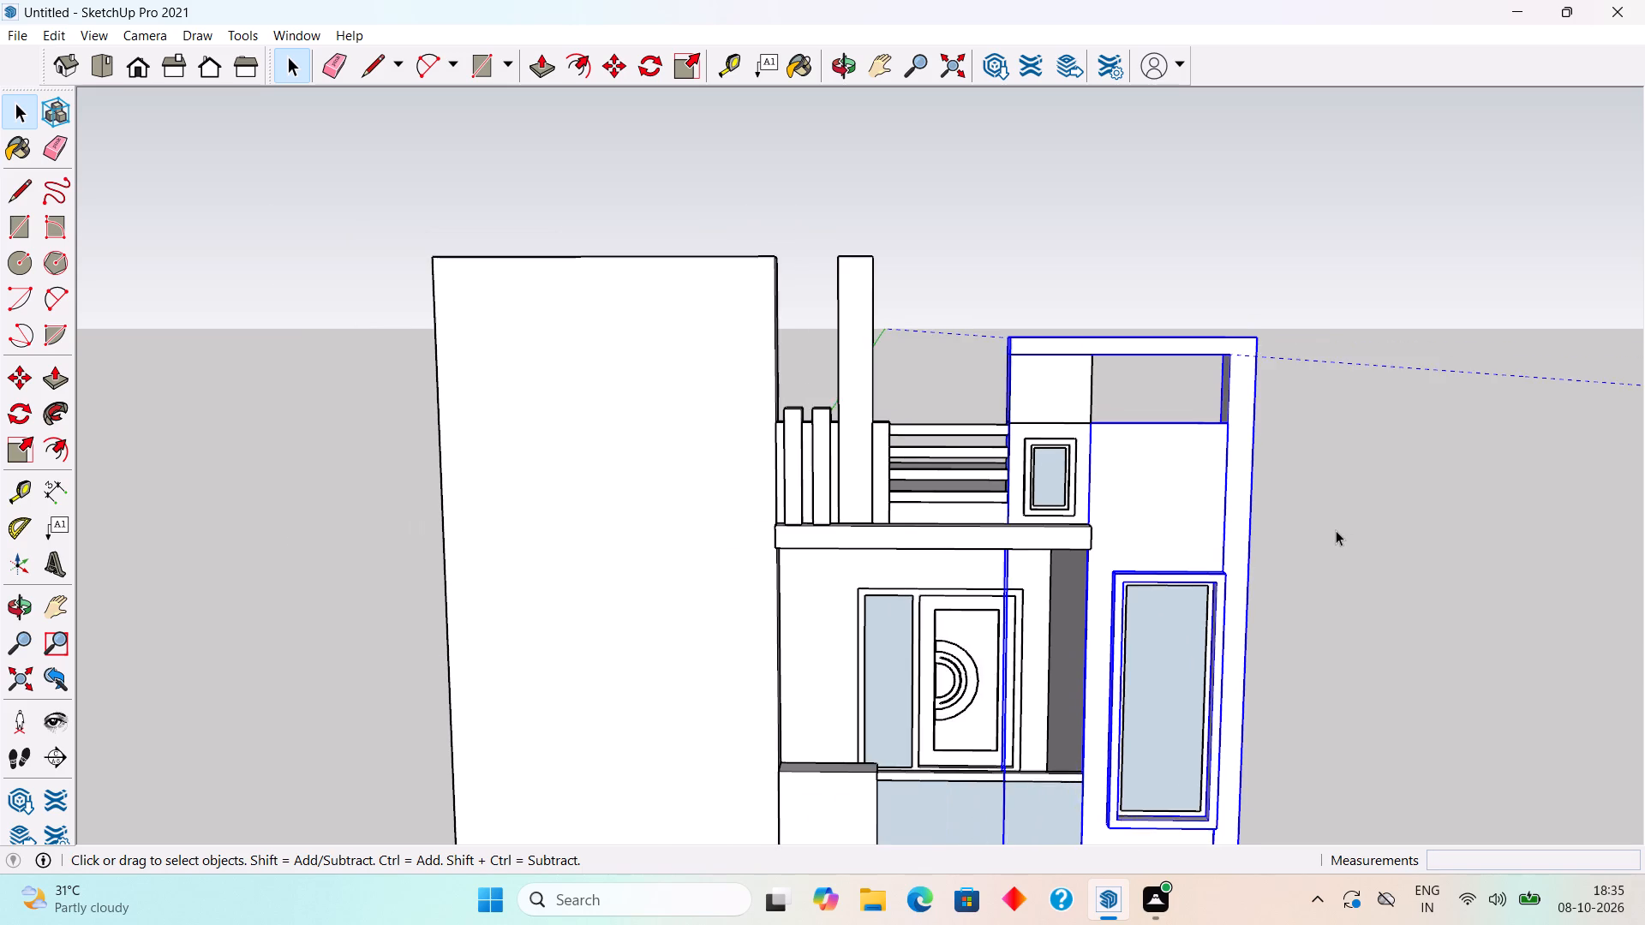
{"action": "scroll", "coordinate": [1336, 529], "scroll_direction": "down", "scroll_amount": 5}
{"action": "middle_click_drag", "start_coordinate": [1285, 570], "coordinate": [1143, 470]}
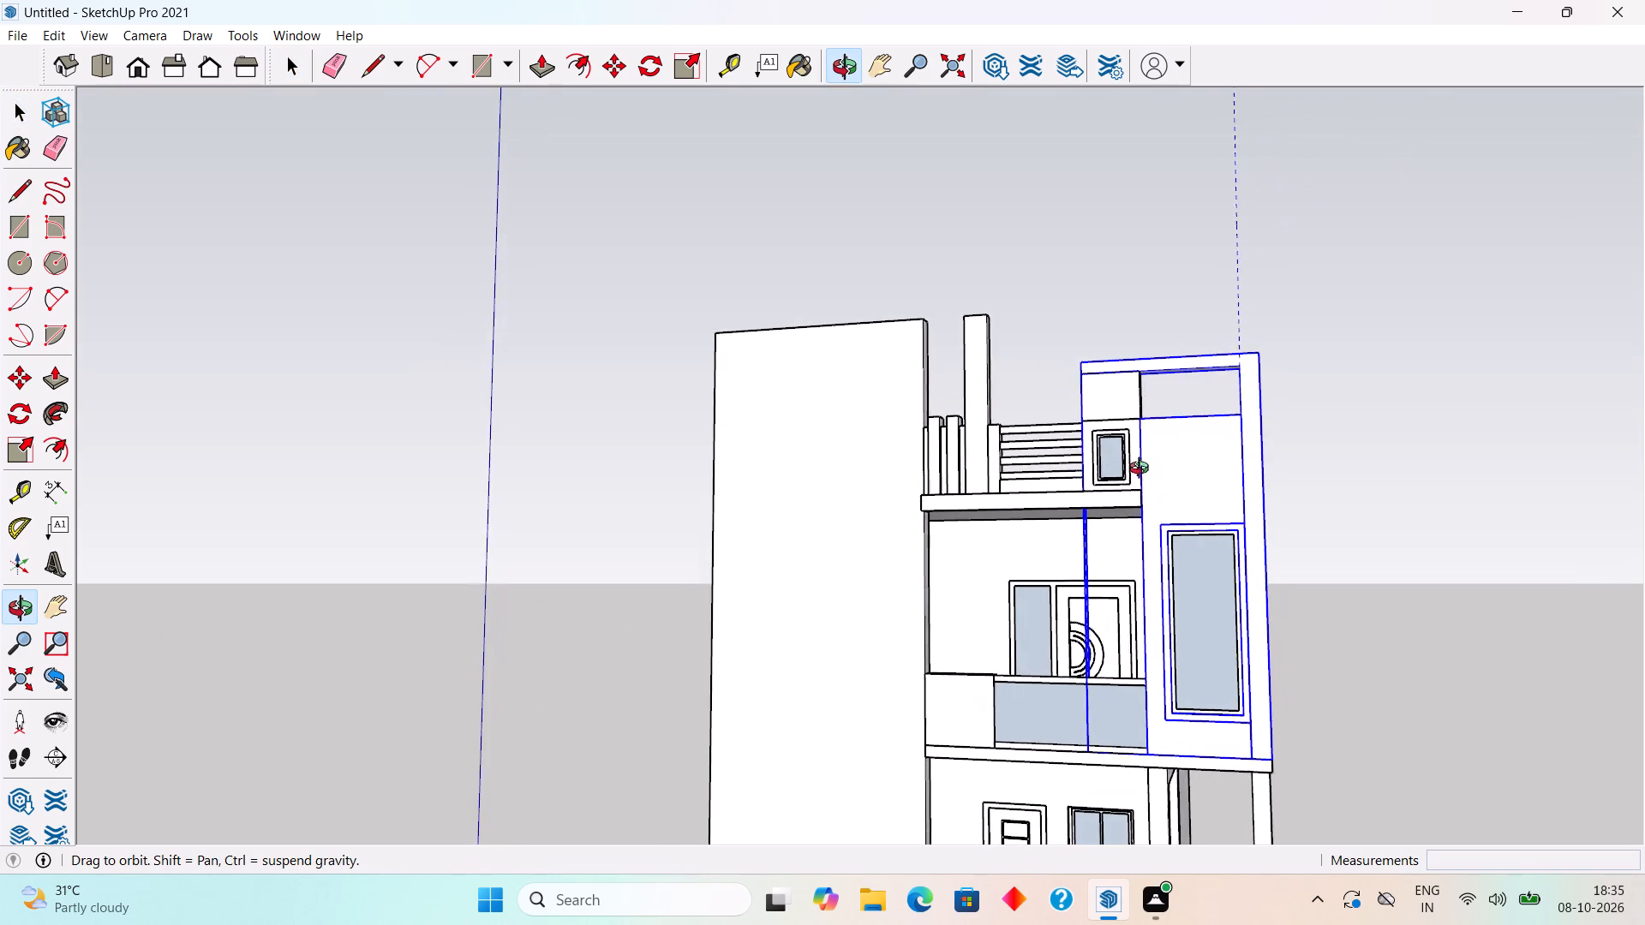
{"action": "middle_click_drag", "start_coordinate": [1143, 470], "coordinate": [1135, 475]}
{"action": "scroll", "coordinate": [1238, 622], "scroll_direction": "up", "scroll_amount": 4}
{"action": "middle_click_drag", "start_coordinate": [1265, 617], "coordinate": [1140, 598]}
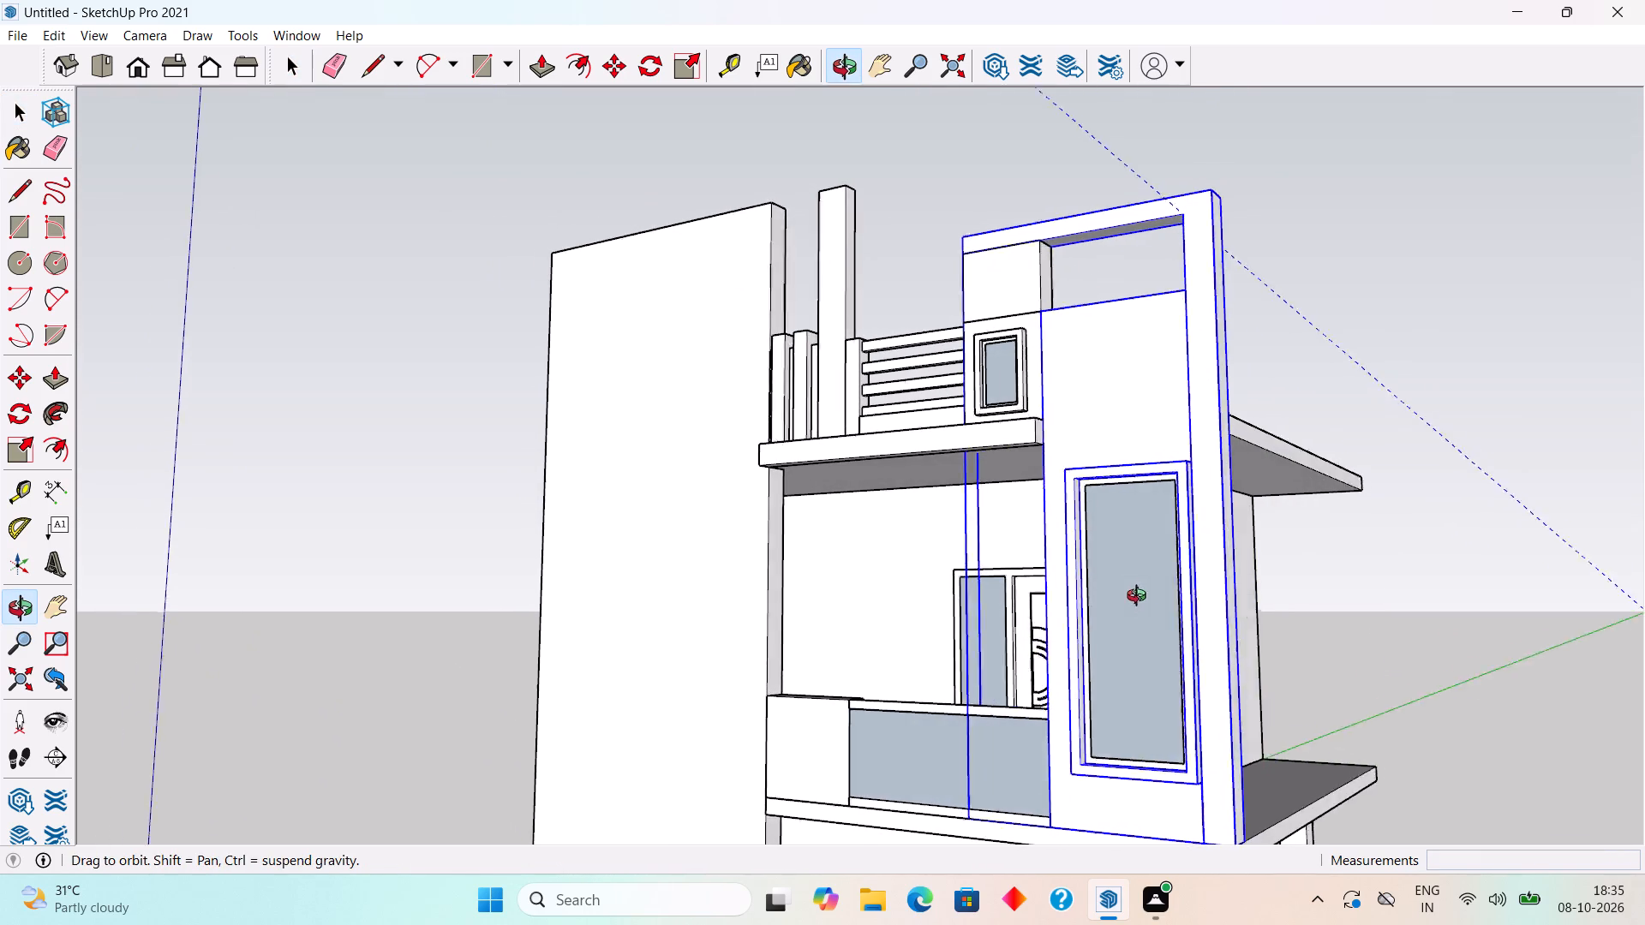
{"action": "middle_click_drag", "start_coordinate": [1140, 598], "coordinate": [1111, 594]}
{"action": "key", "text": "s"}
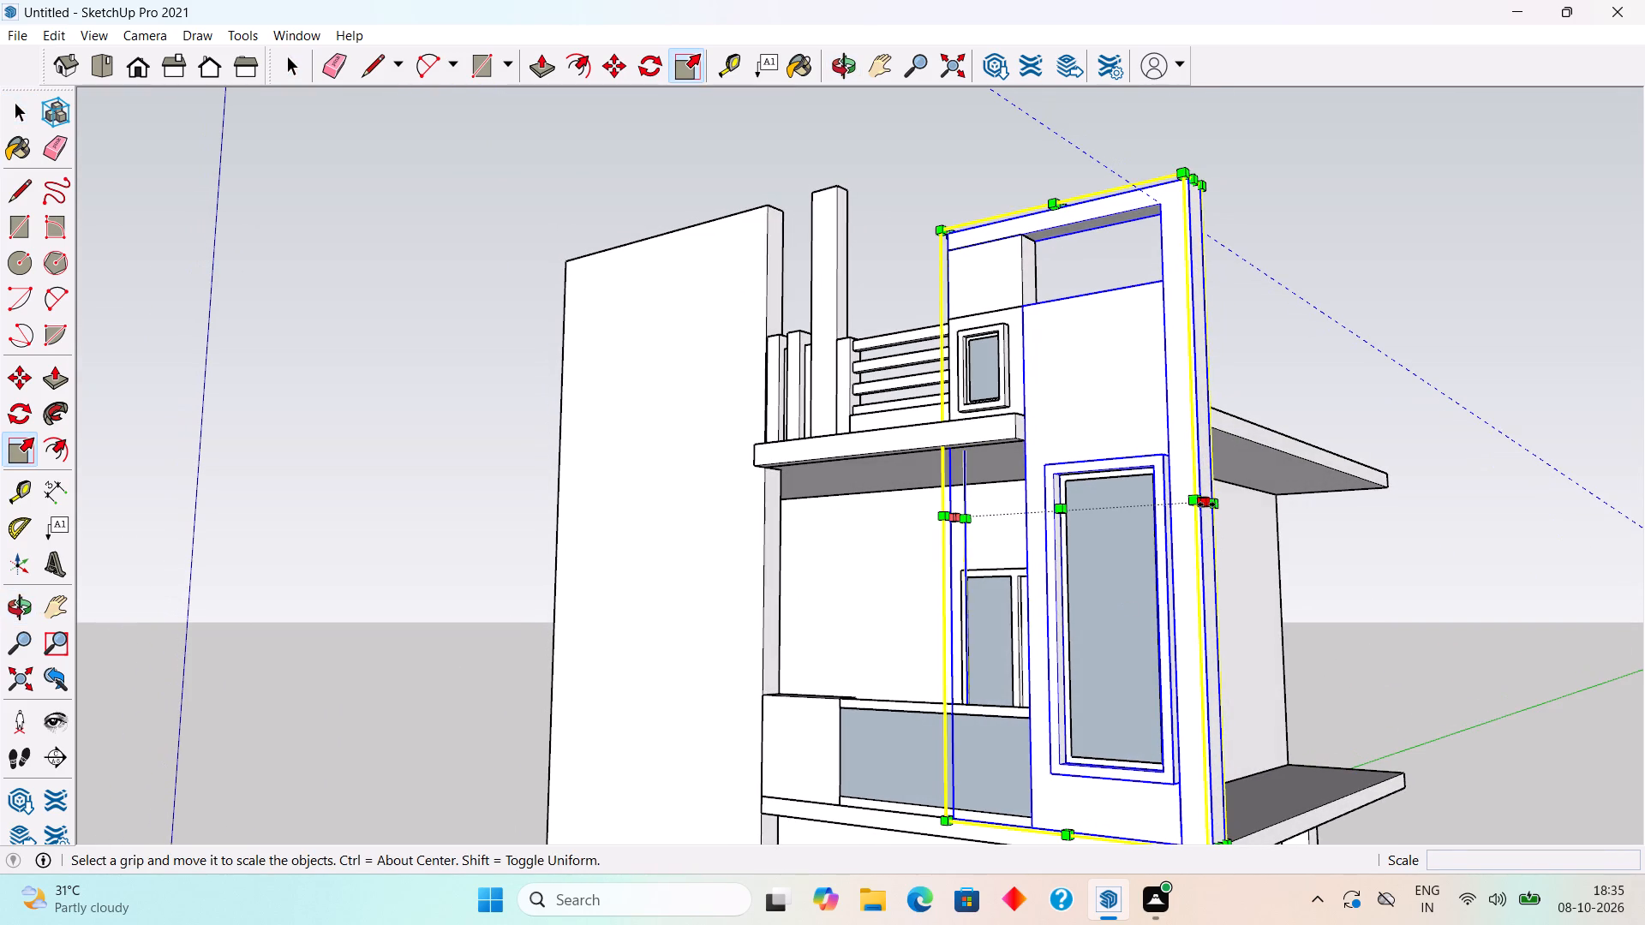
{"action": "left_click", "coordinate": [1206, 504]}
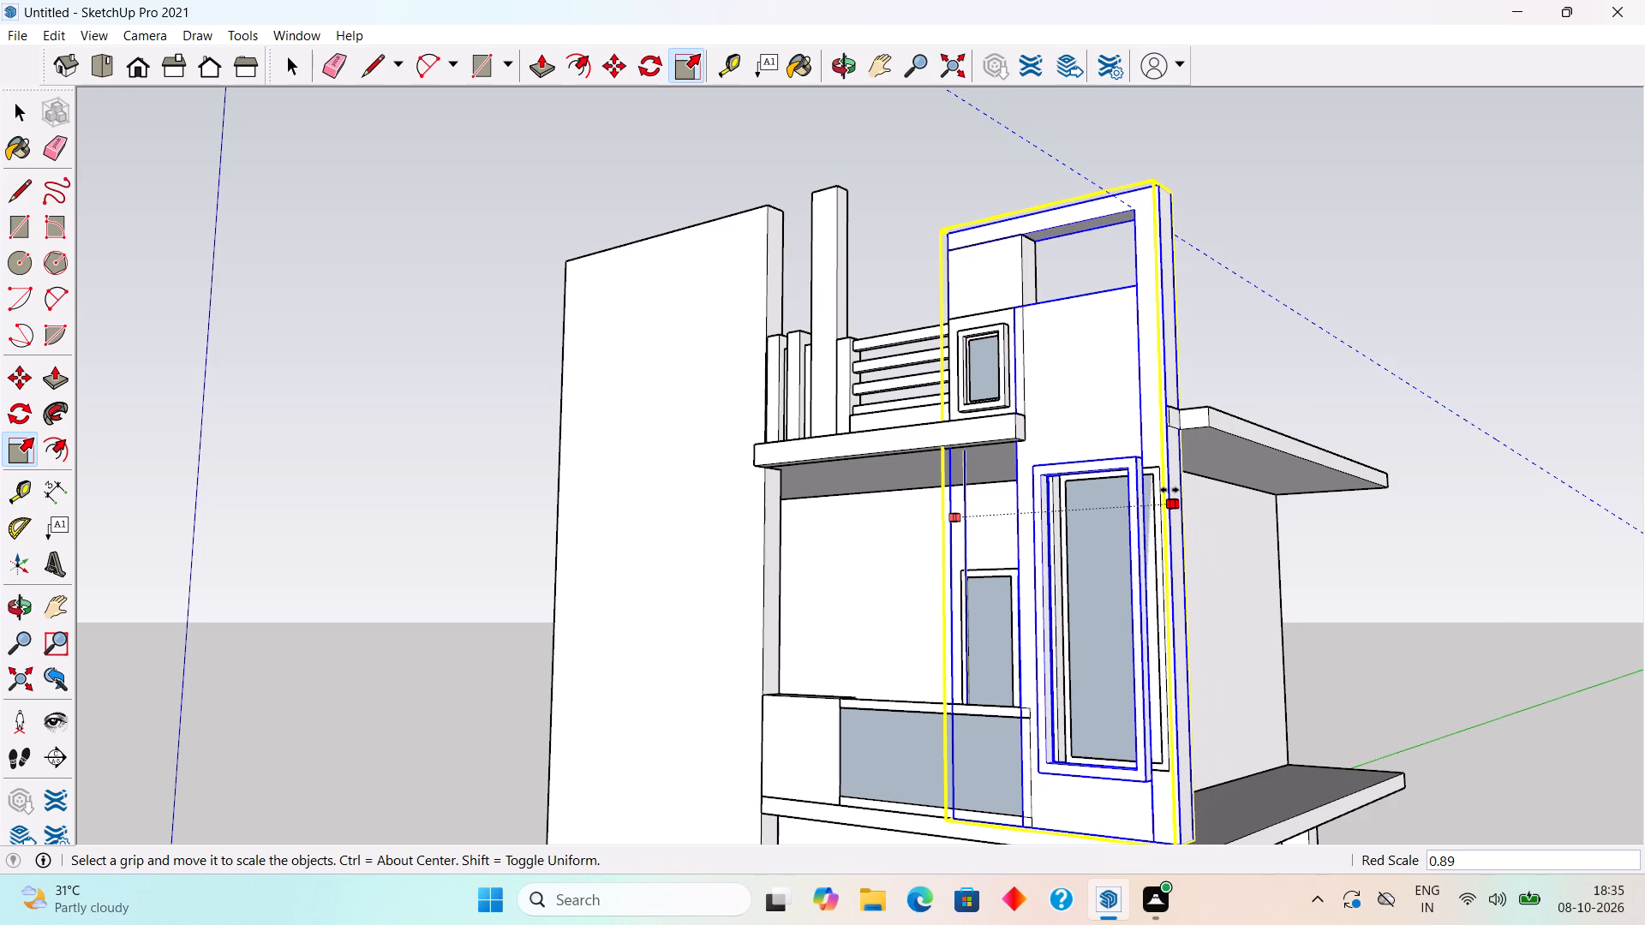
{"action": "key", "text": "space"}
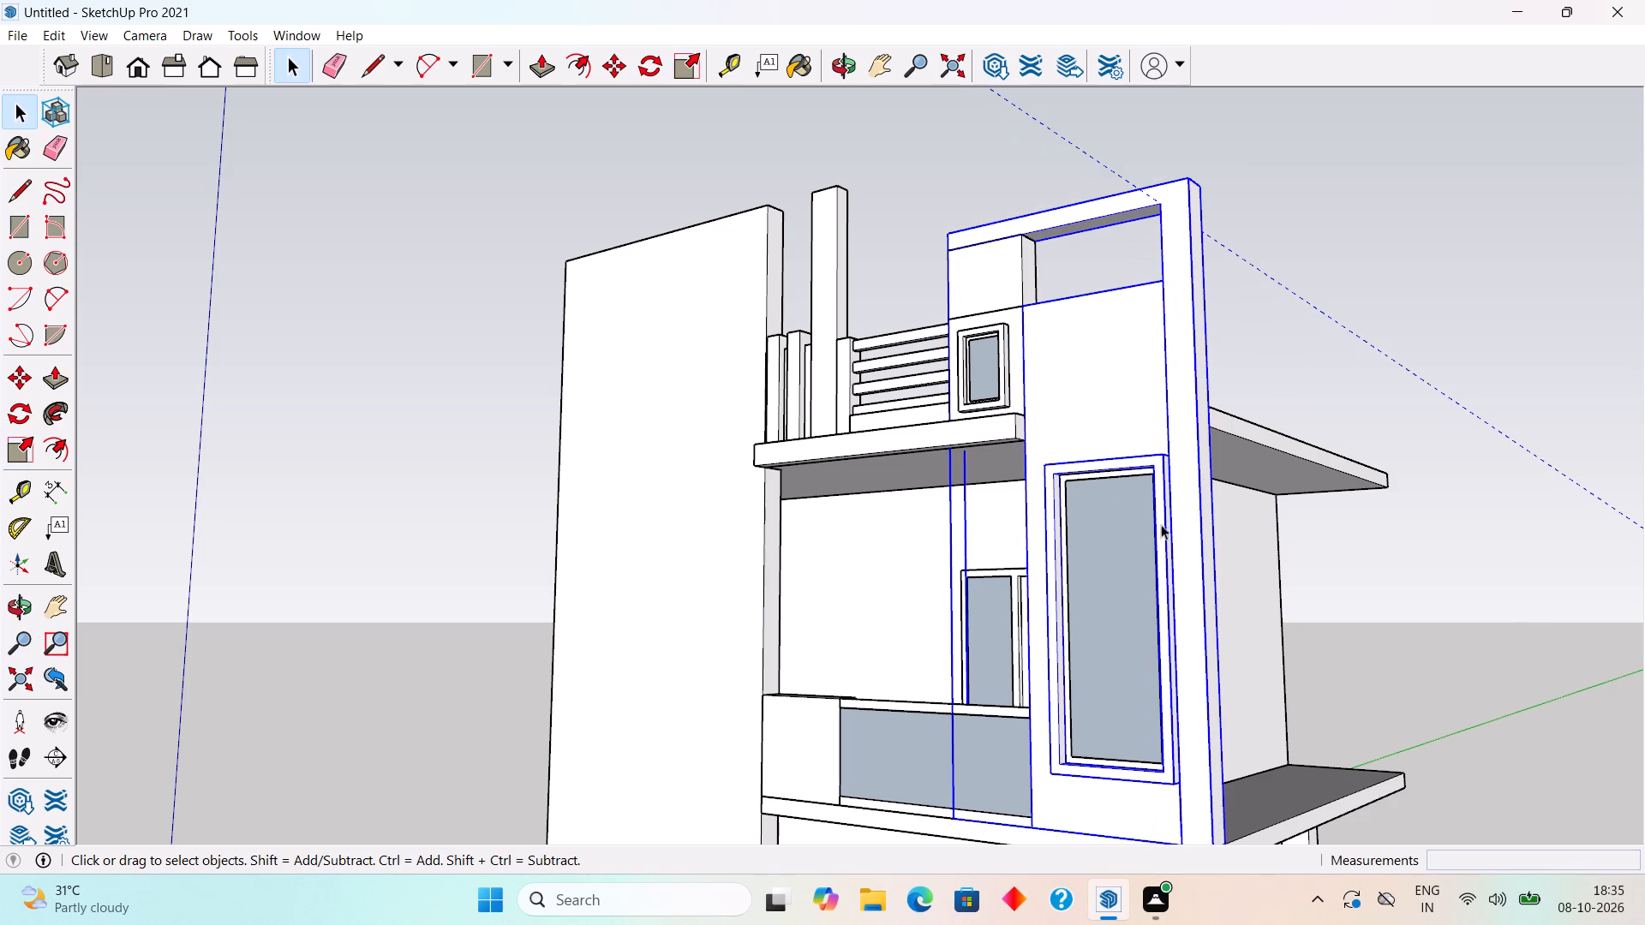
Add the large window's inner glazed part to the selection and scale the whole corner assembly to about 0.94 along the red axis.
{"action": "left_click", "coordinate": [1081, 524], "text": "shift"}
{"action": "scroll", "coordinate": [1068, 528], "scroll_direction": "up", "scroll_amount": 10, "text": "shift"}
{"action": "left_click", "coordinate": [1090, 501], "text": "shift"}
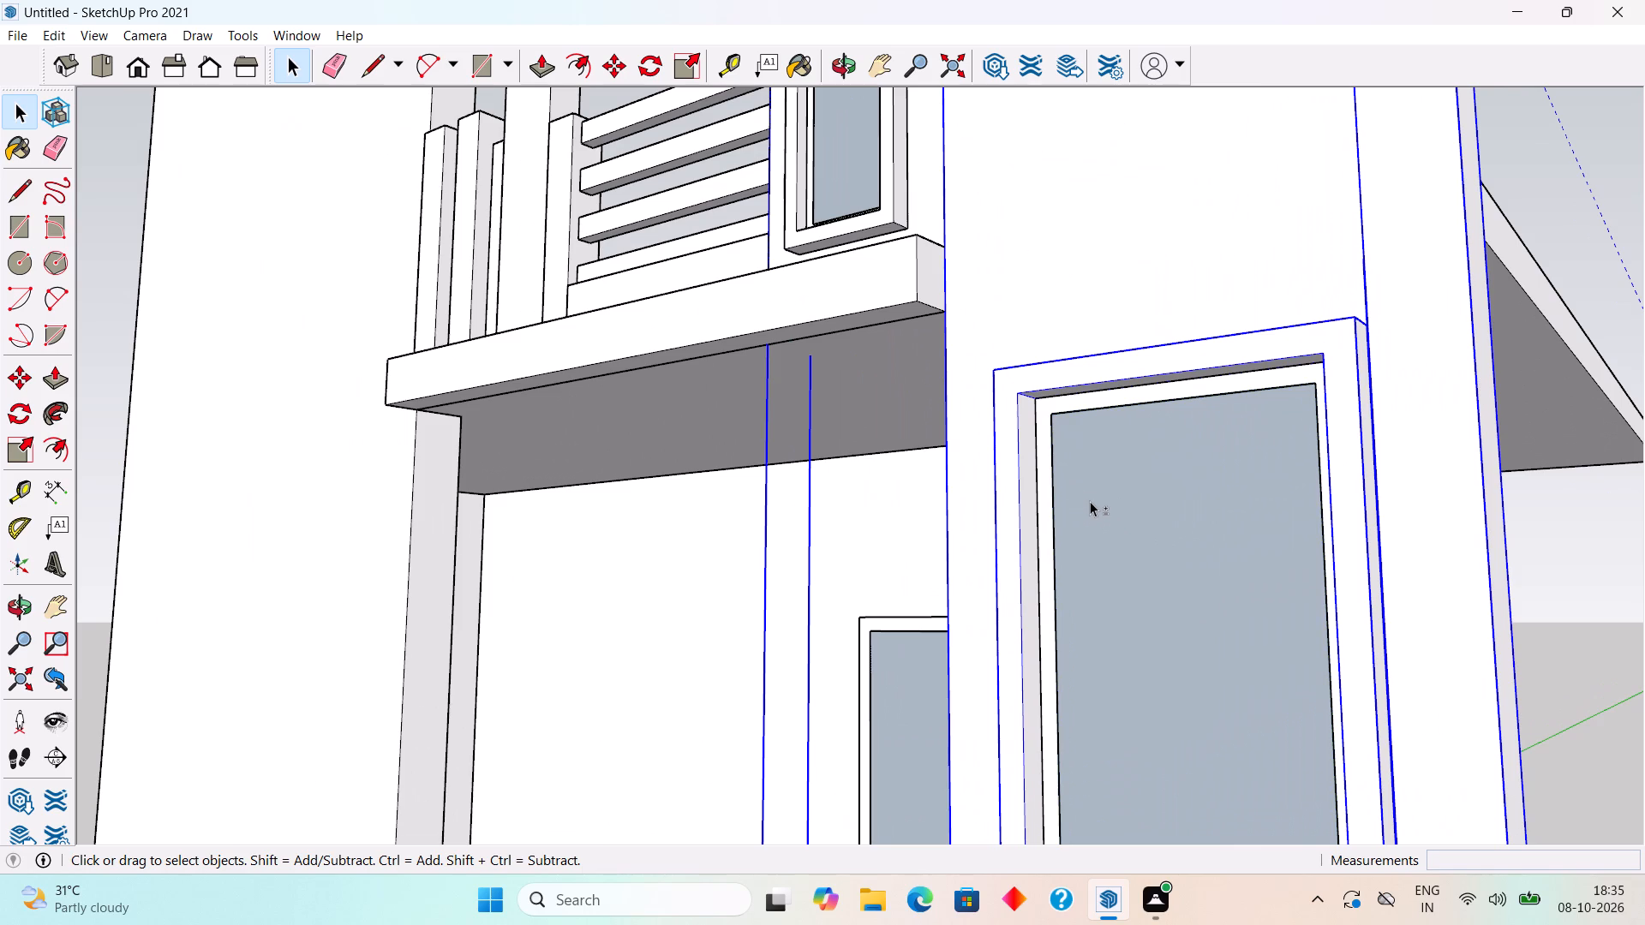
{"action": "left_click", "coordinate": [1066, 483], "text": "shift"}
{"action": "left_click", "coordinate": [1042, 457], "text": "shift"}
{"action": "scroll", "coordinate": [1042, 457], "scroll_direction": "down", "scroll_amount": 3, "text": "shift"}
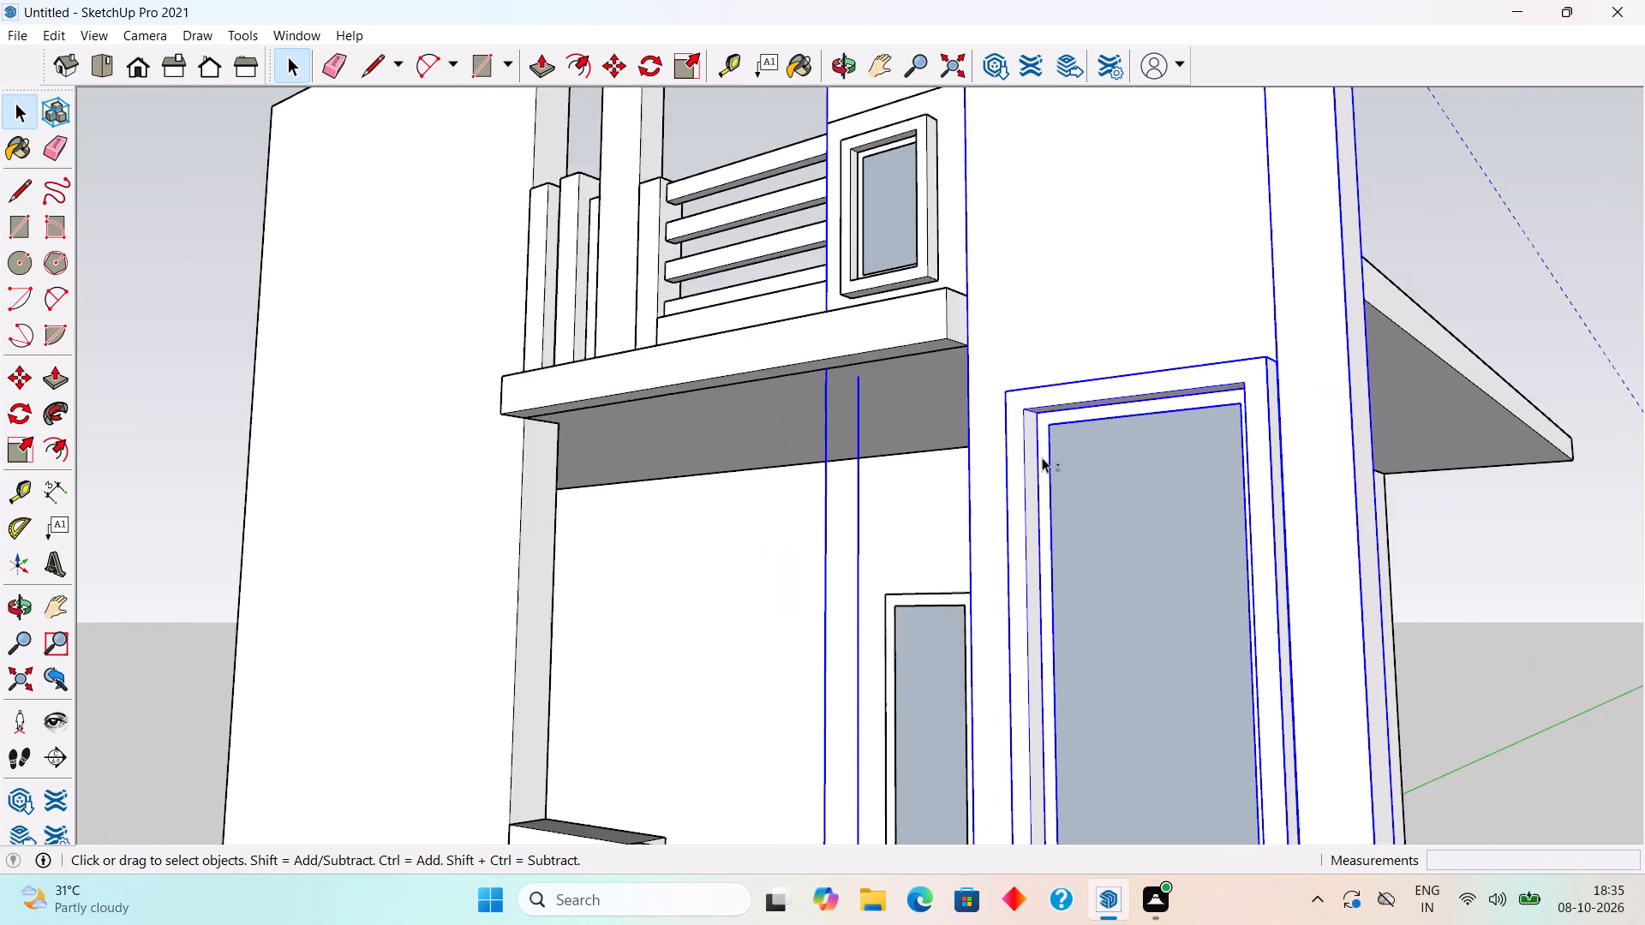
{"action": "scroll", "coordinate": [1042, 457], "scroll_direction": "down", "scroll_amount": 12, "text": "shift"}
{"action": "scroll", "coordinate": [1193, 516], "scroll_direction": "up", "scroll_amount": 5, "text": "shift"}
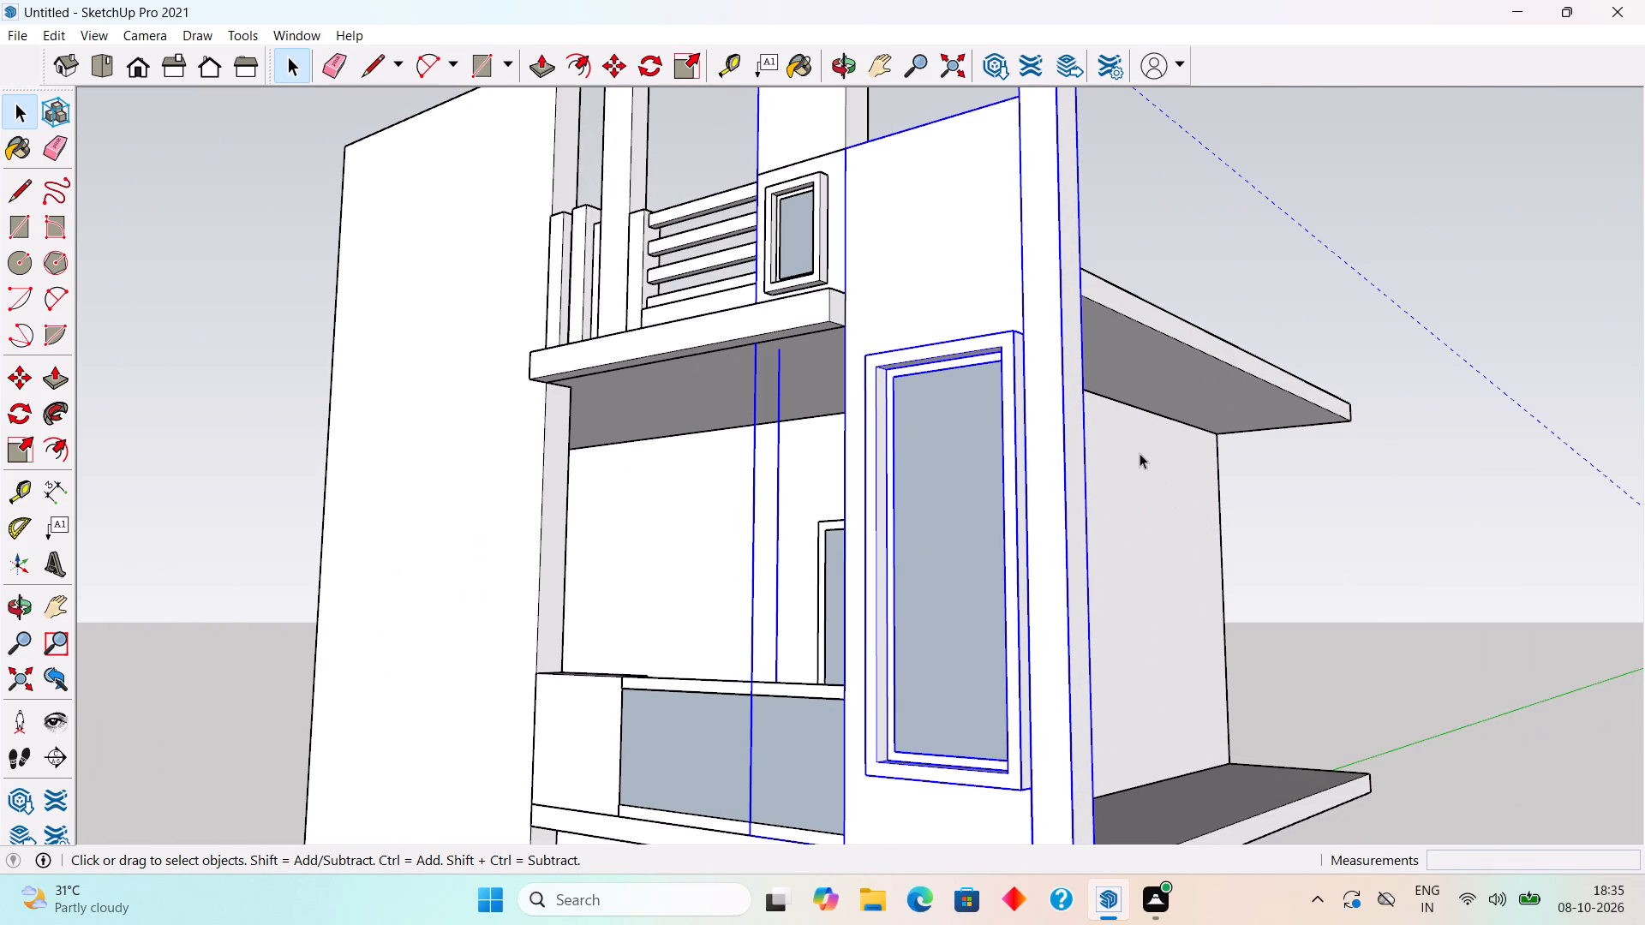
{"action": "key", "text": "s"}
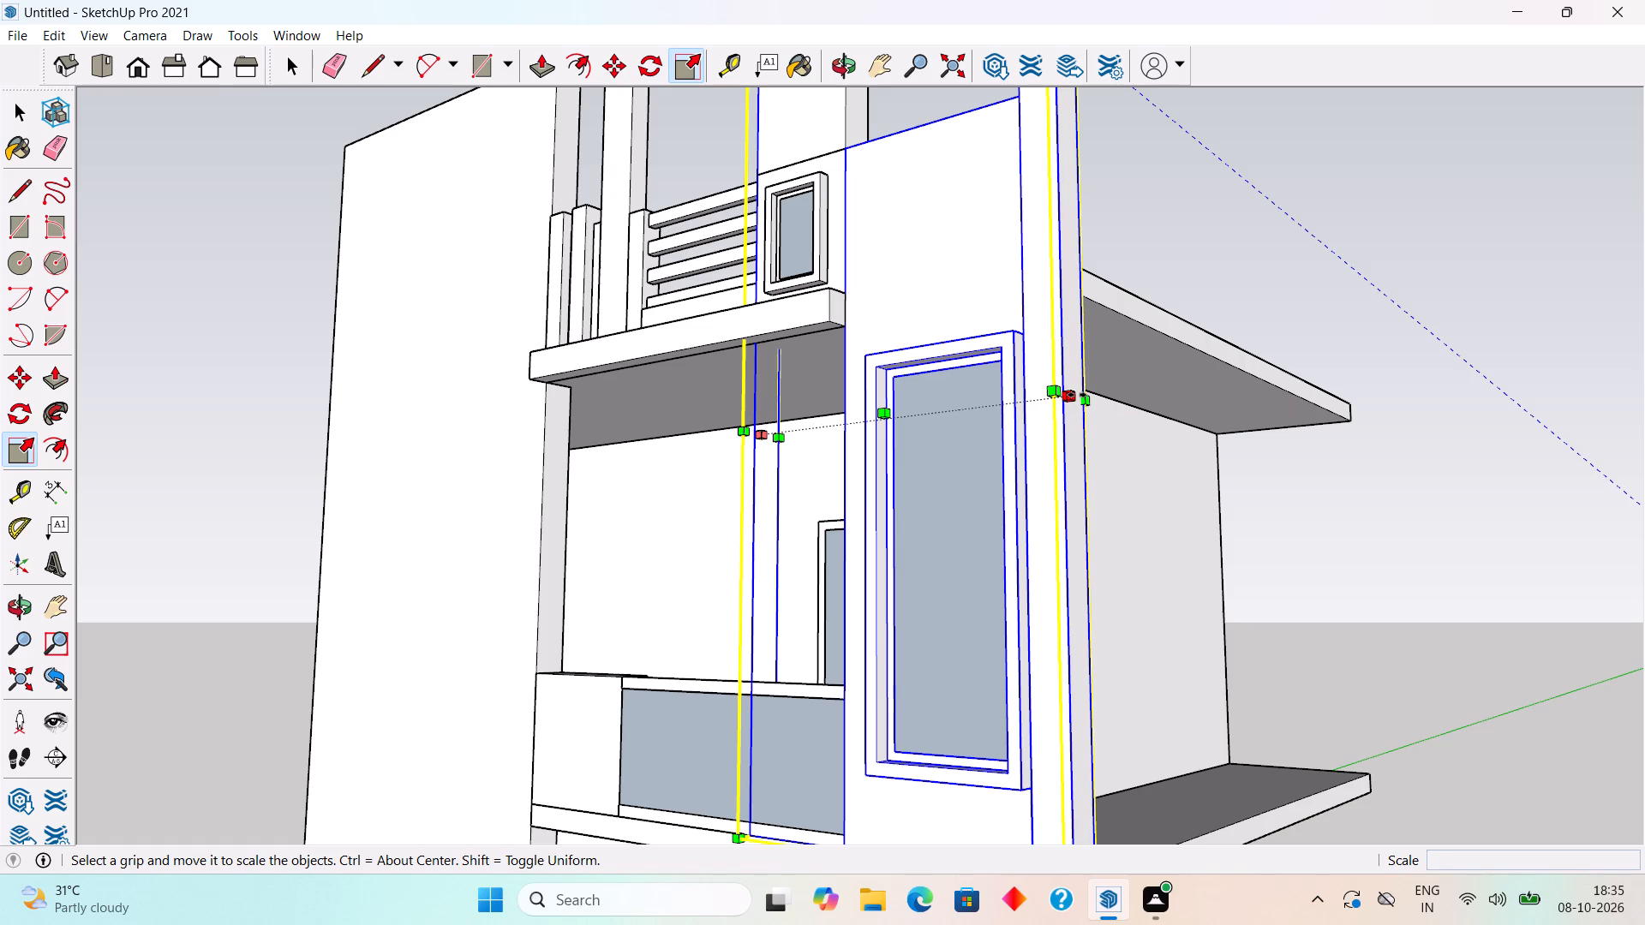
{"action": "left_click", "coordinate": [1077, 395]}
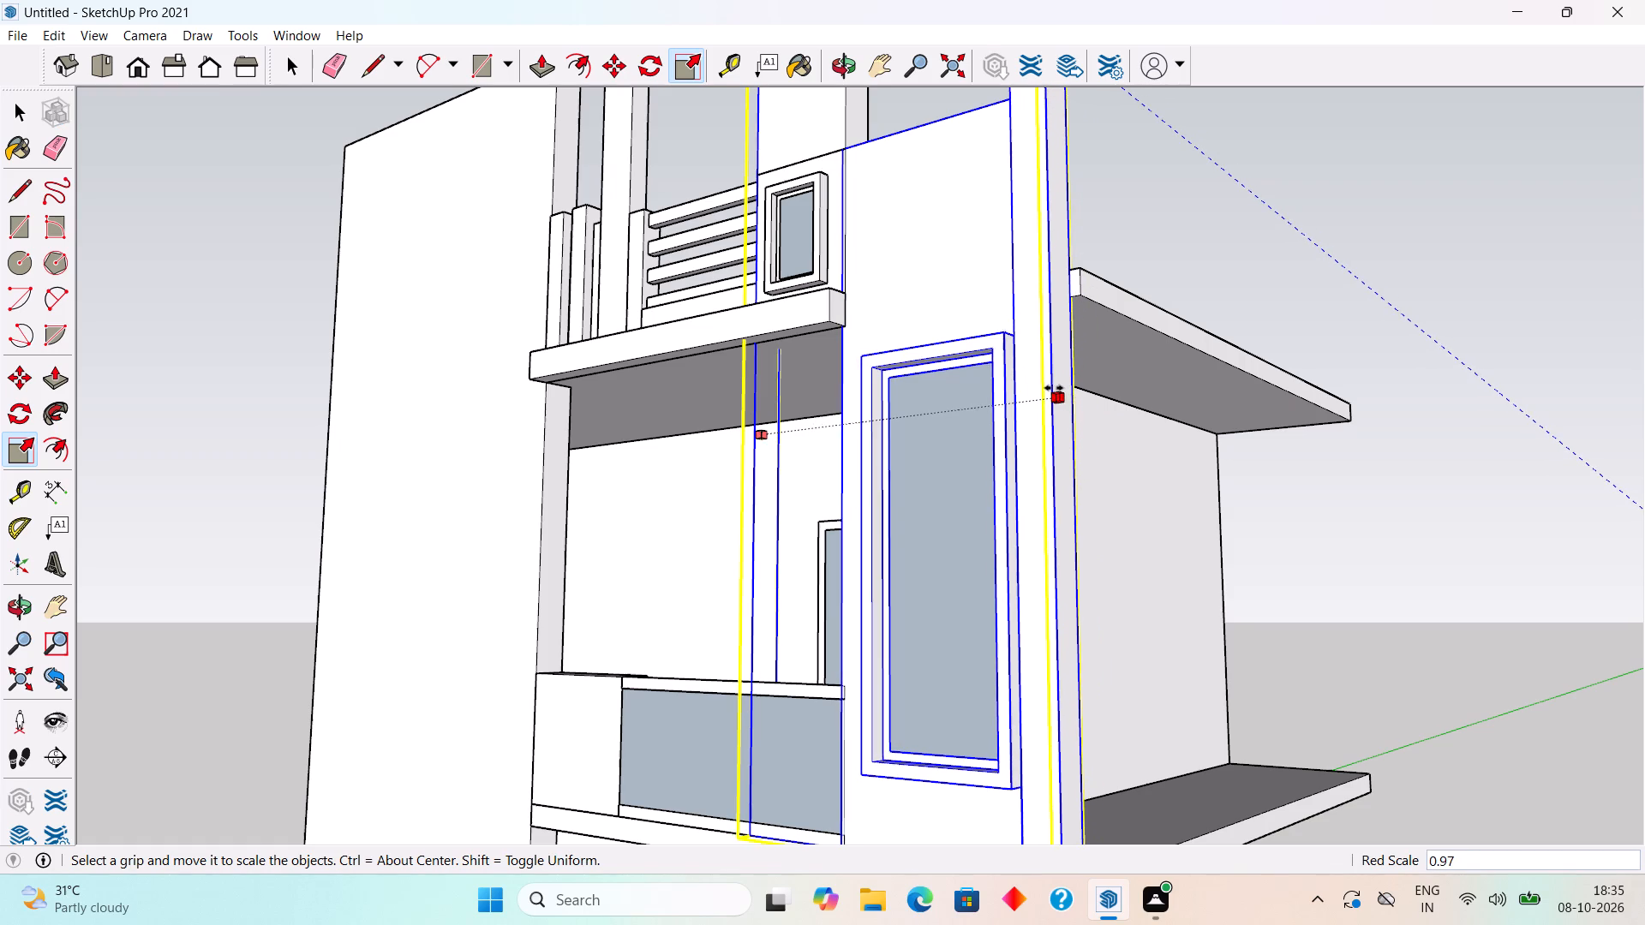
{"action": "left_click", "coordinate": [1044, 385]}
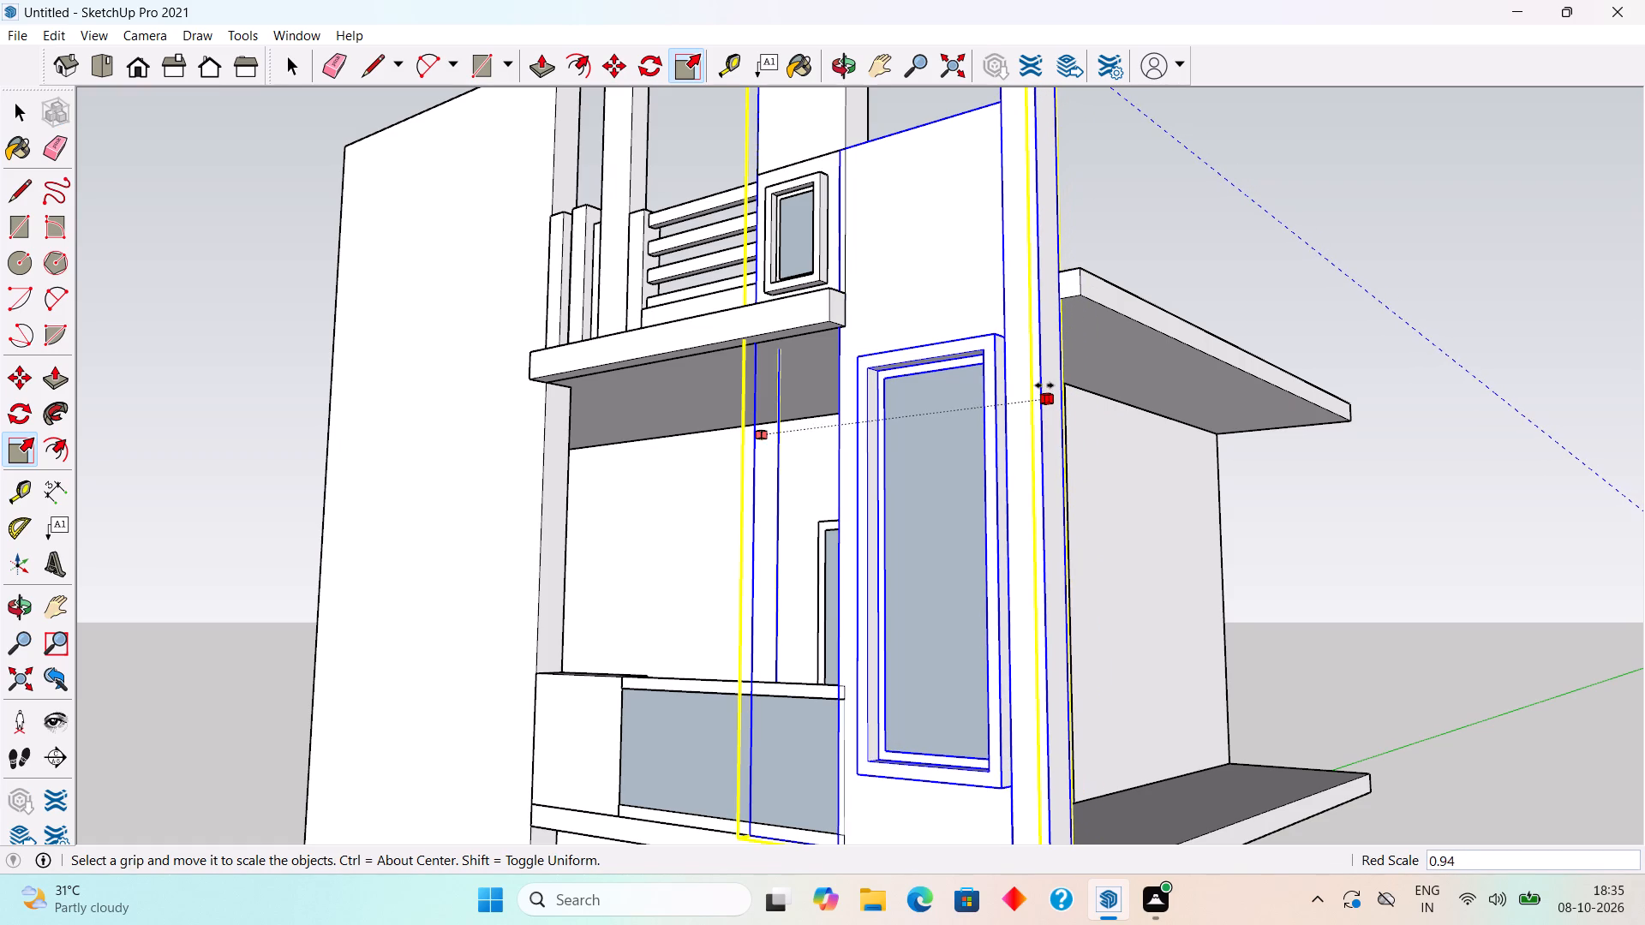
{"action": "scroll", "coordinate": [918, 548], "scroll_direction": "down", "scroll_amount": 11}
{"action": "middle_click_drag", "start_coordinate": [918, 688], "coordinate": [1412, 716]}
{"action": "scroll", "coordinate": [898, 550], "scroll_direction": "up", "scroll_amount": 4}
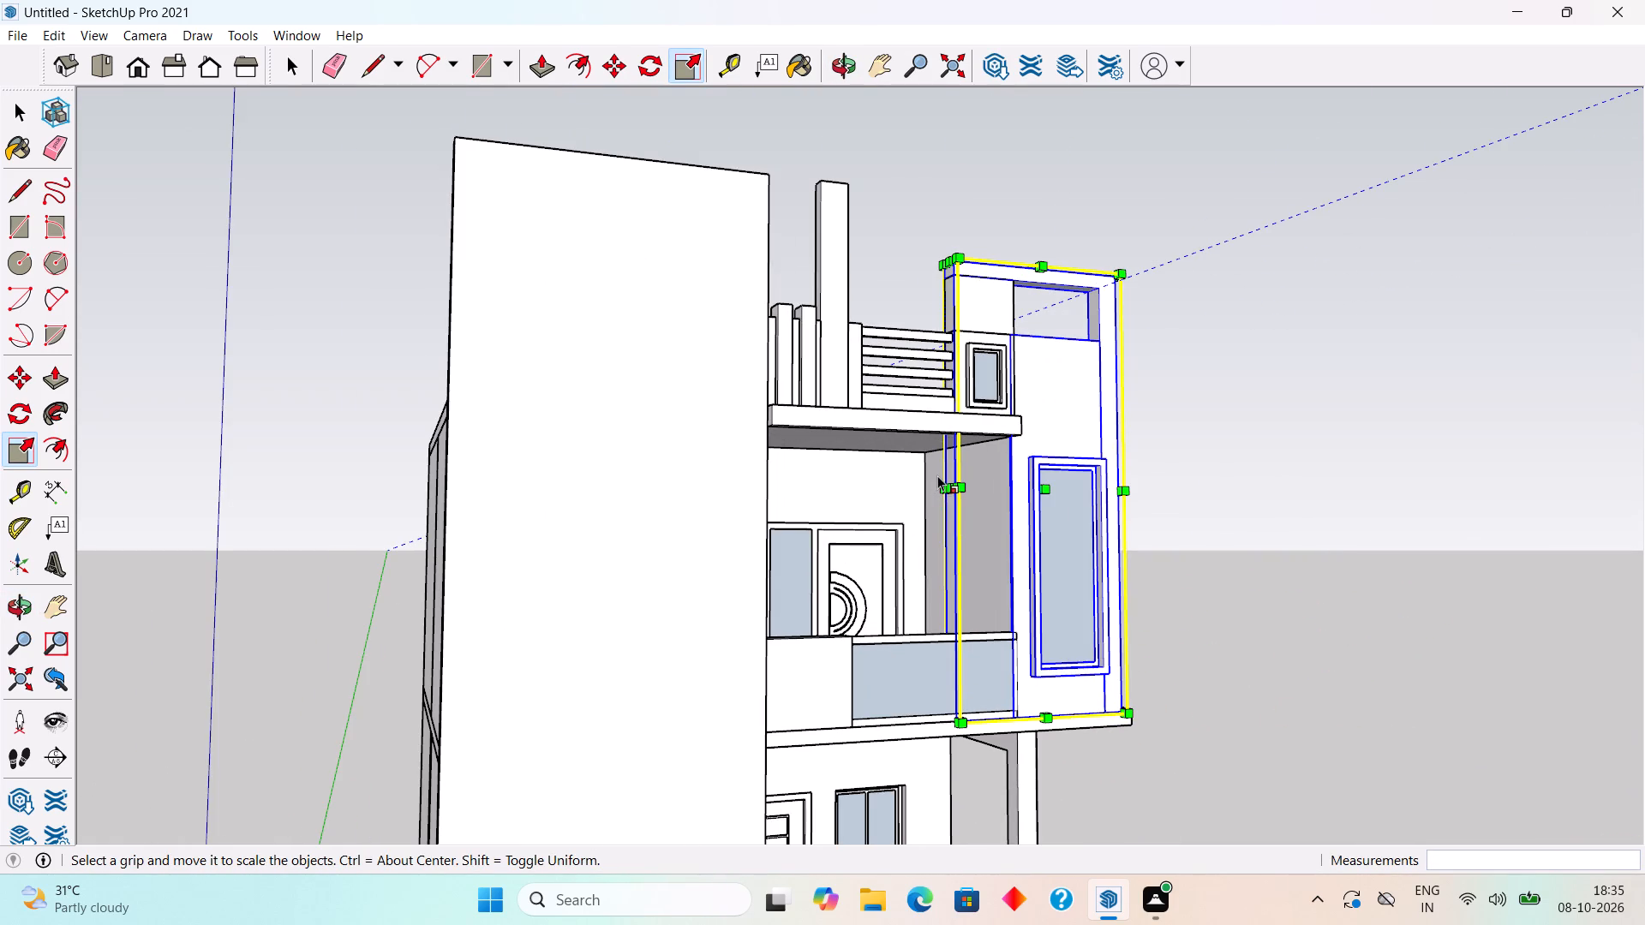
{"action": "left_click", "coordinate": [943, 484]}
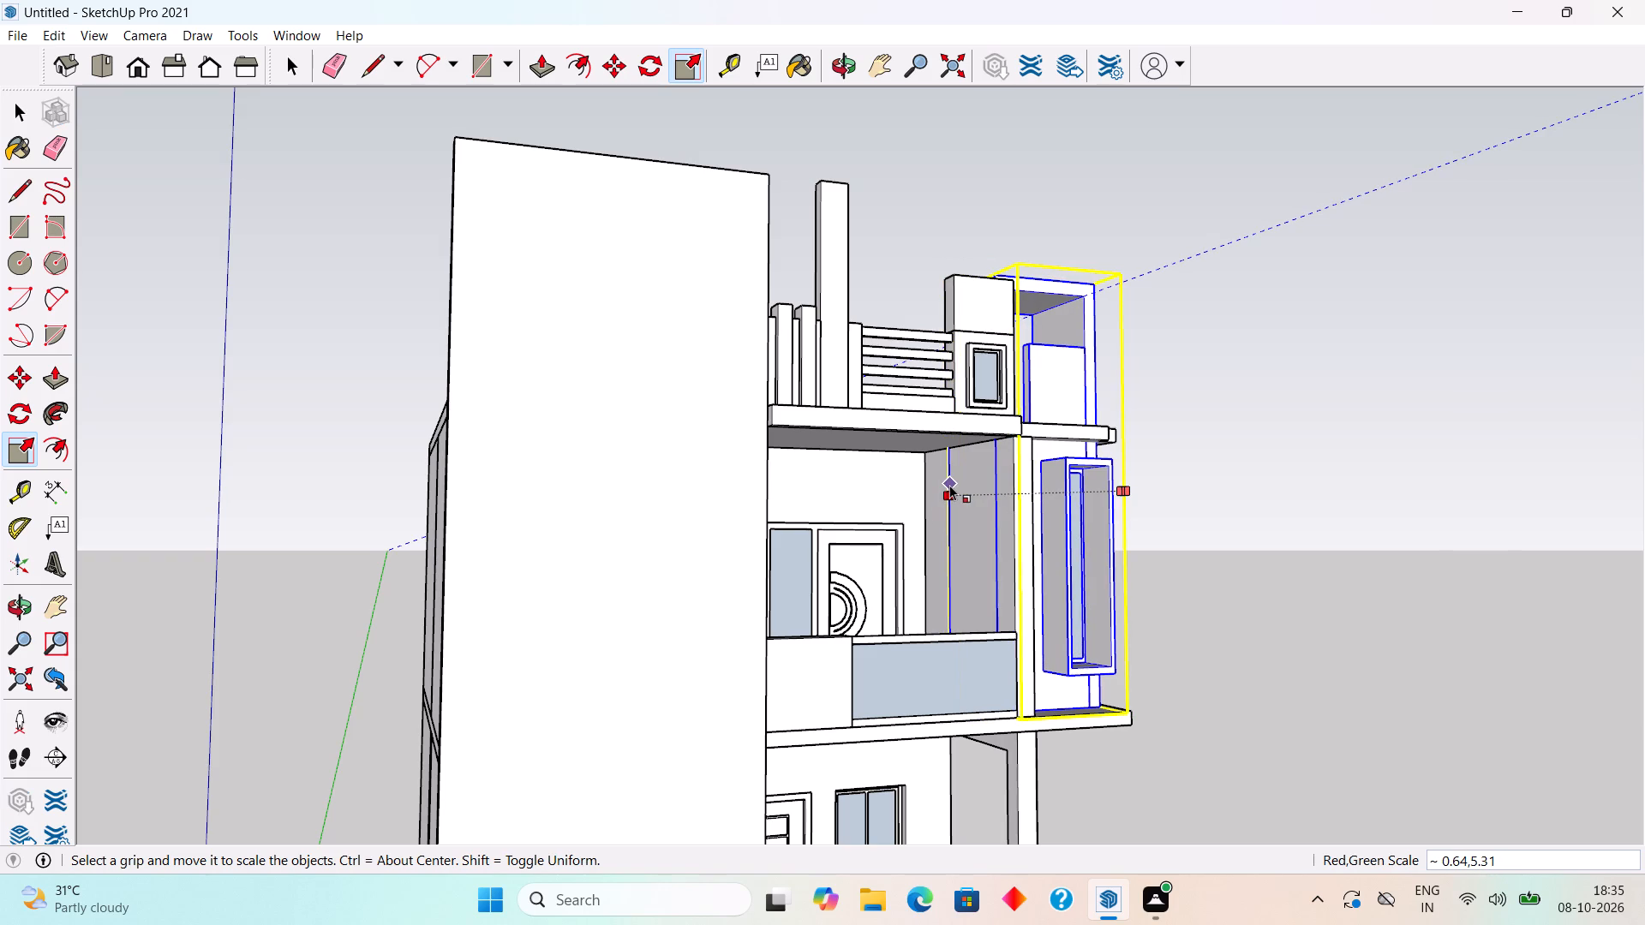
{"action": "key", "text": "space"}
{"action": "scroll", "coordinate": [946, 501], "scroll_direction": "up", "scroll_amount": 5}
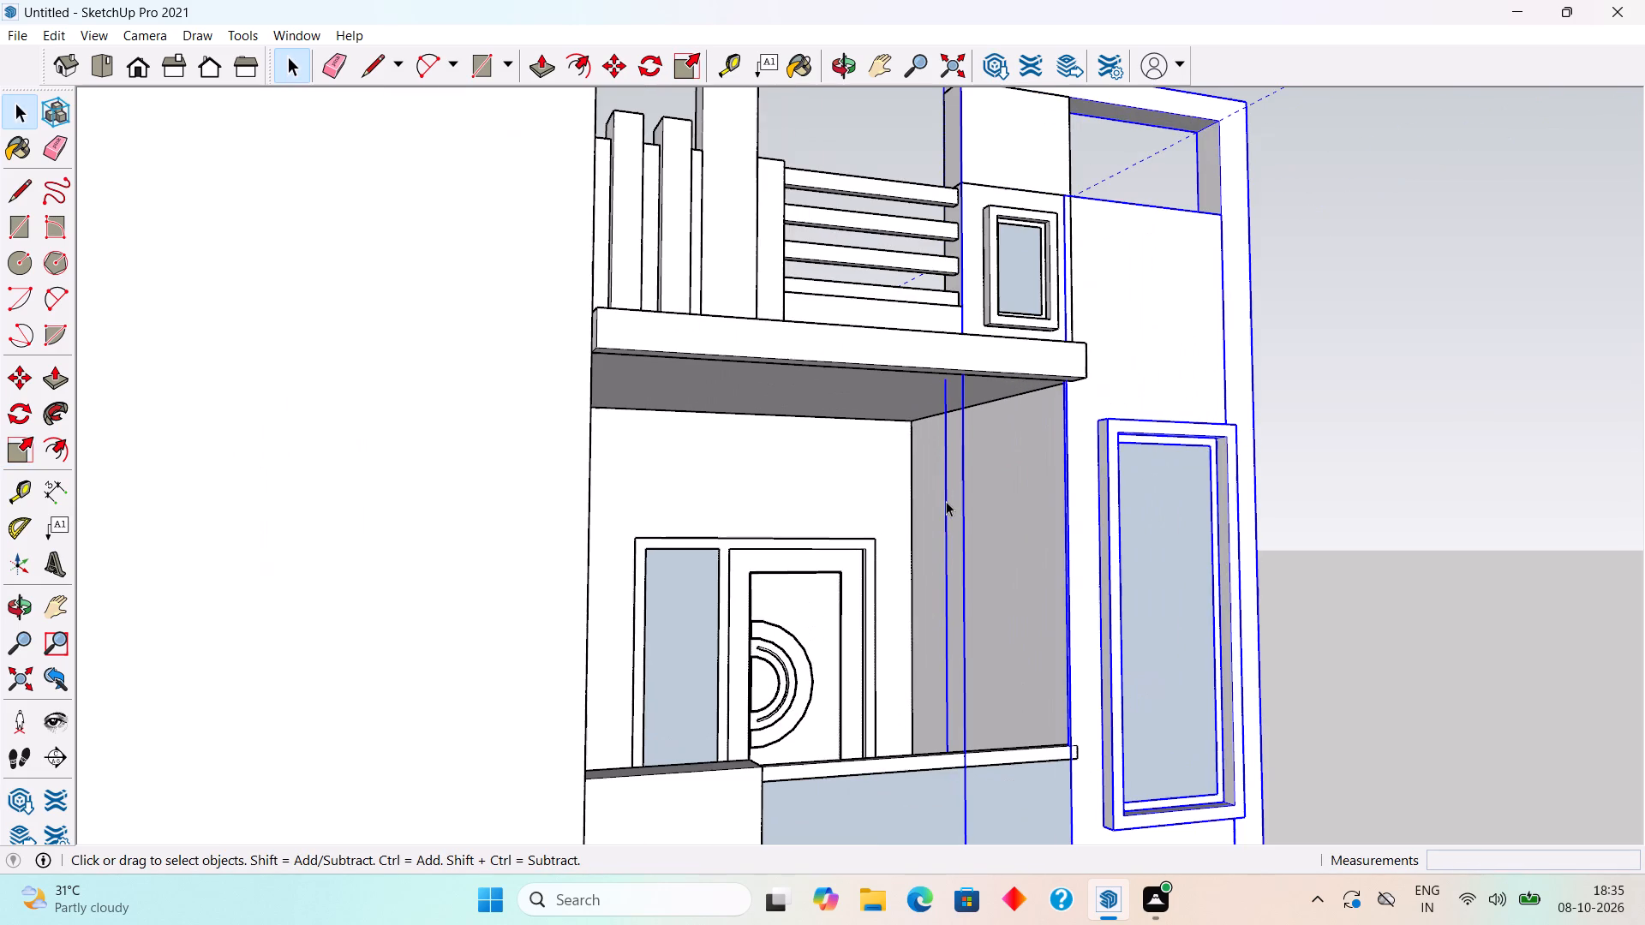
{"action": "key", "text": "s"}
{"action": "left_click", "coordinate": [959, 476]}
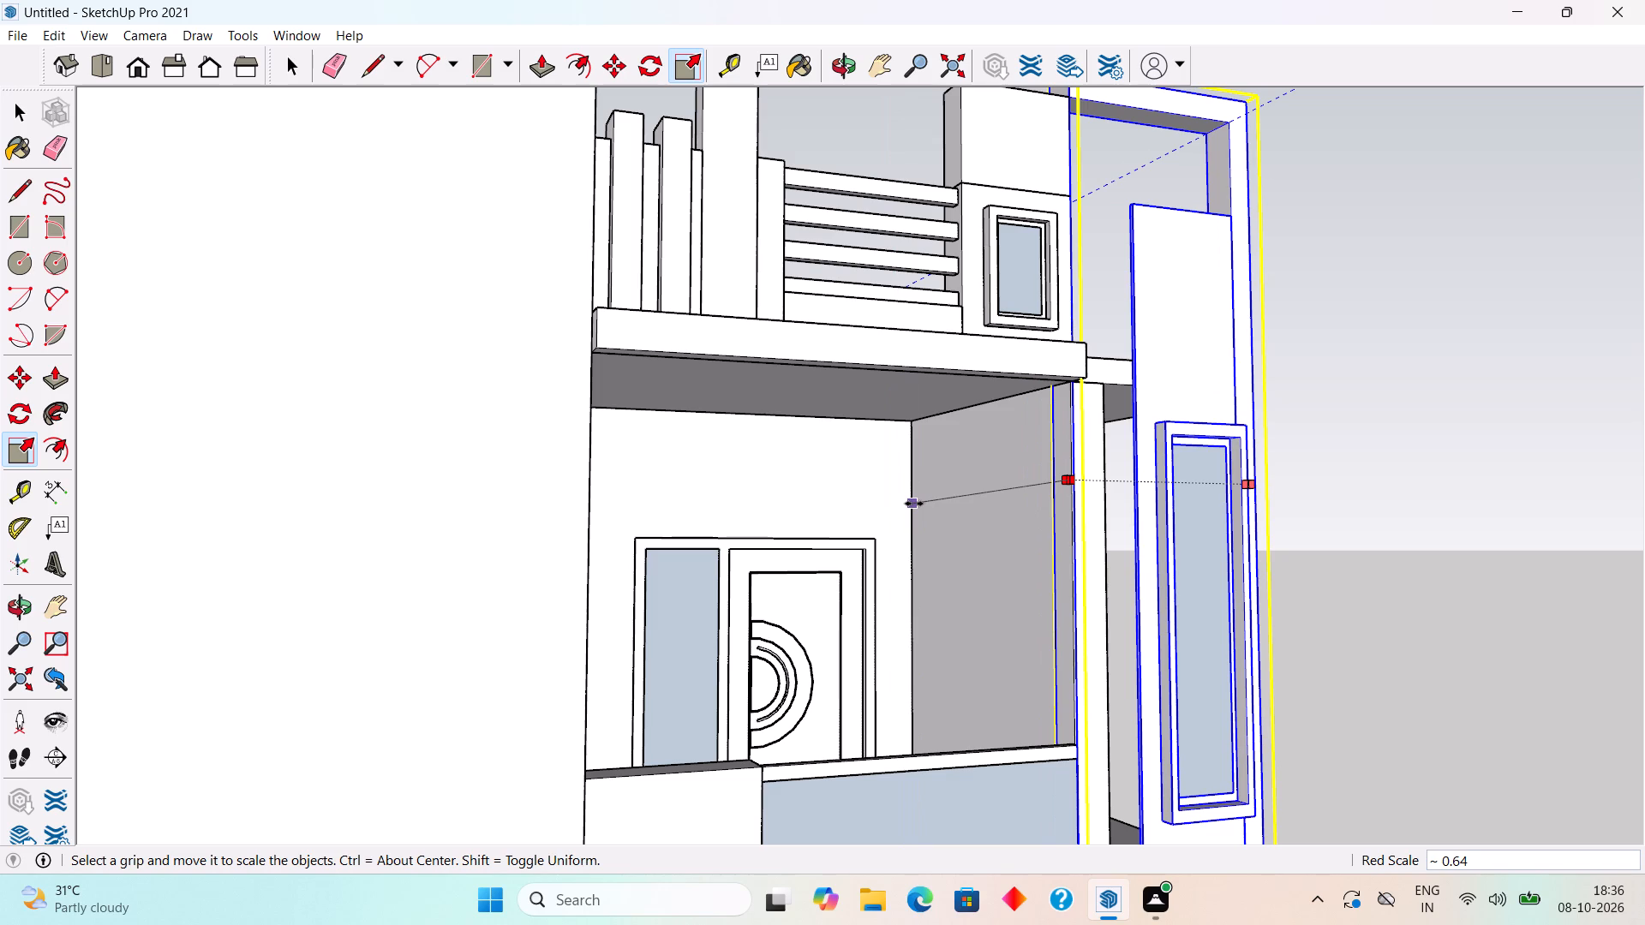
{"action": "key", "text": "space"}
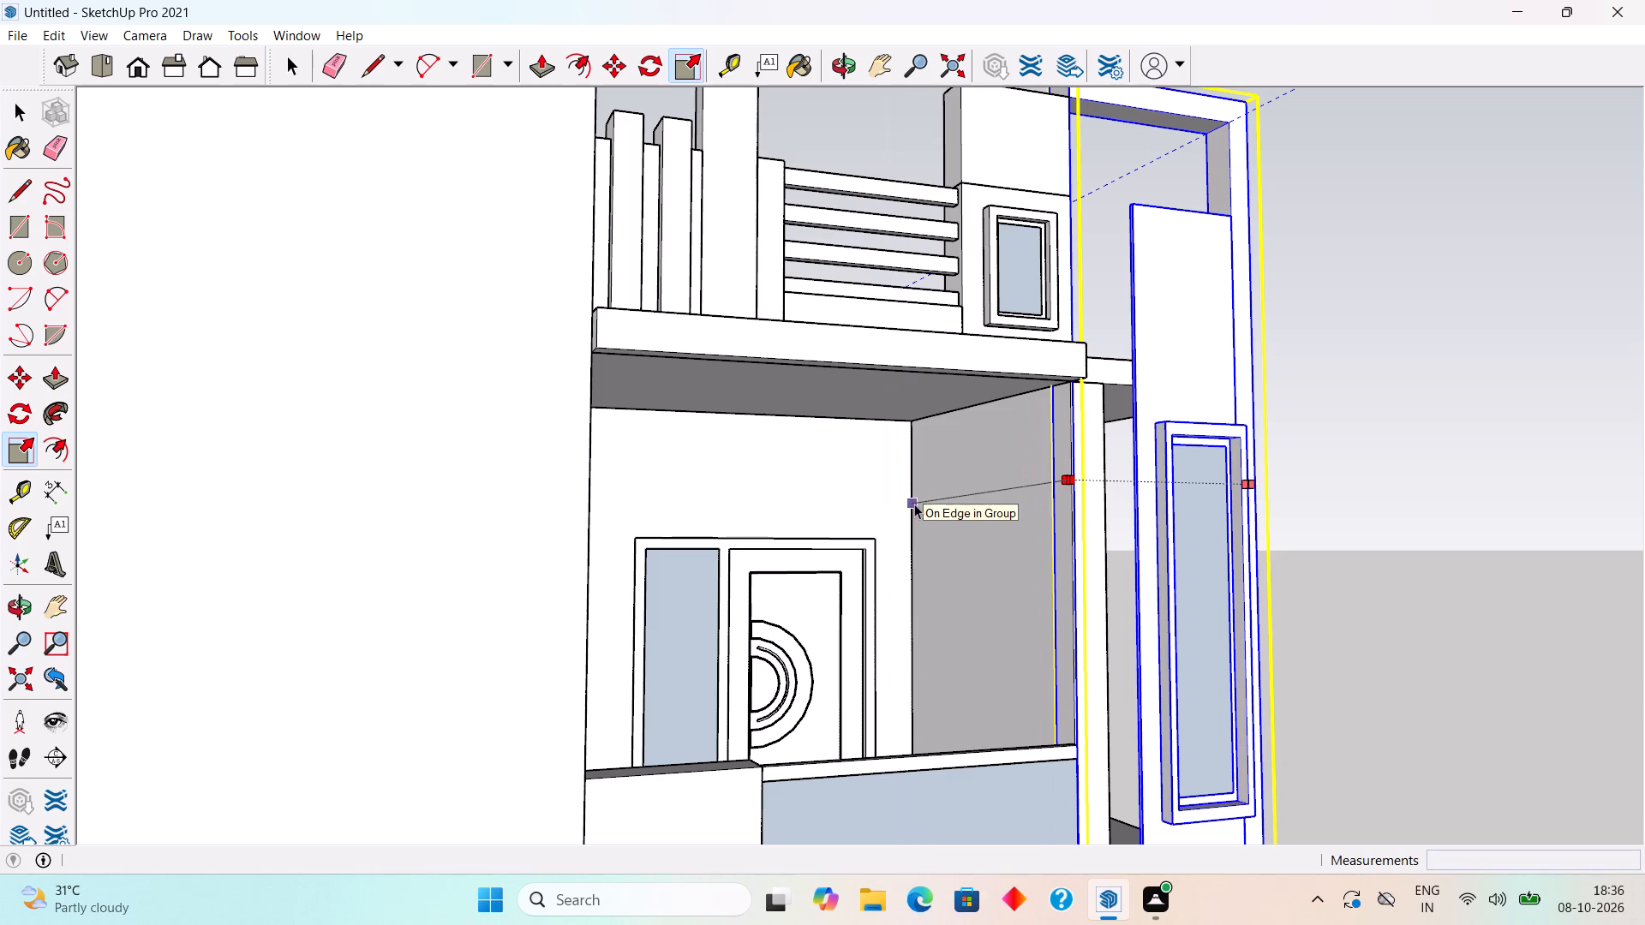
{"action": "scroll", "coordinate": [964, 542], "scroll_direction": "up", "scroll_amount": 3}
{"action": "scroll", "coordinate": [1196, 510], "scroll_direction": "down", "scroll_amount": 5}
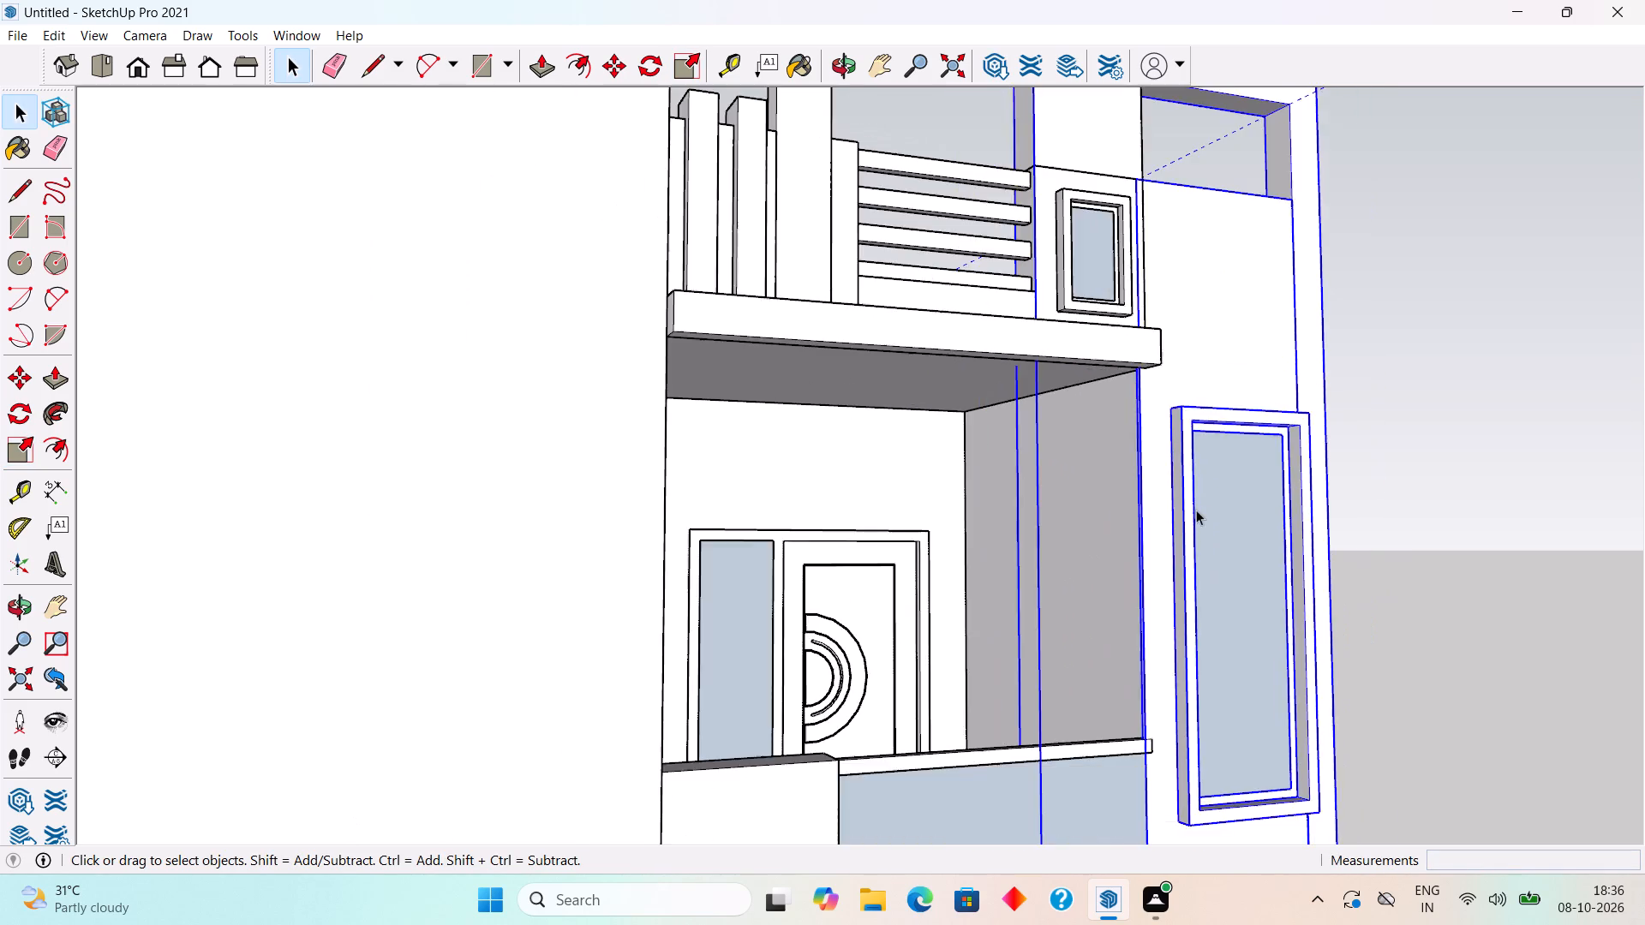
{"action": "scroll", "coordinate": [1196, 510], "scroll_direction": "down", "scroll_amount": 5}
Scale only the wall panel behind the large window to about 0.96 along the red axis from its balcony-side edge.
{"action": "middle_click_drag", "start_coordinate": [1282, 564], "coordinate": [1139, 588]}
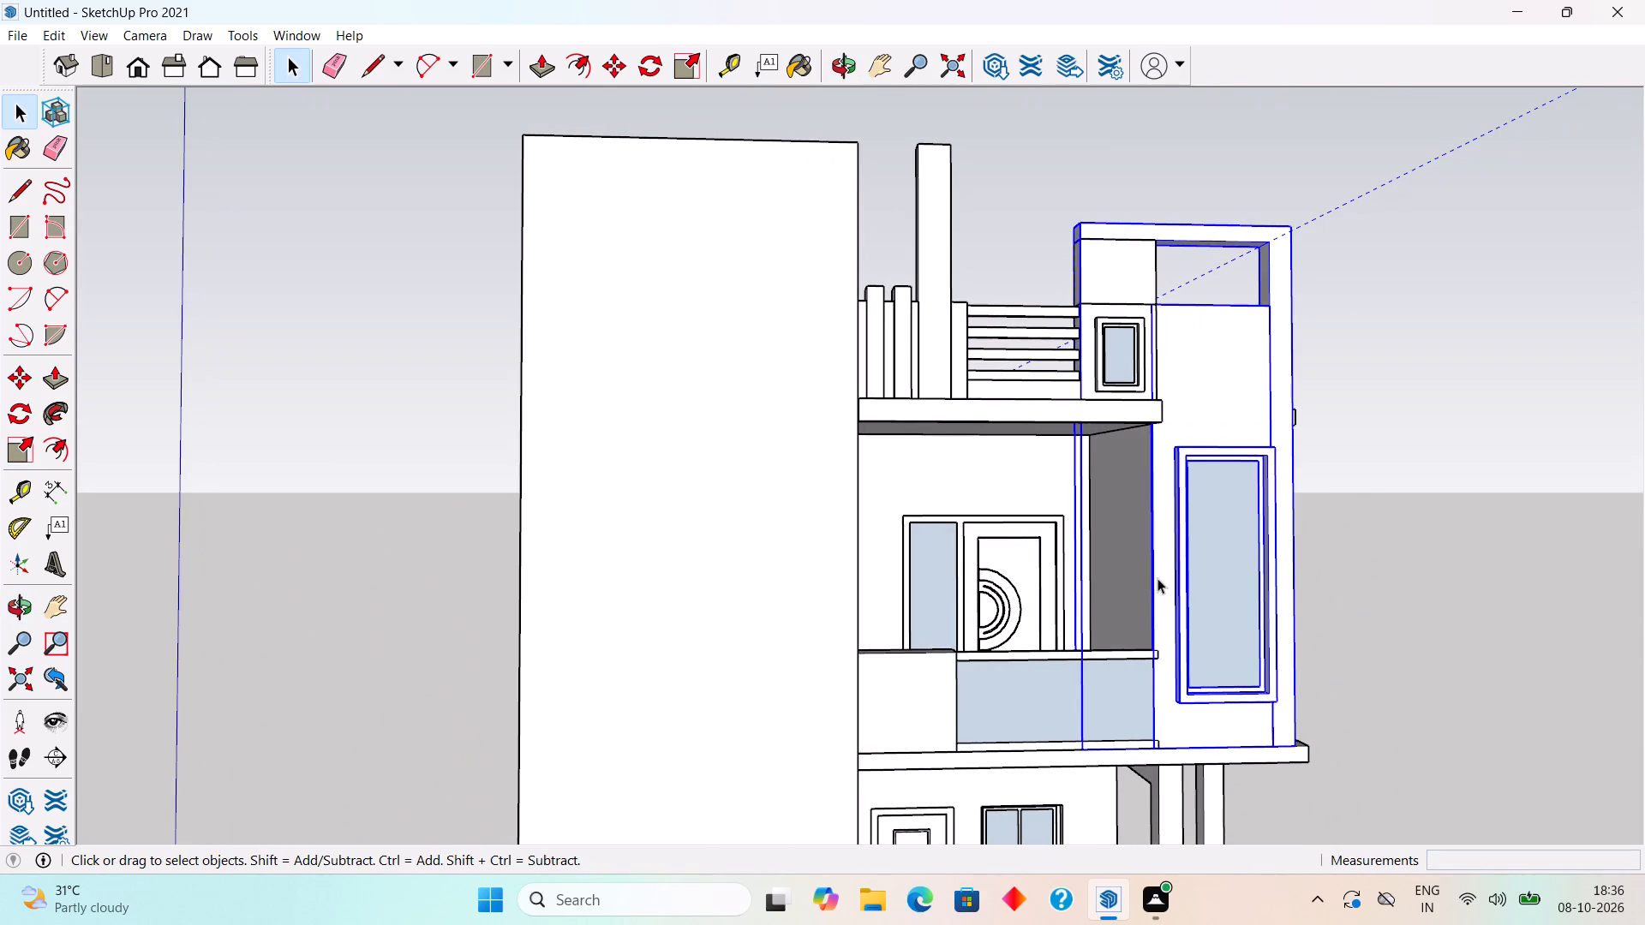
{"action": "left_click", "coordinate": [1158, 577]}
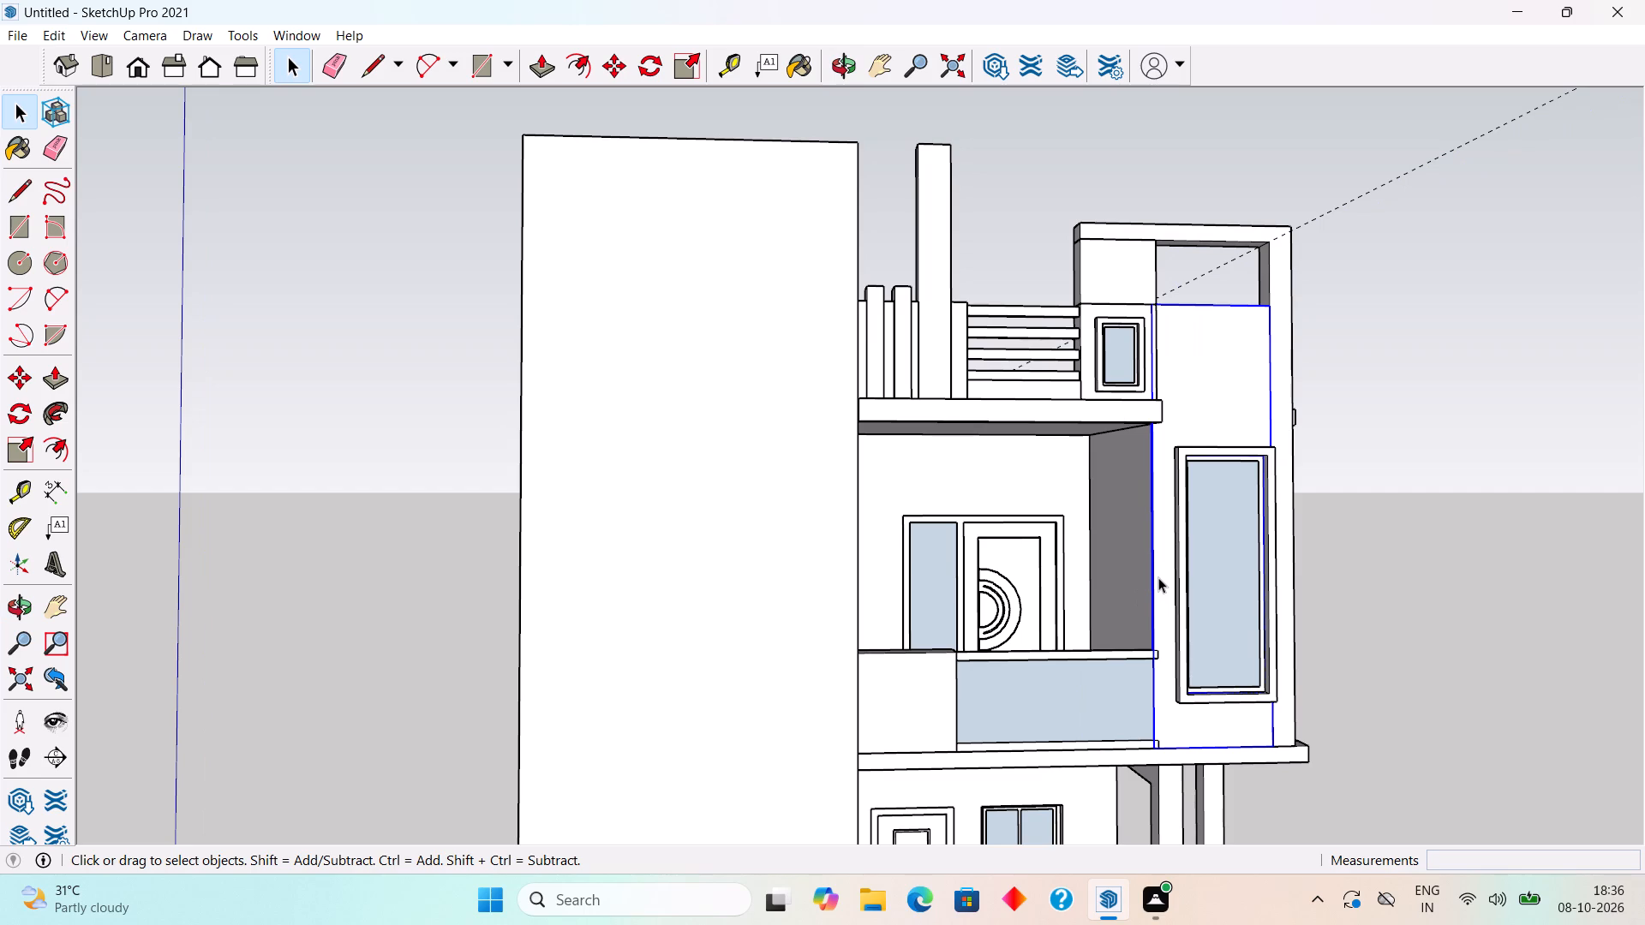
{"action": "key", "text": "s"}
{"action": "scroll", "coordinate": [1140, 577], "scroll_direction": "up", "scroll_amount": 2}
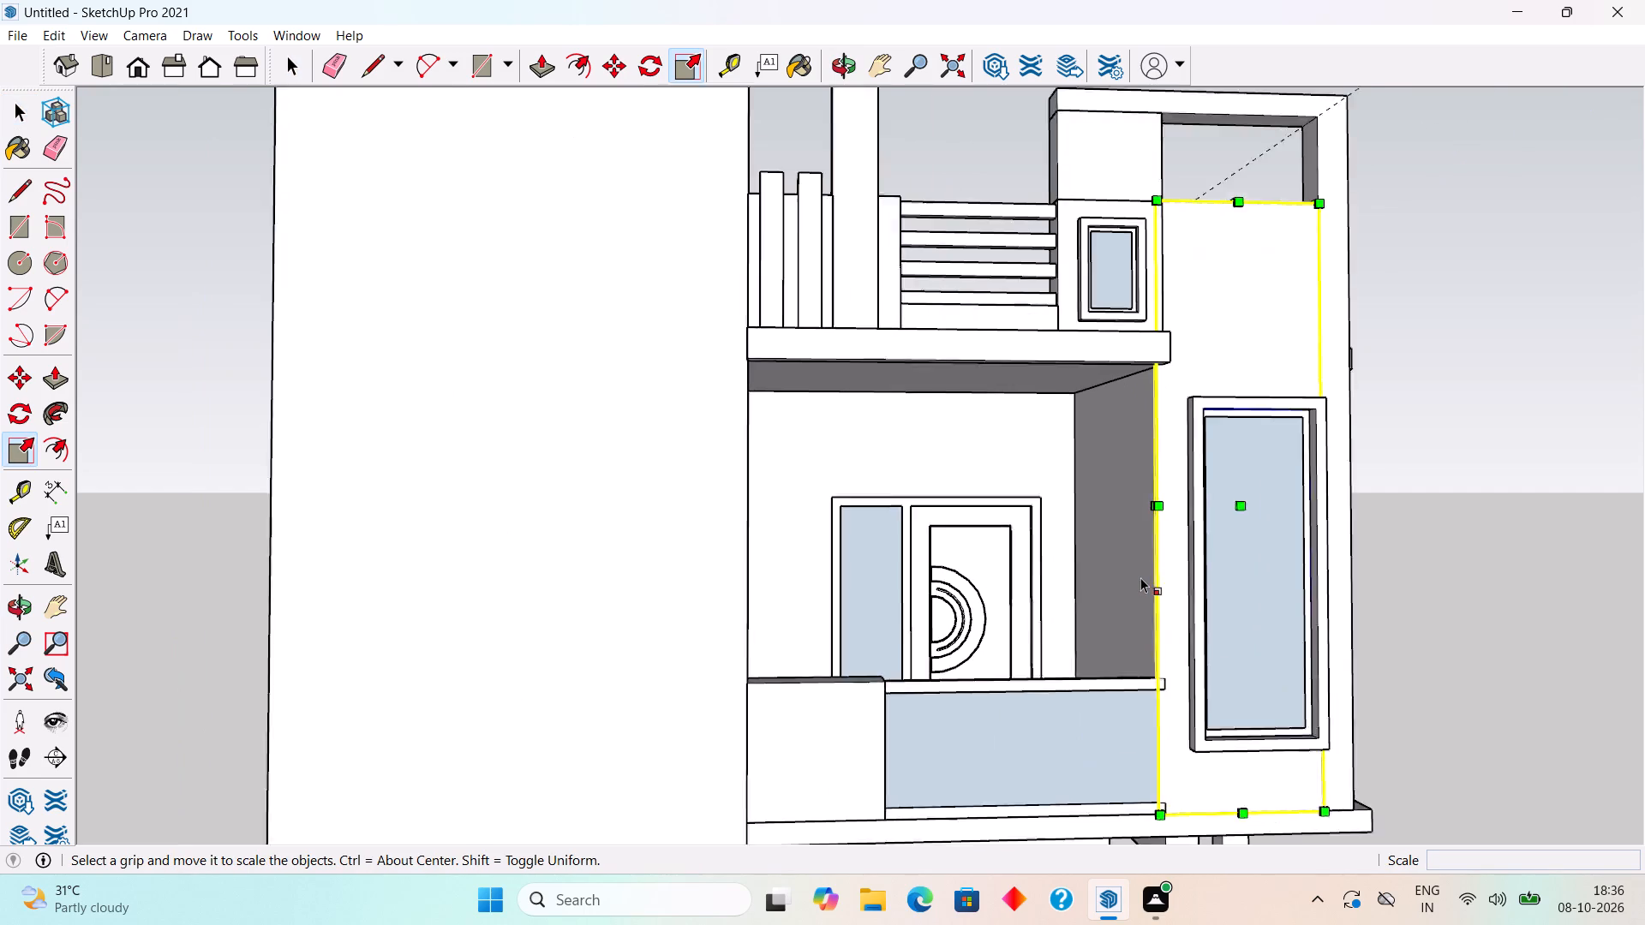
{"action": "scroll", "coordinate": [1140, 577], "scroll_direction": "up", "scroll_amount": 3}
{"action": "middle_click_drag", "start_coordinate": [1244, 601], "coordinate": [1439, 647]}
{"action": "scroll", "coordinate": [1150, 566], "scroll_direction": "up", "scroll_amount": 1}
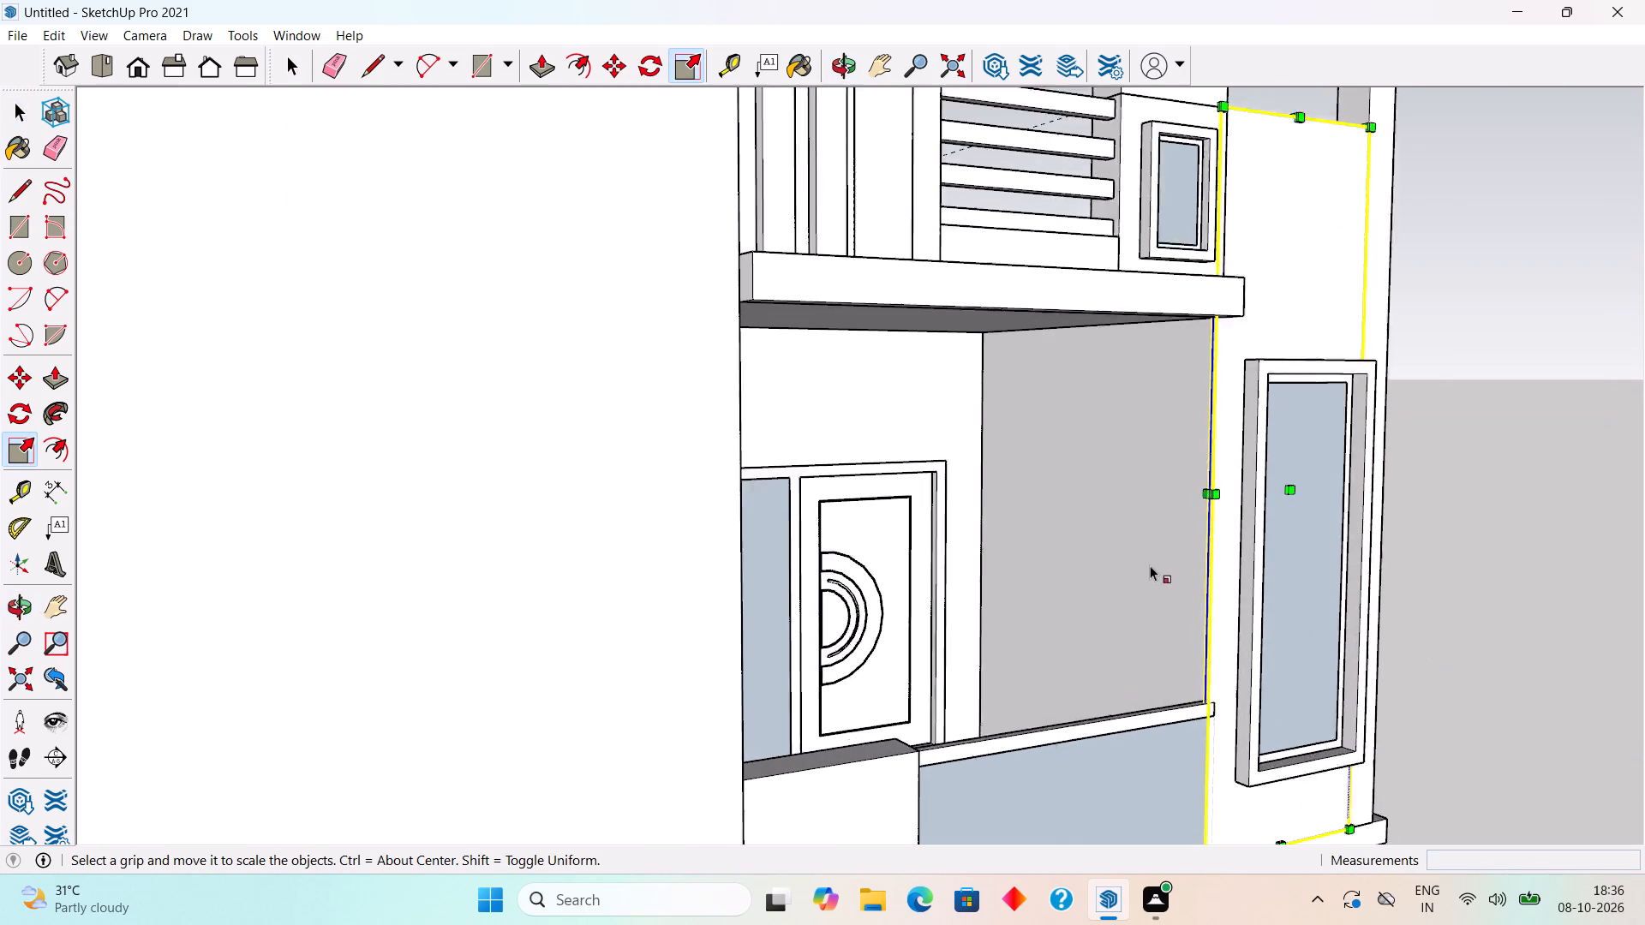
{"action": "scroll", "coordinate": [1150, 565], "scroll_direction": "up", "scroll_amount": 3}
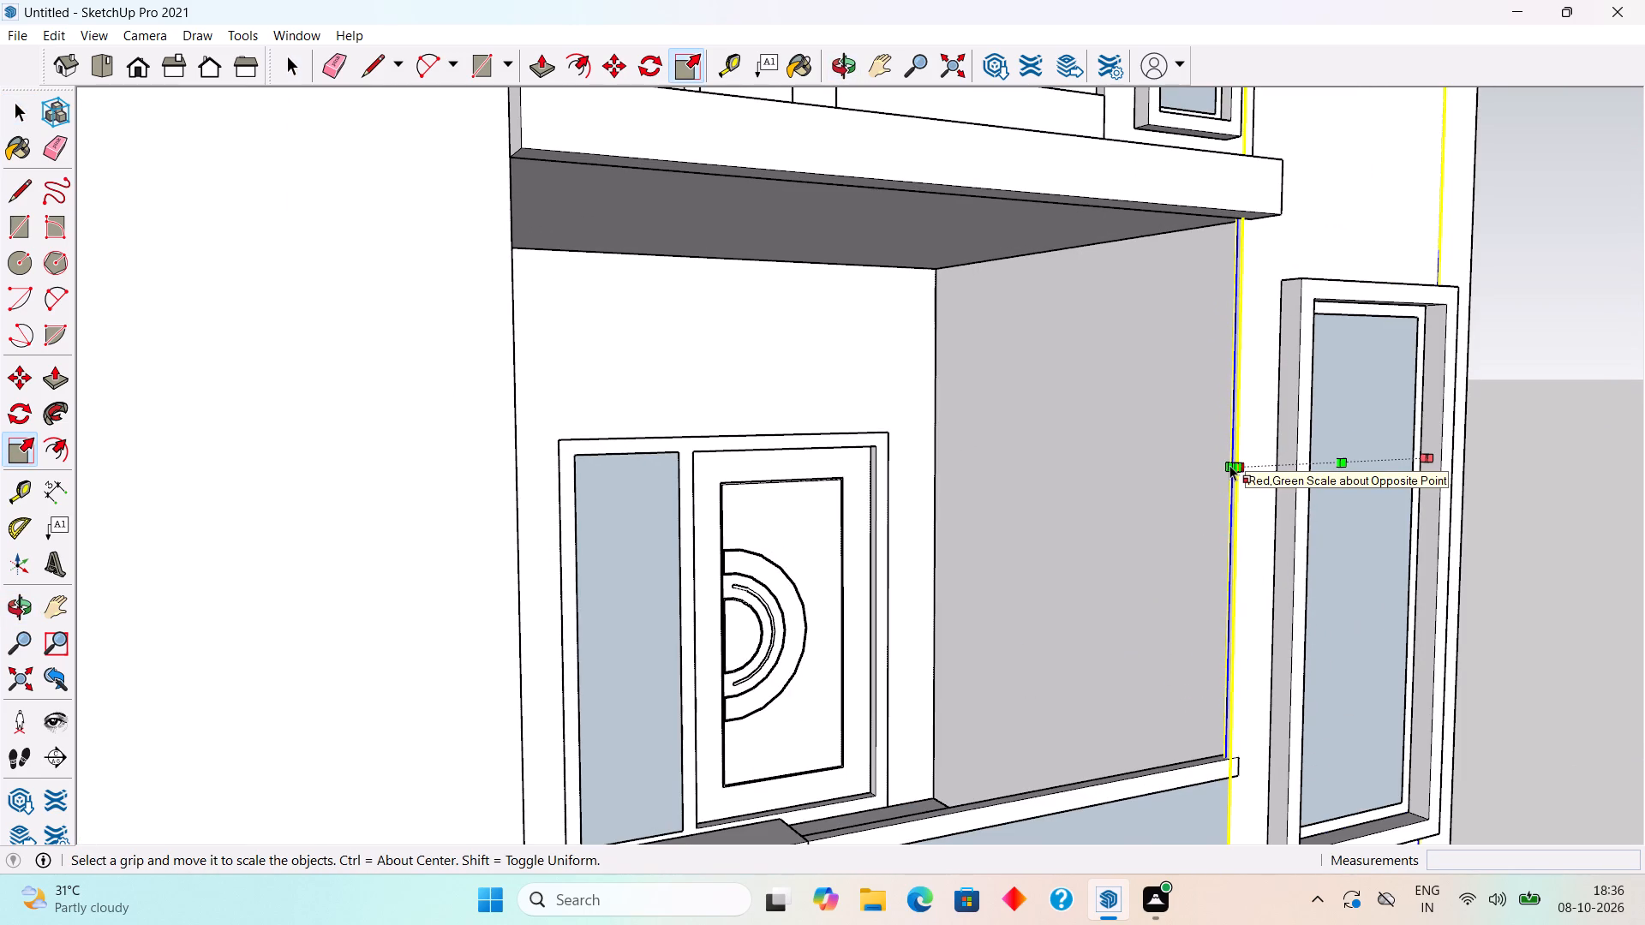
{"action": "left_click", "coordinate": [1227, 465]}
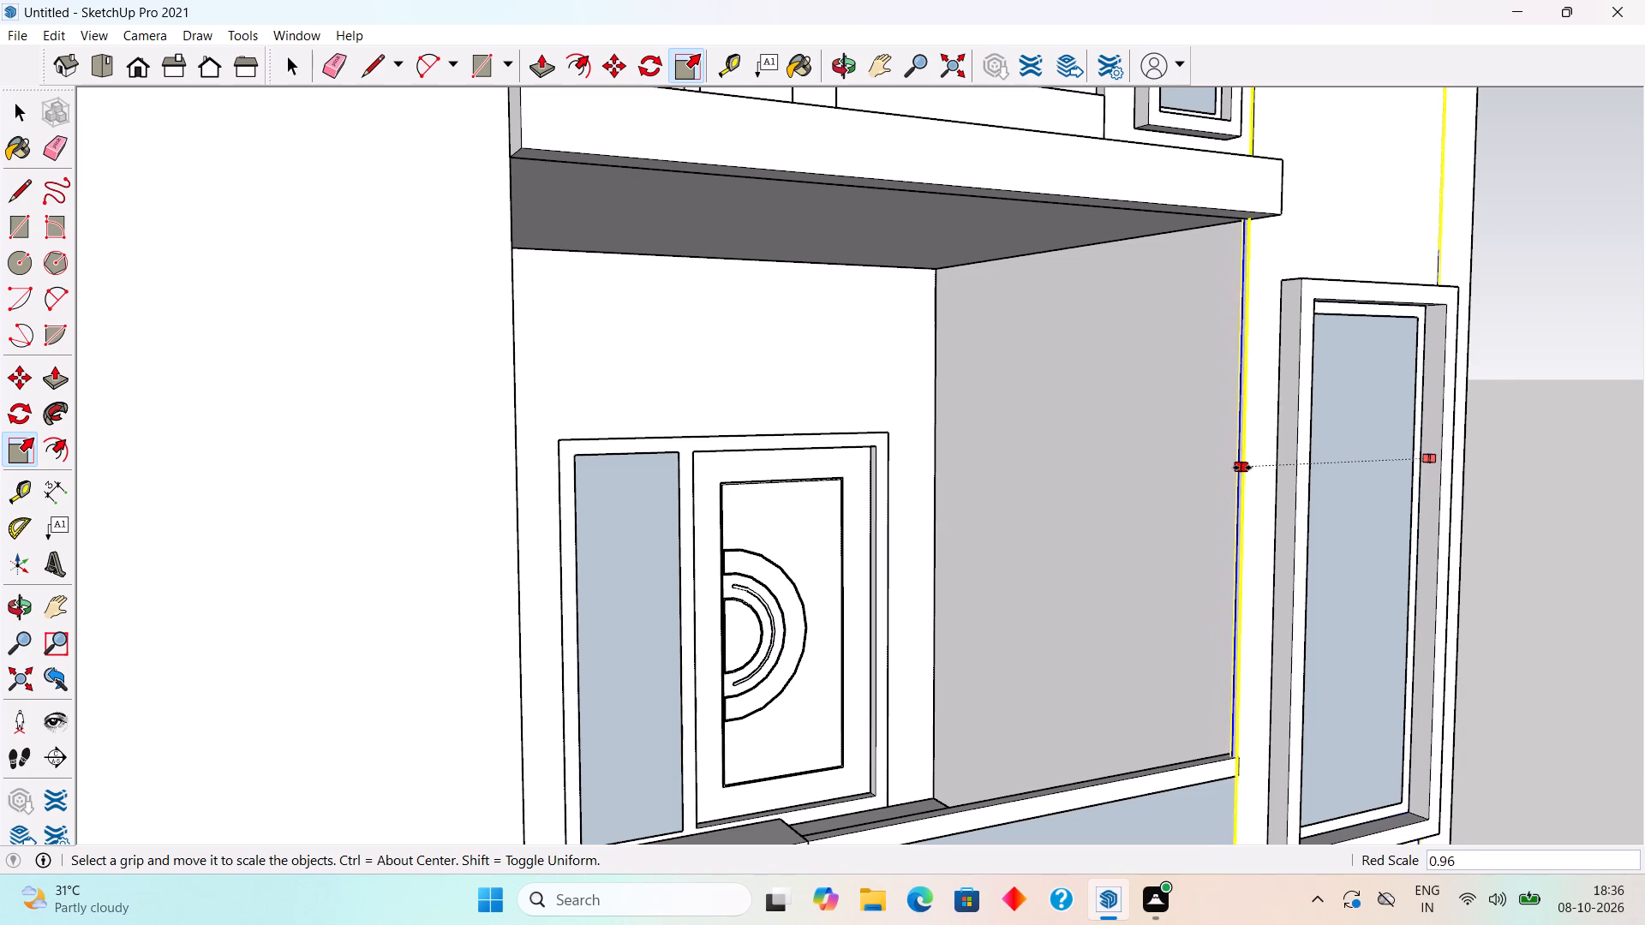
{"action": "left_click", "coordinate": [1245, 468]}
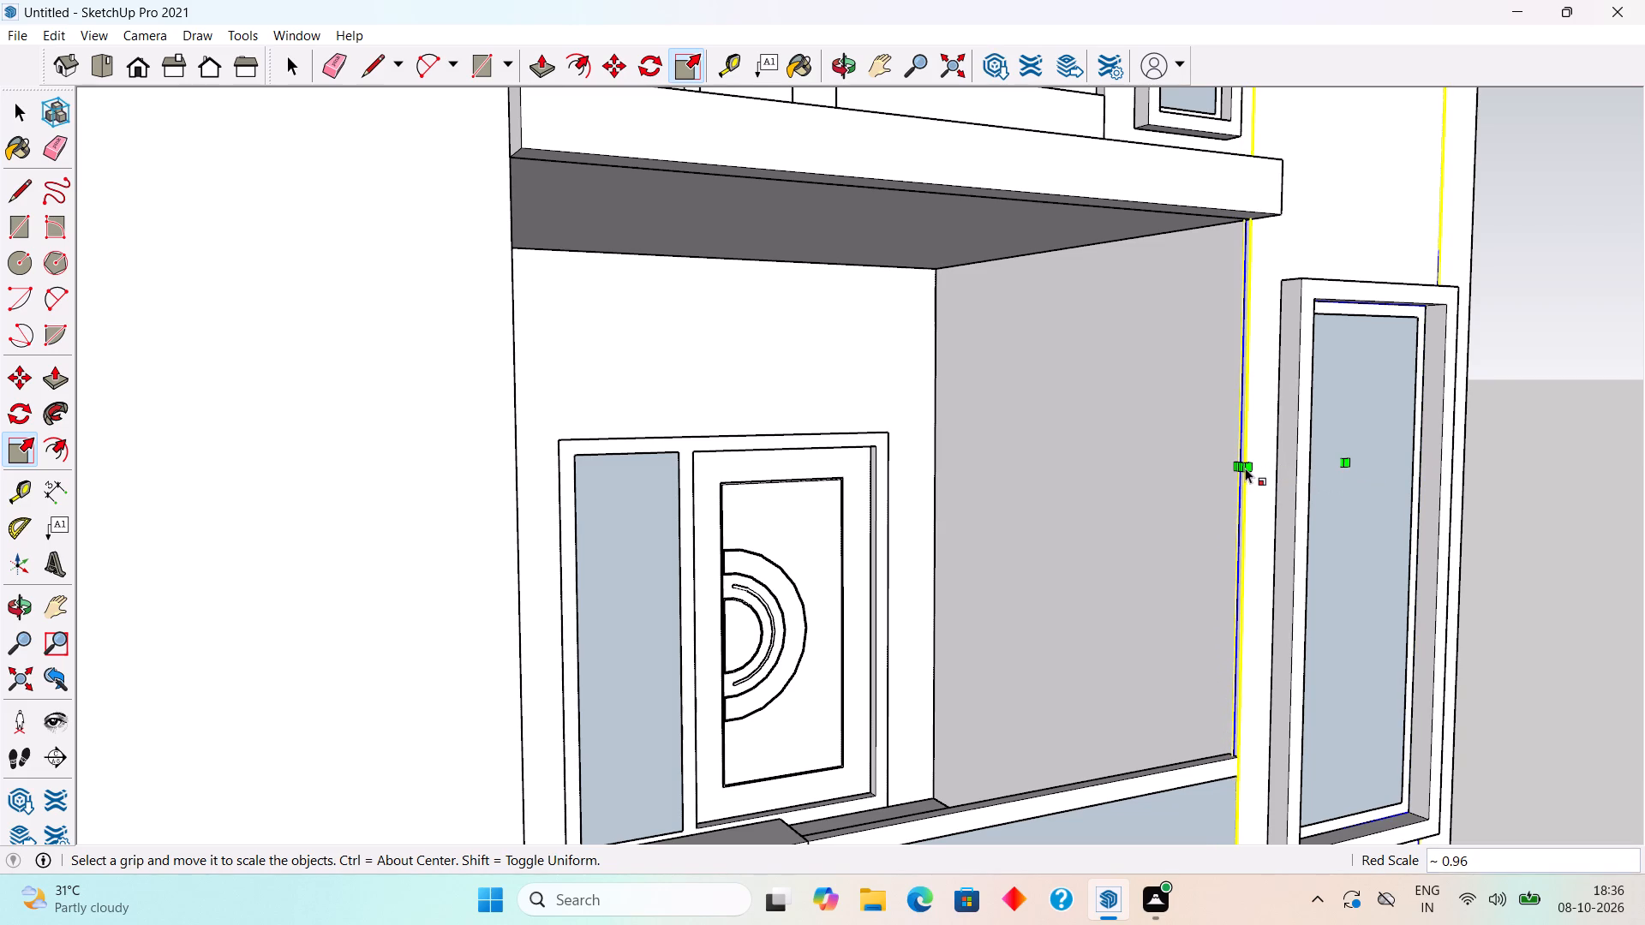
{"action": "key", "text": "space"}
{"action": "left_click", "coordinate": [1498, 408]}
Examine the narrowed corner assembly and its fit with the slabs from the front and the side.
{"action": "scroll", "coordinate": [1498, 408], "scroll_direction": "down", "scroll_amount": 9}
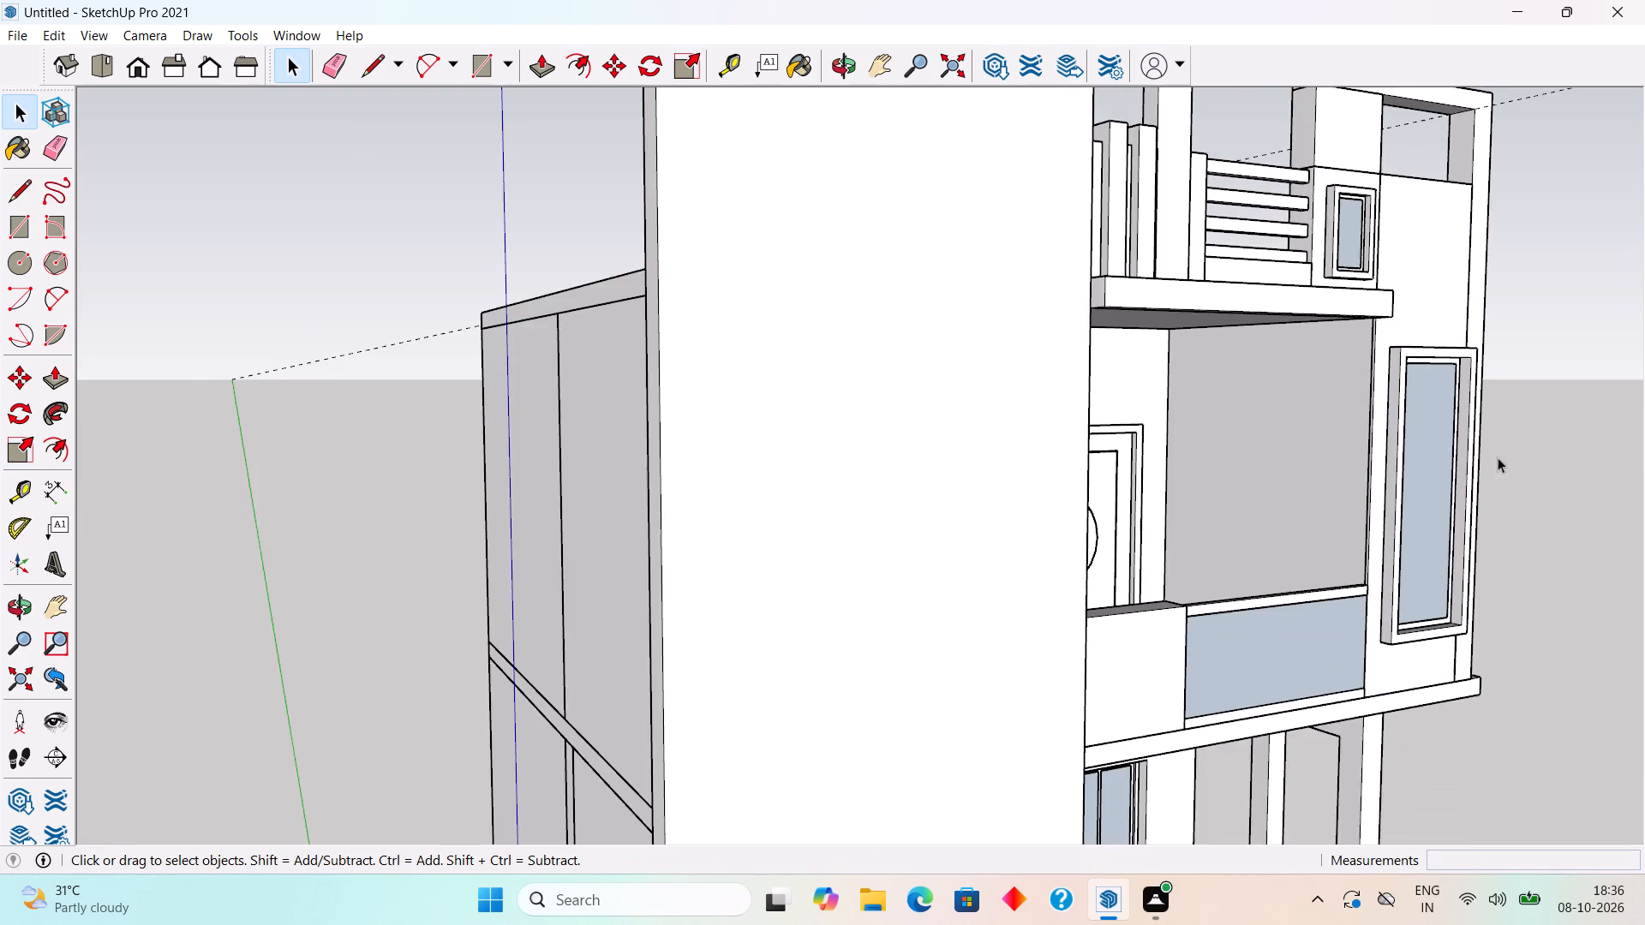
{"action": "middle_click_drag", "start_coordinate": [1490, 486], "coordinate": [1196, 506]}
{"action": "scroll", "coordinate": [1196, 506], "scroll_direction": "down", "scroll_amount": 4}
{"action": "scroll", "coordinate": [1195, 505], "scroll_direction": "up", "scroll_amount": 1}
{"action": "scroll", "coordinate": [1195, 503], "scroll_direction": "down", "scroll_amount": 4}
{"action": "middle_click_drag", "start_coordinate": [1441, 462], "coordinate": [1407, 441]}
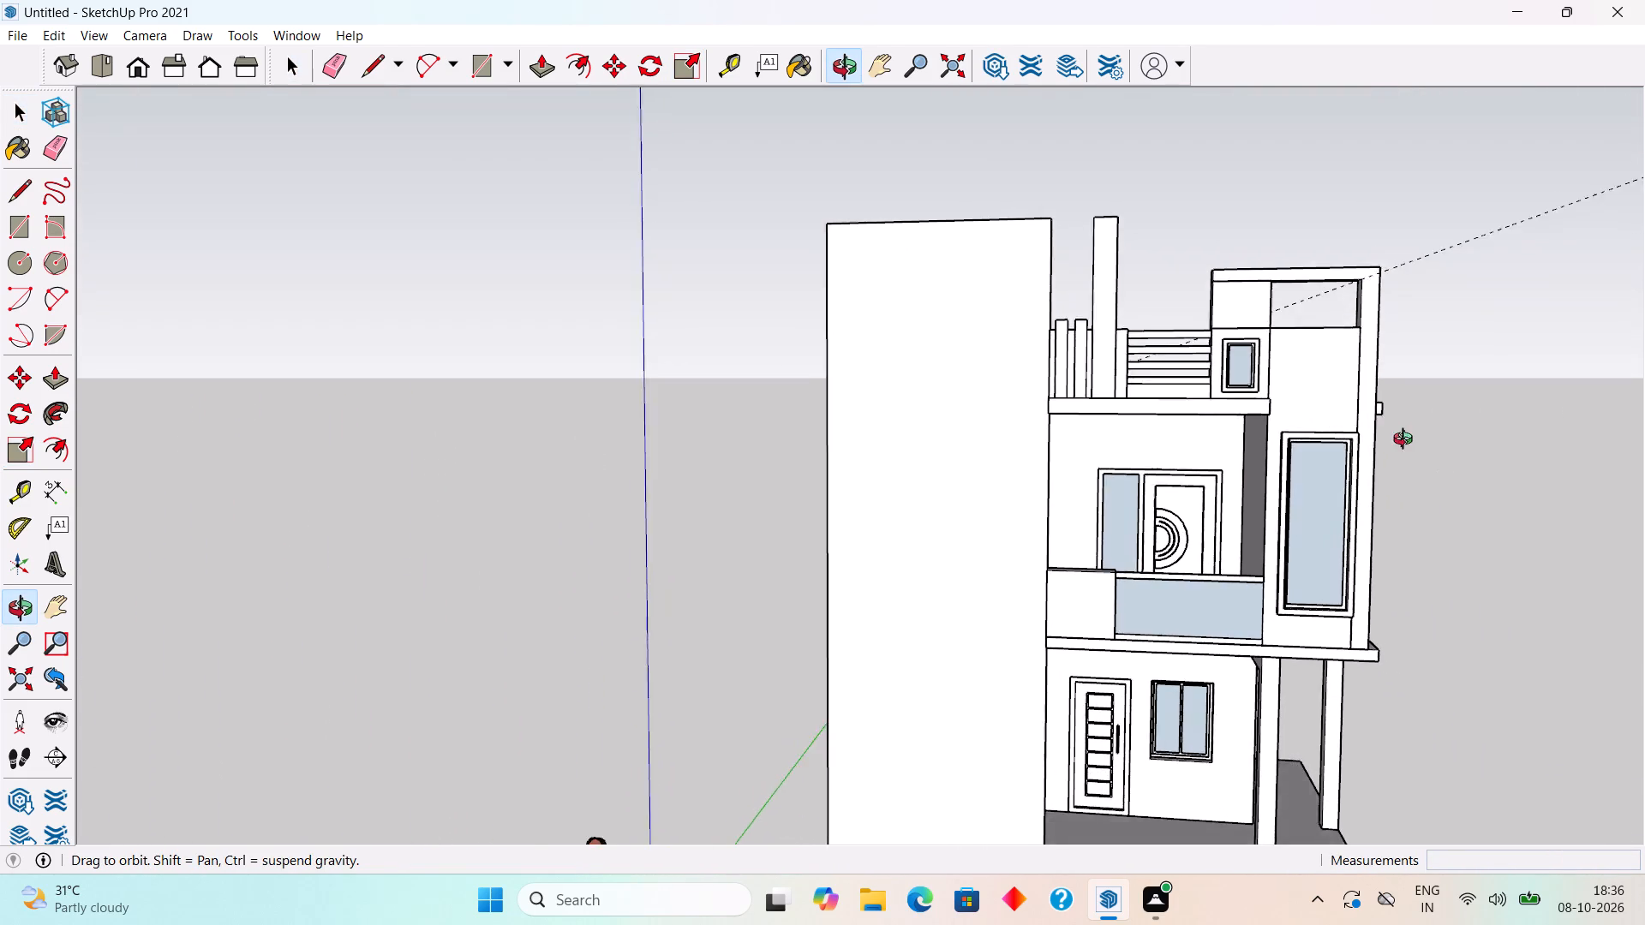
{"action": "middle_click_drag", "start_coordinate": [1407, 441], "coordinate": [1010, 372]}
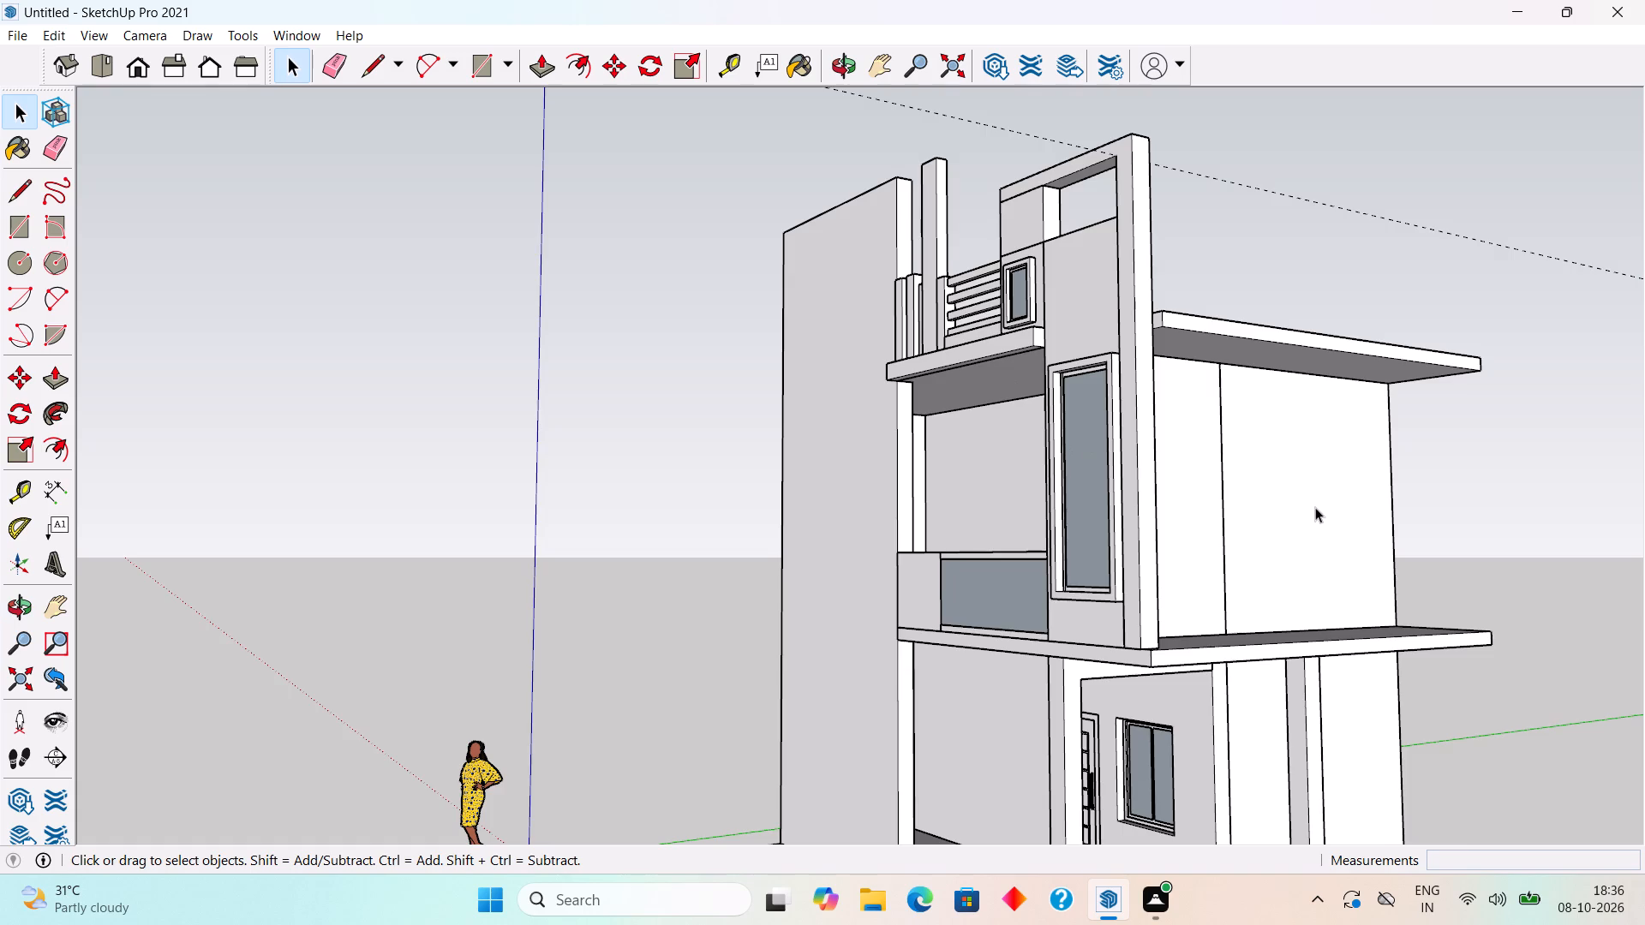
{"action": "scroll", "coordinate": [1317, 503], "scroll_direction": "down", "scroll_amount": 4}
{"action": "middle_click_drag", "start_coordinate": [1321, 529], "coordinate": [1626, 536]}
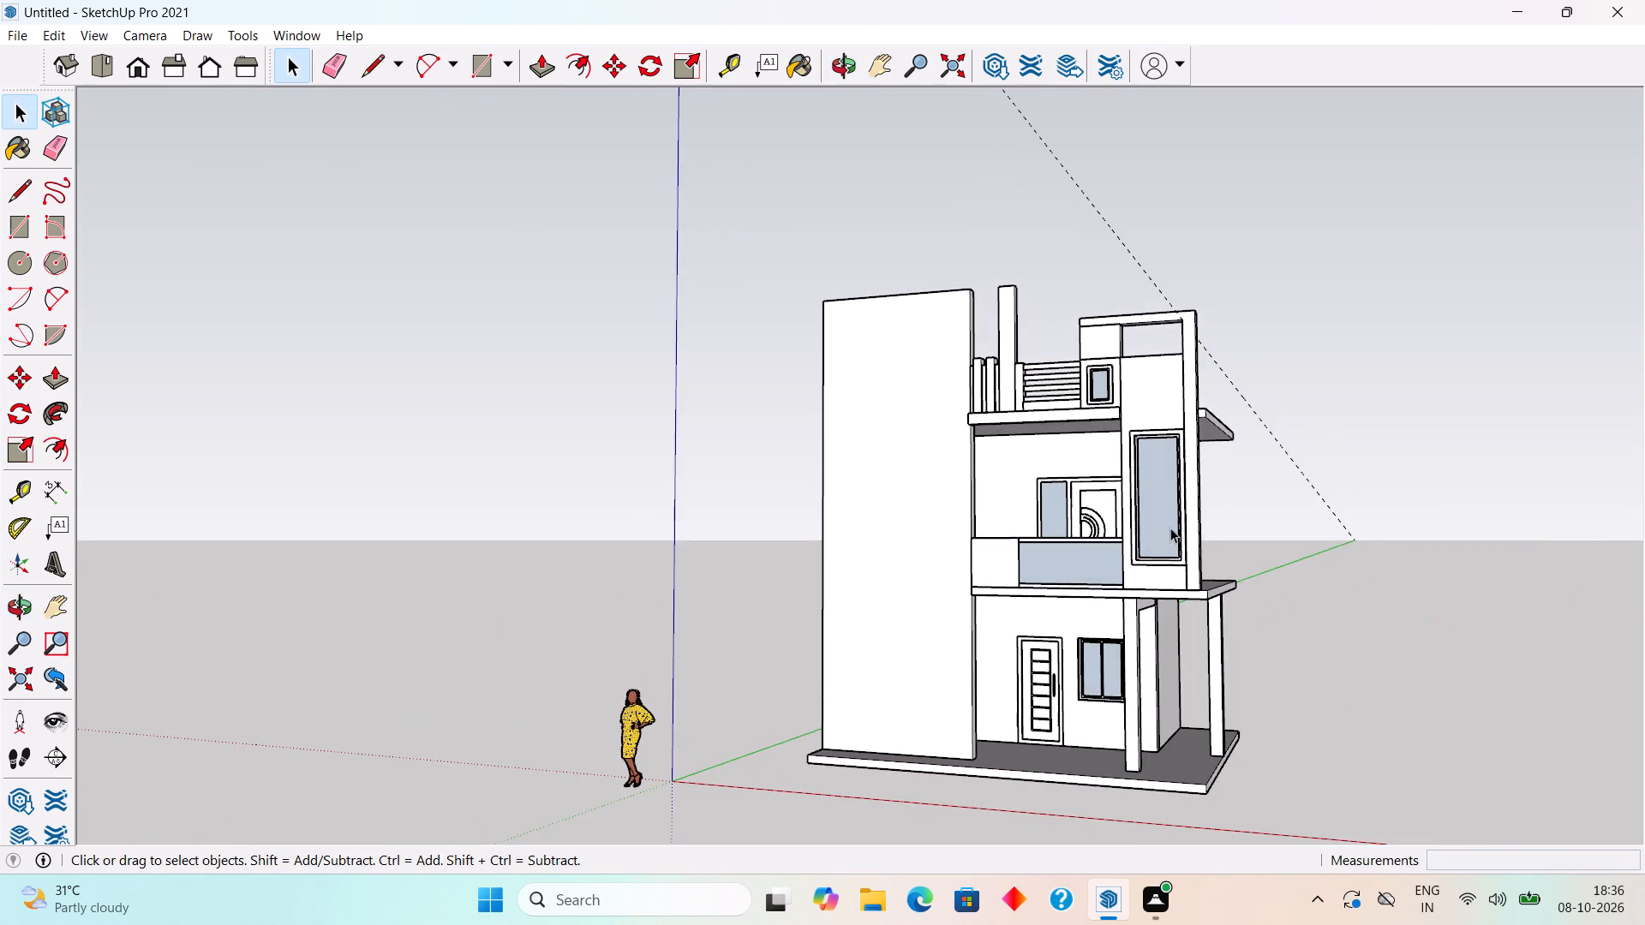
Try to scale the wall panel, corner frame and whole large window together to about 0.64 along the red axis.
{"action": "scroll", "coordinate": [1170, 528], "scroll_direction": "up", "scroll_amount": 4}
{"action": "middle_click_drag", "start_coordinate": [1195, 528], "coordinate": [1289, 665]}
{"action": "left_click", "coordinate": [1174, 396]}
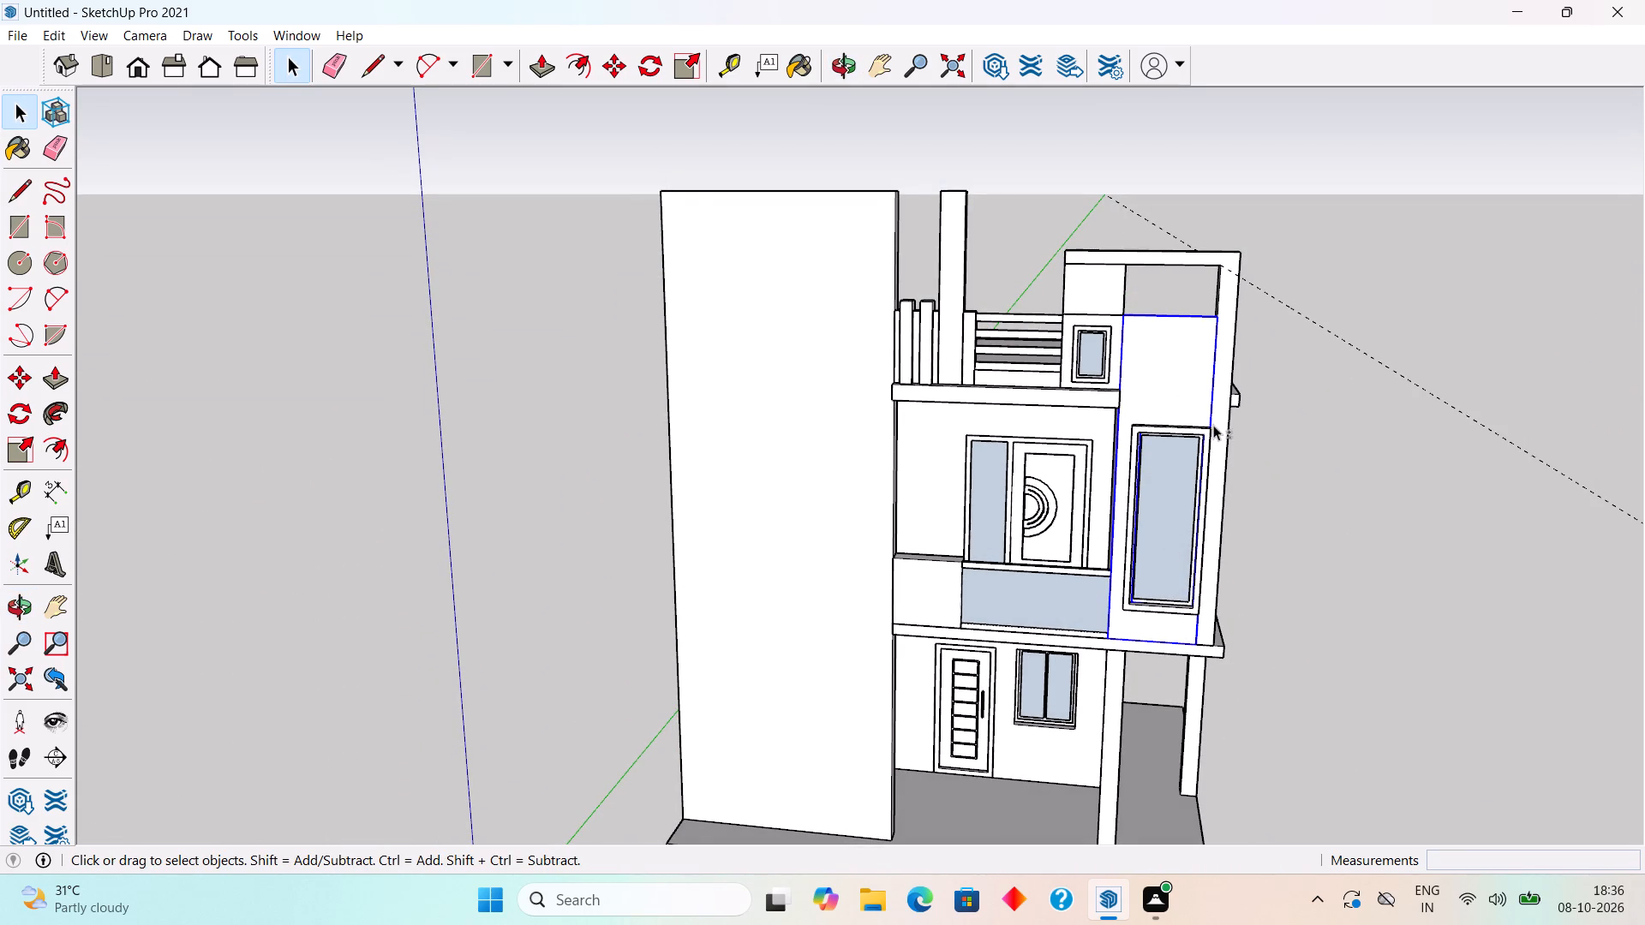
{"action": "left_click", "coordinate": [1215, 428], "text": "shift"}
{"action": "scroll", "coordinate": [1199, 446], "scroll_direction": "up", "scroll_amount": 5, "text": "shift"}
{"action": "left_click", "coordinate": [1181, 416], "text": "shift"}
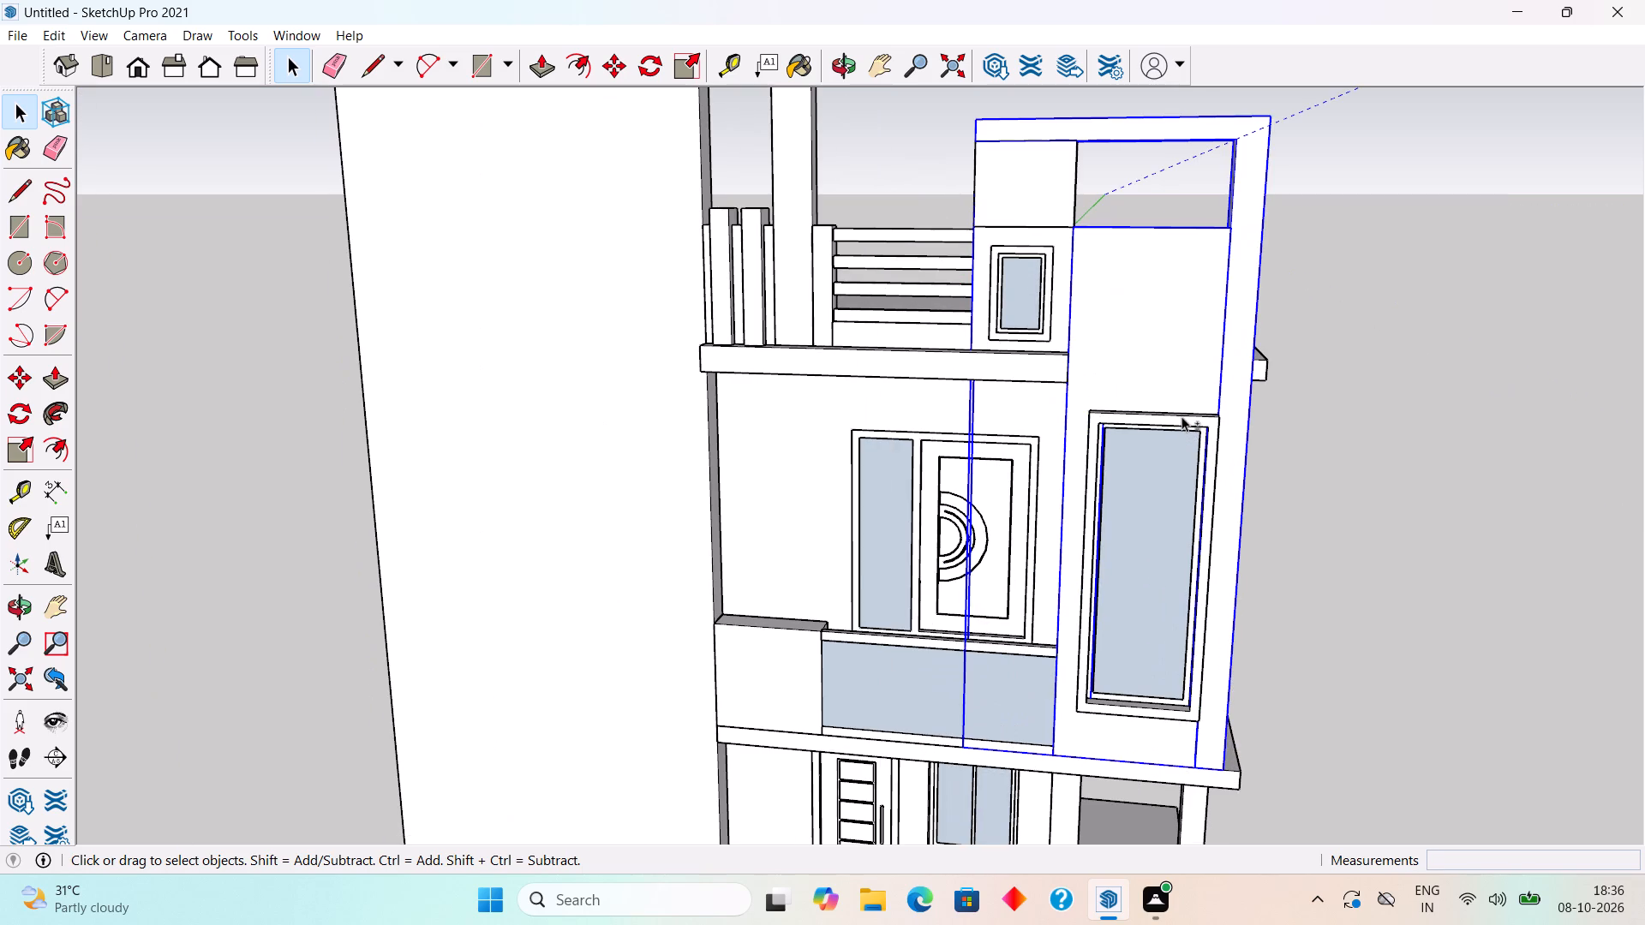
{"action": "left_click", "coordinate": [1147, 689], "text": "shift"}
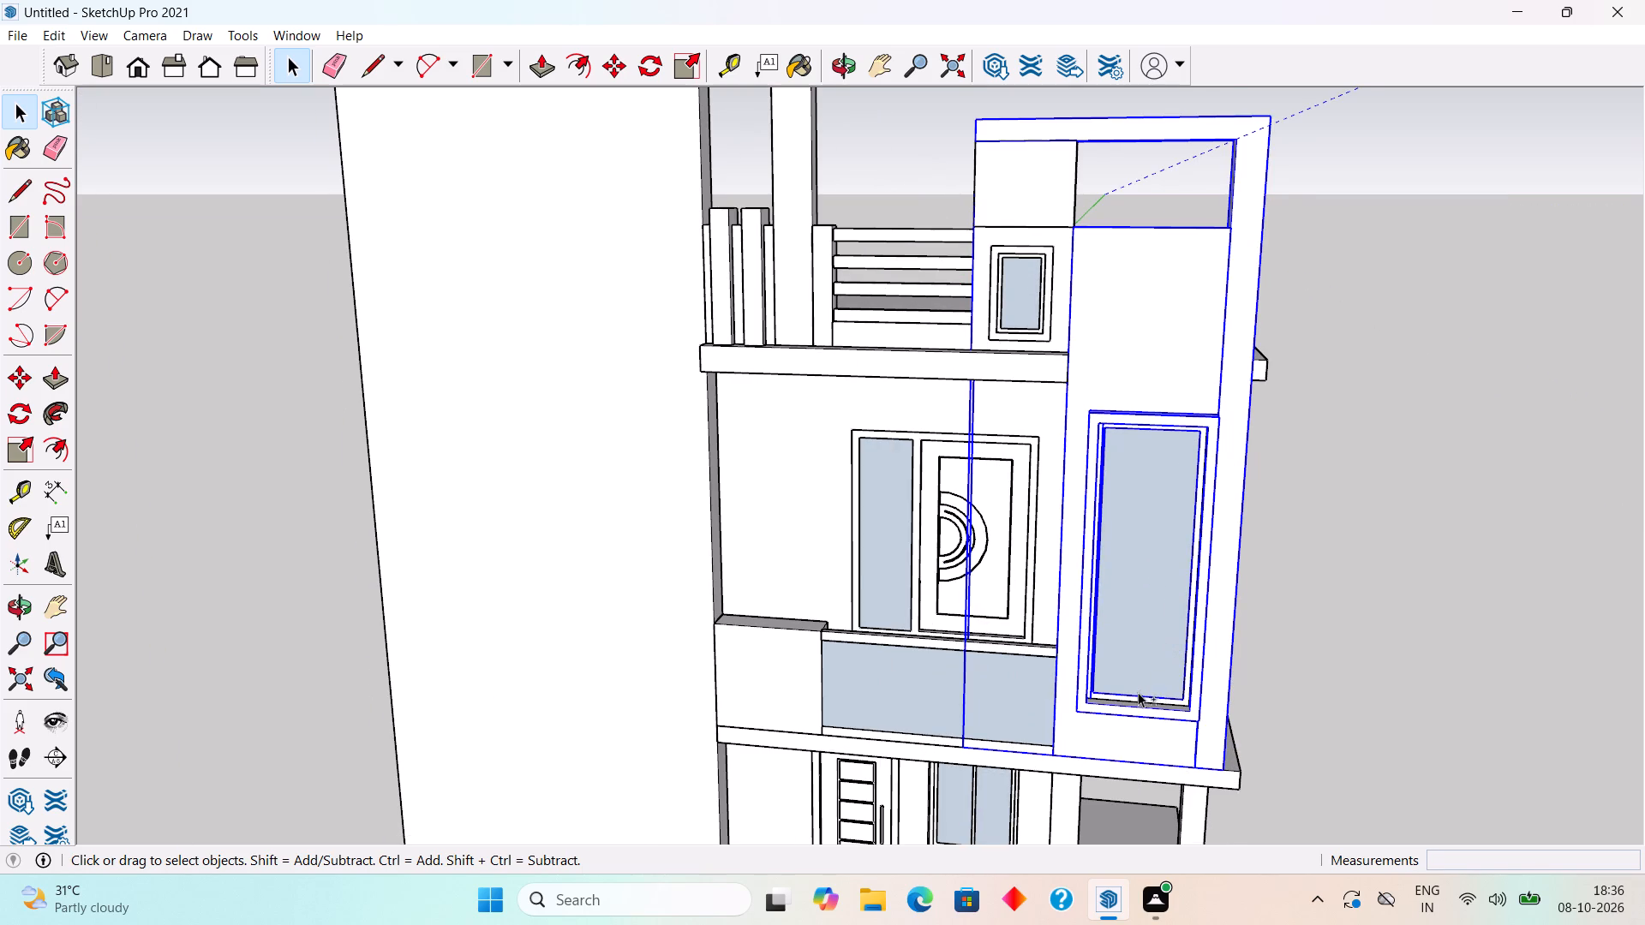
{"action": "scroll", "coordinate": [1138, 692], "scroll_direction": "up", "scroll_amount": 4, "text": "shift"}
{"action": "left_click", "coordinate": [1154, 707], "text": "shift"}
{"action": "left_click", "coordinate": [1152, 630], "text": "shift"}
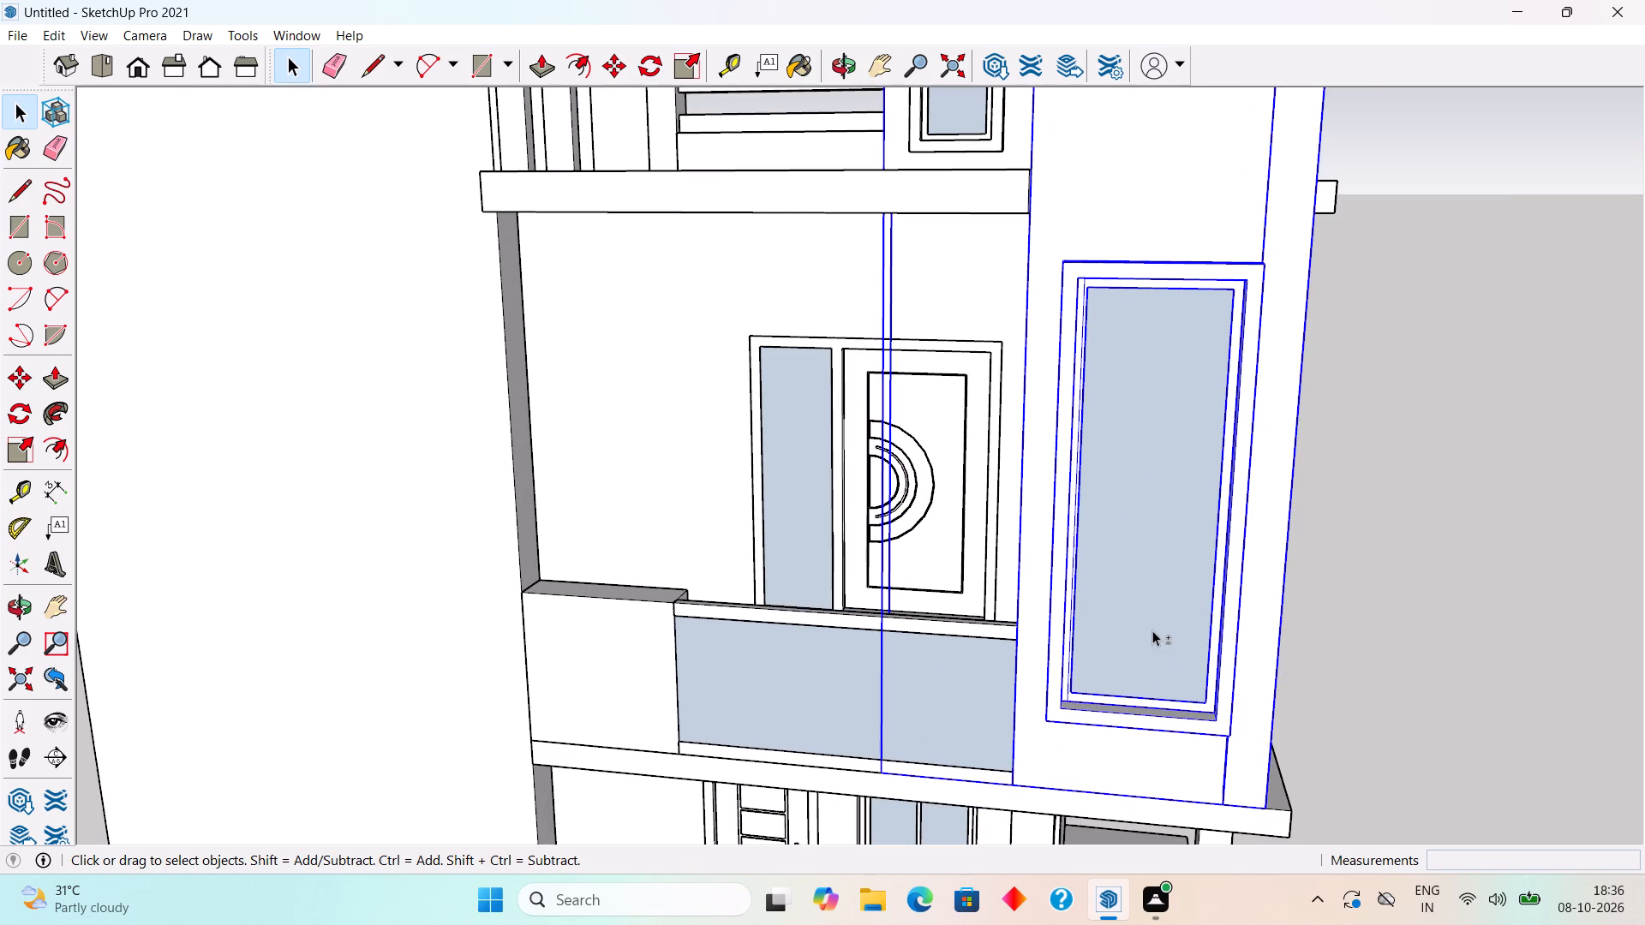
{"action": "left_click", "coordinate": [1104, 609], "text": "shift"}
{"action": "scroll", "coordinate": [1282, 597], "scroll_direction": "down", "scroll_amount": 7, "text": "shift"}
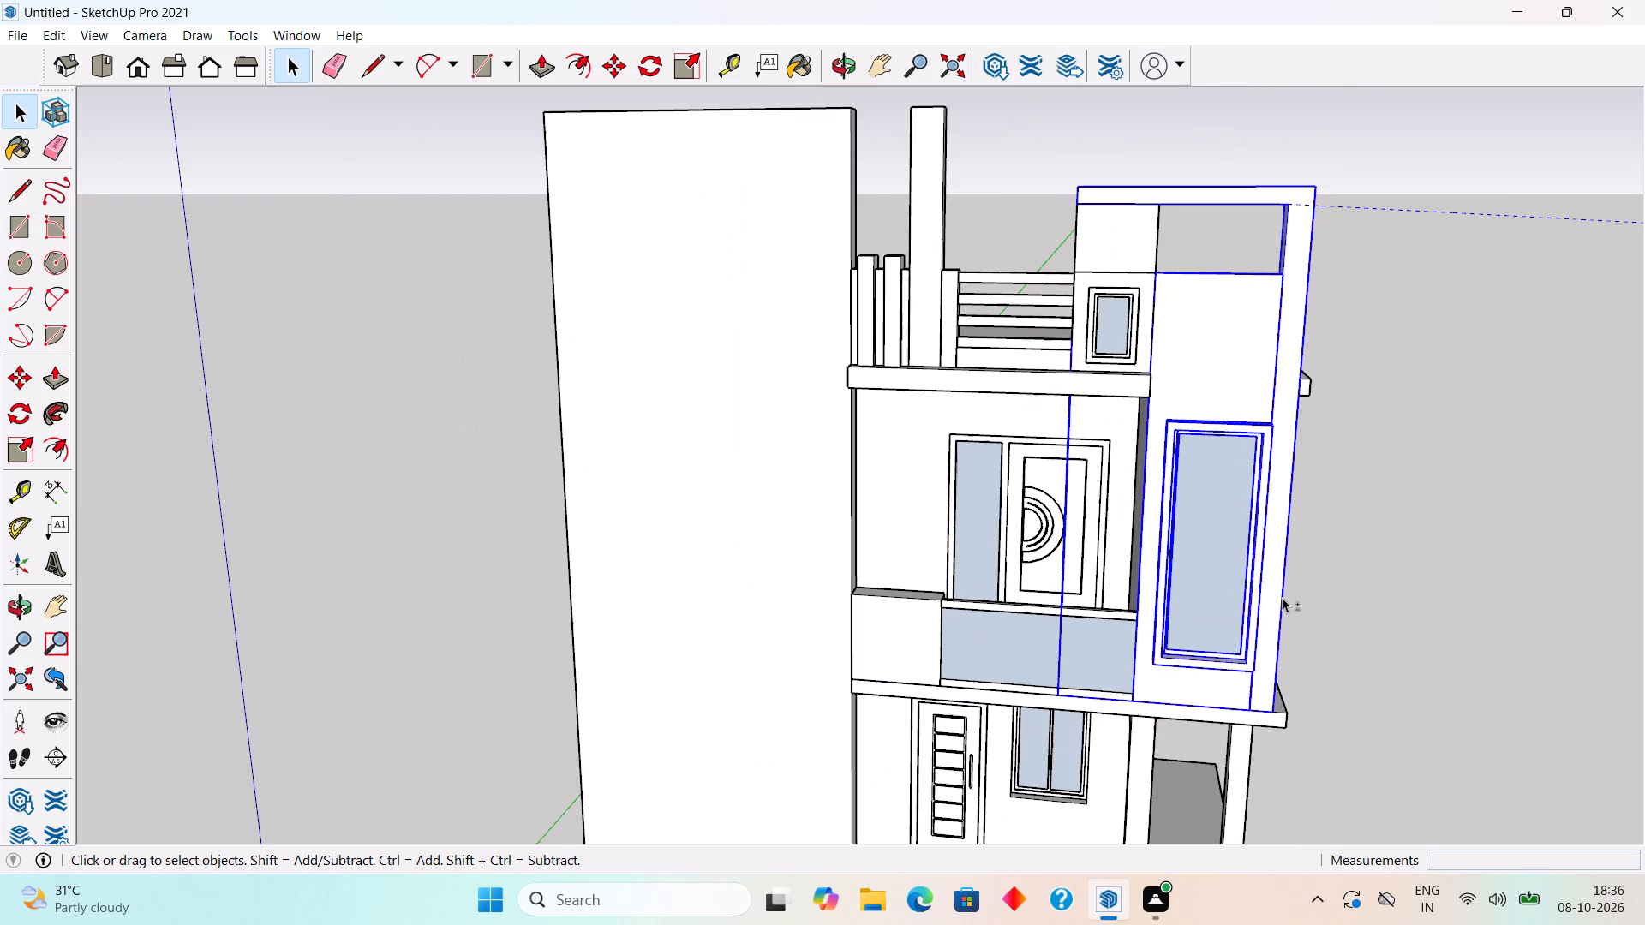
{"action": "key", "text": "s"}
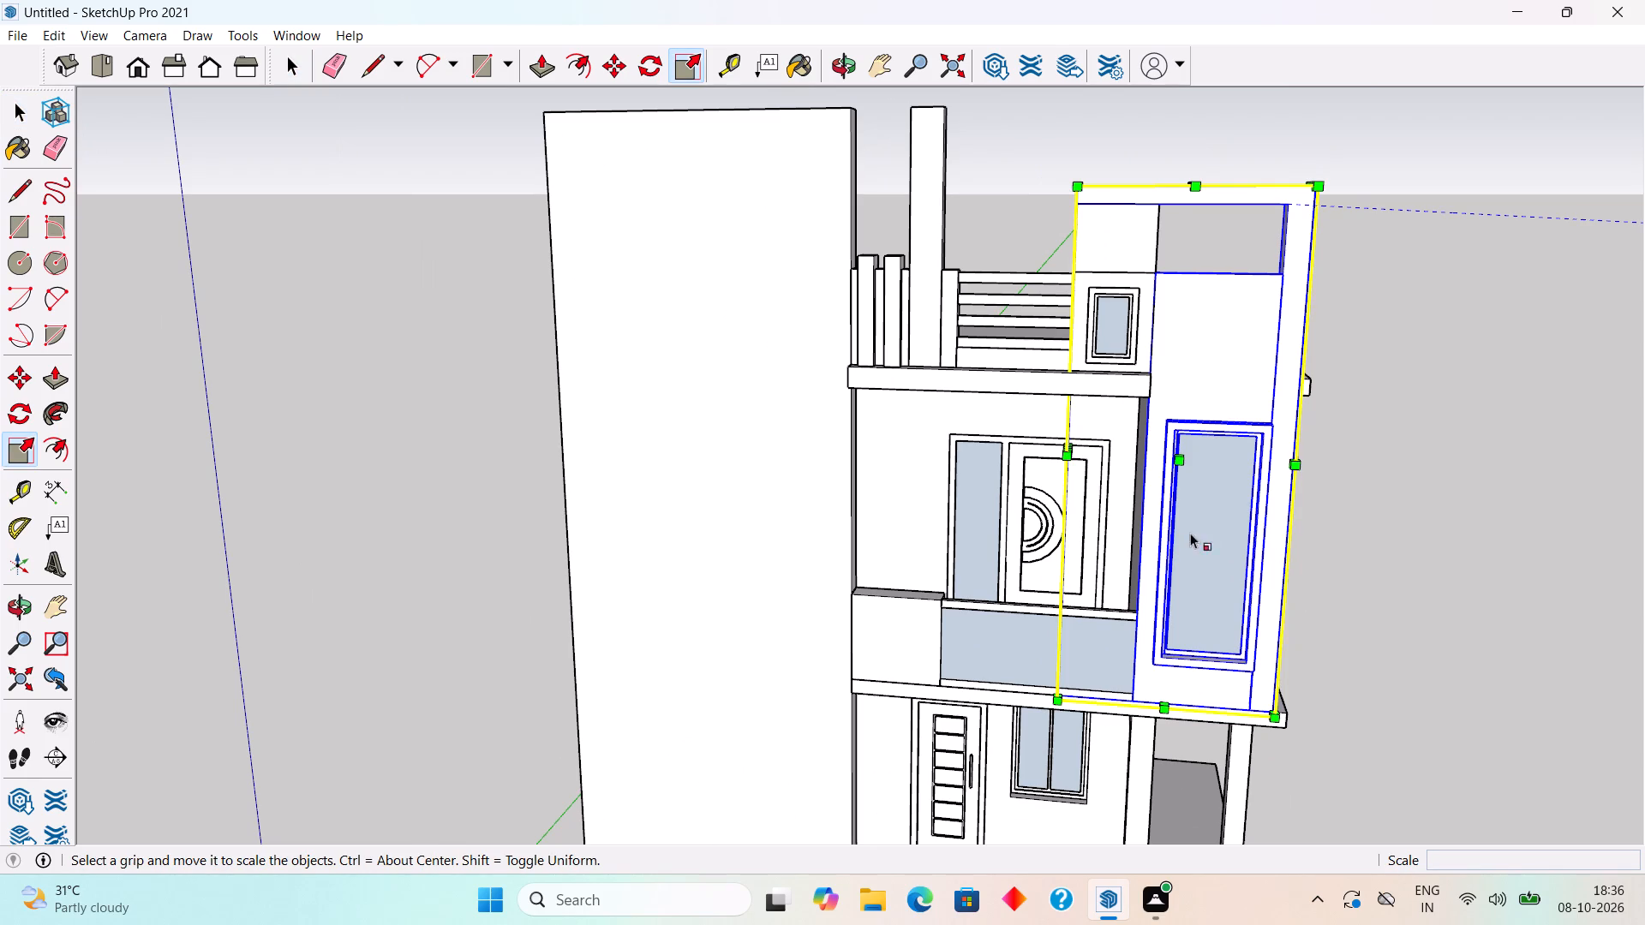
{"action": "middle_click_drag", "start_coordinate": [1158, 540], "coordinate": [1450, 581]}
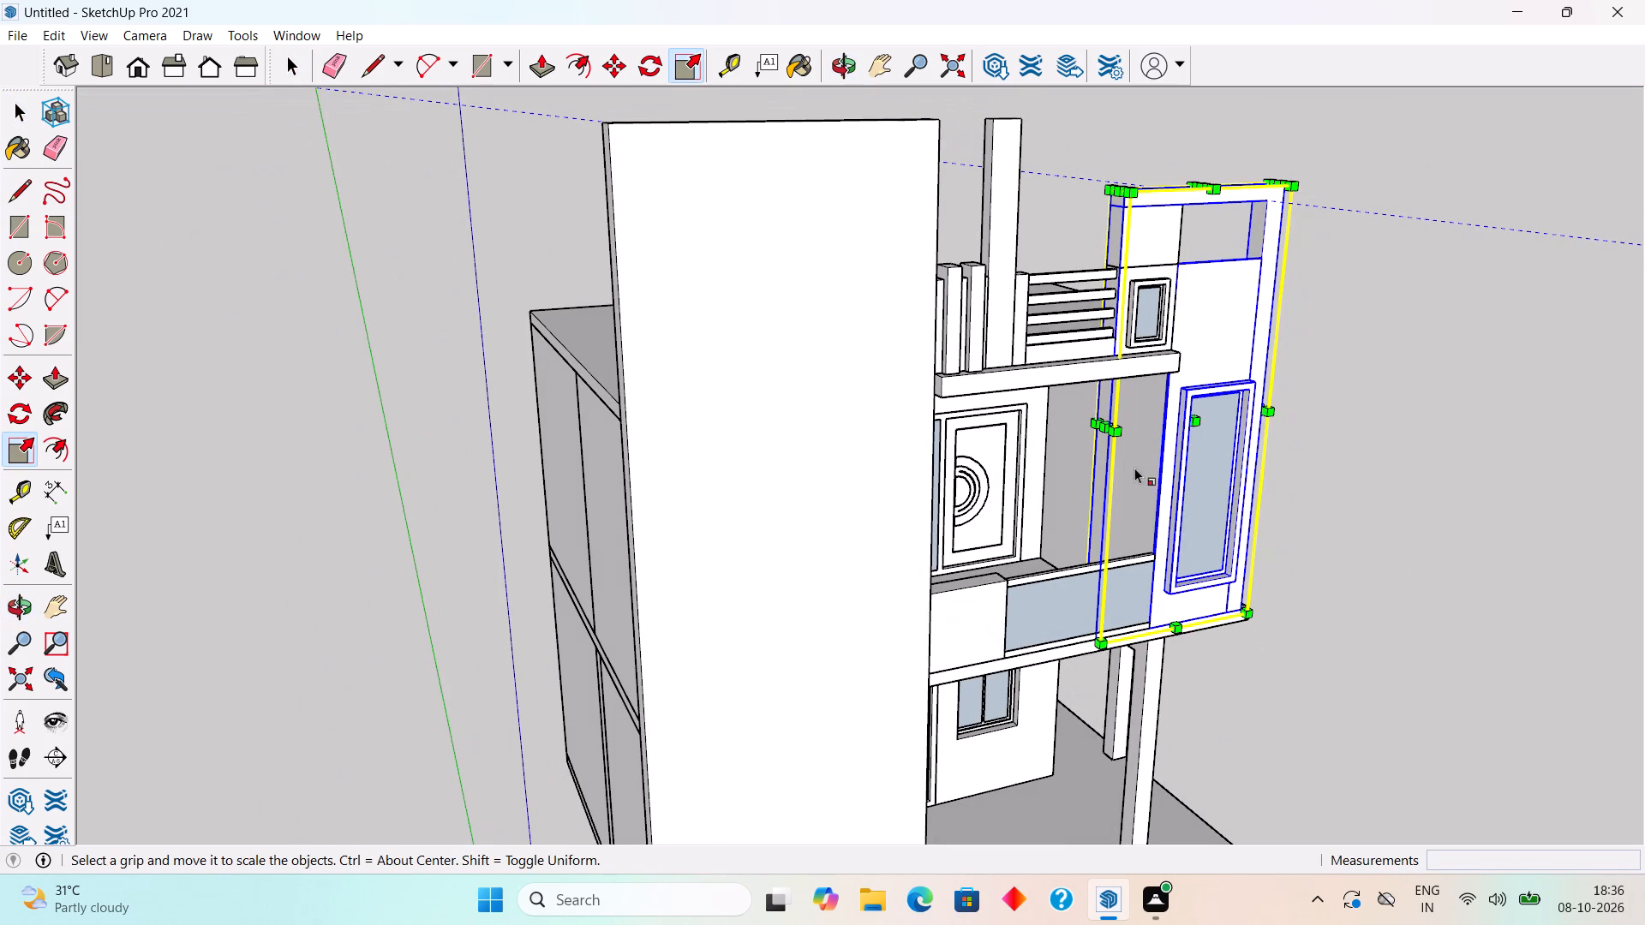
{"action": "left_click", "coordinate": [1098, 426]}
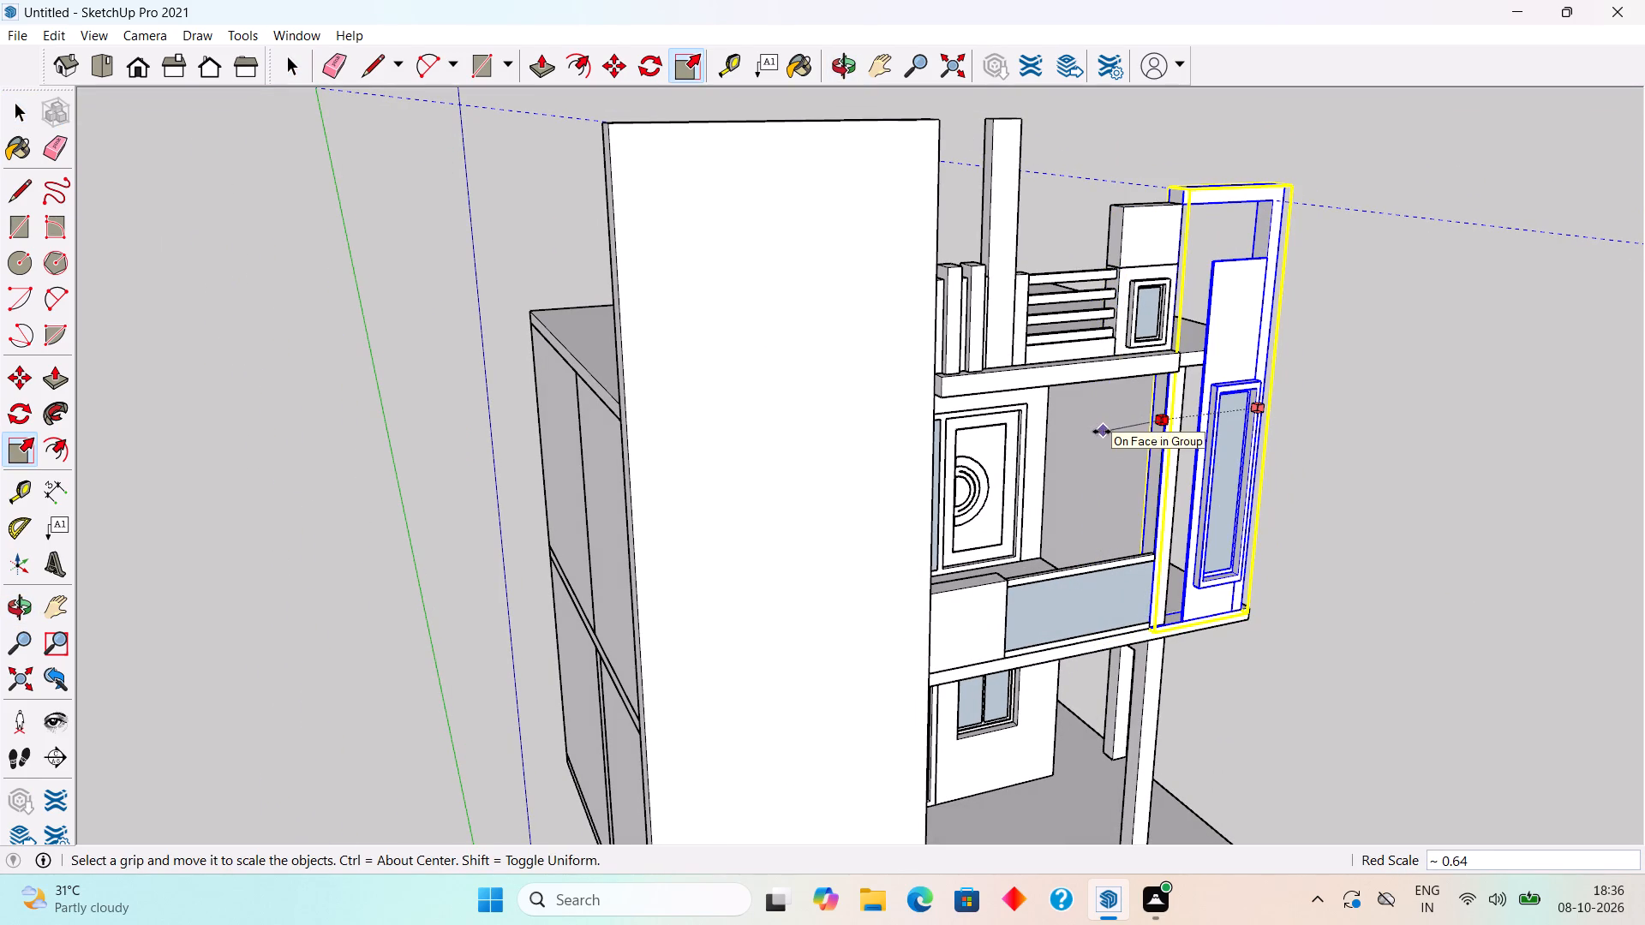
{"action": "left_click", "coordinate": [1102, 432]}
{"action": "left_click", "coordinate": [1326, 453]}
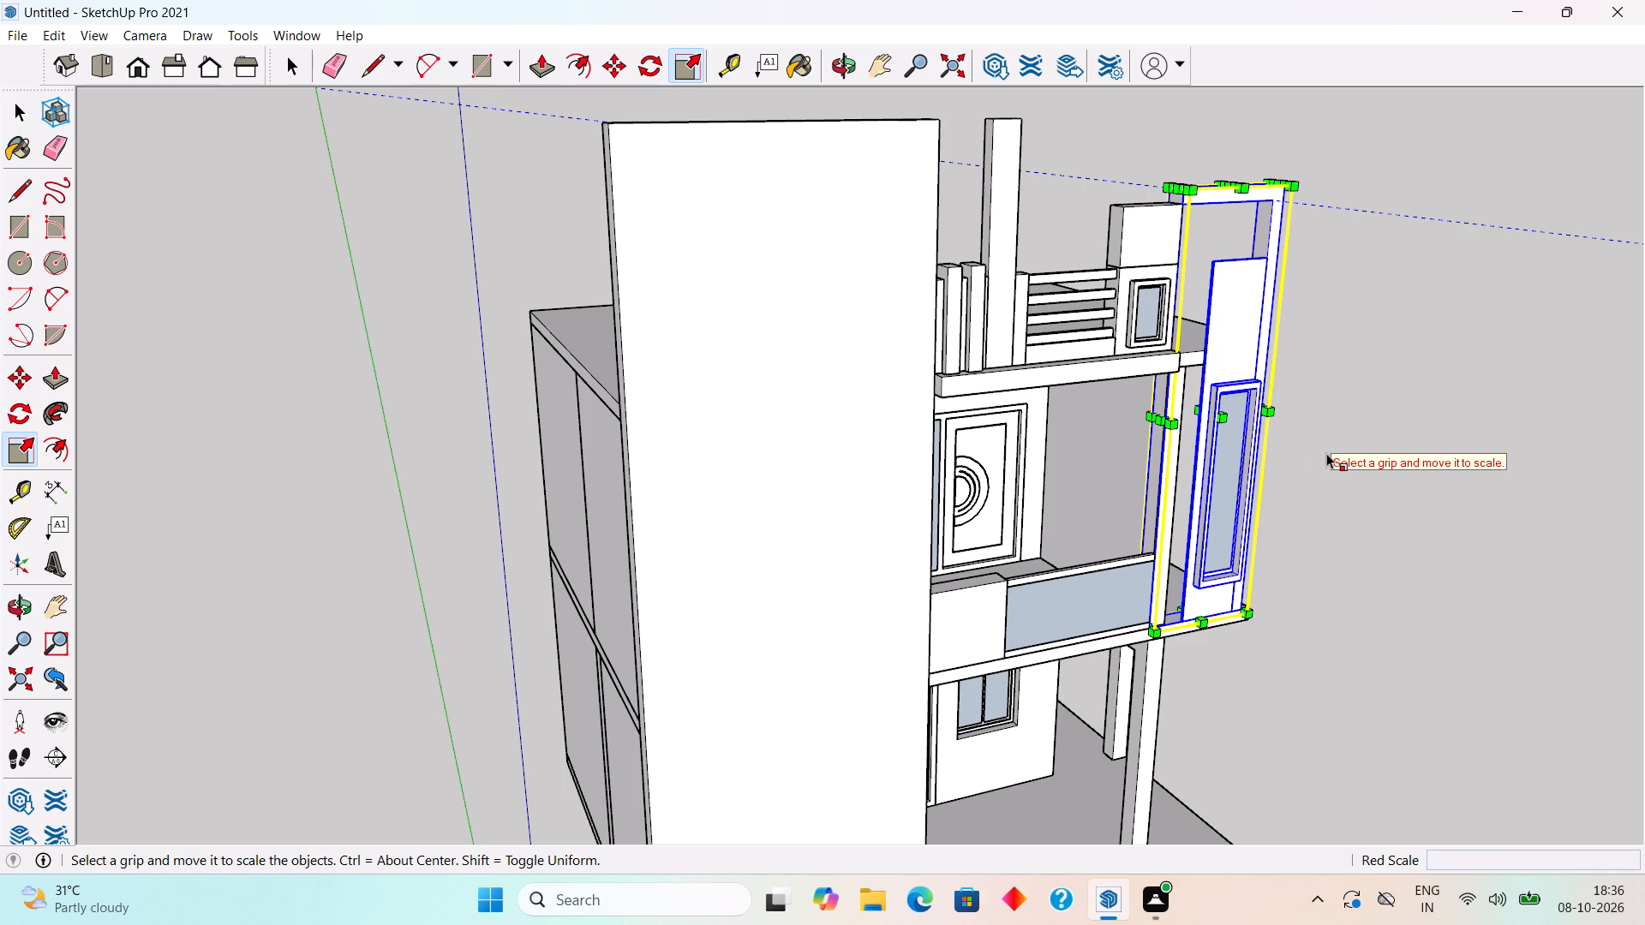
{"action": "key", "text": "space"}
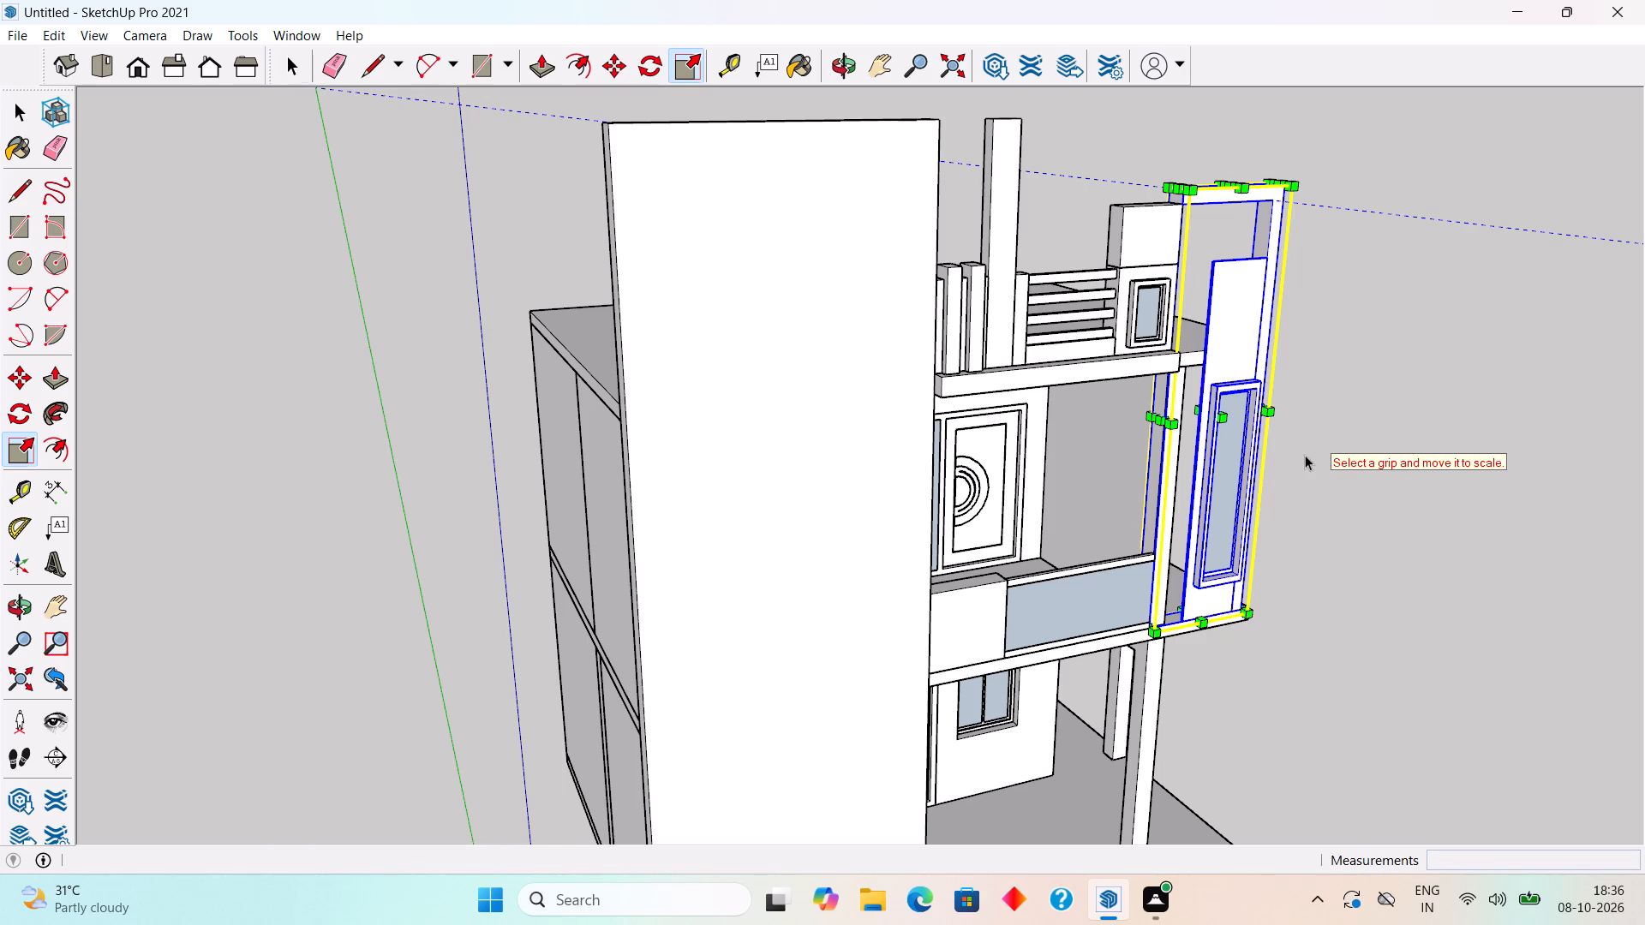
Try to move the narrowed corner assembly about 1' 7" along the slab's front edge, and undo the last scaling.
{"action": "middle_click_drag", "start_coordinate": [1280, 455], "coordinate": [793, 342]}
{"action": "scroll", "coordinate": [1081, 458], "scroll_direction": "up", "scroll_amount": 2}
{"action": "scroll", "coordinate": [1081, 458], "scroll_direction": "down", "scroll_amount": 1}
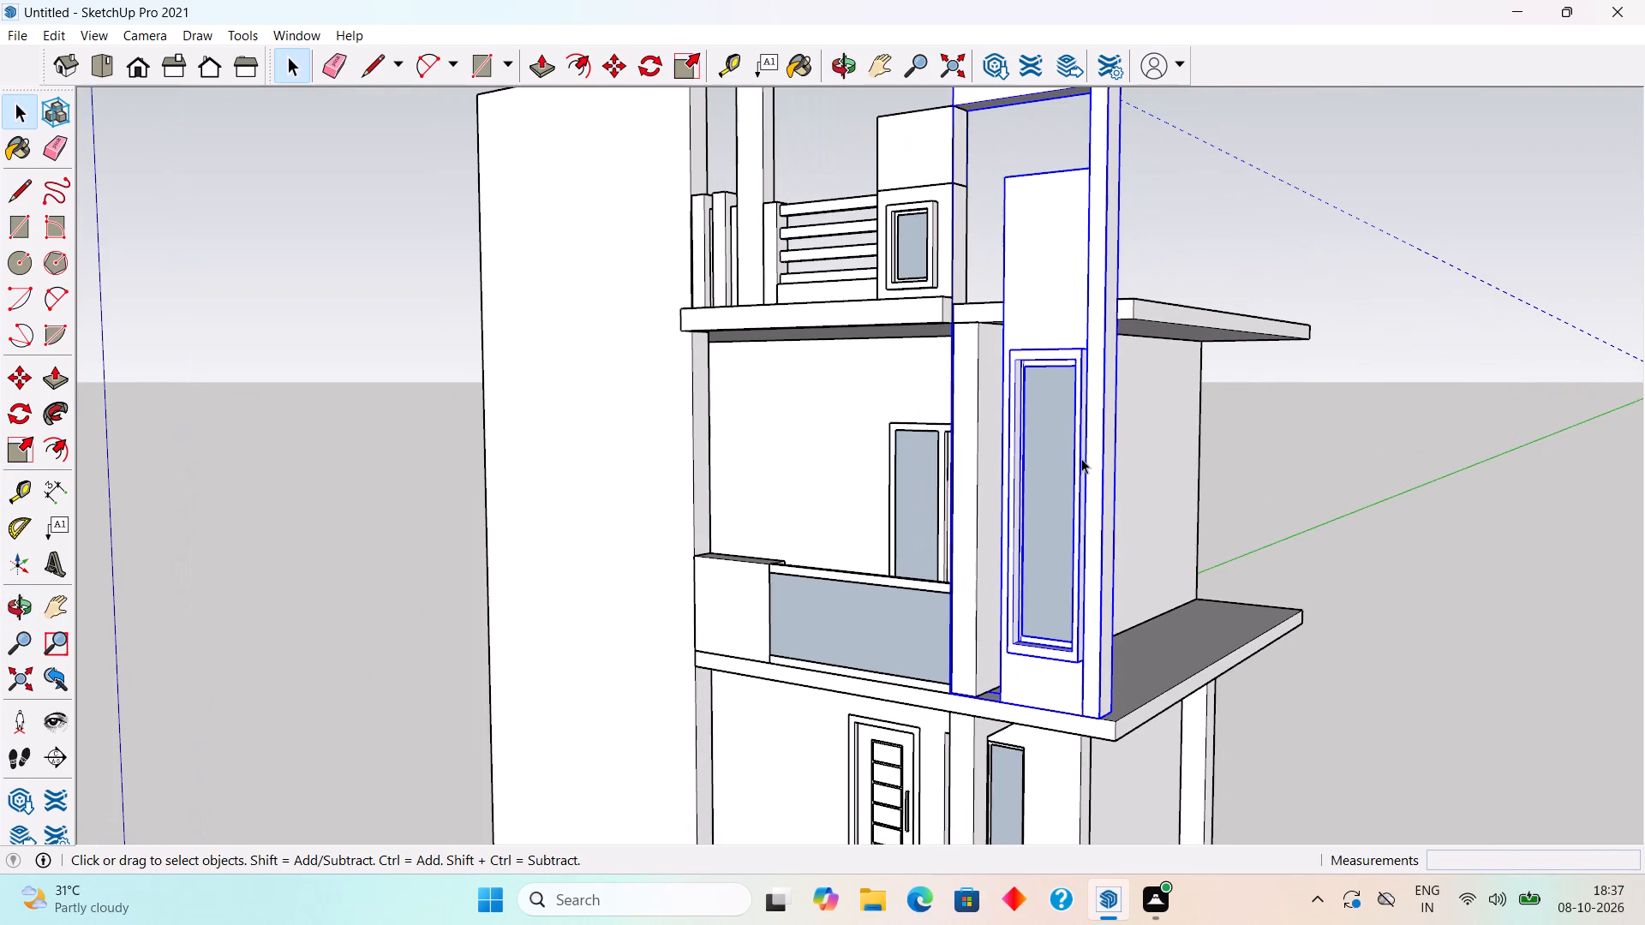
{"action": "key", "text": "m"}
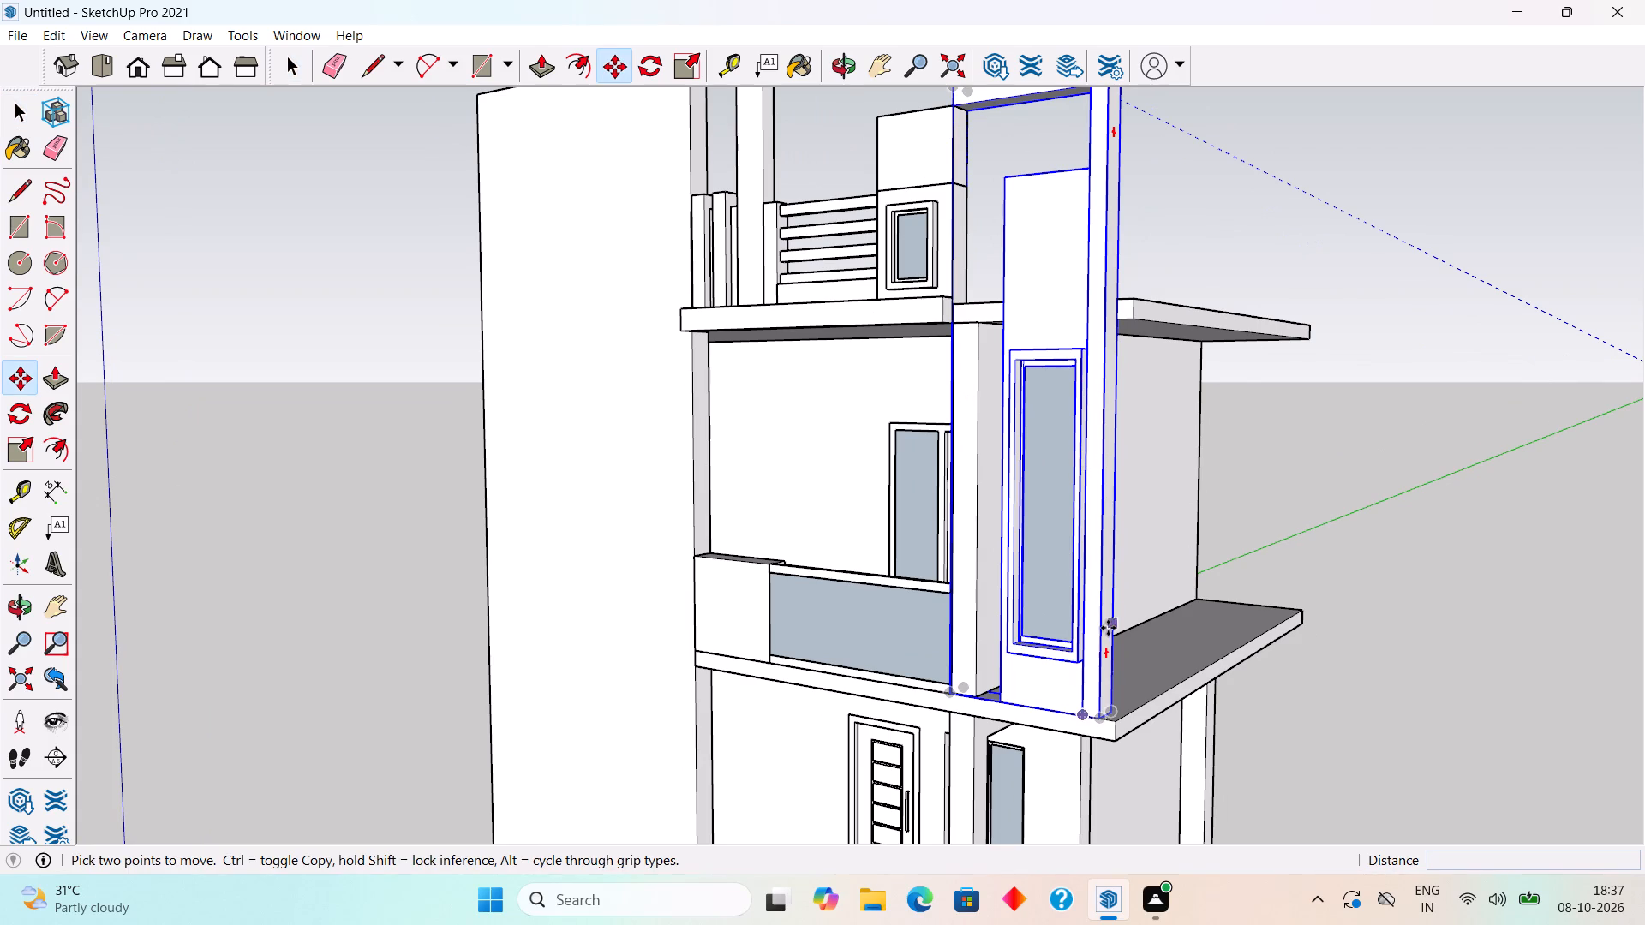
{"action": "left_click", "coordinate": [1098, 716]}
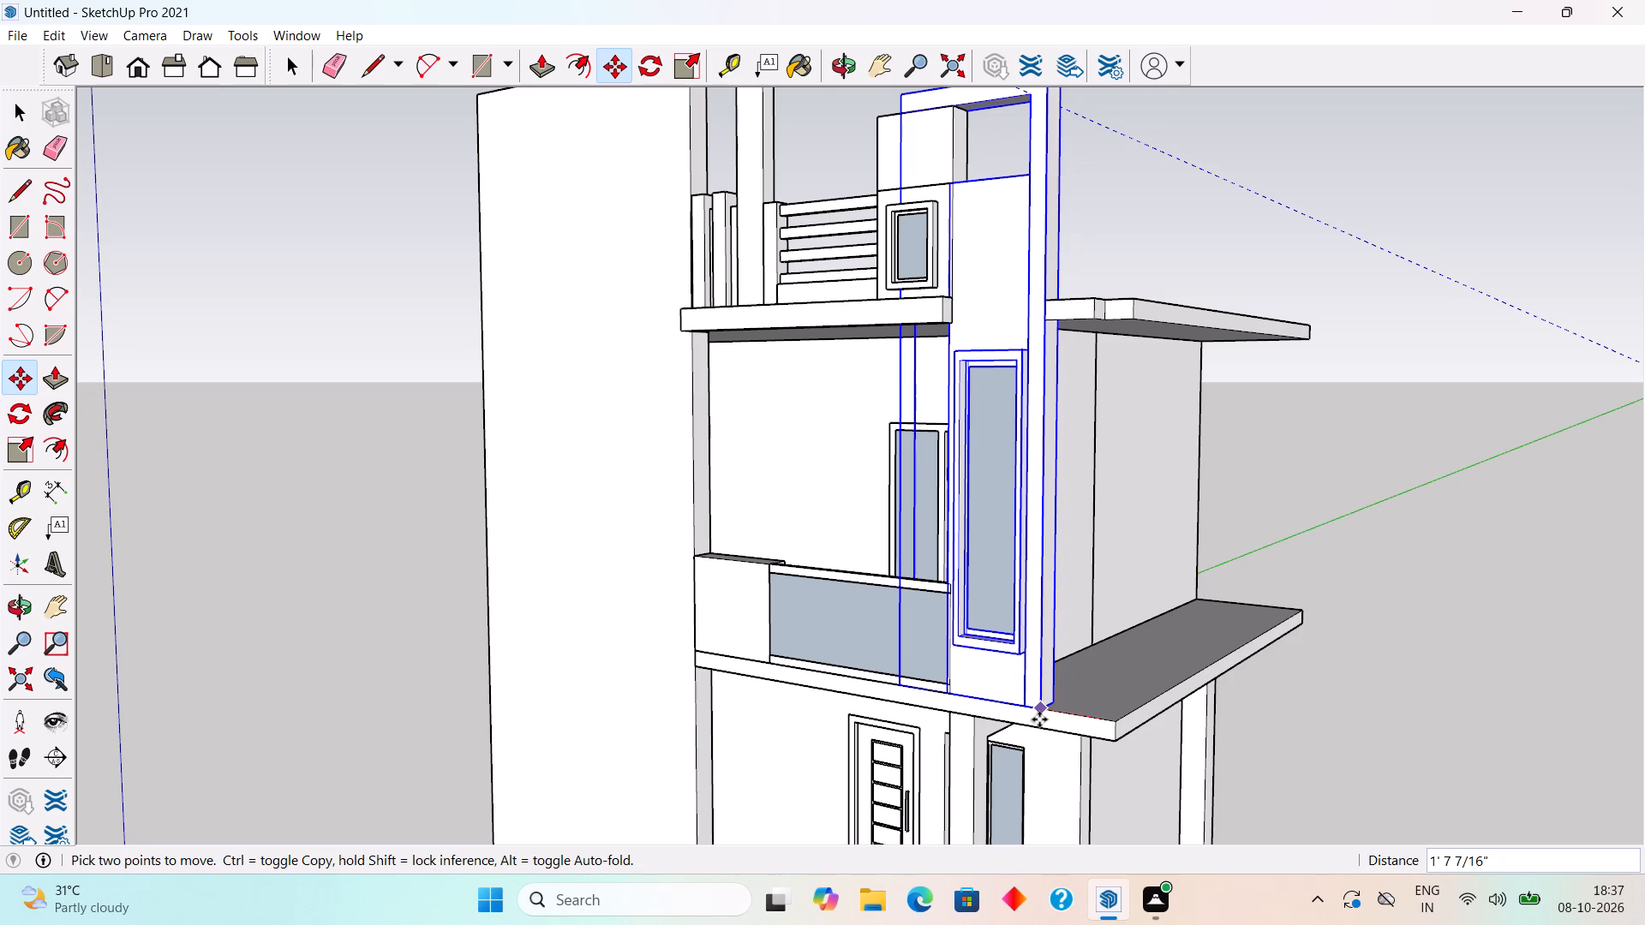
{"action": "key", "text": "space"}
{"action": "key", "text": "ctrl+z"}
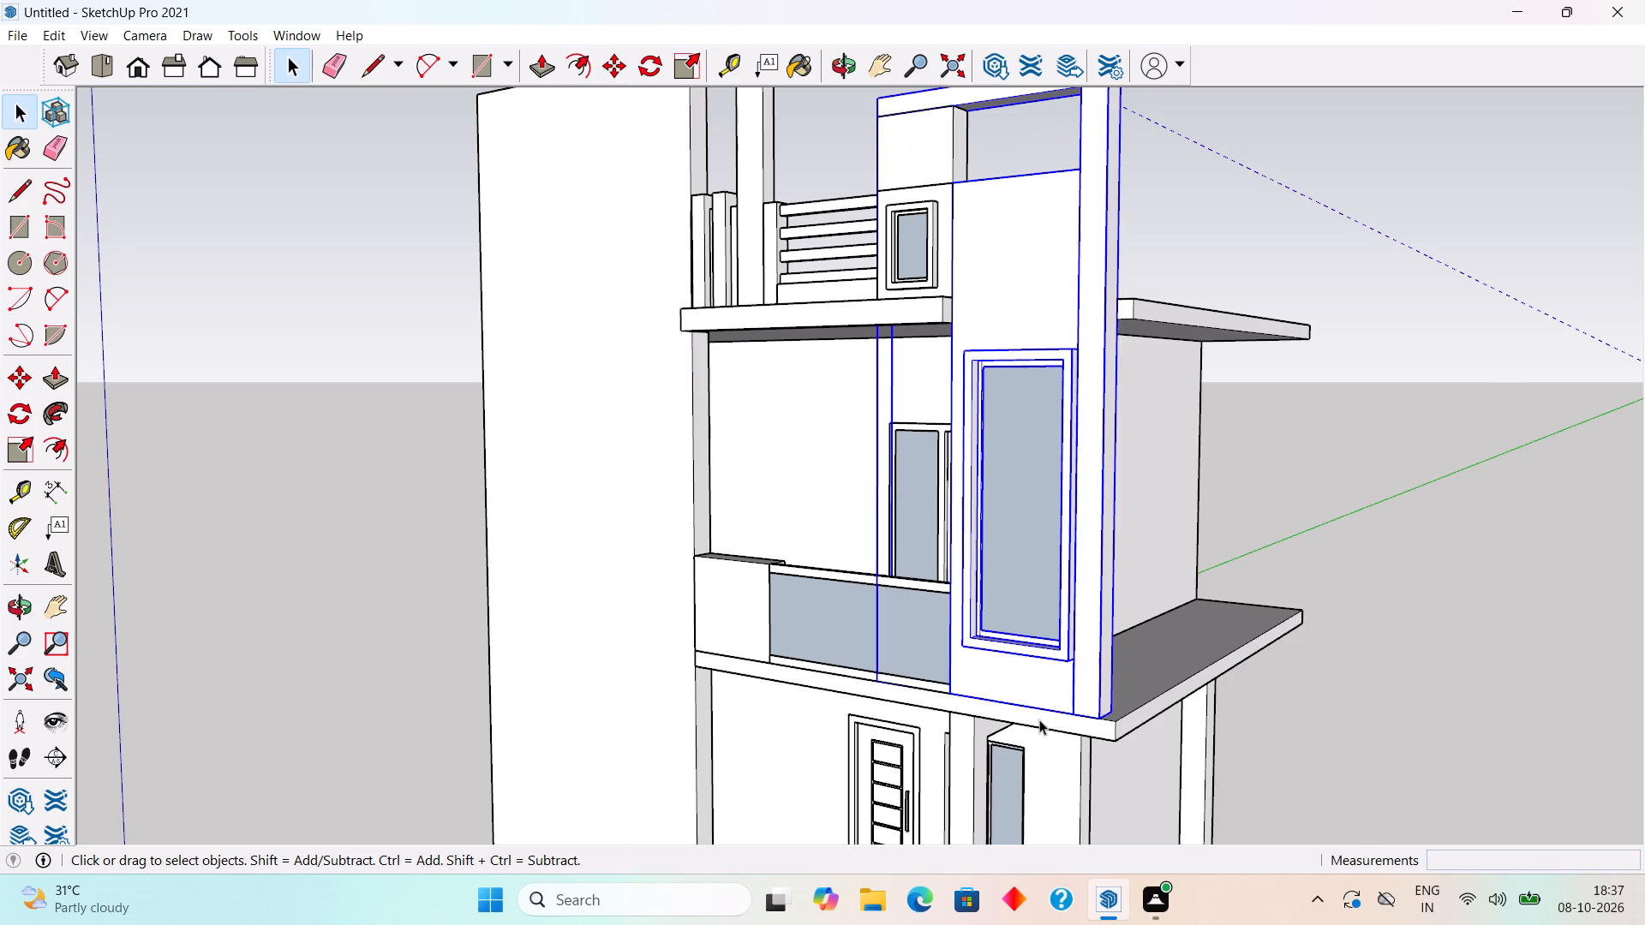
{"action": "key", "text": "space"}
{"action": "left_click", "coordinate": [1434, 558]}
Examine the corner frame, wall panel and large window against the slabs and columns from the front and the side.
{"action": "middle_click_drag", "start_coordinate": [1164, 602], "coordinate": [1358, 650]}
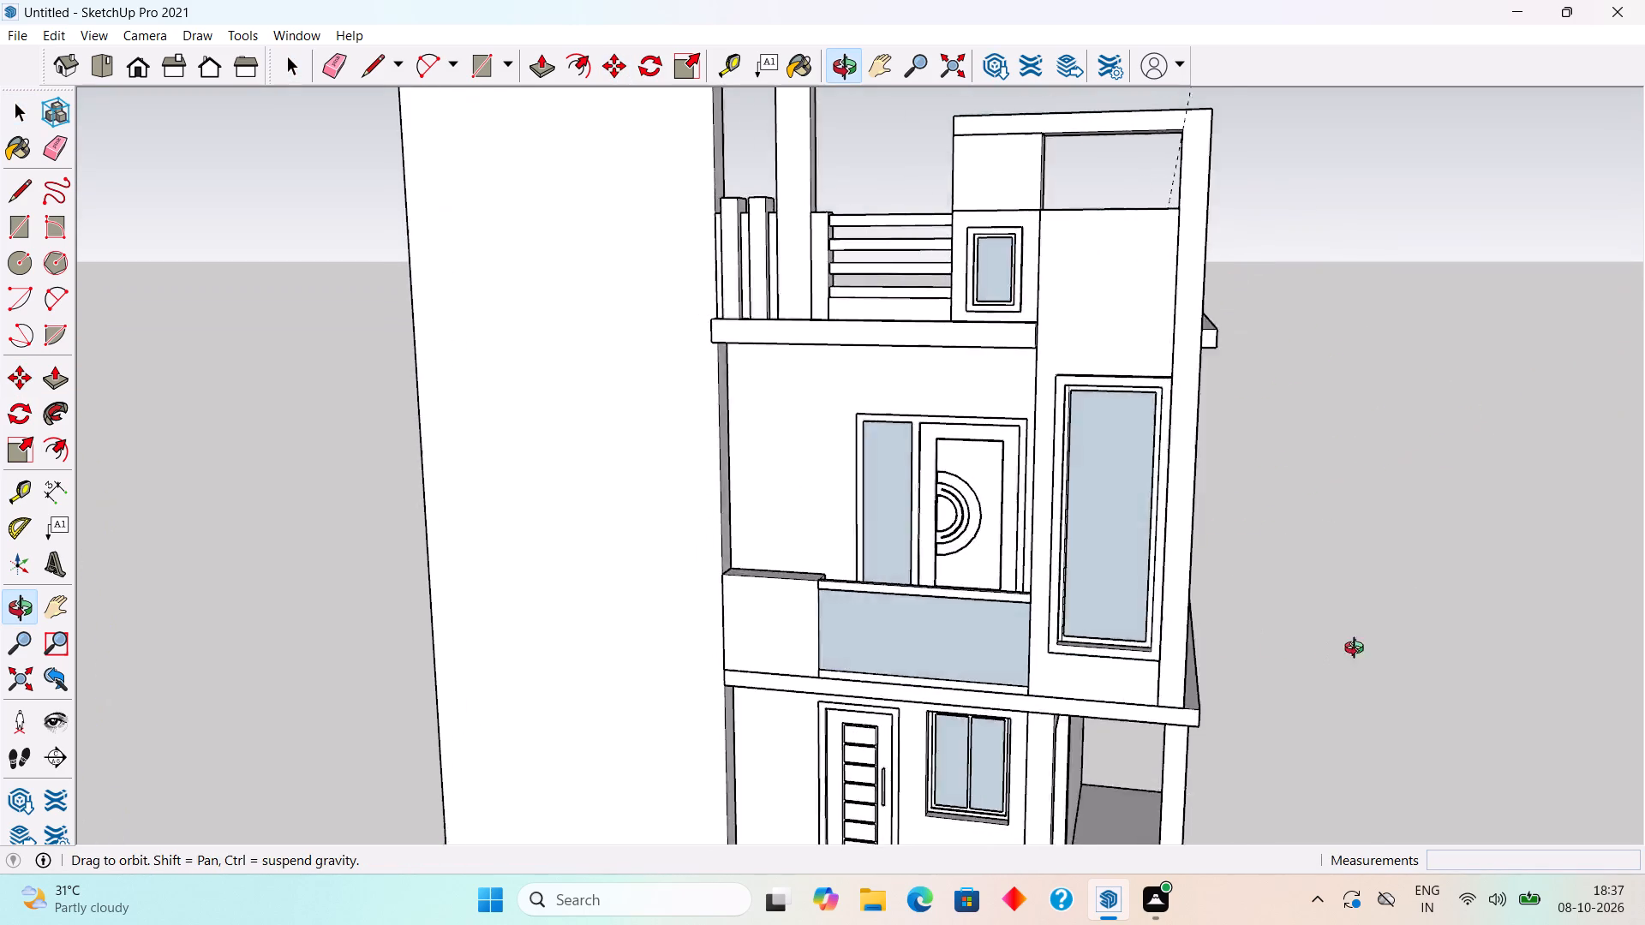
{"action": "middle_click_drag", "start_coordinate": [1358, 650], "coordinate": [1452, 596]}
{"action": "scroll", "coordinate": [1450, 573], "scroll_direction": "down", "scroll_amount": 3}
{"action": "left_click", "coordinate": [1341, 454]}
{"action": "scroll", "coordinate": [1308, 453], "scroll_direction": "up", "scroll_amount": 3}
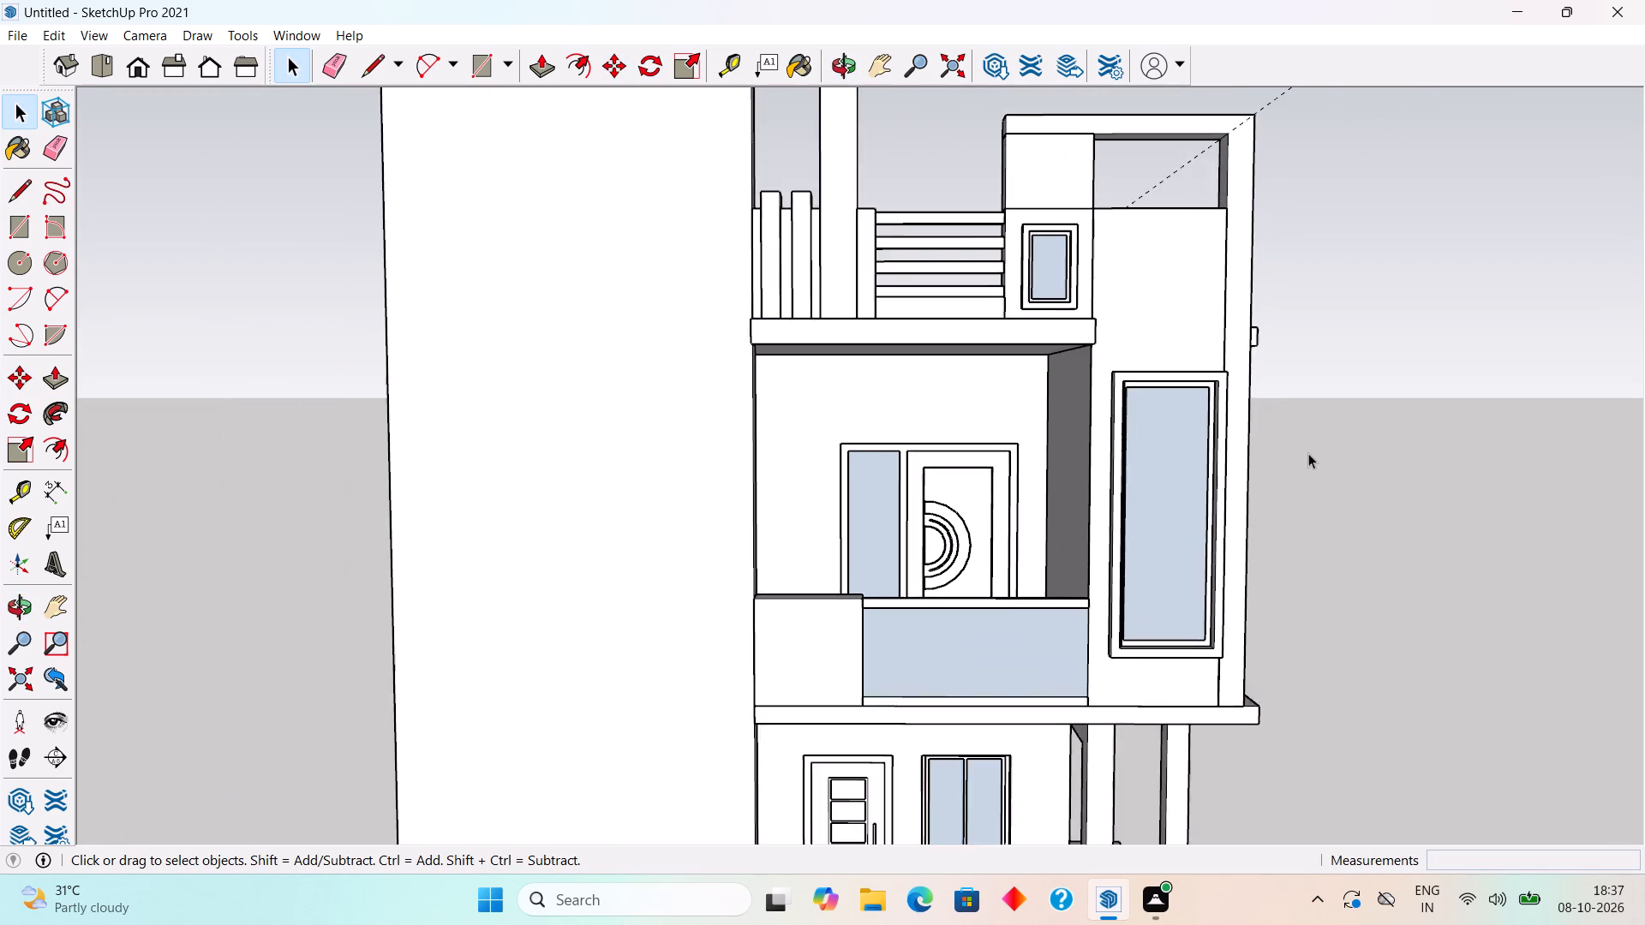
{"action": "scroll", "coordinate": [1308, 453], "scroll_direction": "up", "scroll_amount": 1}
{"action": "scroll", "coordinate": [1308, 452], "scroll_direction": "down", "scroll_amount": 3}
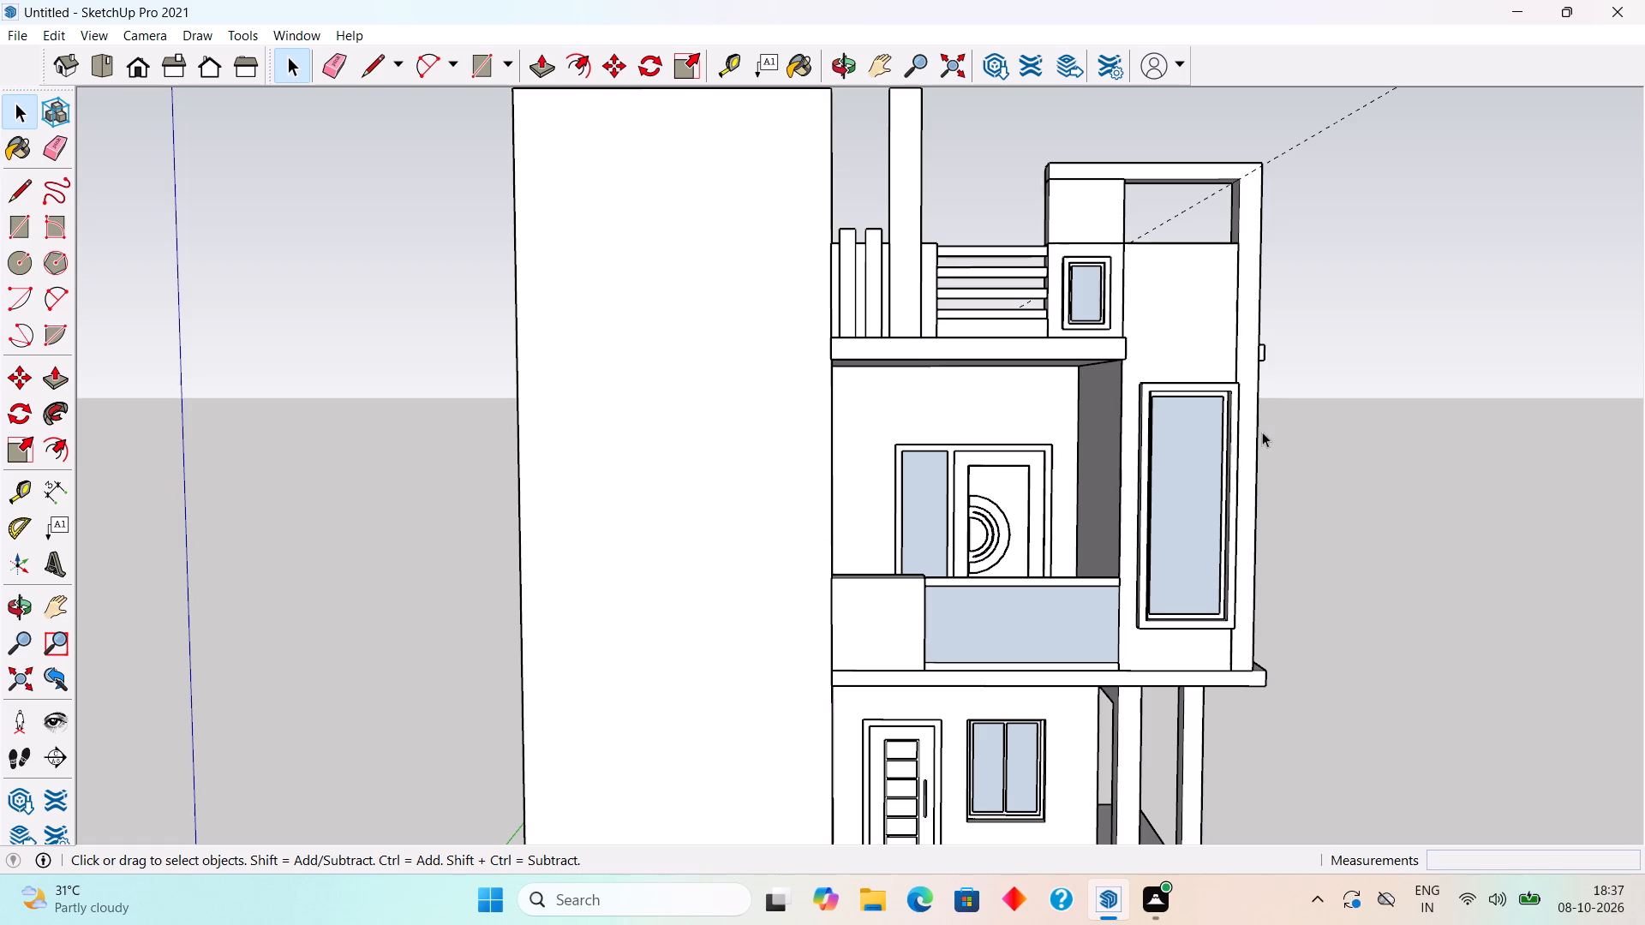
{"action": "middle_click_drag", "start_coordinate": [1209, 427], "coordinate": [875, 455]}
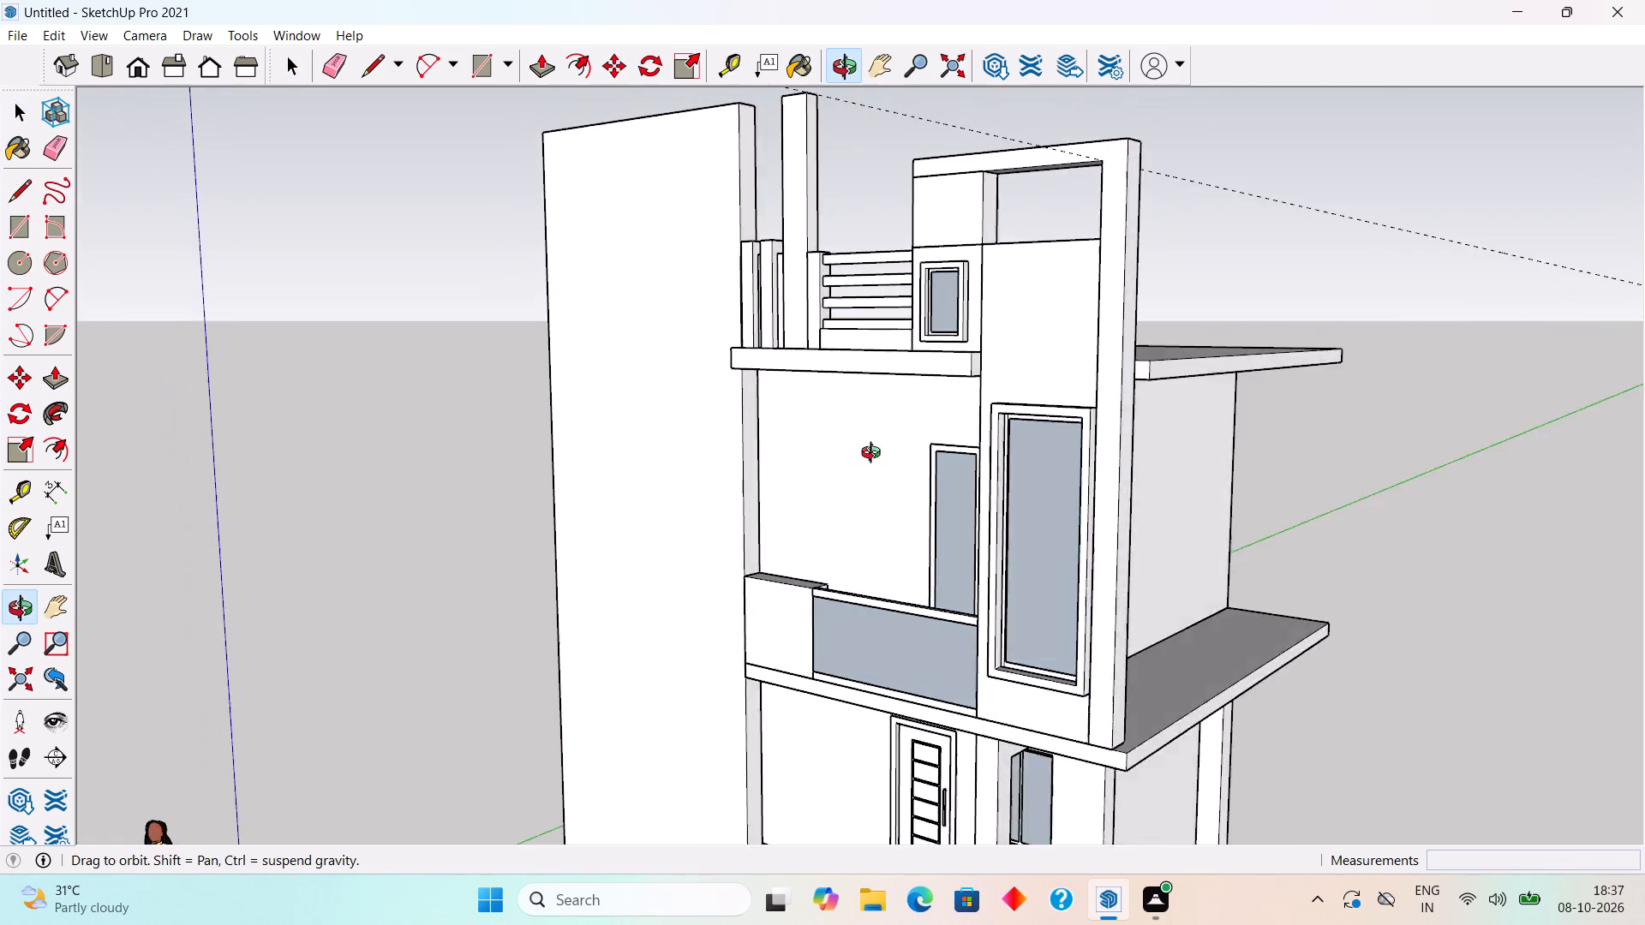
{"action": "middle_click_drag", "start_coordinate": [875, 455], "coordinate": [831, 453]}
{"action": "left_click", "coordinate": [1050, 641]}
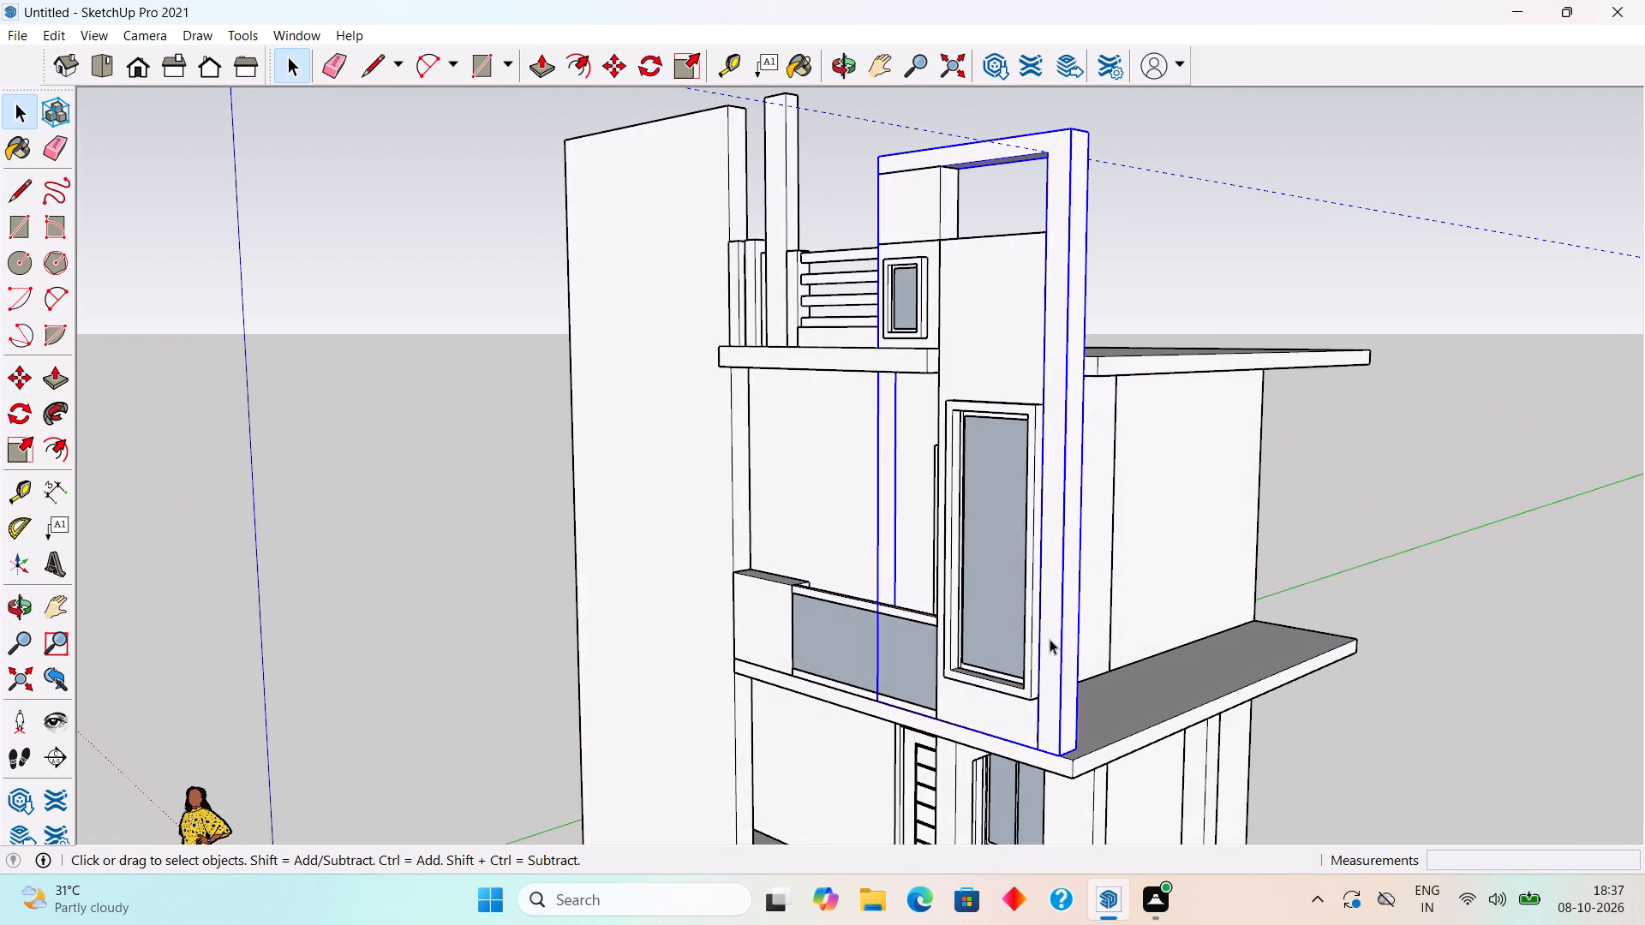
{"action": "left_click", "coordinate": [1362, 417]}
{"action": "scroll", "coordinate": [1293, 492], "scroll_direction": "down", "scroll_amount": 10}
{"action": "middle_click_drag", "start_coordinate": [1234, 725], "coordinate": [1452, 629]}
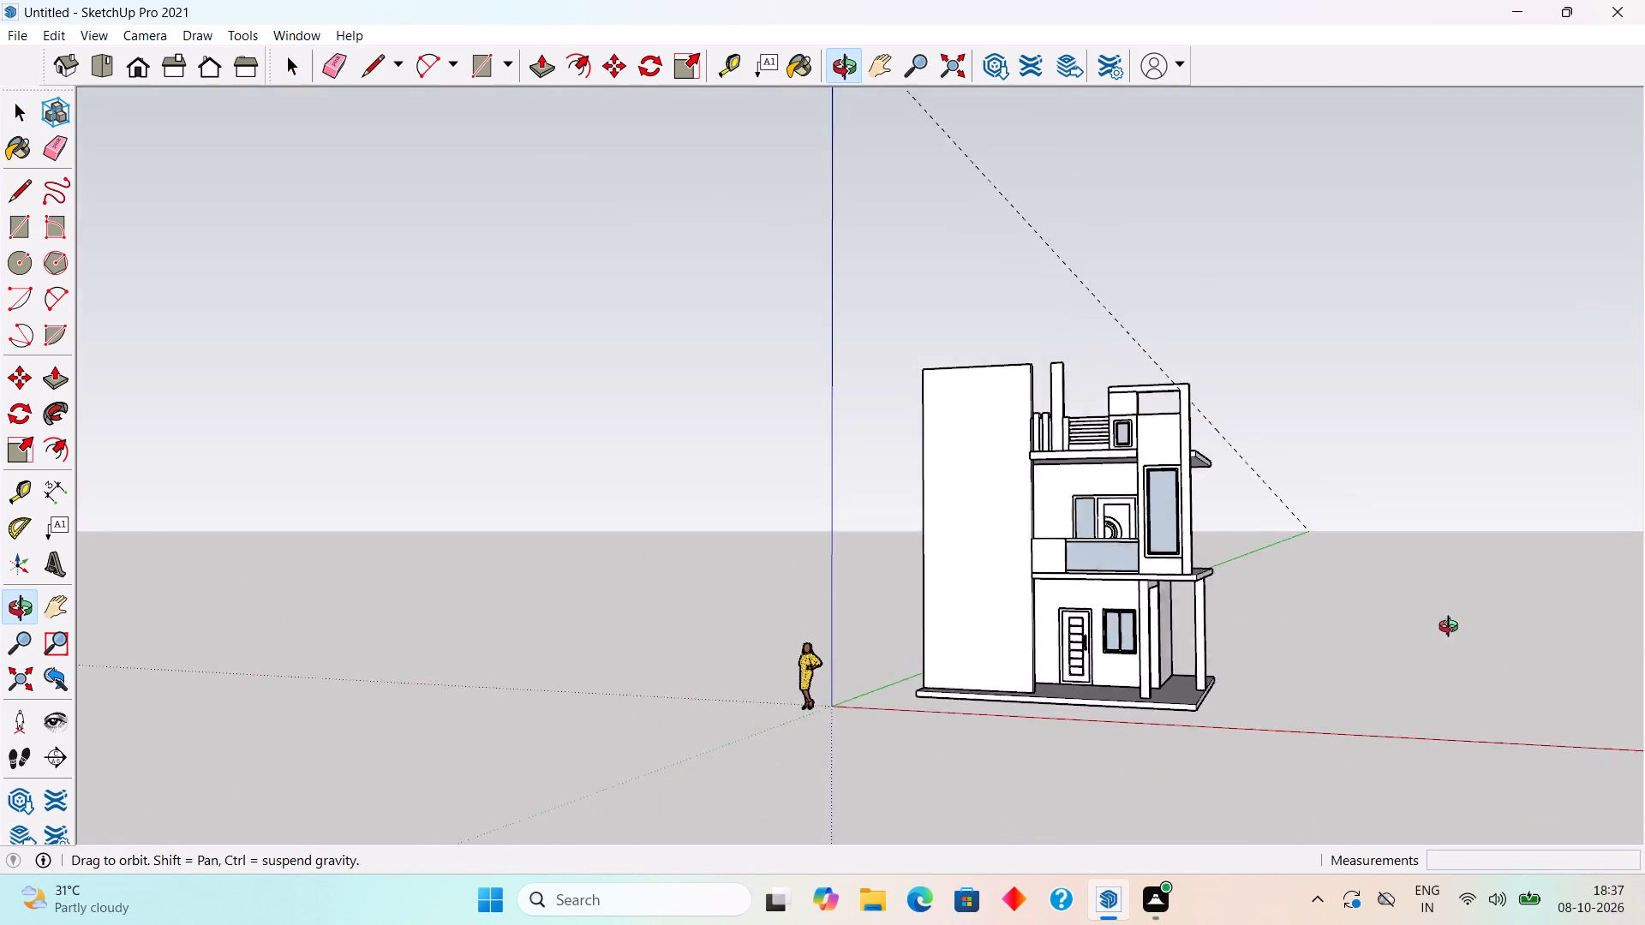
{"action": "middle_click_drag", "start_coordinate": [1452, 629], "coordinate": [1458, 599]}
{"action": "middle_click_drag", "start_coordinate": [921, 724], "coordinate": [1002, 843]}
{"action": "scroll", "coordinate": [1161, 564], "scroll_direction": "up", "scroll_amount": 6}
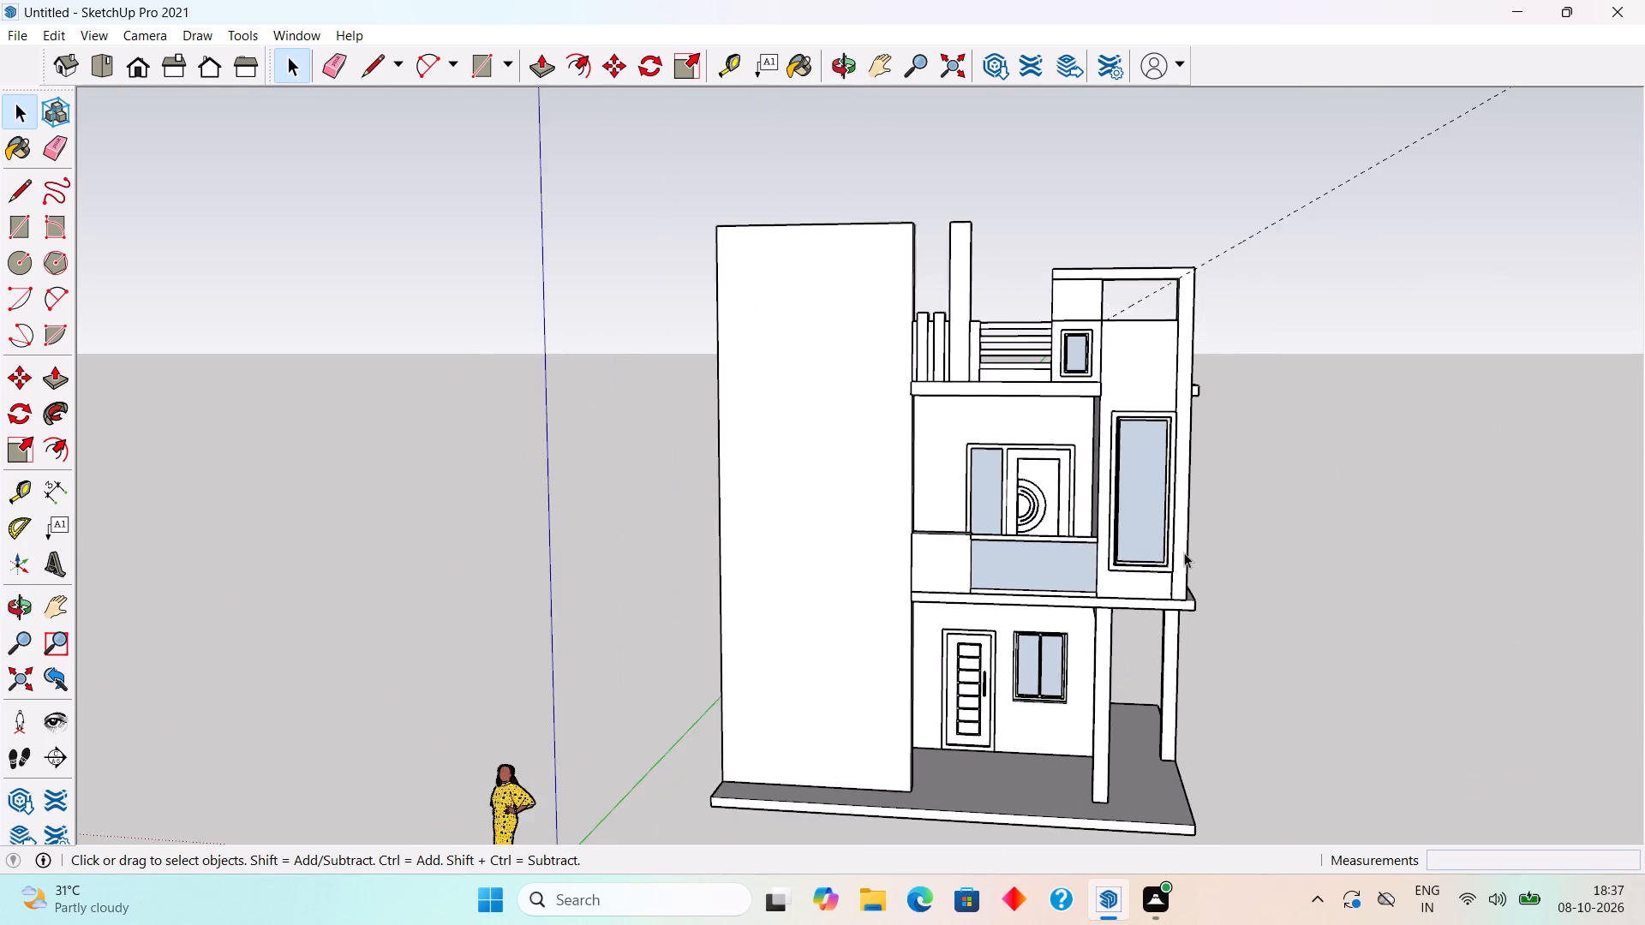
{"action": "scroll", "coordinate": [1184, 552], "scroll_direction": "up", "scroll_amount": 1}
Undo the two earlier scalings that narrowed the corner assembly and its wall panel.
{"action": "key", "text": "ctrl+z"}
{"action": "key", "text": "ctrl+z"}
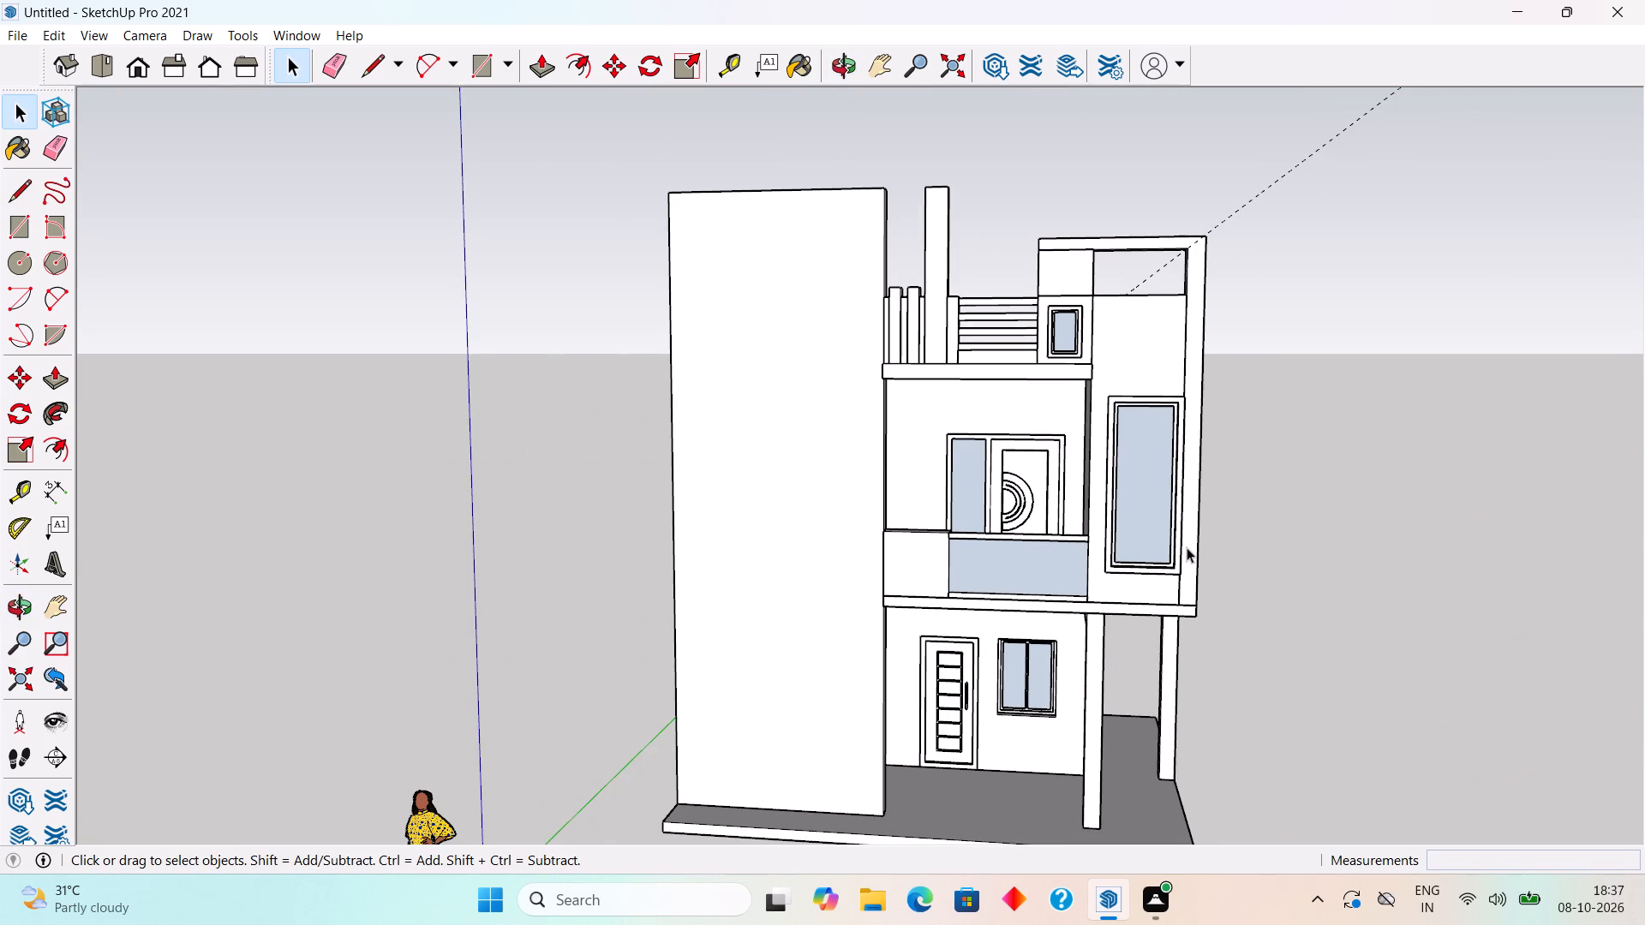
{"action": "key", "text": "space"}
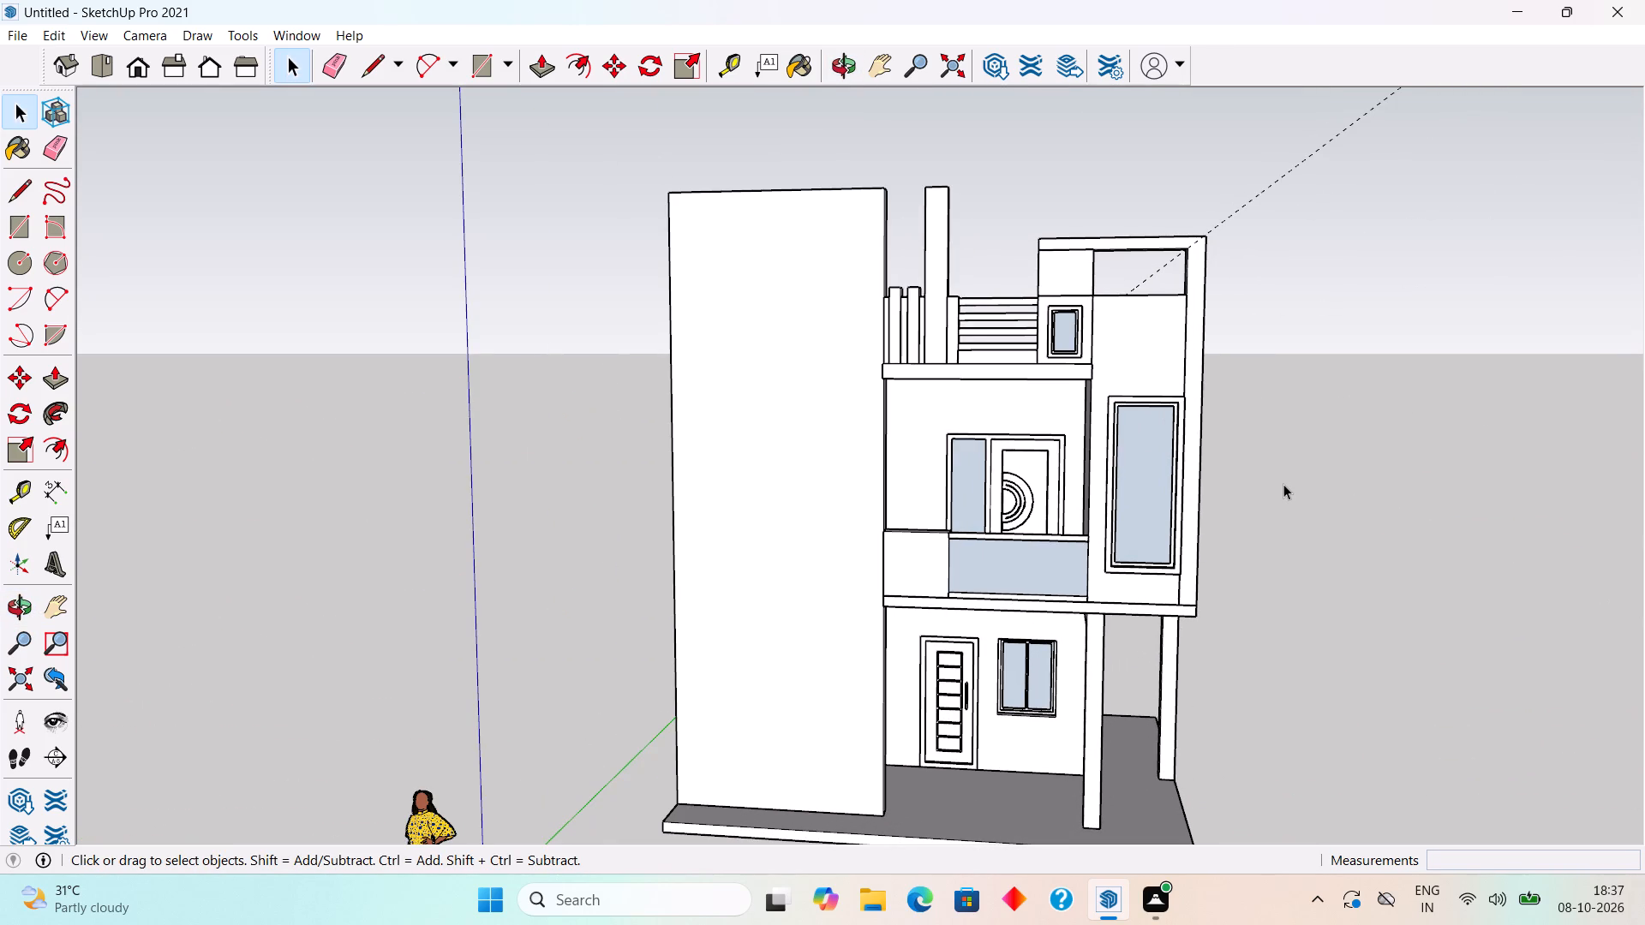
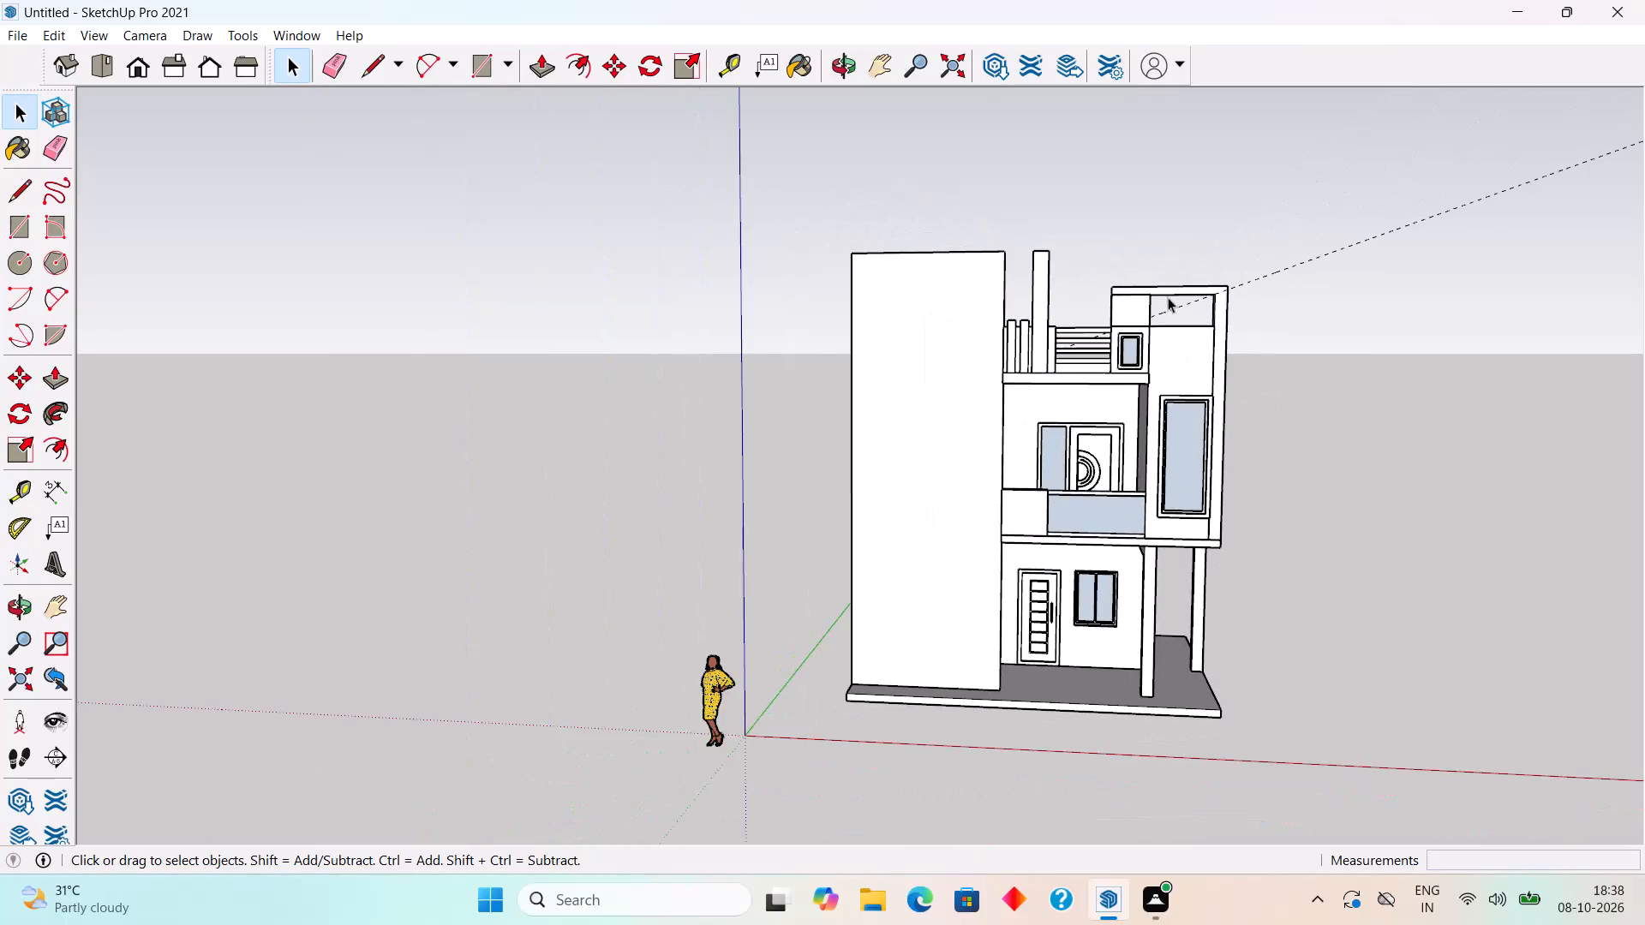
Examine the corner frame, large window, balcony, slabs and tall side wall from the front and both sides.
{"action": "scroll", "coordinate": [1168, 296], "scroll_direction": "up", "scroll_amount": 10}
{"action": "middle_click_drag", "start_coordinate": [1172, 311], "coordinate": [1062, 308]}
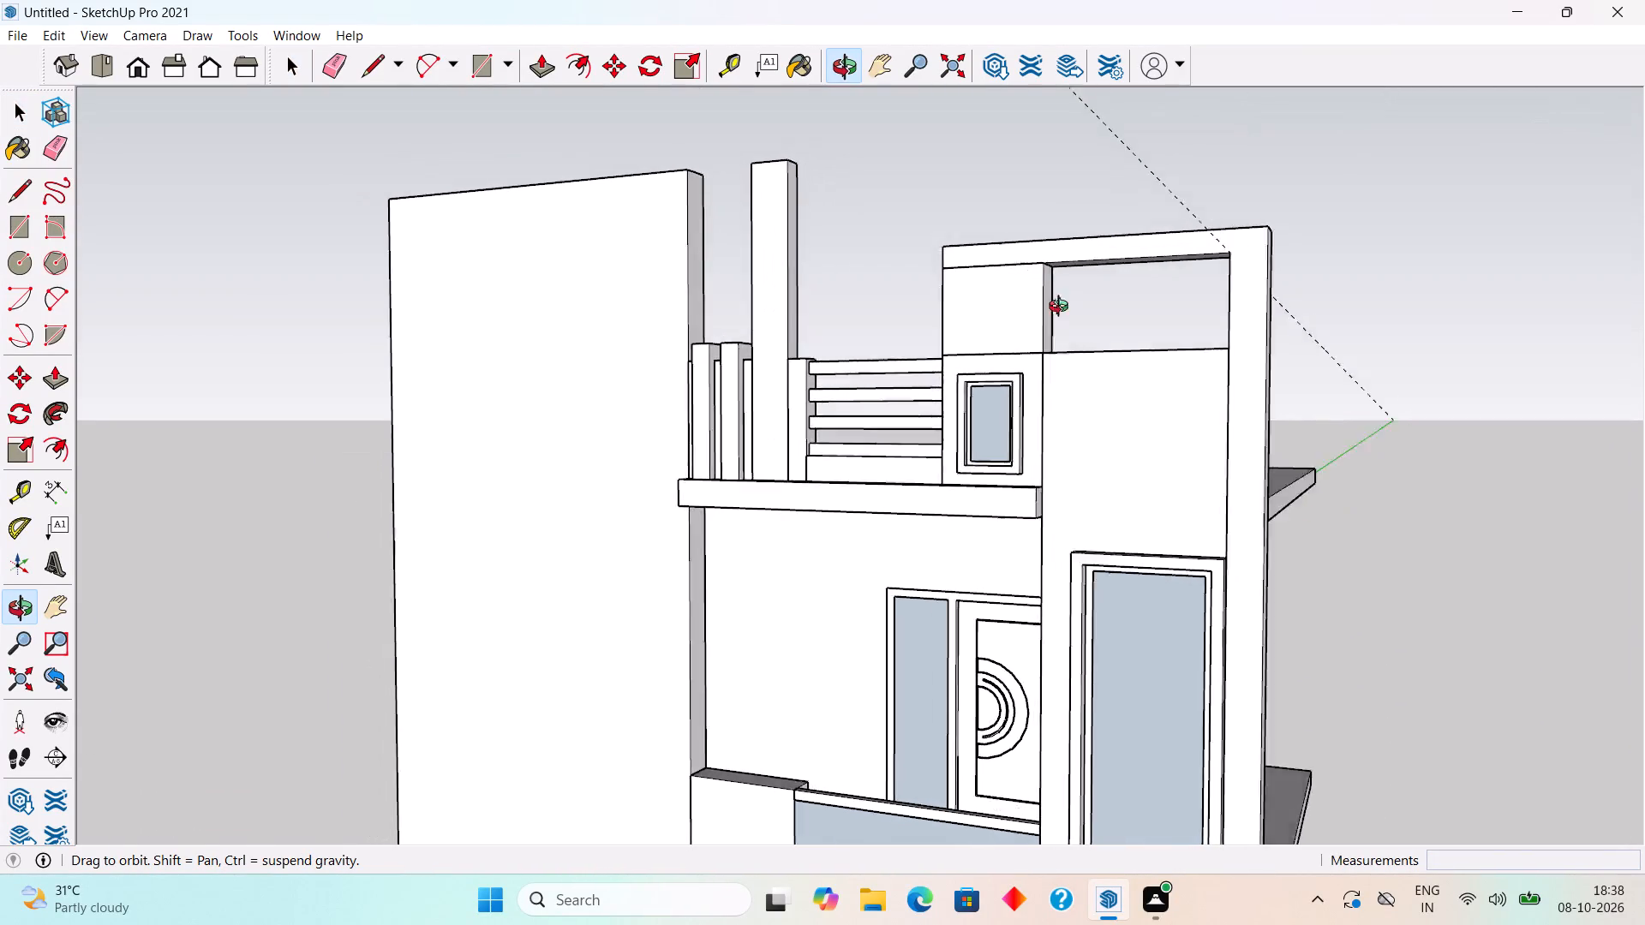
{"action": "middle_click_drag", "start_coordinate": [1062, 308], "coordinate": [1306, 329]}
{"action": "scroll", "coordinate": [1306, 329], "scroll_direction": "down", "scroll_amount": 7}
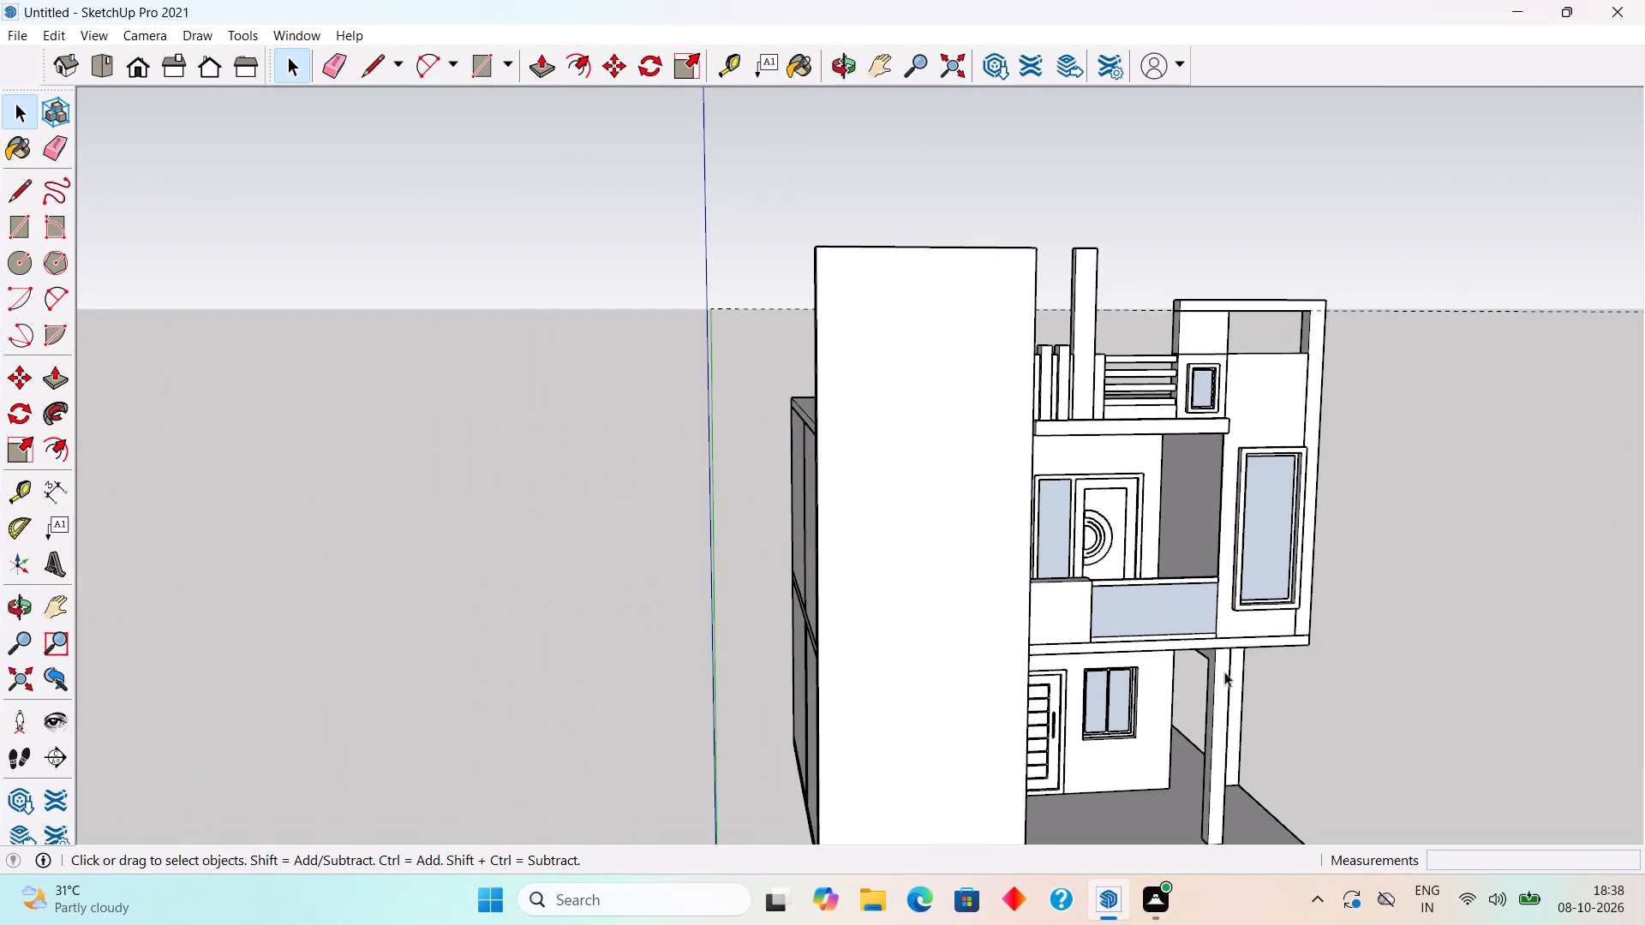
{"action": "scroll", "coordinate": [1146, 560], "scroll_direction": "down", "scroll_amount": 5}
{"action": "middle_click_drag", "start_coordinate": [1102, 531], "coordinate": [953, 504]}
{"action": "scroll", "coordinate": [1126, 492], "scroll_direction": "up", "scroll_amount": 2}
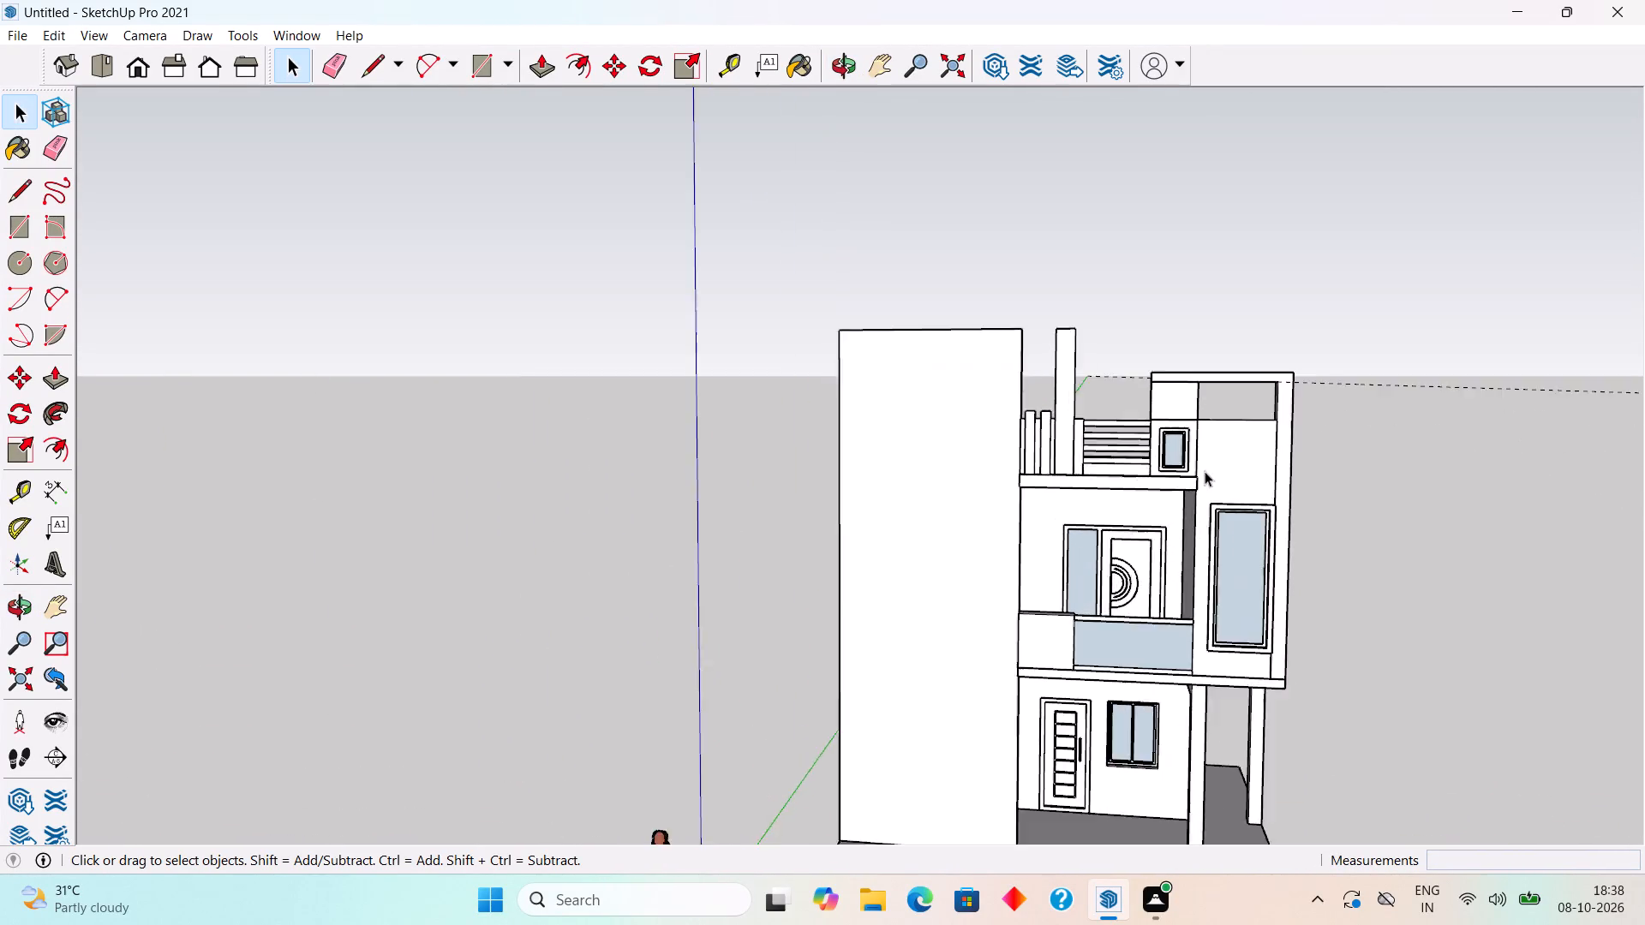
{"action": "scroll", "coordinate": [1205, 471], "scroll_direction": "up", "scroll_amount": 11}
{"action": "middle_click_drag", "start_coordinate": [1200, 498], "coordinate": [812, 498]}
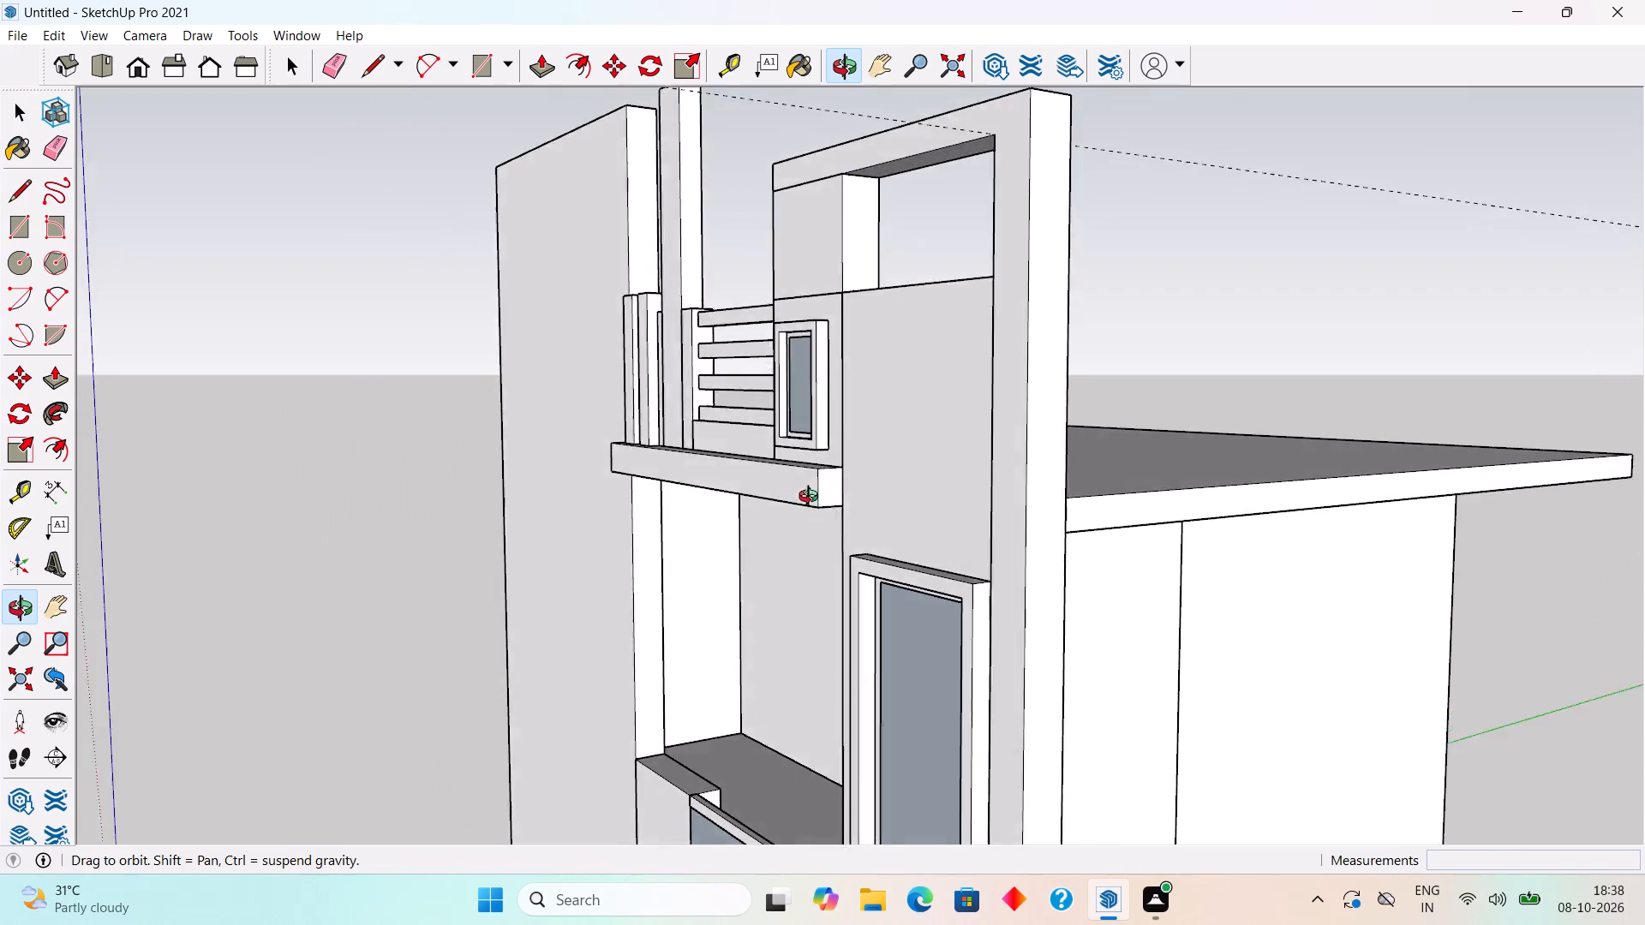
{"action": "middle_click_drag", "start_coordinate": [812, 498], "coordinate": [1265, 442]}
{"action": "scroll", "coordinate": [1265, 442], "scroll_direction": "down", "scroll_amount": 9}
{"action": "middle_click_drag", "start_coordinate": [1266, 437], "coordinate": [1257, 529]}
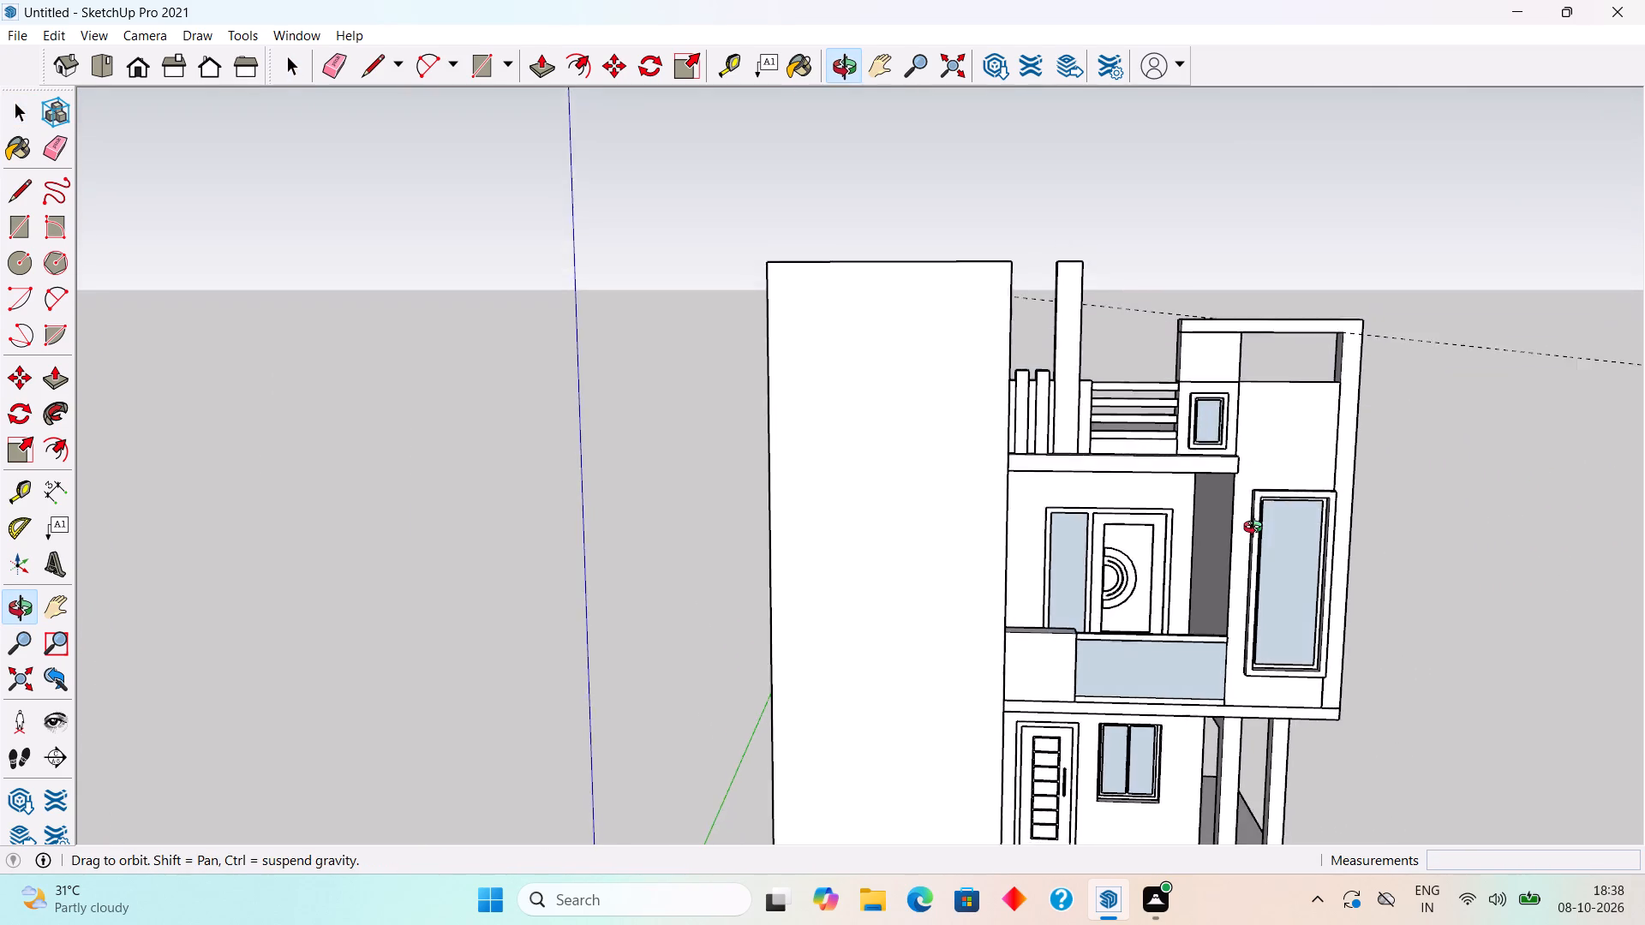
{"action": "middle_click_drag", "start_coordinate": [1257, 529], "coordinate": [1272, 606]}
{"action": "scroll", "coordinate": [1306, 642], "scroll_direction": "up", "scroll_amount": 11}
{"action": "middle_click_drag", "start_coordinate": [1224, 583], "coordinate": [1038, 510]}
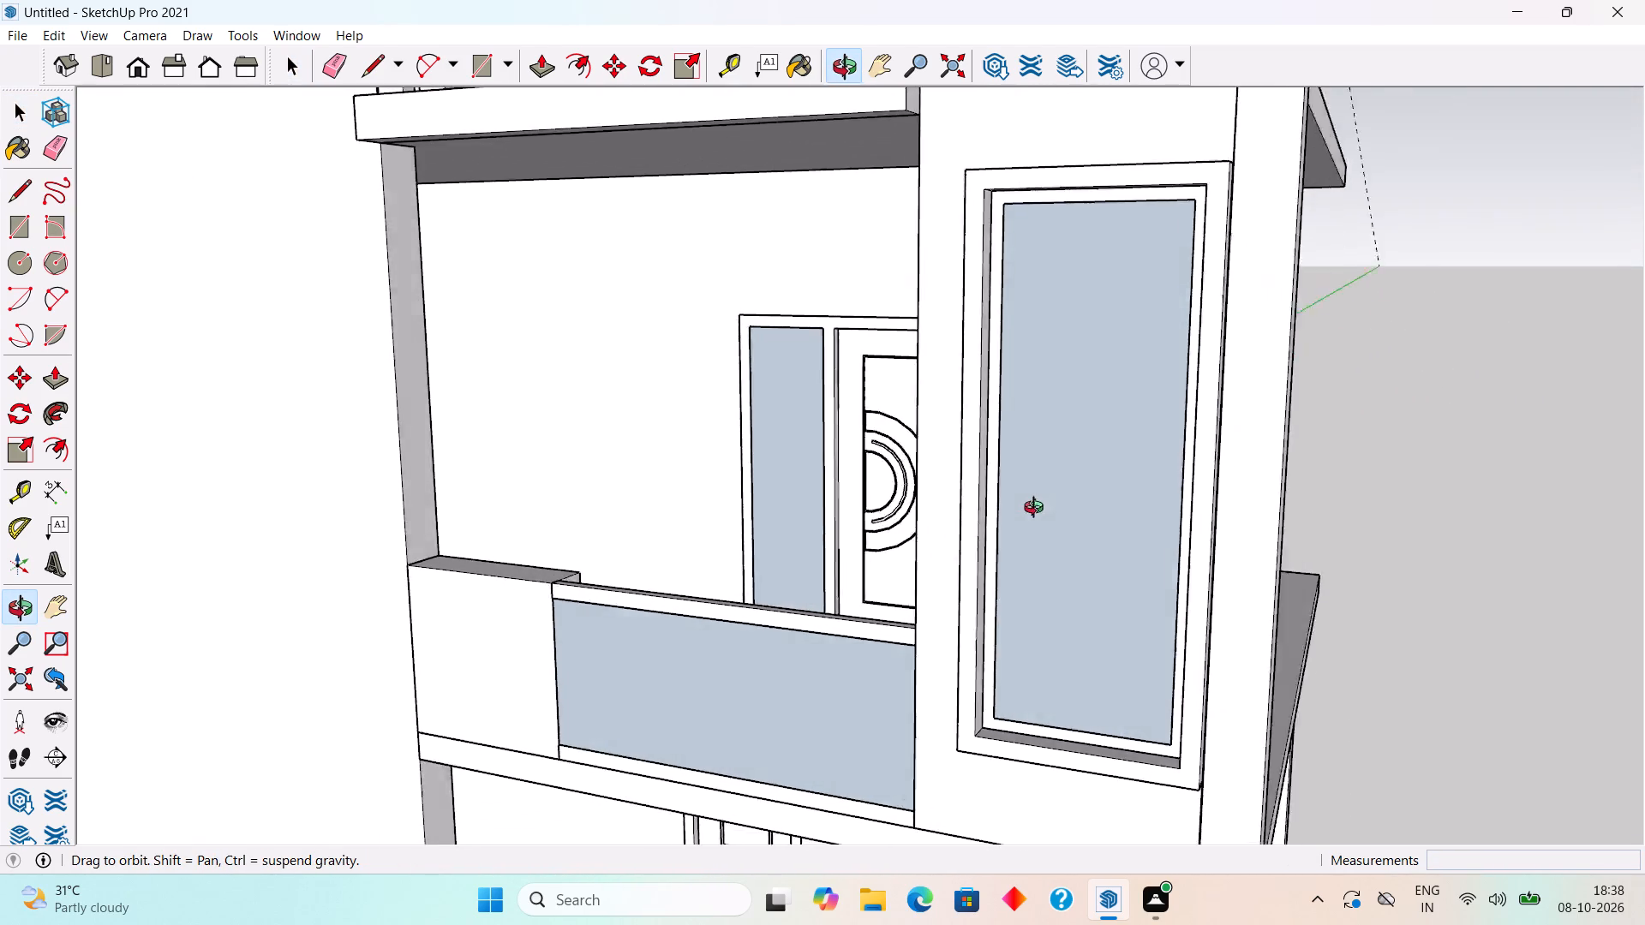
{"action": "middle_click_drag", "start_coordinate": [1038, 510], "coordinate": [233, 490]}
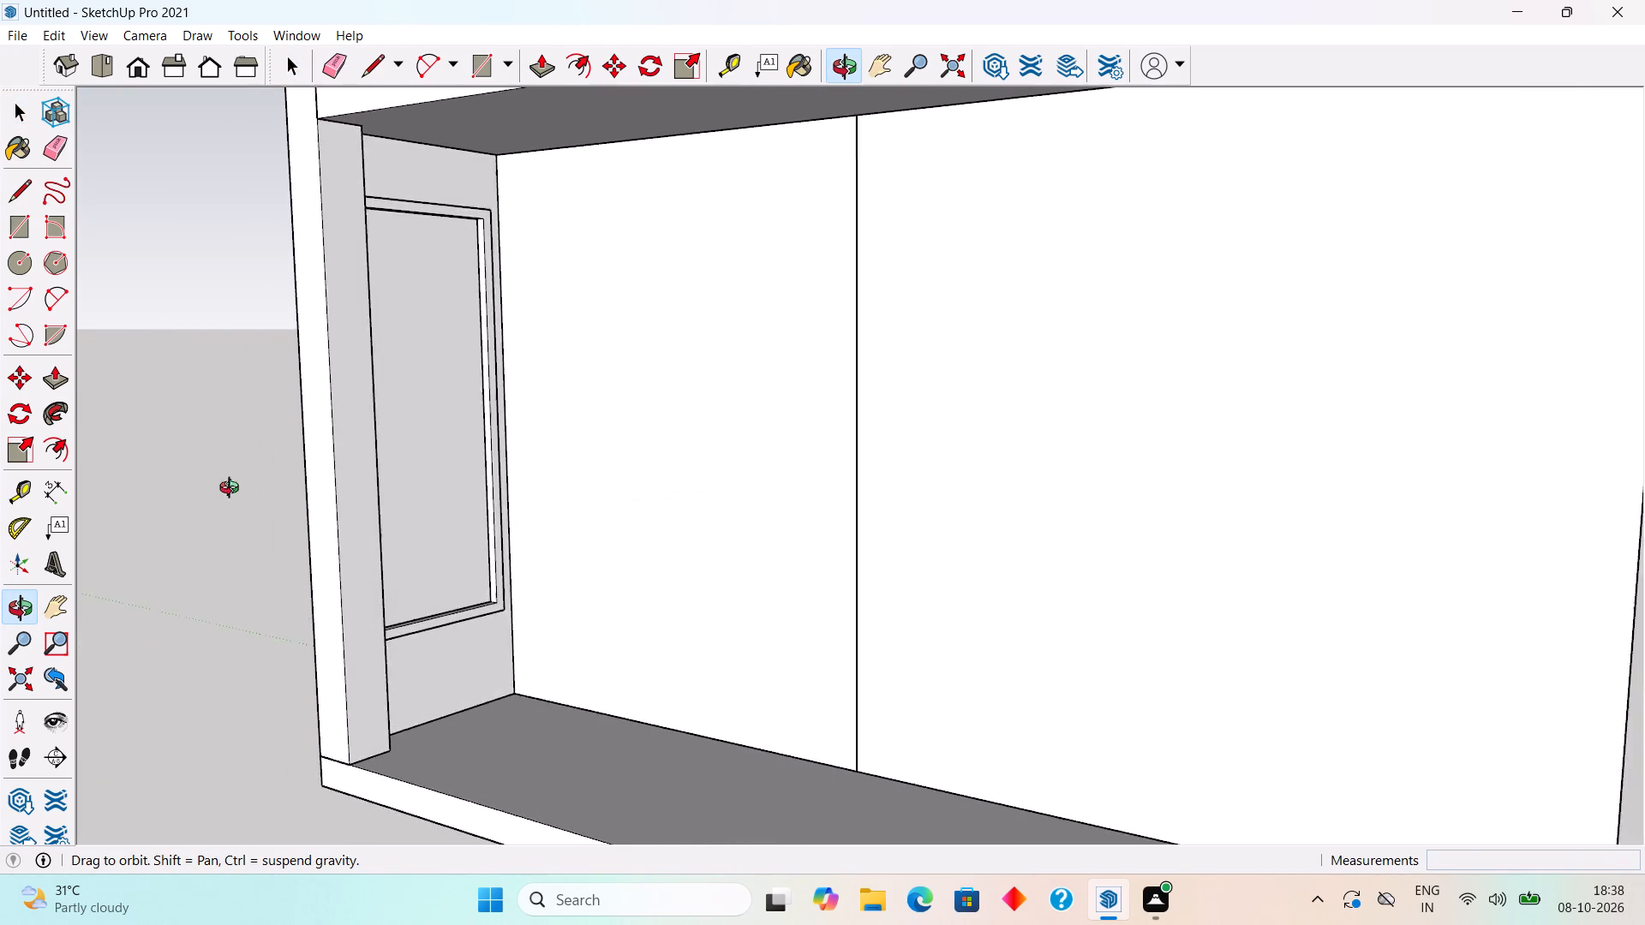
{"action": "middle_click_drag", "start_coordinate": [233, 490], "coordinate": [954, 570]}
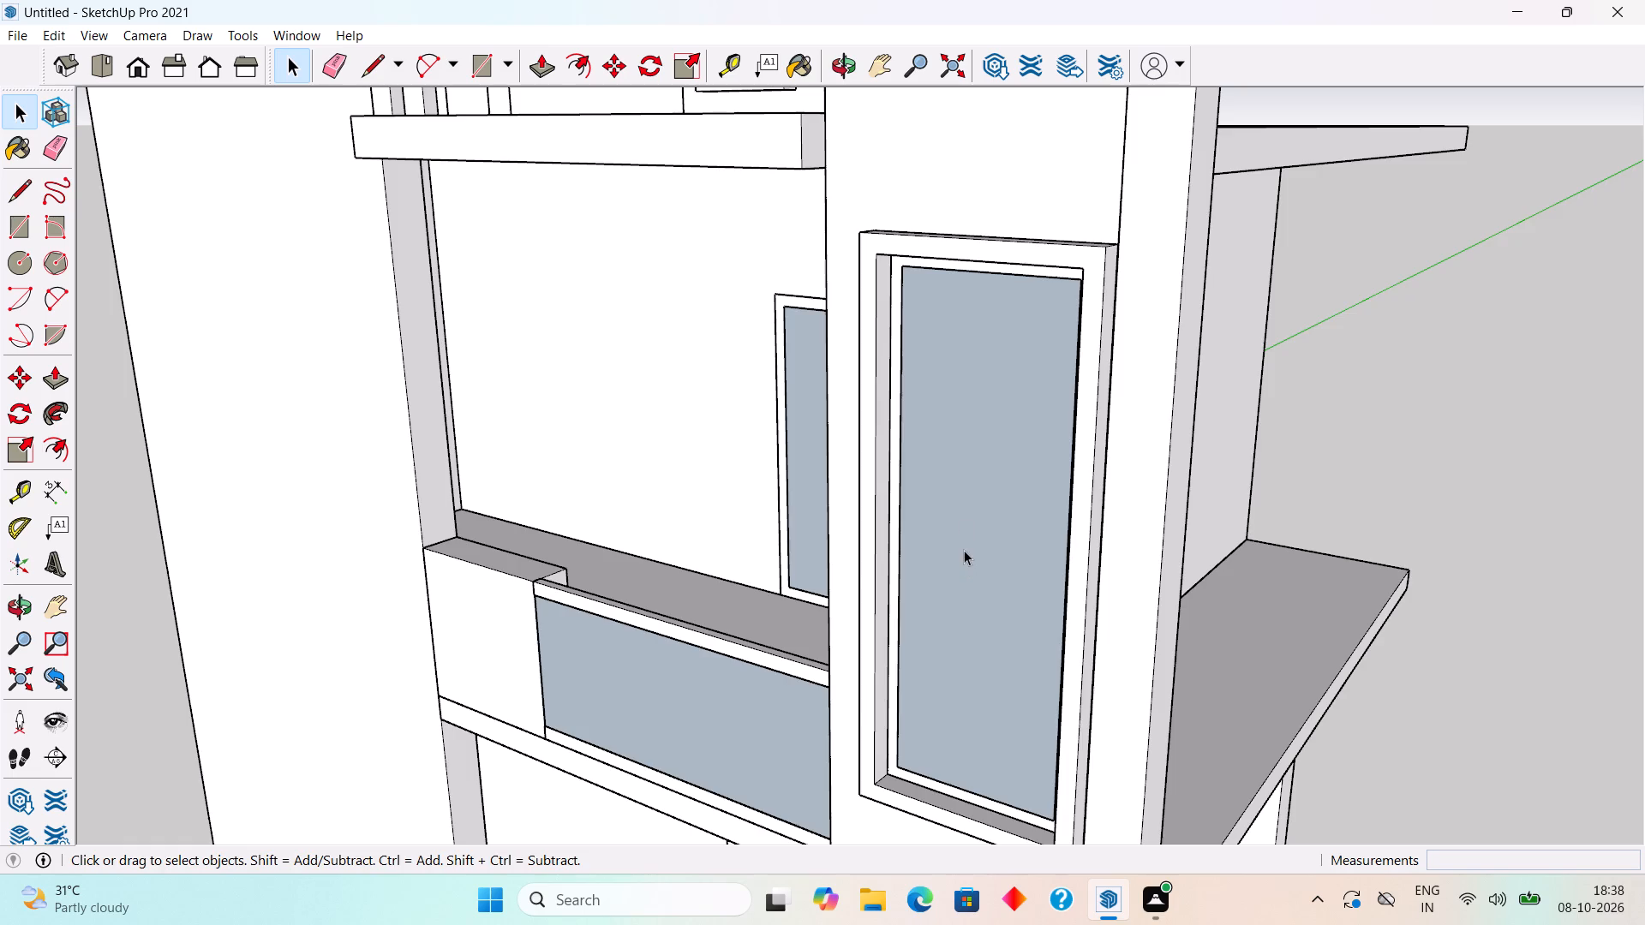
{"action": "middle_click_drag", "start_coordinate": [831, 534], "coordinate": [1116, 563]}
{"action": "scroll", "coordinate": [298, 520], "scroll_direction": "down", "scroll_amount": 1}
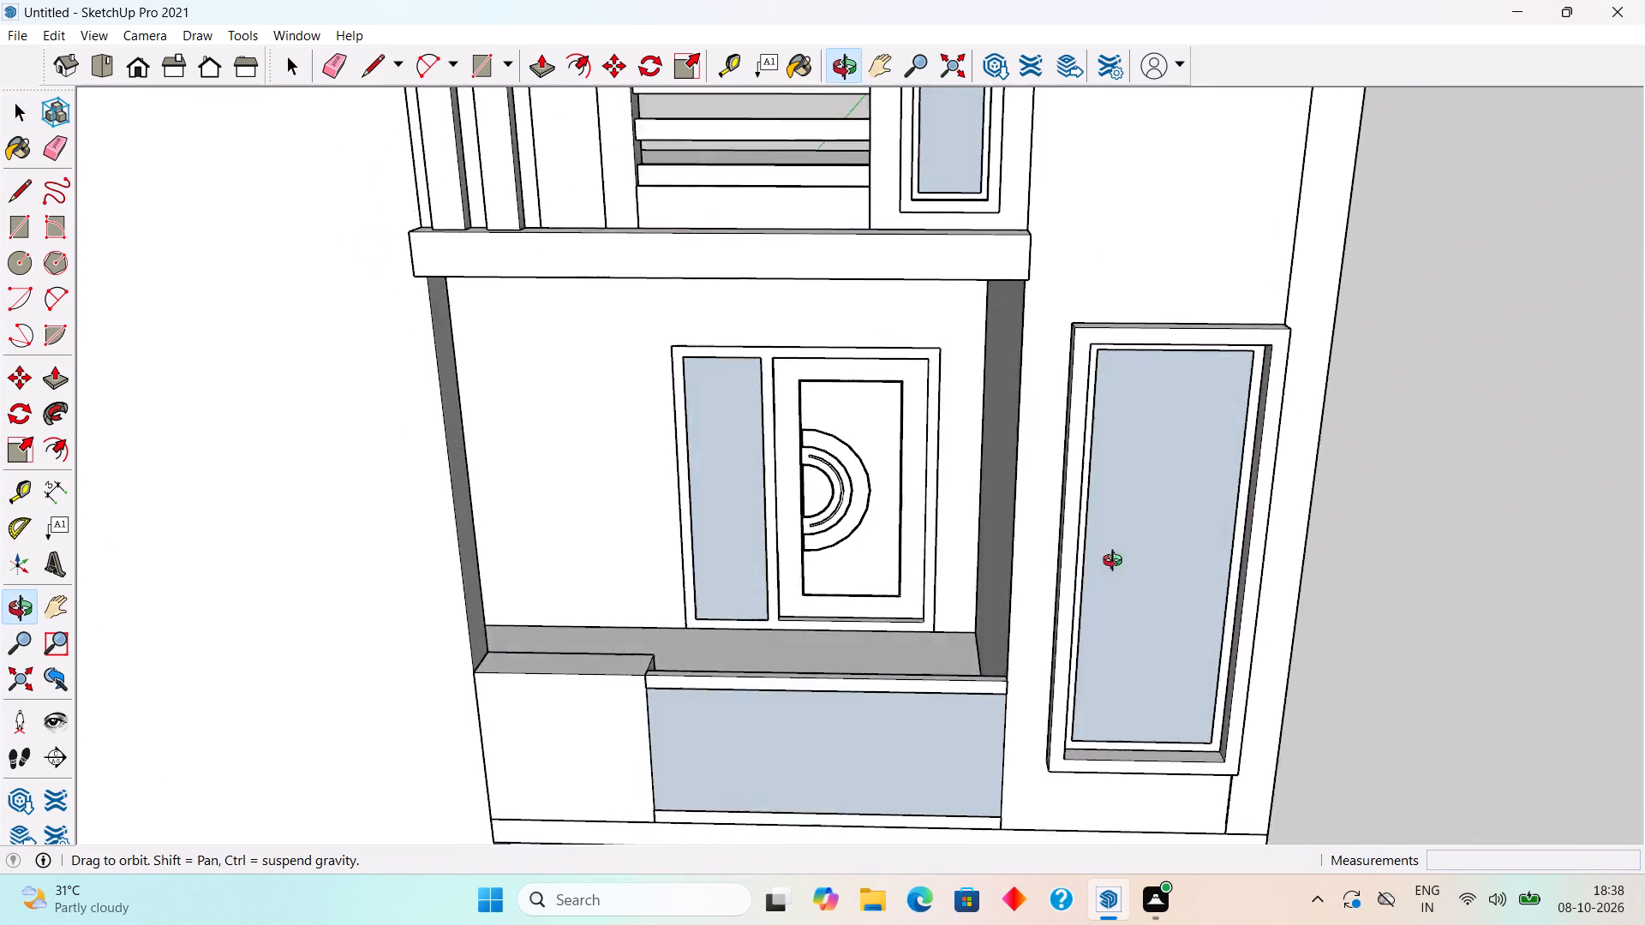
{"action": "middle_click_drag", "start_coordinate": [1116, 563], "coordinate": [738, 425]}
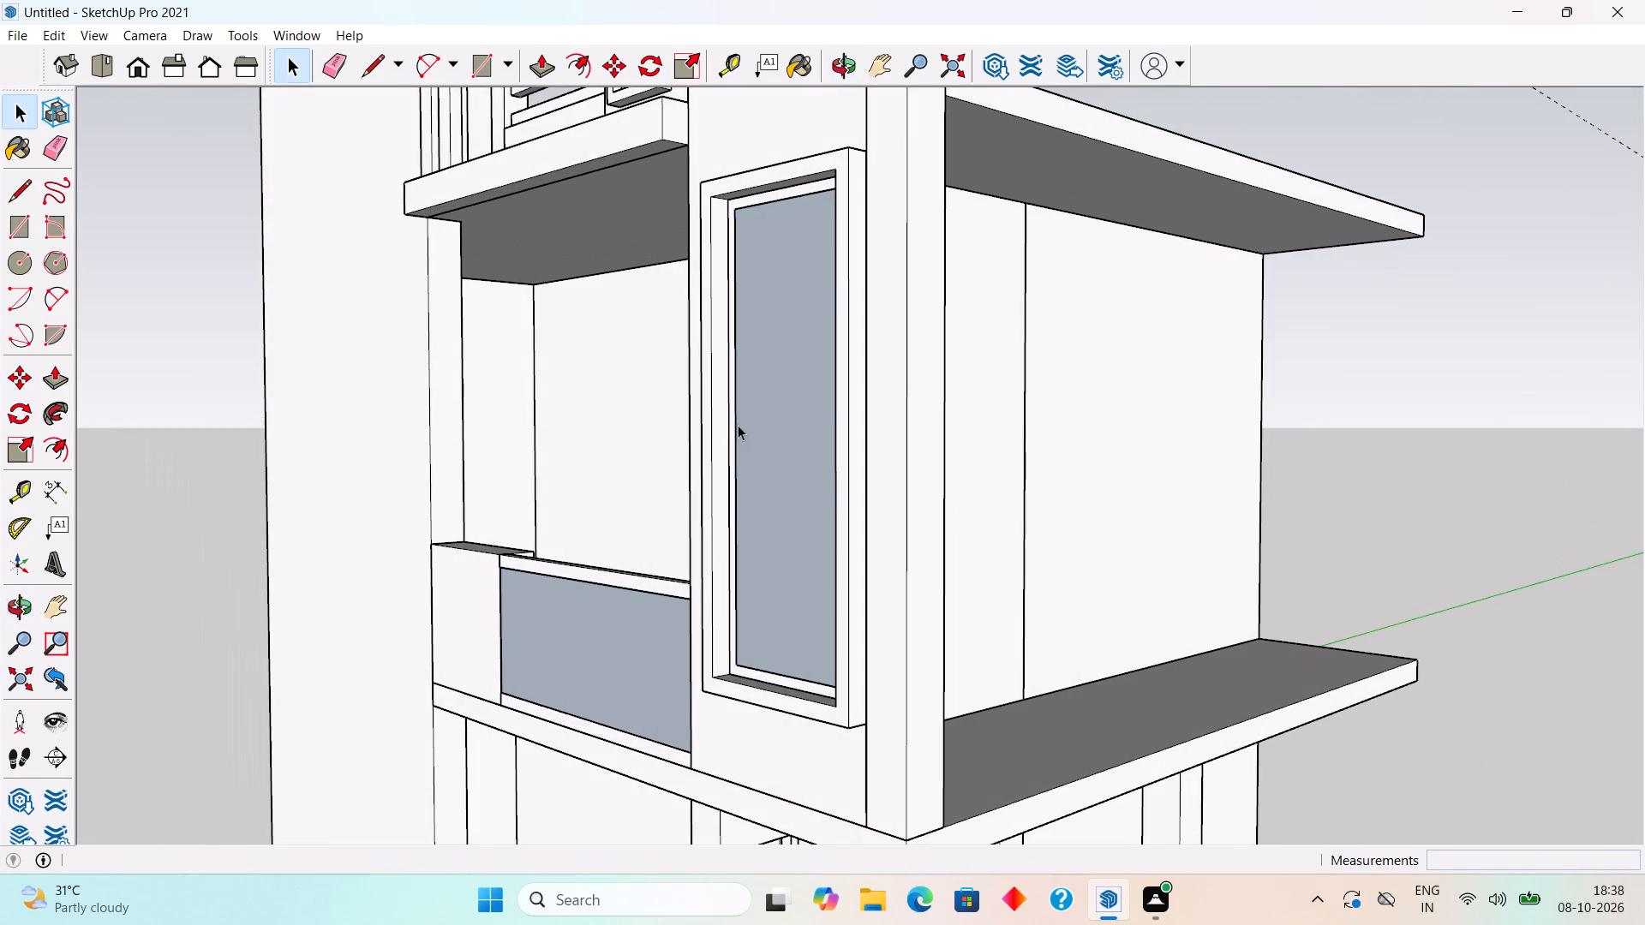
{"action": "scroll", "coordinate": [1127, 480], "scroll_direction": "down", "scroll_amount": 4}
{"action": "middle_click_drag", "start_coordinate": [1147, 504], "coordinate": [1264, 537]}
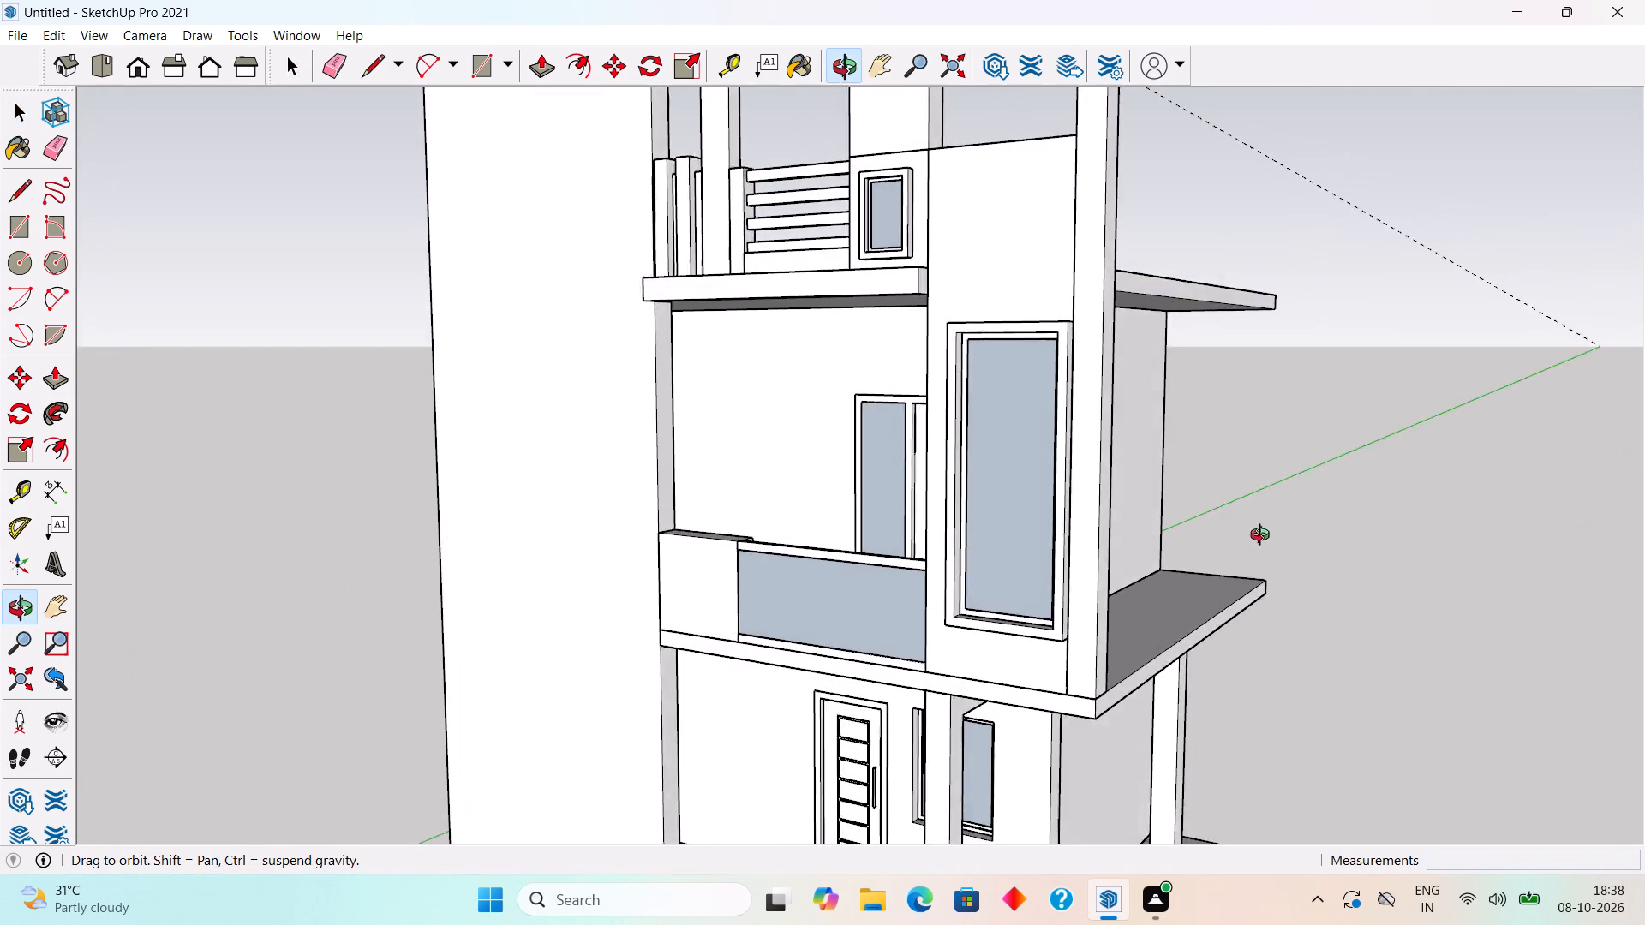
{"action": "middle_click_drag", "start_coordinate": [1264, 537], "coordinate": [1170, 504]}
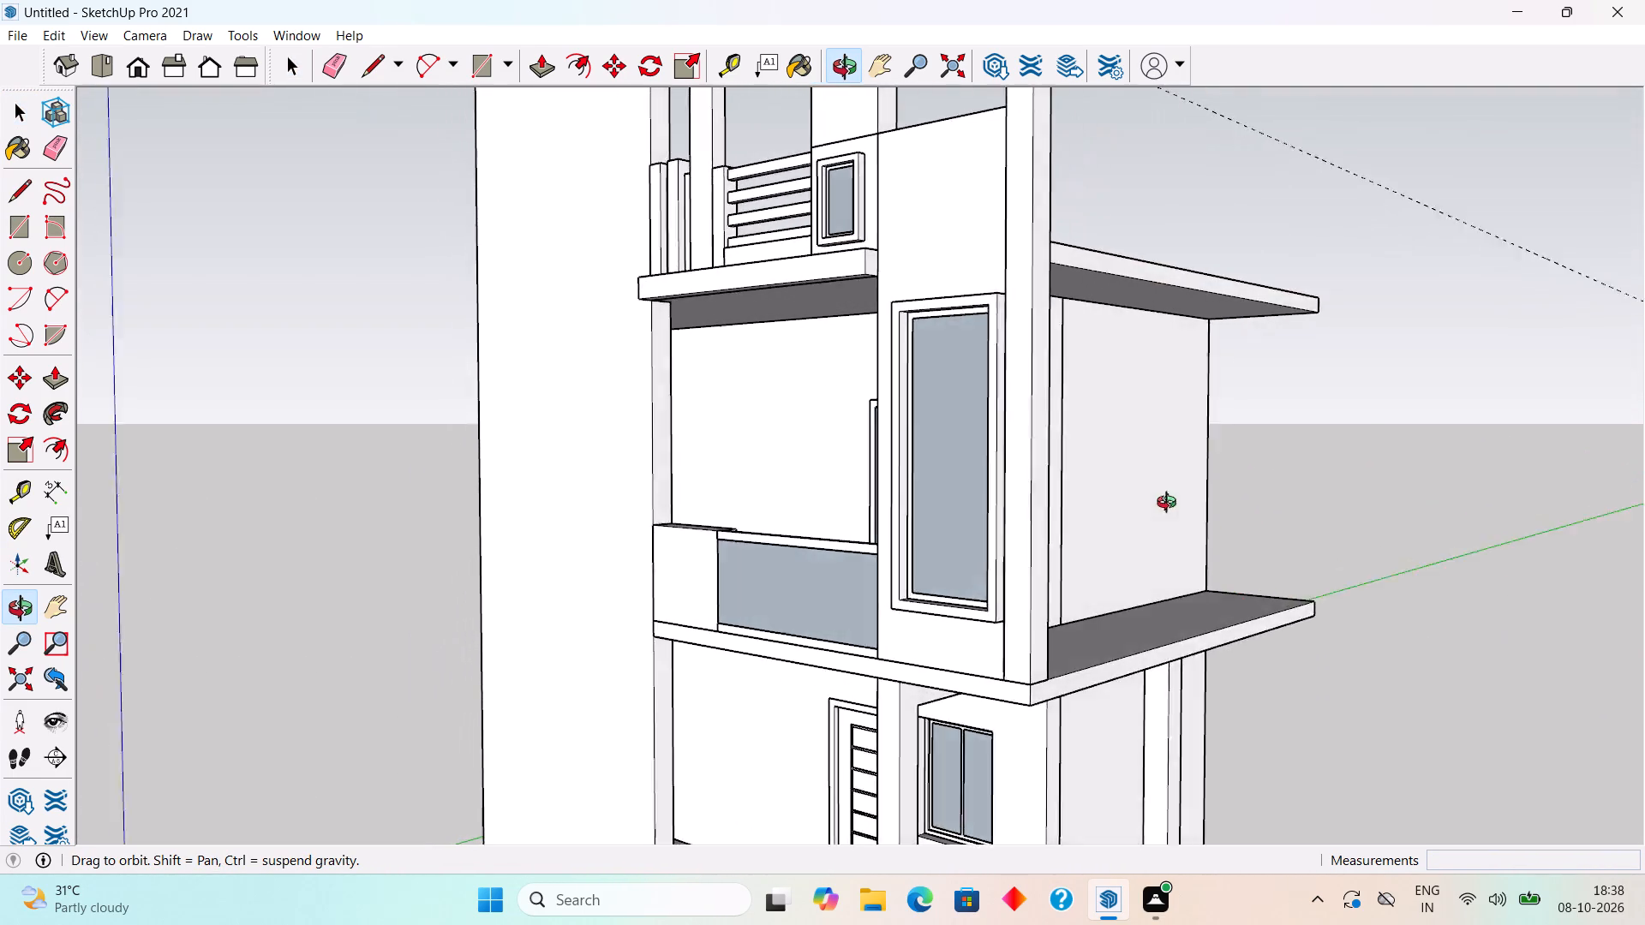
{"action": "middle_click_drag", "start_coordinate": [1170, 504], "coordinate": [877, 491]}
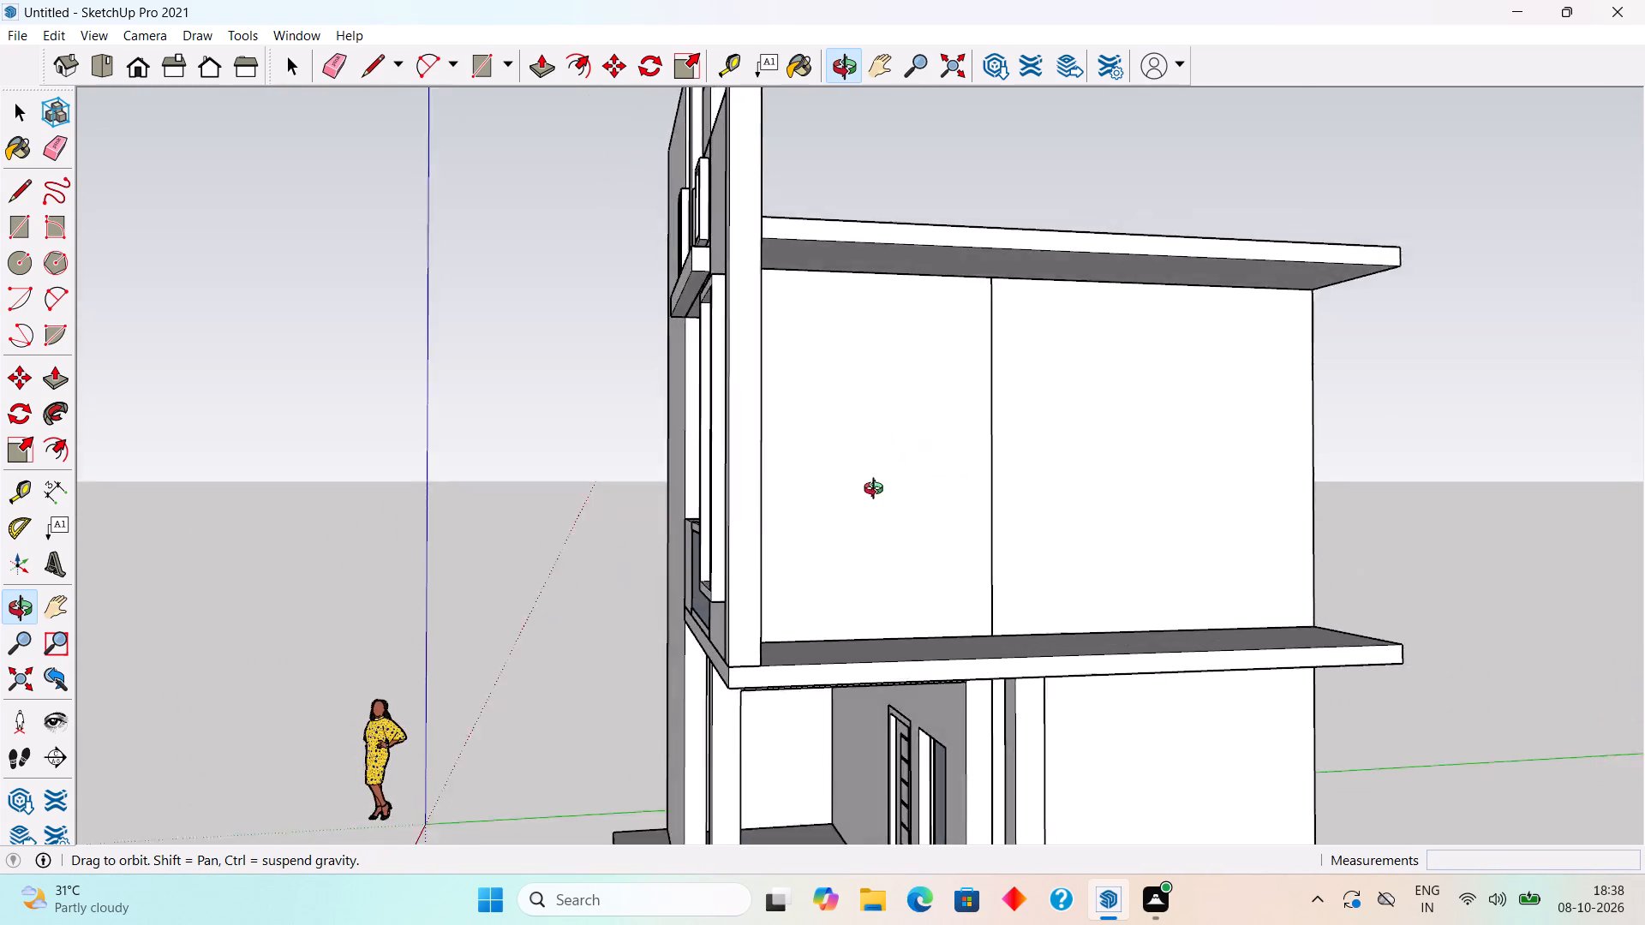
{"action": "middle_click_drag", "start_coordinate": [877, 491], "coordinate": [1137, 577]}
{"action": "scroll", "coordinate": [1137, 577], "scroll_direction": "down", "scroll_amount": 3}
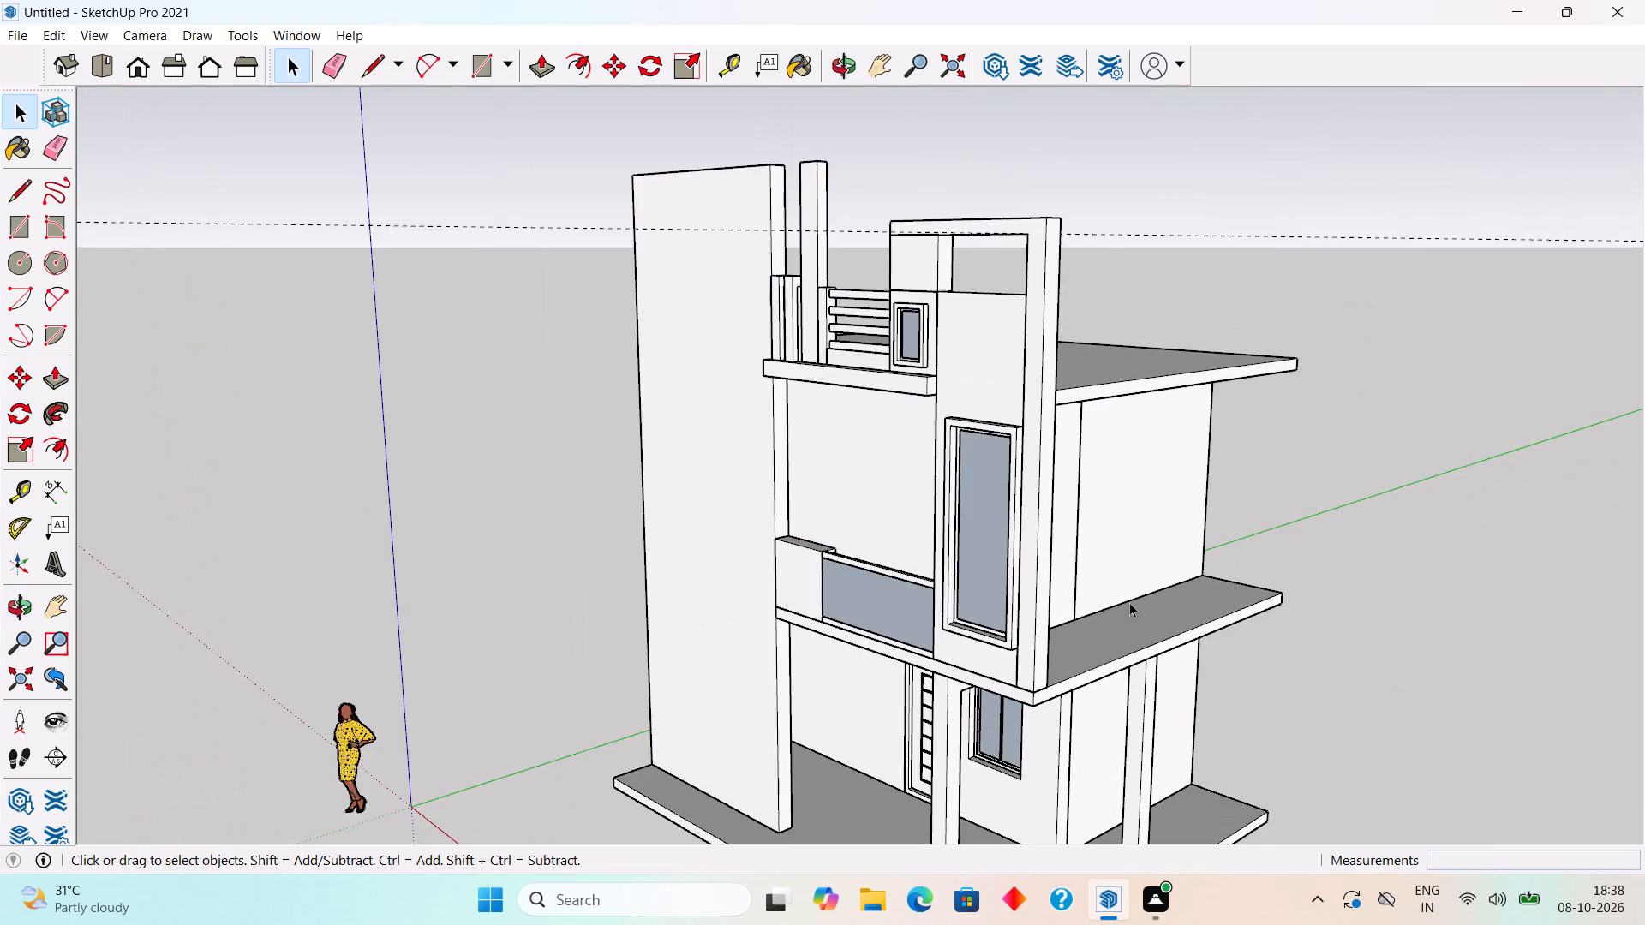
{"action": "scroll", "coordinate": [1122, 621], "scroll_direction": "down", "scroll_amount": 1}
{"action": "middle_click_drag", "start_coordinate": [1277, 606], "coordinate": [1484, 454]}
{"action": "scroll", "coordinate": [1139, 470], "scroll_direction": "down", "scroll_amount": 5}
{"action": "middle_click_drag", "start_coordinate": [877, 445], "coordinate": [1134, 589]}
{"action": "scroll", "coordinate": [1134, 589], "scroll_direction": "up", "scroll_amount": 2}
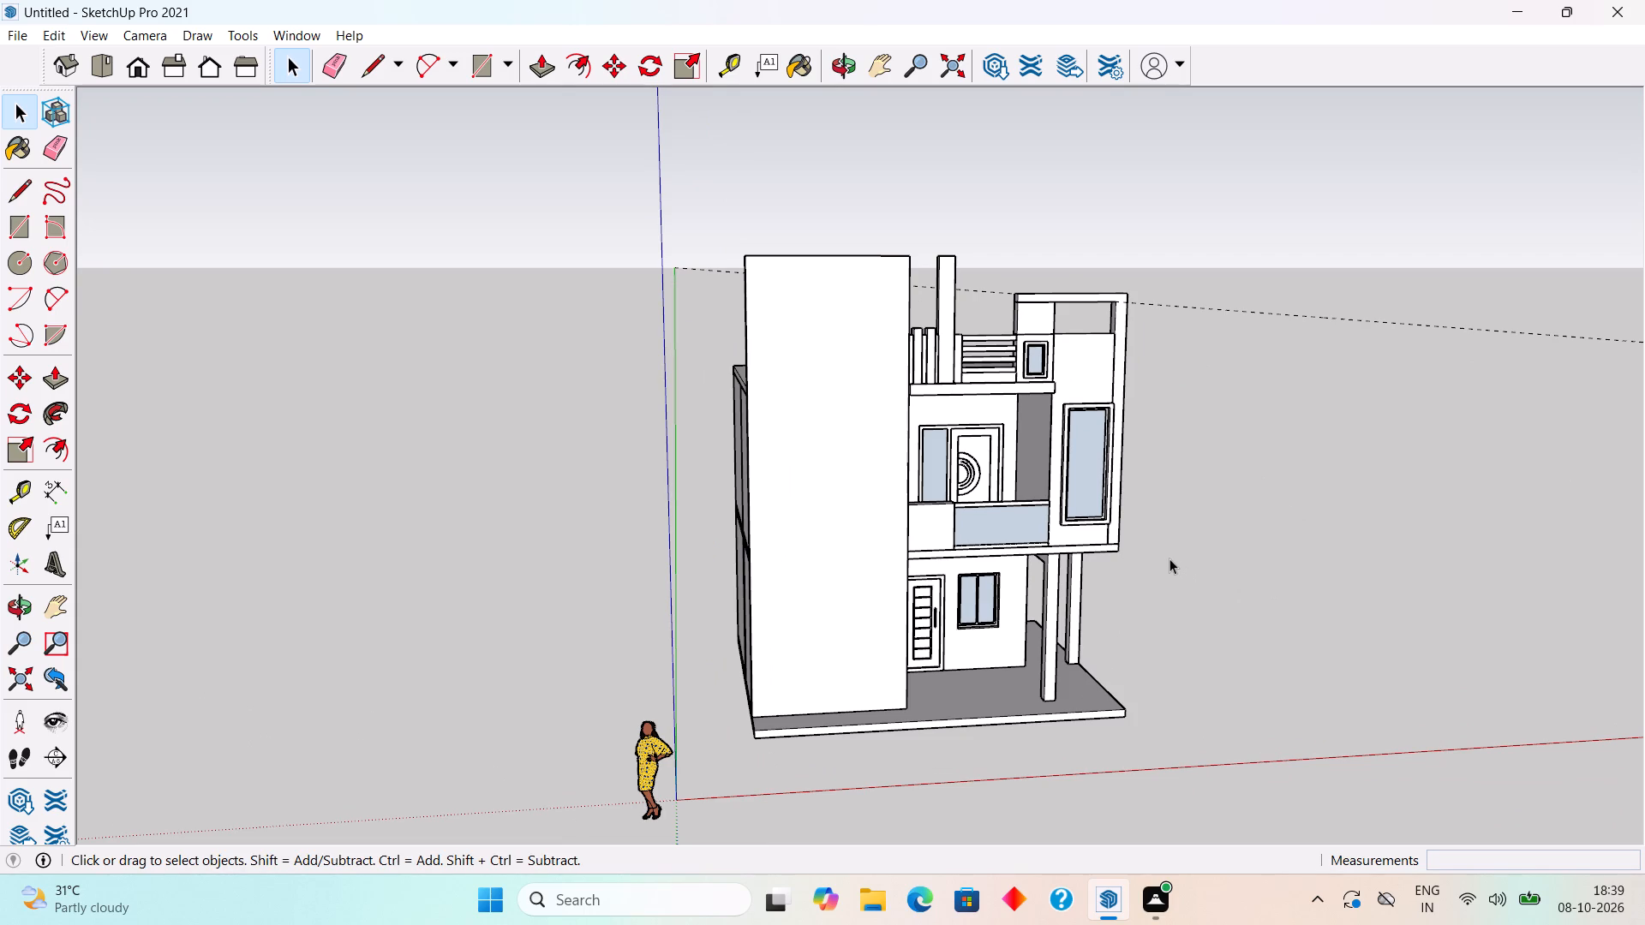
{"action": "scroll", "coordinate": [906, 549], "scroll_direction": "up", "scroll_amount": 5}
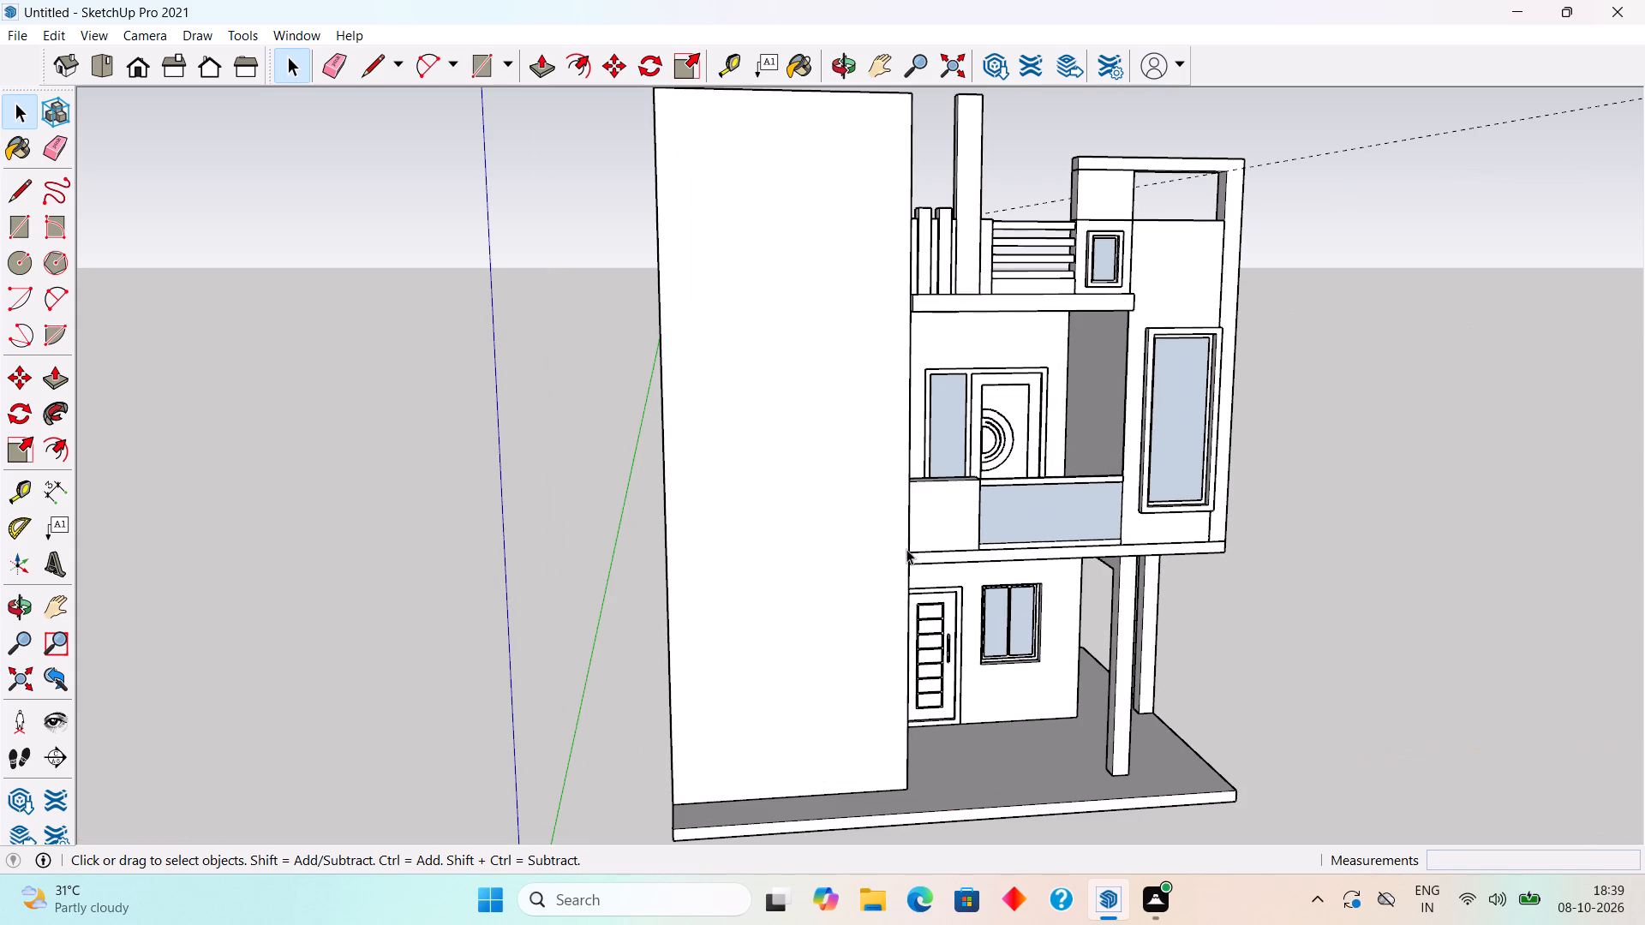
{"action": "middle_click_drag", "start_coordinate": [906, 549], "coordinate": [1374, 656]}
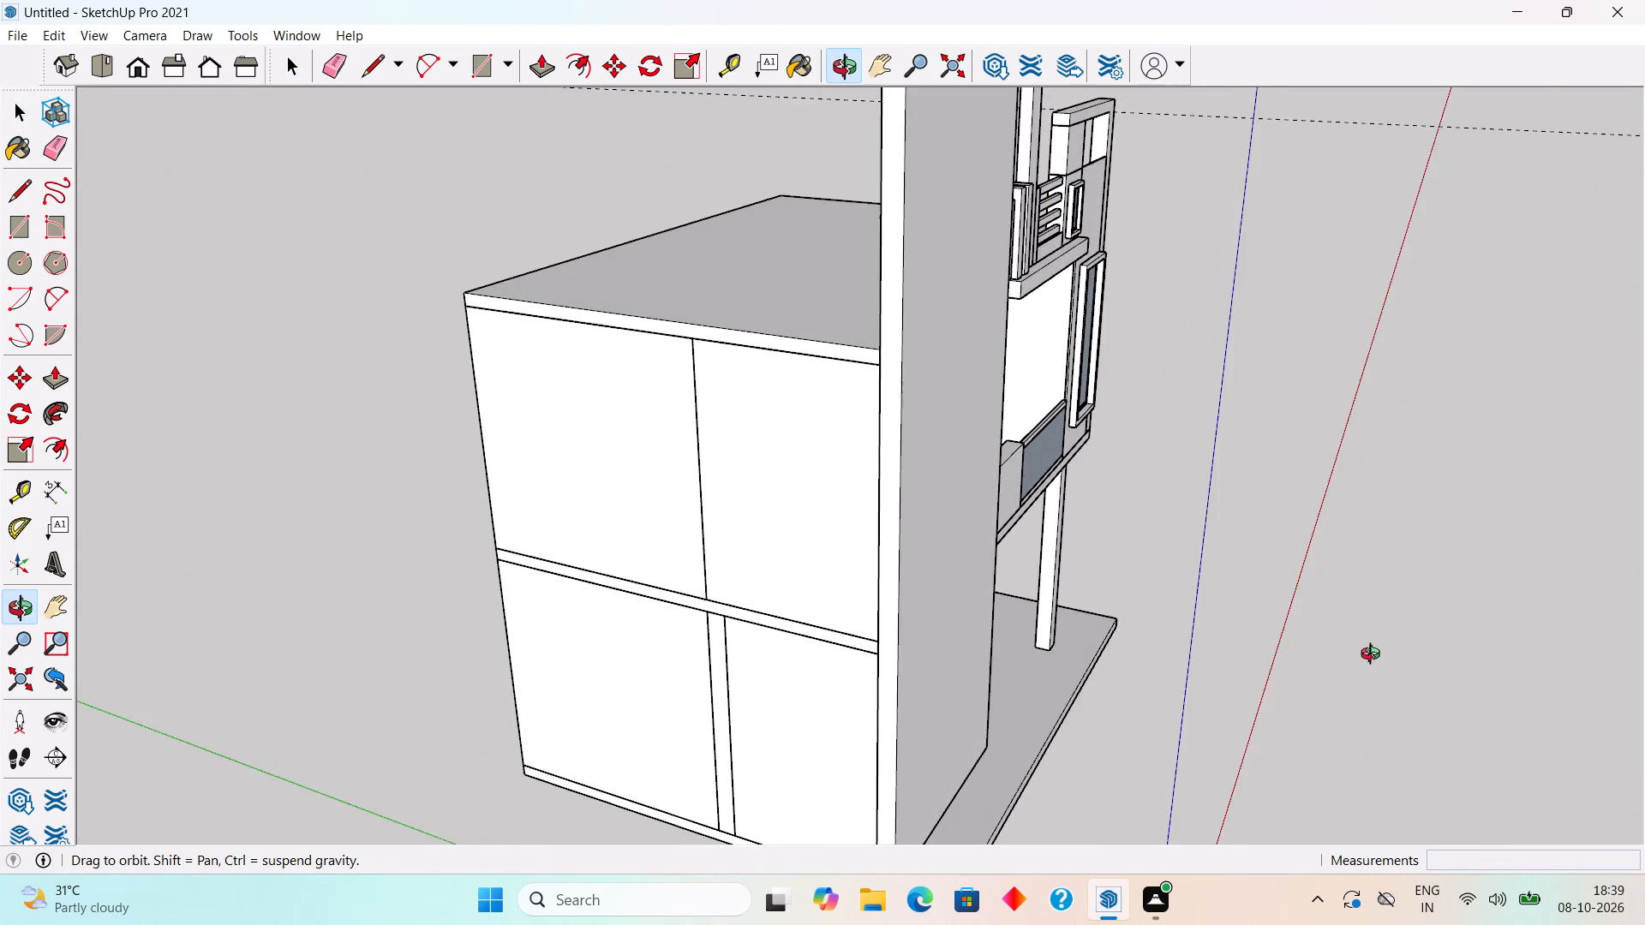
{"action": "middle_click_drag", "start_coordinate": [1374, 656], "coordinate": [1082, 704]}
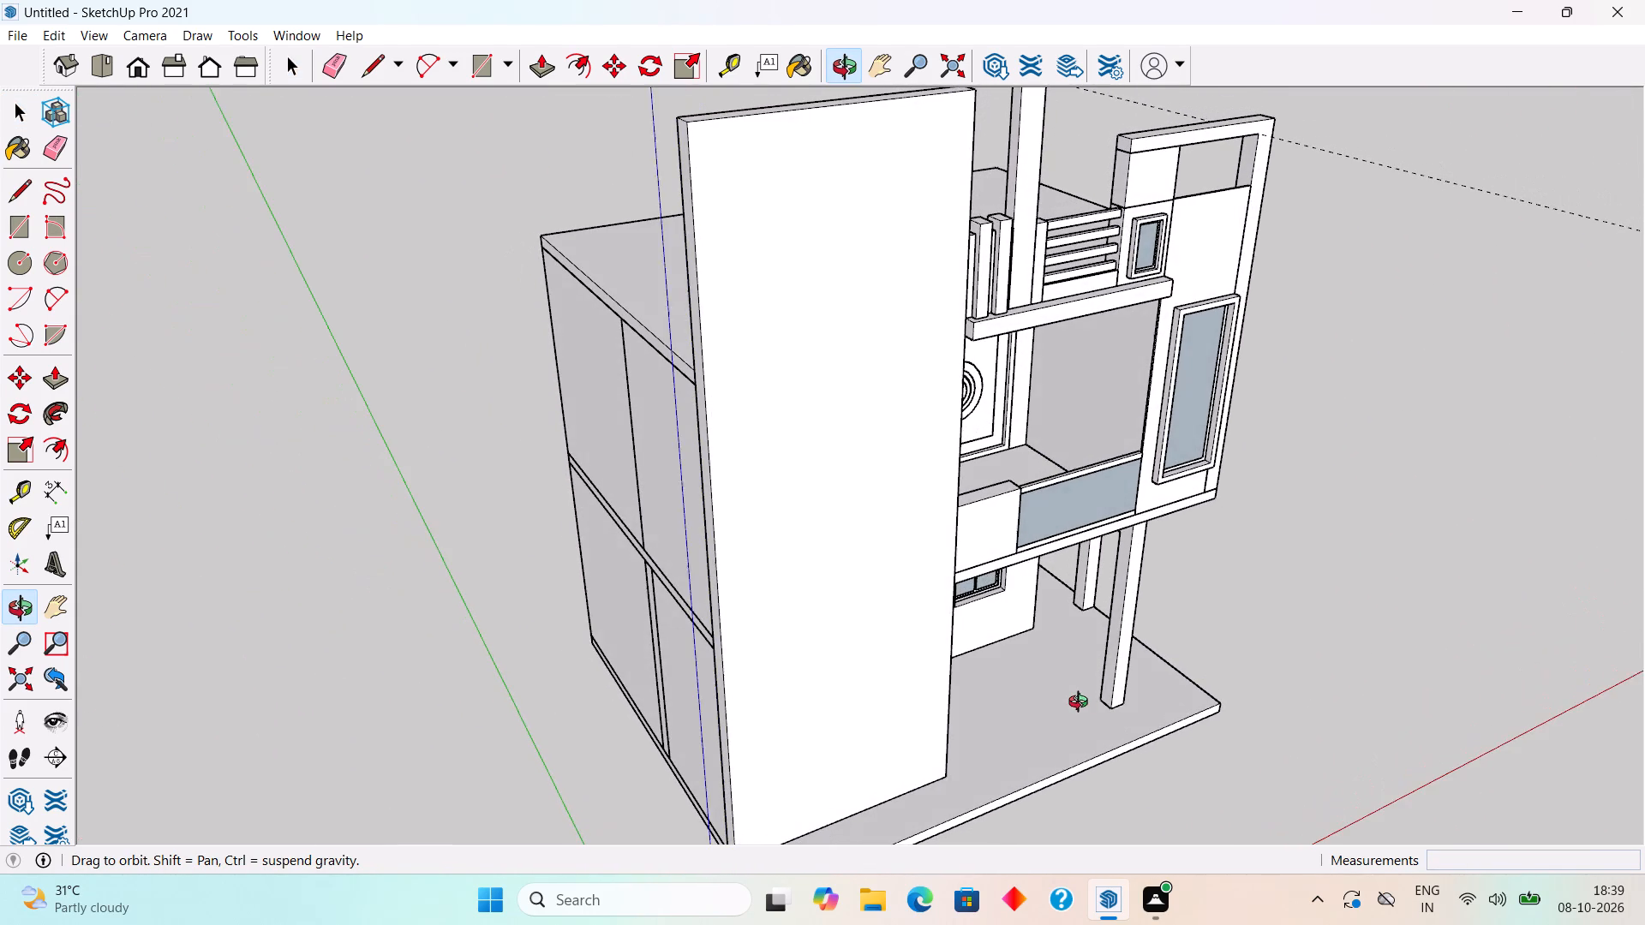
{"action": "middle_click_drag", "start_coordinate": [1082, 704], "coordinate": [1080, 703]}
{"action": "scroll", "coordinate": [1080, 703], "scroll_direction": "down", "scroll_amount": 2}
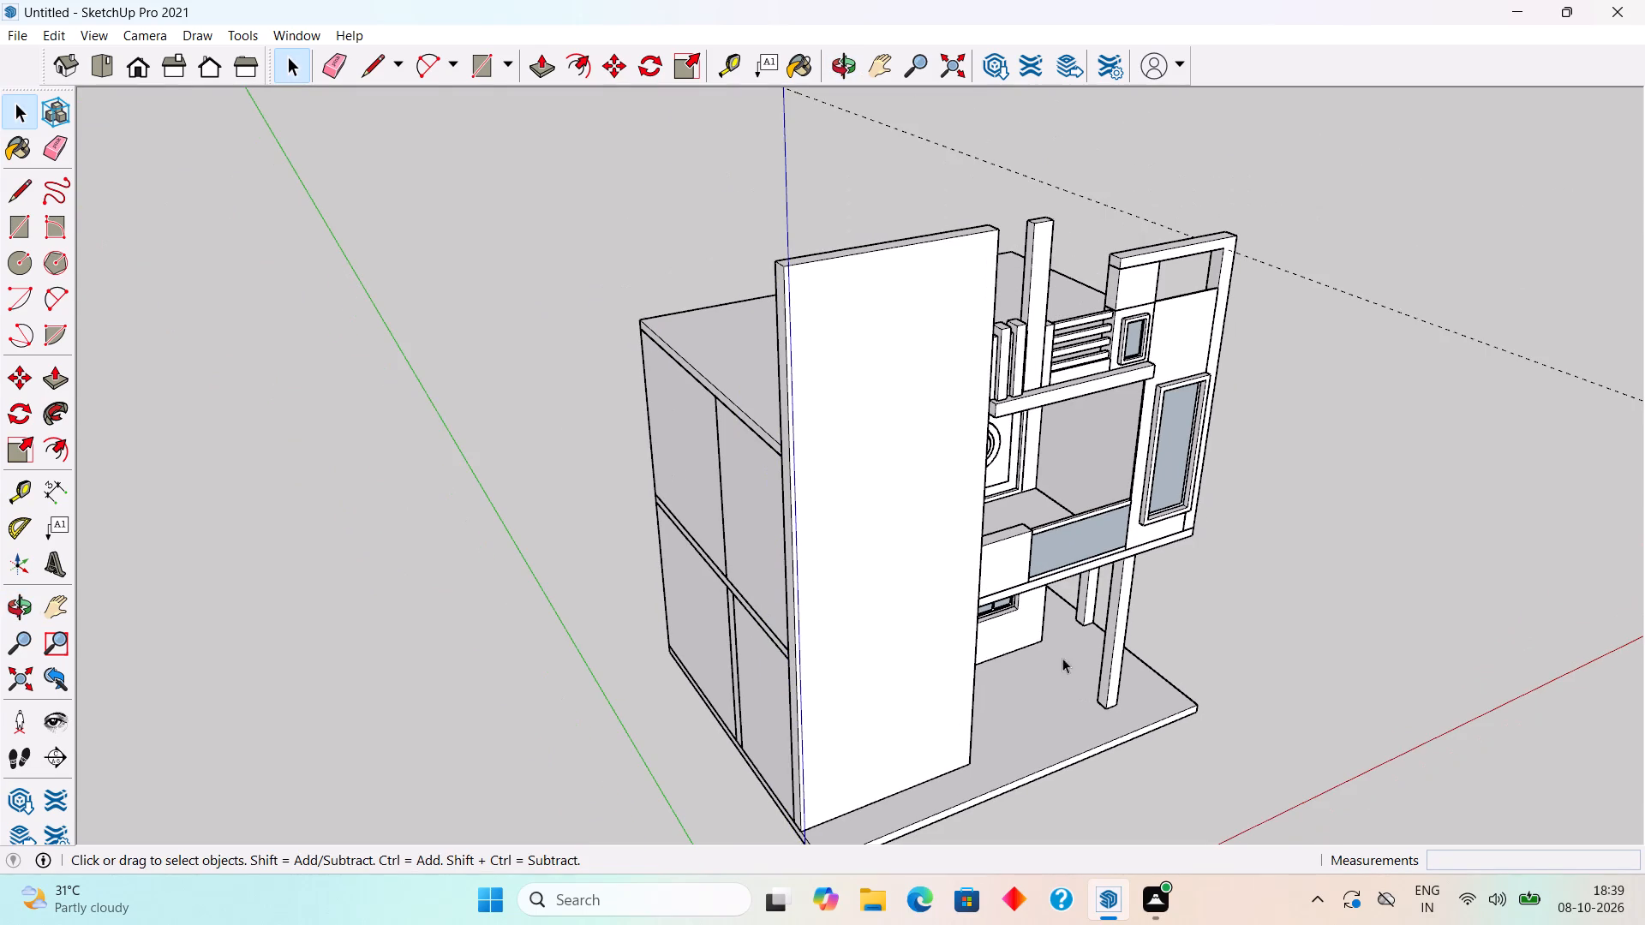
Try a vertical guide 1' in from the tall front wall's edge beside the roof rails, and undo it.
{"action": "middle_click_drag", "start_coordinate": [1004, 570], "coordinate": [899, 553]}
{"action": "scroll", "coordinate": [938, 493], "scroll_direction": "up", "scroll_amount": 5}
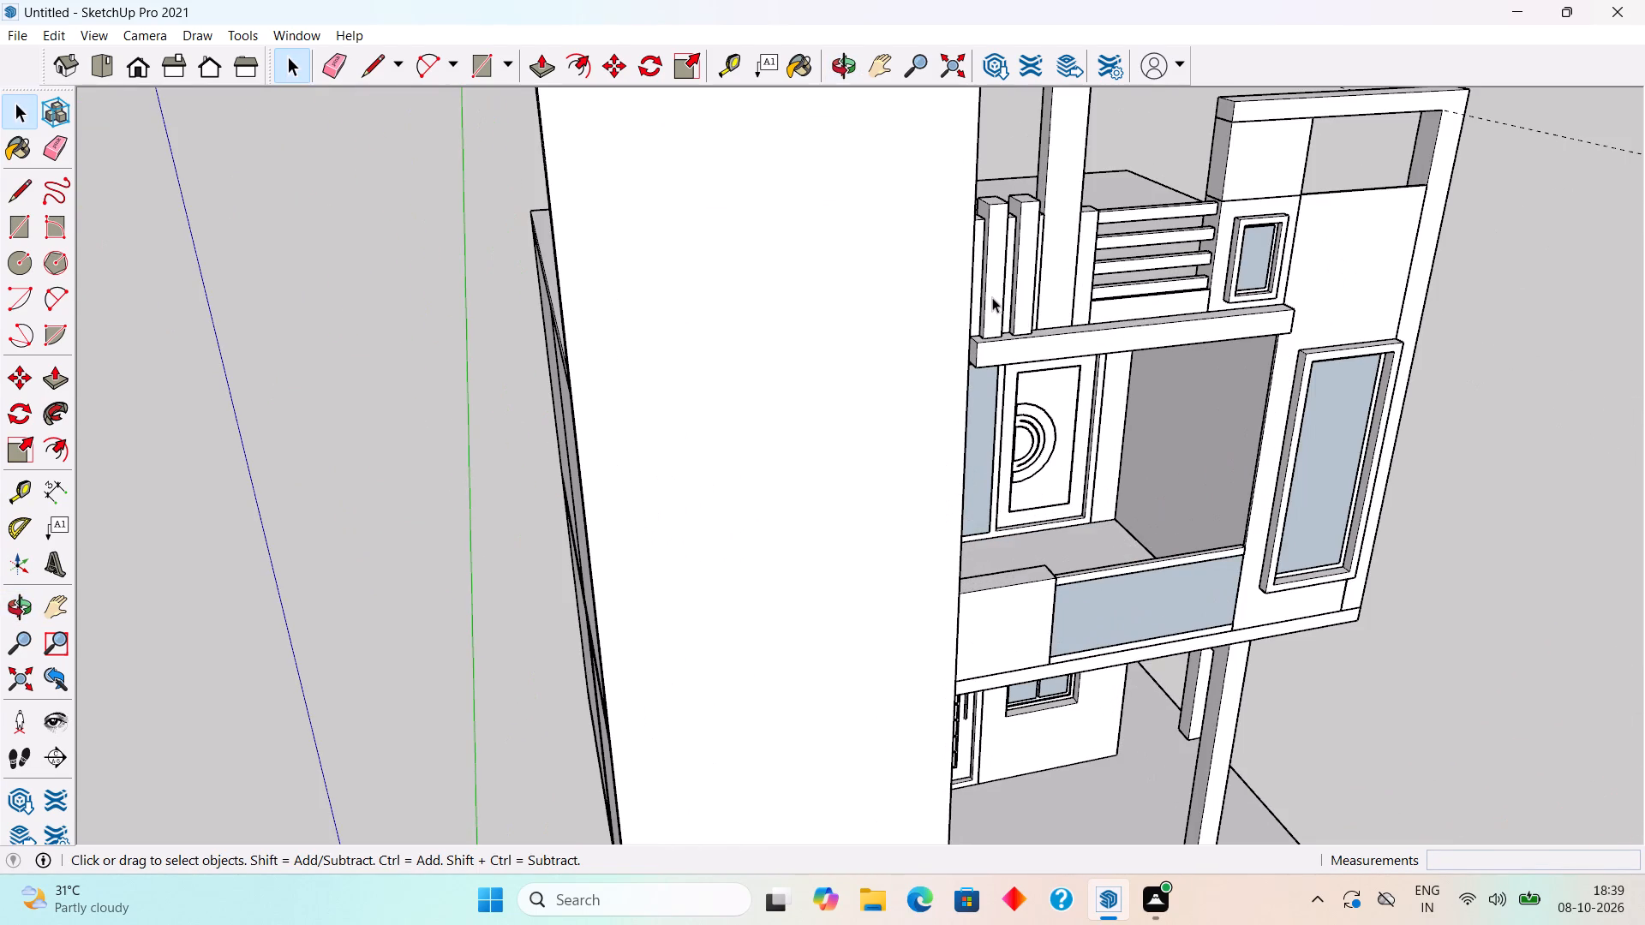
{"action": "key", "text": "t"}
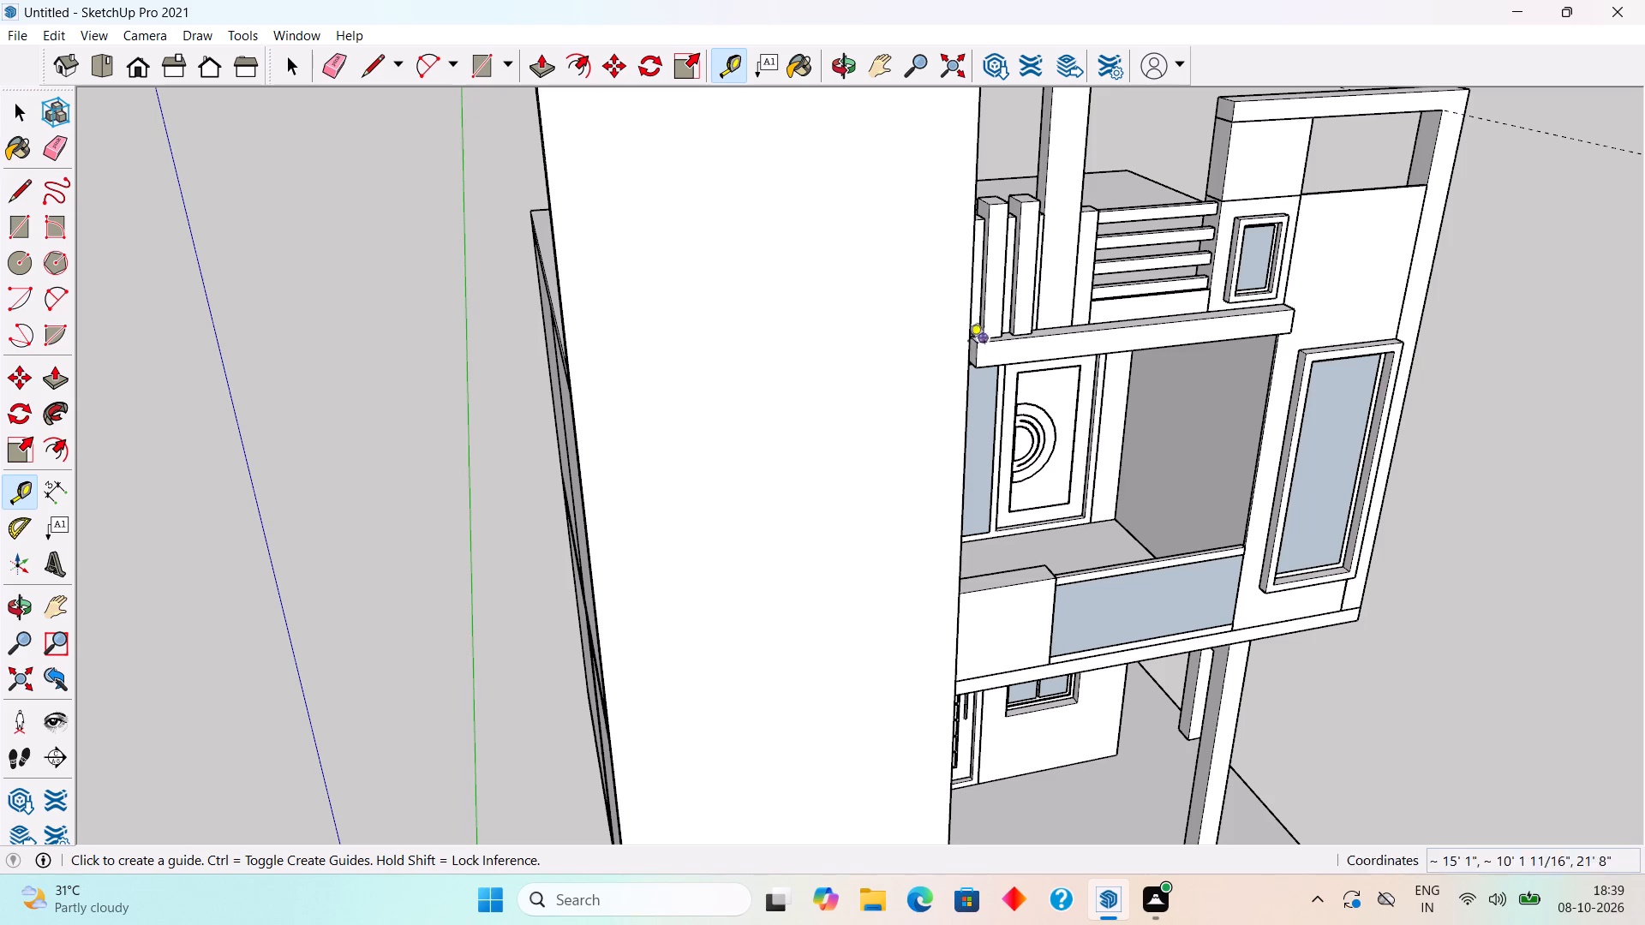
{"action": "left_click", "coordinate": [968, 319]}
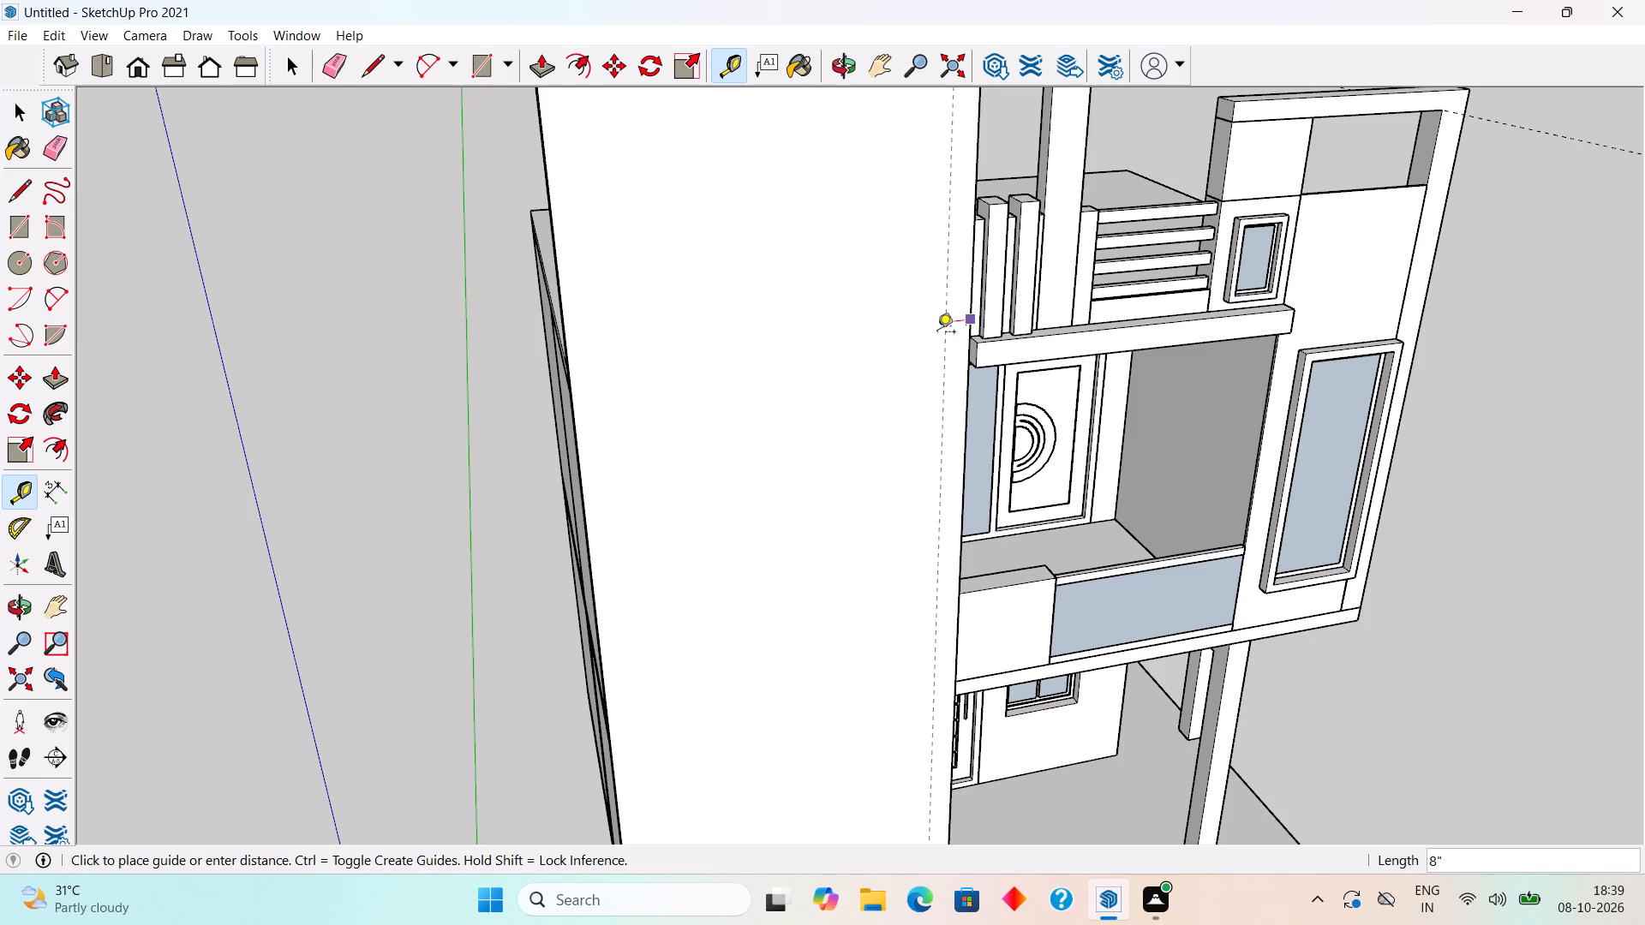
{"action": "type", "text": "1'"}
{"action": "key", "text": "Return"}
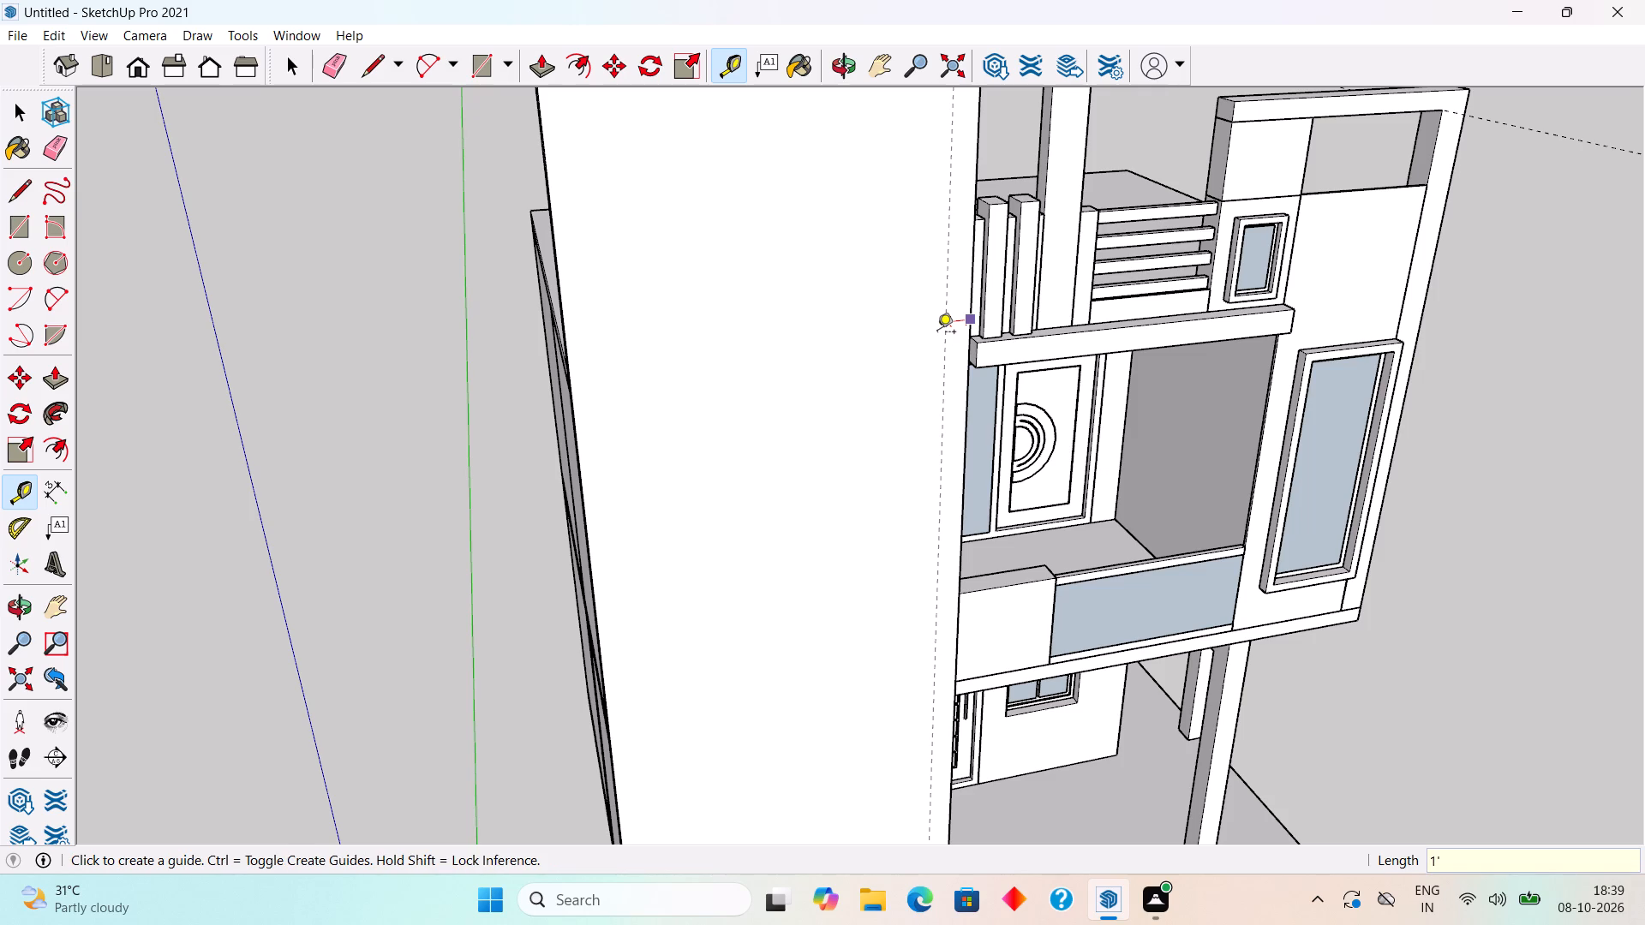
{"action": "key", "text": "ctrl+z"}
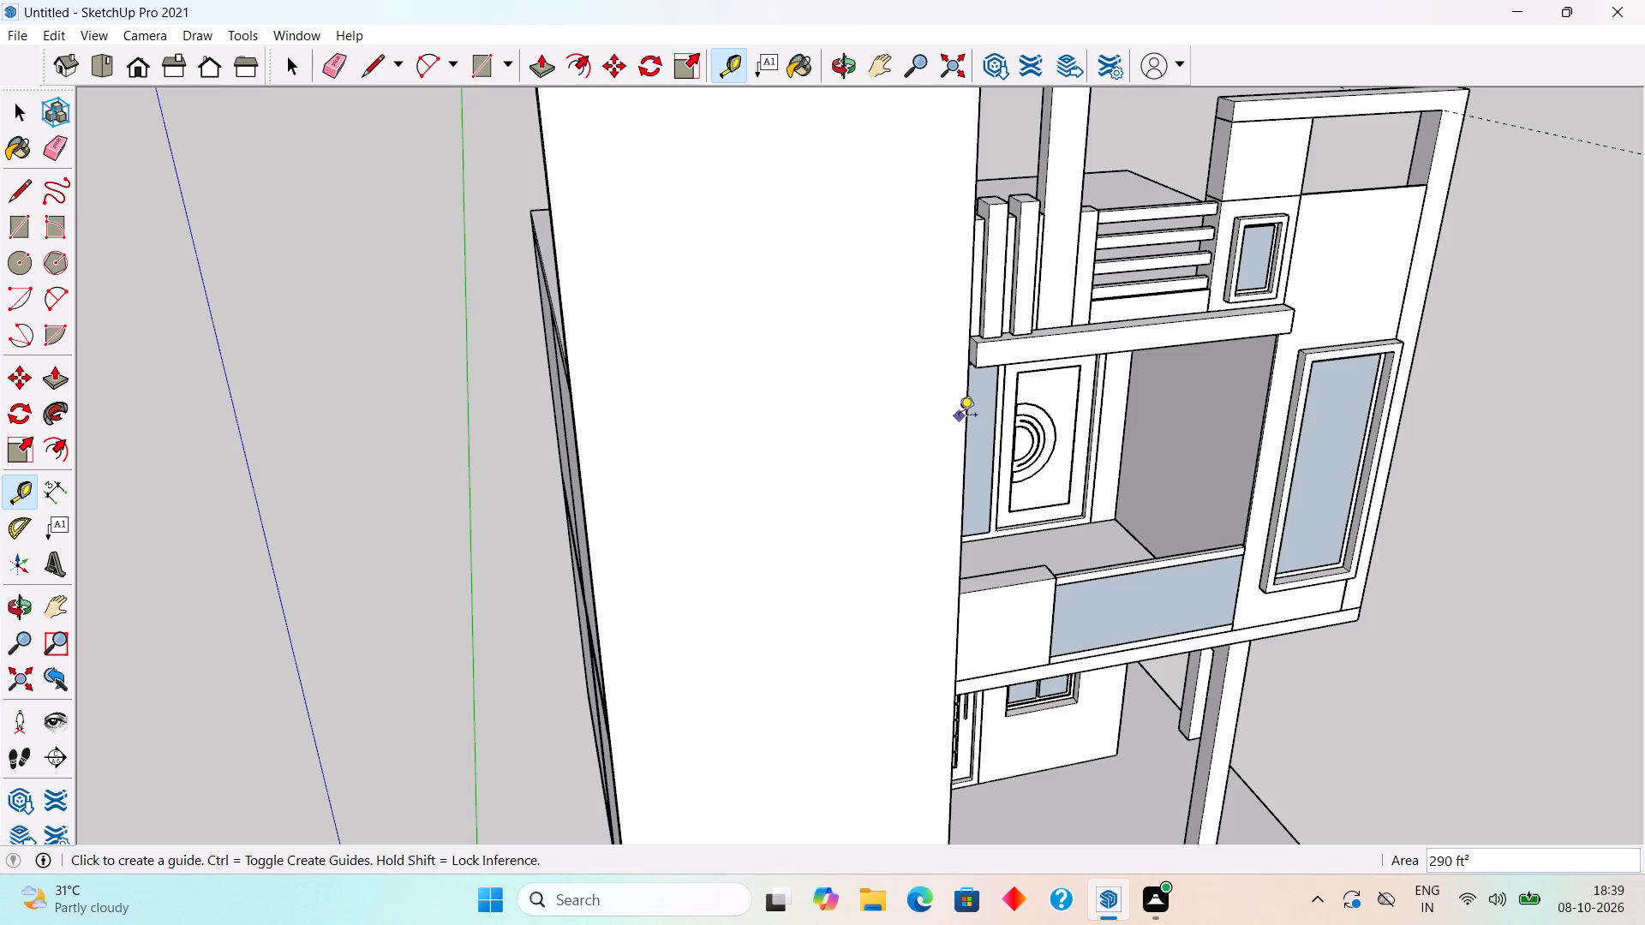
Place a vertical guide 1.5' in from the tall wall's edge and a horizontal guide along the low parapet's top.
{"action": "left_click", "coordinate": [967, 427]}
{"action": "type", "text": "1.5'"}
{"action": "key", "text": "Return"}
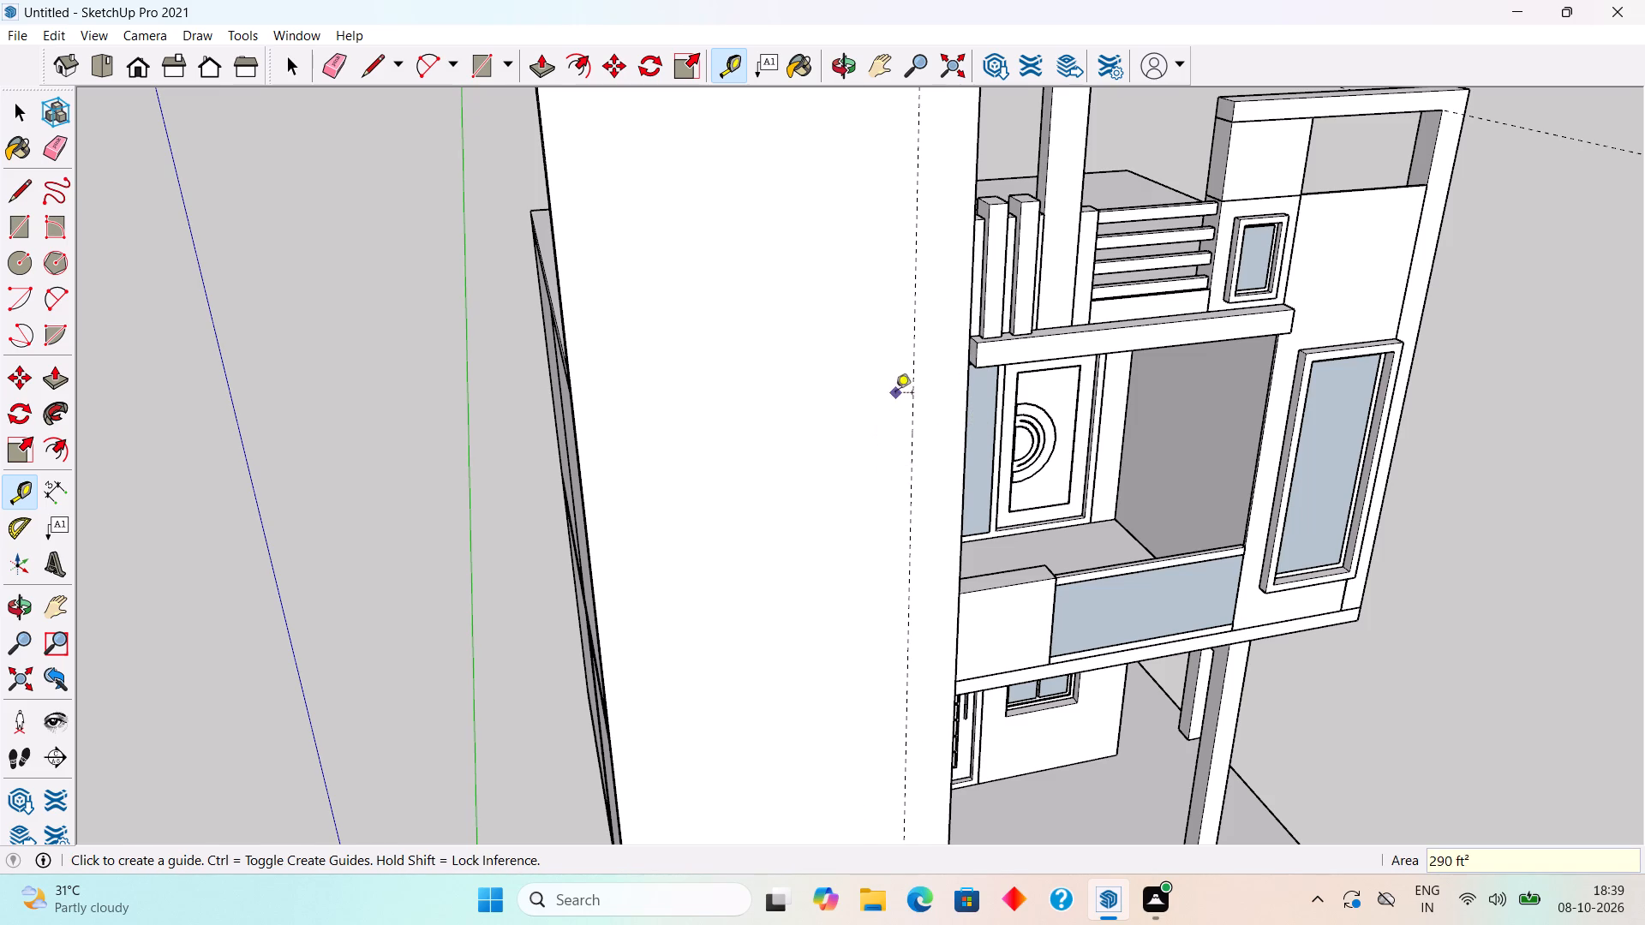
{"action": "scroll", "coordinate": [959, 238], "scroll_direction": "up", "scroll_amount": 8}
{"action": "double_click", "coordinate": [997, 204]}
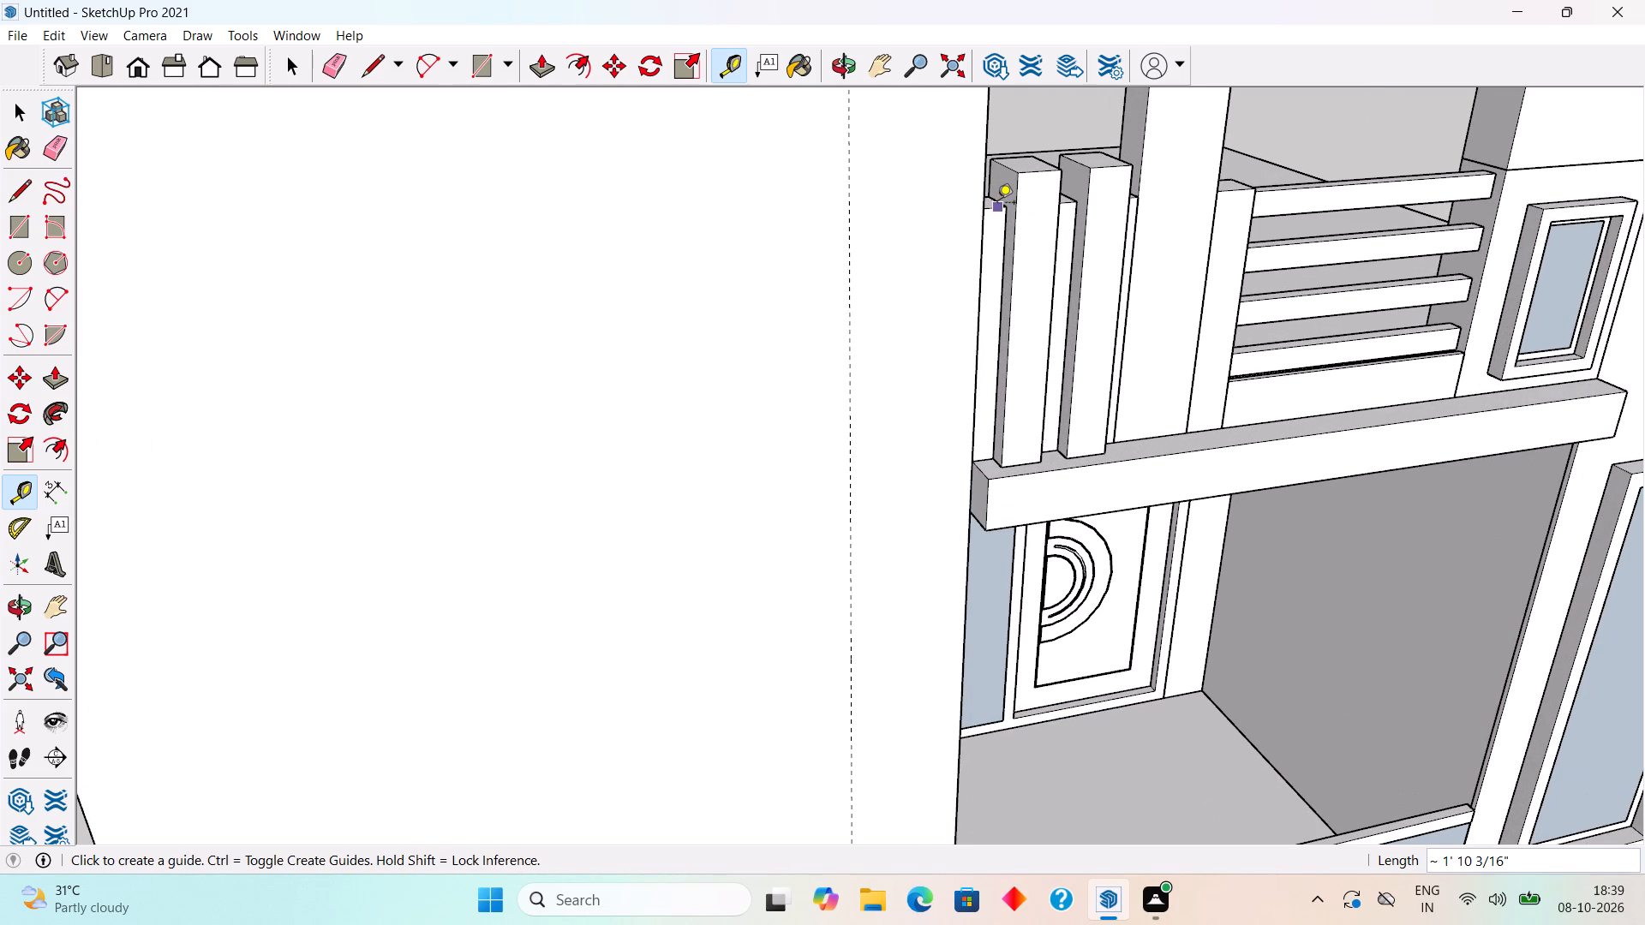
{"action": "key", "text": "space"}
{"action": "type", "text": "t"}
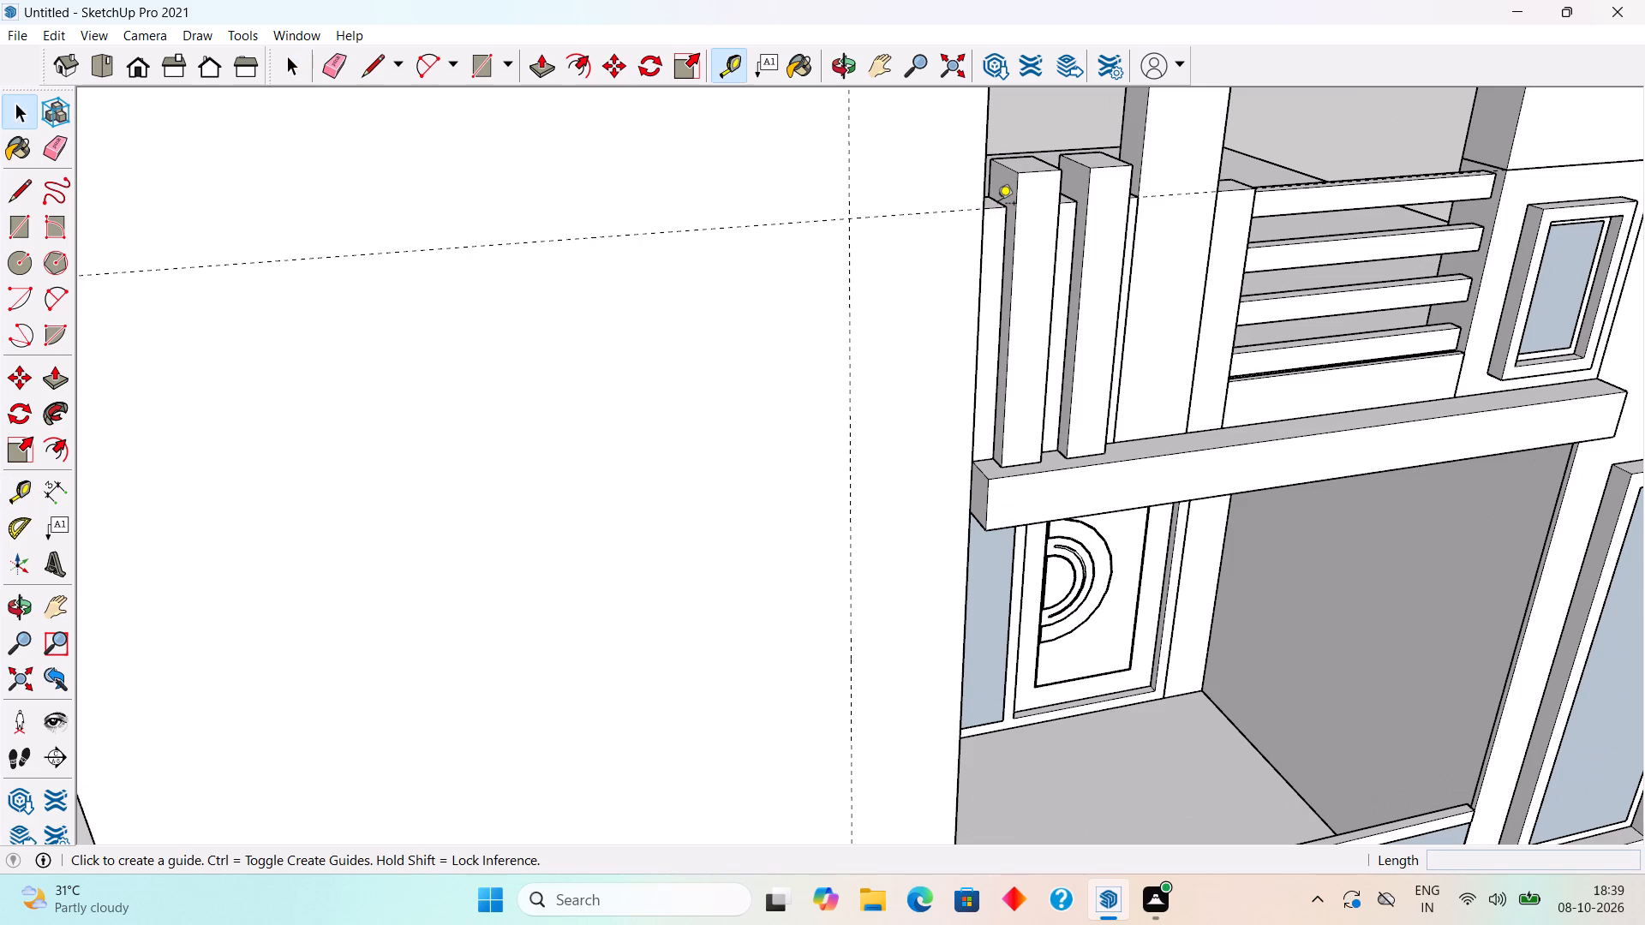
Draw a rectangle about 1' 6" square from the guide intersection to the tall wall's edge and extrude it 6".
{"action": "key", "text": "r"}
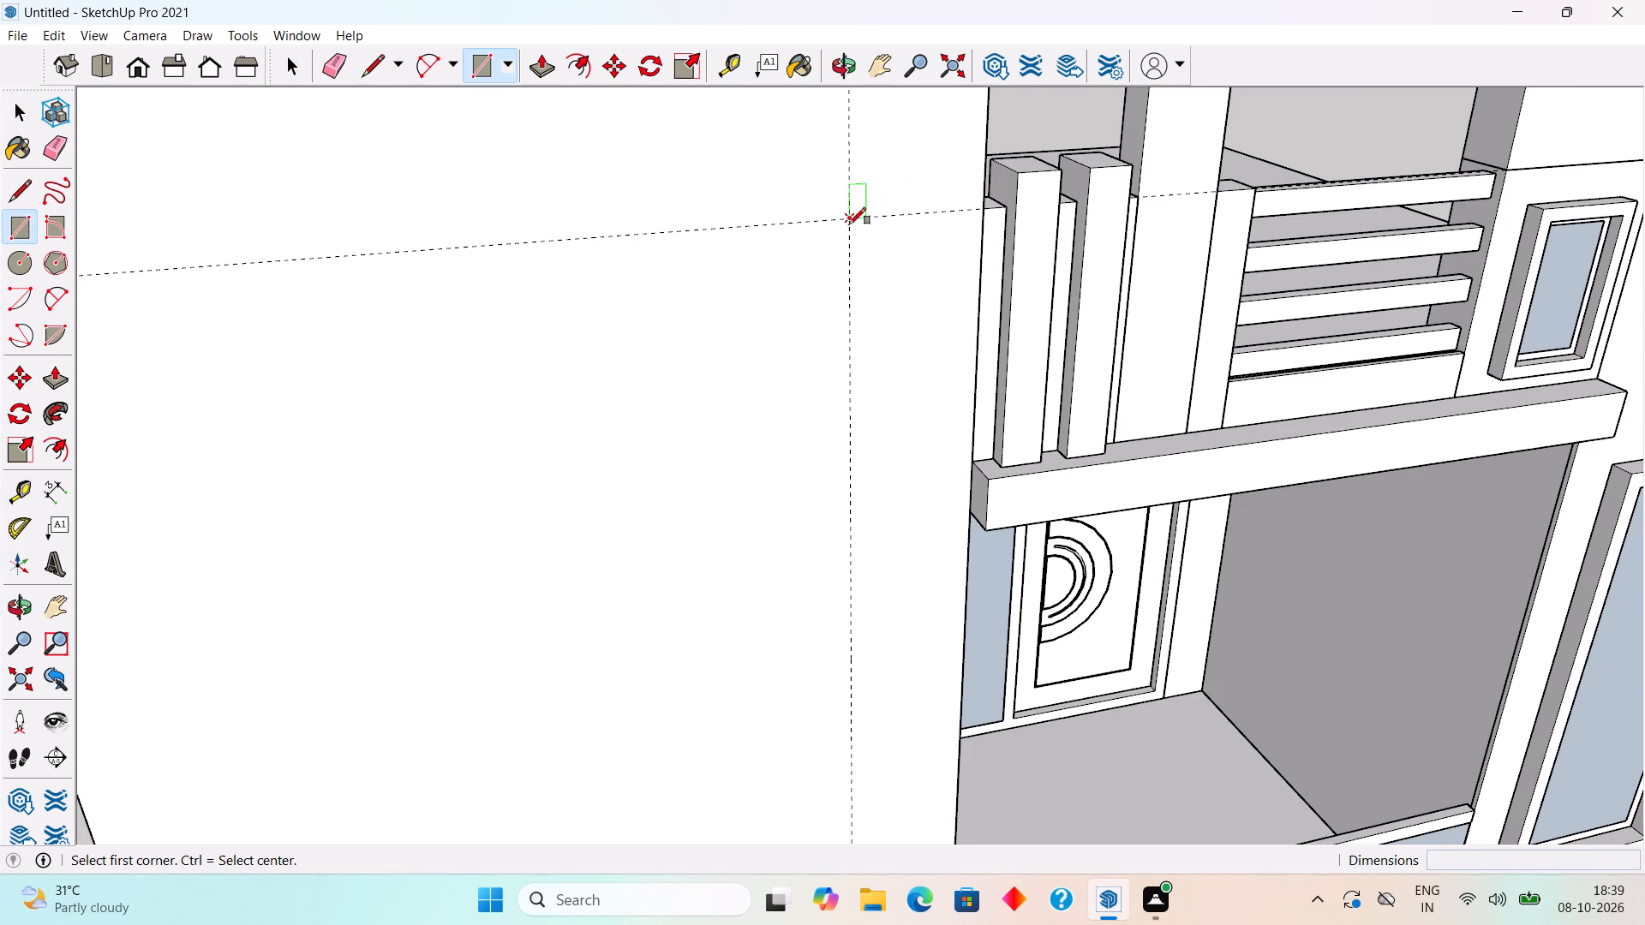
{"action": "left_click", "coordinate": [851, 219]}
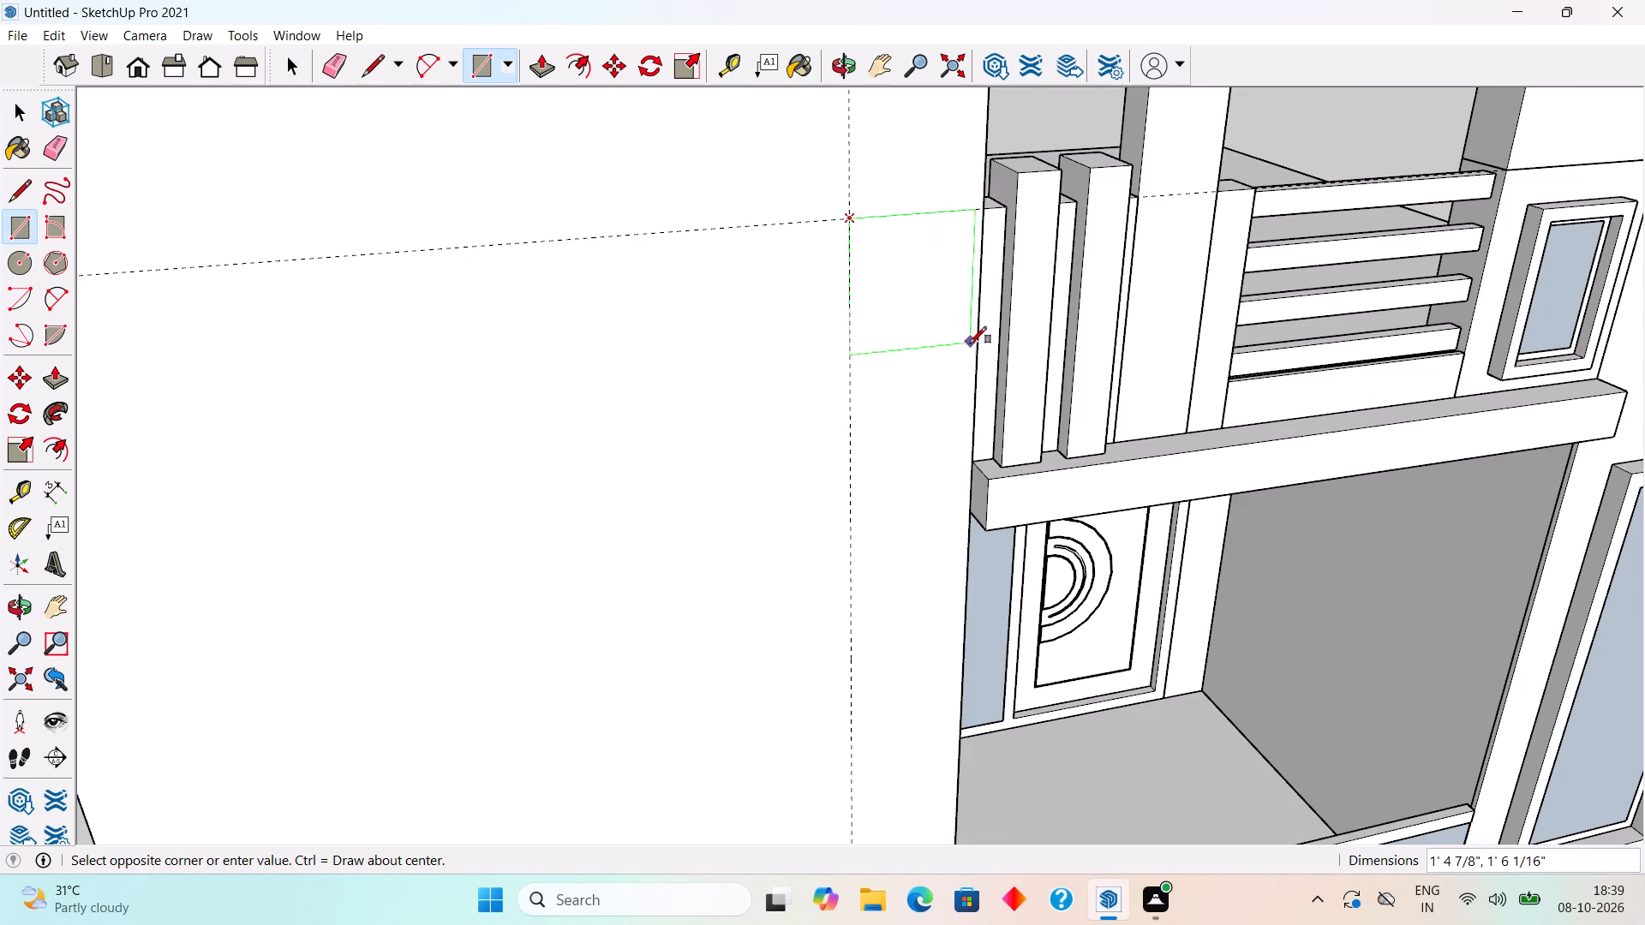
{"action": "left_click", "coordinate": [974, 356]}
{"action": "key", "text": "p"}
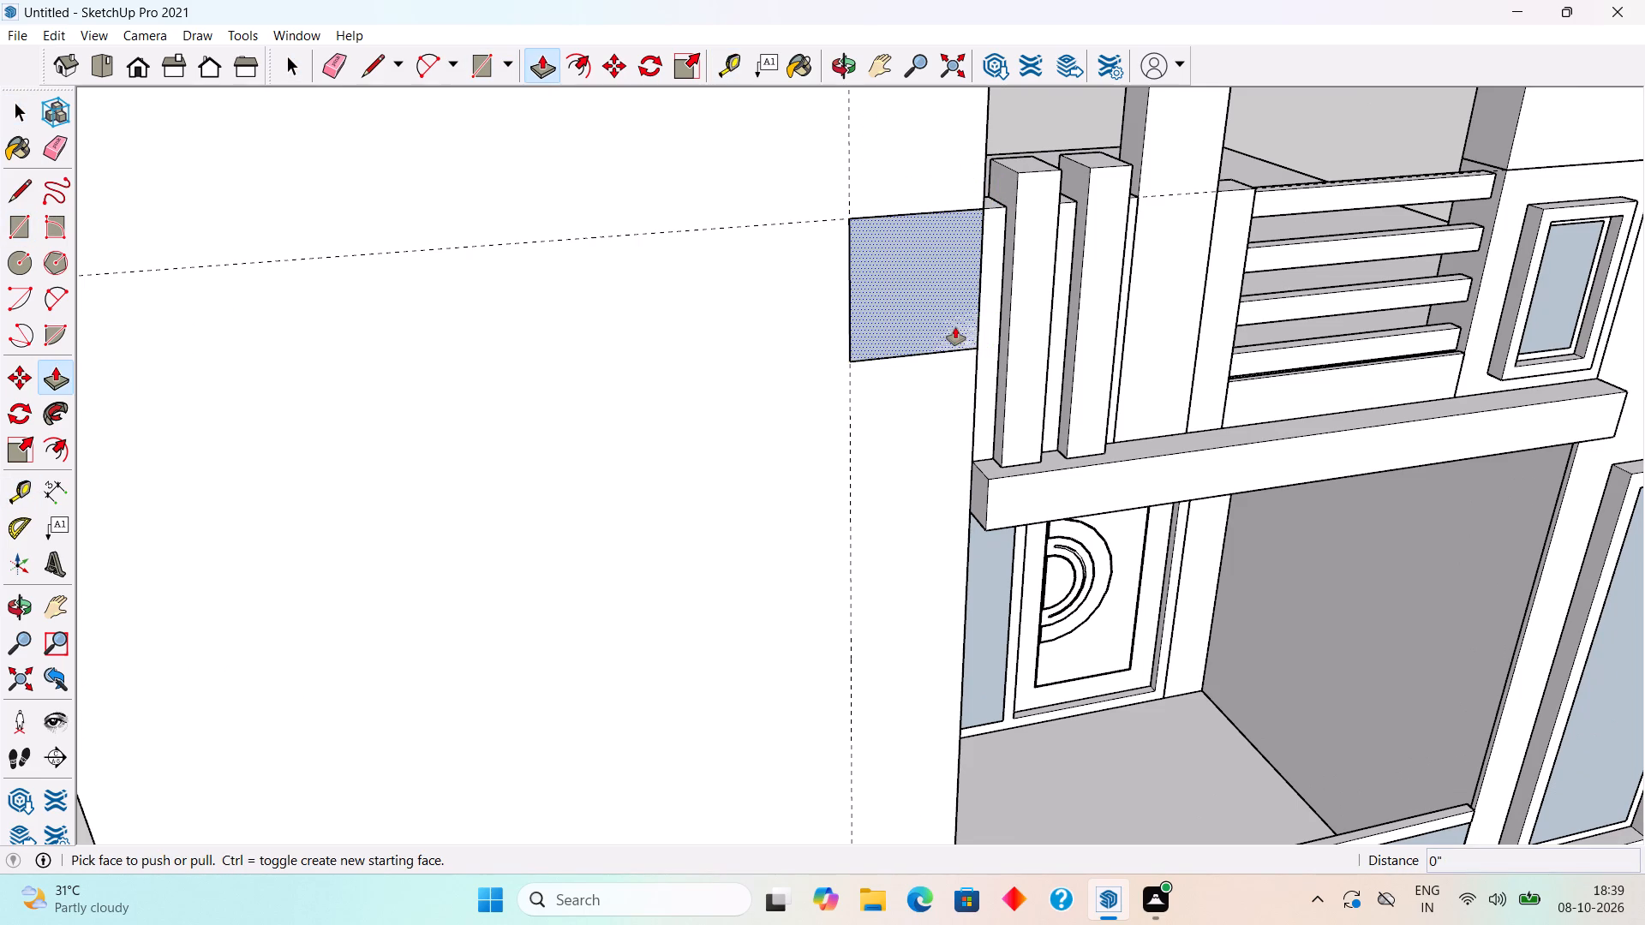
{"action": "left_click", "coordinate": [955, 327]}
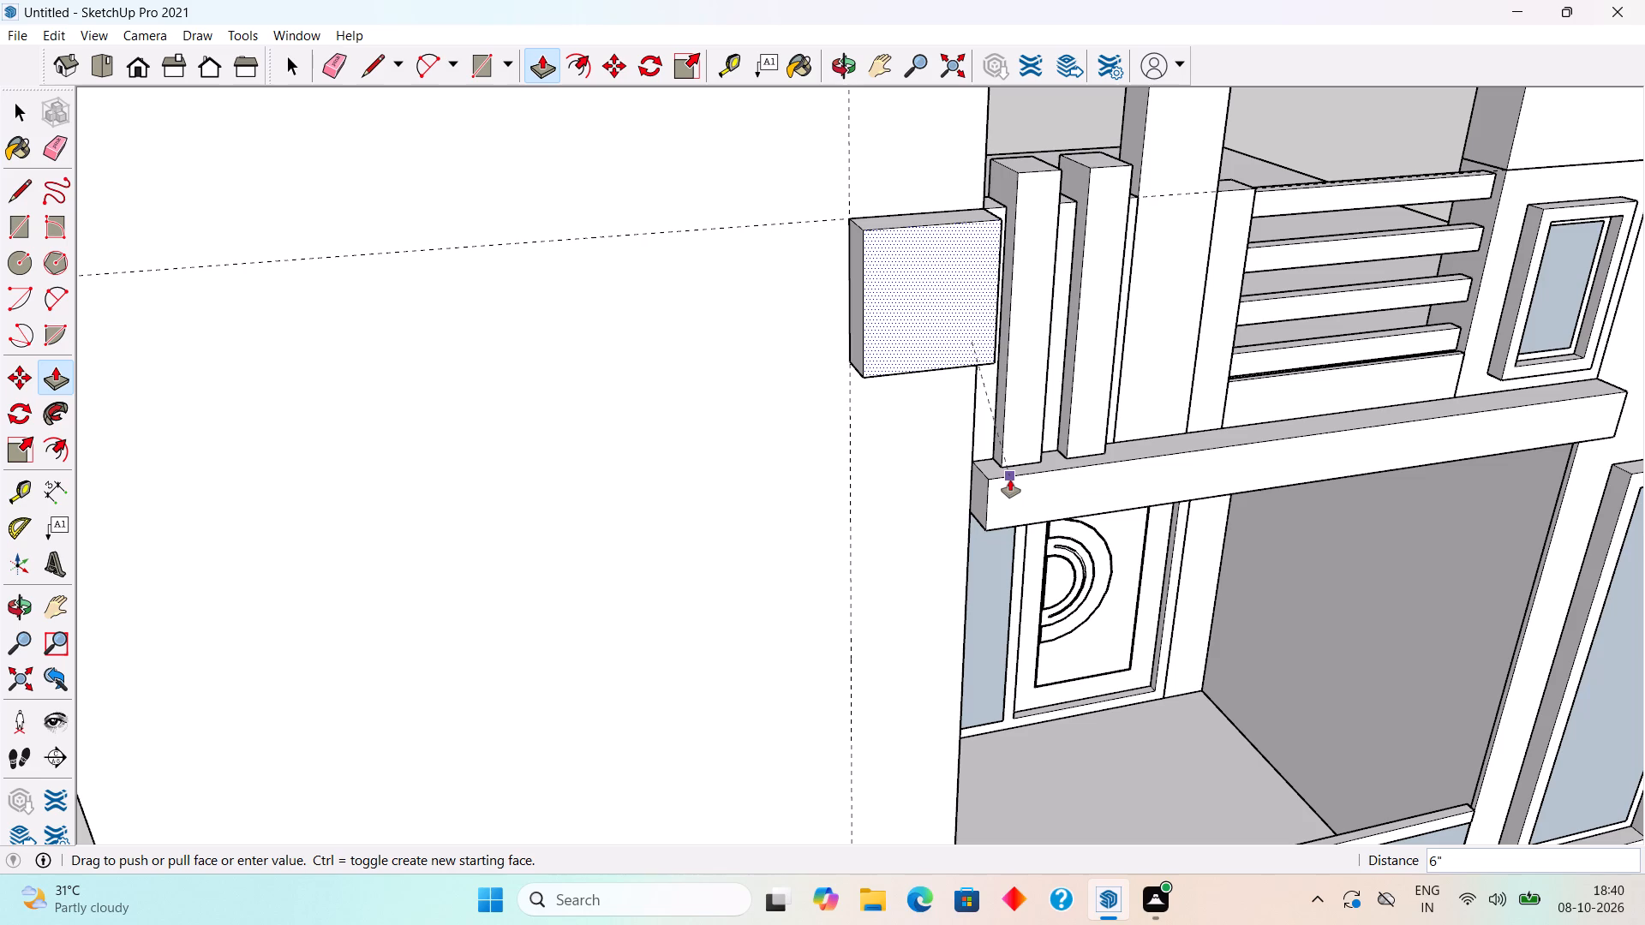
{"action": "left_click", "coordinate": [987, 503]}
{"action": "key", "text": "space"}
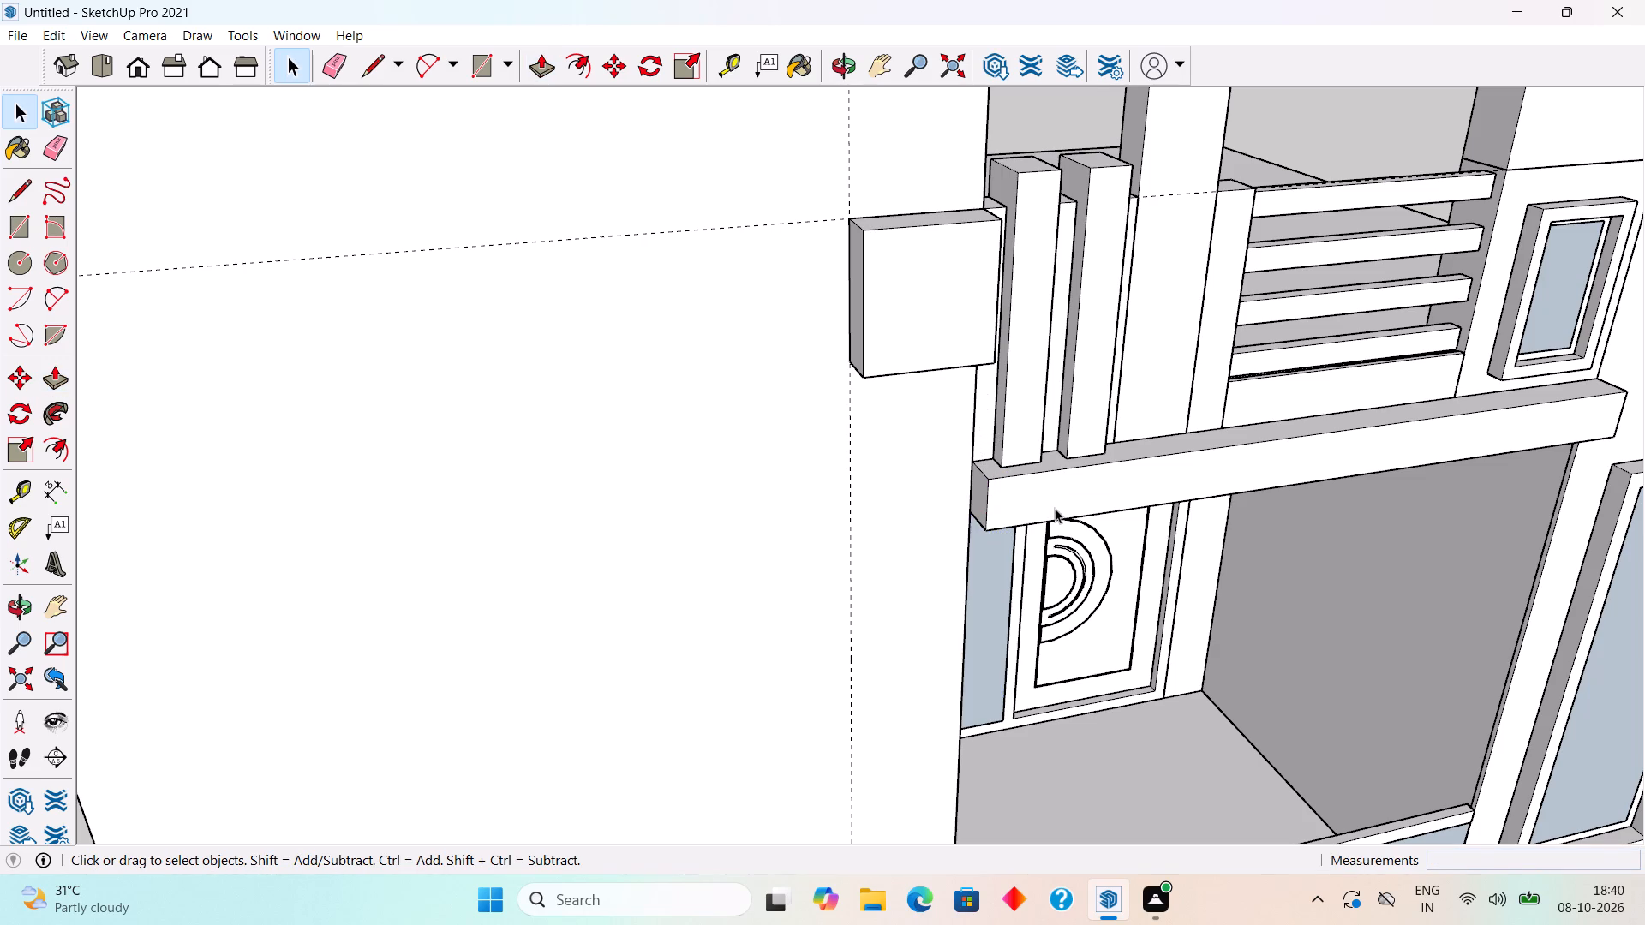
Pull the front face of the roof-edge beam out 3".
{"action": "triple_click", "coordinate": [1055, 508]}
{"action": "key", "text": "p"}
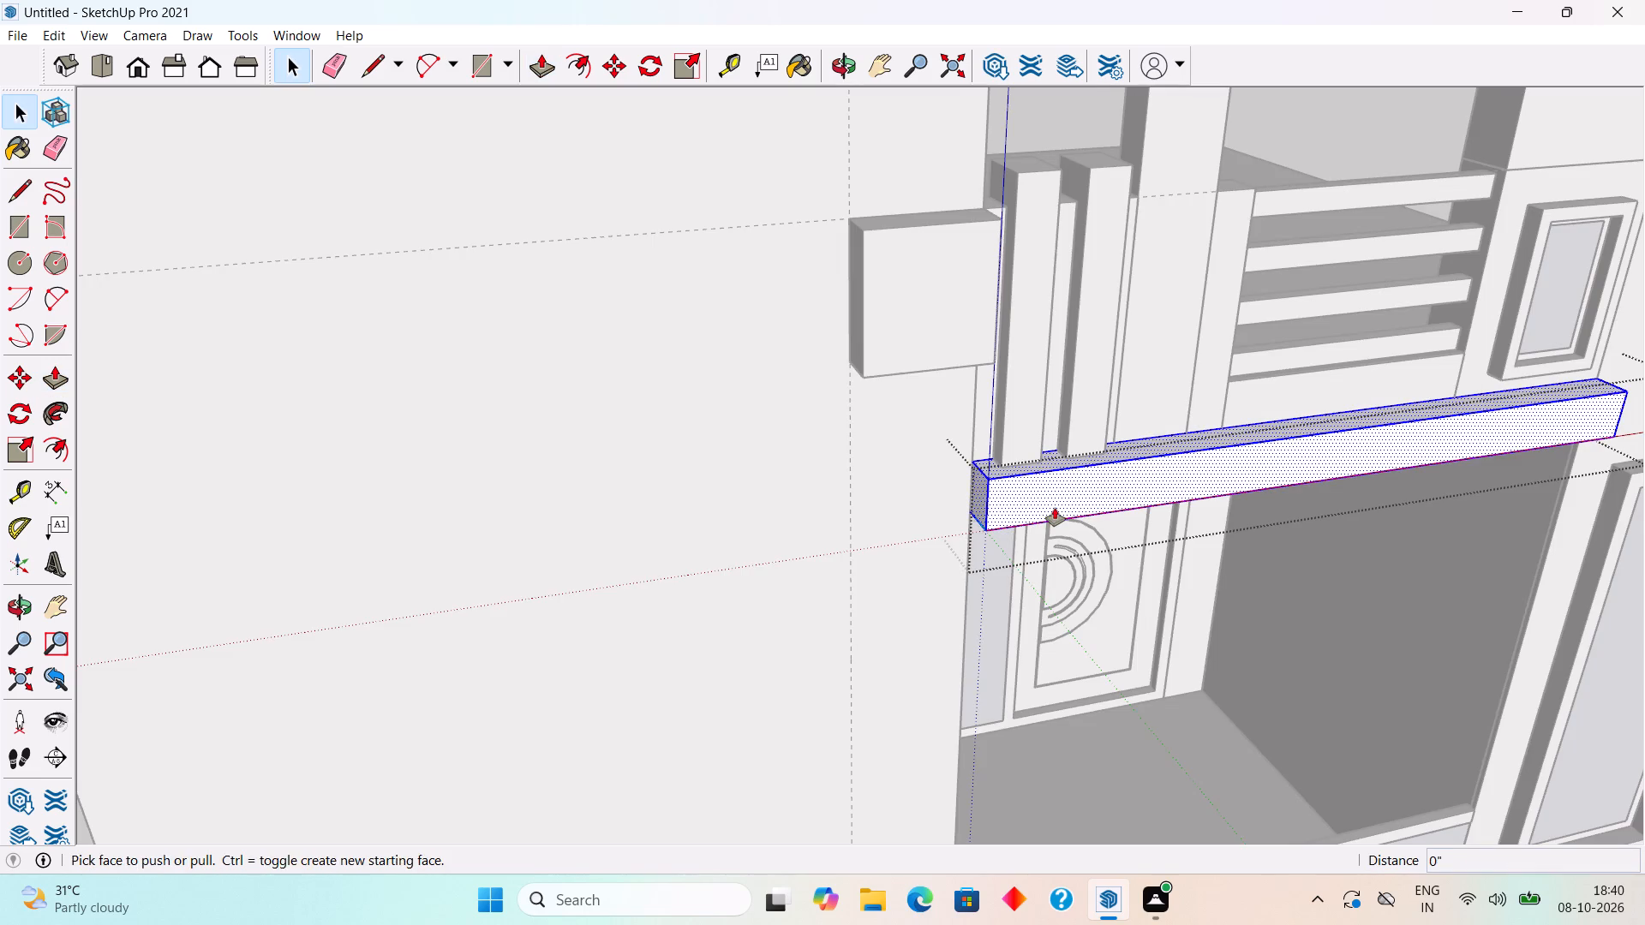
{"action": "left_click", "coordinate": [1055, 508]}
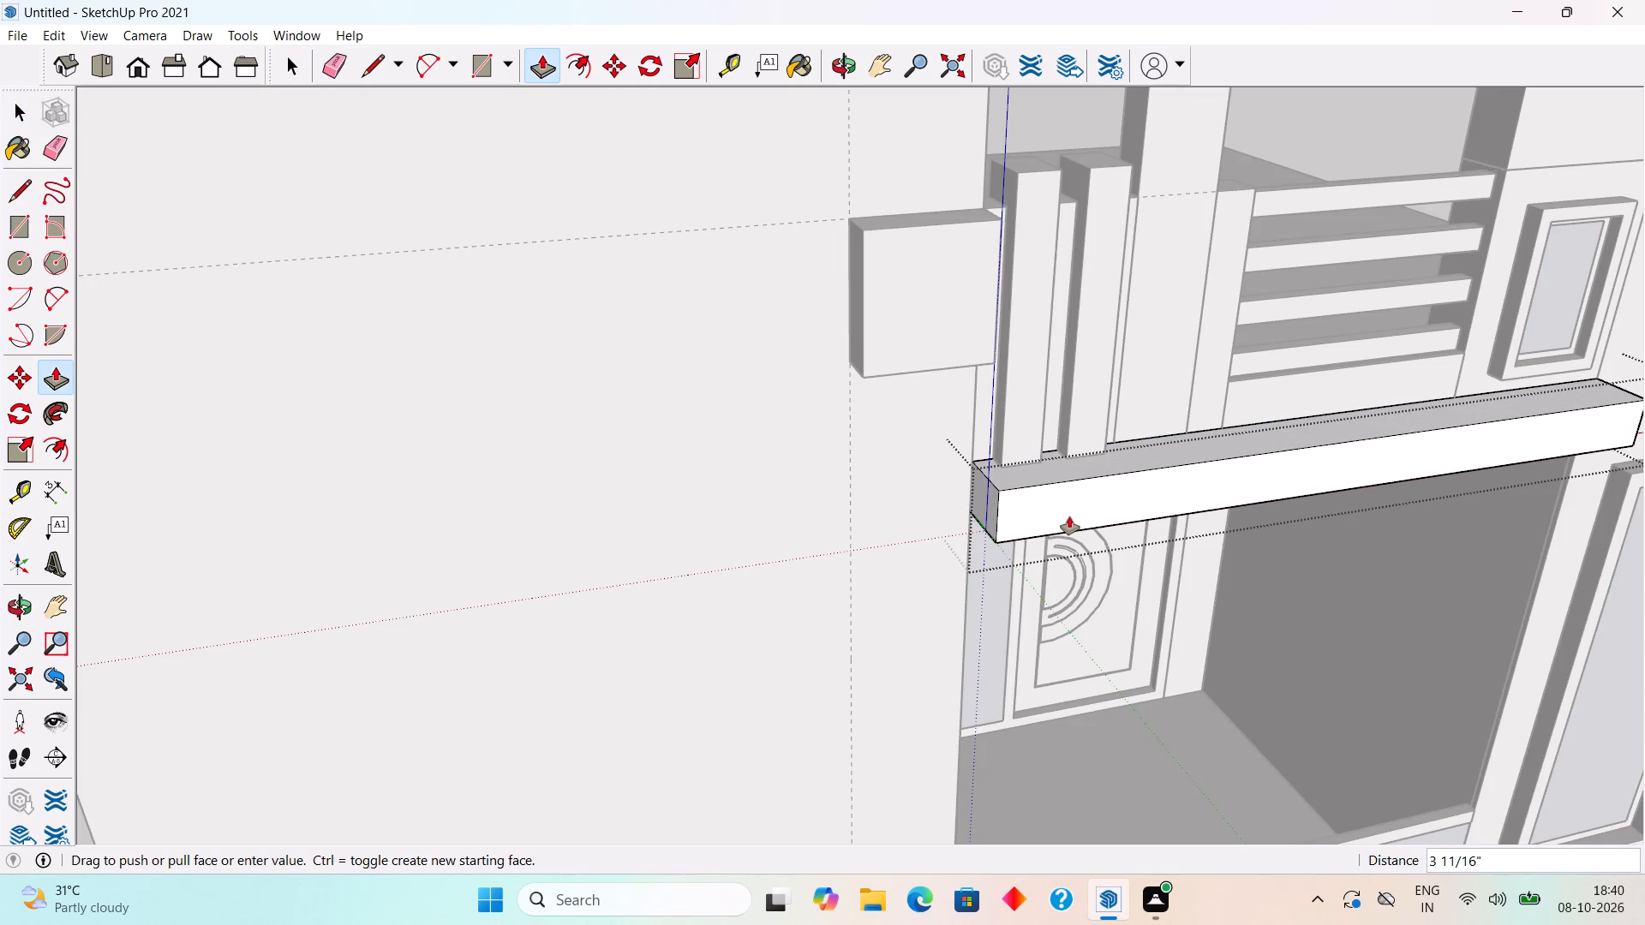
{"action": "type", "text": "3\""}
{"action": "key", "text": "Return"}
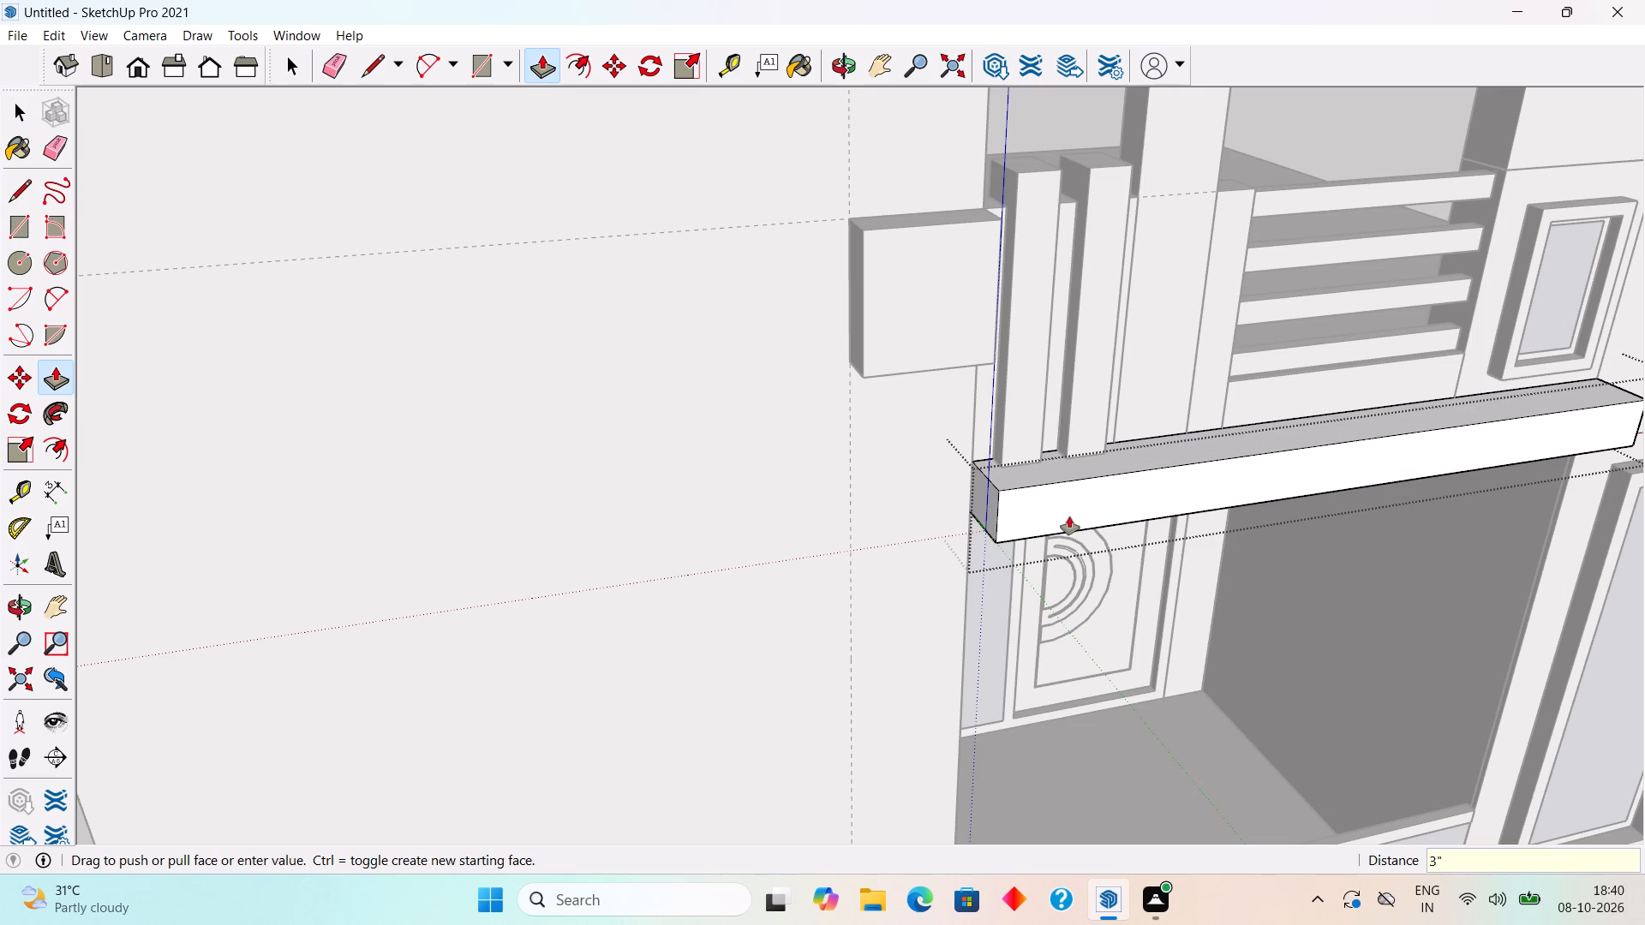
{"action": "key", "text": "space"}
Pull the projecting block's bottom face about 11' 10" down the tall wall, plus another 6" to the balcony slab's underside.
{"action": "left_click", "coordinate": [906, 331]}
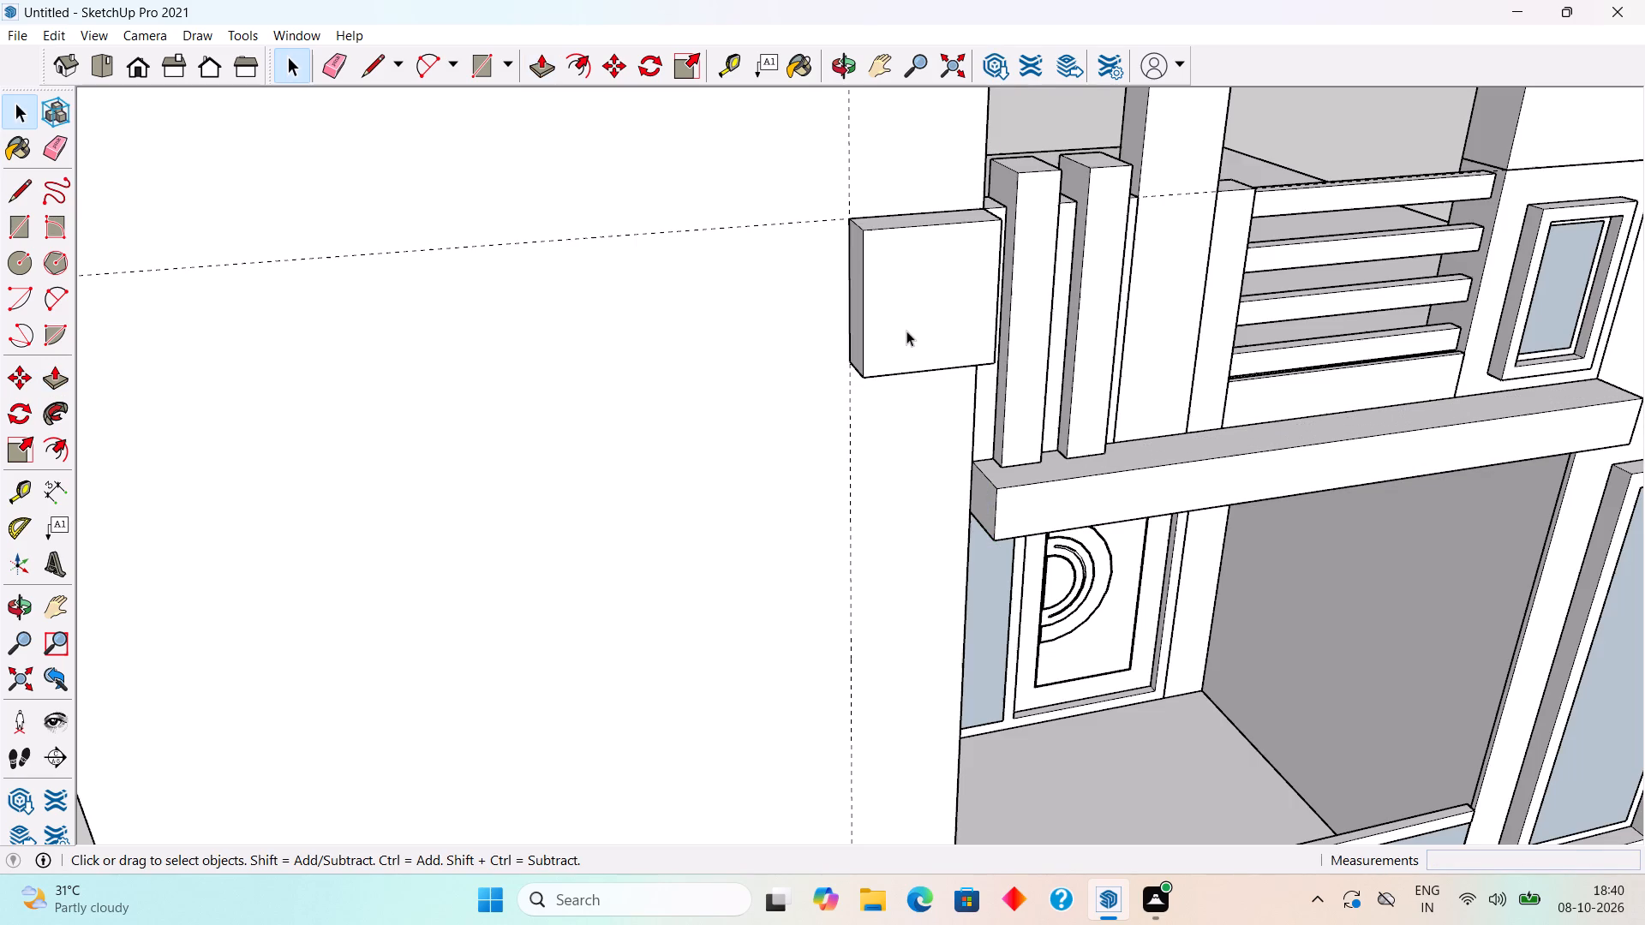
{"action": "left_click", "coordinate": [906, 331]}
{"action": "scroll", "coordinate": [924, 392], "scroll_direction": "down", "scroll_amount": 8}
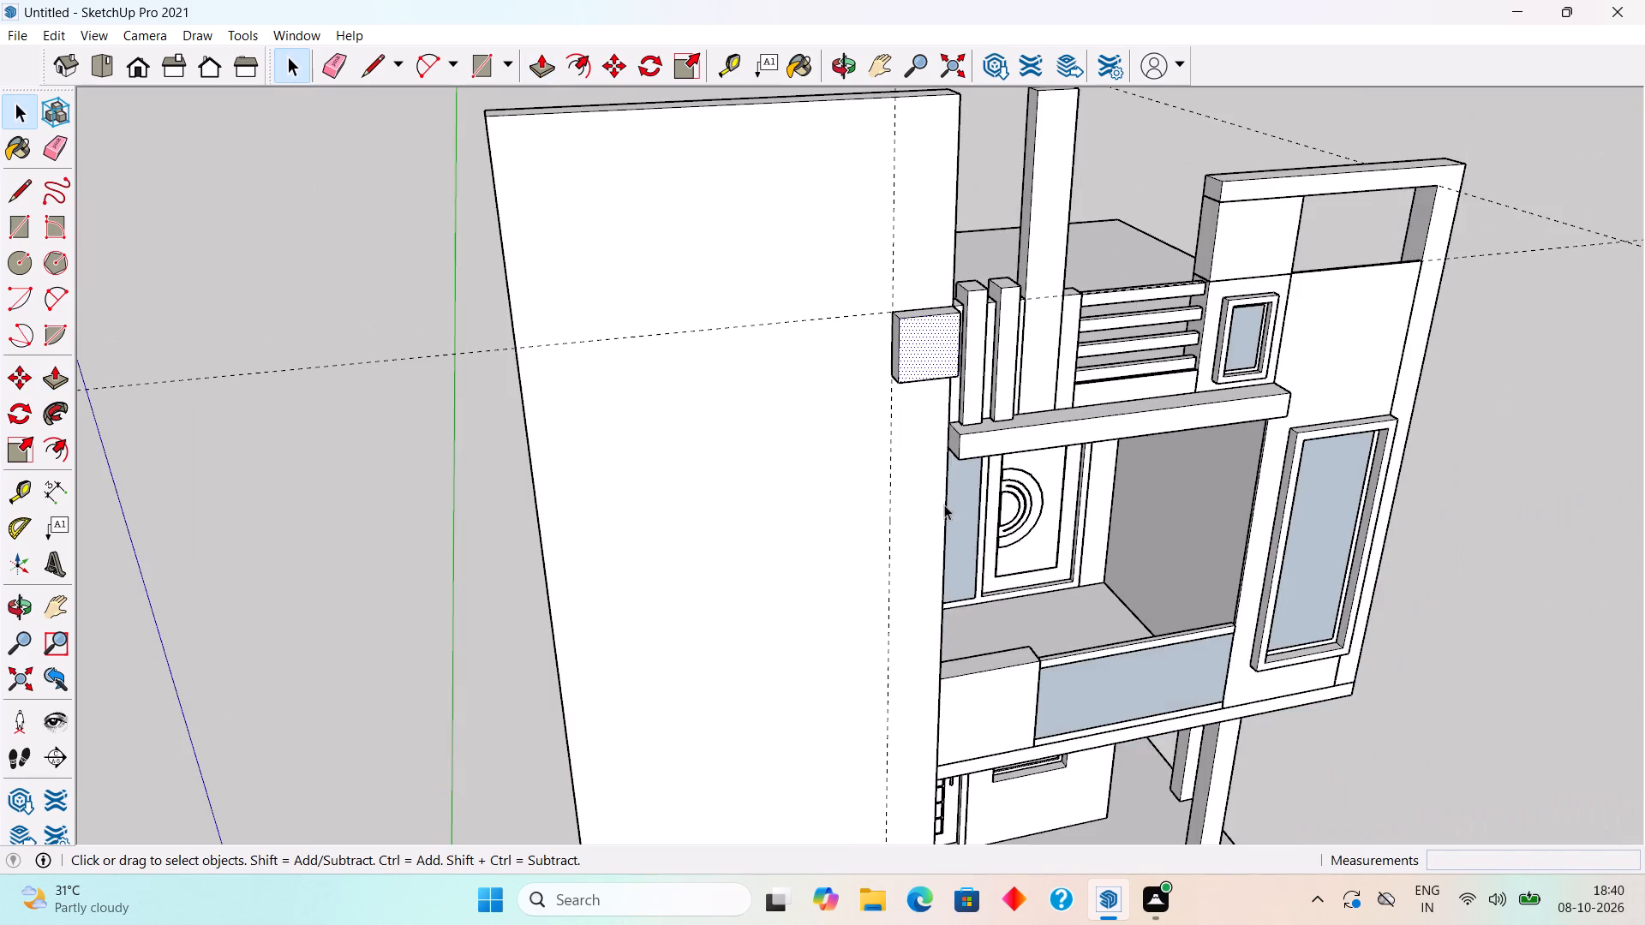
{"action": "middle_click_drag", "start_coordinate": [939, 464], "coordinate": [880, 215]}
{"action": "scroll", "coordinate": [880, 215], "scroll_direction": "down", "scroll_amount": 2}
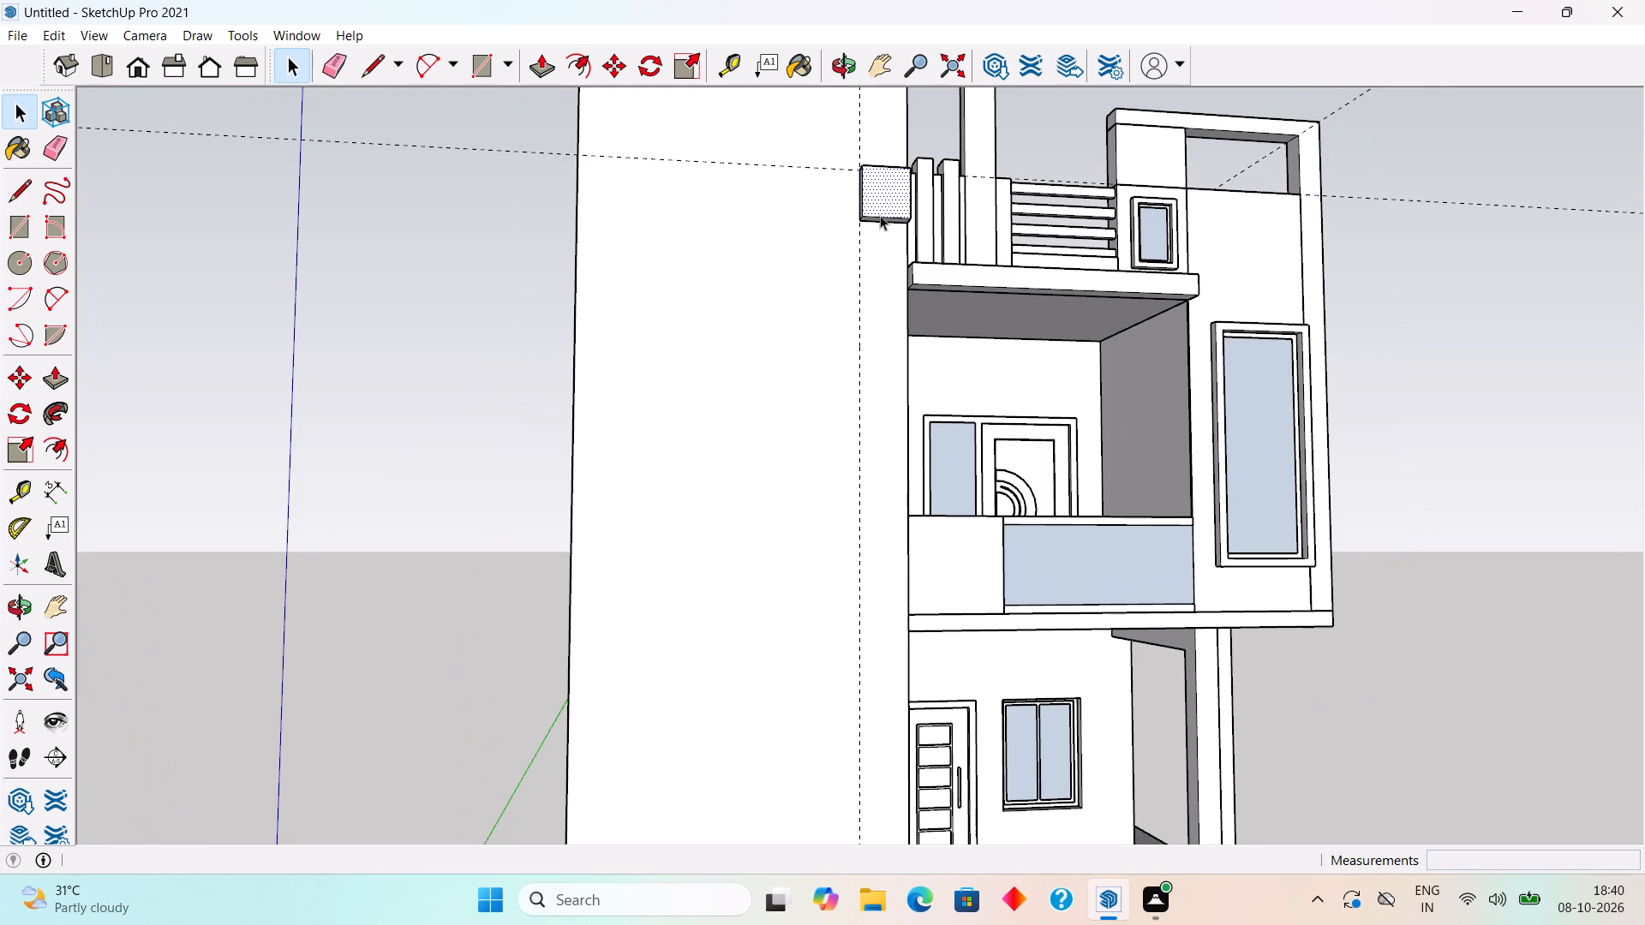
{"action": "scroll", "coordinate": [880, 242], "scroll_direction": "up", "scroll_amount": 5}
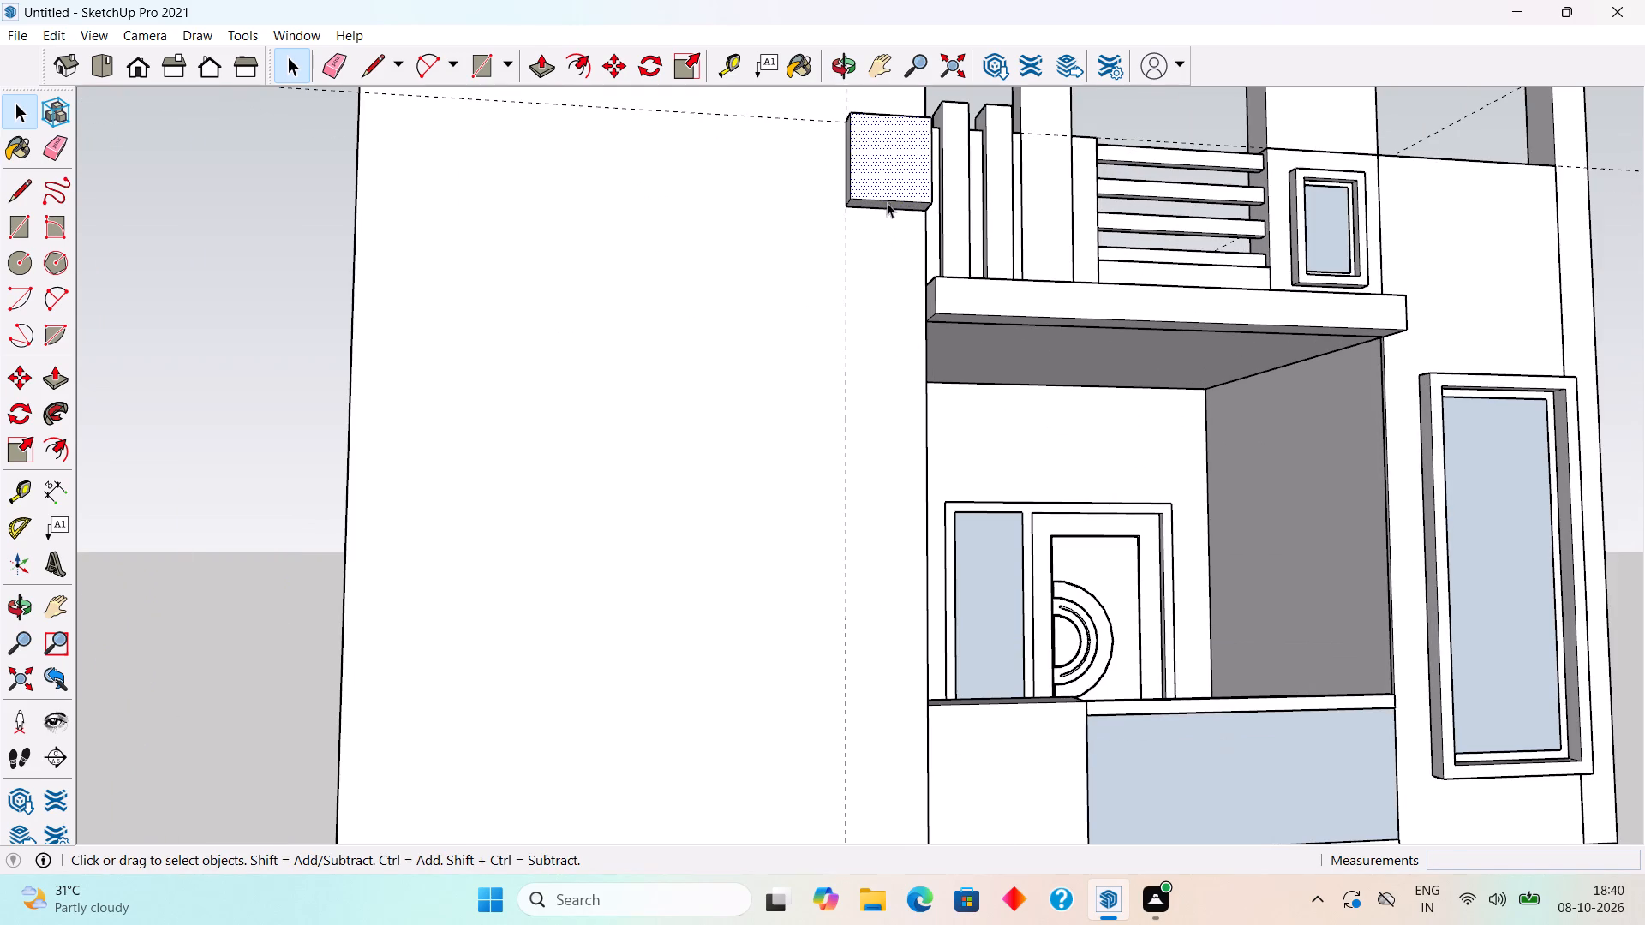
{"action": "left_click", "coordinate": [890, 207]}
{"action": "key", "text": "p"}
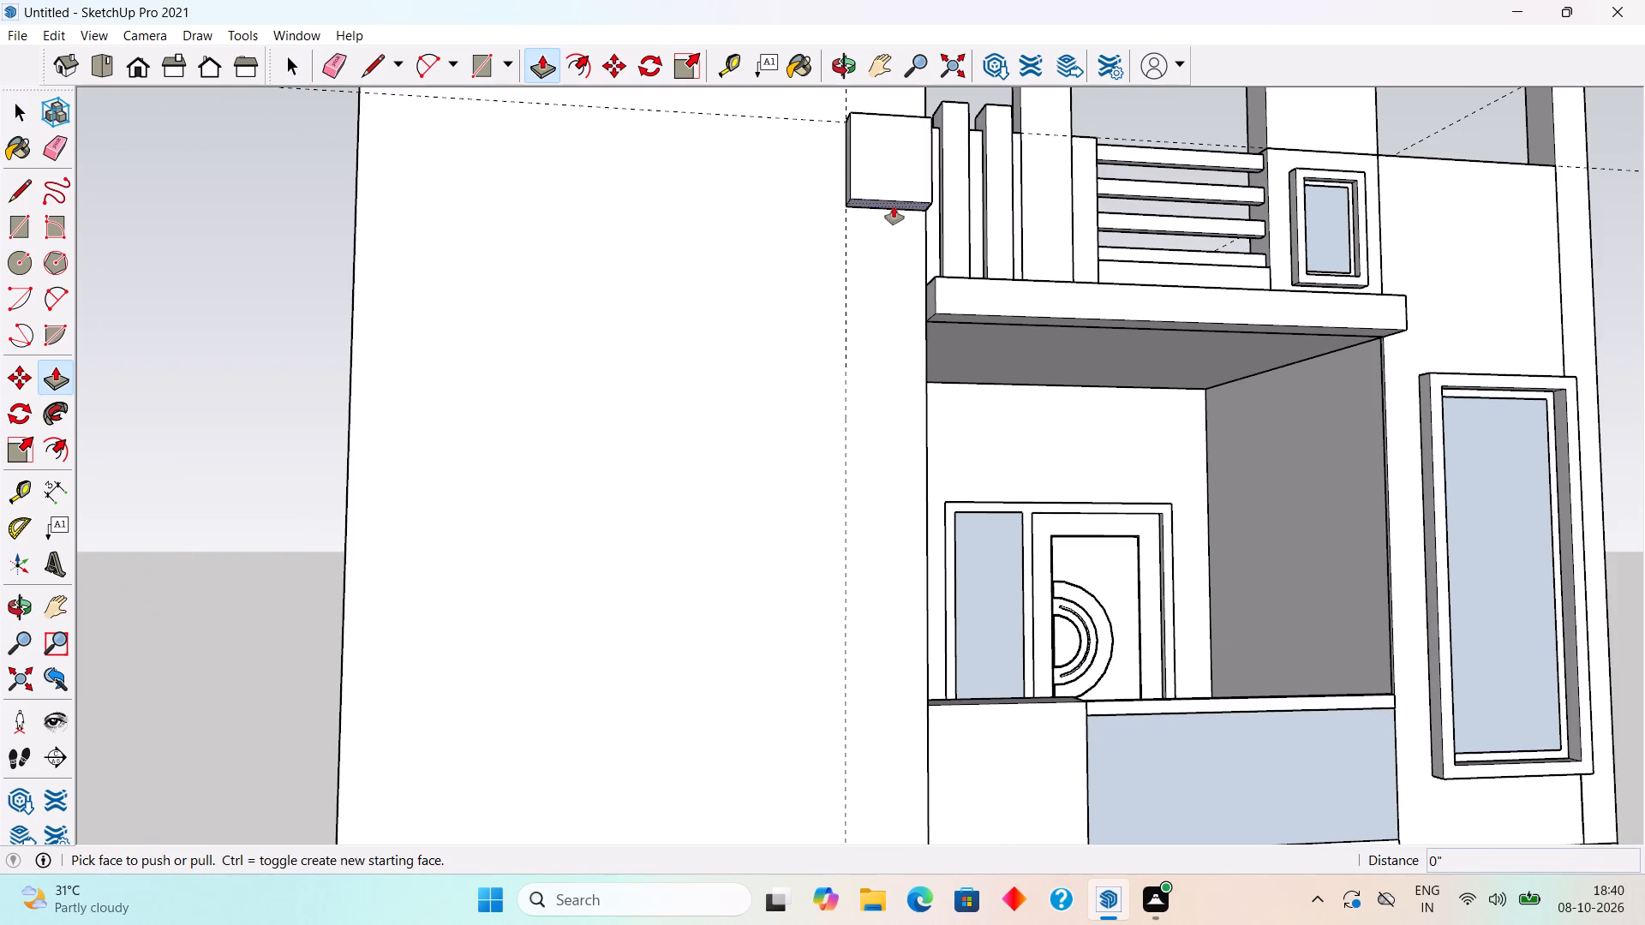
{"action": "left_click_drag", "start_coordinate": [894, 205], "coordinate": [894, 217]}
{"action": "left_click", "coordinate": [890, 217]}
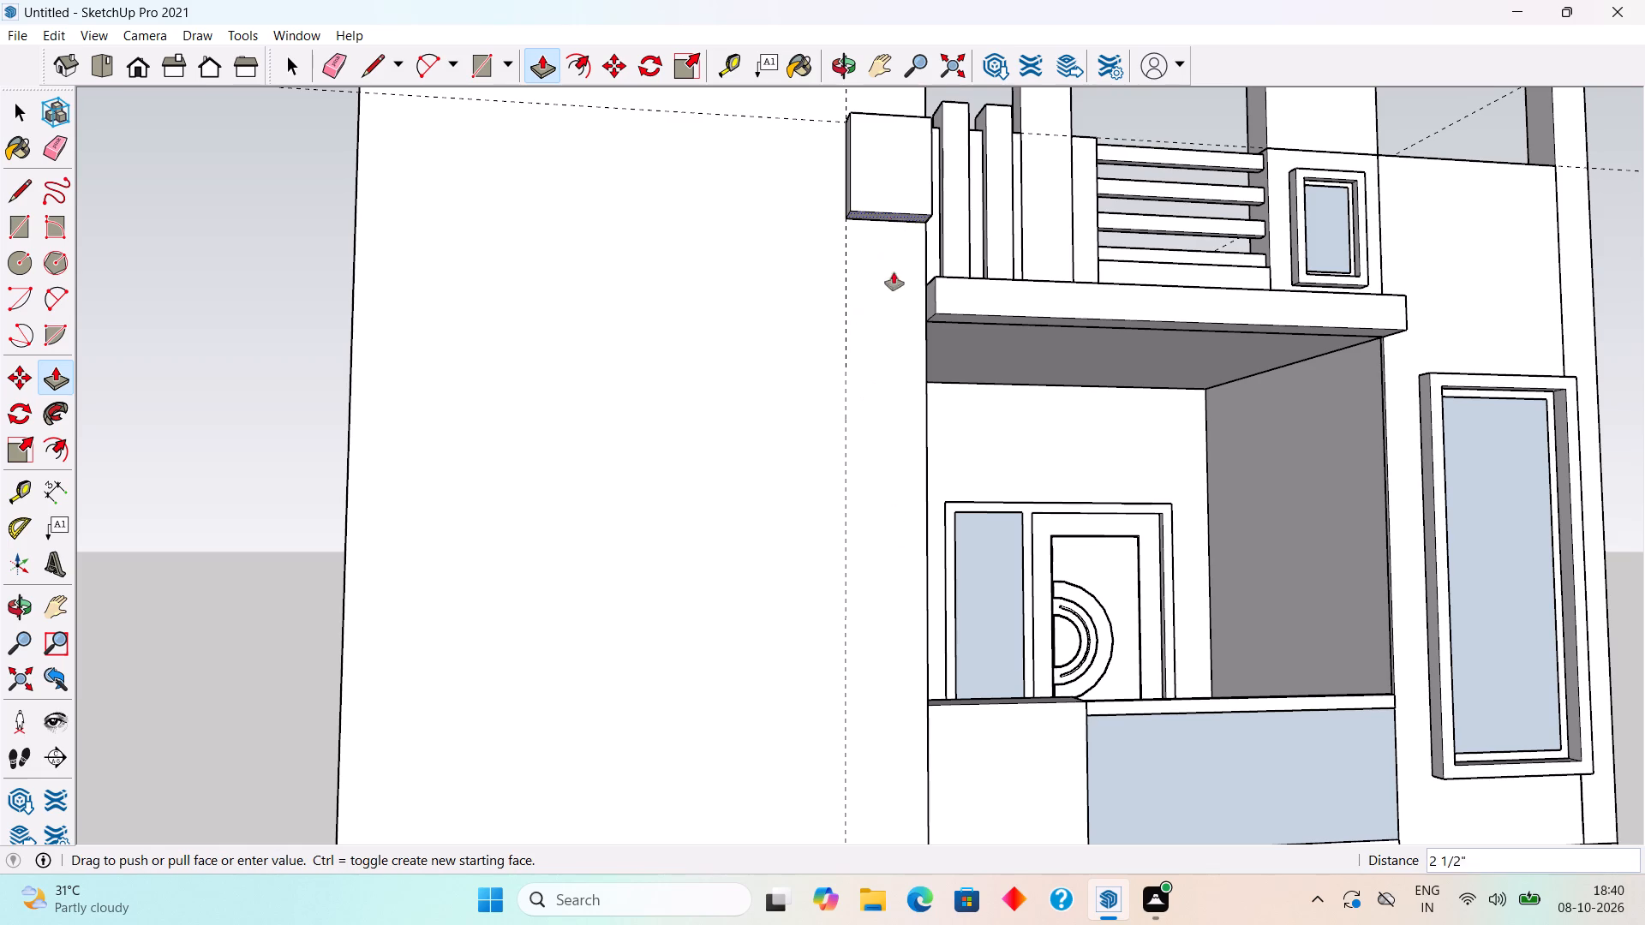
{"action": "scroll", "coordinate": [902, 304], "scroll_direction": "down", "scroll_amount": 6}
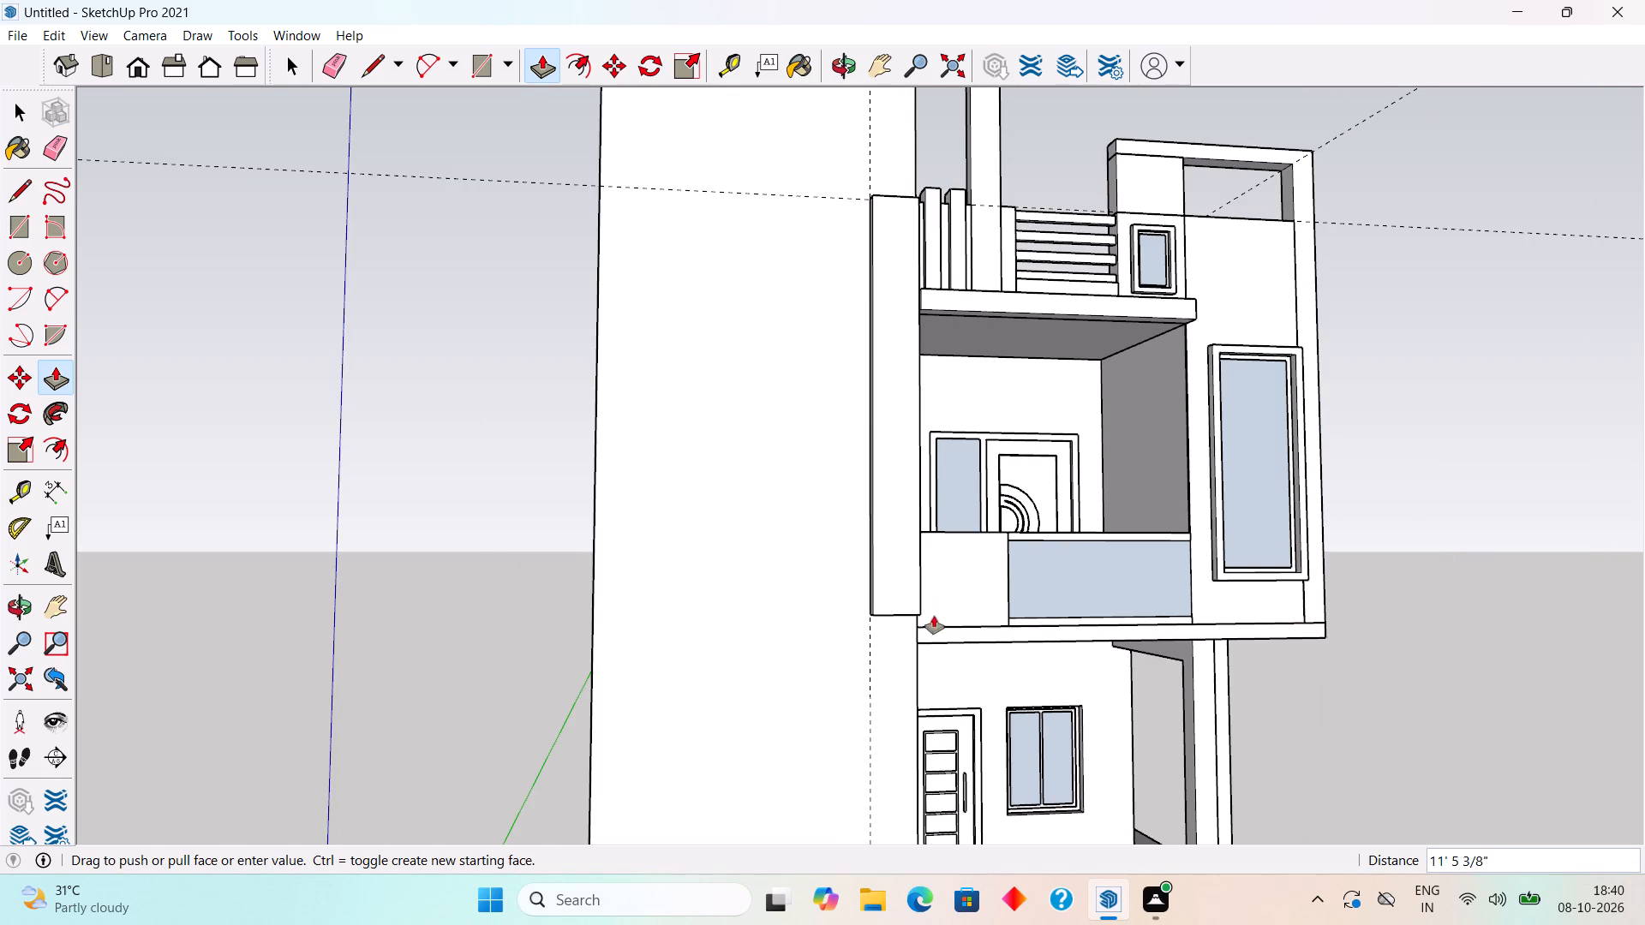
{"action": "left_click", "coordinate": [937, 625]}
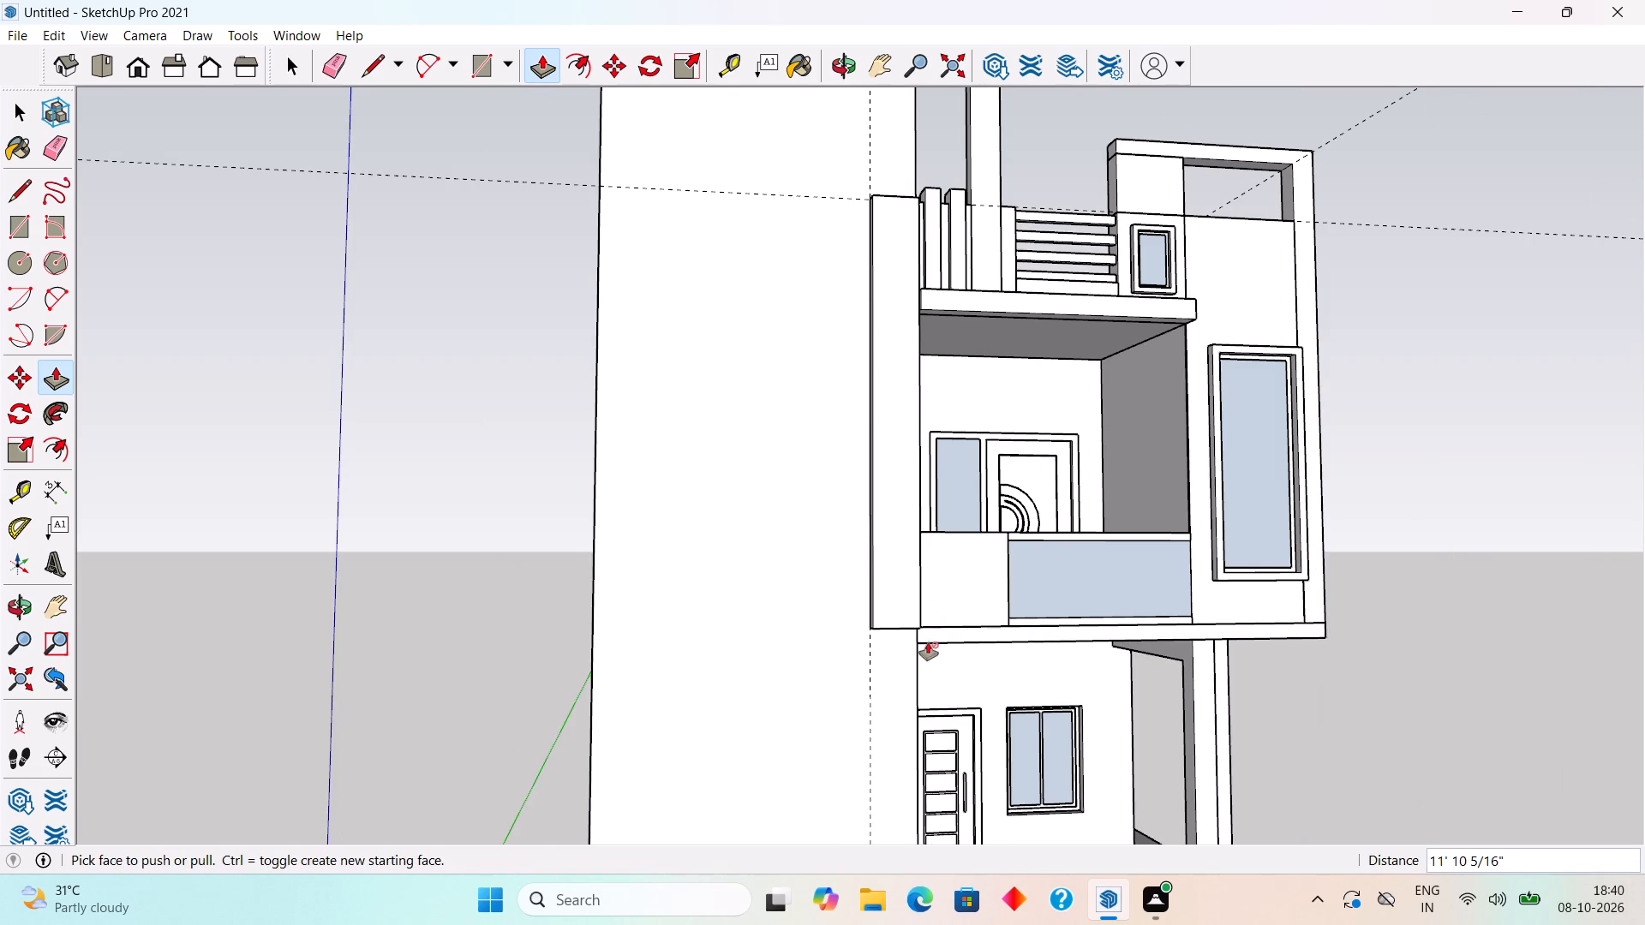
{"action": "middle_click_drag", "start_coordinate": [905, 603], "coordinate": [676, 439]}
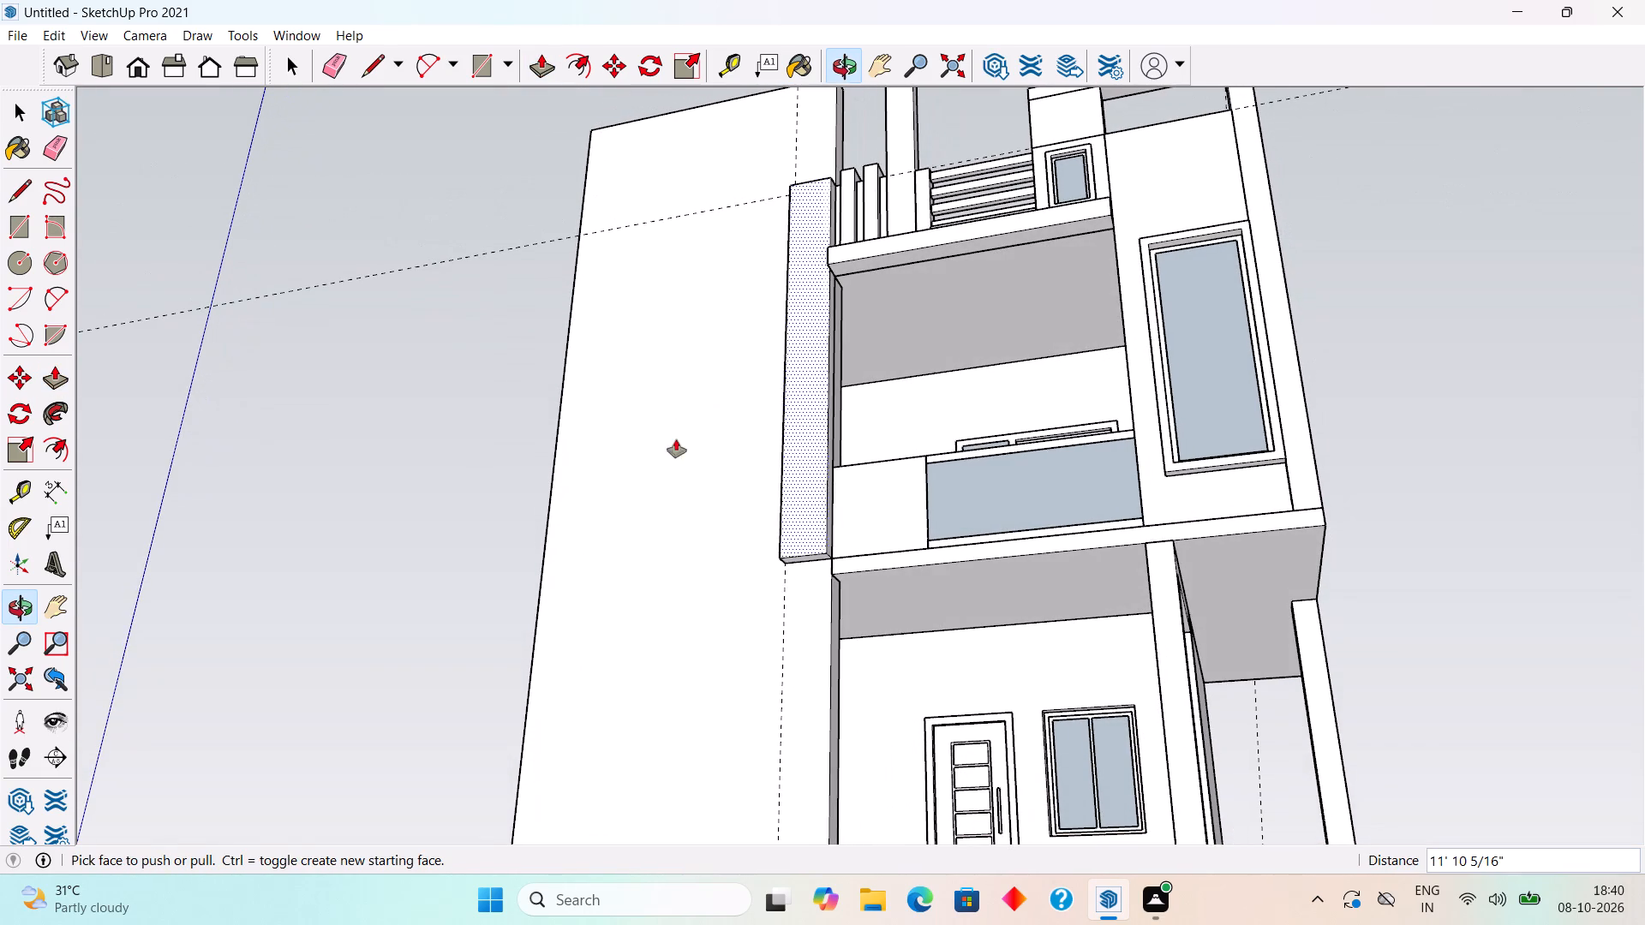
{"action": "left_click", "coordinate": [805, 557]}
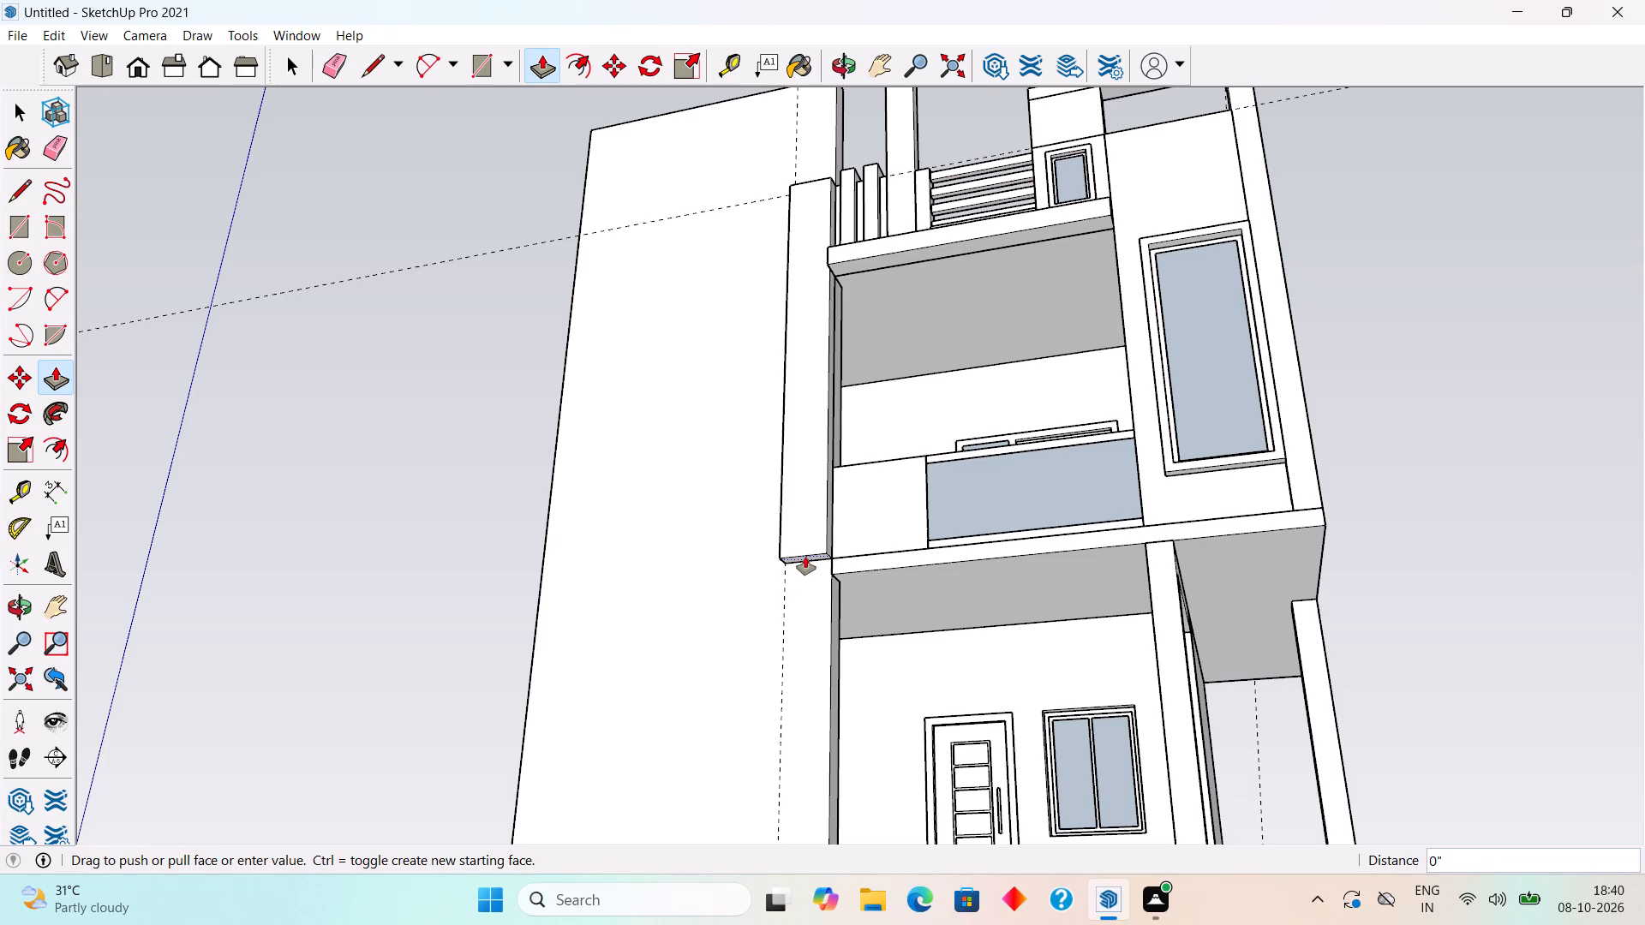
{"action": "left_click", "coordinate": [834, 570]}
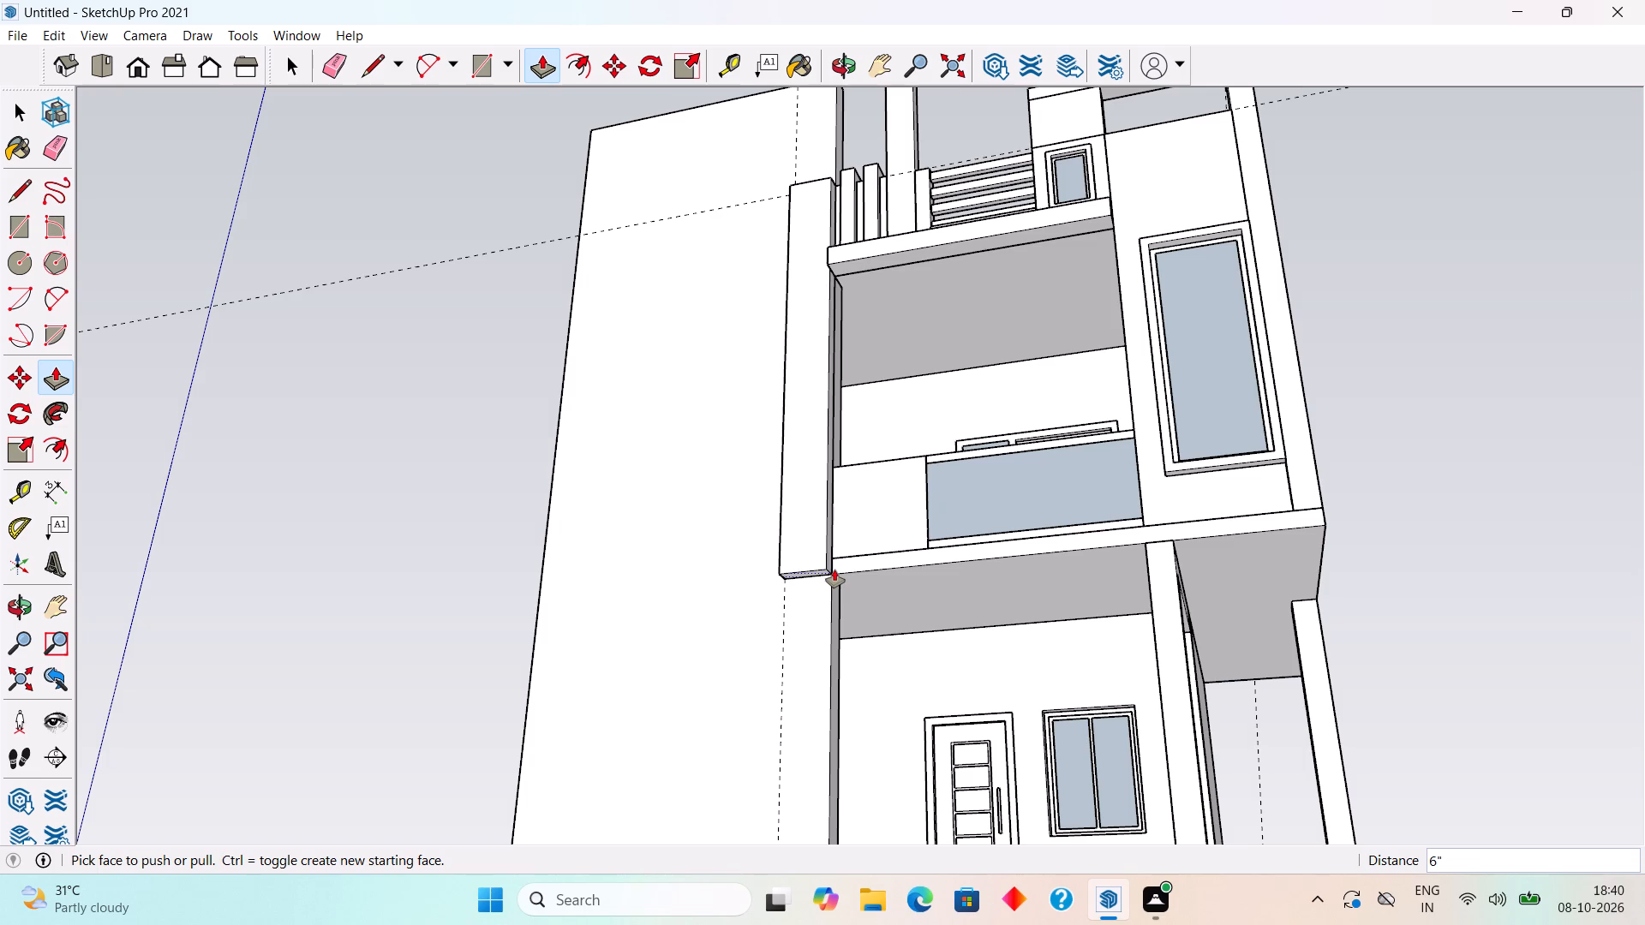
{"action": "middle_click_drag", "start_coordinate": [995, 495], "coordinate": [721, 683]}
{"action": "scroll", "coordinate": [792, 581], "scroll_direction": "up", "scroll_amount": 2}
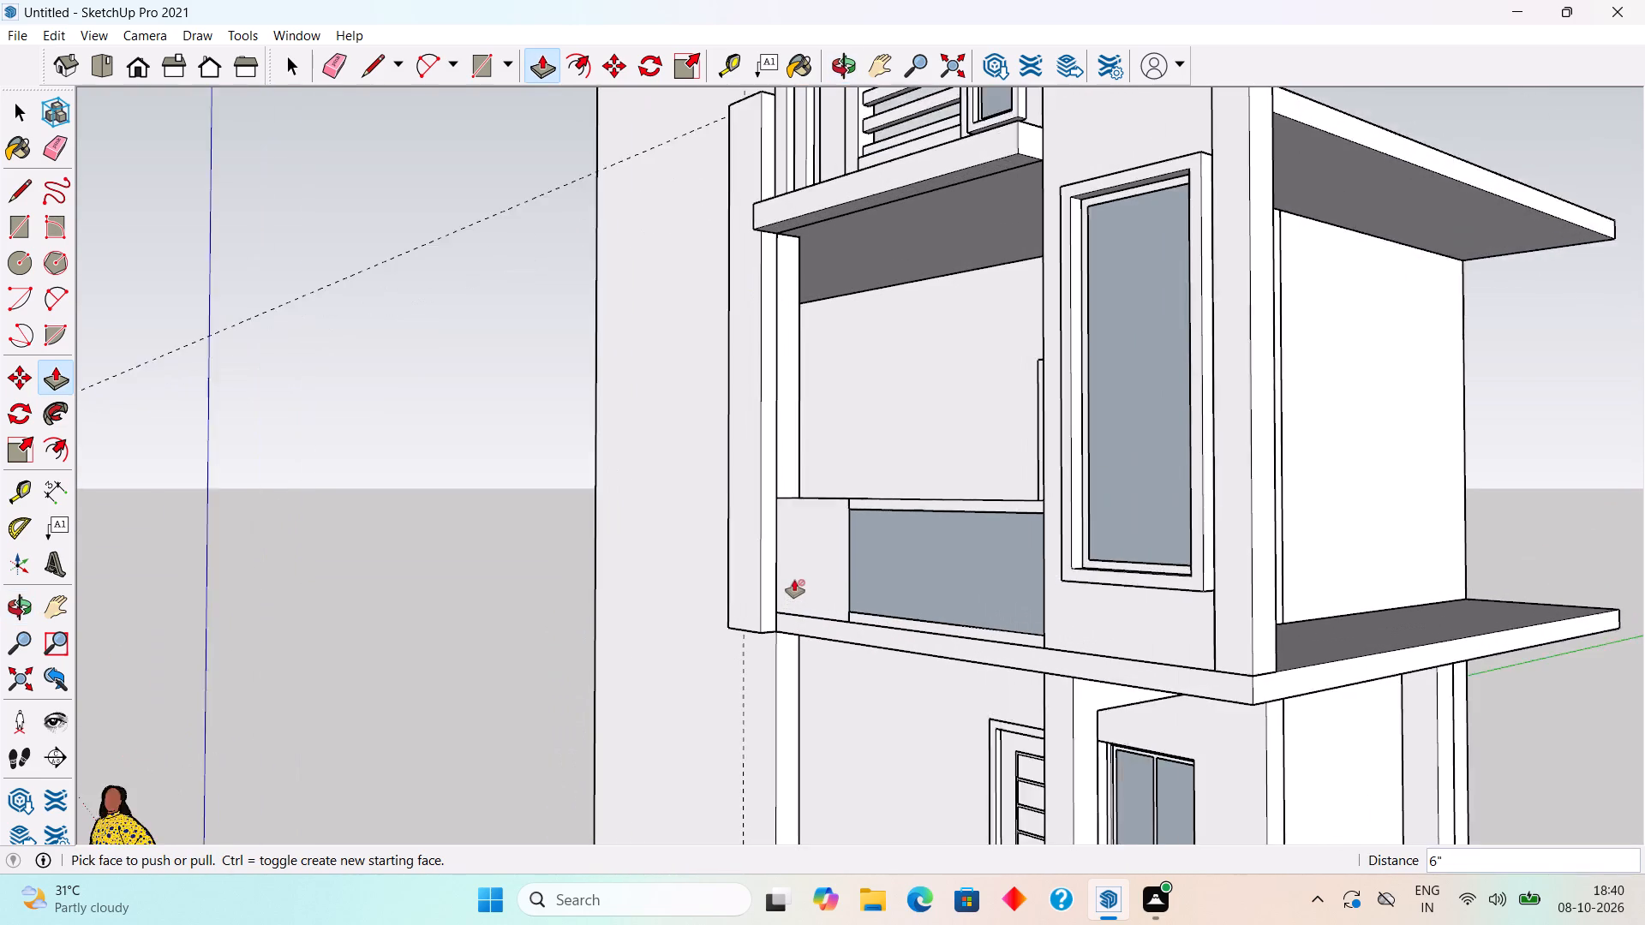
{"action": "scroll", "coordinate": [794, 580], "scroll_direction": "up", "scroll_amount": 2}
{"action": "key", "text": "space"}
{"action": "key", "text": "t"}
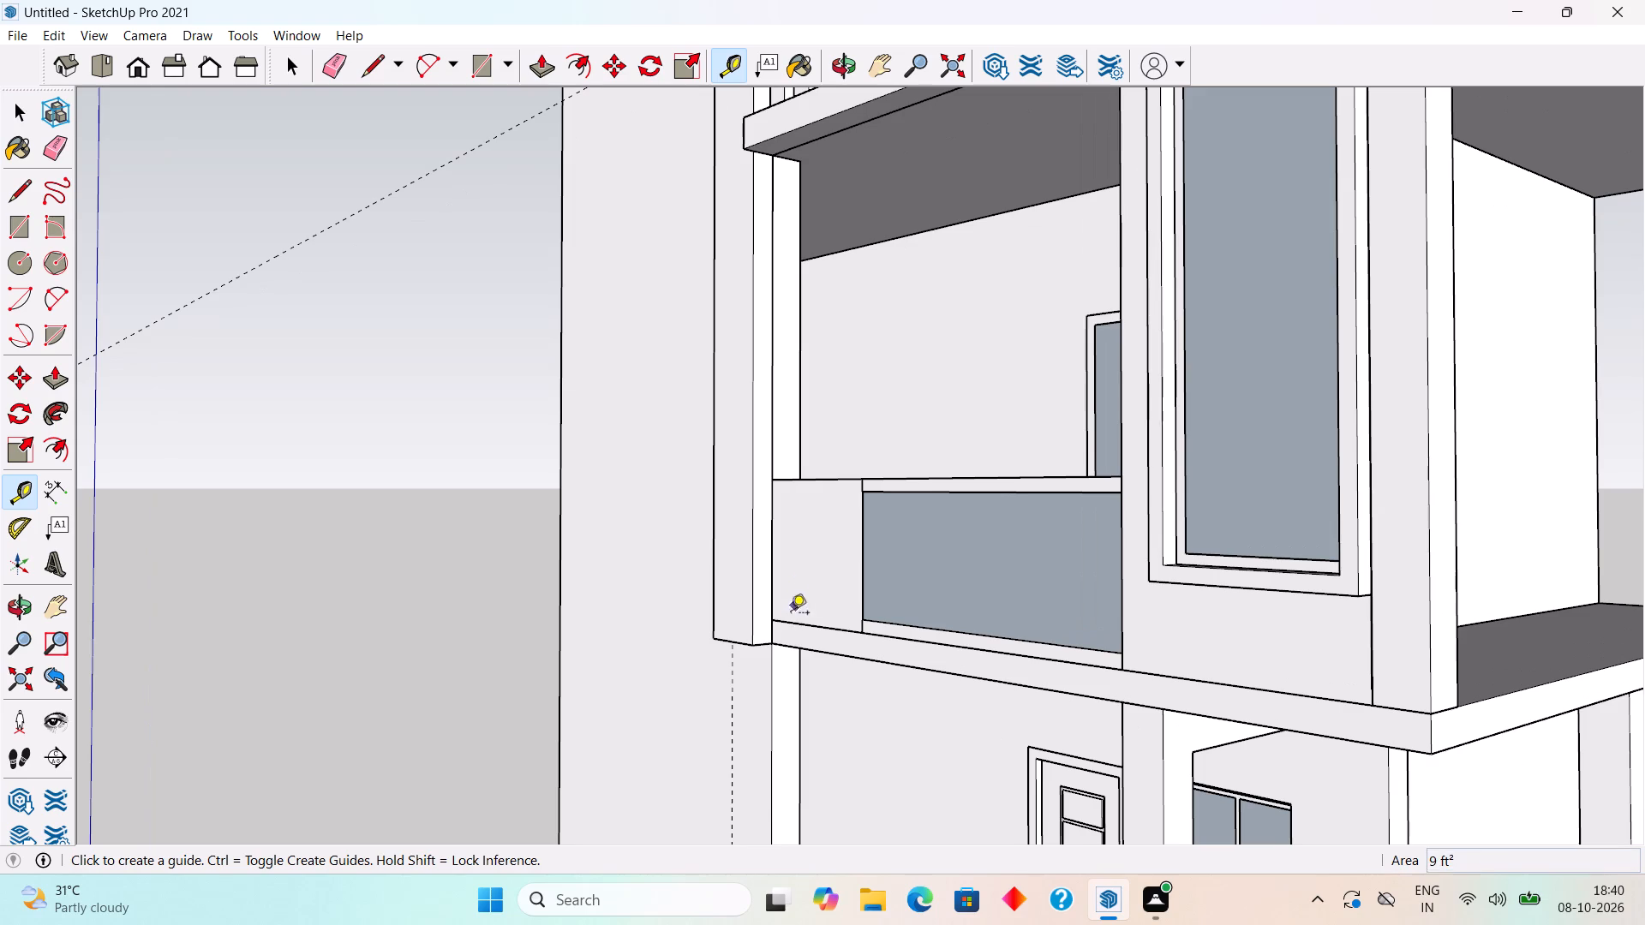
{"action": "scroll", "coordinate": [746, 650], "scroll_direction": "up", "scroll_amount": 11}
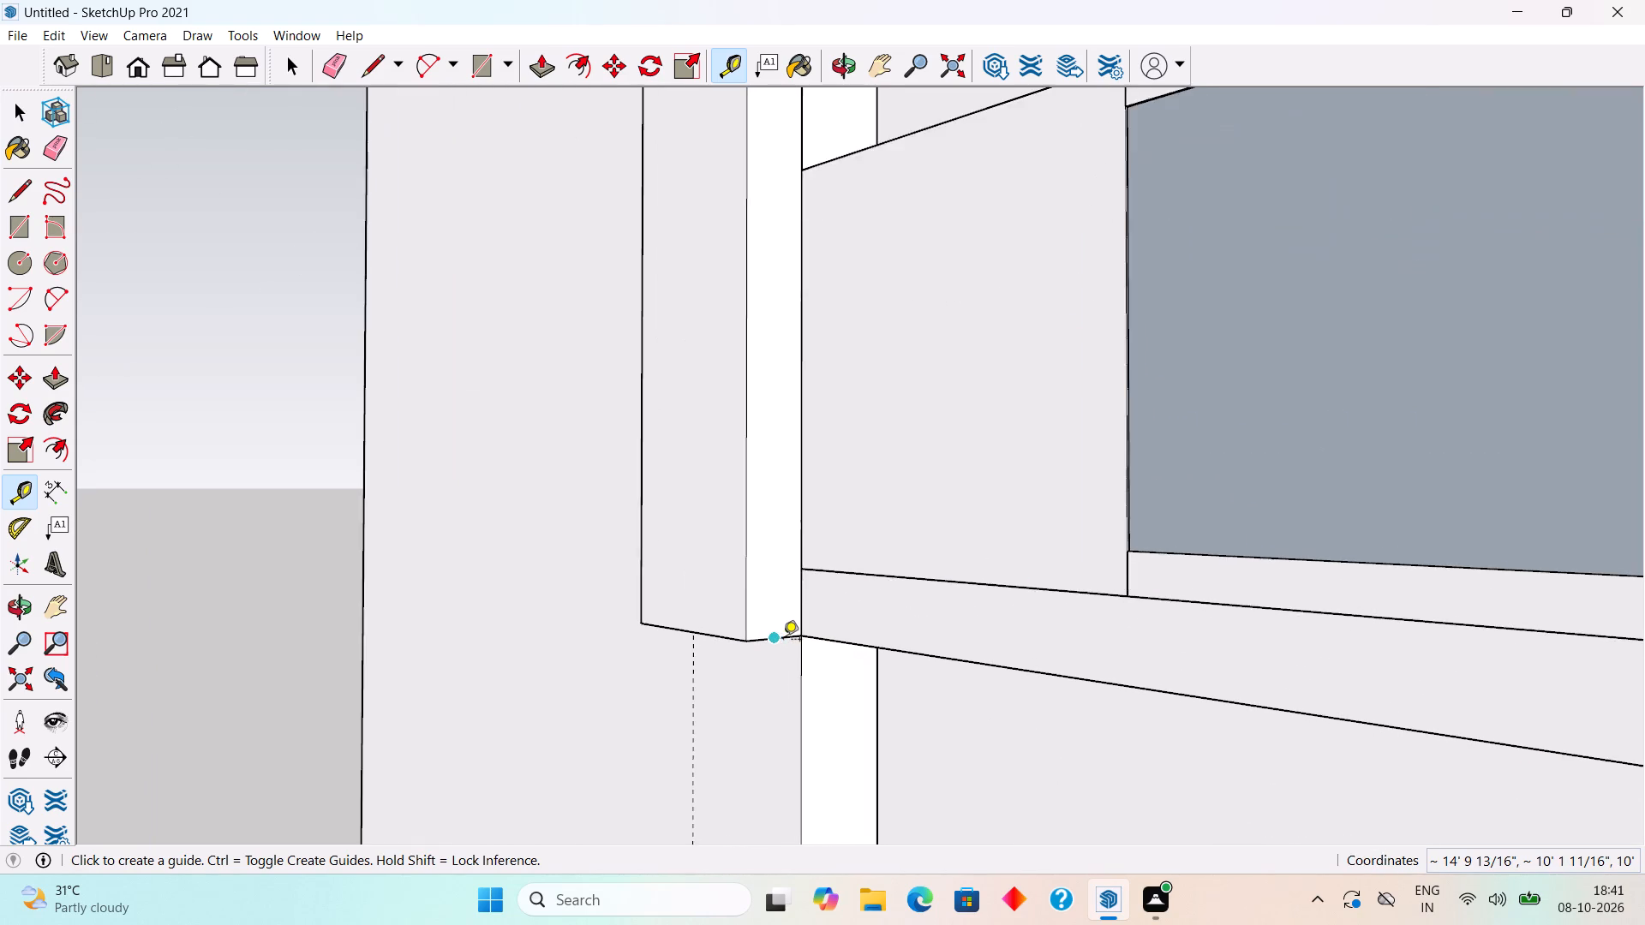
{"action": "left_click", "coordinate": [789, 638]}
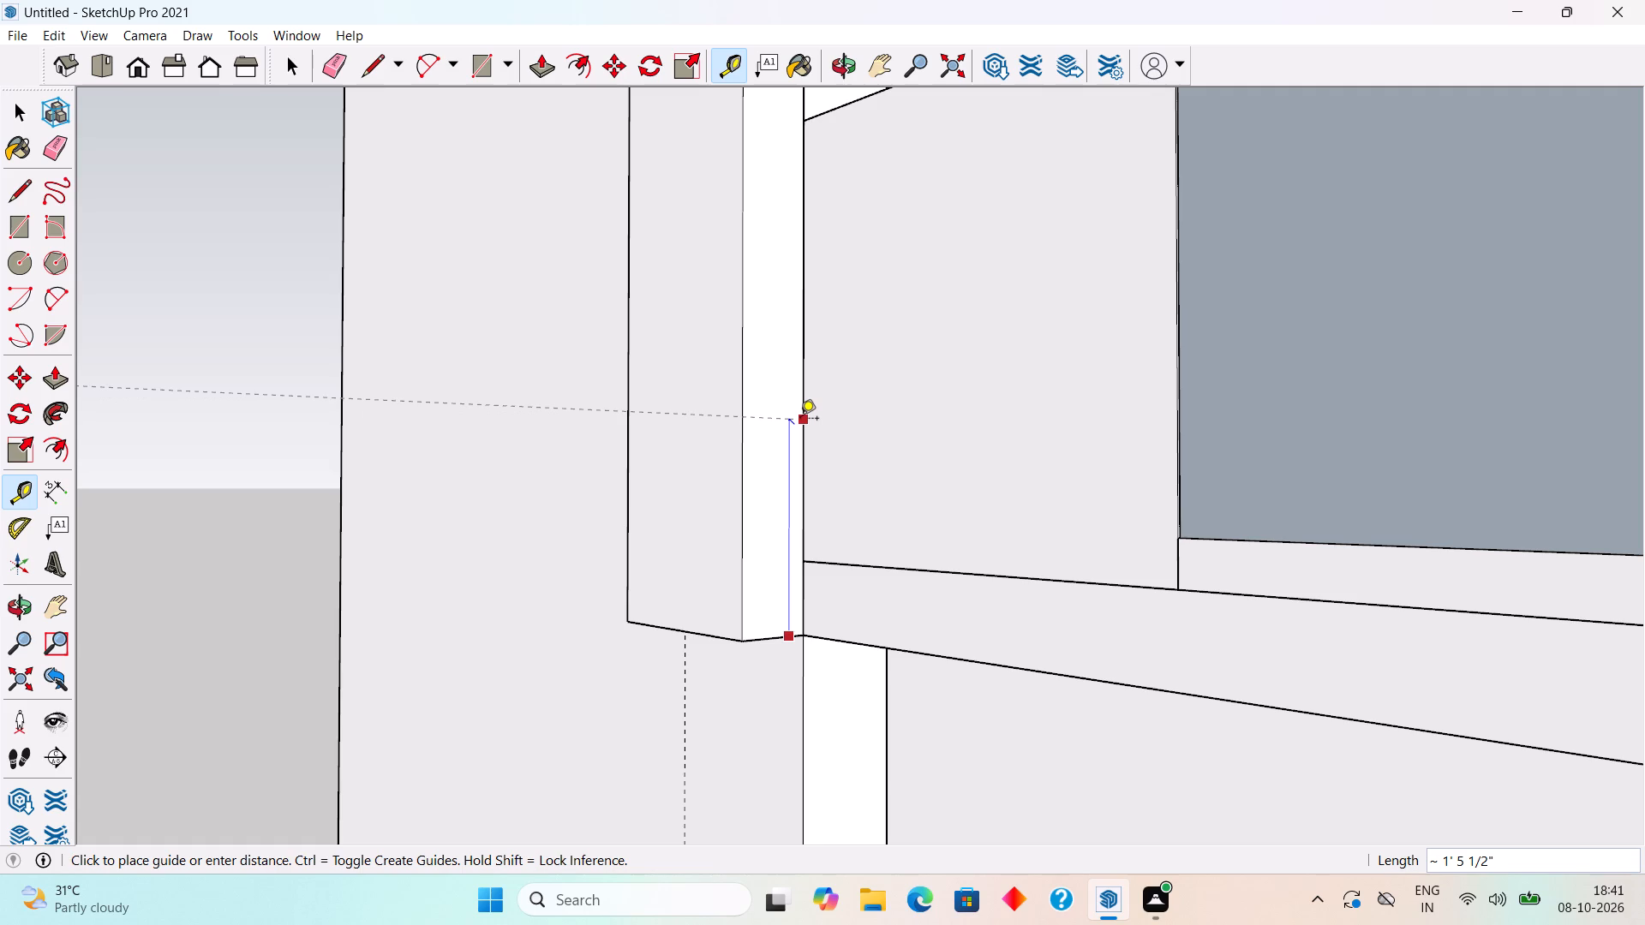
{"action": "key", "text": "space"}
Extend the bottom face of the vertical band on the tall wall 1.5' below the balcony slab's underside.
{"action": "scroll", "coordinate": [800, 420], "scroll_direction": "down", "scroll_amount": 1}
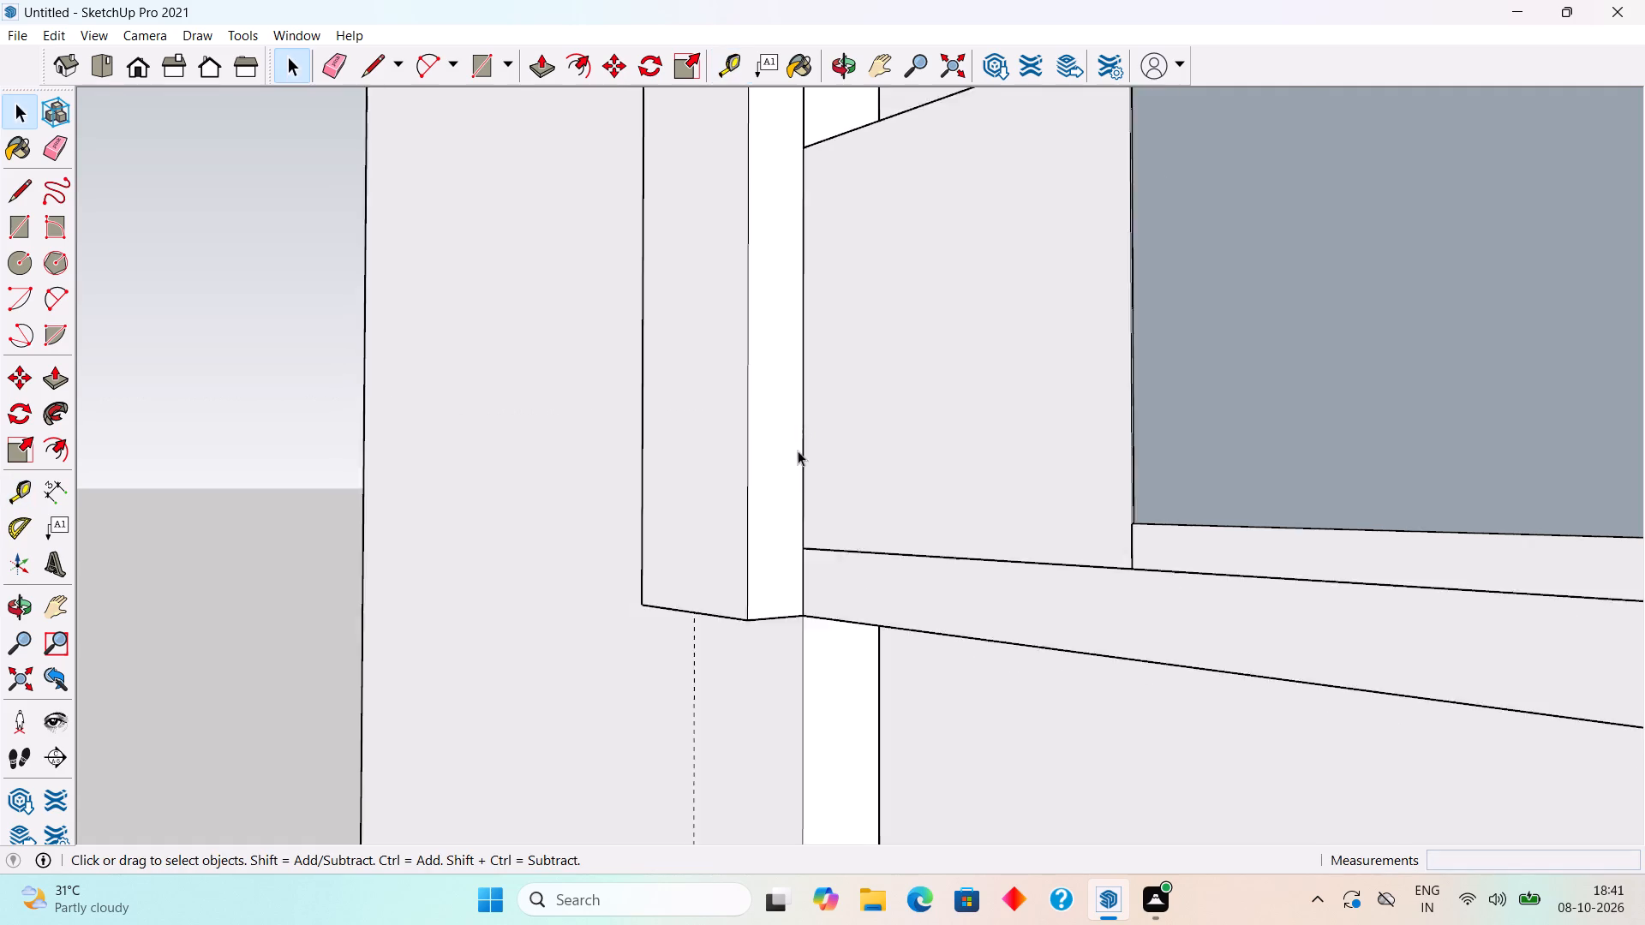
{"action": "scroll", "coordinate": [798, 451], "scroll_direction": "down", "scroll_amount": 2}
{"action": "middle_click_drag", "start_coordinate": [763, 592], "coordinate": [803, 377]}
{"action": "scroll", "coordinate": [696, 510], "scroll_direction": "up", "scroll_amount": 2}
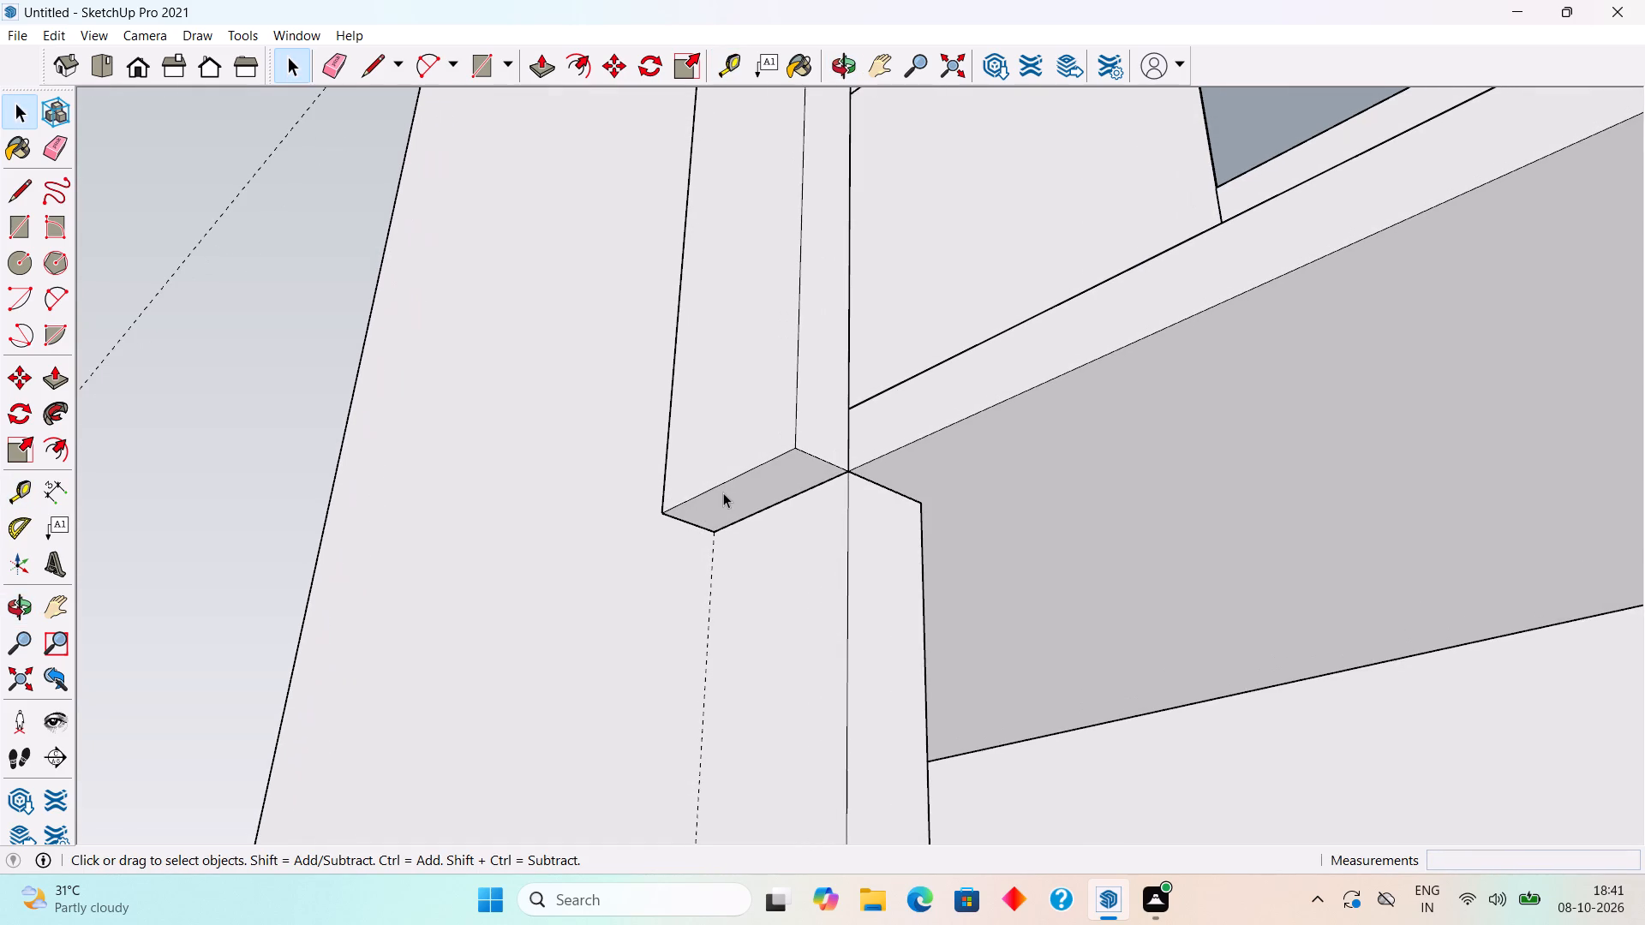
{"action": "left_click", "coordinate": [724, 492]}
{"action": "key", "text": "p"}
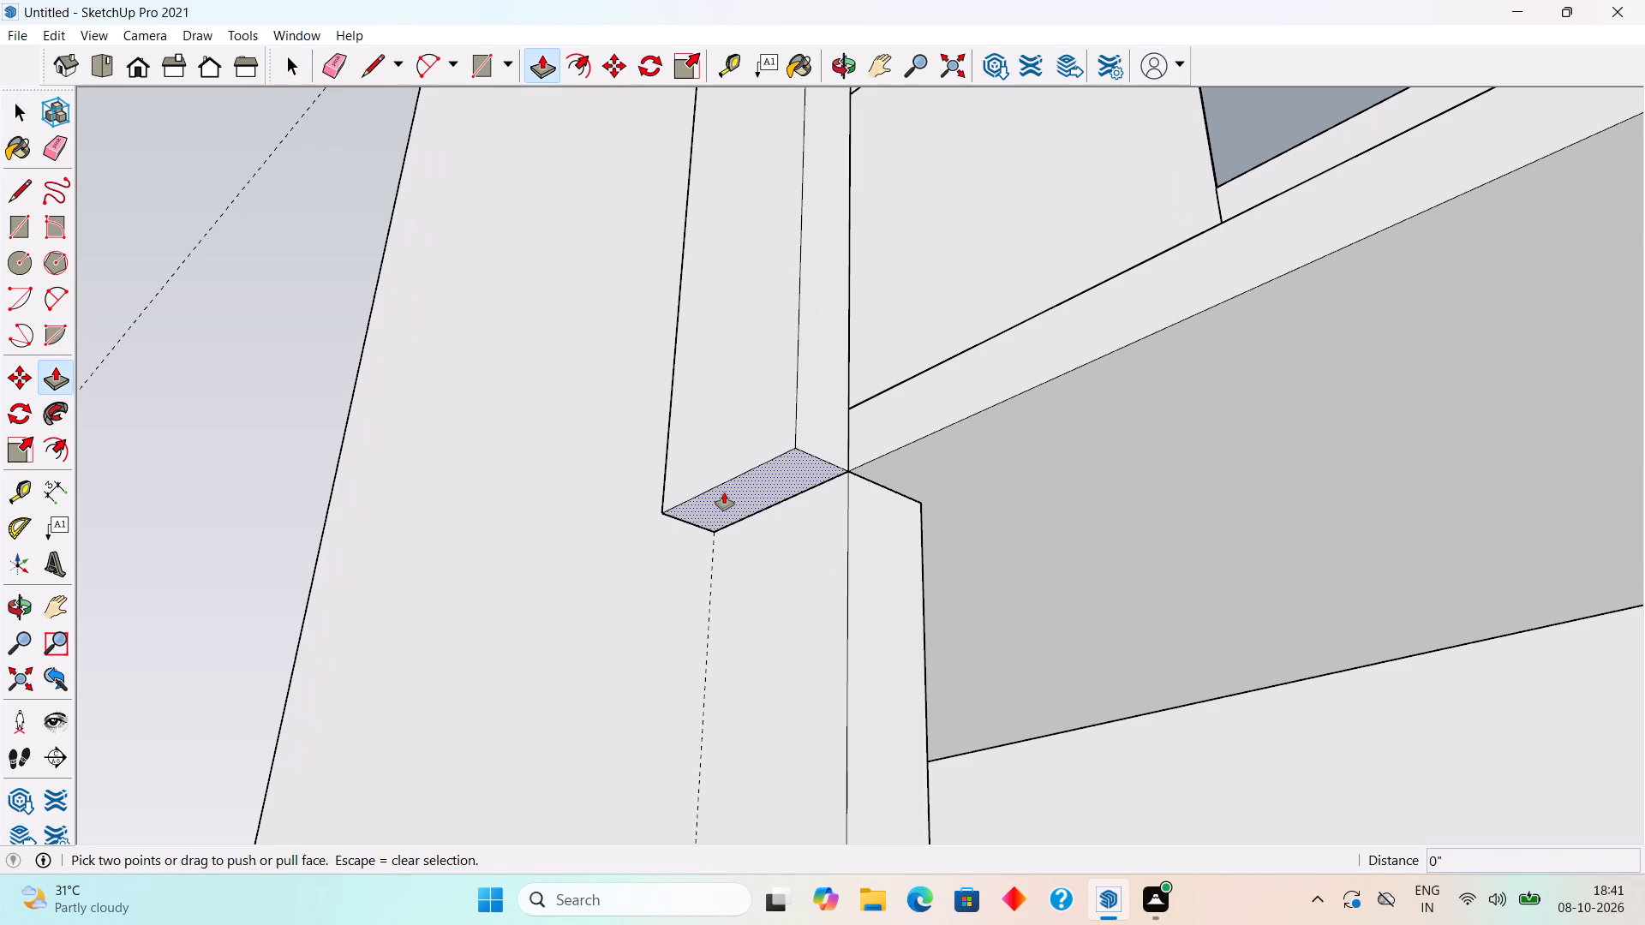
{"action": "left_click", "coordinate": [724, 492]}
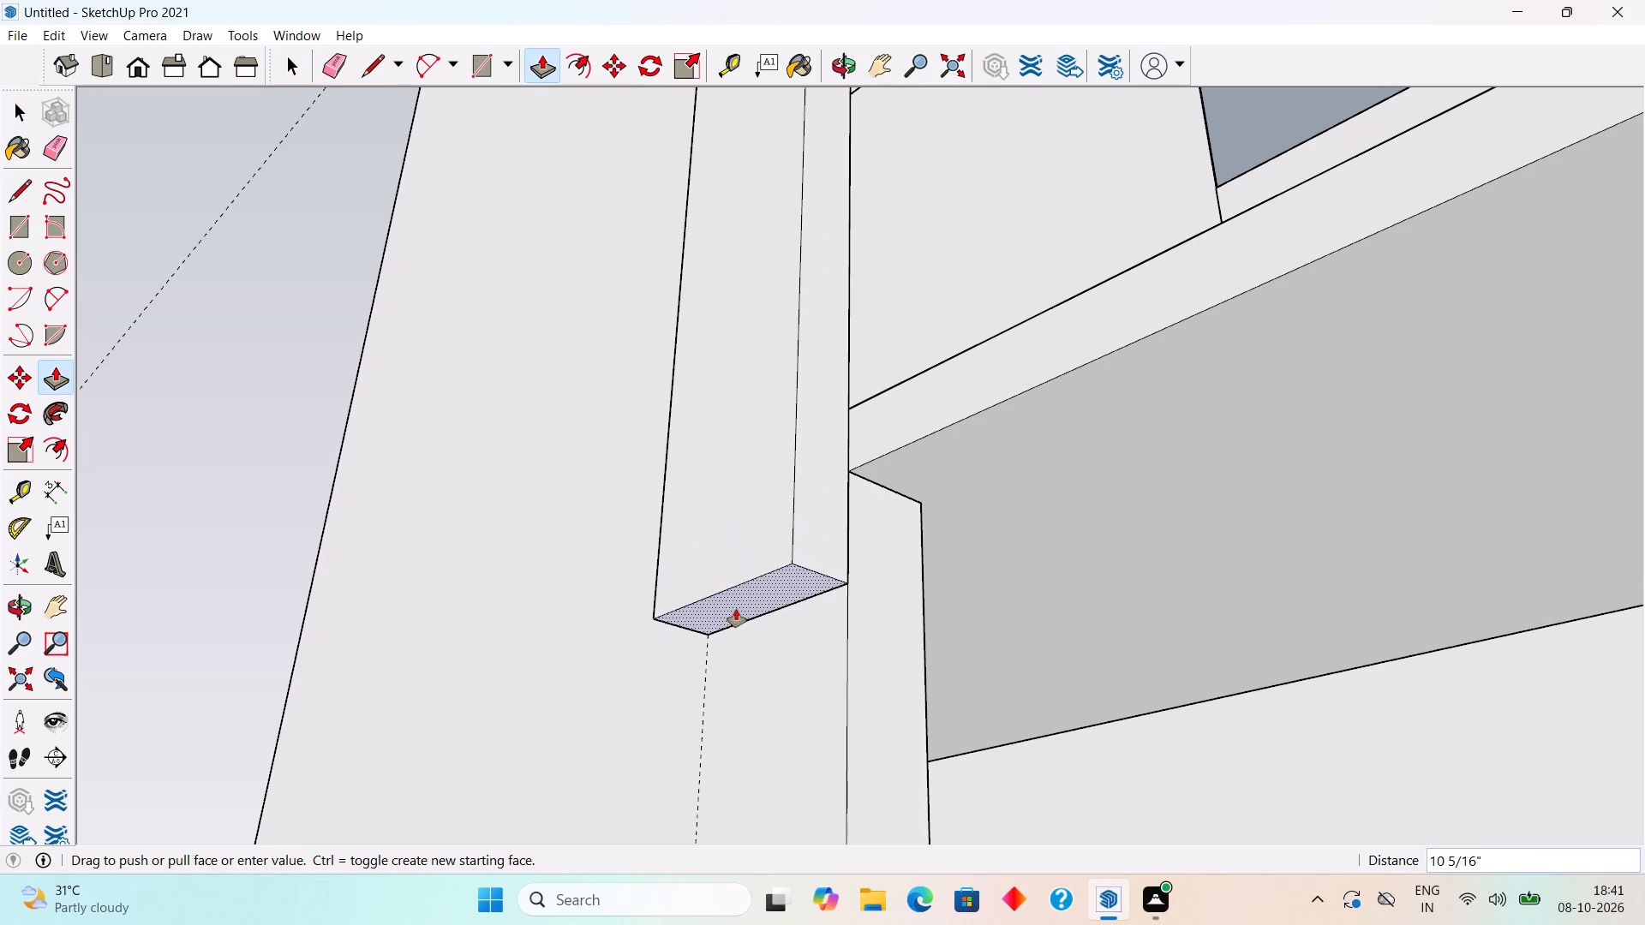
{"action": "type", "text": "1.5"}
{"action": "key", "text": "apostrophe"}
{"action": "key", "text": "Return"}
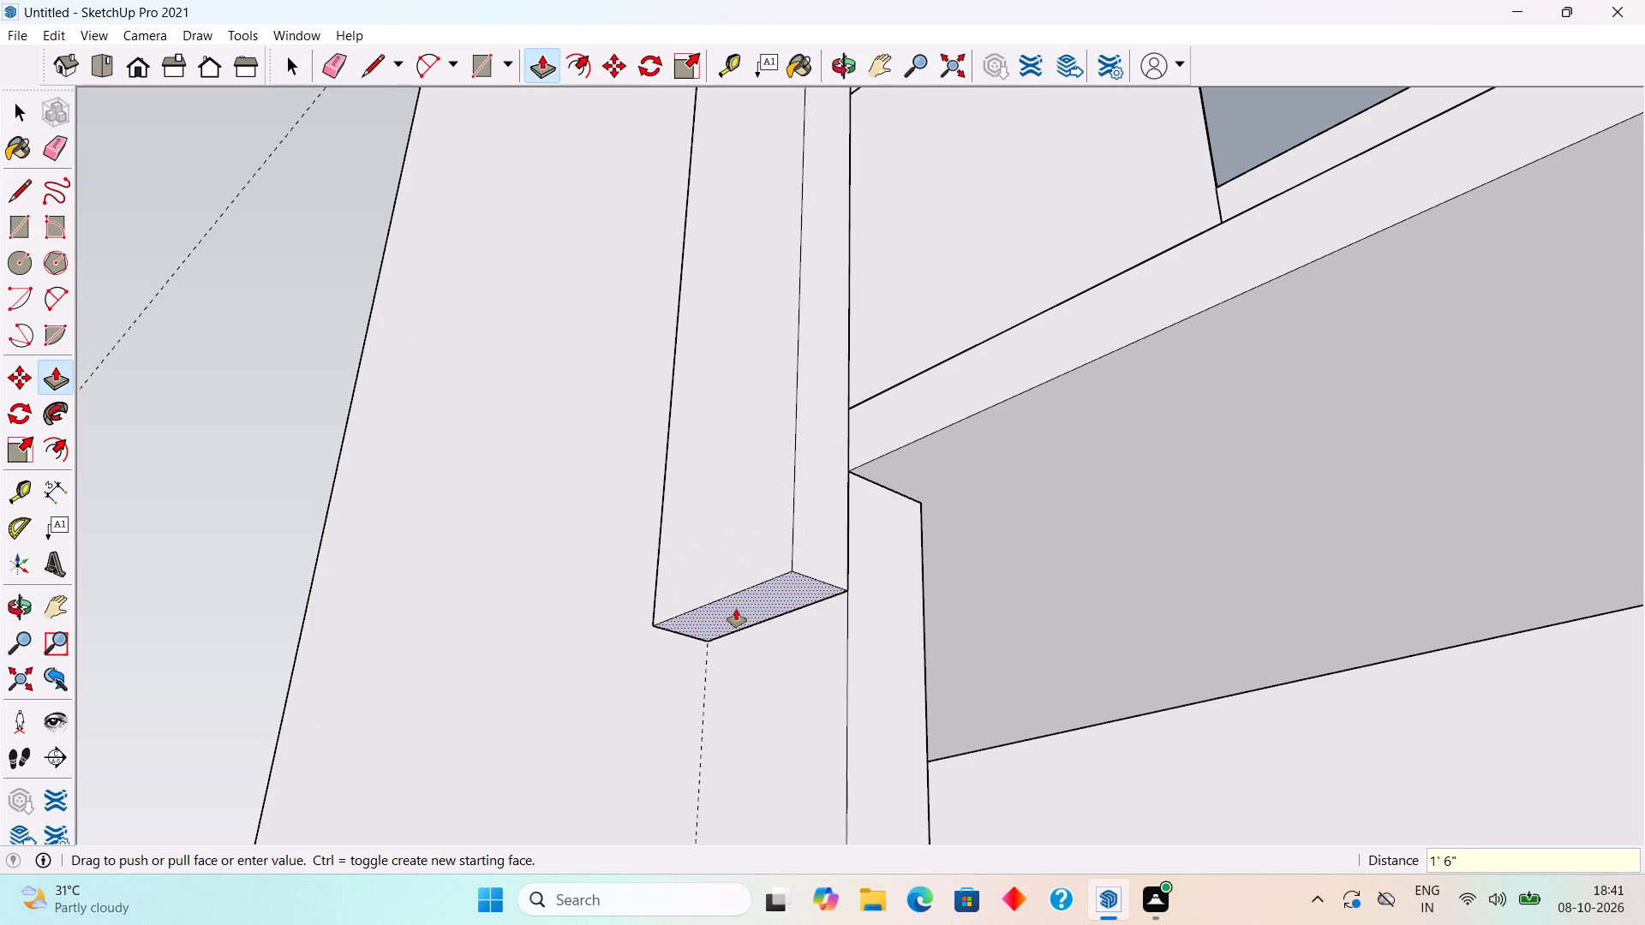
{"action": "key", "text": "space"}
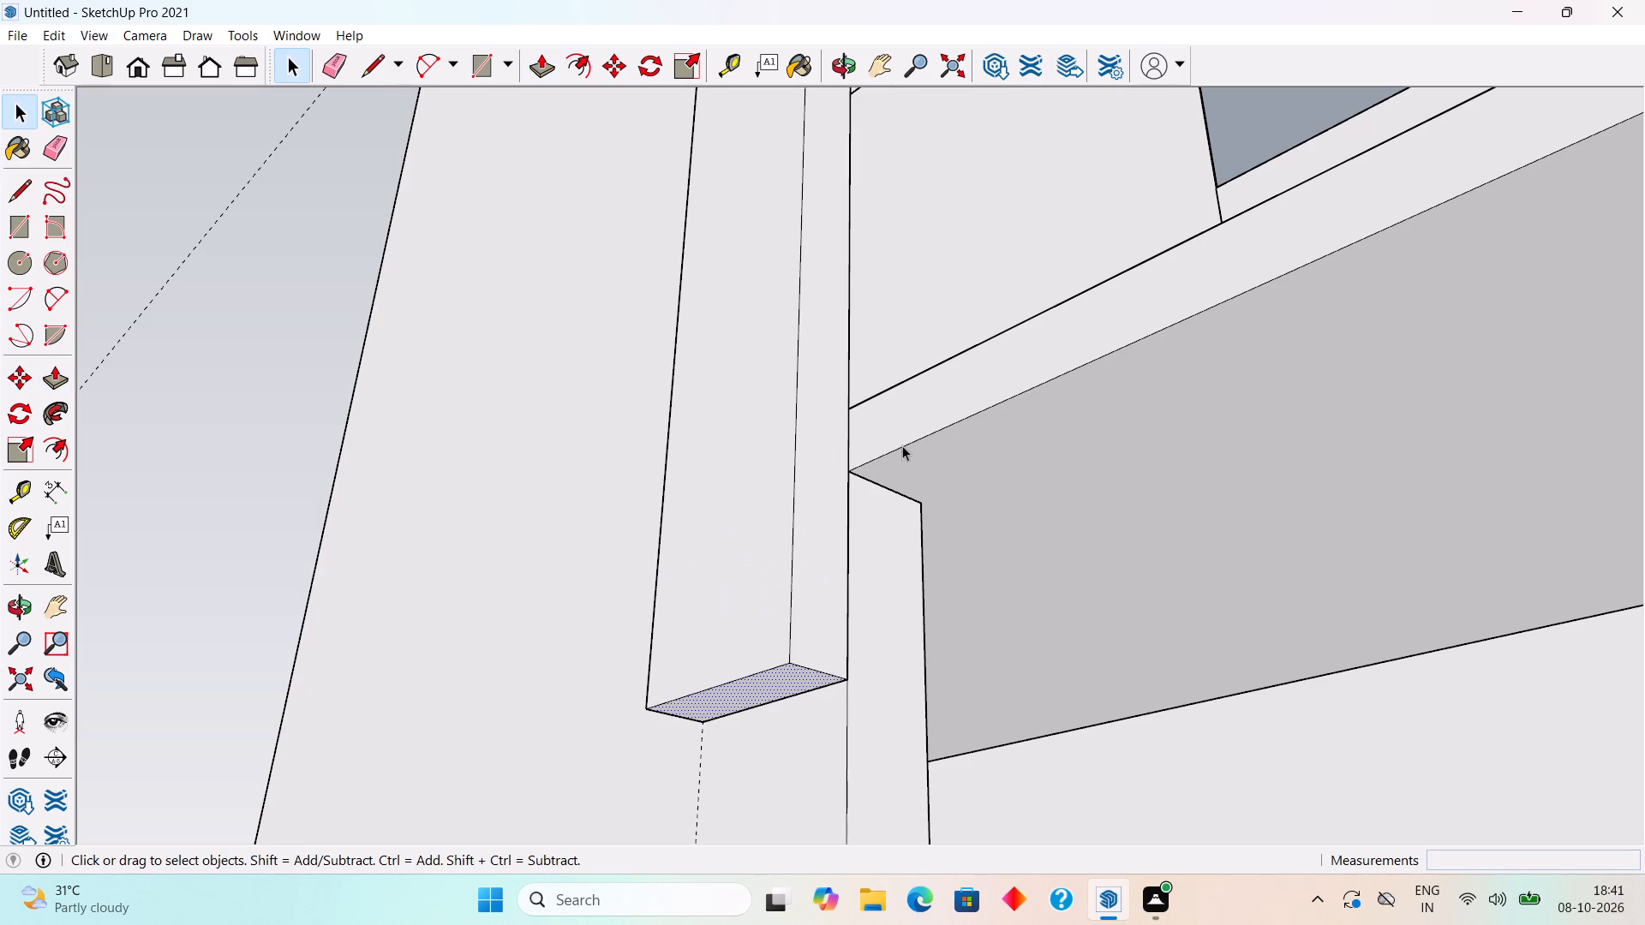
Draw a 6" line across the vertical band's side face, level with the balcony slab's underside.
{"action": "key", "text": "l"}
{"action": "left_click", "coordinate": [858, 473]}
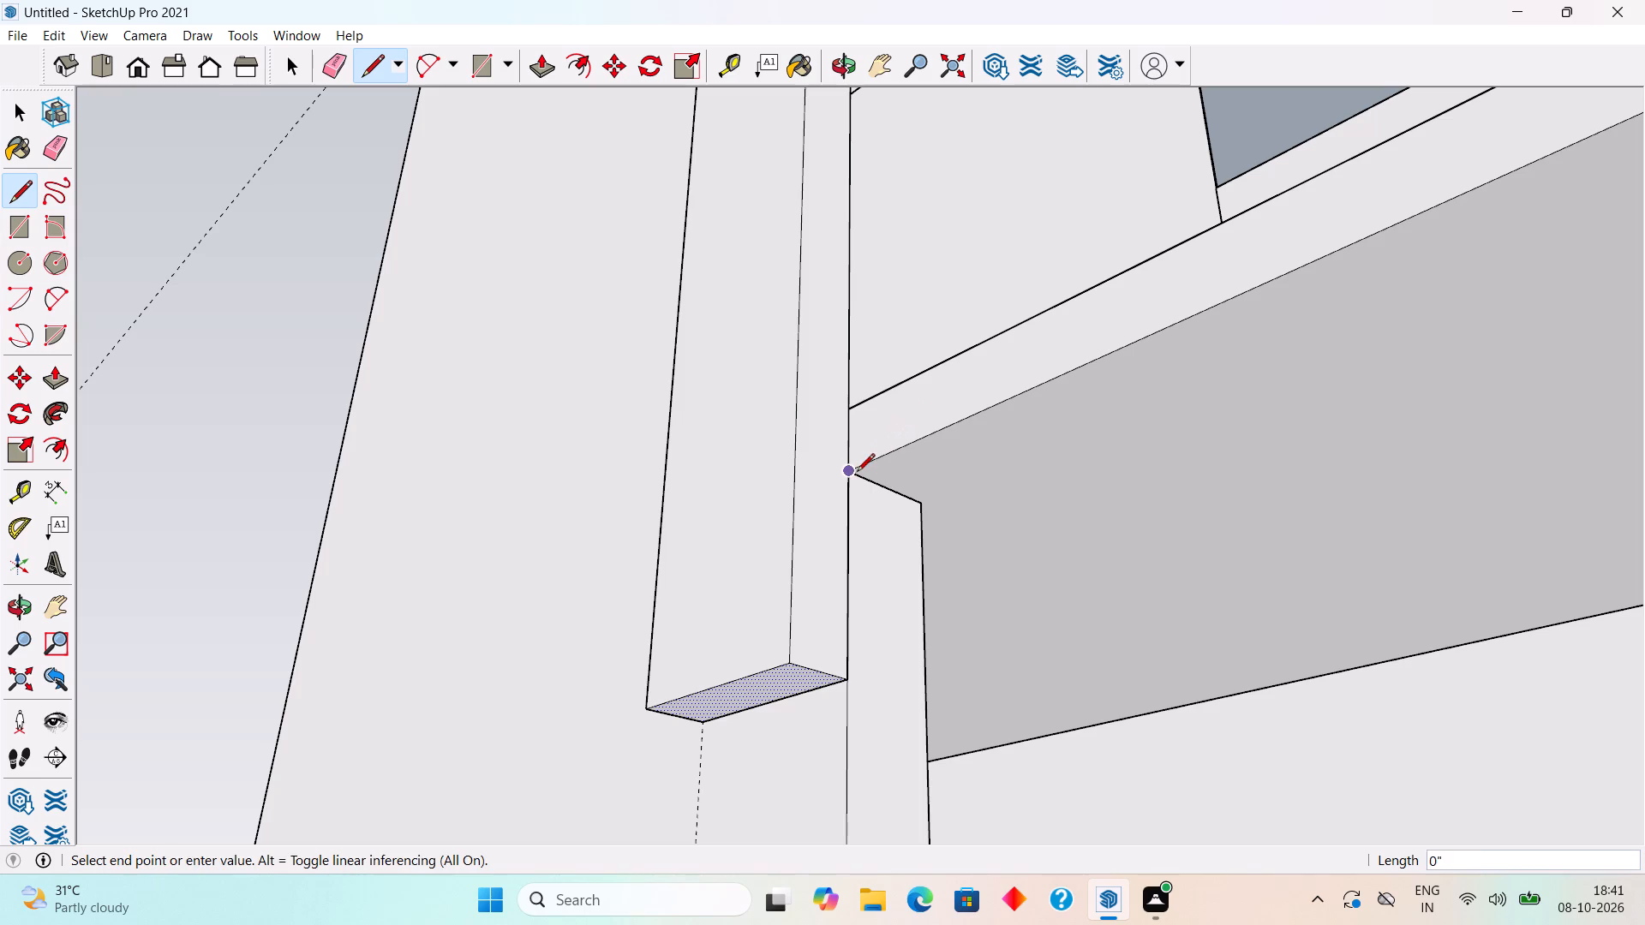
{"action": "left_click", "coordinate": [799, 458]}
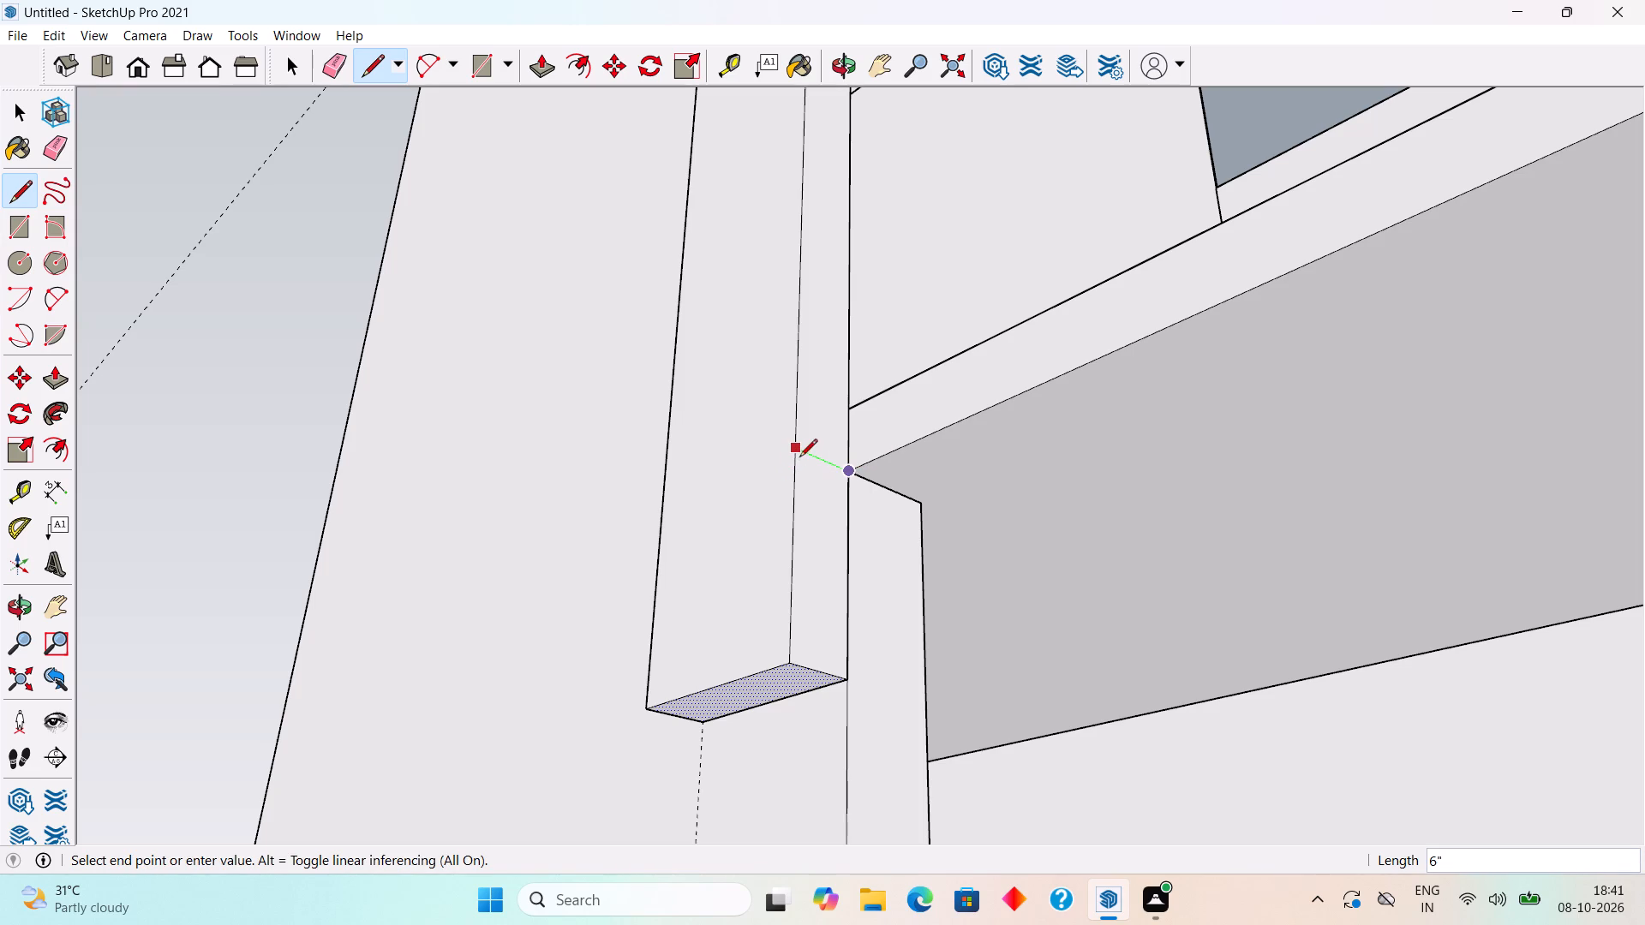
{"action": "key", "text": "space"}
Extrude the lower portion of the band's side face 14' along the balcony slab to the house's outer corner.
{"action": "type", "text": "p"}
{"action": "left_click", "coordinate": [813, 496]}
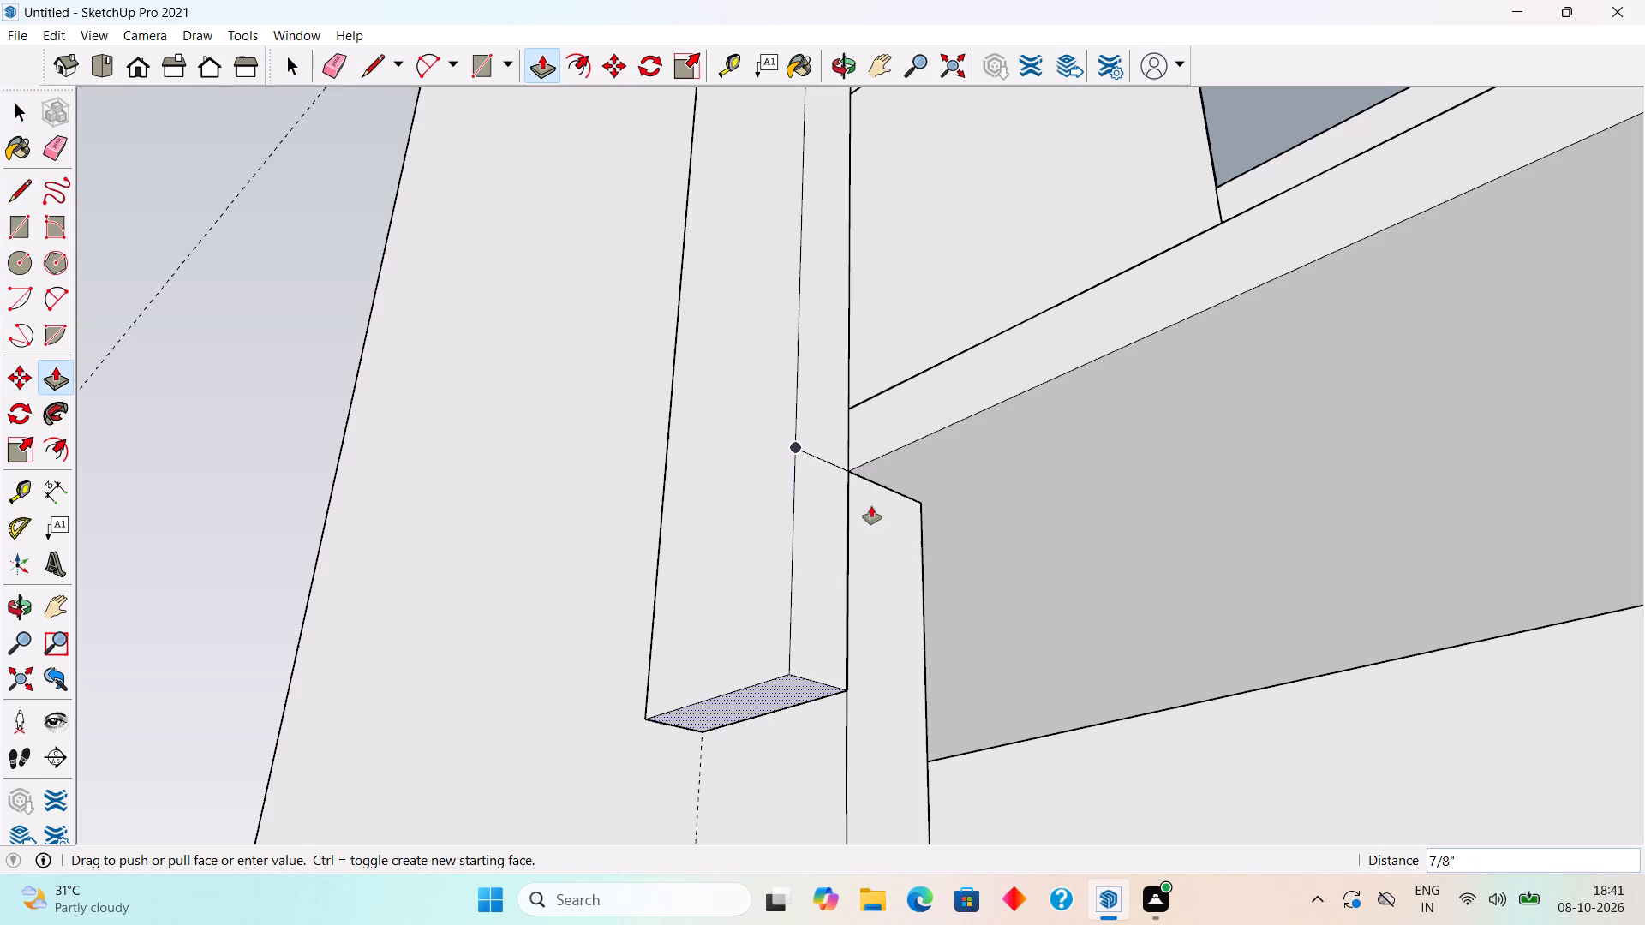
{"action": "key", "text": "space"}
{"action": "left_click", "coordinate": [810, 538]}
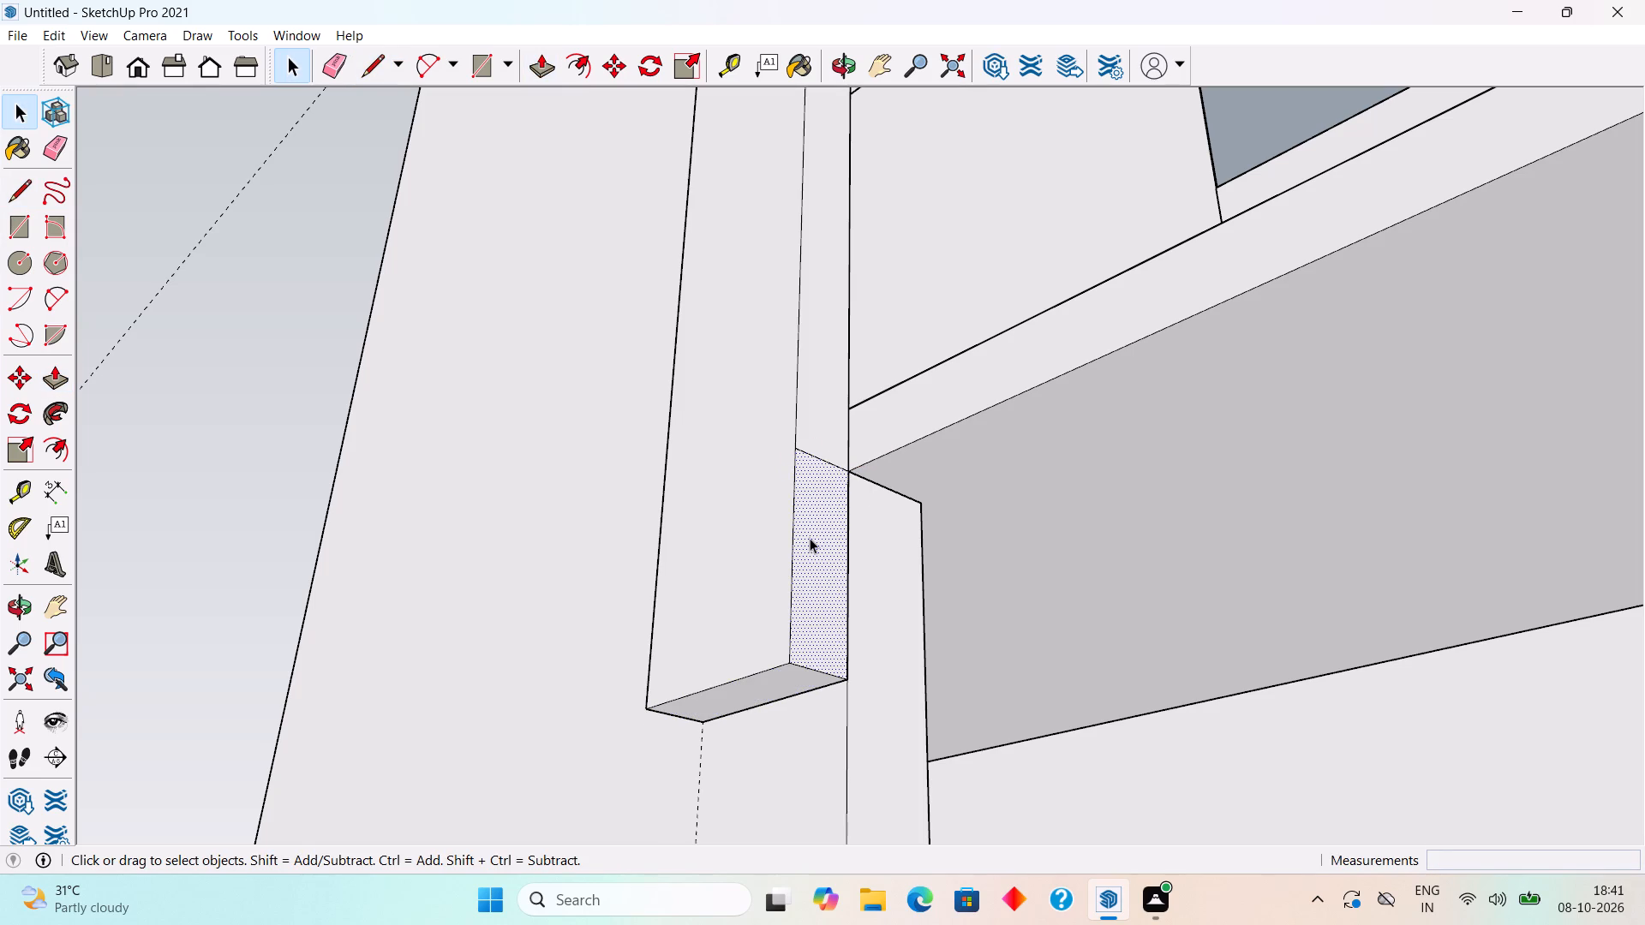
{"action": "key", "text": "p"}
{"action": "left_click", "coordinate": [810, 538]}
{"action": "scroll", "coordinate": [921, 534], "scroll_direction": "down", "scroll_amount": 17}
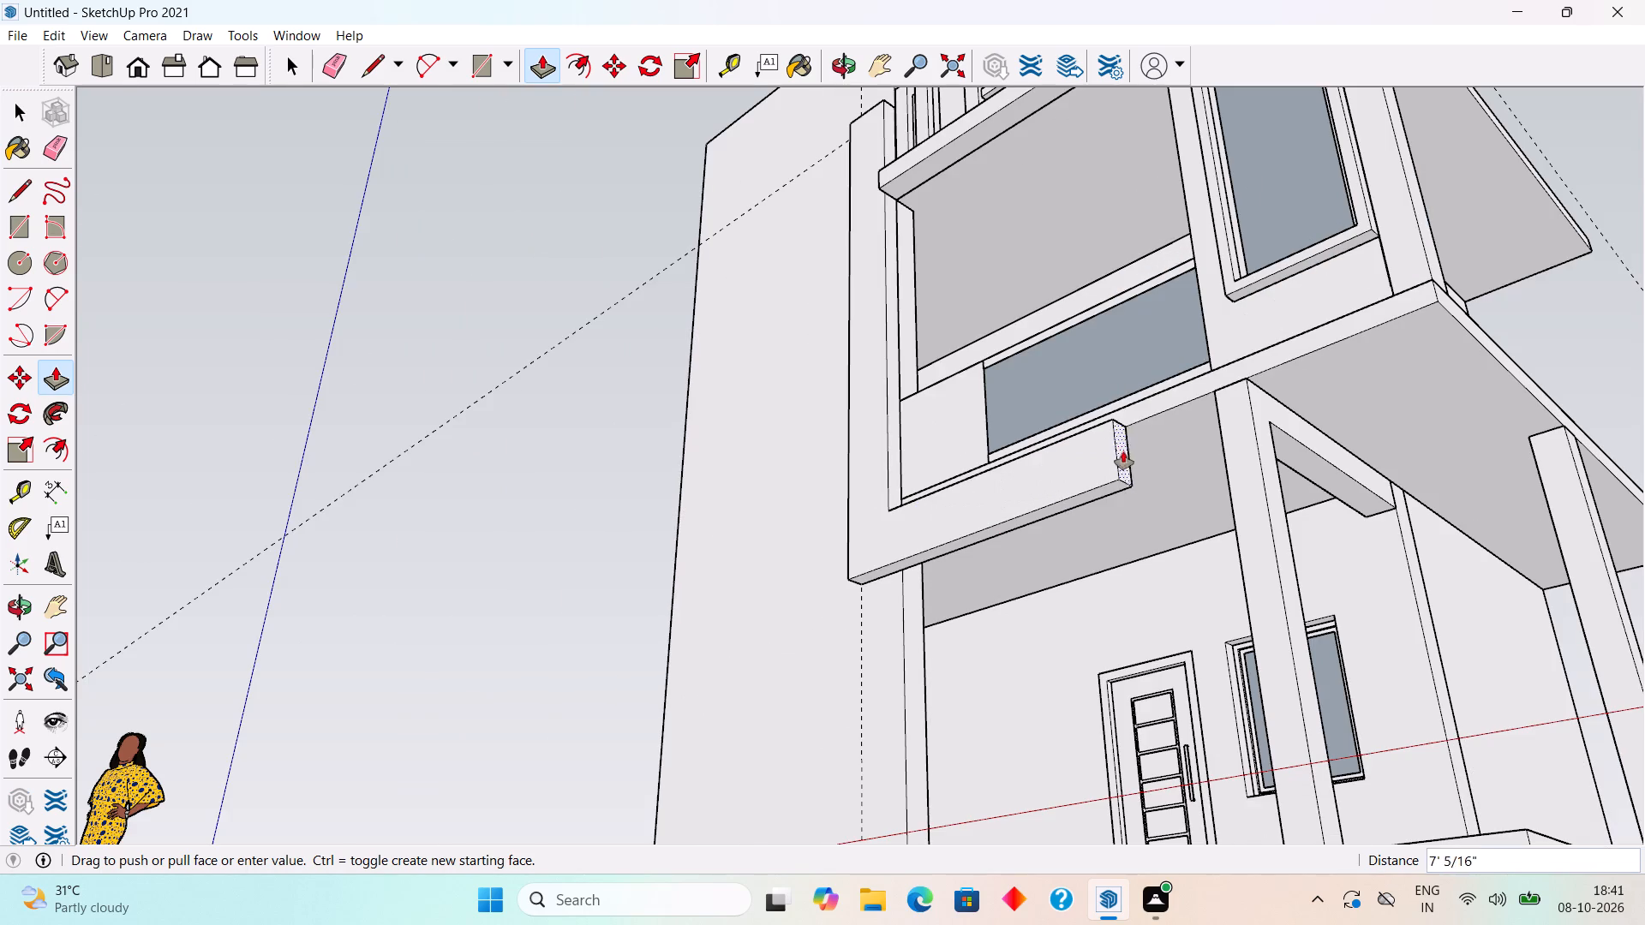
{"action": "left_click", "coordinate": [1430, 252]}
Align the end face of the new horizontal beam with the outer edge of the corner wall above the slab.
{"action": "middle_click_drag", "start_coordinate": [1391, 313], "coordinate": [920, 474]}
{"action": "scroll", "coordinate": [930, 470], "scroll_direction": "down", "scroll_amount": 1}
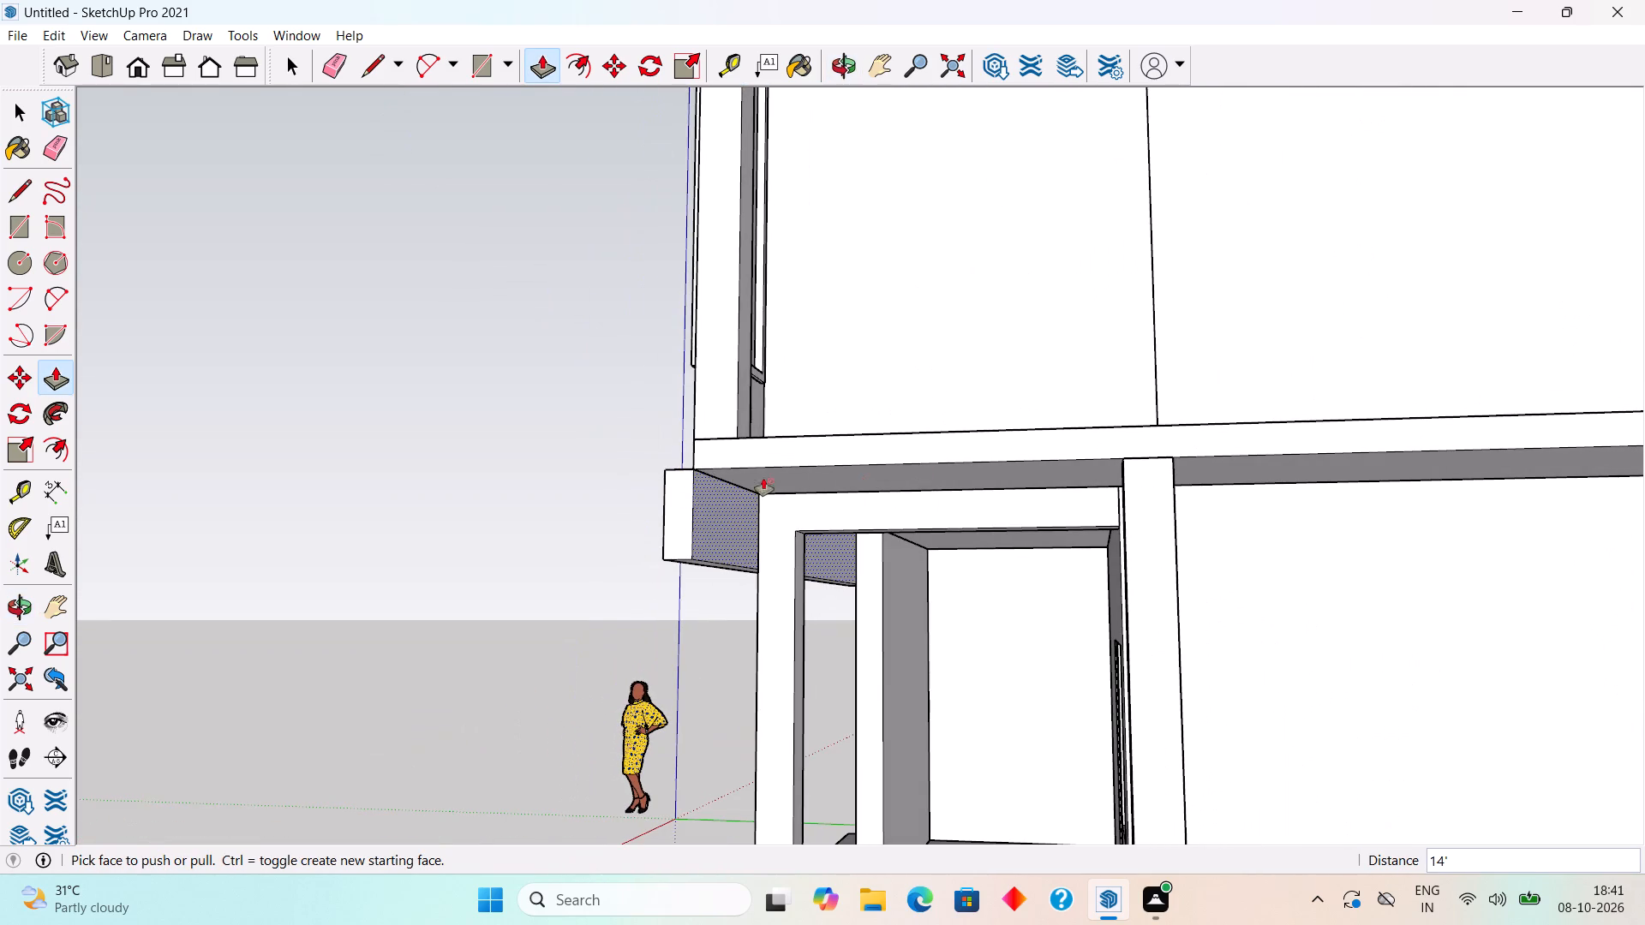
{"action": "left_click", "coordinate": [671, 495]}
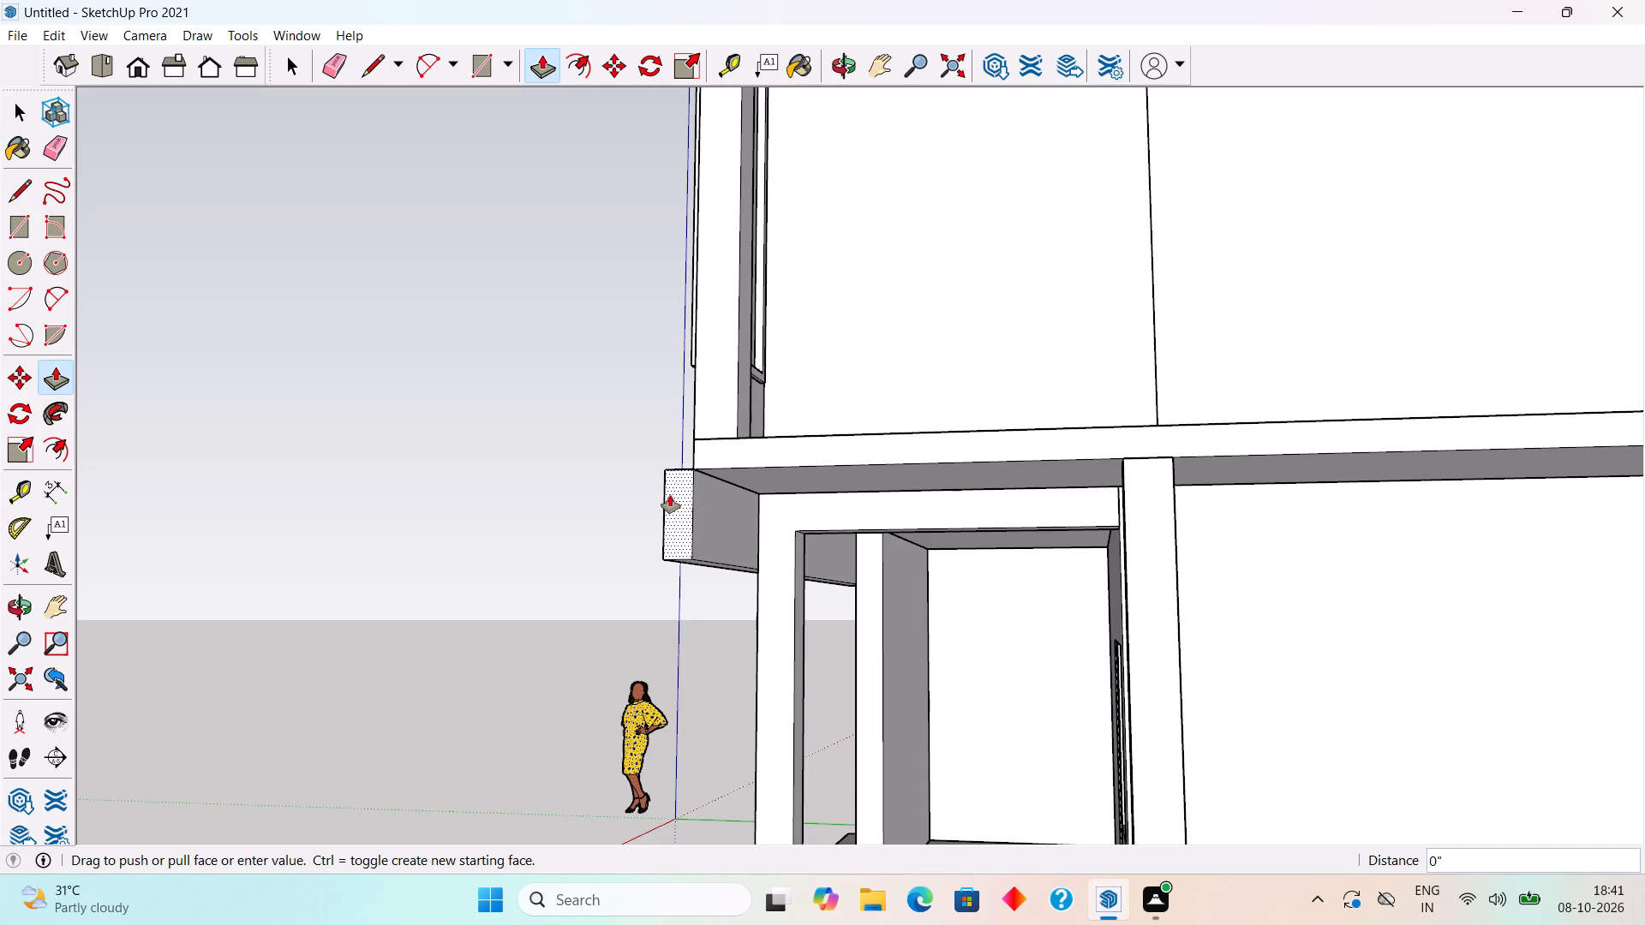
{"action": "middle_click_drag", "start_coordinate": [670, 495], "coordinate": [1285, 619]}
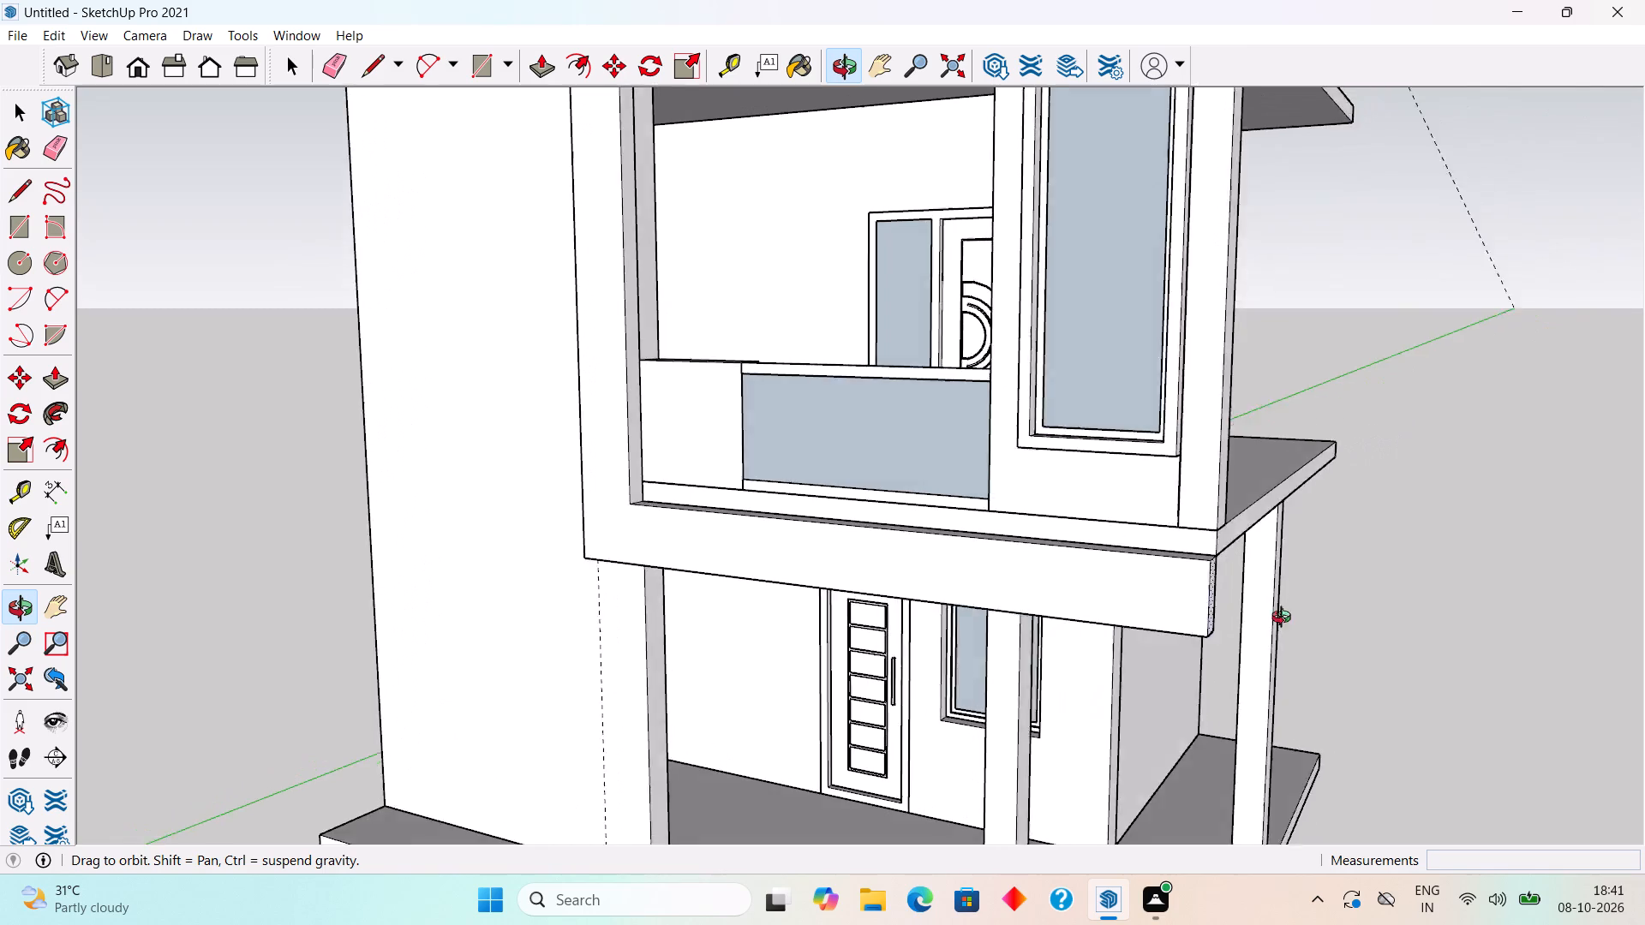
{"action": "middle_click_drag", "start_coordinate": [1285, 619], "coordinate": [1362, 620]}
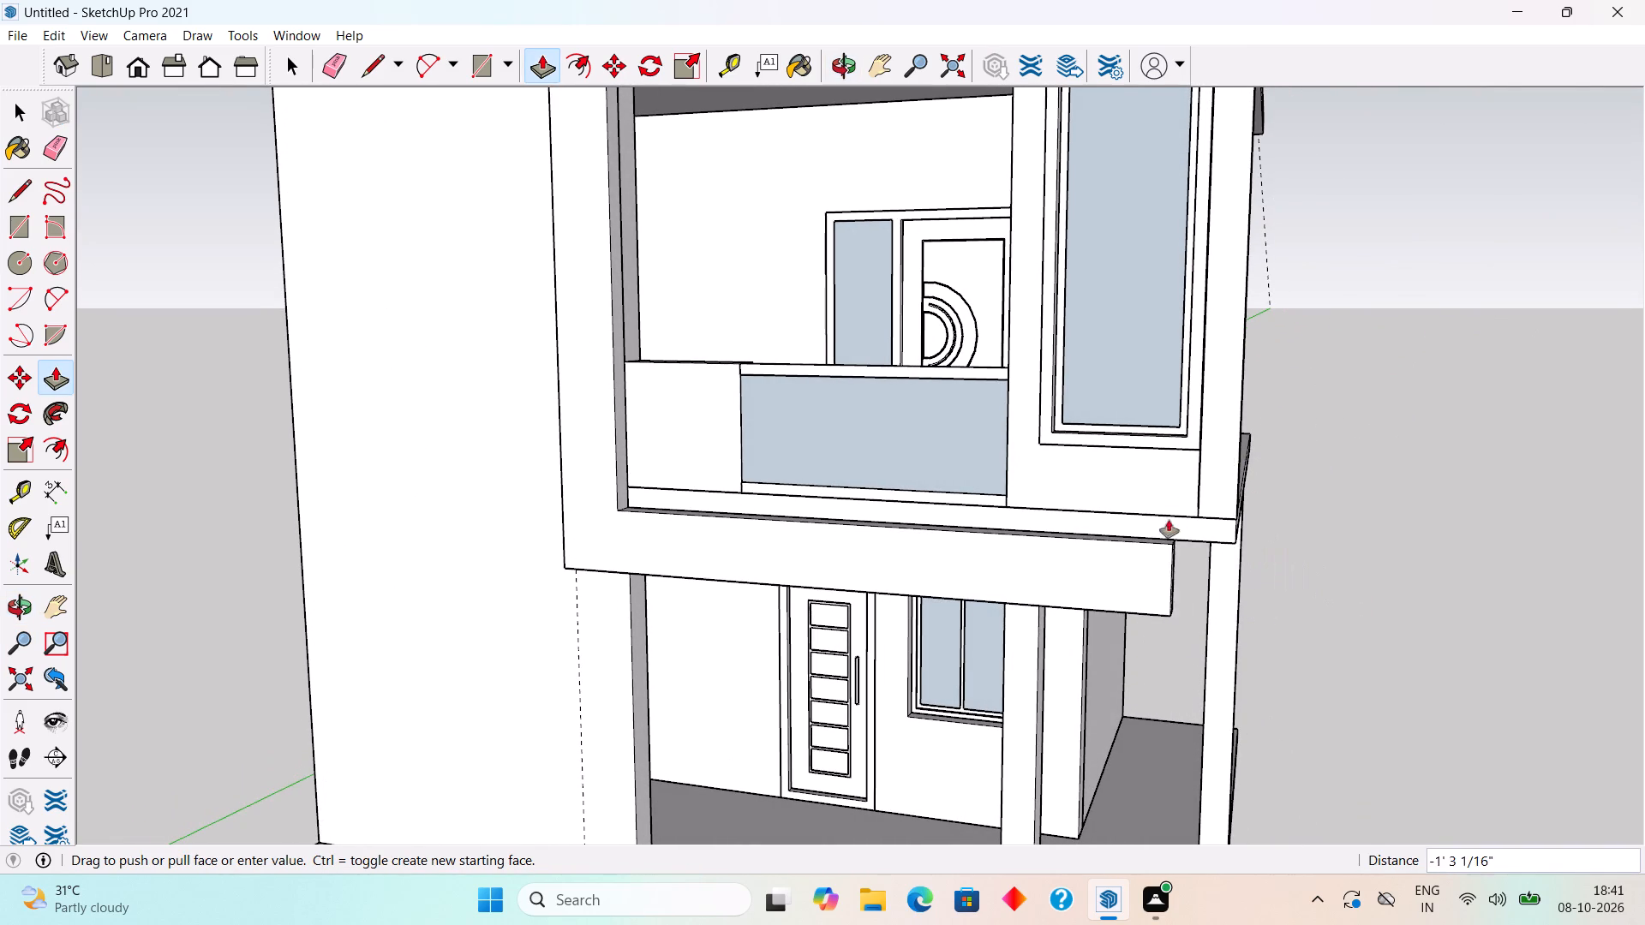
{"action": "middle_click_drag", "start_coordinate": [1165, 523], "coordinate": [1253, 584]}
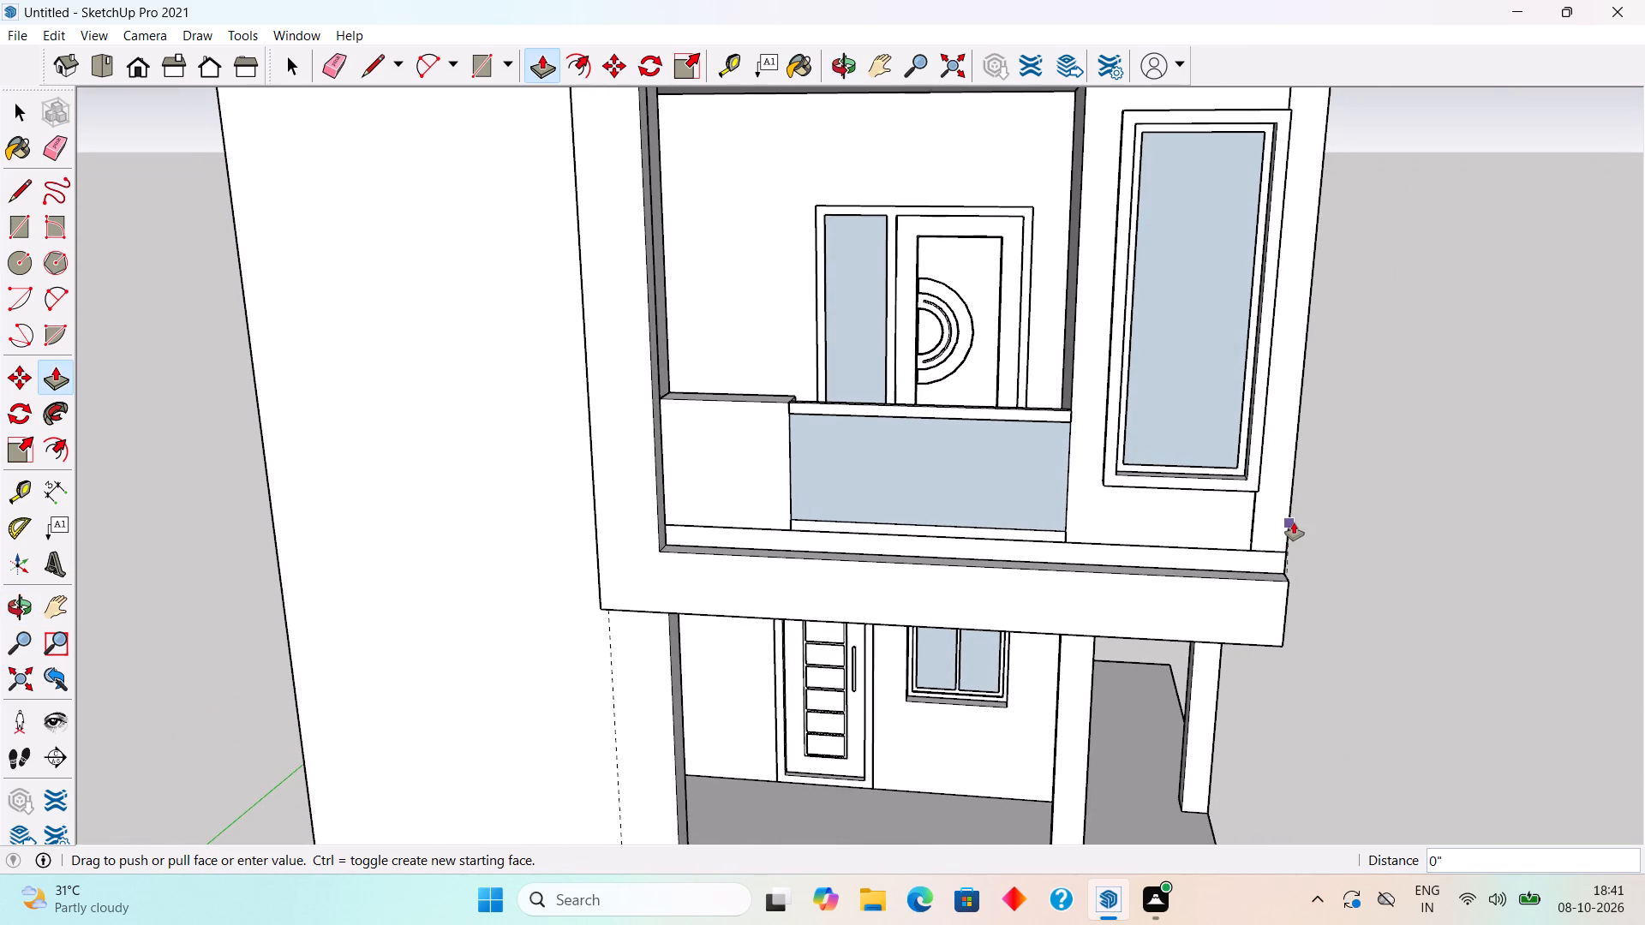
{"action": "left_click", "coordinate": [1294, 522]}
{"action": "scroll", "coordinate": [1245, 551], "scroll_direction": "up", "scroll_amount": 5}
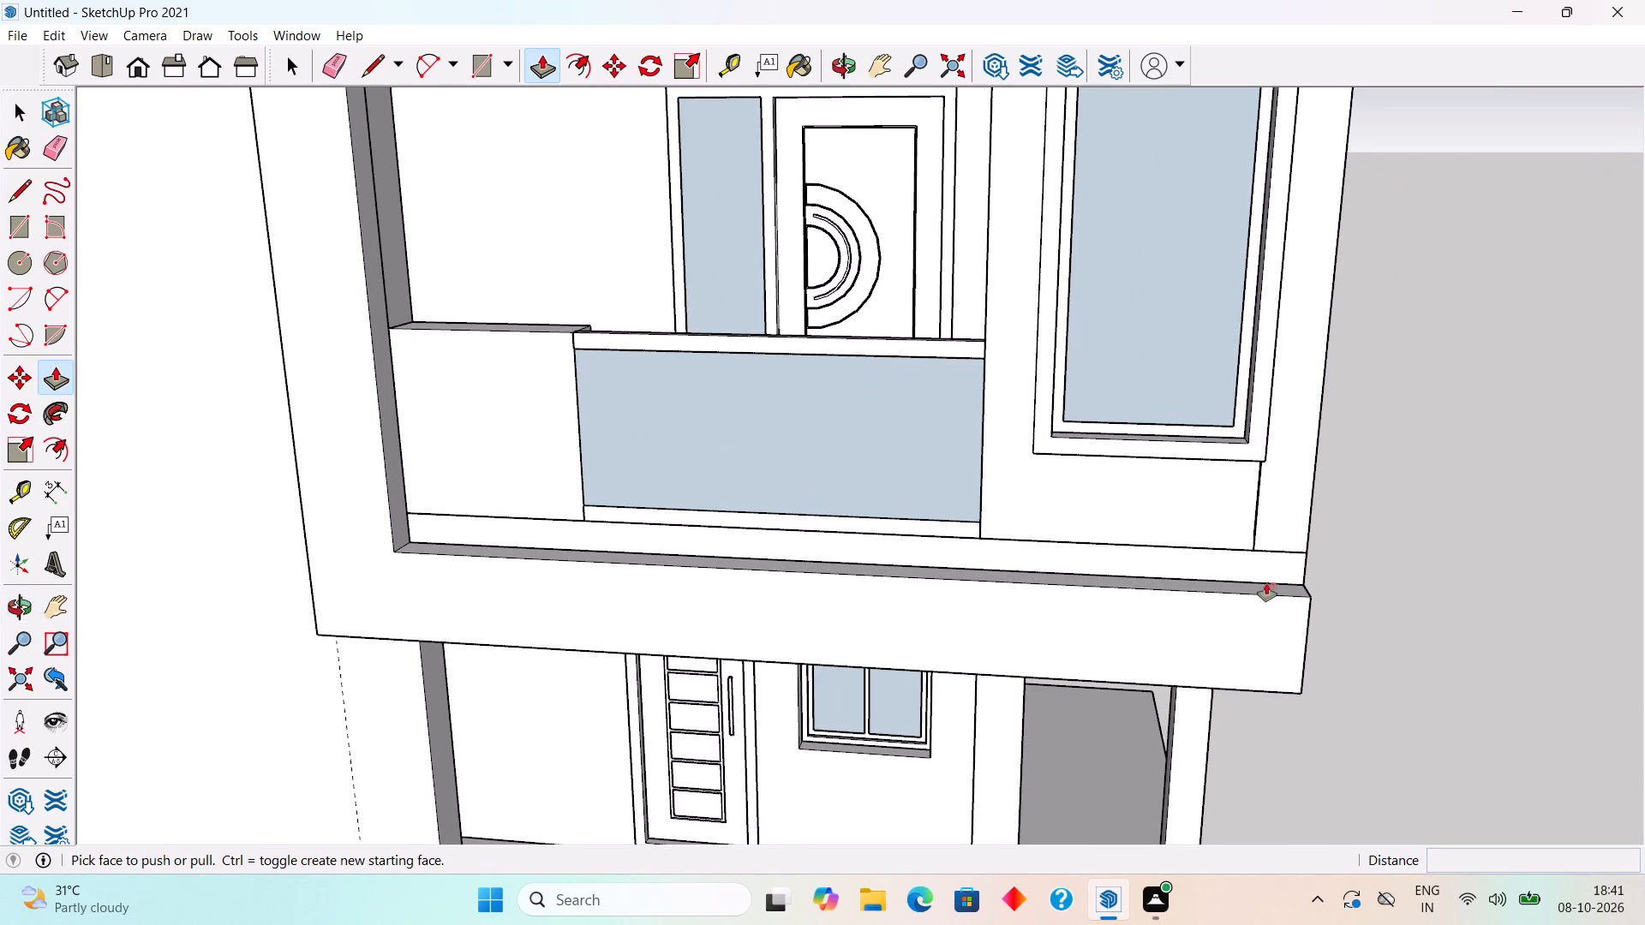
Raise the top face of the horizontal beam 6" so it meets the top of the balcony slab.
{"action": "left_click", "coordinate": [1269, 588]}
{"action": "left_click", "coordinate": [1285, 551]}
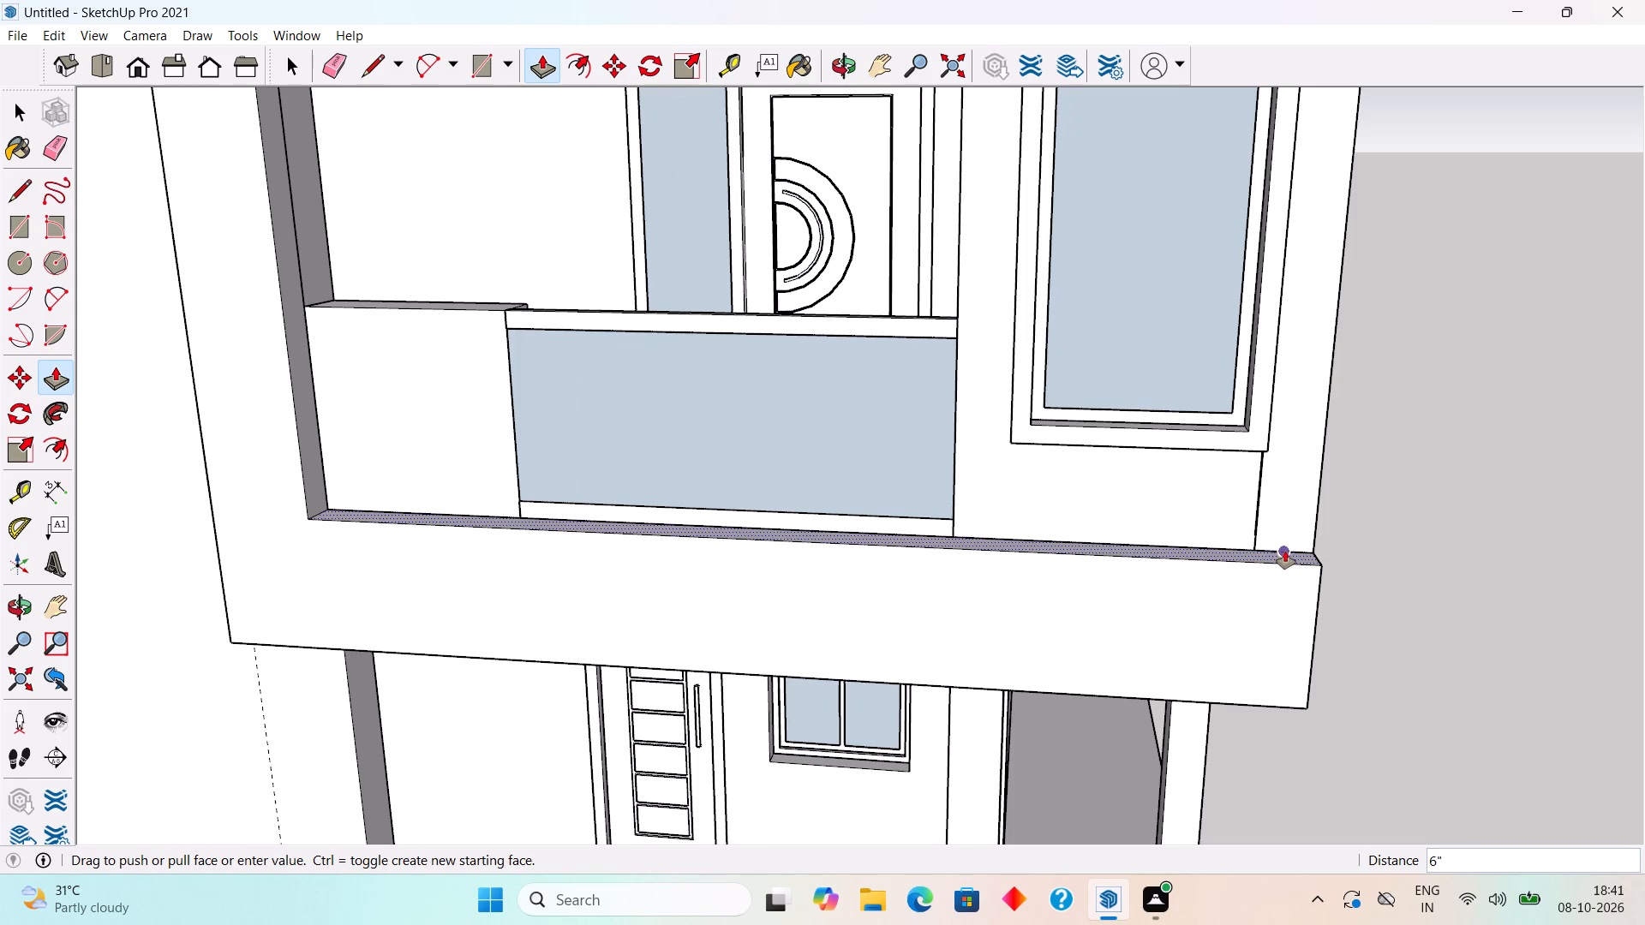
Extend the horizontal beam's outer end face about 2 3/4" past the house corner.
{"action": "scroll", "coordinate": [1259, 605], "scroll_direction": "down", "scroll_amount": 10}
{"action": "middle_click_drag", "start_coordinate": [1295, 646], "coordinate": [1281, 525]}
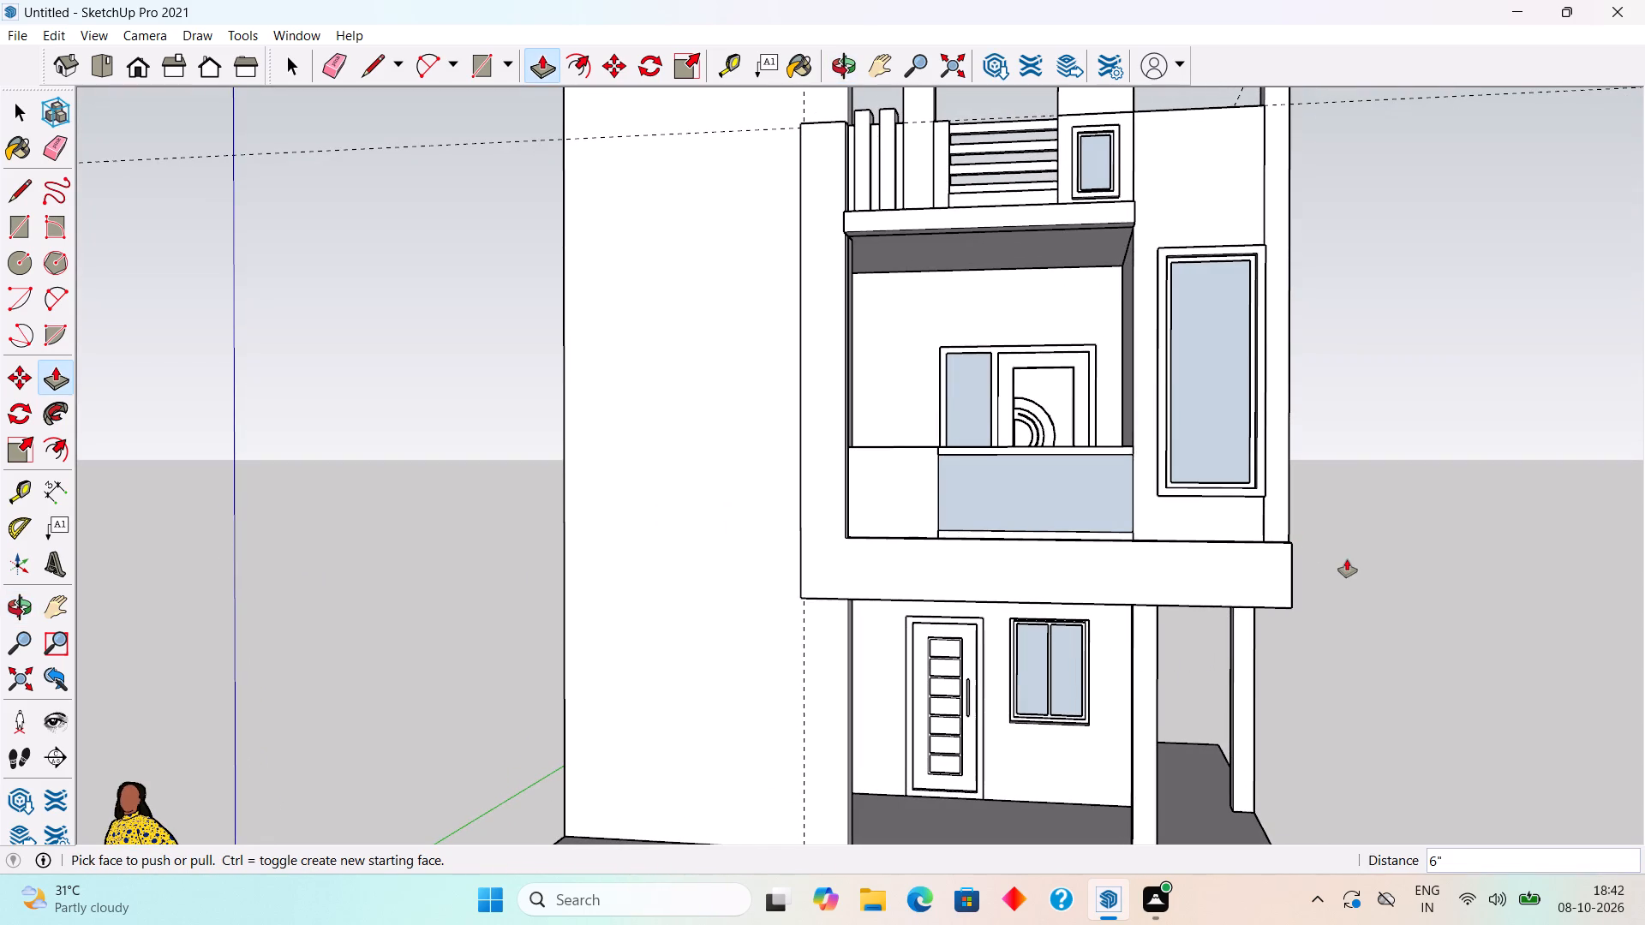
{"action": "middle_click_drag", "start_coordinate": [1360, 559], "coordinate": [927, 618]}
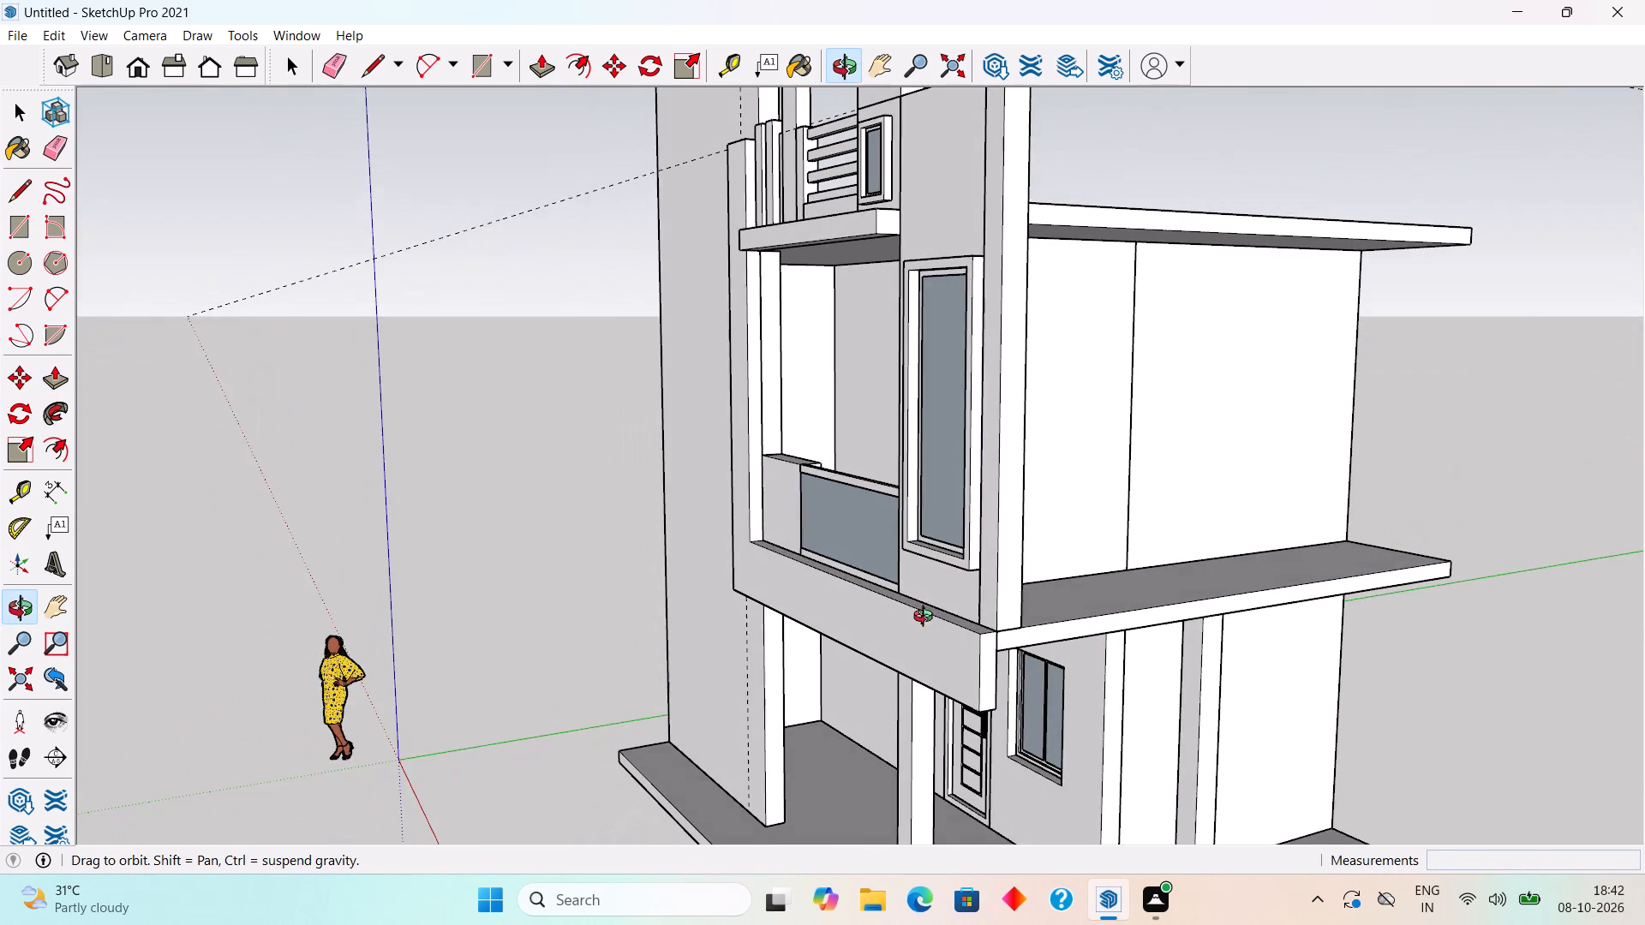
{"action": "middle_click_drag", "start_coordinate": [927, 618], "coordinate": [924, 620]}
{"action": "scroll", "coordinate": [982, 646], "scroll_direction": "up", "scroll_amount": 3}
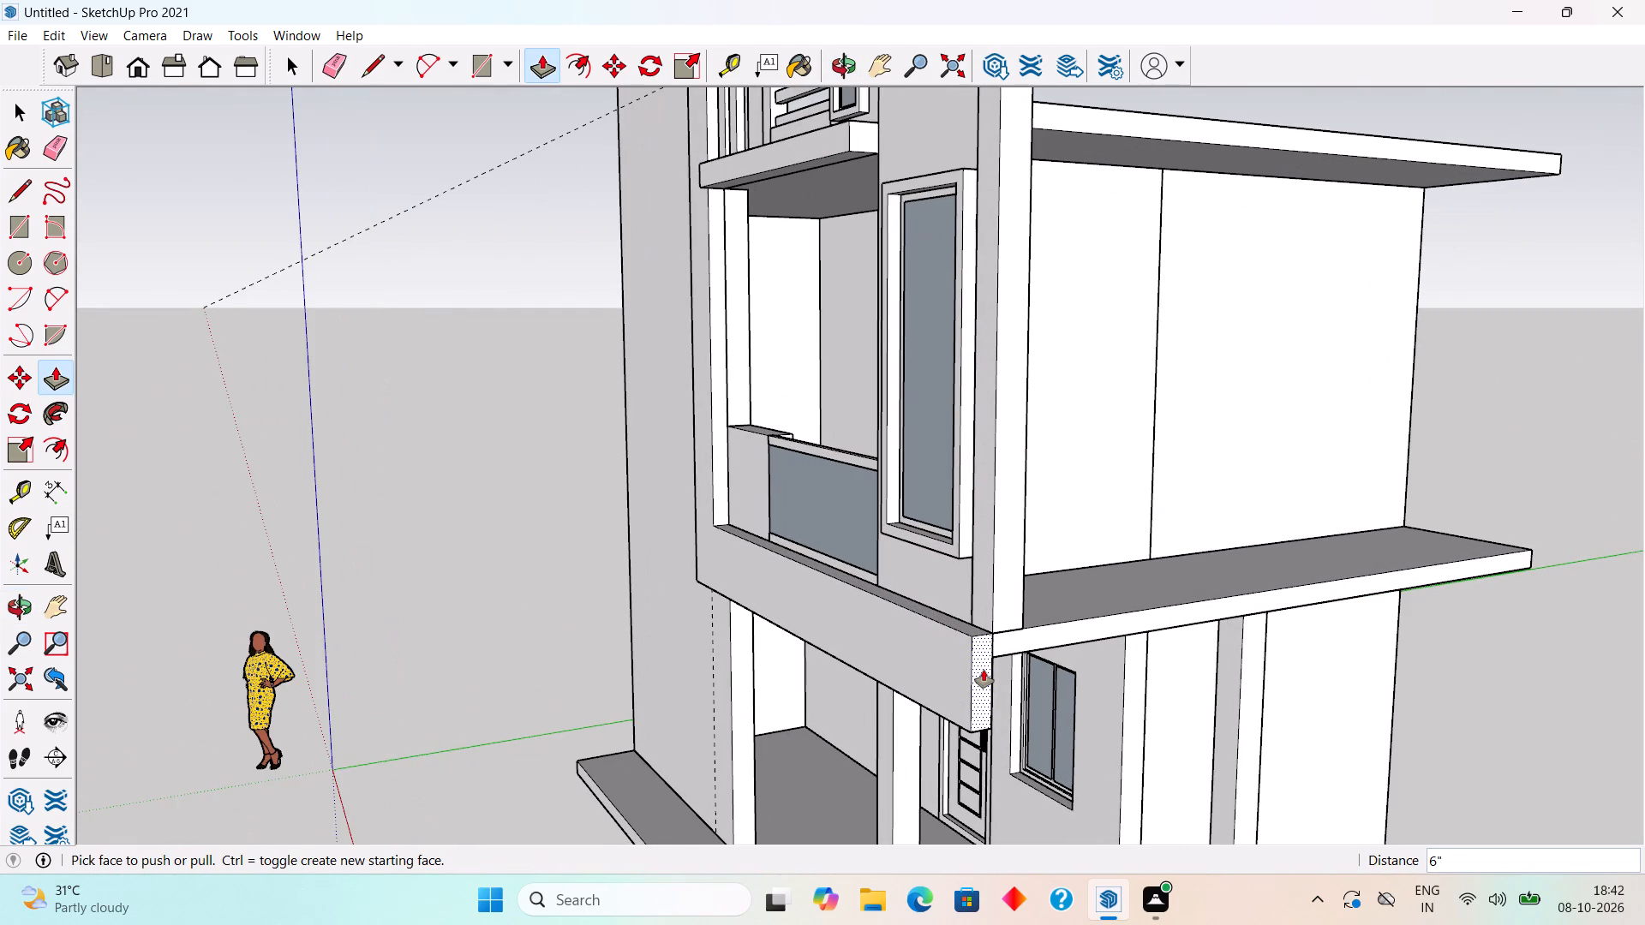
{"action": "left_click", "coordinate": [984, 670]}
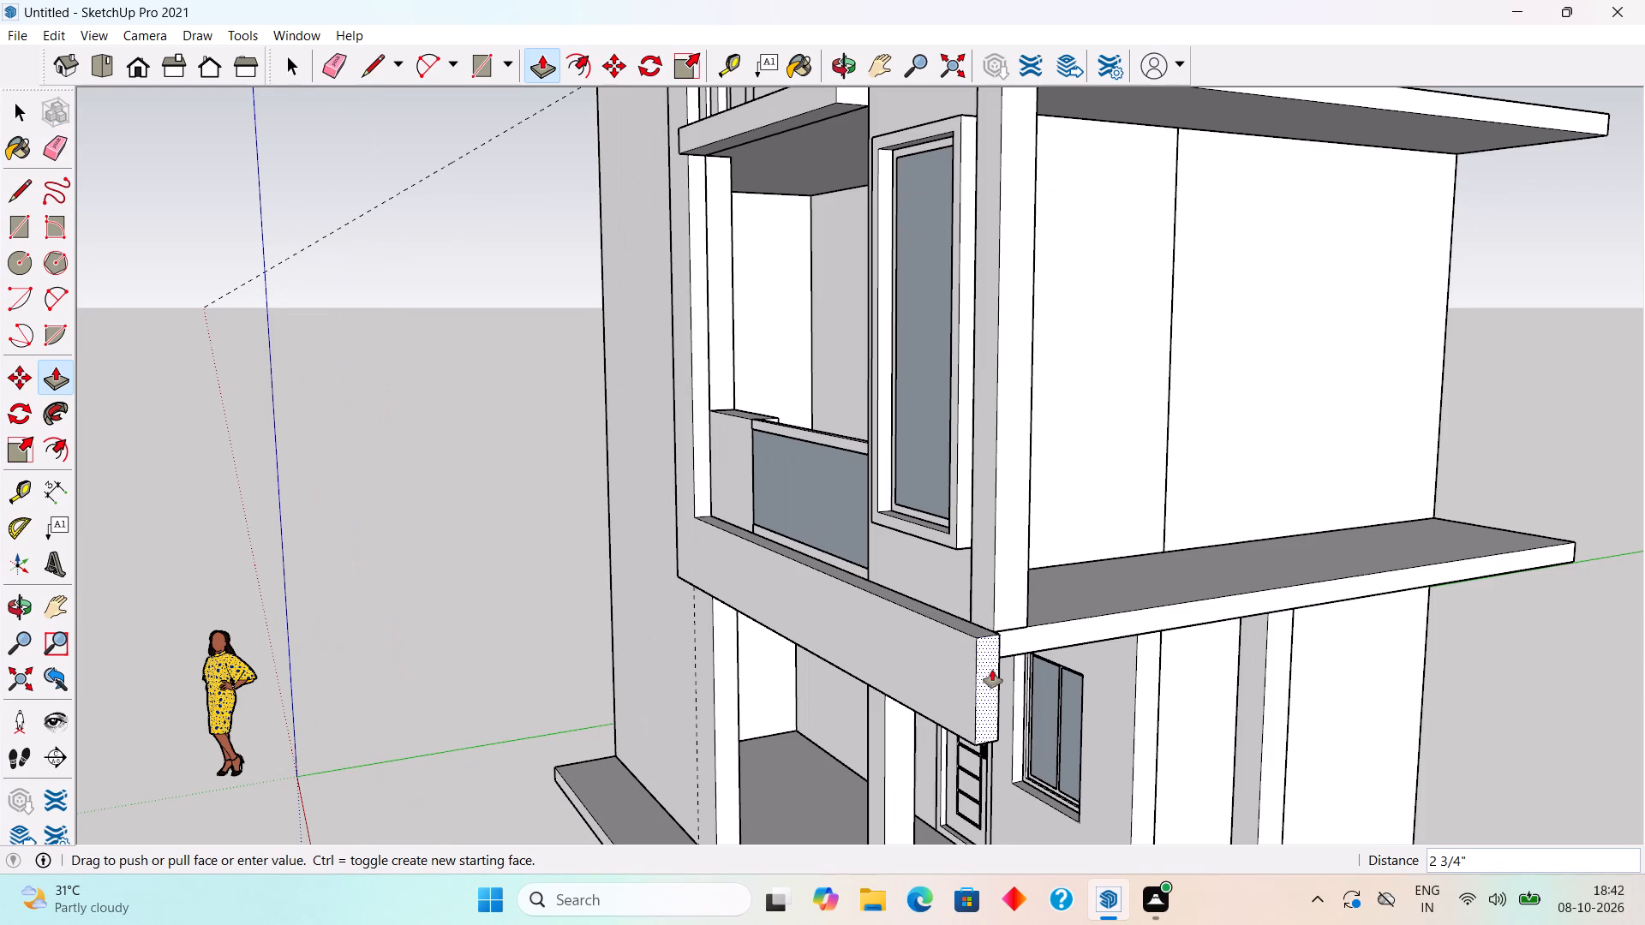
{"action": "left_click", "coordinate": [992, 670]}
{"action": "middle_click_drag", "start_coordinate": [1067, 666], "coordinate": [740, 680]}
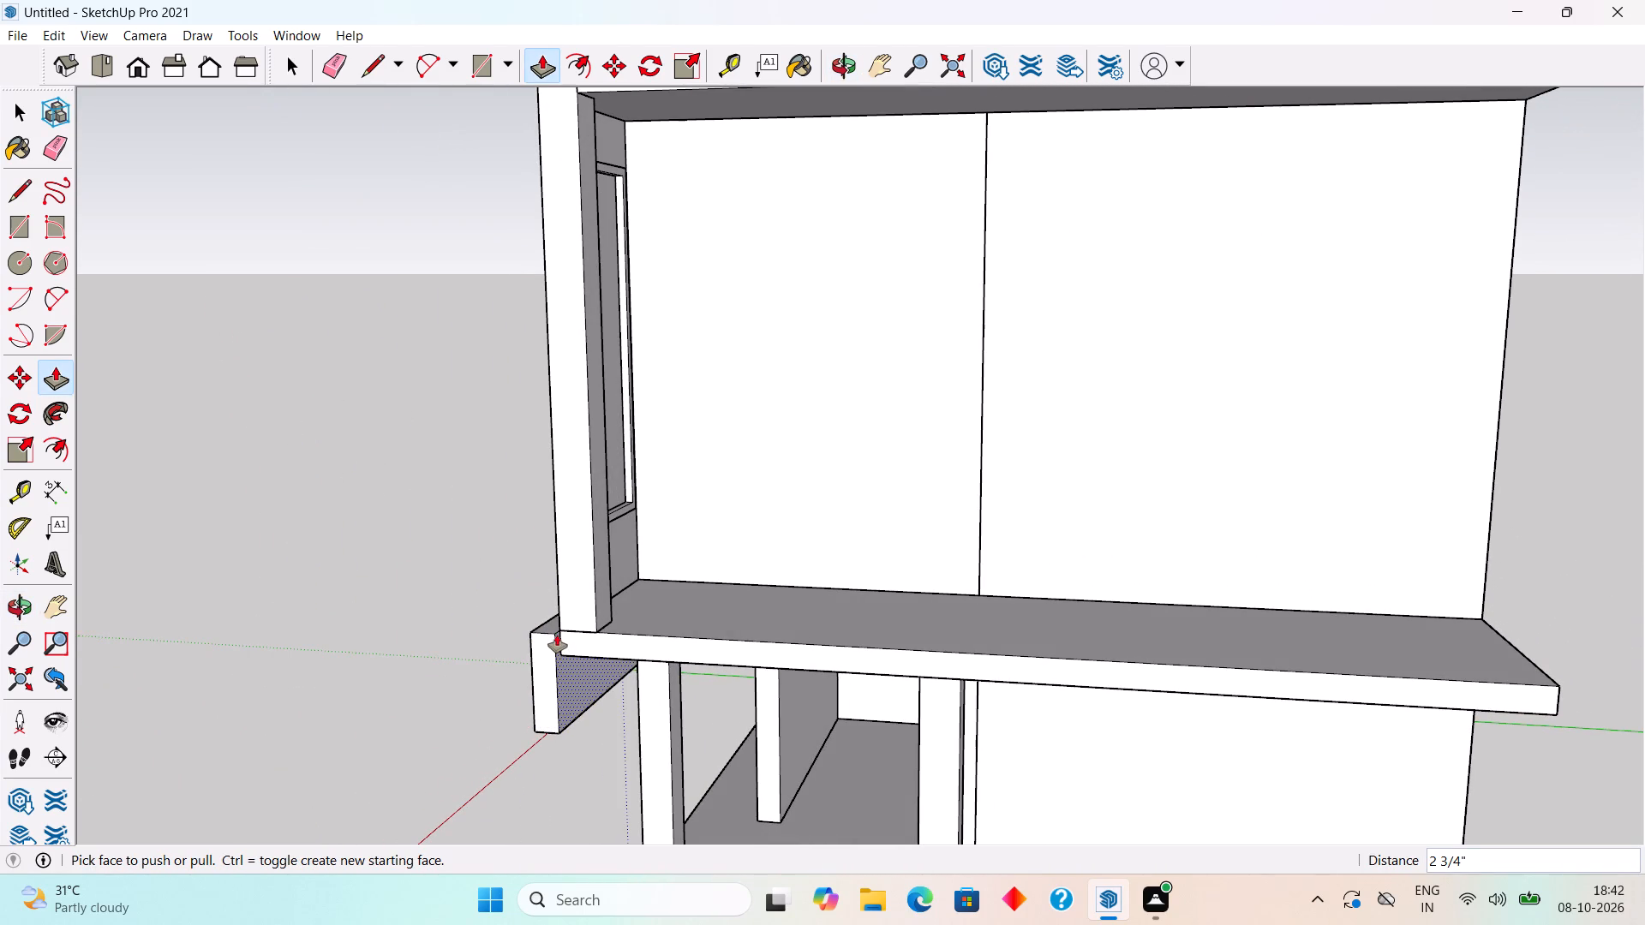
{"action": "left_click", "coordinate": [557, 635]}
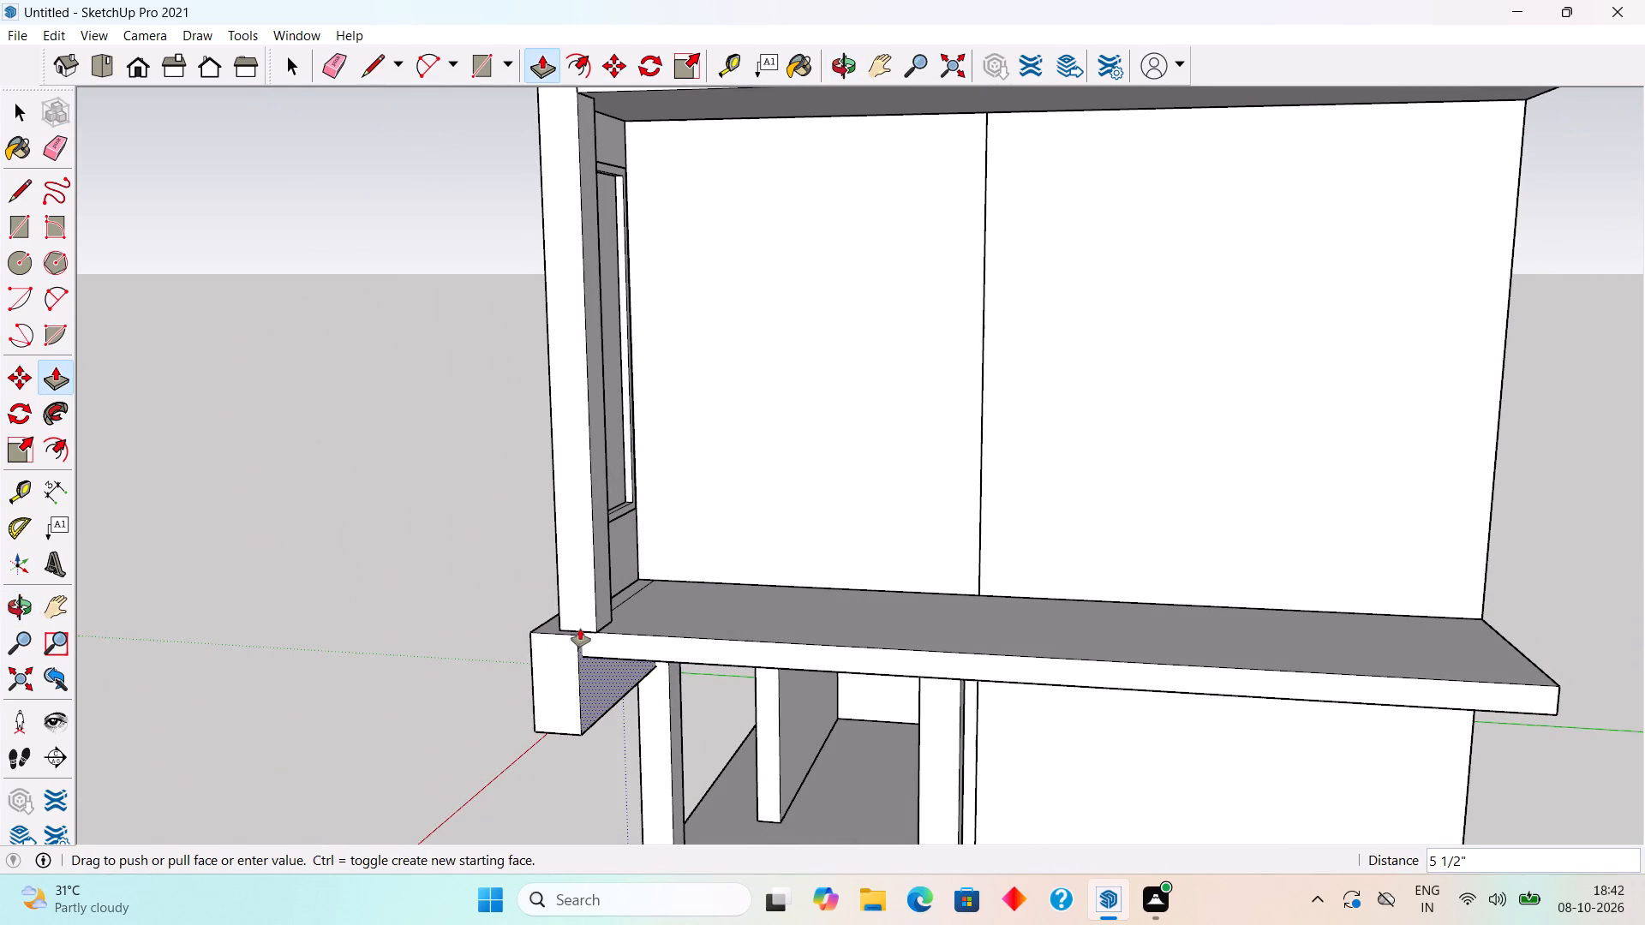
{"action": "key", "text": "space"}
Push the horizontal beam's outer end face back flush with the balcony slab's end face.
{"action": "middle_click_drag", "start_coordinate": [575, 636], "coordinate": [453, 640]}
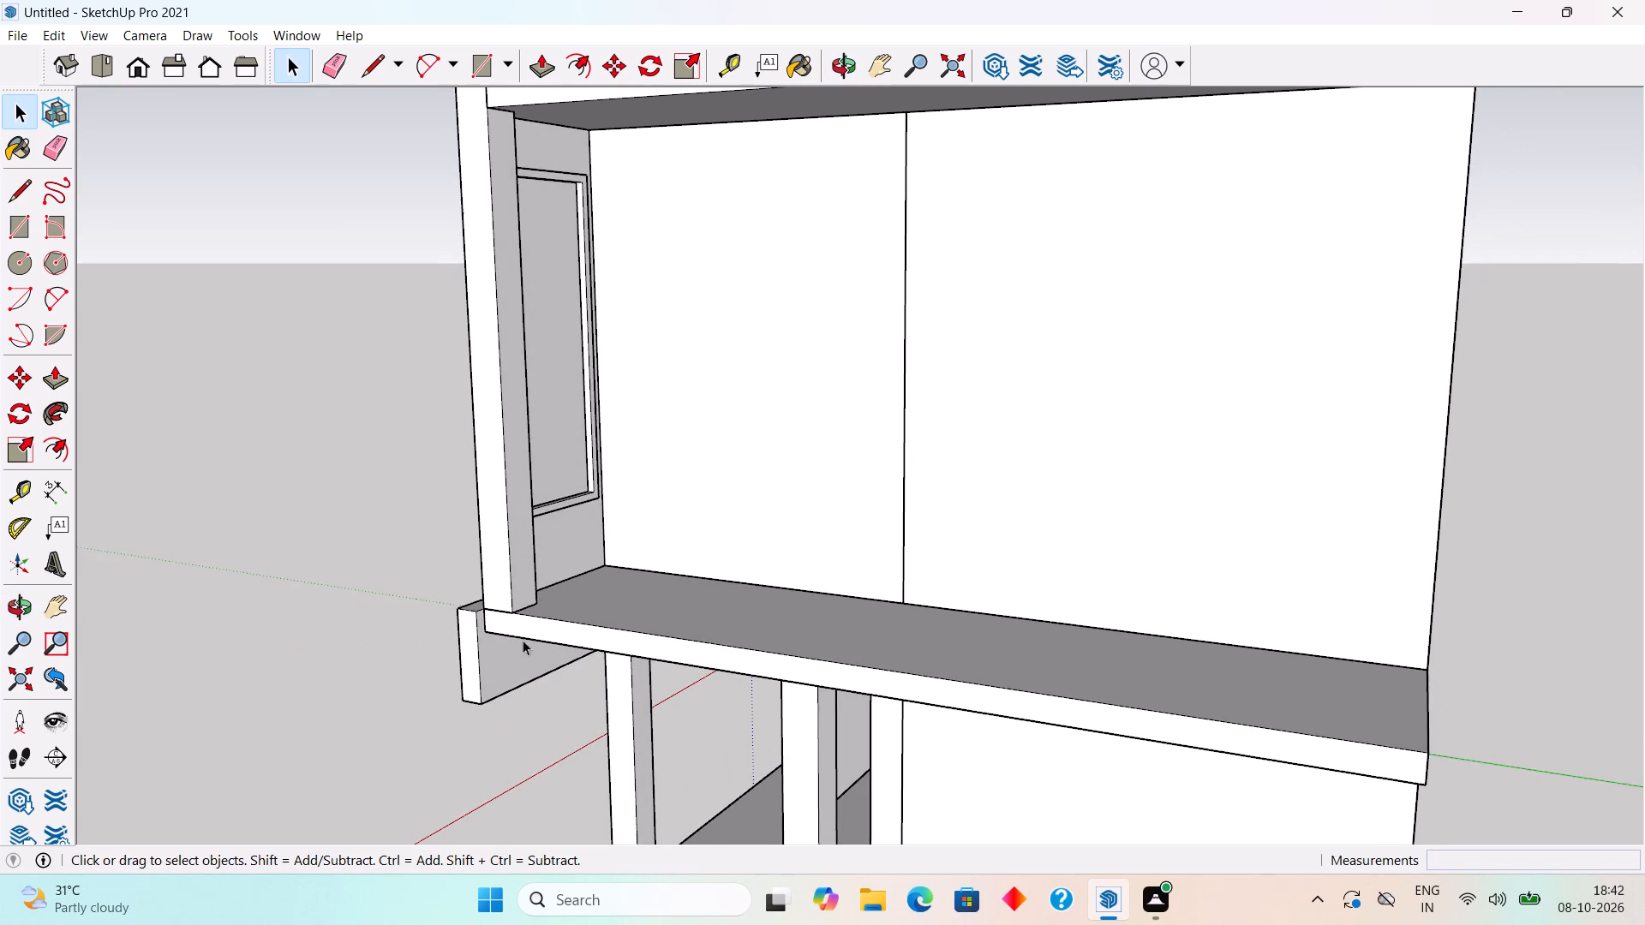
{"action": "scroll", "coordinate": [518, 634], "scroll_direction": "up", "scroll_amount": 12}
{"action": "scroll", "coordinate": [463, 613], "scroll_direction": "down", "scroll_amount": 1}
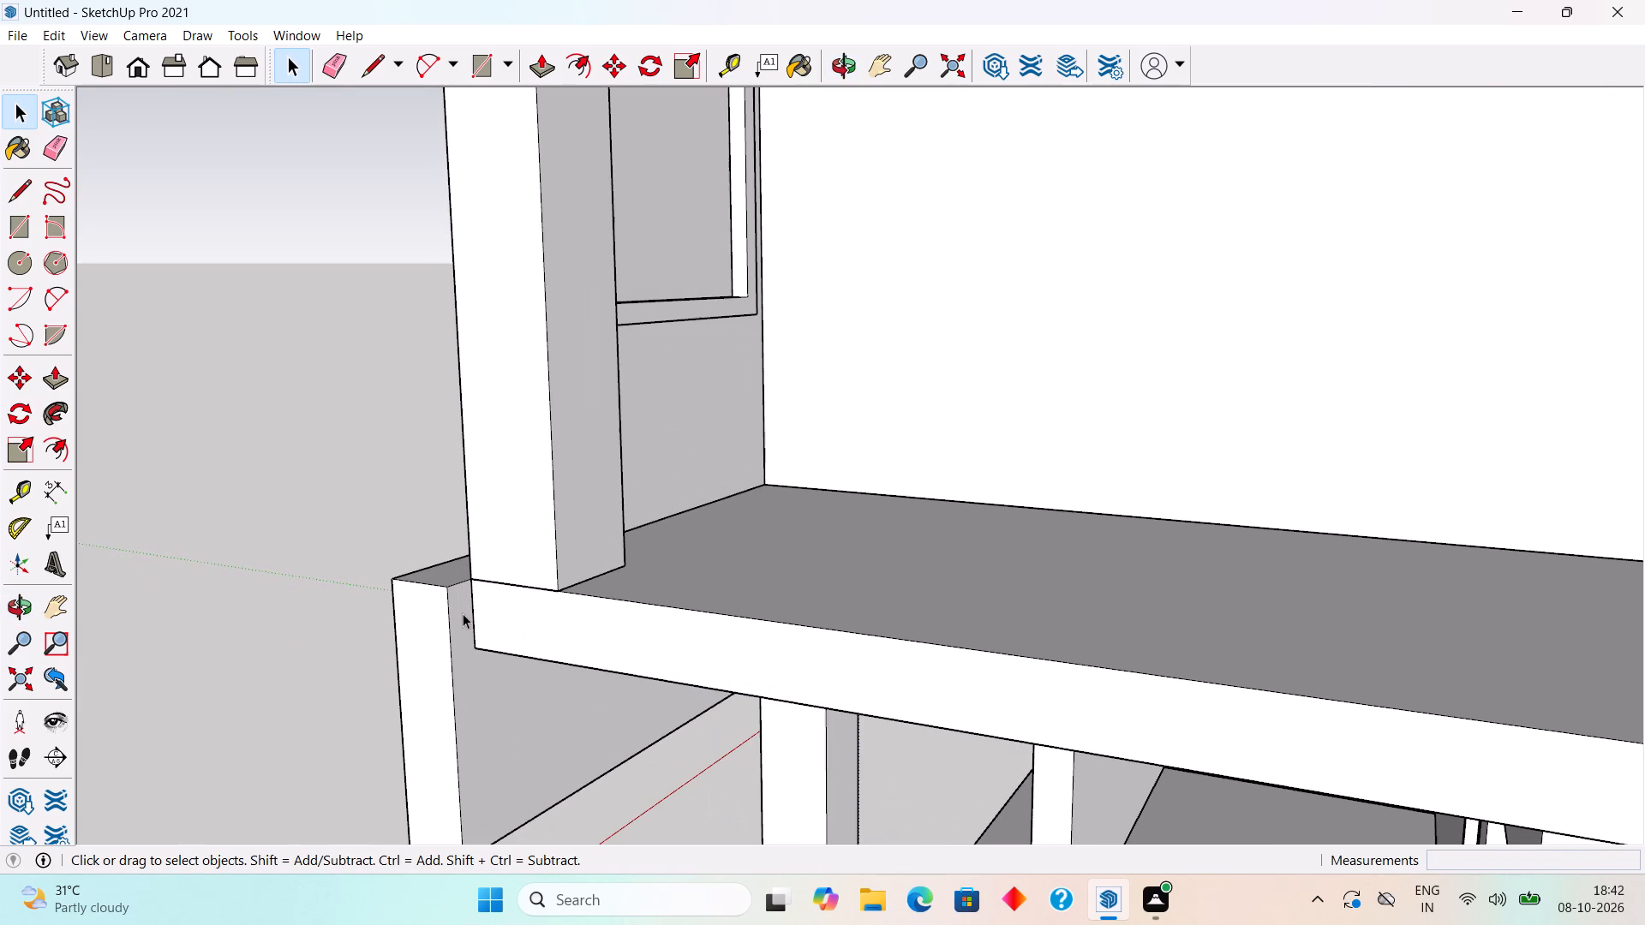
{"action": "key", "text": "p"}
{"action": "left_click", "coordinate": [438, 635]}
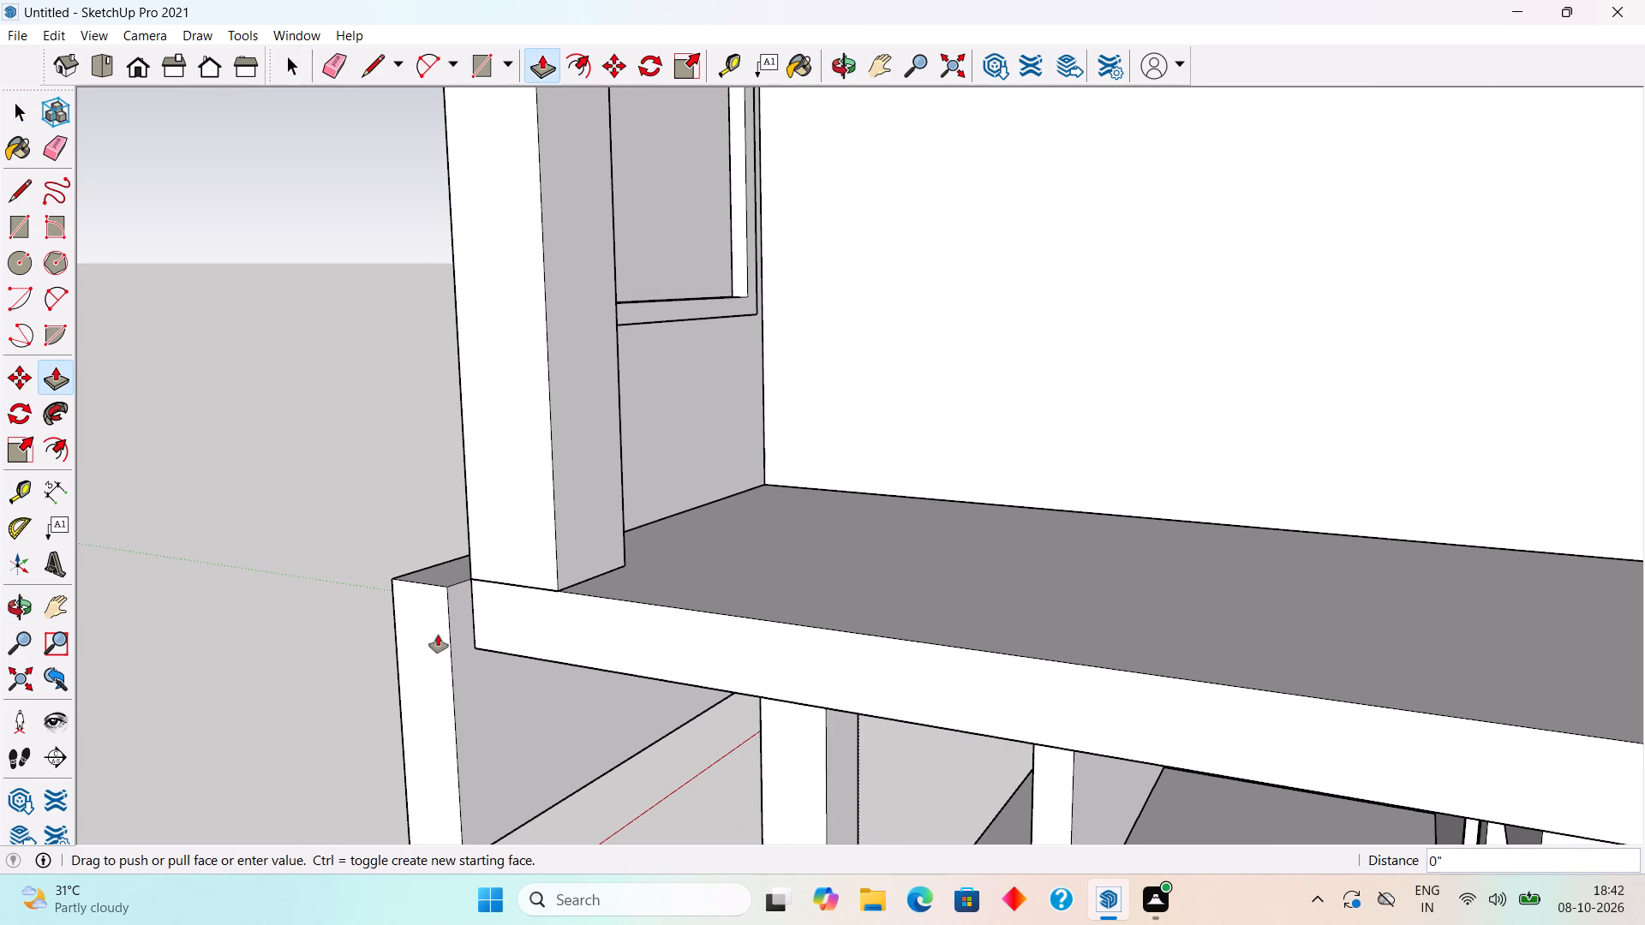
{"action": "left_click", "coordinate": [474, 607]}
{"action": "key", "text": "space"}
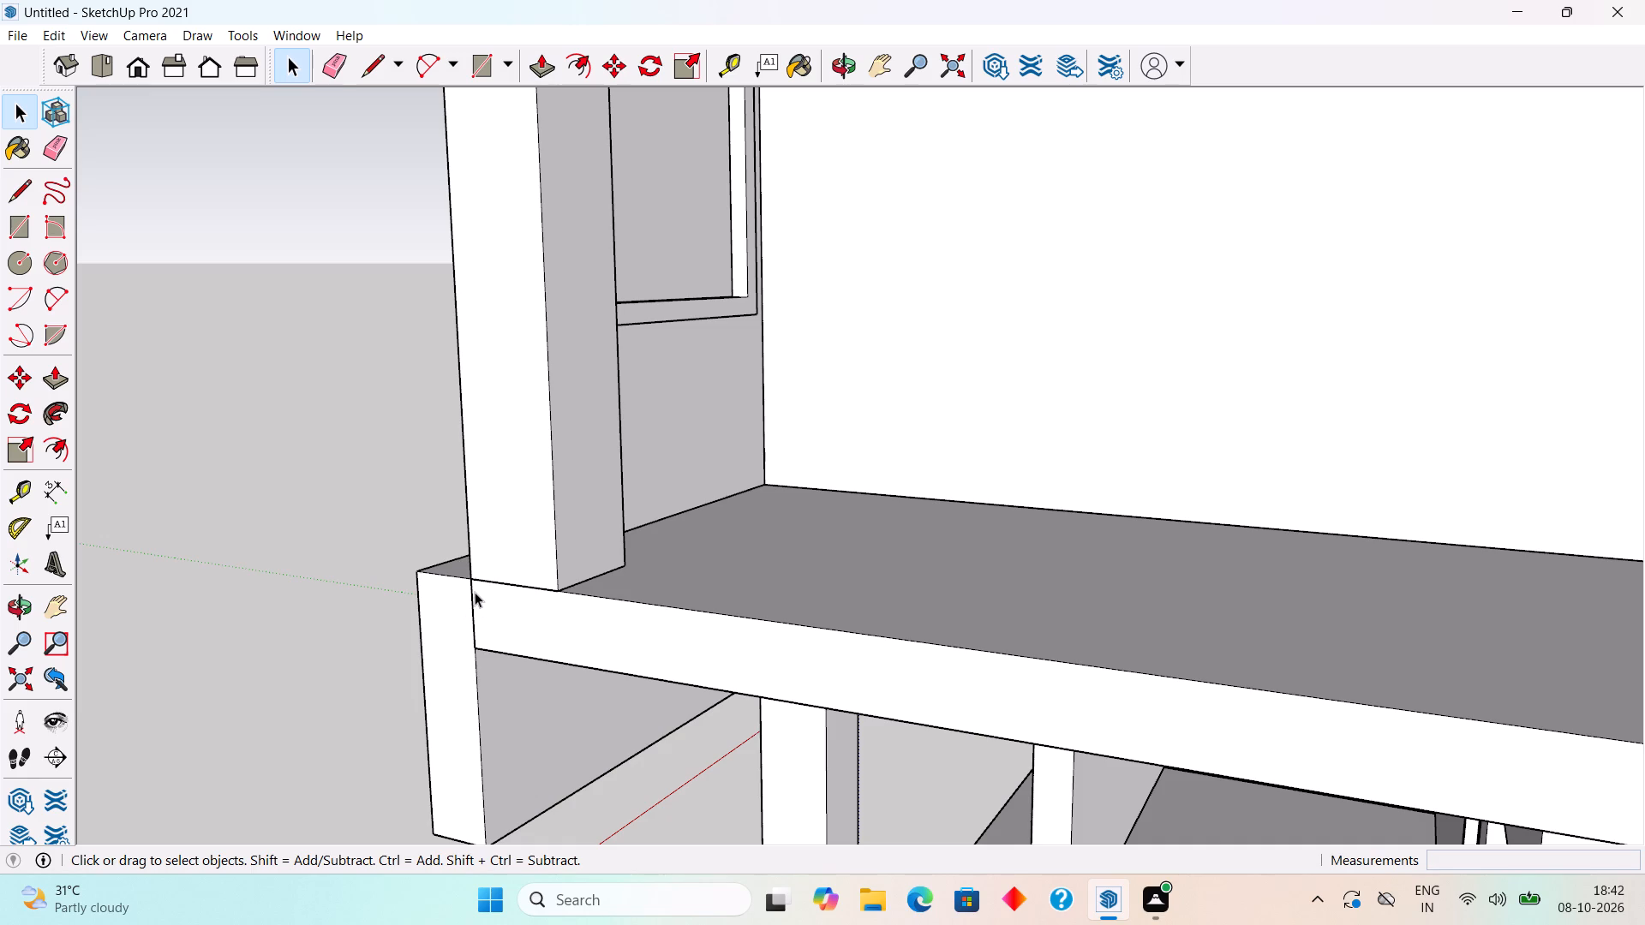
Examine the frame band at the corner and across the whole front facade from several angles.
{"action": "scroll", "coordinate": [475, 592], "scroll_direction": "down", "scroll_amount": 9}
{"action": "middle_click_drag", "start_coordinate": [493, 599], "coordinate": [729, 602]}
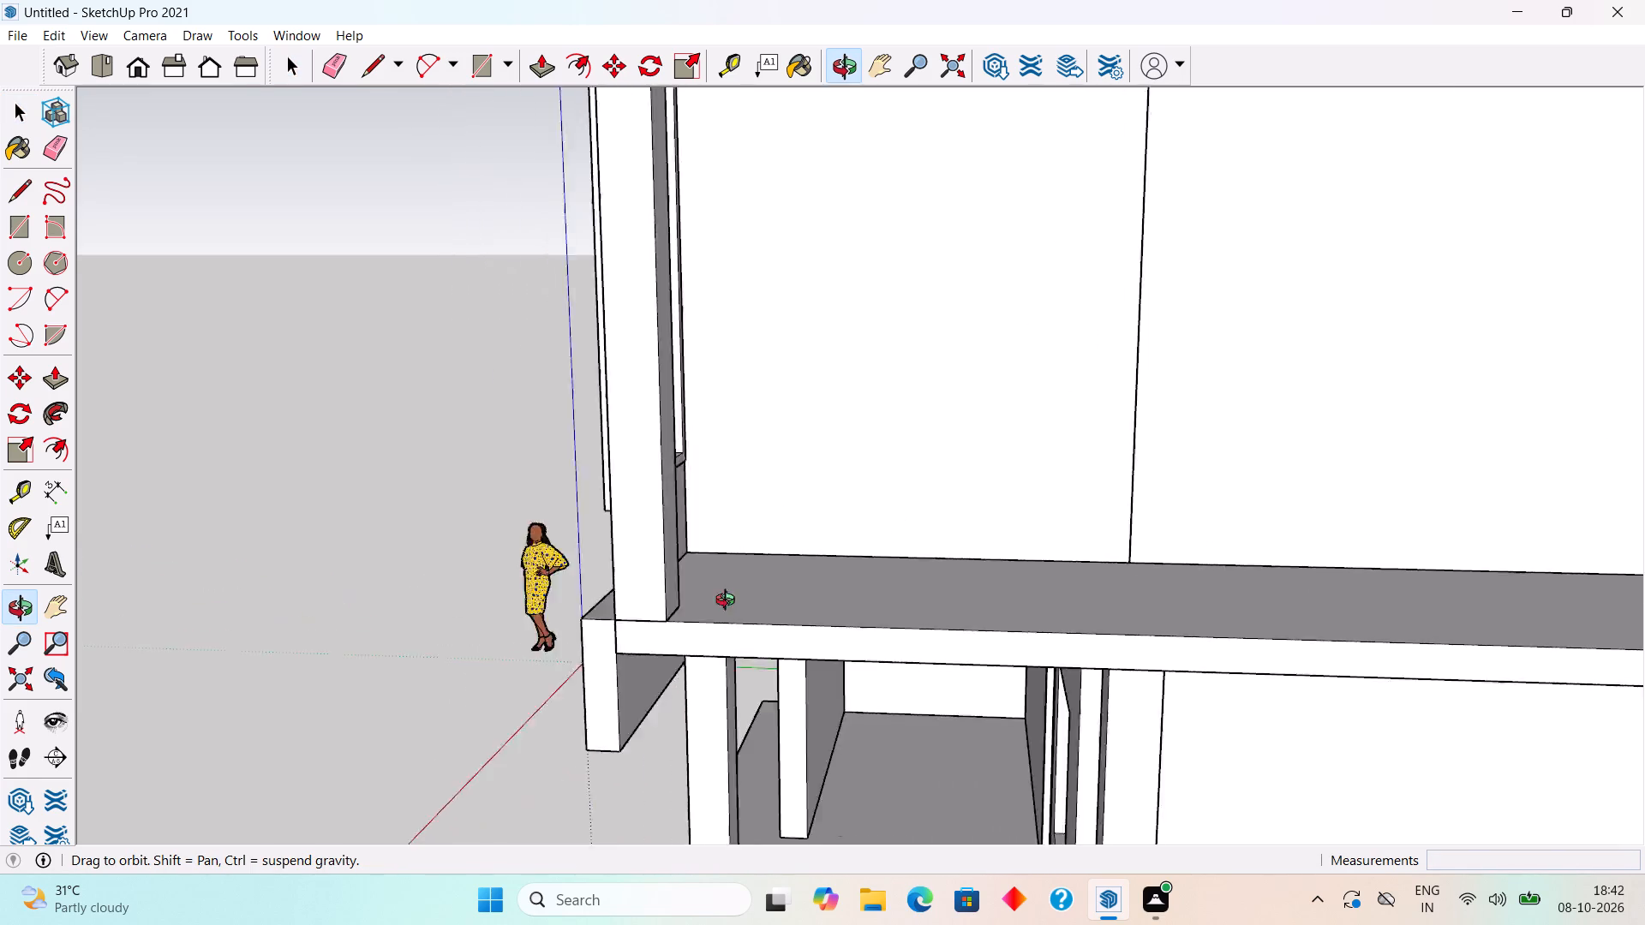
{"action": "middle_click_drag", "start_coordinate": [729, 602], "coordinate": [1344, 551]}
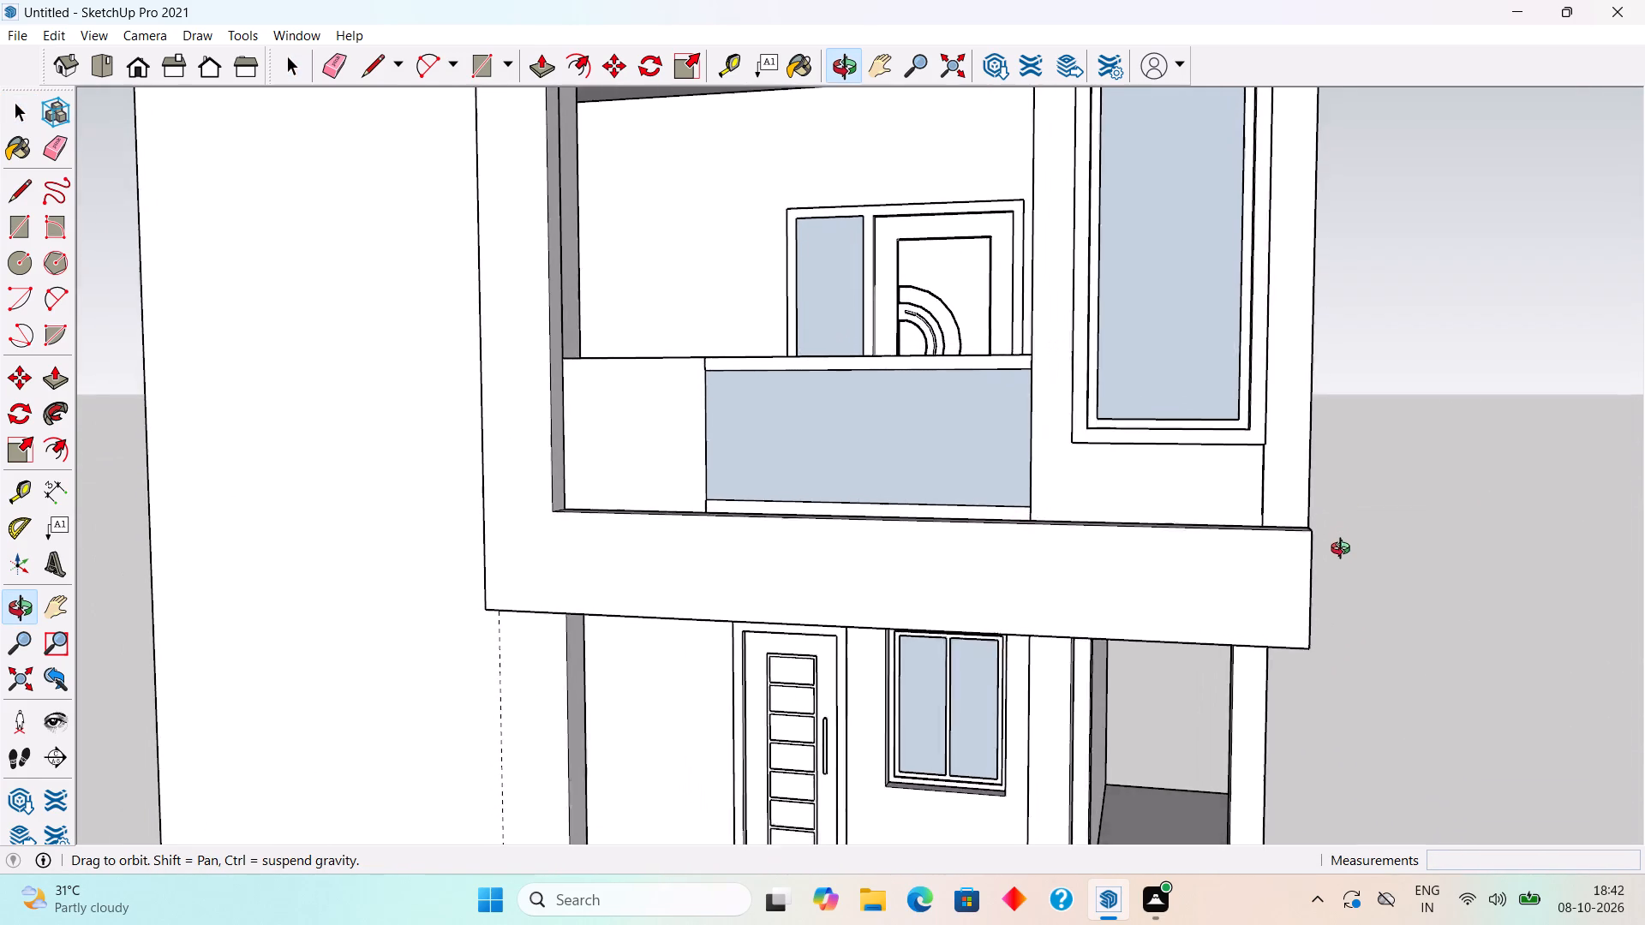
{"action": "middle_click_drag", "start_coordinate": [1344, 551], "coordinate": [1562, 636]}
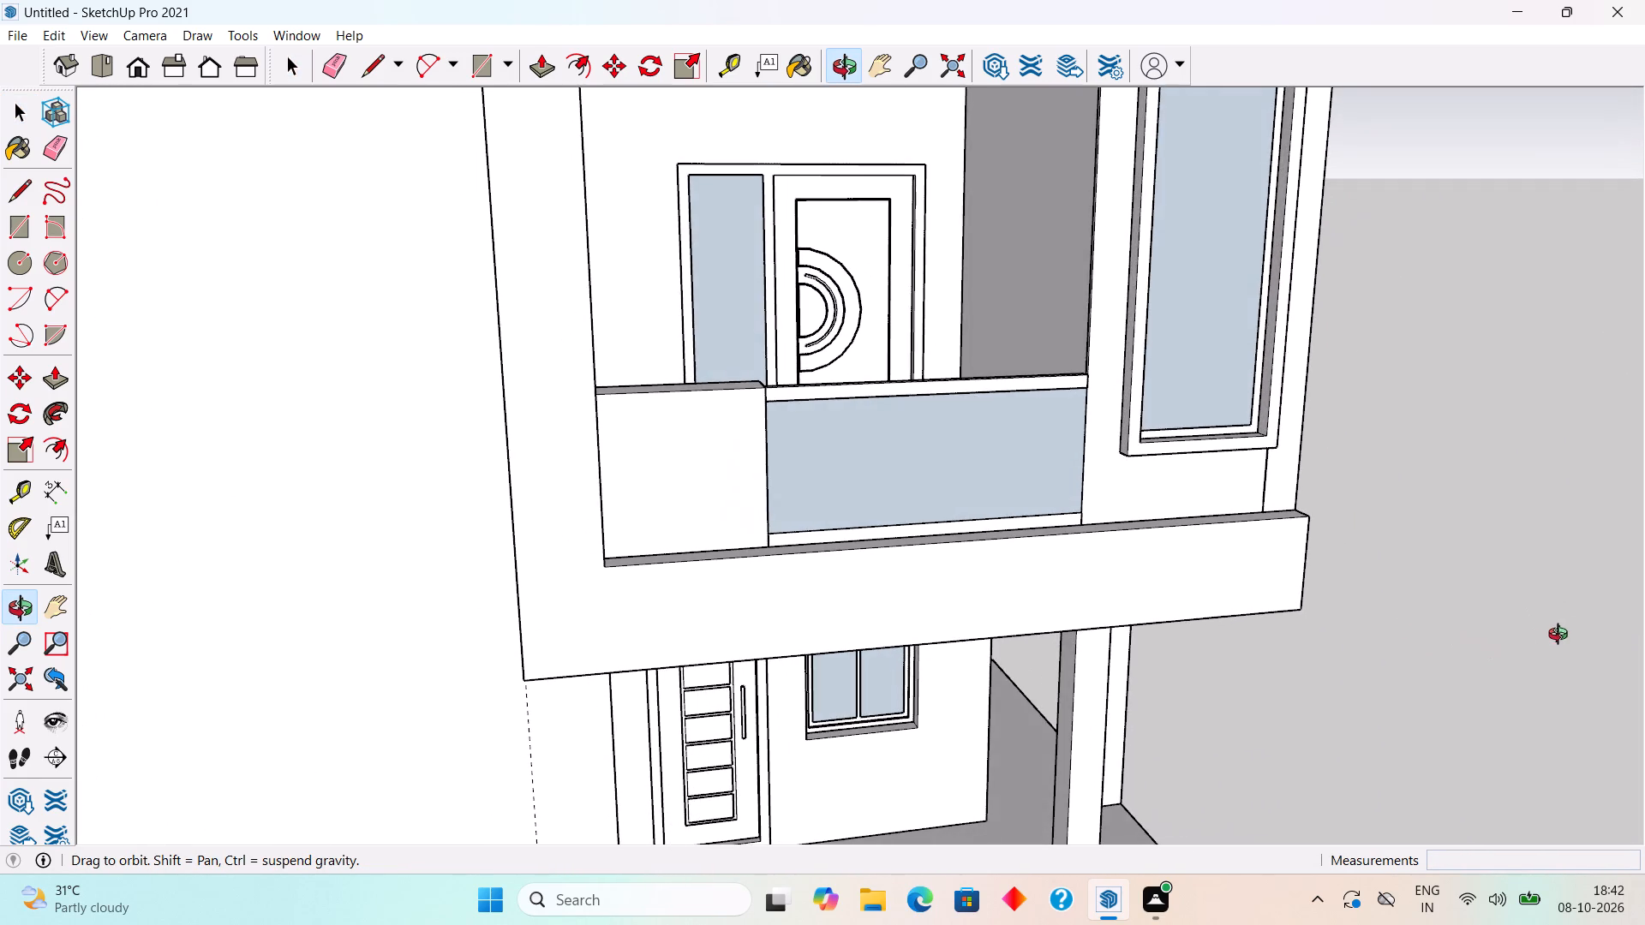
{"action": "middle_click_drag", "start_coordinate": [1562, 636], "coordinate": [1425, 613]}
{"action": "scroll", "coordinate": [1425, 613], "scroll_direction": "down", "scroll_amount": 10}
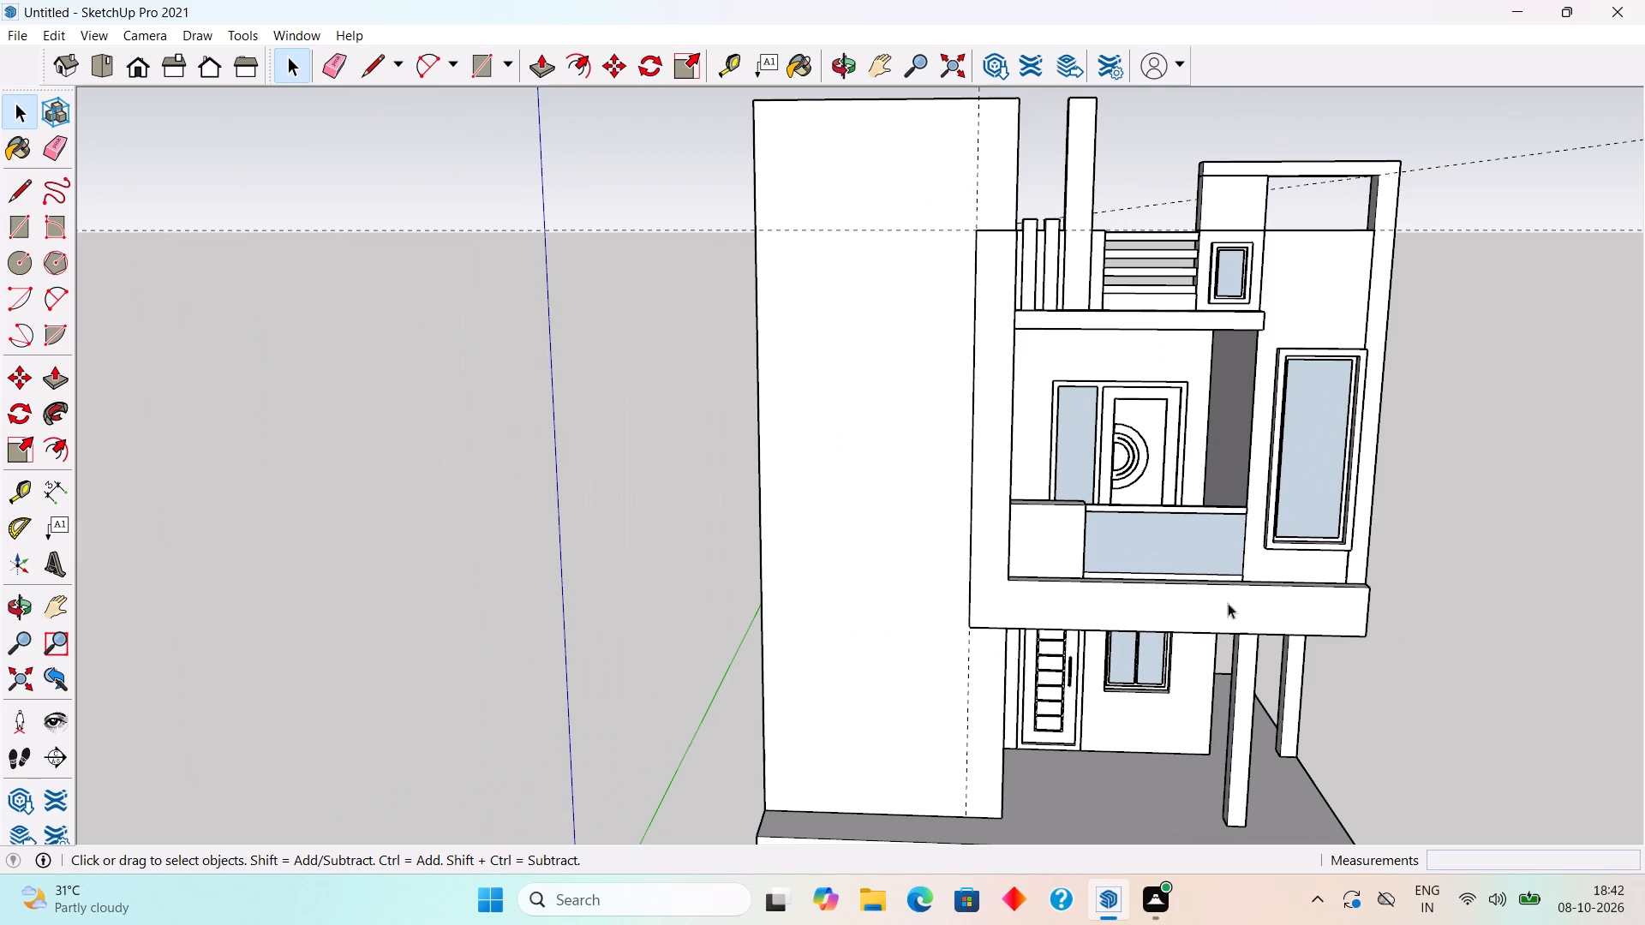
{"action": "middle_click_drag", "start_coordinate": [989, 558], "coordinate": [1050, 690]}
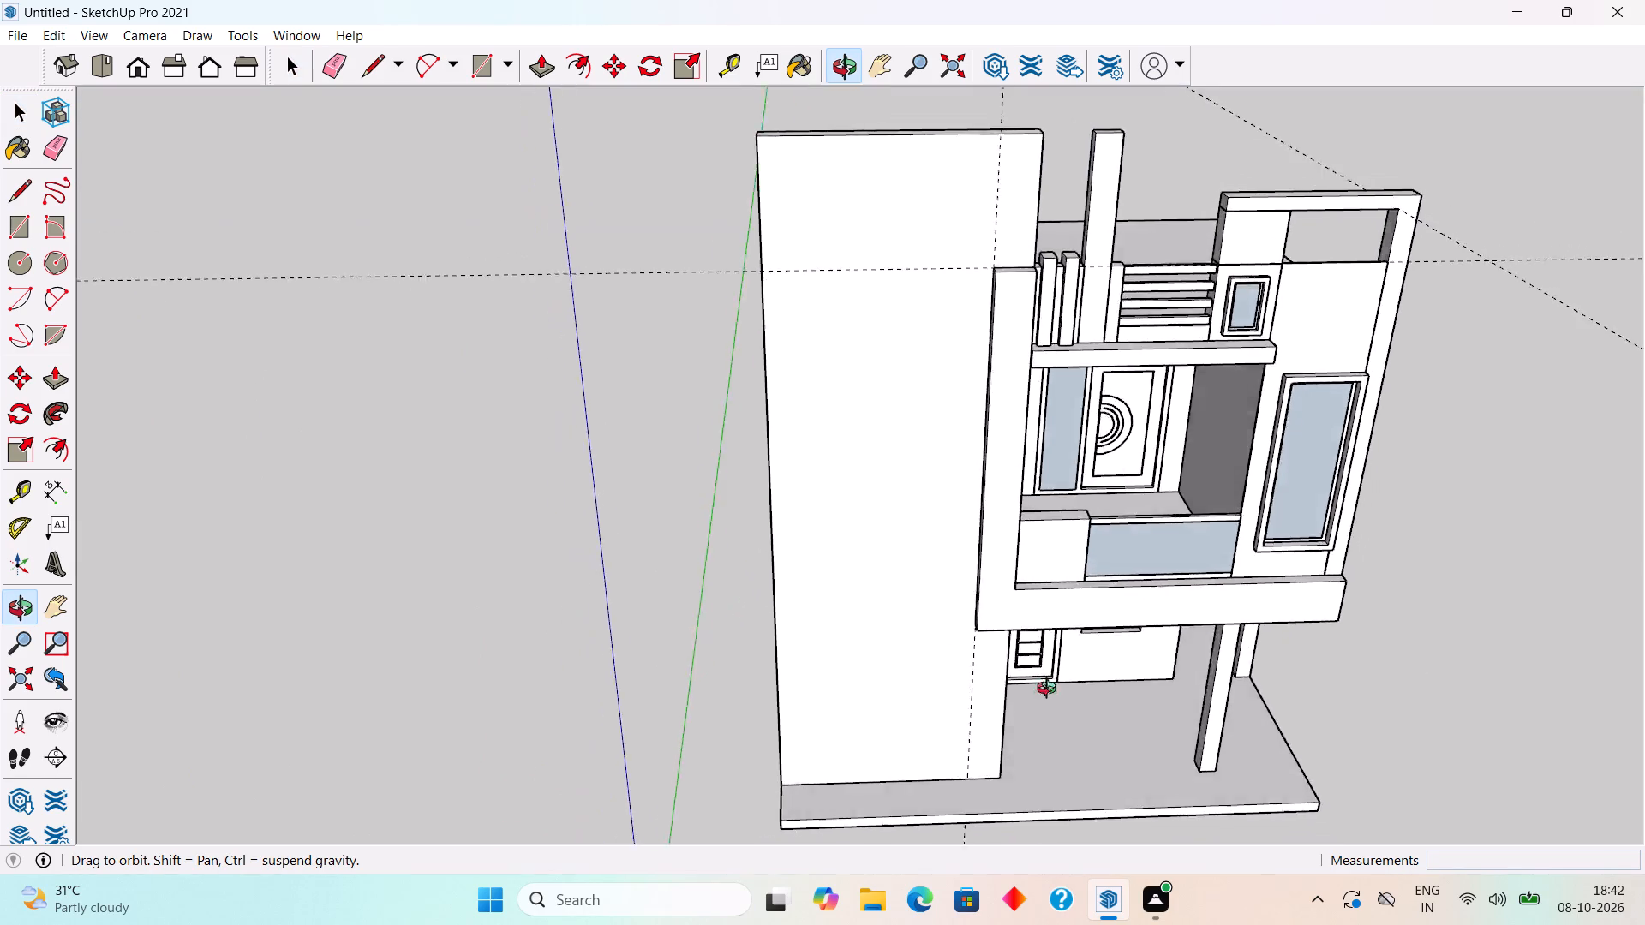
{"action": "middle_click_drag", "start_coordinate": [1050, 690], "coordinate": [877, 679]}
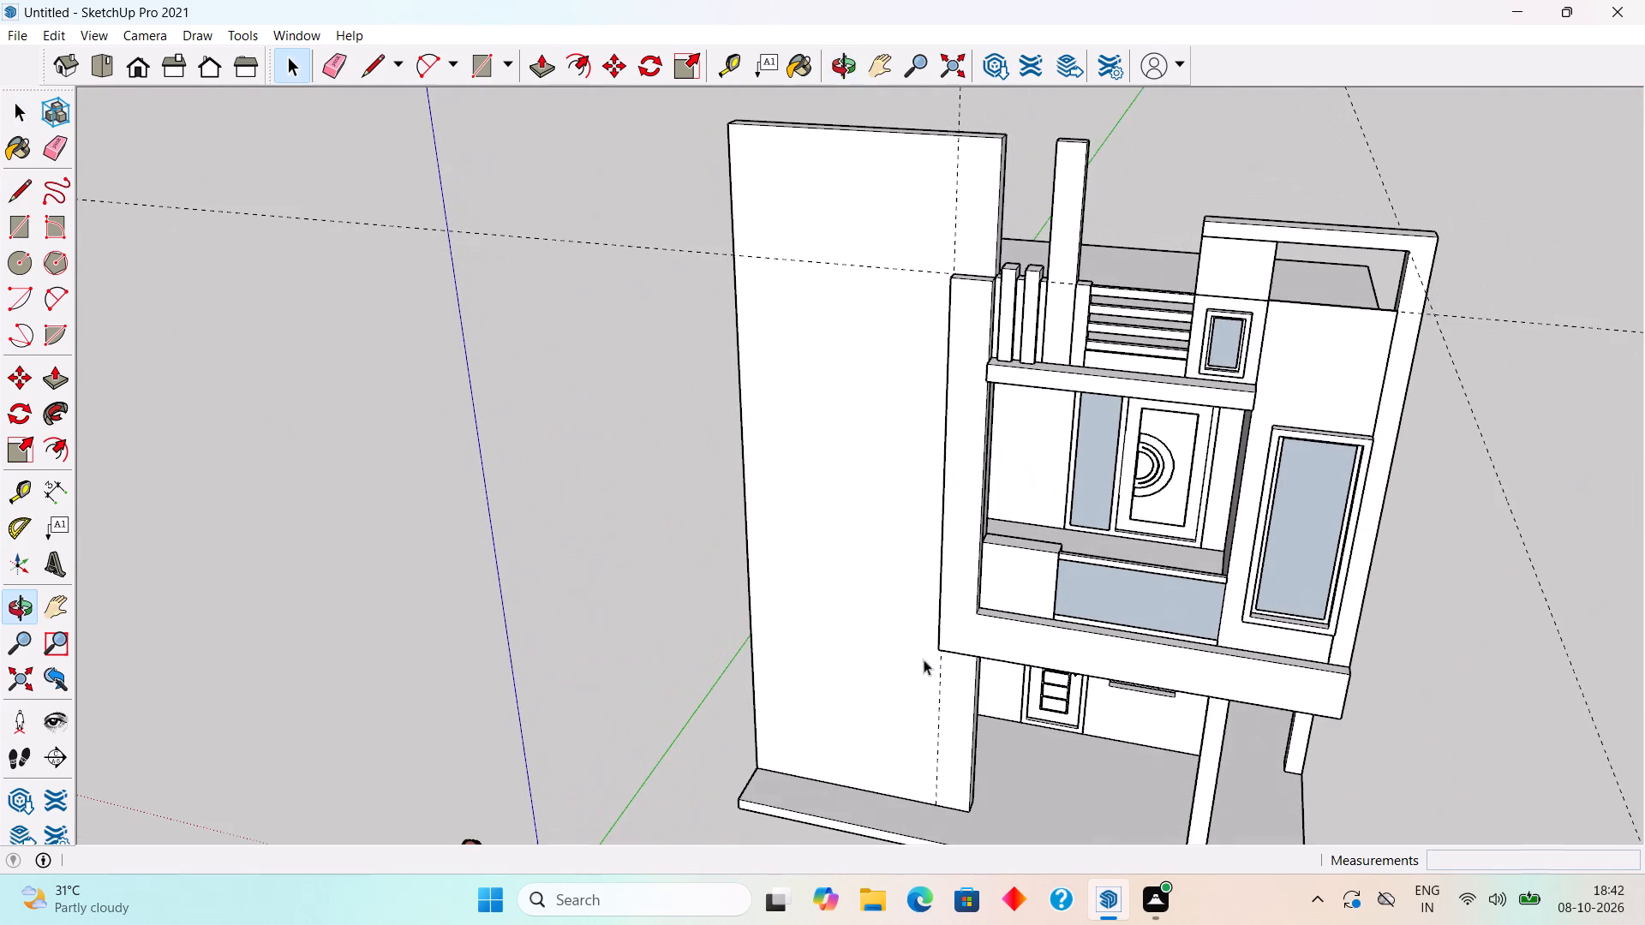
Extrude the front face of the solid parapet block beside the glass railing outward, flush with the horizontal beam's front face.
{"action": "scroll", "coordinate": [1014, 563], "scroll_direction": "up", "scroll_amount": 4}
{"action": "middle_click_drag", "start_coordinate": [946, 520], "coordinate": [852, 540]}
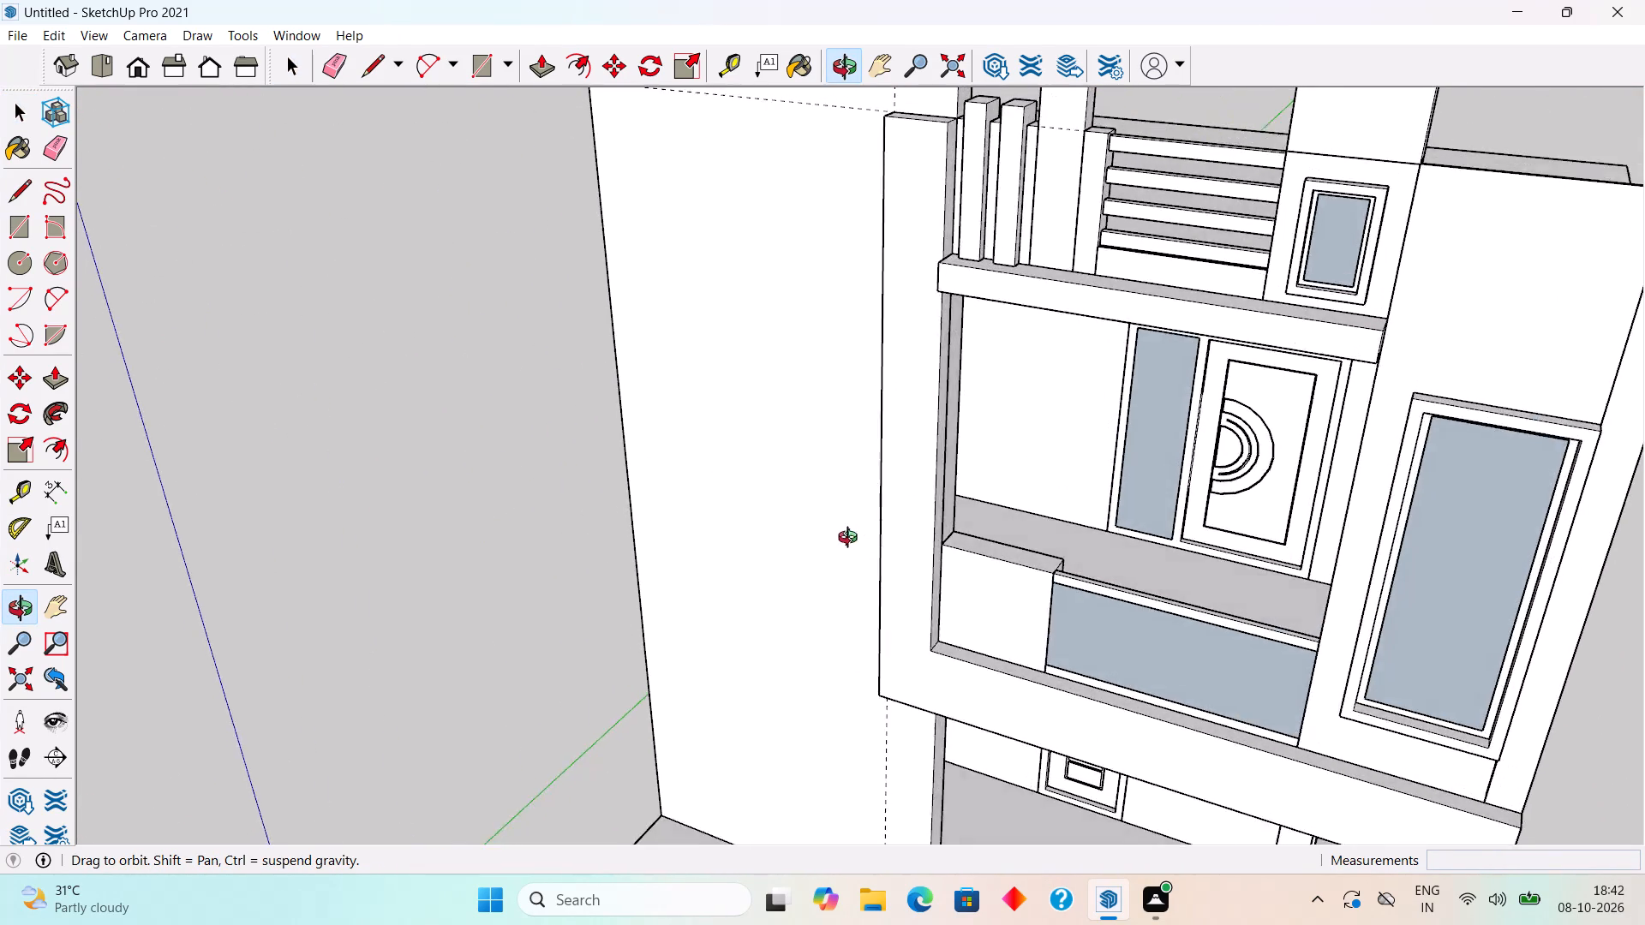
{"action": "middle_click_drag", "start_coordinate": [852, 540], "coordinate": [697, 479]}
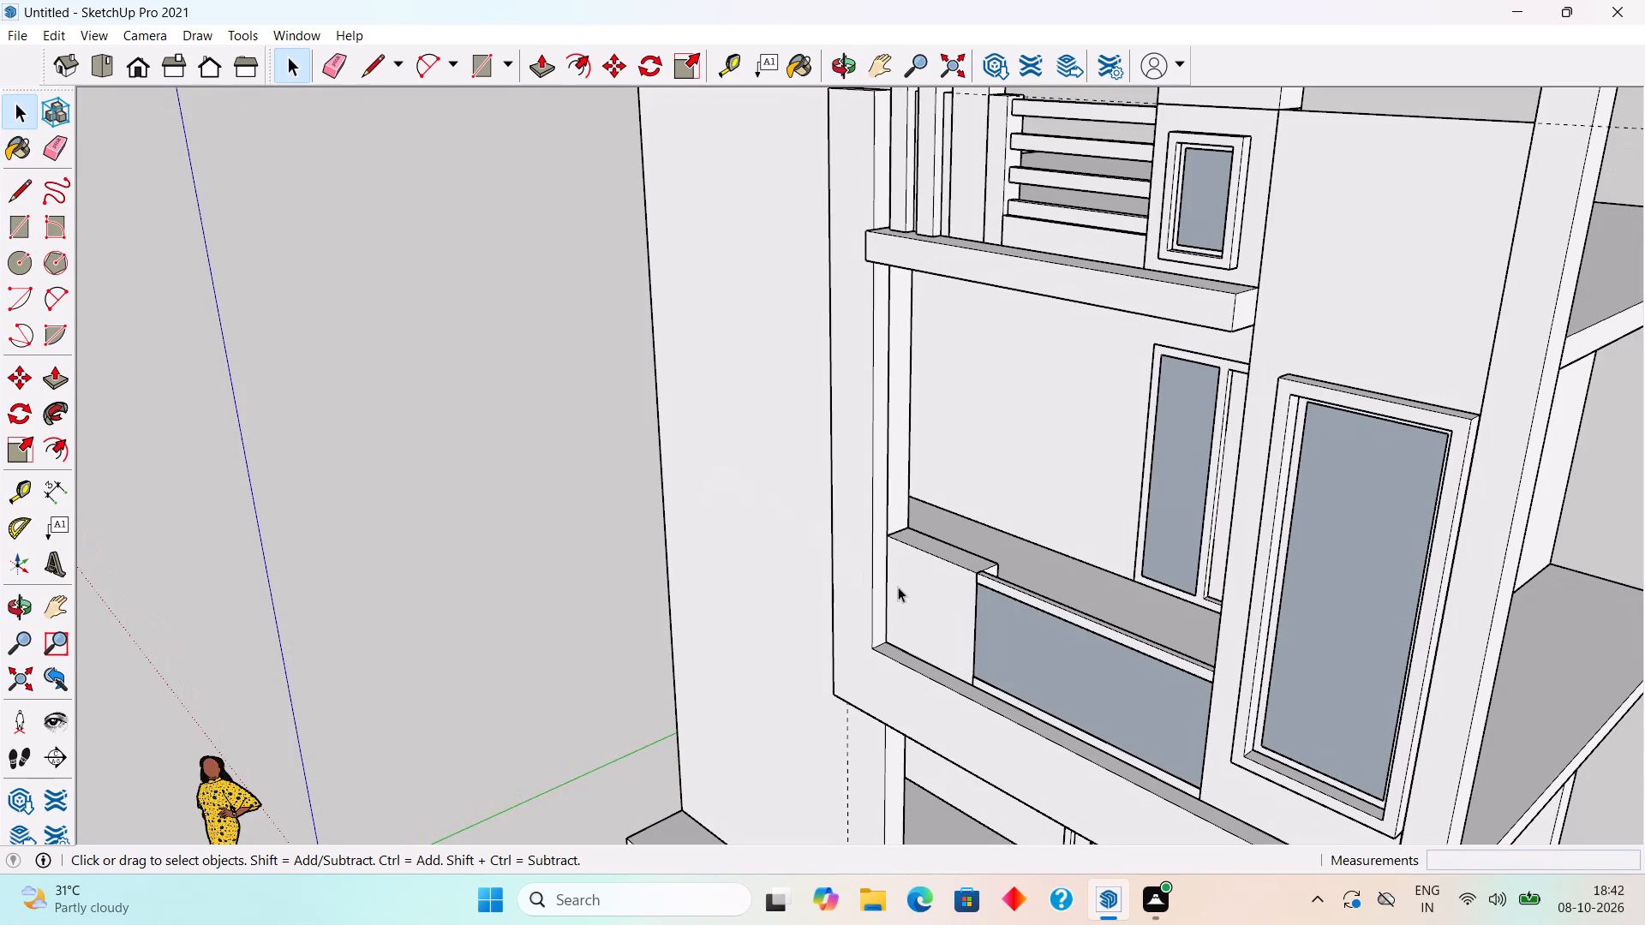
{"action": "triple_click", "coordinate": [898, 587]}
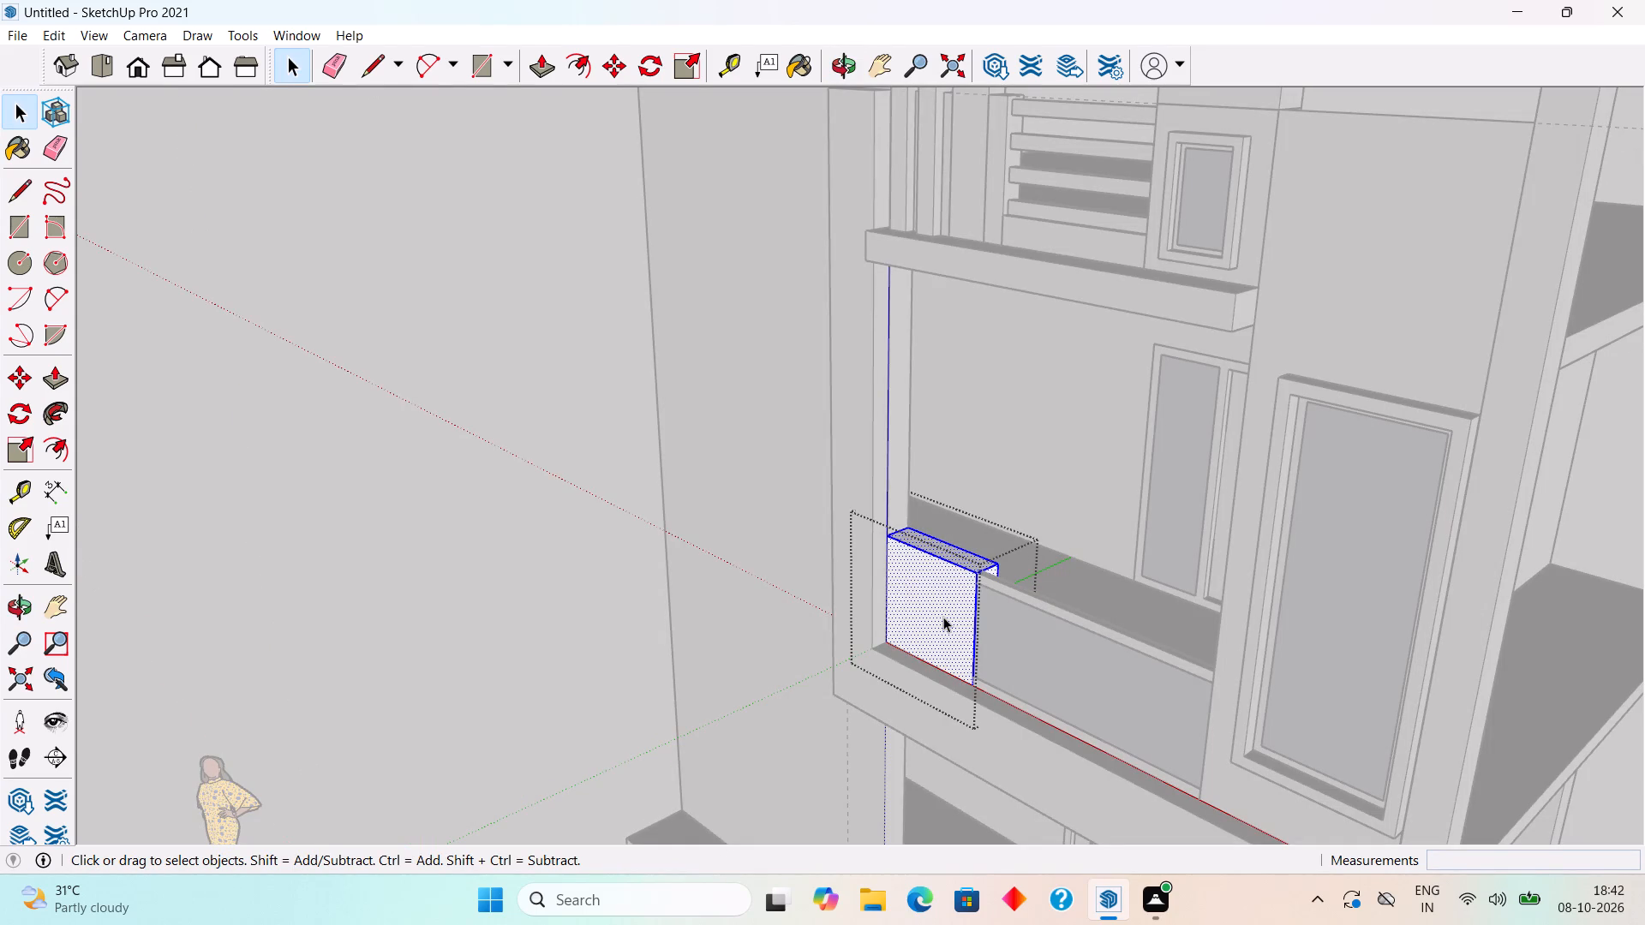
{"action": "key", "text": "p"}
{"action": "left_click", "coordinate": [945, 616]}
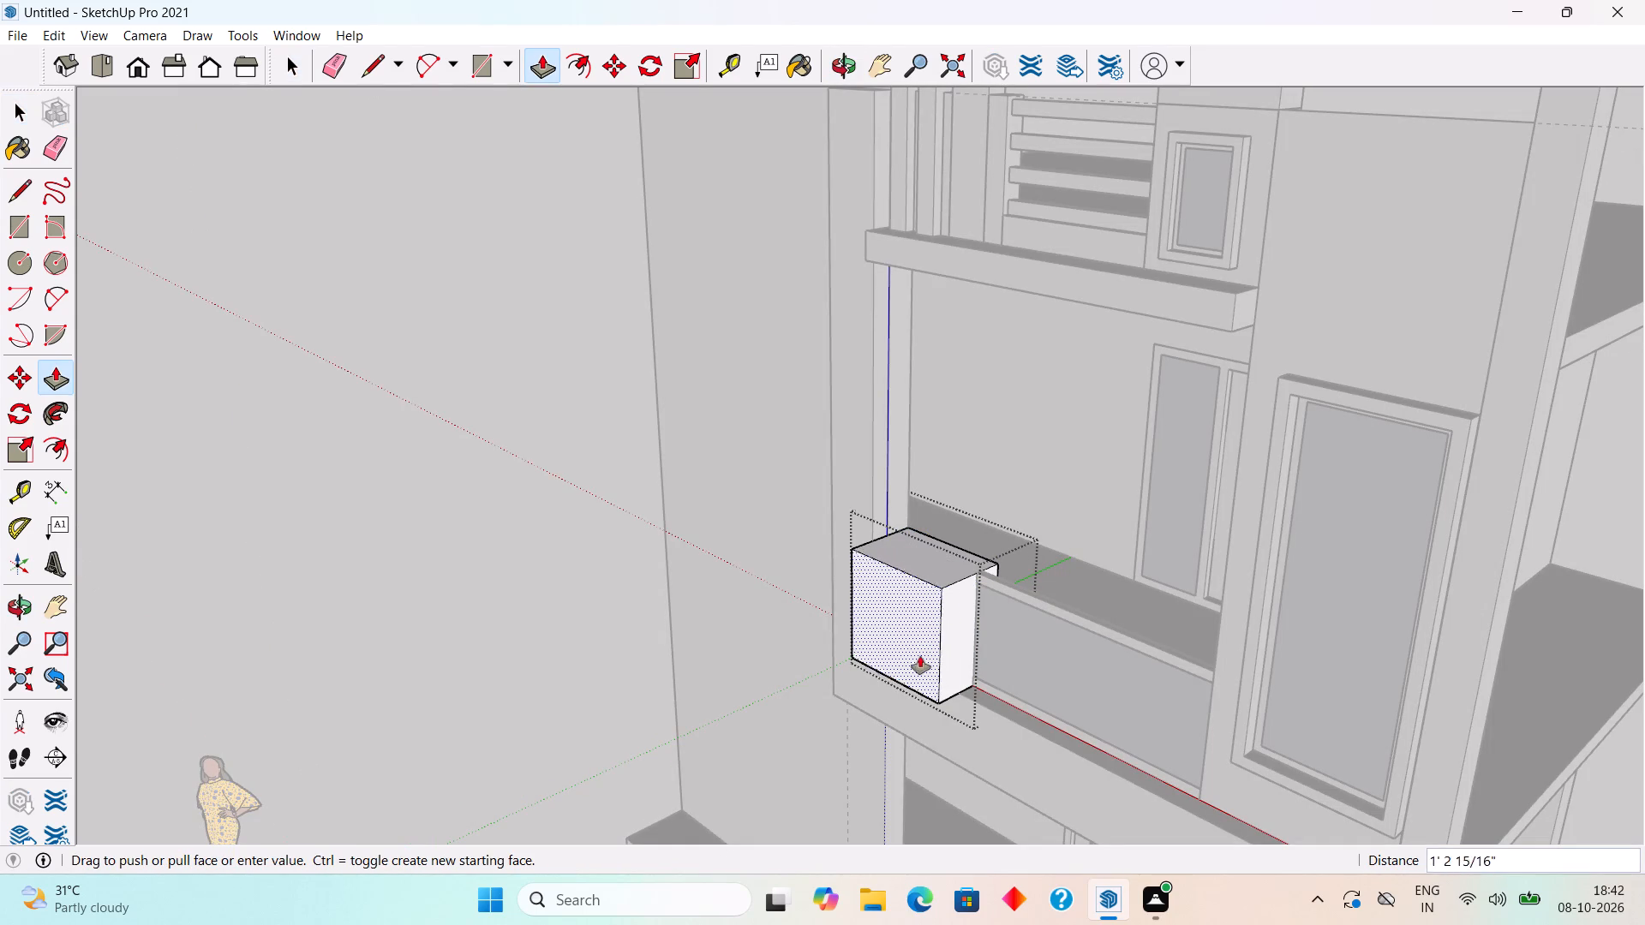
{"action": "left_click", "coordinate": [991, 741]}
{"action": "key", "text": "space"}
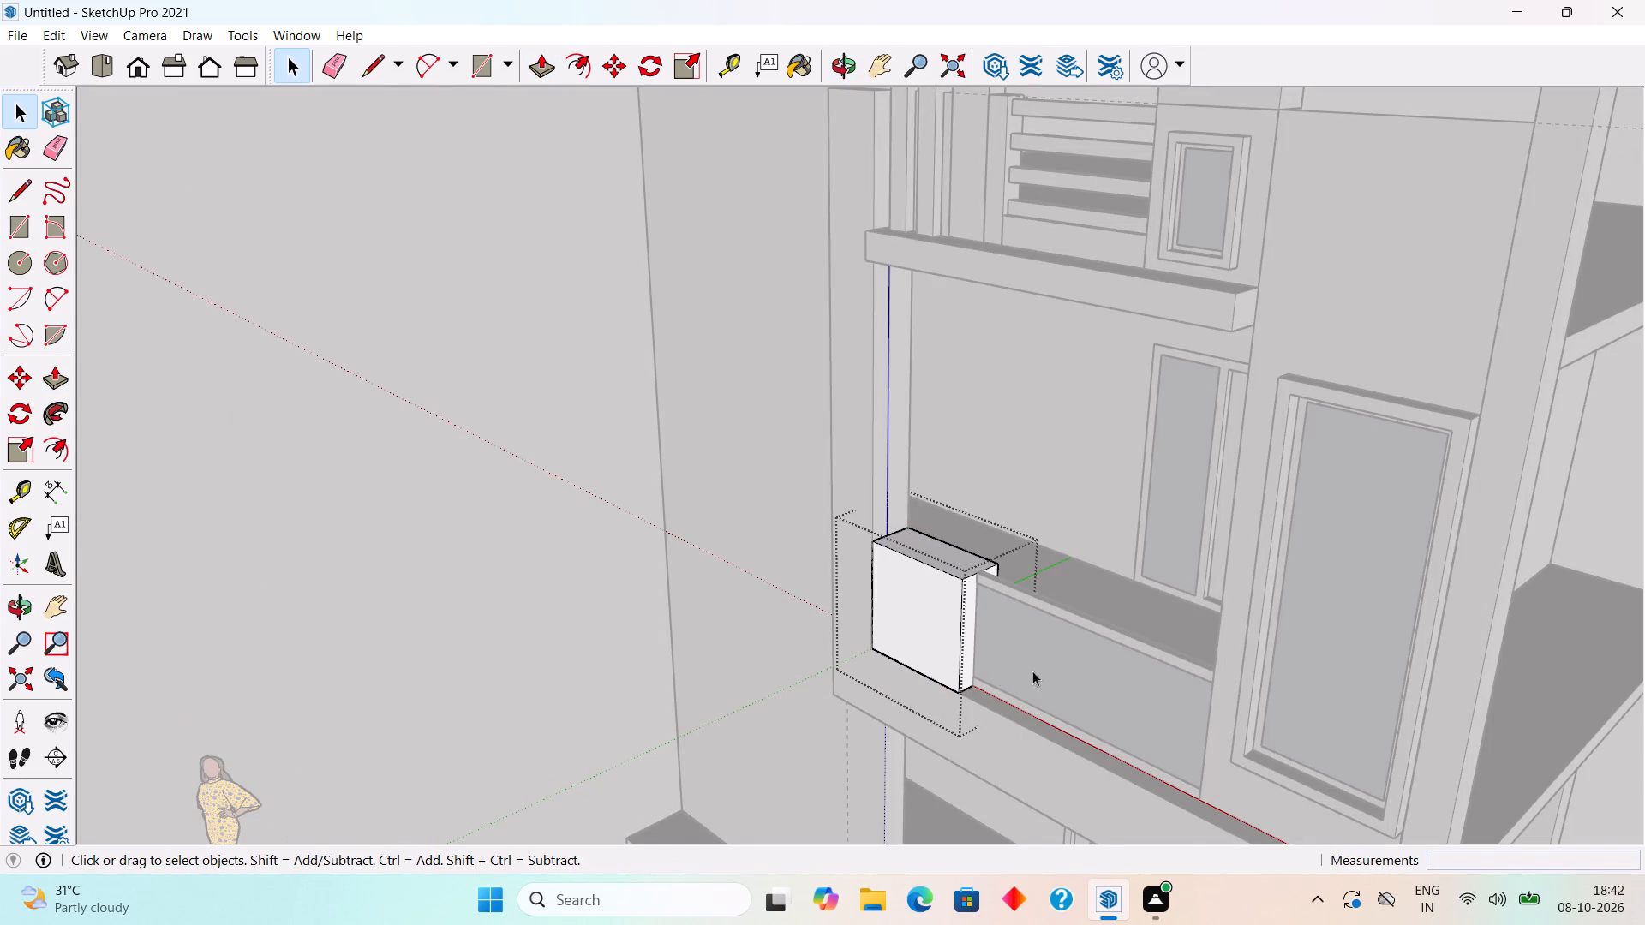
{"action": "scroll", "coordinate": [1409, 599], "scroll_direction": "down", "scroll_amount": 4}
{"action": "left_click", "coordinate": [585, 430]}
{"action": "scroll", "coordinate": [1102, 571], "scroll_direction": "down", "scroll_amount": 4}
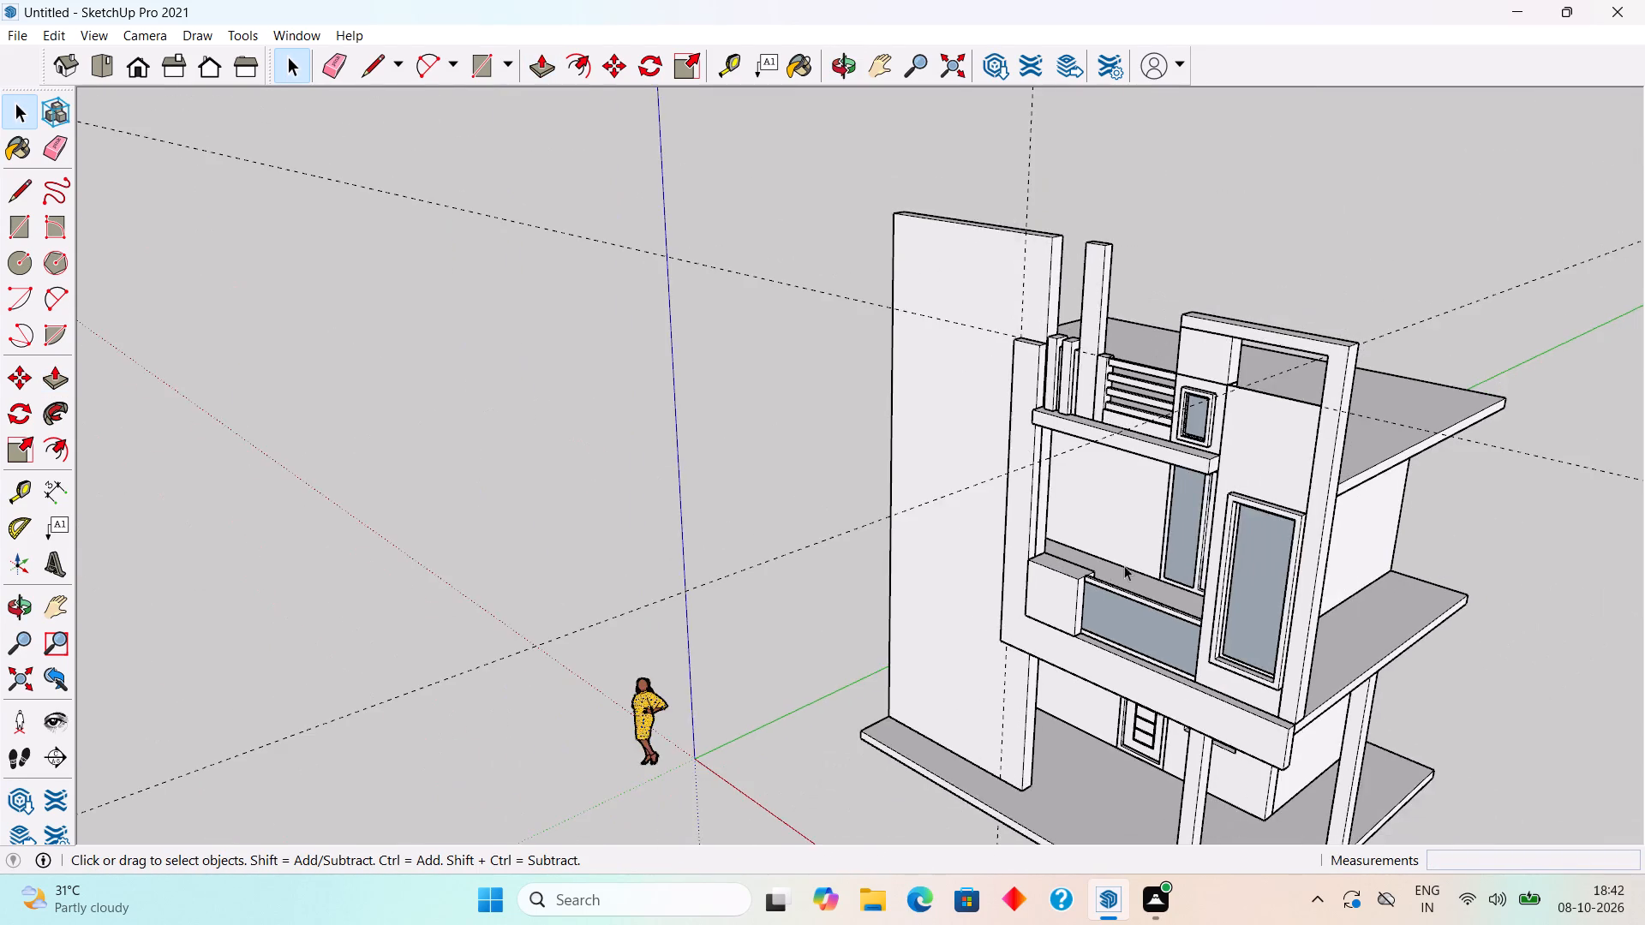
Go back into the parapet block for editing and place a guide line along its top front edge.
{"action": "middle_click_drag", "start_coordinate": [1157, 487], "coordinate": [971, 341]}
{"action": "scroll", "coordinate": [1080, 538], "scroll_direction": "up", "scroll_amount": 5}
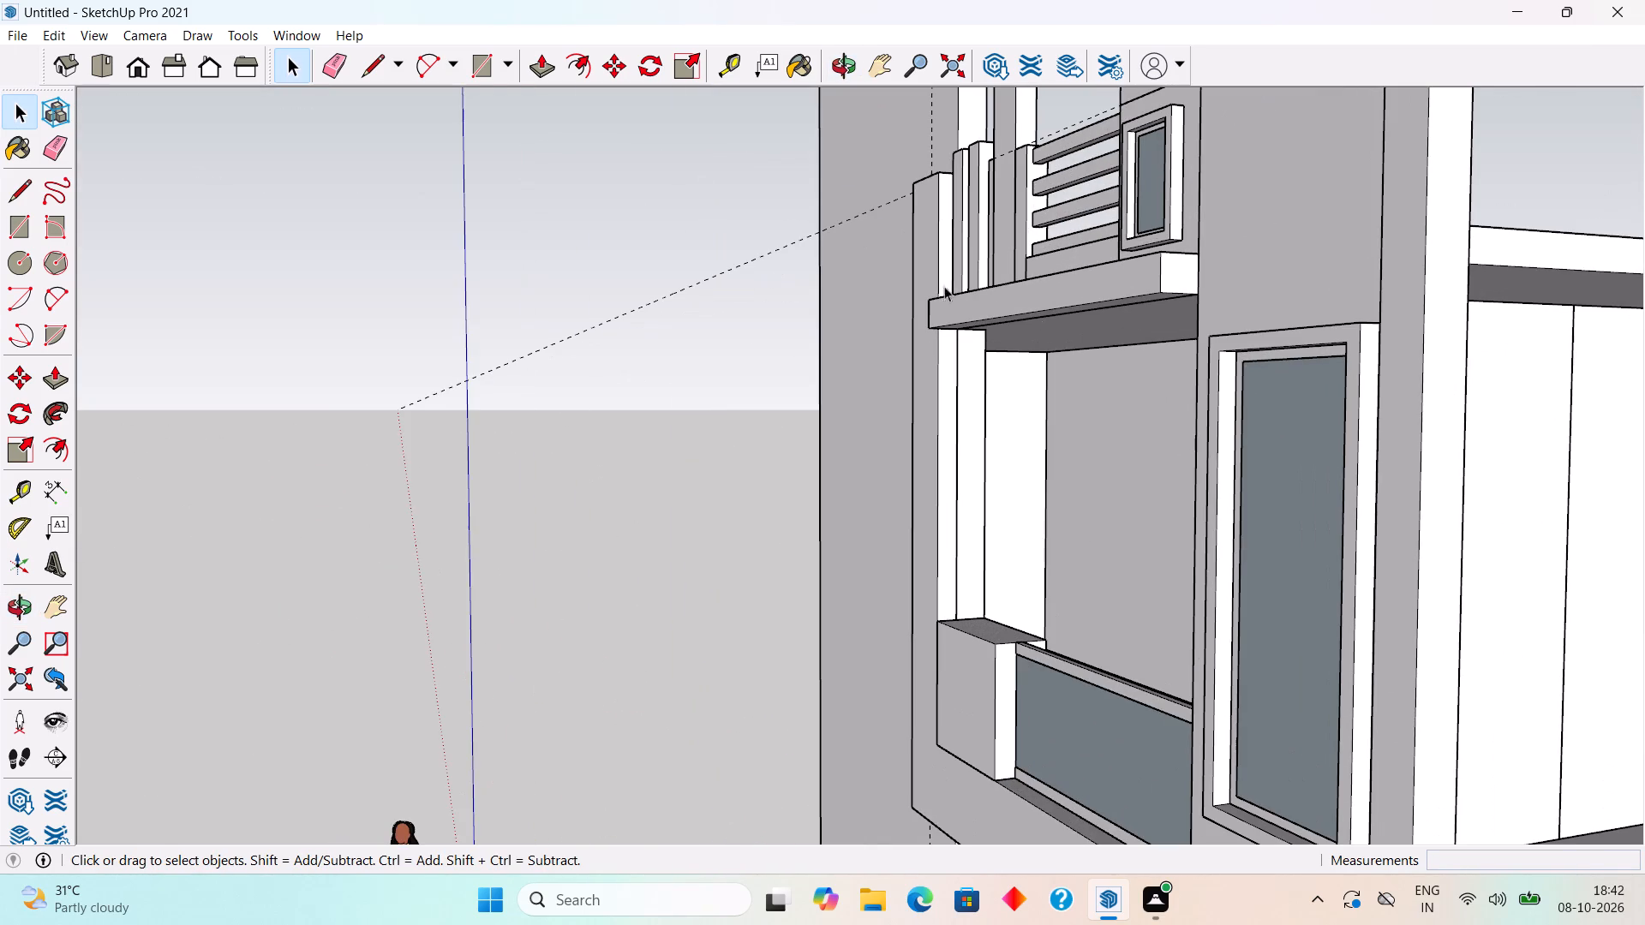
{"action": "middle_click_drag", "start_coordinate": [1122, 424], "coordinate": [1122, 464]}
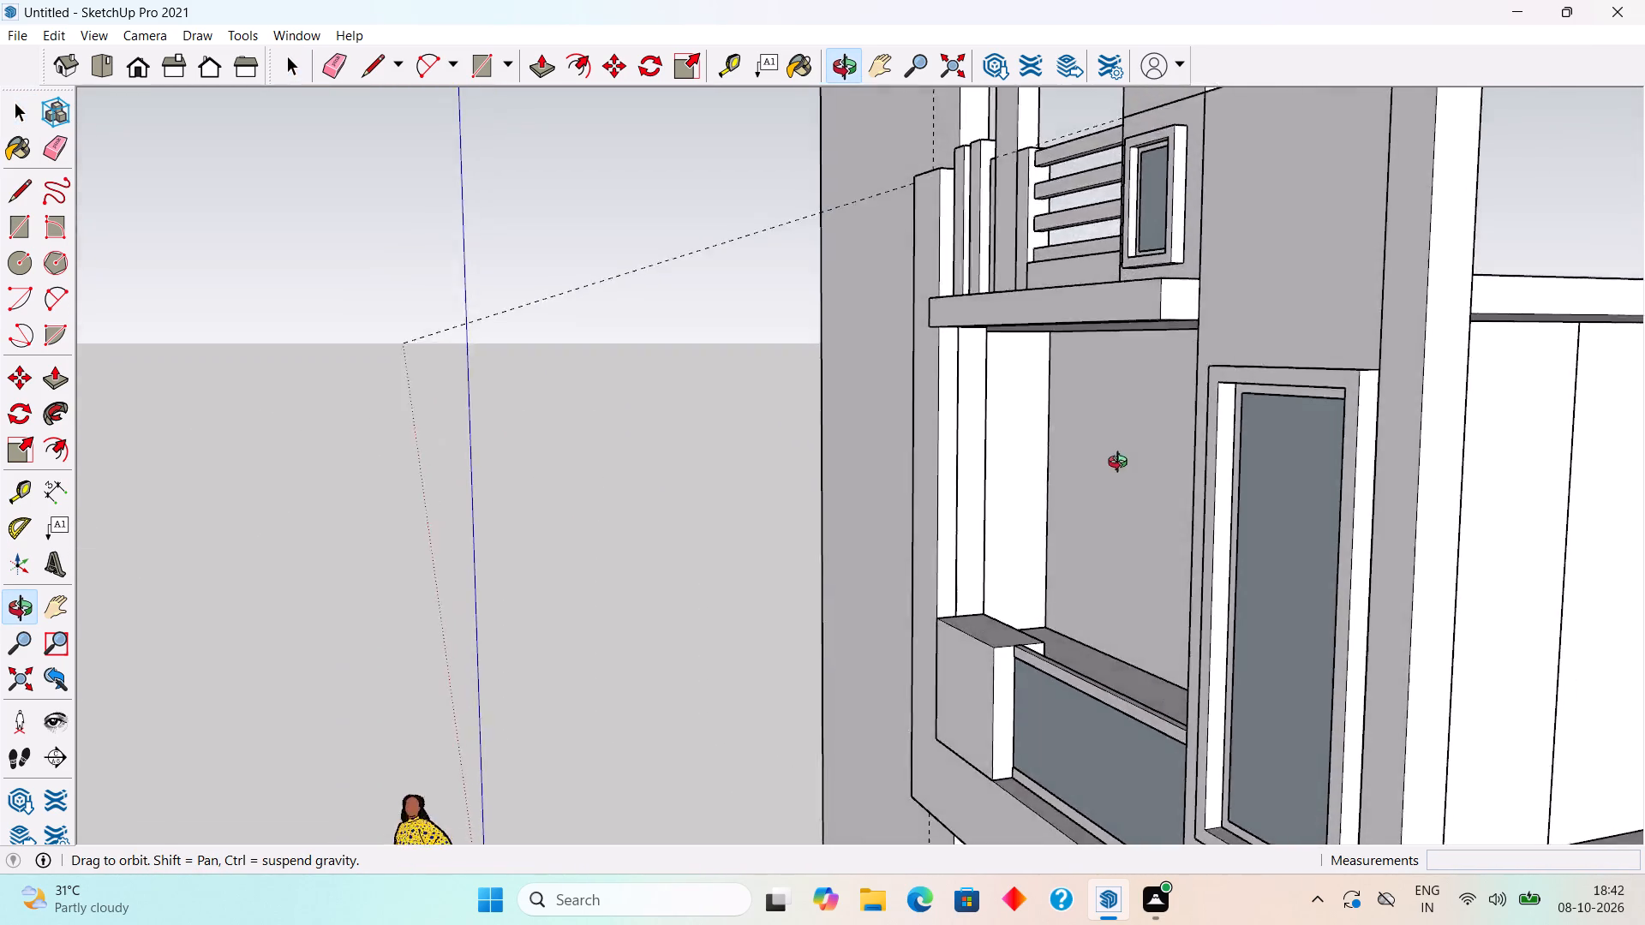
{"action": "middle_click_drag", "start_coordinate": [1122, 464], "coordinate": [1098, 634]}
{"action": "key", "text": "ctrl+z"}
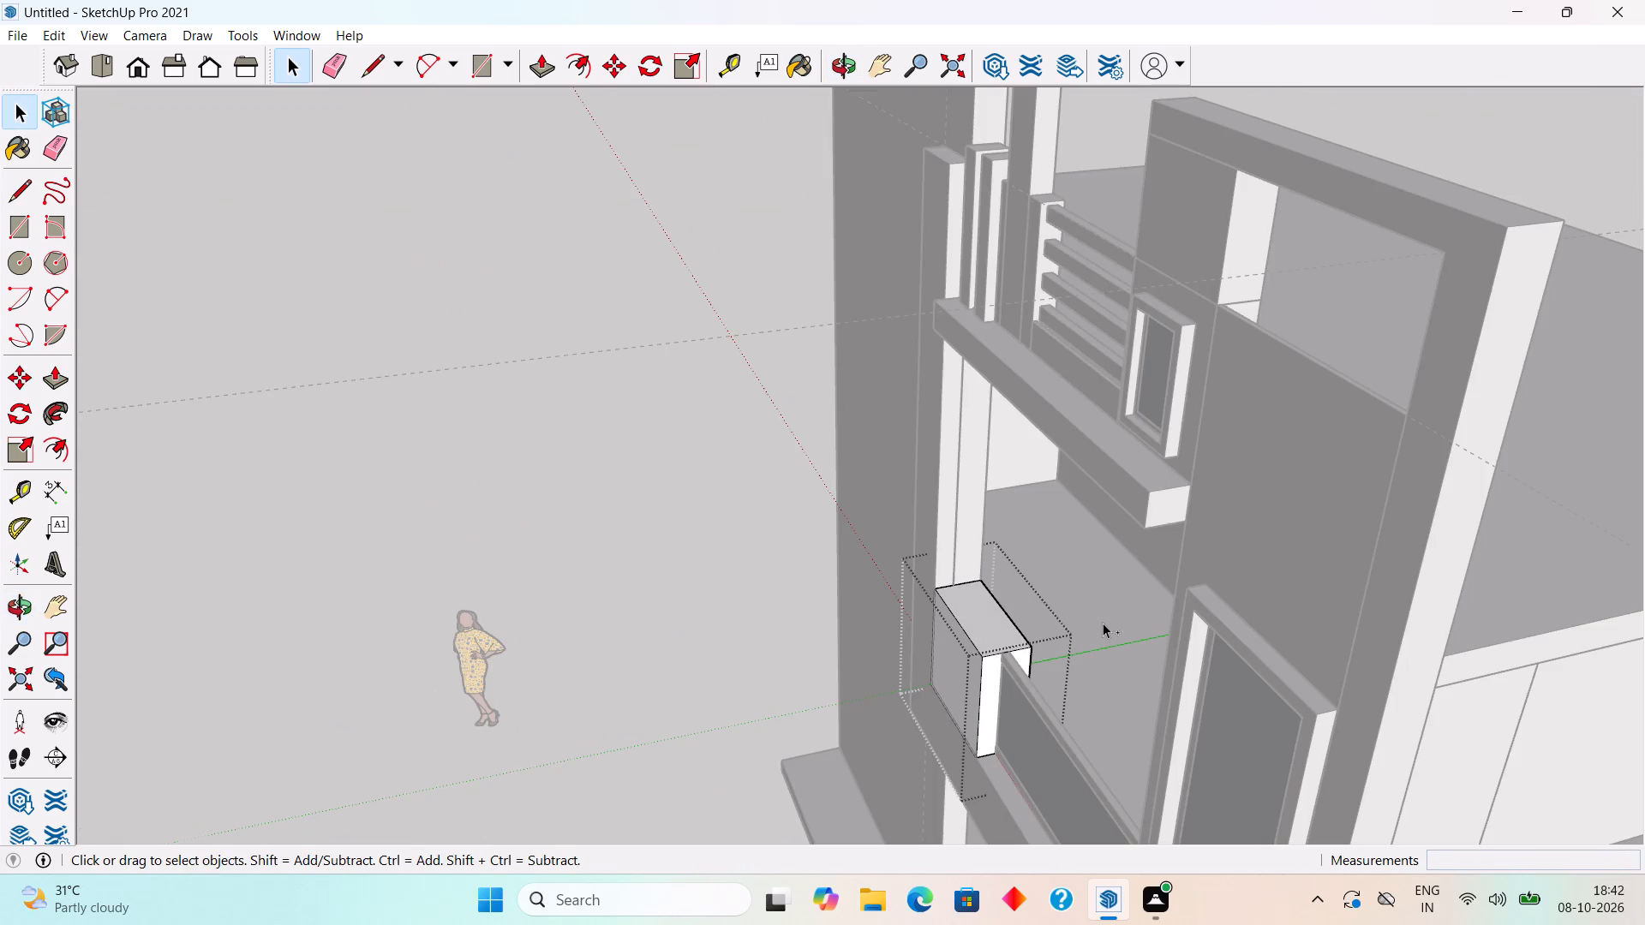
{"action": "key", "text": "t"}
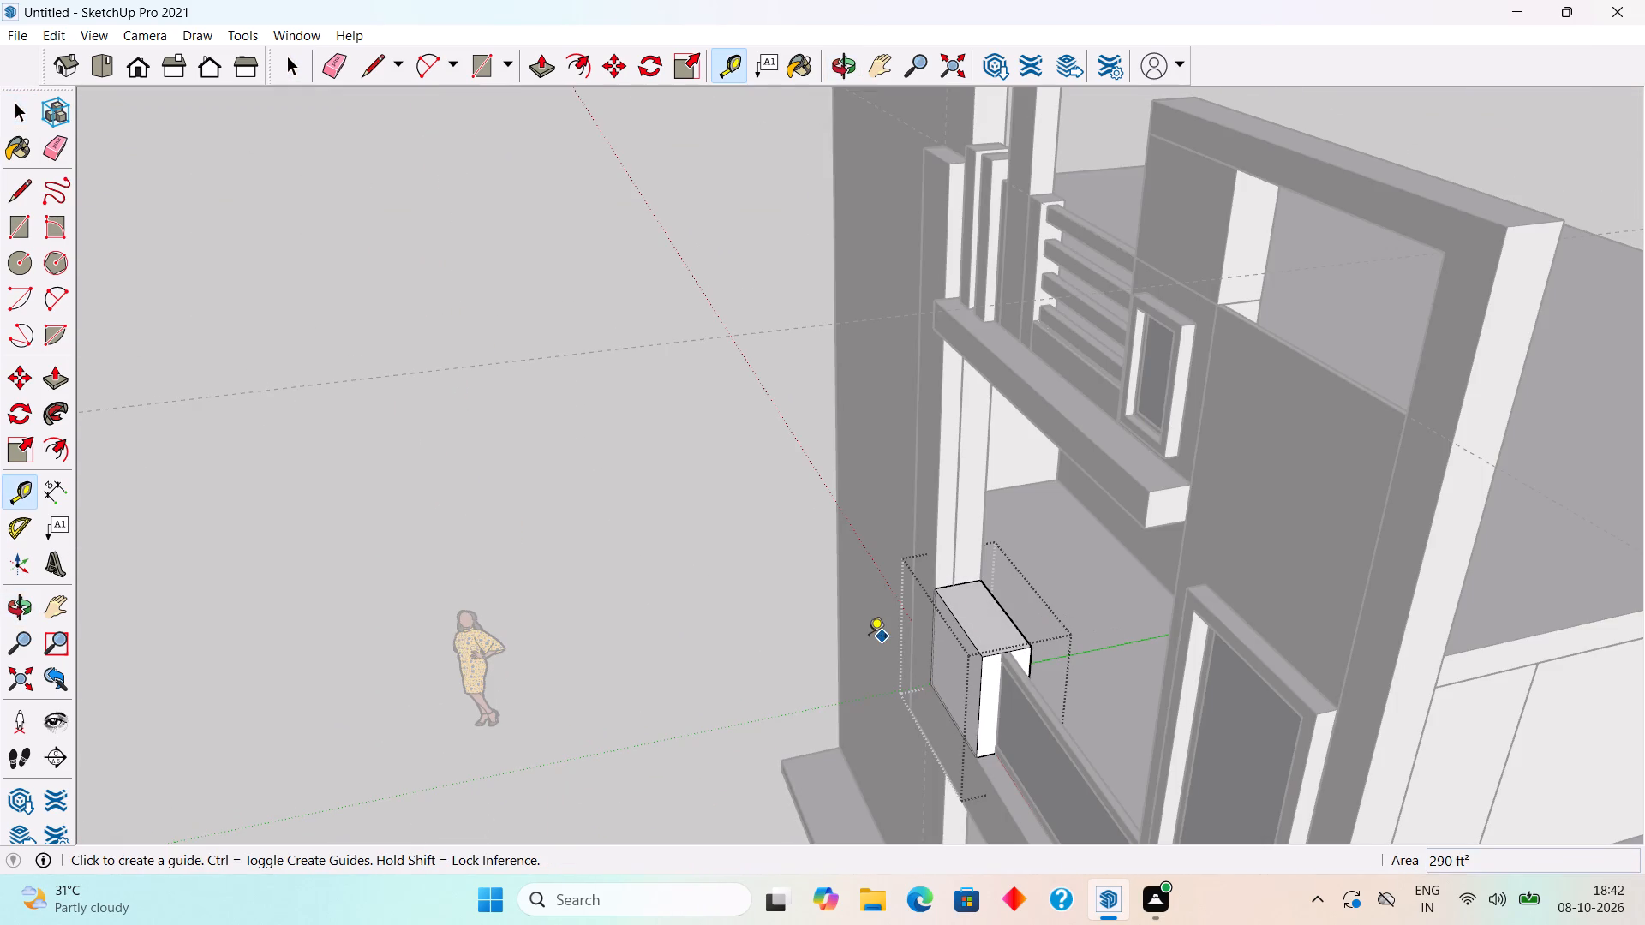
{"action": "double_click", "coordinate": [978, 641]}
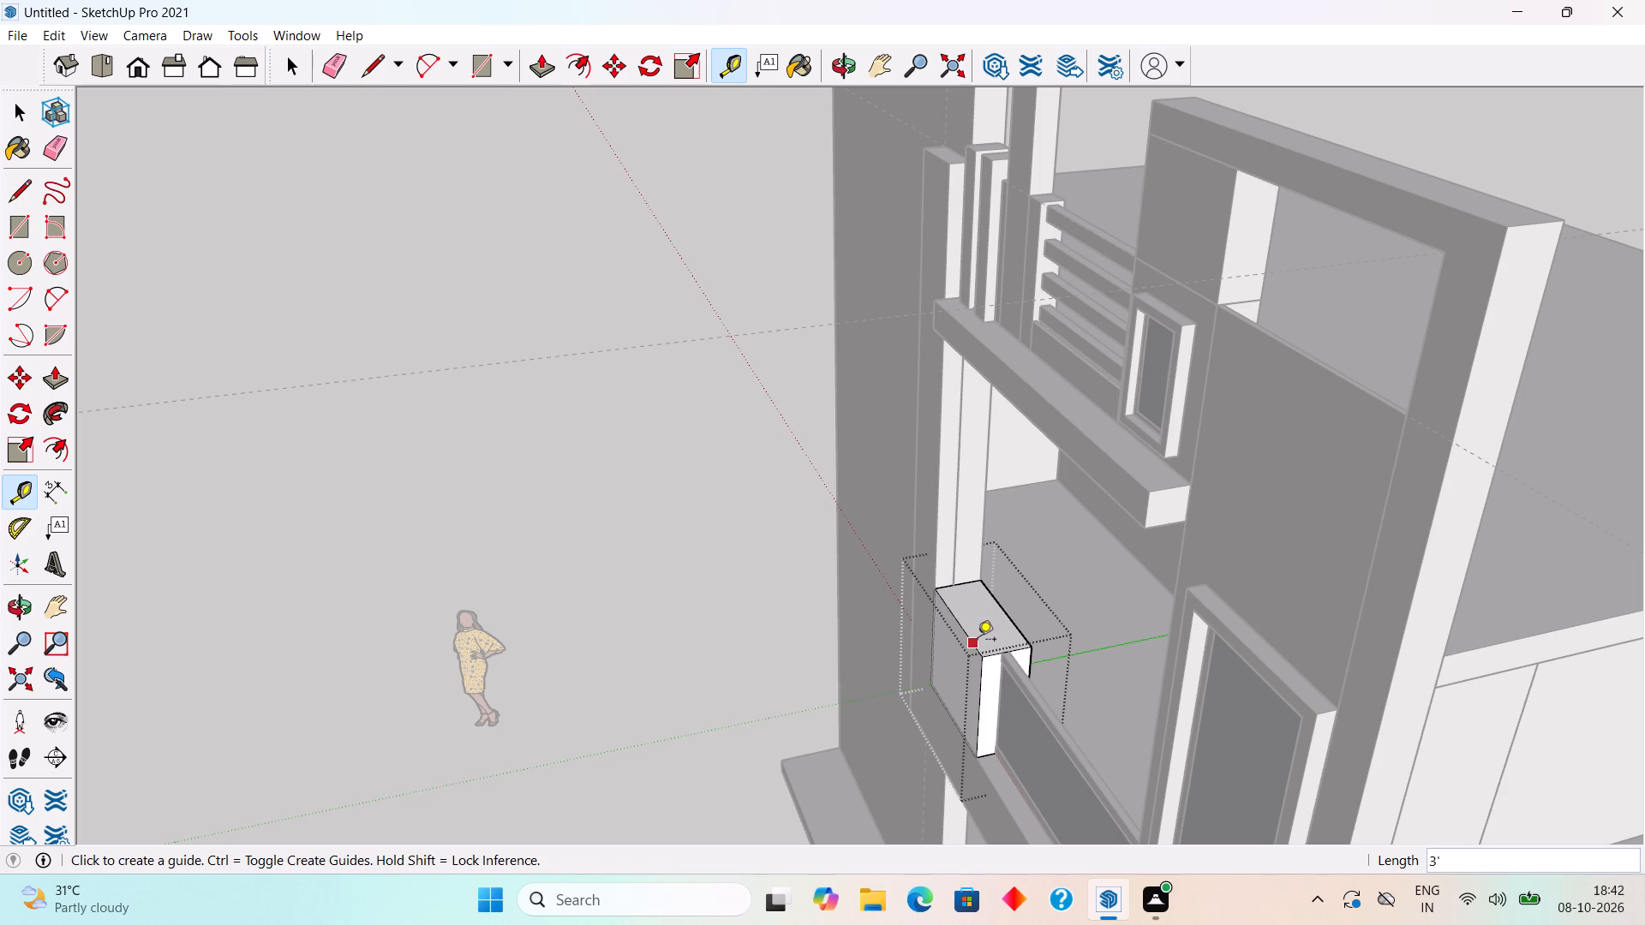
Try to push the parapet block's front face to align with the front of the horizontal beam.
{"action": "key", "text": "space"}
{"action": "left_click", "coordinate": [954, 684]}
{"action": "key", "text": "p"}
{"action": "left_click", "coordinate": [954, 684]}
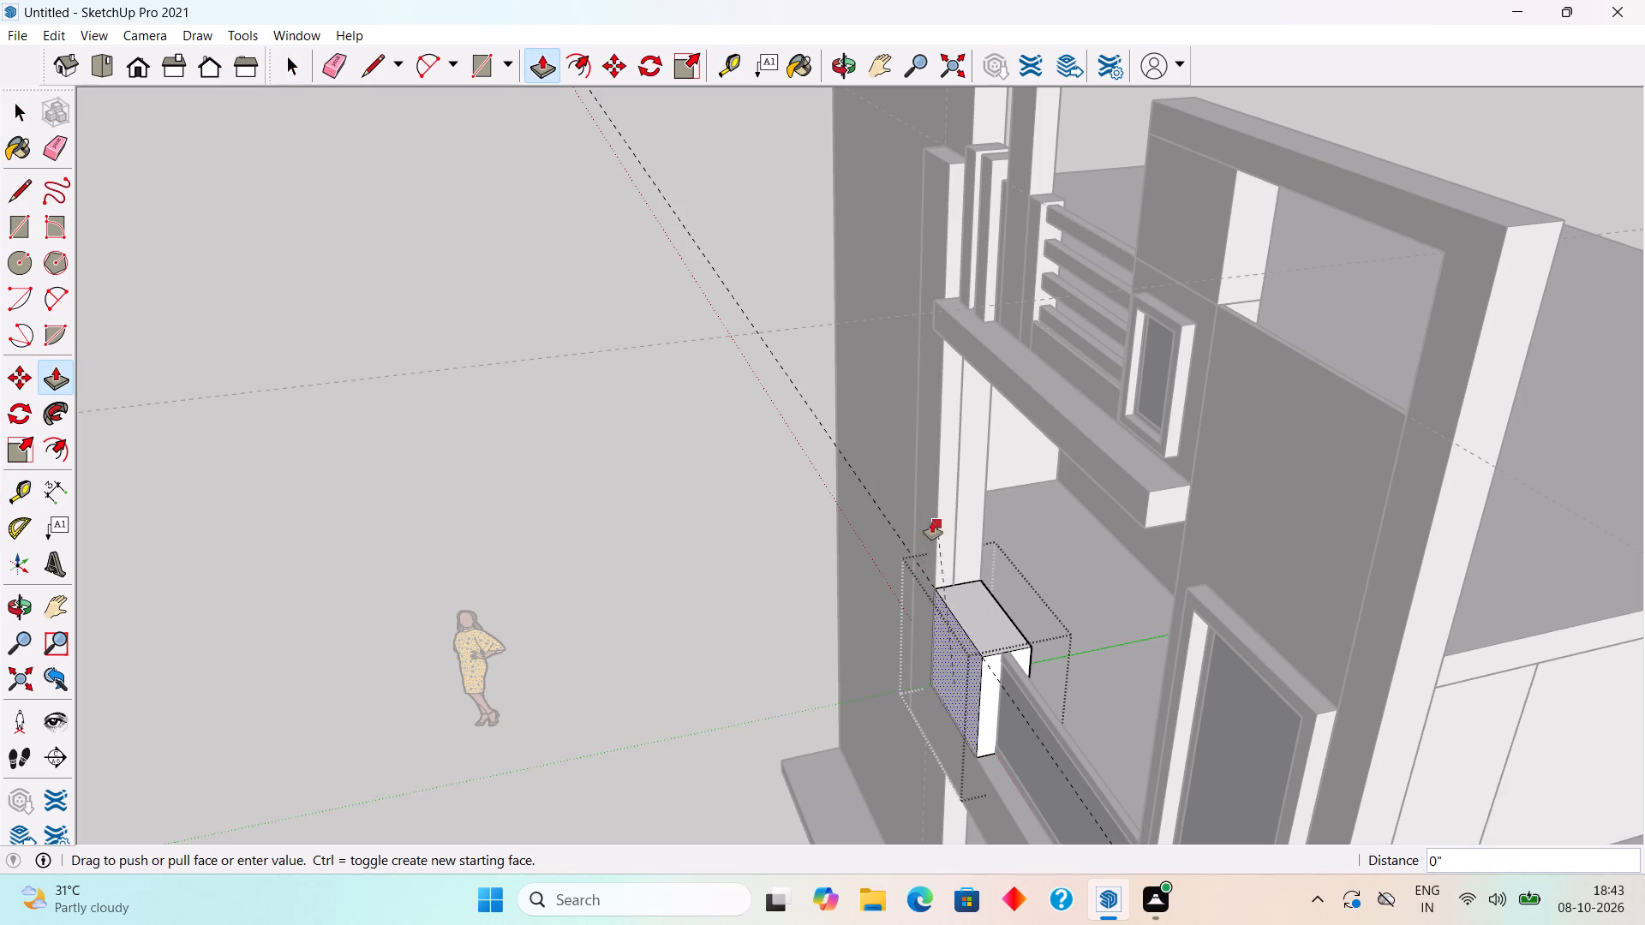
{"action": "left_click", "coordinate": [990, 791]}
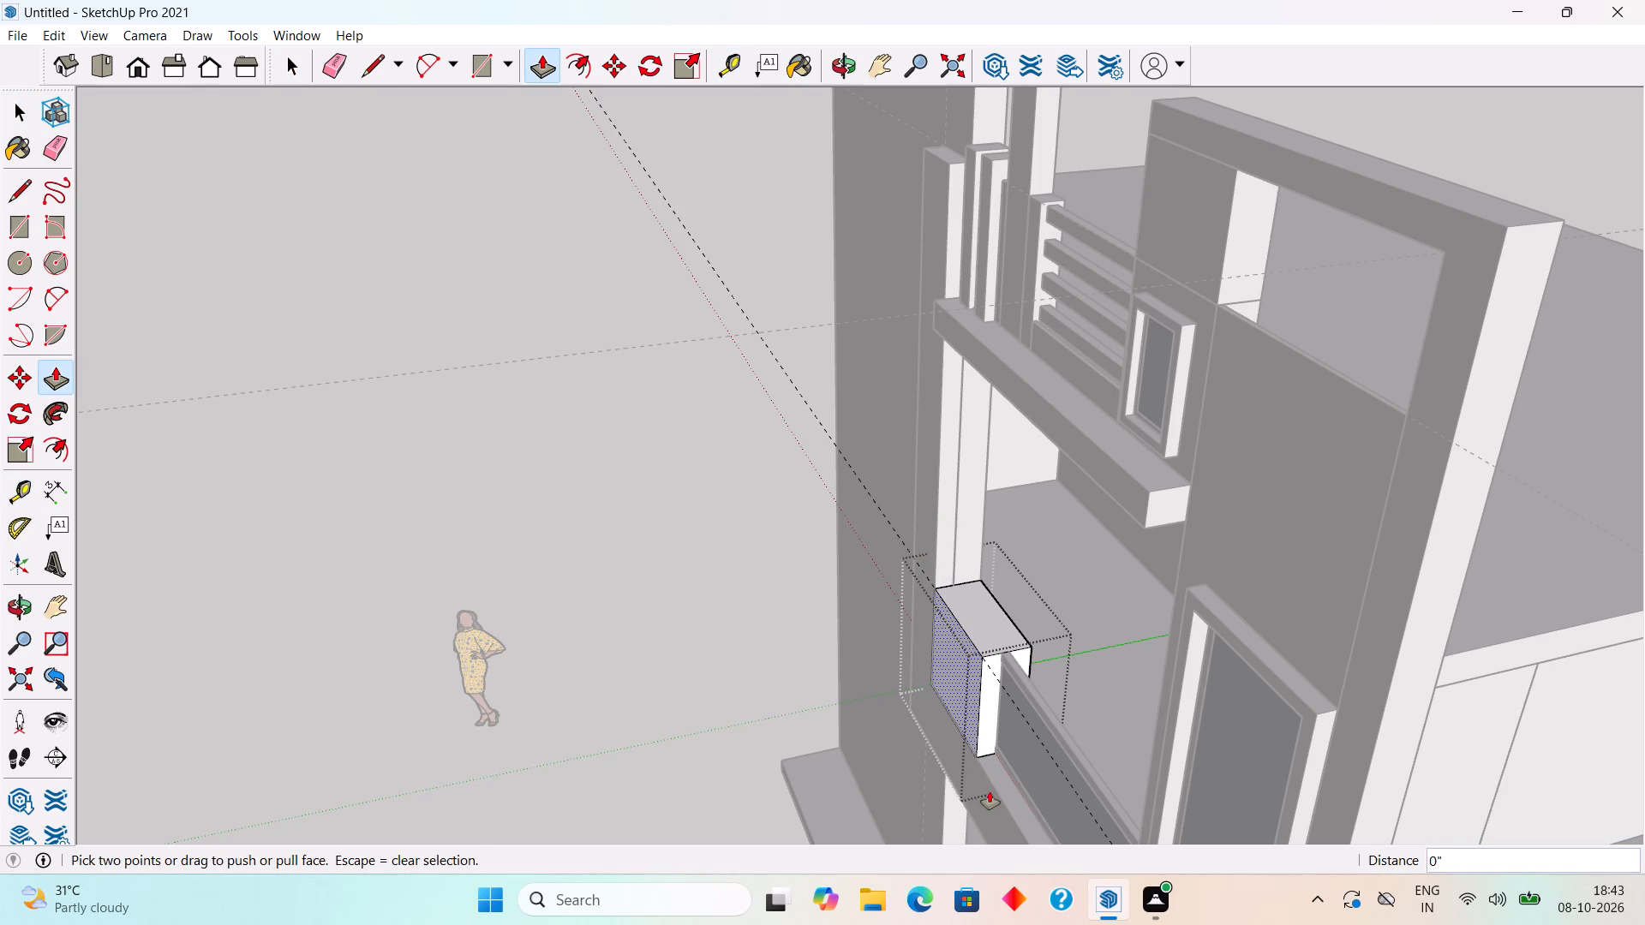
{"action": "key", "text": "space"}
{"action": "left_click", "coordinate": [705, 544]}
Examine the projecting parapet block up close and its fit within the whole front facade.
{"action": "scroll", "coordinate": [983, 641], "scroll_direction": "up", "scroll_amount": 4}
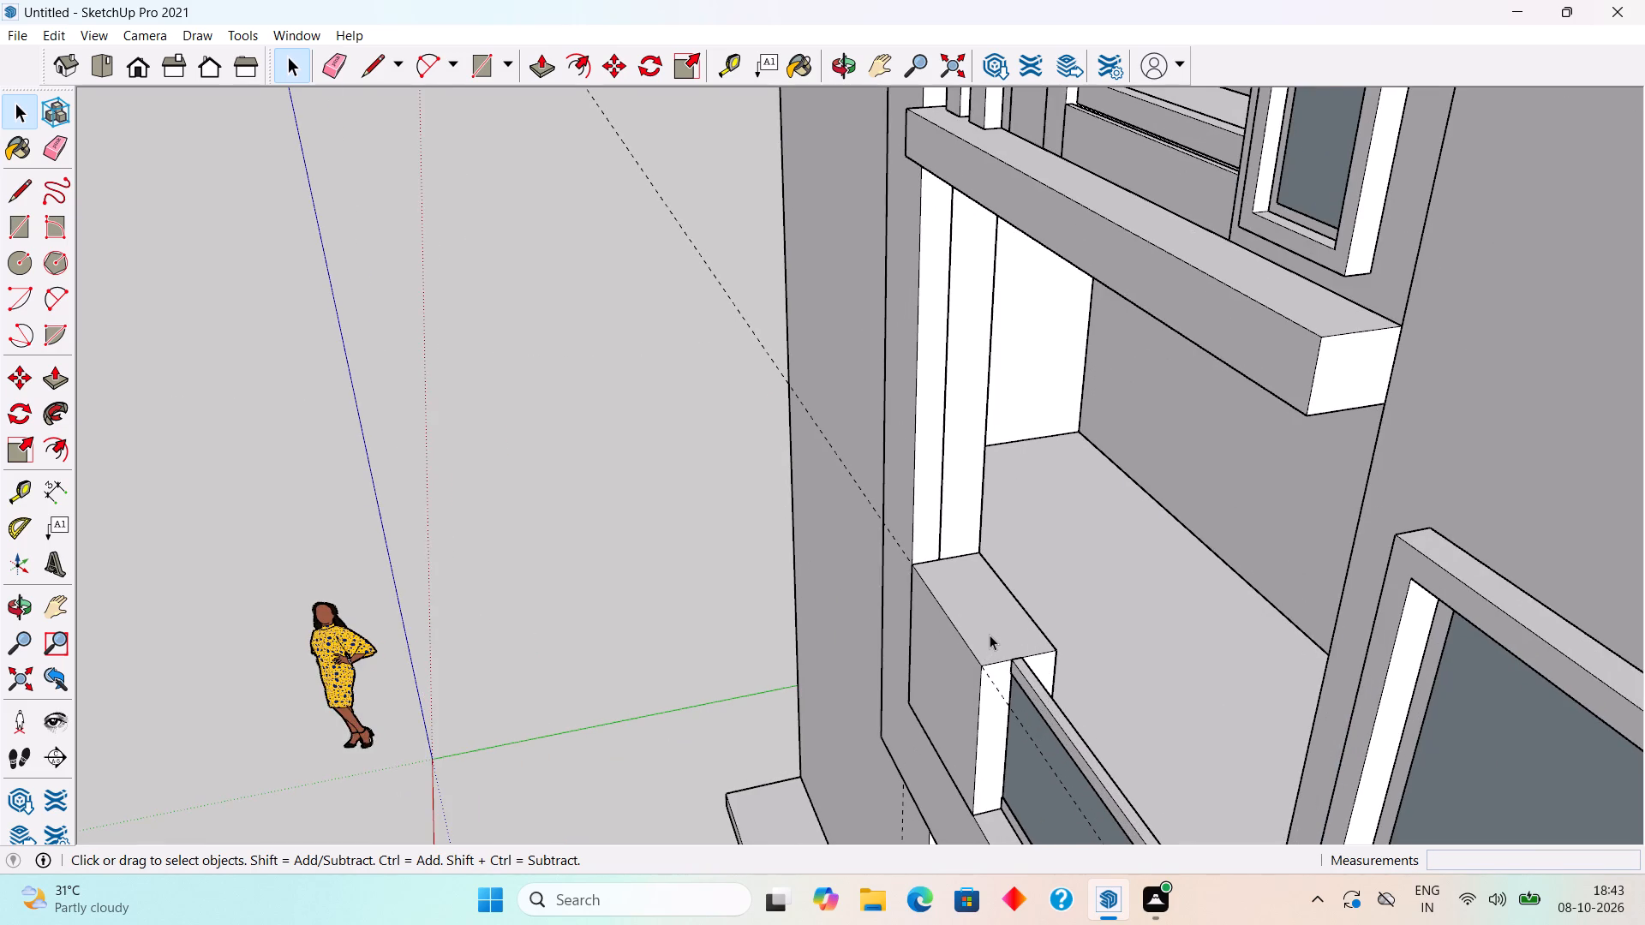
{"action": "scroll", "coordinate": [990, 634], "scroll_direction": "up", "scroll_amount": 3}
{"action": "middle_click_drag", "start_coordinate": [985, 633], "coordinate": [936, 642]}
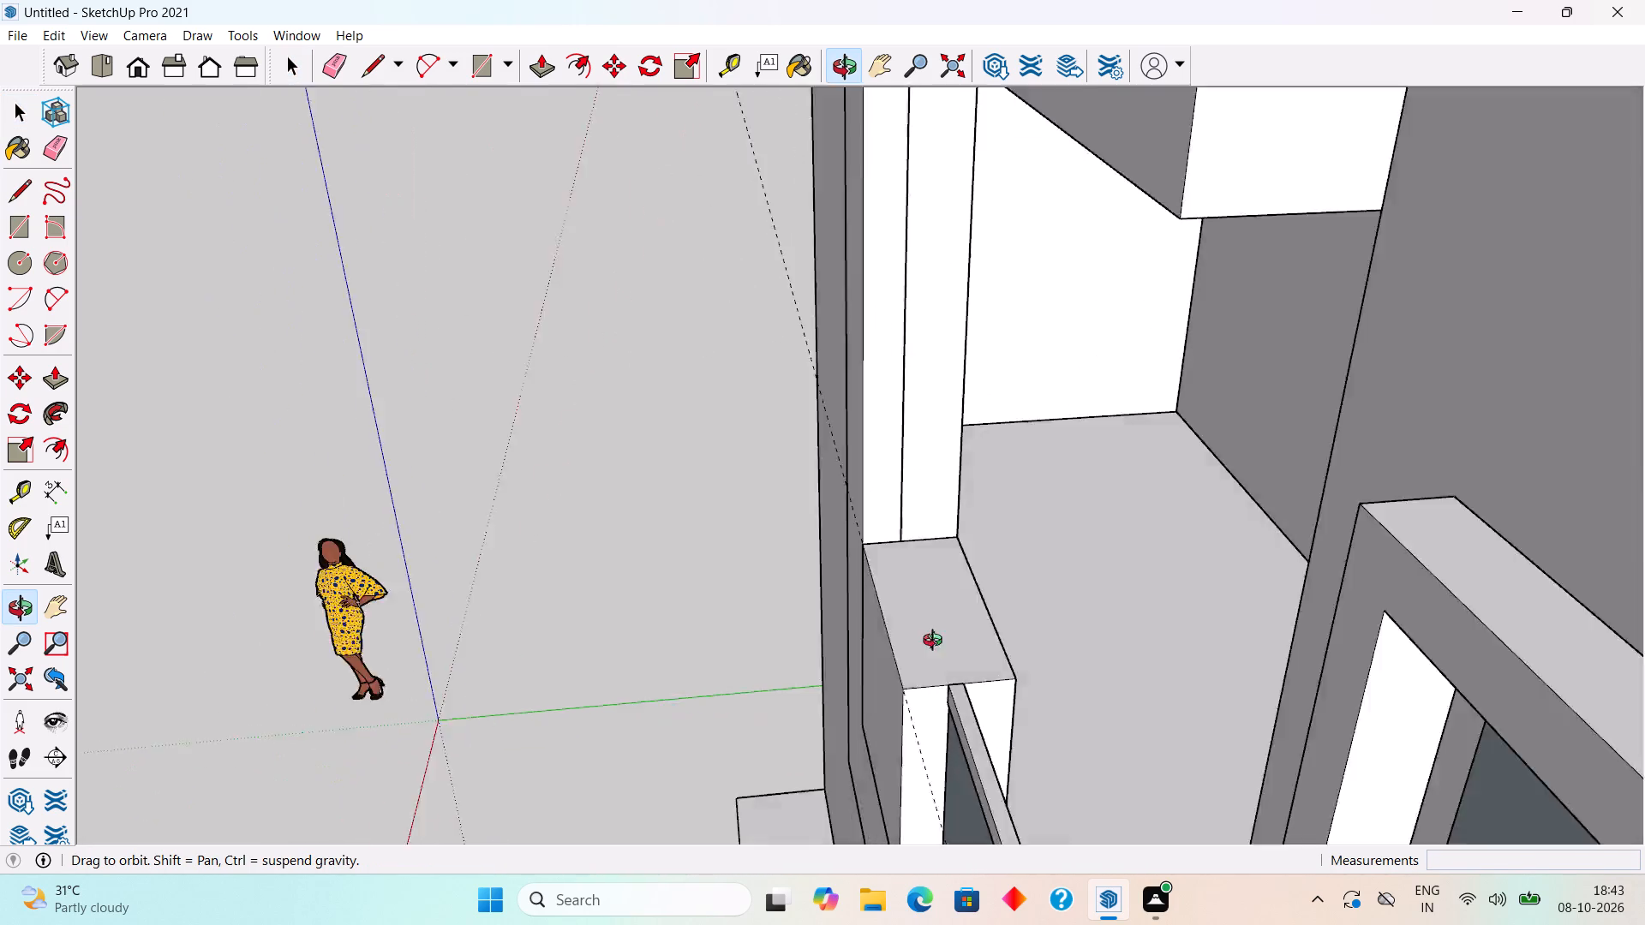
{"action": "middle_click_drag", "start_coordinate": [936, 642], "coordinate": [1284, 664]}
{"action": "scroll", "coordinate": [1284, 664], "scroll_direction": "down", "scroll_amount": 8}
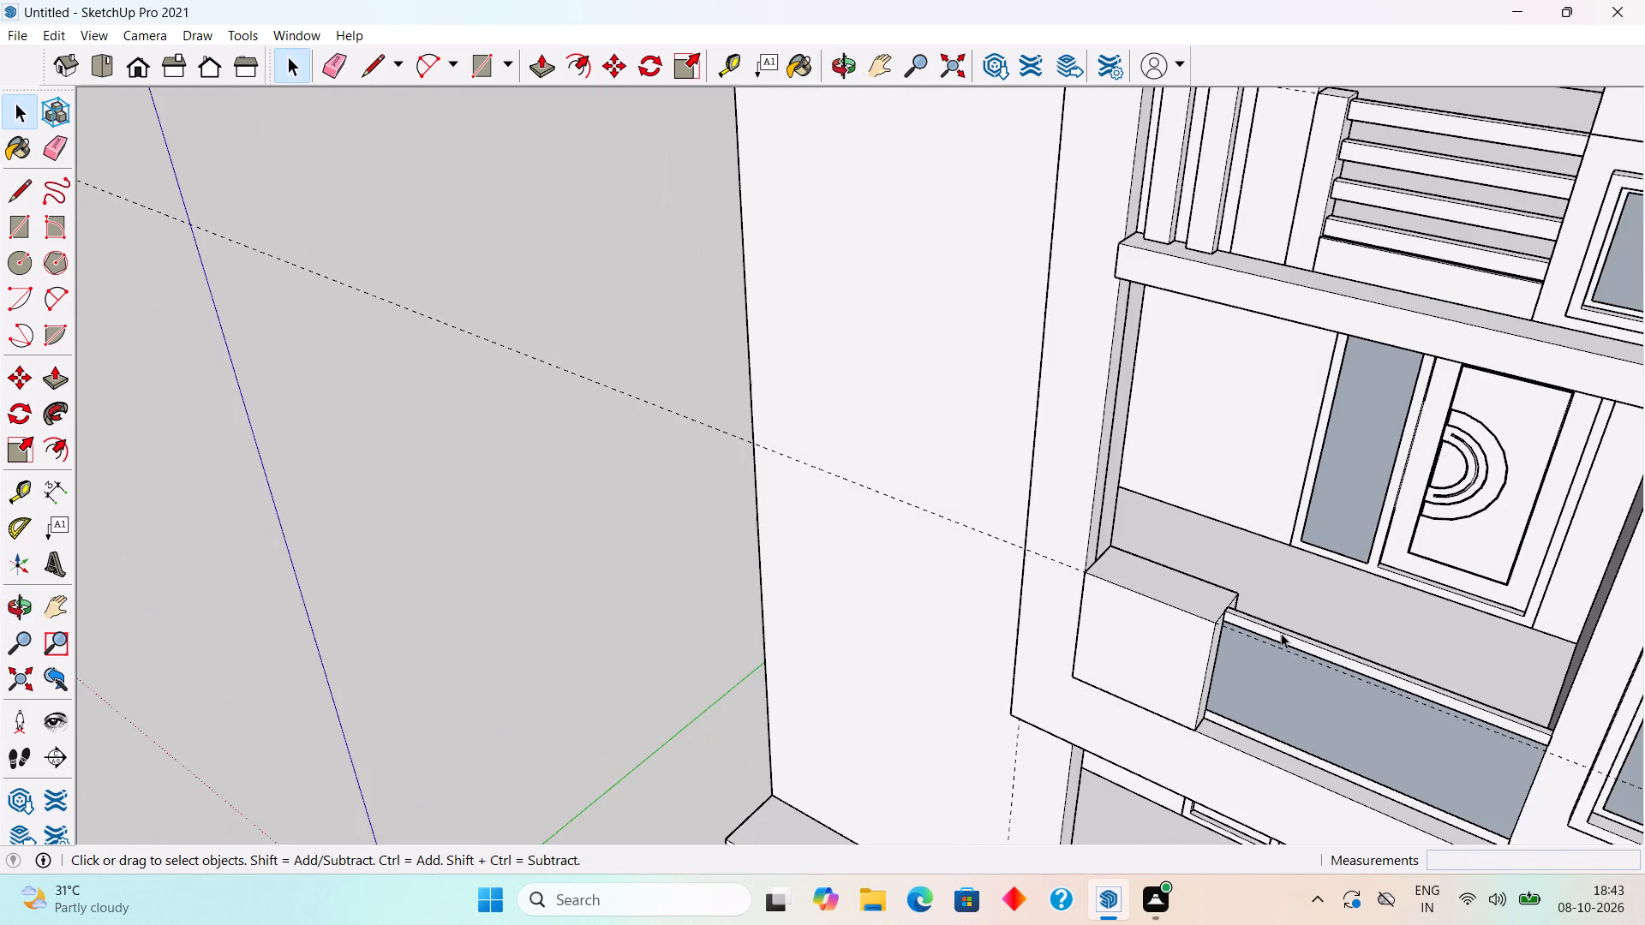
{"action": "scroll", "coordinate": [1281, 633], "scroll_direction": "down", "scroll_amount": 6}
{"action": "middle_click_drag", "start_coordinate": [1355, 703], "coordinate": [1625, 631]}
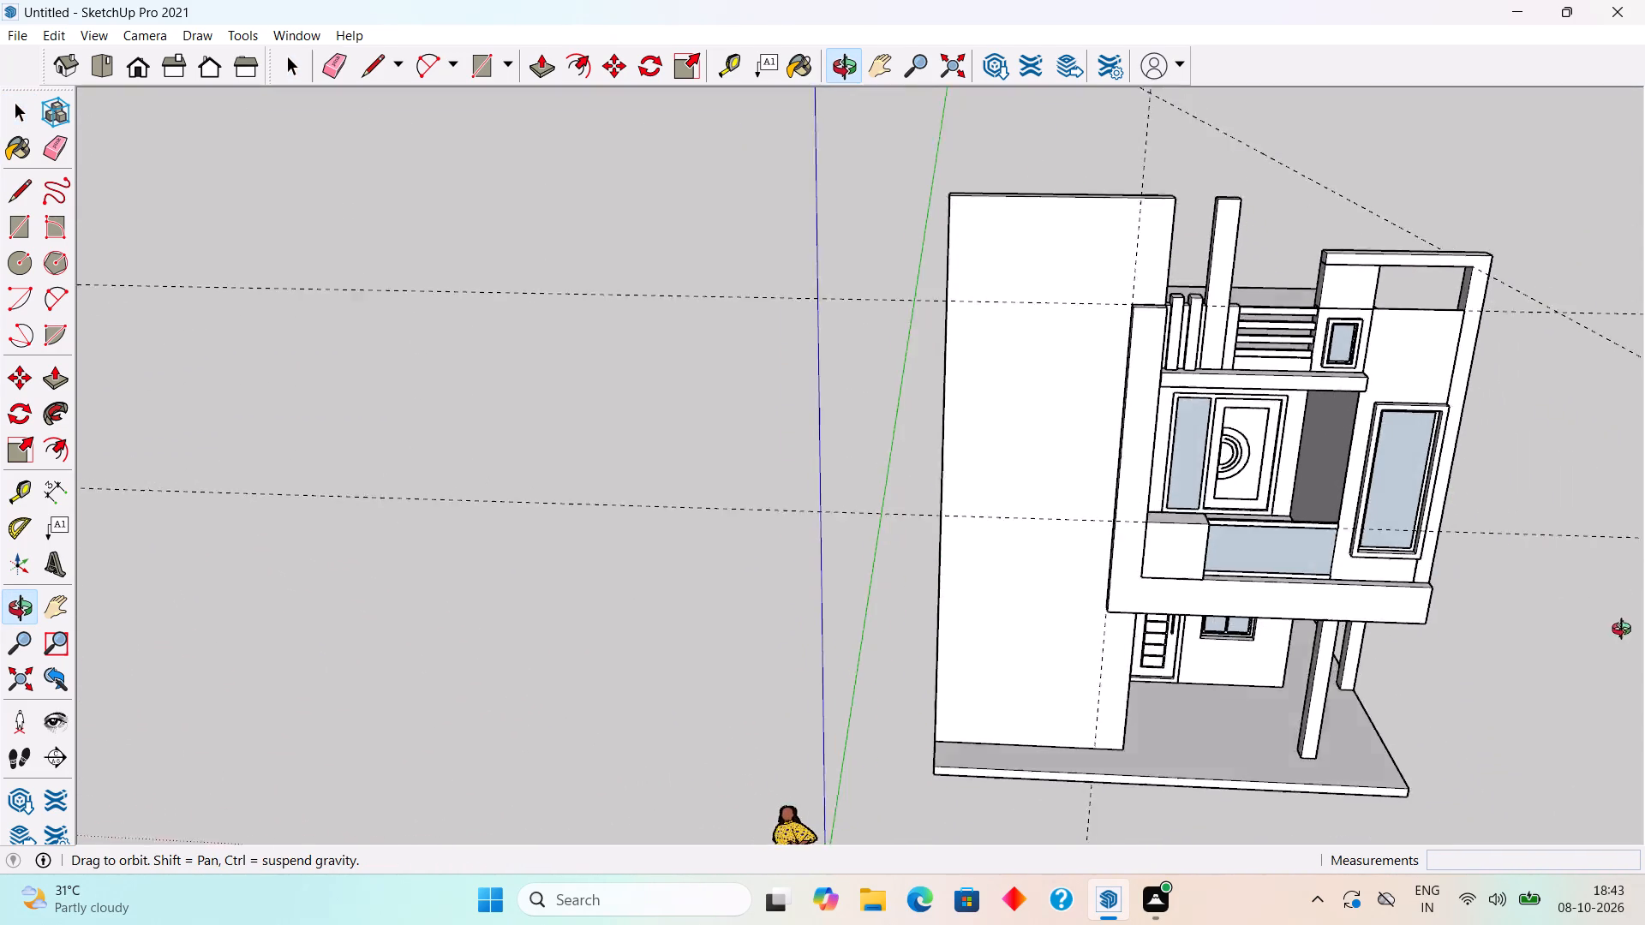
{"action": "middle_click_drag", "start_coordinate": [1625, 631], "coordinate": [1640, 742]}
{"action": "middle_click_drag", "start_coordinate": [1255, 388], "coordinate": [1183, 296]}
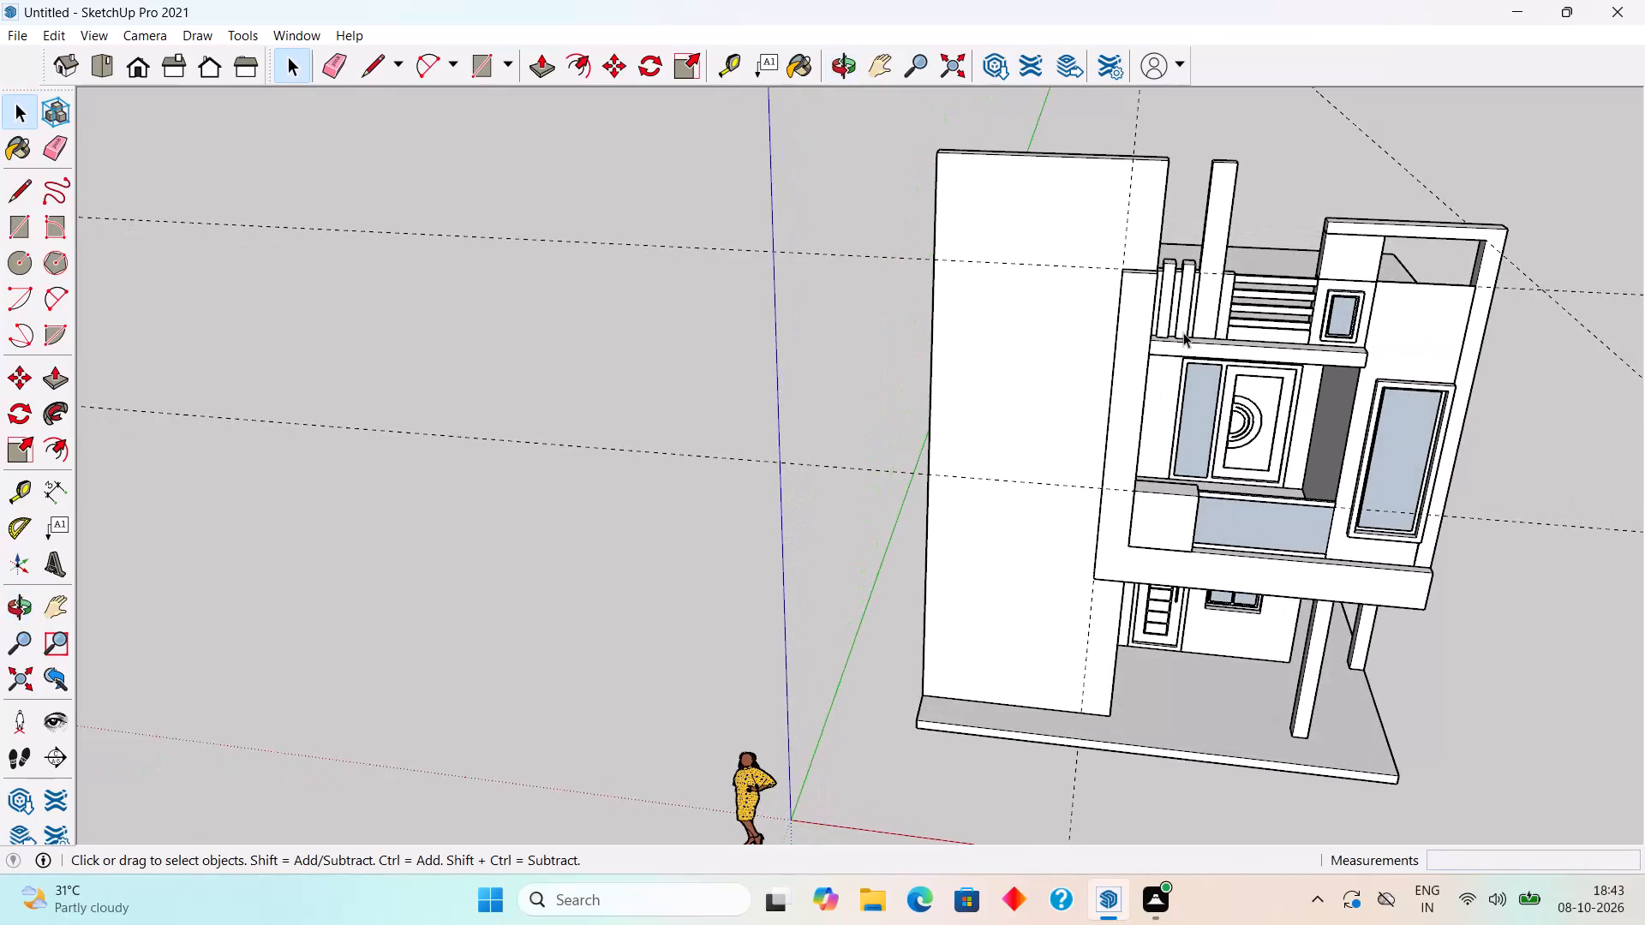
Inspect from several angles how the parapet block's projection lines up with the horizontal beam above and the tall frame band.
{"action": "scroll", "coordinate": [1183, 332], "scroll_direction": "up", "scroll_amount": 8}
{"action": "middle_click_drag", "start_coordinate": [1202, 554], "coordinate": [1368, 598]}
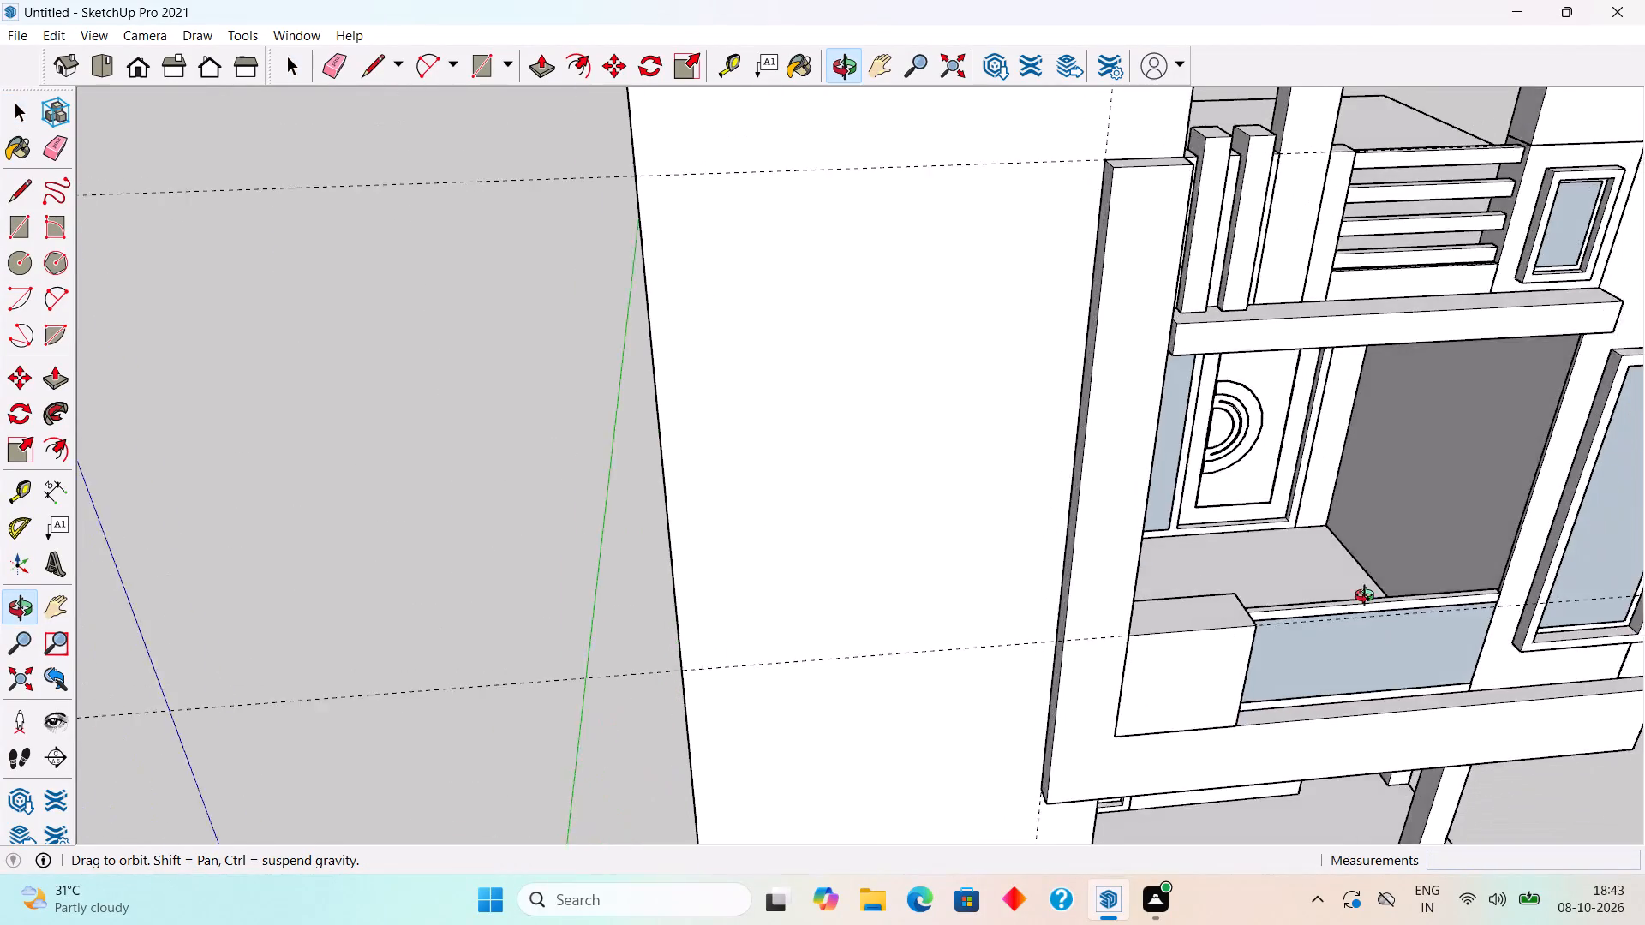
{"action": "middle_click_drag", "start_coordinate": [1368, 598], "coordinate": [1174, 314]}
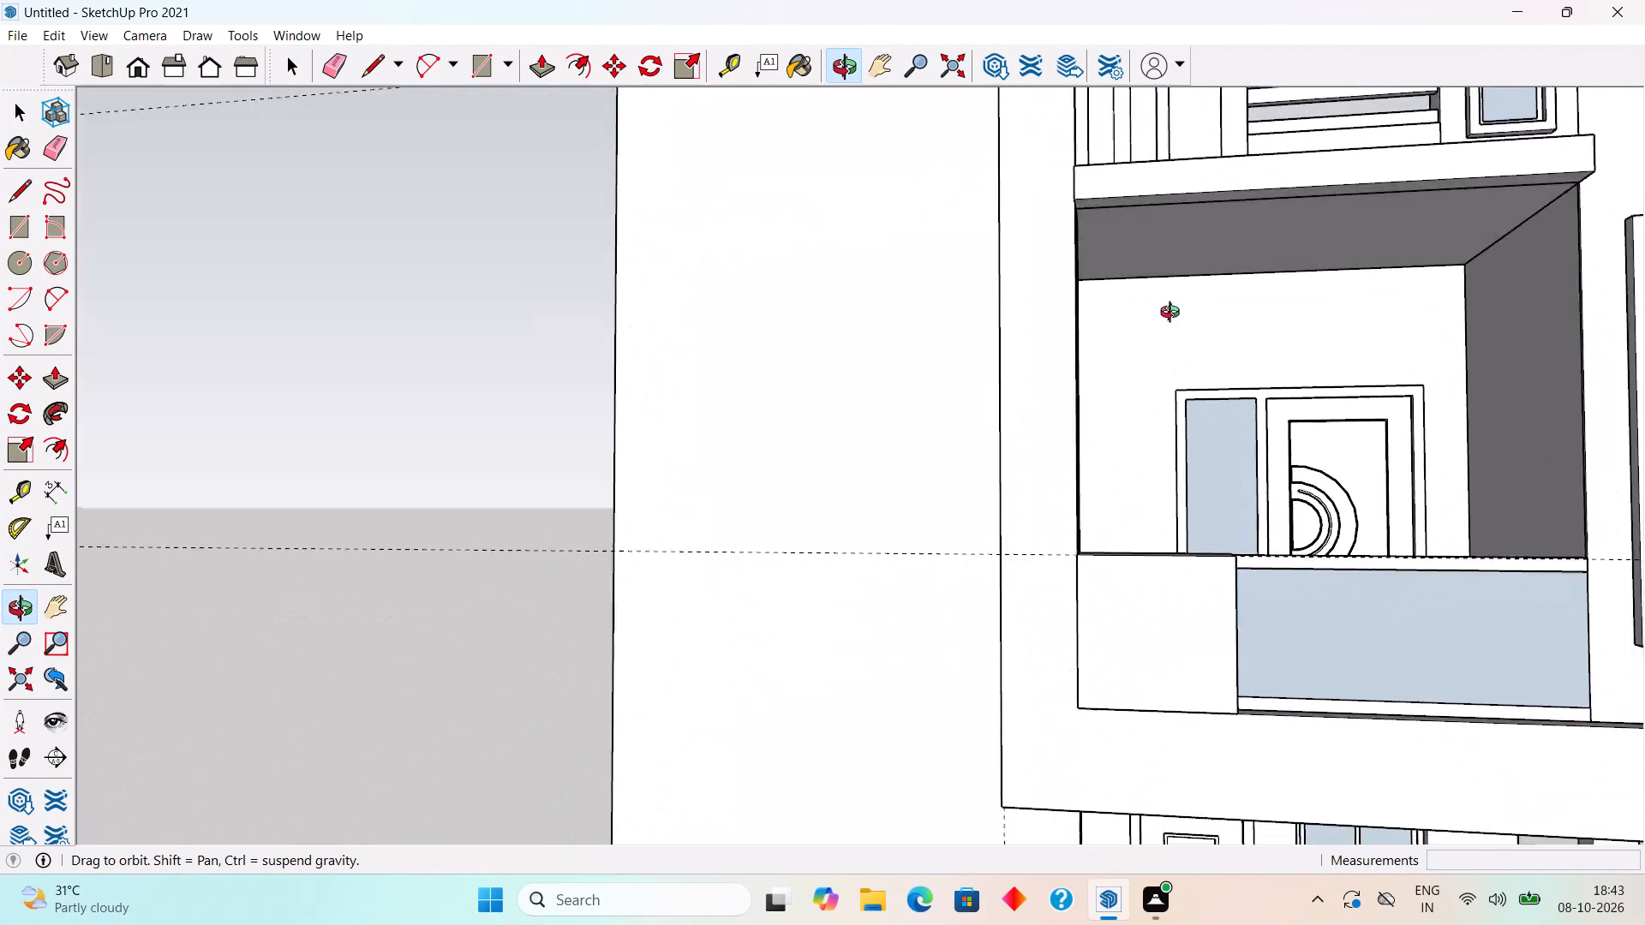
{"action": "middle_click_drag", "start_coordinate": [1174, 314], "coordinate": [948, 436]}
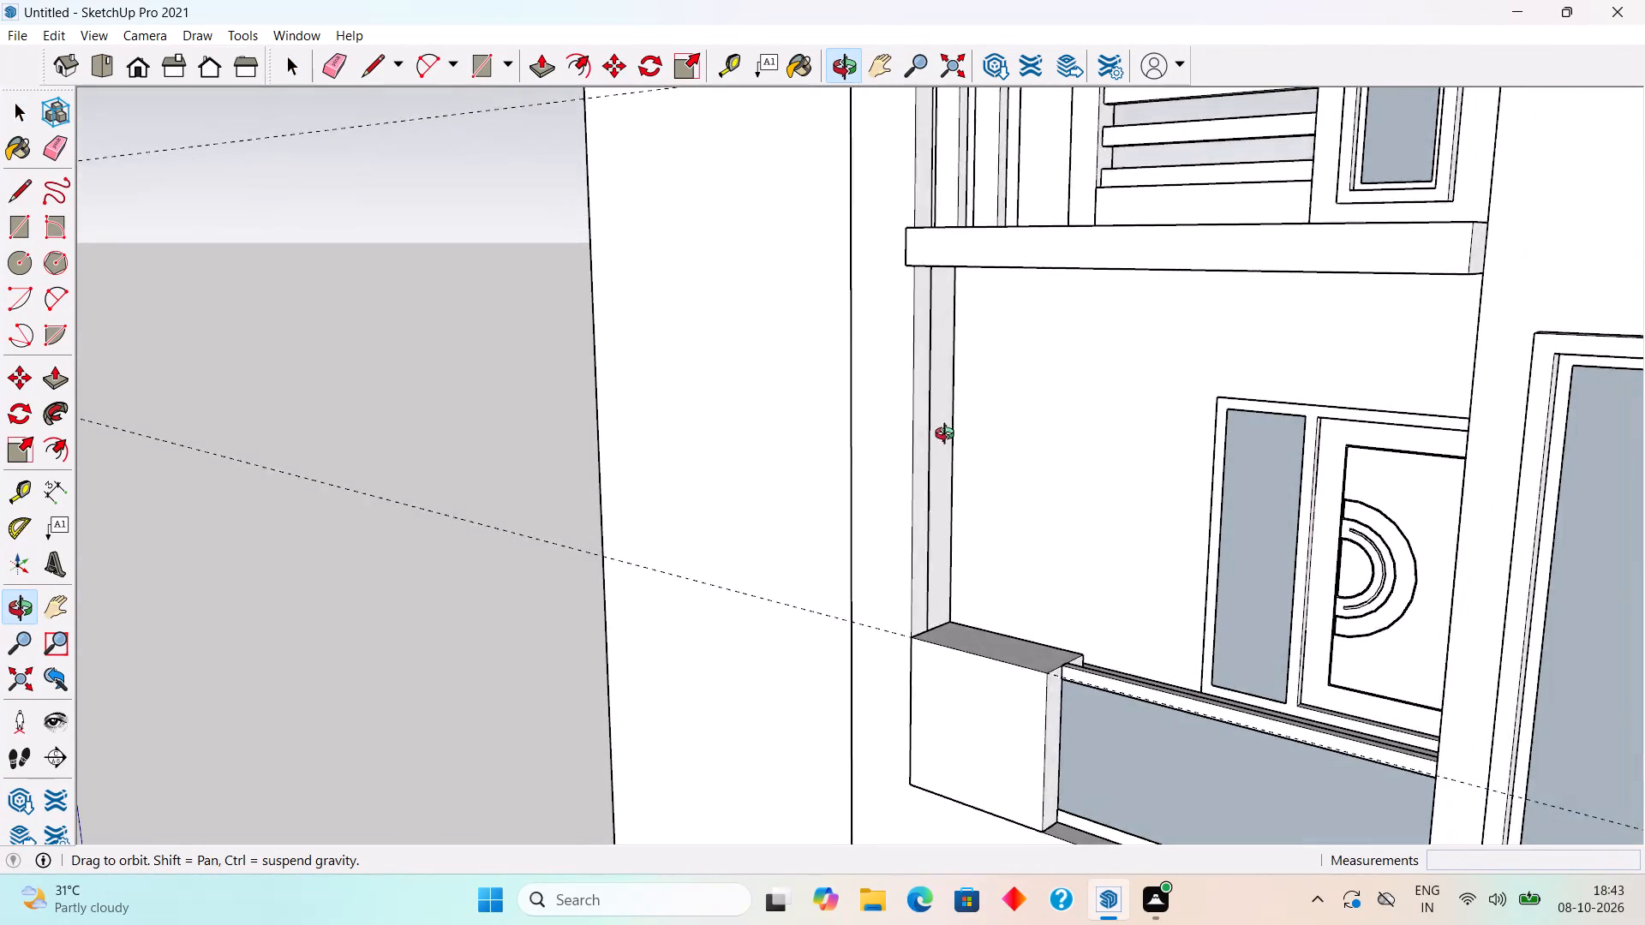
{"action": "middle_click_drag", "start_coordinate": [948, 436], "coordinate": [884, 457]}
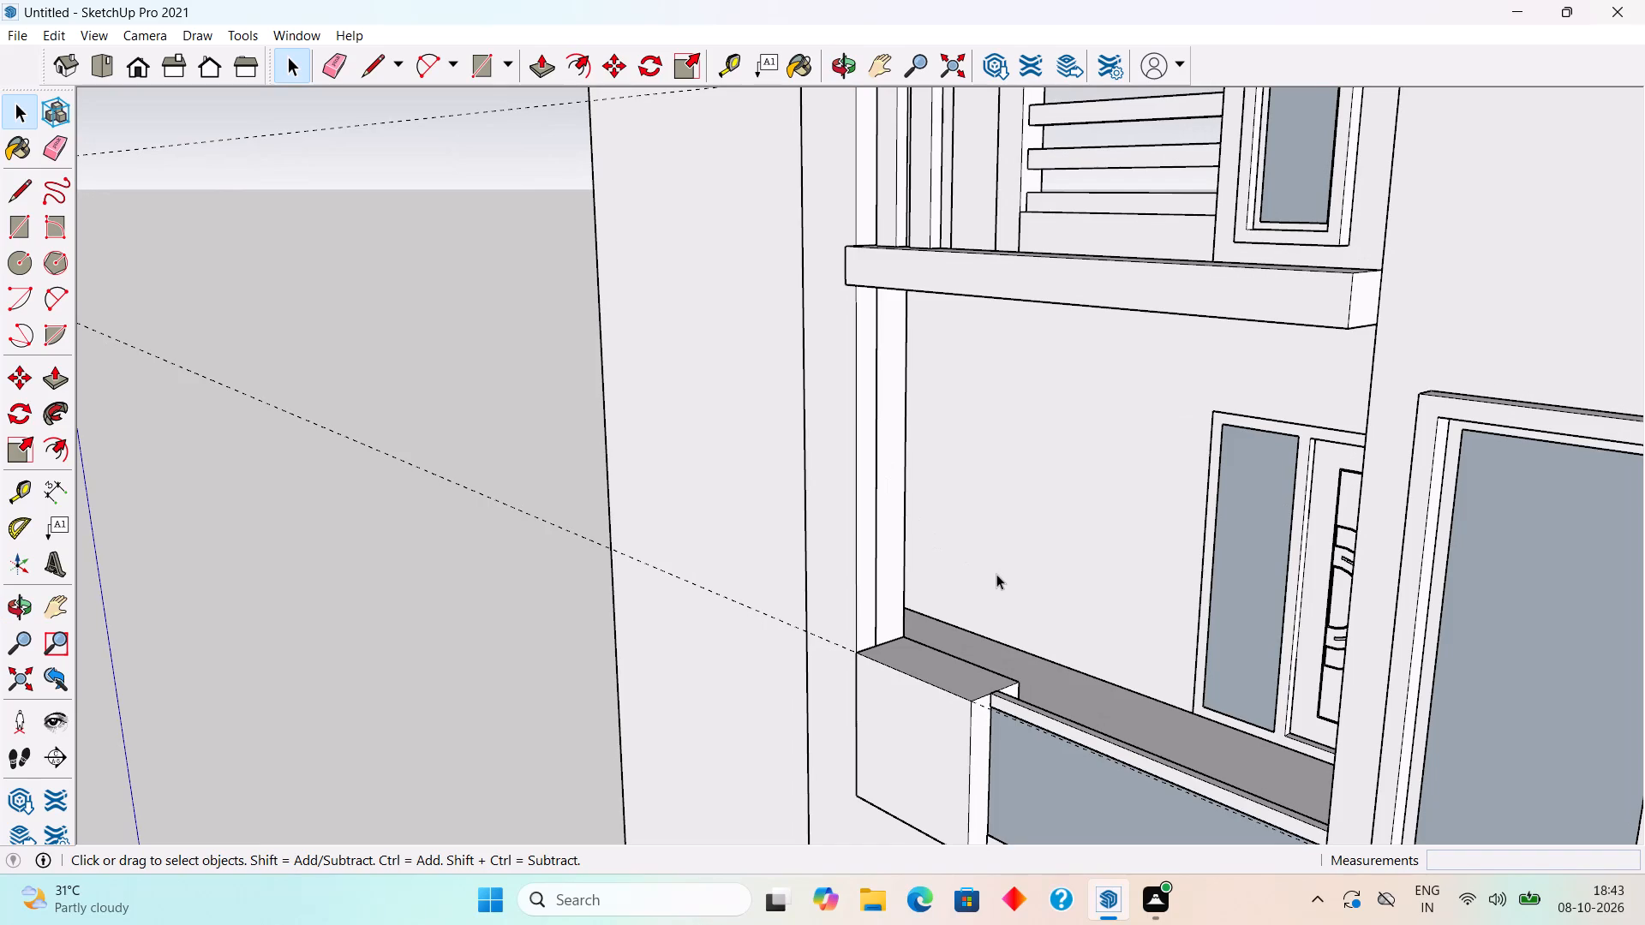
{"action": "middle_click_drag", "start_coordinate": [996, 580], "coordinate": [993, 606]}
{"action": "middle_click_drag", "start_coordinate": [978, 584], "coordinate": [935, 688]}
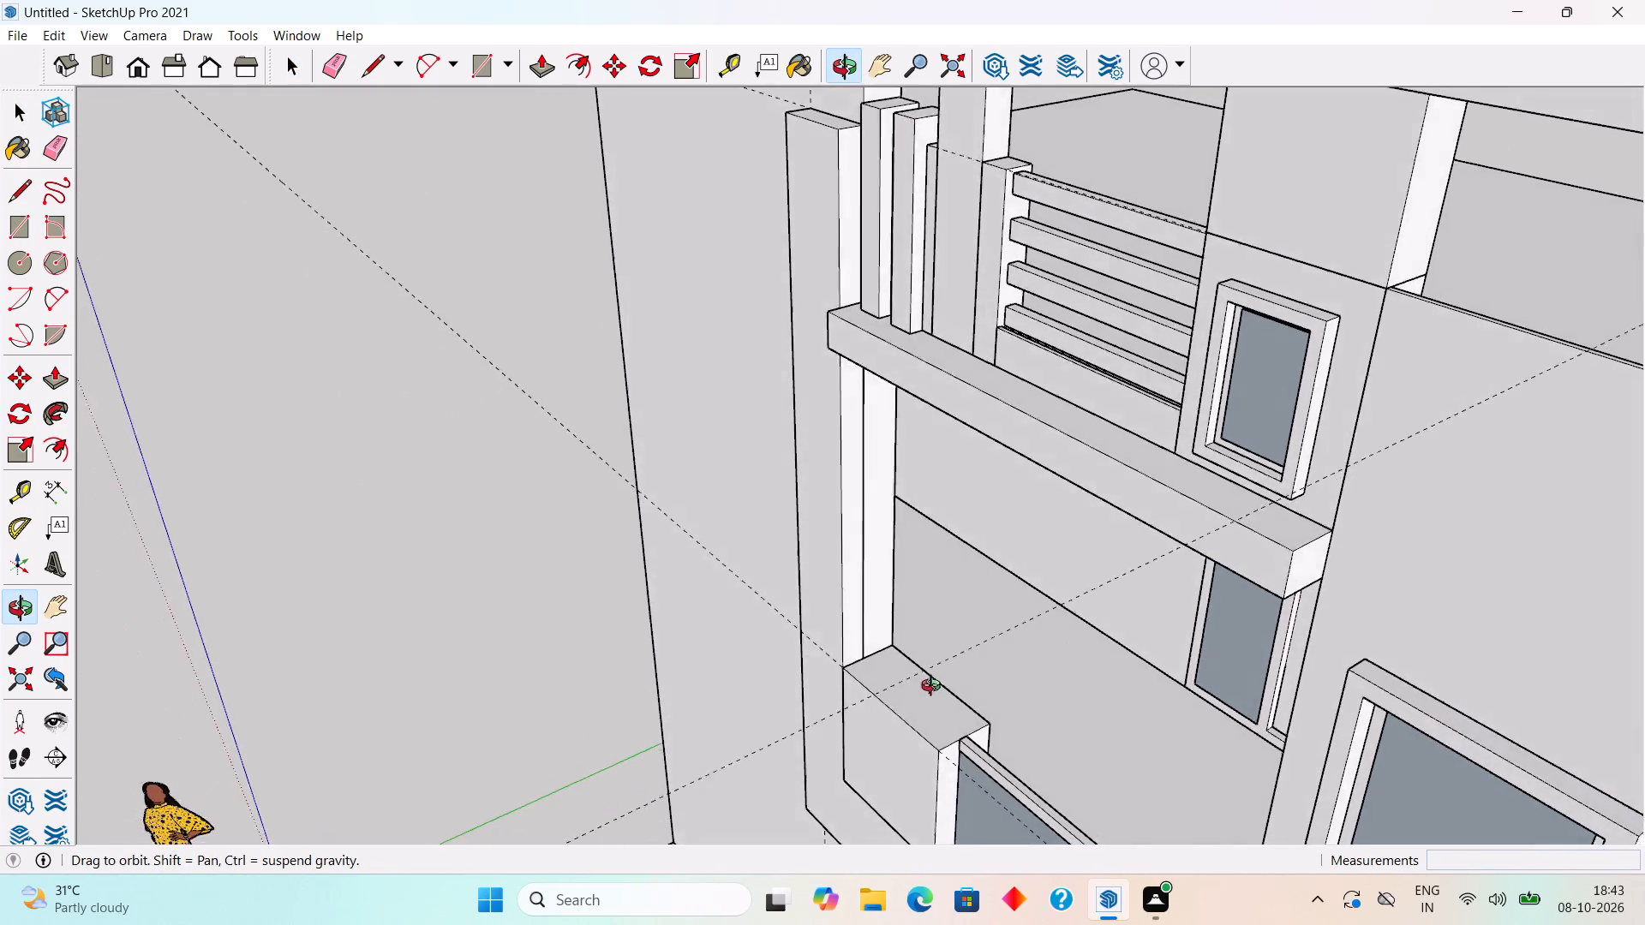
{"action": "middle_click_drag", "start_coordinate": [935, 688], "coordinate": [977, 568]}
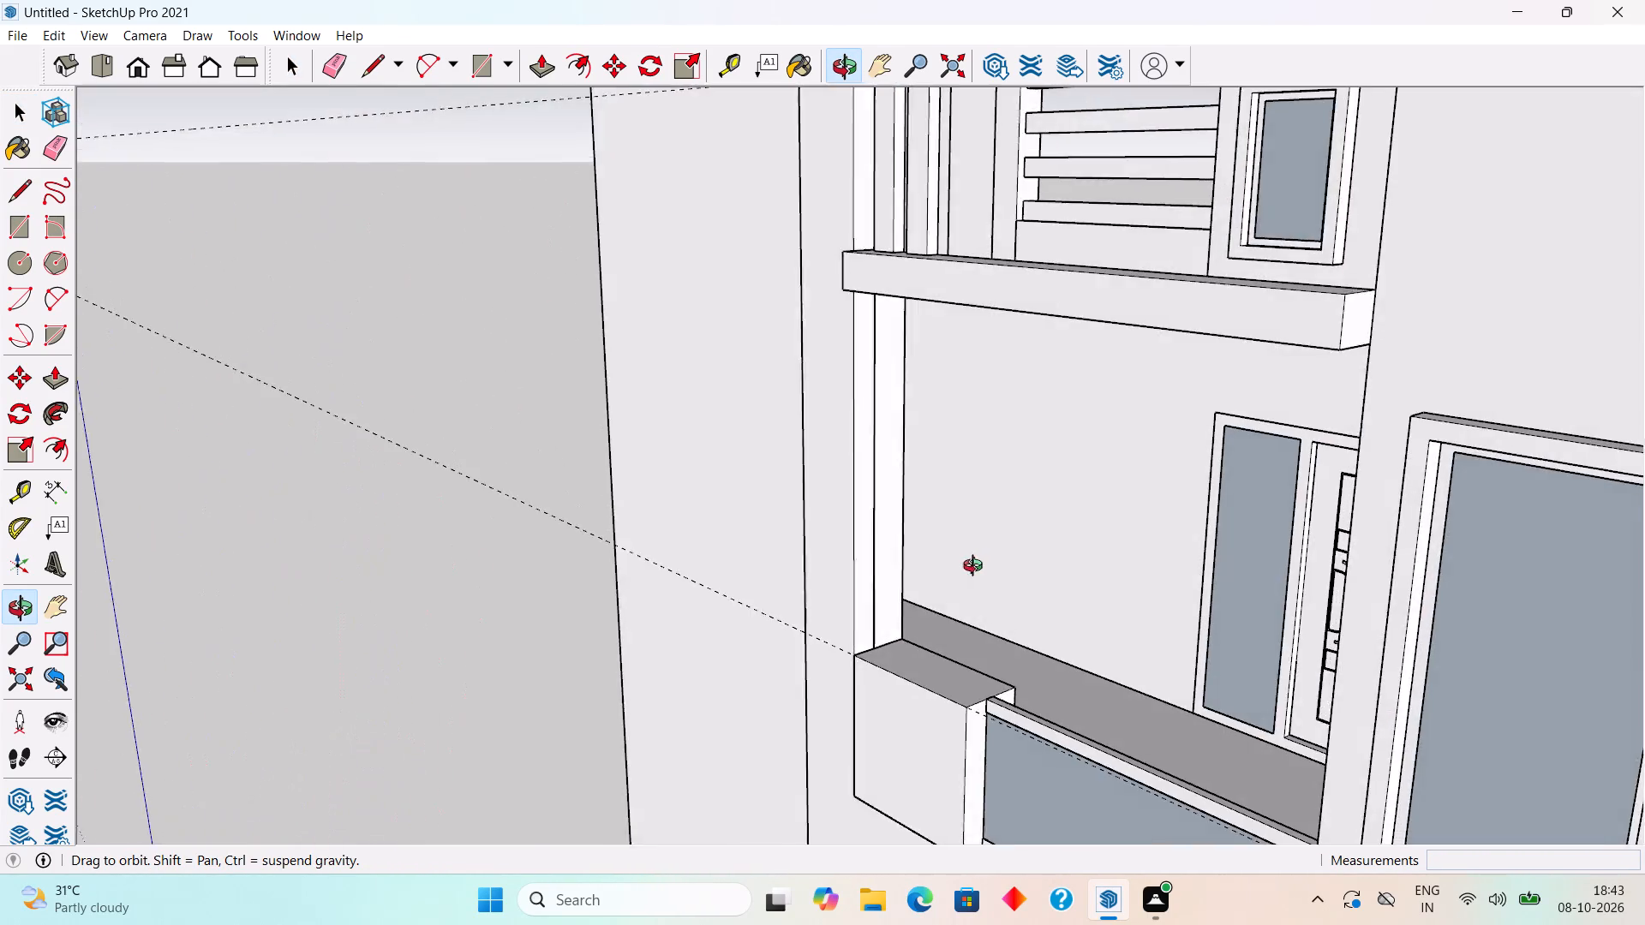
{"action": "middle_click_drag", "start_coordinate": [977, 568], "coordinate": [1021, 599]}
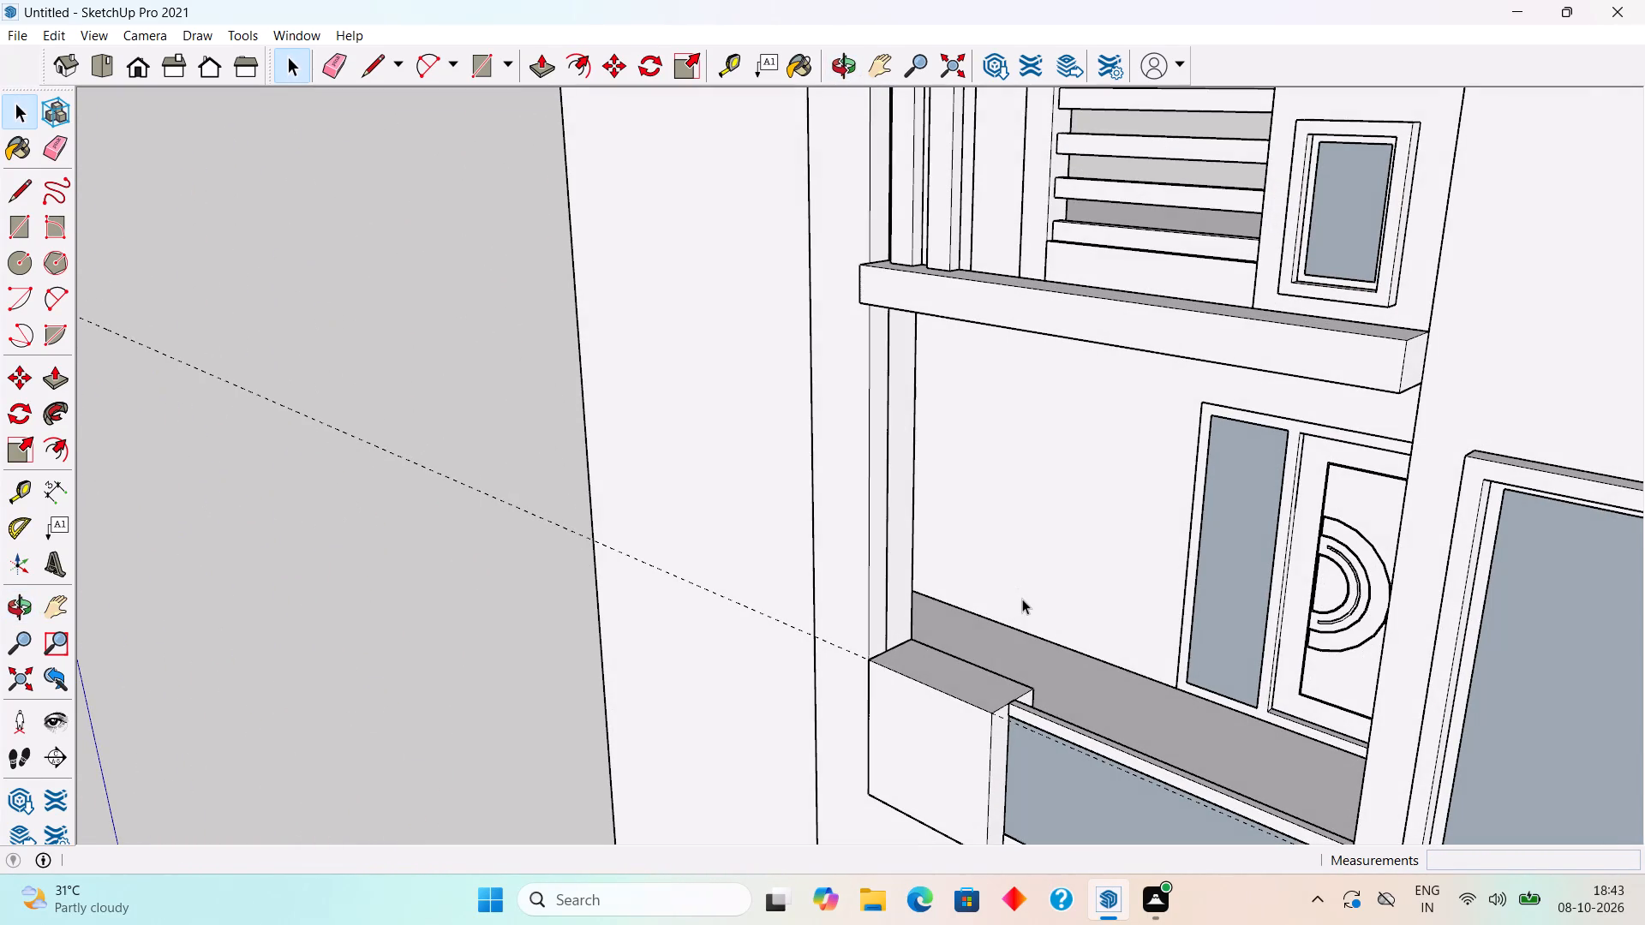
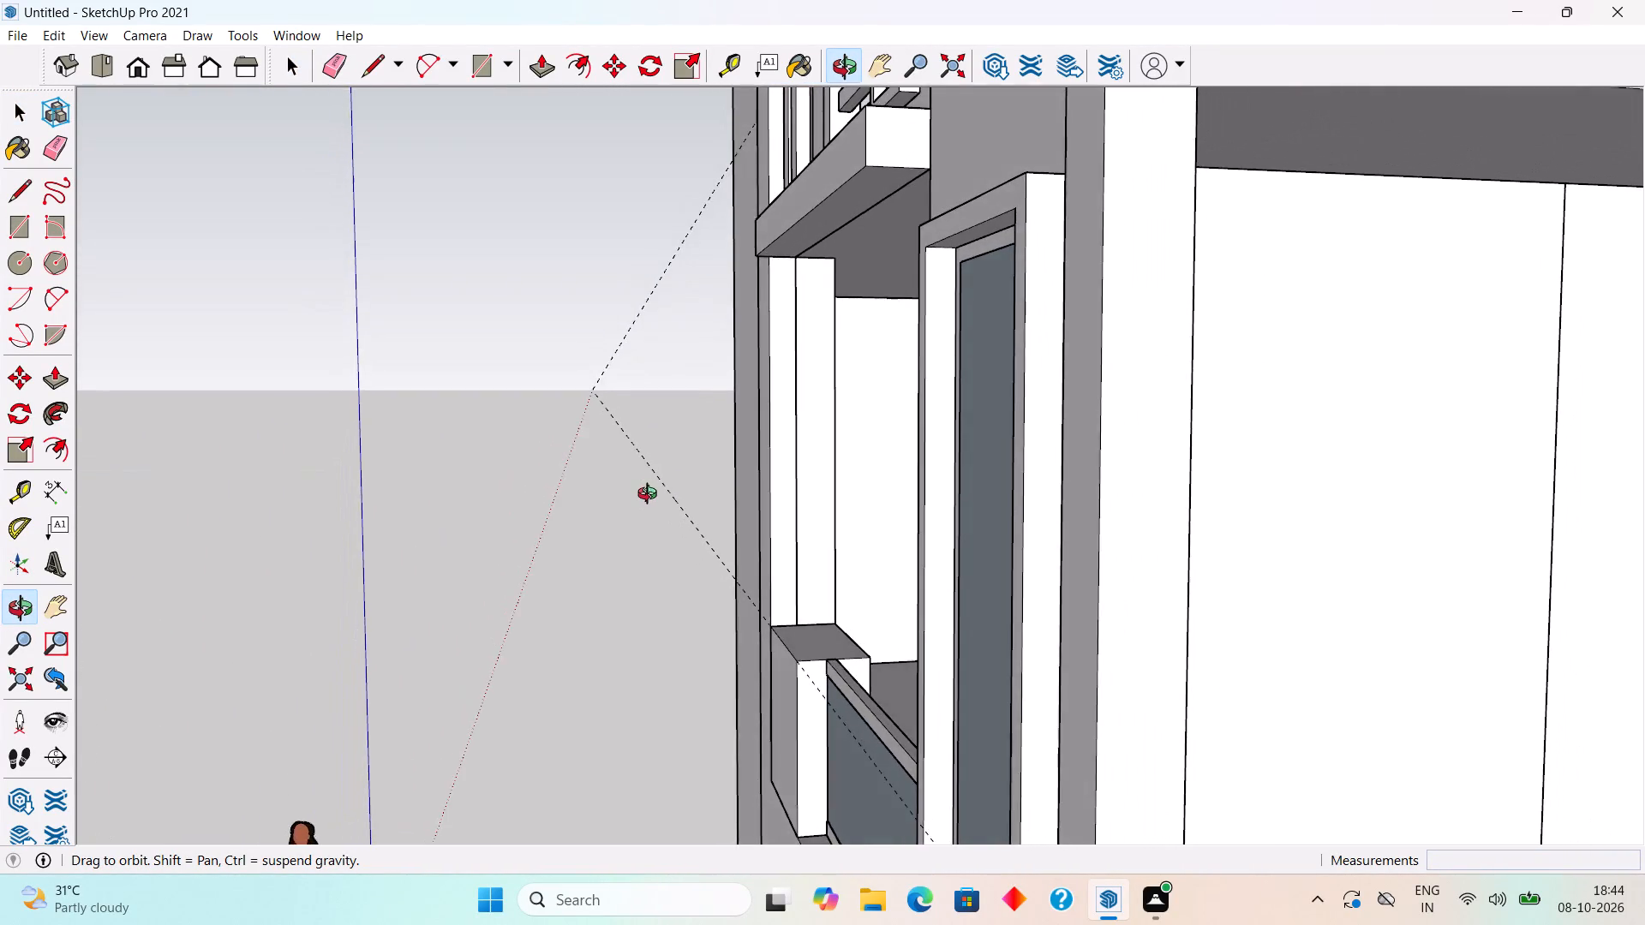
Inspect the parapet block's top, the balcony opening and the horizontal beam above it from several angles.
{"action": "scroll", "coordinate": [813, 559], "scroll_direction": "up", "scroll_amount": 2}
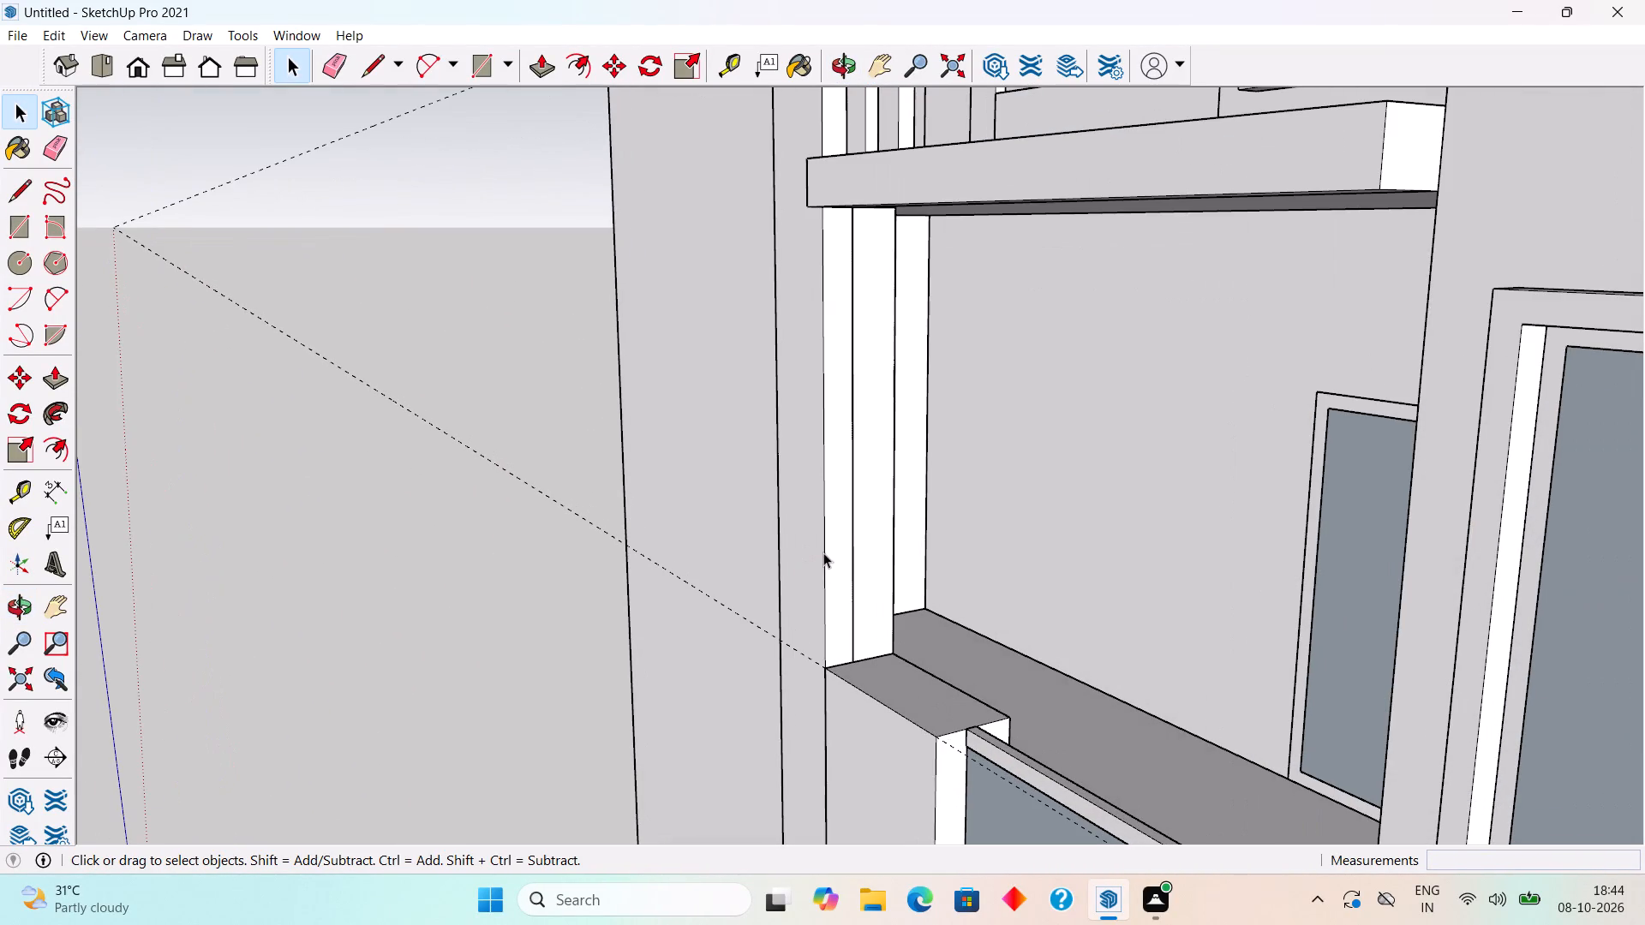
{"action": "middle_click", "coordinate": [901, 637]}
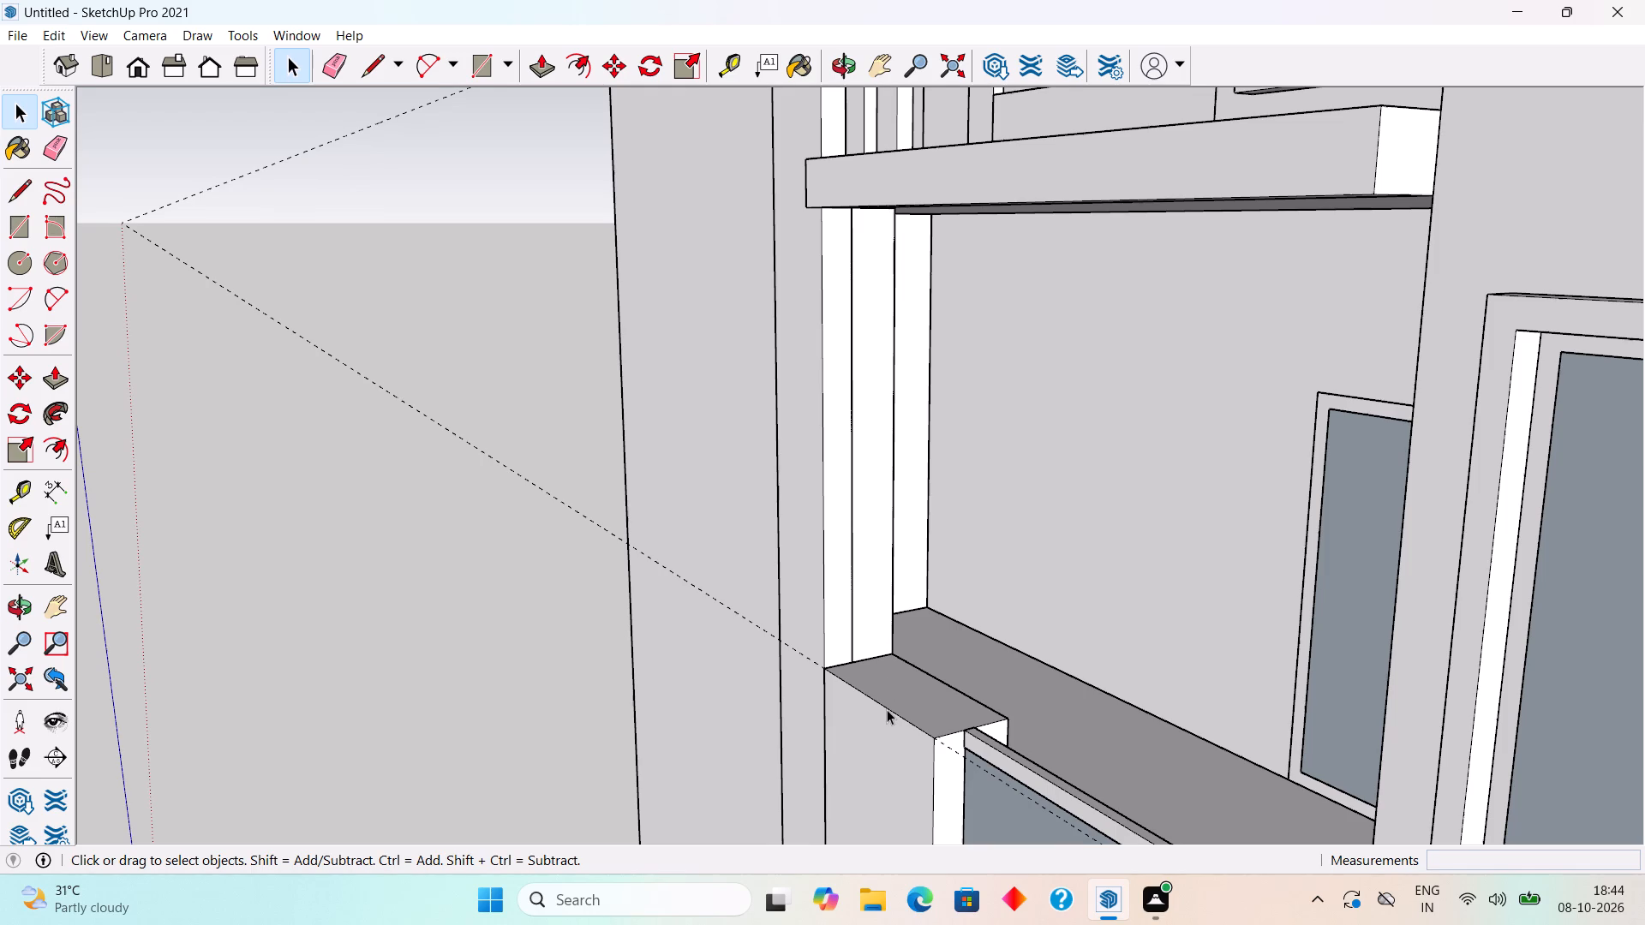
{"action": "scroll", "coordinate": [888, 682], "scroll_direction": "up", "scroll_amount": 1}
{"action": "scroll", "coordinate": [888, 679], "scroll_direction": "down", "scroll_amount": 2}
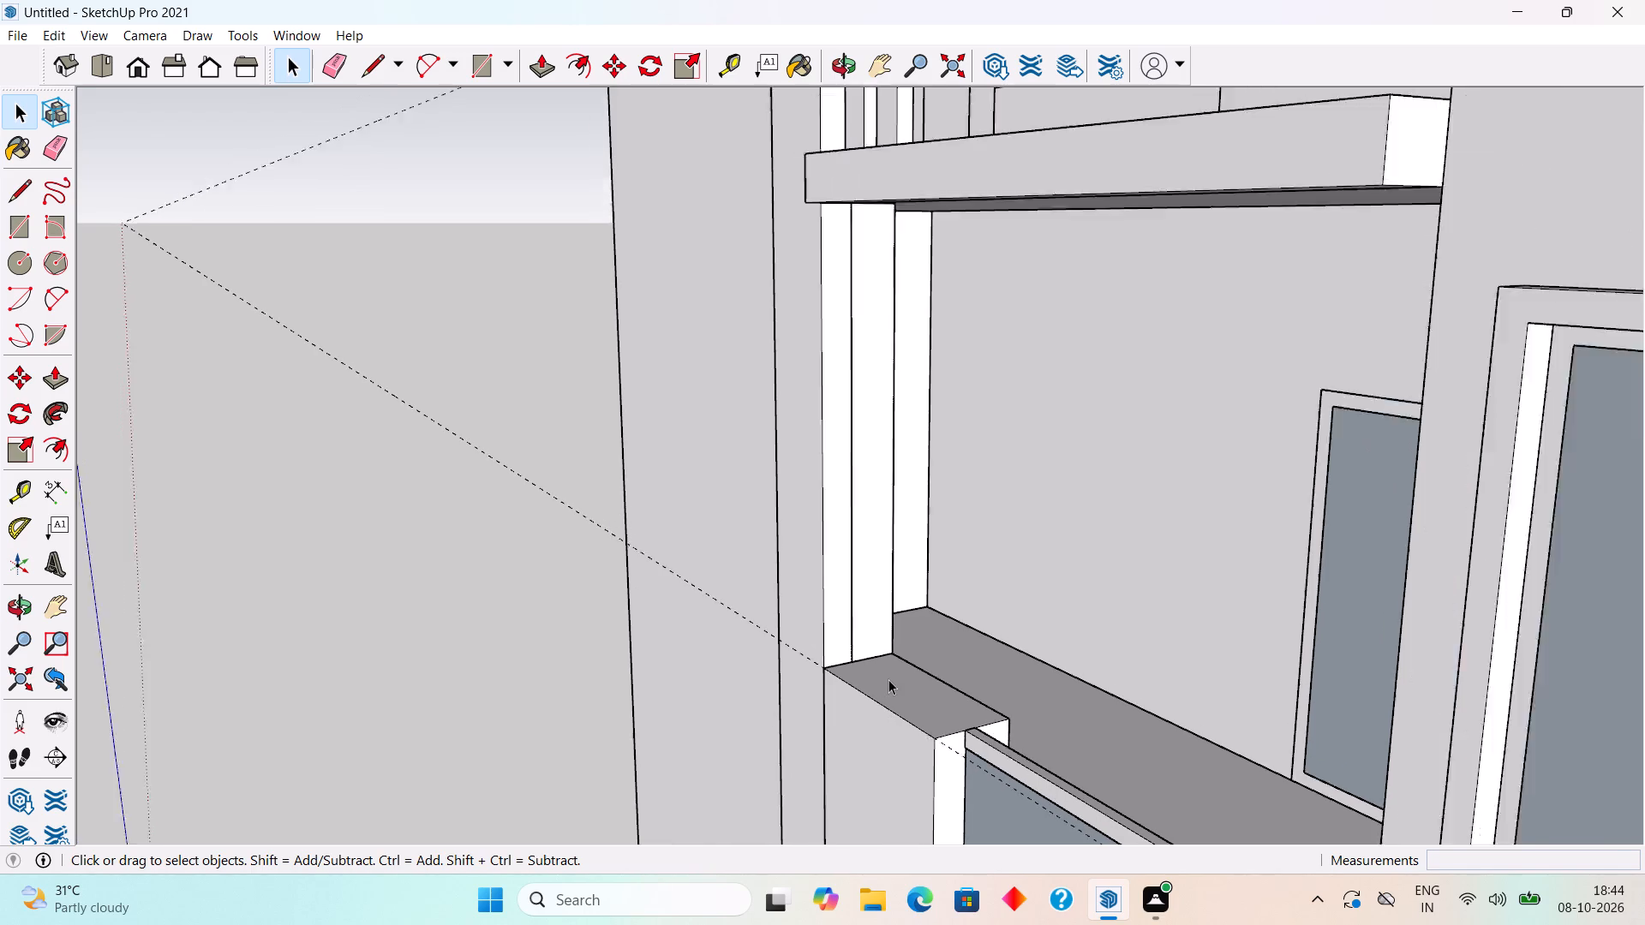
{"action": "scroll", "coordinate": [888, 679], "scroll_direction": "down", "scroll_amount": 6}
{"action": "middle_click_drag", "start_coordinate": [958, 466], "coordinate": [987, 442]}
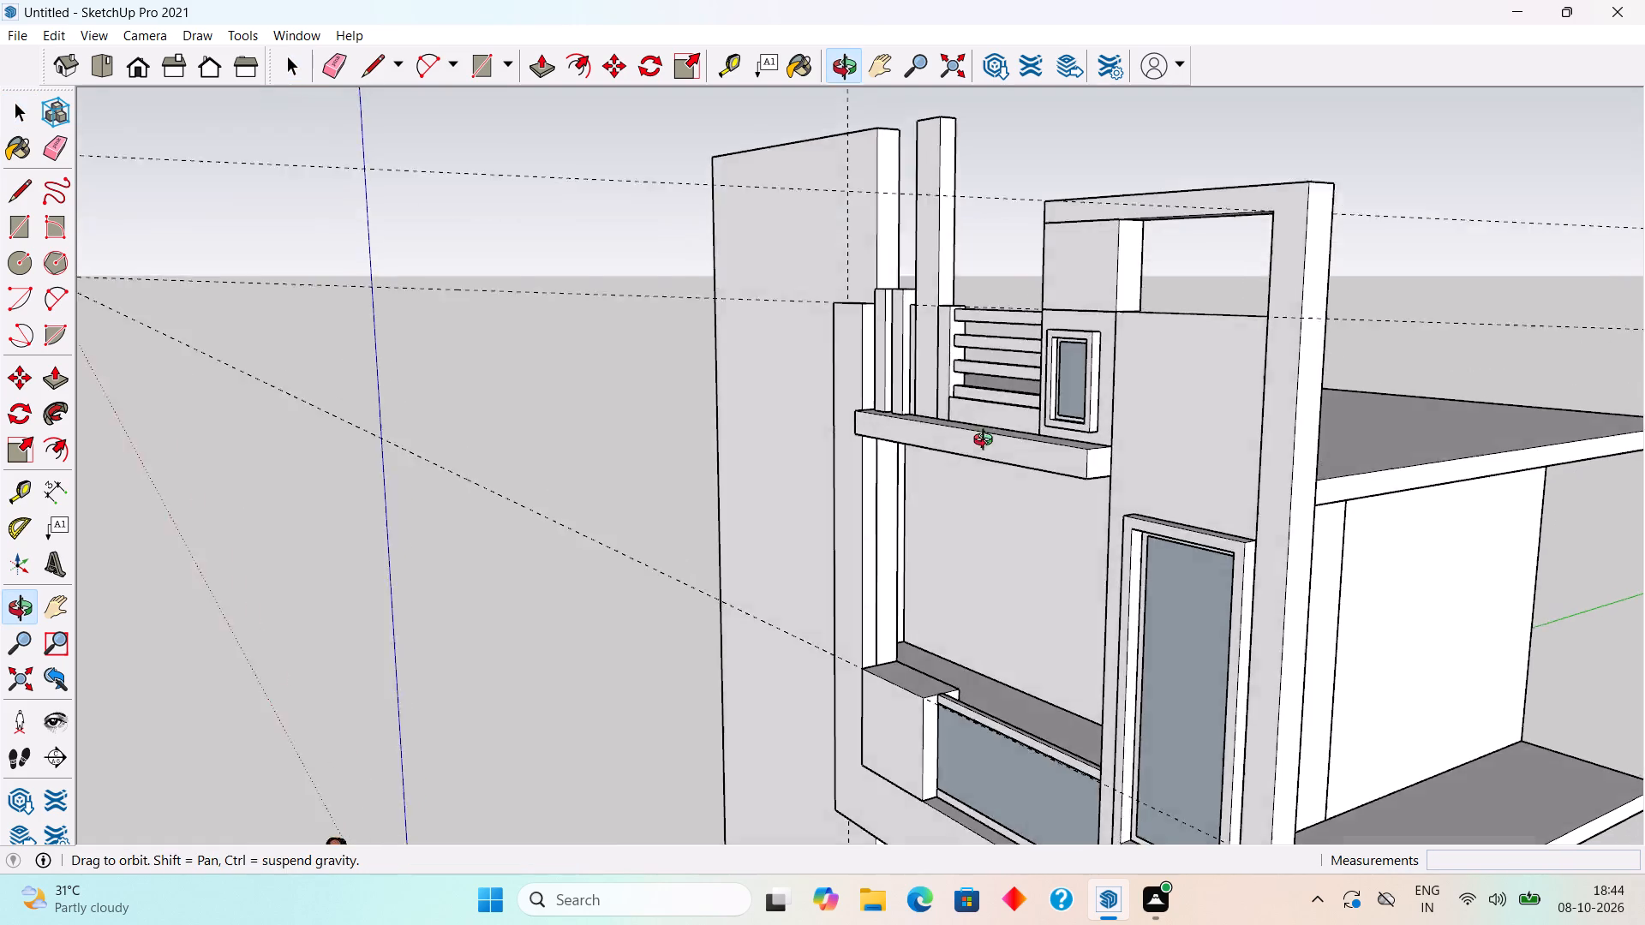
{"action": "middle_click_drag", "start_coordinate": [987, 442], "coordinate": [1067, 376]}
{"action": "scroll", "coordinate": [1054, 506], "scroll_direction": "up", "scroll_amount": 1}
{"action": "middle_click_drag", "start_coordinate": [1048, 482], "coordinate": [822, 371]}
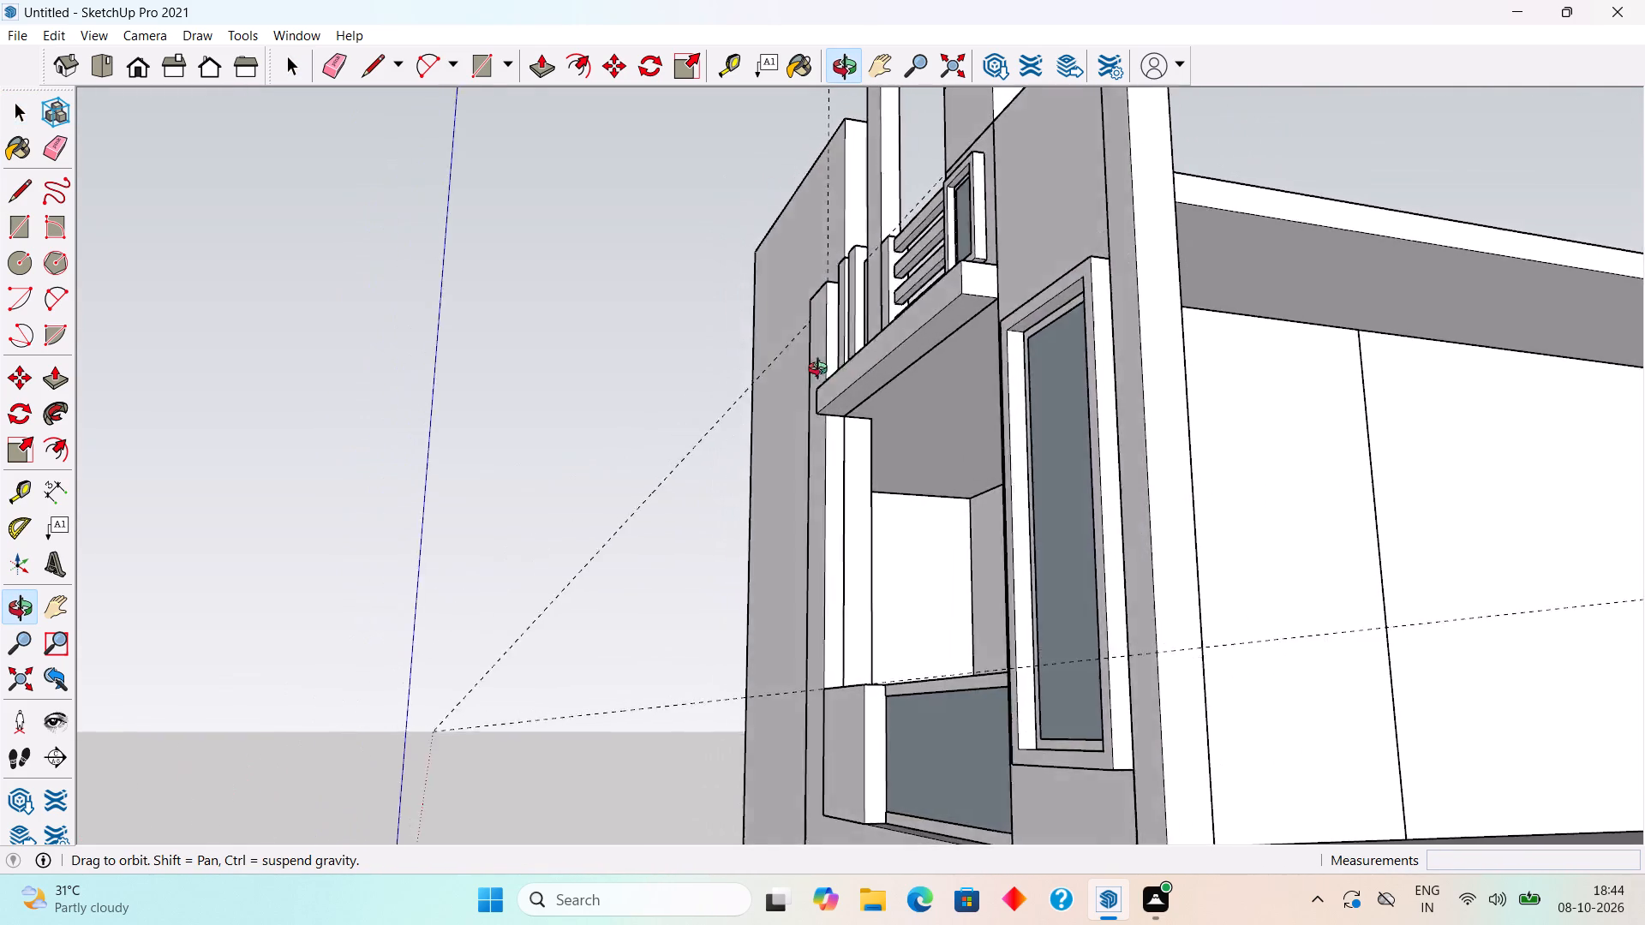
{"action": "middle_click_drag", "start_coordinate": [822, 371], "coordinate": [981, 519]}
{"action": "scroll", "coordinate": [981, 517], "scroll_direction": "down", "scroll_amount": 2}
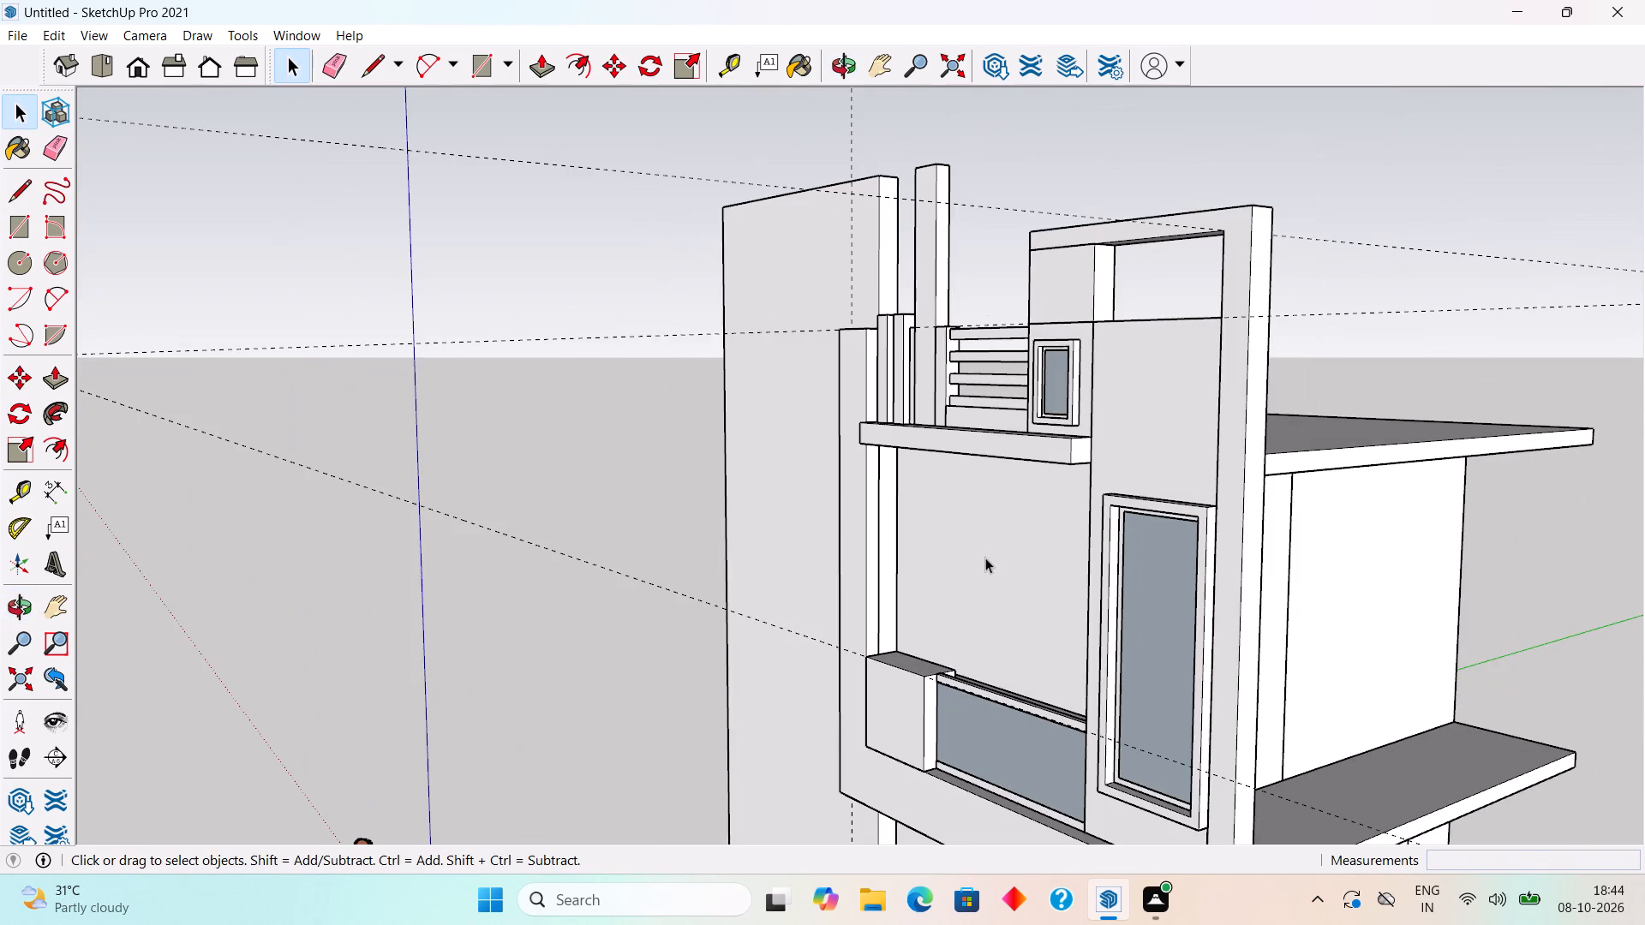
{"action": "middle_click_drag", "start_coordinate": [918, 656], "coordinate": [912, 749]}
{"action": "scroll", "coordinate": [912, 745], "scroll_direction": "down", "scroll_amount": 2}
{"action": "scroll", "coordinate": [896, 563], "scroll_direction": "up", "scroll_amount": 5}
{"action": "scroll", "coordinate": [918, 660], "scroll_direction": "up", "scroll_amount": 4}
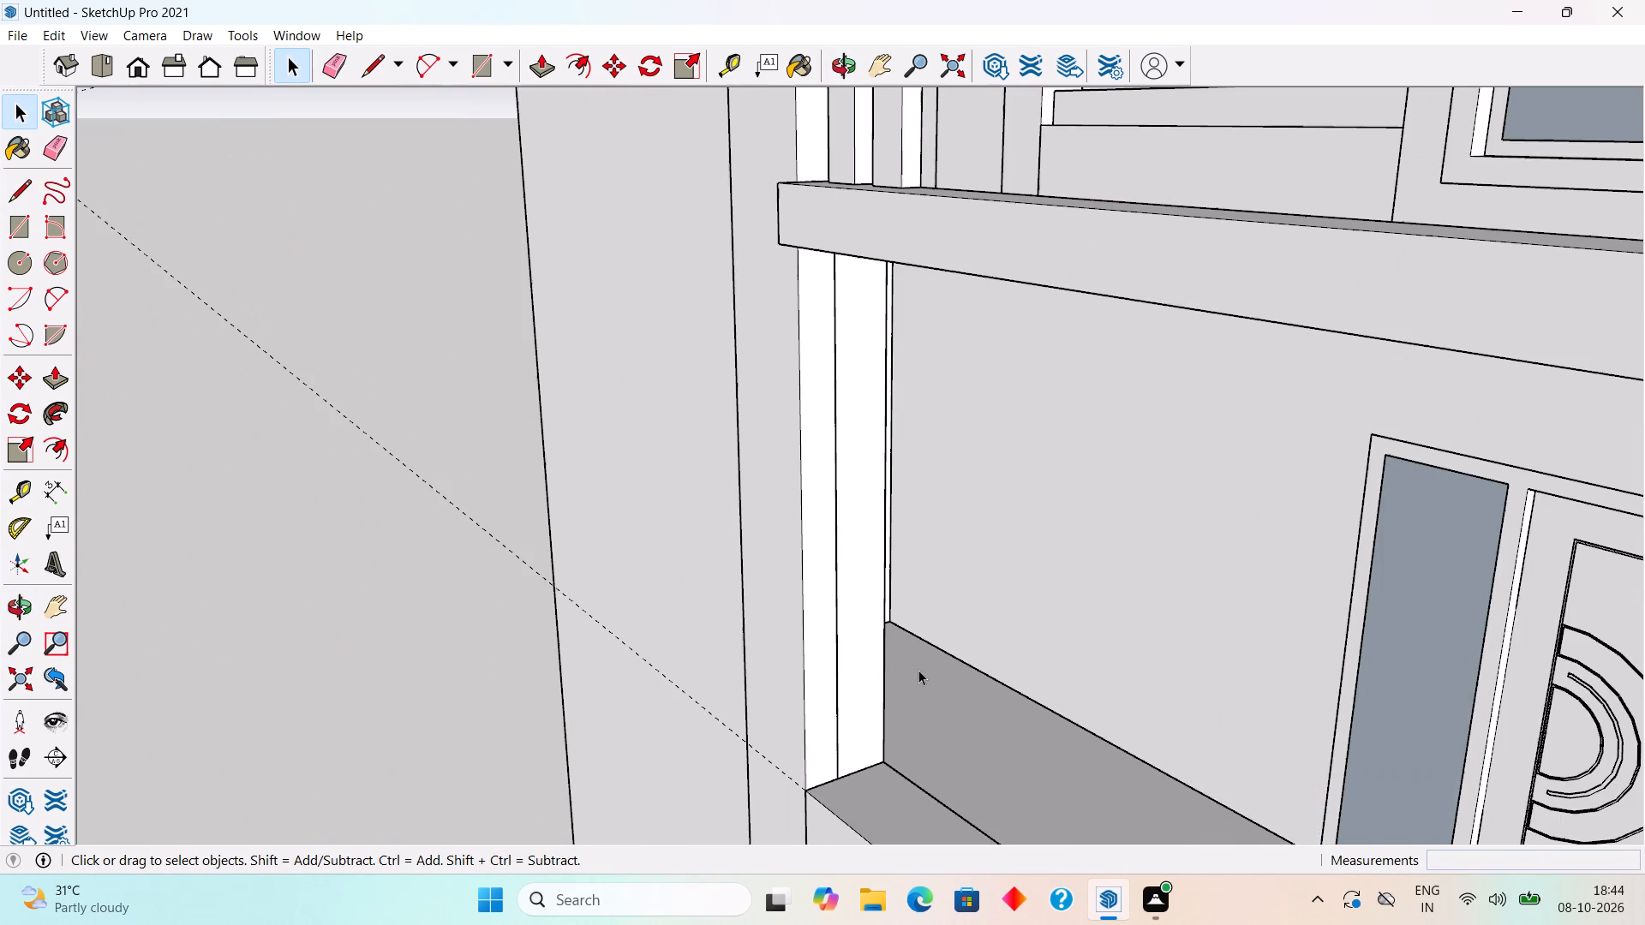
{"action": "middle_click_drag", "start_coordinate": [910, 674], "coordinate": [811, 617]}
{"action": "scroll", "coordinate": [811, 617], "scroll_direction": "down", "scroll_amount": 7}
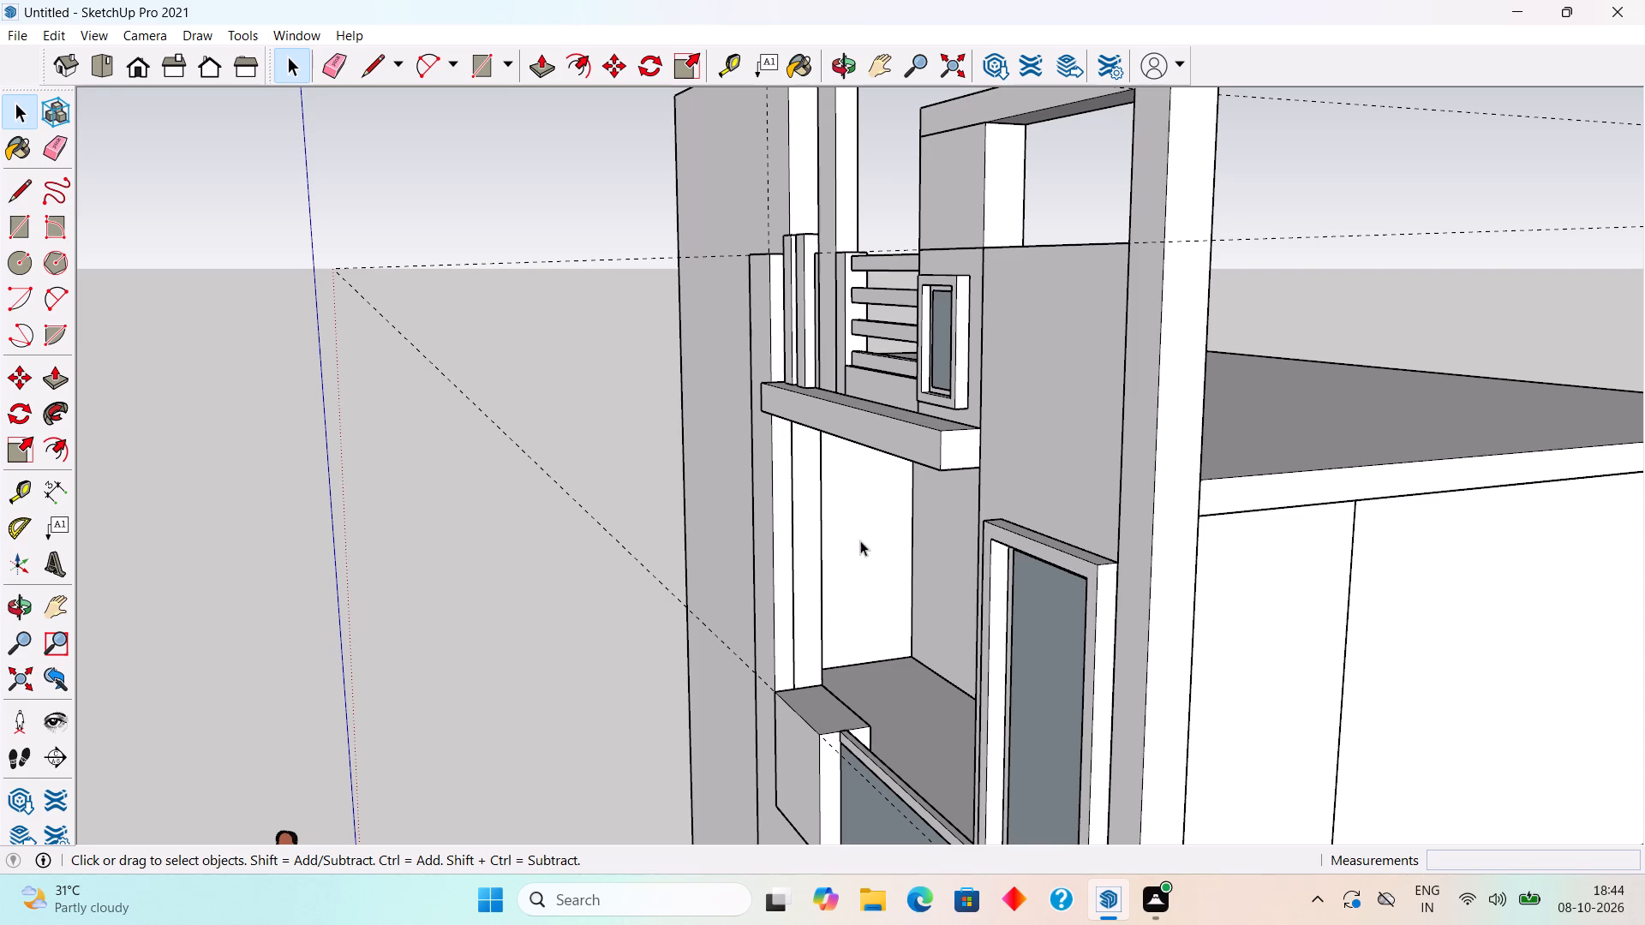
{"action": "scroll", "coordinate": [834, 659], "scroll_direction": "up", "scroll_amount": 3}
{"action": "middle_click_drag", "start_coordinate": [787, 718], "coordinate": [774, 722]}
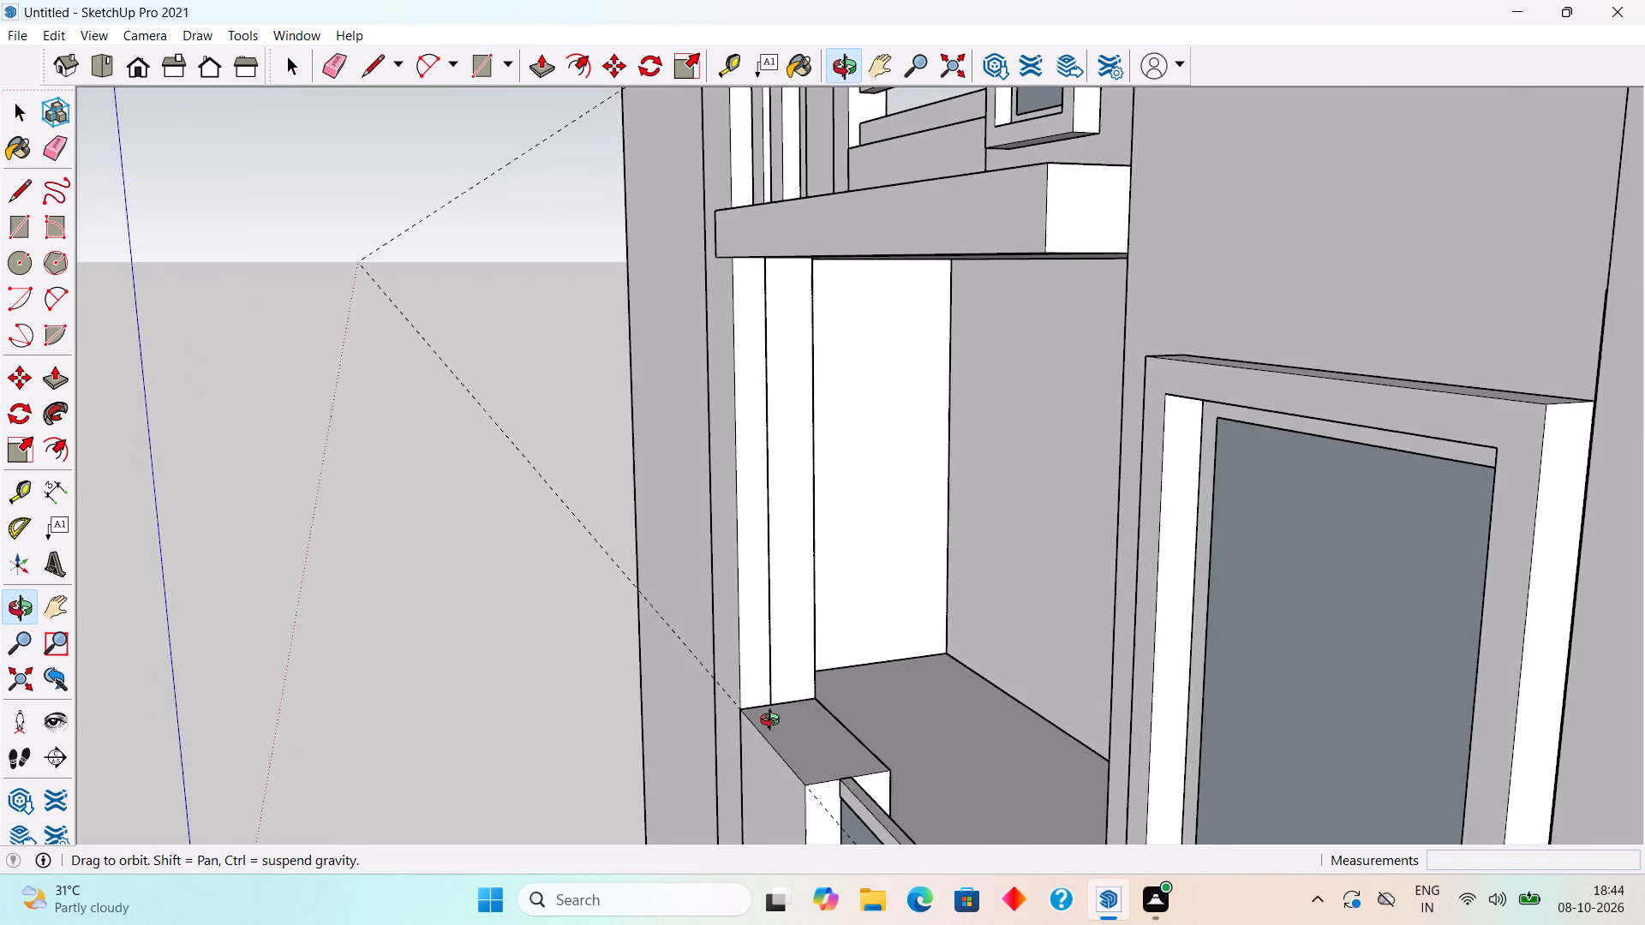
{"action": "middle_click_drag", "start_coordinate": [774, 722], "coordinate": [727, 743]}
{"action": "scroll", "coordinate": [775, 701], "scroll_direction": "up", "scroll_amount": 5}
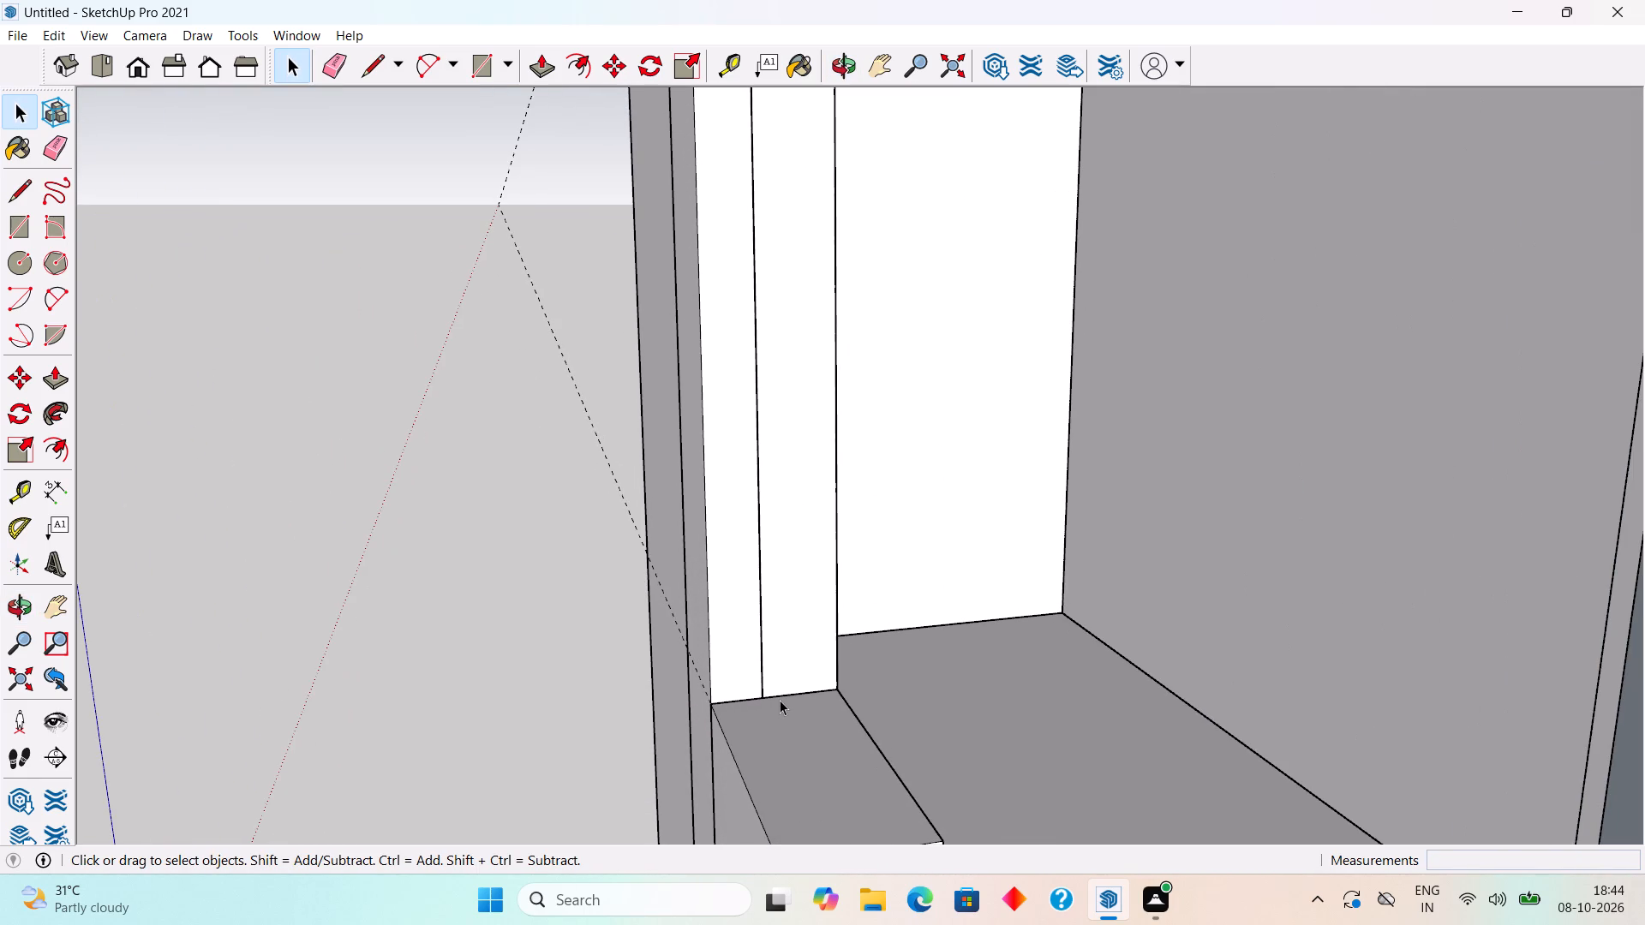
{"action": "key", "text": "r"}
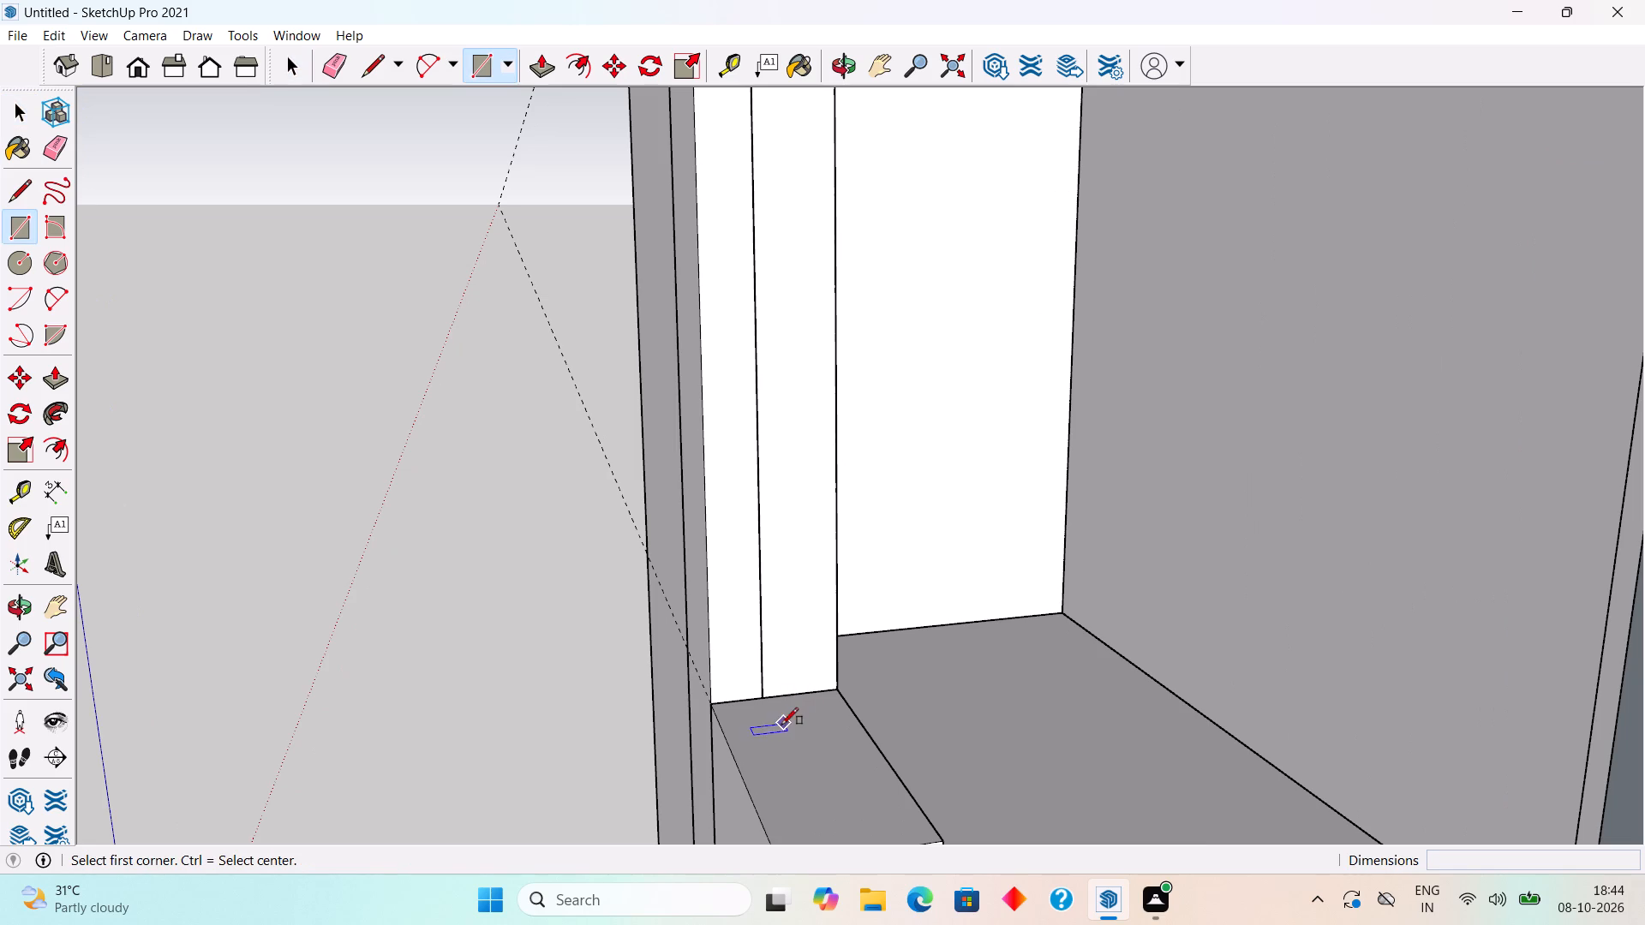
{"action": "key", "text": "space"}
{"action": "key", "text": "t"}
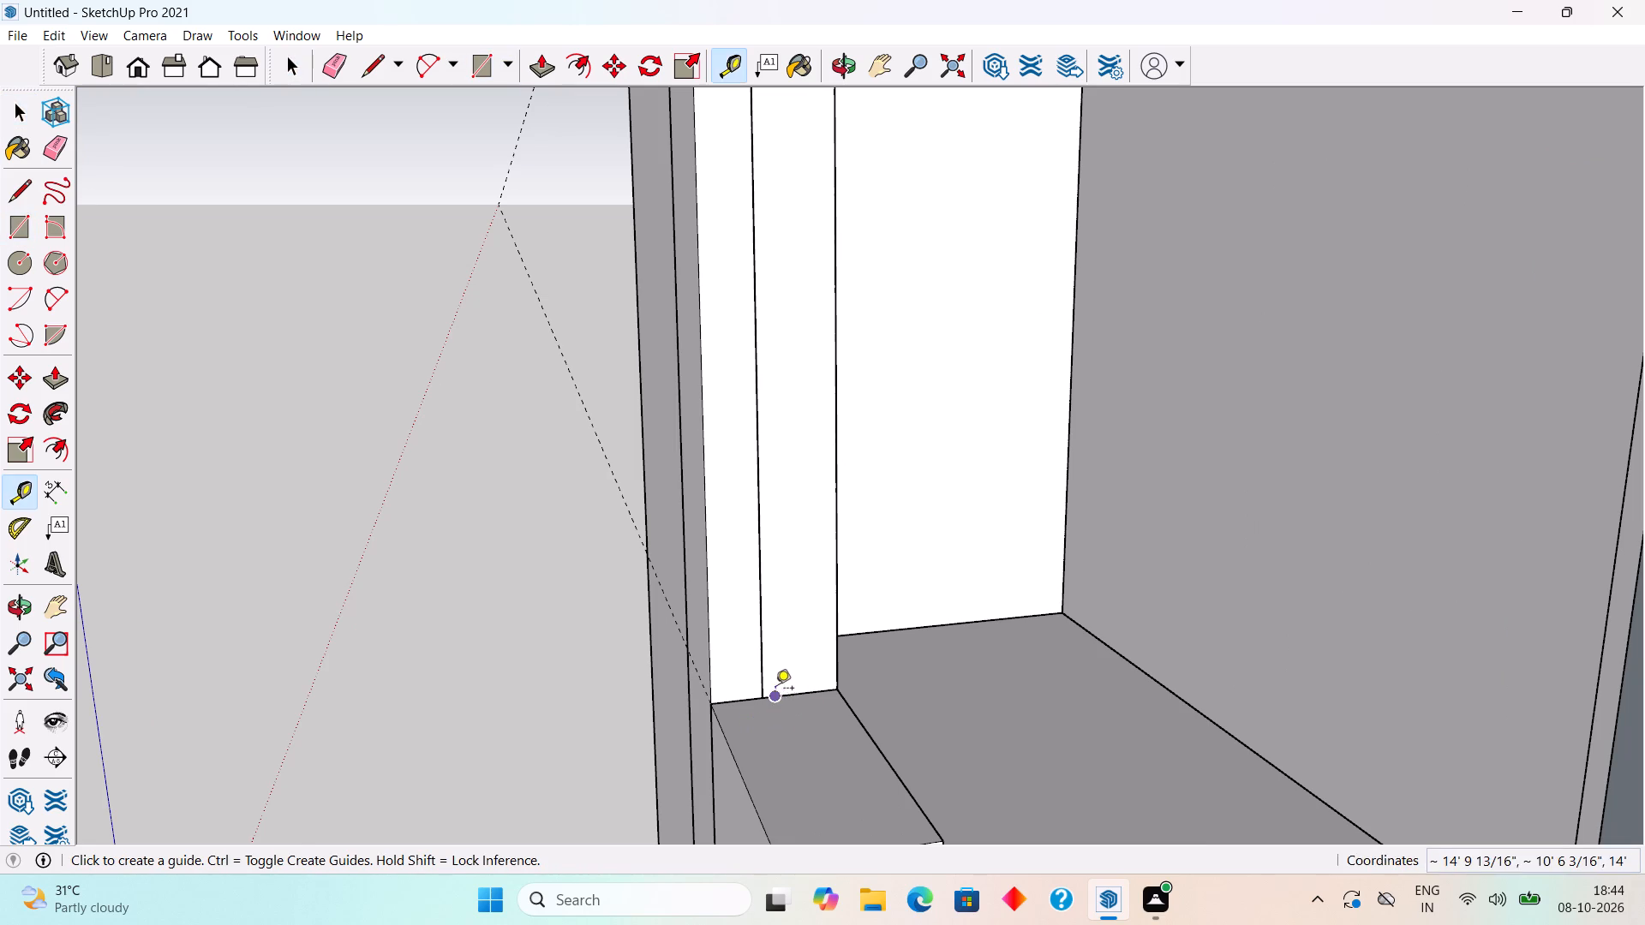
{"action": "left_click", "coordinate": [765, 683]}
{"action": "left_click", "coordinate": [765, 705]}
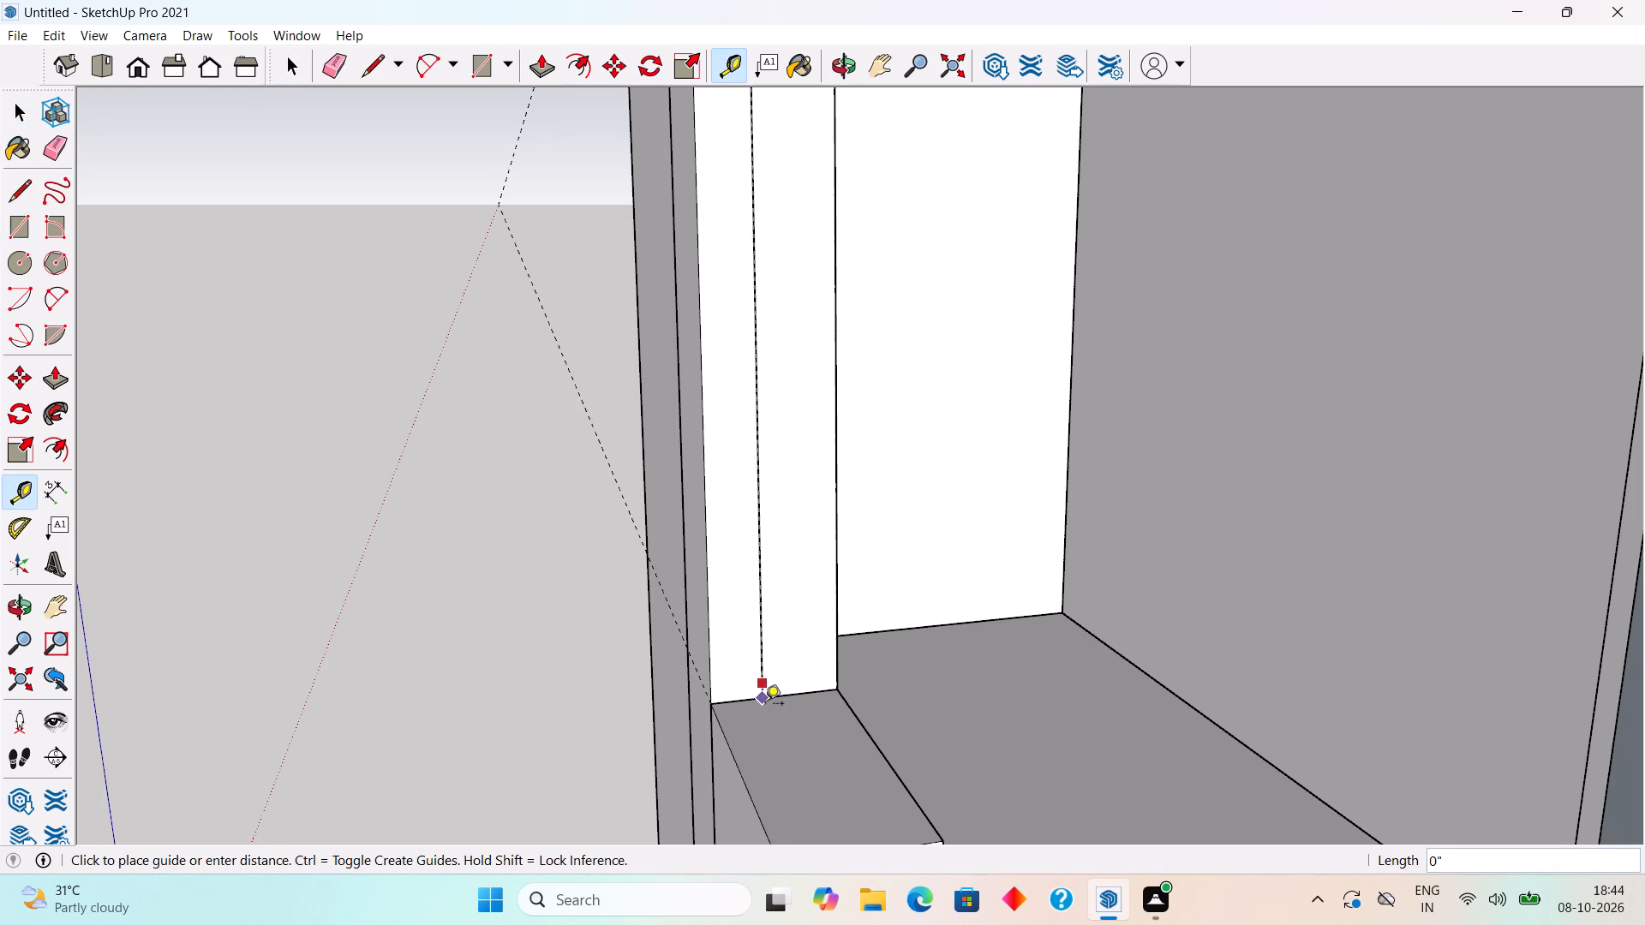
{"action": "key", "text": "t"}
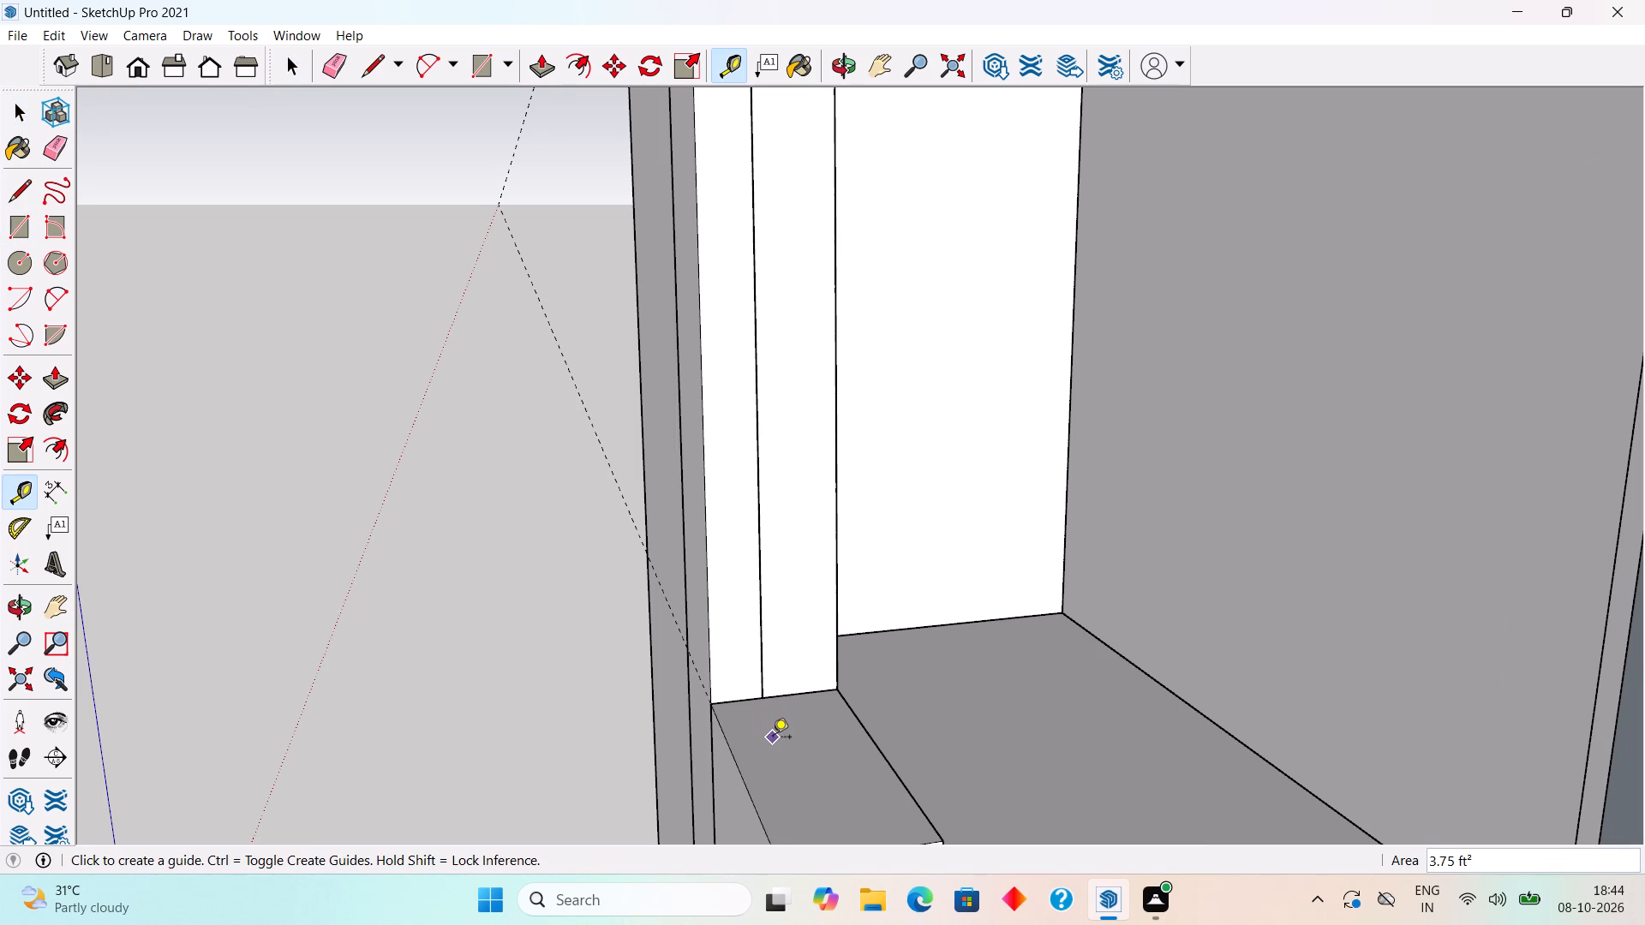
Place two lengthwise guides on the parapet block's top, one 6" from its front edge and another 2" further back.
{"action": "key", "text": "t"}
{"action": "left_click", "coordinate": [746, 768]}
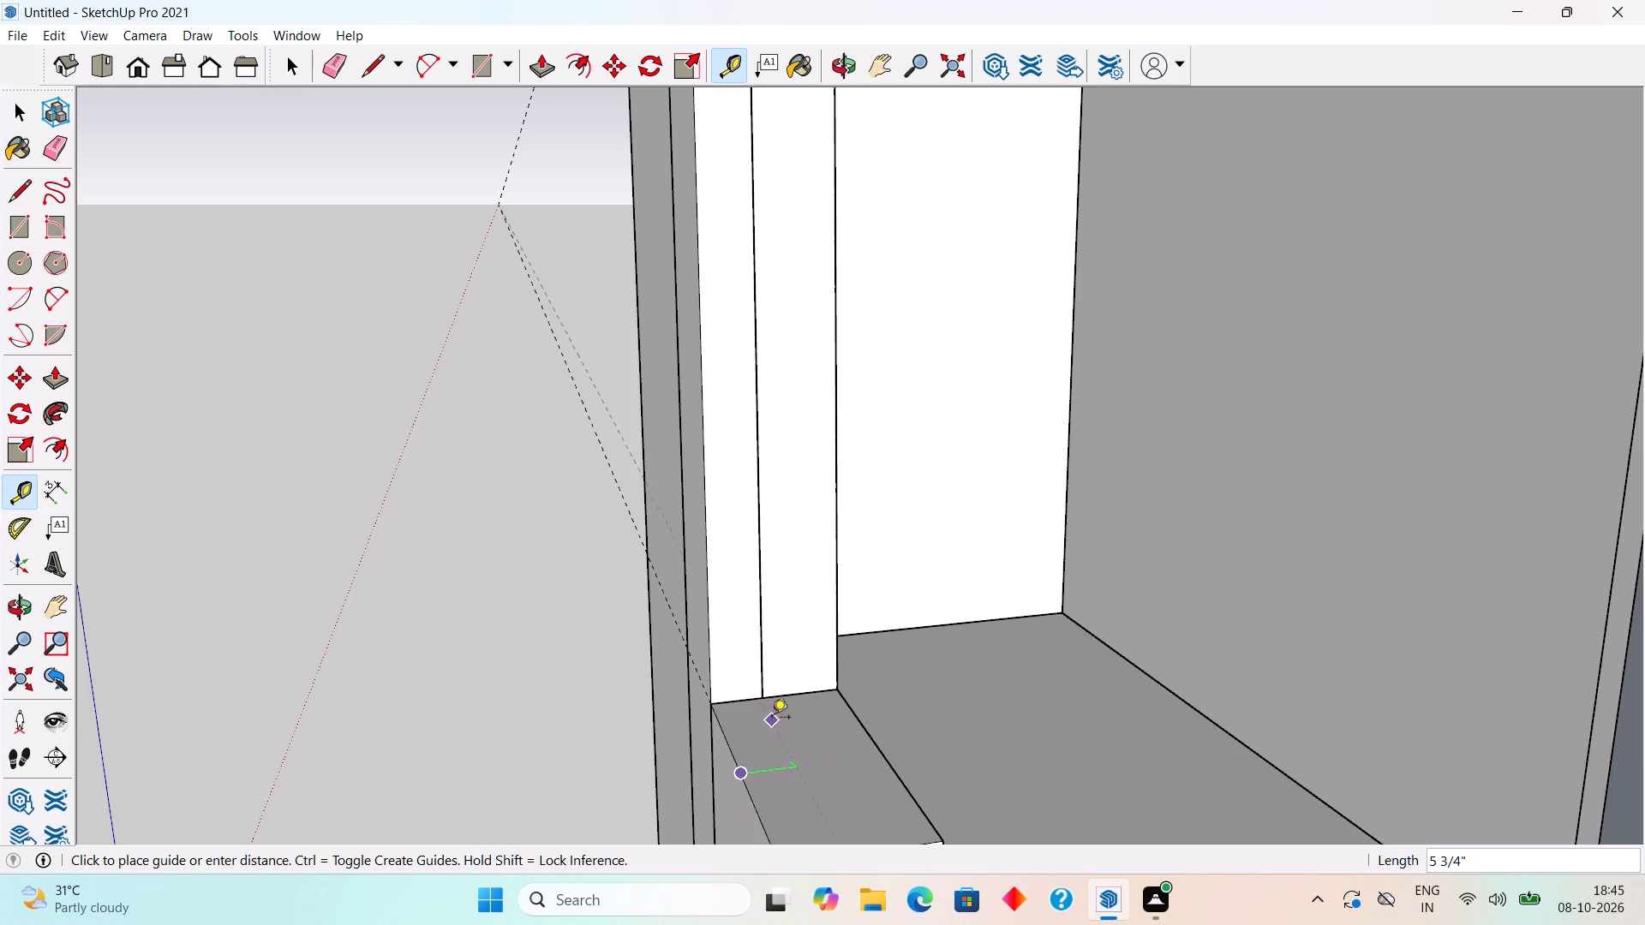
{"action": "left_click", "coordinate": [768, 698]}
{"action": "left_click", "coordinate": [781, 744]}
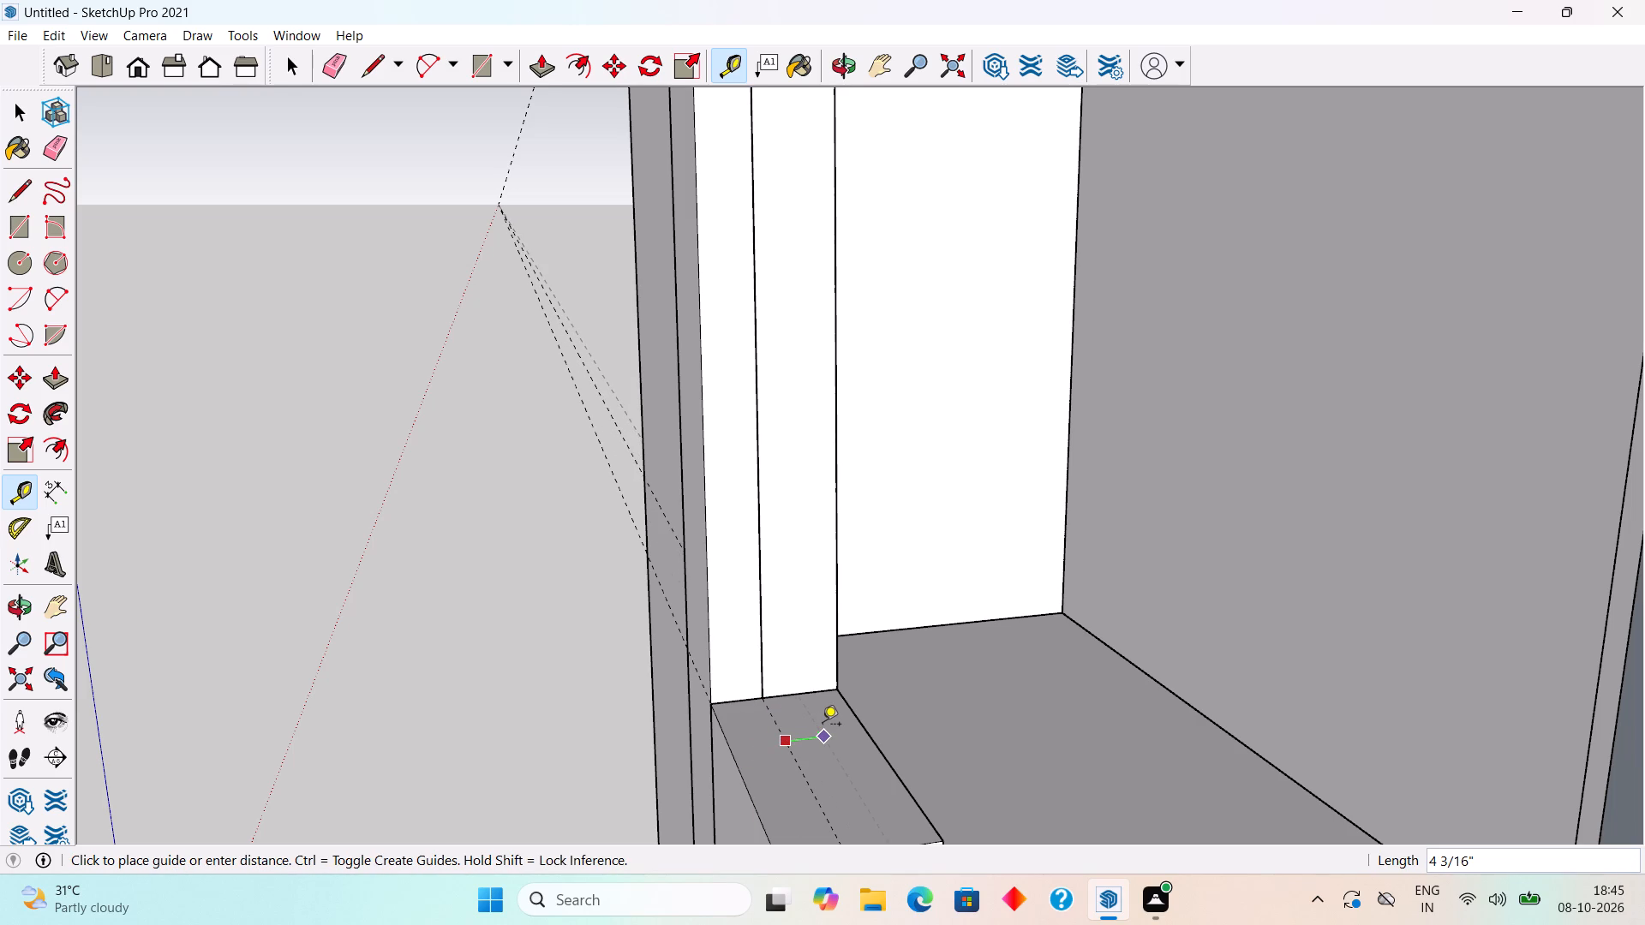
{"action": "type", "text": "2\""}
{"action": "key", "text": "Return"}
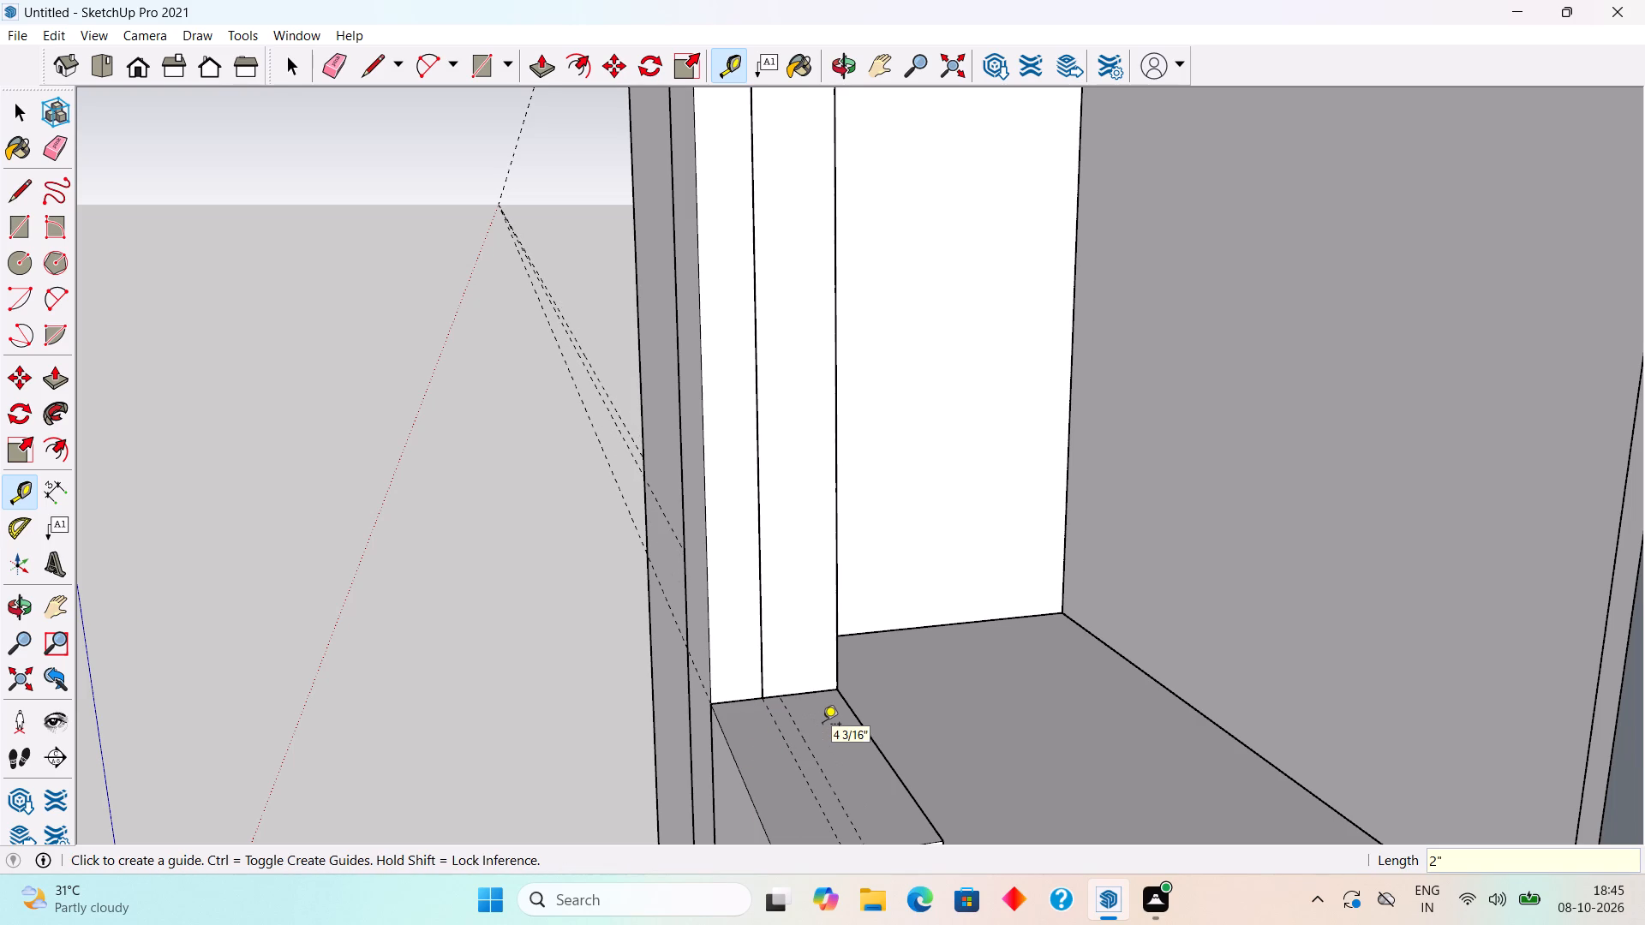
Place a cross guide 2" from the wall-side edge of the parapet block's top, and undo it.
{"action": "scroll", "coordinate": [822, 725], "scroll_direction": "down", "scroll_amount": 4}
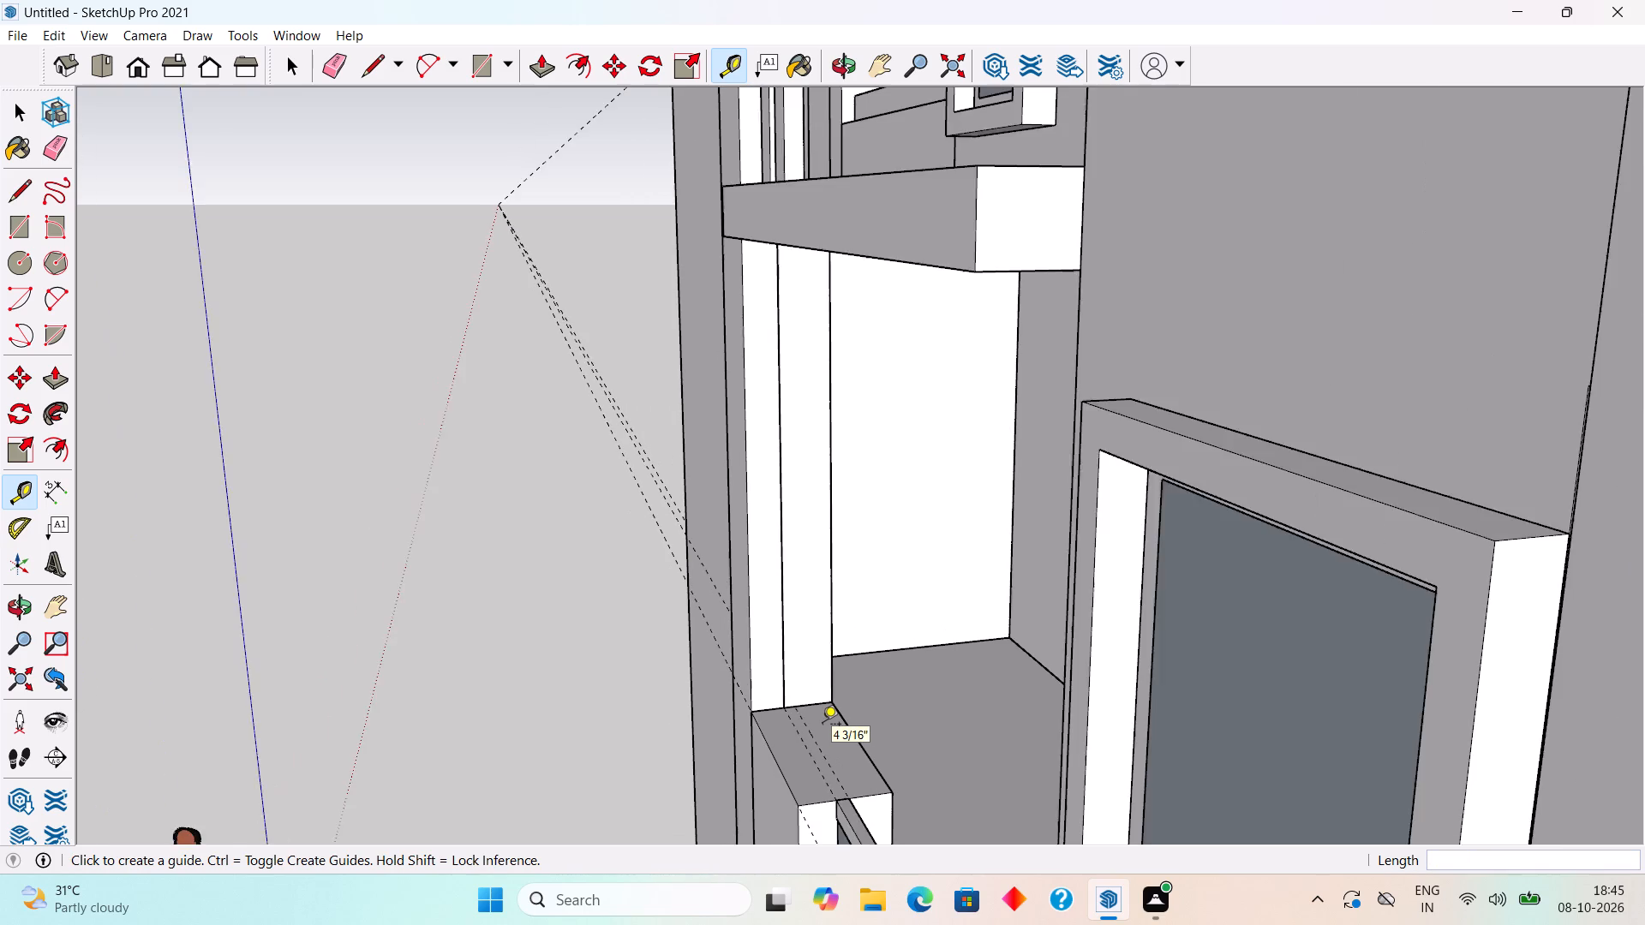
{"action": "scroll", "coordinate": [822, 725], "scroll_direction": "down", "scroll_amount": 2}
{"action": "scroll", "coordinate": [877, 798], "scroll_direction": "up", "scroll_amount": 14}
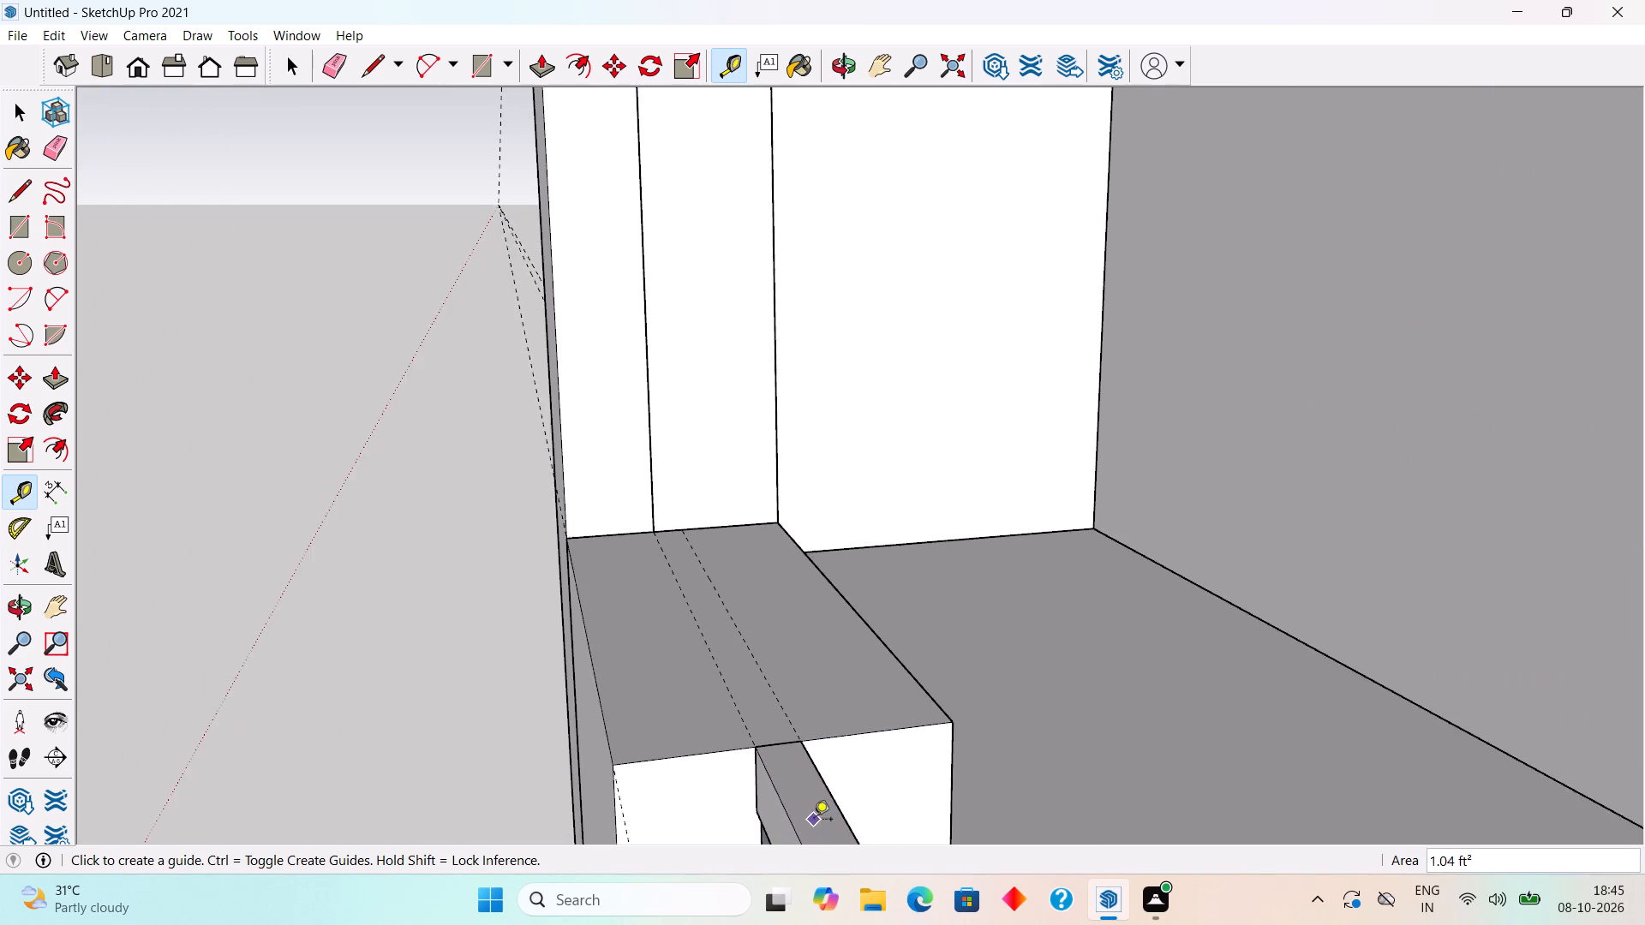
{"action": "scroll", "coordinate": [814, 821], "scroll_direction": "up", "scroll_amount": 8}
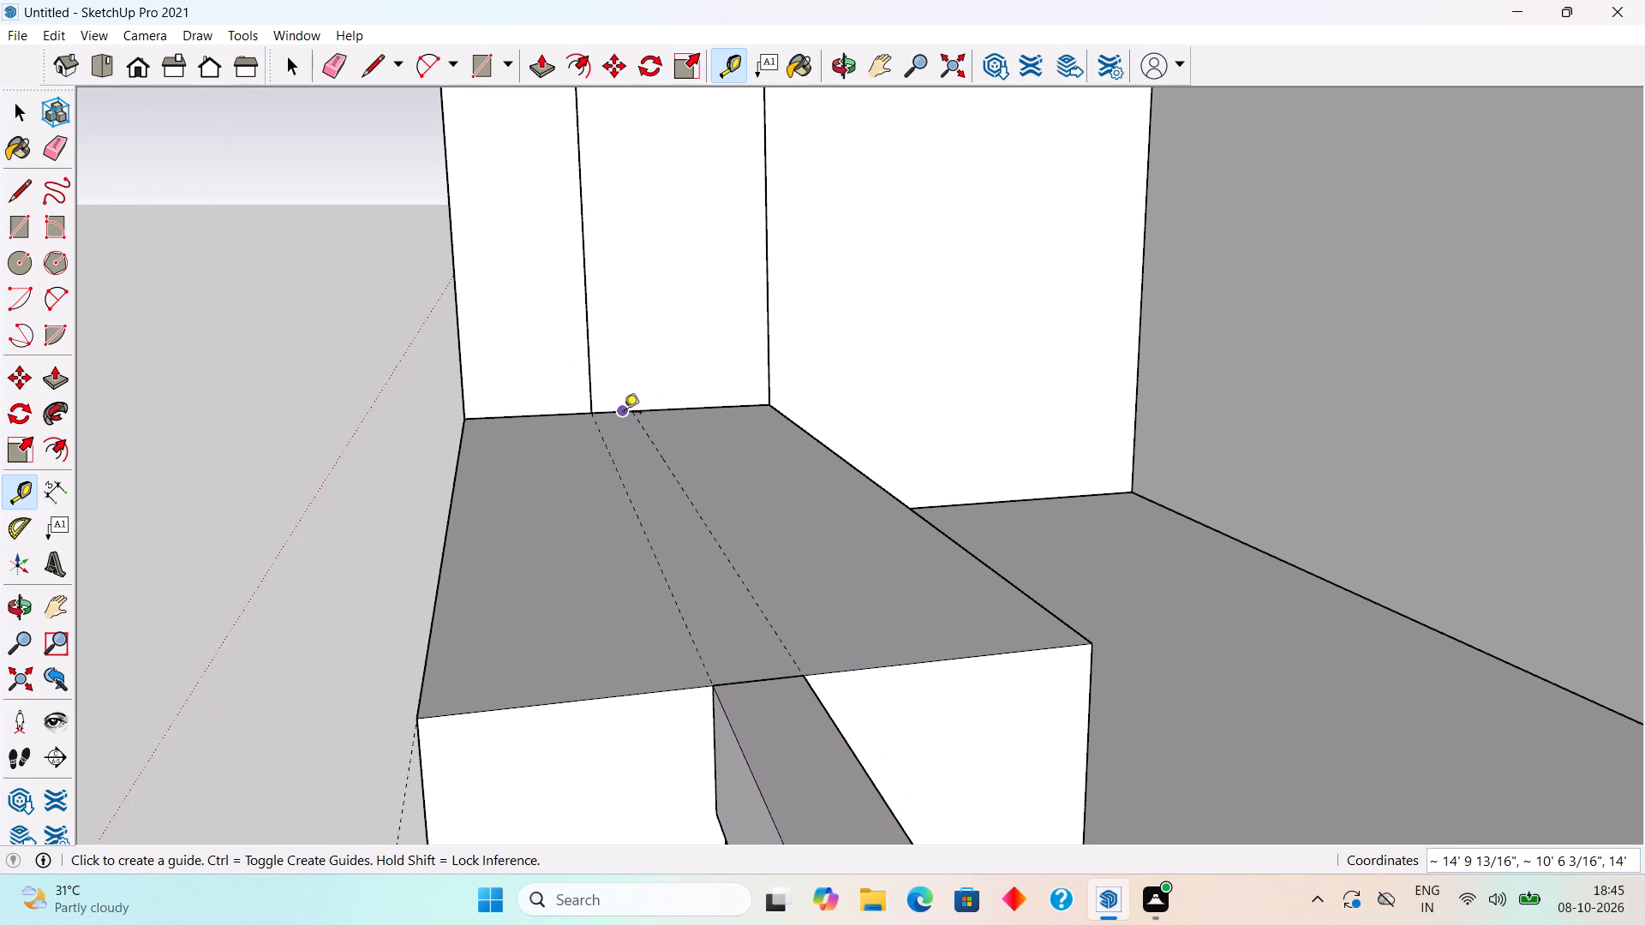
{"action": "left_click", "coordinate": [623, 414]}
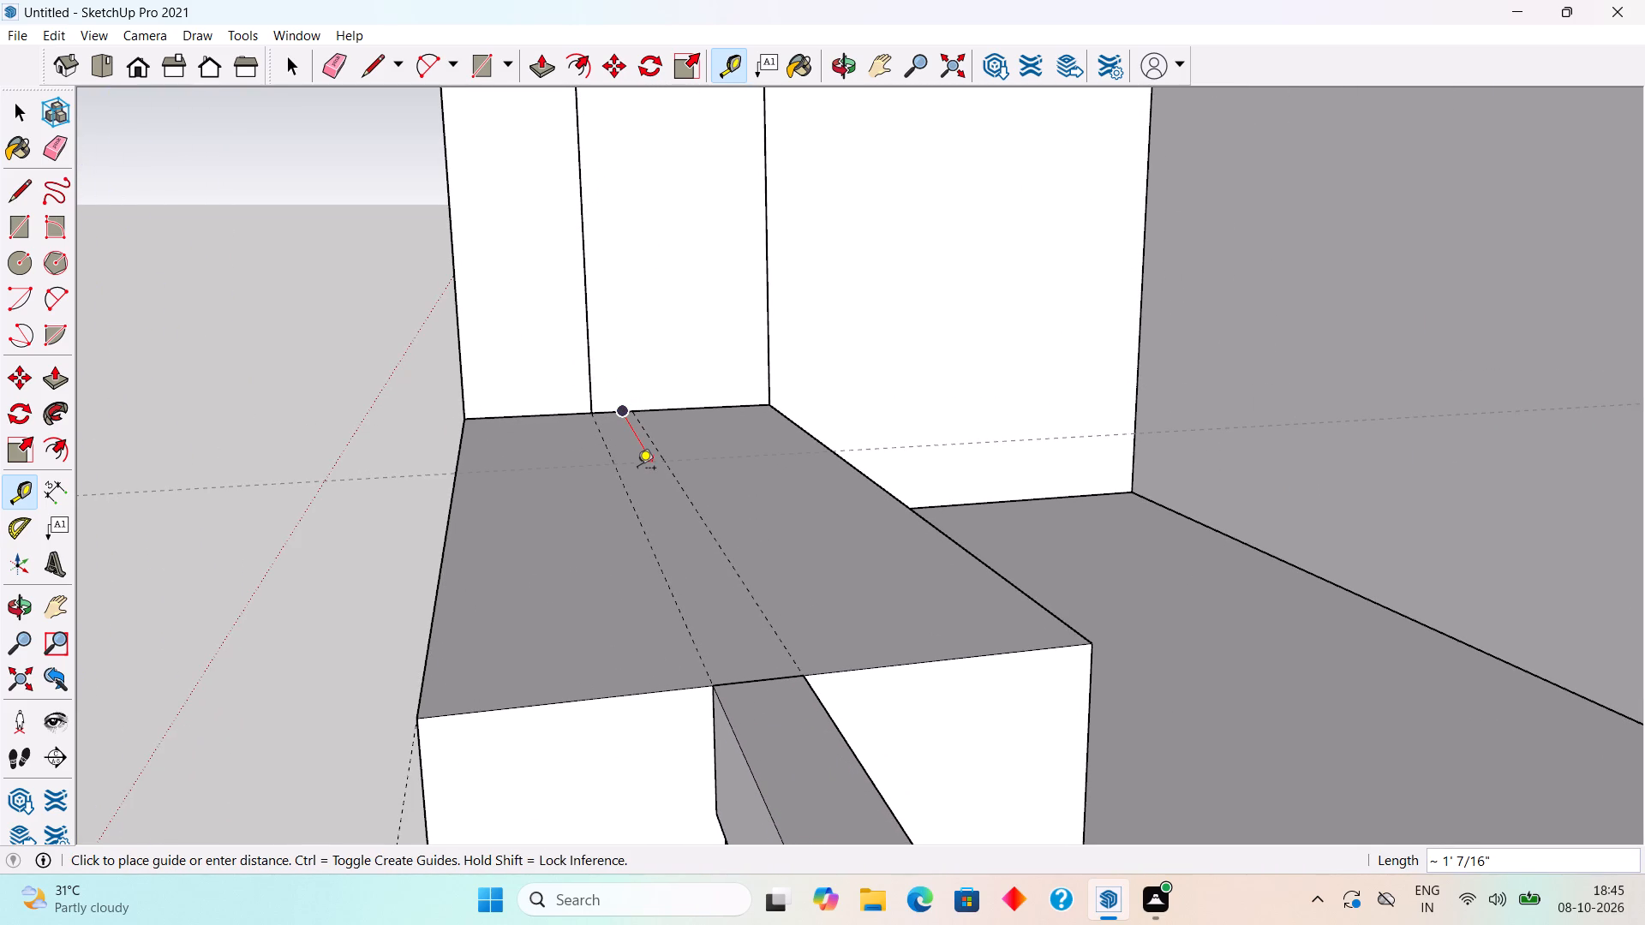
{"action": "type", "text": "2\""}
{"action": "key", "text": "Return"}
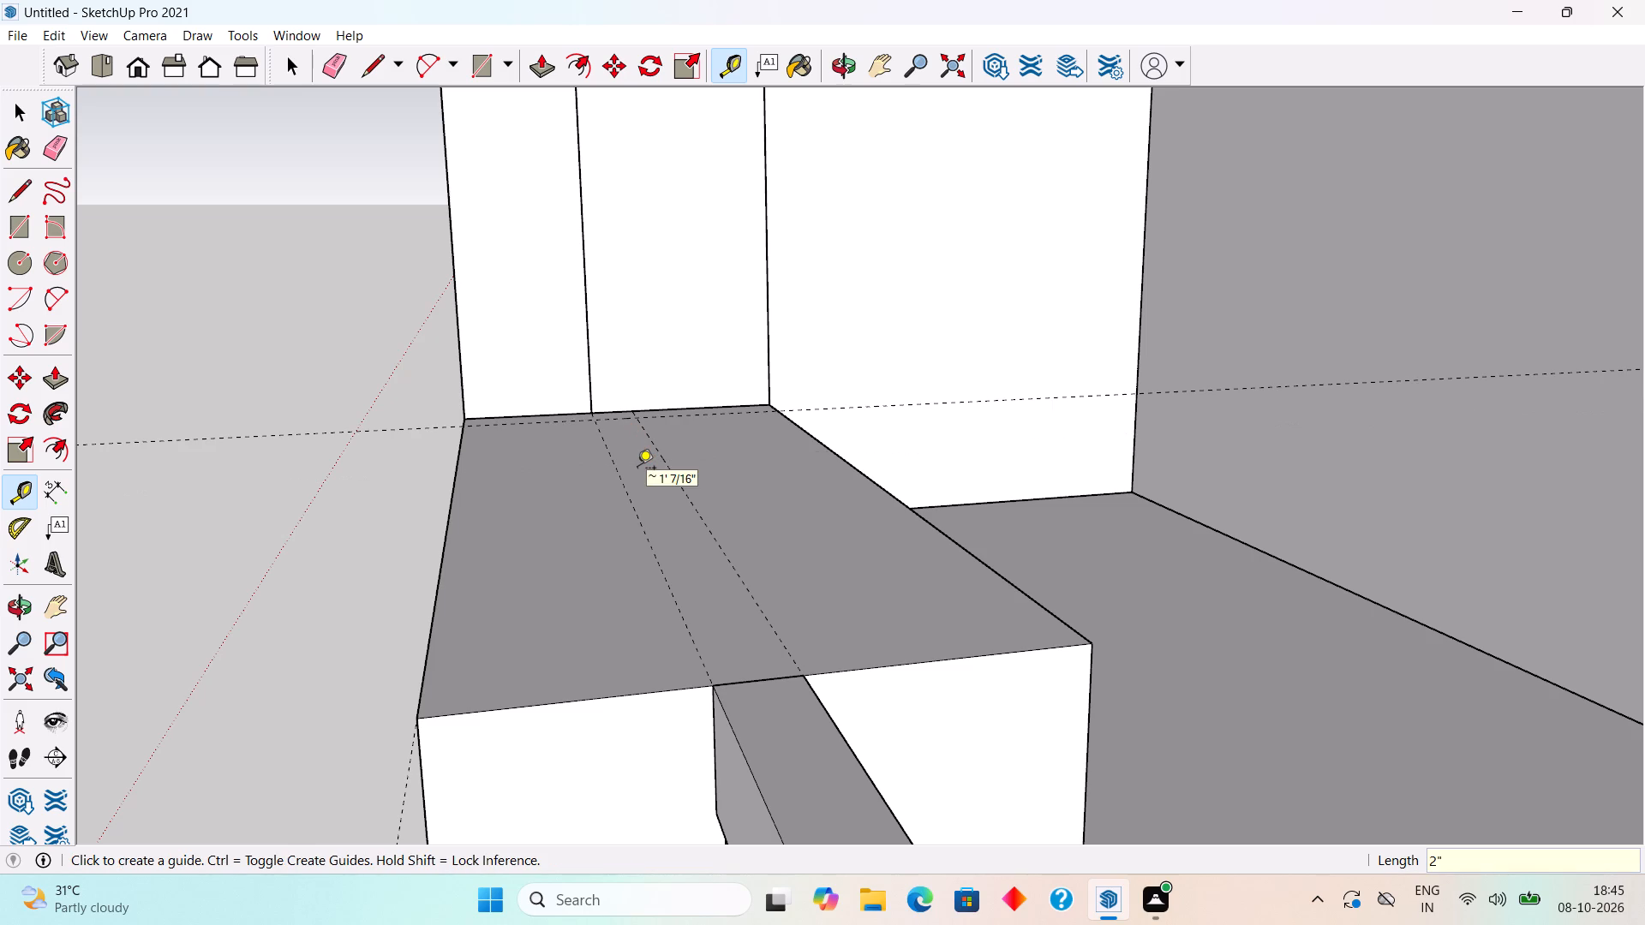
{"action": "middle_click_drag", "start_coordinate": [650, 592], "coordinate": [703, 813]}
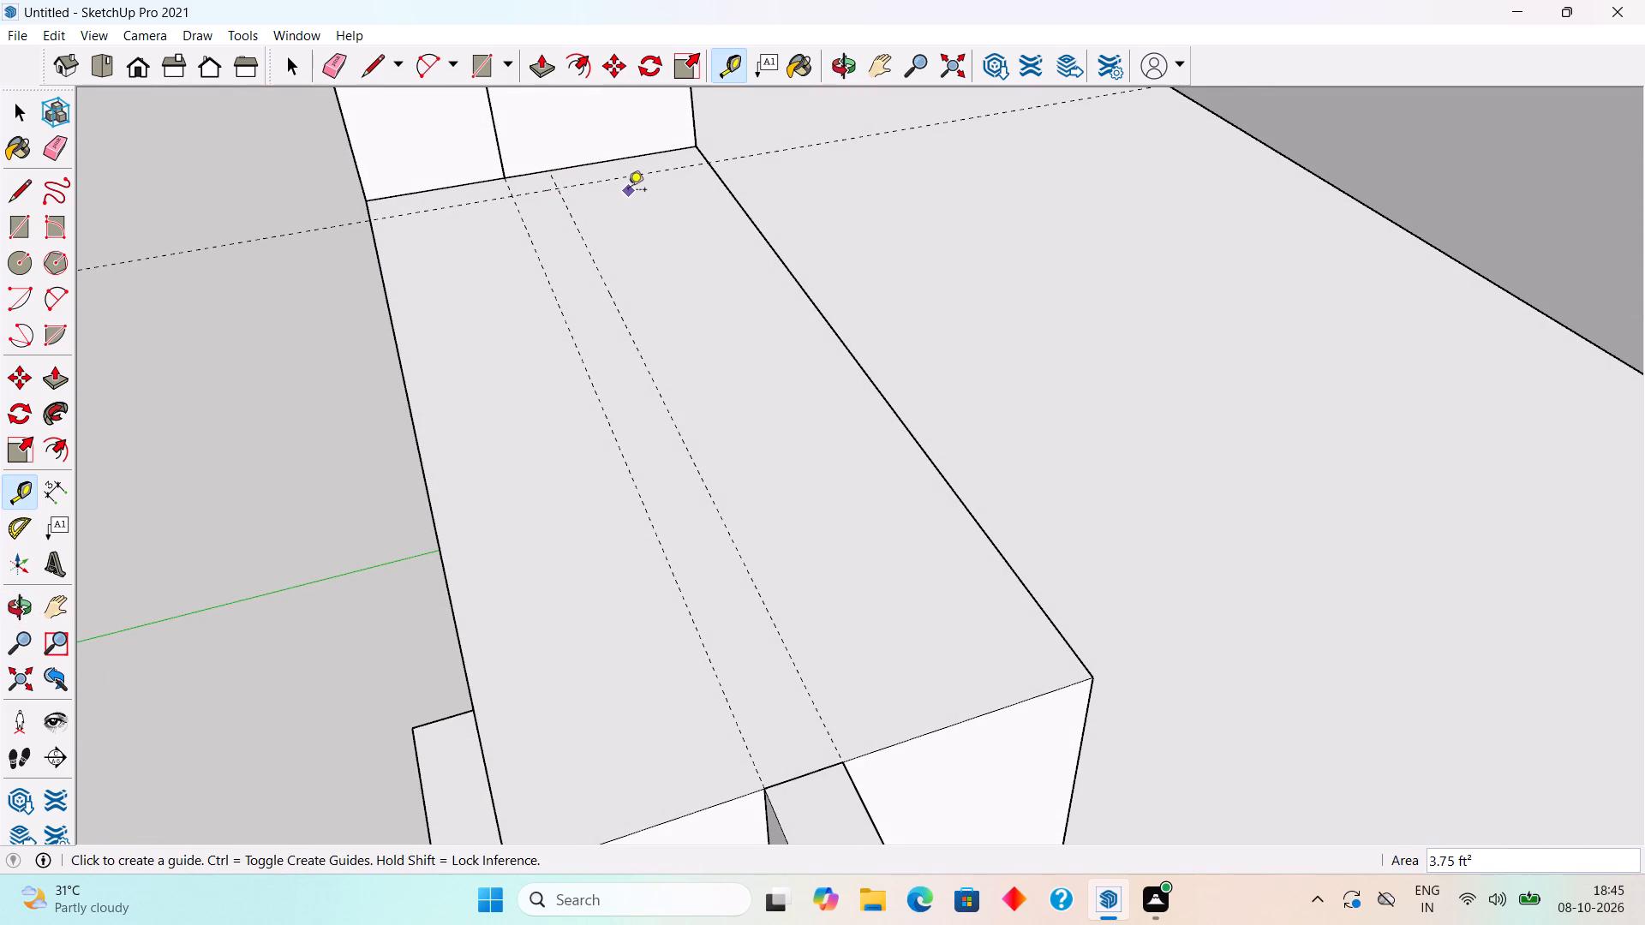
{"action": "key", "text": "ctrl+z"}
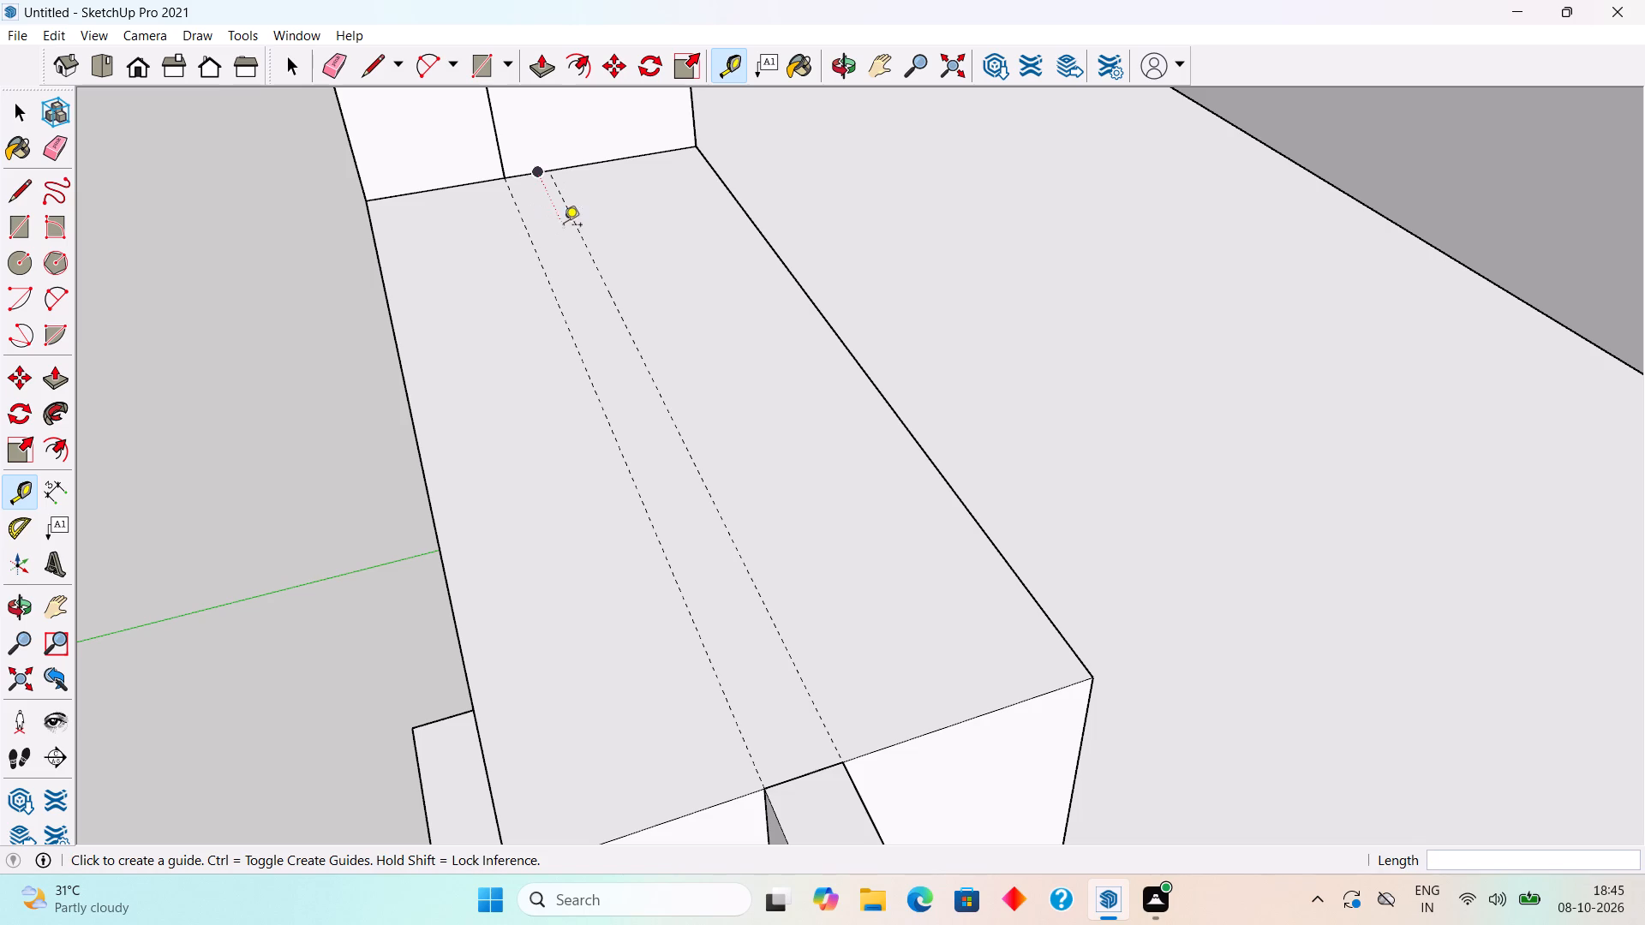
Place two cross guides on the parapet block's top, one 4" from its wall-side edge and another 5" beyond it.
{"action": "left_click", "coordinate": [599, 160]}
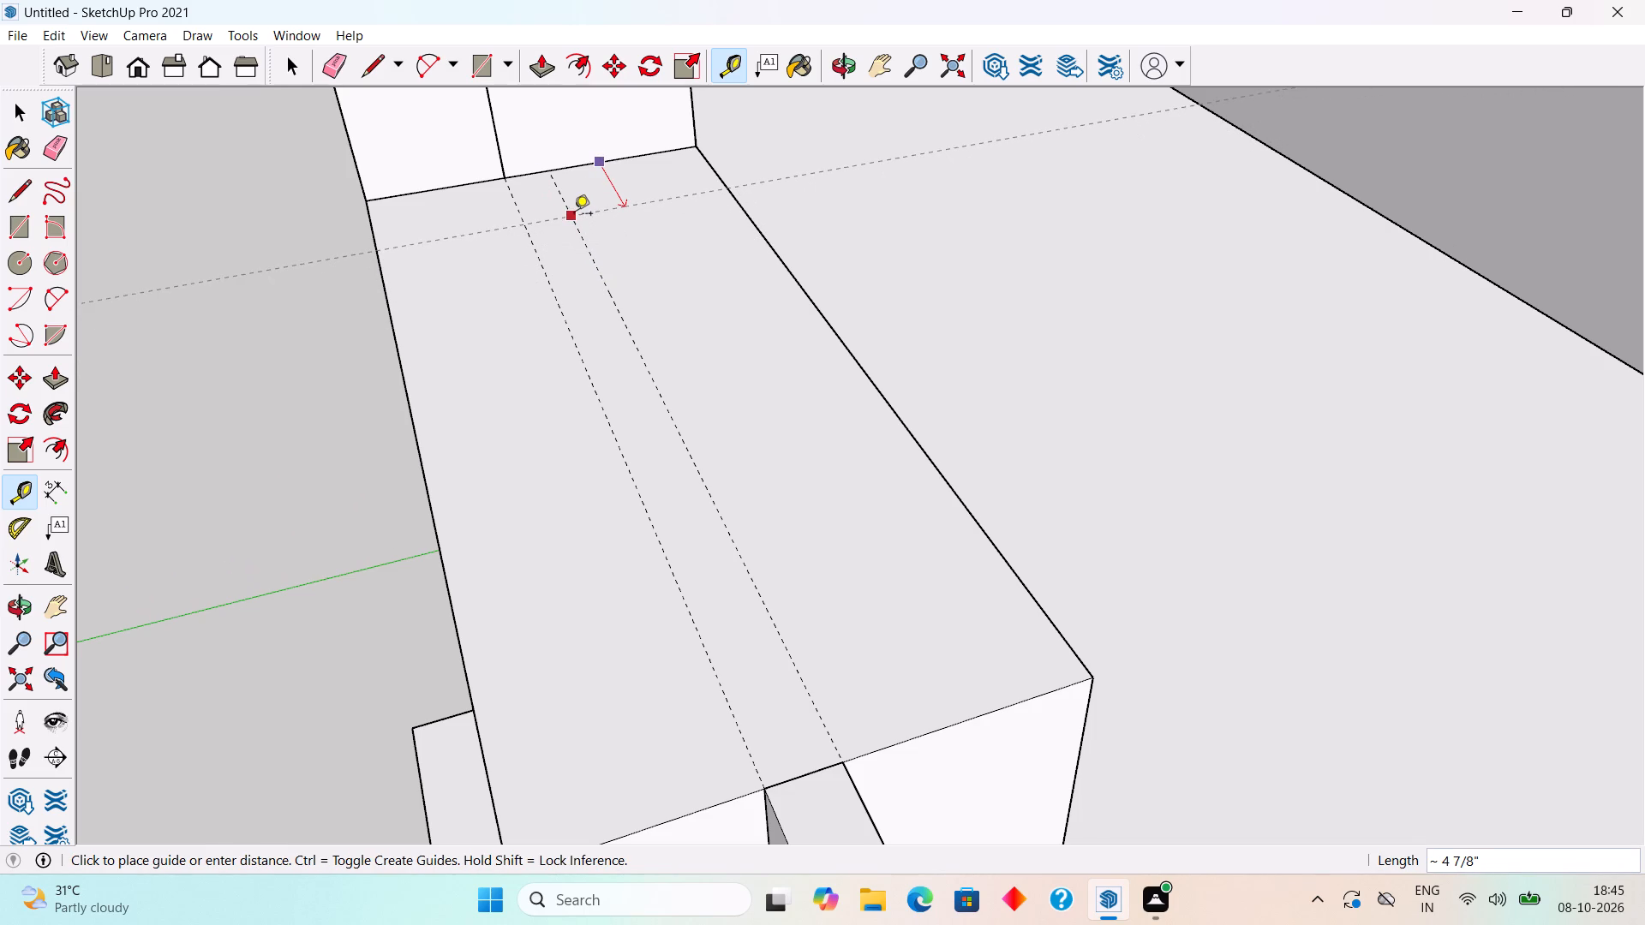
{"action": "type", "text": "4\""}
{"action": "key", "text": "Return"}
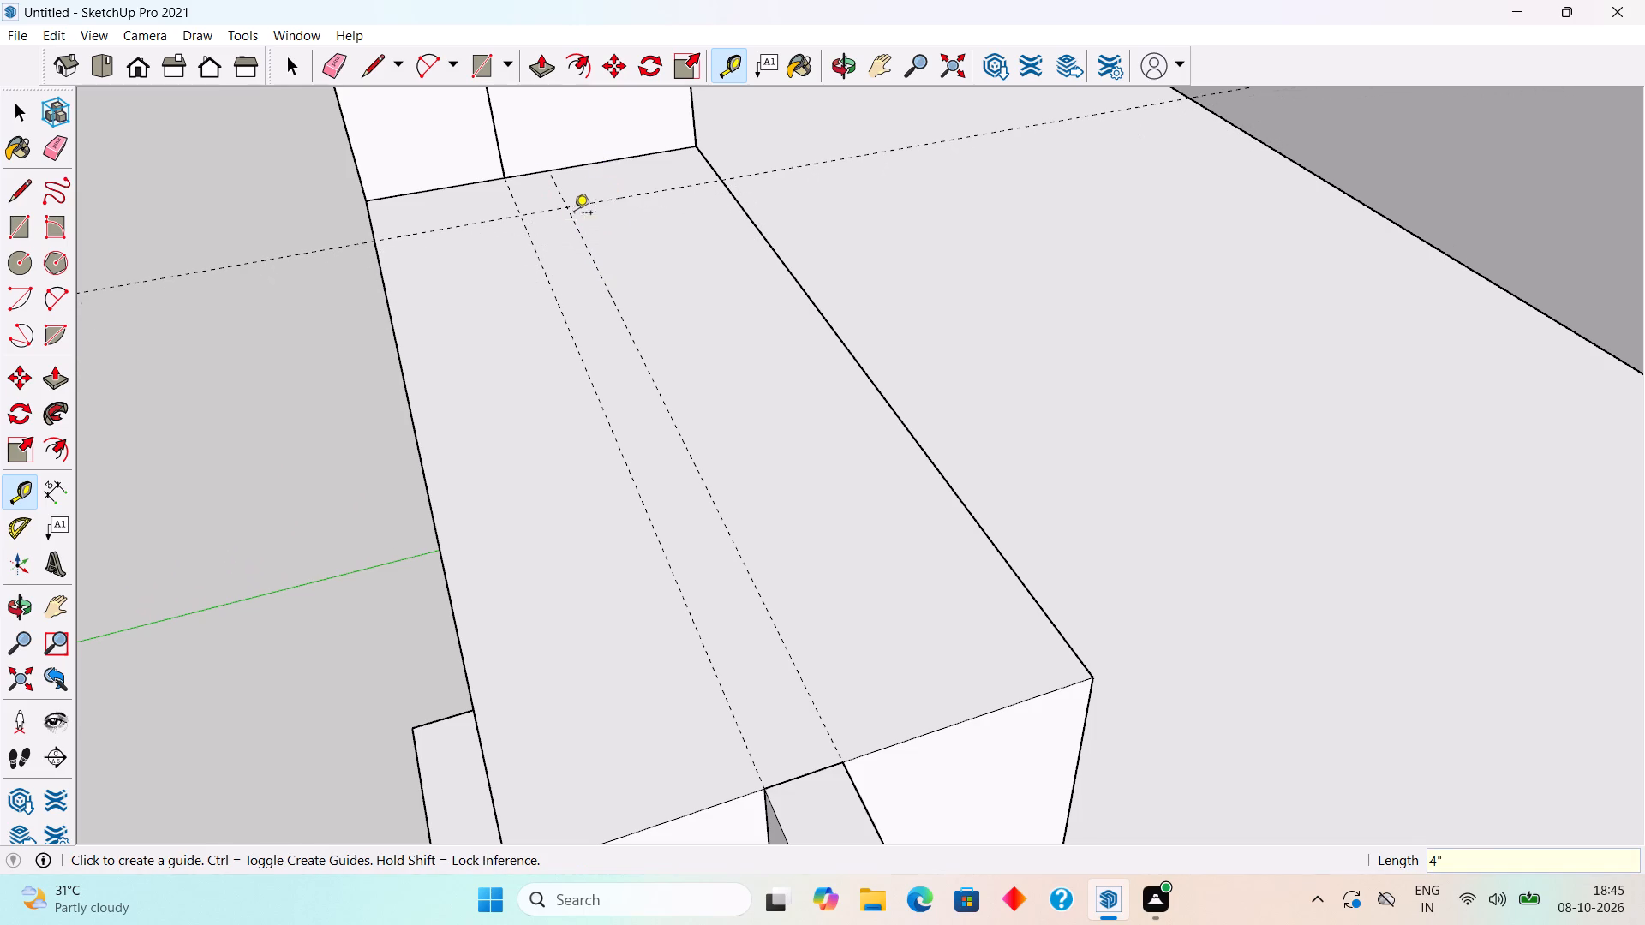
{"action": "left_click", "coordinate": [631, 200]}
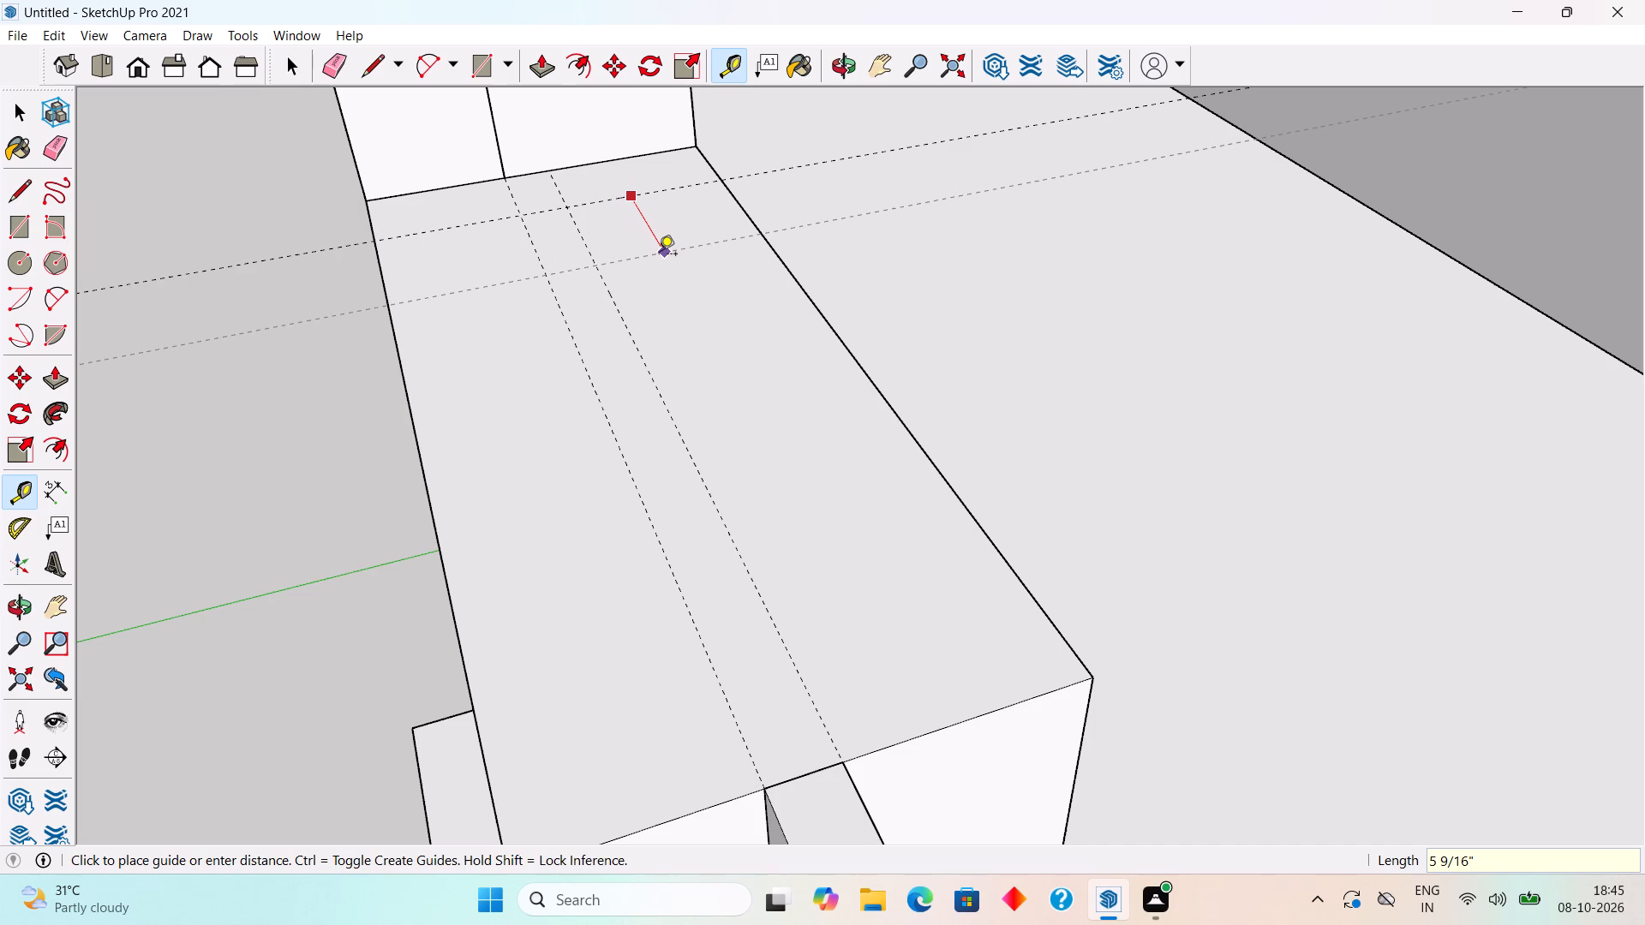
{"action": "type", "text": "5\""}
{"action": "key", "text": "Return"}
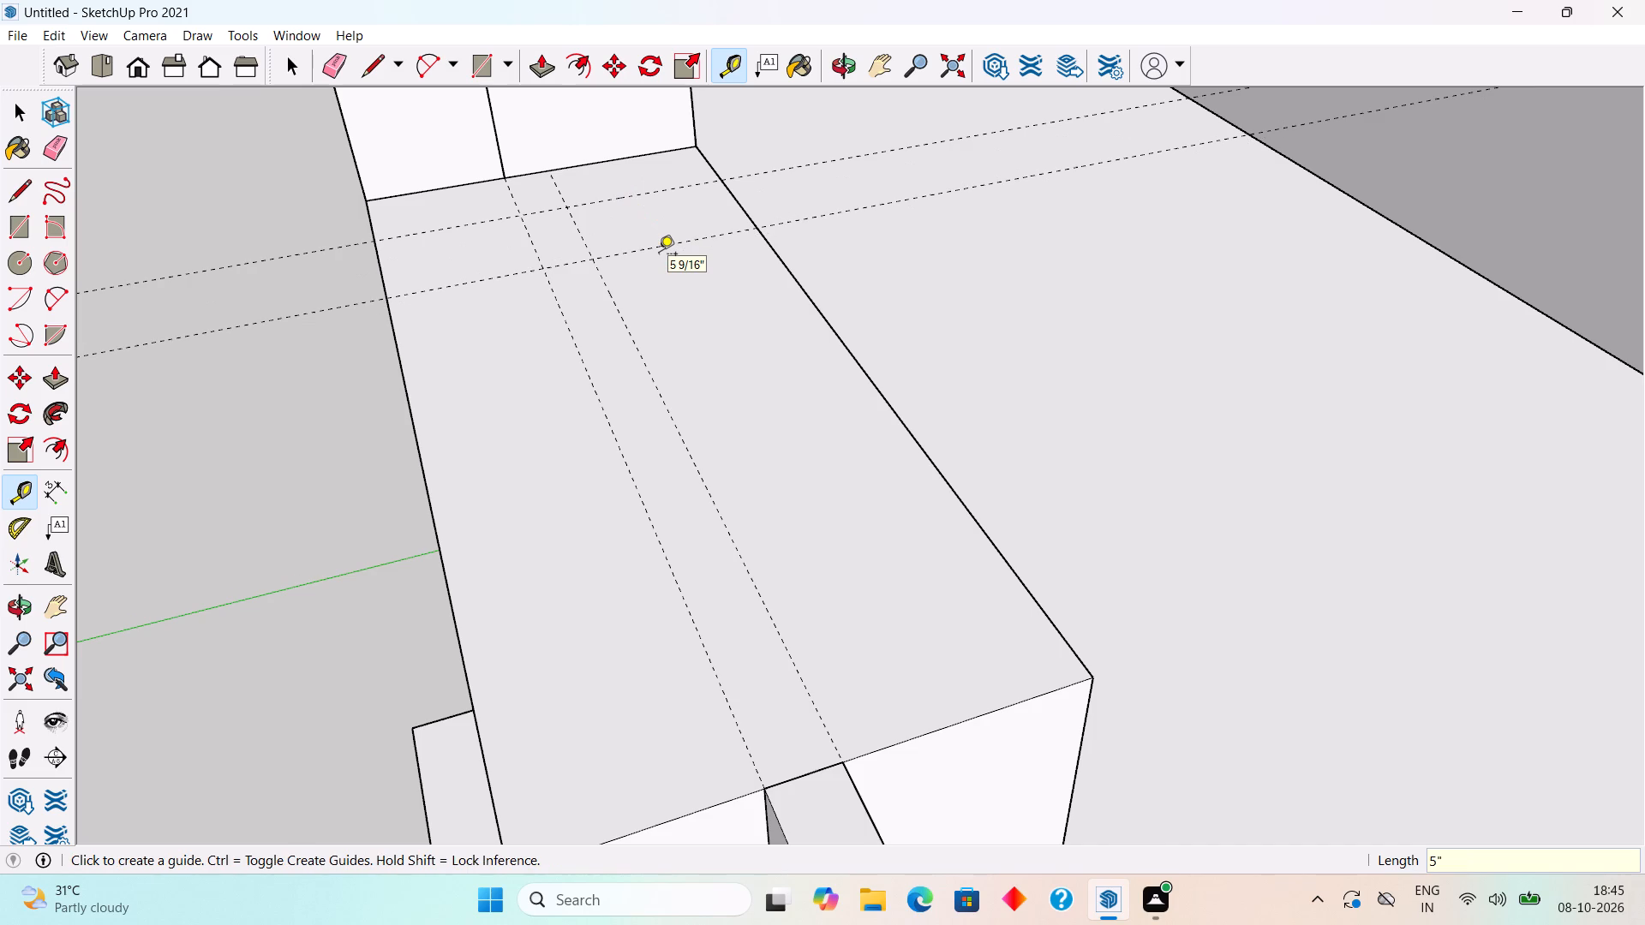
Draw a 5" by 2" rectangle between the four guide intersections on the parapet block's top.
{"action": "key", "text": "space"}
{"action": "type", "text": "r"}
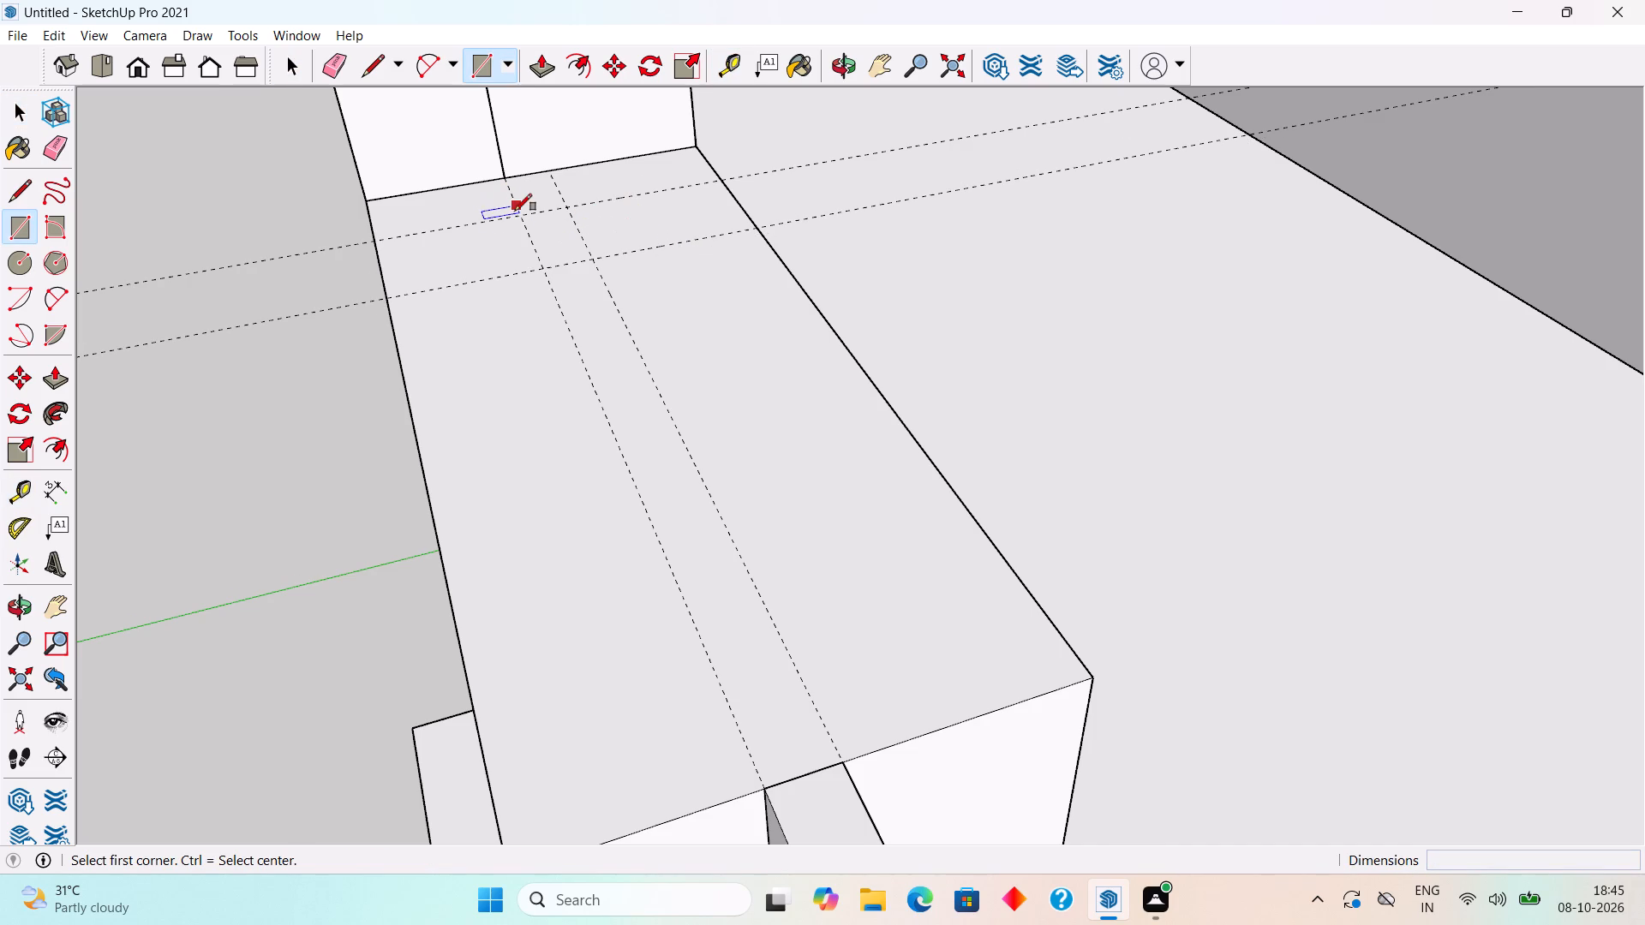
{"action": "left_click", "coordinate": [517, 211]}
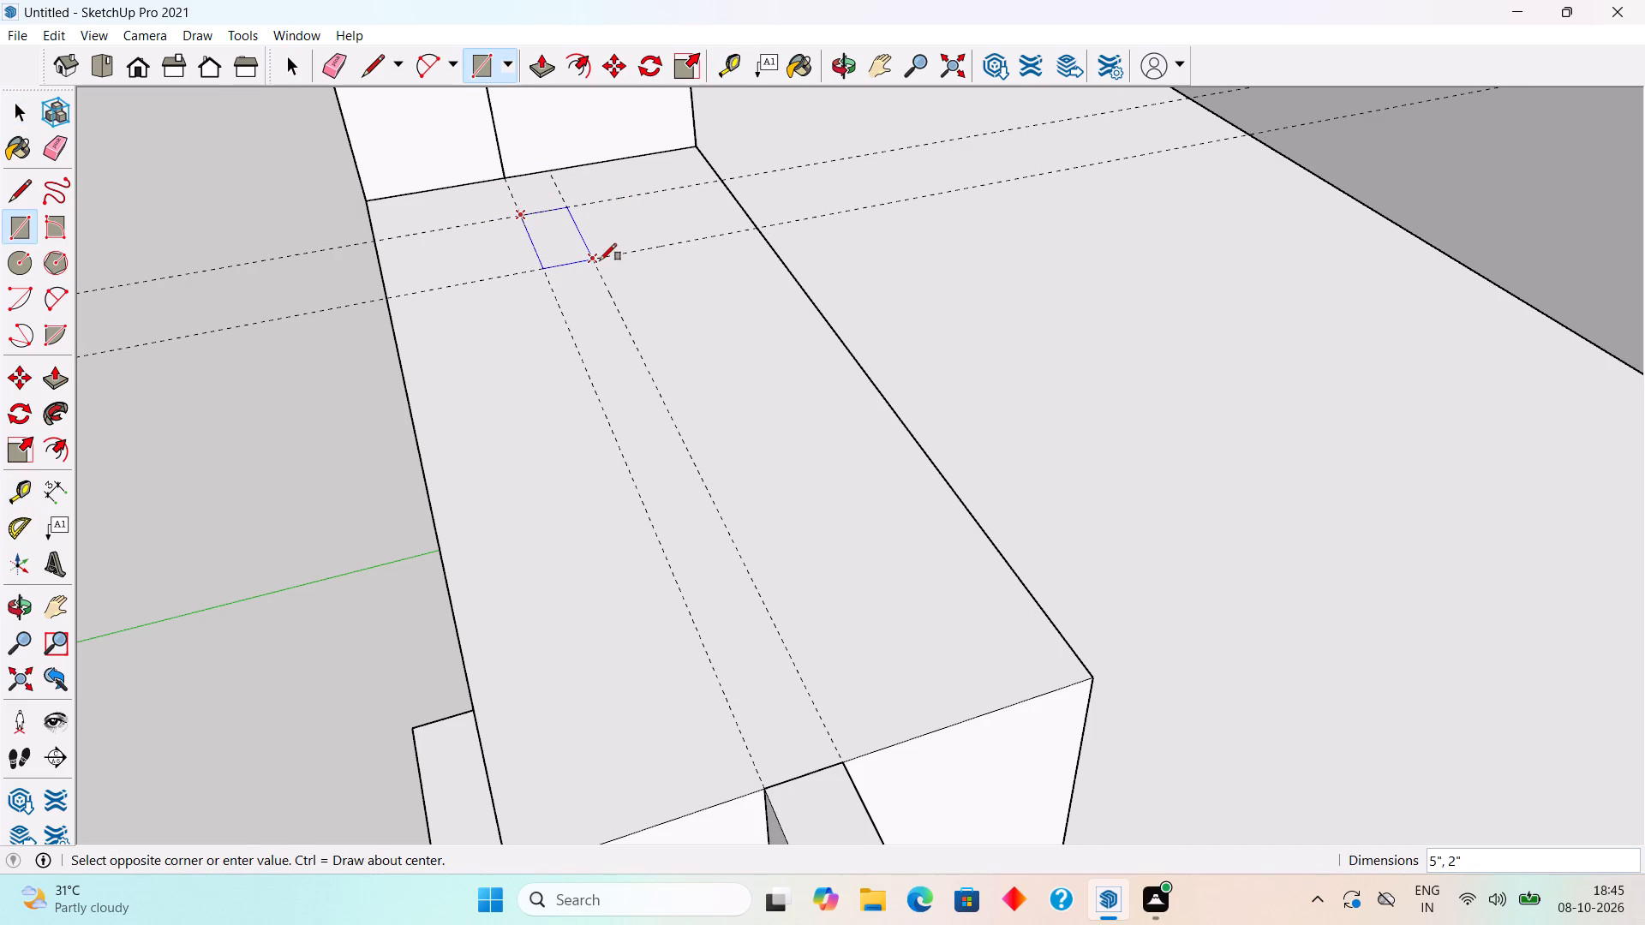
{"action": "left_click", "coordinate": [600, 260]}
Extrude the small rectangle 7' up from the parapet block to the underside of the beam.
{"action": "key", "text": "space"}
{"action": "type", "text": "p"}
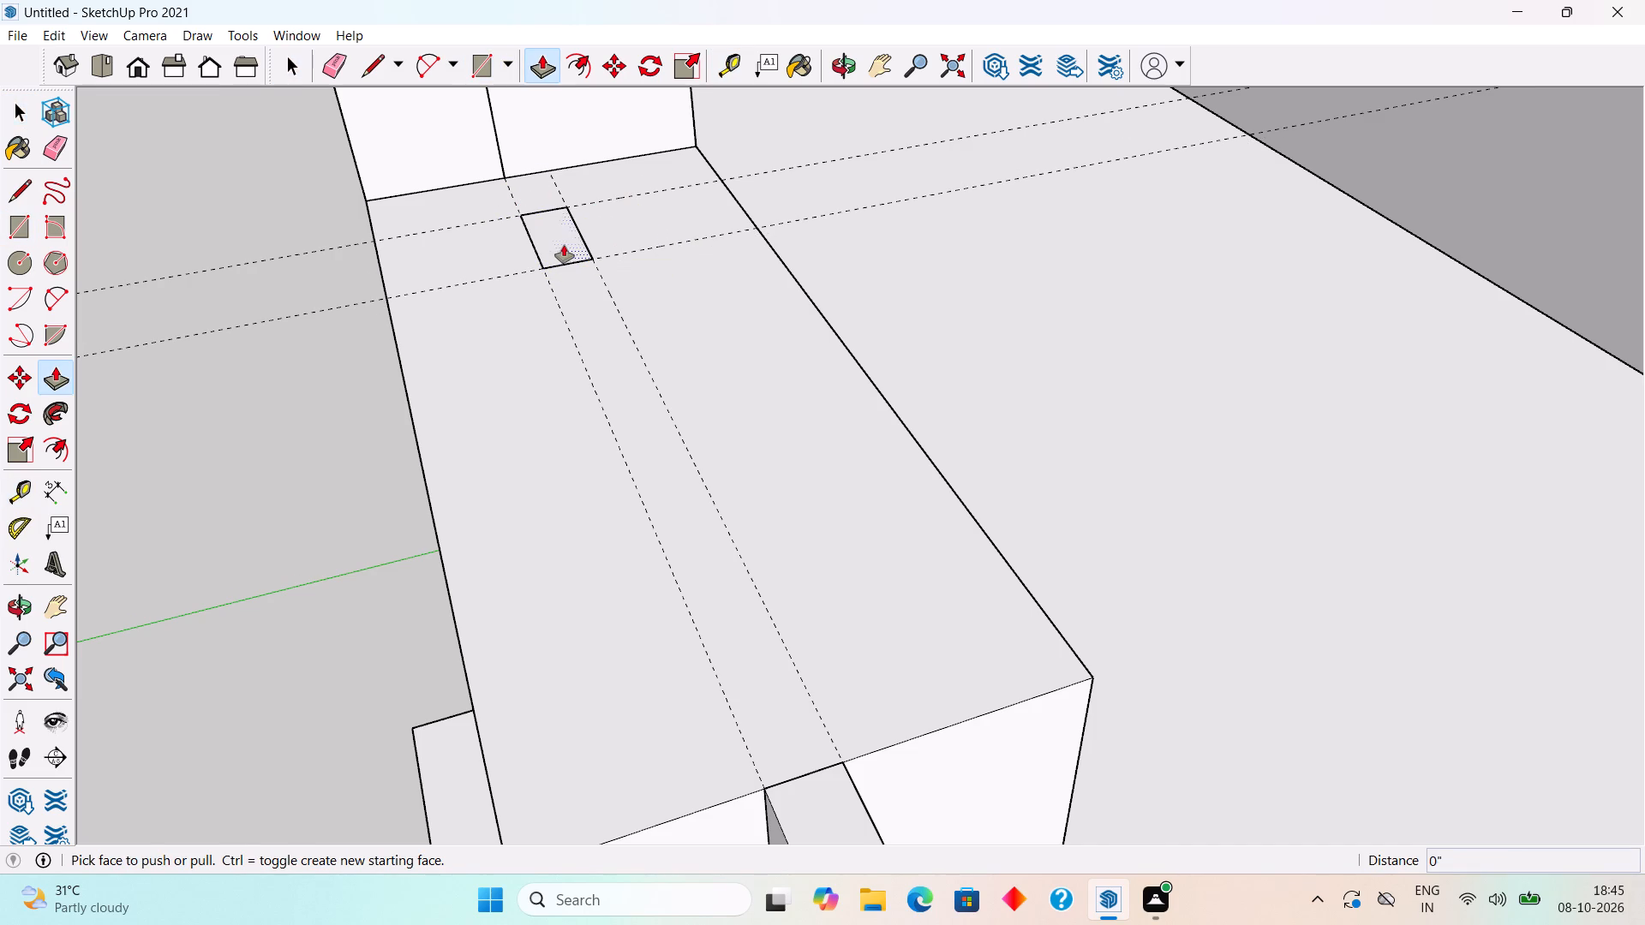
{"action": "left_click", "coordinate": [563, 244]}
{"action": "scroll", "coordinate": [624, 148], "scroll_direction": "down", "scroll_amount": 20}
{"action": "scroll", "coordinate": [624, 148], "scroll_direction": "down", "scroll_amount": 6}
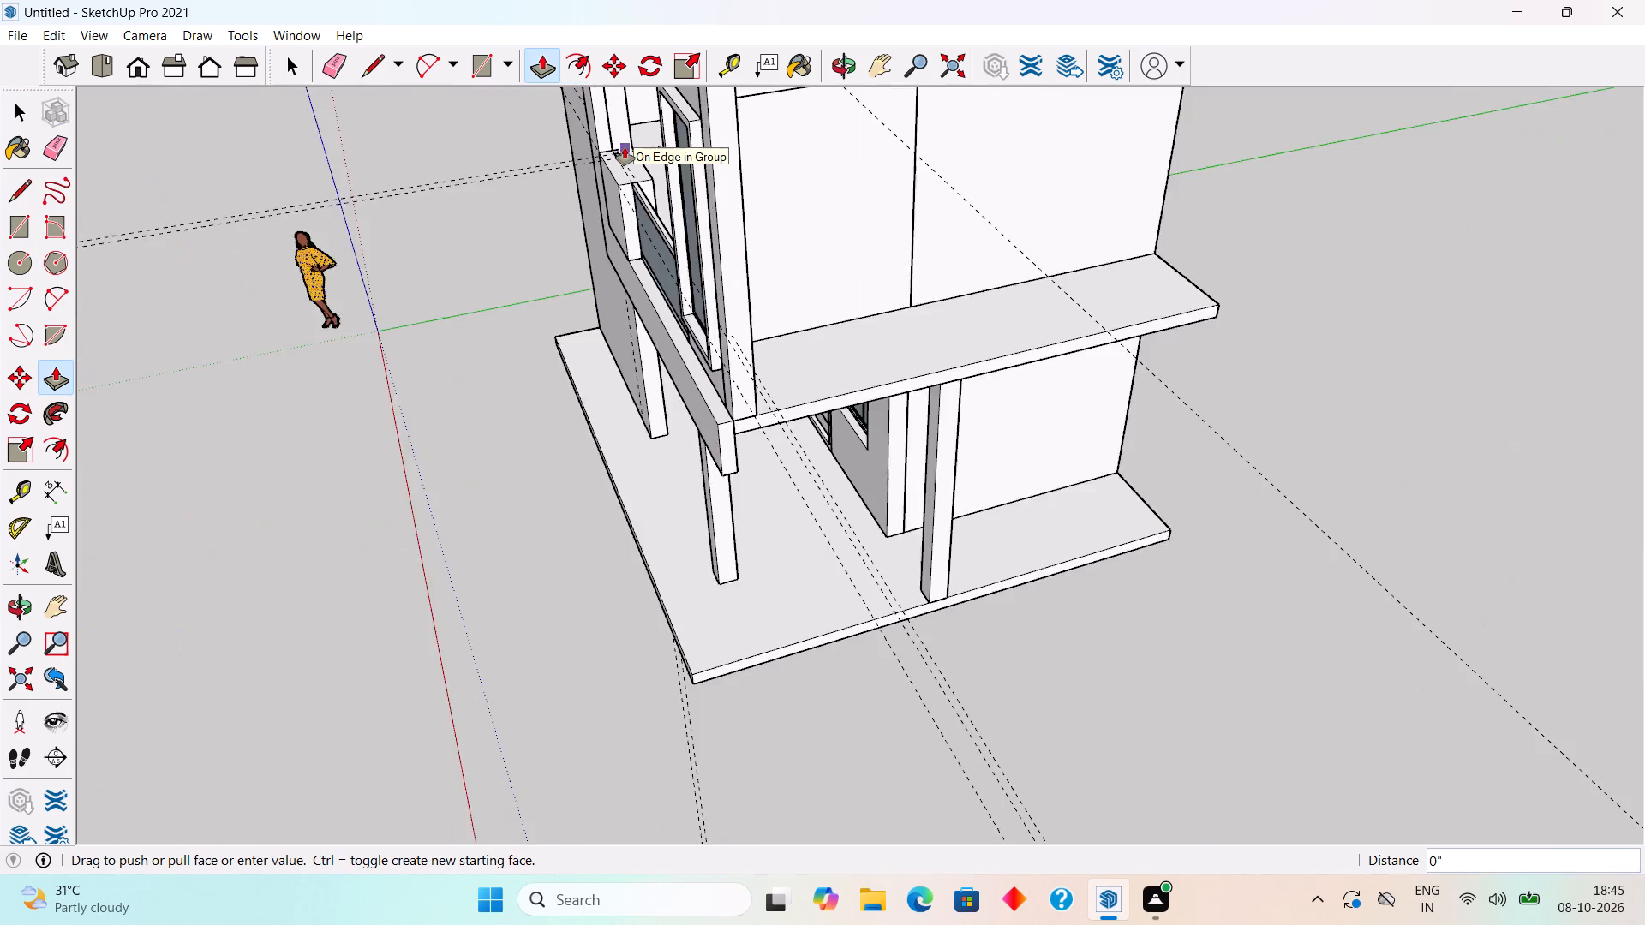
{"action": "scroll", "coordinate": [625, 147], "scroll_direction": "down", "scroll_amount": 11}
{"action": "scroll", "coordinate": [628, 110], "scroll_direction": "up", "scroll_amount": 8}
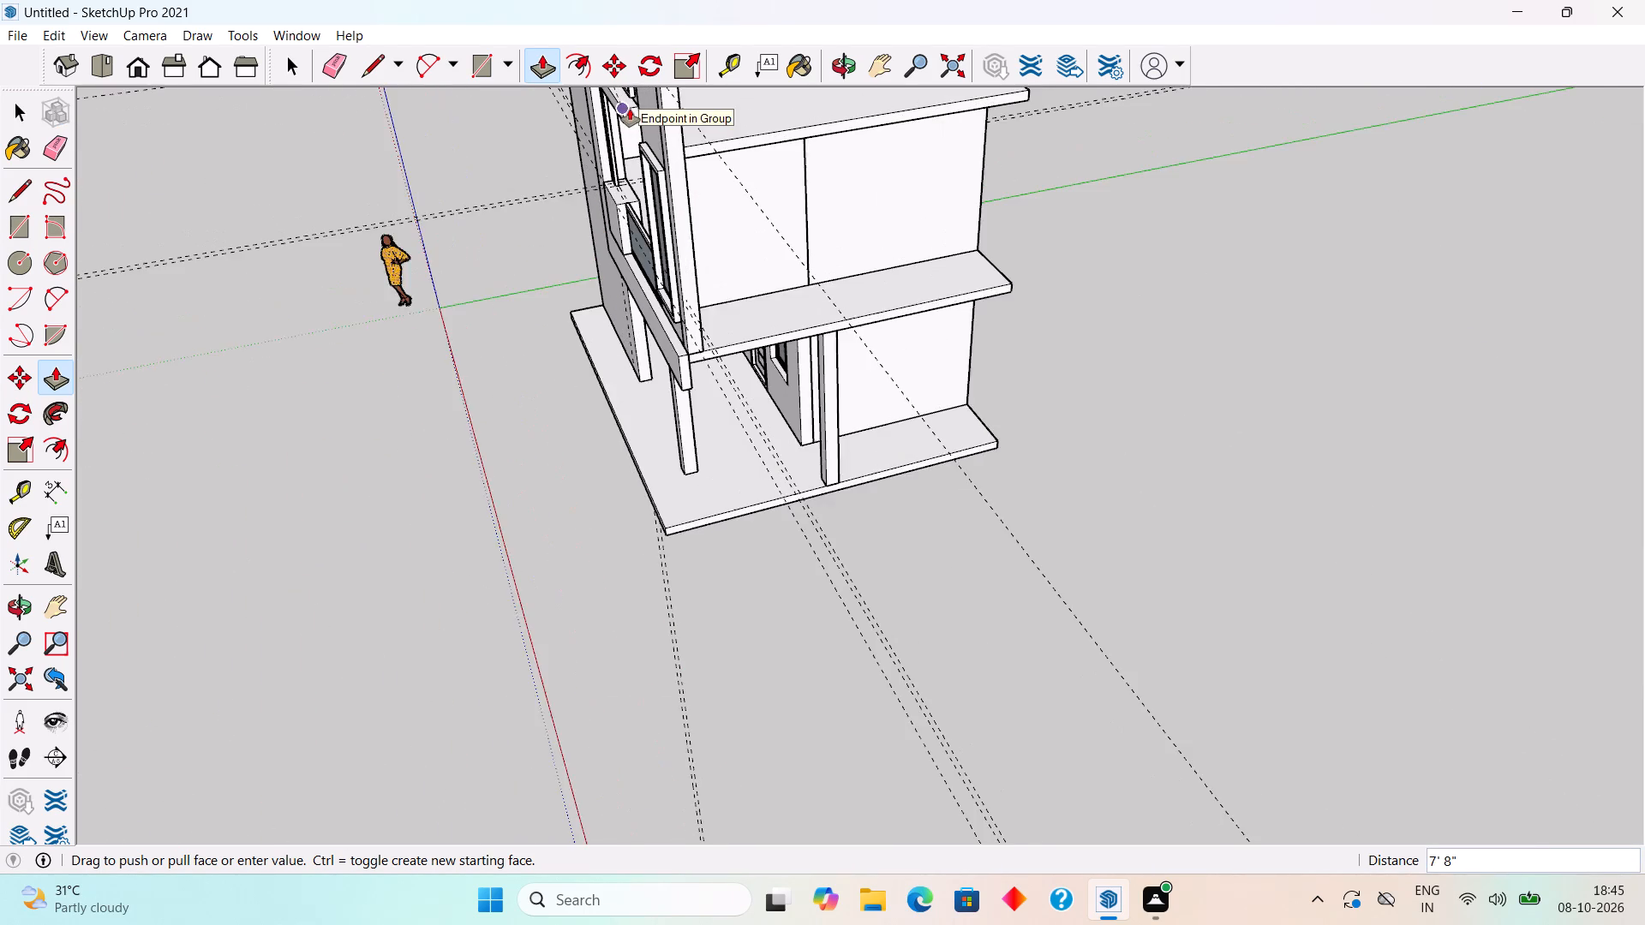
{"action": "scroll", "coordinate": [619, 122], "scroll_direction": "up", "scroll_amount": 5}
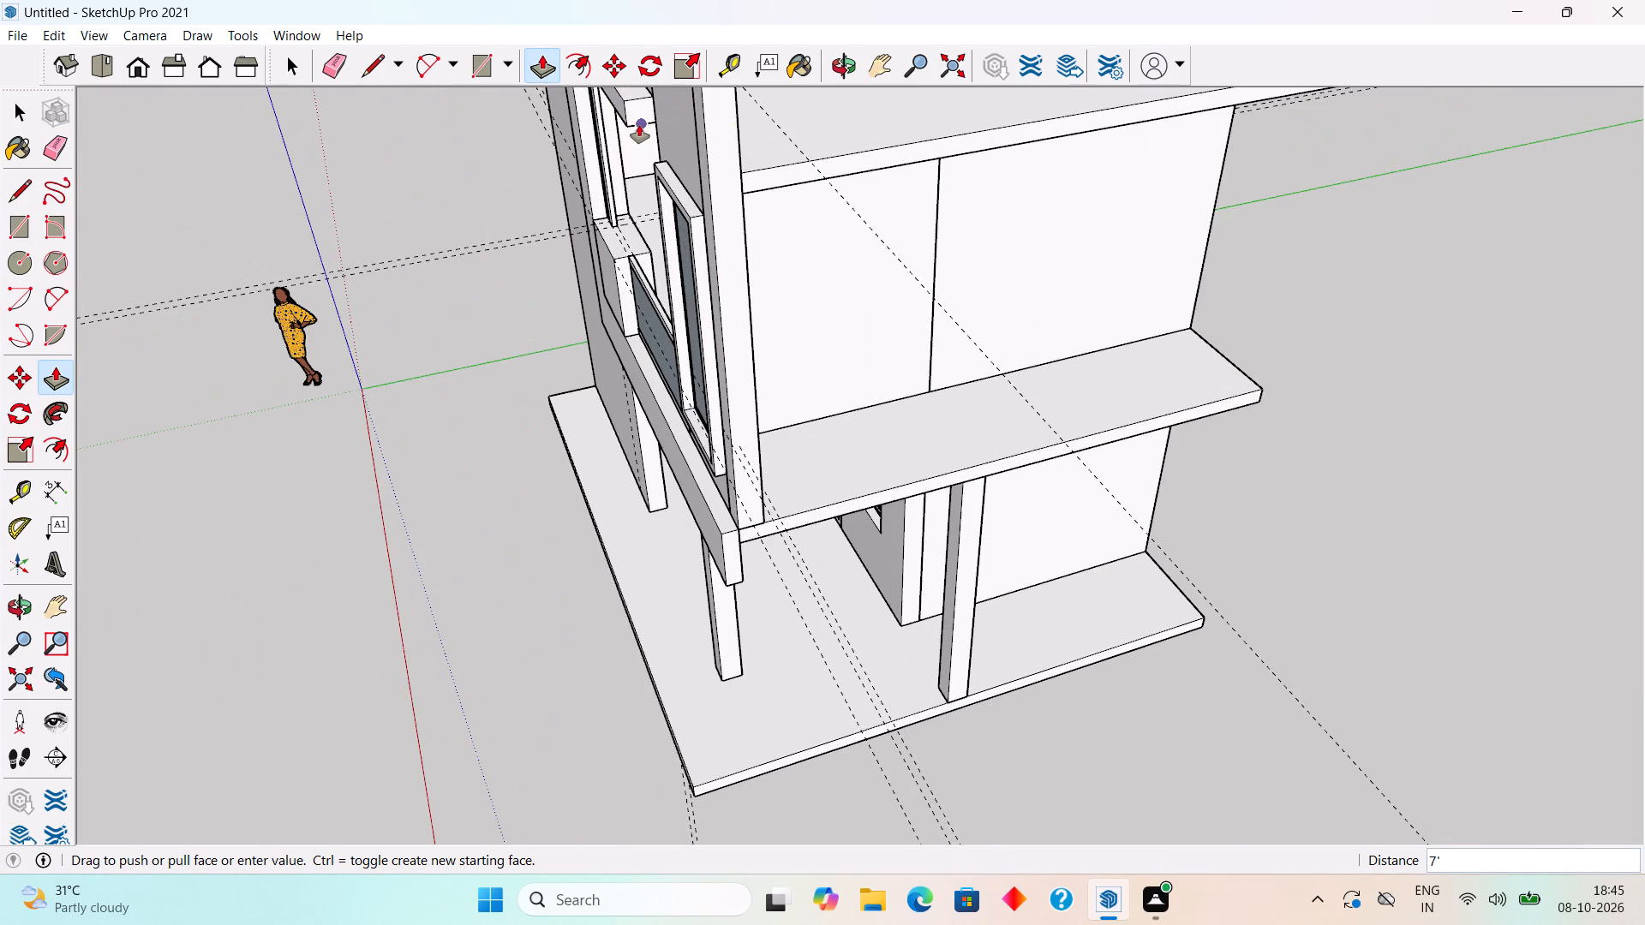
{"action": "left_click", "coordinate": [639, 125]}
{"action": "key", "text": "space"}
Make the whole vertical slat between the parapet block and the beam into a group.
{"action": "scroll", "coordinate": [612, 230], "scroll_direction": "down", "scroll_amount": 3}
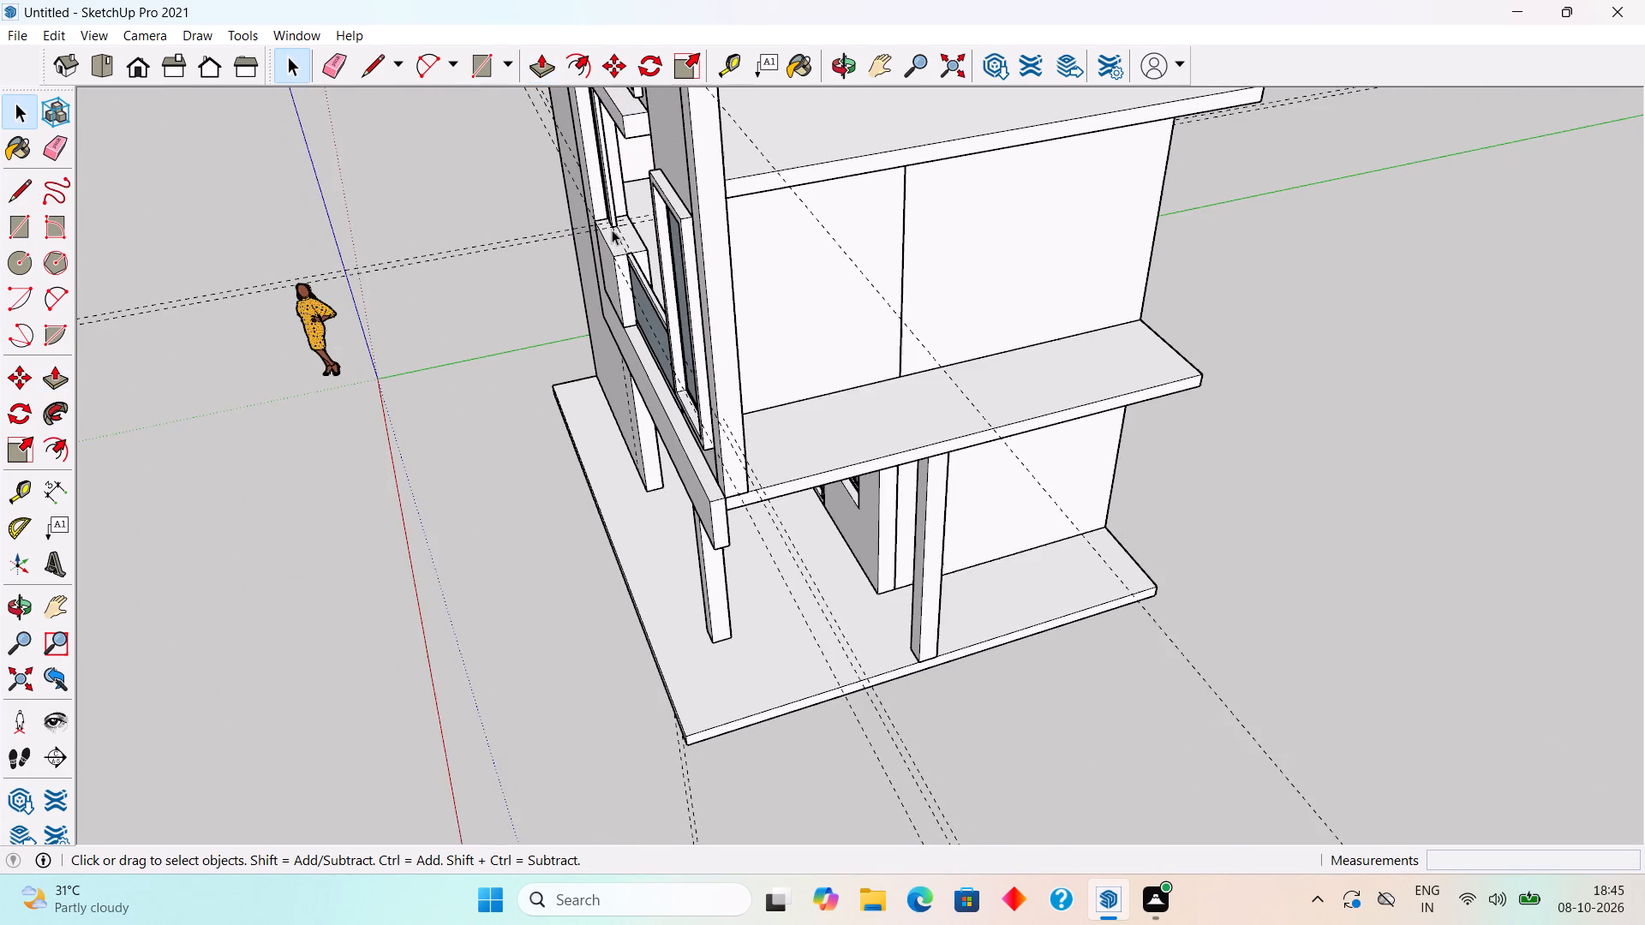
{"action": "scroll", "coordinate": [612, 230], "scroll_direction": "down", "scroll_amount": 7}
{"action": "middle_click_drag", "start_coordinate": [857, 290], "coordinate": [1436, 289]}
{"action": "scroll", "coordinate": [567, 333], "scroll_direction": "up", "scroll_amount": 4}
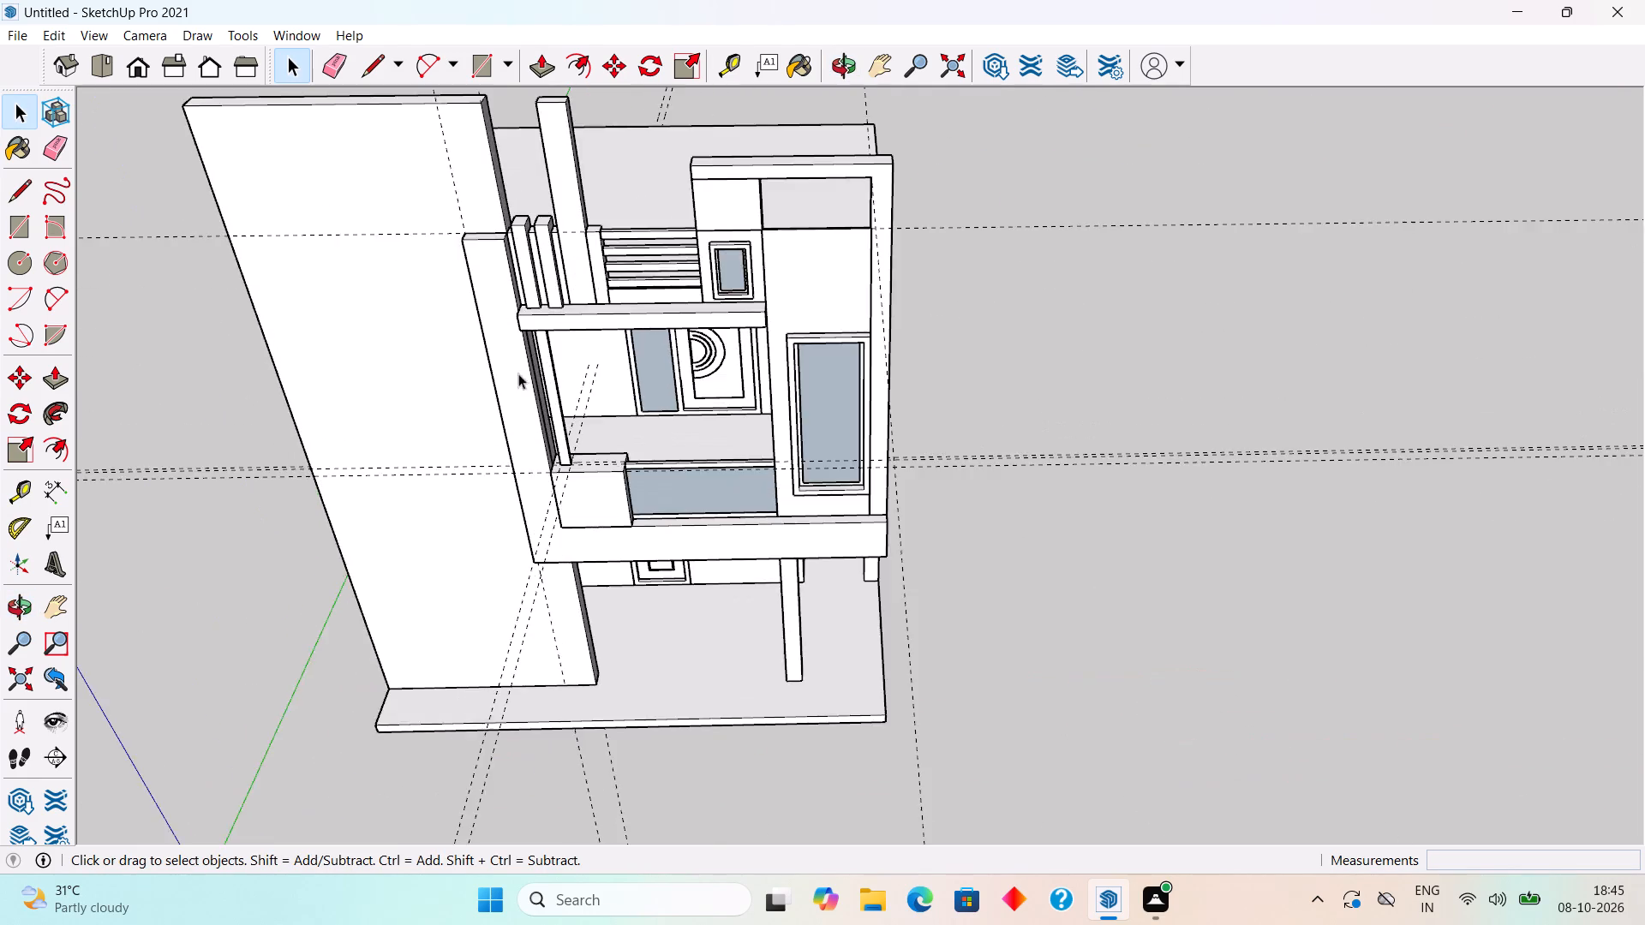
{"action": "scroll", "coordinate": [518, 373], "scroll_direction": "up", "scroll_amount": 4}
{"action": "middle_click_drag", "start_coordinate": [572, 337], "coordinate": [560, 215]}
{"action": "scroll", "coordinate": [534, 238], "scroll_direction": "up", "scroll_amount": 5}
{"action": "middle_click_drag", "start_coordinate": [562, 237], "coordinate": [674, 212]}
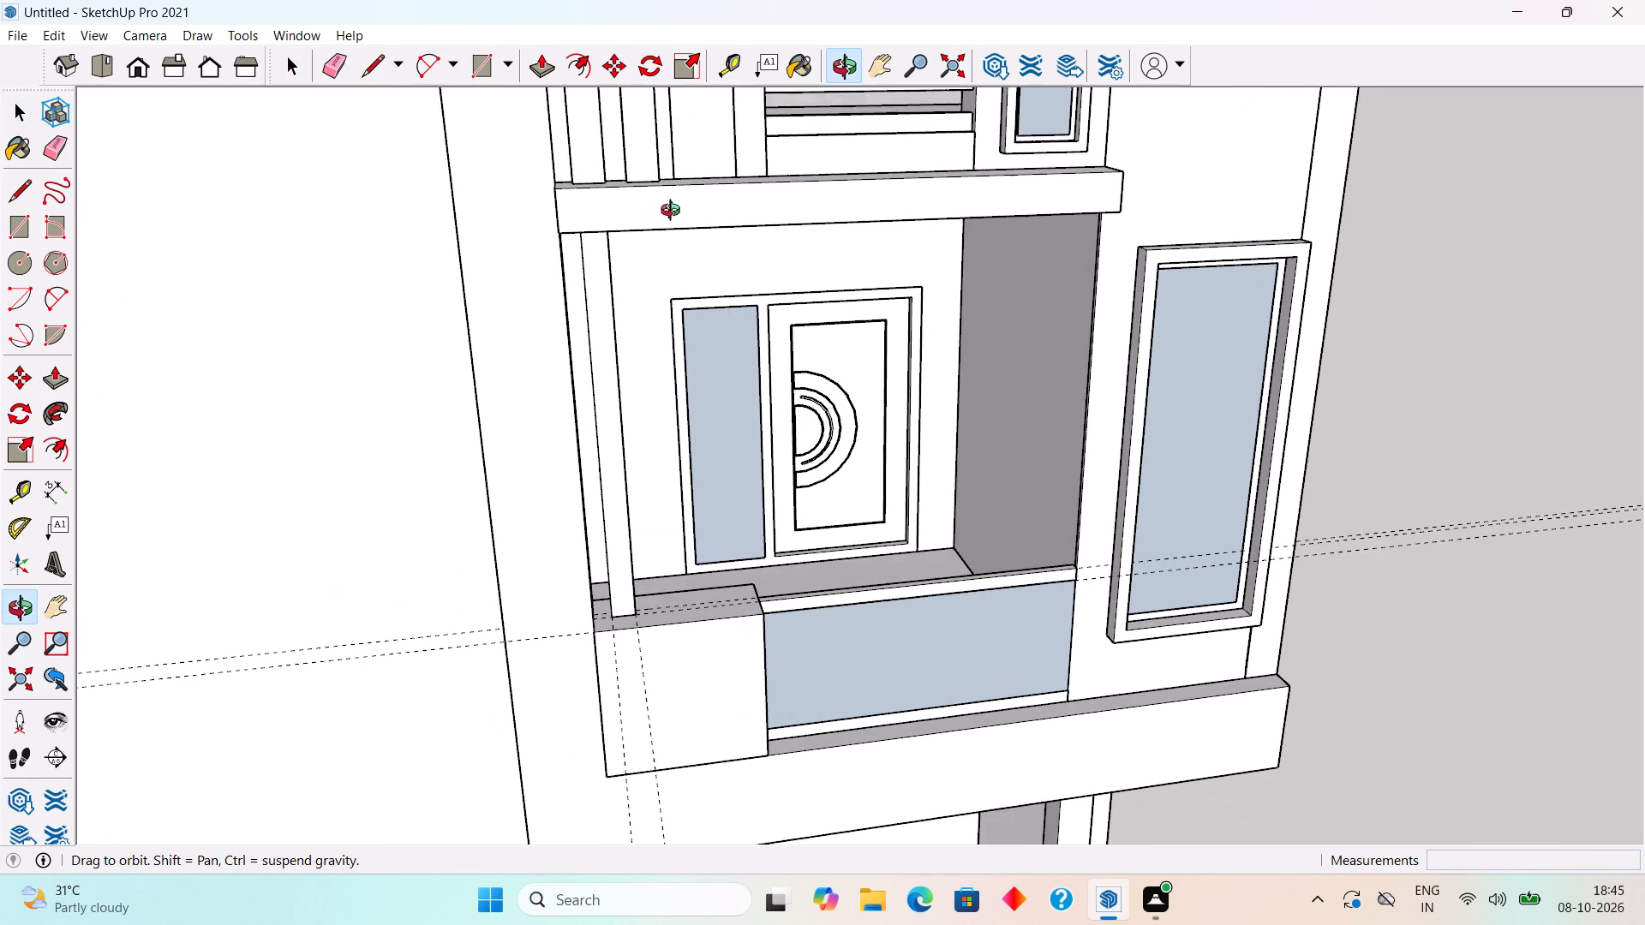
{"action": "middle_click_drag", "start_coordinate": [674, 212], "coordinate": [665, 195]}
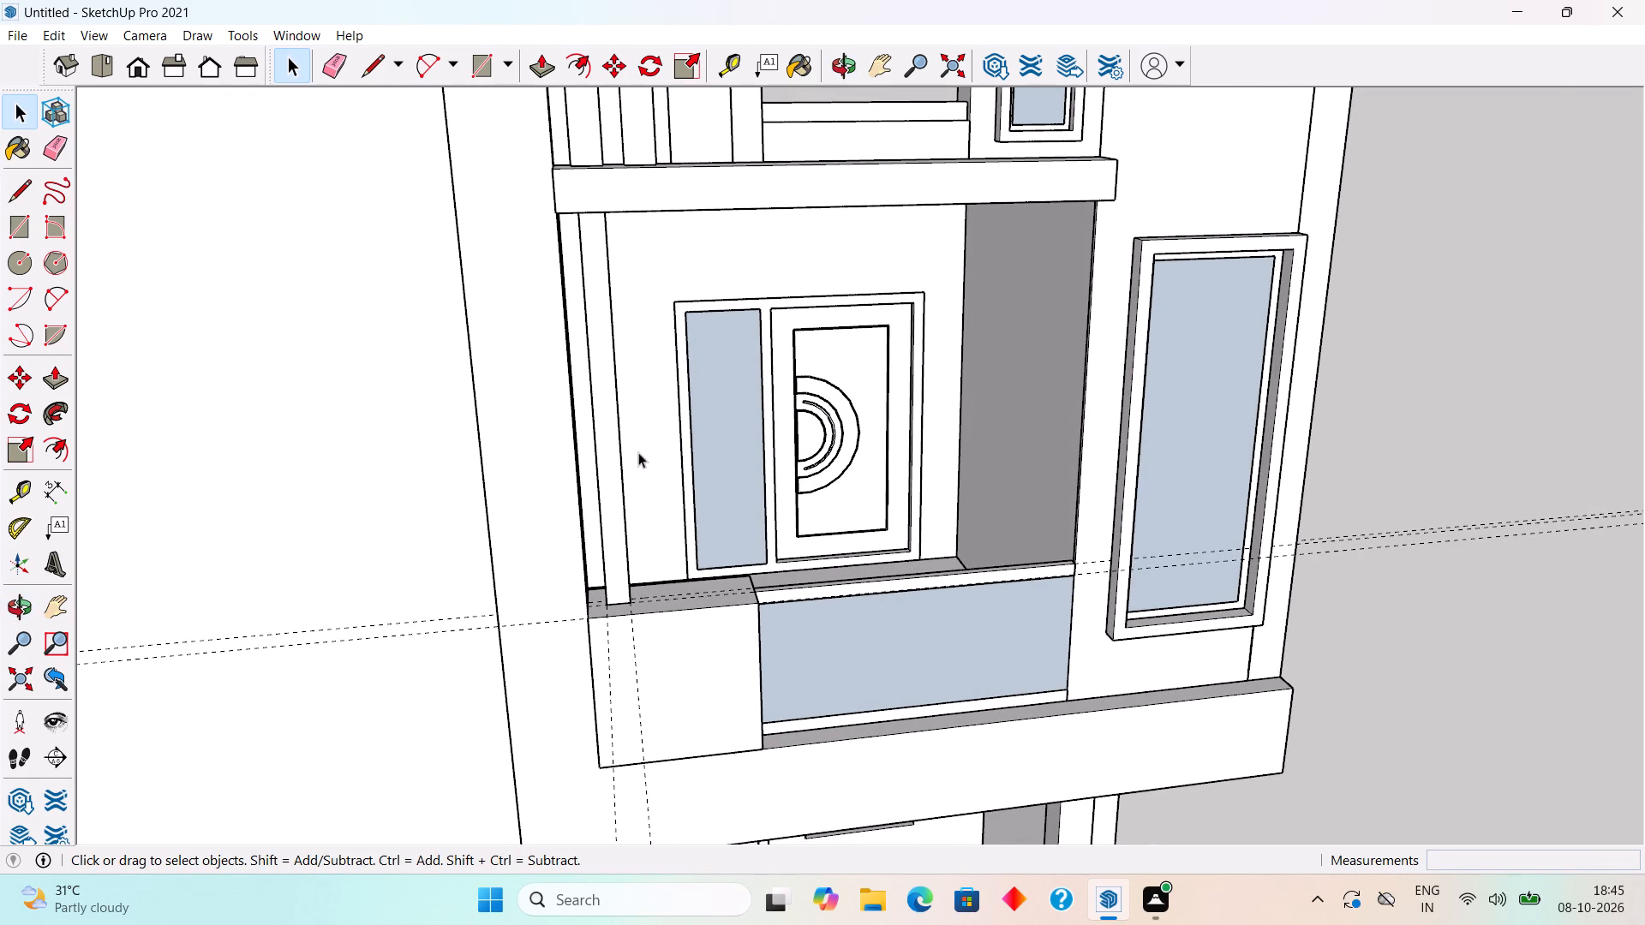
{"action": "scroll", "coordinate": [644, 451], "scroll_direction": "up", "scroll_amount": 2}
{"action": "triple_click", "coordinate": [588, 552]}
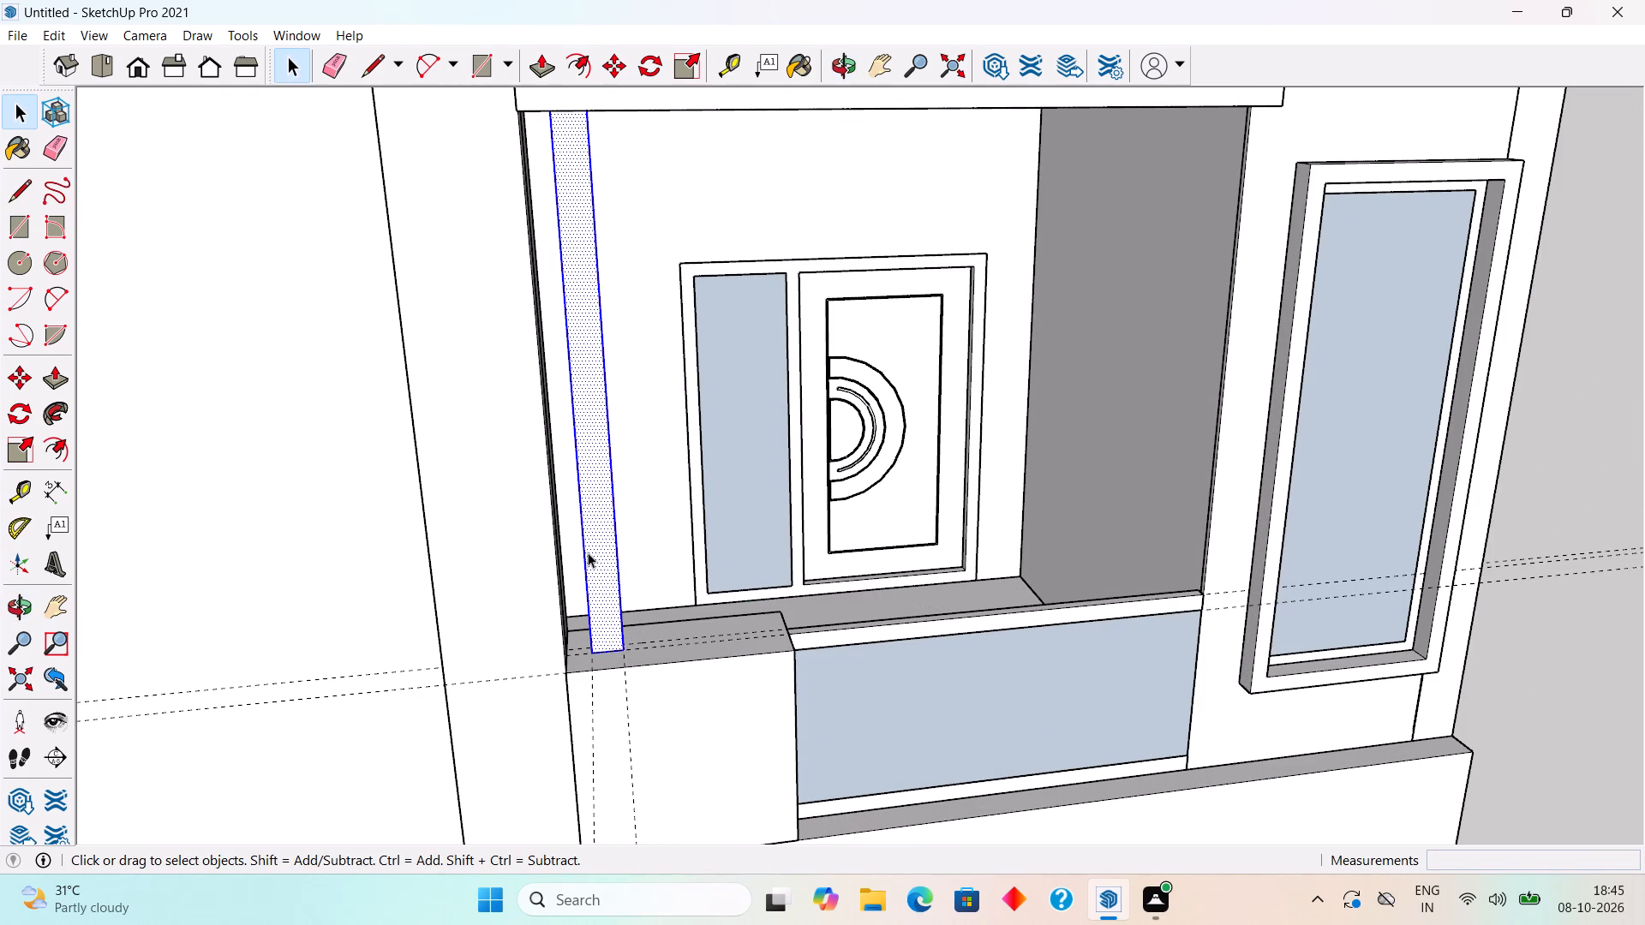
{"action": "right_click", "coordinate": [588, 552]}
{"action": "left_click", "coordinate": [669, 397]}
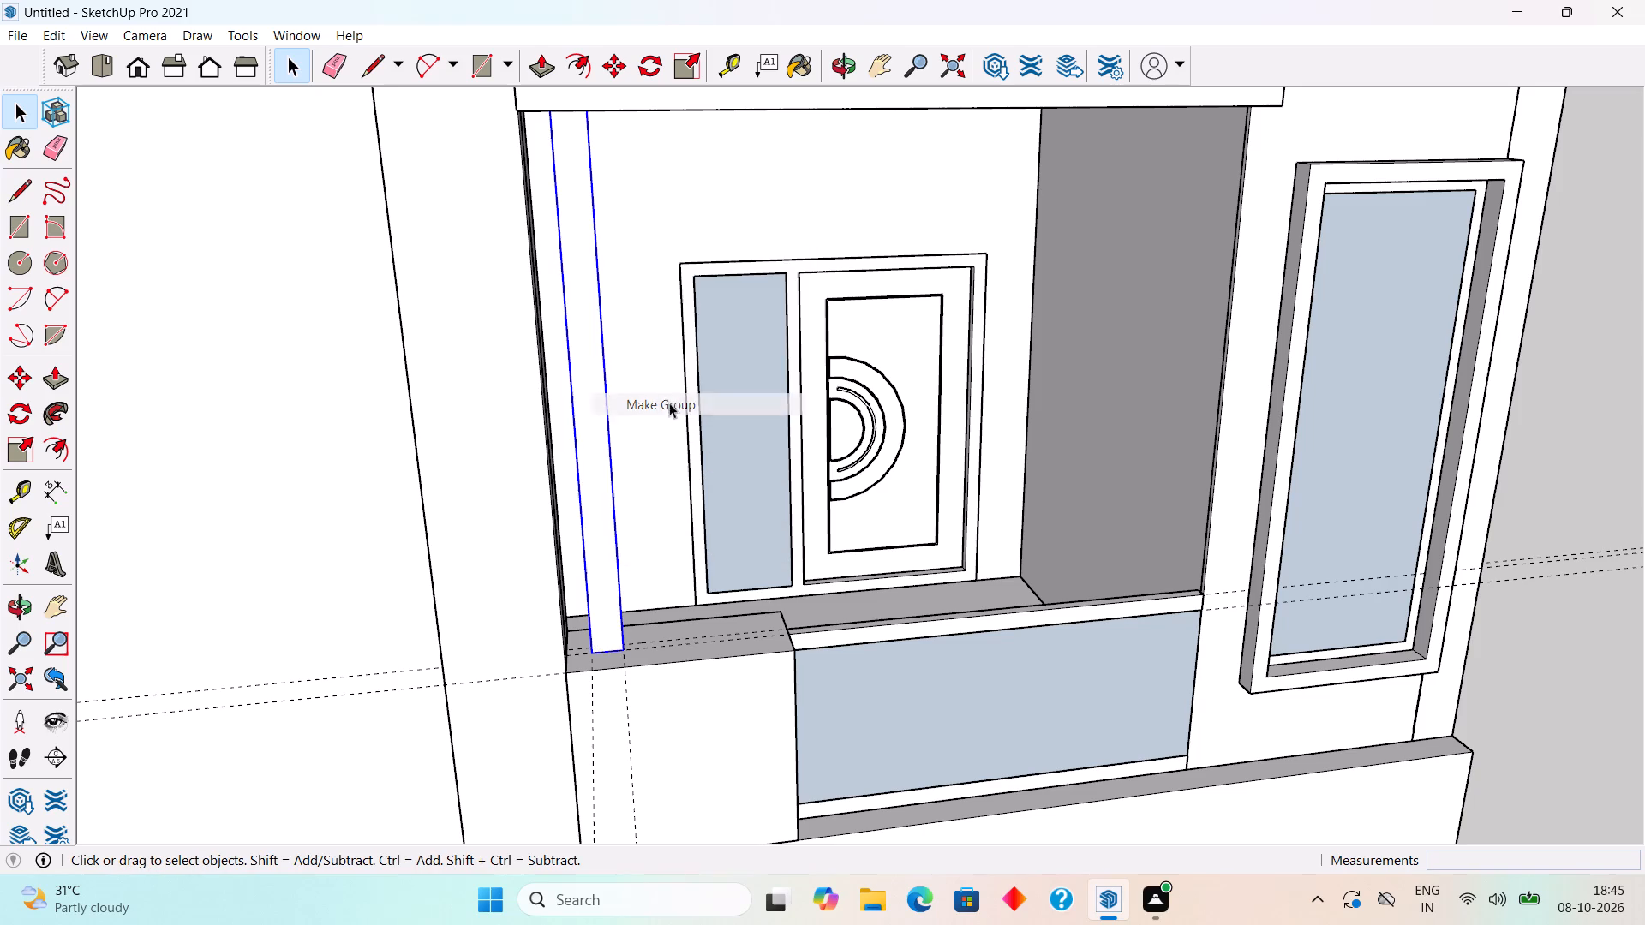
Copy the slat group 8" along the parapet block away from the wall, and repeat it for three copies (x3).
{"action": "scroll", "coordinate": [649, 568], "scroll_direction": "up", "scroll_amount": 4}
{"action": "key", "text": "m"}
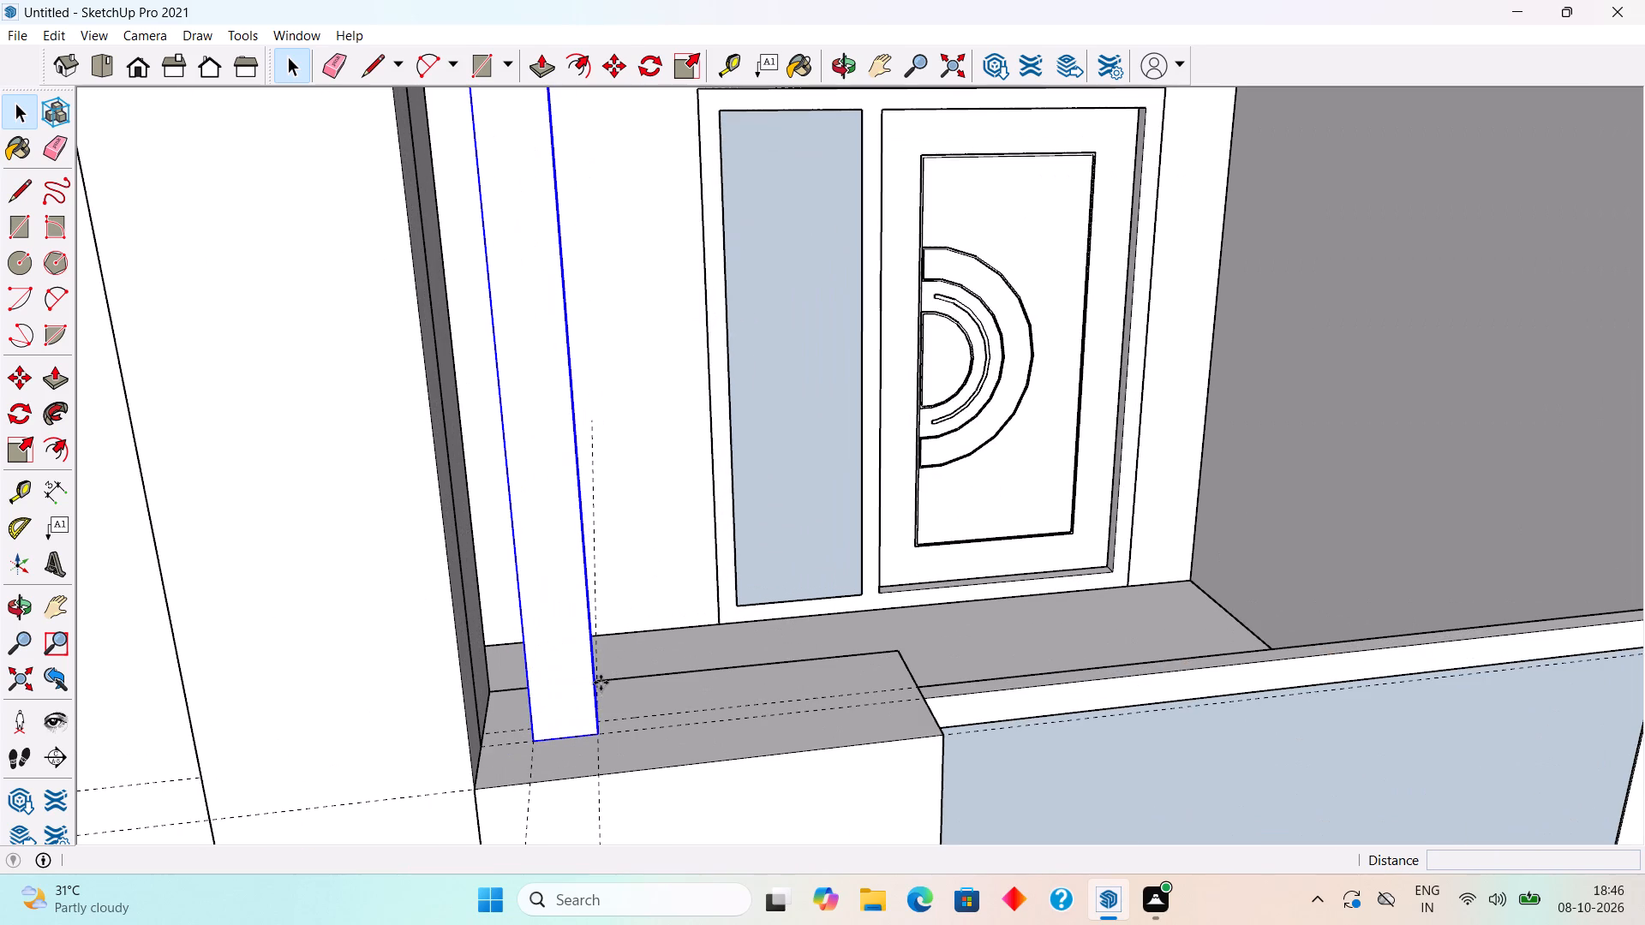
{"action": "left_click", "coordinate": [584, 692]}
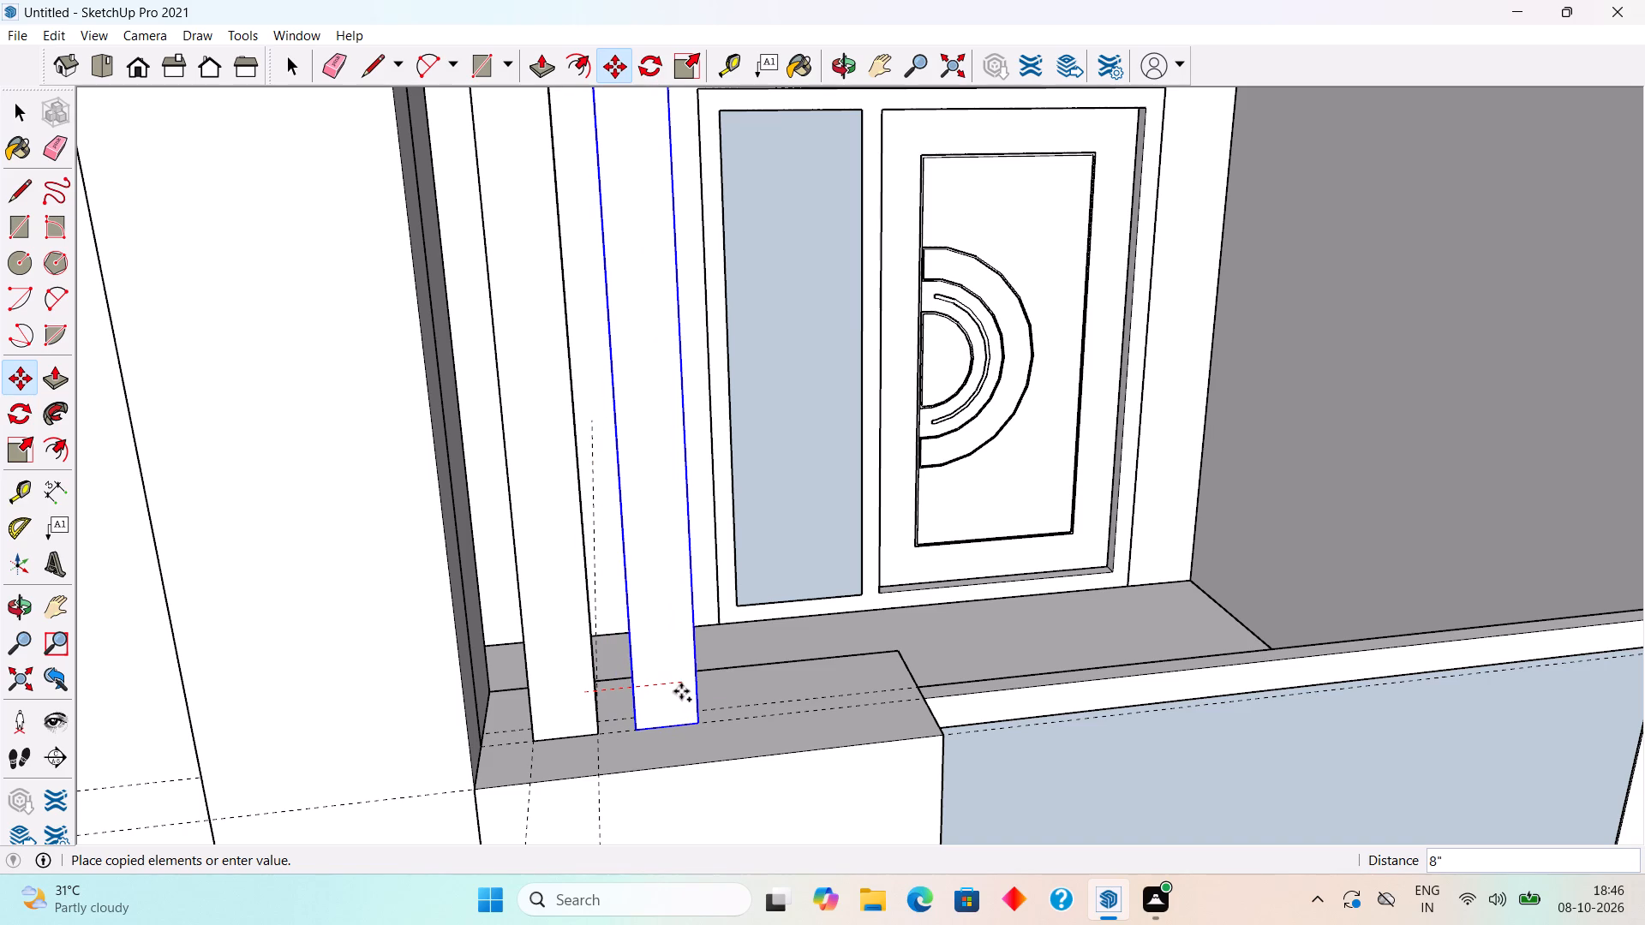
{"action": "type", "text": "8\""}
{"action": "key", "text": "Return"}
{"action": "key", "text": "x"}
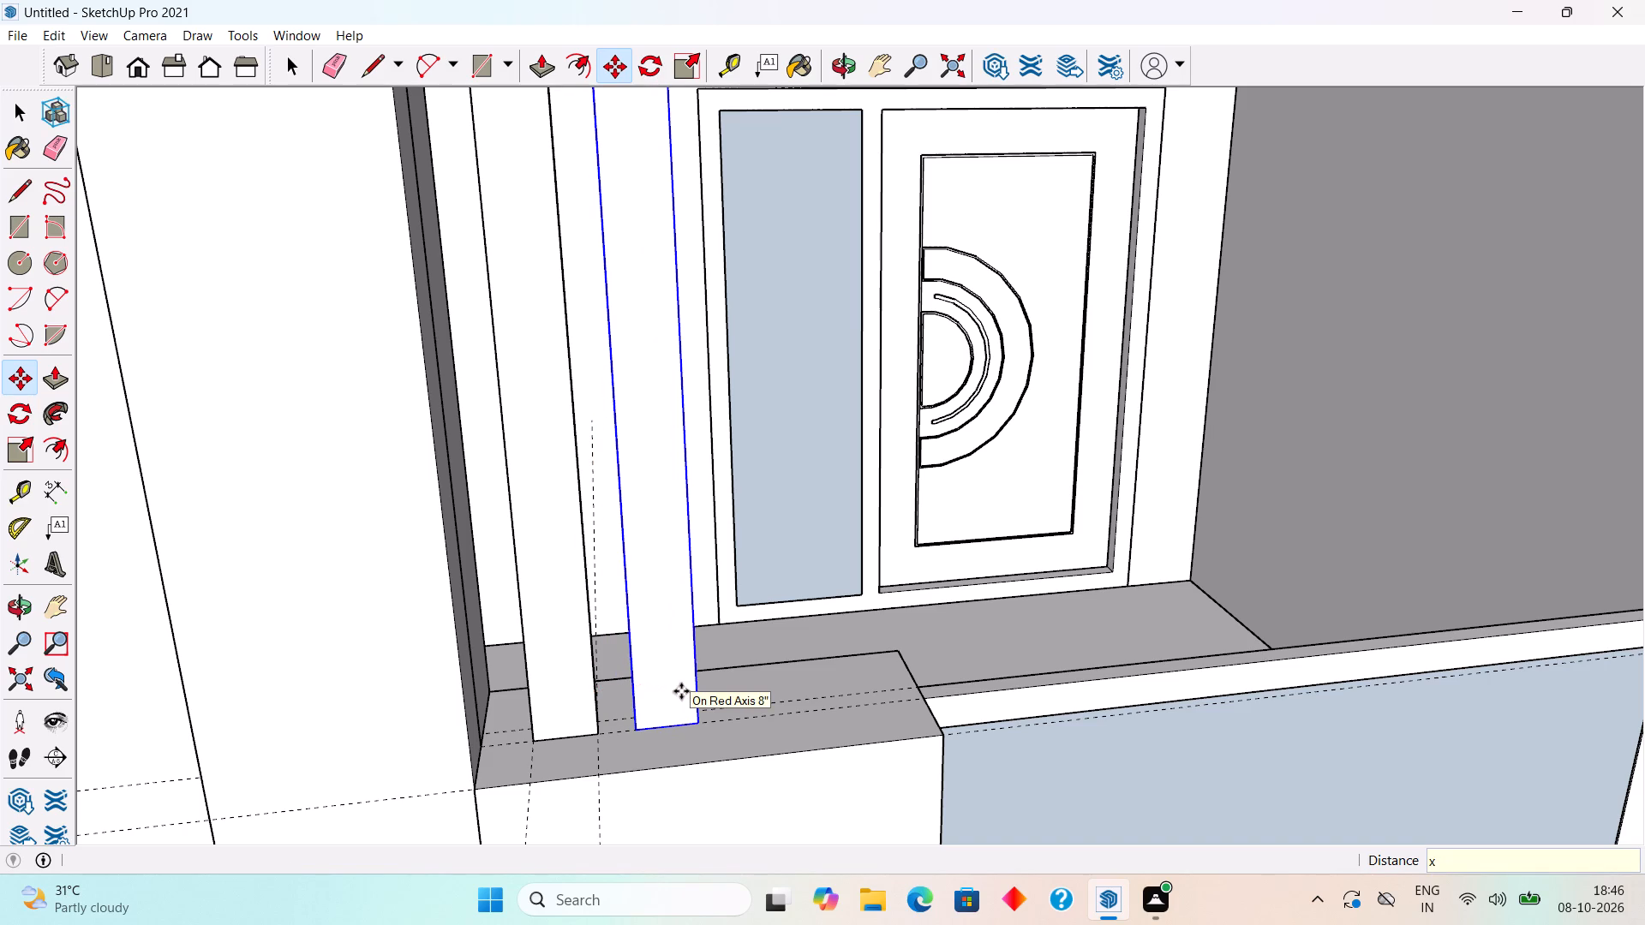
{"action": "key", "text": "3"}
{"action": "key", "text": "Return"}
{"action": "key", "text": "space"}
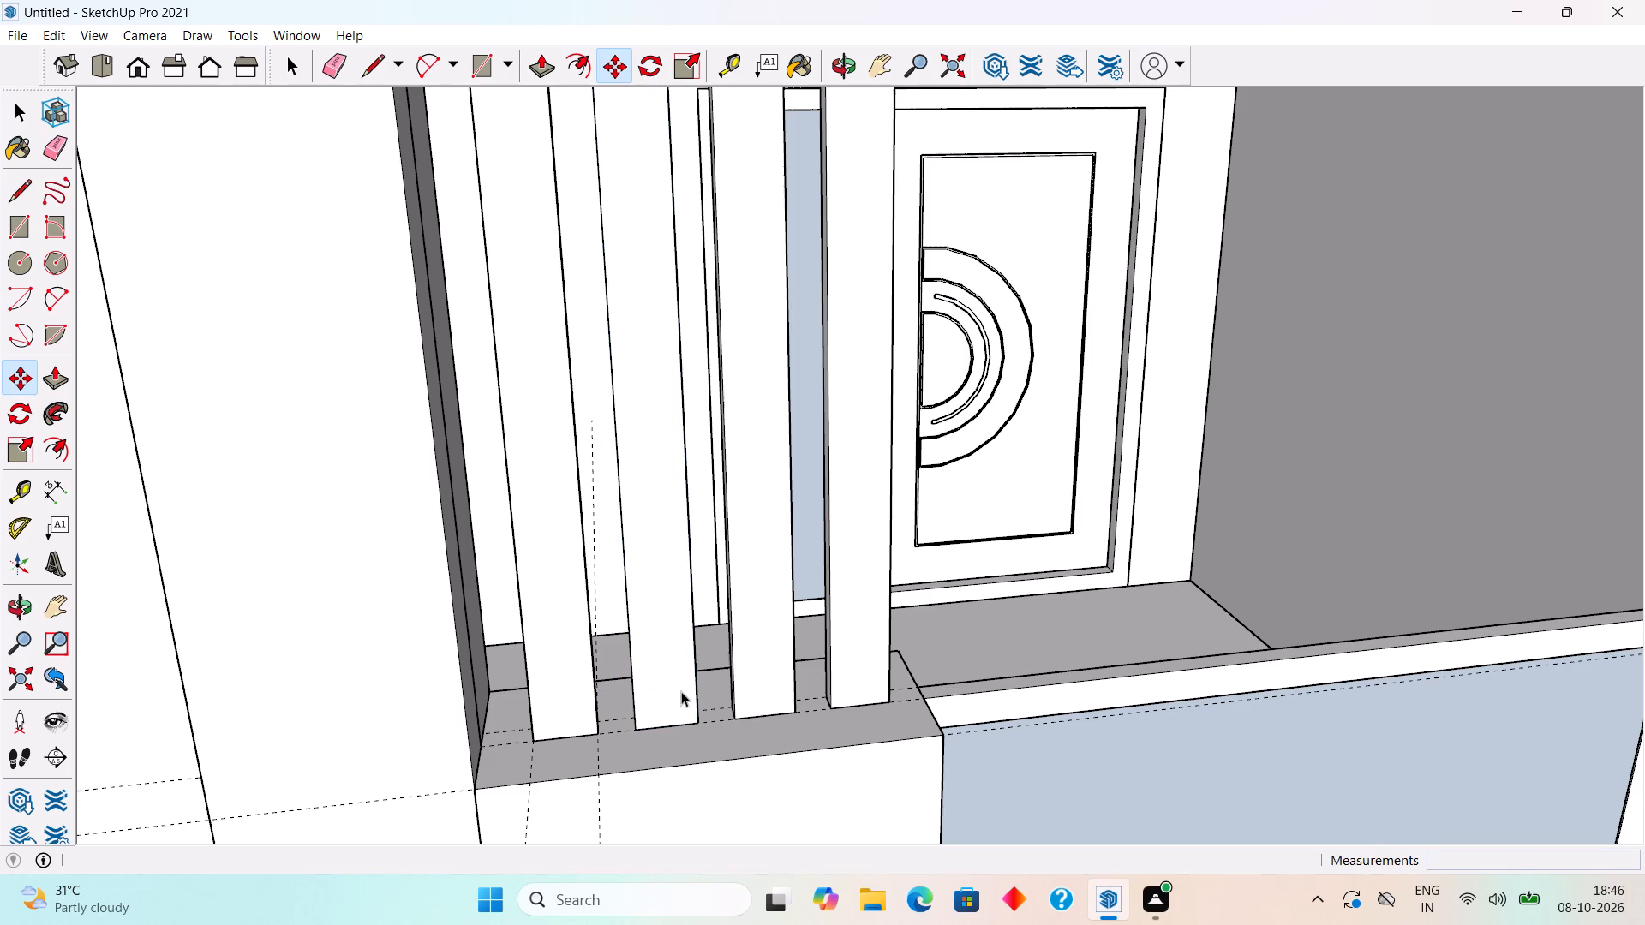
{"action": "scroll", "coordinate": [681, 691], "scroll_direction": "down", "scroll_amount": 17}
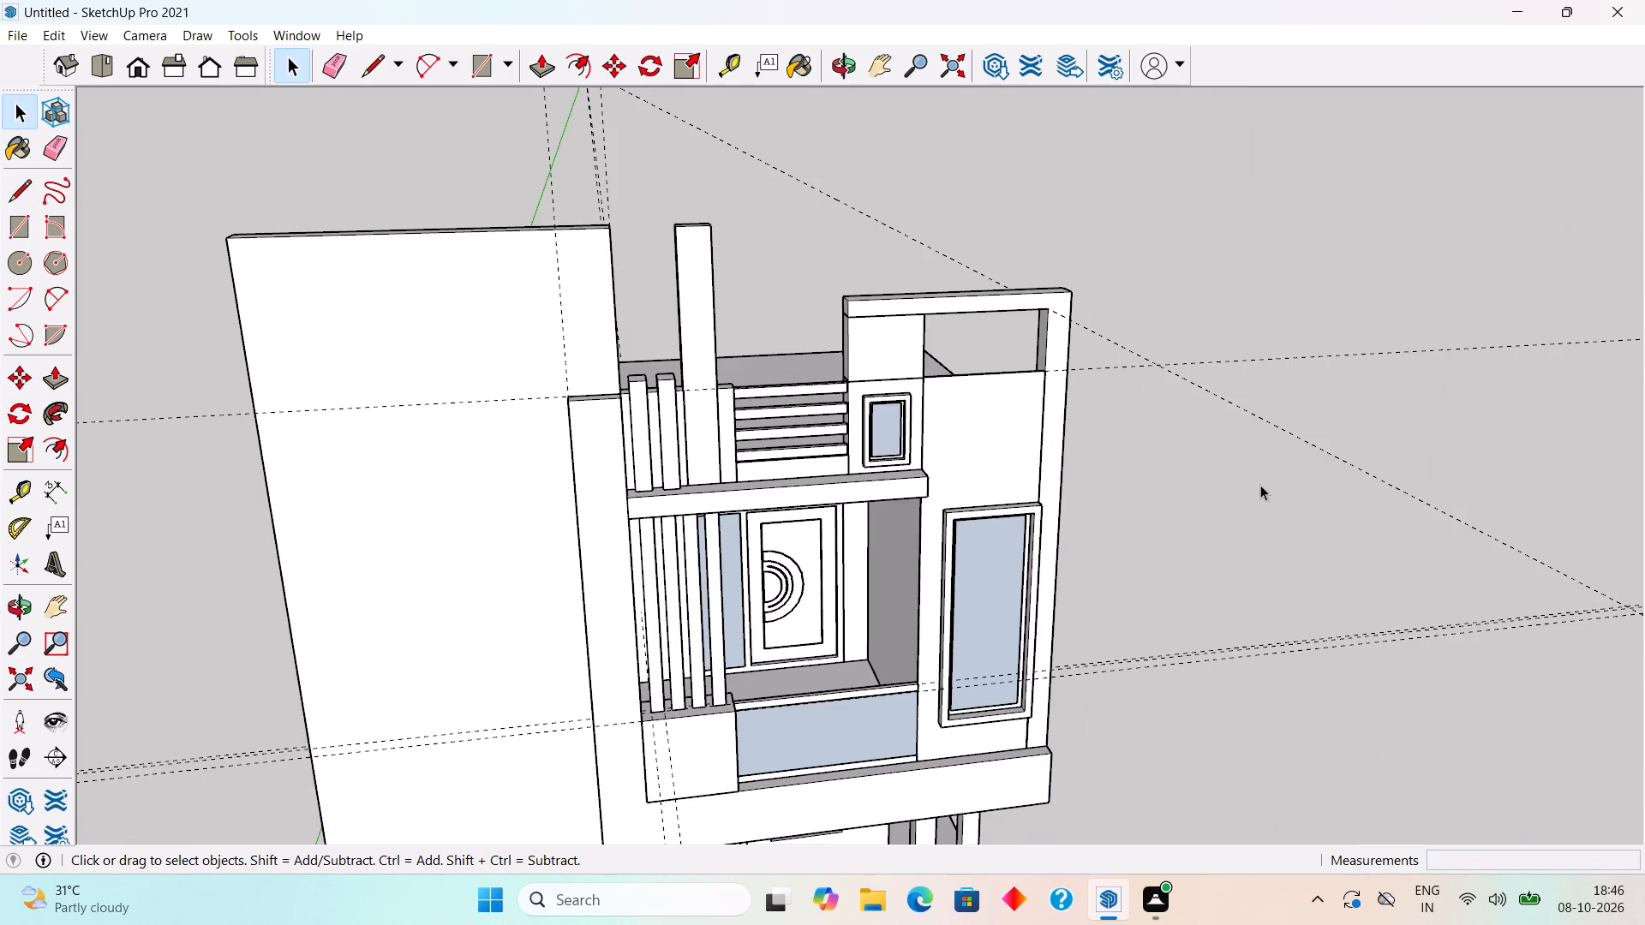
{"action": "left_click", "coordinate": [1262, 484]}
Place a horizontal guide at mid-height and a vertical guide 1' 6" from the wall-side edge on the parapet block's front face.
{"action": "middle_click_drag", "start_coordinate": [1147, 589], "coordinate": [1049, 418]}
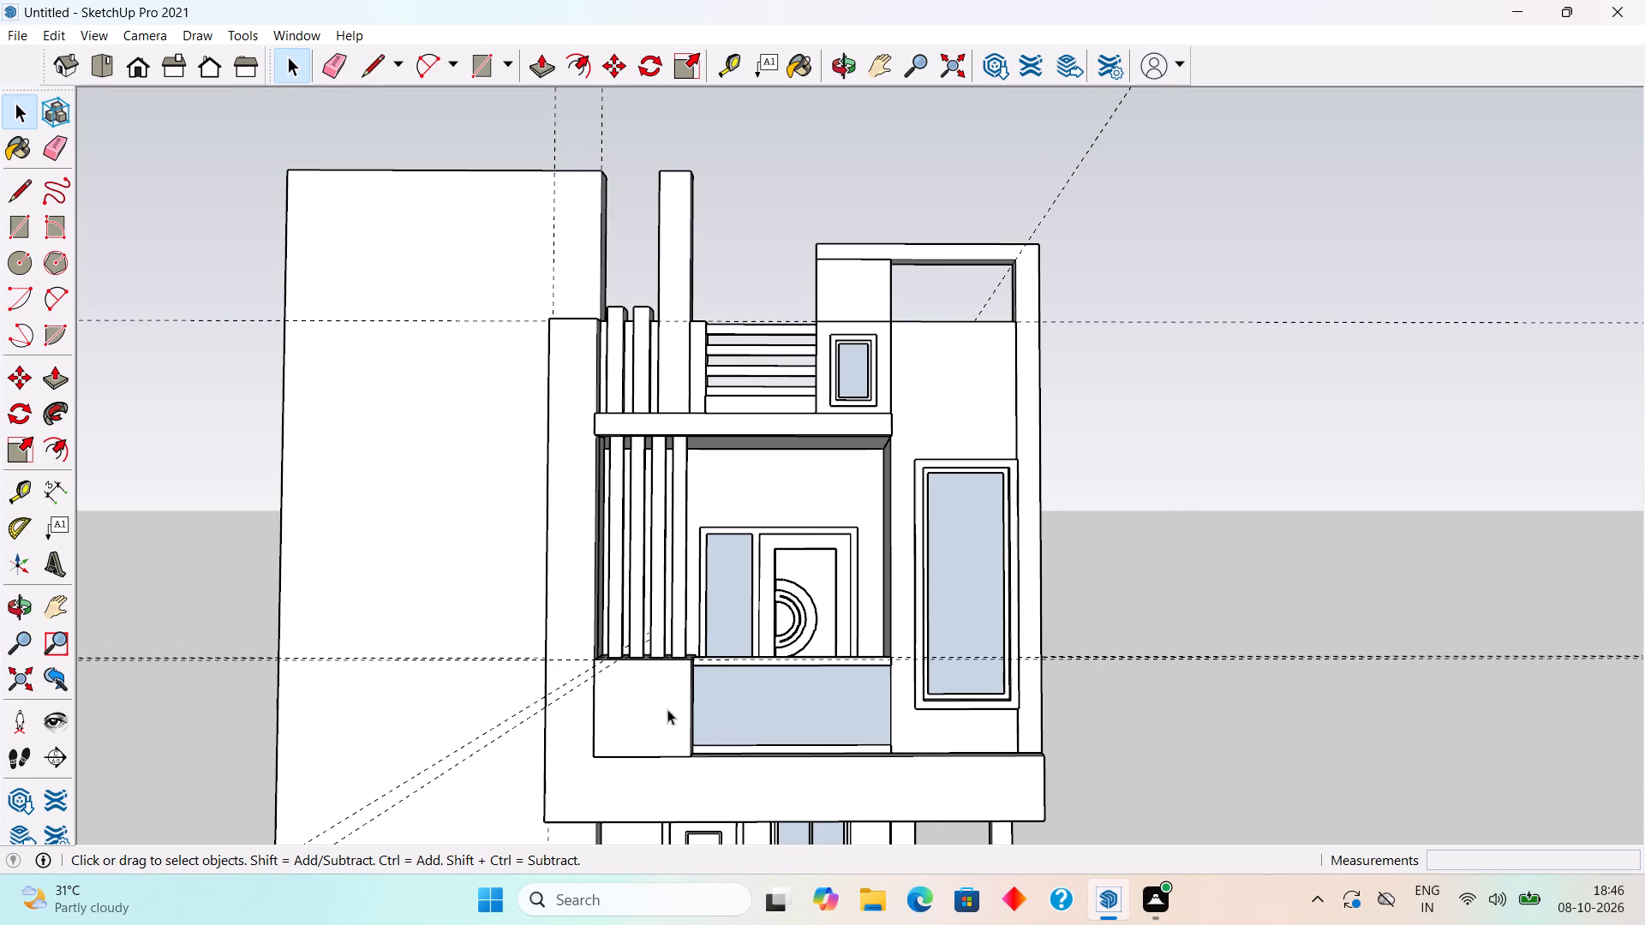
{"action": "middle_click_drag", "start_coordinate": [670, 706], "coordinate": [859, 597]}
{"action": "scroll", "coordinate": [703, 717], "scroll_direction": "up", "scroll_amount": 9}
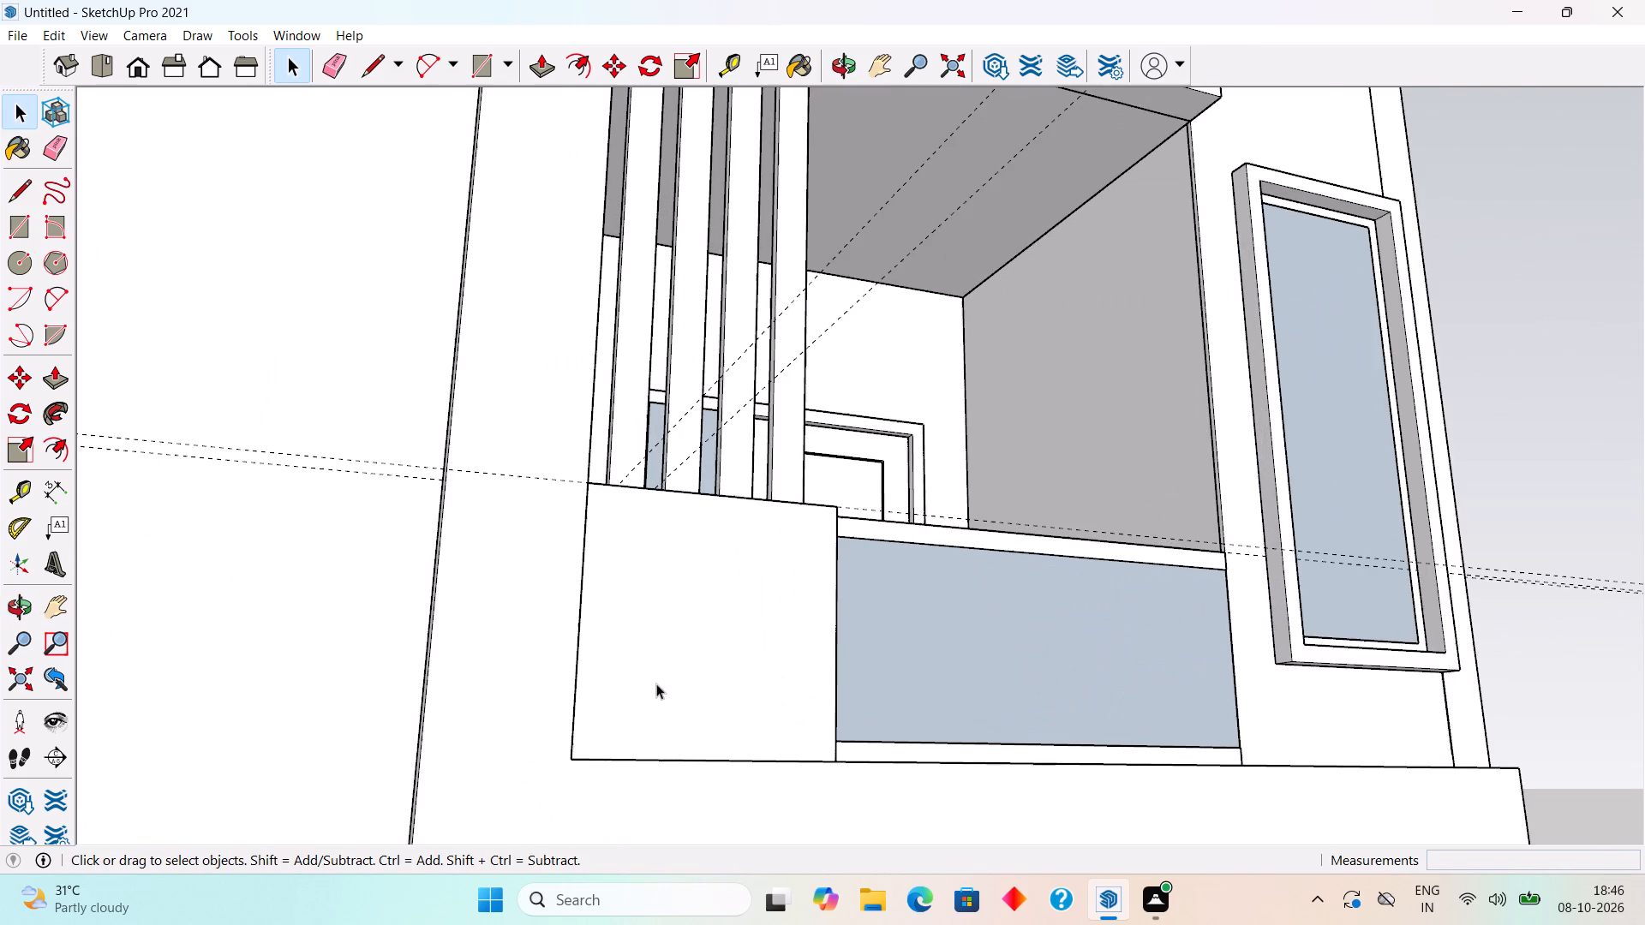
{"action": "middle_click_drag", "start_coordinate": [654, 683], "coordinate": [523, 721]}
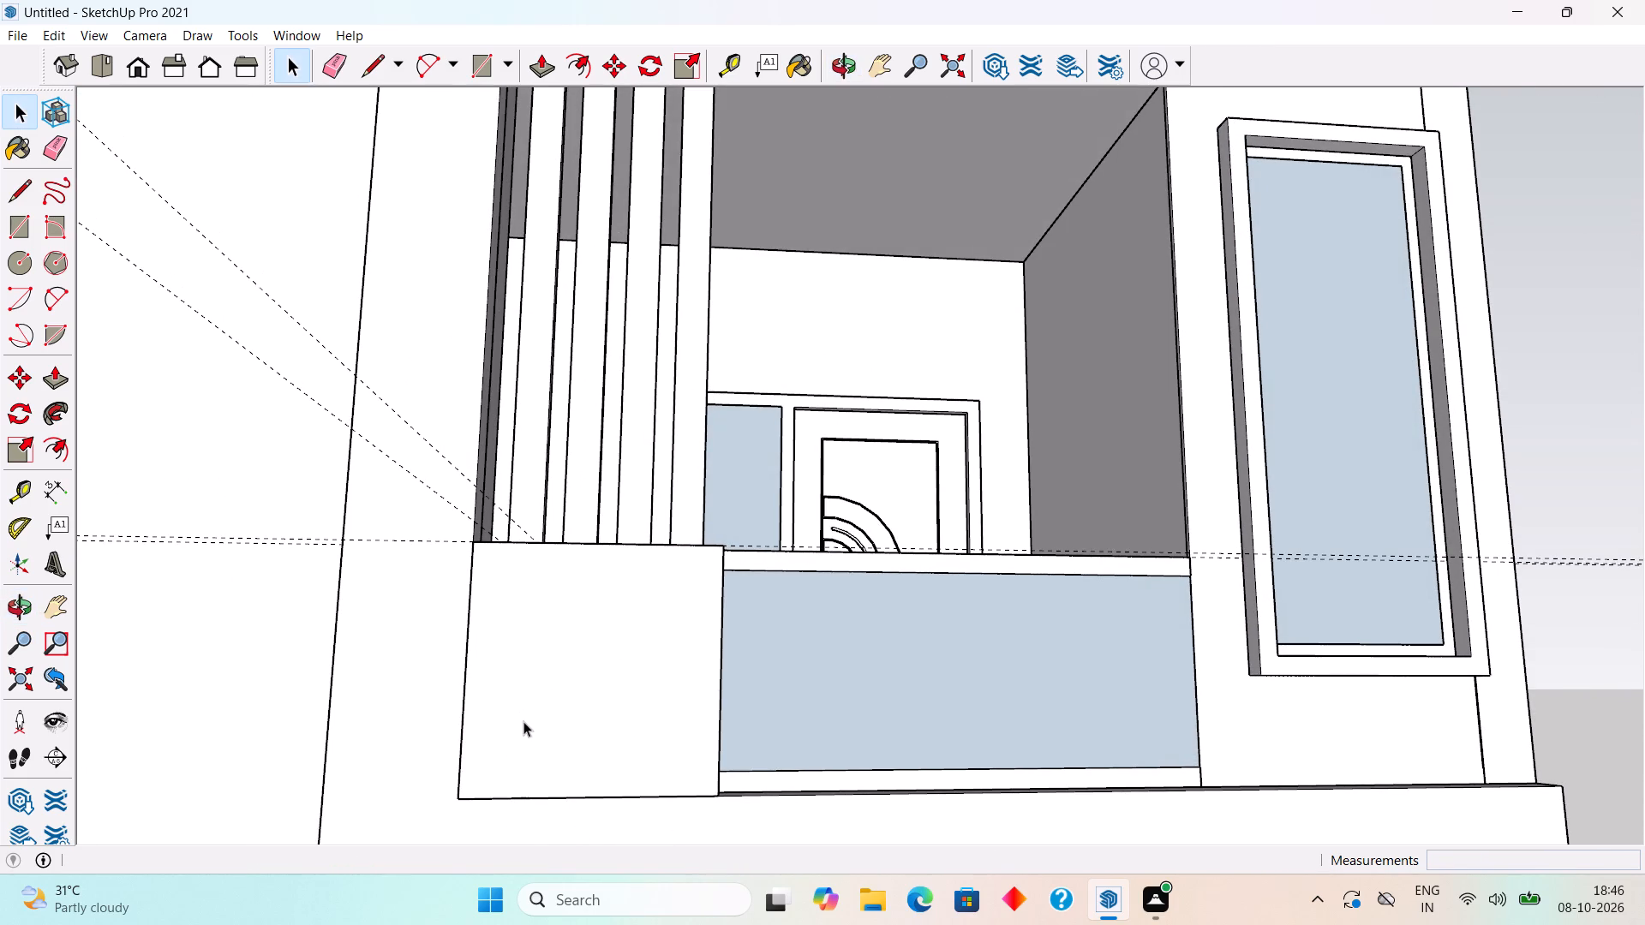
{"action": "key", "text": "t"}
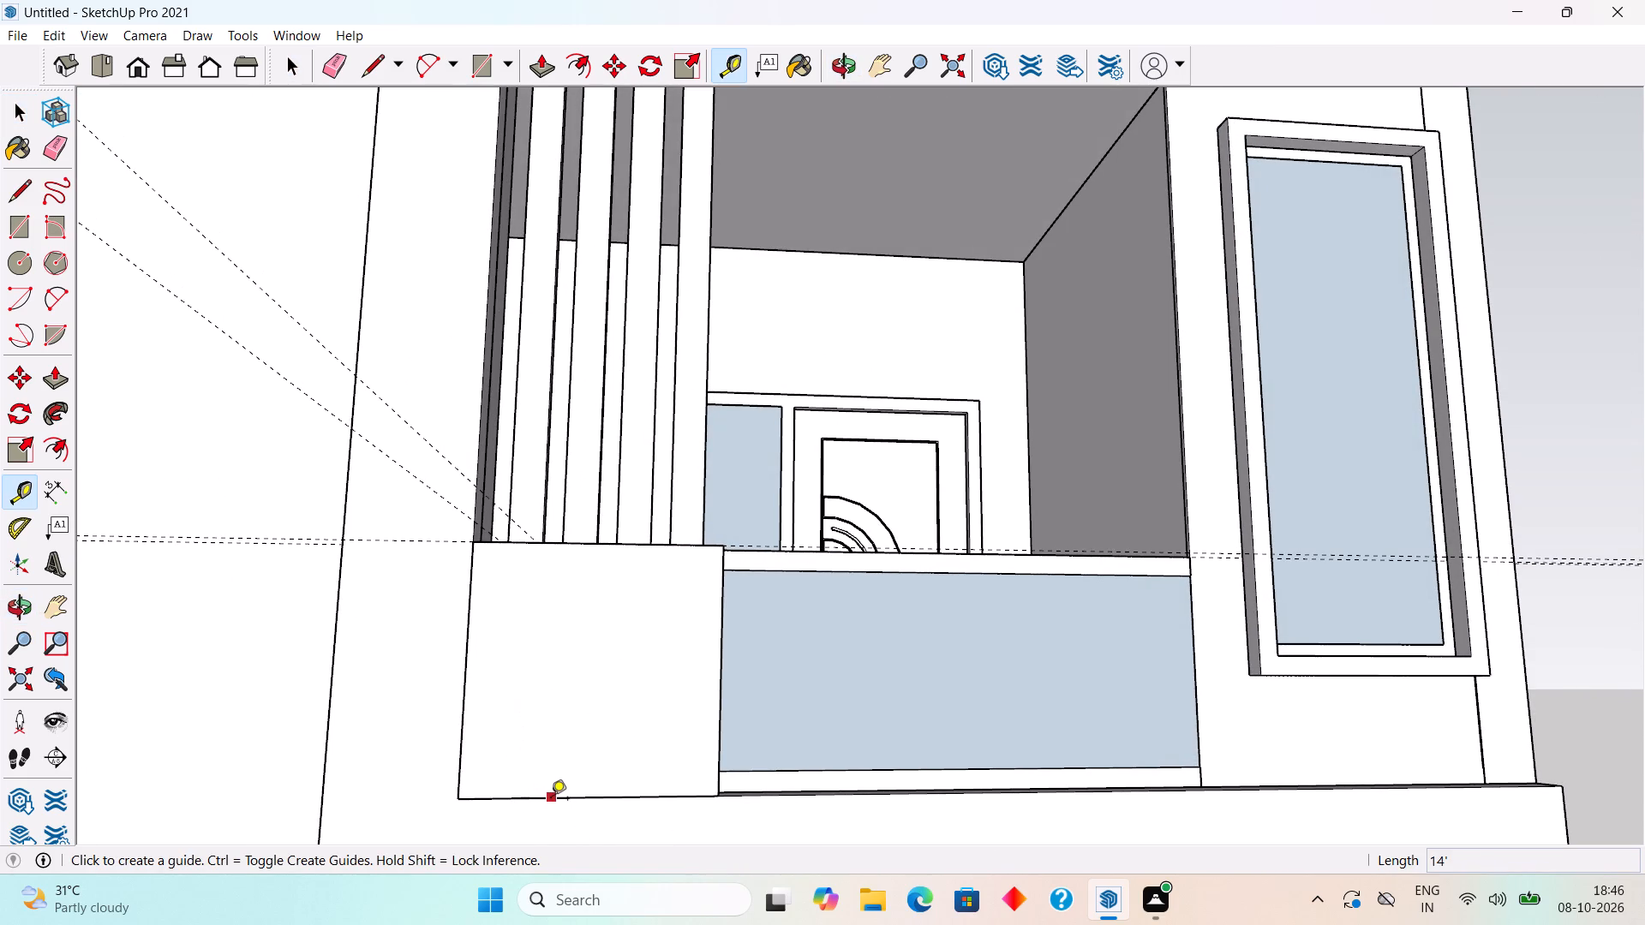
{"action": "left_click", "coordinate": [551, 800]}
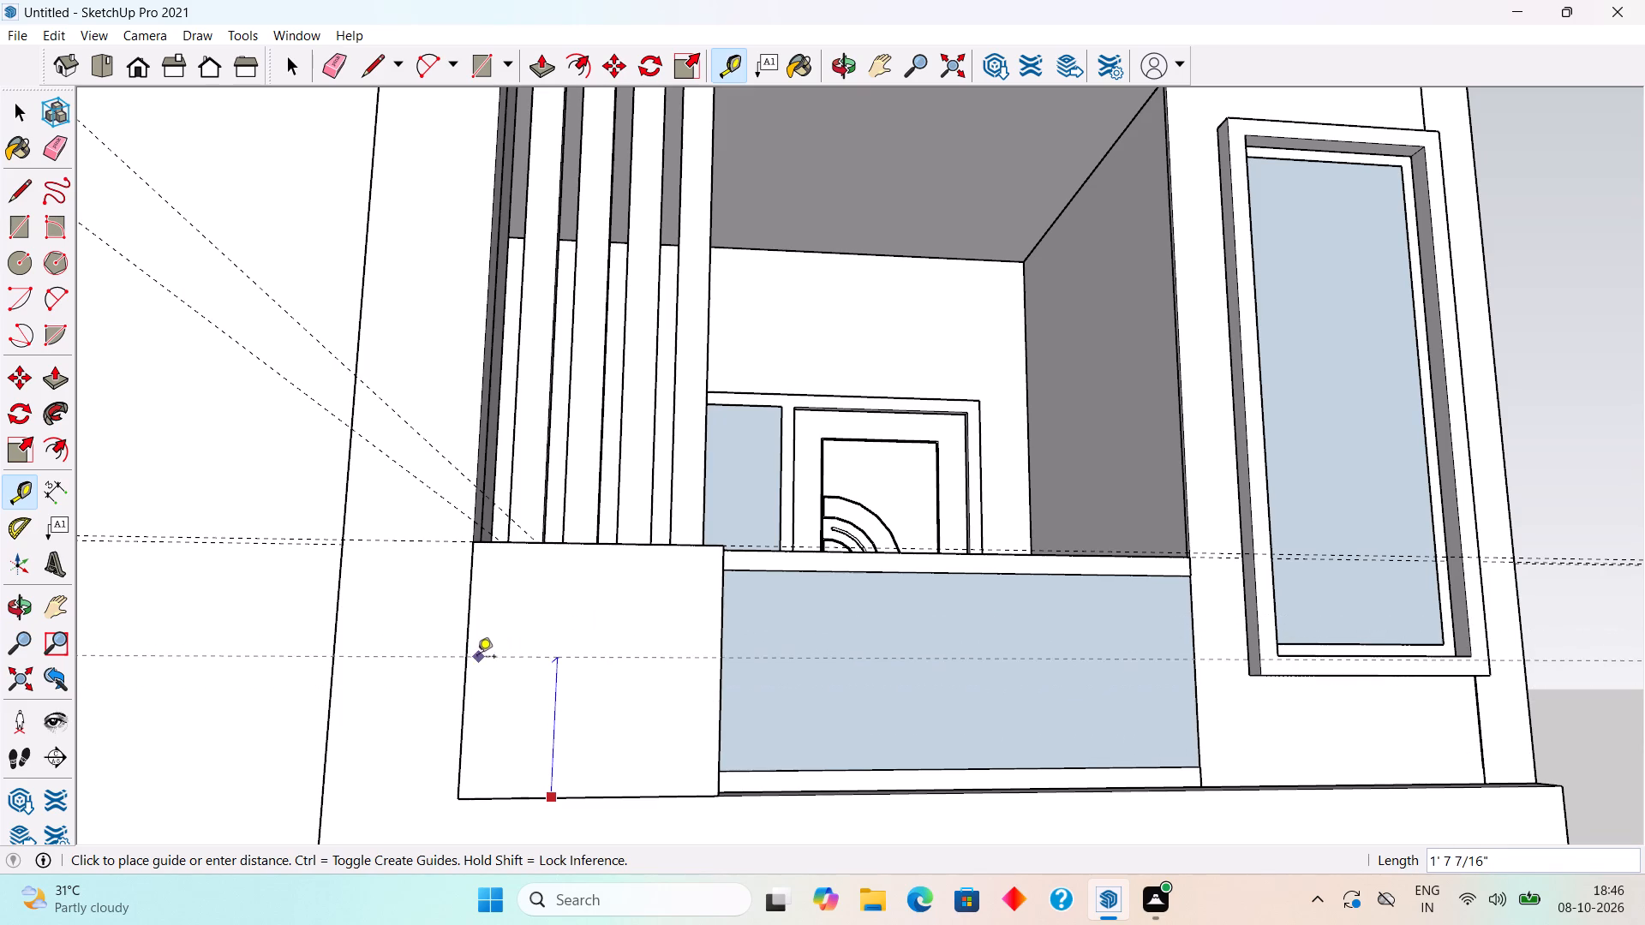
{"action": "left_click", "coordinate": [468, 668]}
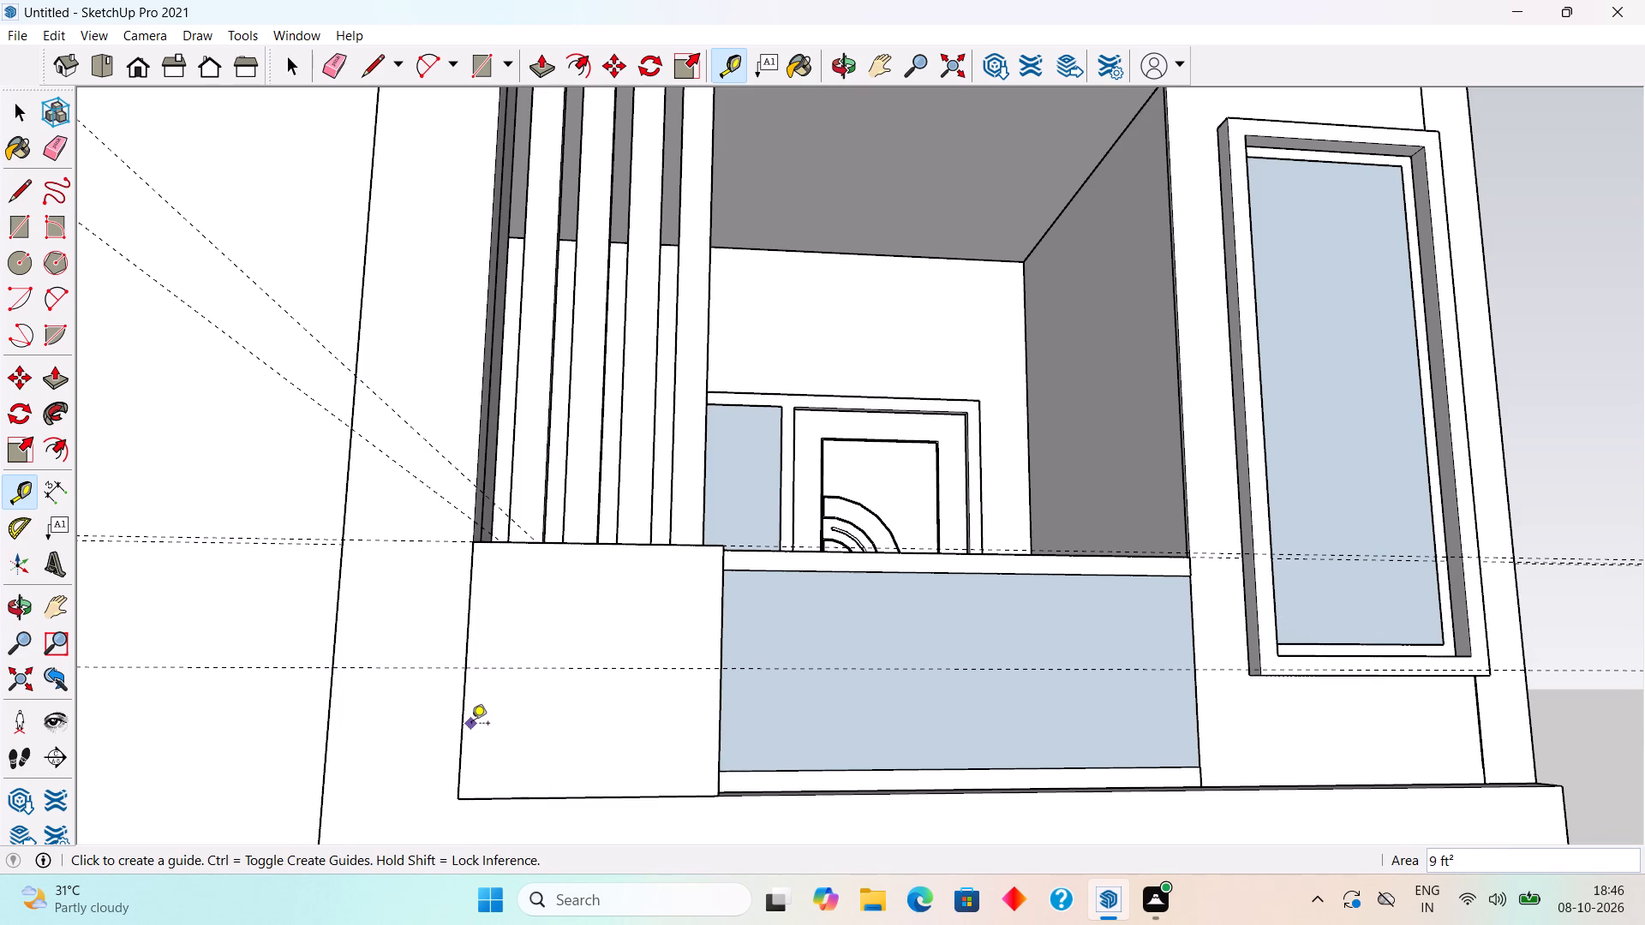
{"action": "left_click", "coordinate": [464, 731]}
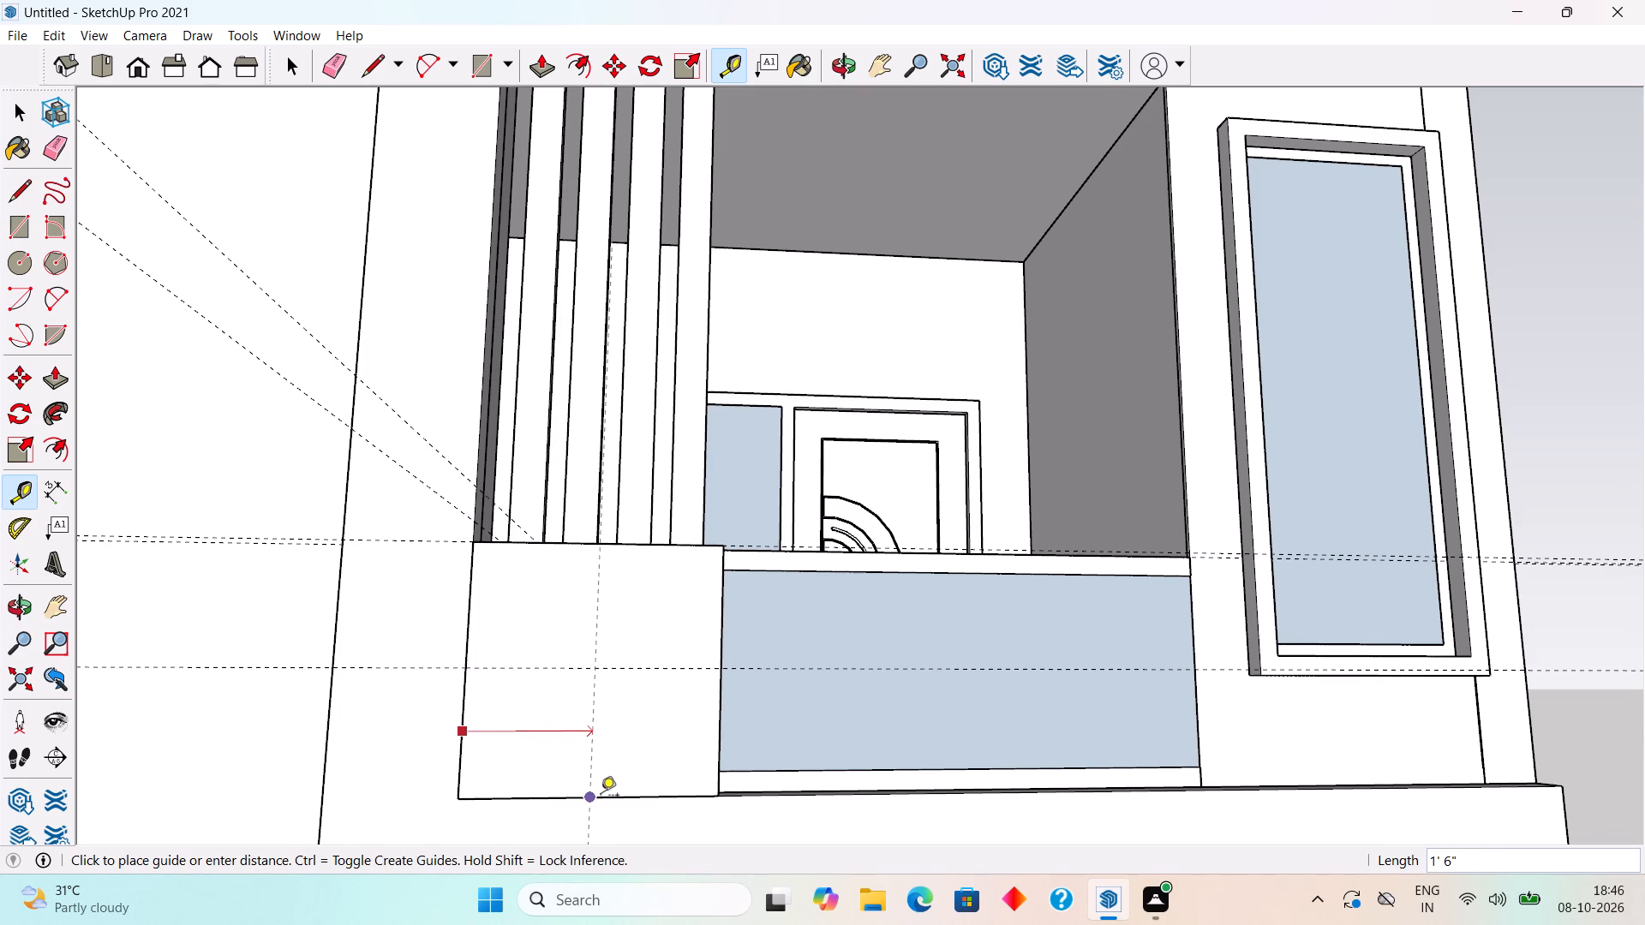
{"action": "left_click", "coordinate": [592, 801]}
Place two vertical guides on the block's front face, 5" from the centre guide towards the wall side and 6" beyond that.
{"action": "left_click", "coordinate": [589, 707]}
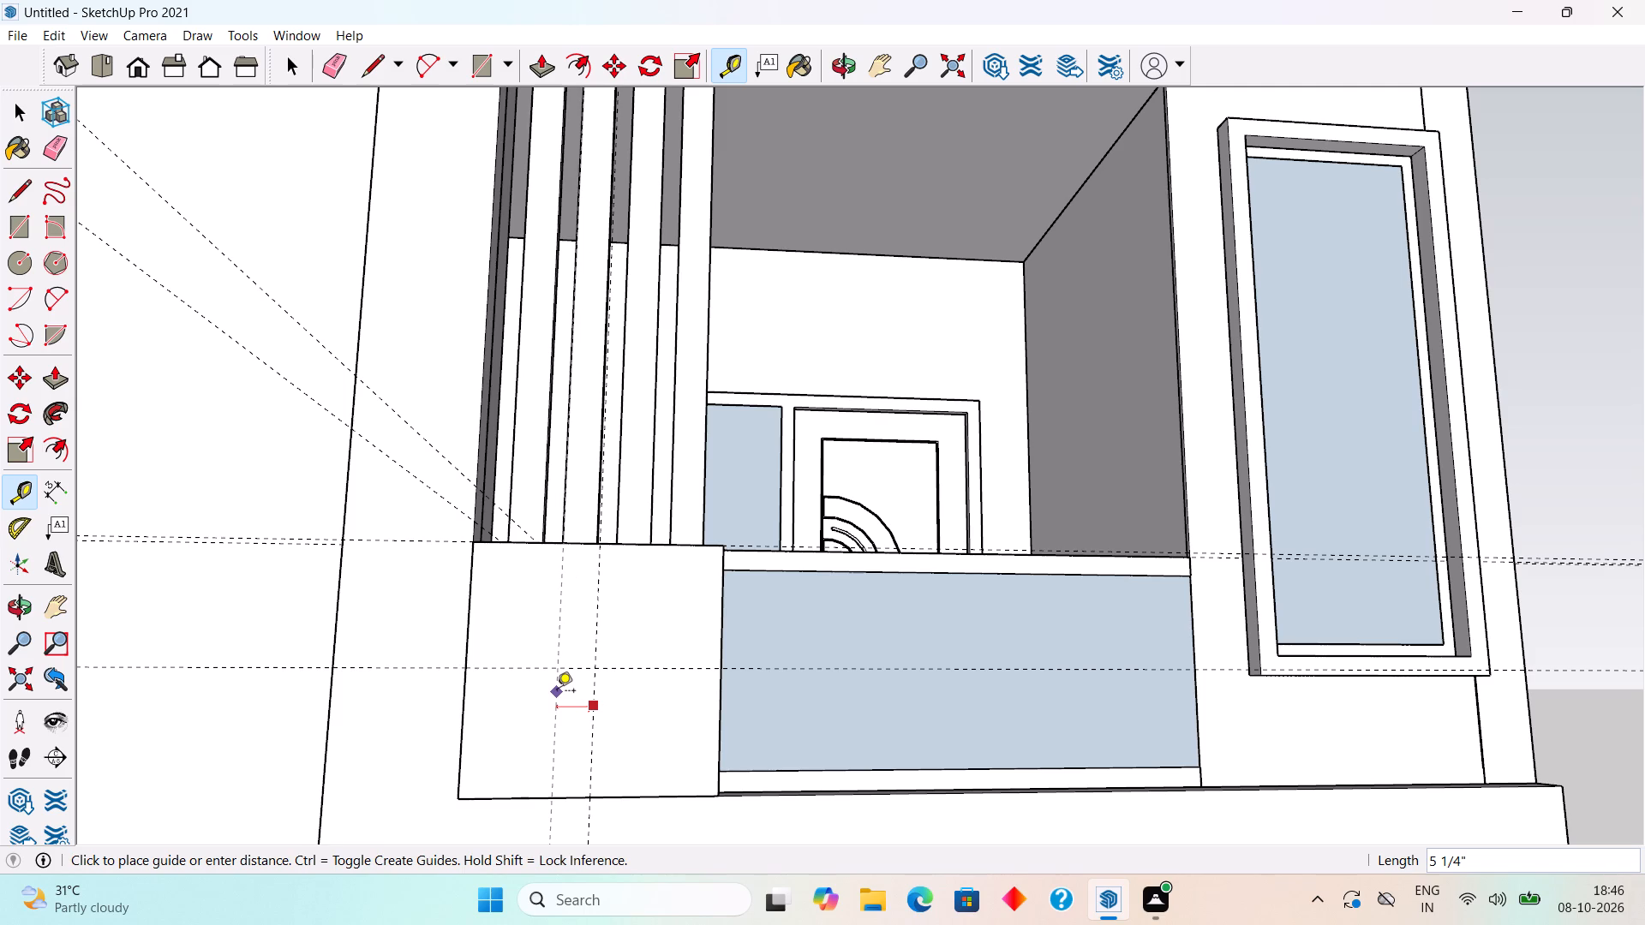
{"action": "type", "text": "5\""}
{"action": "key", "text": "Return"}
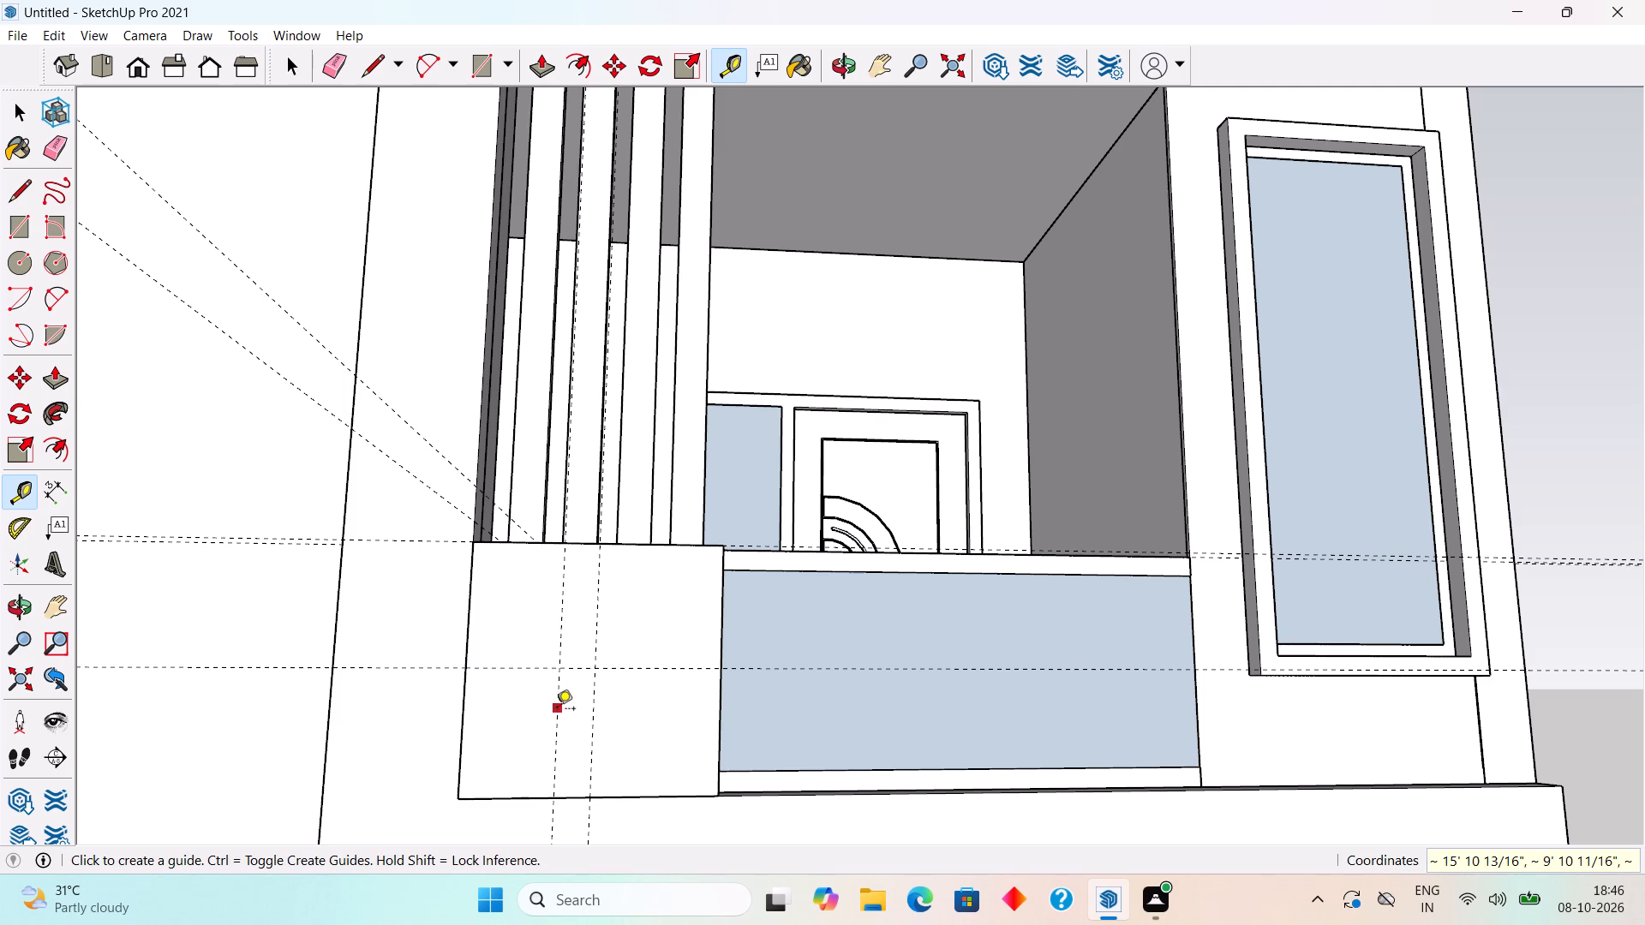
{"action": "left_click", "coordinate": [557, 710]}
{"action": "type", "text": "6\""}
{"action": "key", "text": "Return"}
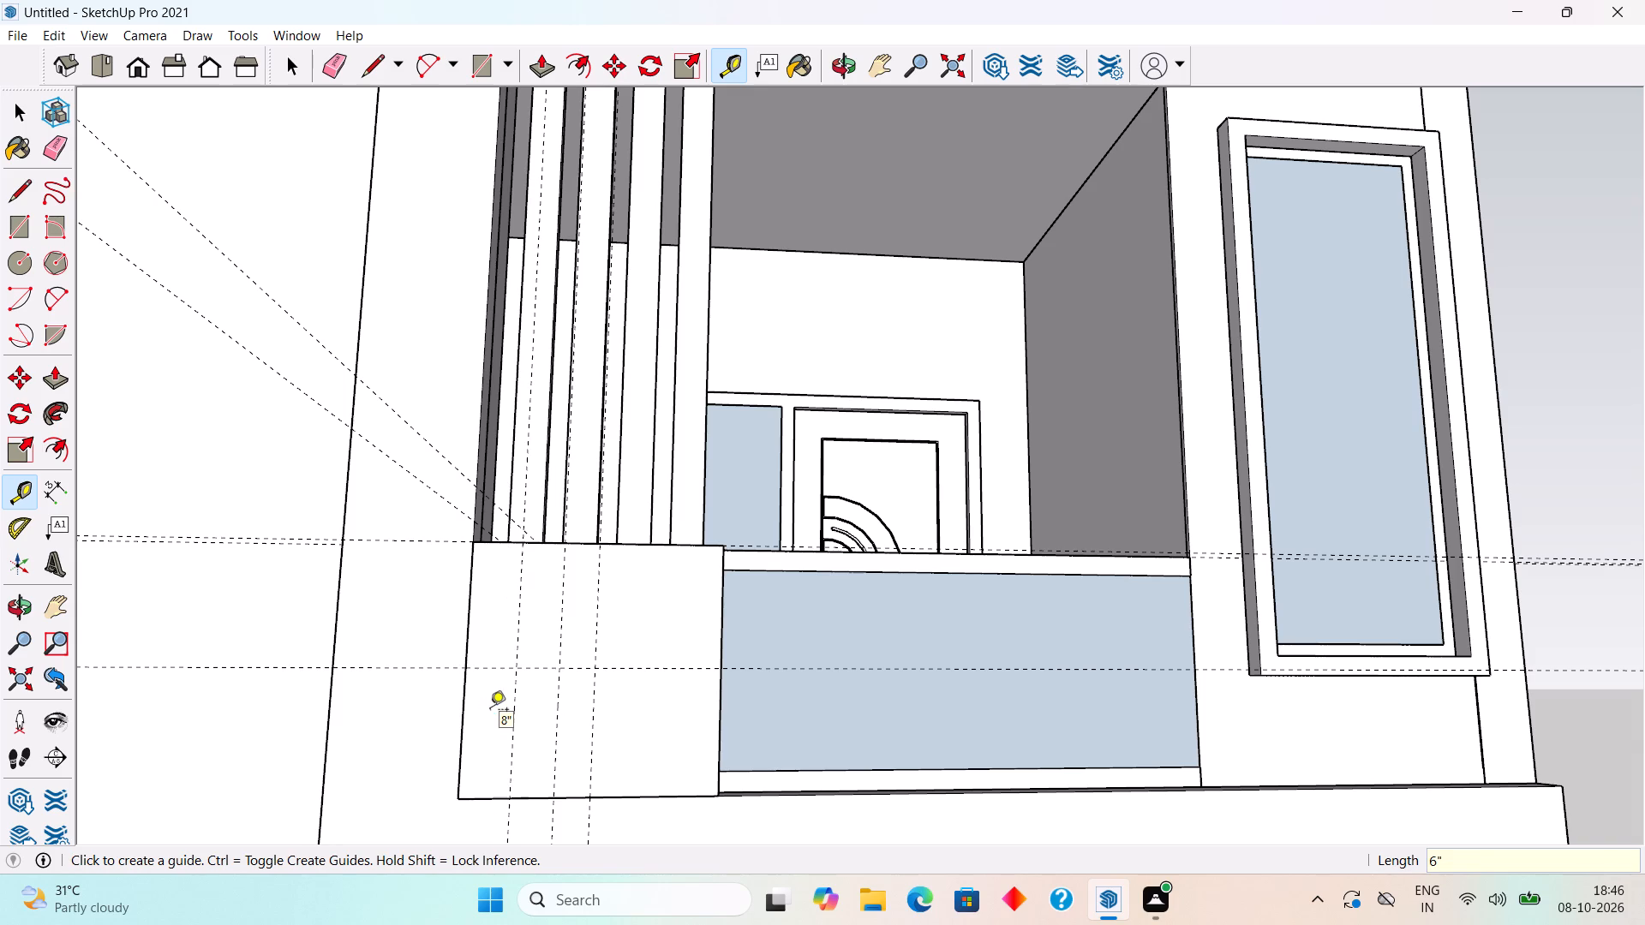
Place two horizontal guides on the block's front face, 3" below and 3" above the mid-height guide.
{"action": "left_click", "coordinate": [541, 669]}
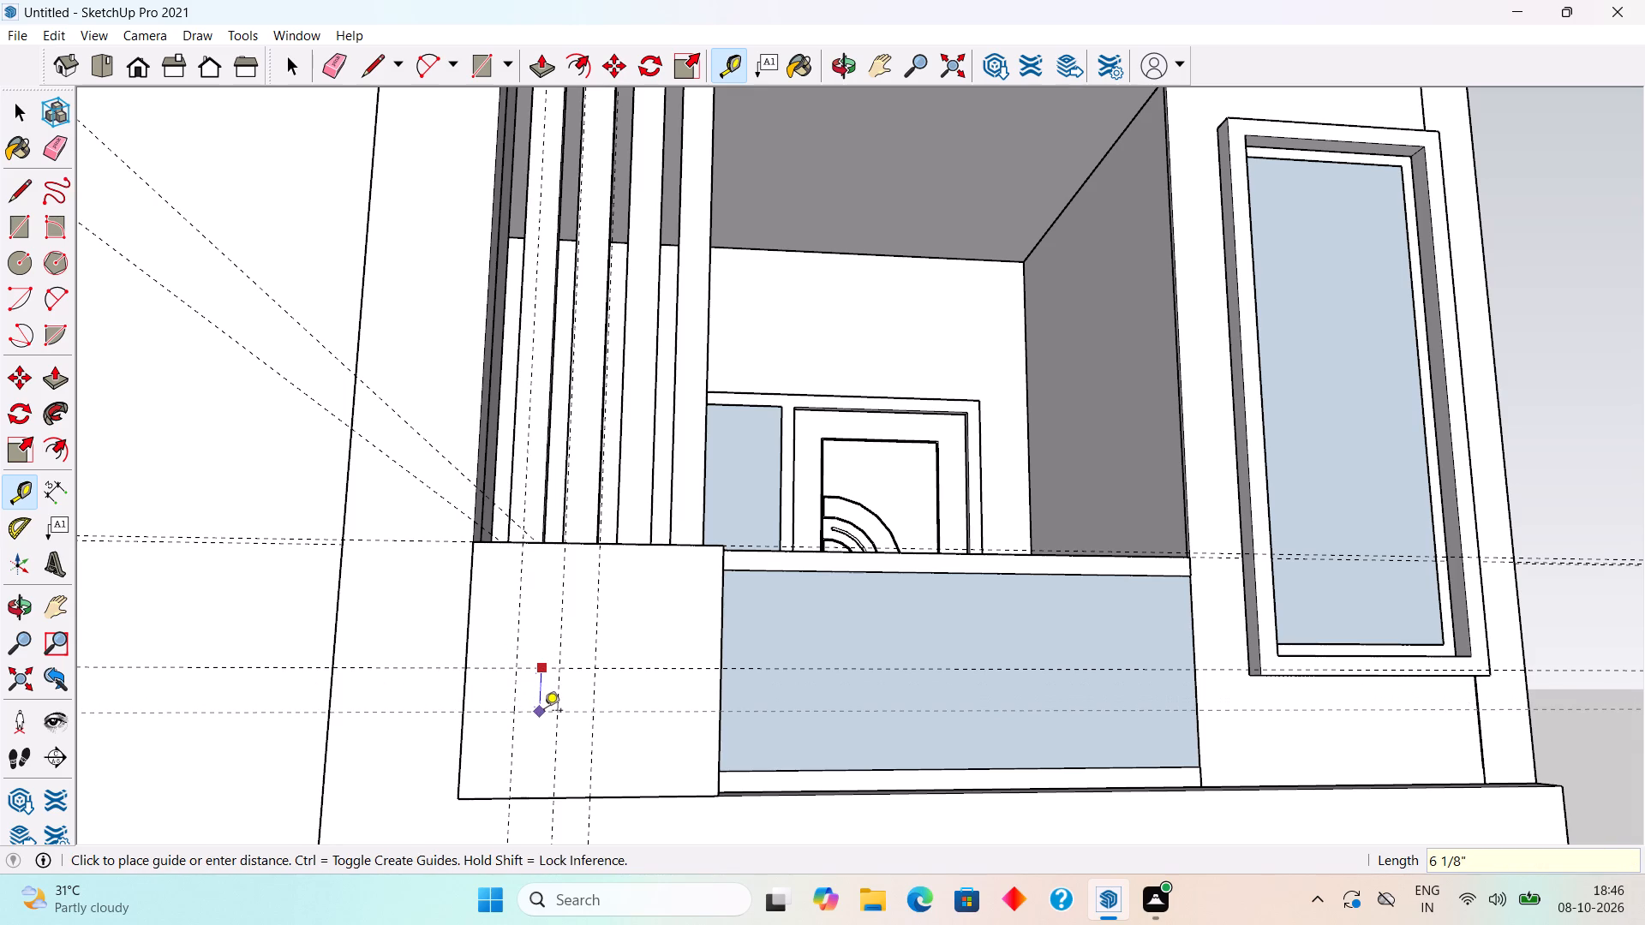
{"action": "type", "text": "3\""}
{"action": "key", "text": "Return"}
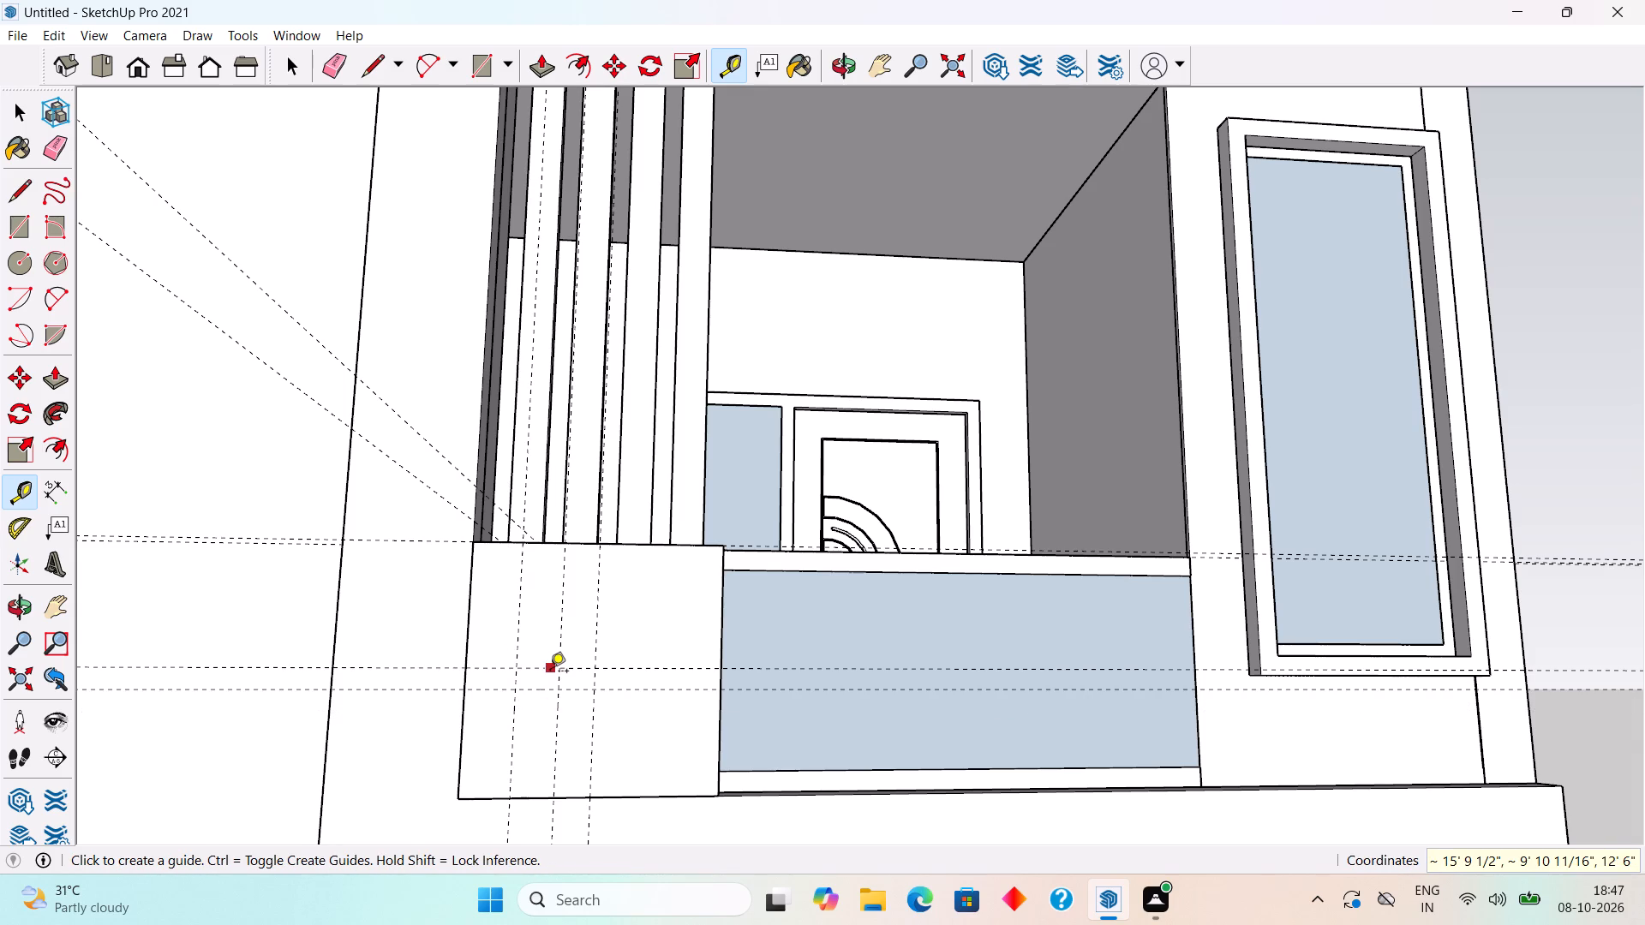
{"action": "left_click", "coordinate": [550, 671]}
{"action": "type", "text": "3\""}
{"action": "key", "text": "Return"}
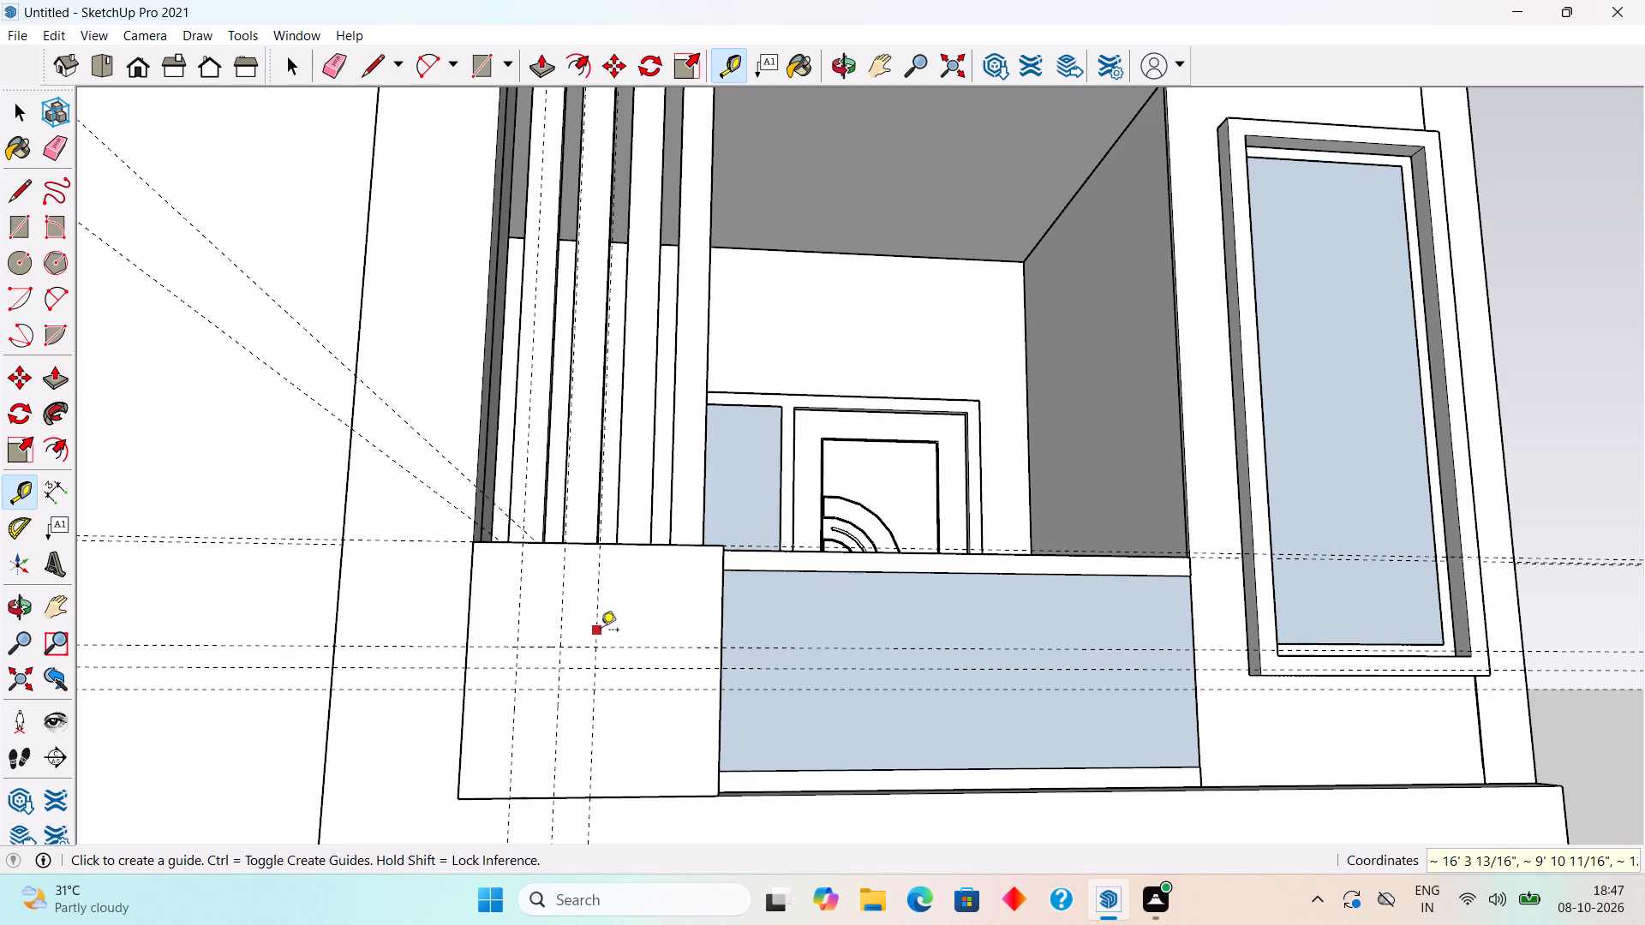
Place a vertical guide 6" from the centre guide towards the glass railing on the block's front face.
{"action": "left_click", "coordinate": [601, 630]}
{"action": "type", "text": "6\""}
{"action": "key", "text": "Return"}
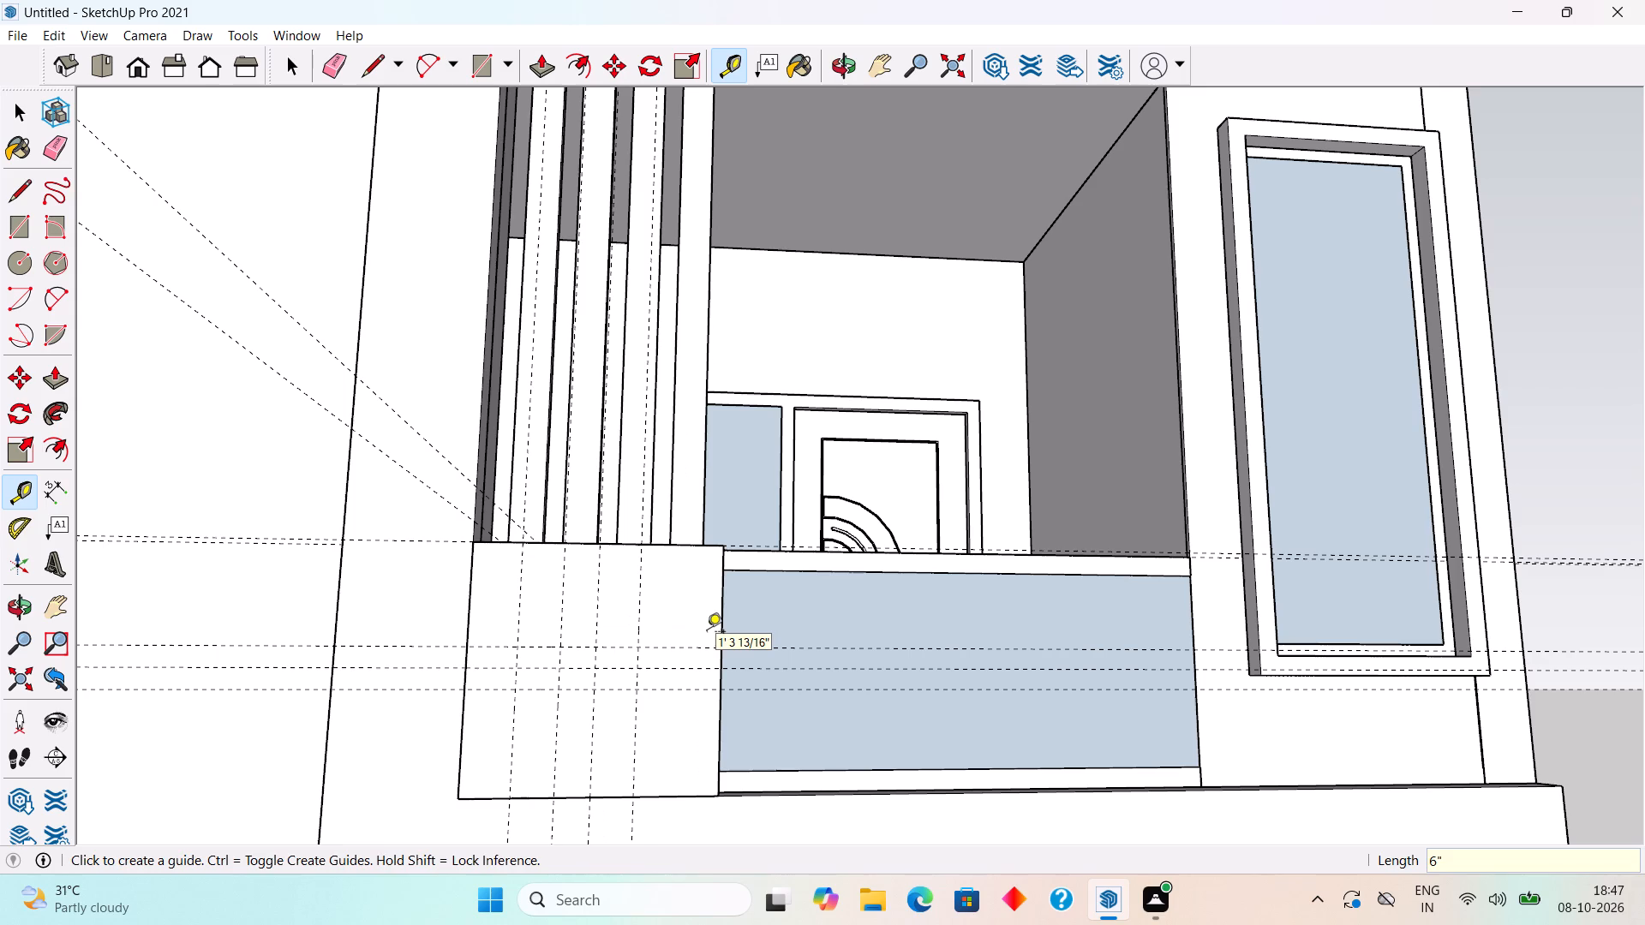
{"action": "key", "text": "space"}
Draw a 6" by 6" square between the guides nearest the wall side on the parapet block's front face.
{"action": "middle_click_drag", "start_coordinate": [481, 752], "coordinate": [492, 821]}
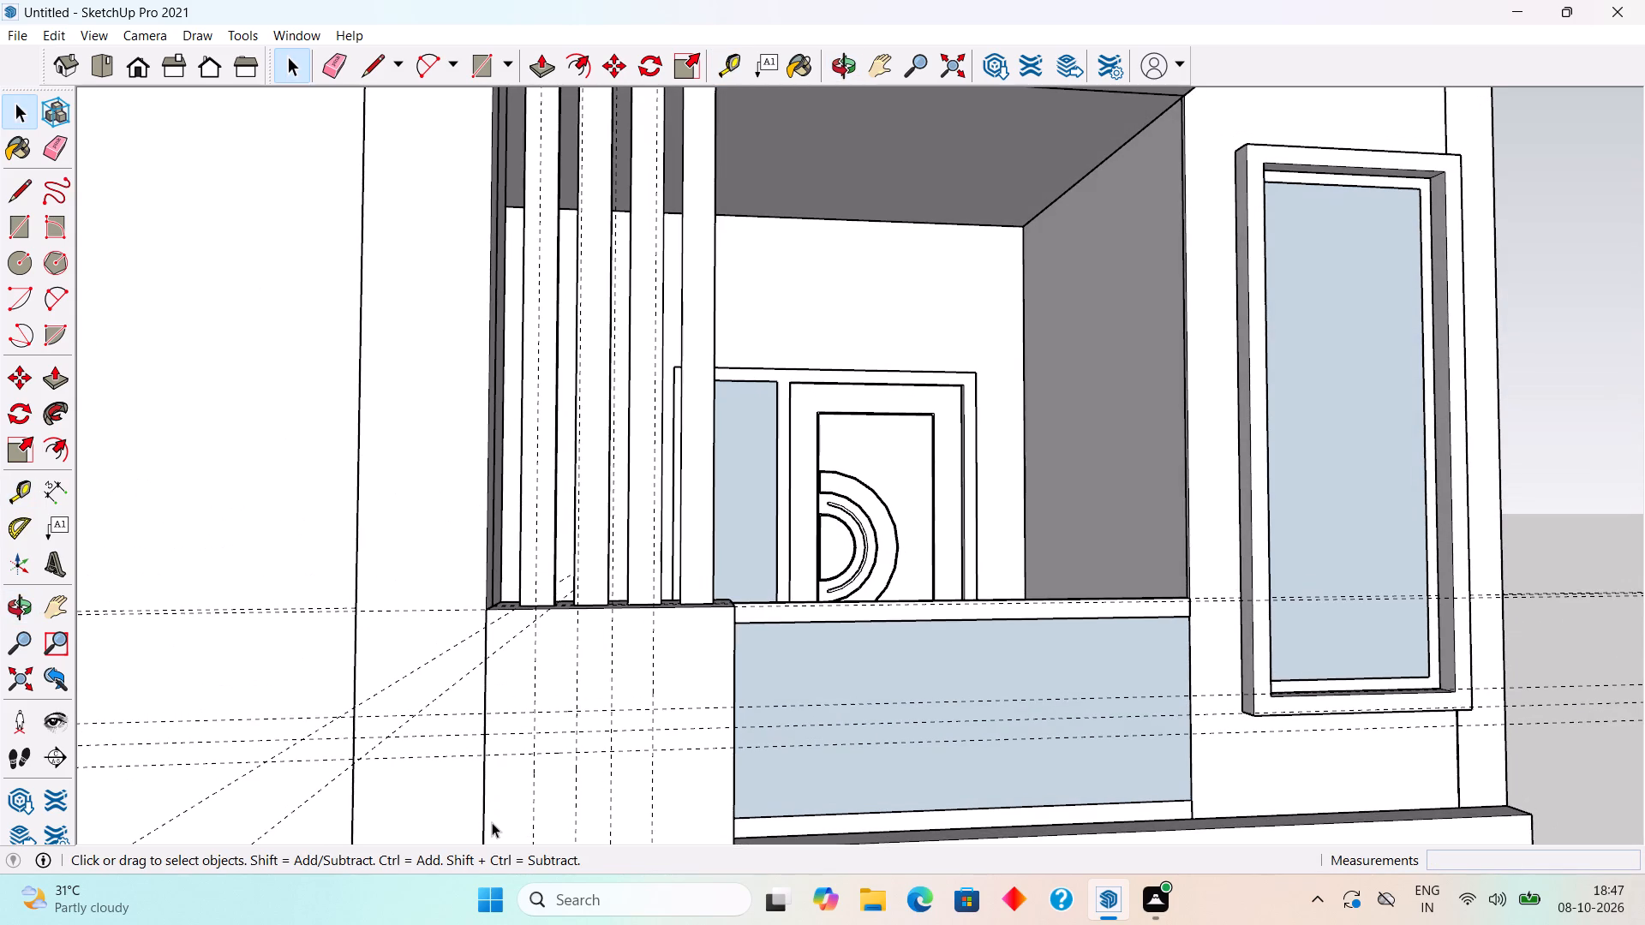
{"action": "key", "text": "r"}
{"action": "left_click", "coordinate": [535, 709]}
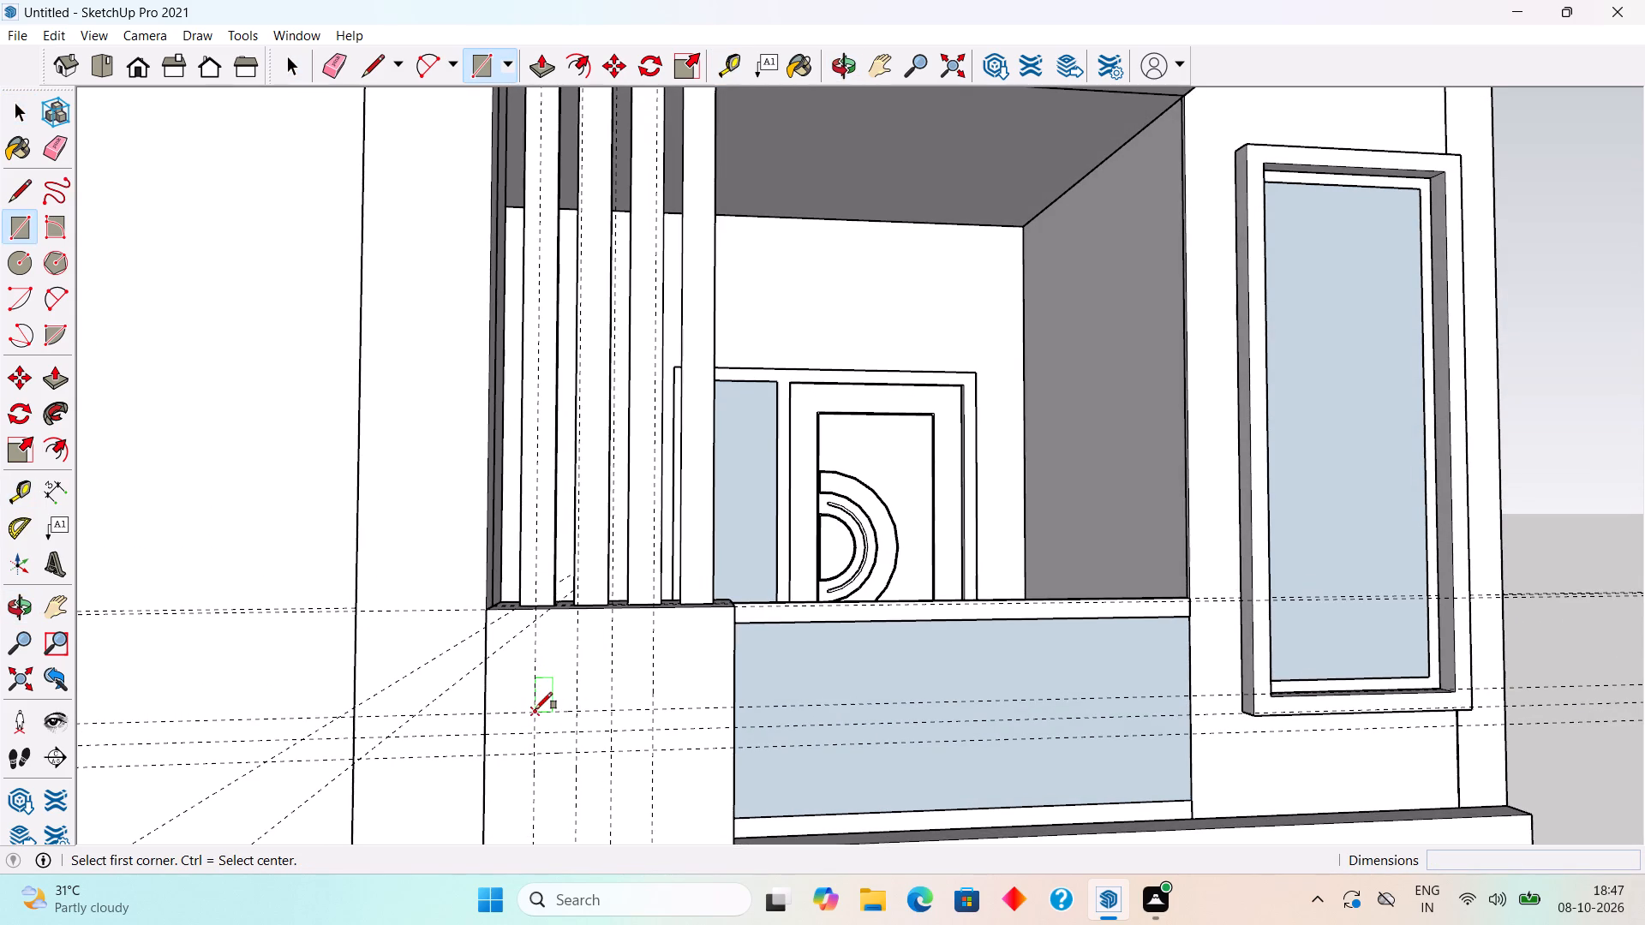
{"action": "left_click", "coordinate": [579, 756]}
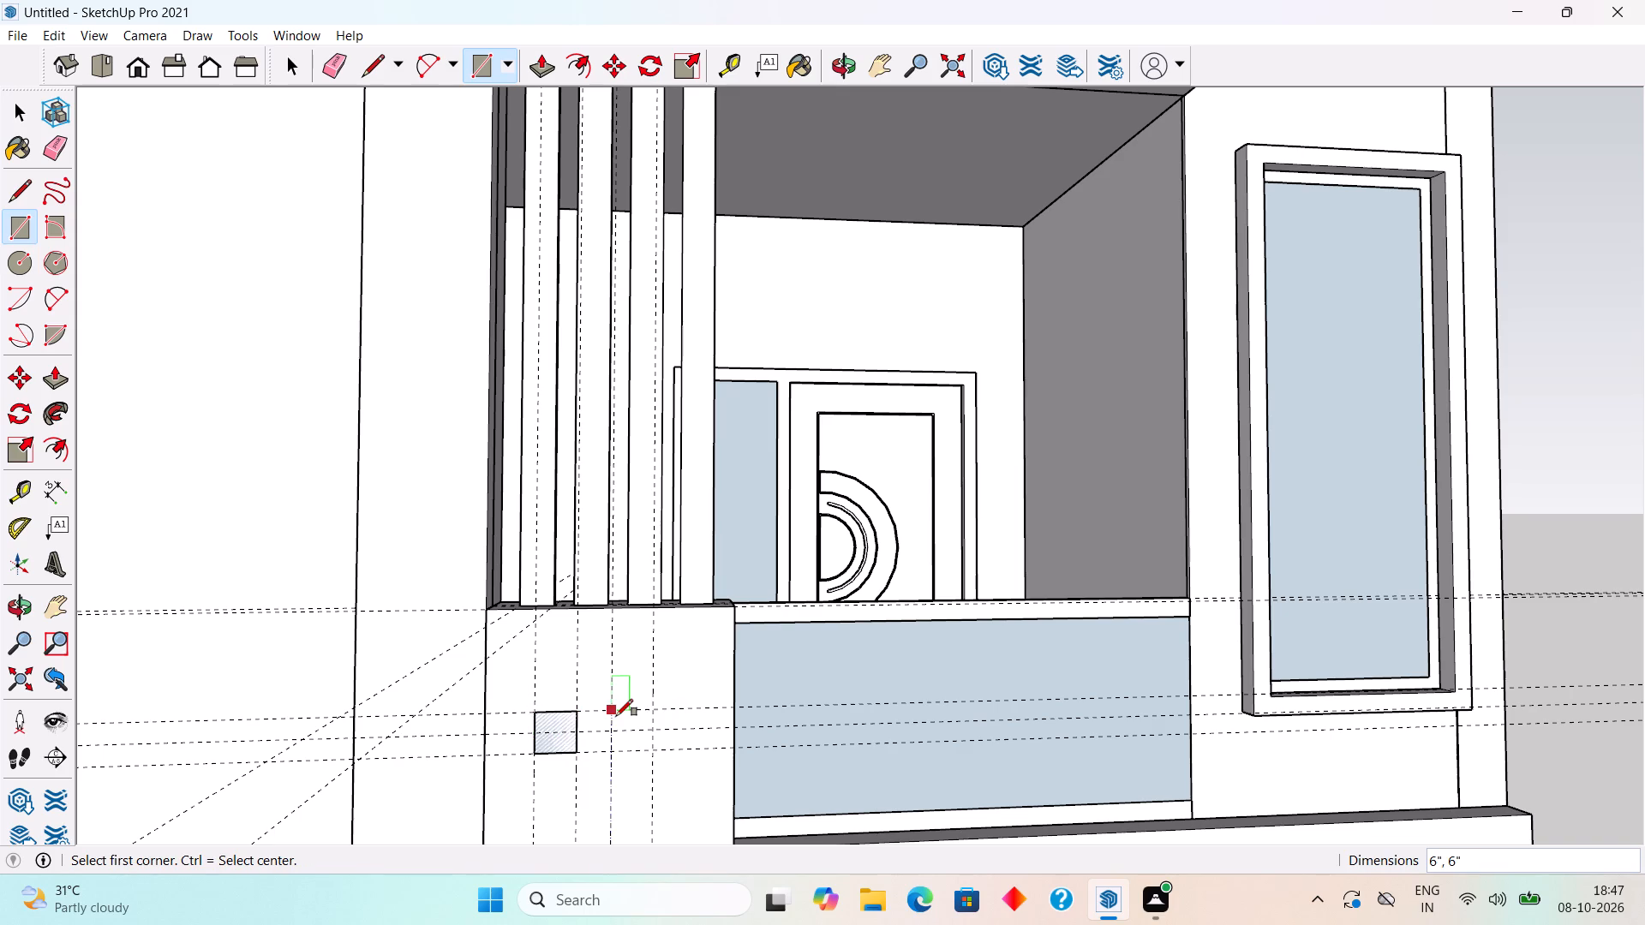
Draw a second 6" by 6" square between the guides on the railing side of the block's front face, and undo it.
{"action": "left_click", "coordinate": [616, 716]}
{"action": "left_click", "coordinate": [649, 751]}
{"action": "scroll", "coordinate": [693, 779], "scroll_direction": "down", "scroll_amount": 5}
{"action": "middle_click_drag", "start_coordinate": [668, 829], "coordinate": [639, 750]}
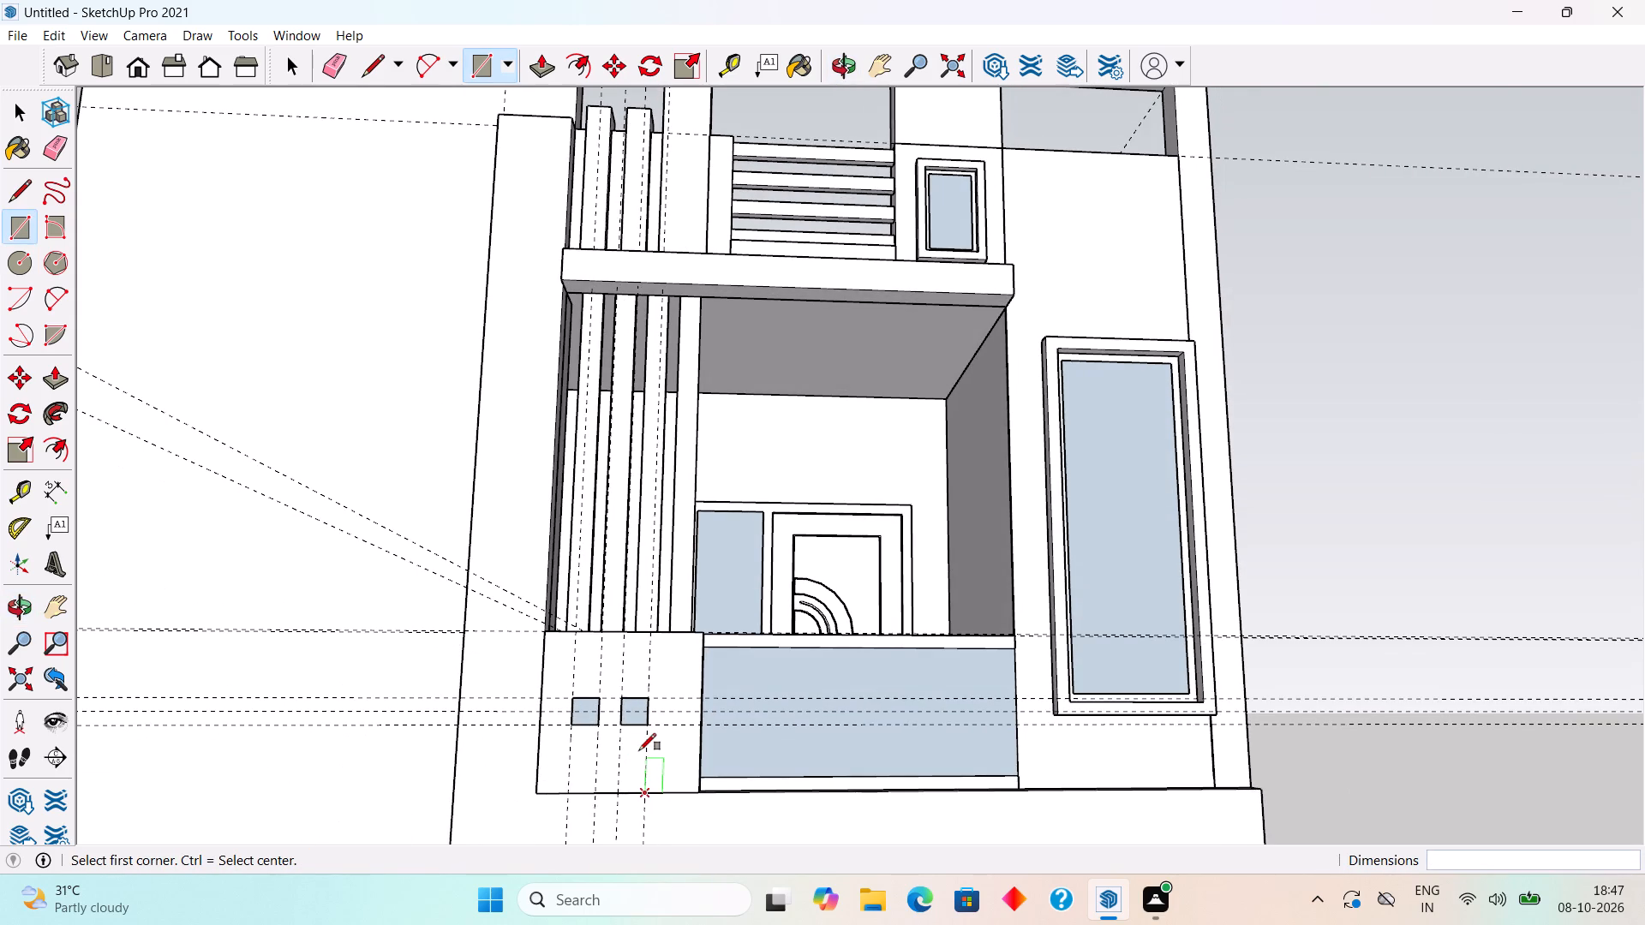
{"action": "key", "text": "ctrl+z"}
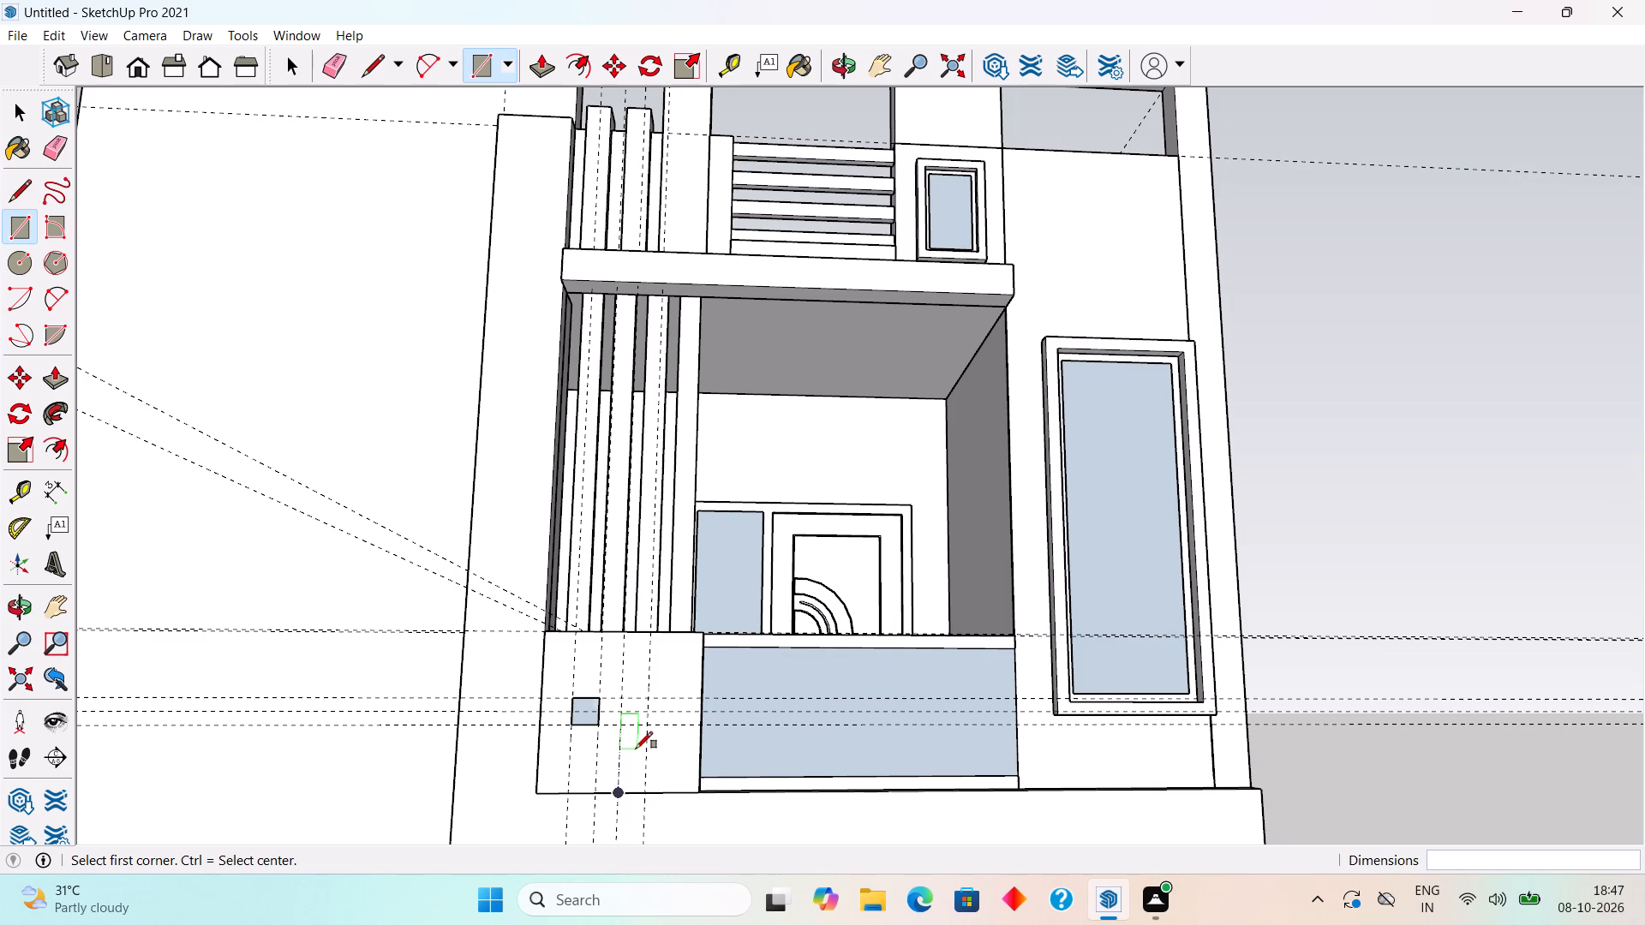
Undo the 6" by 6" square nearest the wall side and the vertical guide 6" from the centre guide on the block's face.
{"action": "key", "text": "ctrl+z"}
{"action": "key", "text": "space"}
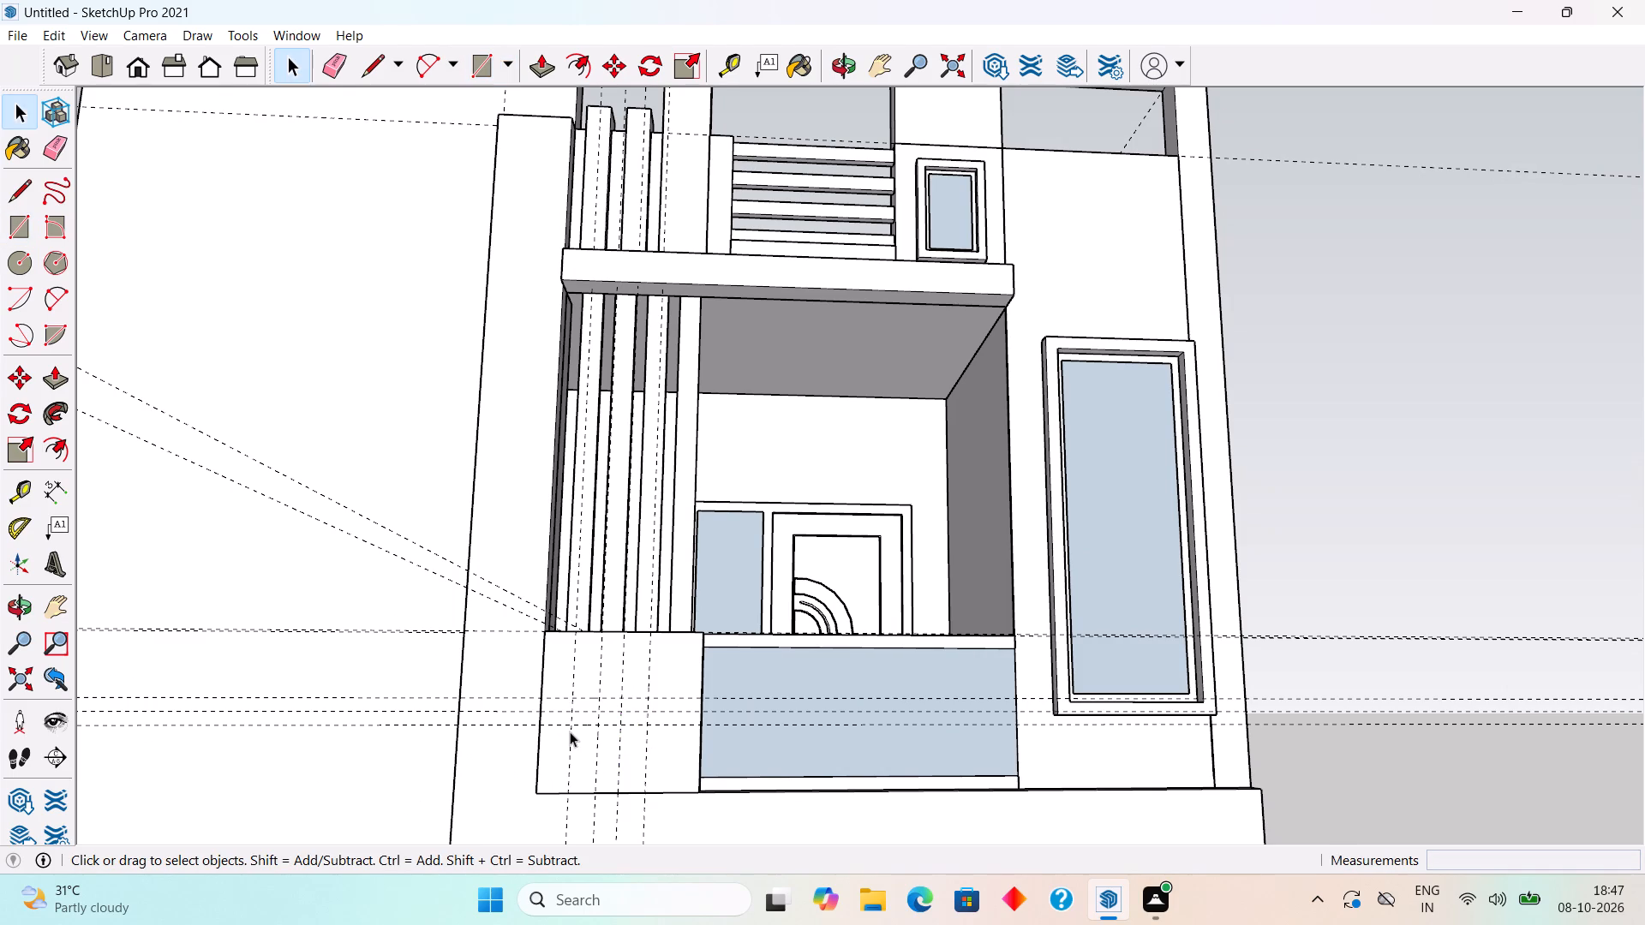
{"action": "scroll", "coordinate": [577, 731], "scroll_direction": "up", "scroll_amount": 4}
{"action": "scroll", "coordinate": [662, 725], "scroll_direction": "up", "scroll_amount": 1}
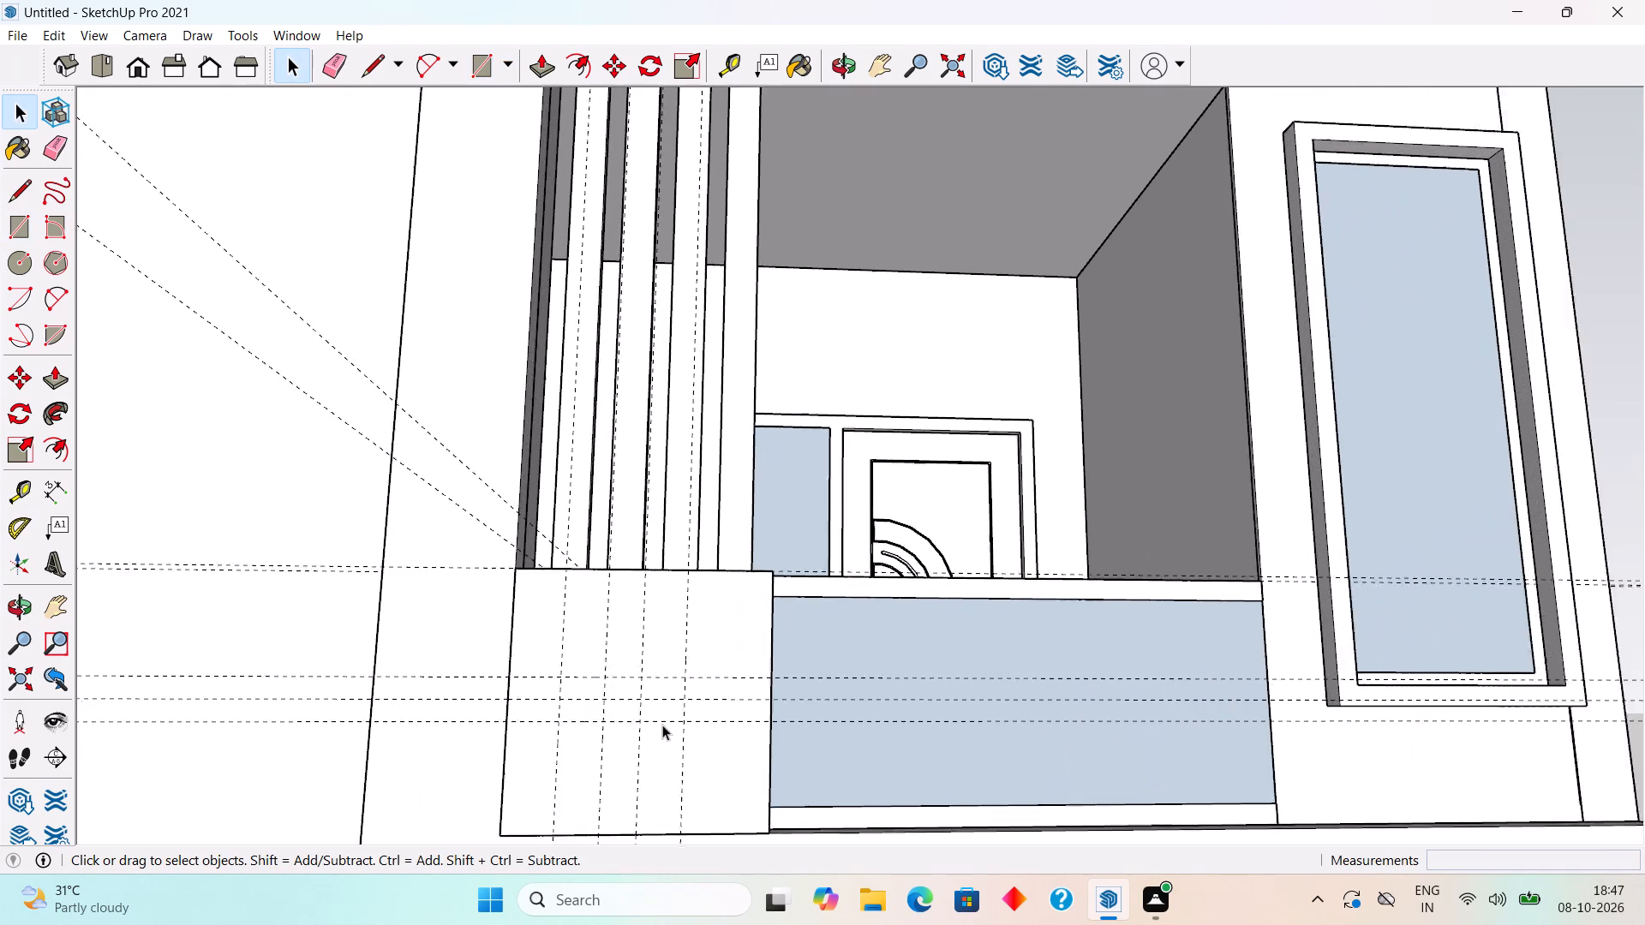
{"action": "scroll", "coordinate": [662, 725], "scroll_direction": "up", "scroll_amount": 3}
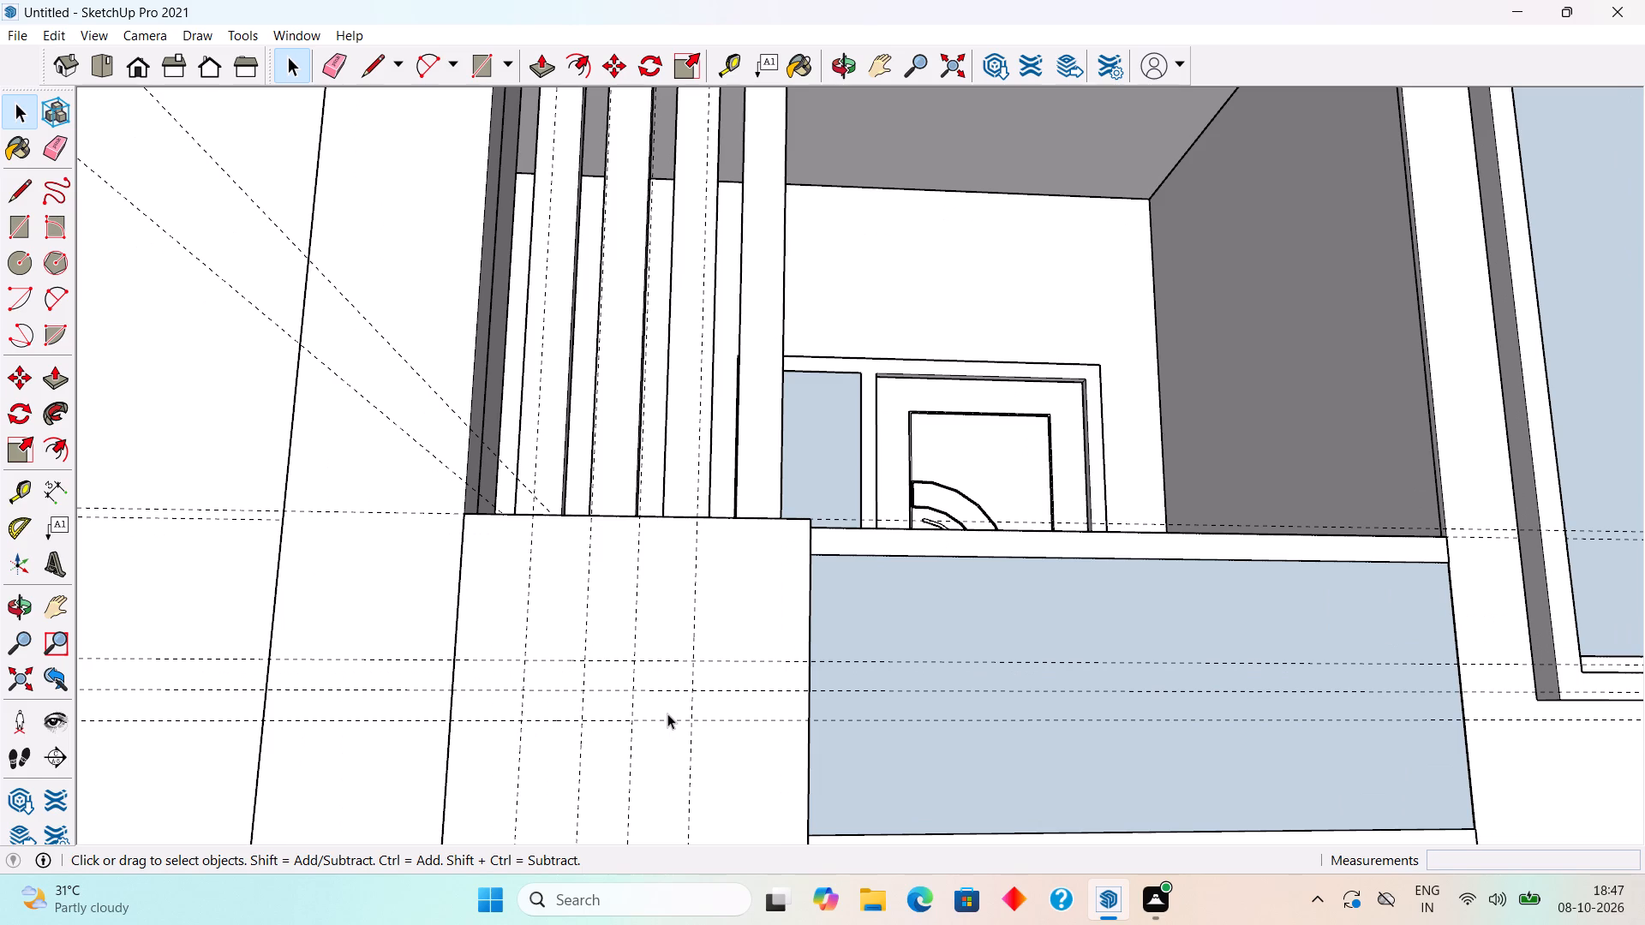
{"action": "key", "text": "r"}
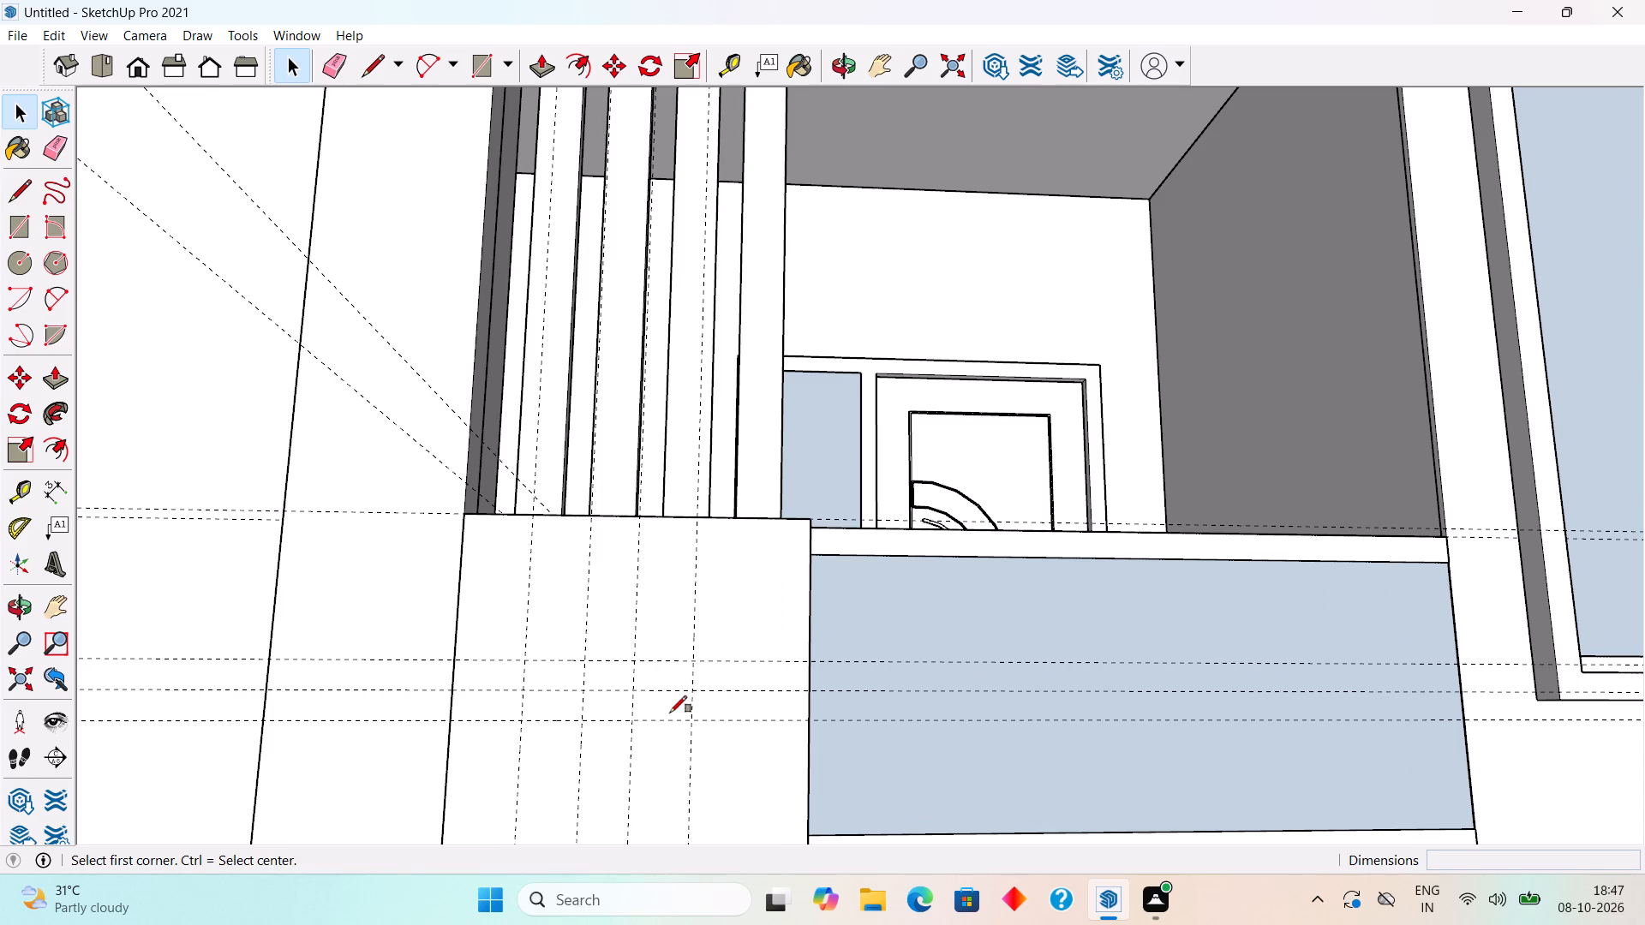
{"action": "key", "text": "t"}
{"action": "left_click", "coordinate": [690, 759]}
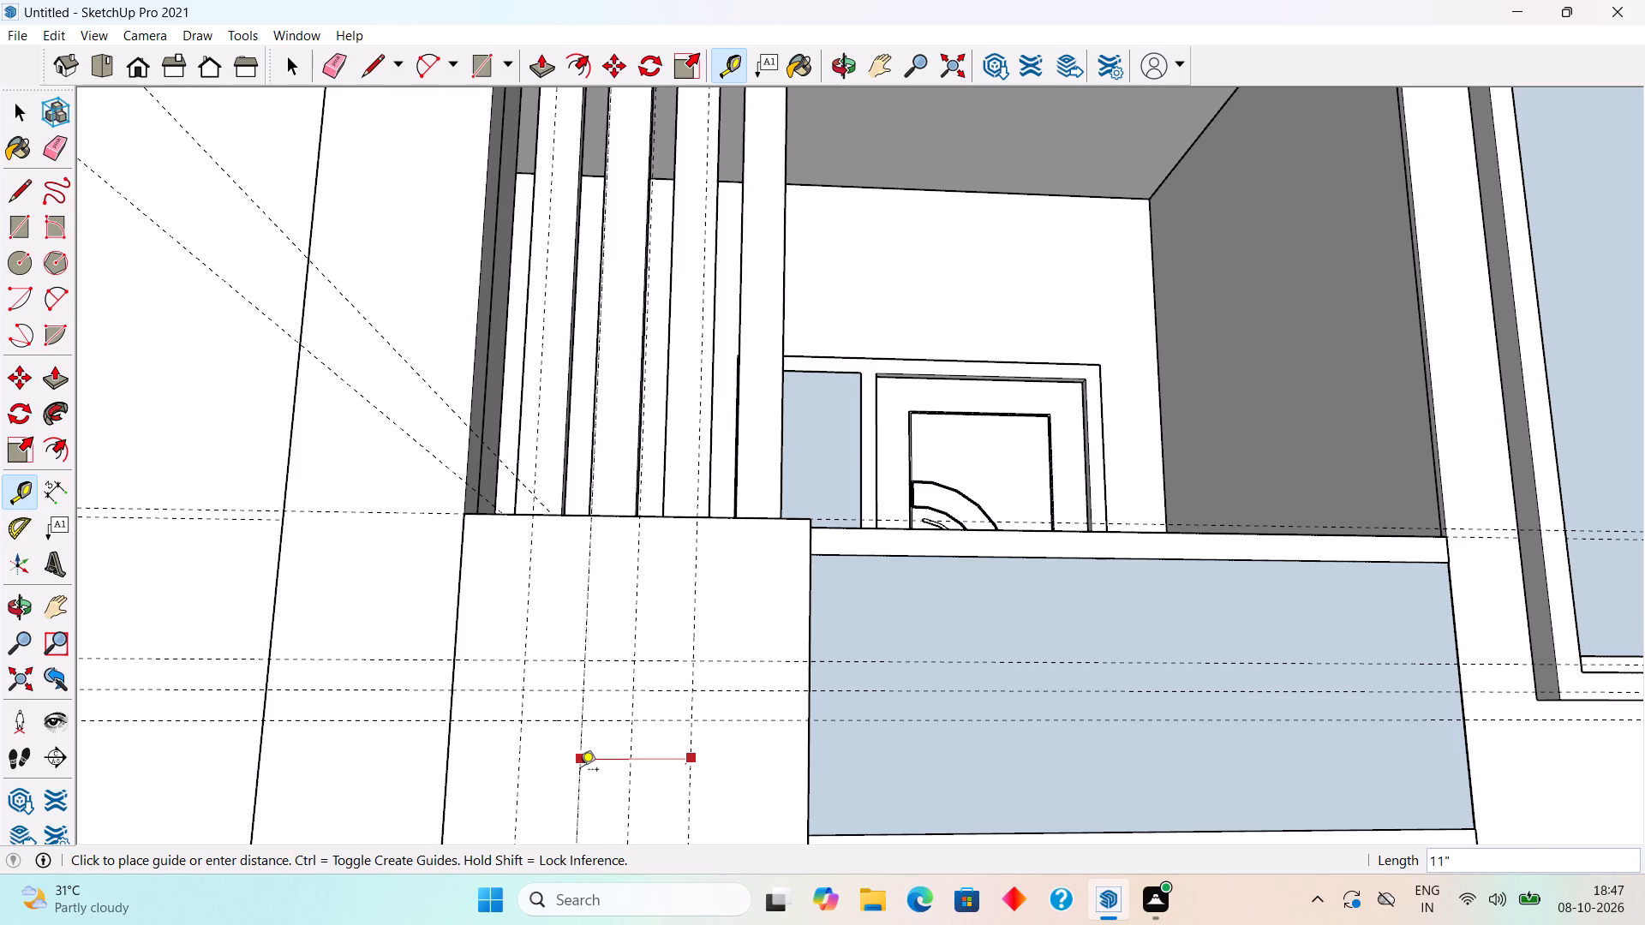
{"action": "key", "text": "space"}
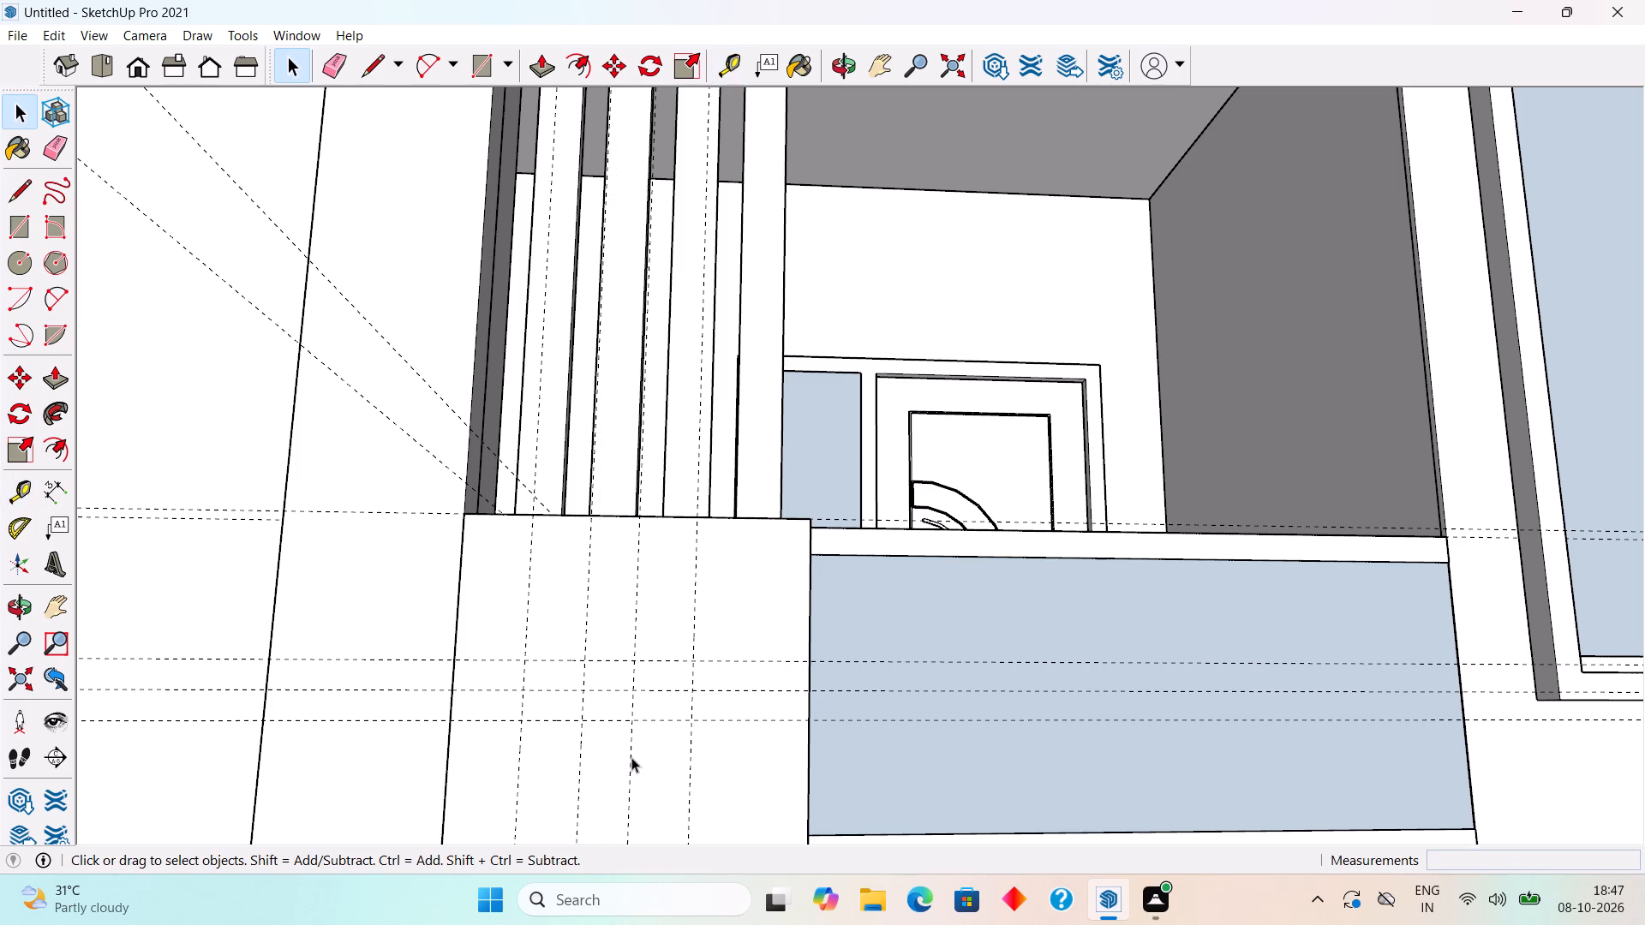
{"action": "key", "text": "ctrl+z"}
Place a vertical guide 5" from the centre guide towards the glass railing, and another 6" beyond it, on the block's front face.
{"action": "key", "text": "t"}
{"action": "left_click", "coordinate": [627, 773]}
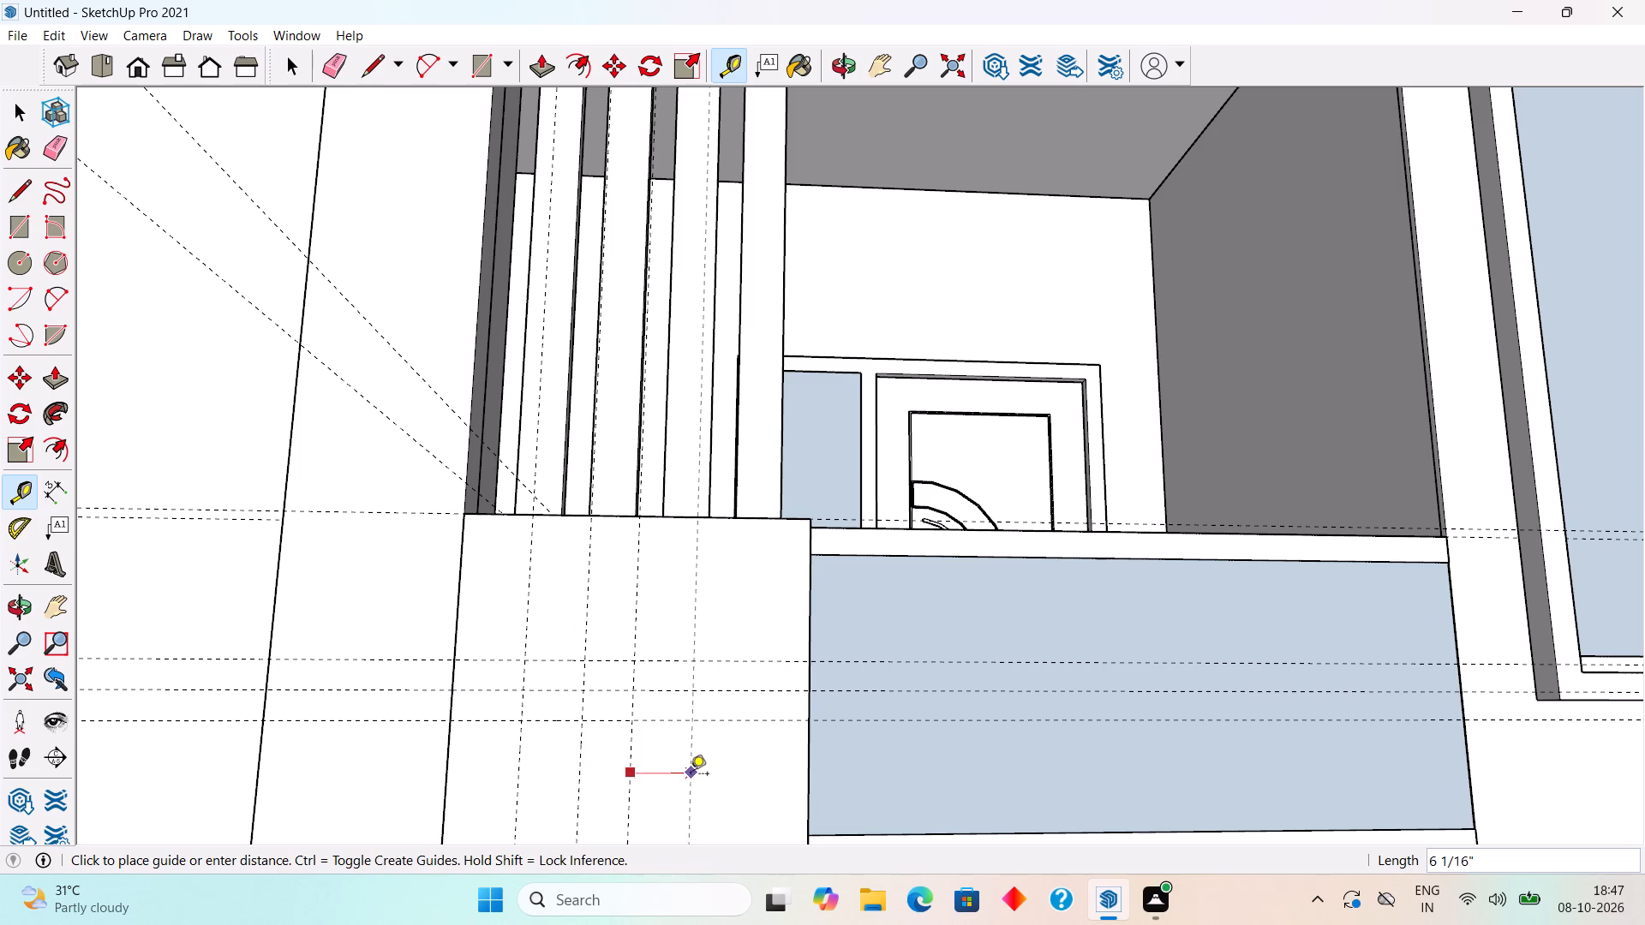
{"action": "type", "text": "5\""}
{"action": "key", "text": "Return"}
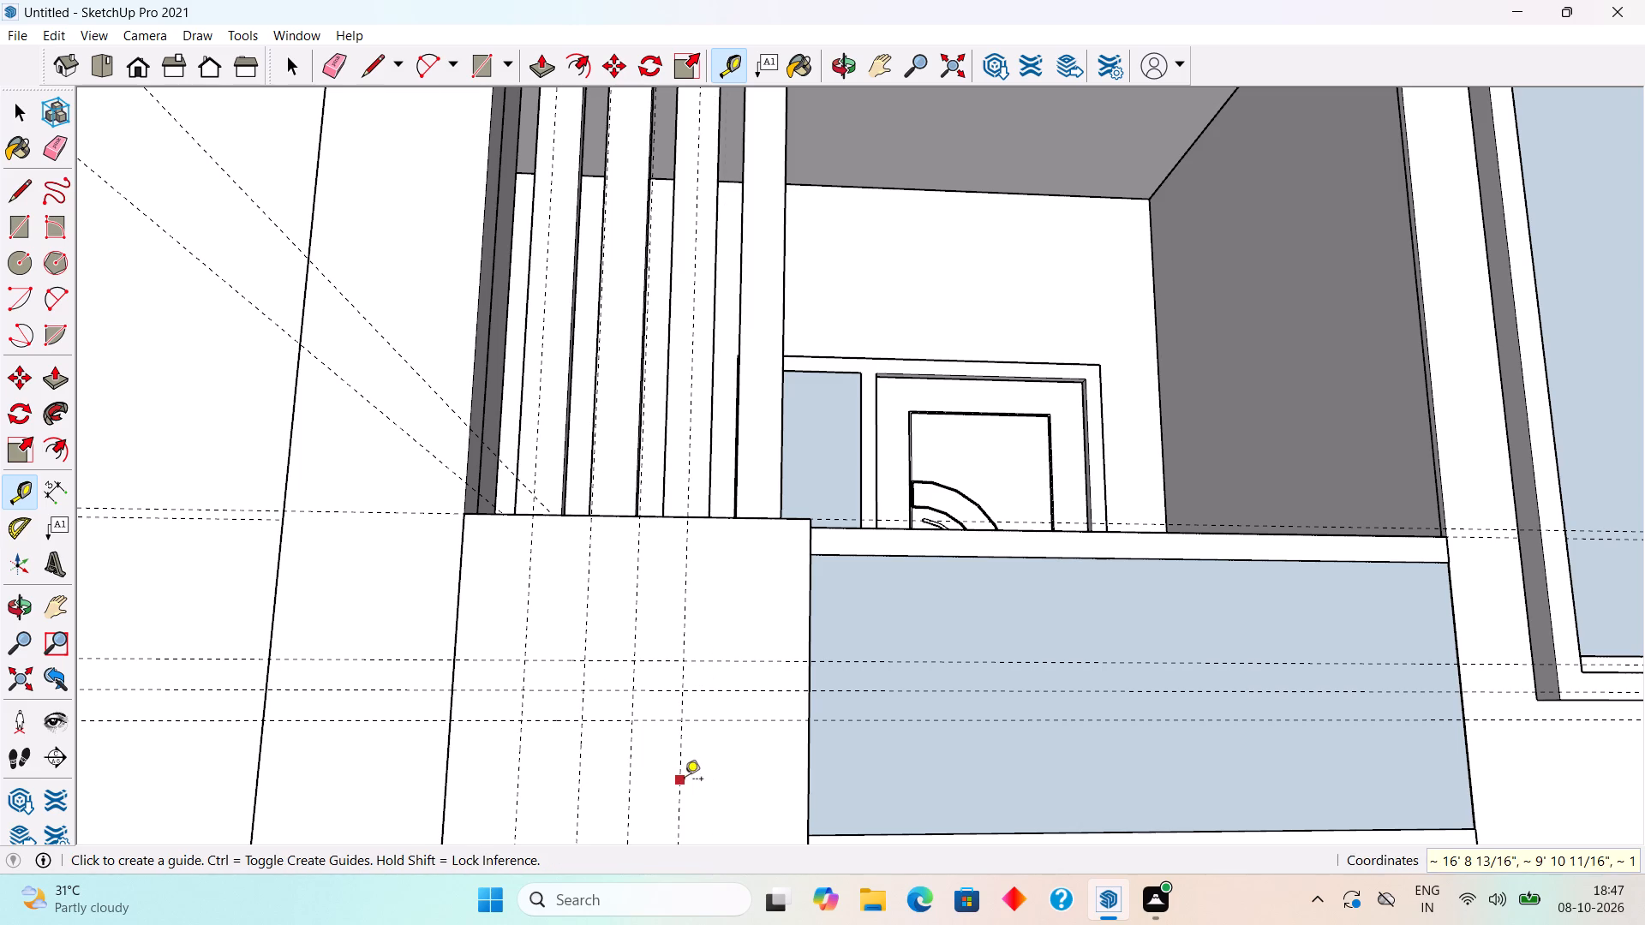
{"action": "left_click", "coordinate": [685, 779]}
{"action": "type", "text": "6\""}
{"action": "key", "text": "Return"}
{"action": "key", "text": "space"}
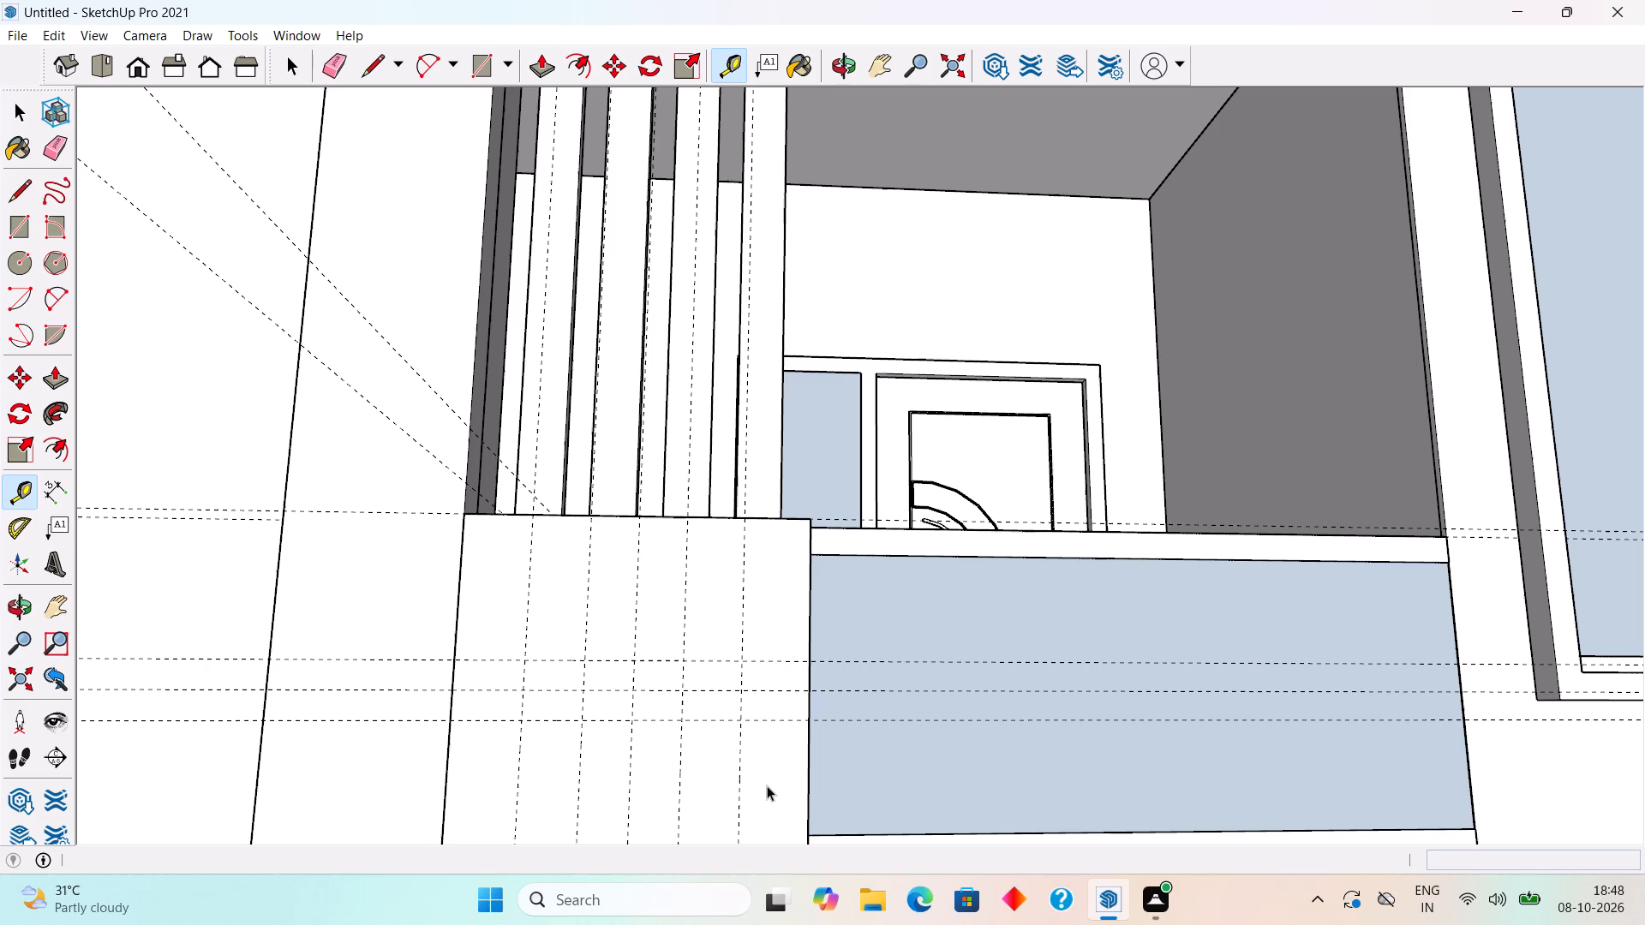
Draw two 6" by 6" squares between the guides on the block's front face, one on each side of the centre guide.
{"action": "key", "text": "r"}
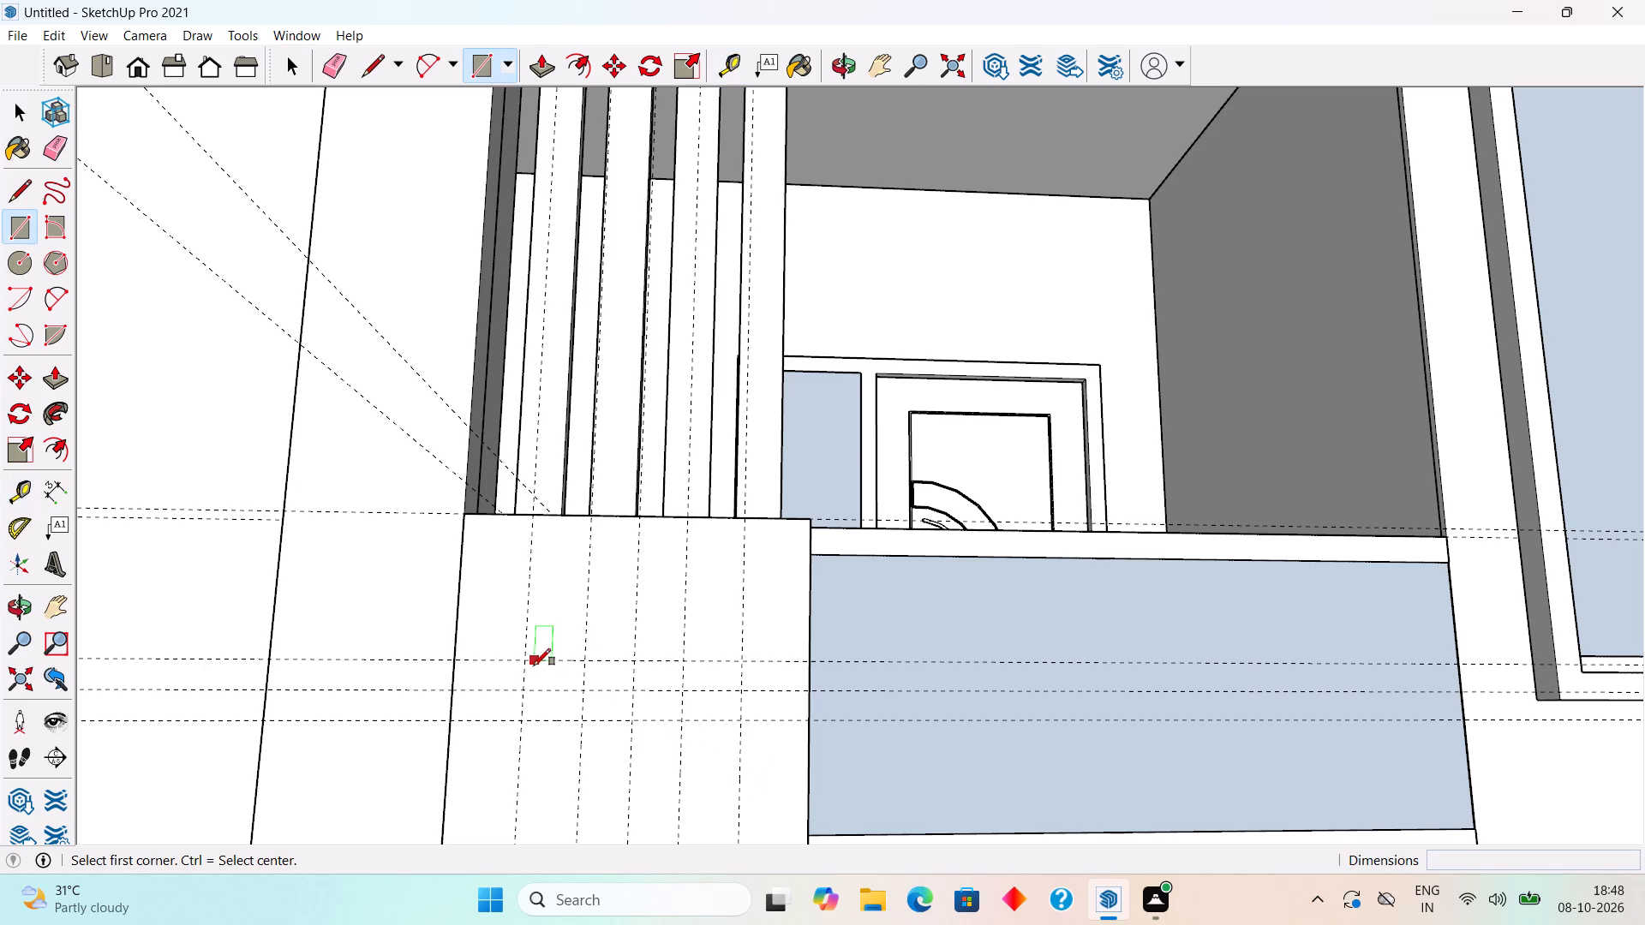
{"action": "left_click", "coordinate": [523, 658]}
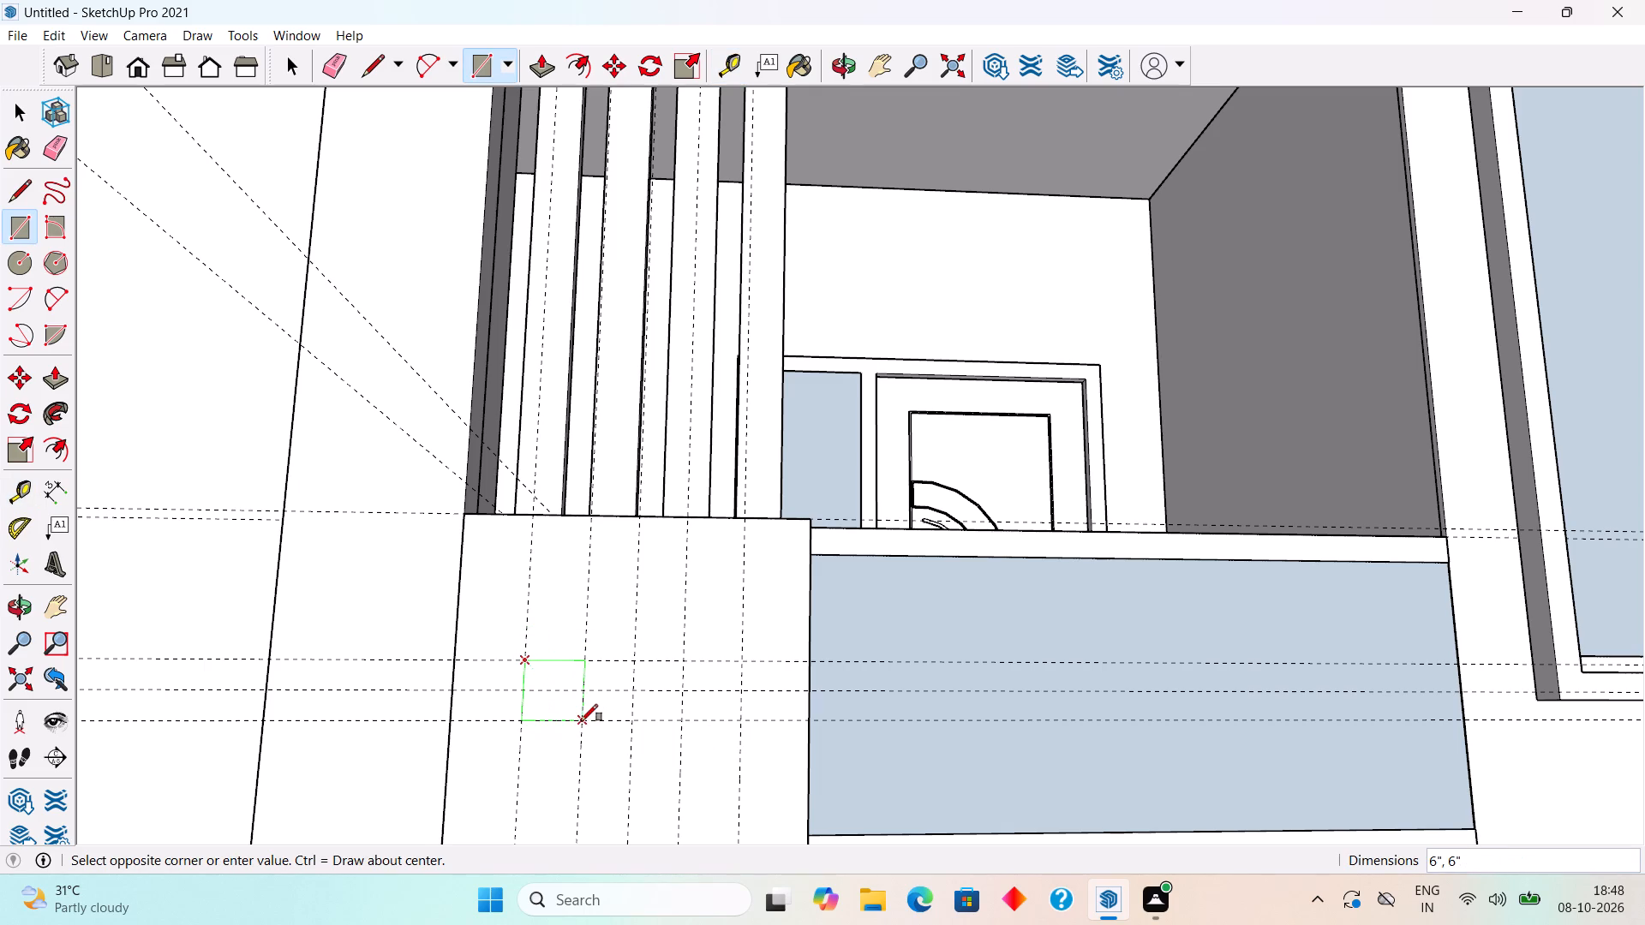
{"action": "left_click", "coordinate": [581, 721]}
{"action": "left_click", "coordinate": [681, 662]}
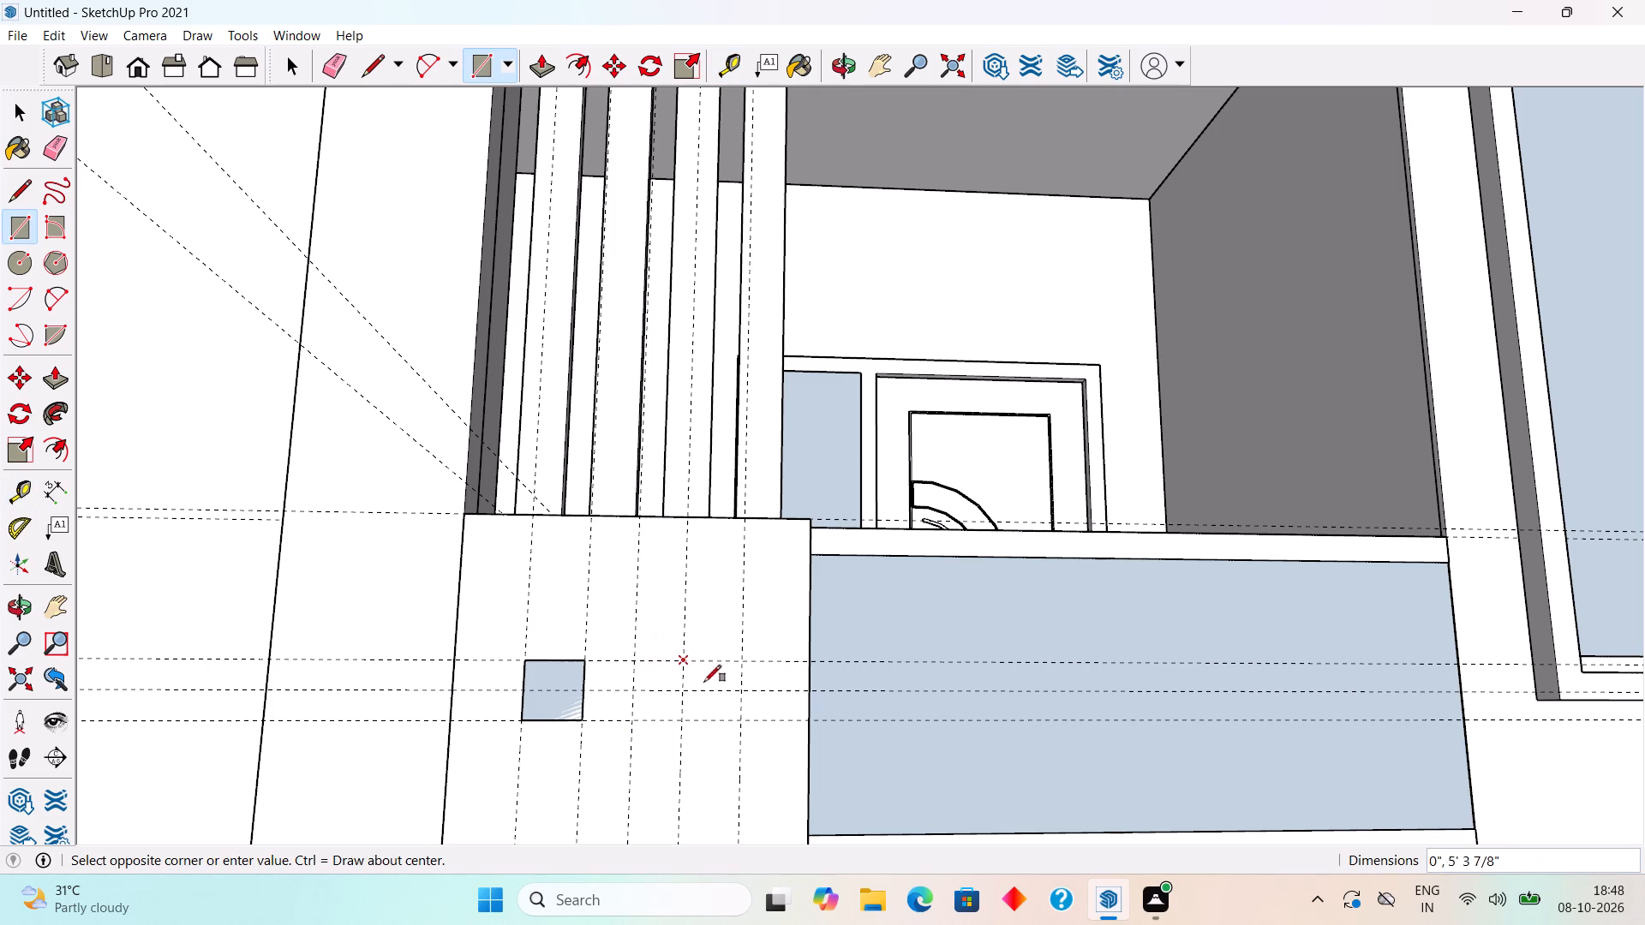
{"action": "left_click", "coordinate": [741, 720]}
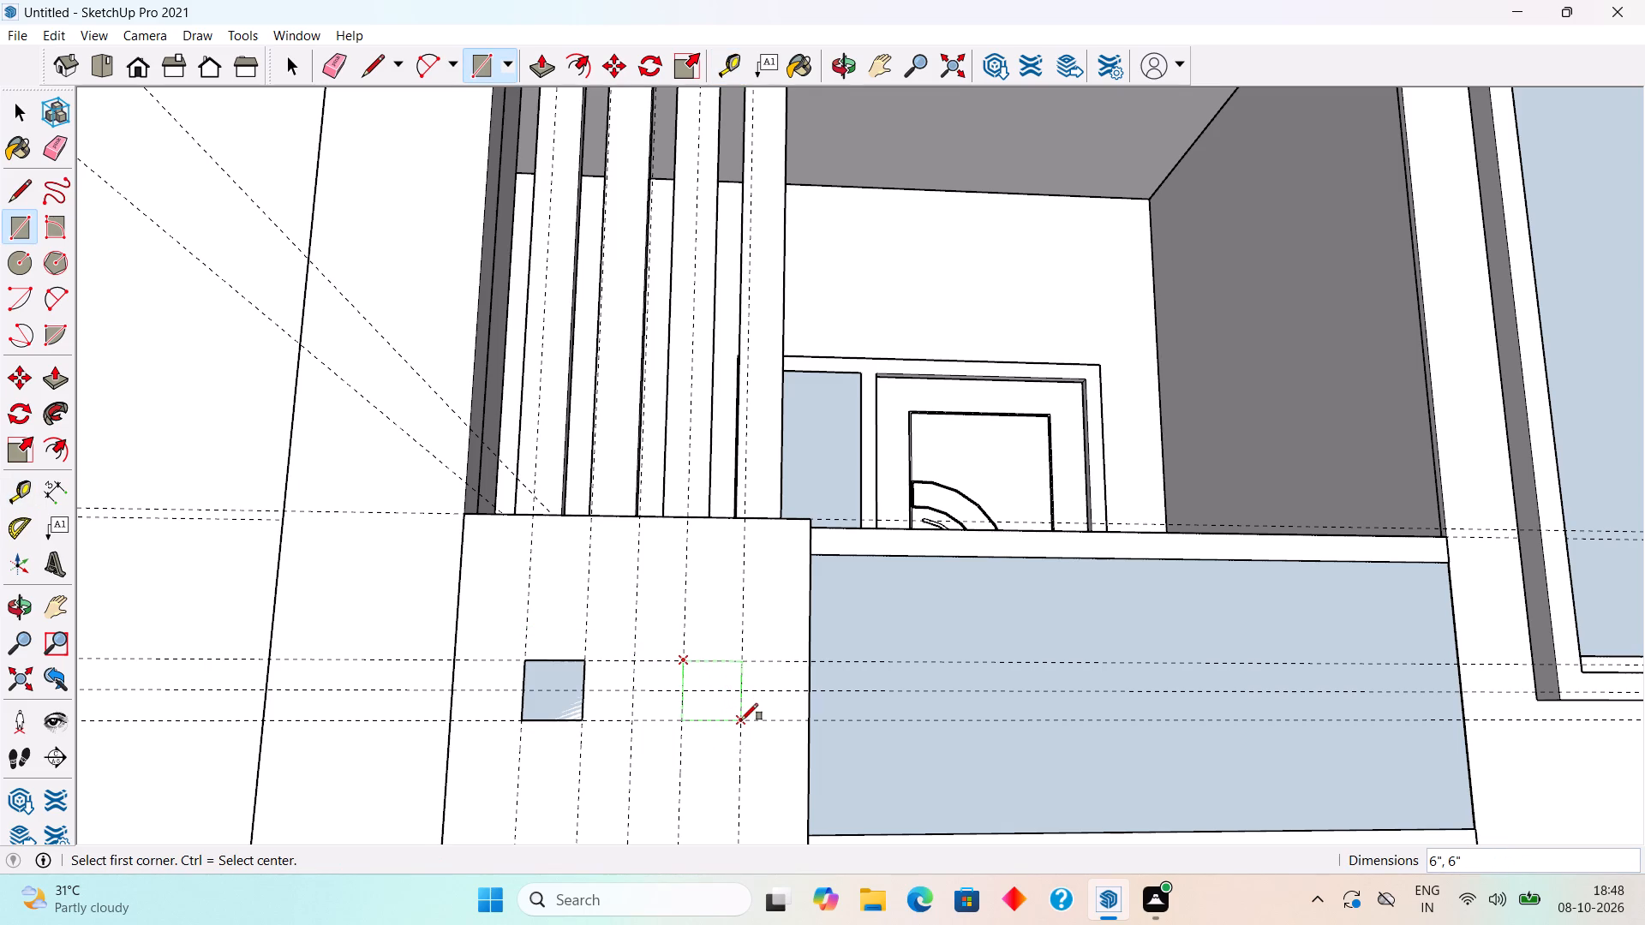
{"action": "key", "text": "space"}
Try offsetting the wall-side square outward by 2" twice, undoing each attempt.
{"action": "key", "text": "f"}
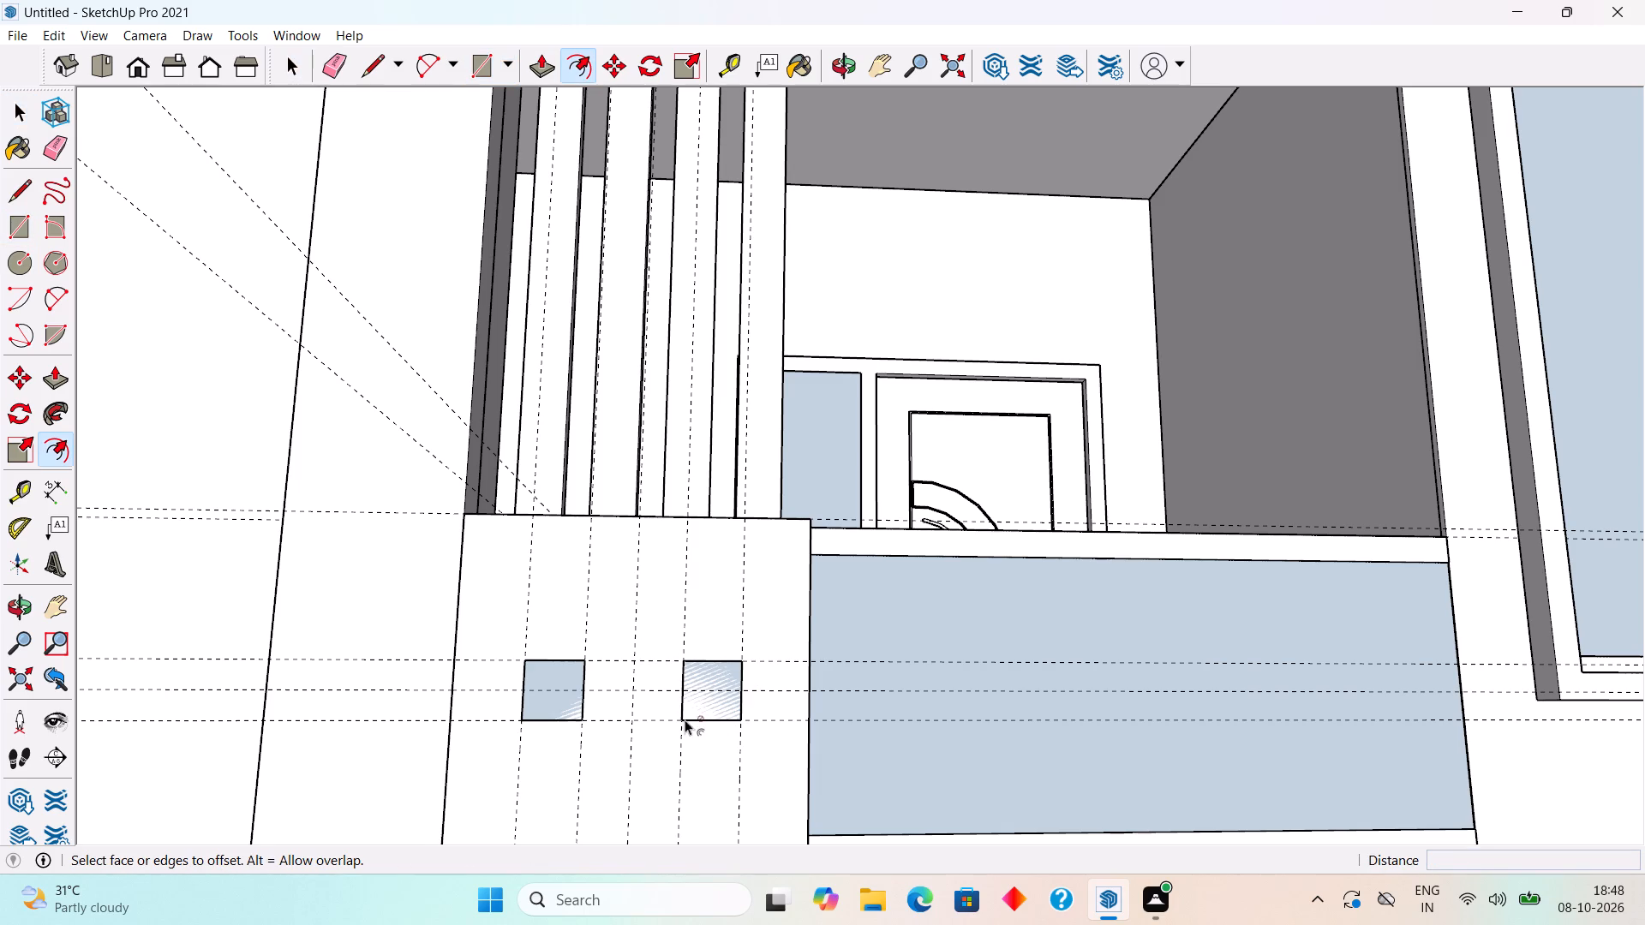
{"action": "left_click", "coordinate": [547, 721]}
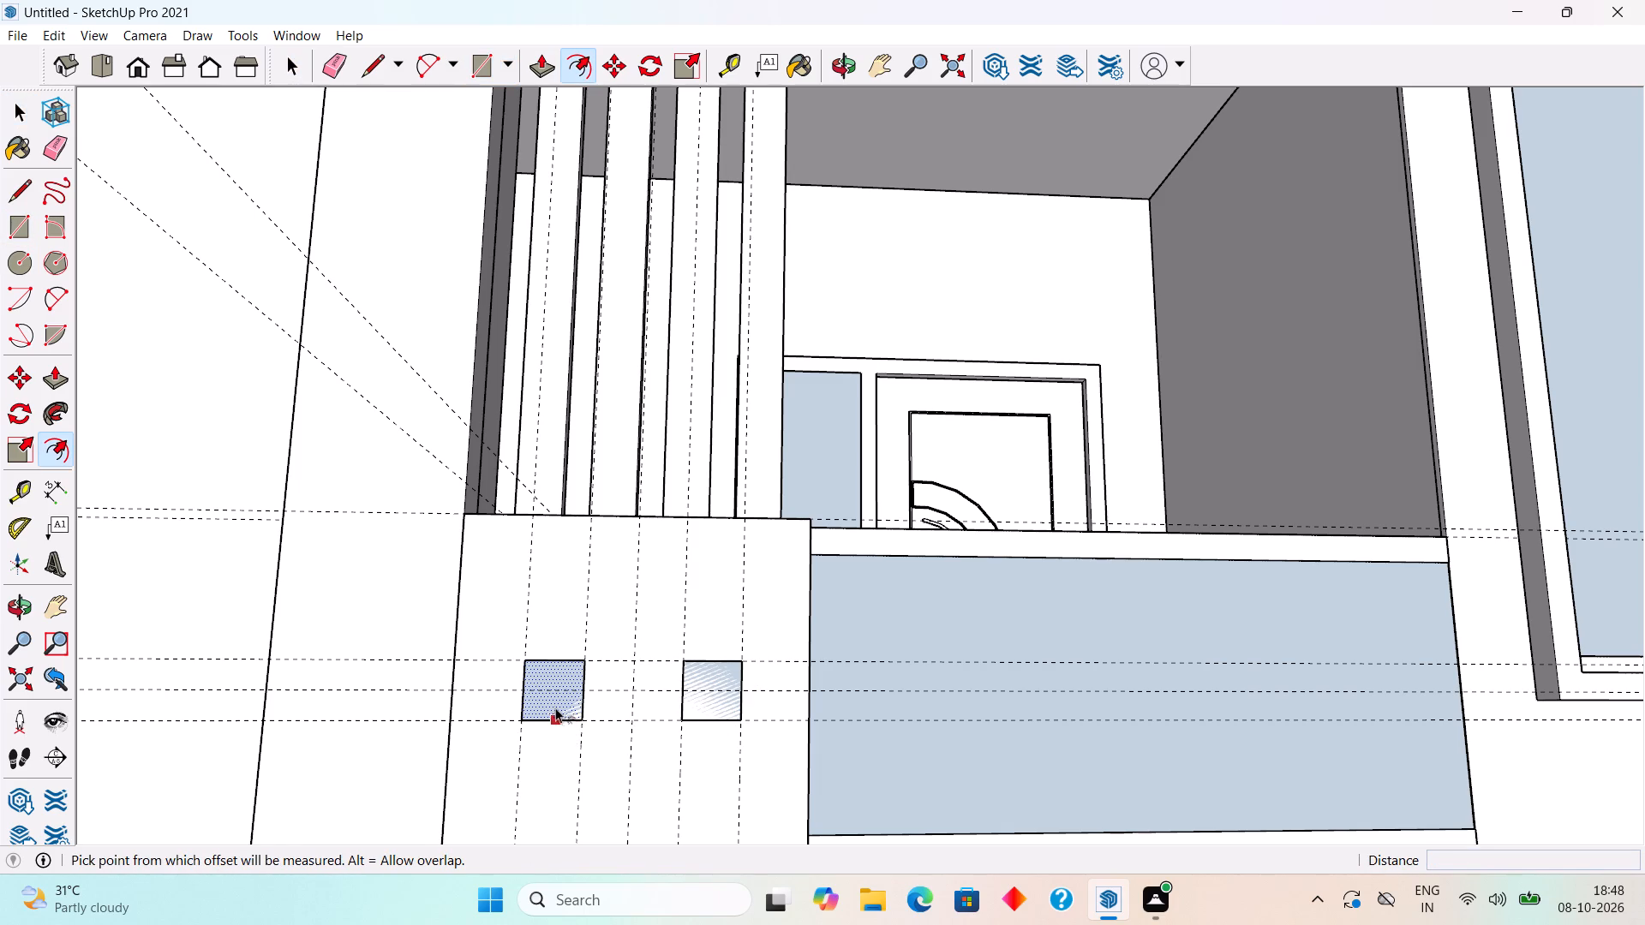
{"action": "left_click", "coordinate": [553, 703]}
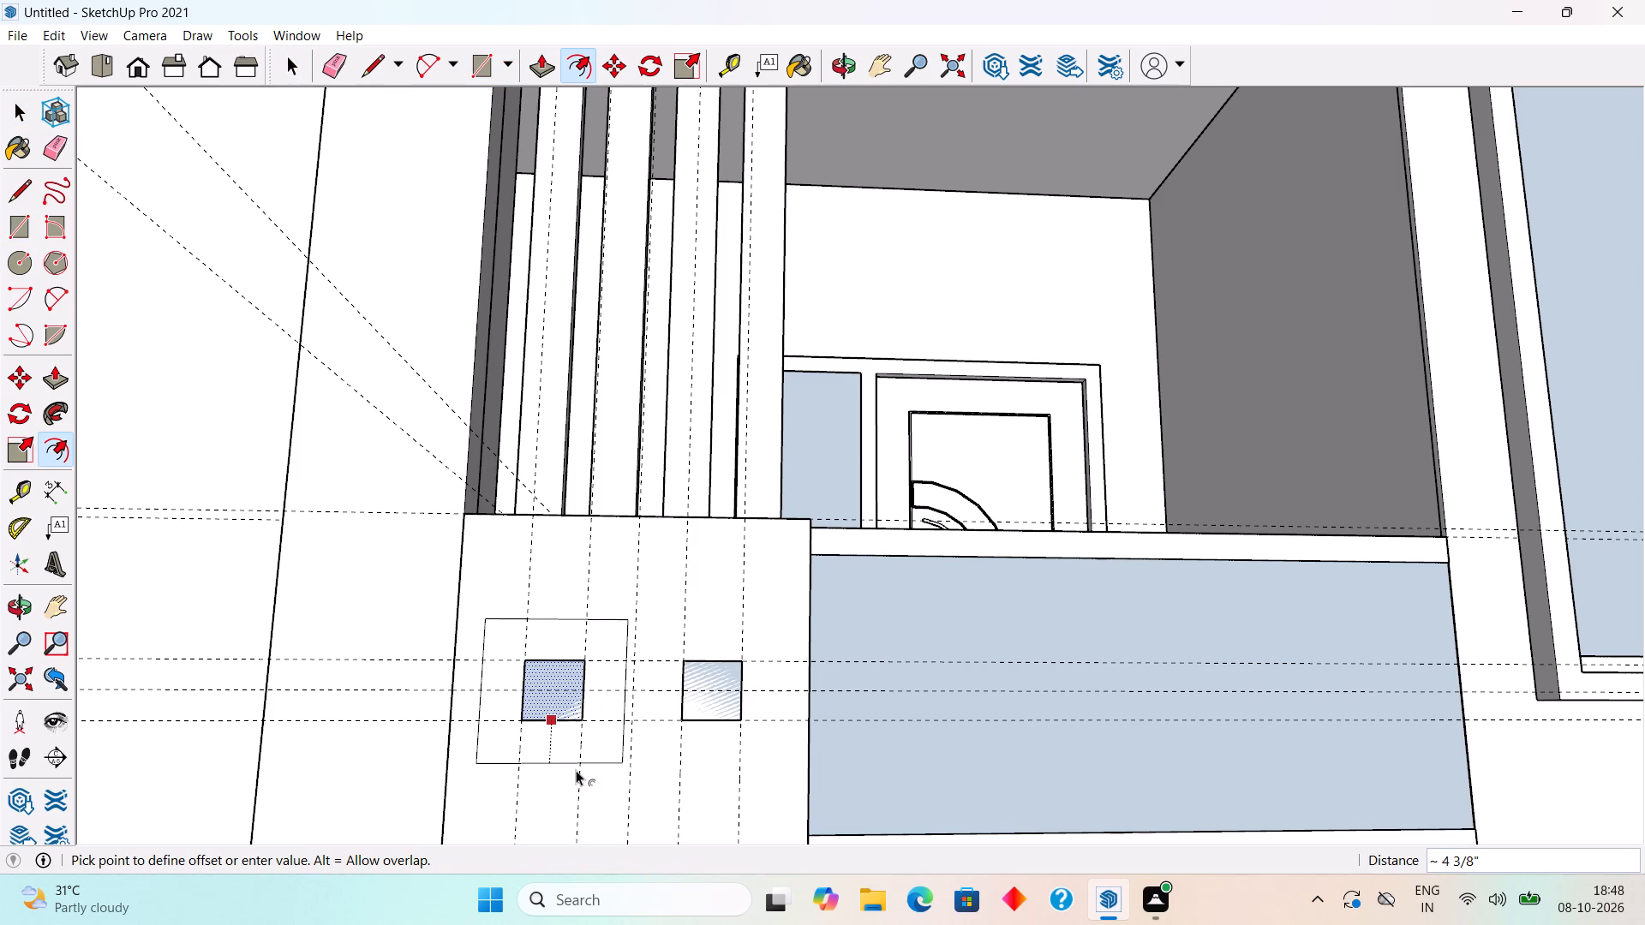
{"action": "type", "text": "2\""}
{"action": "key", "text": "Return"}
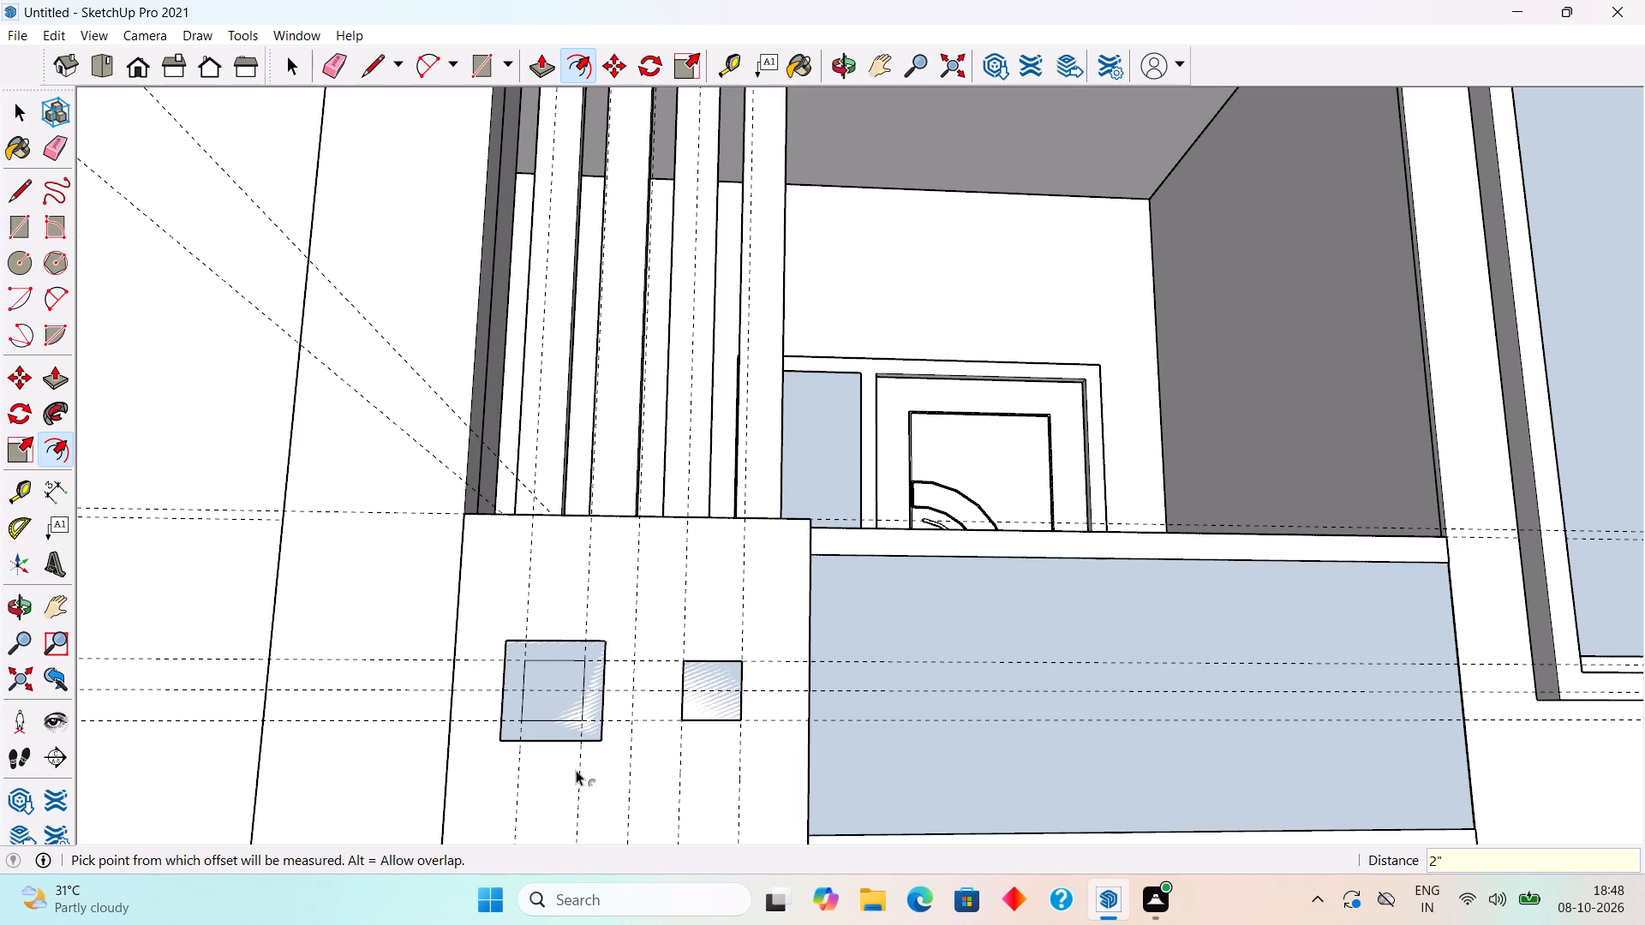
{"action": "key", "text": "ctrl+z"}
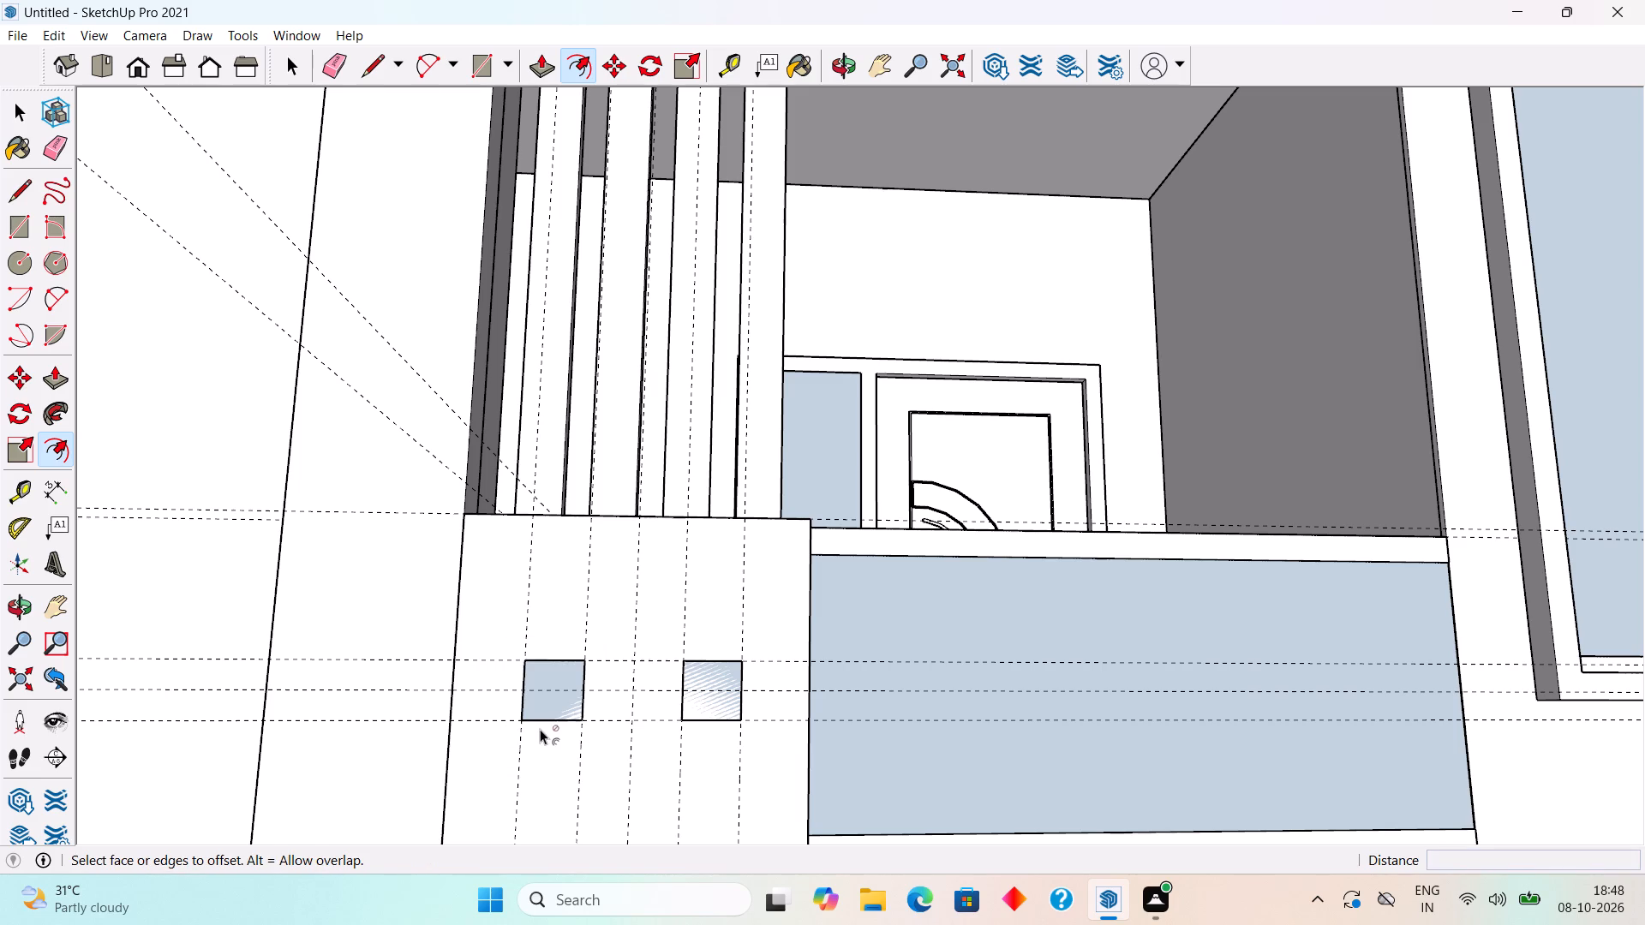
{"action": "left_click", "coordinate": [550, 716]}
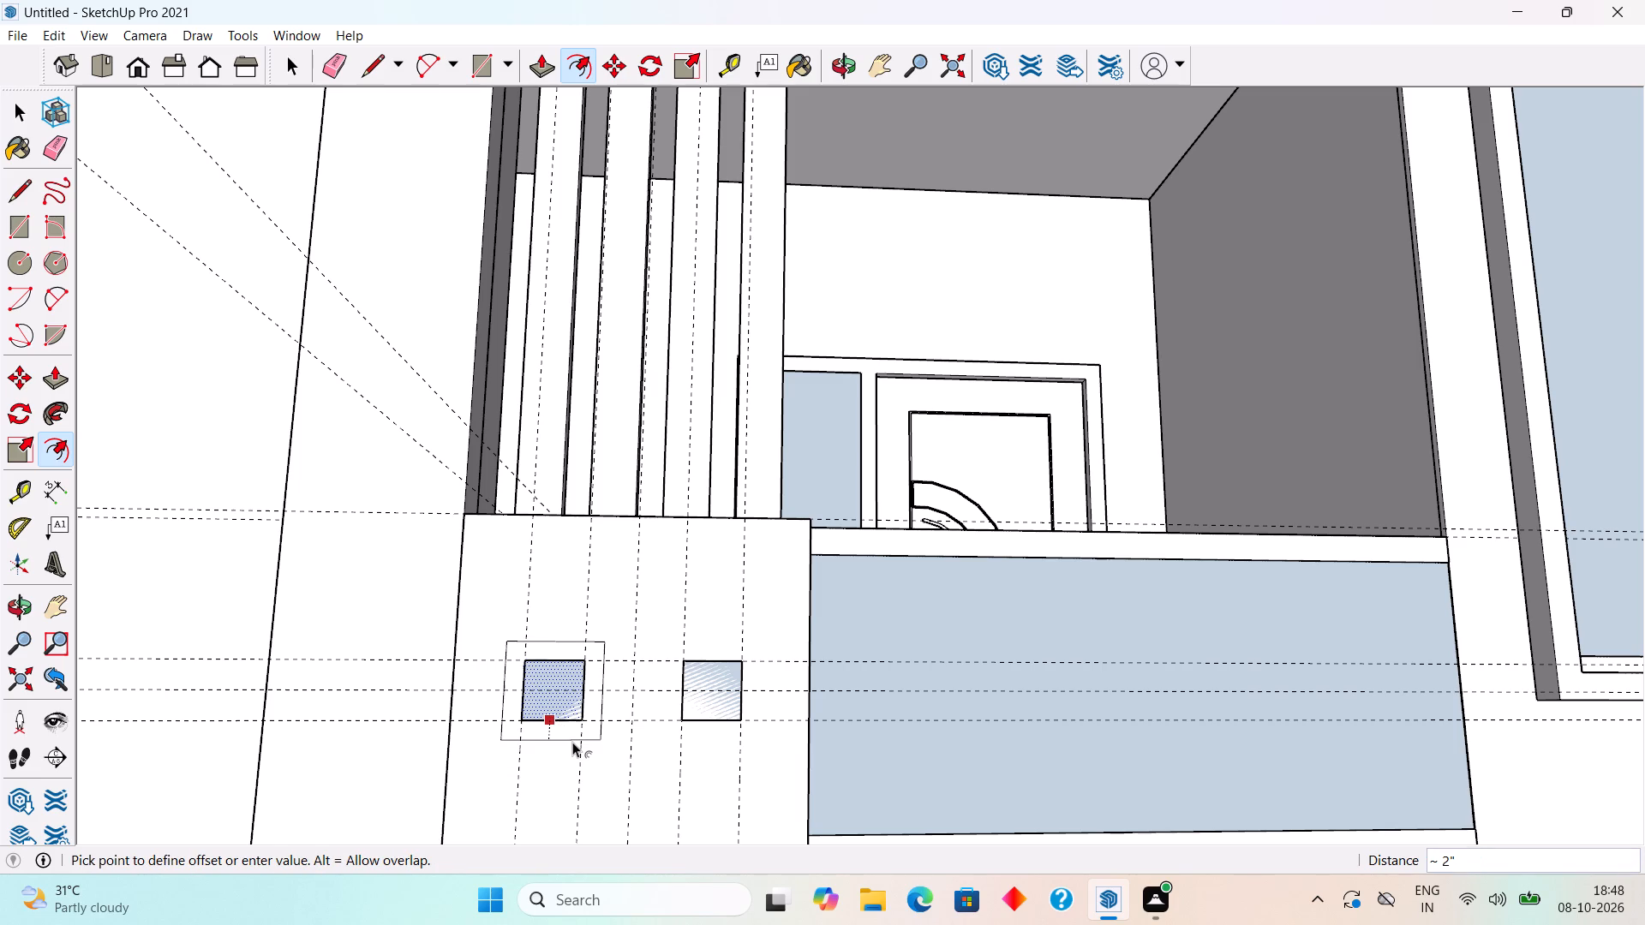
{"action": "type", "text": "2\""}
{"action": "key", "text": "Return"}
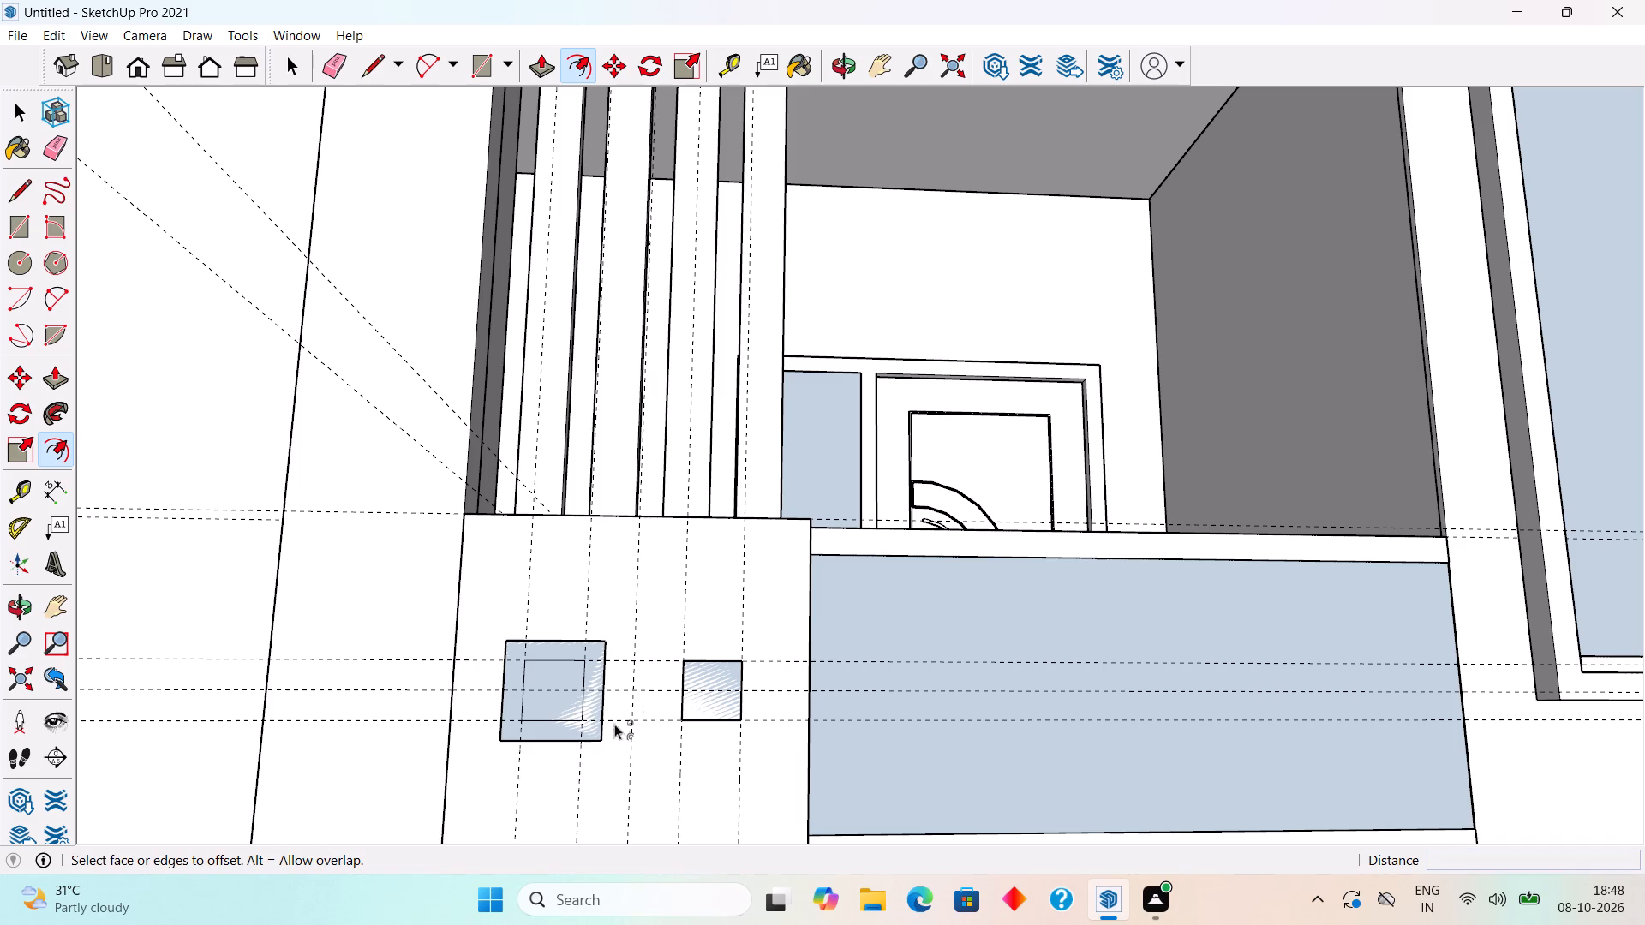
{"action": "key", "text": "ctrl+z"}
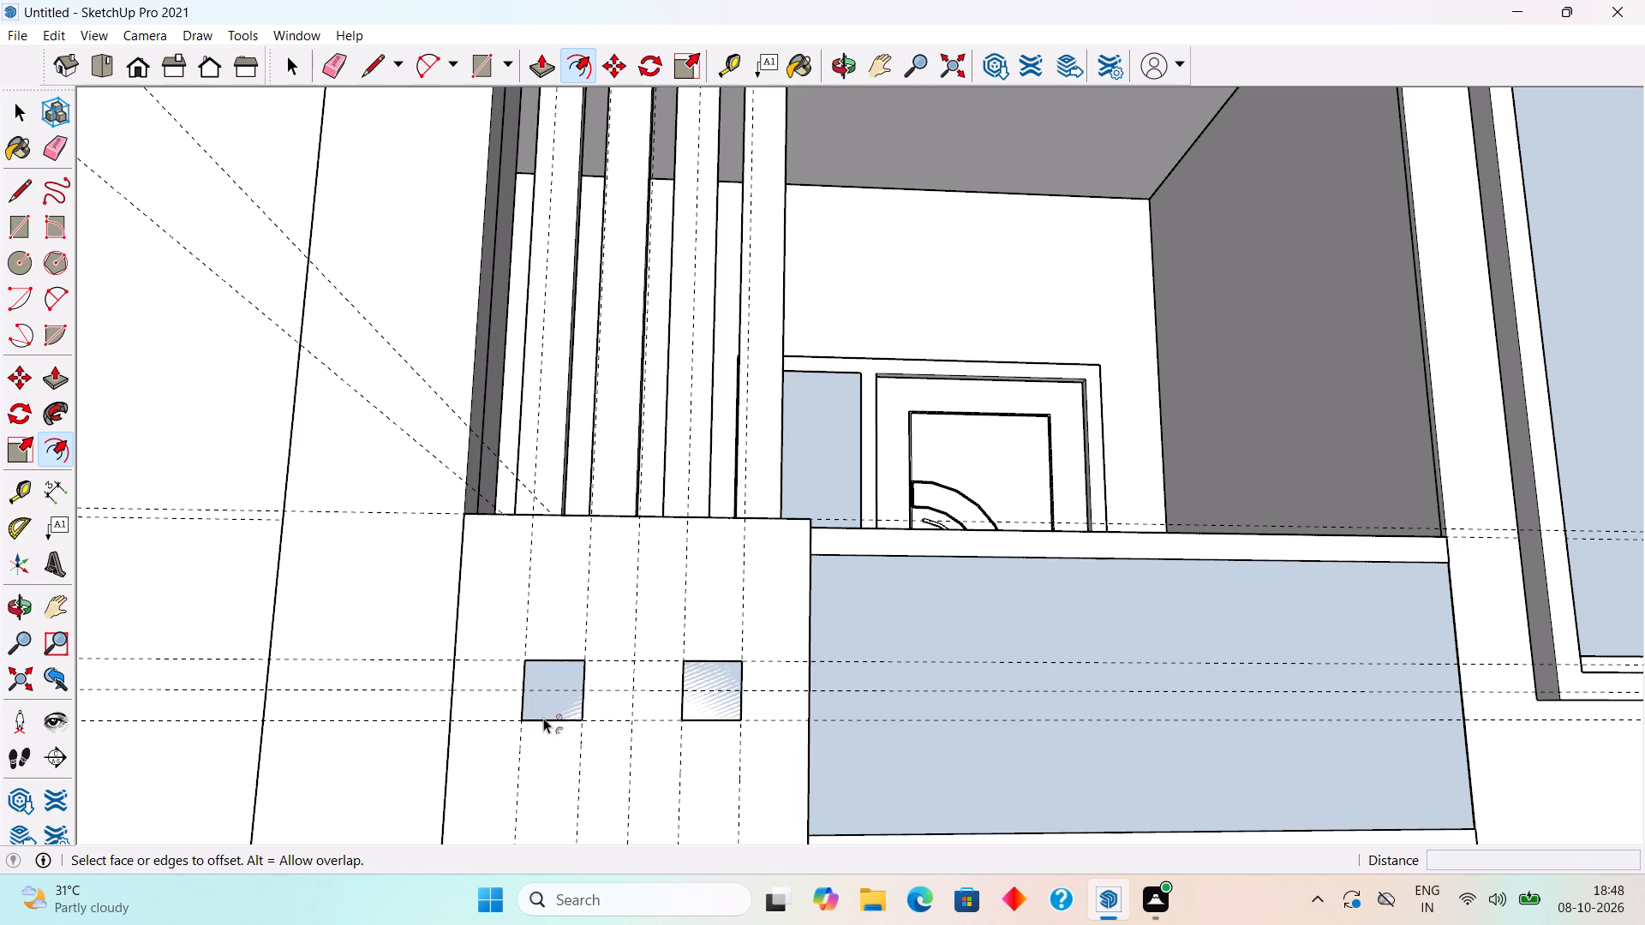
Offset both 6" squares on the block's front face outward by 0.6".
{"action": "left_click", "coordinate": [543, 718]}
{"action": "left_click", "coordinate": [557, 716]}
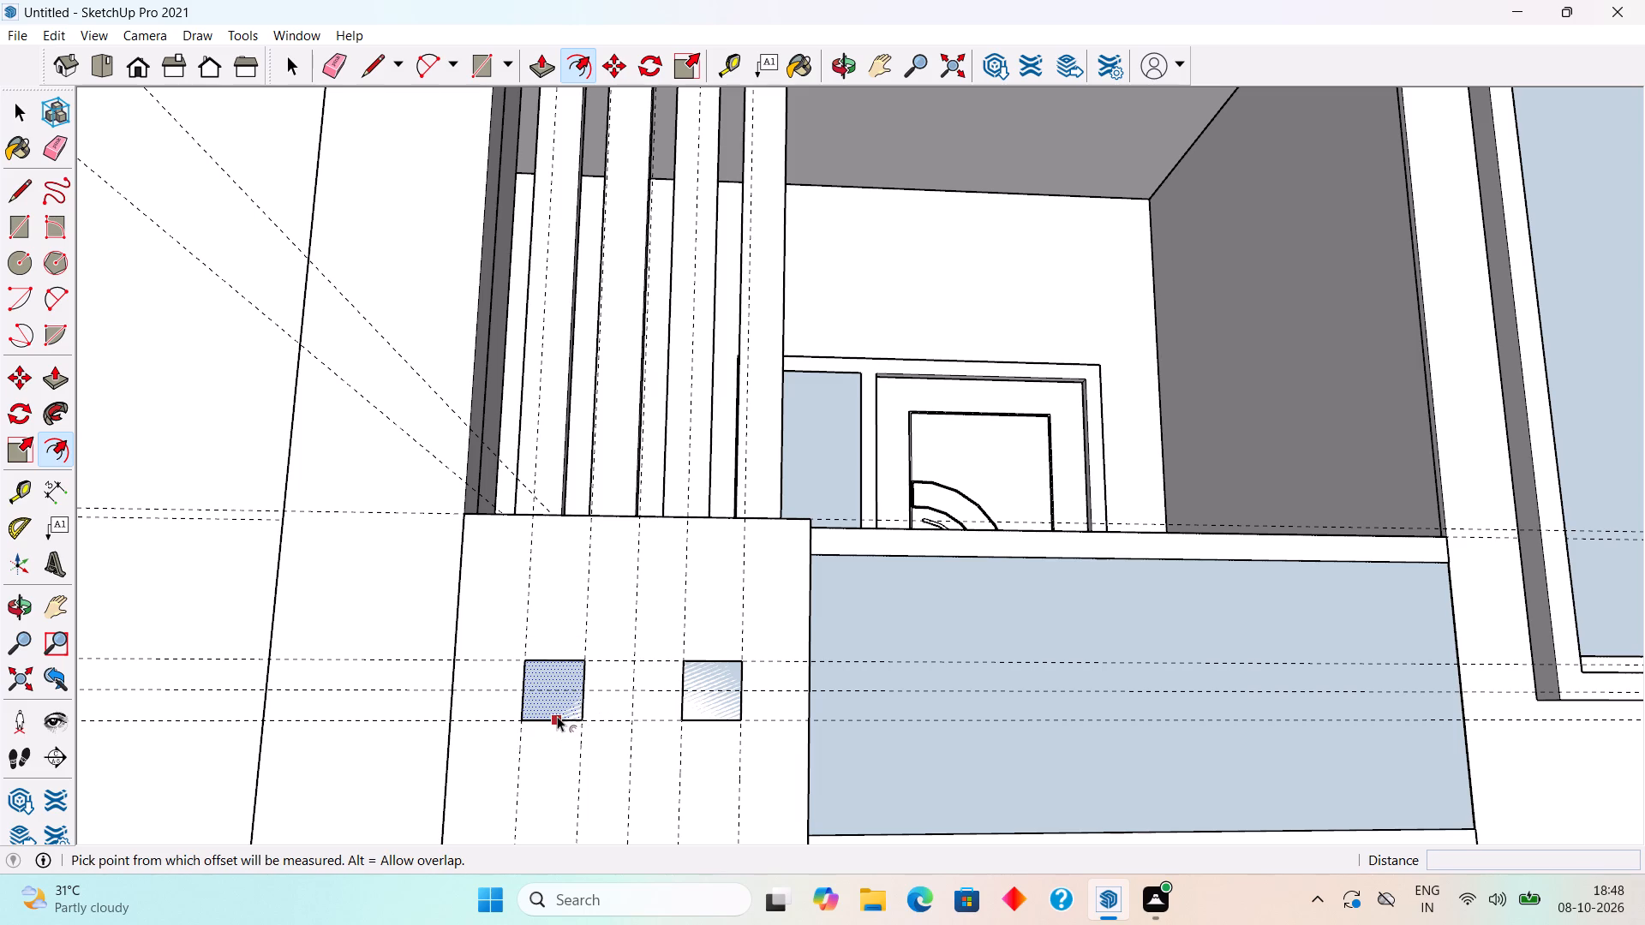
{"action": "type", "text": ".6\""}
{"action": "key", "text": "Return"}
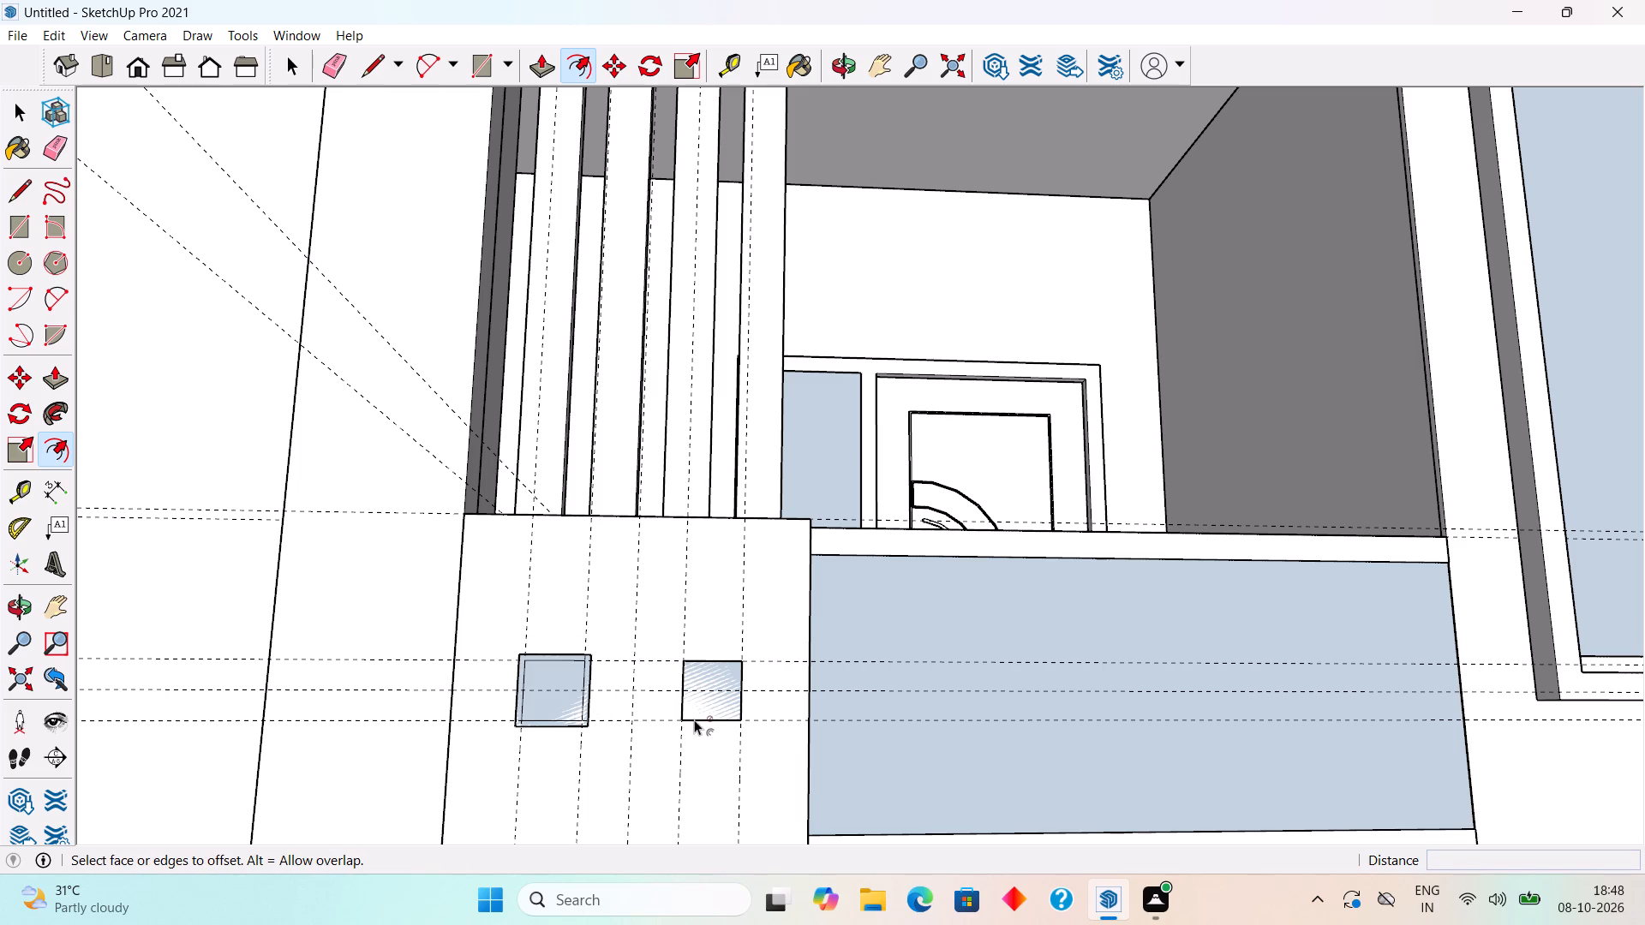
{"action": "left_click", "coordinate": [714, 707]}
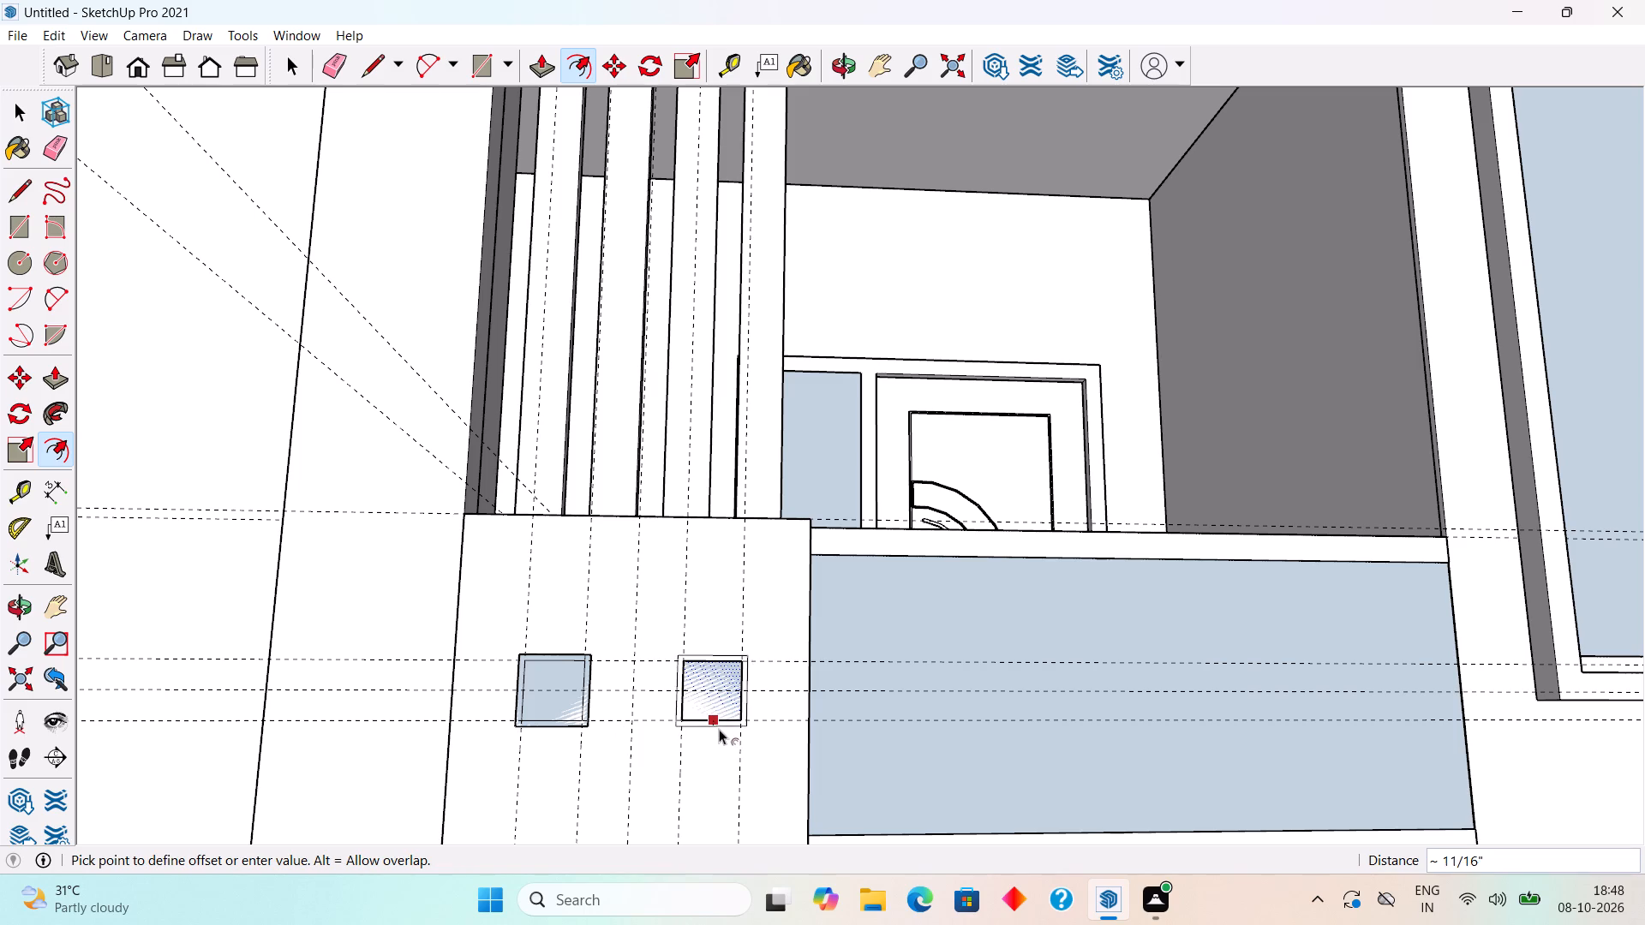
{"action": "type", "text": ".6\""}
{"action": "key", "text": "Return"}
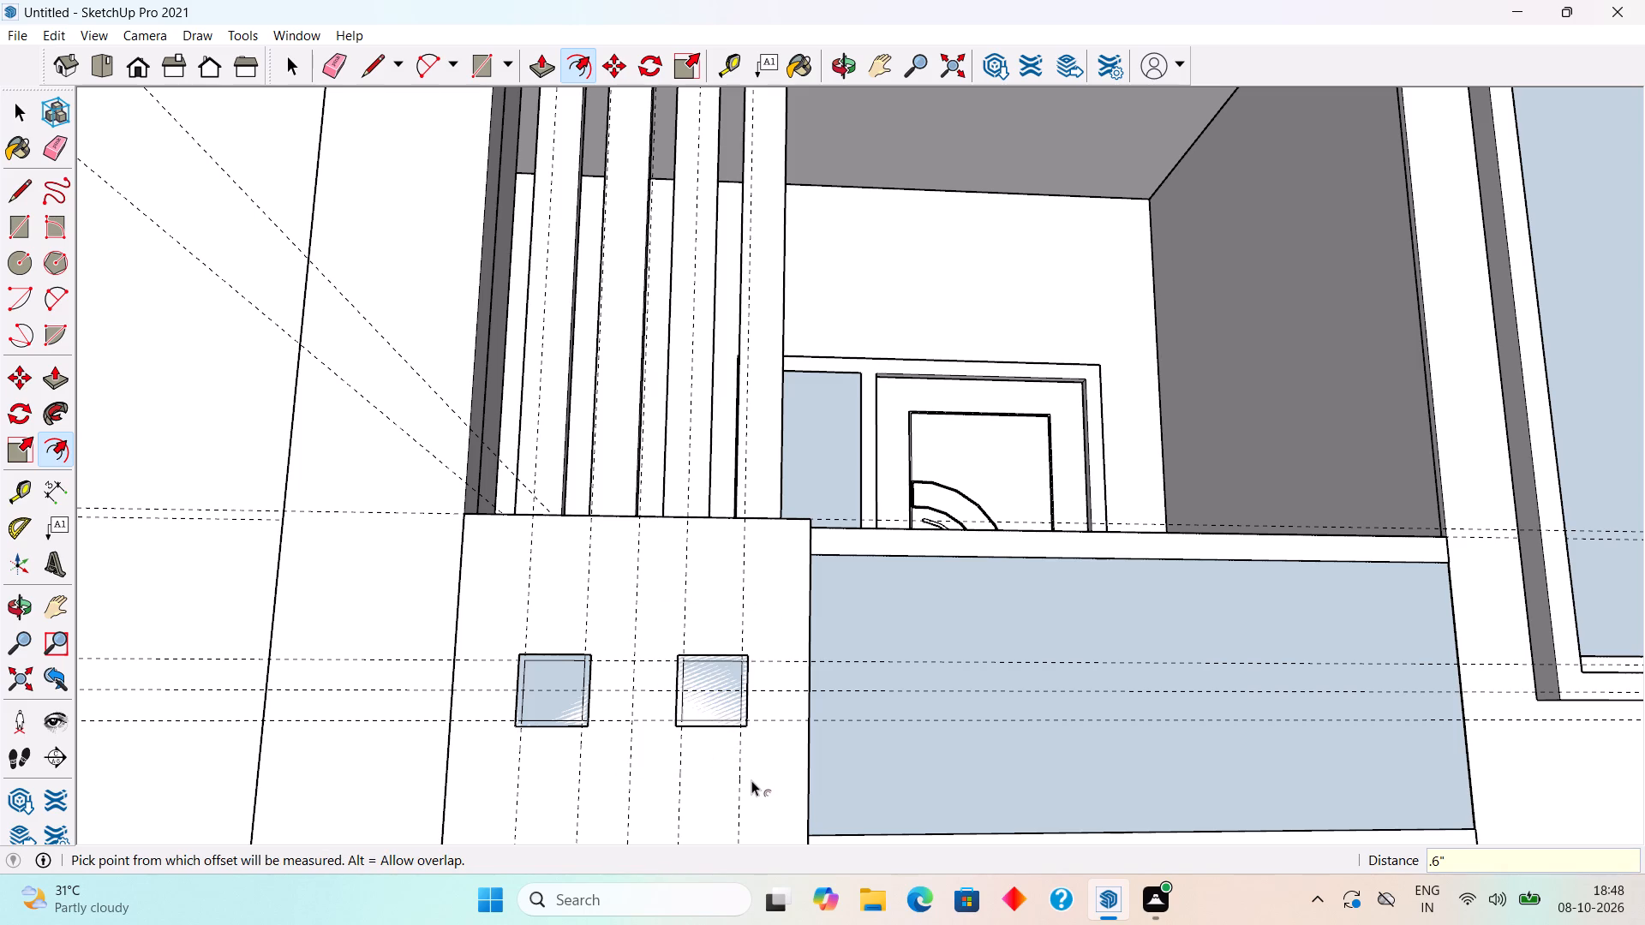
{"action": "key", "text": "space"}
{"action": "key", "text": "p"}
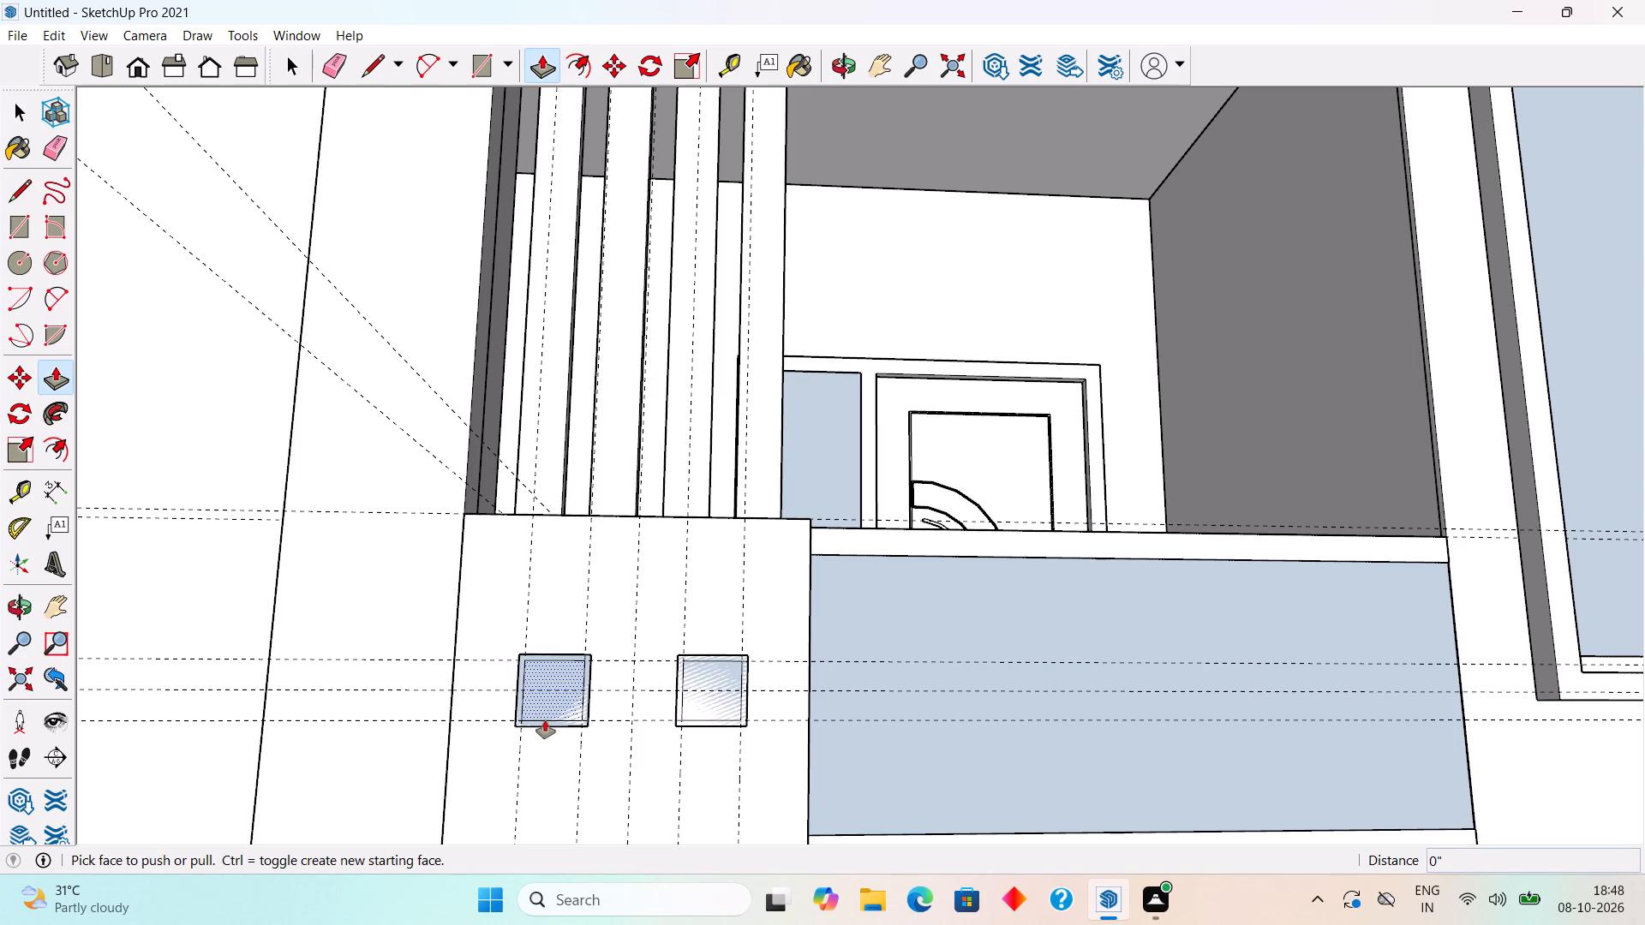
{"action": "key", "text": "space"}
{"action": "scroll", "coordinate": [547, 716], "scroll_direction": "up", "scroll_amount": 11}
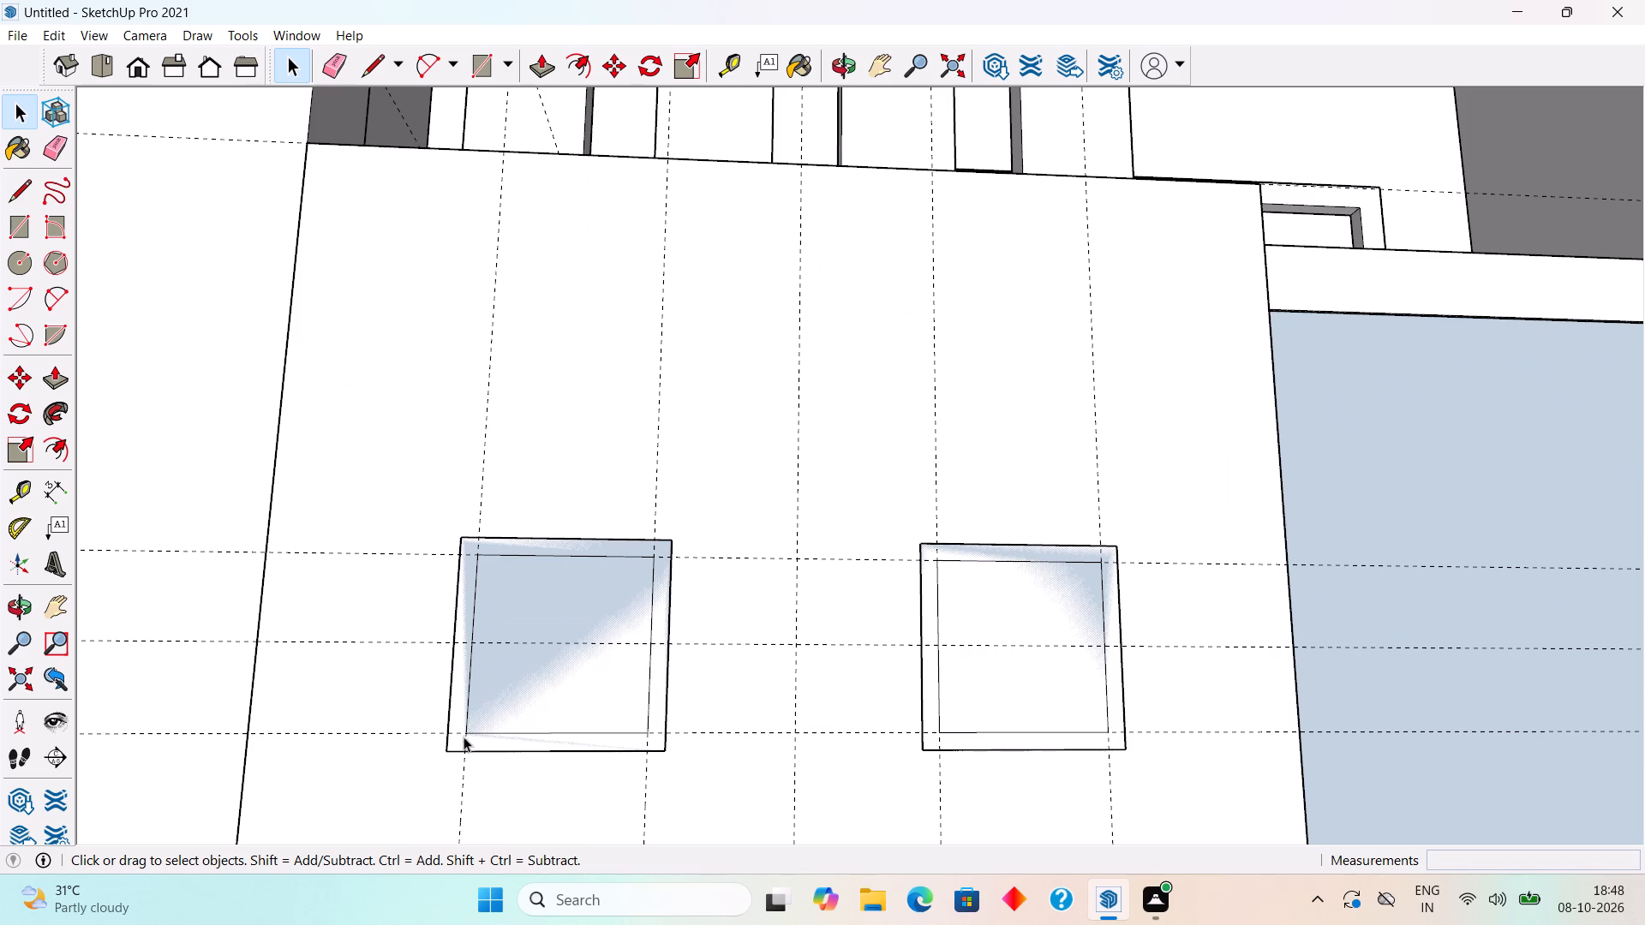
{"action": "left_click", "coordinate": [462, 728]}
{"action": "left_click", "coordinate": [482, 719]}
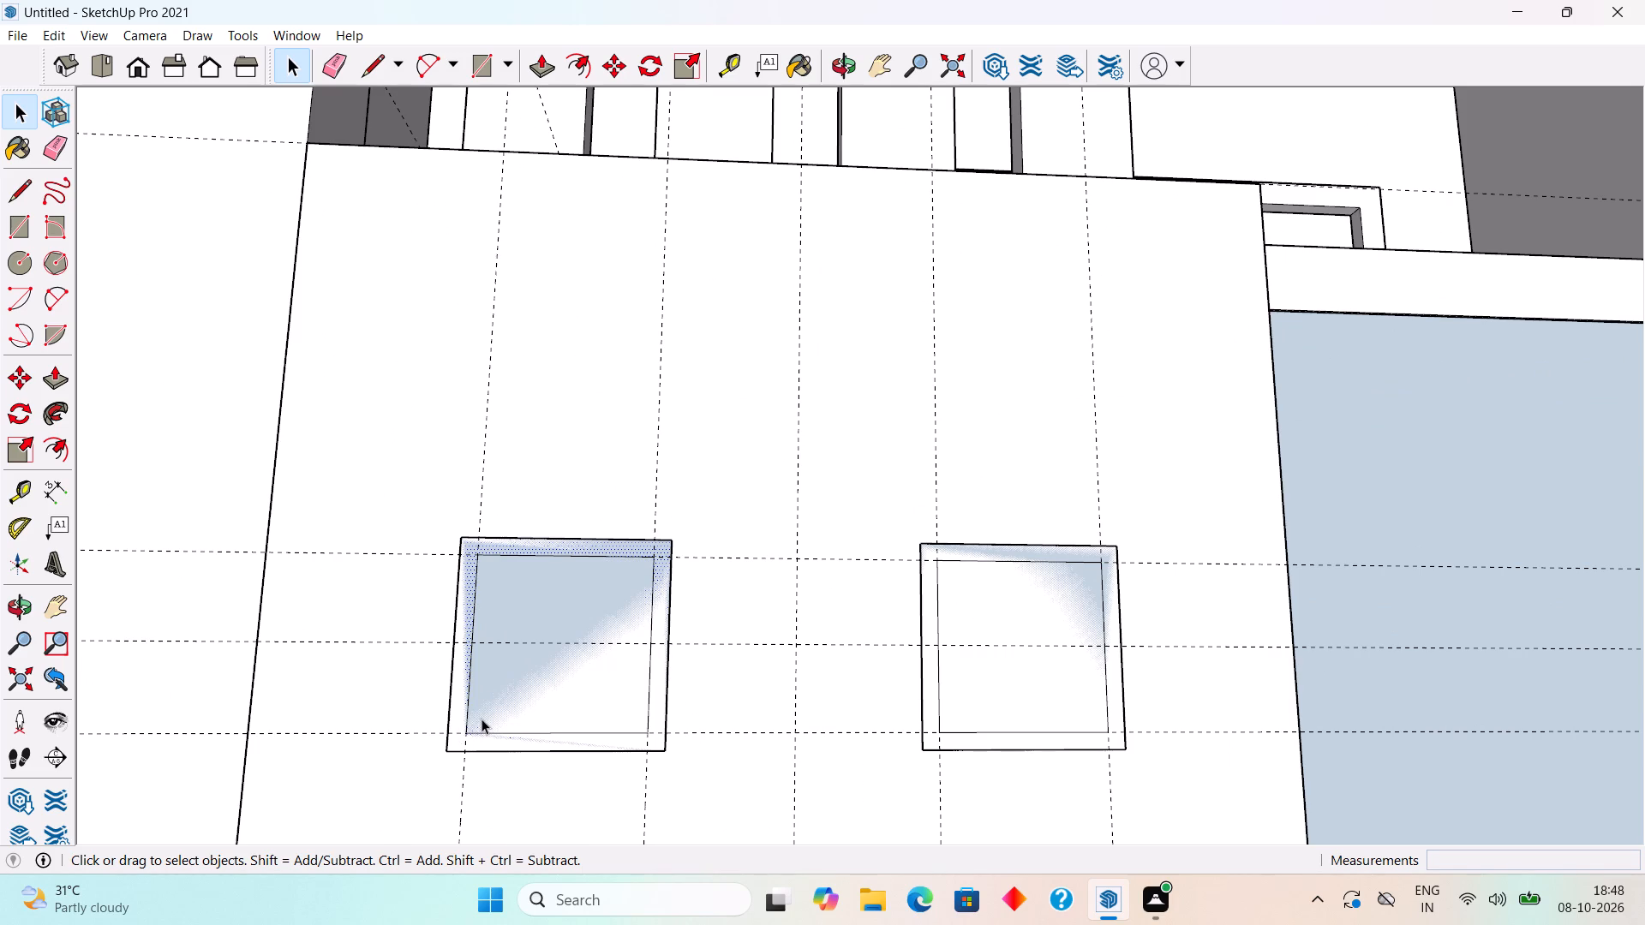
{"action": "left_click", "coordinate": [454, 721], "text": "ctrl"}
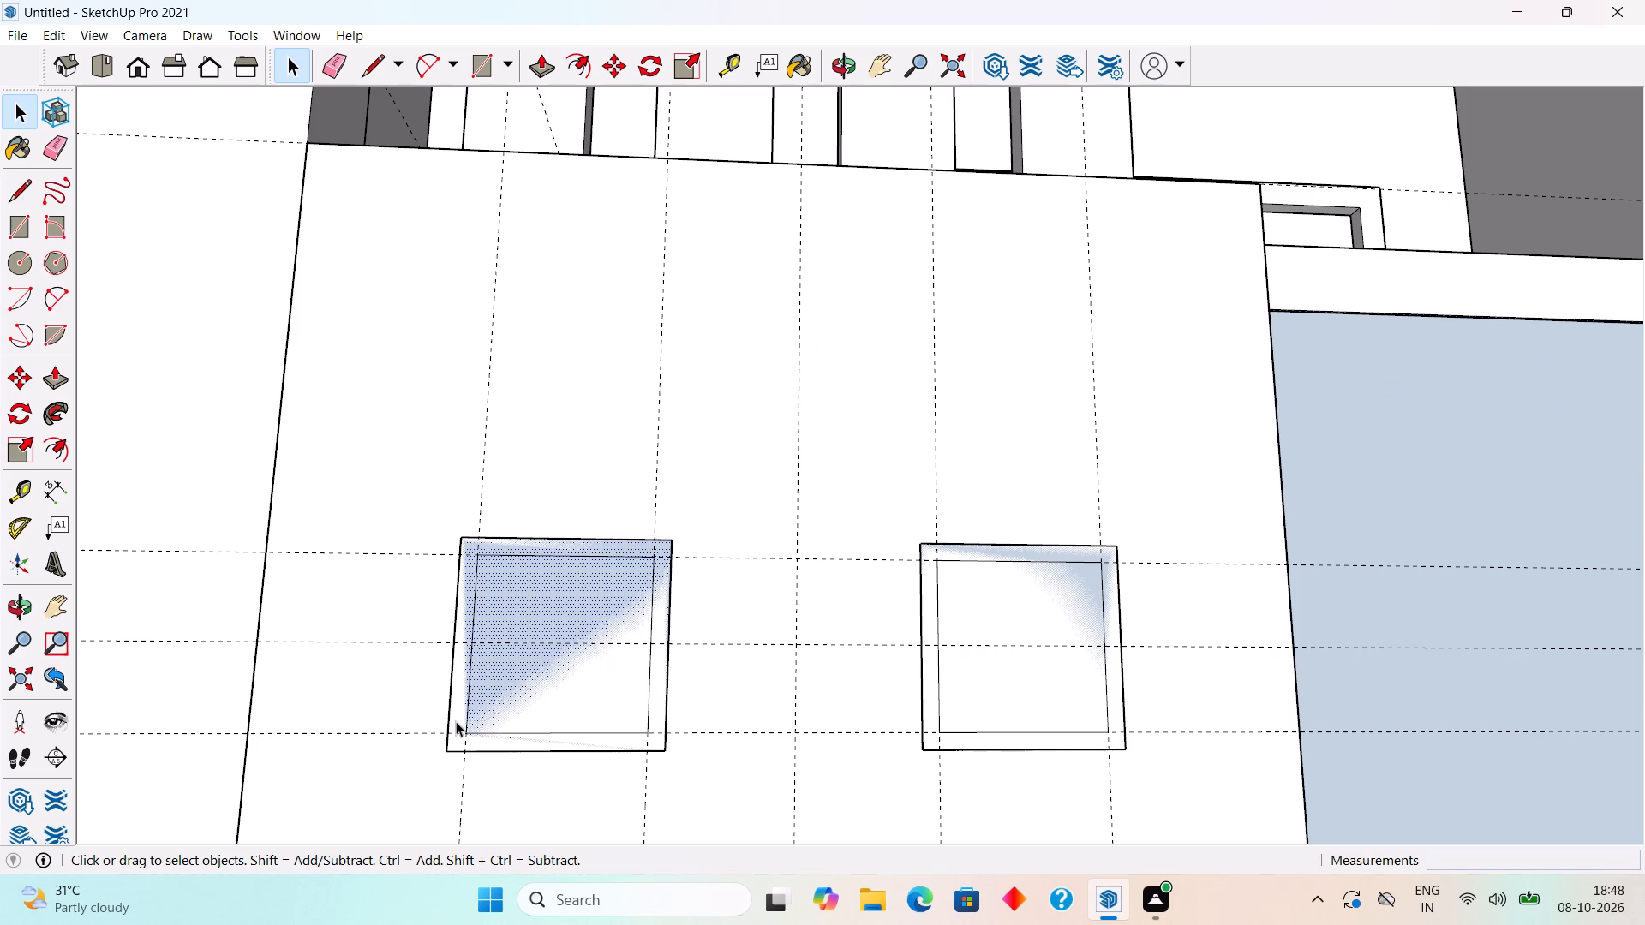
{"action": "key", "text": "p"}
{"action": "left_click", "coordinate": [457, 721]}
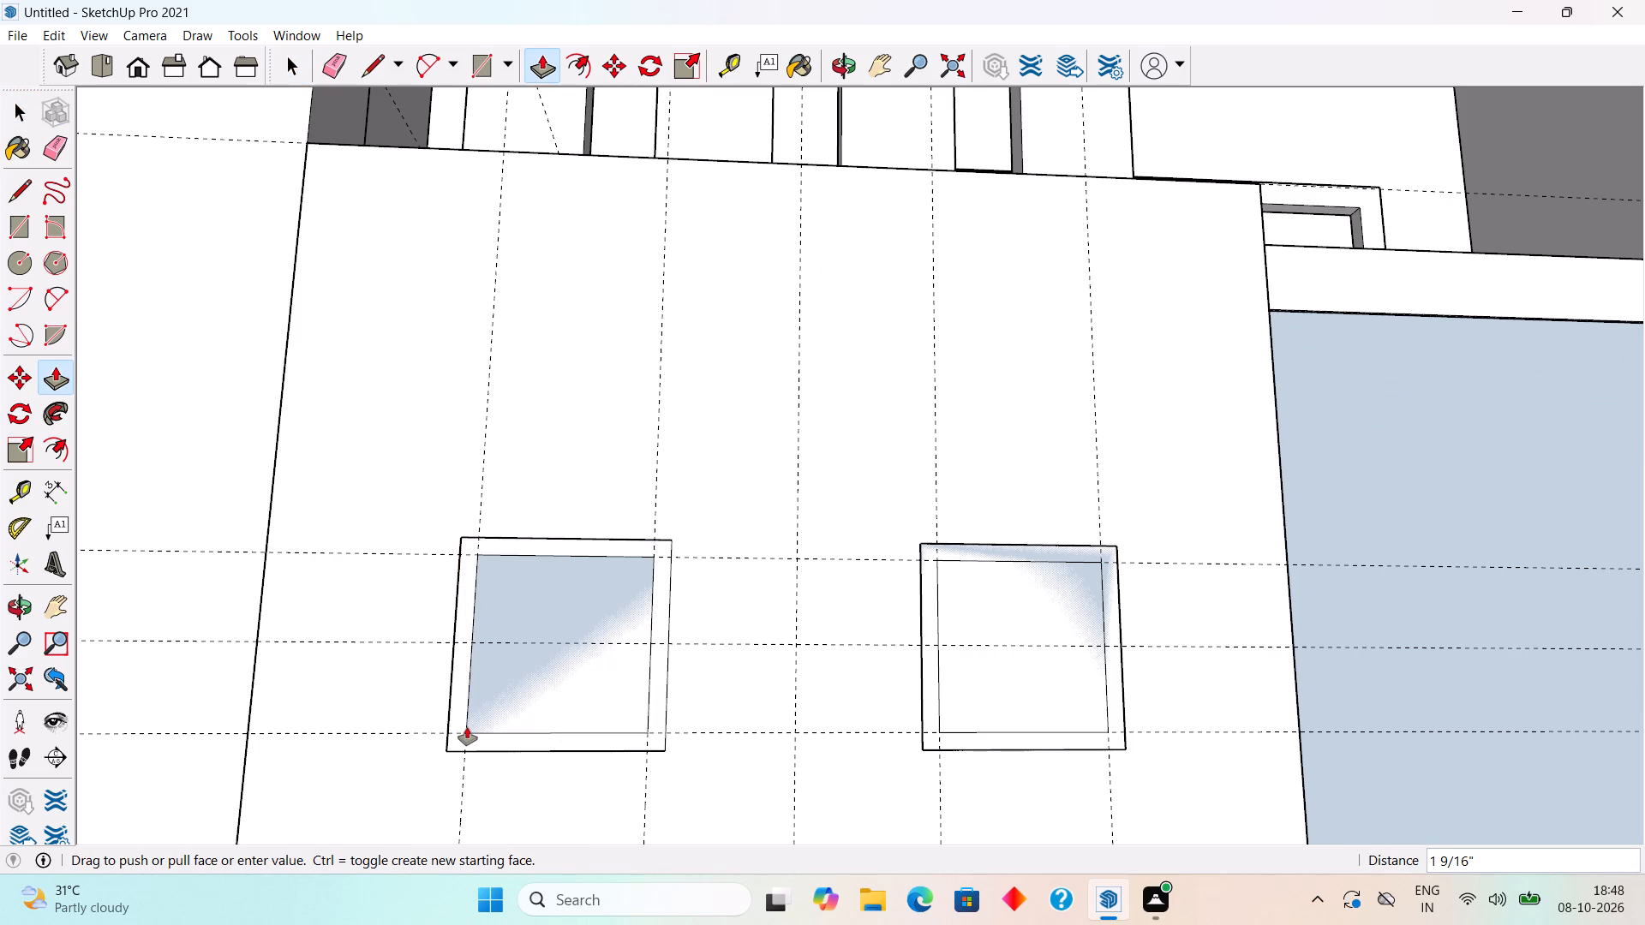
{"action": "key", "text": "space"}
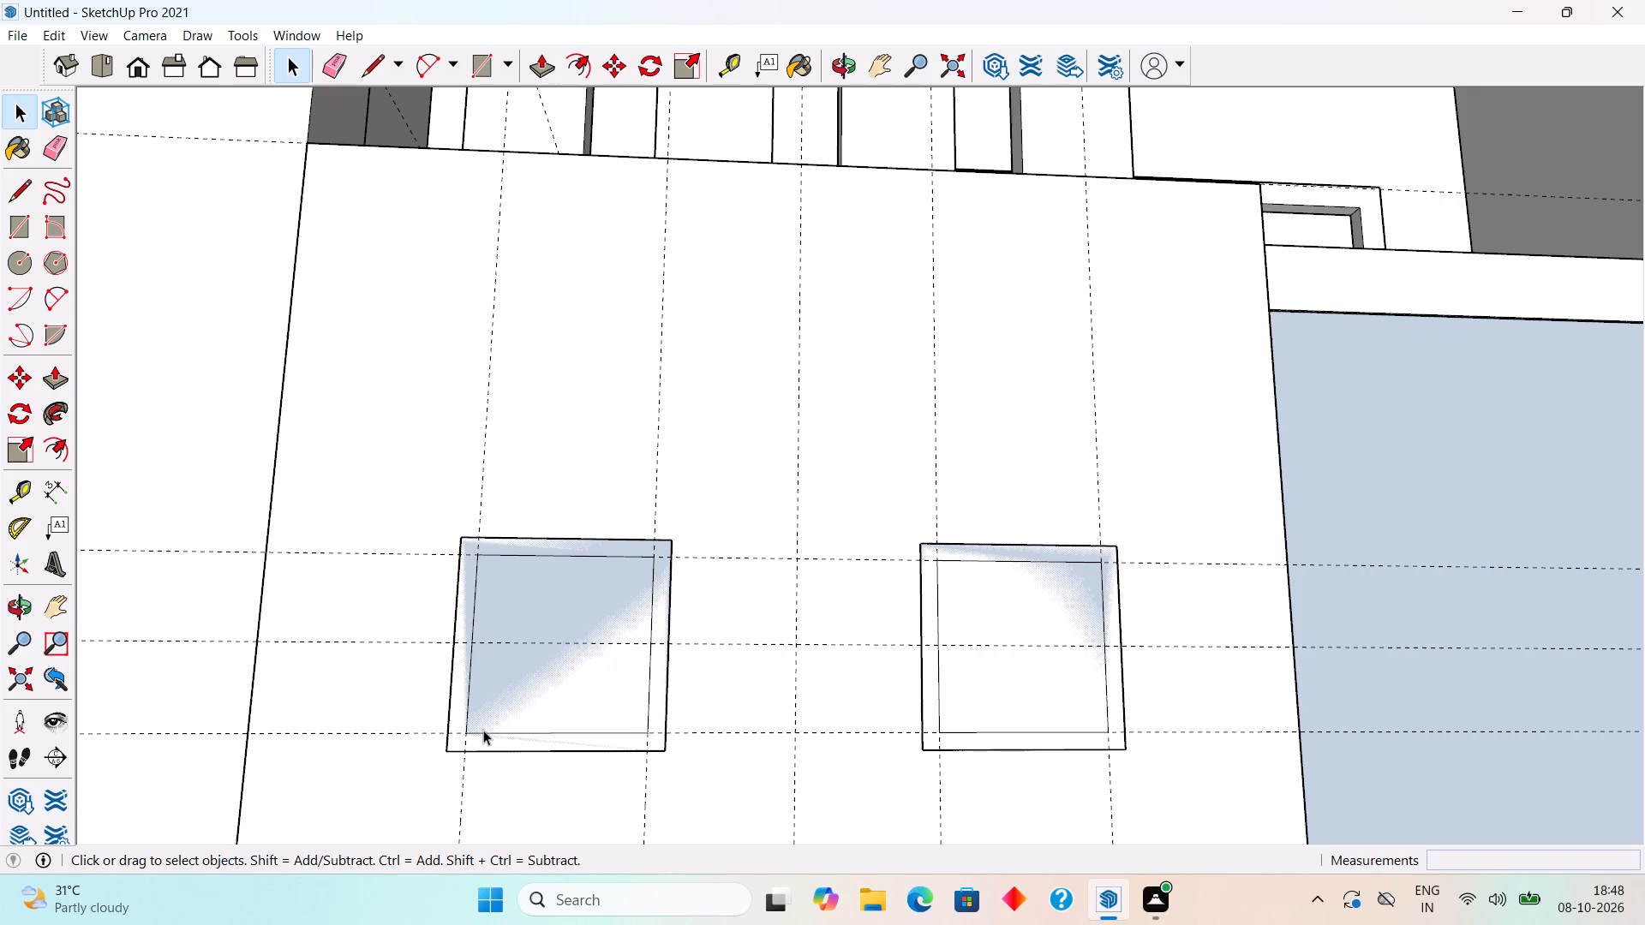
Delete the four inner edges of the wall-side square on the block's front face, leaving only its outer offset outline.
{"action": "left_click", "coordinate": [483, 730]}
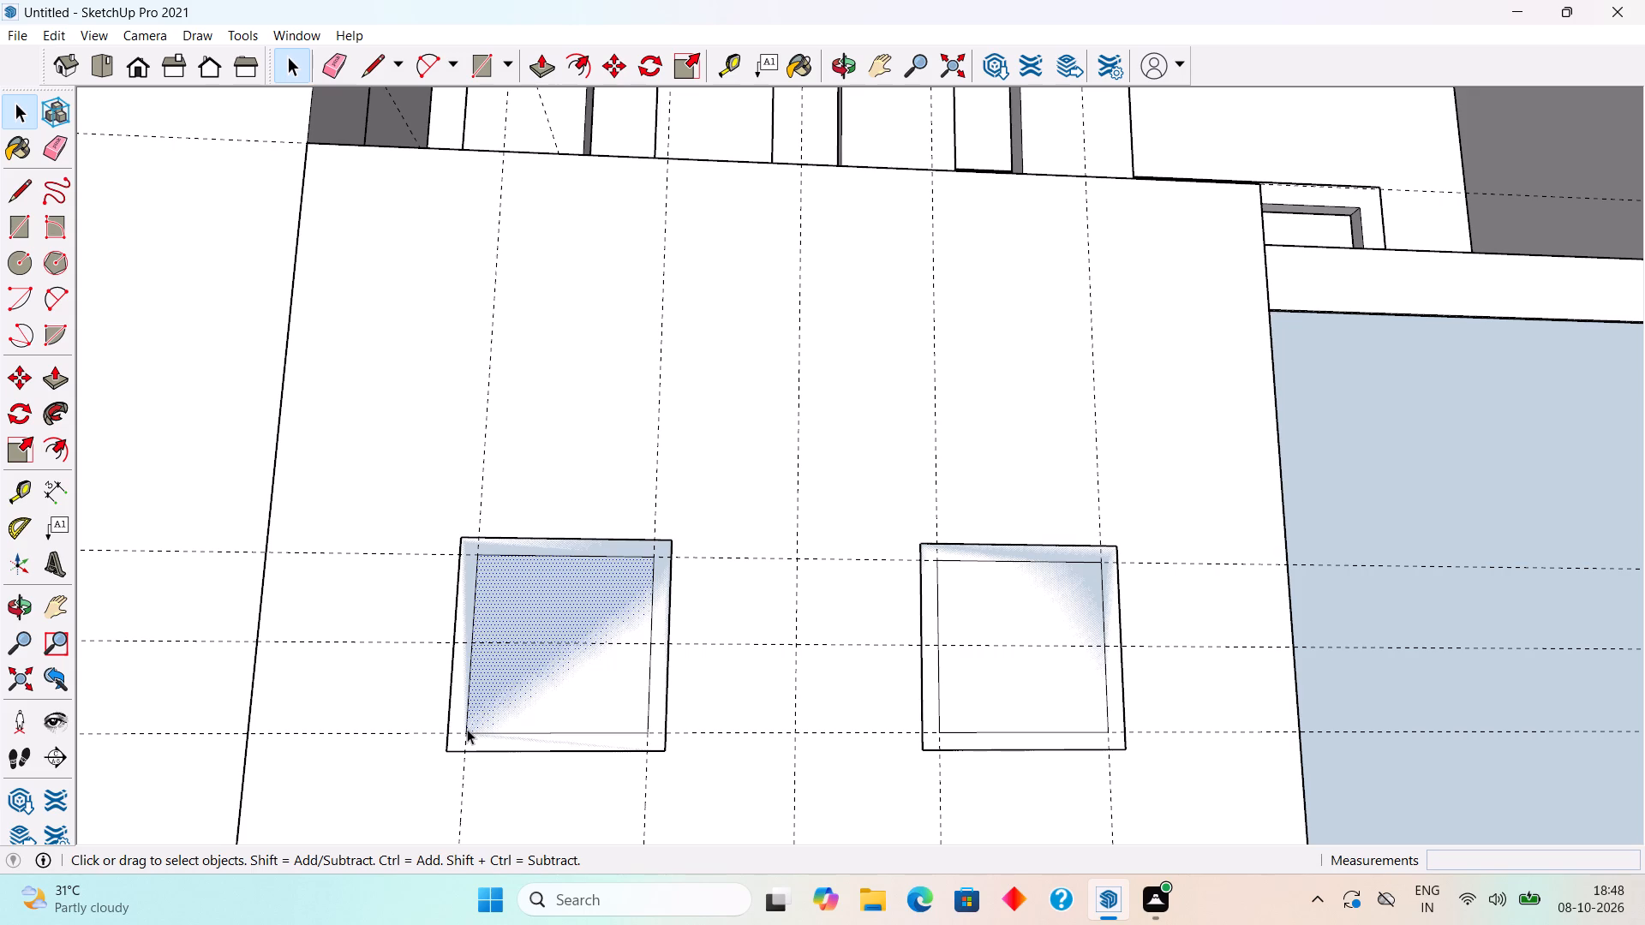
{"action": "left_click", "coordinate": [466, 729]}
{"action": "key", "text": "Delete"}
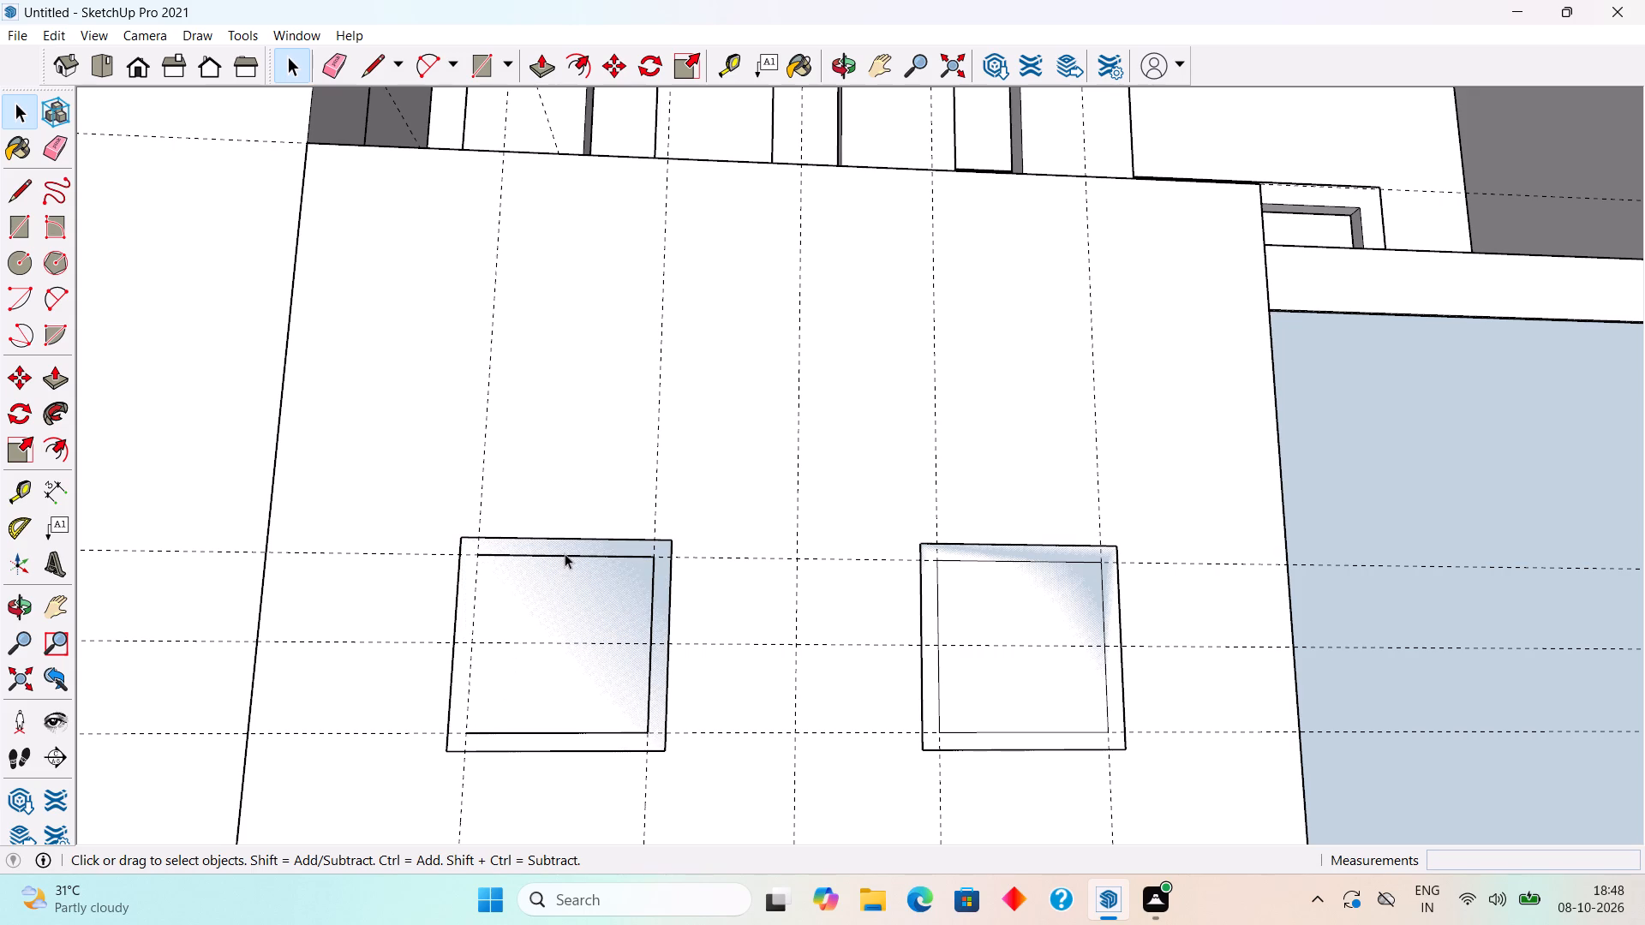
{"action": "left_click", "coordinate": [565, 553]}
{"action": "key", "text": "Delete"}
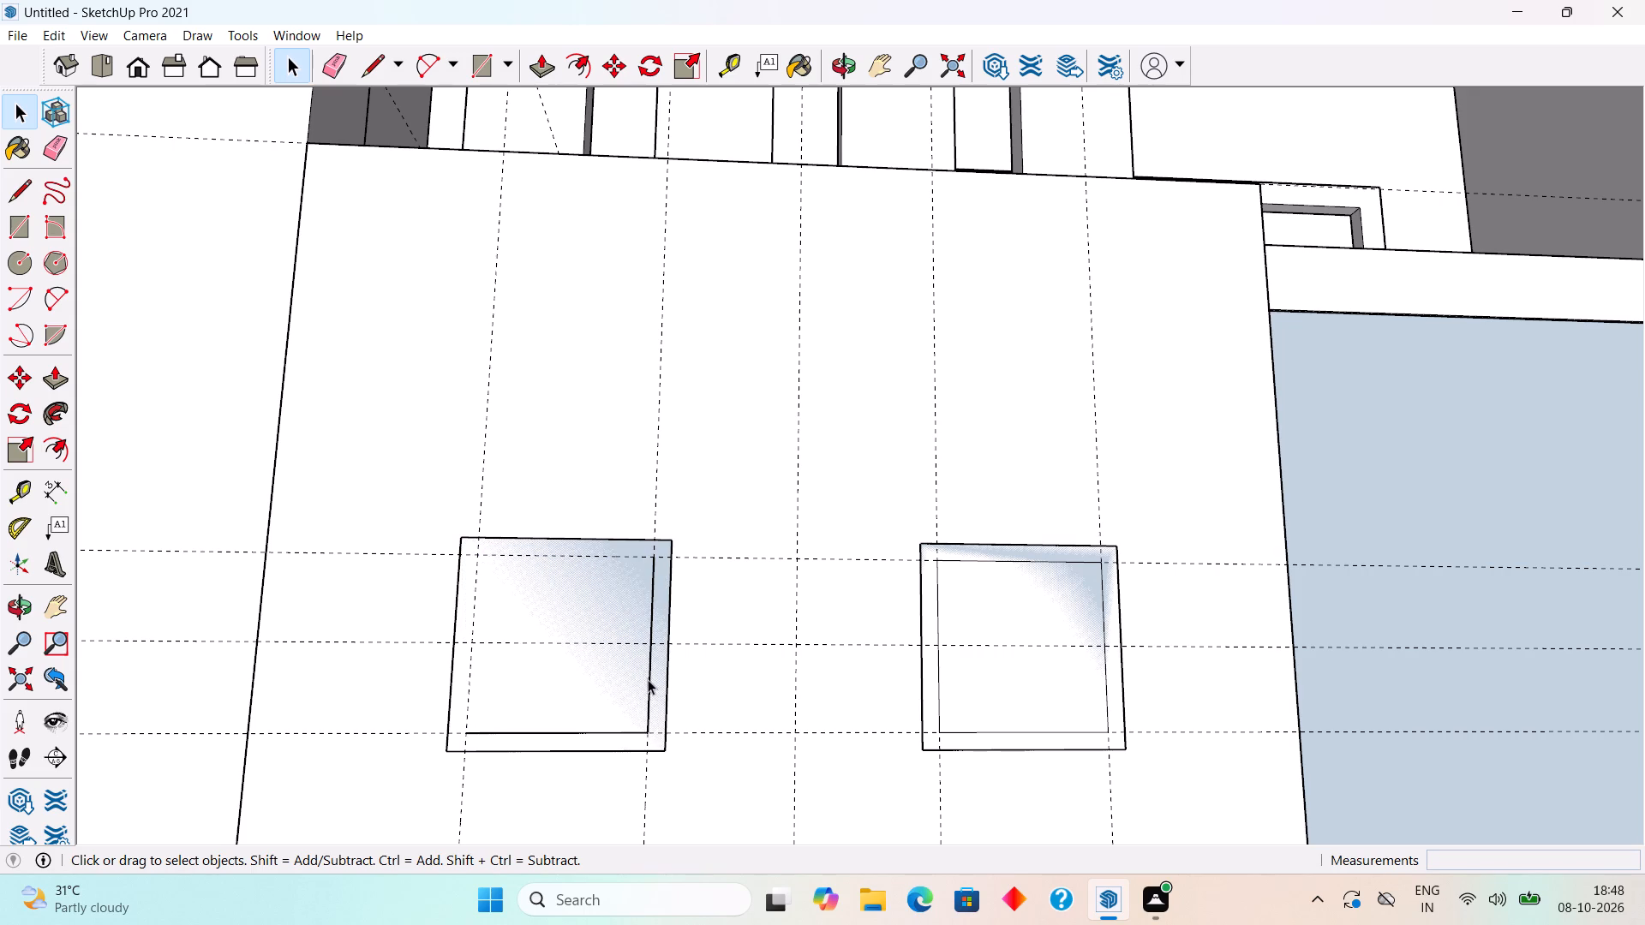
{"action": "left_click", "coordinate": [648, 679]}
{"action": "key", "text": "Delete"}
{"action": "left_click", "coordinate": [619, 732]}
{"action": "key", "text": "Delete"}
Delete the four inner edges of the railing-side square on the block's front face, leaving only its outer offset outline.
{"action": "left_click", "coordinate": [937, 637]}
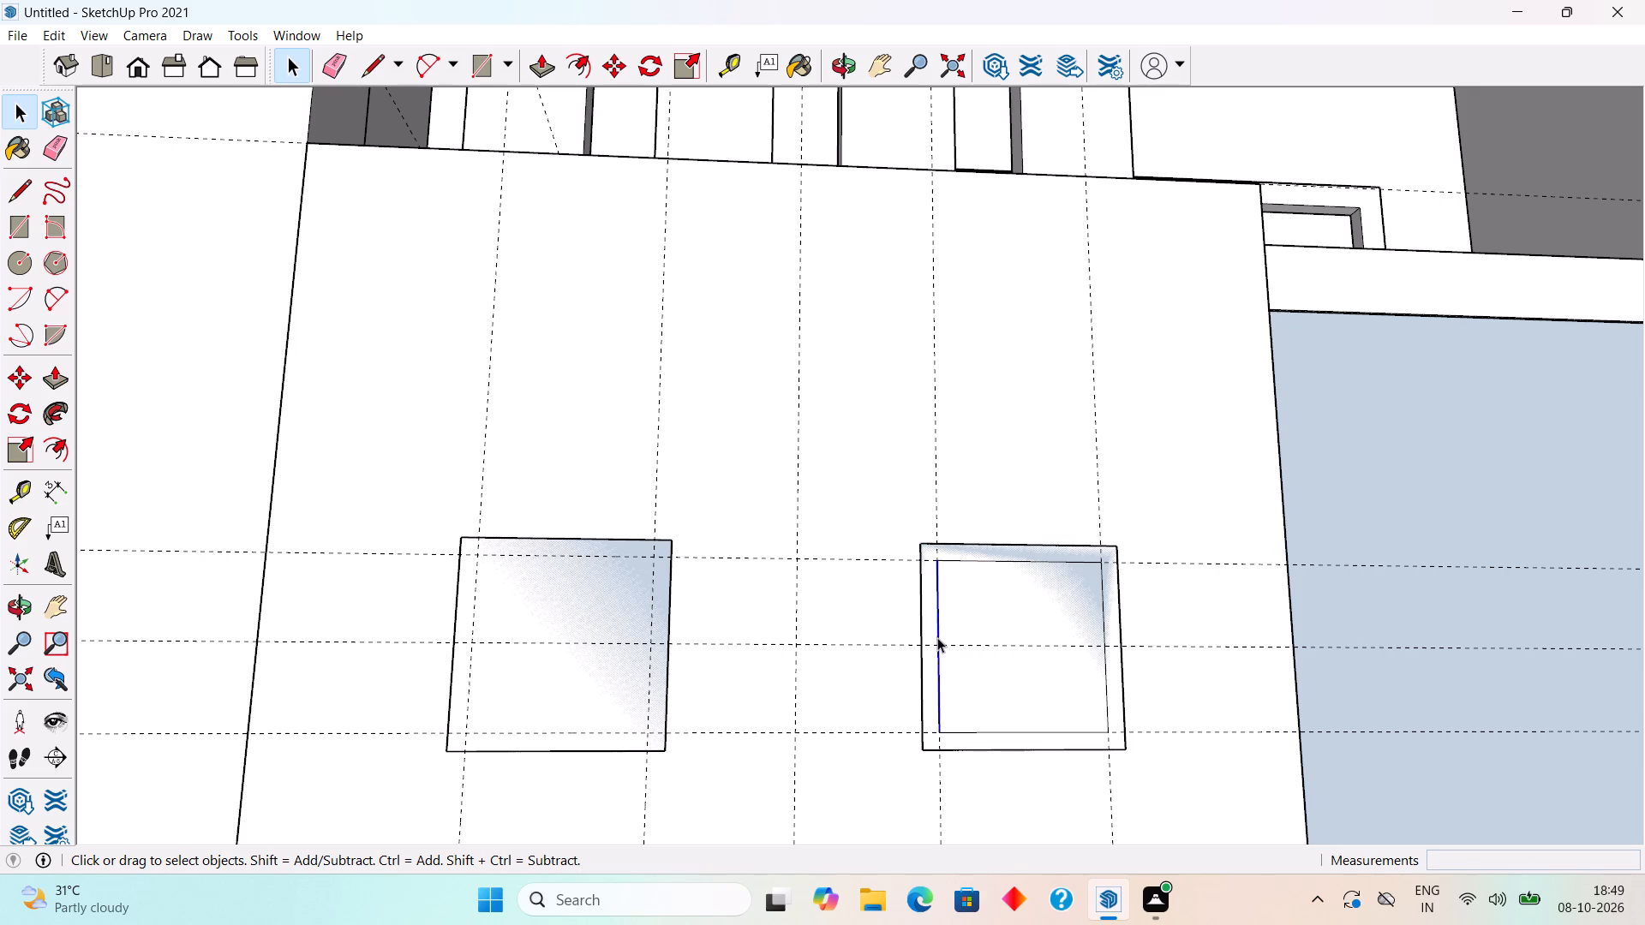
{"action": "key", "text": "Delete"}
{"action": "left_click", "coordinate": [977, 561]}
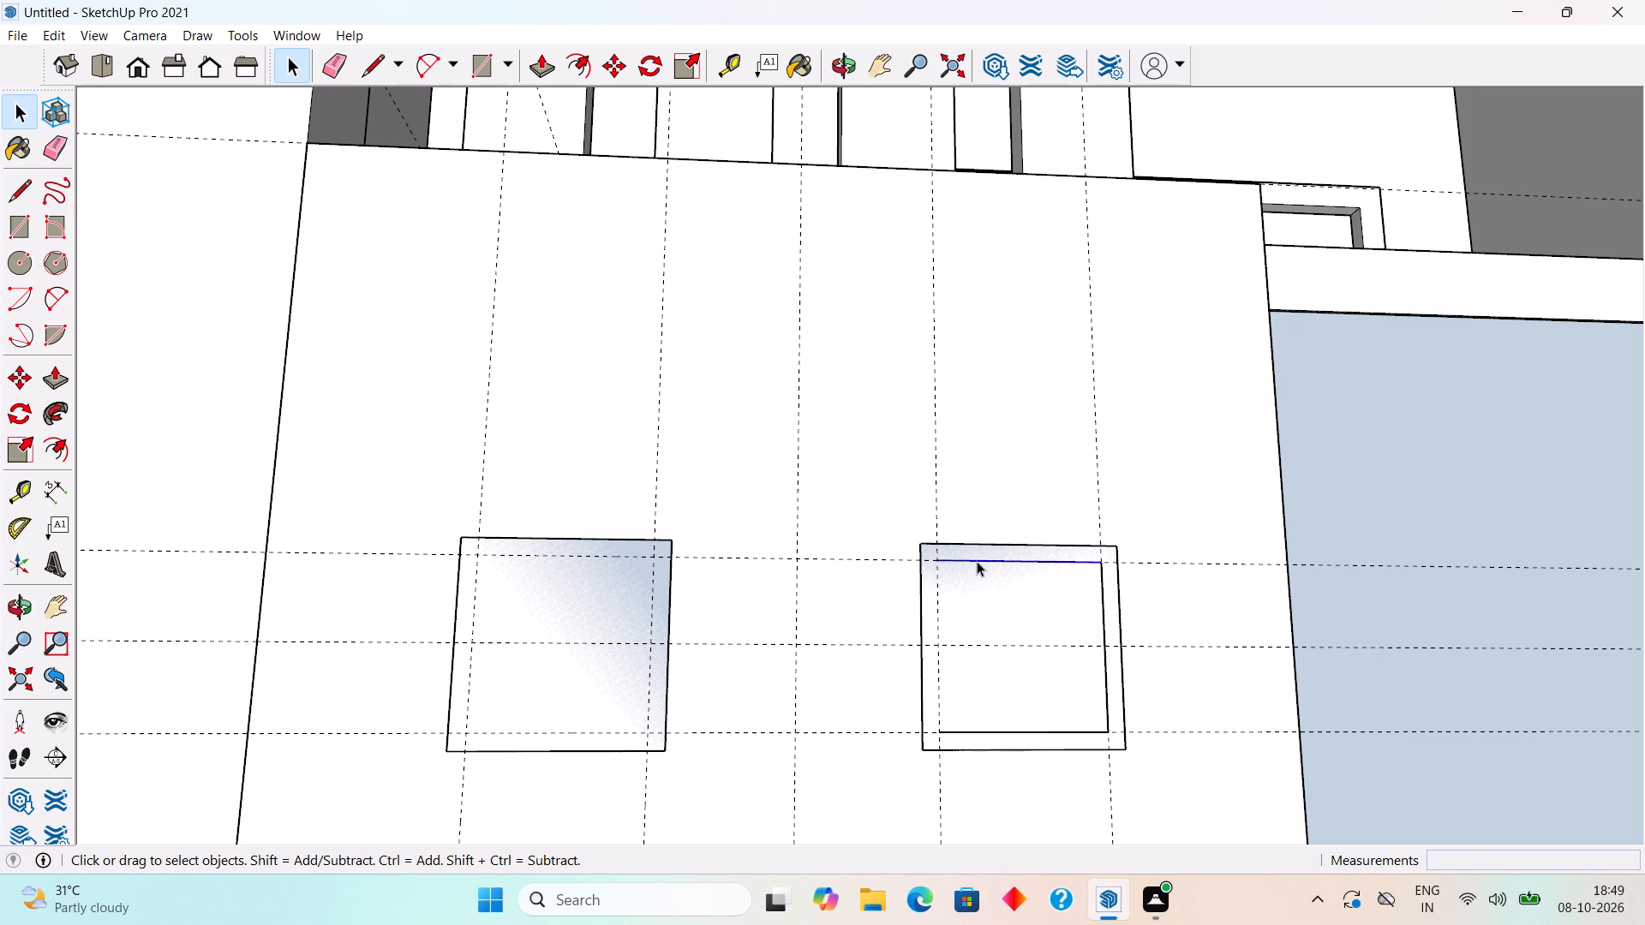
{"action": "key", "text": "Delete"}
{"action": "left_click", "coordinate": [1099, 645]}
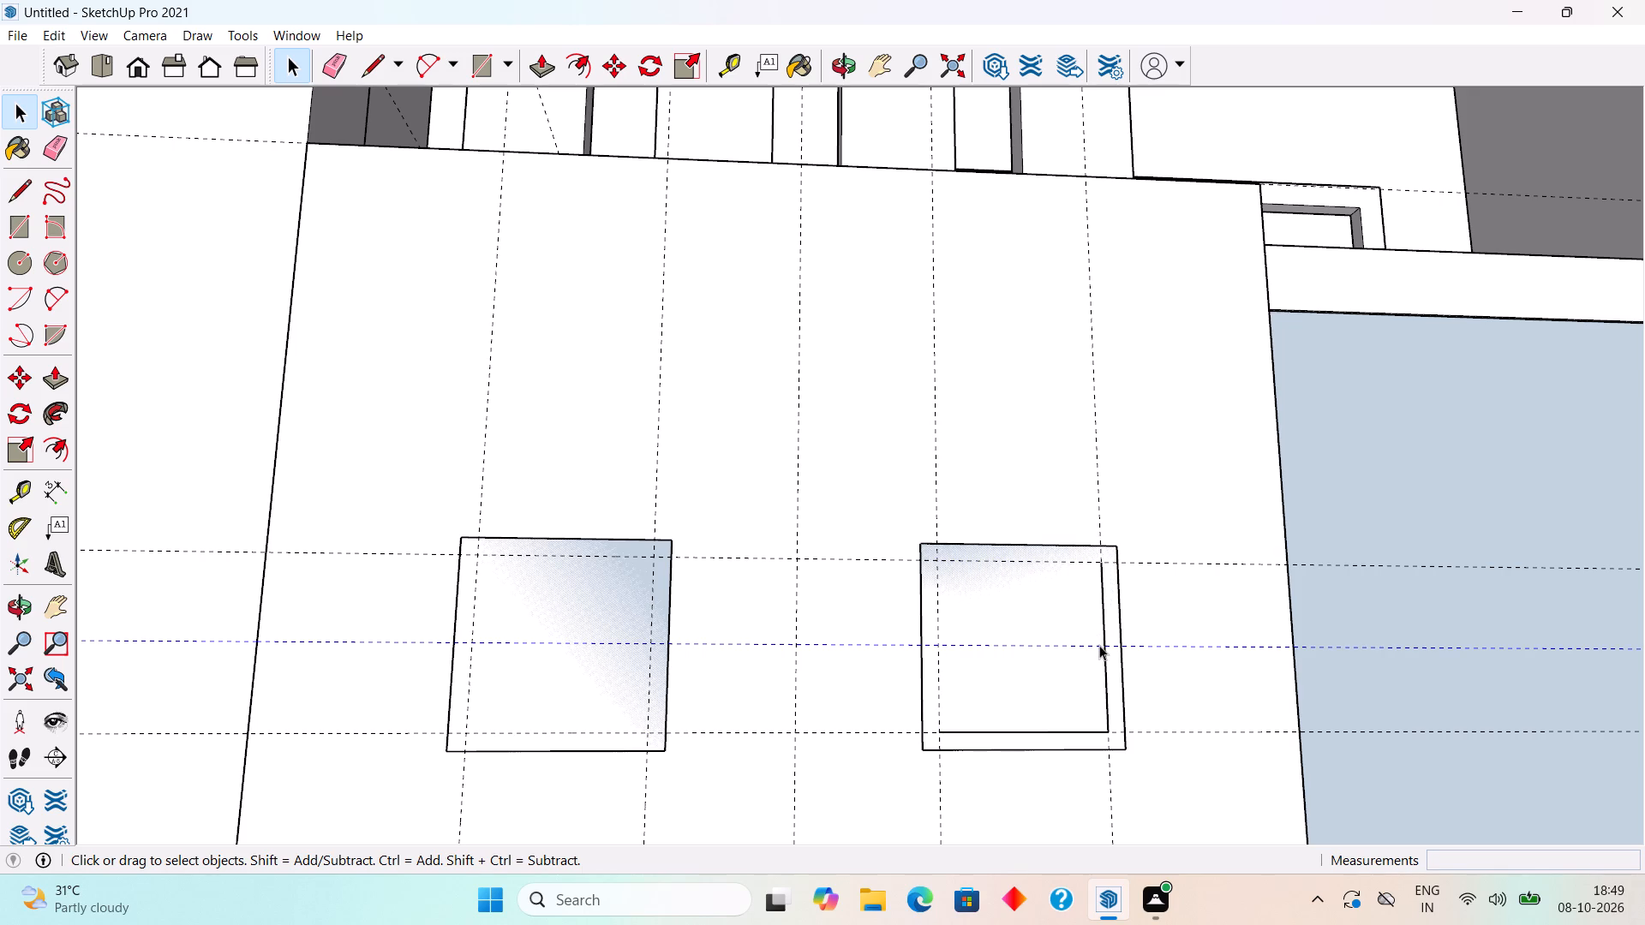
{"action": "left_click", "coordinate": [1103, 629]}
{"action": "key", "text": "Delete"}
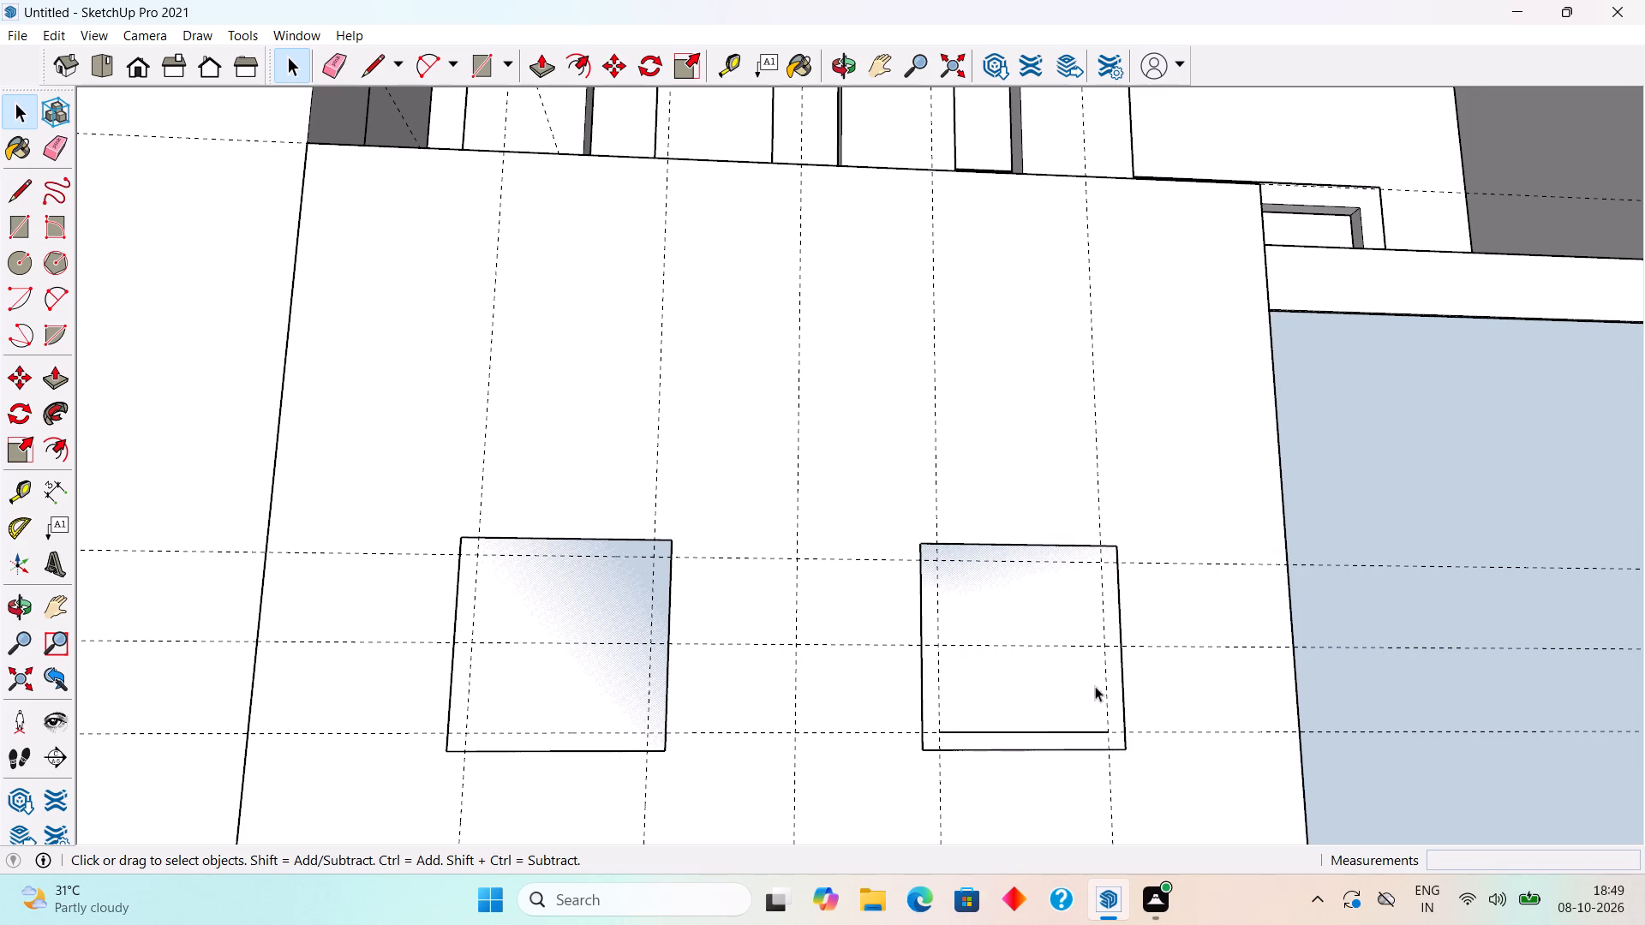
{"action": "left_click", "coordinate": [1088, 731]}
{"action": "key", "text": "Delete"}
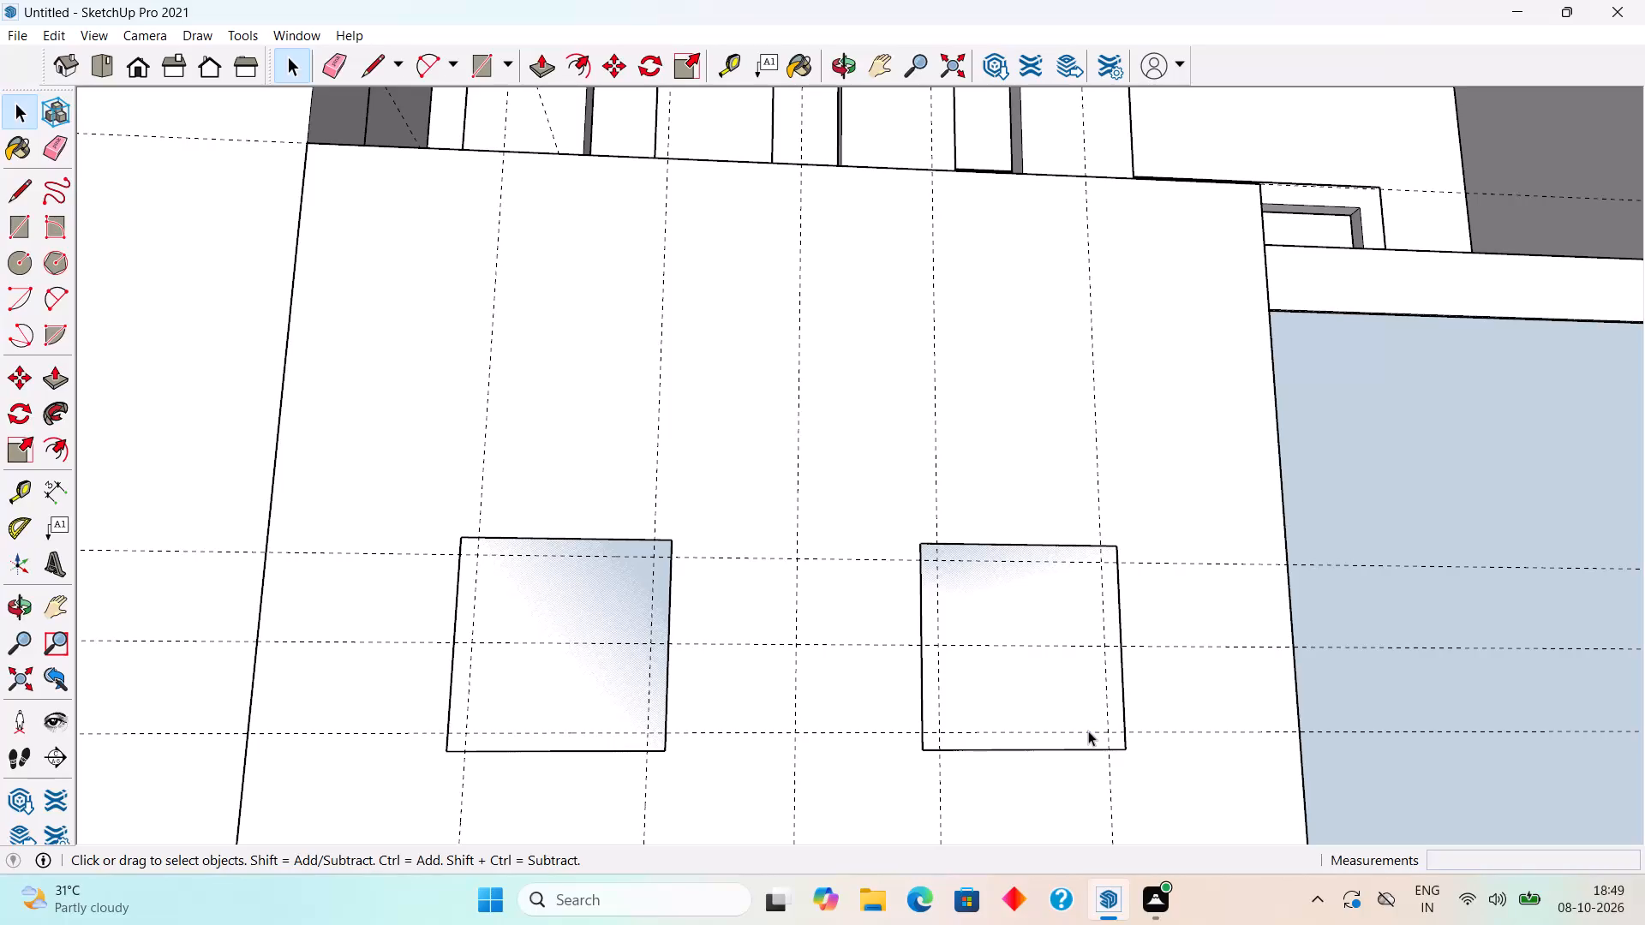
Extrude both squares outward from the block's front face by 3".
{"action": "key", "text": "p"}
{"action": "left_click", "coordinate": [1088, 731]}
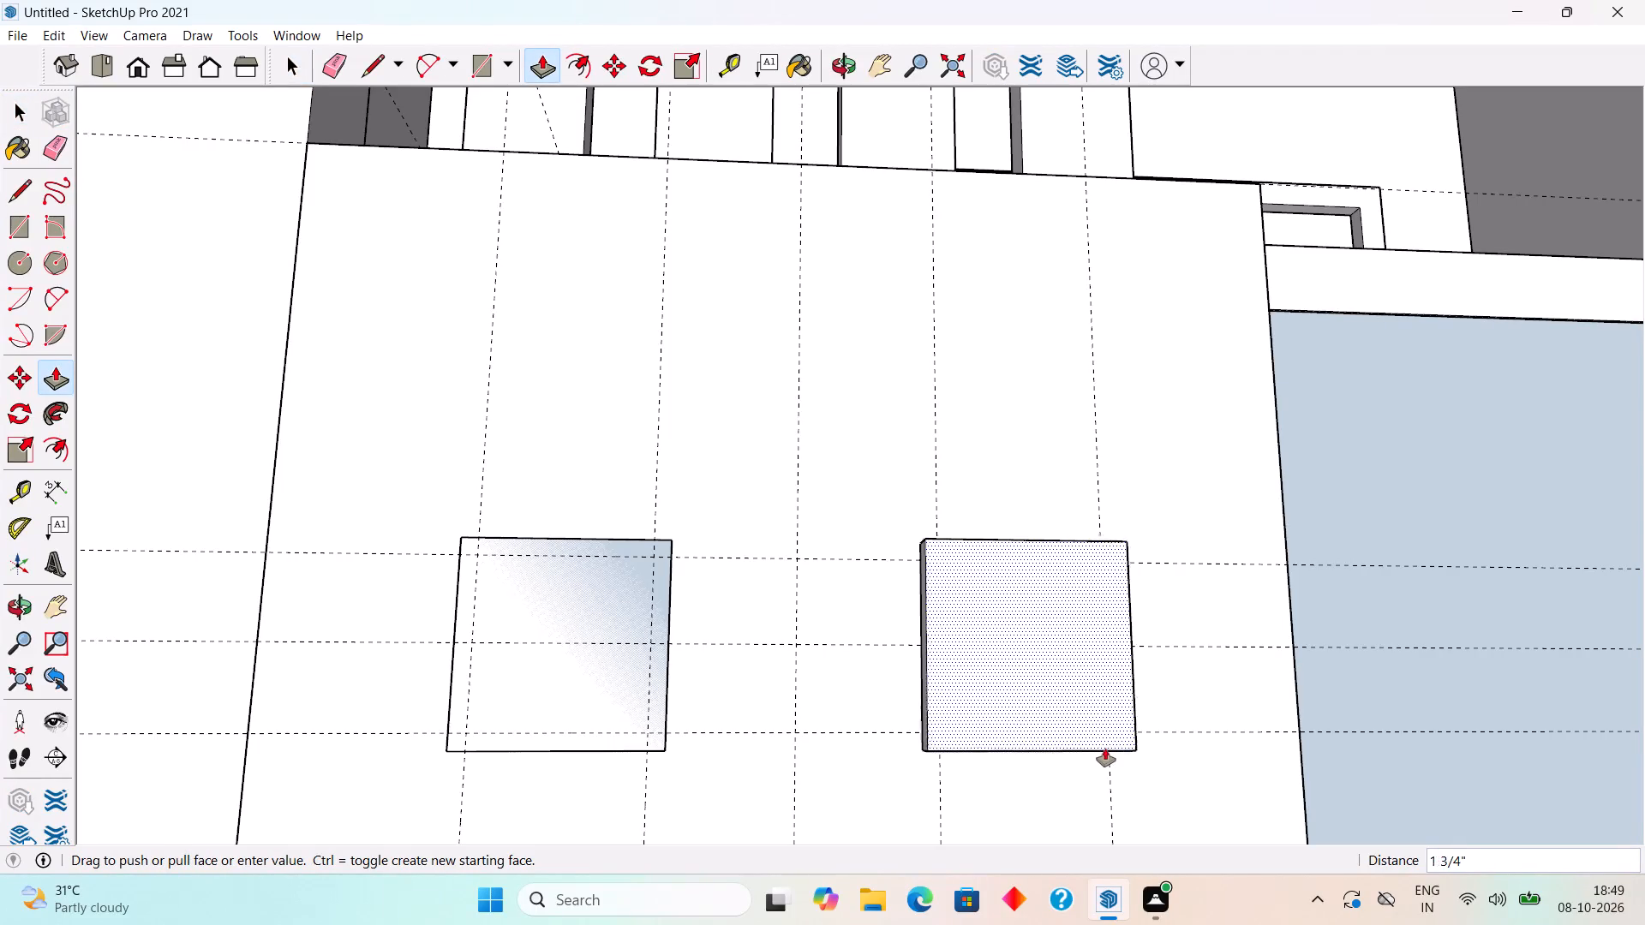
{"action": "type", "text": "3\""}
{"action": "key", "text": "Return"}
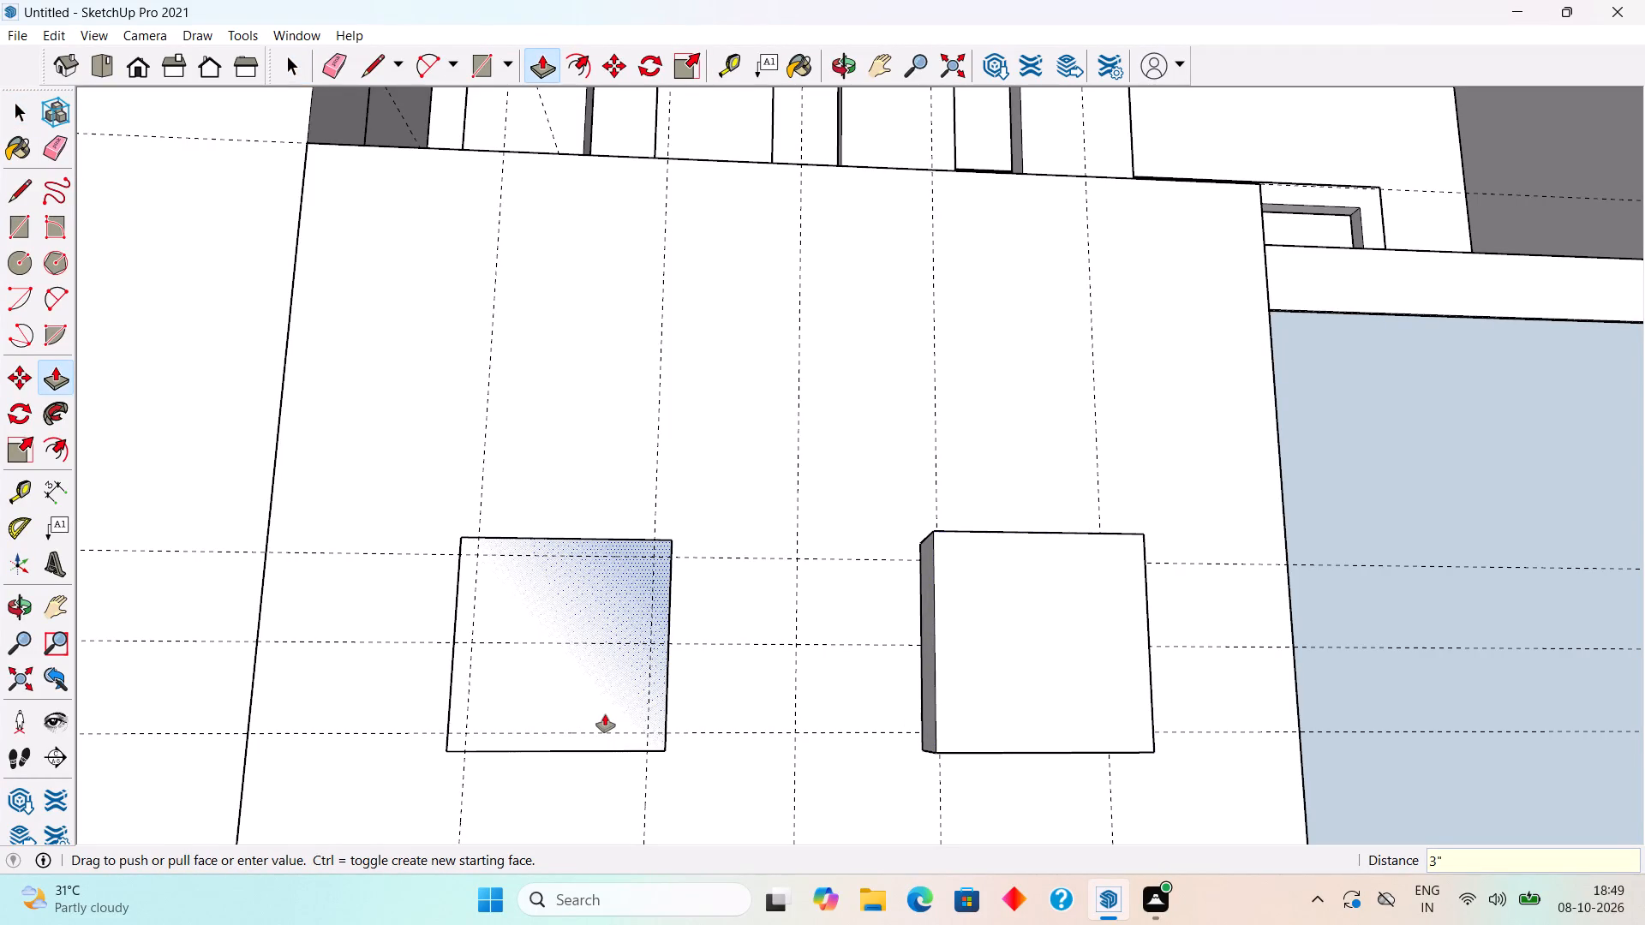
{"action": "double_click", "coordinate": [605, 714]}
Make each of the two extruded square blocks its own separate group.
{"action": "key", "text": "space"}
{"action": "triple_click", "coordinate": [605, 714]}
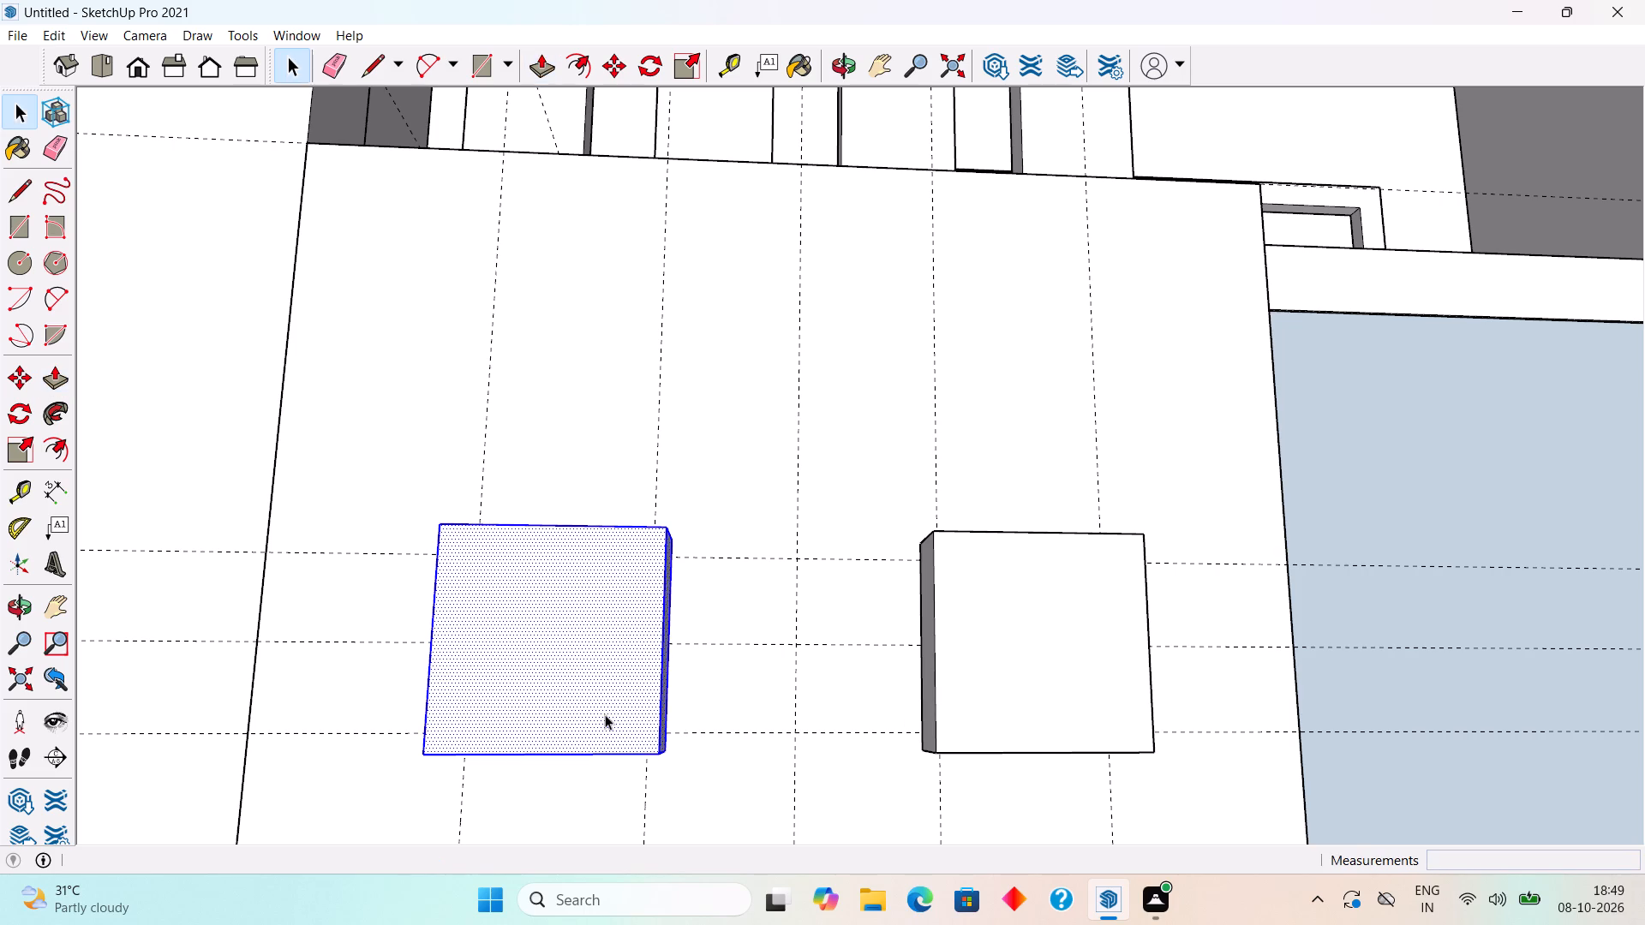
{"action": "right_click", "coordinate": [605, 714]}
{"action": "left_click", "coordinate": [711, 569]}
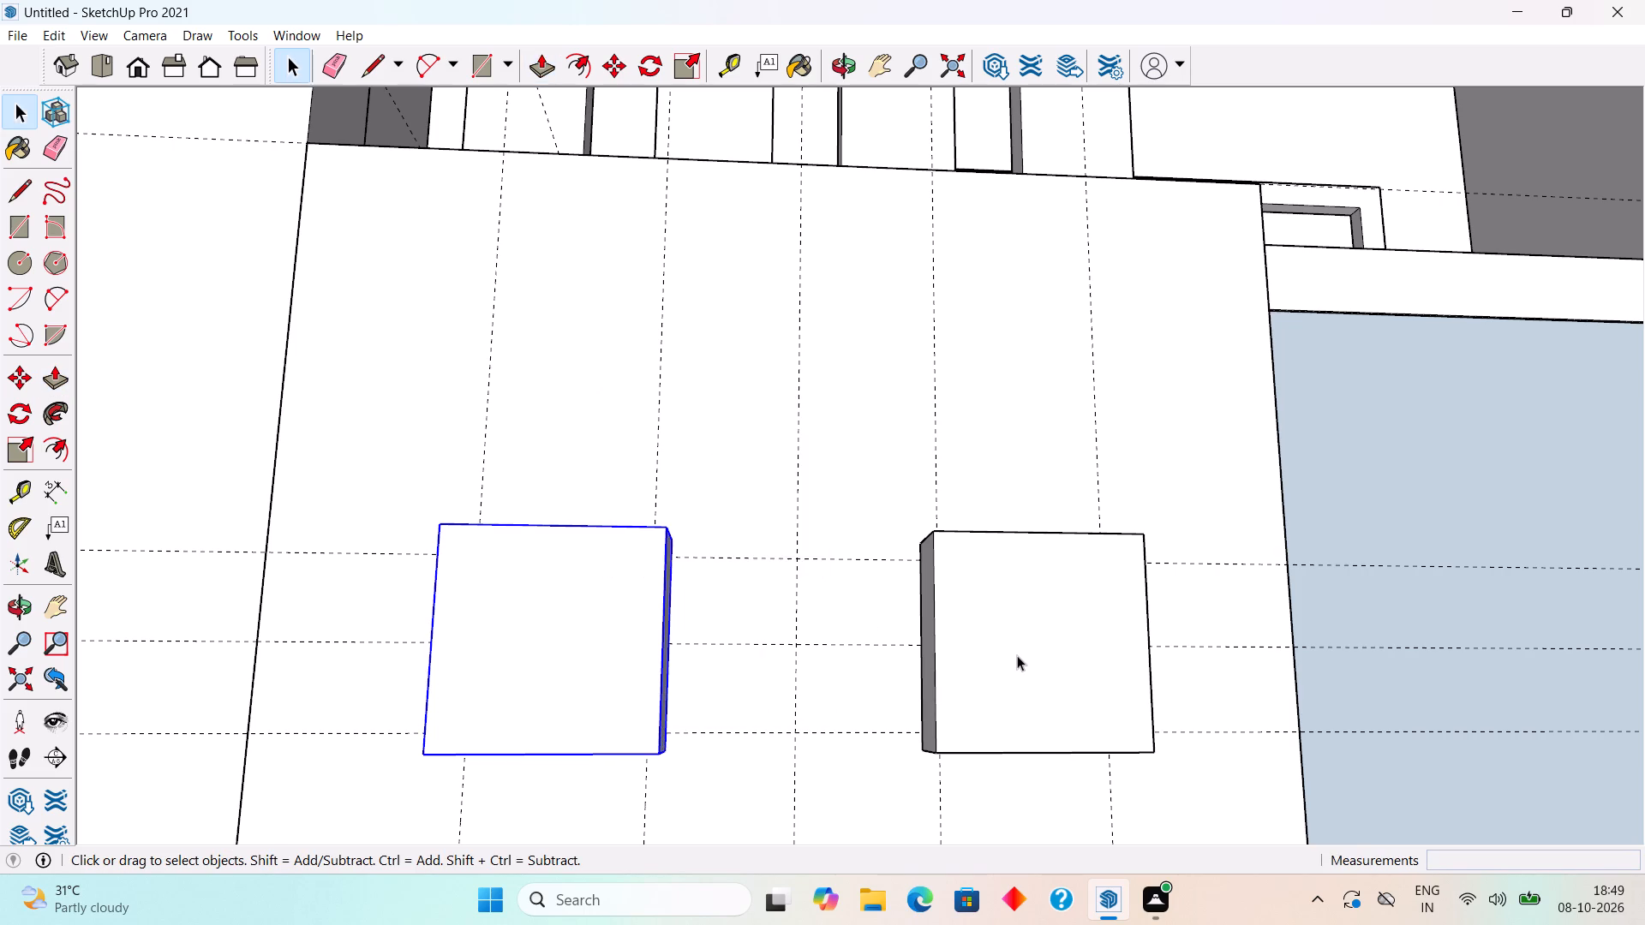
{"action": "triple_click", "coordinate": [1017, 655]}
{"action": "right_click", "coordinate": [1017, 655]}
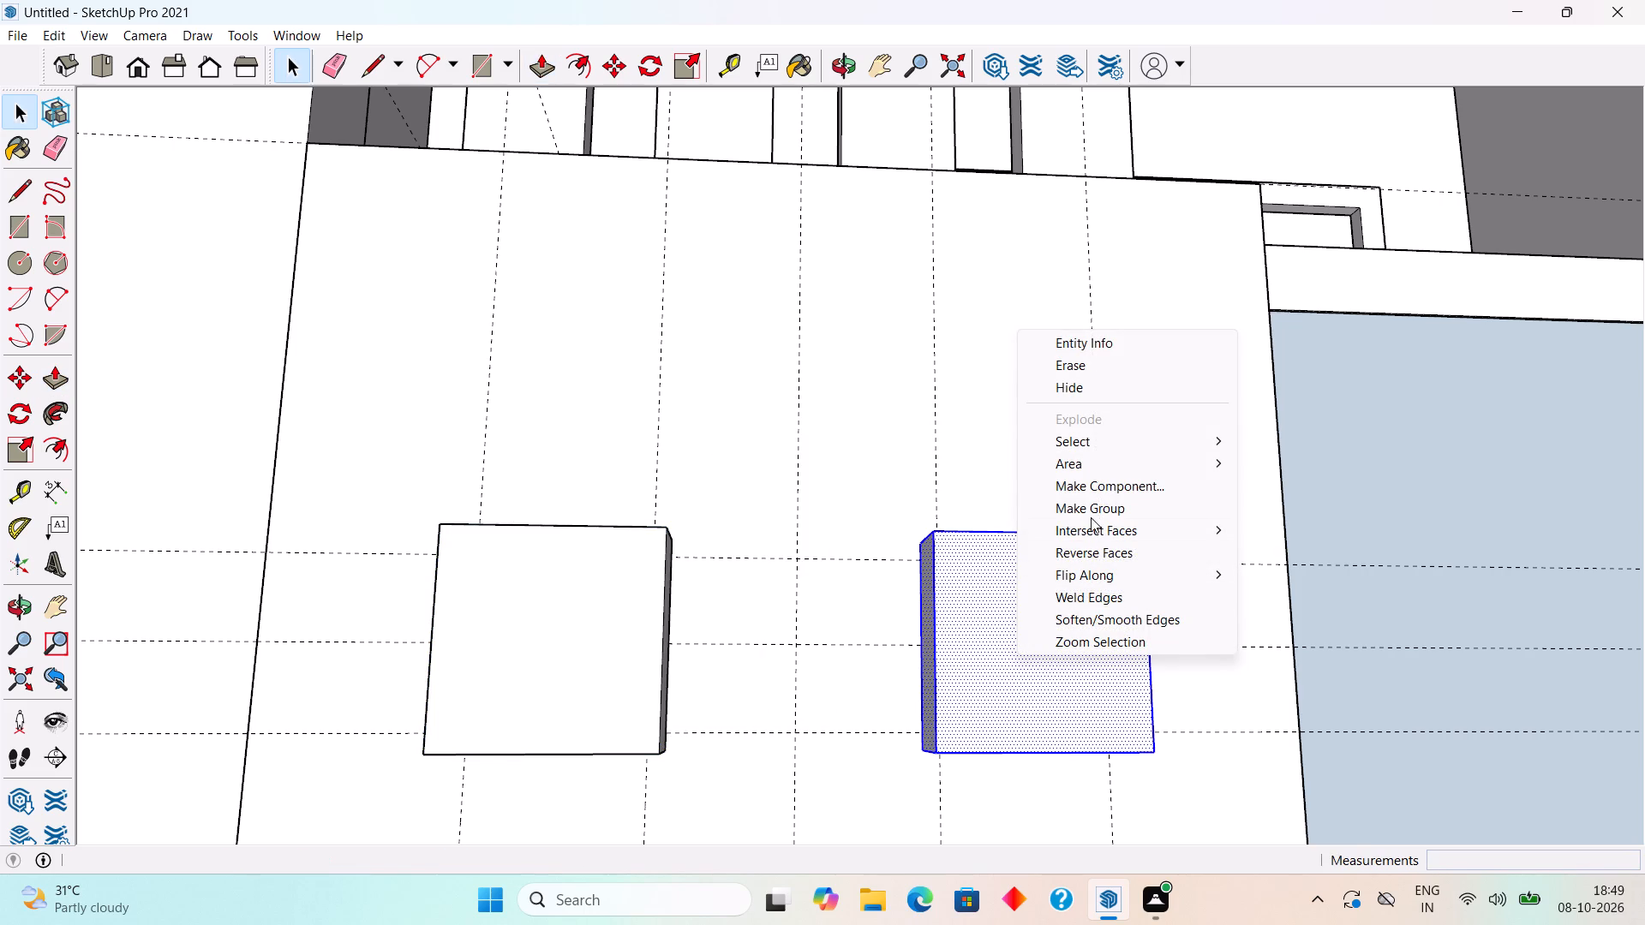
{"action": "left_click", "coordinate": [1091, 510]}
{"action": "scroll", "coordinate": [1091, 510], "scroll_direction": "down", "scroll_amount": 20}
{"action": "scroll", "coordinate": [1091, 510], "scroll_direction": "down", "scroll_amount": 4}
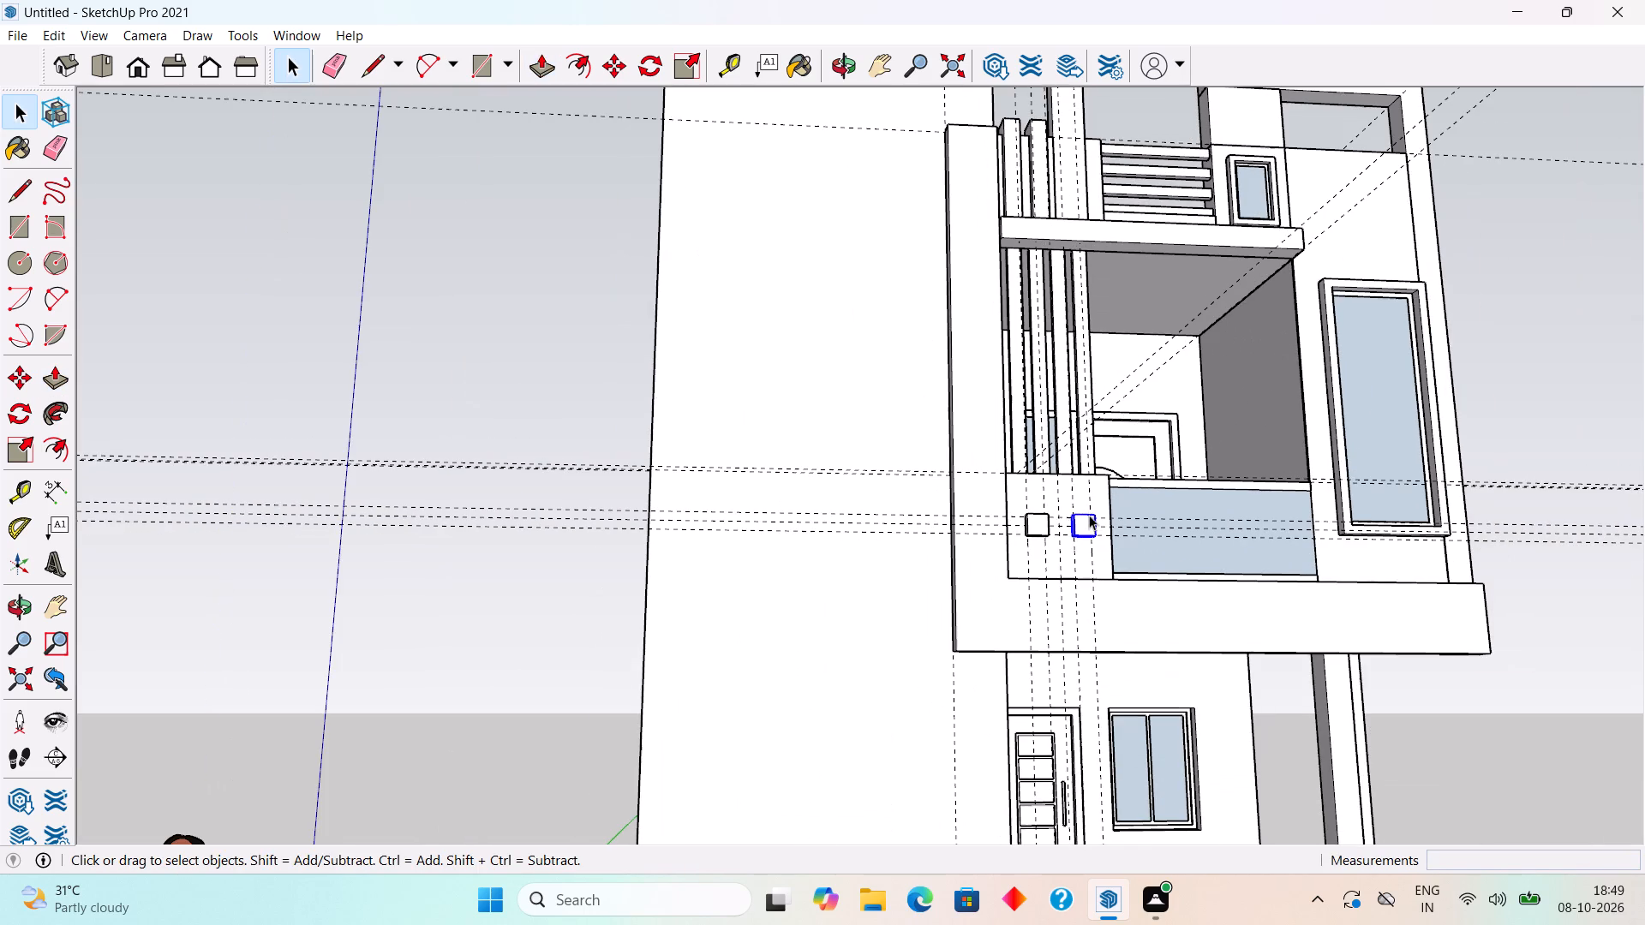
{"action": "left_click", "coordinate": [601, 373]}
Delete all construction guides from the model.
{"action": "middle_click_drag", "start_coordinate": [972, 435], "coordinate": [786, 677]}
{"action": "scroll", "coordinate": [972, 443], "scroll_direction": "down", "scroll_amount": 1}
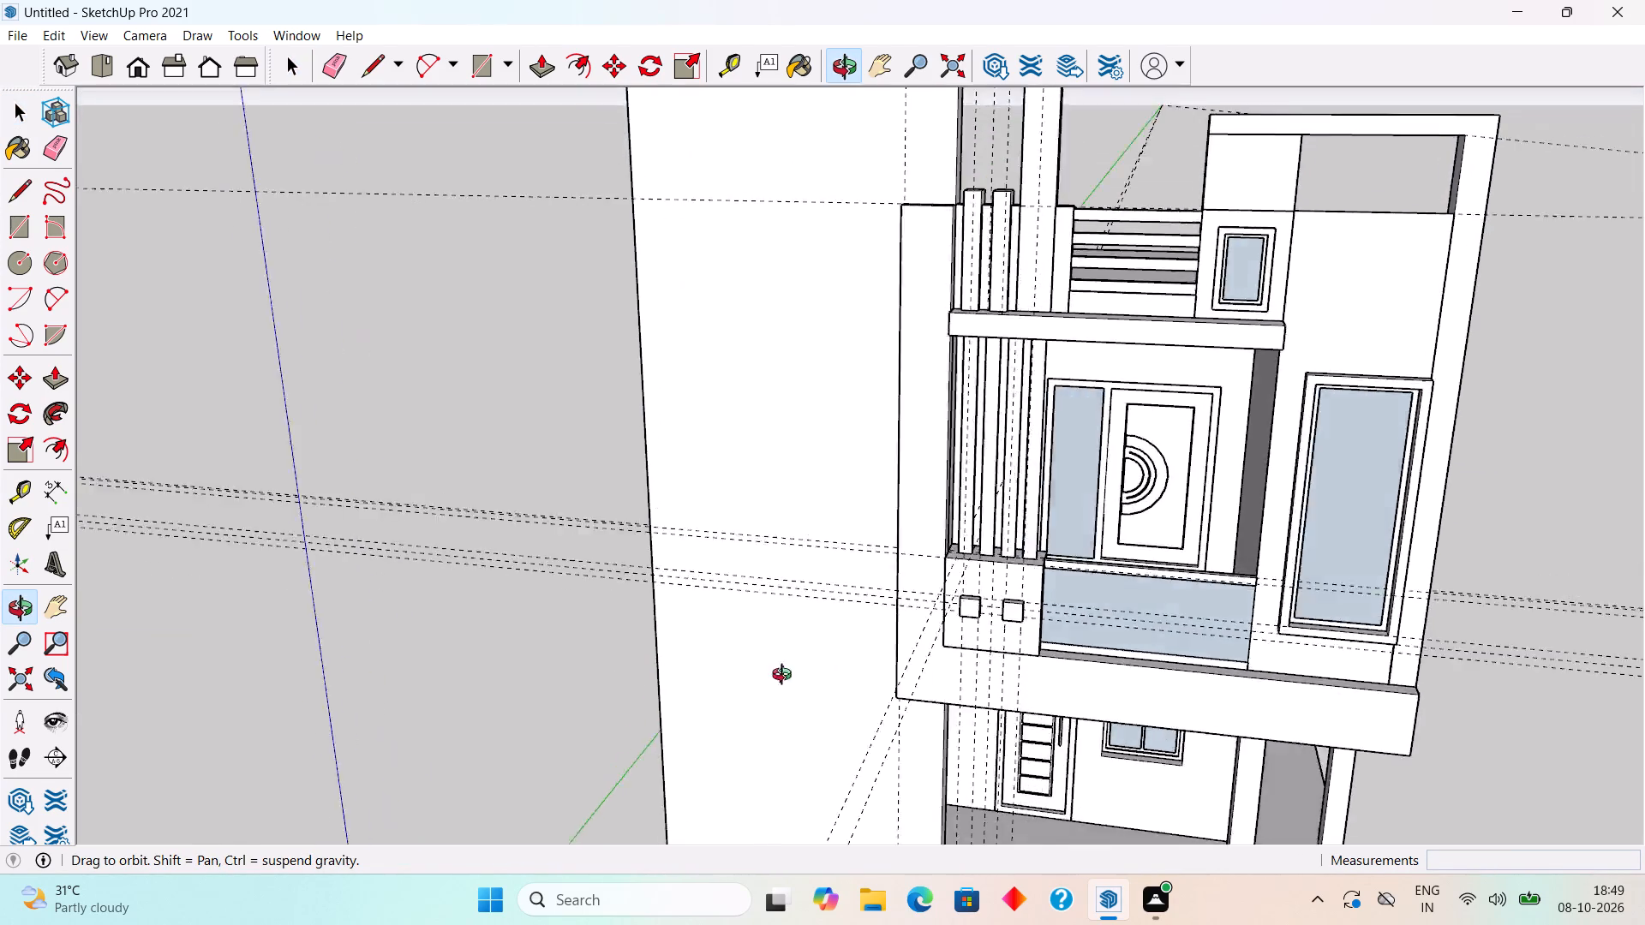
{"action": "middle_click_drag", "start_coordinate": [786, 677], "coordinate": [922, 568]}
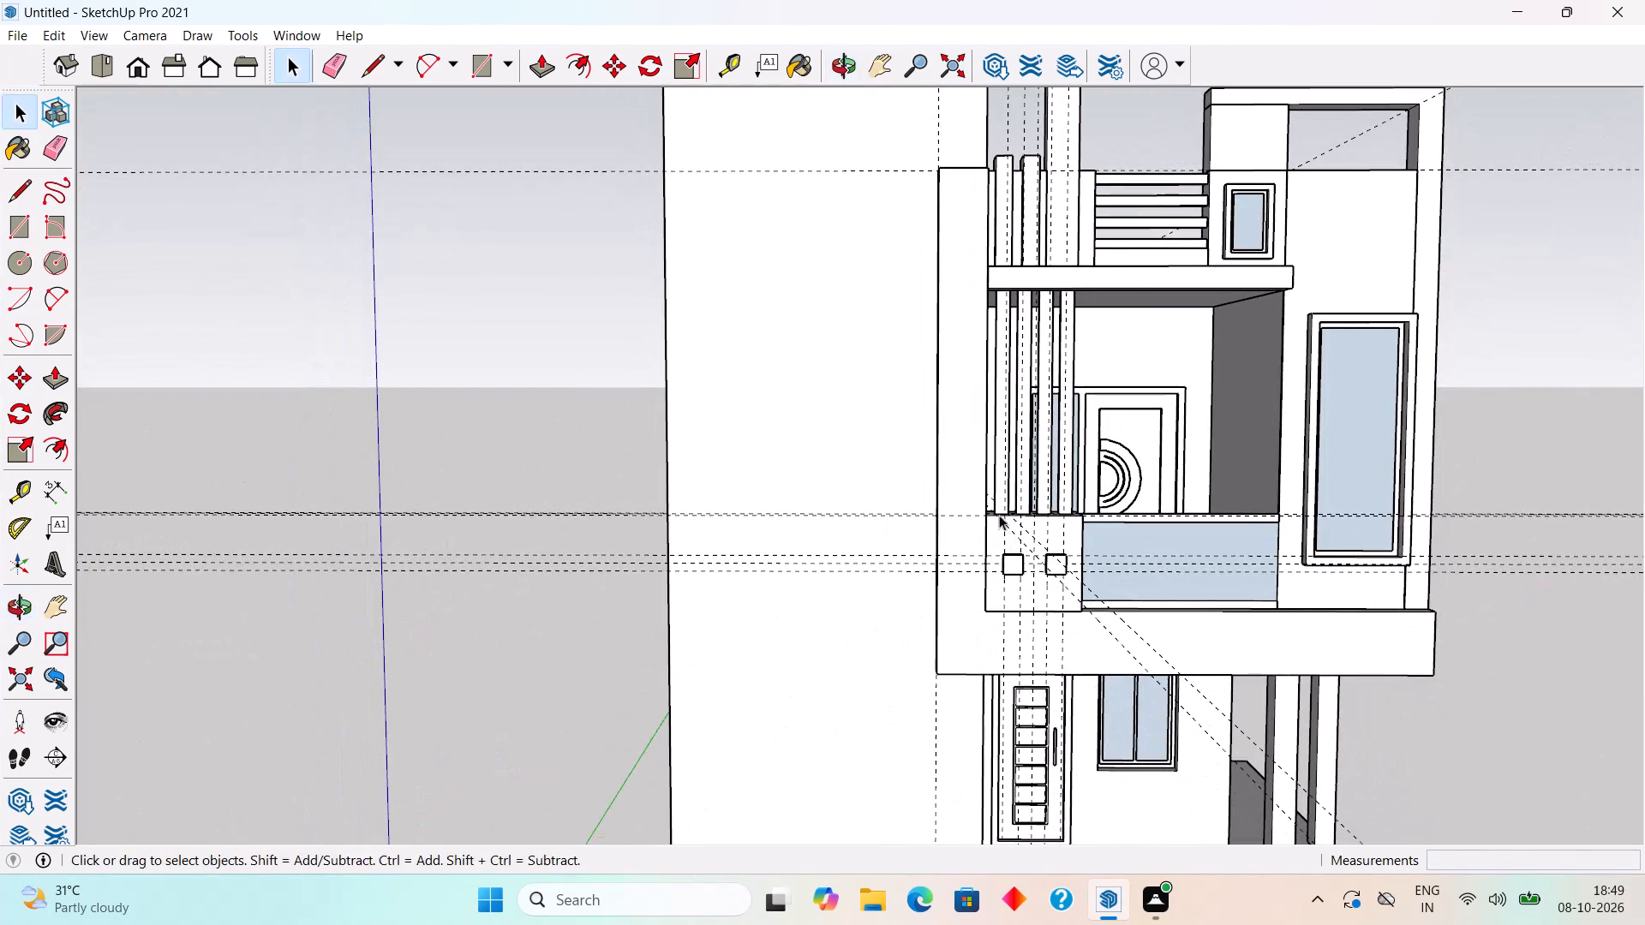
{"action": "left_click", "coordinate": [45, 39]}
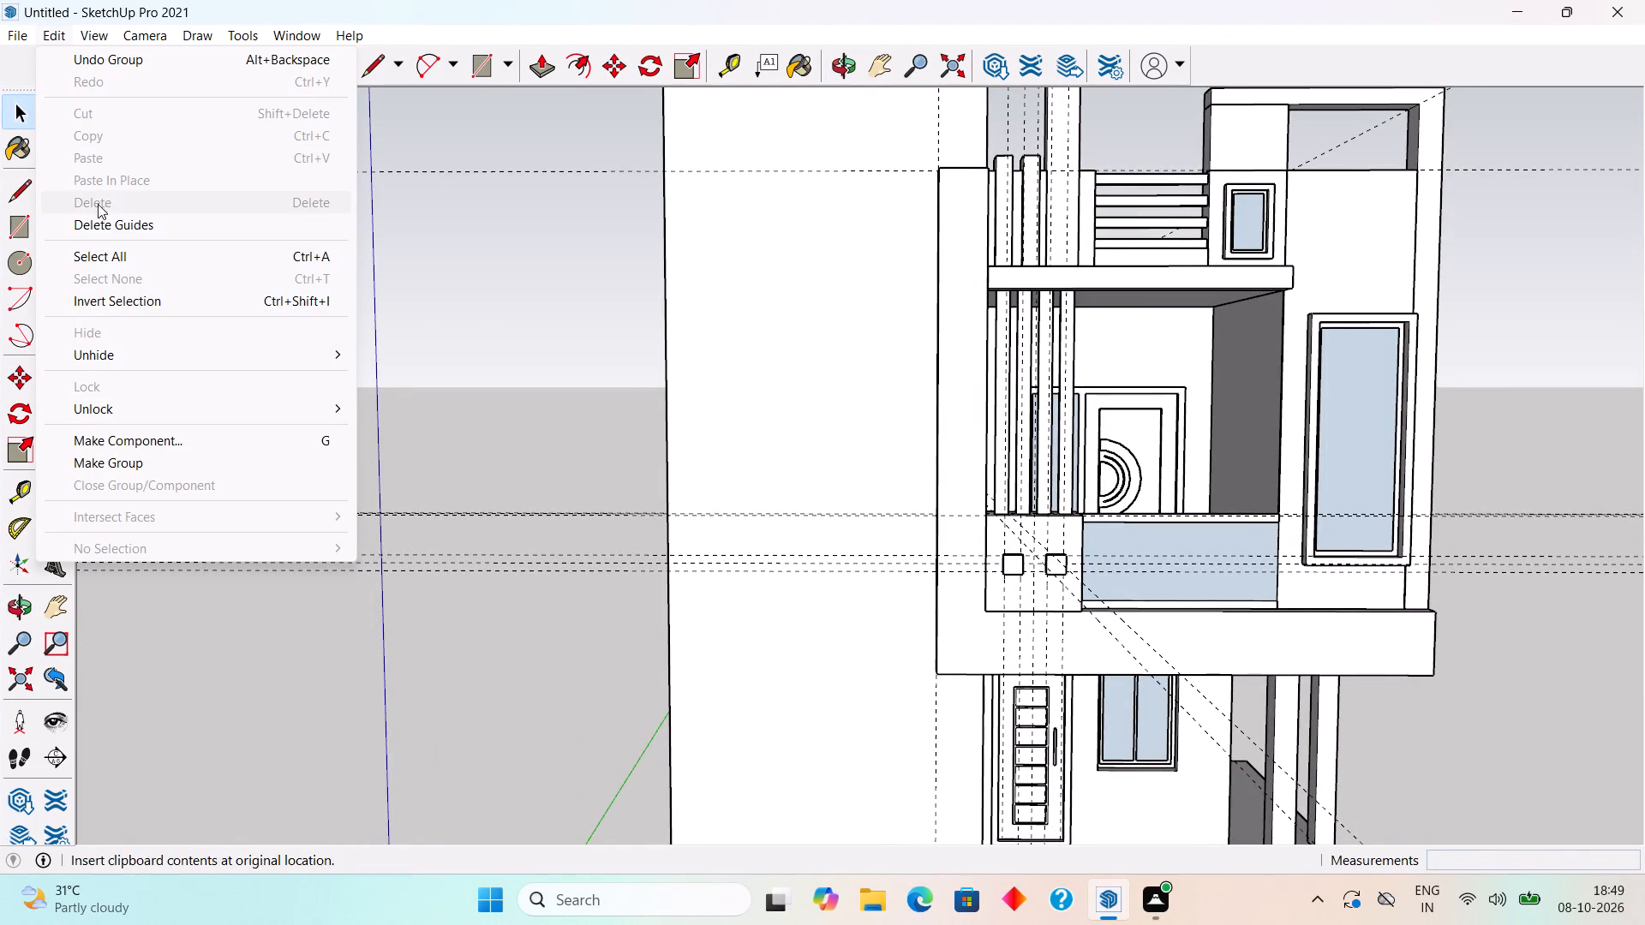
{"action": "left_click", "coordinate": [105, 220]}
{"action": "scroll", "coordinate": [821, 291], "scroll_direction": "down", "scroll_amount": 4}
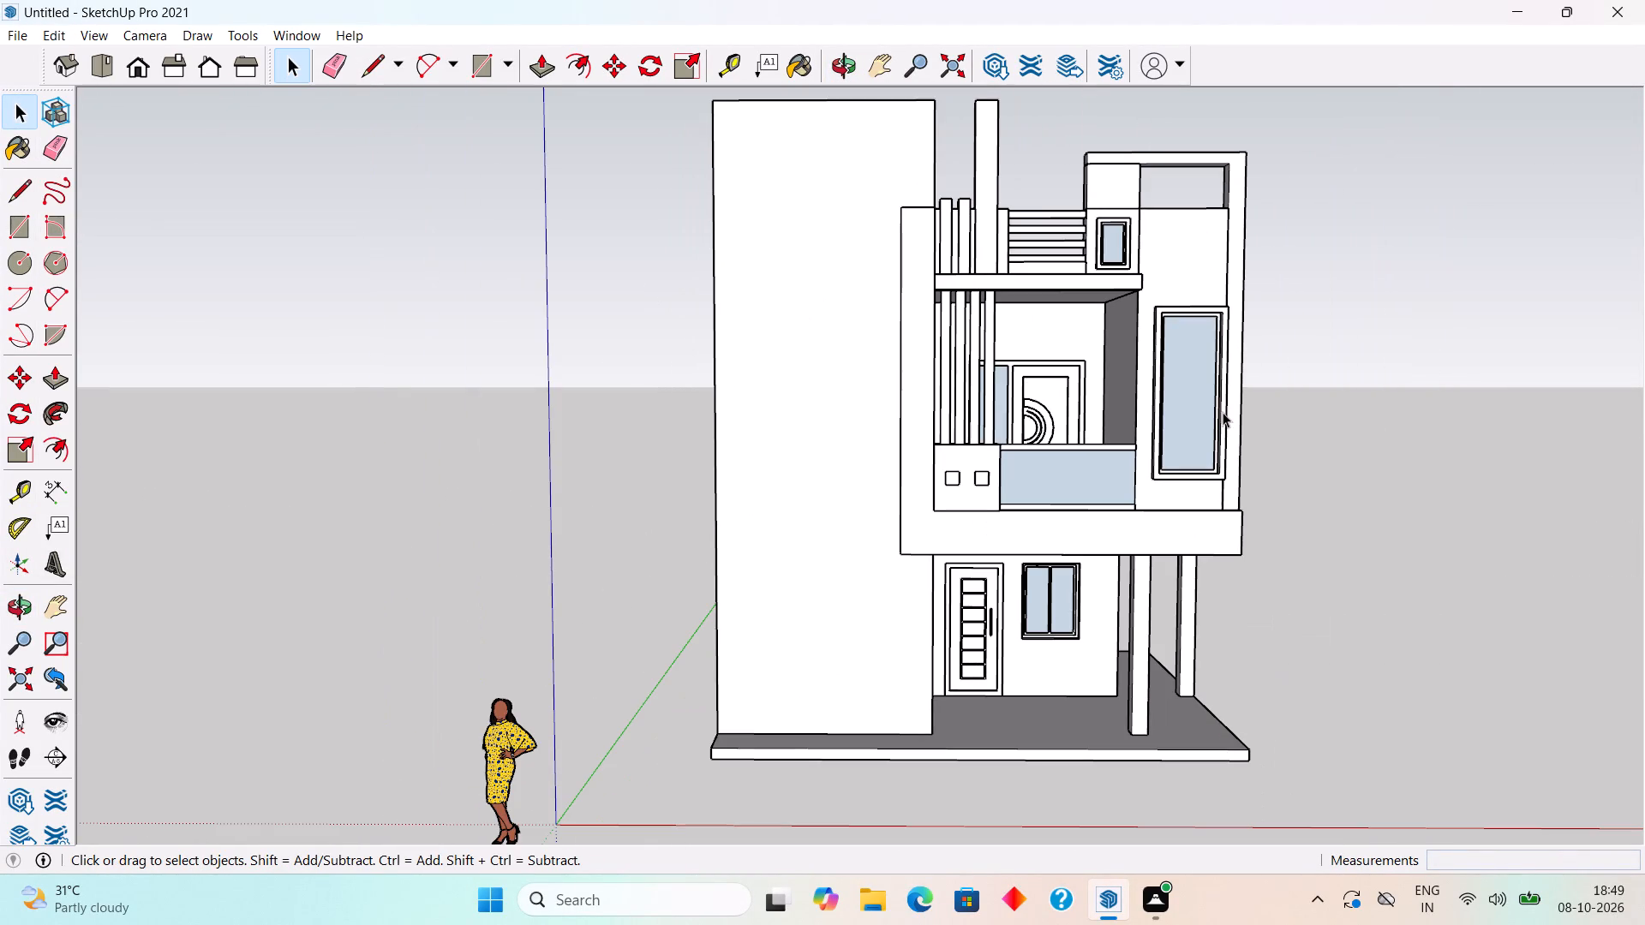
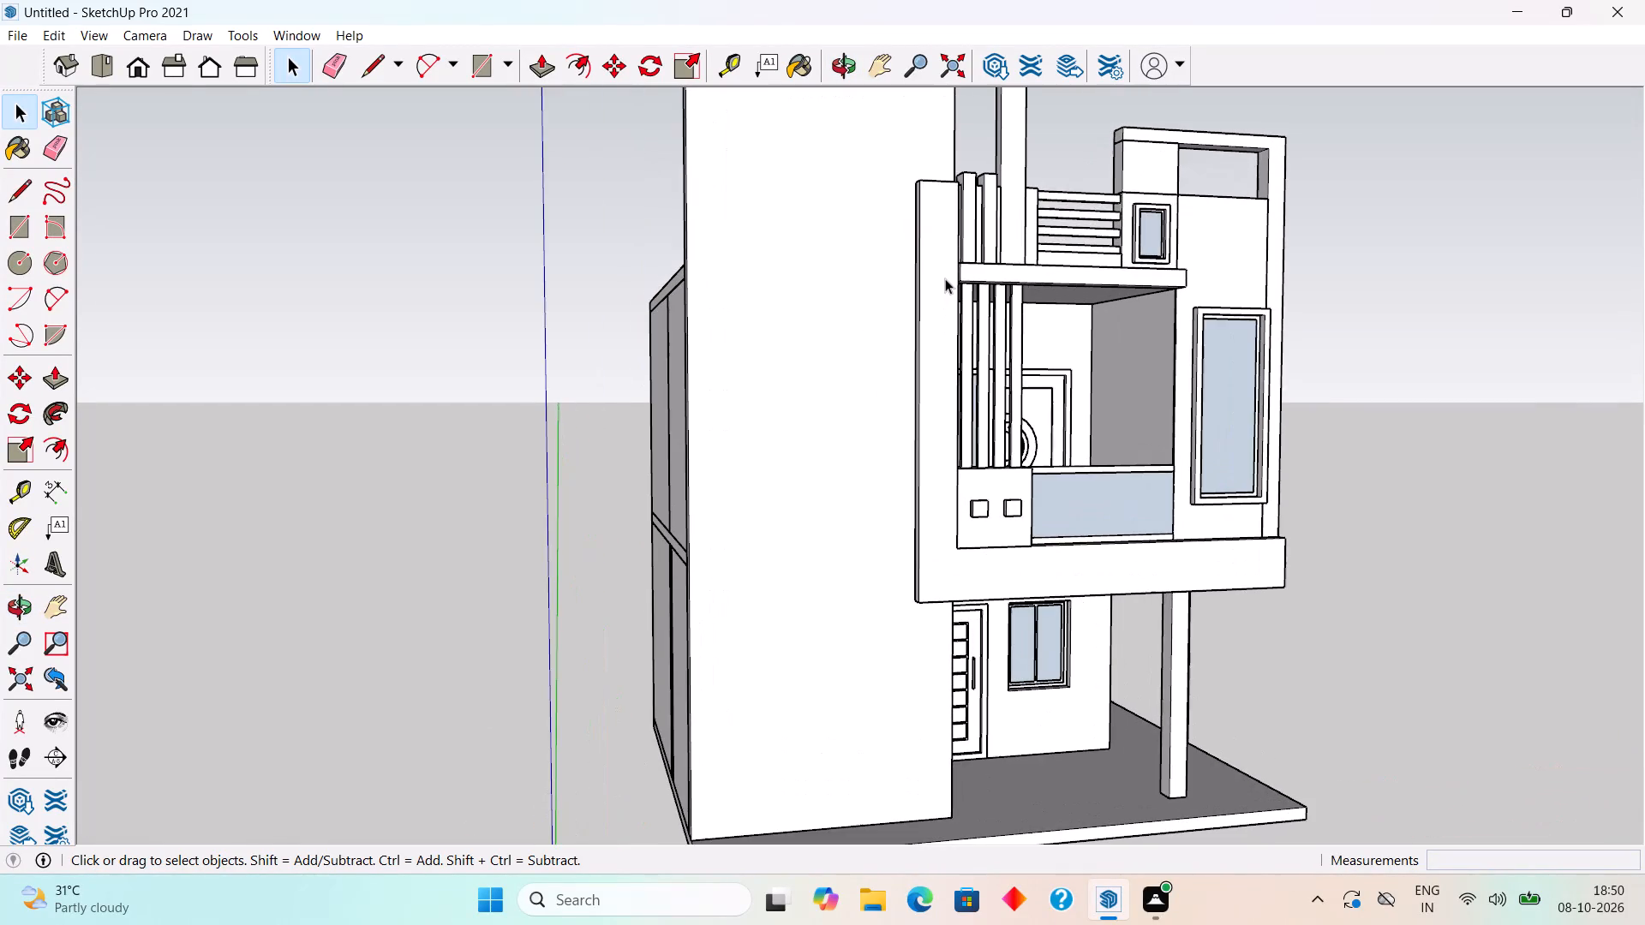
Place a horizontal guide across the tall front wall 6' 1 3/4" below its top edge.
{"action": "scroll", "coordinate": [941, 274], "scroll_direction": "down", "scroll_amount": 5}
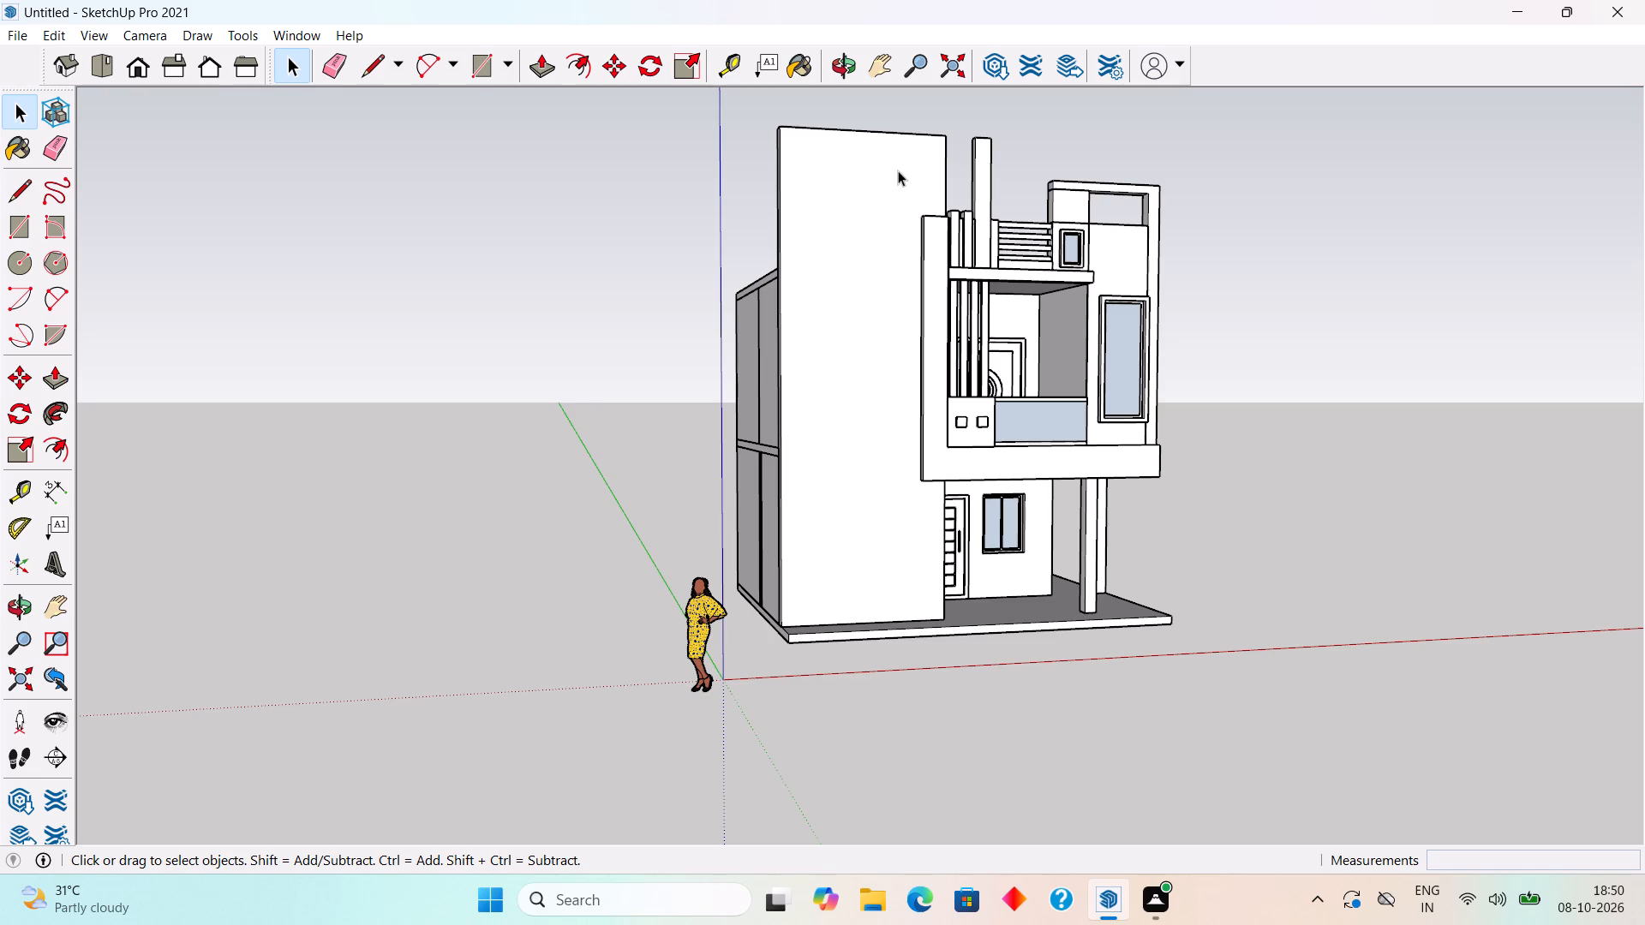
{"action": "middle_click_drag", "start_coordinate": [911, 260], "coordinate": [908, 363]}
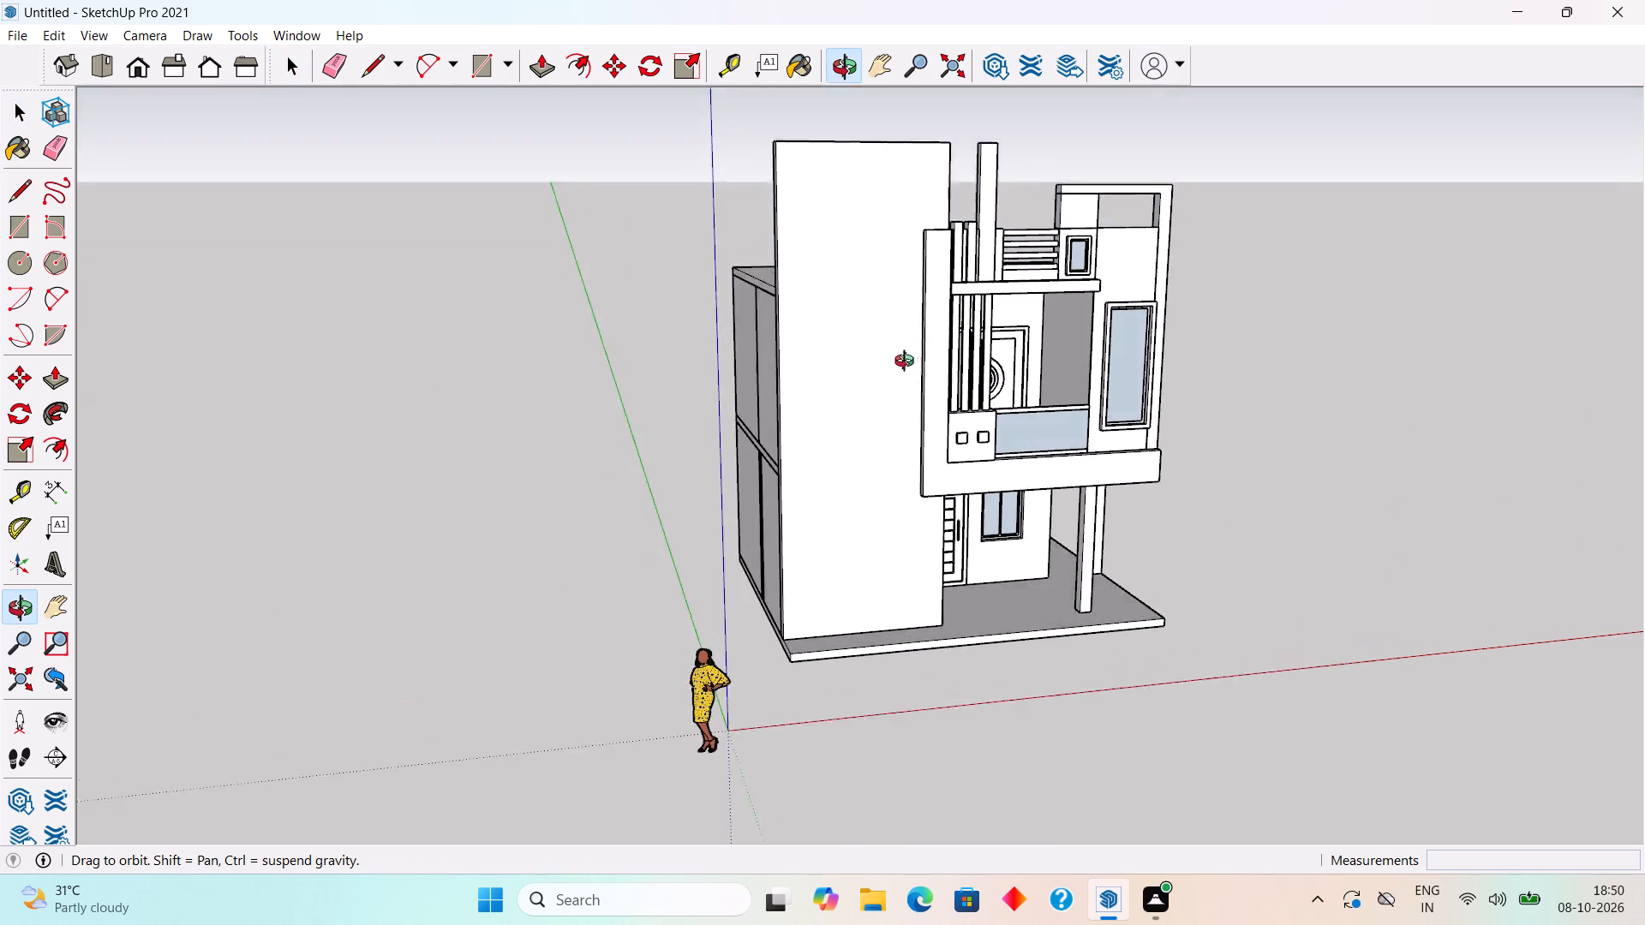
{"action": "middle_click_drag", "start_coordinate": [908, 363], "coordinate": [946, 376]}
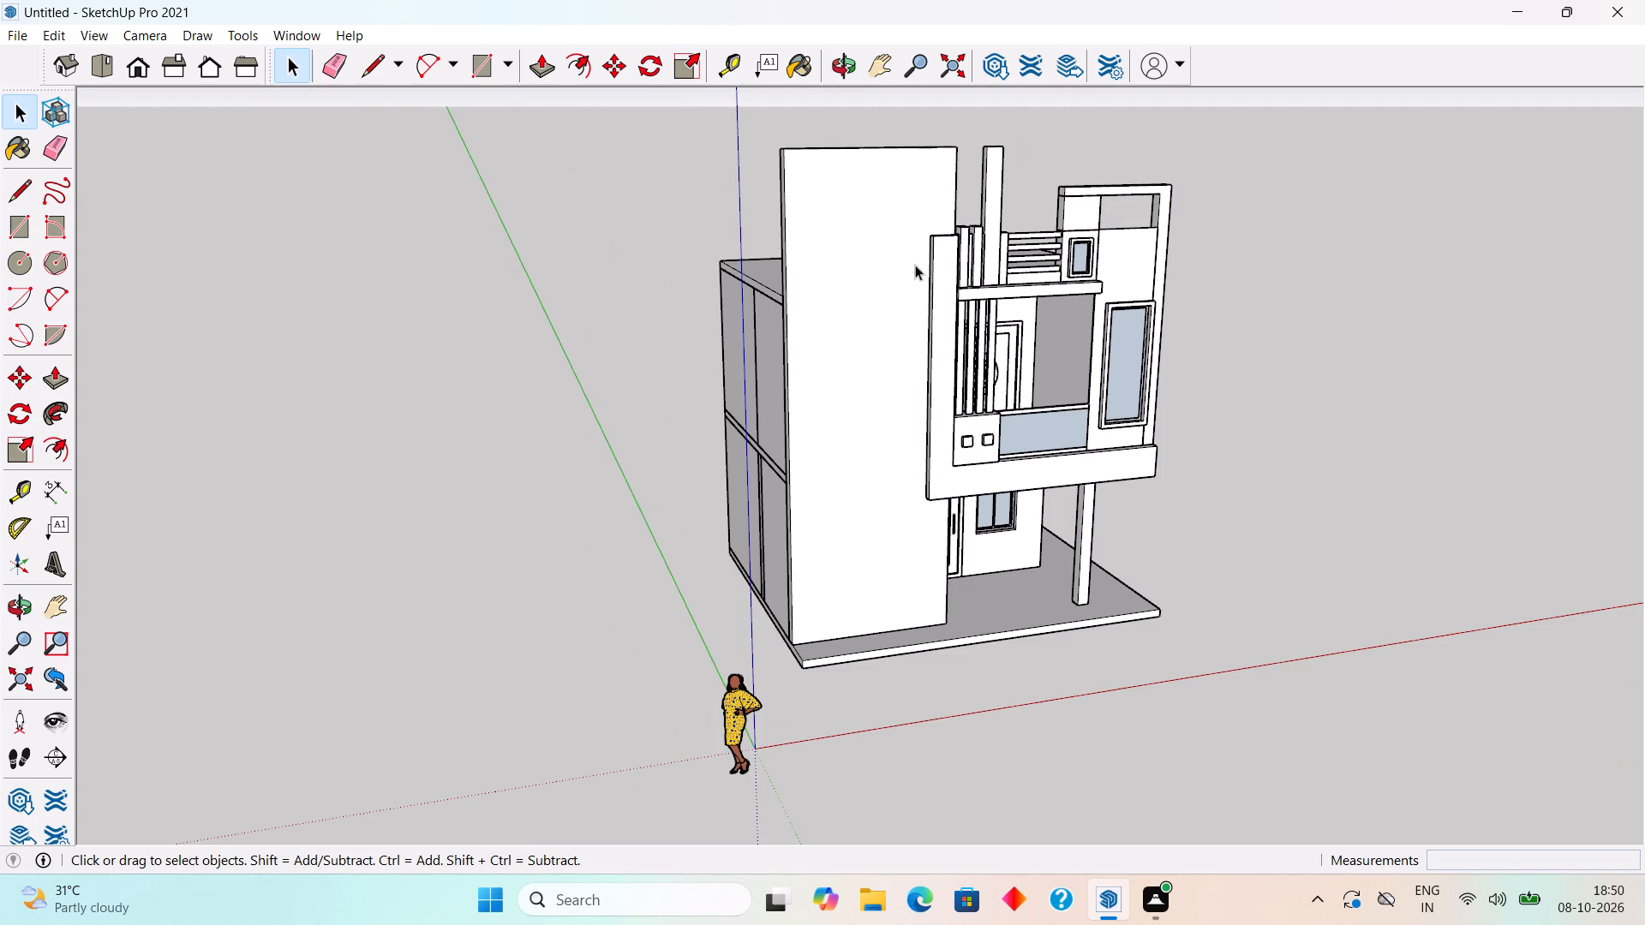
{"action": "key", "text": "t"}
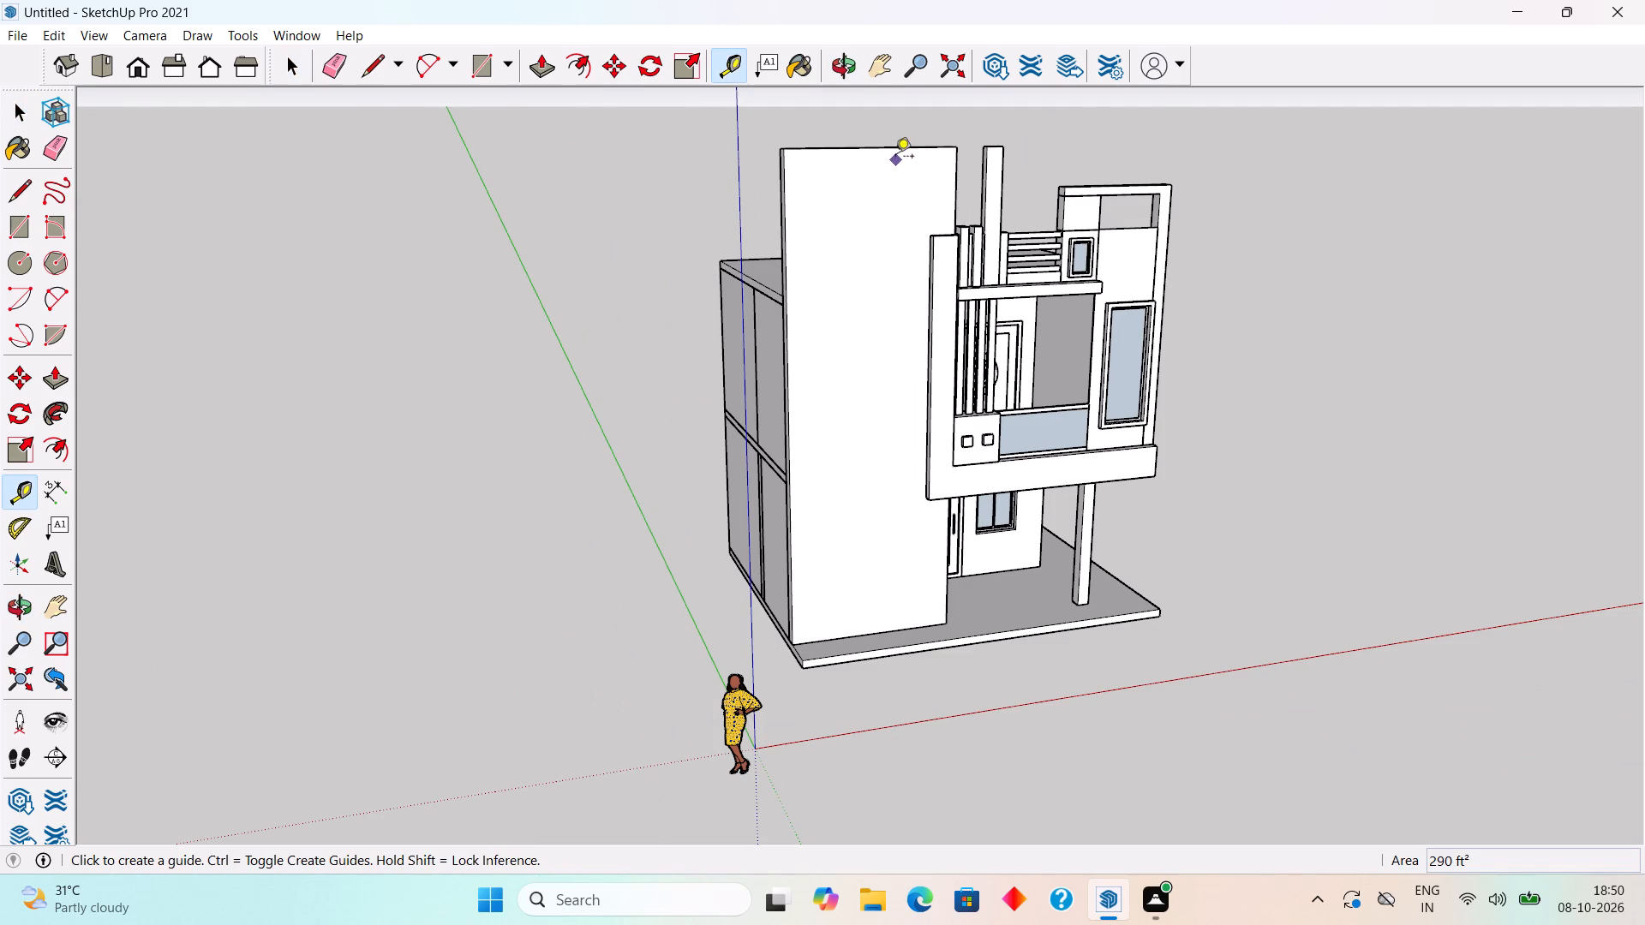
{"action": "left_click", "coordinate": [895, 152]}
{"action": "scroll", "coordinate": [932, 303], "scroll_direction": "up", "scroll_amount": 3}
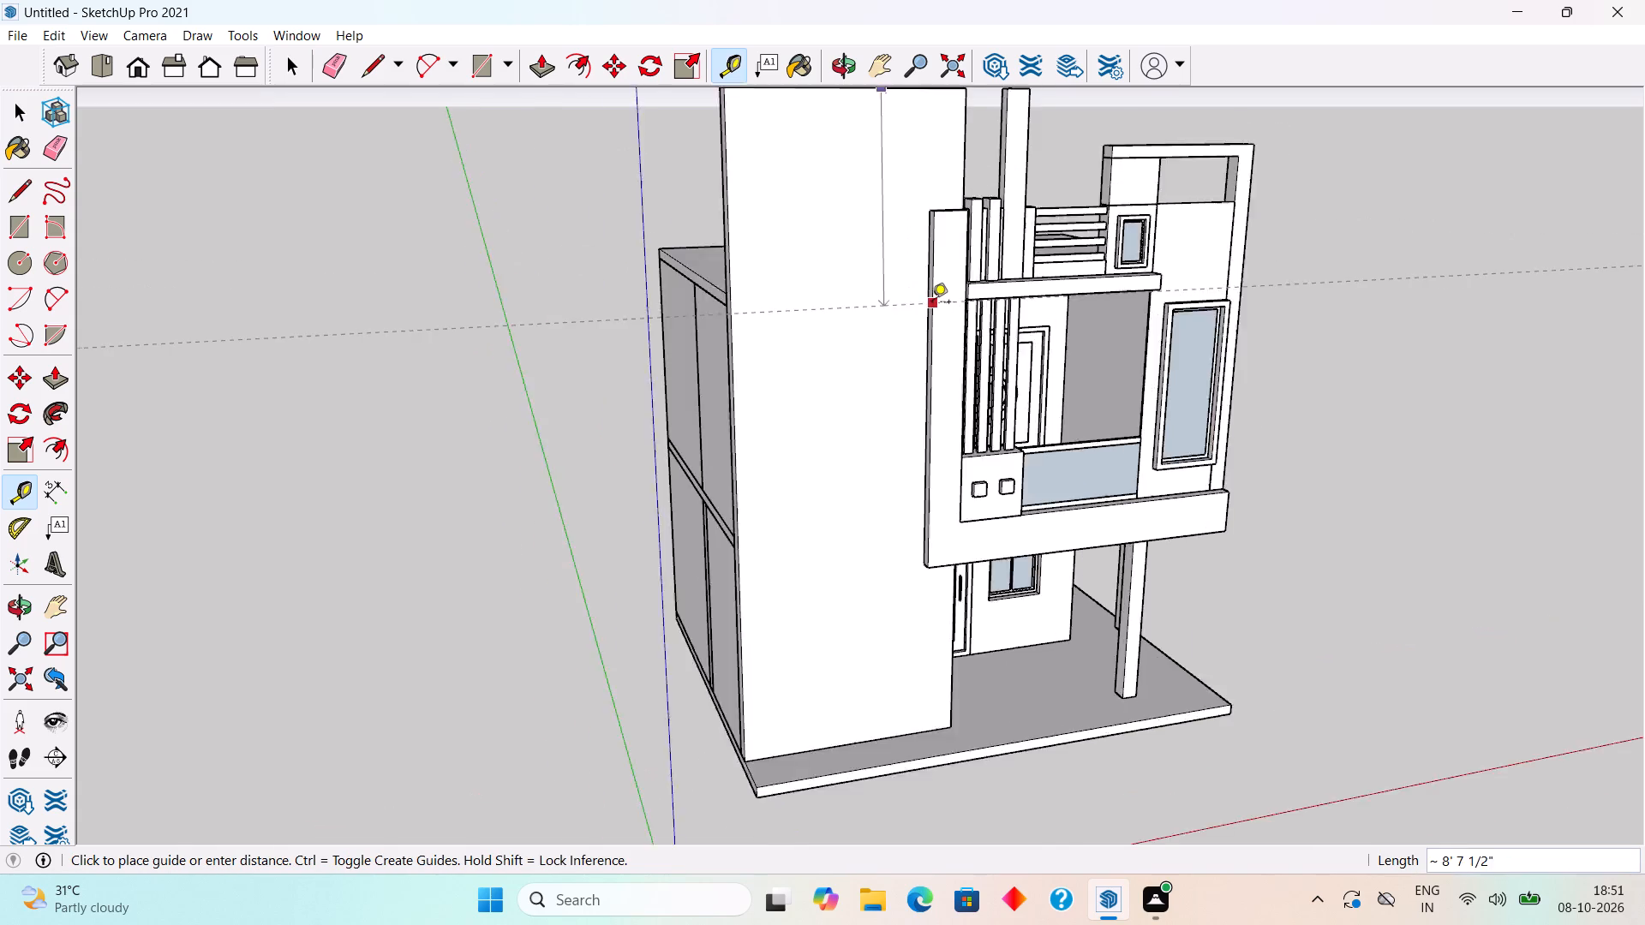
{"action": "scroll", "coordinate": [932, 303], "scroll_direction": "up", "scroll_amount": 7}
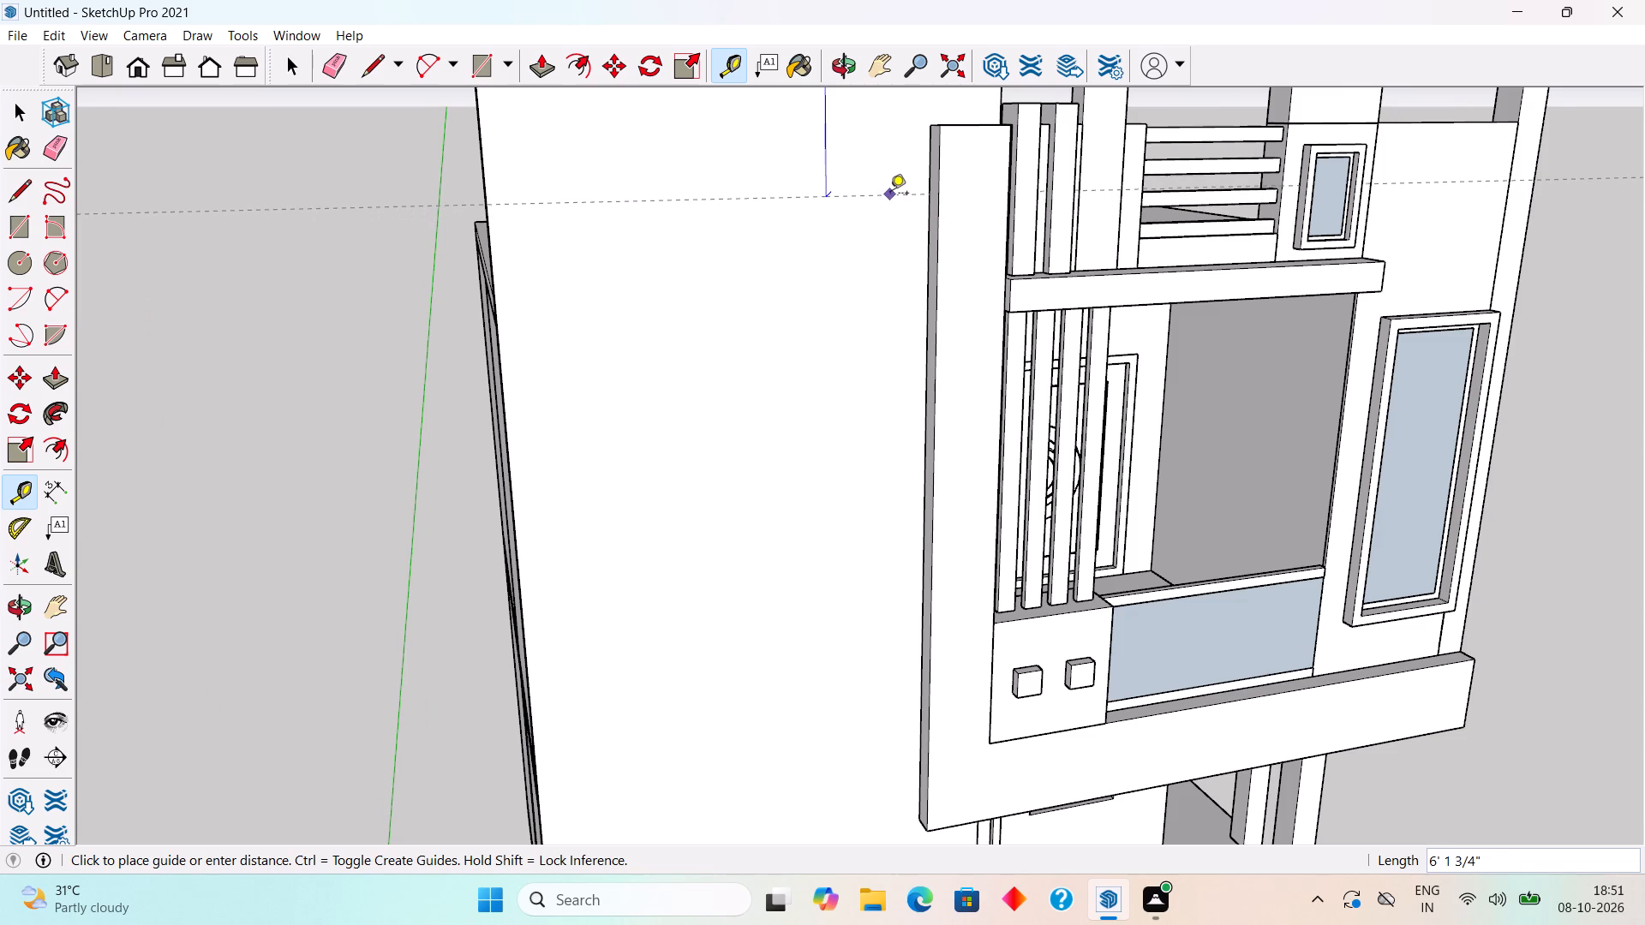
{"action": "left_click", "coordinate": [890, 194]}
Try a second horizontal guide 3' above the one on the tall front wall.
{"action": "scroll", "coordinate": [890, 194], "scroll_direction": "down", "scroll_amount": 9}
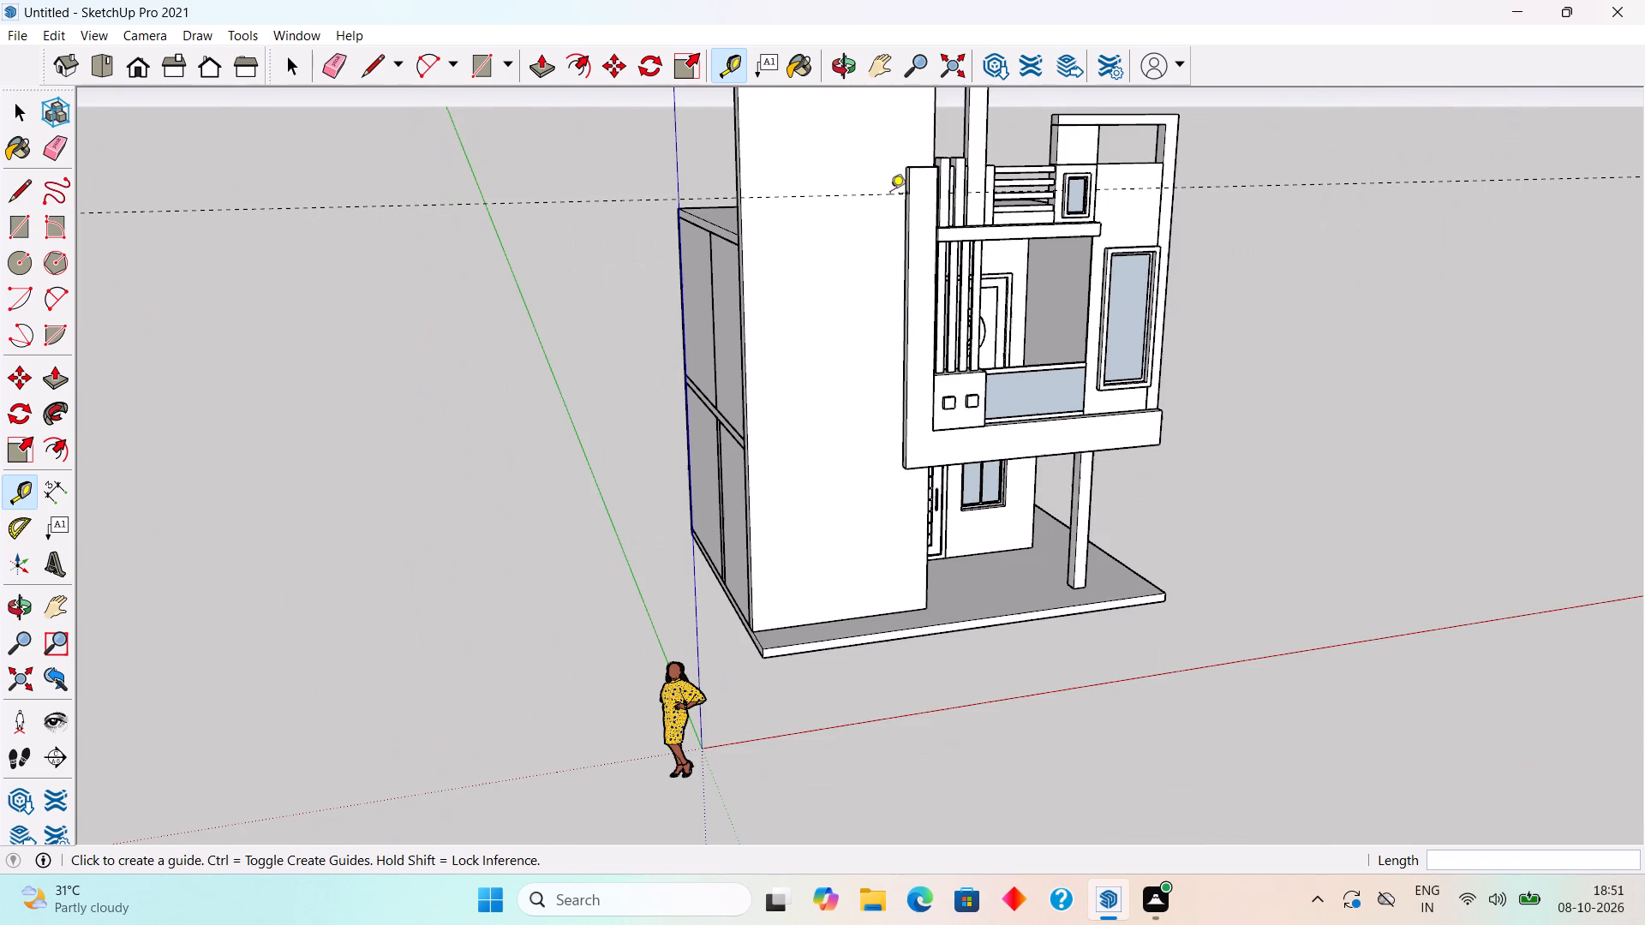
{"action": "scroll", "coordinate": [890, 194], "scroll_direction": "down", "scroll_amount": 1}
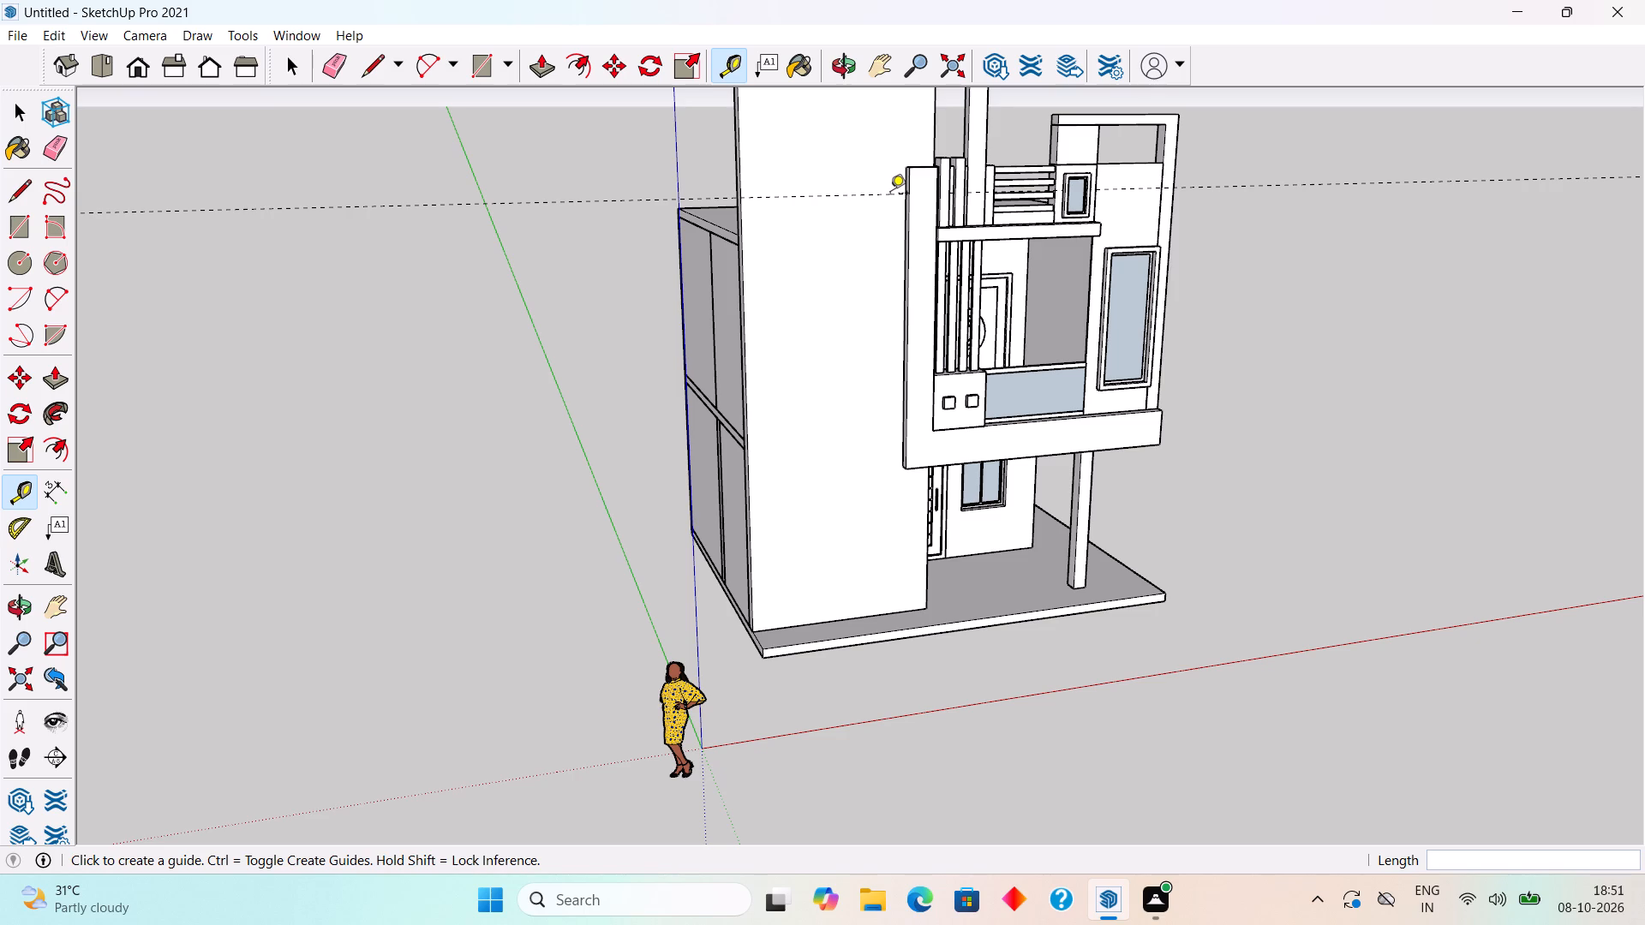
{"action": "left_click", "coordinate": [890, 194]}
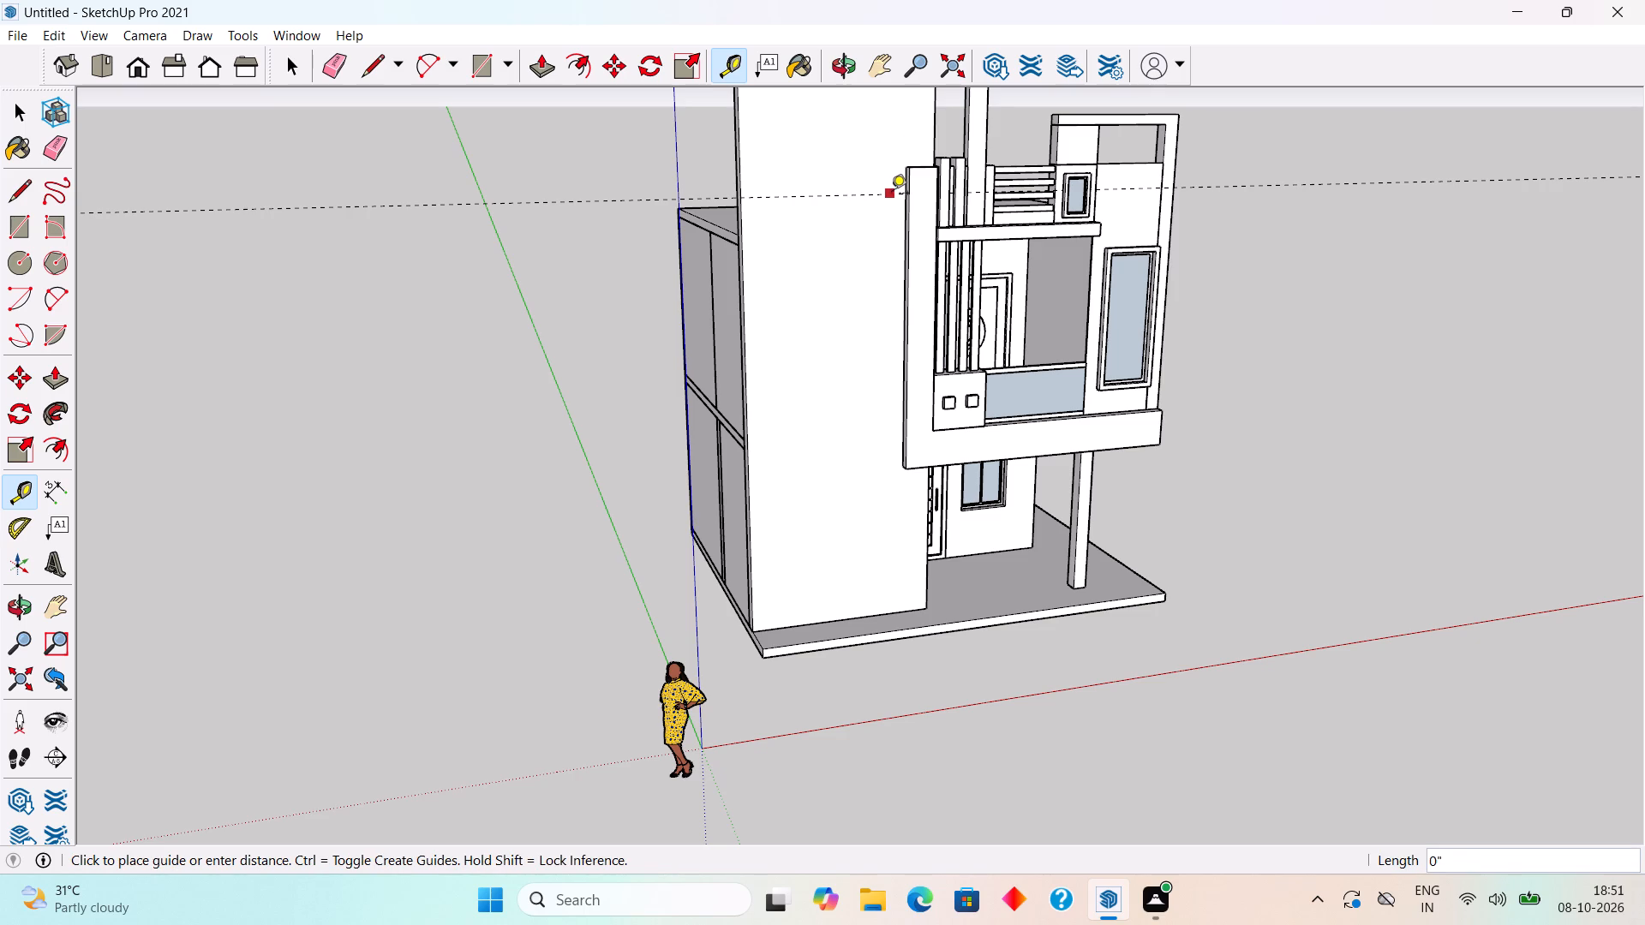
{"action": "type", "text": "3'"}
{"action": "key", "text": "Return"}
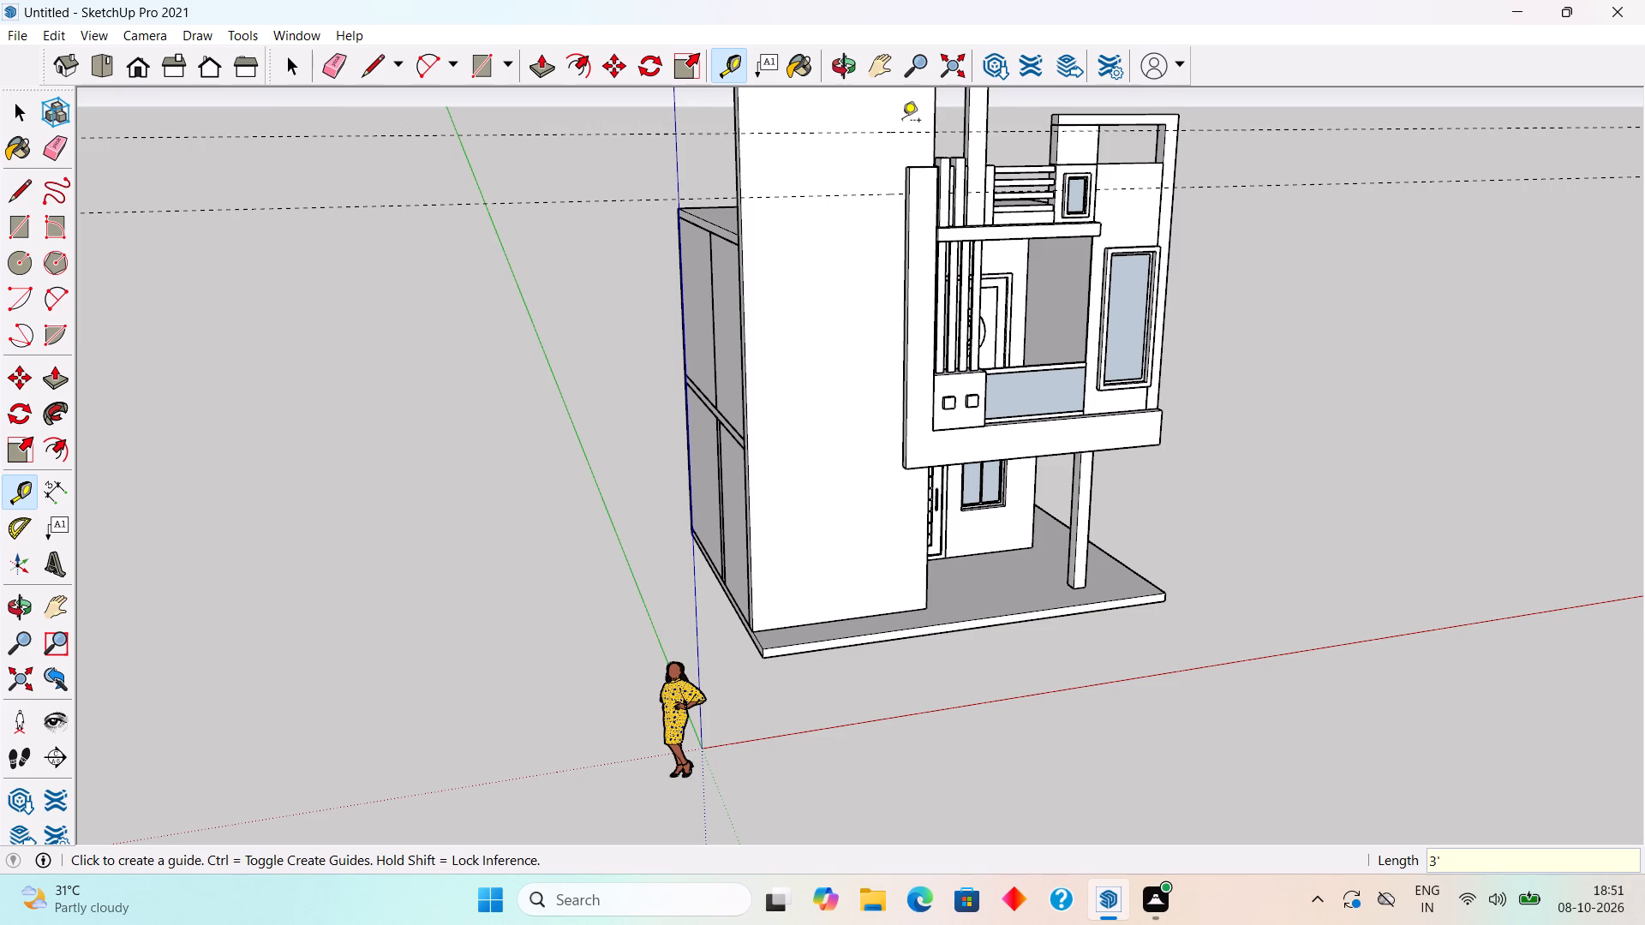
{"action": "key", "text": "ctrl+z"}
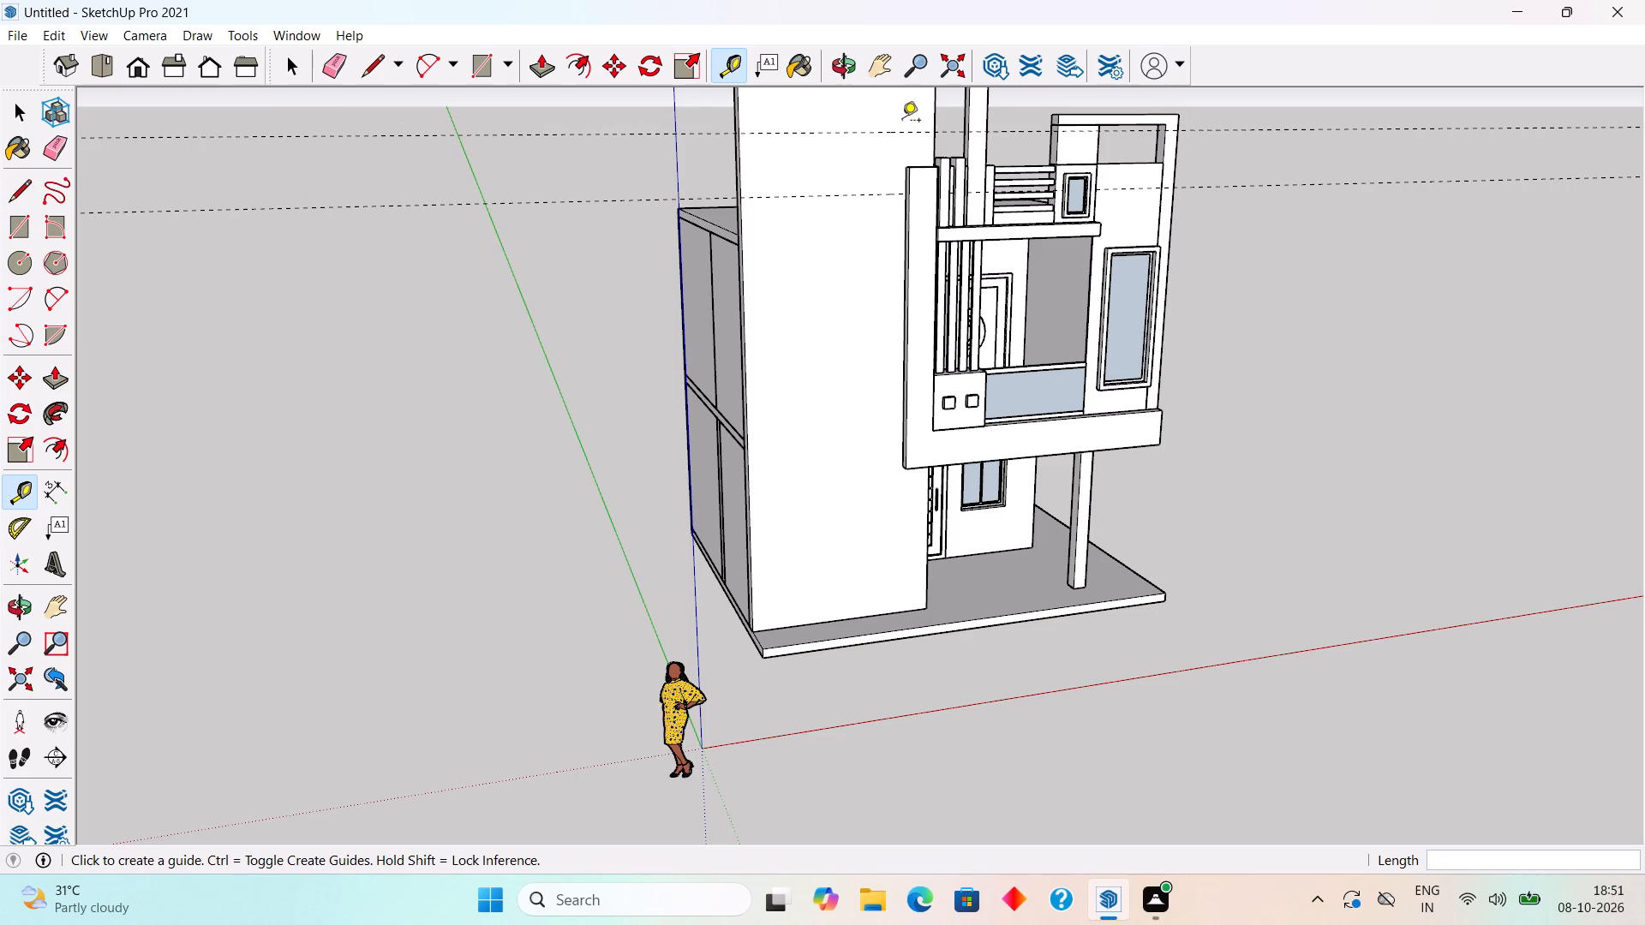
Place a guide 3' 9 3/4" above the wall guide, level with the open frame's top, and another 9" higher.
{"action": "middle_click_drag", "start_coordinate": [902, 122], "coordinate": [898, 302], "text": "shift"}
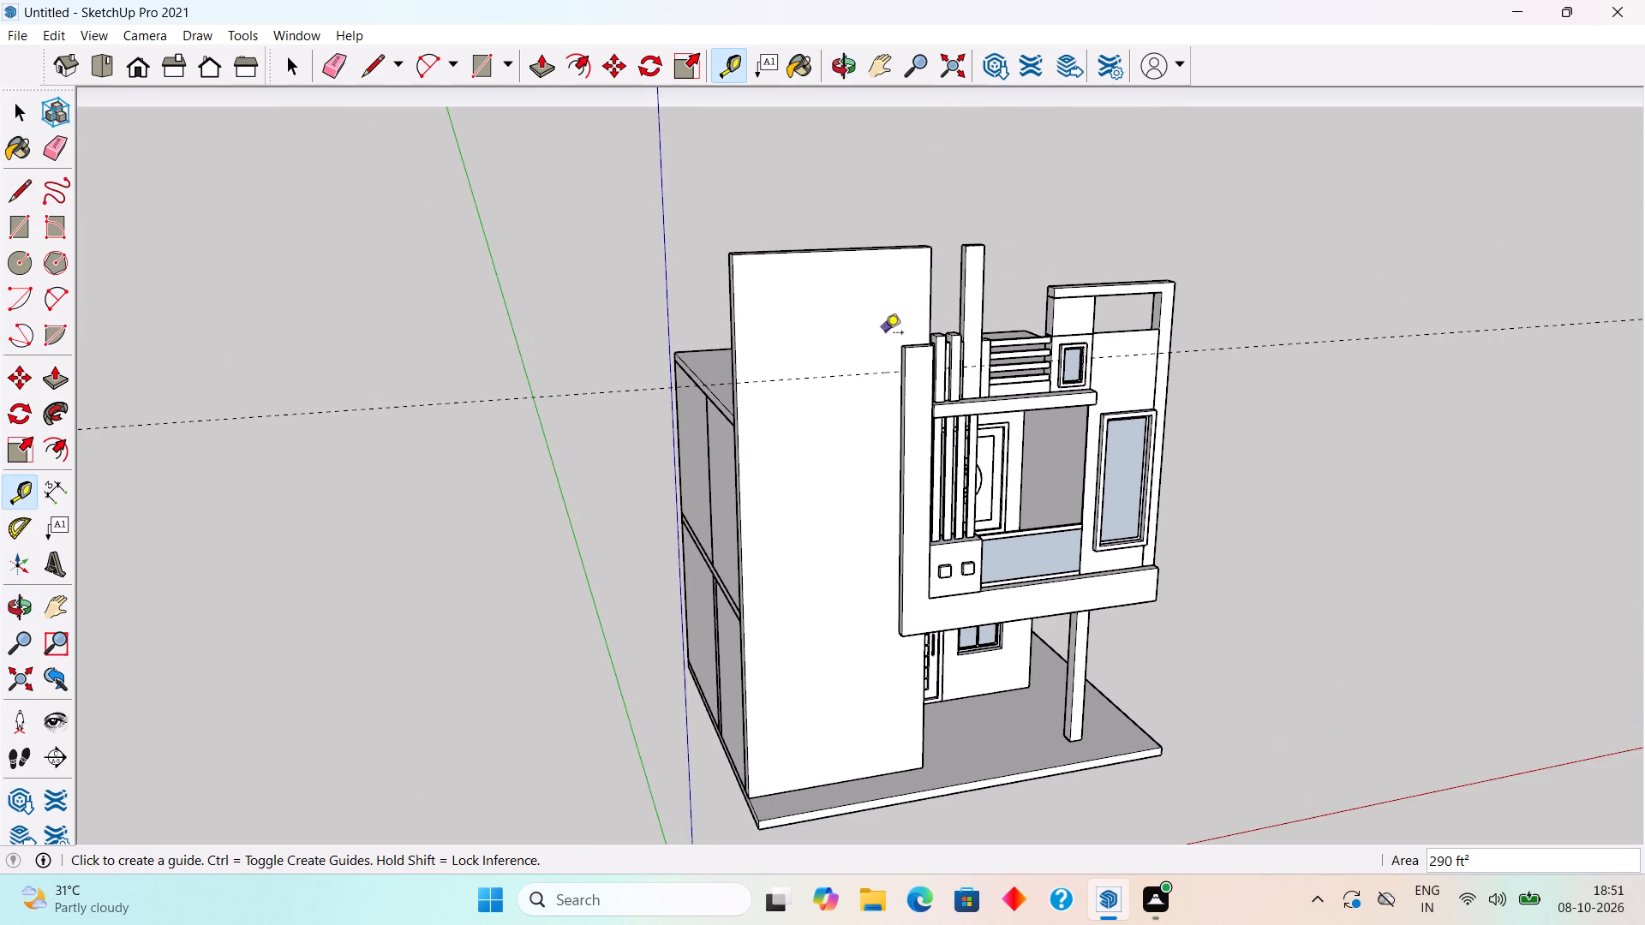
{"action": "scroll", "coordinate": [884, 342], "scroll_direction": "up", "scroll_amount": 4}
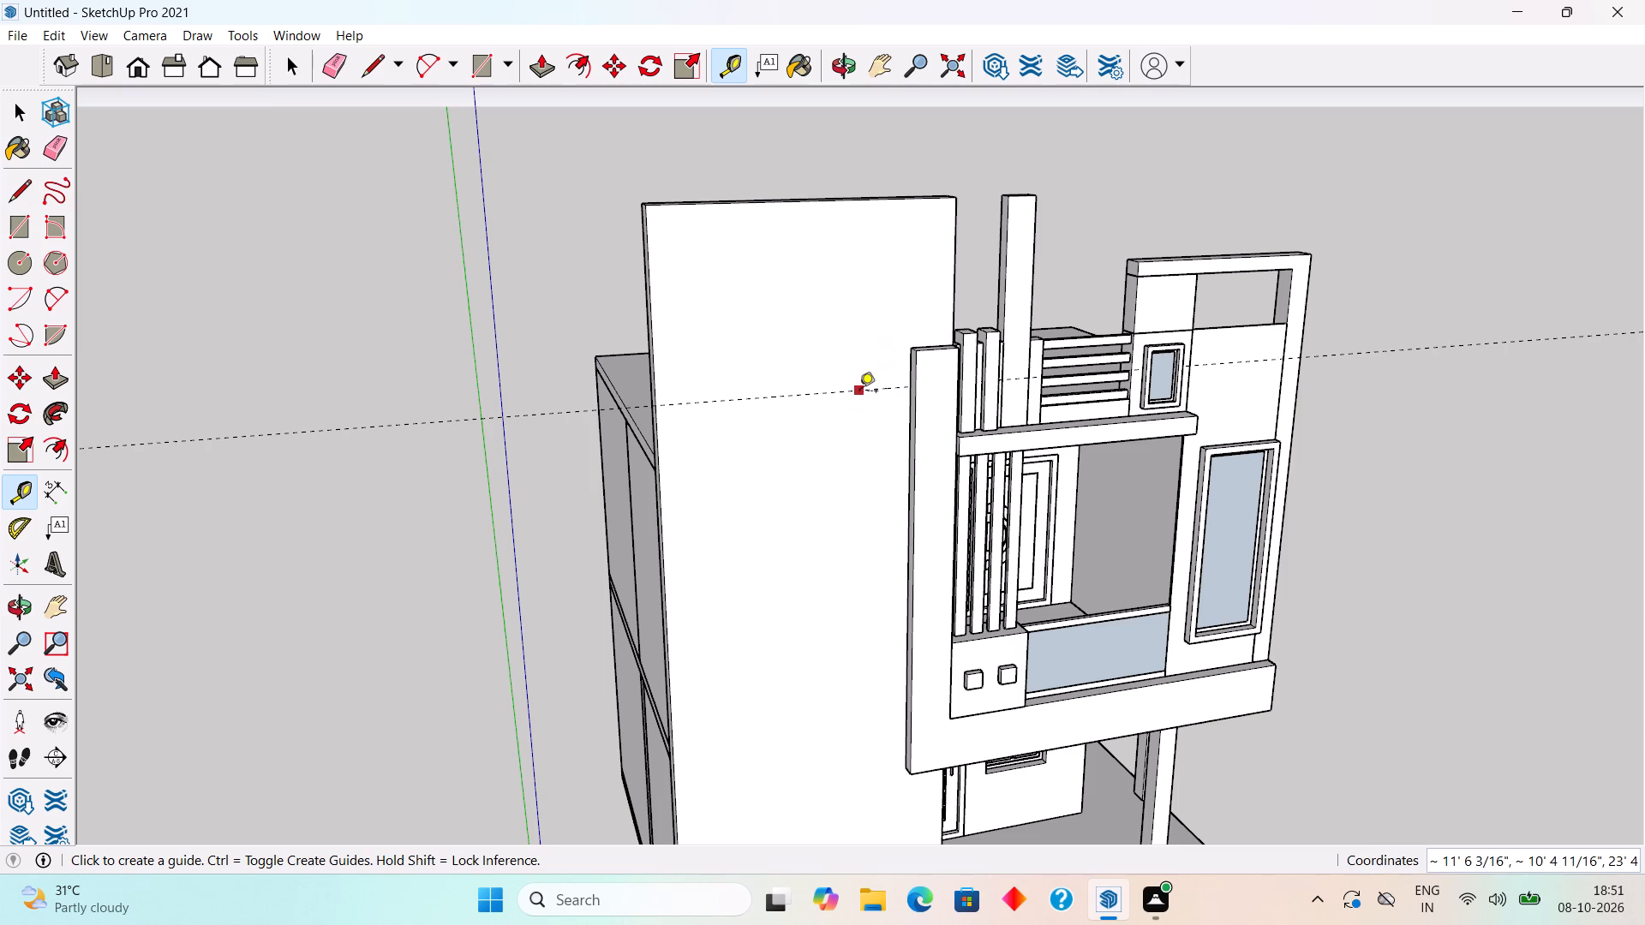
{"action": "left_click", "coordinate": [859, 392]}
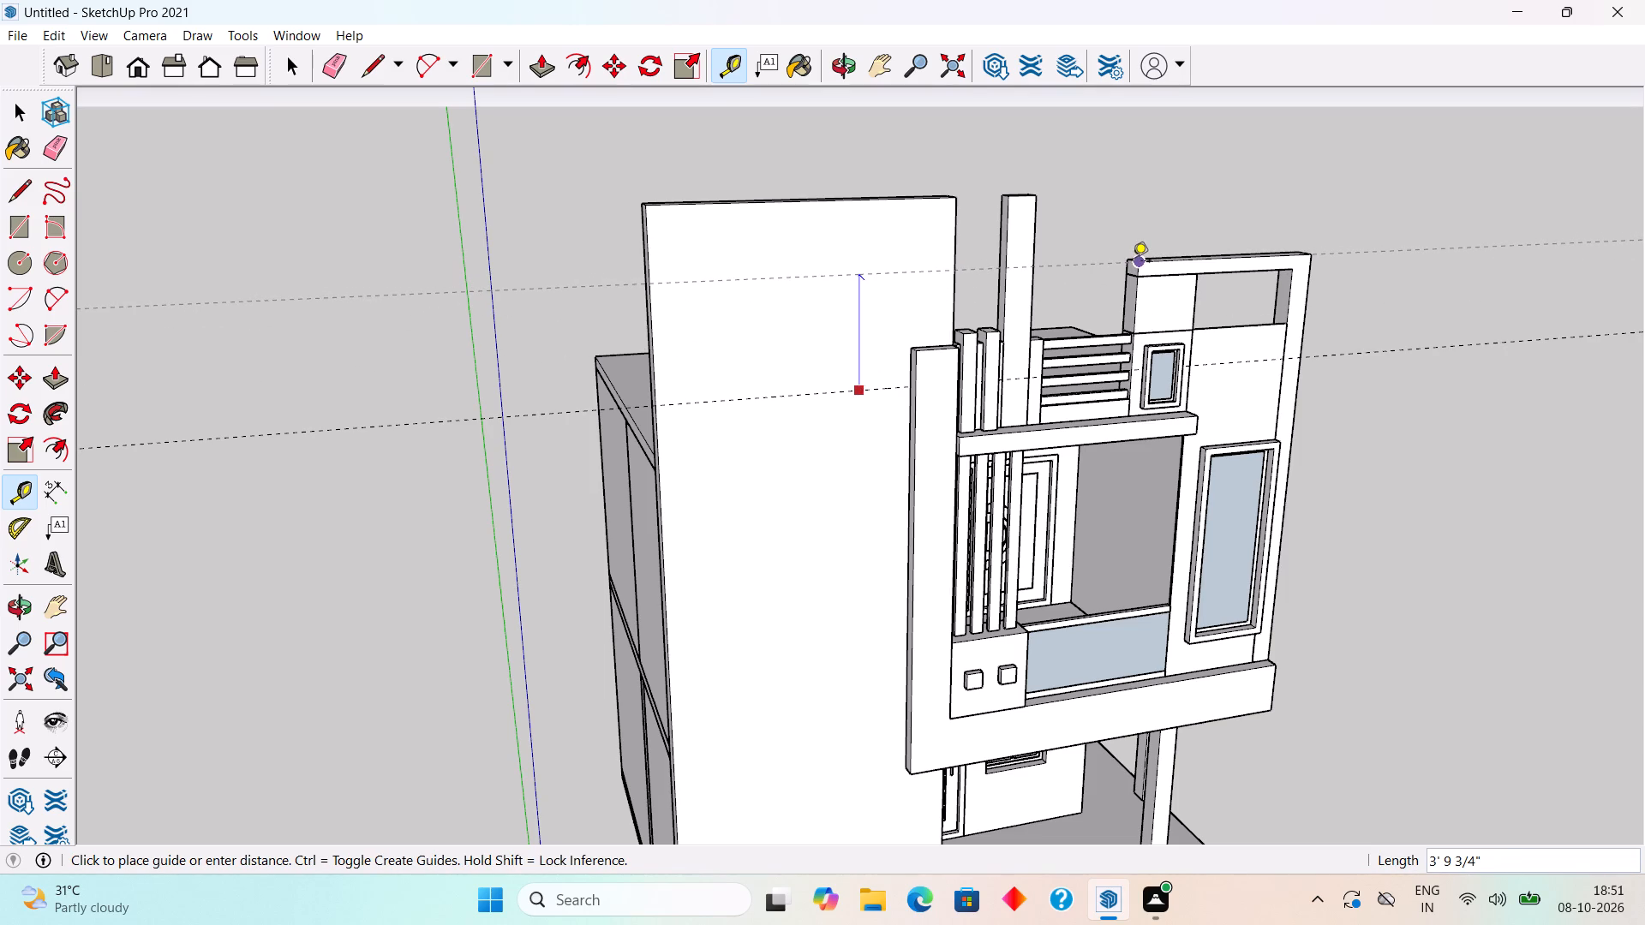
{"action": "left_click", "coordinate": [1133, 262]}
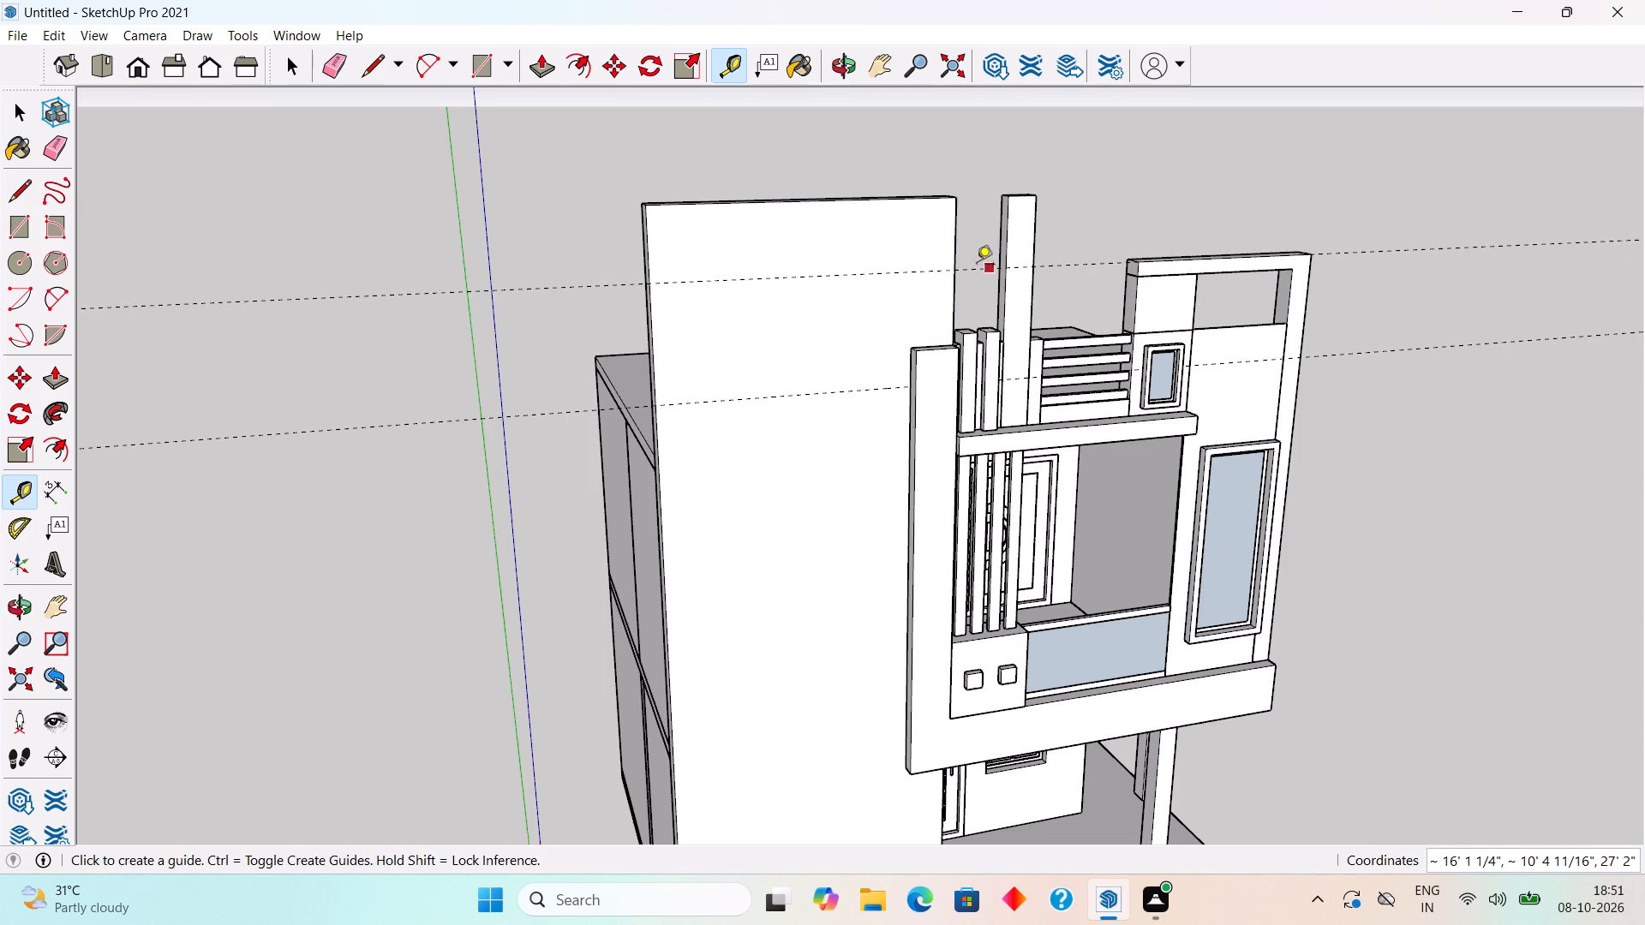
{"action": "left_click", "coordinate": [941, 266]}
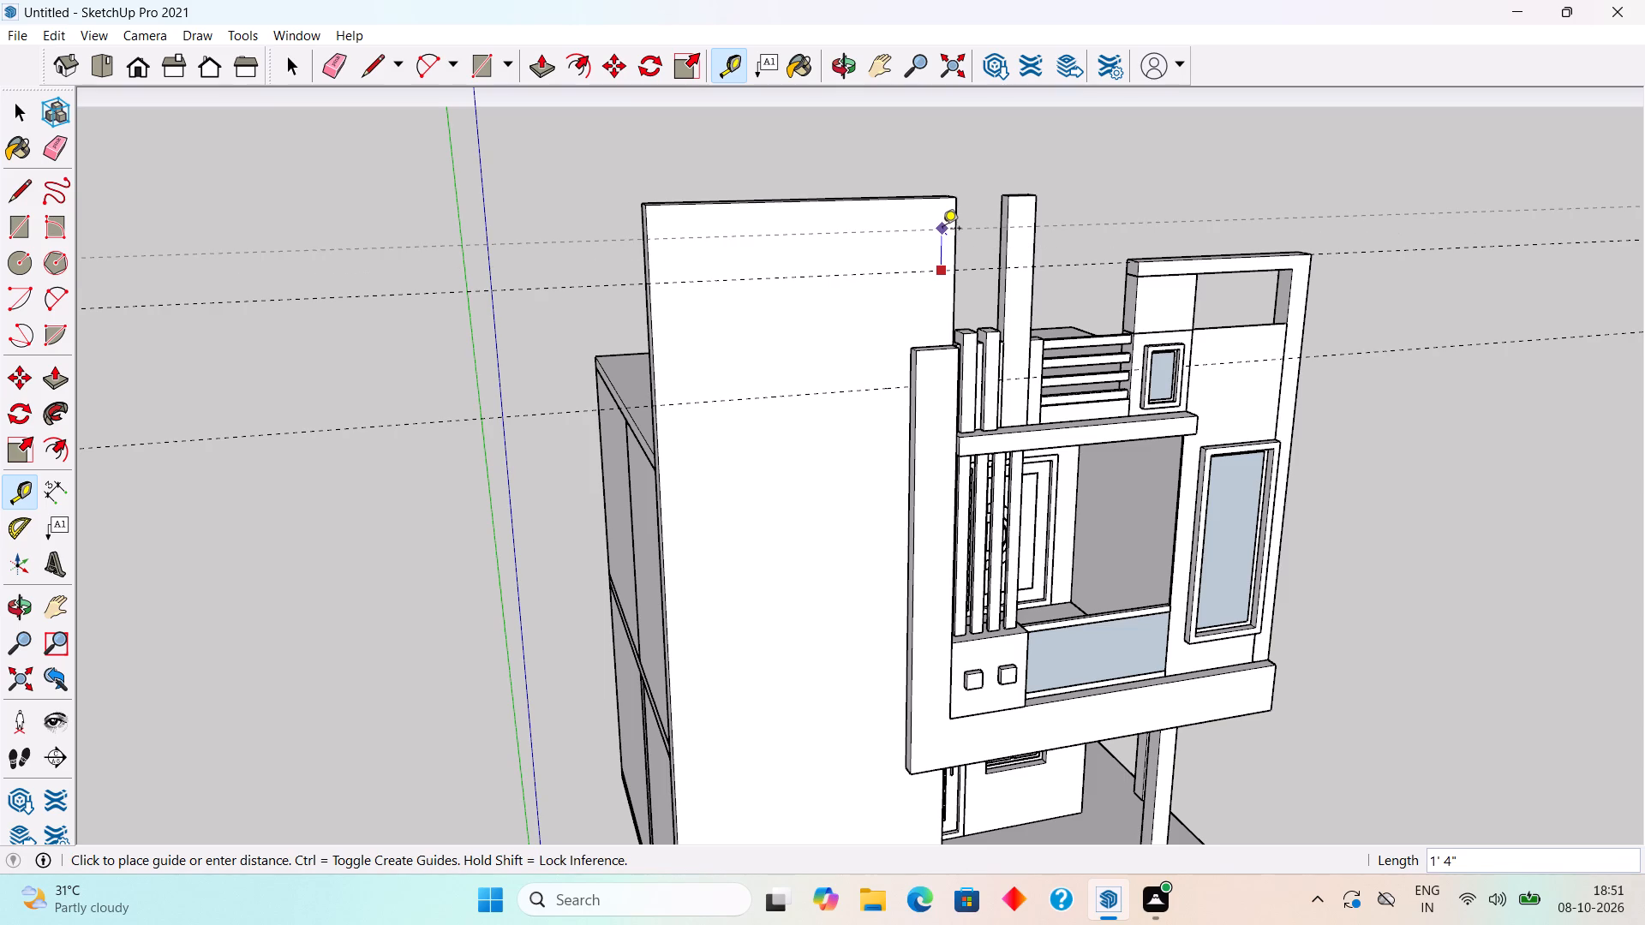
{"action": "type", "text": "9\""}
{"action": "key", "text": "Return"}
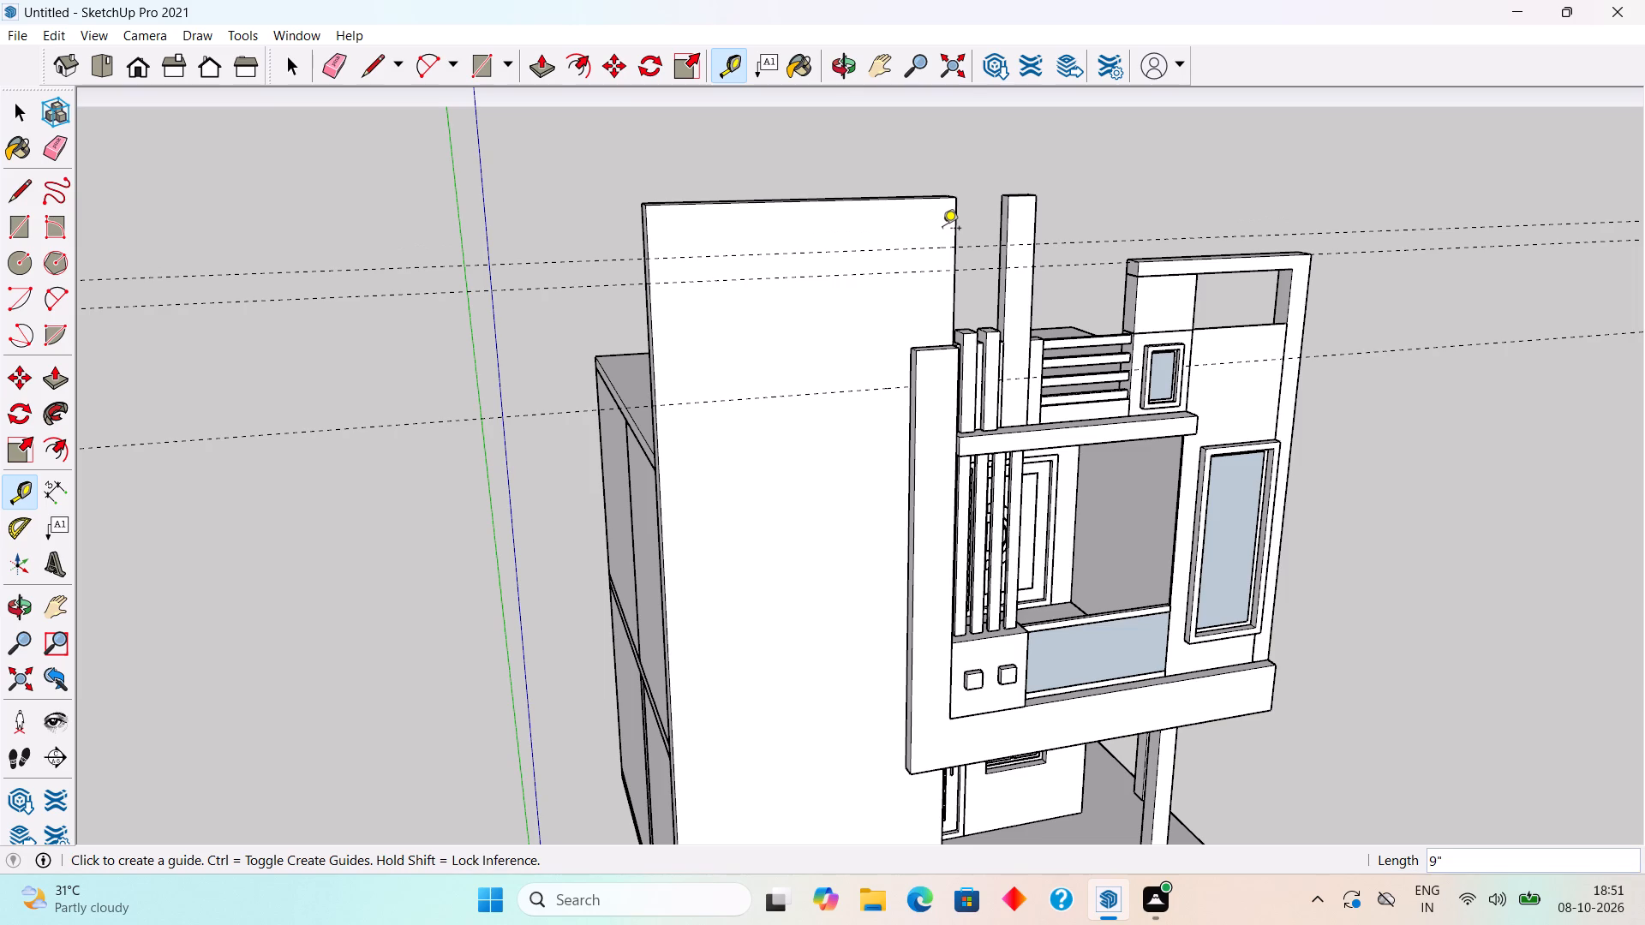
Add a guide along the tall wall's top edge, 1' 7" above the uppermost guide.
{"action": "left_click", "coordinate": [870, 253]}
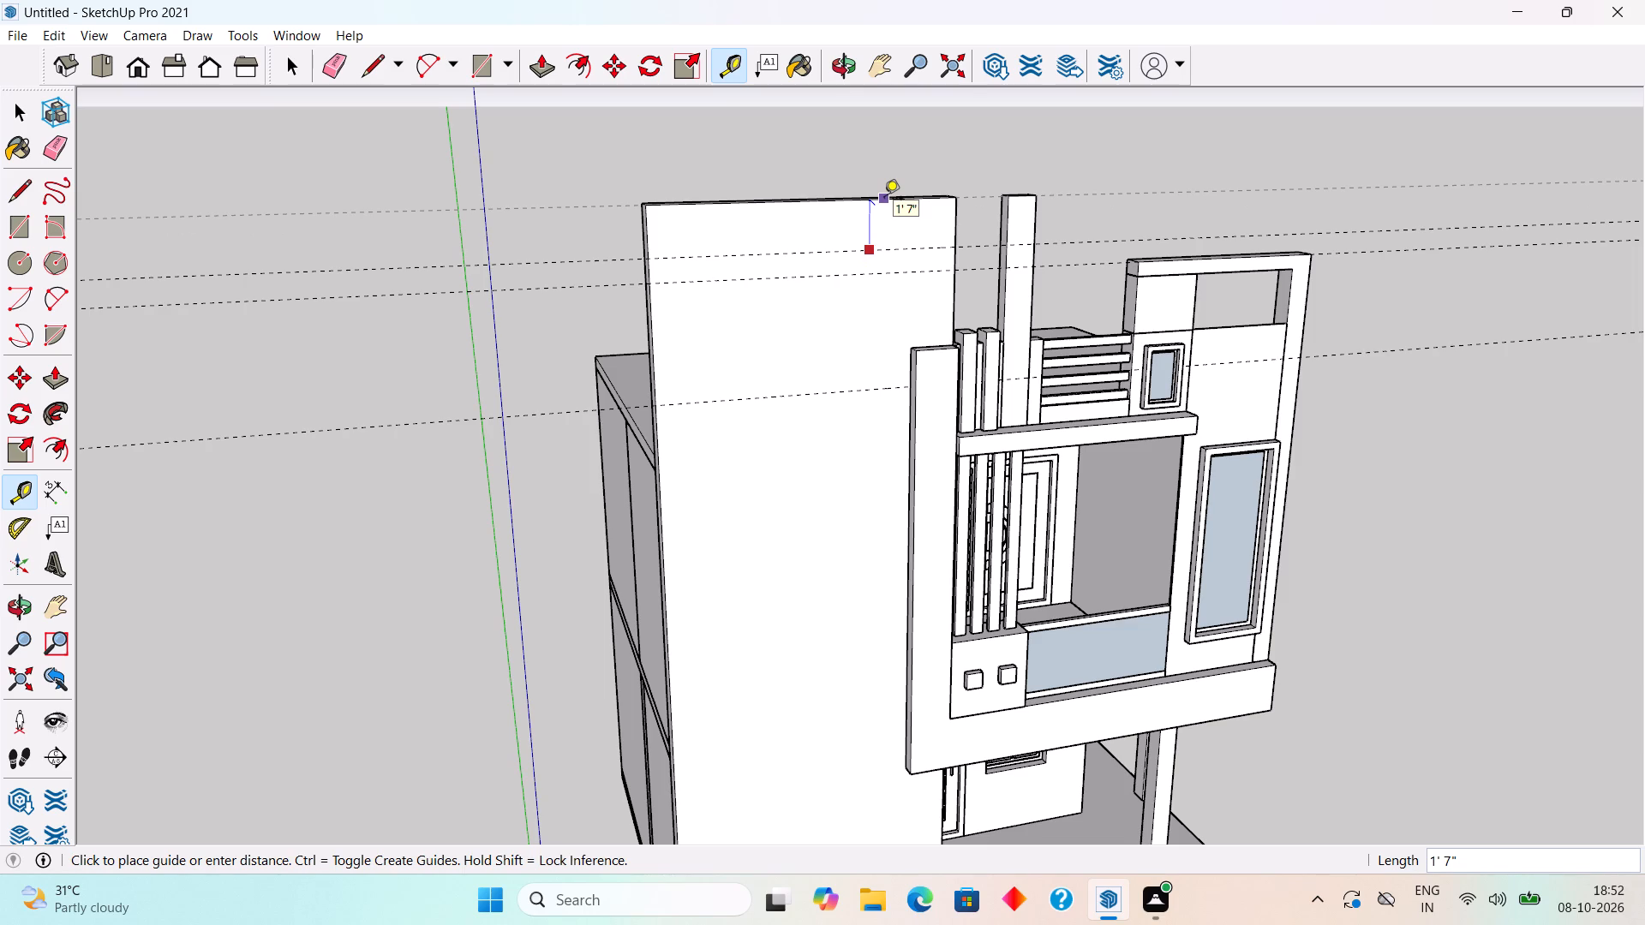
{"action": "left_click", "coordinate": [884, 200]}
{"action": "key", "text": "space"}
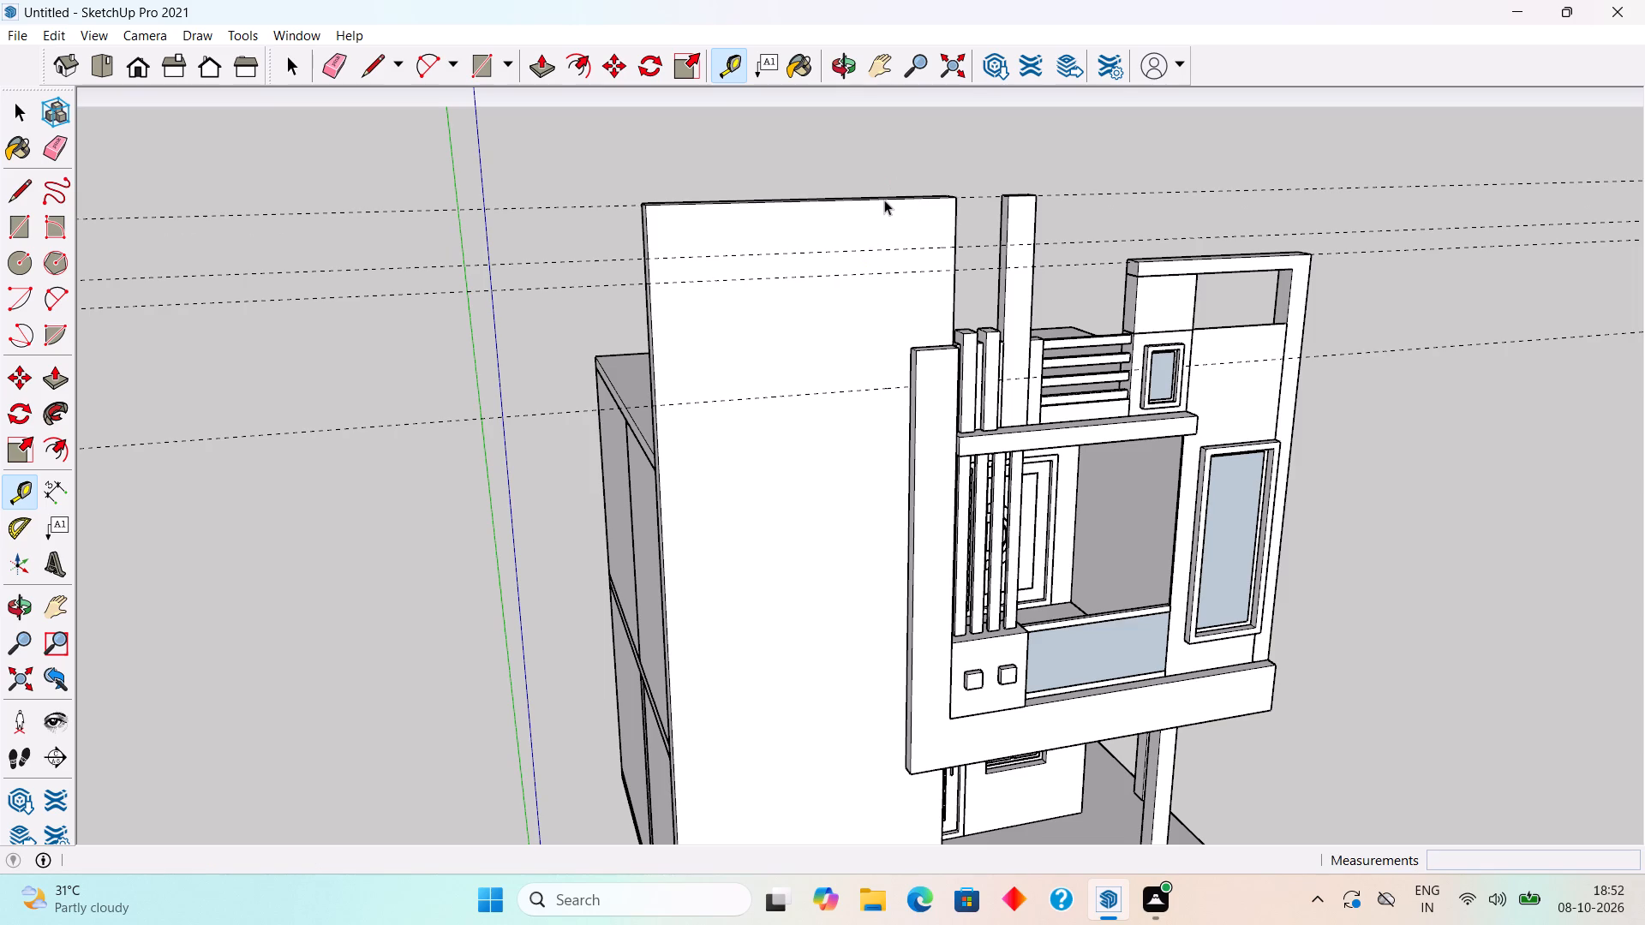
Lower the top of the tall vertical post beside the wall by 1' 7" with Push/Pull, down to the guide.
{"action": "middle_click_drag", "start_coordinate": [893, 232], "coordinate": [890, 490]}
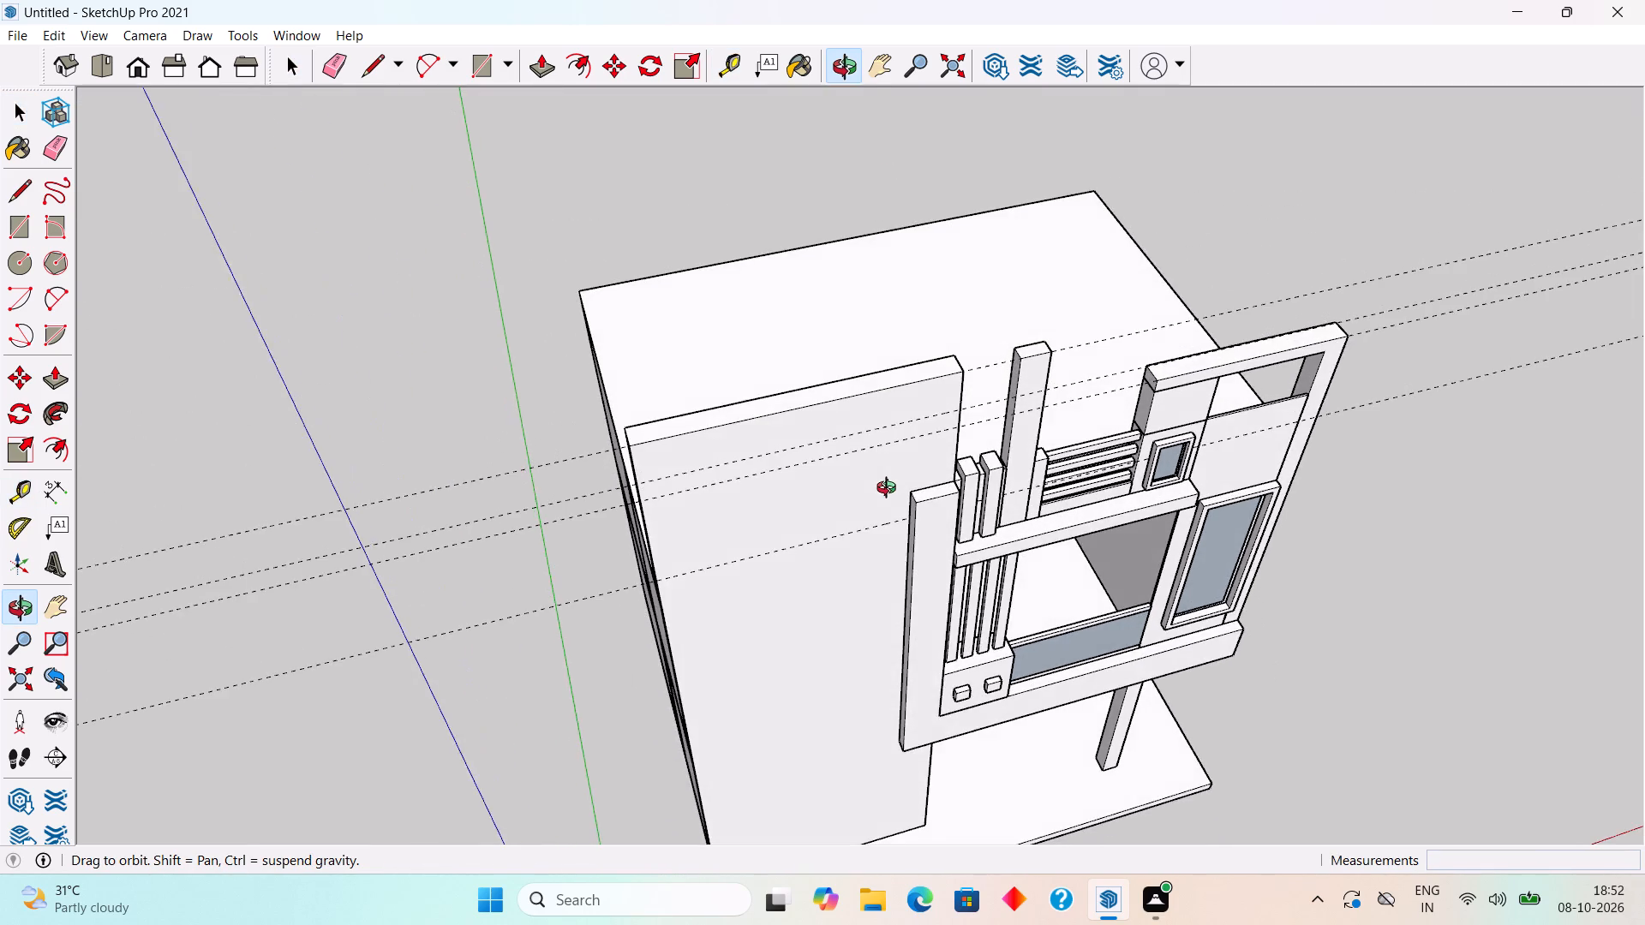
{"action": "middle_click_drag", "start_coordinate": [890, 490], "coordinate": [833, 343]}
{"action": "scroll", "coordinate": [935, 273], "scroll_direction": "up", "scroll_amount": 5}
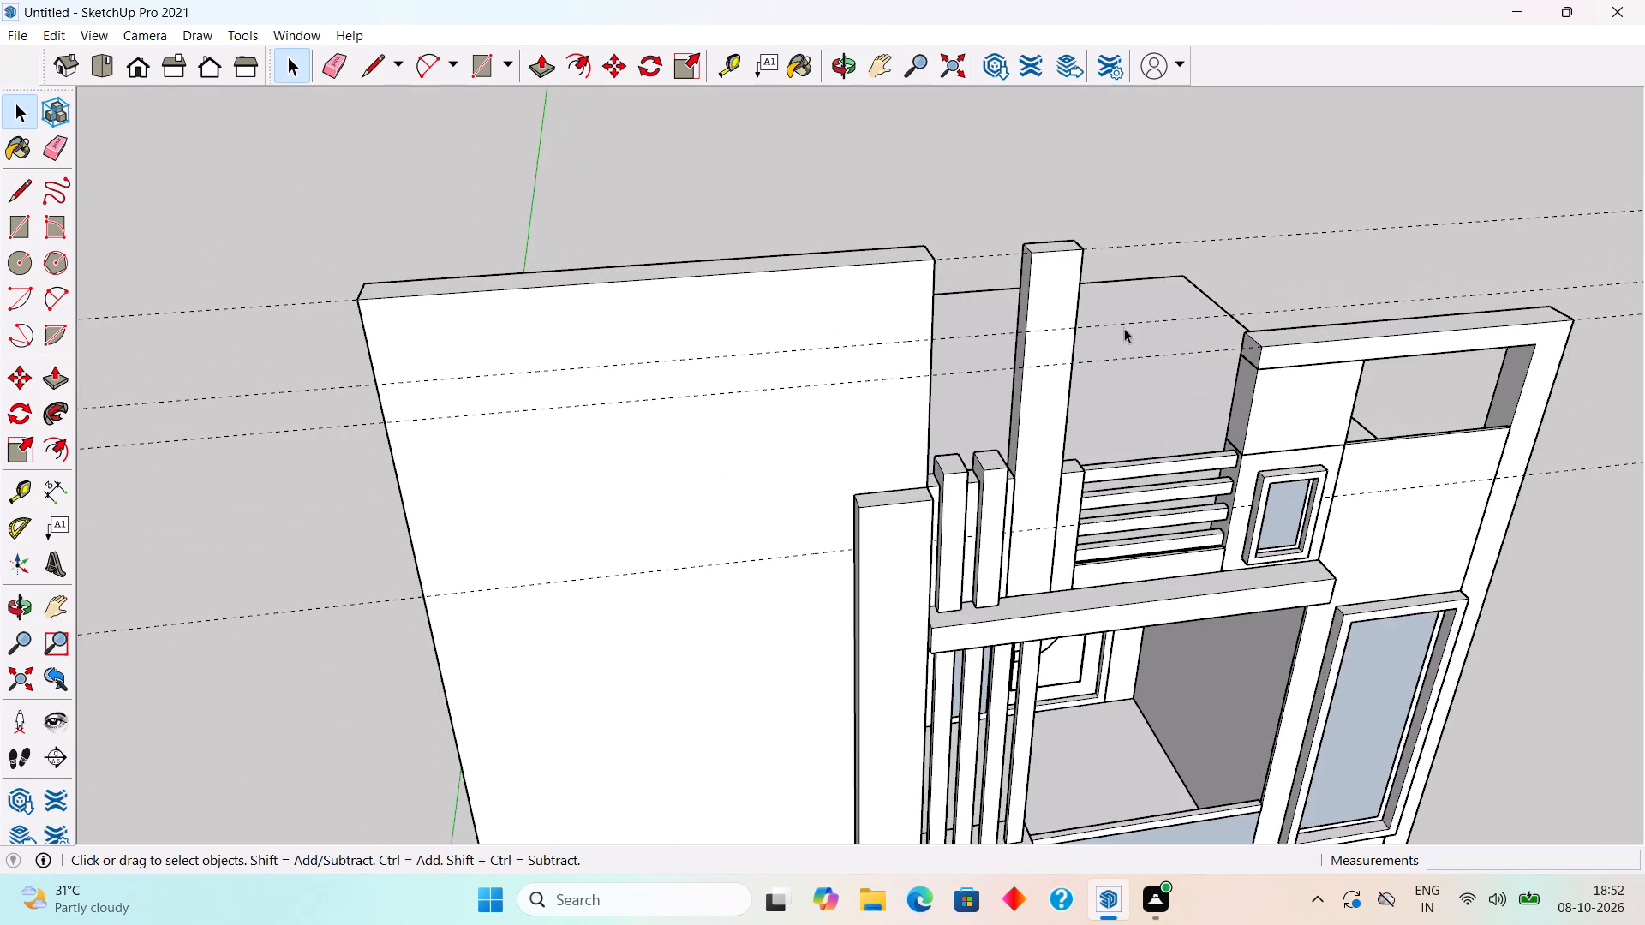
{"action": "scroll", "coordinate": [1090, 325], "scroll_direction": "up", "scroll_amount": 4}
{"action": "middle_click_drag", "start_coordinate": [1053, 315], "coordinate": [934, 394]}
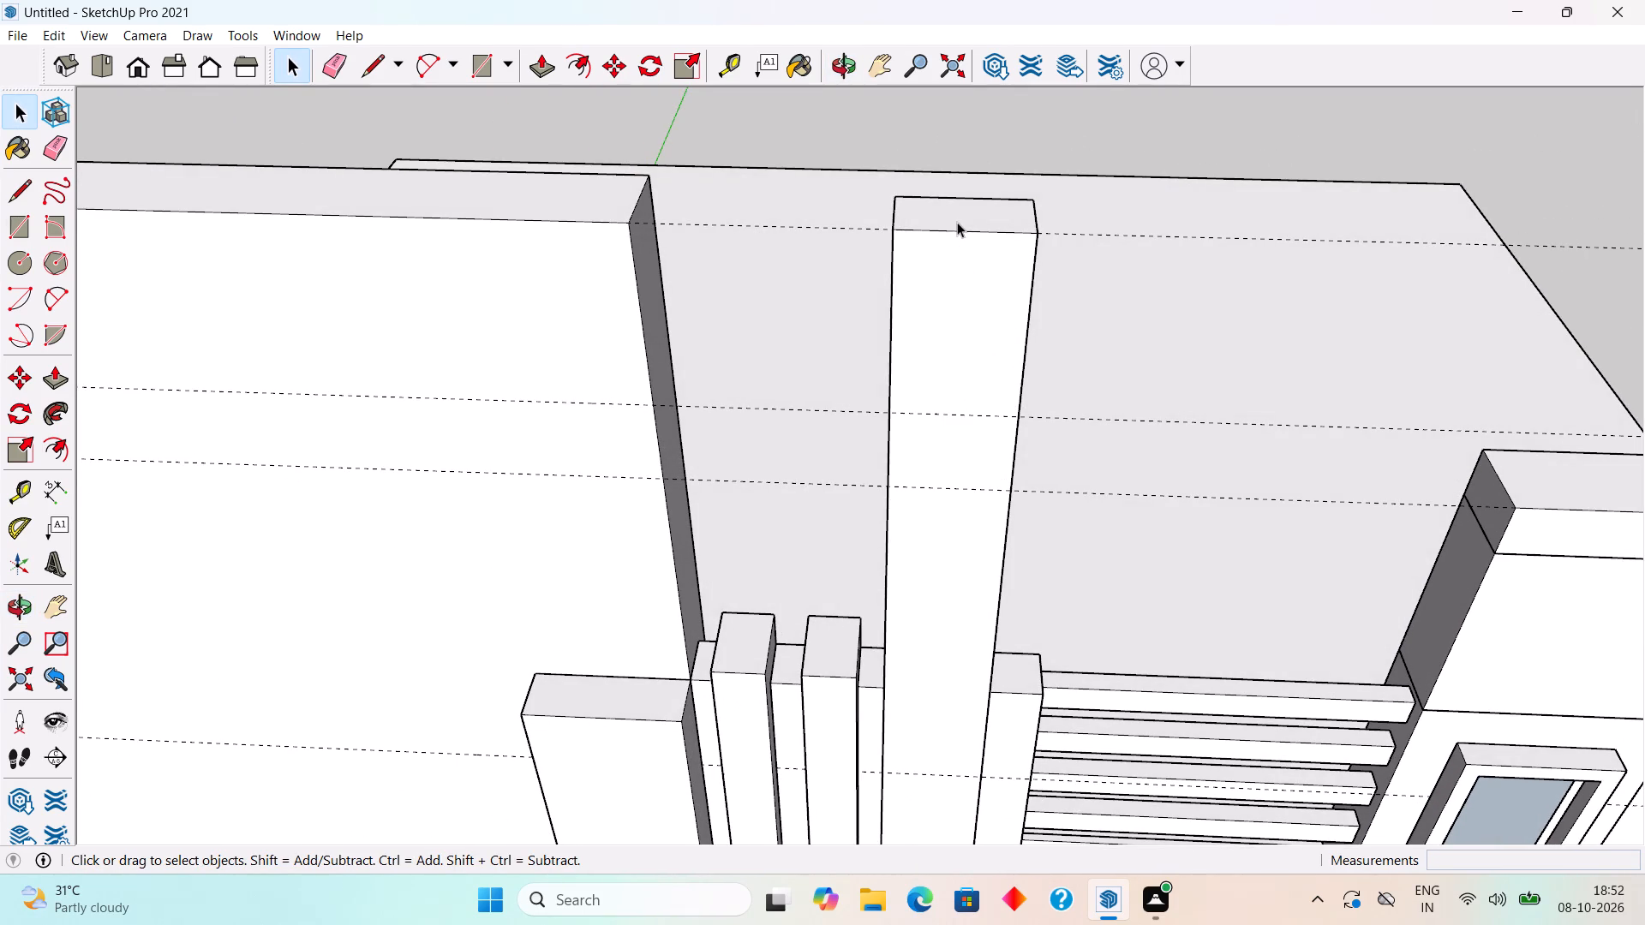
{"action": "left_click", "coordinate": [959, 218]}
{"action": "triple_click", "coordinate": [959, 218]}
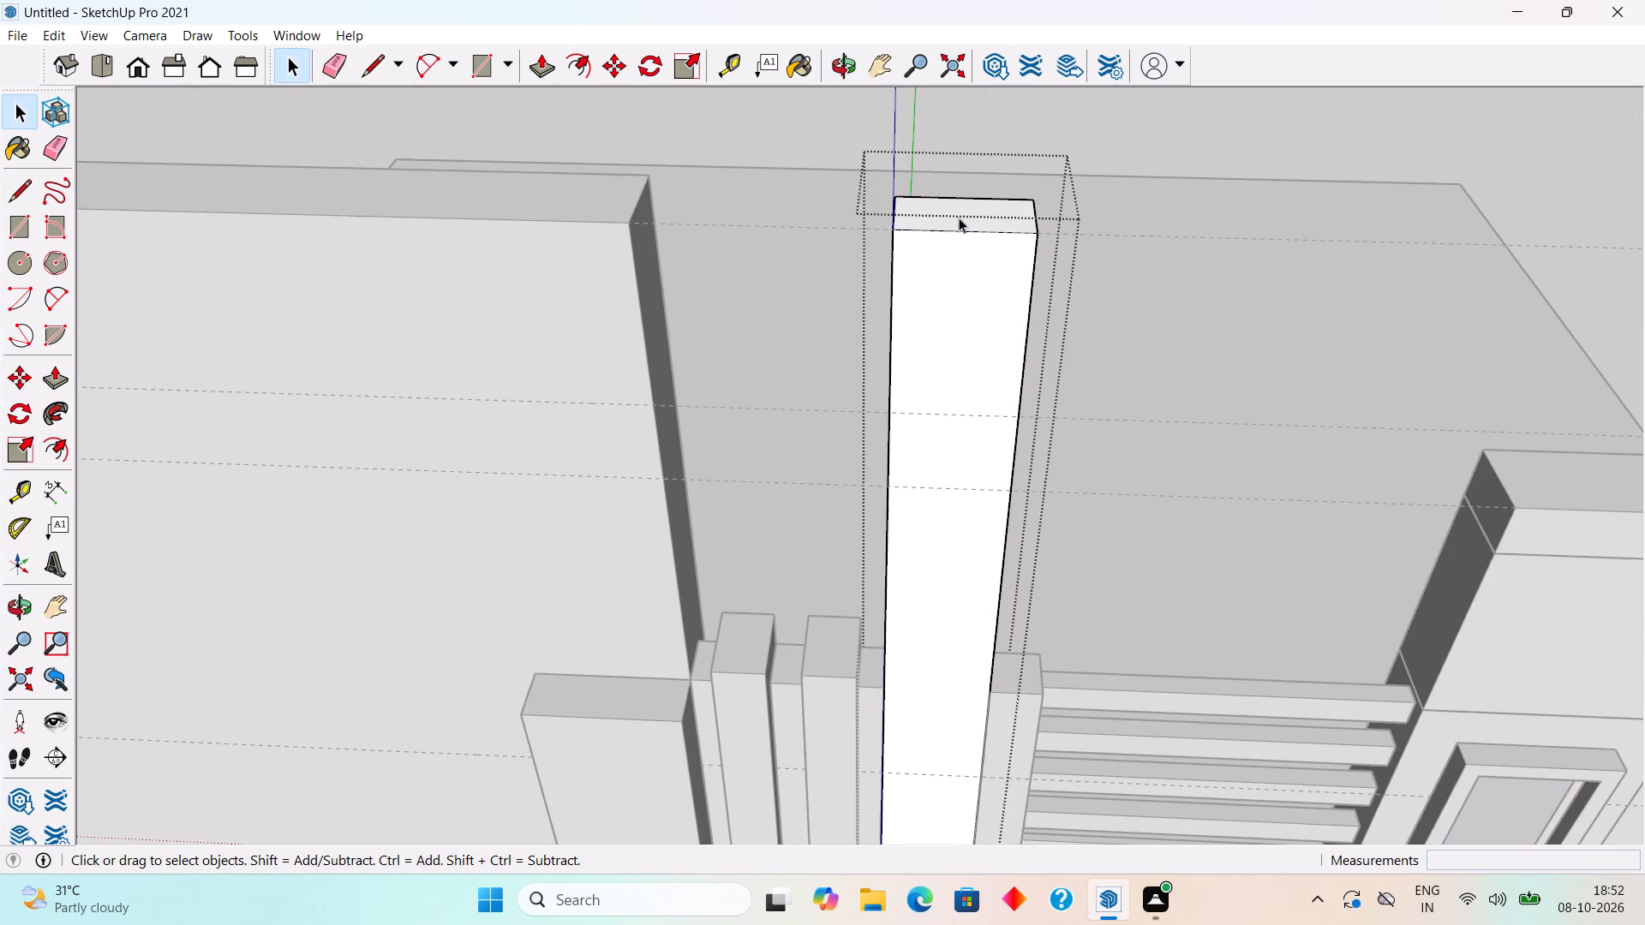
{"action": "key", "text": "p"}
{"action": "left_click", "coordinate": [959, 218]}
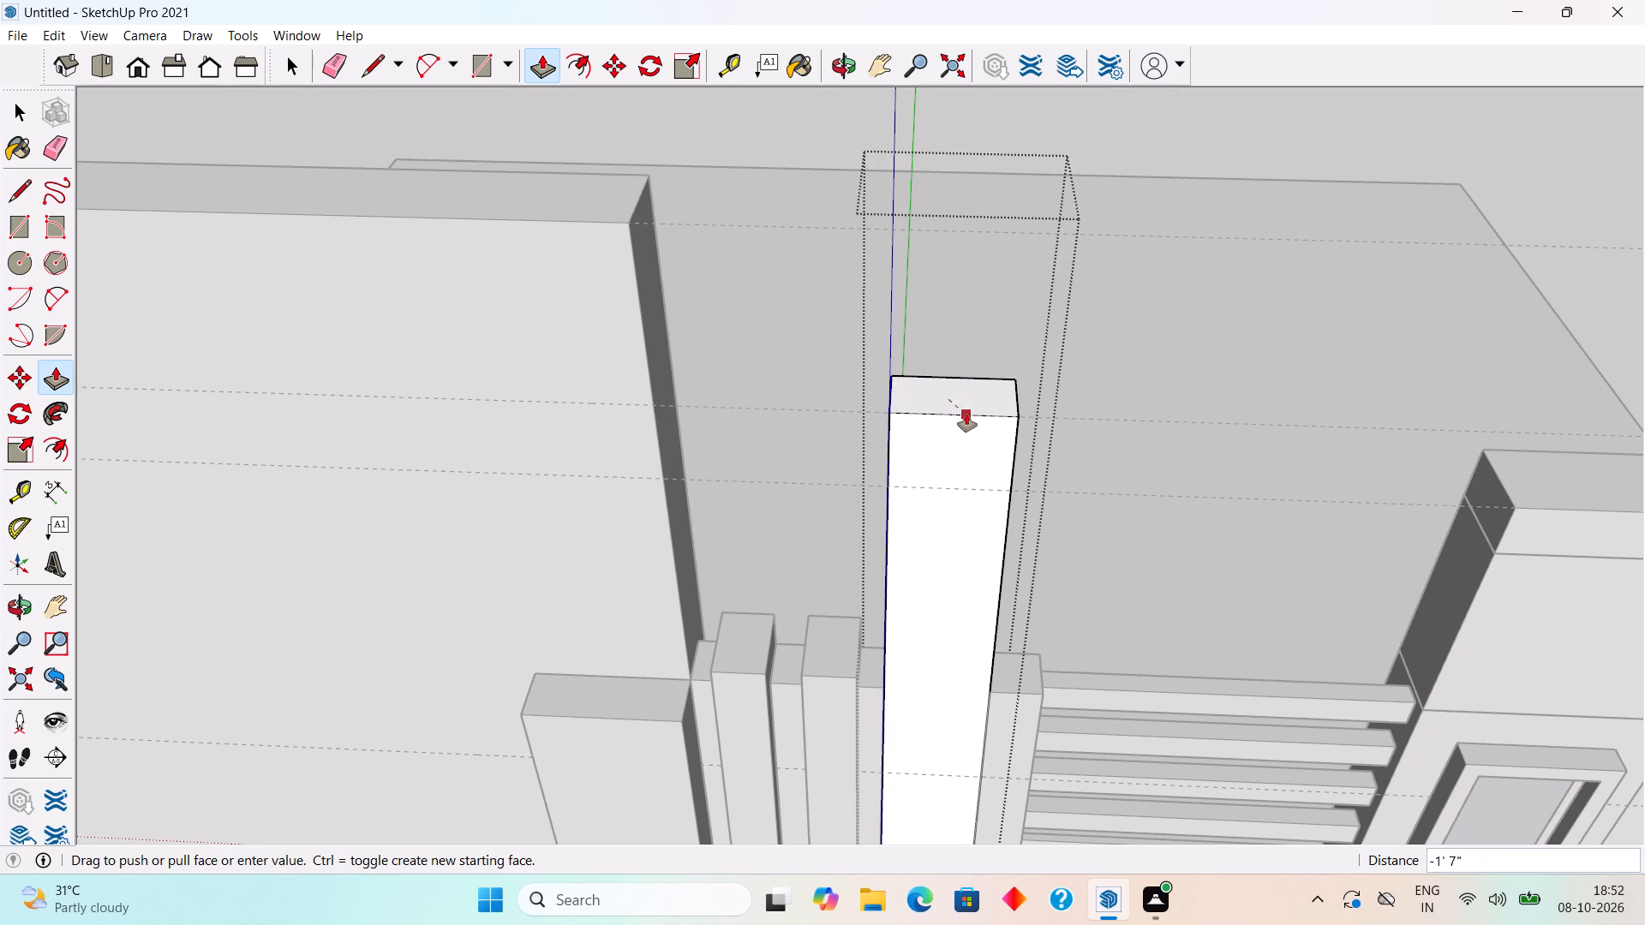
{"action": "left_click", "coordinate": [966, 414]}
{"action": "key", "text": "space"}
Mark off the upper 9" of the post's wall-facing side with a guide and a 6" line across the face.
{"action": "middle_click_drag", "start_coordinate": [883, 462], "coordinate": [1215, 436]}
{"action": "scroll", "coordinate": [1544, 200], "scroll_direction": "up", "scroll_amount": 4}
{"action": "scroll", "coordinate": [1443, 236], "scroll_direction": "up", "scroll_amount": 2}
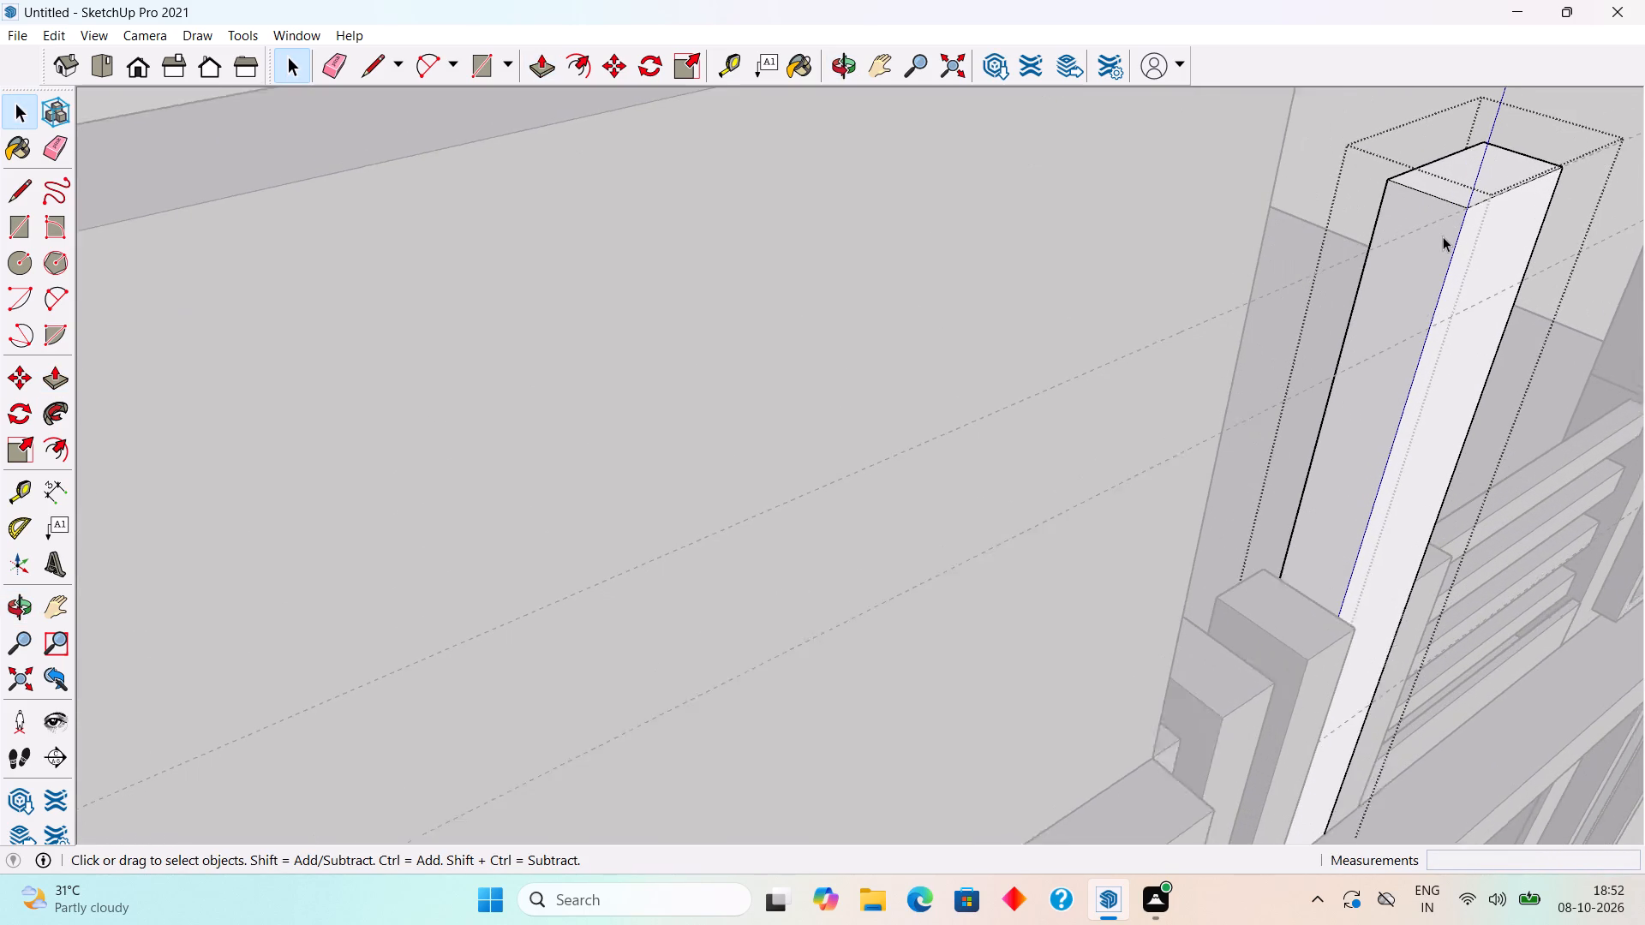
{"action": "scroll", "coordinate": [1443, 236], "scroll_direction": "up", "scroll_amount": 1}
{"action": "key", "text": "t"}
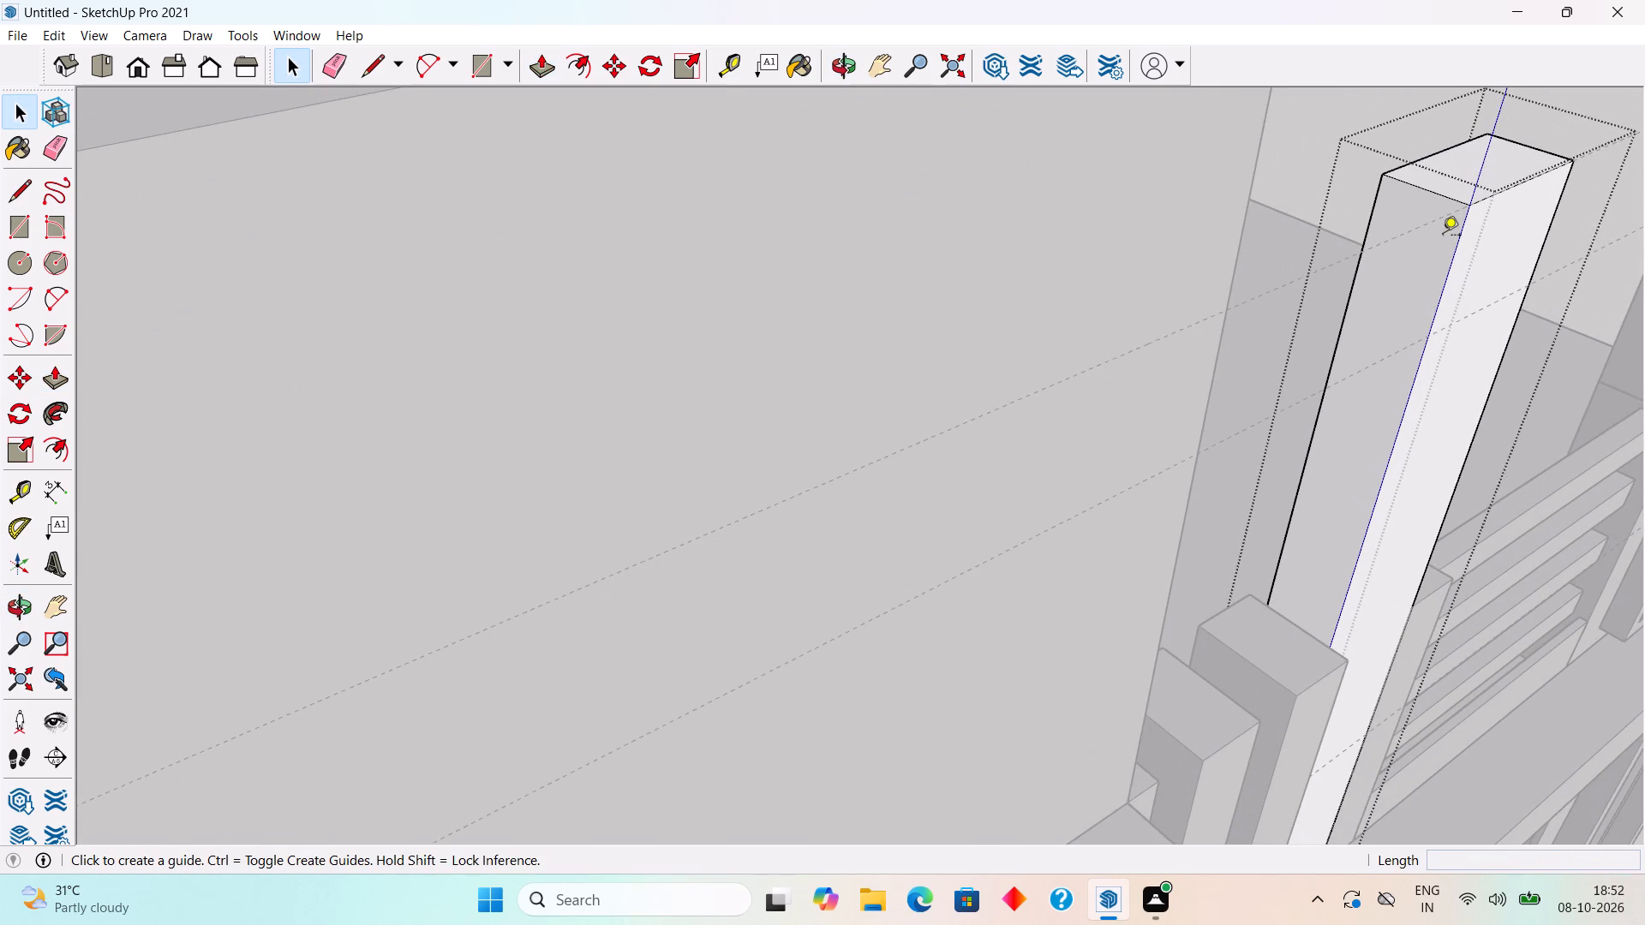
{"action": "left_click", "coordinate": [1443, 201]}
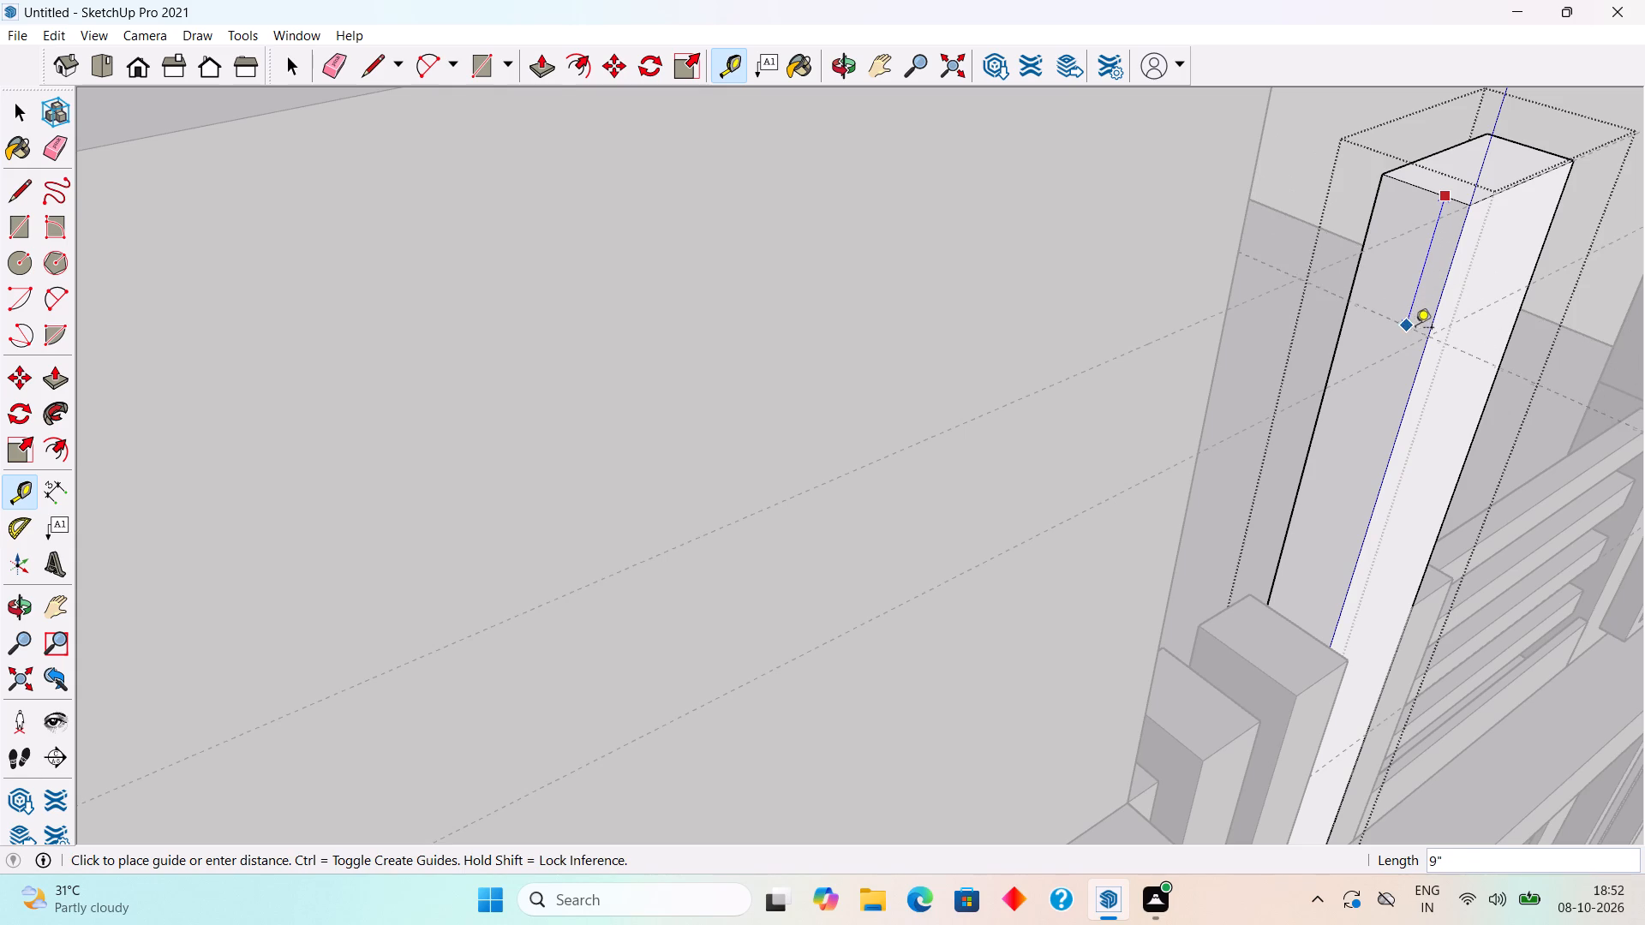
{"action": "left_click", "coordinate": [1429, 340]}
{"action": "key", "text": "space"}
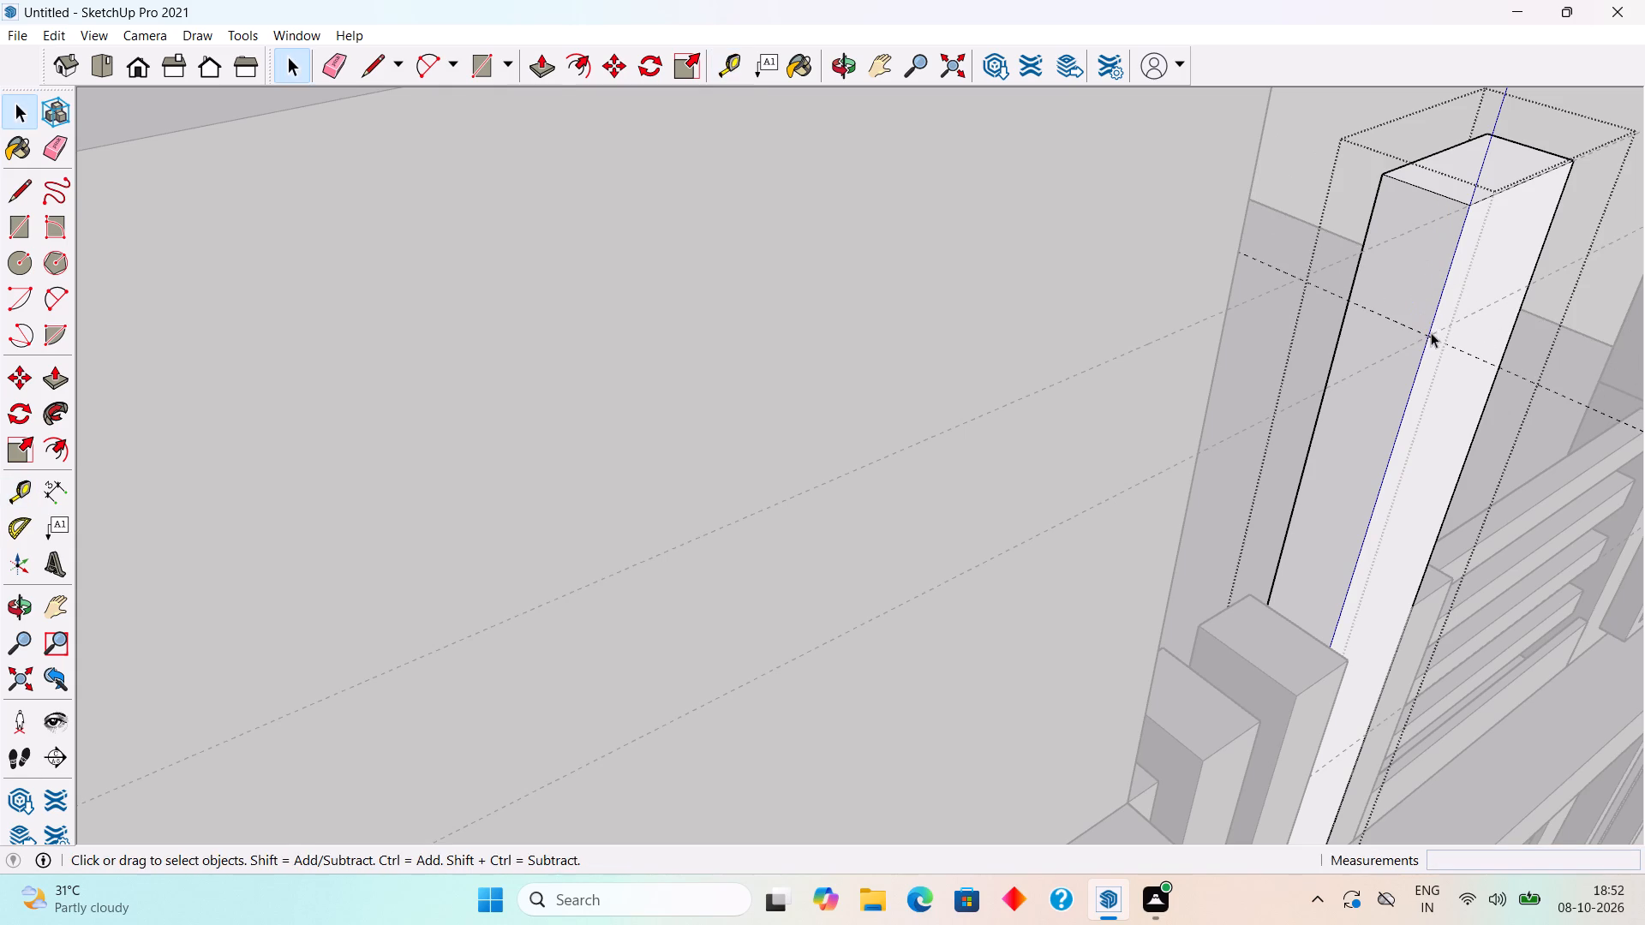
{"action": "key", "text": "l"}
{"action": "left_click", "coordinate": [1431, 331]}
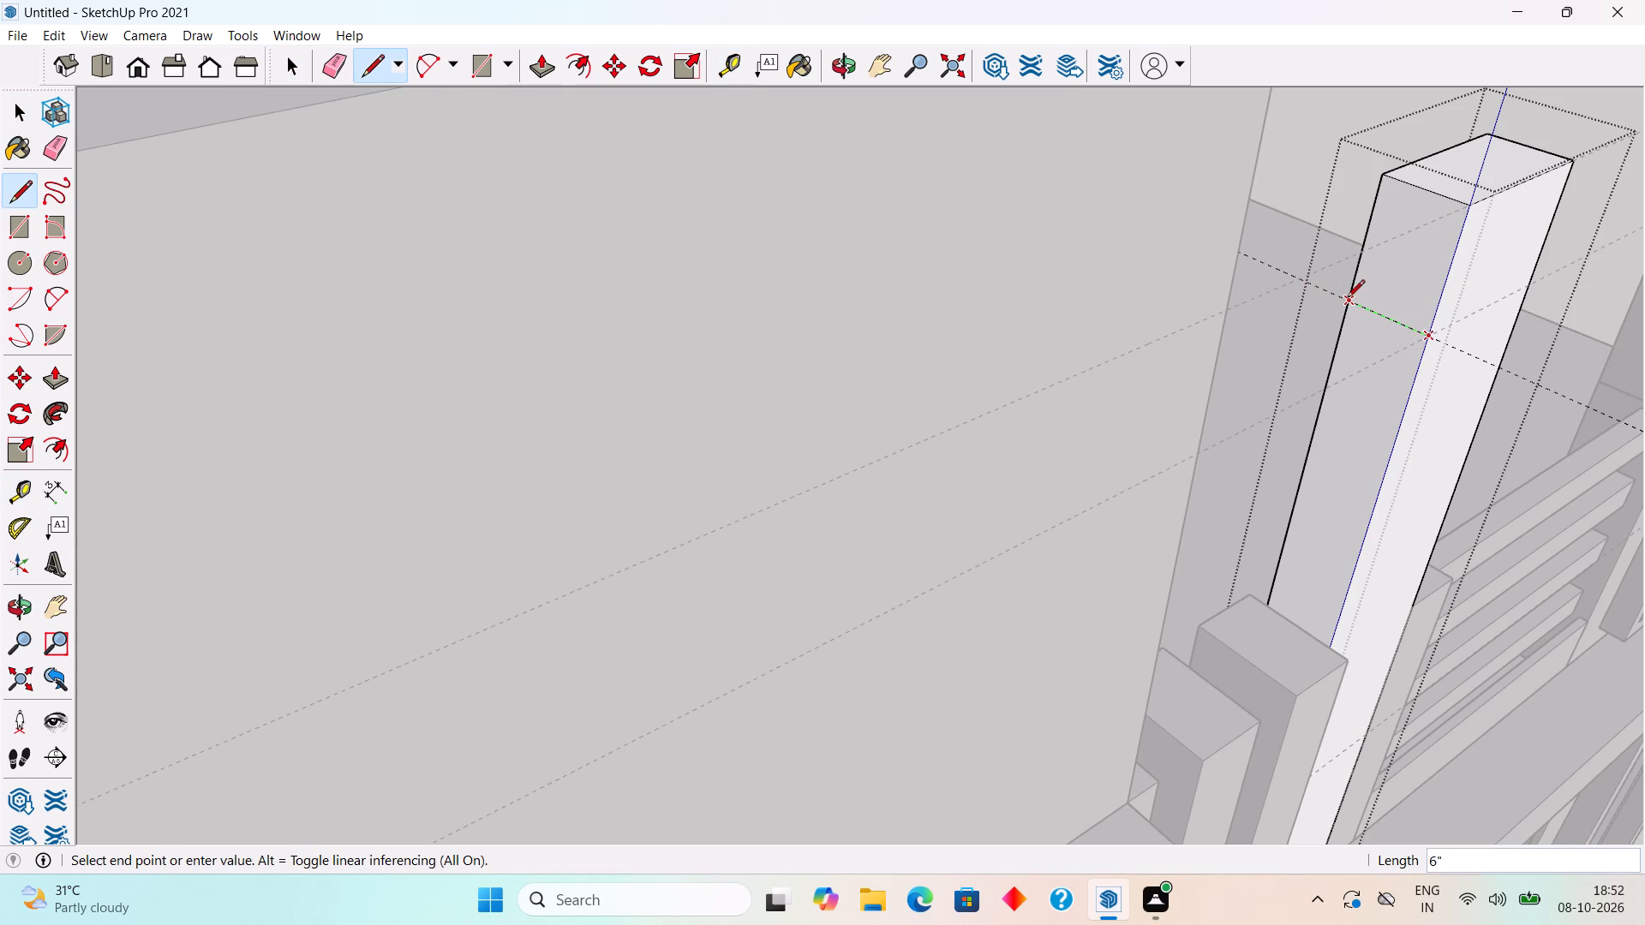
{"action": "left_click", "coordinate": [1351, 301]}
{"action": "key", "text": "space"}
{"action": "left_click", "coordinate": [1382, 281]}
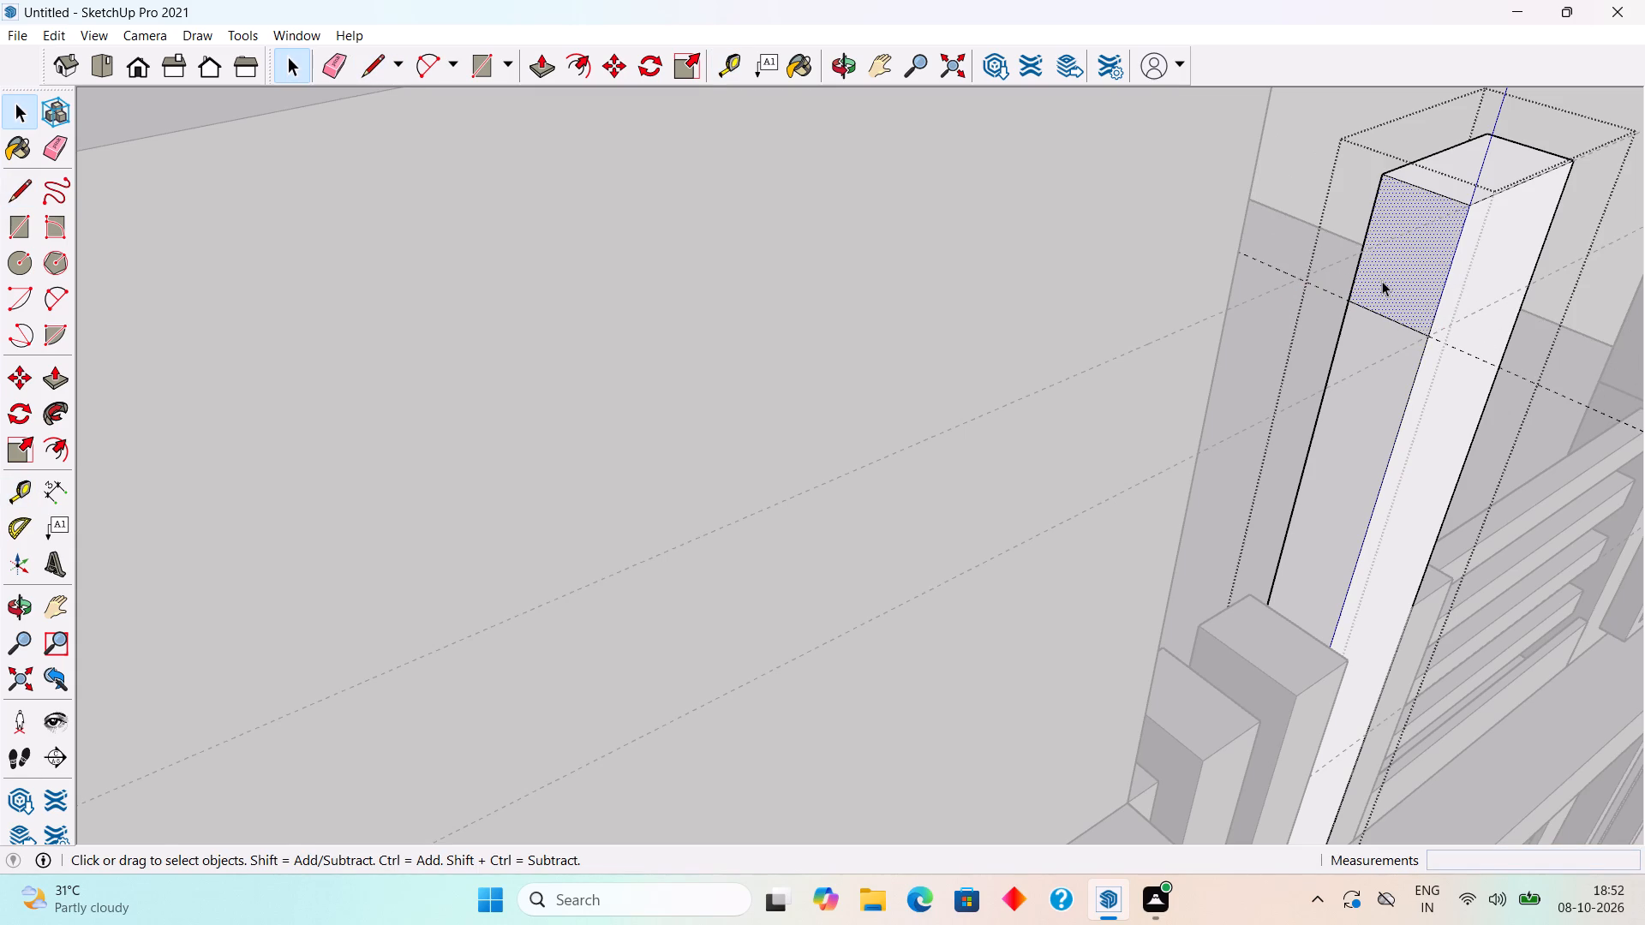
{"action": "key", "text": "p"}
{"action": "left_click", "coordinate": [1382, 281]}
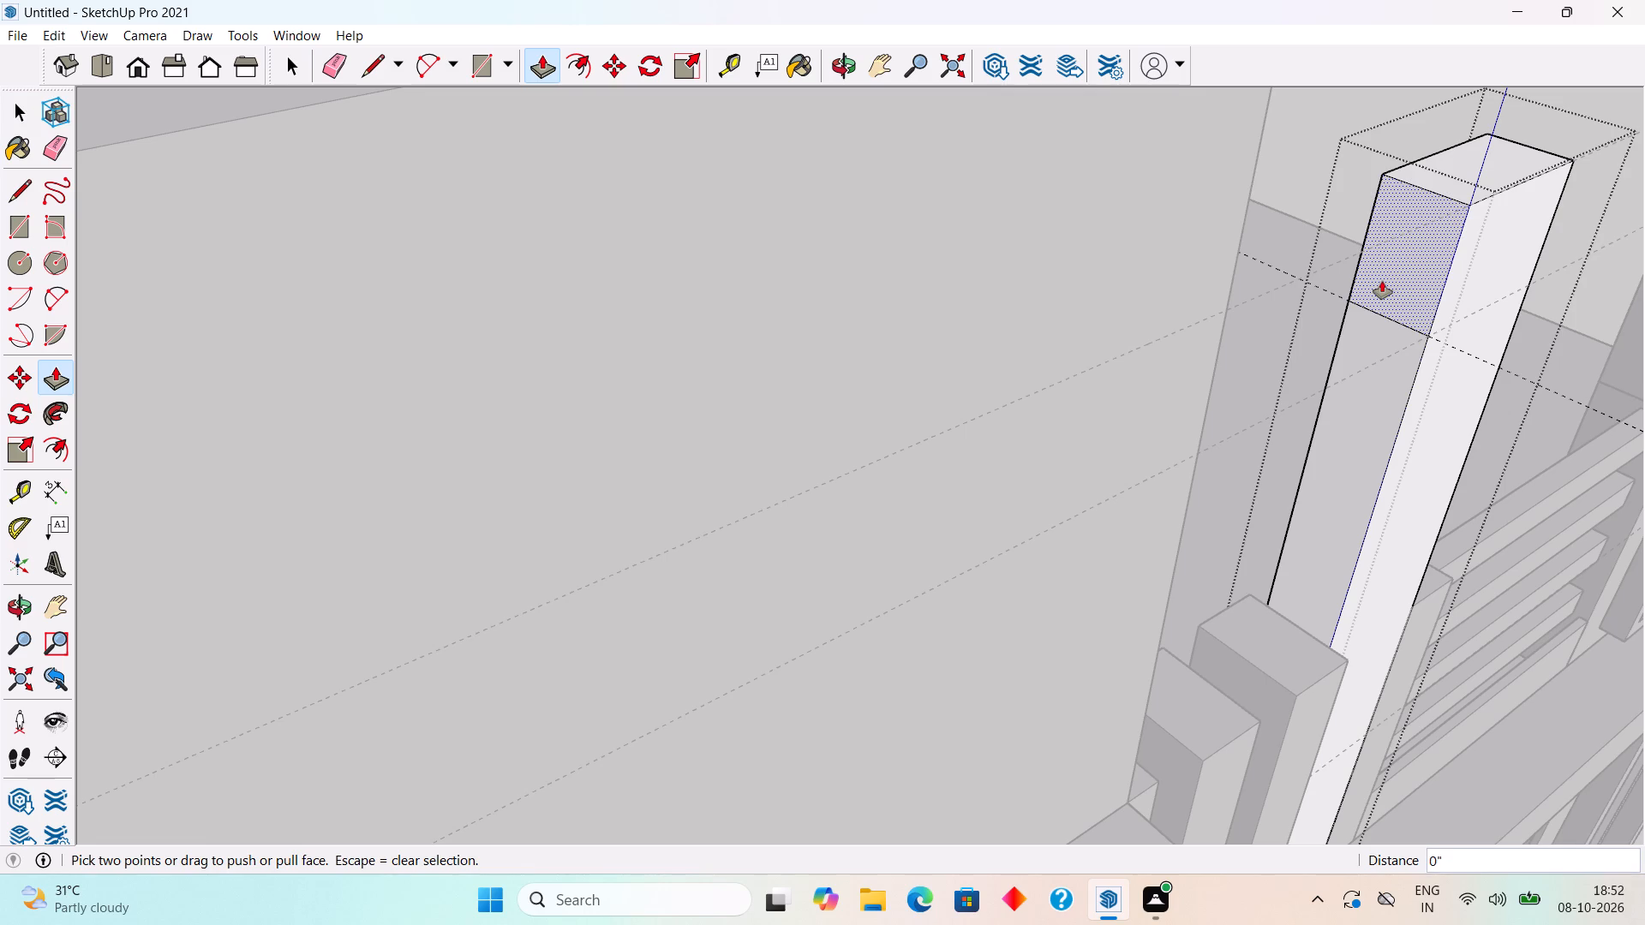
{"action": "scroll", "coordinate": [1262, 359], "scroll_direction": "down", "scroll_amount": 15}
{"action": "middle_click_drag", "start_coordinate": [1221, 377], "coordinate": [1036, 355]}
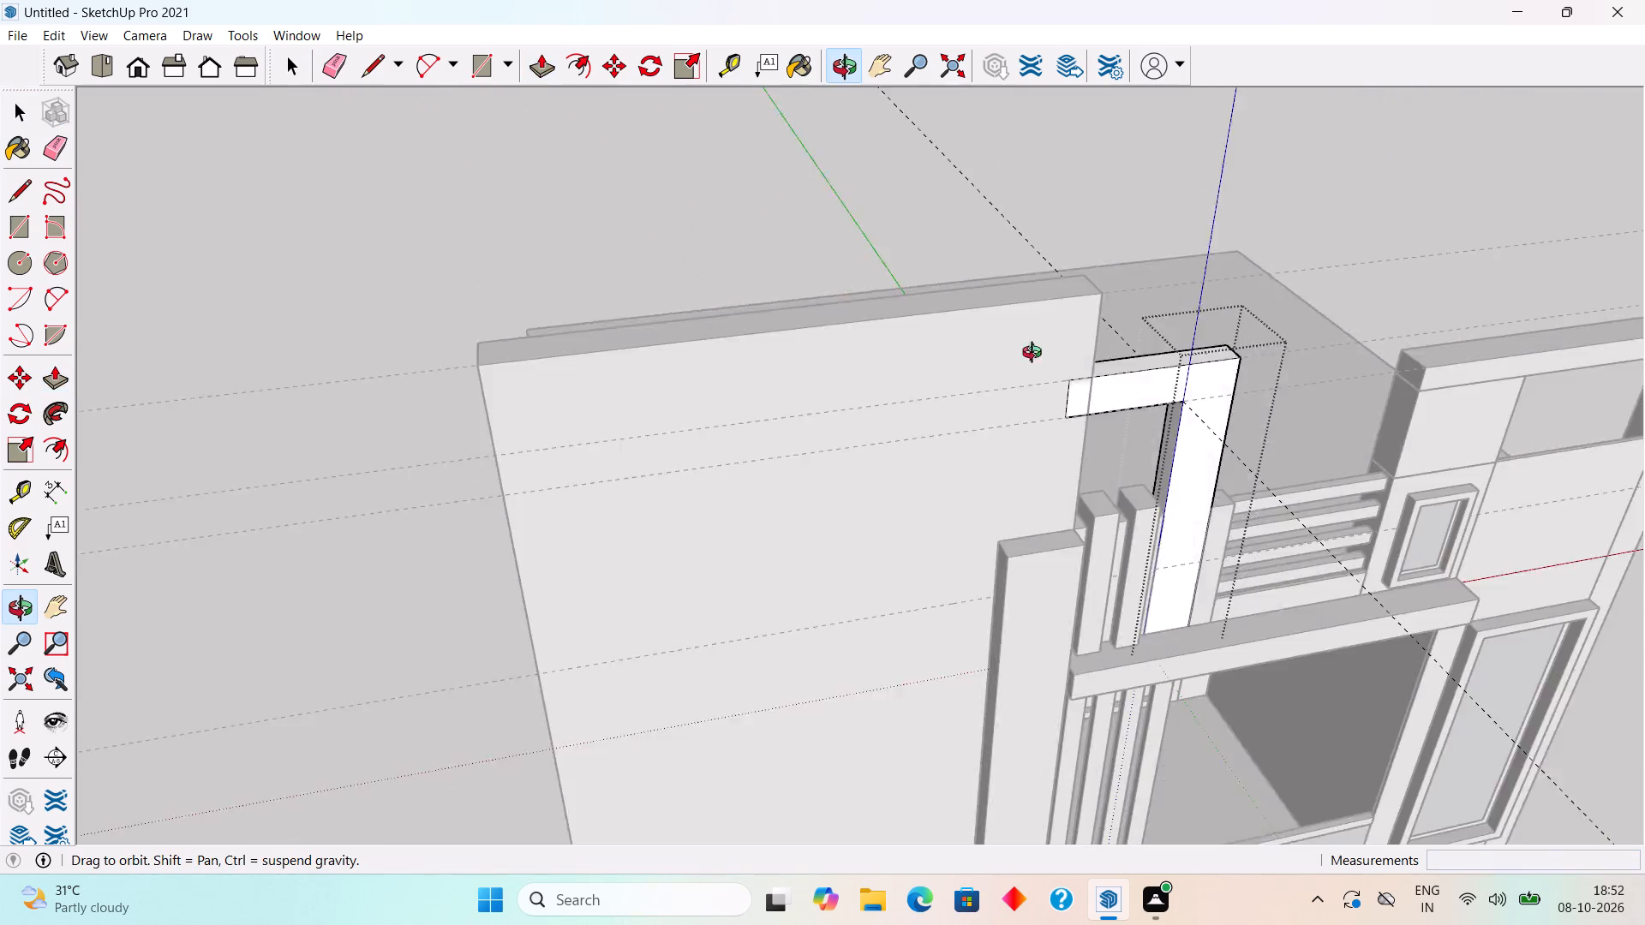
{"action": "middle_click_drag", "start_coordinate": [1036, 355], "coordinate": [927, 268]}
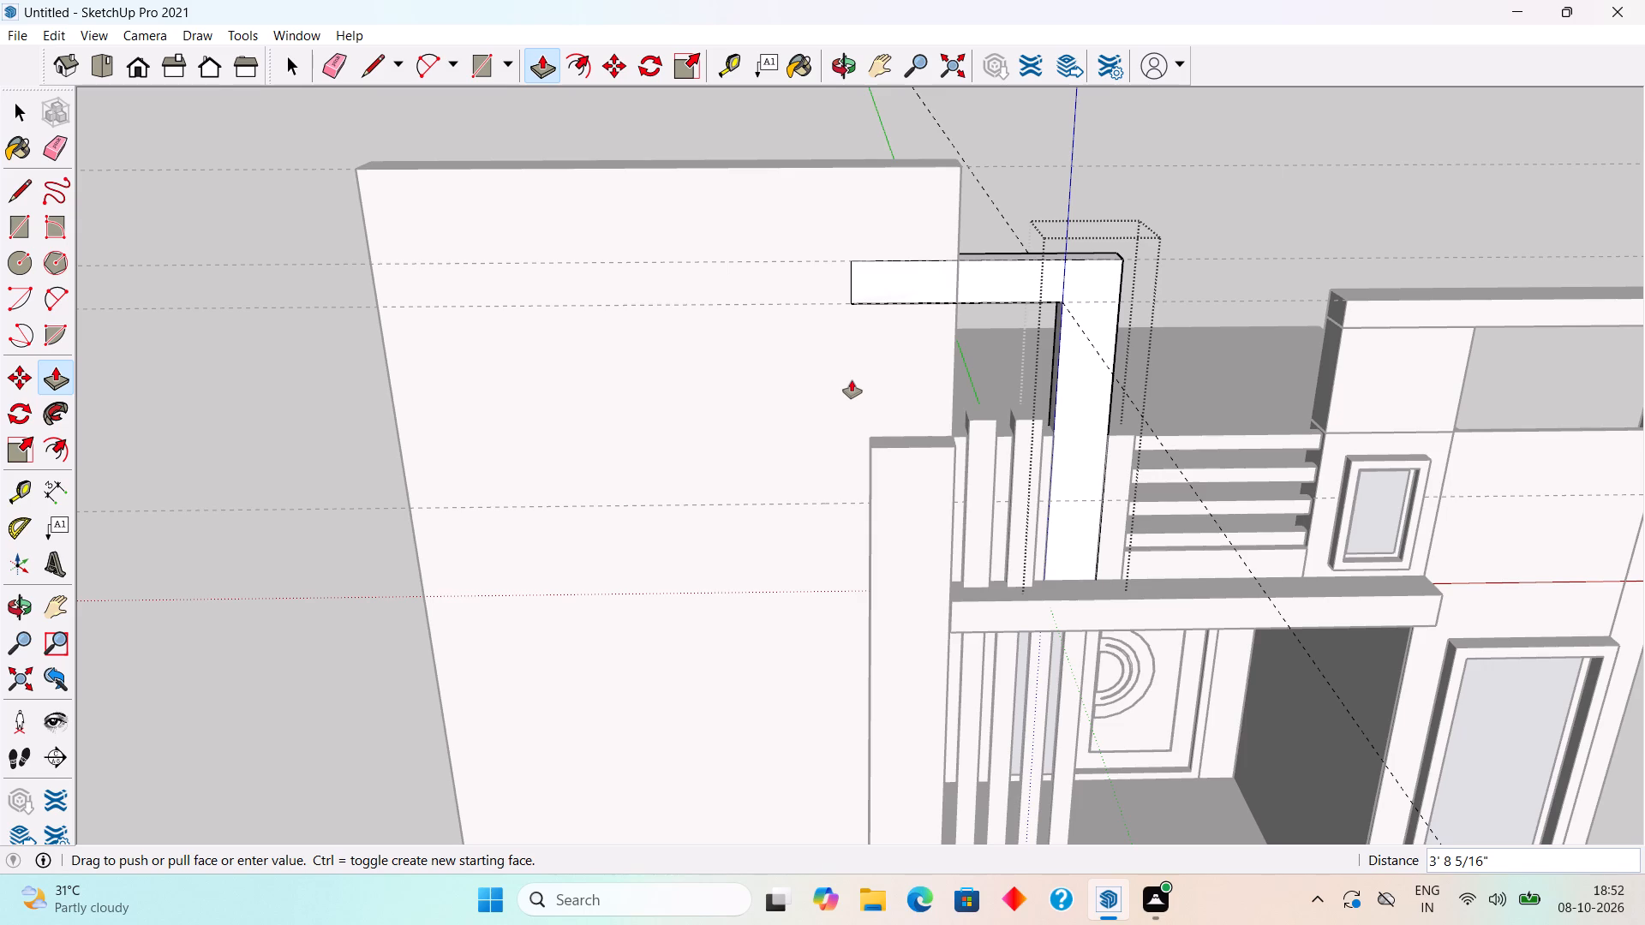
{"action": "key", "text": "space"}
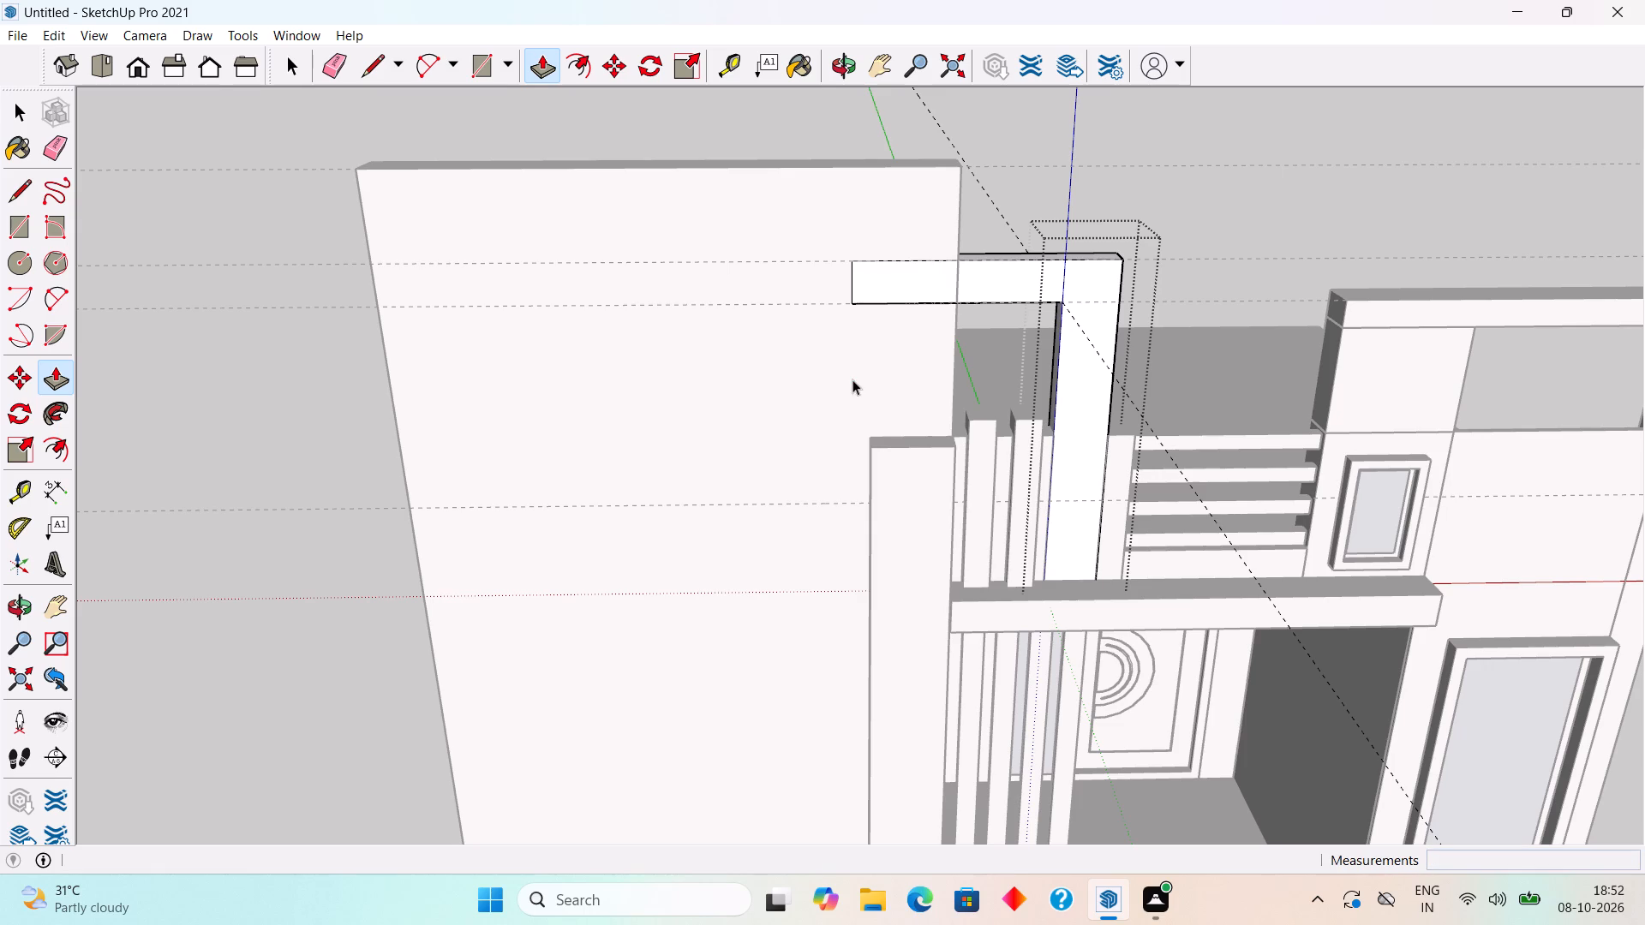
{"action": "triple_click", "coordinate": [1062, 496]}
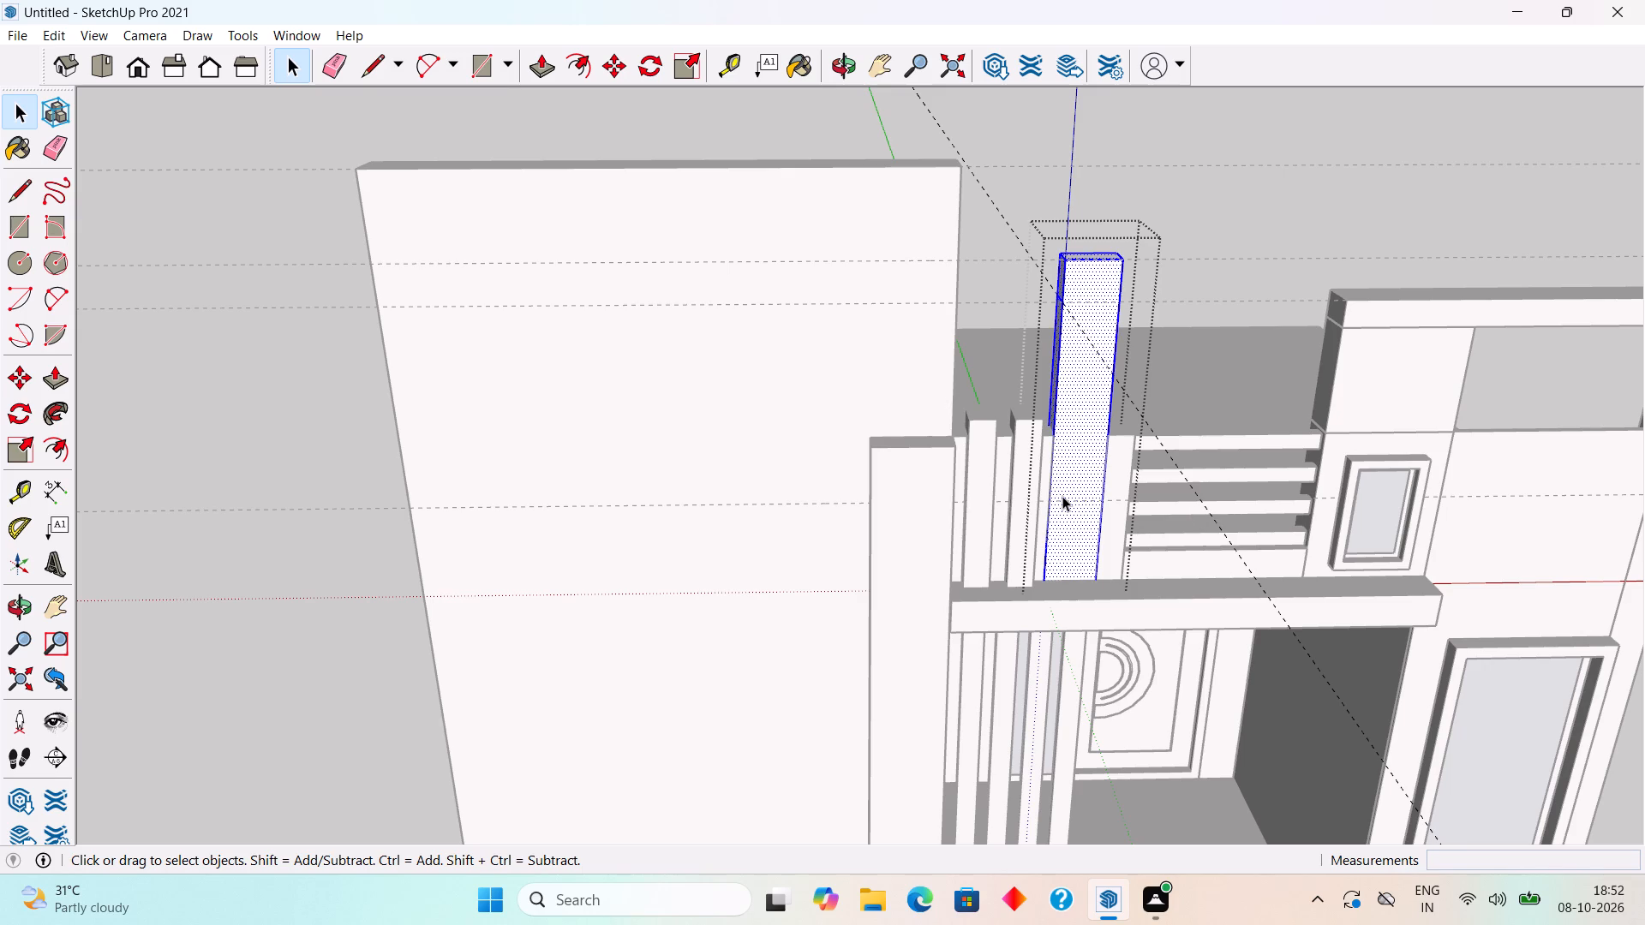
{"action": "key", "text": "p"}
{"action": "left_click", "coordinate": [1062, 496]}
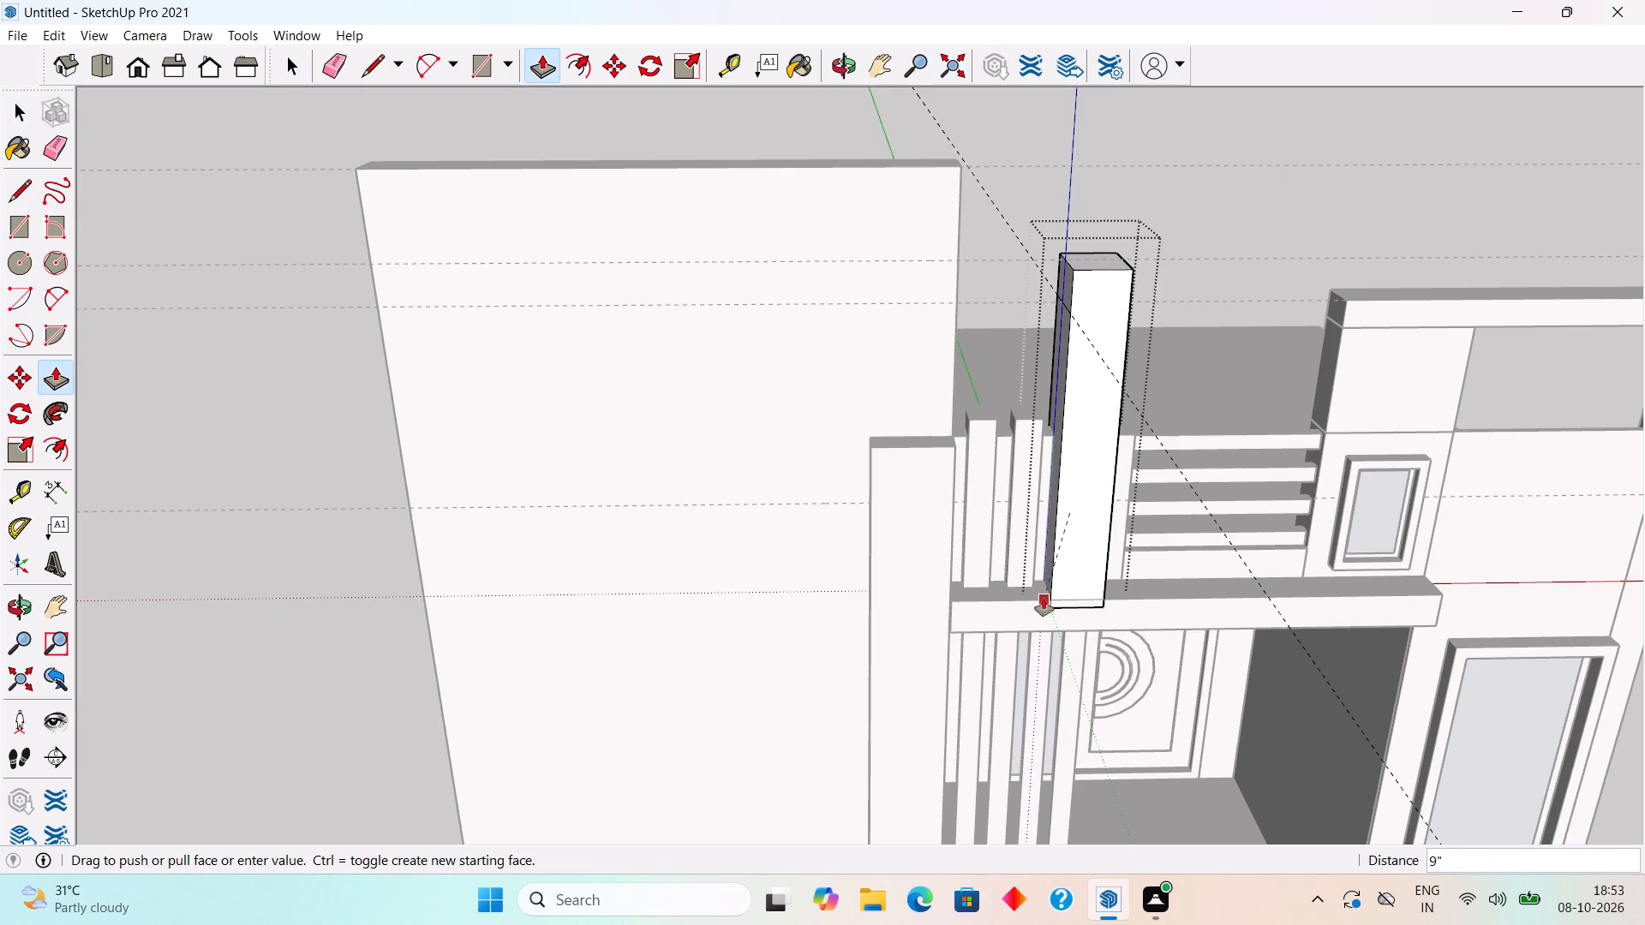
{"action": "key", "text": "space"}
Raise the tall post's geometry vertically by 2 7/16" from its rear bottom corner with Move.
{"action": "left_click", "coordinate": [1064, 564]}
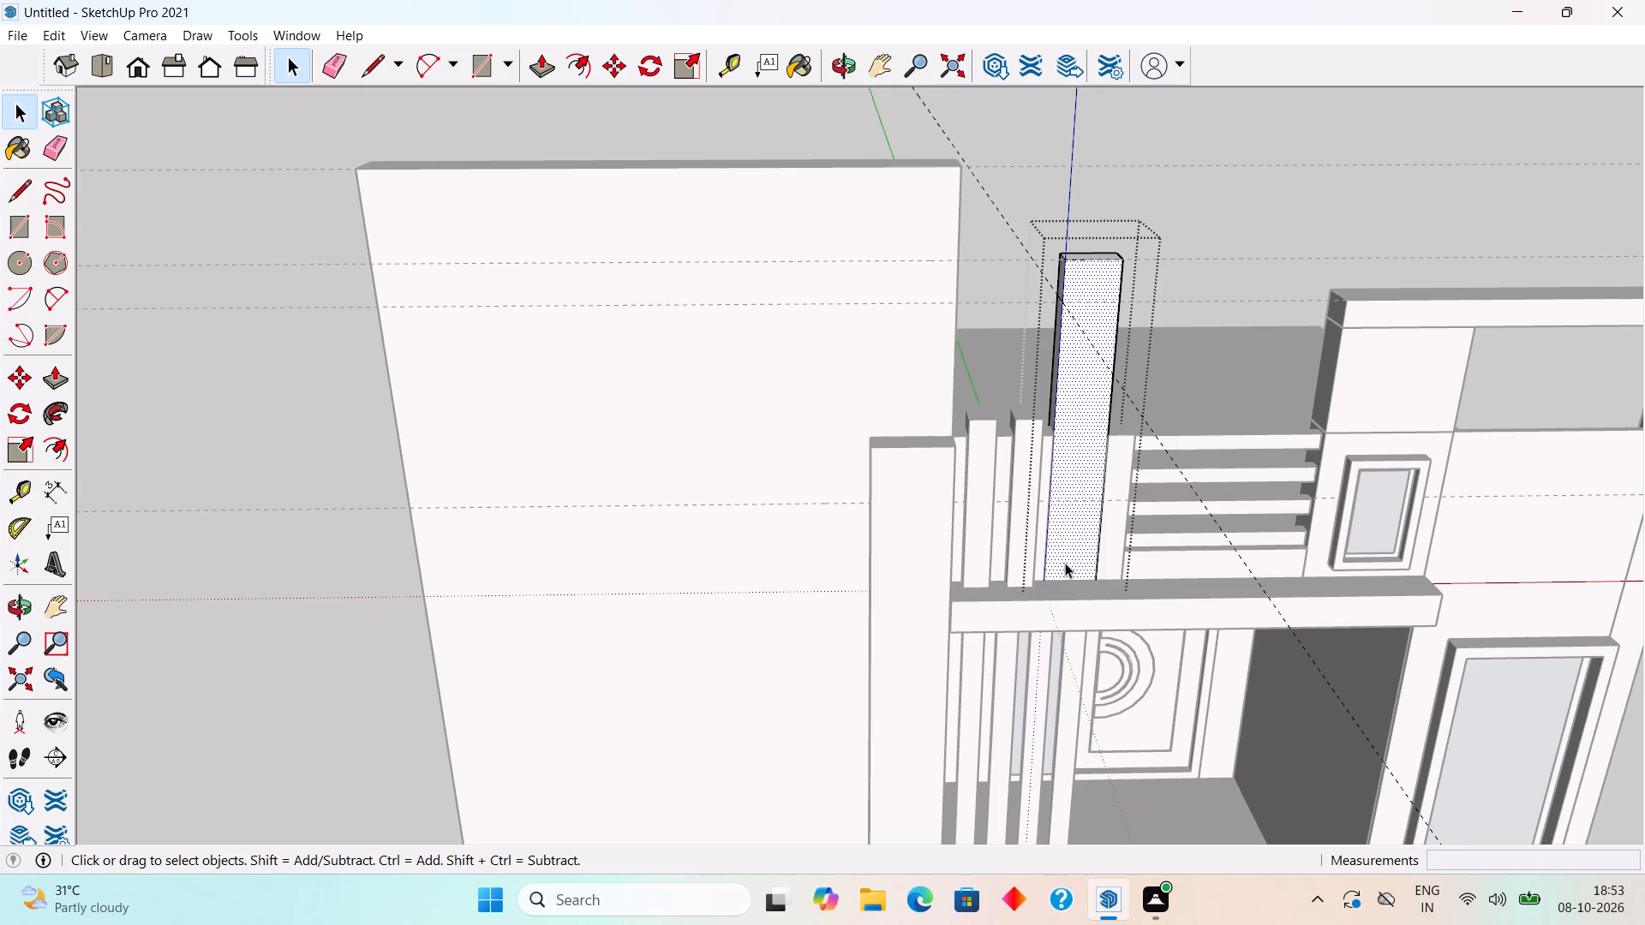
{"action": "scroll", "coordinate": [1065, 563], "scroll_direction": "up", "scroll_amount": 7}
{"action": "scroll", "coordinate": [1073, 556], "scroll_direction": "down", "scroll_amount": 10}
{"action": "middle_click_drag", "start_coordinate": [1062, 543], "coordinate": [709, 529]}
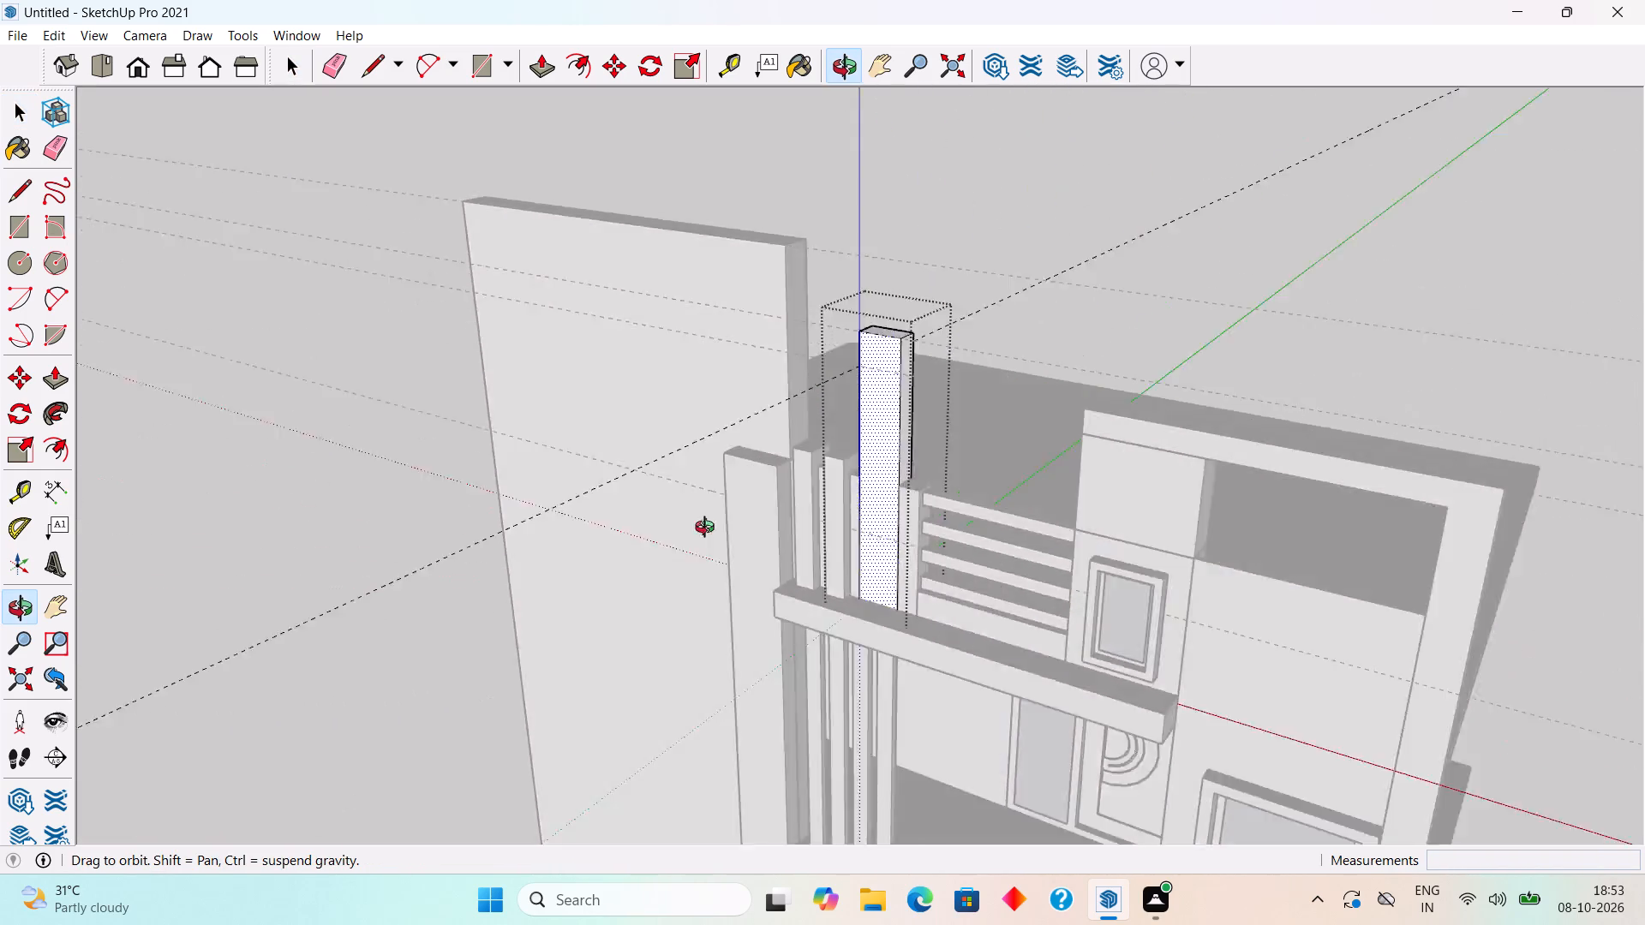
{"action": "middle_click_drag", "start_coordinate": [709, 529], "coordinate": [26, 508]}
{"action": "scroll", "coordinate": [588, 434], "scroll_direction": "up", "scroll_amount": 4}
{"action": "scroll", "coordinate": [521, 562], "scroll_direction": "up", "scroll_amount": 5}
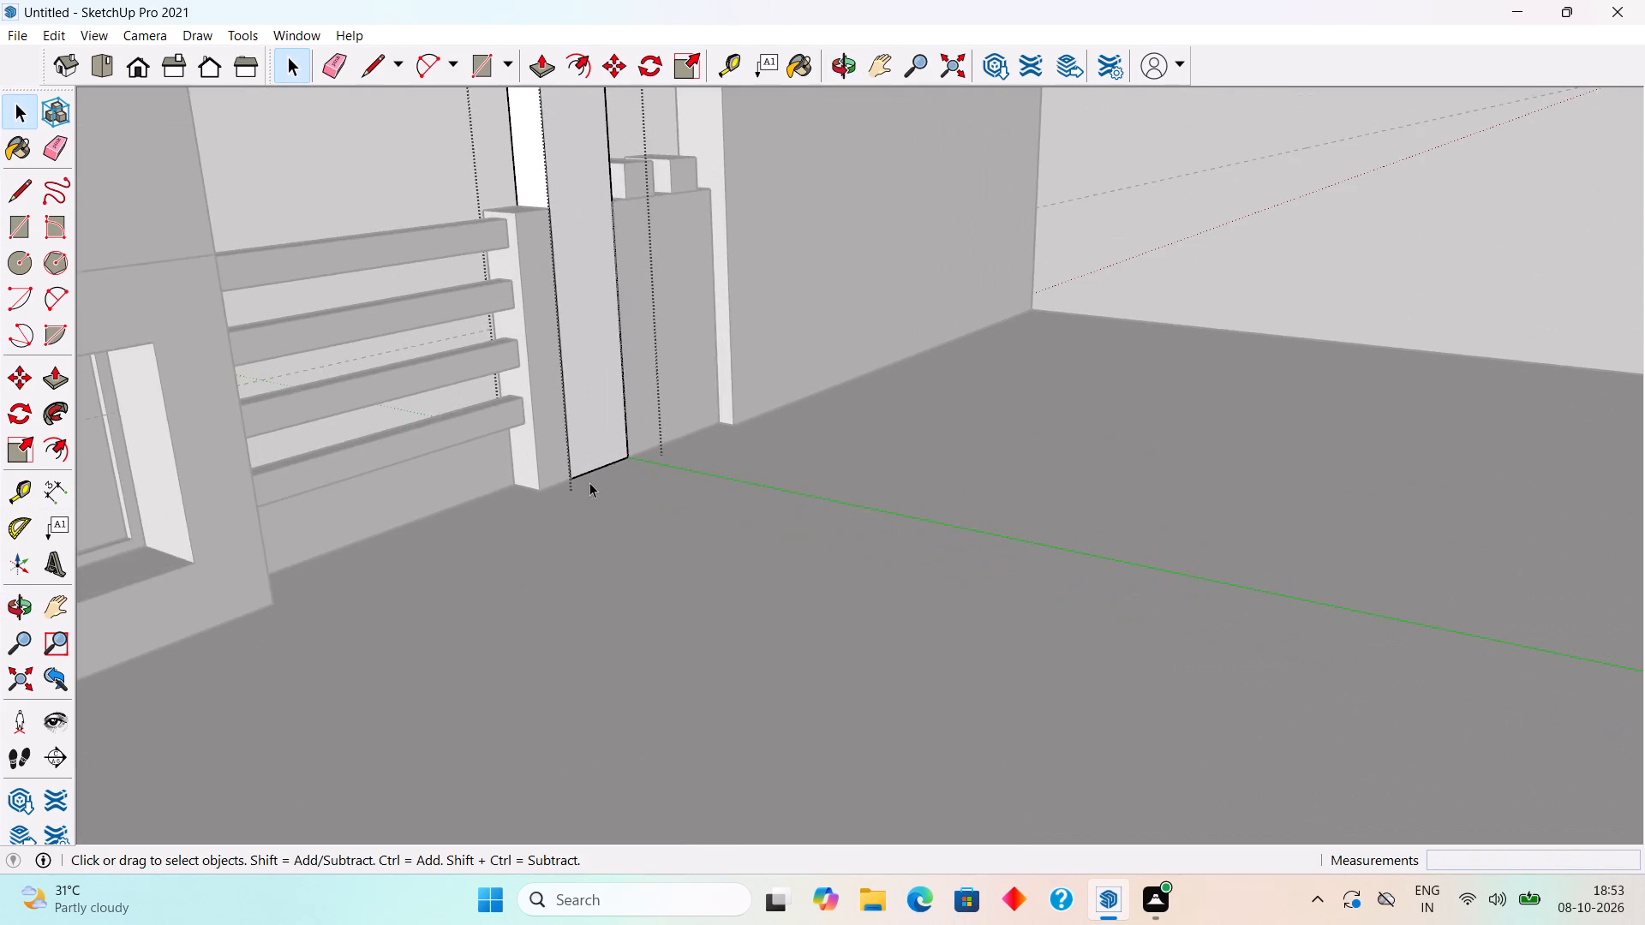
{"action": "scroll", "coordinate": [591, 480], "scroll_direction": "up", "scroll_amount": 4}
{"action": "double_click", "coordinate": [589, 448]}
{"action": "left_click", "coordinate": [589, 448]}
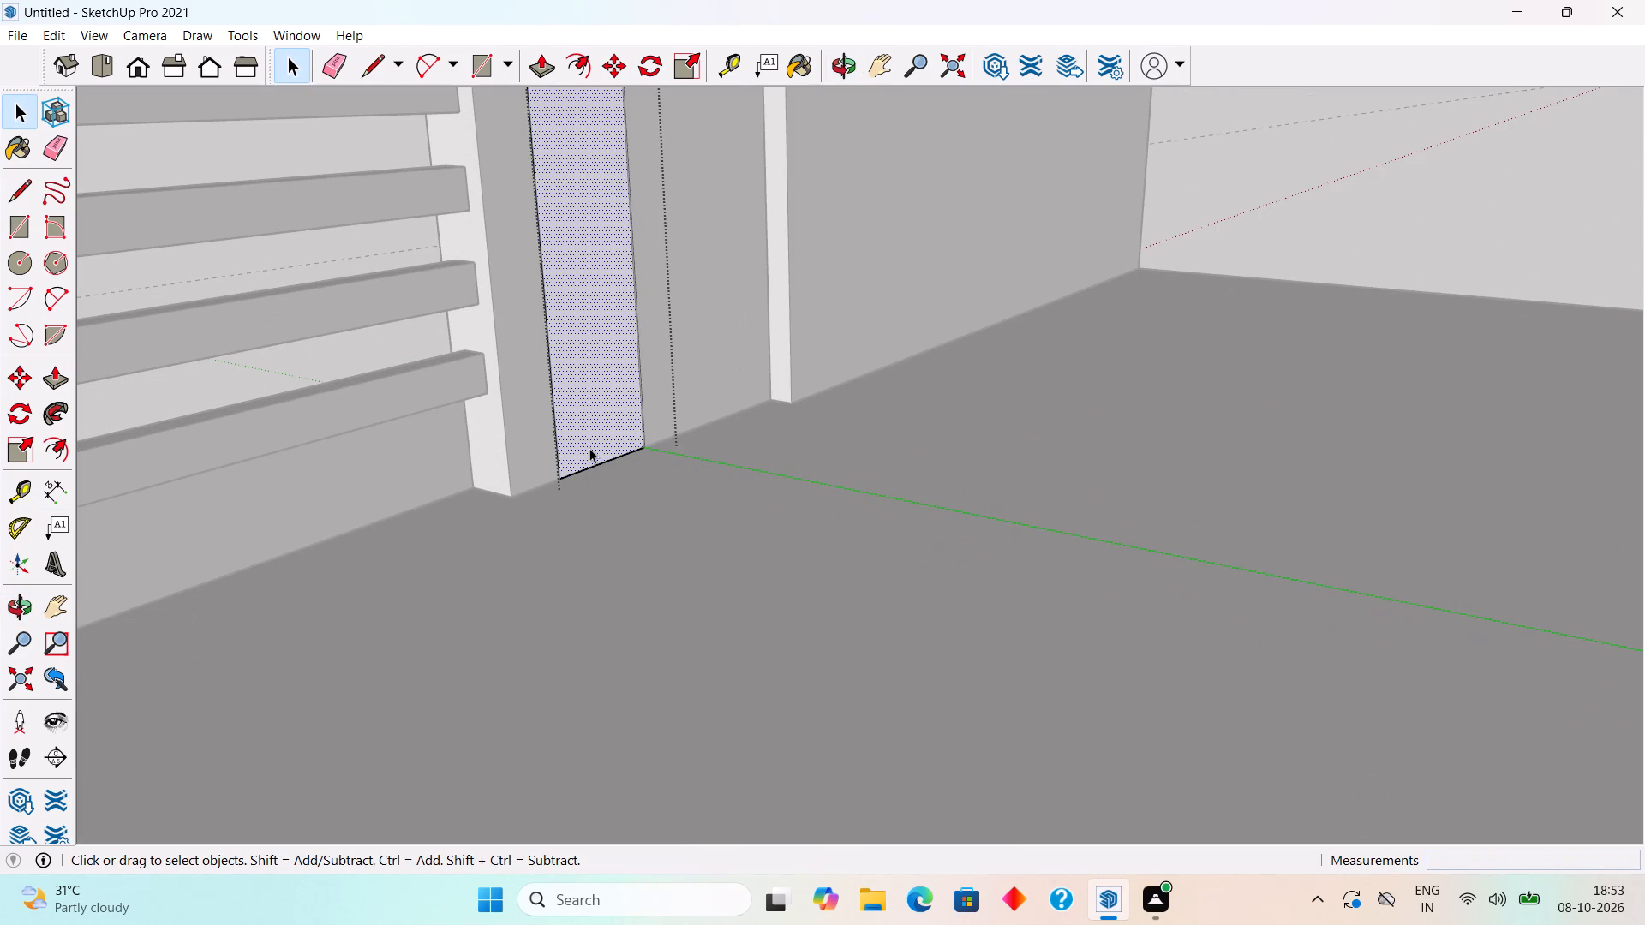
{"action": "middle_click_drag", "start_coordinate": [542, 440], "coordinate": [505, 343]}
{"action": "scroll", "coordinate": [541, 487], "scroll_direction": "up", "scroll_amount": 1}
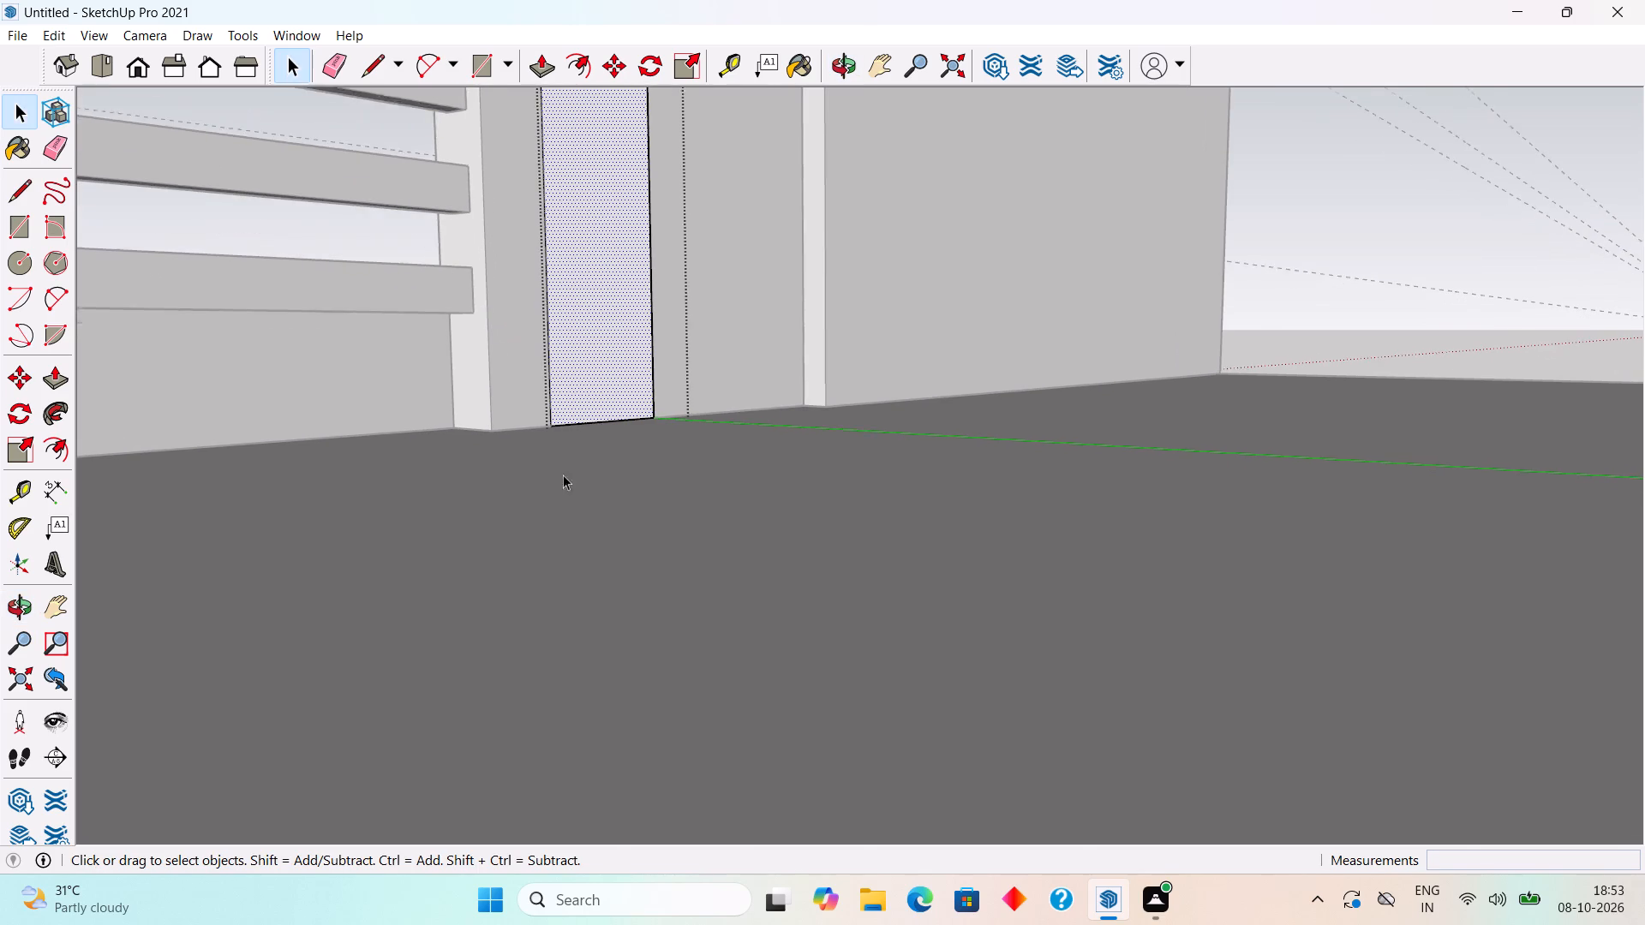
{"action": "scroll", "coordinate": [563, 474], "scroll_direction": "up", "scroll_amount": 2}
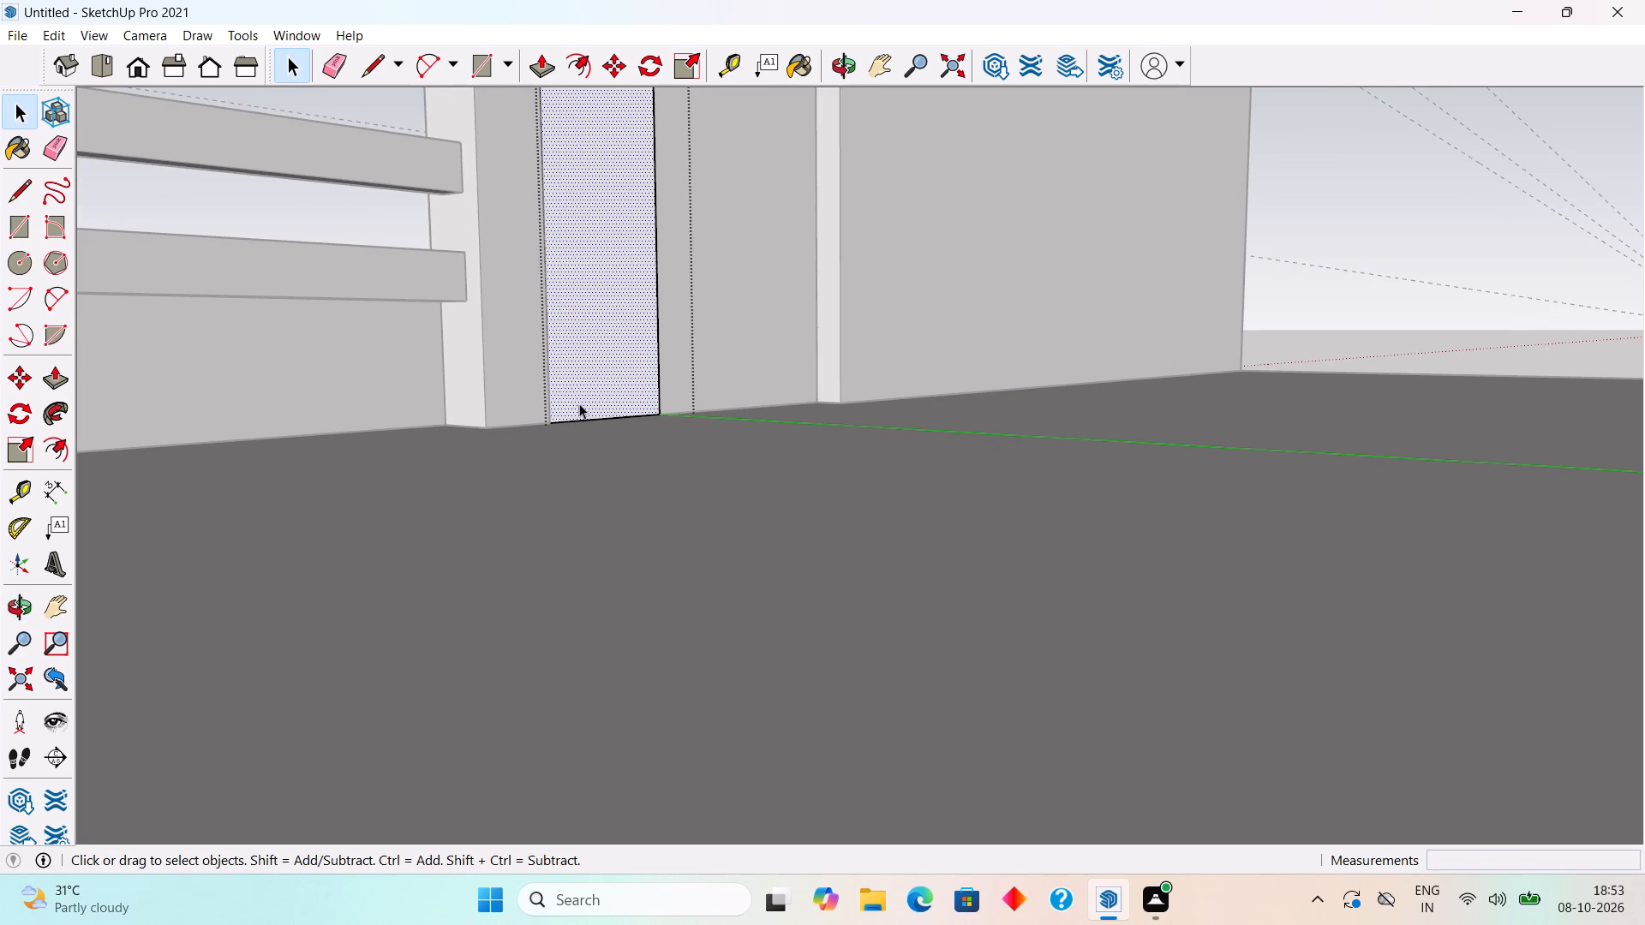
{"action": "key", "text": "m"}
{"action": "left_click", "coordinate": [559, 424]}
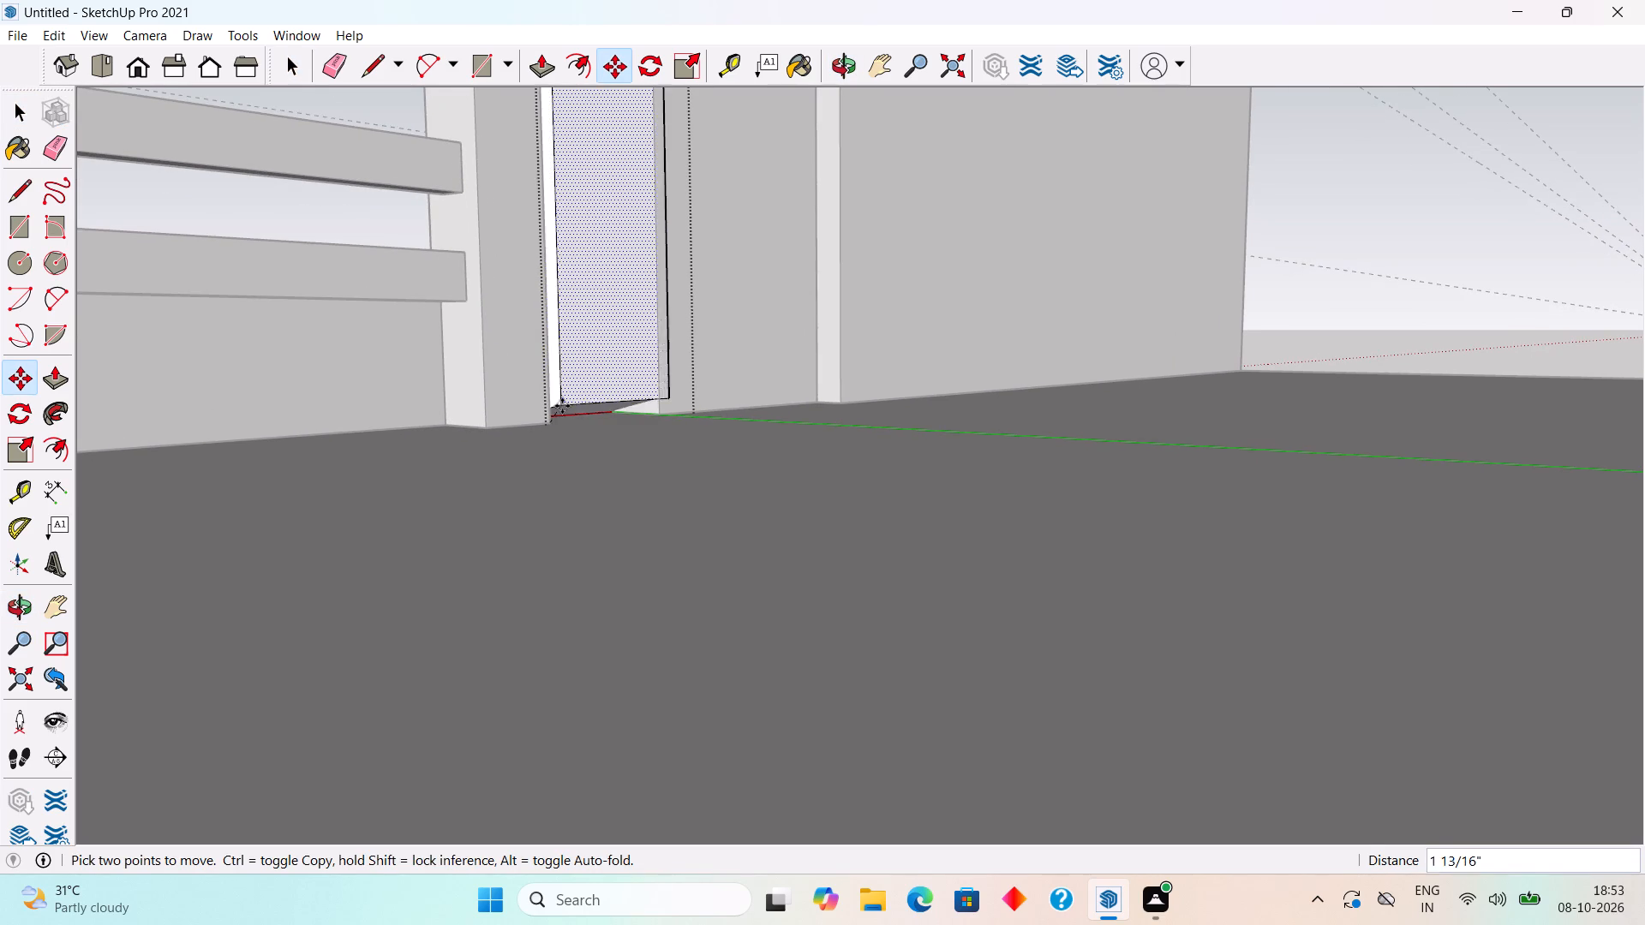
{"action": "key", "text": "space"}
{"action": "triple_click", "coordinate": [586, 372]}
{"action": "key", "text": "m"}
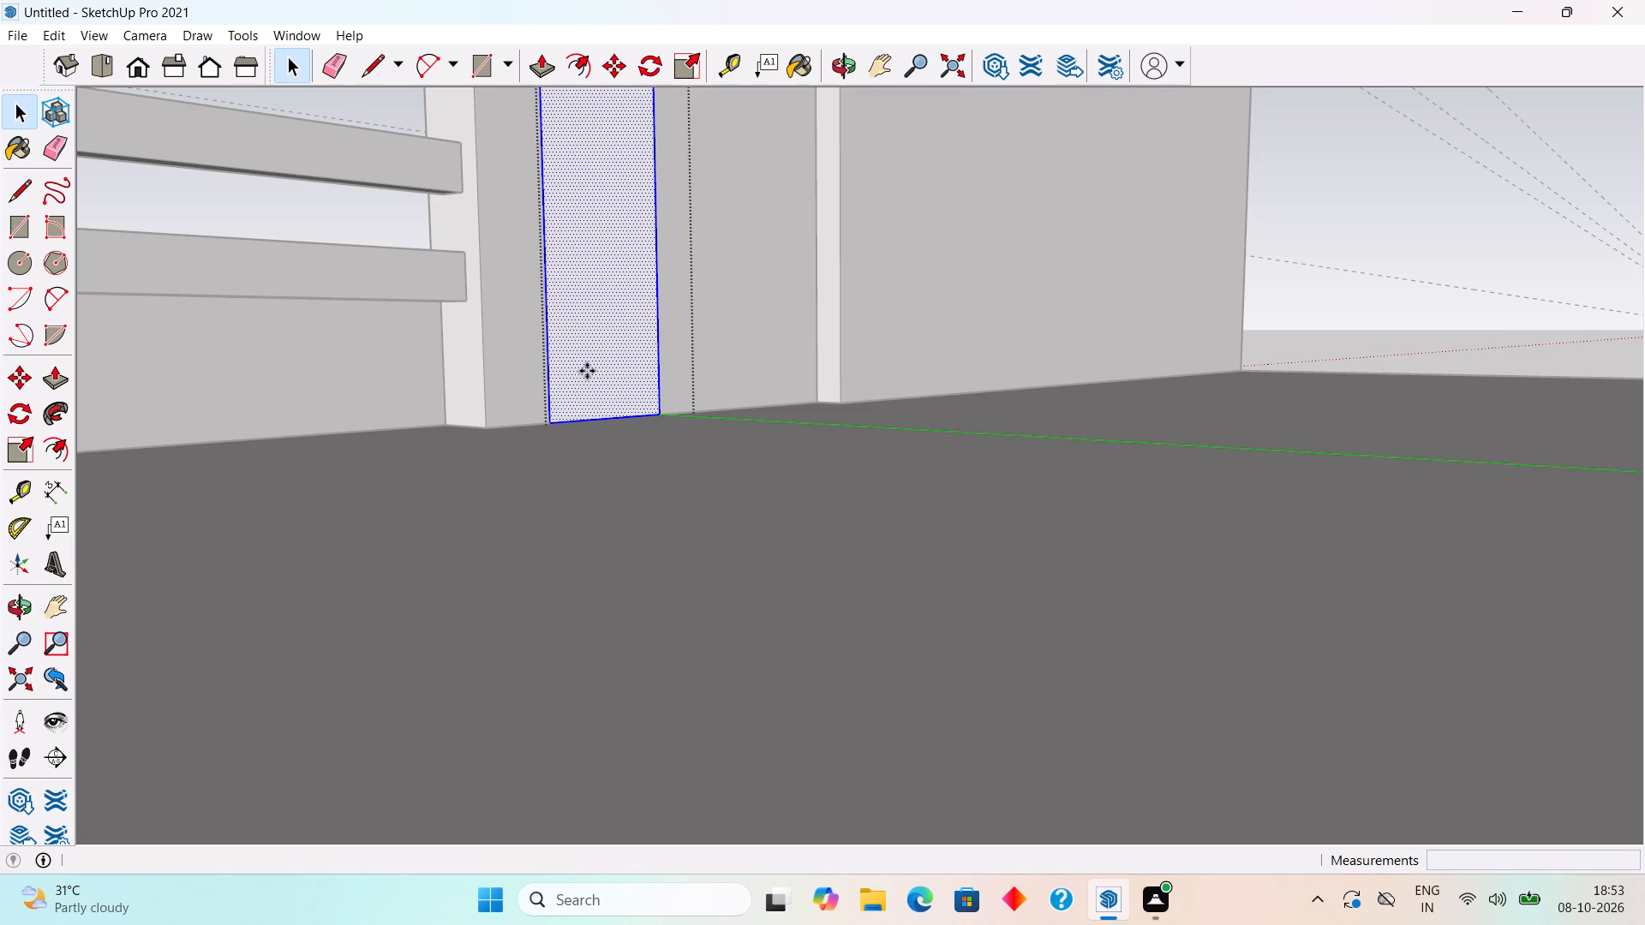
{"action": "left_click", "coordinate": [552, 420]}
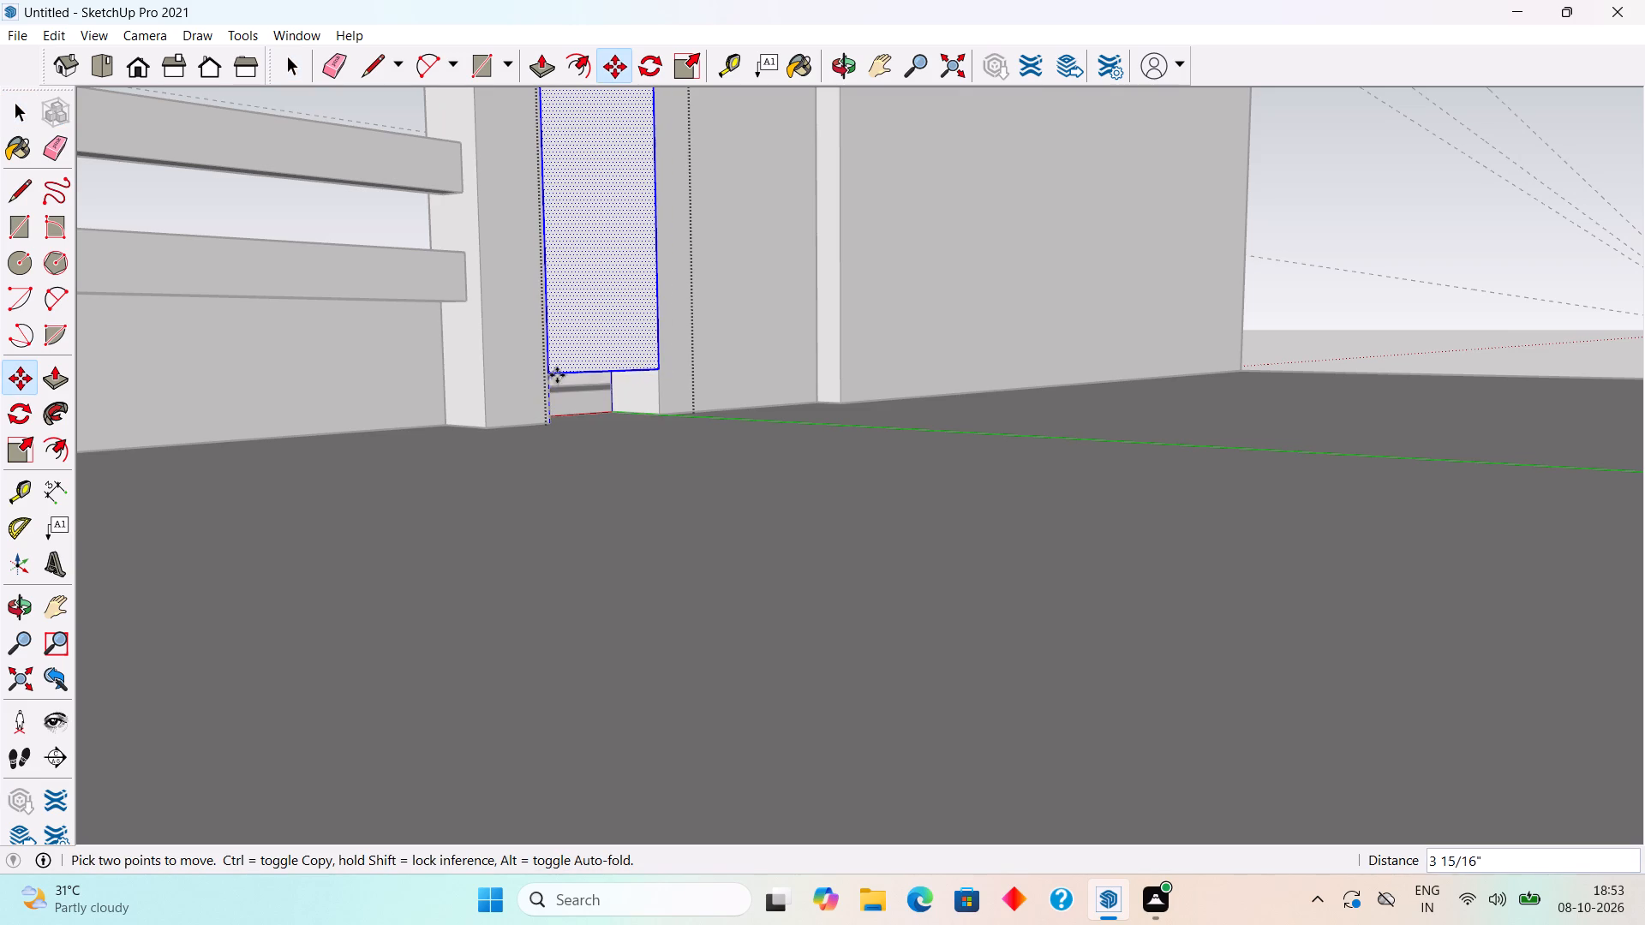
{"action": "left_click", "coordinate": [554, 392]}
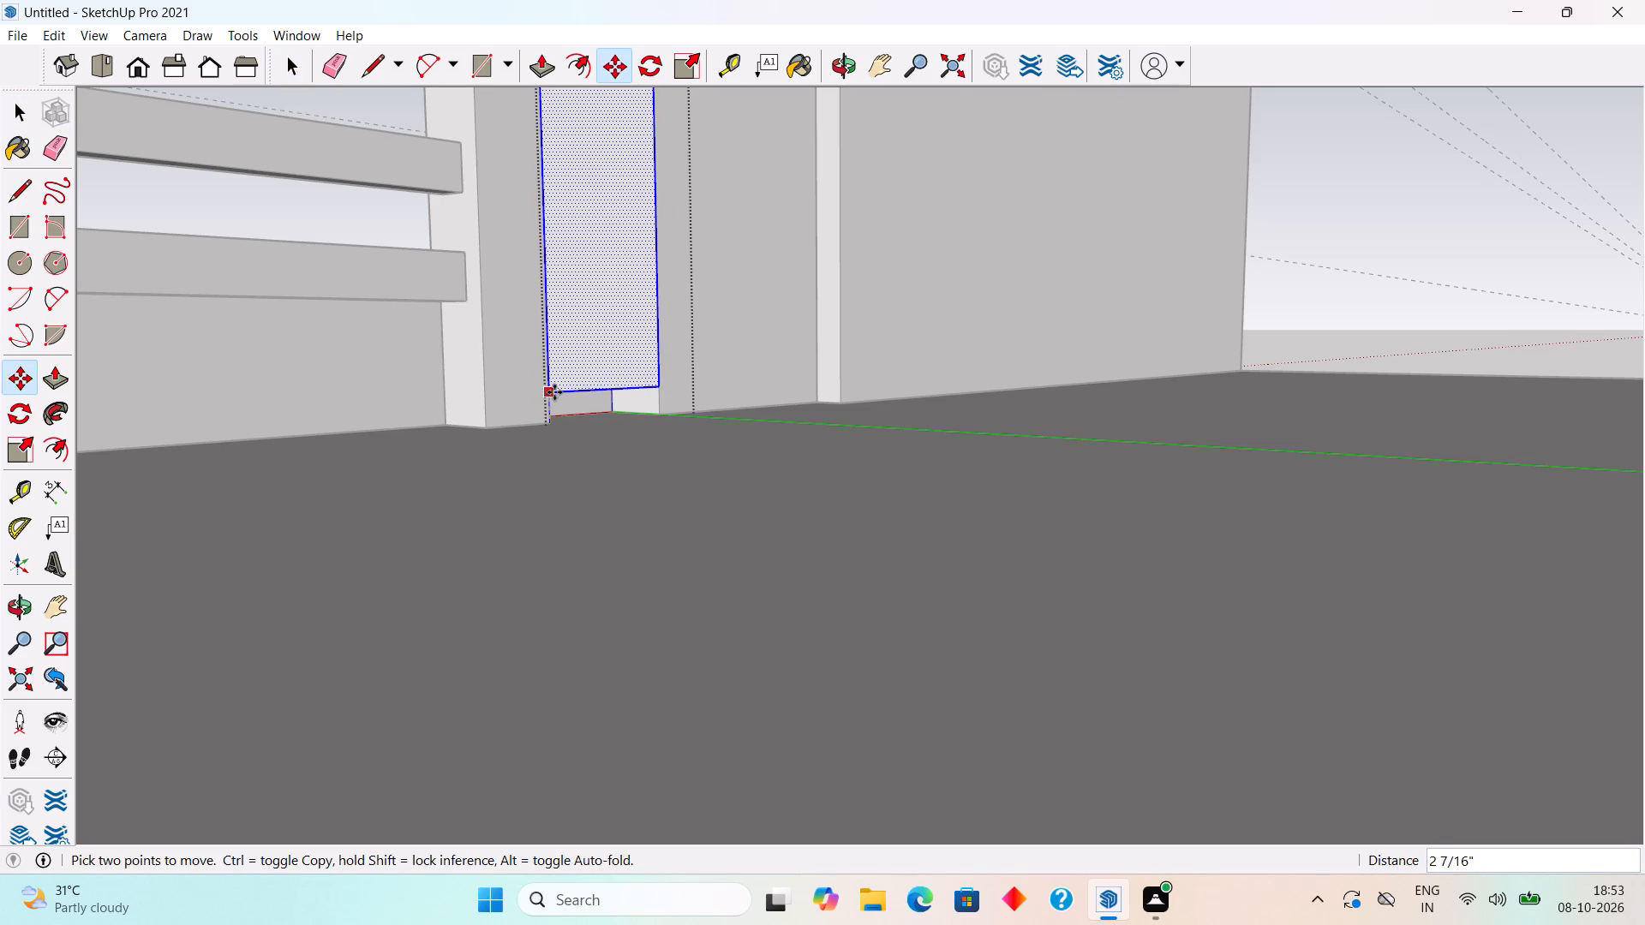
Move the post back down 7/16" so its base rests on top of the horizontal band.
{"action": "middle_click_drag", "start_coordinate": [522, 448], "coordinate": [1267, 556]}
{"action": "scroll", "coordinate": [869, 503], "scroll_direction": "up", "scroll_amount": 5}
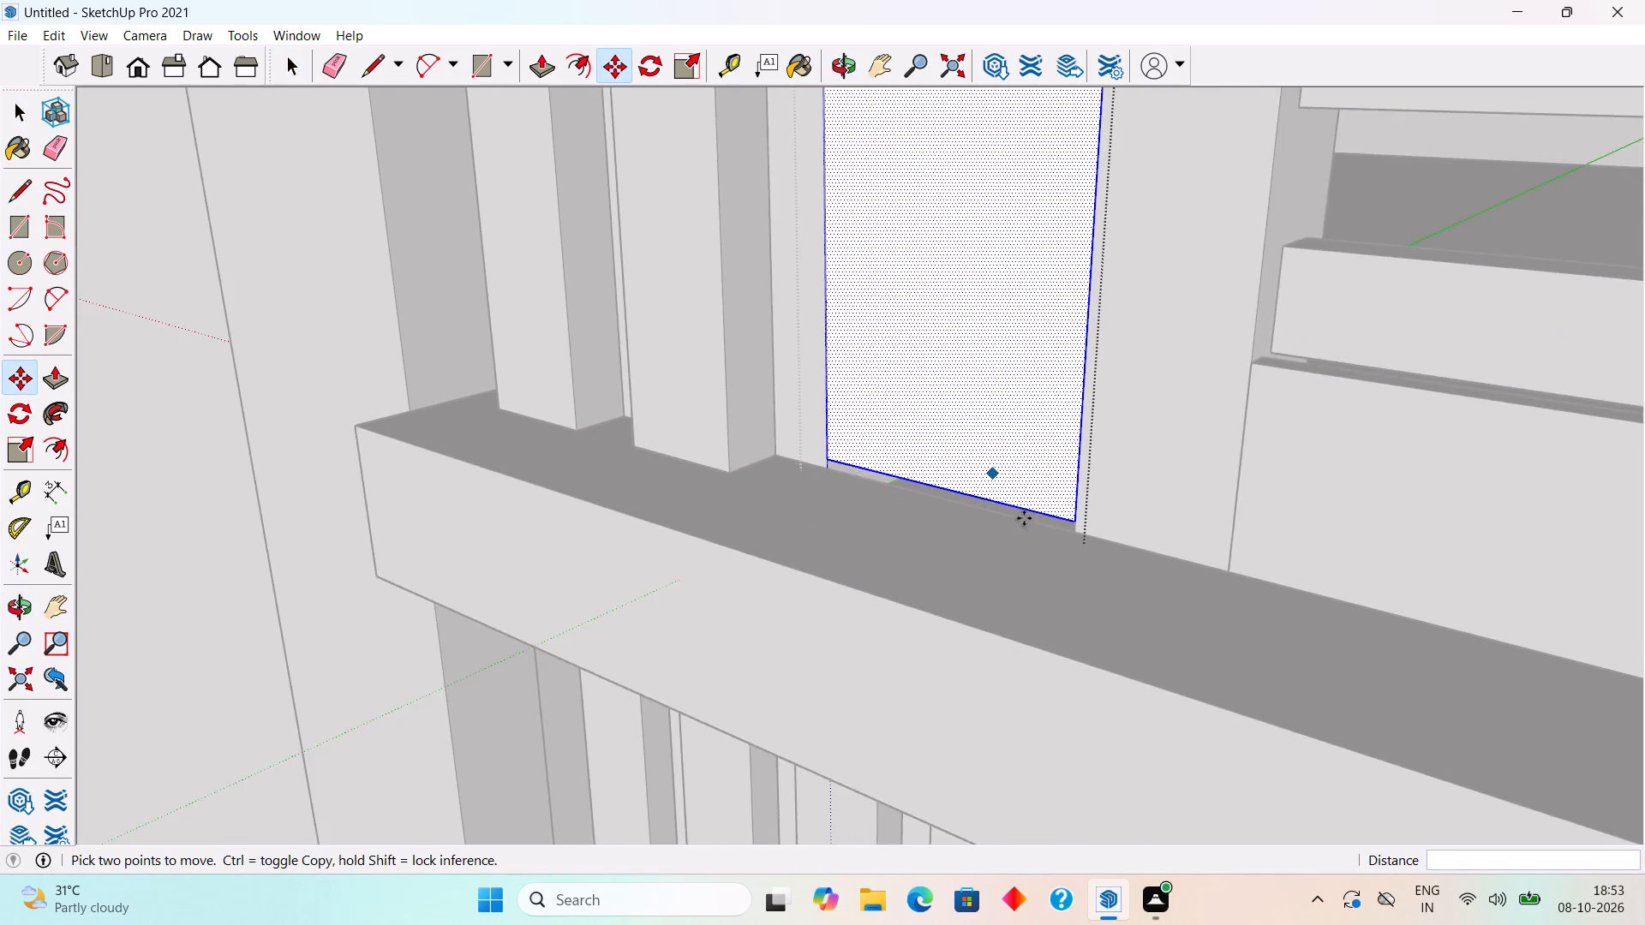
{"action": "scroll", "coordinate": [1030, 528], "scroll_direction": "up", "scroll_amount": 4}
{"action": "left_click", "coordinate": [1094, 516]}
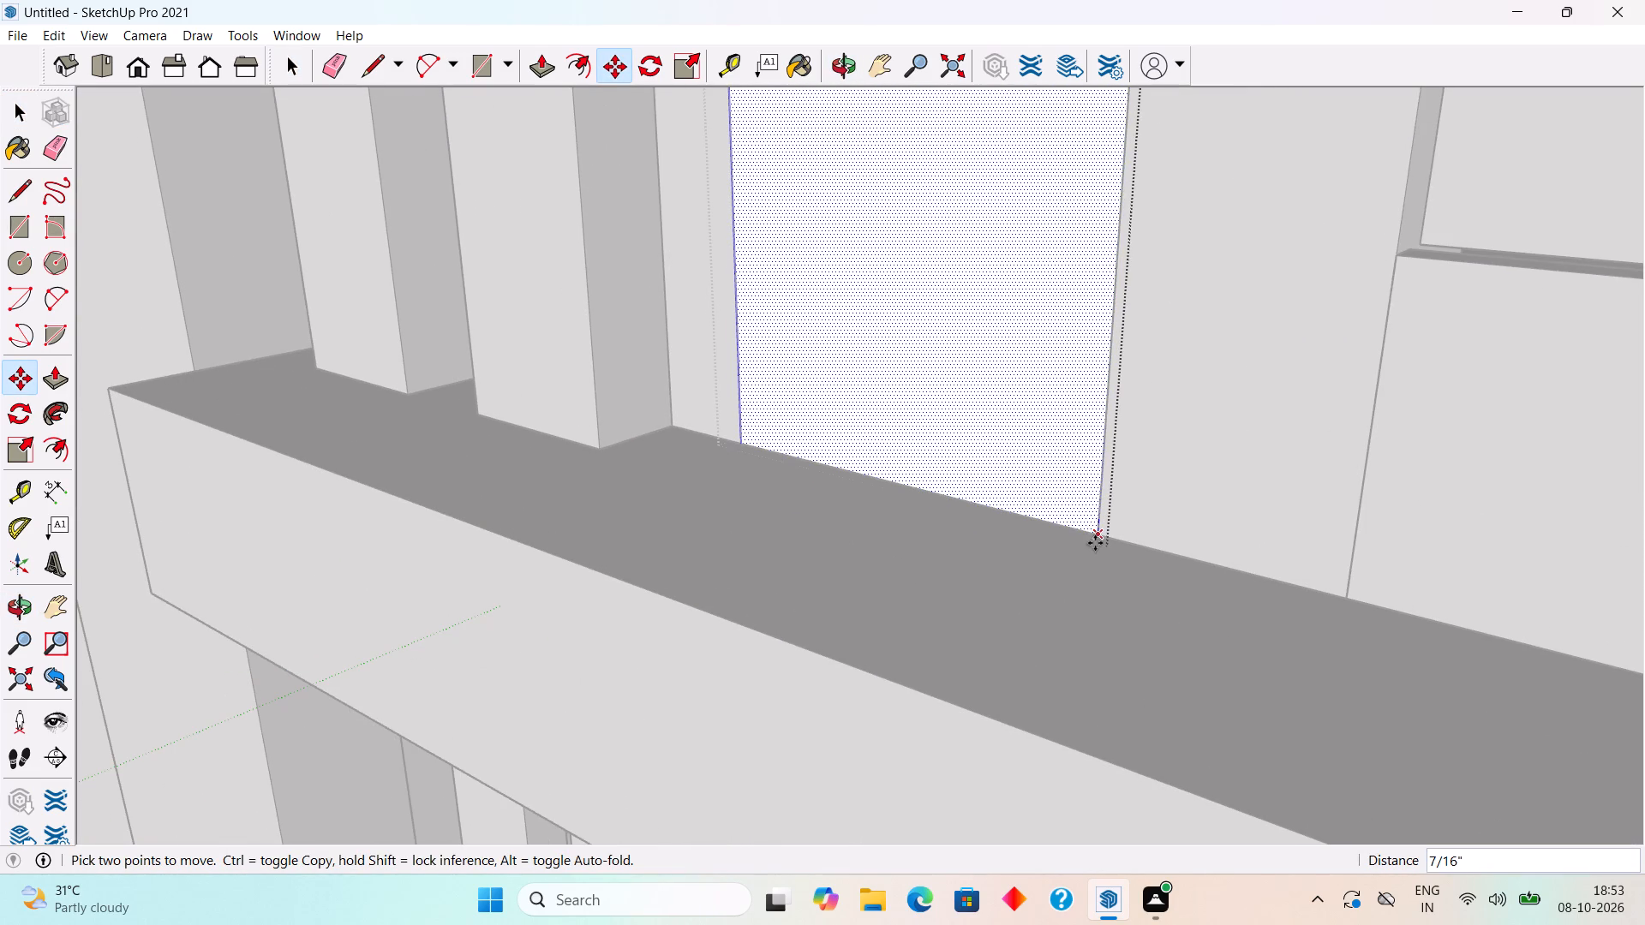
{"action": "left_click", "coordinate": [1095, 543]}
{"action": "key", "text": "space"}
Pull the post's front face out 9" with Push/Pull, flush with the band's front edge, and leave the post group.
{"action": "left_click", "coordinate": [1018, 485]}
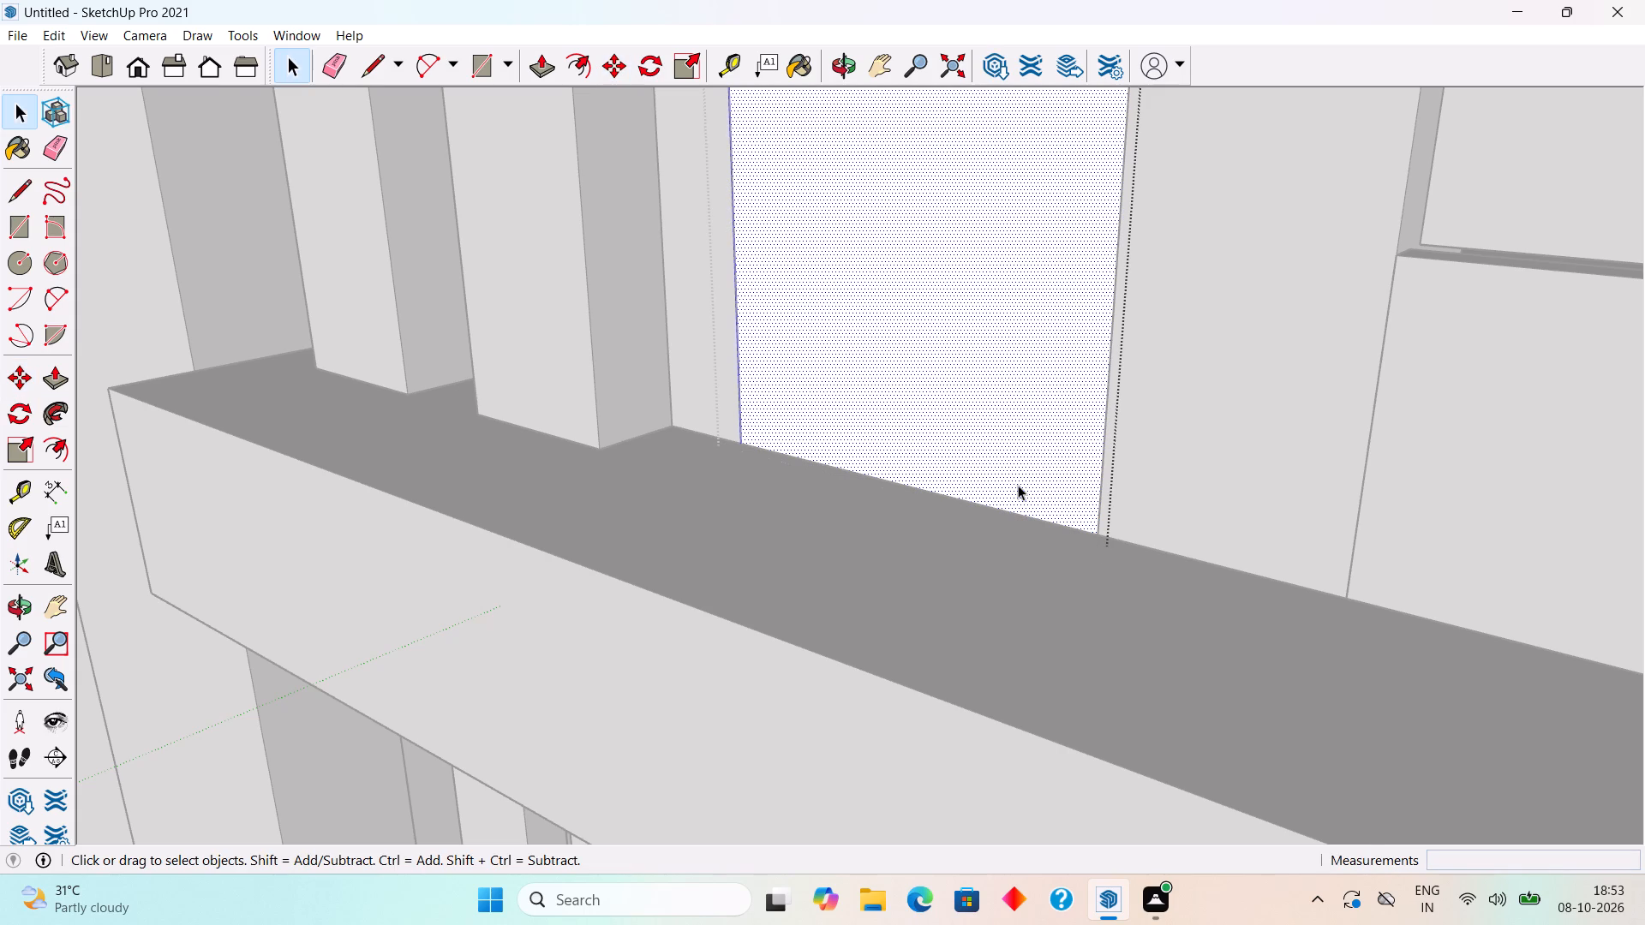
{"action": "key", "text": "p"}
{"action": "left_click", "coordinate": [1018, 485]}
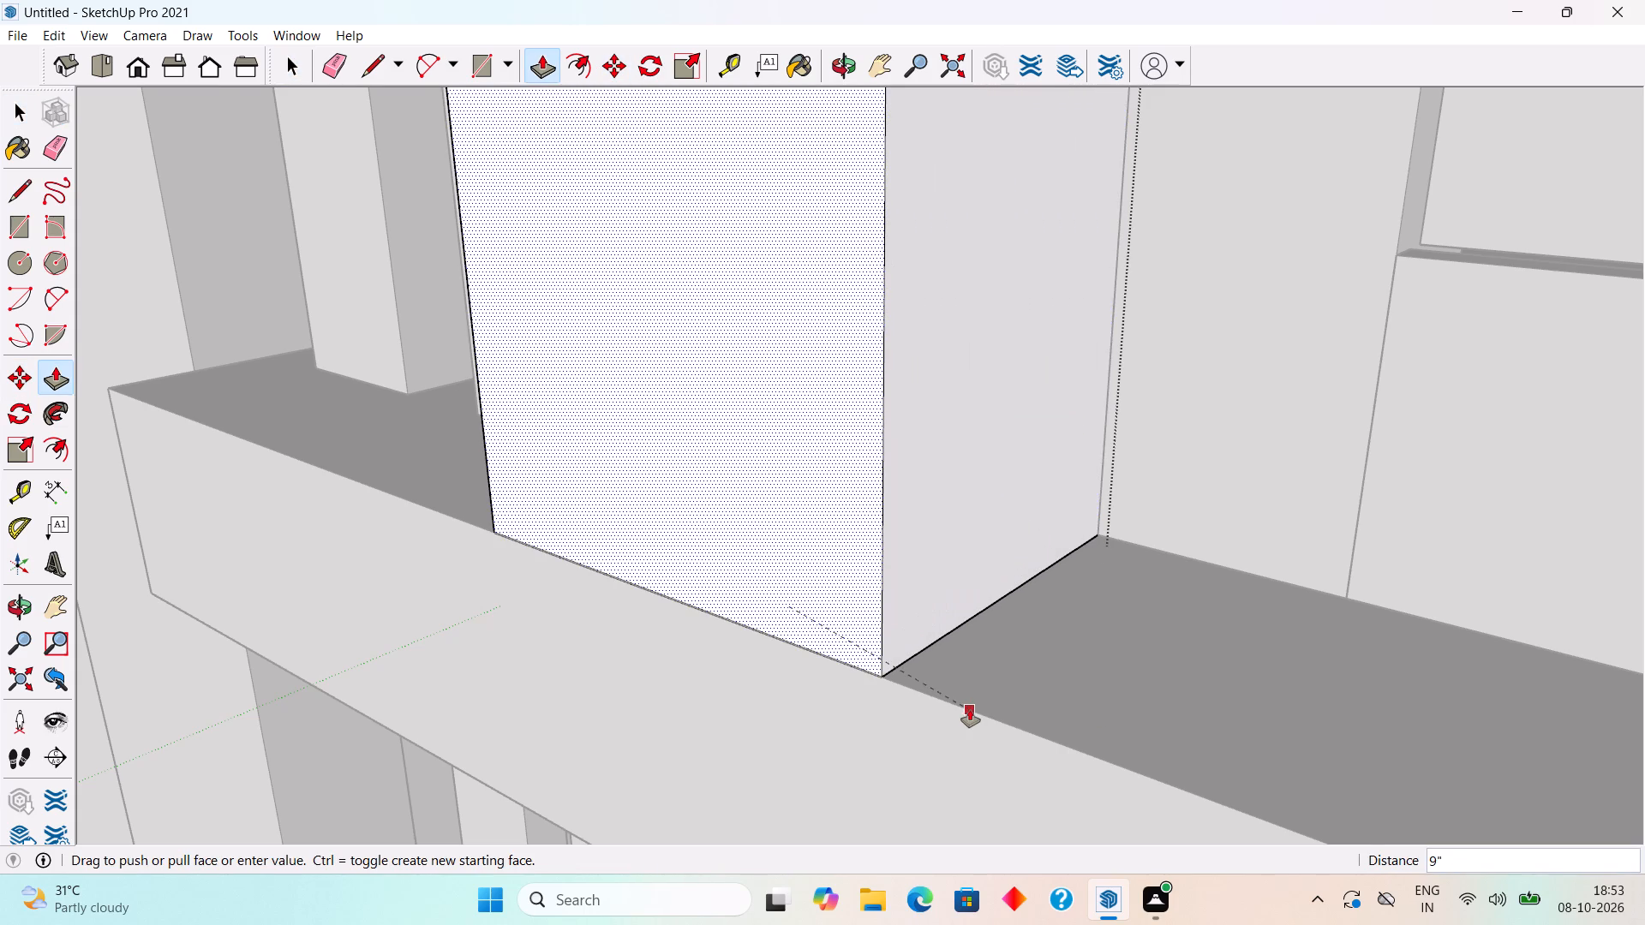
{"action": "left_click", "coordinate": [970, 710]}
{"action": "key", "text": "space"}
{"action": "scroll", "coordinate": [984, 699], "scroll_direction": "down", "scroll_amount": 14}
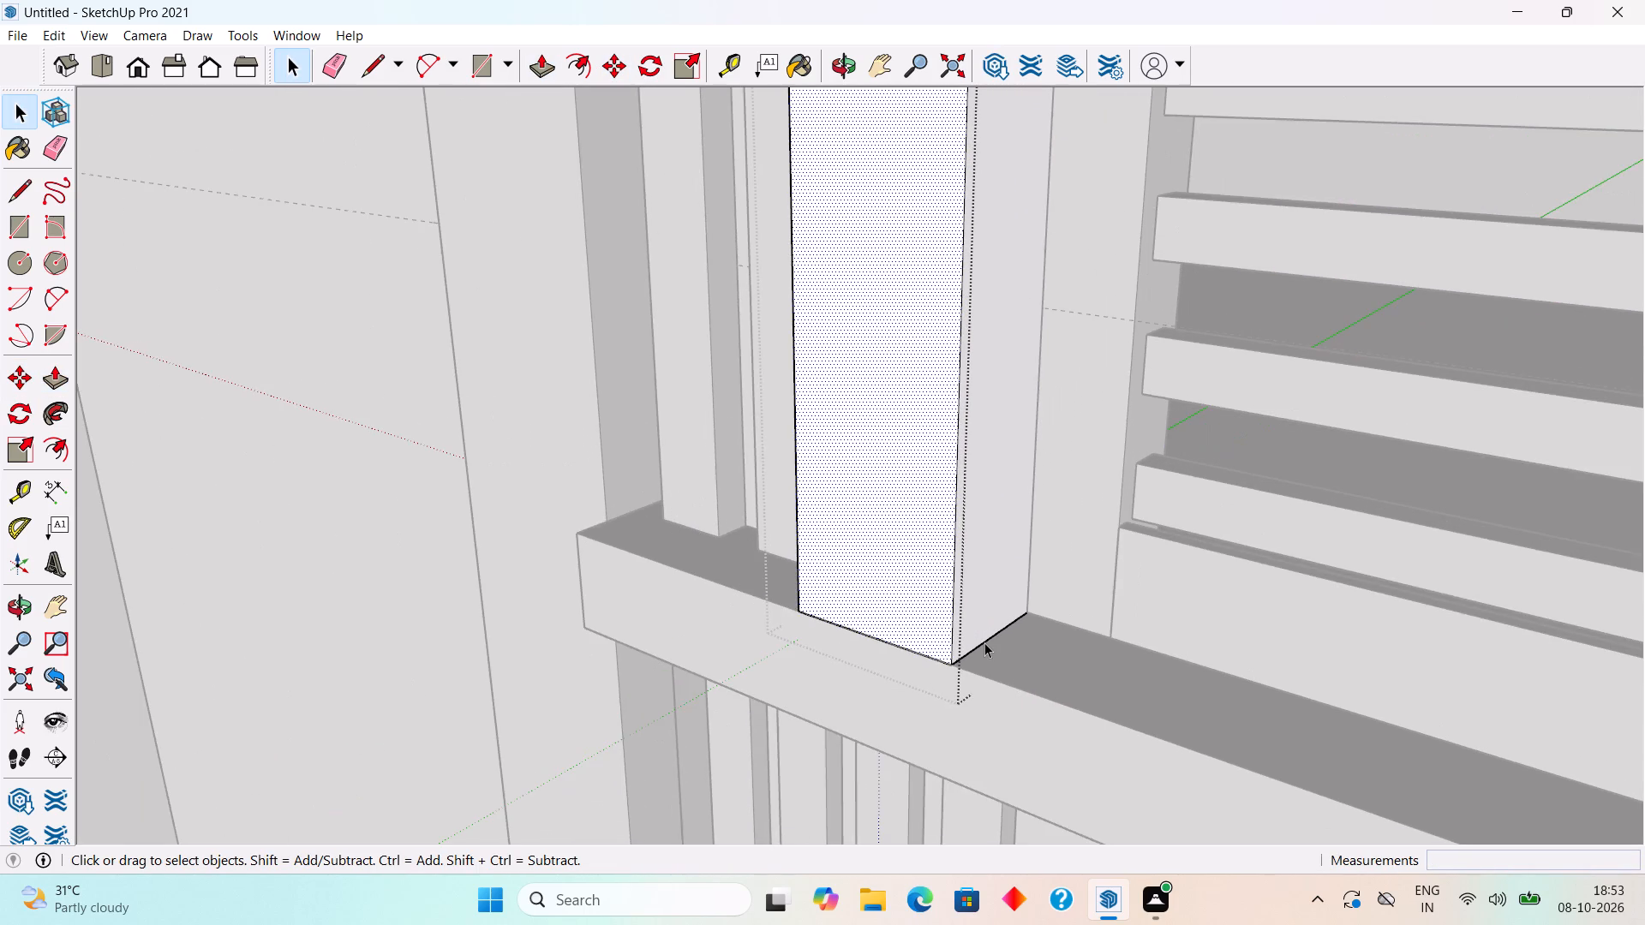
{"action": "middle_click_drag", "start_coordinate": [1067, 687], "coordinate": [1236, 683]}
{"action": "scroll", "coordinate": [1235, 683], "scroll_direction": "down", "scroll_amount": 14}
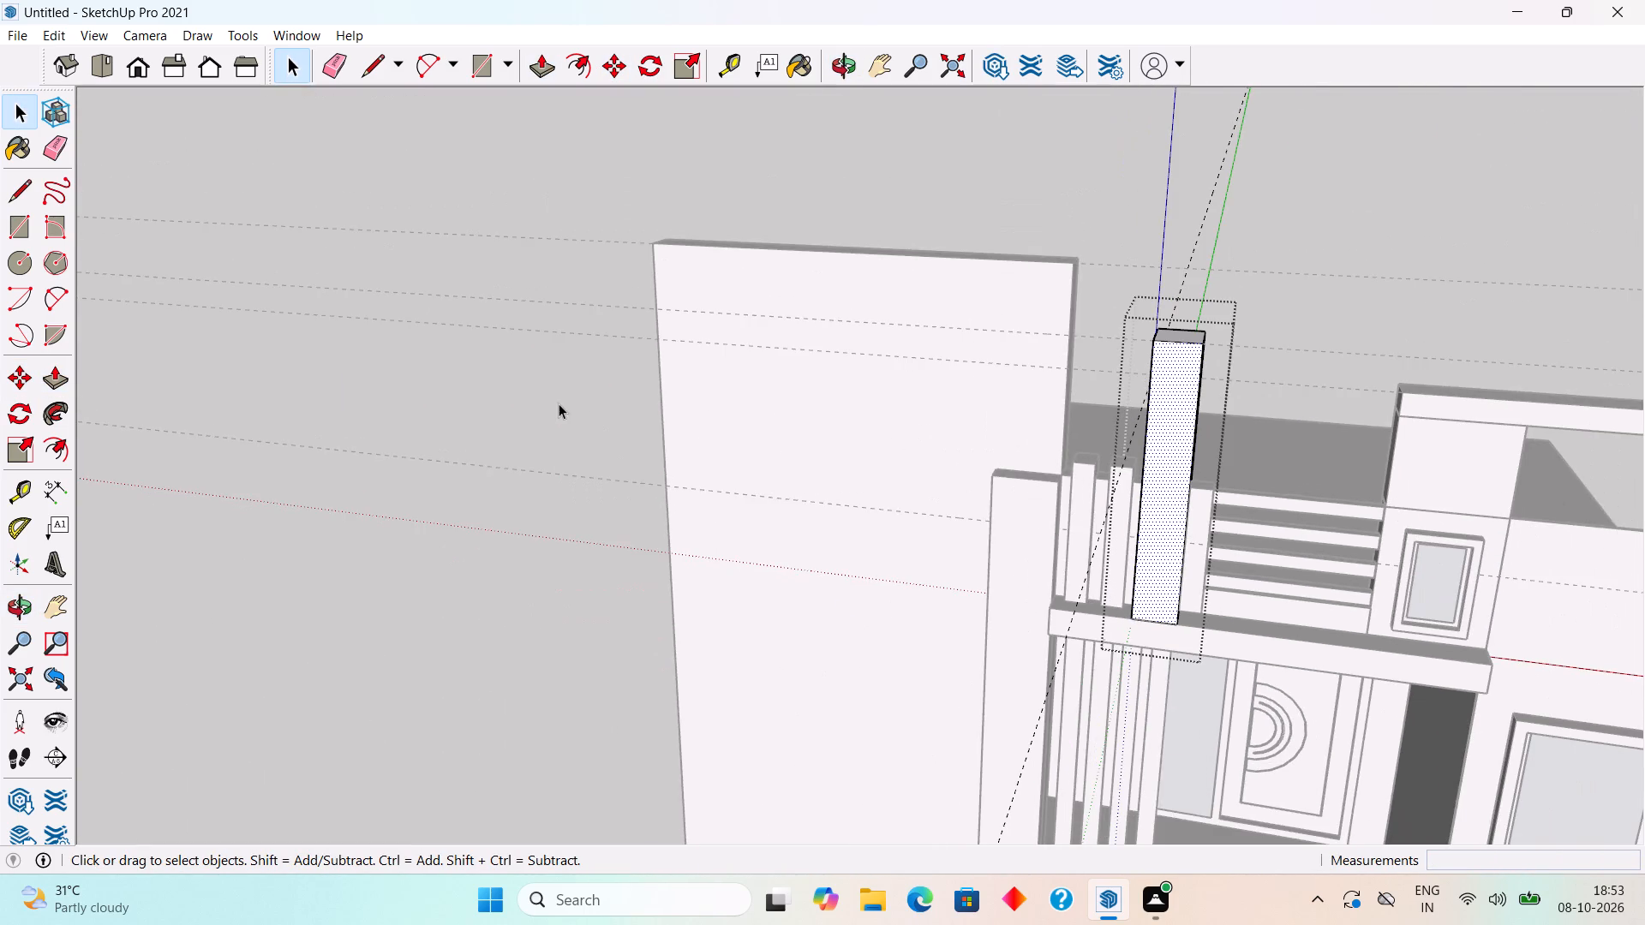
{"action": "left_click", "coordinate": [559, 403]}
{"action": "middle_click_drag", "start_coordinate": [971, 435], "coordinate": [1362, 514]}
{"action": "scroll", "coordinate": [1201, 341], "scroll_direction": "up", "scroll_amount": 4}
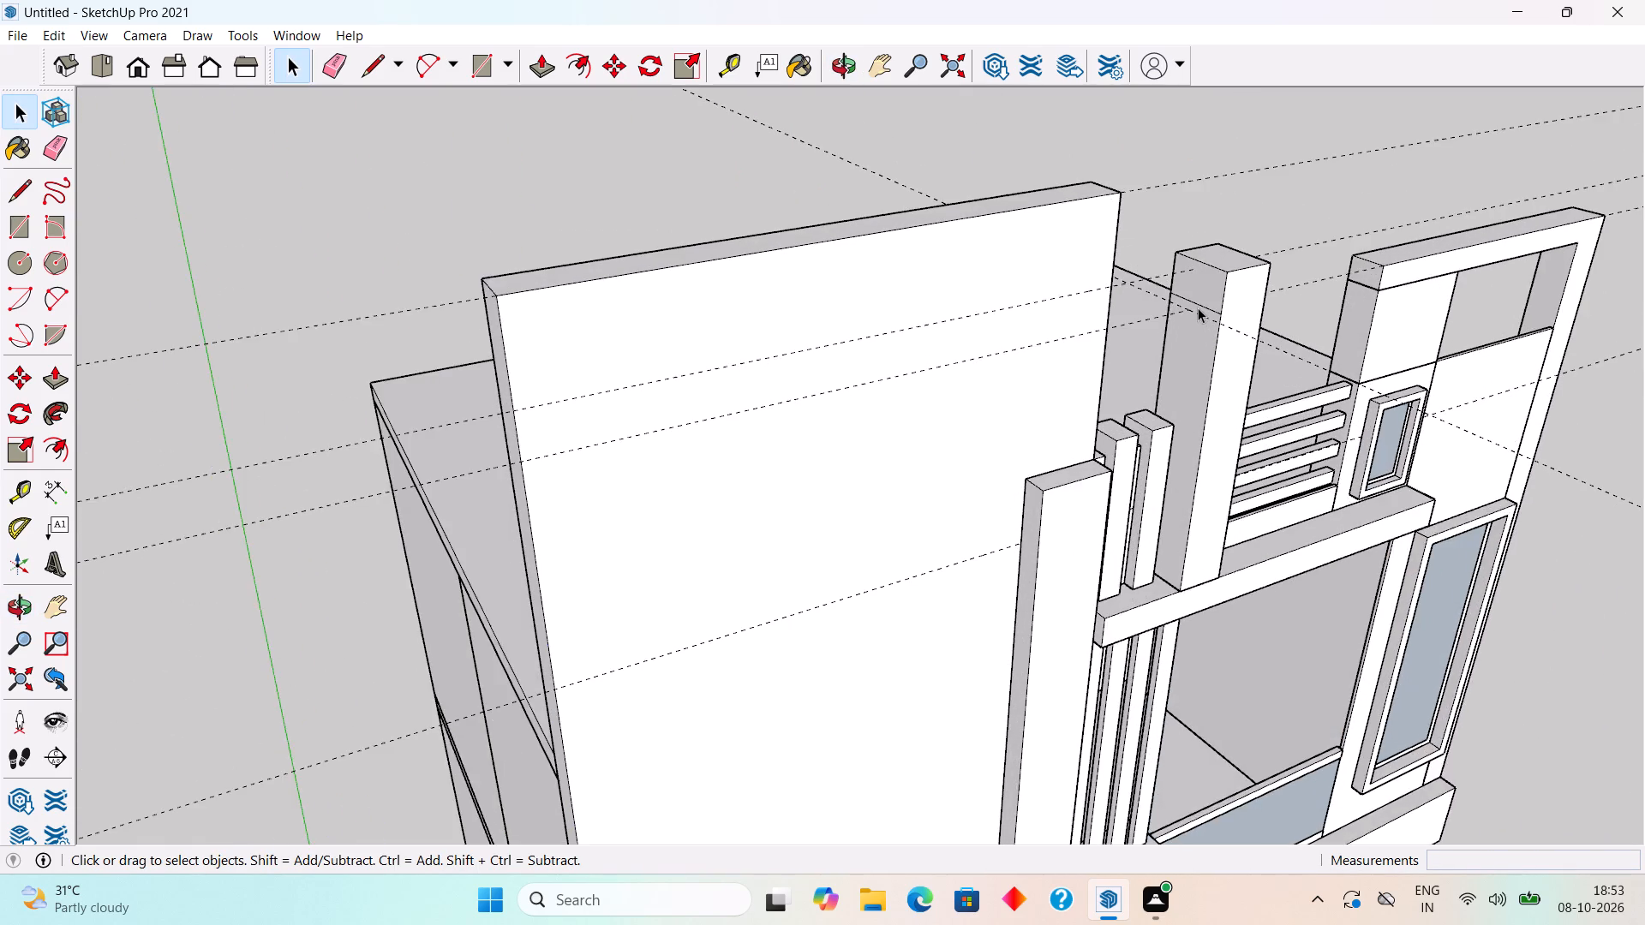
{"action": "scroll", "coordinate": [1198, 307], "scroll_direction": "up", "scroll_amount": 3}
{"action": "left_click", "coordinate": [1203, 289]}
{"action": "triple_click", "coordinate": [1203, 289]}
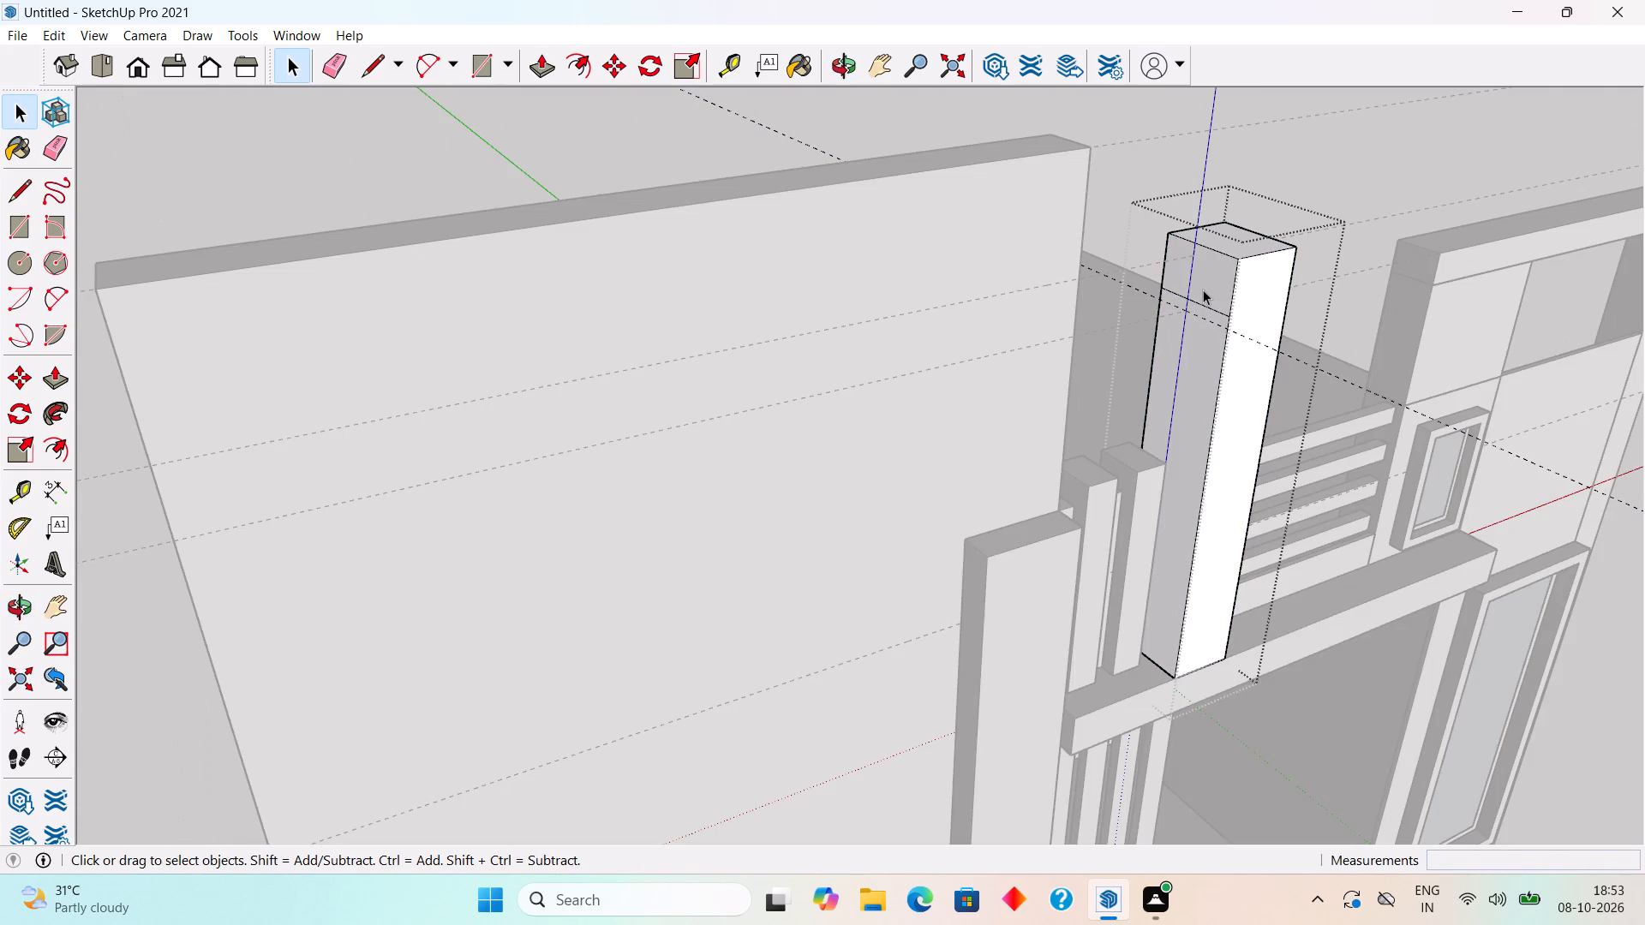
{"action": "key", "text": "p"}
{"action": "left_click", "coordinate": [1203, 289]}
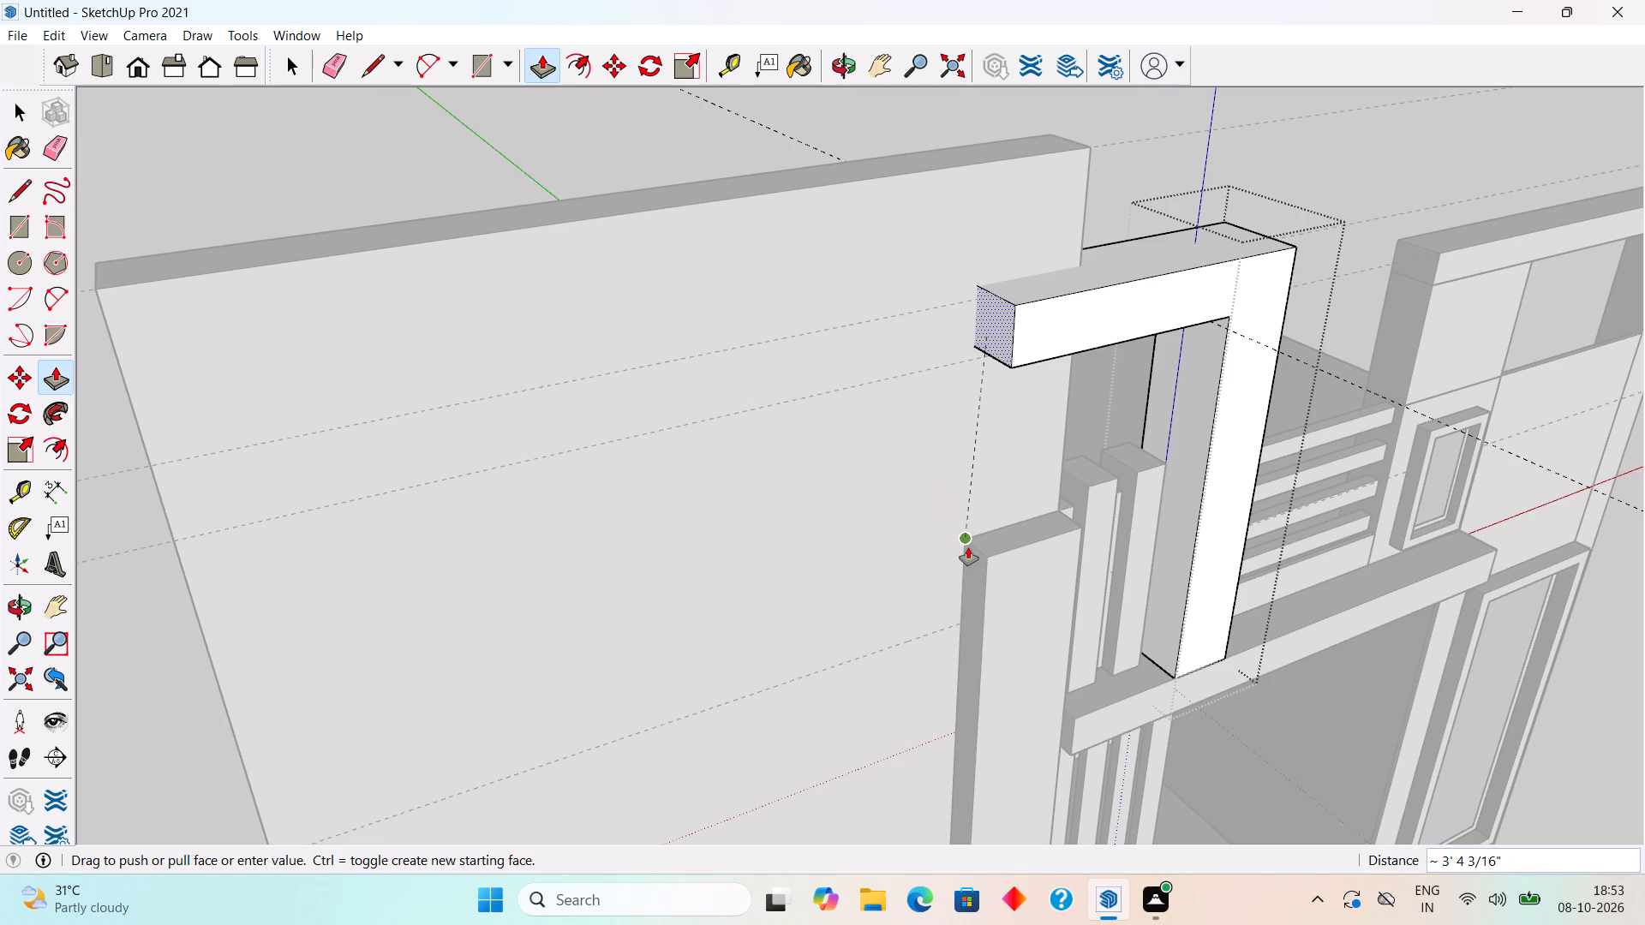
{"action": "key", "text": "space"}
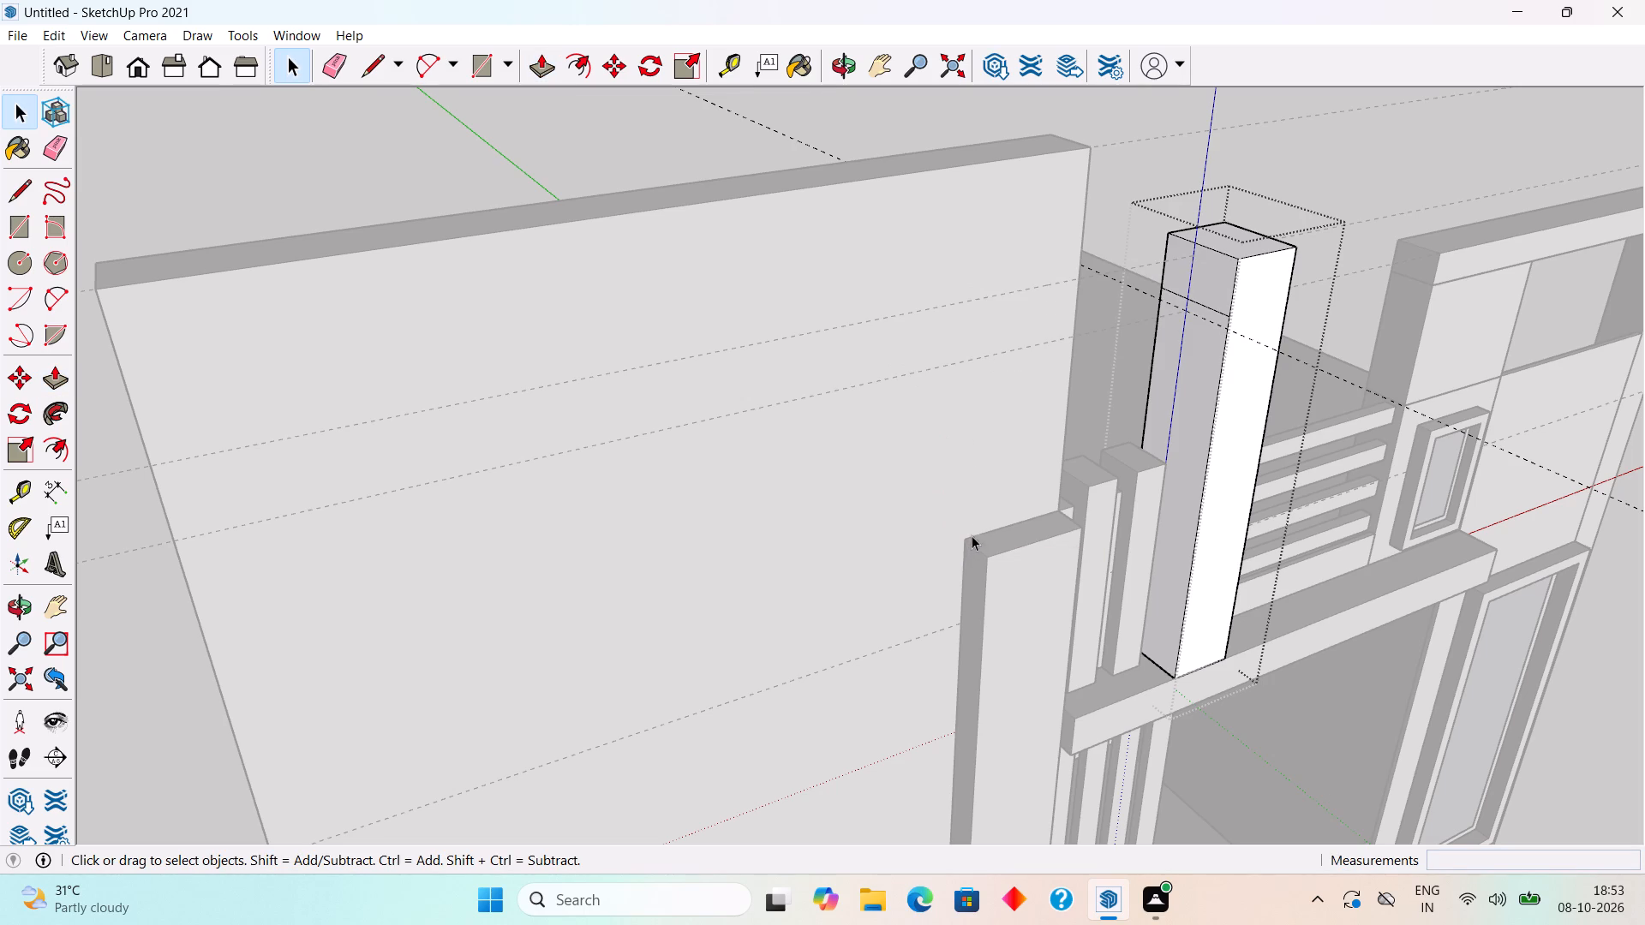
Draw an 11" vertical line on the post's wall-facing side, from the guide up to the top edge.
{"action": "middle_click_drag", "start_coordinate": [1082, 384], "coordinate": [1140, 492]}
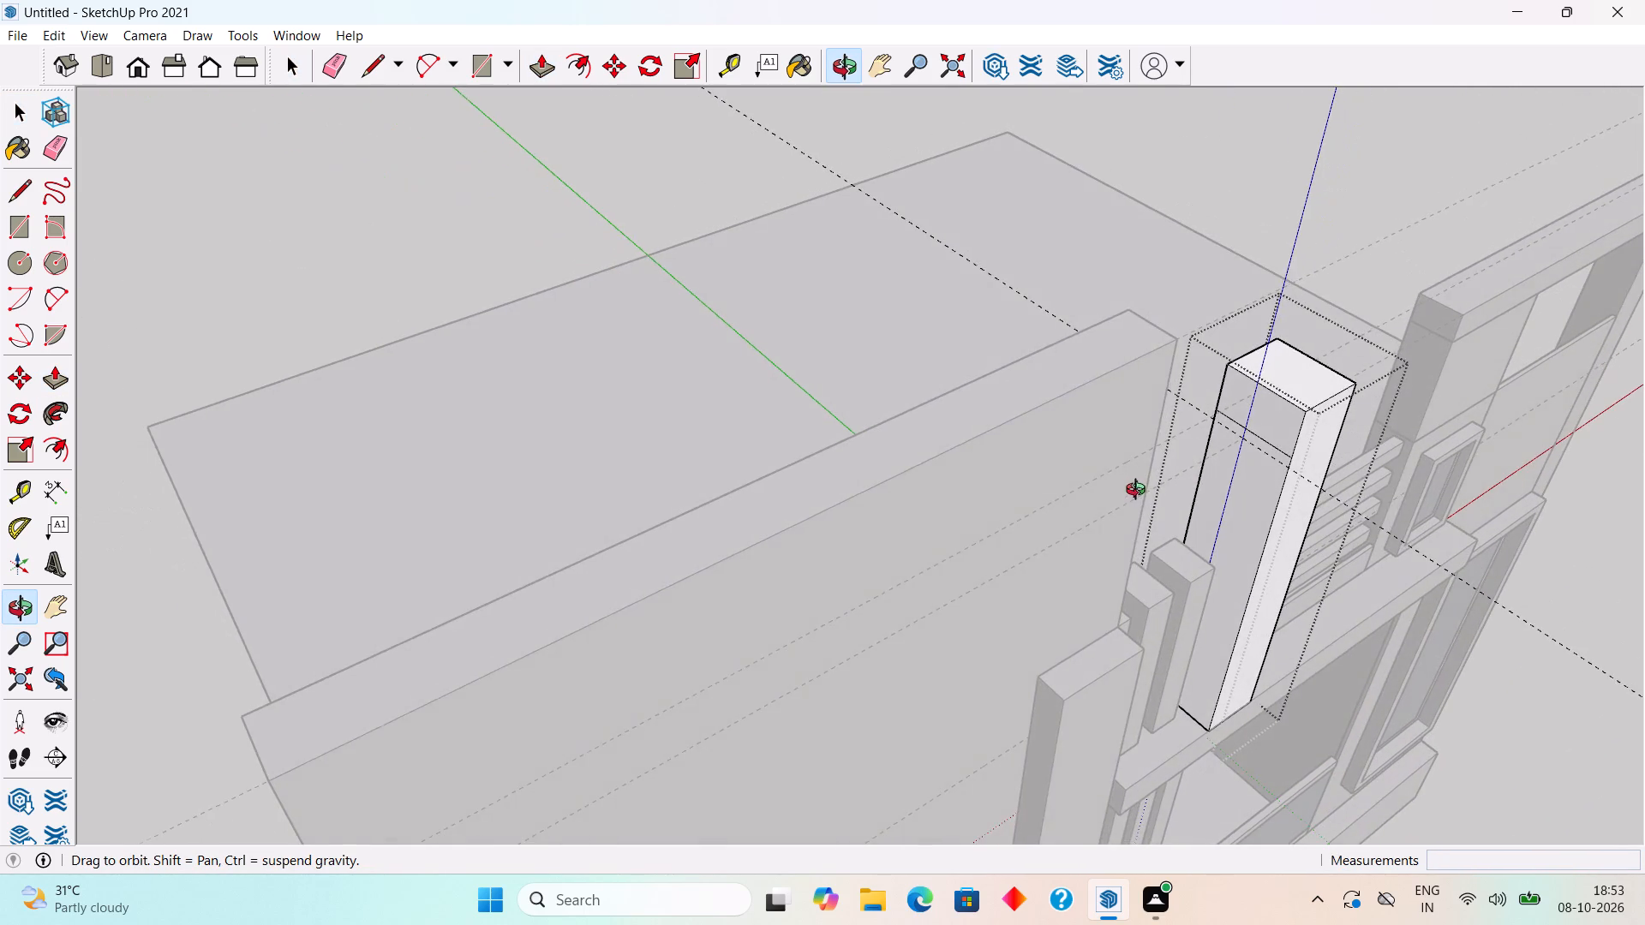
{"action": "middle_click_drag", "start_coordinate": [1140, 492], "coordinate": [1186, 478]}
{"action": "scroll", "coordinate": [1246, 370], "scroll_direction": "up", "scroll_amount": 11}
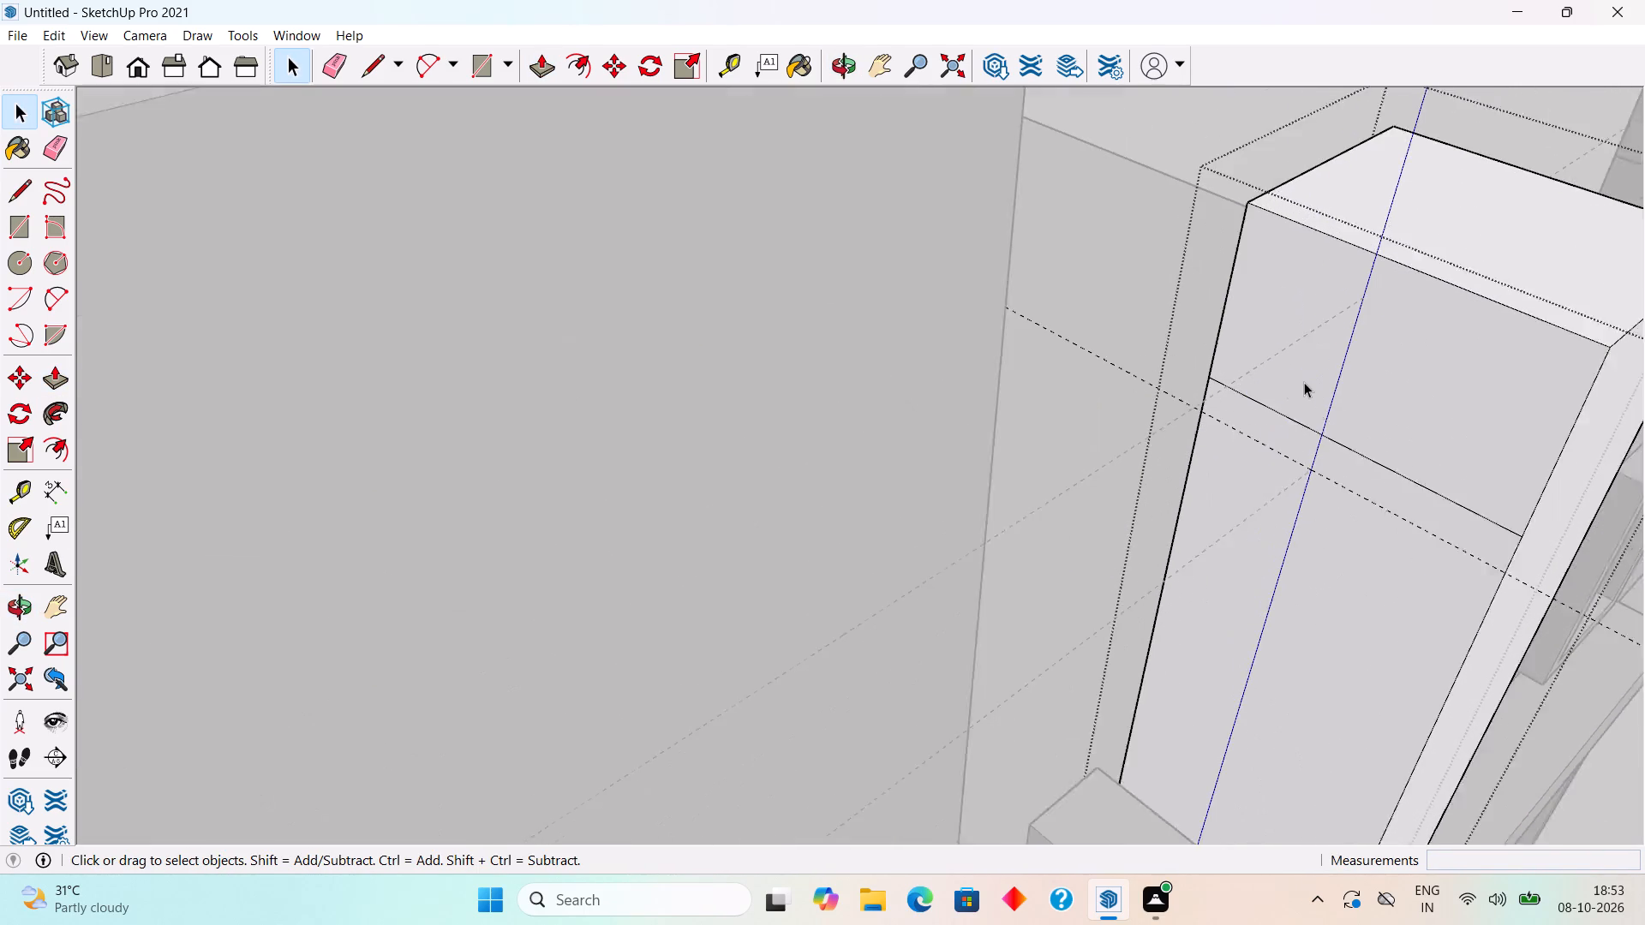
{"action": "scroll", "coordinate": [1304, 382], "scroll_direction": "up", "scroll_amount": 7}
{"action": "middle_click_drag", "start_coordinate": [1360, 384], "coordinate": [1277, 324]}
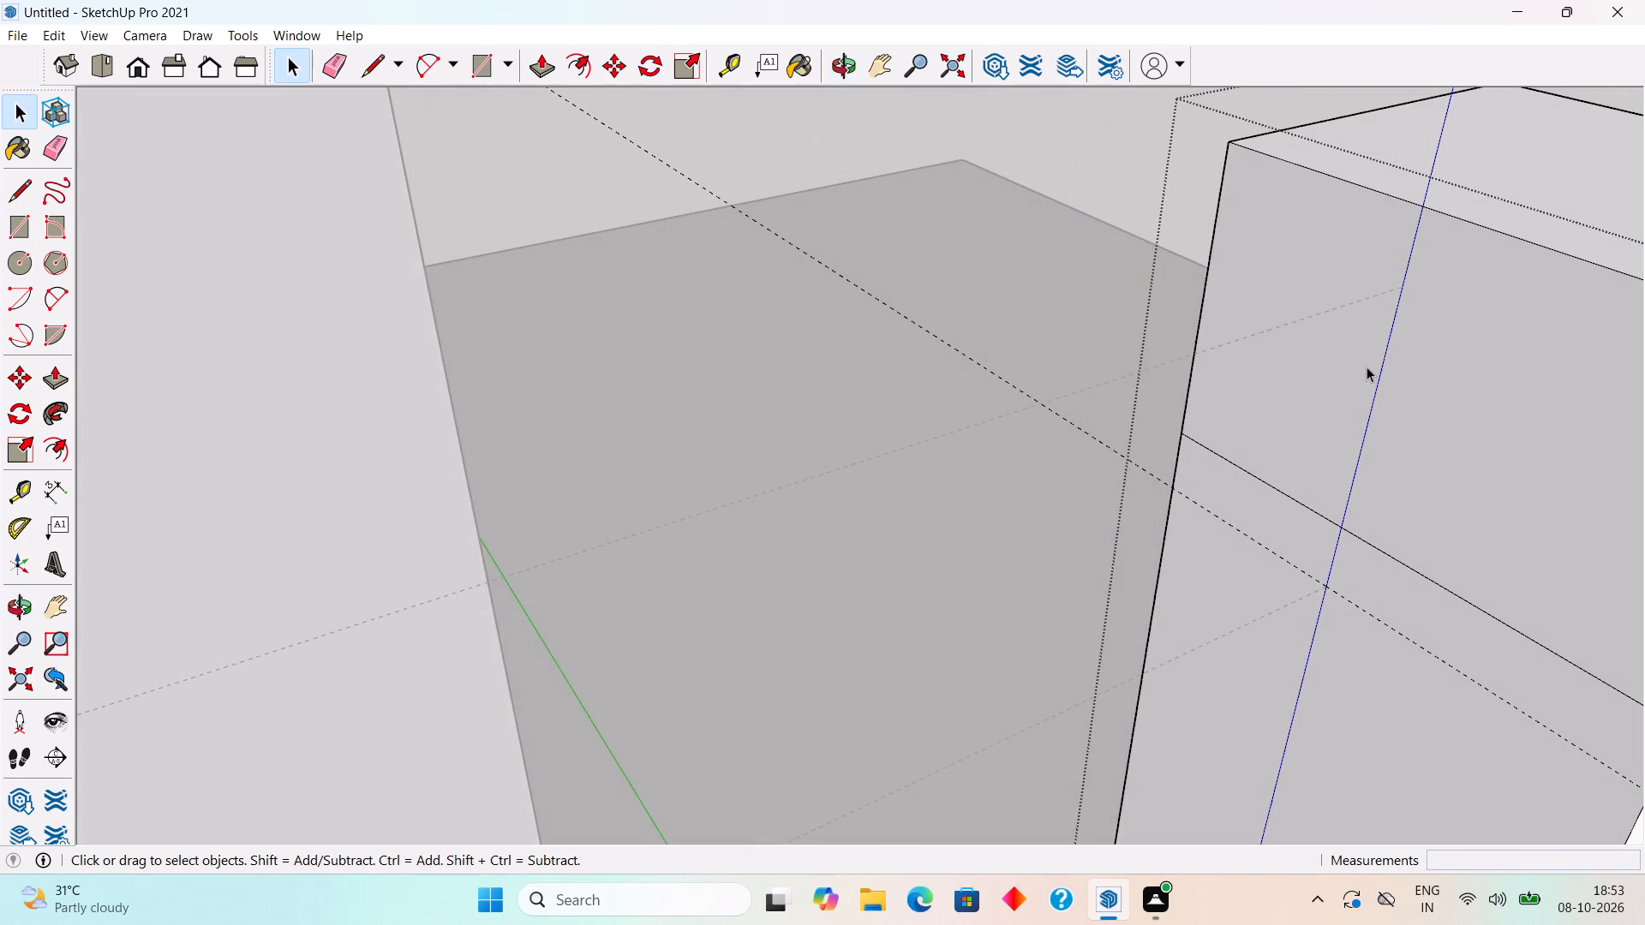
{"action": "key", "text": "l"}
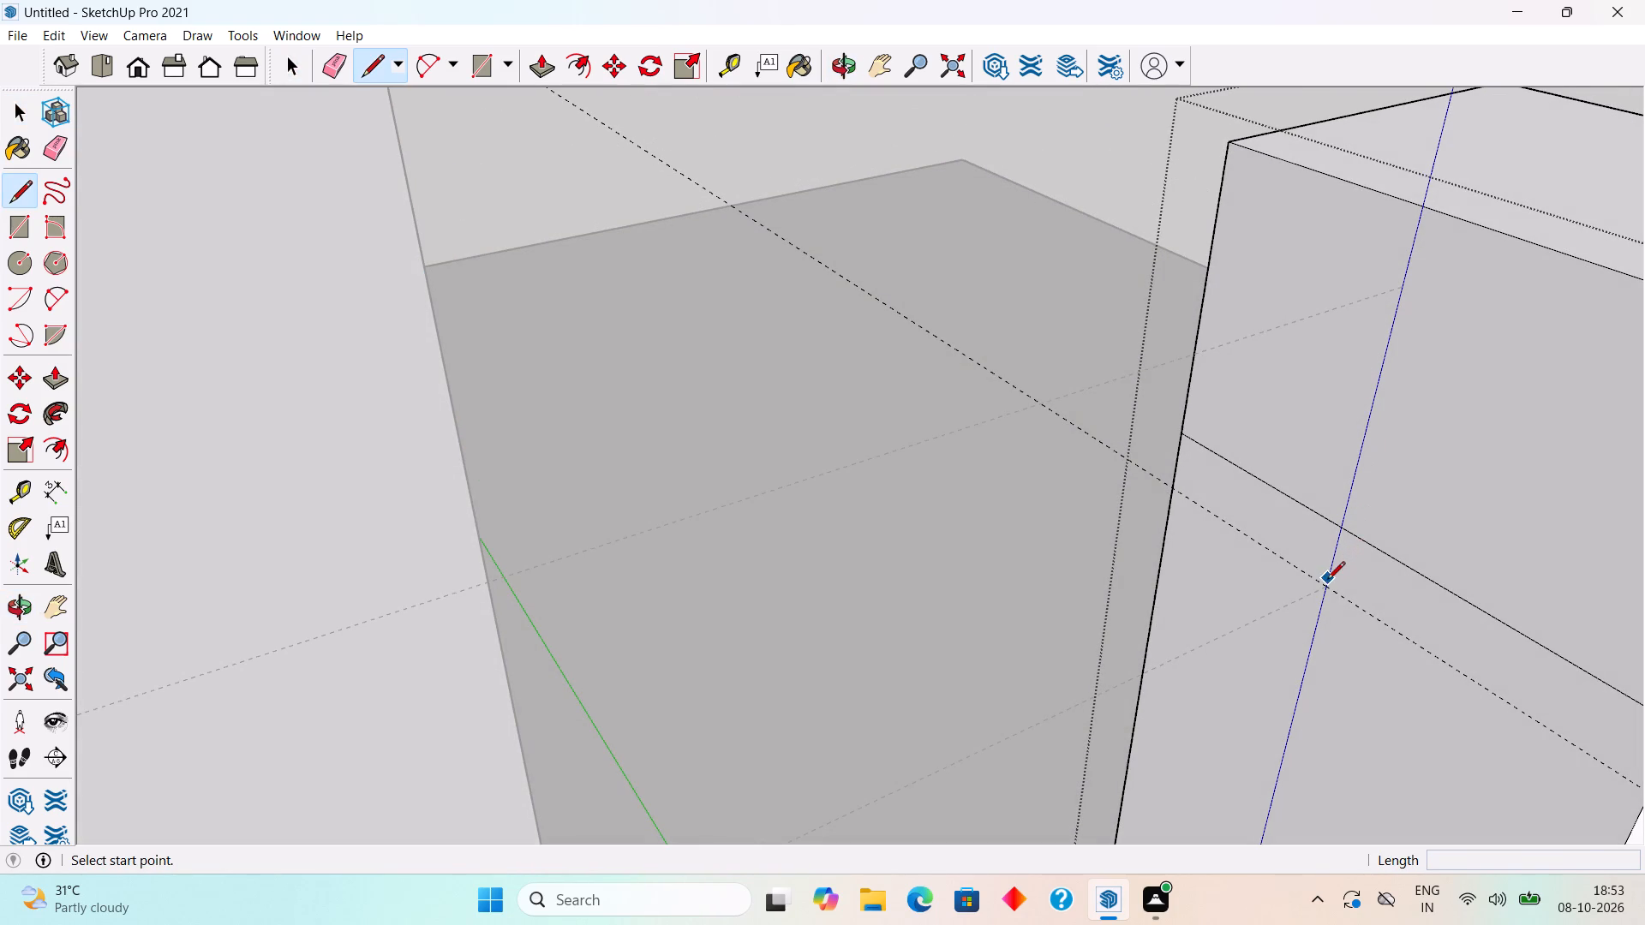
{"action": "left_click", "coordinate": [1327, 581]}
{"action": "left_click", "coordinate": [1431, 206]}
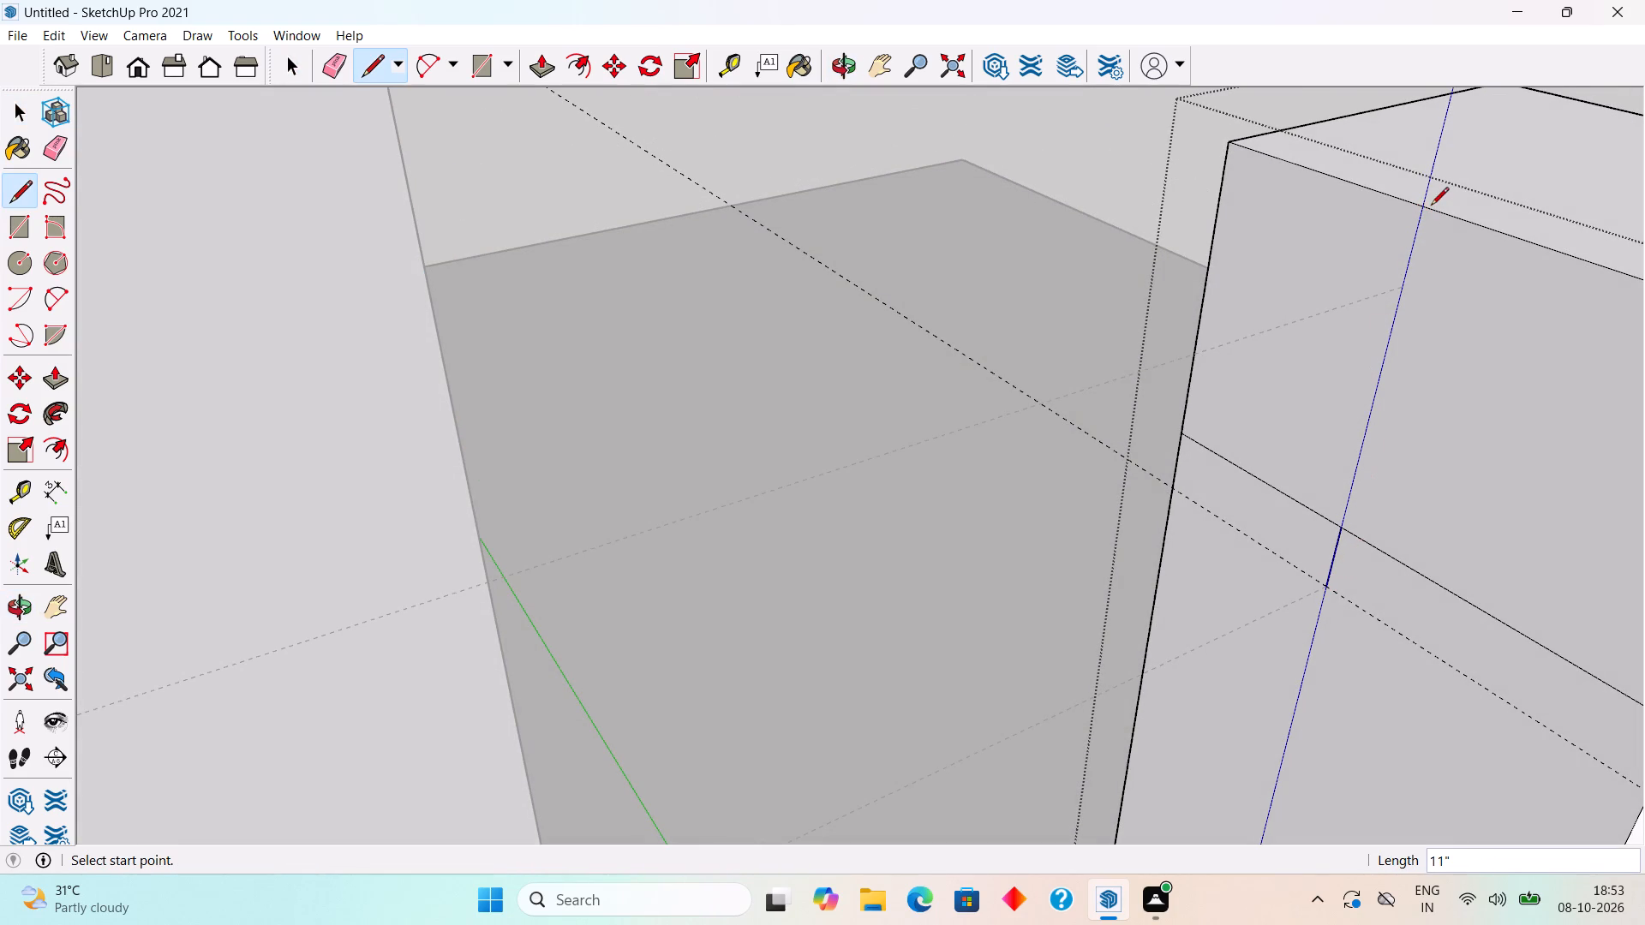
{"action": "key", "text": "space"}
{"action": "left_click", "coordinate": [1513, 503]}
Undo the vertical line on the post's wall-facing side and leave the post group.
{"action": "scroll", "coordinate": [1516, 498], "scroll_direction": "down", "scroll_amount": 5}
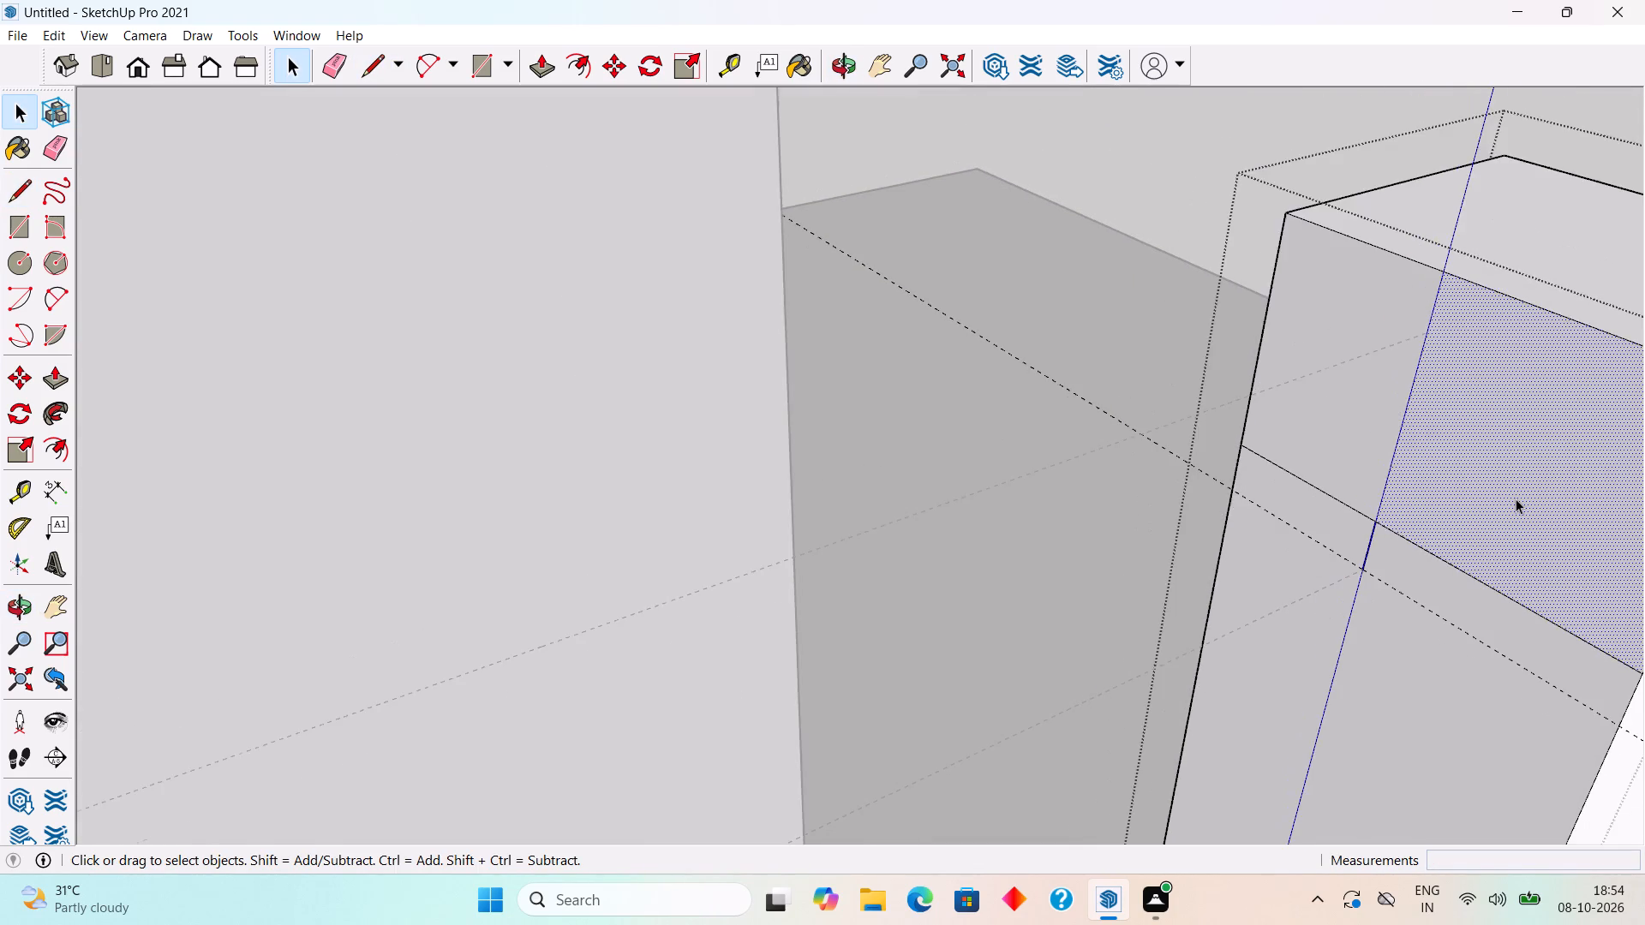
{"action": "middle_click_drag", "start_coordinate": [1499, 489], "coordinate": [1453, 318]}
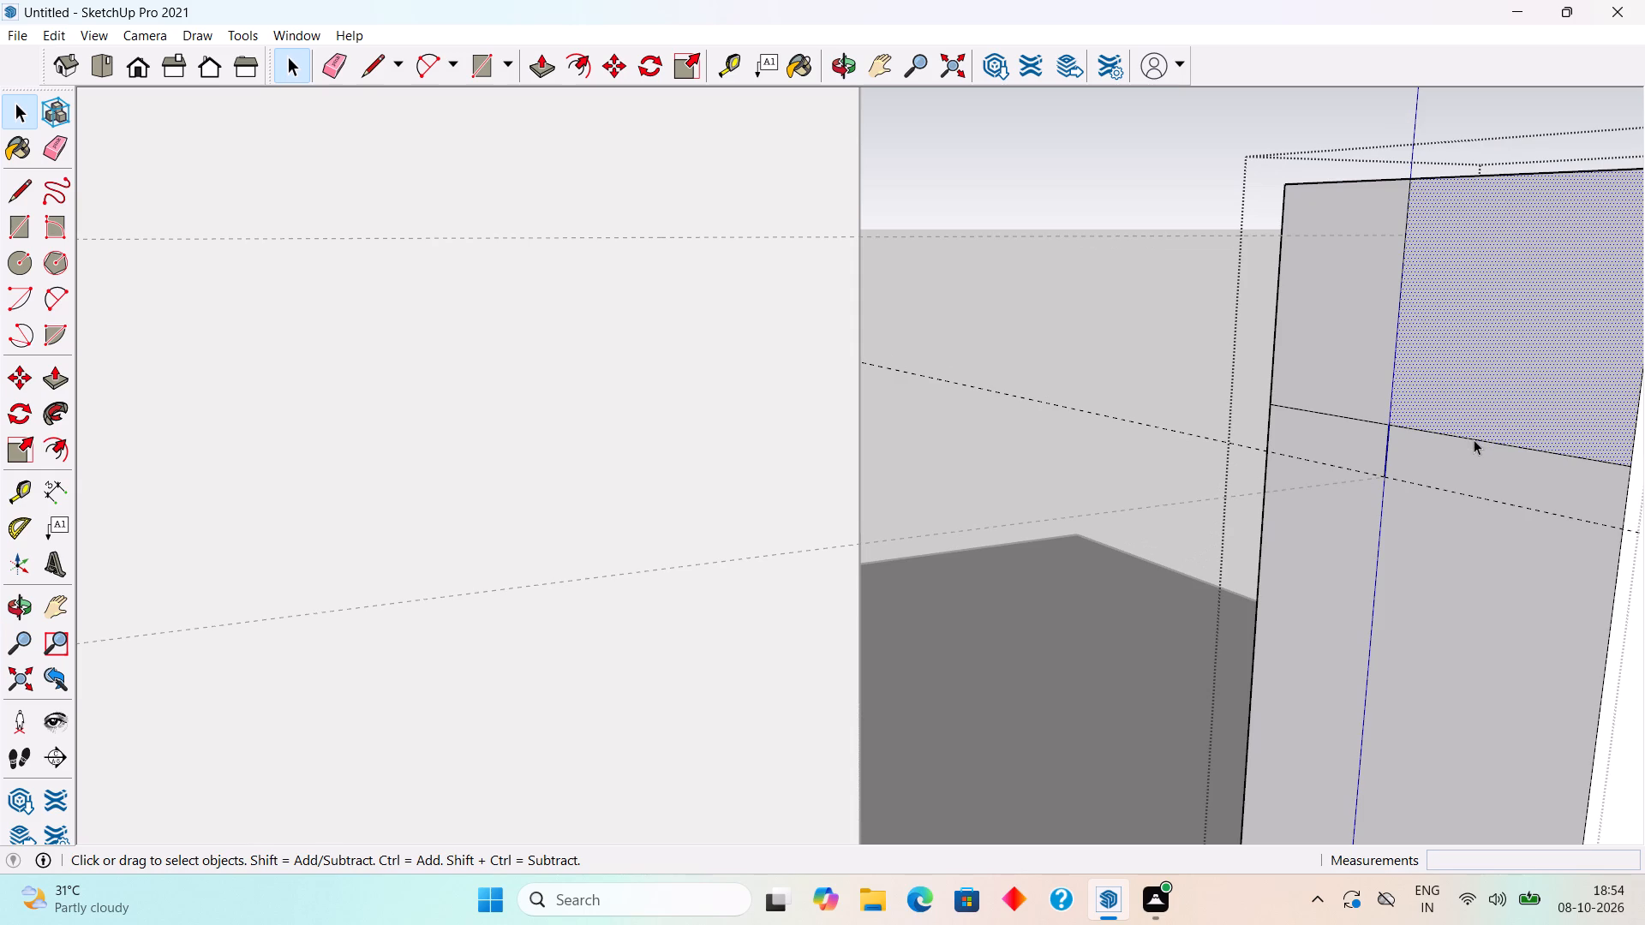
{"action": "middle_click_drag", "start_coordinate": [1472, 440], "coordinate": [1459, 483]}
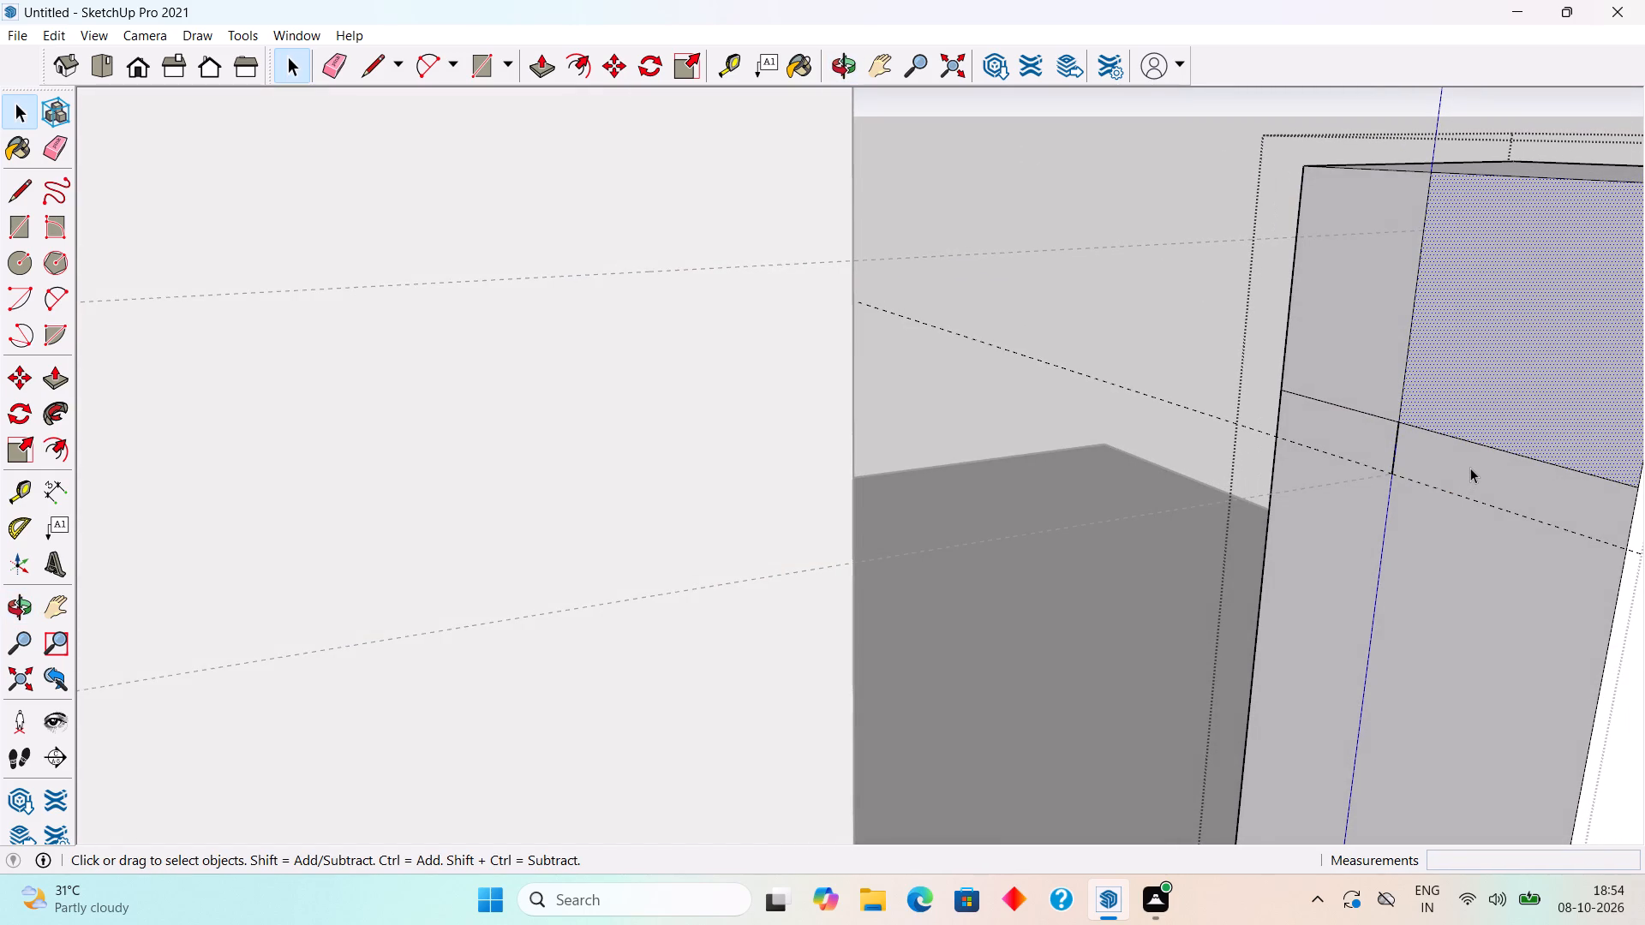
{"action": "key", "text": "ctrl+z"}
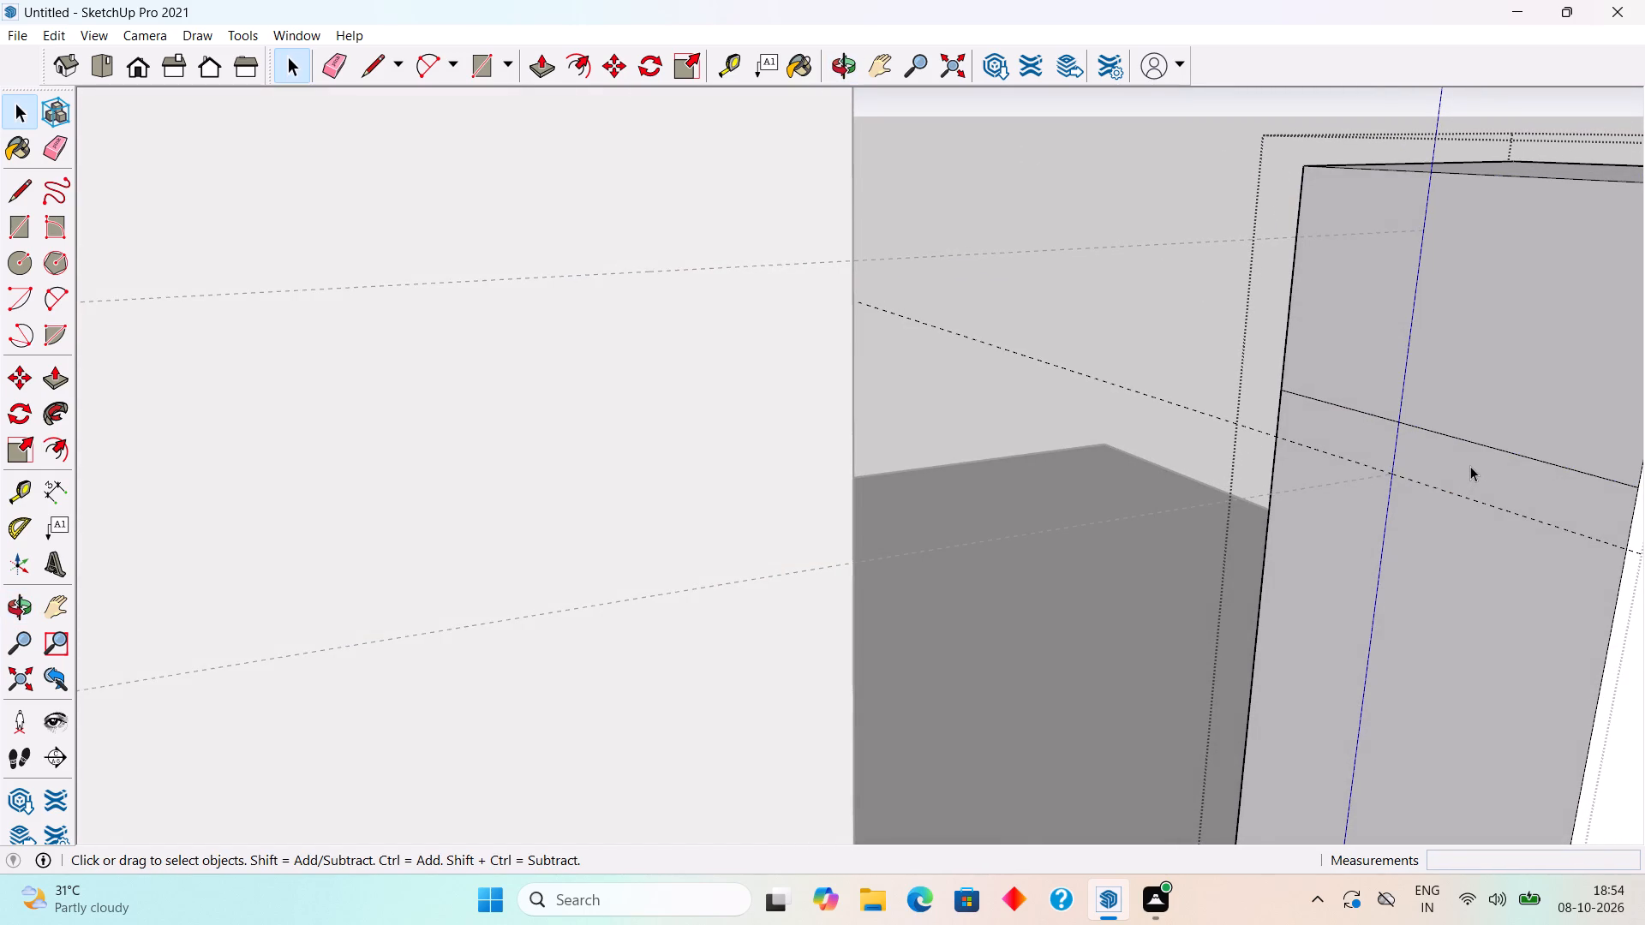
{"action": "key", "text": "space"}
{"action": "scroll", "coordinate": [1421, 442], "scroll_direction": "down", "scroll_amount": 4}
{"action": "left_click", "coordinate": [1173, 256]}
Lower the tall post's top face 2" with Push/Pull, down to the upper guide line.
{"action": "middle_click_drag", "start_coordinate": [1352, 361], "coordinate": [1235, 377]}
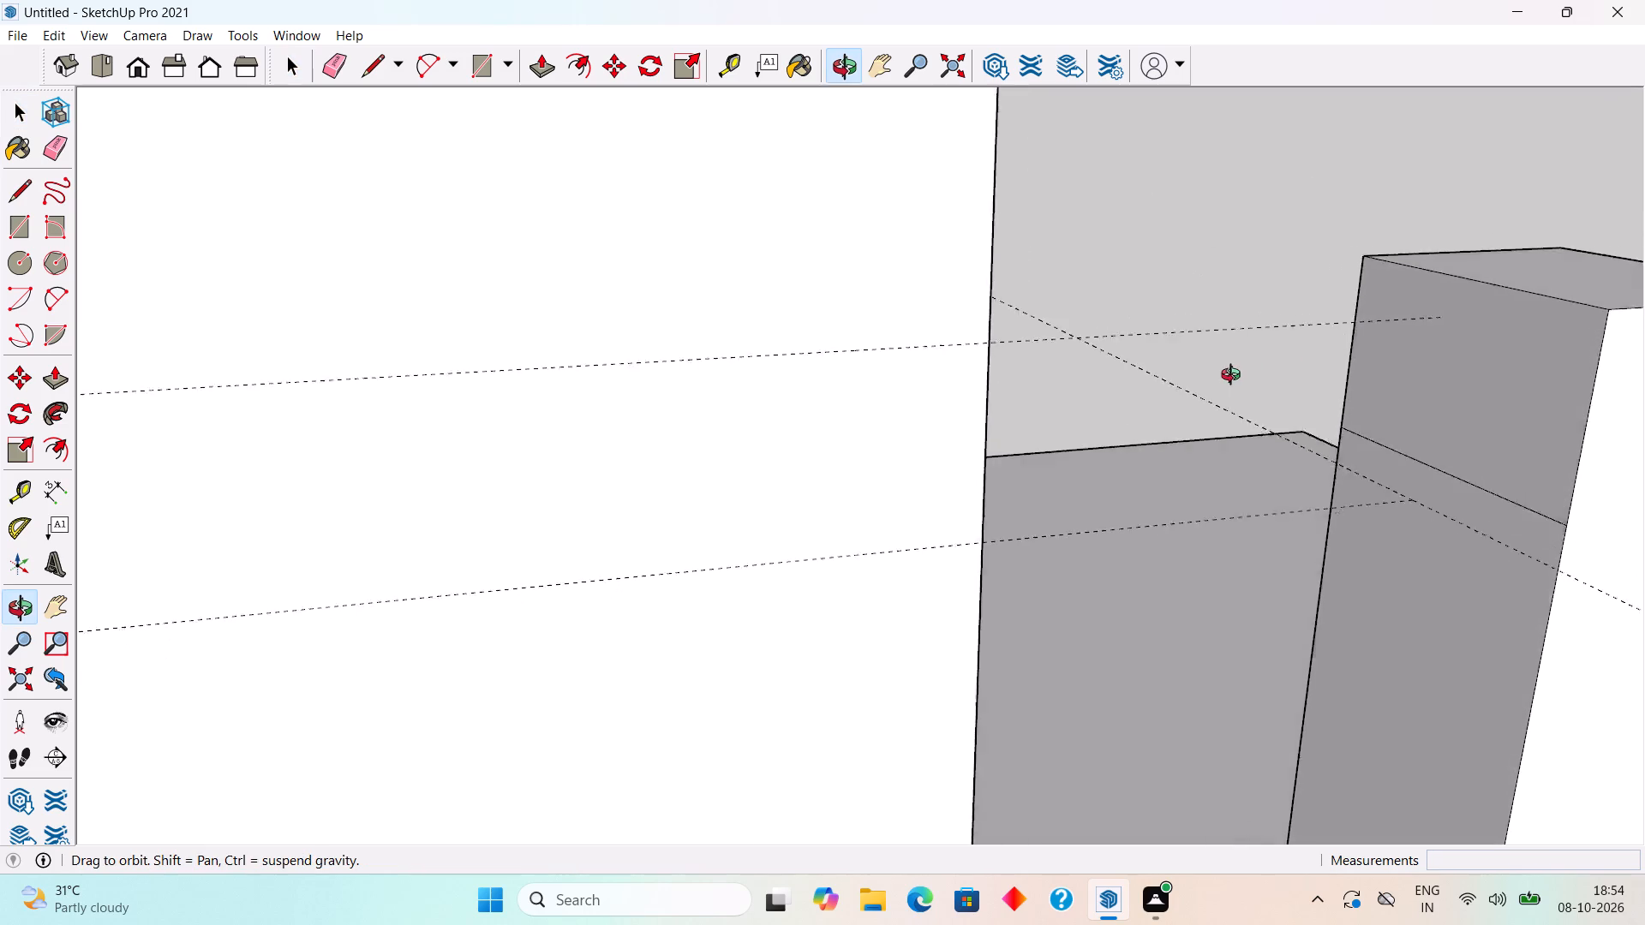
{"action": "middle_click_drag", "start_coordinate": [1235, 377], "coordinate": [1189, 366]}
{"action": "scroll", "coordinate": [1189, 366], "scroll_direction": "down", "scroll_amount": 3}
{"action": "middle_click_drag", "start_coordinate": [1356, 457], "coordinate": [1351, 491]}
{"action": "scroll", "coordinate": [1324, 451], "scroll_direction": "up", "scroll_amount": 3}
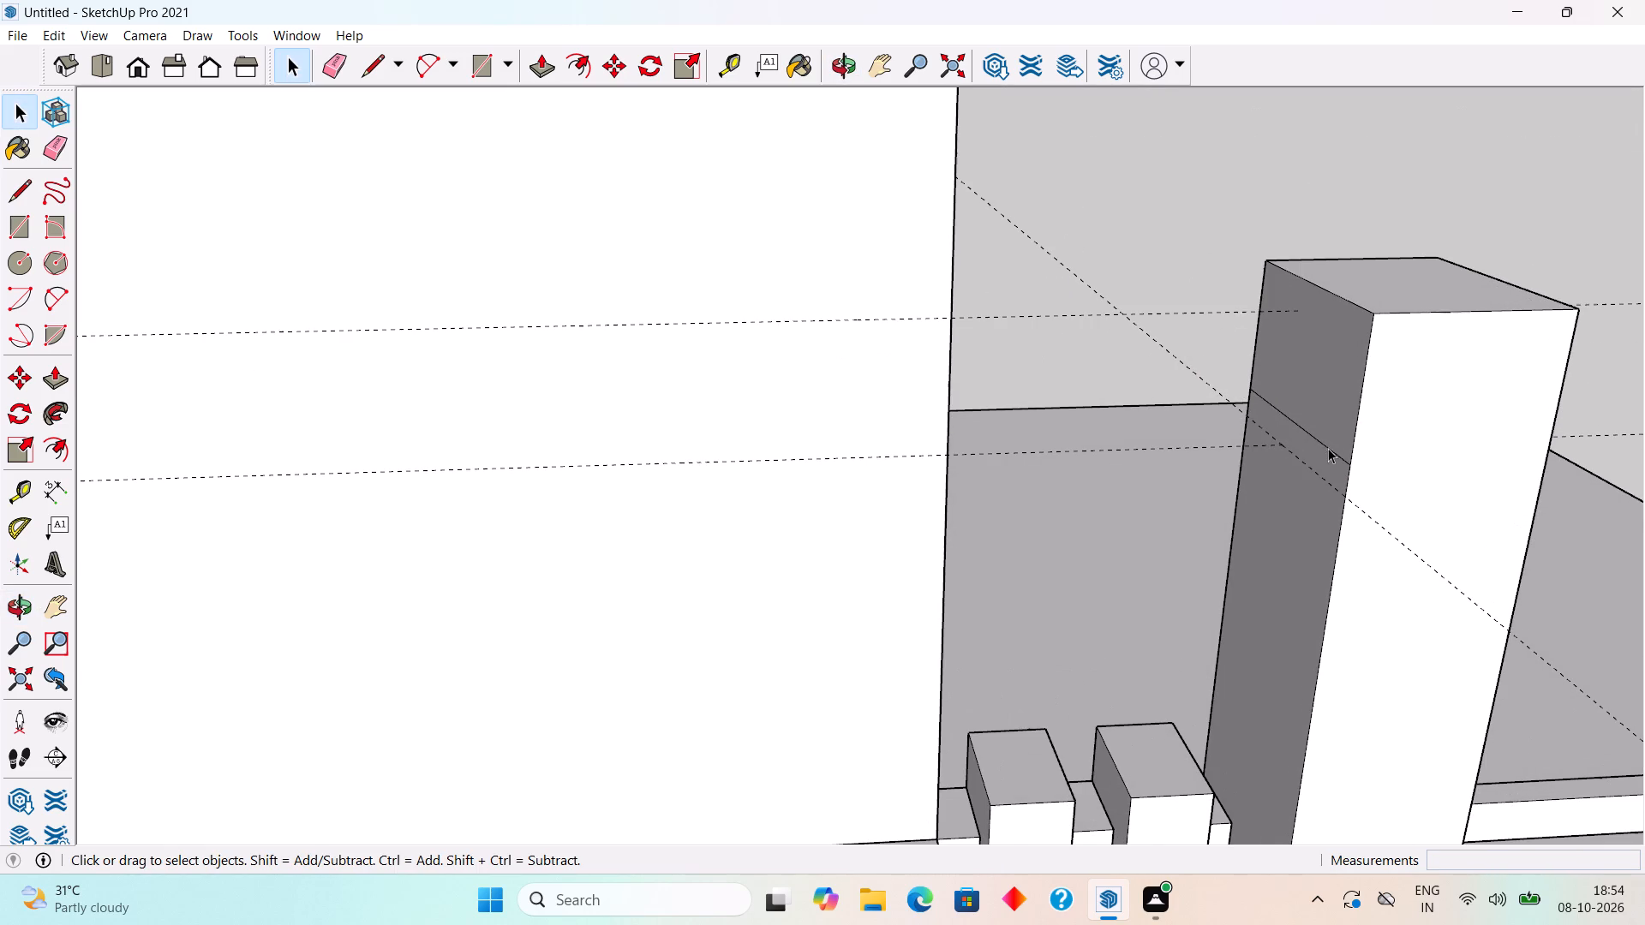
{"action": "scroll", "coordinate": [1328, 448], "scroll_direction": "up", "scroll_amount": 1}
{"action": "triple_click", "coordinate": [1383, 299]}
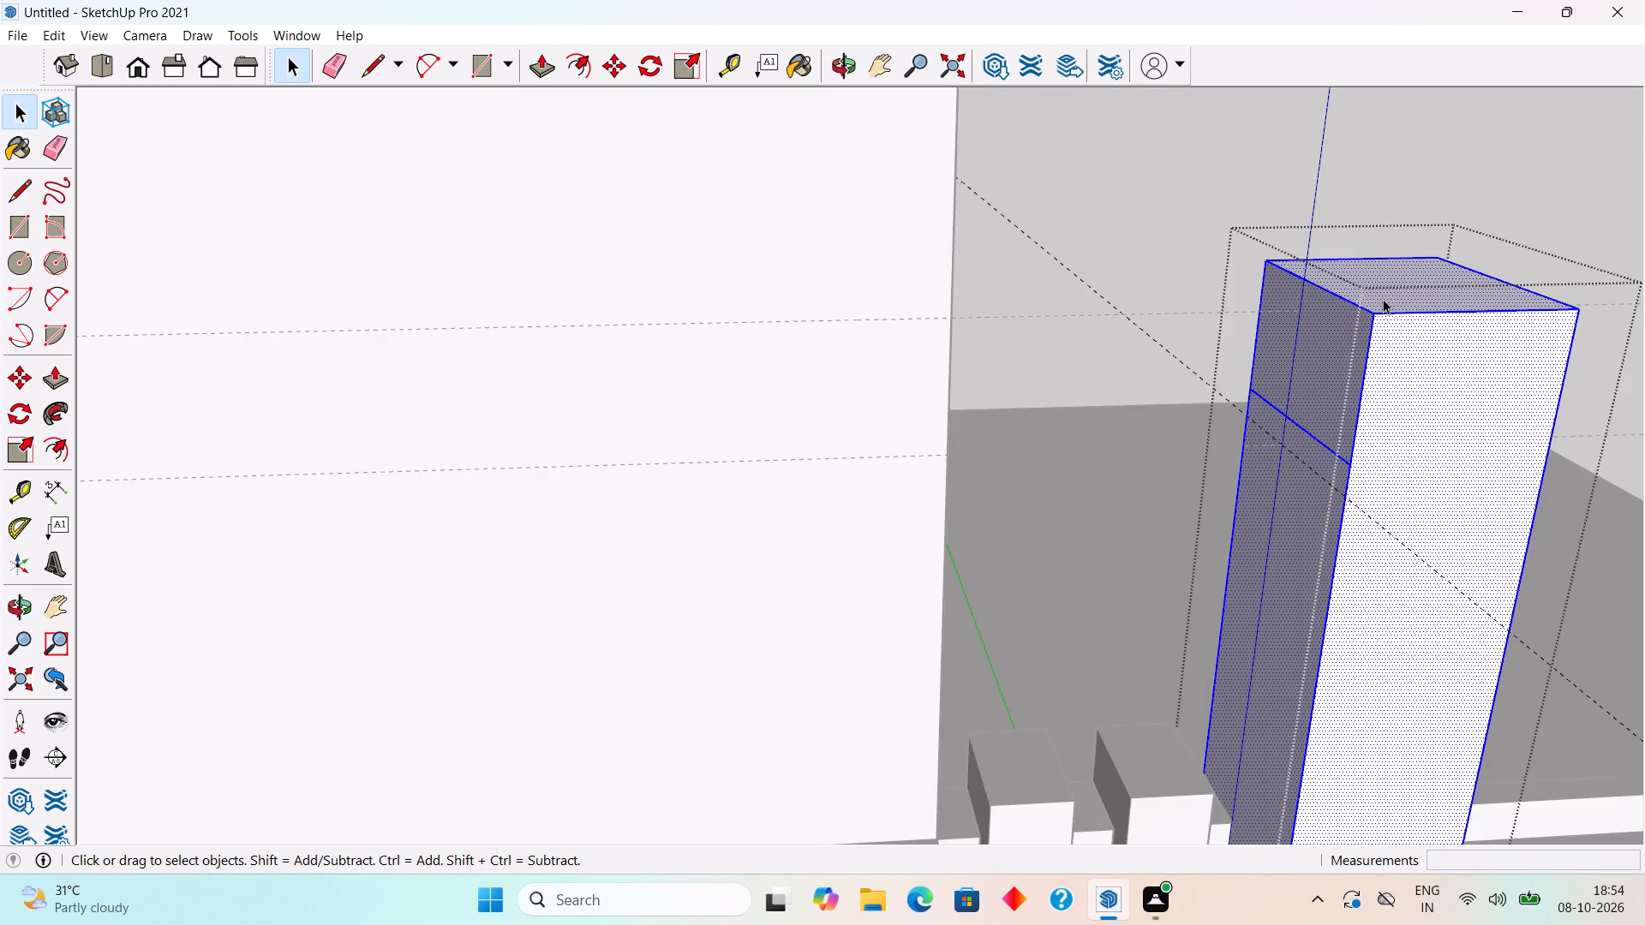
{"action": "key", "text": "p"}
{"action": "left_click", "coordinate": [1383, 299]}
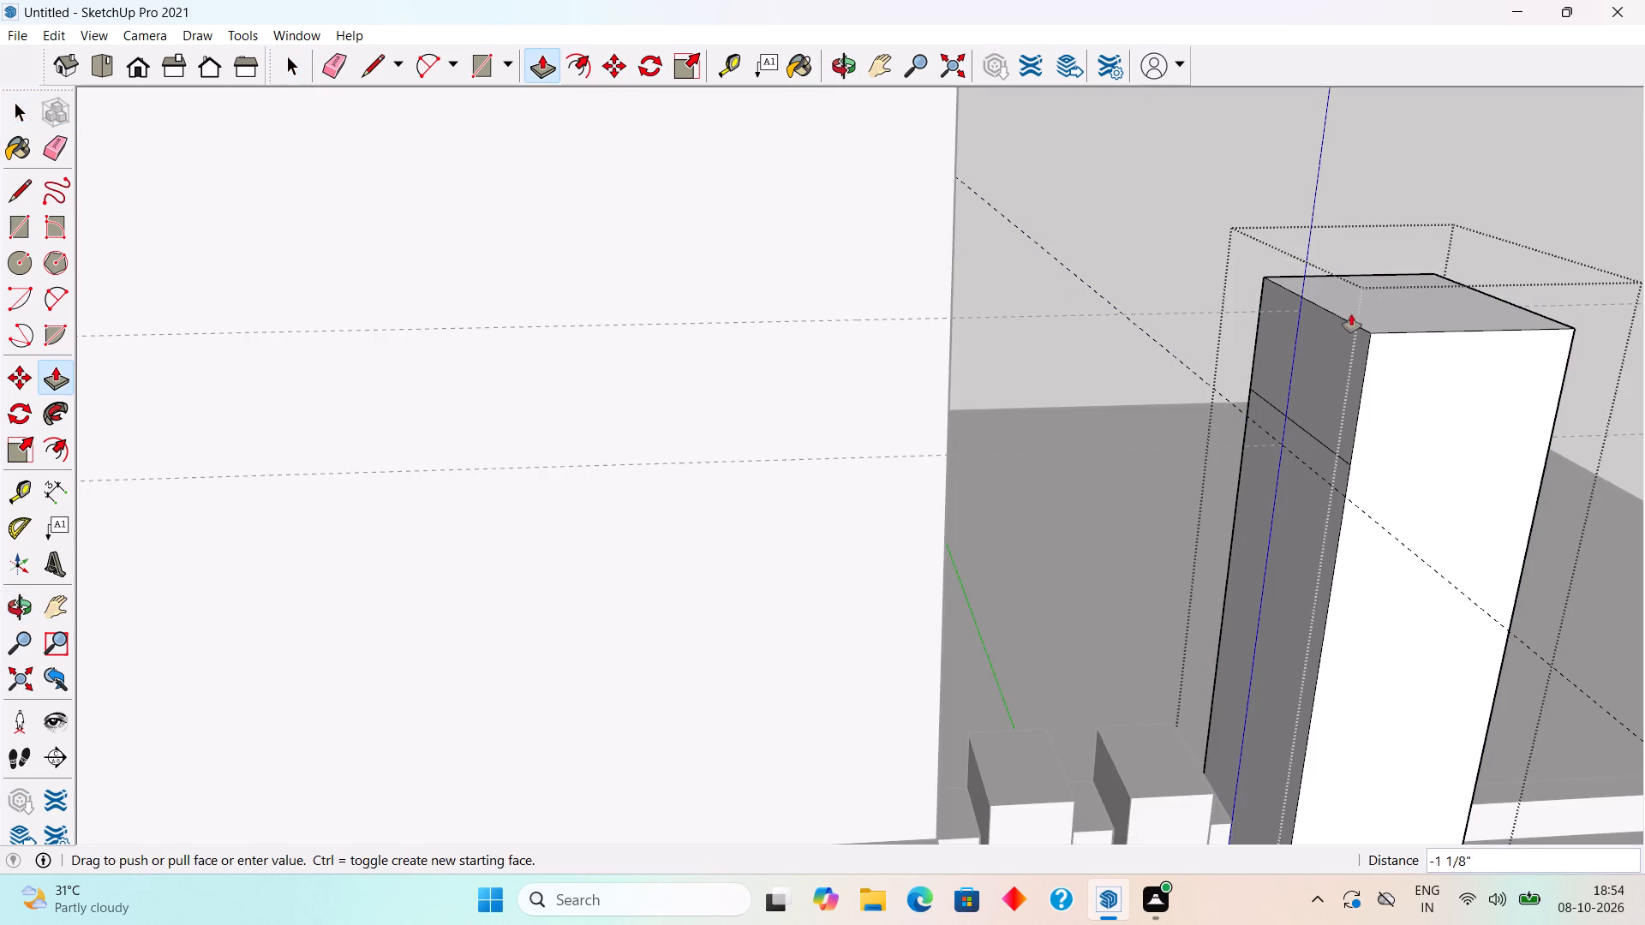
{"action": "left_click", "coordinate": [1272, 309]}
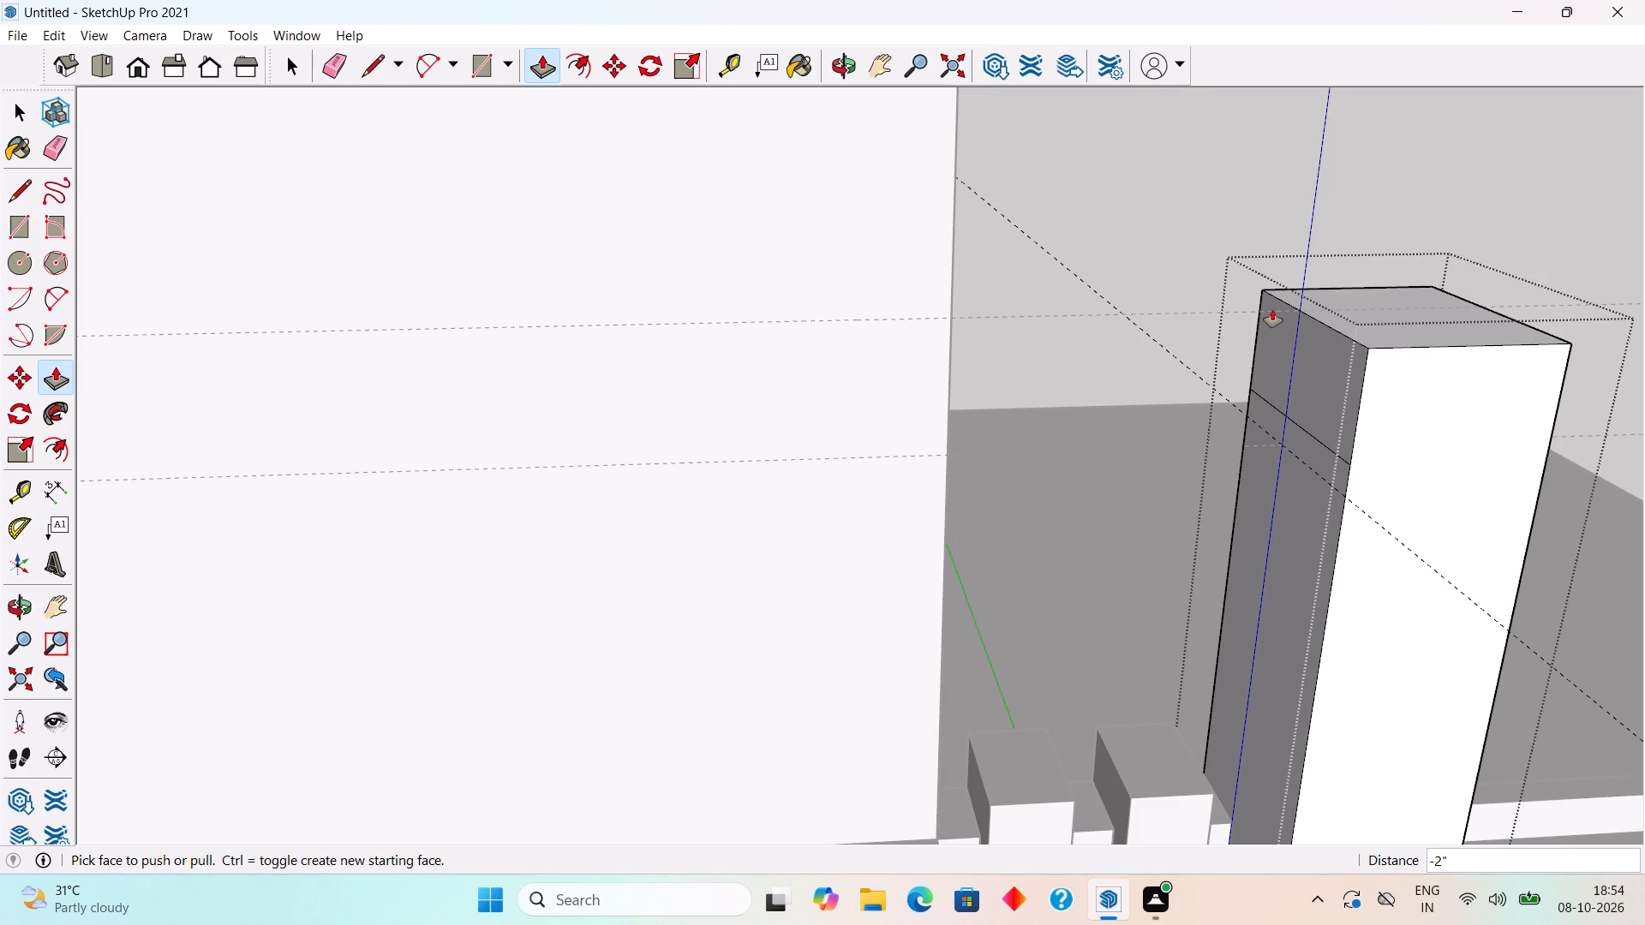
{"action": "key", "text": "space"}
Delete the leftover horizontal line on the post's wall-facing side, just above the lower guide.
{"action": "scroll", "coordinate": [1340, 467], "scroll_direction": "up", "scroll_amount": 10}
{"action": "left_click", "coordinate": [1336, 446]}
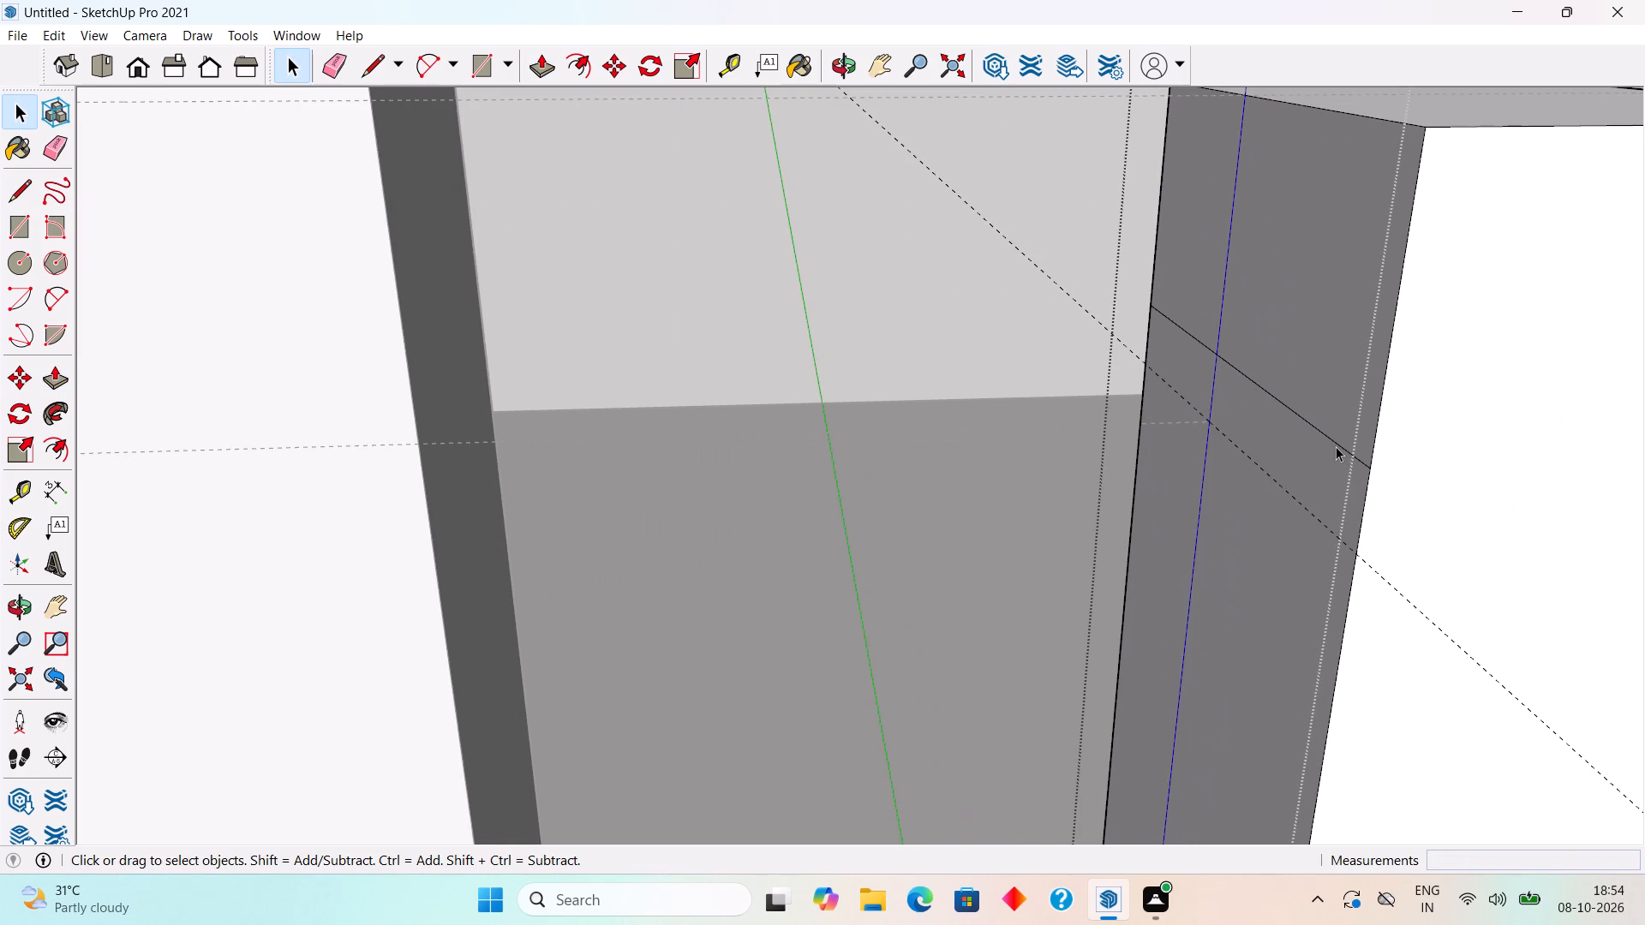
{"action": "key", "text": "Delete"}
{"action": "scroll", "coordinate": [1336, 446], "scroll_direction": "down", "scroll_amount": 3}
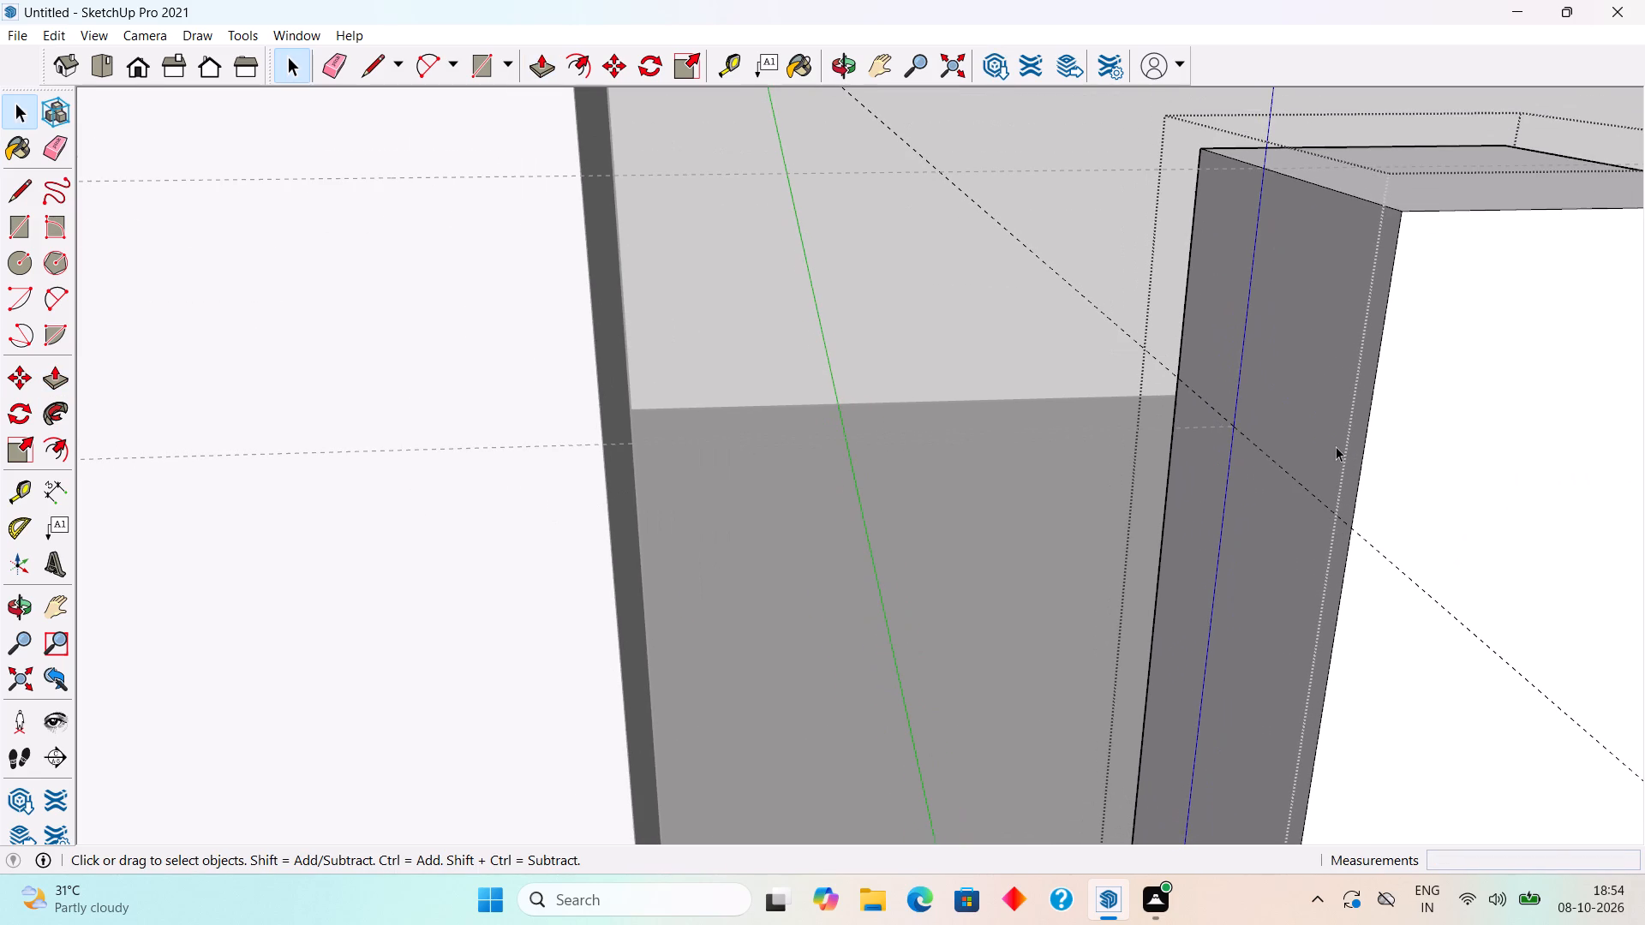
Draw a horizontal line along the lower guide across the post's wall-facing side, from its front edge to its rear edge.
{"action": "middle_click_drag", "start_coordinate": [1287, 527], "coordinate": [1522, 576]}
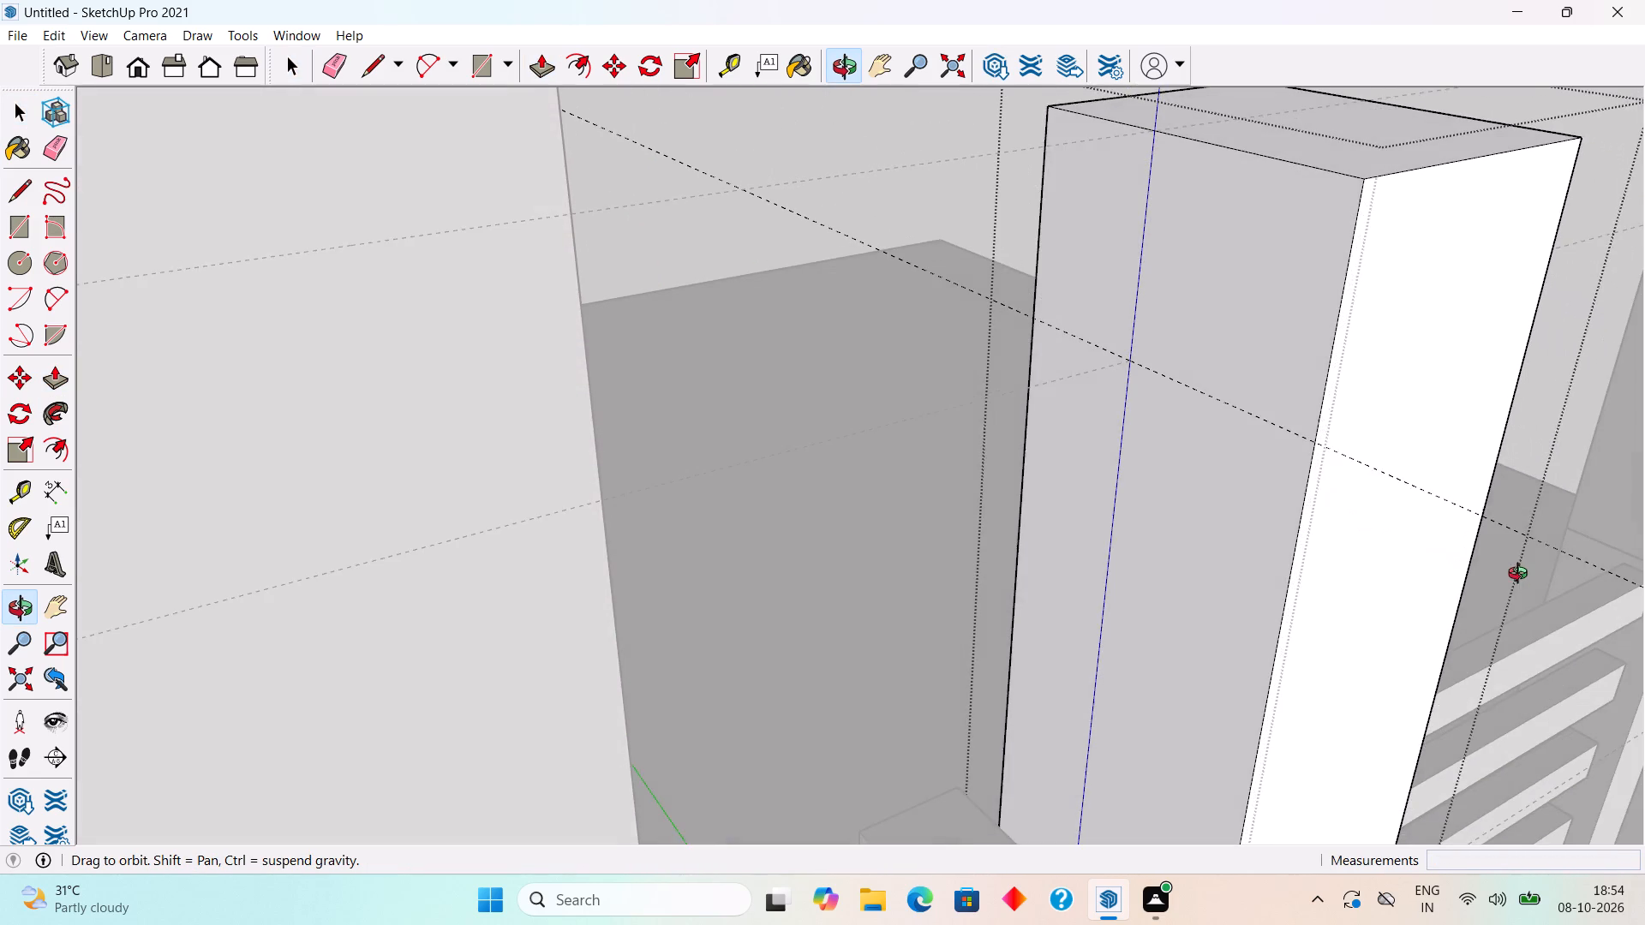
{"action": "middle_click_drag", "start_coordinate": [1522, 576], "coordinate": [1524, 576]}
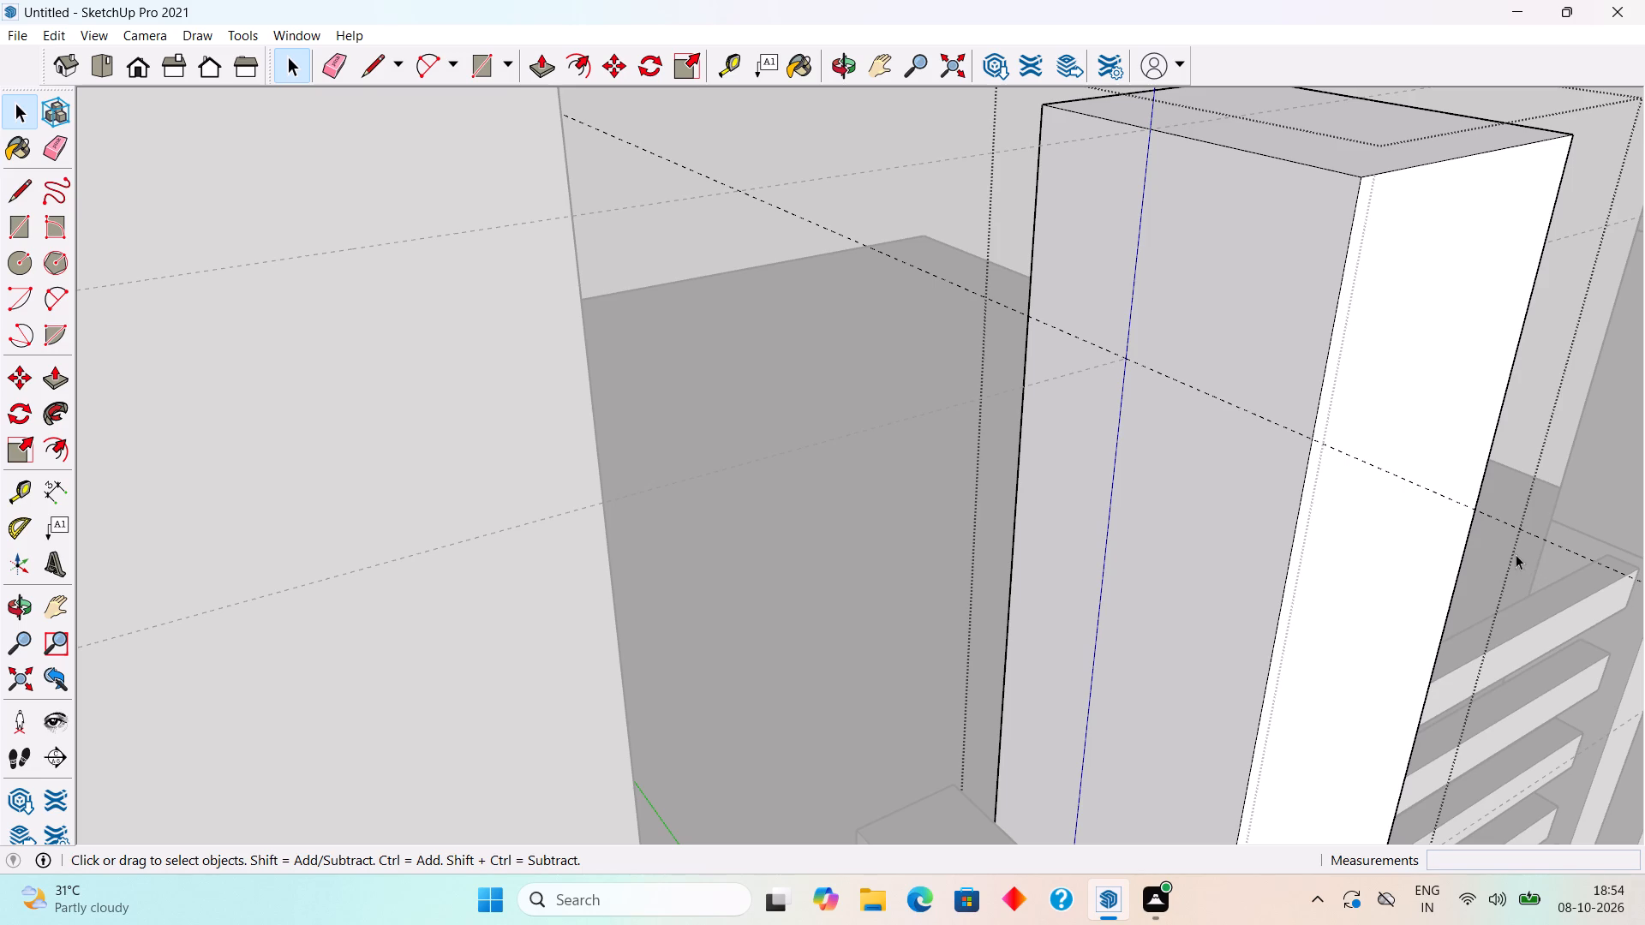
{"action": "key", "text": "l"}
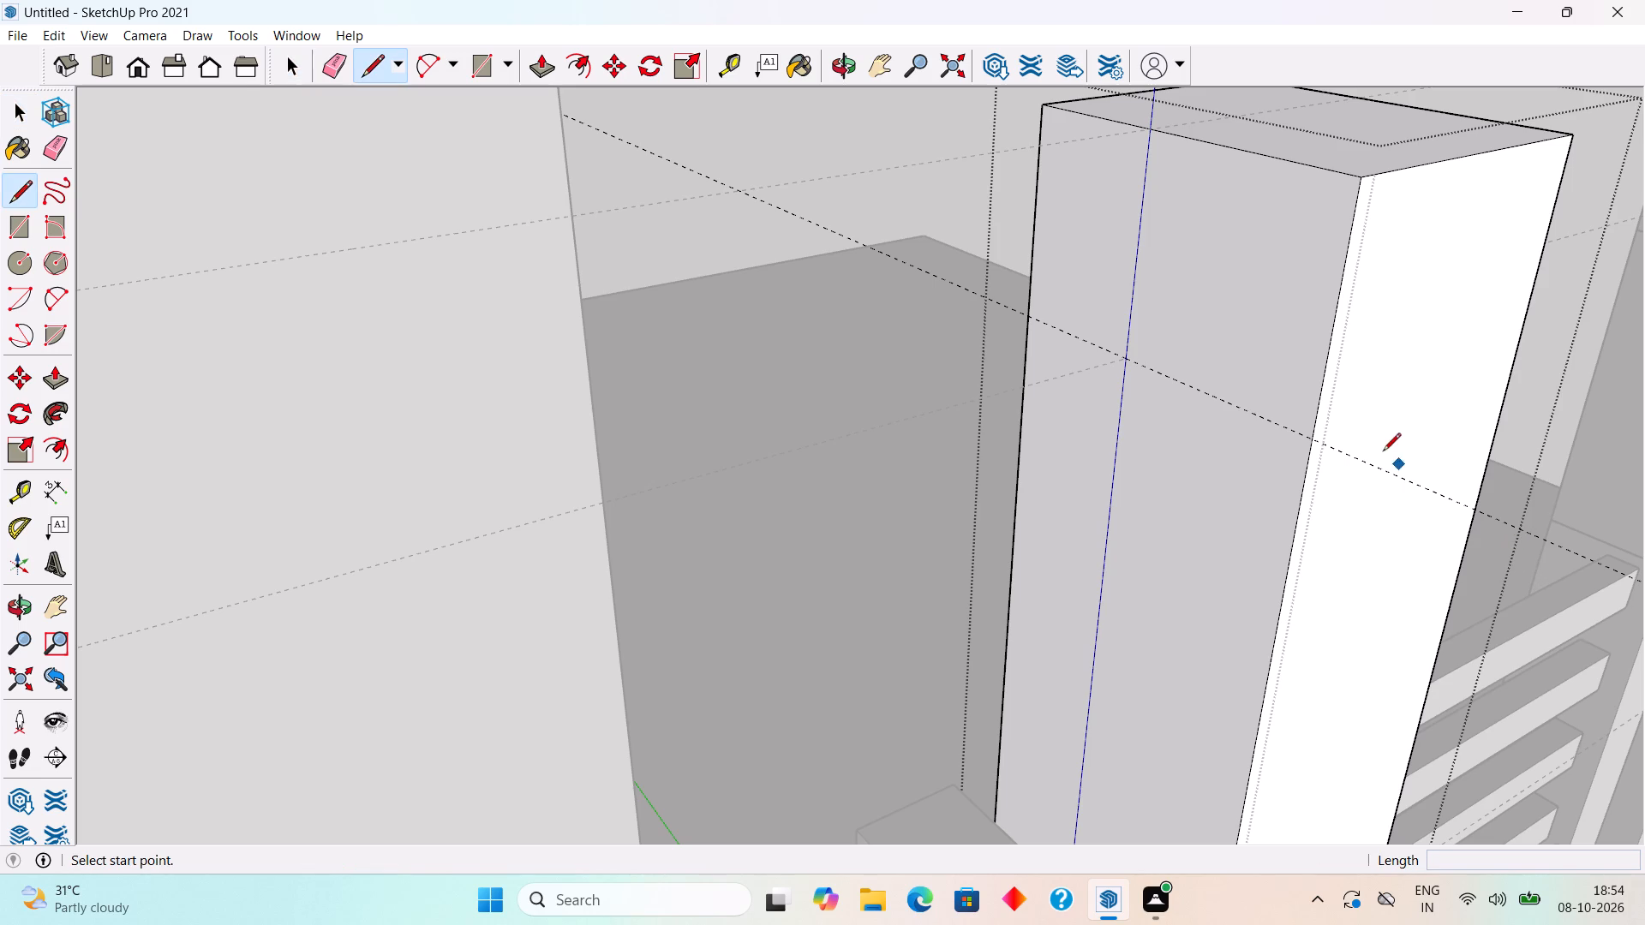
{"action": "left_click", "coordinate": [1307, 433]}
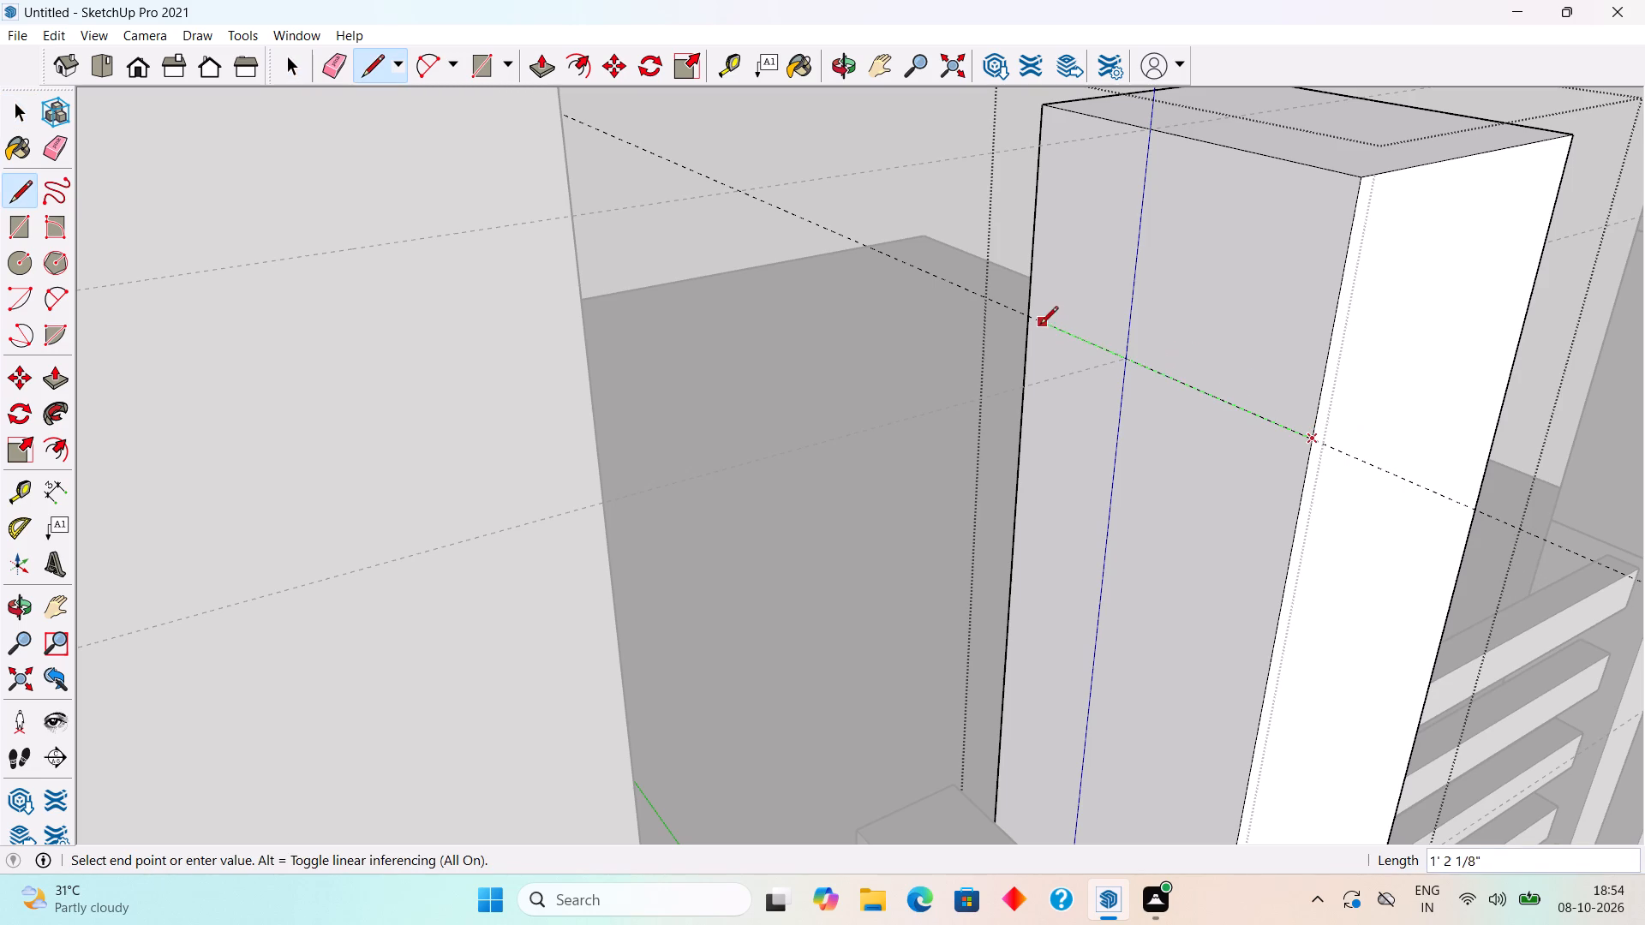
{"action": "left_click", "coordinate": [1033, 322]}
{"action": "key", "text": "space"}
Pull the upper part of the post's wall-facing side about 1' 9" across to the tall wall with Push/Pull.
{"action": "left_click", "coordinate": [1110, 318]}
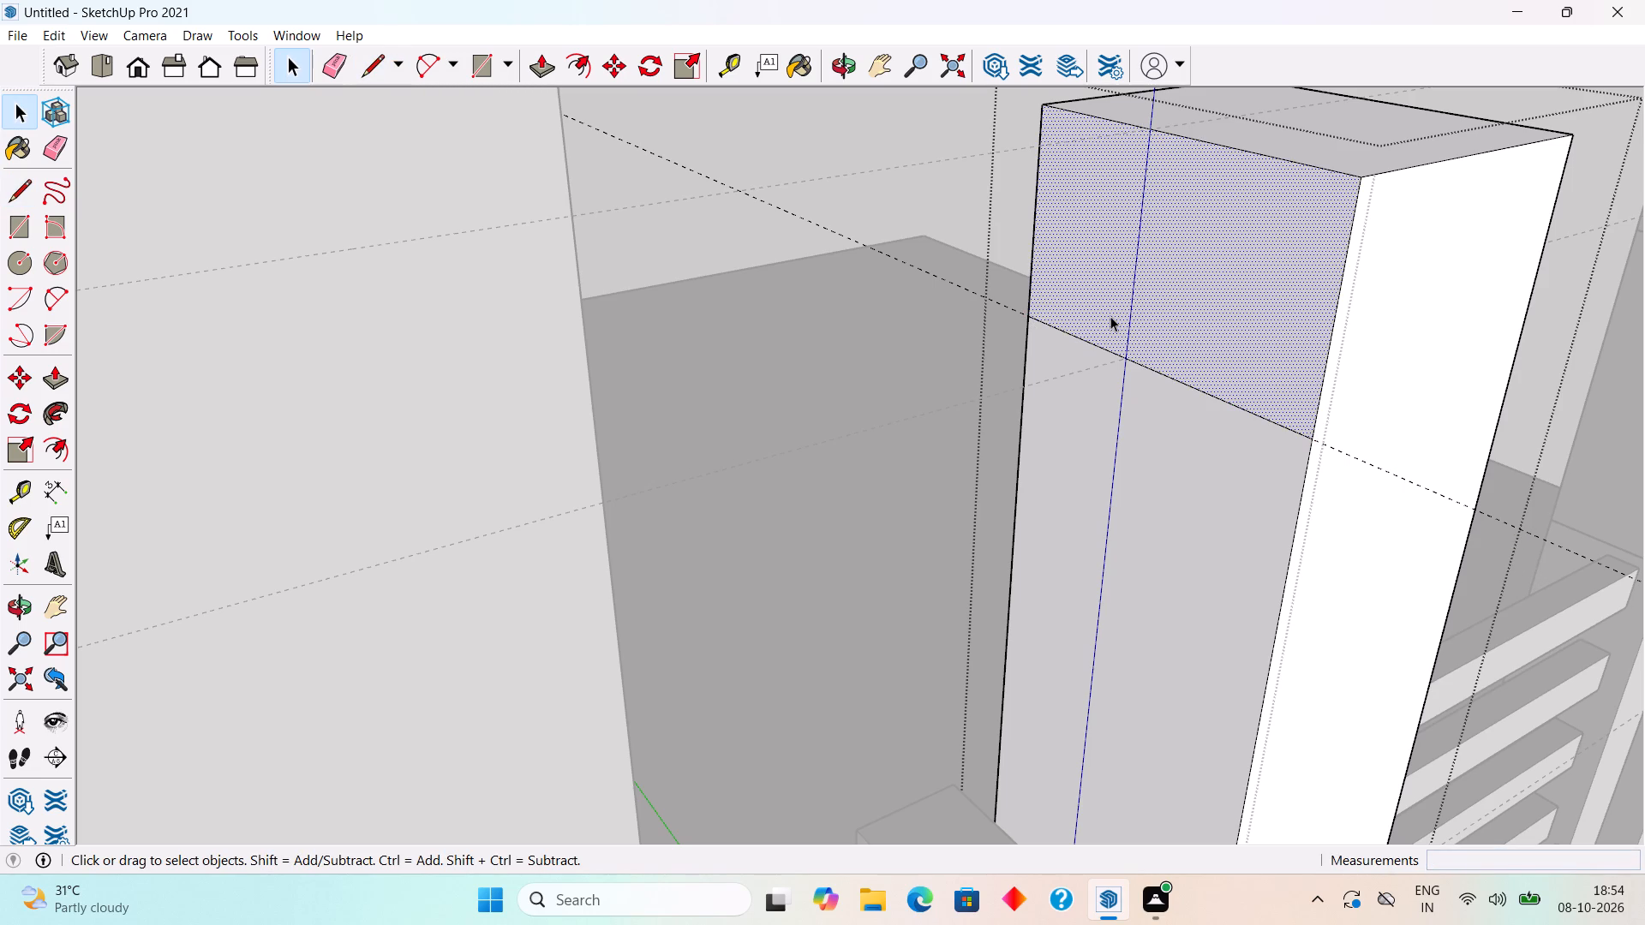
{"action": "key", "text": "p"}
{"action": "left_click", "coordinate": [1110, 316]}
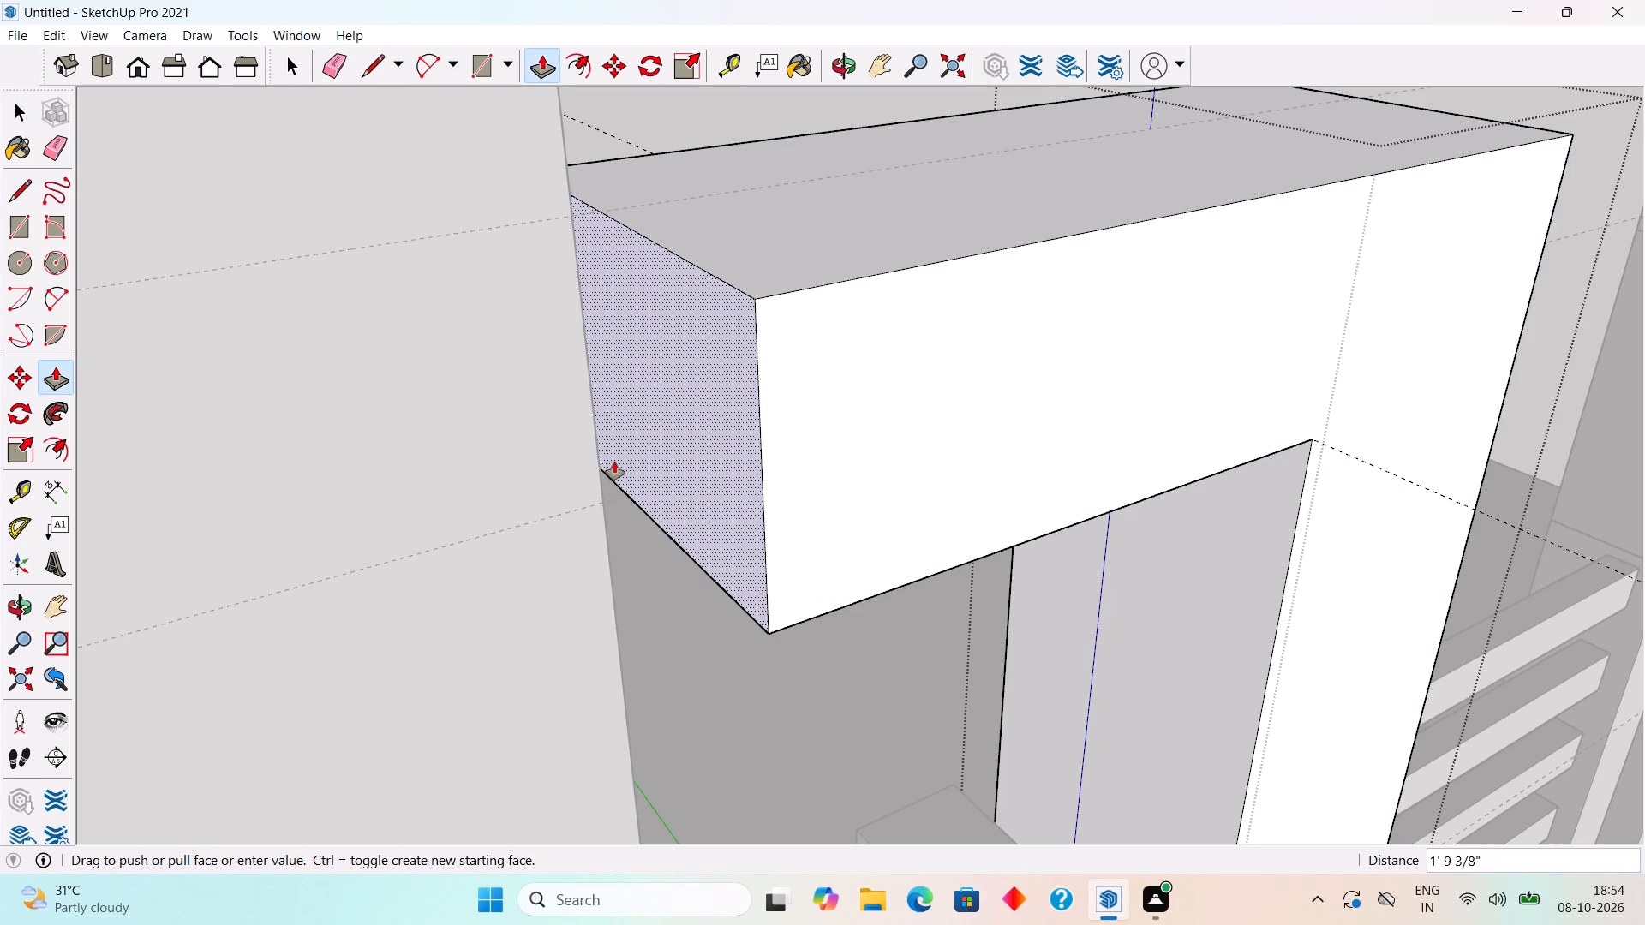
{"action": "left_click", "coordinate": [596, 466]}
Draw a 9" vertical line on the beam's end face where it meets the tall wall's corner.
{"action": "middle_click_drag", "start_coordinate": [619, 460], "coordinate": [840, 457]}
{"action": "key", "text": "l"}
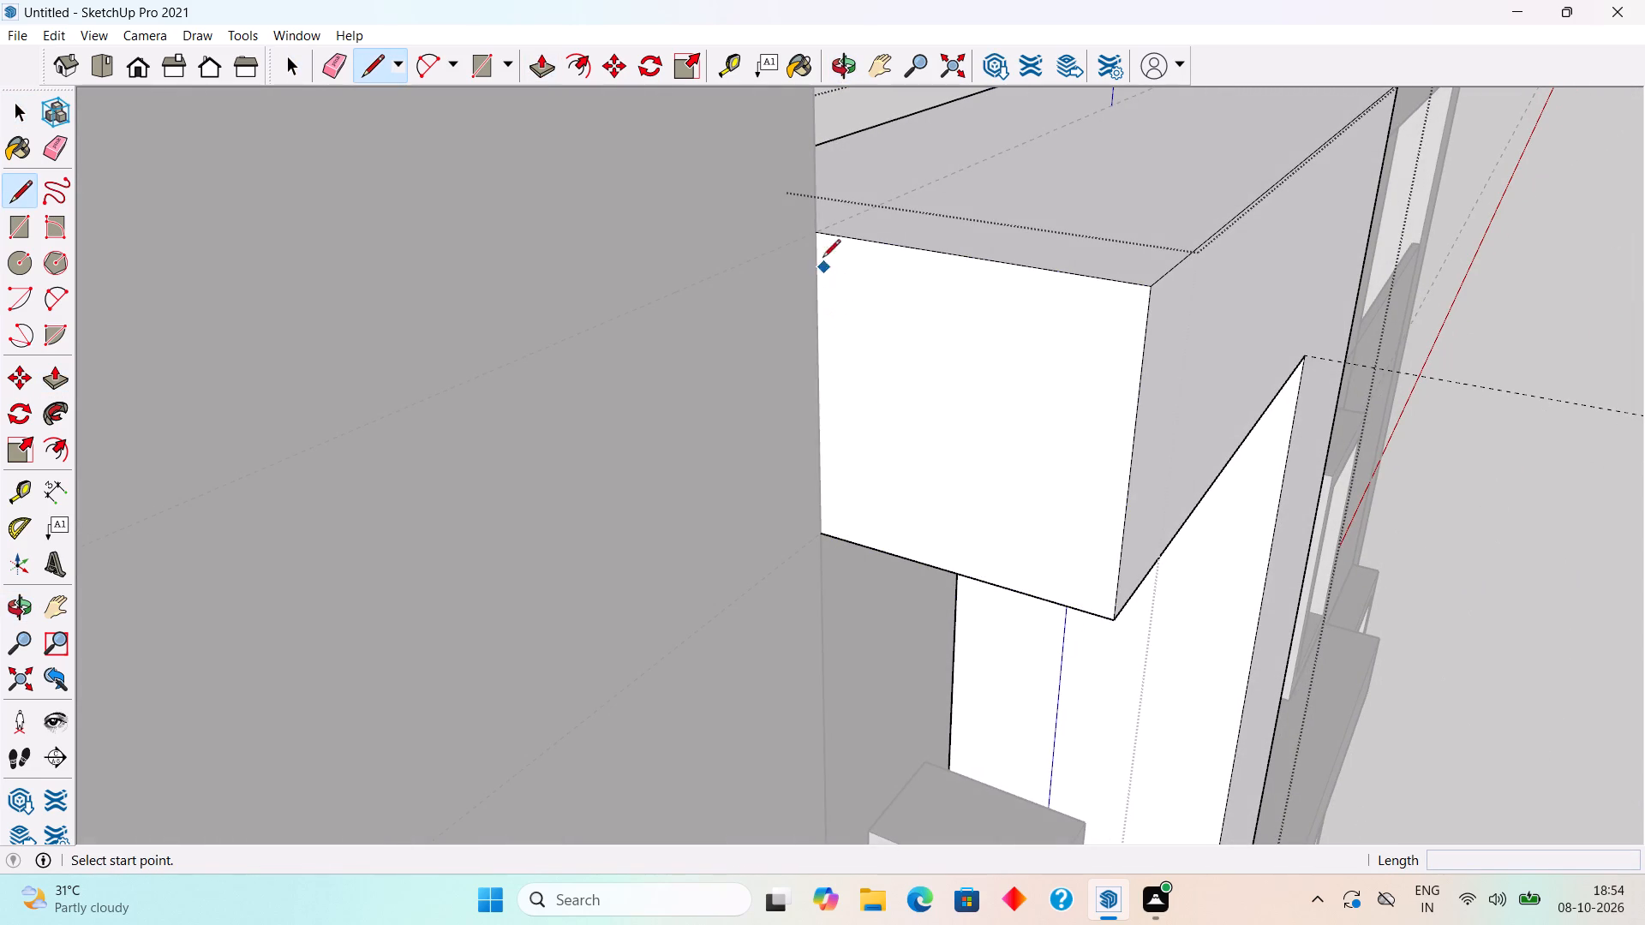
{"action": "left_click", "coordinate": [820, 233]}
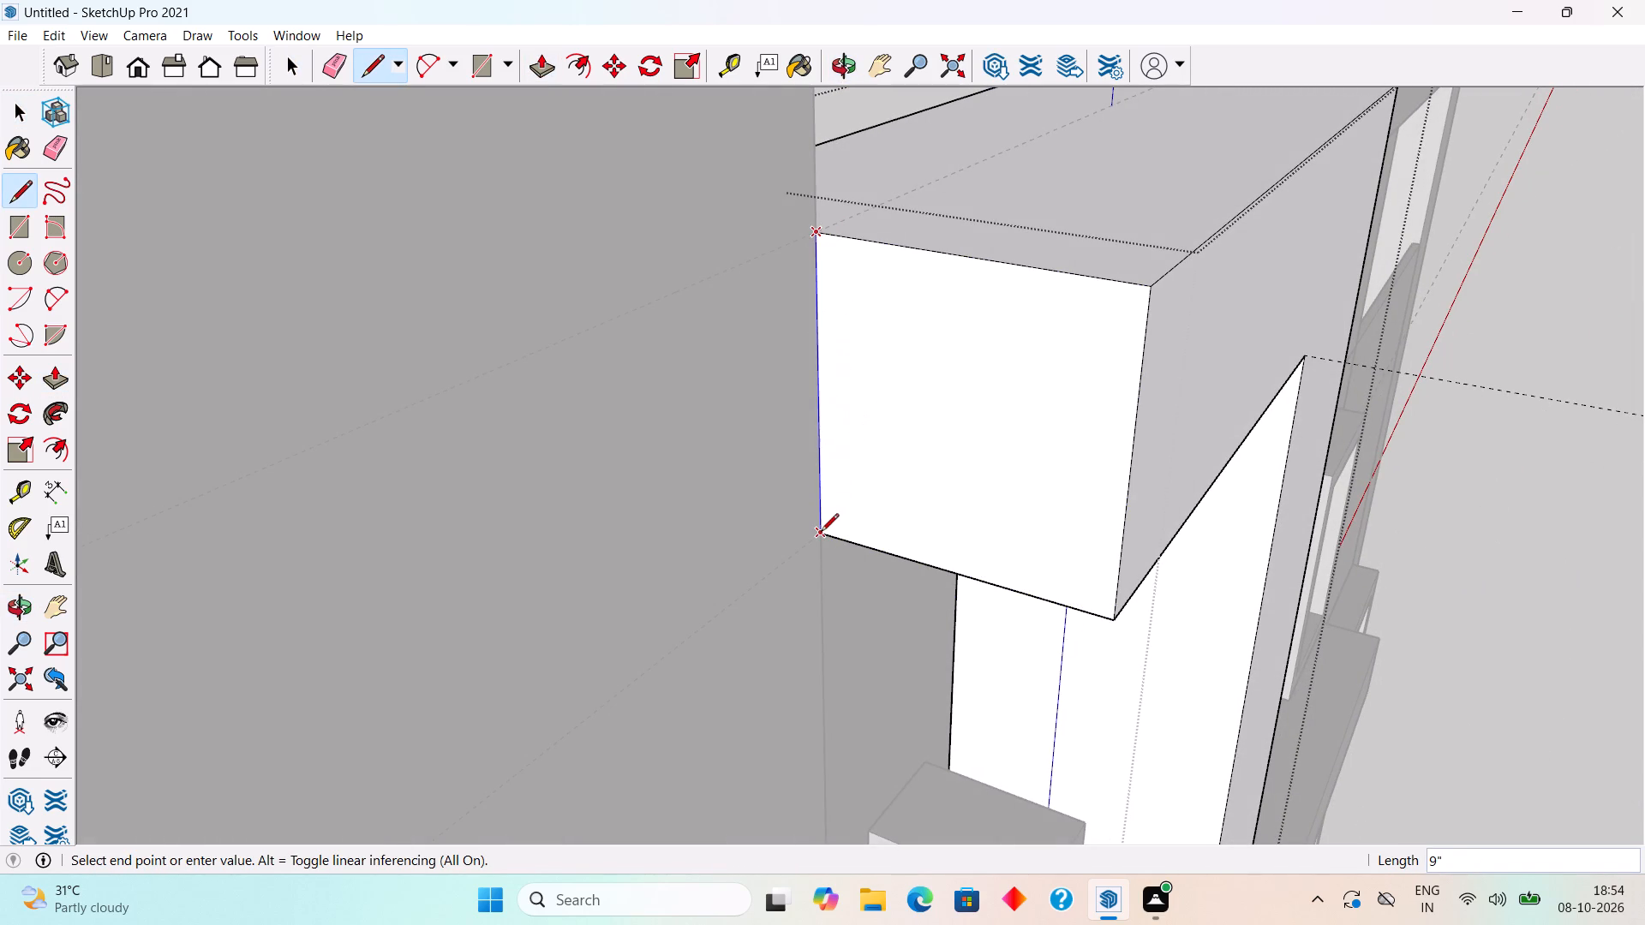
{"action": "left_click", "coordinate": [821, 533]}
{"action": "key", "text": "space"}
Pull the beam's protruding end face along the tall wall's front to the lower pillar's outer edge, and leave the post group.
{"action": "key", "text": "p"}
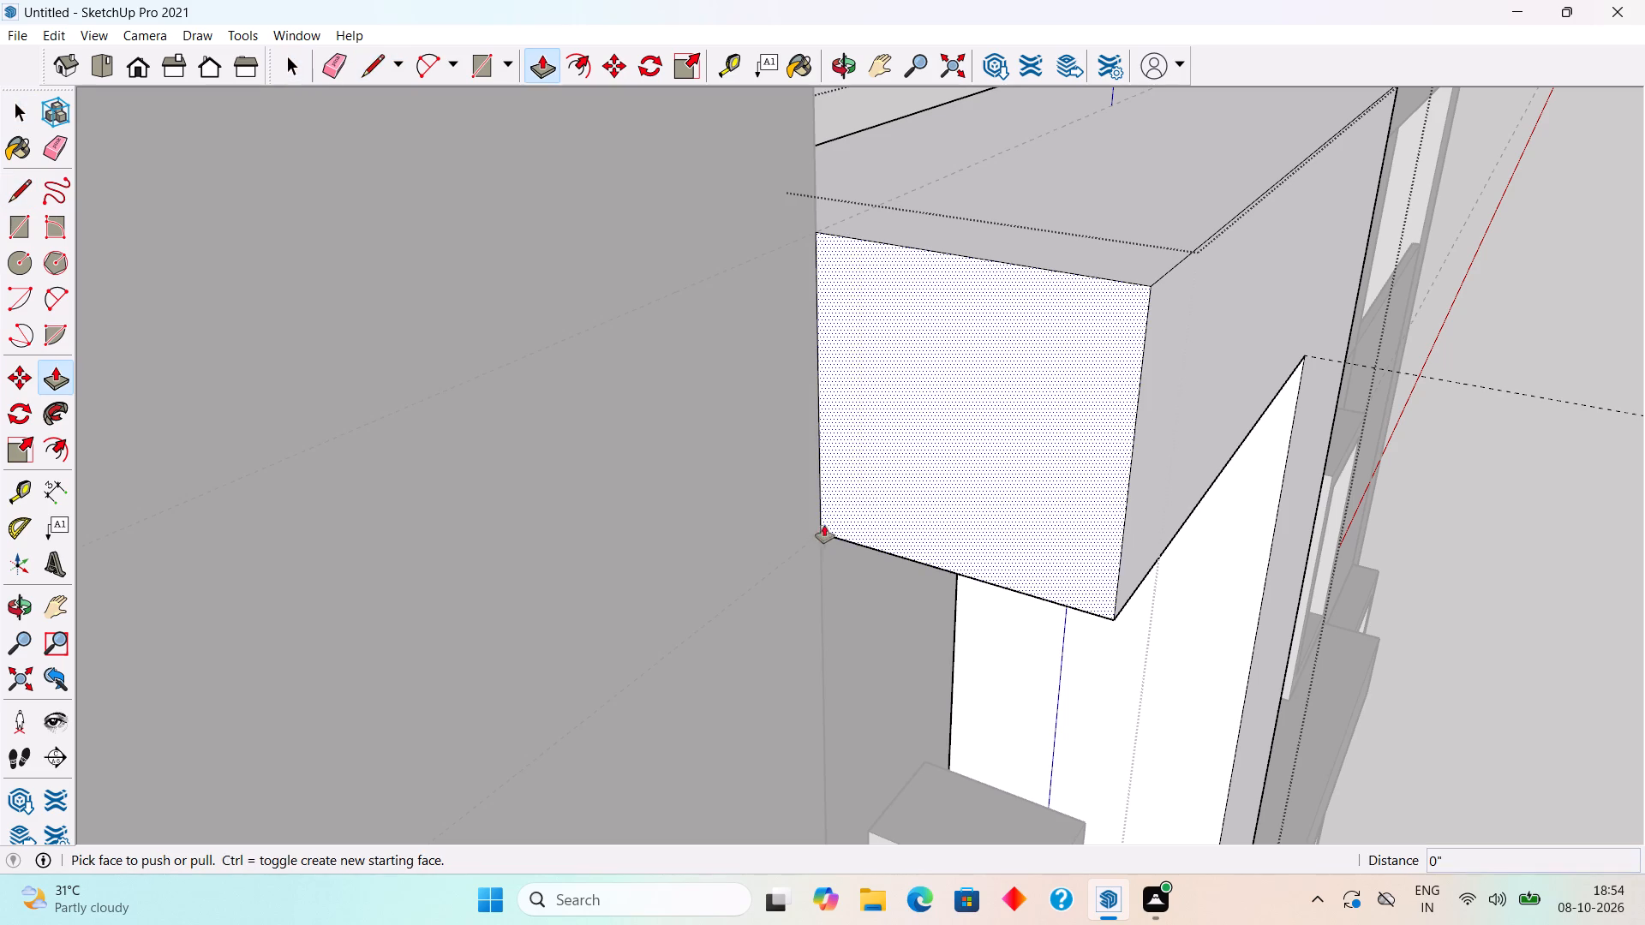
{"action": "left_click", "coordinate": [870, 477]}
{"action": "scroll", "coordinate": [733, 490], "scroll_direction": "down", "scroll_amount": 10}
{"action": "middle_click_drag", "start_coordinate": [727, 496], "coordinate": [483, 367]}
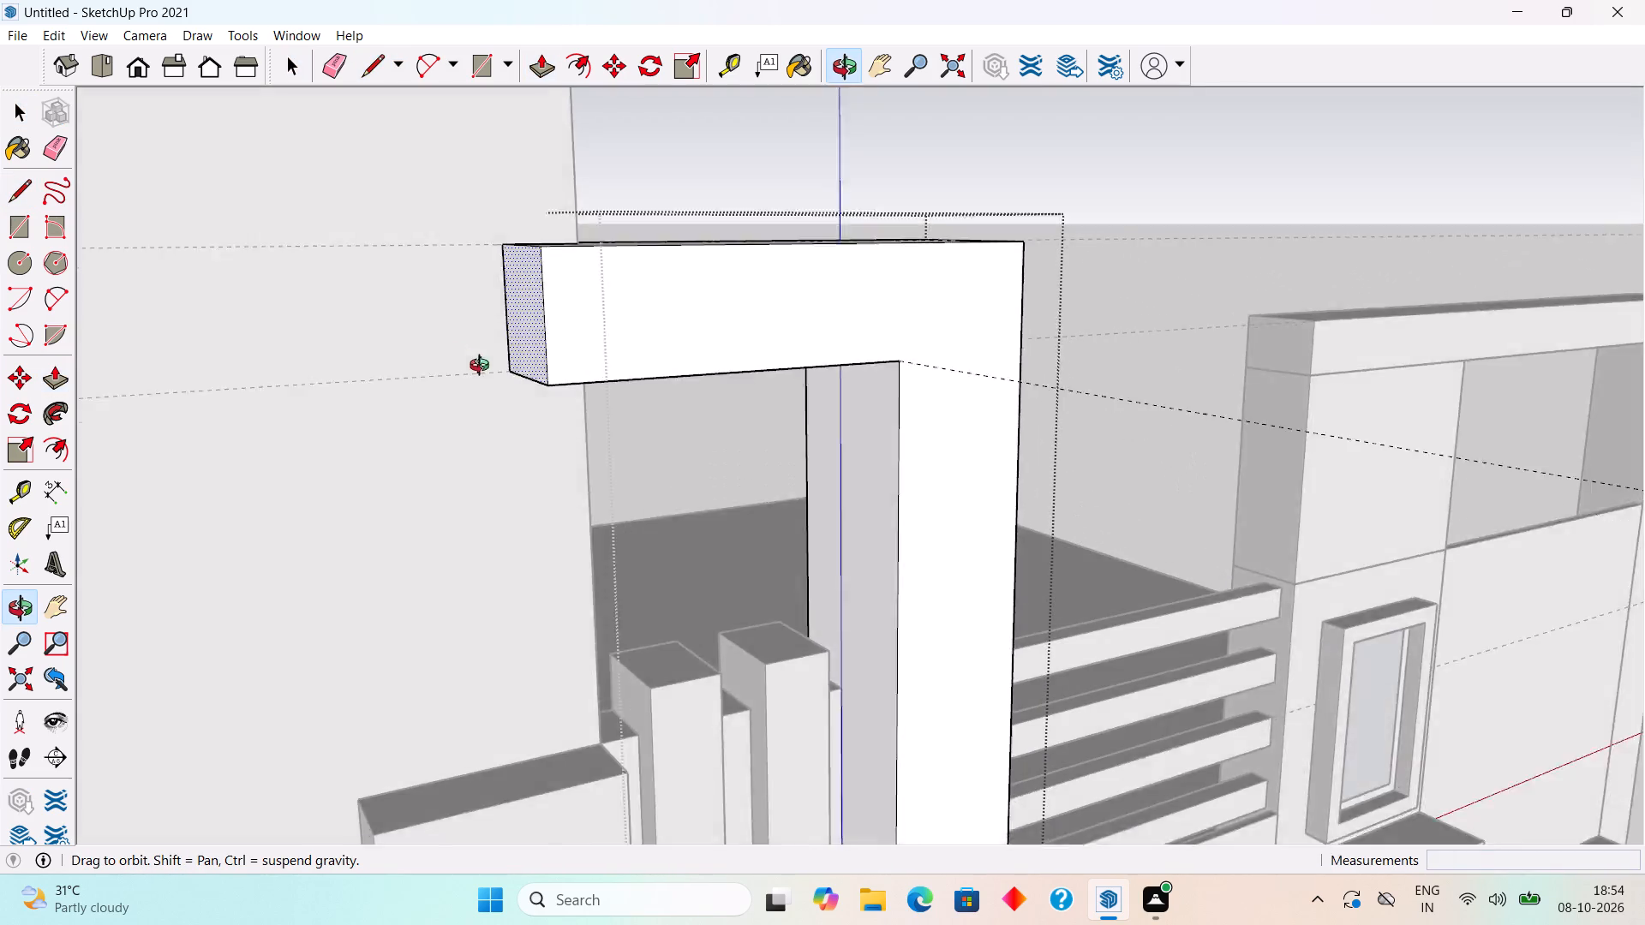
{"action": "middle_click_drag", "start_coordinate": [483, 367], "coordinate": [422, 332]}
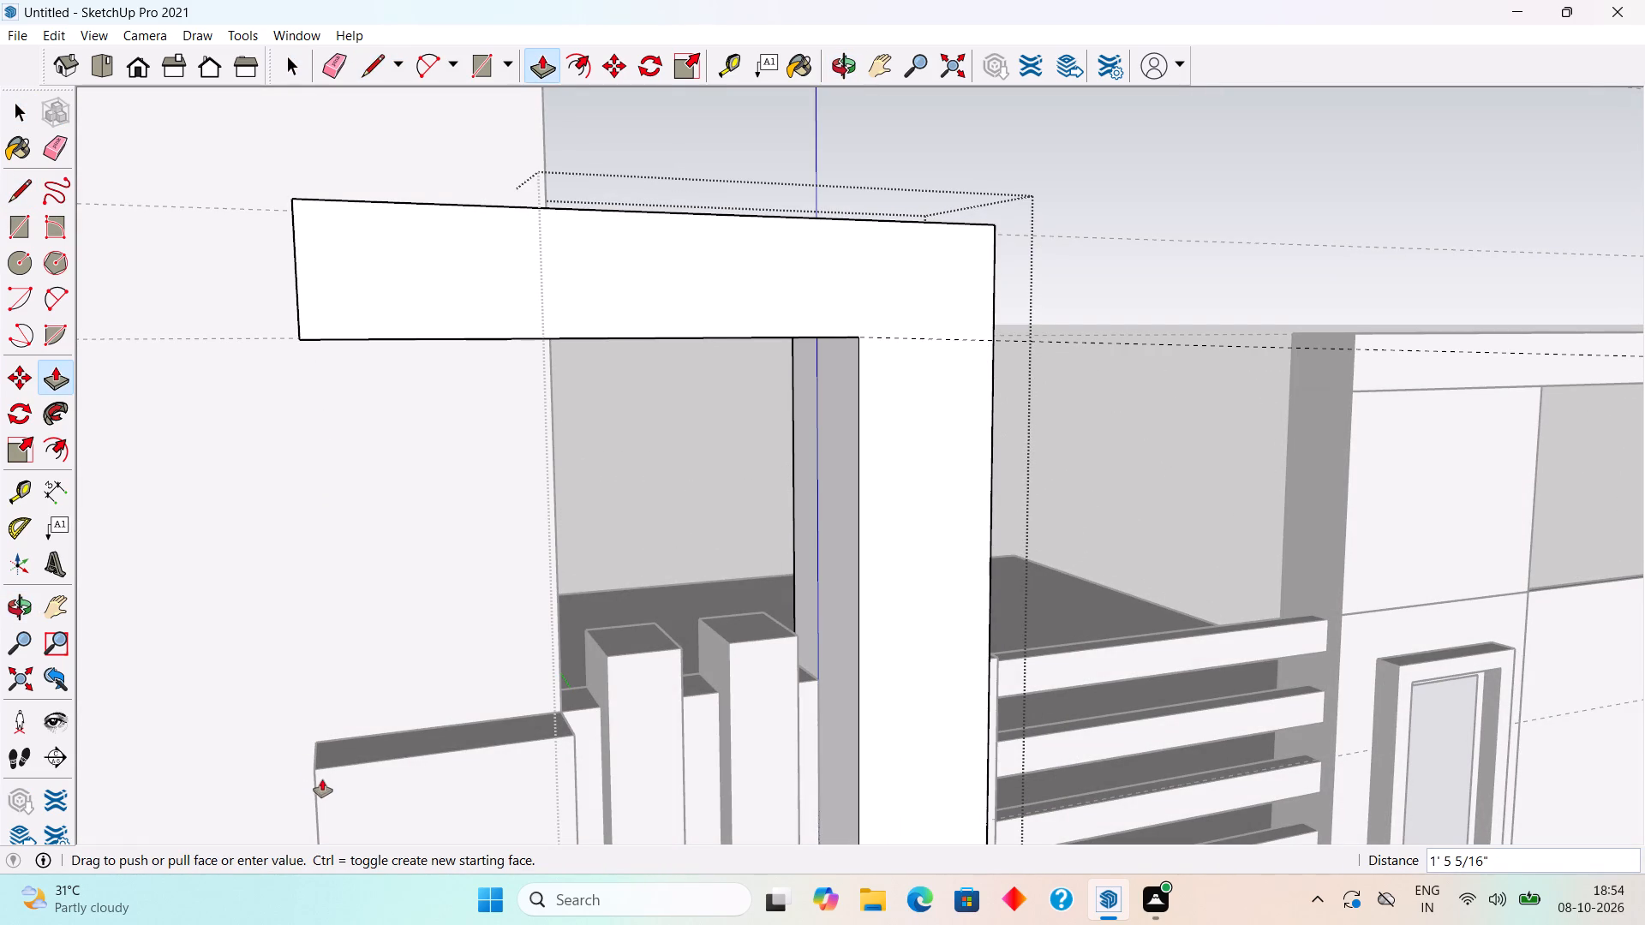
{"action": "left_click", "coordinate": [314, 794]}
{"action": "key", "text": "space"}
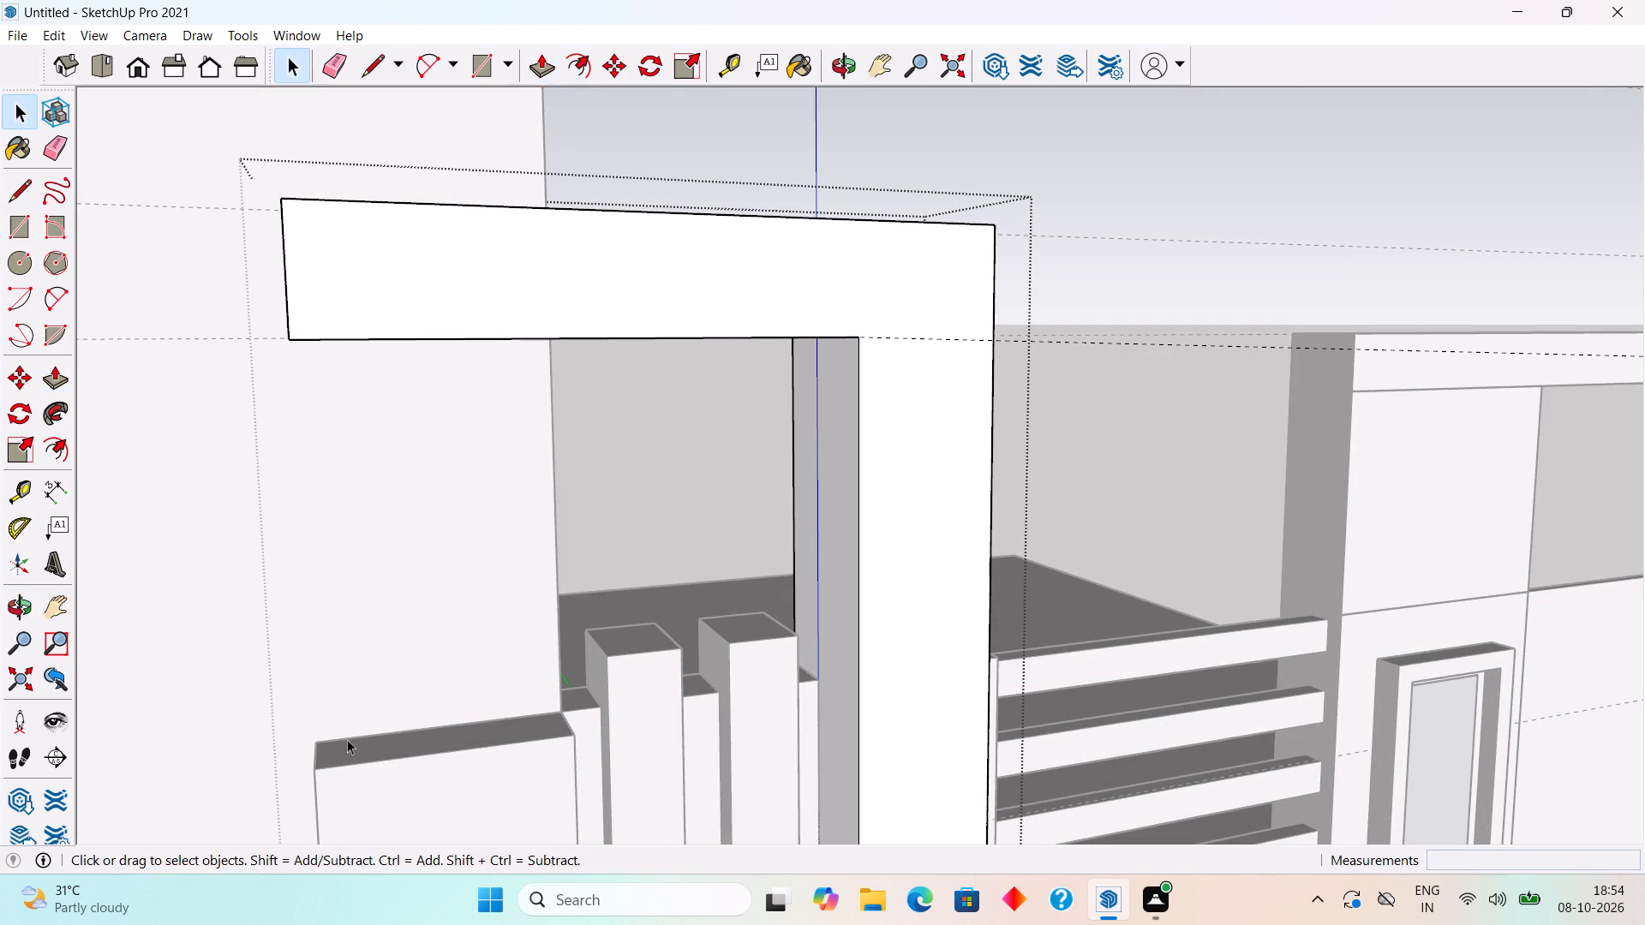
{"action": "middle_click_drag", "start_coordinate": [398, 727], "coordinate": [748, 719]}
{"action": "scroll", "coordinate": [748, 719], "scroll_direction": "down", "scroll_amount": 8}
{"action": "left_click", "coordinate": [1221, 258]}
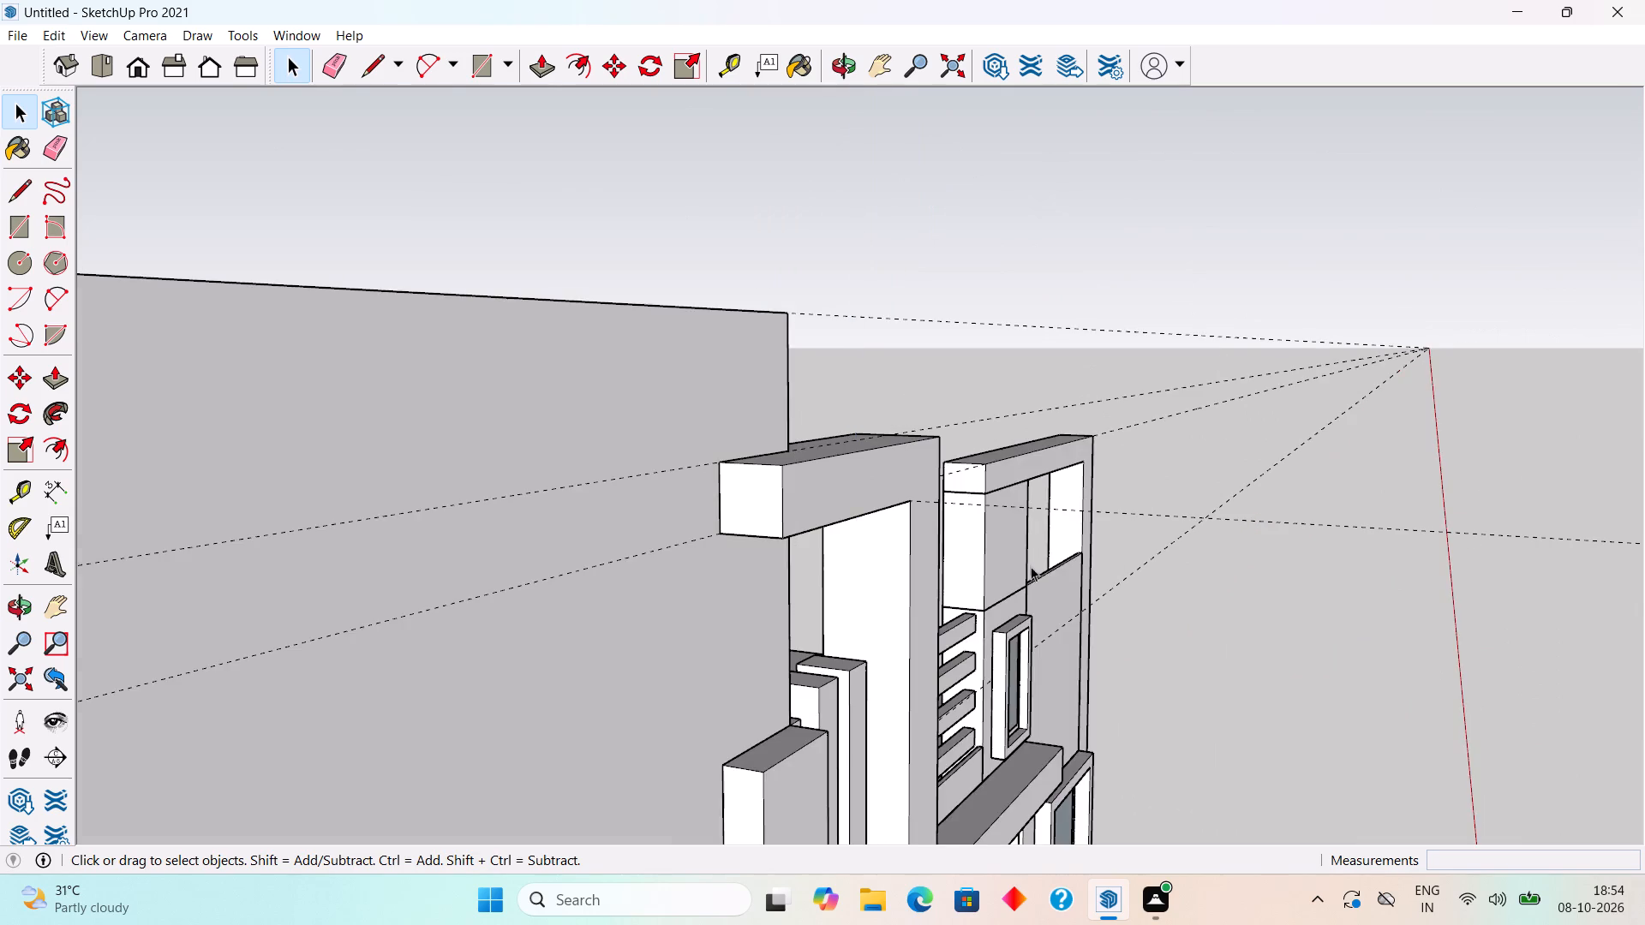
Examine the extended beam and post from the front and the roof side, including the post's base behind the horizontal band.
{"action": "middle_click_drag", "start_coordinate": [1004, 566], "coordinate": [669, 512]}
{"action": "scroll", "coordinate": [679, 512], "scroll_direction": "down", "scroll_amount": 14}
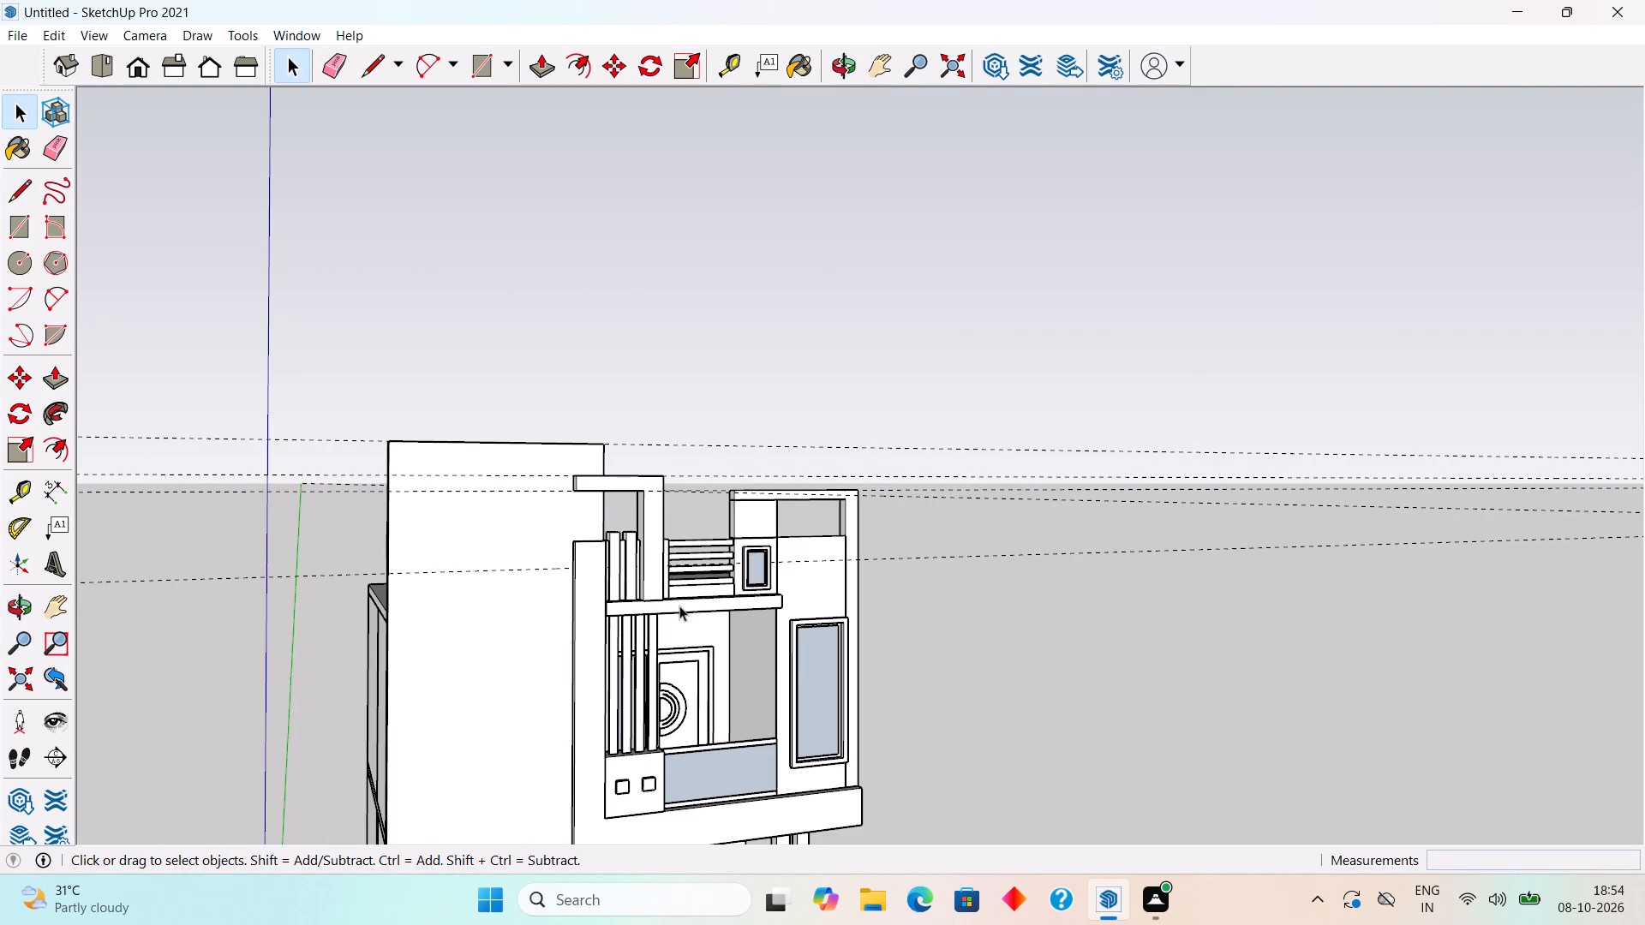
{"action": "middle_click_drag", "start_coordinate": [655, 599], "coordinate": [314, 630]}
{"action": "scroll", "coordinate": [662, 582], "scroll_direction": "up", "scroll_amount": 5}
{"action": "scroll", "coordinate": [752, 570], "scroll_direction": "up", "scroll_amount": 5}
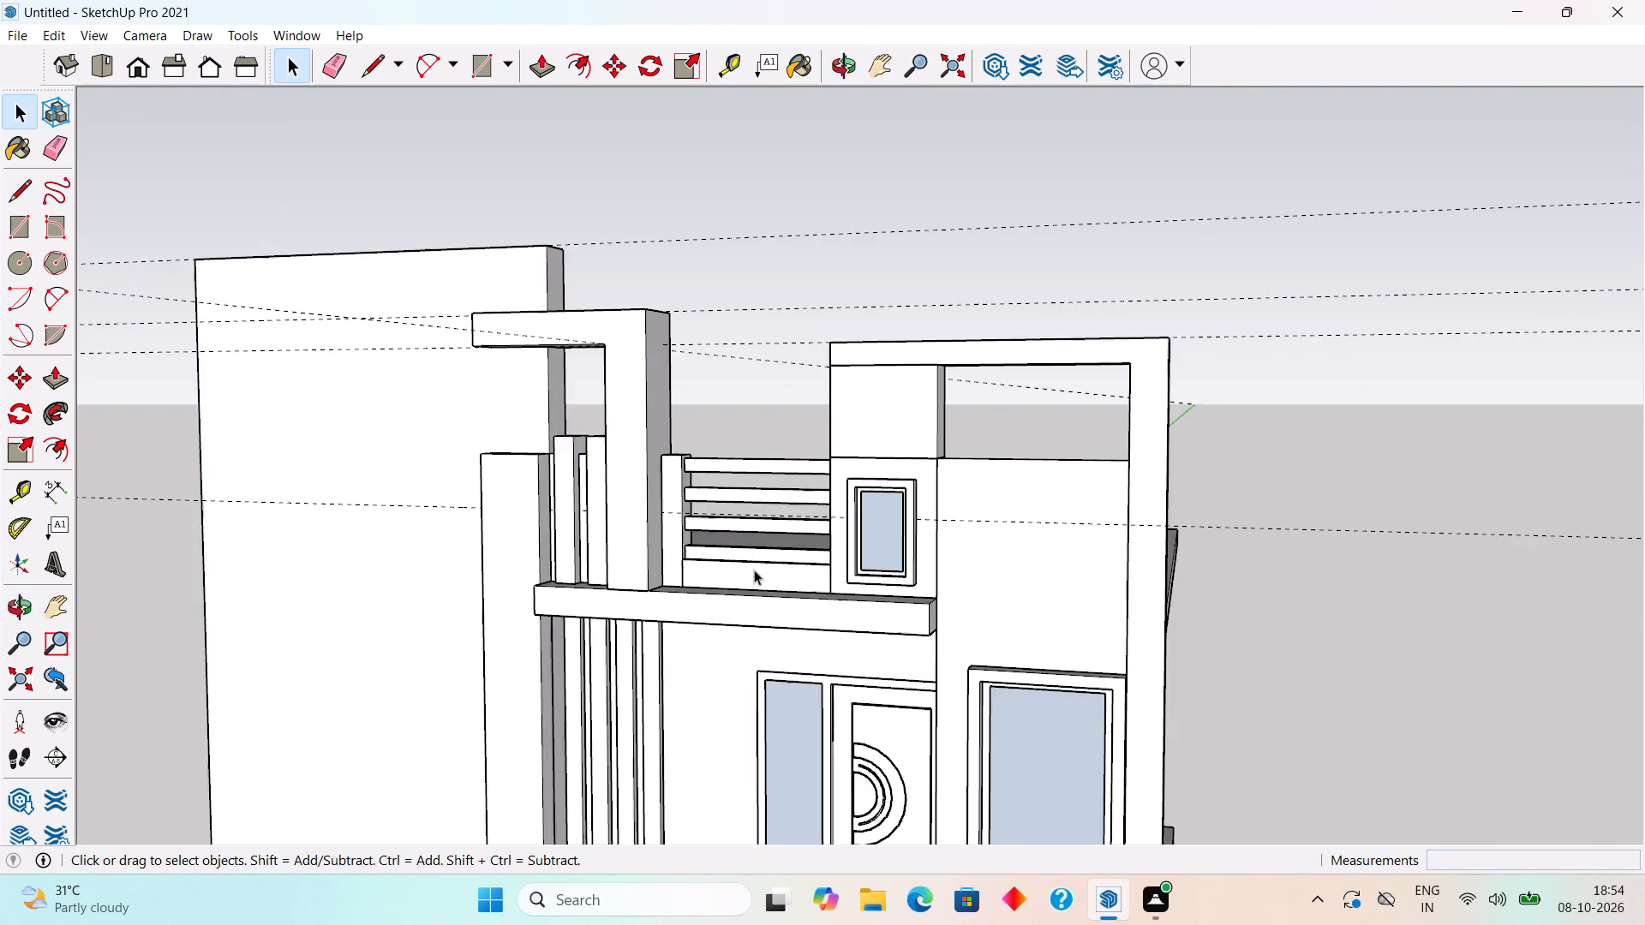
{"action": "middle_click_drag", "start_coordinate": [873, 519], "coordinate": [49, 576]}
{"action": "scroll", "coordinate": [817, 518], "scroll_direction": "up", "scroll_amount": 4}
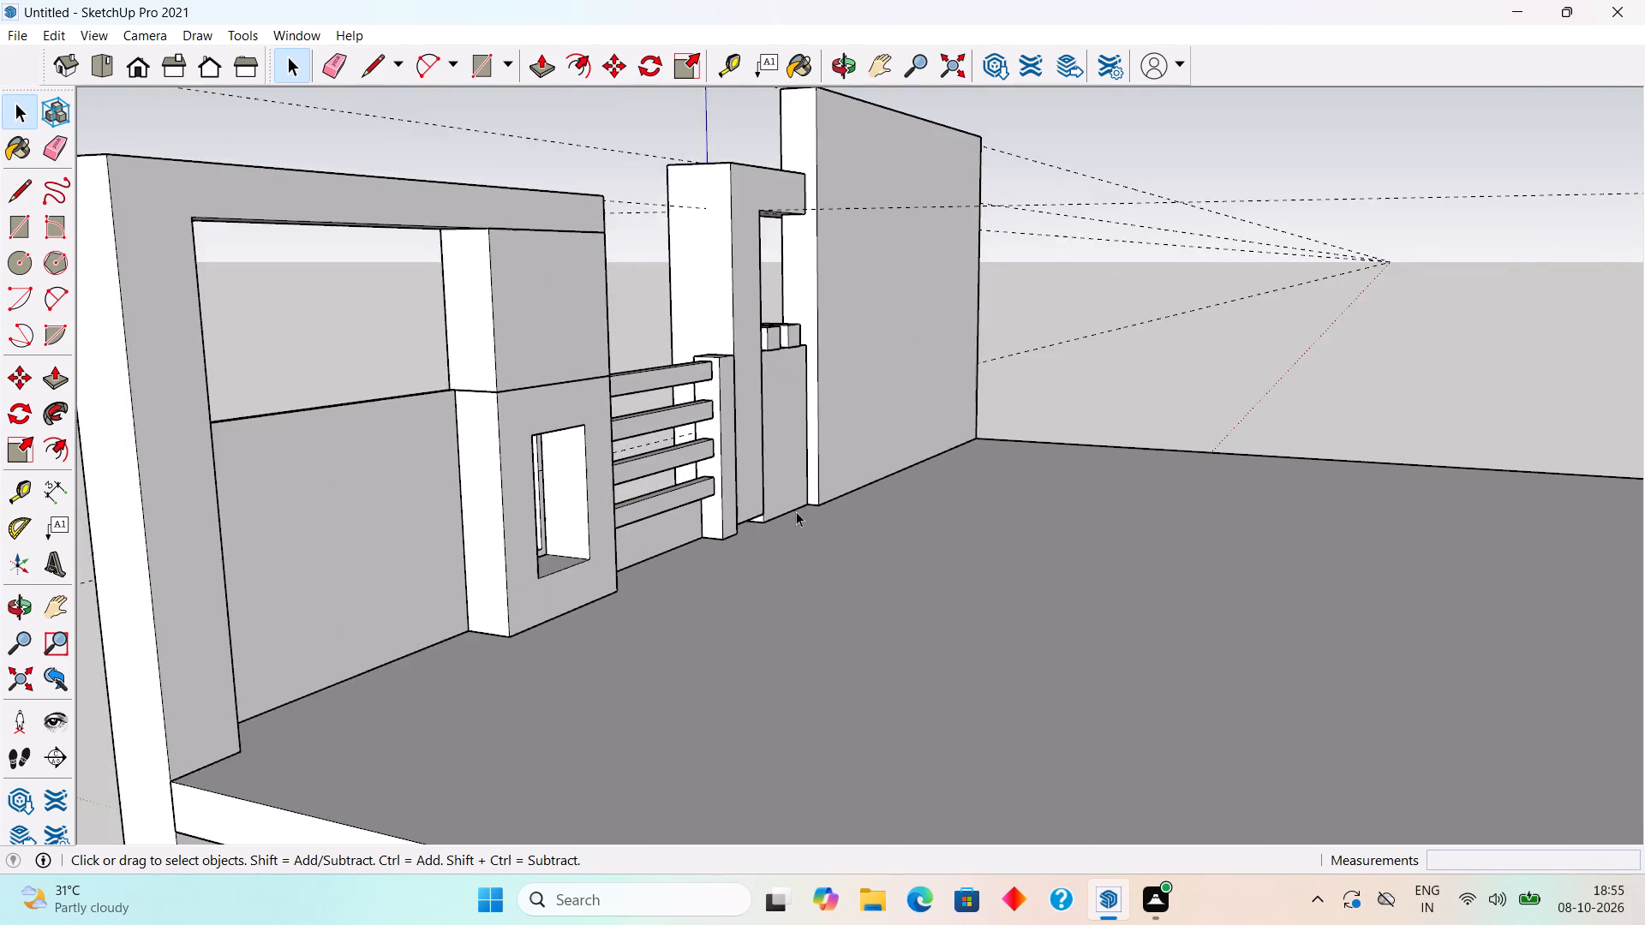
{"action": "scroll", "coordinate": [793, 511], "scroll_direction": "up", "scroll_amount": 5}
{"action": "scroll", "coordinate": [690, 510], "scroll_direction": "up", "scroll_amount": 4}
{"action": "middle_click_drag", "start_coordinate": [822, 540], "coordinate": [673, 391]}
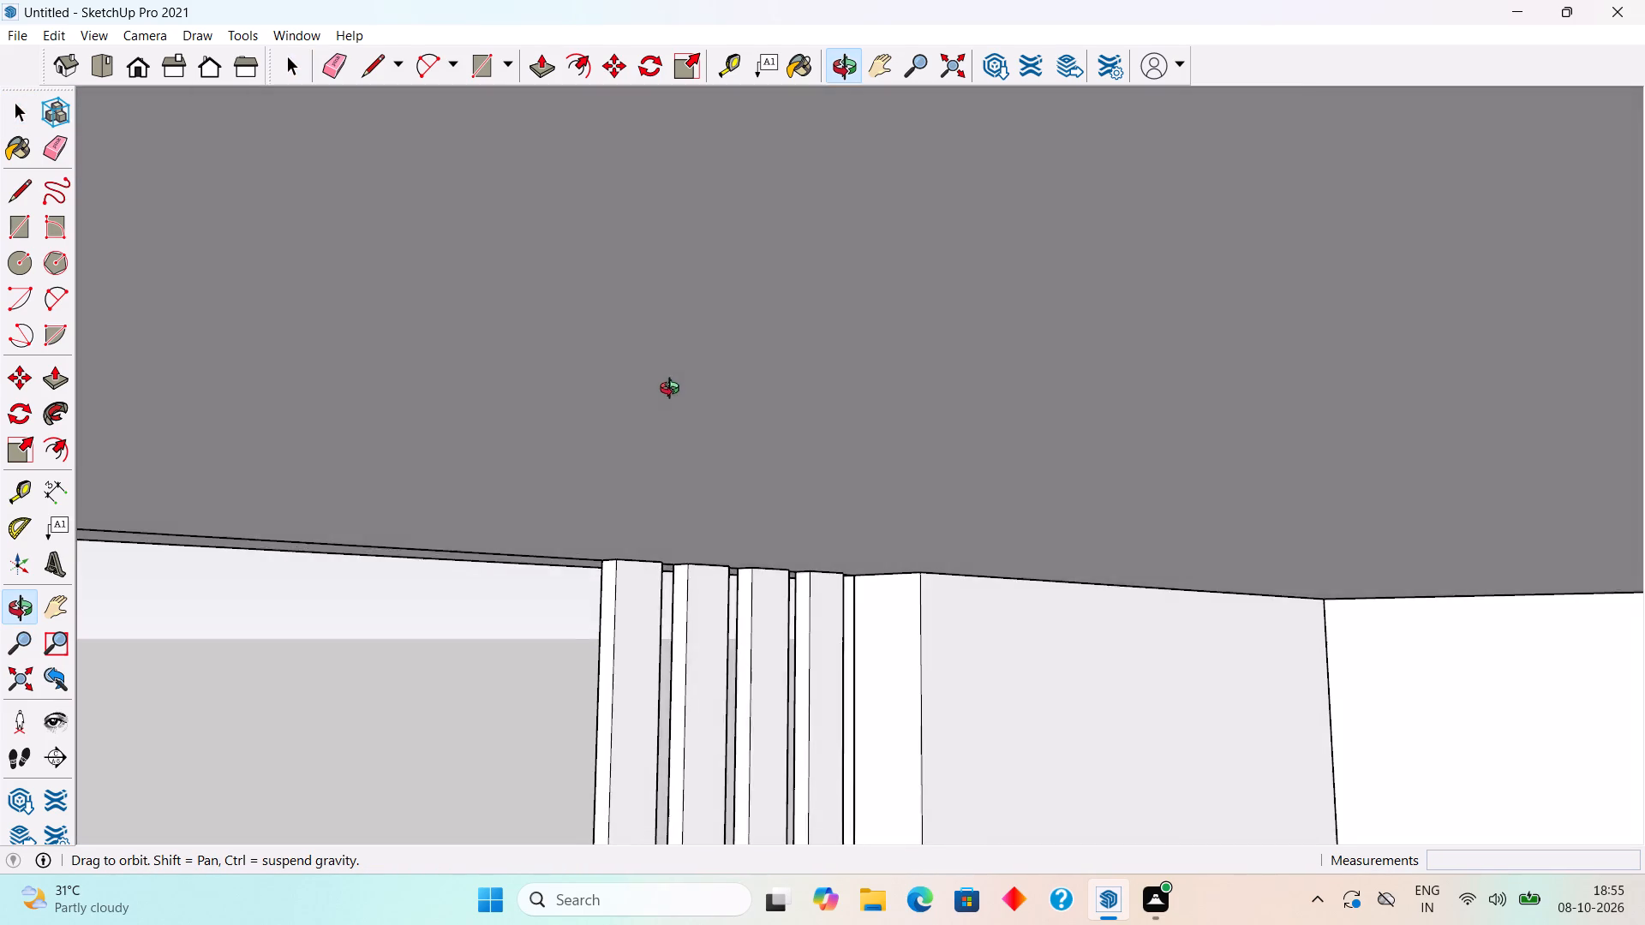
{"action": "middle_click_drag", "start_coordinate": [673, 391], "coordinate": [679, 522]}
{"action": "scroll", "coordinate": [684, 519], "scroll_direction": "up", "scroll_amount": 8}
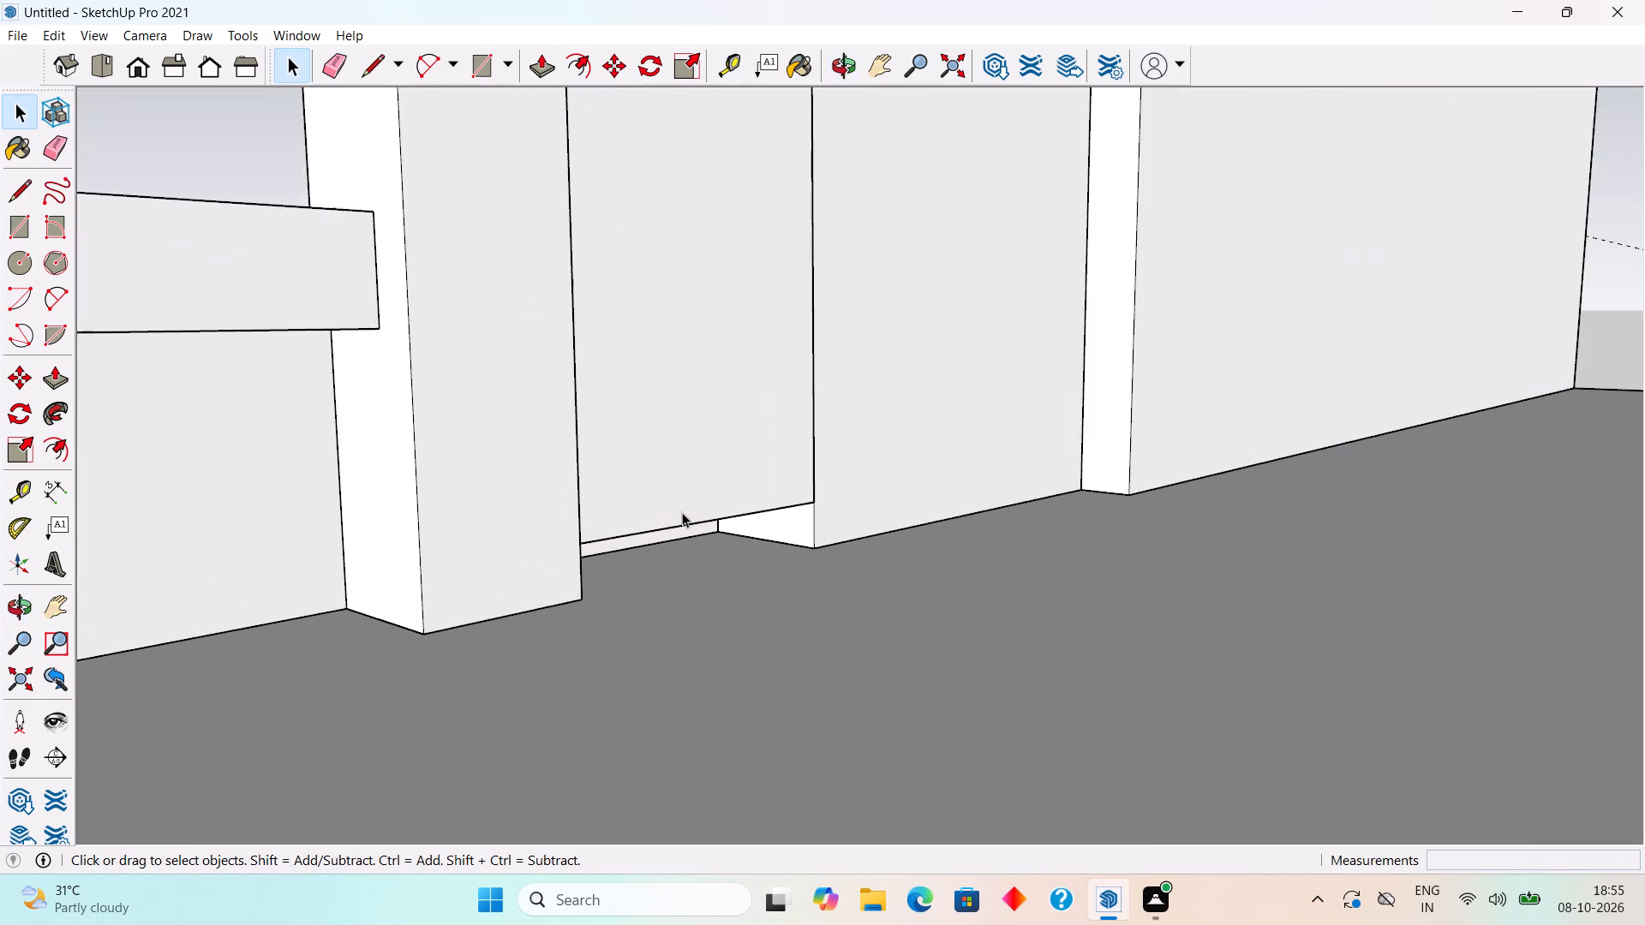
{"action": "middle_click_drag", "start_coordinate": [680, 511], "coordinate": [534, 497]}
{"action": "scroll", "coordinate": [534, 499], "scroll_direction": "down", "scroll_amount": 1}
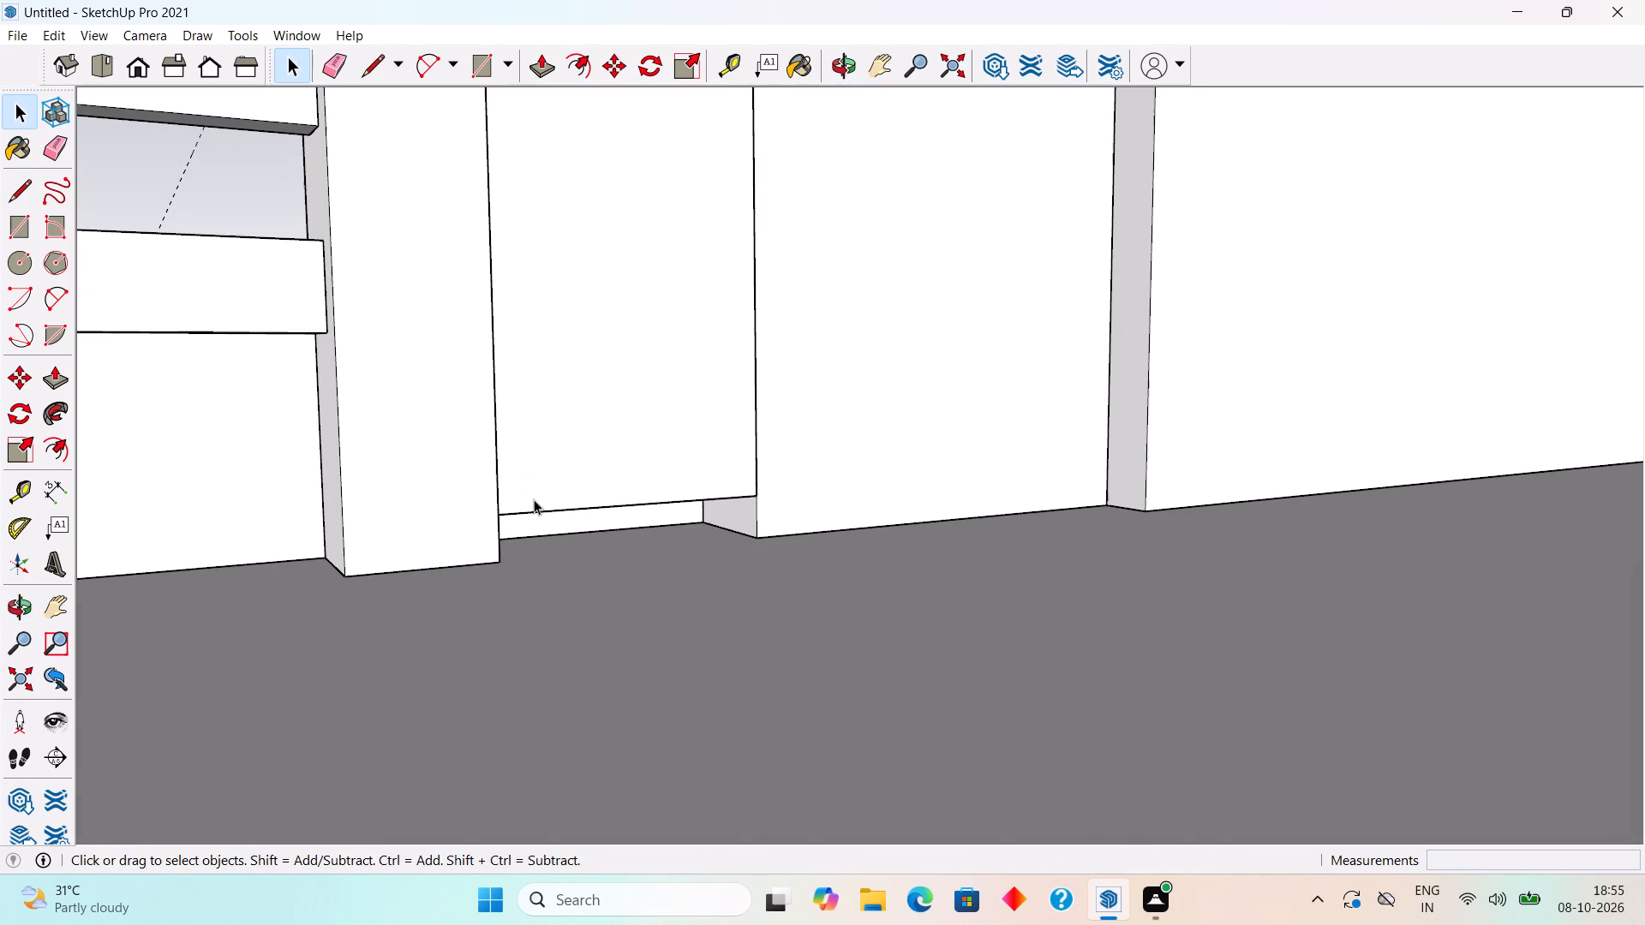
{"action": "scroll", "coordinate": [538, 503], "scroll_direction": "down", "scroll_amount": 7}
{"action": "scroll", "coordinate": [538, 503], "scroll_direction": "up", "scroll_amount": 1}
{"action": "scroll", "coordinate": [538, 503], "scroll_direction": "down", "scroll_amount": 4}
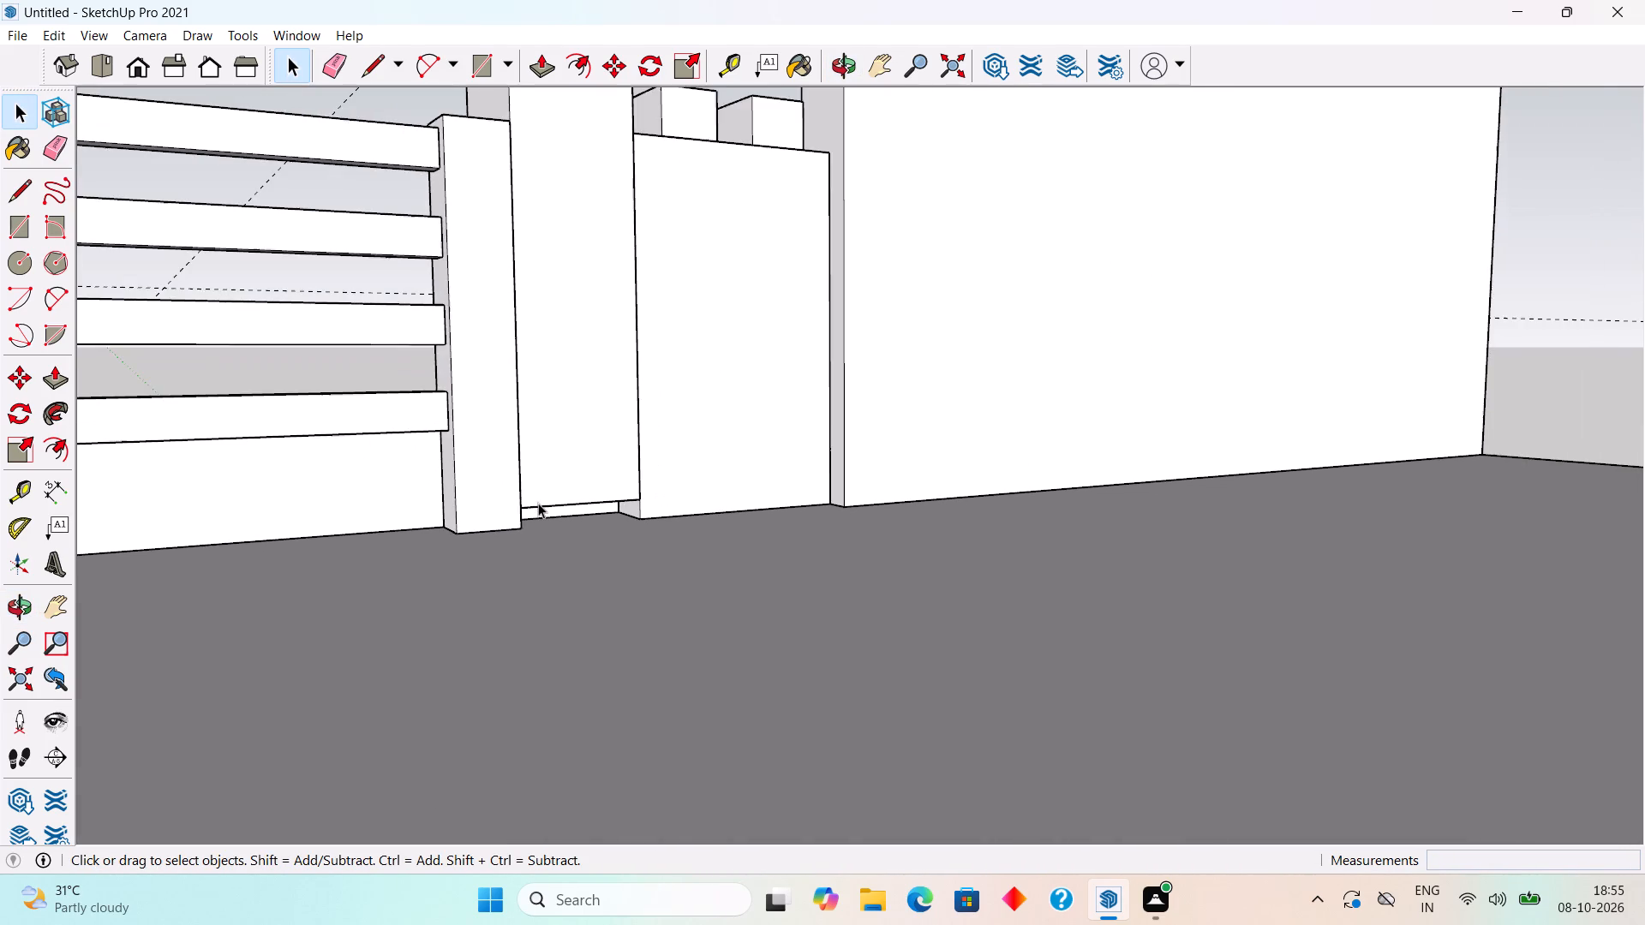
{"action": "middle_click_drag", "start_coordinate": [538, 503], "coordinate": [591, 497]}
{"action": "scroll", "coordinate": [594, 528], "scroll_direction": "up", "scroll_amount": 9}
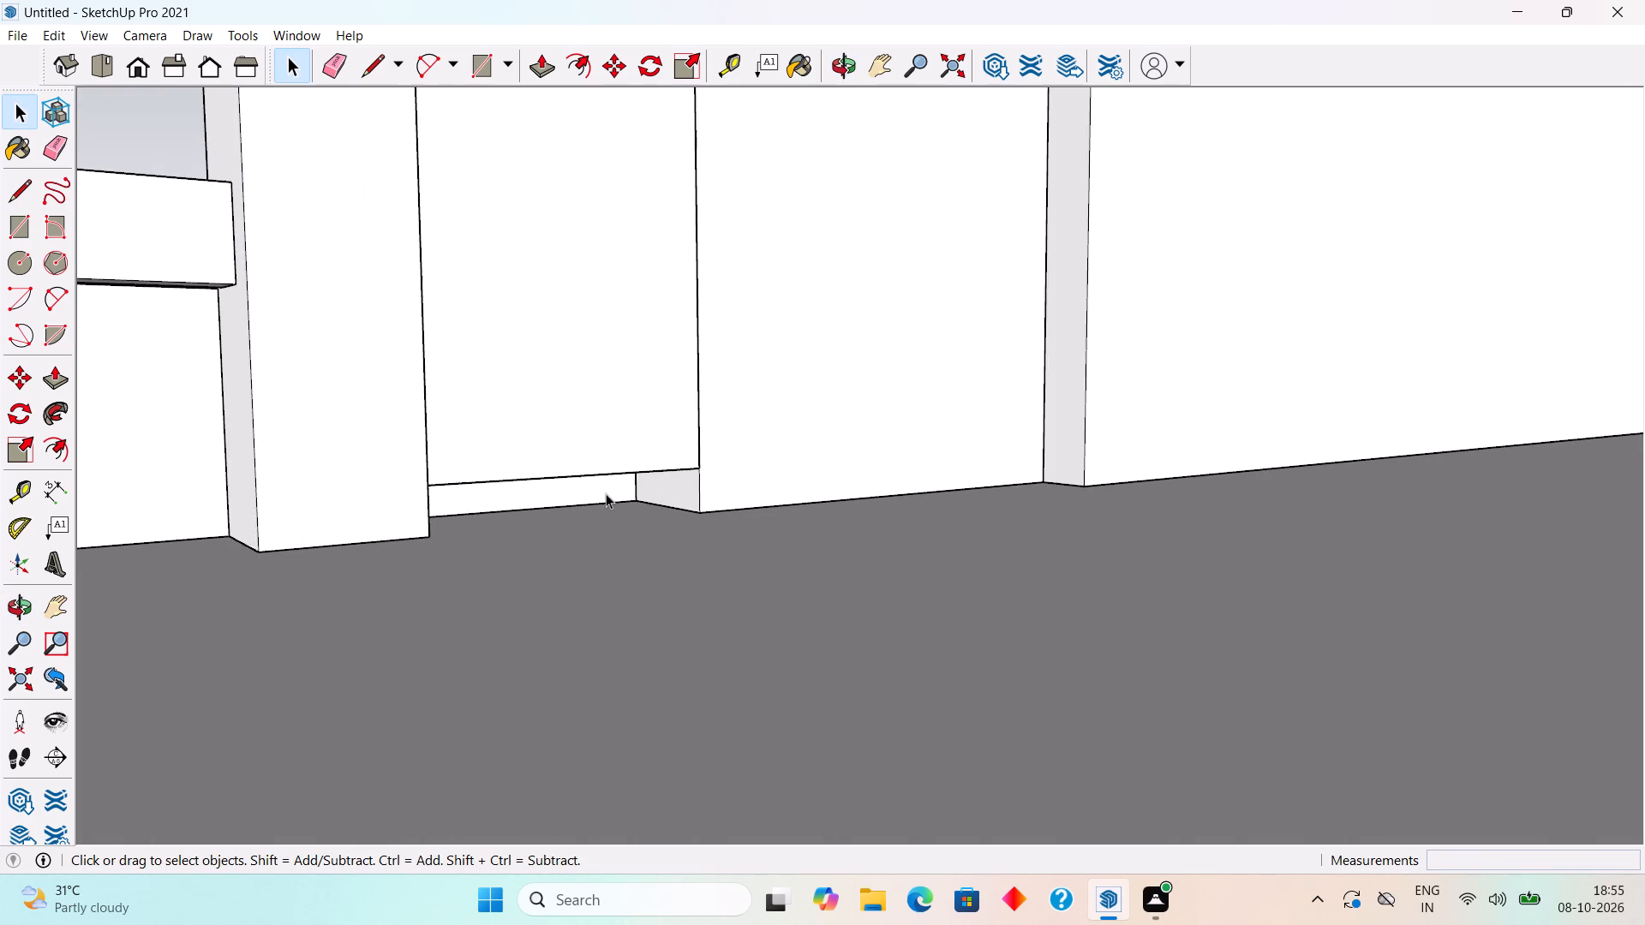
{"action": "middle_click_drag", "start_coordinate": [607, 481], "coordinate": [667, 454]}
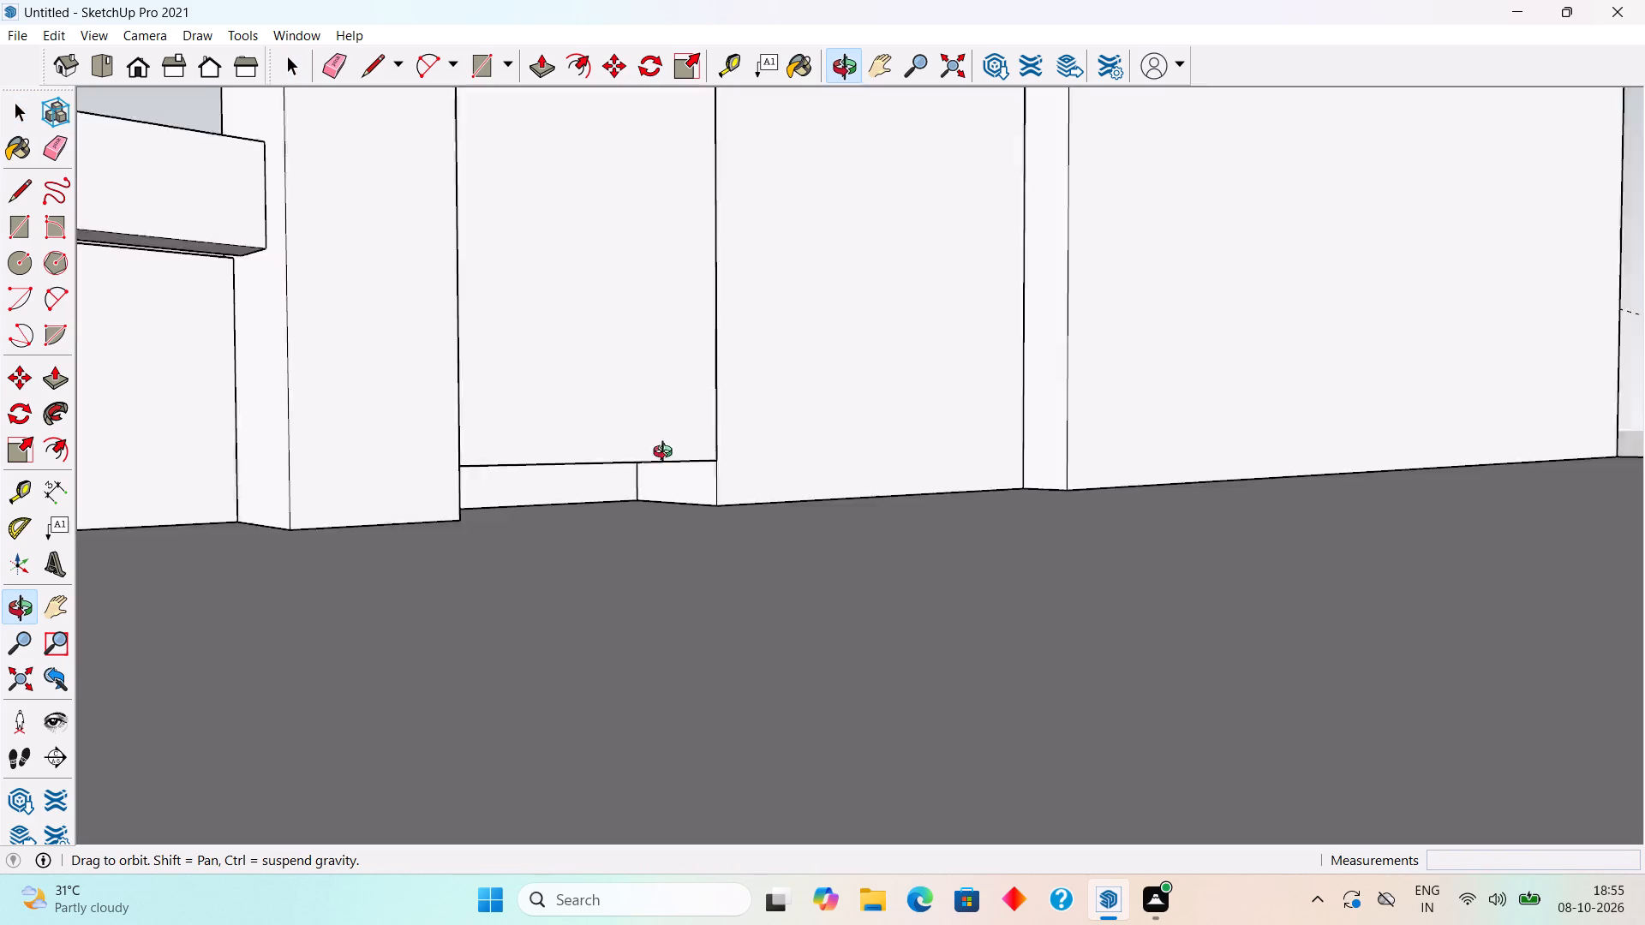
{"action": "middle_click_drag", "start_coordinate": [667, 454], "coordinate": [704, 510]}
{"action": "scroll", "coordinate": [704, 510], "scroll_direction": "down", "scroll_amount": 20}
{"action": "scroll", "coordinate": [719, 497], "scroll_direction": "down", "scroll_amount": 4}
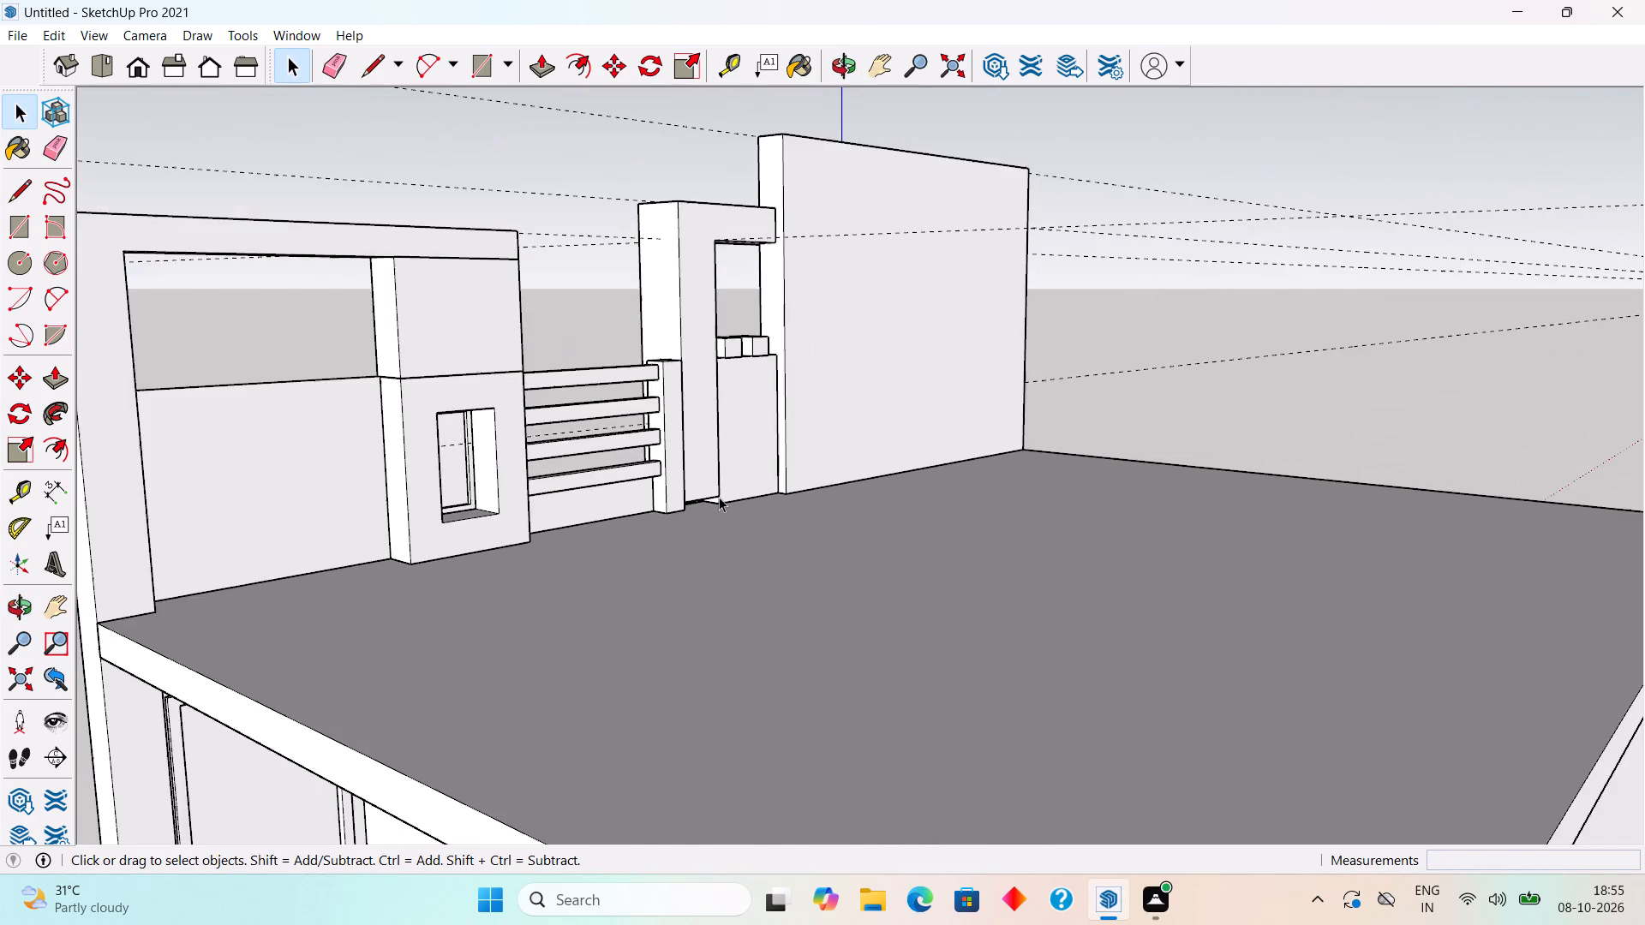
{"action": "left_click", "coordinate": [597, 343]}
{"action": "middle_click_drag", "start_coordinate": [608, 350], "coordinate": [1568, 408]}
{"action": "middle_click_drag", "start_coordinate": [1176, 563], "coordinate": [1331, 488]}
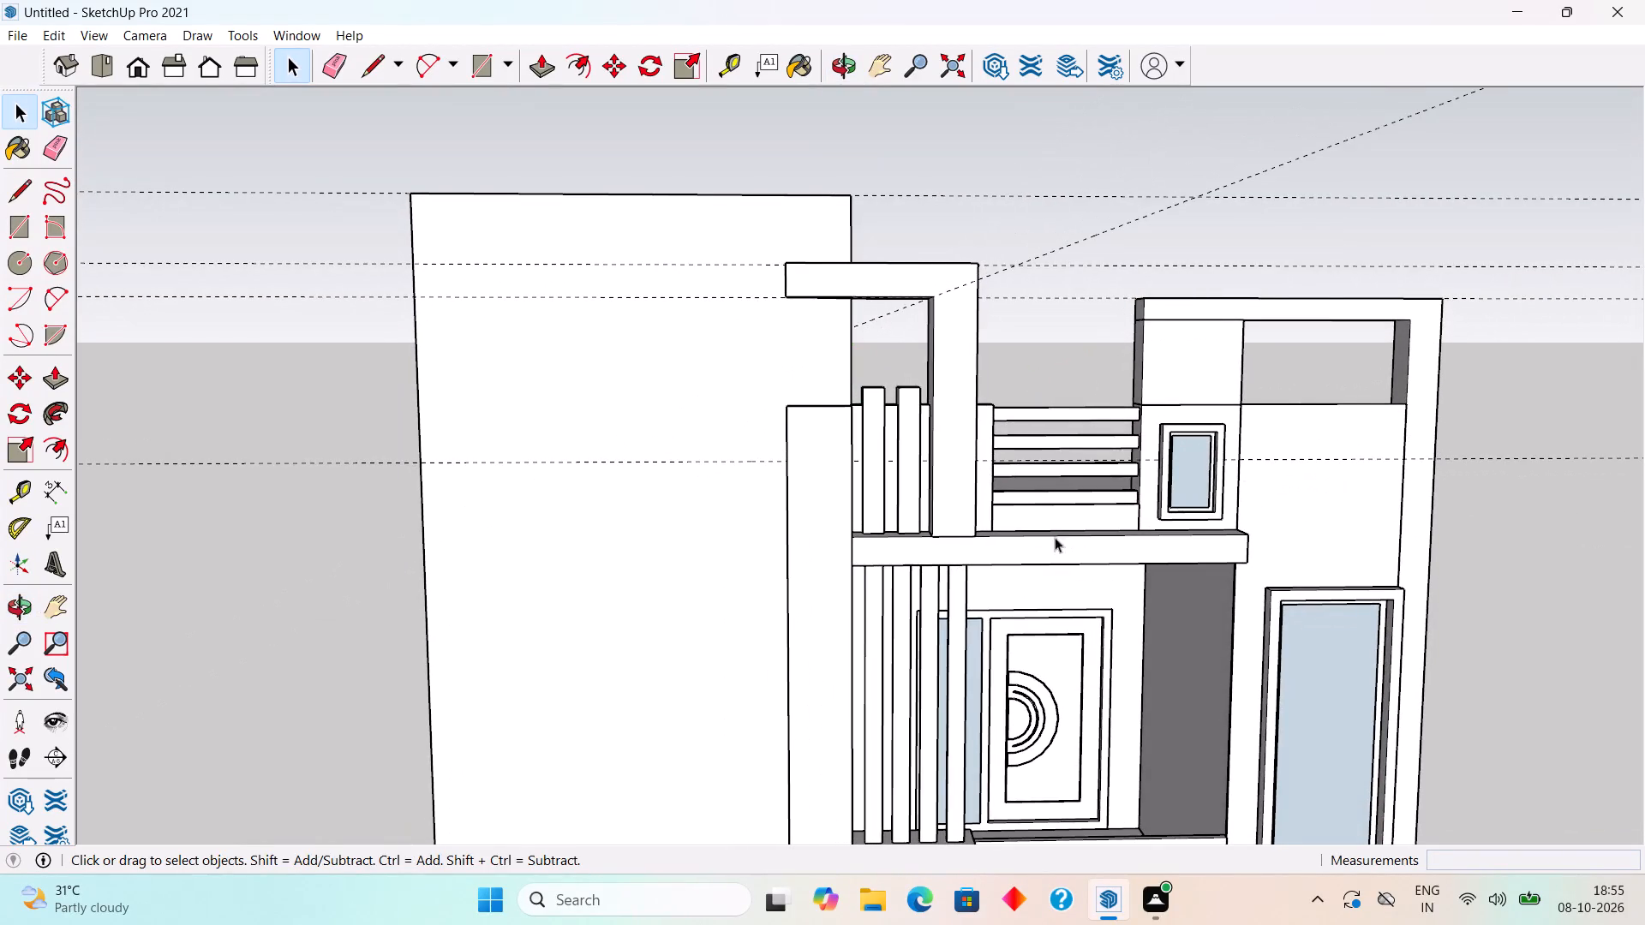
{"action": "middle_click_drag", "start_coordinate": [1050, 540], "coordinate": [1182, 545]}
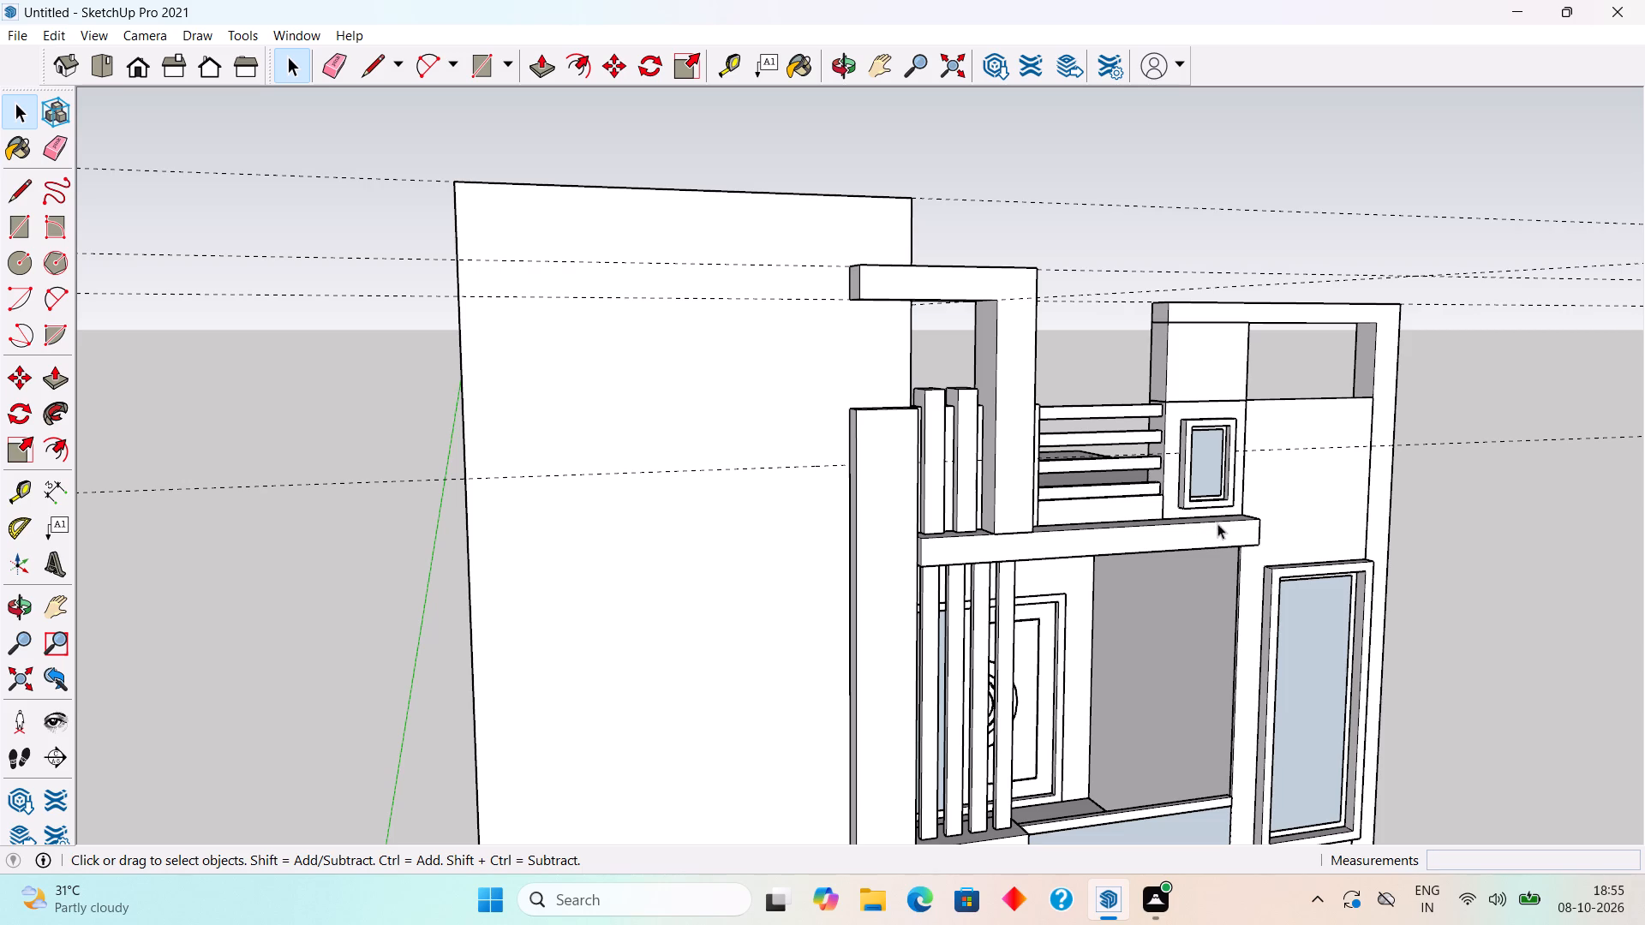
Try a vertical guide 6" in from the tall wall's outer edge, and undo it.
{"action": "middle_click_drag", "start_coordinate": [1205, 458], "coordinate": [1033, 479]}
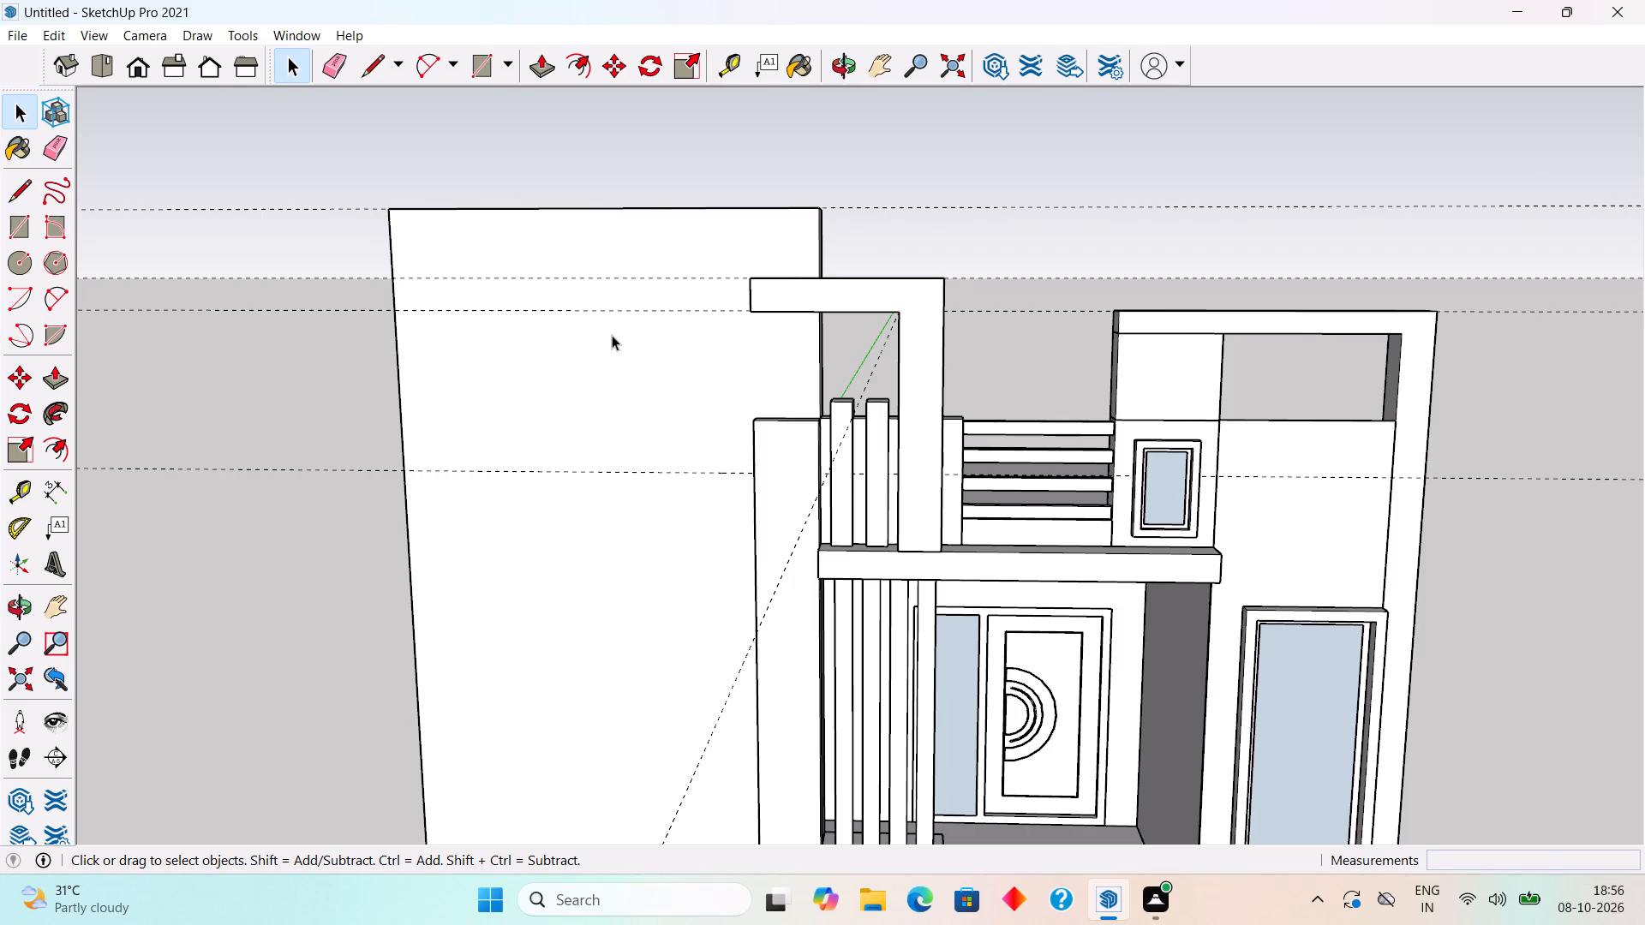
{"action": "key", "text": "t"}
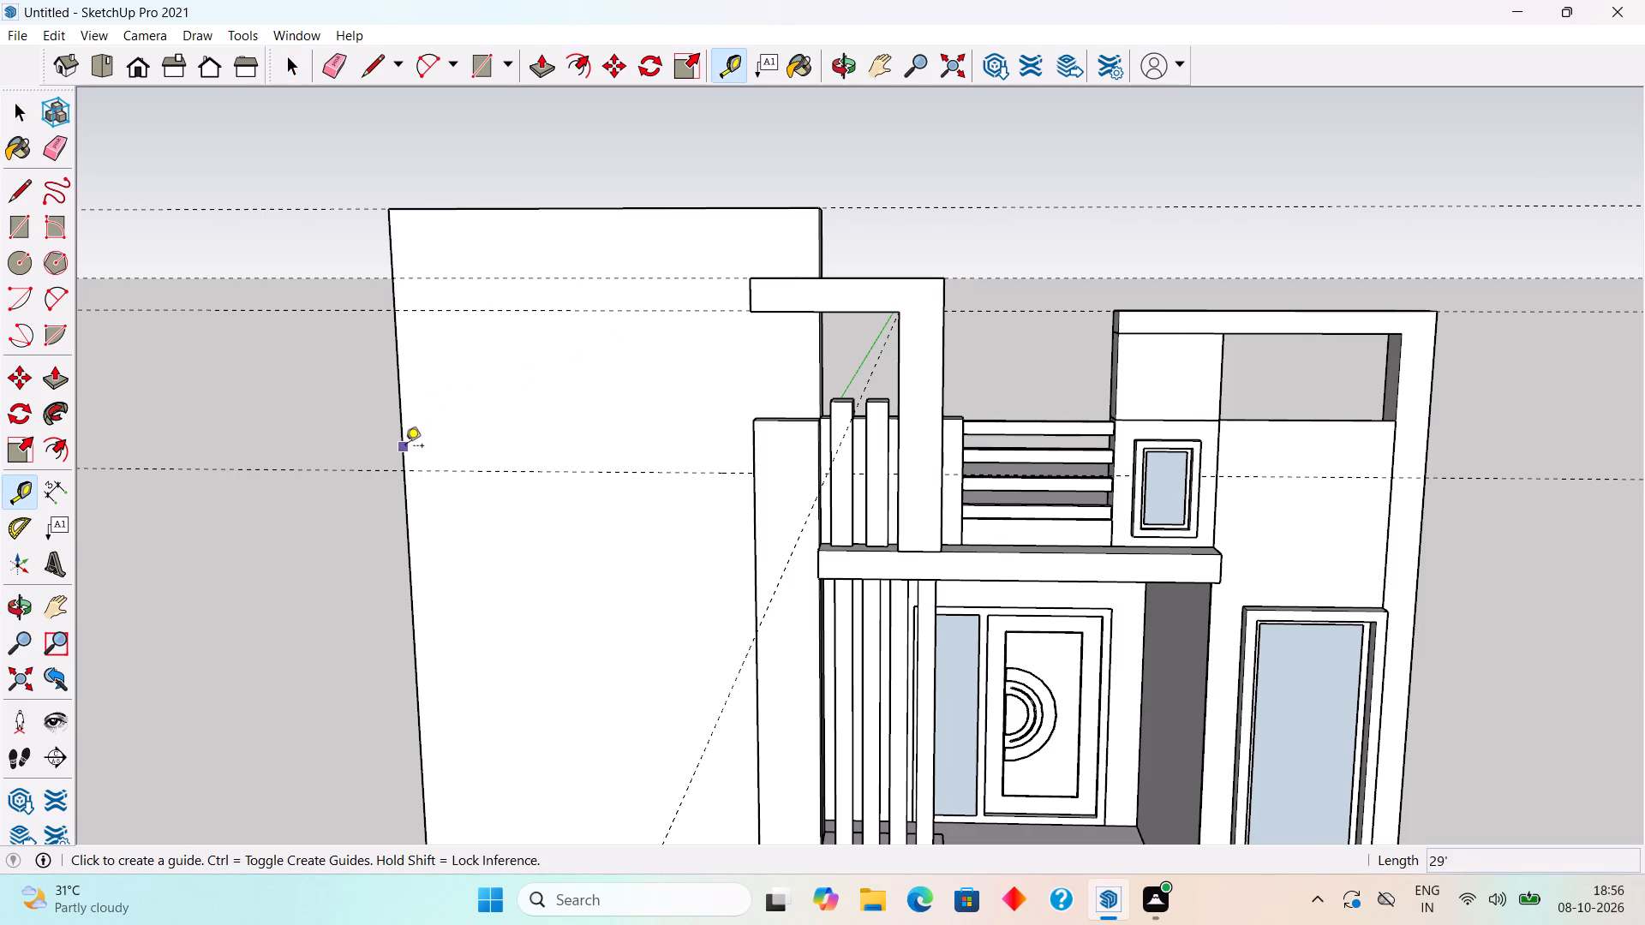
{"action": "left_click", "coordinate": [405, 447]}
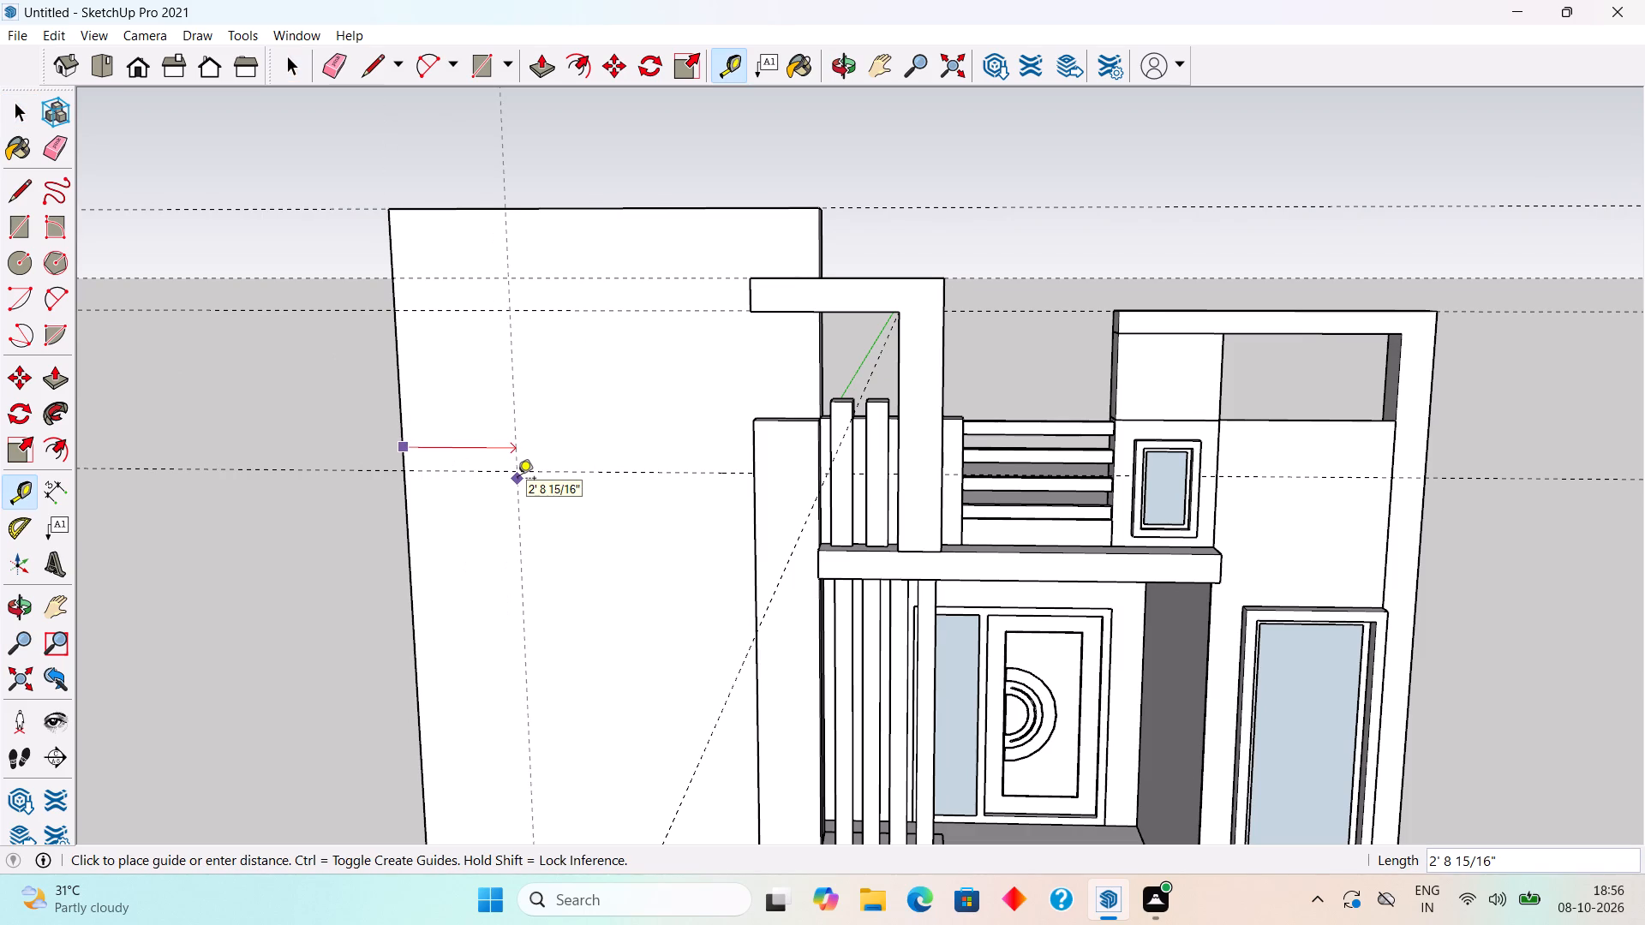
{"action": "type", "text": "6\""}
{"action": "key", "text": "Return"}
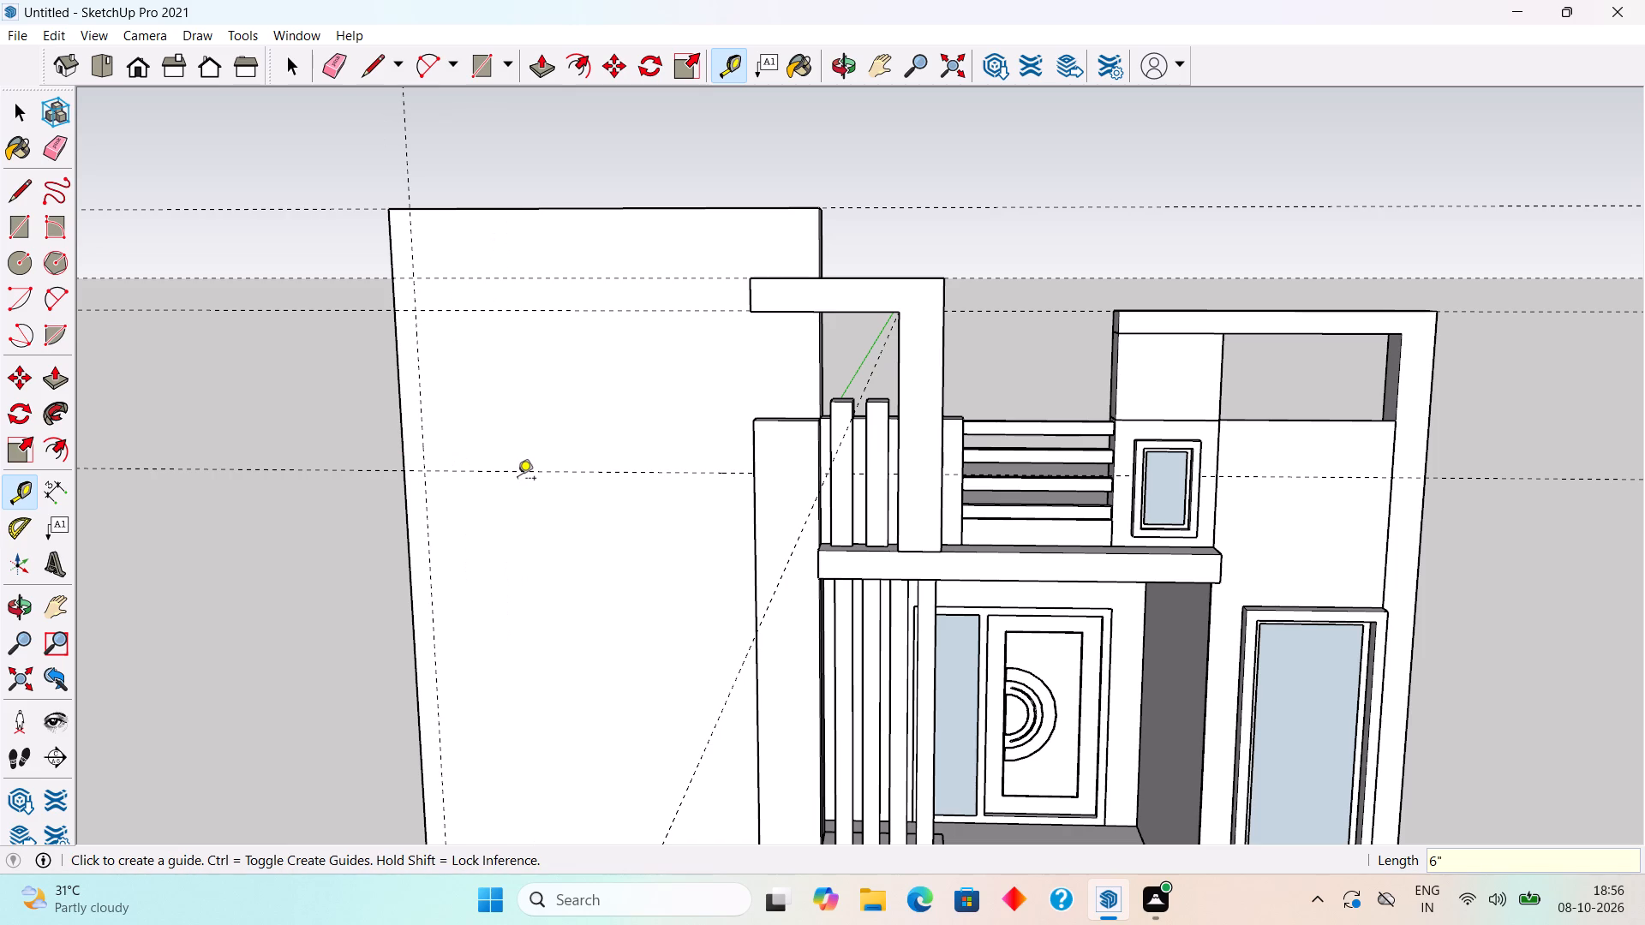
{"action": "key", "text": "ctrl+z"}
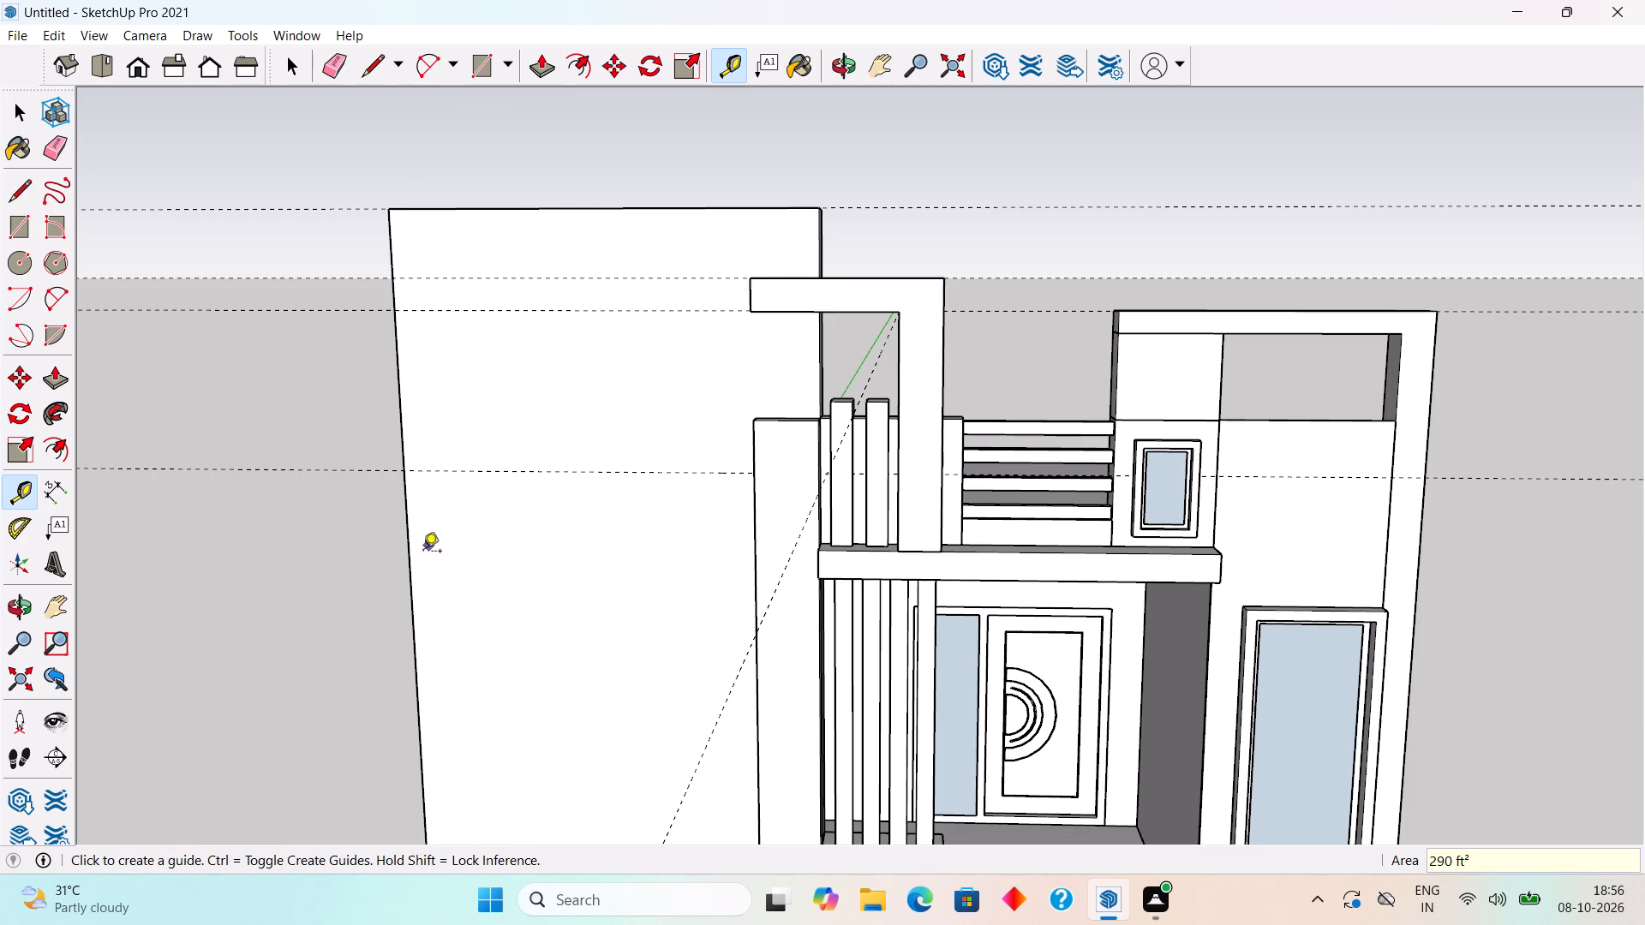
Place a vertical guide 8" in from the tall wall's outer edge.
{"action": "scroll", "coordinate": [574, 472], "scroll_direction": "down", "scroll_amount": 9}
{"action": "middle_click_drag", "start_coordinate": [891, 474], "coordinate": [951, 410]}
{"action": "scroll", "coordinate": [951, 410], "scroll_direction": "down", "scroll_amount": 2}
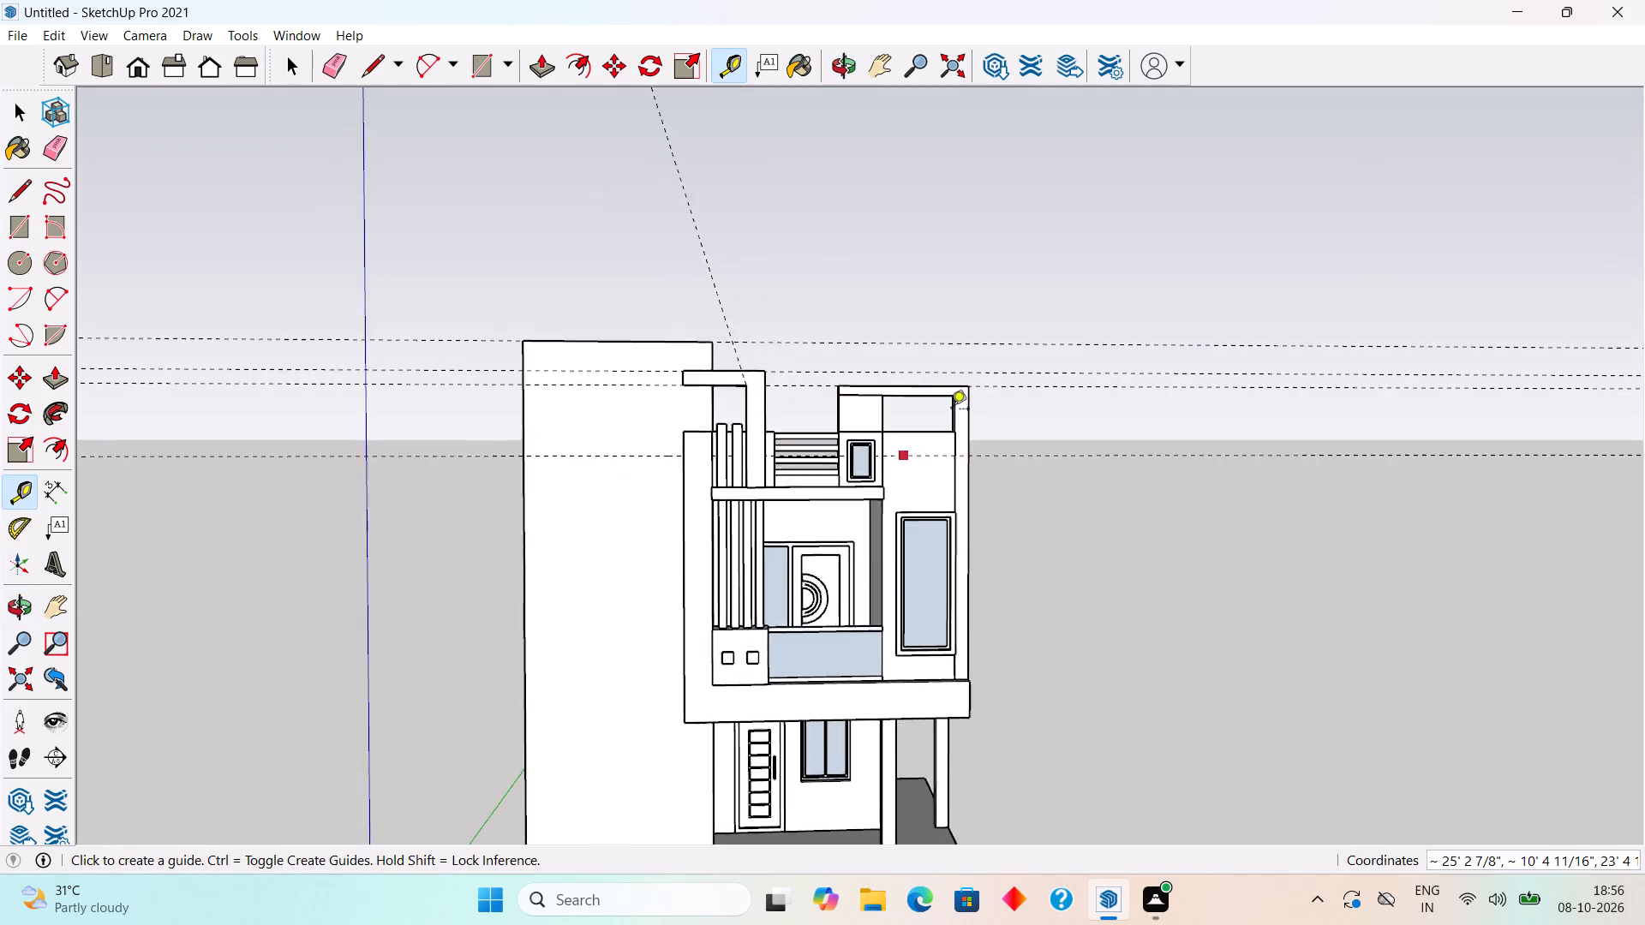
{"action": "scroll", "coordinate": [951, 410], "scroll_direction": "down", "scroll_amount": 1}
{"action": "scroll", "coordinate": [685, 721], "scroll_direction": "up", "scroll_amount": 4}
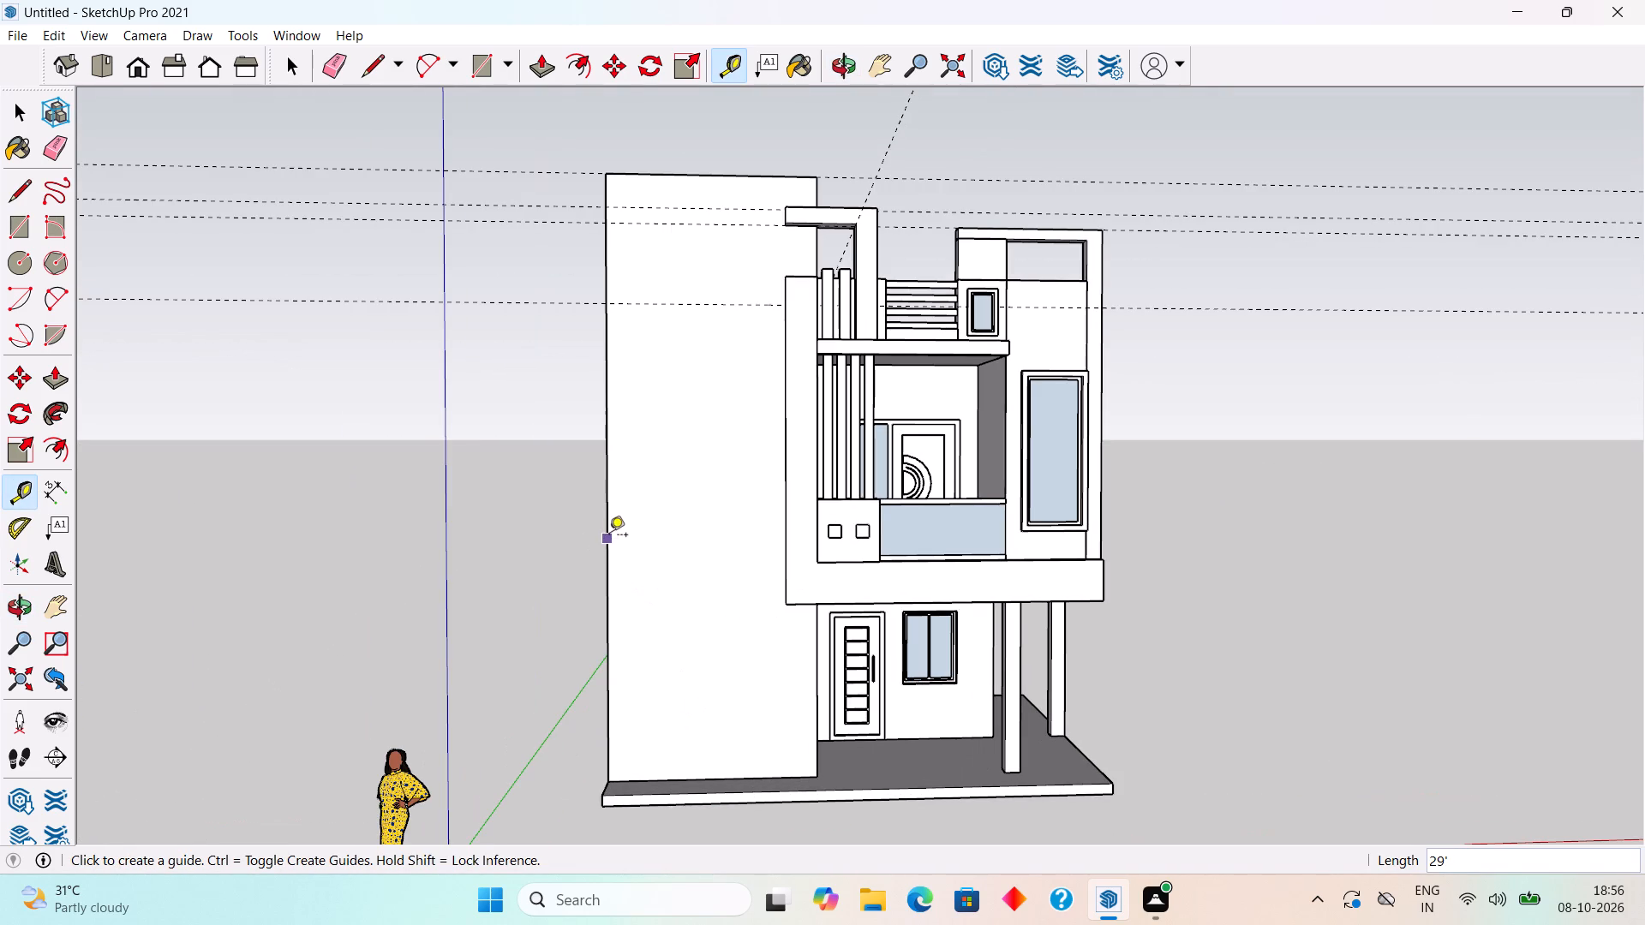
{"action": "left_click", "coordinate": [609, 535]}
{"action": "type", "text": "8\""}
{"action": "key", "text": "Return"}
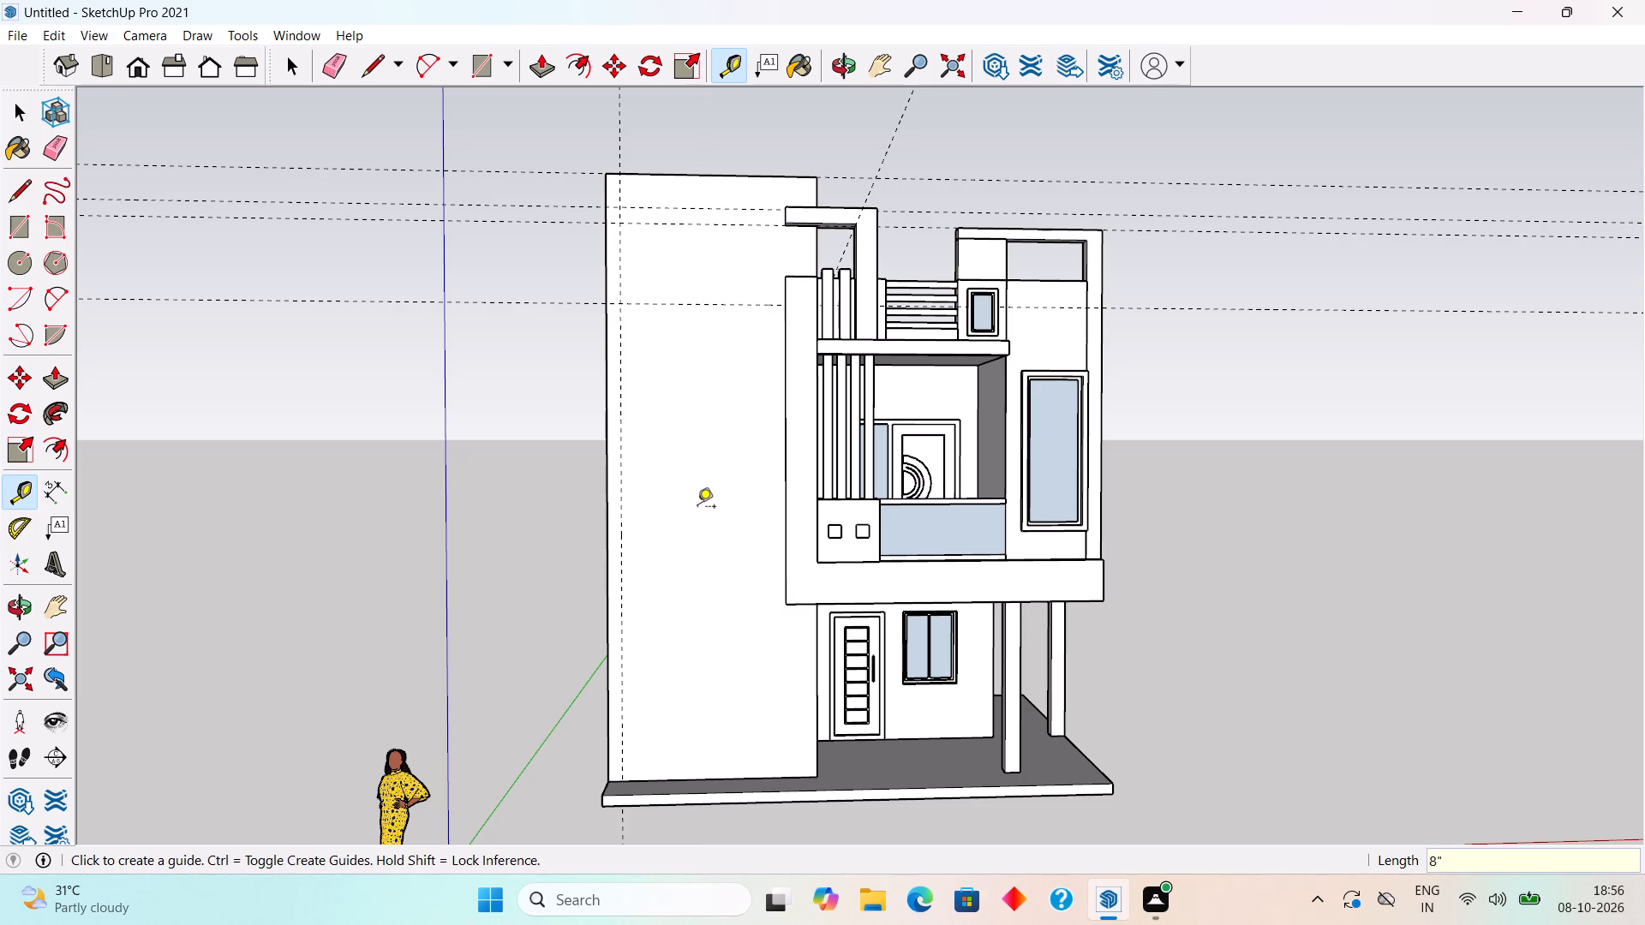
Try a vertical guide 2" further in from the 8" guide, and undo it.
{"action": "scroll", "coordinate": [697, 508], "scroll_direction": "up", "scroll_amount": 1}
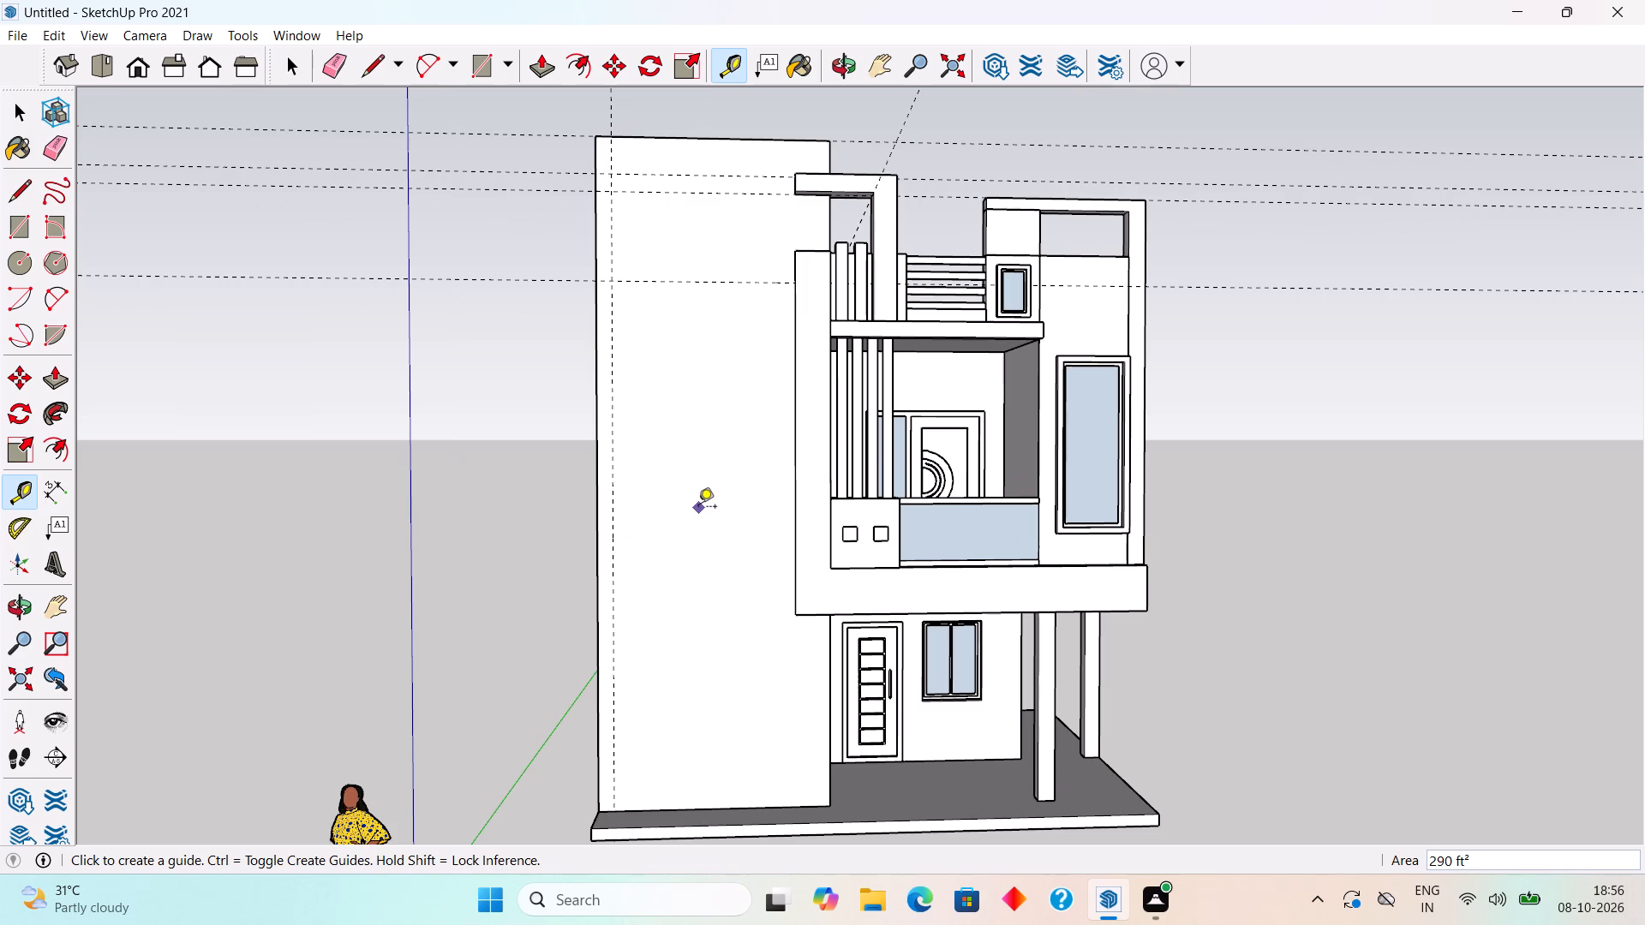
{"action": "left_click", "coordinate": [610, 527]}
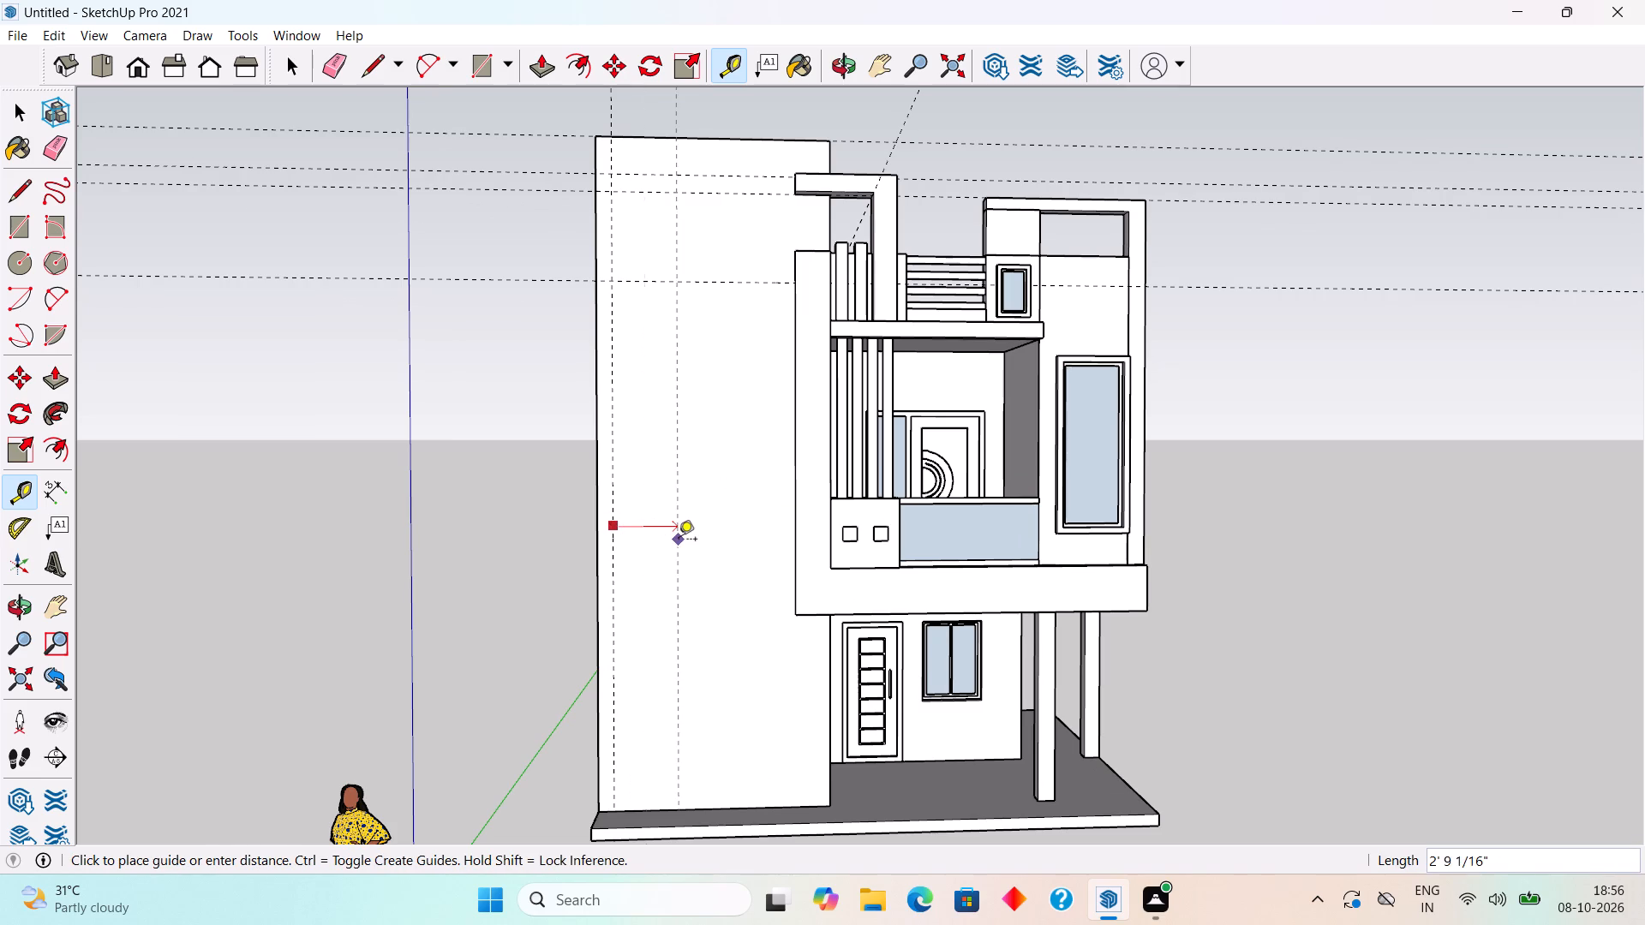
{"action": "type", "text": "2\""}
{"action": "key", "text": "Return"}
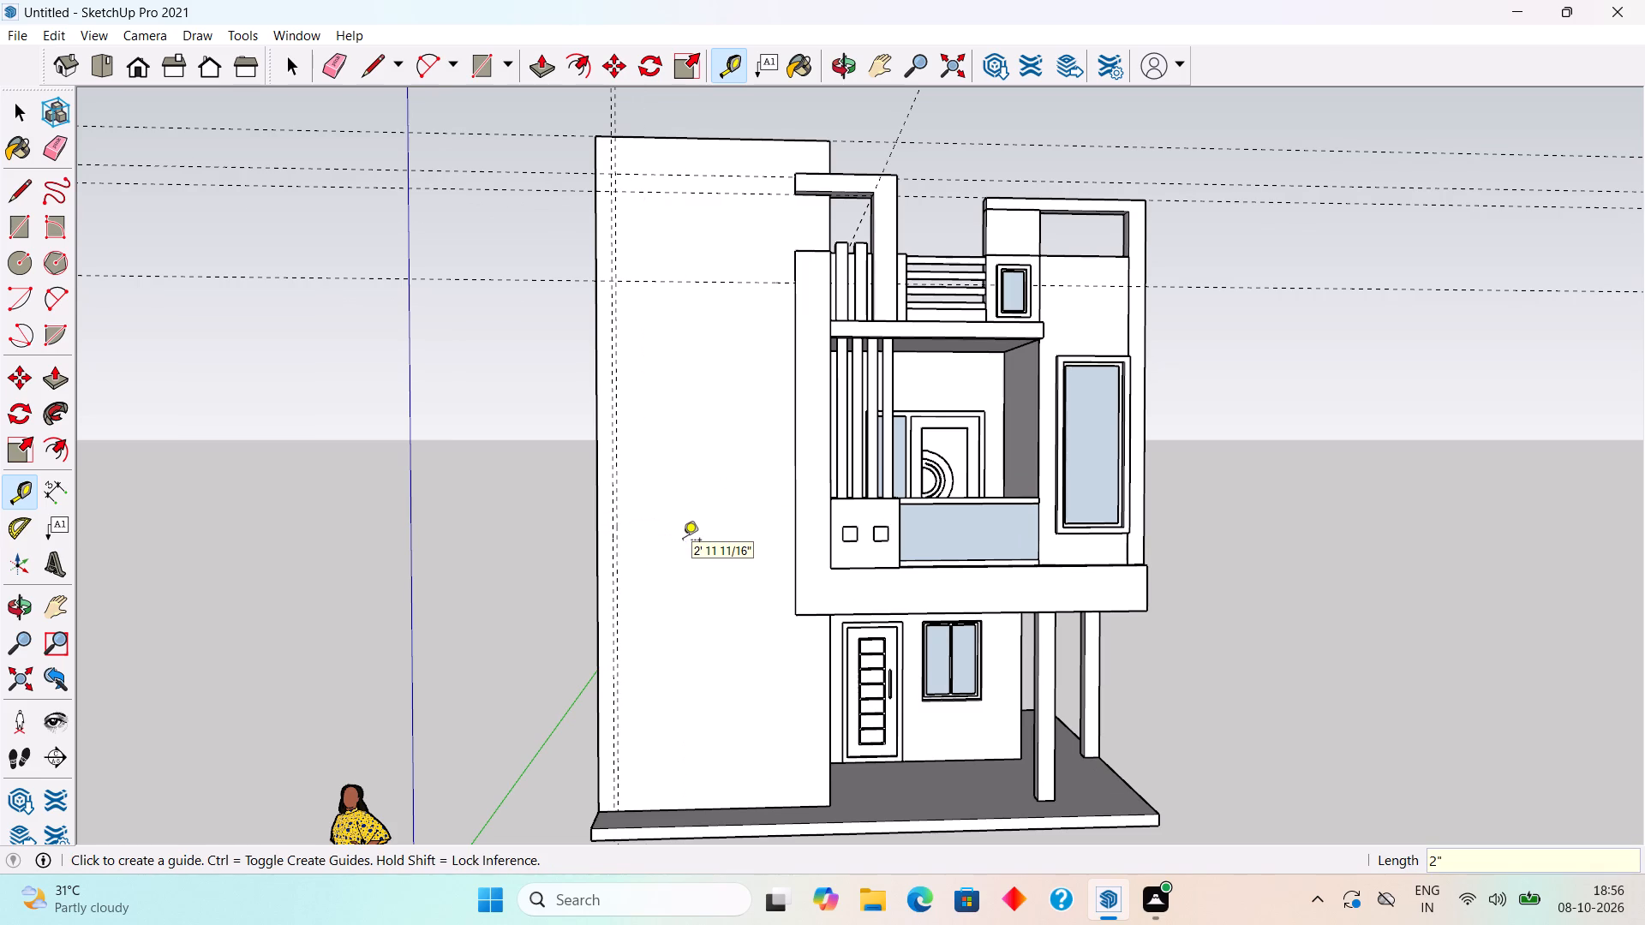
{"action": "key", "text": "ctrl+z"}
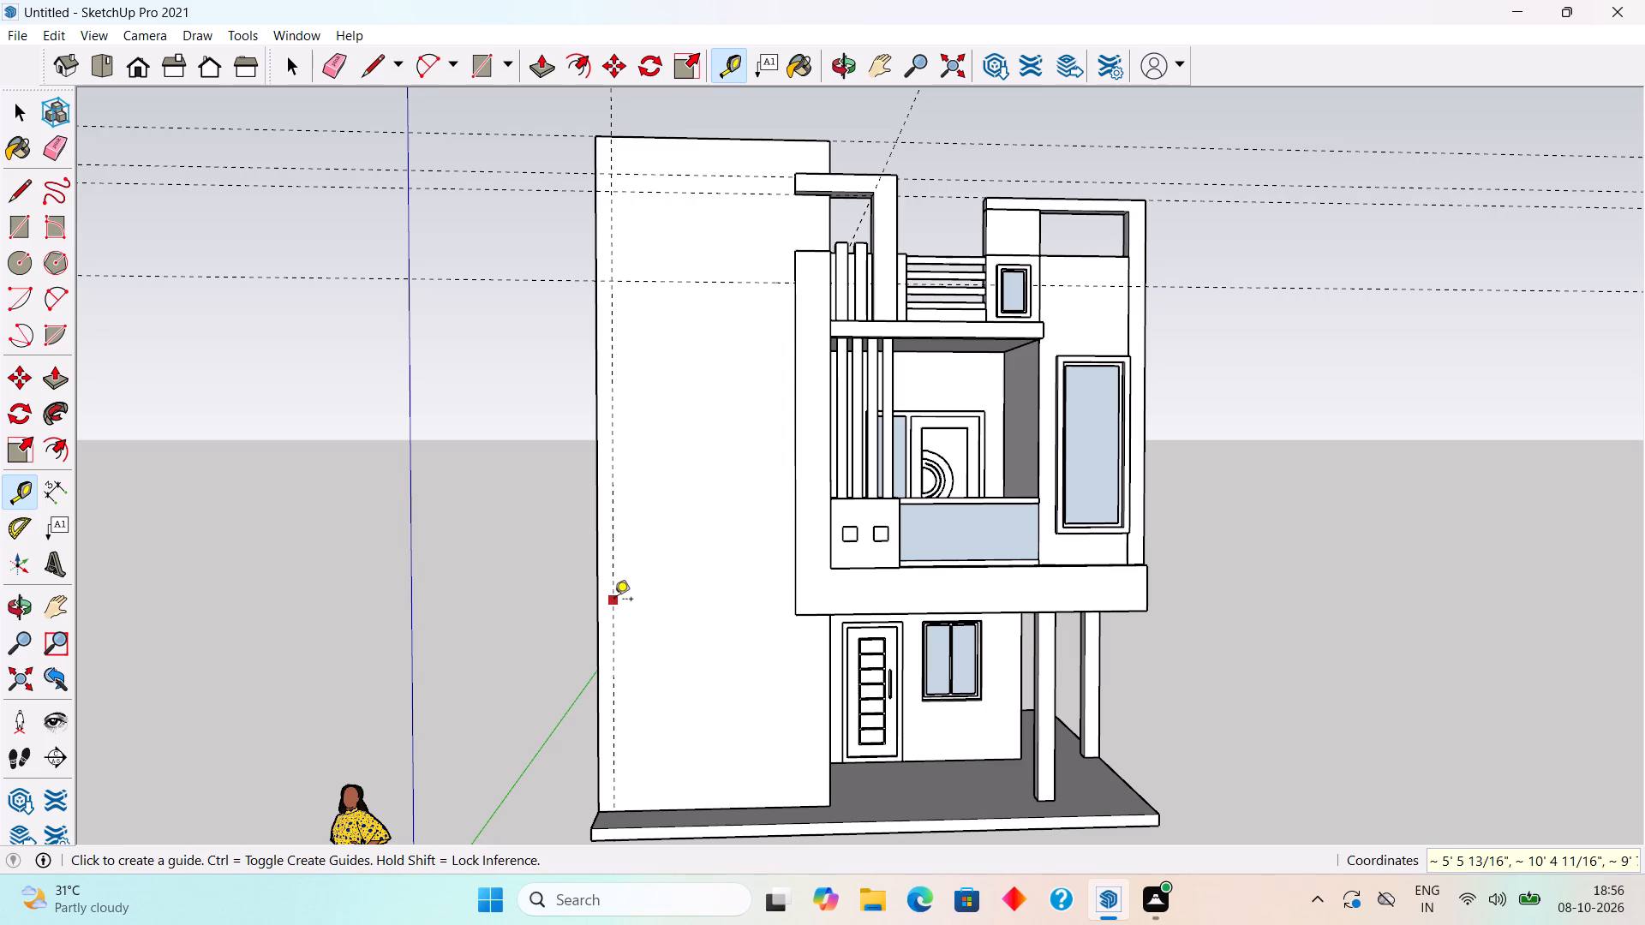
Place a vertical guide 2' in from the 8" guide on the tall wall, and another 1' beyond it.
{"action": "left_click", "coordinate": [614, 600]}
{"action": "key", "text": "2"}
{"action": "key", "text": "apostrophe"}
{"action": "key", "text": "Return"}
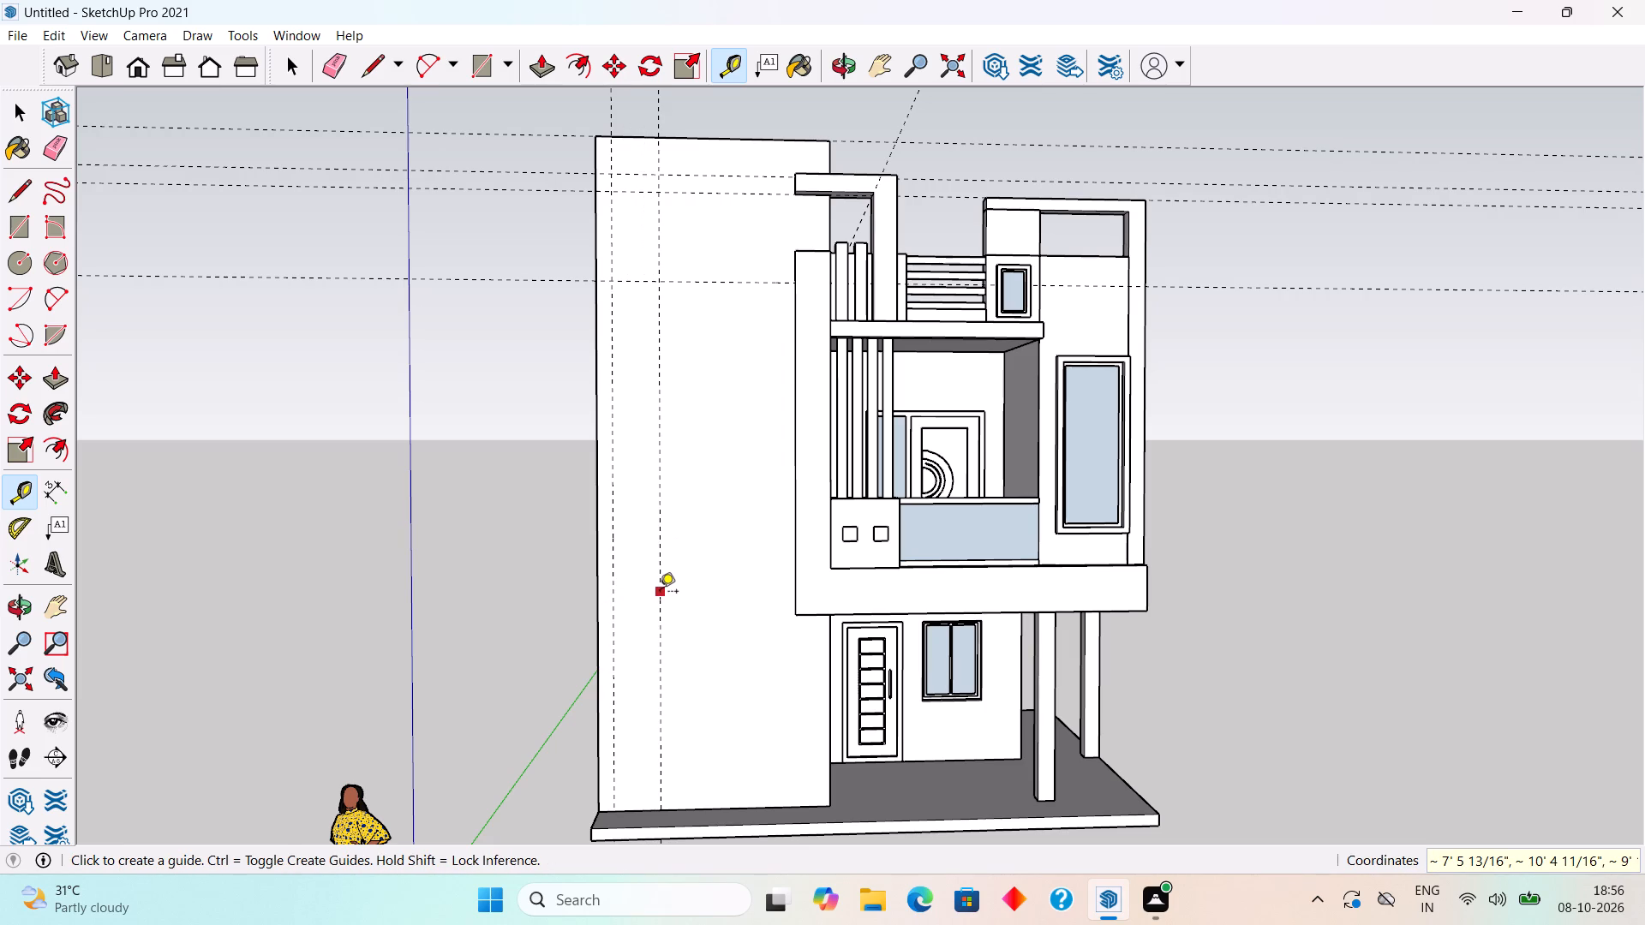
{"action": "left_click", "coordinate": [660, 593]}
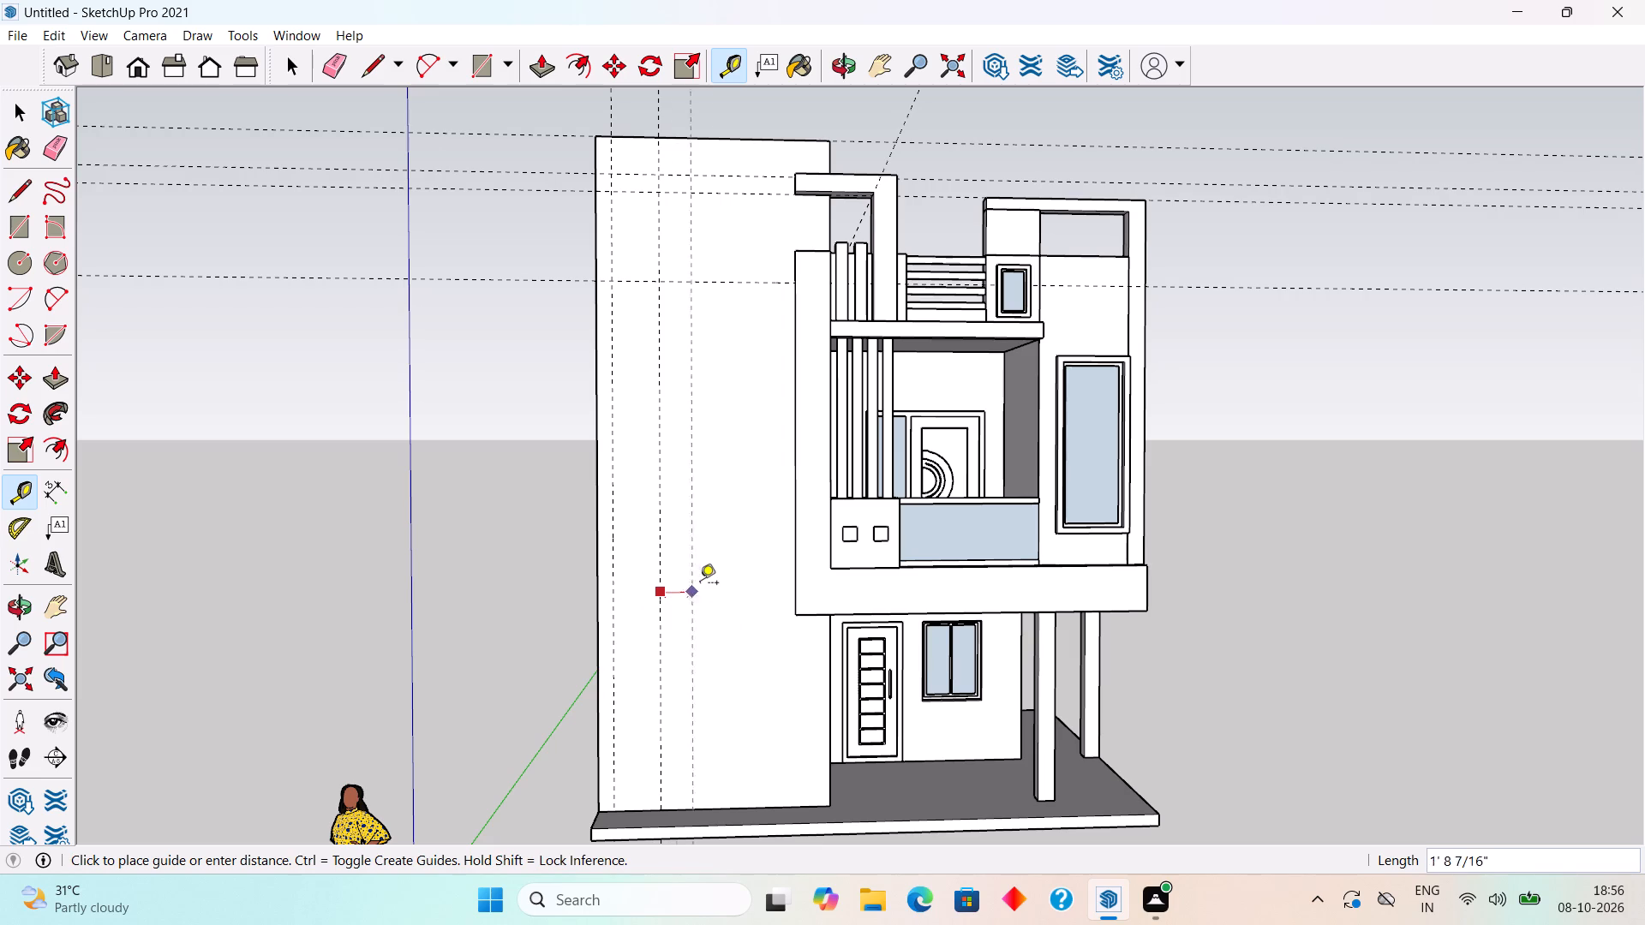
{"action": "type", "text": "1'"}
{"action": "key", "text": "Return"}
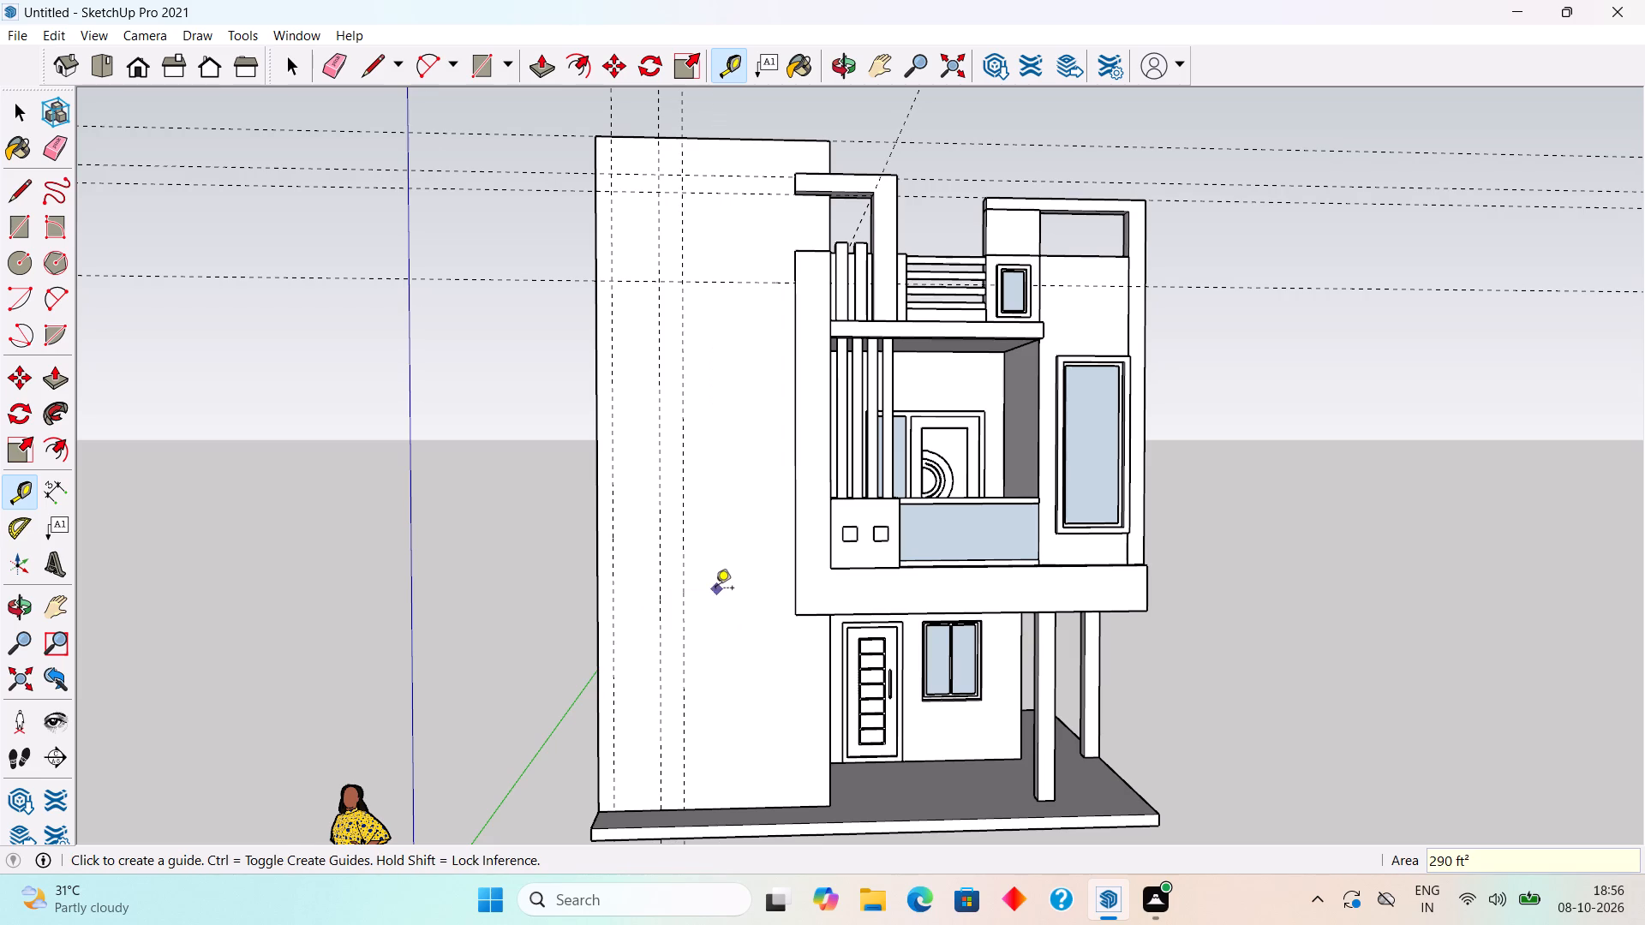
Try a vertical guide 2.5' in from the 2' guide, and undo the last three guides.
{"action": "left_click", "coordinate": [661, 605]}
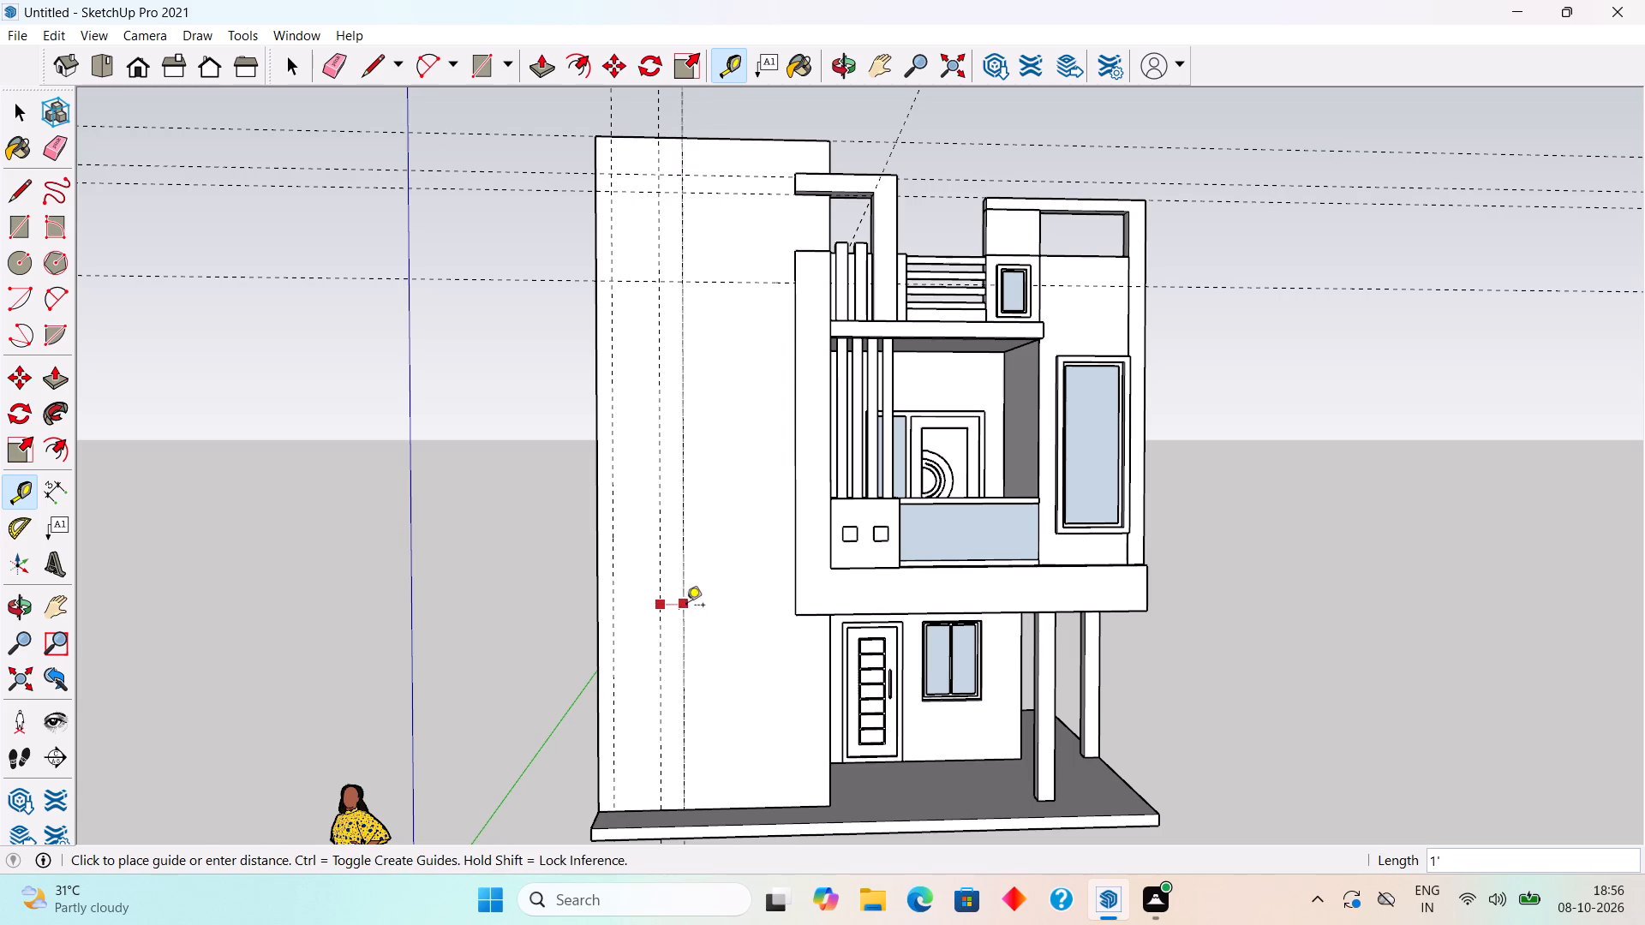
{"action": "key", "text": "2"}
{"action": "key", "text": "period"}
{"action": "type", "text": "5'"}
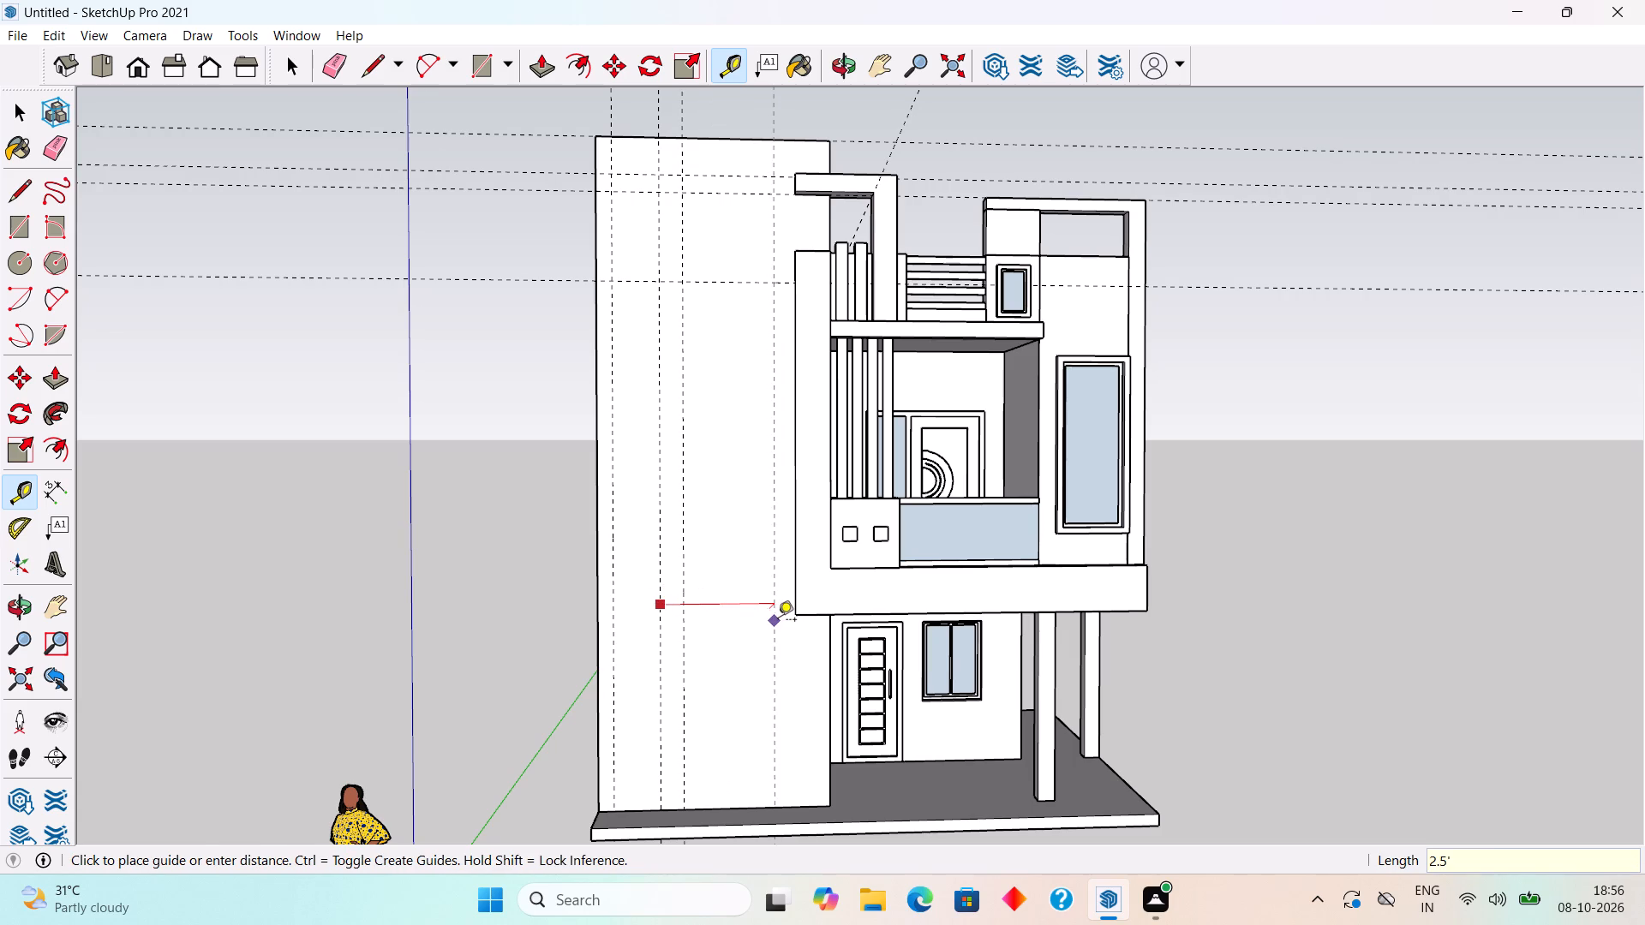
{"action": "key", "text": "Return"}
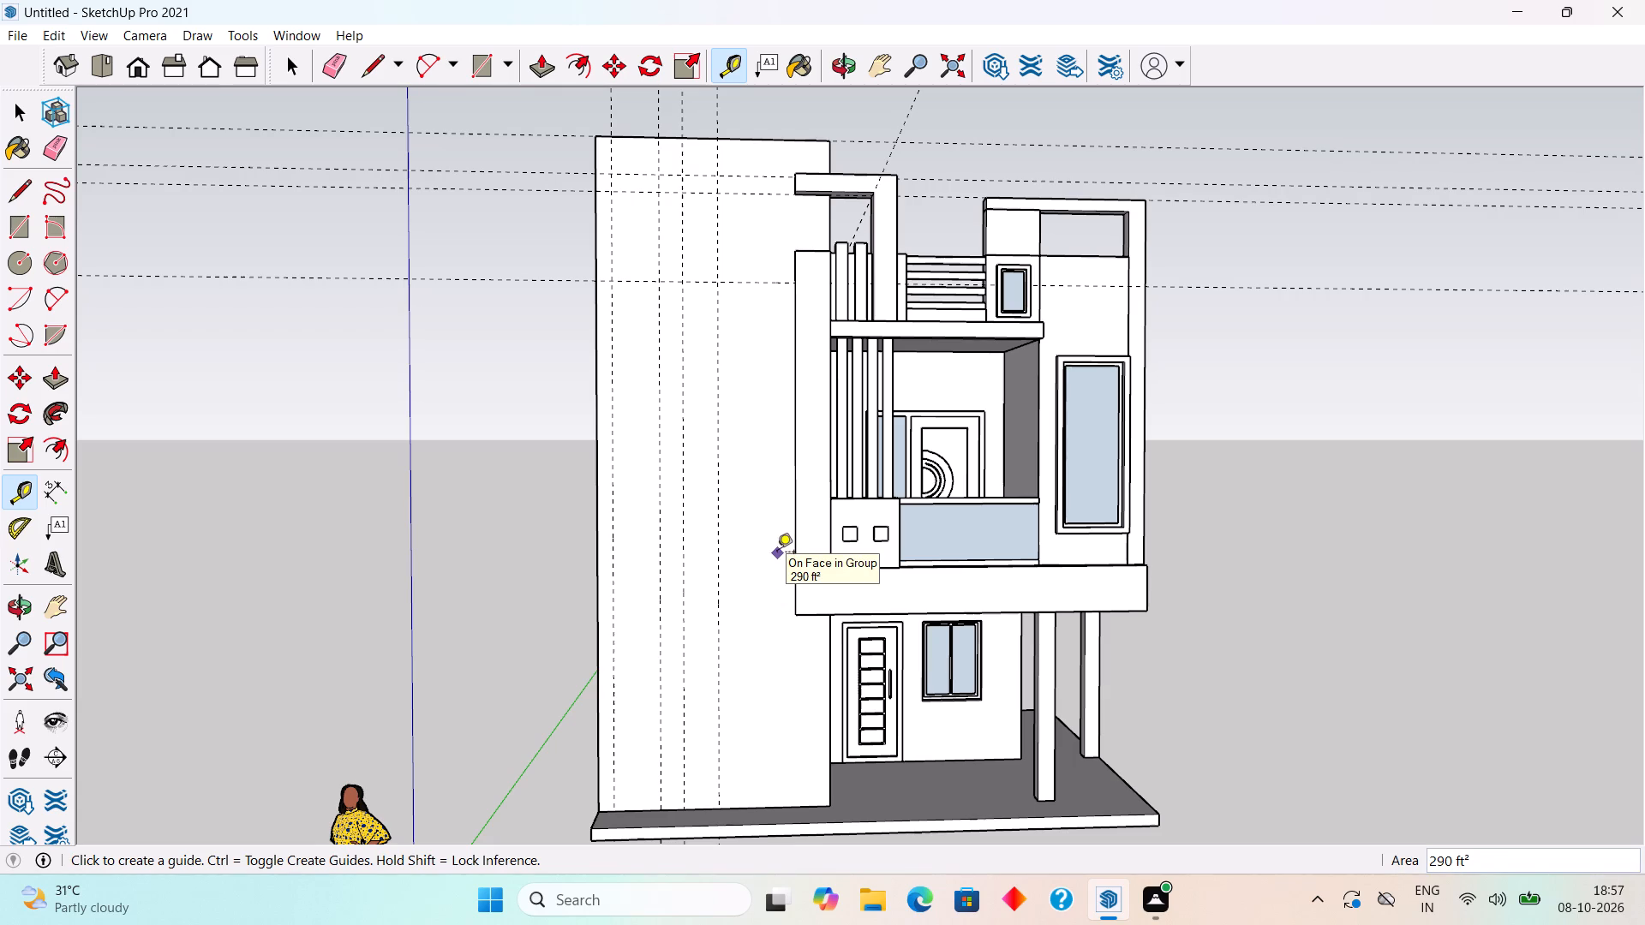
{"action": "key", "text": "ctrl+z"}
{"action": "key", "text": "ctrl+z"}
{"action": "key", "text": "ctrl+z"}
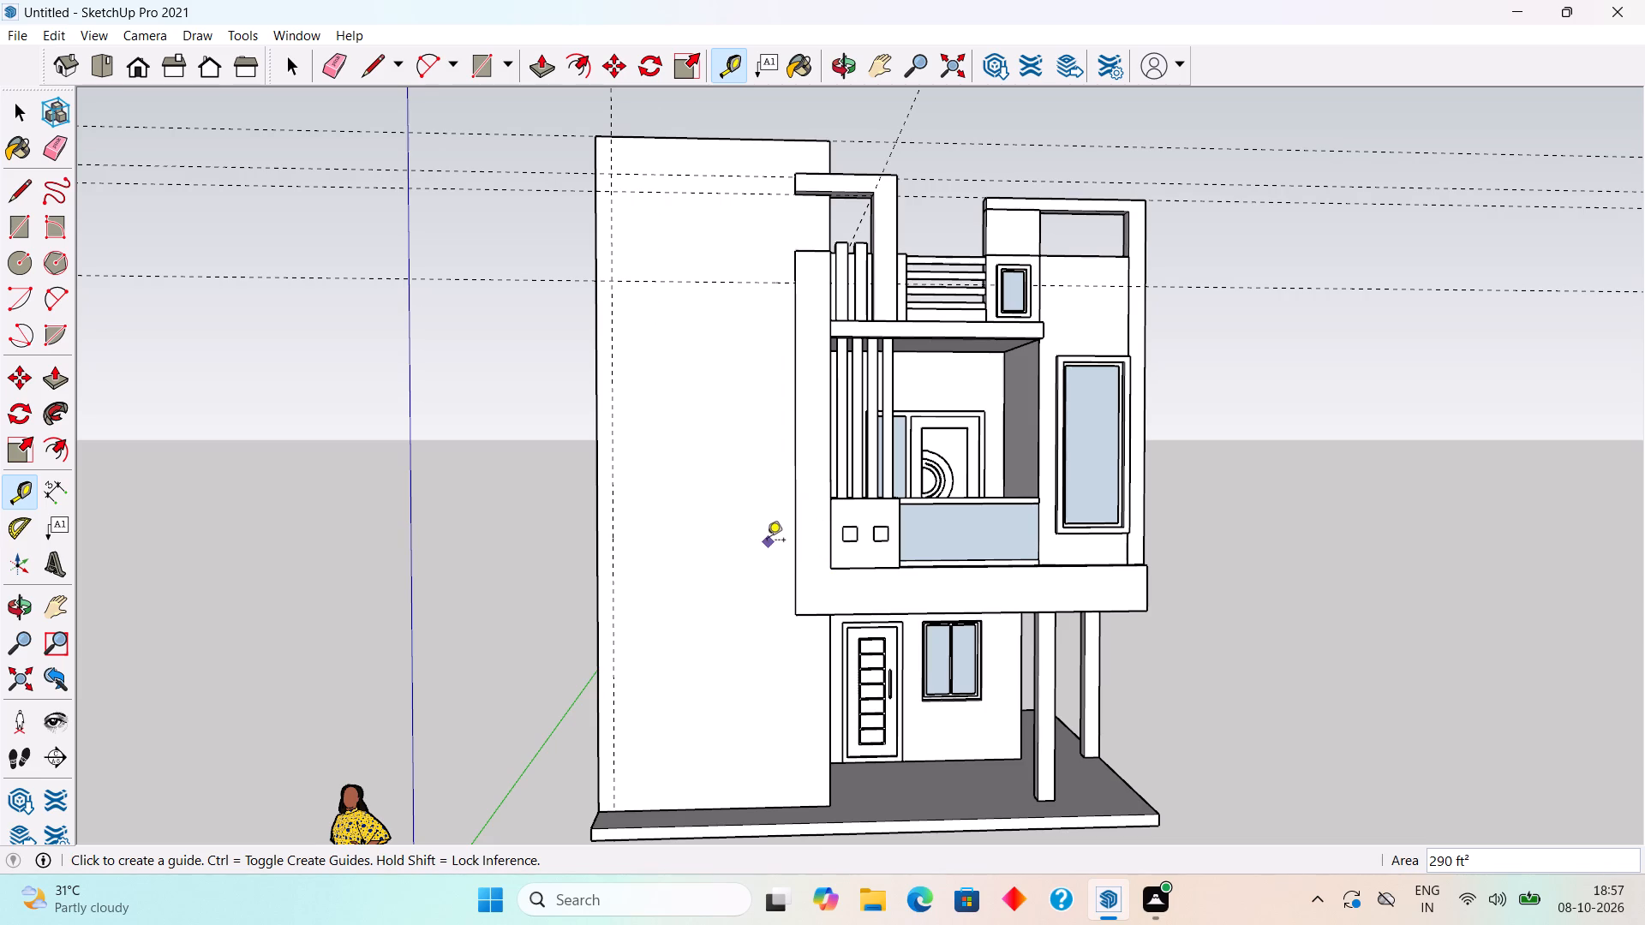
Place a horizontal guide about 17' 5" below the tall wall's top edge, and another about 9' above it.
{"action": "left_click", "coordinate": [663, 143]}
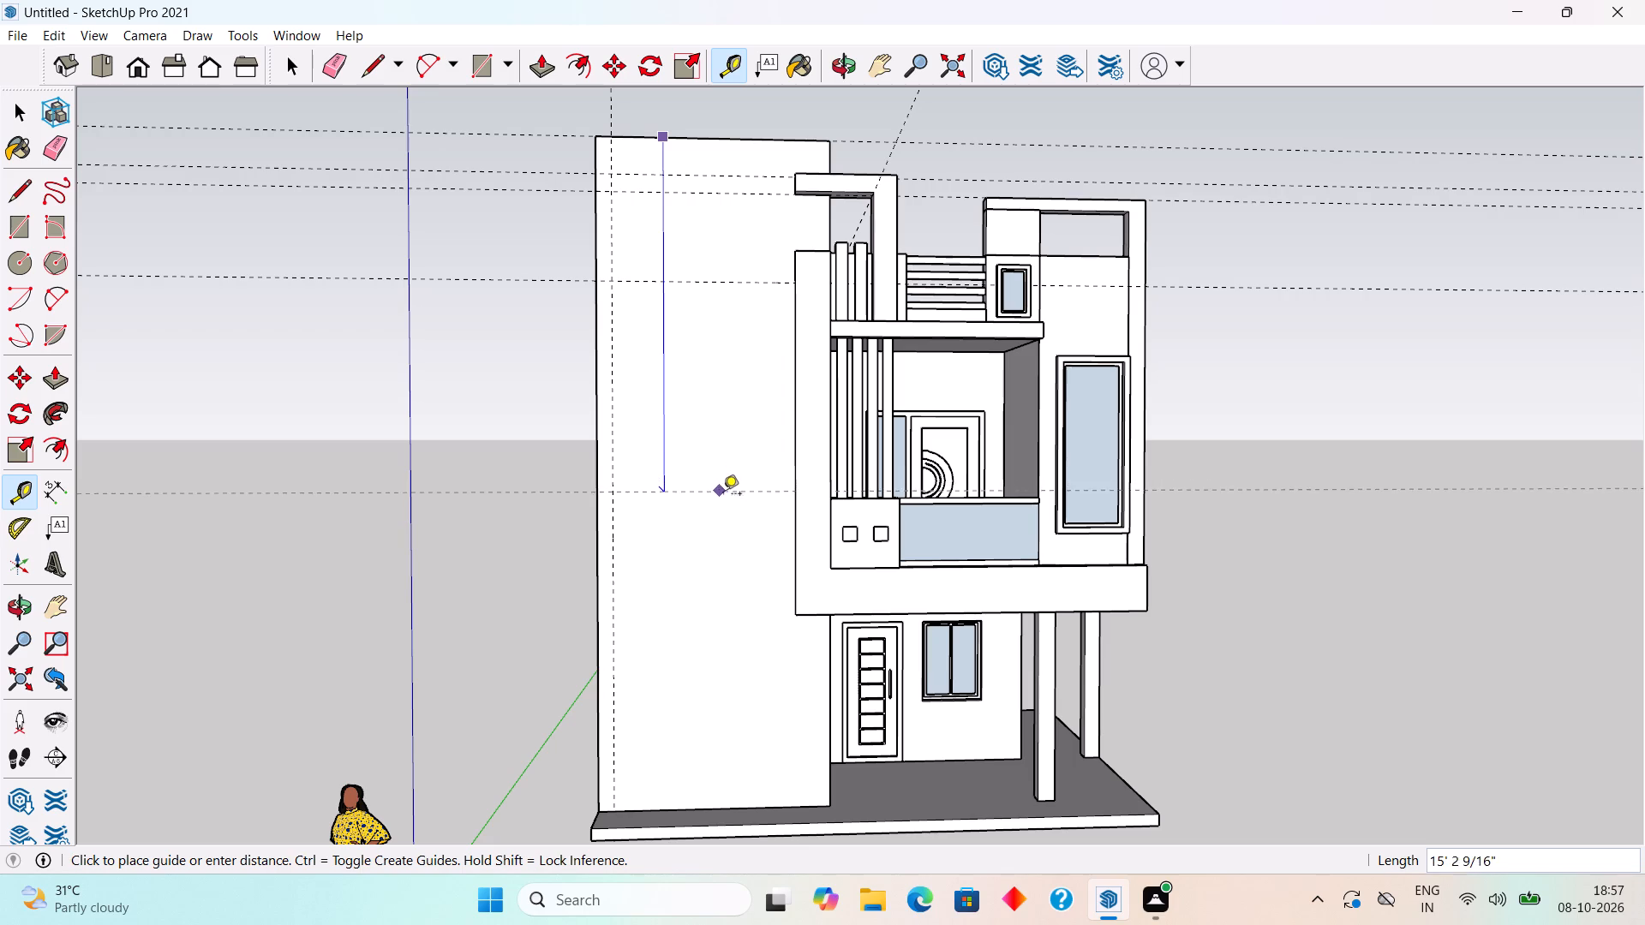
{"action": "left_click", "coordinate": [766, 542]}
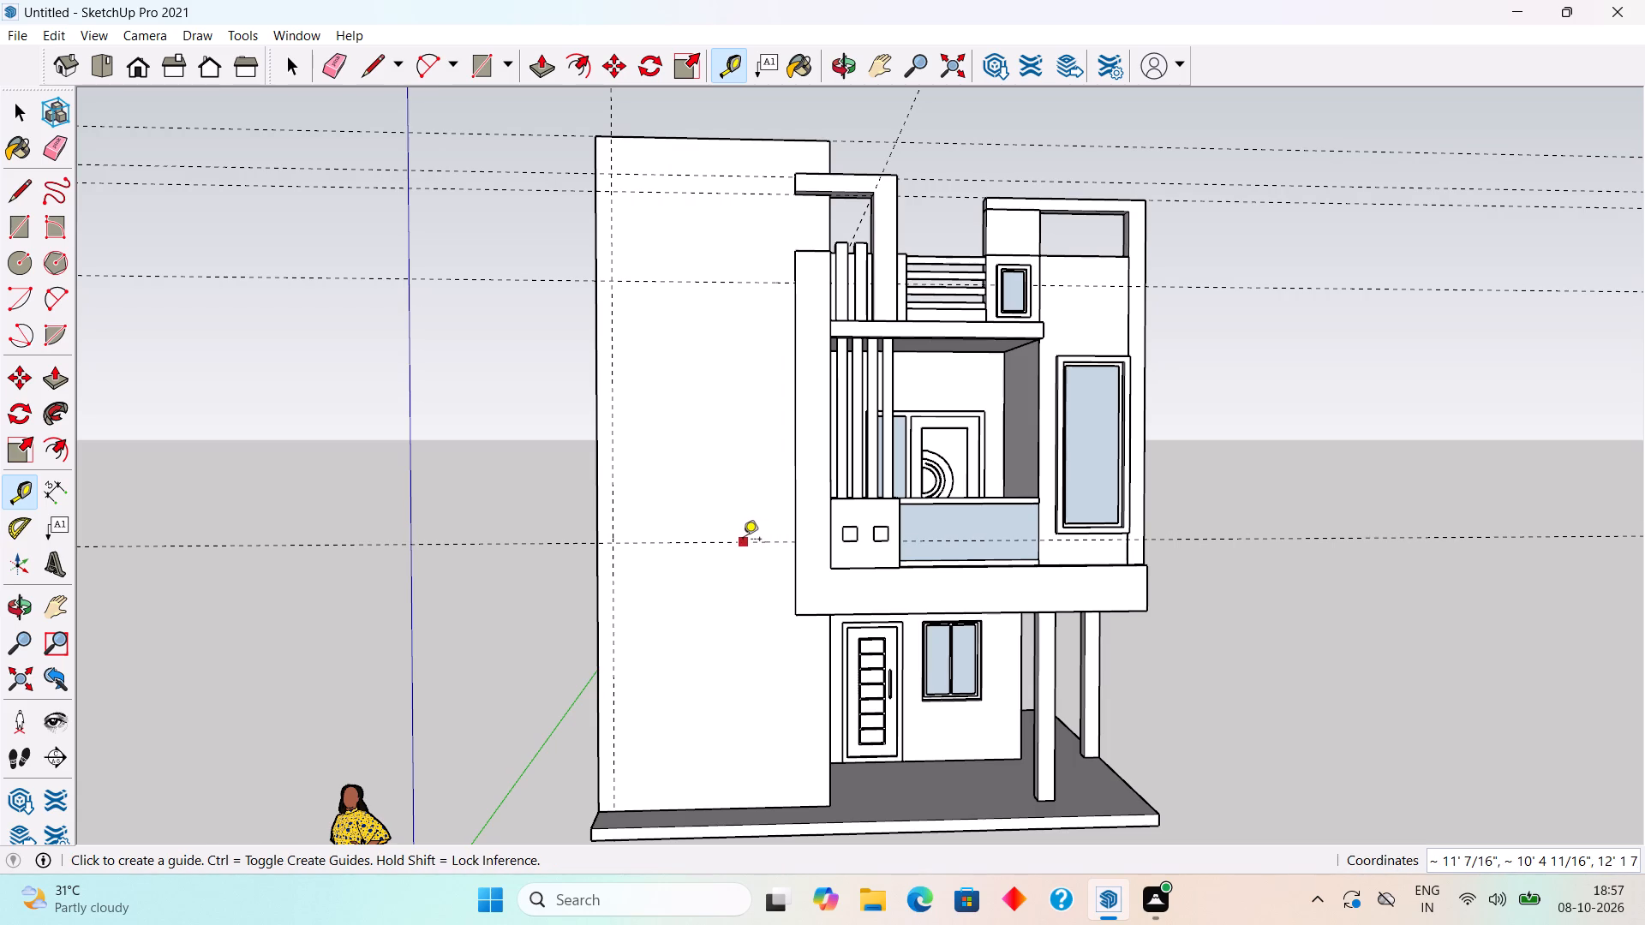
{"action": "left_click", "coordinate": [742, 540]}
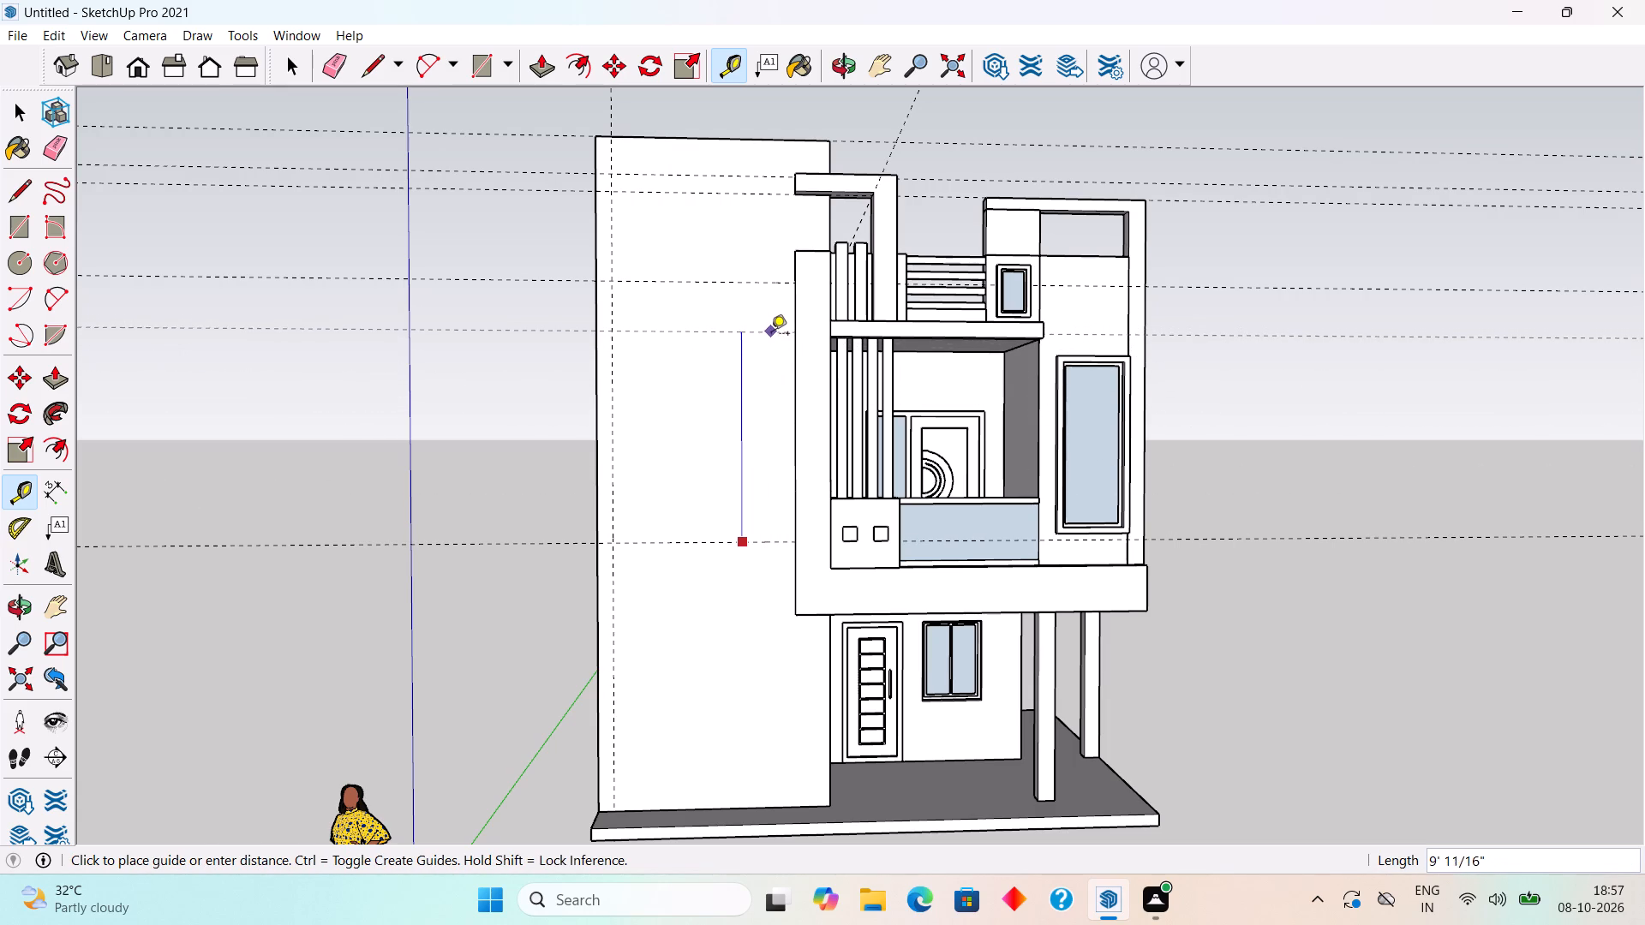
{"action": "left_click", "coordinate": [771, 335]}
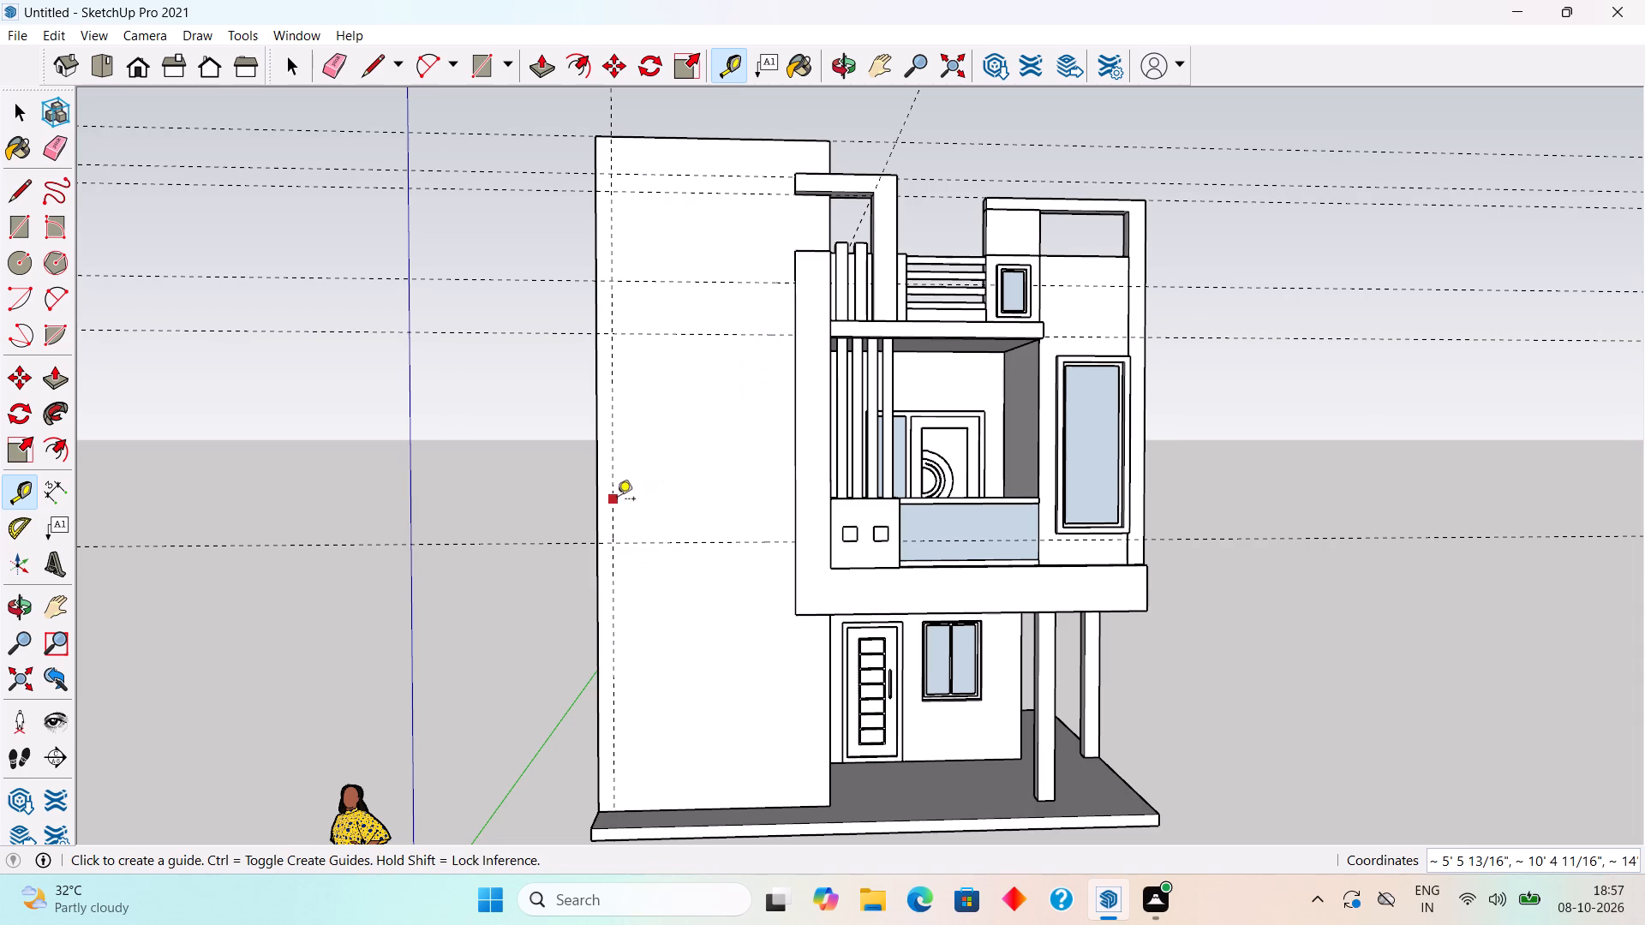
Place a vertical guide on the tall wall 2' out from the lower pillar's outer edge.
{"action": "middle_click_drag", "start_coordinate": [818, 573], "coordinate": [823, 606]}
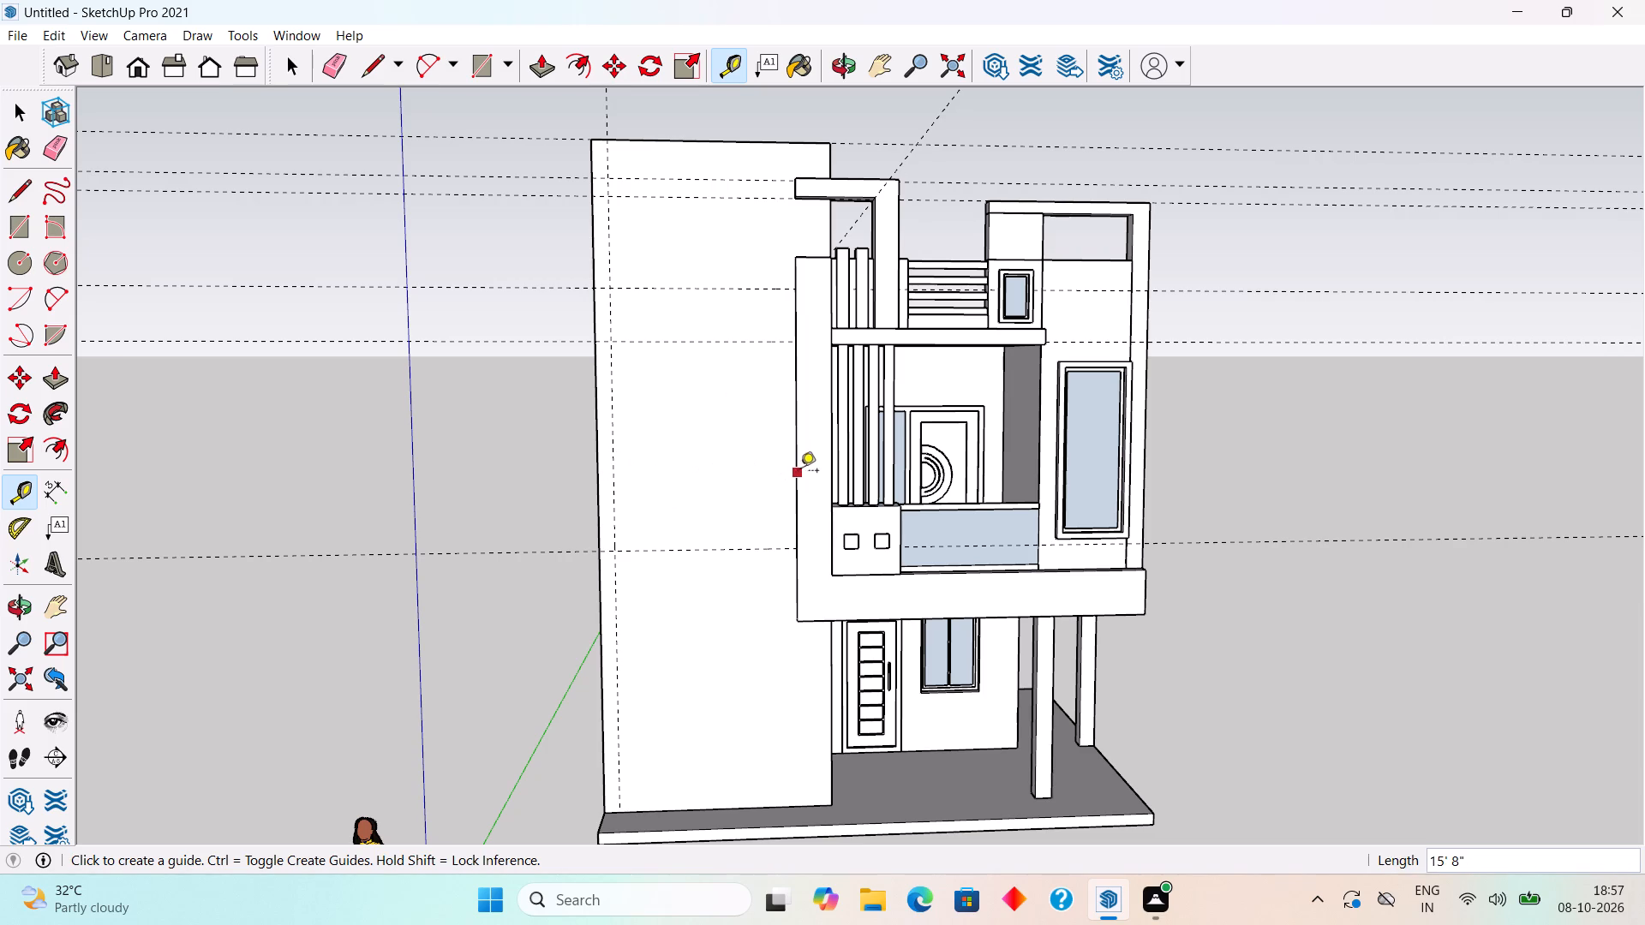
{"action": "scroll", "coordinate": [799, 453], "scroll_direction": "up", "scroll_amount": 2}
{"action": "middle_click_drag", "start_coordinate": [818, 445], "coordinate": [842, 445]}
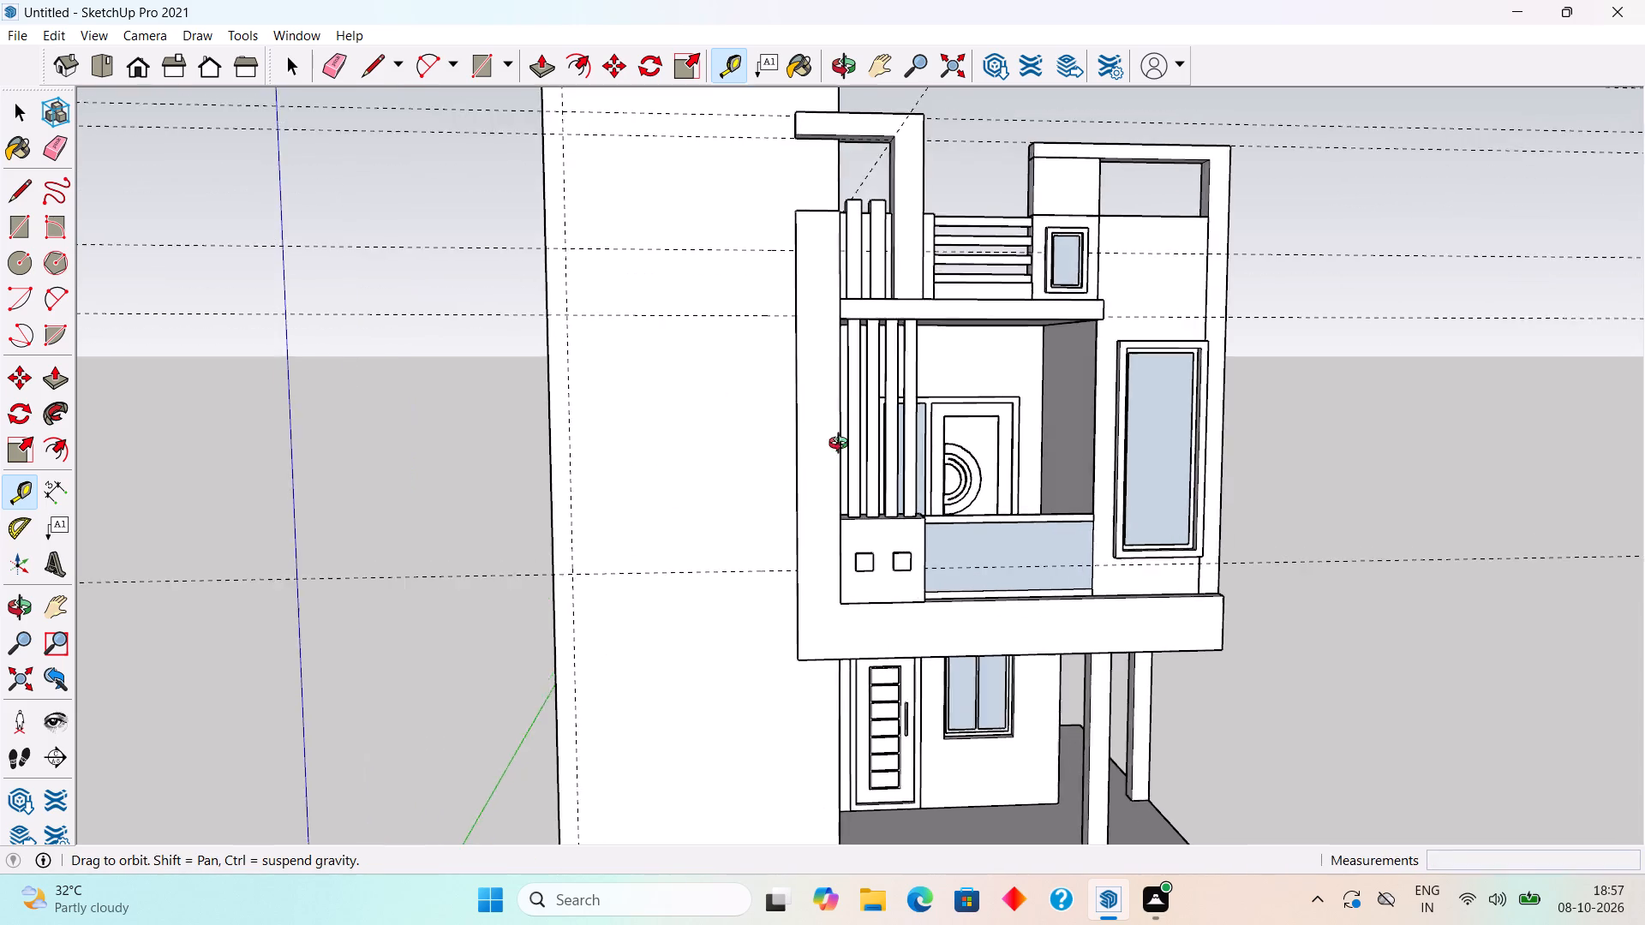
{"action": "middle_click_drag", "start_coordinate": [842, 445], "coordinate": [954, 462]}
{"action": "scroll", "coordinate": [879, 462], "scroll_direction": "up", "scroll_amount": 4}
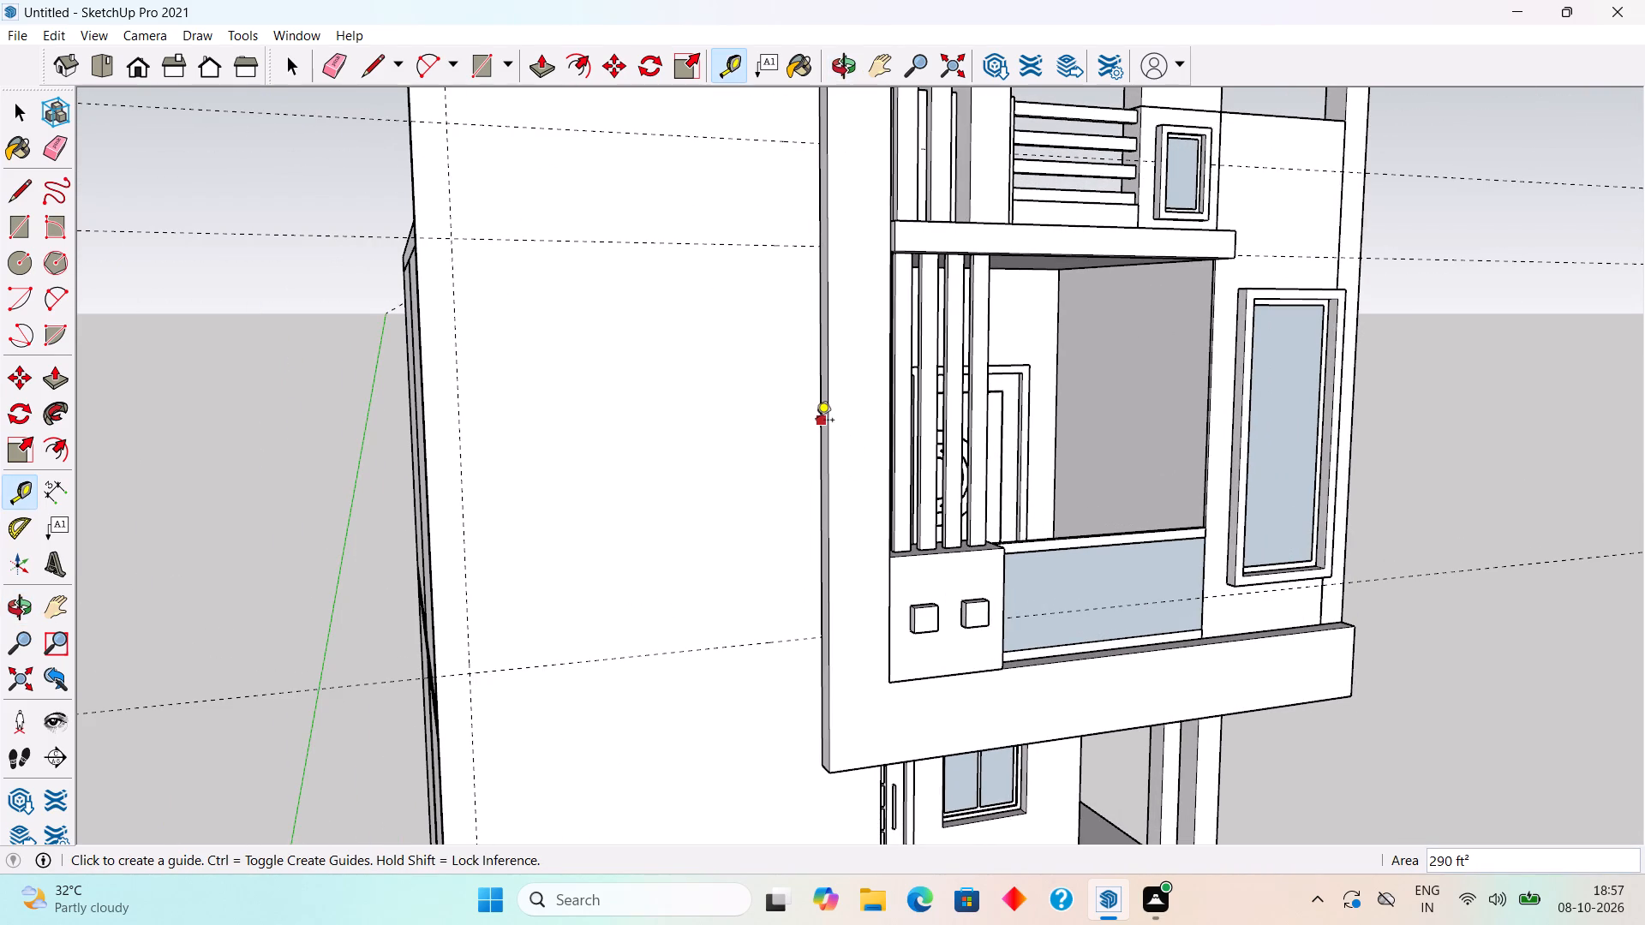
{"action": "left_click", "coordinate": [815, 402]}
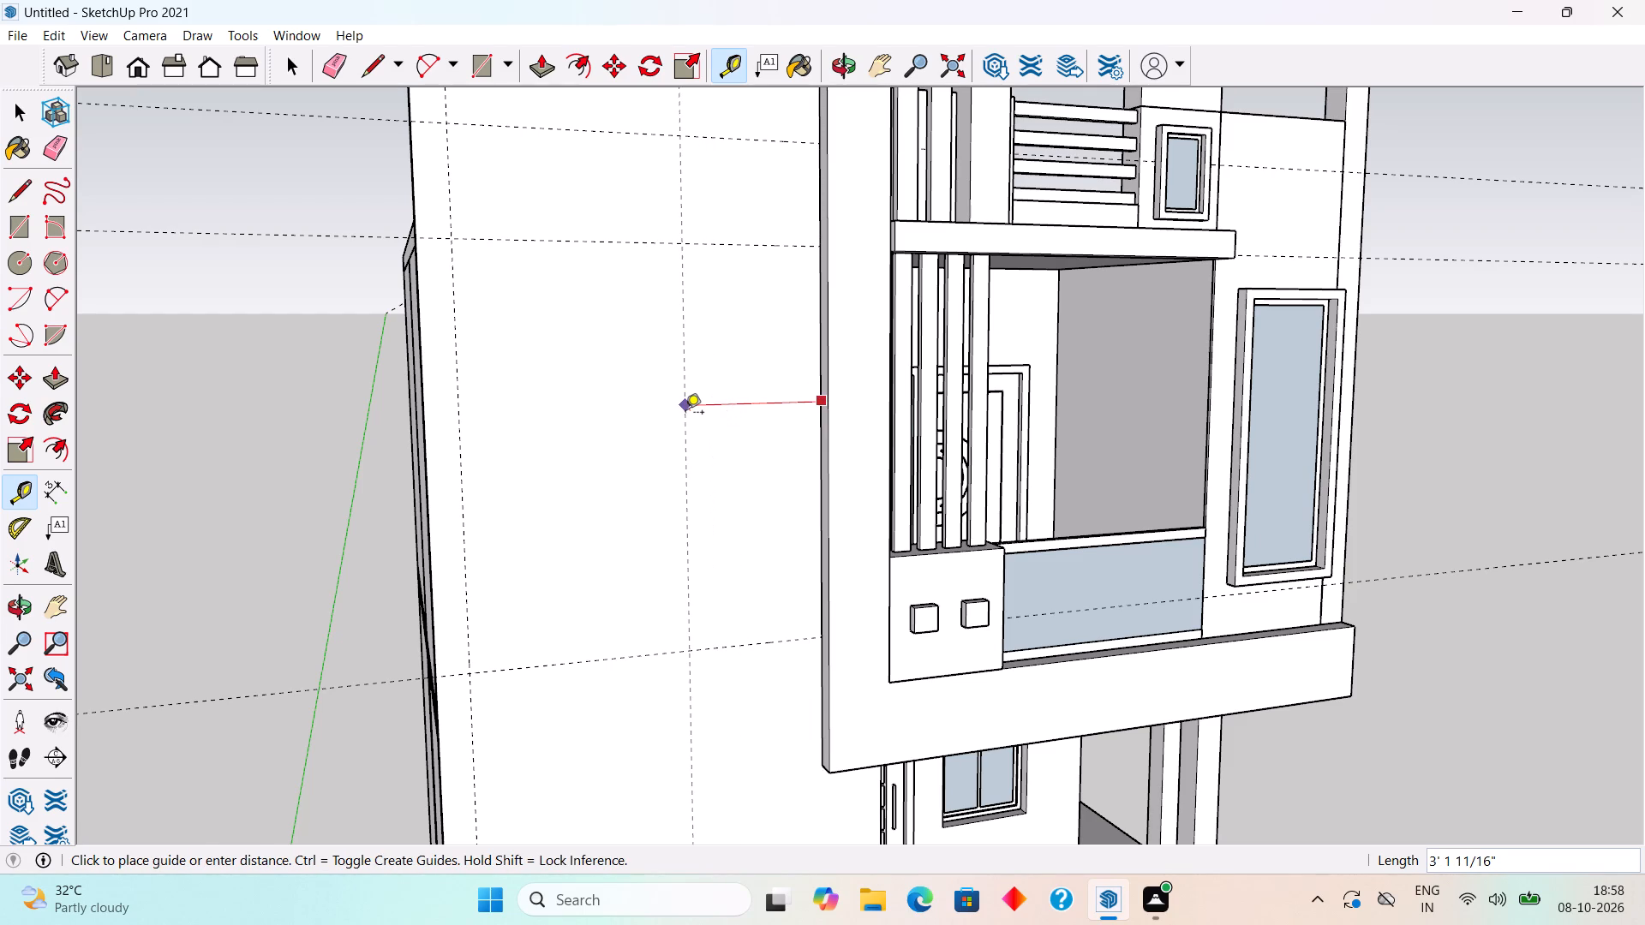
{"action": "type", "text": "2'"}
{"action": "key", "text": "Return"}
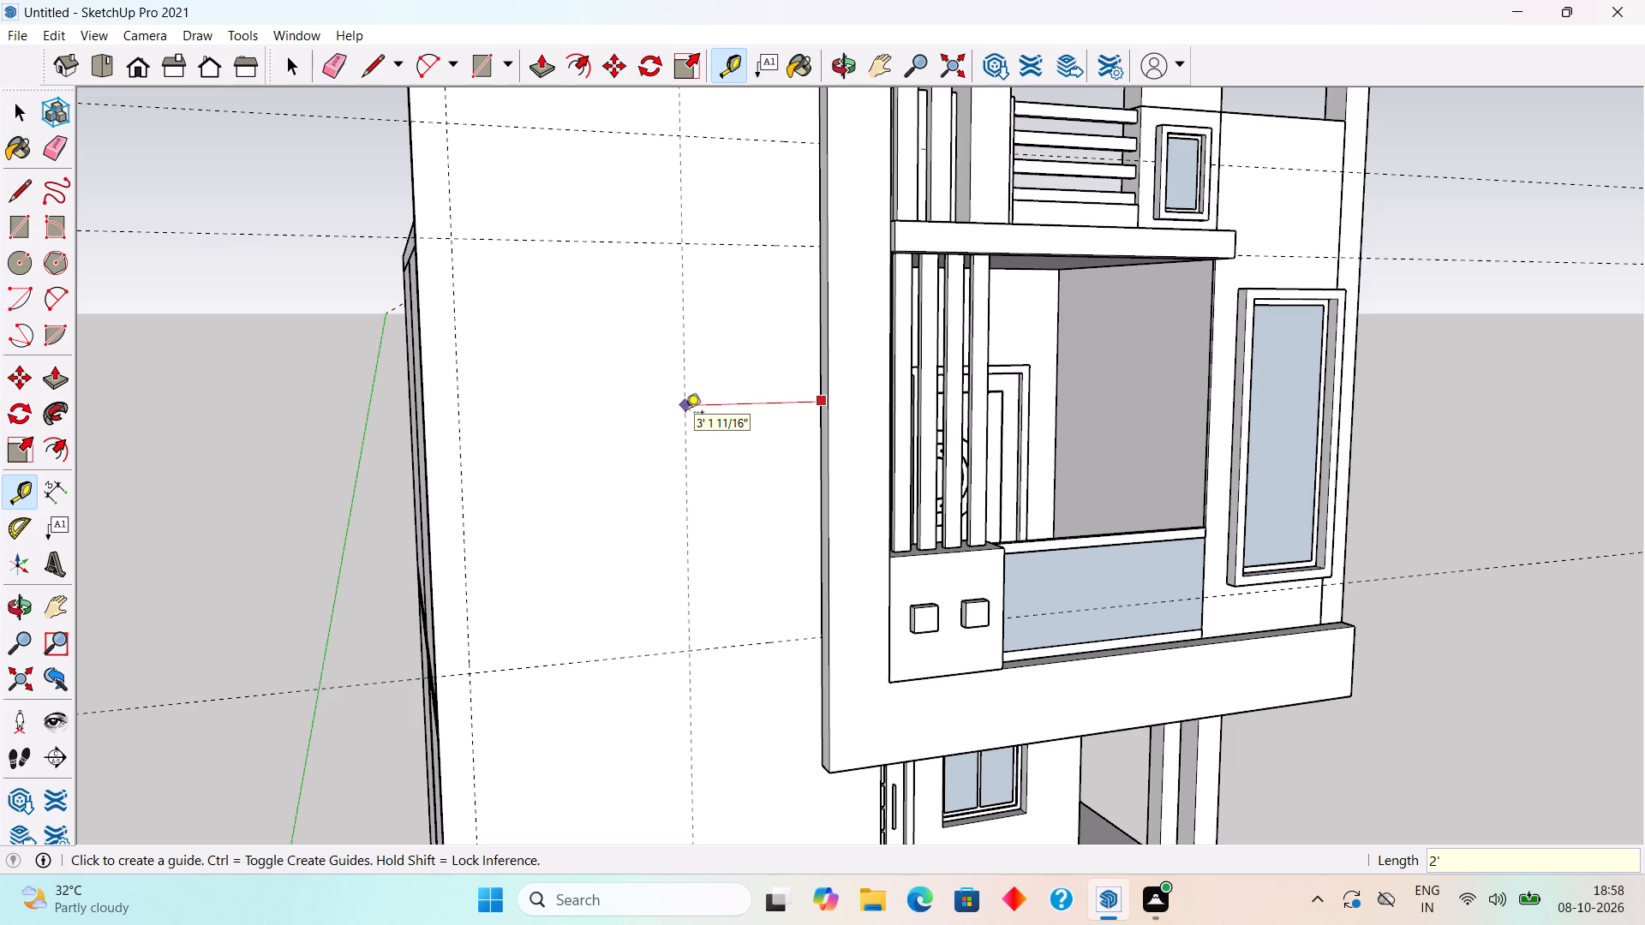
Place a vertical guide about 3' 4" from the pillar-side guide towards the tall wall's outer edge.
{"action": "scroll", "coordinate": [685, 414], "scroll_direction": "down", "scroll_amount": 5}
{"action": "middle_click_drag", "start_coordinate": [636, 409], "coordinate": [388, 399]}
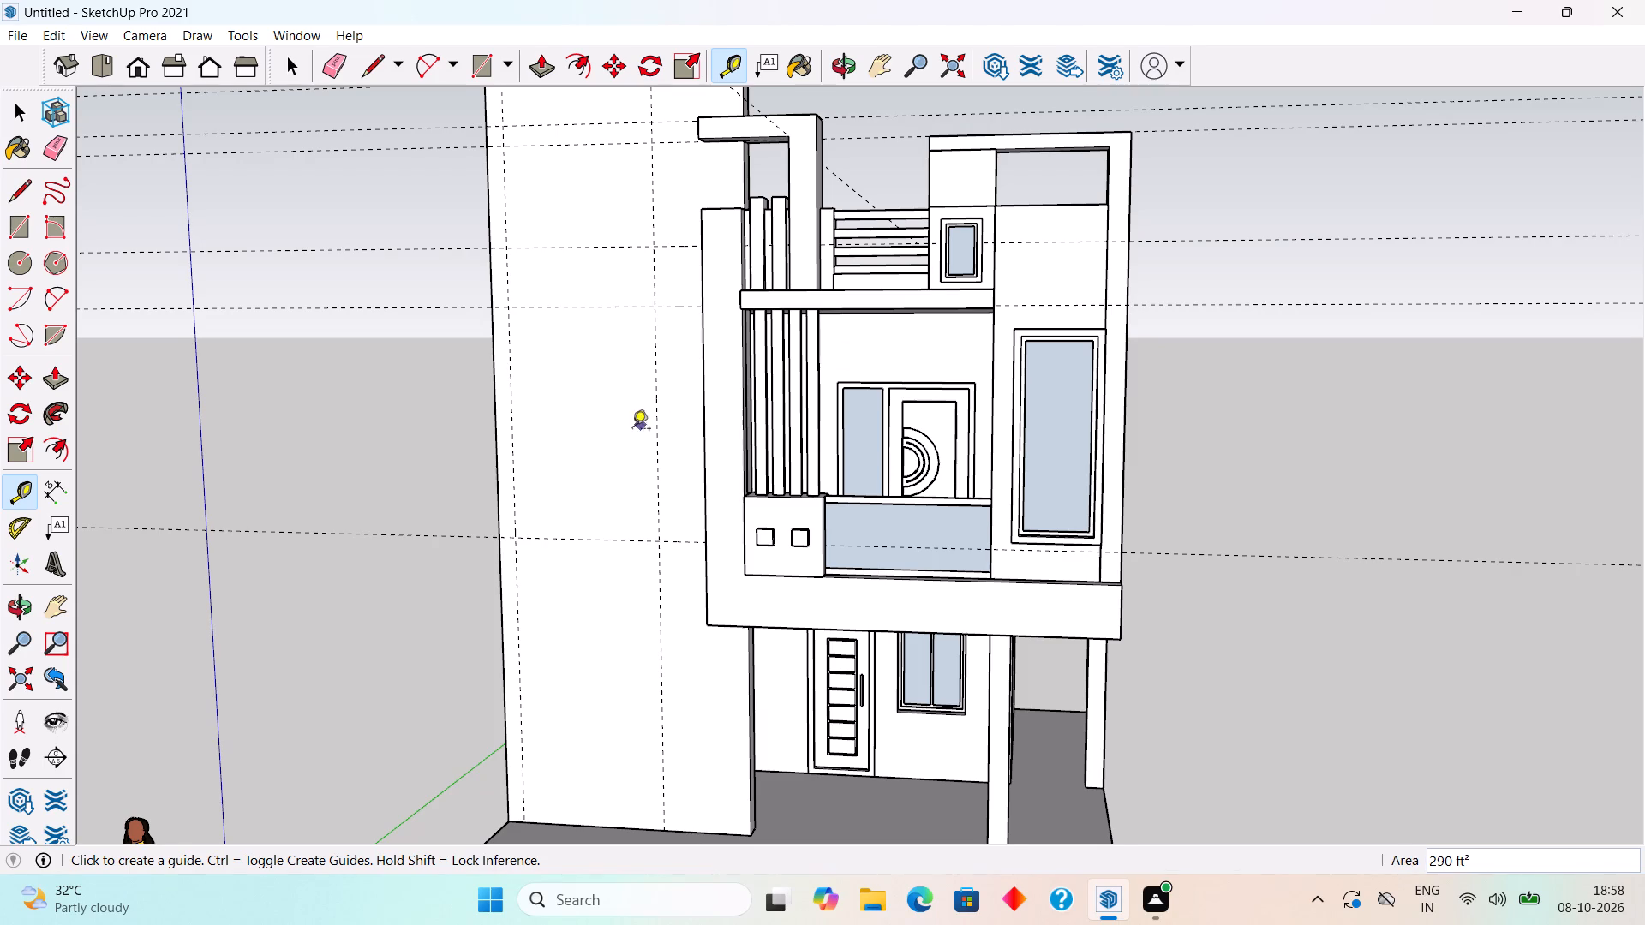
{"action": "middle_click_drag", "start_coordinate": [670, 437], "coordinate": [768, 421]}
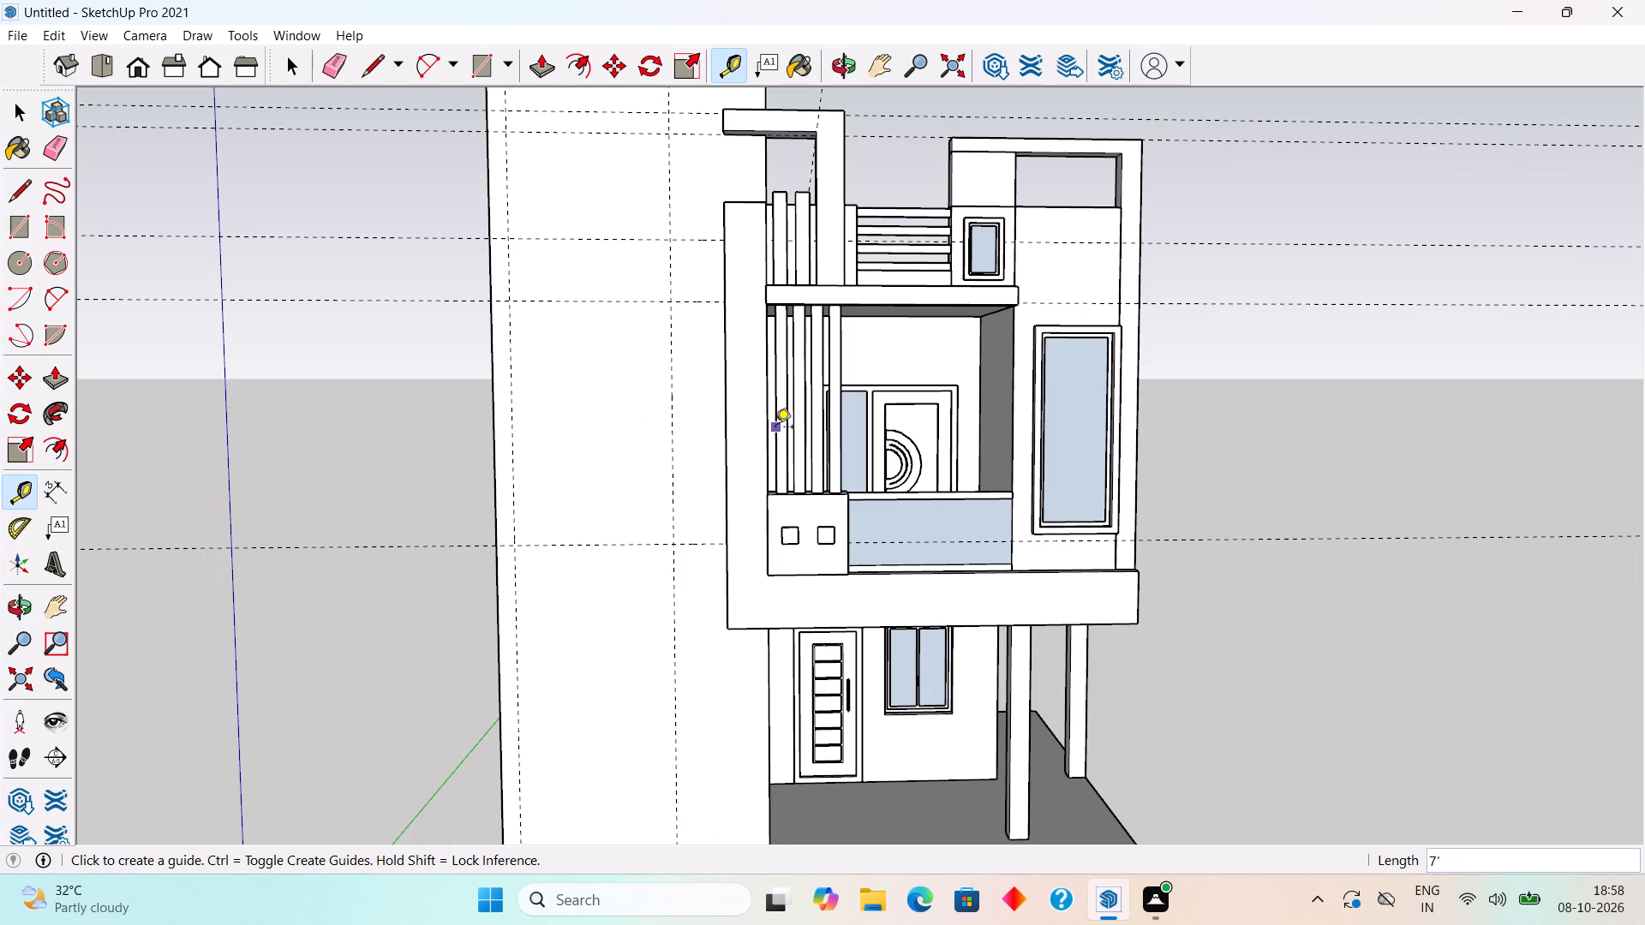
{"action": "left_click", "coordinate": [677, 359]}
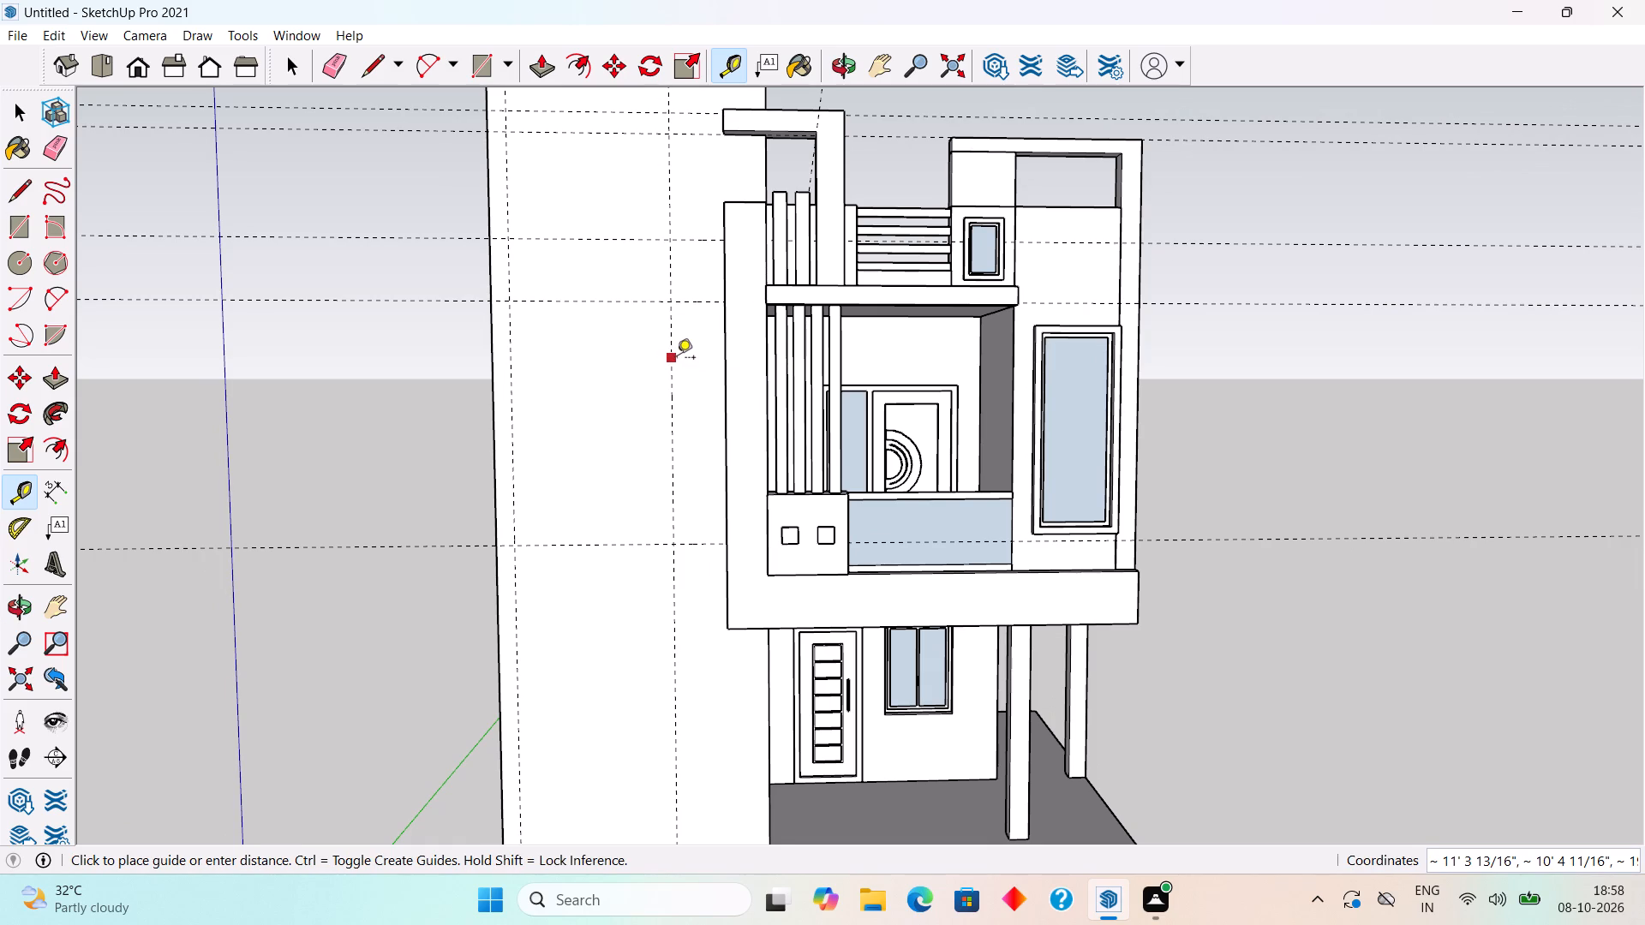
{"action": "left_click", "coordinate": [581, 367]}
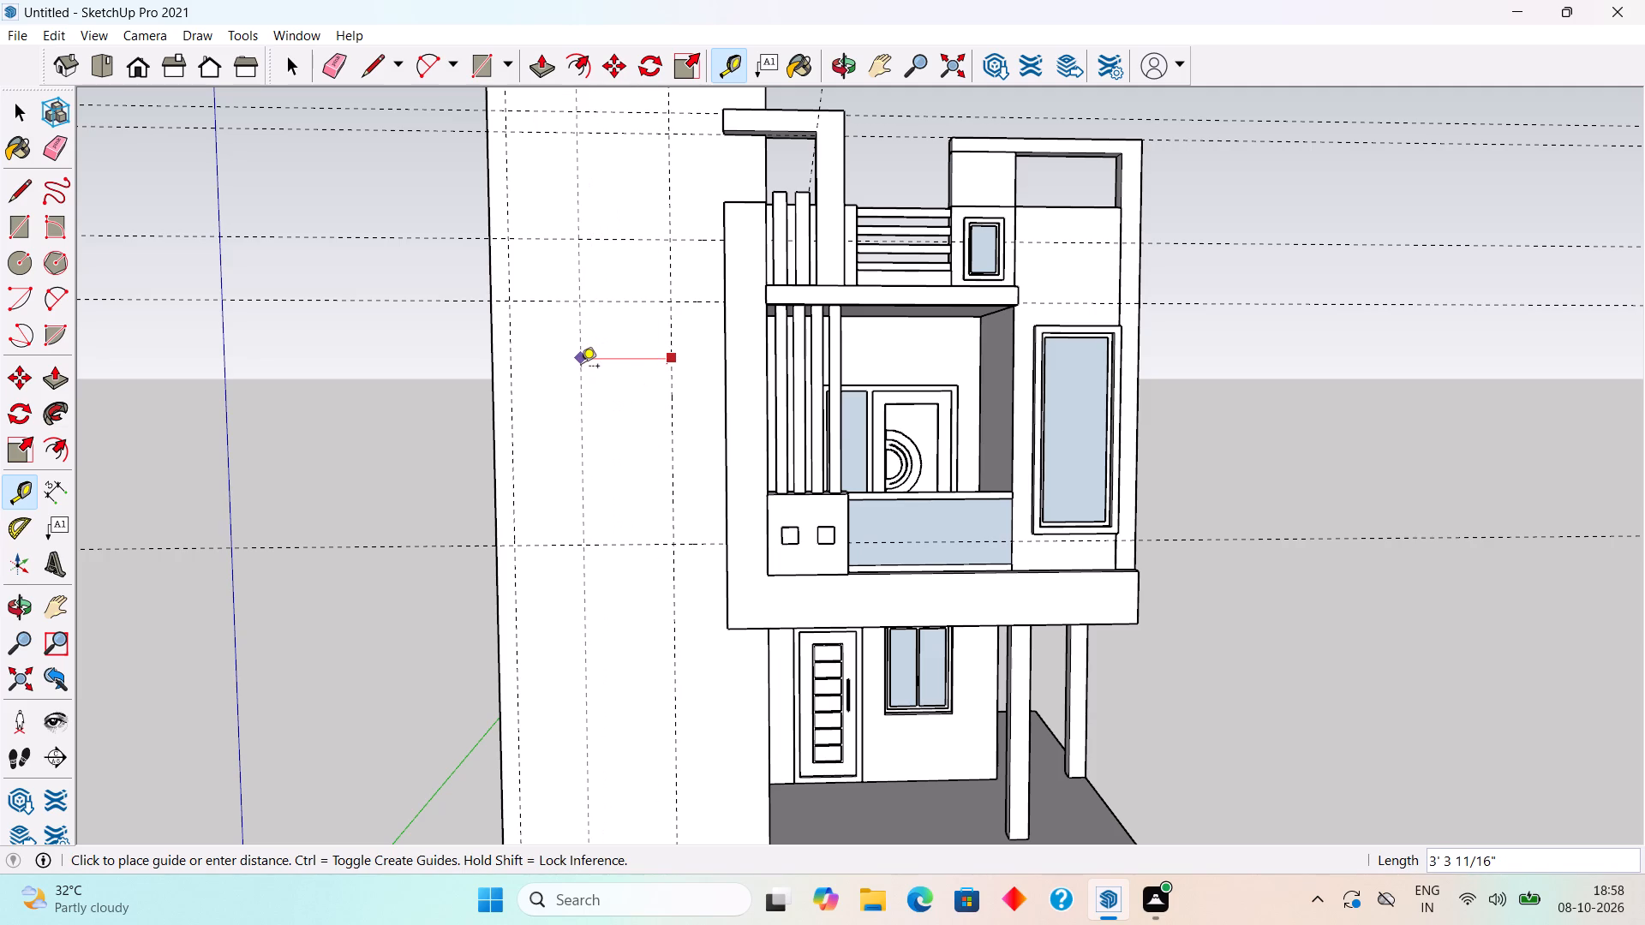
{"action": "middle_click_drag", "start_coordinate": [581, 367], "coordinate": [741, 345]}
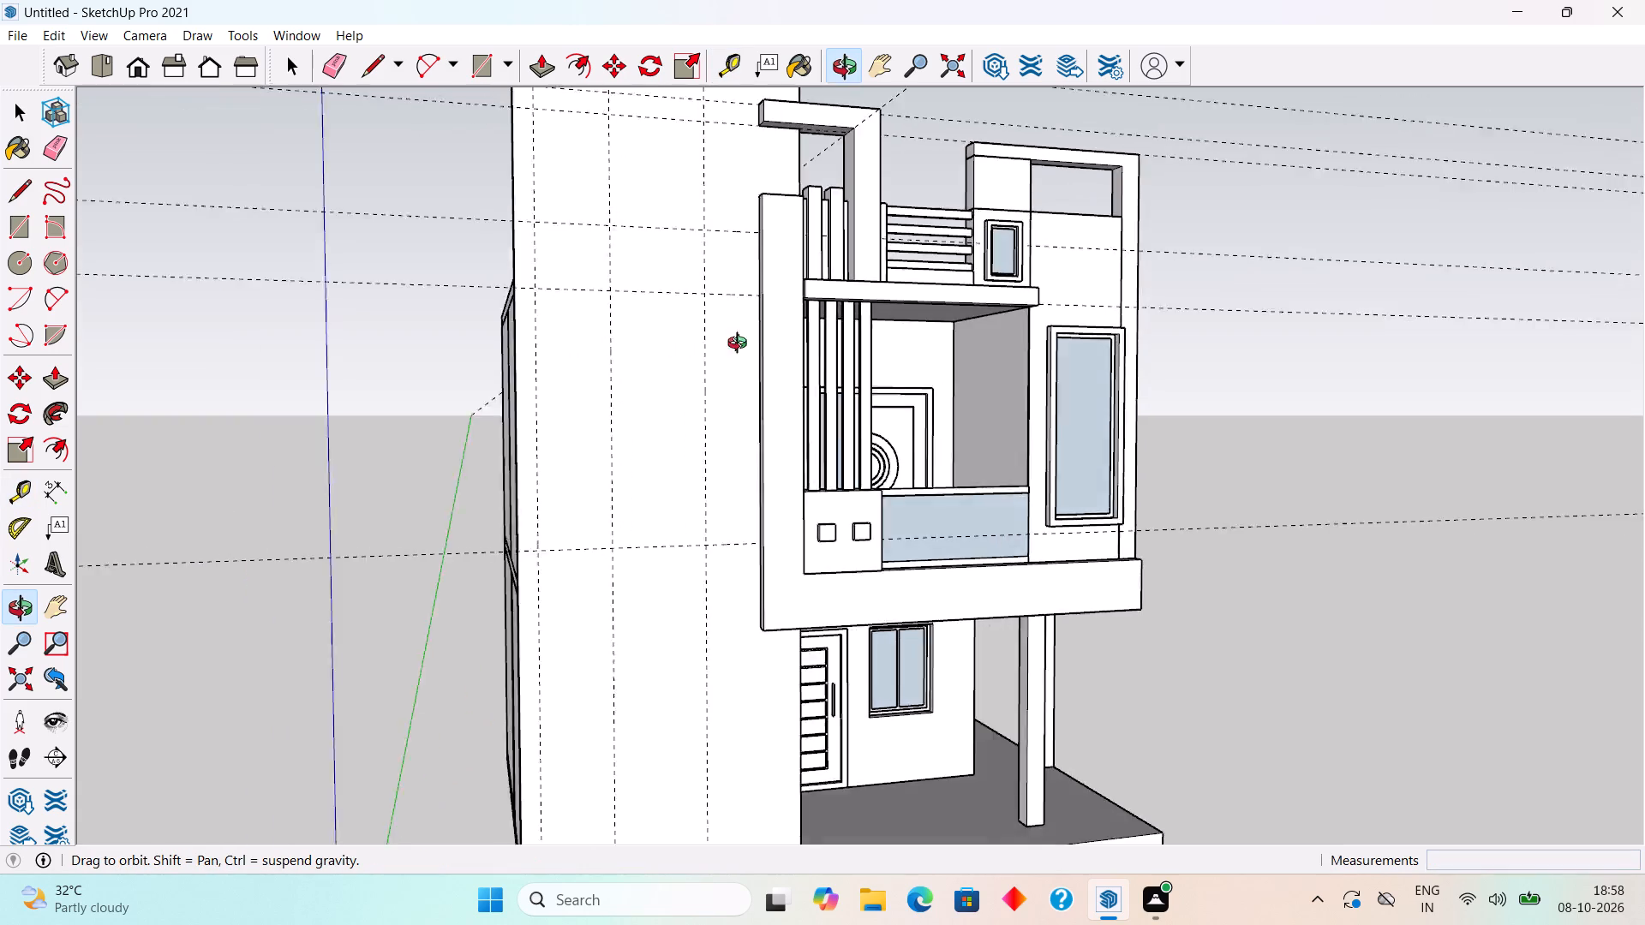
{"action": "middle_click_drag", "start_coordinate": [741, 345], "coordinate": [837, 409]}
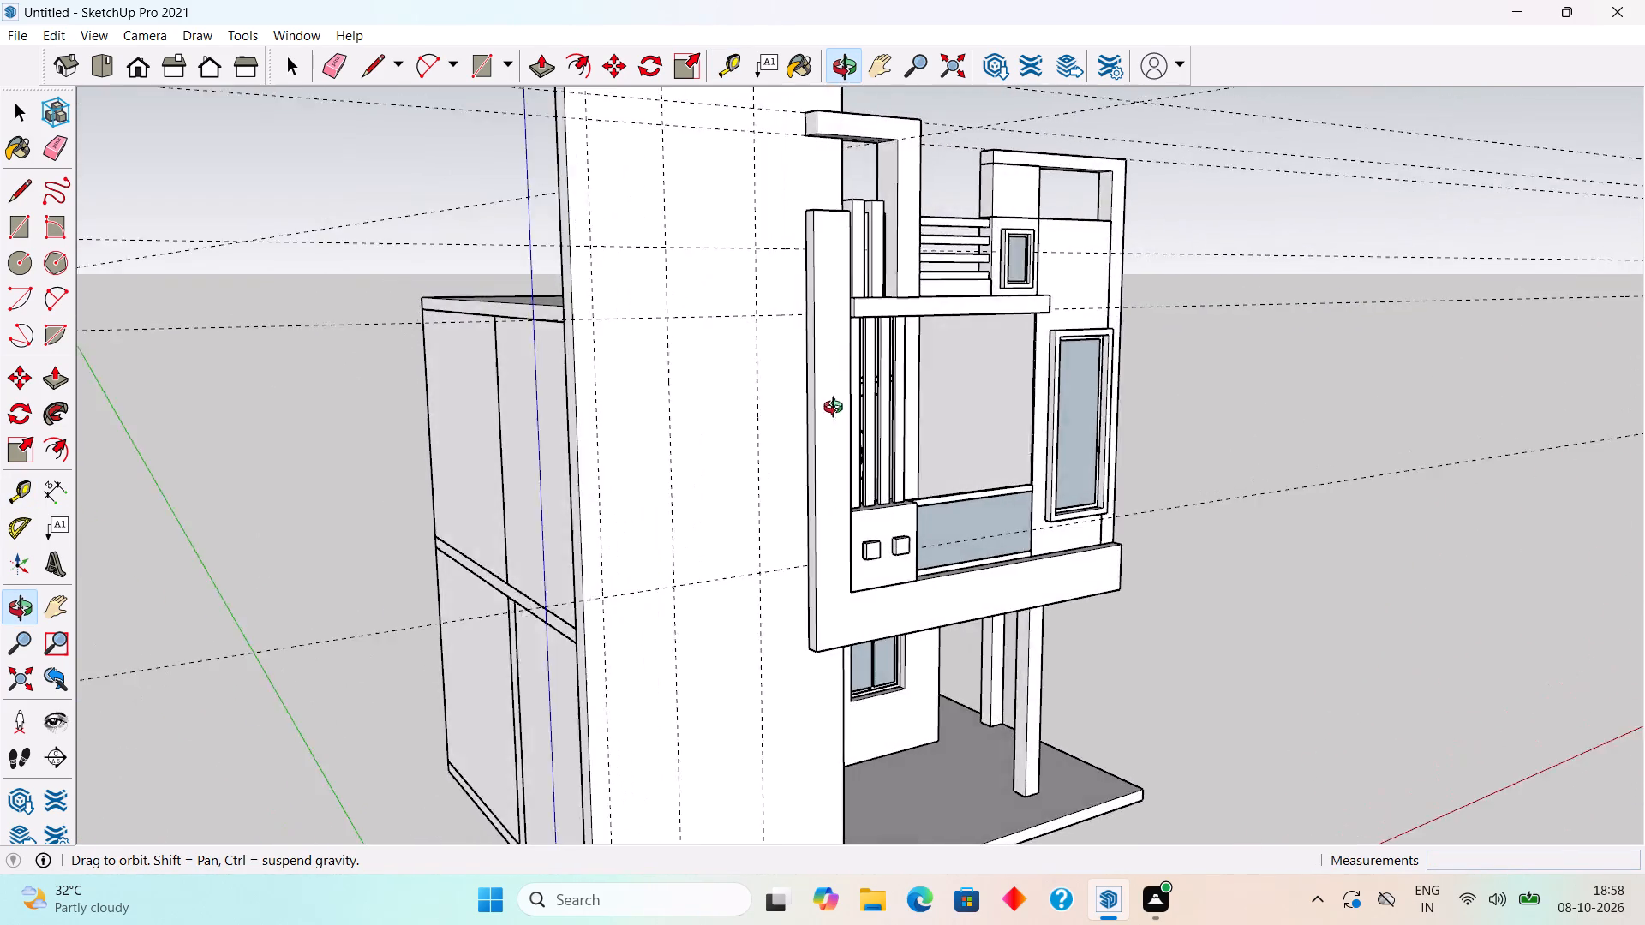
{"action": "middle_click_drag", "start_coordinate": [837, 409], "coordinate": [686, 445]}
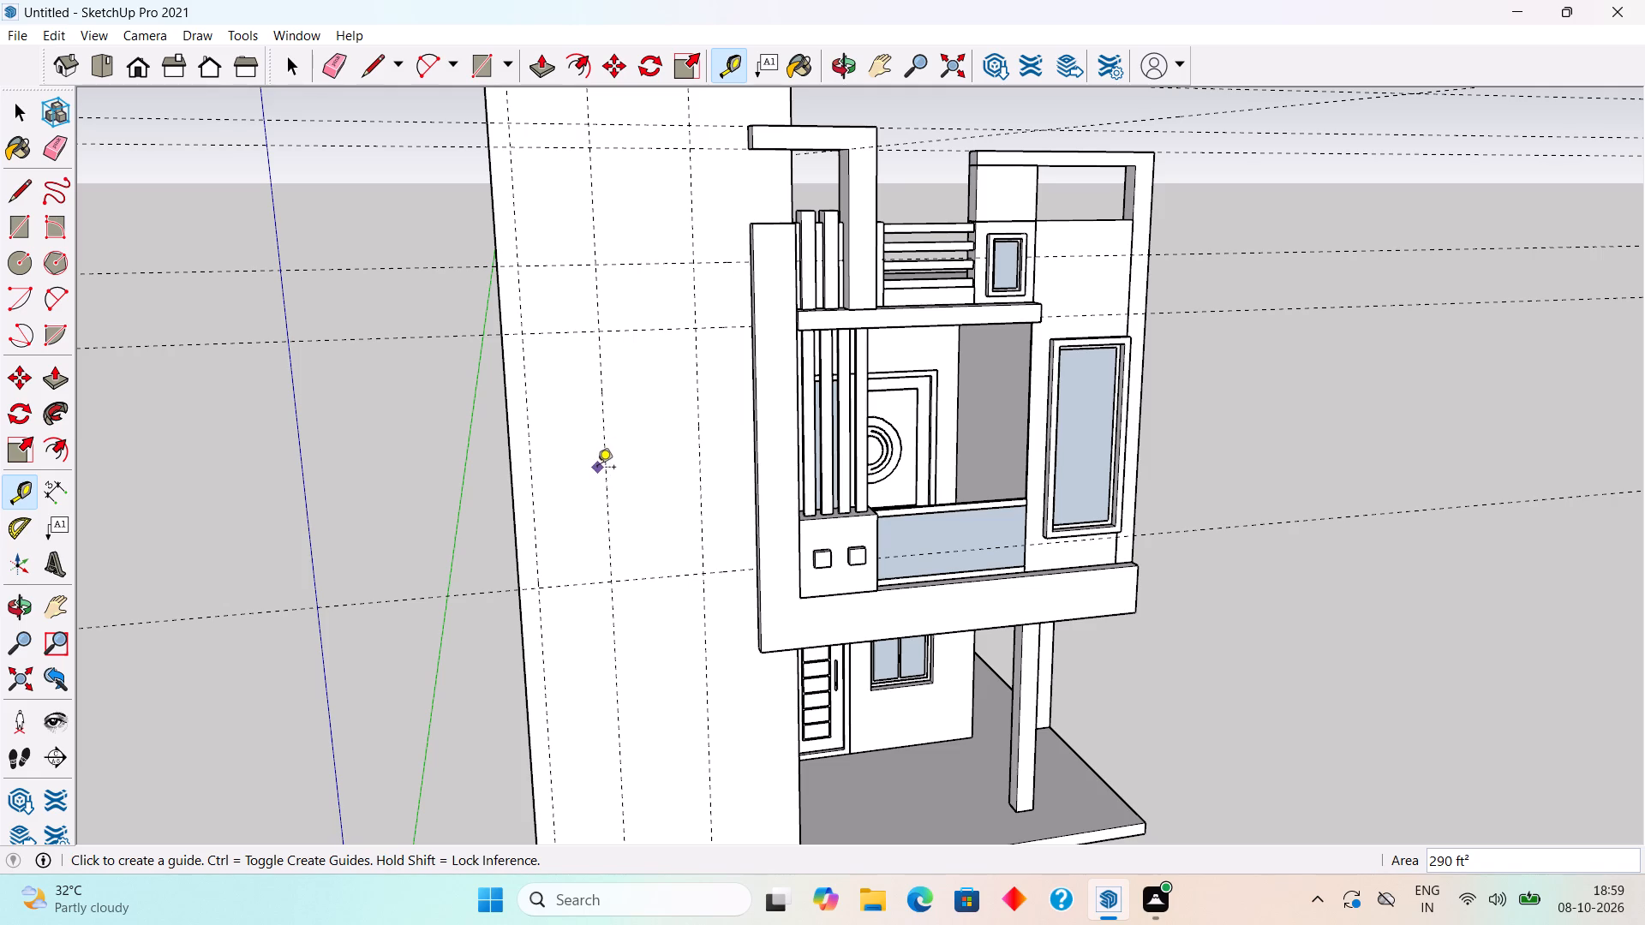
Place a vertical guide on the tall wall 1.5' from the middle vertical guide, towards the wall's outer edge.
{"action": "left_click", "coordinate": [604, 463]}
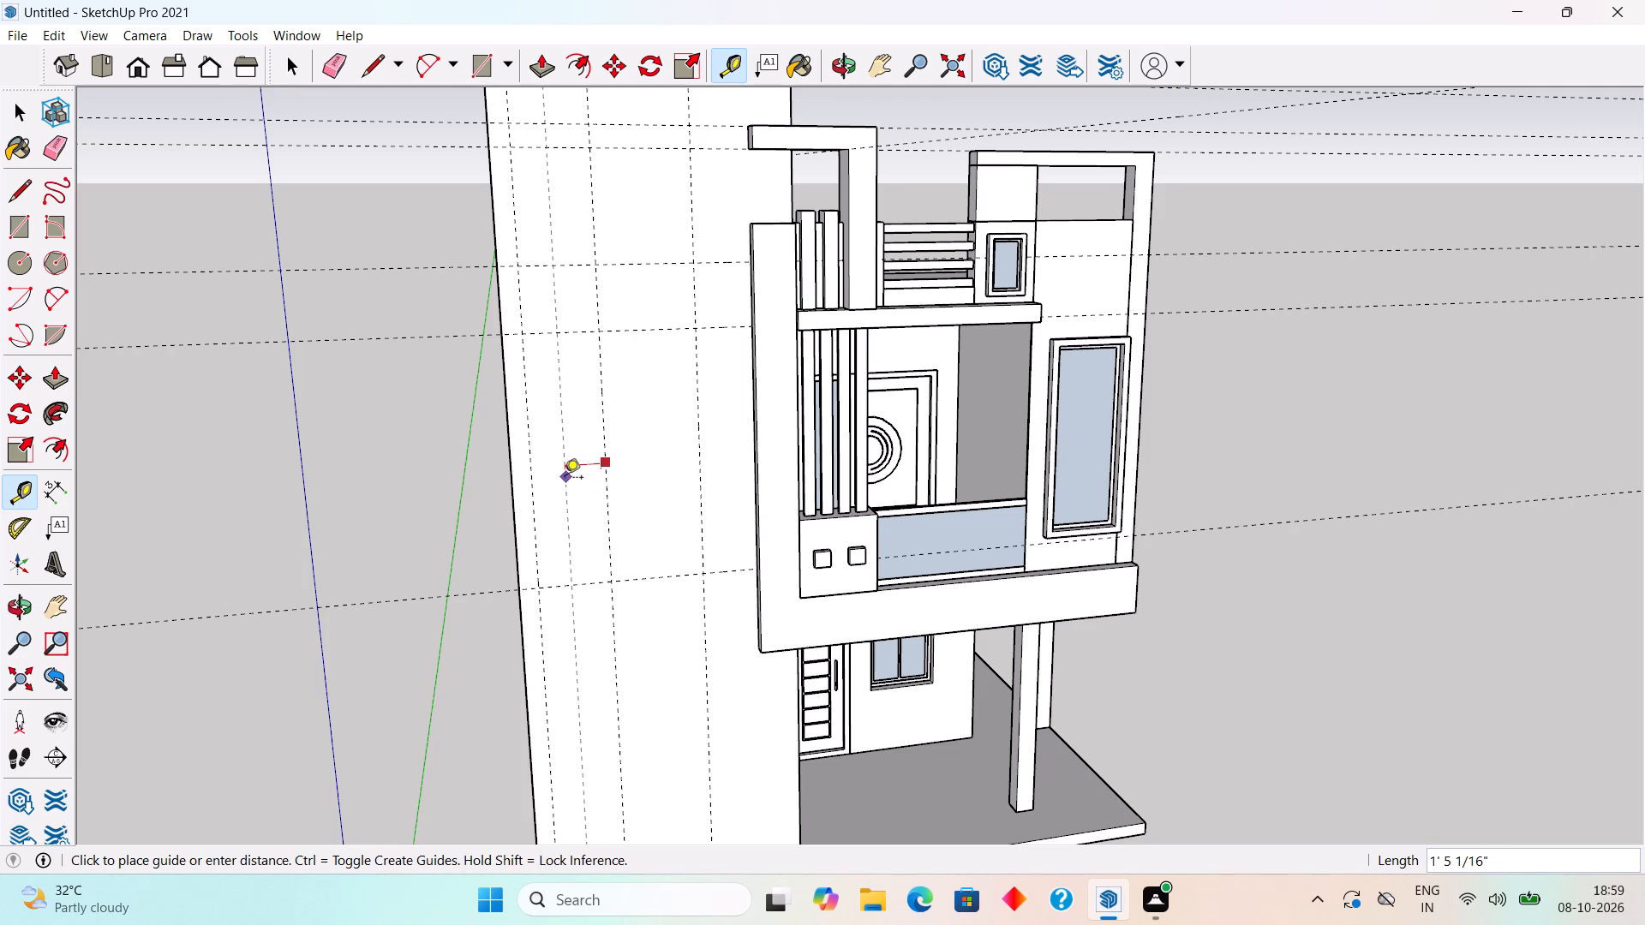
{"action": "type", "text": "1.5'"}
{"action": "key", "text": "Return"}
Delete the vertical guide nearest the tall wall's outer edge.
{"action": "key", "text": "space"}
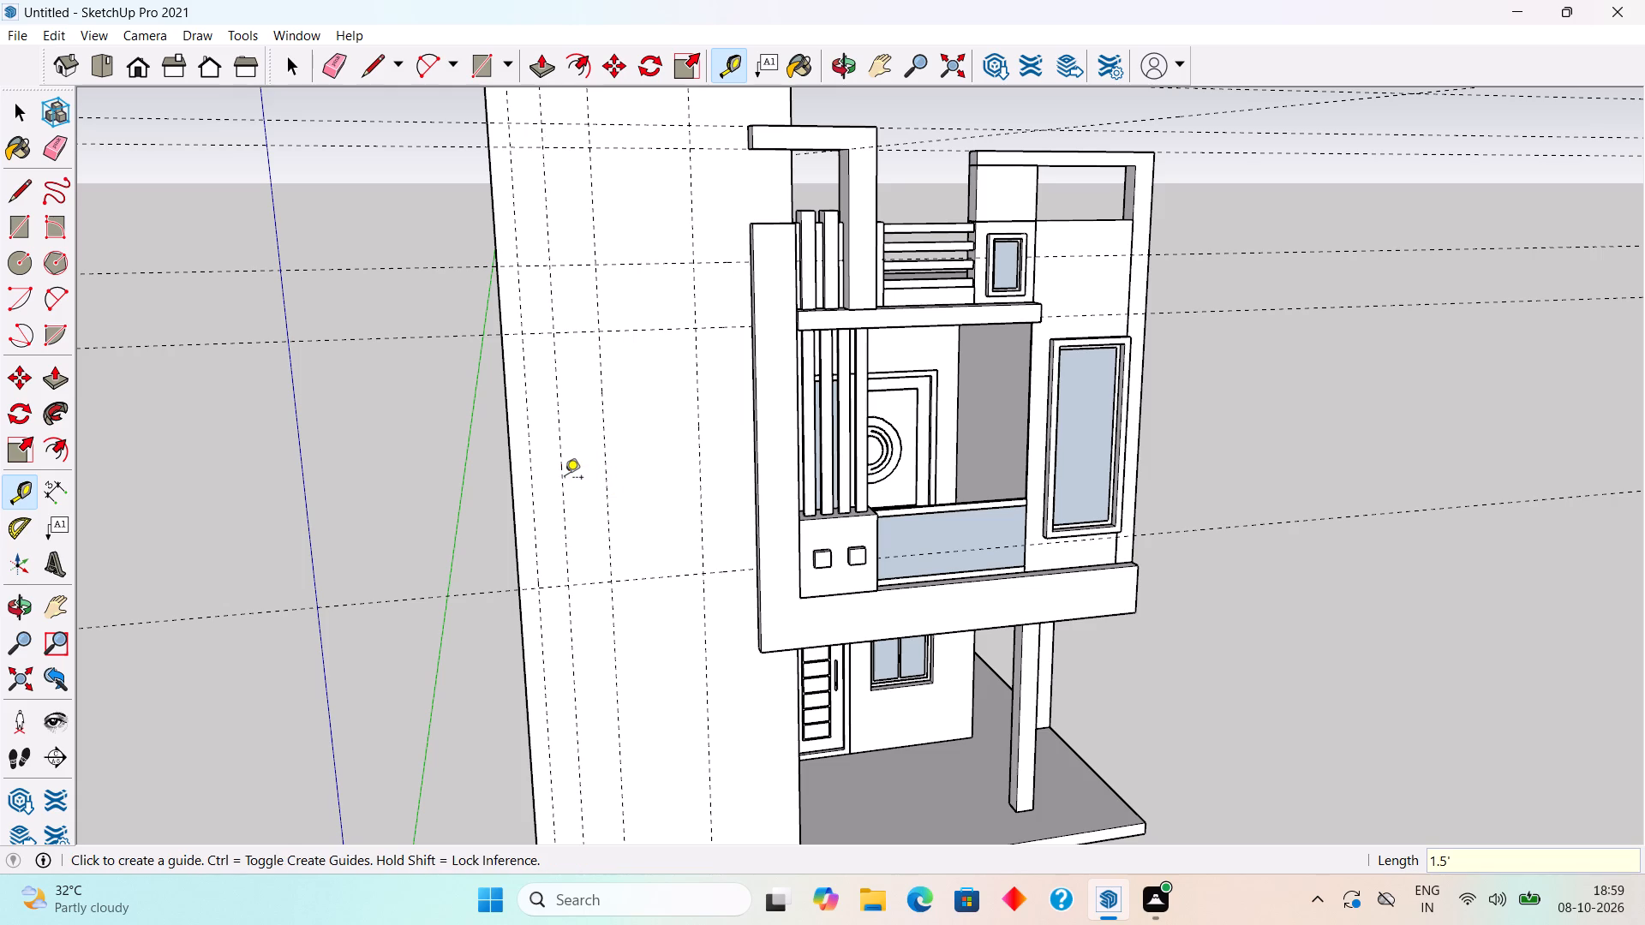
{"action": "left_click", "coordinate": [534, 511]}
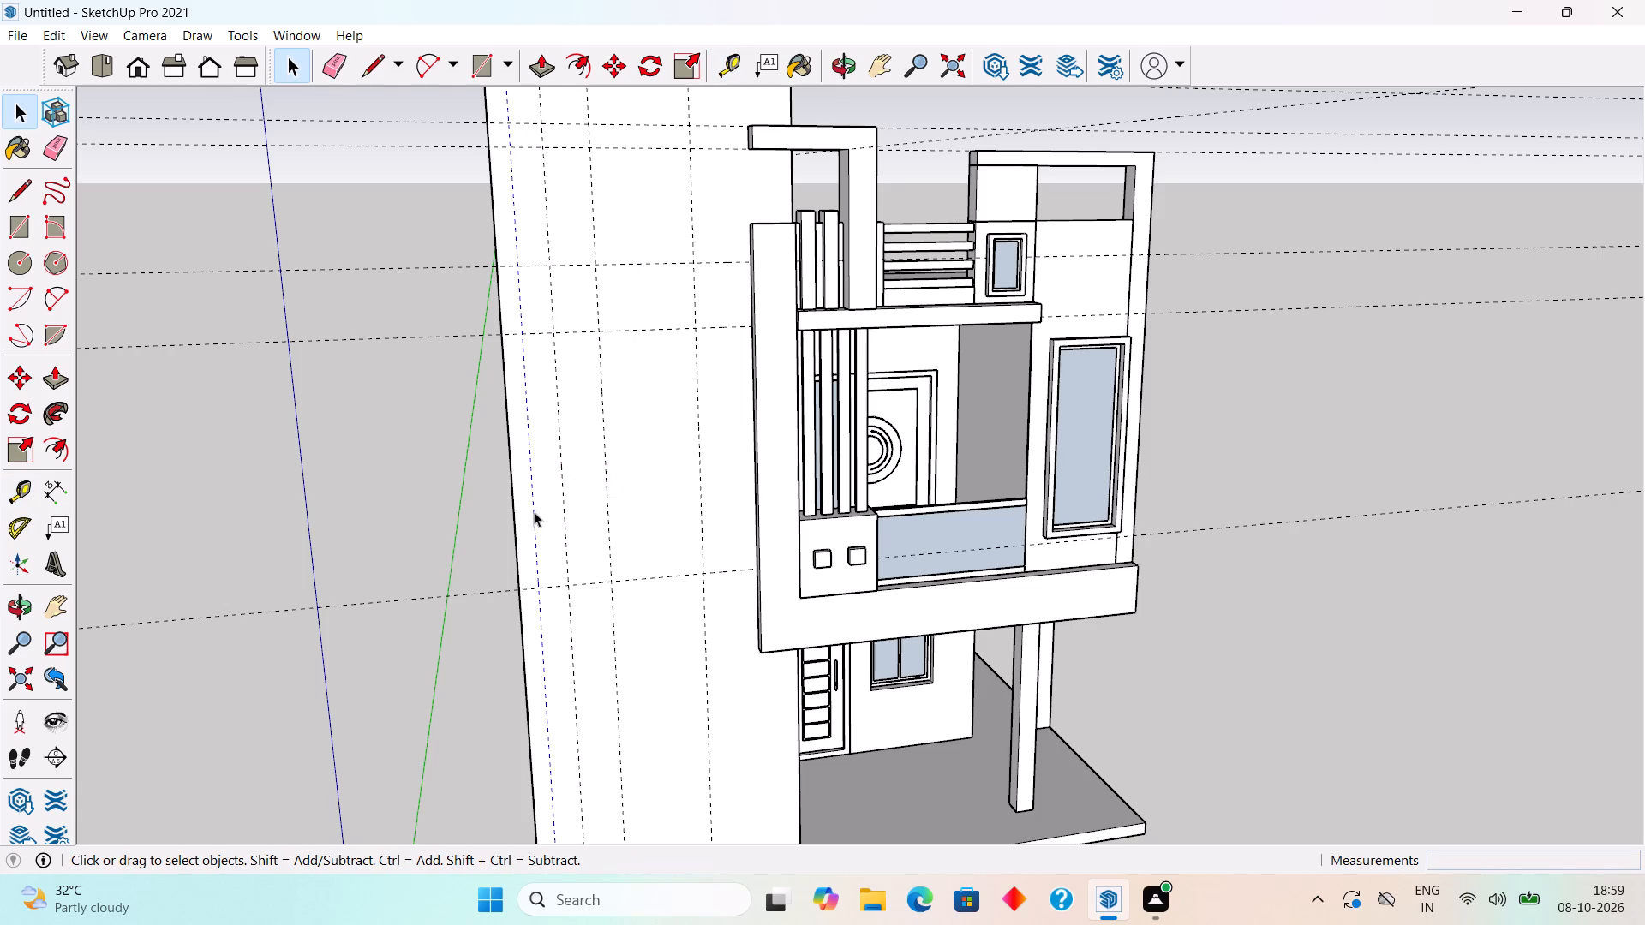
{"action": "key", "text": "Delete"}
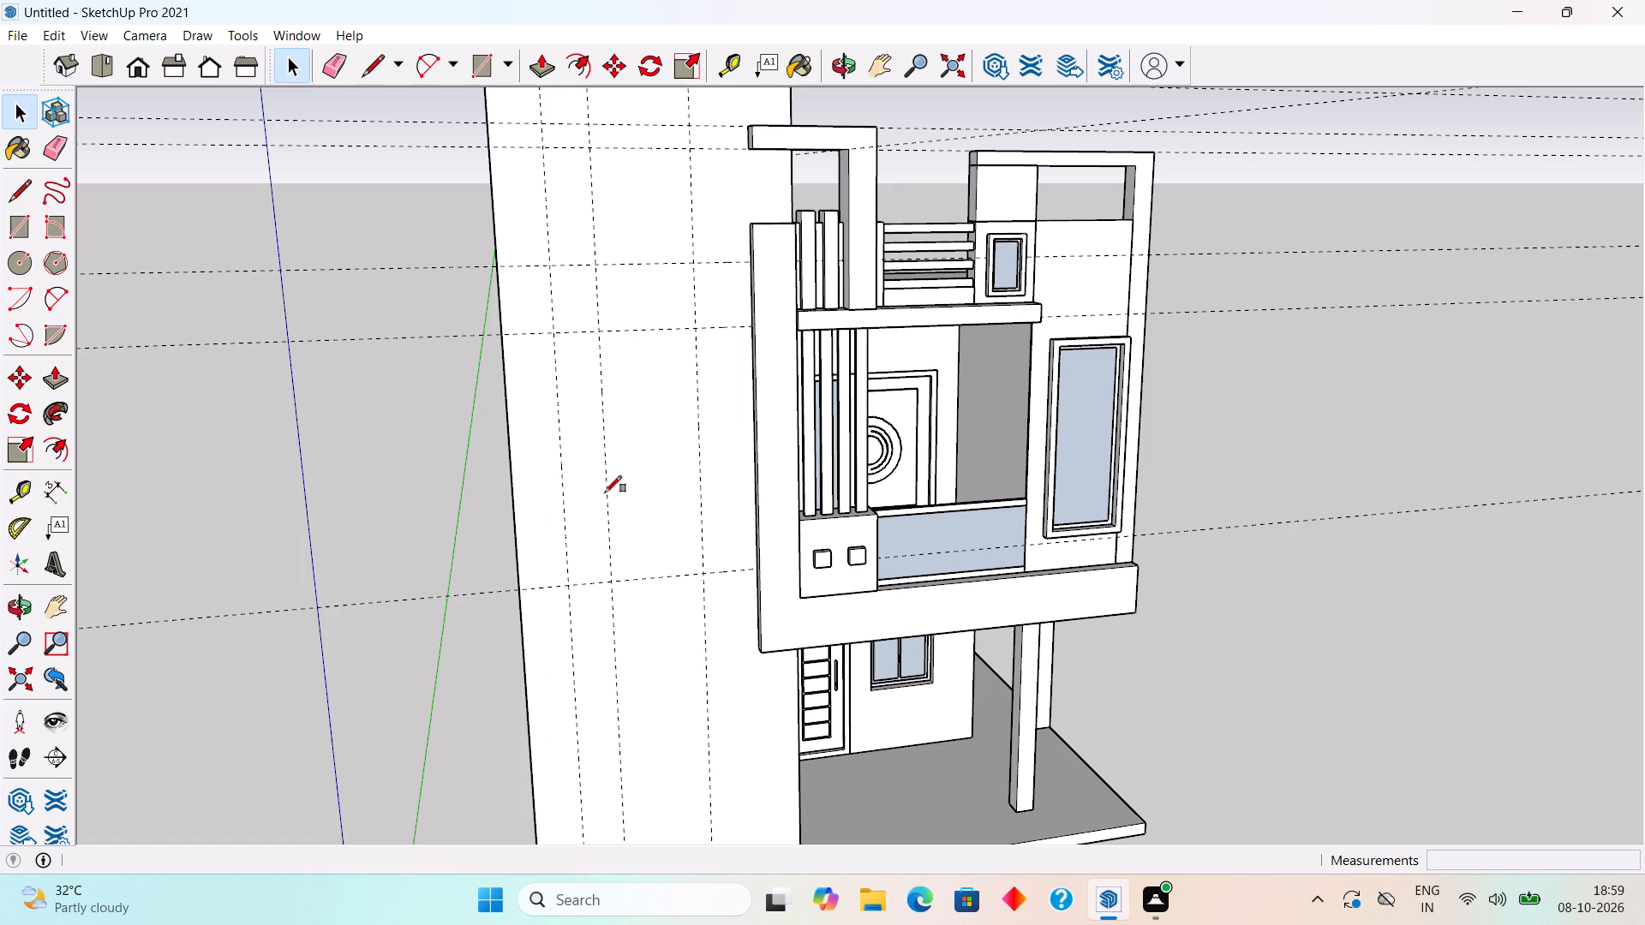
Draw a rectangle about 3' 4" wide and 9' high on the tall wall, between the two inner vertical guides and the lower two horizontal guides.
{"action": "key", "text": "r"}
{"action": "left_click", "coordinate": [601, 329]}
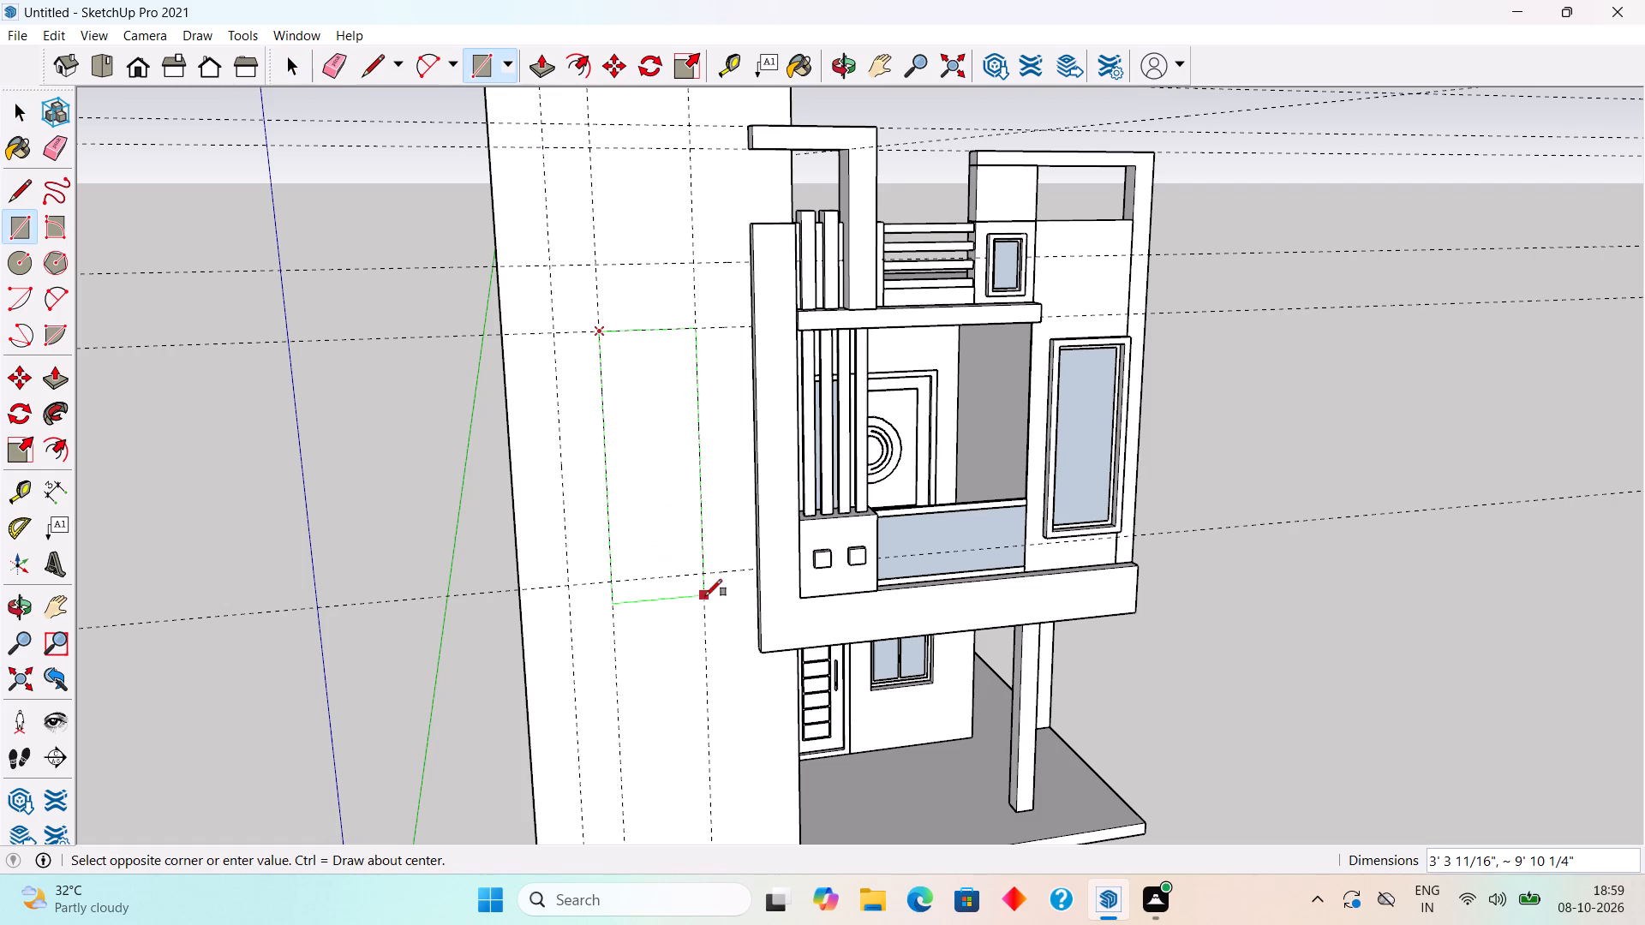
{"action": "left_click", "coordinate": [708, 574]}
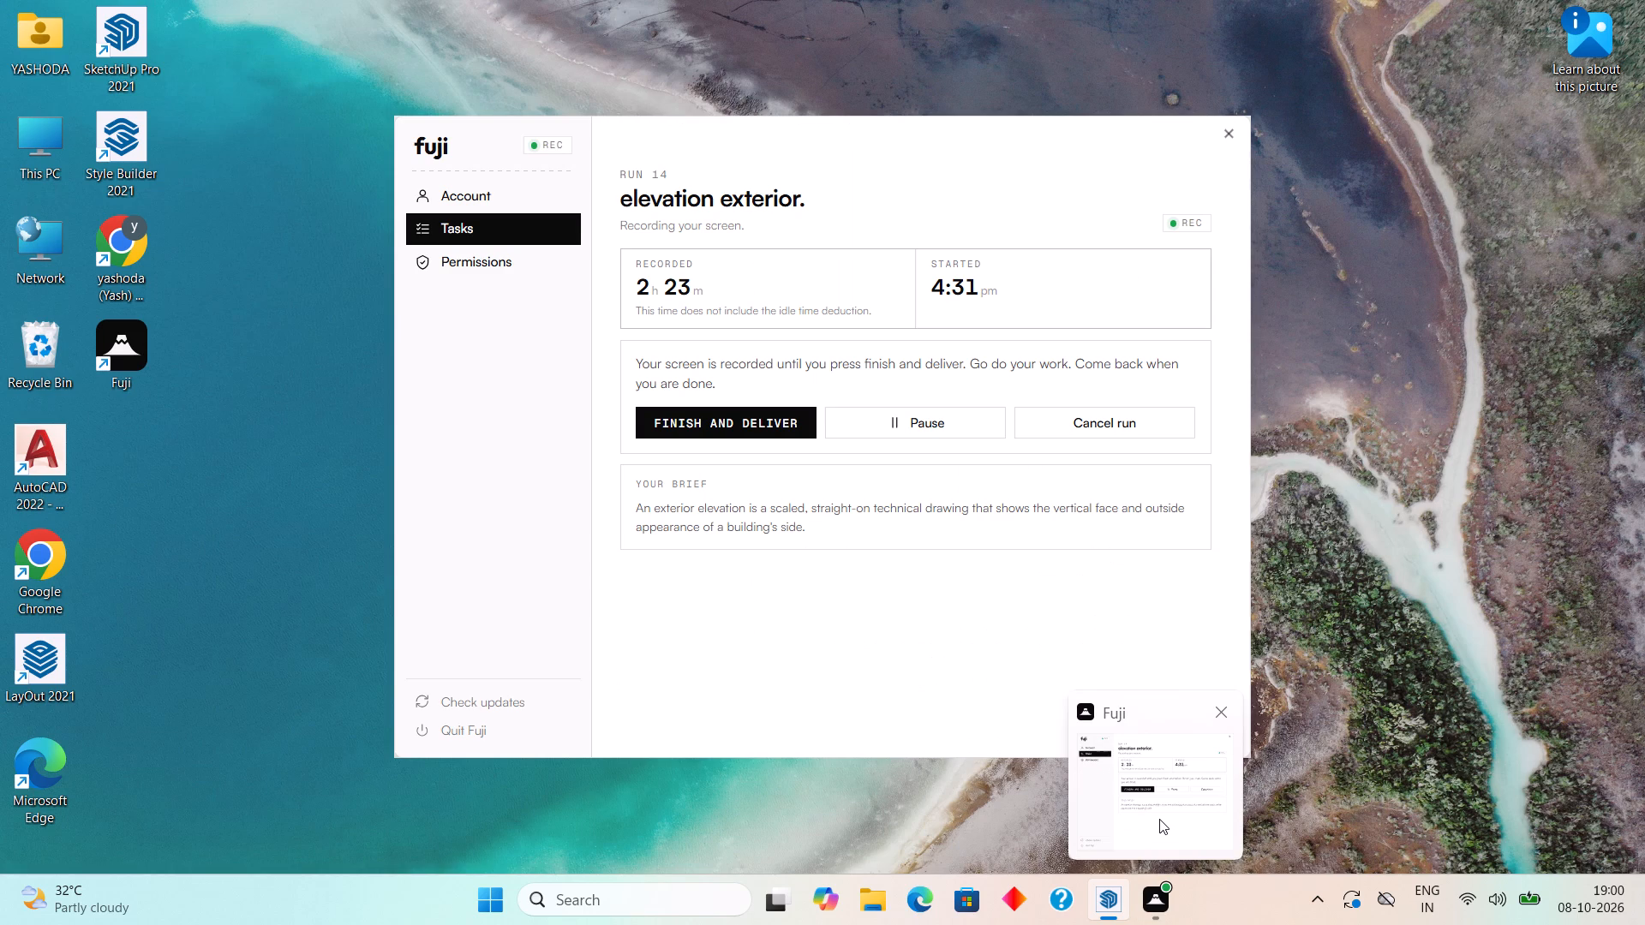
Examine the new rectangle on the tall wall against the rest of the front facade from several distances and angles.
{"action": "scroll", "coordinate": [890, 697], "scroll_direction": "down", "scroll_amount": 4}
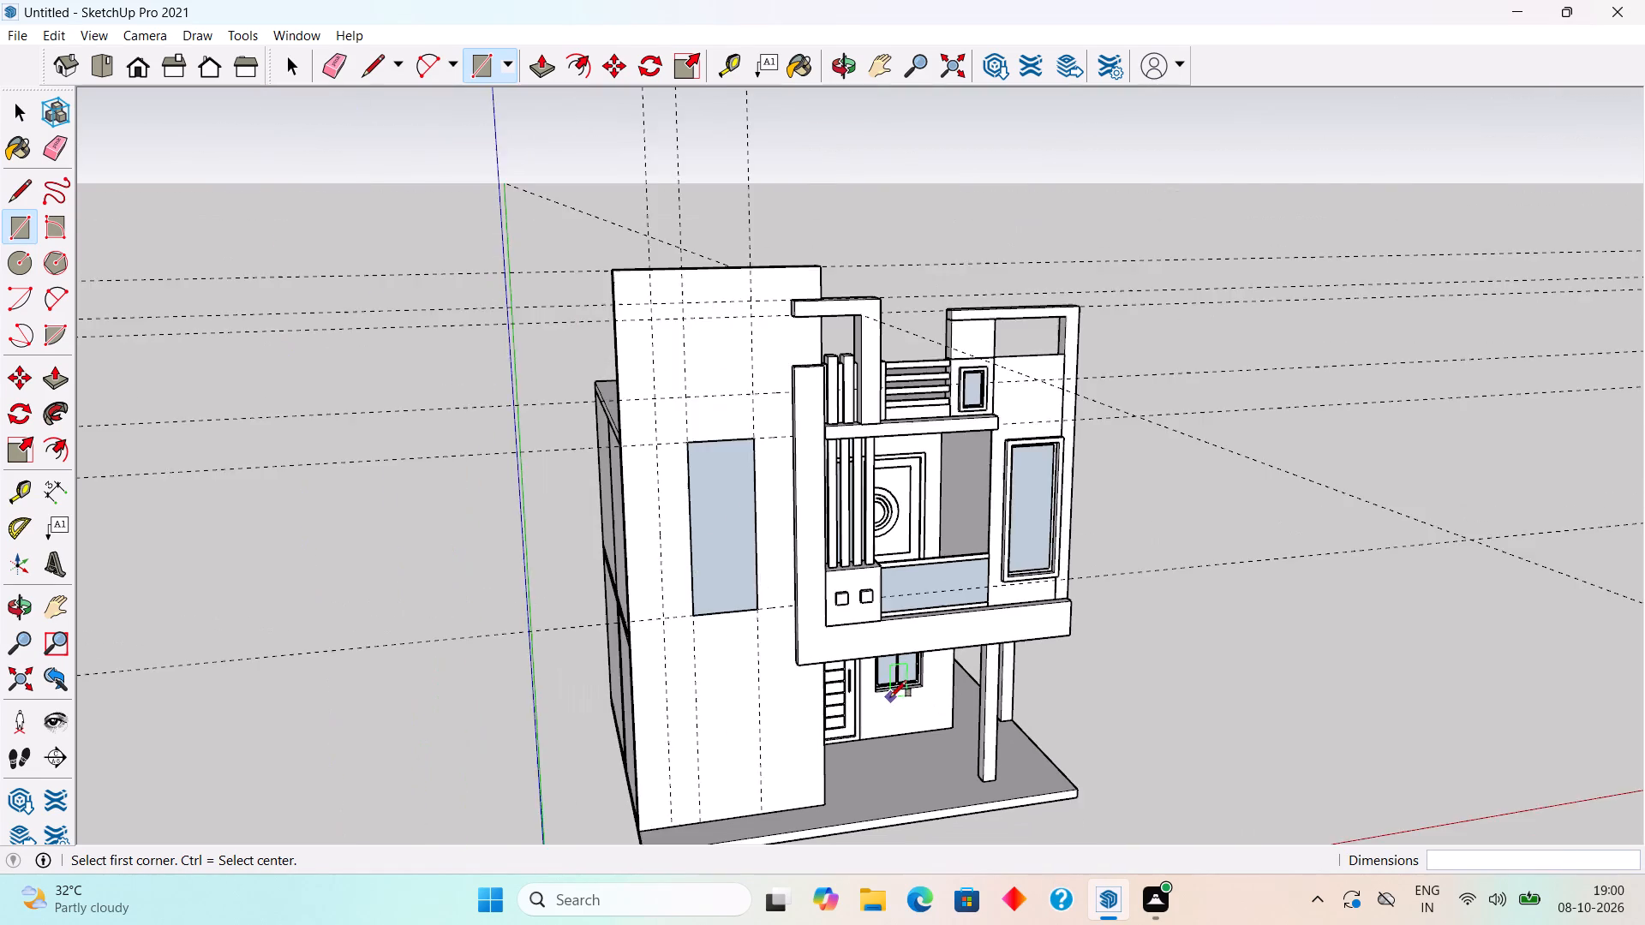
{"action": "scroll", "coordinate": [884, 722], "scroll_direction": "up", "scroll_amount": 2}
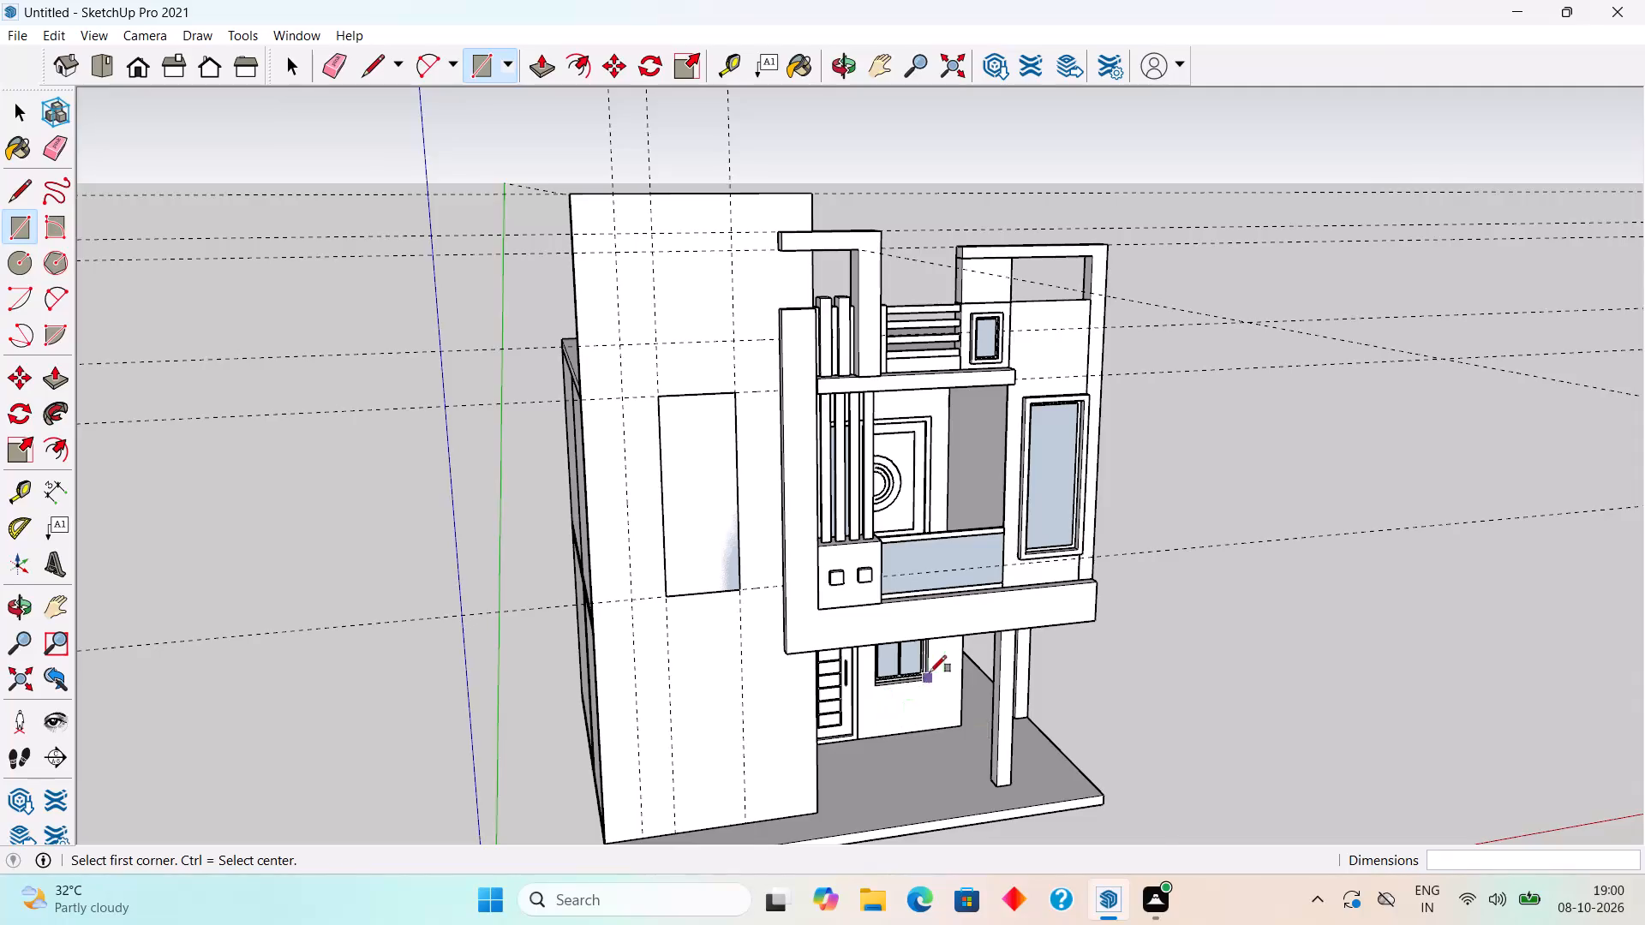
{"action": "scroll", "coordinate": [932, 659], "scroll_direction": "up", "scroll_amount": 5}
{"action": "scroll", "coordinate": [932, 628], "scroll_direction": "down", "scroll_amount": 7}
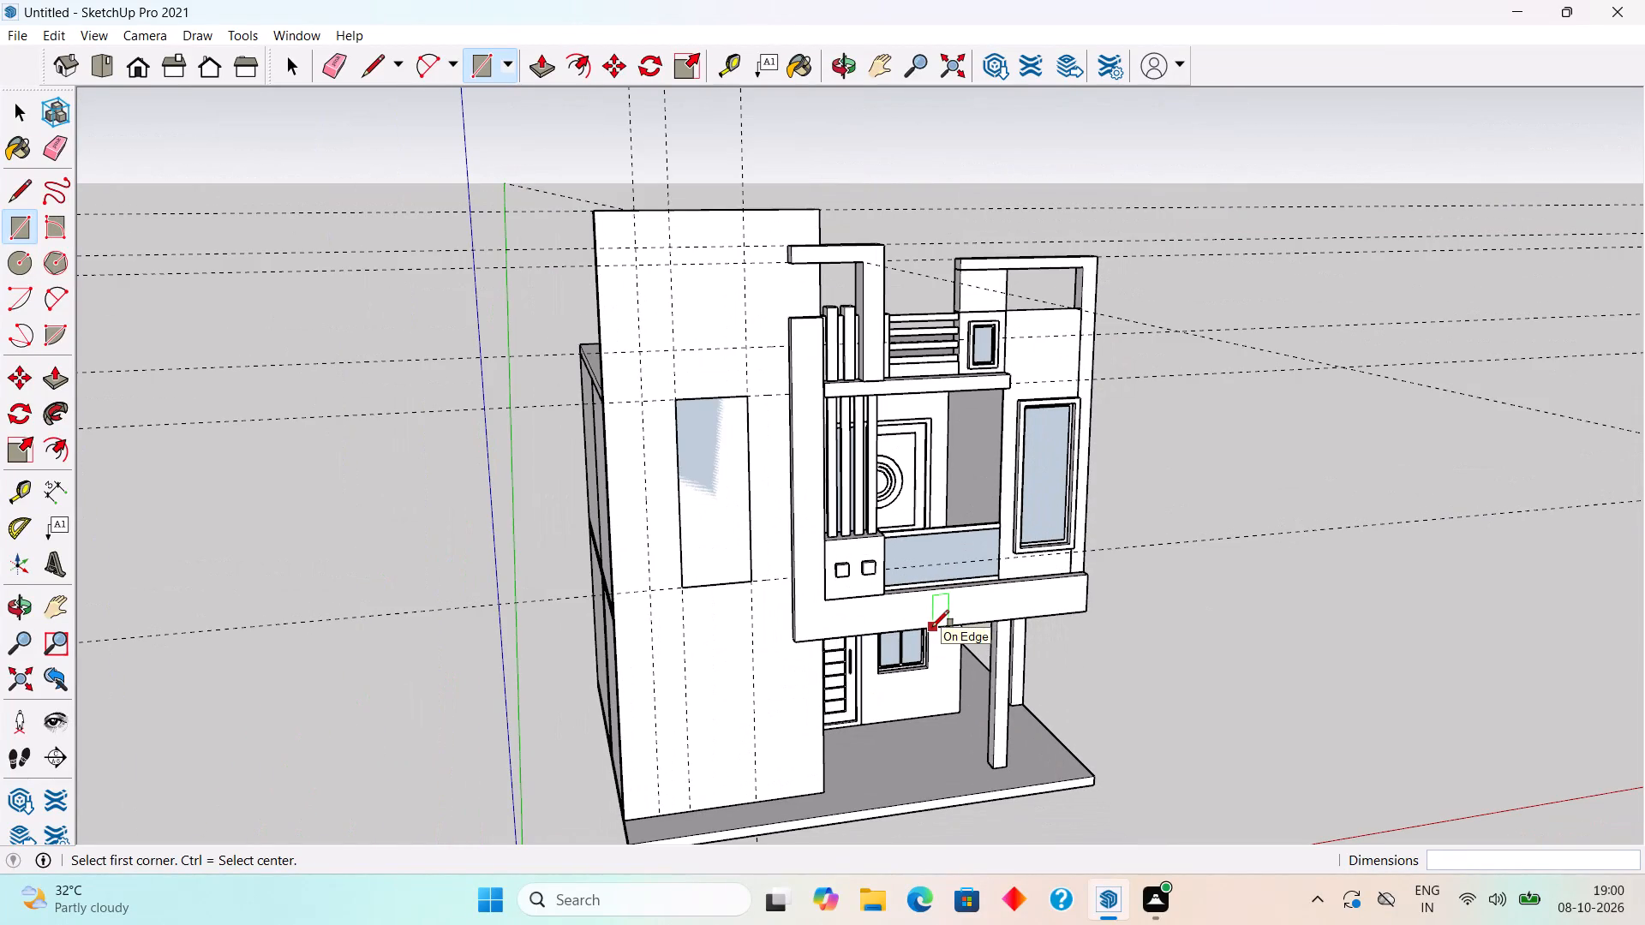
{"action": "scroll", "coordinate": [1020, 593], "scroll_direction": "down", "scroll_amount": 4}
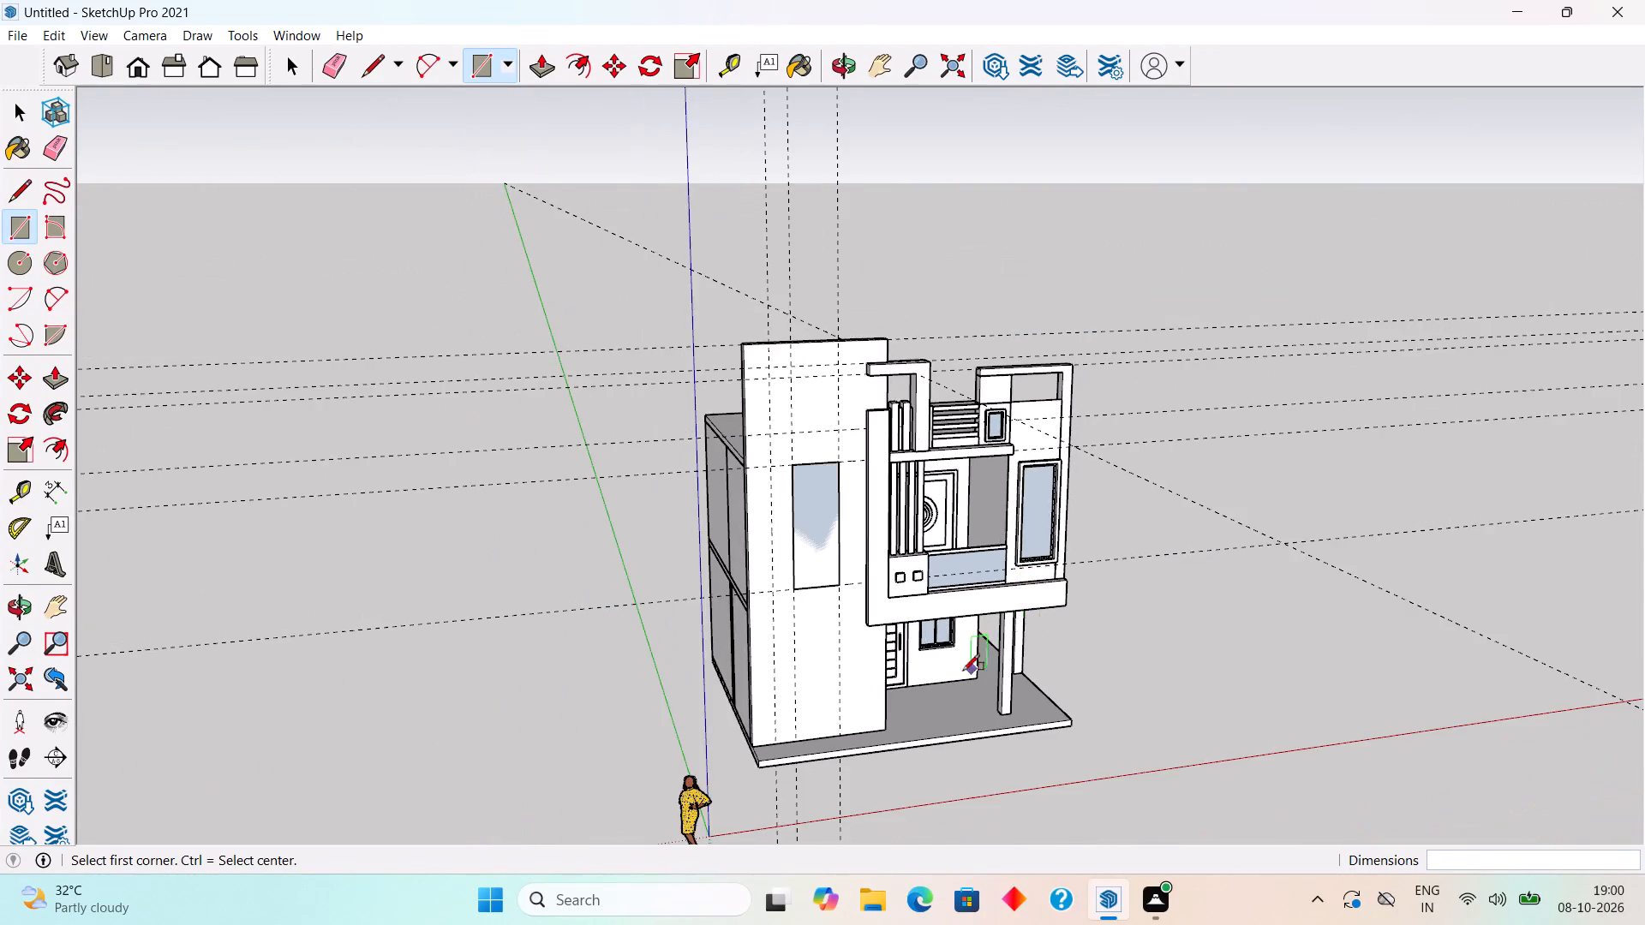
{"action": "middle_click_drag", "start_coordinate": [816, 659], "coordinate": [668, 655]}
{"action": "scroll", "coordinate": [718, 657], "scroll_direction": "down", "scroll_amount": 1}
{"action": "scroll", "coordinate": [951, 665], "scroll_direction": "up", "scroll_amount": 5}
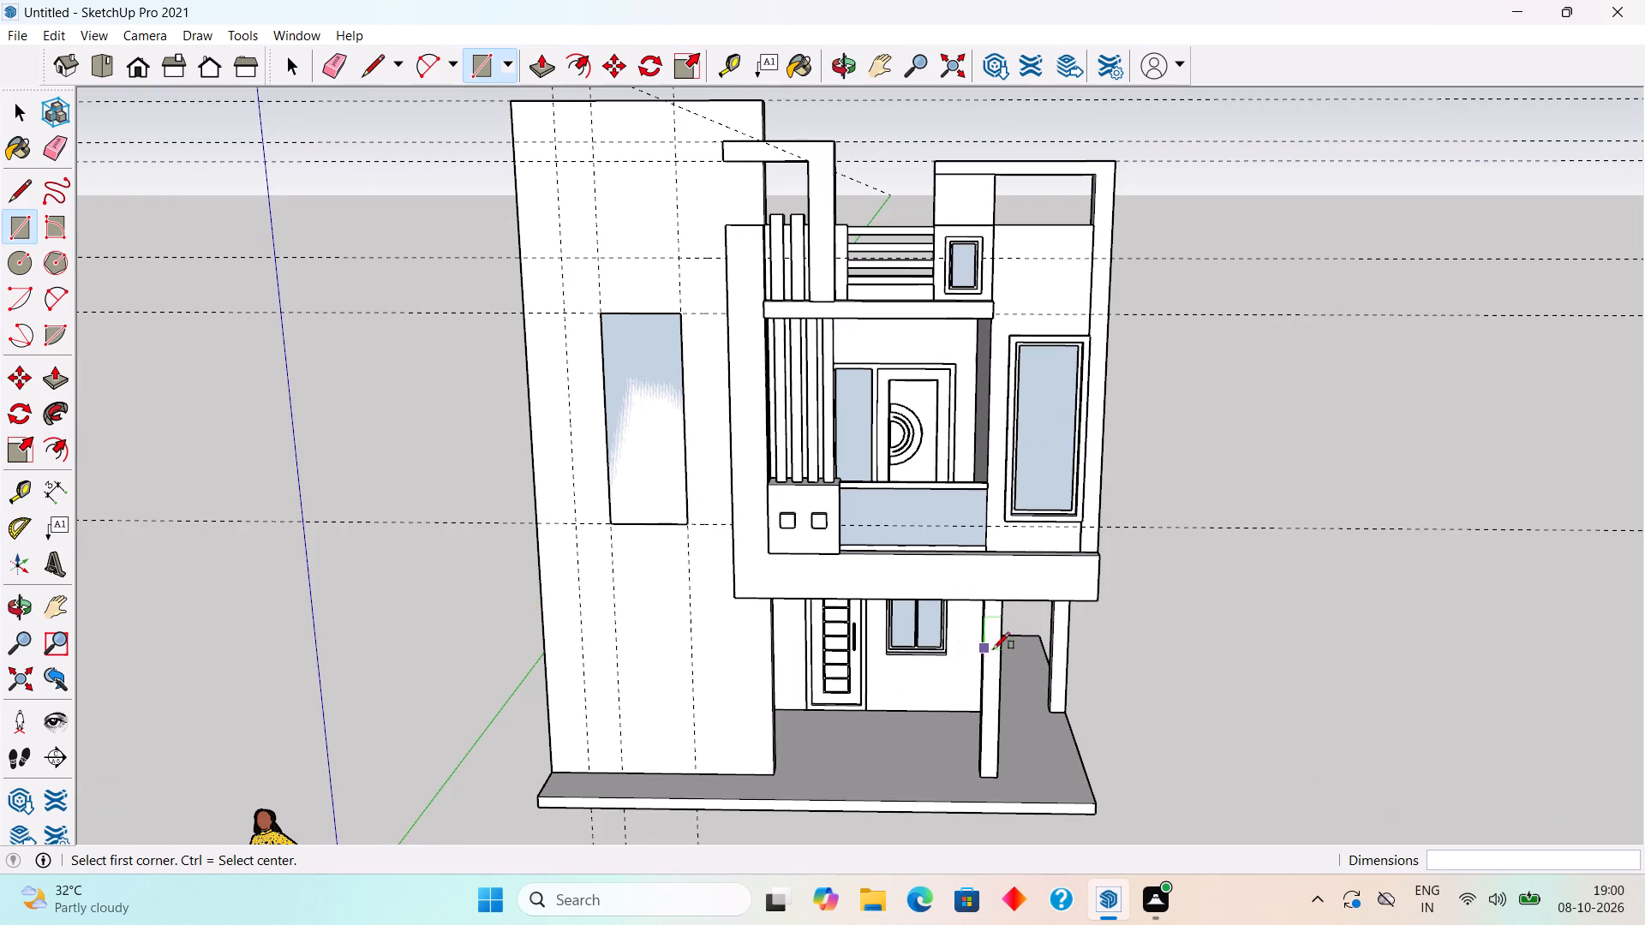
{"action": "scroll", "coordinate": [1016, 644], "scroll_direction": "up", "scroll_amount": 3}
{"action": "scroll", "coordinate": [1053, 639], "scroll_direction": "down", "scroll_amount": 3}
{"action": "middle_click_drag", "start_coordinate": [978, 614], "coordinate": [1016, 616]}
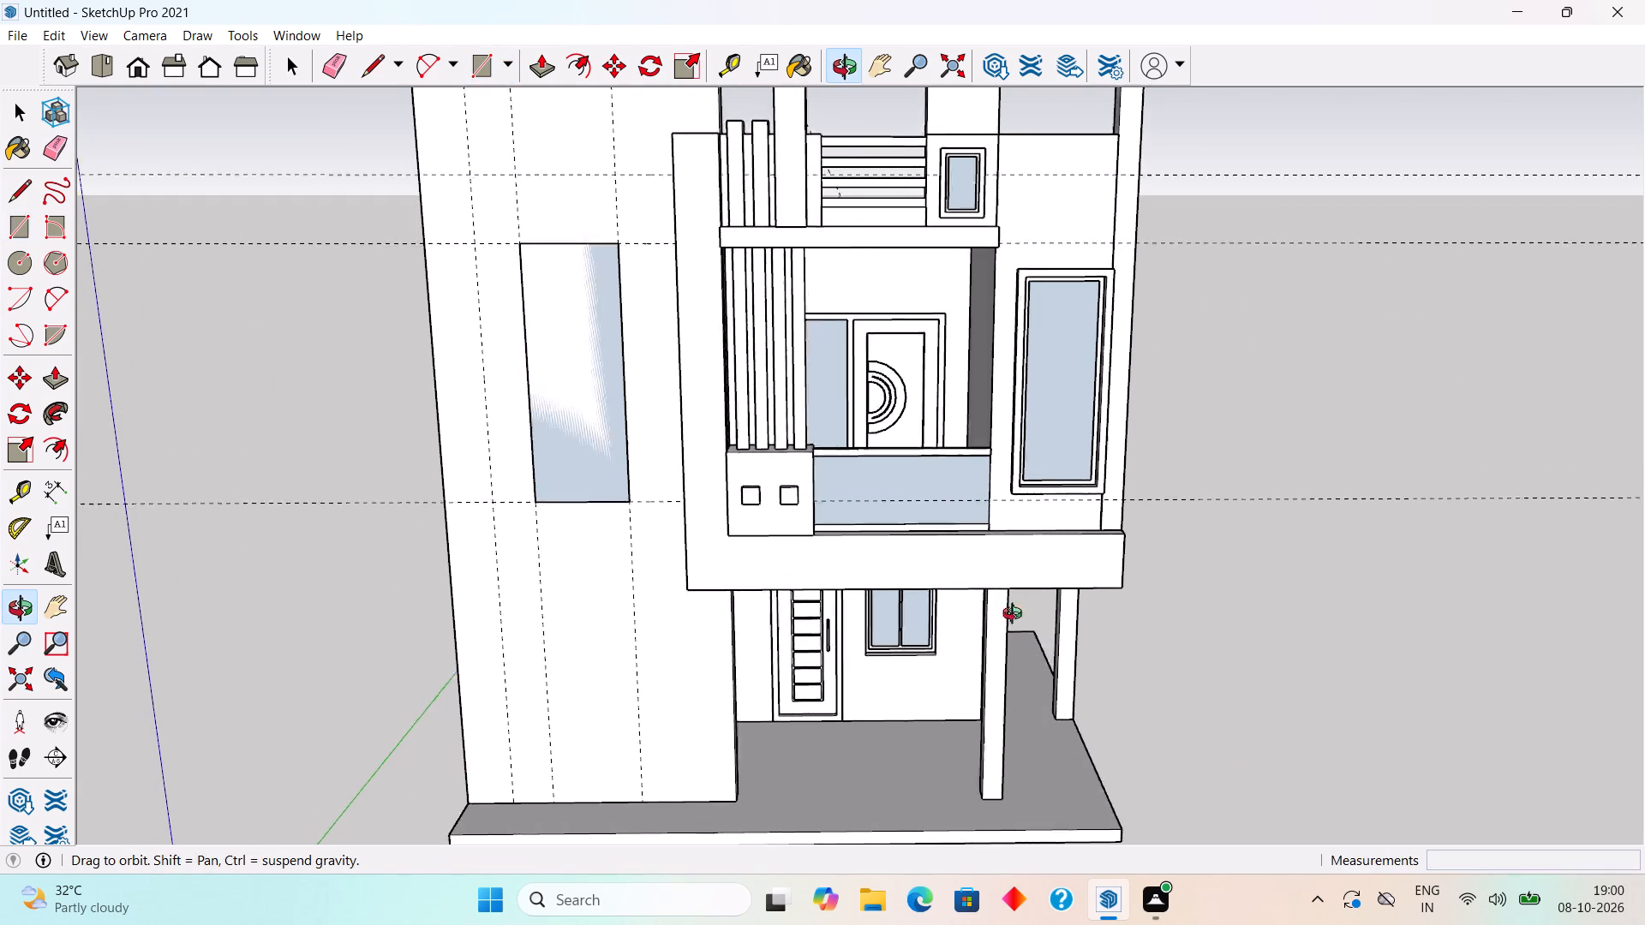
{"action": "middle_click_drag", "start_coordinate": [1016, 616], "coordinate": [1125, 634]}
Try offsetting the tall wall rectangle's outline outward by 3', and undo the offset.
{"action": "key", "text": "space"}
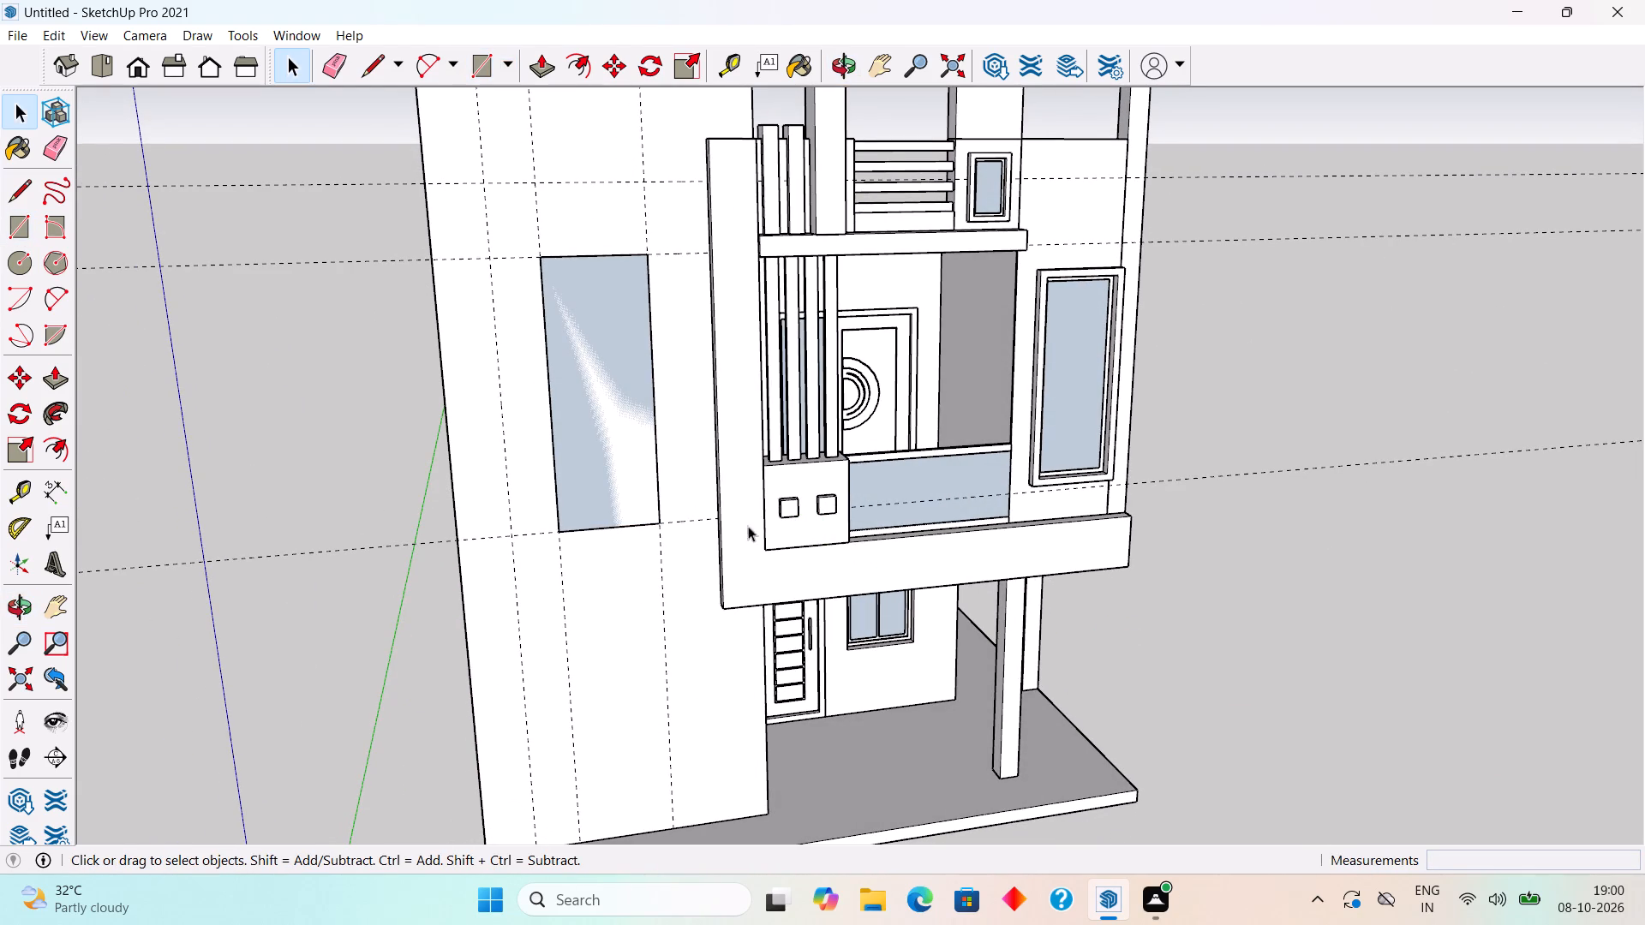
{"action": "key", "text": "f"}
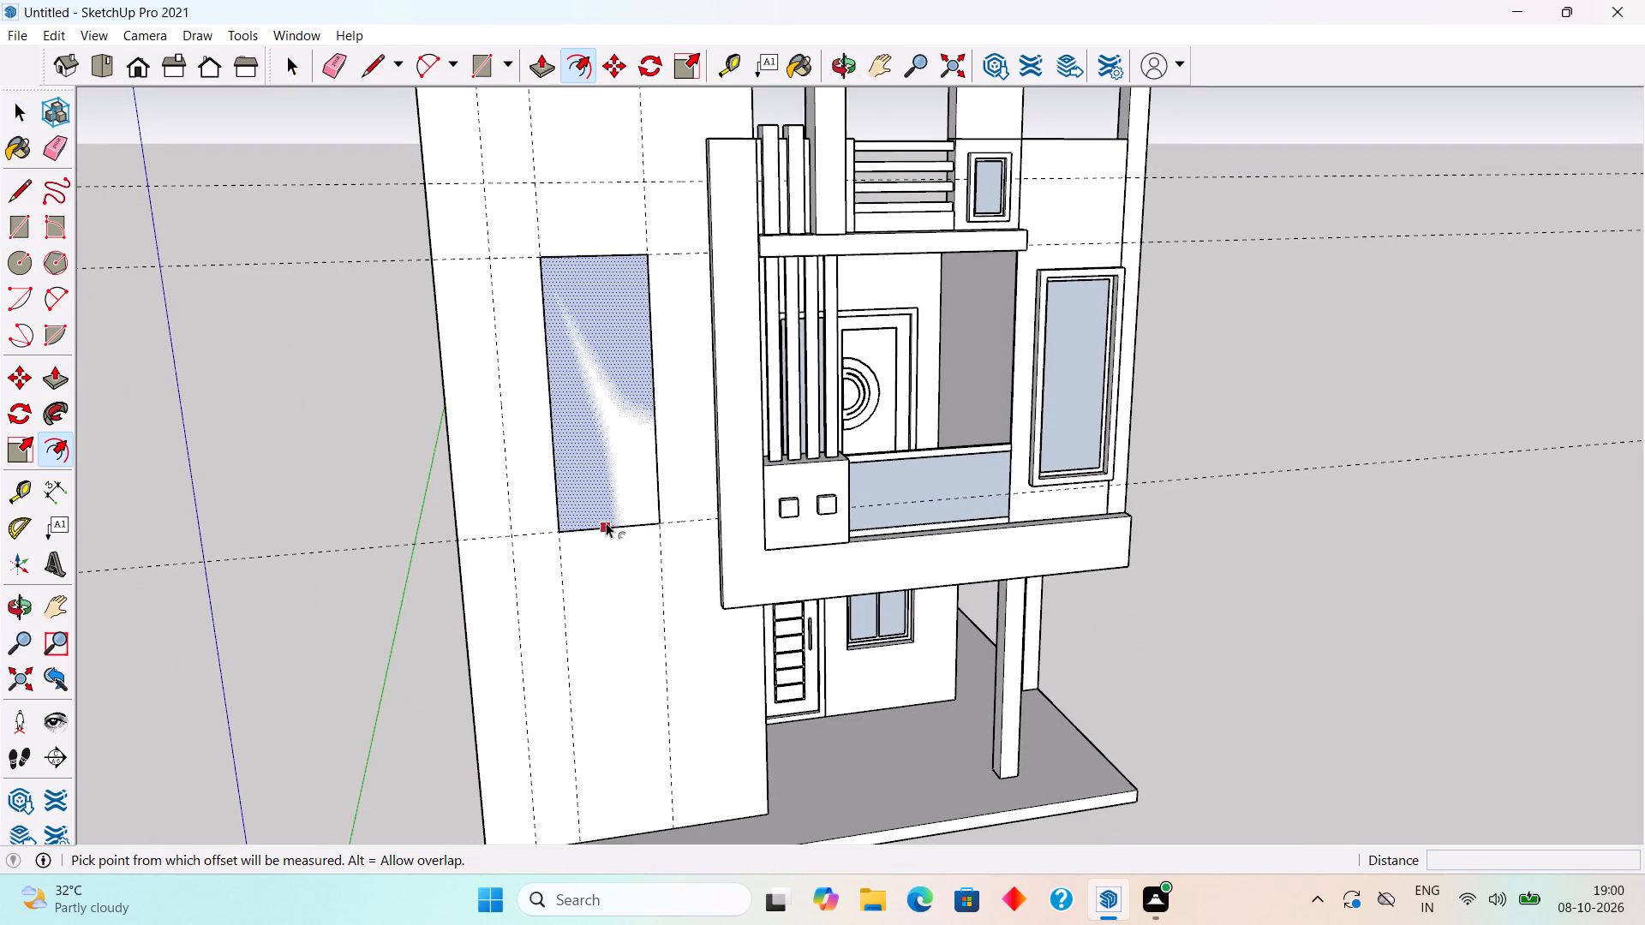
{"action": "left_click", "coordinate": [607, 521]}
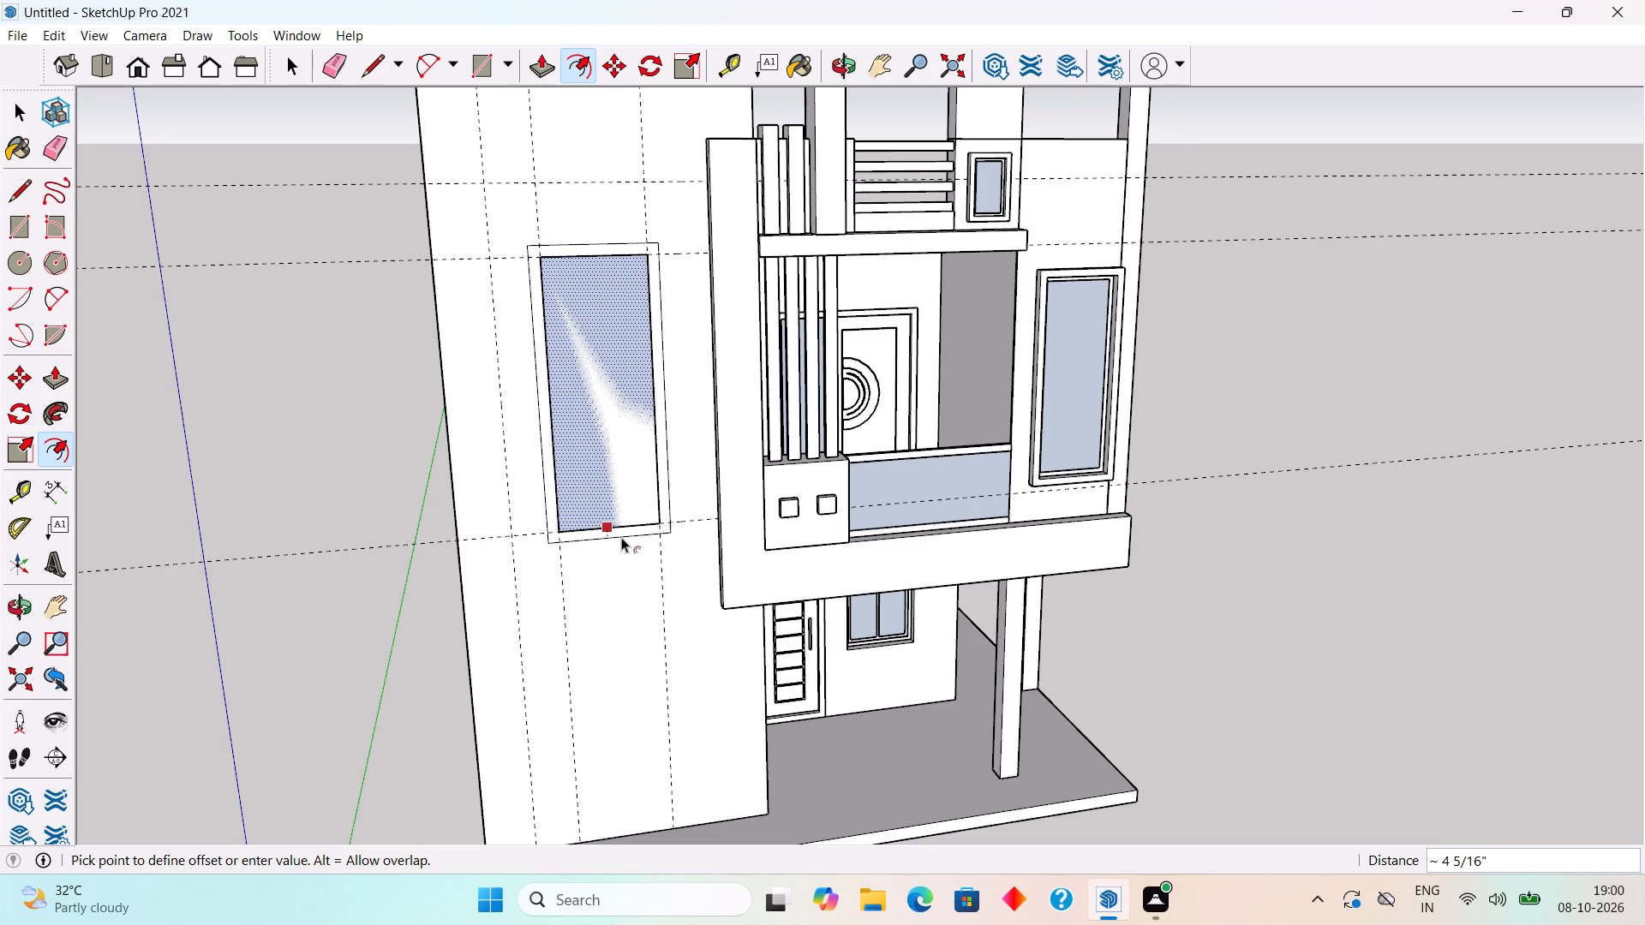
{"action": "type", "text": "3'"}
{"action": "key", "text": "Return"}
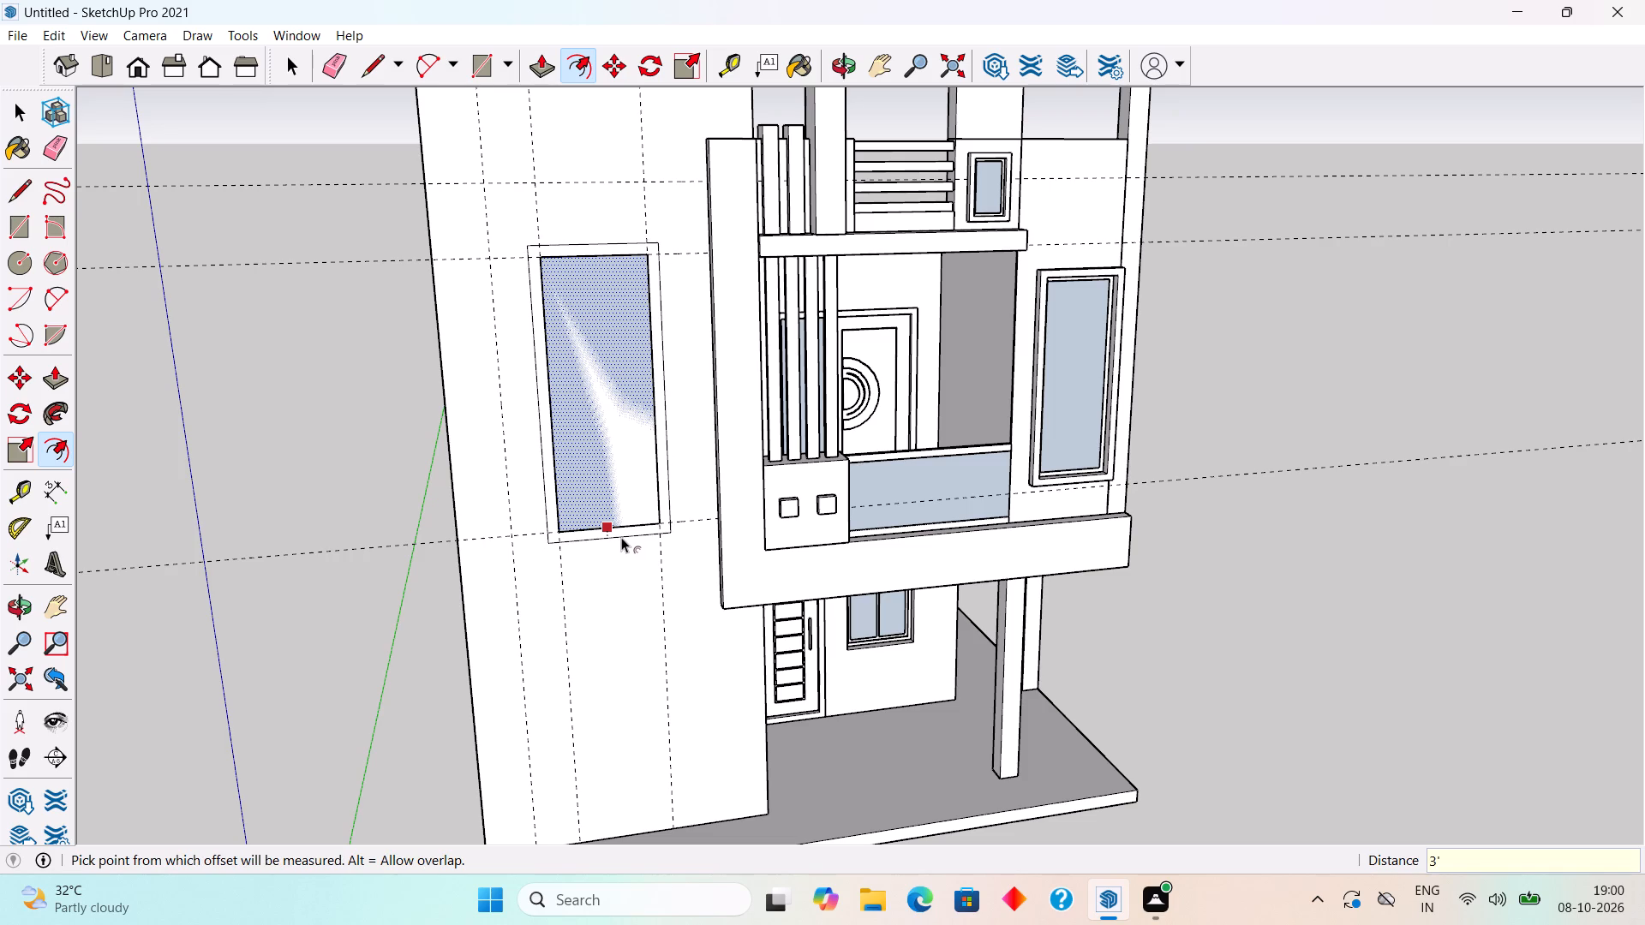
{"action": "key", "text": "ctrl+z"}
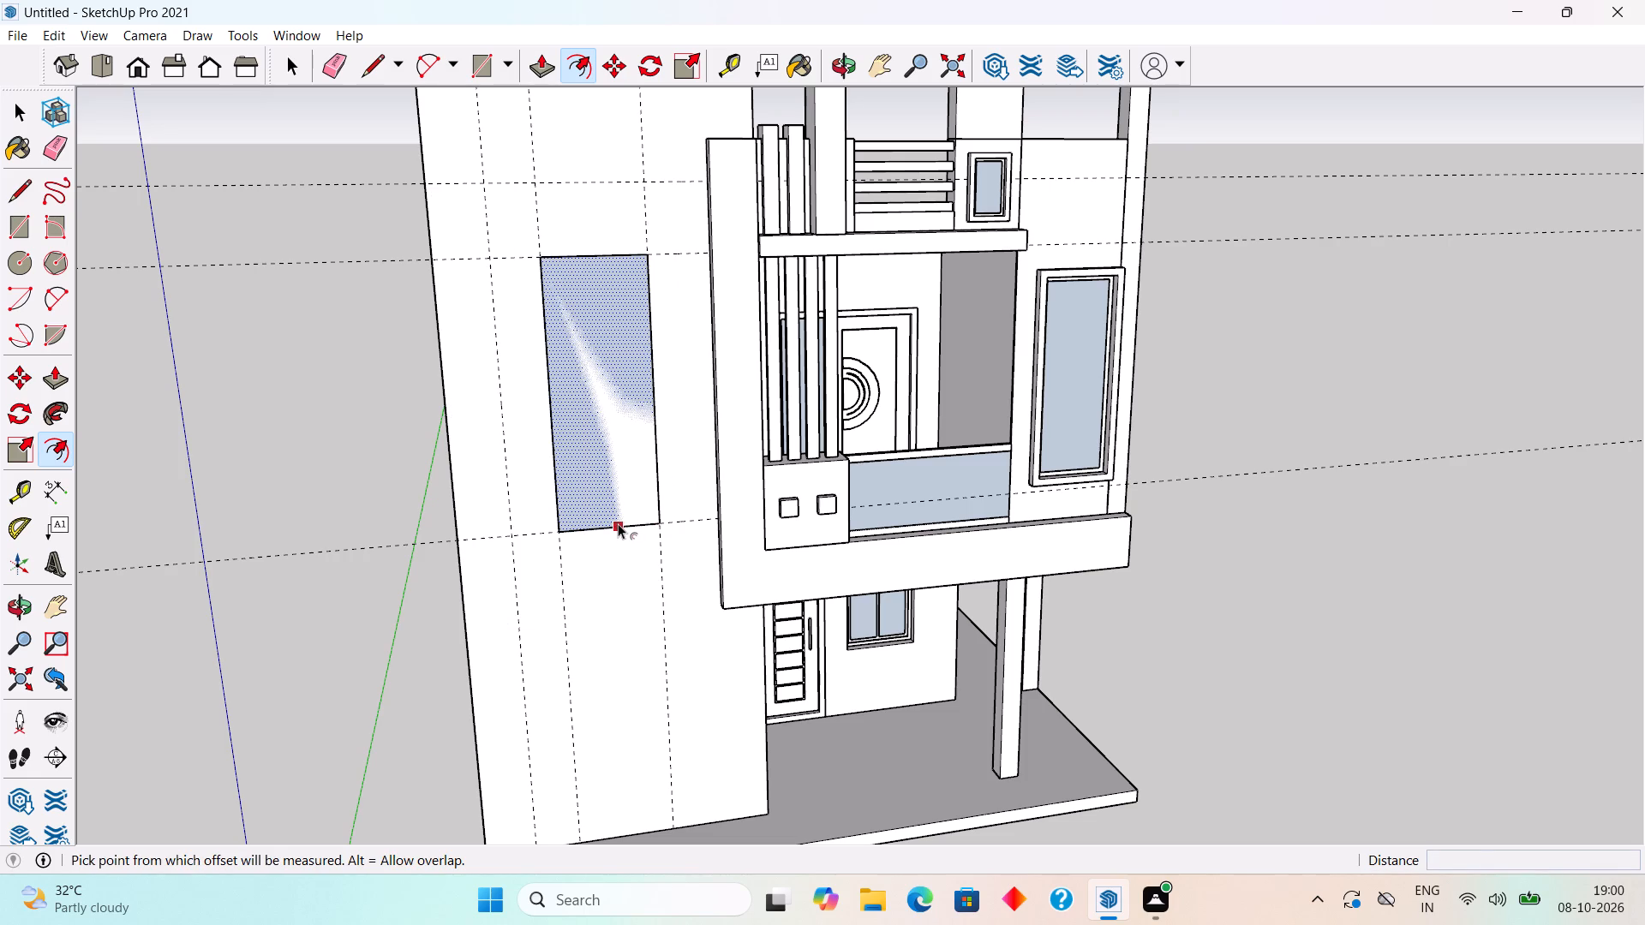
Offset the tall wall rectangle's outline outward by about 4 3/4" to form a frame border.
{"action": "left_click", "coordinate": [617, 522]}
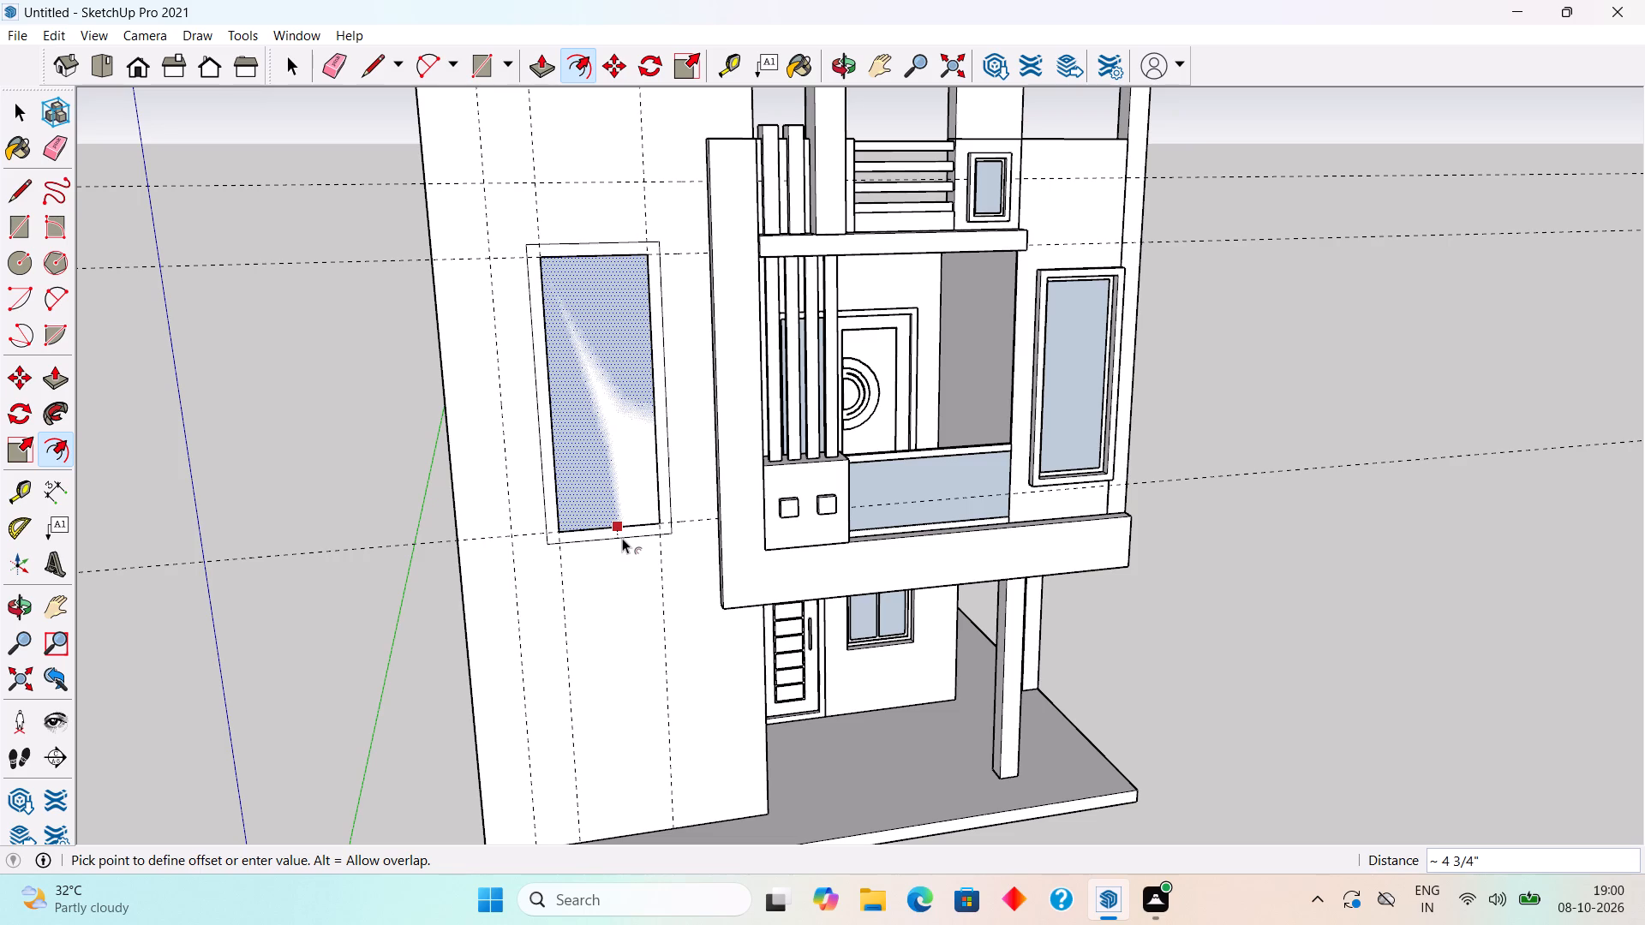
{"action": "left_click", "coordinate": [623, 538]}
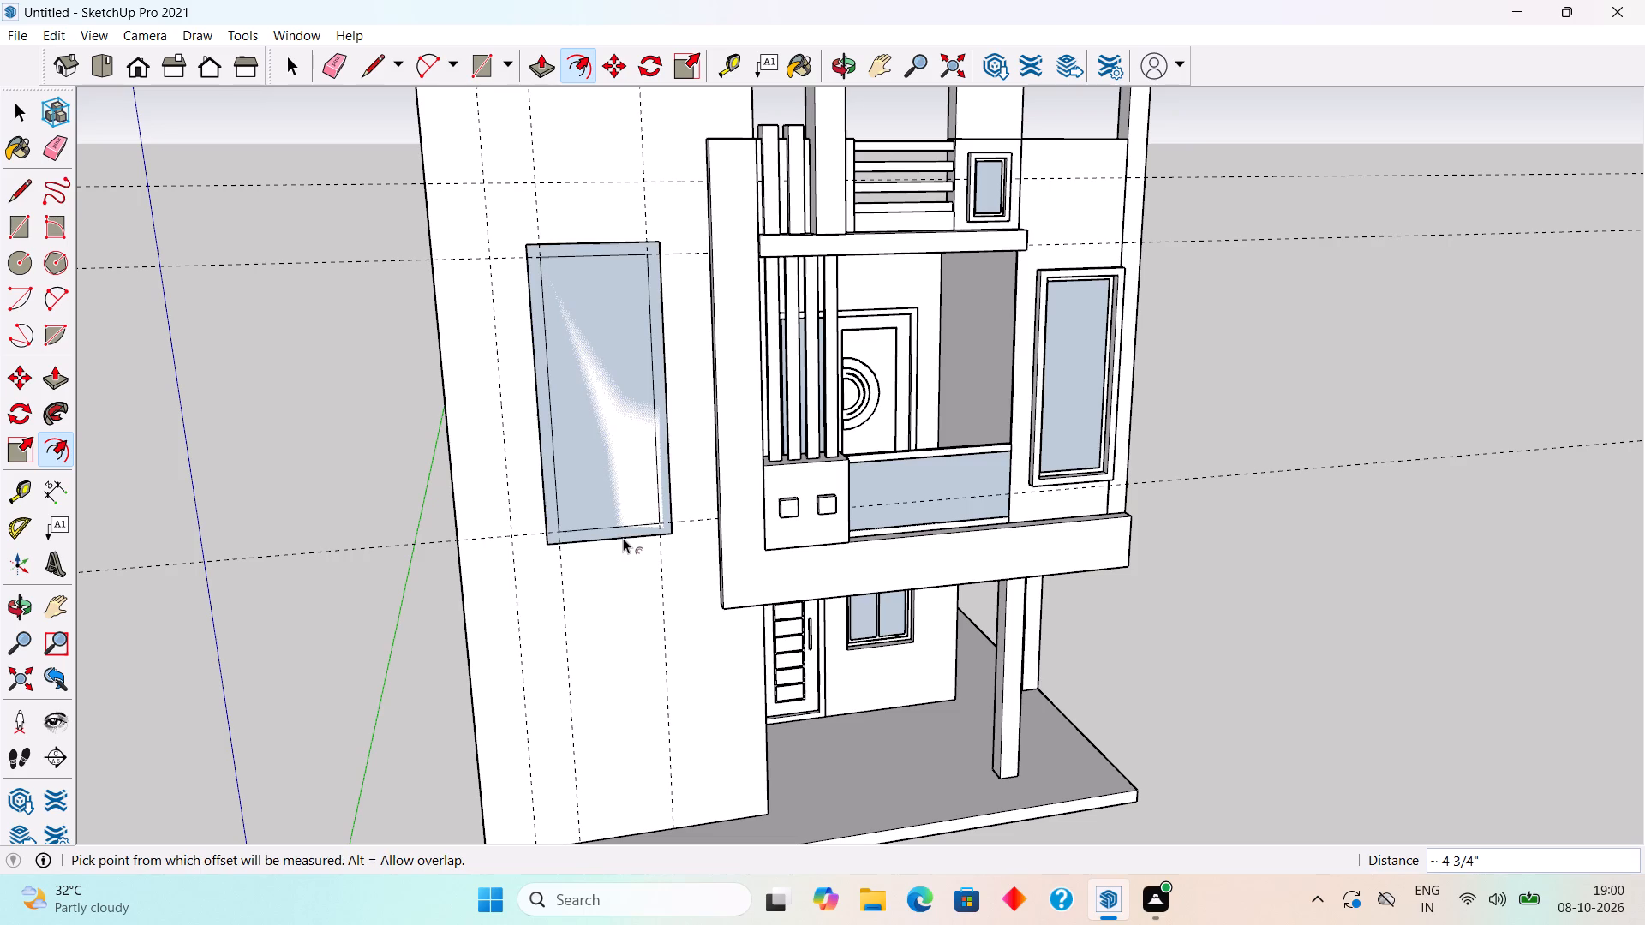
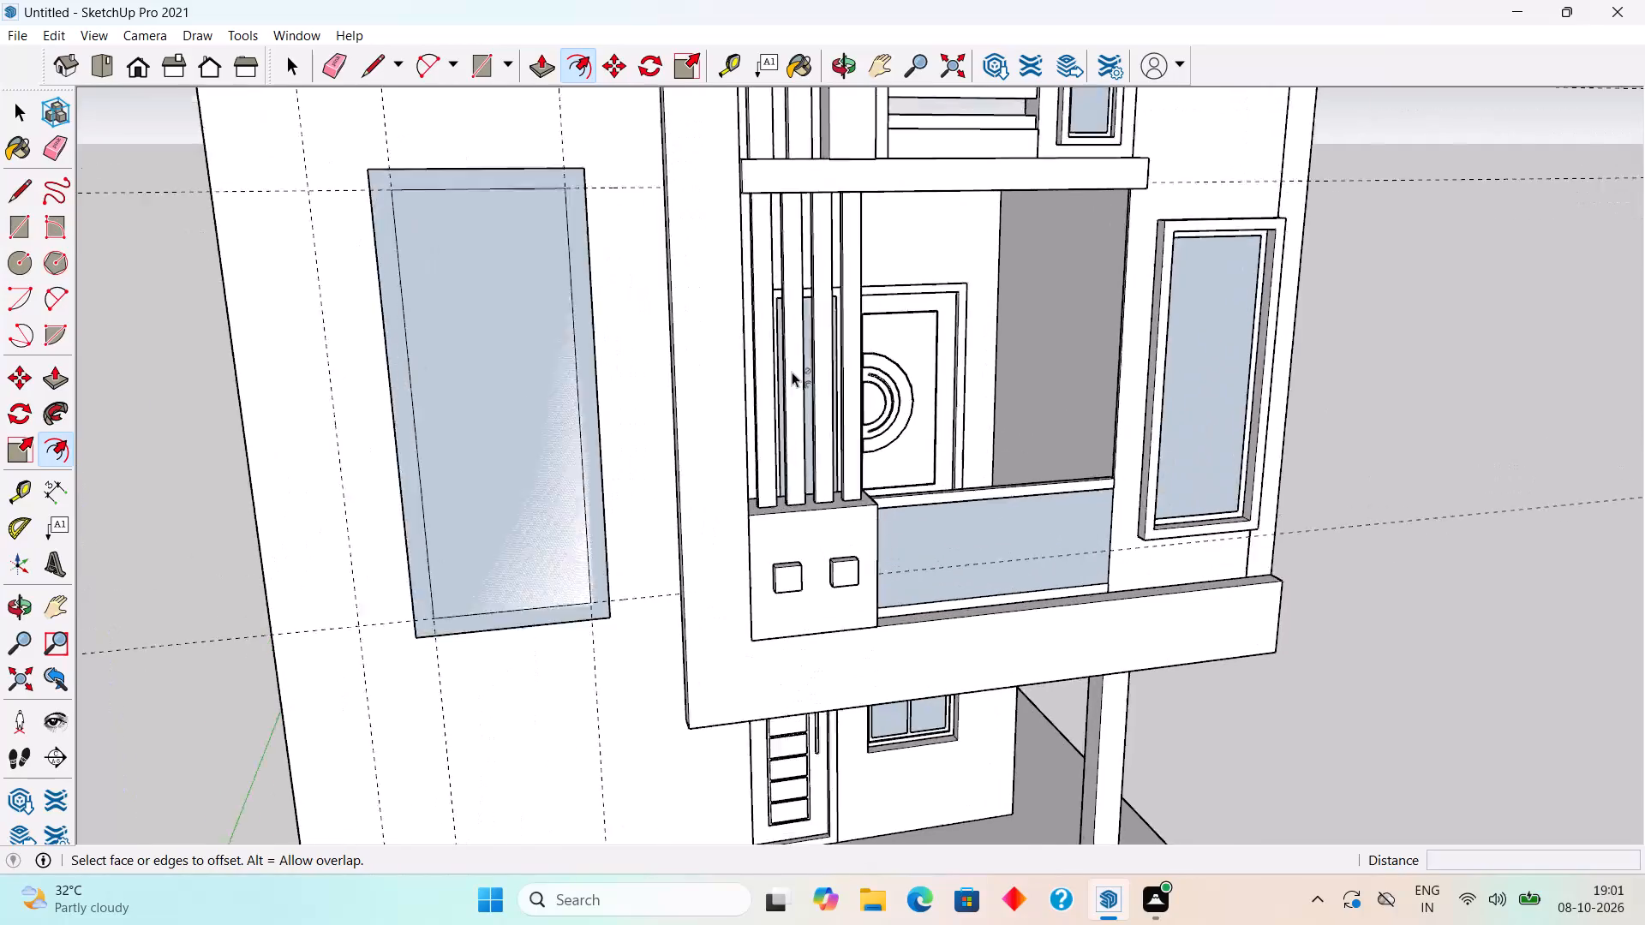
Inspect the front facade and the offset window outline on the tall wall from several angles.
{"action": "scroll", "coordinate": [792, 372], "scroll_direction": "down", "scroll_amount": 7}
{"action": "scroll", "coordinate": [792, 372], "scroll_direction": "up", "scroll_amount": 2}
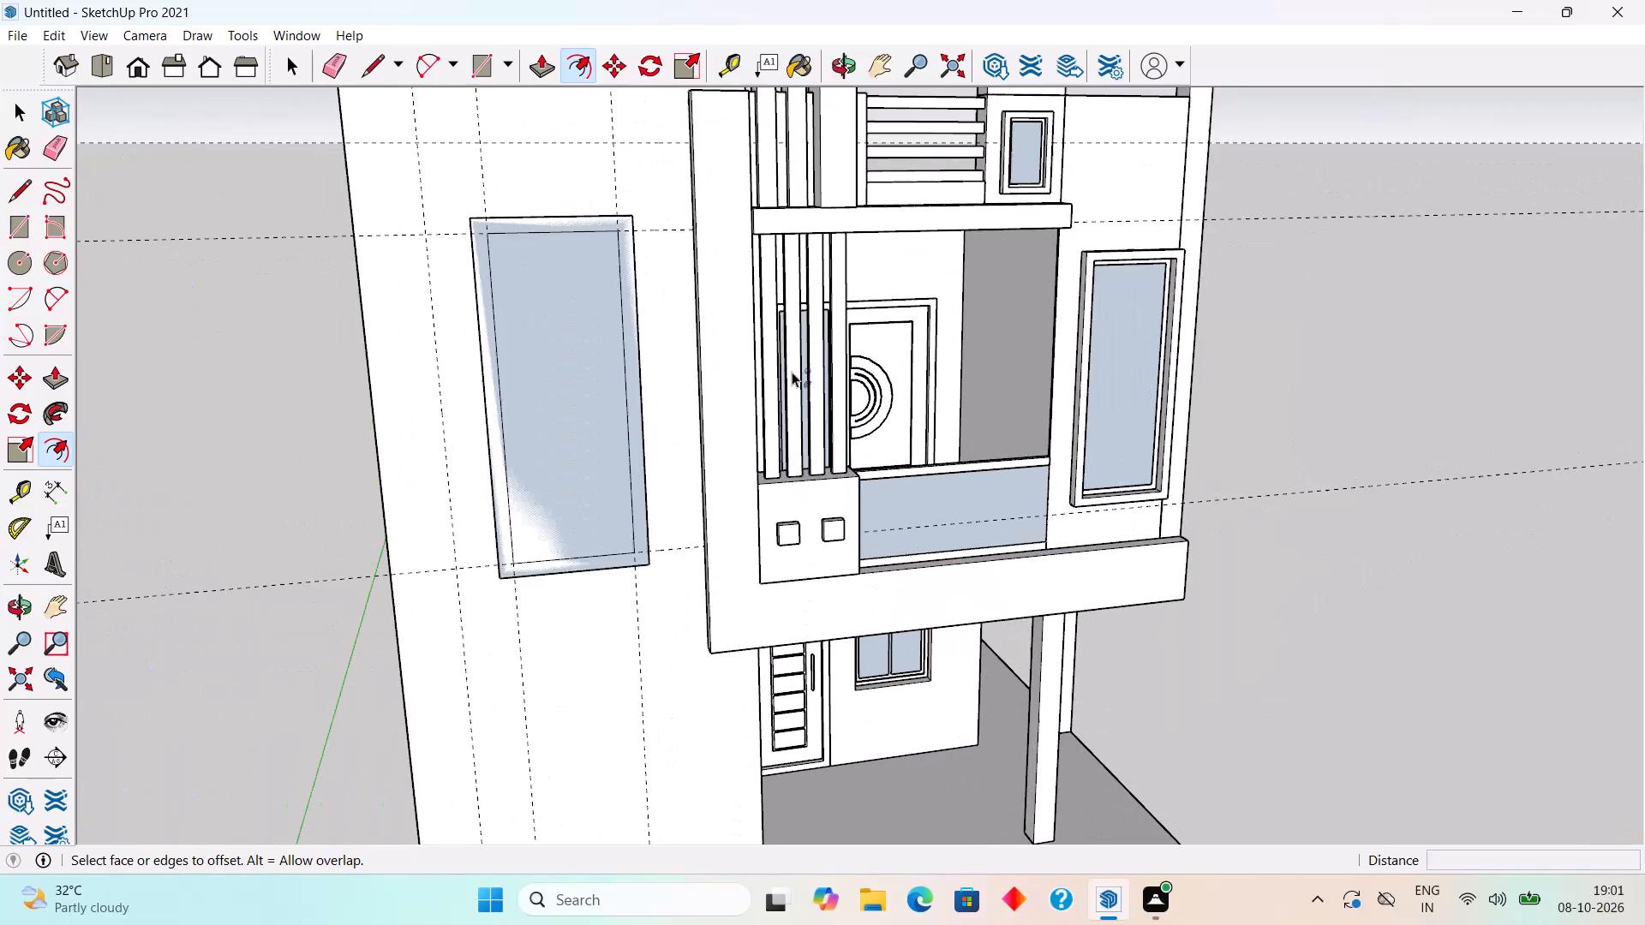
{"action": "scroll", "coordinate": [792, 372], "scroll_direction": "down", "scroll_amount": 7}
{"action": "middle_click_drag", "start_coordinate": [720, 396], "coordinate": [673, 406]}
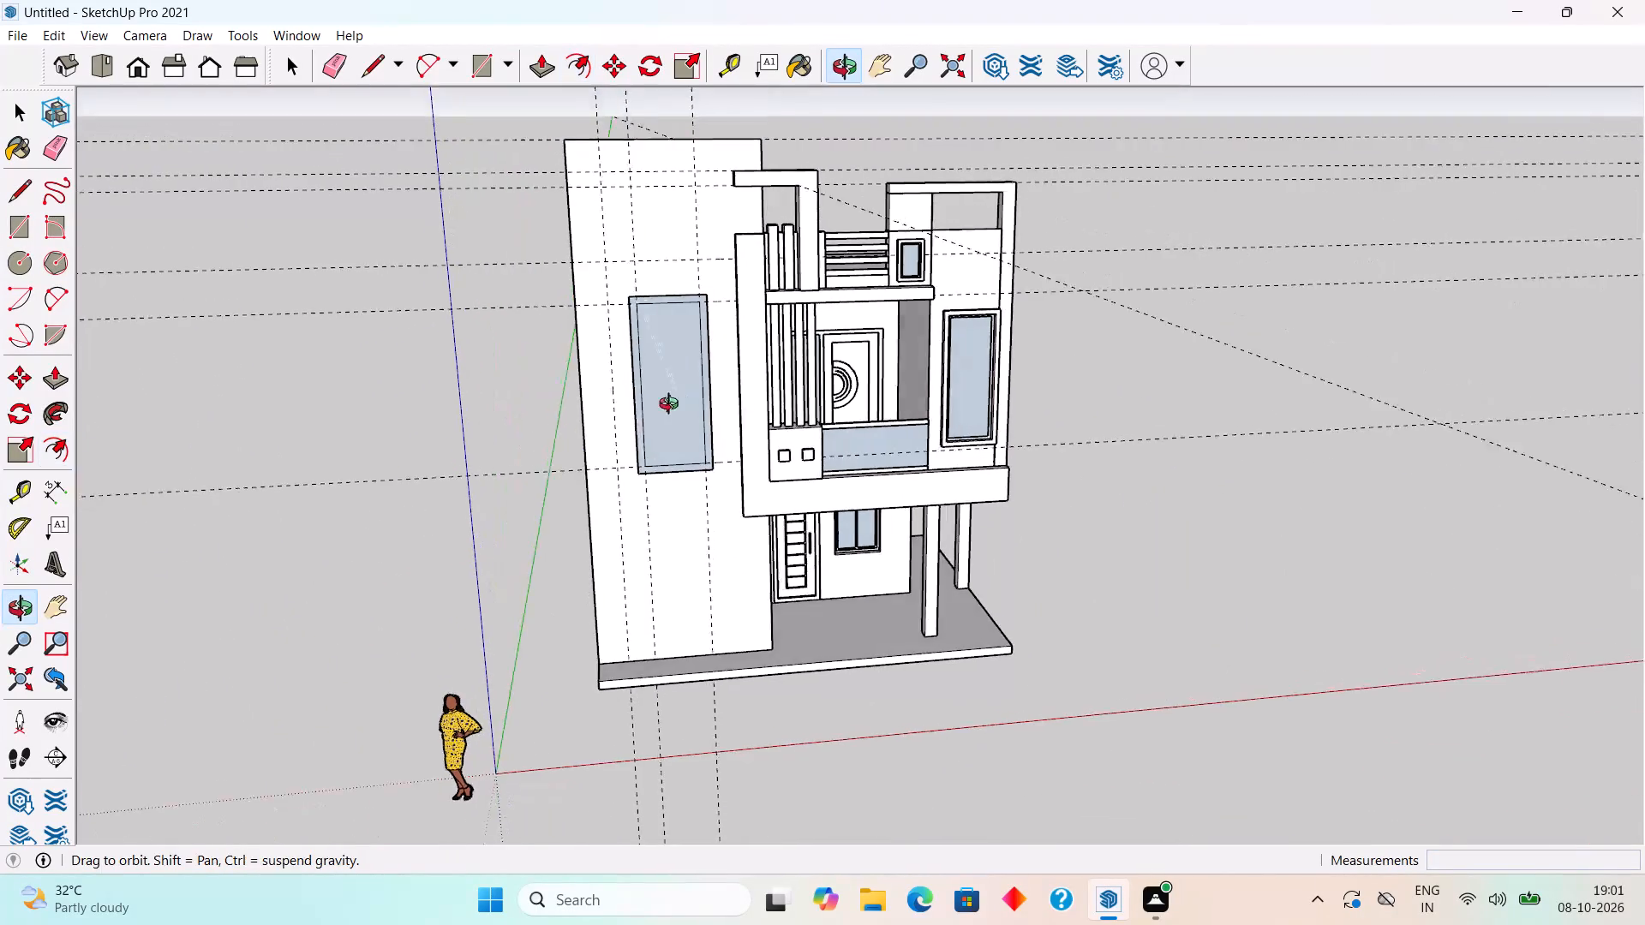
{"action": "middle_click_drag", "start_coordinate": [673, 406], "coordinate": [613, 412]}
{"action": "scroll", "coordinate": [876, 413], "scroll_direction": "up", "scroll_amount": 5}
{"action": "middle_click_drag", "start_coordinate": [1009, 383], "coordinate": [595, 393]}
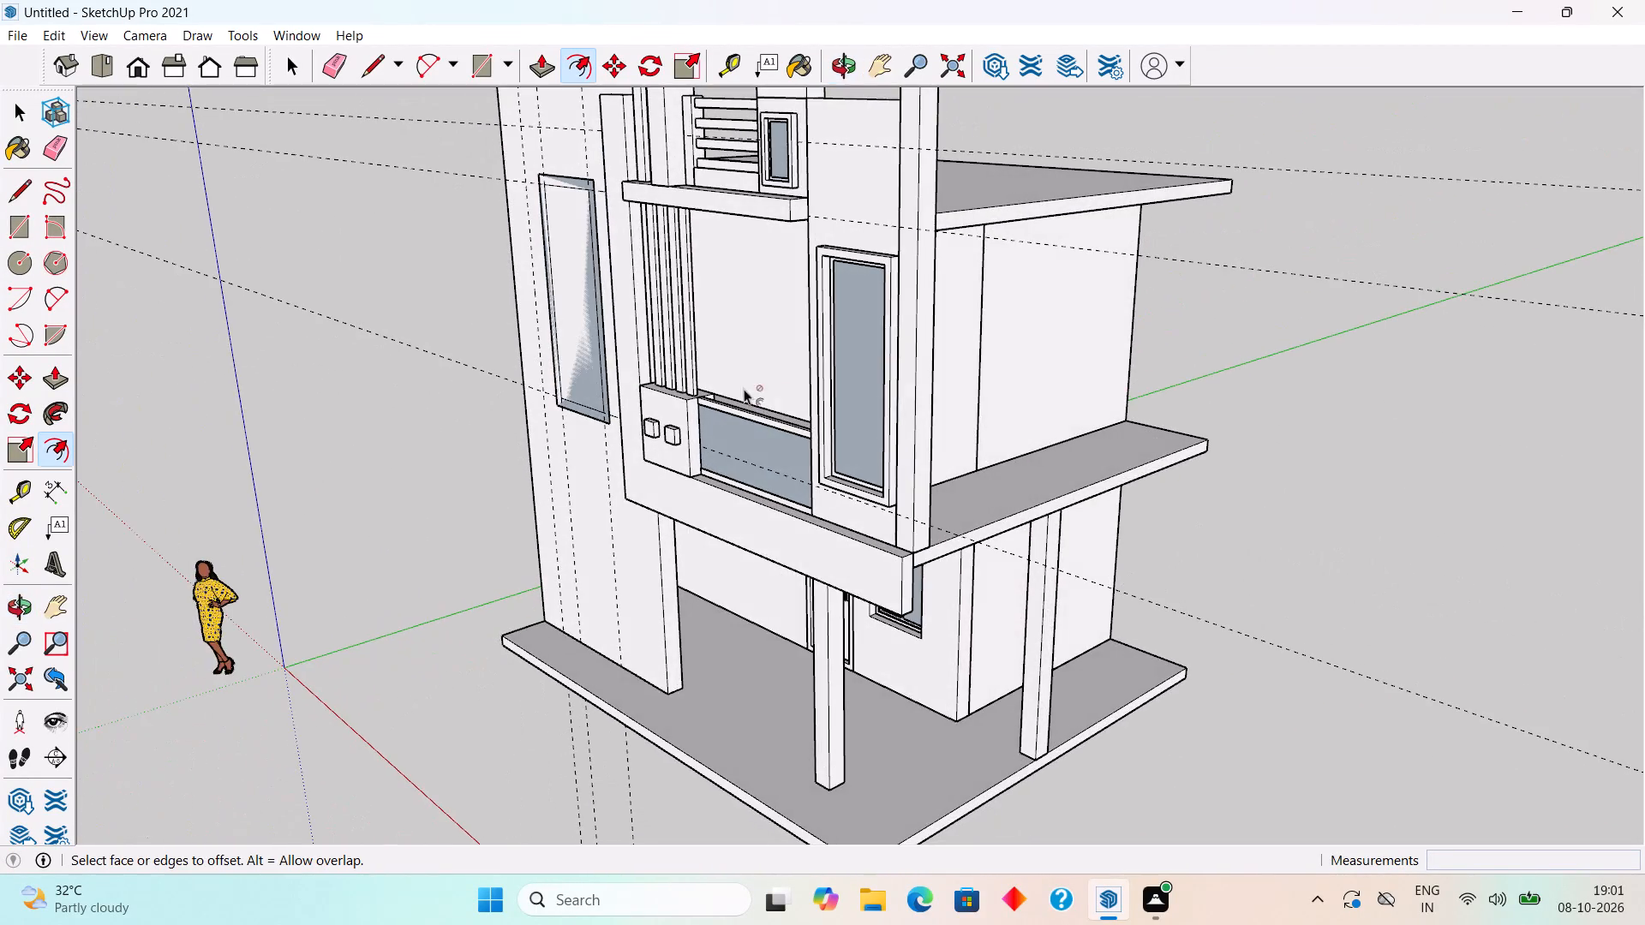
{"action": "scroll", "coordinate": [1004, 395], "scroll_direction": "up", "scroll_amount": 1}
{"action": "middle_click_drag", "start_coordinate": [880, 385], "coordinate": [1114, 399]}
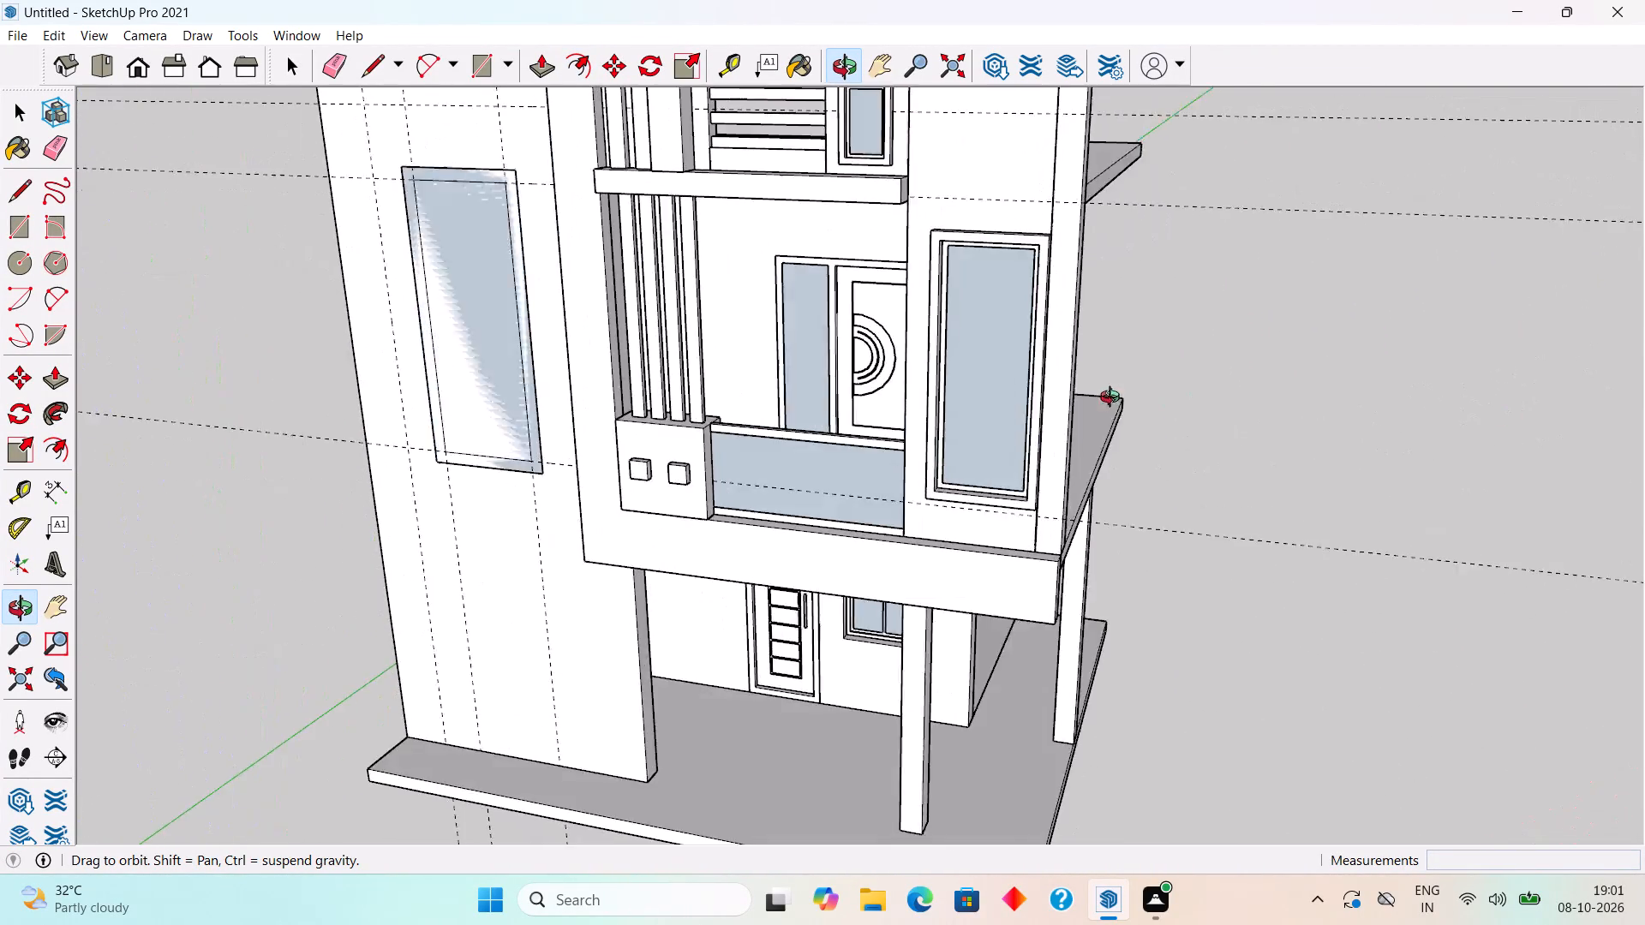
{"action": "middle_click_drag", "start_coordinate": [1114, 399], "coordinate": [1426, 384]}
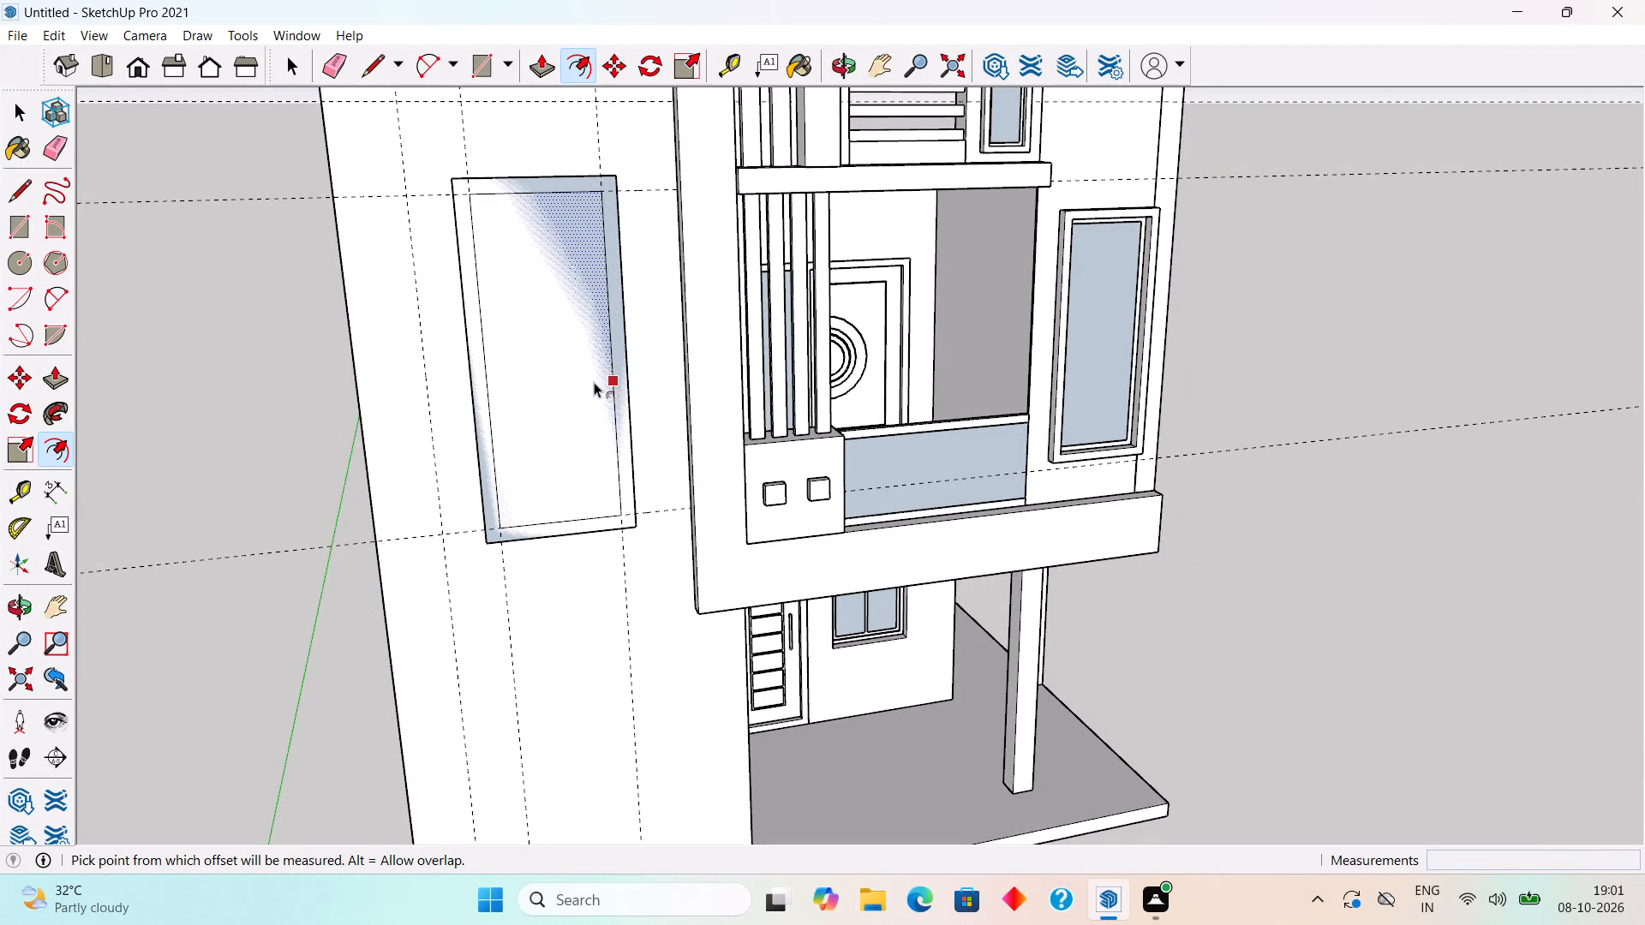
Delete the inner face of the offset window outline on the tall front wall, keeping only the border.
{"action": "key", "text": "space"}
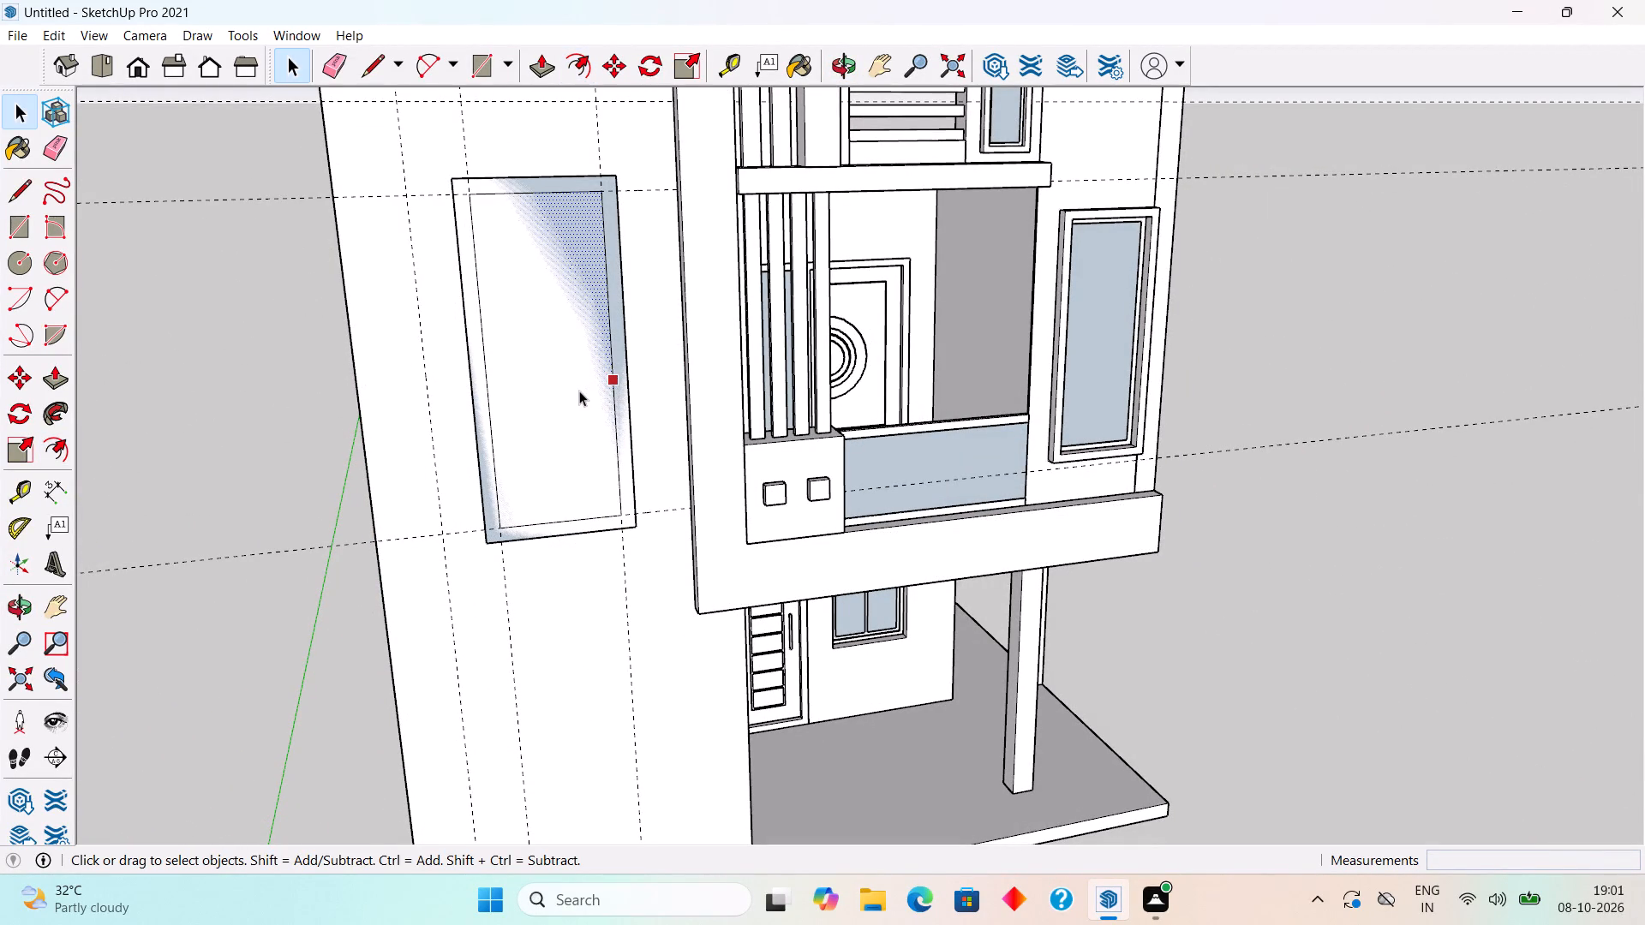
{"action": "left_click", "coordinate": [579, 391]}
{"action": "key", "text": "Delete"}
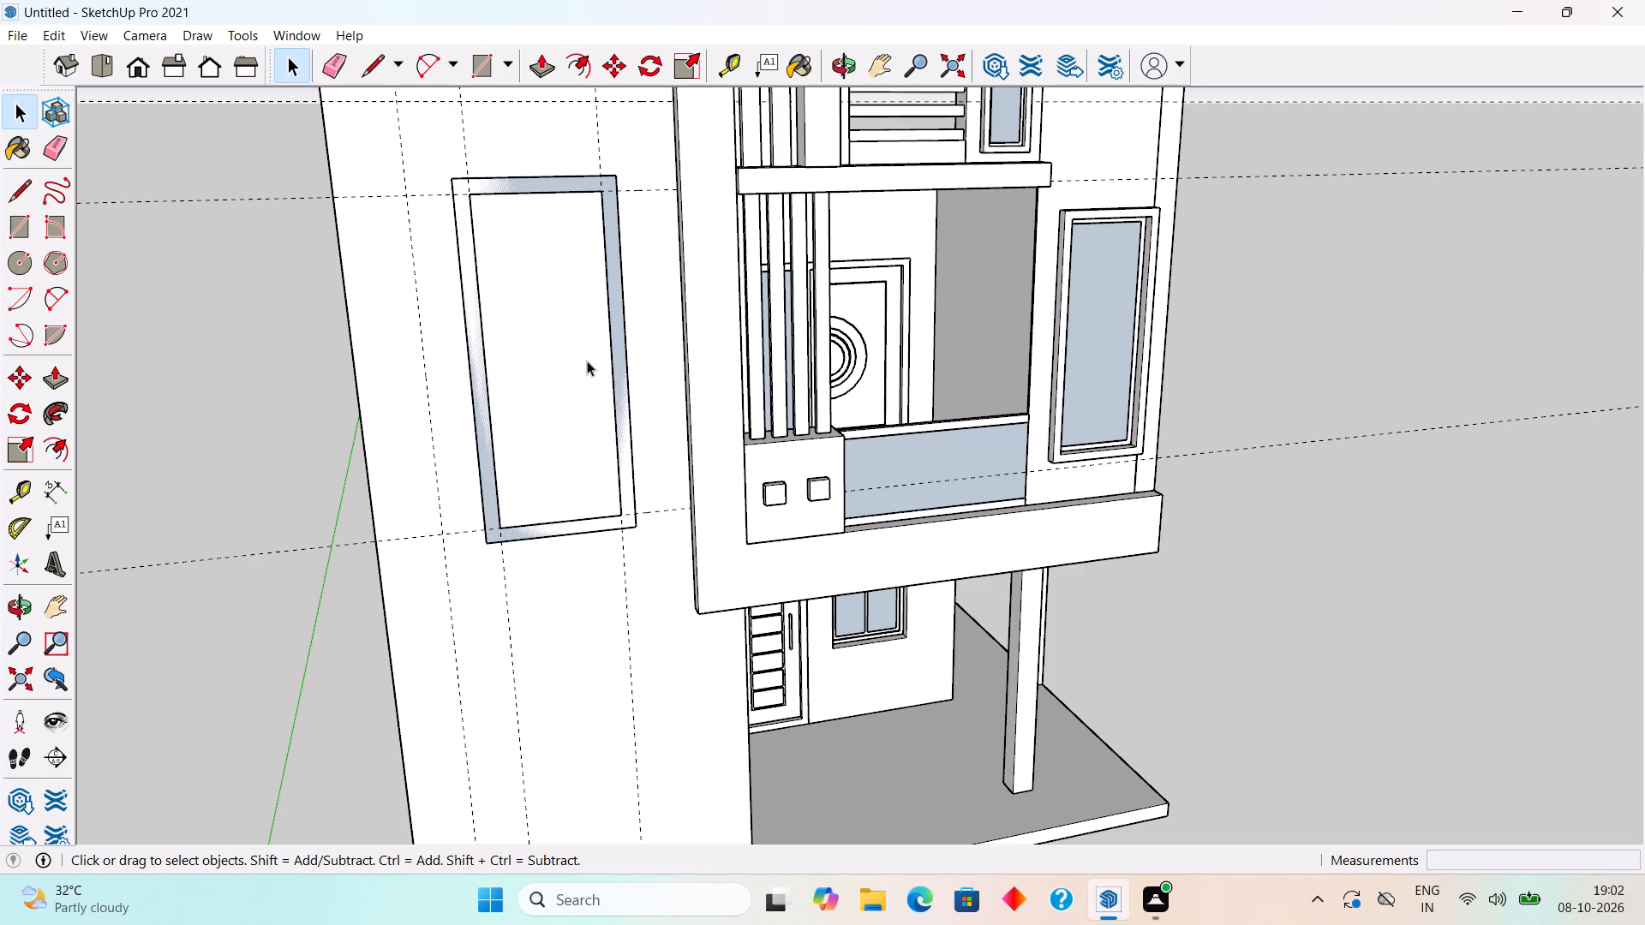
Push/Pull the window border face on the tall wall outward by 3" to form a raised frame.
{"action": "left_click", "coordinate": [619, 429]}
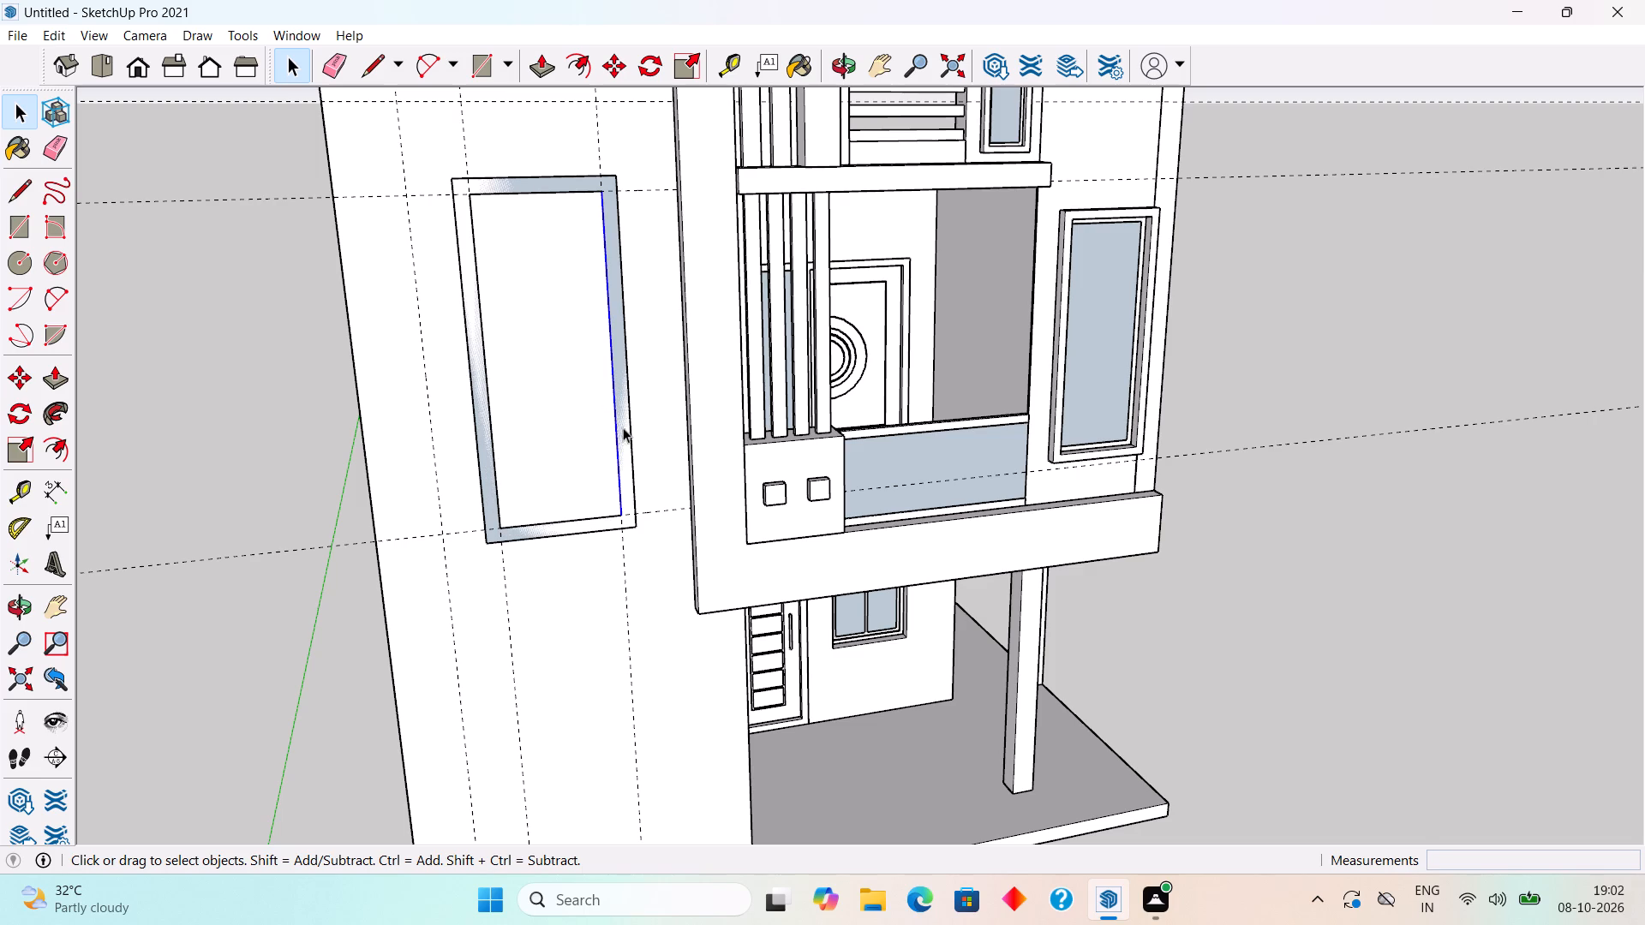
{"action": "key", "text": "p"}
{"action": "left_click", "coordinate": [628, 424]}
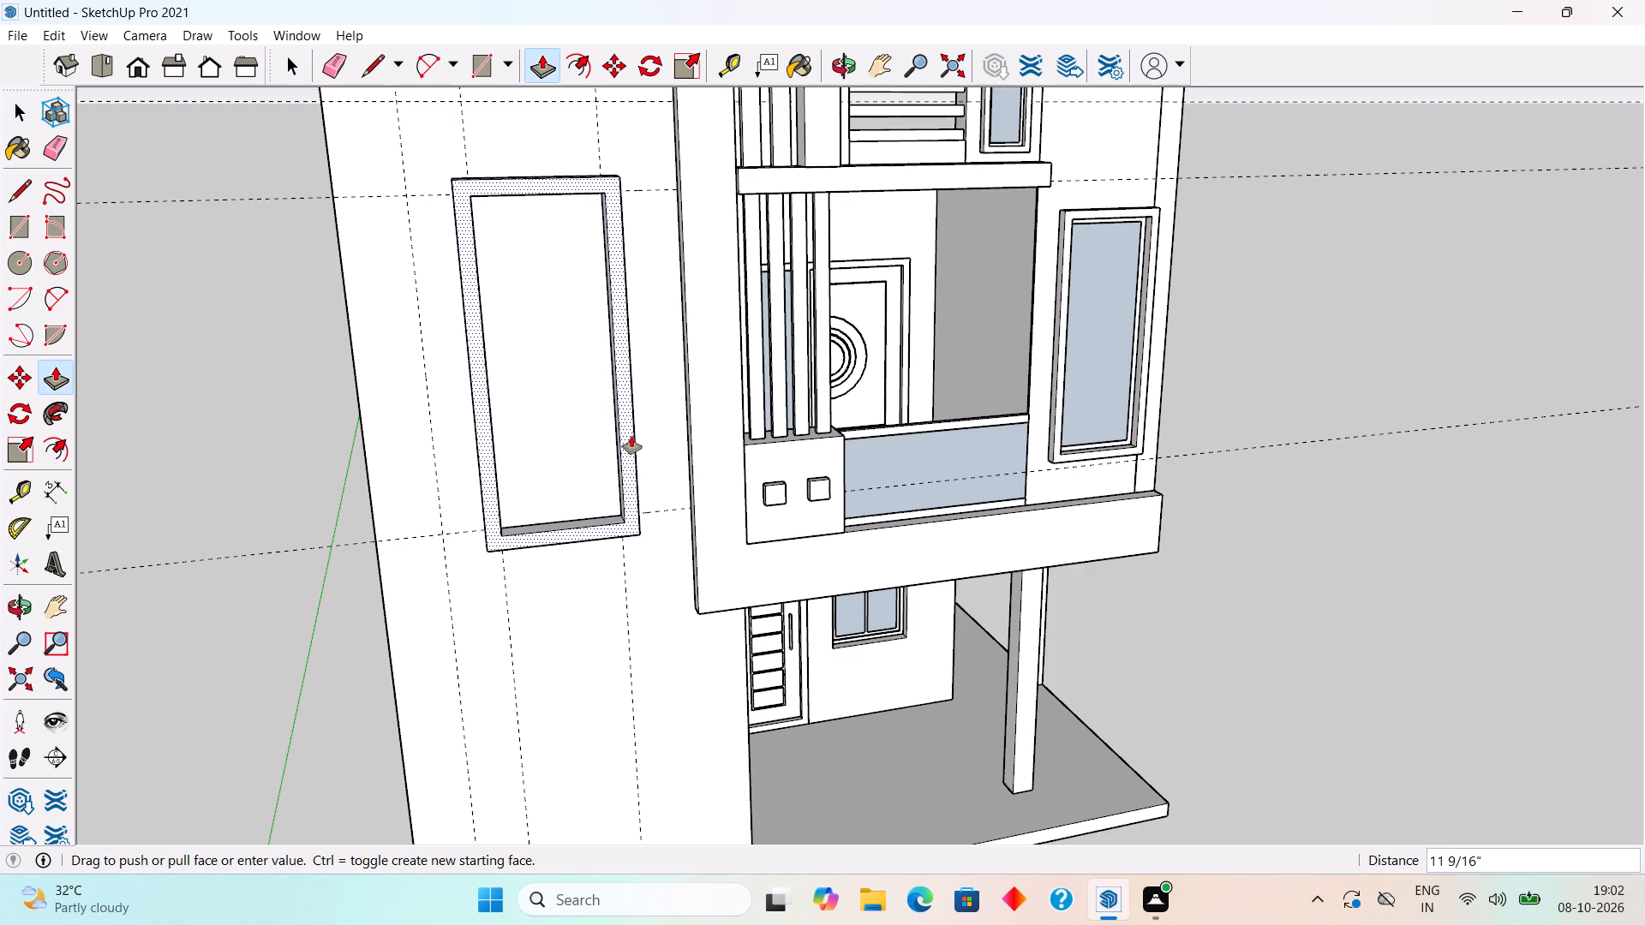
{"action": "type", "text": "3\""}
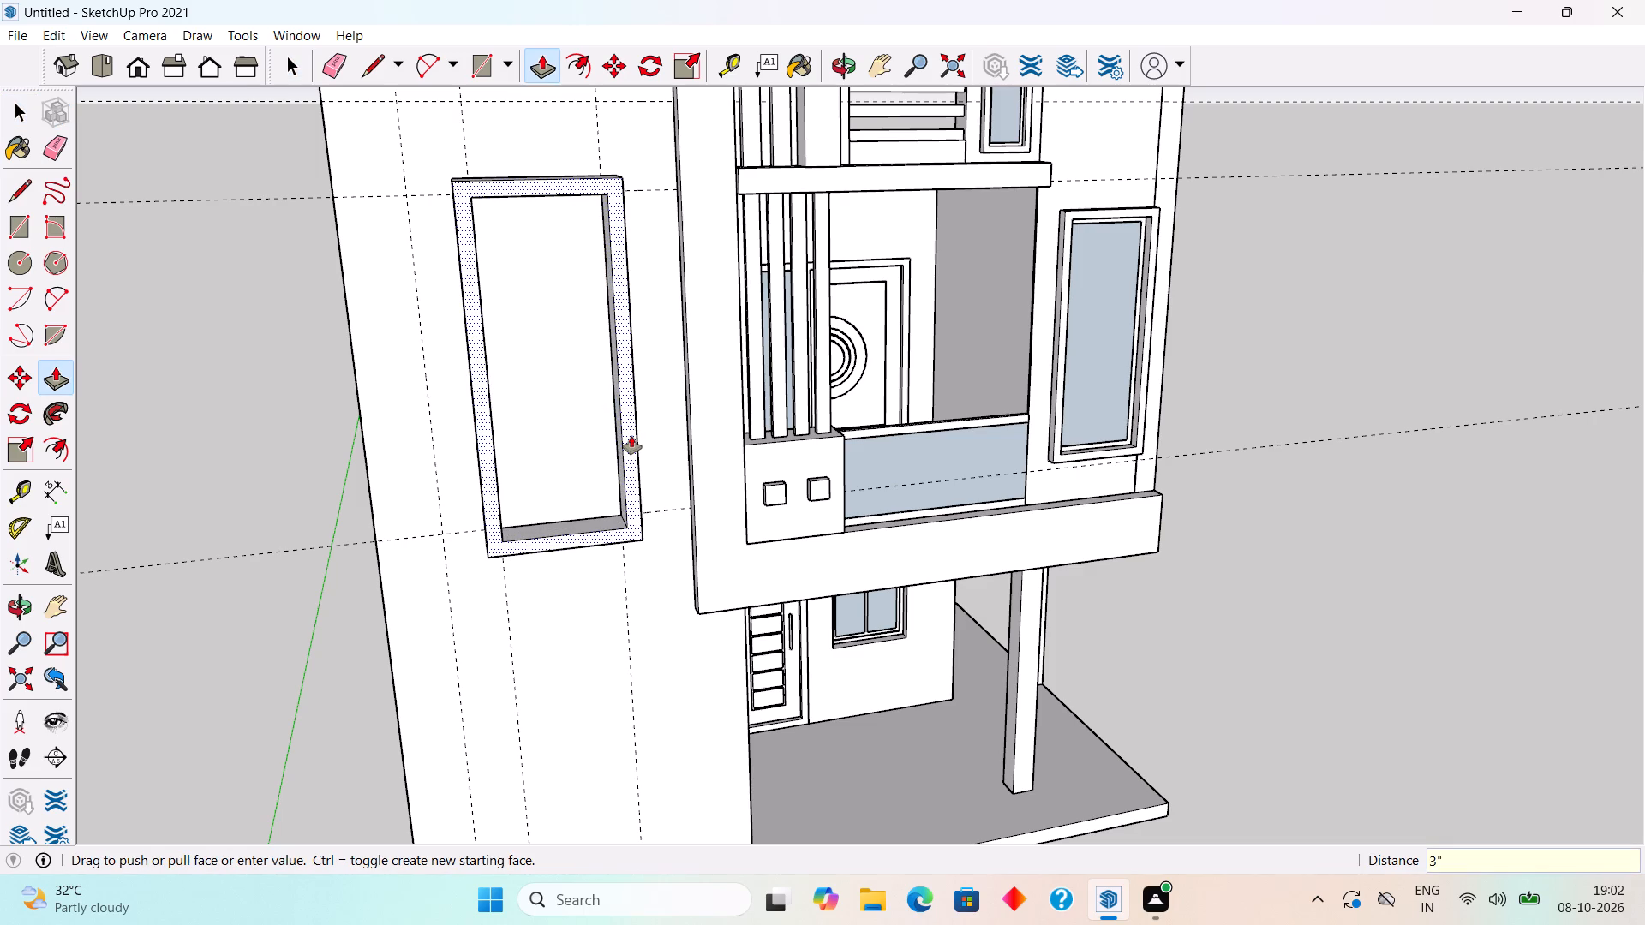
{"action": "key", "text": "Return"}
{"action": "key", "text": "space"}
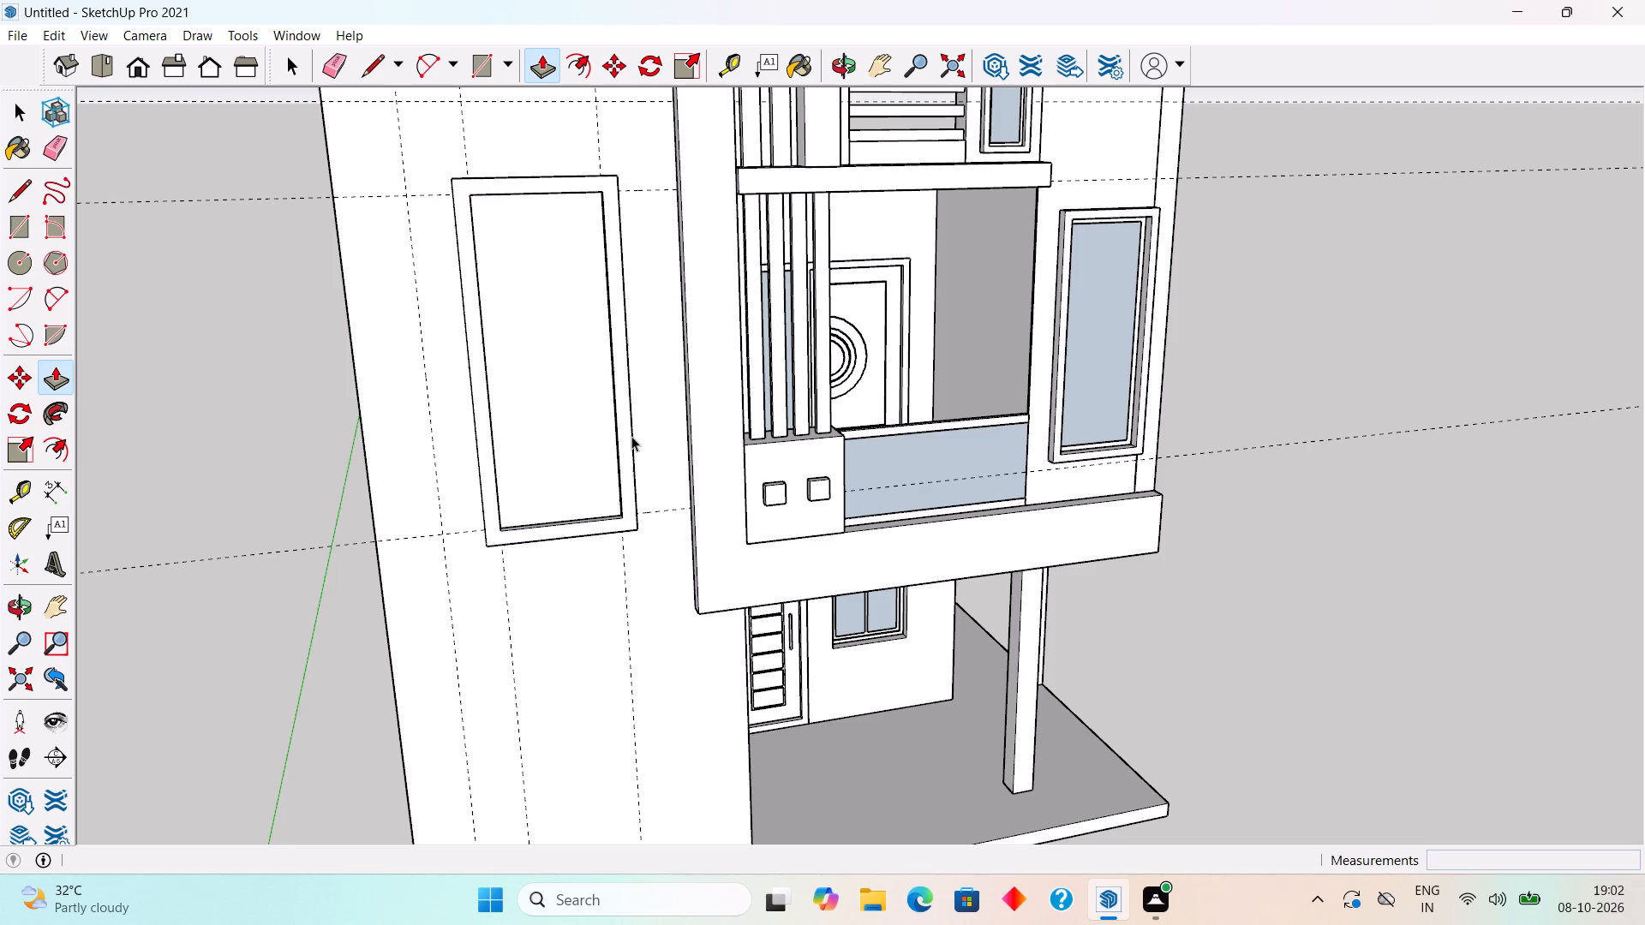
Select all the connected geometry of the raised window frame and make it a group.
{"action": "triple_click", "coordinate": [619, 458]}
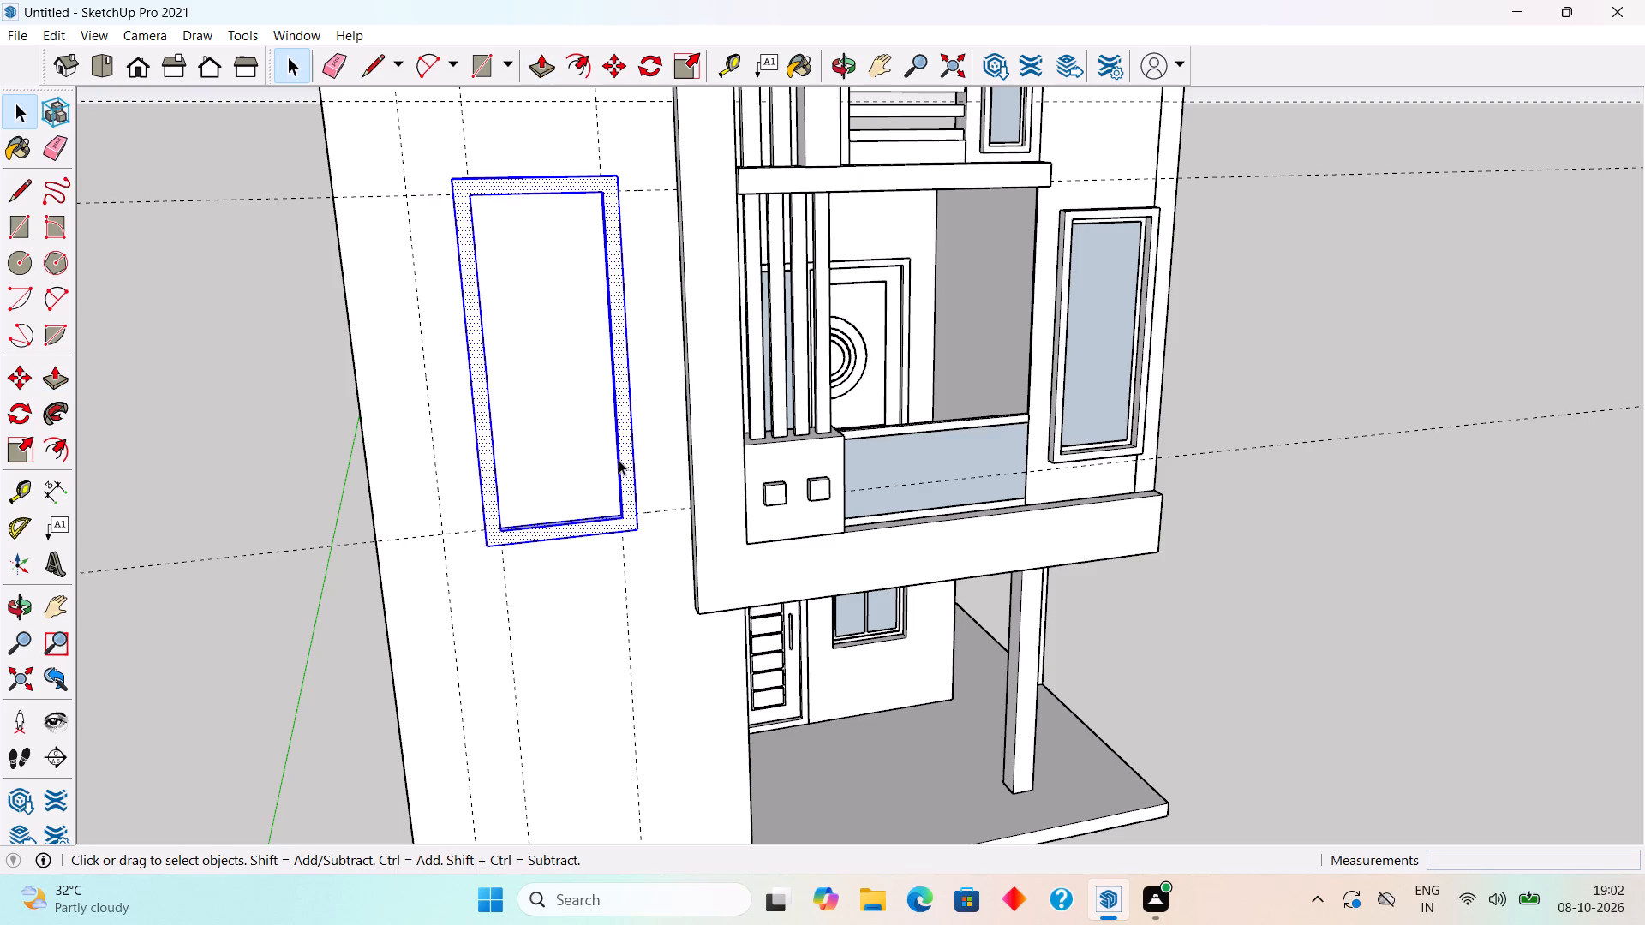
{"action": "right_click", "coordinate": [619, 460]}
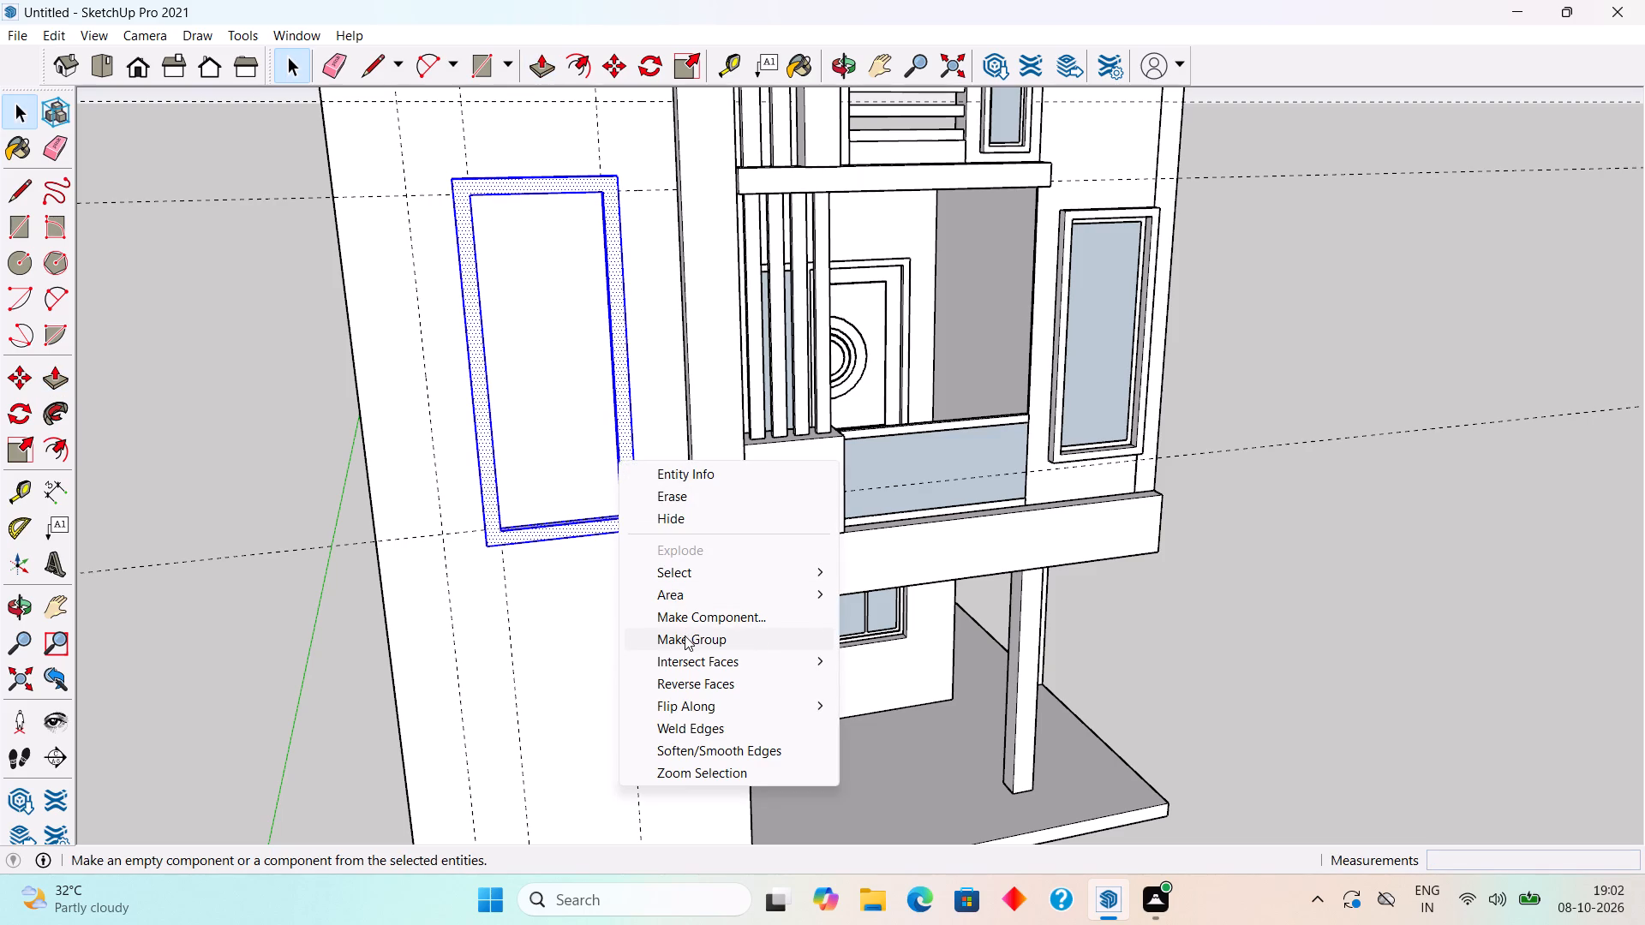
{"action": "left_click", "coordinate": [685, 636]}
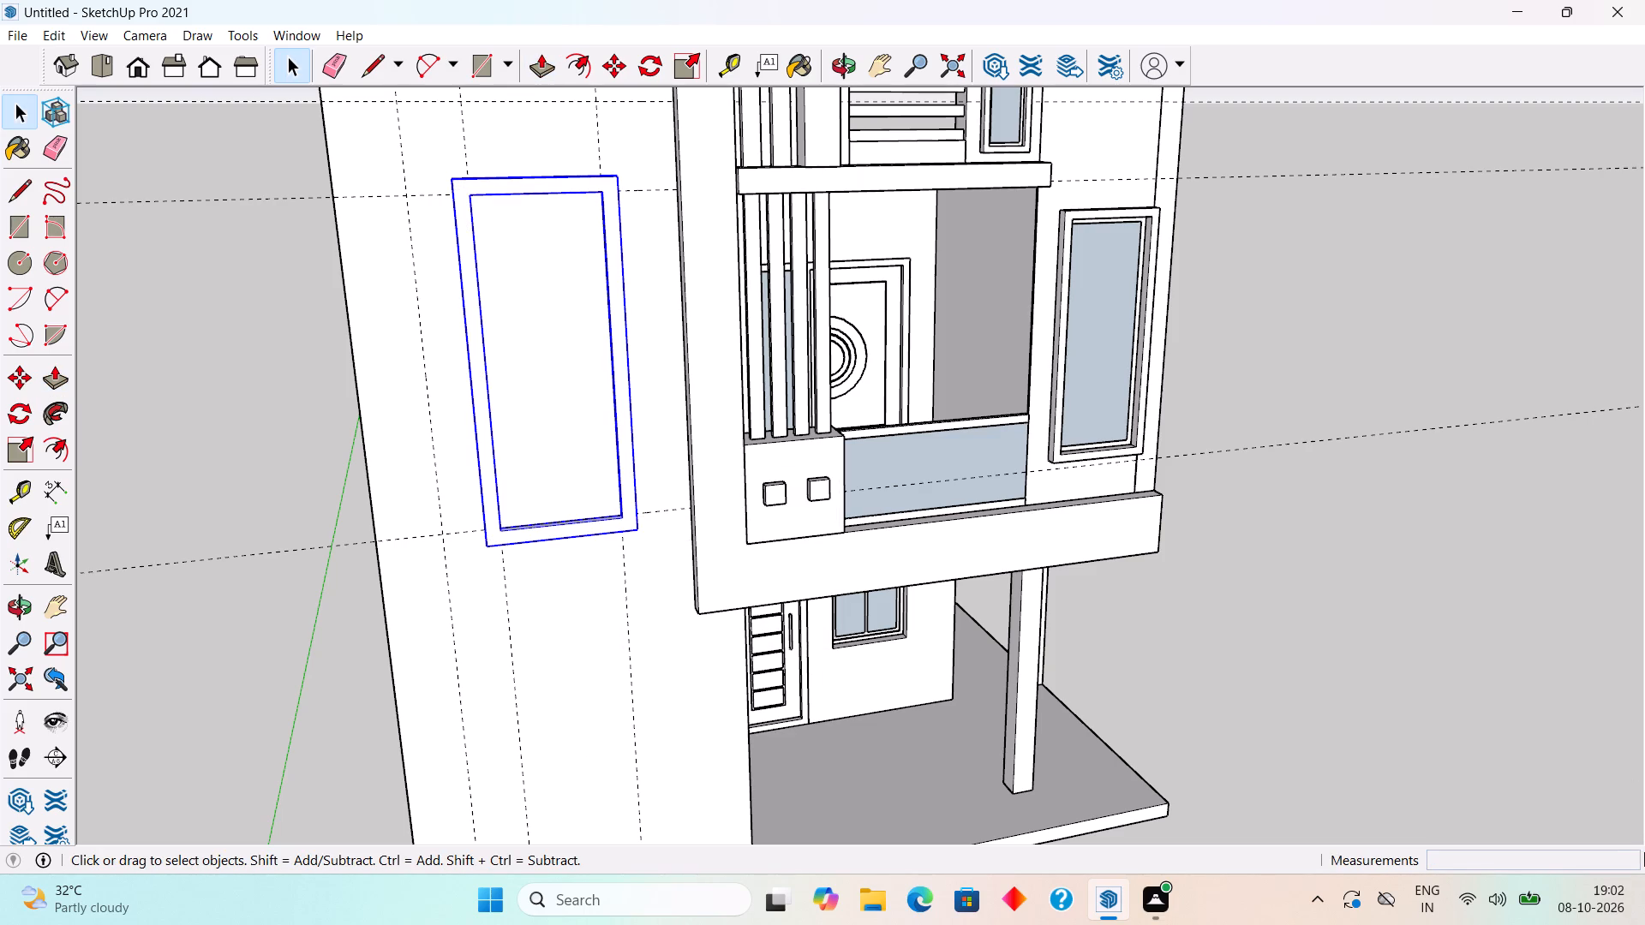
{"action": "left_click", "coordinate": [1238, 757]}
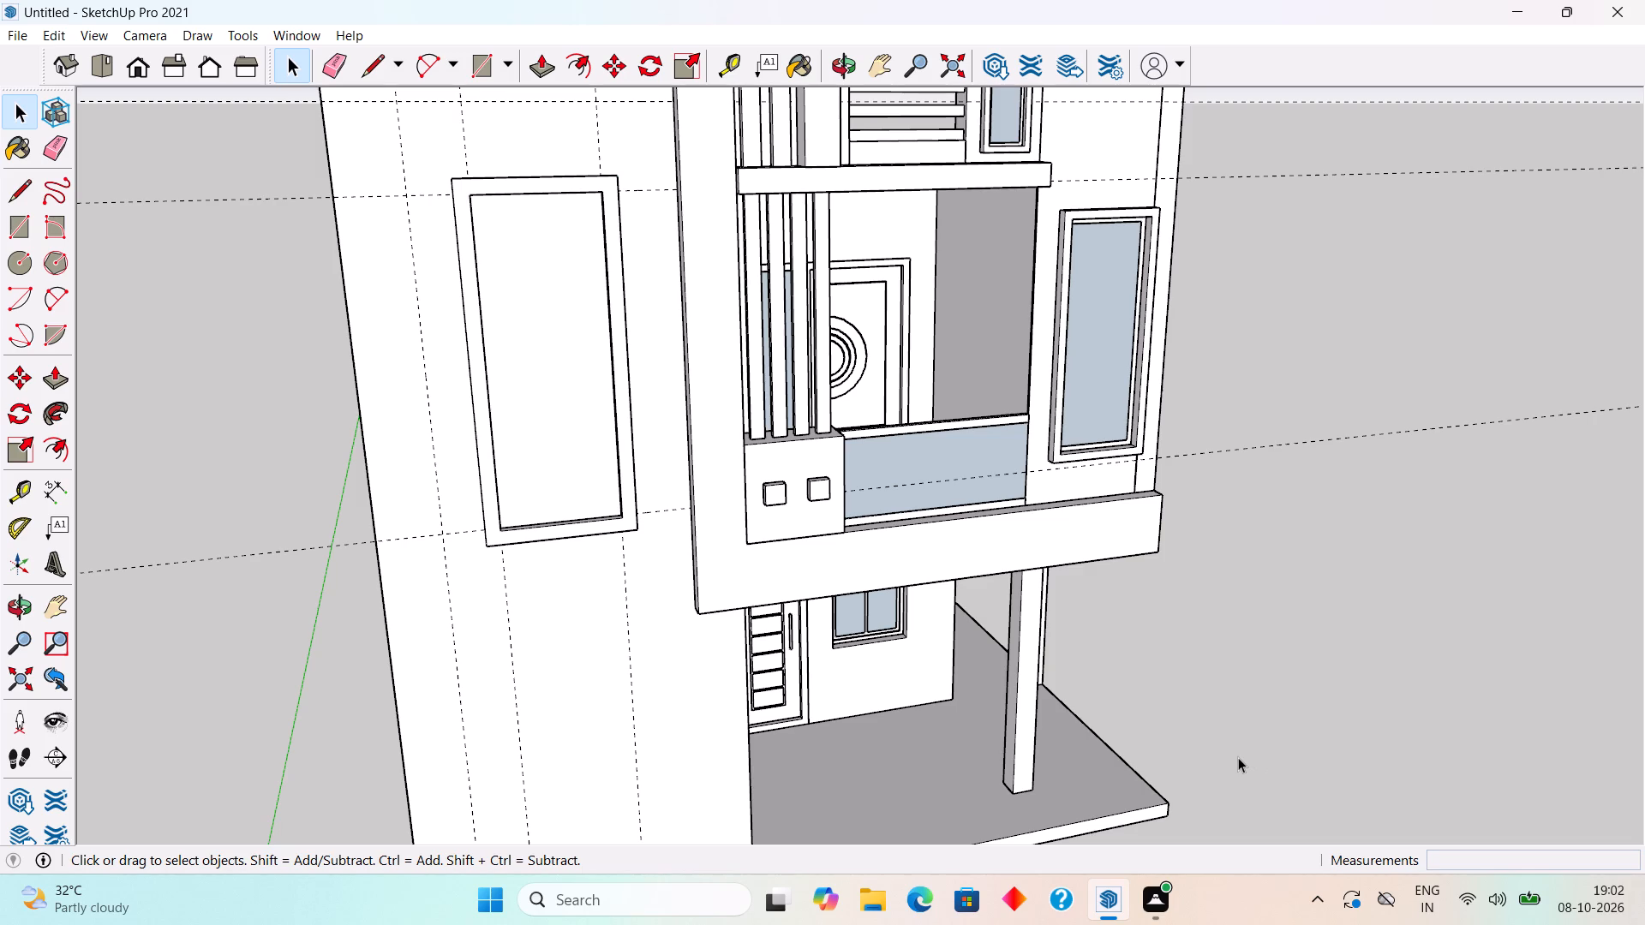
Open the tall front wall's group for editing around the window frame.
{"action": "scroll", "coordinate": [1368, 787], "scroll_direction": "up", "scroll_amount": 3}
{"action": "scroll", "coordinate": [1230, 647], "scroll_direction": "up", "scroll_amount": 2}
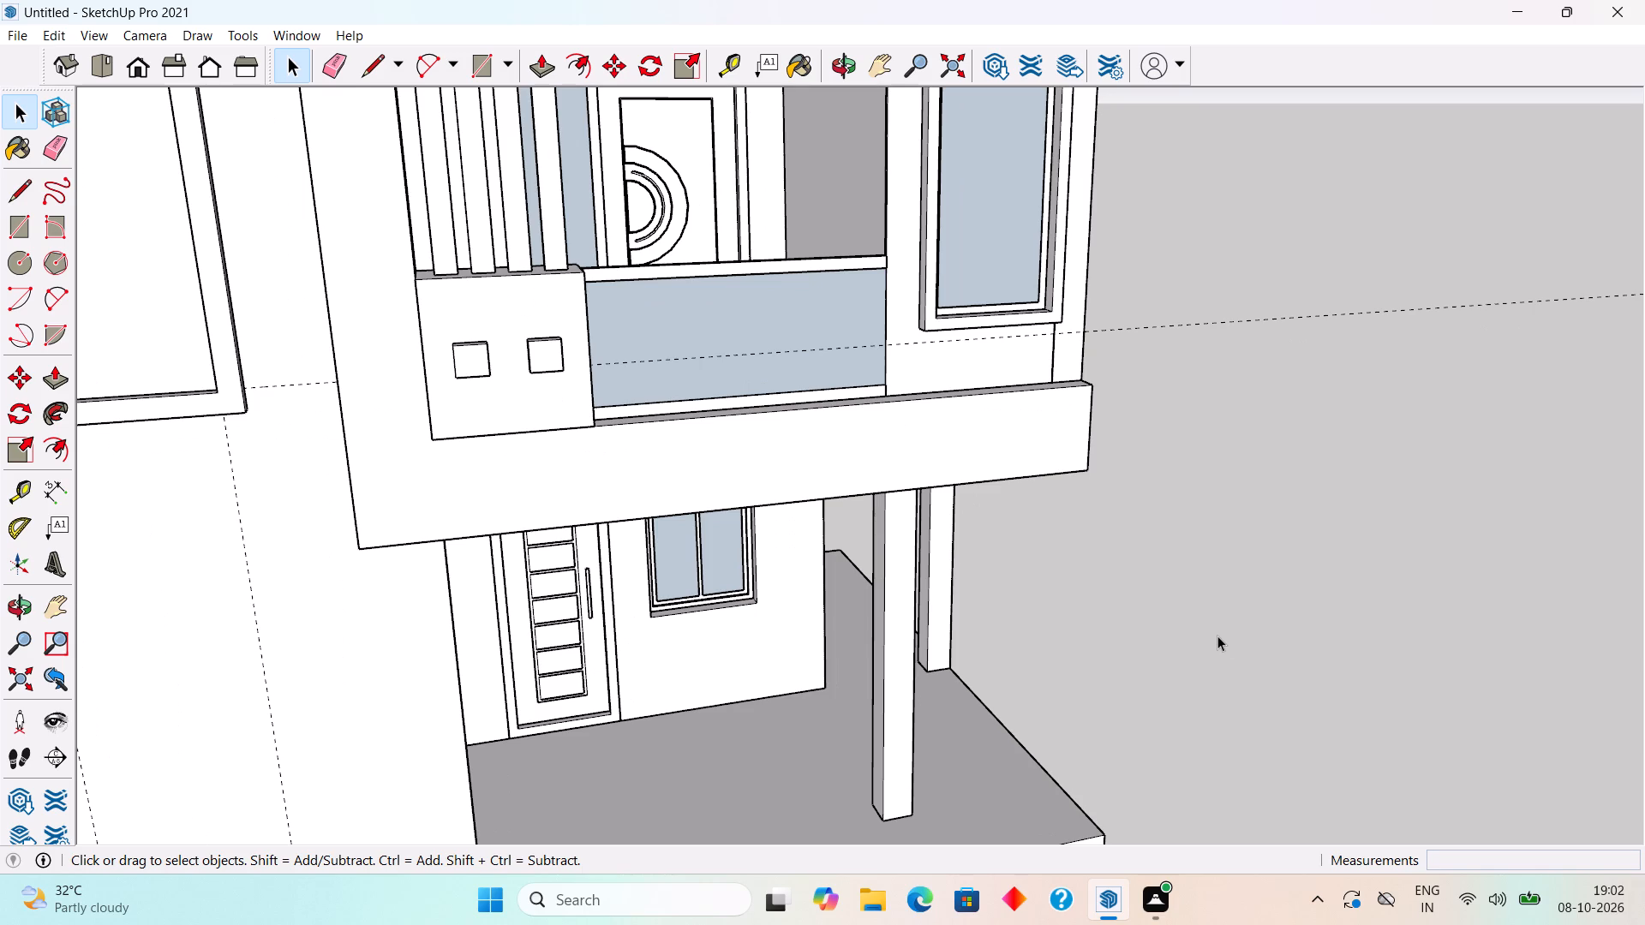
{"action": "scroll", "coordinate": [1217, 636], "scroll_direction": "down", "scroll_amount": 10}
{"action": "middle_click_drag", "start_coordinate": [1134, 675], "coordinate": [857, 698]}
{"action": "scroll", "coordinate": [857, 698], "scroll_direction": "down", "scroll_amount": 4}
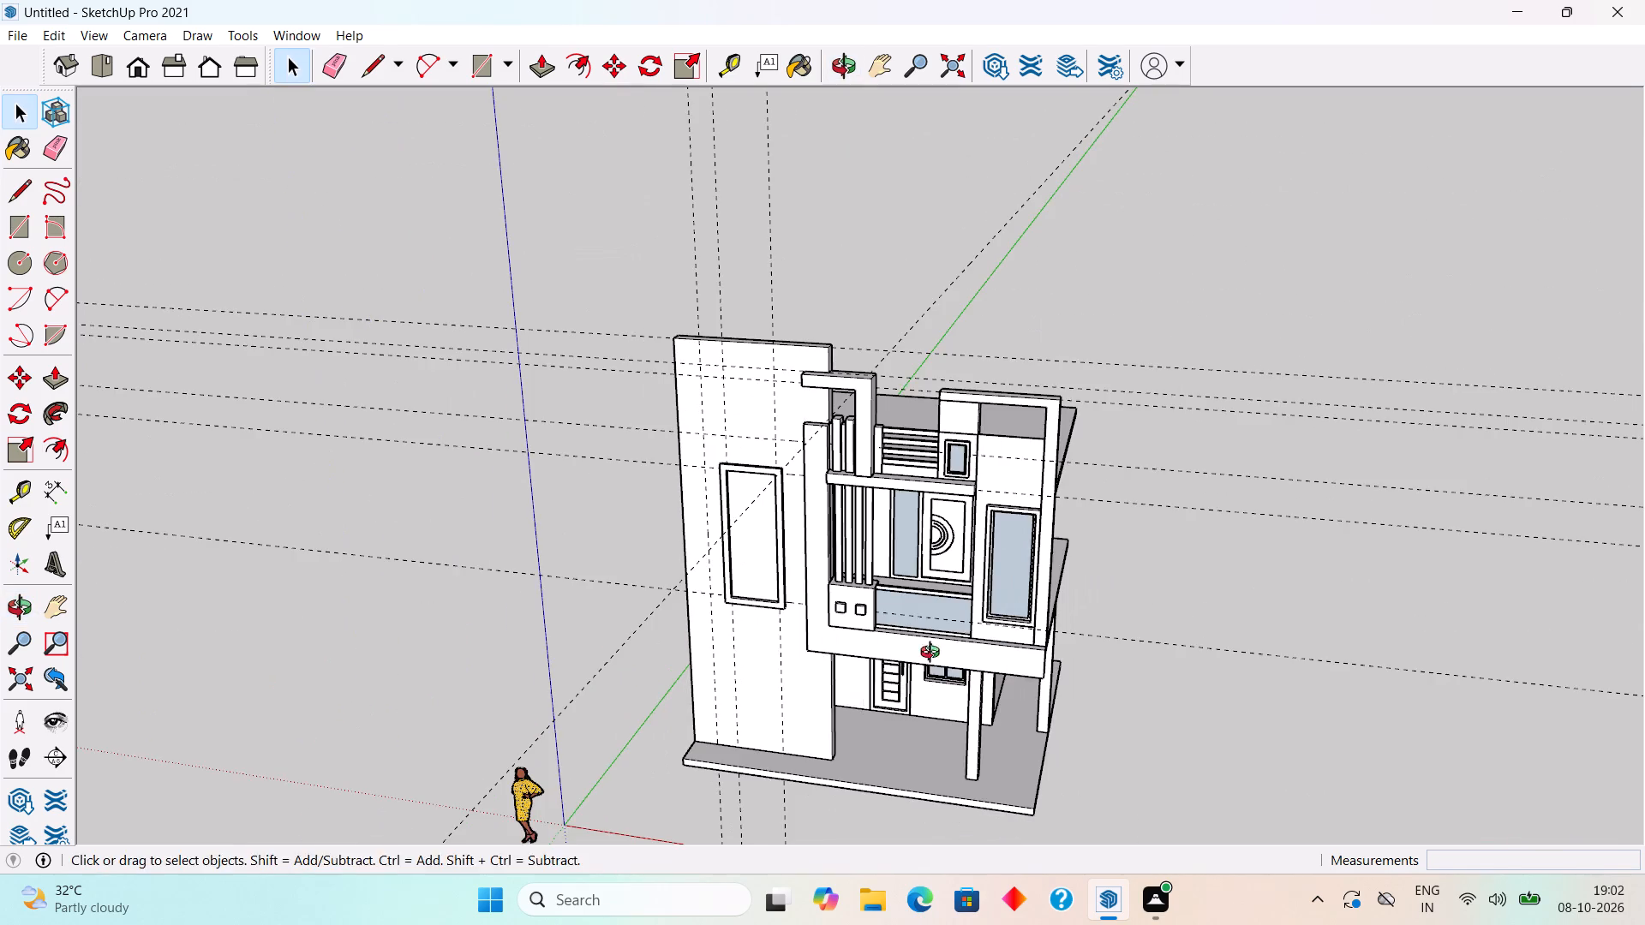
{"action": "middle_click_drag", "start_coordinate": [934, 654], "coordinate": [1104, 566]}
{"action": "scroll", "coordinate": [823, 597], "scroll_direction": "up", "scroll_amount": 4}
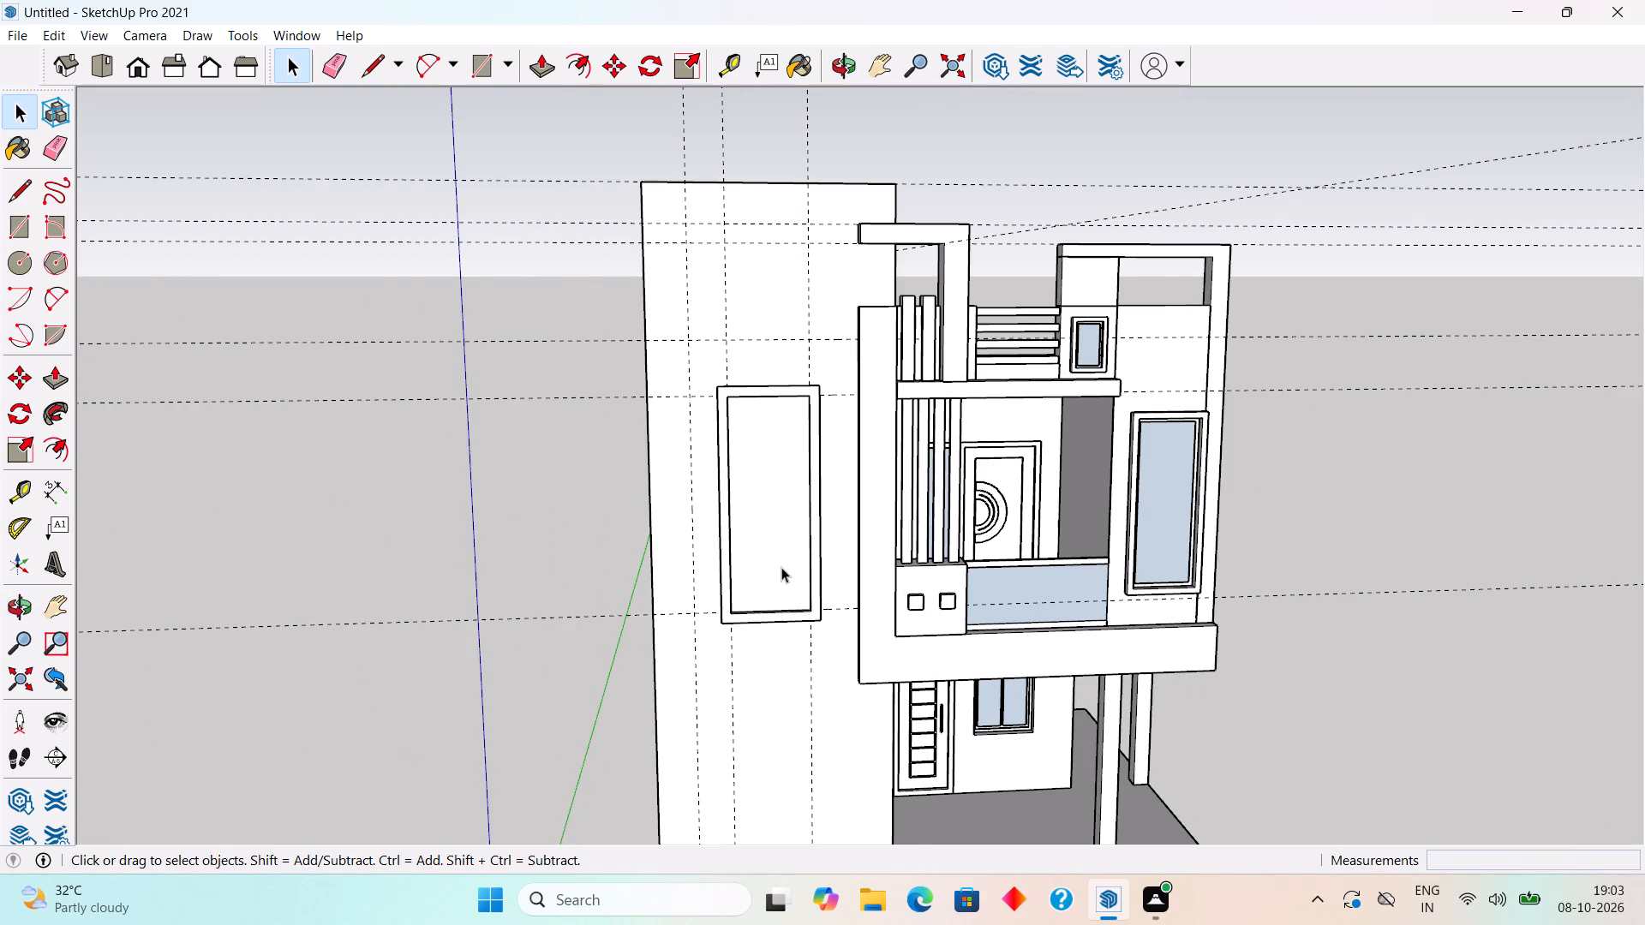
{"action": "left_click", "coordinate": [781, 567]}
{"action": "scroll", "coordinate": [781, 567], "scroll_direction": "up", "scroll_amount": 4}
{"action": "triple_click", "coordinate": [781, 567]}
{"action": "scroll", "coordinate": [782, 566], "scroll_direction": "up", "scroll_amount": 4}
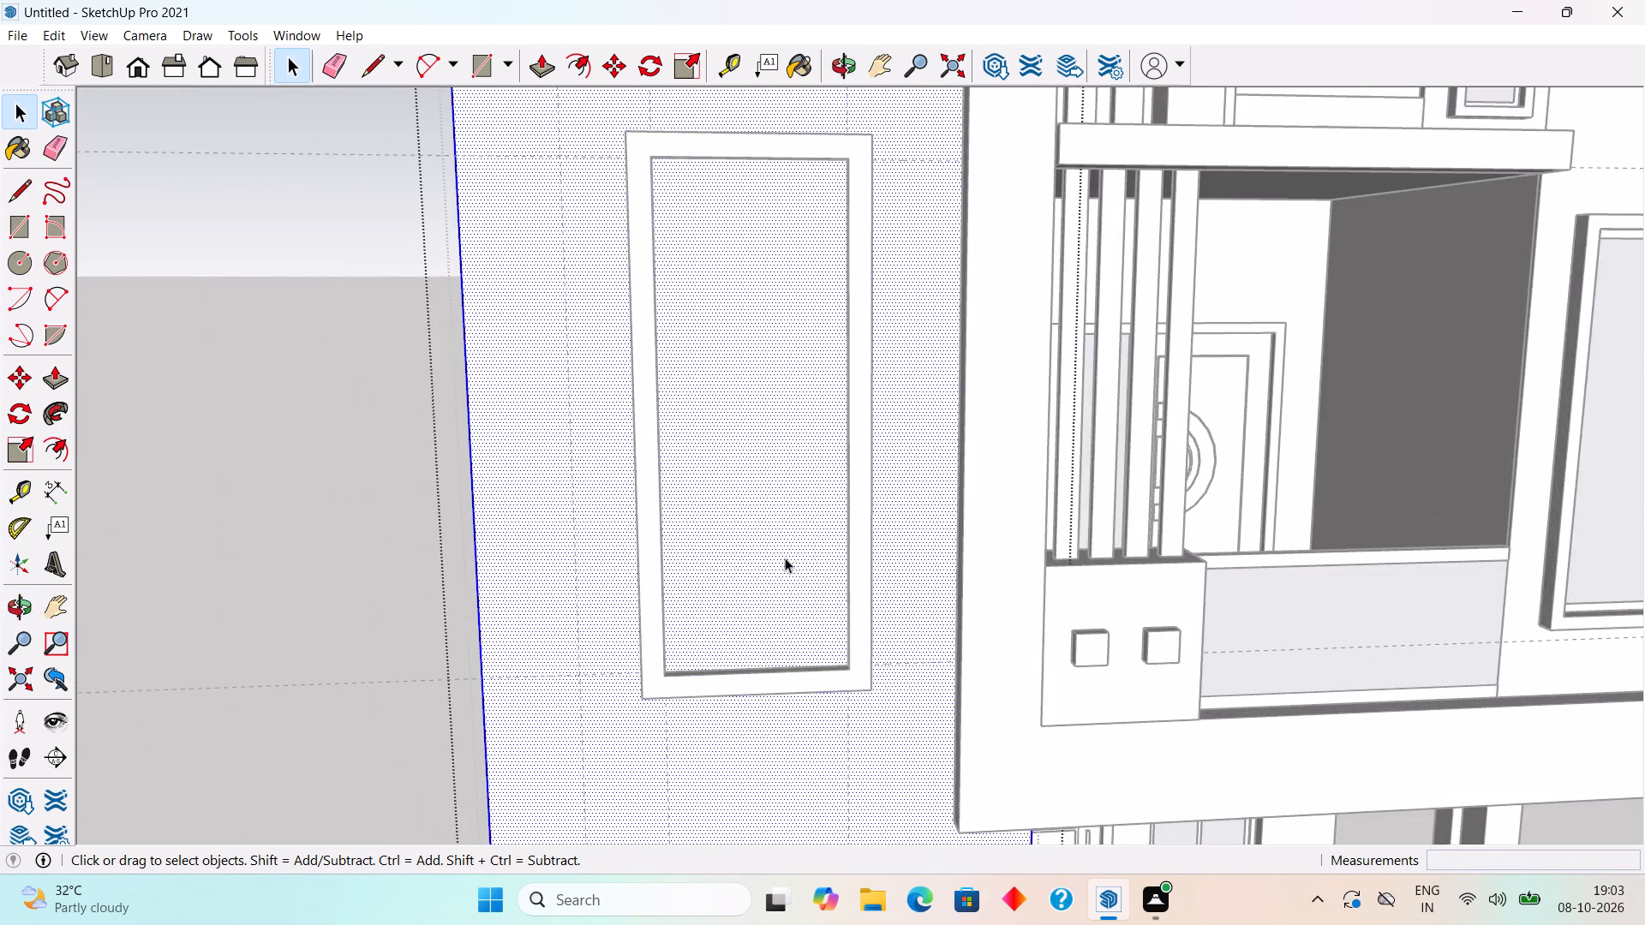
{"action": "scroll", "coordinate": [790, 554], "scroll_direction": "up", "scroll_amount": 2}
{"action": "middle_click_drag", "start_coordinate": [788, 558], "coordinate": [680, 665]}
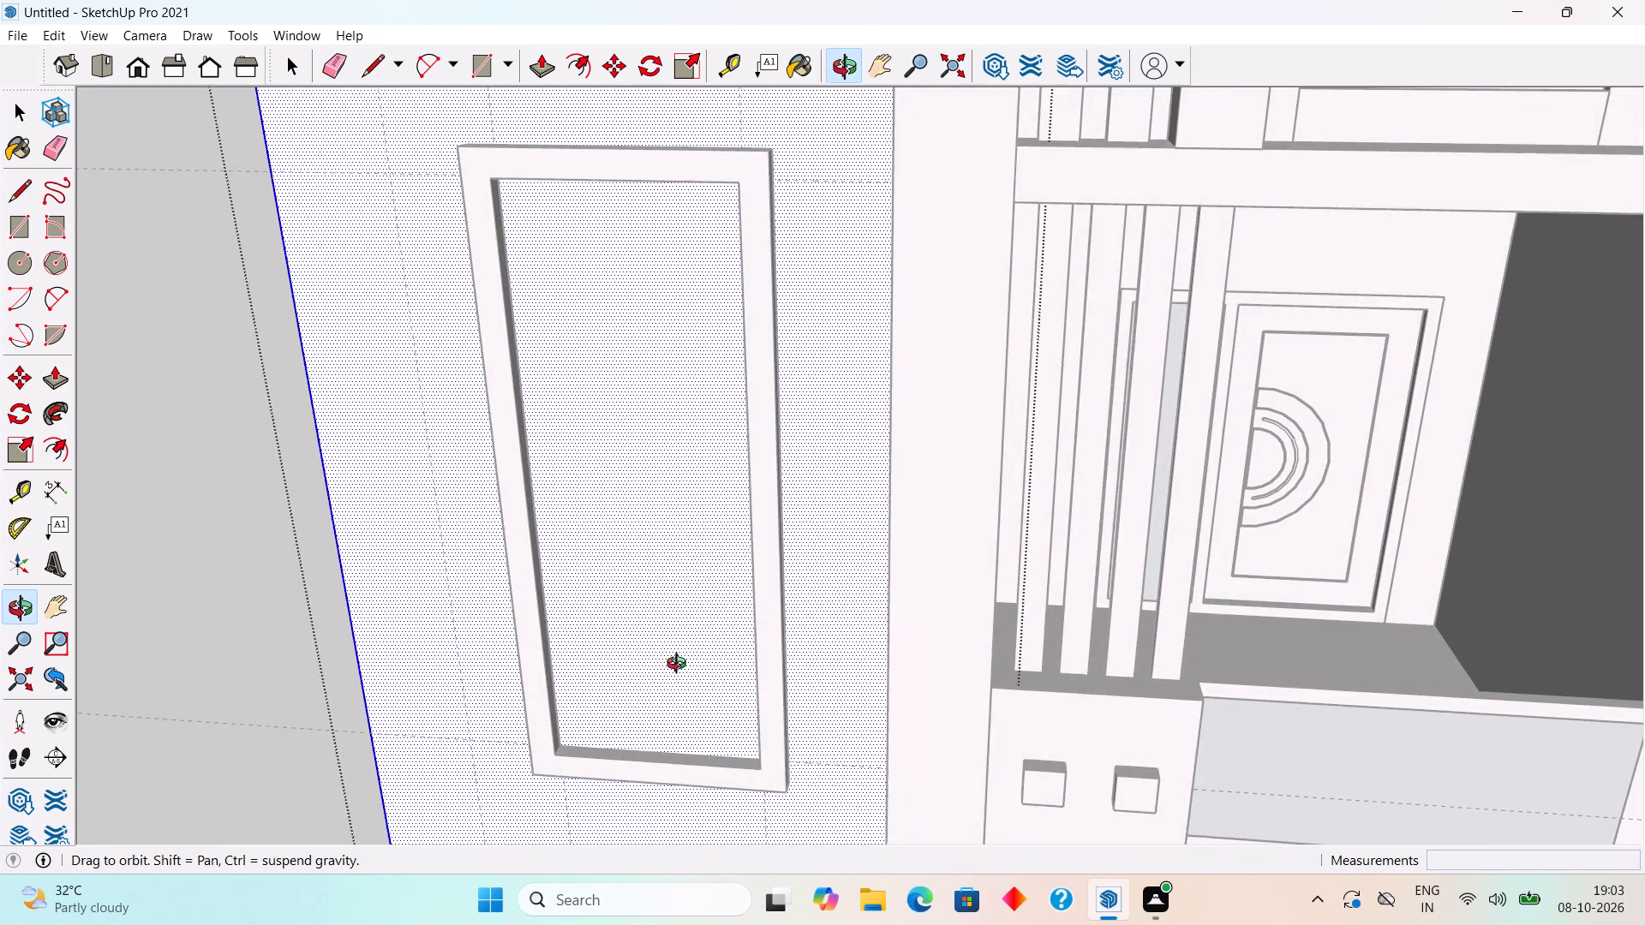
{"action": "middle_click_drag", "start_coordinate": [680, 665], "coordinate": [700, 636]}
{"action": "scroll", "coordinate": [701, 636], "scroll_direction": "down", "scroll_amount": 1}
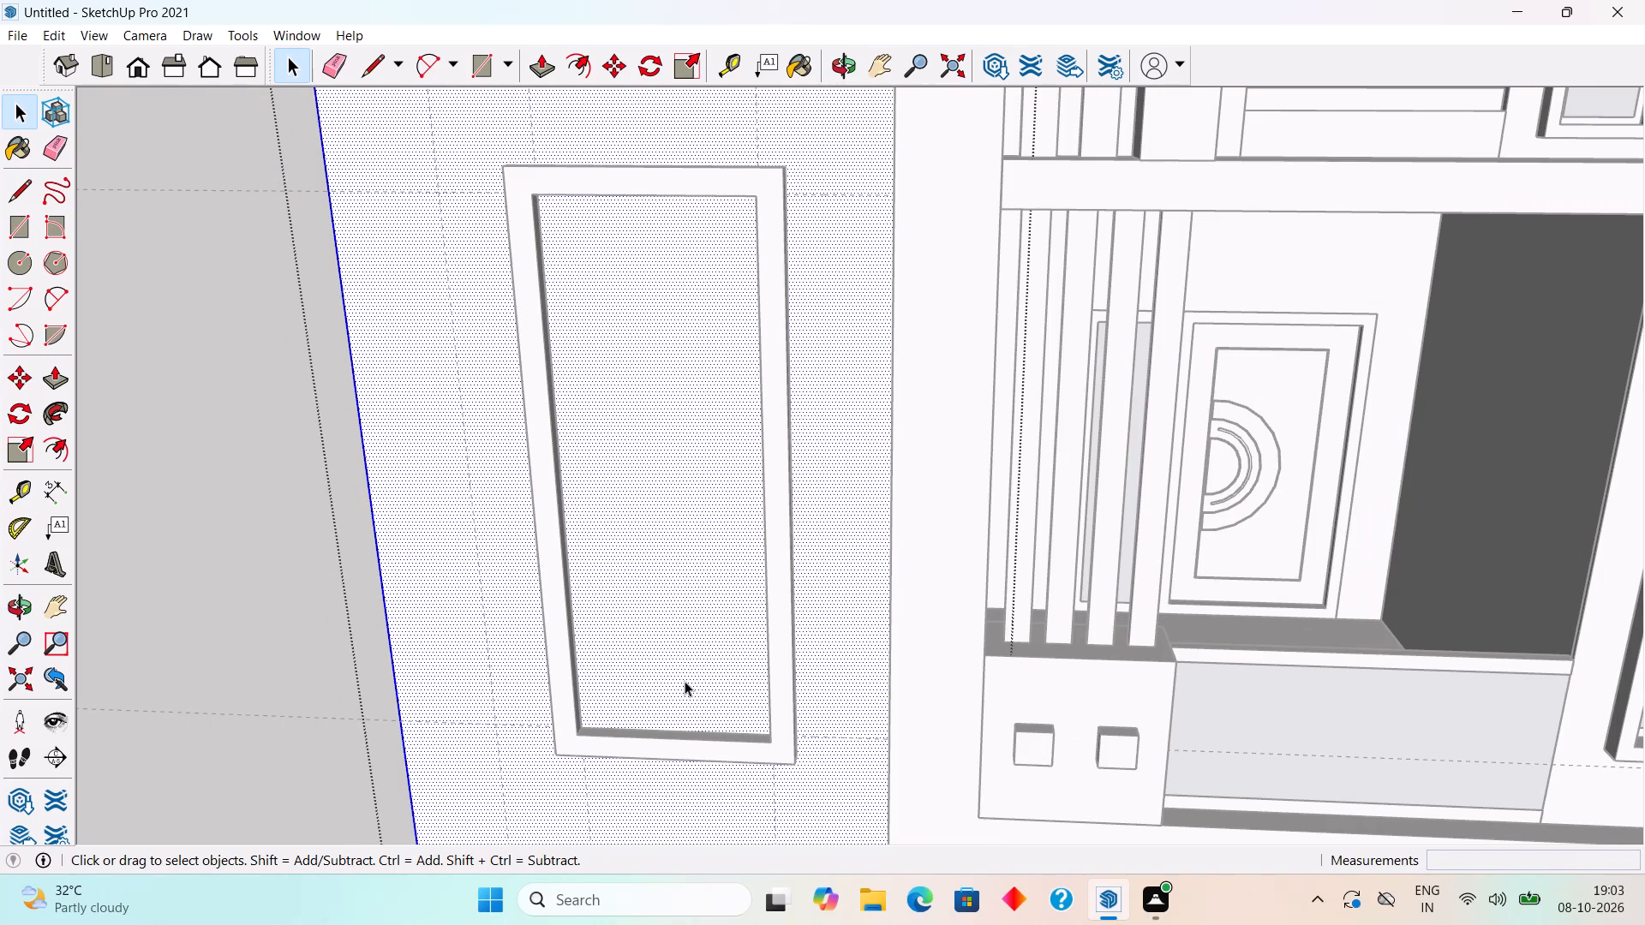
Draw a rectangle about 9' by 3' 4" on the wall face, between opposite inner corners of the window frame.
{"action": "key", "text": "r"}
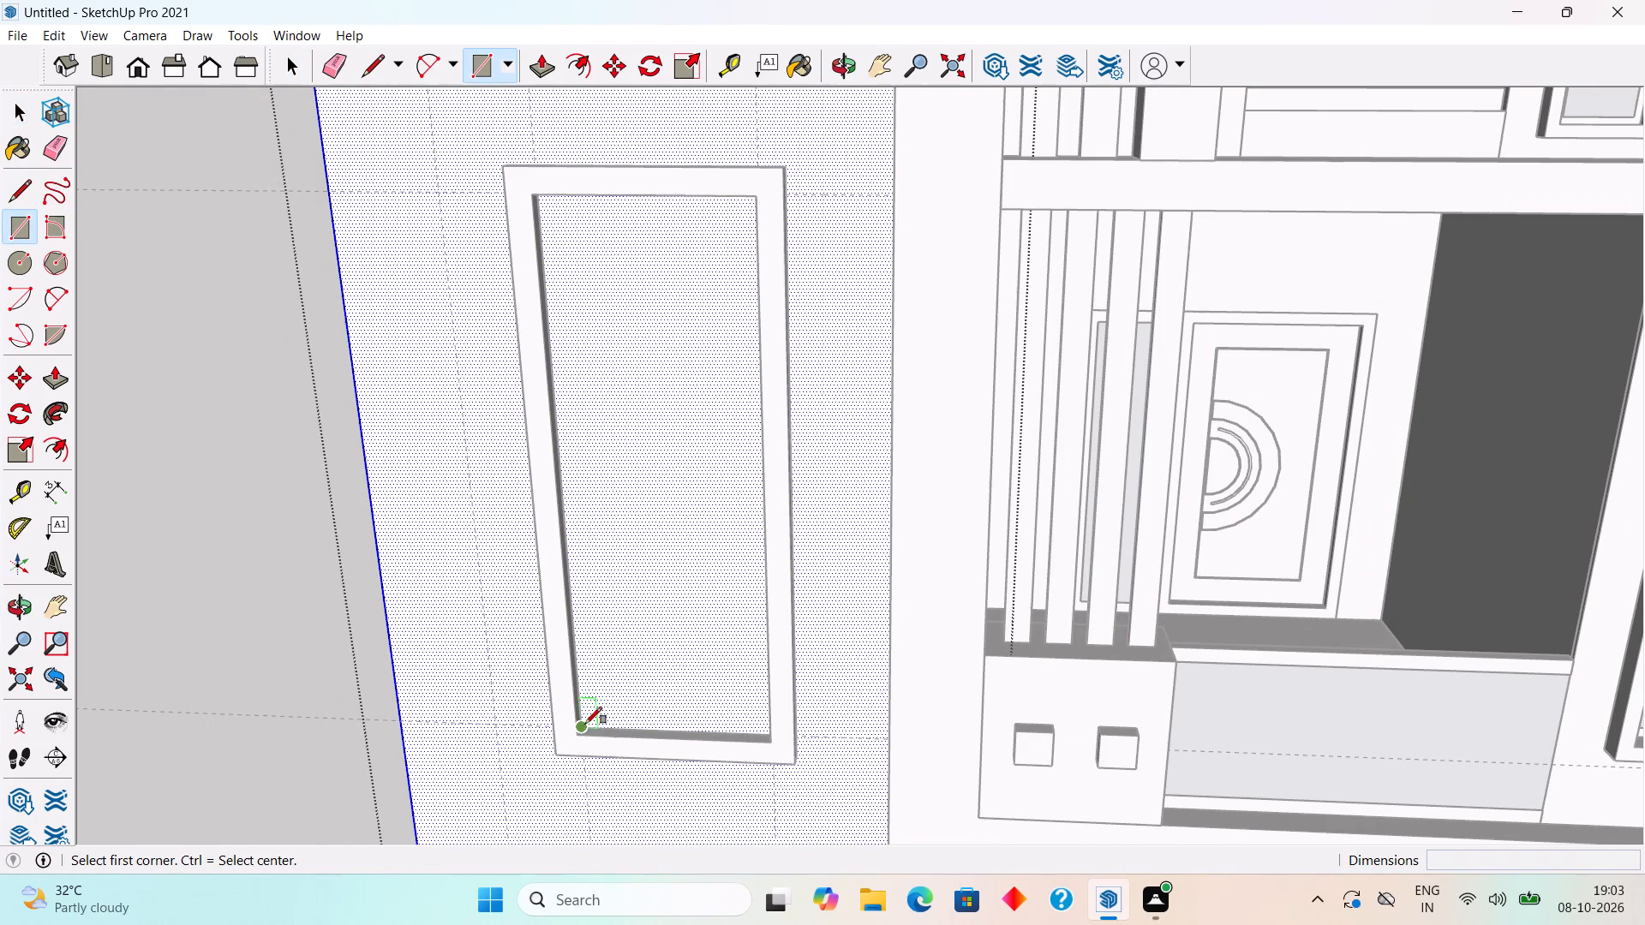
{"action": "scroll", "coordinate": [588, 724], "scroll_direction": "up", "scroll_amount": 11}
{"action": "left_click", "coordinate": [576, 731]}
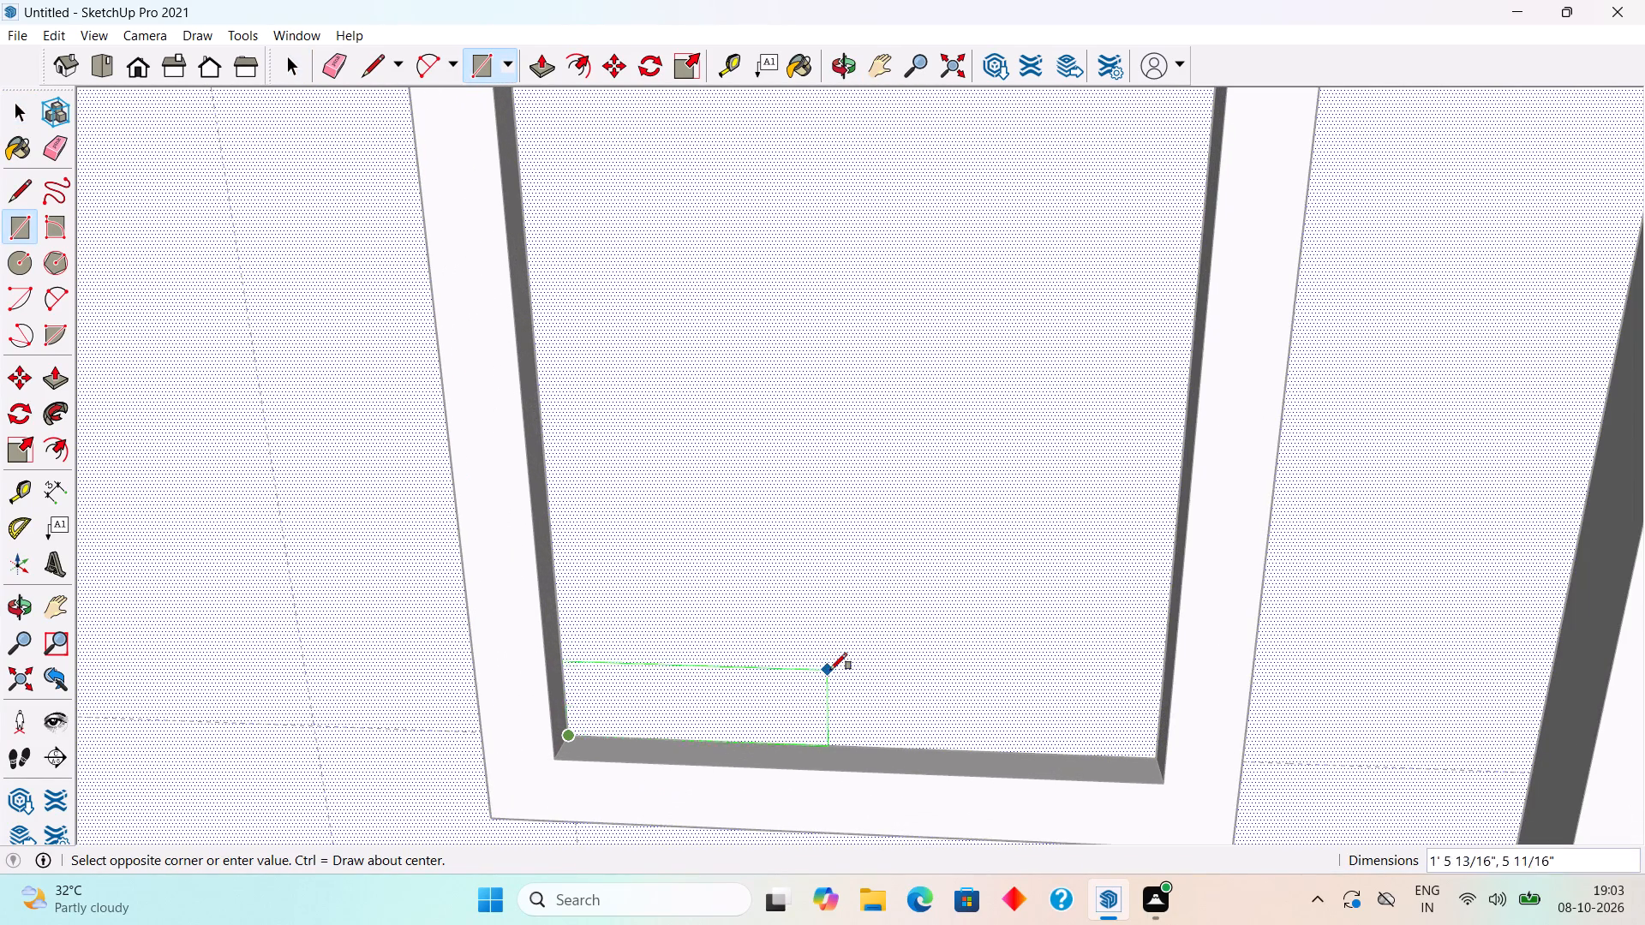
{"action": "scroll", "coordinate": [830, 670], "scroll_direction": "down", "scroll_amount": 11}
{"action": "middle_click_drag", "start_coordinate": [833, 677], "coordinate": [984, 707]}
{"action": "scroll", "coordinate": [1021, 568], "scroll_direction": "up", "scroll_amount": 4}
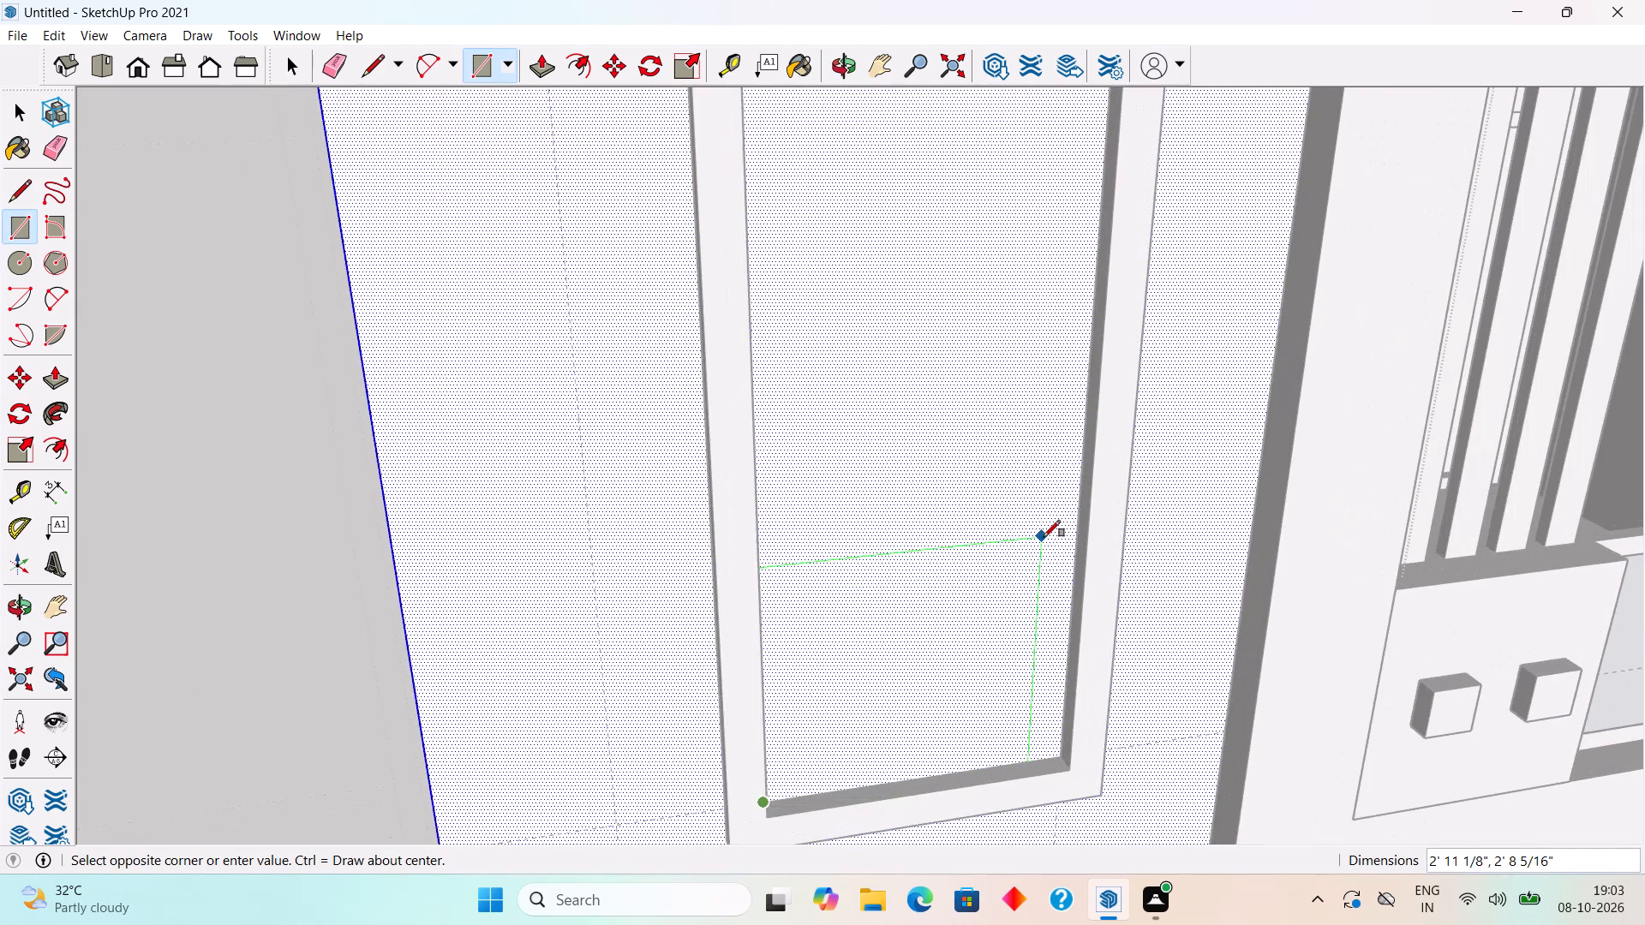
{"action": "scroll", "coordinate": [1044, 537], "scroll_direction": "down", "scroll_amount": 9}
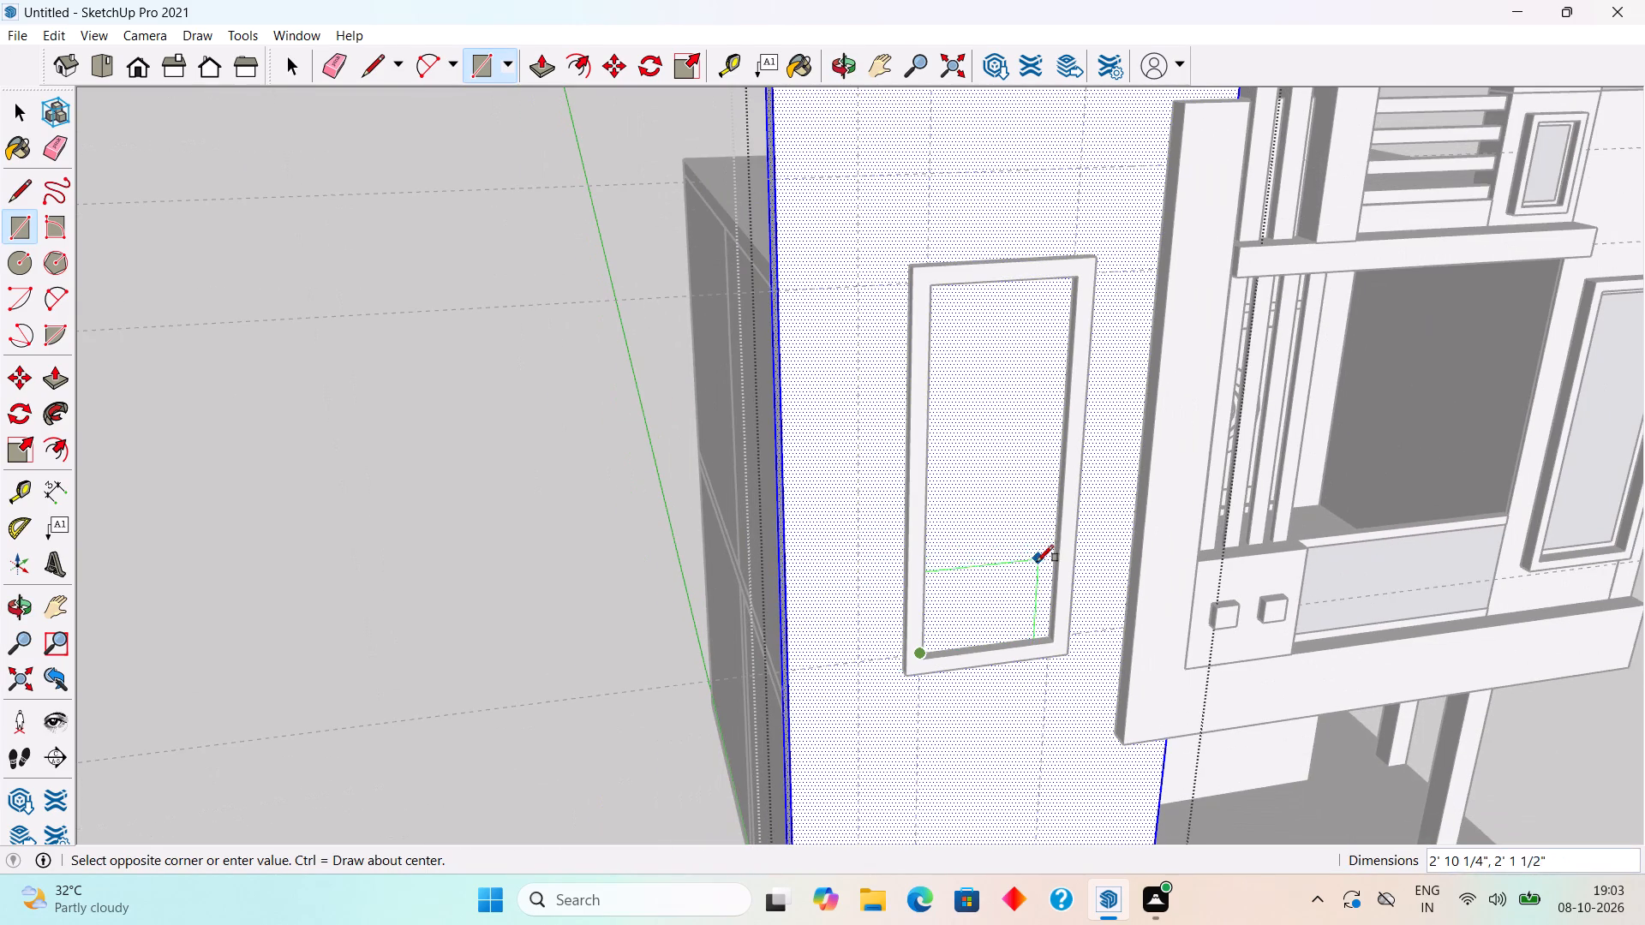
{"action": "middle_click_drag", "start_coordinate": [1108, 576], "coordinate": [1114, 173]}
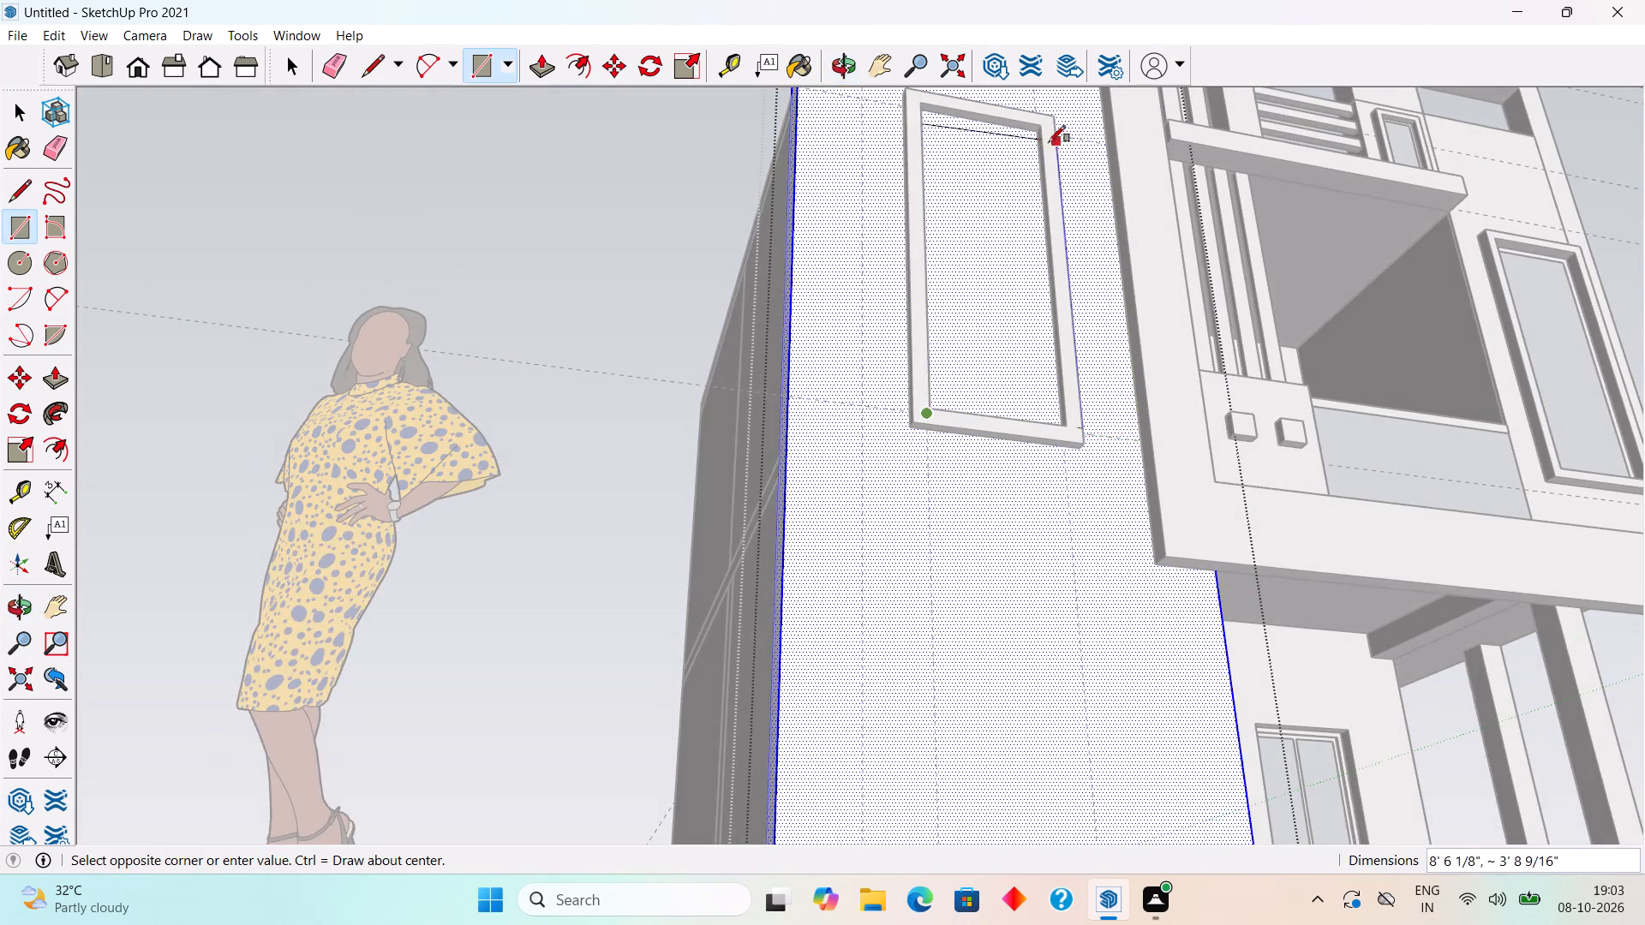
{"action": "scroll", "coordinate": [1048, 143], "scroll_direction": "up", "scroll_amount": 5}
{"action": "left_click", "coordinate": [1033, 128]}
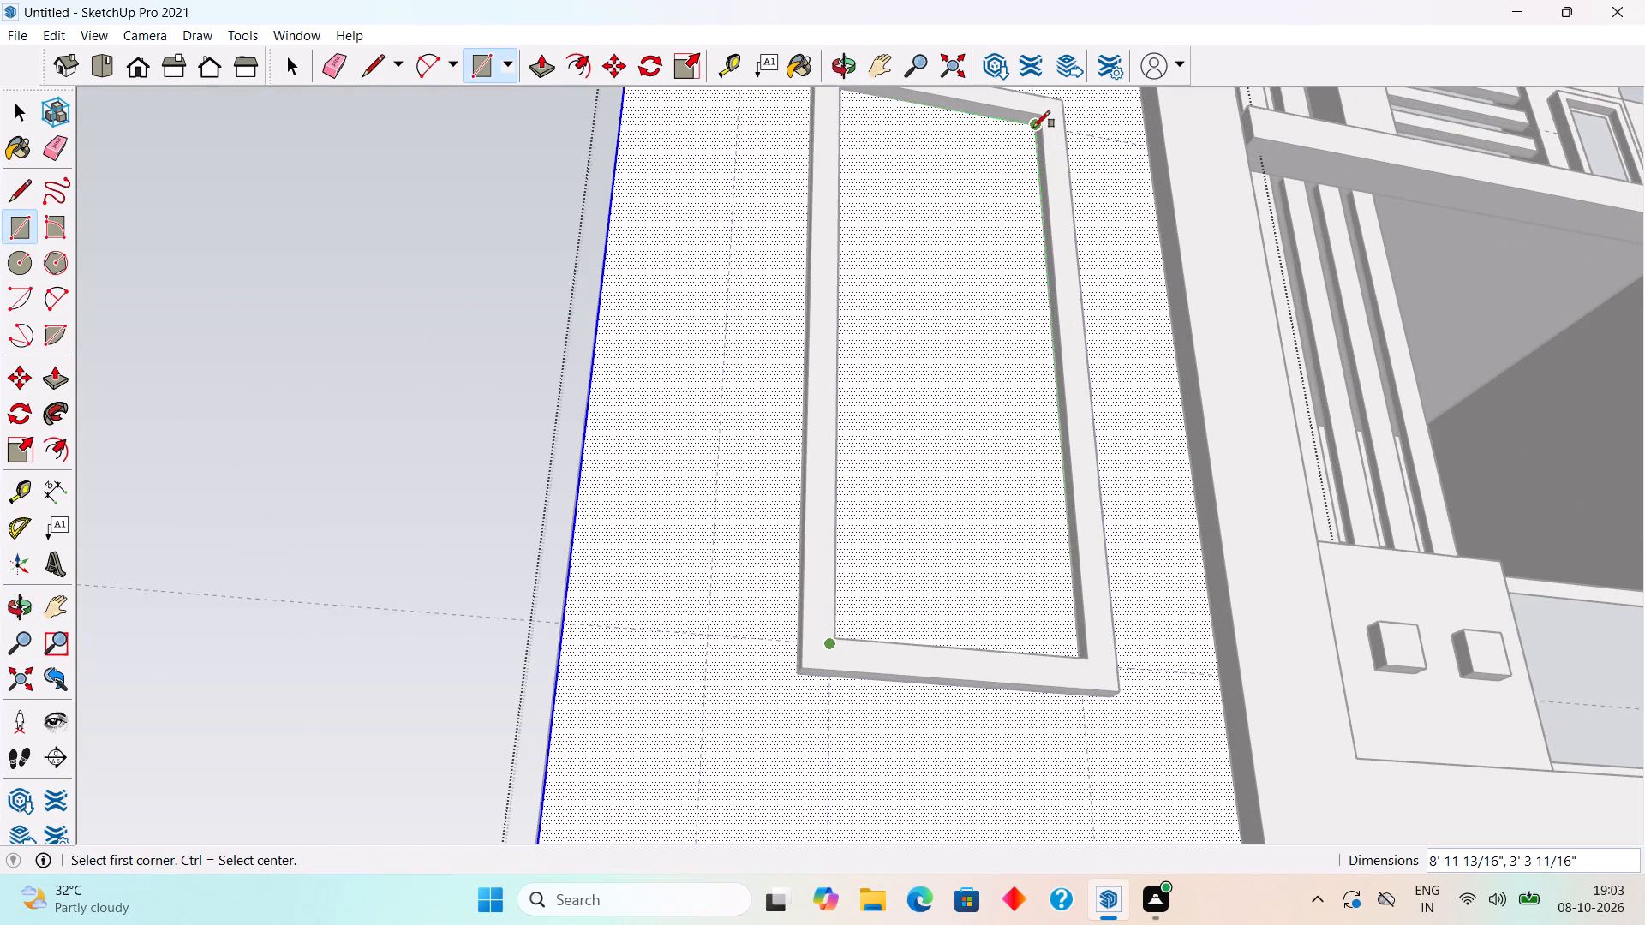
Push the rectangle 9" through the wall to cut the window opening, and close the wall group.
{"action": "key", "text": "space"}
{"action": "type", "text": "p"}
{"action": "left_click_drag", "start_coordinate": [980, 263], "coordinate": [980, 262]}
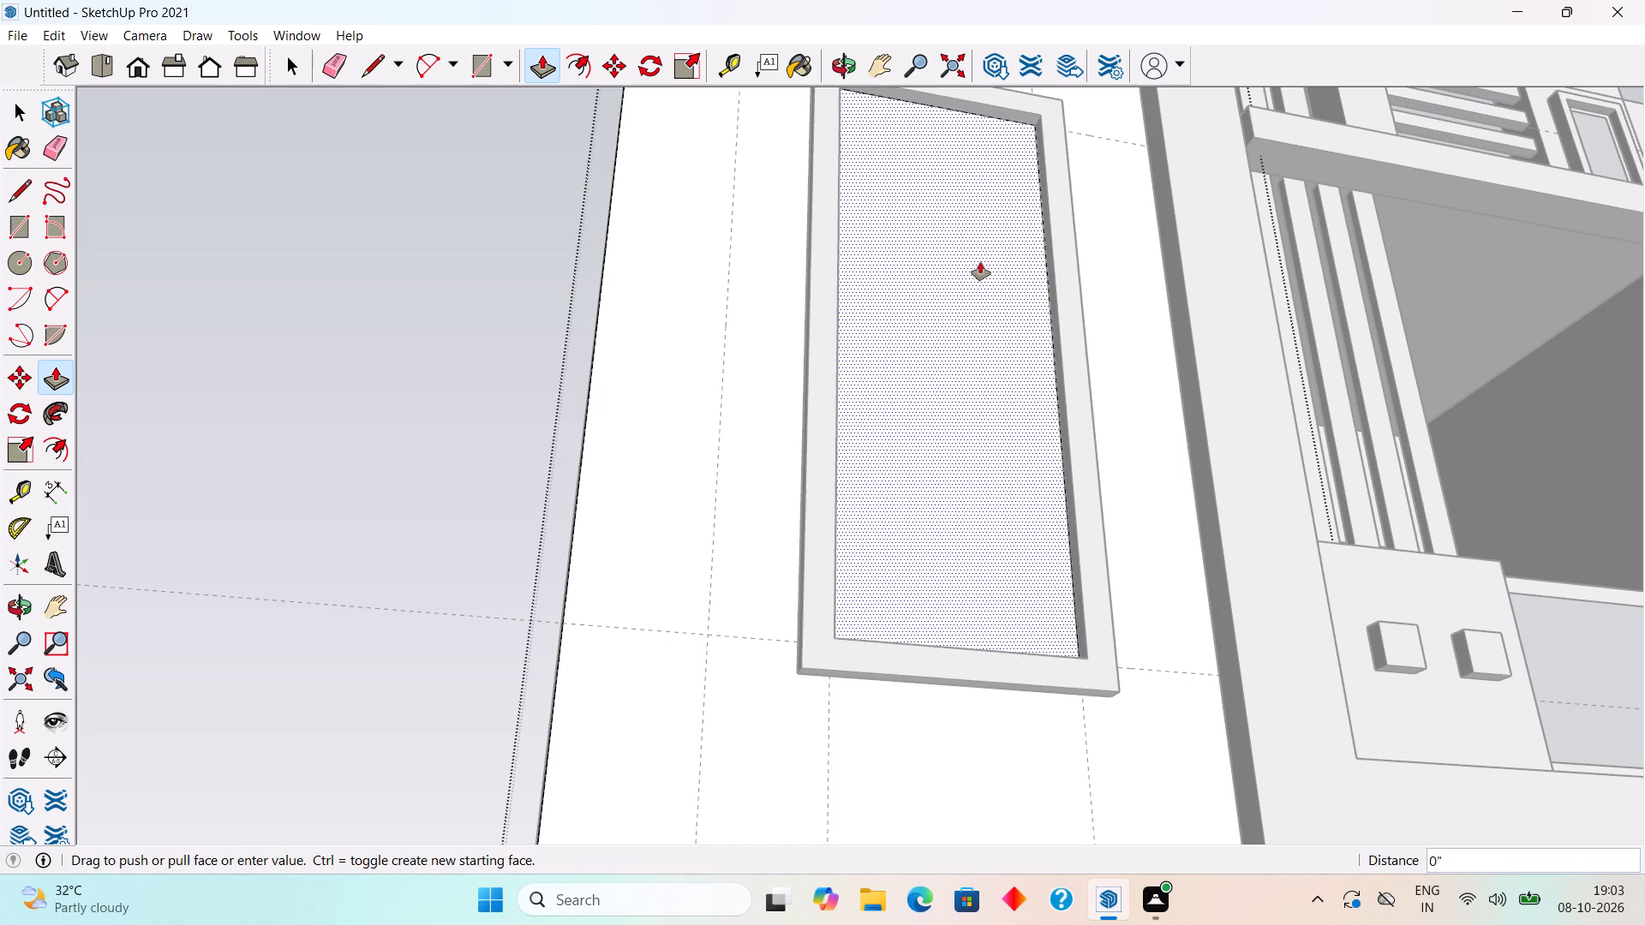
{"action": "left_click_drag", "start_coordinate": [980, 262], "coordinate": [991, 310]}
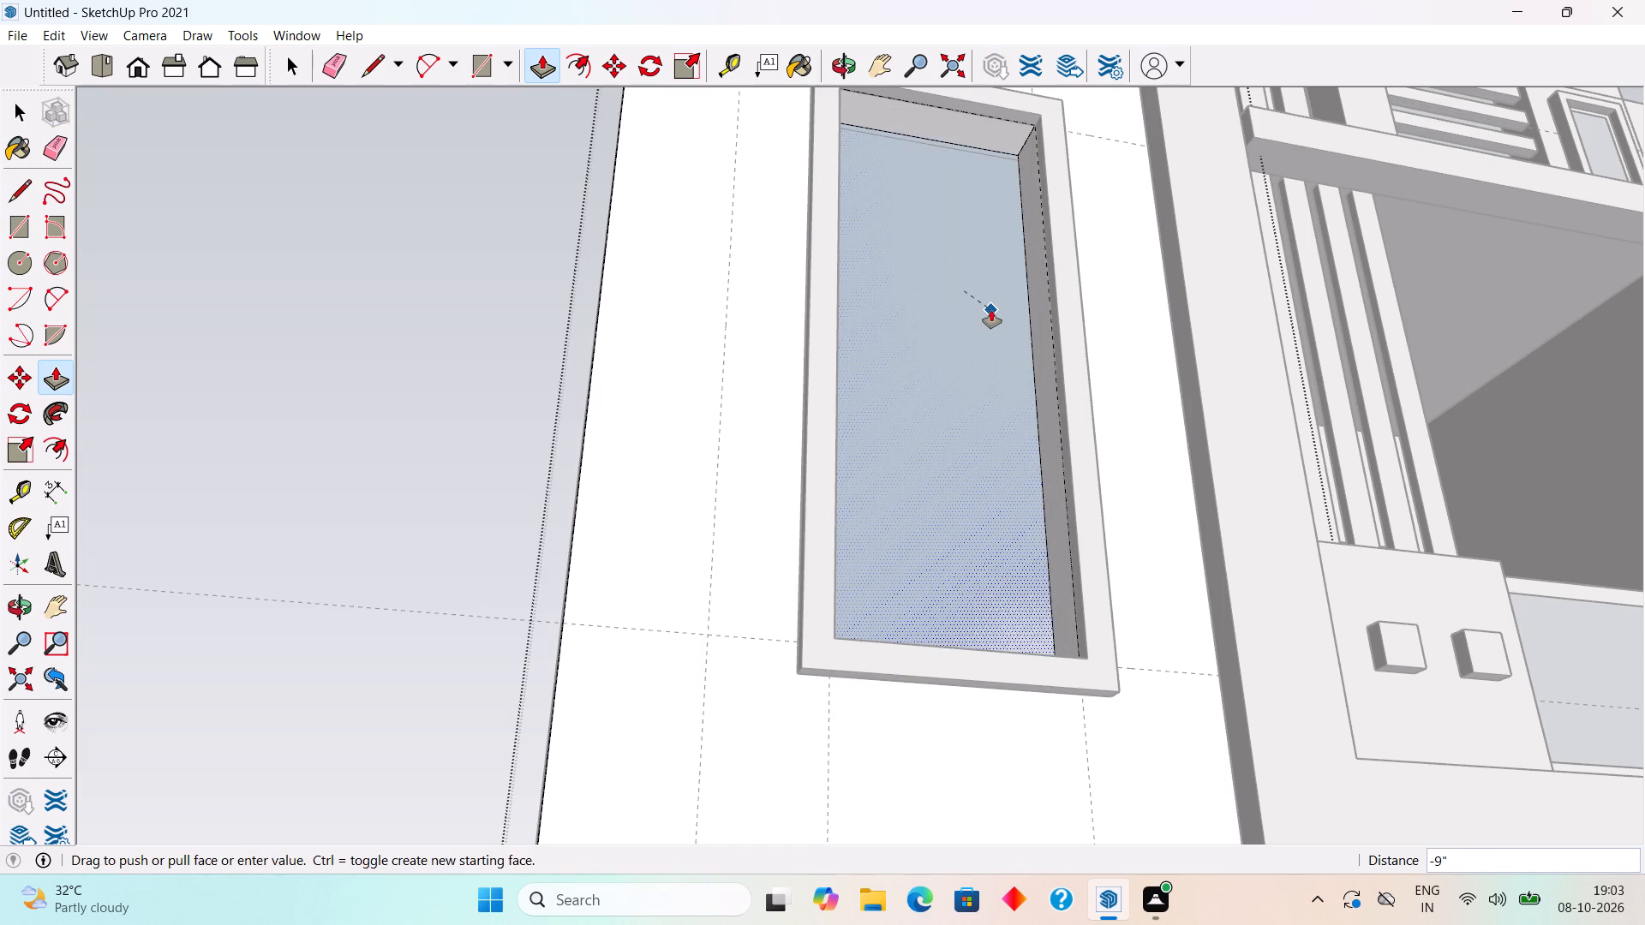
{"action": "key", "text": "space"}
{"action": "middle_click_drag", "start_coordinate": [1000, 338], "coordinate": [911, 548]}
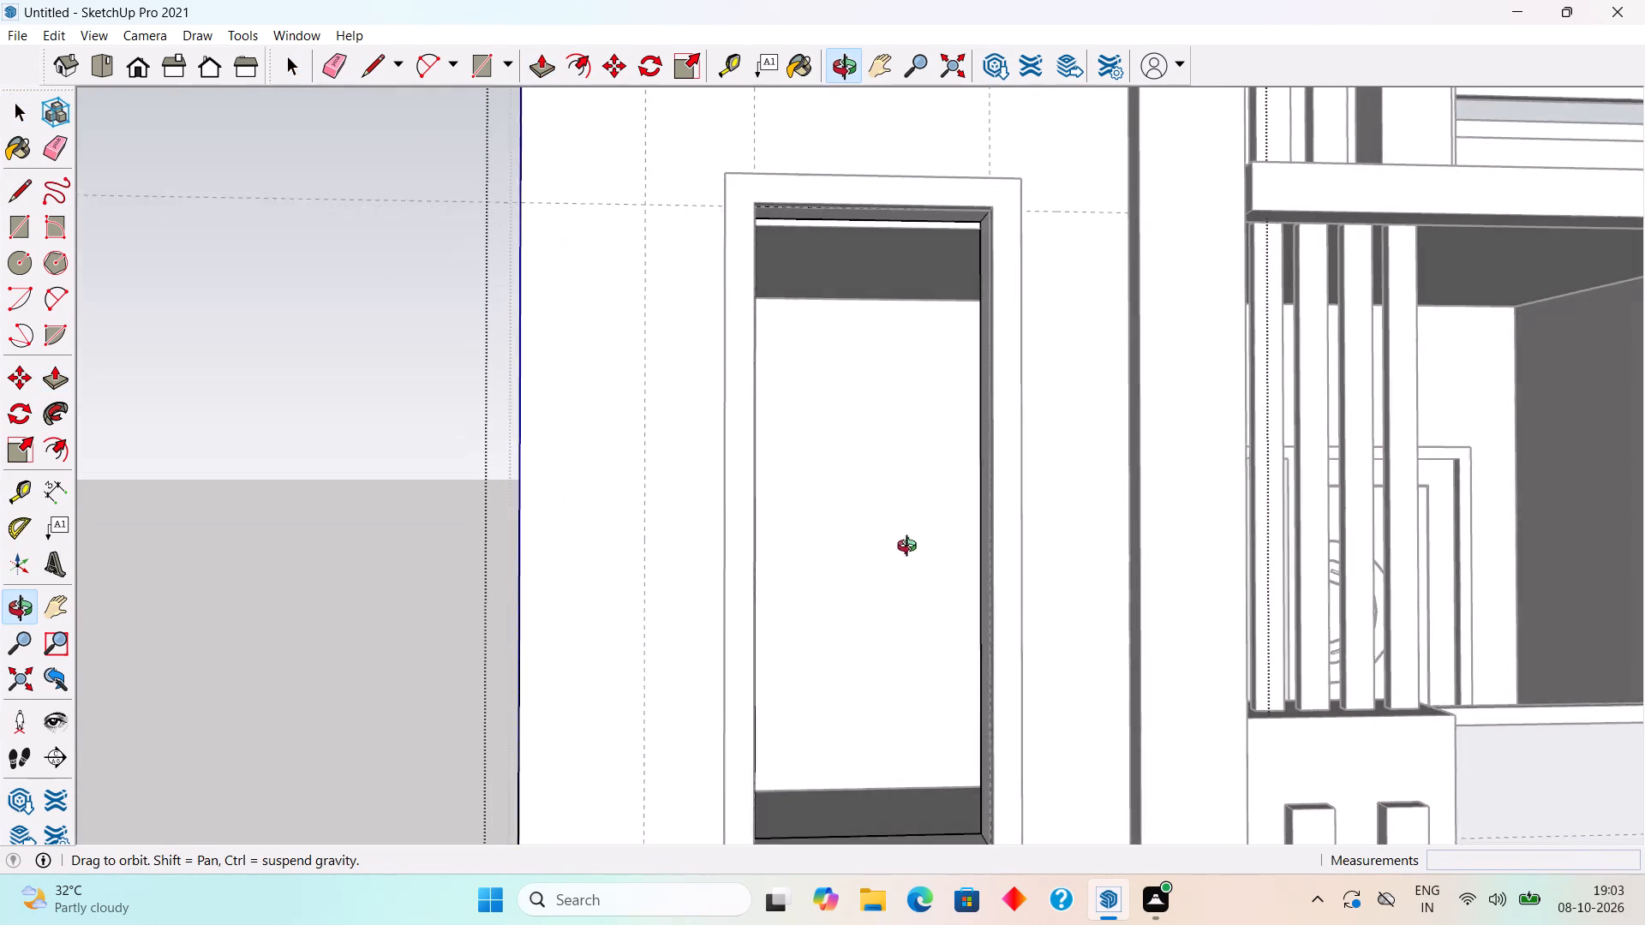
{"action": "middle_click_drag", "start_coordinate": [911, 548], "coordinate": [910, 544]}
{"action": "scroll", "coordinate": [939, 467], "scroll_direction": "down", "scroll_amount": 4}
{"action": "left_click", "coordinate": [648, 349]}
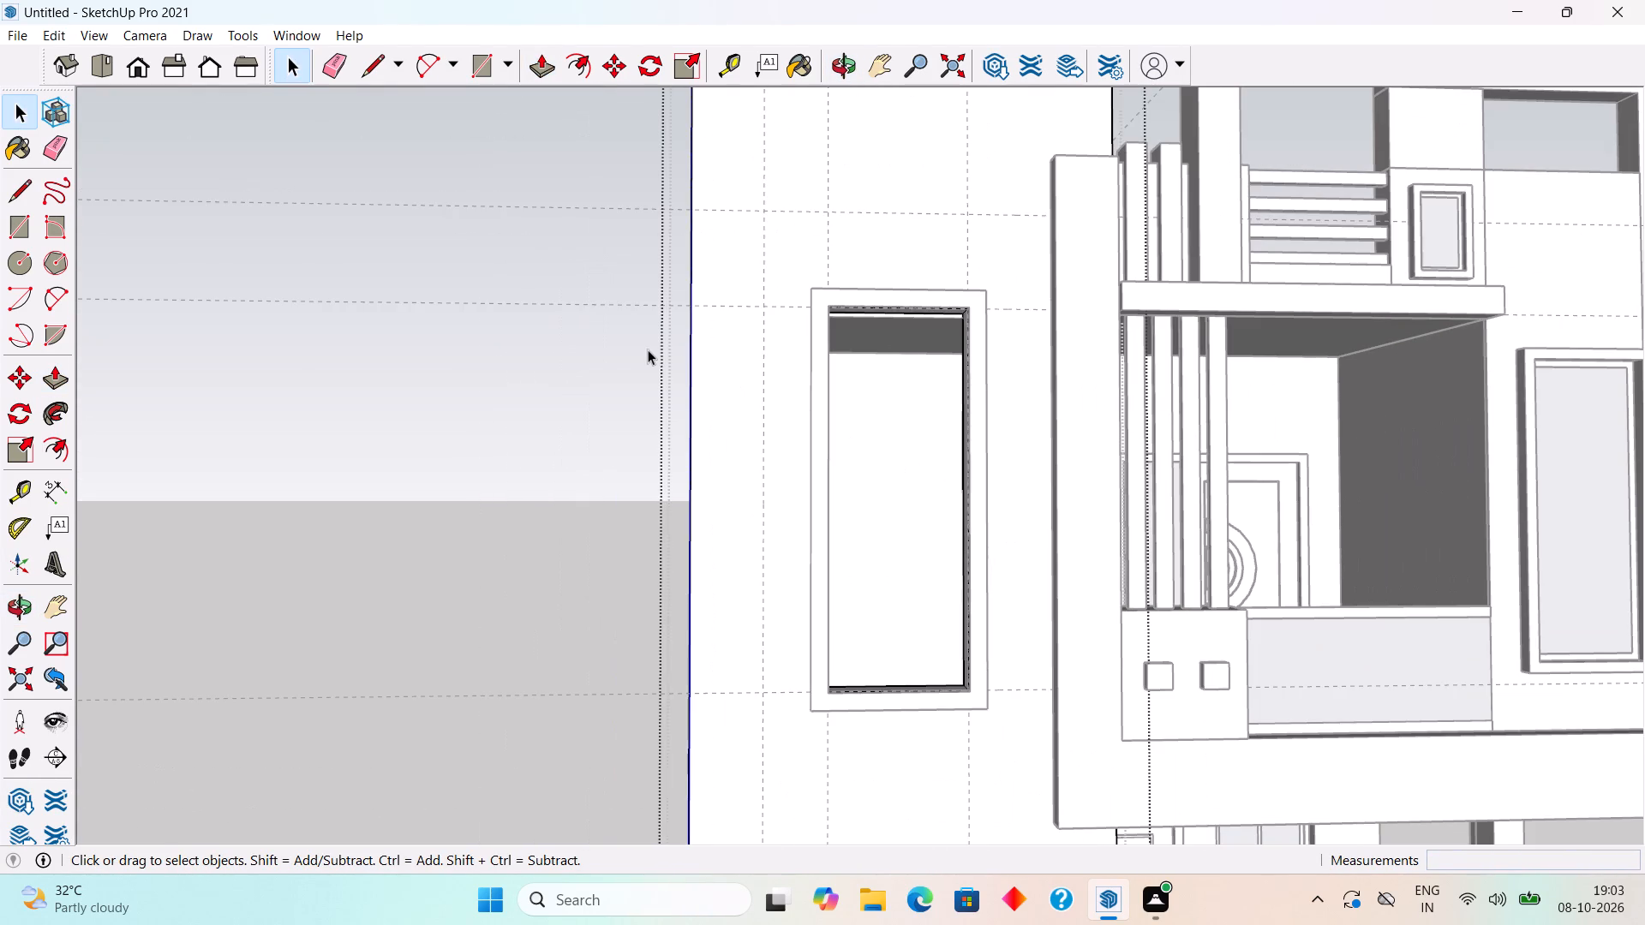
Inspect the framed window opening in the tall wall from below and from the front.
{"action": "middle_click_drag", "start_coordinate": [714, 402], "coordinate": [394, 178]}
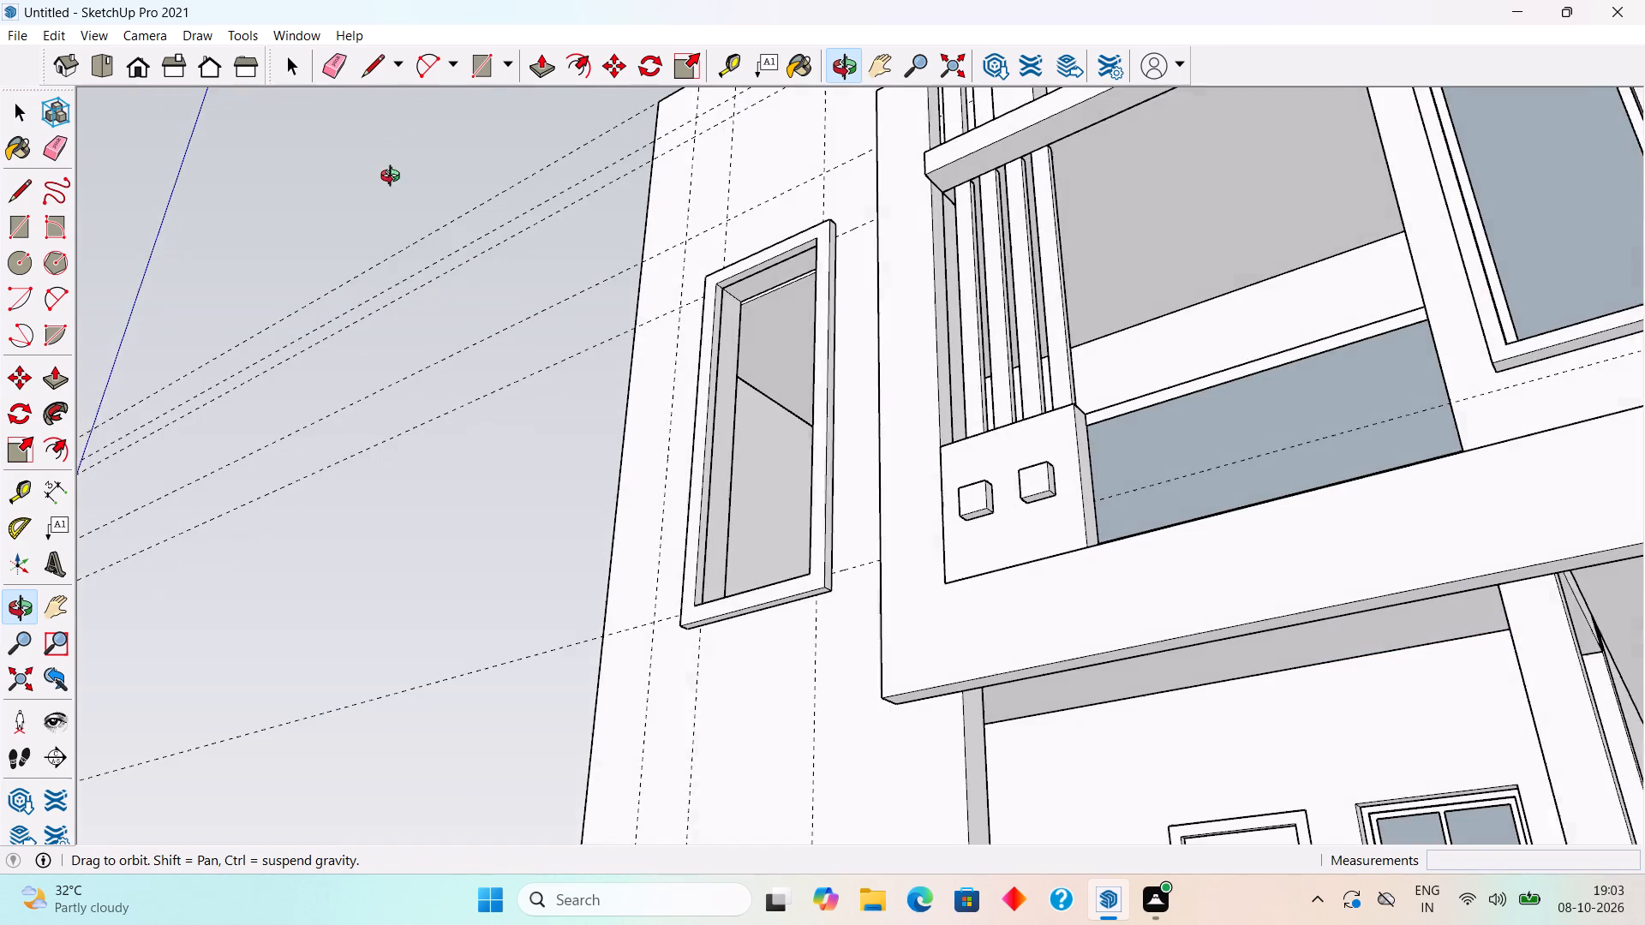
{"action": "middle_click_drag", "start_coordinate": [394, 178], "coordinate": [397, 177]}
{"action": "scroll", "coordinate": [397, 177], "scroll_direction": "down", "scroll_amount": 4}
{"action": "scroll", "coordinate": [4, 0], "scroll_direction": "down", "scroll_amount": 5}
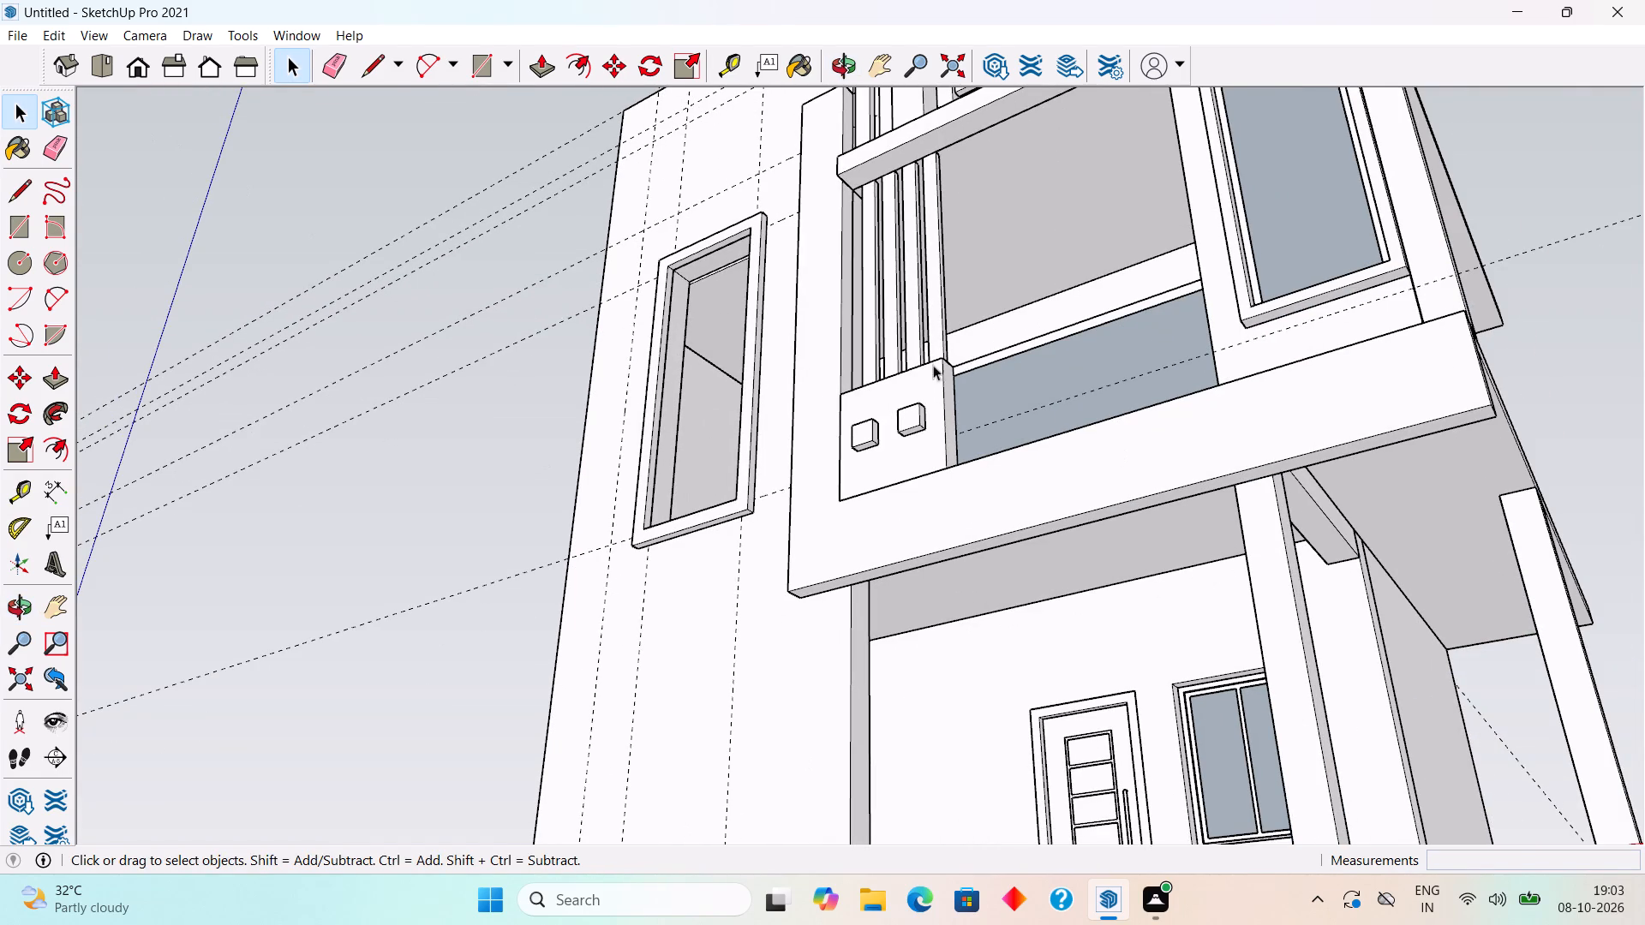
{"action": "middle_click_drag", "start_coordinate": [810, 439], "coordinate": [1215, 745]}
{"action": "scroll", "coordinate": [1207, 699], "scroll_direction": "down", "scroll_amount": 3}
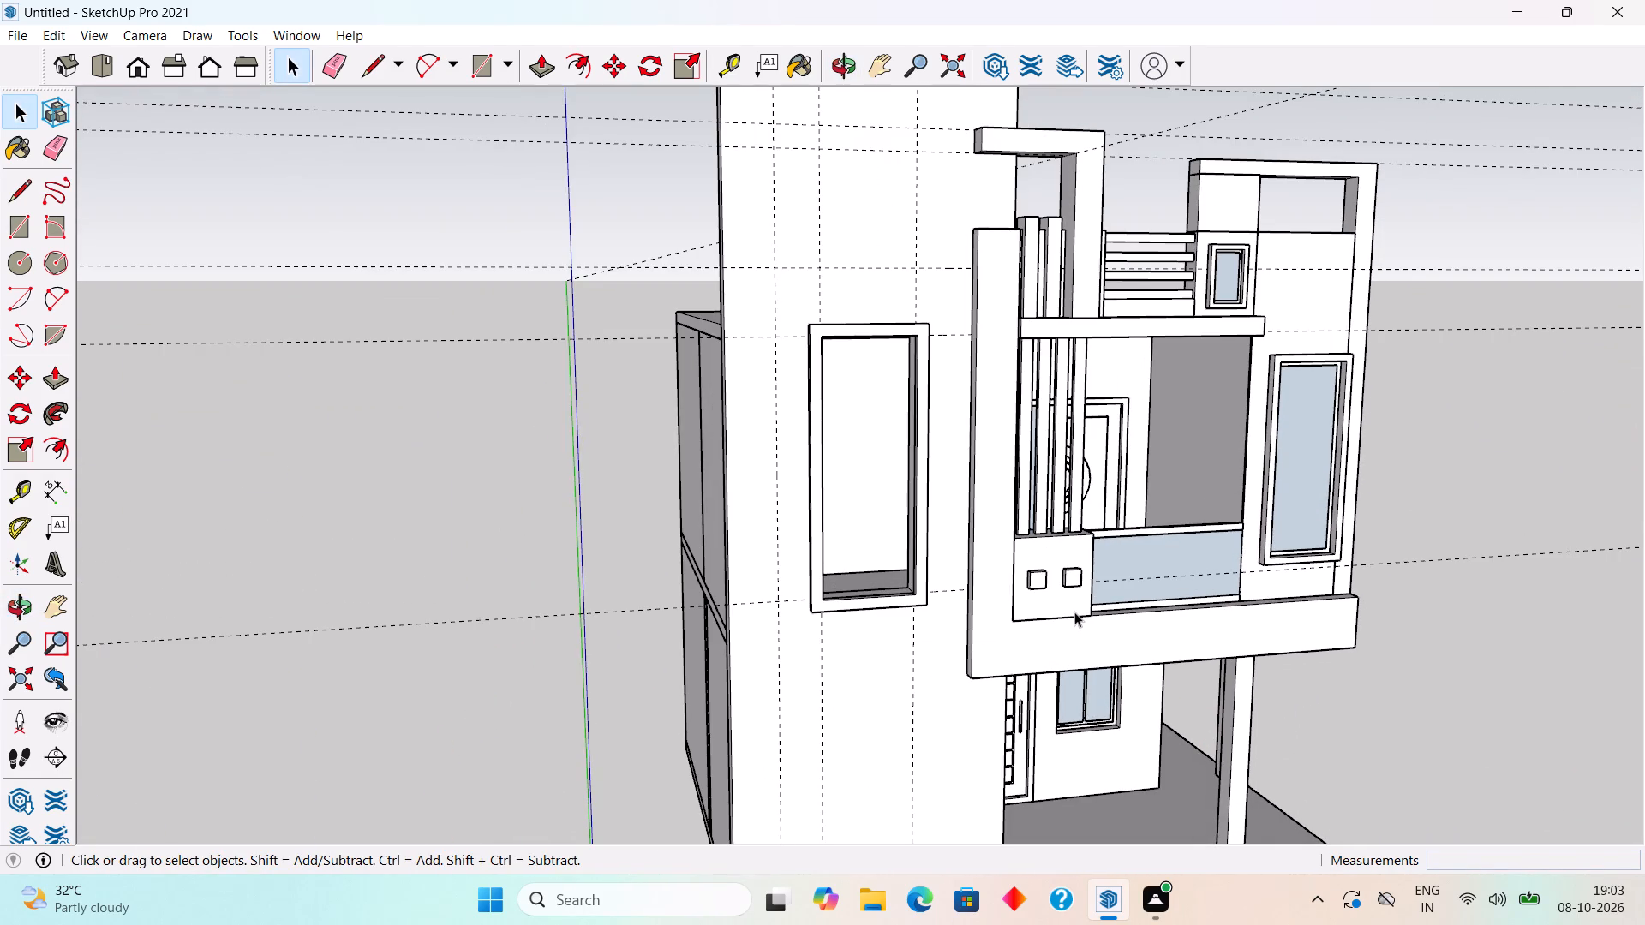
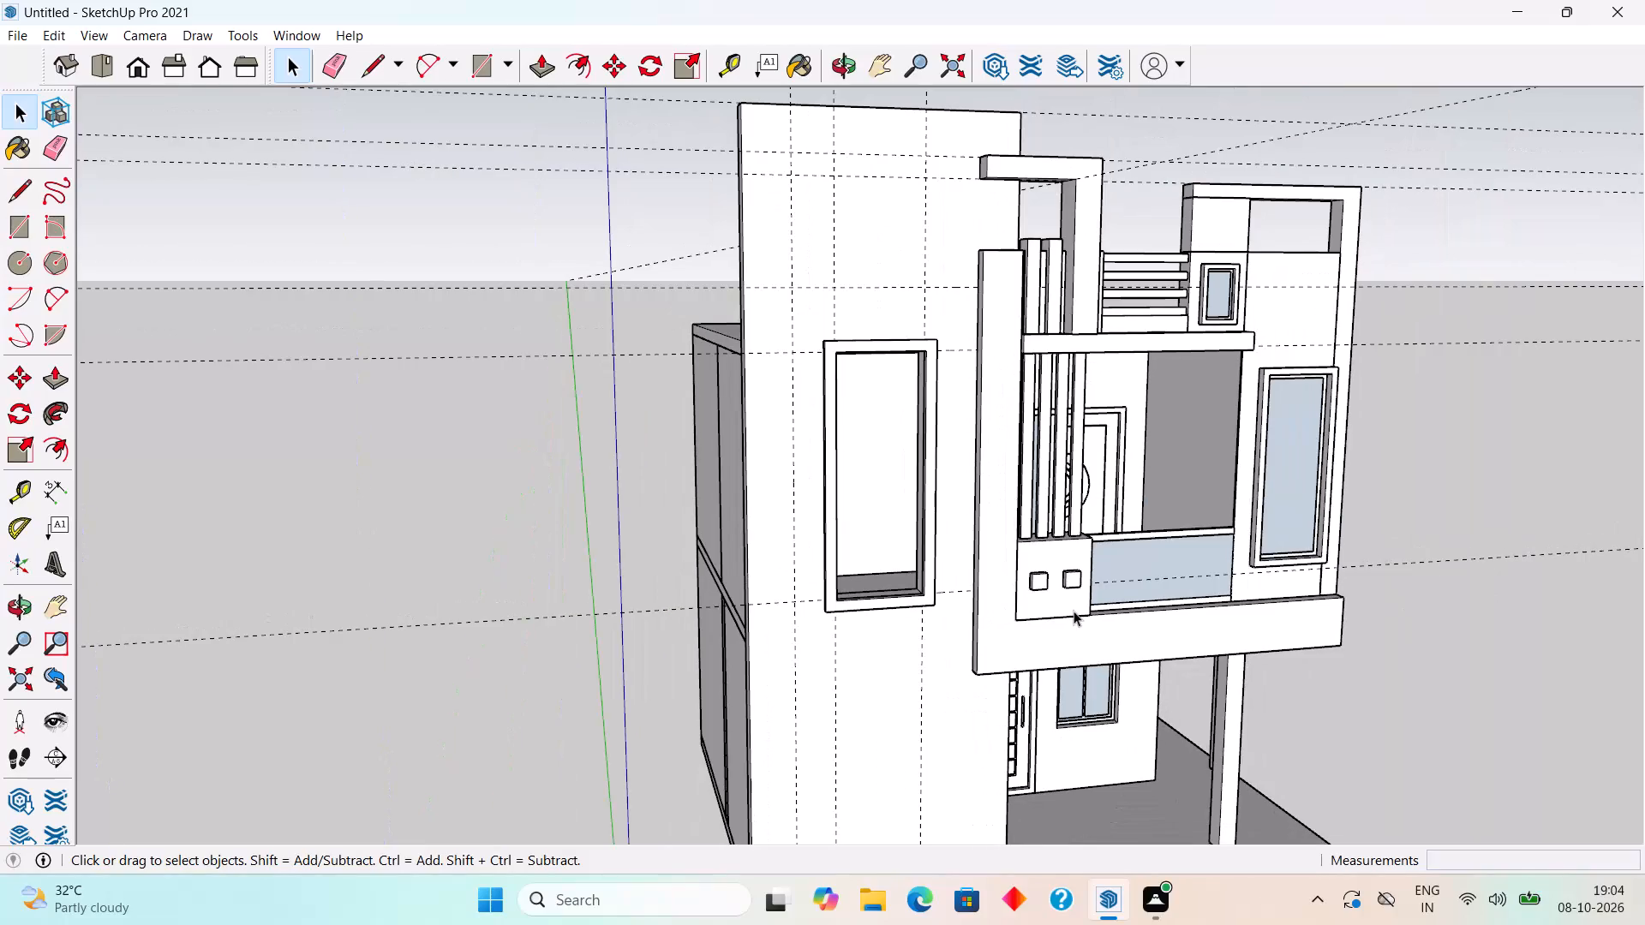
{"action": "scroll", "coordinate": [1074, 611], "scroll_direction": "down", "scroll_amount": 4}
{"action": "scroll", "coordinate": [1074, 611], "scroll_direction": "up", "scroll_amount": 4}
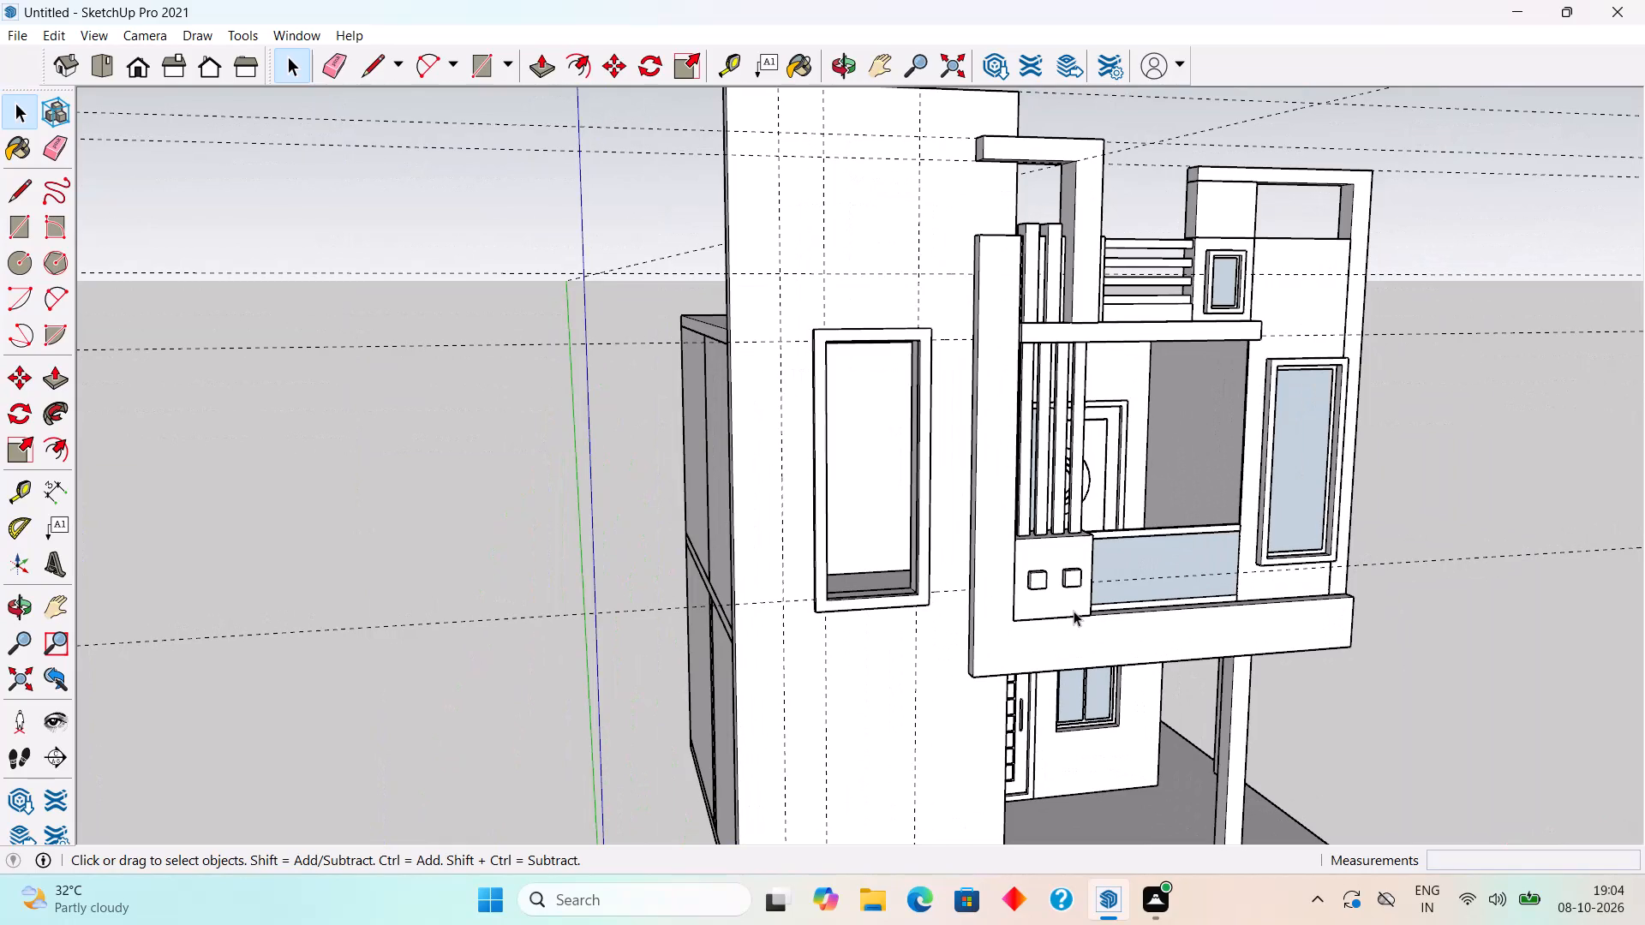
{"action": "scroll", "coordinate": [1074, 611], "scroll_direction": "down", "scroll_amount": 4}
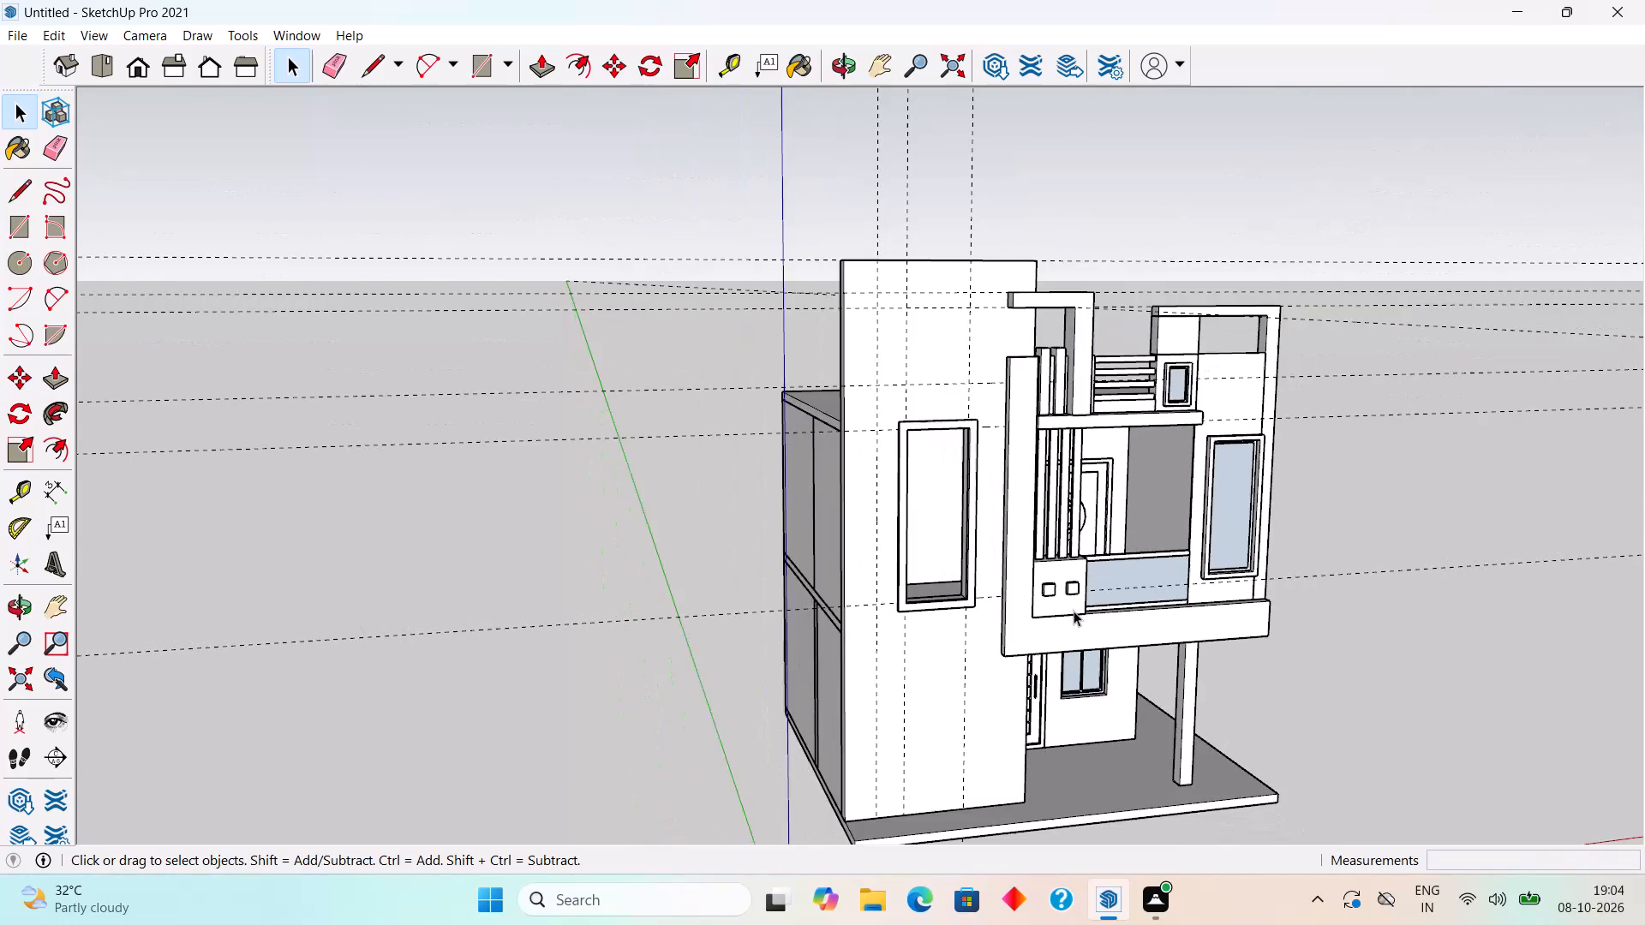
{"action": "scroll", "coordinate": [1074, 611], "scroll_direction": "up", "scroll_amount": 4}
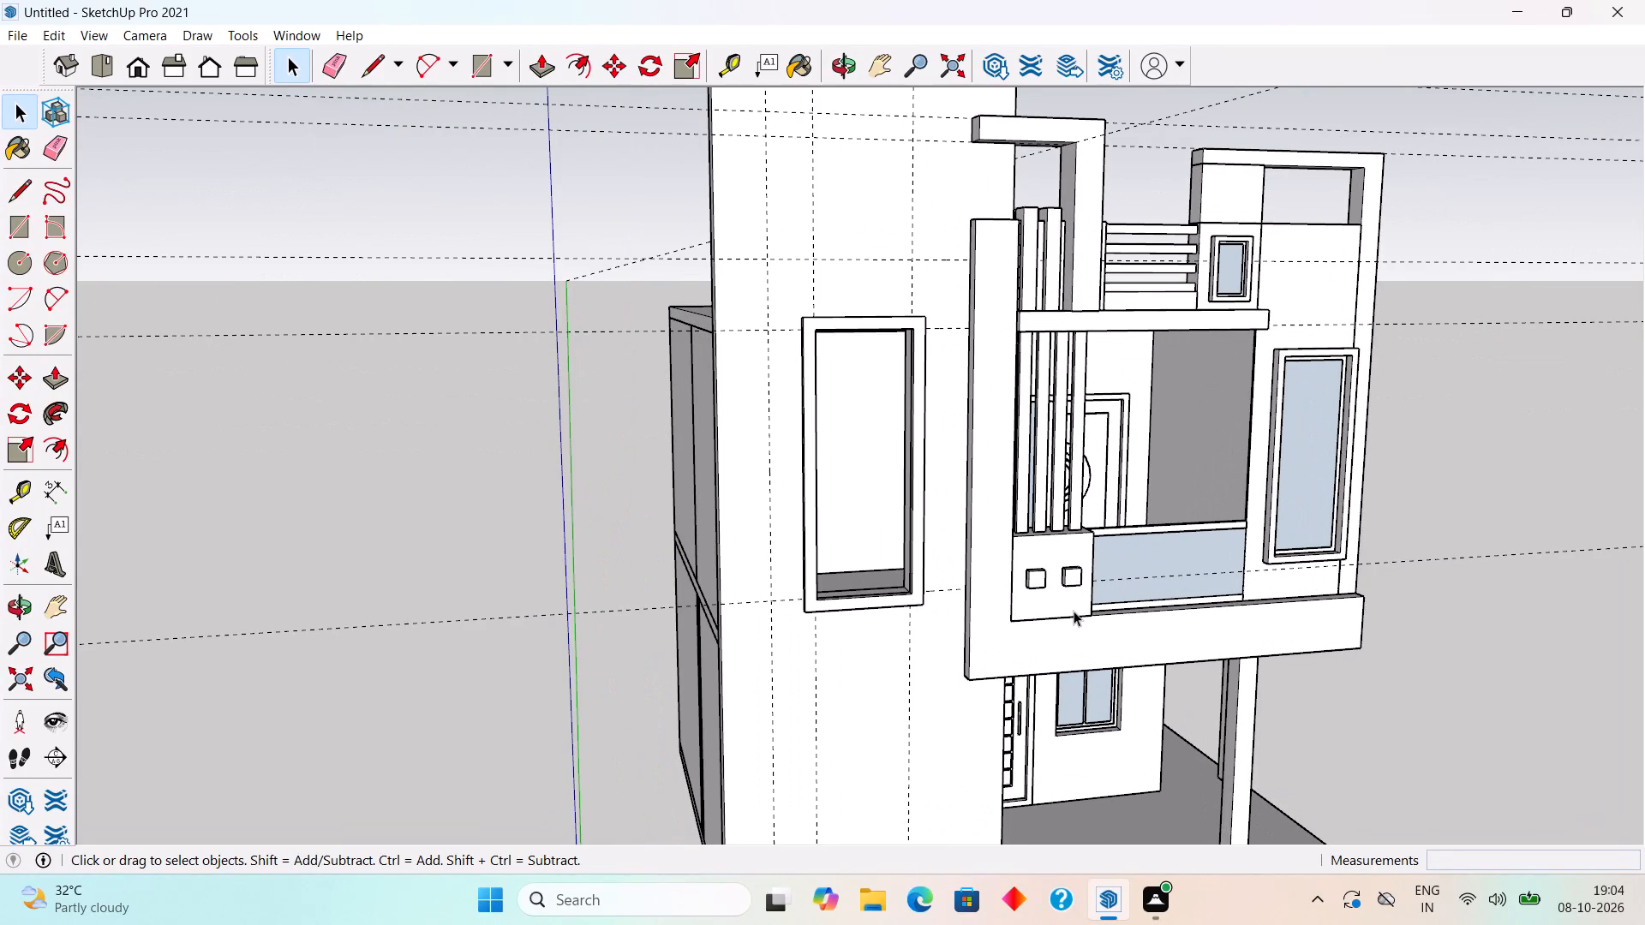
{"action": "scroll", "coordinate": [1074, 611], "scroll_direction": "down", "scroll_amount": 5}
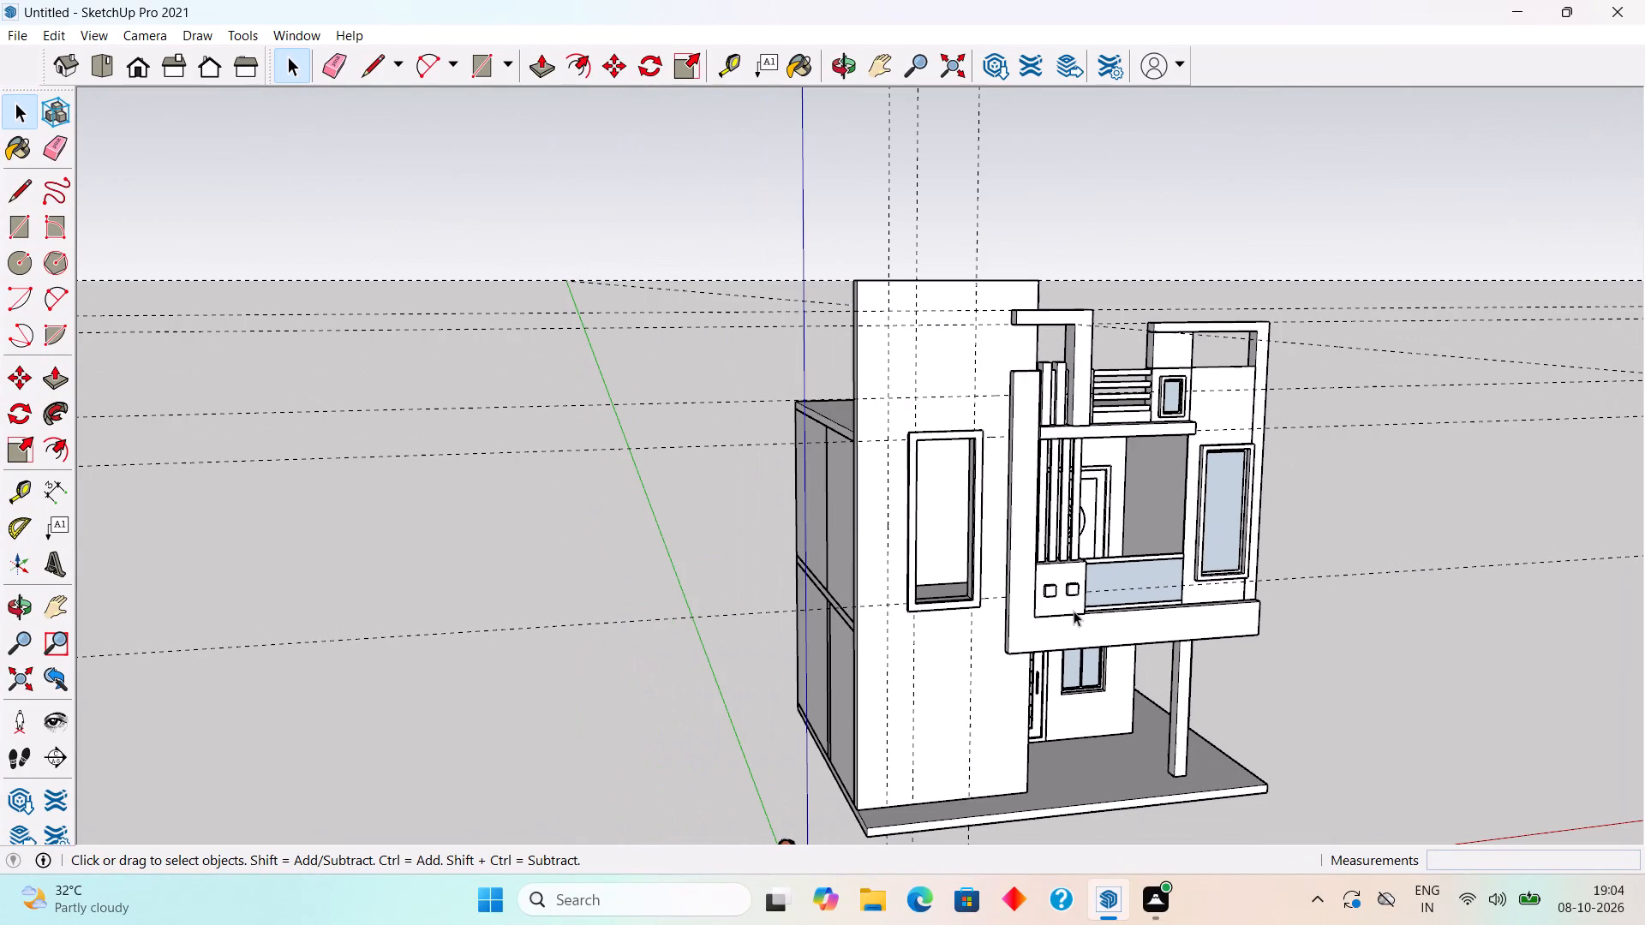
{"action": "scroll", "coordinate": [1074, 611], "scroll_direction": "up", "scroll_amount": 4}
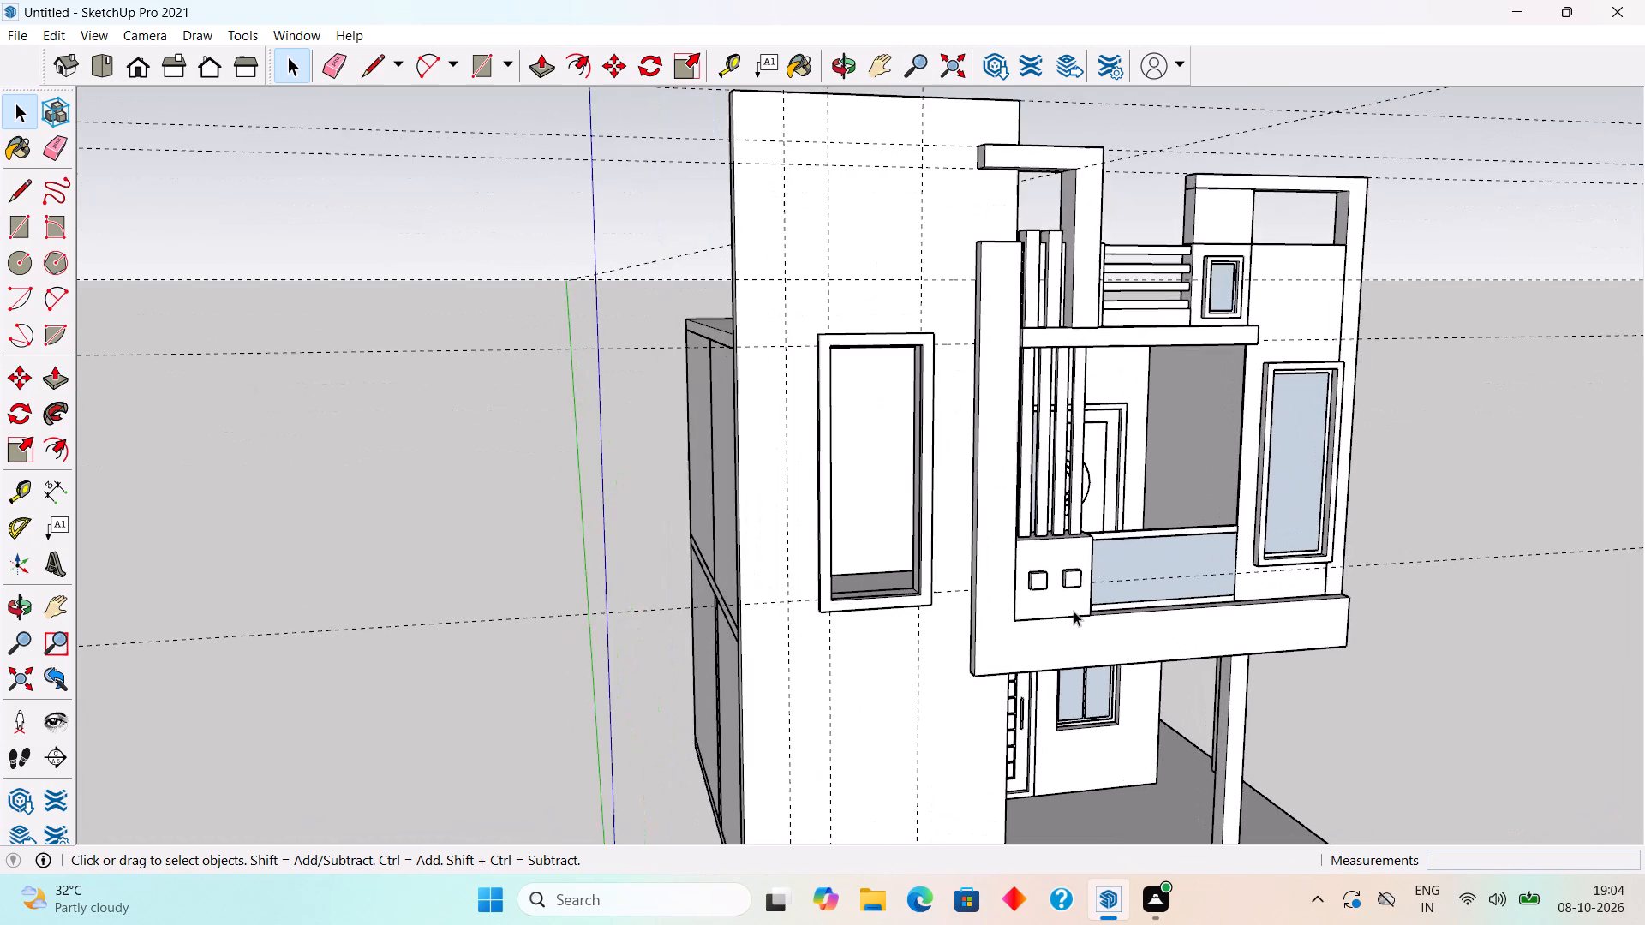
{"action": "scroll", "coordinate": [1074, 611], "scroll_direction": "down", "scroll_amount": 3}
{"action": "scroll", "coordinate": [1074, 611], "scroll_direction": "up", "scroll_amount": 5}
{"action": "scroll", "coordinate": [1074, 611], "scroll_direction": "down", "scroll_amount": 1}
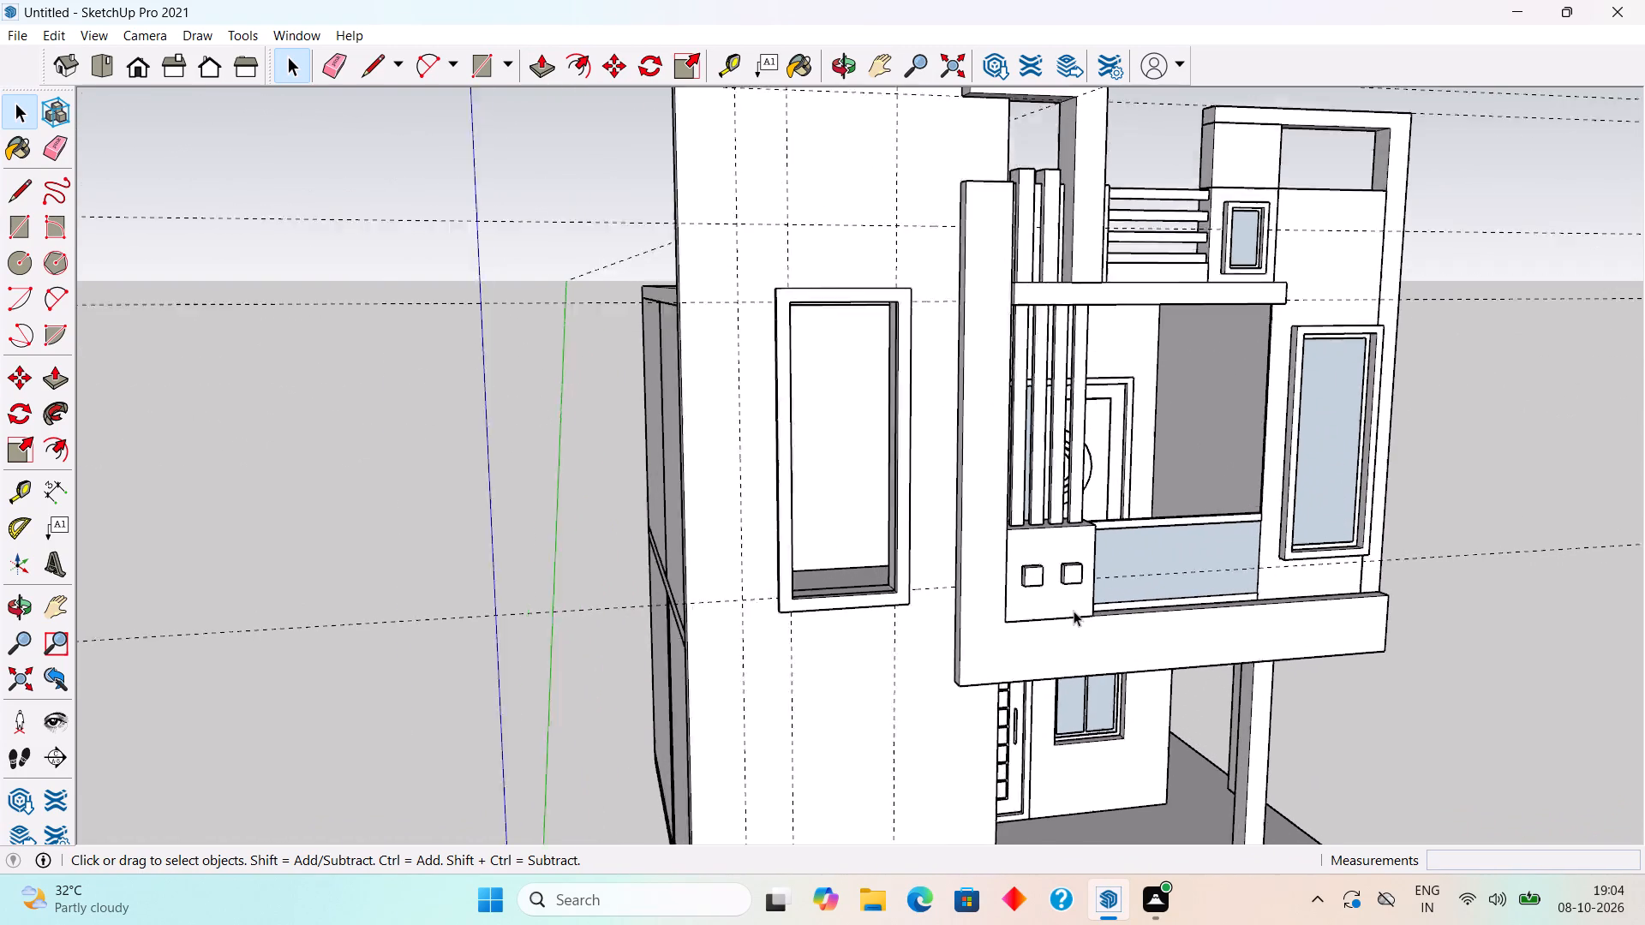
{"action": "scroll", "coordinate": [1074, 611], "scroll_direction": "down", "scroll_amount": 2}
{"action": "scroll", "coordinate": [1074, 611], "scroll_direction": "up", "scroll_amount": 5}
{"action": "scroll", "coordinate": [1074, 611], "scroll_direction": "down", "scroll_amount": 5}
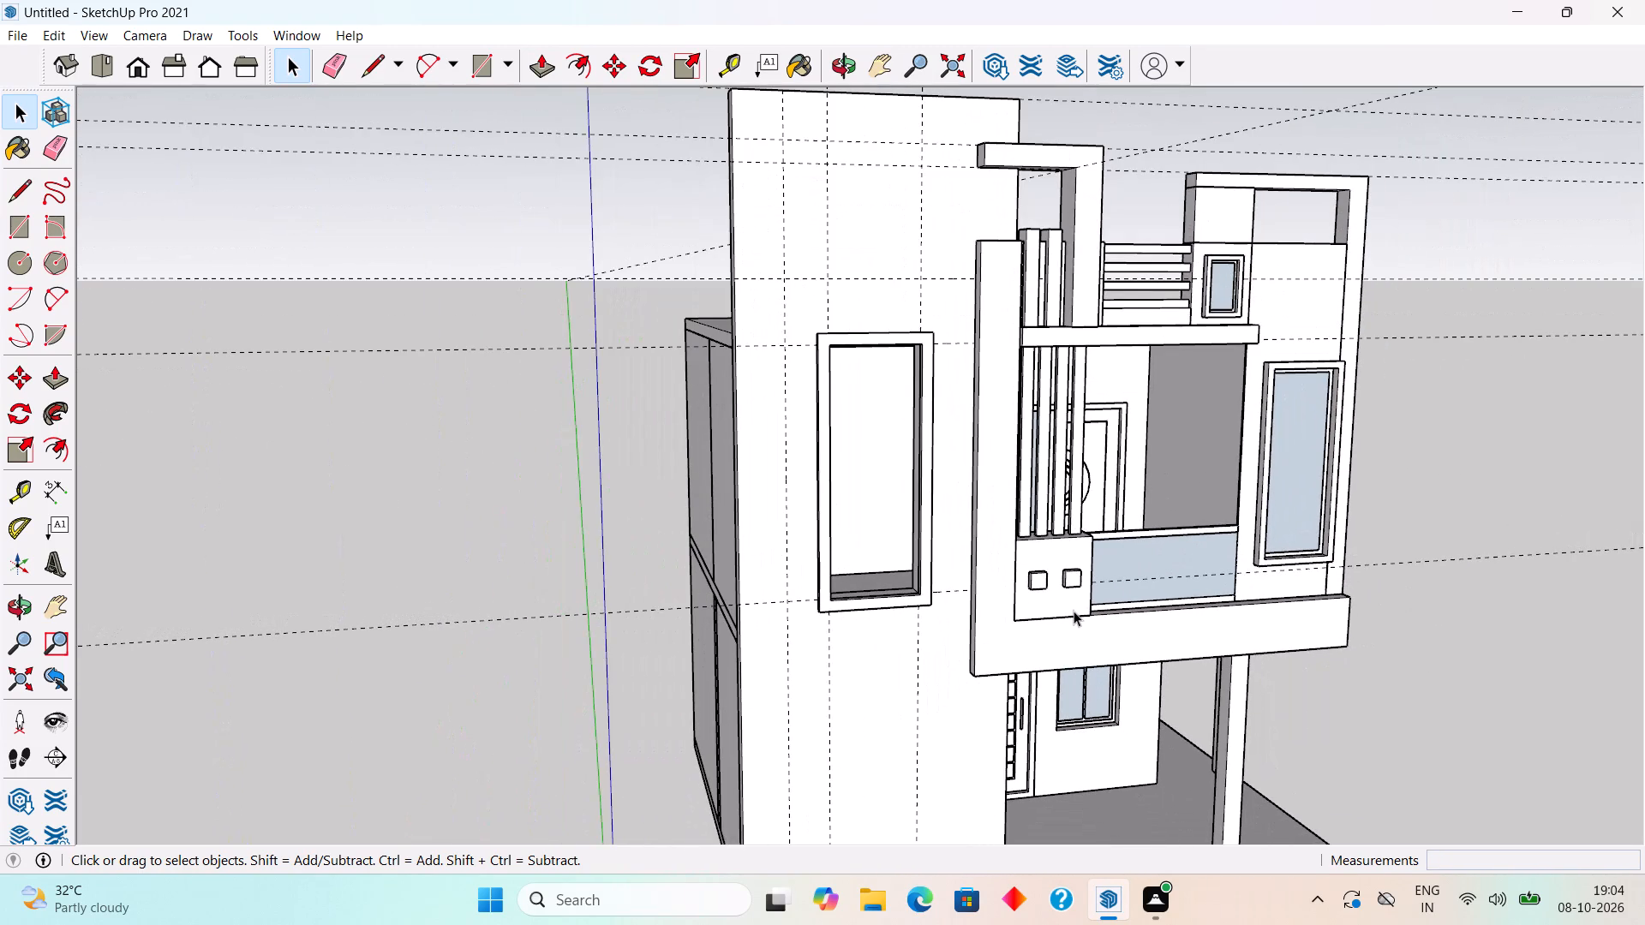
Examine the whole house facade from the front and both sides, including the new window opening in the tall wall.
{"action": "scroll", "coordinate": [1074, 611], "scroll_direction": "down", "scroll_amount": 8}
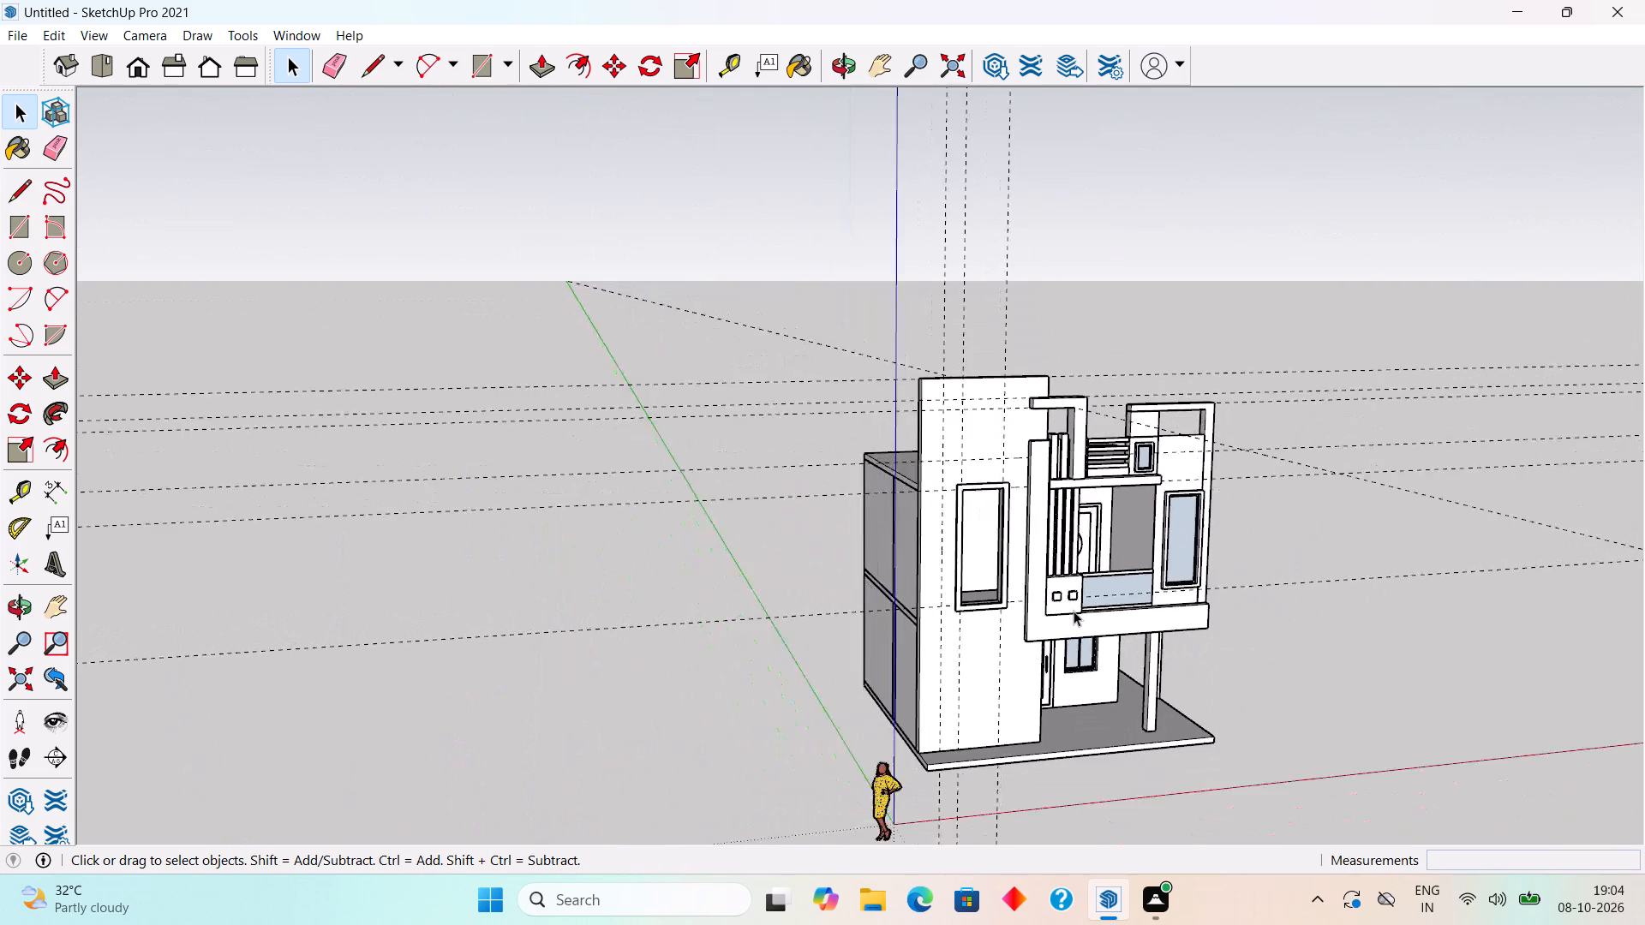
{"action": "middle_click_drag", "start_coordinate": [1143, 556], "coordinate": [966, 569]}
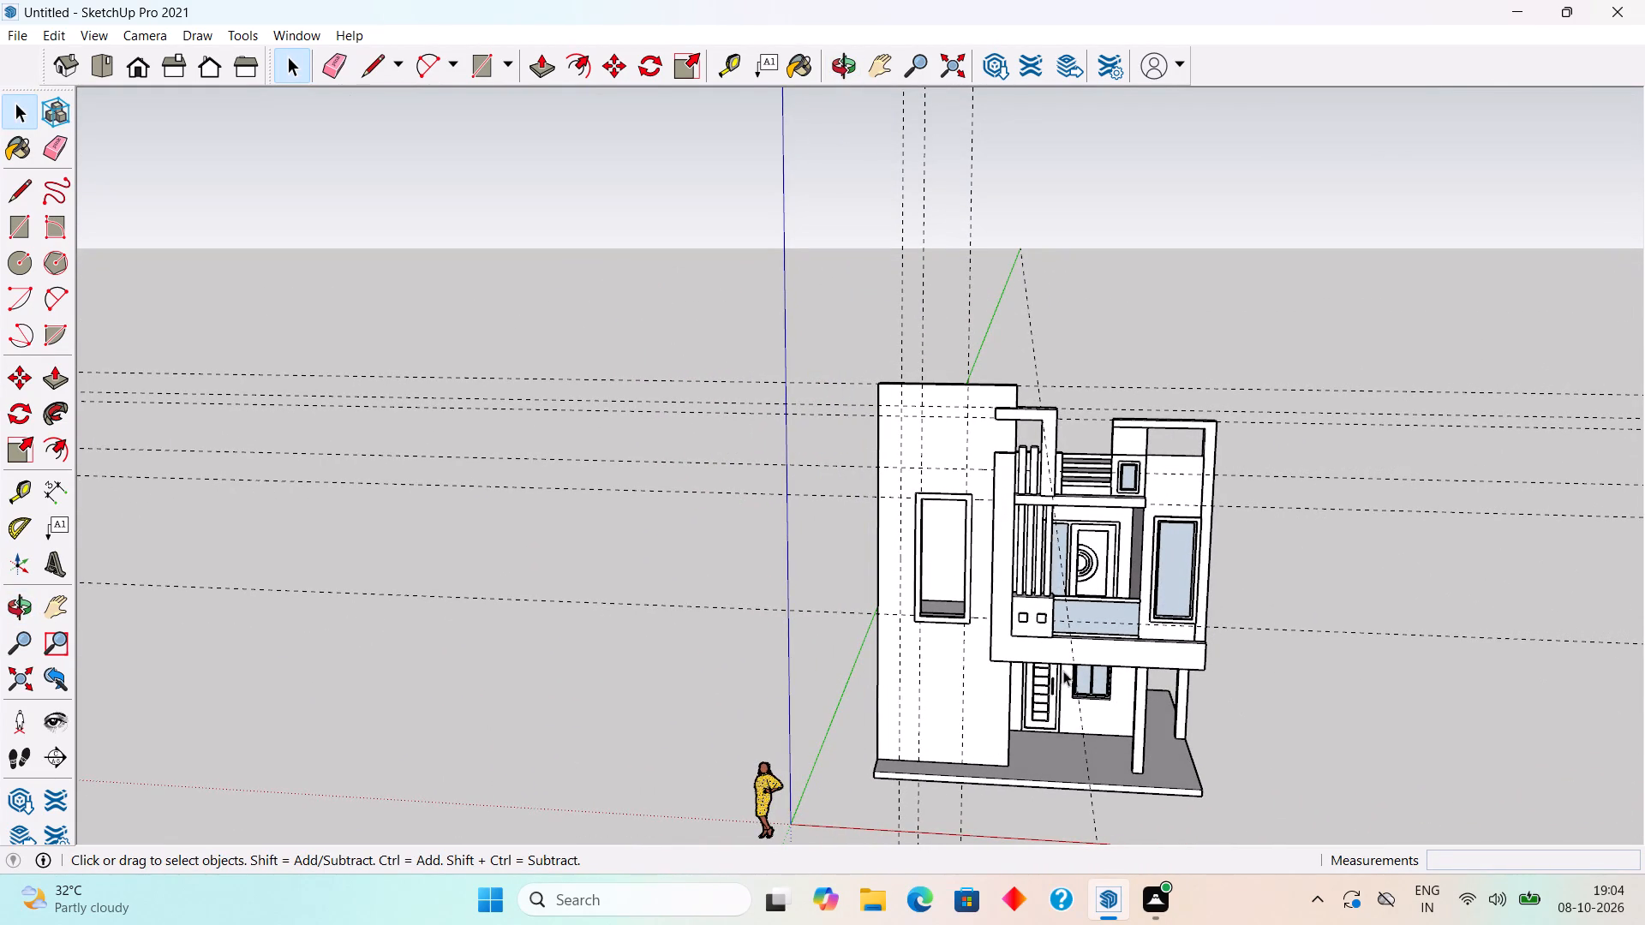
{"action": "middle_click_drag", "start_coordinate": [1141, 701], "coordinate": [1281, 576]}
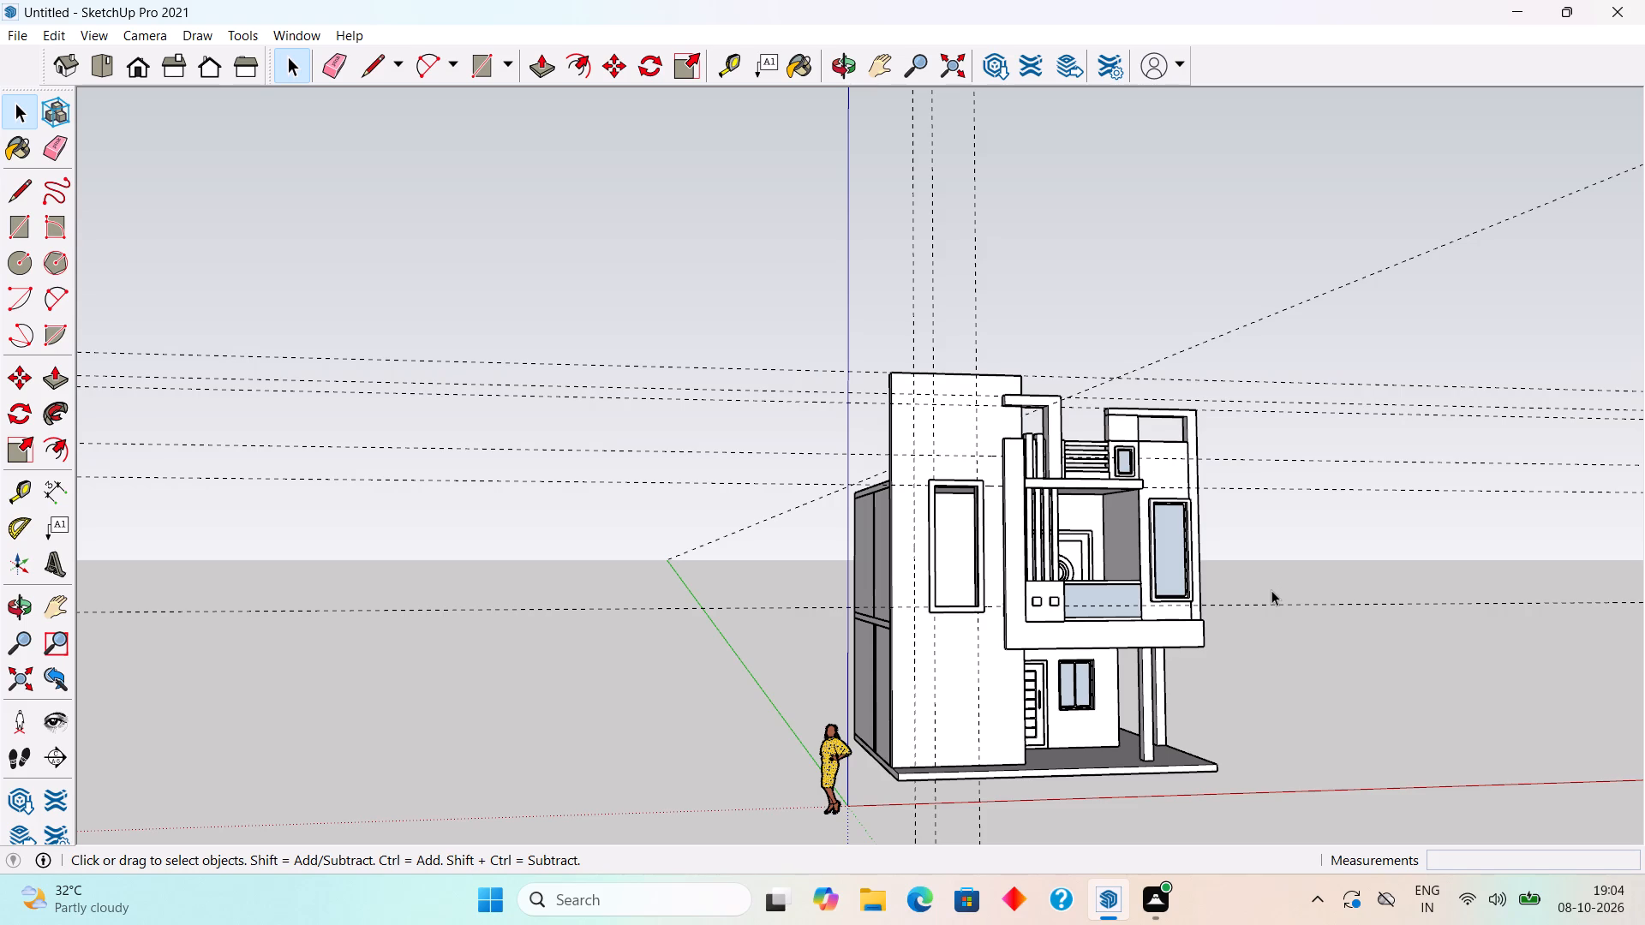
{"action": "scroll", "coordinate": [1271, 590], "scroll_direction": "up", "scroll_amount": 2}
{"action": "middle_click_drag", "start_coordinate": [1193, 585], "coordinate": [1319, 723]}
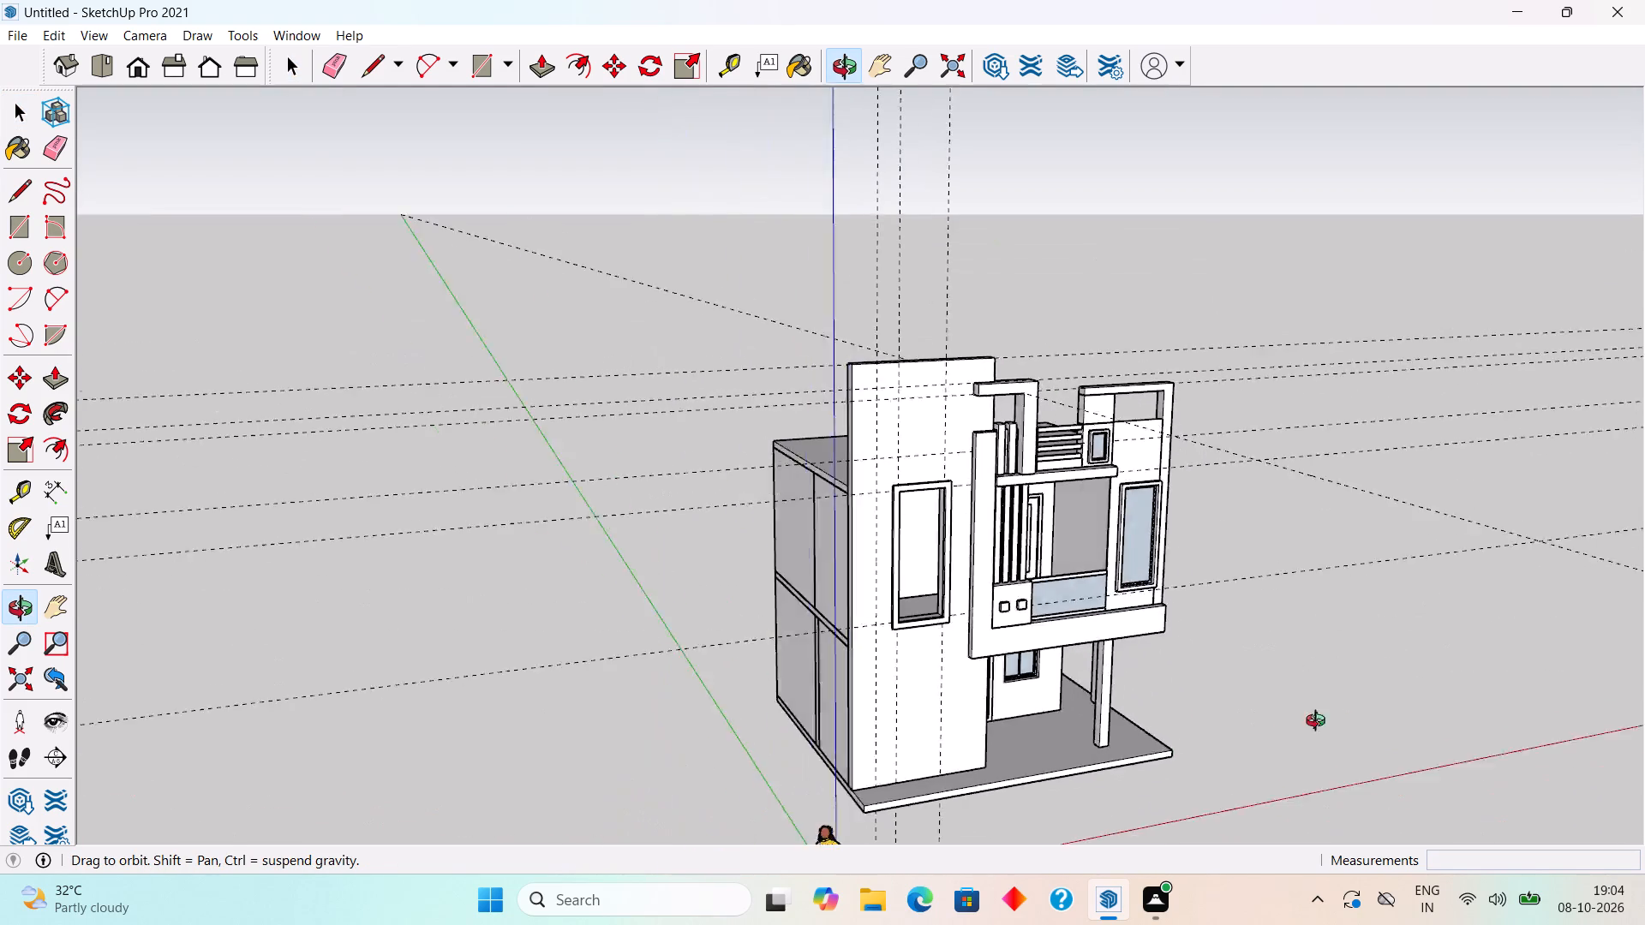
{"action": "middle_click_drag", "start_coordinate": [1319, 723], "coordinate": [1165, 695]}
{"action": "scroll", "coordinate": [1165, 695], "scroll_direction": "down", "scroll_amount": 3}
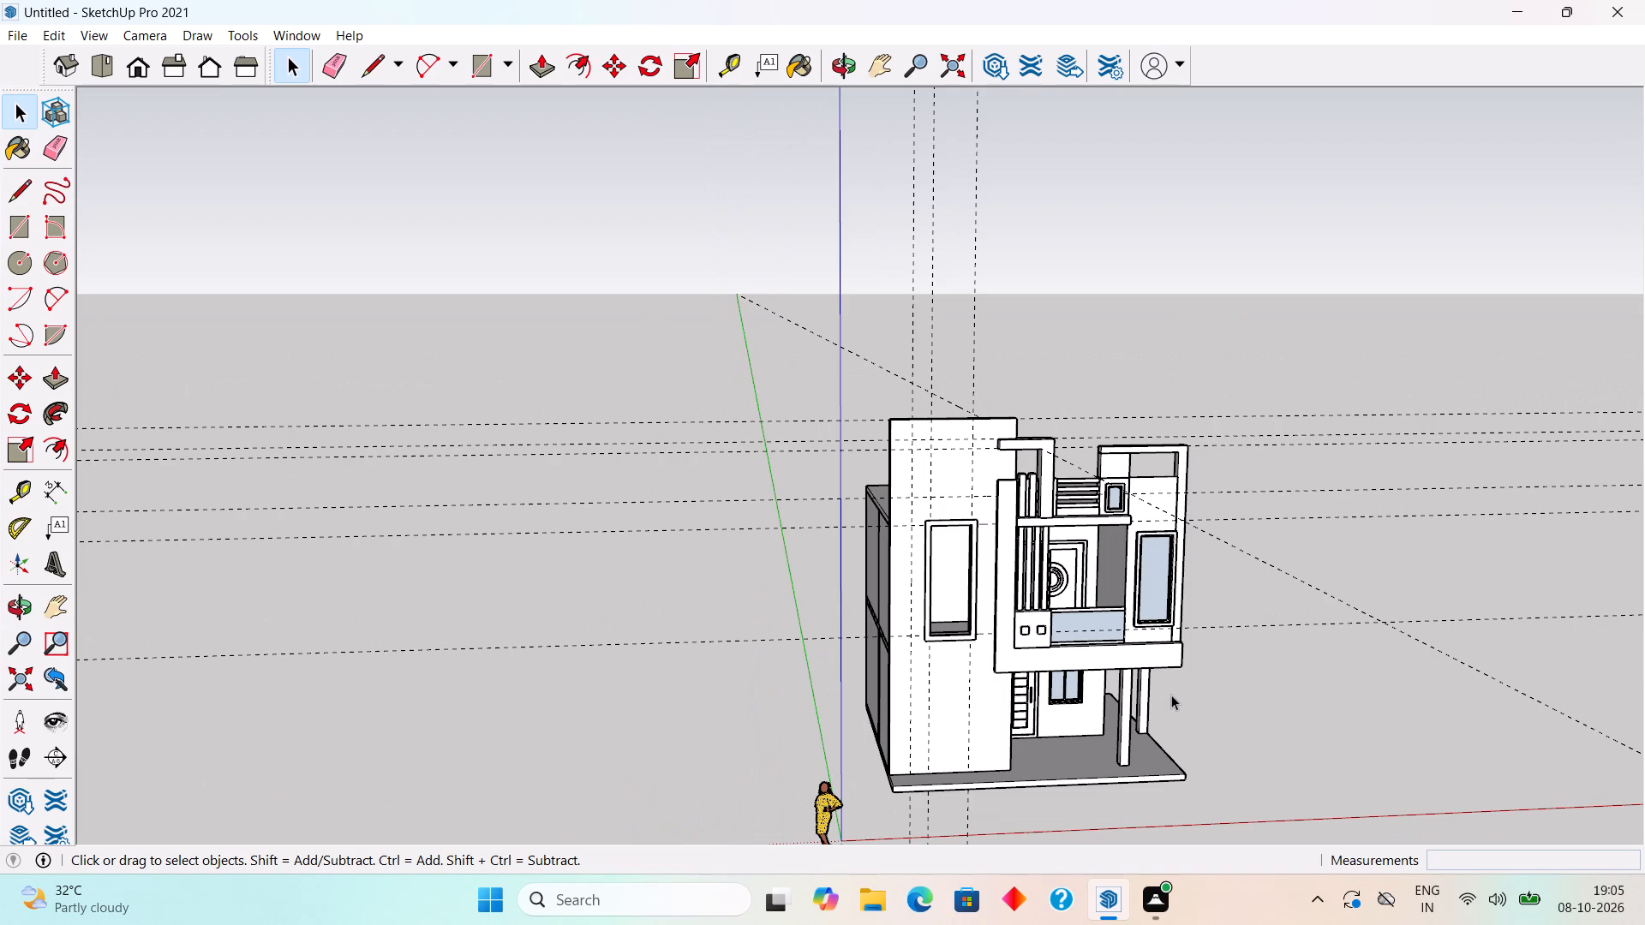
{"action": "scroll", "coordinate": [1186, 670], "scroll_direction": "up", "scroll_amount": 3}
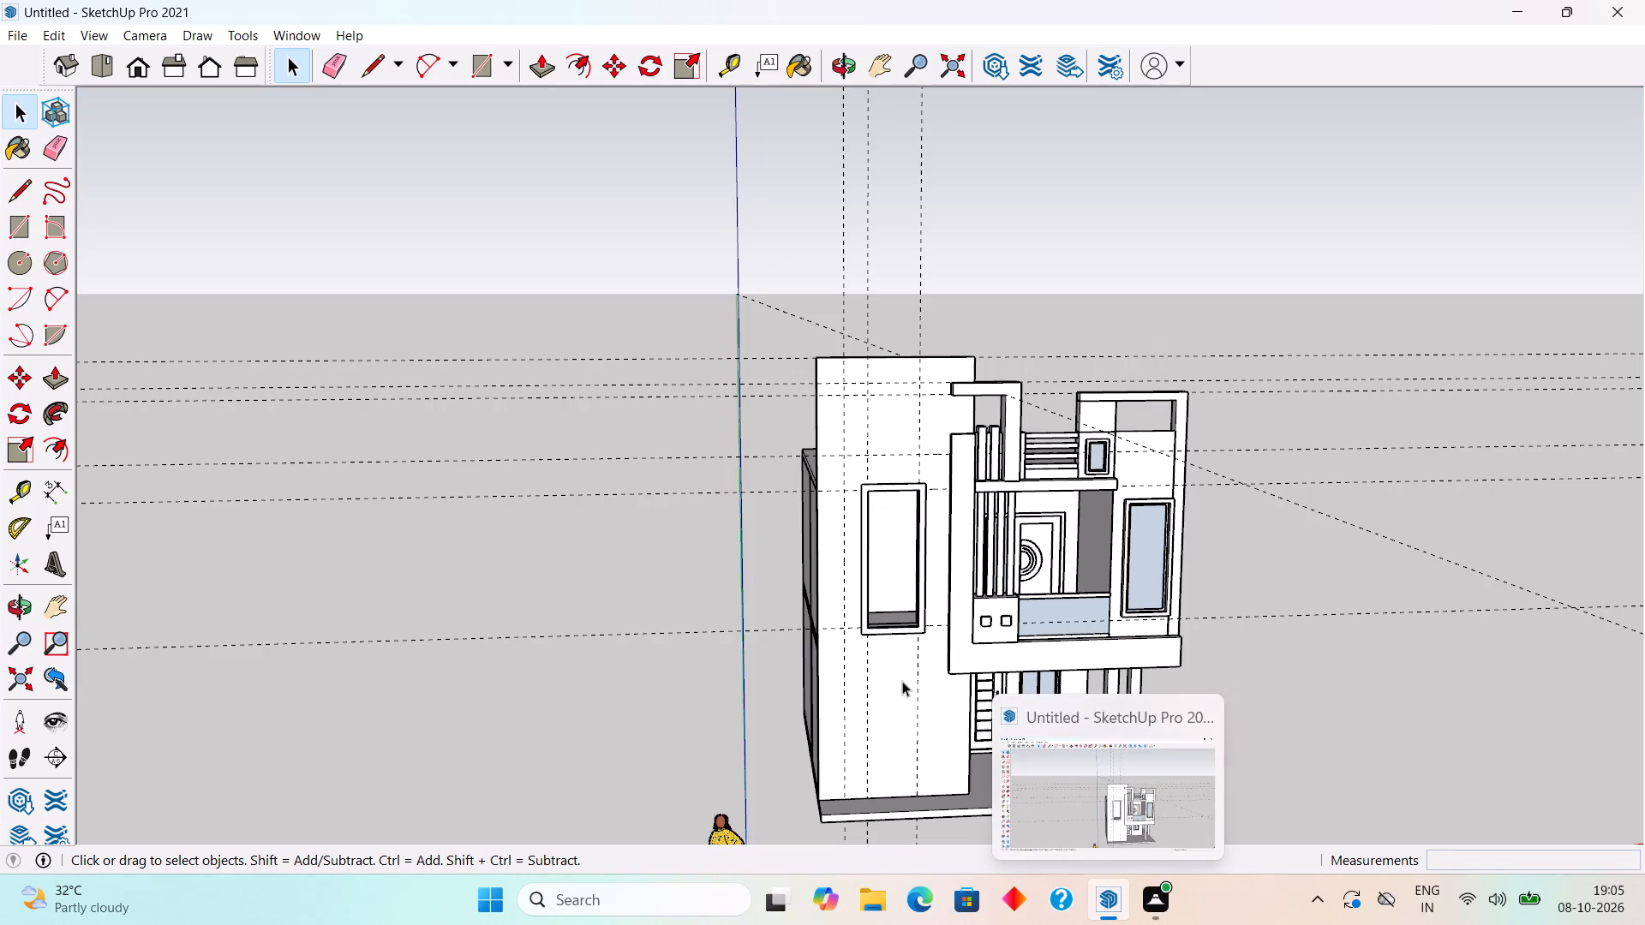
{"action": "scroll", "coordinate": [902, 681], "scroll_direction": "down", "scroll_amount": 5}
{"action": "scroll", "coordinate": [957, 819], "scroll_direction": "up", "scroll_amount": 9}
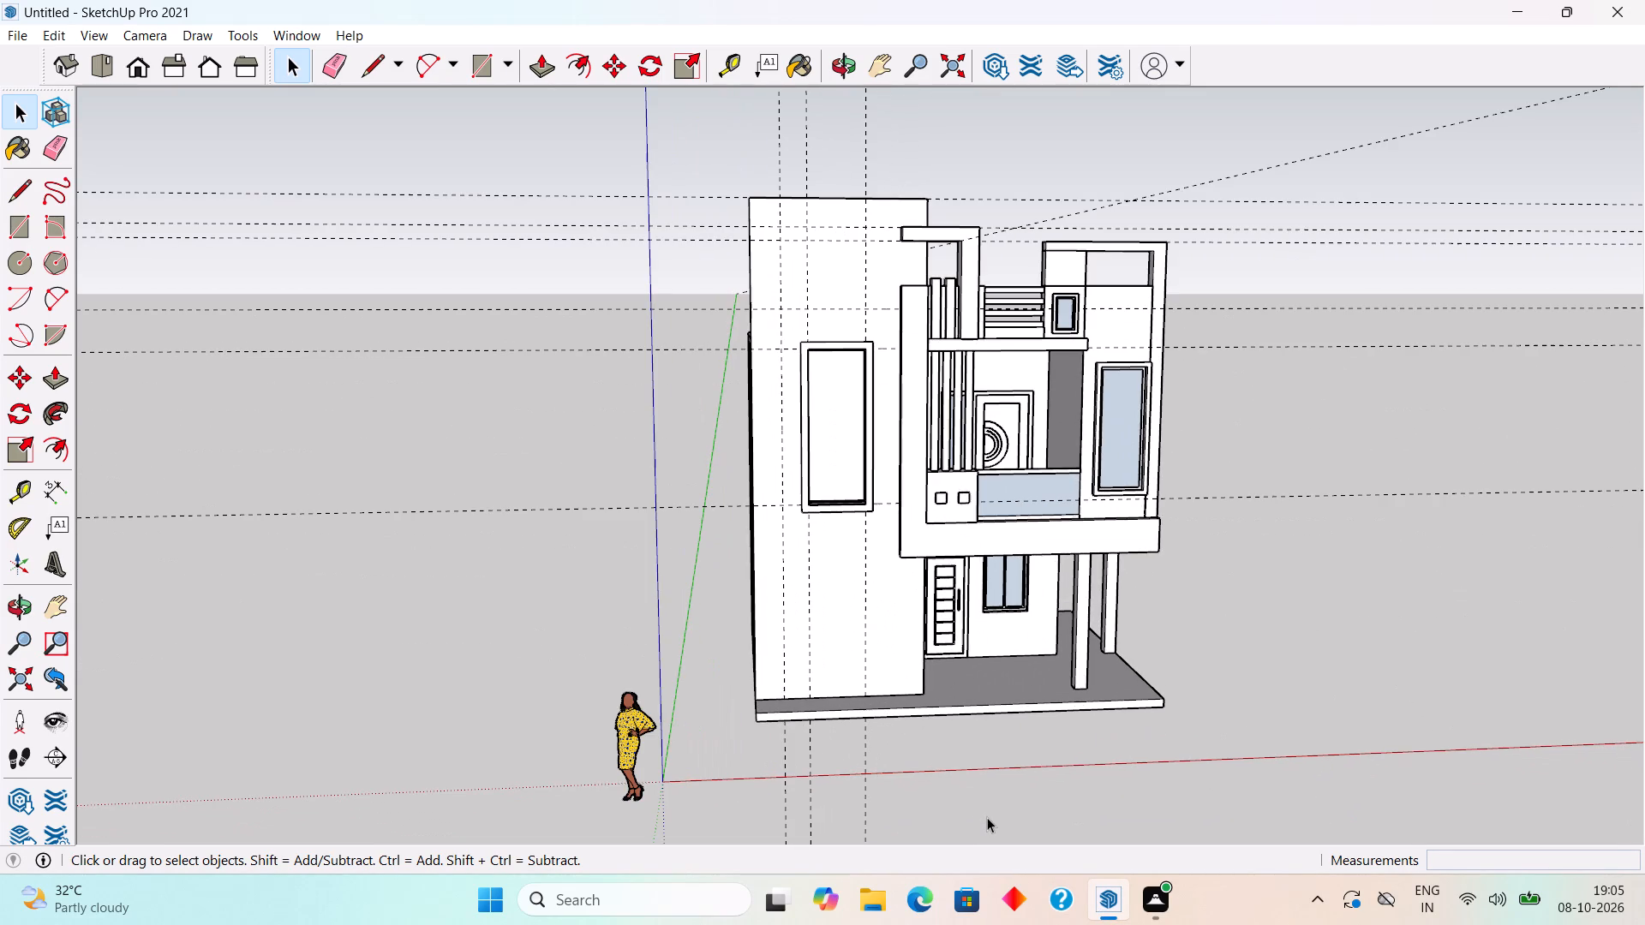
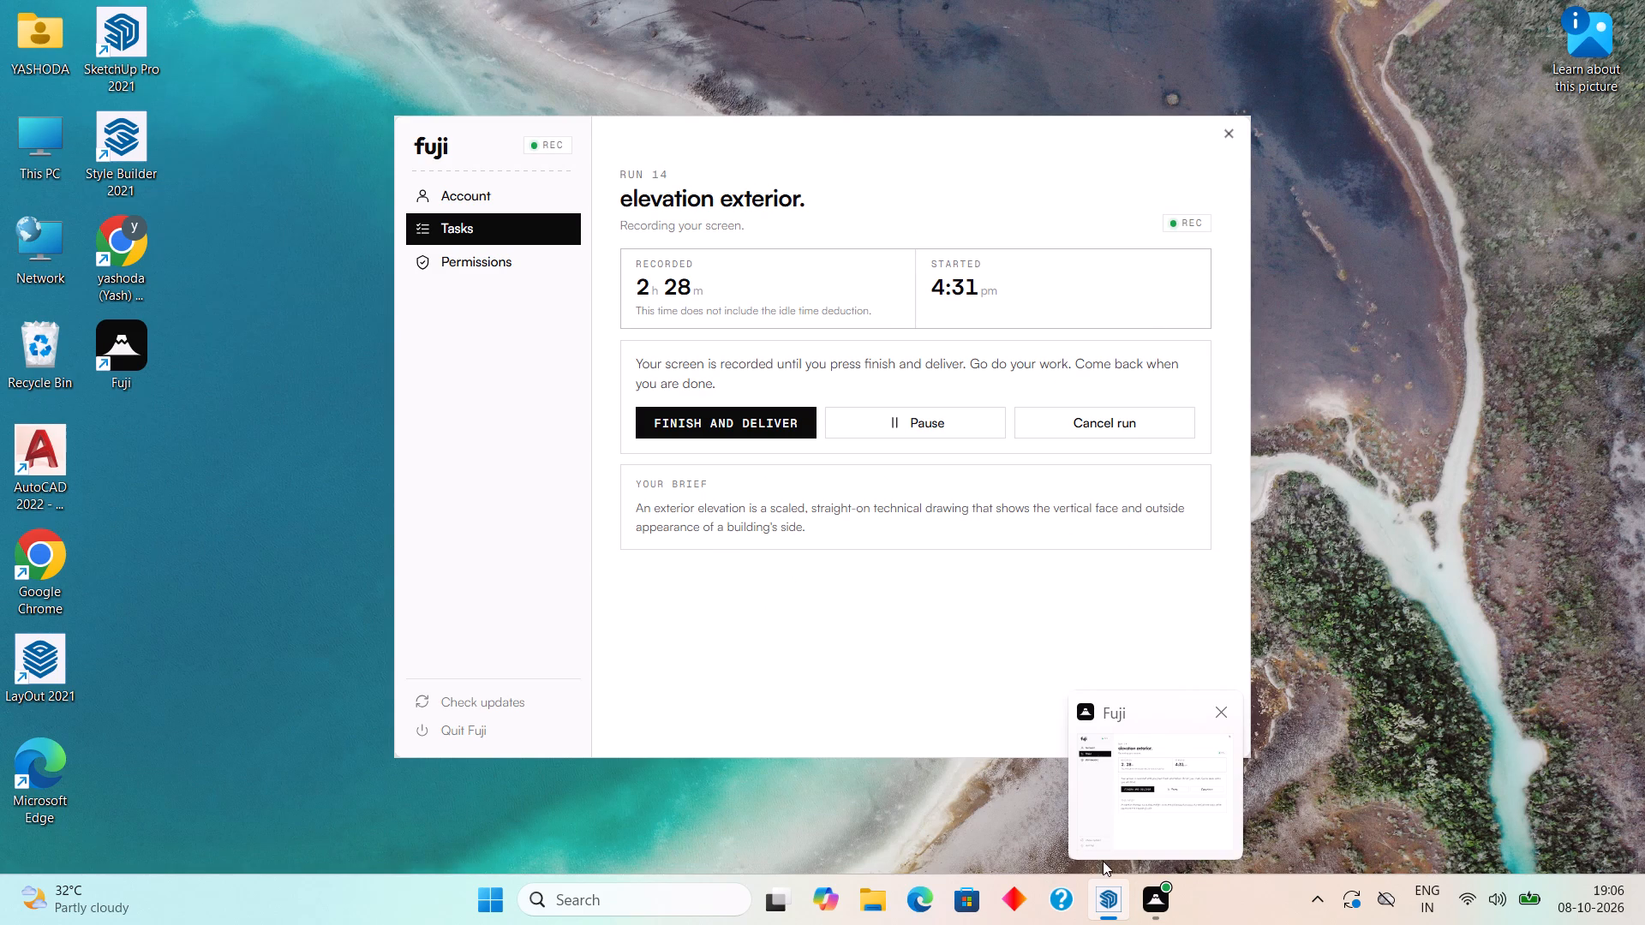
Examine the whole house facade from the front and both sides, including the framed opening in the tall wall.
{"action": "scroll", "coordinate": [876, 525], "scroll_direction": "down", "scroll_amount": 5}
{"action": "scroll", "coordinate": [853, 589], "scroll_direction": "up", "scroll_amount": 6}
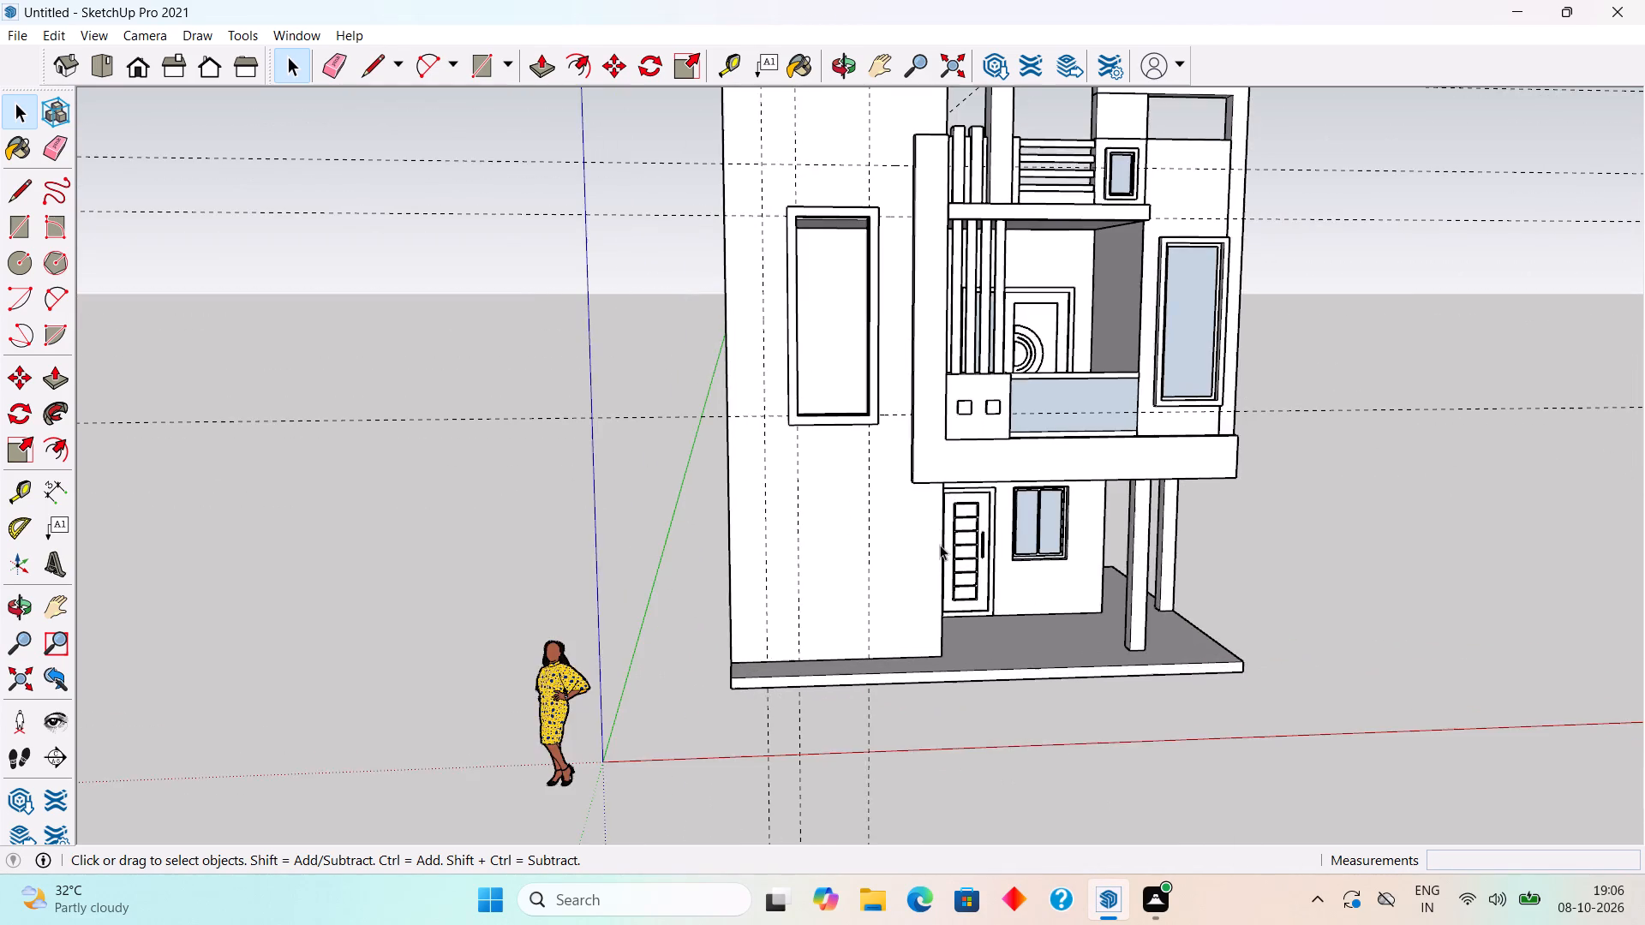
{"action": "middle_click_drag", "start_coordinate": [797, 566], "coordinate": [661, 618]}
{"action": "scroll", "coordinate": [661, 639], "scroll_direction": "down", "scroll_amount": 7}
{"action": "scroll", "coordinate": [1155, 396], "scroll_direction": "down", "scroll_amount": 1}
{"action": "scroll", "coordinate": [1155, 397], "scroll_direction": "up", "scroll_amount": 3}
{"action": "scroll", "coordinate": [1079, 523], "scroll_direction": "up", "scroll_amount": 4}
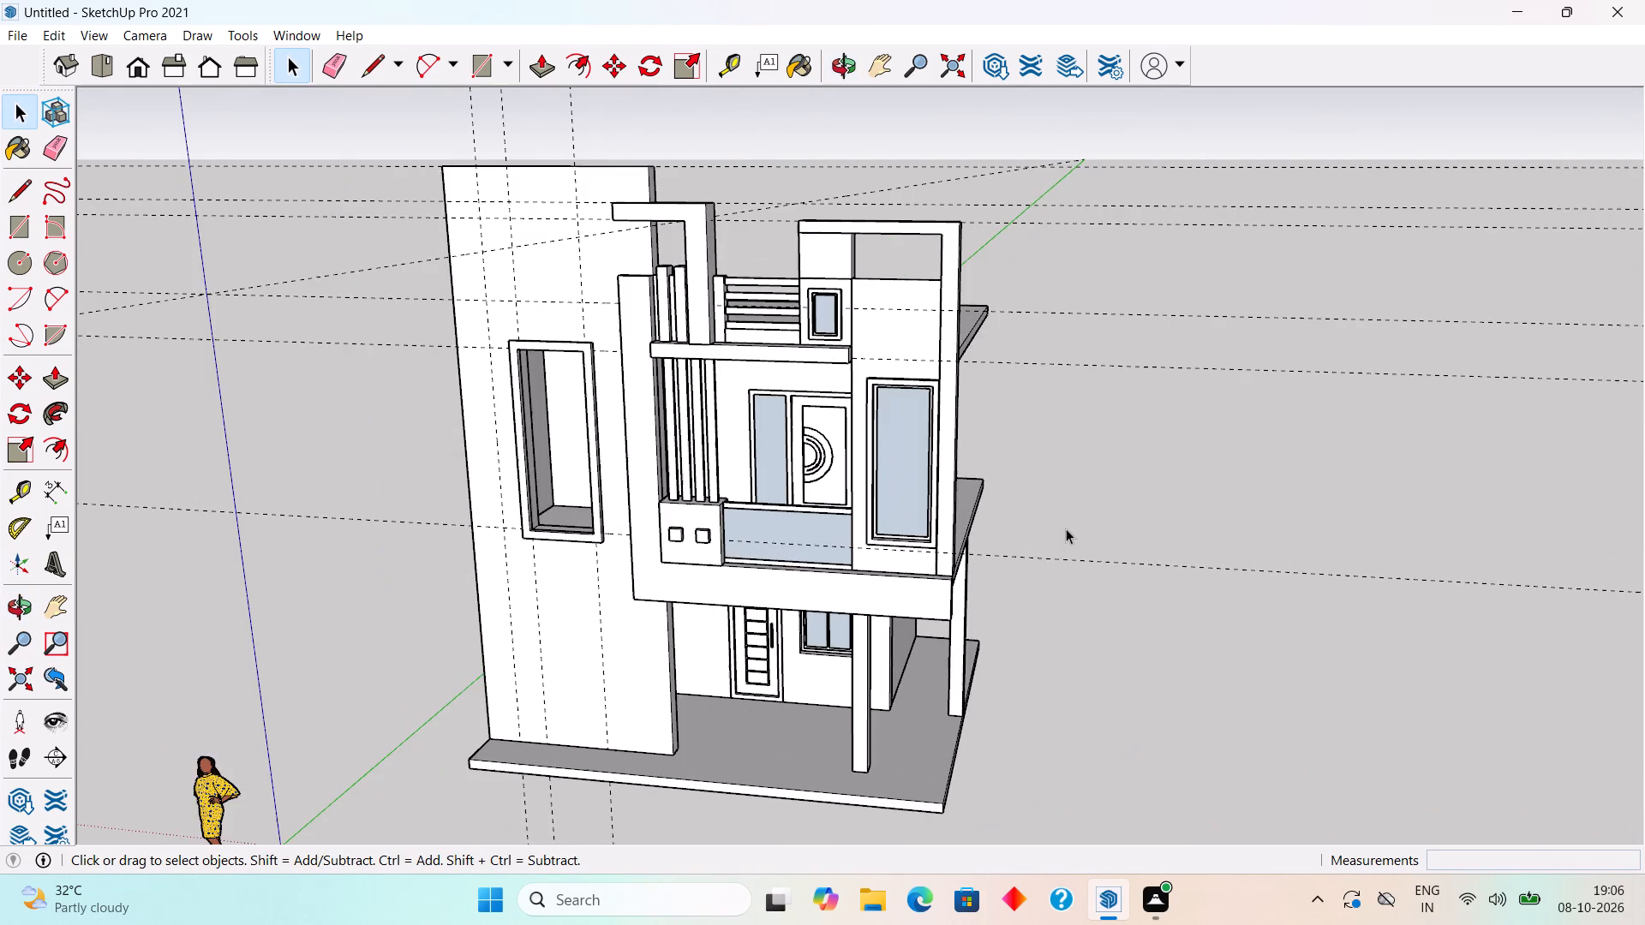
{"action": "middle_click_drag", "start_coordinate": [854, 552], "coordinate": [1165, 647]}
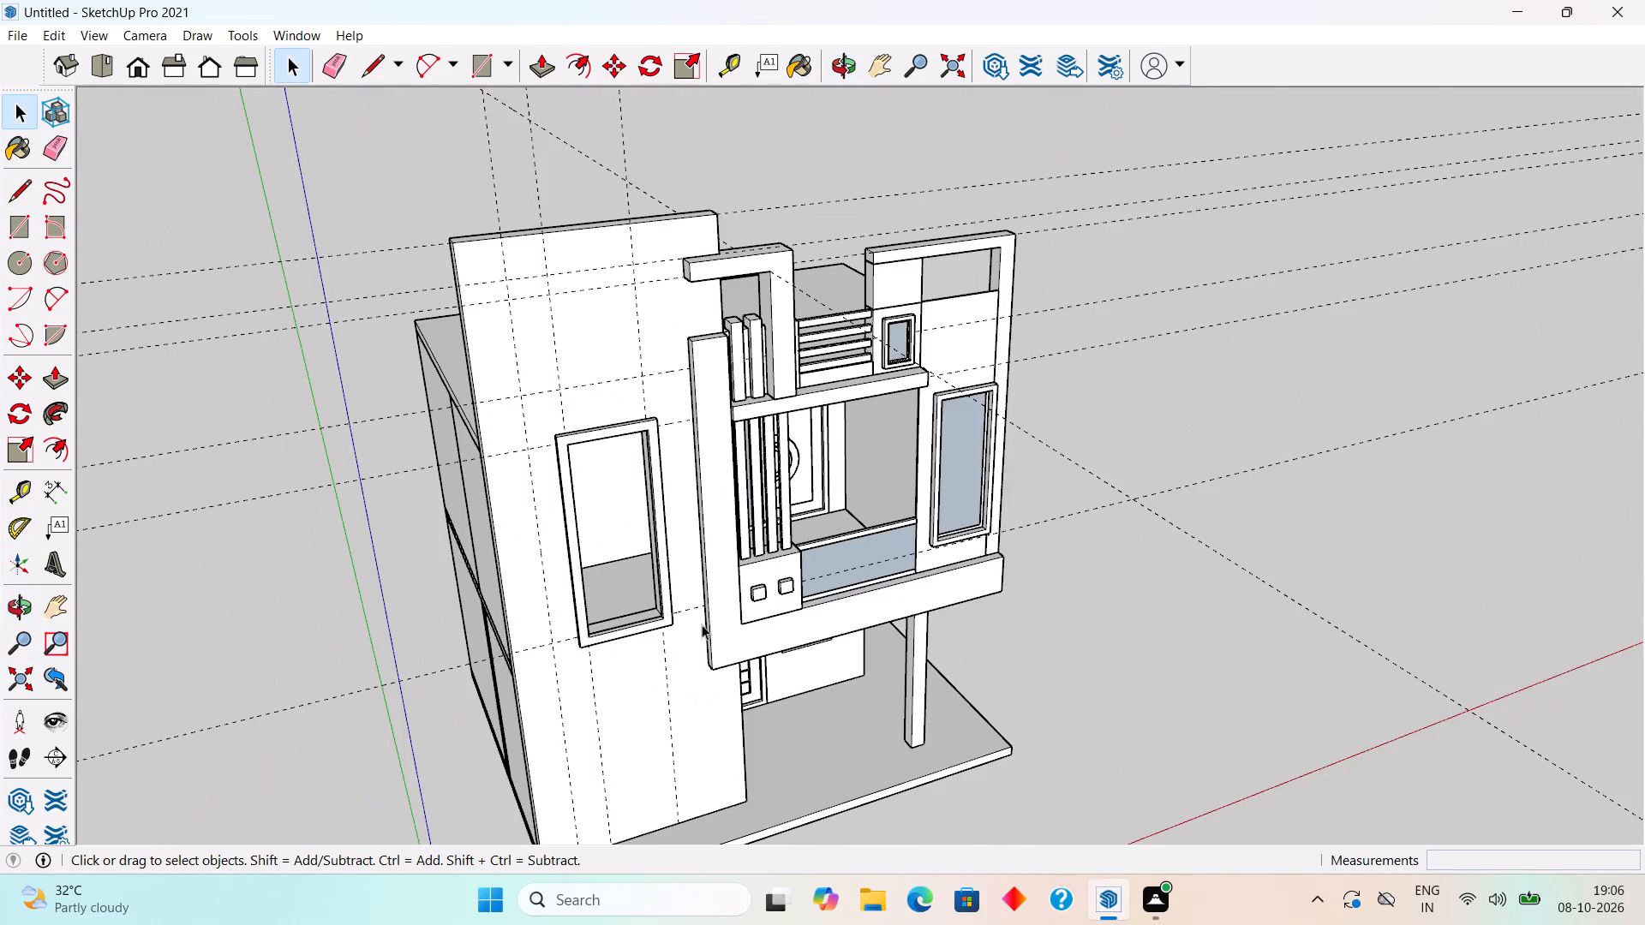
{"action": "scroll", "coordinate": [701, 624], "scroll_direction": "down", "scroll_amount": 7}
{"action": "scroll", "coordinate": [733, 679], "scroll_direction": "up", "scroll_amount": 6}
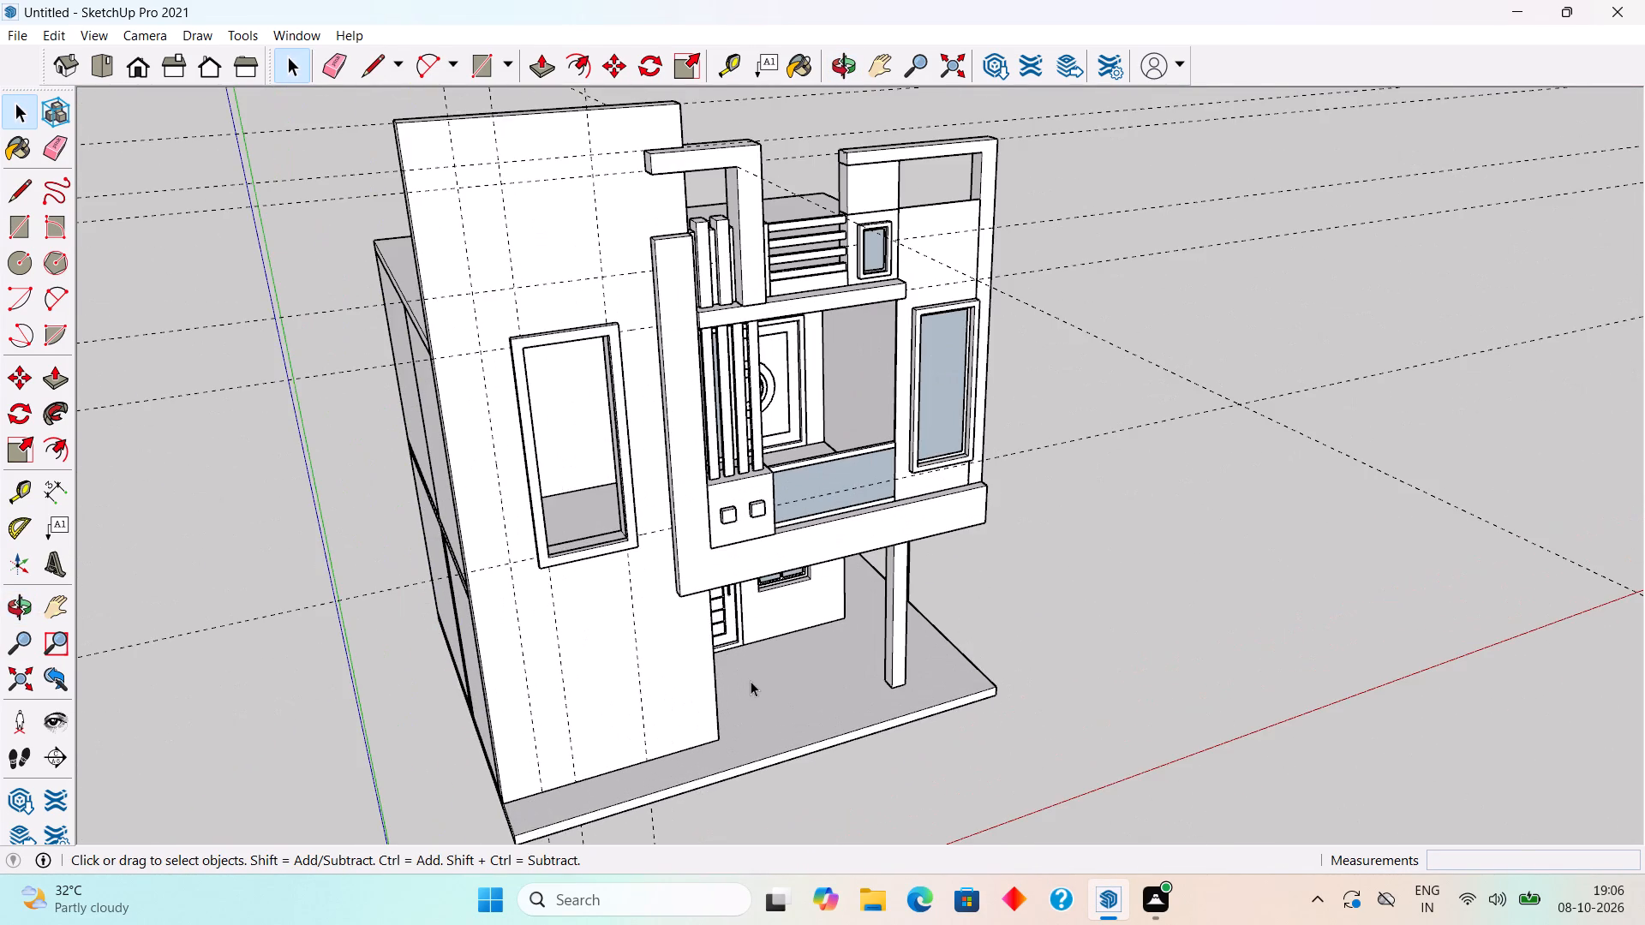
{"action": "middle_click_drag", "start_coordinate": [750, 679], "coordinate": [1151, 592]}
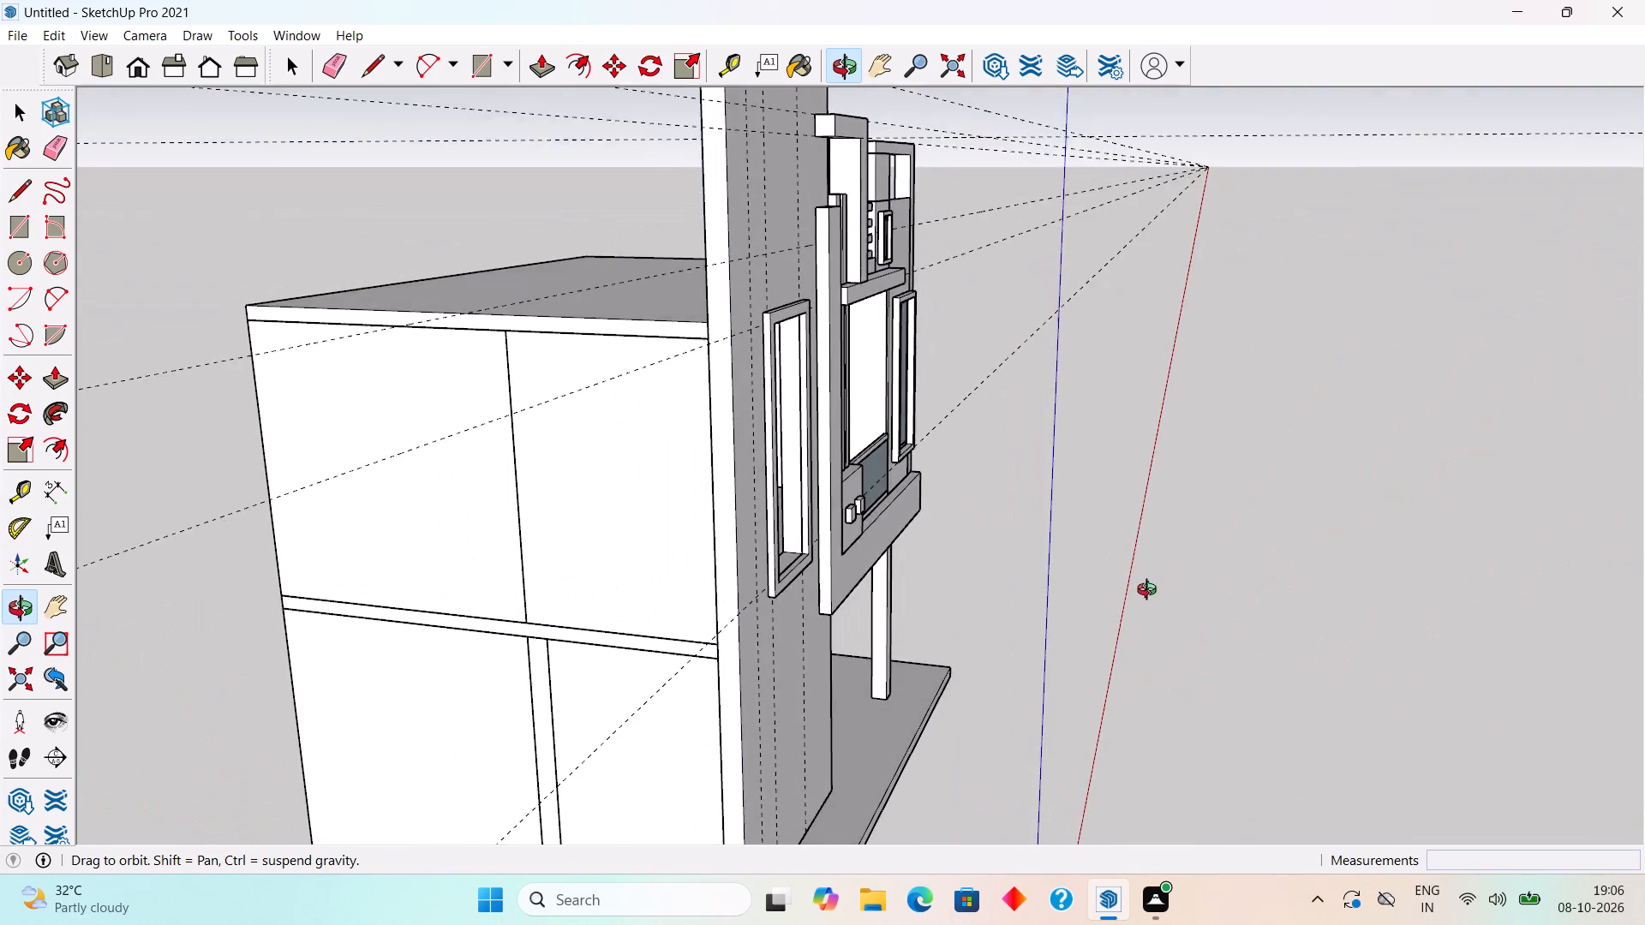
{"action": "middle_click_drag", "start_coordinate": [1151, 592], "coordinate": [1151, 593]}
{"action": "scroll", "coordinate": [1151, 593], "scroll_direction": "down", "scroll_amount": 7}
{"action": "middle_click_drag", "start_coordinate": [987, 669], "coordinate": [778, 592]}
{"action": "scroll", "coordinate": [769, 592], "scroll_direction": "up", "scroll_amount": 3}
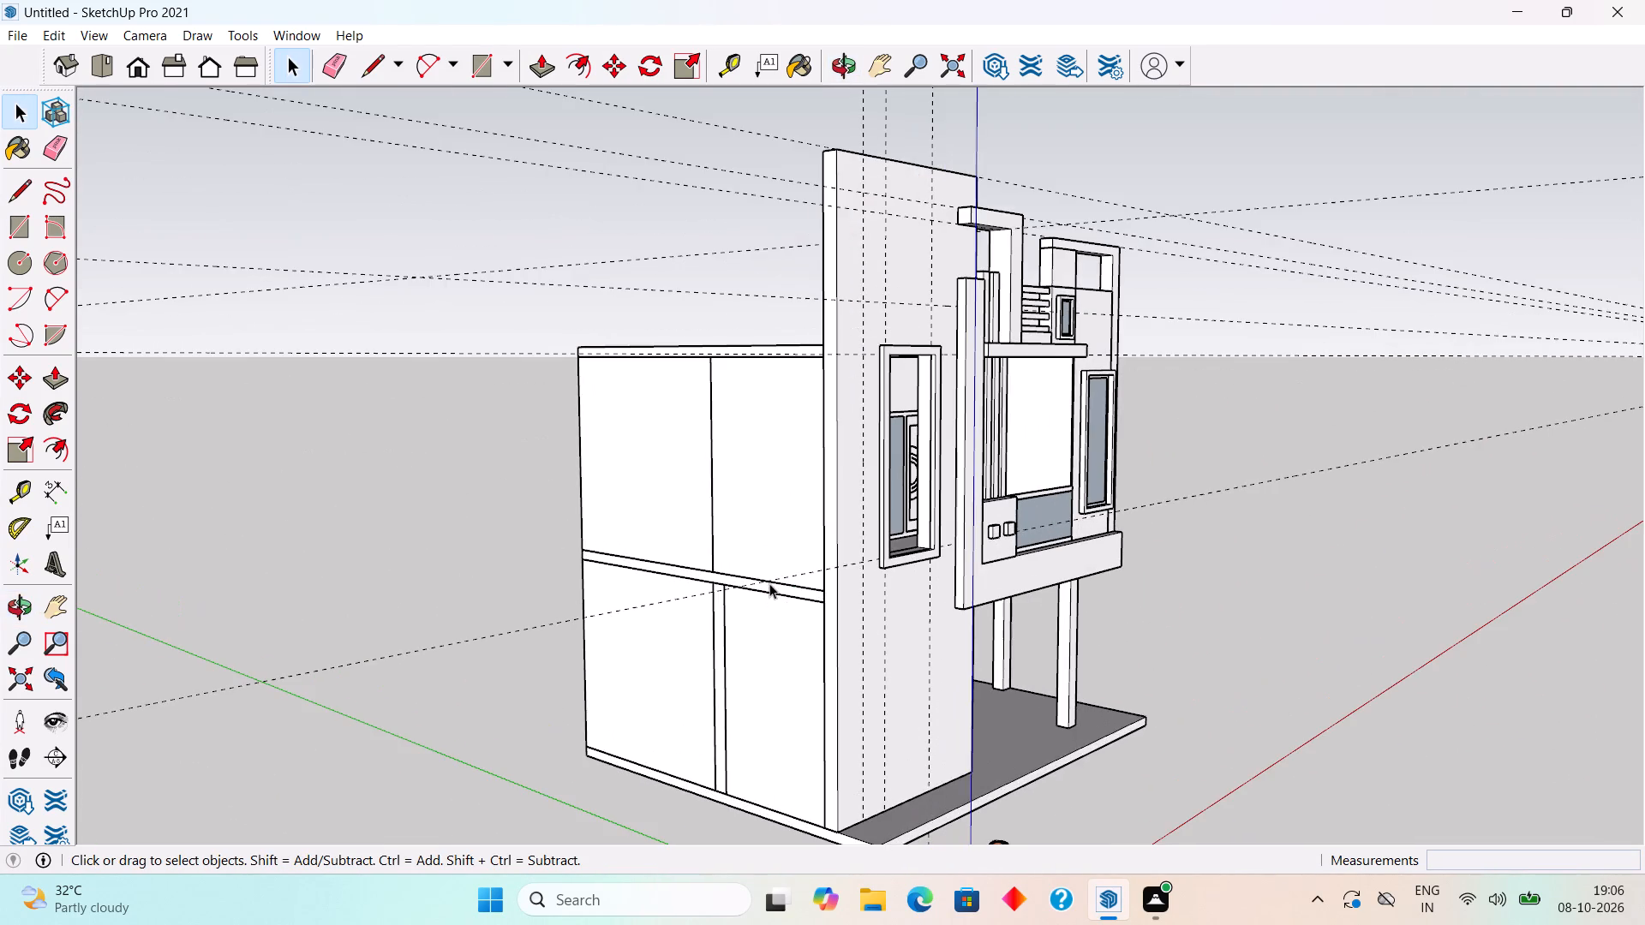
{"action": "scroll", "coordinate": [810, 556], "scroll_direction": "up", "scroll_amount": 6}
{"action": "middle_click_drag", "start_coordinate": [867, 515], "coordinate": [685, 562]}
{"action": "scroll", "coordinate": [683, 564], "scroll_direction": "down", "scroll_amount": 3}
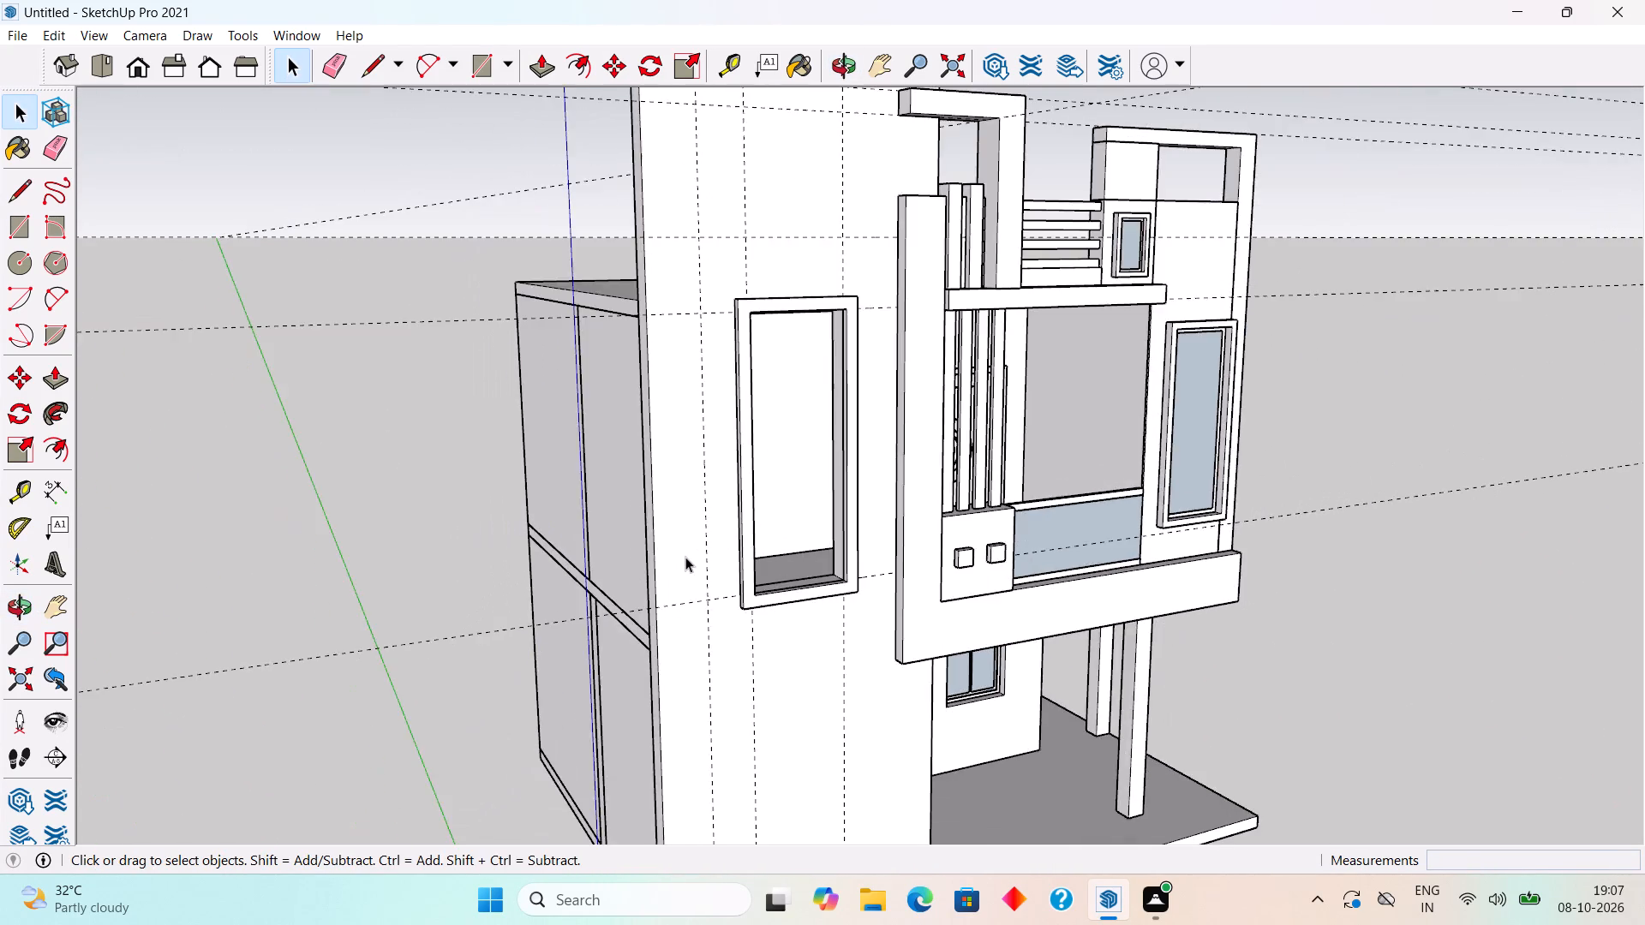
{"action": "scroll", "coordinate": [686, 552], "scroll_direction": "down", "scroll_amount": 5}
{"action": "scroll", "coordinate": [870, 508], "scroll_direction": "down", "scroll_amount": 1}
{"action": "middle_click_drag", "start_coordinate": [870, 508], "coordinate": [651, 561]}
{"action": "scroll", "coordinate": [651, 559], "scroll_direction": "up", "scroll_amount": 2}
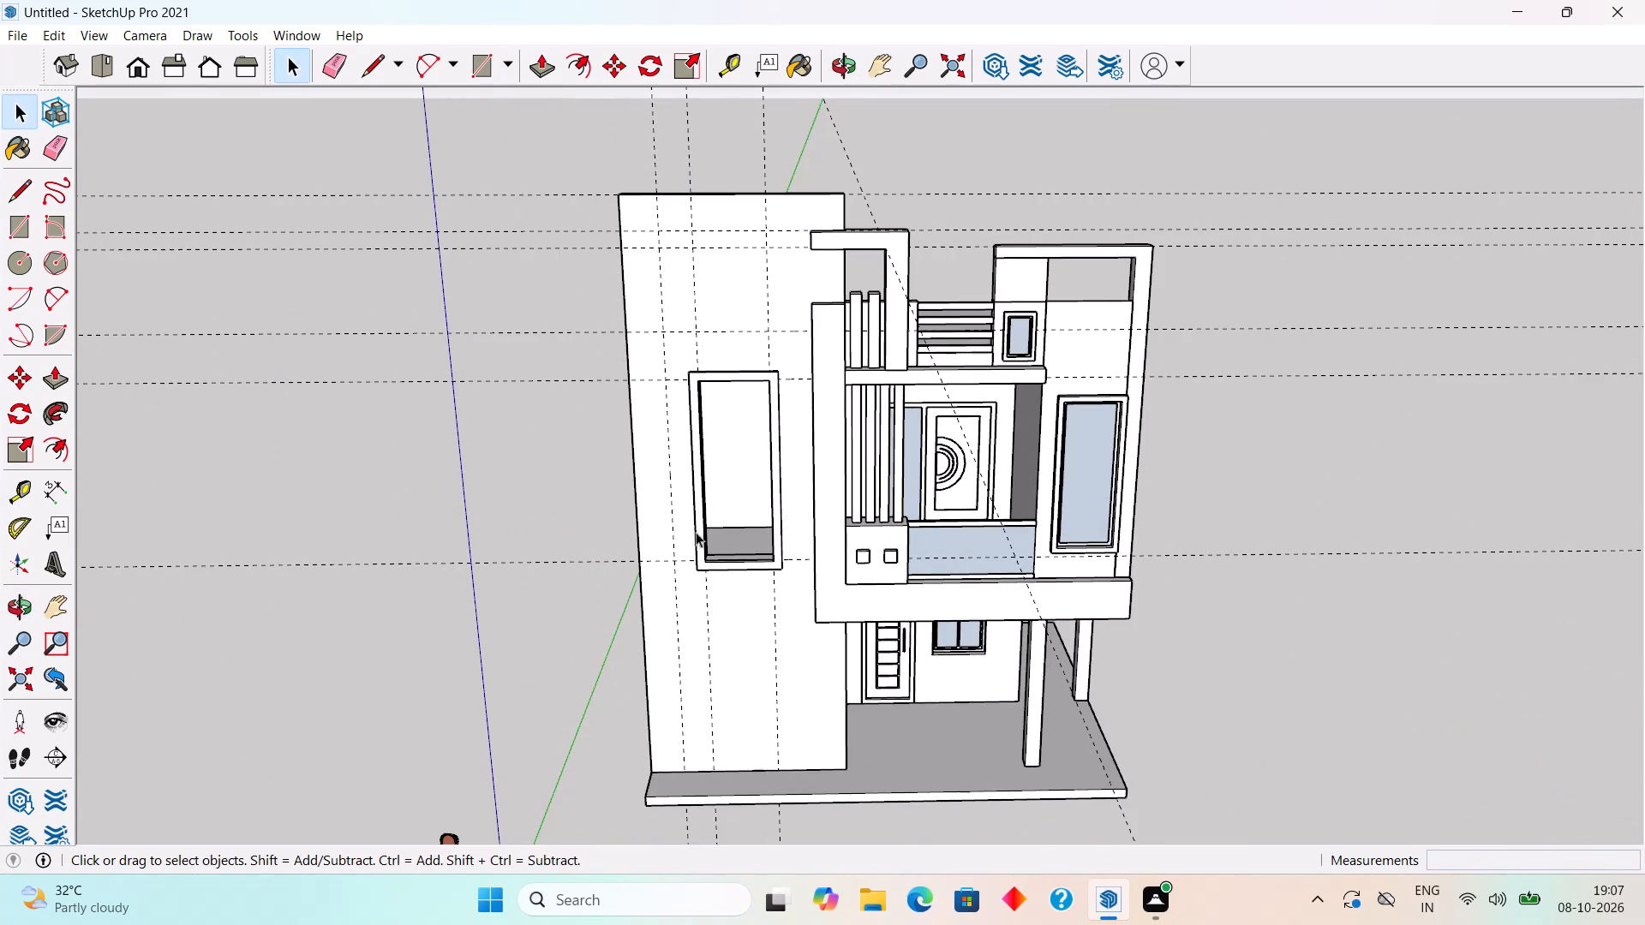
{"action": "scroll", "coordinate": [722, 516], "scroll_direction": "up", "scroll_amount": 4}
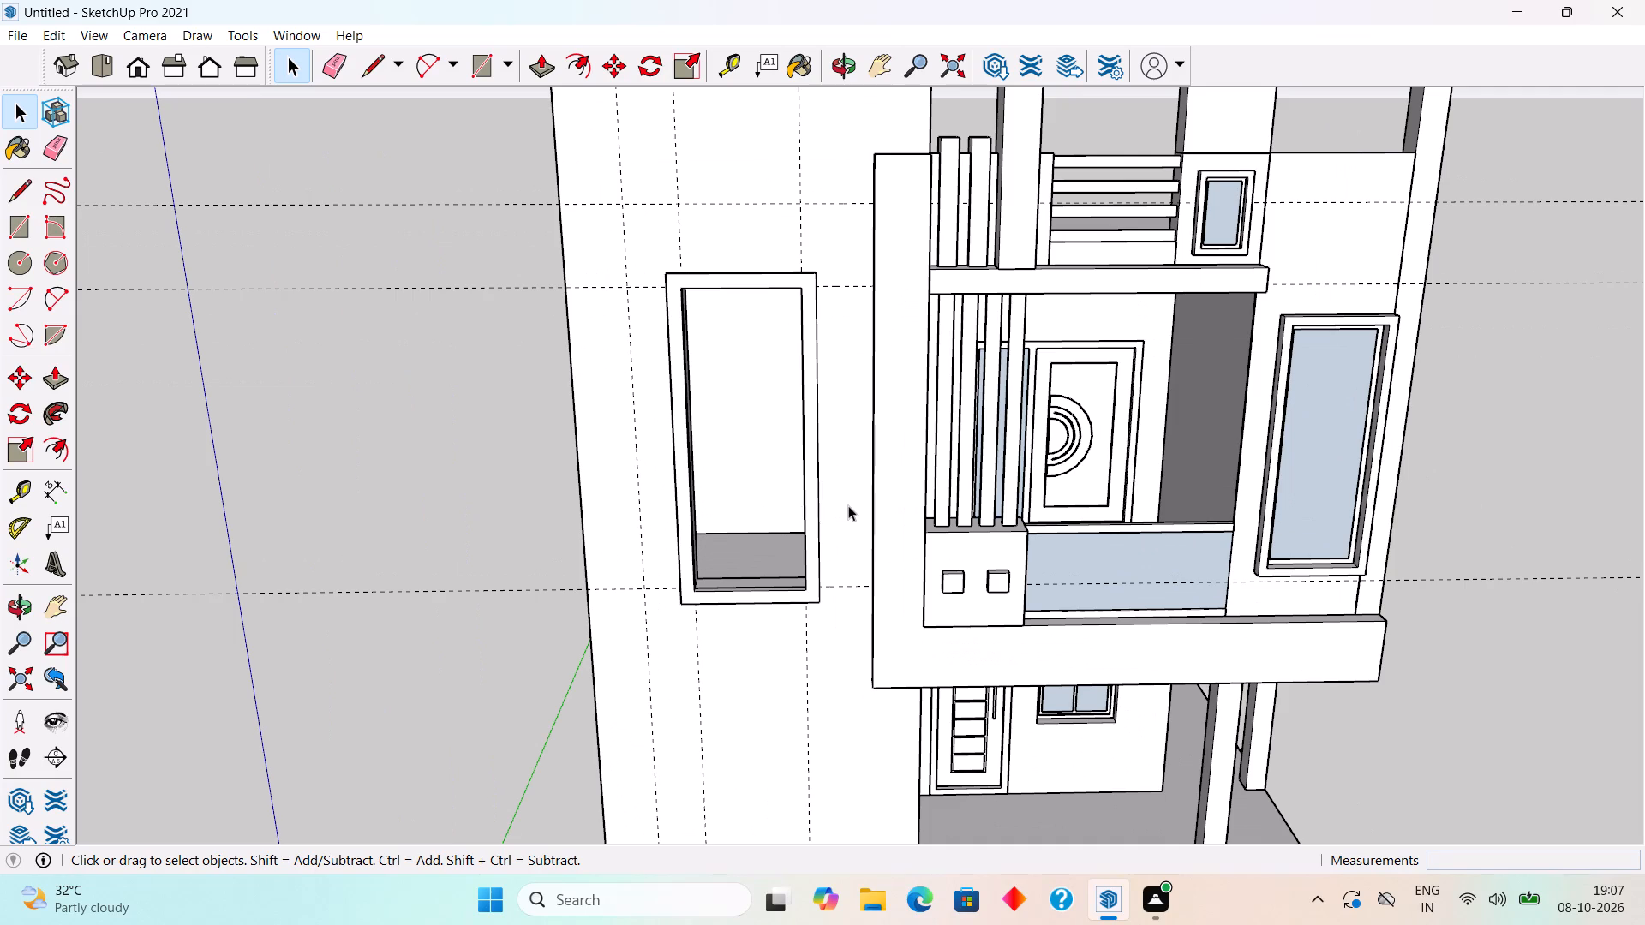
{"action": "scroll", "coordinate": [848, 505], "scroll_direction": "down", "scroll_amount": 8}
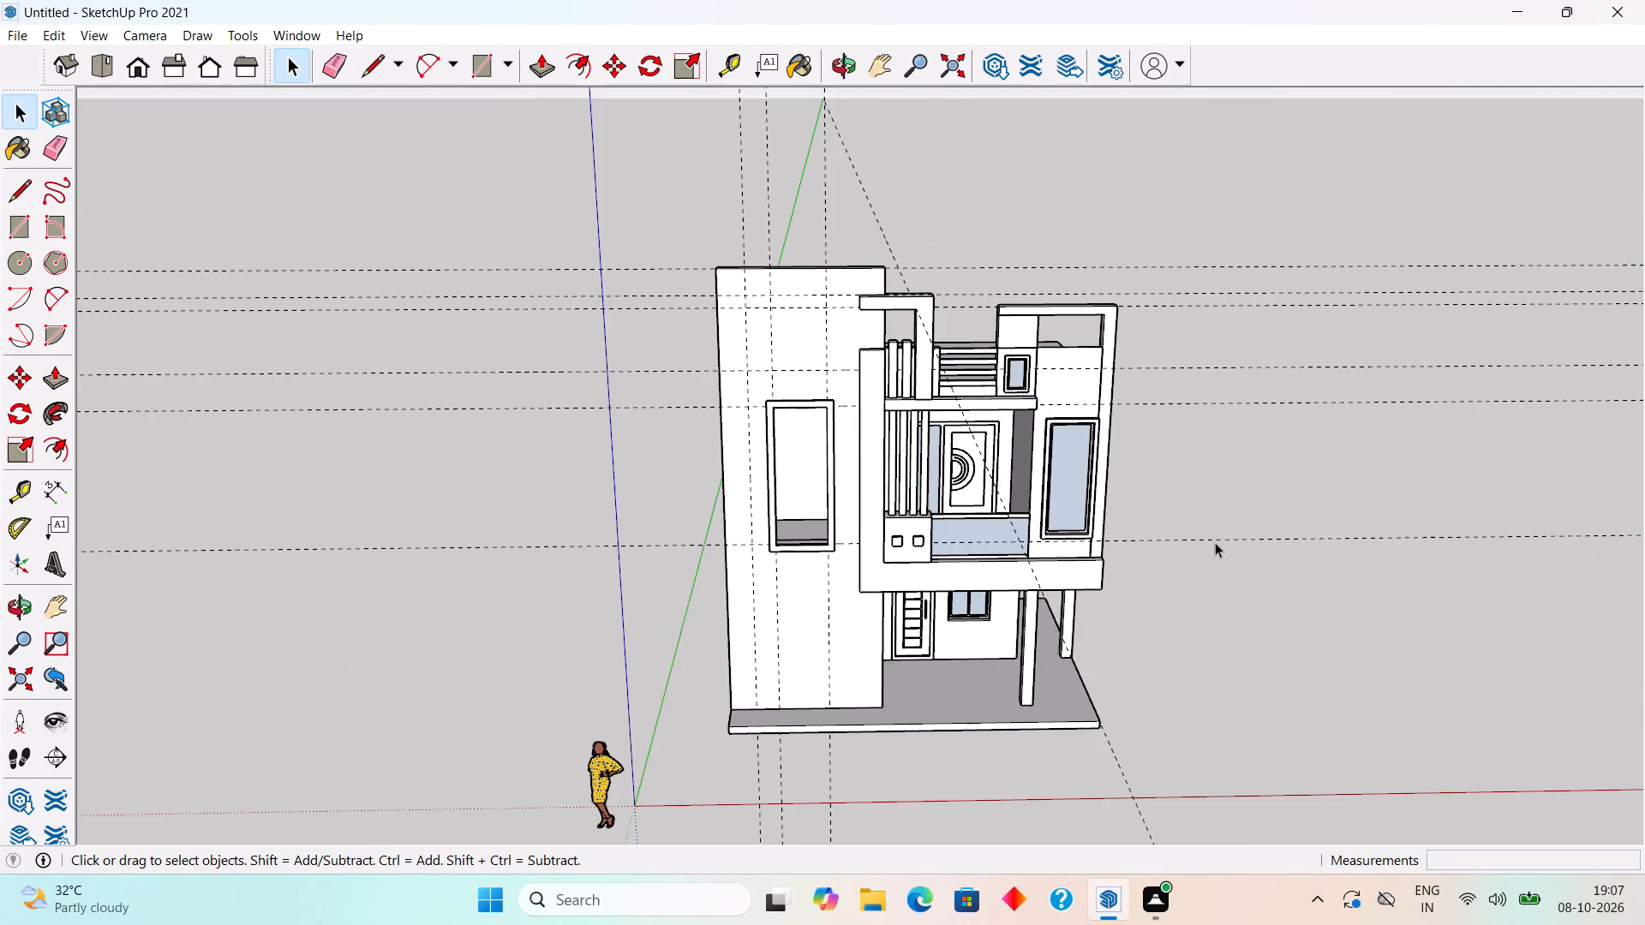
{"action": "middle_click_drag", "start_coordinate": [1209, 549], "coordinate": [960, 473]}
{"action": "scroll", "coordinate": [960, 473], "scroll_direction": "down", "scroll_amount": 3}
{"action": "scroll", "coordinate": [1019, 706], "scroll_direction": "up", "scroll_amount": 4}
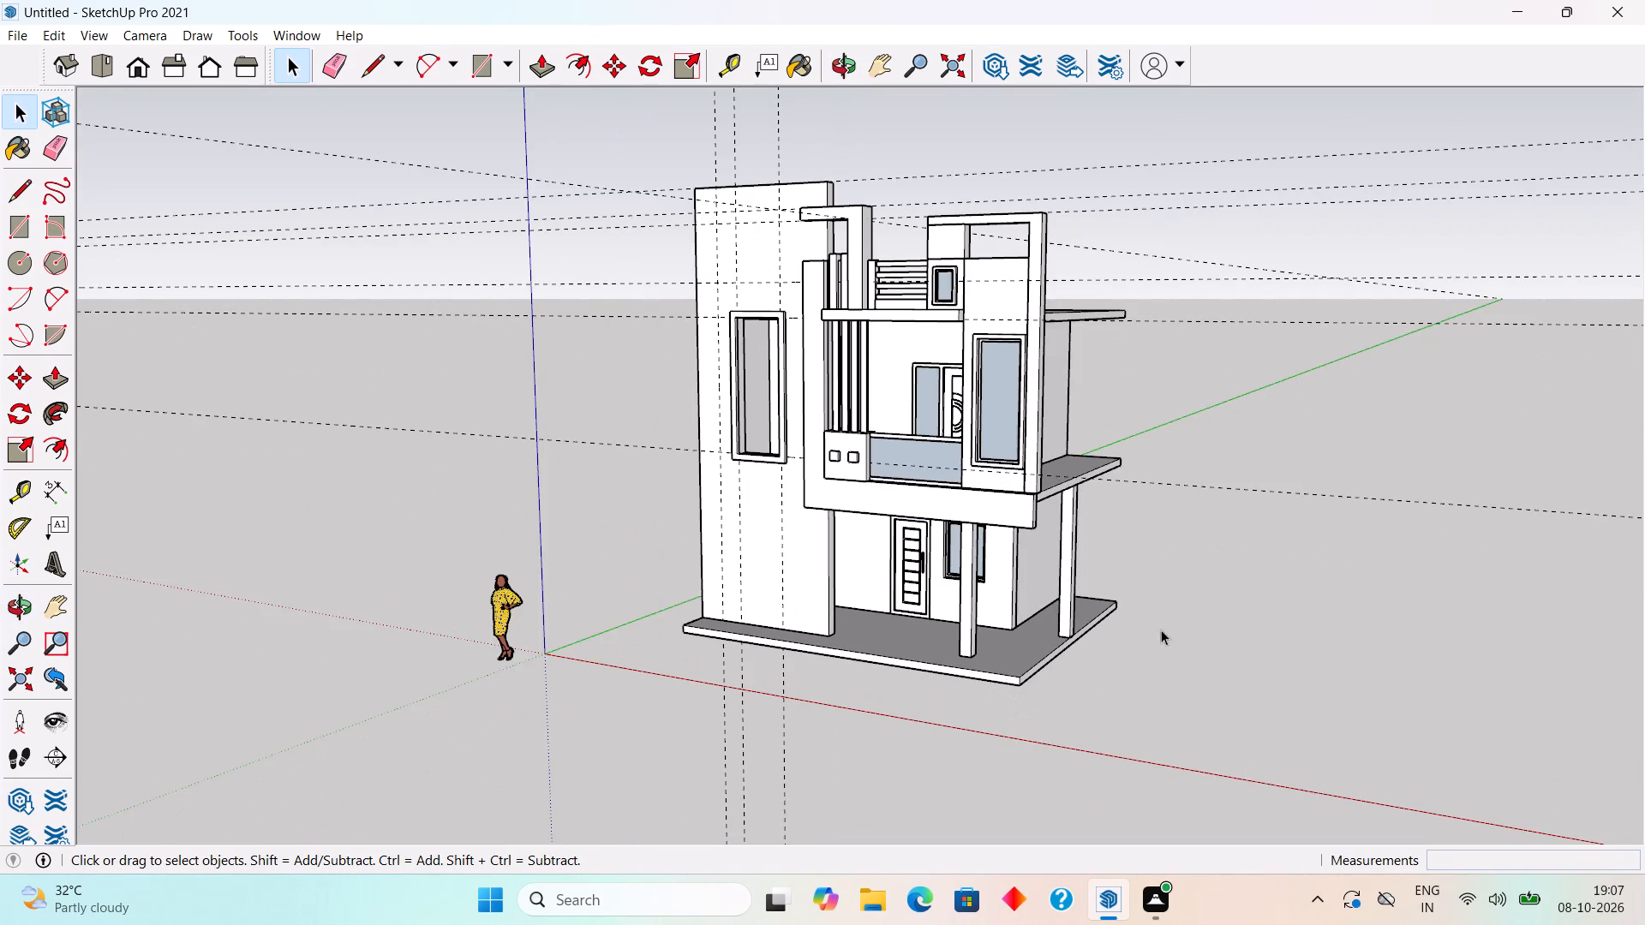
{"action": "middle_click_drag", "start_coordinate": [1149, 613], "coordinate": [1407, 729]}
{"action": "scroll", "coordinate": [1407, 731], "scroll_direction": "down", "scroll_amount": 1}
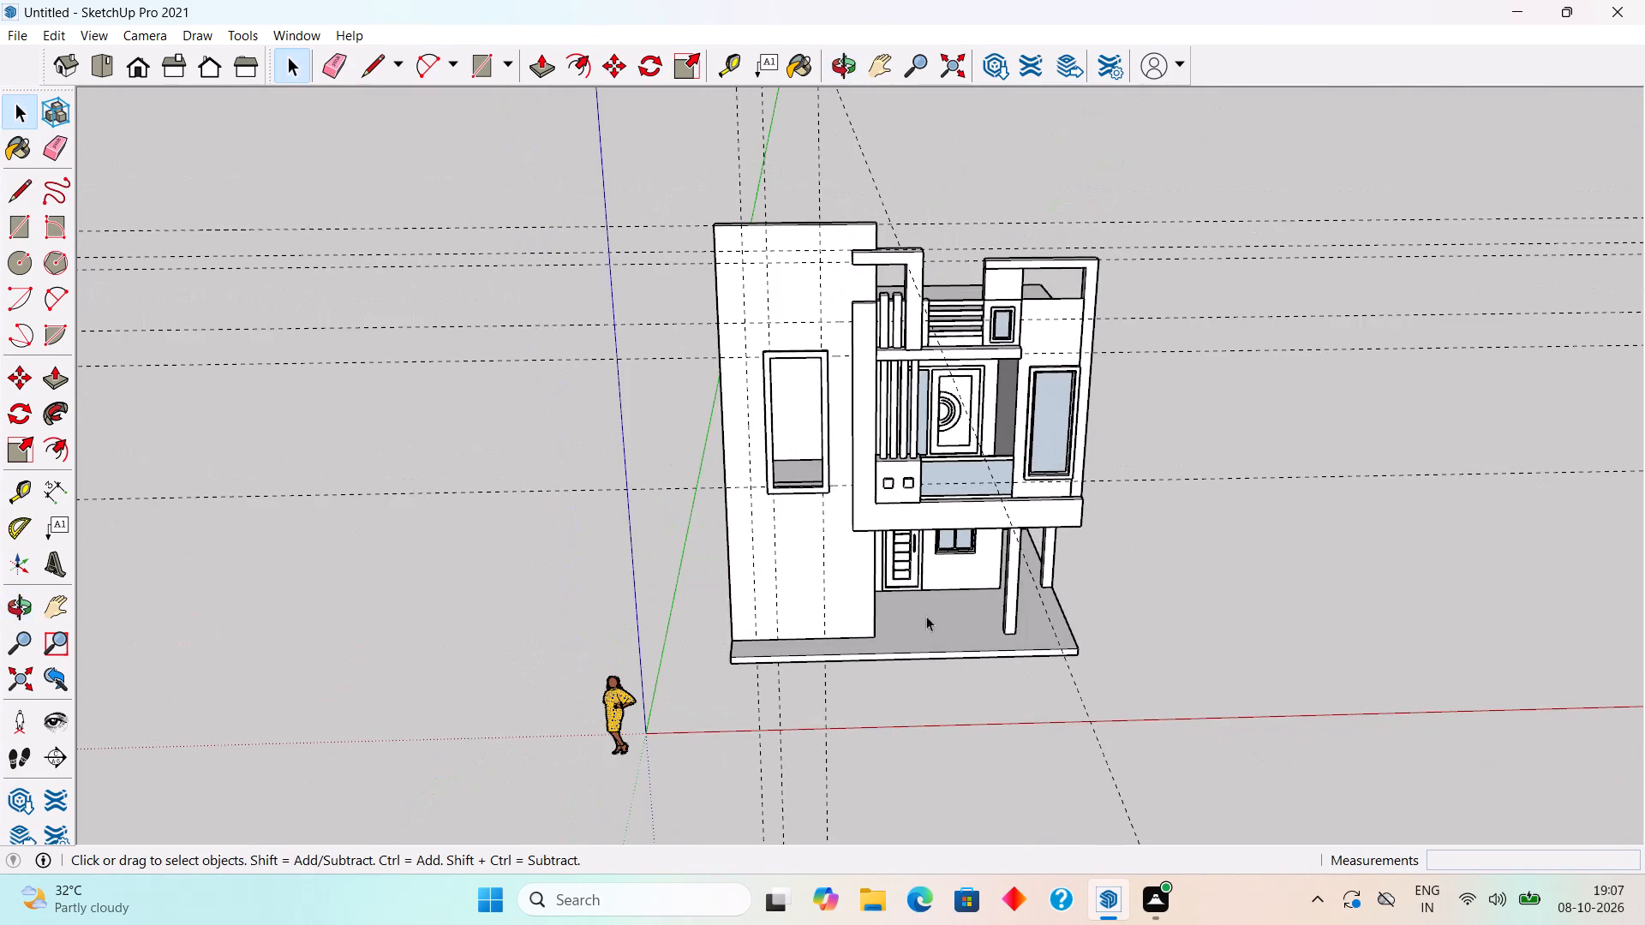
{"action": "middle_click_drag", "start_coordinate": [1008, 588], "coordinate": [1173, 600]}
{"action": "scroll", "coordinate": [867, 470], "scroll_direction": "up", "scroll_amount": 8}
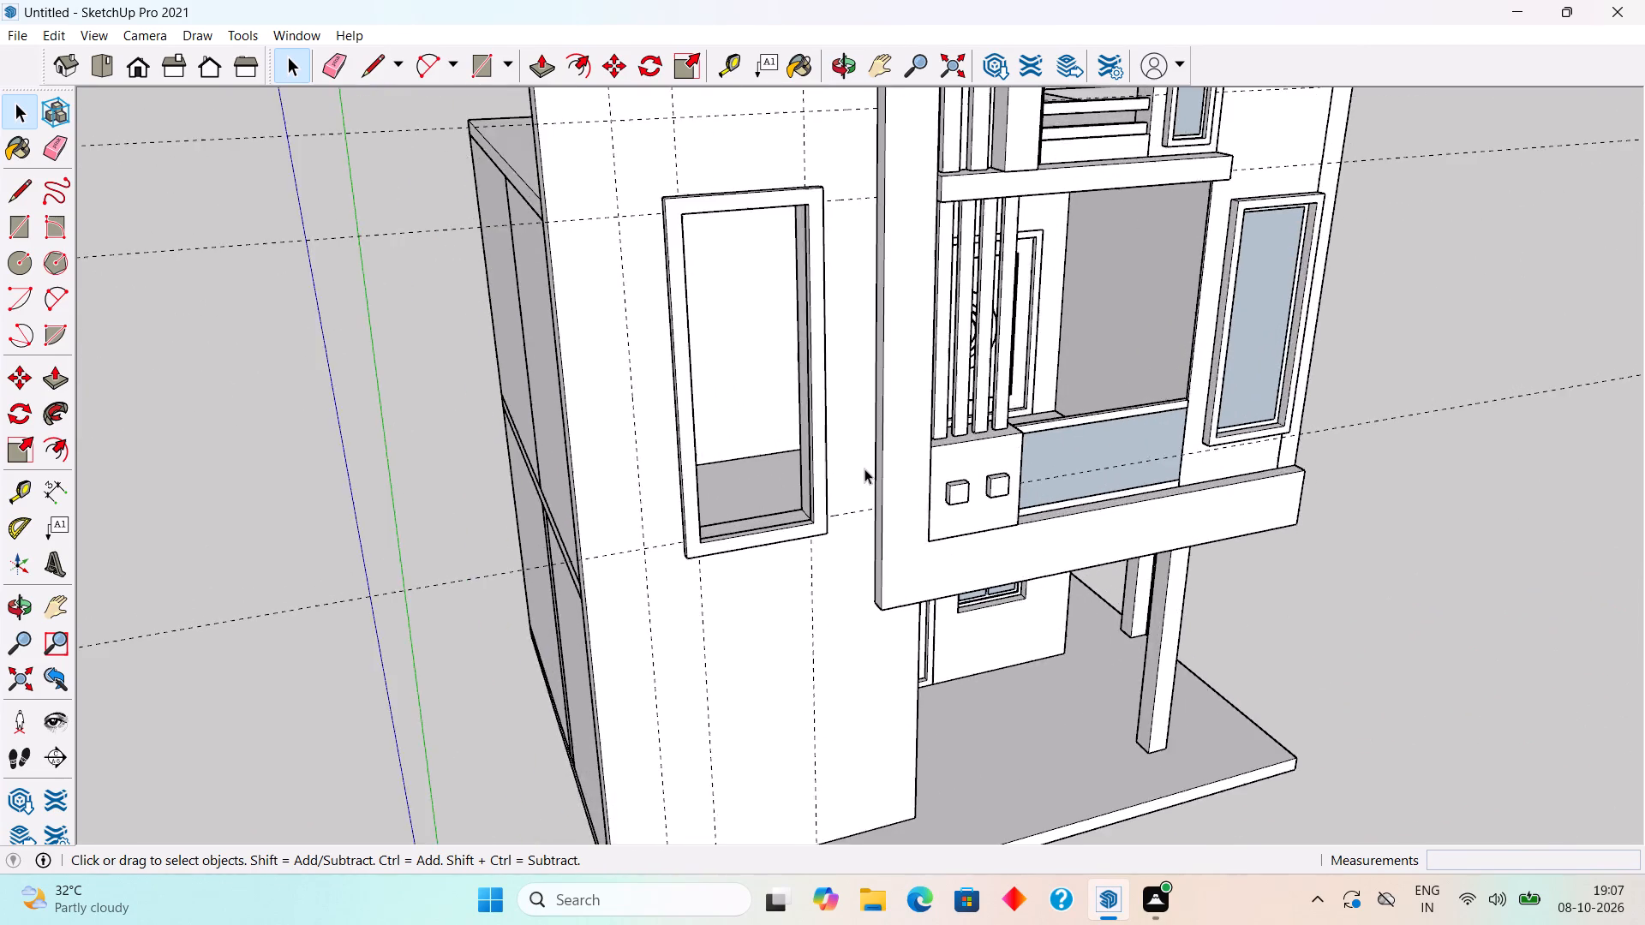
{"action": "scroll", "coordinate": [864, 468], "scroll_direction": "down", "scroll_amount": 7}
{"action": "scroll", "coordinate": [817, 321], "scroll_direction": "up", "scroll_amount": 2}
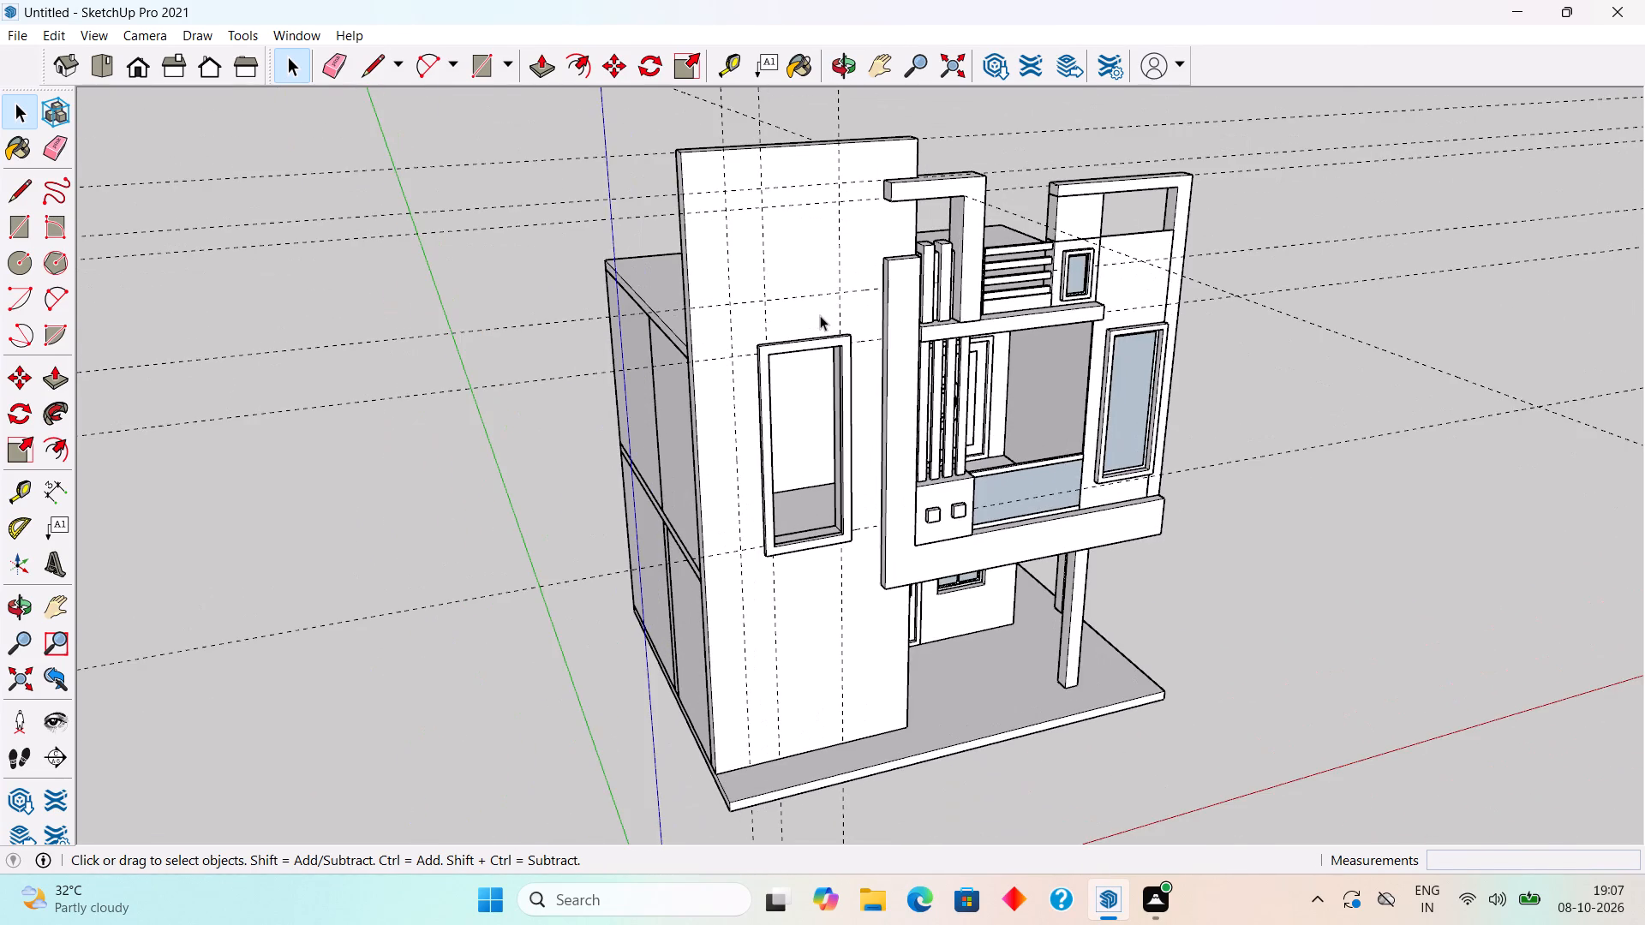
{"action": "scroll", "coordinate": [820, 315], "scroll_direction": "up", "scroll_amount": 3}
Examine the facade and roof from above, comparing the tall wall's framed opening with the balcony and glazed windows.
{"action": "middle_click_drag", "start_coordinate": [892, 370], "coordinate": [1052, 619]}
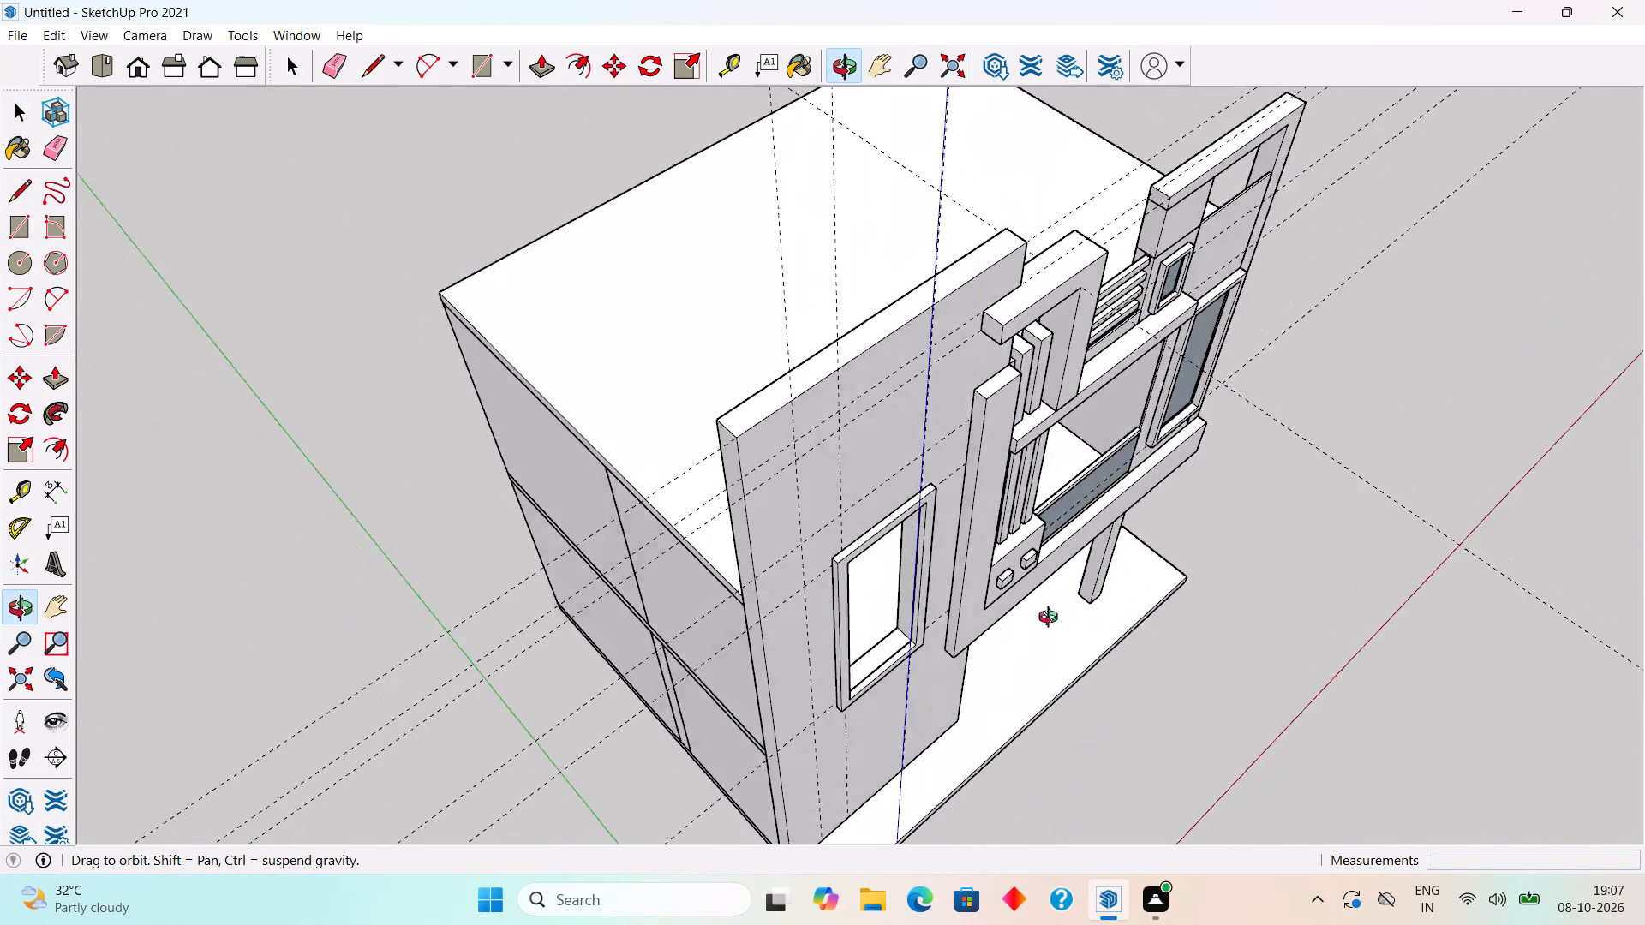
{"action": "middle_click_drag", "start_coordinate": [1052, 619], "coordinate": [822, 613]}
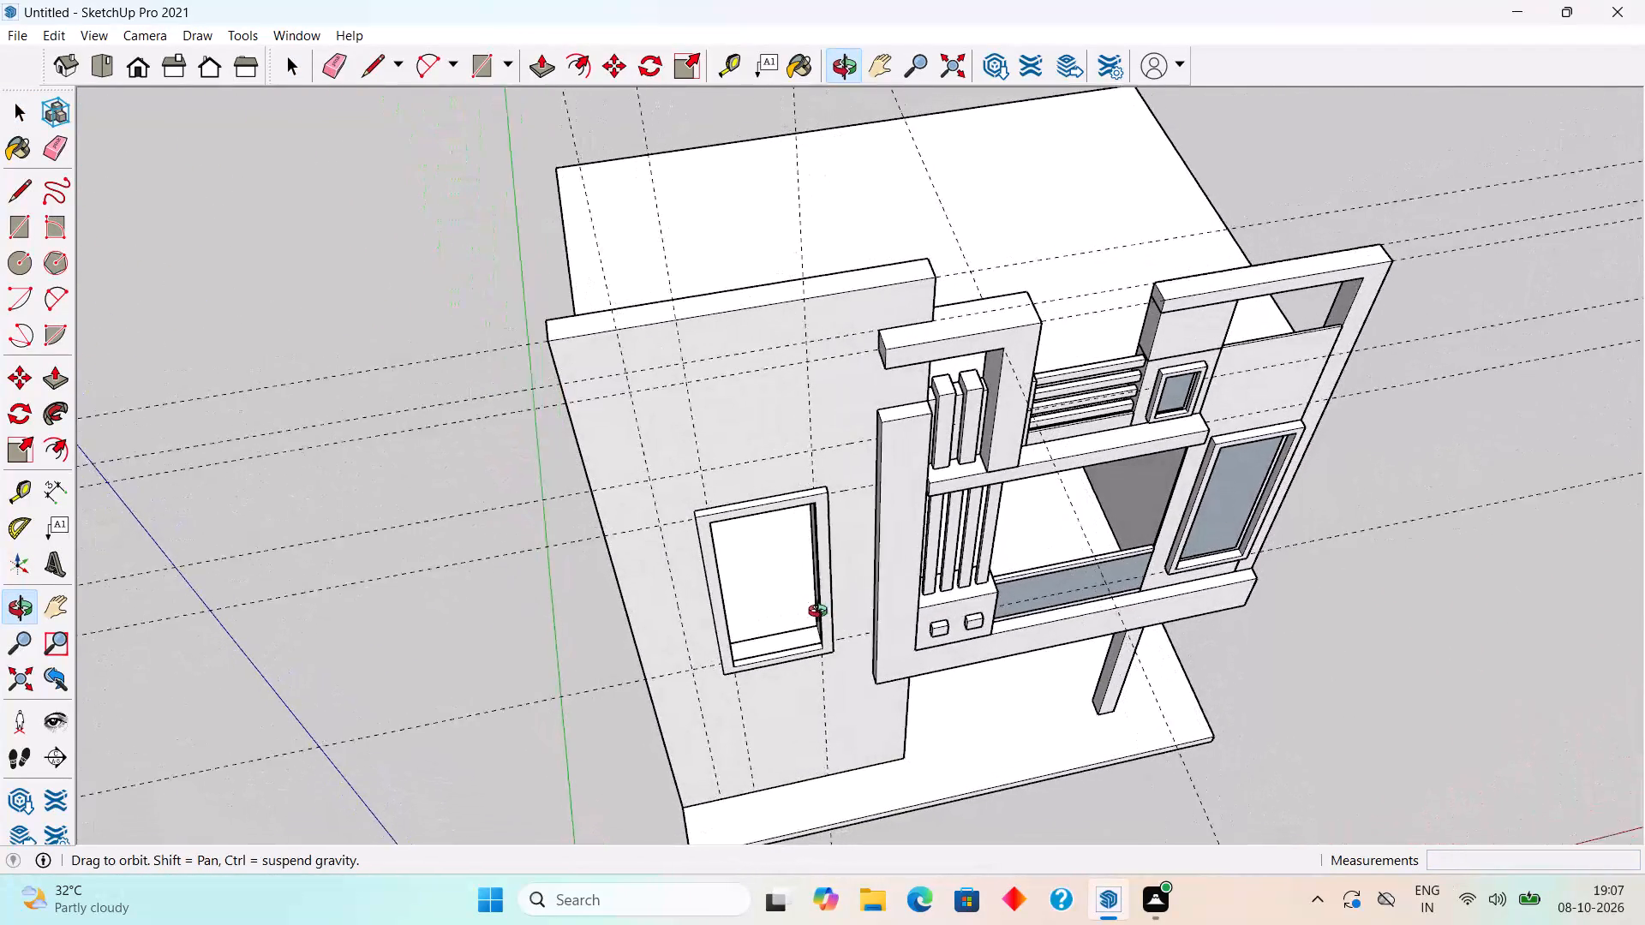
{"action": "middle_click_drag", "start_coordinate": [822, 613], "coordinate": [827, 614]}
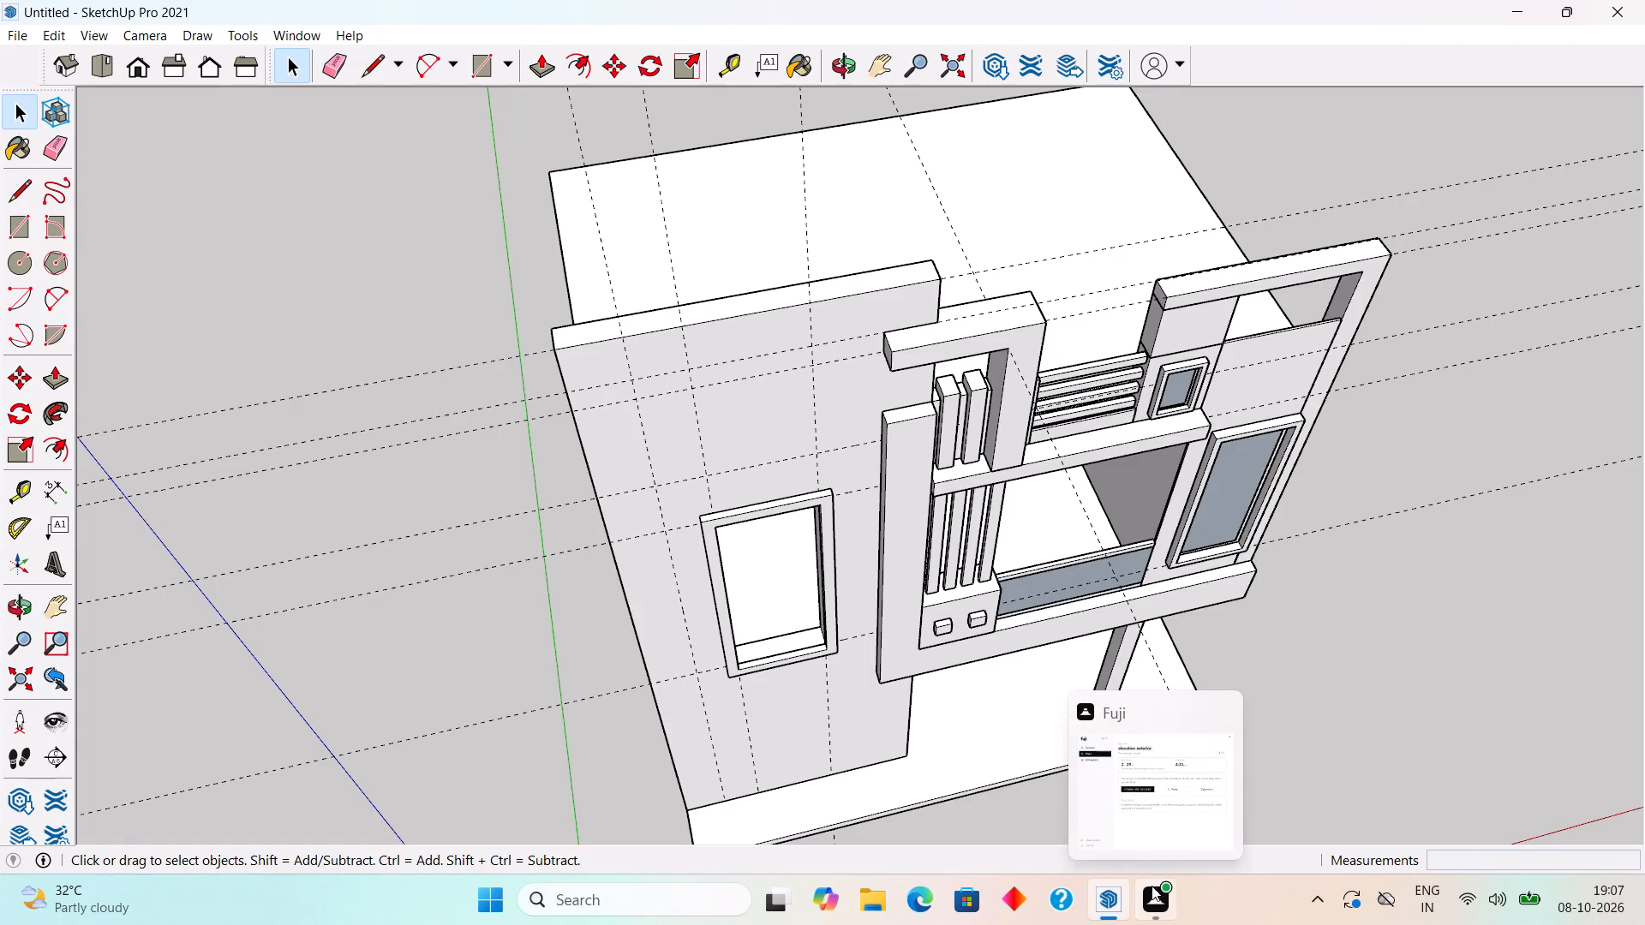
{"action": "scroll", "coordinate": [894, 562], "scroll_direction": "down", "scroll_amount": 2}
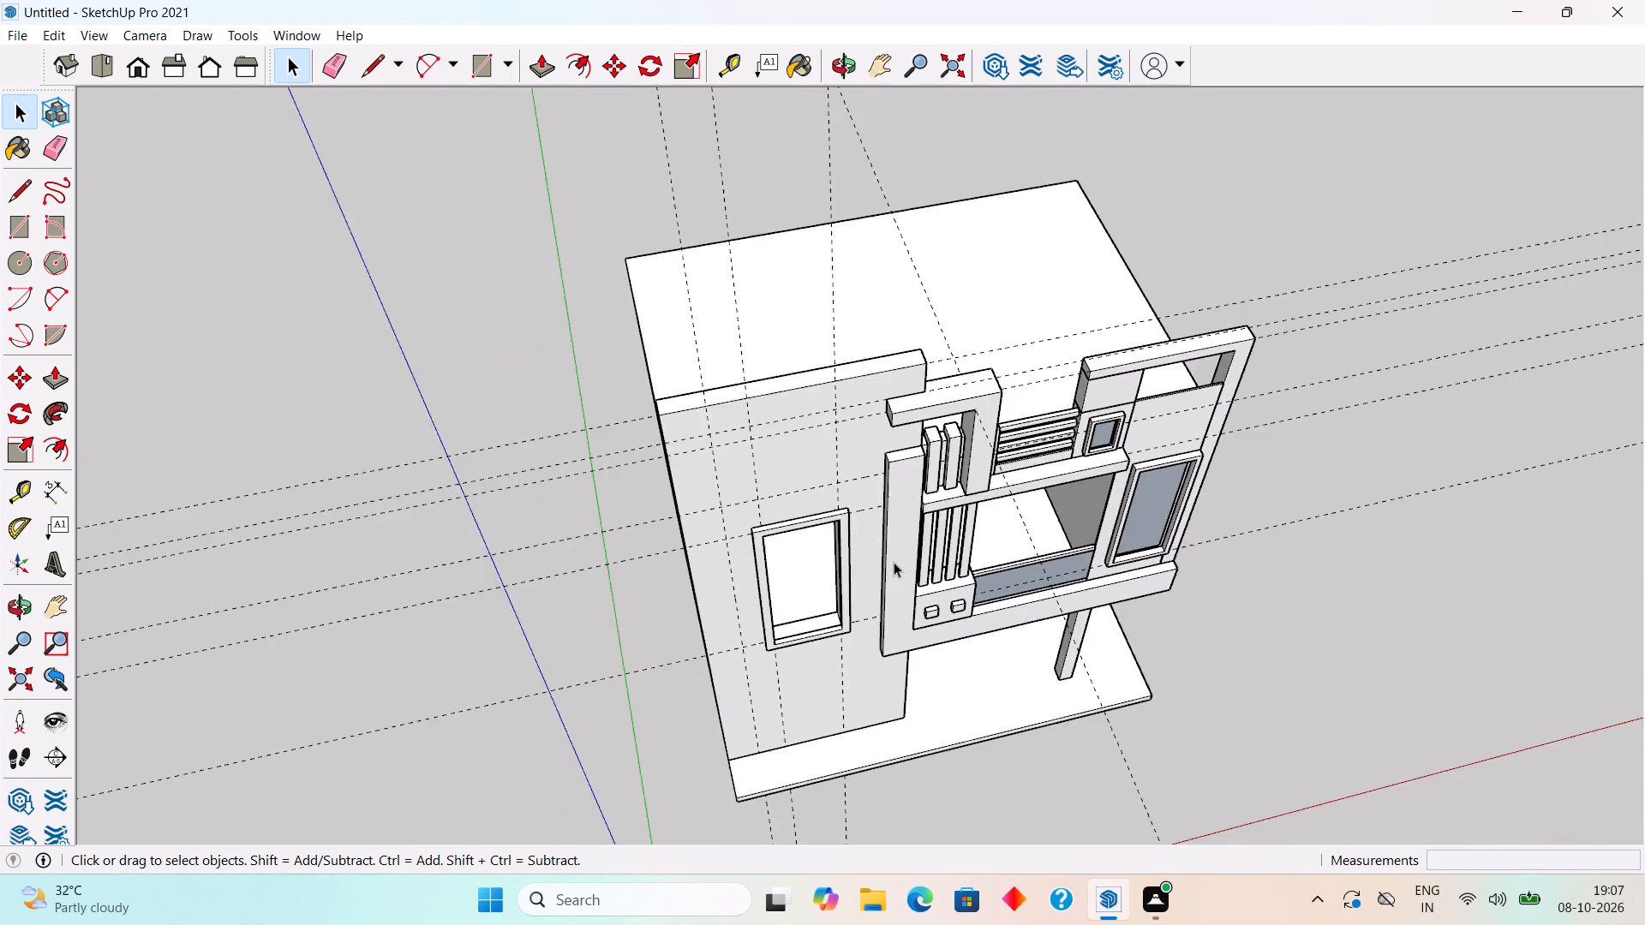
{"action": "scroll", "coordinate": [894, 562], "scroll_direction": "down", "scroll_amount": 2}
{"action": "scroll", "coordinate": [894, 562], "scroll_direction": "up", "scroll_amount": 7}
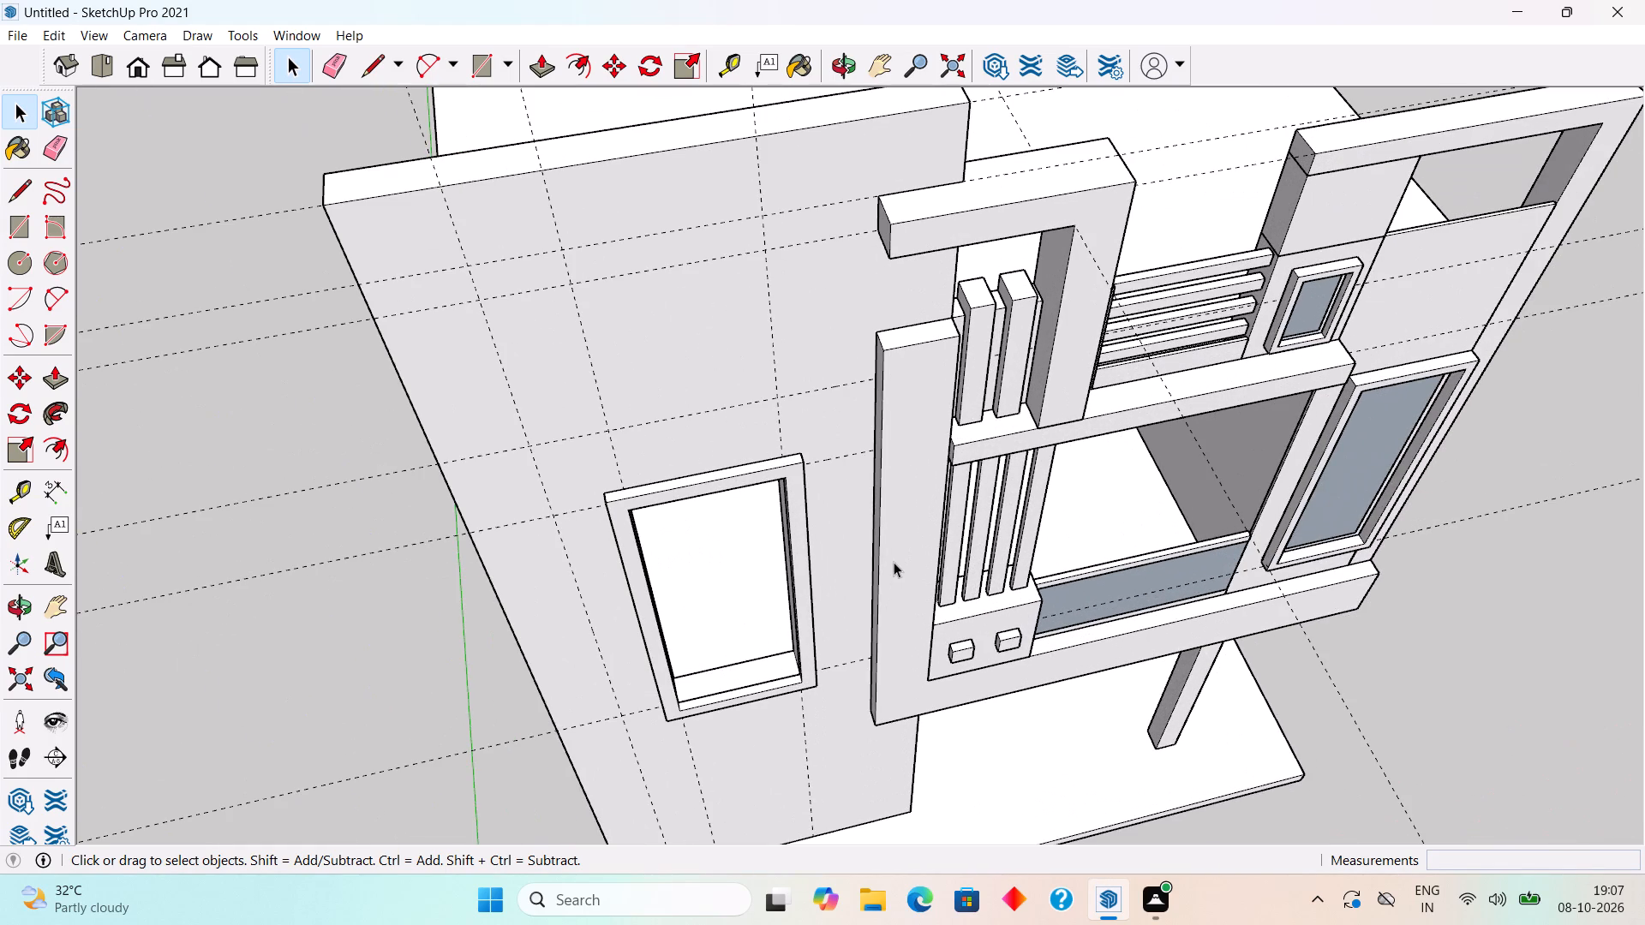
{"action": "scroll", "coordinate": [894, 562], "scroll_direction": "up", "scroll_amount": 6}
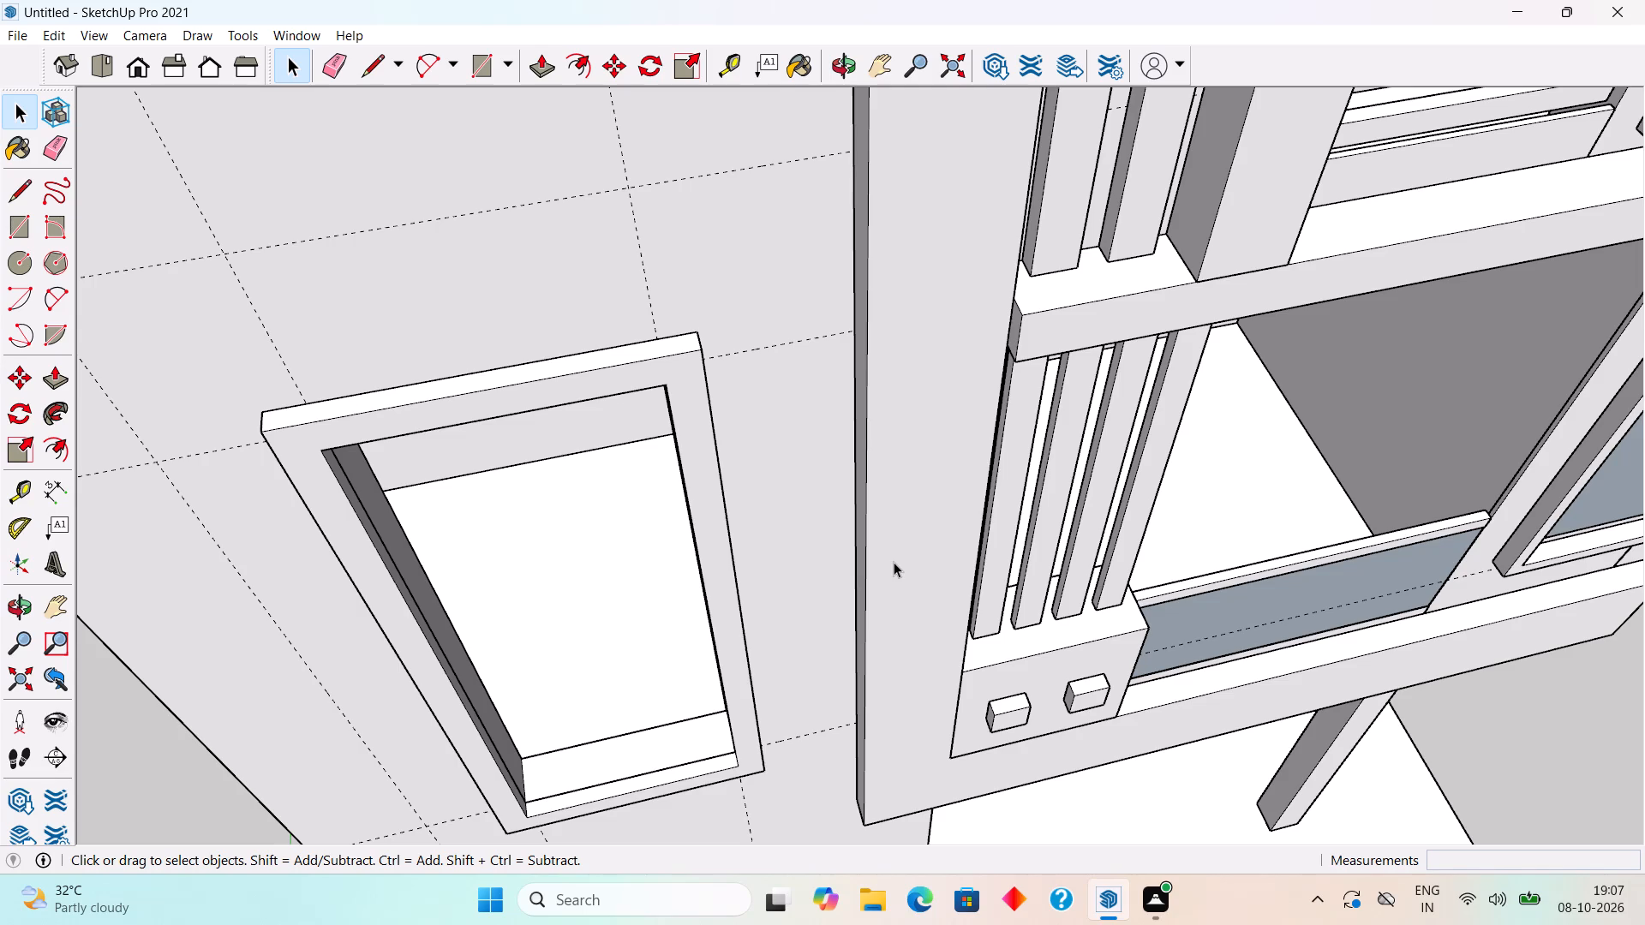
{"action": "scroll", "coordinate": [894, 562], "scroll_direction": "down", "scroll_amount": 14}
{"action": "scroll", "coordinate": [894, 562], "scroll_direction": "up", "scroll_amount": 2}
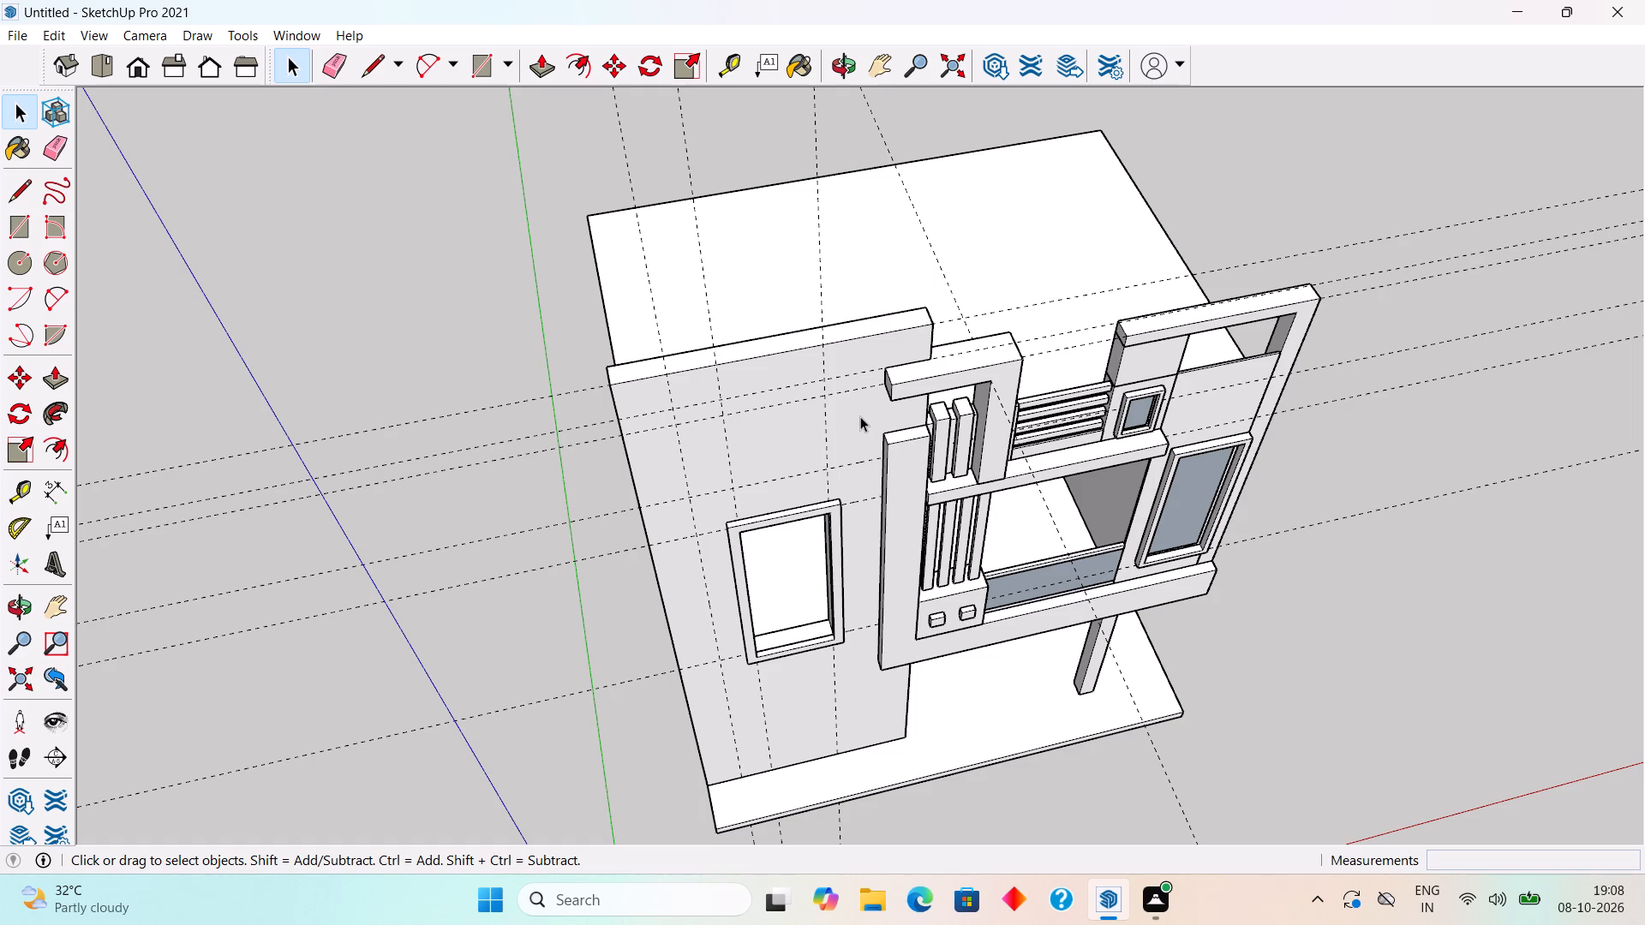
{"action": "scroll", "coordinate": [867, 401], "scroll_direction": "down", "scroll_amount": 6}
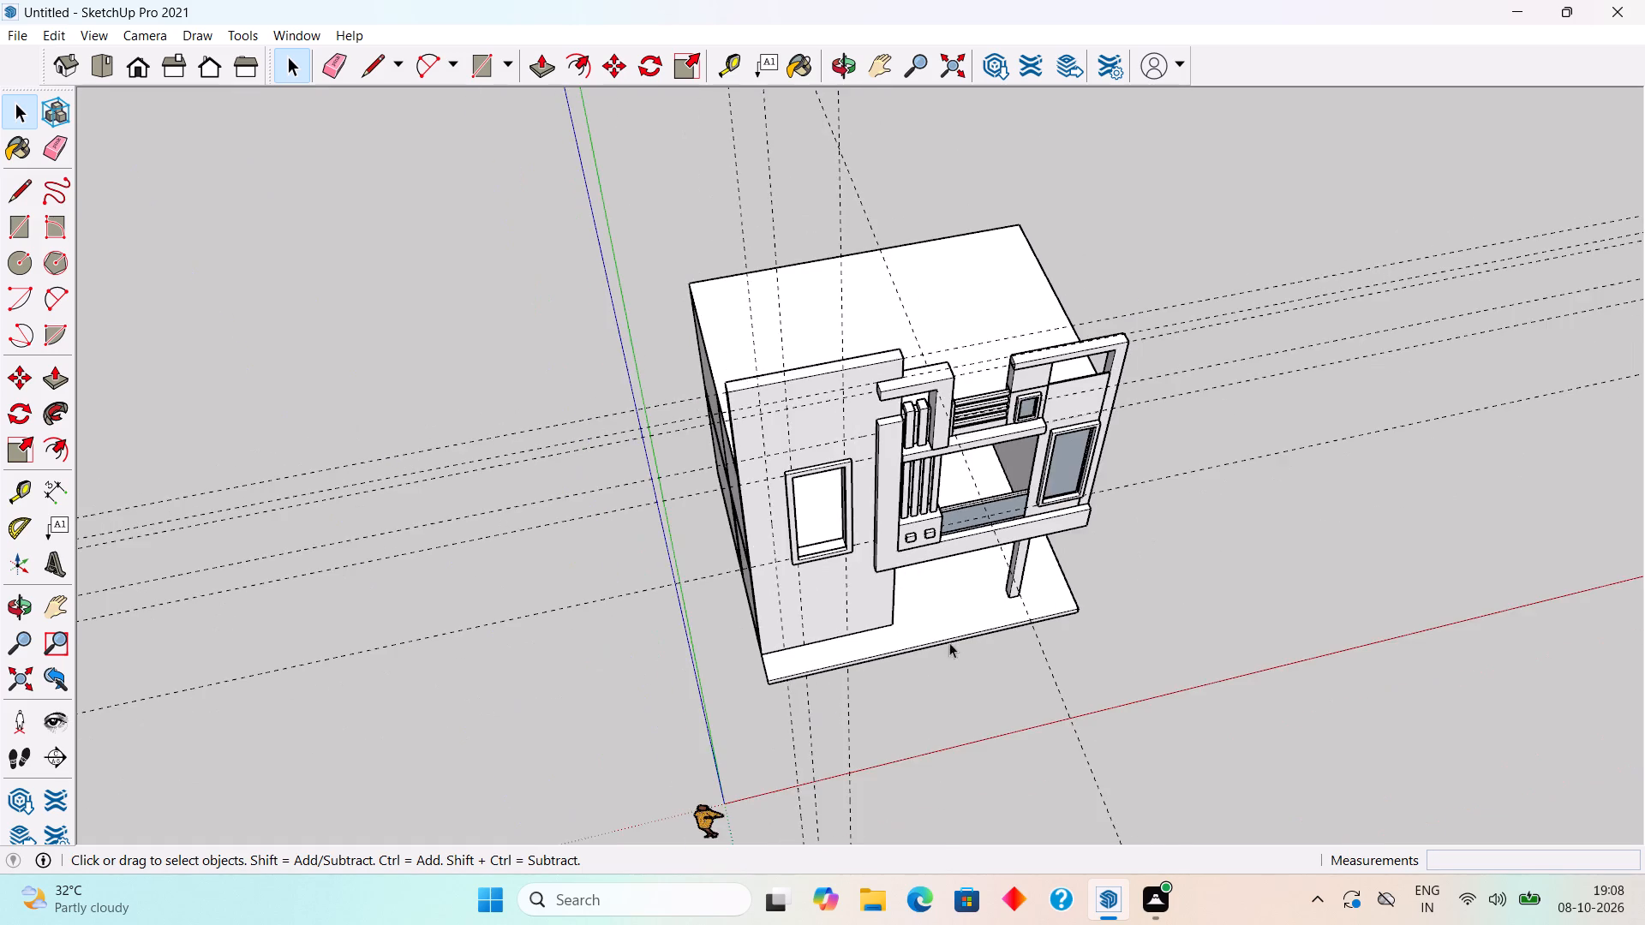
{"action": "scroll", "coordinate": [946, 633], "scroll_direction": "up", "scroll_amount": 4}
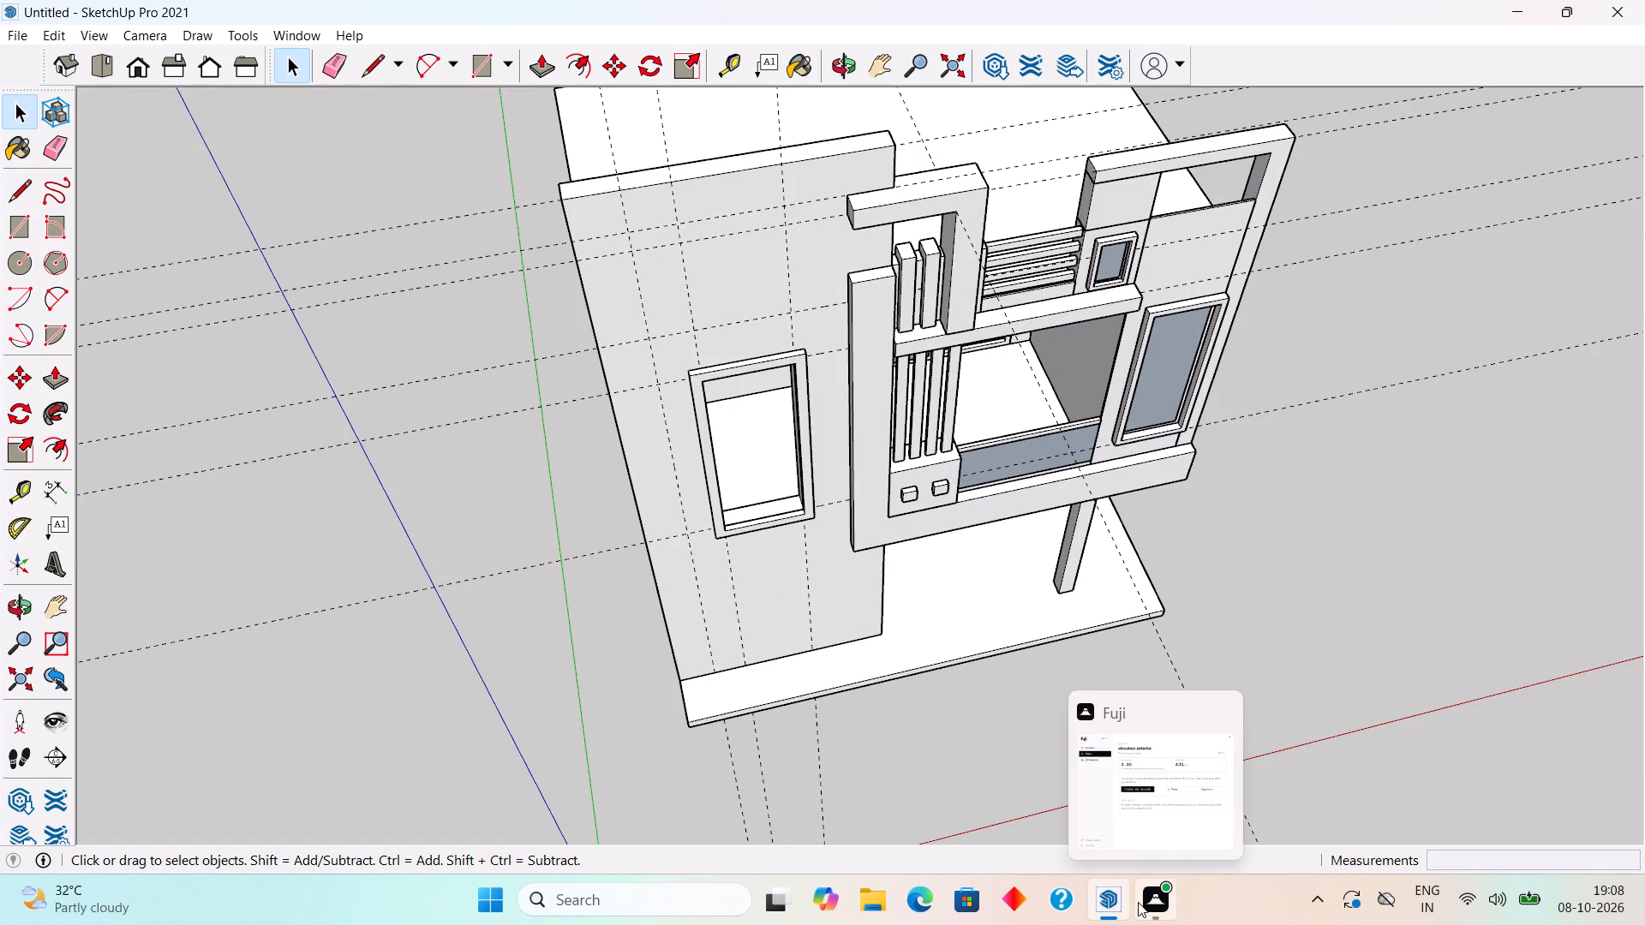
{"action": "scroll", "coordinate": [837, 511], "scroll_direction": "down", "scroll_amount": 5}
{"action": "middle_click_drag", "start_coordinate": [973, 580], "coordinate": [889, 411]}
{"action": "scroll", "coordinate": [889, 411], "scroll_direction": "up", "scroll_amount": 6}
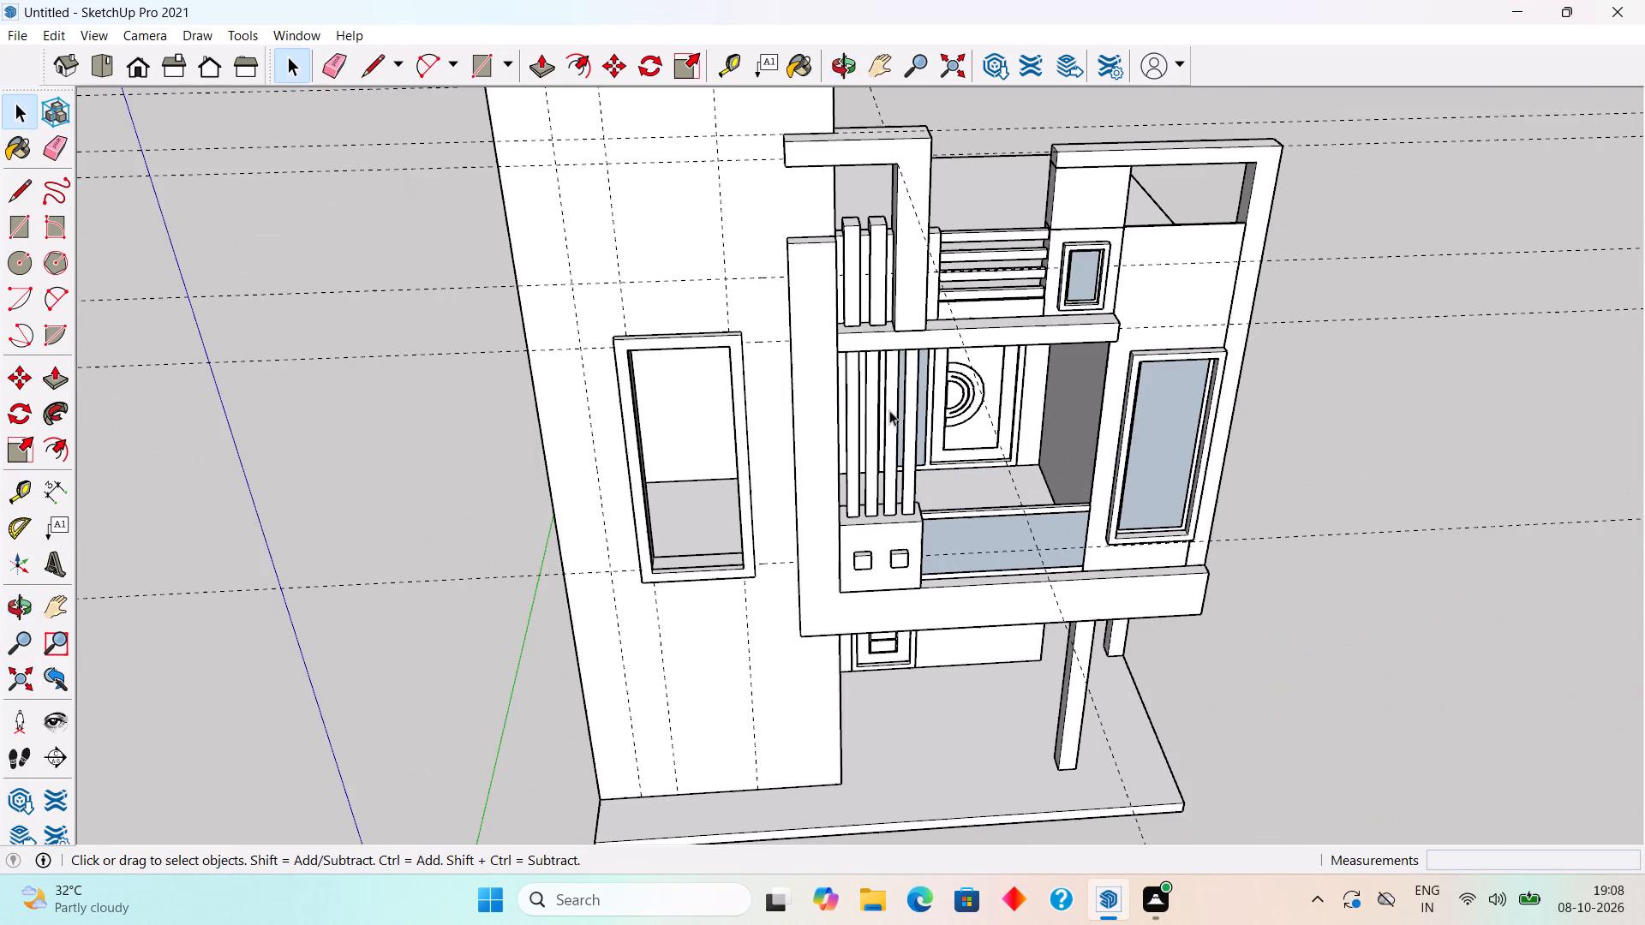
{"action": "middle_click_drag", "start_coordinate": [930, 399], "coordinate": [1021, 414]}
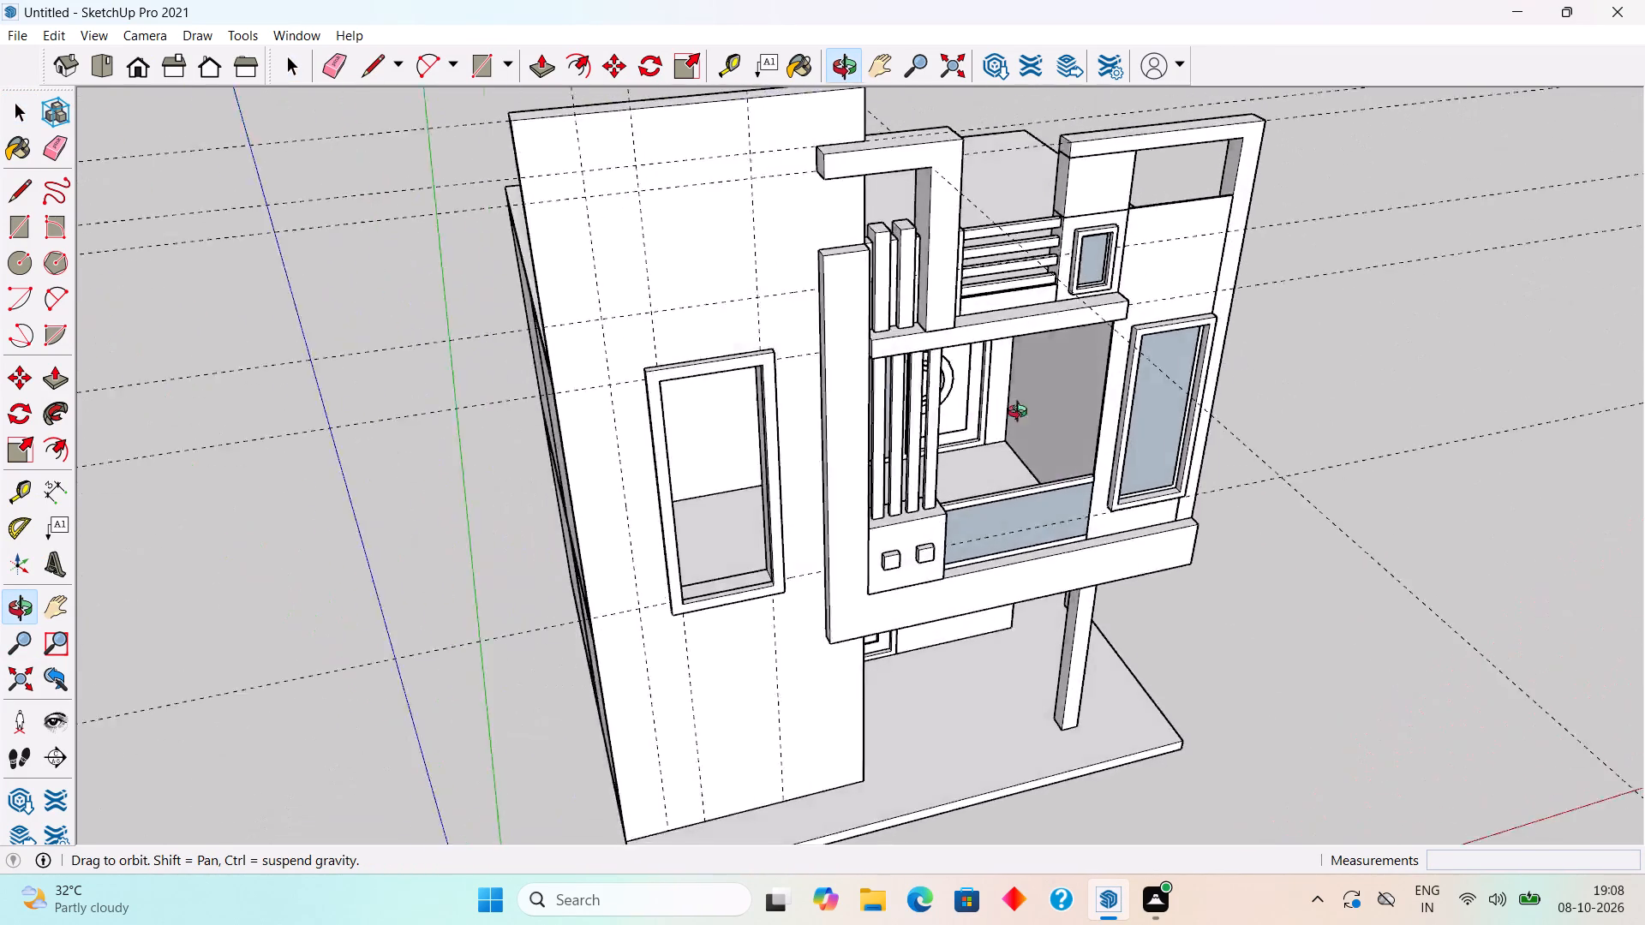
{"action": "middle_click_drag", "start_coordinate": [1021, 414], "coordinate": [886, 331]}
Draw a rectangle about 3' 3 11/16" by 8' 11 13/16" between opposite inner corners of the tall front wall's window frame.
{"action": "scroll", "coordinate": [881, 331], "scroll_direction": "up", "scroll_amount": 3}
{"action": "middle_click_drag", "start_coordinate": [886, 331], "coordinate": [885, 331]}
{"action": "scroll", "coordinate": [534, 587], "scroll_direction": "up", "scroll_amount": 4}
{"action": "middle_click_drag", "start_coordinate": [705, 558], "coordinate": [903, 621]}
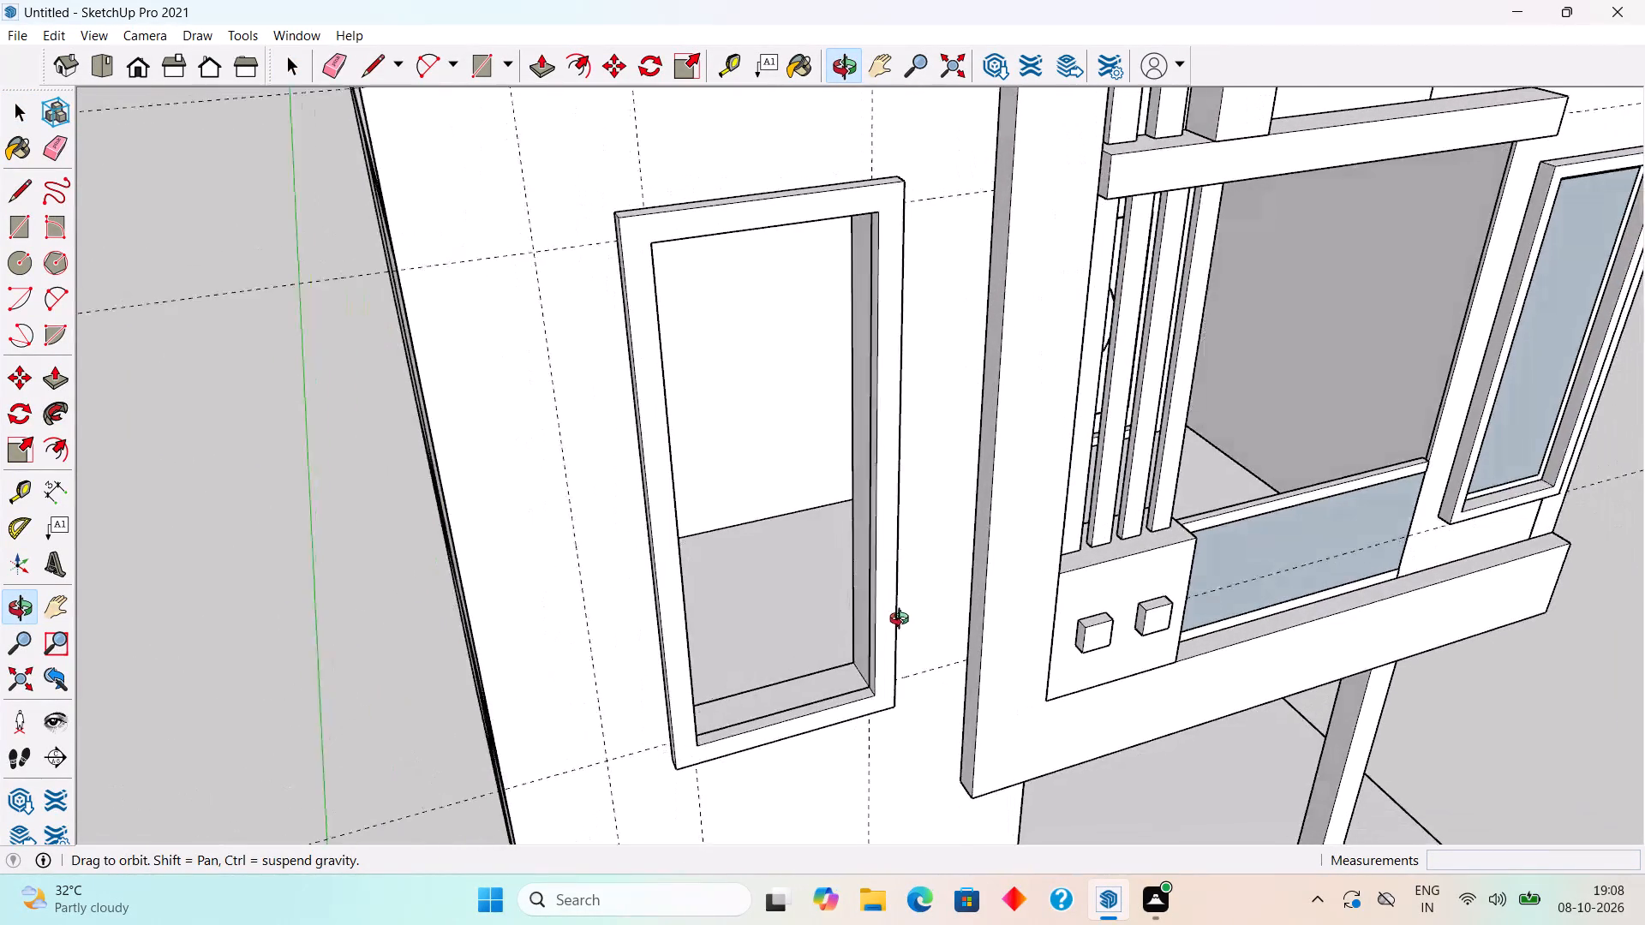
{"action": "middle_click_drag", "start_coordinate": [903, 621], "coordinate": [928, 623]}
{"action": "middle_click_drag", "start_coordinate": [900, 610], "coordinate": [798, 547]}
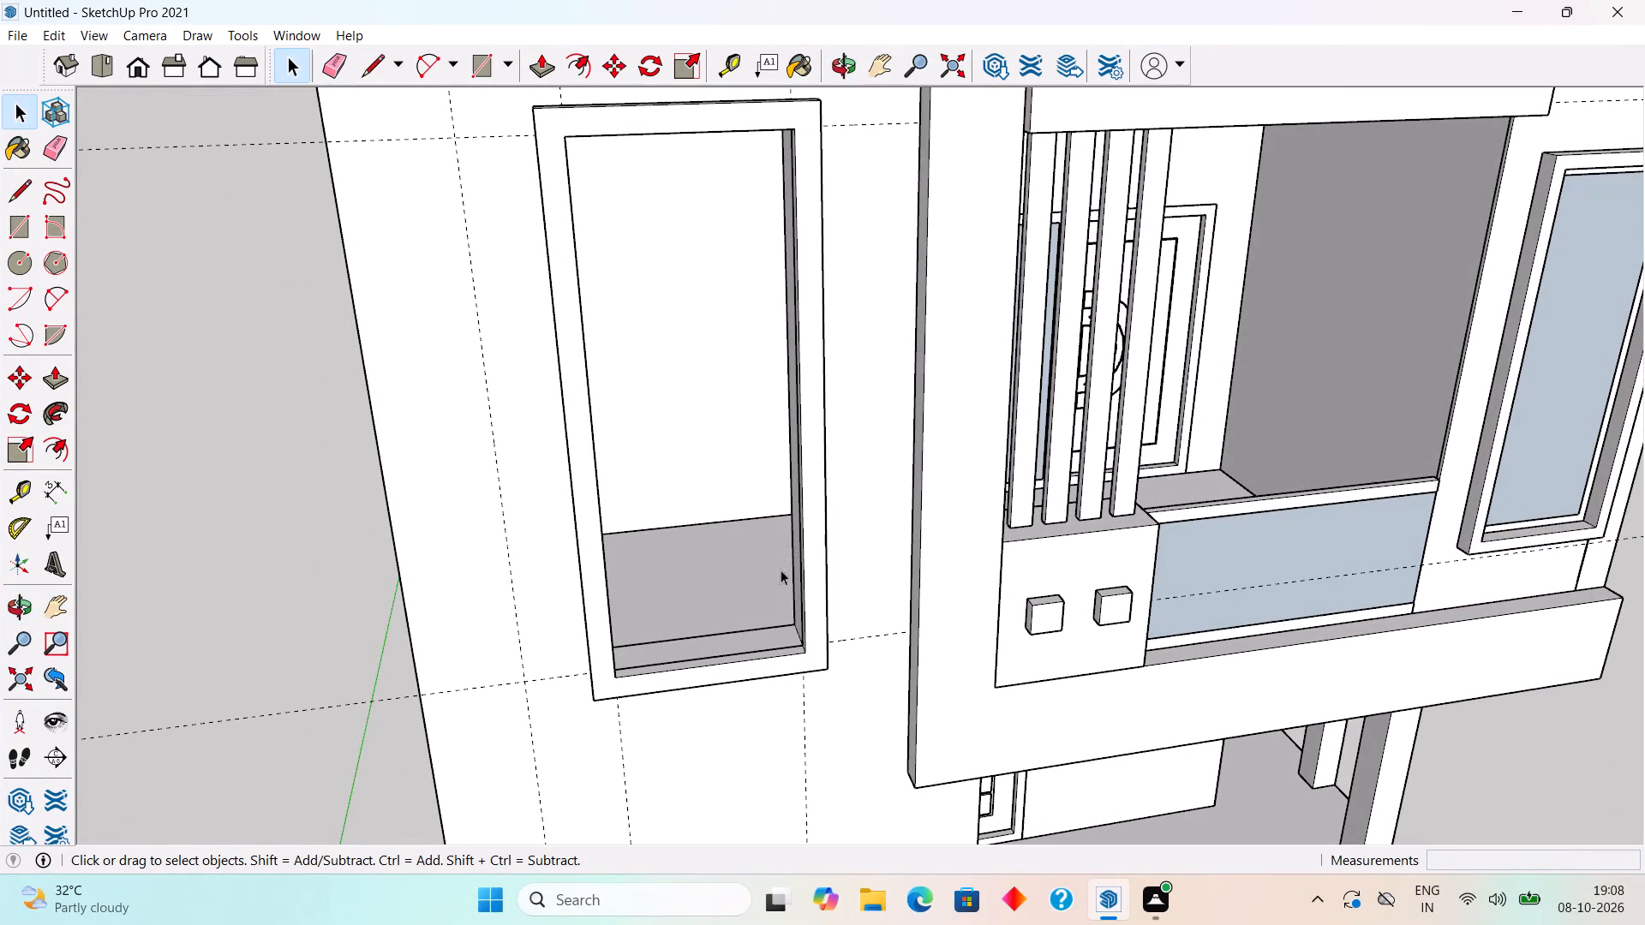
{"action": "middle_click_drag", "start_coordinate": [787, 644], "coordinate": [742, 742]}
{"action": "middle_click_drag", "start_coordinate": [619, 642], "coordinate": [518, 671]}
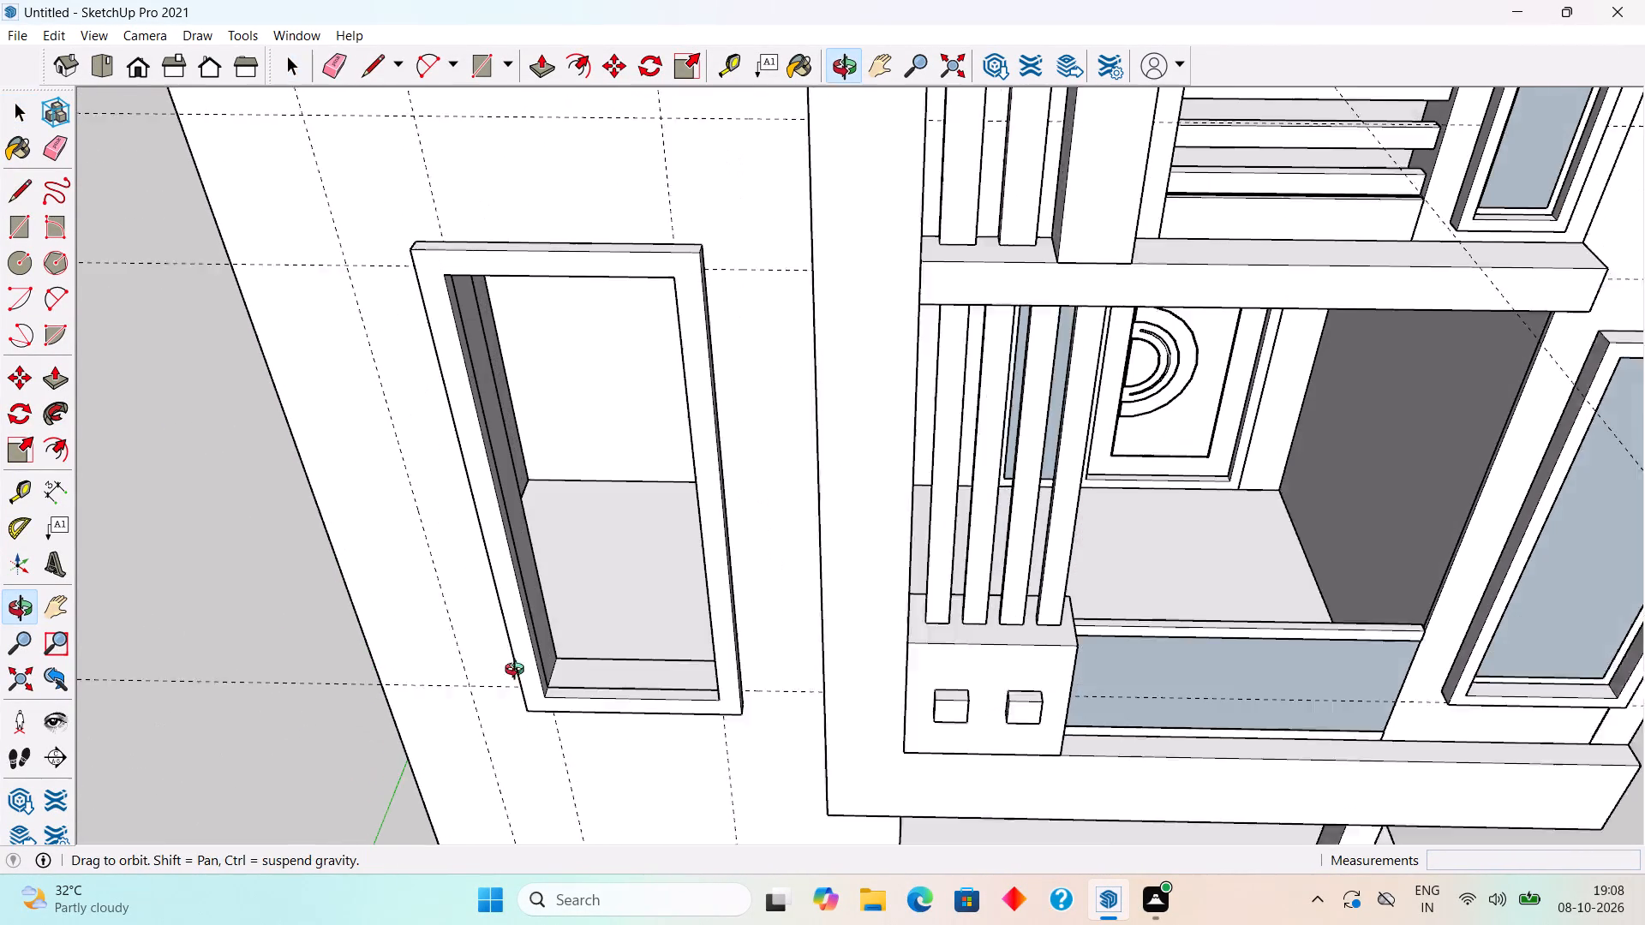
{"action": "middle_click_drag", "start_coordinate": [518, 671], "coordinate": [499, 672]}
{"action": "scroll", "coordinate": [509, 657], "scroll_direction": "up", "scroll_amount": 9}
{"action": "key", "text": "r"}
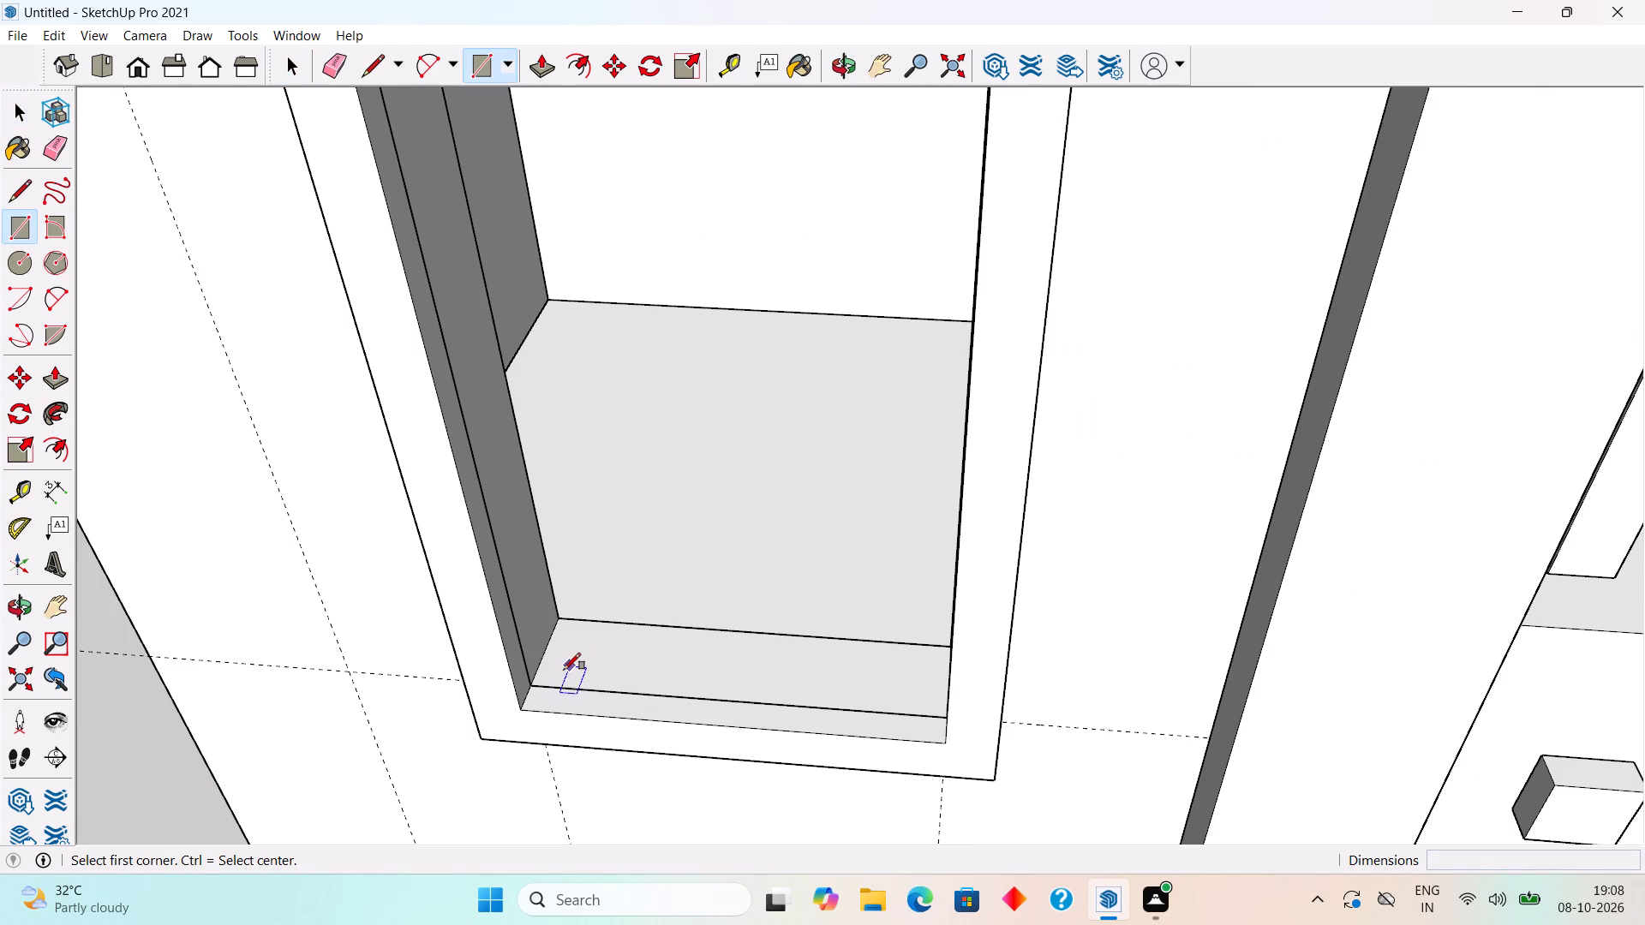
{"action": "left_click", "coordinate": [537, 681]}
{"action": "scroll", "coordinate": [742, 683], "scroll_direction": "down", "scroll_amount": 11}
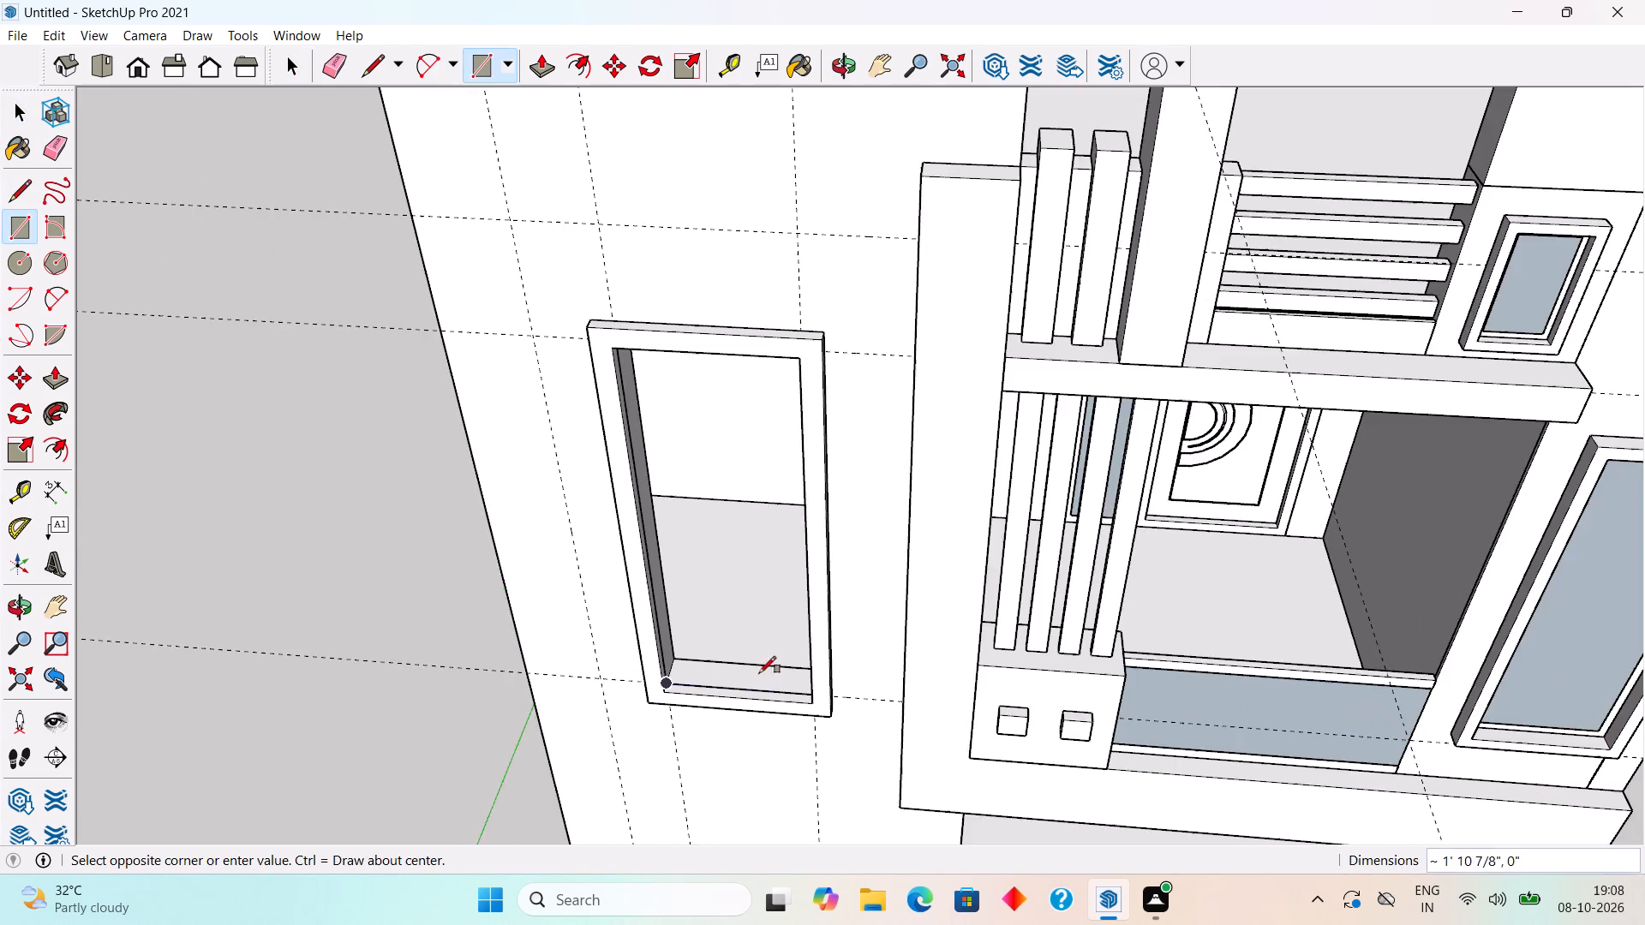
{"action": "middle_click_drag", "start_coordinate": [795, 636], "coordinate": [978, 463]}
{"action": "middle_click_drag", "start_coordinate": [934, 377], "coordinate": [918, 220]}
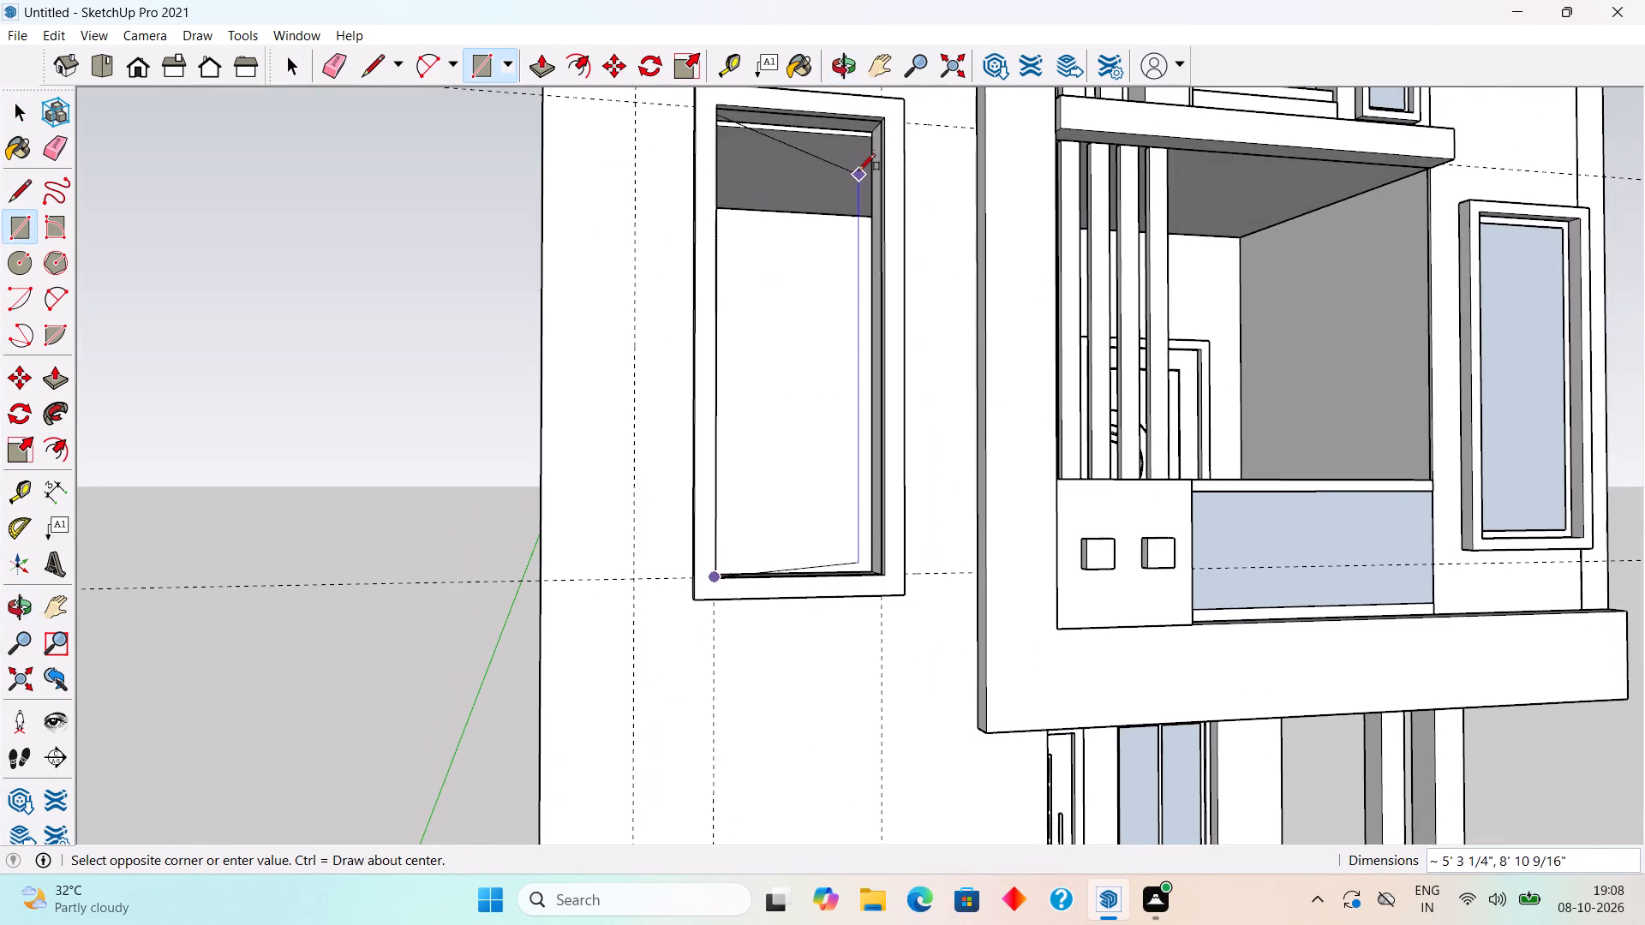
{"action": "scroll", "coordinate": [864, 147], "scroll_direction": "up", "scroll_amount": 6}
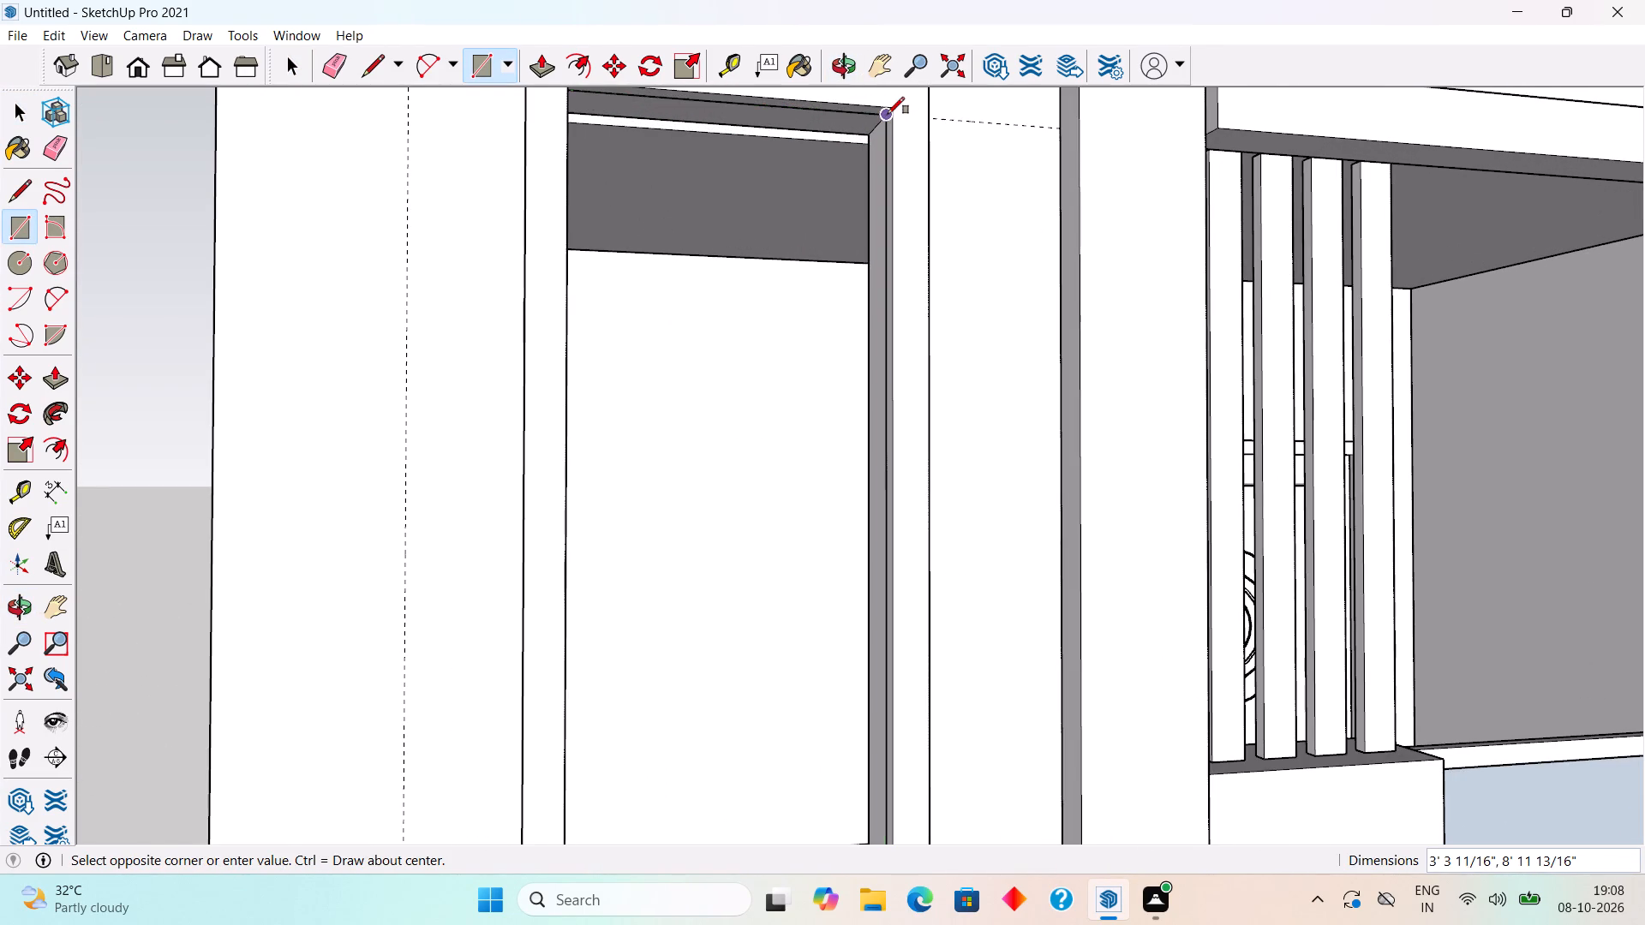
{"action": "scroll", "coordinate": [879, 122], "scroll_direction": "up", "scroll_amount": 6}
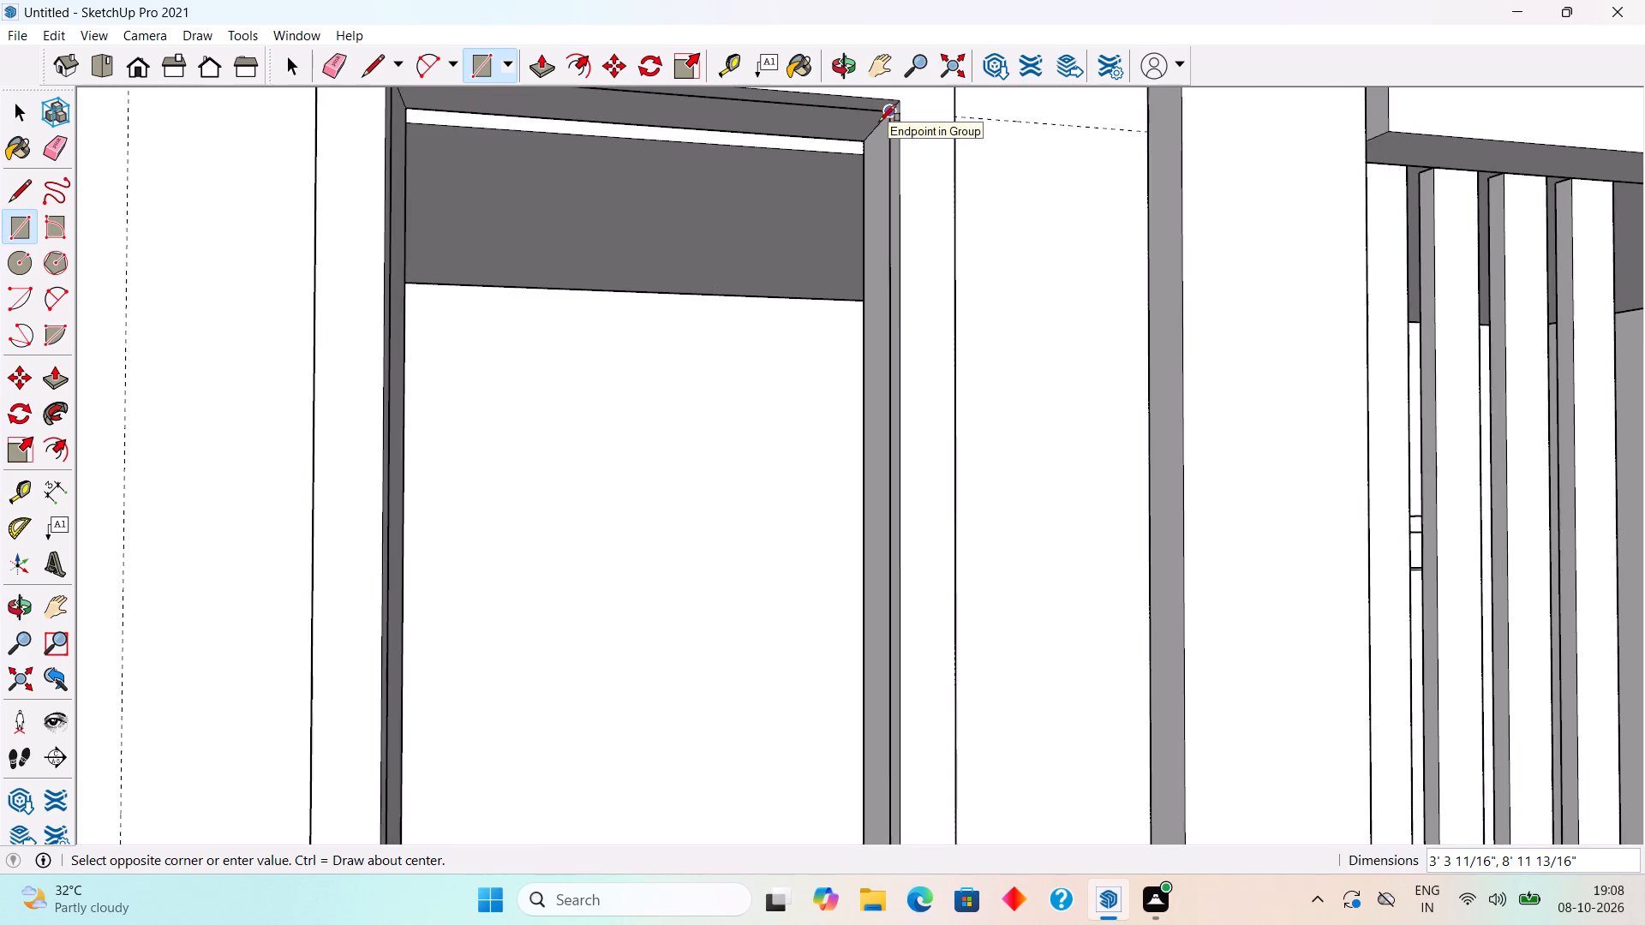
{"action": "left_click", "coordinate": [894, 106]}
{"action": "key", "text": "space"}
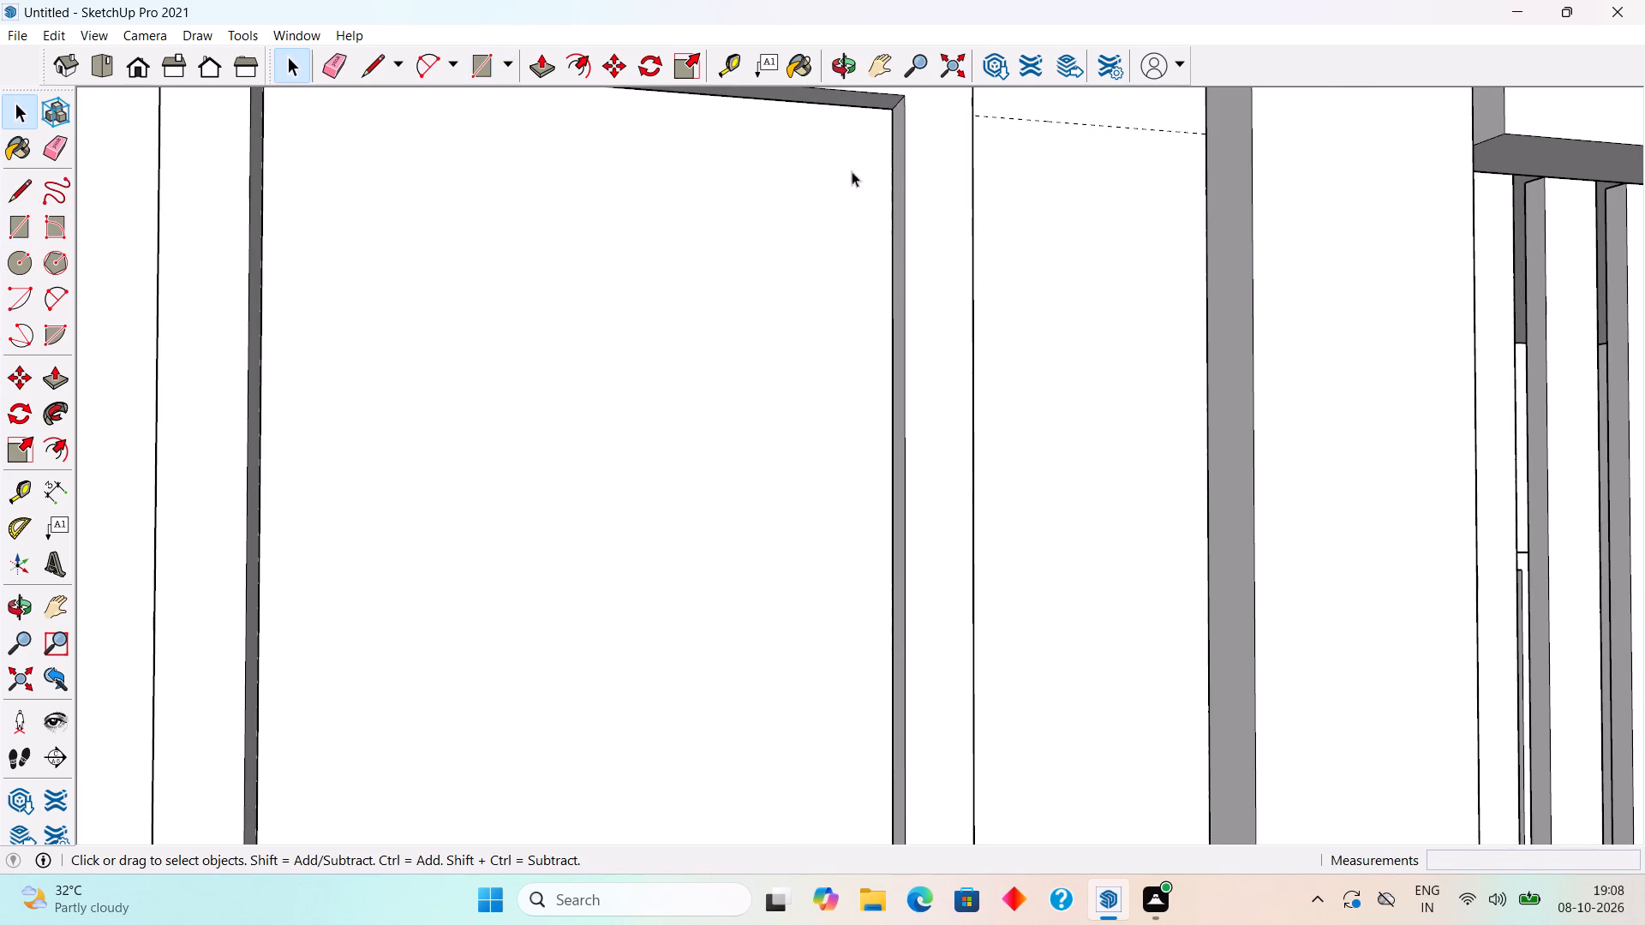
{"action": "scroll", "coordinate": [793, 241], "scroll_direction": "down", "scroll_amount": 18}
{"action": "middle_click_drag", "start_coordinate": [754, 374], "coordinate": [699, 451]}
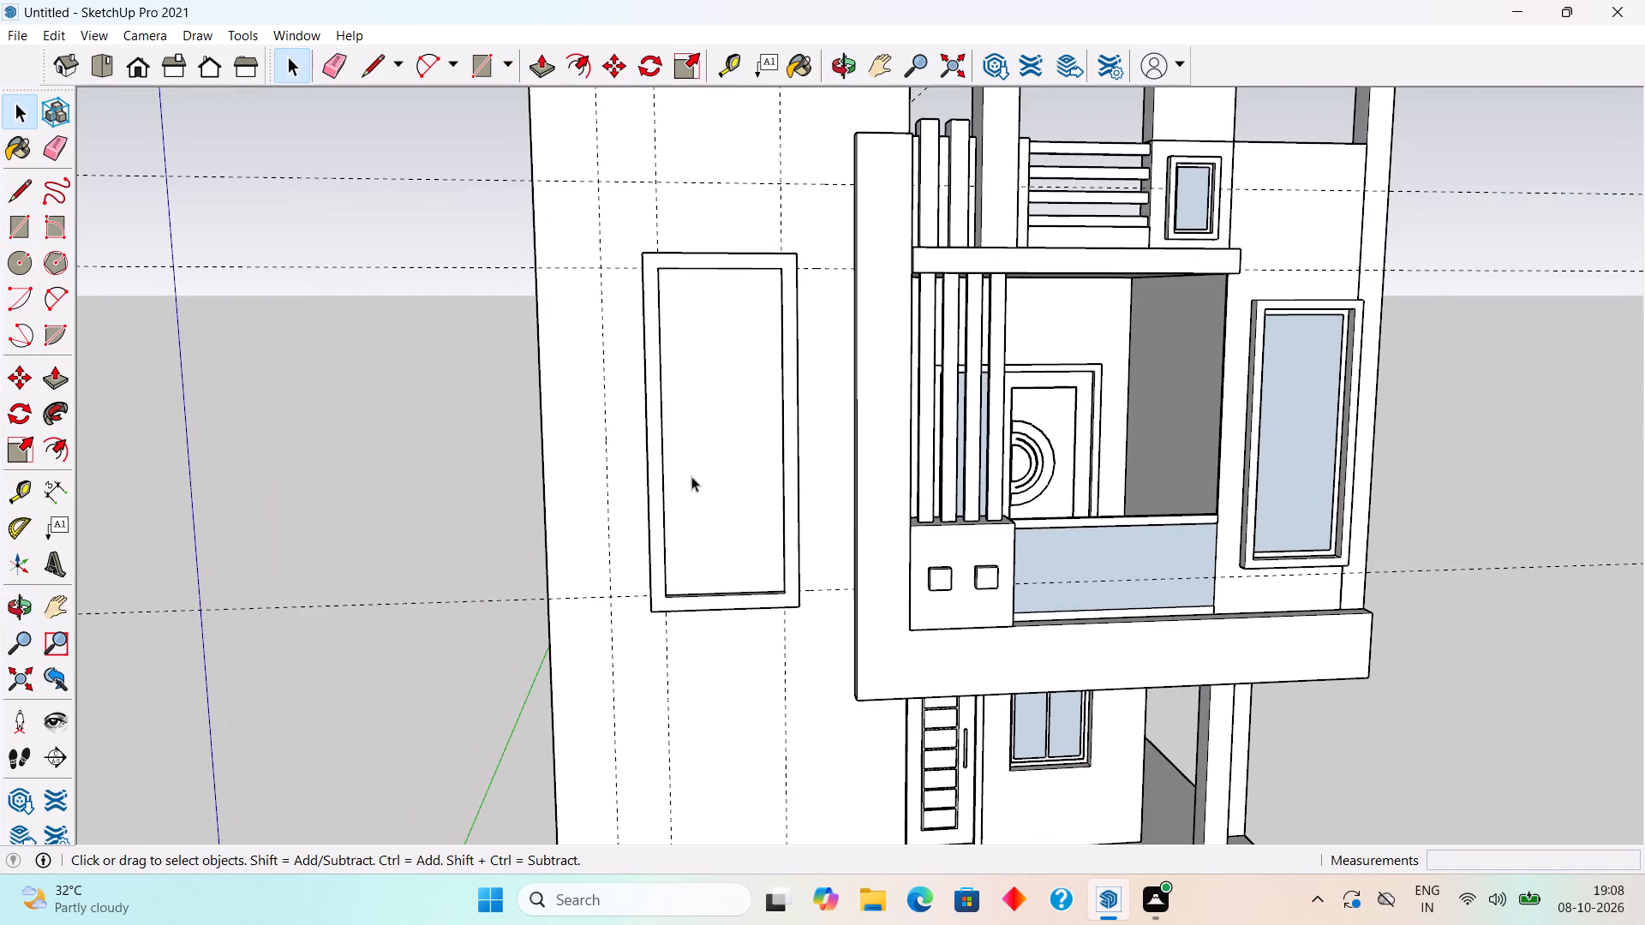
Offset the edges of the rectangular face inside the tall front wall's window frame inward by 2".
{"action": "left_click", "coordinate": [691, 476]}
{"action": "scroll", "coordinate": [691, 476], "scroll_direction": "up", "scroll_amount": 6}
{"action": "key", "text": "f"}
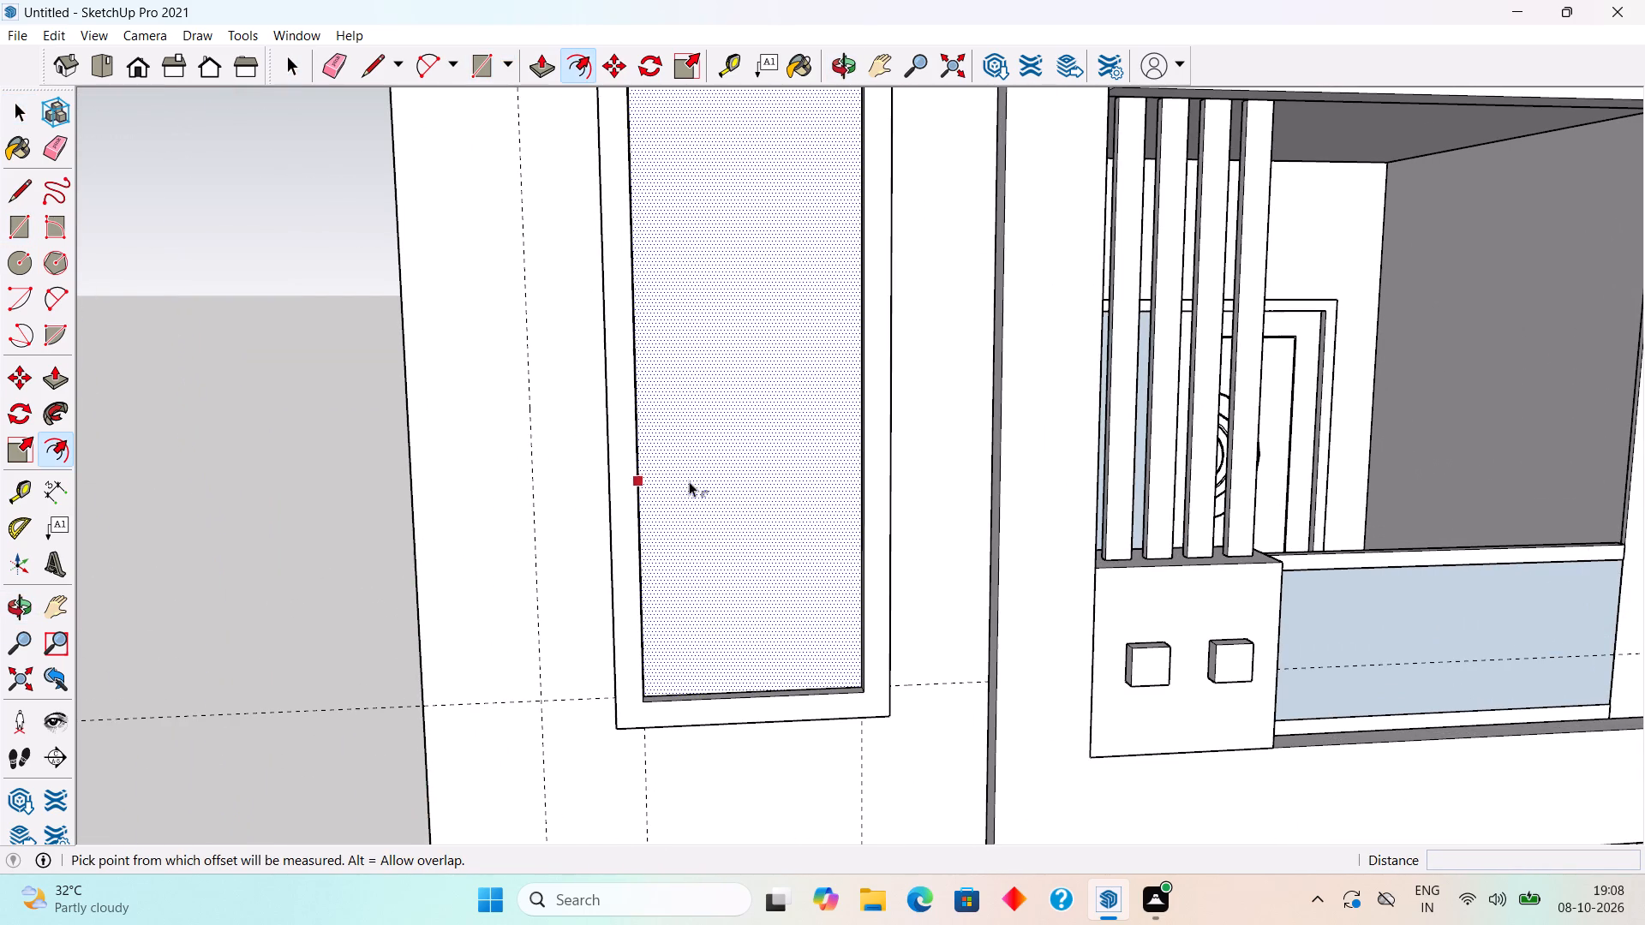
{"action": "left_click", "coordinate": [702, 517]}
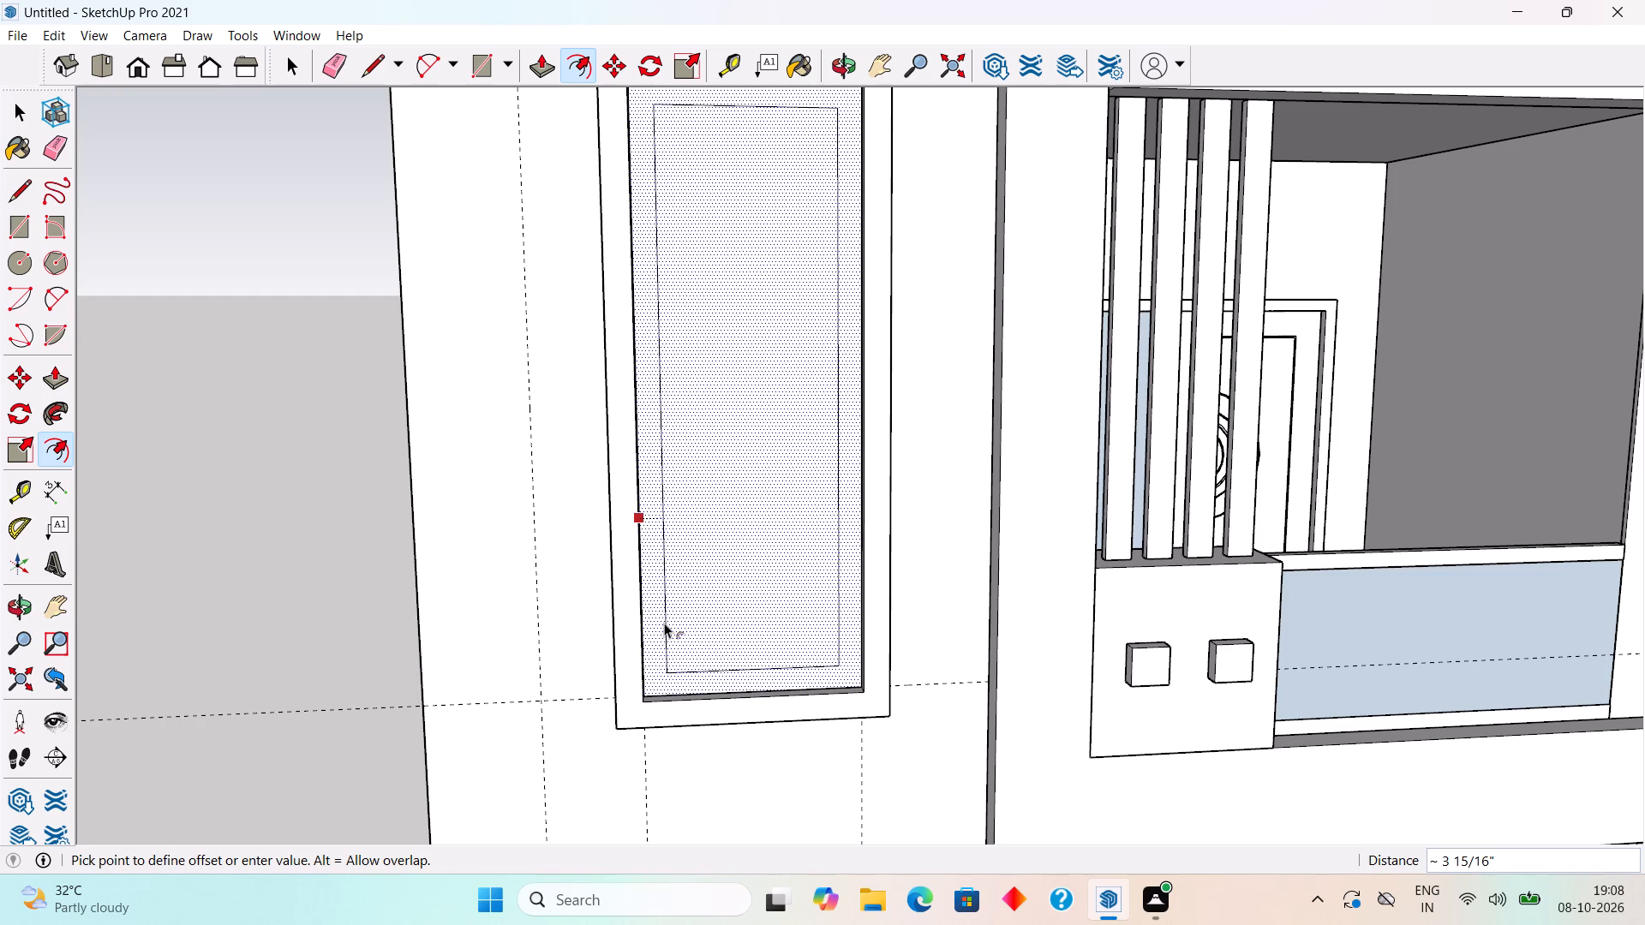
{"action": "type", "text": "2\""}
{"action": "key", "text": "Return"}
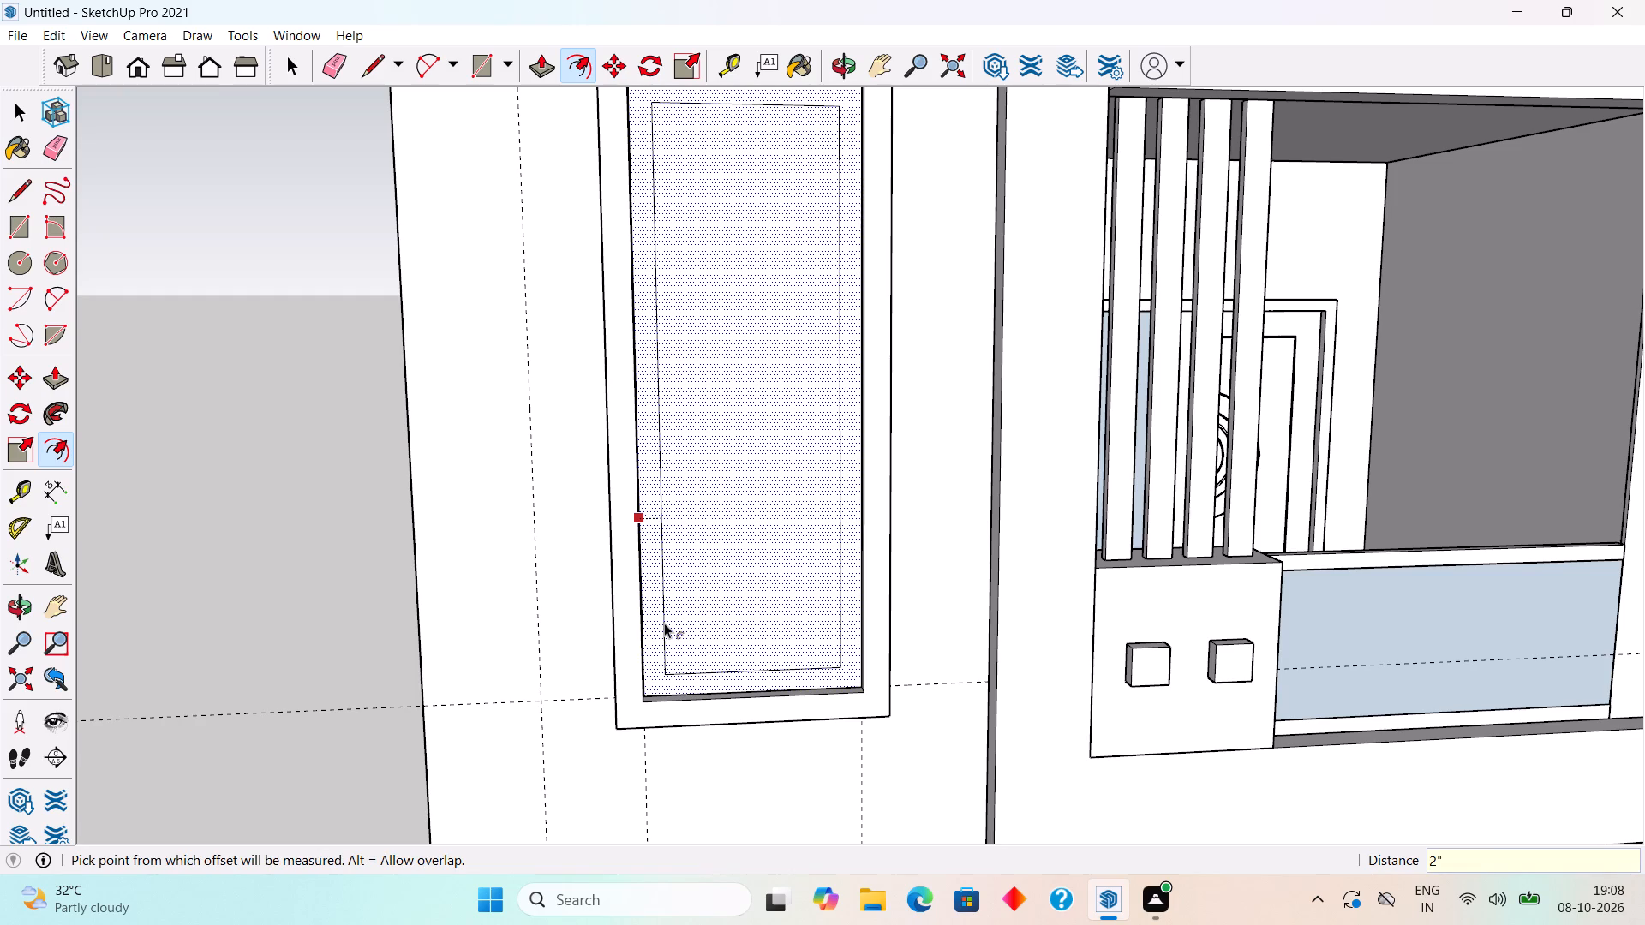
{"action": "key", "text": "space"}
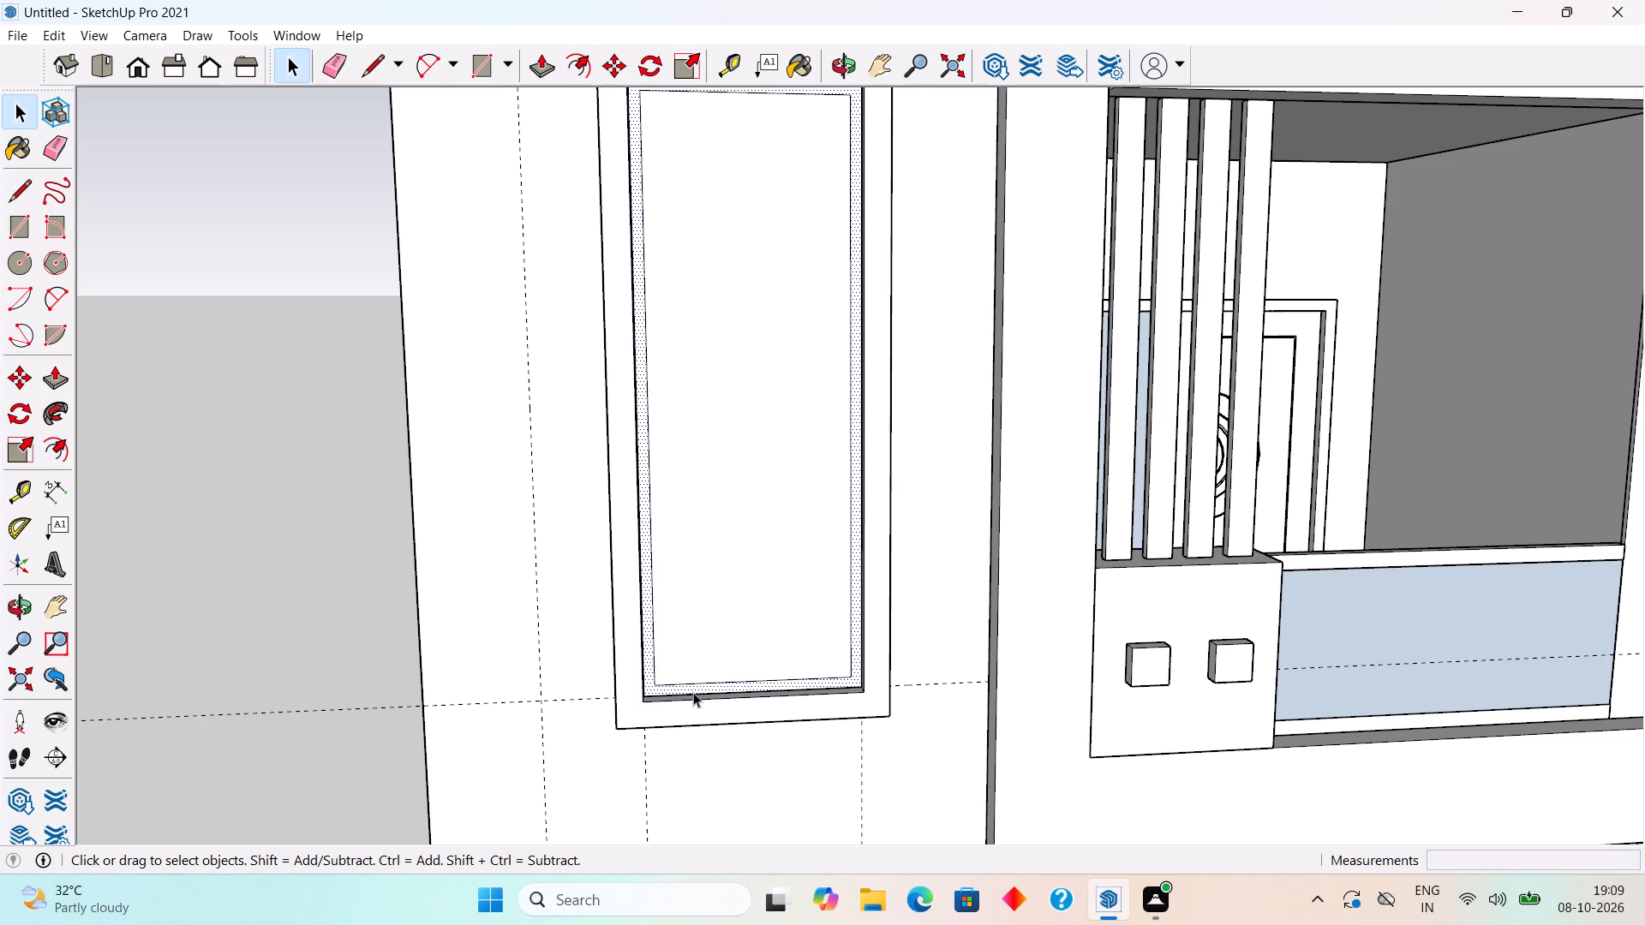
Delete the inner face enclosed by the offset, leaving only a narrow inner frame in the tall wall's window opening.
{"action": "scroll", "coordinate": [693, 692], "scroll_direction": "up", "scroll_amount": 6}
{"action": "left_click", "coordinate": [724, 542]}
{"action": "key", "text": "BackSpace"}
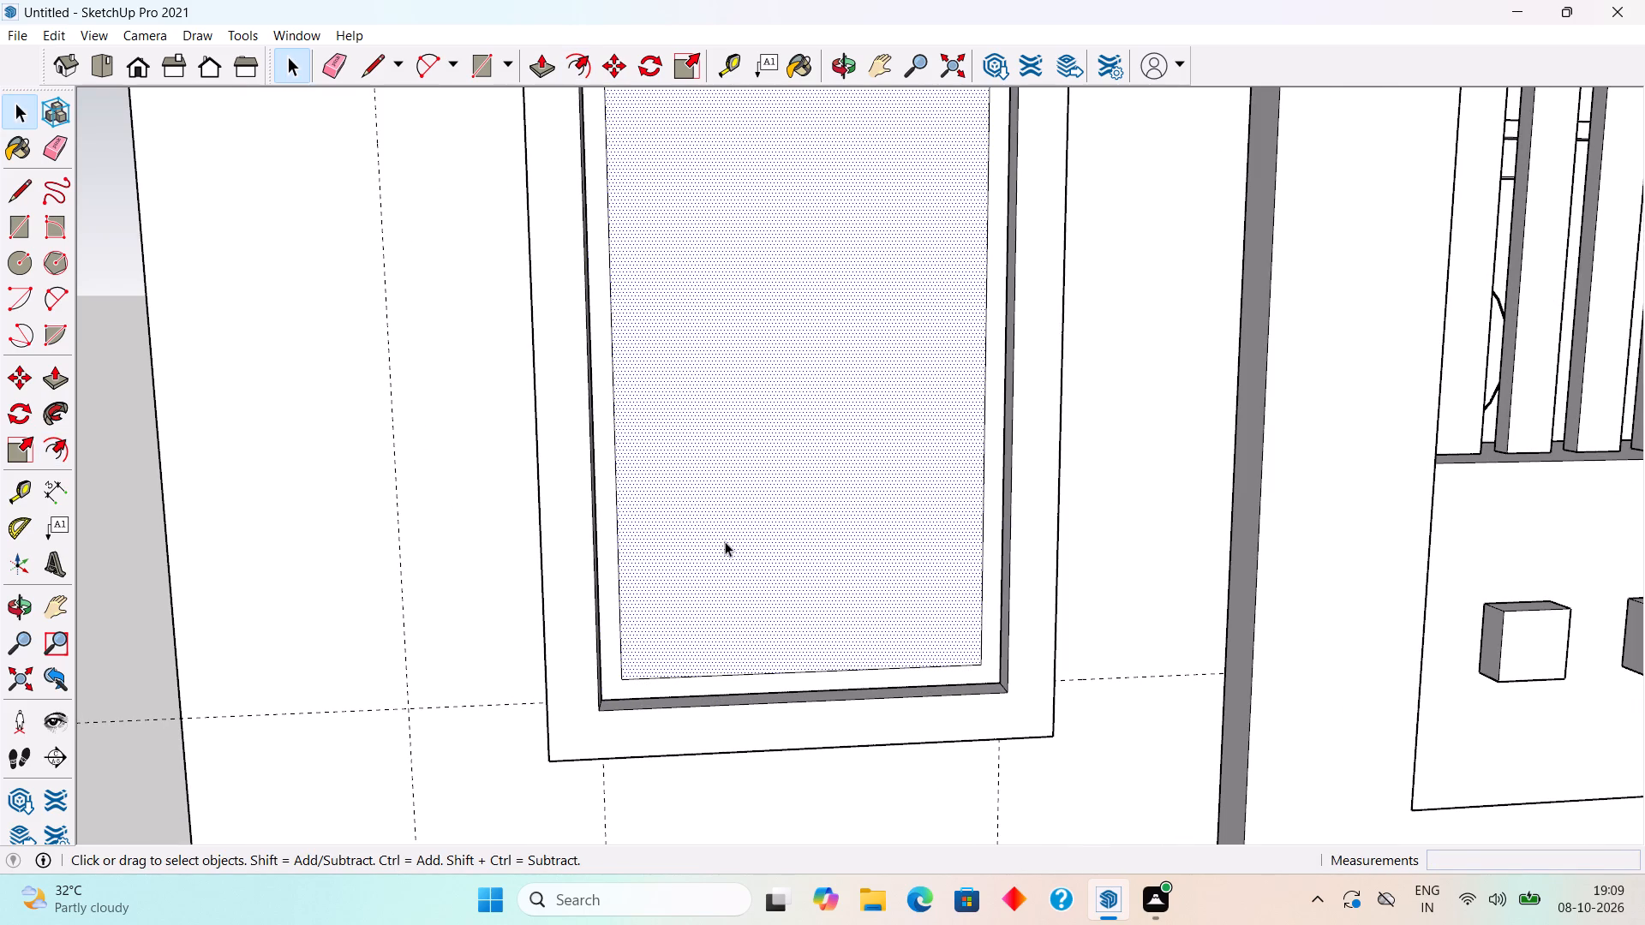
{"action": "left_click", "coordinate": [680, 602]}
{"action": "middle_click_drag", "start_coordinate": [643, 631], "coordinate": [349, 732]}
{"action": "left_click", "coordinate": [413, 650]}
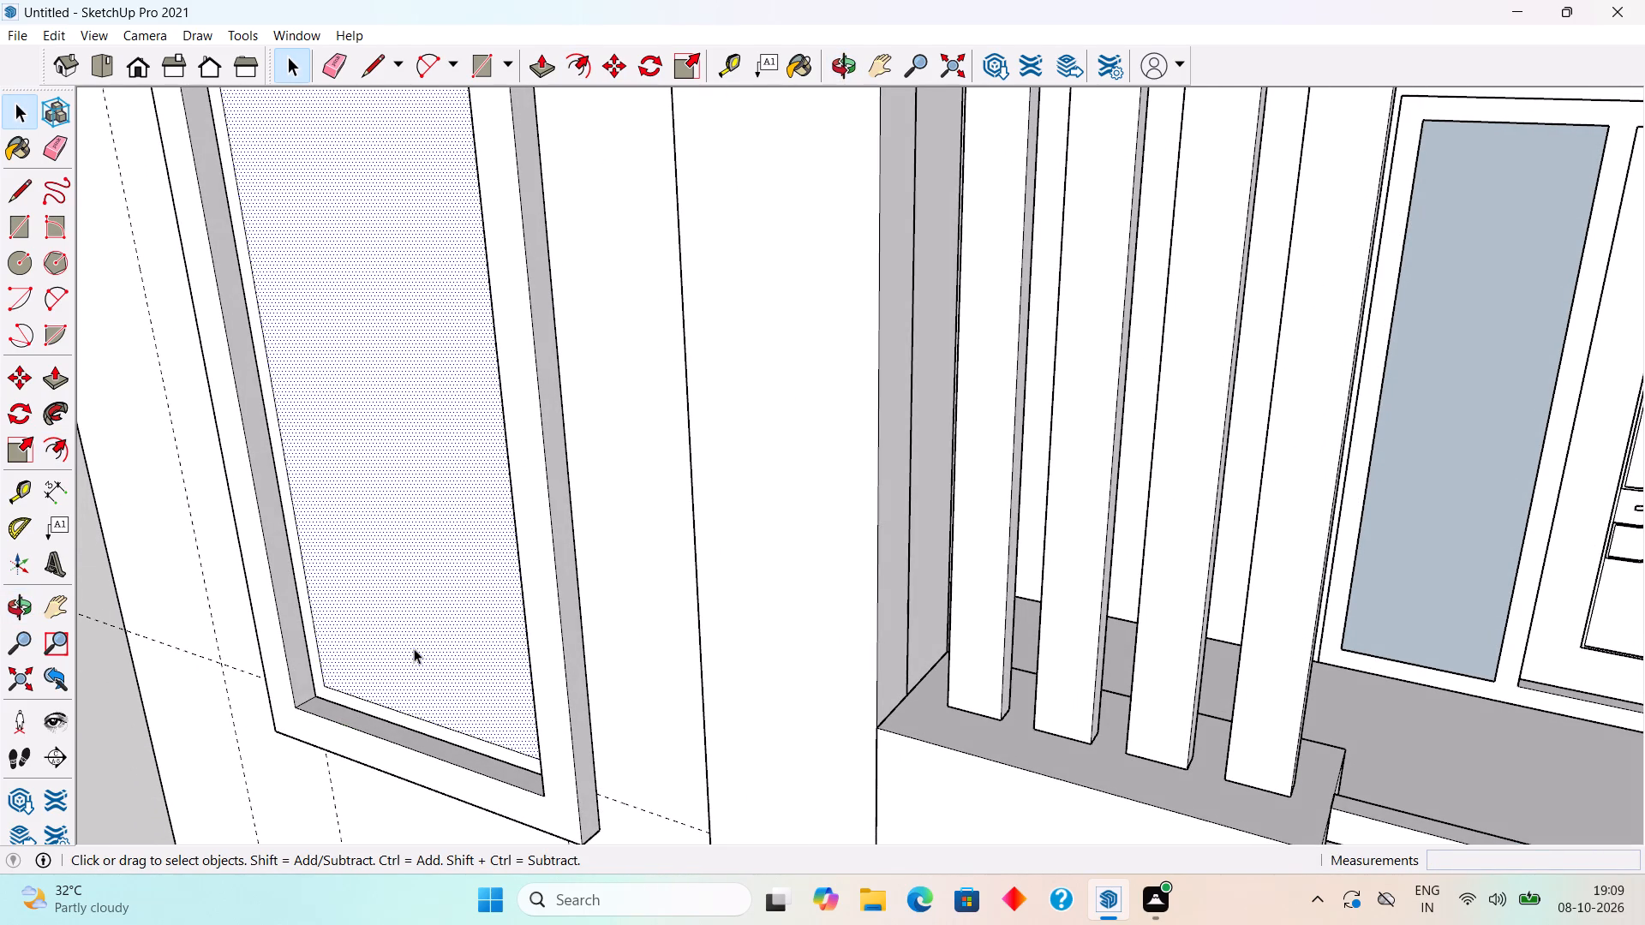
{"action": "key", "text": "BackSpace"}
{"action": "key", "text": "Delete"}
{"action": "middle_click_drag", "start_coordinate": [553, 658], "coordinate": [863, 613]}
{"action": "scroll", "coordinate": [863, 613], "scroll_direction": "down", "scroll_amount": 3}
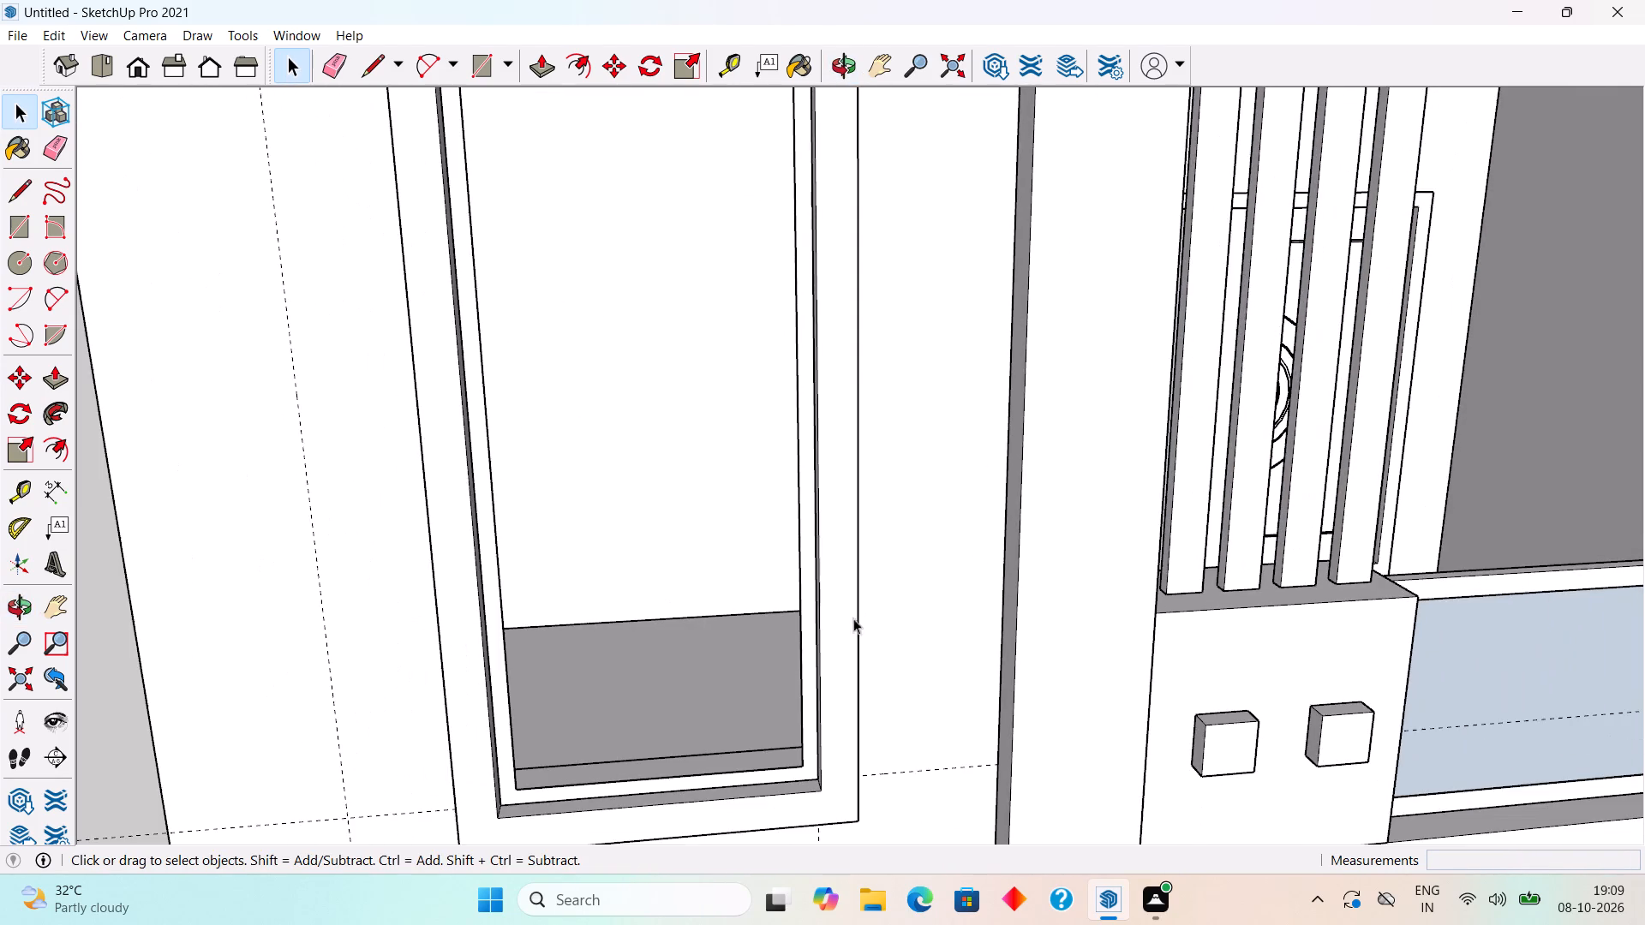
Push/Pull the narrow inner frame's front face outward by 1", twice in succession.
{"action": "scroll", "coordinate": [757, 746], "scroll_direction": "up", "scroll_amount": 5}
{"action": "left_click", "coordinate": [838, 726]}
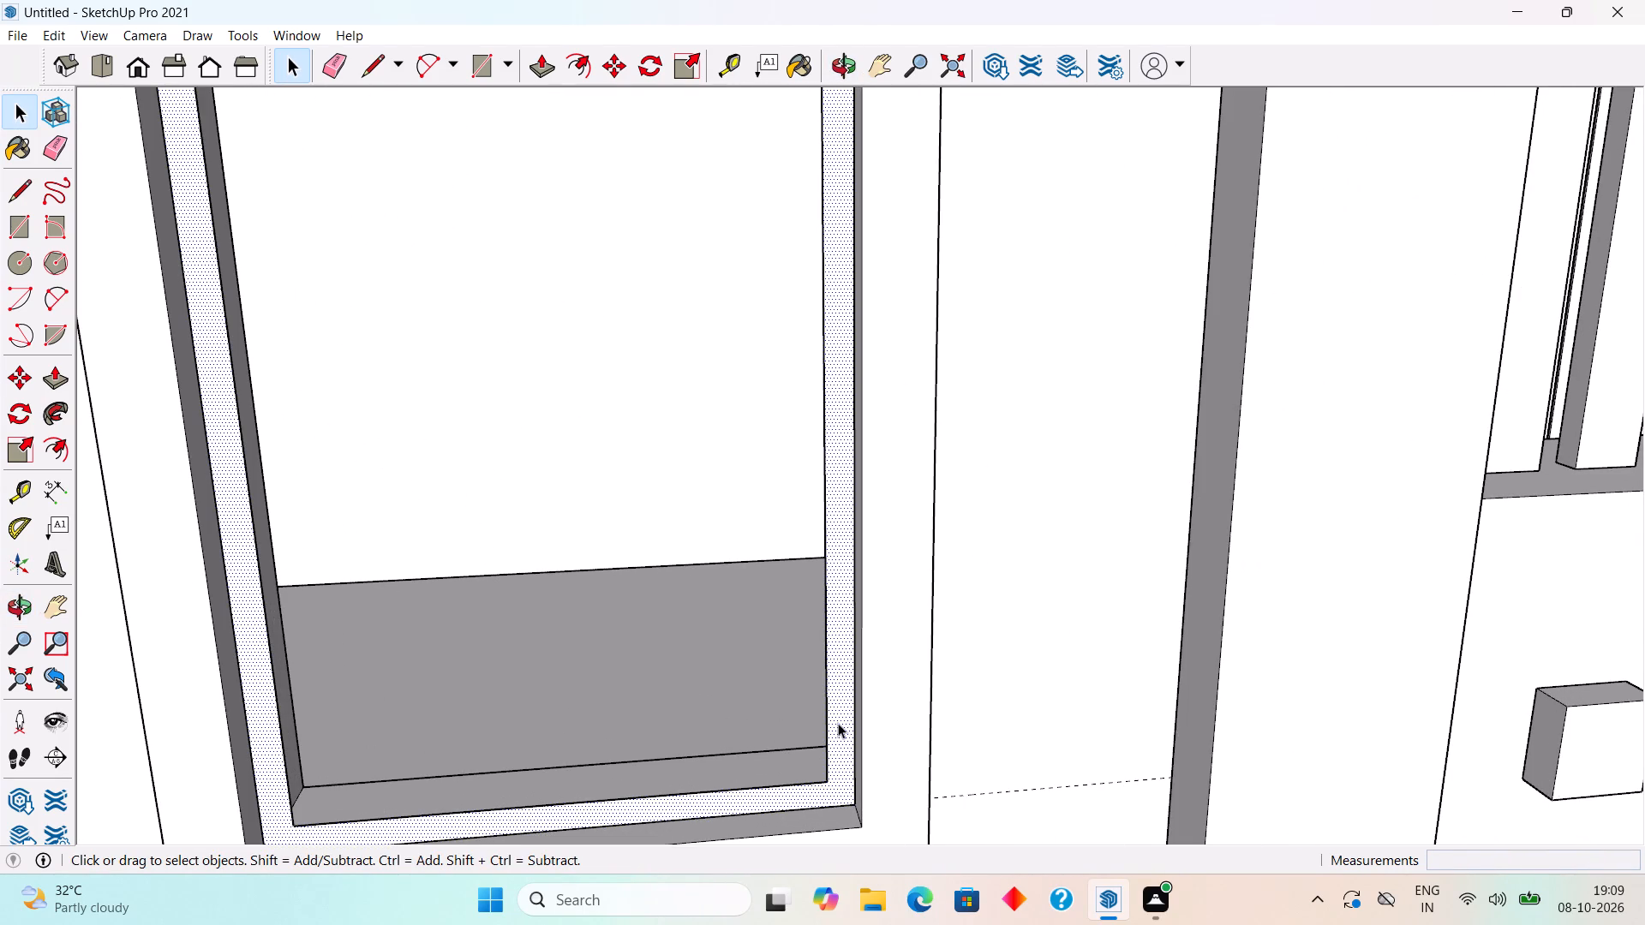
{"action": "key", "text": "p"}
{"action": "left_click", "coordinate": [838, 720]}
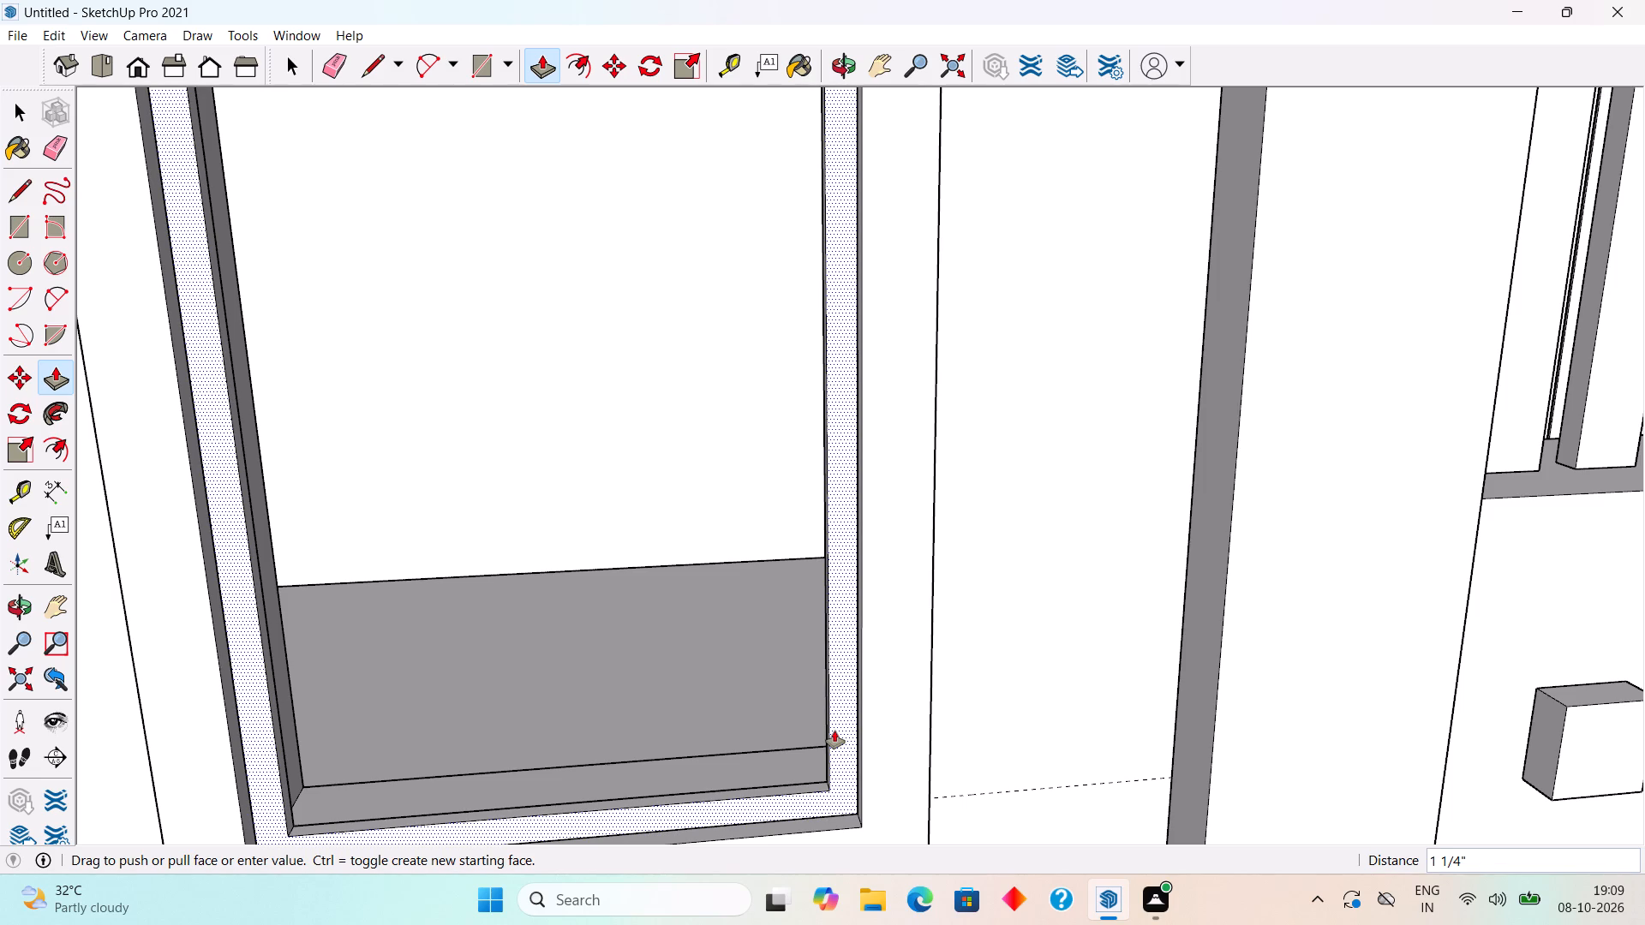
{"action": "type", "text": "1\""}
{"action": "key", "text": "Return"}
{"action": "key", "text": "space"}
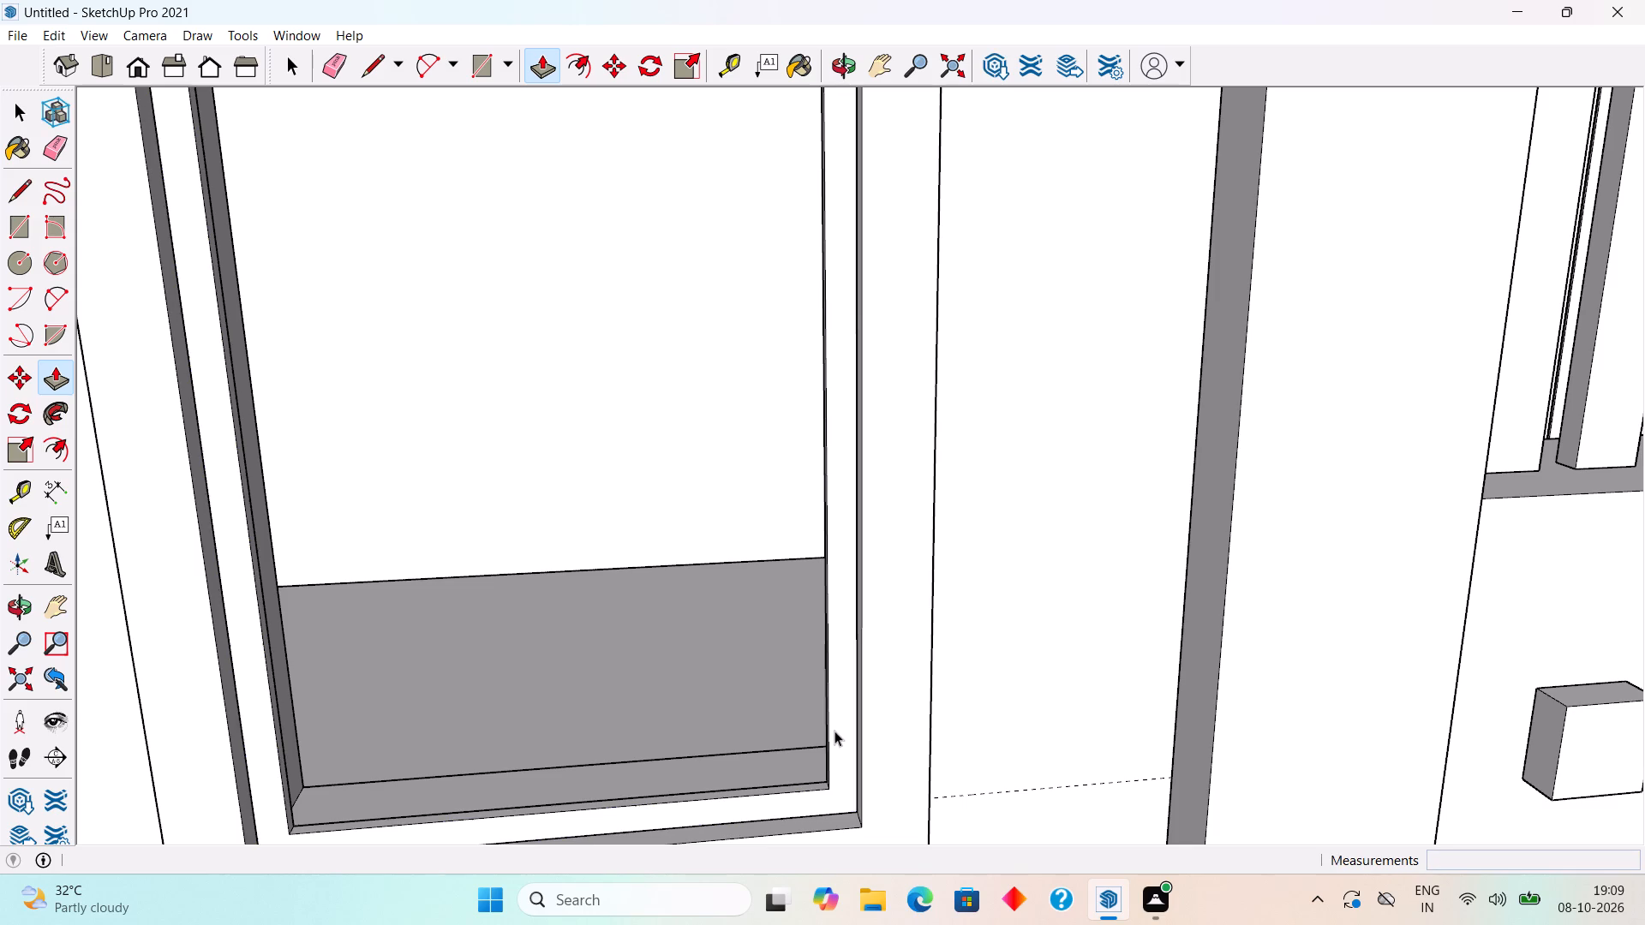
{"action": "left_click", "coordinate": [840, 725]}
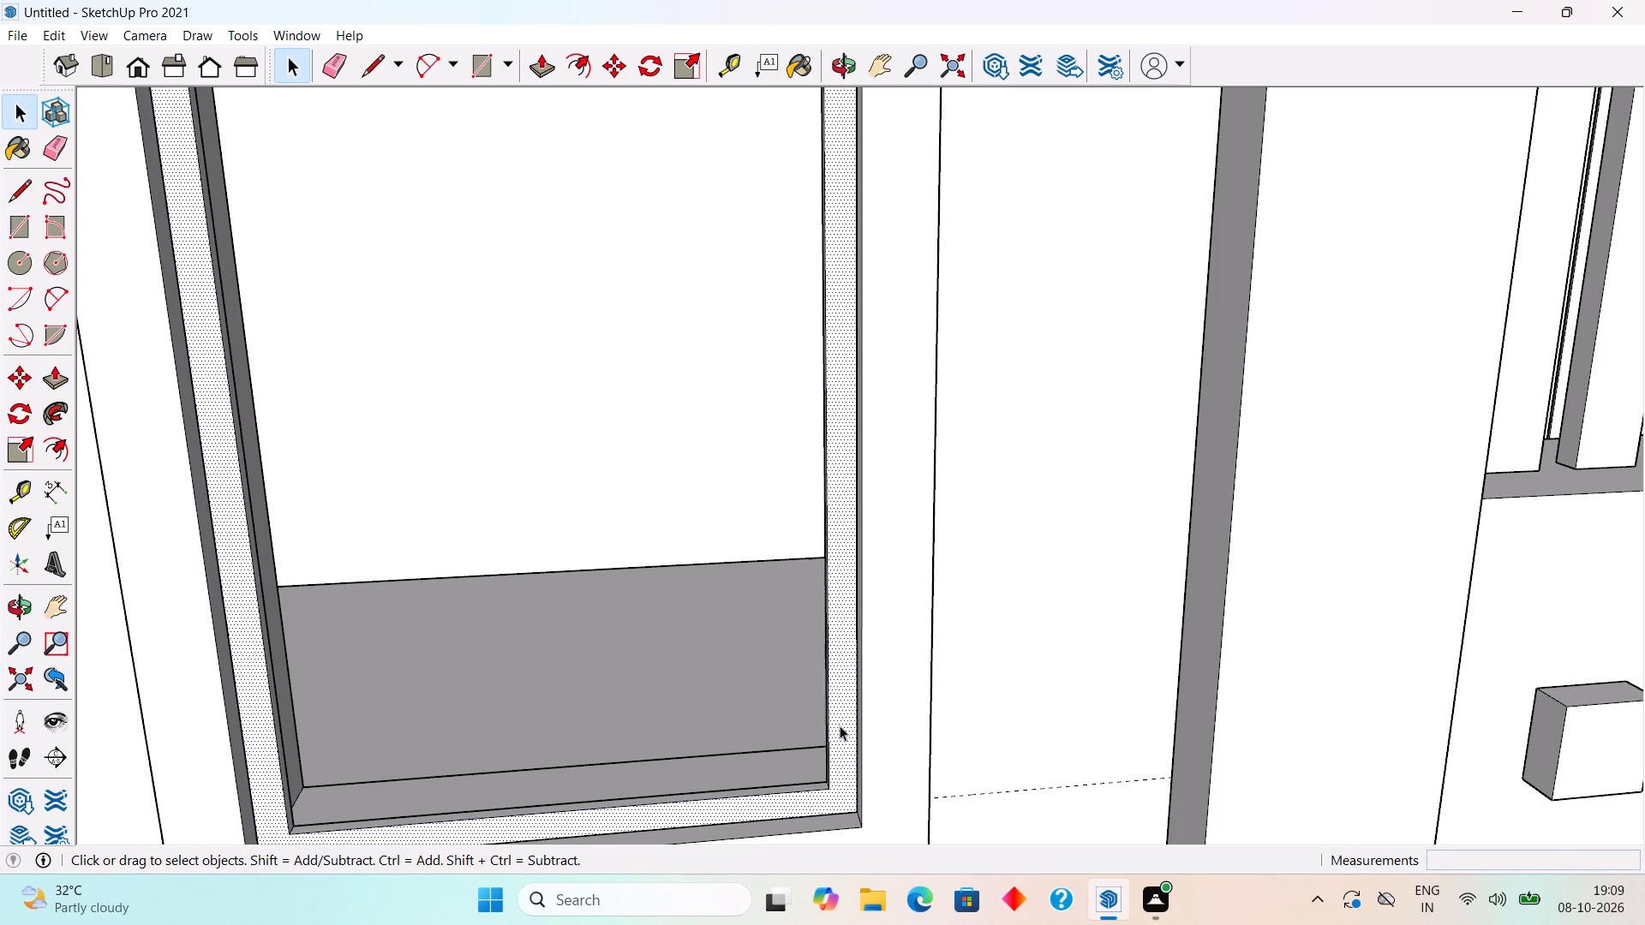
{"action": "key", "text": "p"}
{"action": "left_click", "coordinate": [840, 725]}
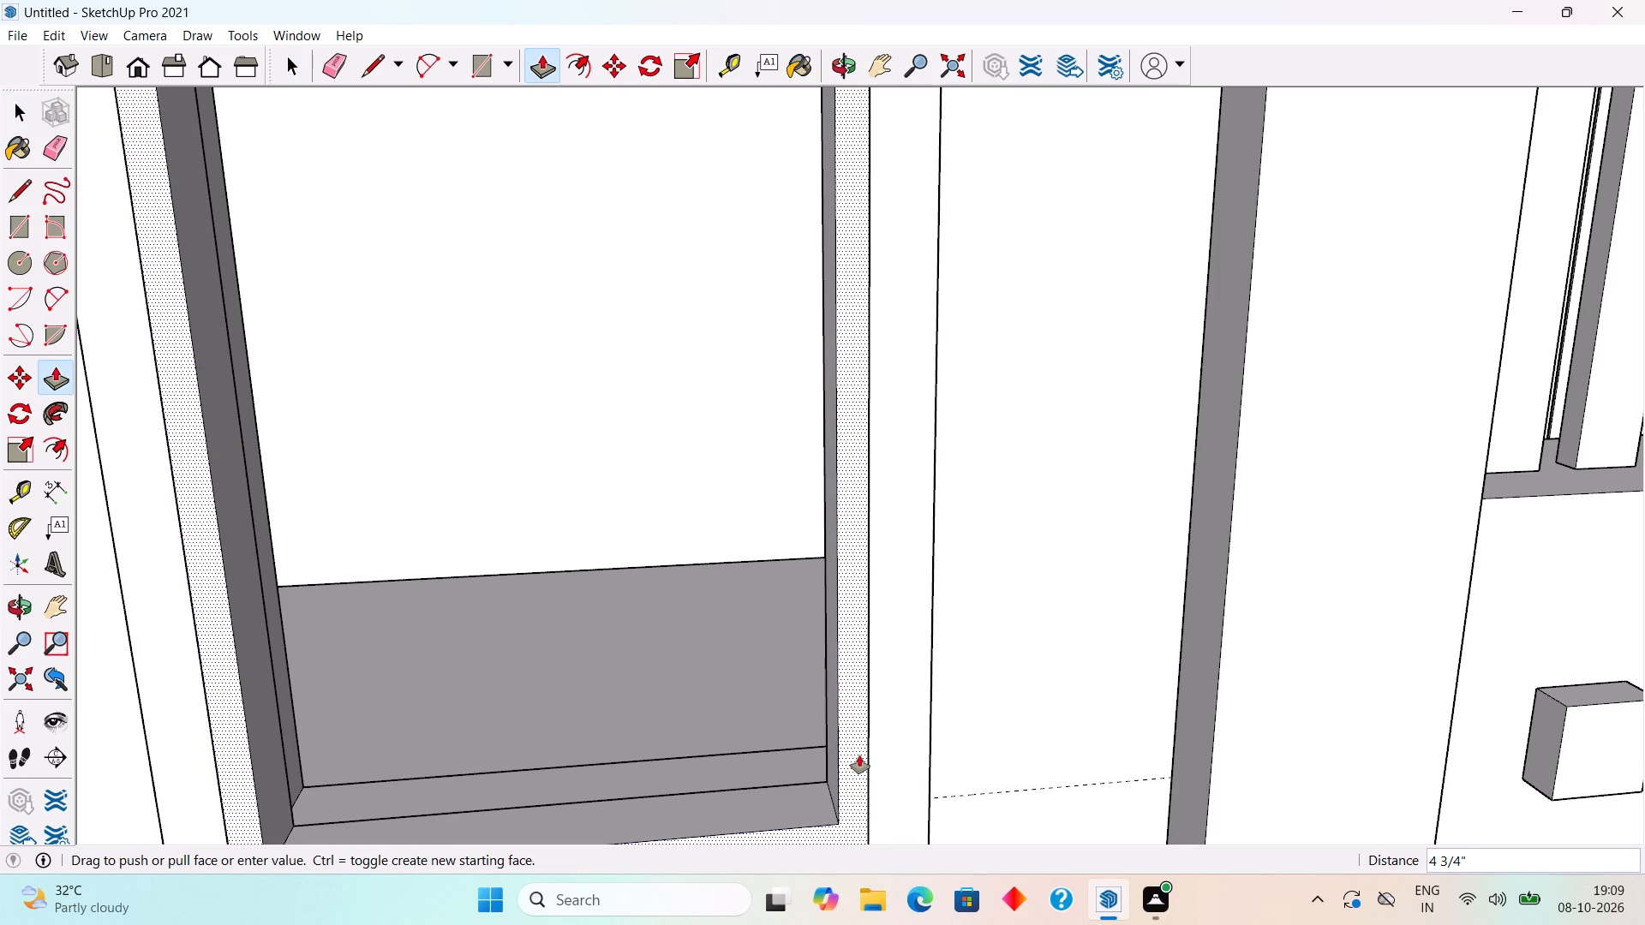
{"action": "type", "text": "1\""}
{"action": "key", "text": "Return"}
{"action": "key", "text": "space"}
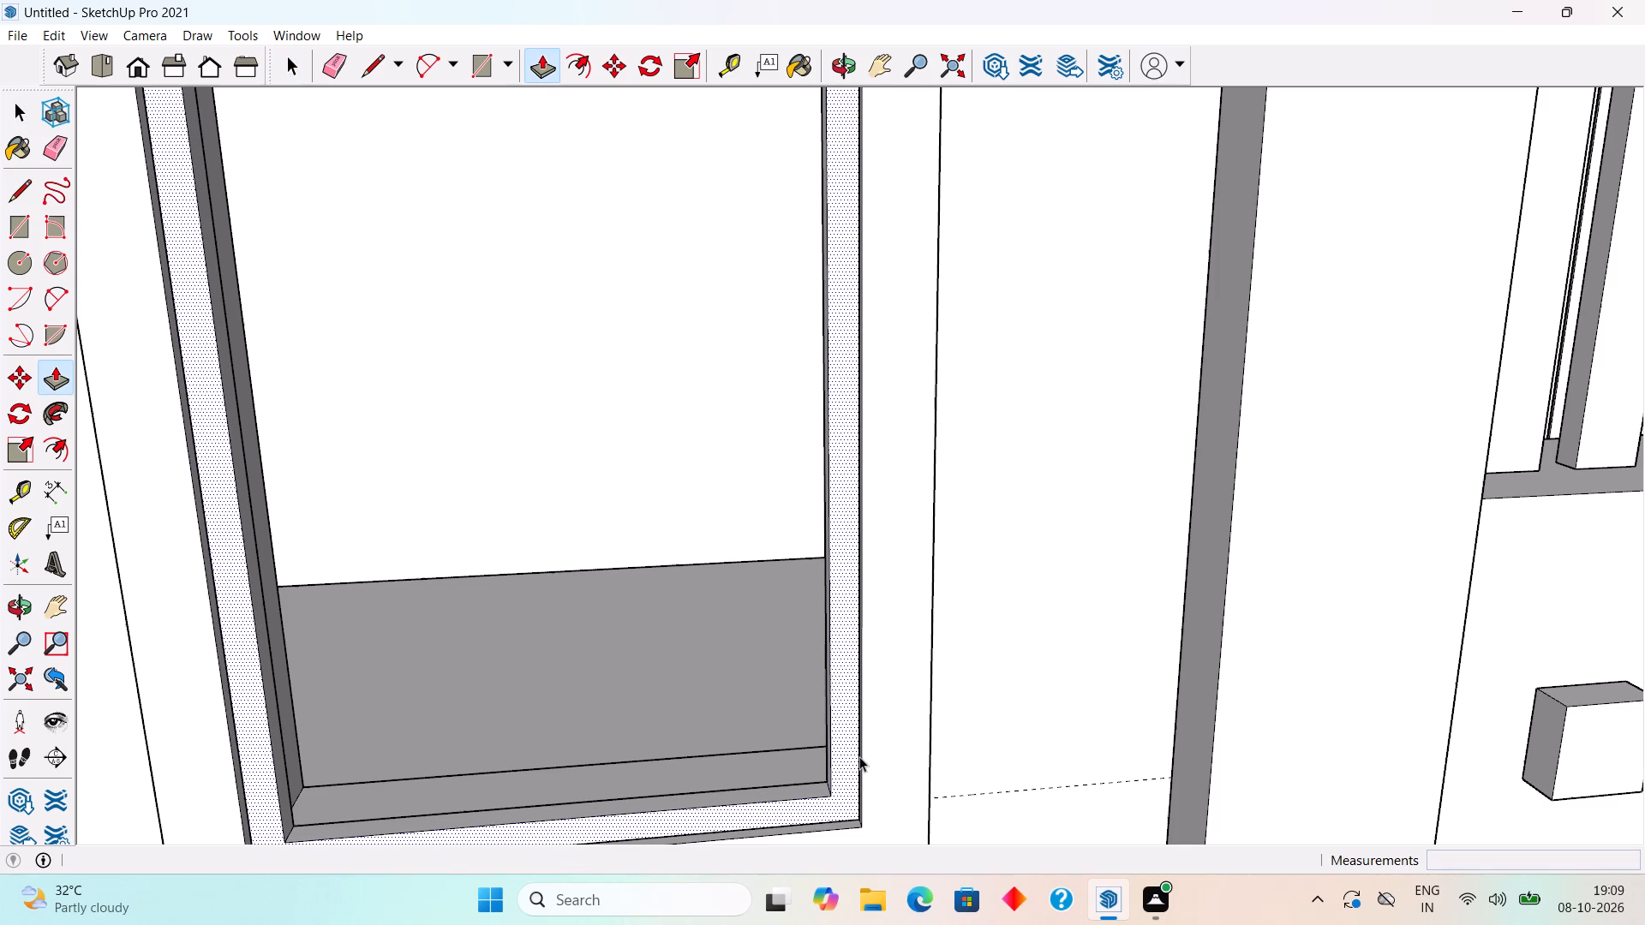
Make a group of all the connected geometry of the inner window frame.
{"action": "scroll", "coordinate": [827, 756], "scroll_direction": "down", "scroll_amount": 3}
{"action": "triple_click", "coordinate": [790, 802]}
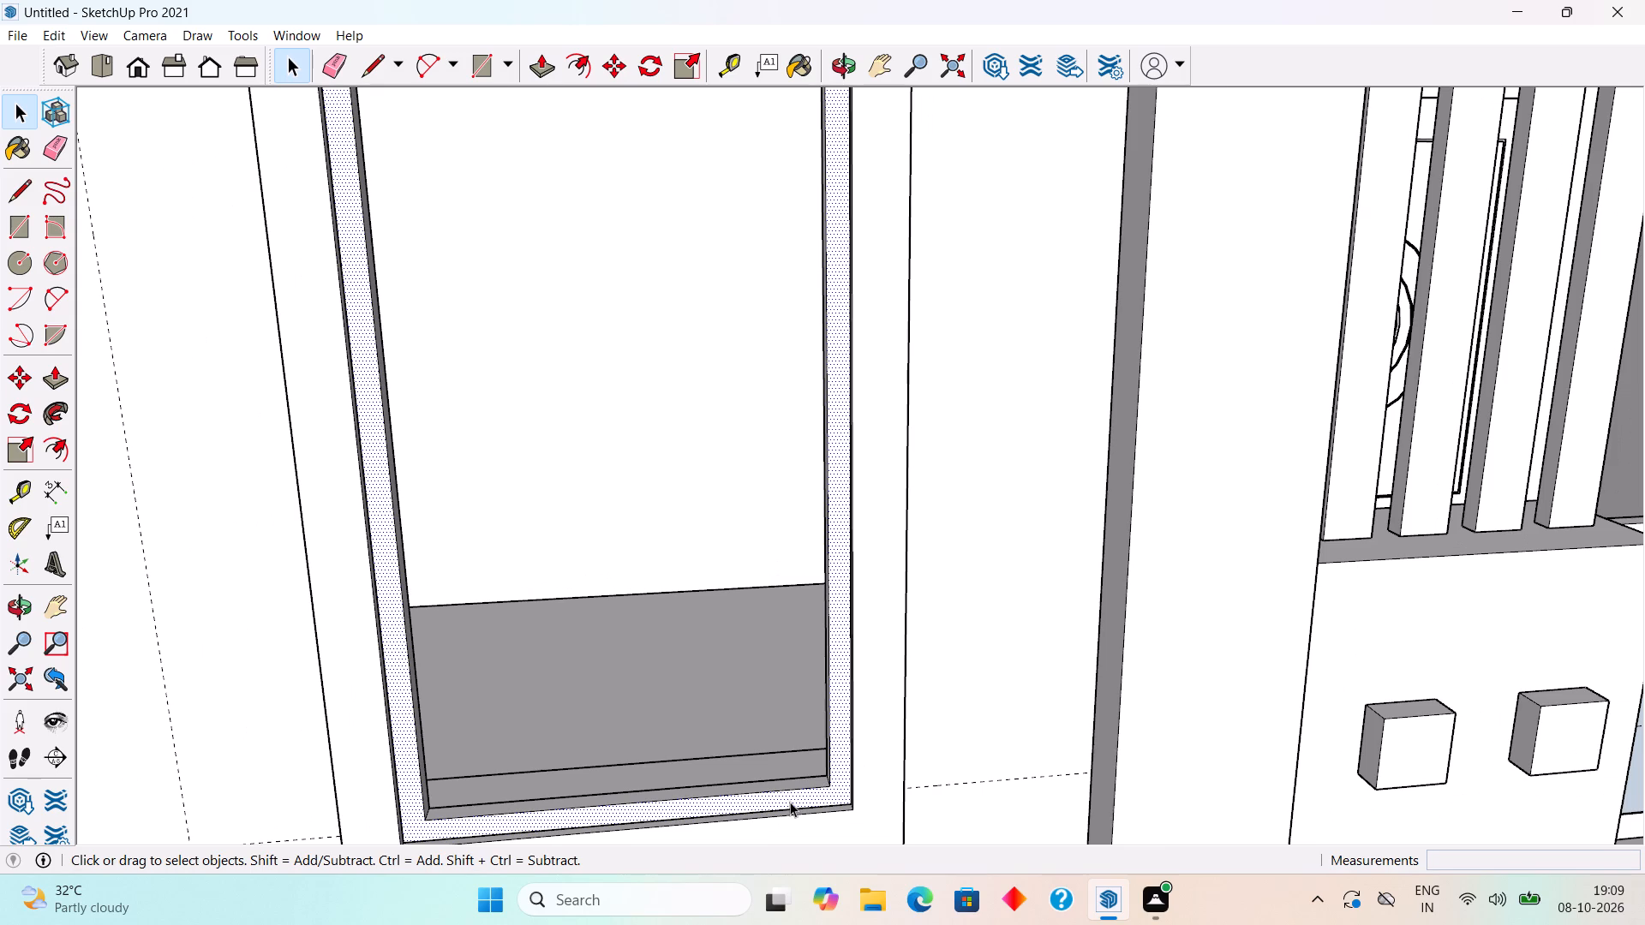
{"action": "right_click", "coordinate": [786, 802]}
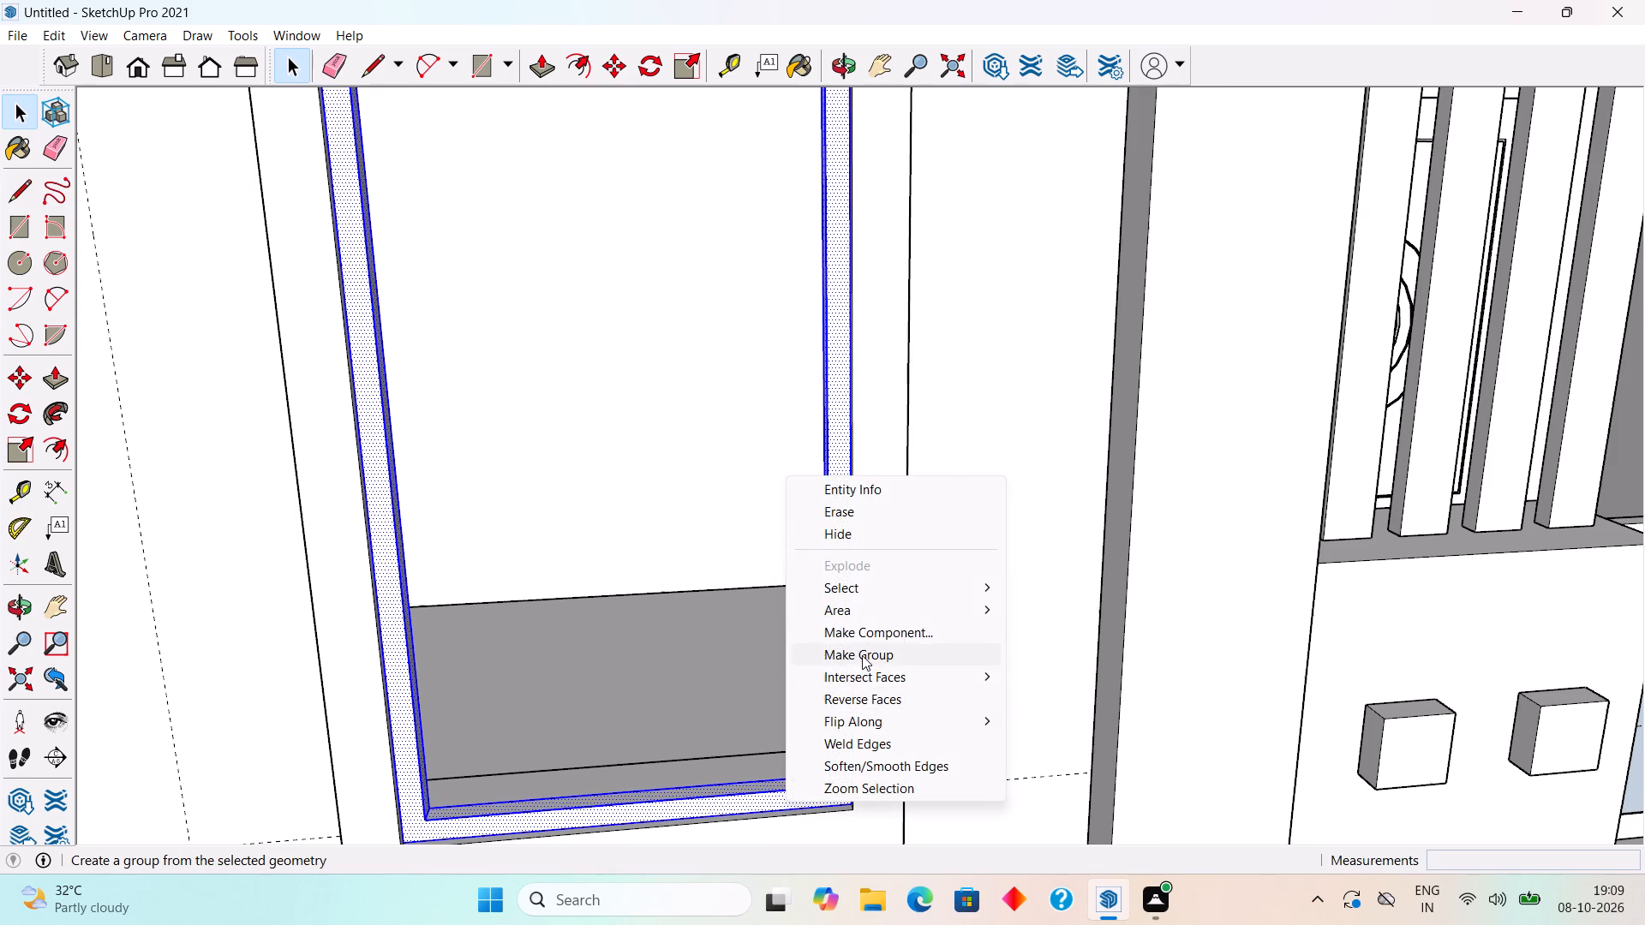
{"action": "left_click", "coordinate": [863, 653]}
{"action": "scroll", "coordinate": [845, 662], "scroll_direction": "down", "scroll_amount": 10}
{"action": "left_click", "coordinate": [445, 607]}
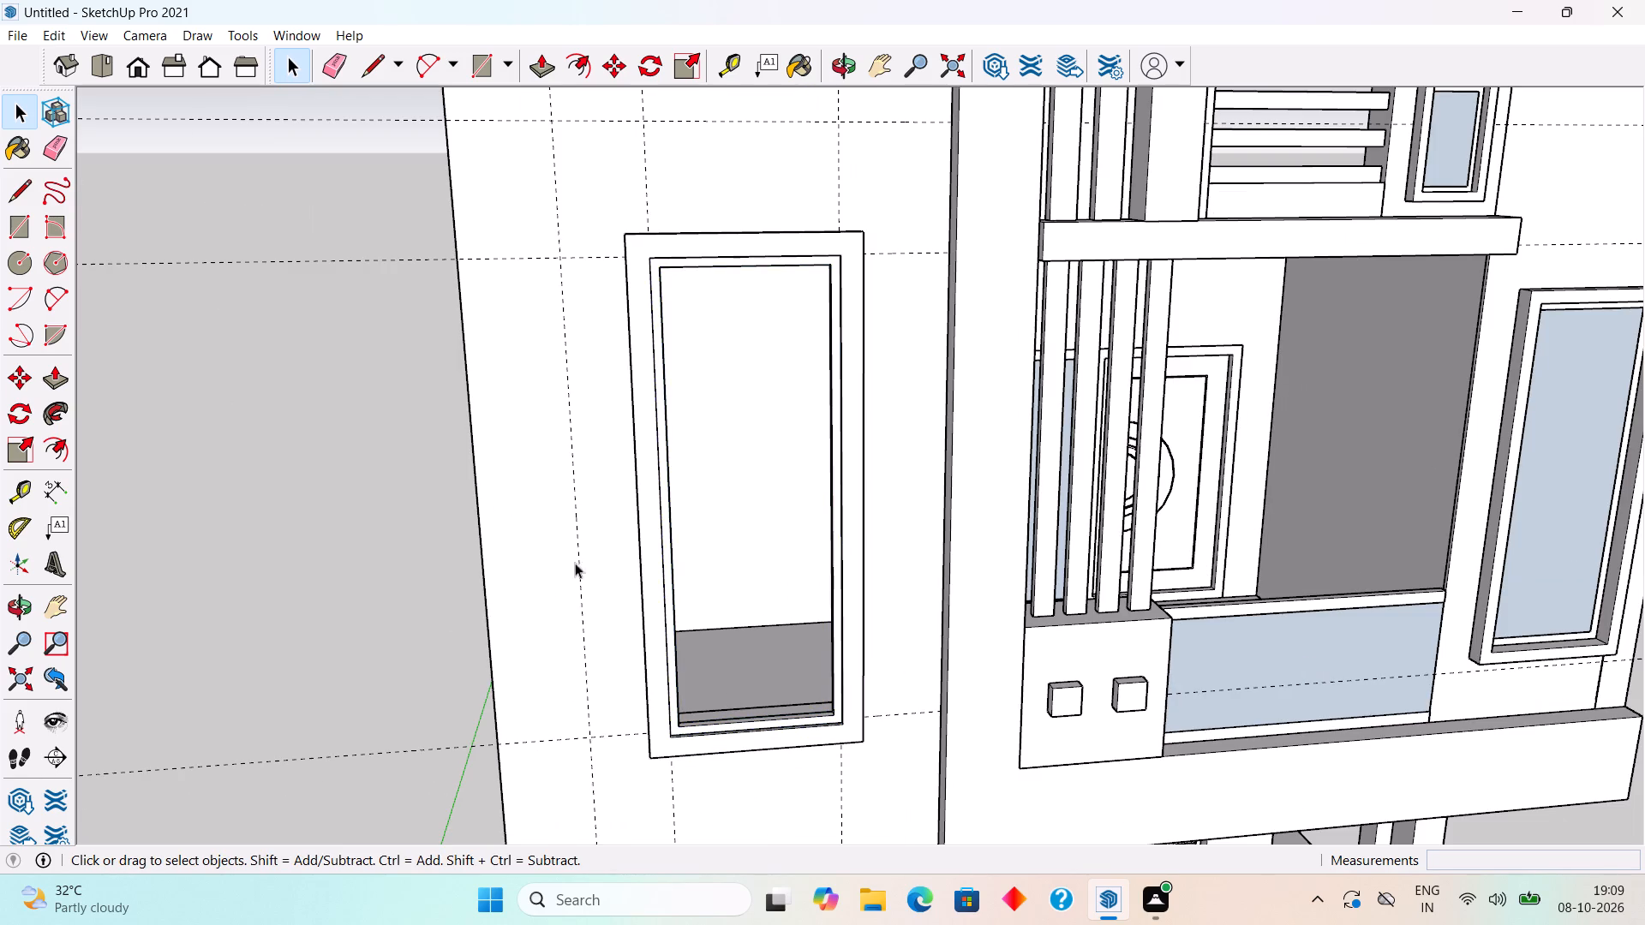
Draw a glass-pane rectangle about 2' 11 11/16" wide between opposite inner corners of the tall wall's inner window frame.
{"action": "middle_click_drag", "start_coordinate": [742, 507], "coordinate": [643, 370]}
{"action": "scroll", "coordinate": [671, 286], "scroll_direction": "up", "scroll_amount": 4}
{"action": "middle_click_drag", "start_coordinate": [674, 279], "coordinate": [673, 328]}
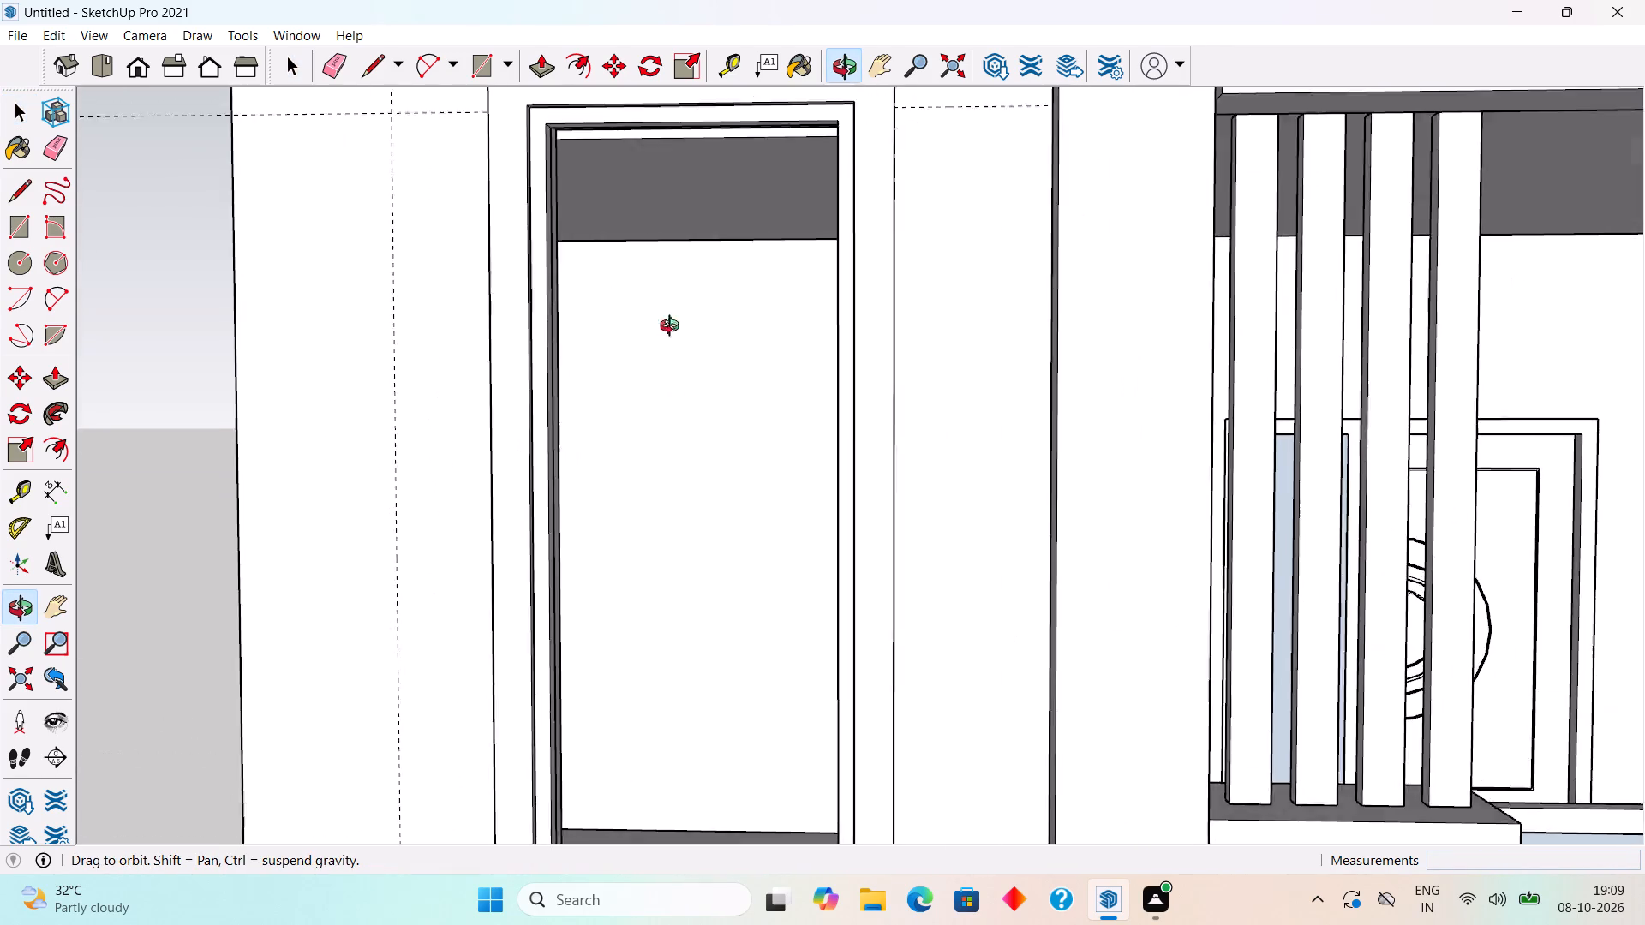
{"action": "middle_click_drag", "start_coordinate": [673, 328], "coordinate": [686, 425]}
{"action": "scroll", "coordinate": [664, 375], "scroll_direction": "up", "scroll_amount": 5}
{"action": "middle_click_drag", "start_coordinate": [667, 367], "coordinate": [709, 380]}
{"action": "key", "text": "r"}
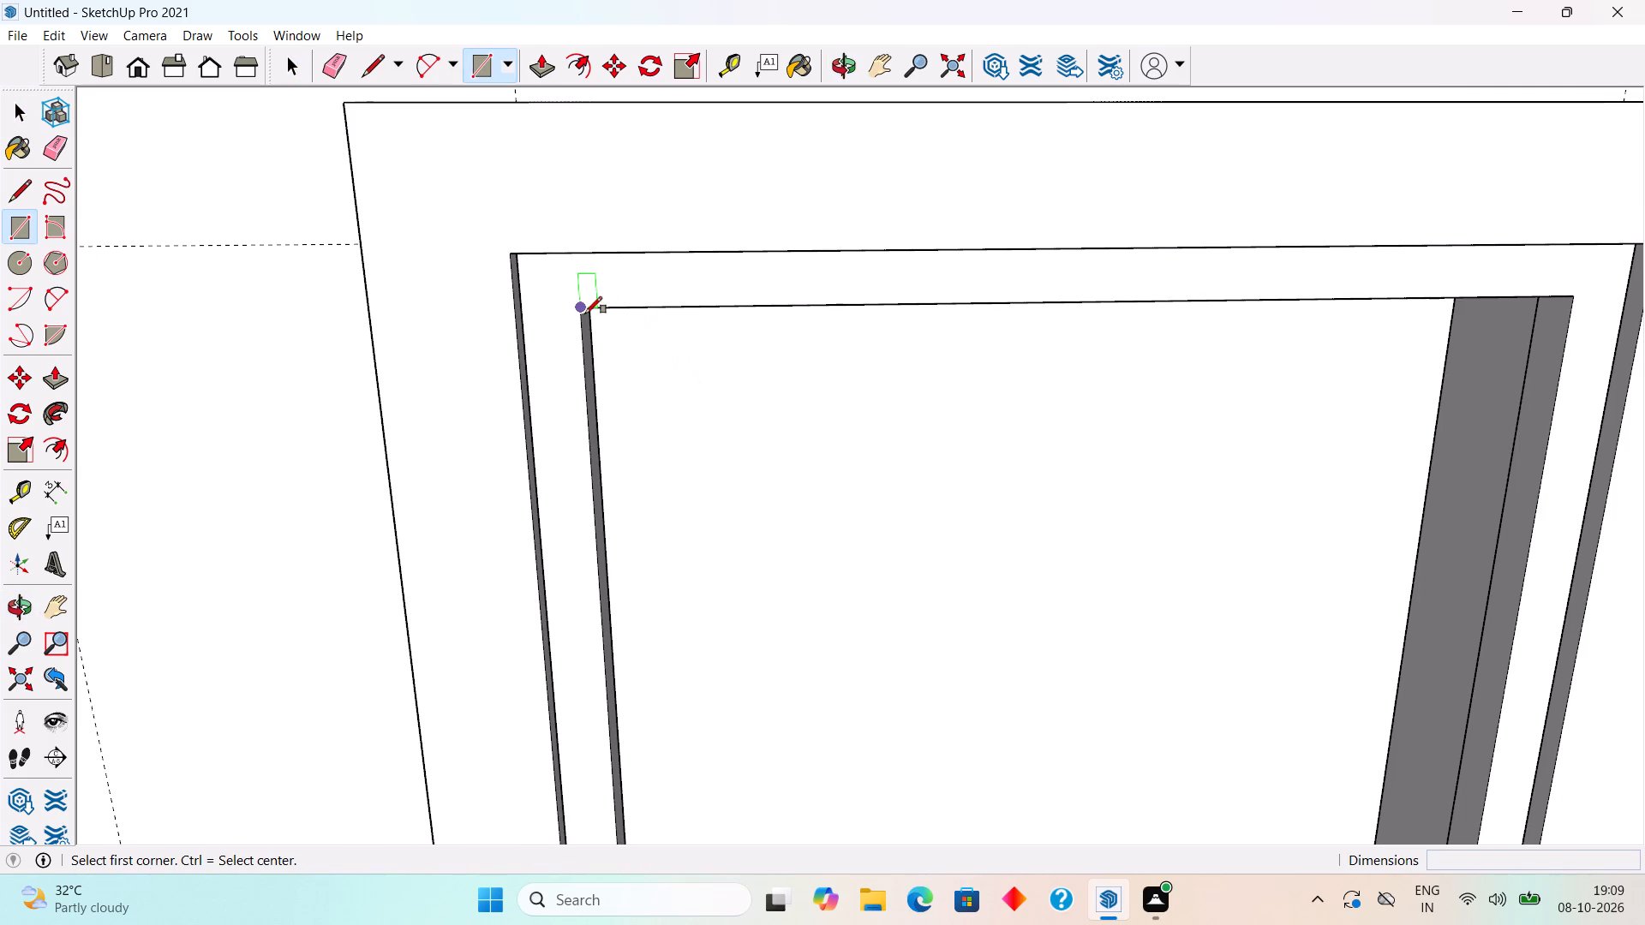
{"action": "left_click", "coordinate": [585, 313]}
{"action": "scroll", "coordinate": [1088, 434], "scroll_direction": "down", "scroll_amount": 11}
{"action": "scroll", "coordinate": [1102, 678], "scroll_direction": "up", "scroll_amount": 4}
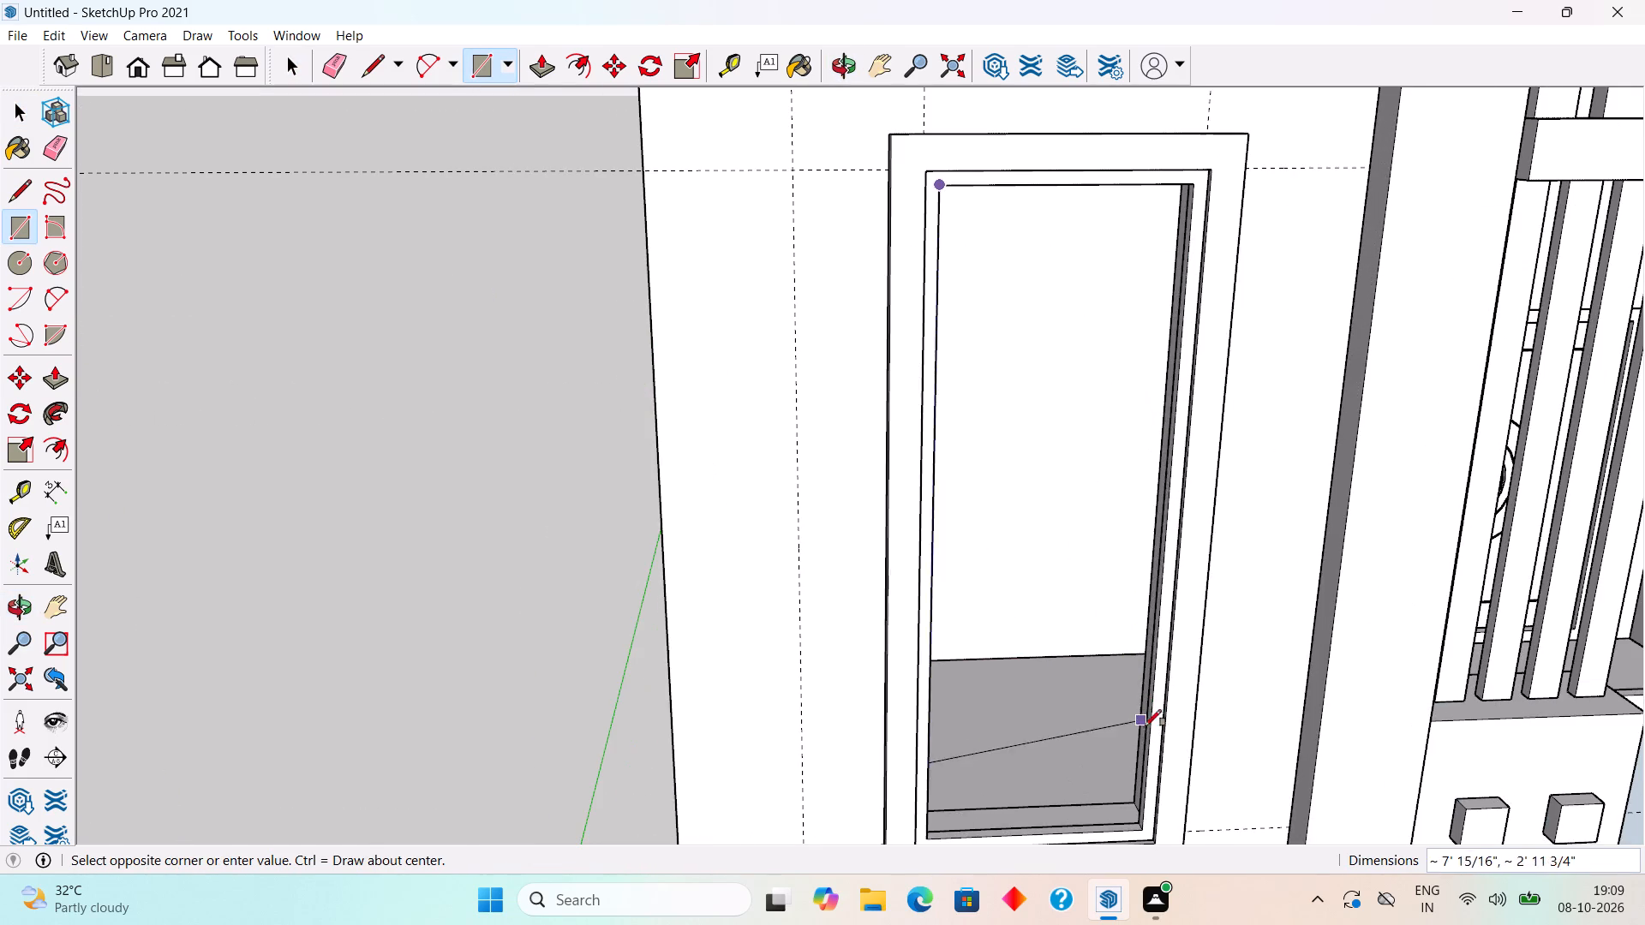
{"action": "scroll", "coordinate": [1146, 736], "scroll_direction": "down", "scroll_amount": 5}
{"action": "scroll", "coordinate": [1146, 804], "scroll_direction": "up", "scroll_amount": 15}
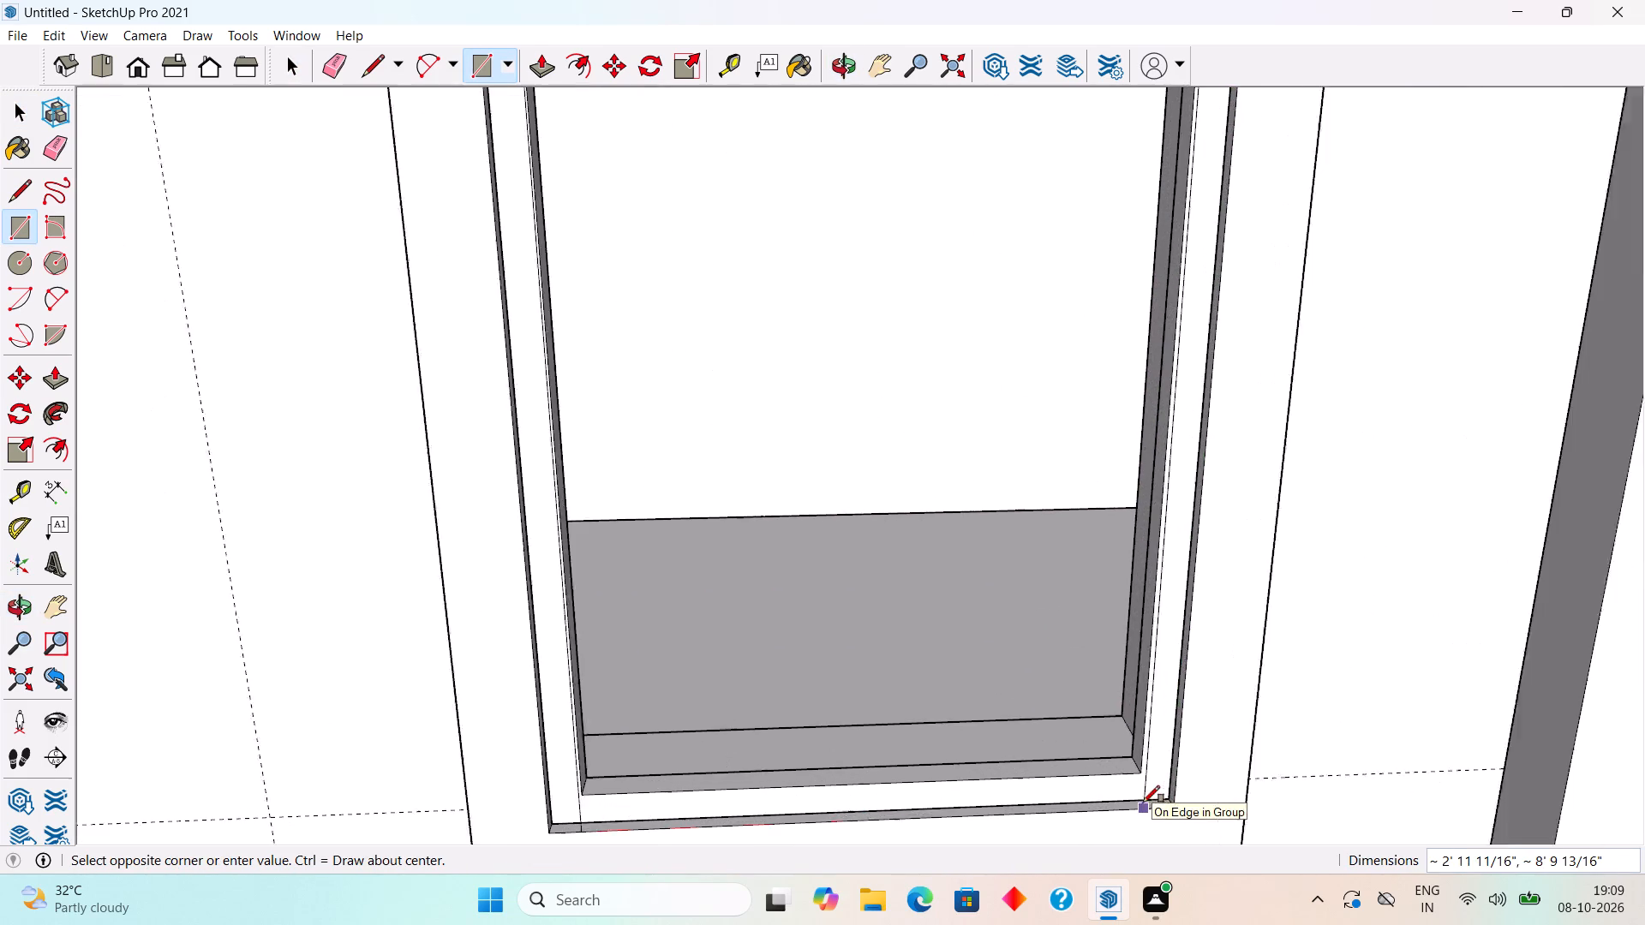
{"action": "left_click", "coordinate": [1141, 769]}
{"action": "key", "text": "space"}
{"action": "scroll", "coordinate": [1145, 765], "scroll_direction": "down", "scroll_amount": 3}
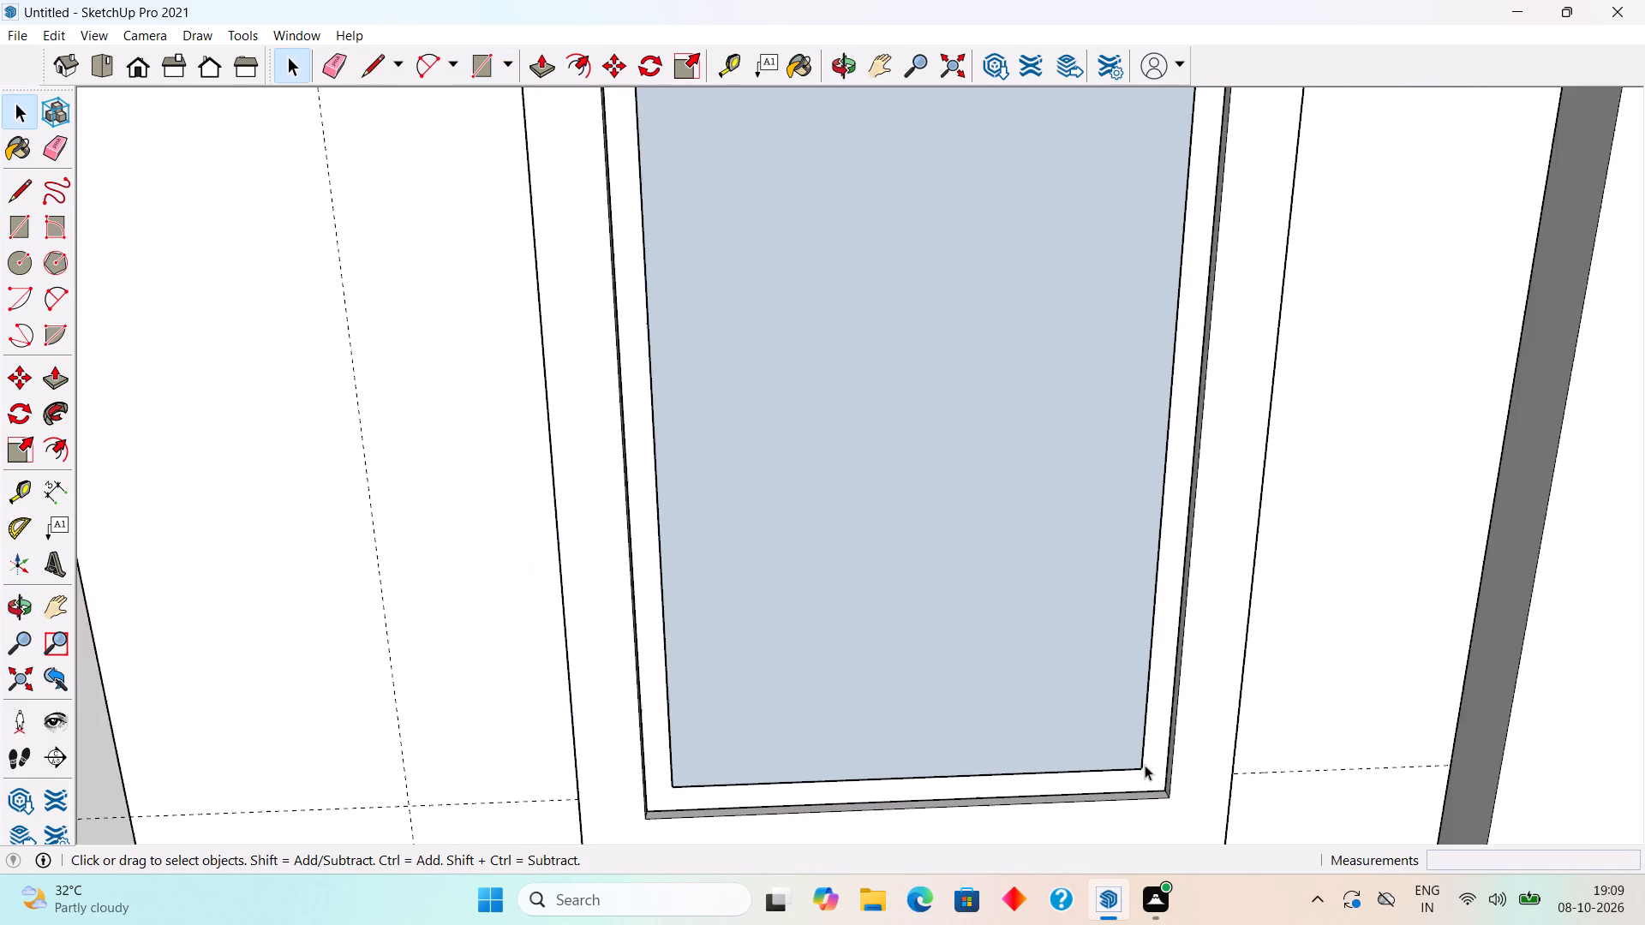
{"action": "scroll", "coordinate": [1145, 765], "scroll_direction": "down", "scroll_amount": 16}
{"action": "left_click", "coordinate": [855, 617]}
Examine the house facade from the front and slightly above, comparing the tall wall's glazed window with the other windows.
{"action": "middle_click_drag", "start_coordinate": [1333, 619], "coordinate": [1282, 539]}
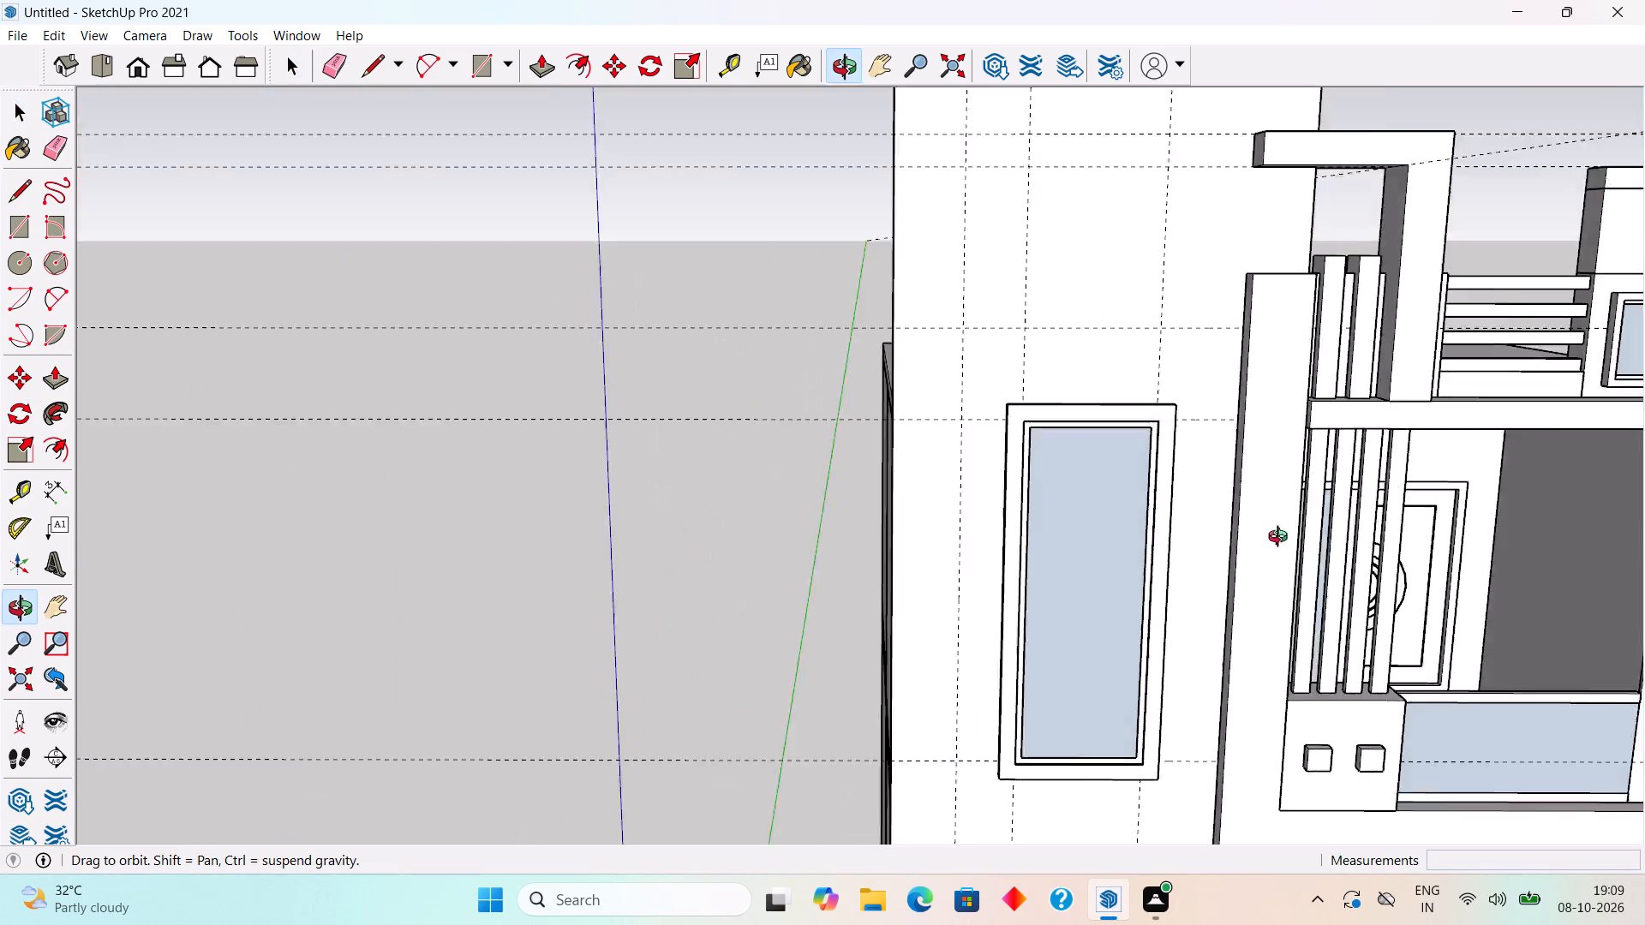
{"action": "middle_click_drag", "start_coordinate": [1282, 539], "coordinate": [1124, 393]}
{"action": "scroll", "coordinate": [1094, 357], "scroll_direction": "down", "scroll_amount": 4}
{"action": "scroll", "coordinate": [1204, 445], "scroll_direction": "down", "scroll_amount": 5}
{"action": "middle_click_drag", "start_coordinate": [1269, 516], "coordinate": [1412, 609]}
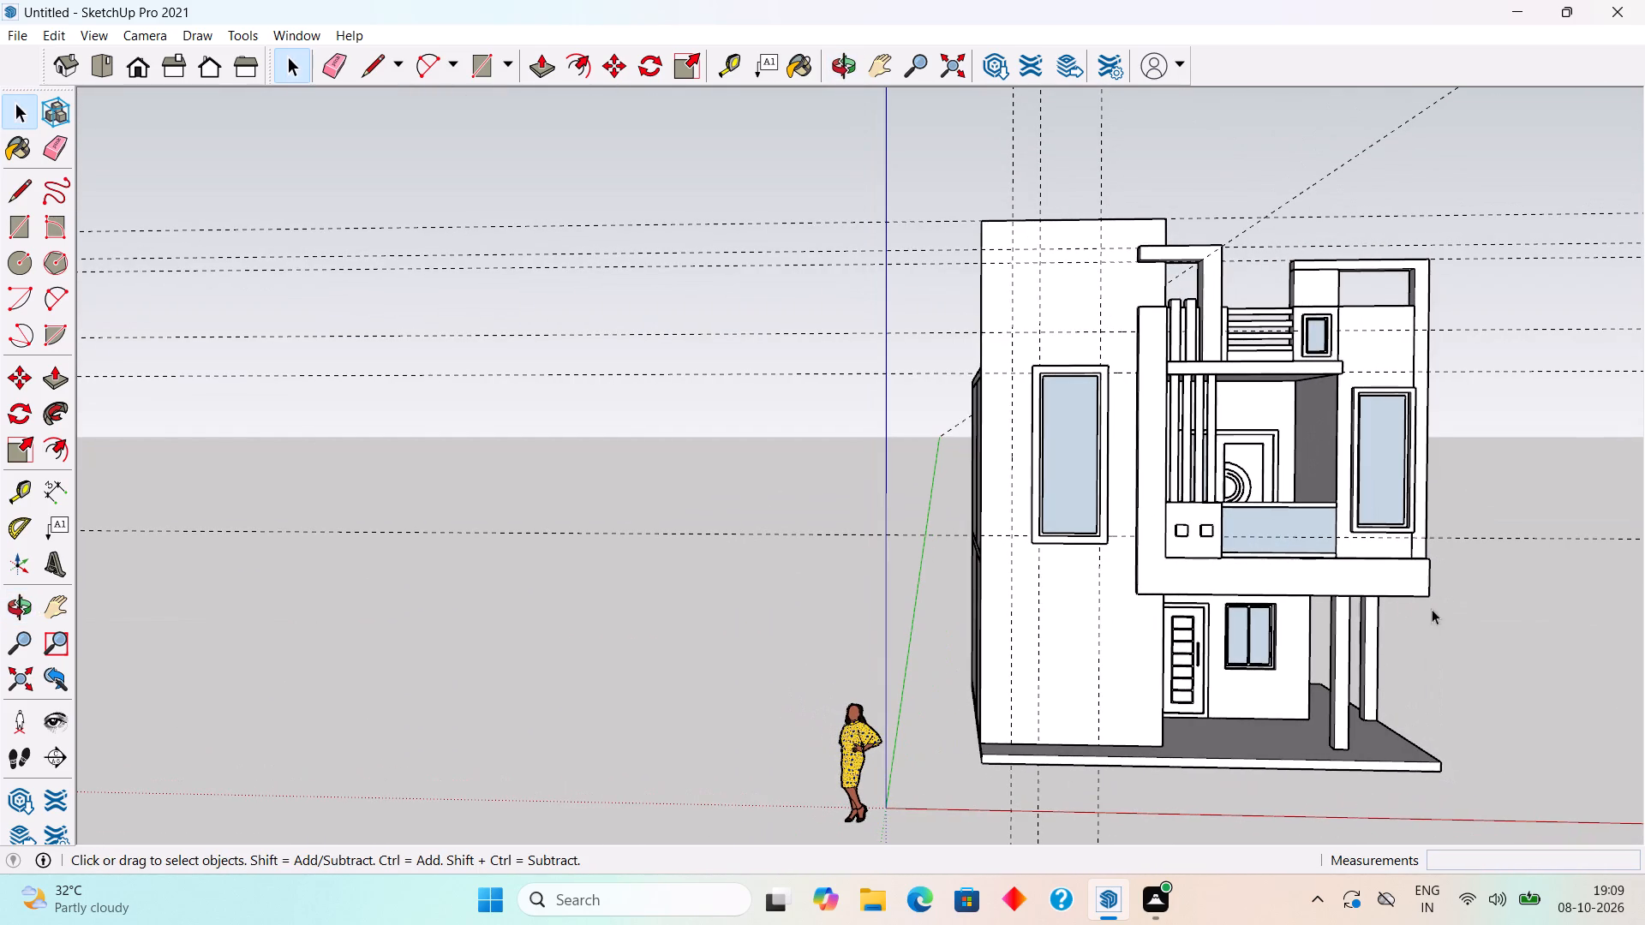
{"action": "left_click", "coordinate": [1492, 592]}
{"action": "scroll", "coordinate": [1492, 588], "scroll_direction": "up", "scroll_amount": 5}
{"action": "middle_click_drag", "start_coordinate": [1502, 616], "coordinate": [1568, 637]}
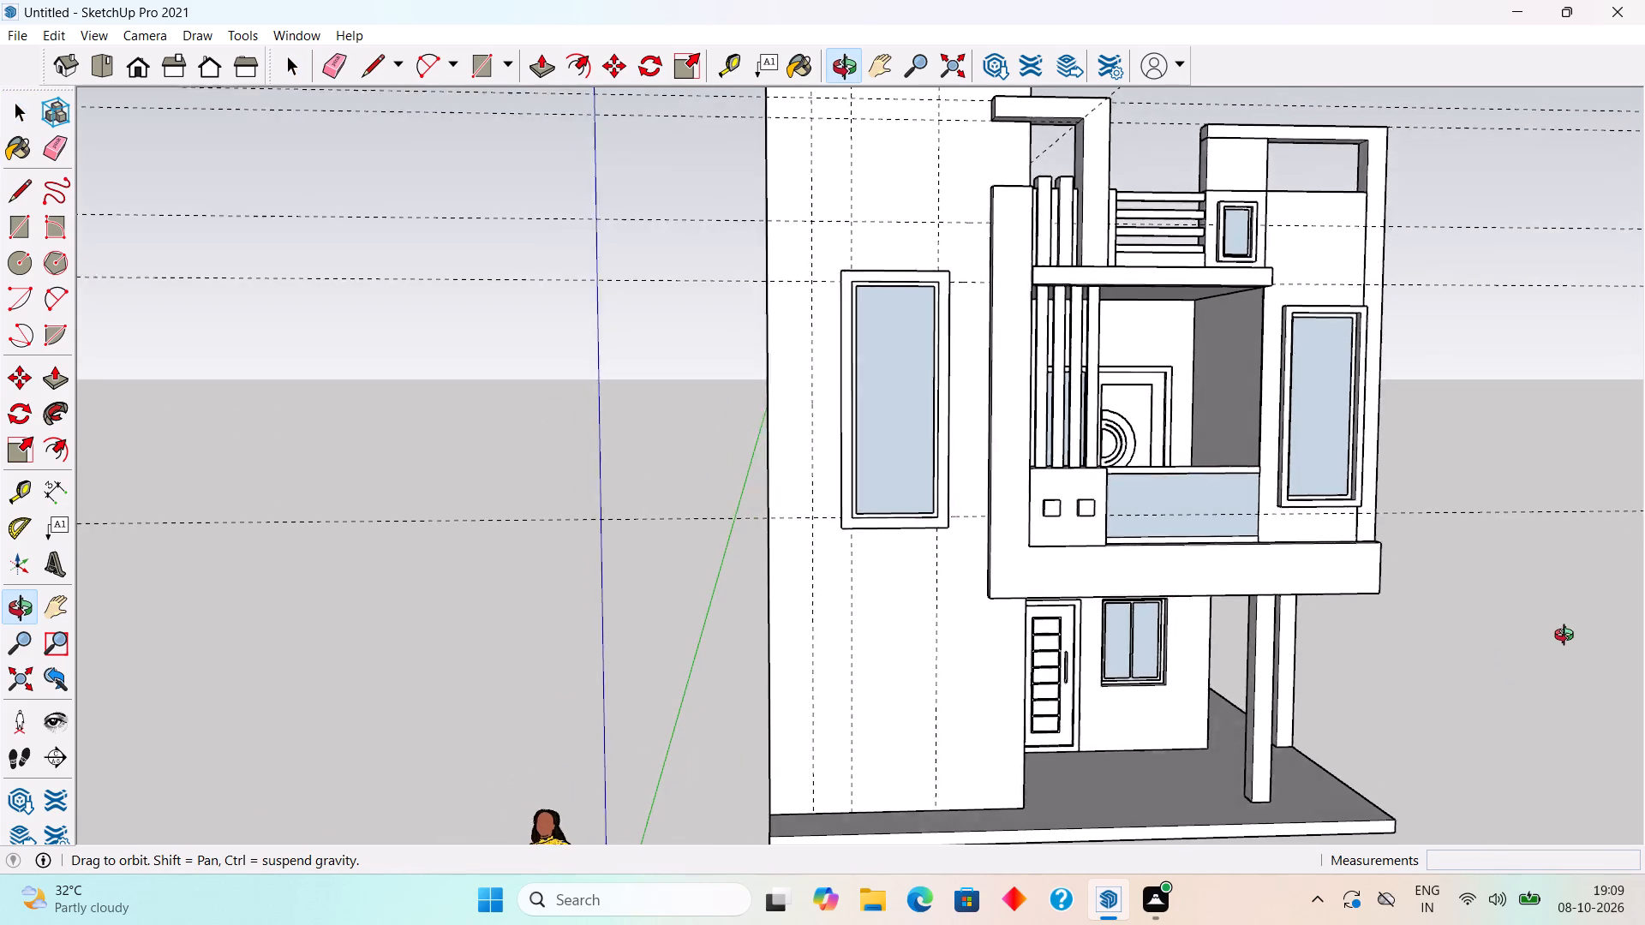
{"action": "middle_click_drag", "start_coordinate": [1568, 637], "coordinate": [1576, 630]}
{"action": "scroll", "coordinate": [1552, 633], "scroll_direction": "down", "scroll_amount": 3}
{"action": "middle_click_drag", "start_coordinate": [1468, 656], "coordinate": [1423, 683]}
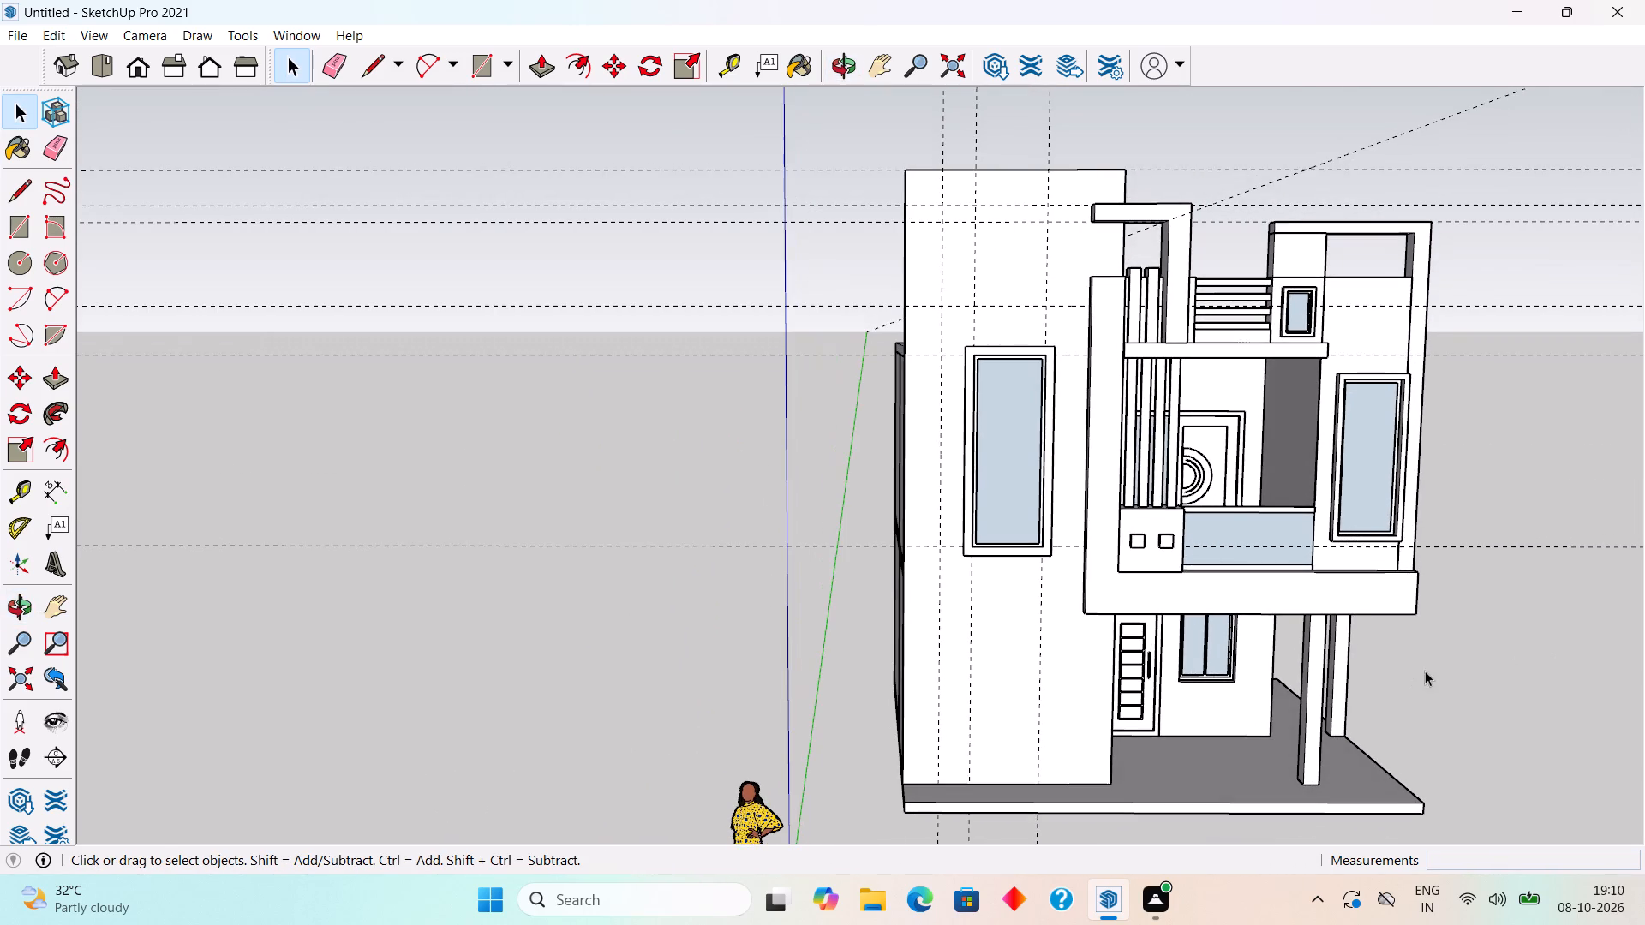
{"action": "scroll", "coordinate": [1468, 716], "scroll_direction": "up", "scroll_amount": 4}
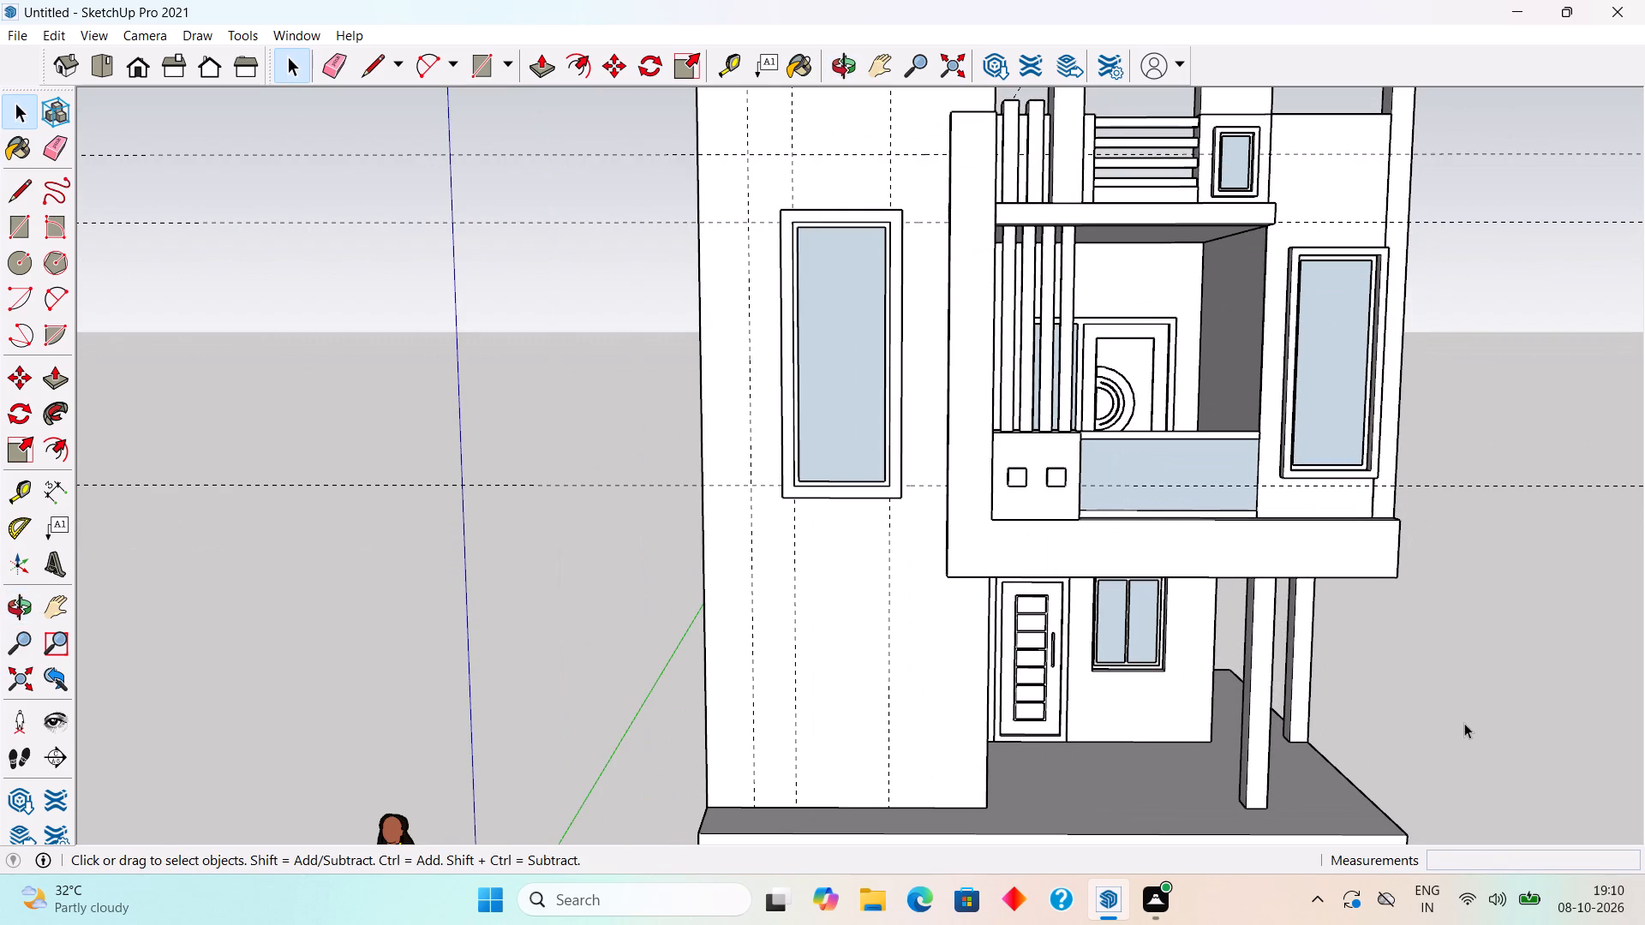
{"action": "scroll", "coordinate": [1393, 779], "scroll_direction": "up", "scroll_amount": 1}
{"action": "scroll", "coordinate": [1352, 726], "scroll_direction": "down", "scroll_amount": 2}
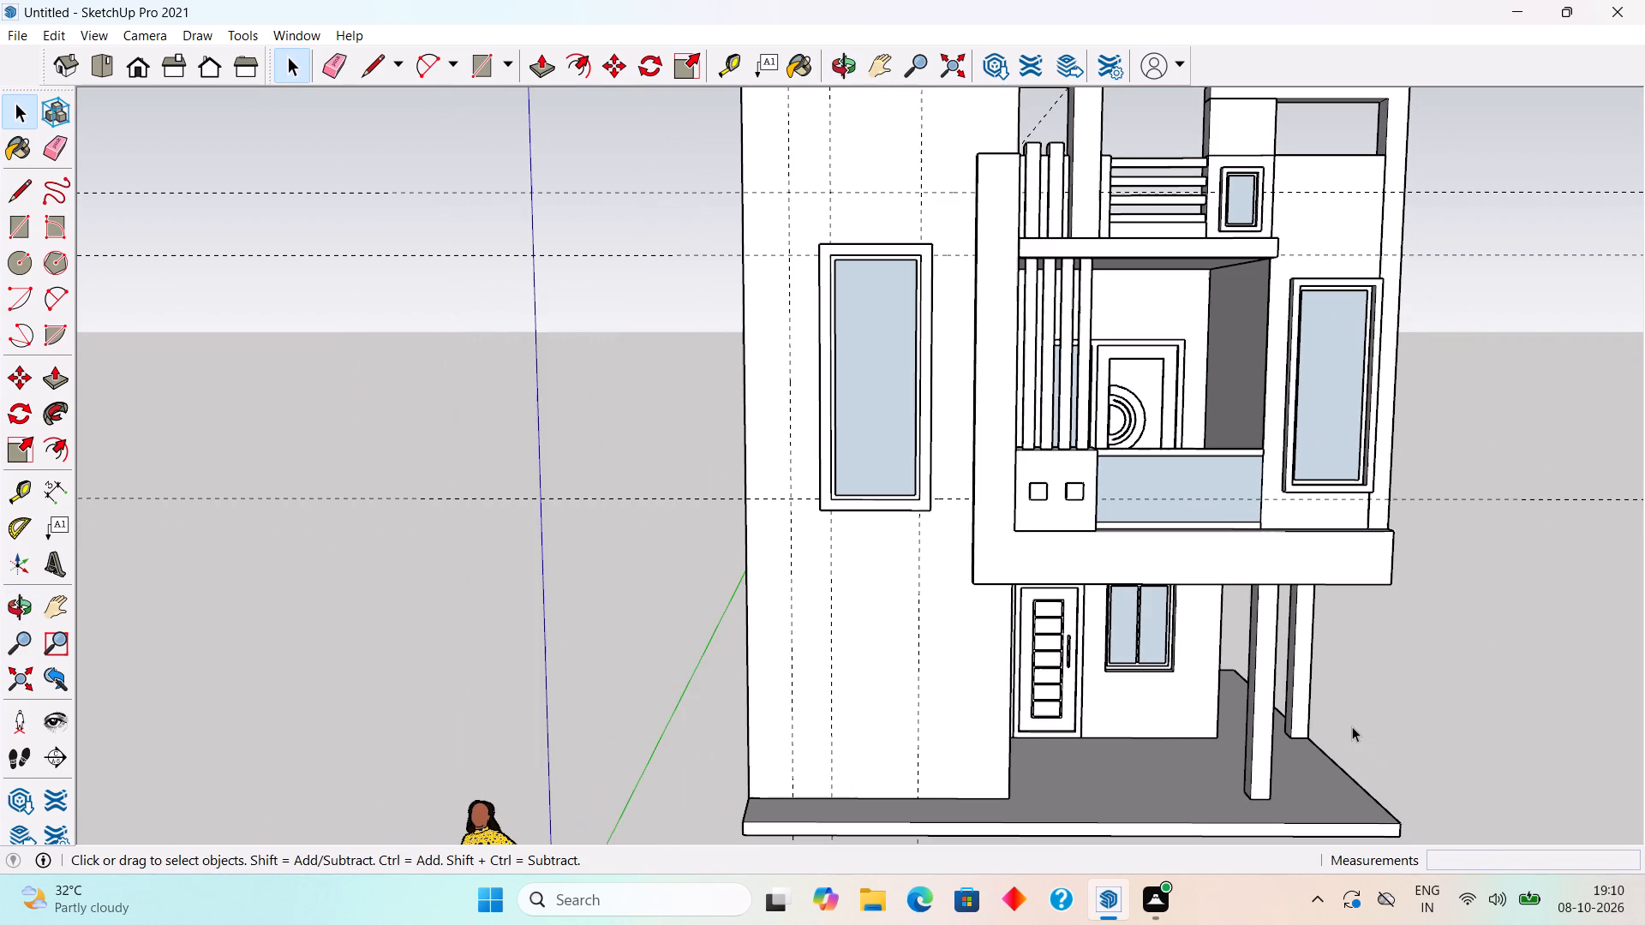
Delete the human scale figure standing beside the house near the origin.
{"action": "scroll", "coordinate": [1352, 726], "scroll_direction": "down", "scroll_amount": 10}
{"action": "left_click", "coordinate": [1015, 769]}
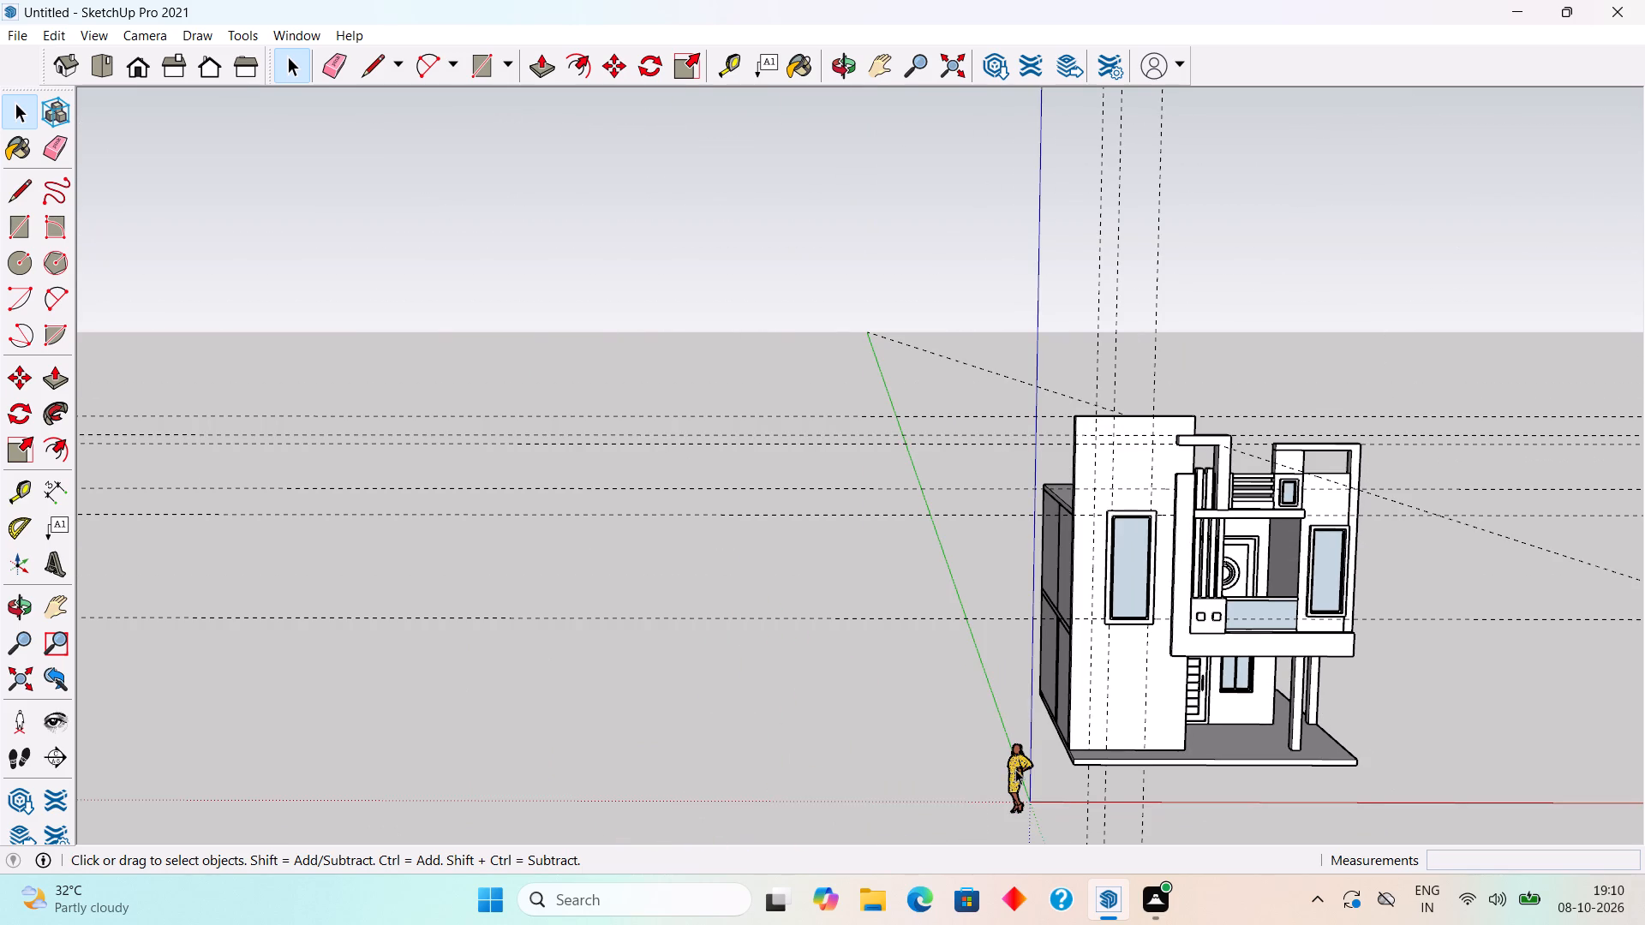
{"action": "key", "text": "Delete"}
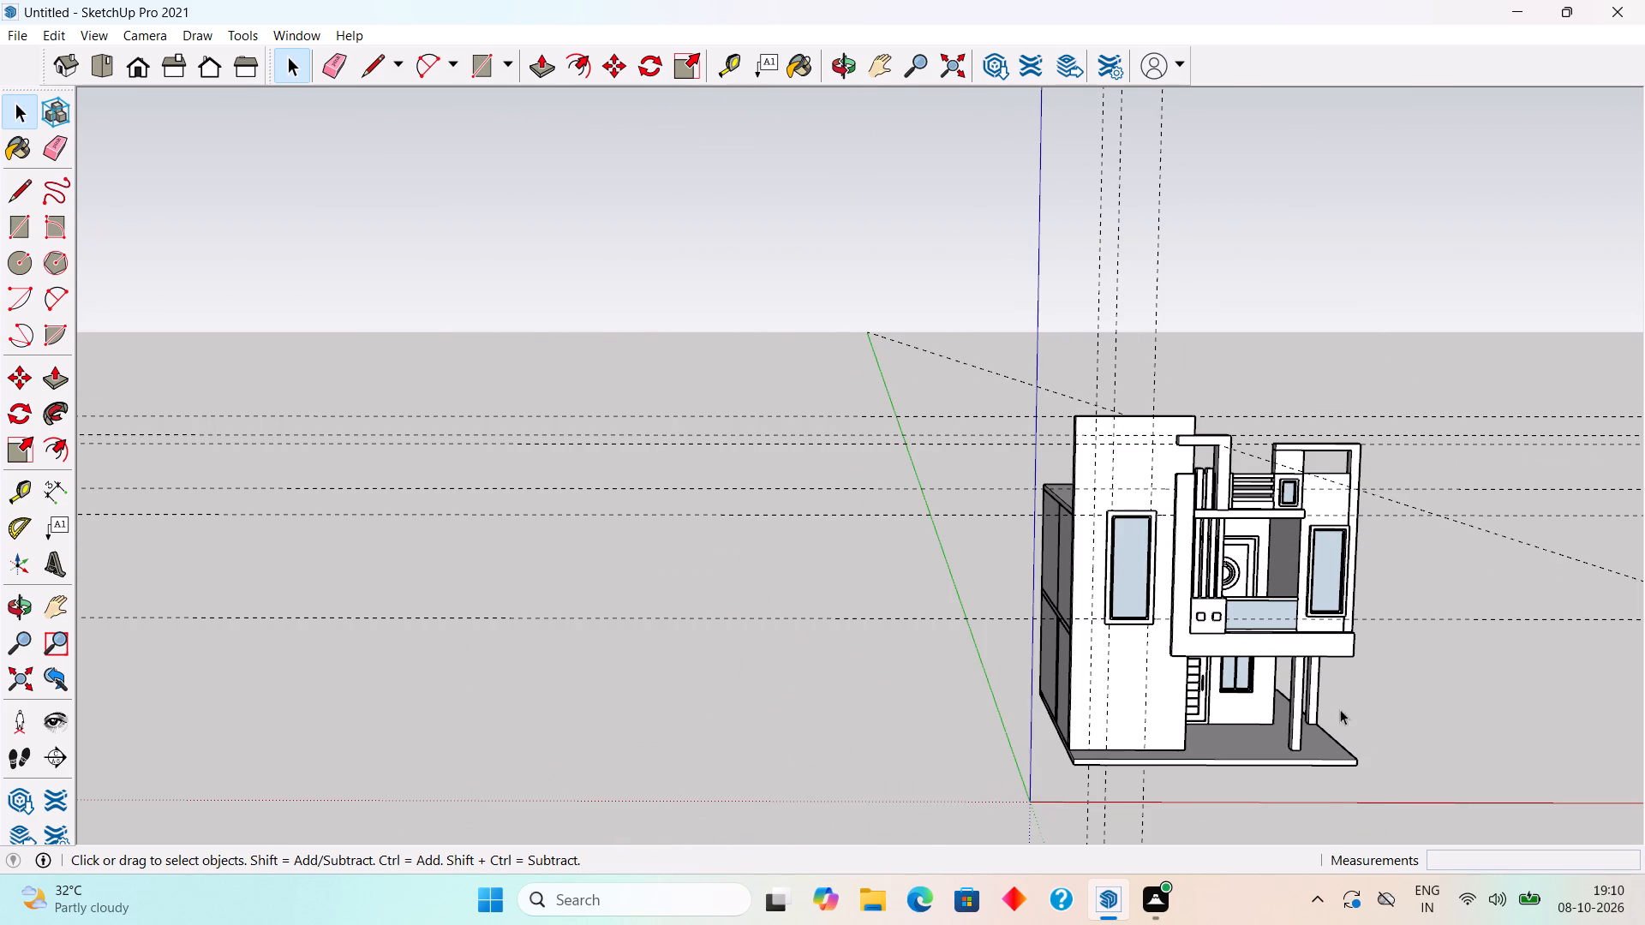
Examine the whole front elevation at eye level and from above, including the tall wall's window, balcony and porch.
{"action": "scroll", "coordinate": [1313, 826], "scroll_direction": "up", "scroll_amount": 4}
{"action": "scroll", "coordinate": [1328, 730], "scroll_direction": "up", "scroll_amount": 1}
{"action": "middle_click_drag", "start_coordinate": [1317, 694], "coordinate": [1292, 647]}
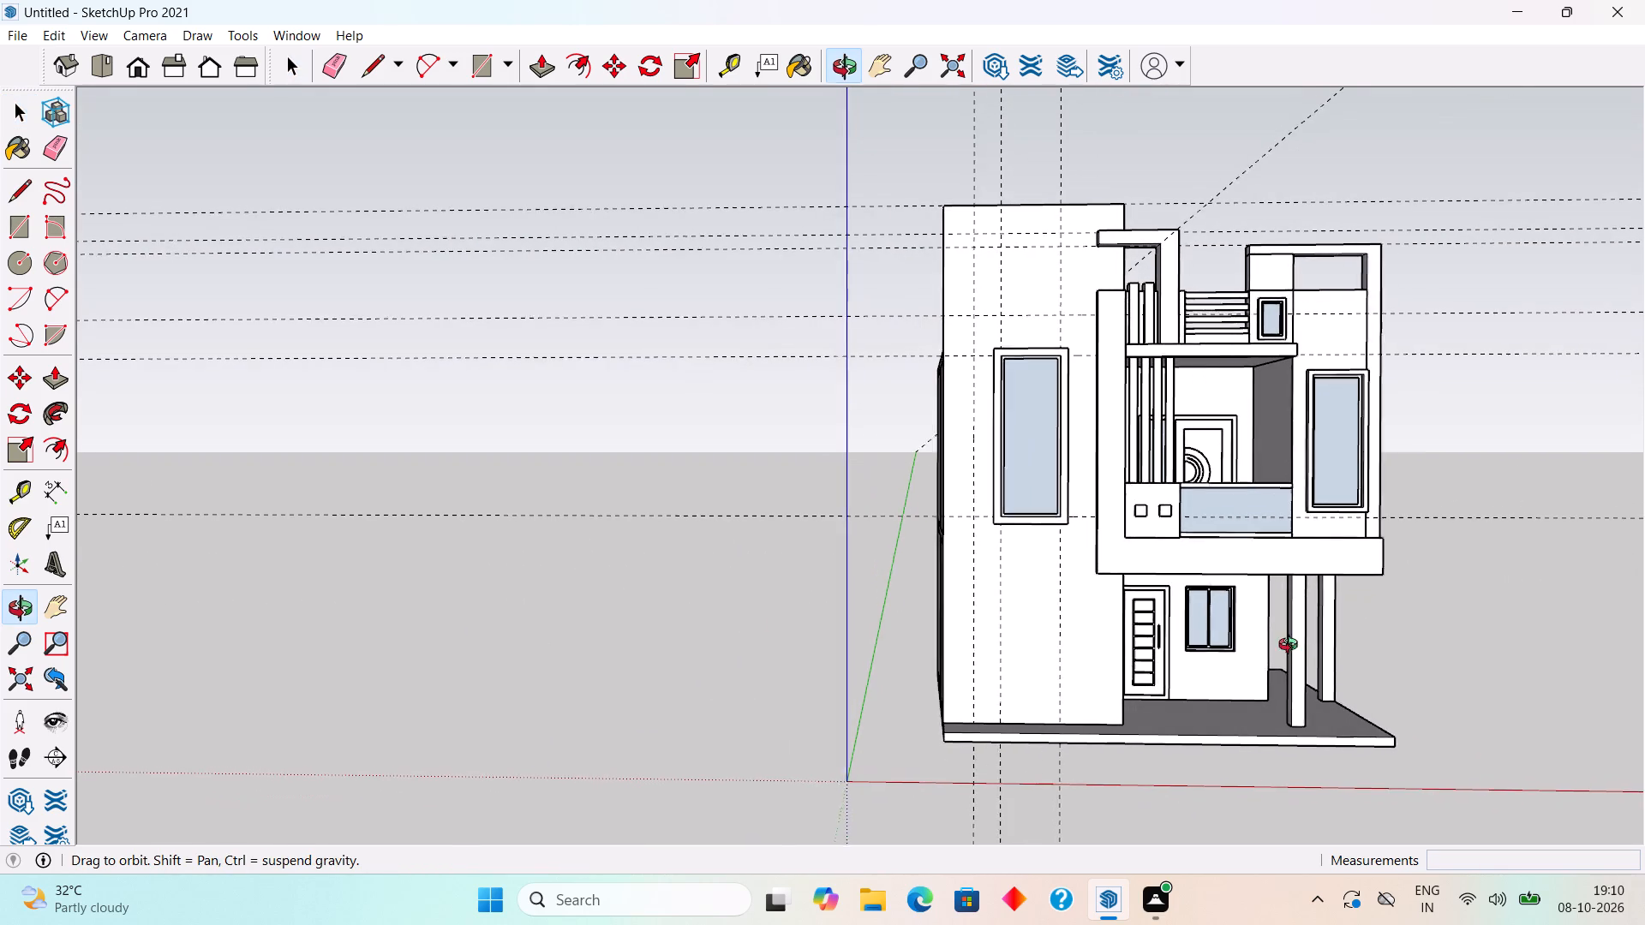
{"action": "middle_click_drag", "start_coordinate": [1292, 647], "coordinate": [1289, 647]}
{"action": "scroll", "coordinate": [1294, 597], "scroll_direction": "up", "scroll_amount": 2}
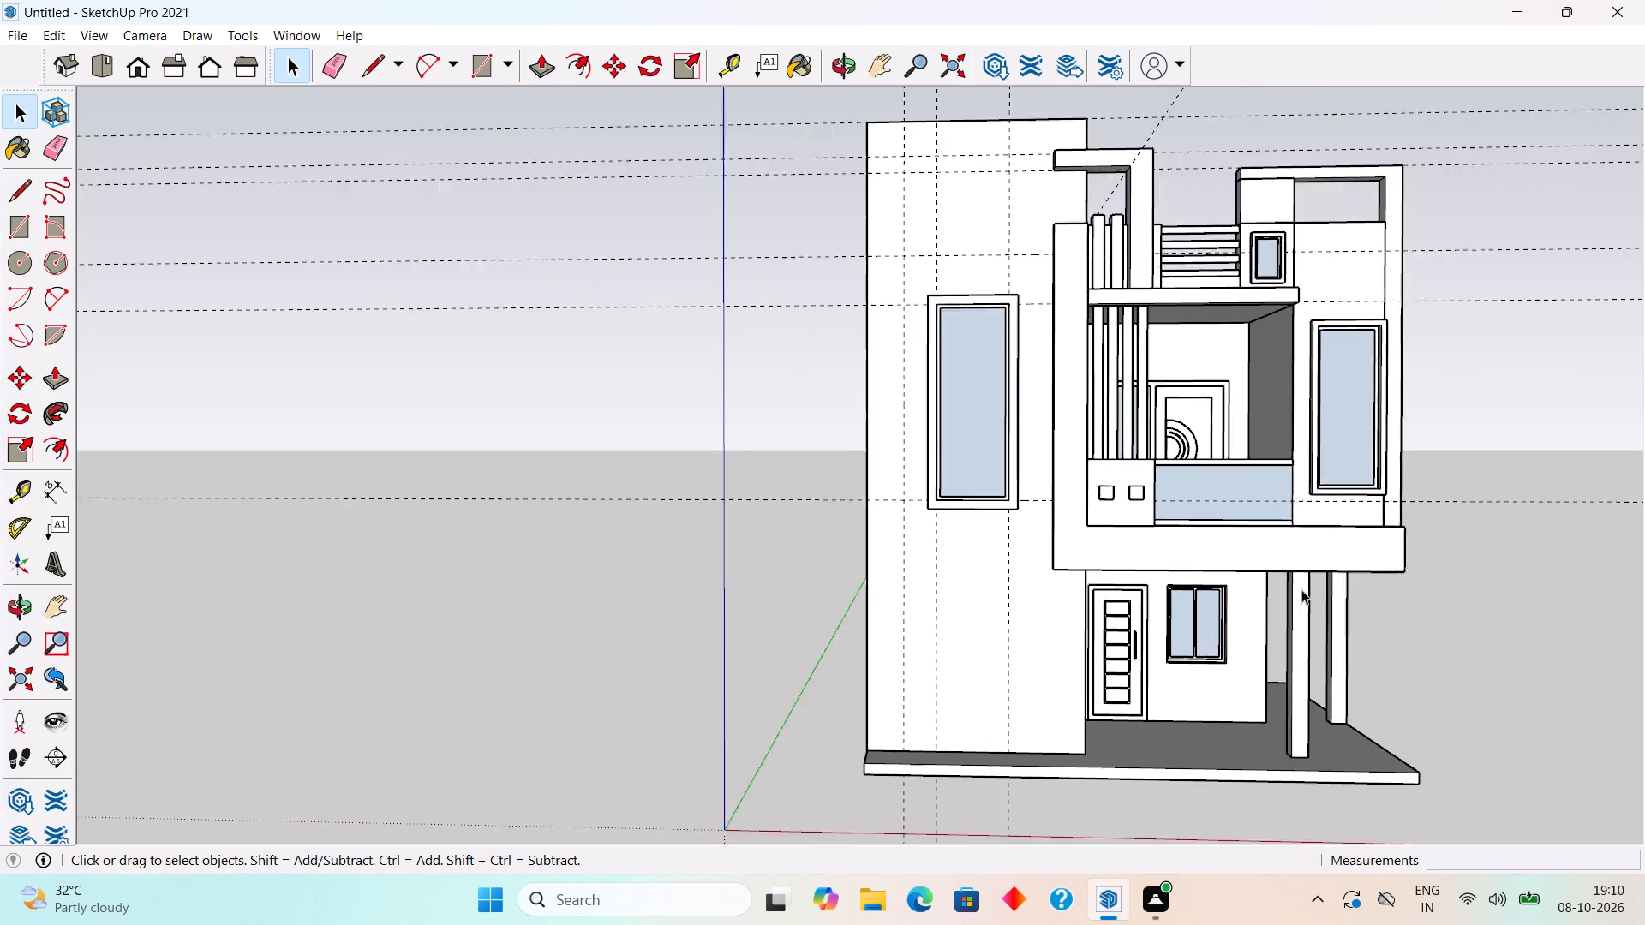
{"action": "scroll", "coordinate": [1301, 589], "scroll_direction": "up", "scroll_amount": 1}
{"action": "middle_click_drag", "start_coordinate": [1315, 573], "coordinate": [1339, 555]}
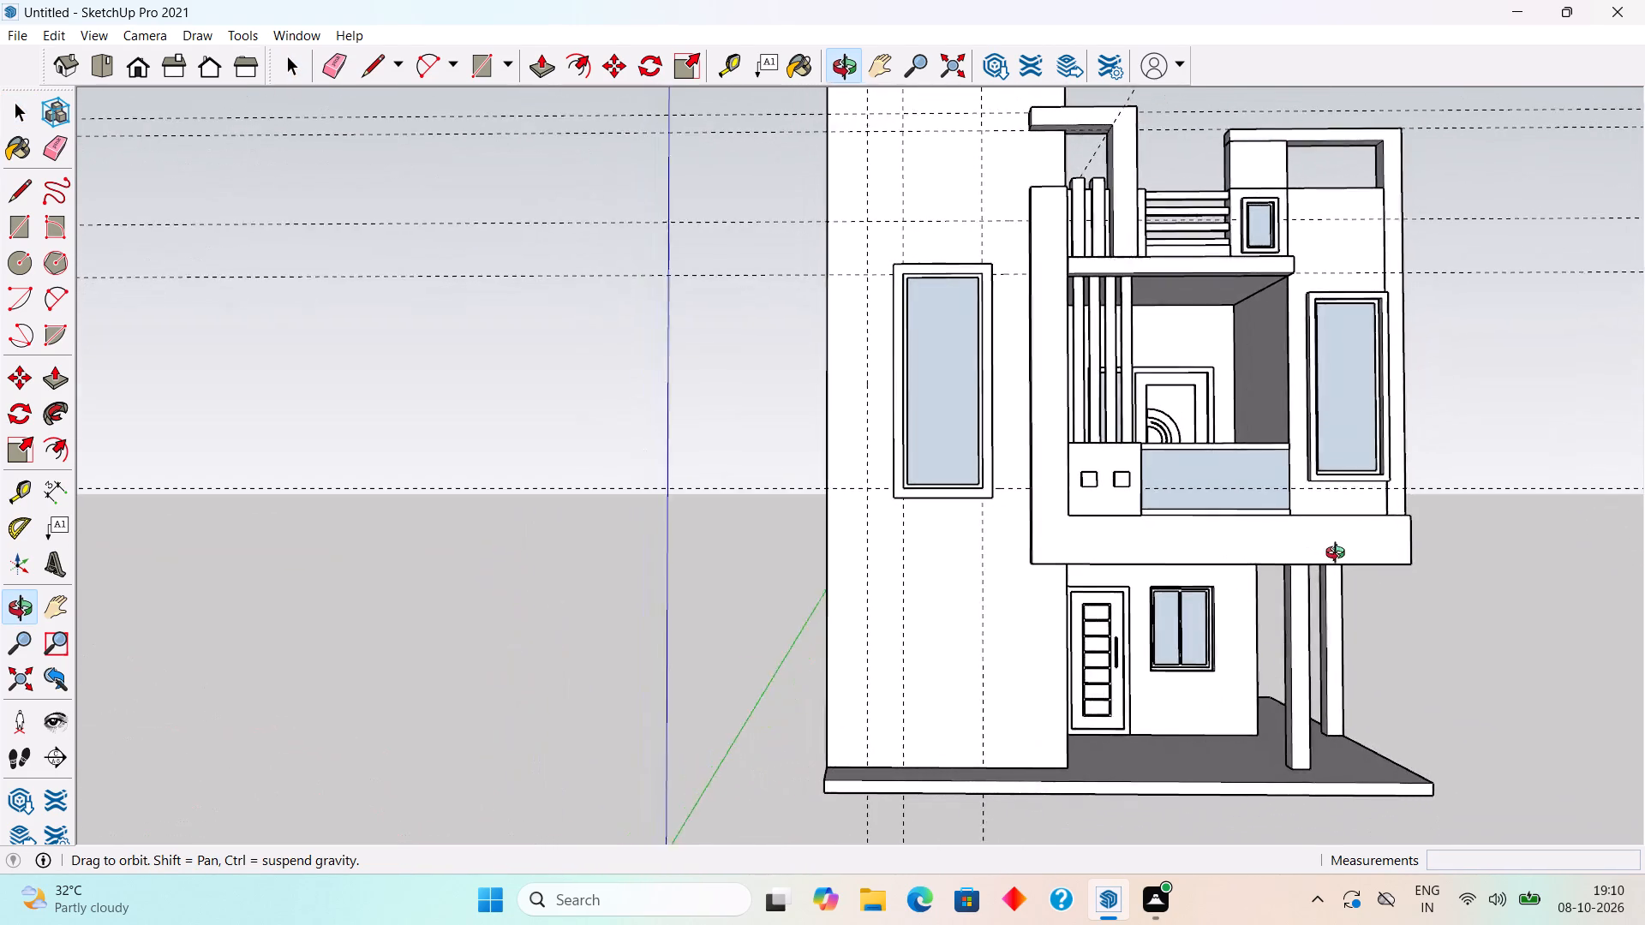
{"action": "middle_click_drag", "start_coordinate": [1339, 555], "coordinate": [1227, 647]}
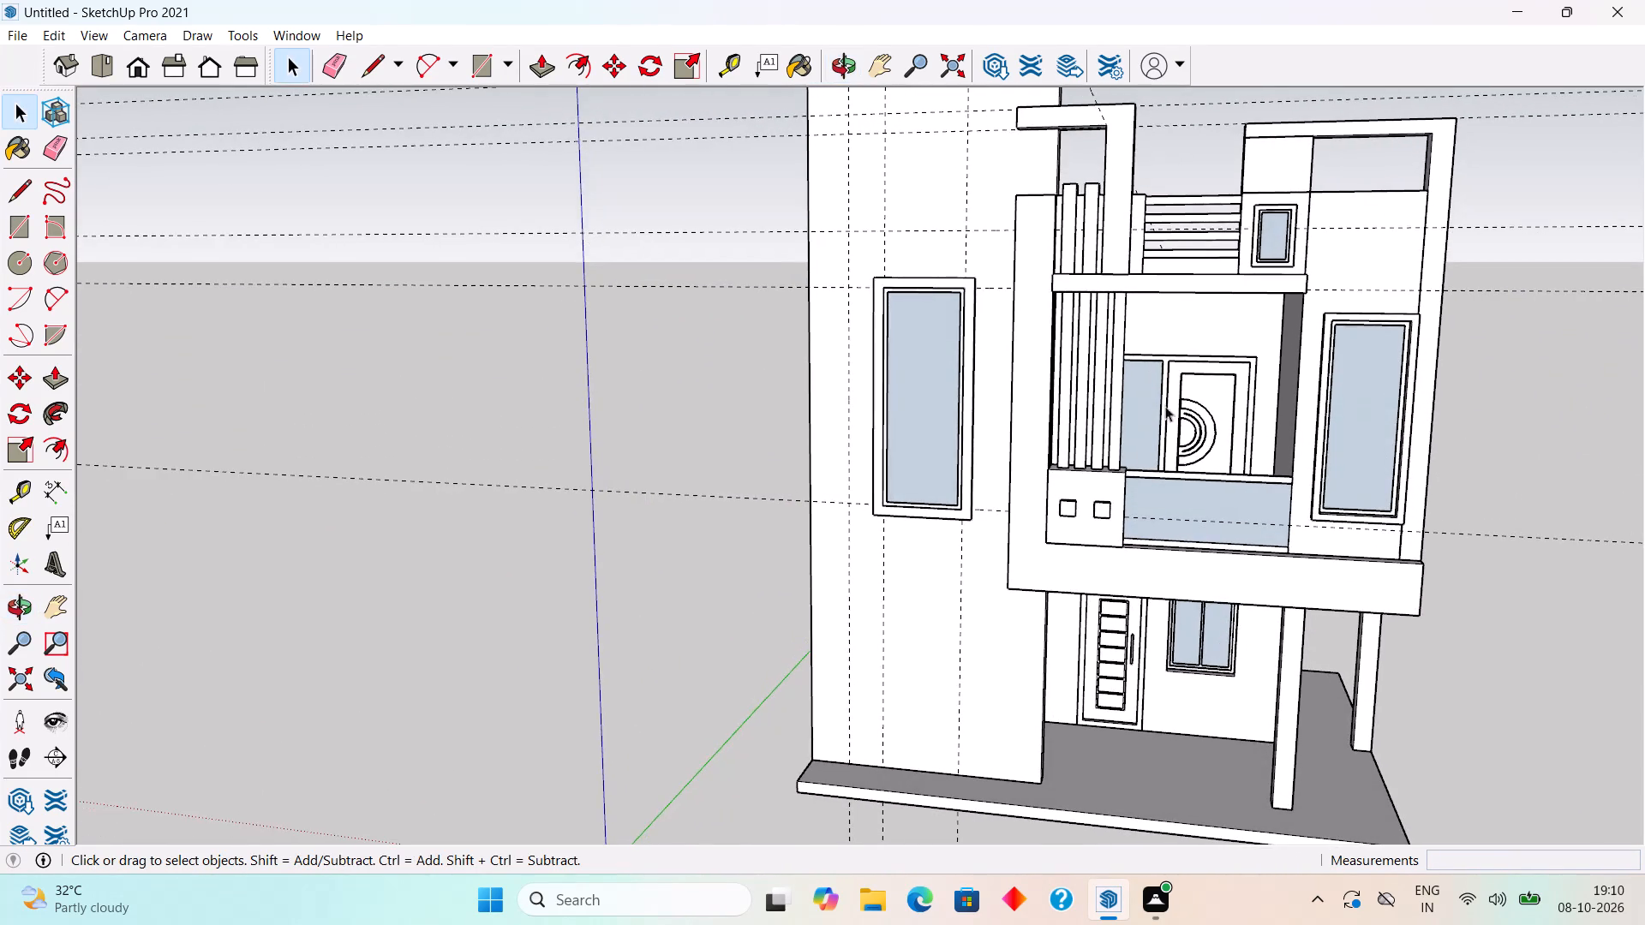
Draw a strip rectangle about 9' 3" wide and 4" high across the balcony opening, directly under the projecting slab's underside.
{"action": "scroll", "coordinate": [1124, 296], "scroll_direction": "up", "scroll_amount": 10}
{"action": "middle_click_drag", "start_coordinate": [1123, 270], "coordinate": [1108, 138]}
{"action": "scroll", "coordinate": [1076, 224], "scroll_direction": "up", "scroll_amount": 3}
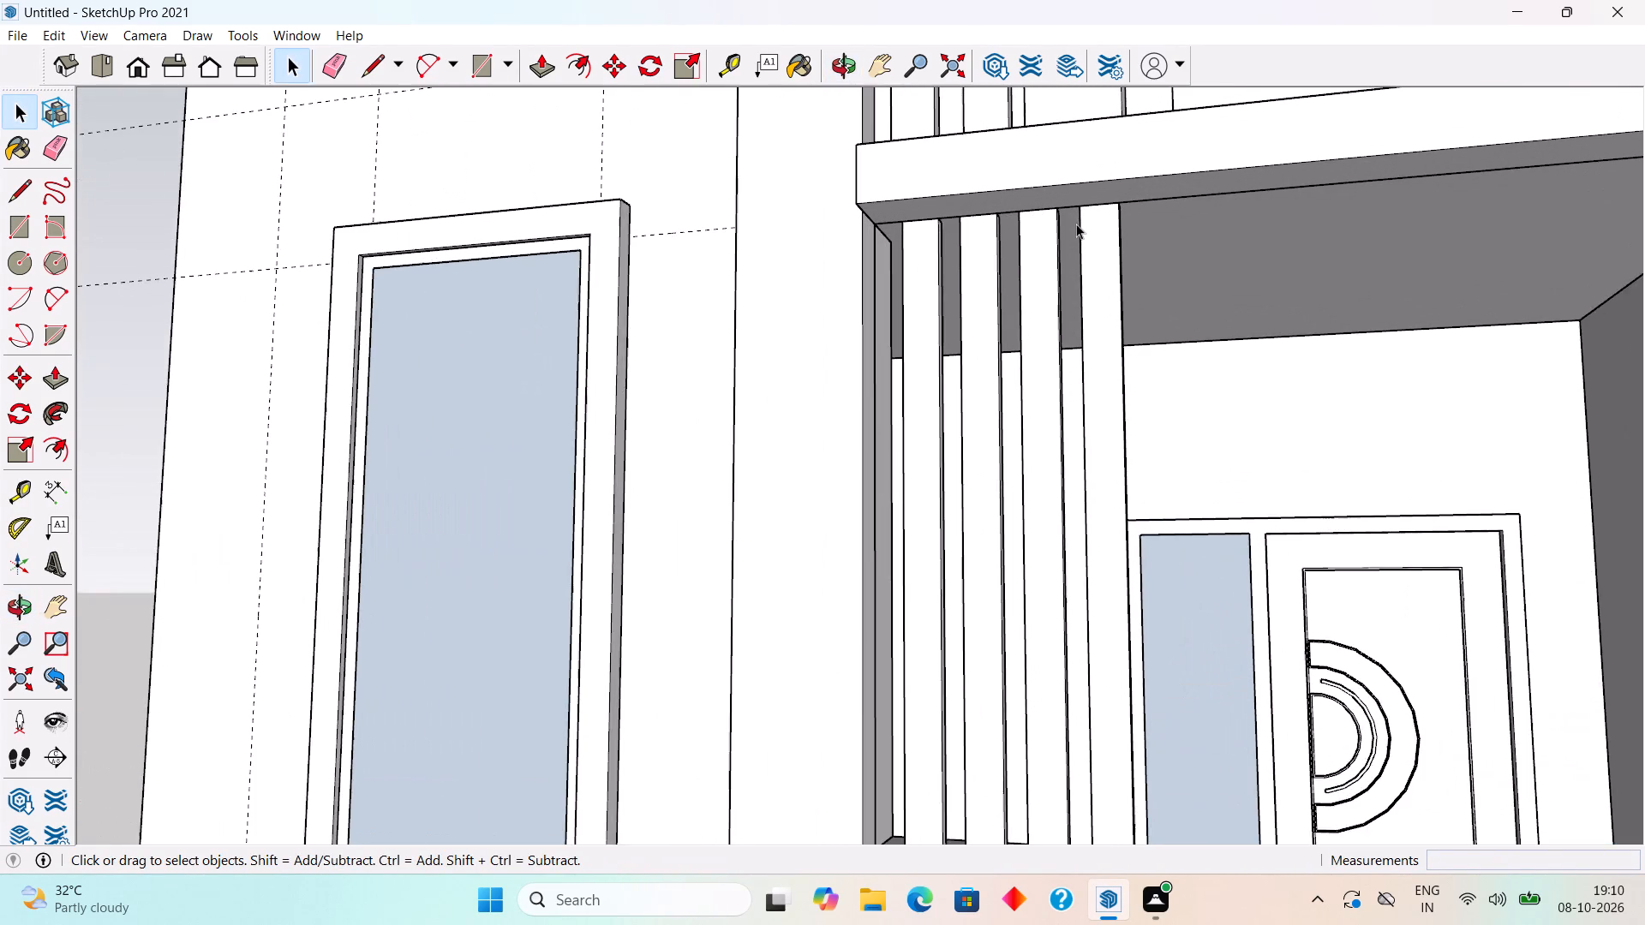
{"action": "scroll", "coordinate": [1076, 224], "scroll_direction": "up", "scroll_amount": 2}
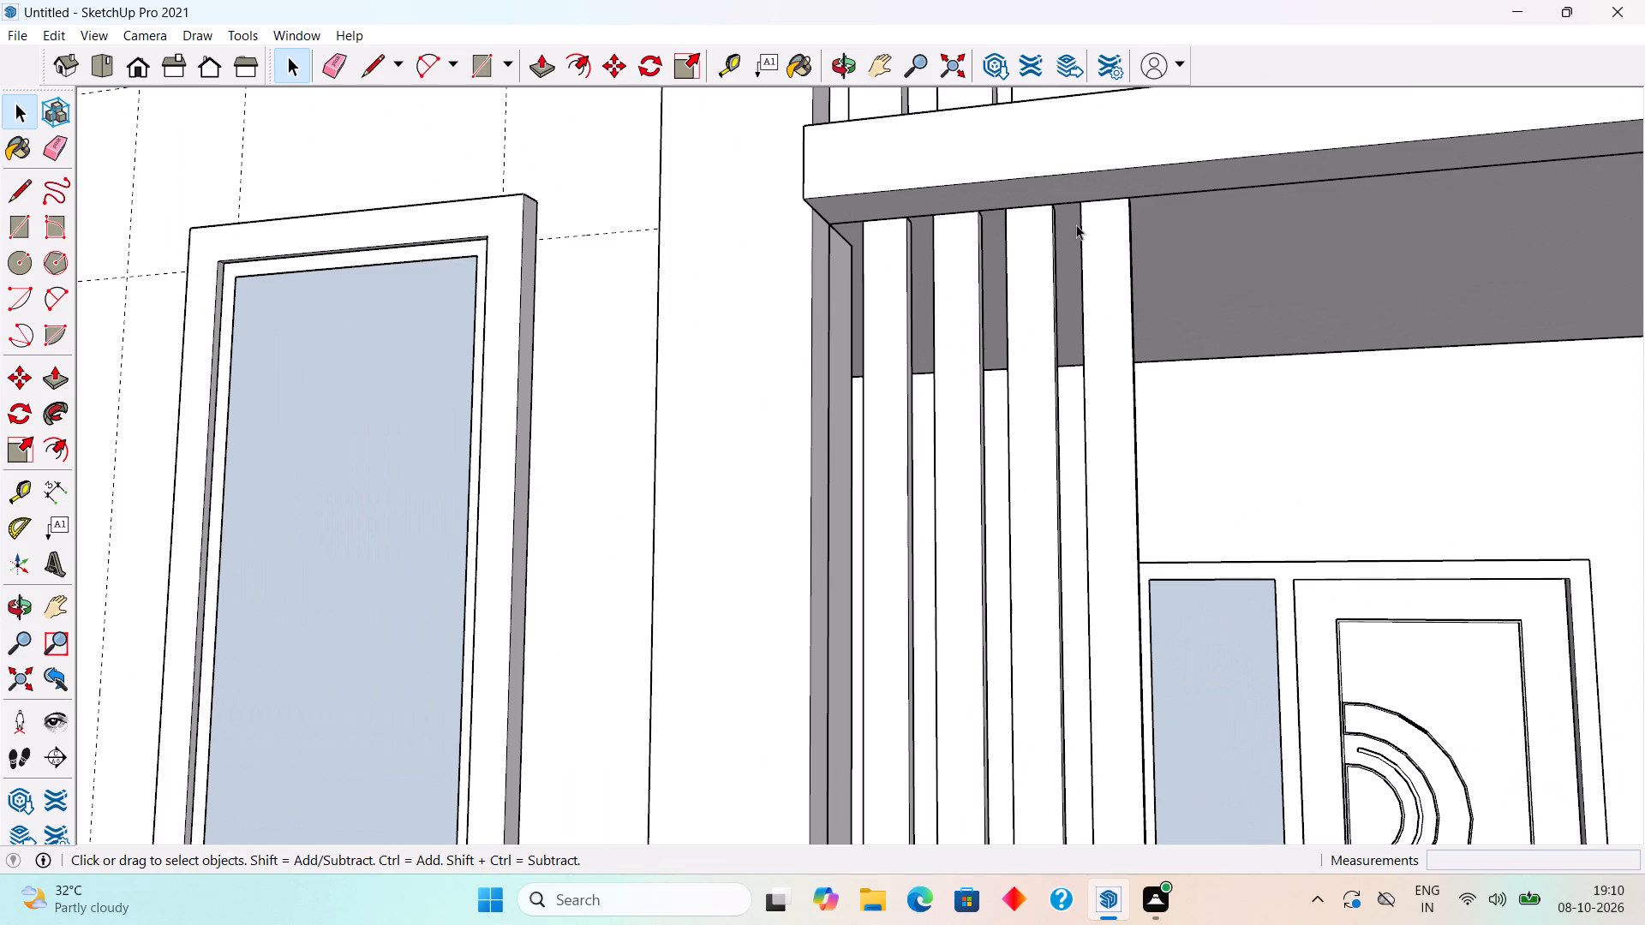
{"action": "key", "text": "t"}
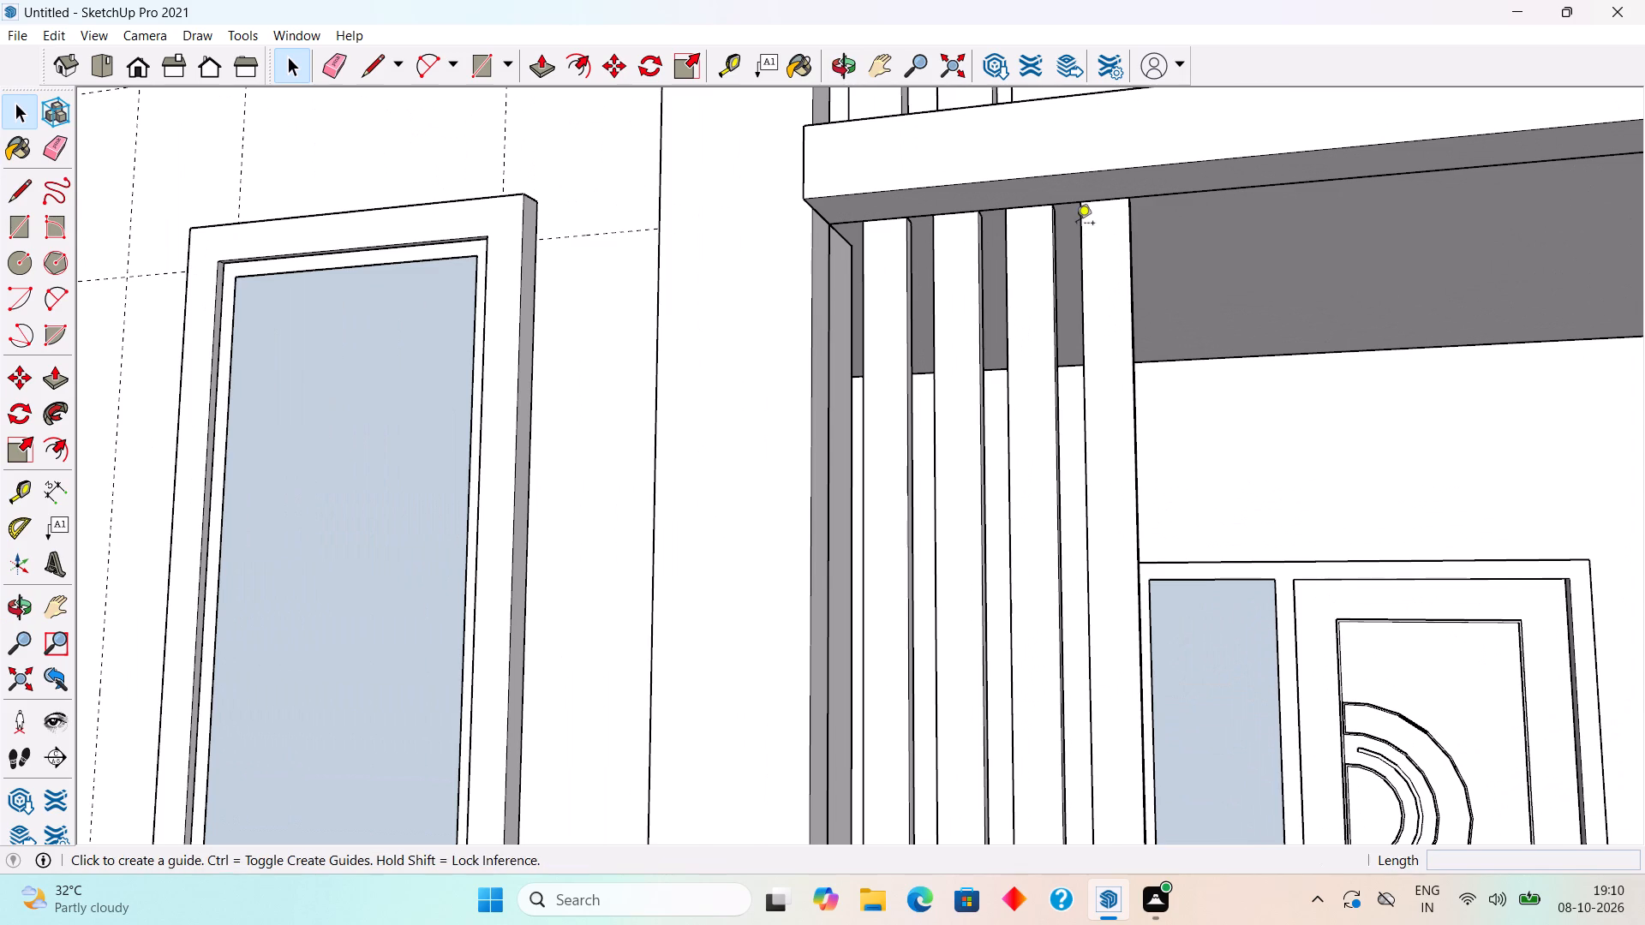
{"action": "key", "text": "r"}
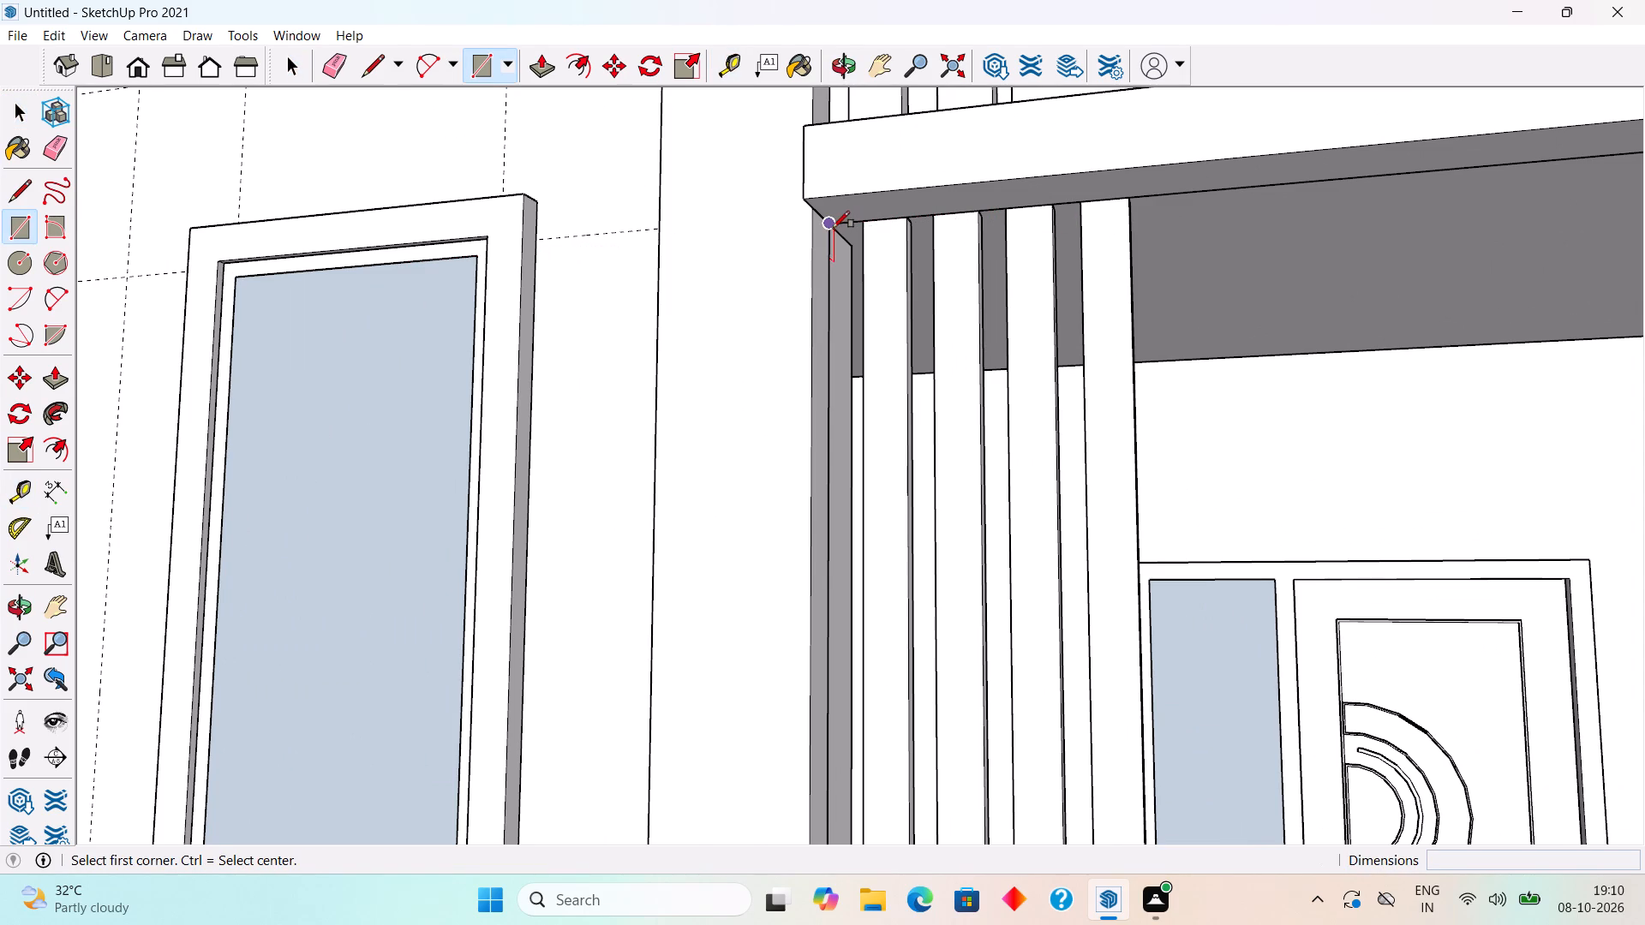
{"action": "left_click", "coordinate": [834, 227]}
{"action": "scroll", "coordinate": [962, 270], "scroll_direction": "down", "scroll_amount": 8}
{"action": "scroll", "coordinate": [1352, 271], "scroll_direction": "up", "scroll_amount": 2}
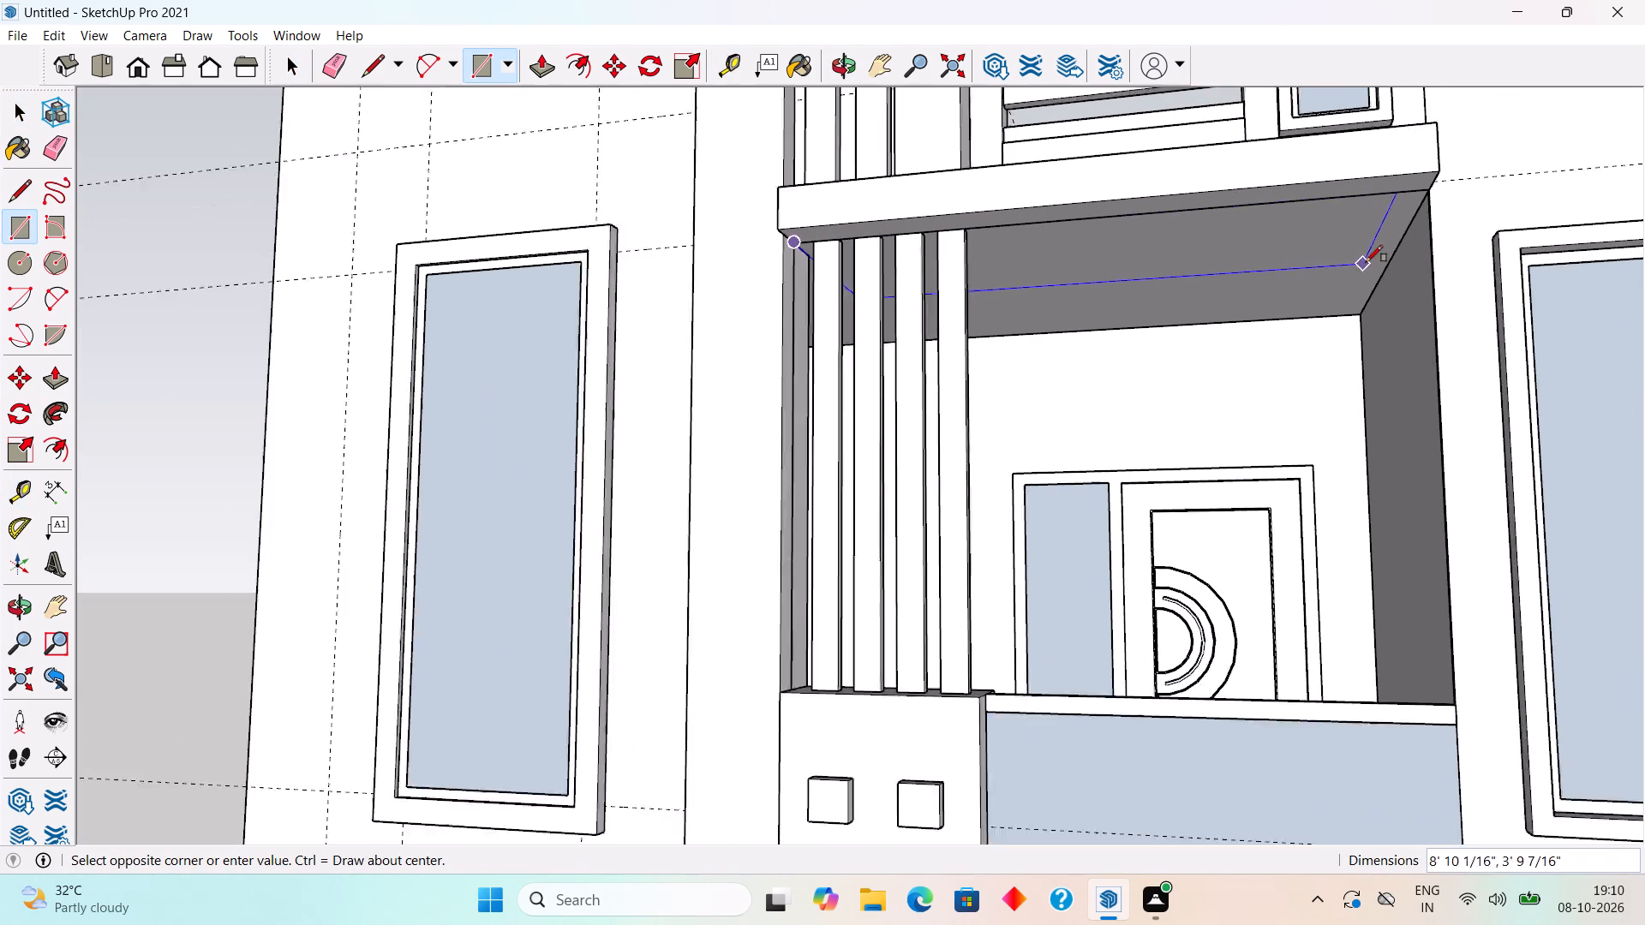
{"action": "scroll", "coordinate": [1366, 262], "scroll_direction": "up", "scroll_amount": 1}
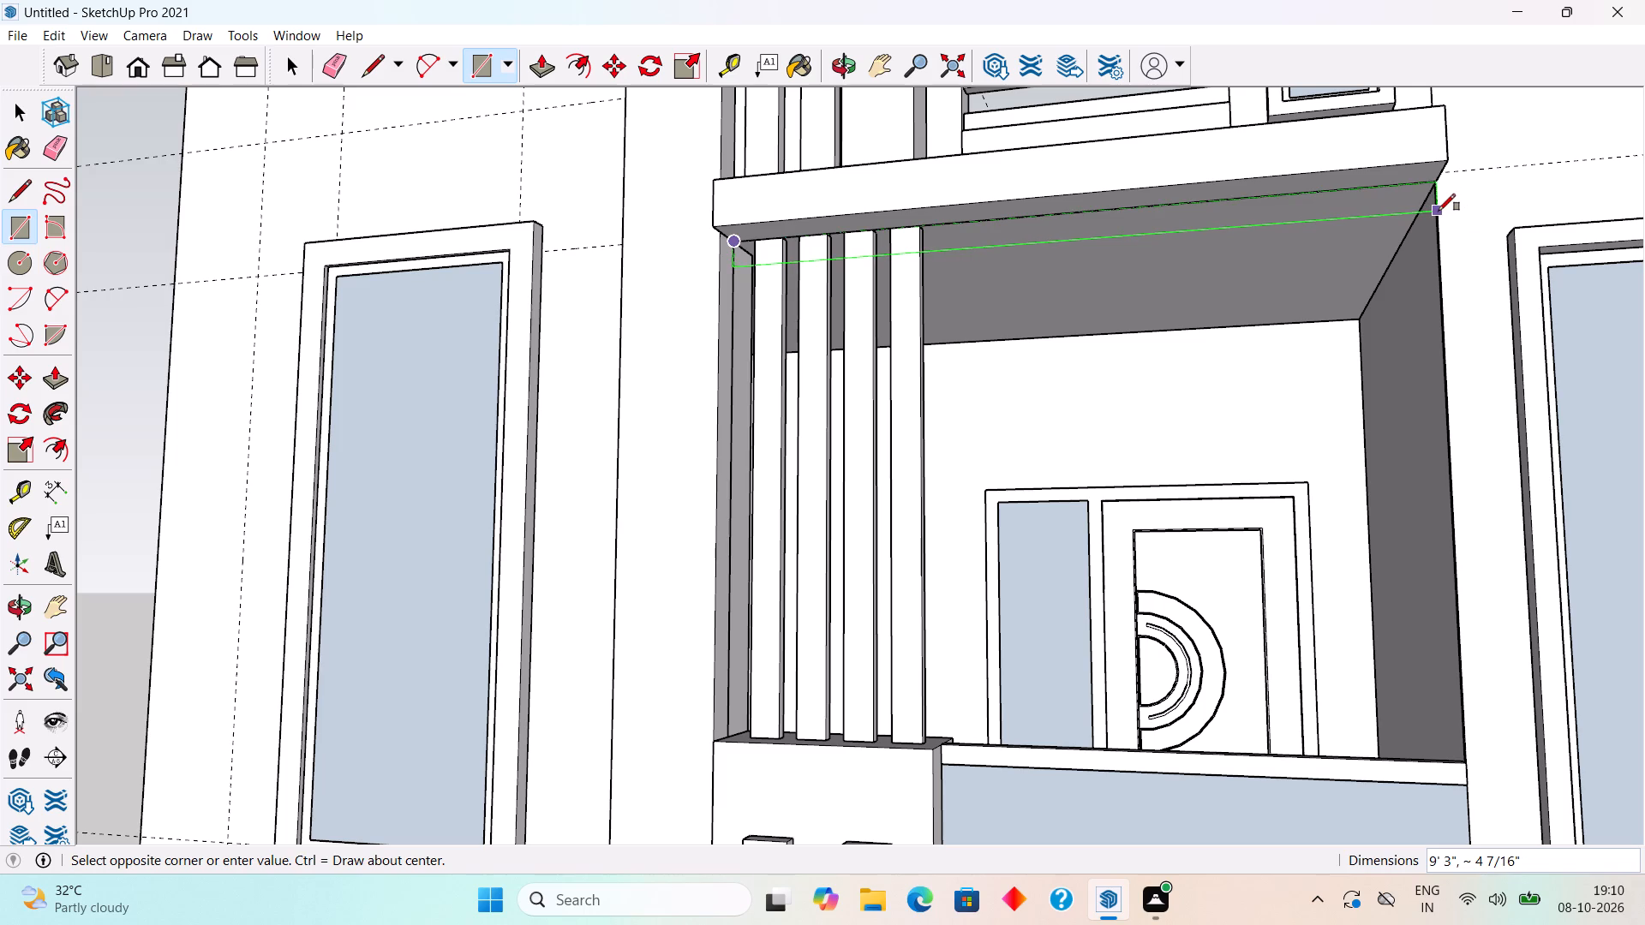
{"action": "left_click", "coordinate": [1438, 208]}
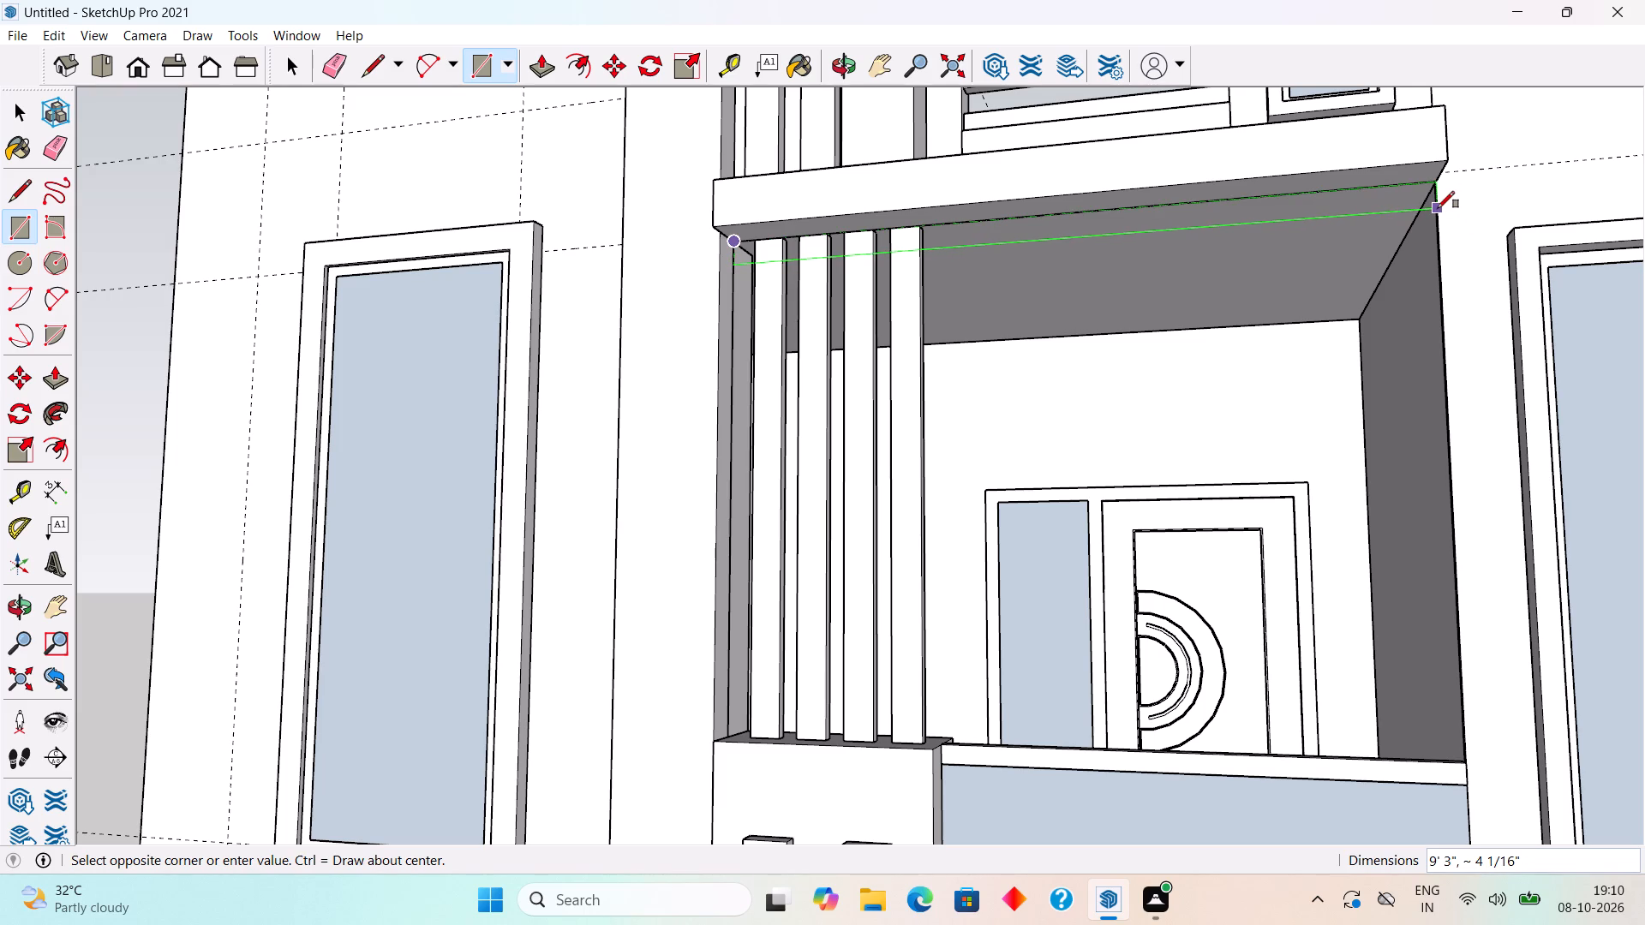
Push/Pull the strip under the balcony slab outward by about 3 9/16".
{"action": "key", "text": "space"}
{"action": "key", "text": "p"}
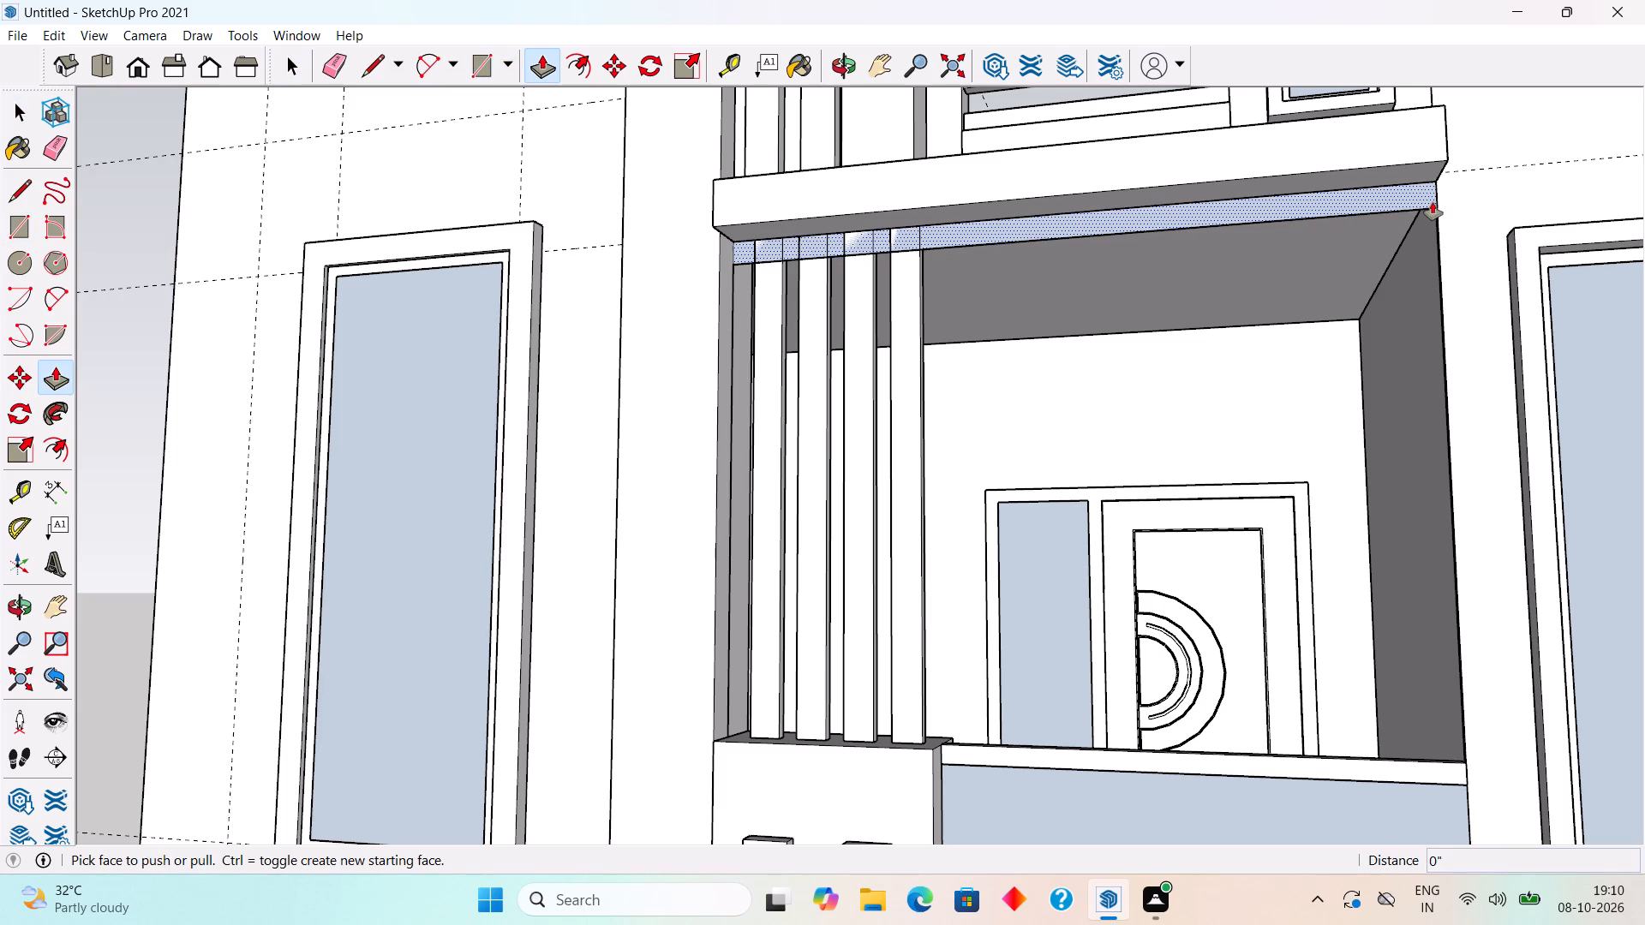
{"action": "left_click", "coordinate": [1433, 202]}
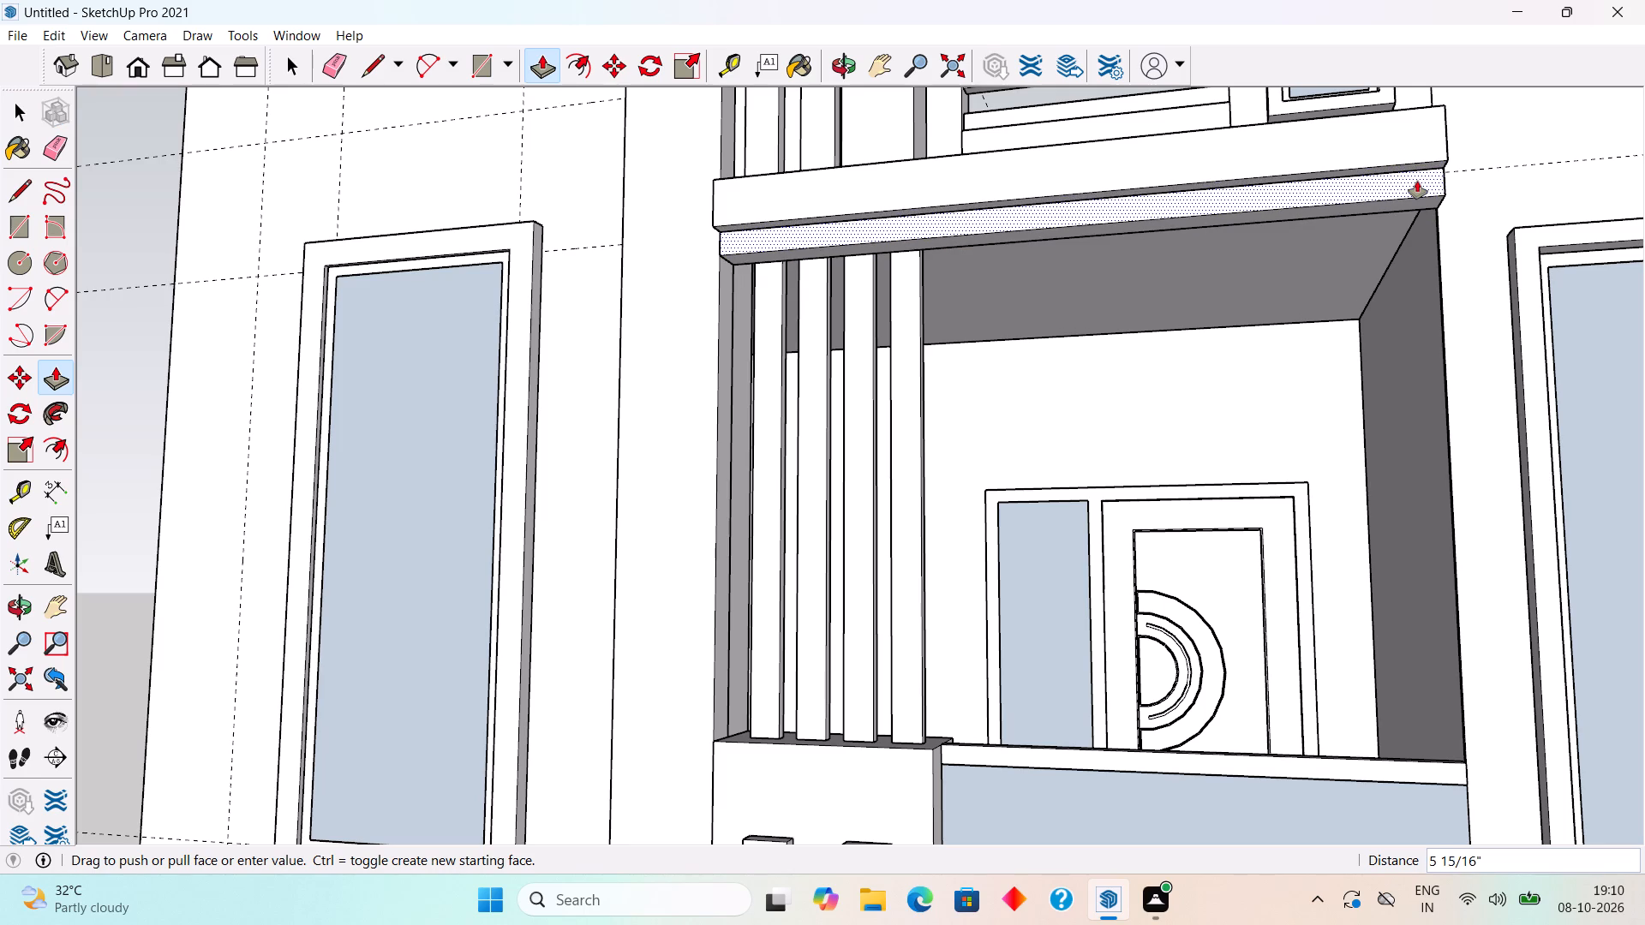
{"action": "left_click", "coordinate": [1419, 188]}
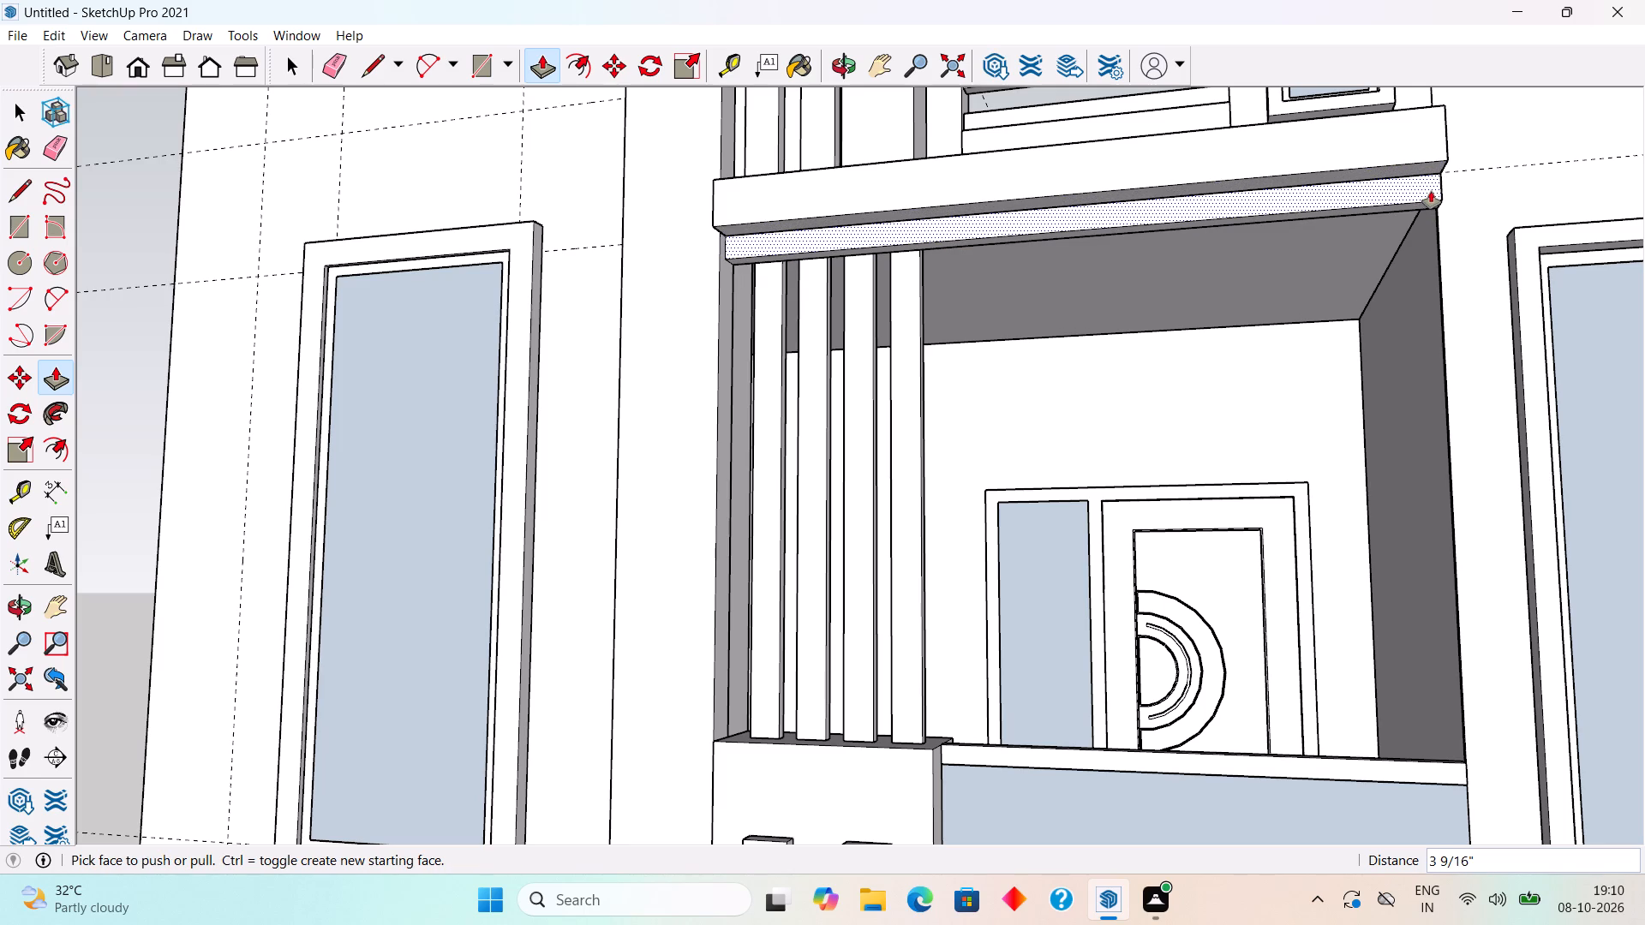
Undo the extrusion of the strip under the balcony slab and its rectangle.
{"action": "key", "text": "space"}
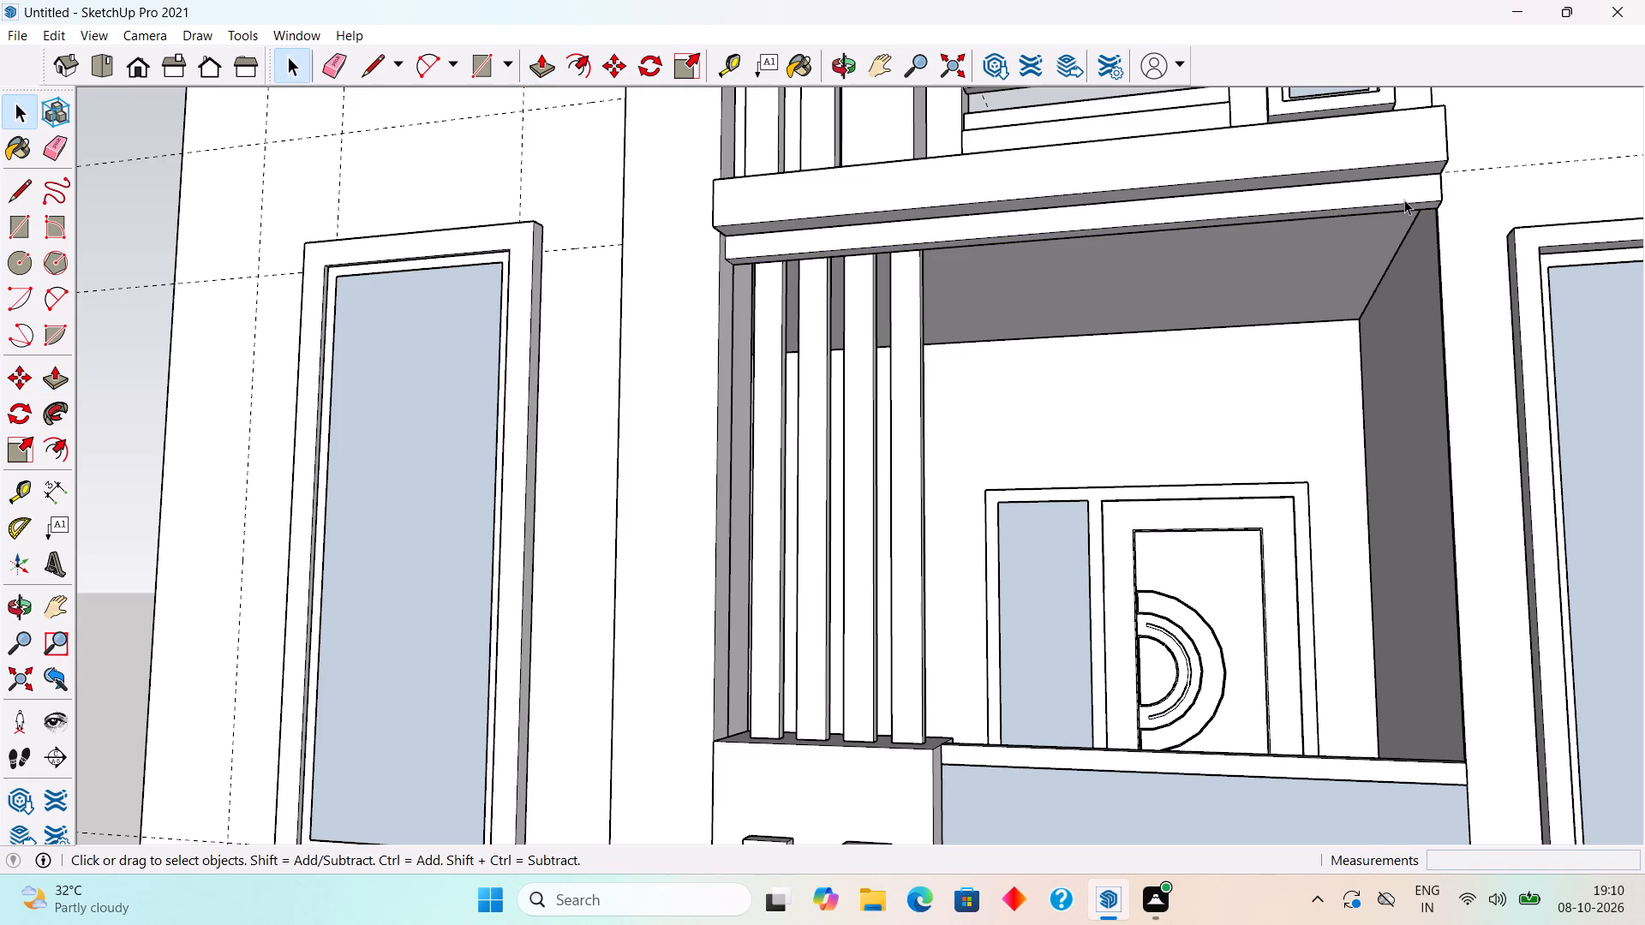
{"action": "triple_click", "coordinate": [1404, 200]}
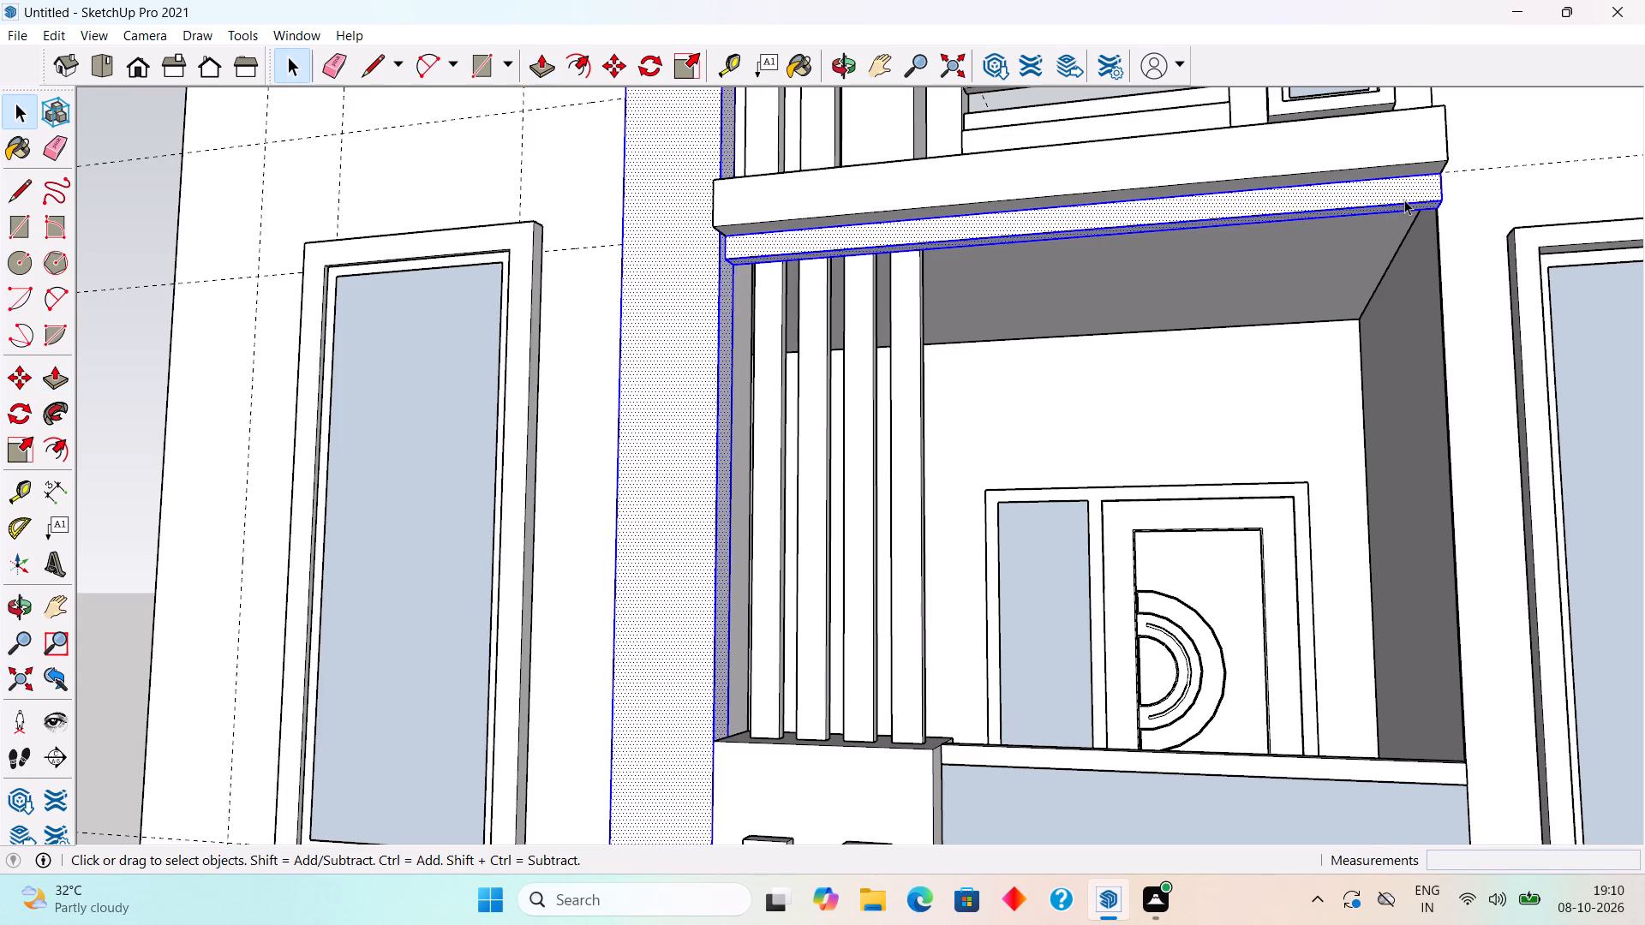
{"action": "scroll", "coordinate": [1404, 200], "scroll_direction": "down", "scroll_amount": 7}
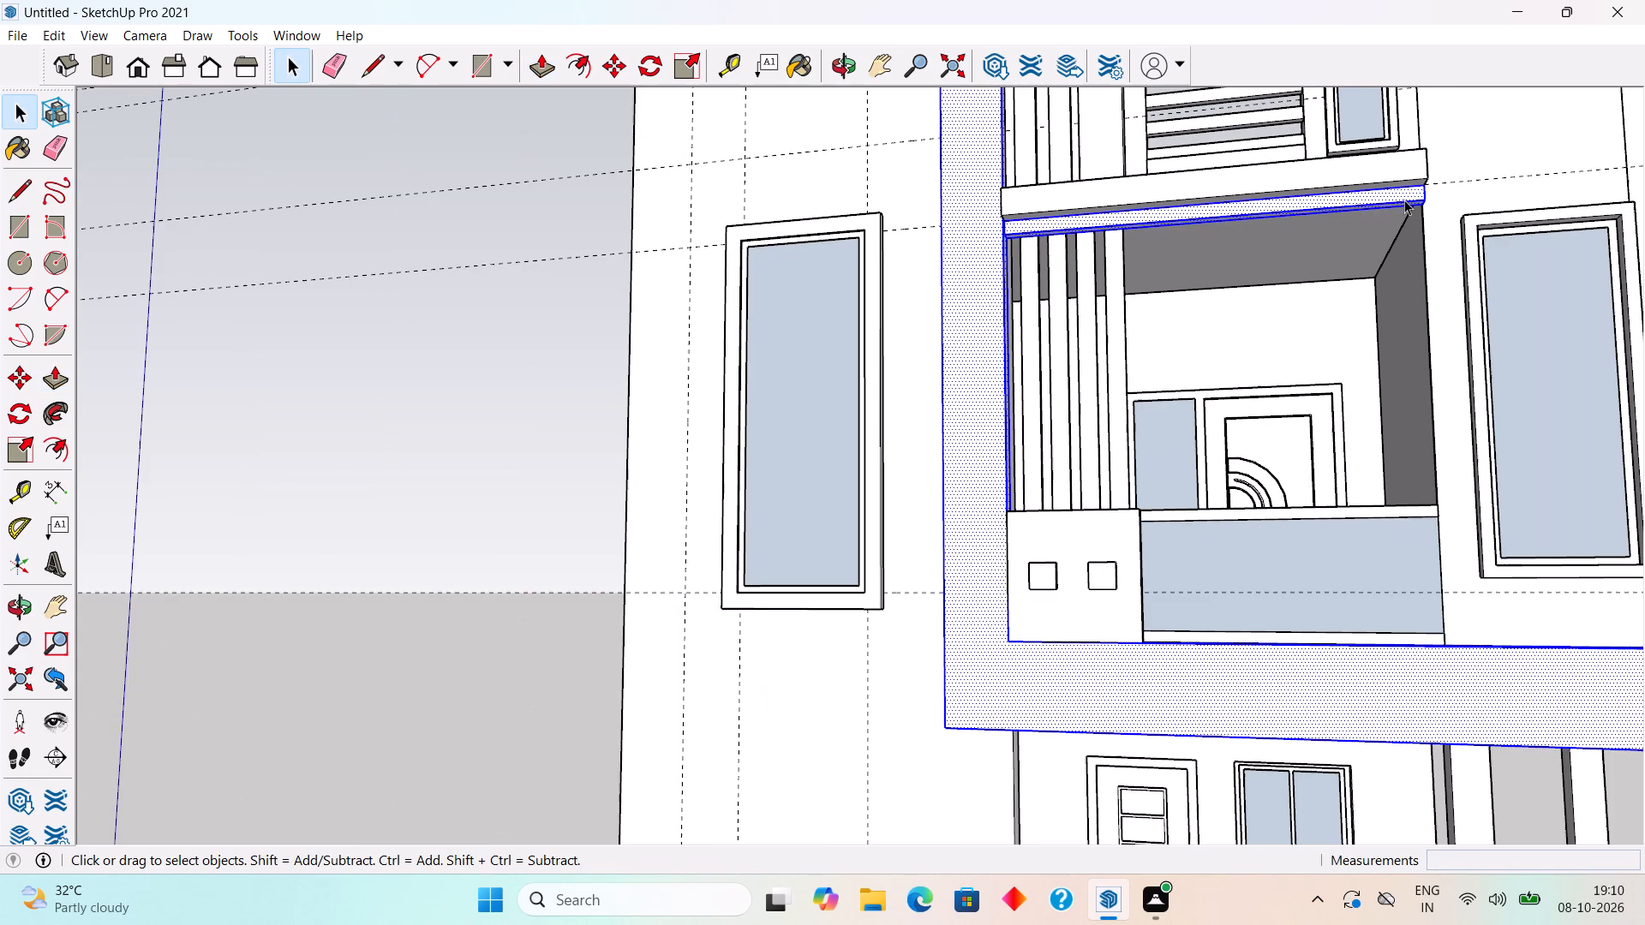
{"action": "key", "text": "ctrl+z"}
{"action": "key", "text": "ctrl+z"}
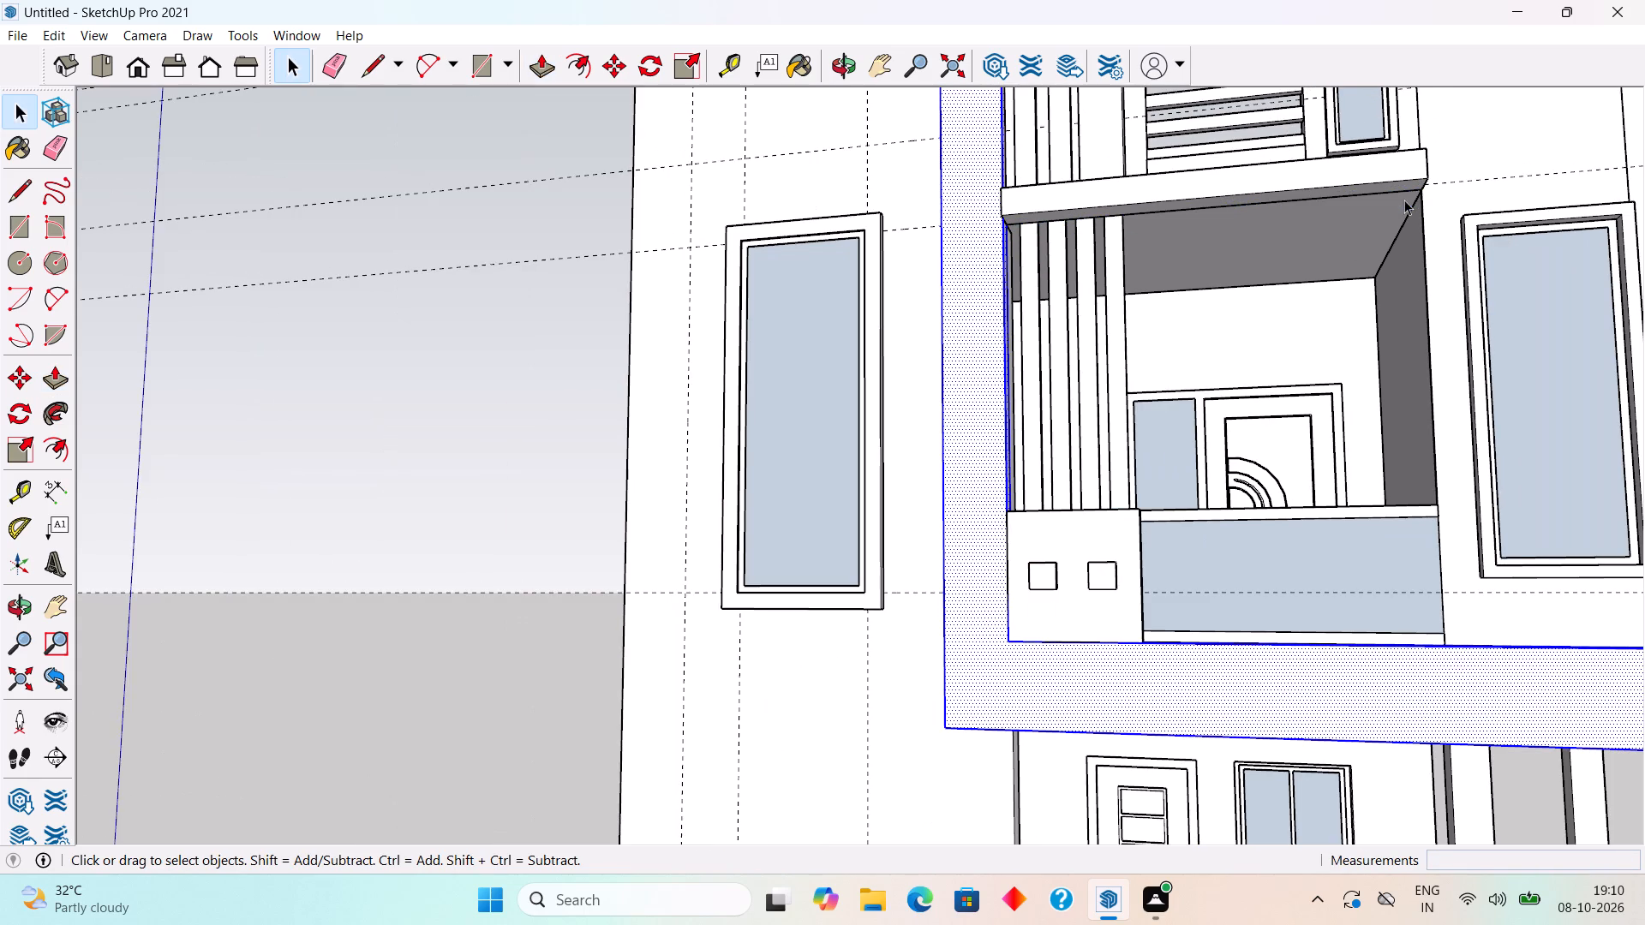
Make a group from the selected projecting wall frame that surrounds the balcony.
{"action": "right_click", "coordinate": [985, 453]}
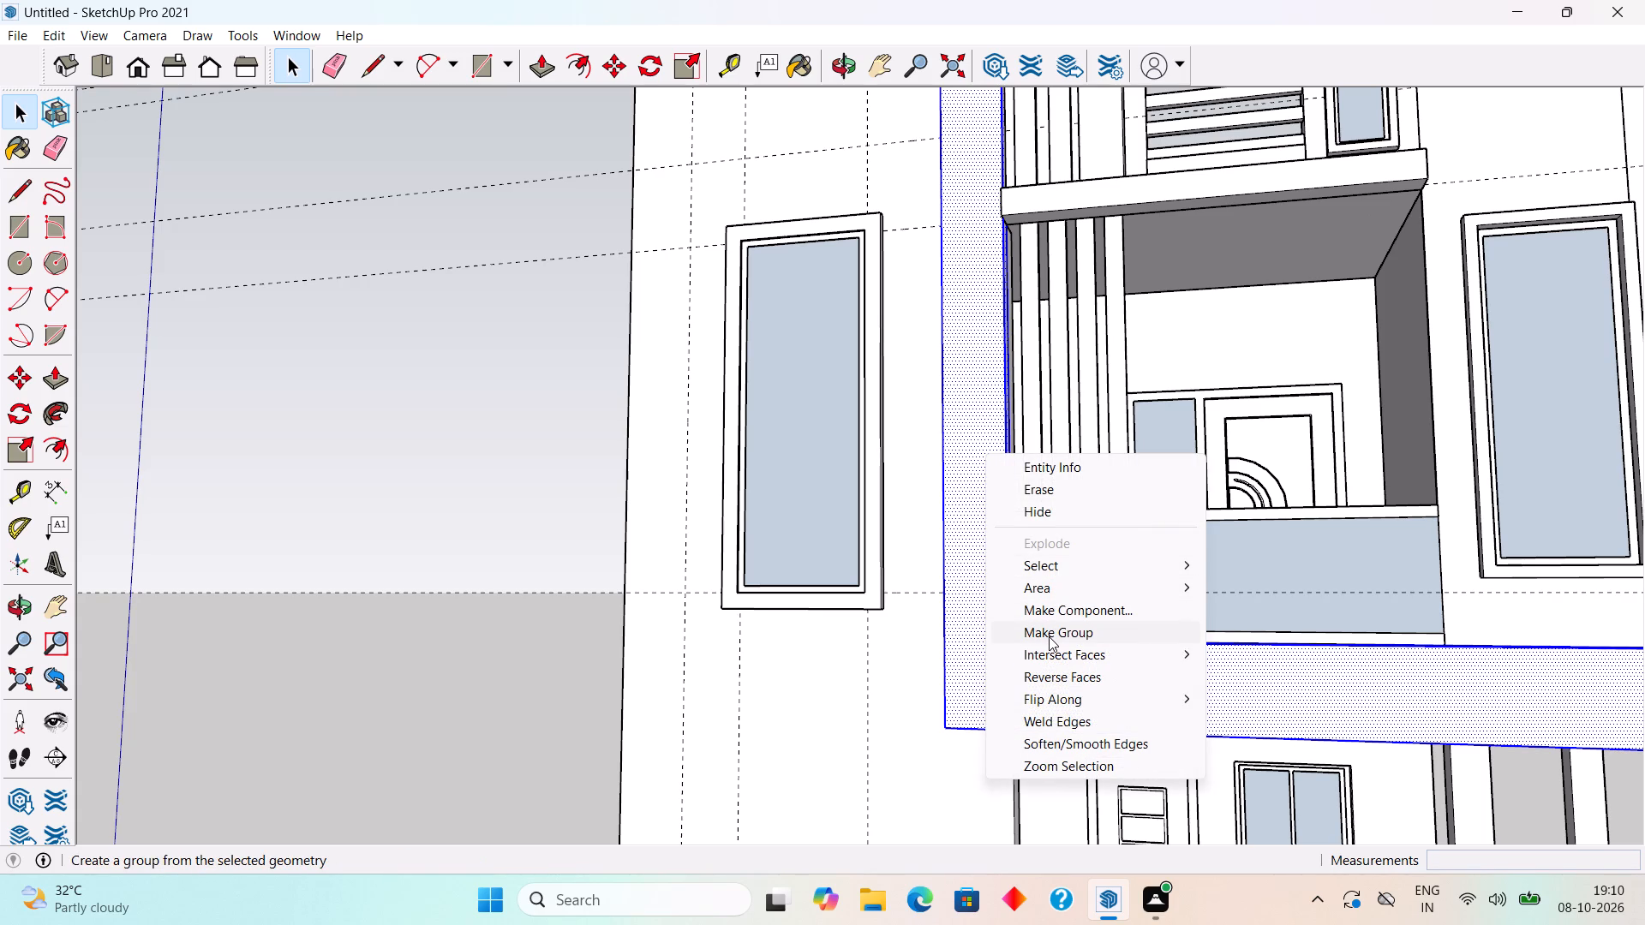
{"action": "left_click", "coordinate": [1049, 636]}
{"action": "left_click", "coordinate": [484, 499]}
Draw a strip rectangle about 9' 3" by 4 5/8" under the balcony slab, spanning the opening from side to side.
{"action": "scroll", "coordinate": [1371, 188], "scroll_direction": "up", "scroll_amount": 2}
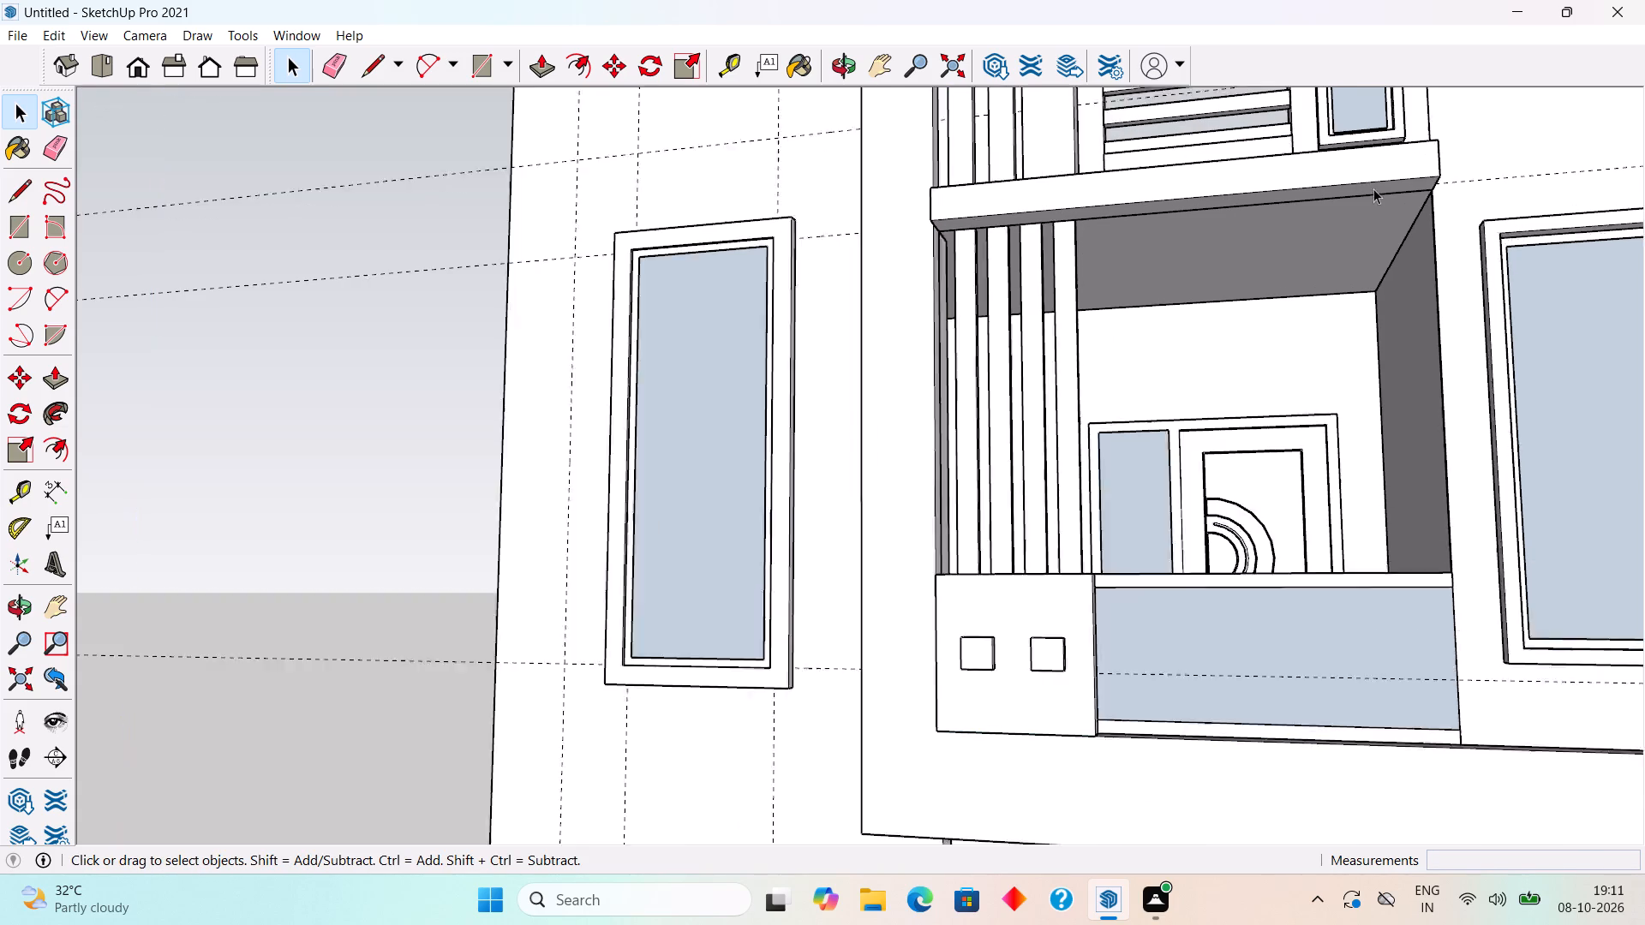
{"action": "scroll", "coordinate": [1373, 188], "scroll_direction": "up", "scroll_amount": 3}
{"action": "middle_click_drag", "start_coordinate": [1376, 203], "coordinate": [1372, 163]}
{"action": "scroll", "coordinate": [1371, 169], "scroll_direction": "up", "scroll_amount": 2}
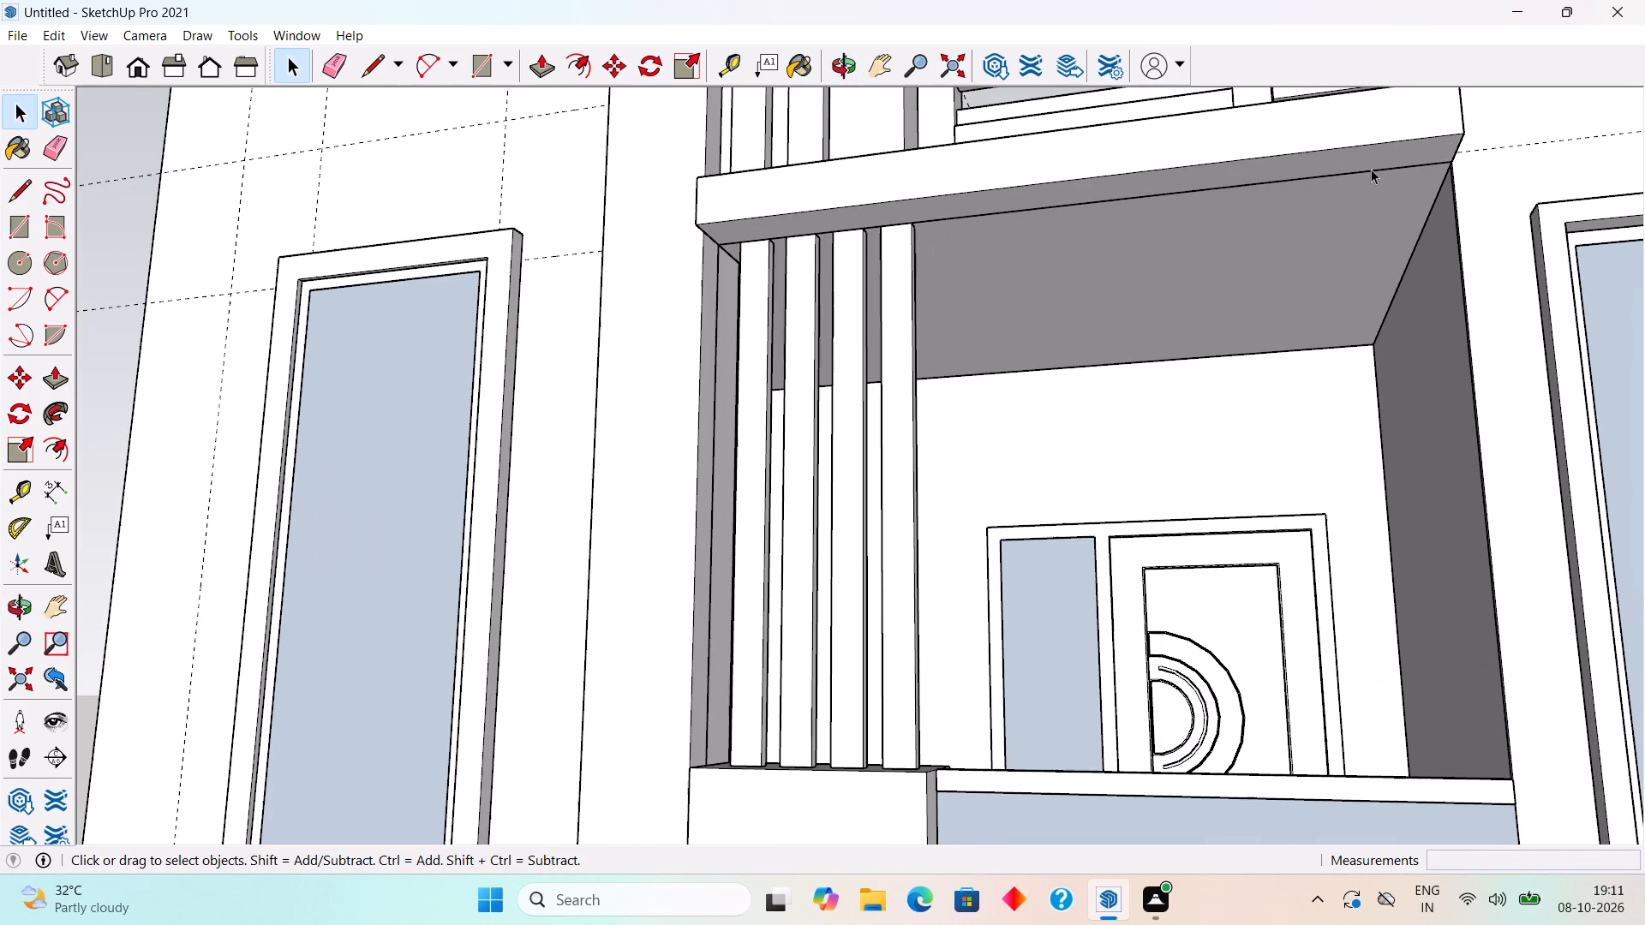
{"action": "key", "text": "r"}
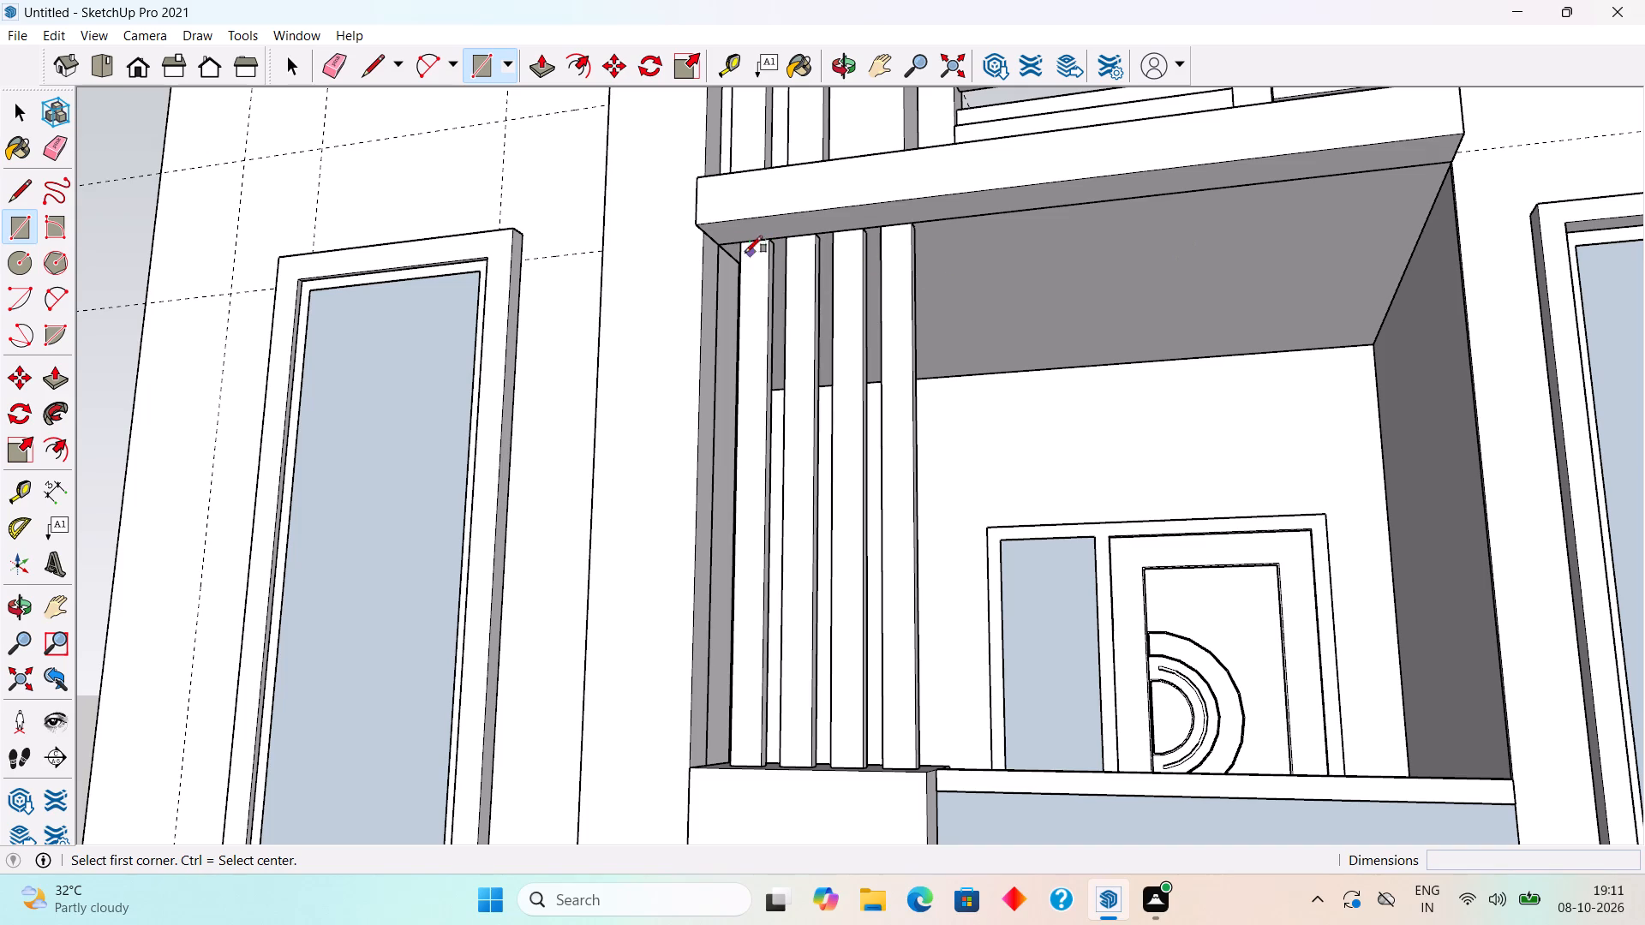
{"action": "left_click", "coordinate": [726, 251]}
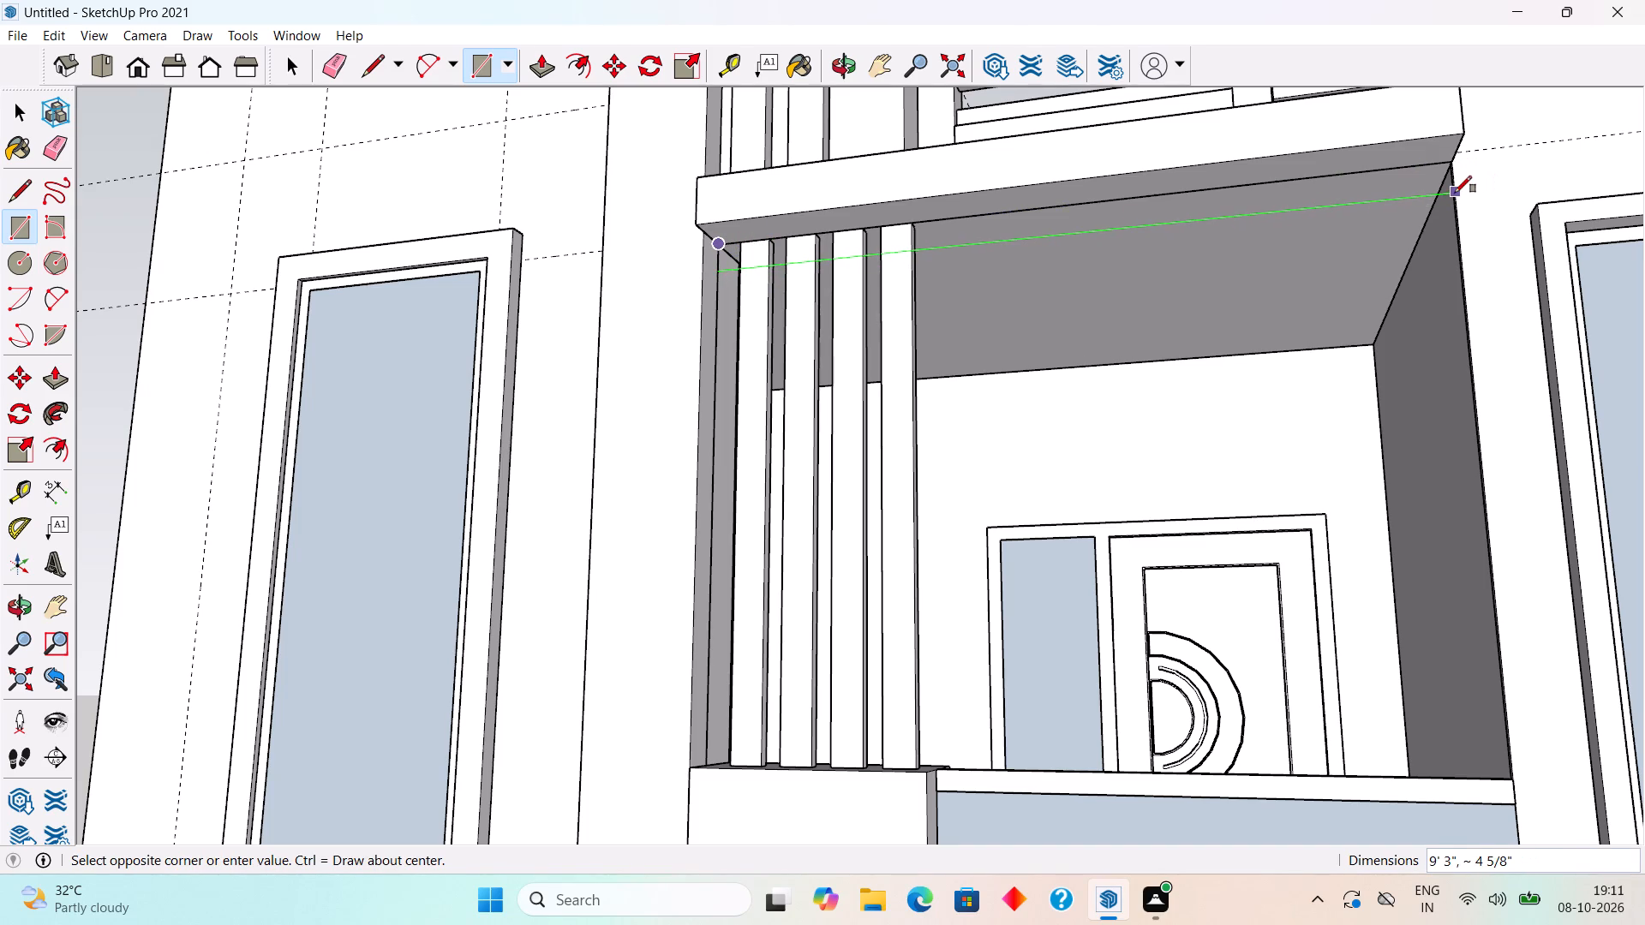
{"action": "left_click", "coordinate": [1455, 193]}
Push/Pull the strip under the balcony slab outward by 1".
{"action": "key", "text": "space"}
{"action": "type", "text": "p"}
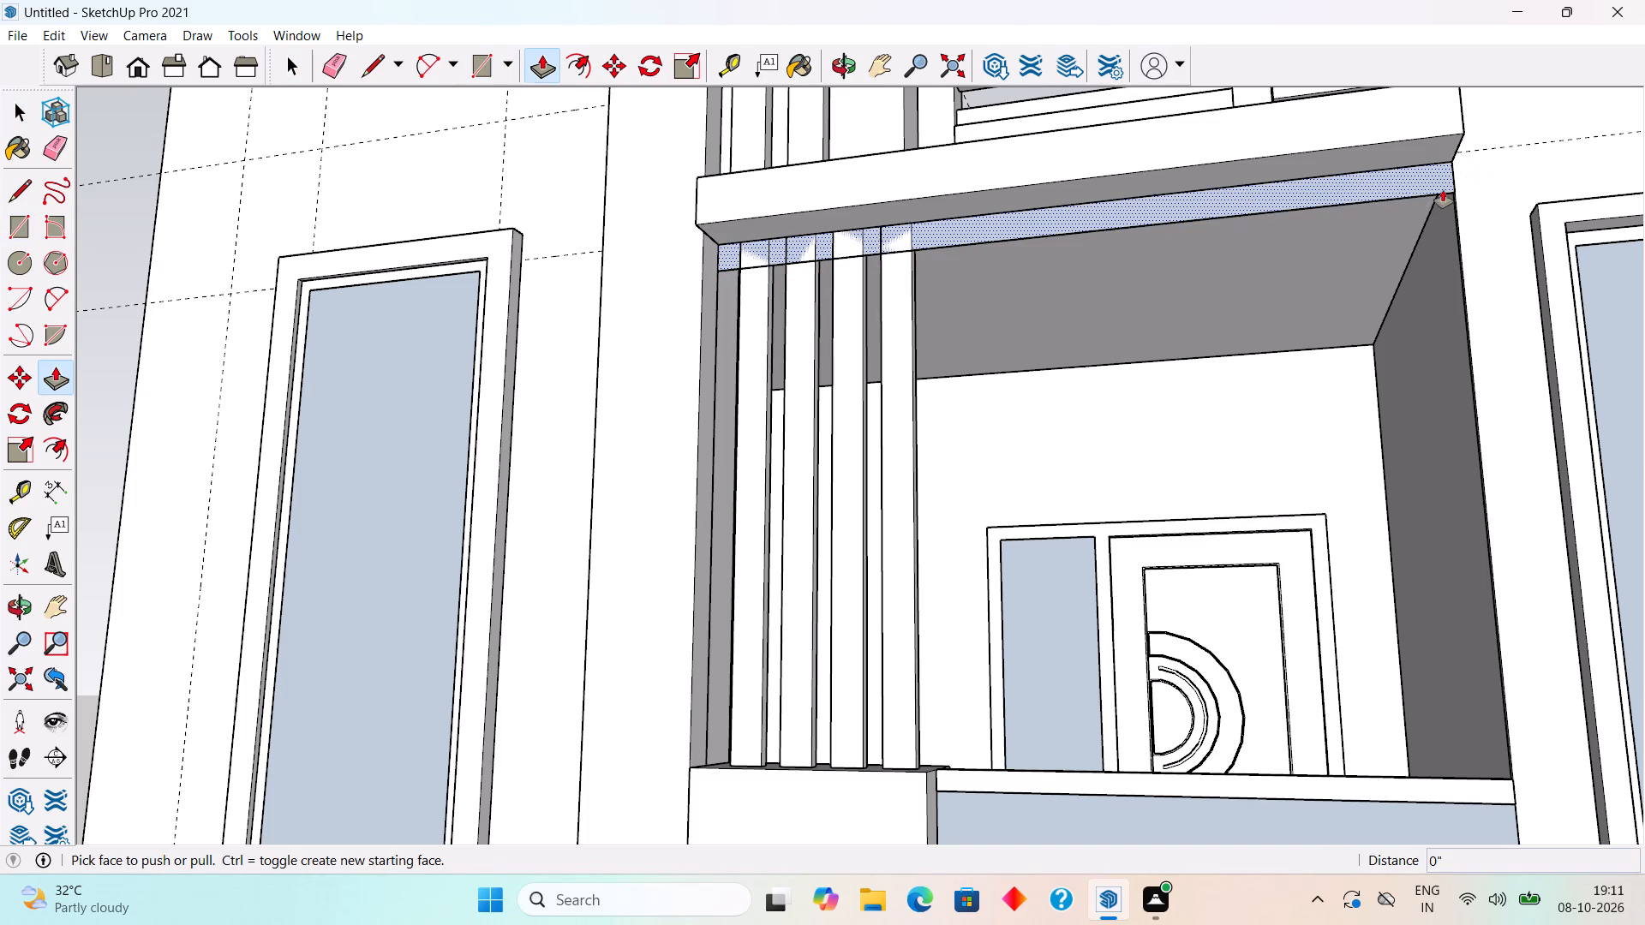
{"action": "left_click", "coordinate": [1397, 184]}
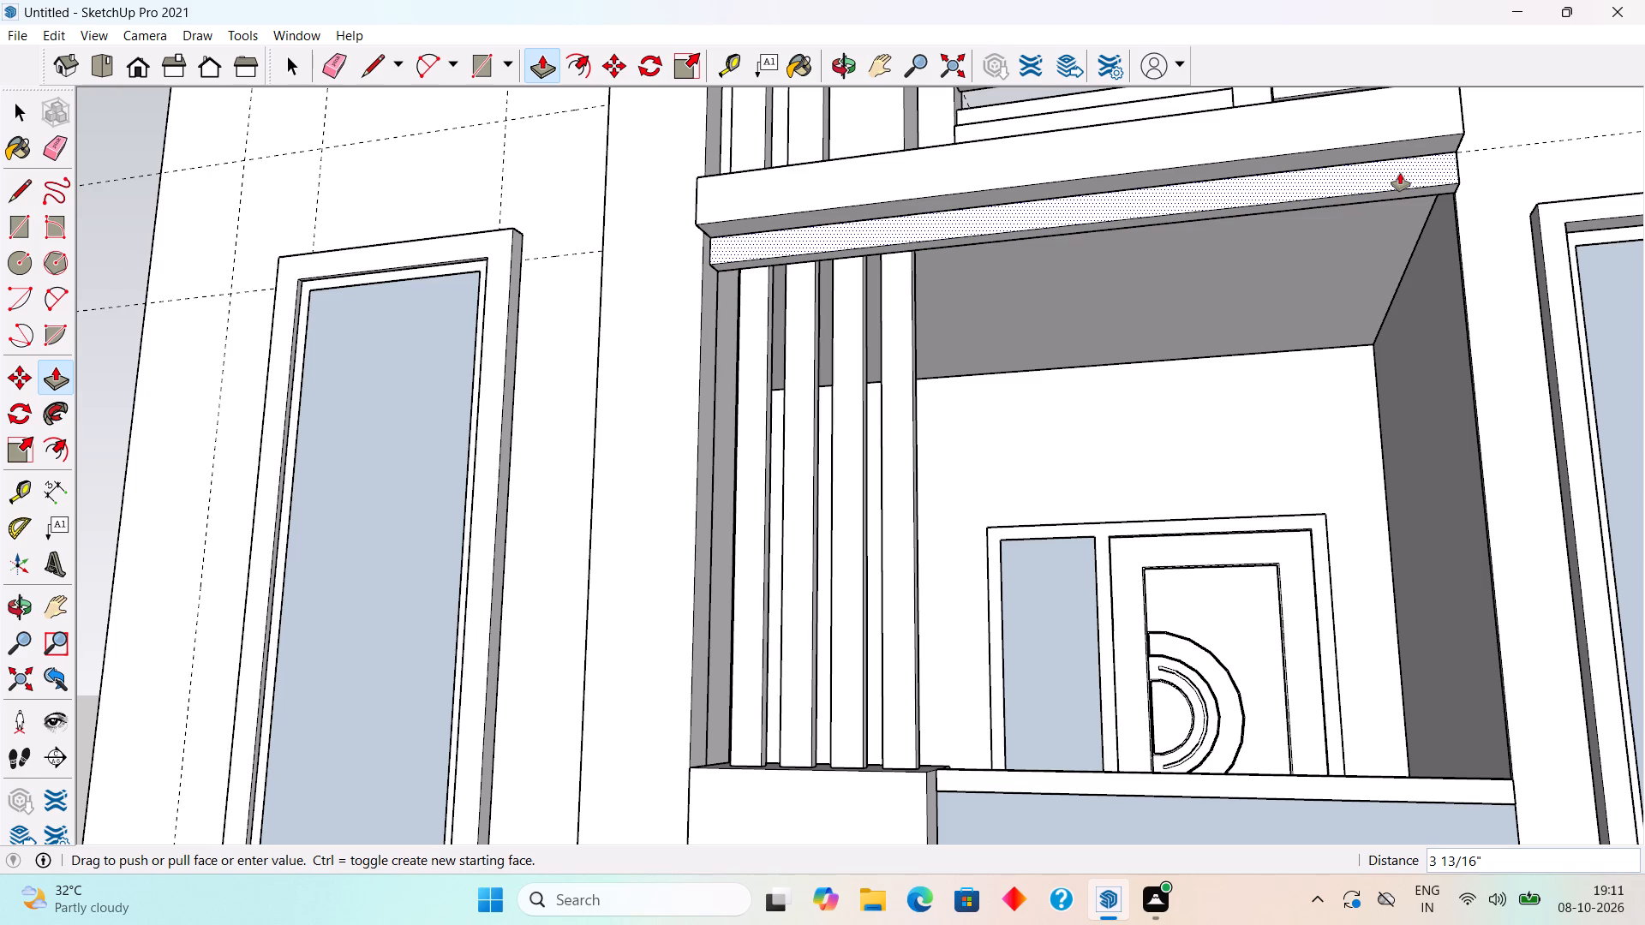
{"action": "type", "text": "1\""}
{"action": "key", "text": "Return"}
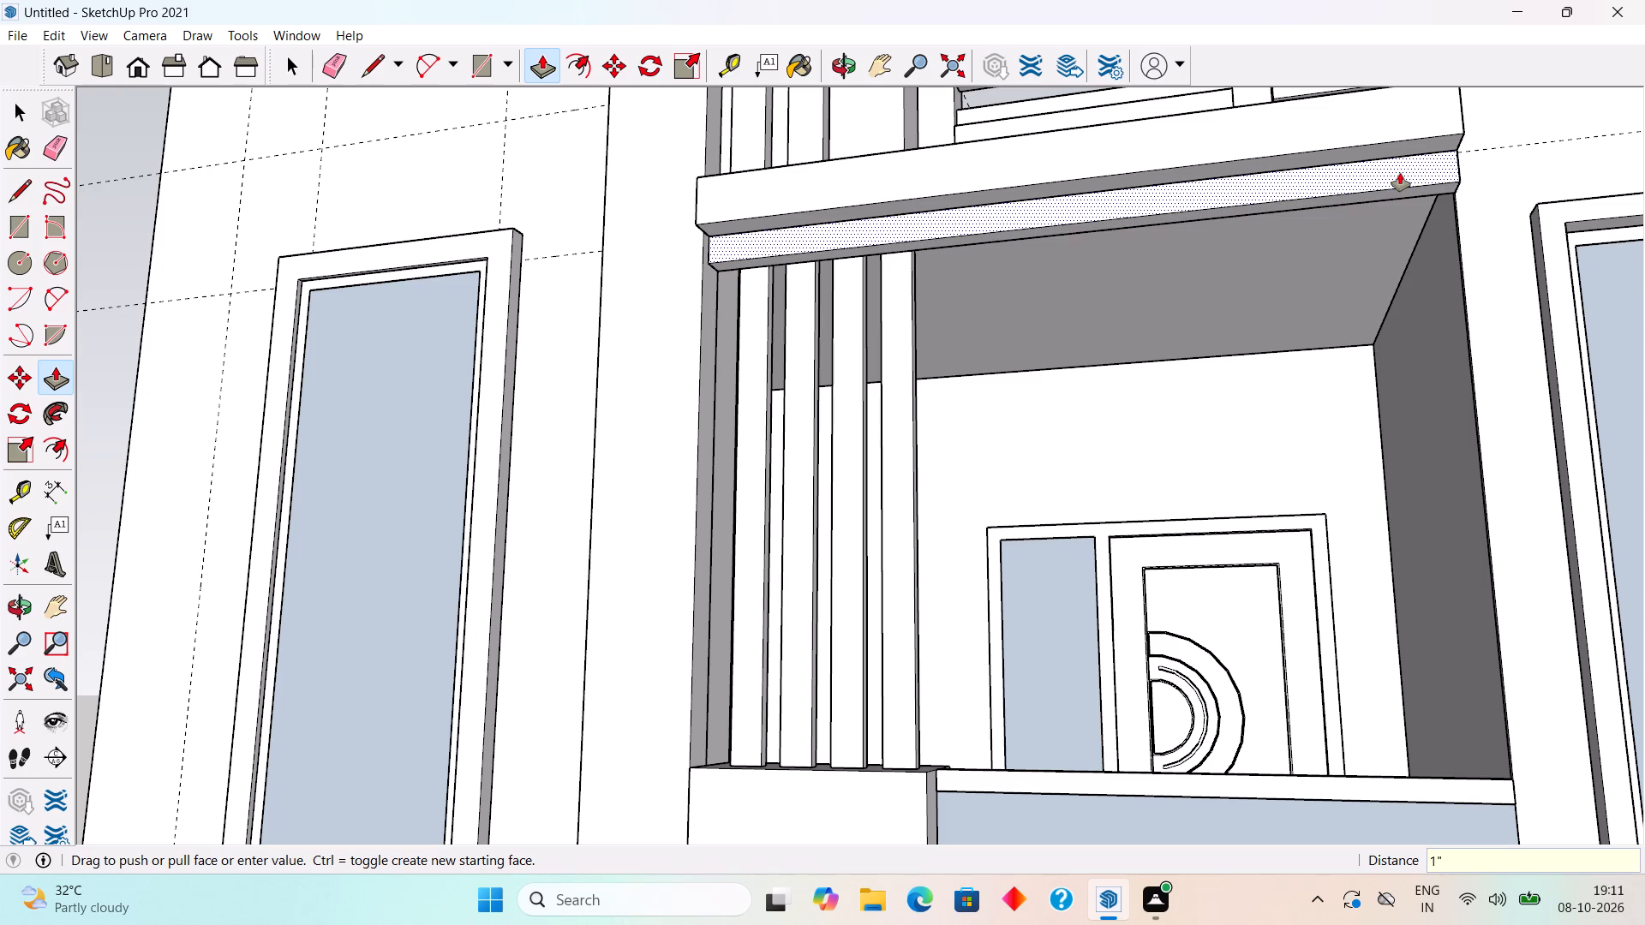
{"action": "key", "text": "space"}
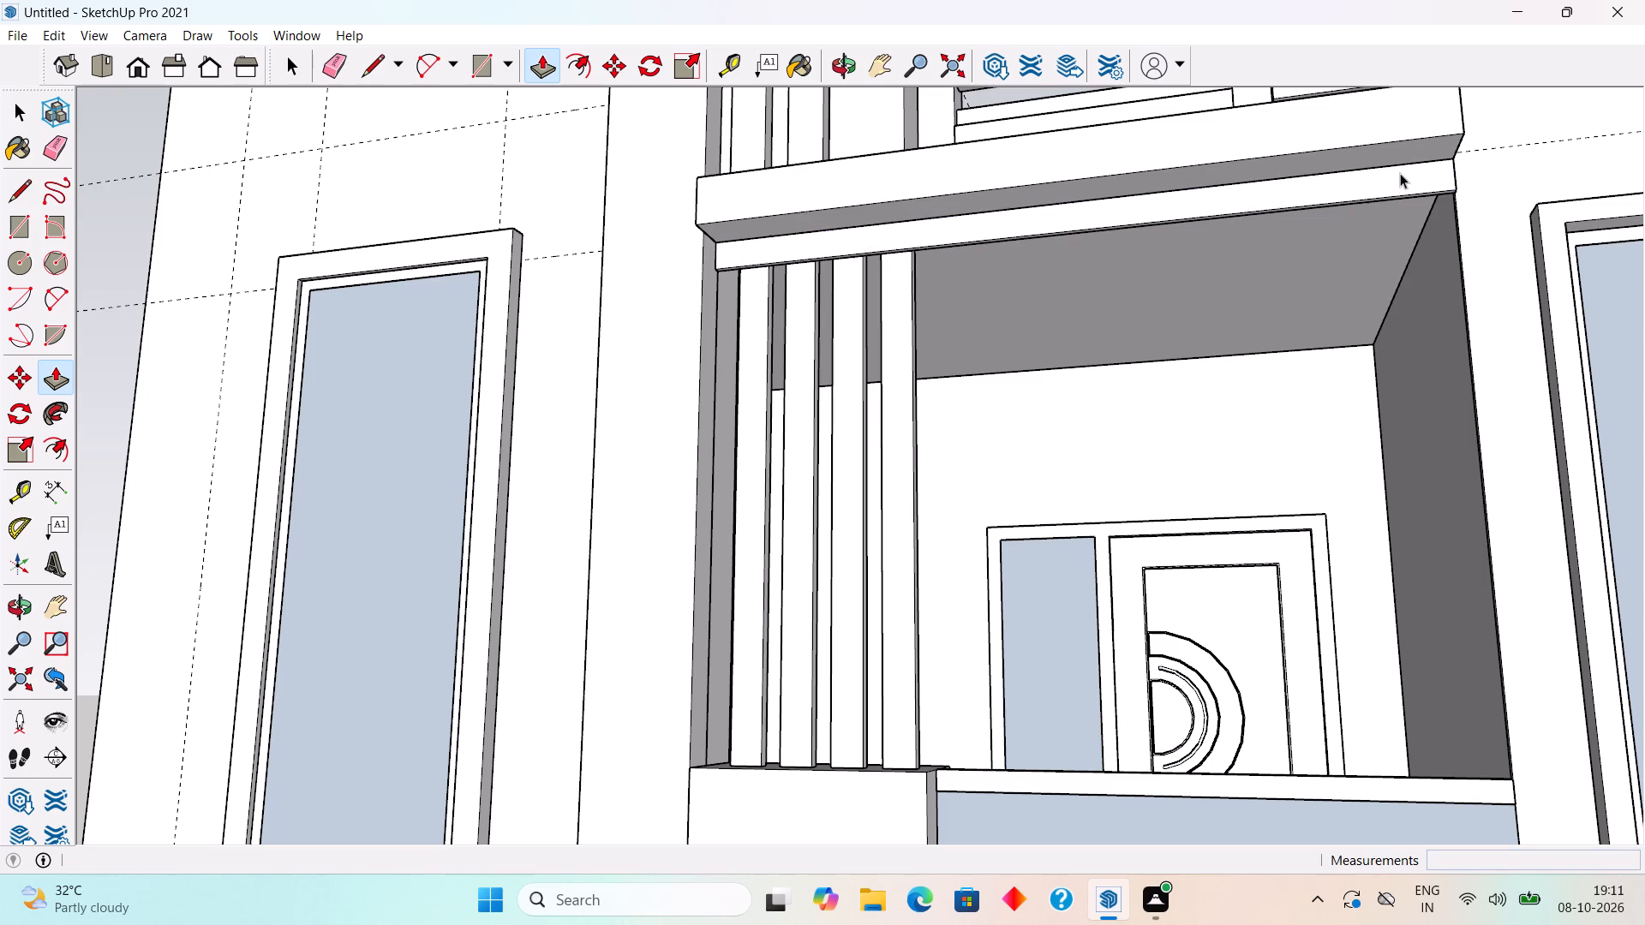
Make a group from all the connected geometry of the strip under the balcony slab.
{"action": "triple_click", "coordinate": [1395, 180]}
{"action": "right_click", "coordinate": [1395, 181]}
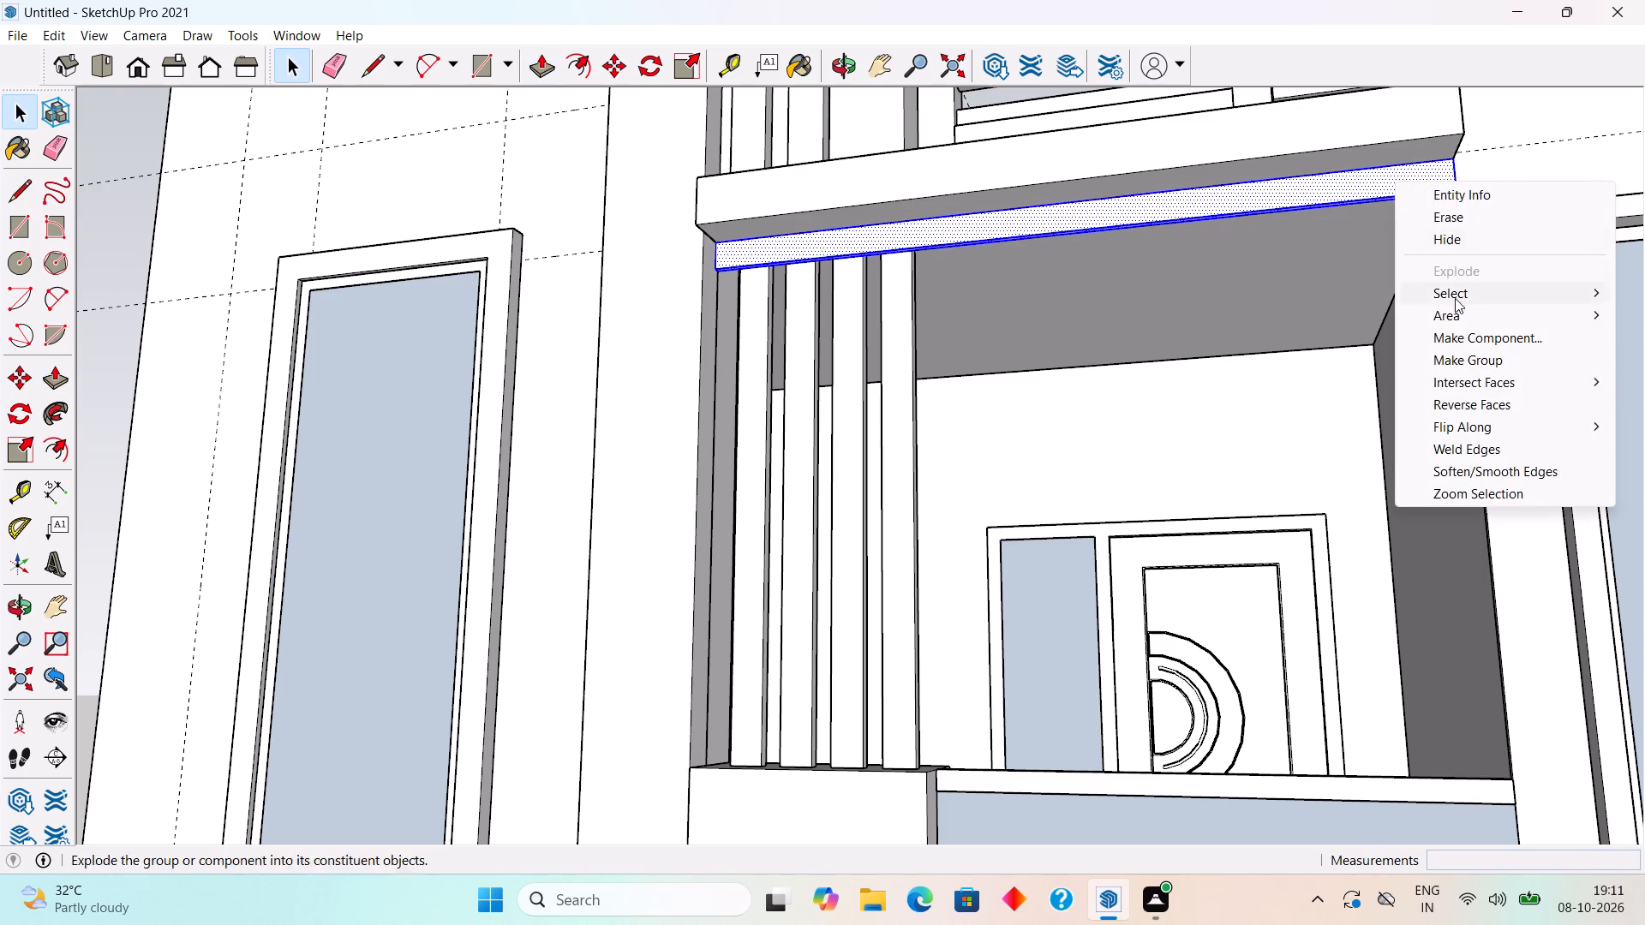
{"action": "left_click", "coordinate": [1476, 359]}
{"action": "scroll", "coordinate": [1476, 352], "scroll_direction": "down", "scroll_amount": 11}
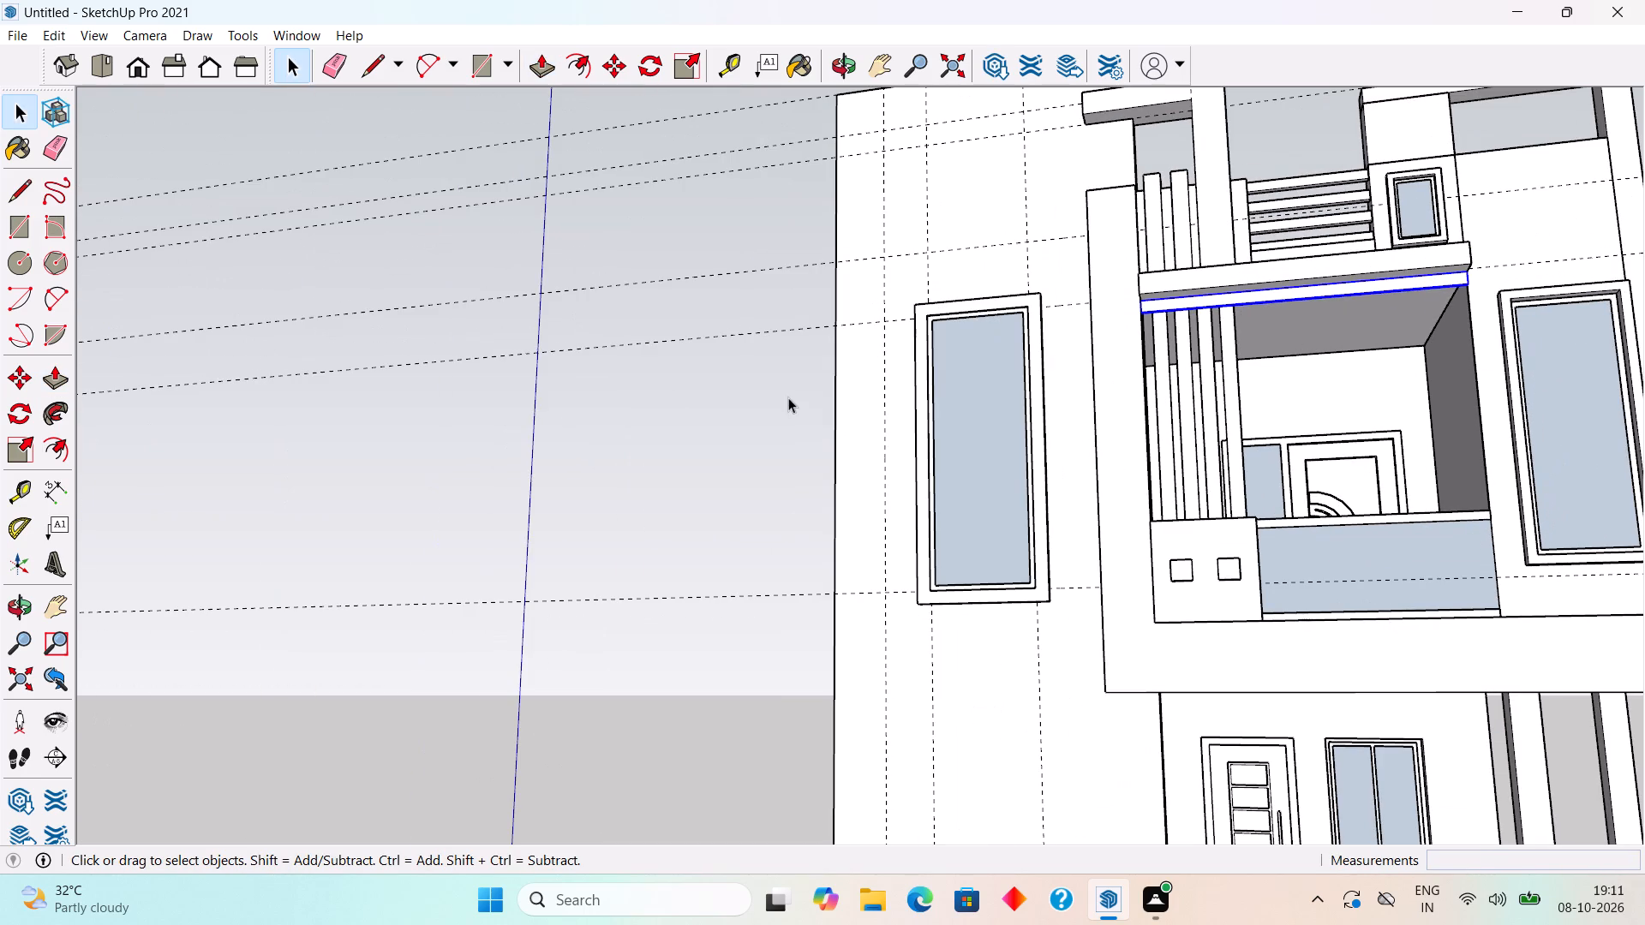
{"action": "left_click", "coordinate": [788, 397]}
Examine the front elevation from several angles, checking the strip under the balcony slab against the surrounding facade.
{"action": "middle_click_drag", "start_coordinate": [1121, 319], "coordinate": [1154, 480]}
{"action": "scroll", "coordinate": [1154, 480], "scroll_direction": "down", "scroll_amount": 8}
{"action": "scroll", "coordinate": [1379, 528], "scroll_direction": "up", "scroll_amount": 4}
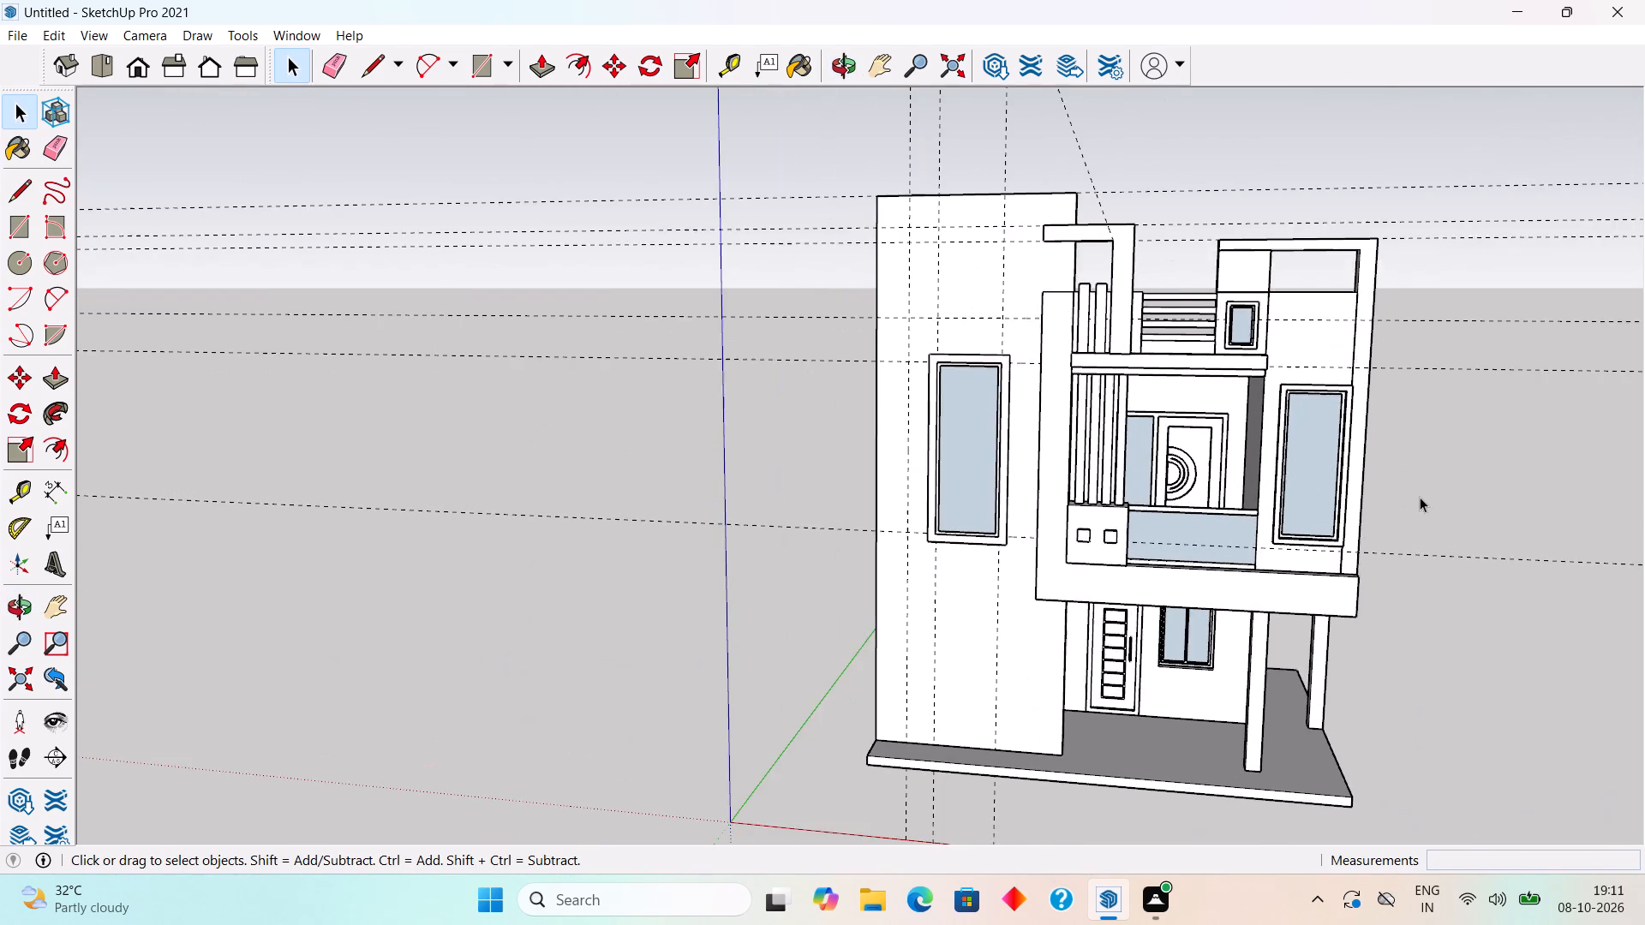
{"action": "middle_click_drag", "start_coordinate": [1442, 517], "coordinate": [1588, 397]}
{"action": "scroll", "coordinate": [1343, 390], "scroll_direction": "up", "scroll_amount": 5}
{"action": "middle_click_drag", "start_coordinate": [1193, 348], "coordinate": [939, 411]}
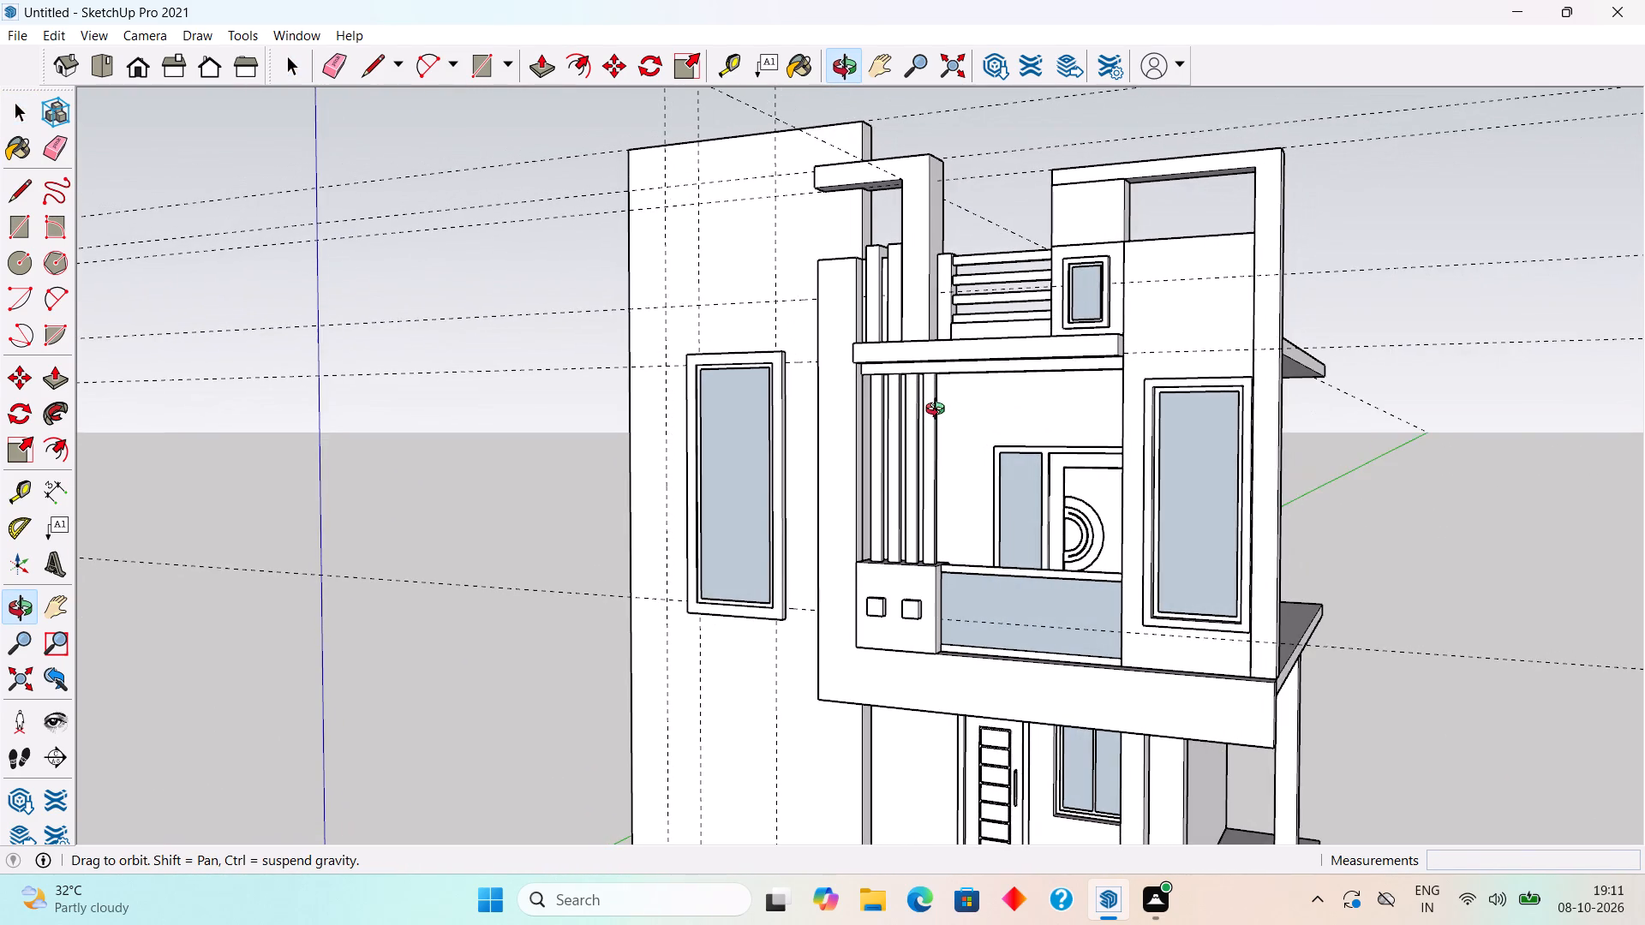
{"action": "middle_click_drag", "start_coordinate": [939, 411], "coordinate": [1208, 439]}
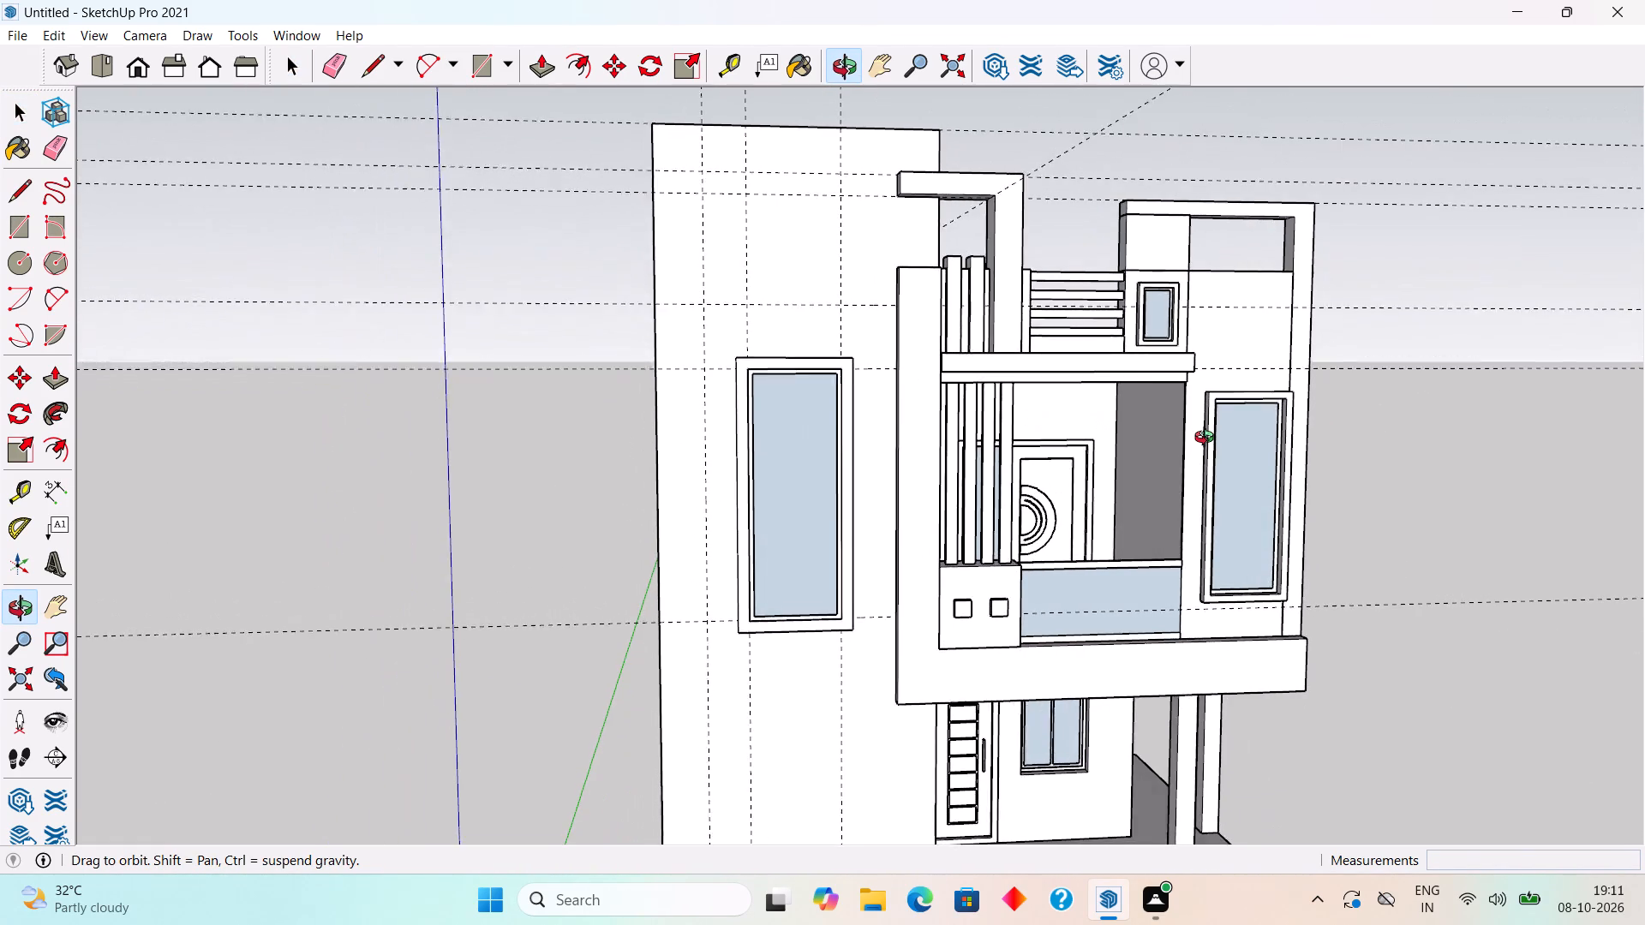
{"action": "middle_click_drag", "start_coordinate": [1208, 439], "coordinate": [1166, 430]}
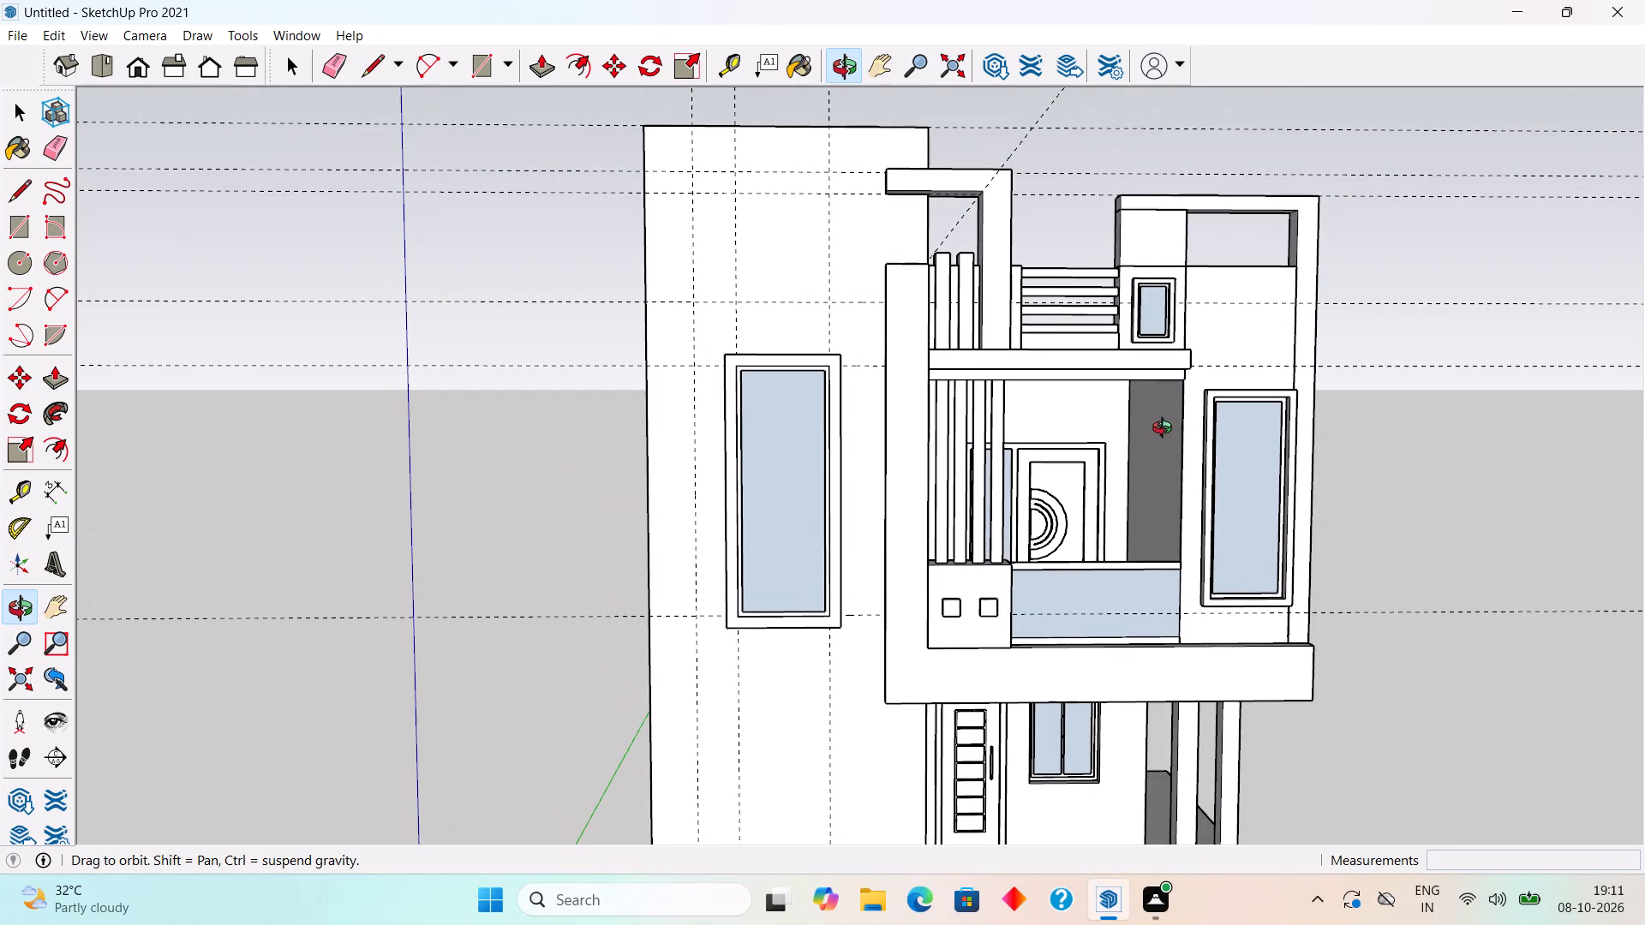
{"action": "middle_click_drag", "start_coordinate": [1166, 430], "coordinate": [1125, 376]}
{"action": "scroll", "coordinate": [1125, 376], "scroll_direction": "down", "scroll_amount": 2}
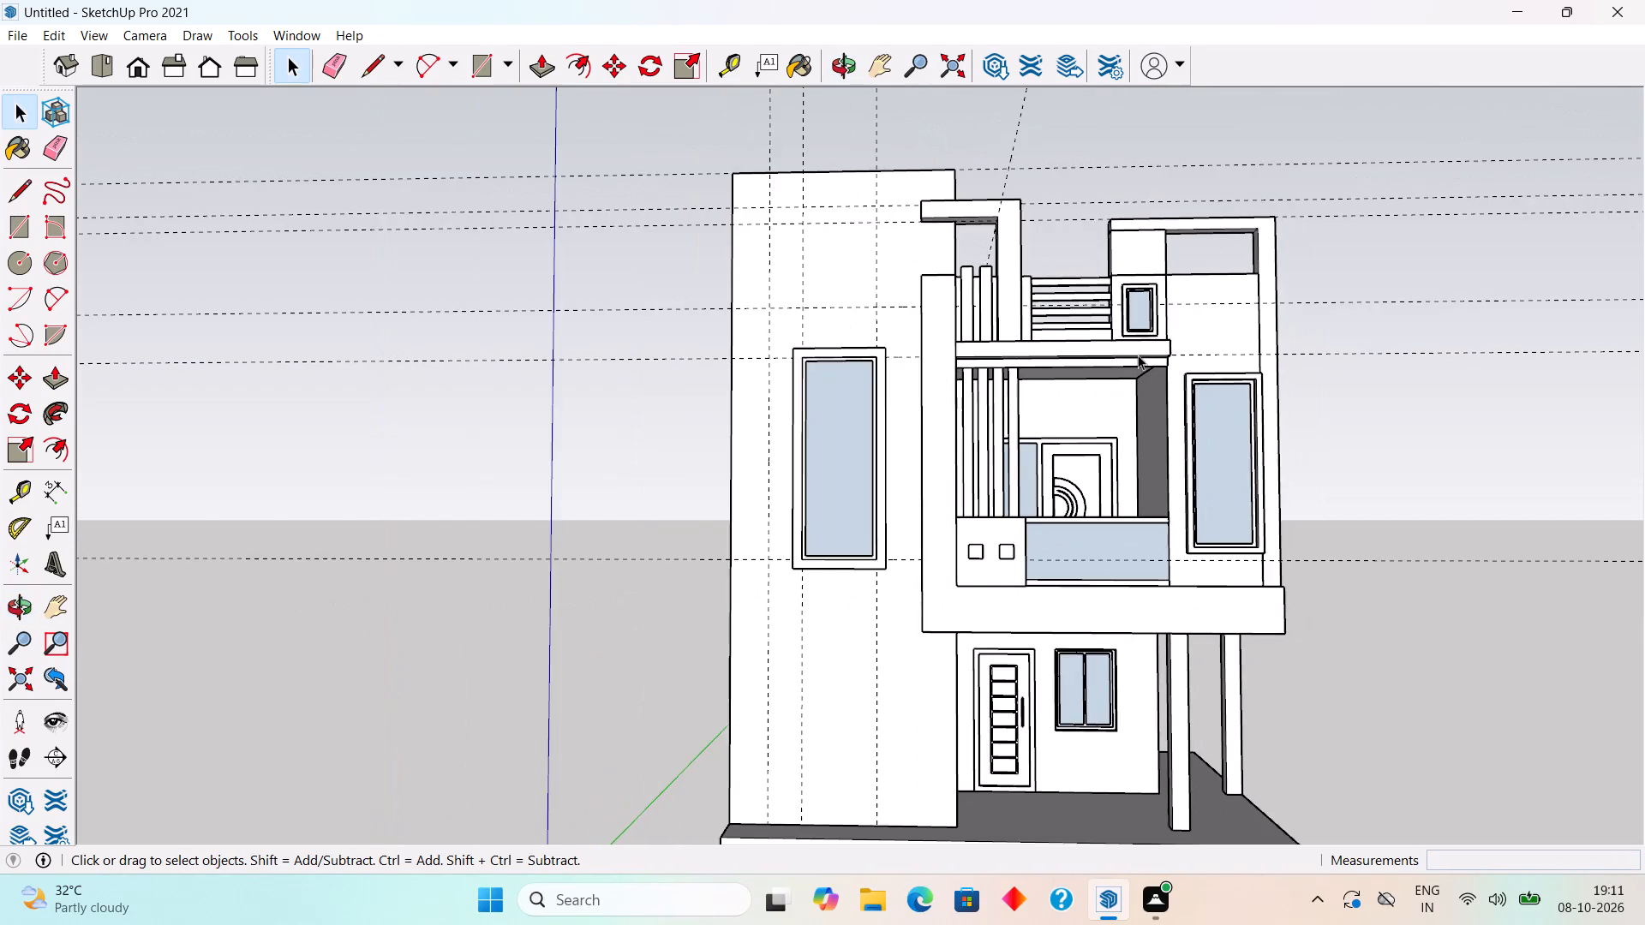
{"action": "scroll", "coordinate": [1138, 355], "scroll_direction": "down", "scroll_amount": 3}
{"action": "scroll", "coordinate": [877, 500], "scroll_direction": "up", "scroll_amount": 4}
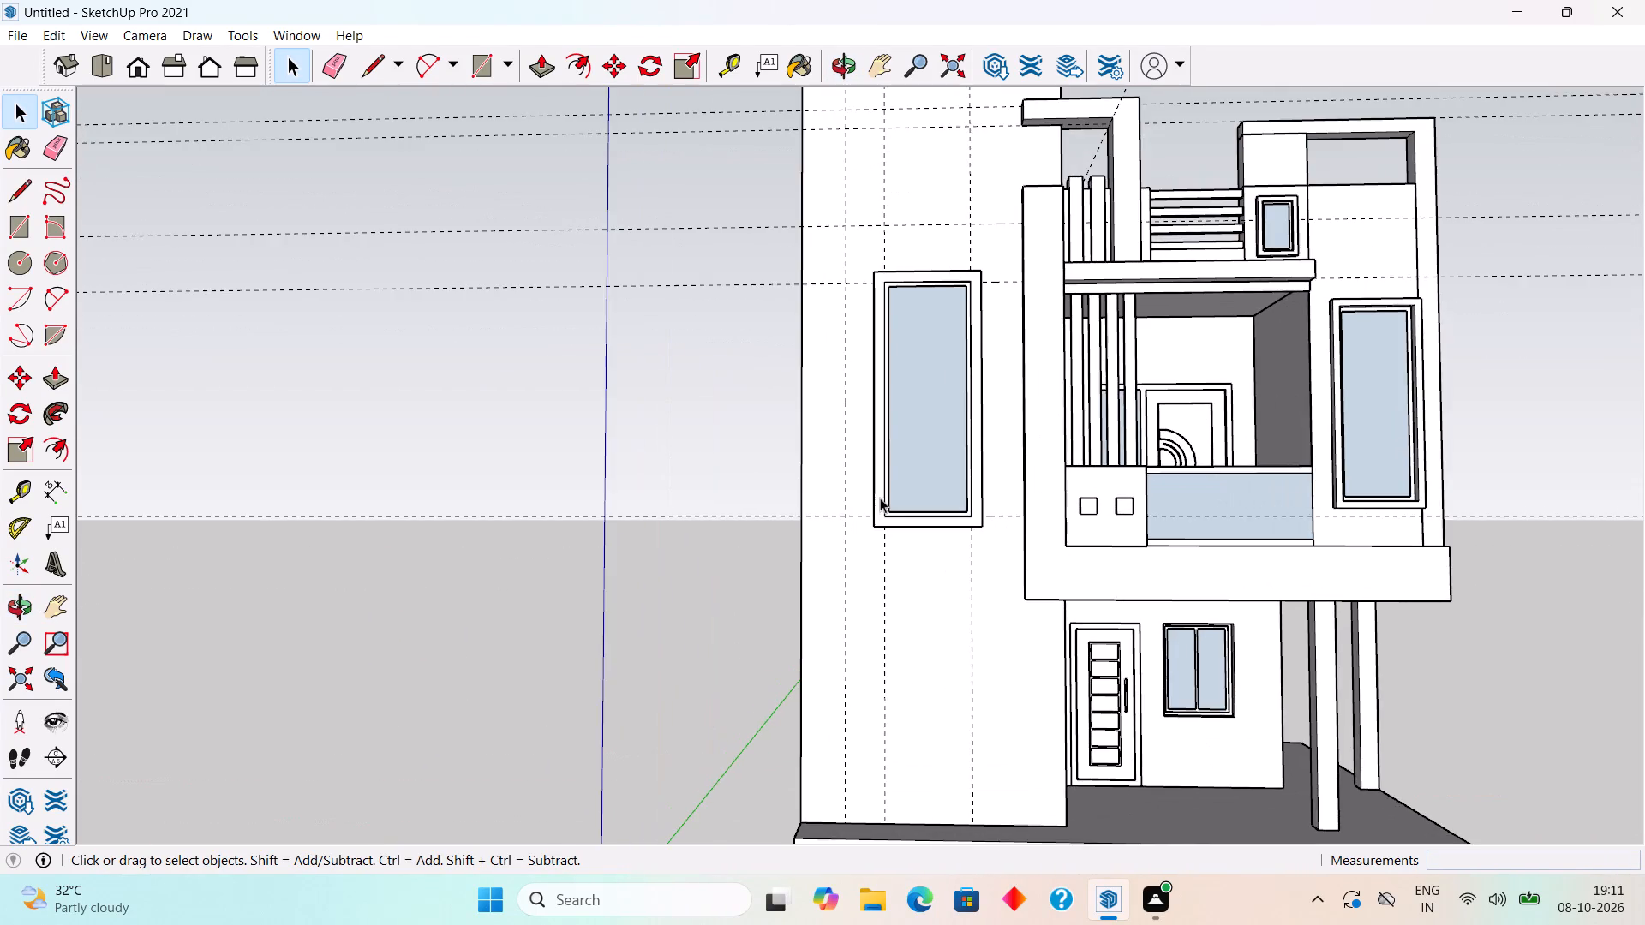
Examine the house's side wall, the base slab and the porch columns from the side and front corner.
{"action": "middle_click_drag", "start_coordinate": [888, 493], "coordinate": [1576, 466]}
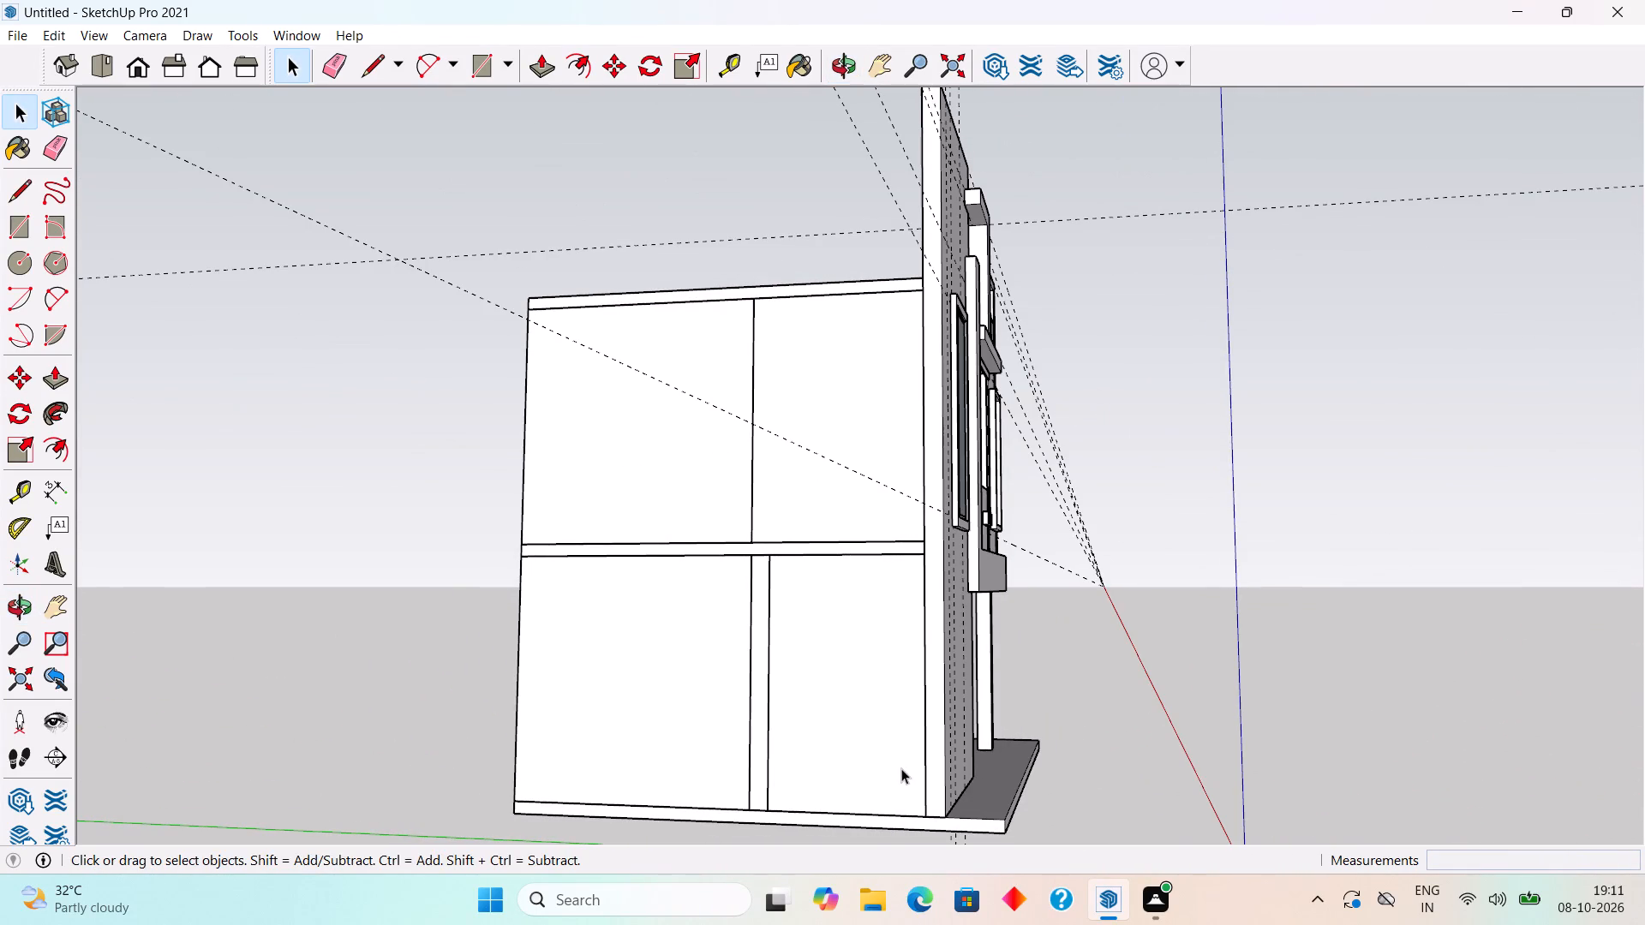
{"action": "scroll", "coordinate": [912, 752], "scroll_direction": "down", "scroll_amount": 7}
{"action": "scroll", "coordinate": [891, 835], "scroll_direction": "up", "scroll_amount": 11}
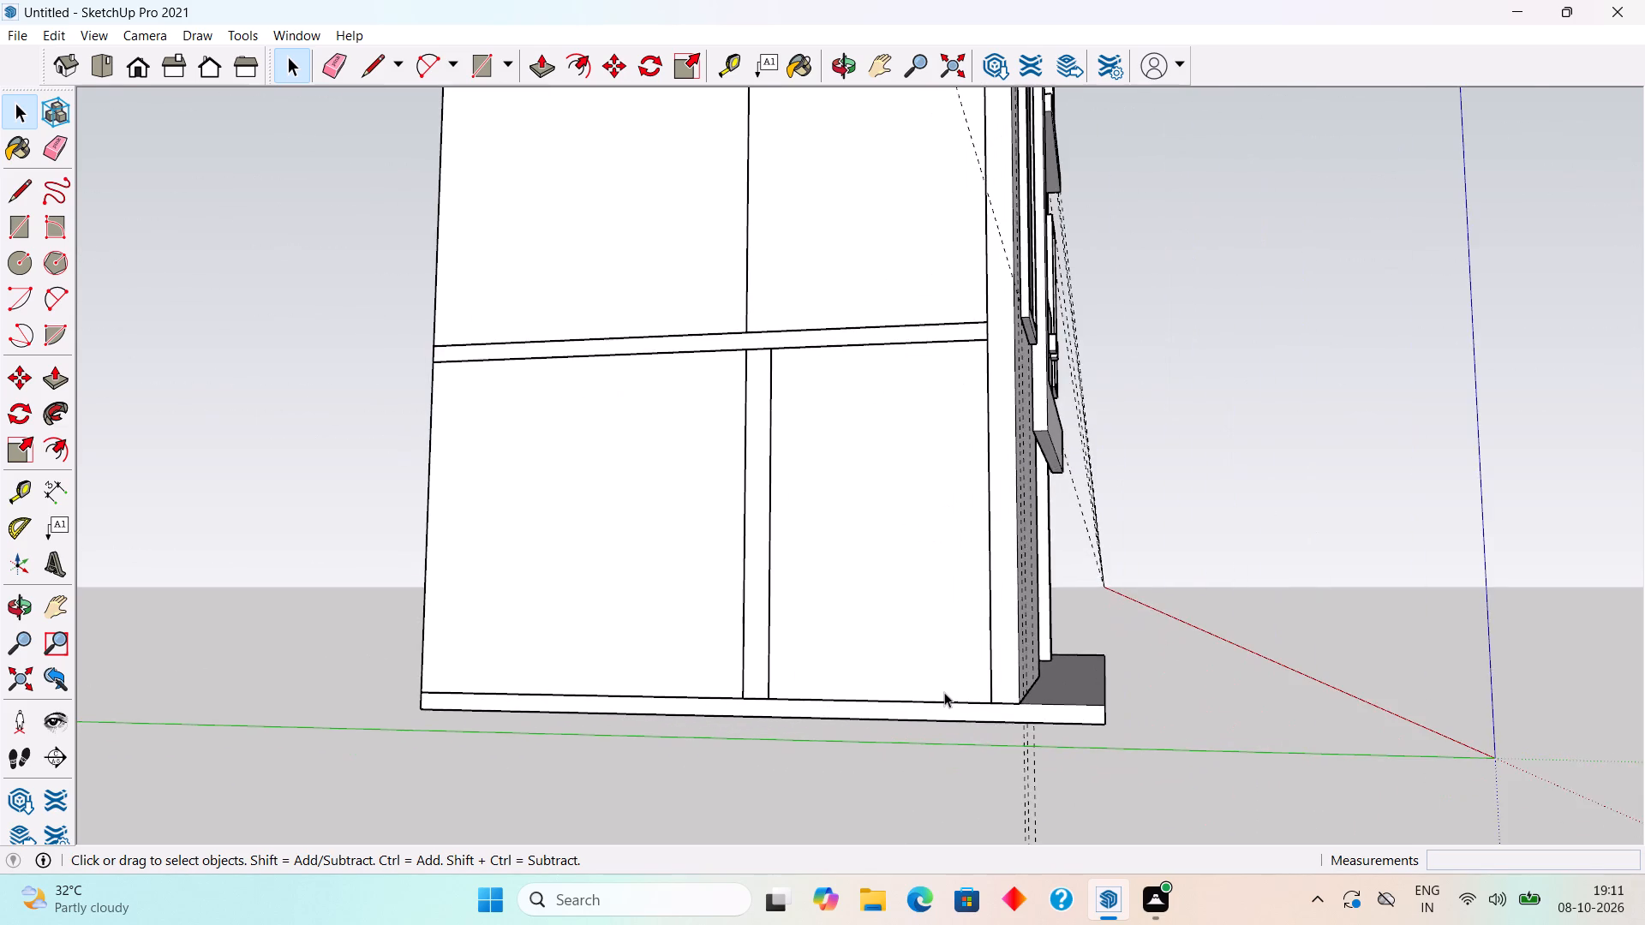
{"action": "scroll", "coordinate": [944, 692], "scroll_direction": "up", "scroll_amount": 4}
{"action": "middle_click_drag", "start_coordinate": [1234, 587], "coordinate": [845, 626]}
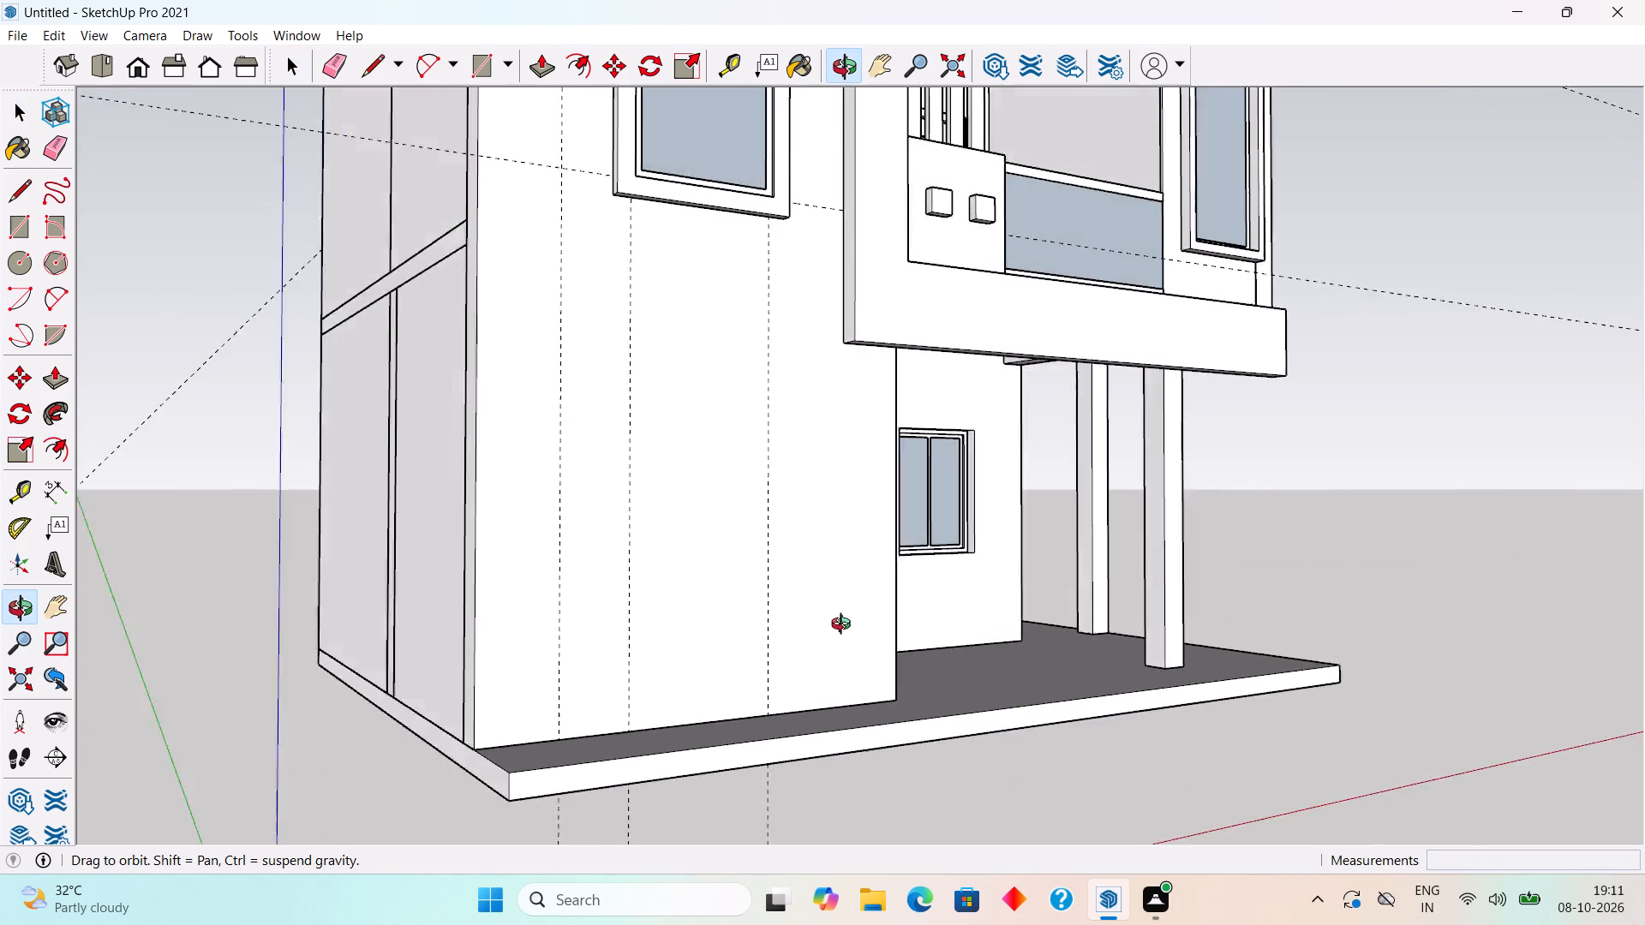
{"action": "middle_click_drag", "start_coordinate": [845, 626], "coordinate": [805, 779]}
{"action": "scroll", "coordinate": [805, 779], "scroll_direction": "down", "scroll_amount": 3}
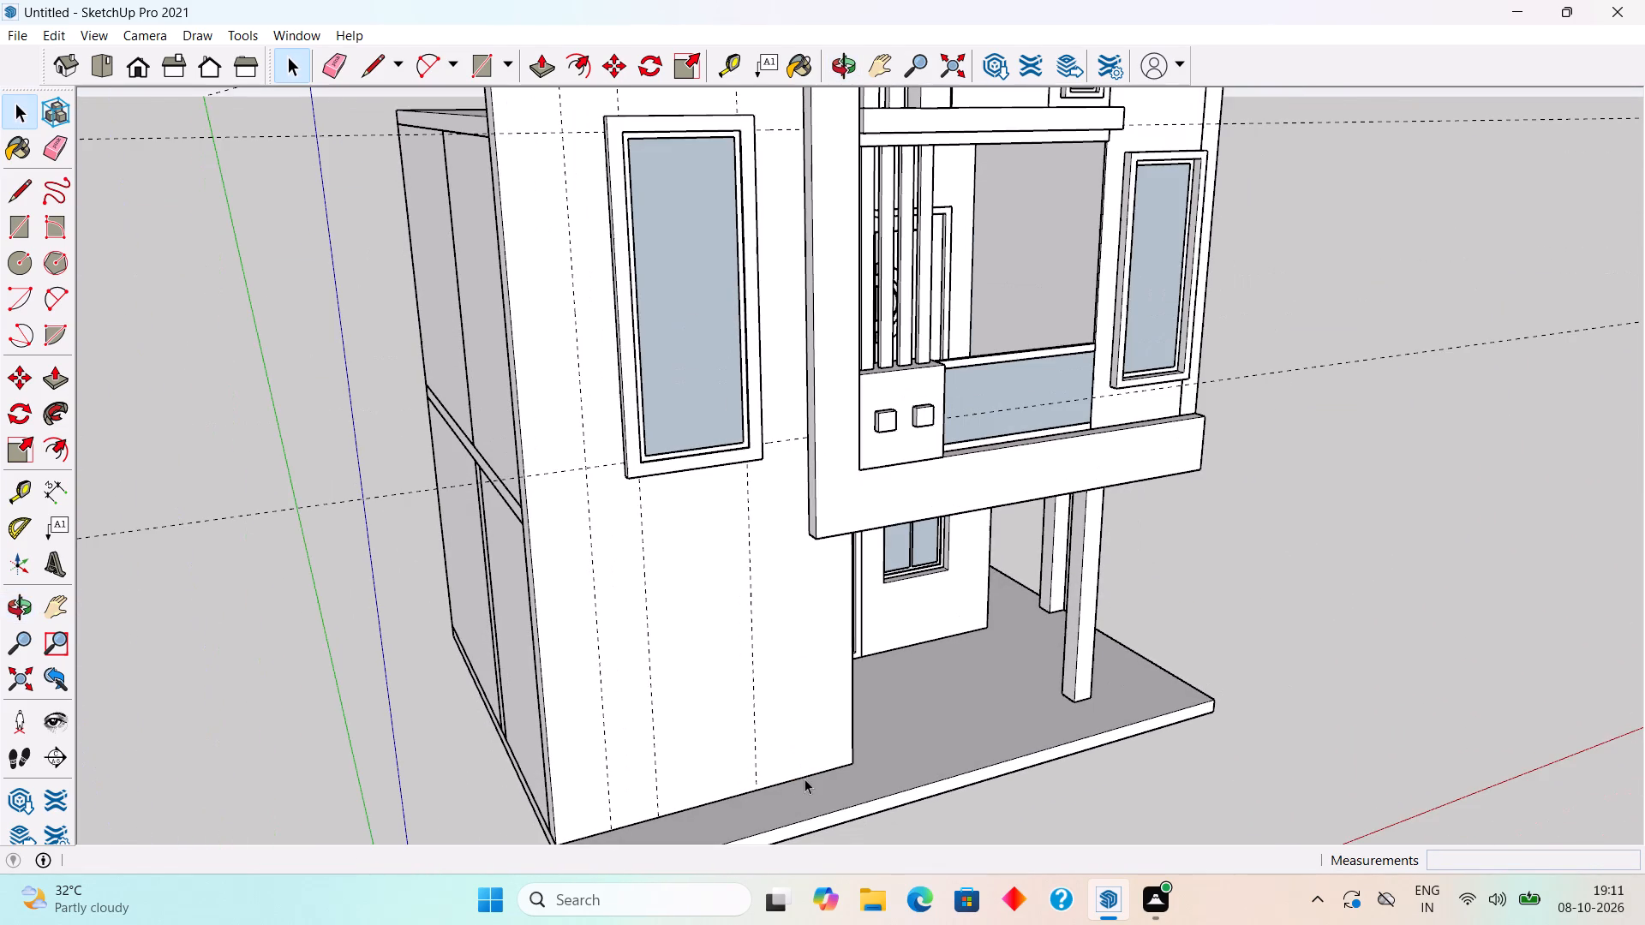
Delete the vertical guide between the front wall's outer corner and the tall window frame.
{"action": "middle_click_drag", "start_coordinate": [696, 650], "coordinate": [638, 663]}
{"action": "left_click", "coordinate": [577, 671]}
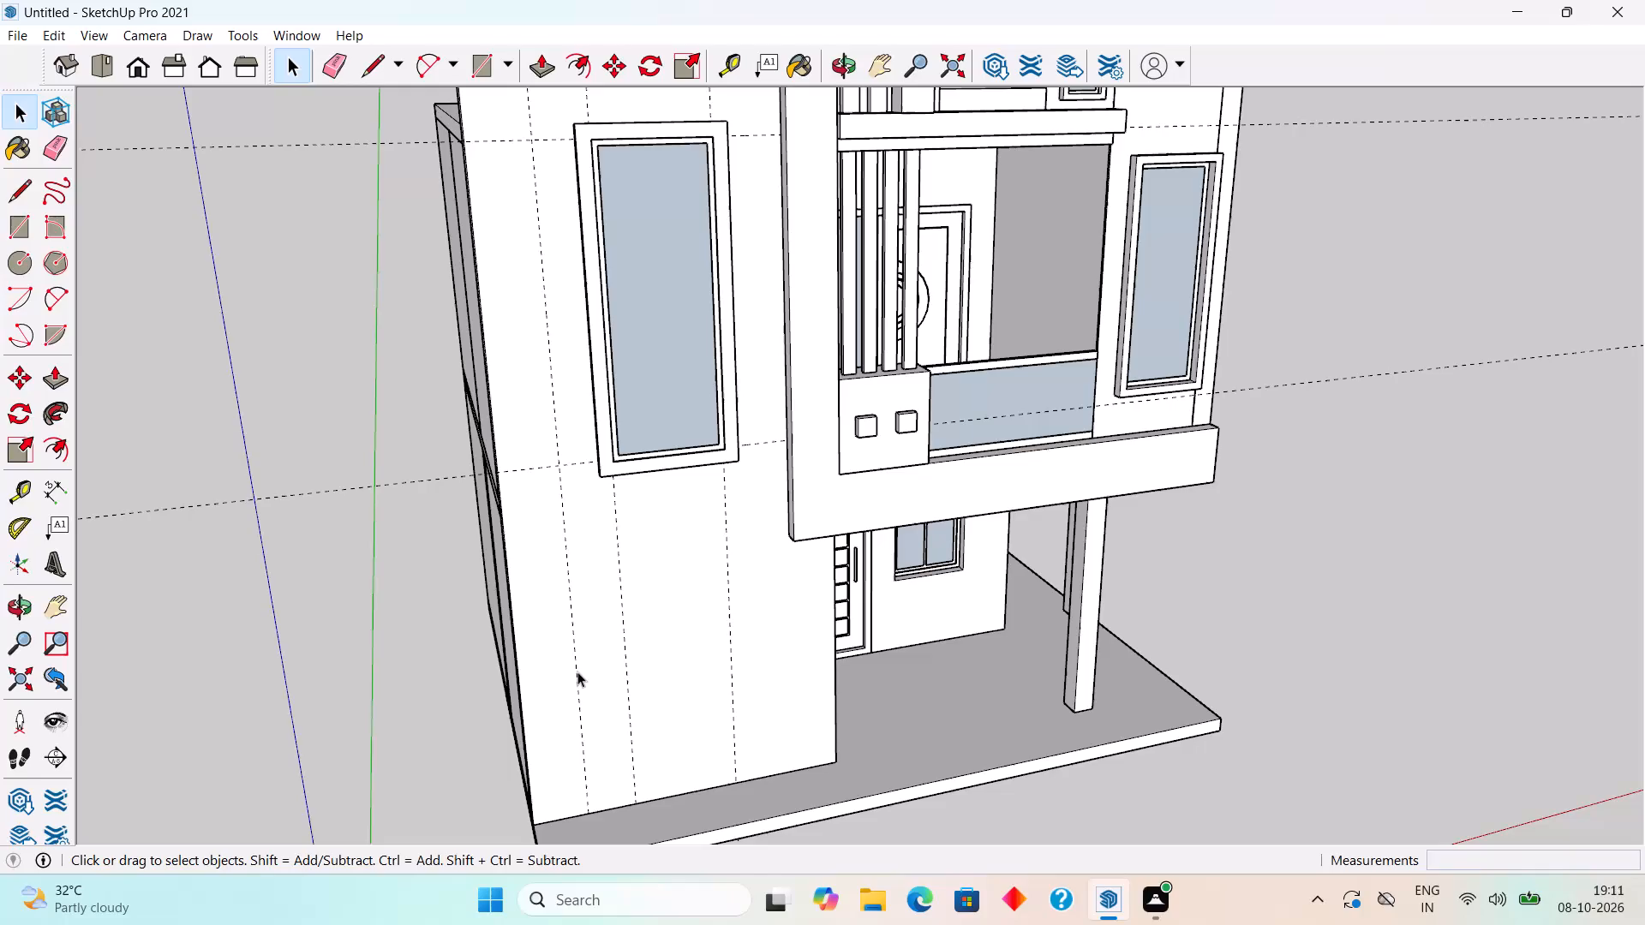
{"action": "key", "text": "Delete"}
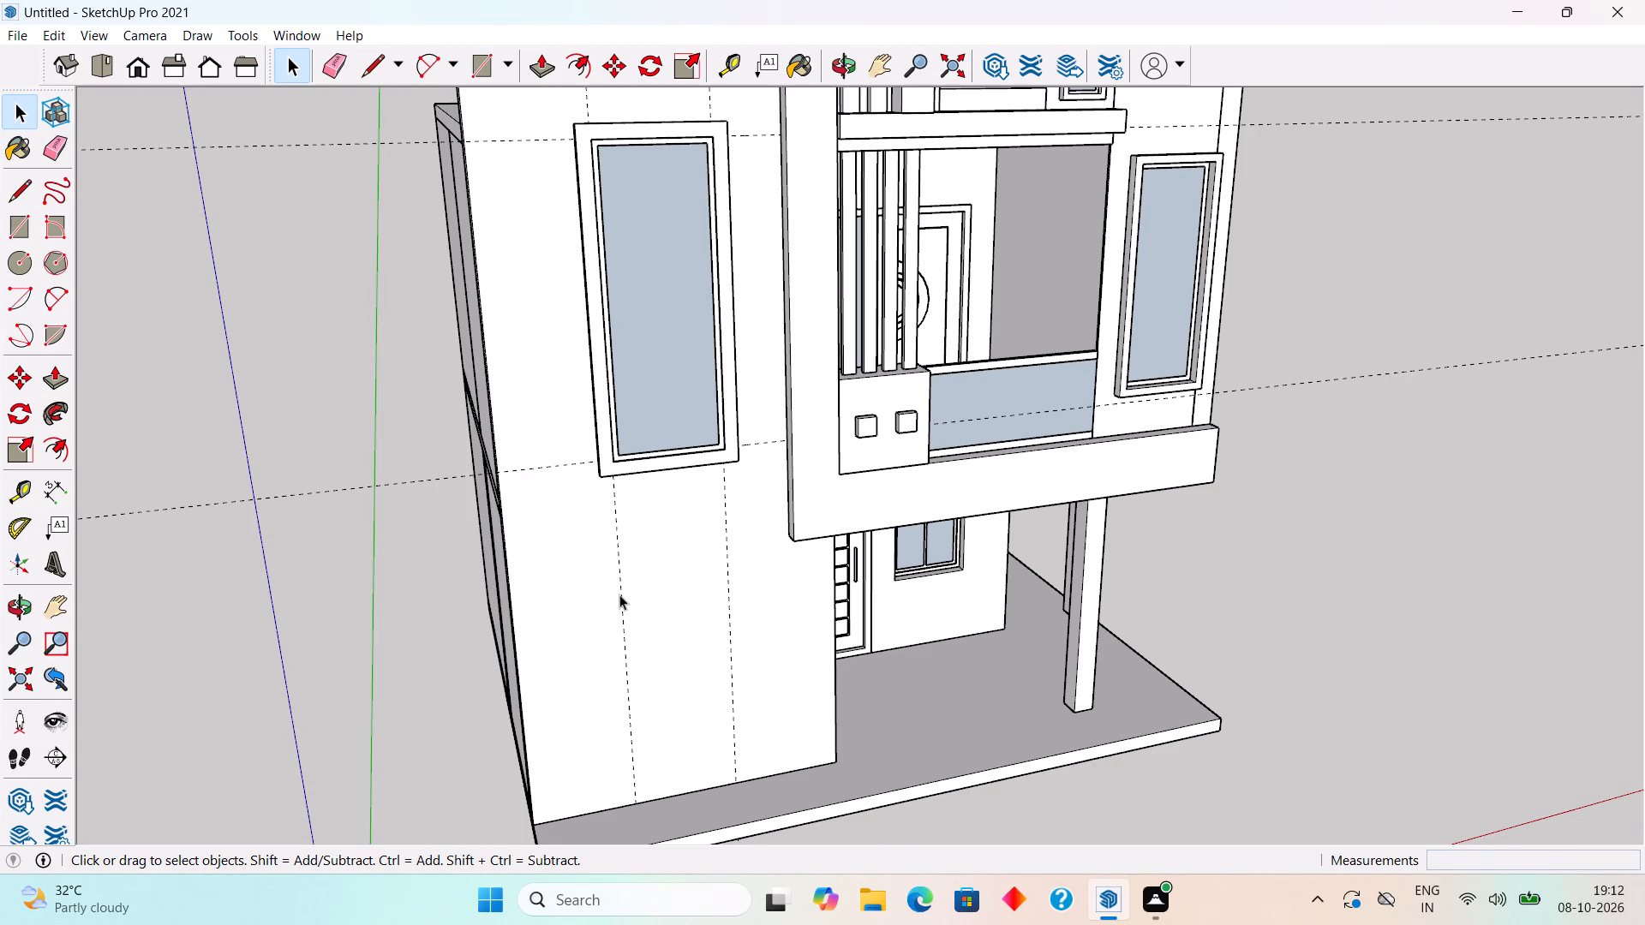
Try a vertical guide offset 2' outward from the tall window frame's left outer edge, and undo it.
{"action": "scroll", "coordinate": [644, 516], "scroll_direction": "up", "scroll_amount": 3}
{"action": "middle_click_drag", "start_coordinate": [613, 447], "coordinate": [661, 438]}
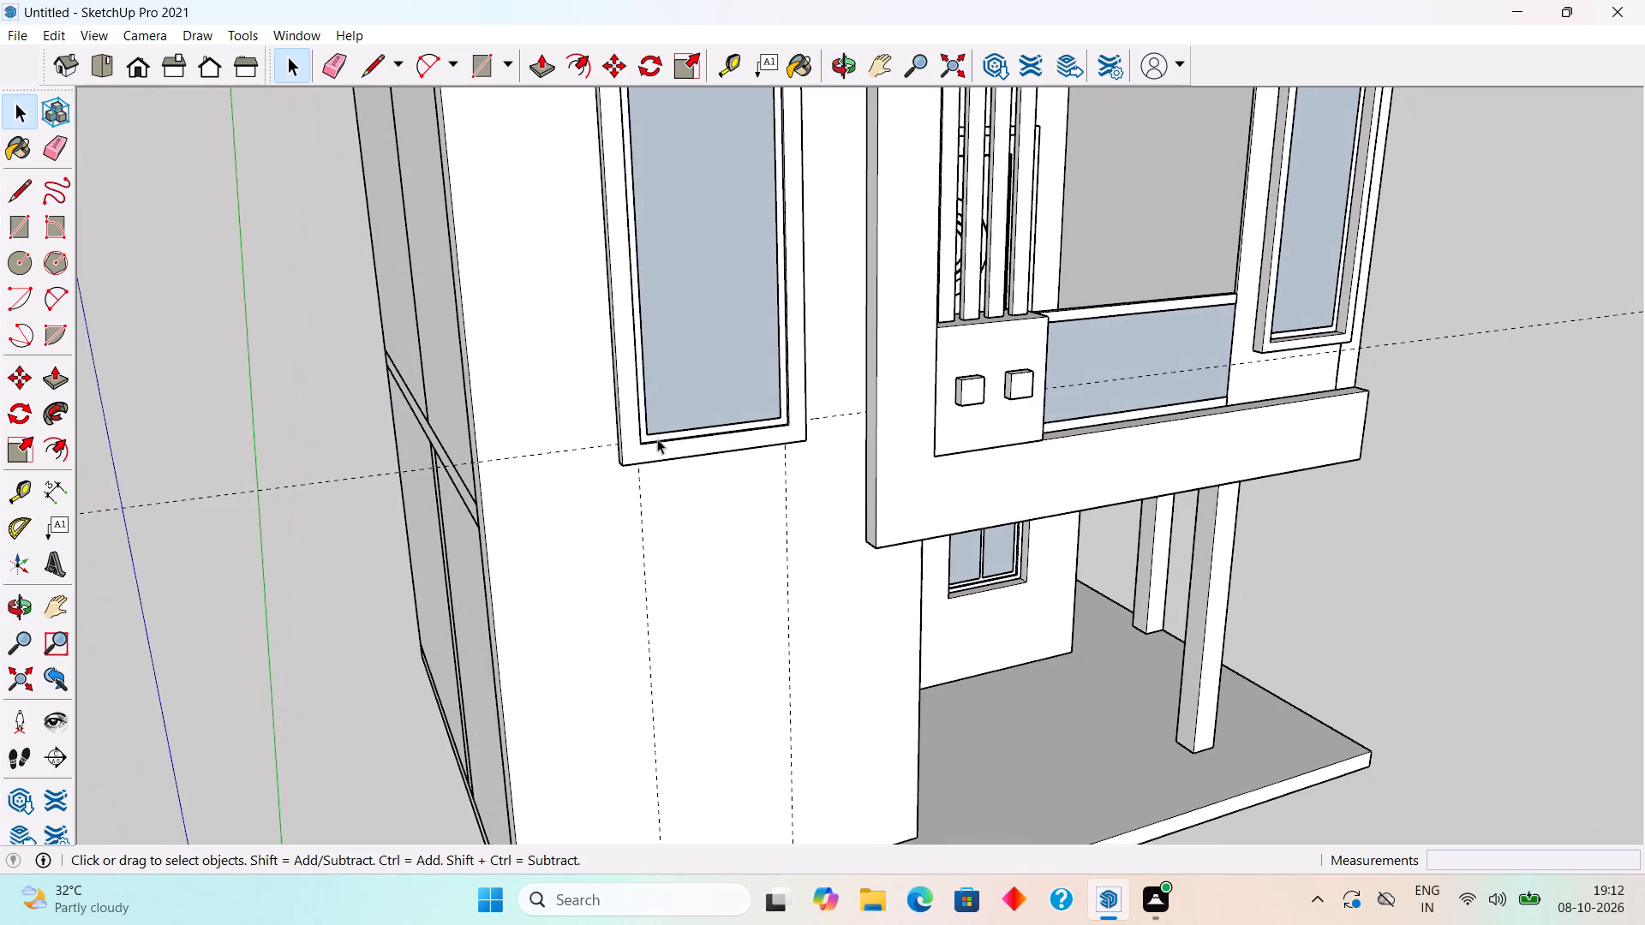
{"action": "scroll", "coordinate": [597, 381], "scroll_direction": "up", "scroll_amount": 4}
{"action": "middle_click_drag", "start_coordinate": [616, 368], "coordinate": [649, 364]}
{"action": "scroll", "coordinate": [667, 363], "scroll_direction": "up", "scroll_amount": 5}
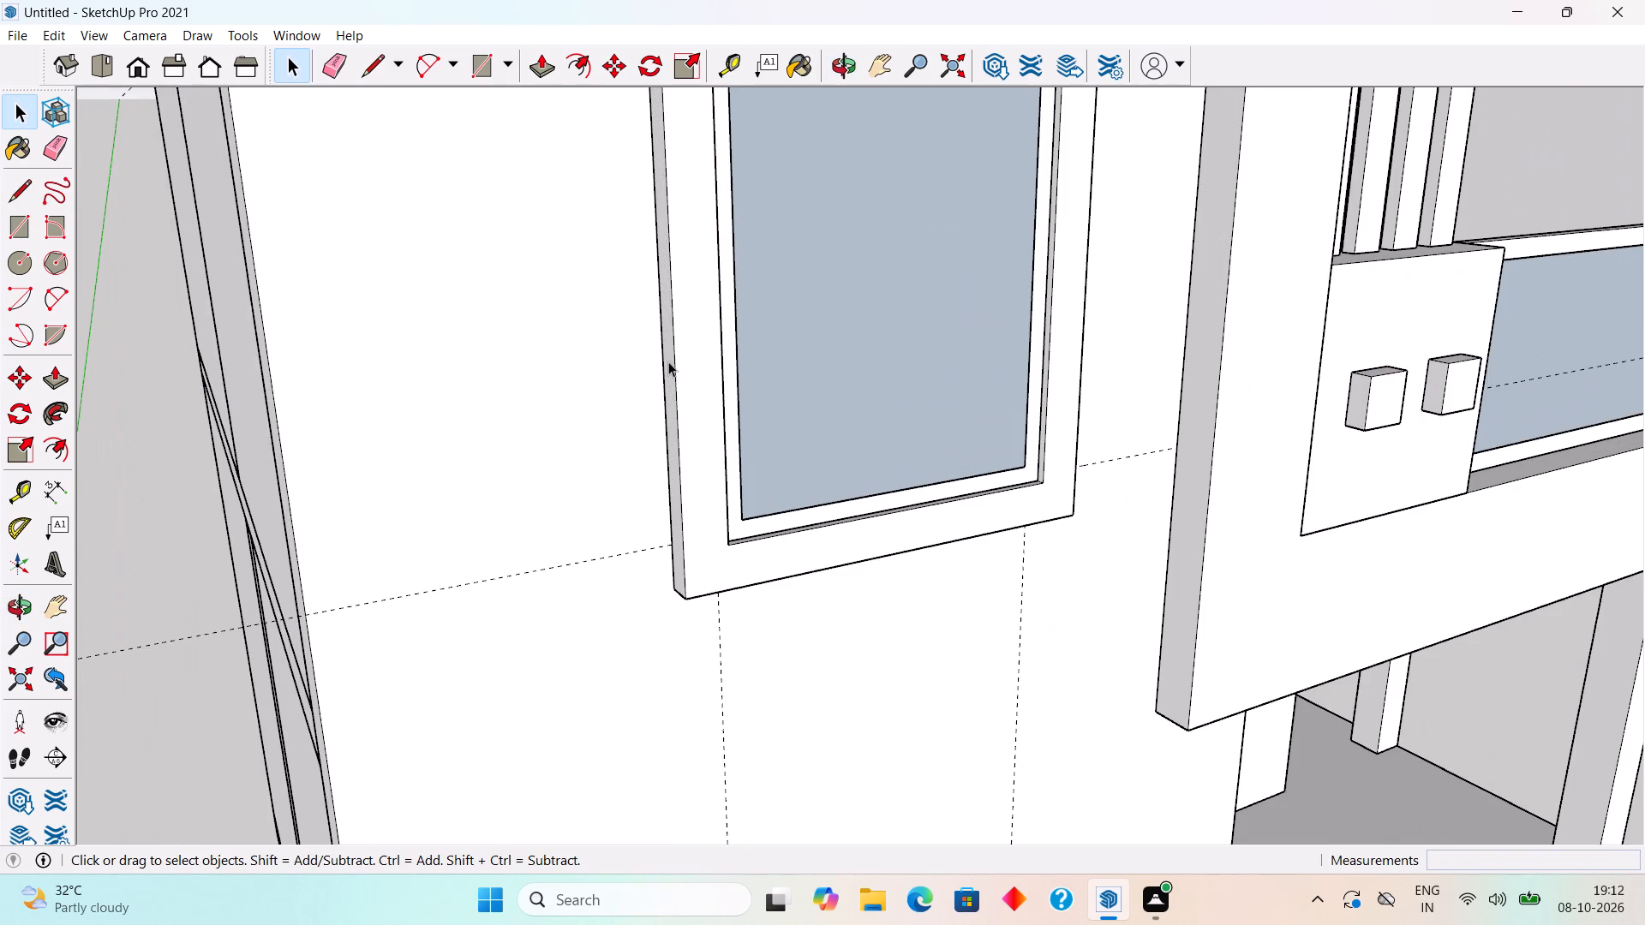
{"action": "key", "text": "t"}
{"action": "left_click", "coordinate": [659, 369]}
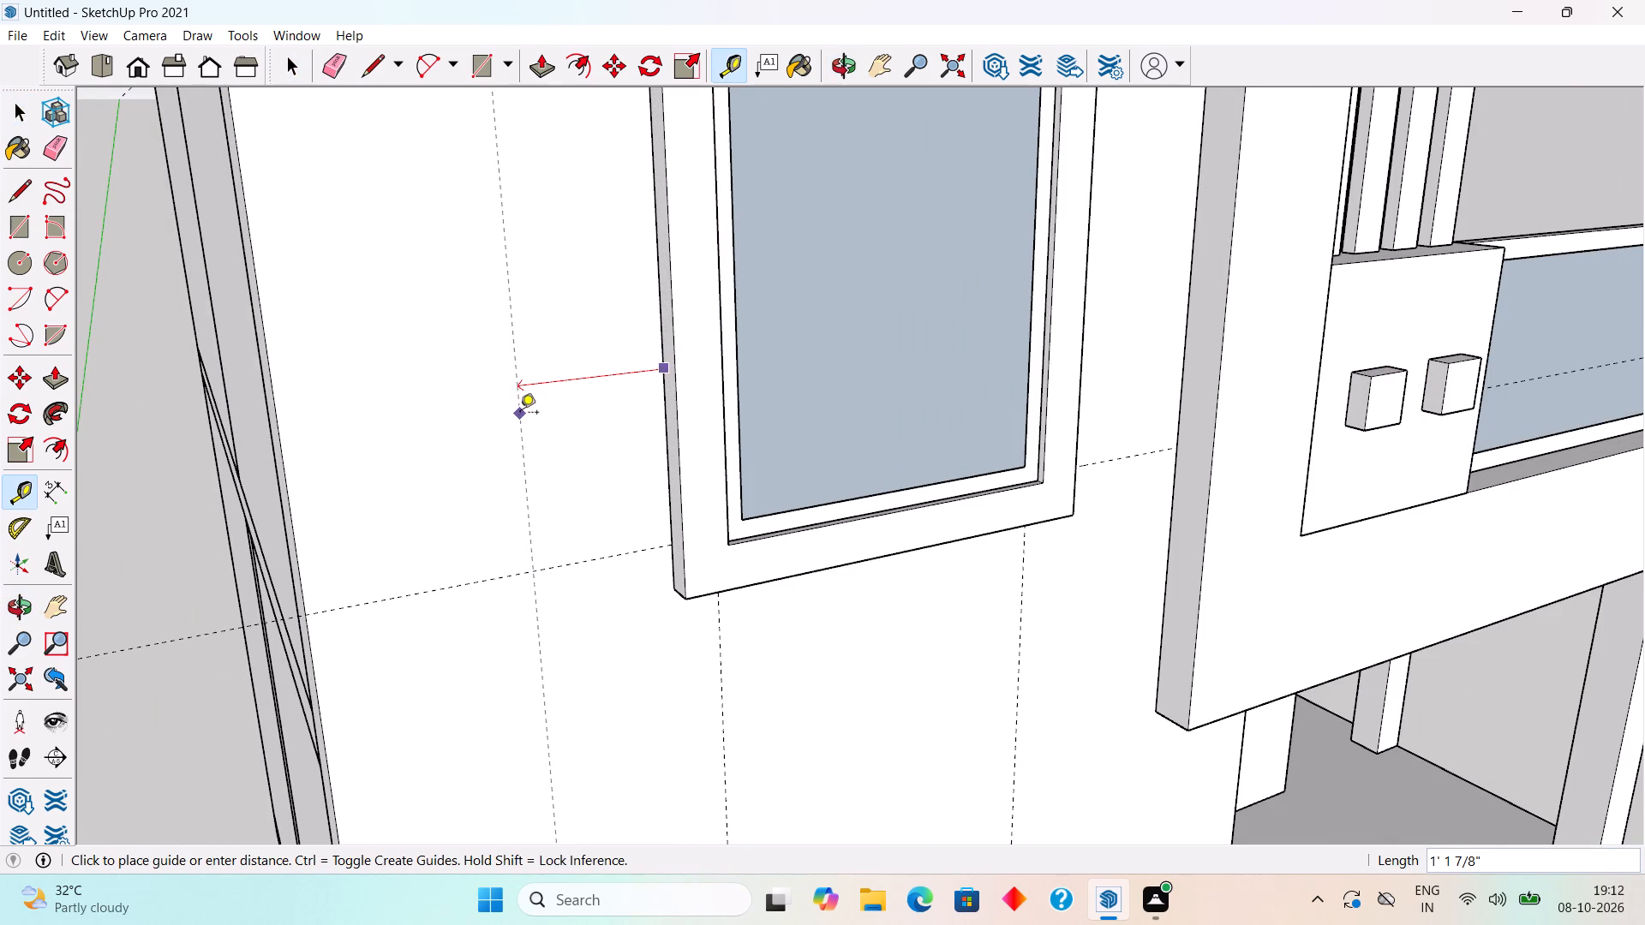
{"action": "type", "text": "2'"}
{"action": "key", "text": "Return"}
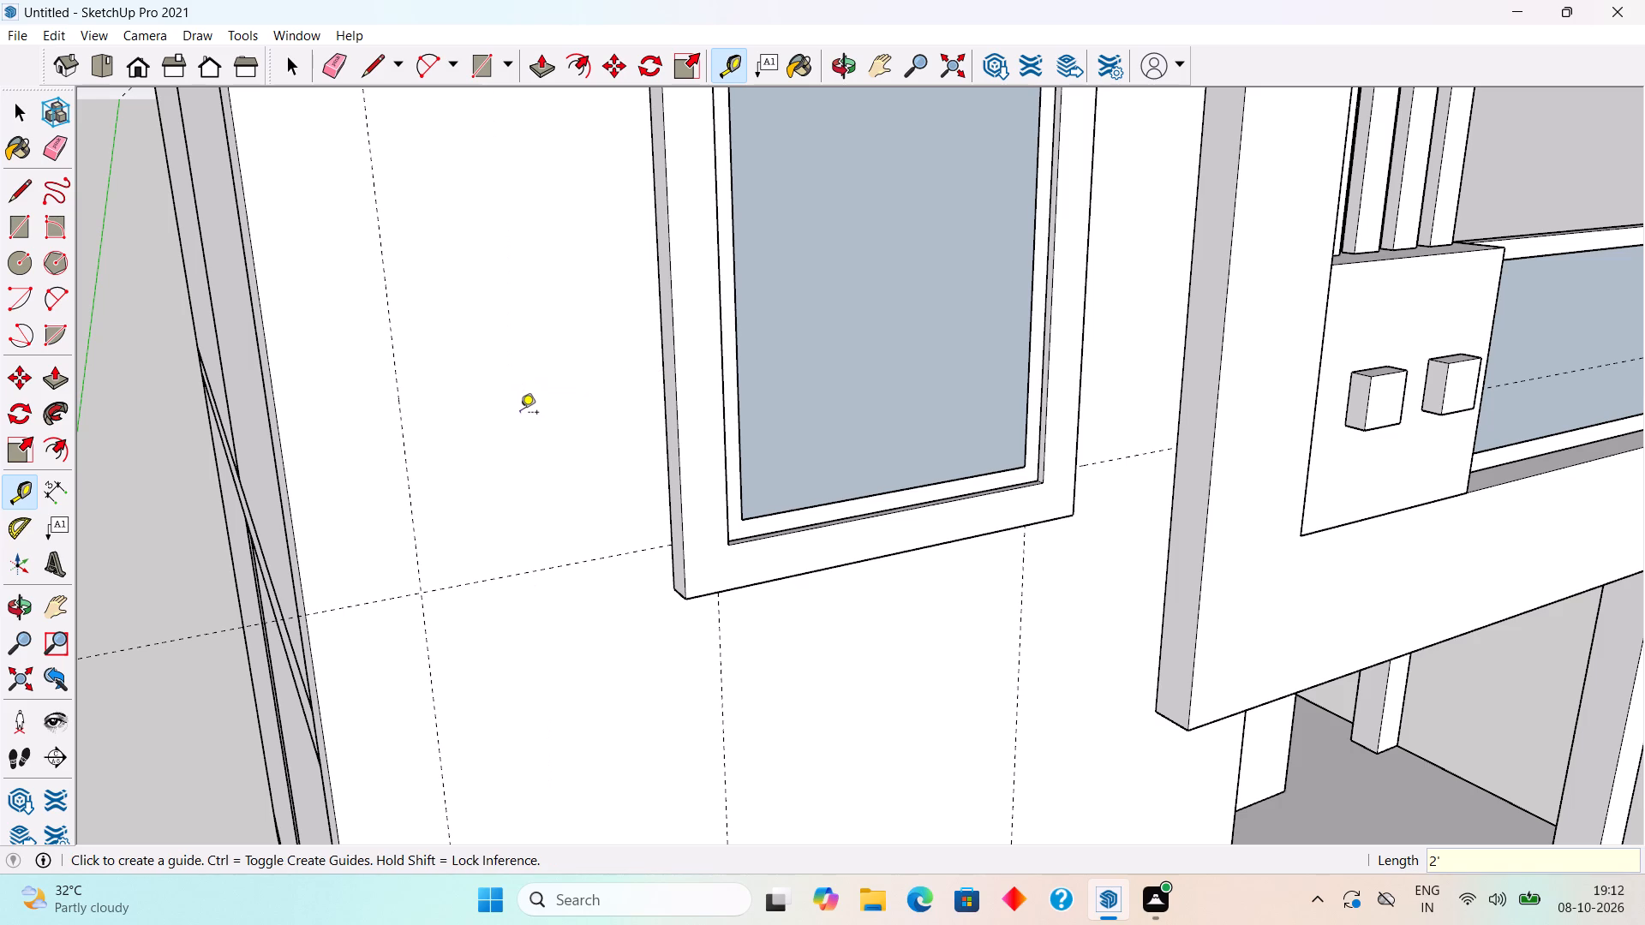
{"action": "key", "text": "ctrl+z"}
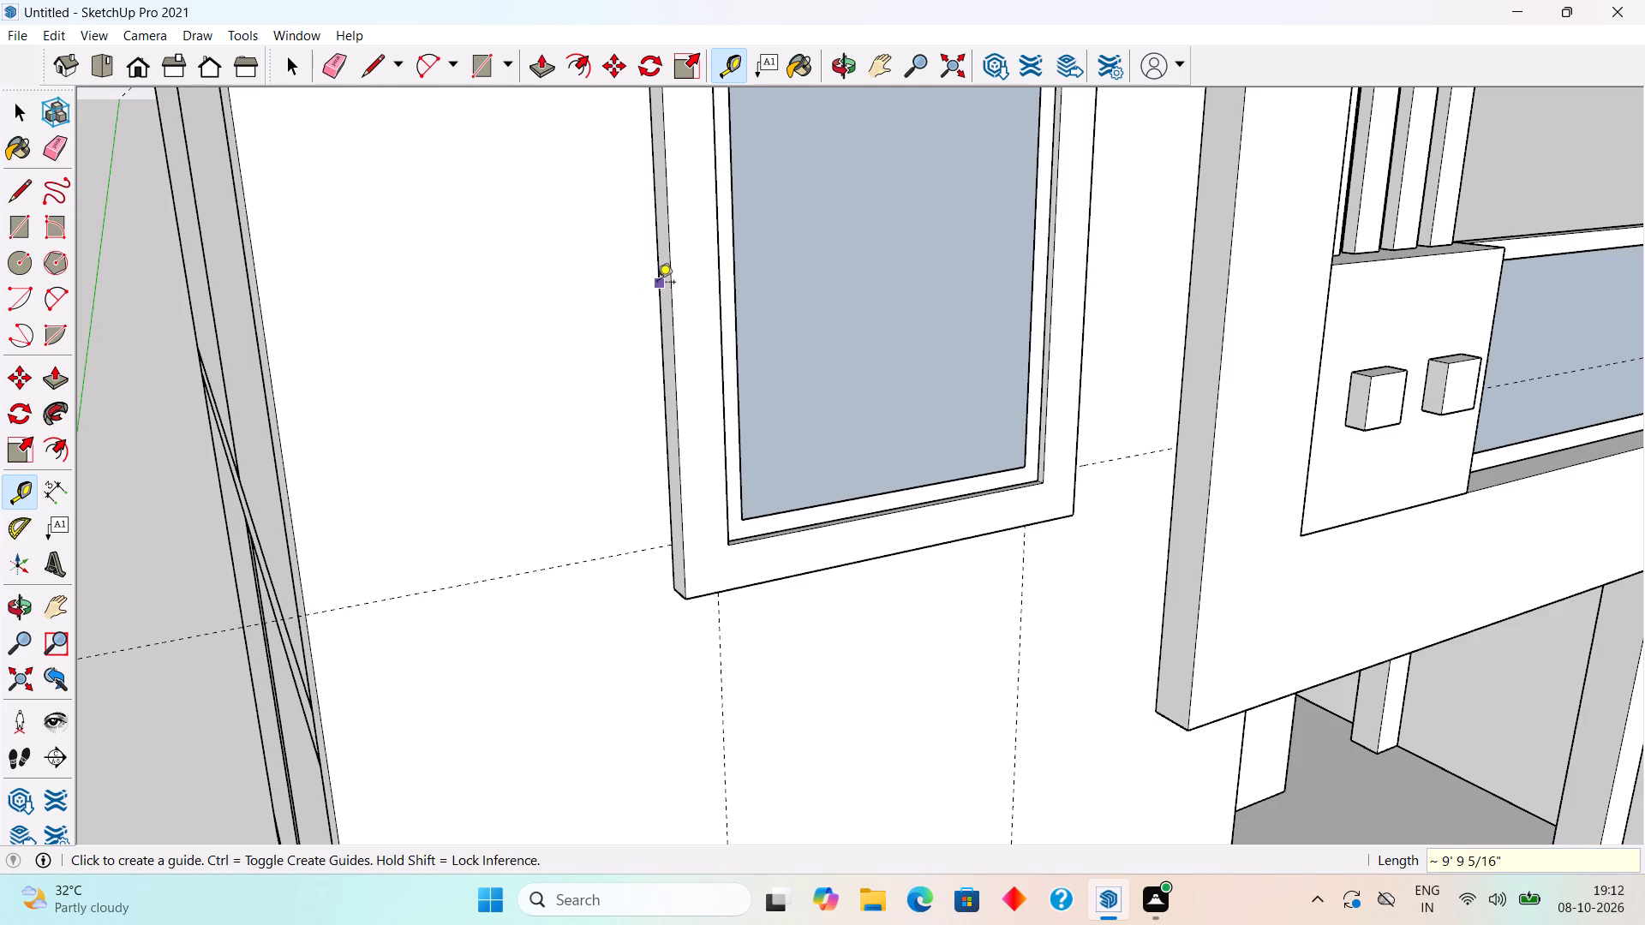
Place a vertical guide on the front wall 1.5' outward from the tall window frame's left outer edge.
{"action": "left_click", "coordinate": [657, 283]}
{"action": "type", "text": "1.5'"}
{"action": "key", "text": "Return"}
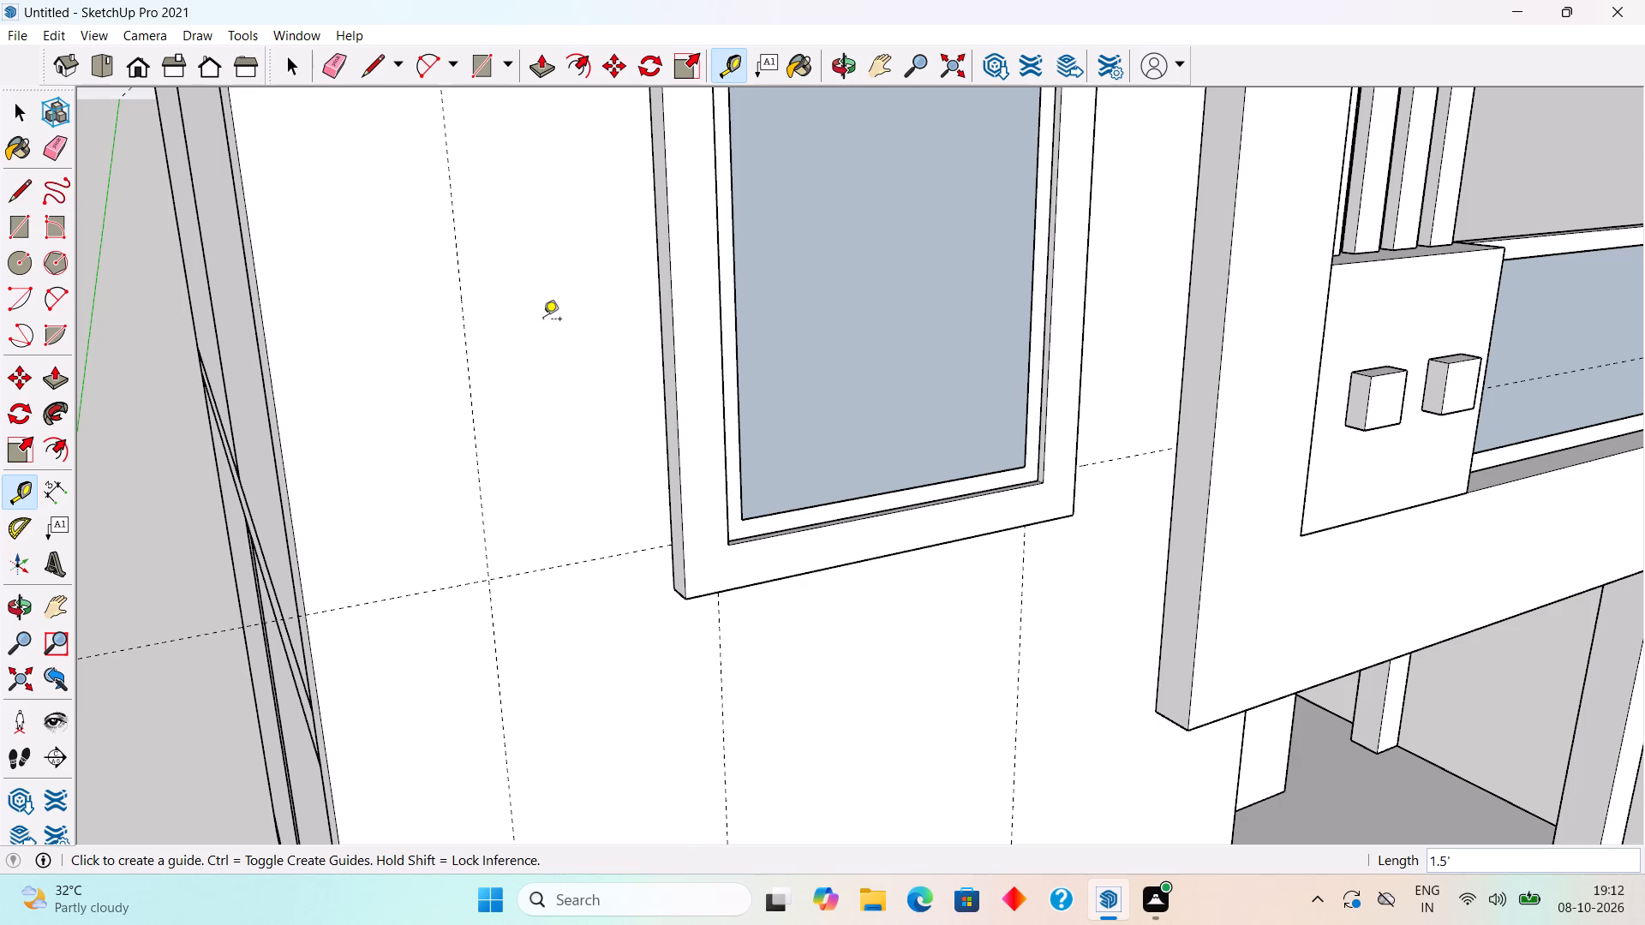
{"action": "key", "text": "space"}
Create a vertical guide along the tall window frame's outer edge on the balcony side.
{"action": "scroll", "coordinate": [543, 320], "scroll_direction": "down", "scroll_amount": 14}
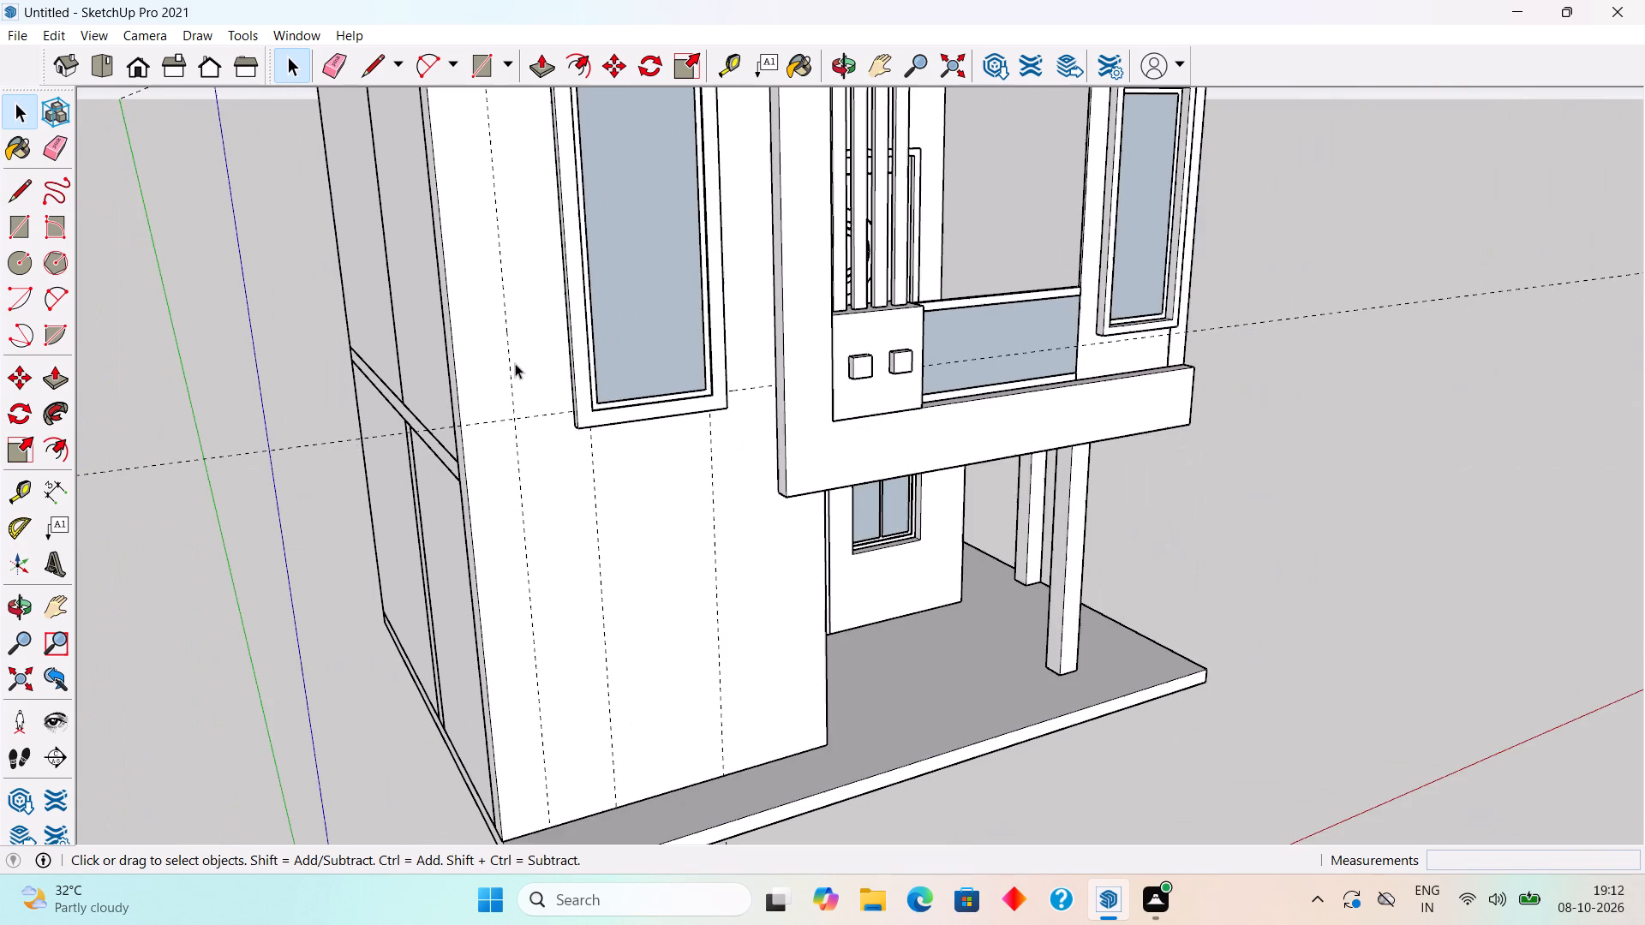
{"action": "middle_click_drag", "start_coordinate": [485, 415], "coordinate": [434, 443]}
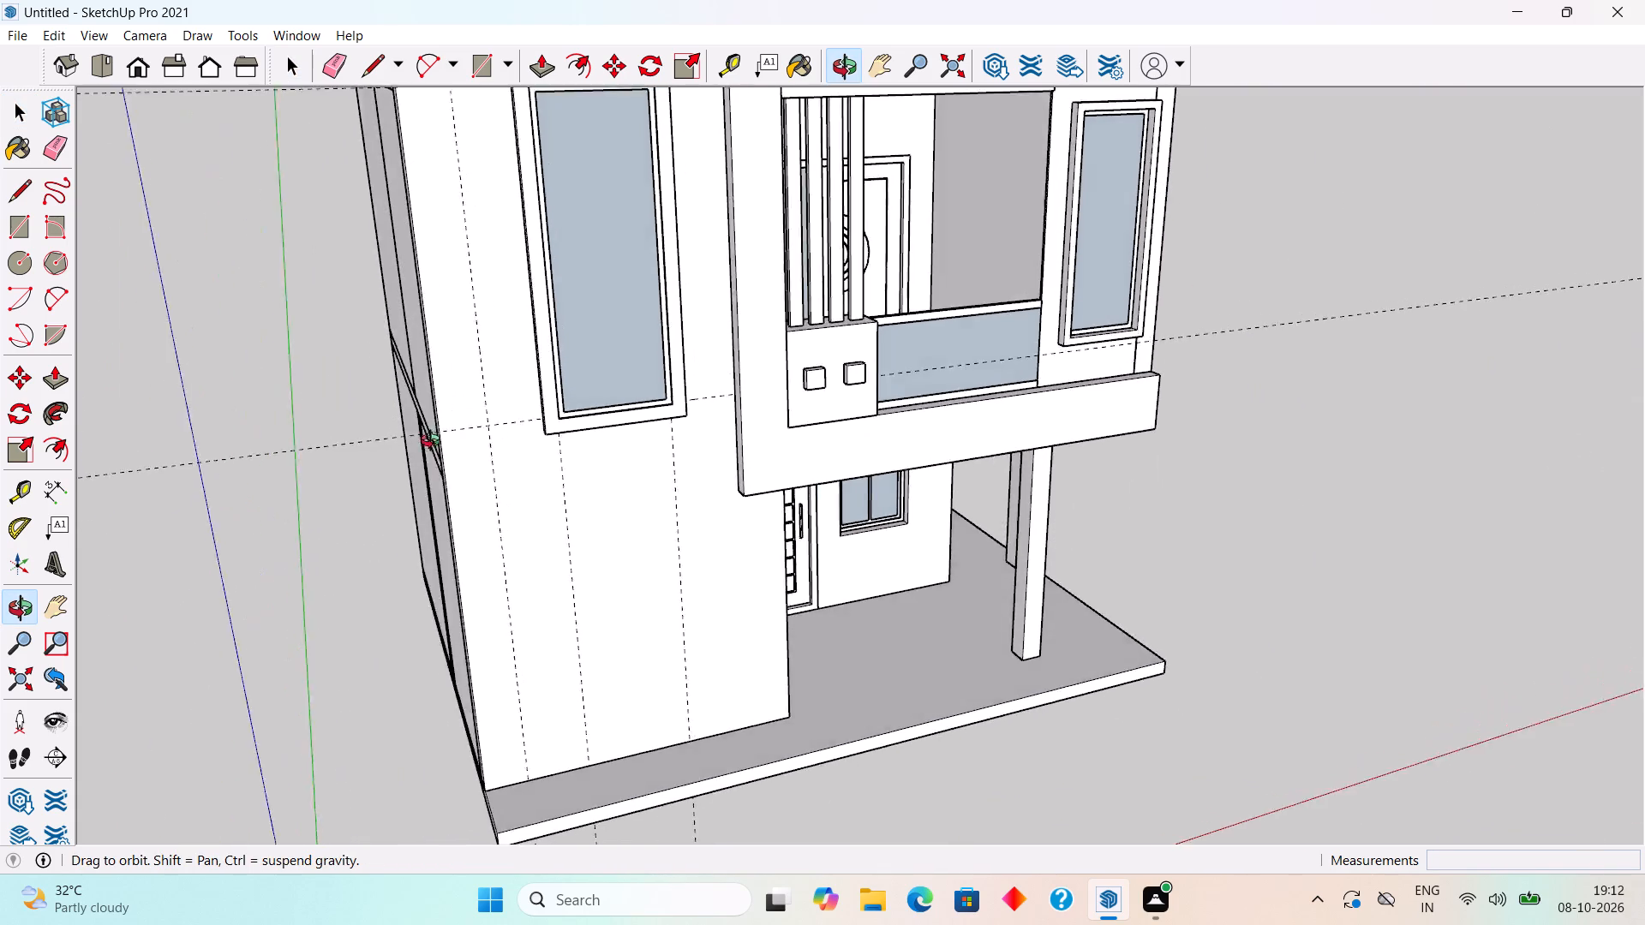
{"action": "middle_click_drag", "start_coordinate": [434, 443], "coordinate": [427, 450]}
{"action": "scroll", "coordinate": [427, 450], "scroll_direction": "down", "scroll_amount": 4}
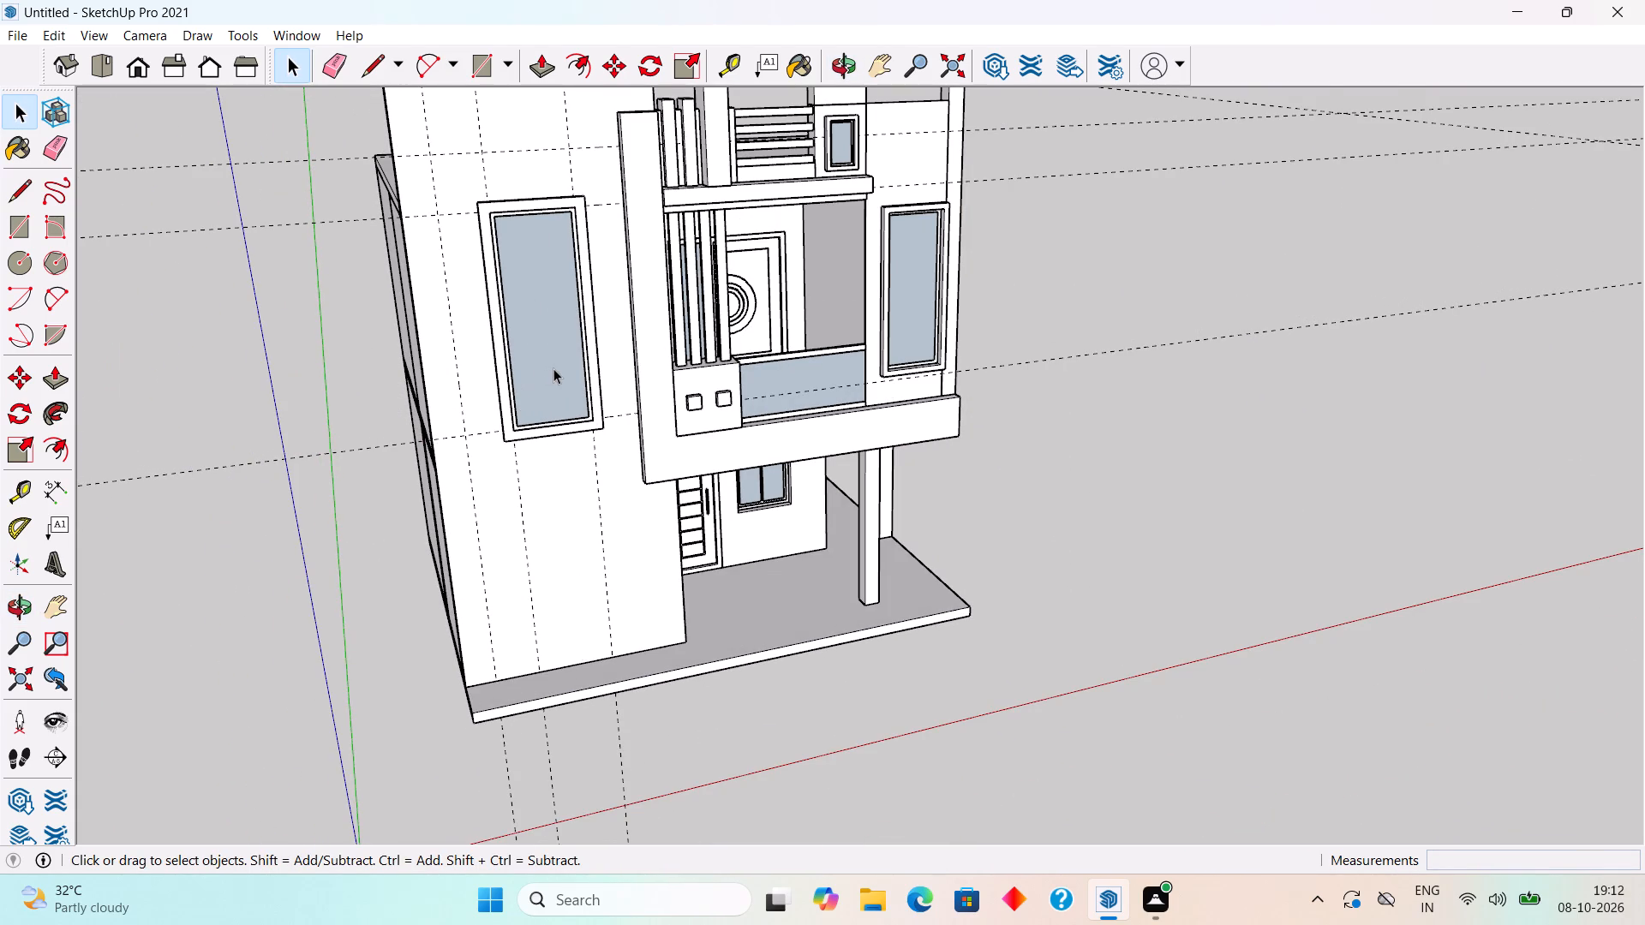
{"action": "middle_click_drag", "start_coordinate": [591, 343], "coordinate": [501, 342]}
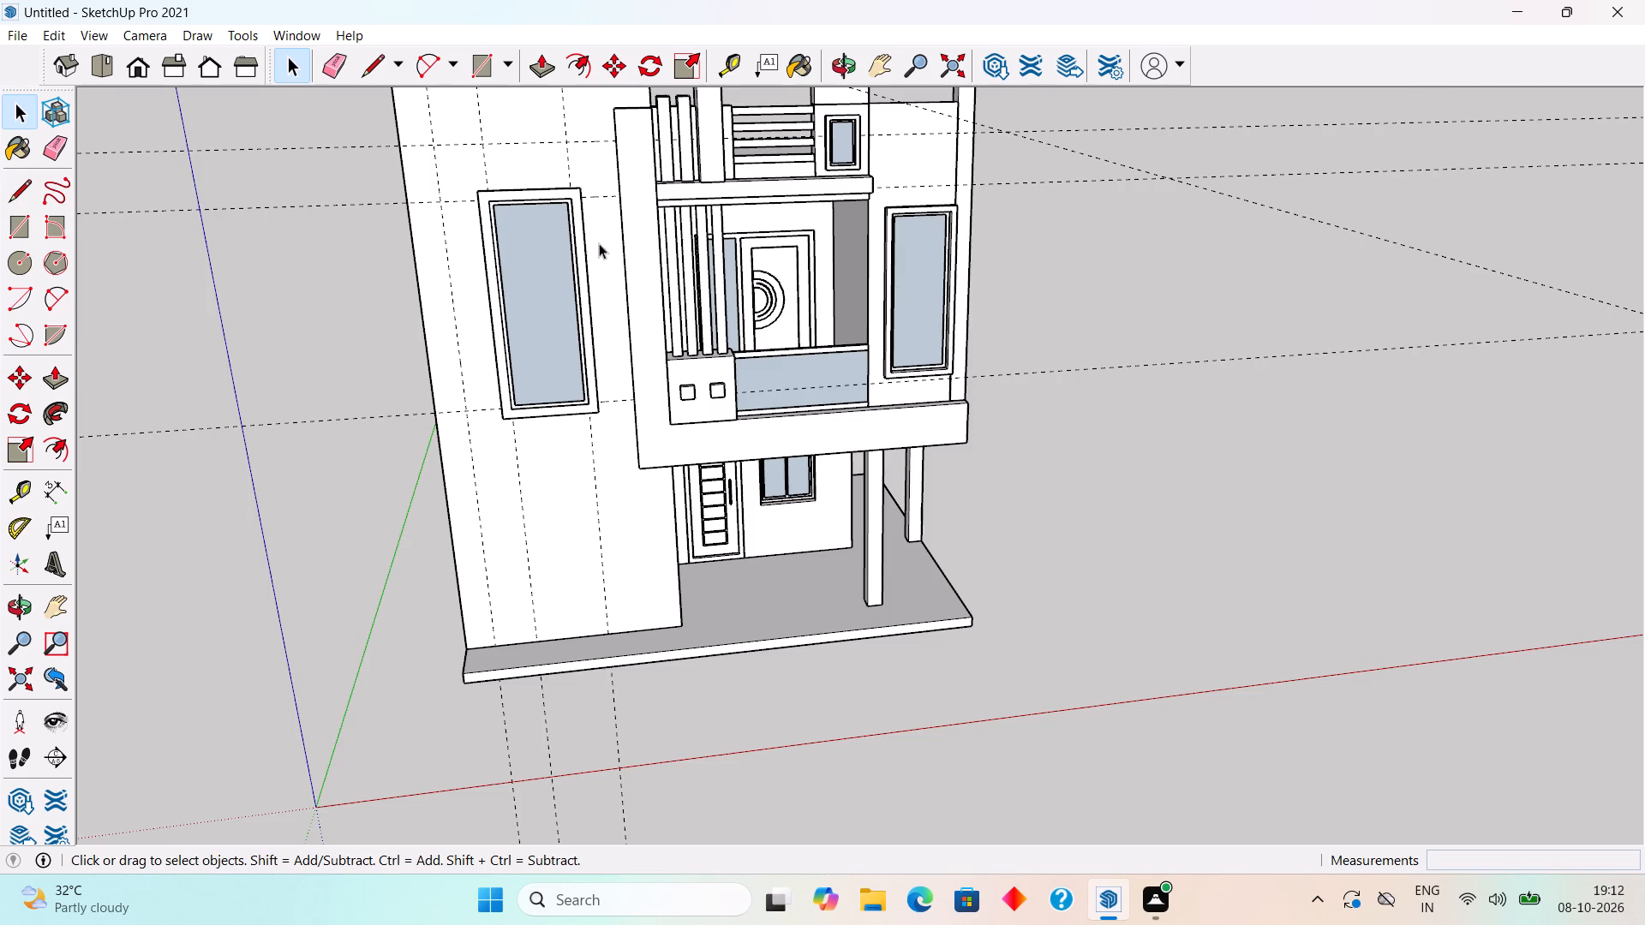
{"action": "scroll", "coordinate": [599, 243], "scroll_direction": "up", "scroll_amount": 3}
{"action": "middle_click_drag", "start_coordinate": [583, 448], "coordinate": [526, 411]}
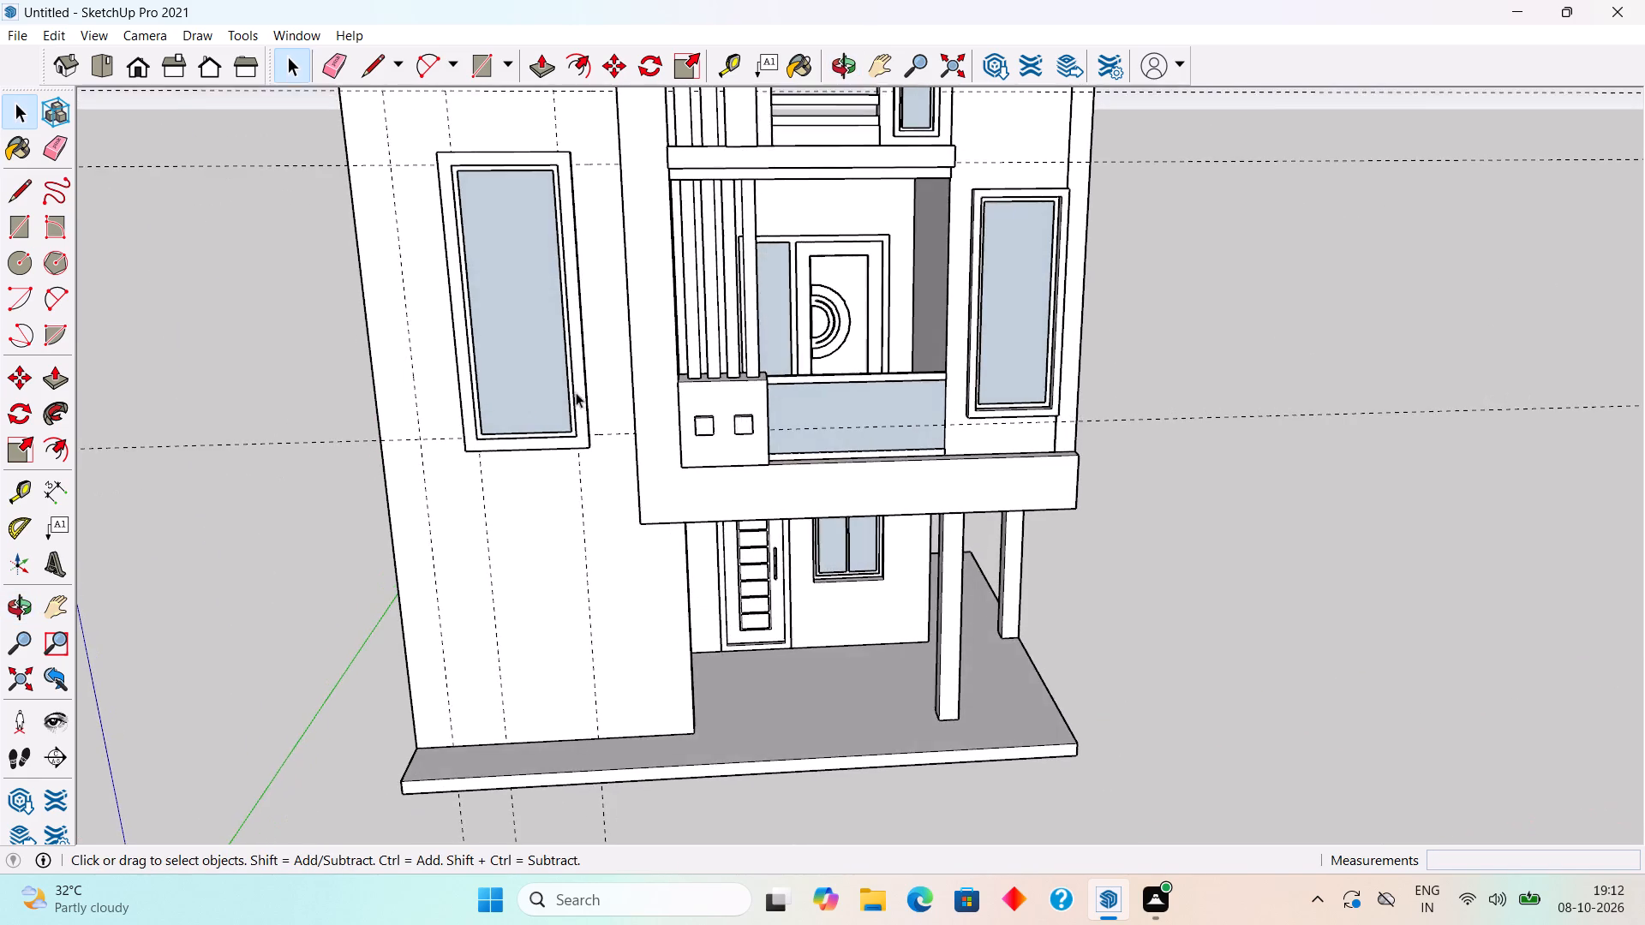
{"action": "scroll", "coordinate": [576, 392], "scroll_direction": "up", "scroll_amount": 5}
{"action": "middle_click_drag", "start_coordinate": [629, 367], "coordinate": [558, 385]}
{"action": "scroll", "coordinate": [549, 396], "scroll_direction": "up", "scroll_amount": 10}
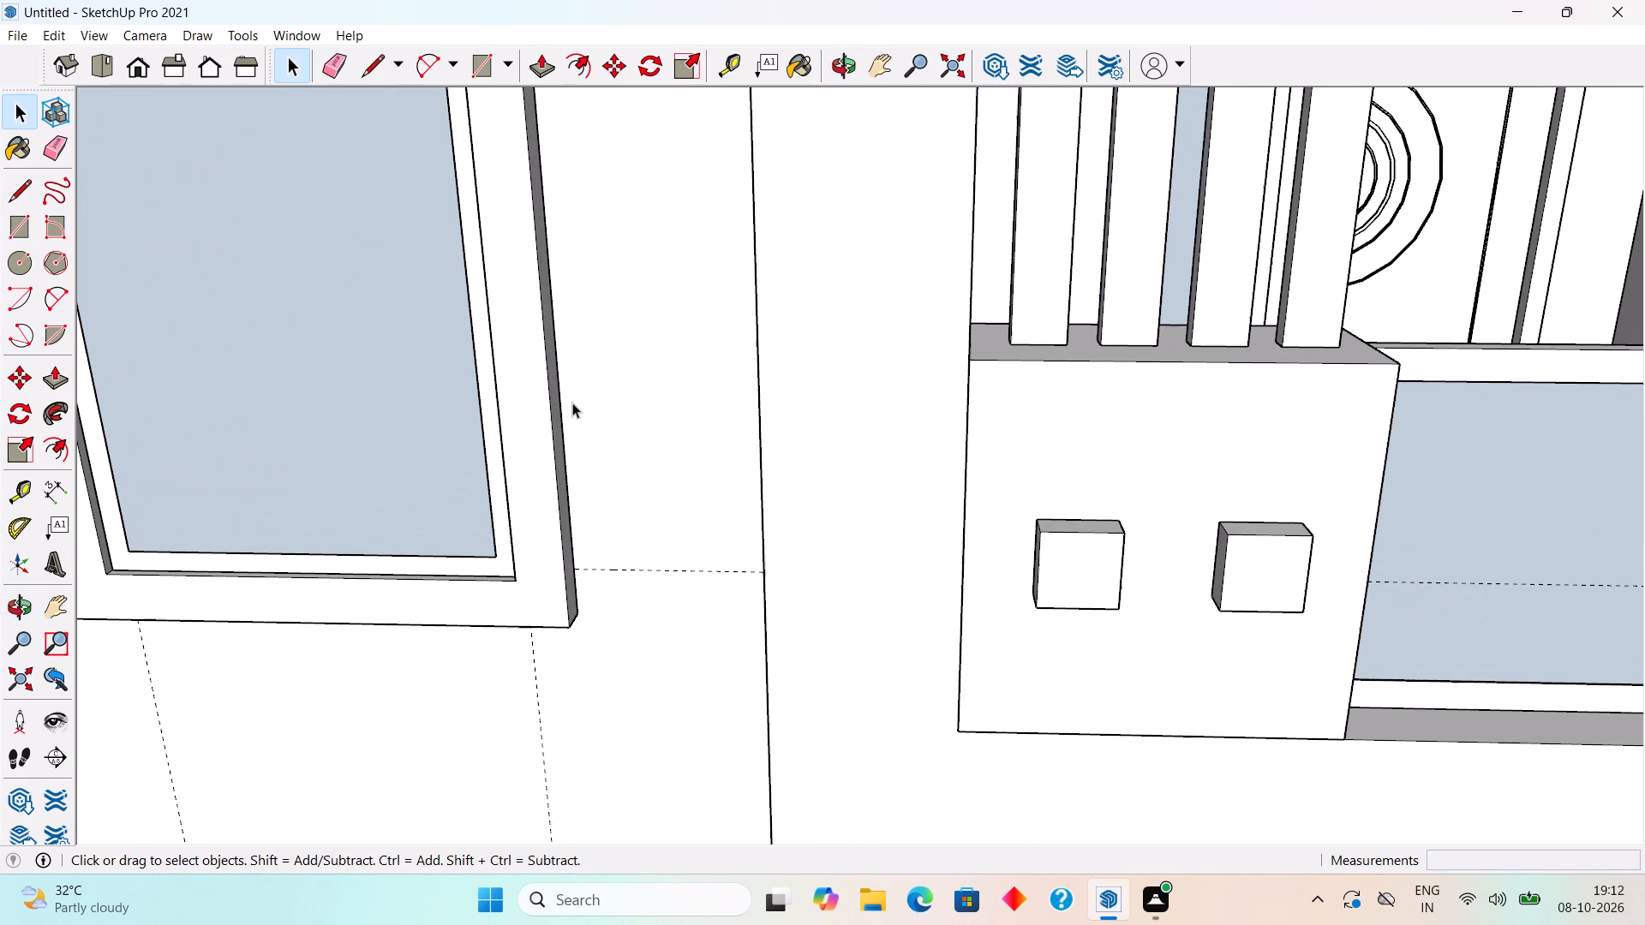
{"action": "key", "text": "t"}
{"action": "double_click", "coordinate": [567, 416]}
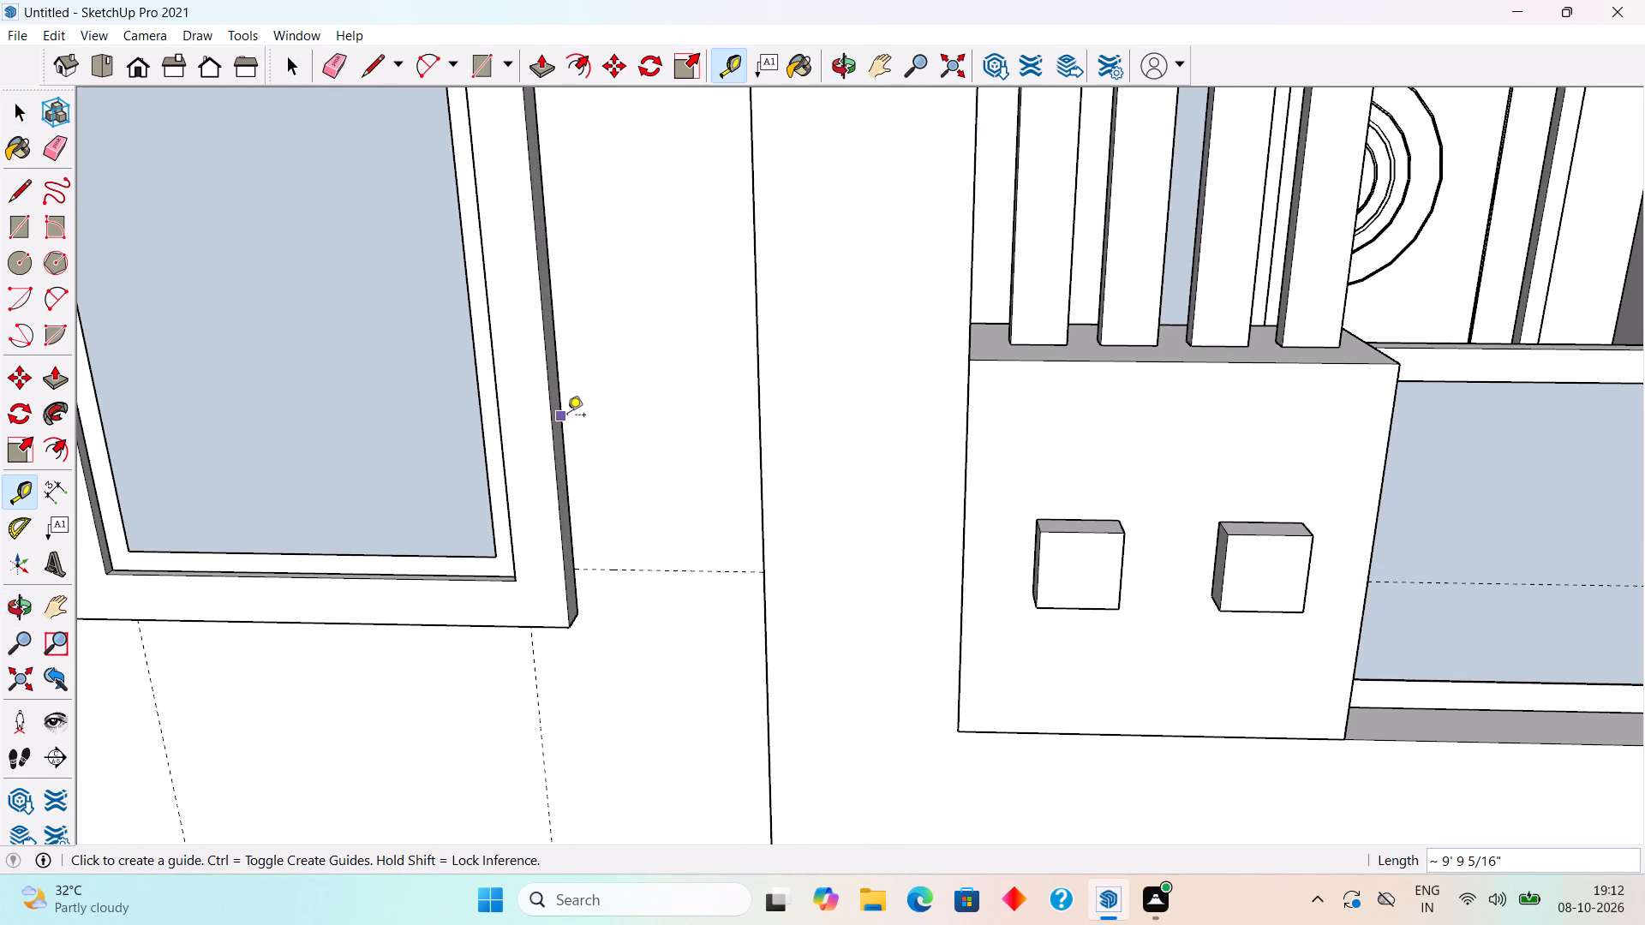
{"action": "key", "text": "space"}
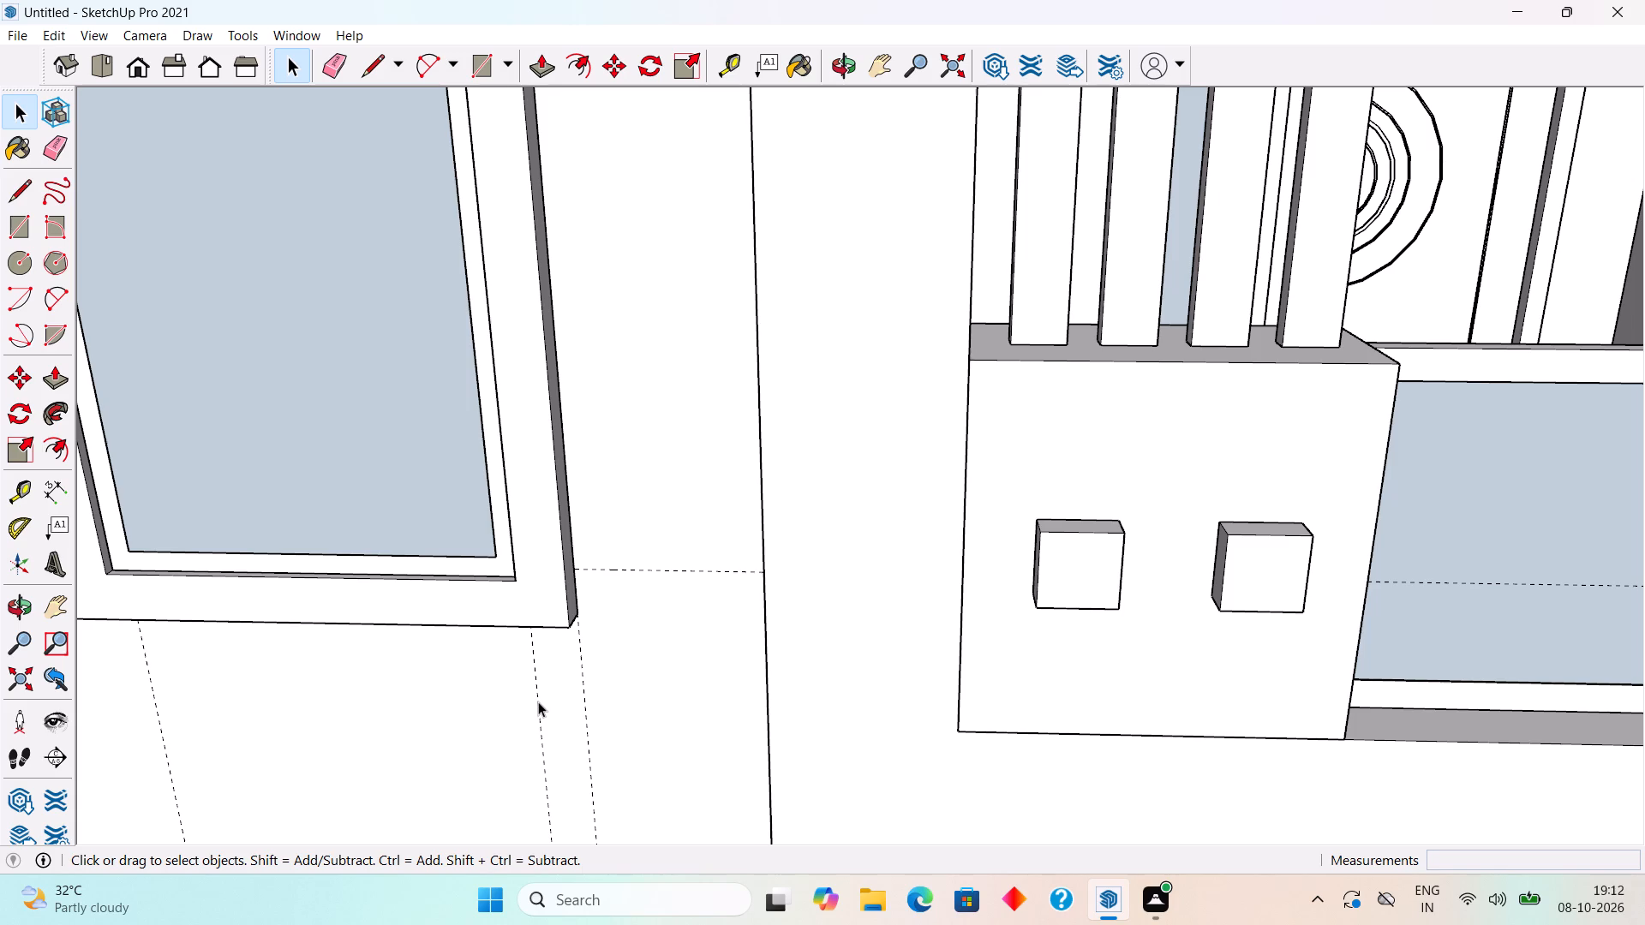
Delete the old vertical guide just inside the tall window frame's balcony-side edge.
{"action": "left_click", "coordinate": [538, 702]}
{"action": "key", "text": "Delete"}
Draw a rectangle about 3' 1 1/4" by 22' 10 1/4" from the guide intersection above the tall window to the front wall's bottom corner beside the porch.
{"action": "scroll", "coordinate": [602, 592], "scroll_direction": "down", "scroll_amount": 4}
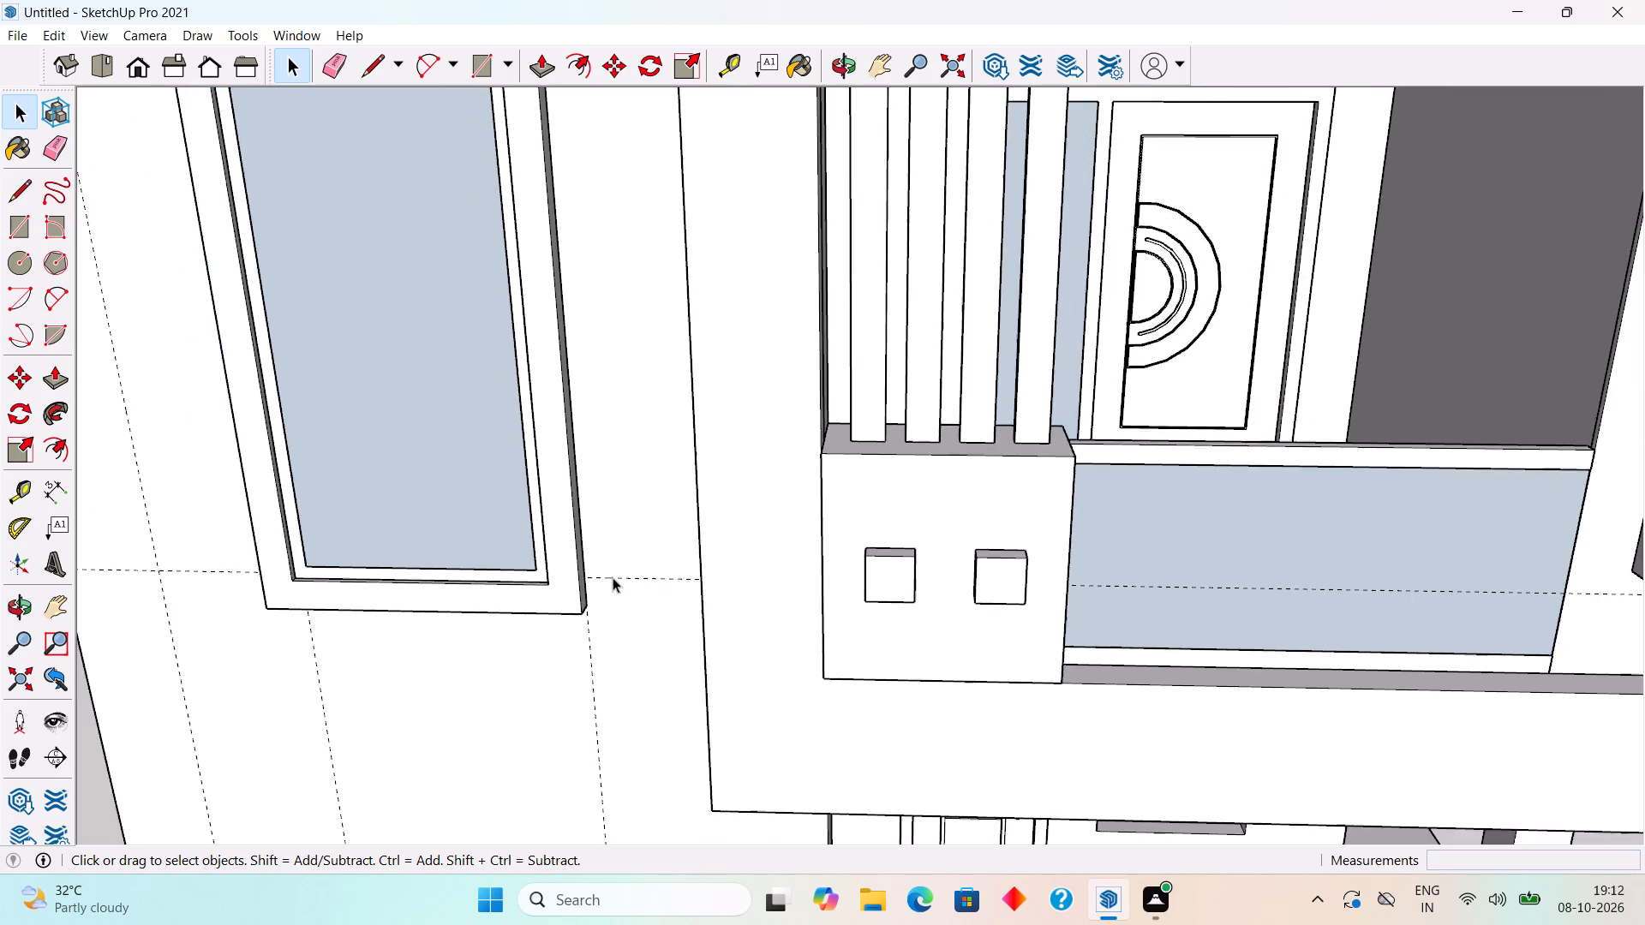
{"action": "scroll", "coordinate": [613, 577], "scroll_direction": "down", "scroll_amount": 11}
{"action": "middle_click_drag", "start_coordinate": [674, 516], "coordinate": [733, 442]}
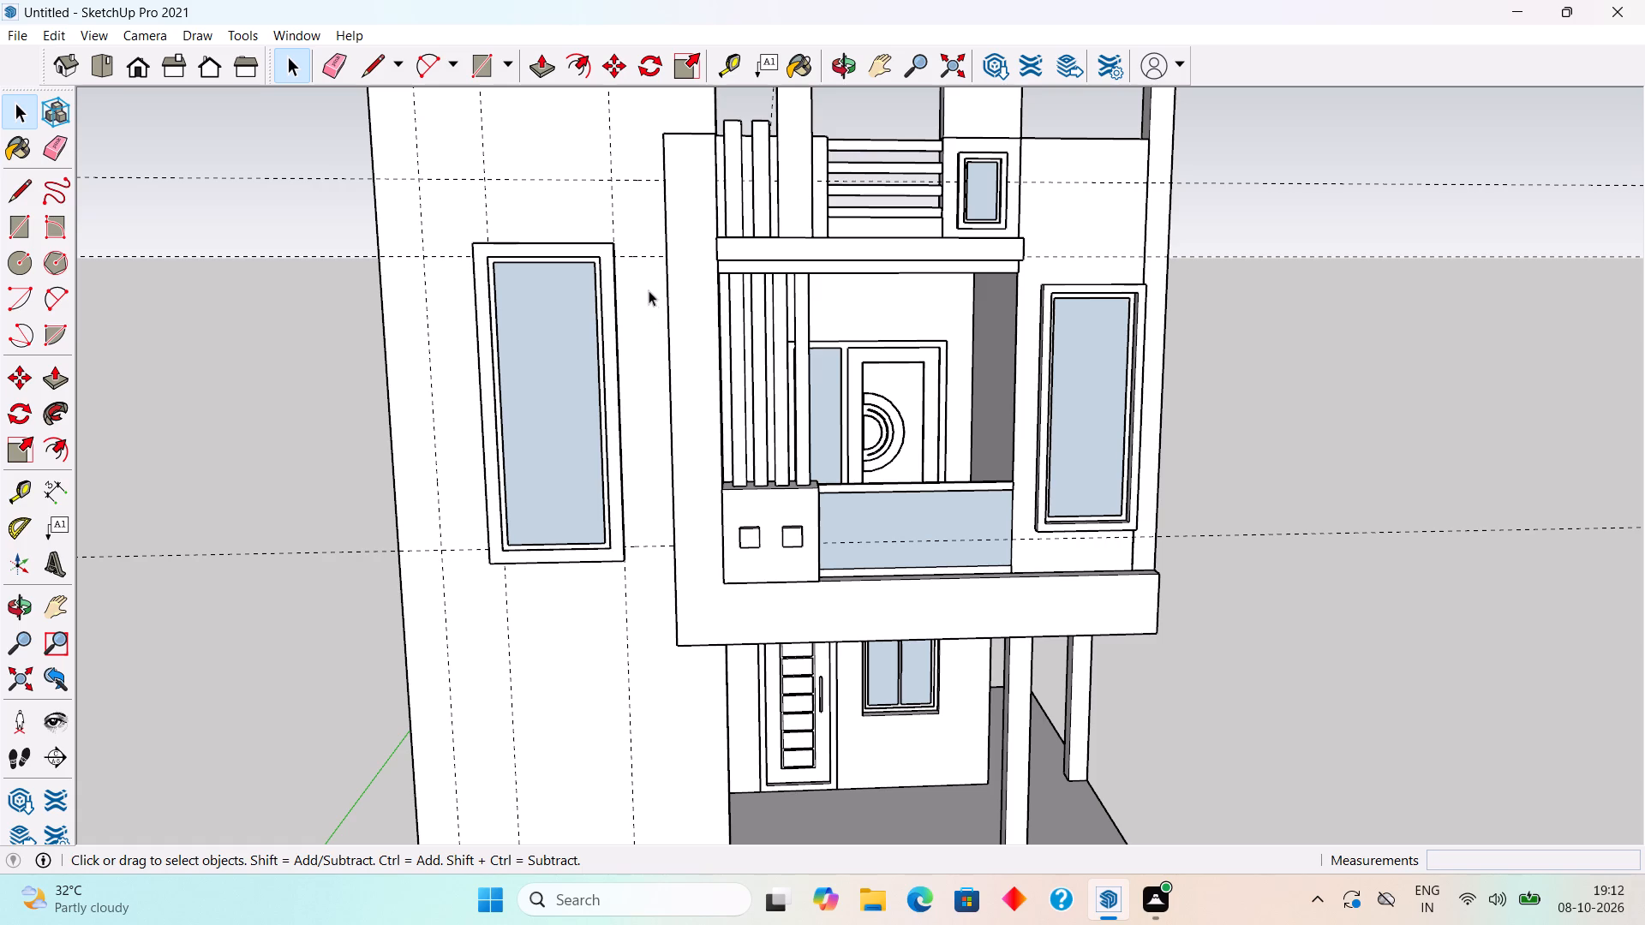
{"action": "scroll", "coordinate": [627, 219], "scroll_direction": "up", "scroll_amount": 5}
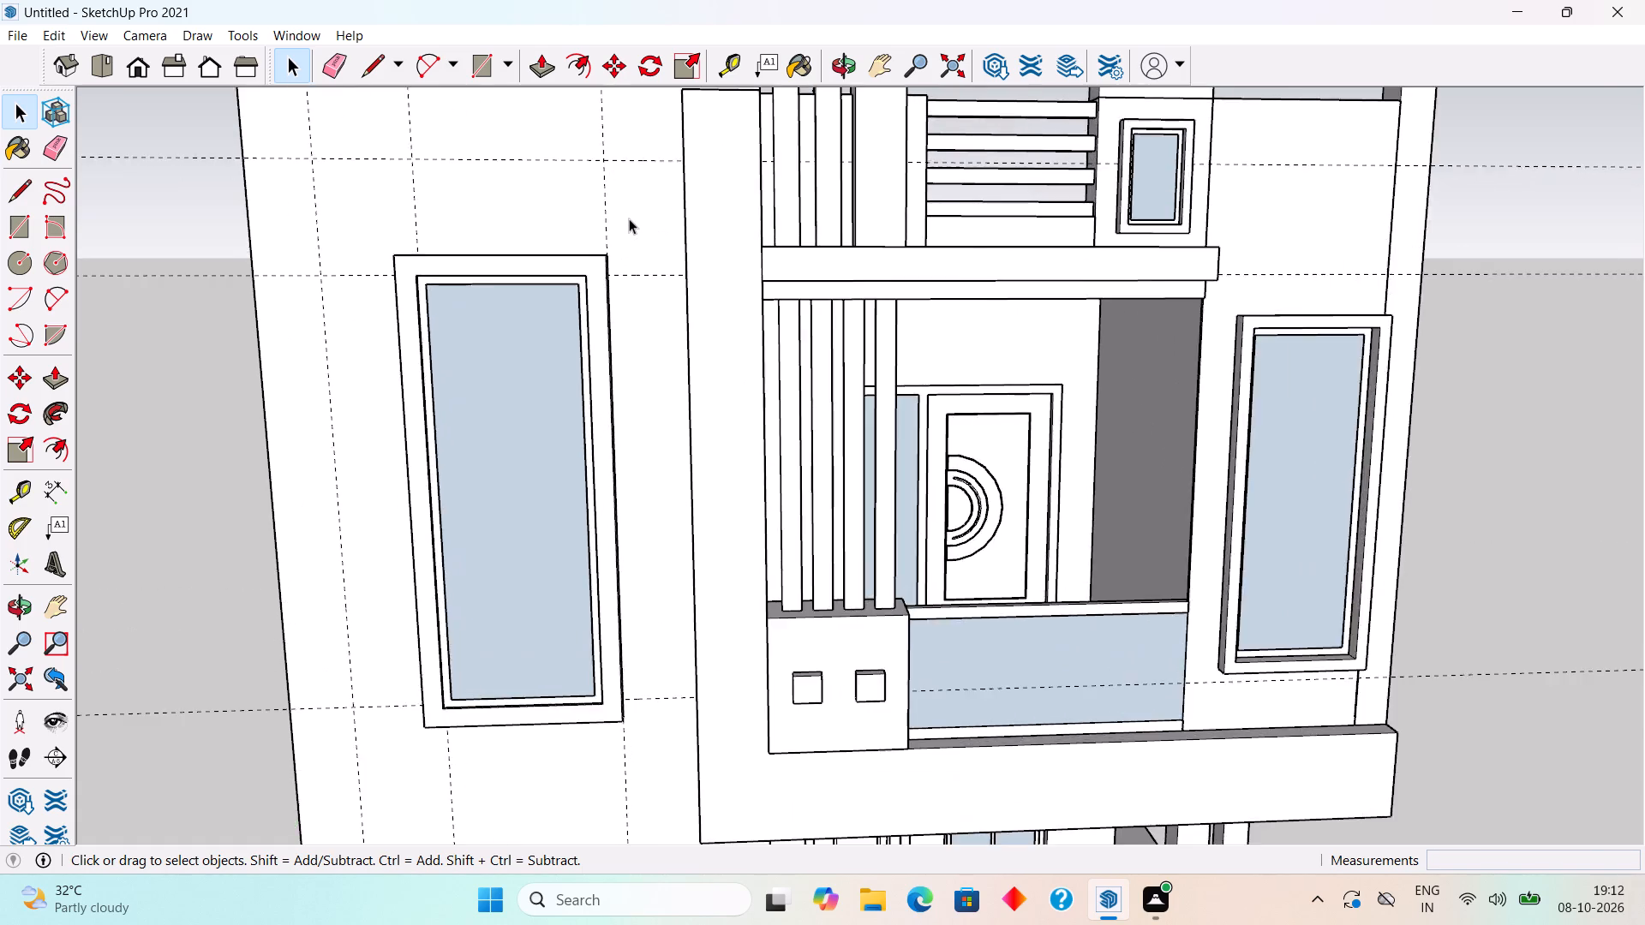
{"action": "scroll", "coordinate": [629, 218], "scroll_direction": "up", "scroll_amount": 2}
{"action": "key", "text": "r"}
{"action": "left_click", "coordinate": [598, 136]}
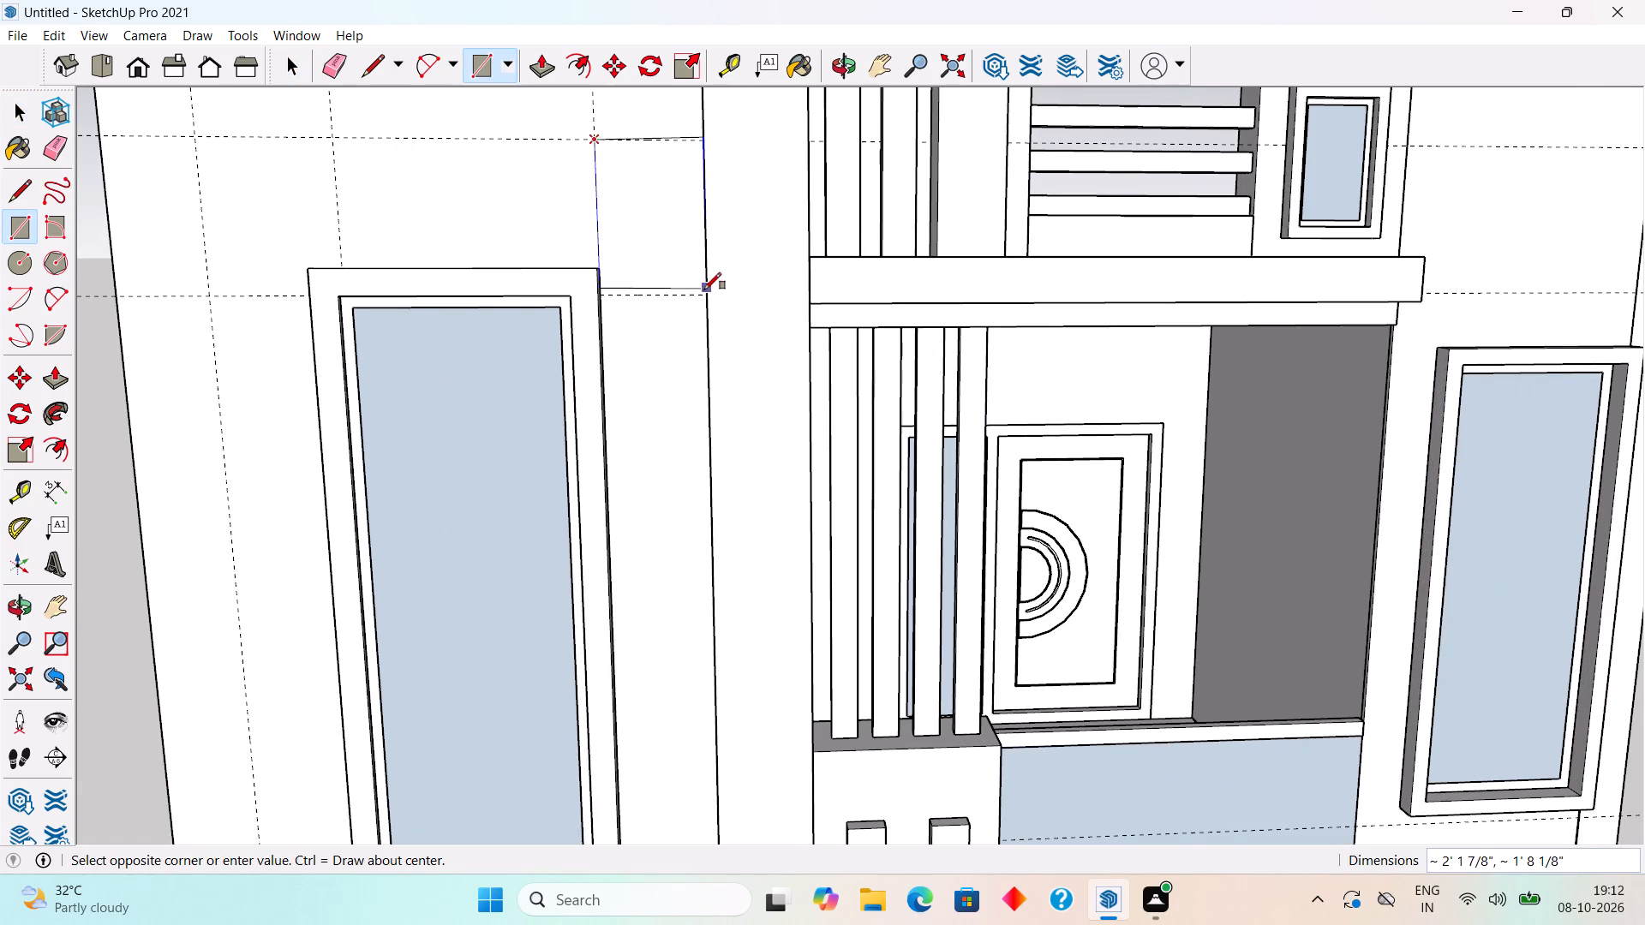
{"action": "scroll", "coordinate": [704, 289], "scroll_direction": "down", "scroll_amount": 13}
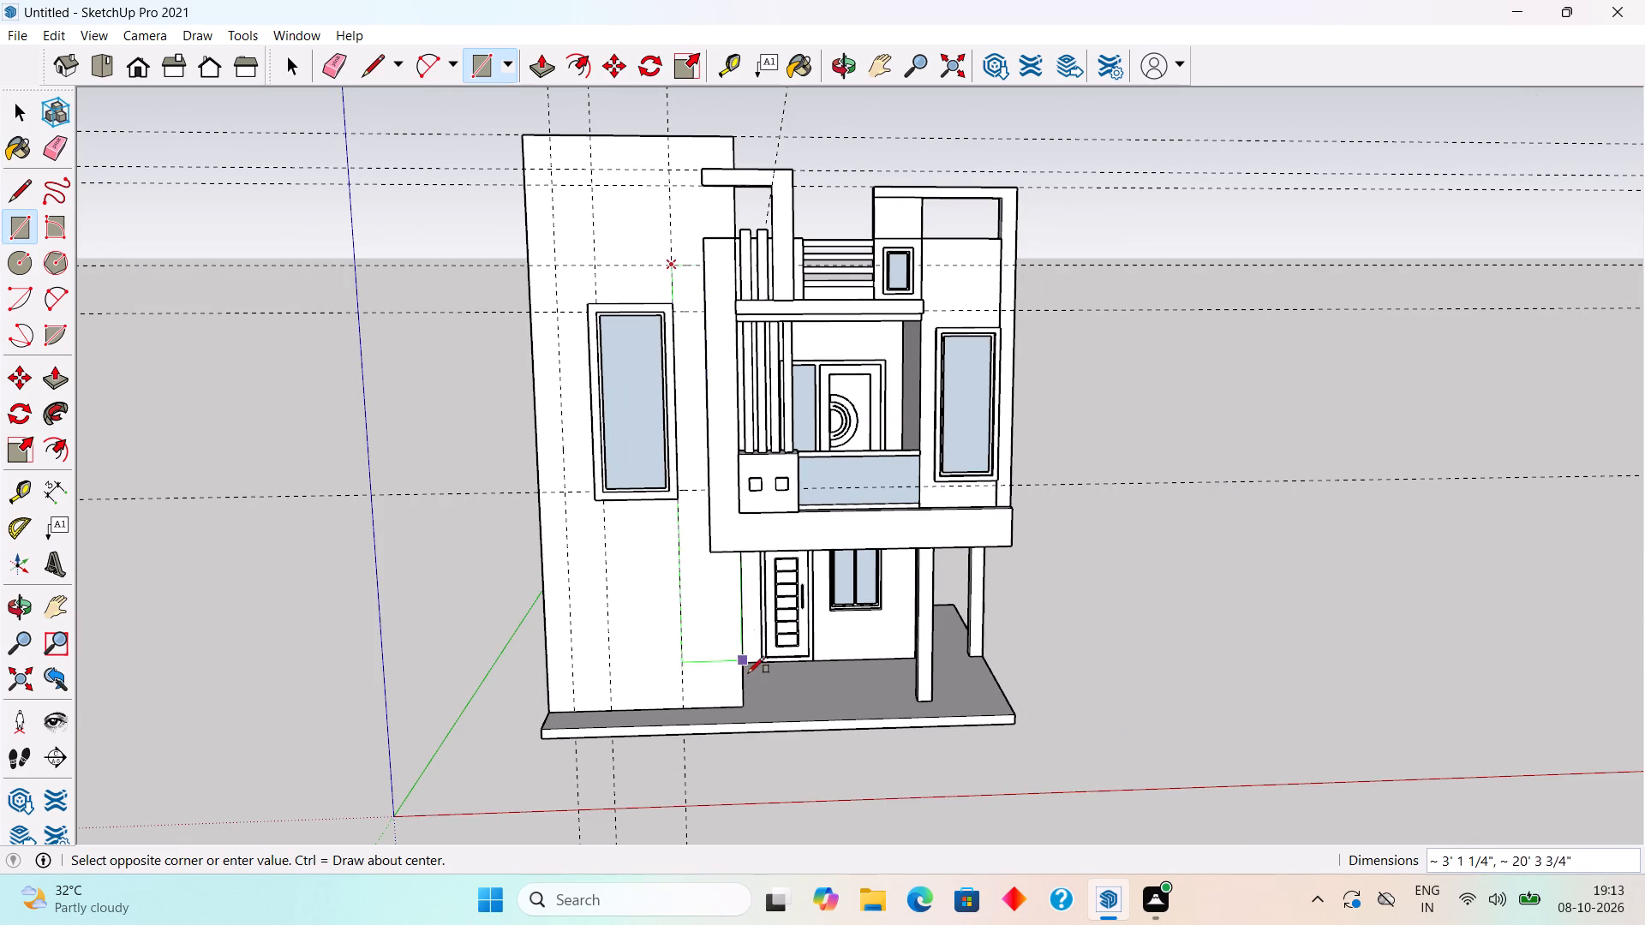
{"action": "scroll", "coordinate": [745, 694], "scroll_direction": "up", "scroll_amount": 2}
{"action": "left_click", "coordinate": [743, 707]}
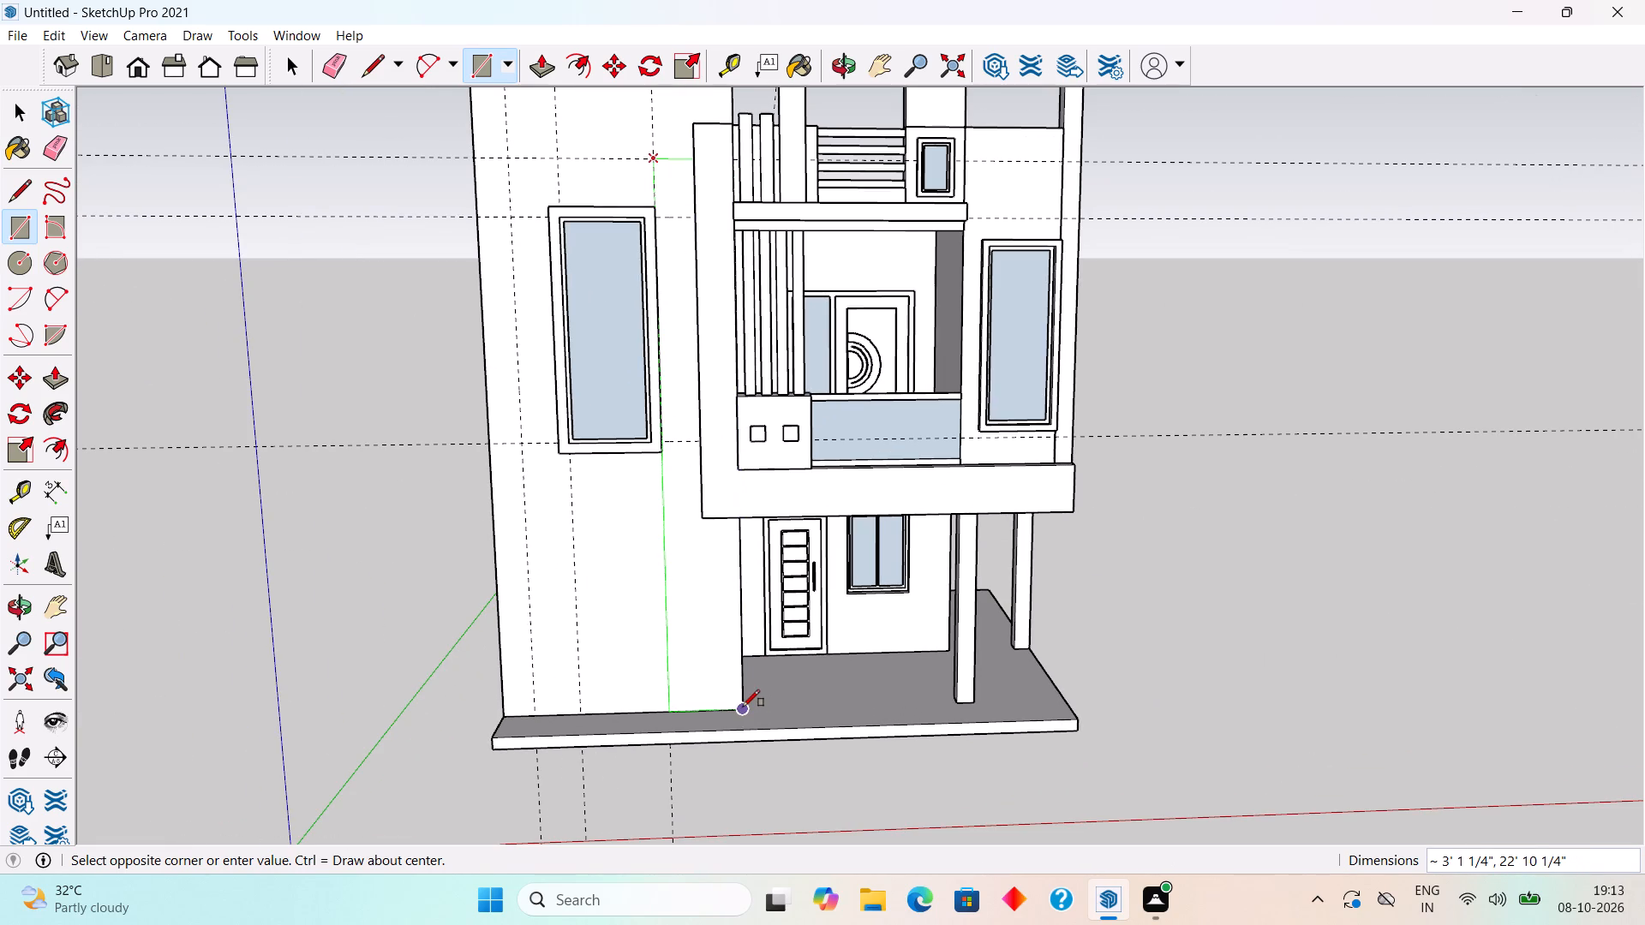
{"action": "key", "text": "space"}
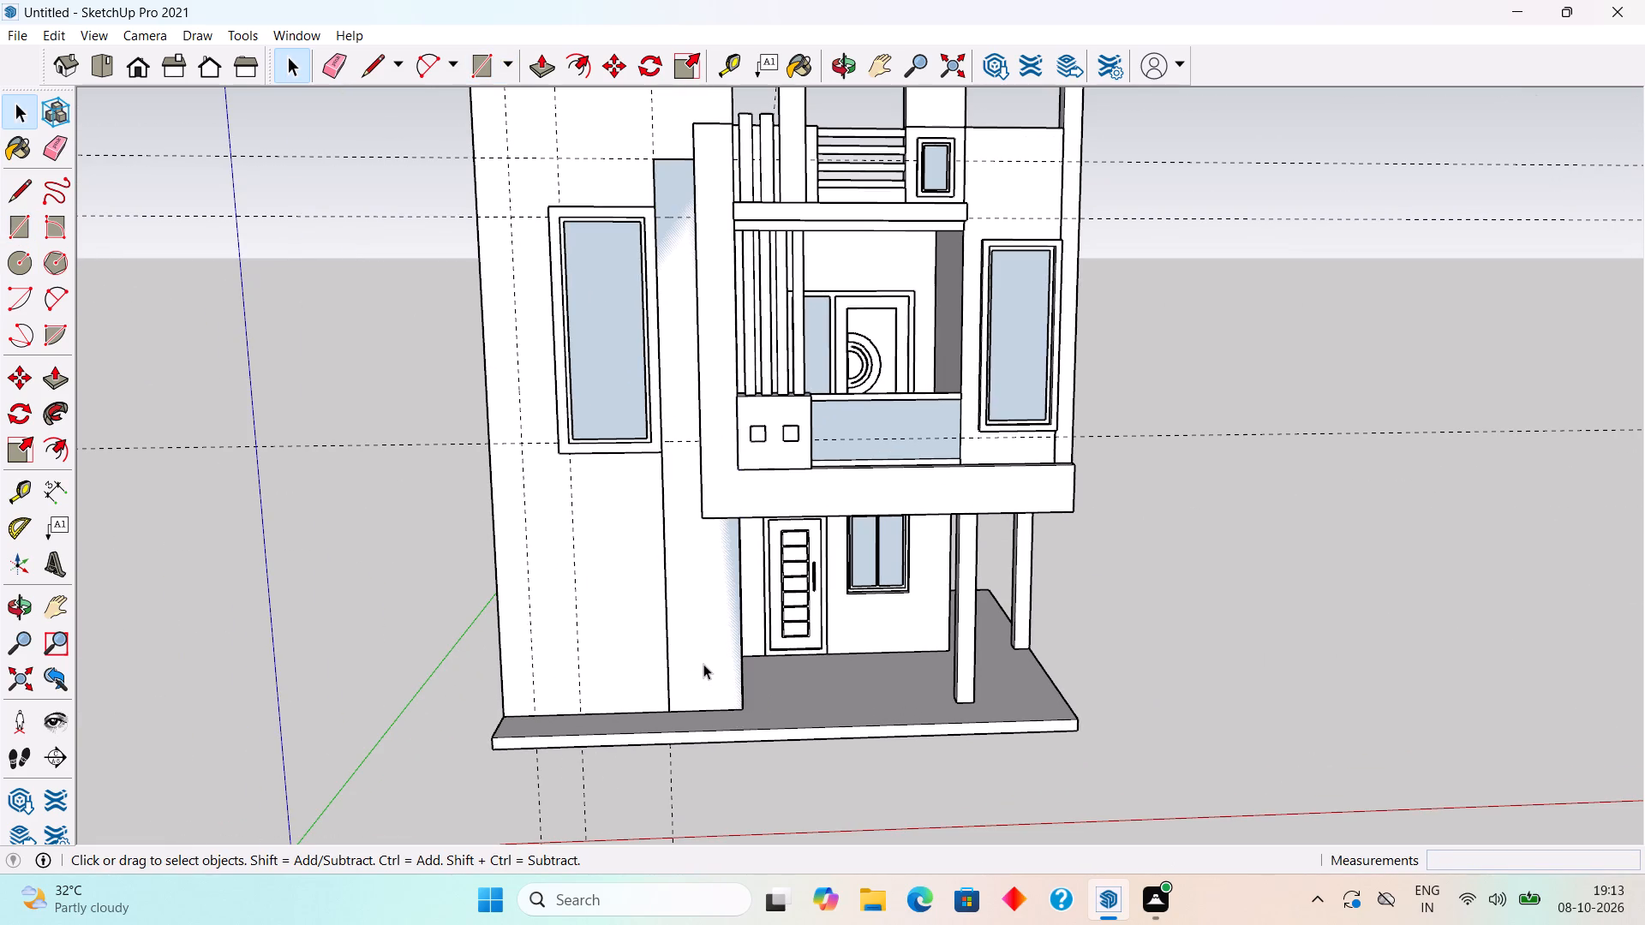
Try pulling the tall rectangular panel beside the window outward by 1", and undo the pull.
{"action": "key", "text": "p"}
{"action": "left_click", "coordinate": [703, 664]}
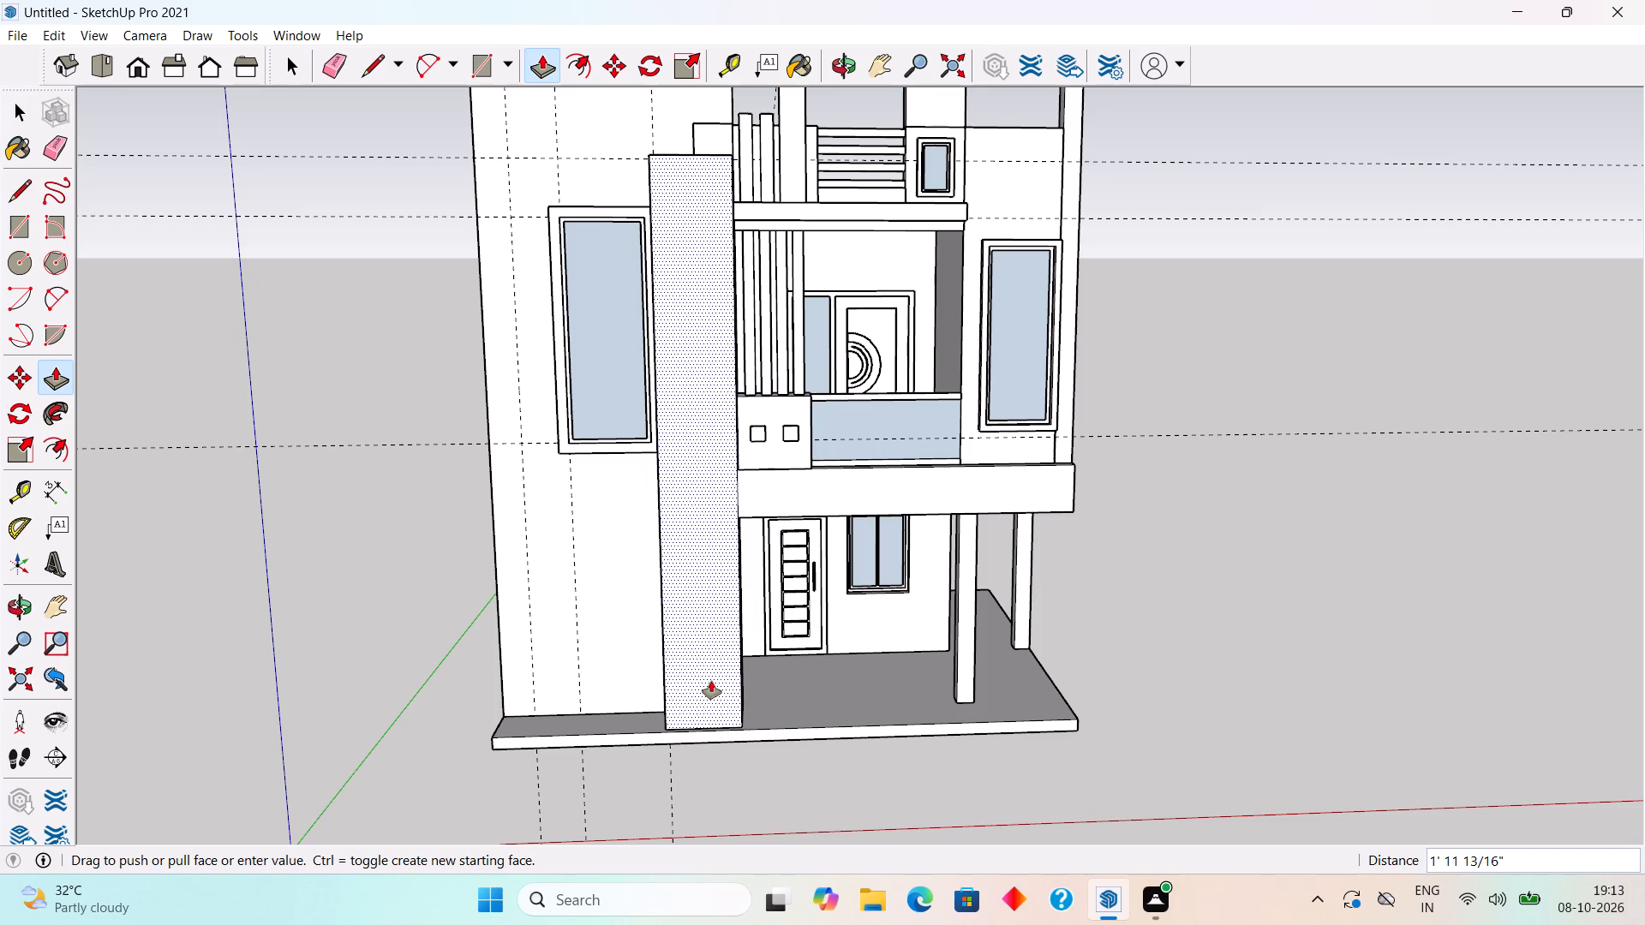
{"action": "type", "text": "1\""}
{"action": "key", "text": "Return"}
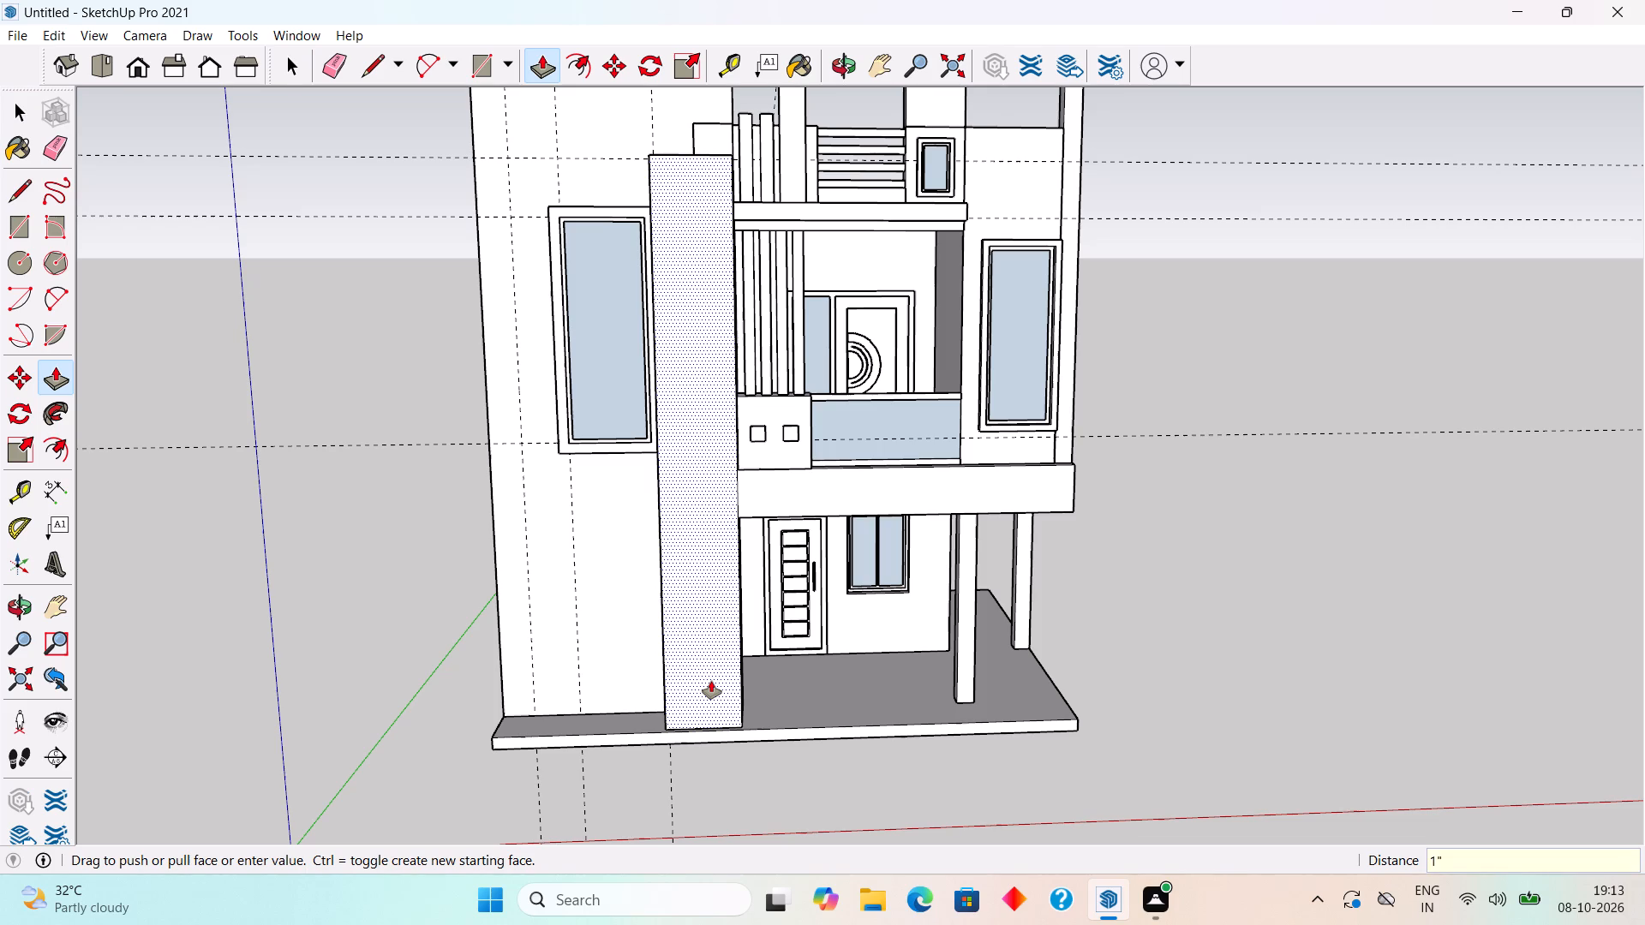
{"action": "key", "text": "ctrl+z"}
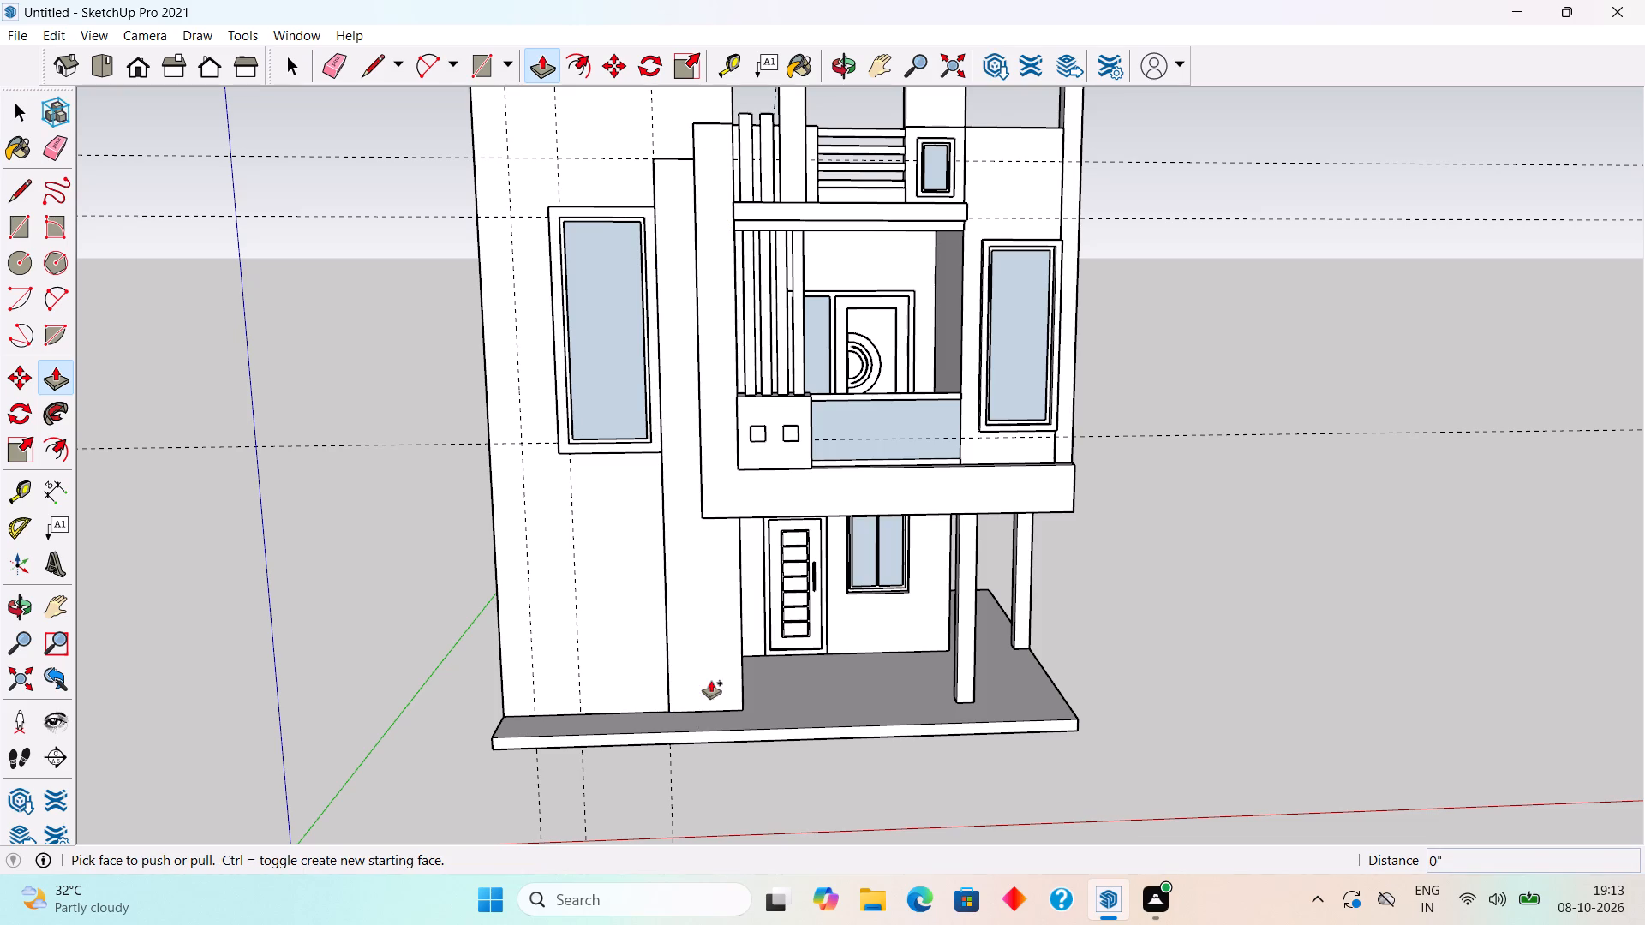
Push/Pull the tall rectangular panel beside the window outward by 3".
{"action": "left_click", "coordinate": [713, 681]}
{"action": "type", "text": "3\""}
{"action": "key", "text": "Return"}
{"action": "key", "text": "space"}
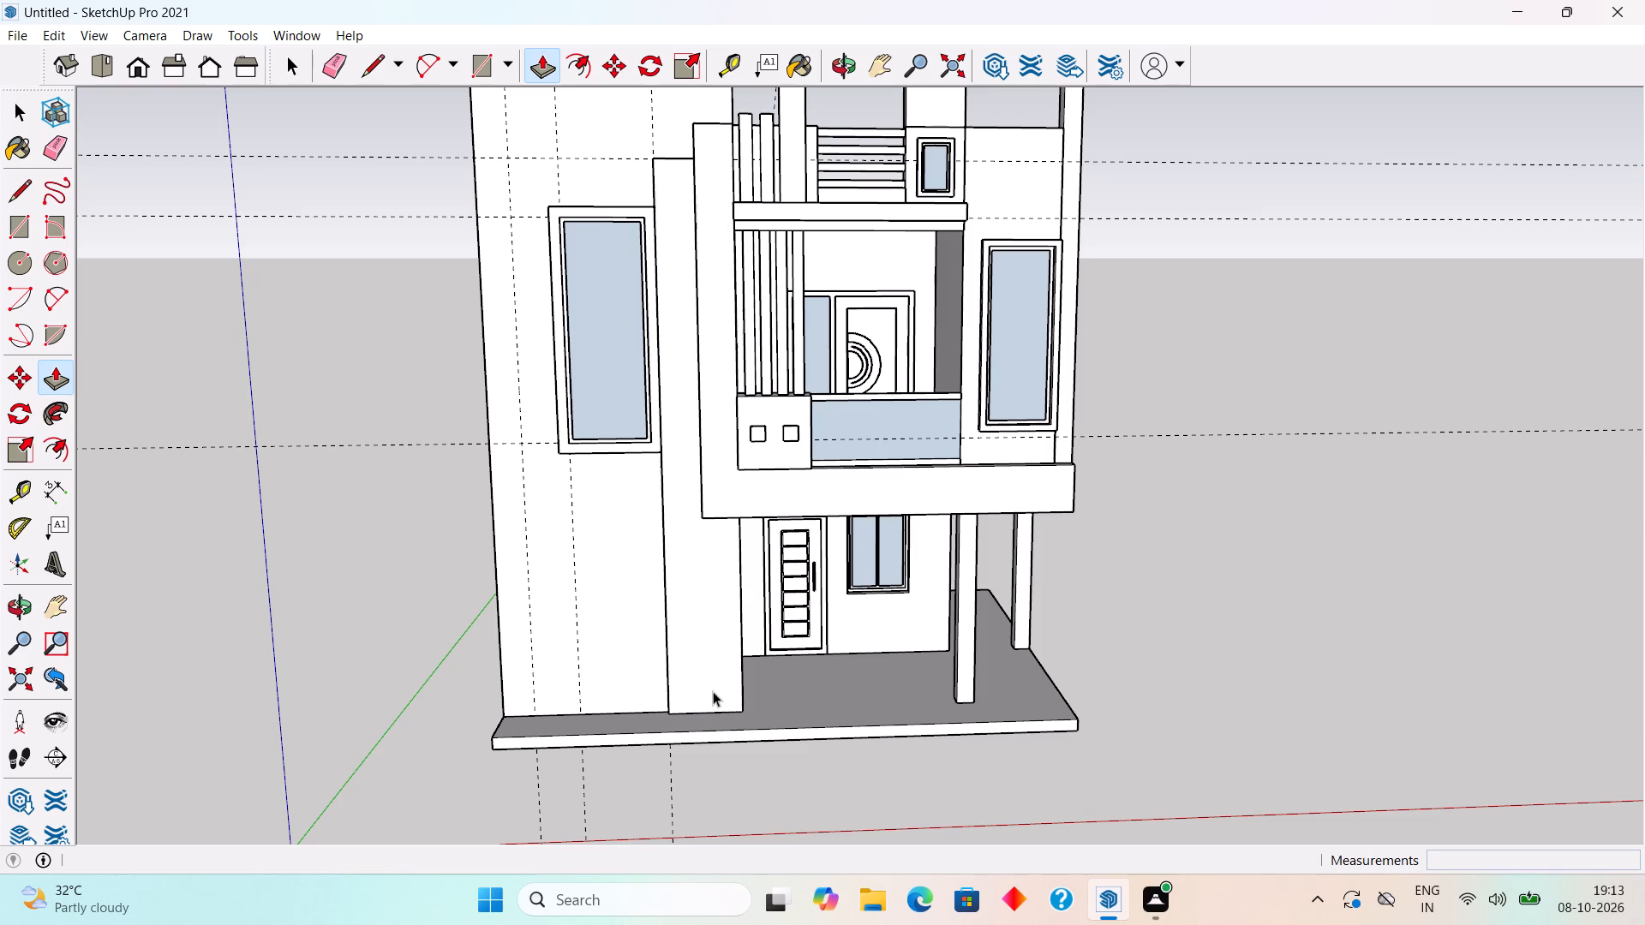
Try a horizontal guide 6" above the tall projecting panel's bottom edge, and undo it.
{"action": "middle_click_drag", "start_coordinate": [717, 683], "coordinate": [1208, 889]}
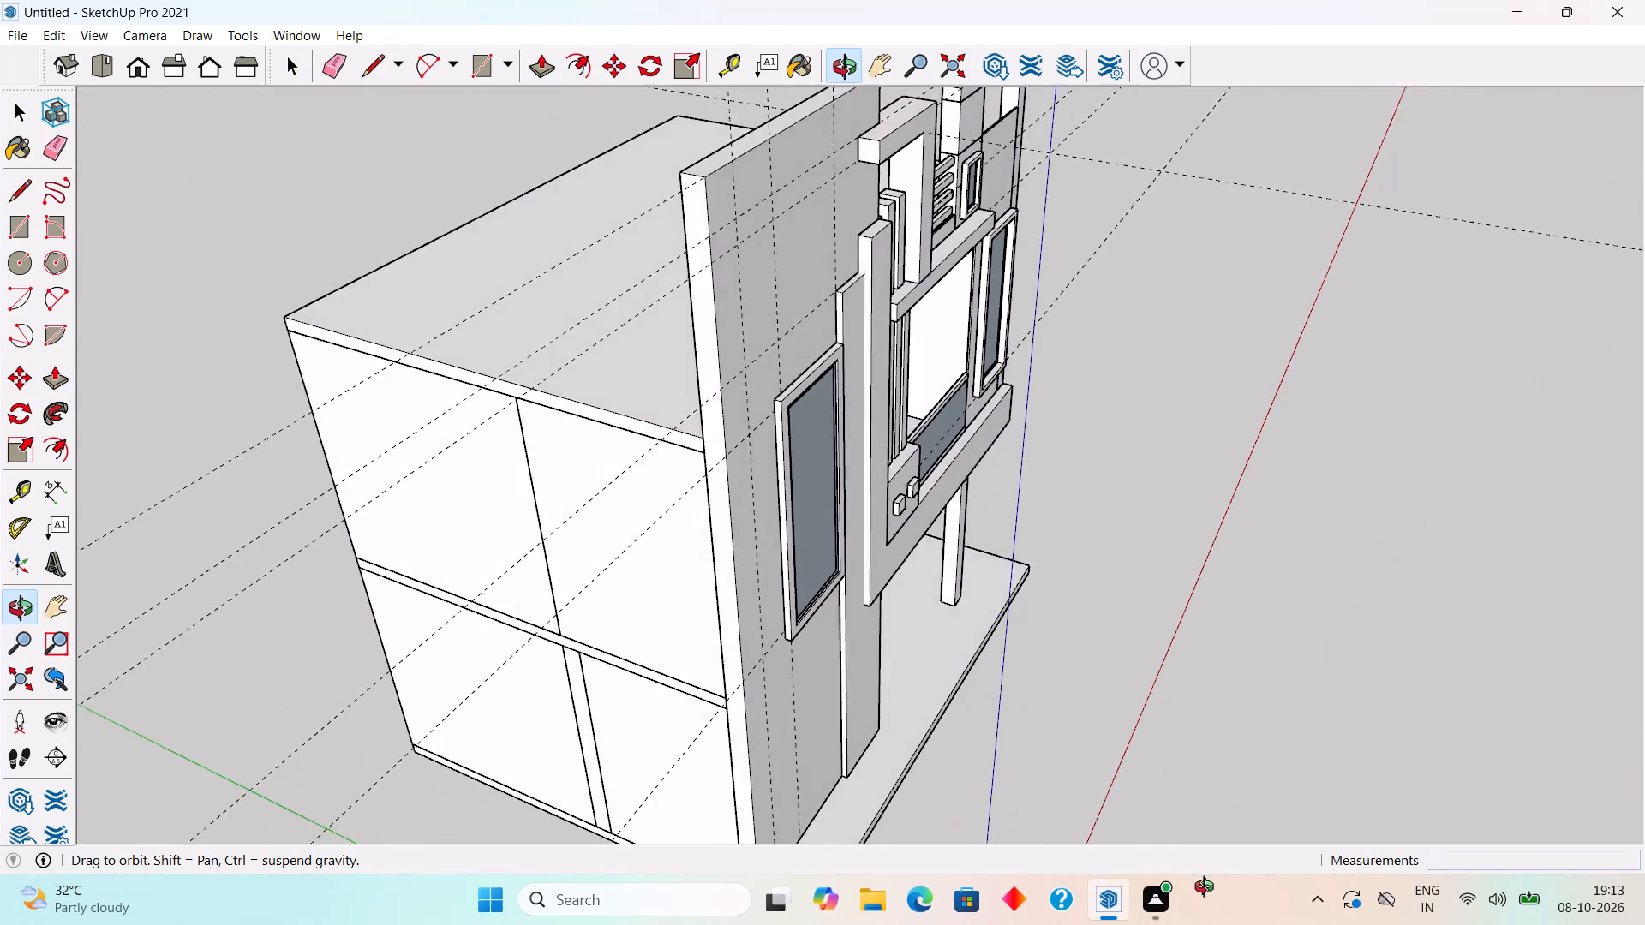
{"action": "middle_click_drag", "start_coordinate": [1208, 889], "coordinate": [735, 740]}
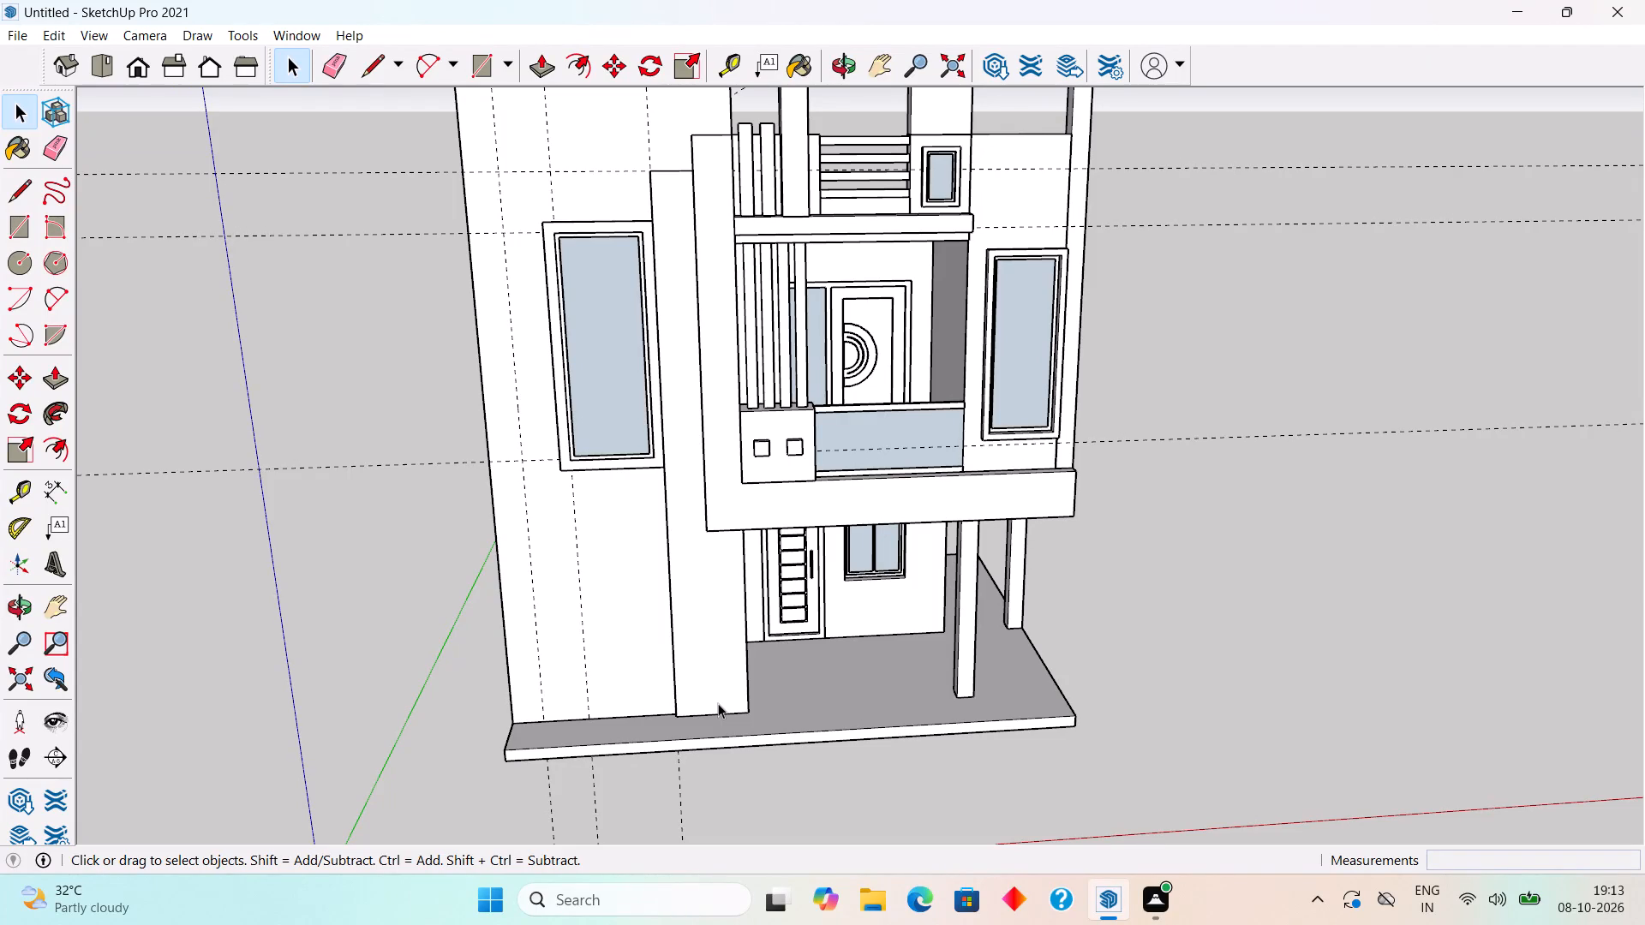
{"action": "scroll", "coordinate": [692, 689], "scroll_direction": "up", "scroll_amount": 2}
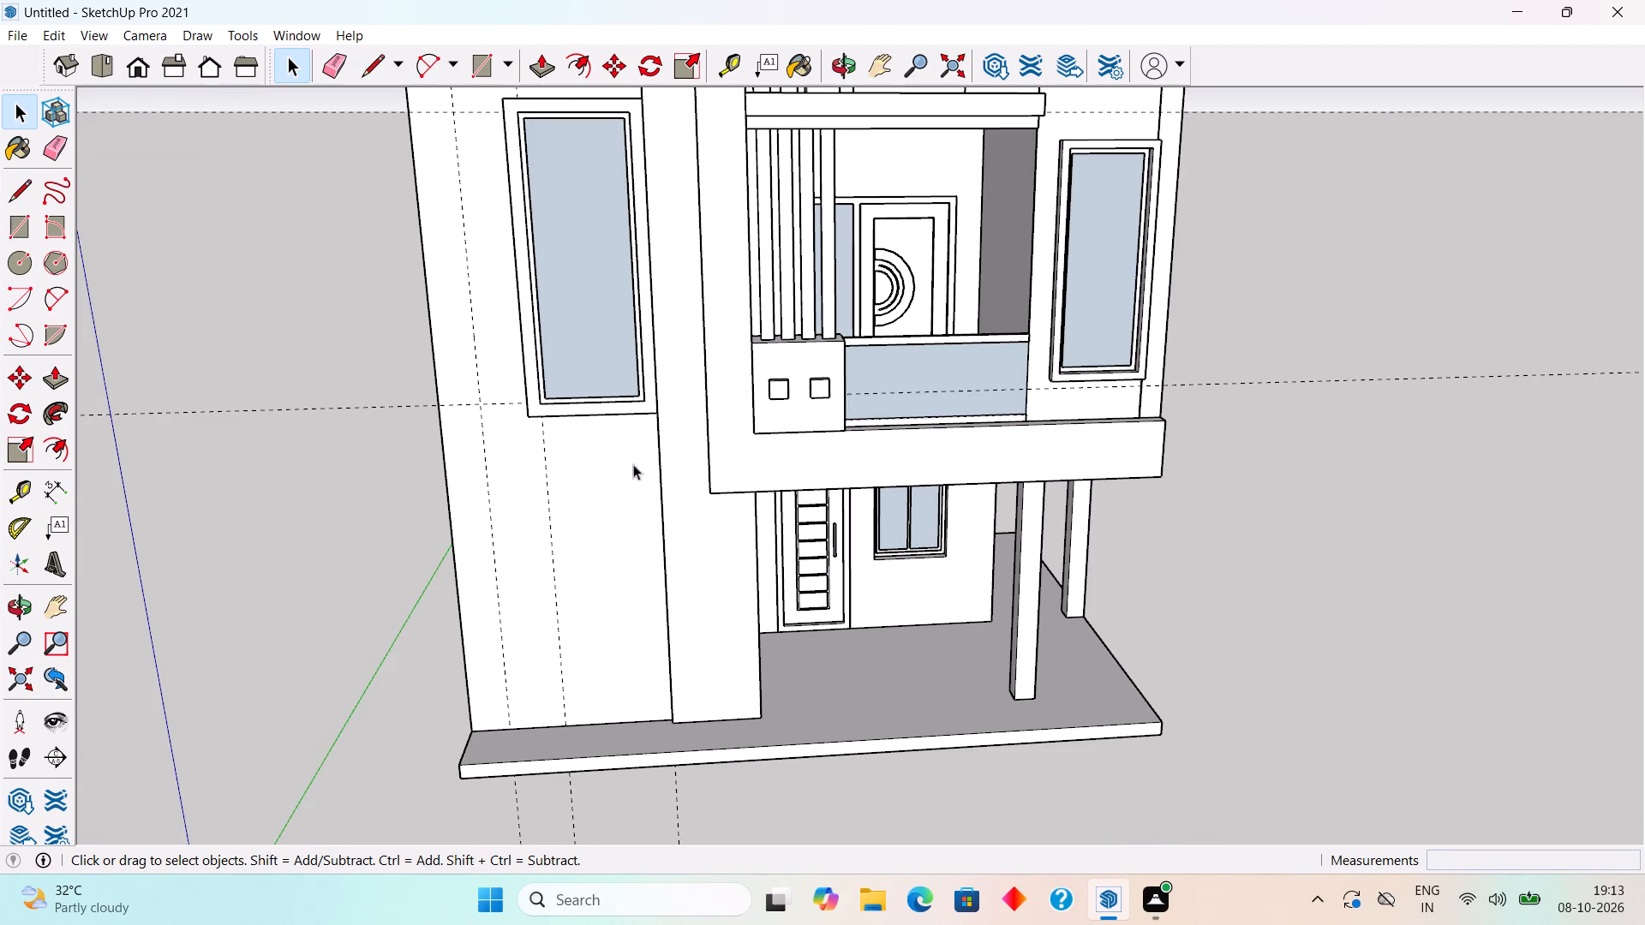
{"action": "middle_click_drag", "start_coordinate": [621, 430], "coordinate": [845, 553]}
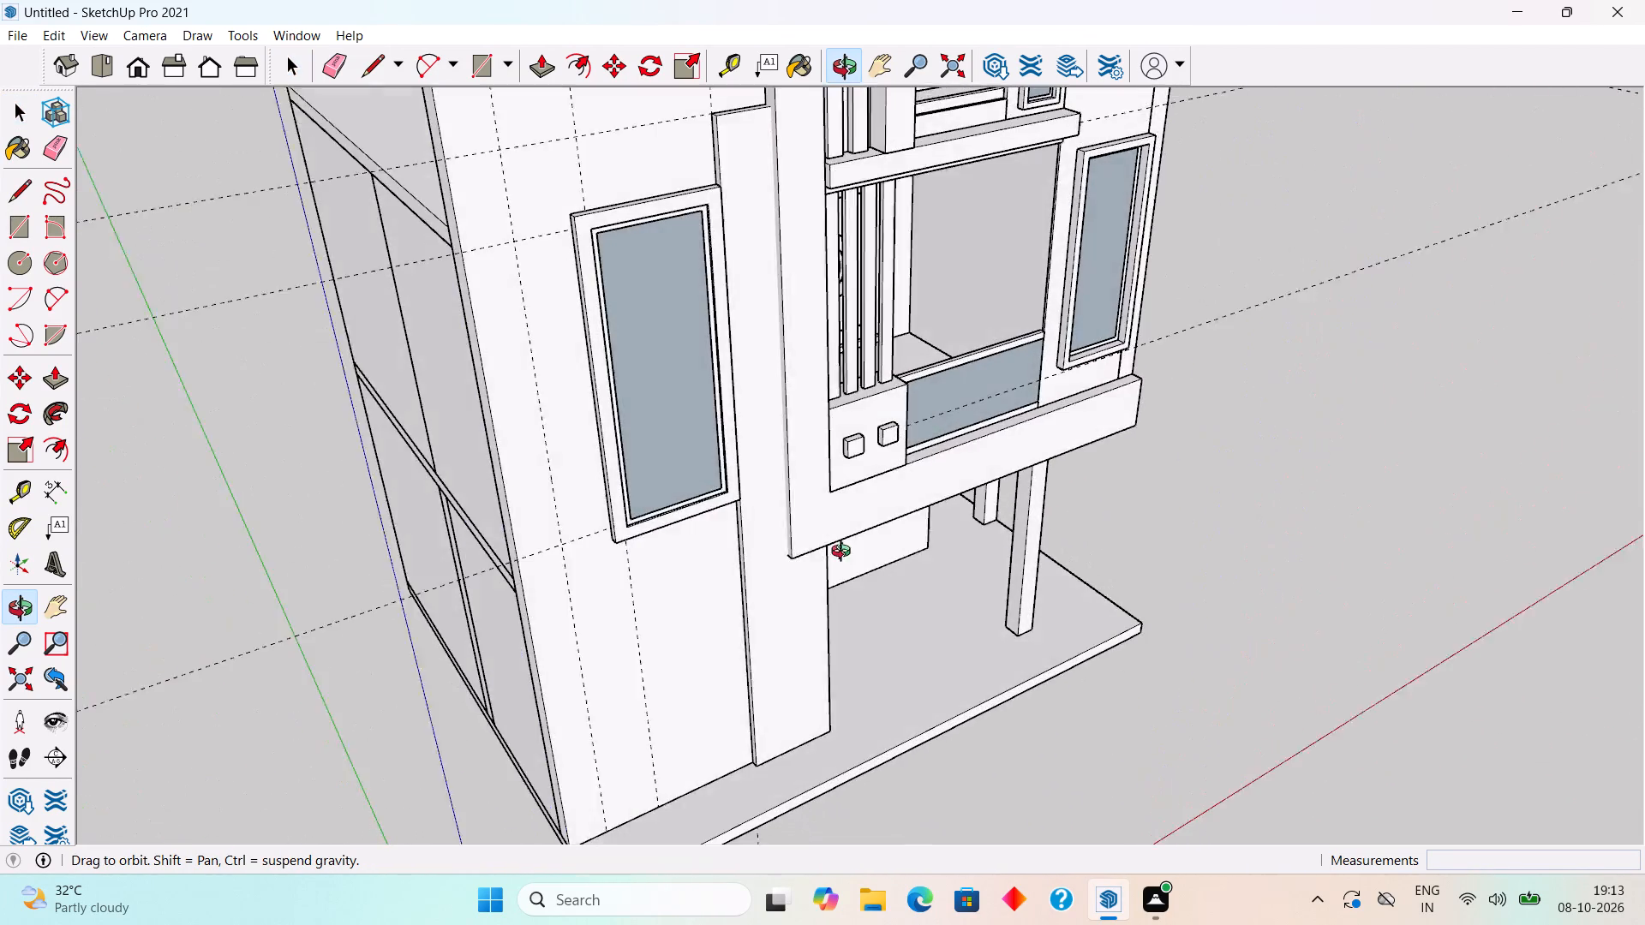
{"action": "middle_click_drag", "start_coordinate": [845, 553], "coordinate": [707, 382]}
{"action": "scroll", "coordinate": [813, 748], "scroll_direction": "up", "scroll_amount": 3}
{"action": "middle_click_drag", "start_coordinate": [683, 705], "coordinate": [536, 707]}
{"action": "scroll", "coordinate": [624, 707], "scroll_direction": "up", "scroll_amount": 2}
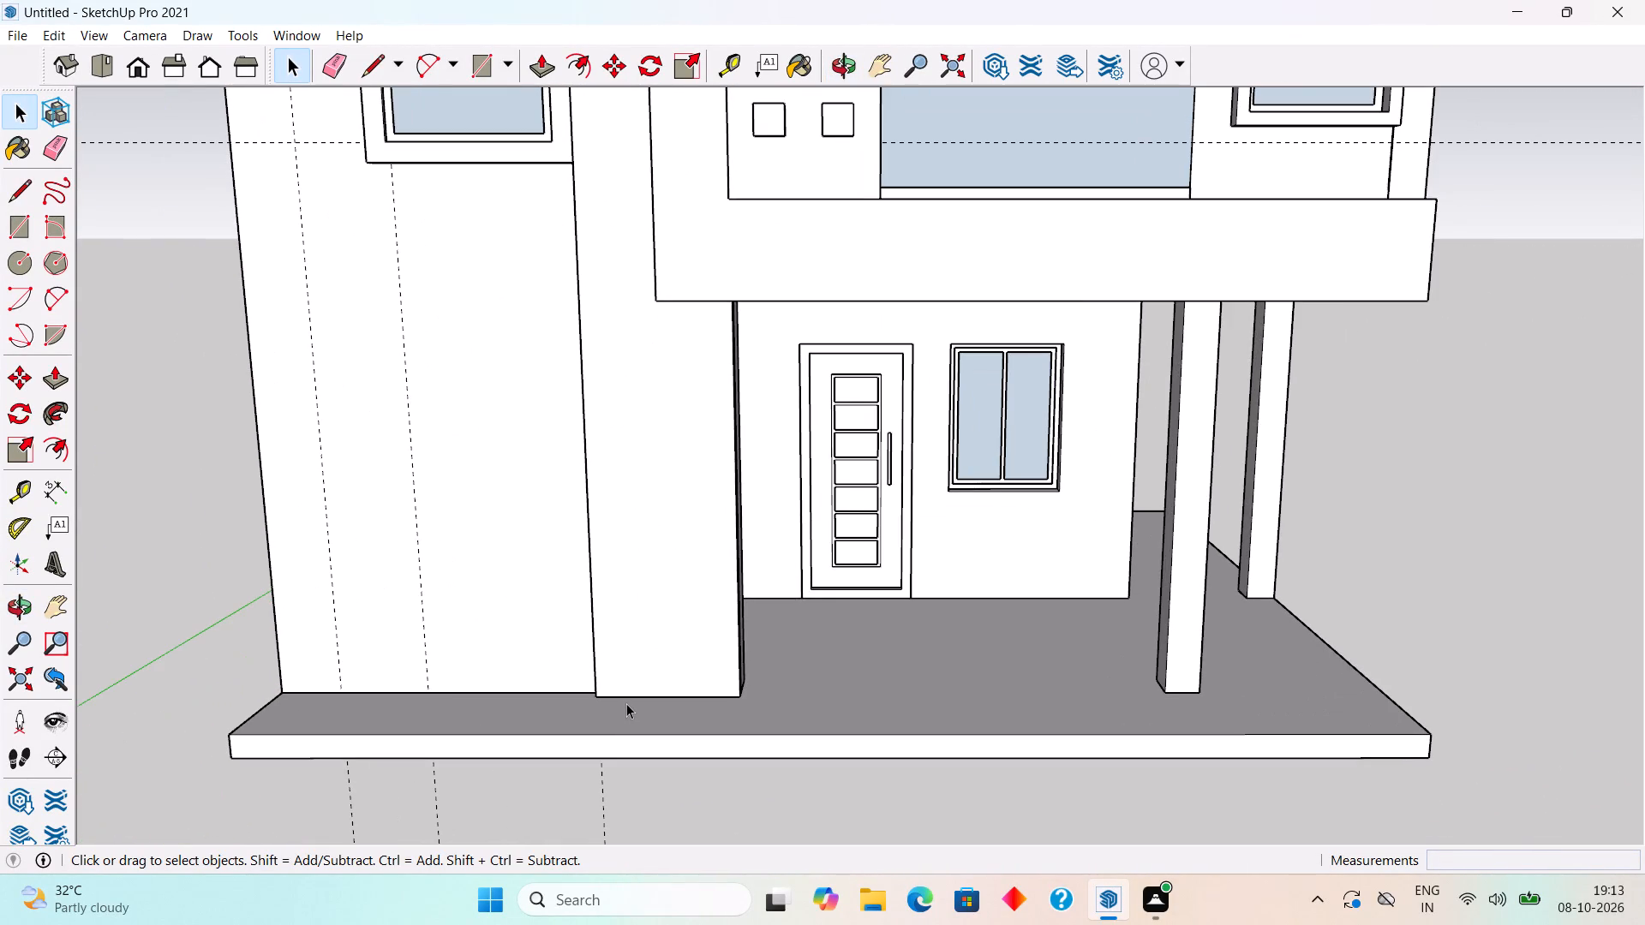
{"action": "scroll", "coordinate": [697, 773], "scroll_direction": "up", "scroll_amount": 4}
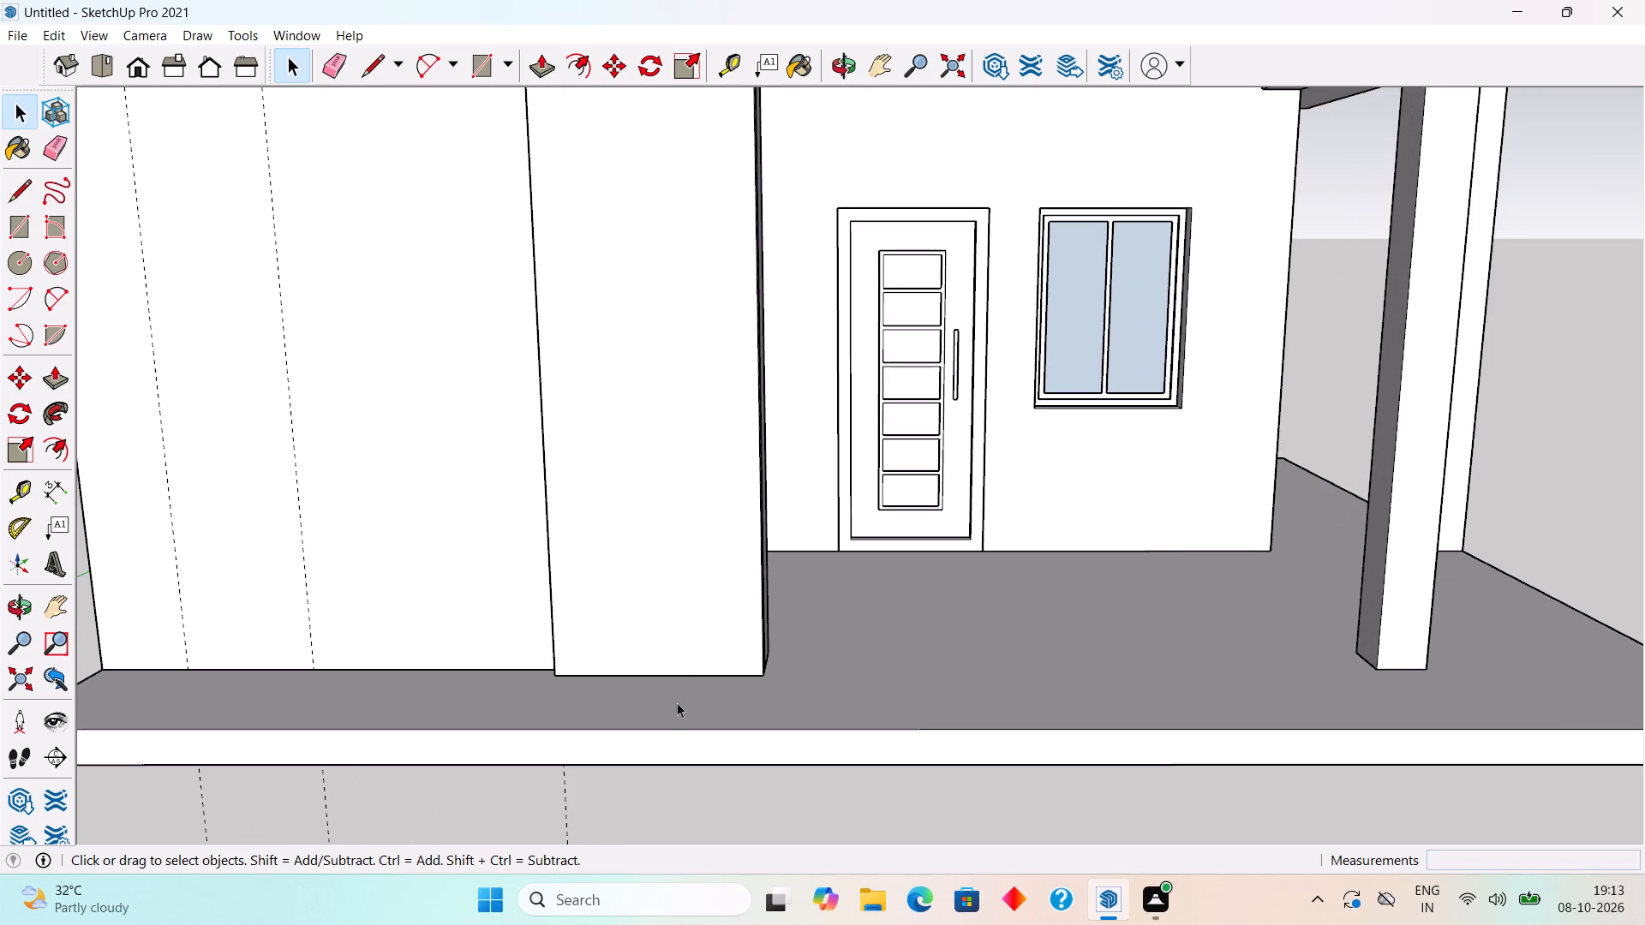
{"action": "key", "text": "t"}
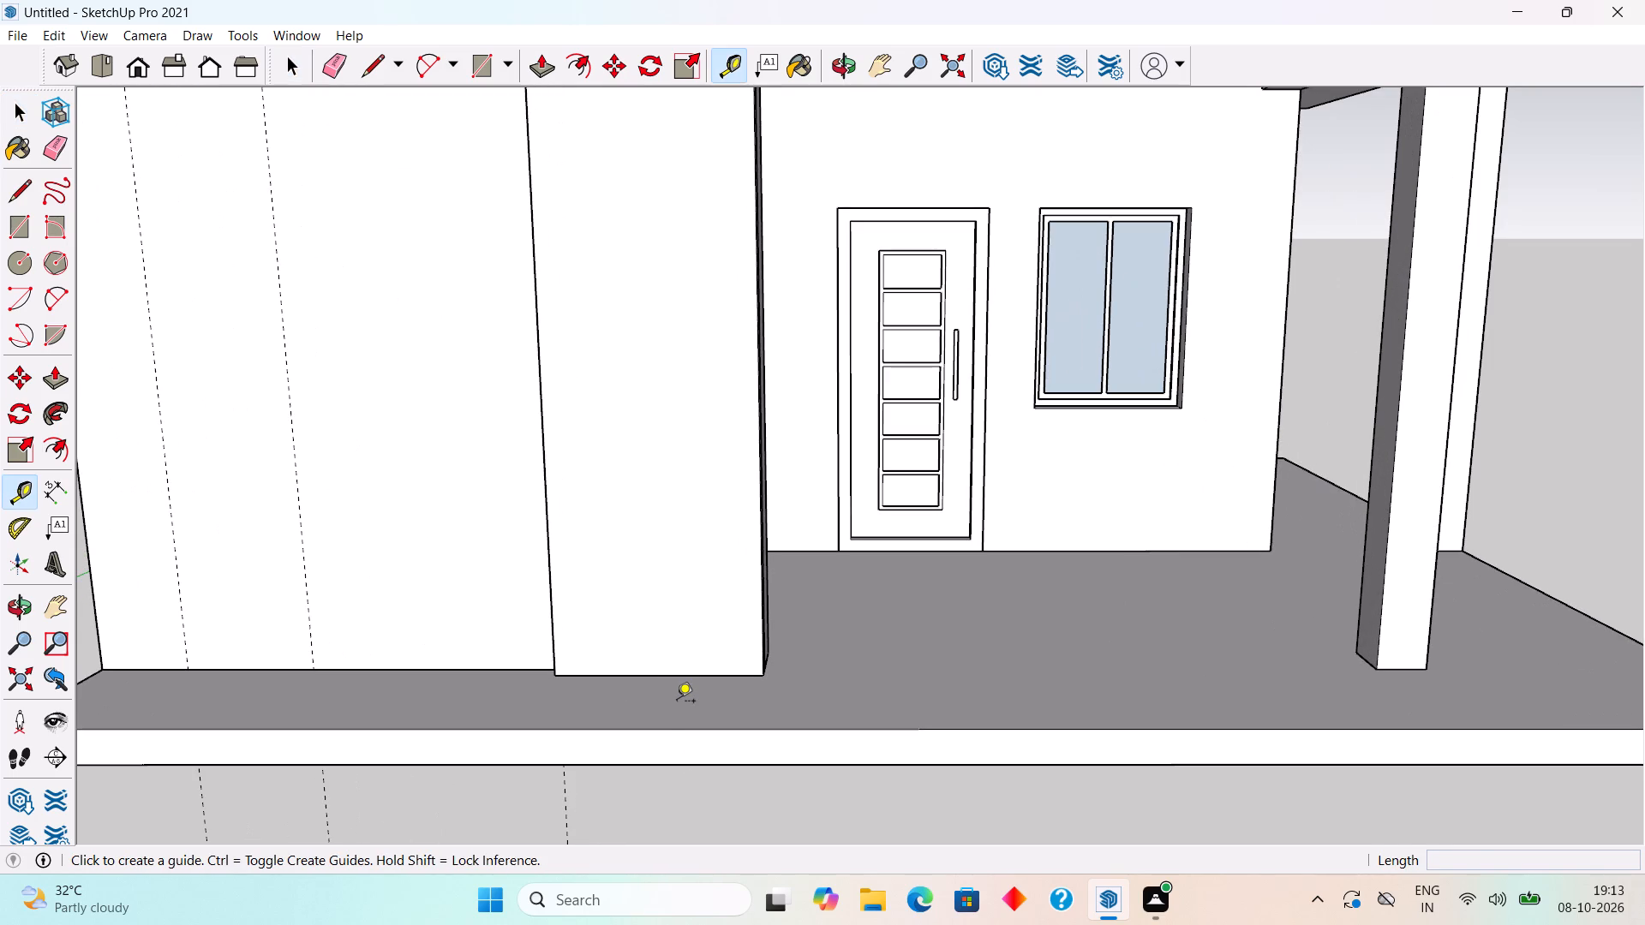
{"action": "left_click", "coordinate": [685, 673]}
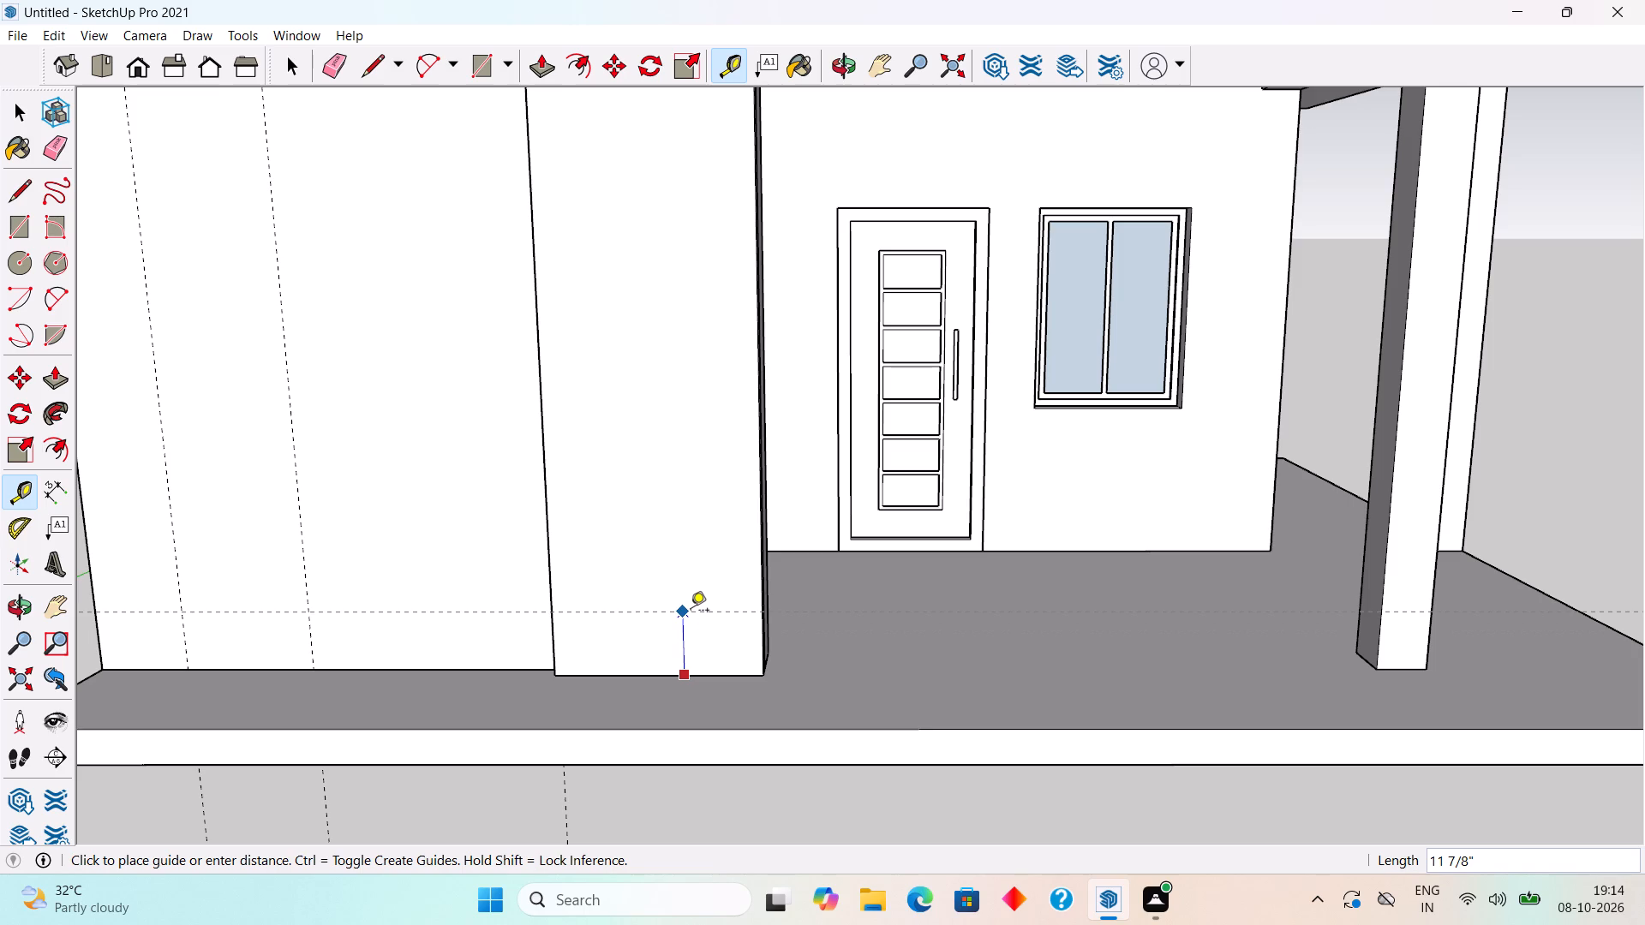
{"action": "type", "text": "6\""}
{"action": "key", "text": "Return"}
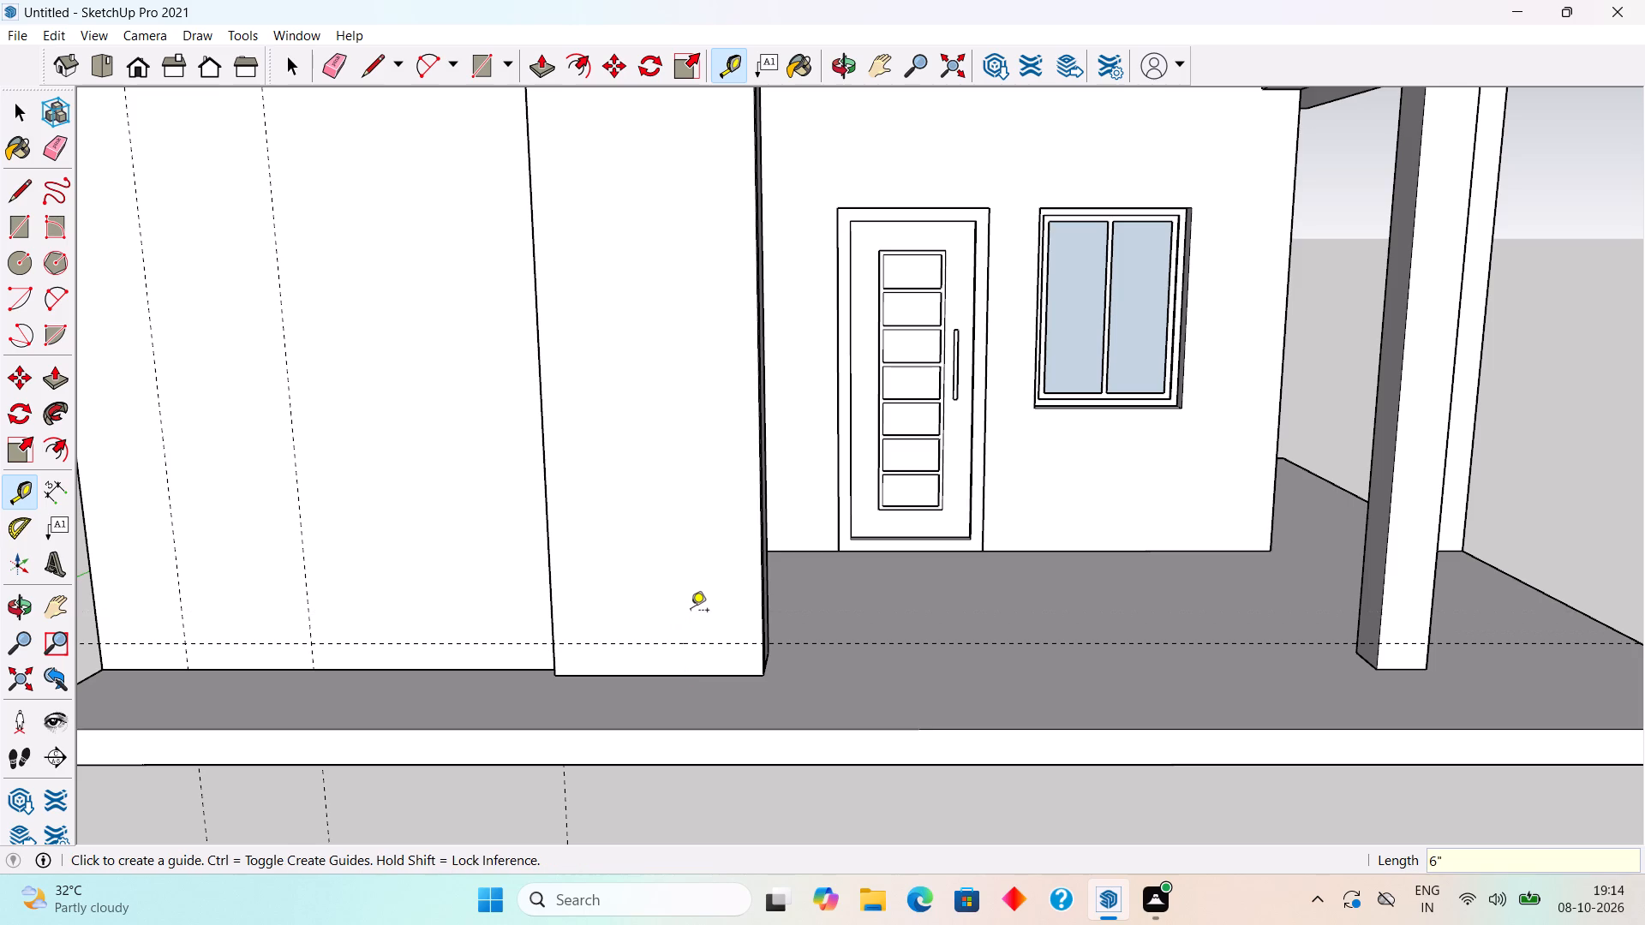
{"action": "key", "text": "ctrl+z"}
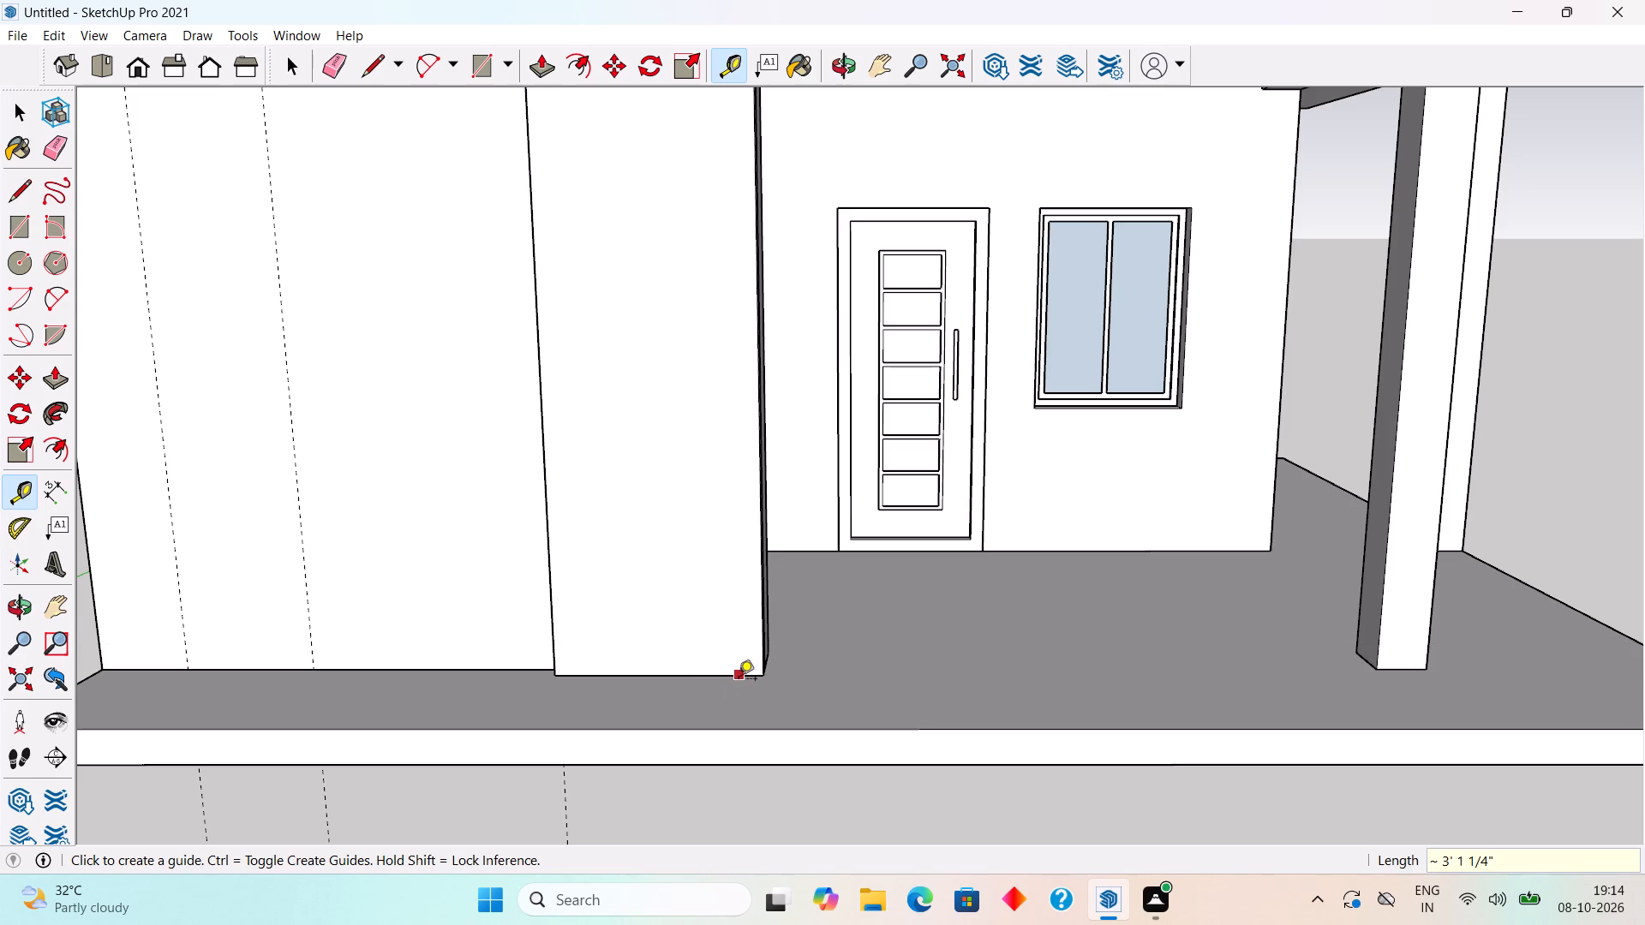
Place a horizontal guide 8" above the tall panel's bottom edge and a second guide 1" above it.
{"action": "left_click", "coordinate": [739, 679]}
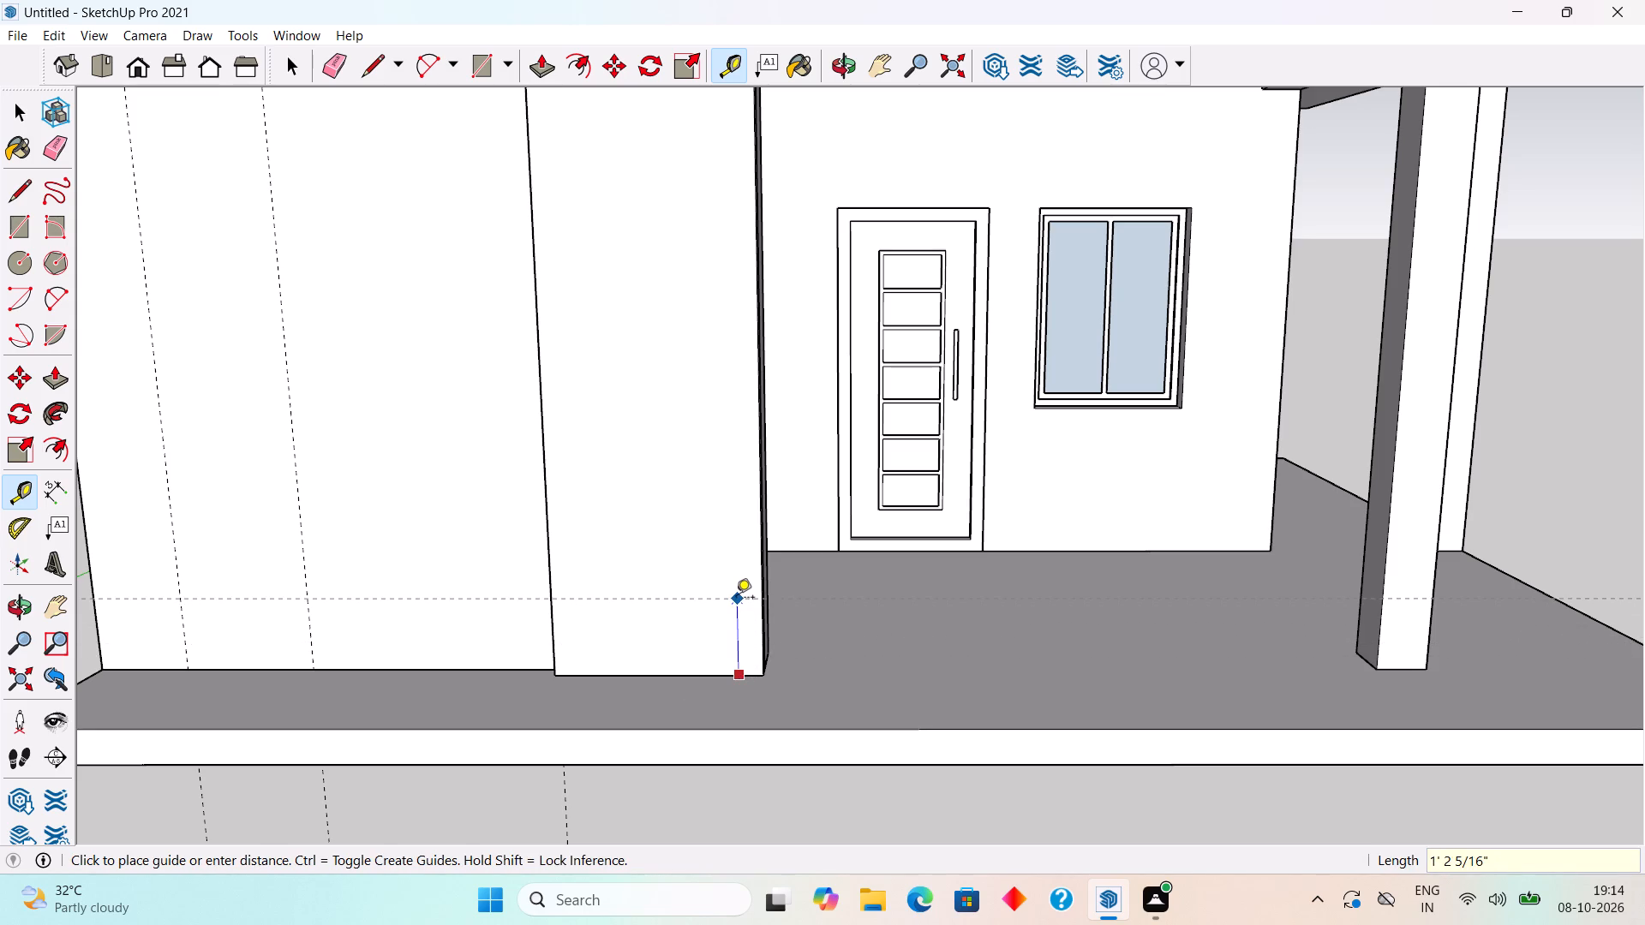
{"action": "type", "text": "8\""}
{"action": "key", "text": "Return"}
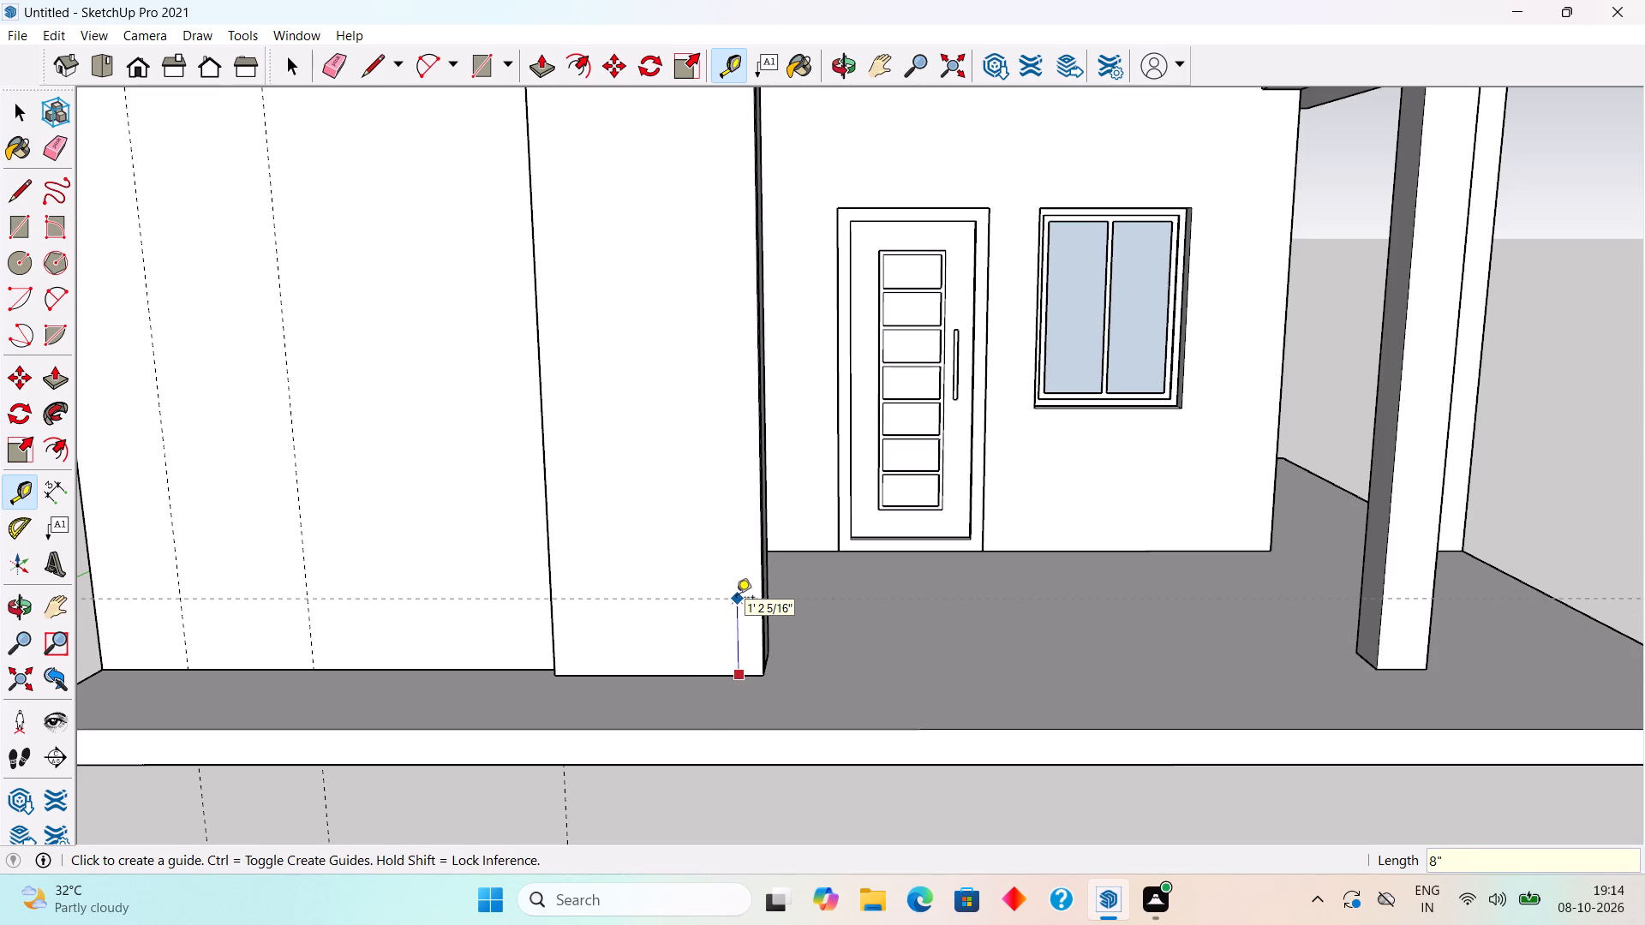
{"action": "left_click", "coordinate": [675, 631]}
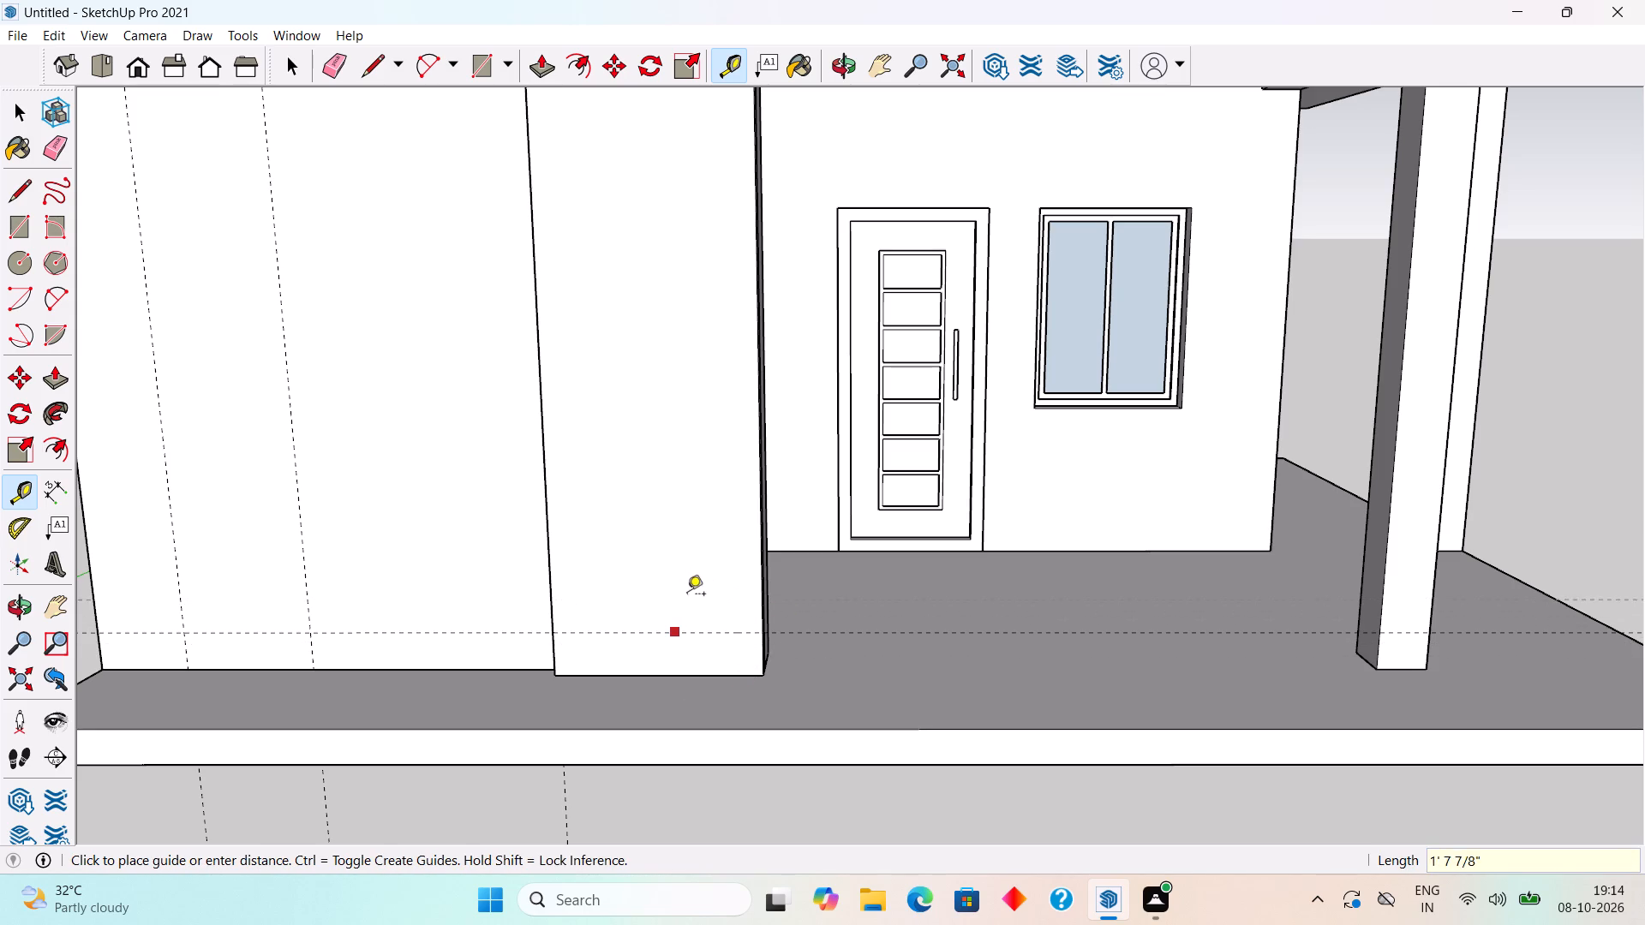
{"action": "key", "text": "1"}
{"action": "key", "text": "Up"}
{"action": "key", "text": "shift+quotedbl"}
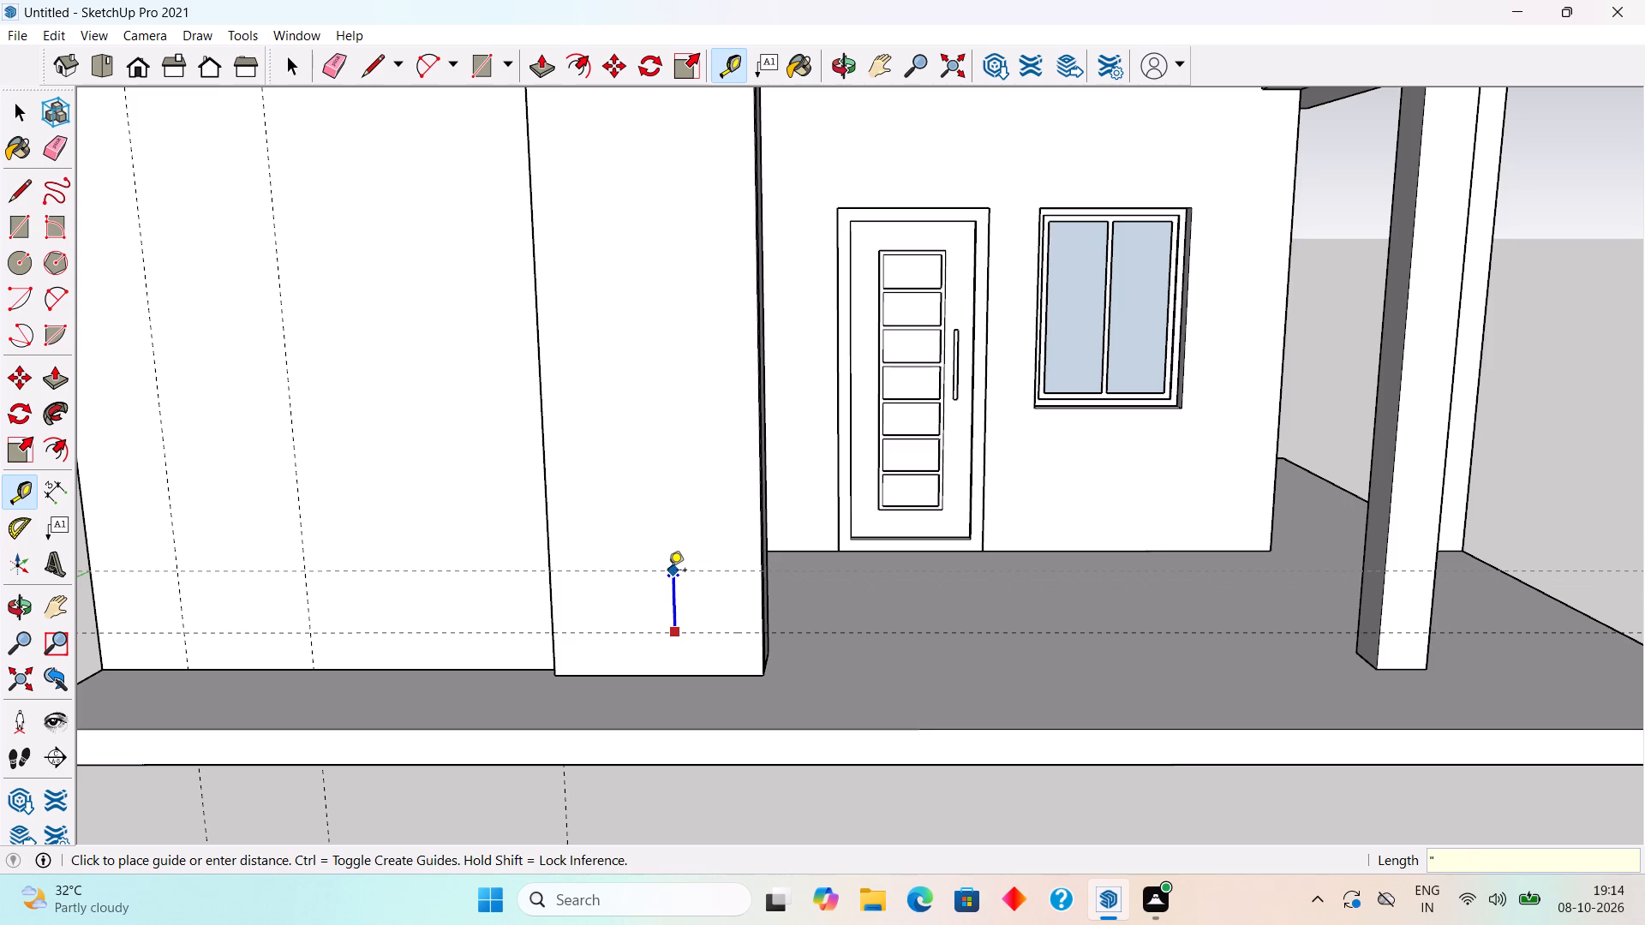
{"action": "key", "text": "BackSpace"}
{"action": "type", "text": "1\""}
{"action": "key", "text": "Return"}
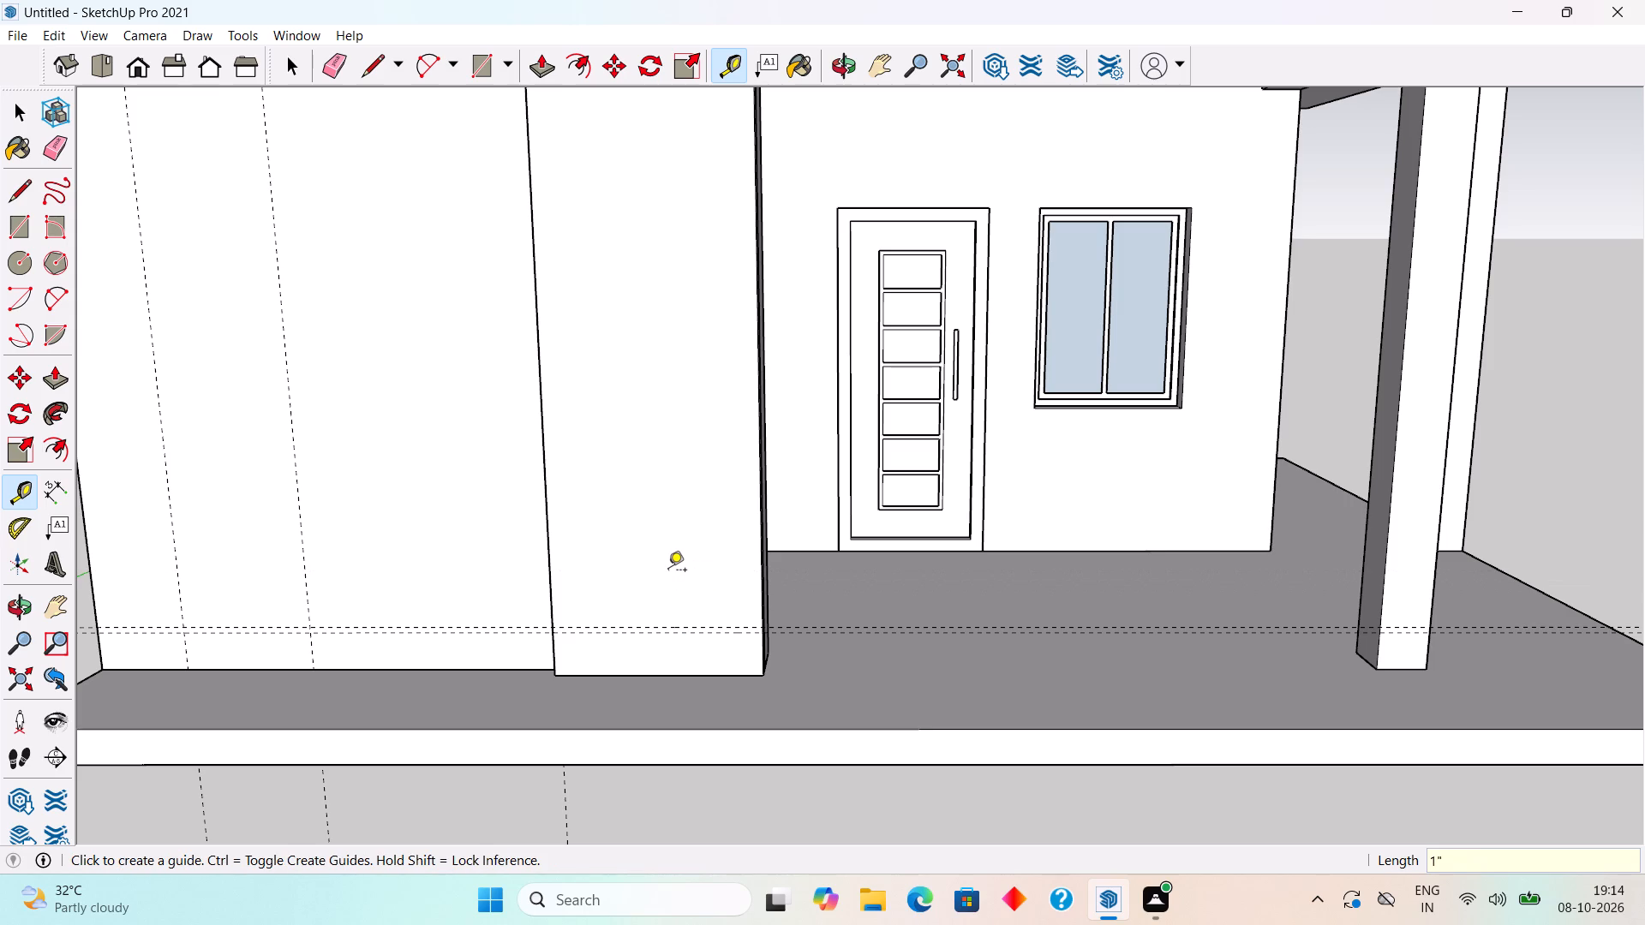
{"action": "key", "text": "space"}
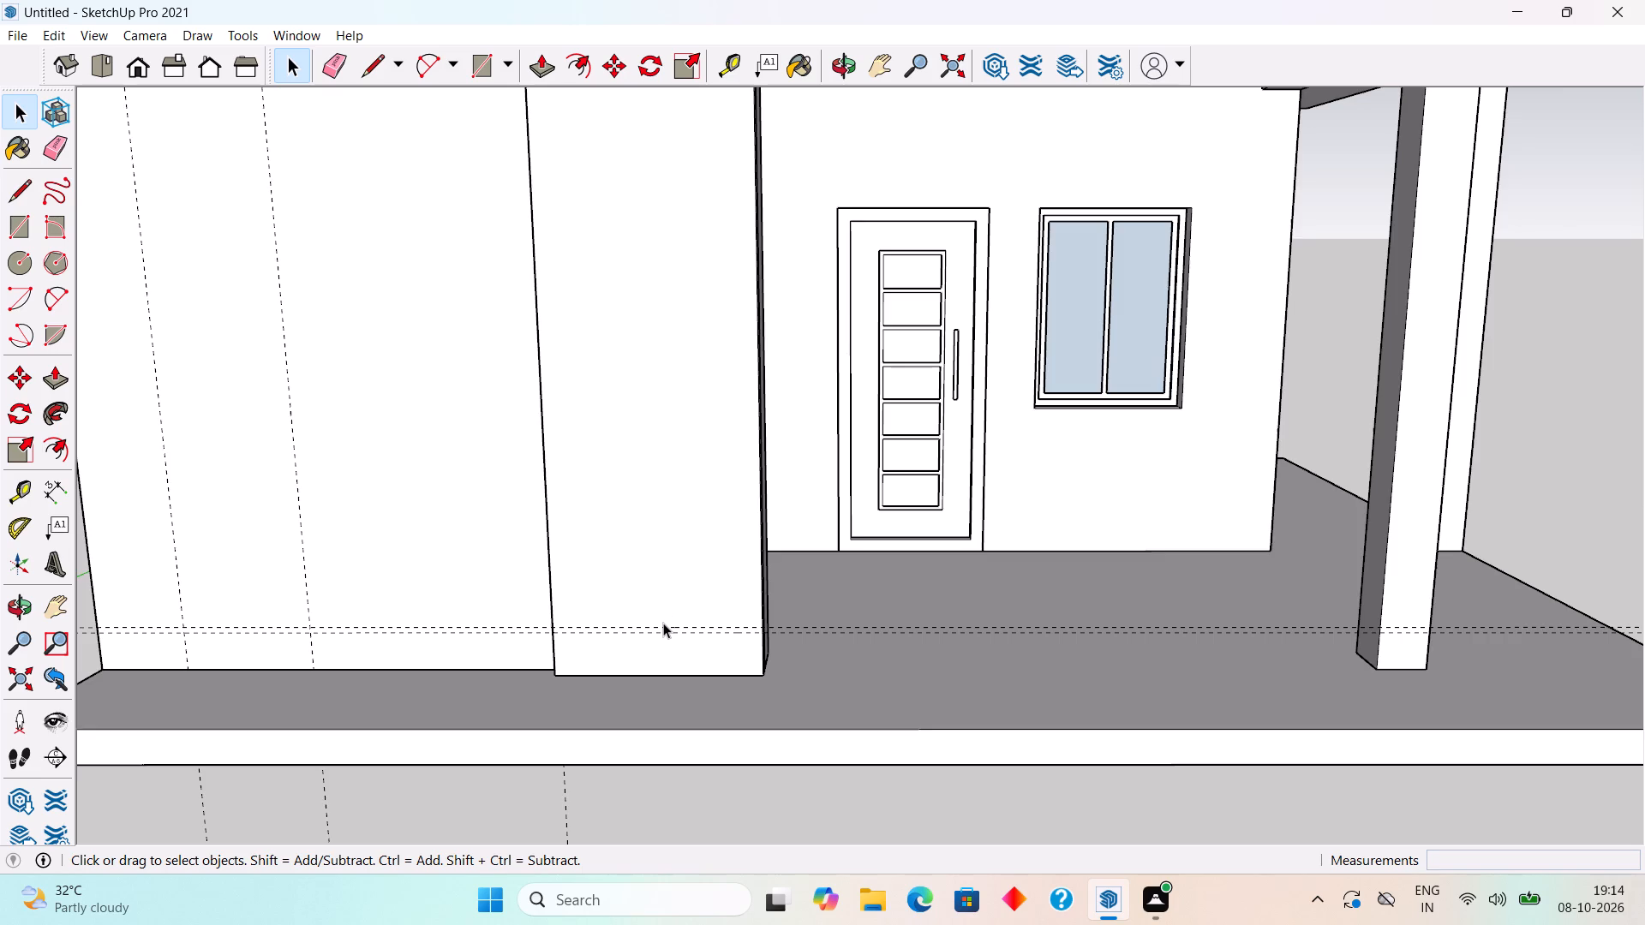
Copy the pair of horizontal guides near the tall panel's base 9" upward.
{"action": "scroll", "coordinate": [663, 623], "scroll_direction": "up", "scroll_amount": 5}
{"action": "left_click", "coordinate": [673, 636]}
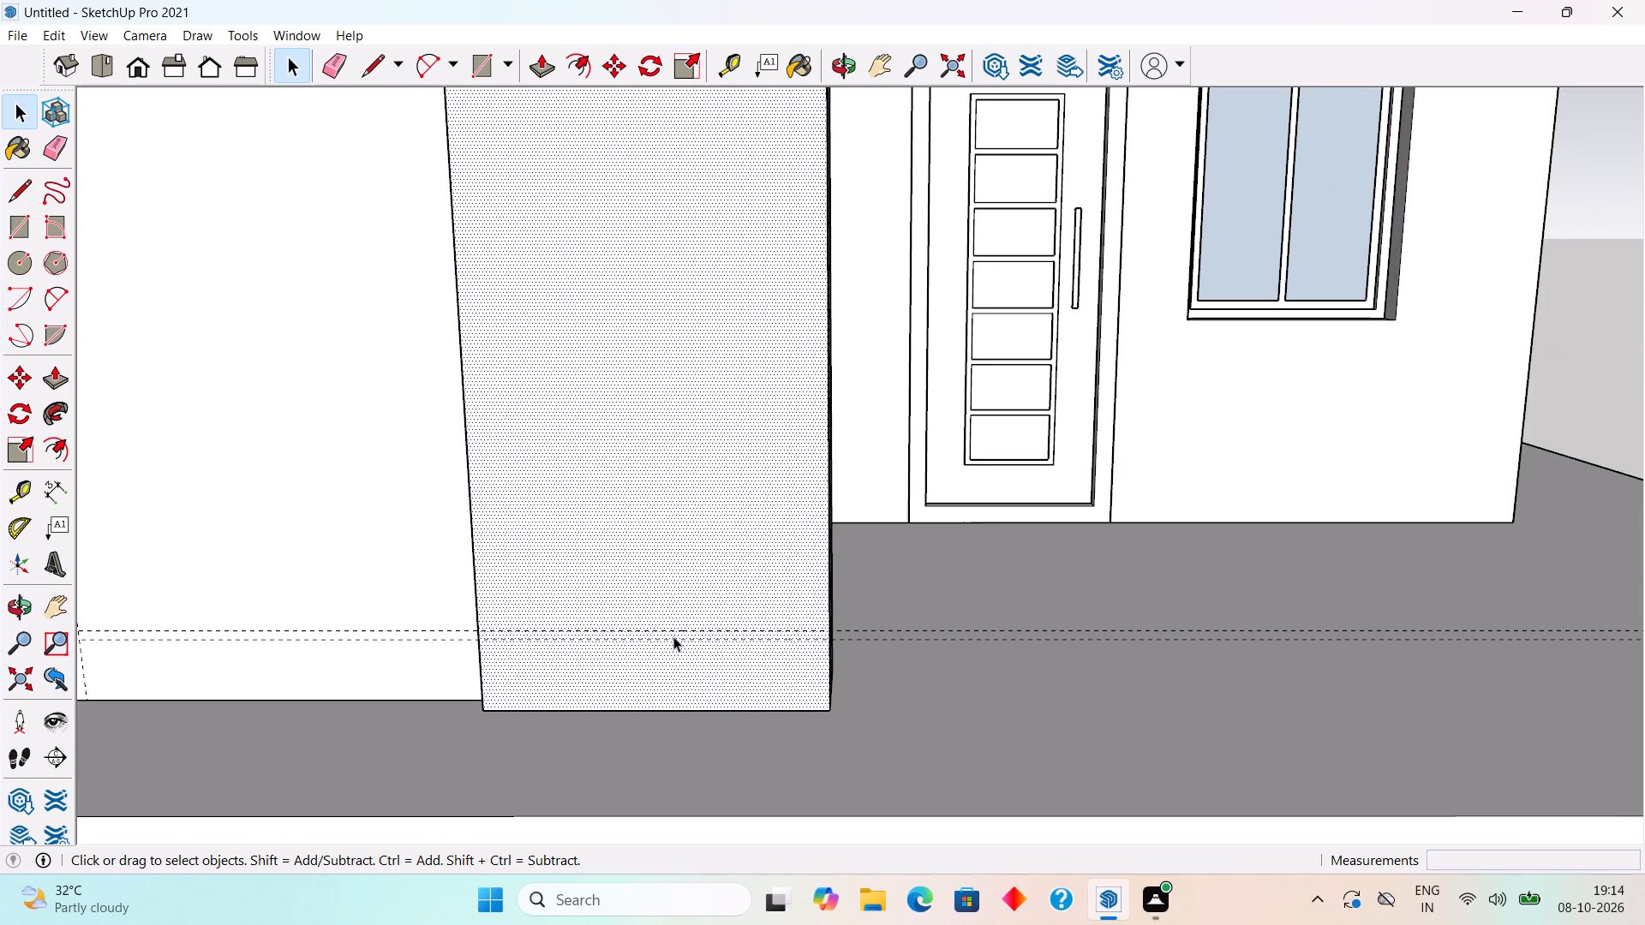
{"action": "left_click", "coordinate": [715, 713]}
{"action": "scroll", "coordinate": [715, 713], "scroll_direction": "down", "scroll_amount": 5}
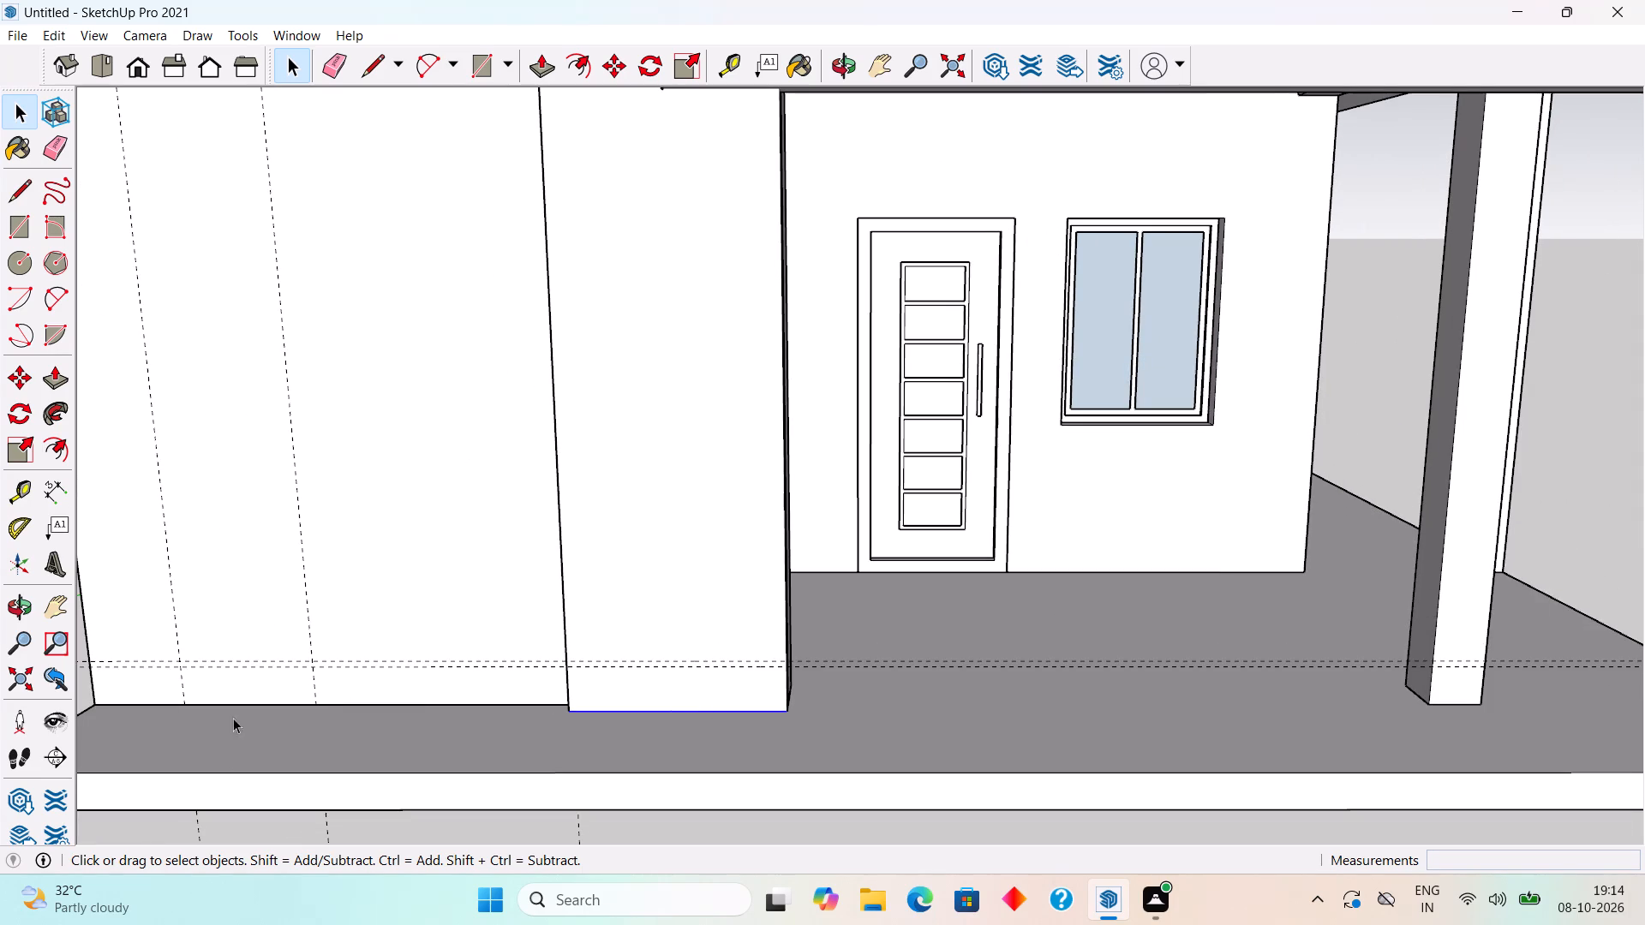
{"action": "left_click", "coordinate": [166, 834]}
{"action": "scroll", "coordinate": [540, 734], "scroll_direction": "up", "scroll_amount": 4}
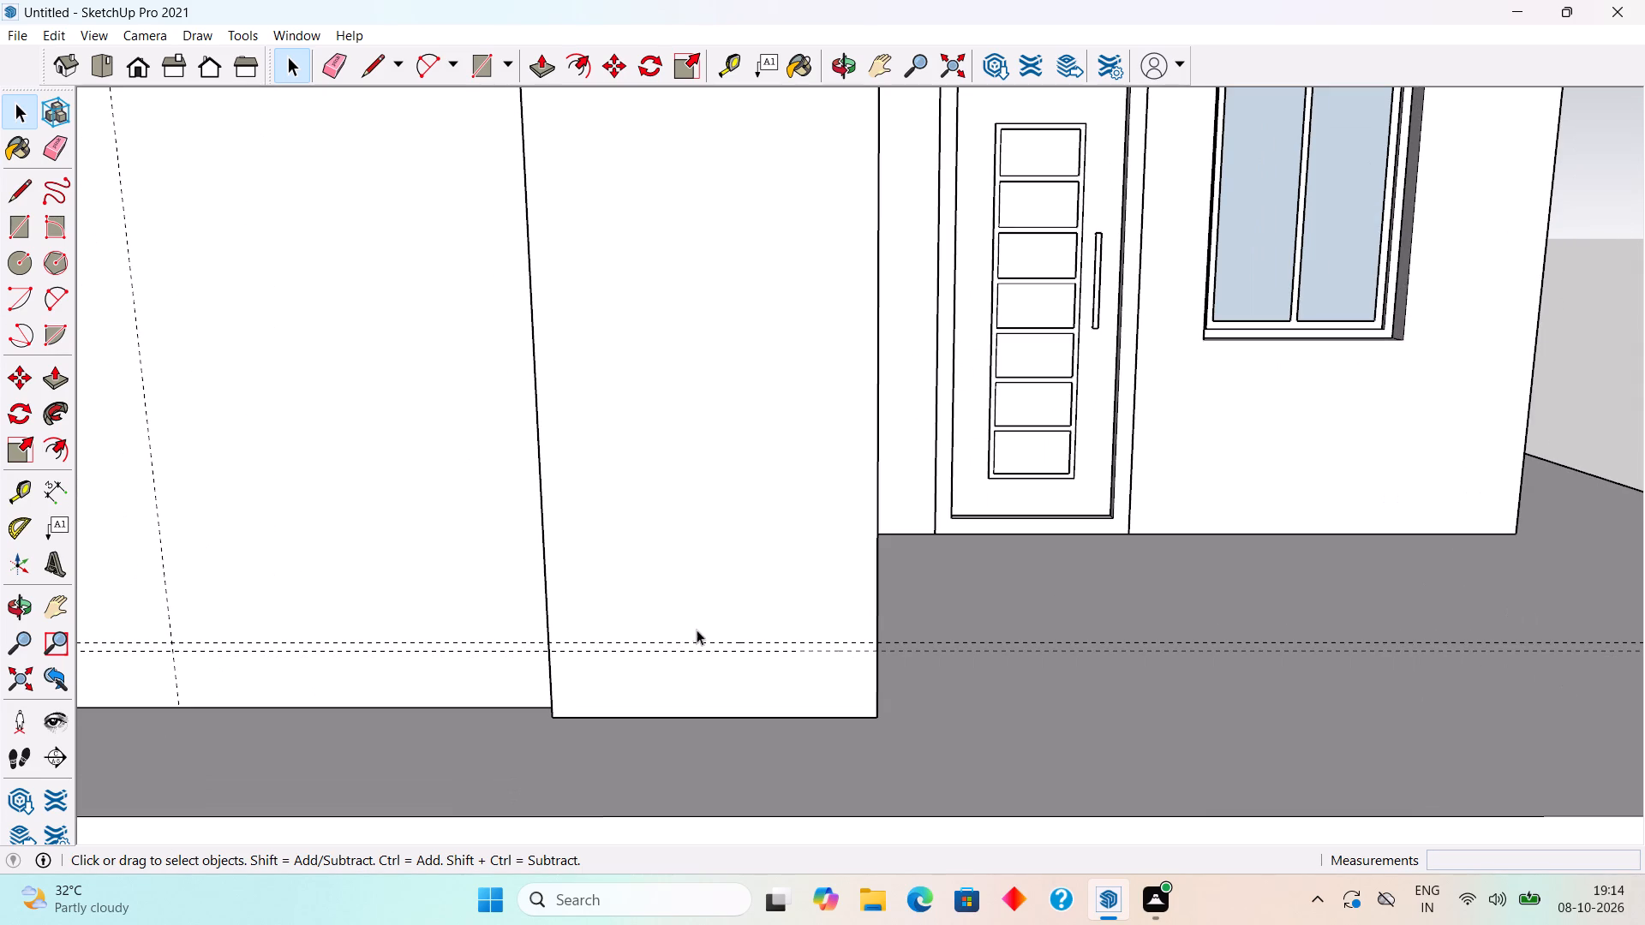
{"action": "left_click", "coordinate": [716, 650]}
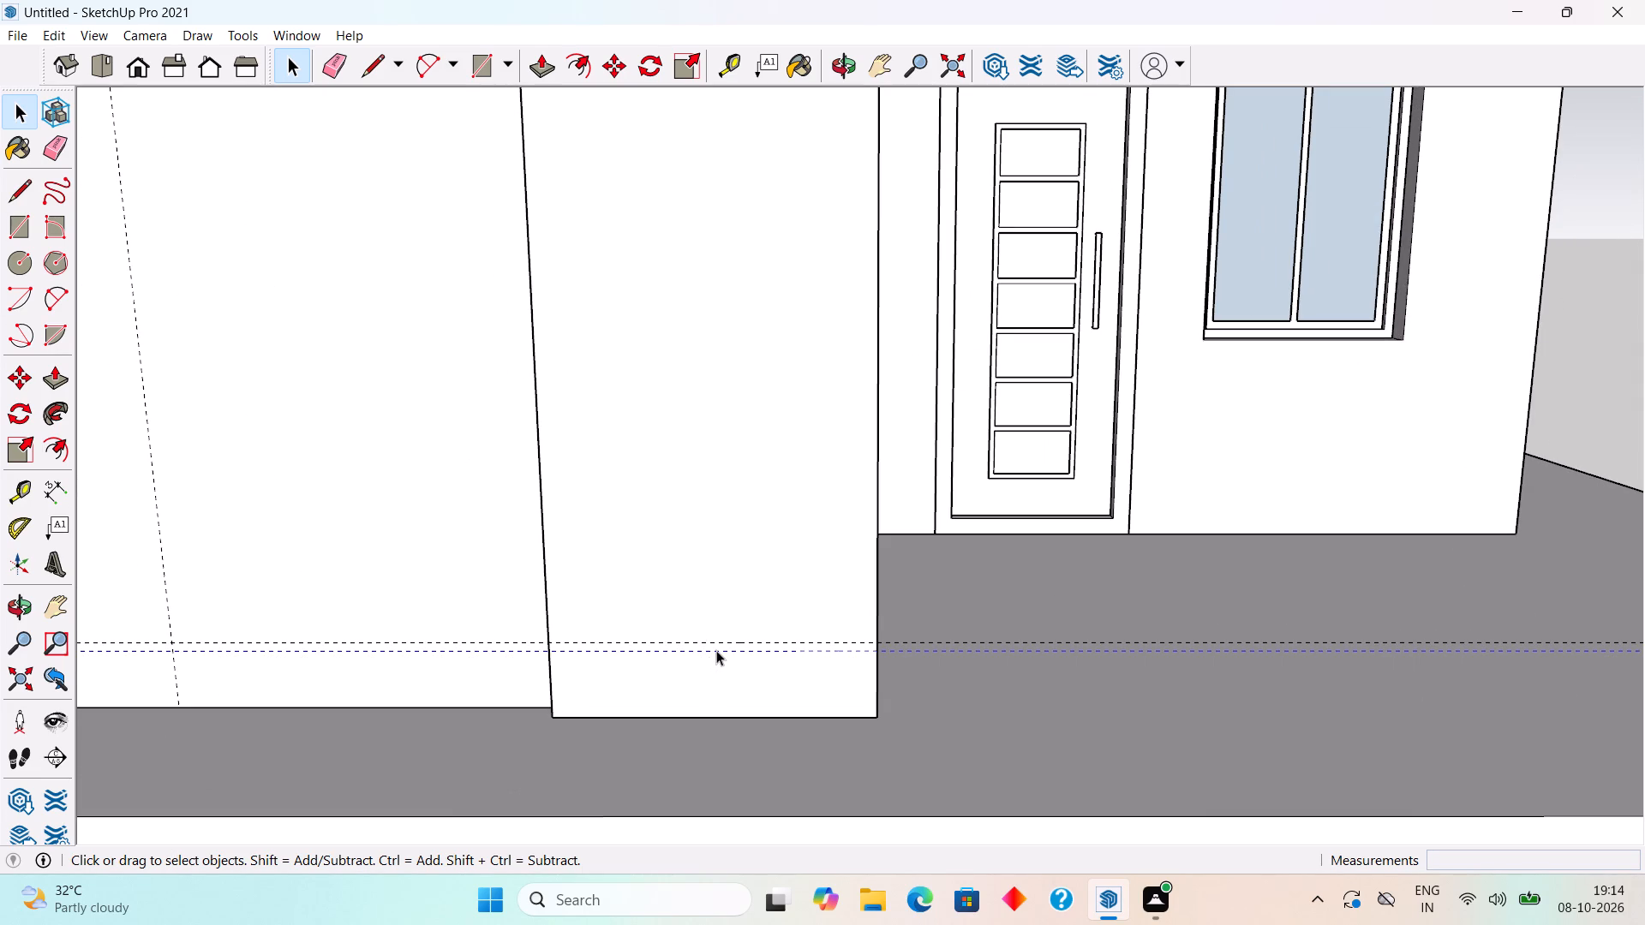
{"action": "left_click", "coordinate": [719, 641], "text": "shift"}
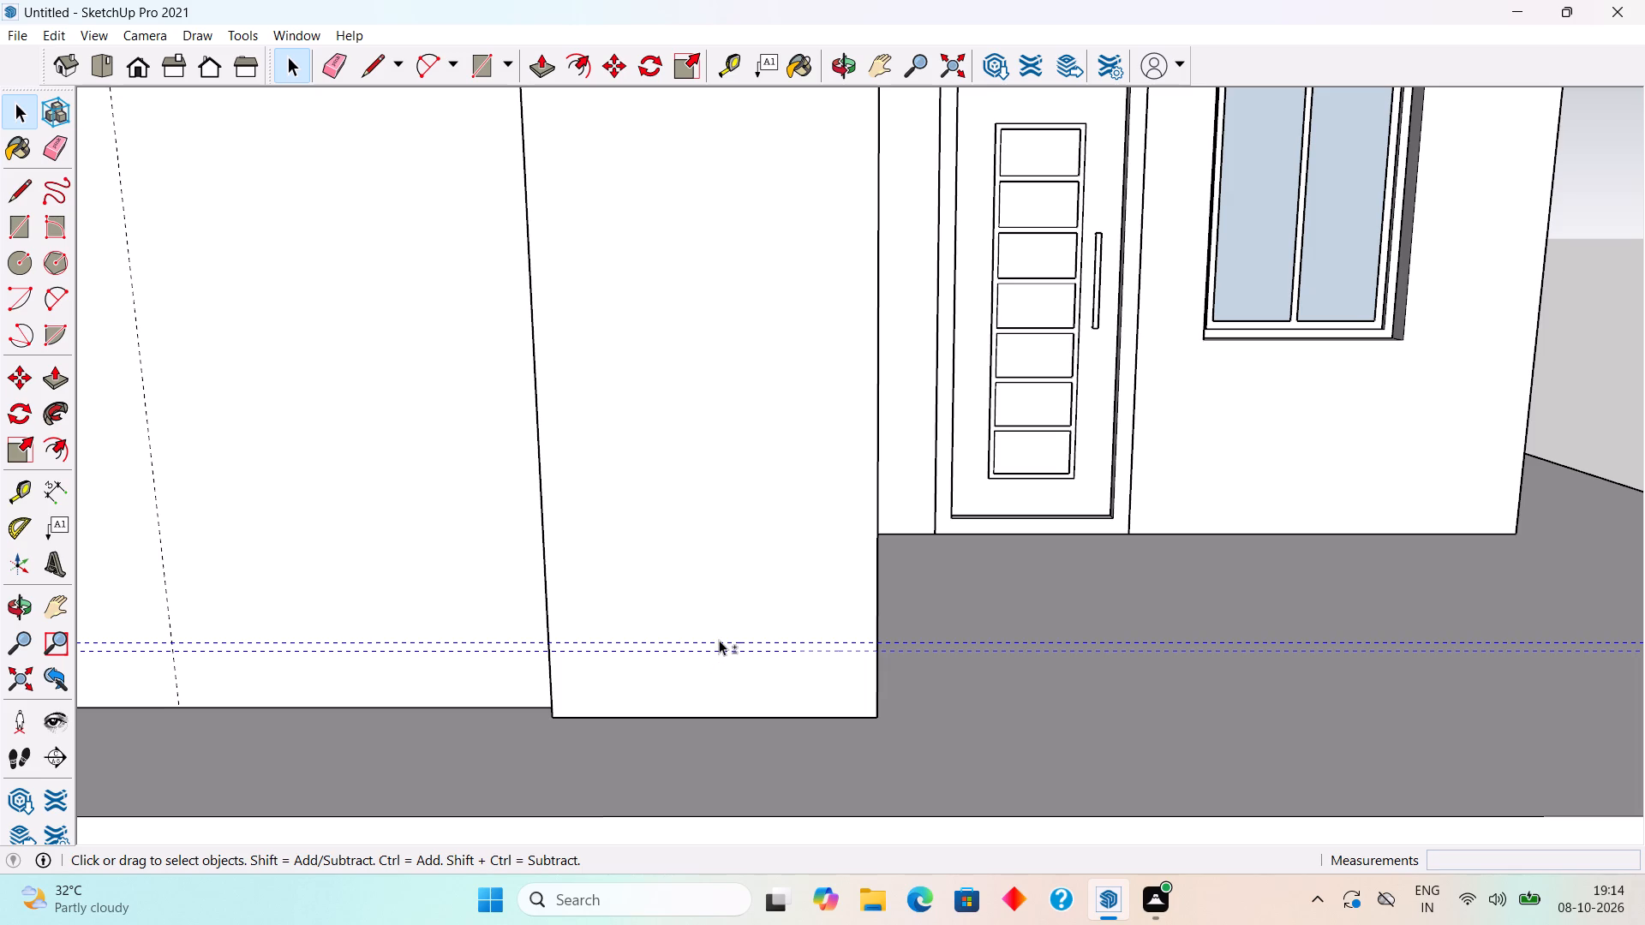
{"action": "key", "text": "m"}
{"action": "left_click", "coordinate": [719, 640]}
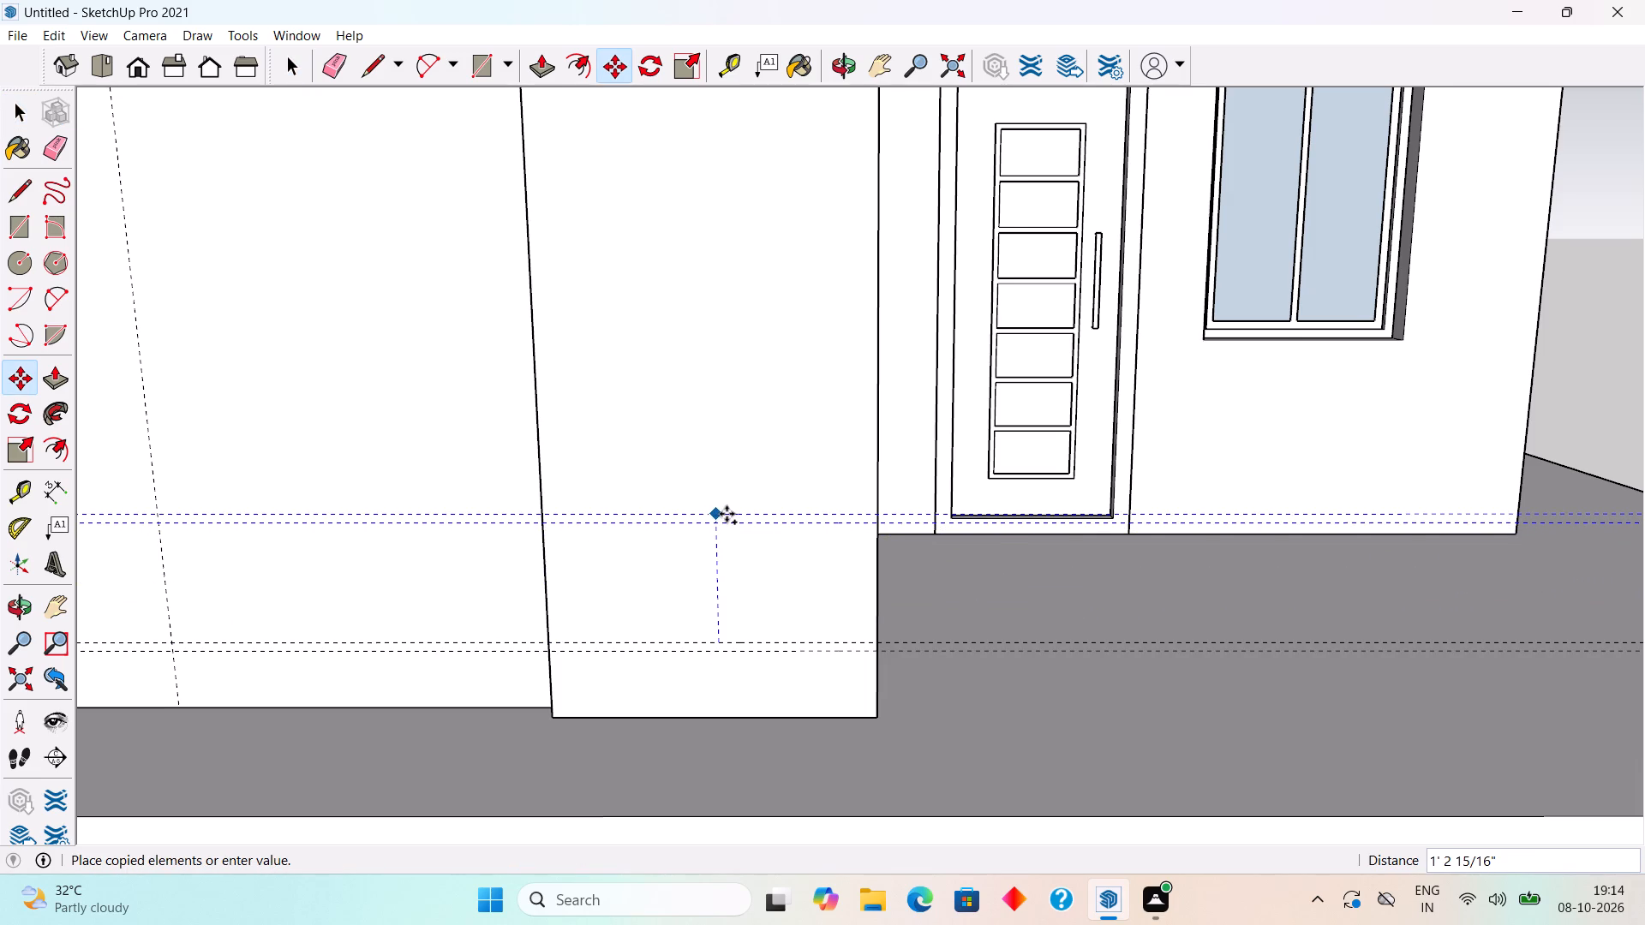
{"action": "type", "text": "9\""}
{"action": "key", "text": "Return"}
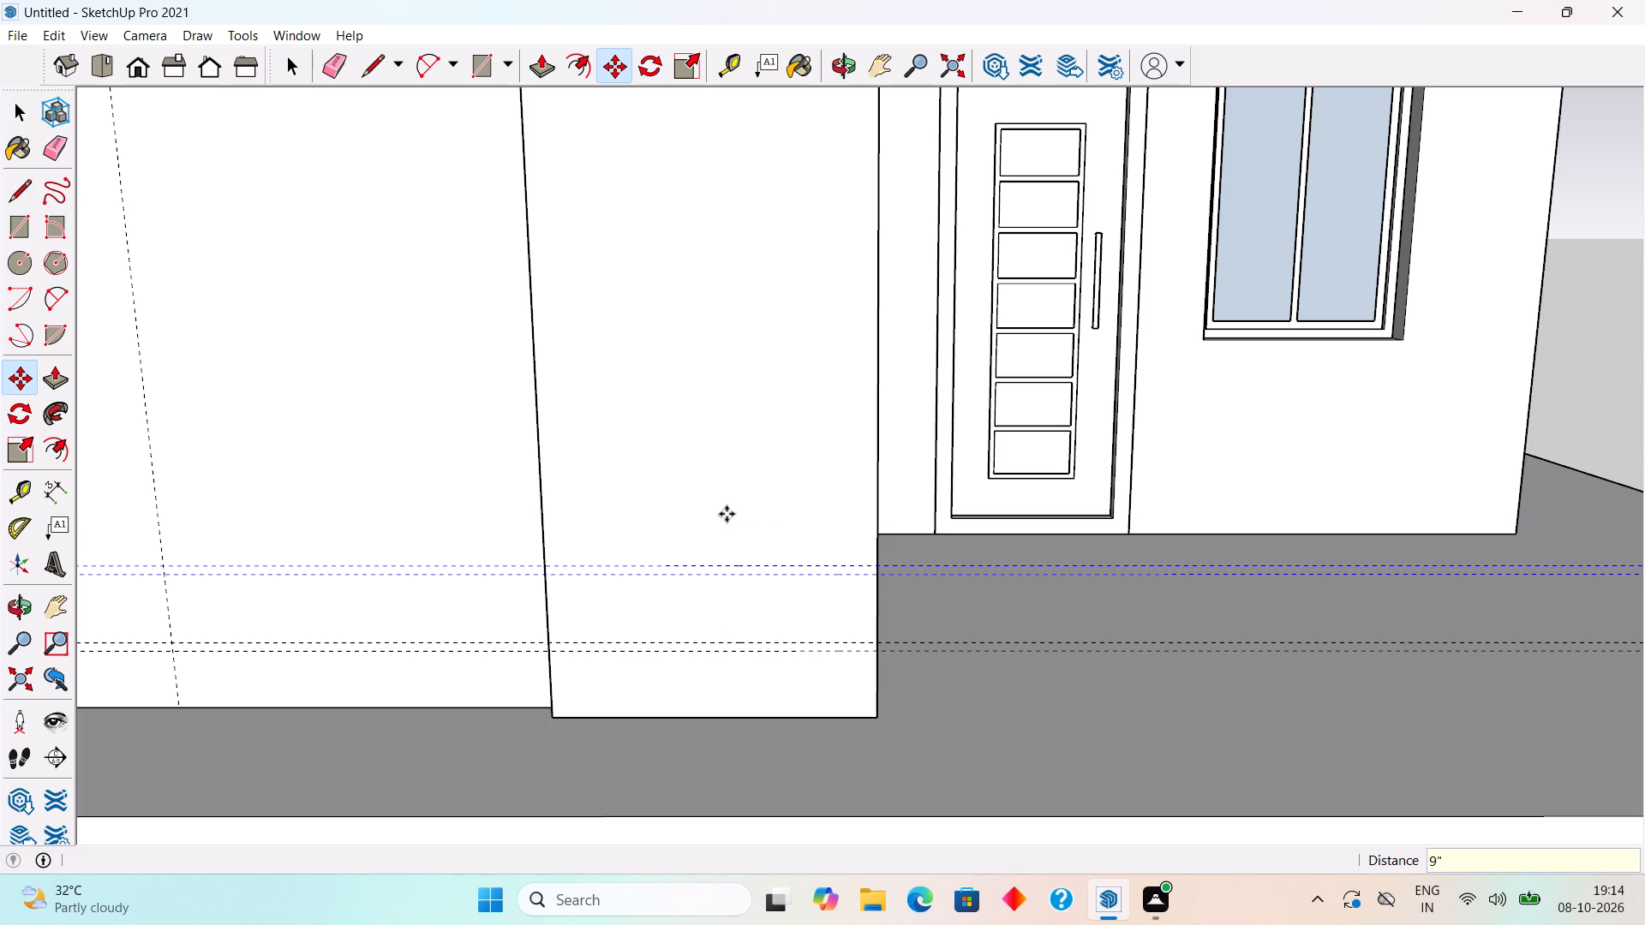
Repeat the copied guide pair up the facade as an x30 array.
{"action": "key", "text": "x"}
{"action": "key", "text": "0"}
{"action": "key", "text": "Return"}
{"action": "key", "text": "BackSpace"}
{"action": "key", "text": "x"}
{"action": "type", "text": "30"}
{"action": "key", "text": "Return"}
{"action": "key", "text": "space"}
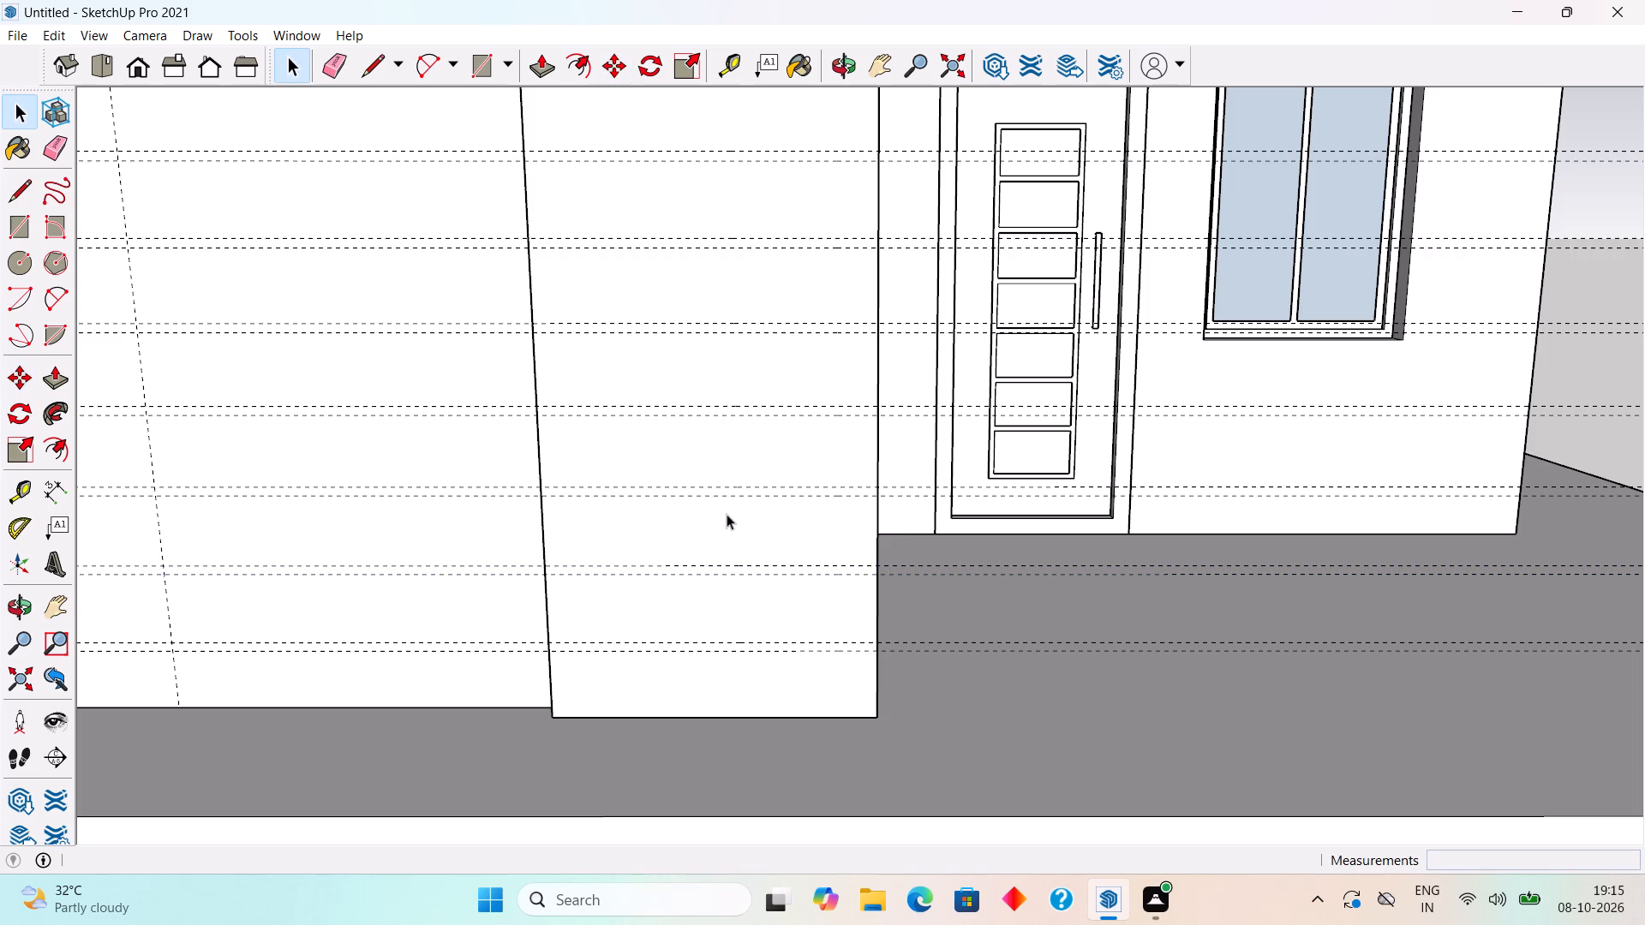
Draw a 1" by about 3' 1 1/4" rectangle across the tall panel's face between the lowest pair of guides.
{"action": "scroll", "coordinate": [727, 514], "scroll_direction": "down", "scroll_amount": 18}
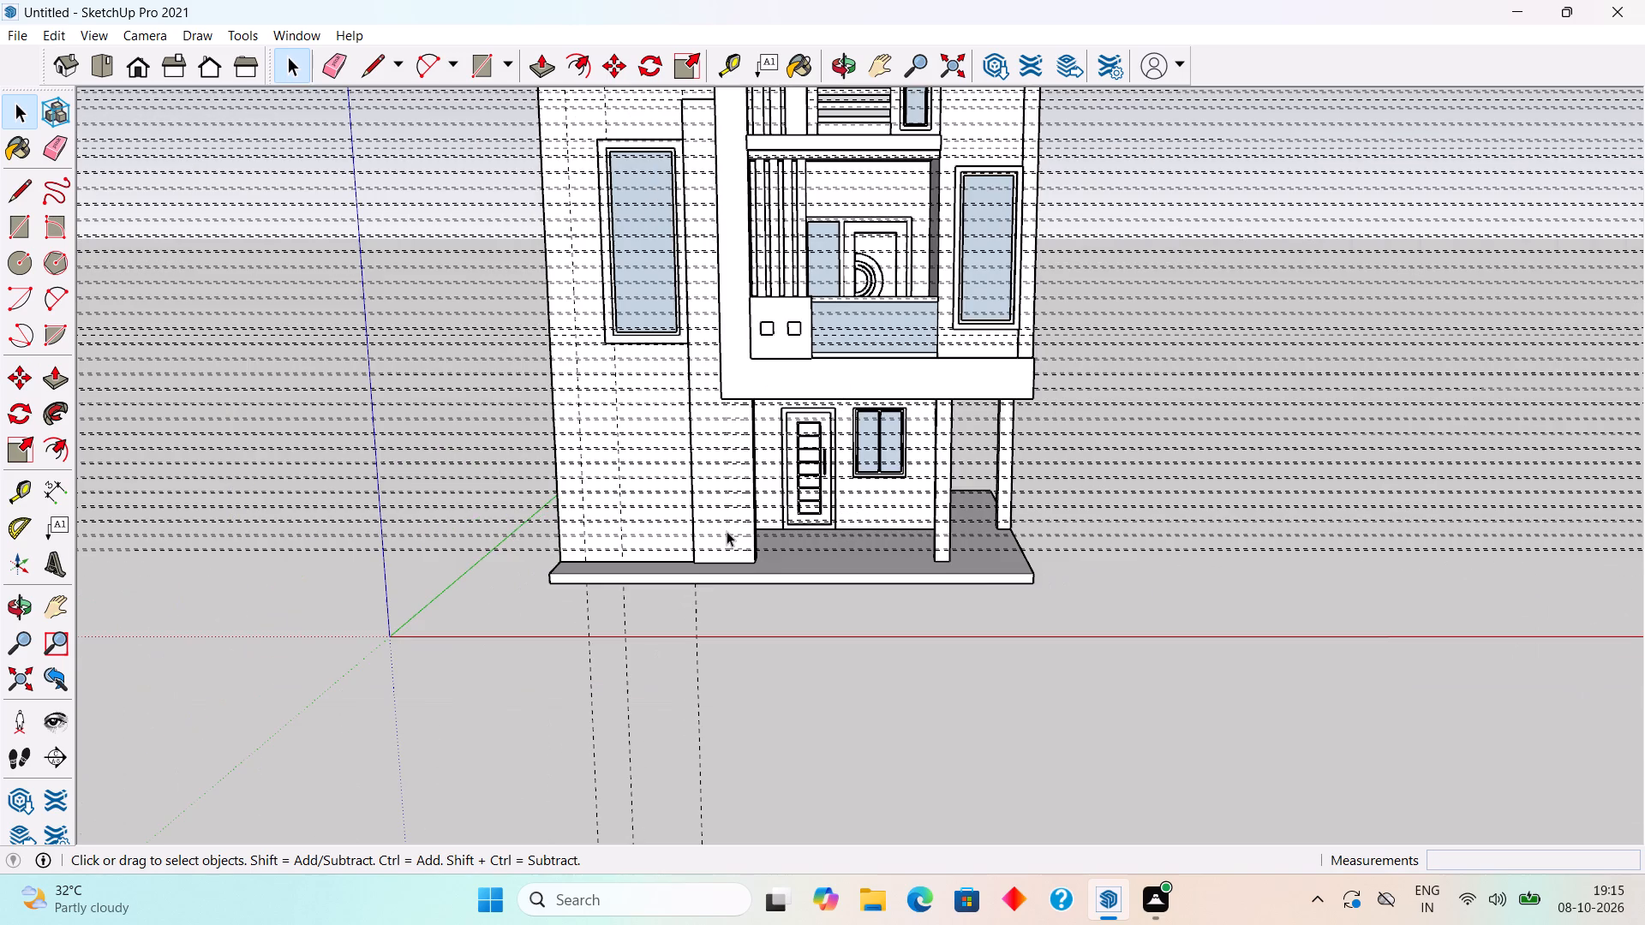
{"action": "scroll", "coordinate": [727, 531], "scroll_direction": "down", "scroll_amount": 3}
{"action": "scroll", "coordinate": [727, 531], "scroll_direction": "up", "scroll_amount": 9}
{"action": "scroll", "coordinate": [716, 624], "scroll_direction": "up", "scroll_amount": 14}
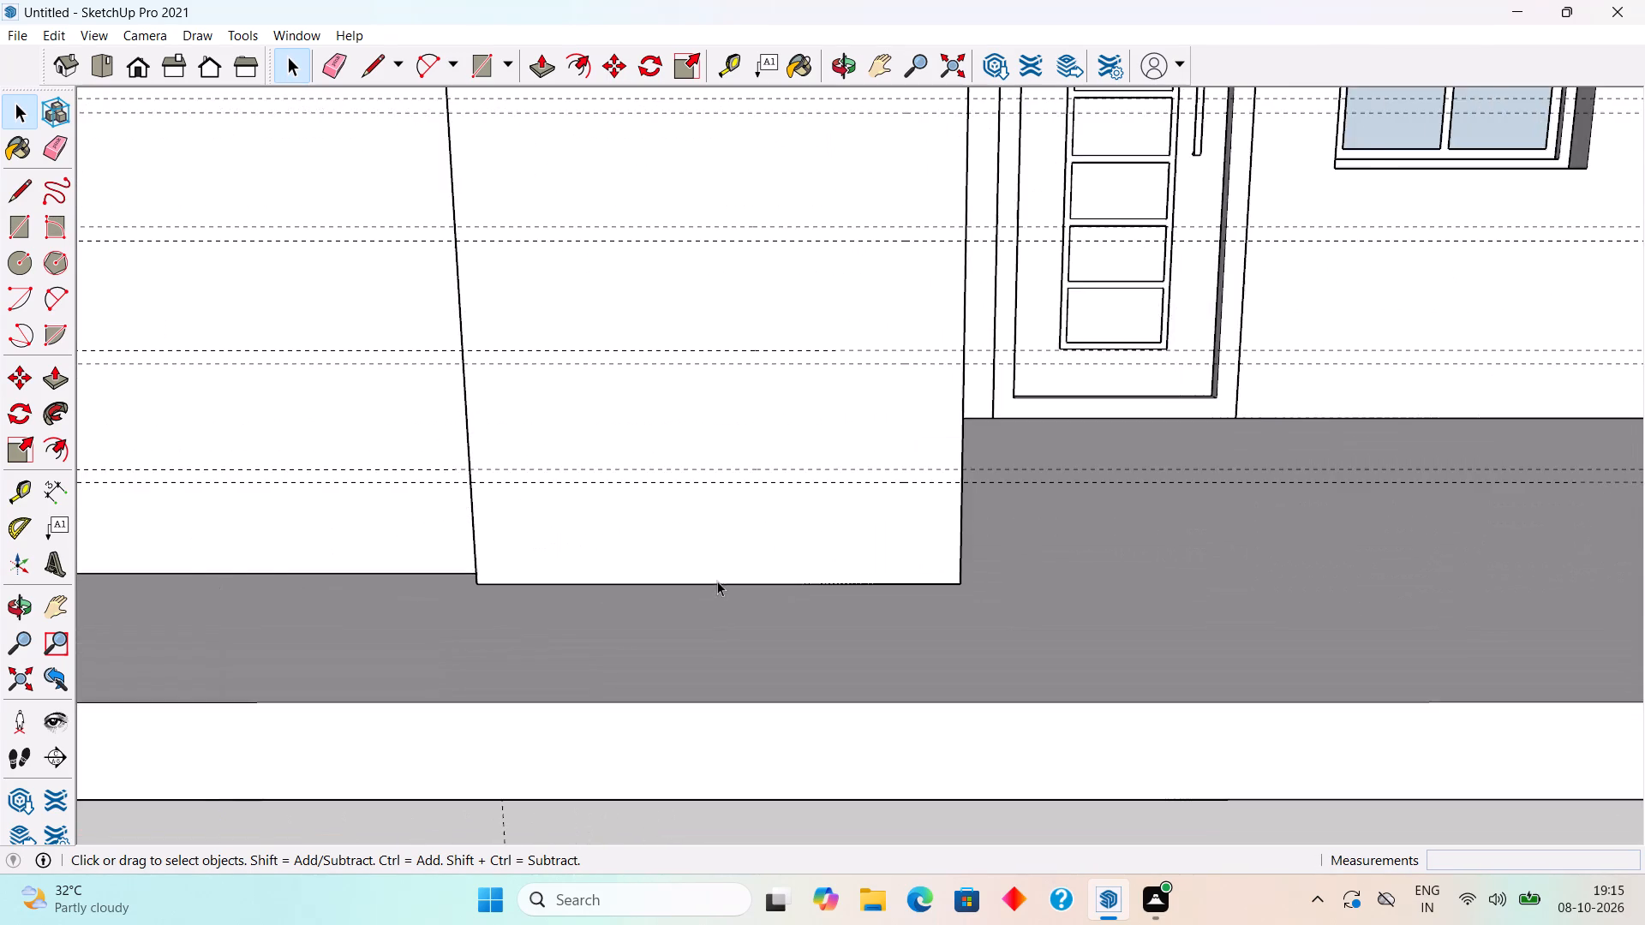
{"action": "scroll", "coordinate": [696, 565], "scroll_direction": "up", "scroll_amount": 2}
{"action": "middle_click_drag", "start_coordinate": [484, 515], "coordinate": [509, 497]}
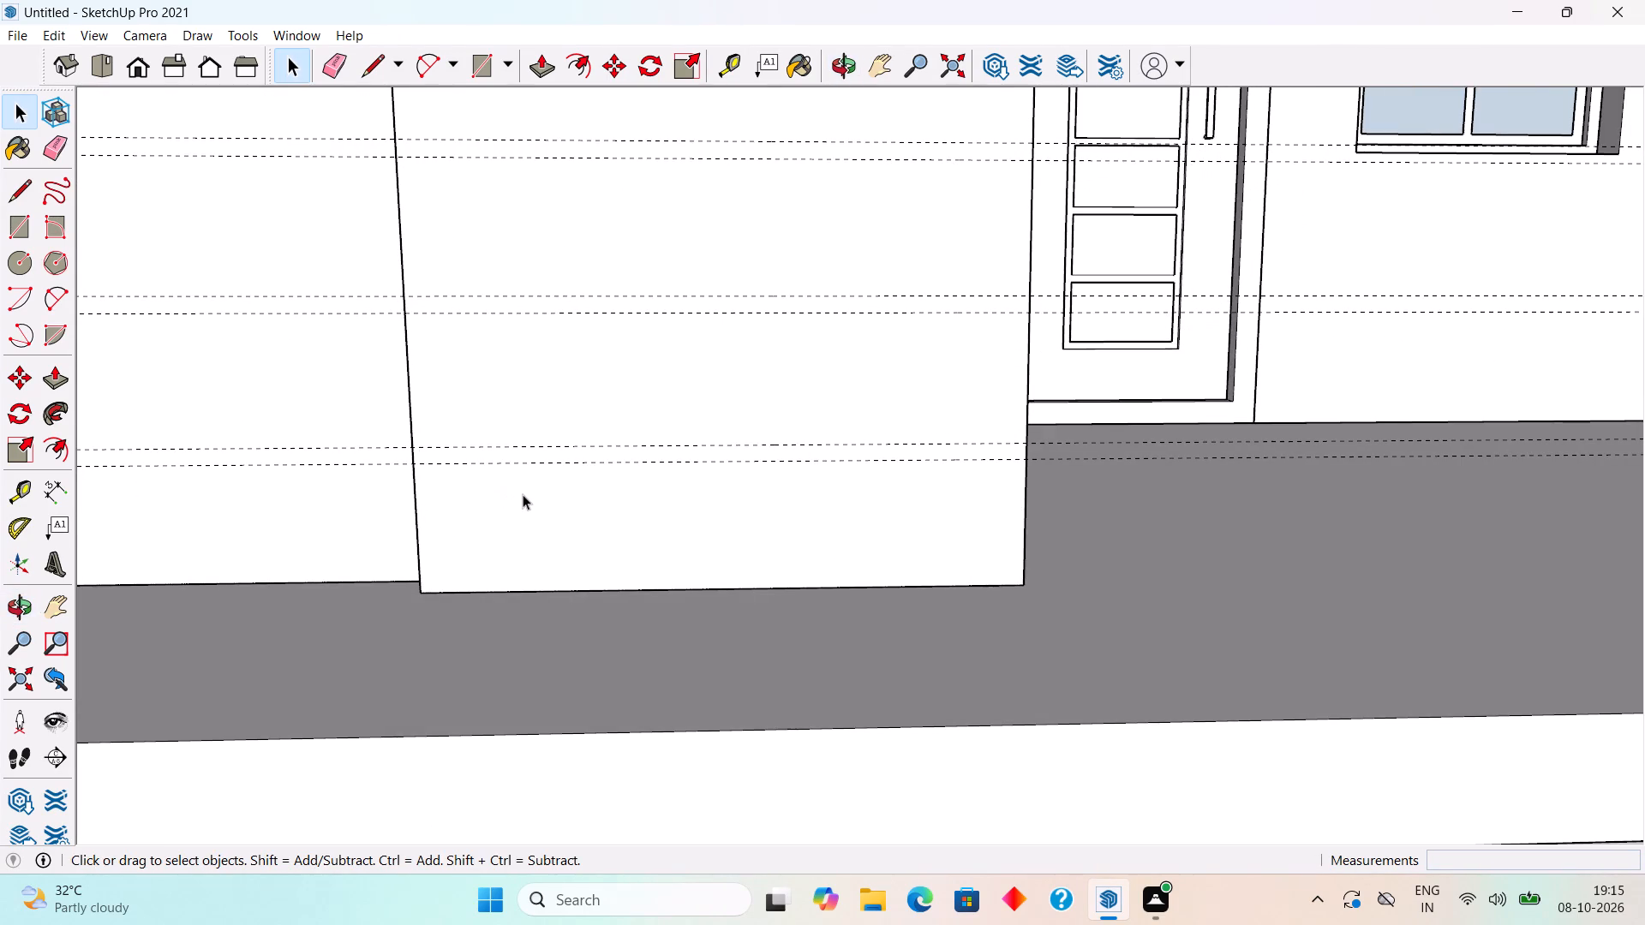
{"action": "triple_click", "coordinate": [523, 493]}
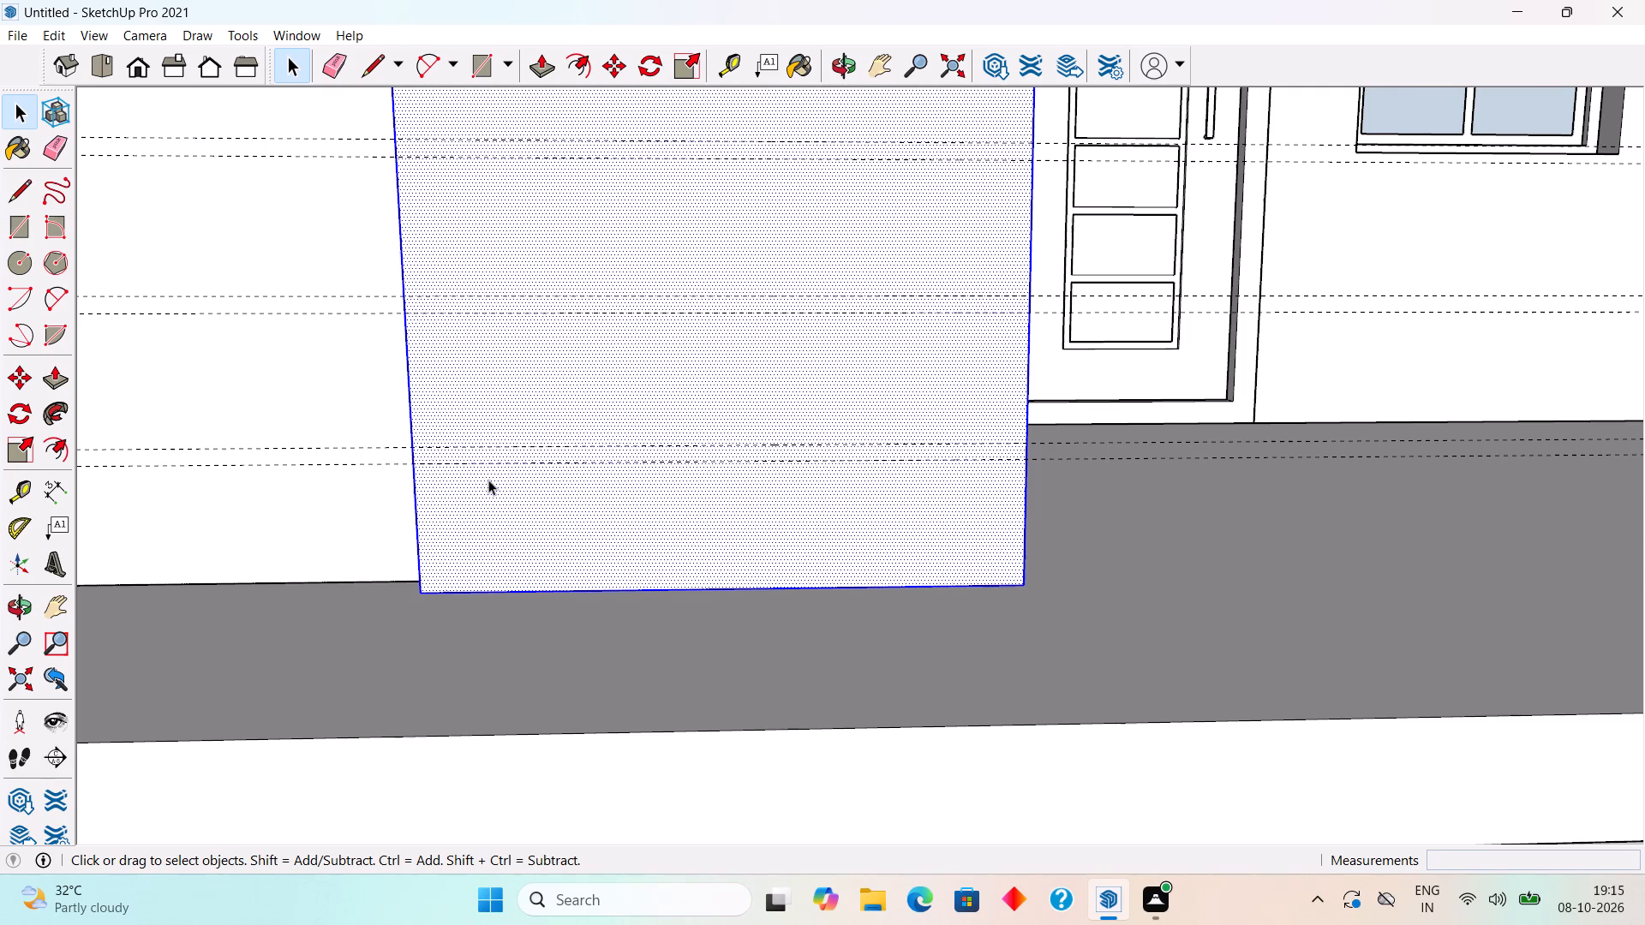
{"action": "key", "text": "r"}
{"action": "left_click", "coordinate": [414, 446]}
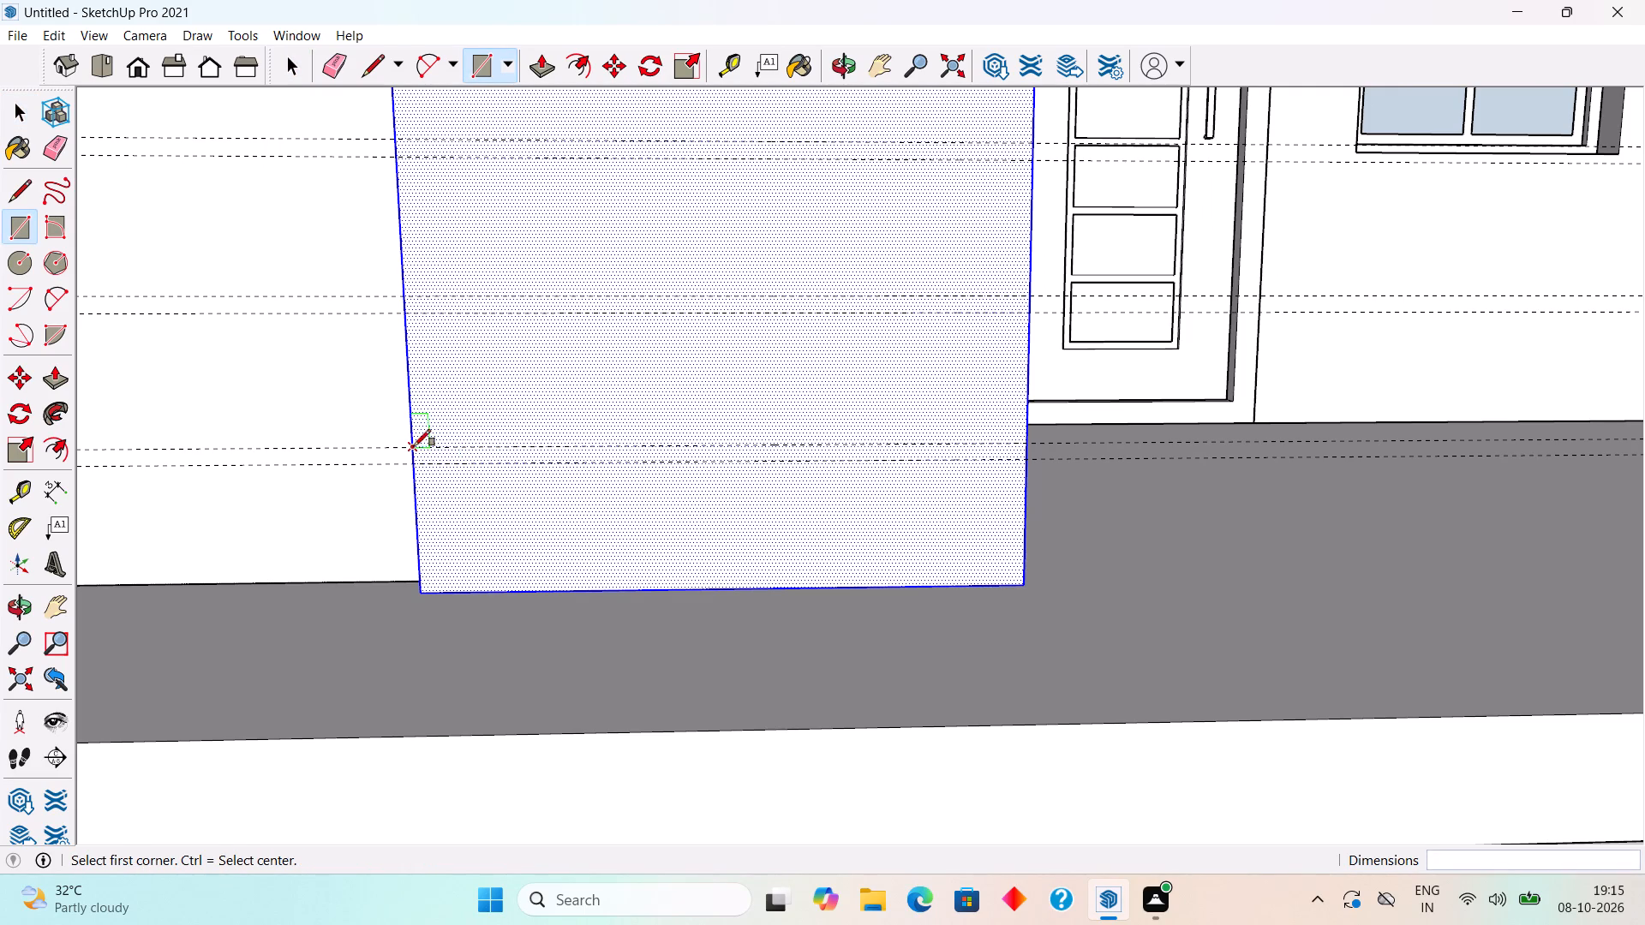
{"action": "left_click", "coordinate": [1027, 457]}
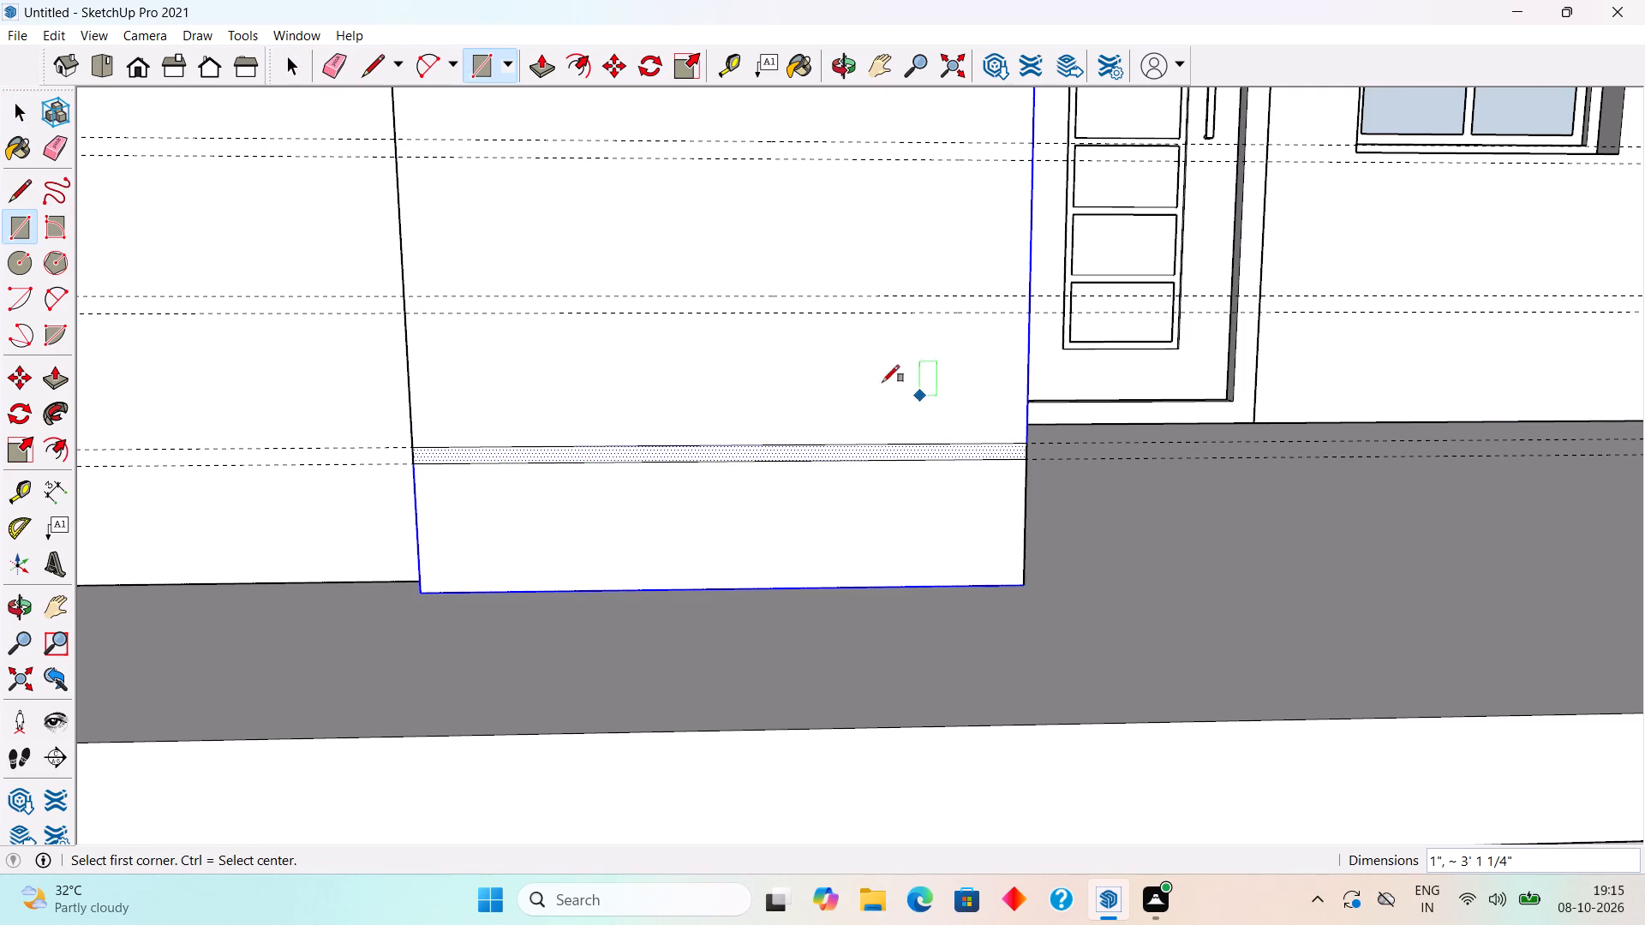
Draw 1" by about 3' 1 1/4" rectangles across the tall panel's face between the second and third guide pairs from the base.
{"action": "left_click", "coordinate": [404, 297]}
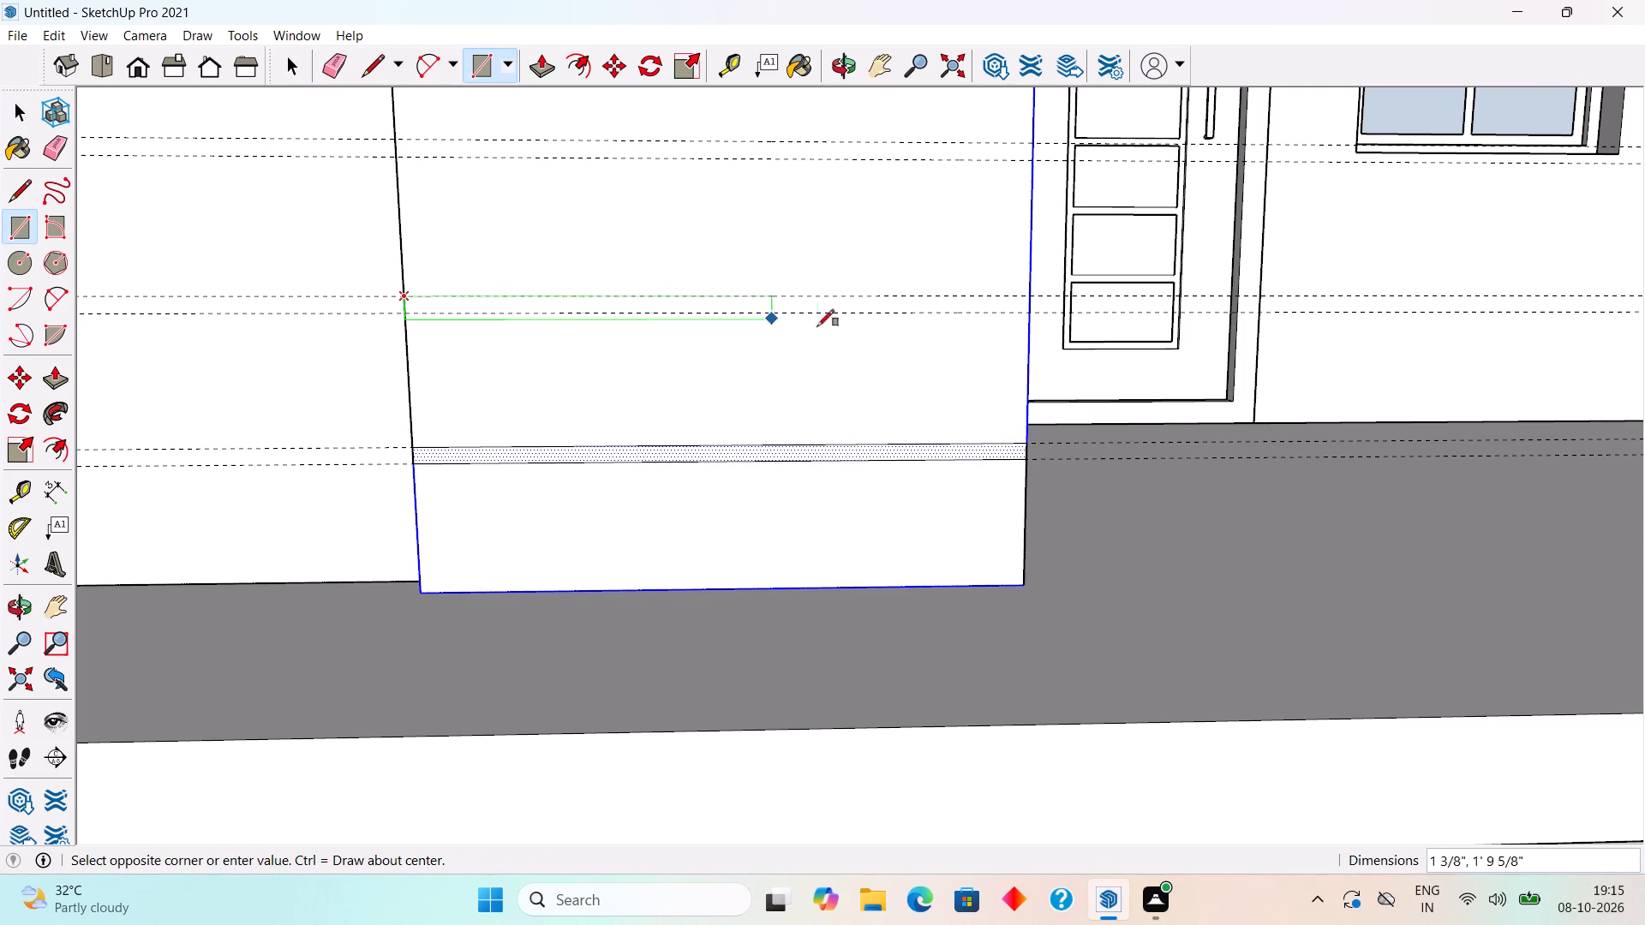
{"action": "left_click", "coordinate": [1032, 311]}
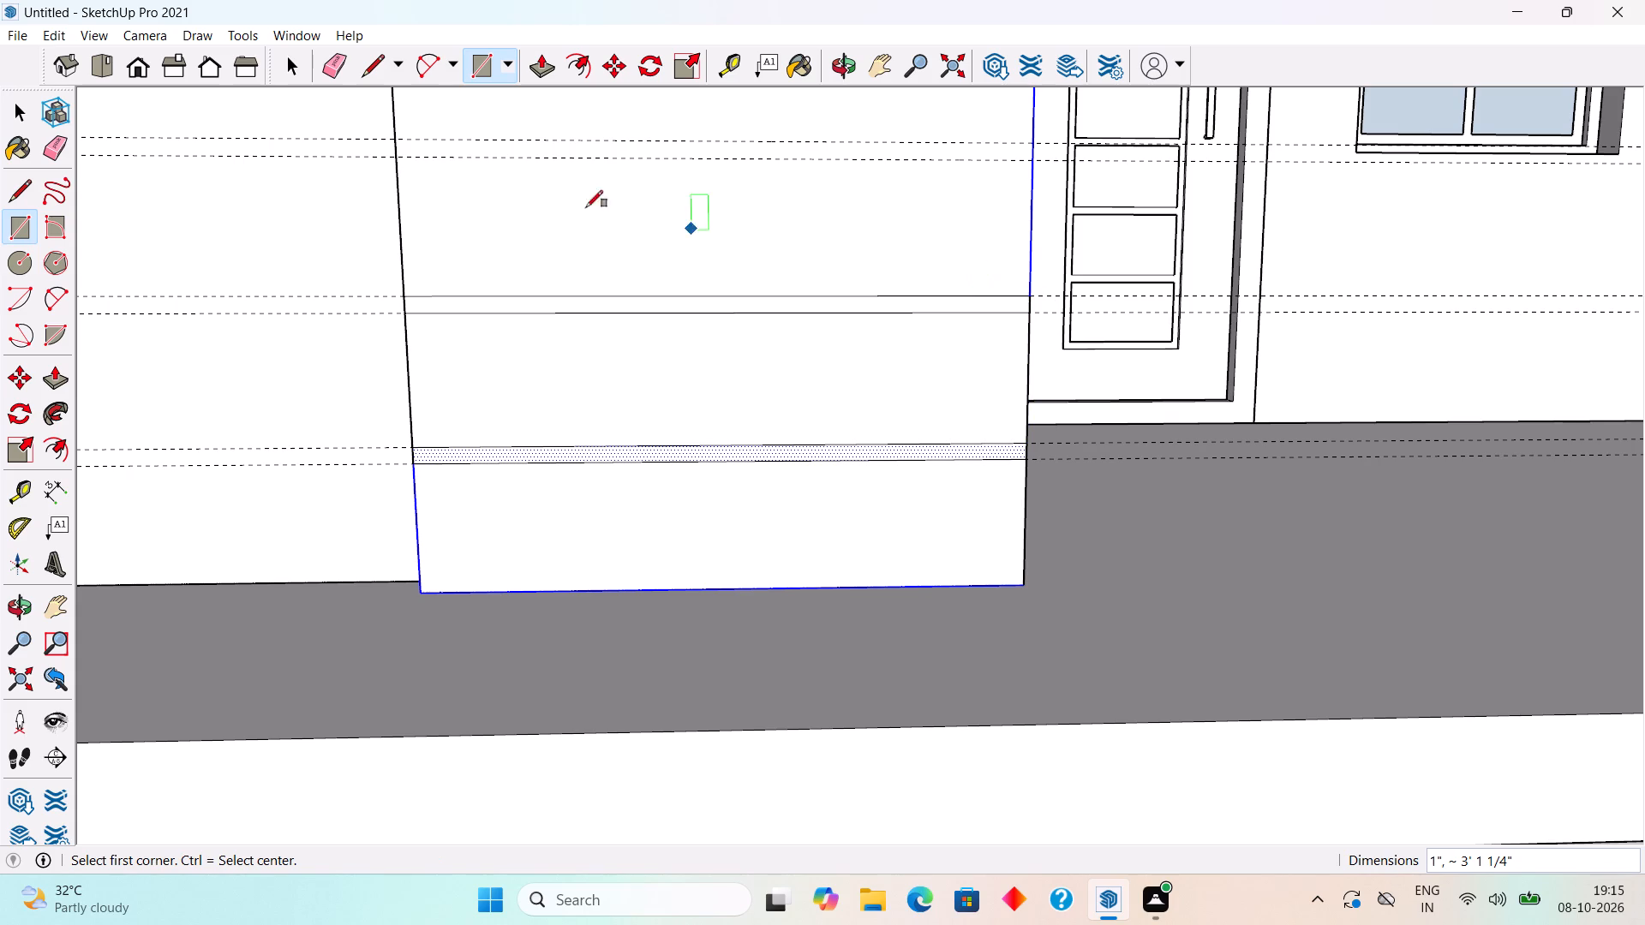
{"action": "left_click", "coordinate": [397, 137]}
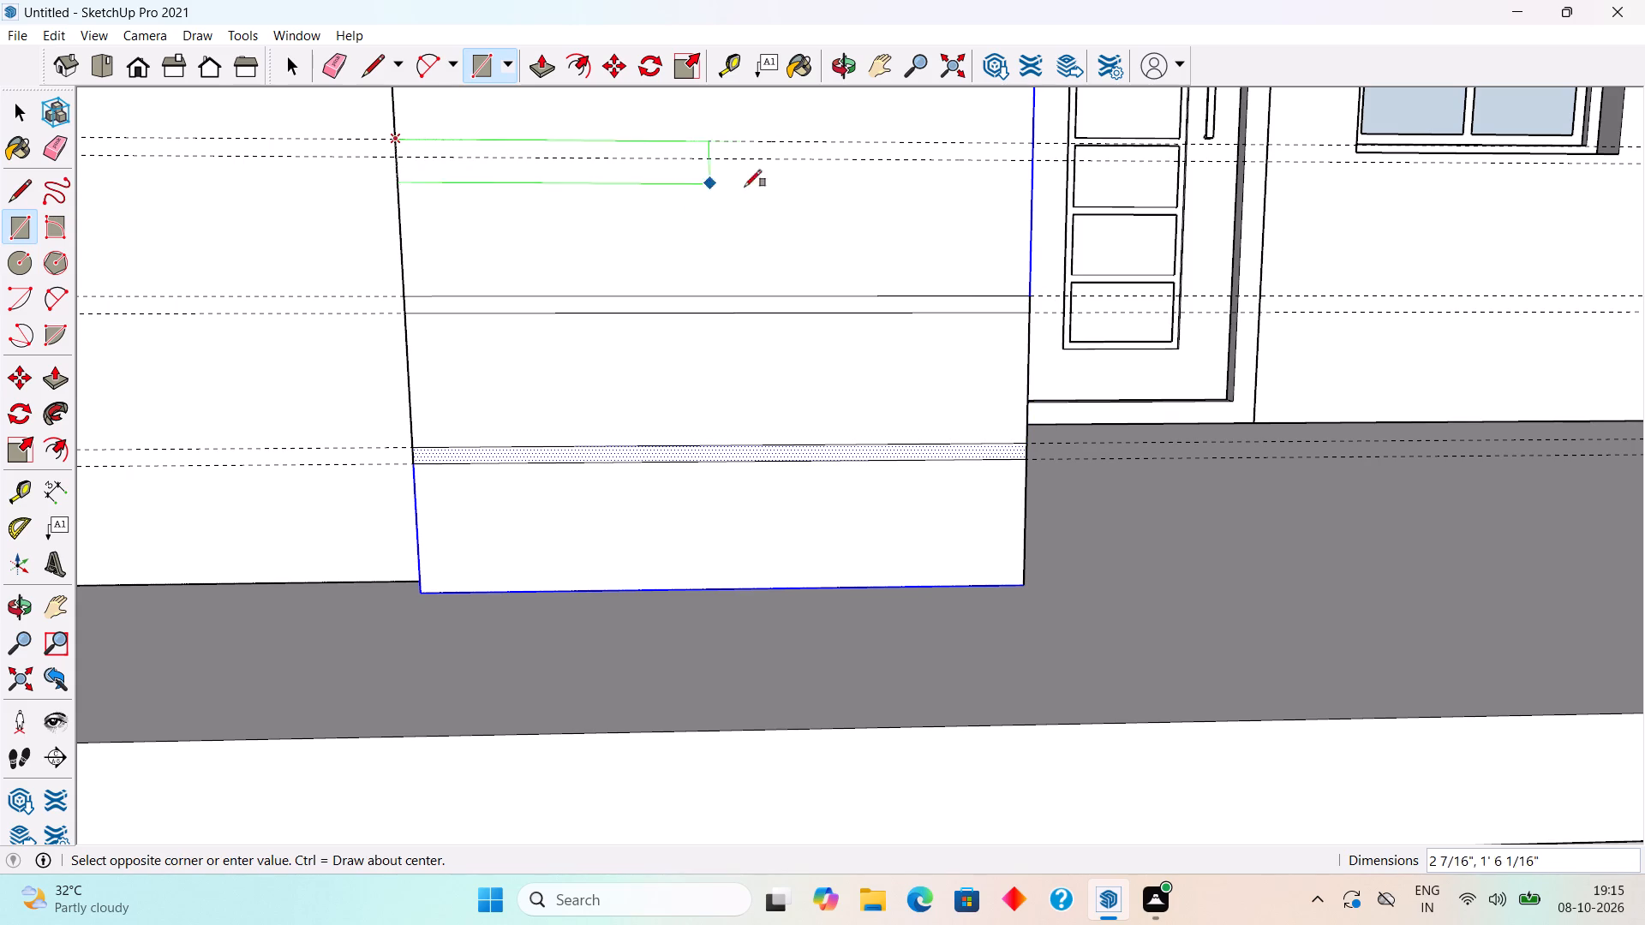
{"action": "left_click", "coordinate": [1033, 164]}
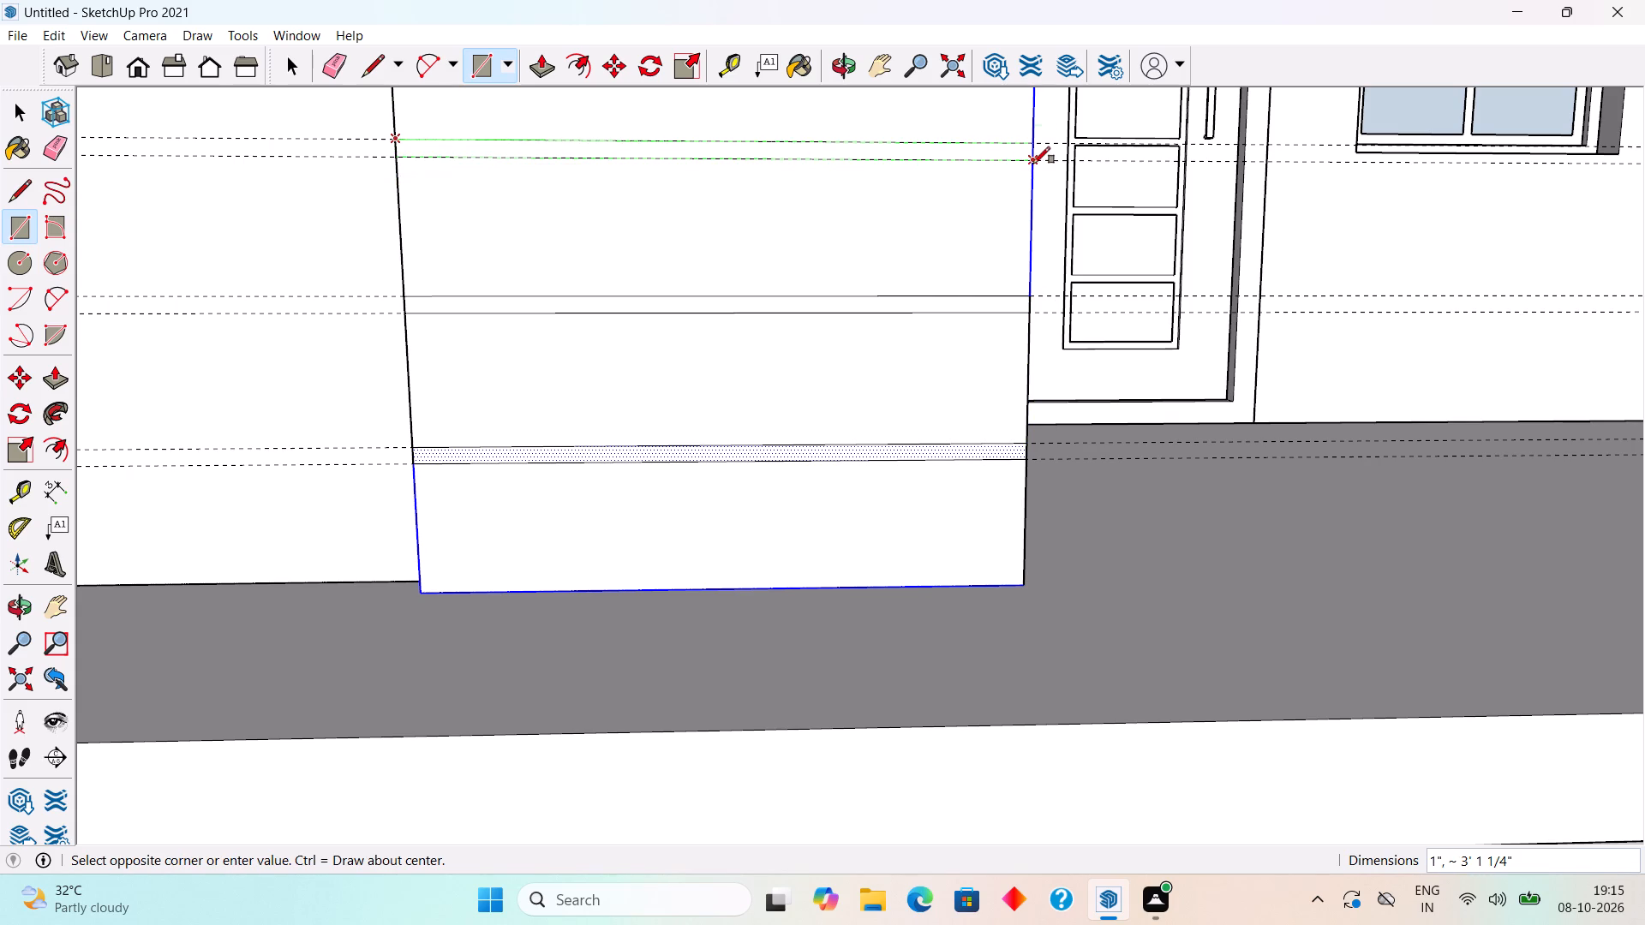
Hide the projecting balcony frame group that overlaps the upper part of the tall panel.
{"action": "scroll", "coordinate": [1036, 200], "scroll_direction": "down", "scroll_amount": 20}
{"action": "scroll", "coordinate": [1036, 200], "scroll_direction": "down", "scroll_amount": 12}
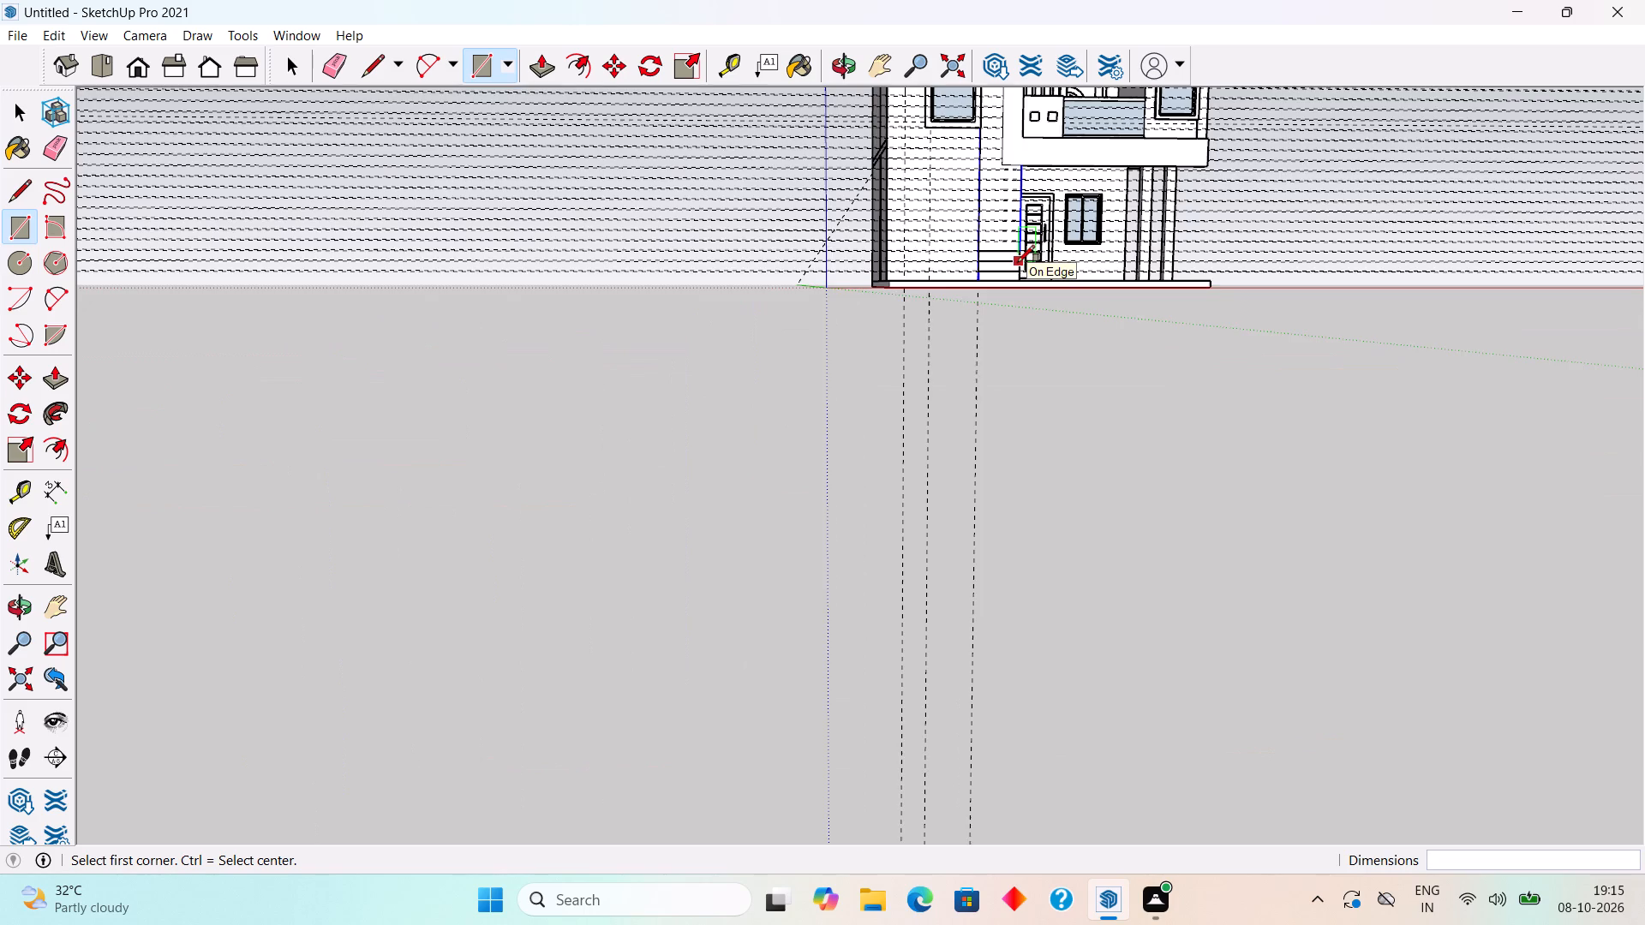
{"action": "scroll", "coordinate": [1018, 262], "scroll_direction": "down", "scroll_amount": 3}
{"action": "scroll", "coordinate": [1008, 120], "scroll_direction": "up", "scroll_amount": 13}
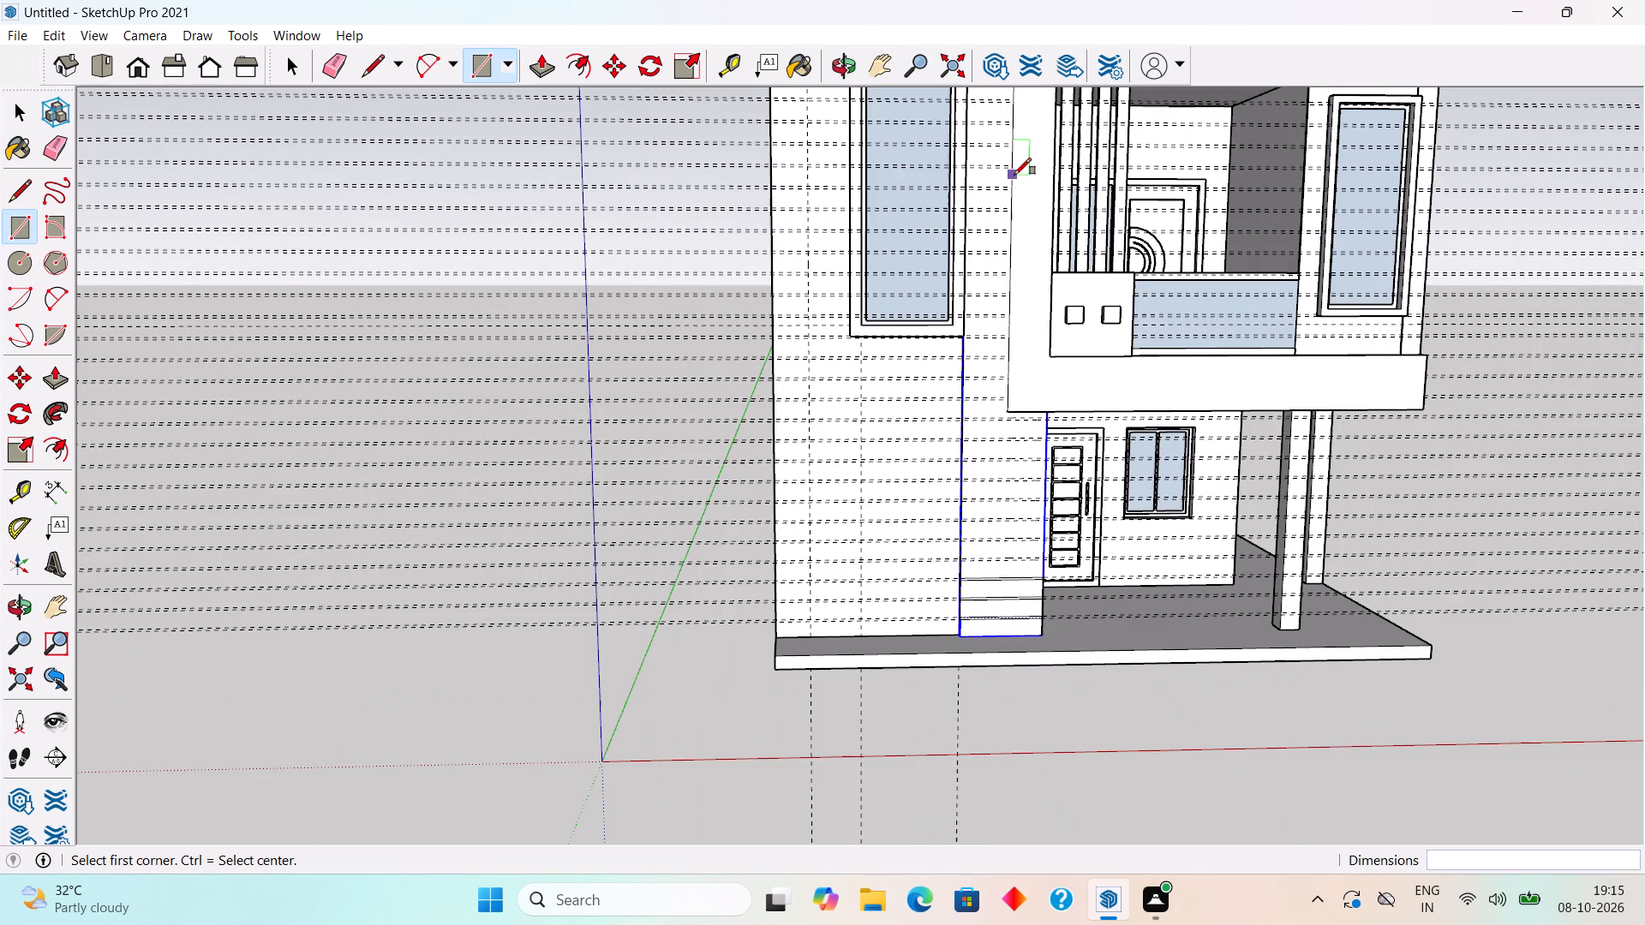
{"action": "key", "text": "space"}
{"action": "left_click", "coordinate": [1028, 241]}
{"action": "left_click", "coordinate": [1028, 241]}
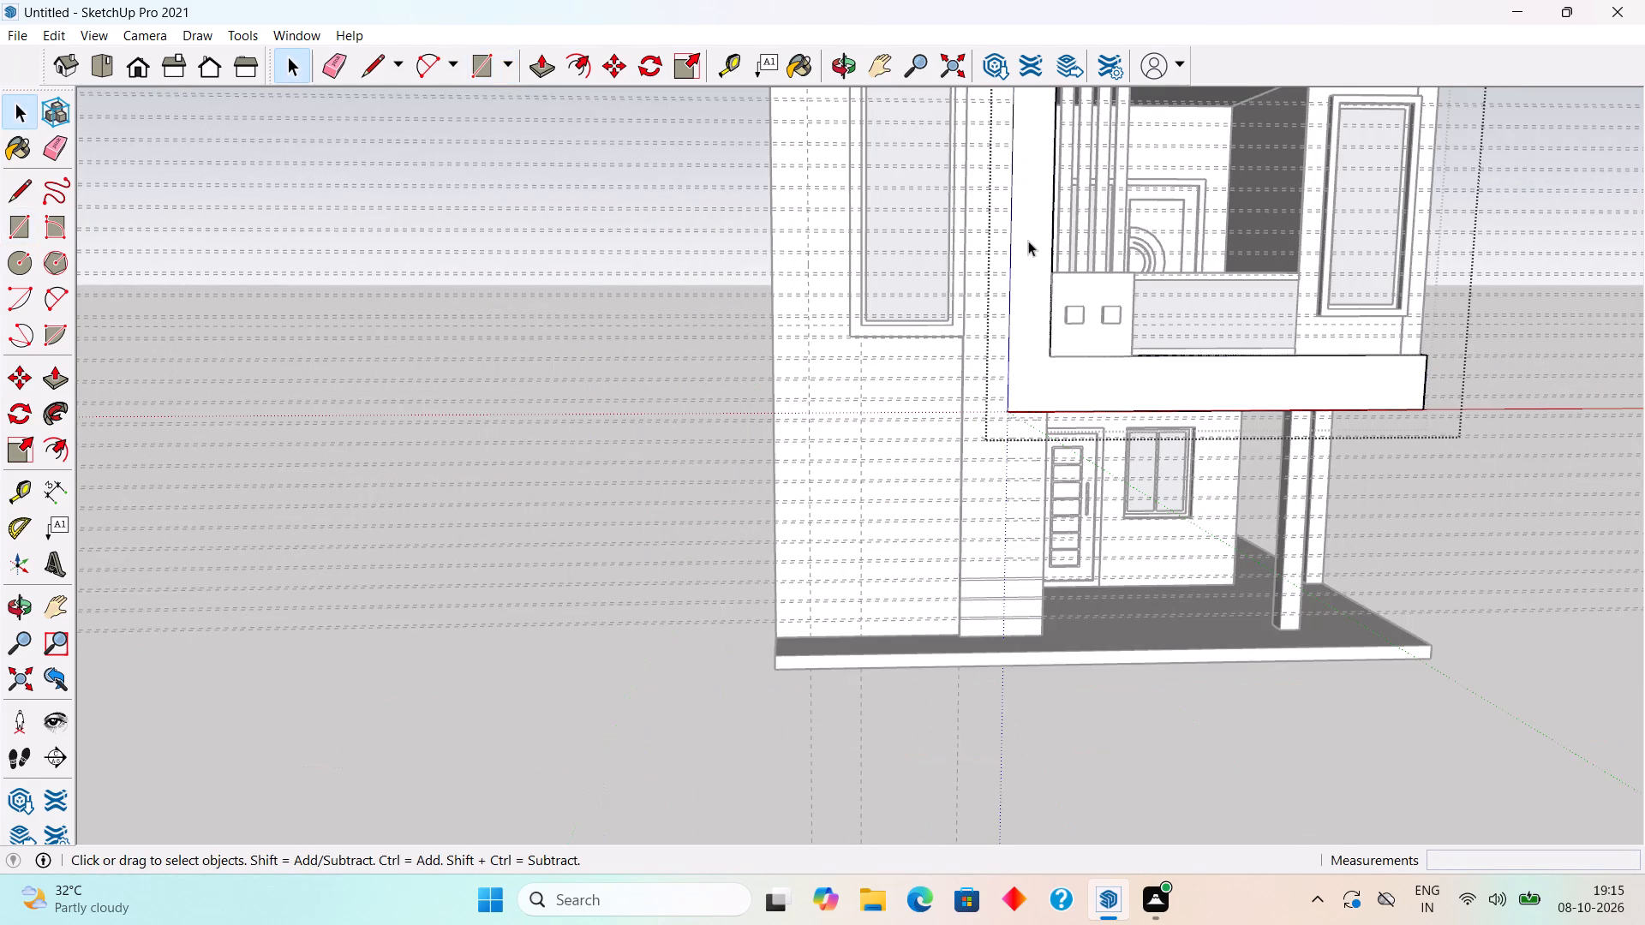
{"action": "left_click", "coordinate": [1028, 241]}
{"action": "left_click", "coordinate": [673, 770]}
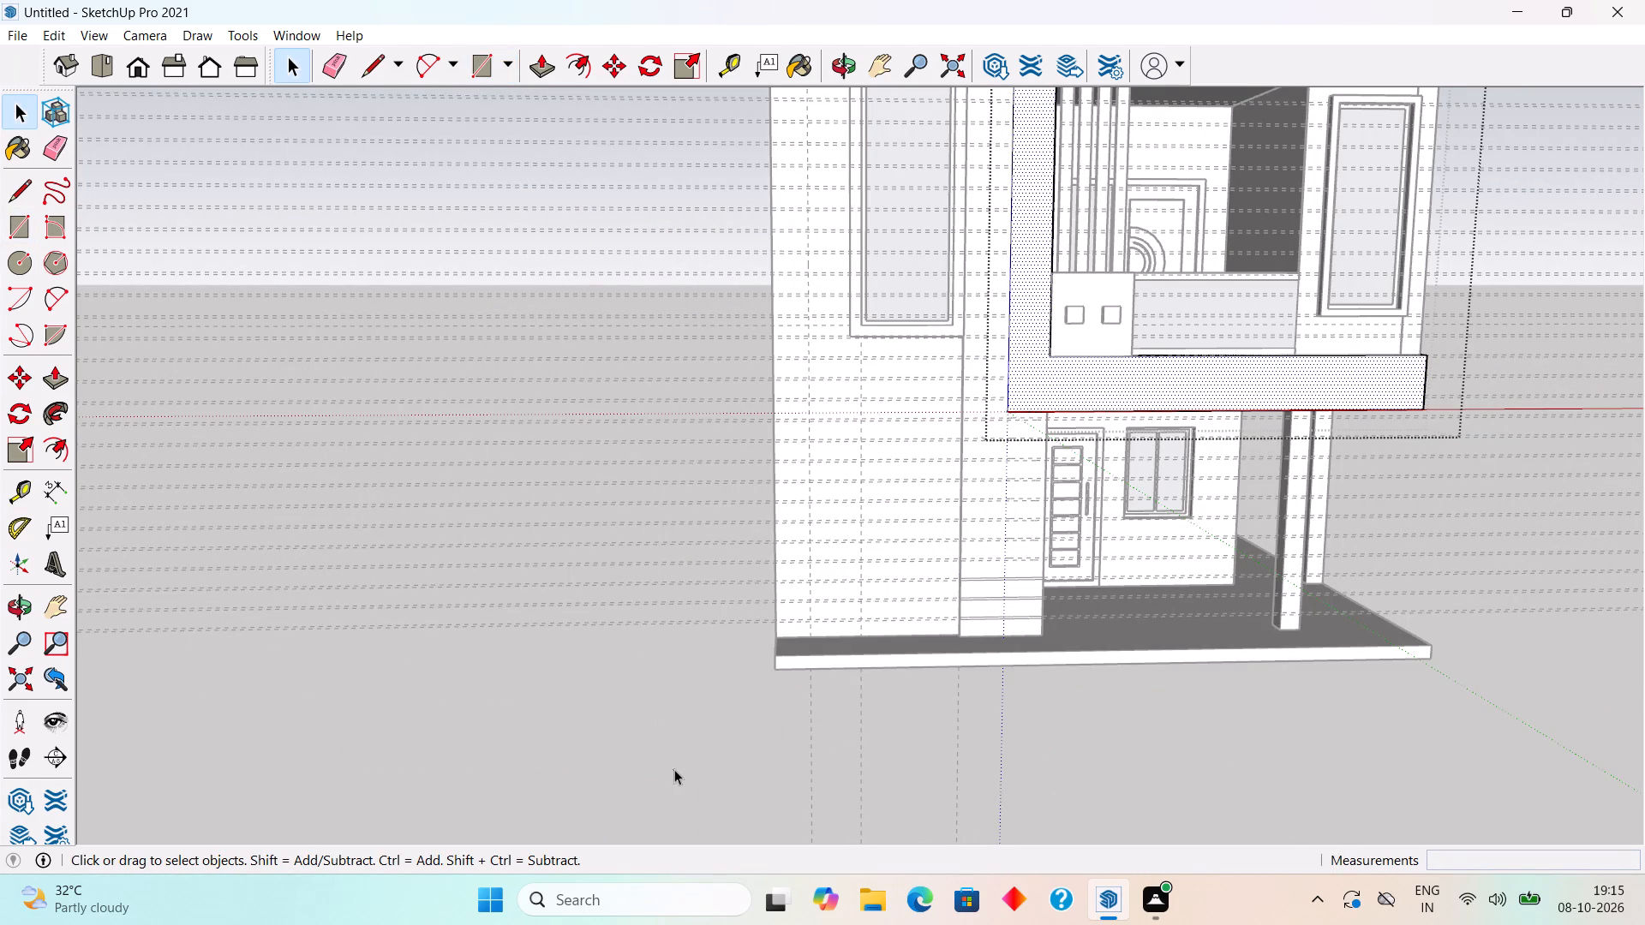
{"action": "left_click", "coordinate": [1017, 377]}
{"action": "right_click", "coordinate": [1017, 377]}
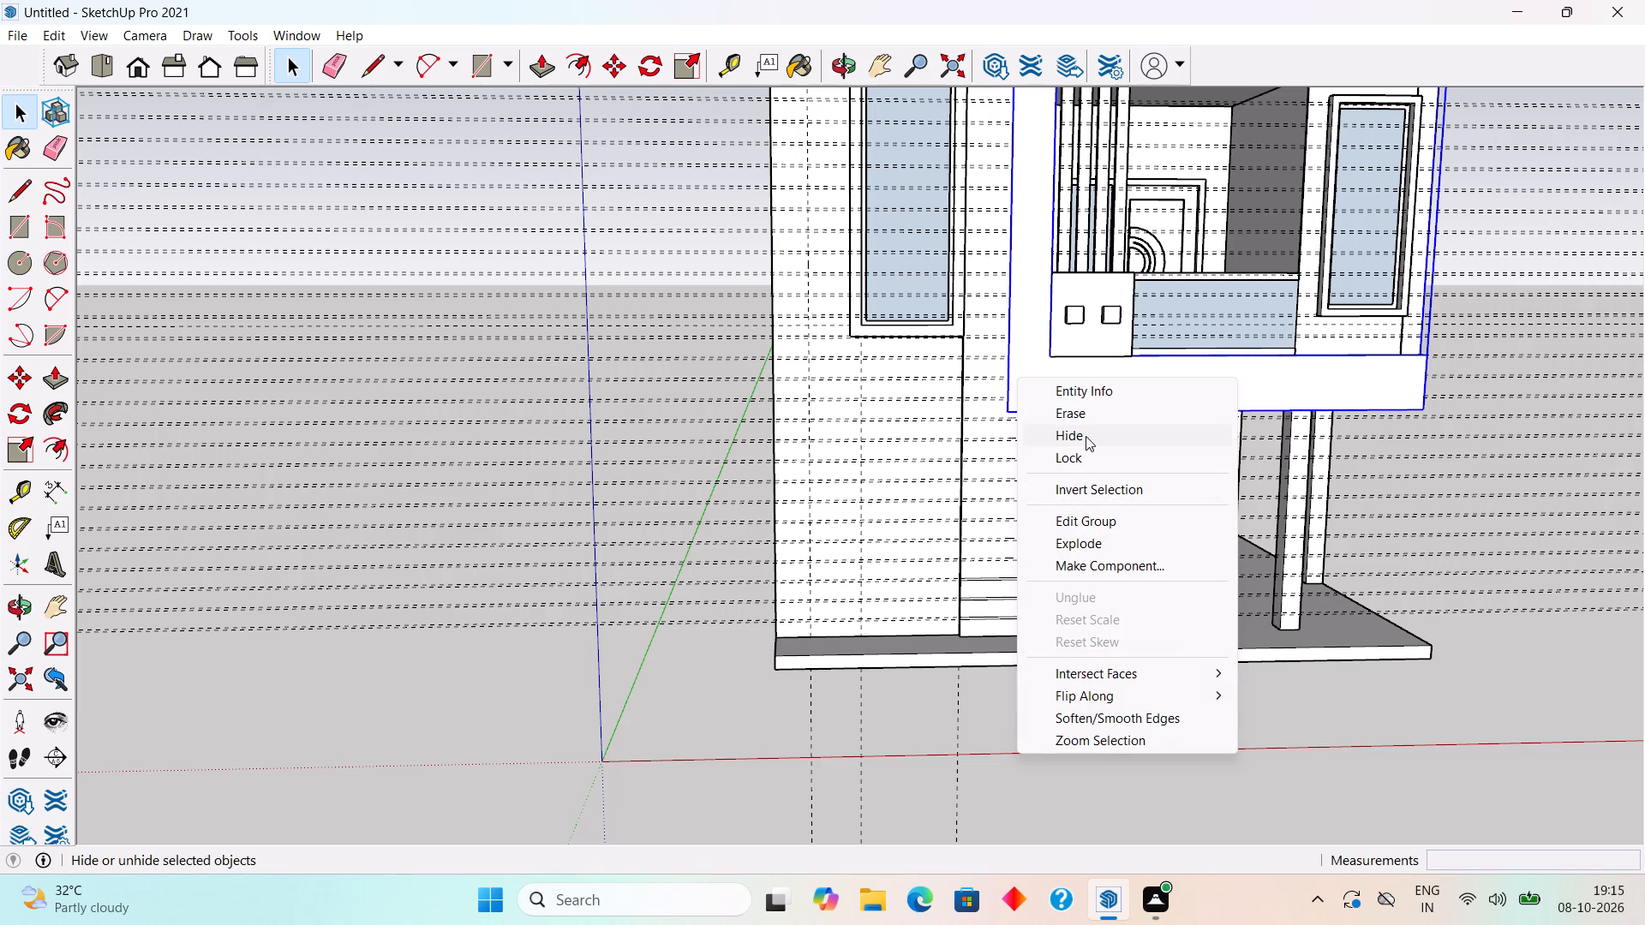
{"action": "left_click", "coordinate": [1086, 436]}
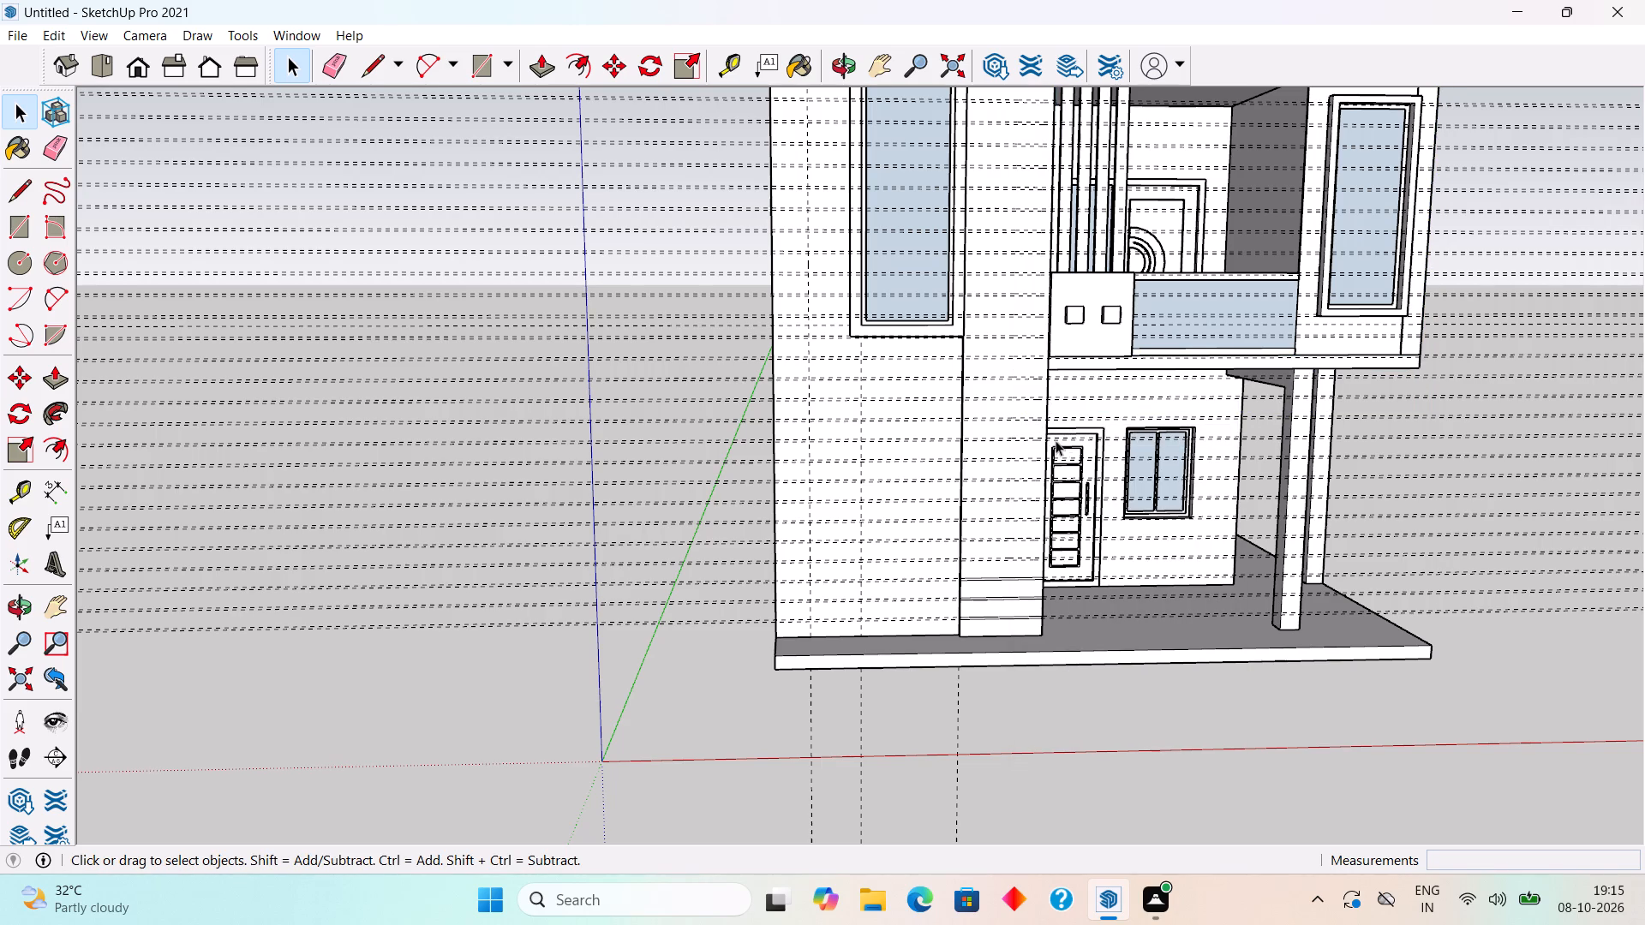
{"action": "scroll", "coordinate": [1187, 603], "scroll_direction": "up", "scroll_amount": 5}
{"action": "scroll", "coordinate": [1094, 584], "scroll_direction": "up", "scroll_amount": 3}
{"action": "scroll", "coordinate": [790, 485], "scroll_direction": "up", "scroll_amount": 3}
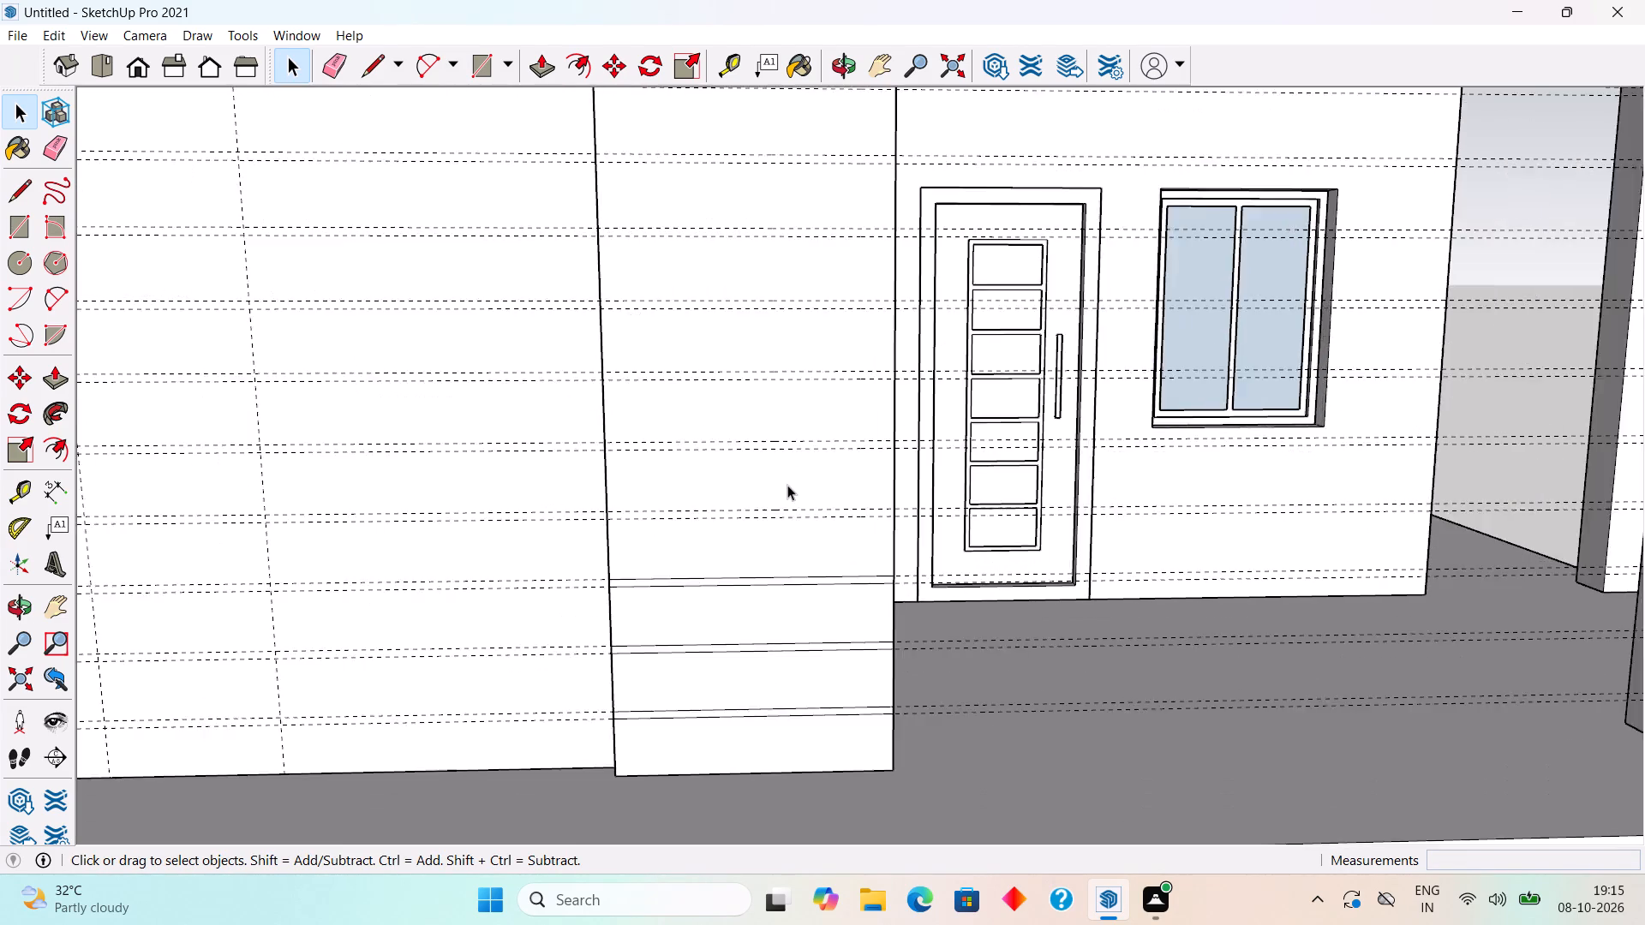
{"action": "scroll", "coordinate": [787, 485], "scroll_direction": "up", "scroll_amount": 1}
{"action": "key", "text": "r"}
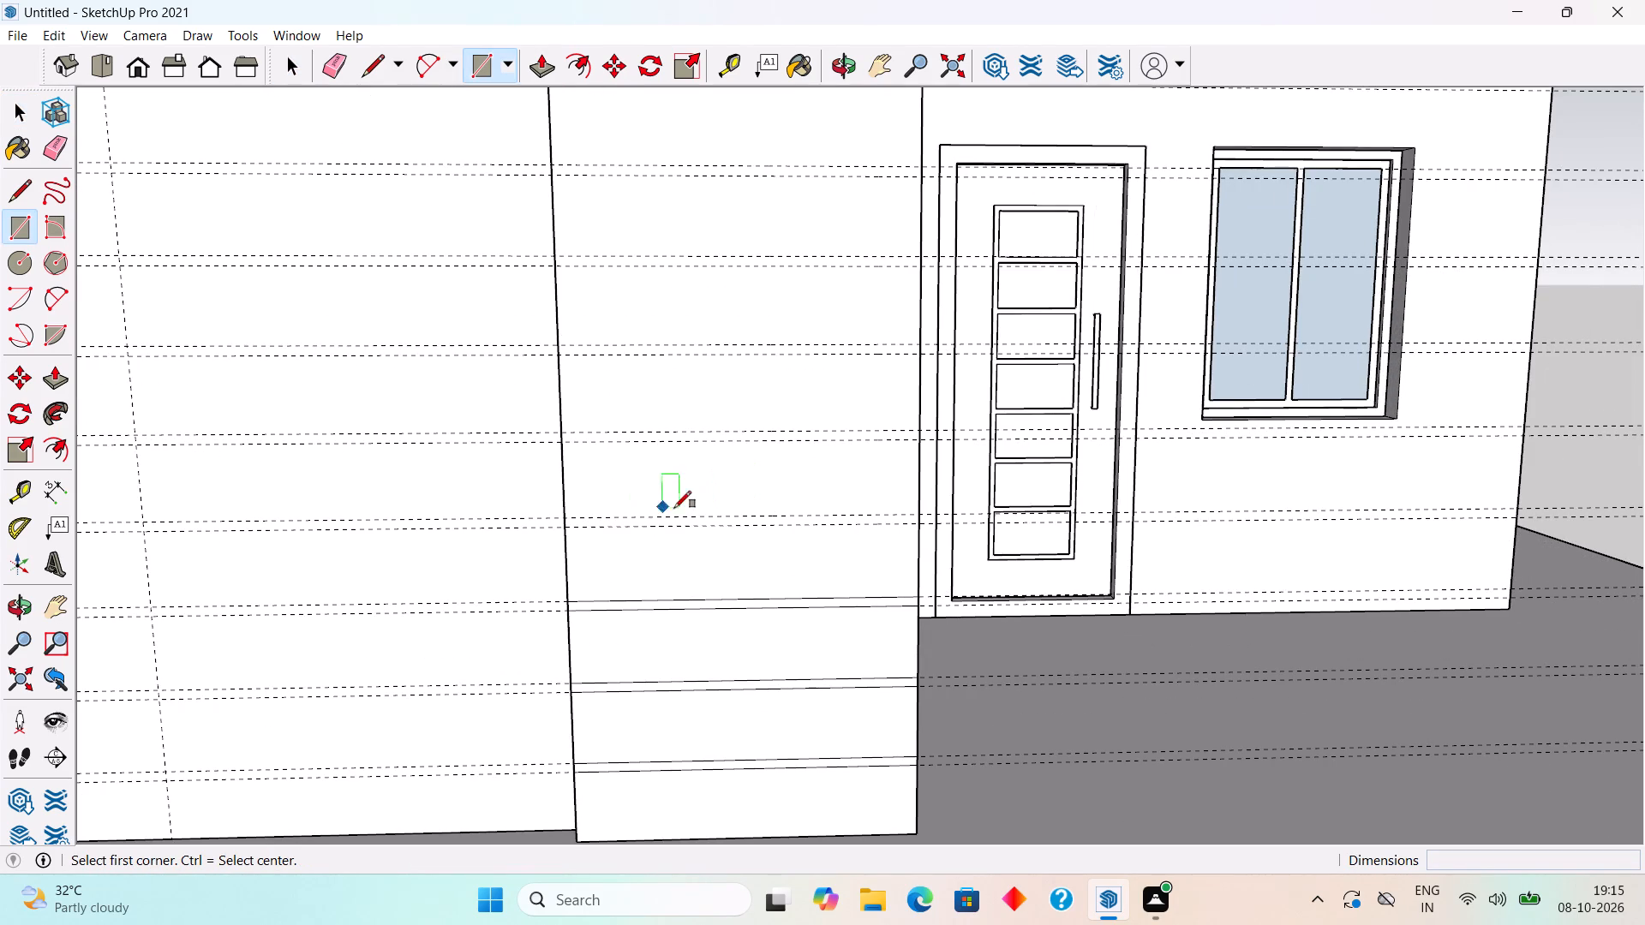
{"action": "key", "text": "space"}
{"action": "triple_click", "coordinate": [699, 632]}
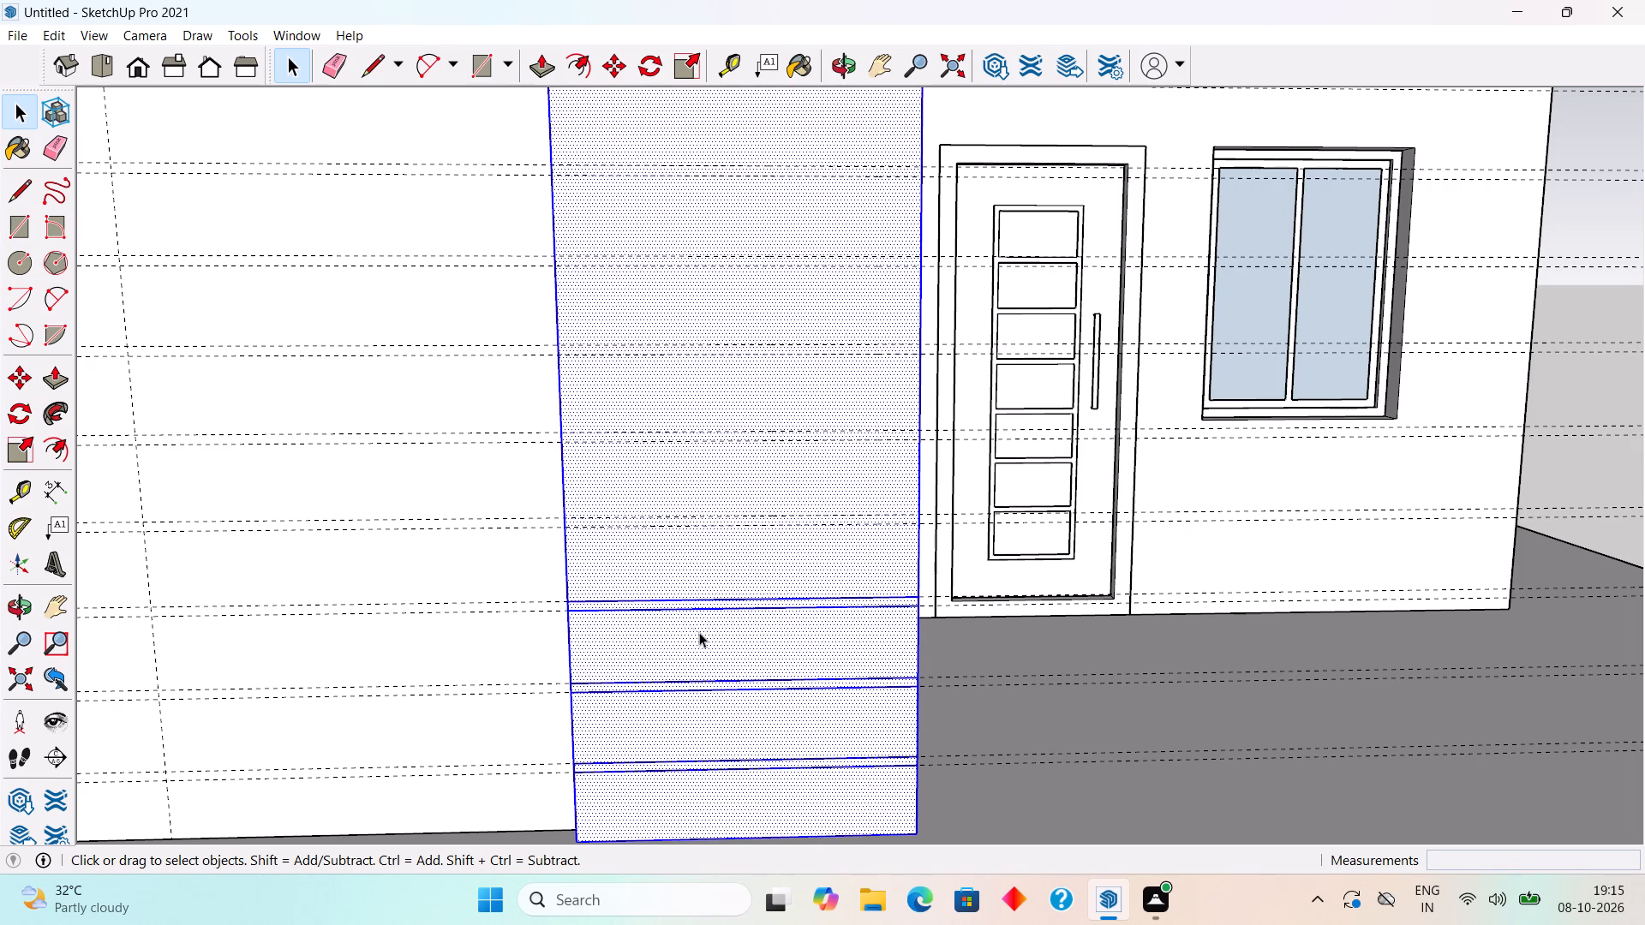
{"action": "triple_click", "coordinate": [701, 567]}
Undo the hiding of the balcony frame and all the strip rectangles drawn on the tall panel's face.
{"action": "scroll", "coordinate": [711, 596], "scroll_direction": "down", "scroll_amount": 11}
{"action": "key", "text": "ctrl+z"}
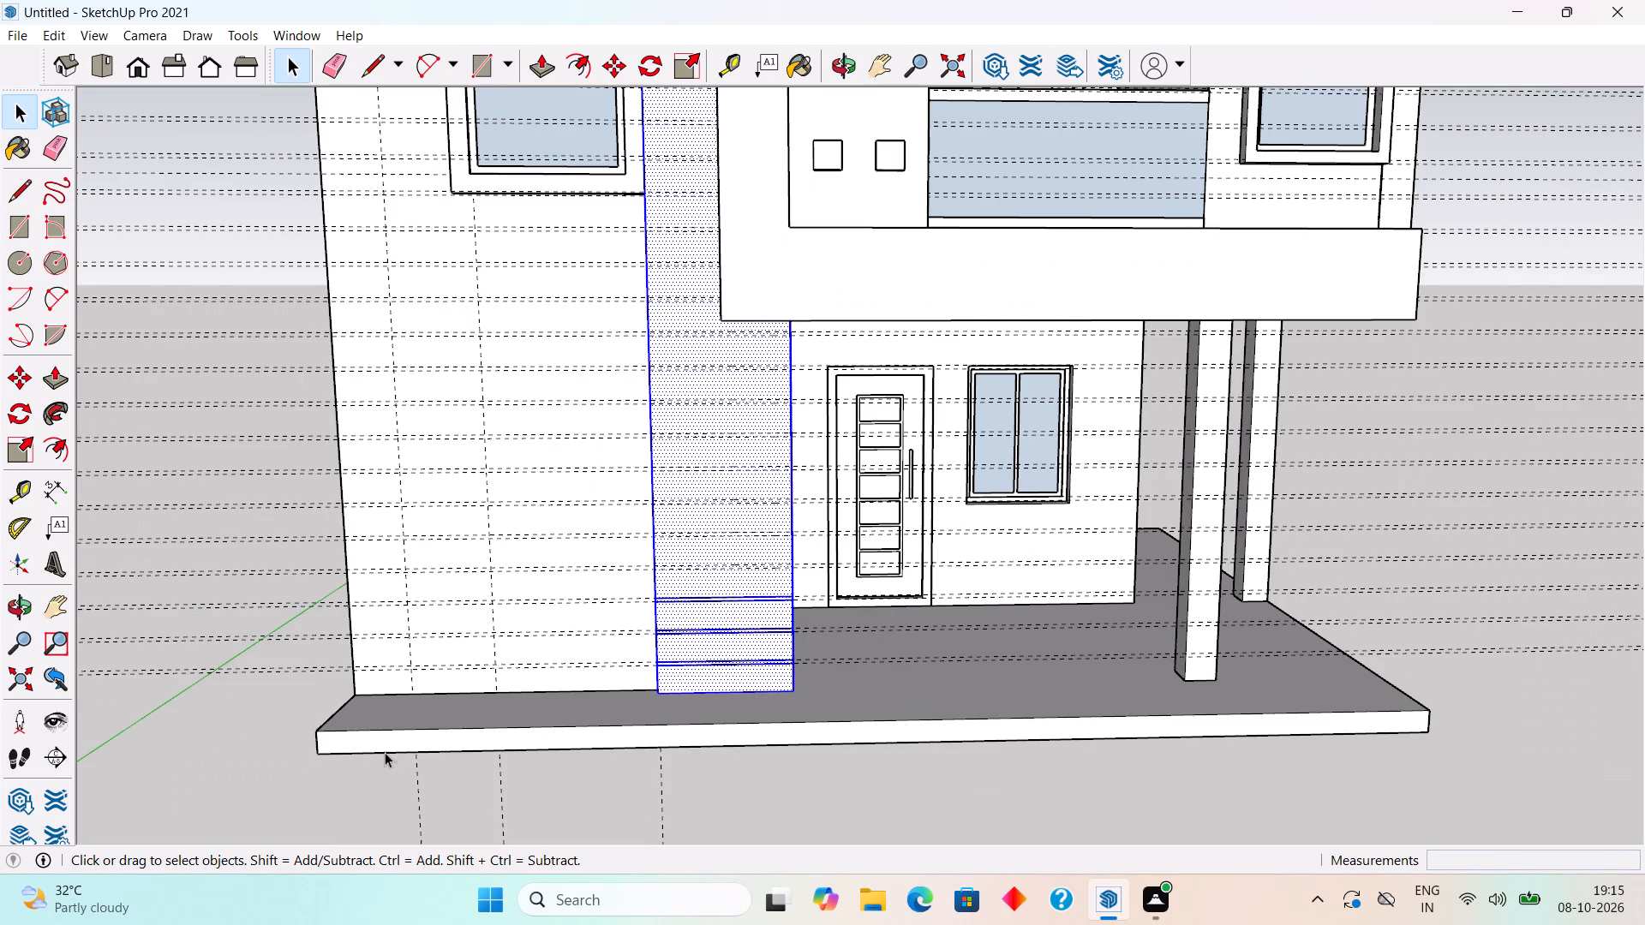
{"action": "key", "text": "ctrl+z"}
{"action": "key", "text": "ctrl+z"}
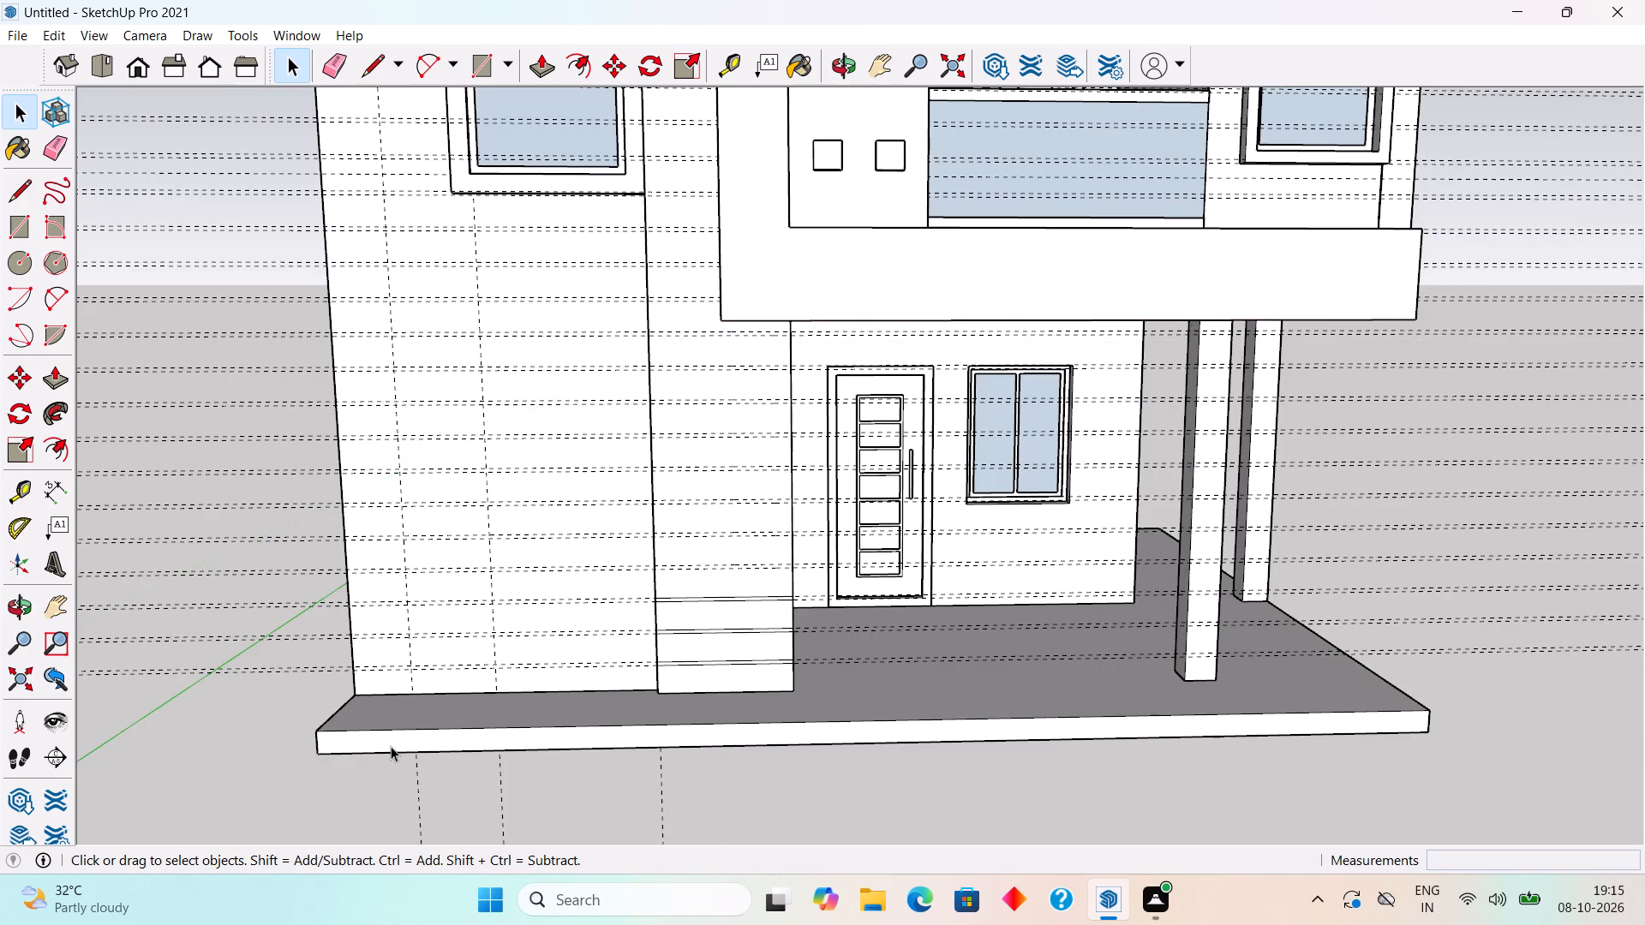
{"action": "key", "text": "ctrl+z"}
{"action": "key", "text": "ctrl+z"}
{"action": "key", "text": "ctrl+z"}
Hide the projecting balcony frame group that covers part of the tall panel.
{"action": "left_click", "coordinate": [761, 283]}
{"action": "right_click", "coordinate": [761, 283]}
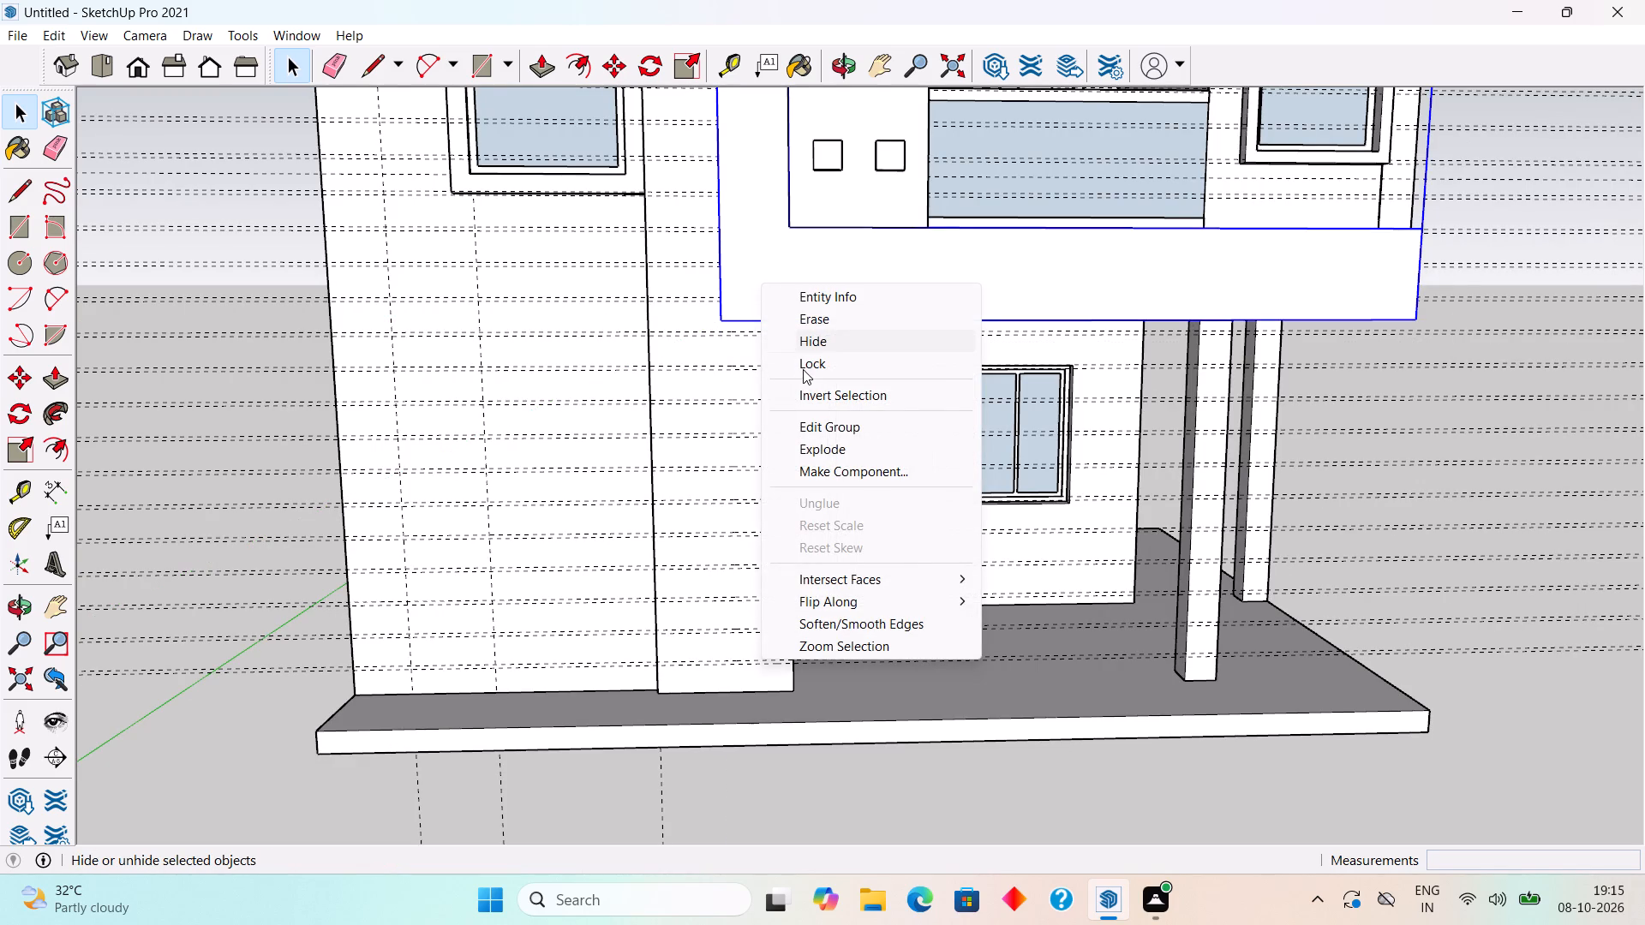
{"action": "left_click", "coordinate": [816, 342]}
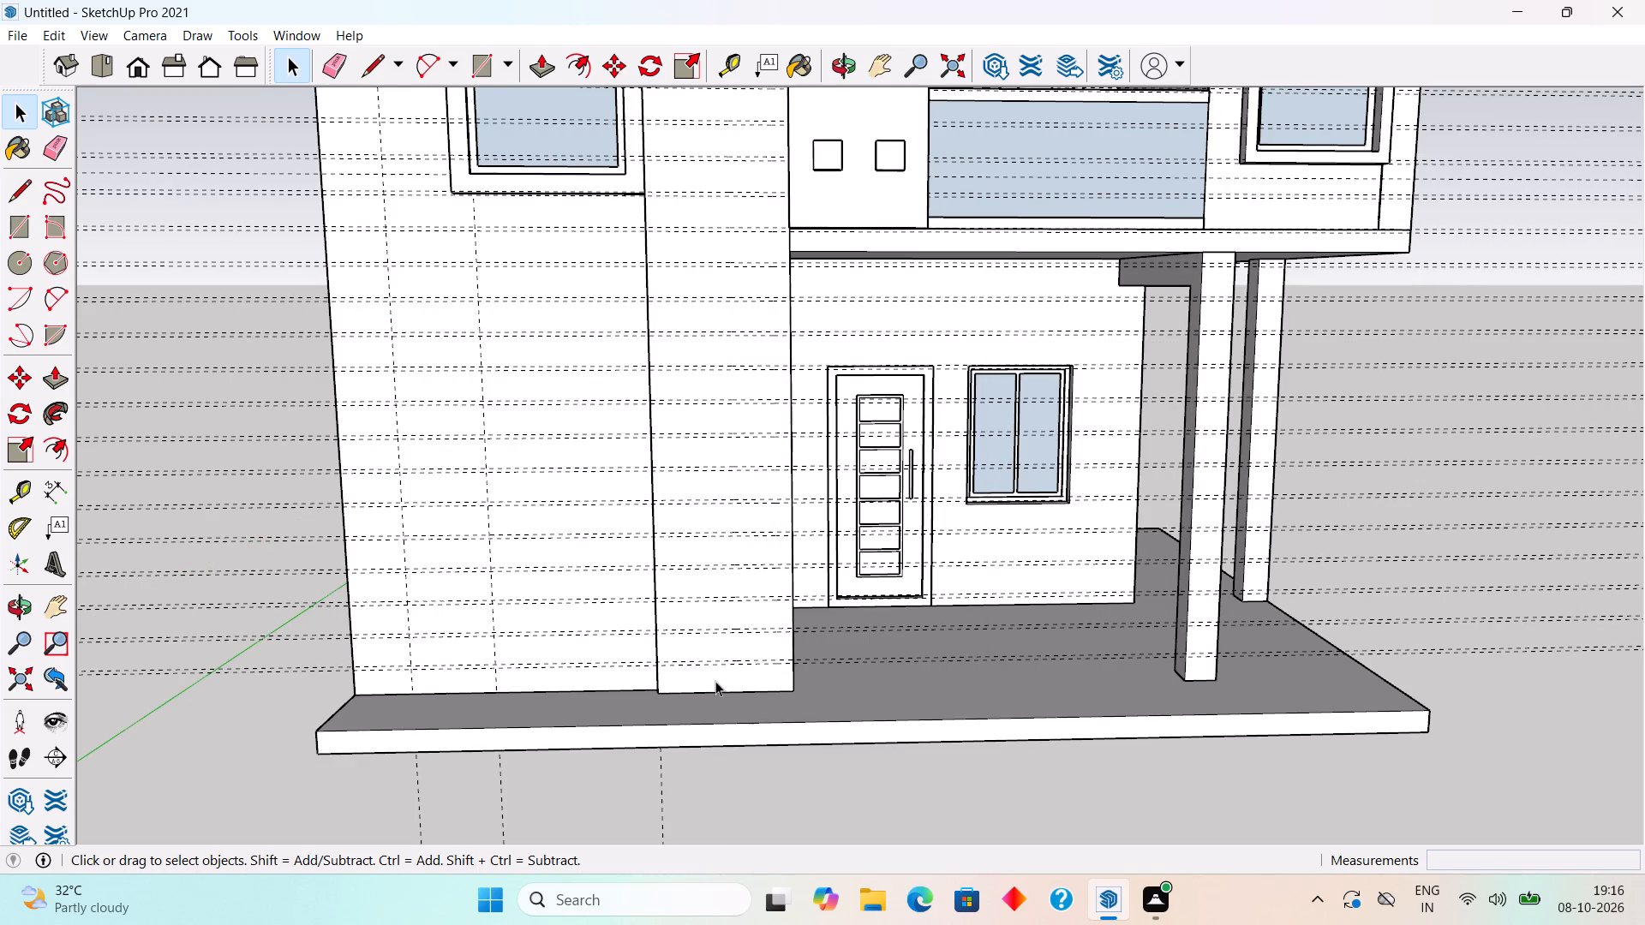
Make a group from the tall panel's plain face and its bounding edges.
{"action": "scroll", "coordinate": [715, 683], "scroll_direction": "up", "scroll_amount": 3}
{"action": "triple_click", "coordinate": [728, 630]}
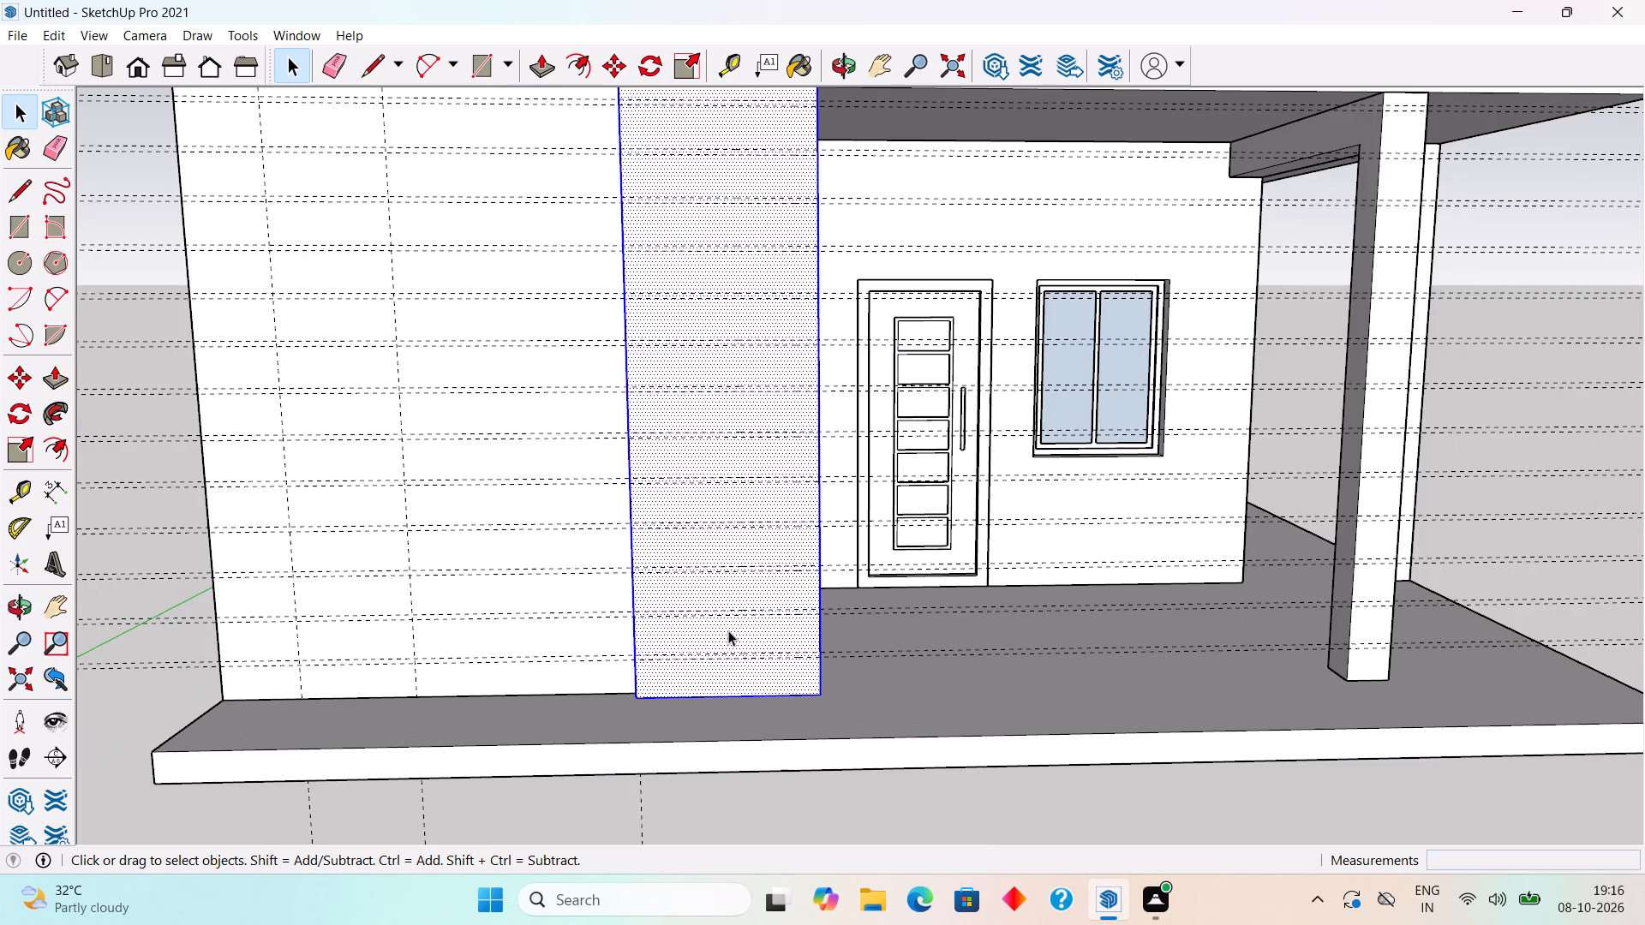
{"action": "right_click", "coordinate": [728, 630]}
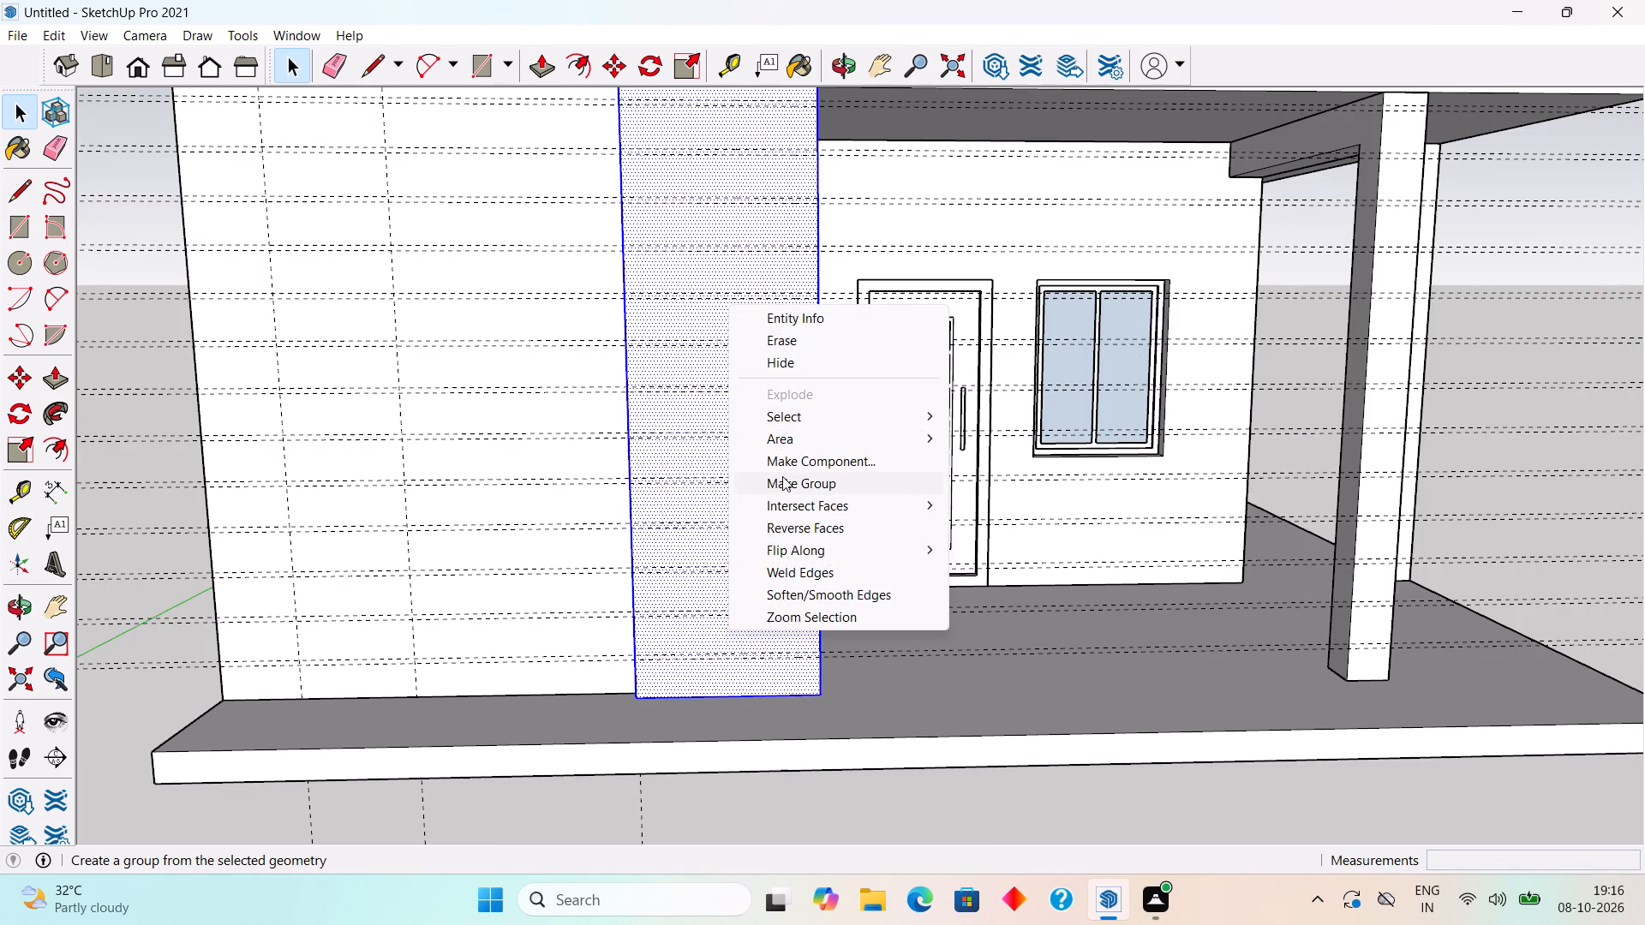
{"action": "left_click", "coordinate": [785, 479]}
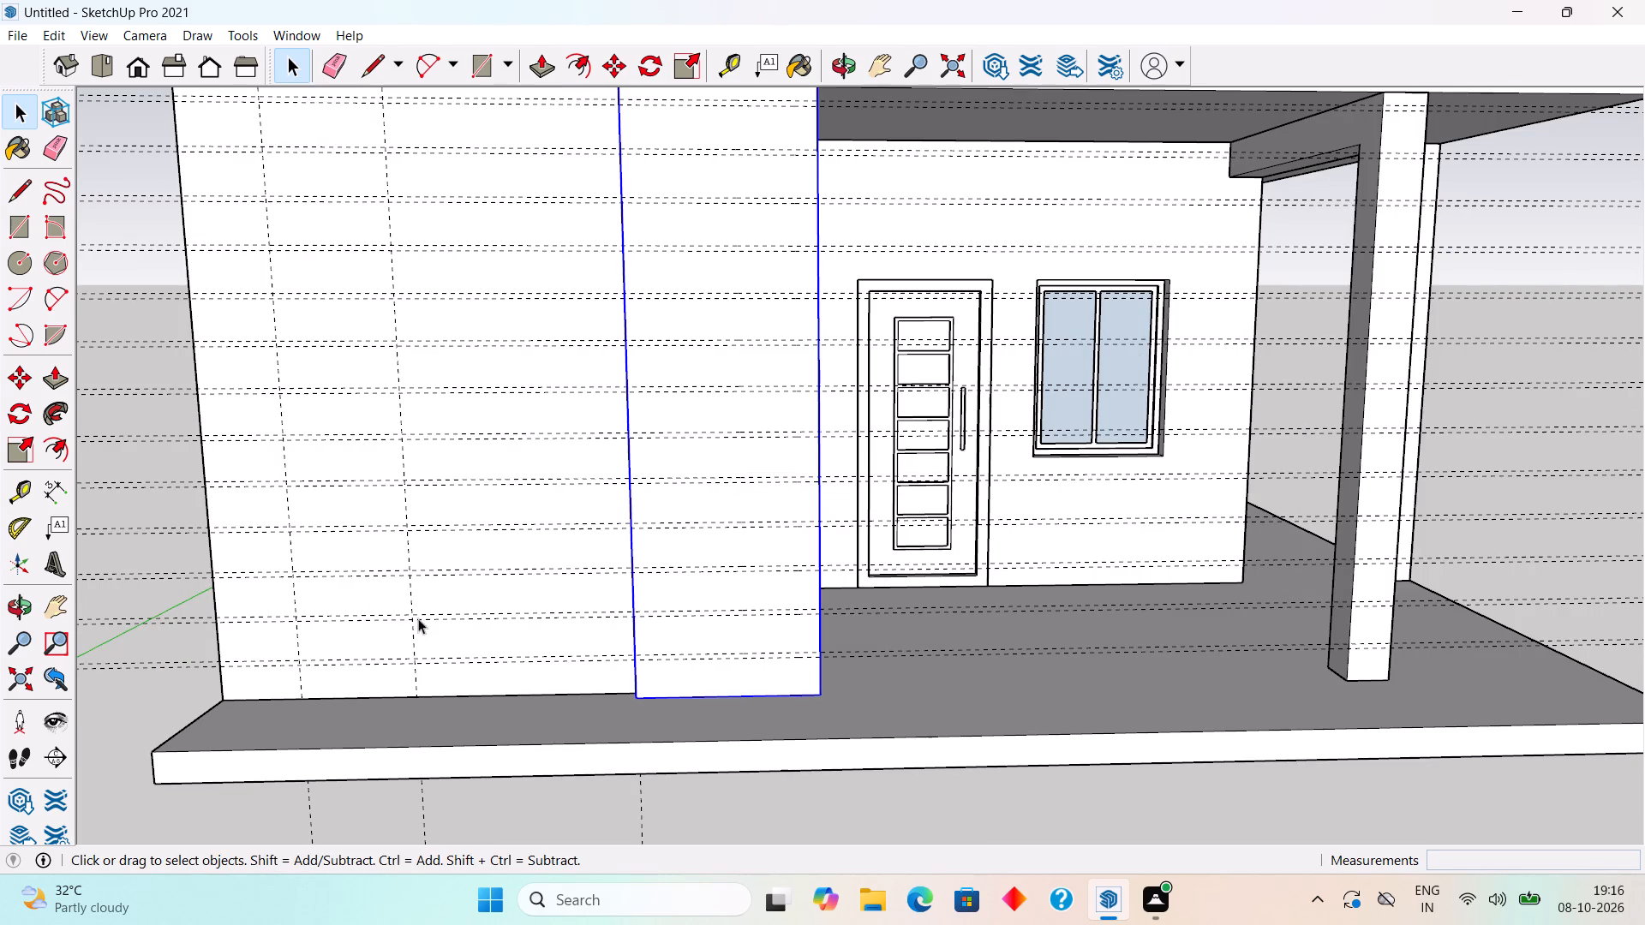
Inside the tall panel's group, draw 1" by about 3' 1 1/4" rectangles across the face between each of the four lowest guide pairs.
{"action": "left_click", "coordinate": [138, 651]}
{"action": "scroll", "coordinate": [771, 661], "scroll_direction": "up", "scroll_amount": 5}
{"action": "triple_click", "coordinate": [671, 626]}
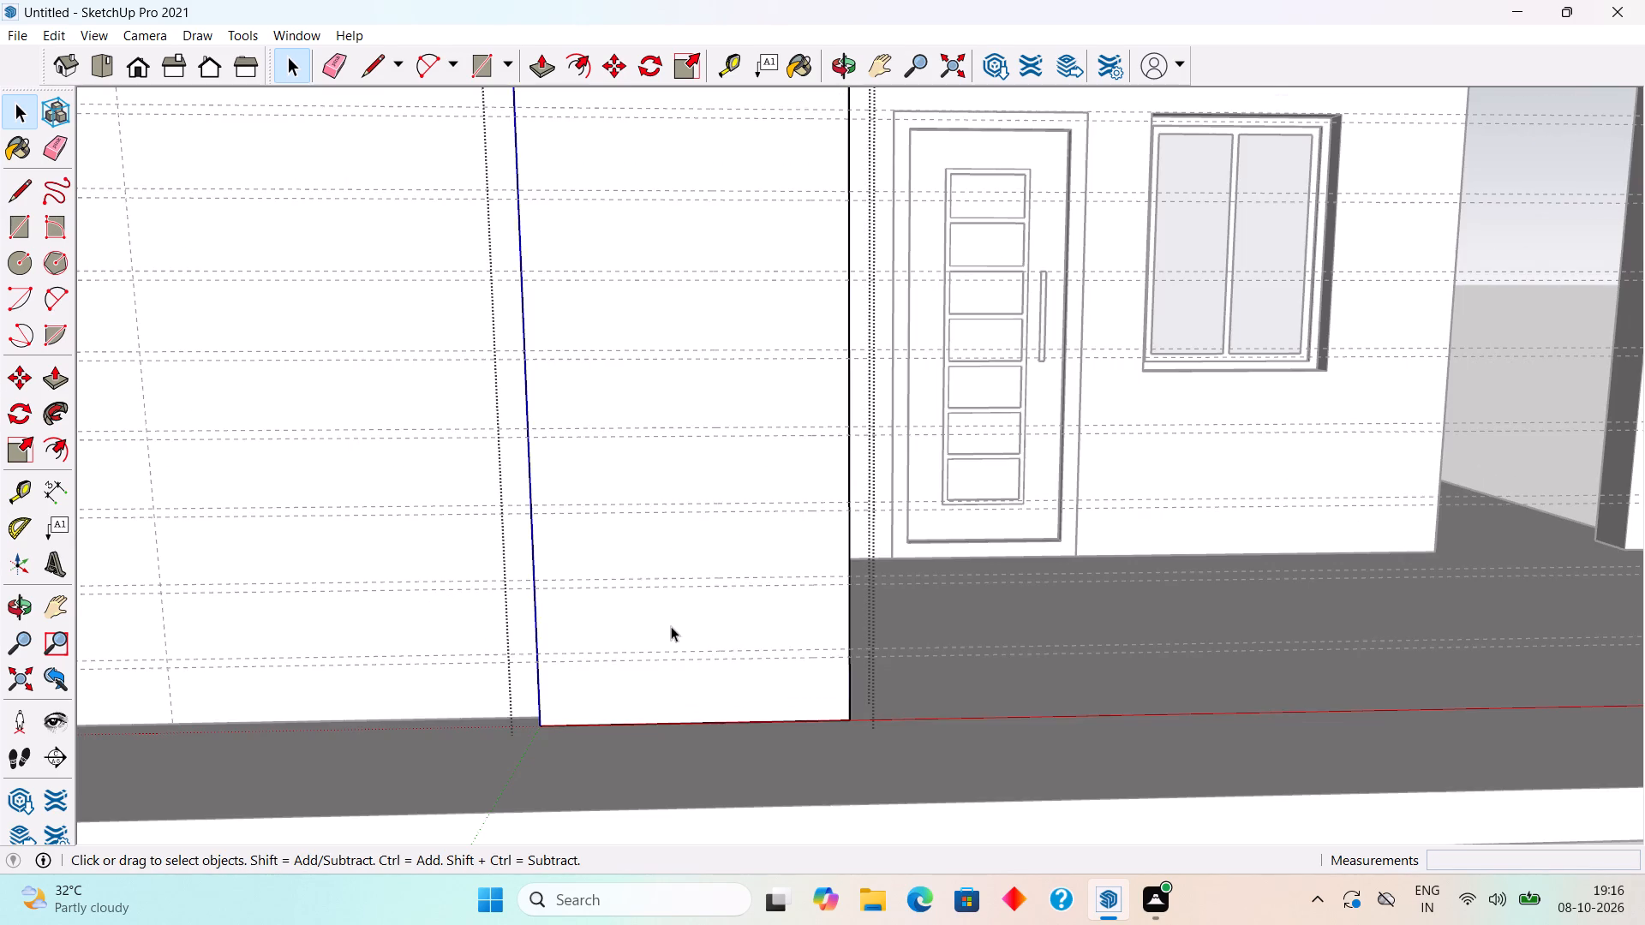
{"action": "scroll", "coordinate": [671, 626], "scroll_direction": "up", "scroll_amount": 5}
{"action": "key", "text": "r"}
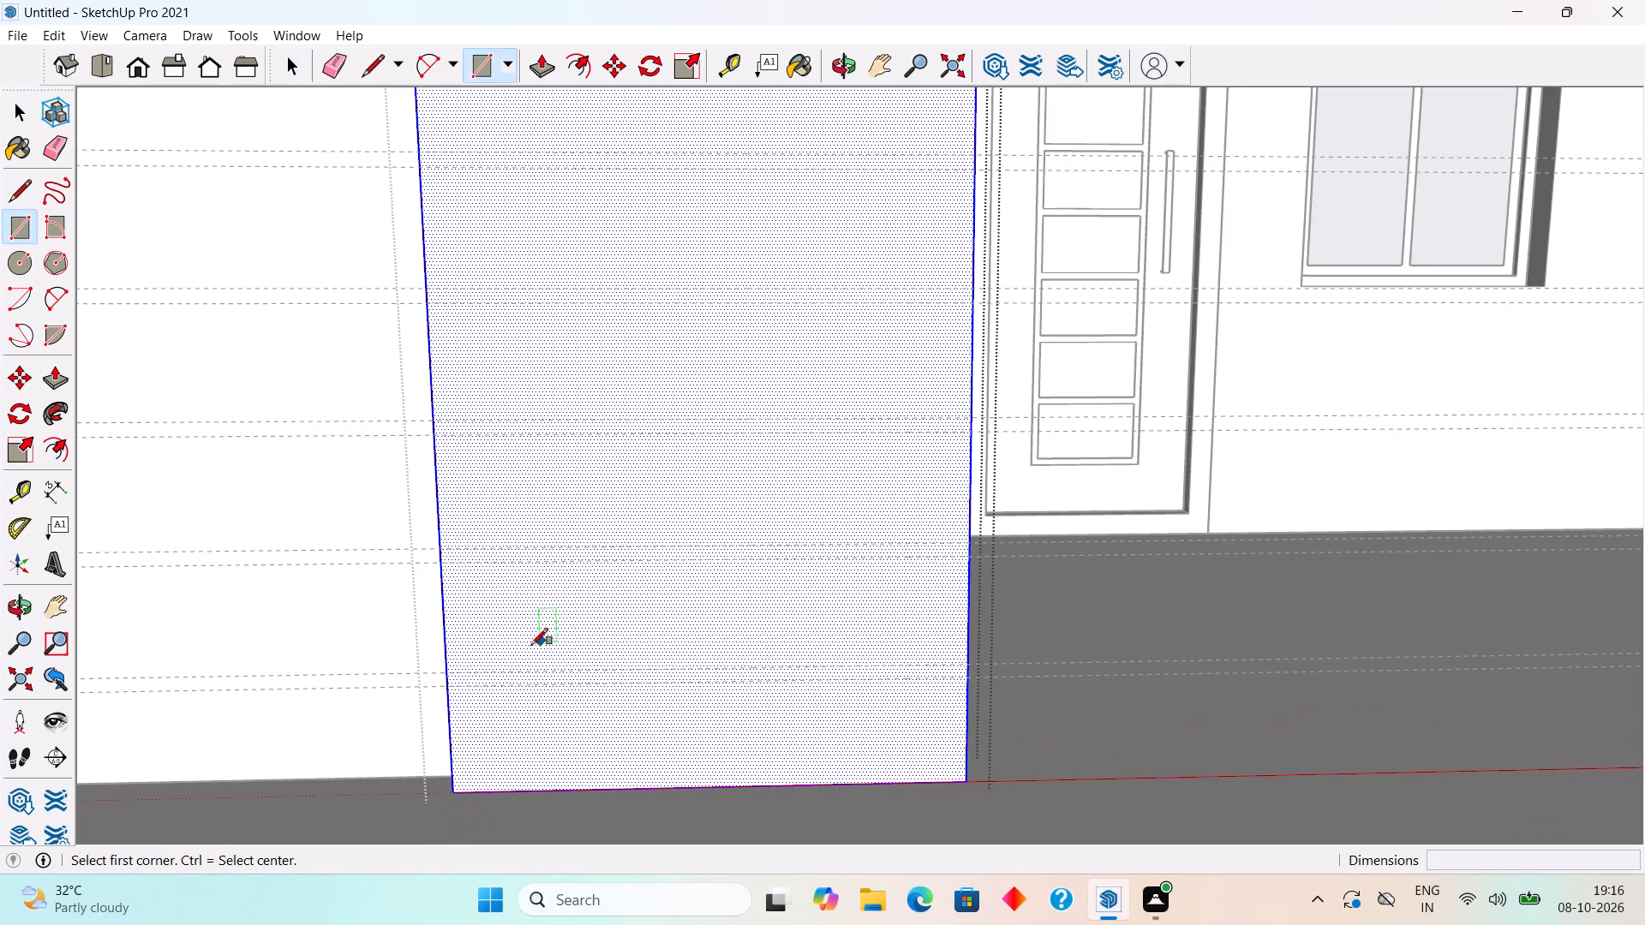
{"action": "left_click", "coordinate": [444, 670]}
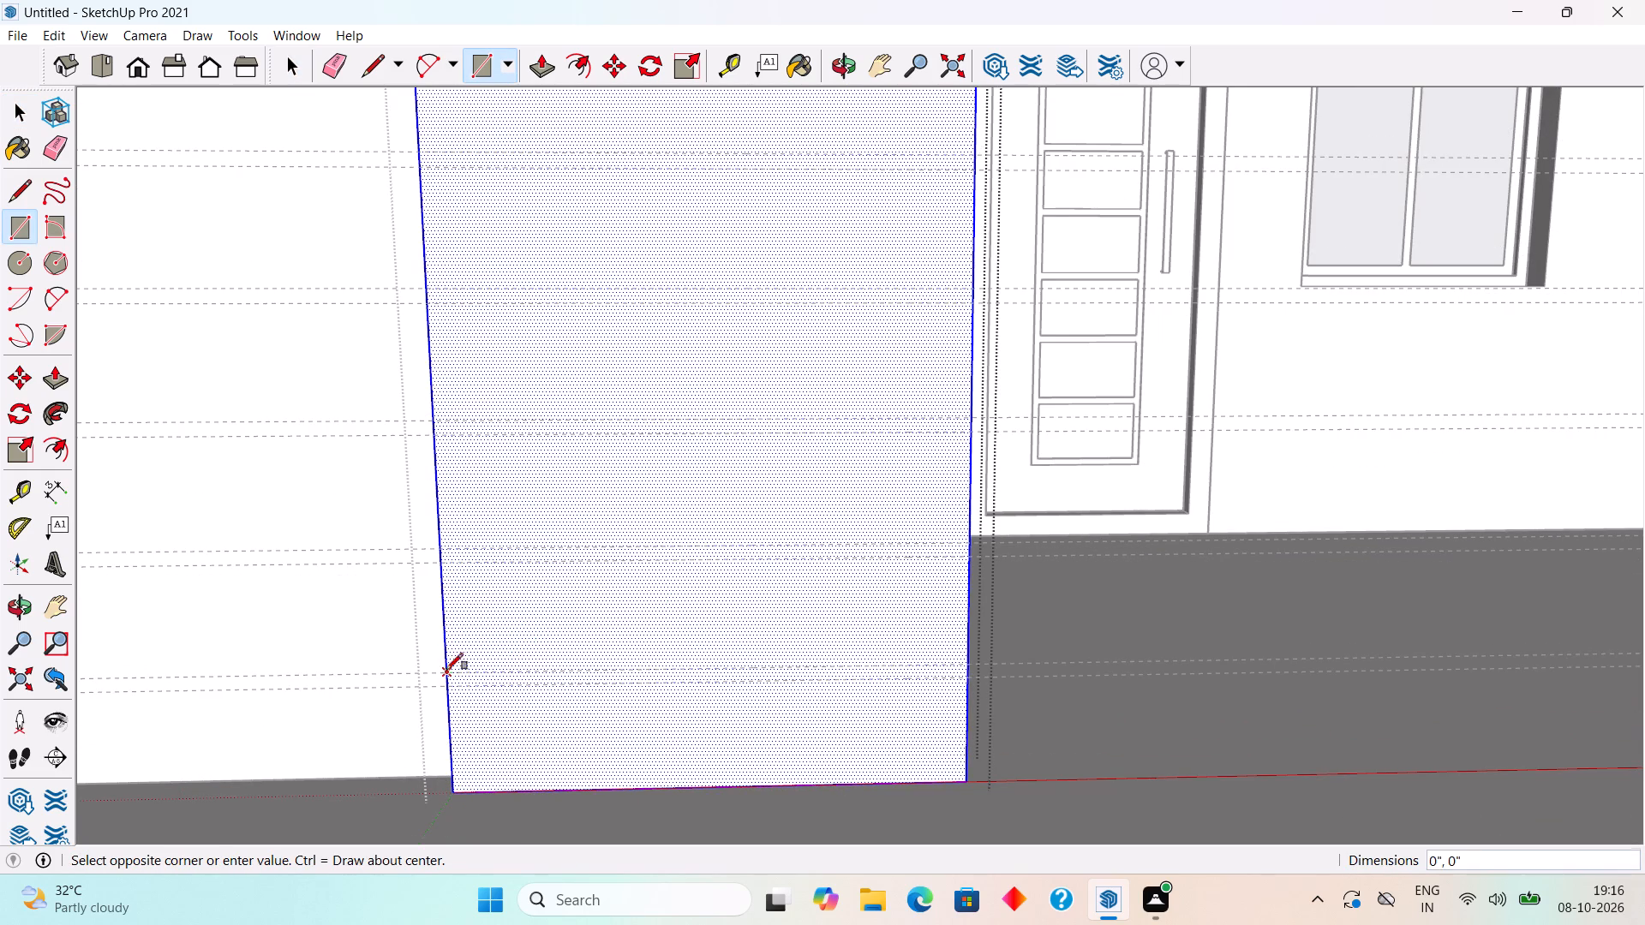
{"action": "left_click", "coordinate": [967, 677]}
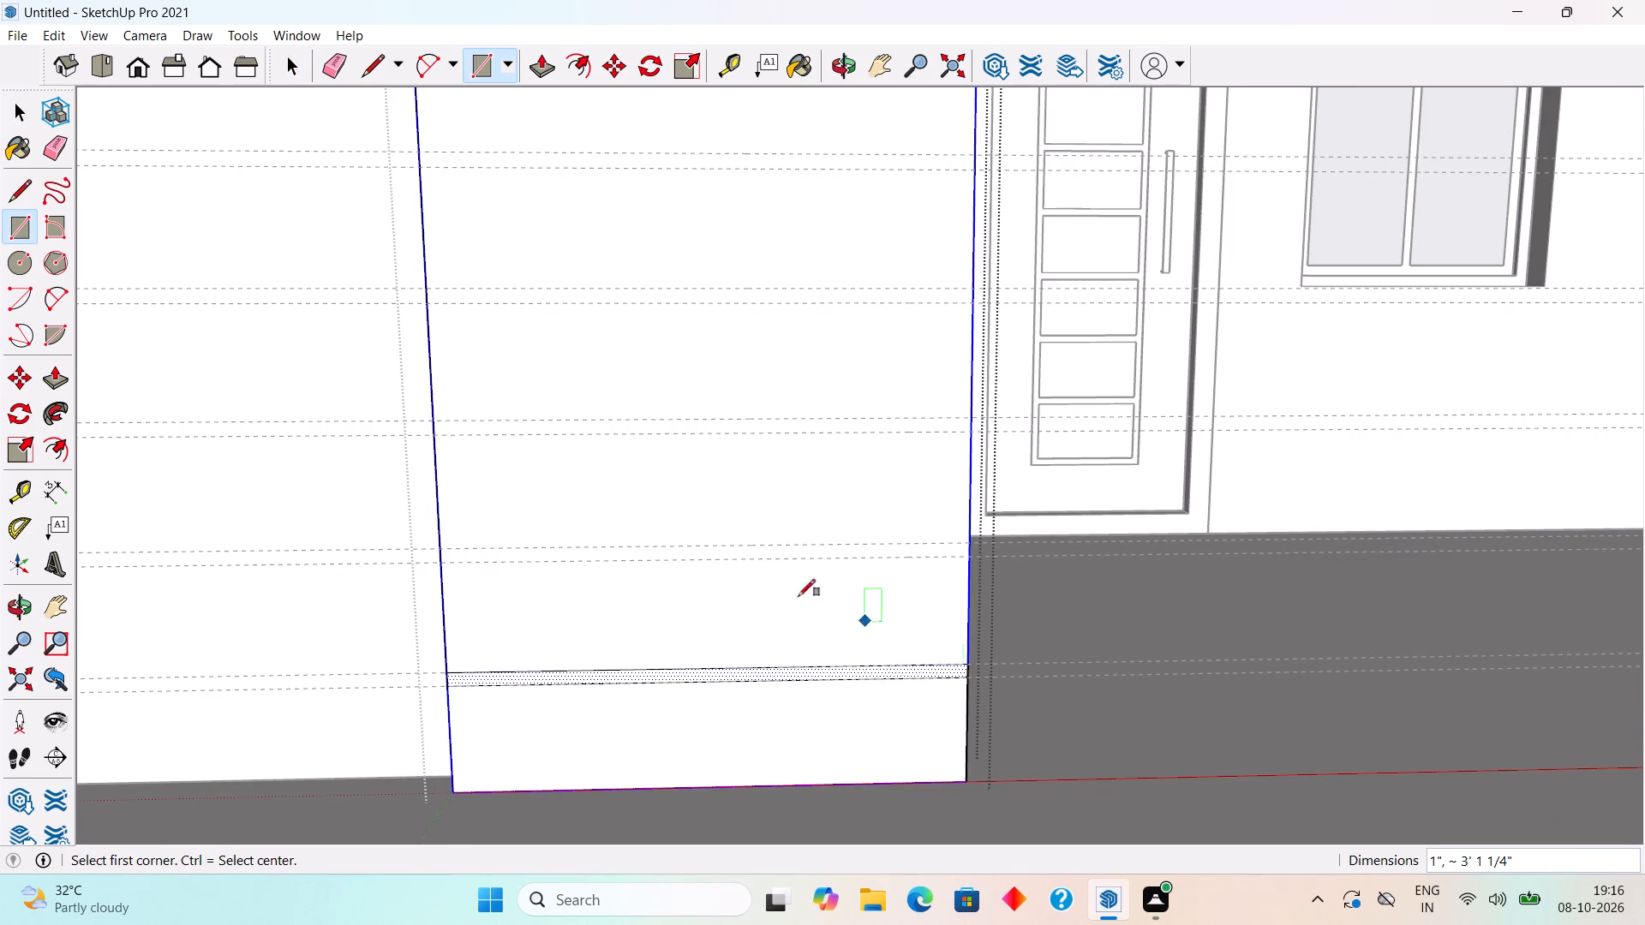
{"action": "left_click", "coordinate": [446, 552]}
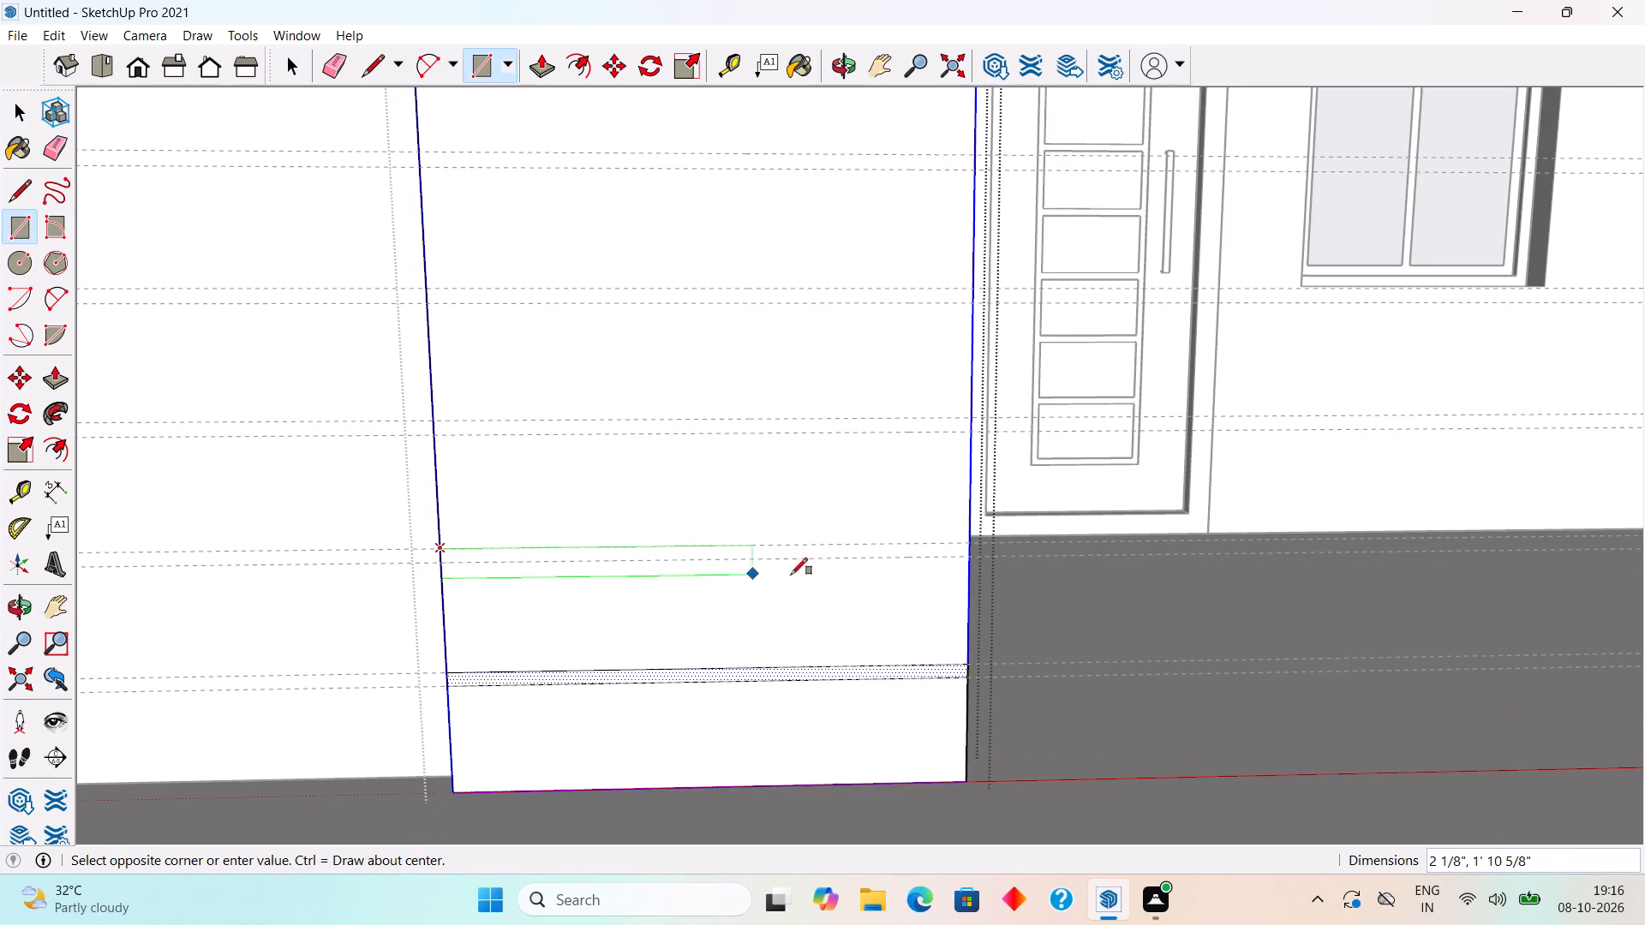
{"action": "left_click", "coordinate": [966, 558]}
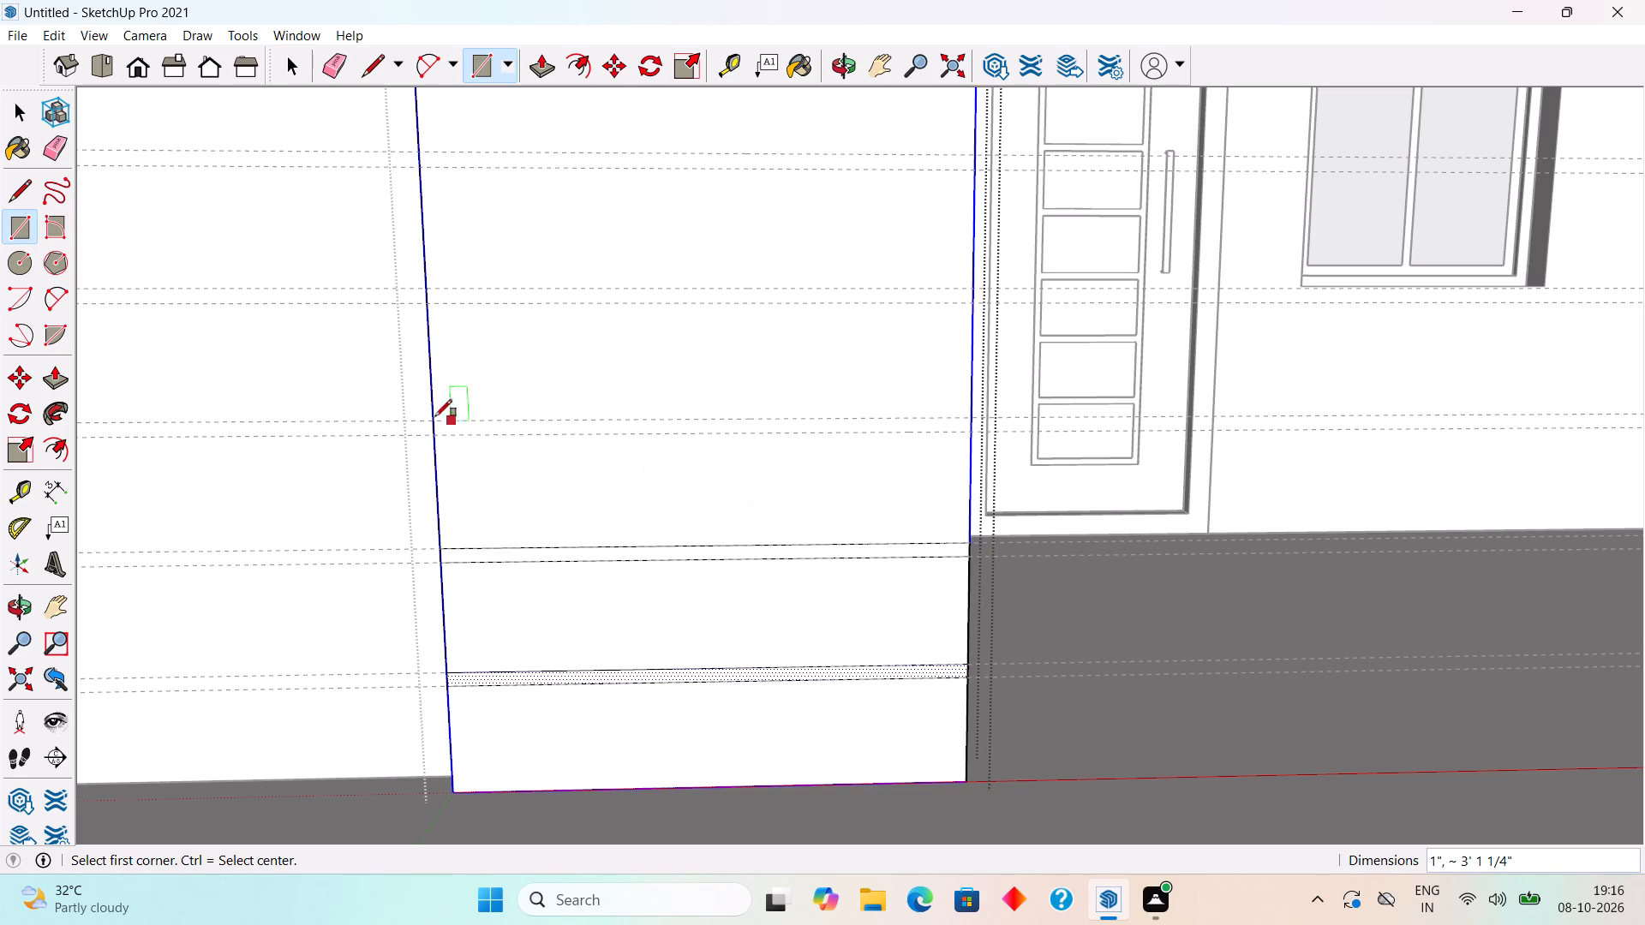
{"action": "left_click", "coordinate": [435, 420]}
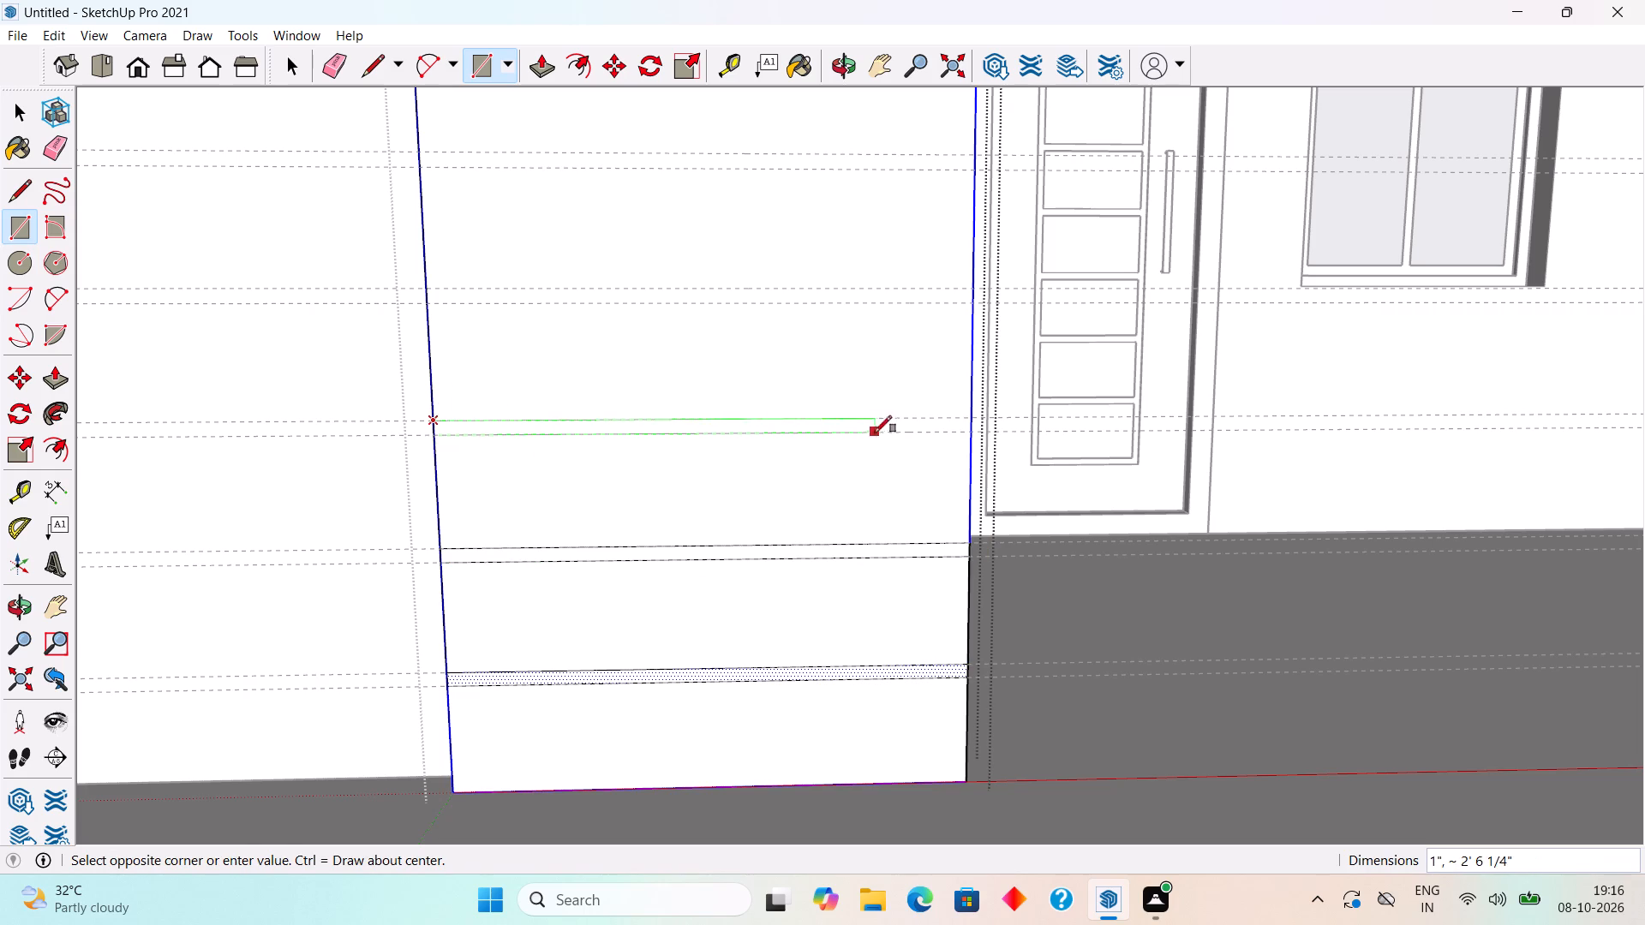
{"action": "left_click", "coordinate": [967, 435]}
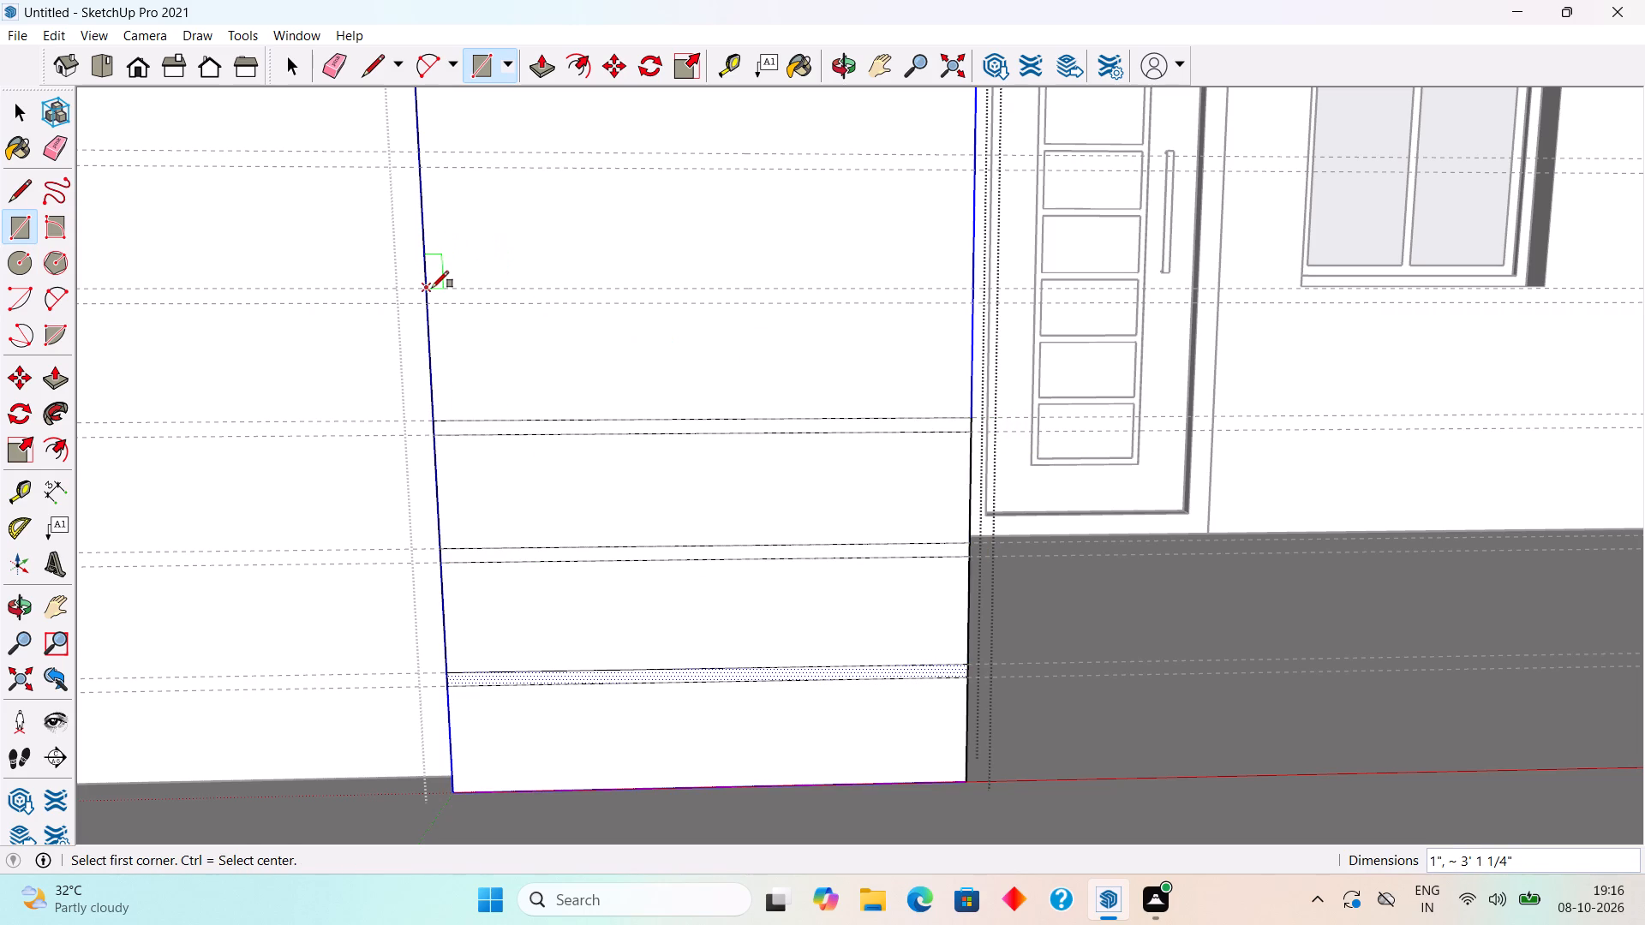
{"action": "left_click", "coordinate": [432, 288]}
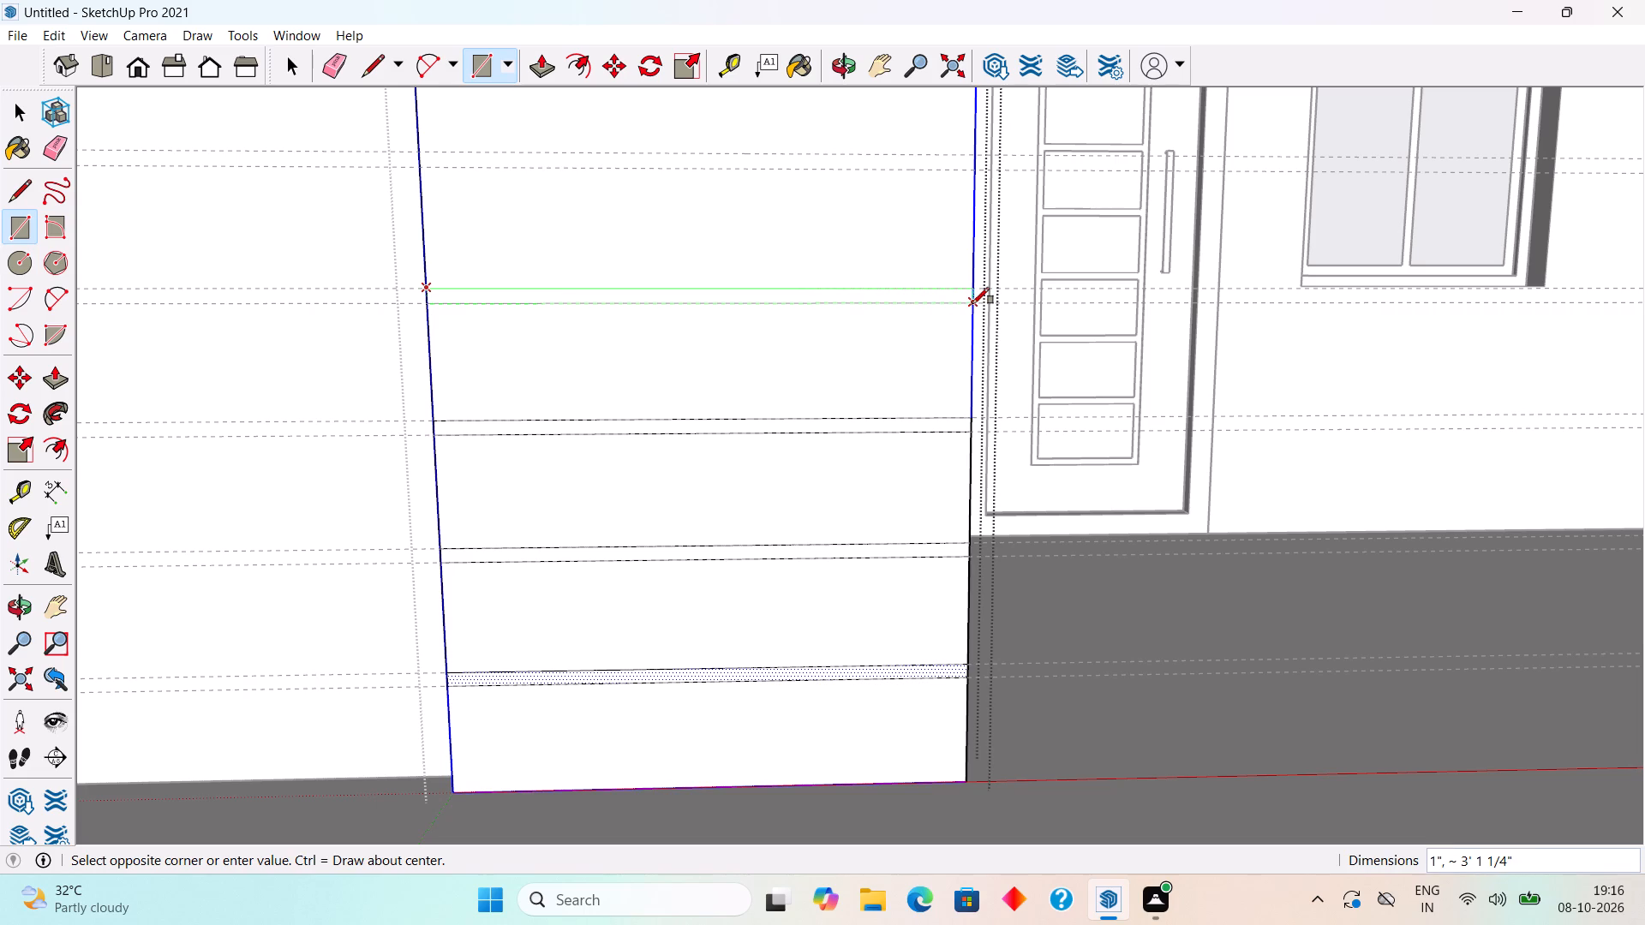
{"action": "left_click", "coordinate": [972, 304]}
Draw 1" by about 3' 1 1/4" rectangles across the tall panel's face between the fifth and sixth guide pairs from the bottom.
{"action": "scroll", "coordinate": [972, 304], "scroll_direction": "down", "scroll_amount": 8}
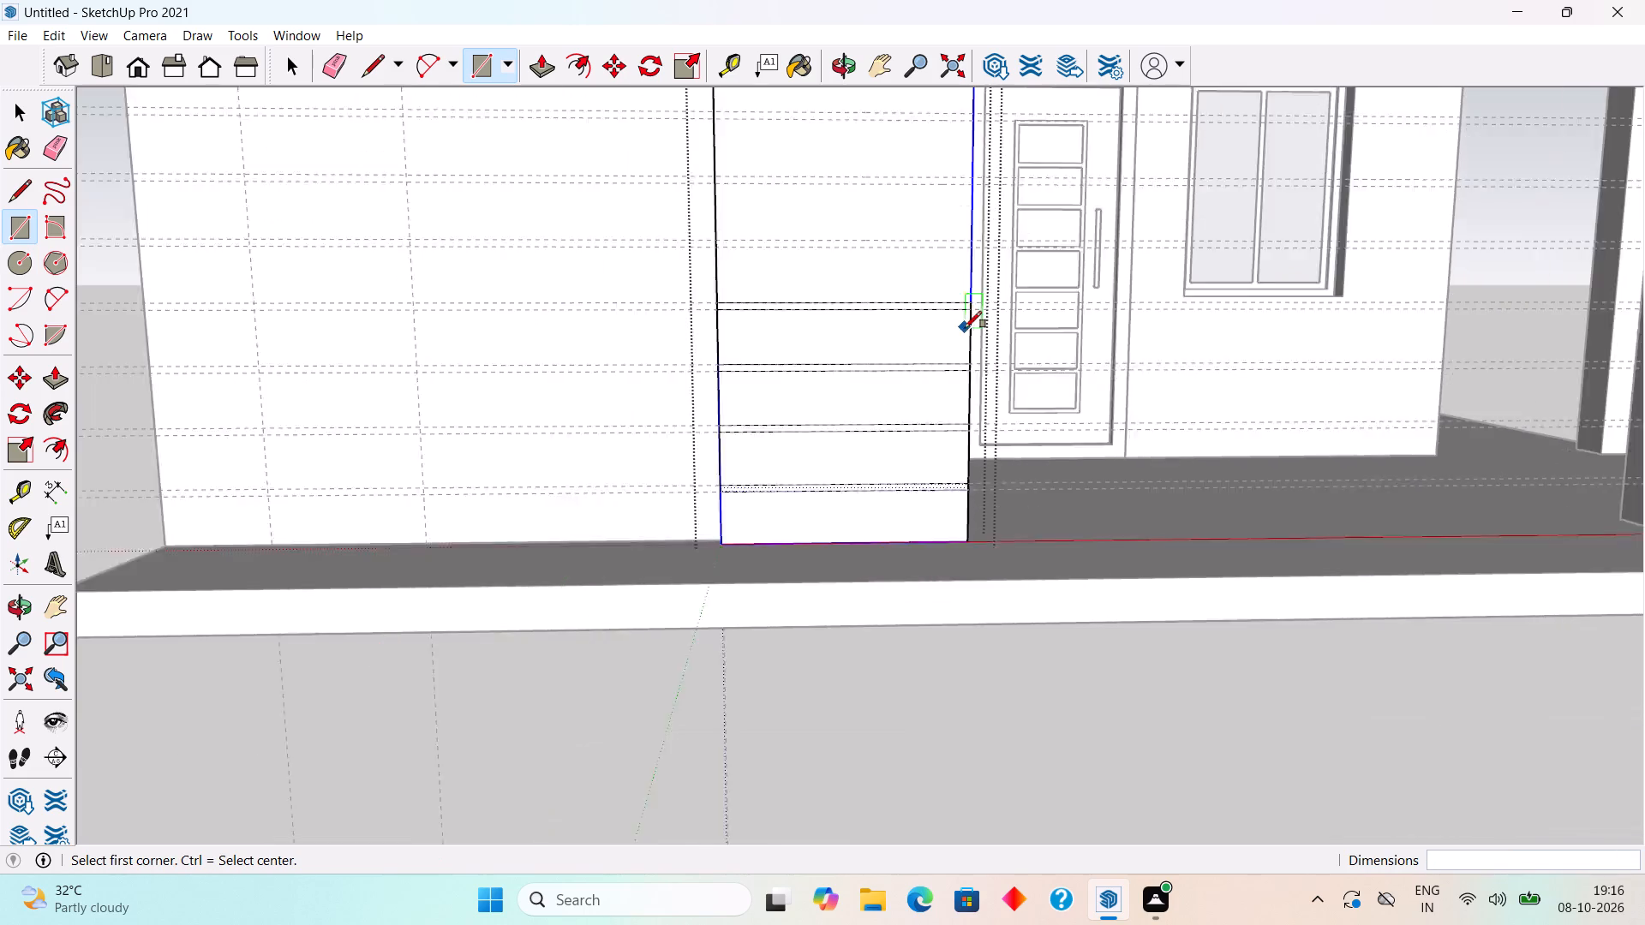
{"action": "scroll", "coordinate": [965, 328], "scroll_direction": "down", "scroll_amount": 20}
{"action": "scroll", "coordinate": [965, 328], "scroll_direction": "down", "scroll_amount": 7}
{"action": "scroll", "coordinate": [976, 164], "scroll_direction": "up", "scroll_amount": 2}
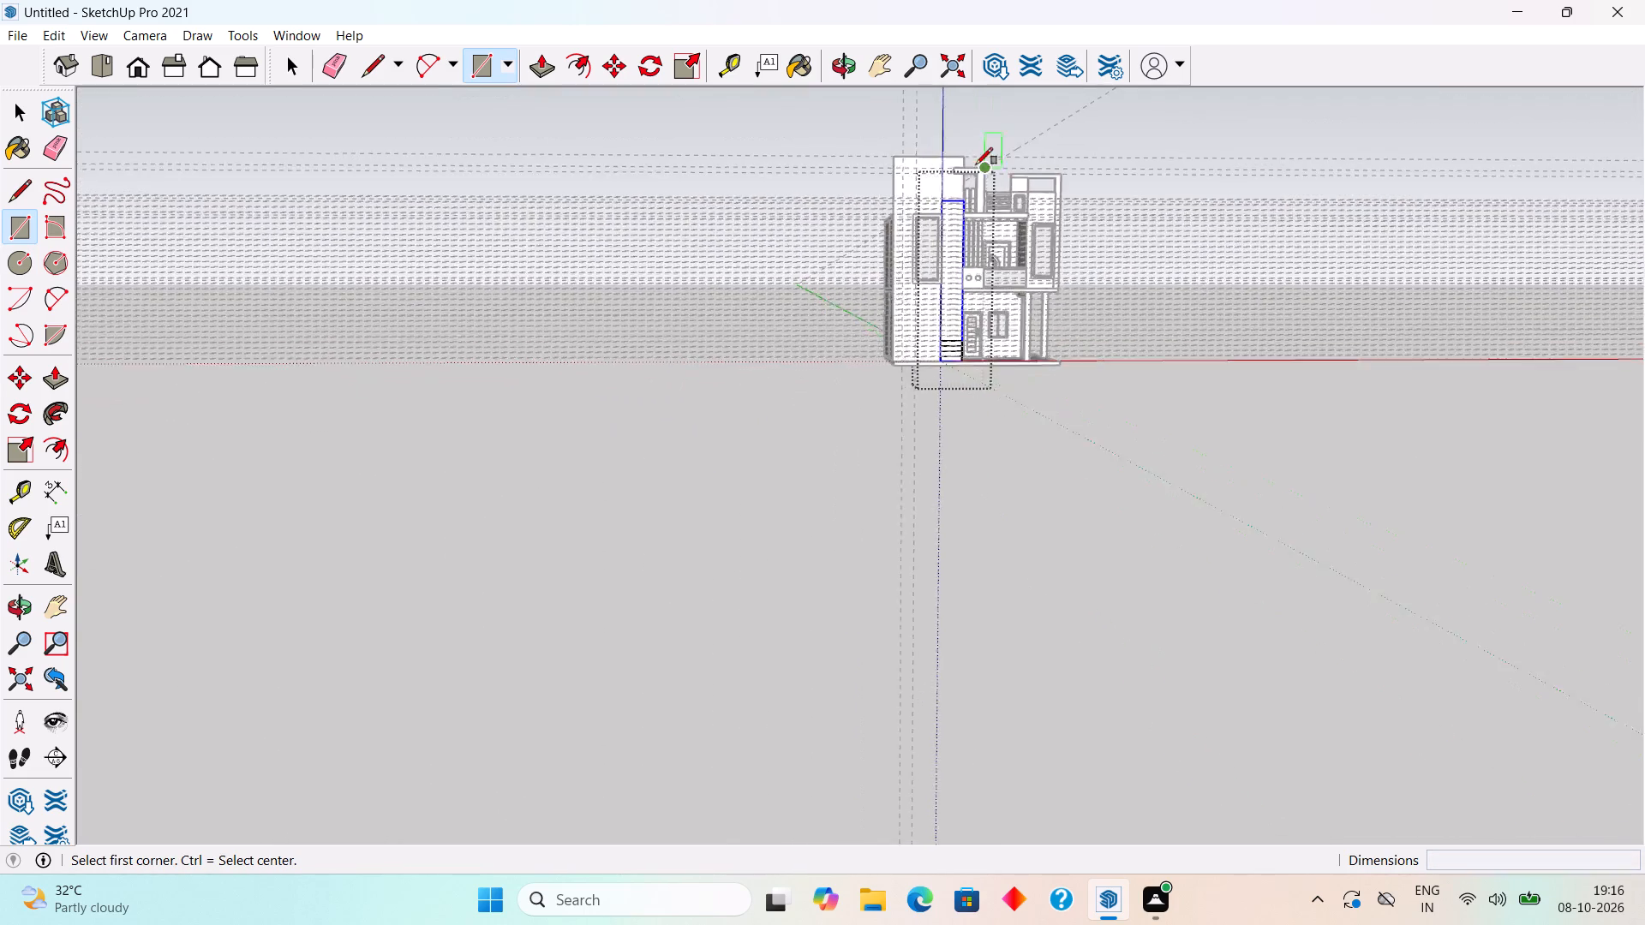
{"action": "scroll", "coordinate": [976, 164], "scroll_direction": "up", "scroll_amount": 15}
{"action": "scroll", "coordinate": [991, 743], "scroll_direction": "up", "scroll_amount": 5}
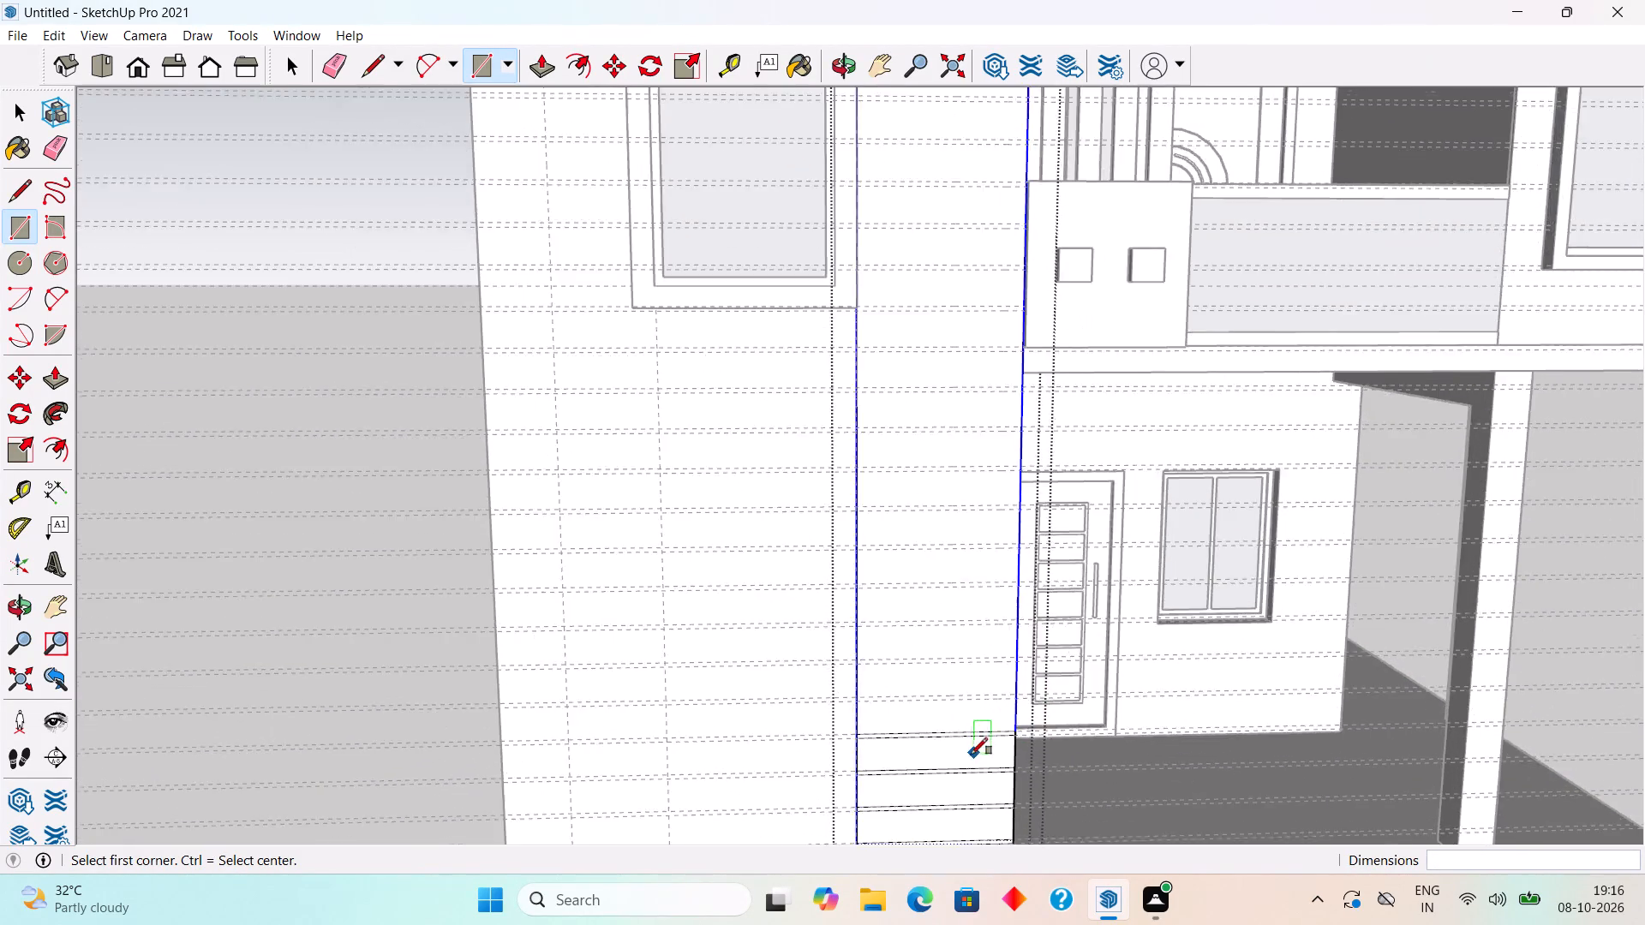
{"action": "scroll", "coordinate": [971, 755], "scroll_direction": "up", "scroll_amount": 5}
{"action": "left_click", "coordinate": [787, 661]}
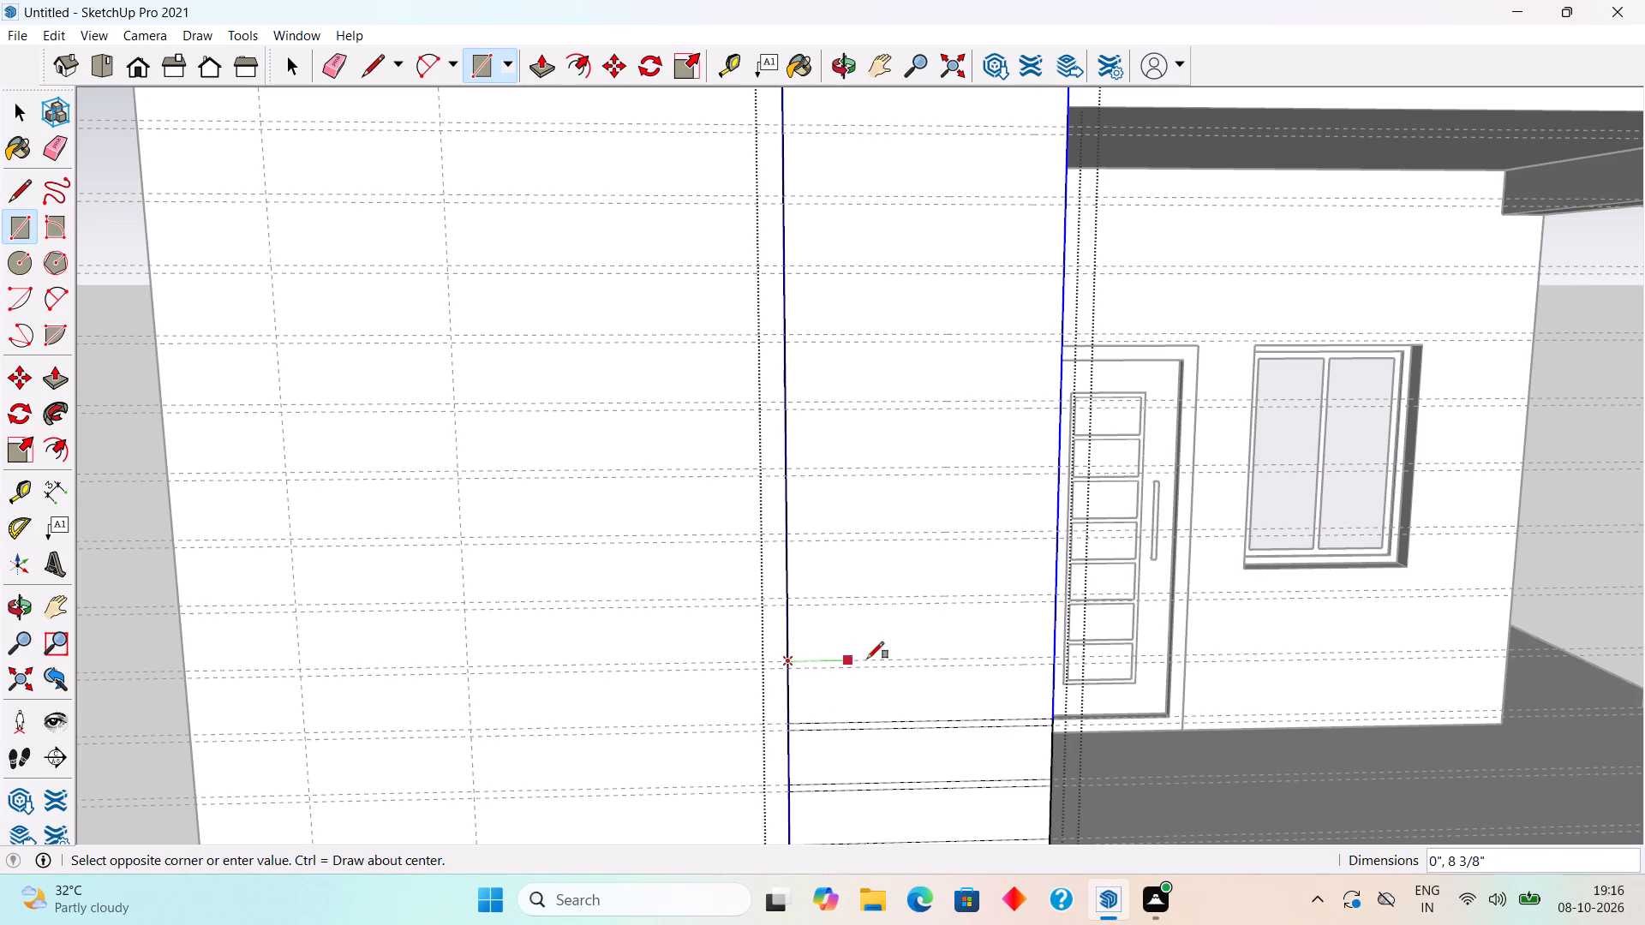
{"action": "left_click", "coordinate": [1057, 663]}
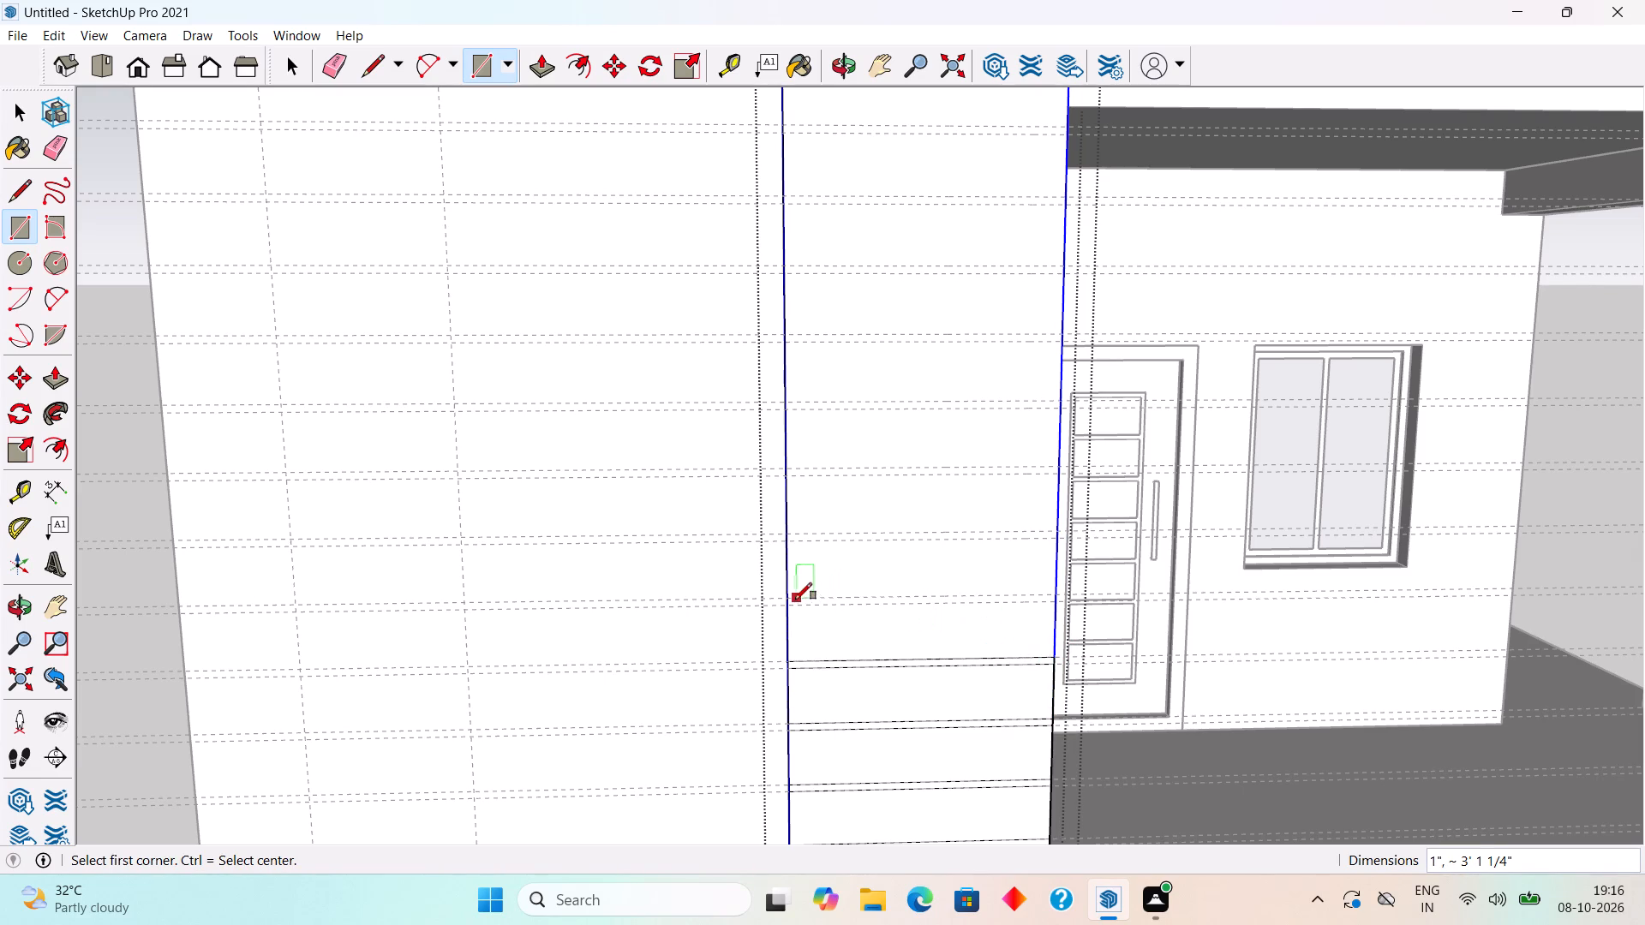
{"action": "left_click", "coordinate": [785, 596]}
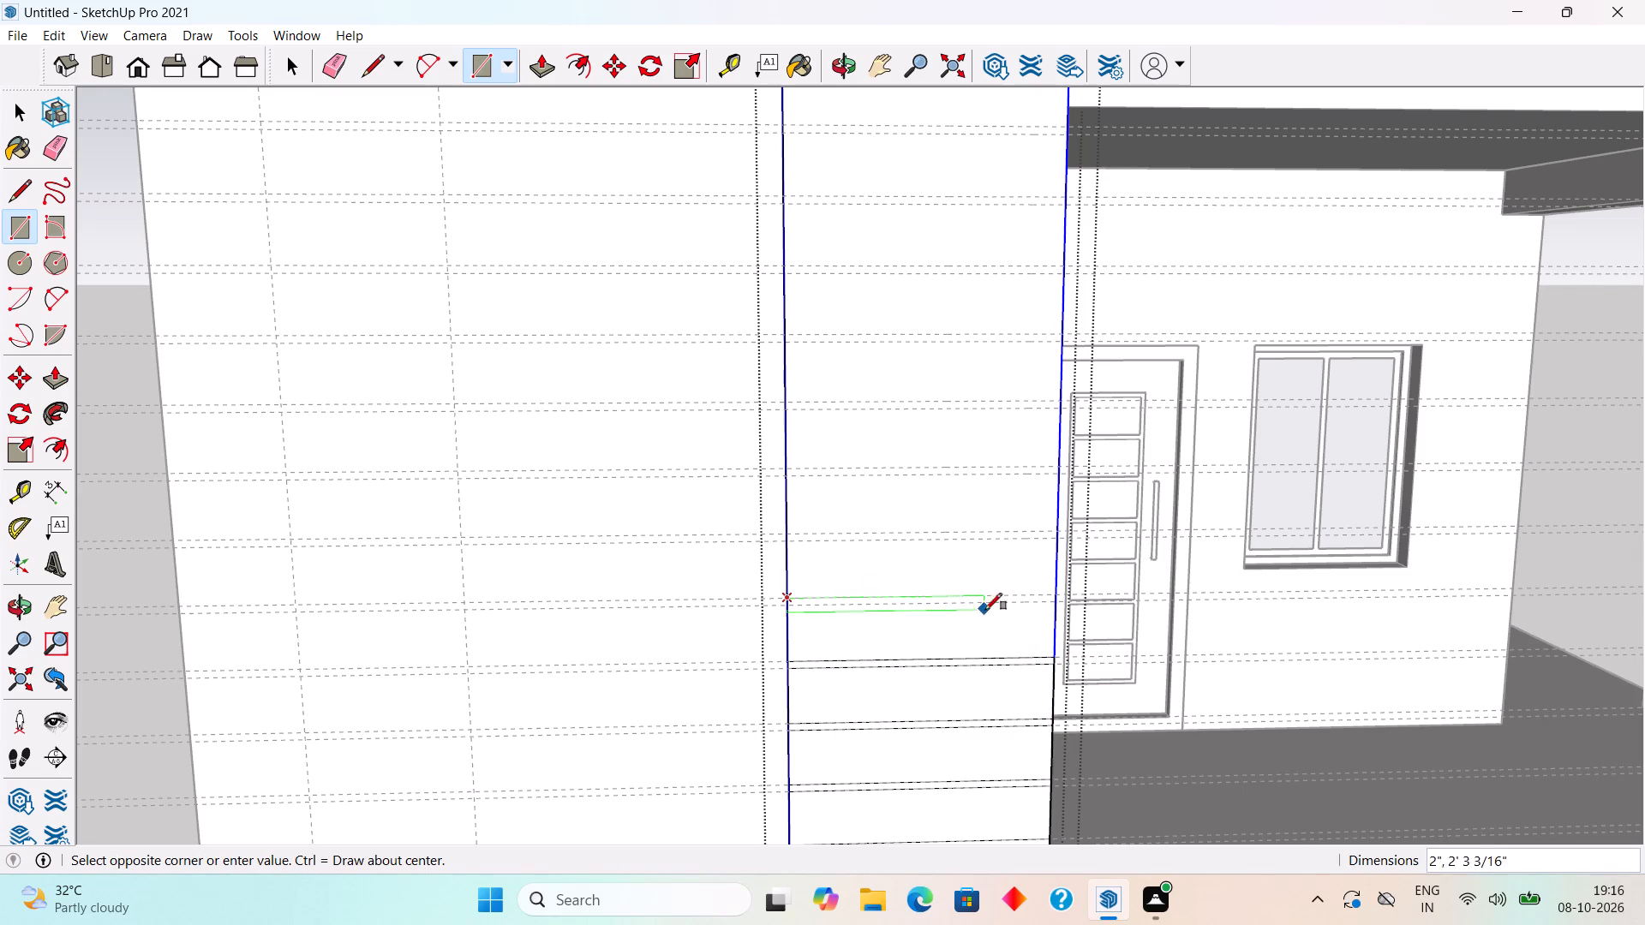
{"action": "left_click", "coordinate": [1056, 603]}
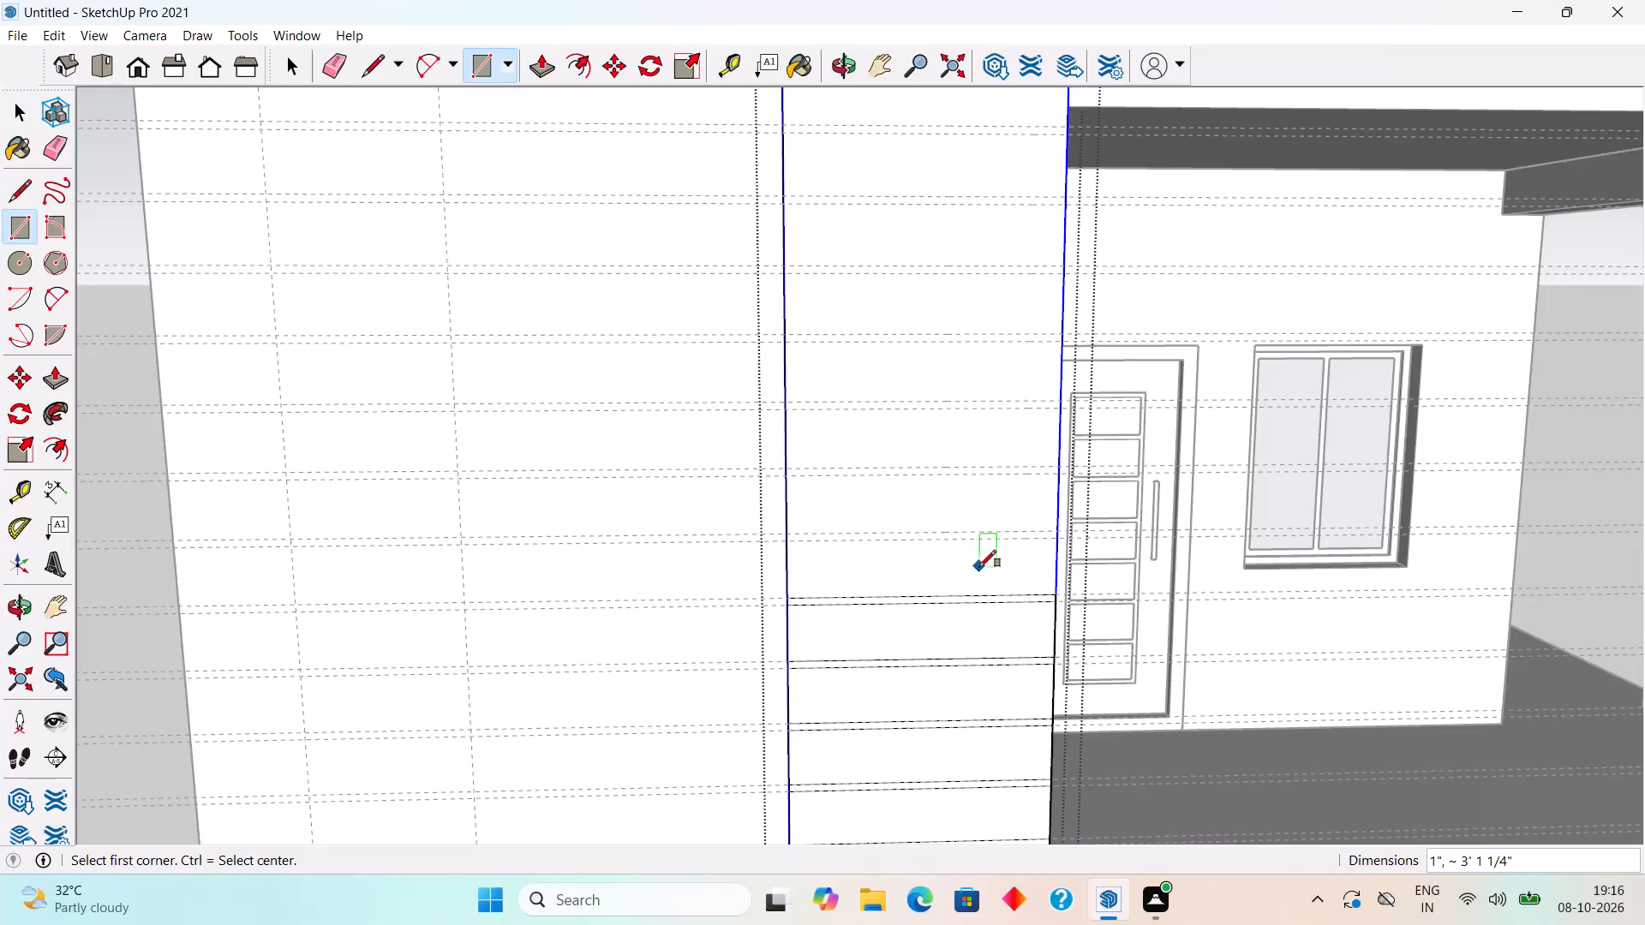
Draw four more 1" by about 3' 1 1/4" rectangles across the panel face, filling the seventh to tenth guide pairs from the bottom.
{"action": "scroll", "coordinate": [979, 567], "scroll_direction": "up", "scroll_amount": 1}
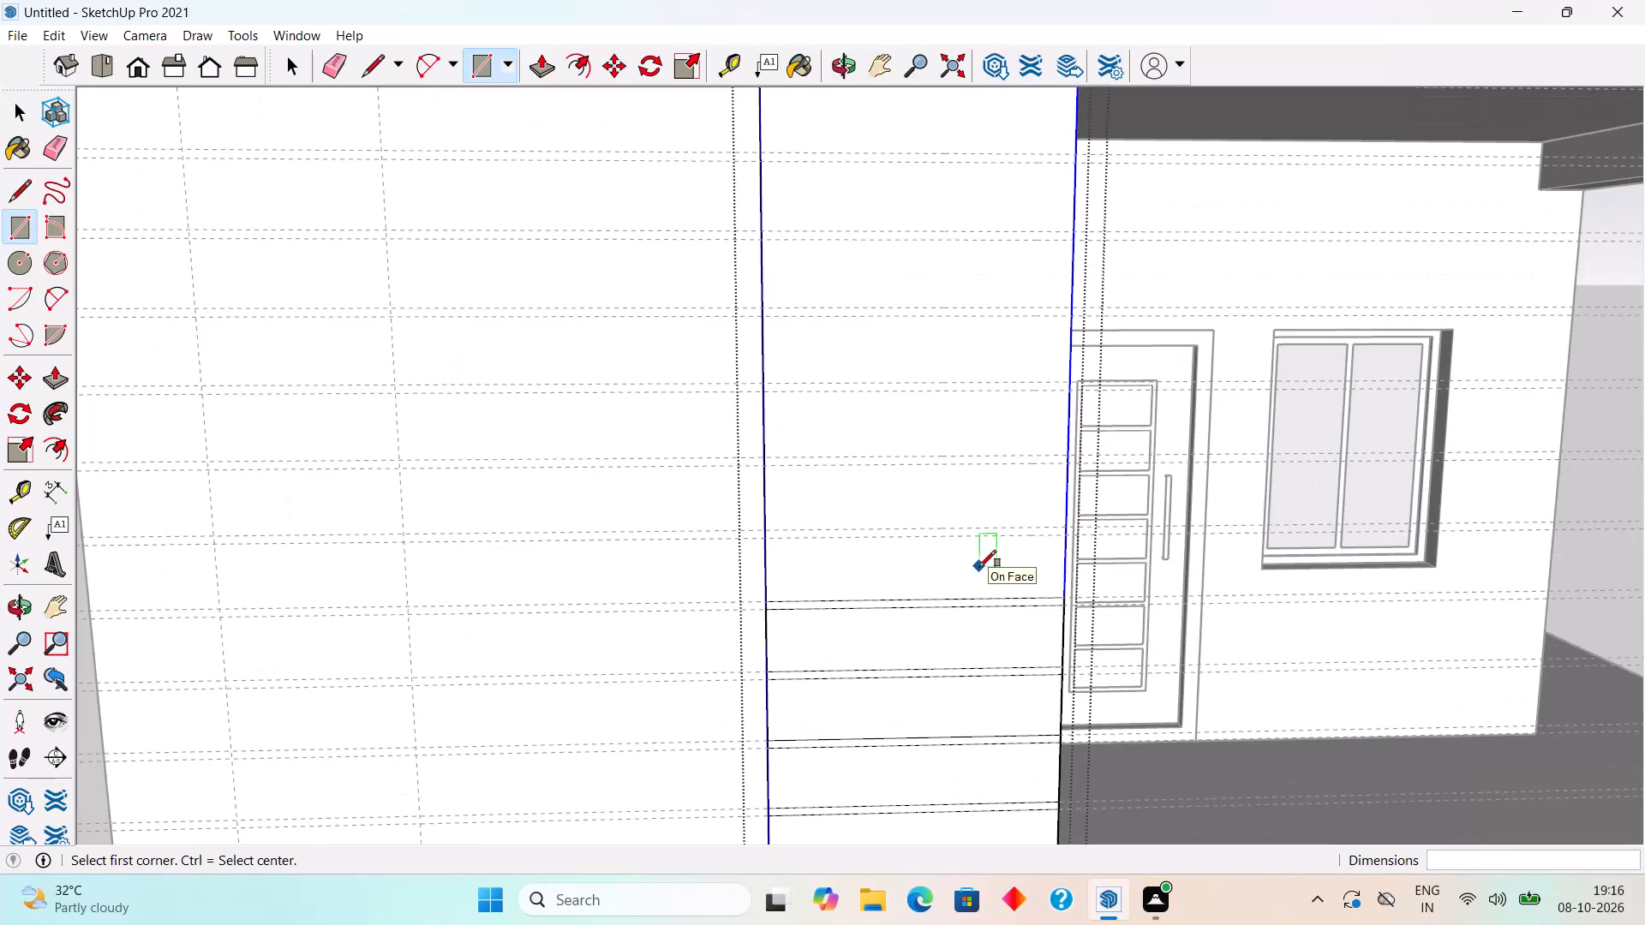
{"action": "left_click", "coordinate": [766, 532]}
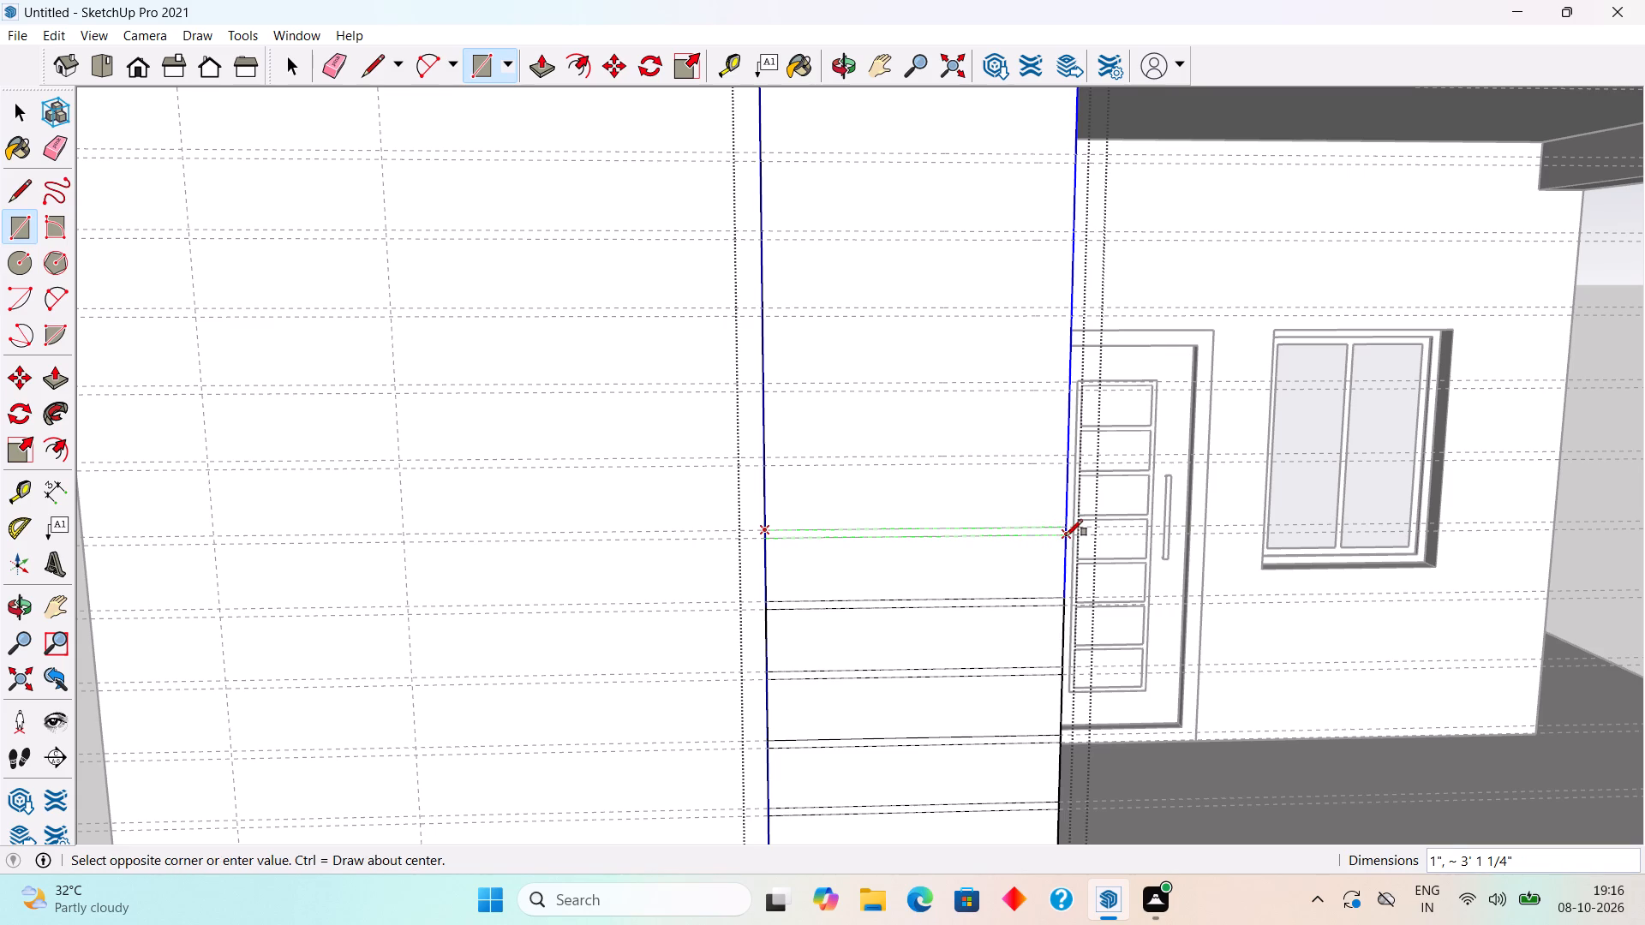
{"action": "left_click", "coordinate": [1068, 536]}
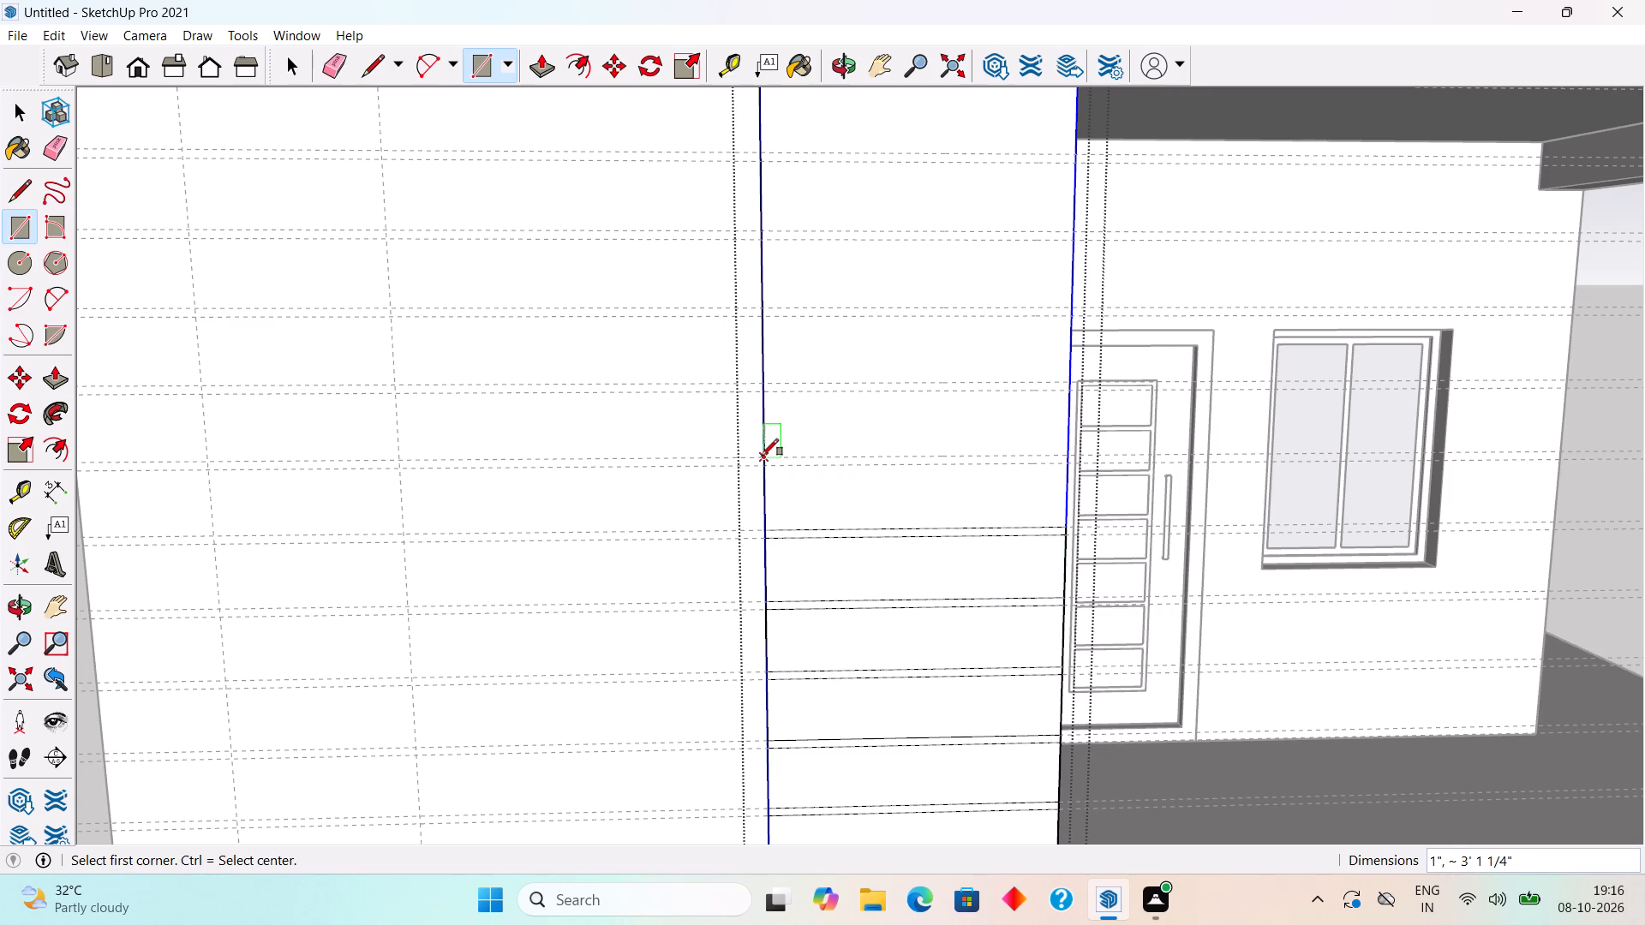
{"action": "left_click", "coordinate": [763, 457]}
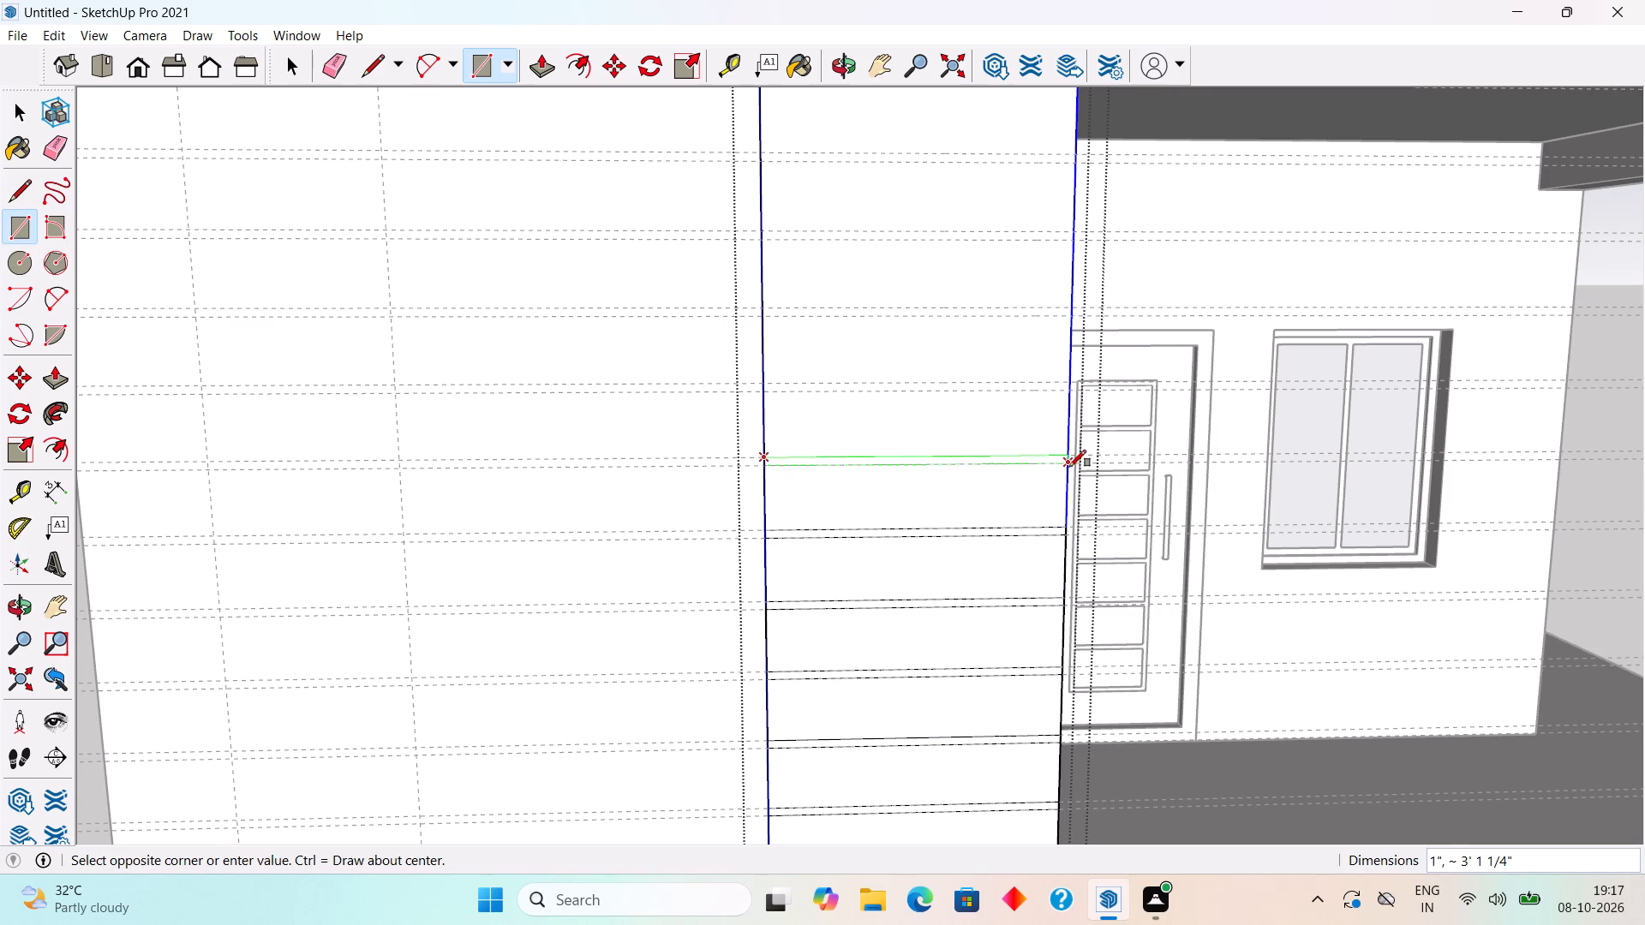
{"action": "left_click", "coordinate": [1069, 467]}
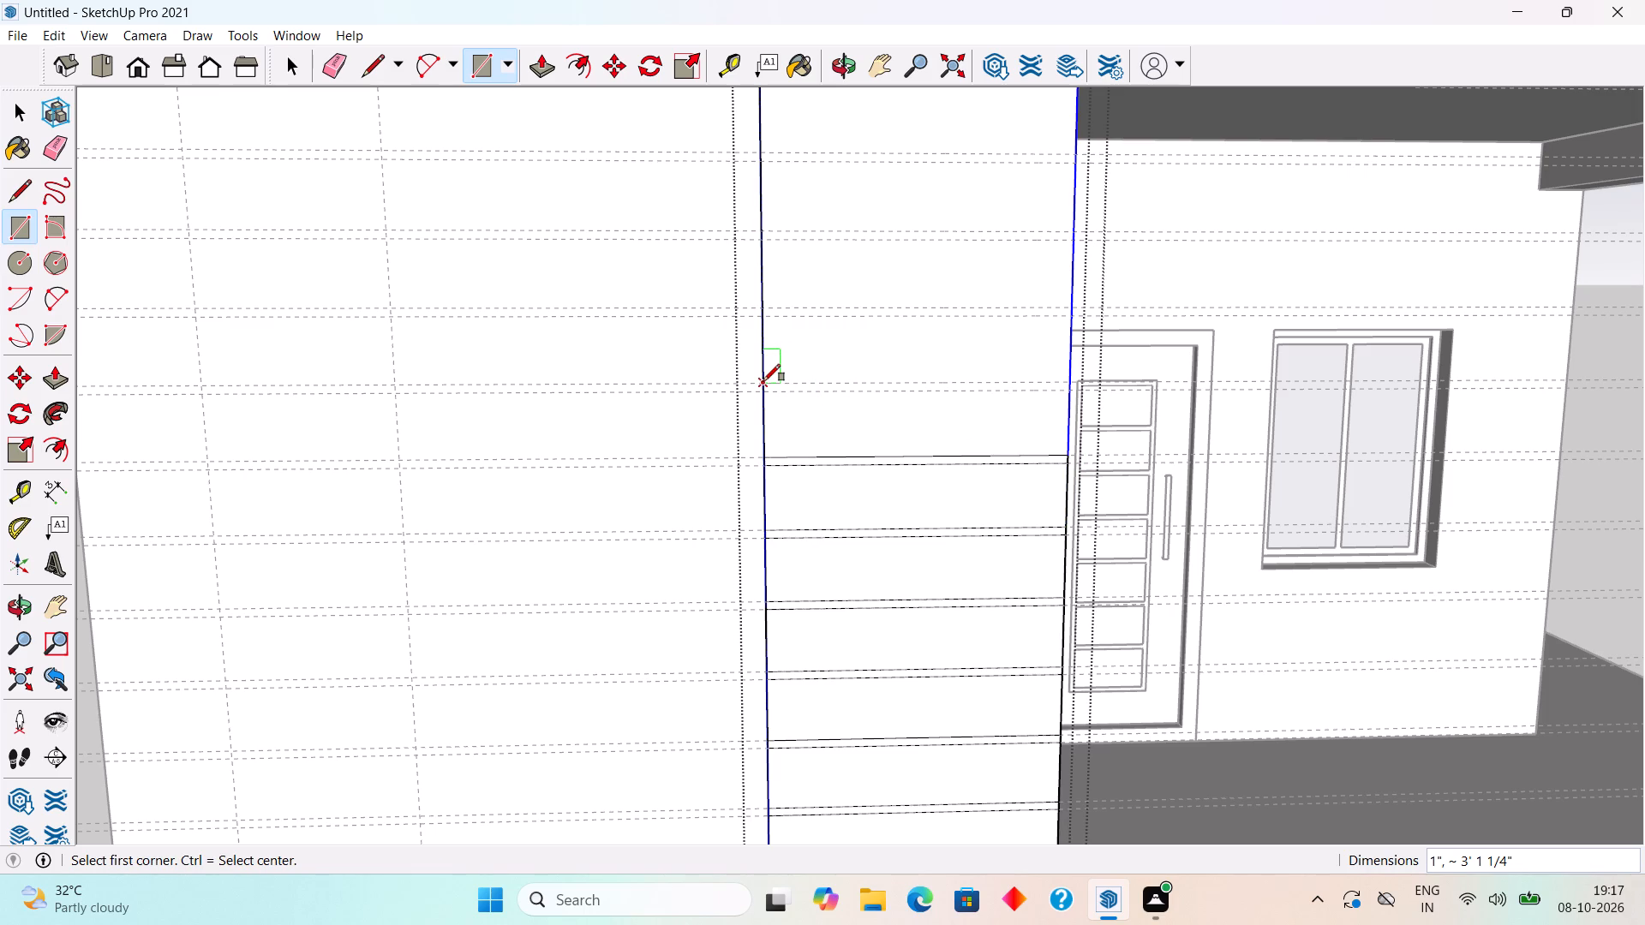
{"action": "left_click", "coordinate": [763, 381]}
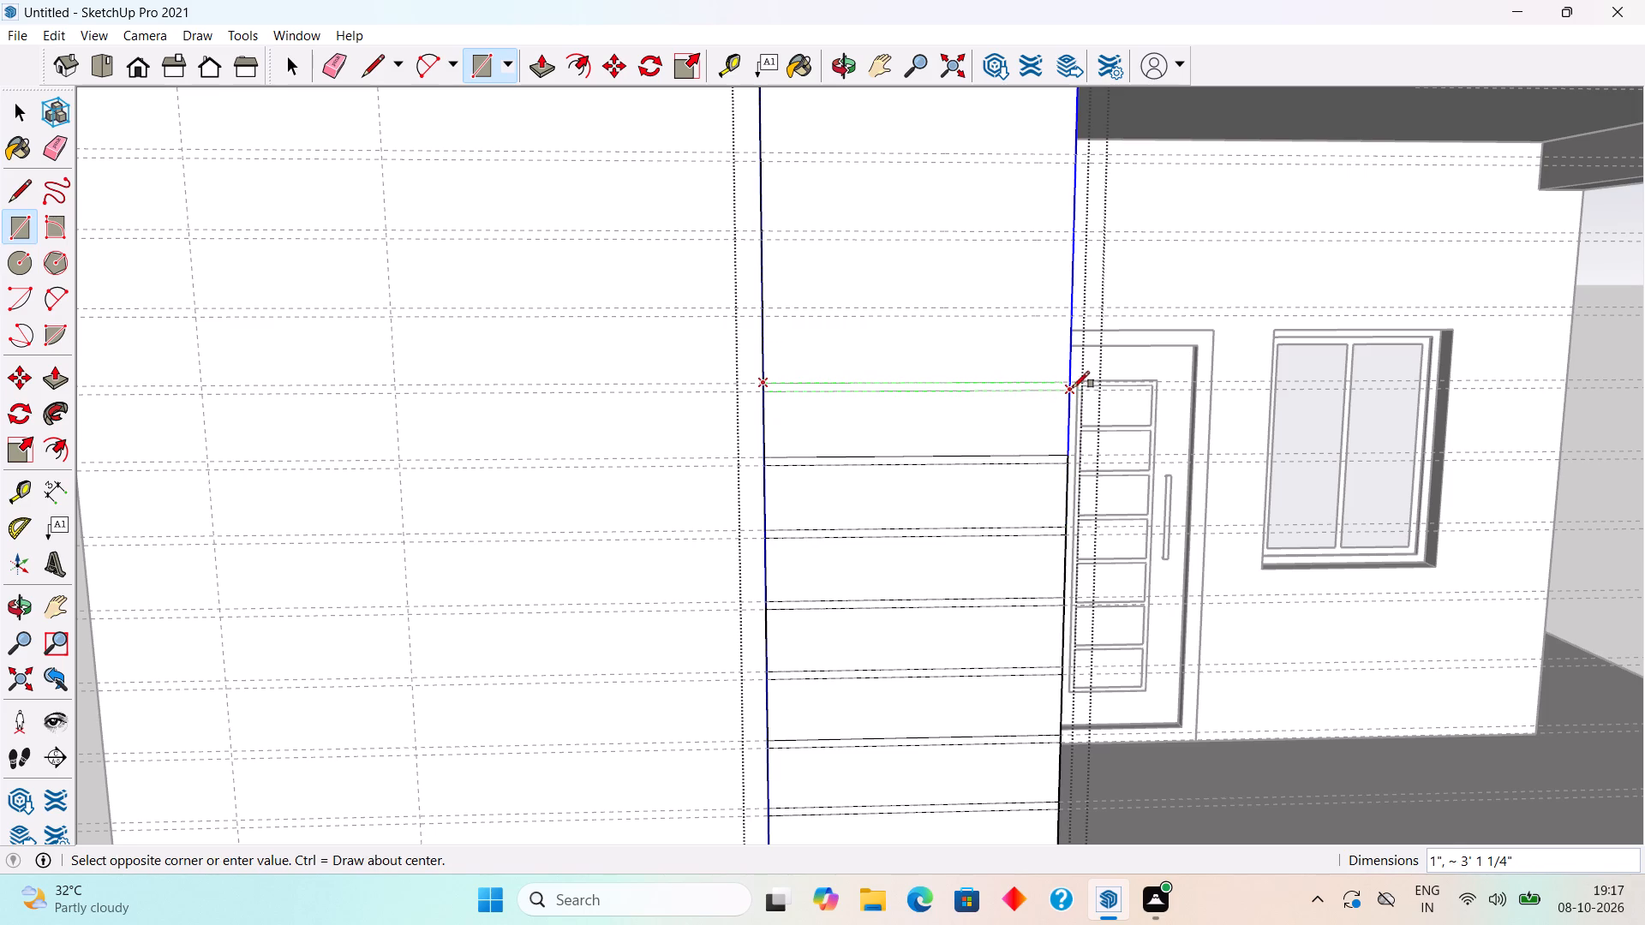
{"action": "left_click", "coordinate": [1074, 387]}
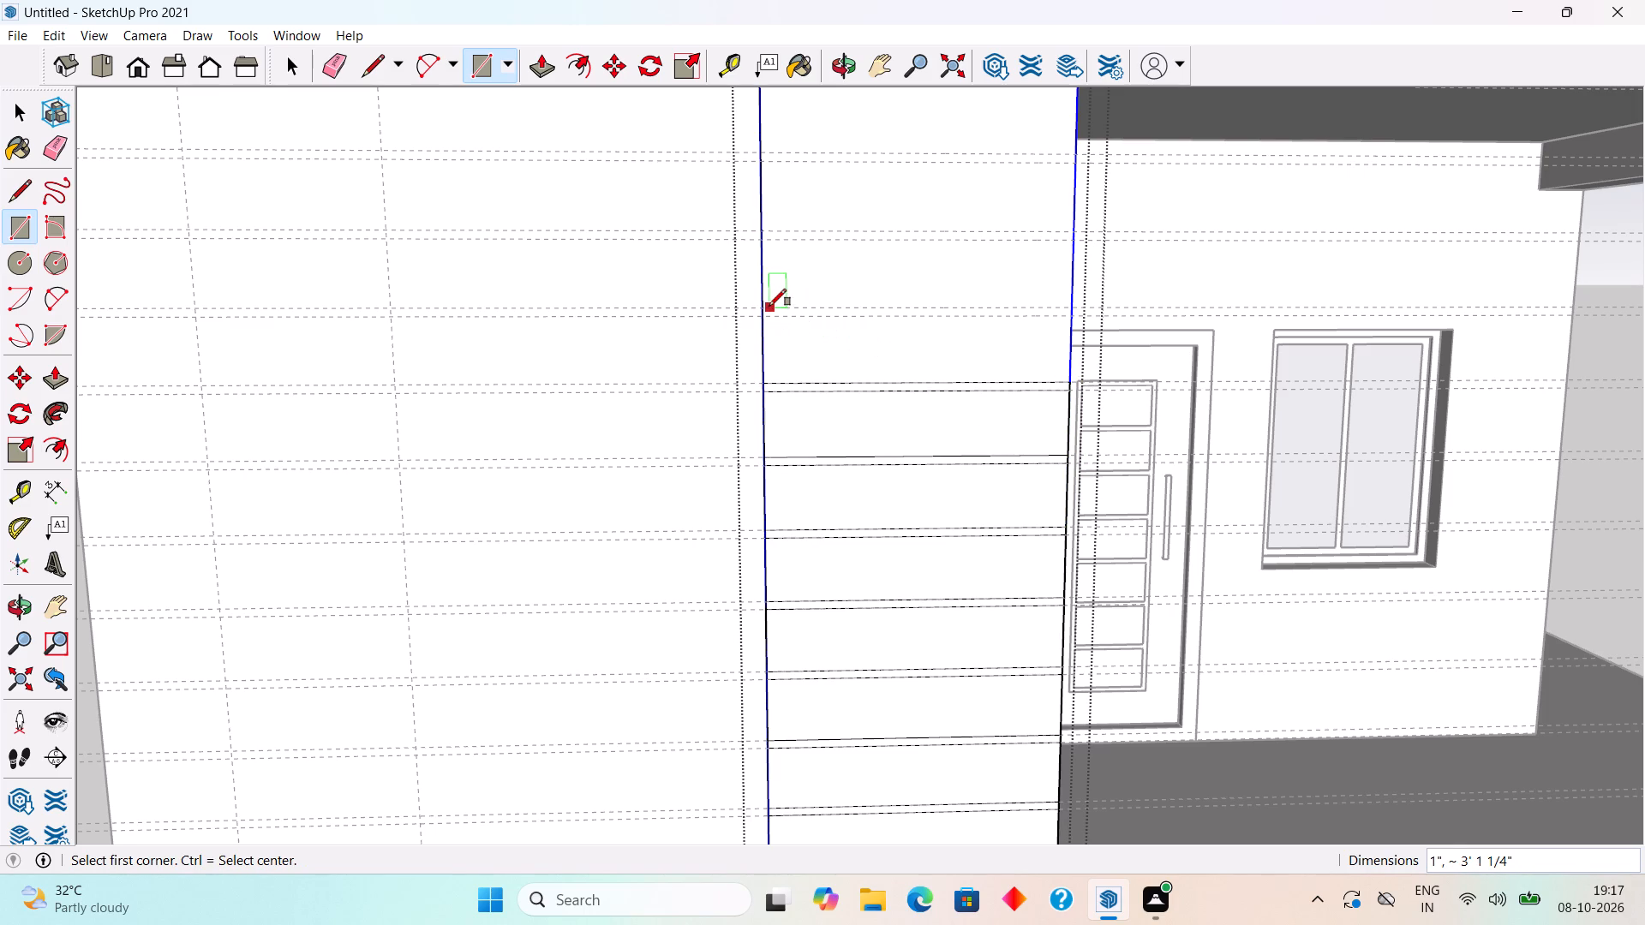
{"action": "left_click", "coordinate": [763, 308]}
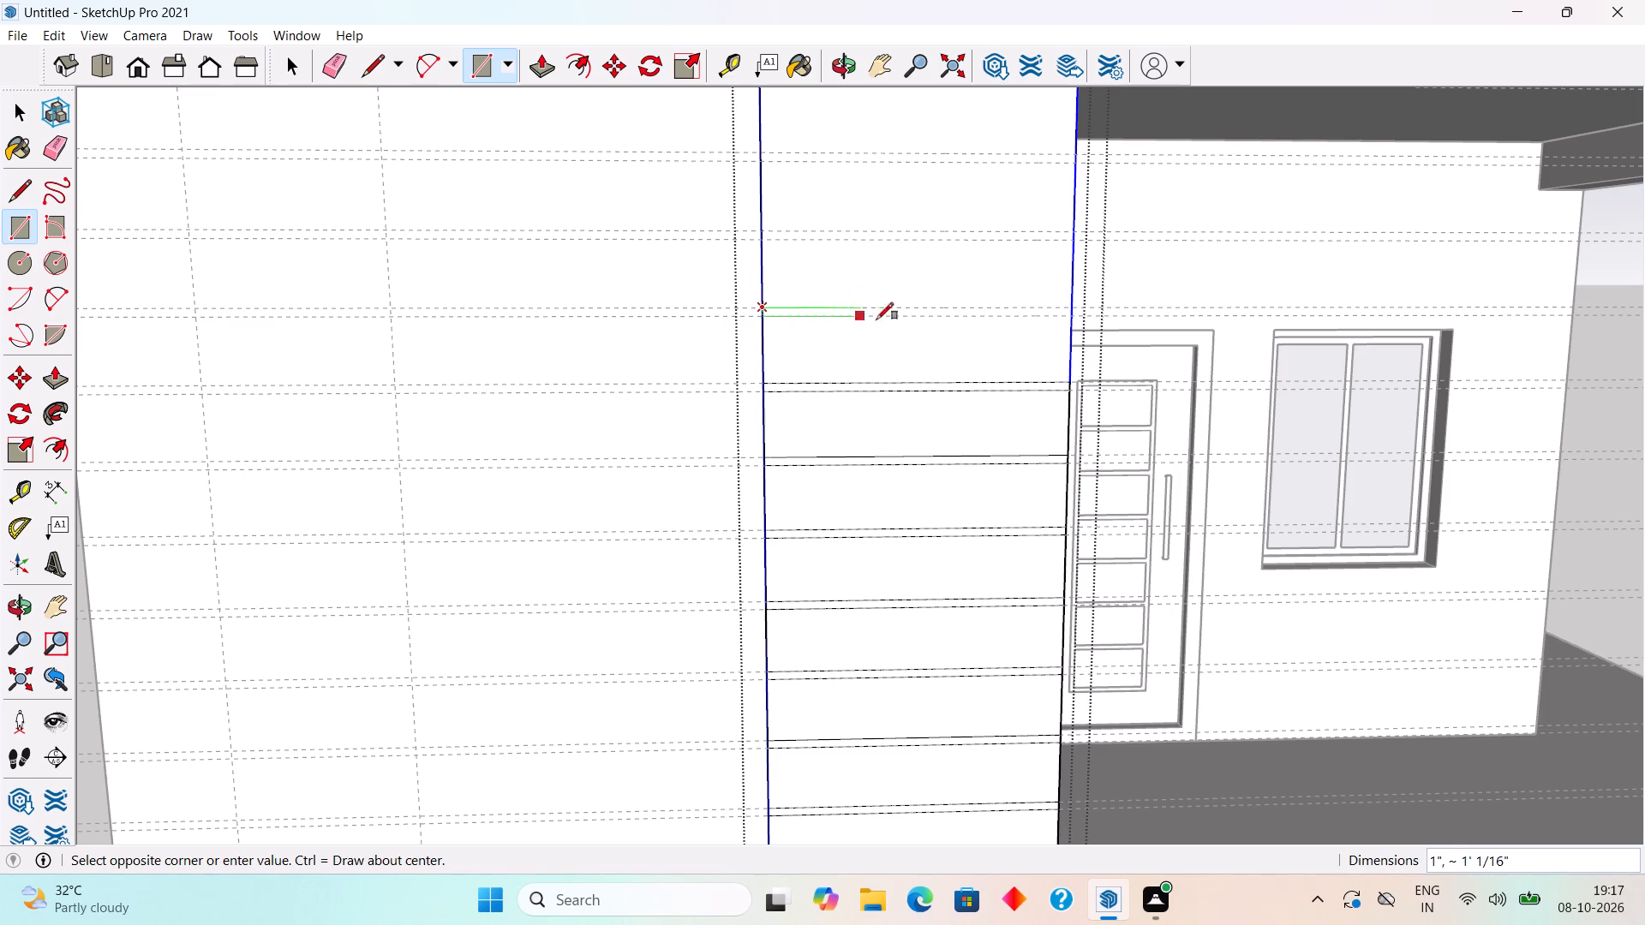
{"action": "left_click", "coordinate": [1073, 317]}
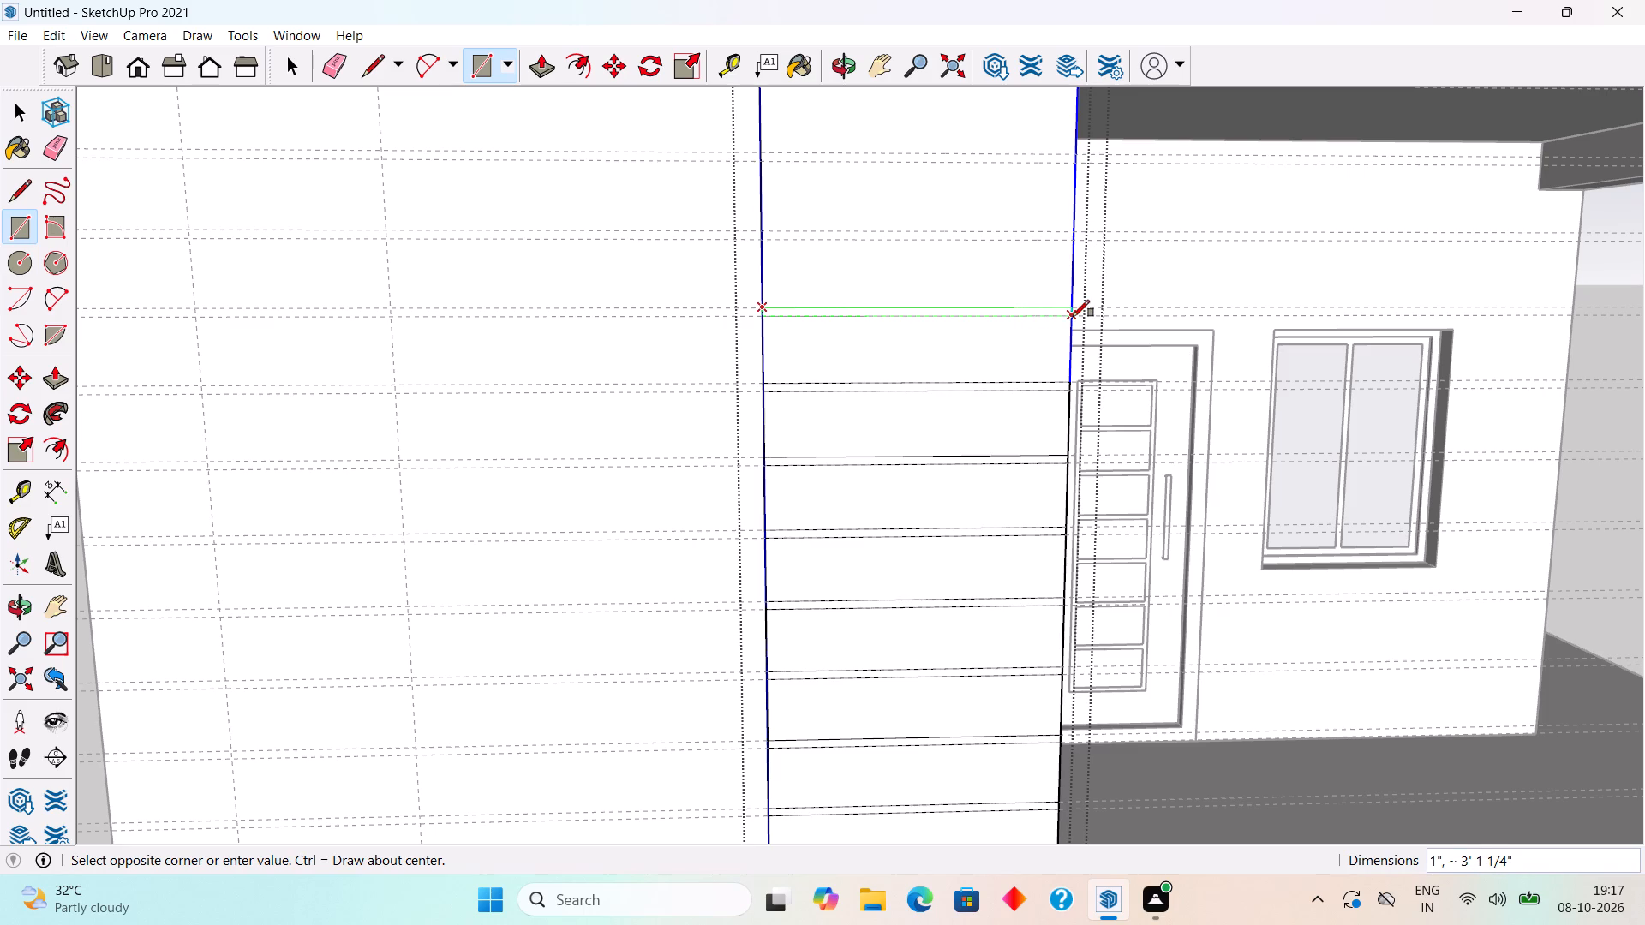
Draw 1" by about 3' 1 1/4" rectangles between the panel's next four guide pairs, ending one pair below the adjacent large window frame's bottom edge.
{"action": "scroll", "coordinate": [1094, 327], "scroll_direction": "down", "scroll_amount": 11}
{"action": "scroll", "coordinate": [1104, 152], "scroll_direction": "up", "scroll_amount": 9}
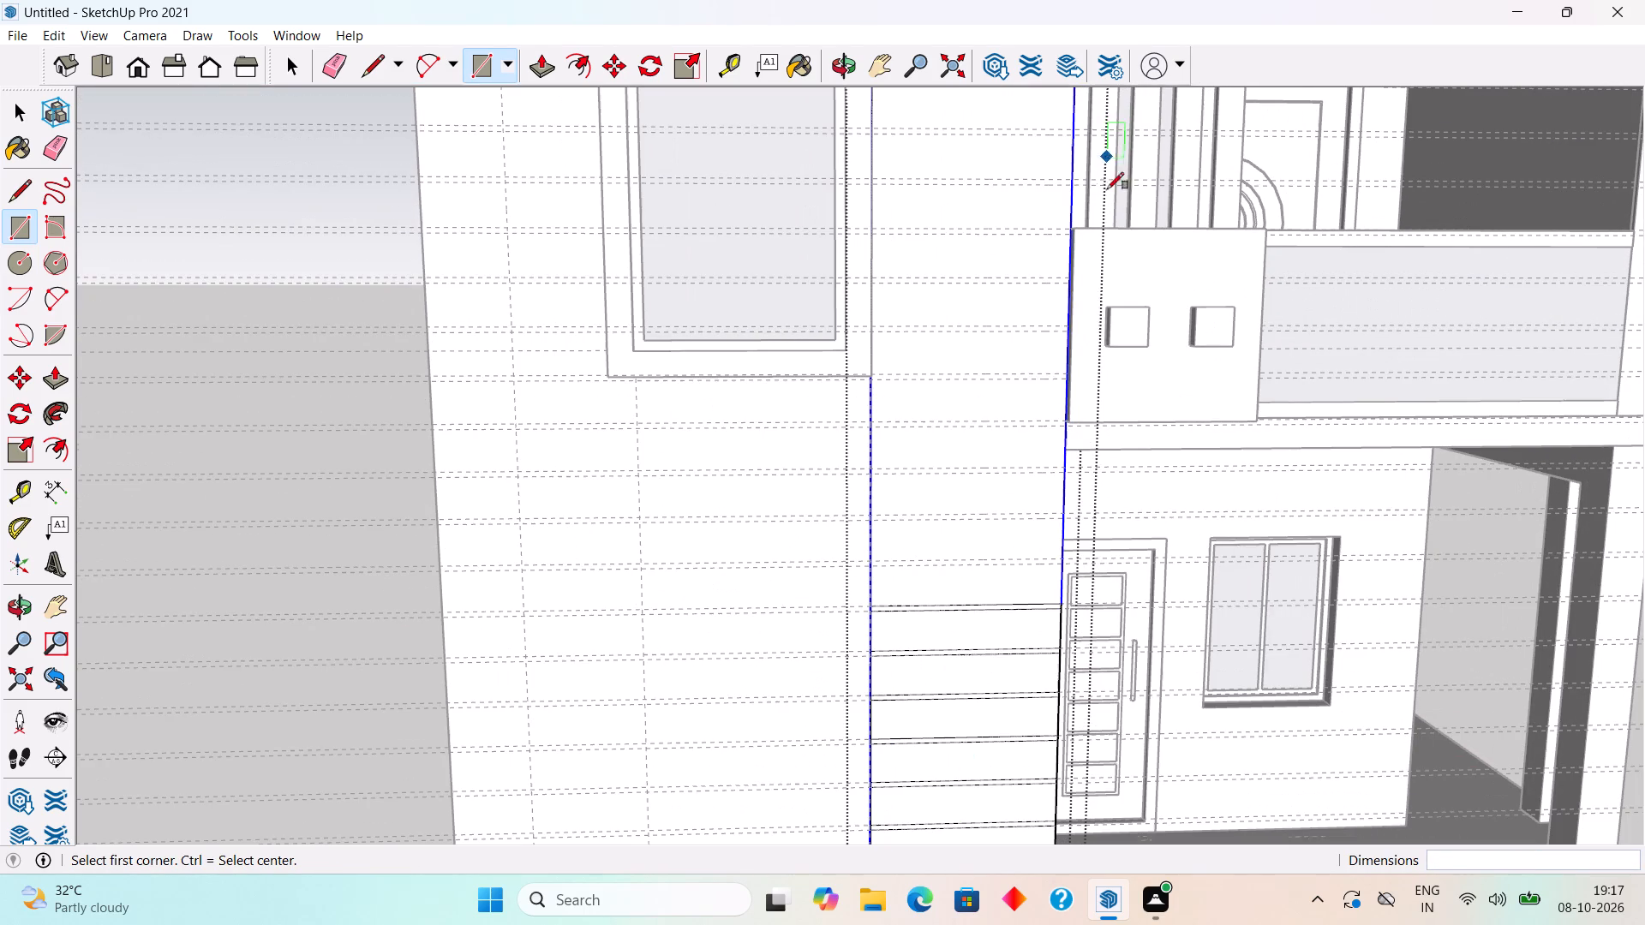
{"action": "left_click", "coordinate": [876, 557]}
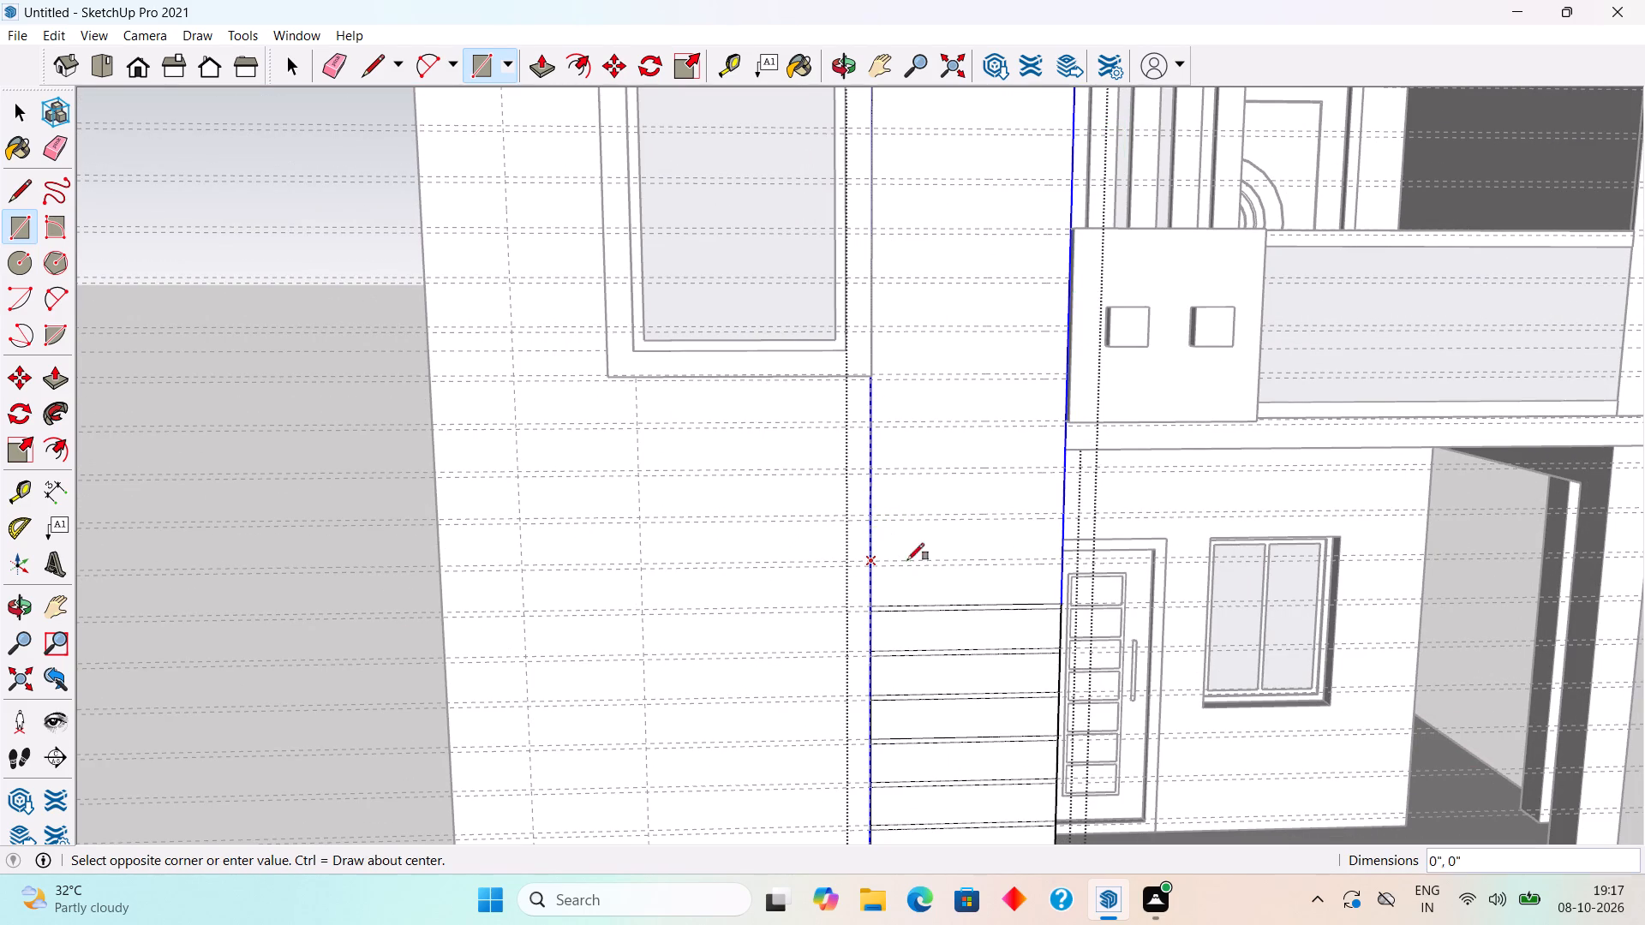
{"action": "left_click", "coordinate": [1061, 569]}
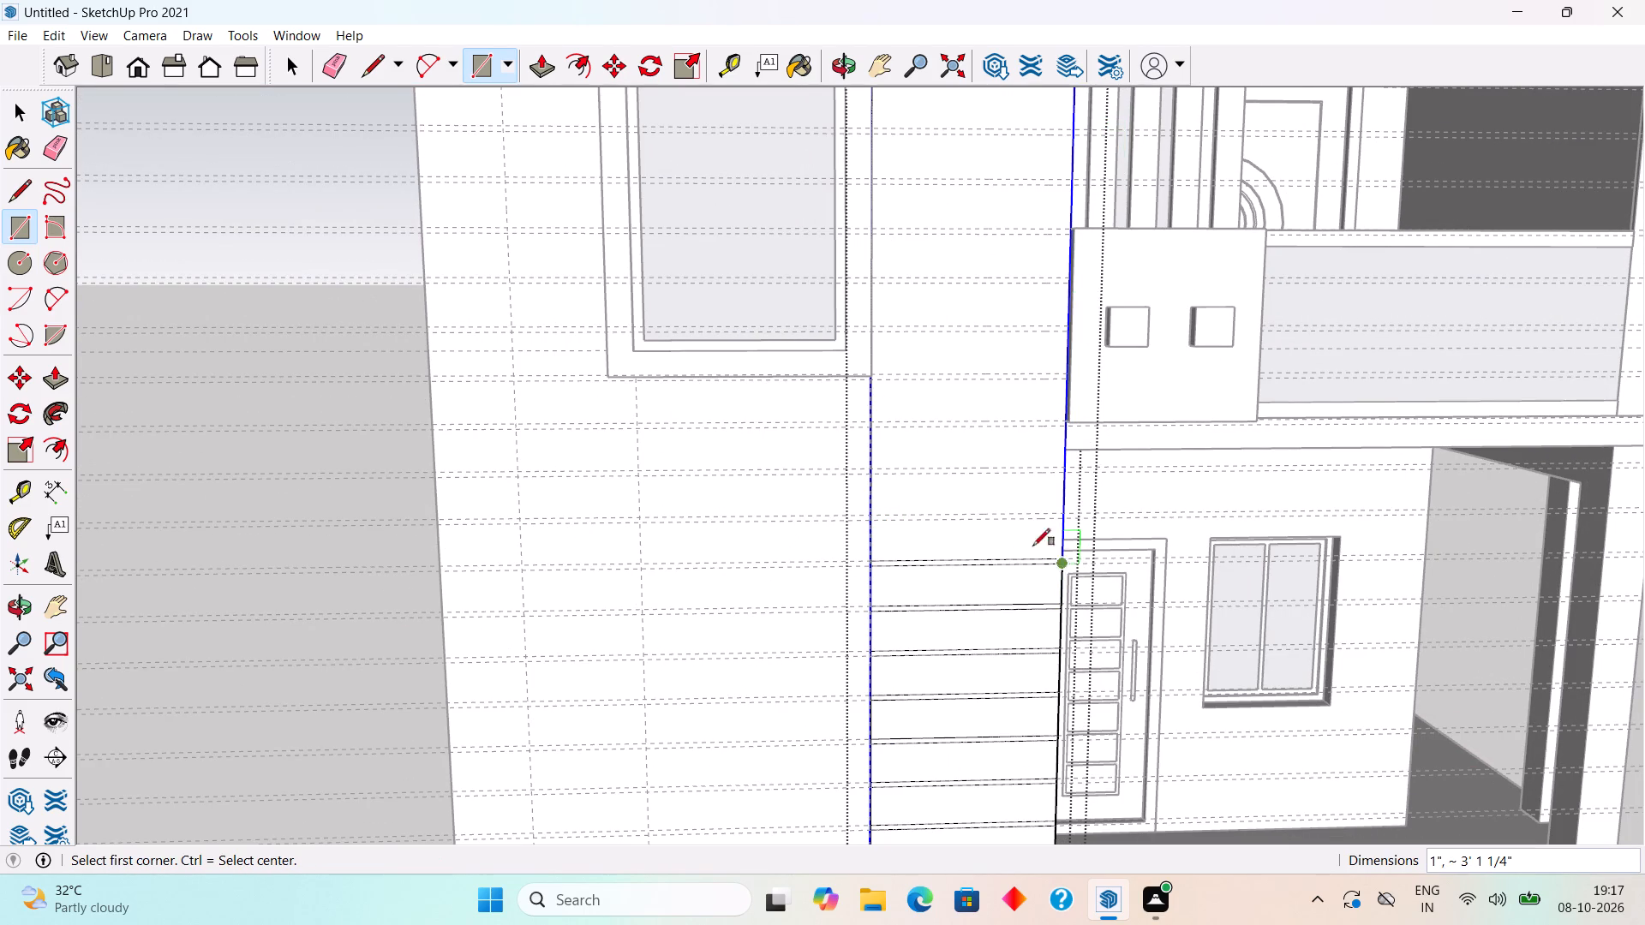
{"action": "scroll", "coordinate": [930, 522], "scroll_direction": "up", "scroll_amount": 4}
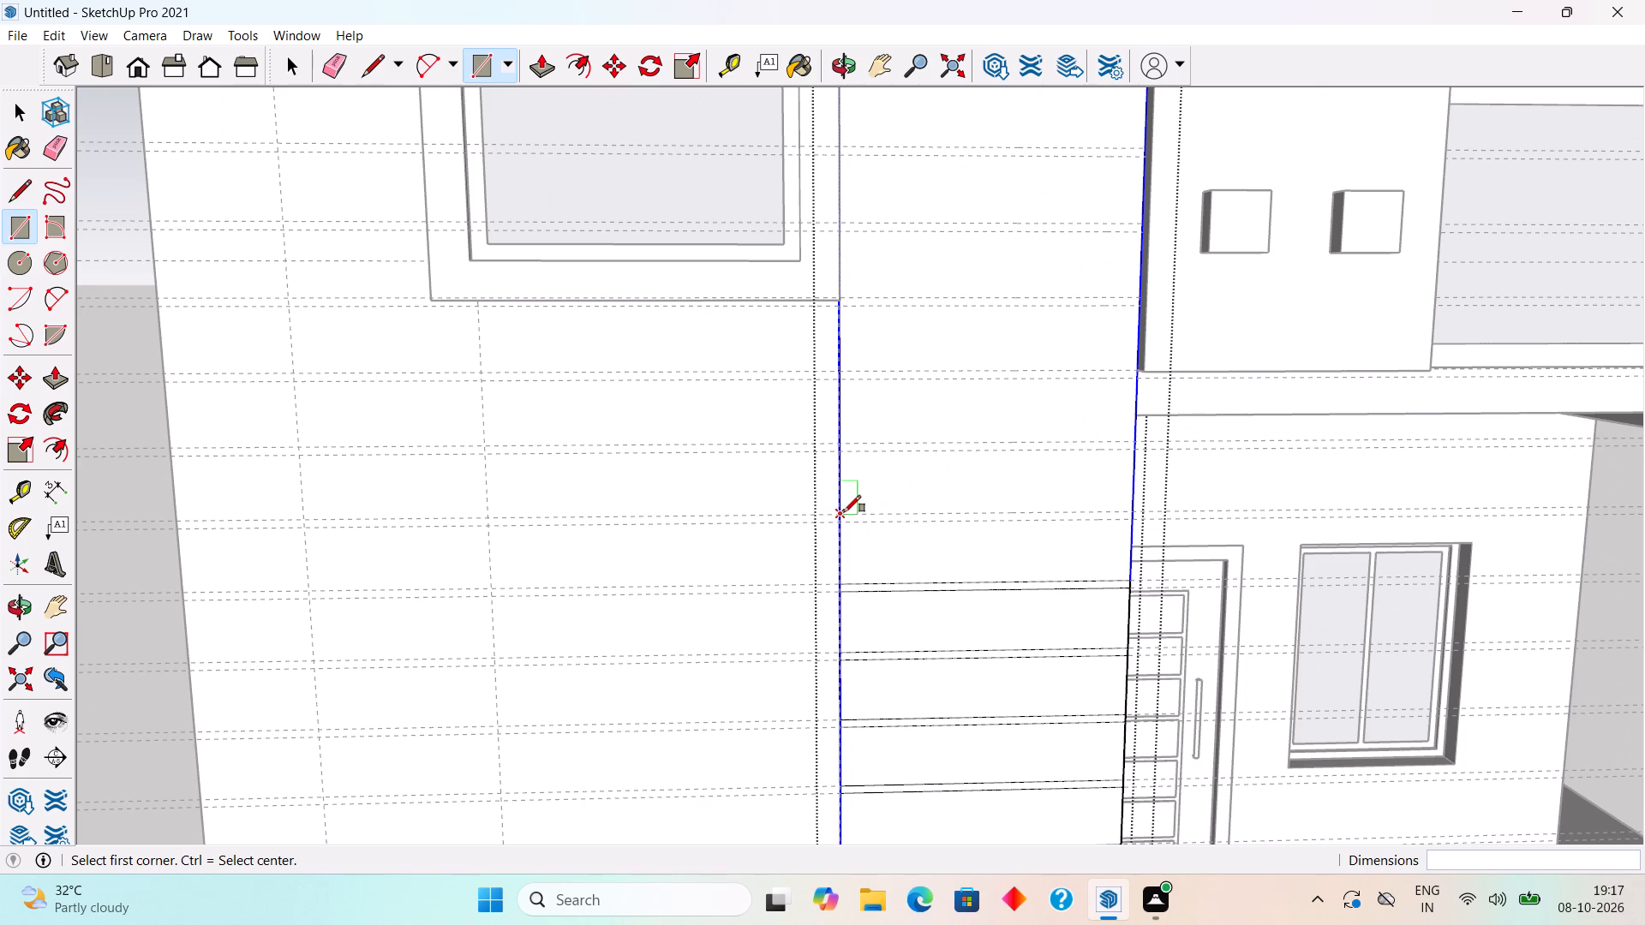
{"action": "left_click", "coordinate": [844, 512]}
{"action": "left_click", "coordinate": [1129, 519]}
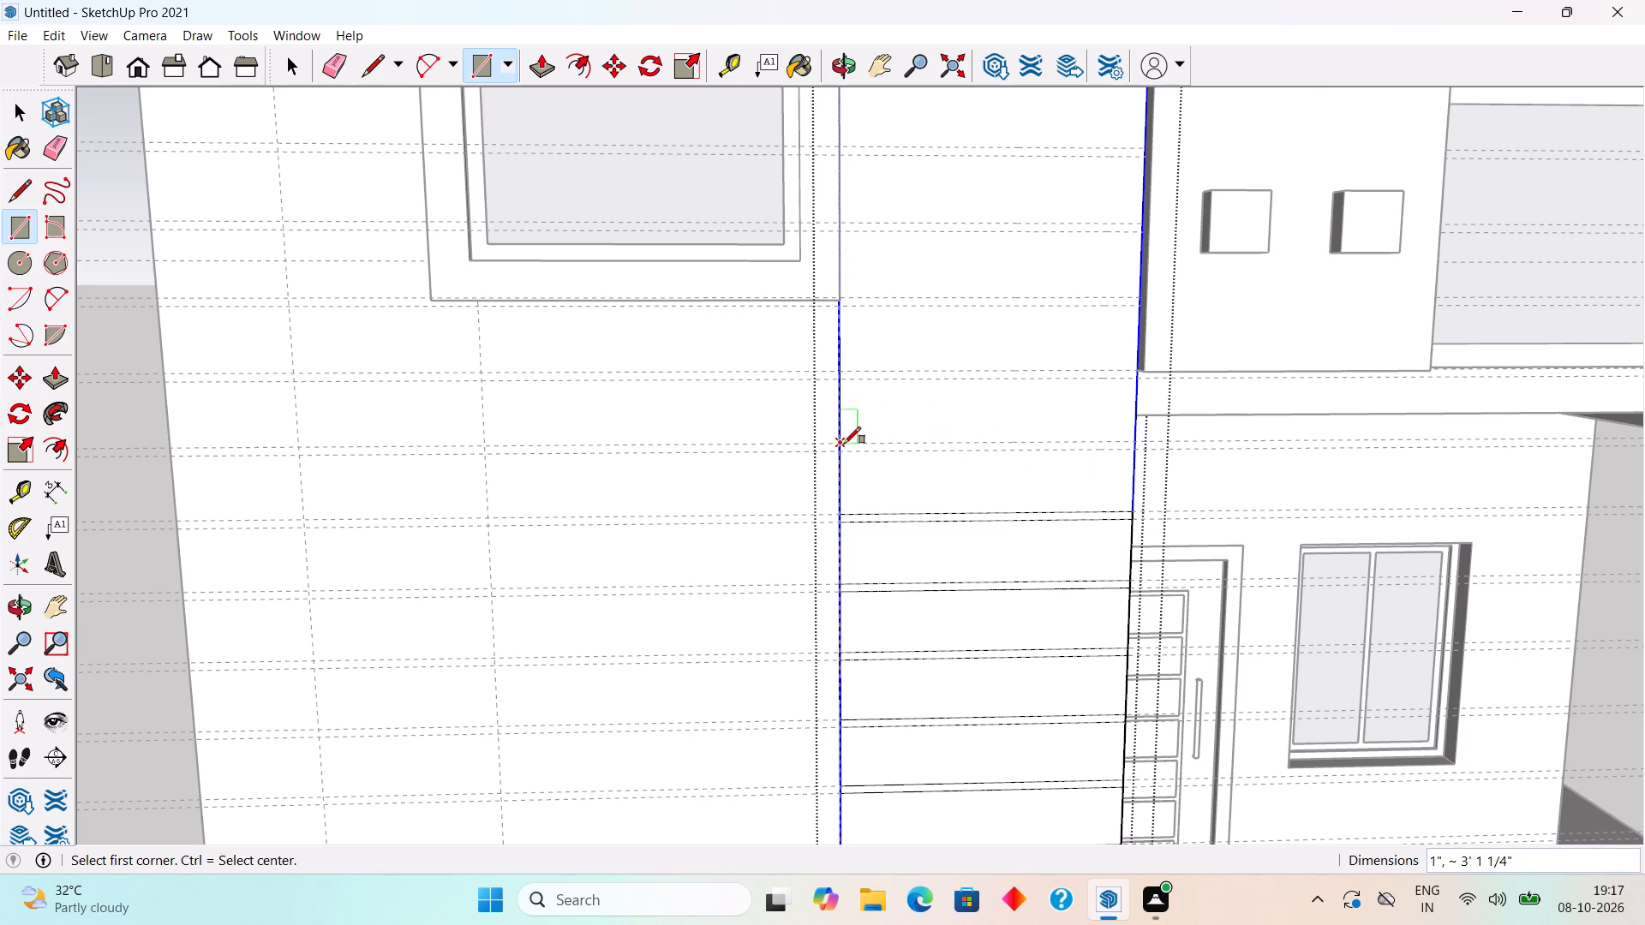
{"action": "left_click", "coordinate": [844, 444]}
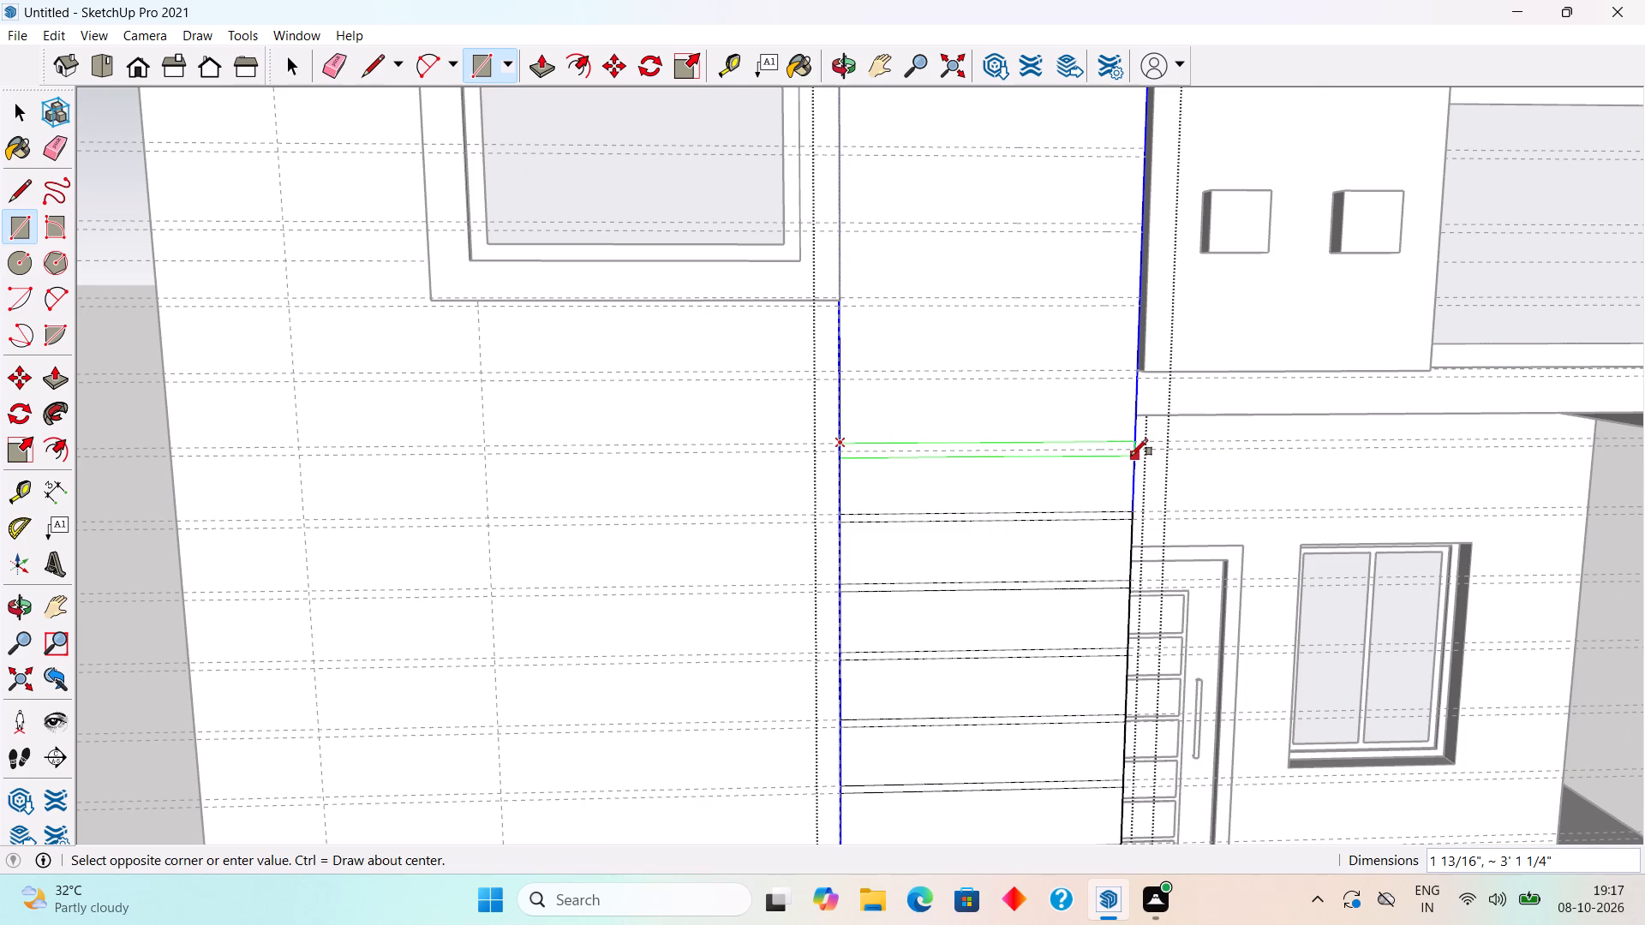
{"action": "left_click", "coordinate": [1132, 454]}
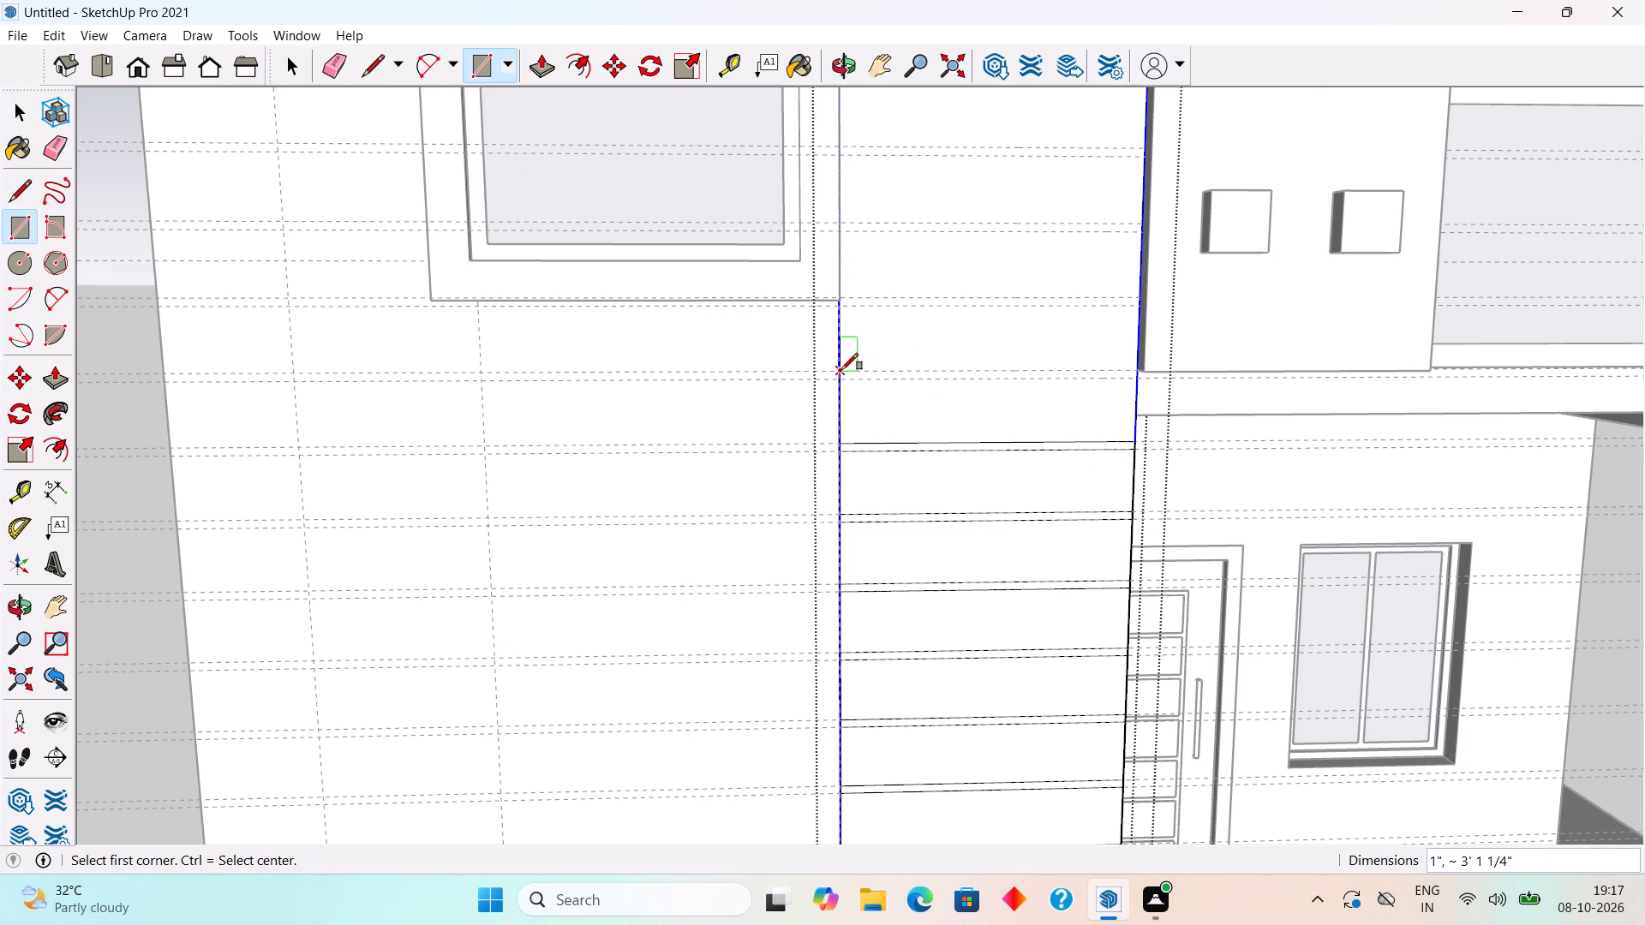
{"action": "left_click", "coordinate": [841, 370]}
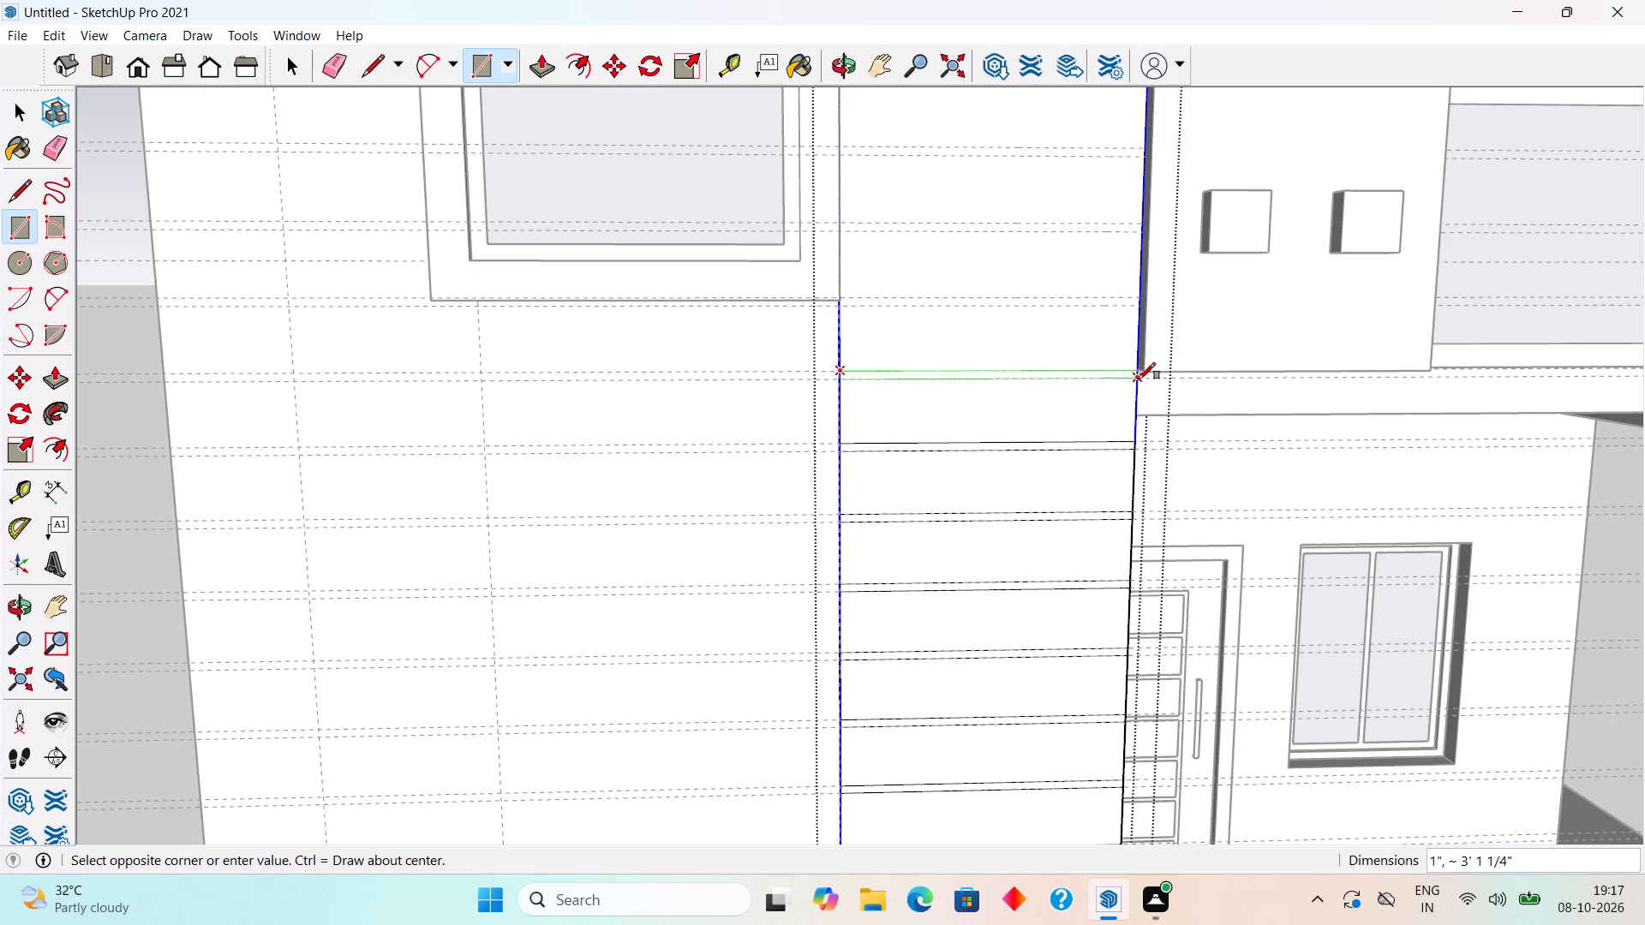
{"action": "left_click", "coordinate": [1139, 379]}
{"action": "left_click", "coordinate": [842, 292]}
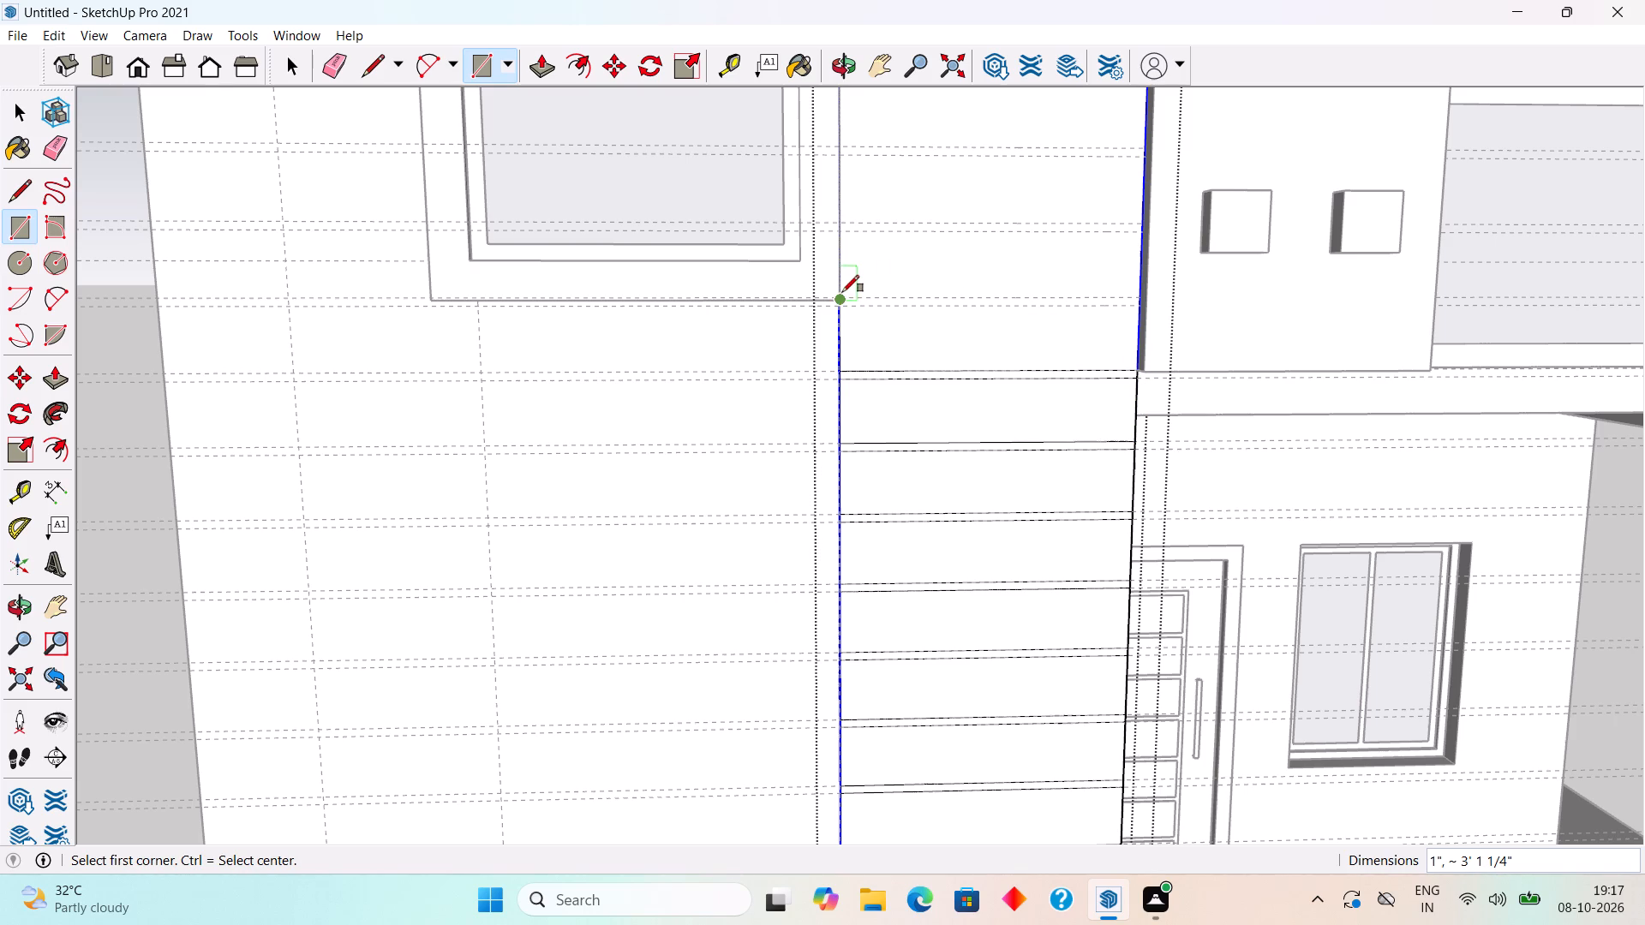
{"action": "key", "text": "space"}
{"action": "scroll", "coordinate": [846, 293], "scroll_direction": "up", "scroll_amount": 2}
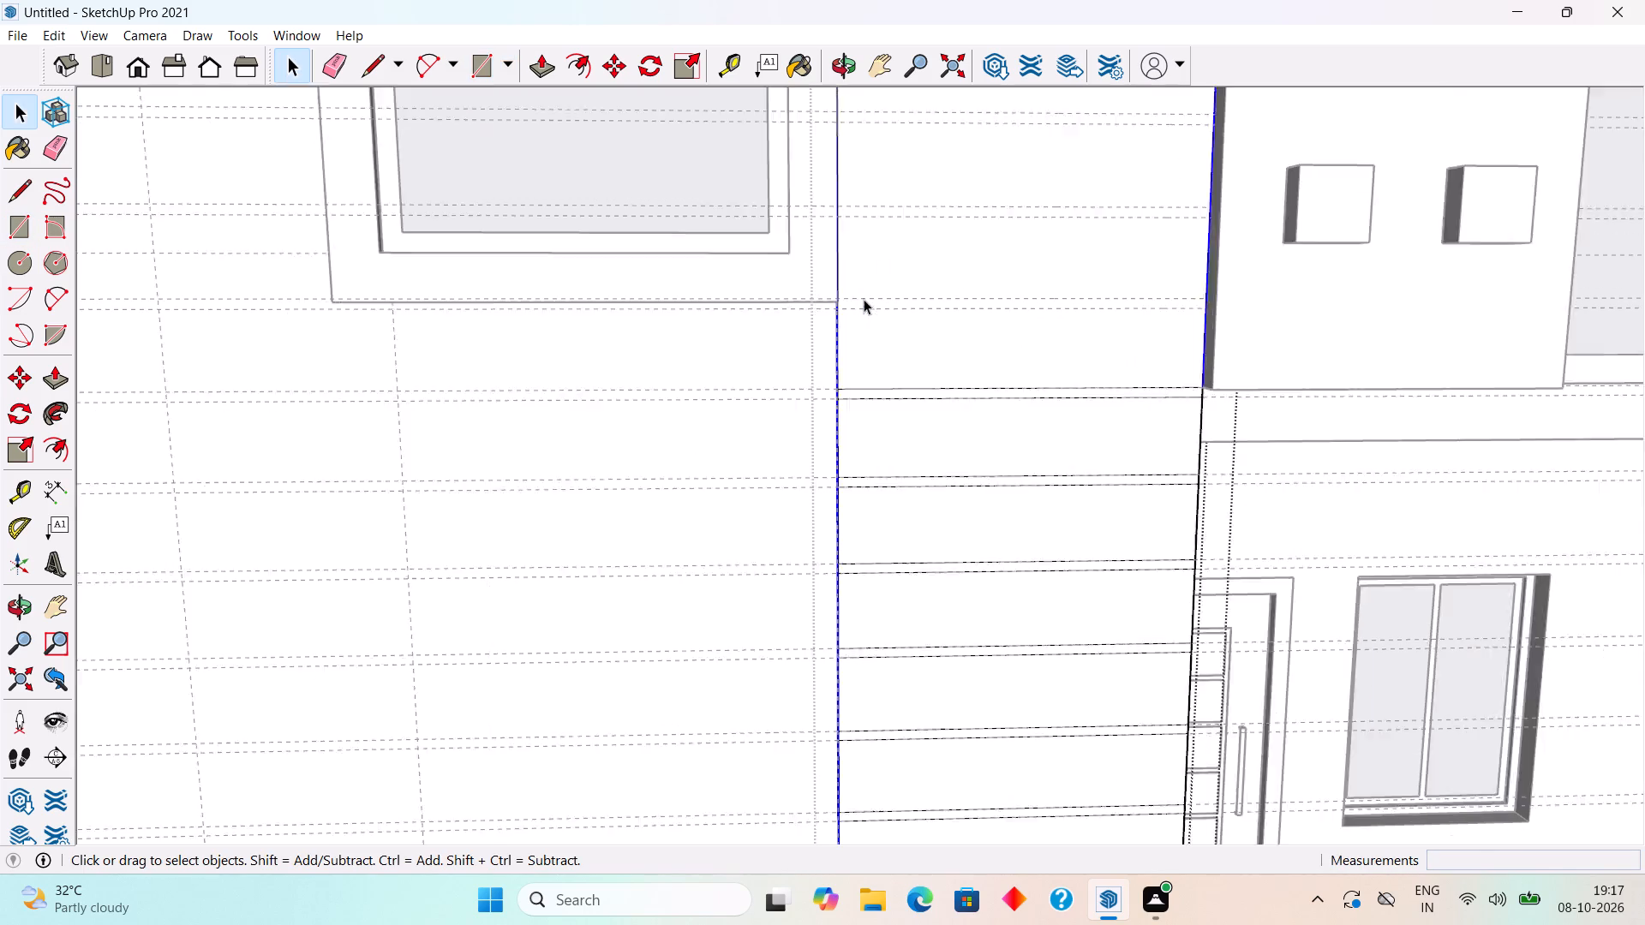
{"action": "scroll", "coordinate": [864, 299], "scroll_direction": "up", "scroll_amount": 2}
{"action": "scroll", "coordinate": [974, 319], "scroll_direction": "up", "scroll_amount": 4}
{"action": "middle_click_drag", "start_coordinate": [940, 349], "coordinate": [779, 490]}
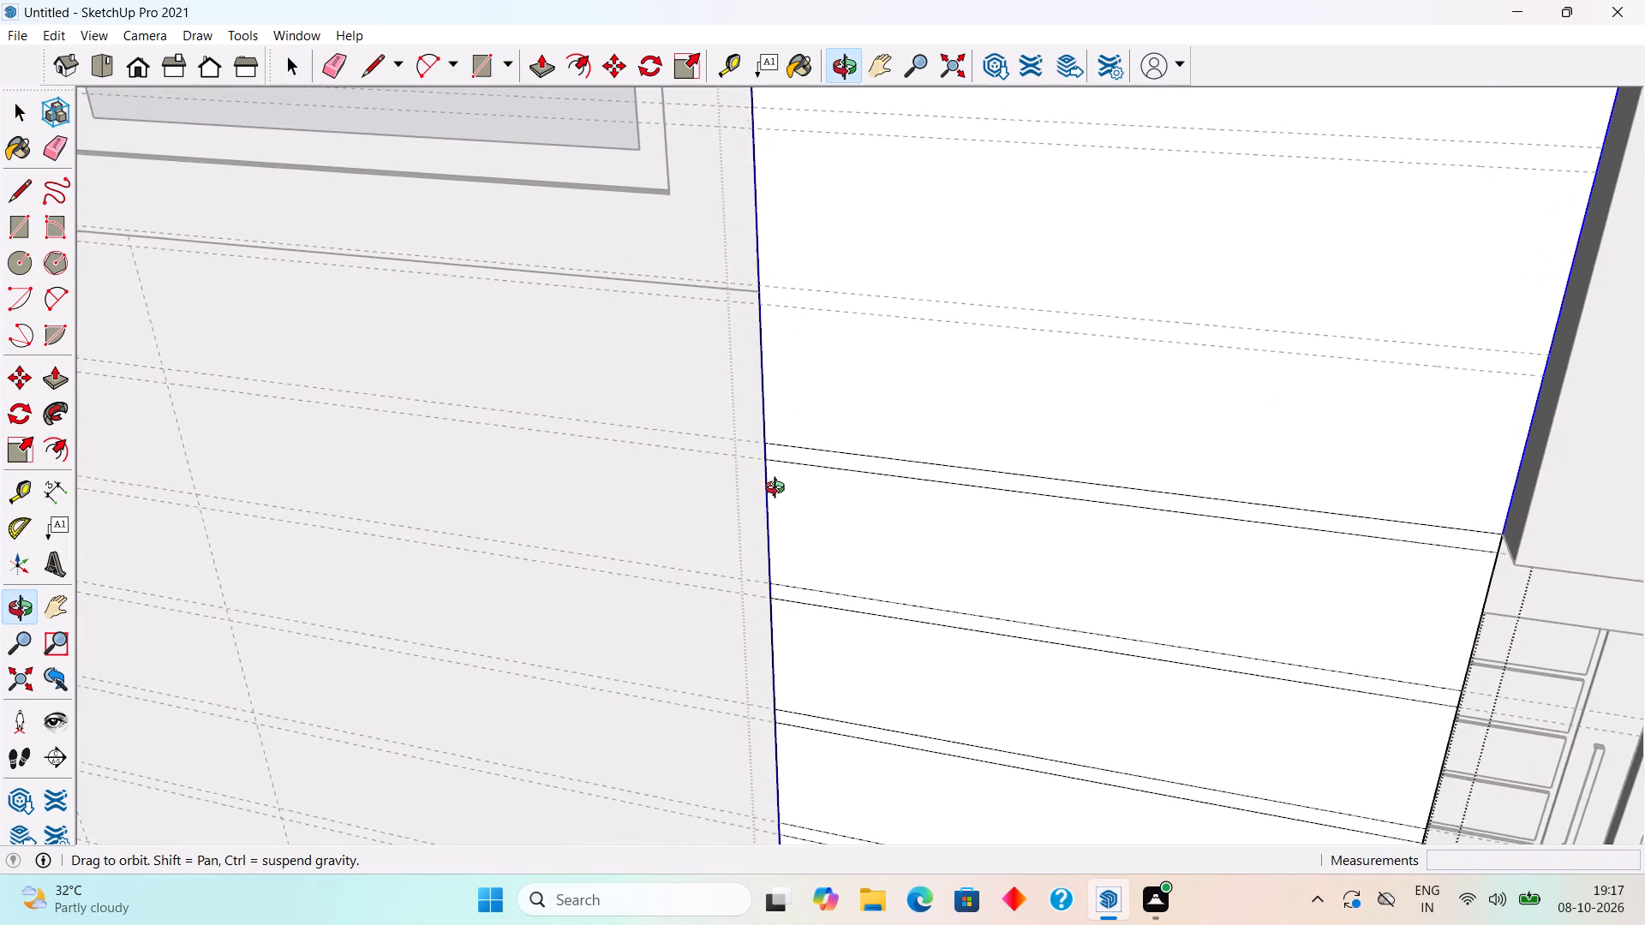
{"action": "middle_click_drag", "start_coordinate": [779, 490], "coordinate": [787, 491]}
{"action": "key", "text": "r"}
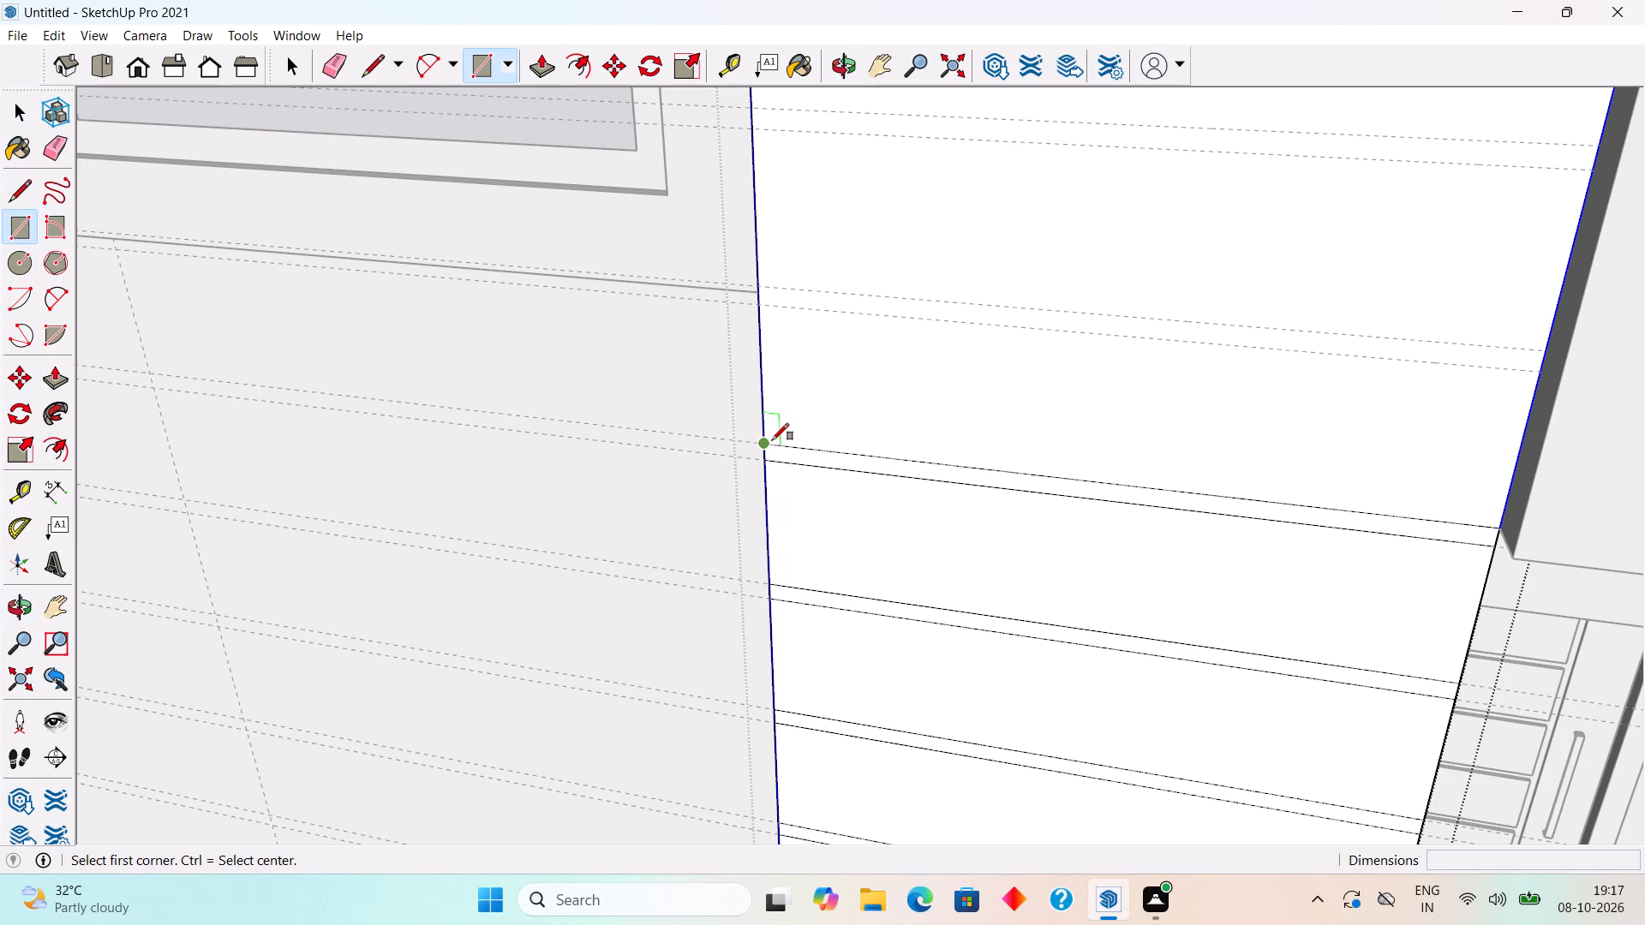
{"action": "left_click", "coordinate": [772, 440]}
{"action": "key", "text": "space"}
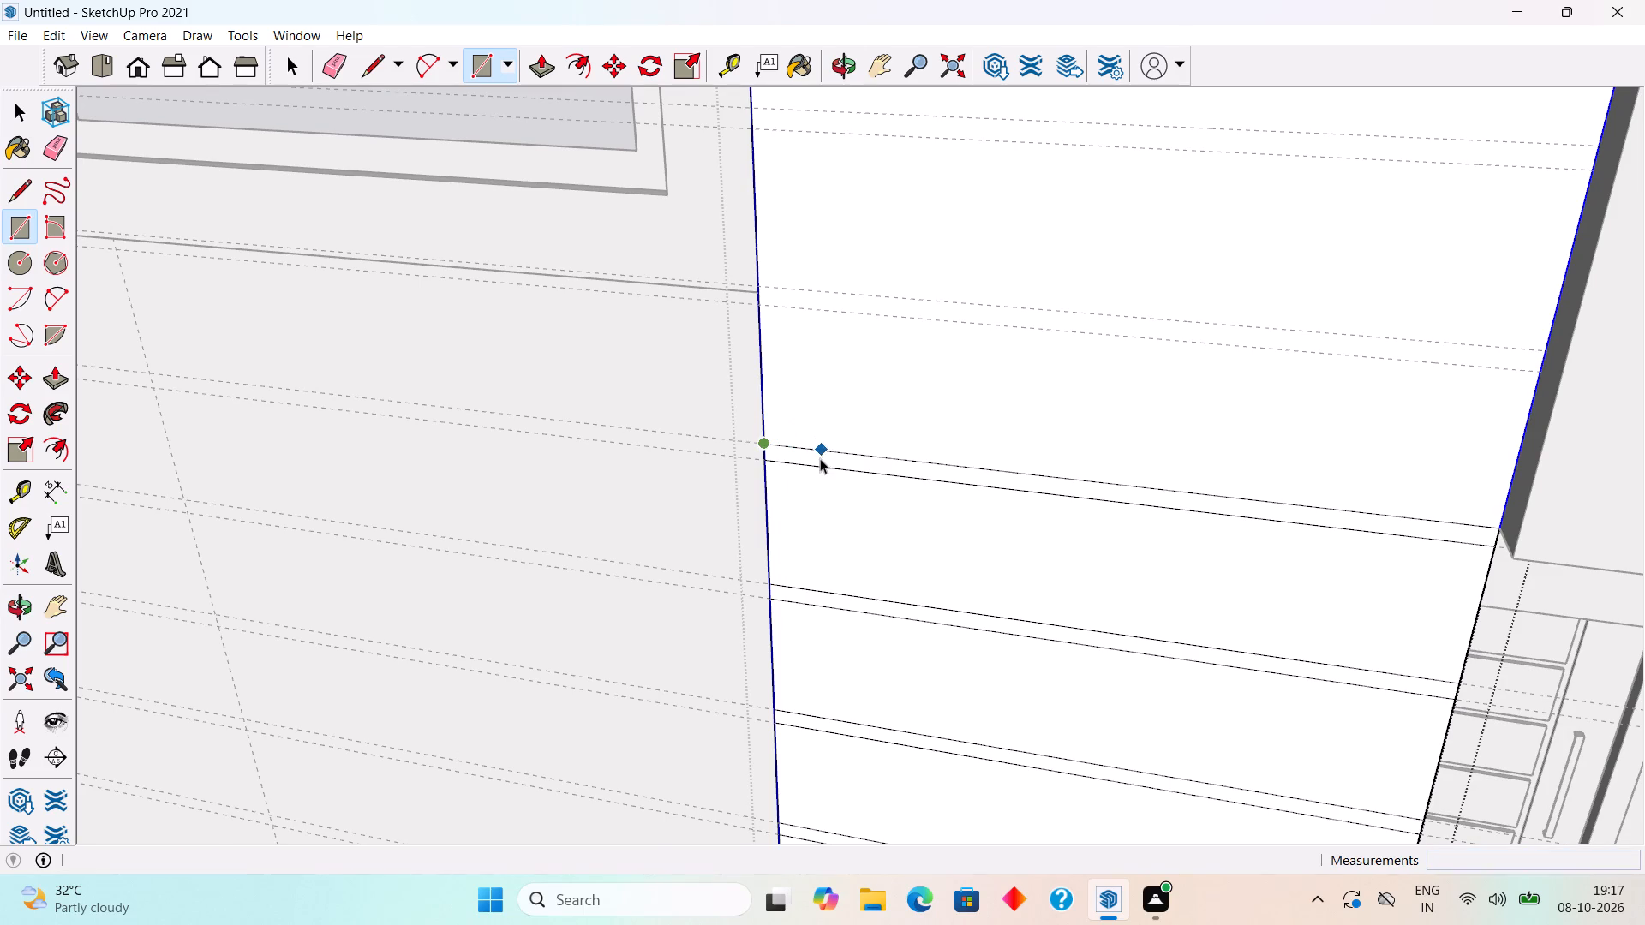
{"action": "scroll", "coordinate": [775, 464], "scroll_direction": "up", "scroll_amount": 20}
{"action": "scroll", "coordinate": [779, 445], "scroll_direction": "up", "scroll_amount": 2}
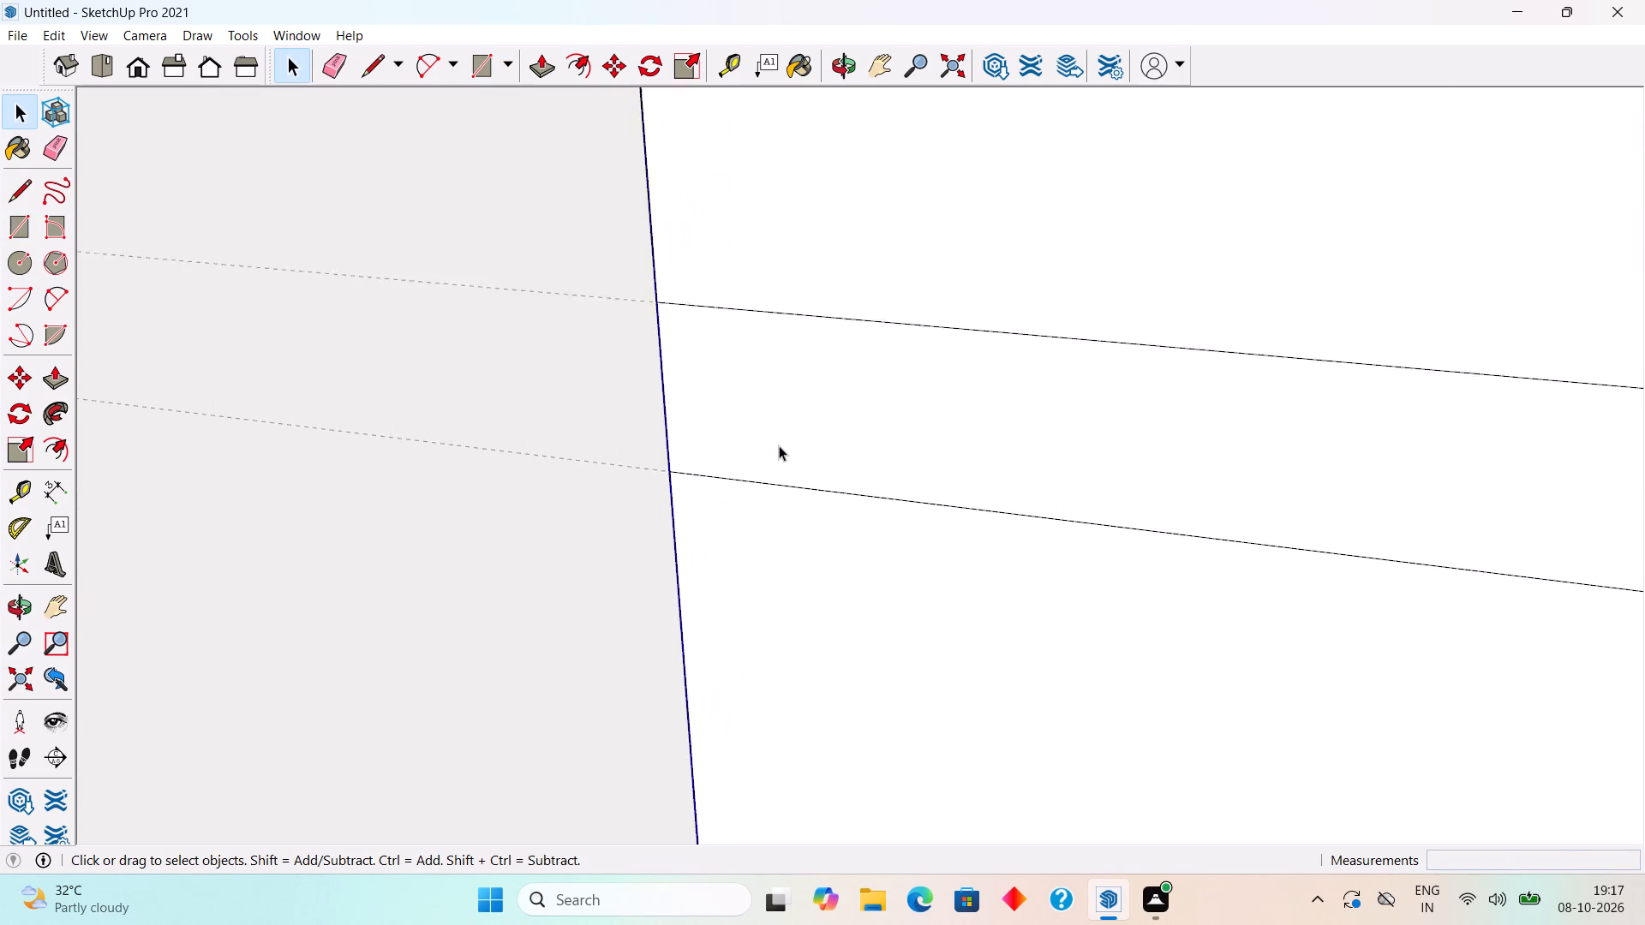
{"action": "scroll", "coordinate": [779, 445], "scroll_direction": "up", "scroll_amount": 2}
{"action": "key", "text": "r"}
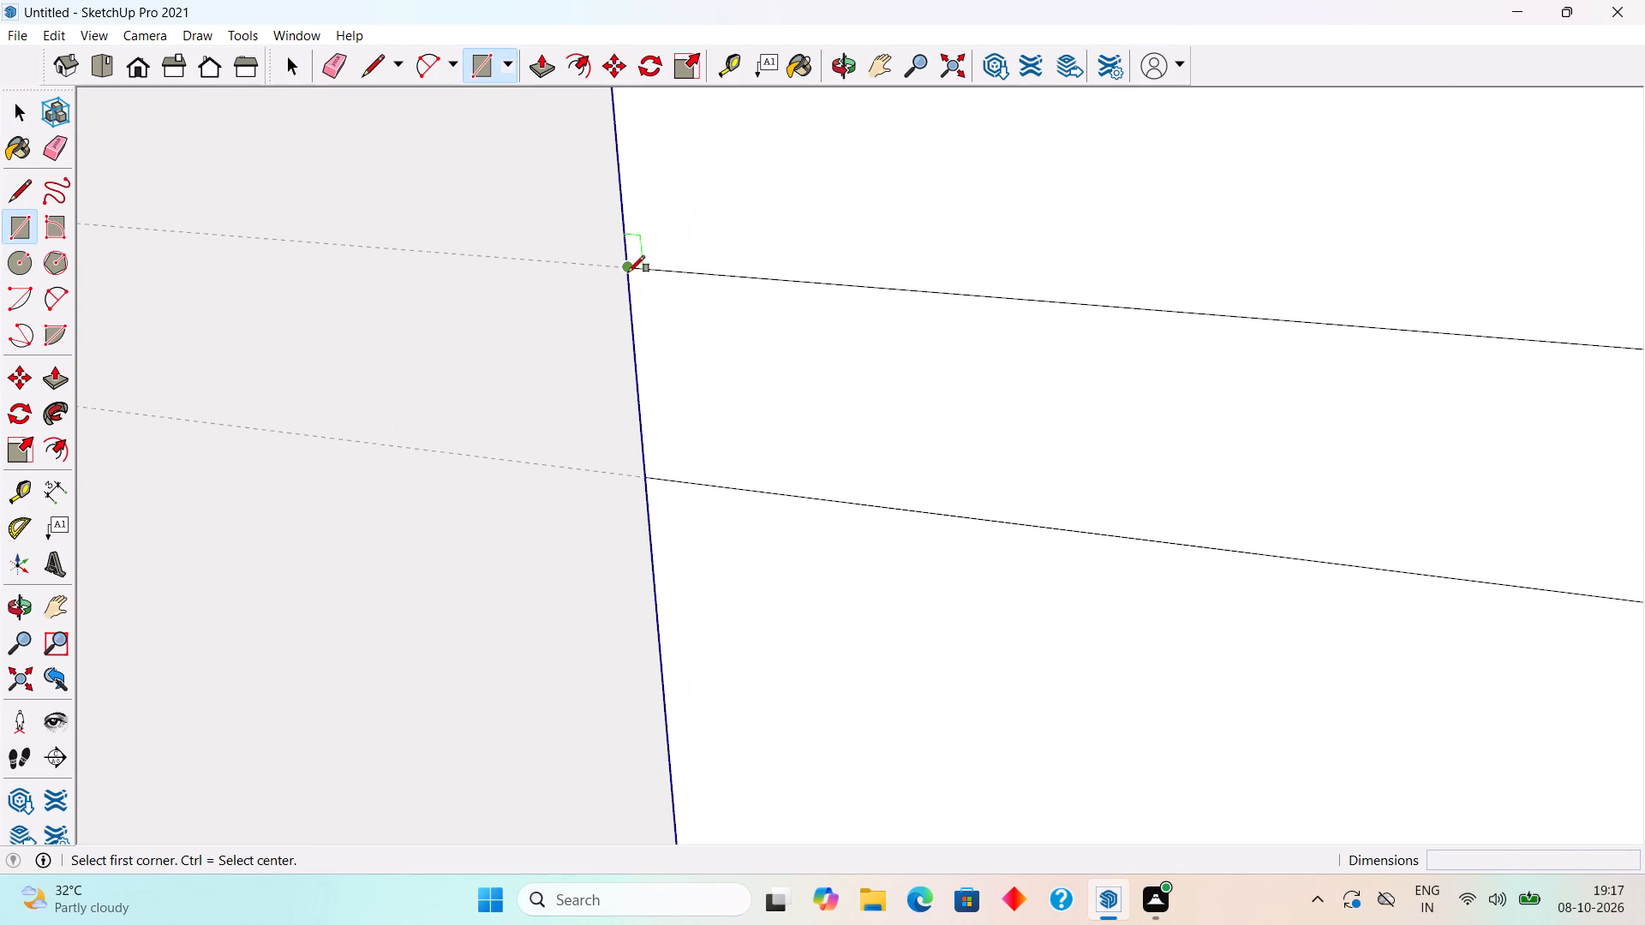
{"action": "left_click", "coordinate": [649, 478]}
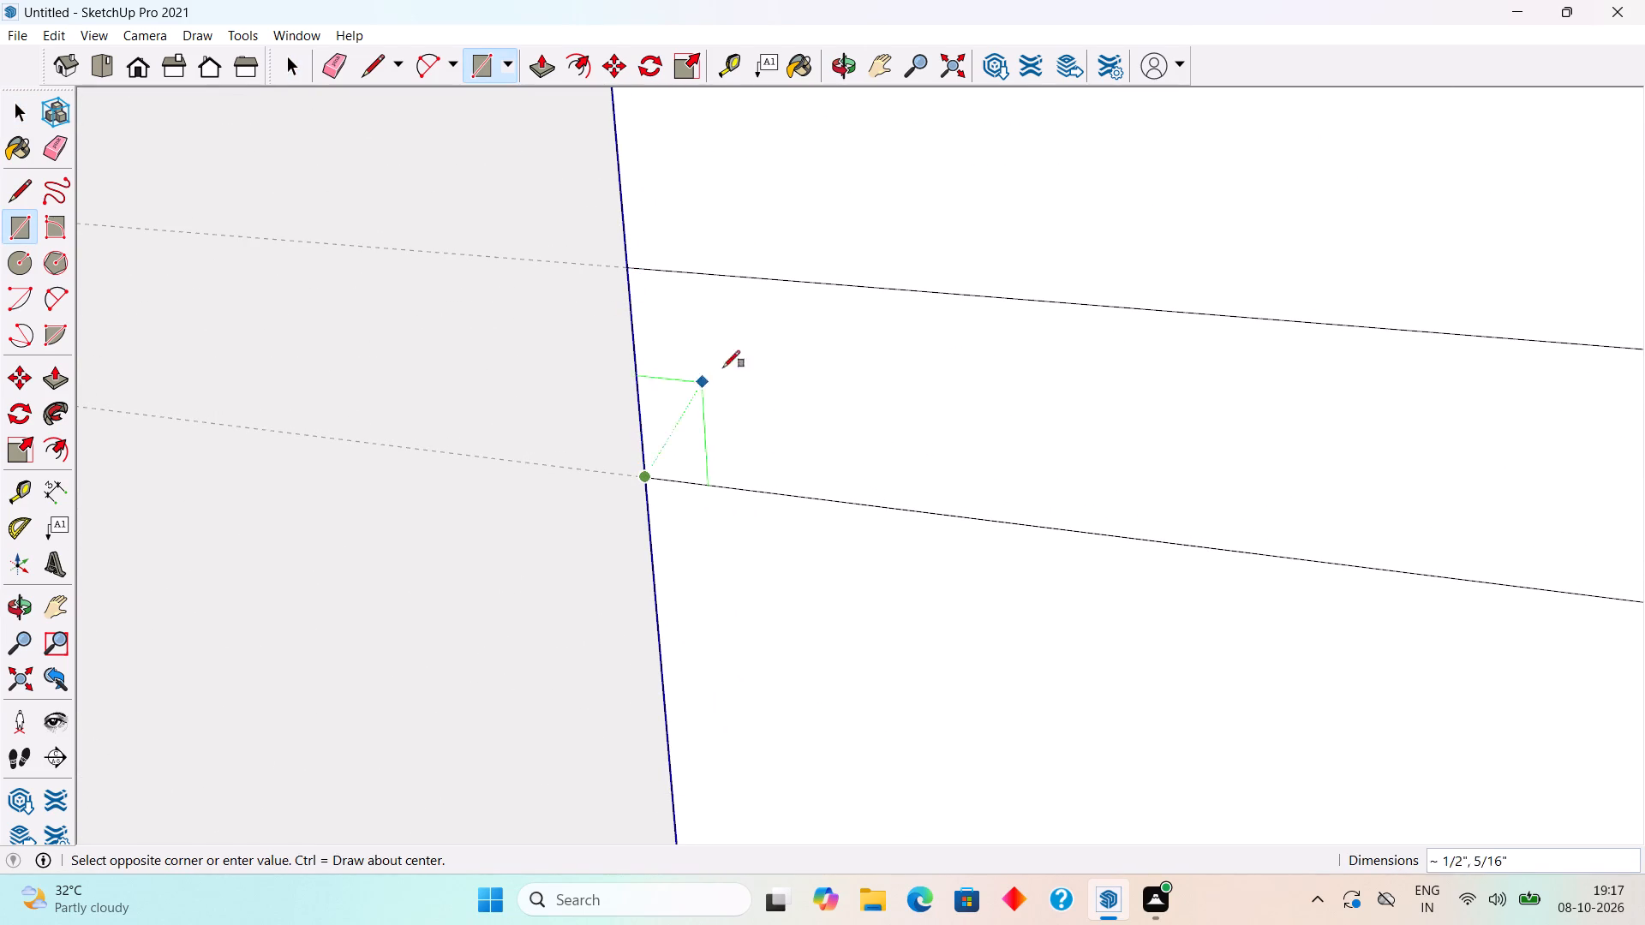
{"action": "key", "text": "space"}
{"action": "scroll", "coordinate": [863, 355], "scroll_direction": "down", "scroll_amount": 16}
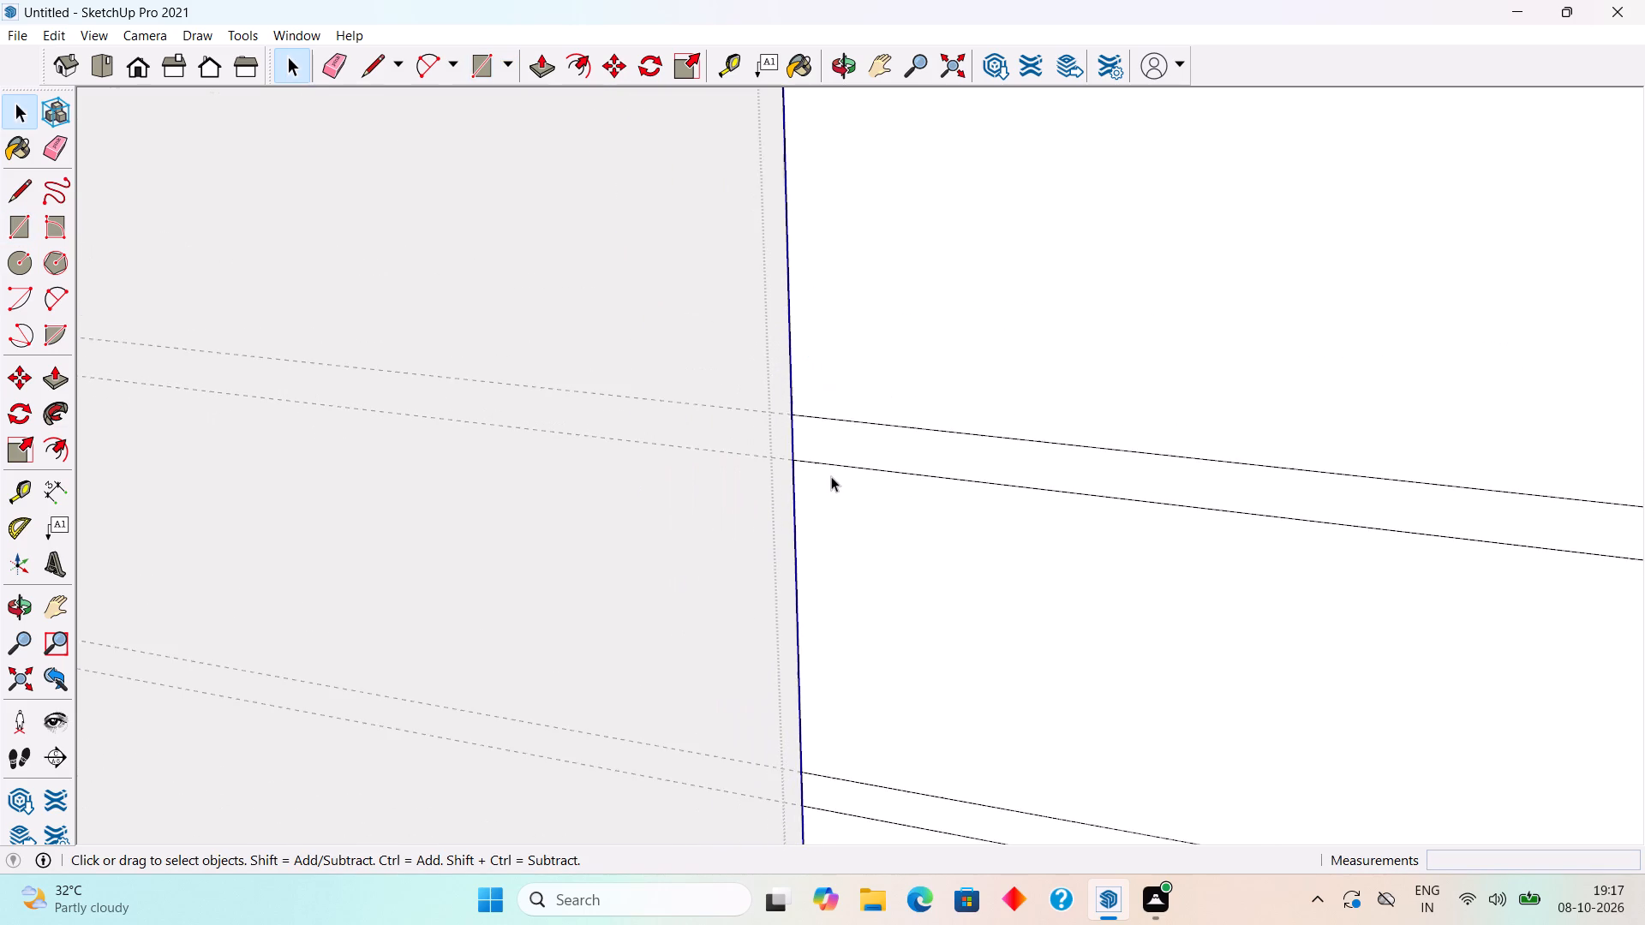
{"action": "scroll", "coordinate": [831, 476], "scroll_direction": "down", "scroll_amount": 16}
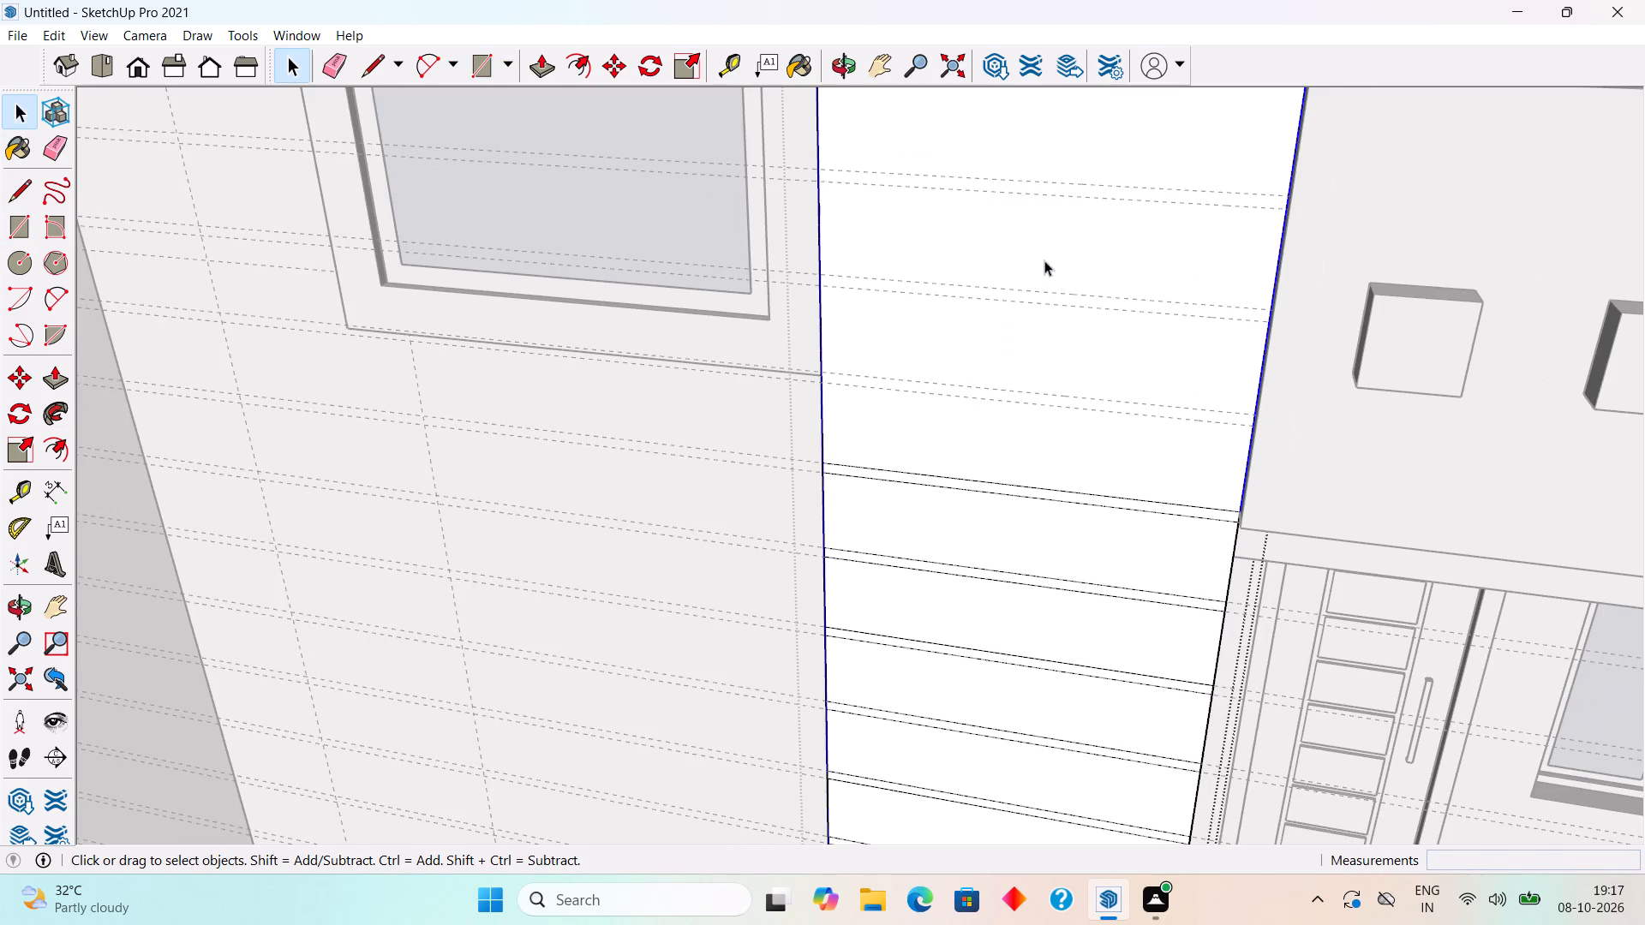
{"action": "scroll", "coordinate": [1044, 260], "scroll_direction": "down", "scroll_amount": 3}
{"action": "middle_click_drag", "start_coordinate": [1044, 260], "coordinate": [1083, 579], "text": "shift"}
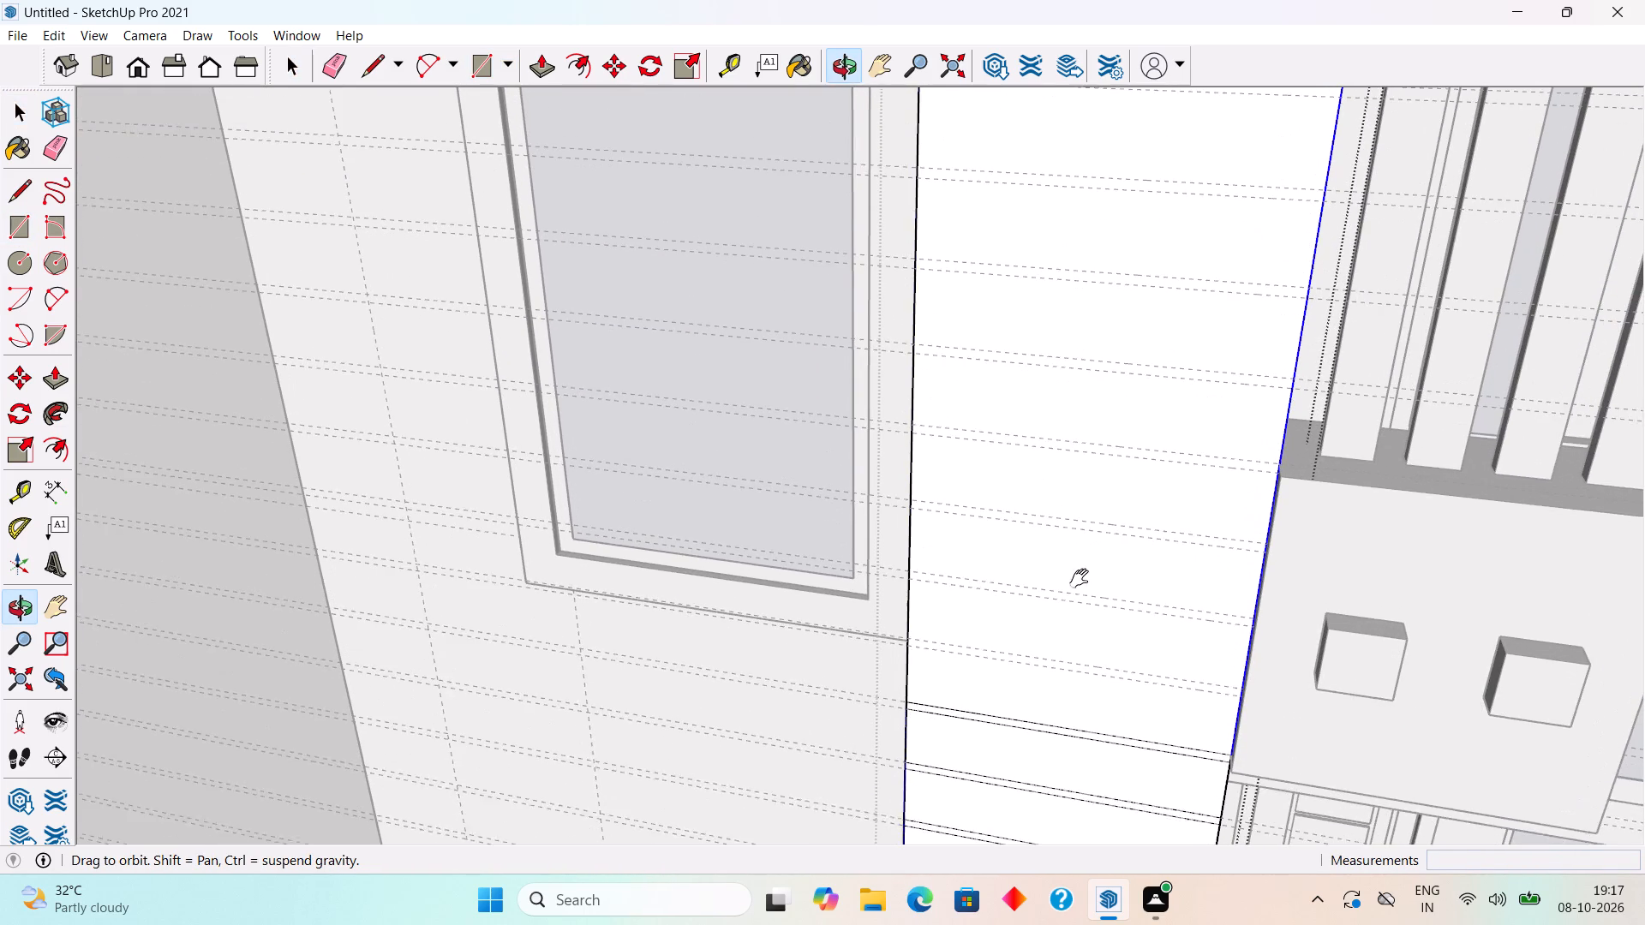
Draw three 1" by about 3' 1 1/4" rectangles across the tall panel between successive guide pairs, starting at the large window frame's bottom edge.
{"action": "middle_click_drag", "start_coordinate": [1083, 579], "coordinate": [1083, 582], "text": "shift"}
{"action": "middle_click_drag", "start_coordinate": [1250, 662], "coordinate": [1276, 582]}
{"action": "scroll", "coordinate": [1276, 582], "scroll_direction": "up", "scroll_amount": 7}
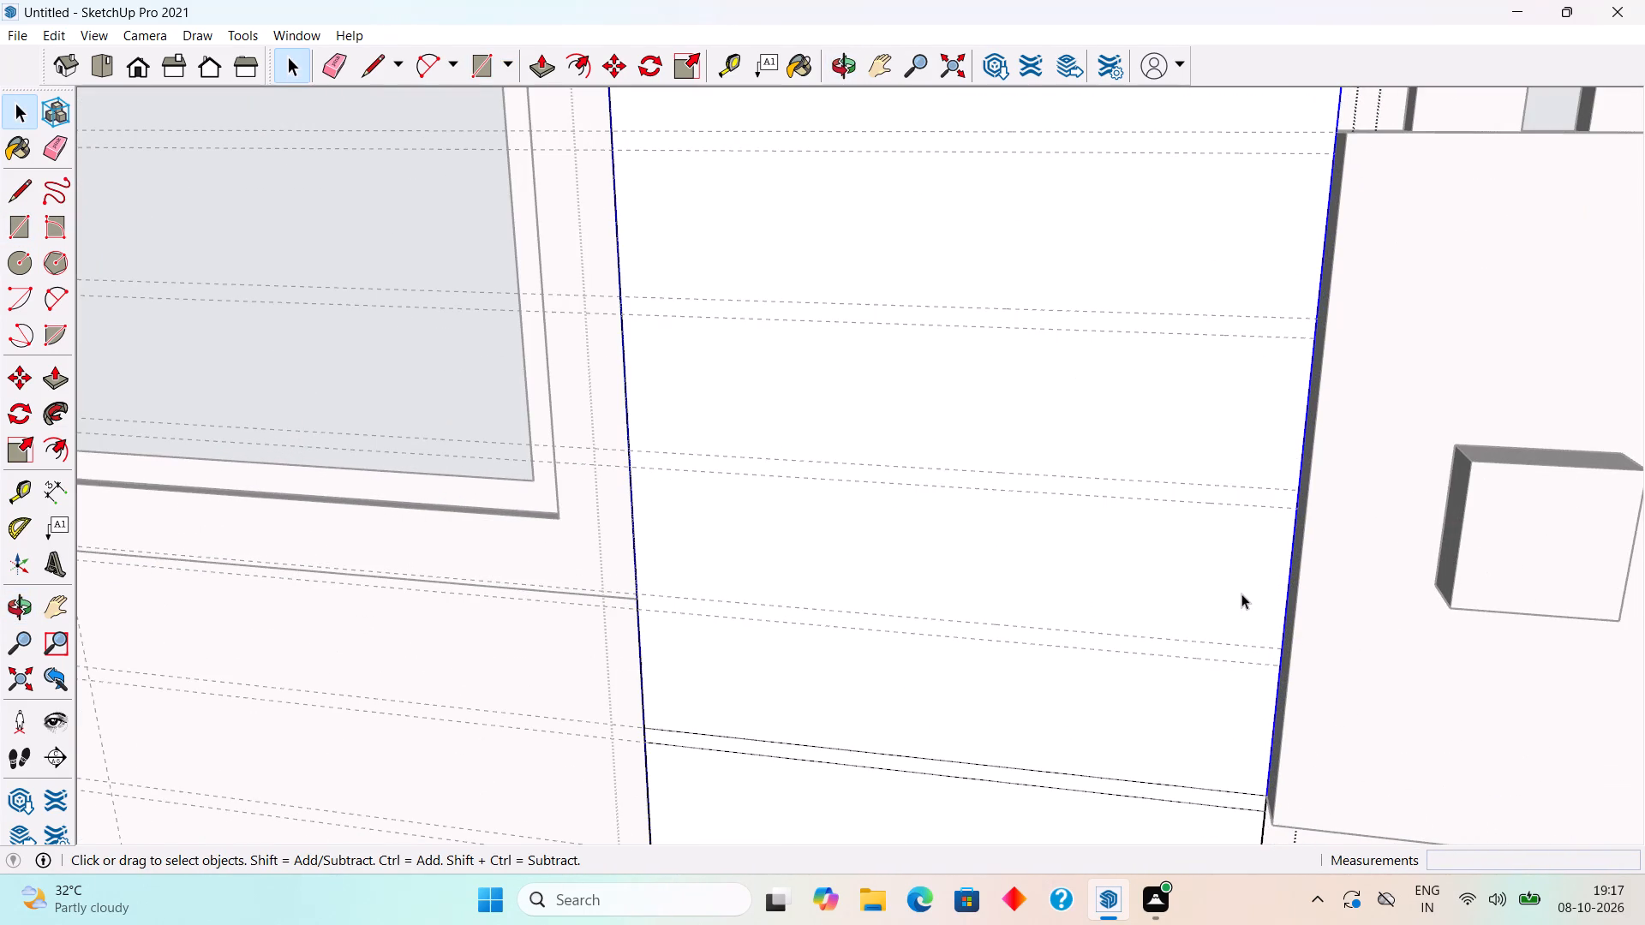
{"action": "key", "text": "r"}
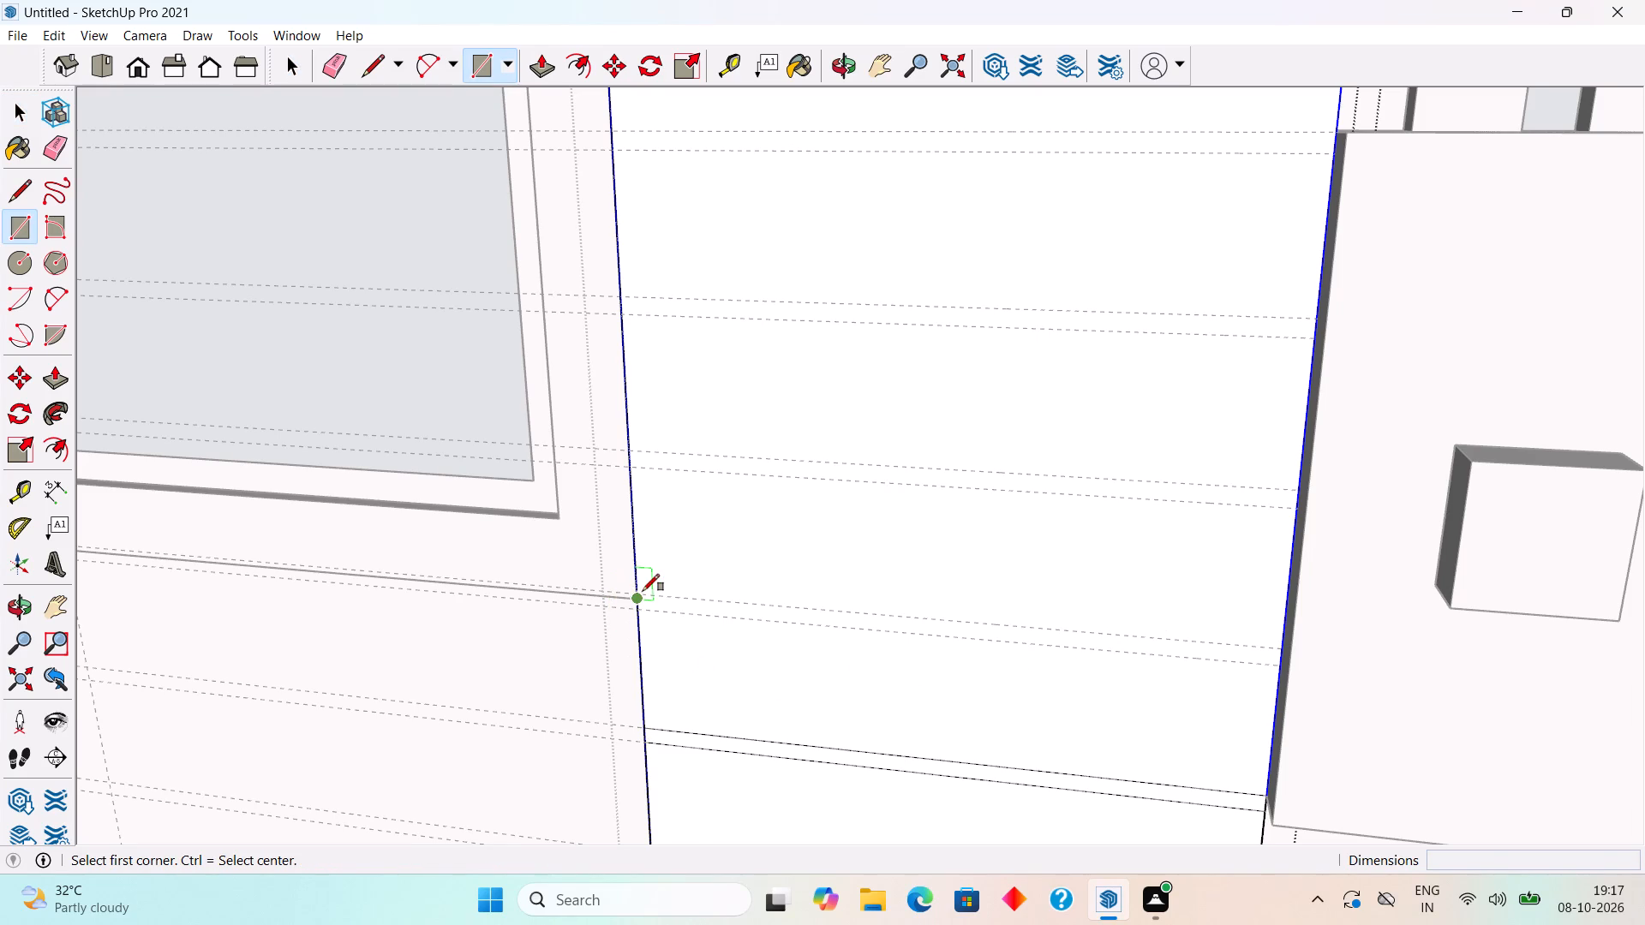
{"action": "scroll", "coordinate": [643, 591], "scroll_direction": "up", "scroll_amount": 6}
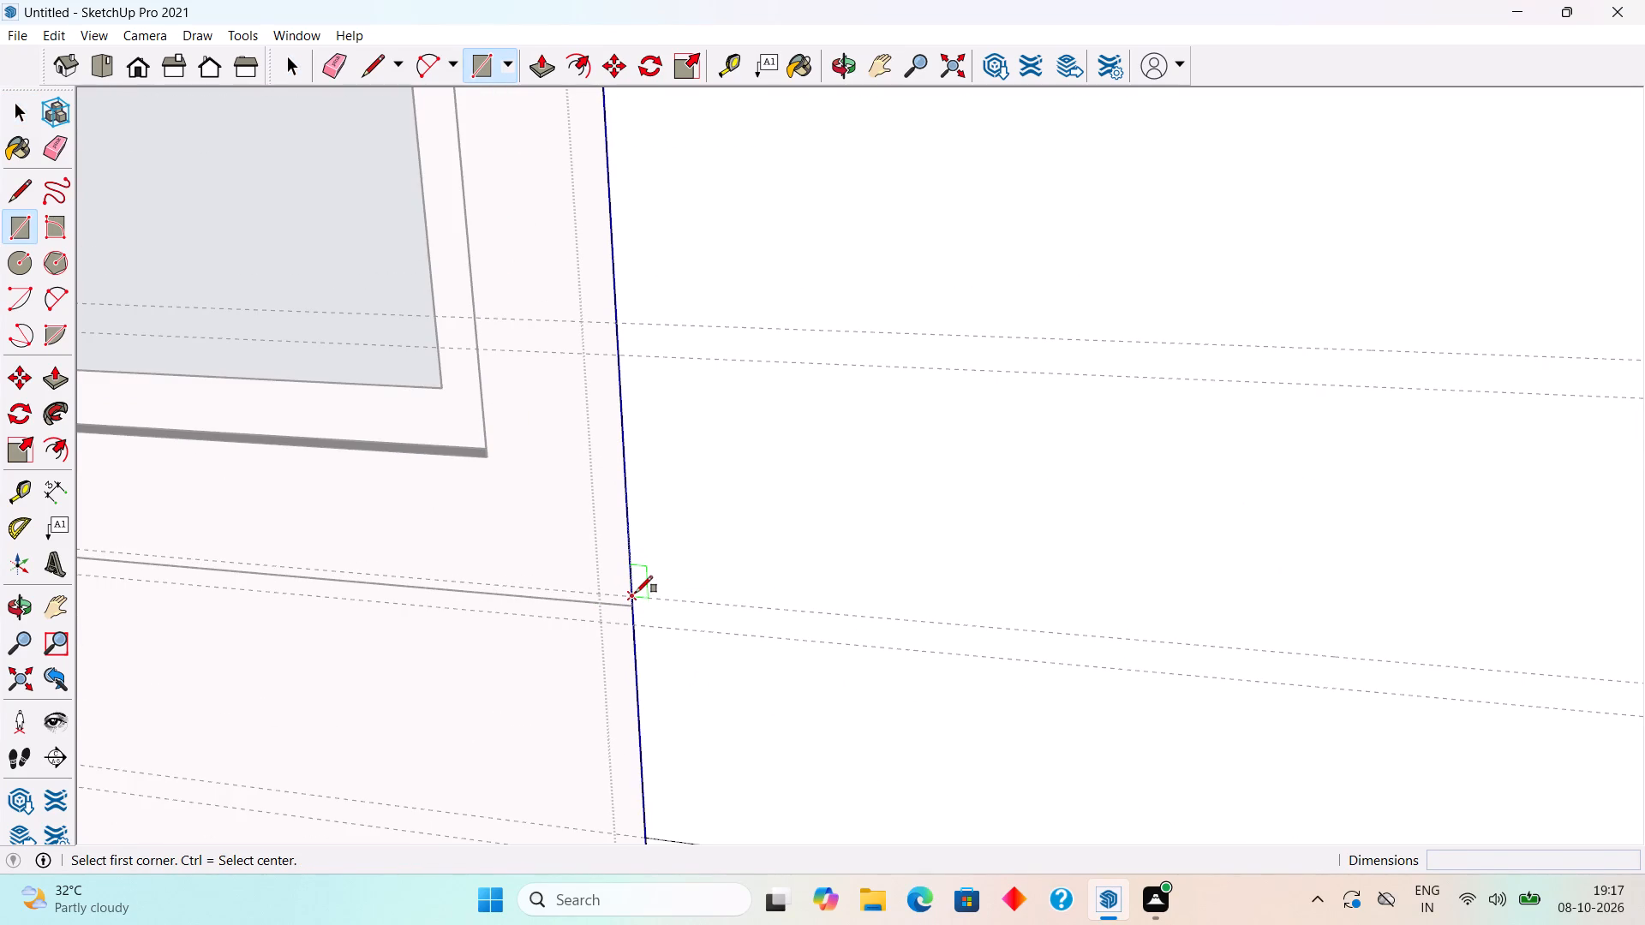
{"action": "left_click", "coordinate": [636, 593]}
{"action": "scroll", "coordinate": [870, 634], "scroll_direction": "down", "scroll_amount": 9}
{"action": "middle_click_drag", "start_coordinate": [1181, 650], "coordinate": [1277, 656]}
{"action": "scroll", "coordinate": [1348, 637], "scroll_direction": "up", "scroll_amount": 5}
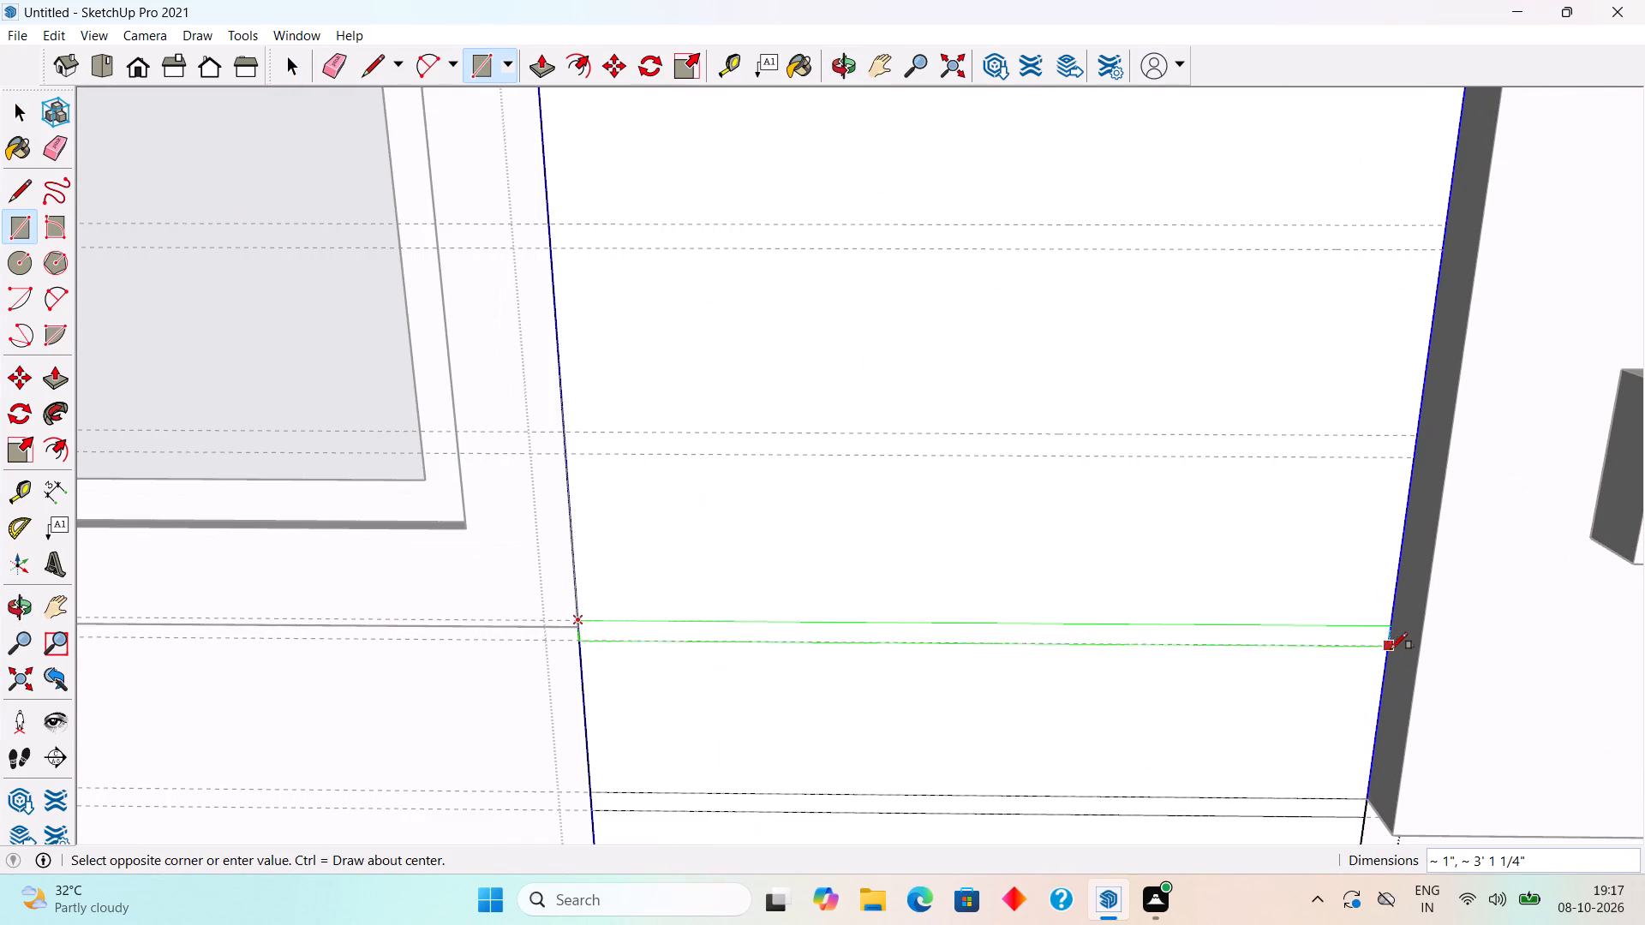
{"action": "left_click", "coordinate": [1388, 649]}
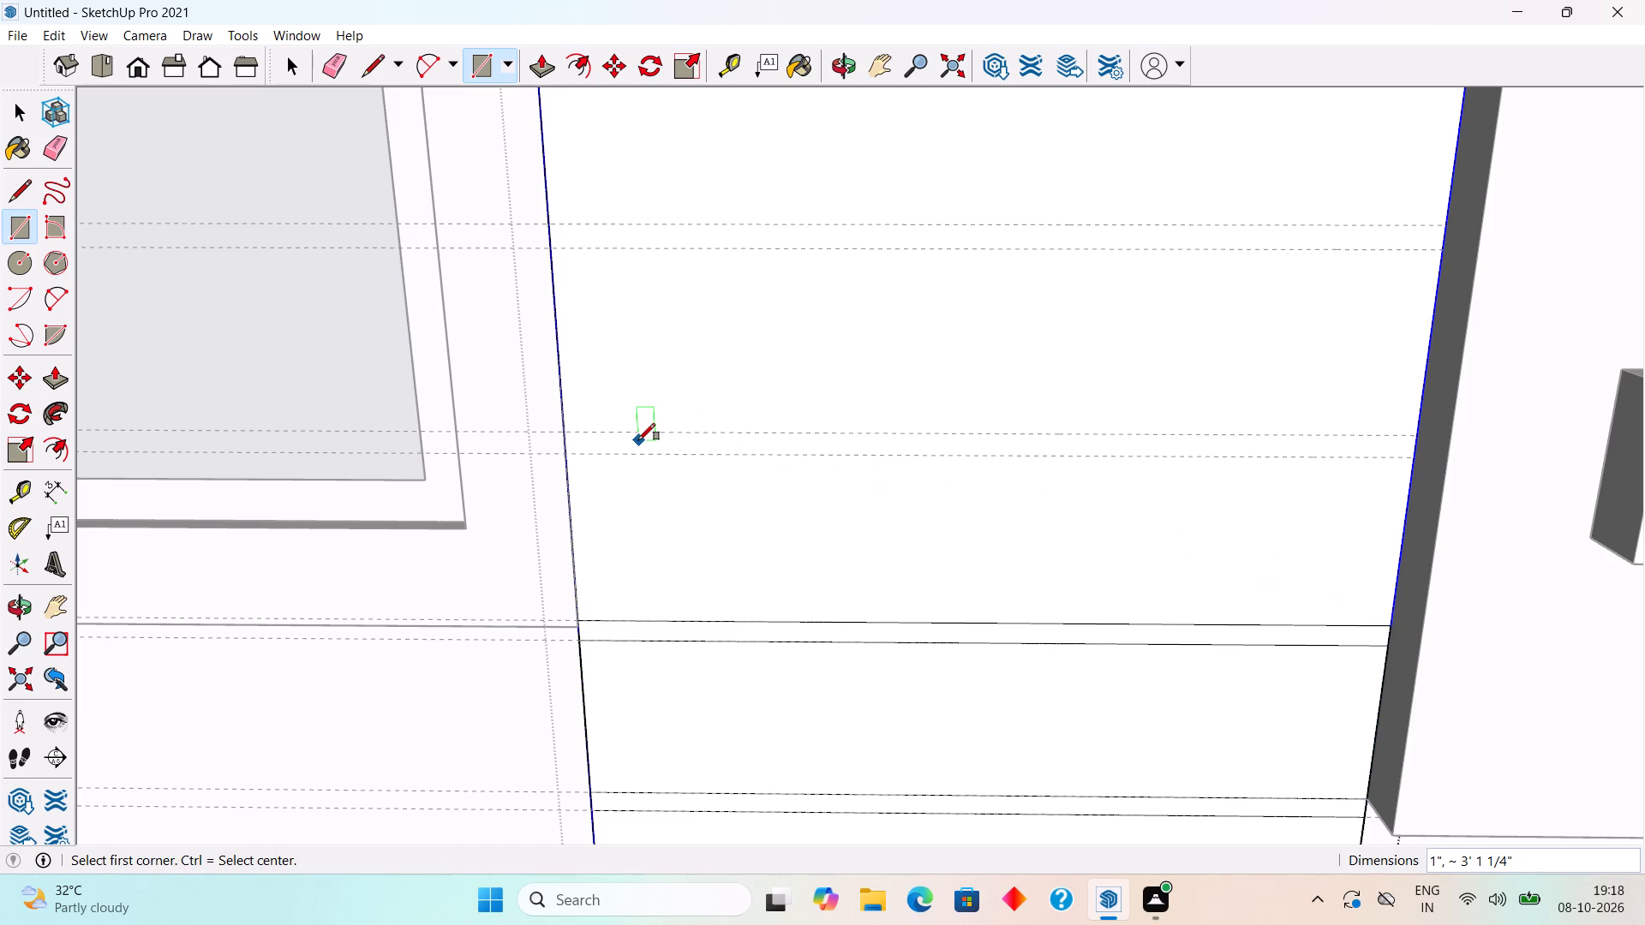
{"action": "left_click", "coordinate": [567, 433]}
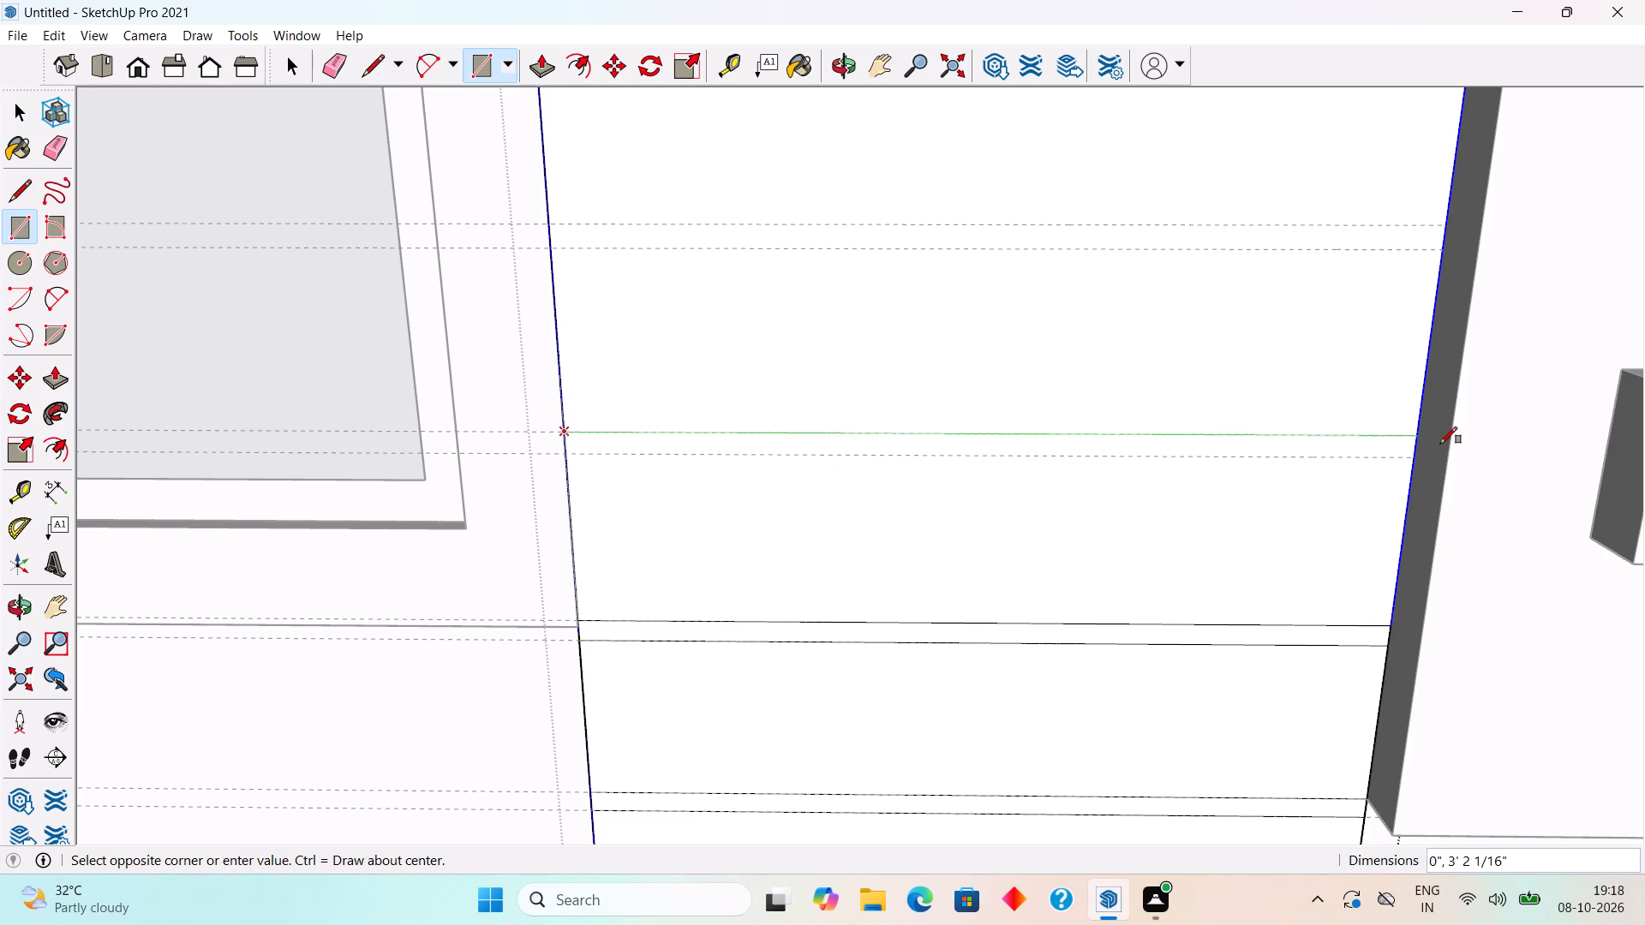
{"action": "left_click", "coordinate": [1414, 459]}
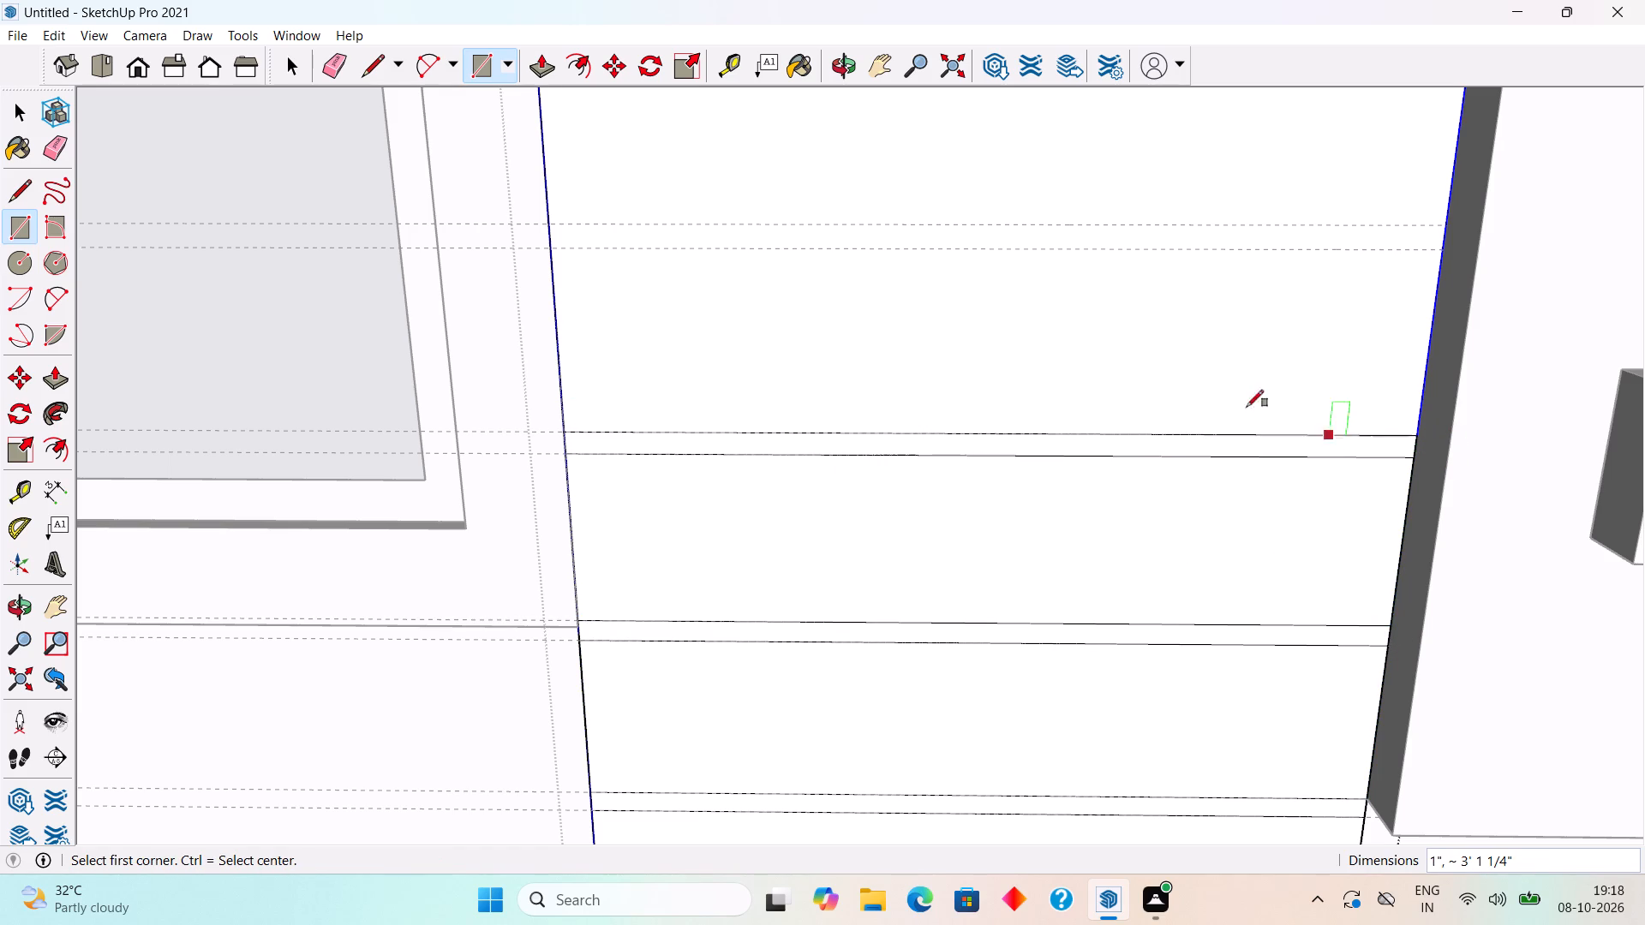
{"action": "left_click", "coordinate": [546, 224]}
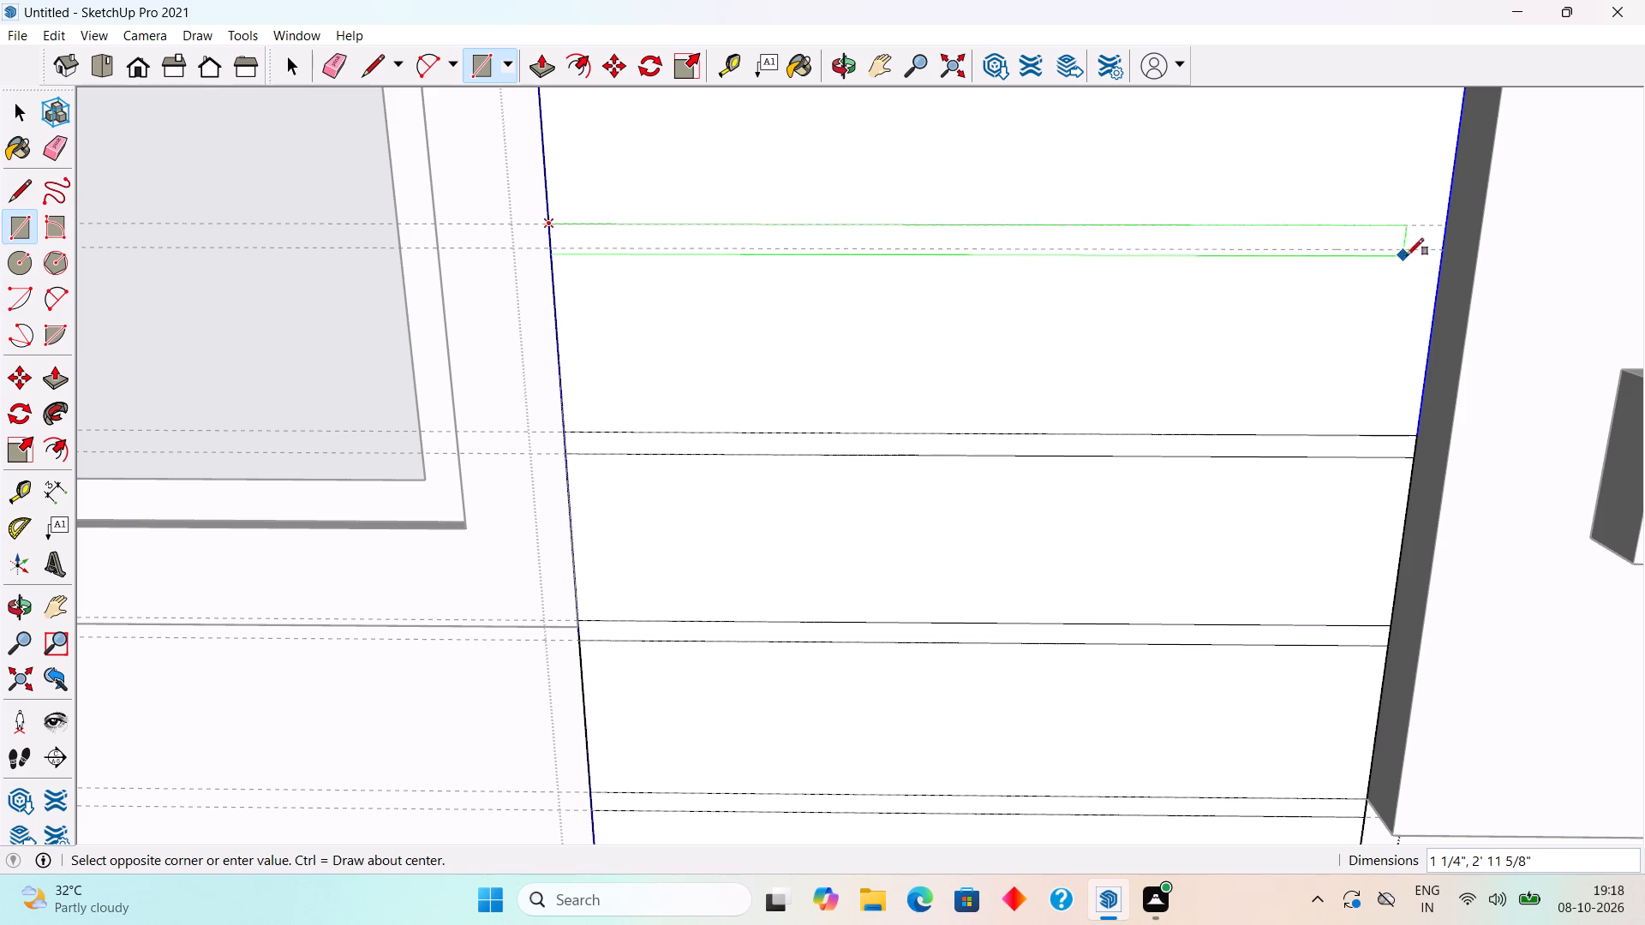
{"action": "left_click", "coordinate": [1442, 247]}
Draw 1" by about 3' 1 1/4" rectangles across the panel face between the next five guide pairs going up beside the large window.
{"action": "scroll", "coordinate": [1442, 247], "scroll_direction": "down", "scroll_amount": 3}
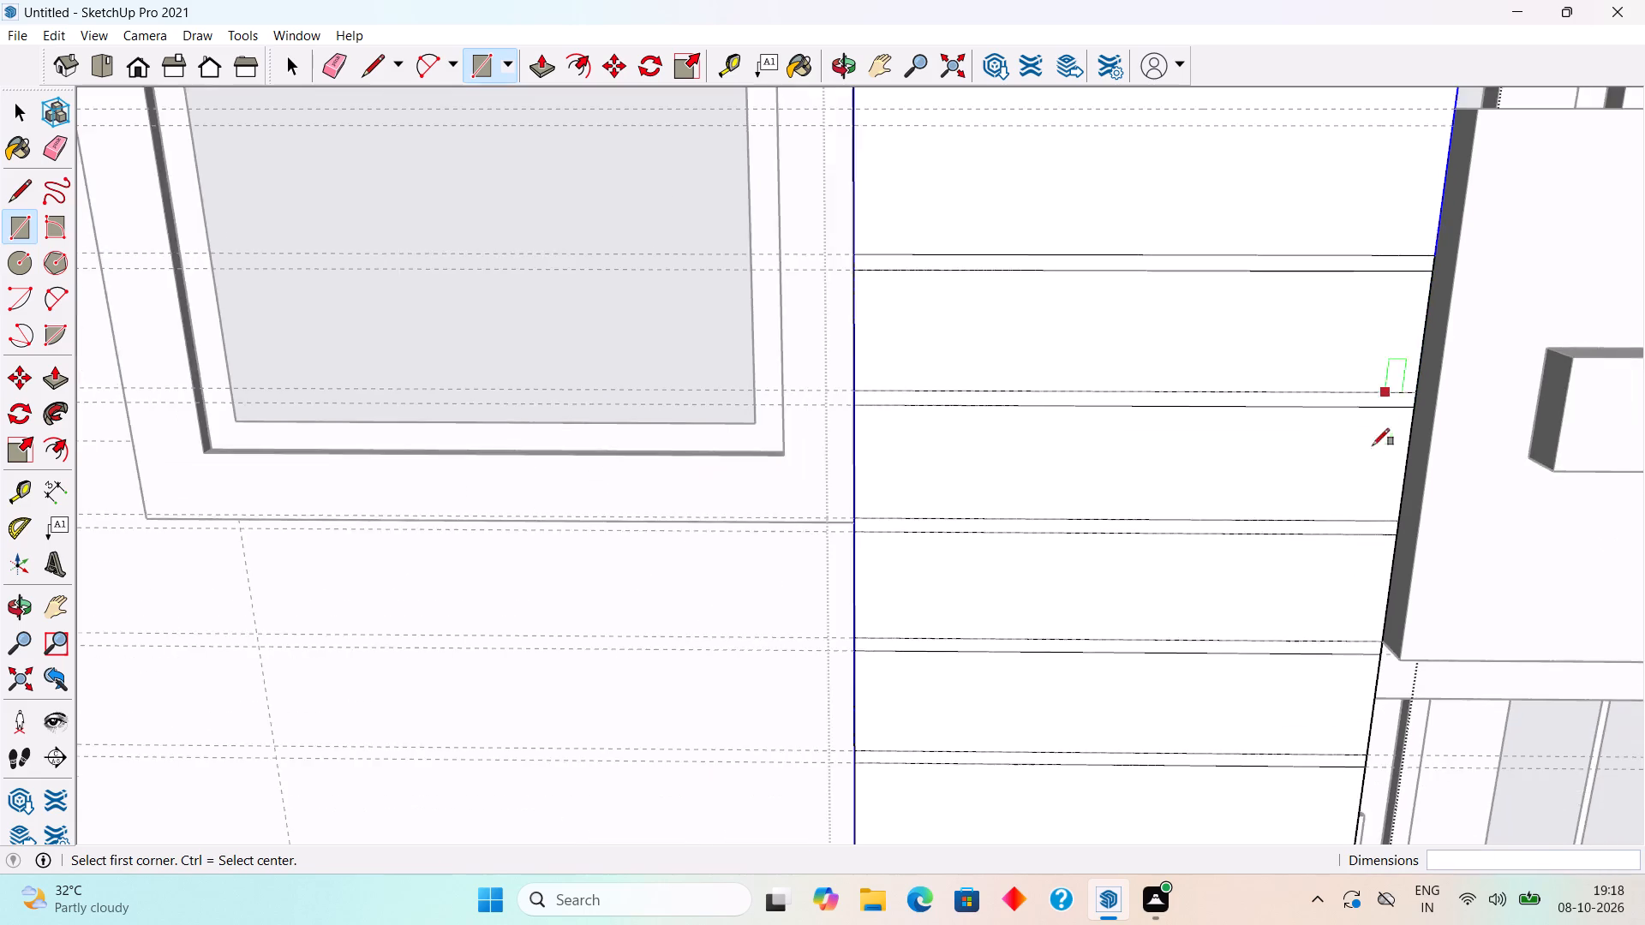
{"action": "scroll", "coordinate": [1373, 445], "scroll_direction": "down", "scroll_amount": 20}
{"action": "scroll", "coordinate": [1373, 445], "scroll_direction": "down", "scroll_amount": 5}
{"action": "scroll", "coordinate": [1415, 239], "scroll_direction": "up", "scroll_amount": 5}
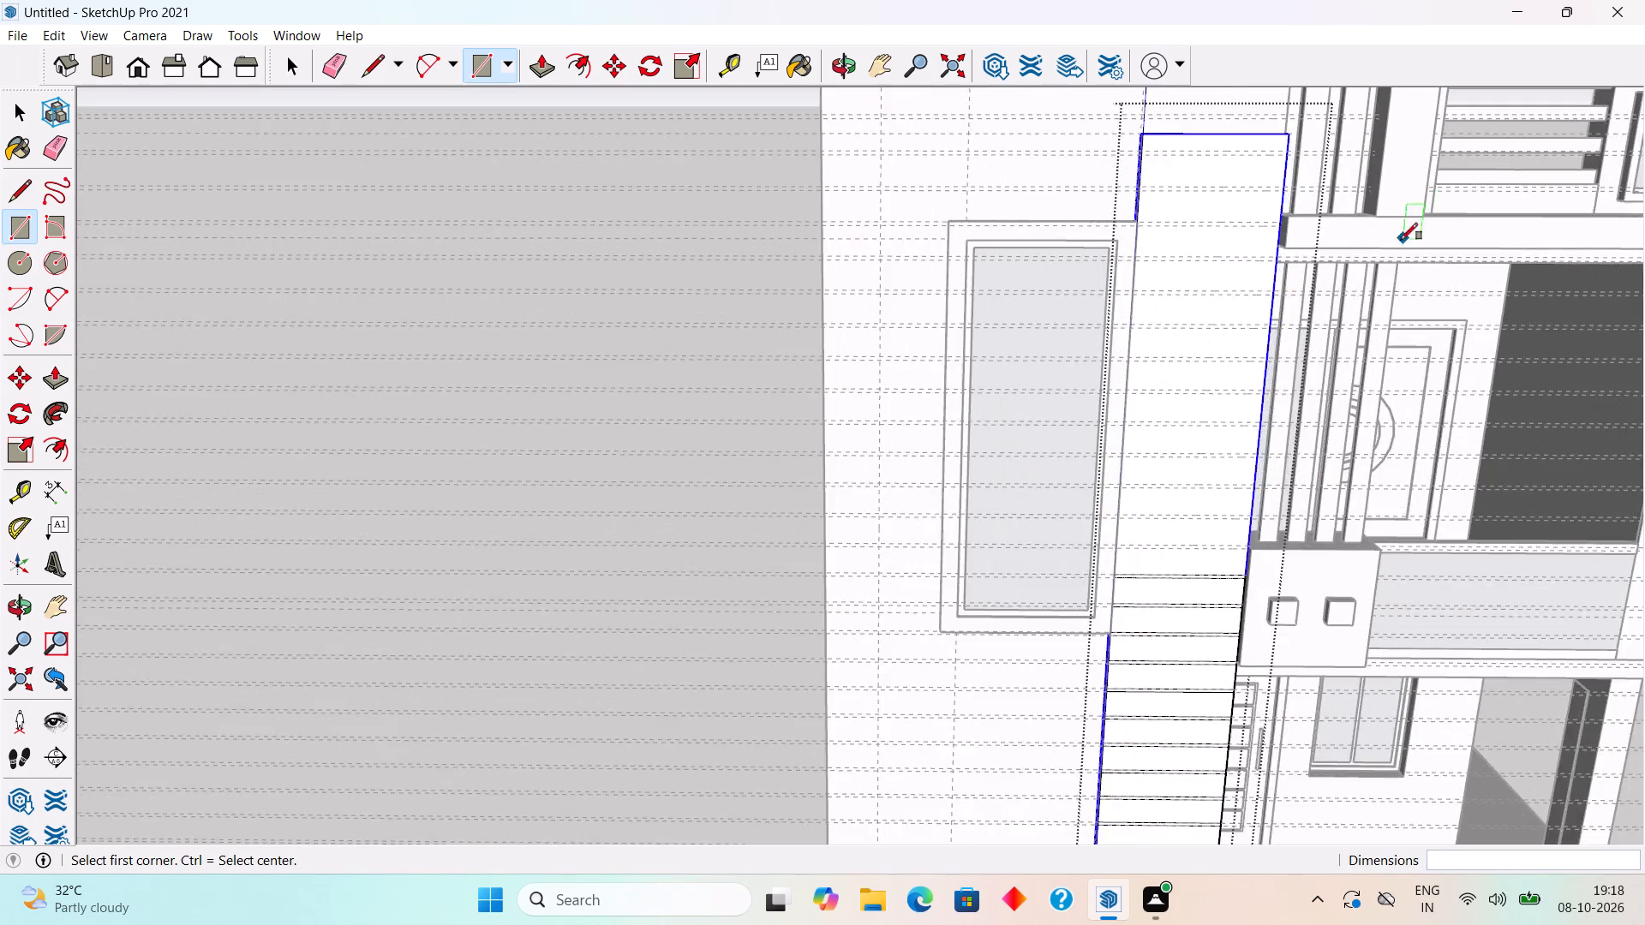
{"action": "scroll", "coordinate": [1401, 240], "scroll_direction": "up", "scroll_amount": 10}
{"action": "scroll", "coordinate": [1350, 307], "scroll_direction": "down", "scroll_amount": 2}
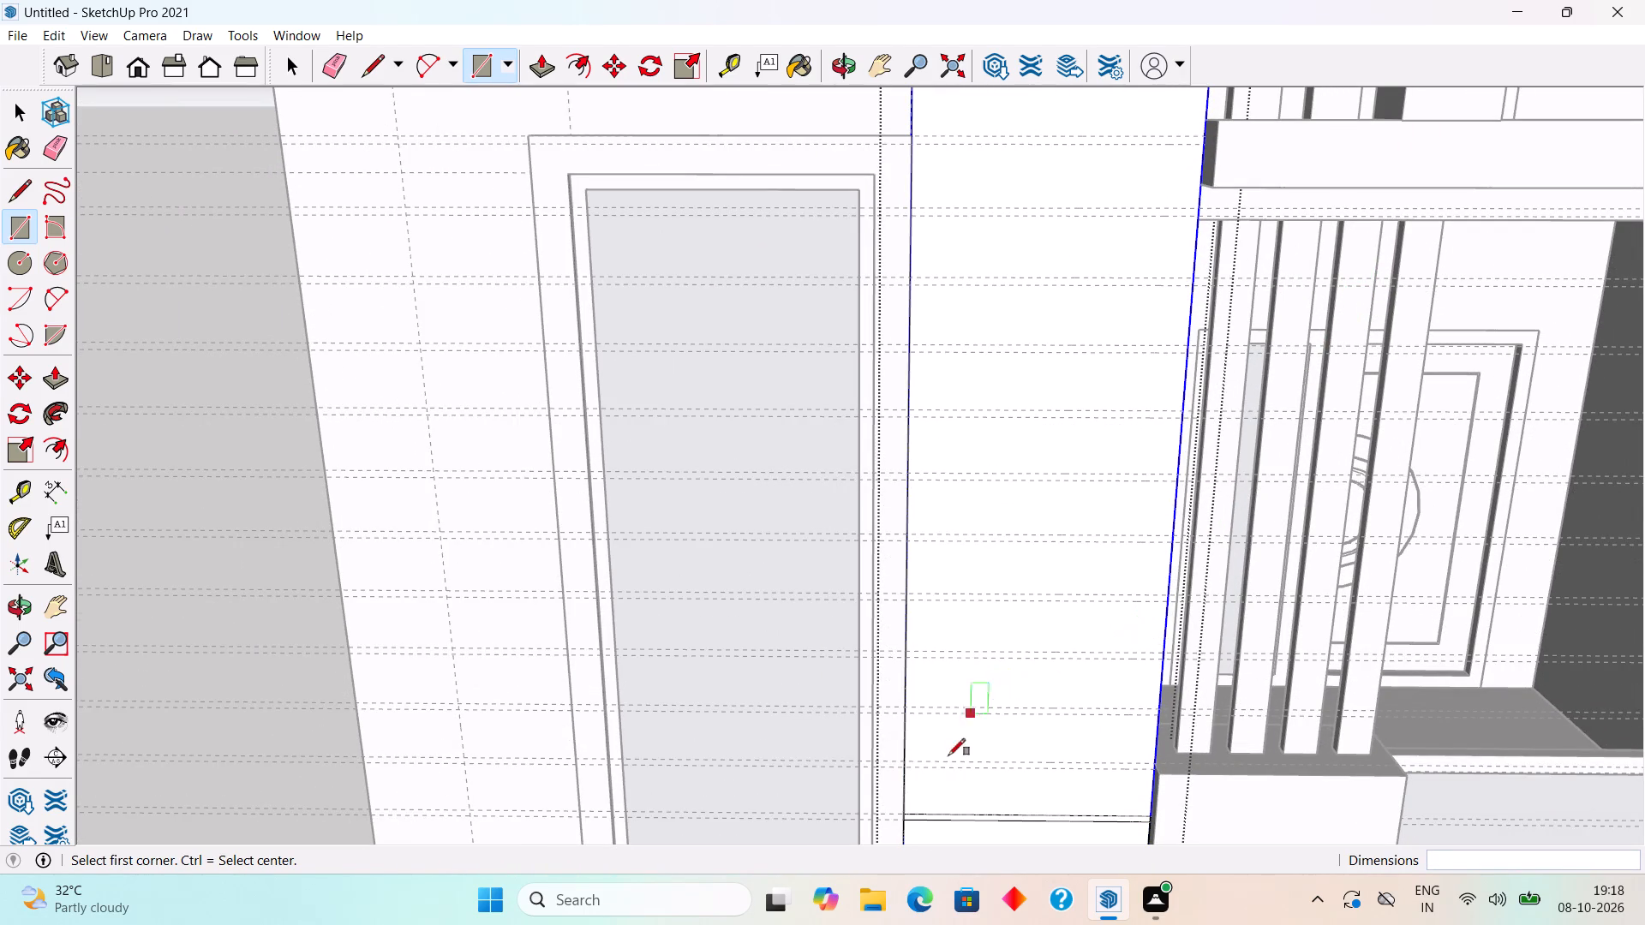
{"action": "scroll", "coordinate": [962, 787], "scroll_direction": "up", "scroll_amount": 6}
{"action": "left_click", "coordinate": [852, 739]}
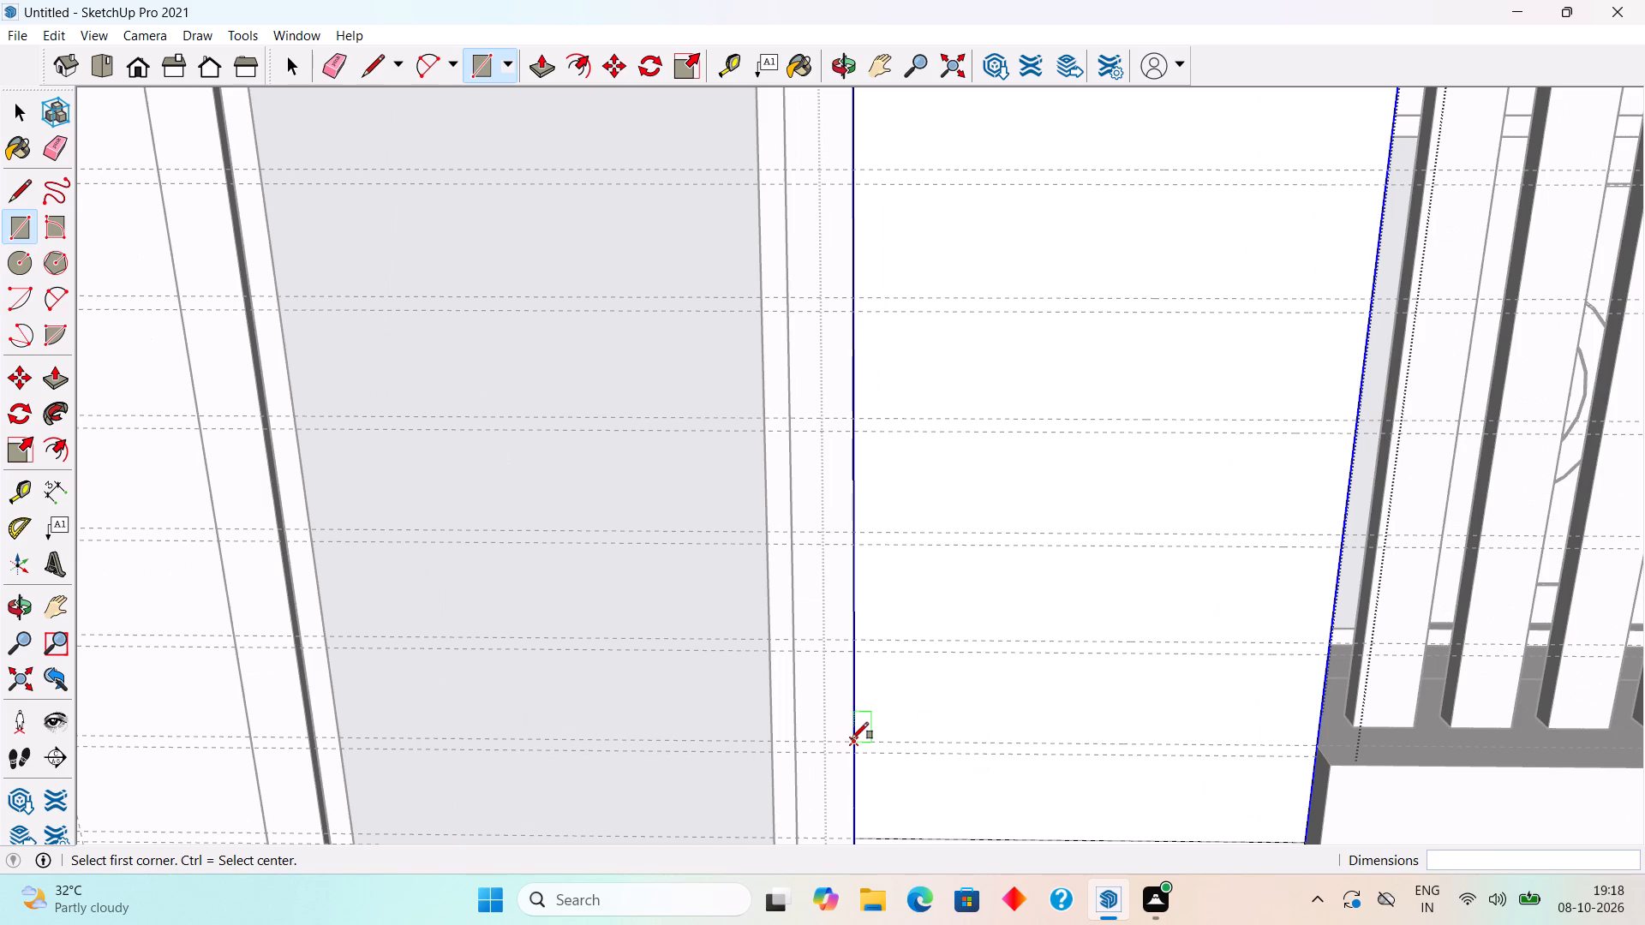
{"action": "left_click", "coordinate": [1312, 760]}
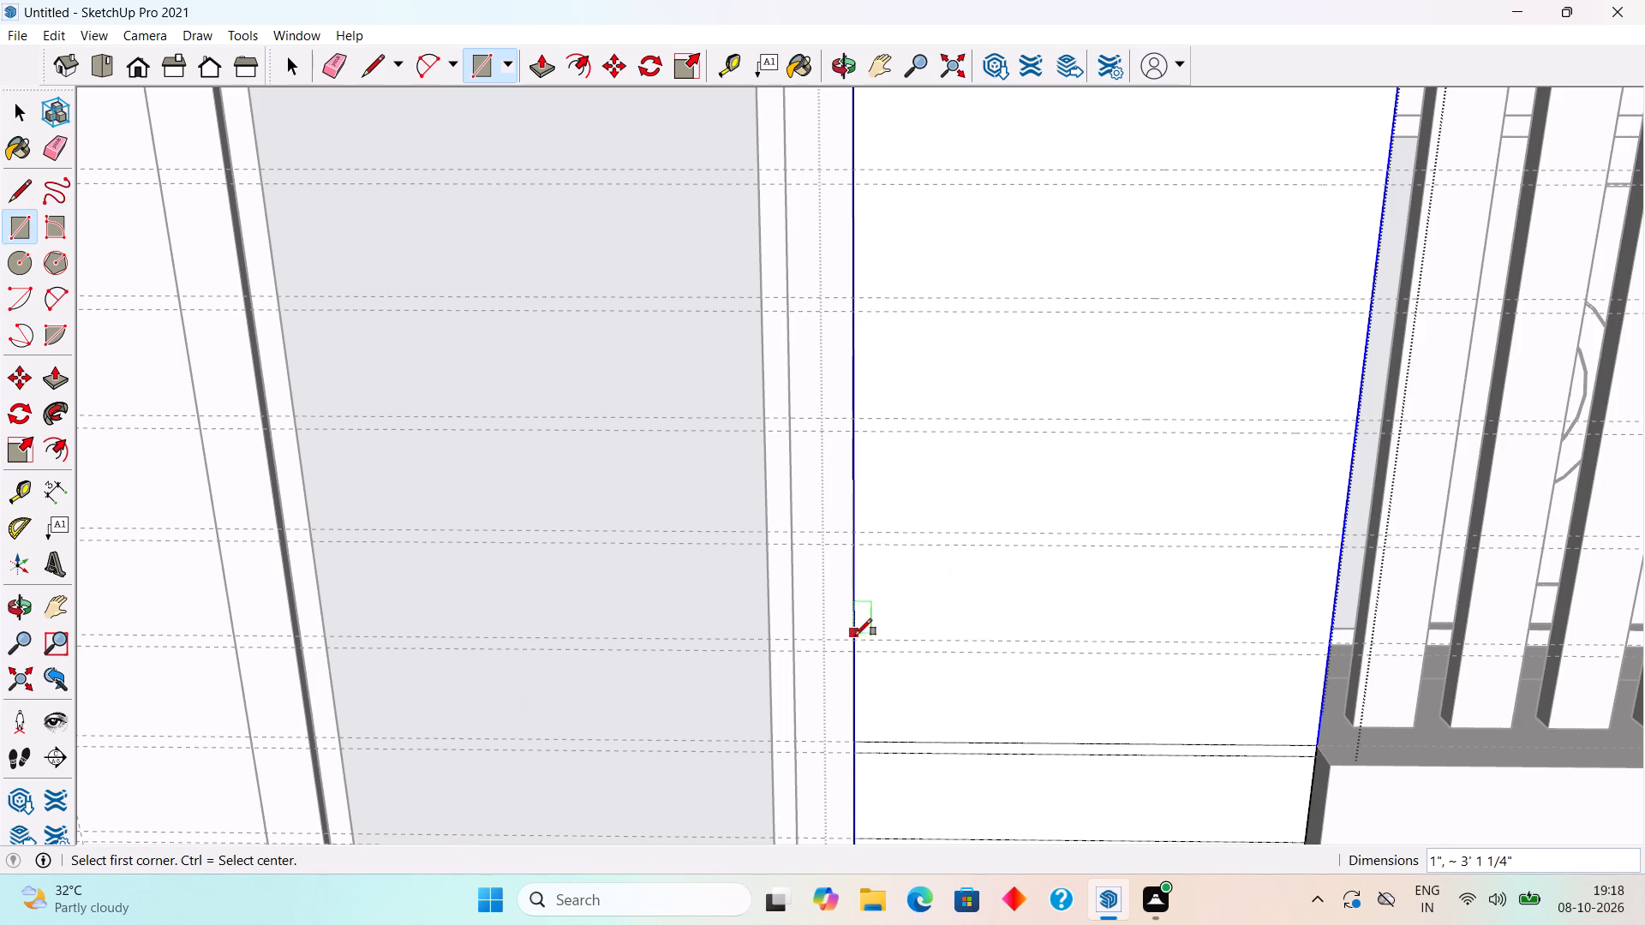
{"action": "left_click", "coordinate": [855, 638]}
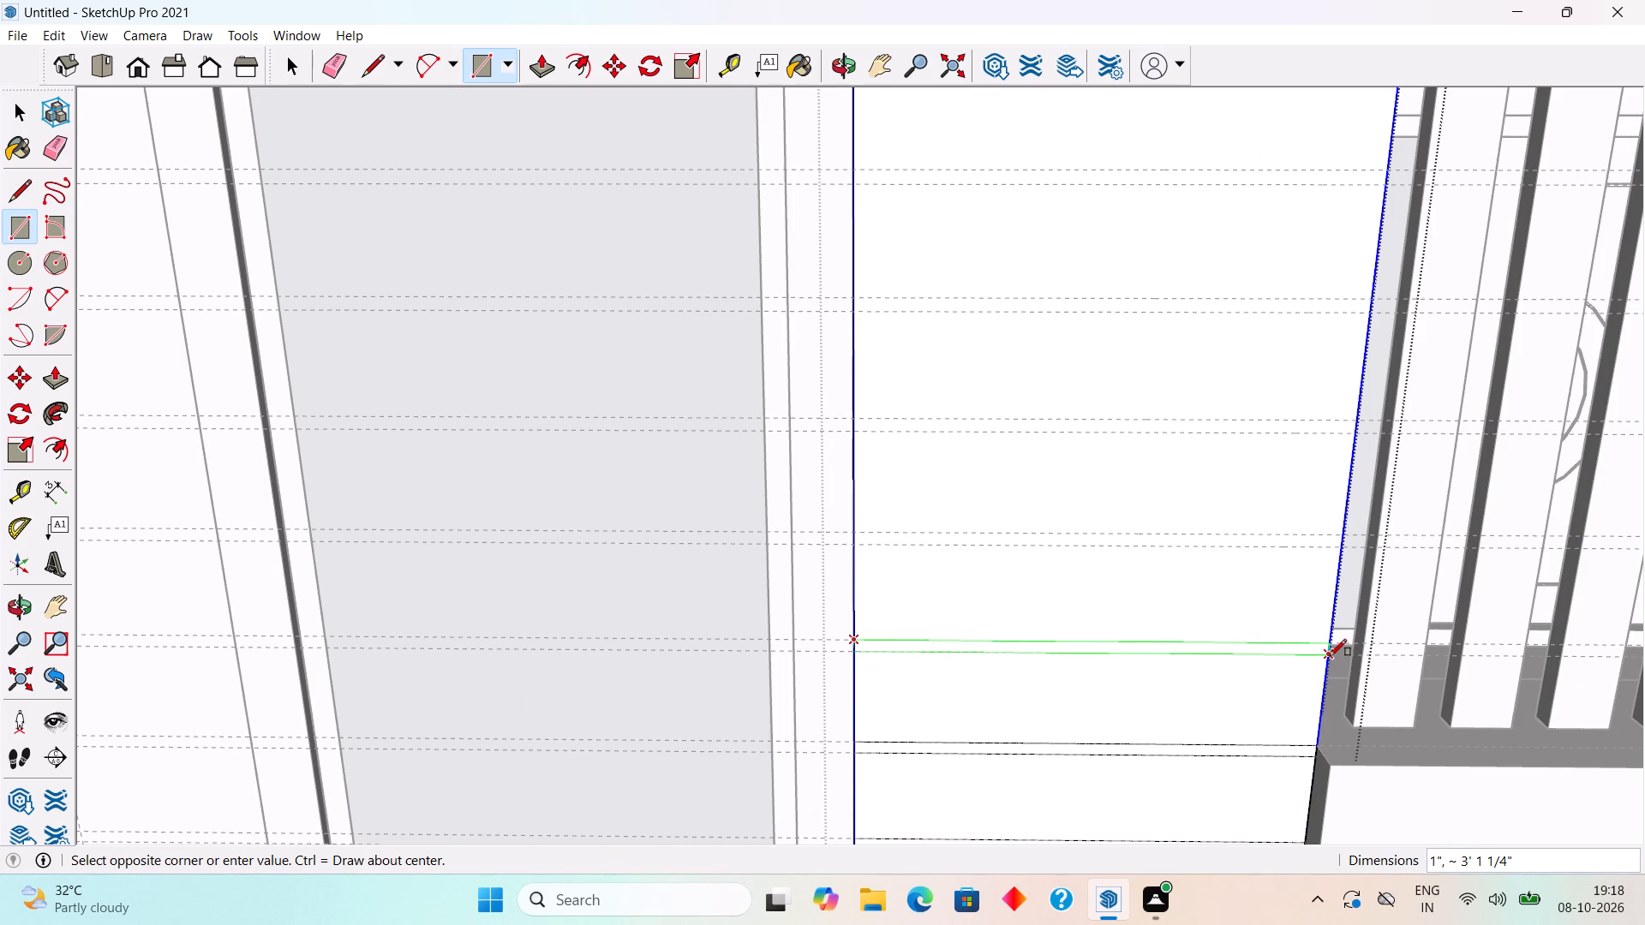
{"action": "left_click", "coordinate": [1330, 656]}
{"action": "left_click", "coordinate": [854, 531]}
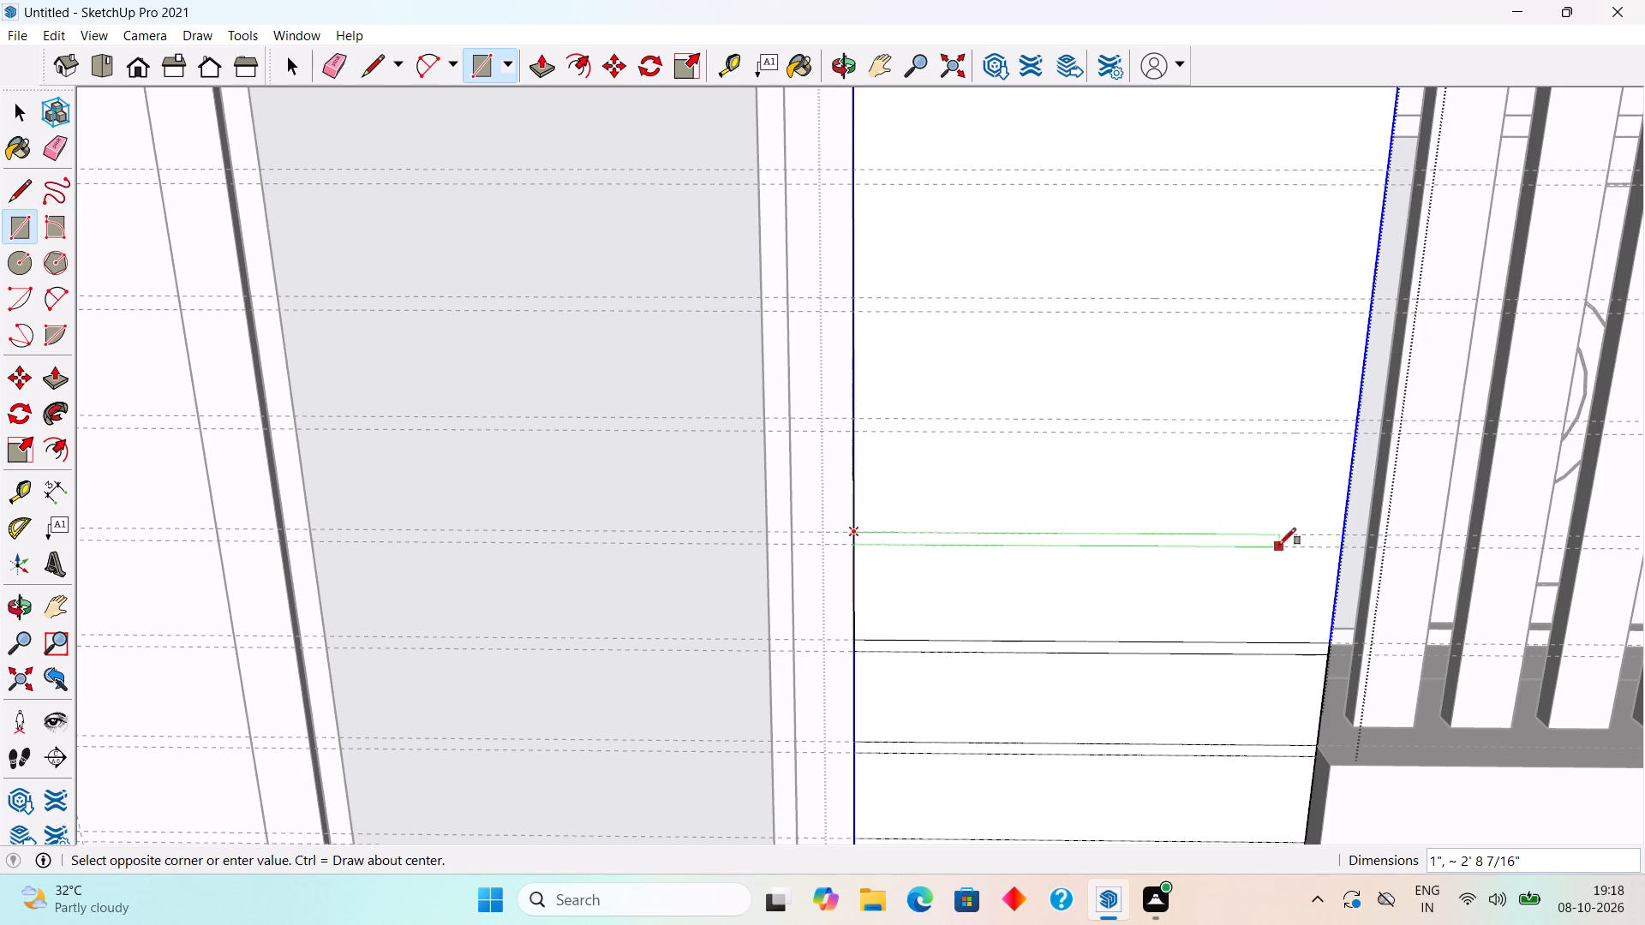
{"action": "left_click", "coordinate": [1340, 546]}
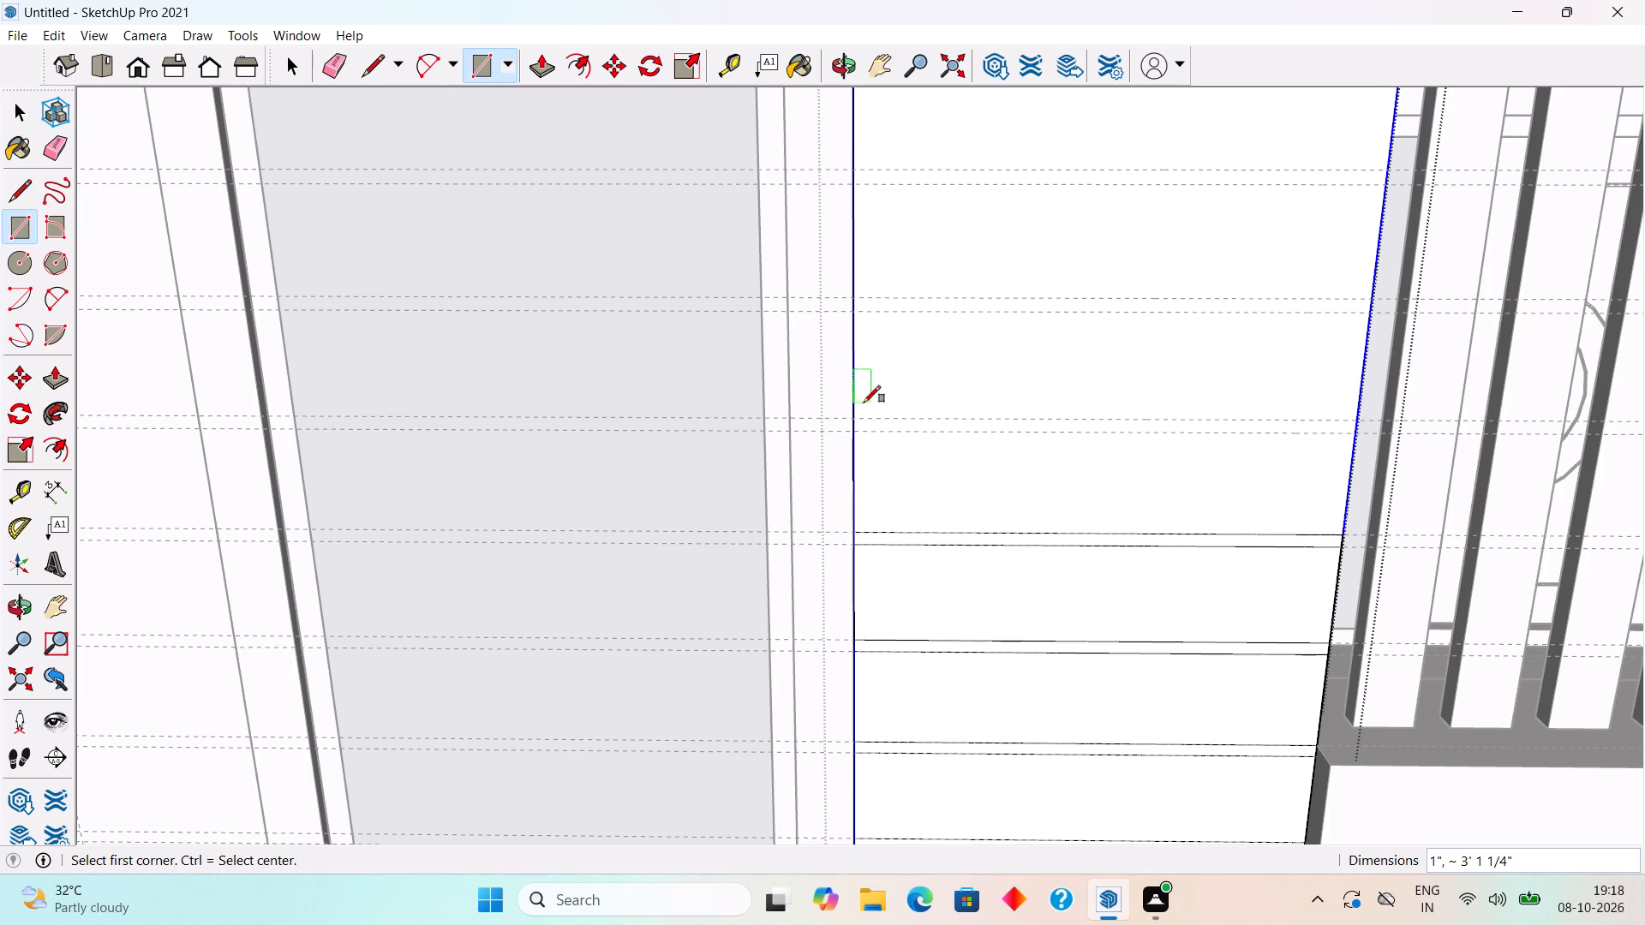
{"action": "left_click", "coordinate": [860, 418]}
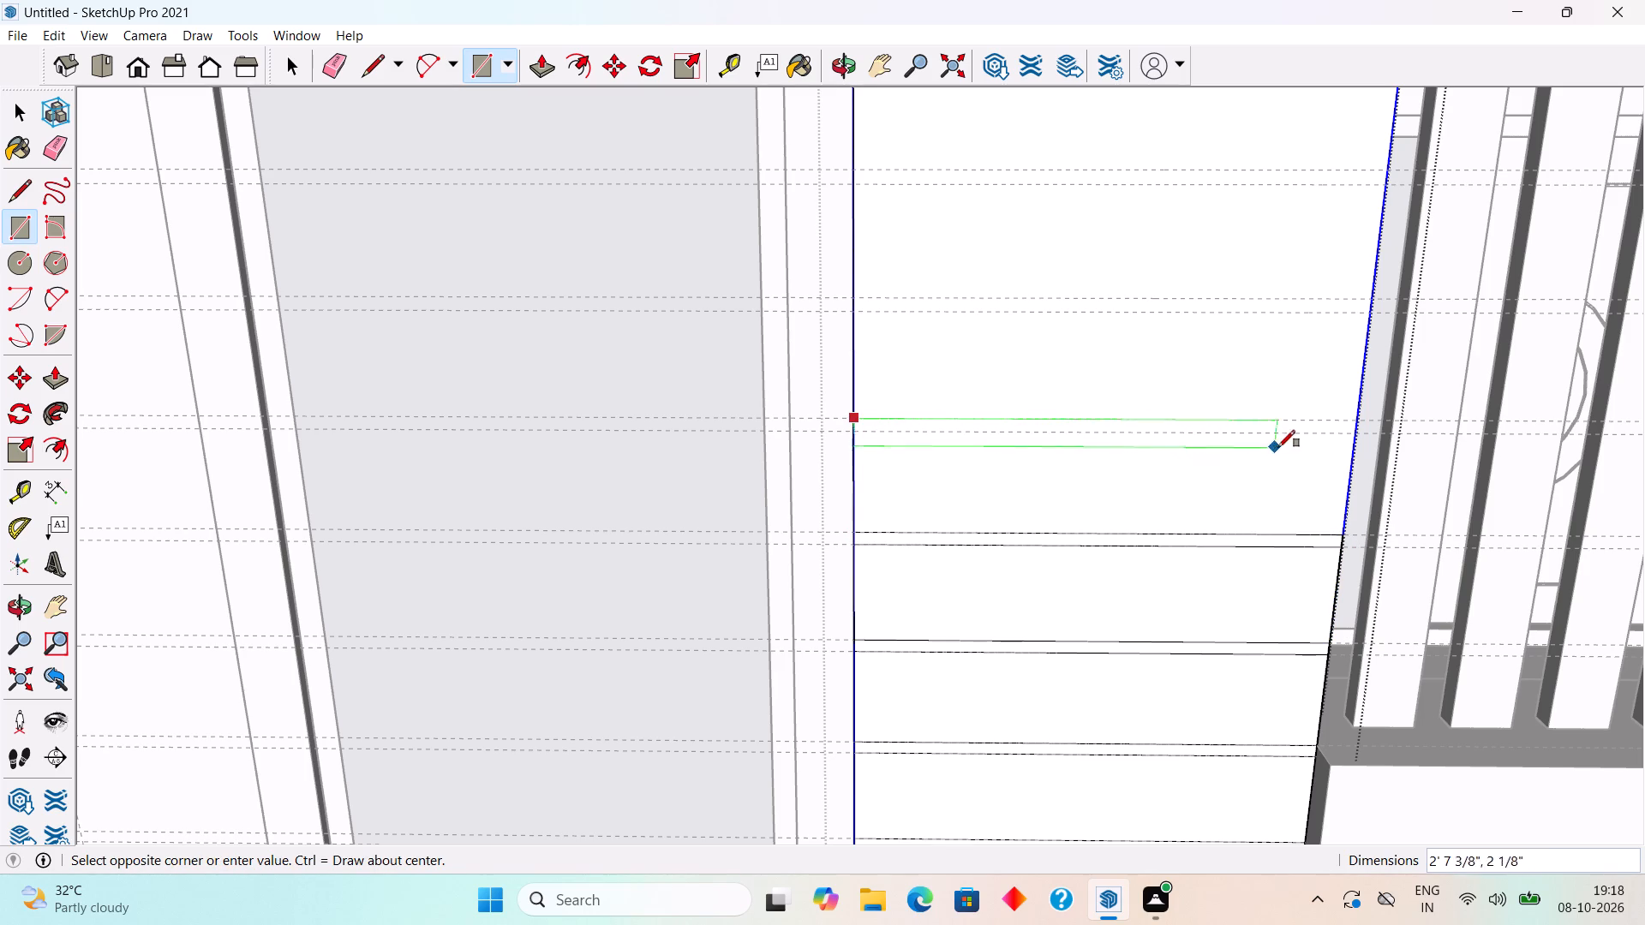
{"action": "left_click", "coordinate": [1356, 436]}
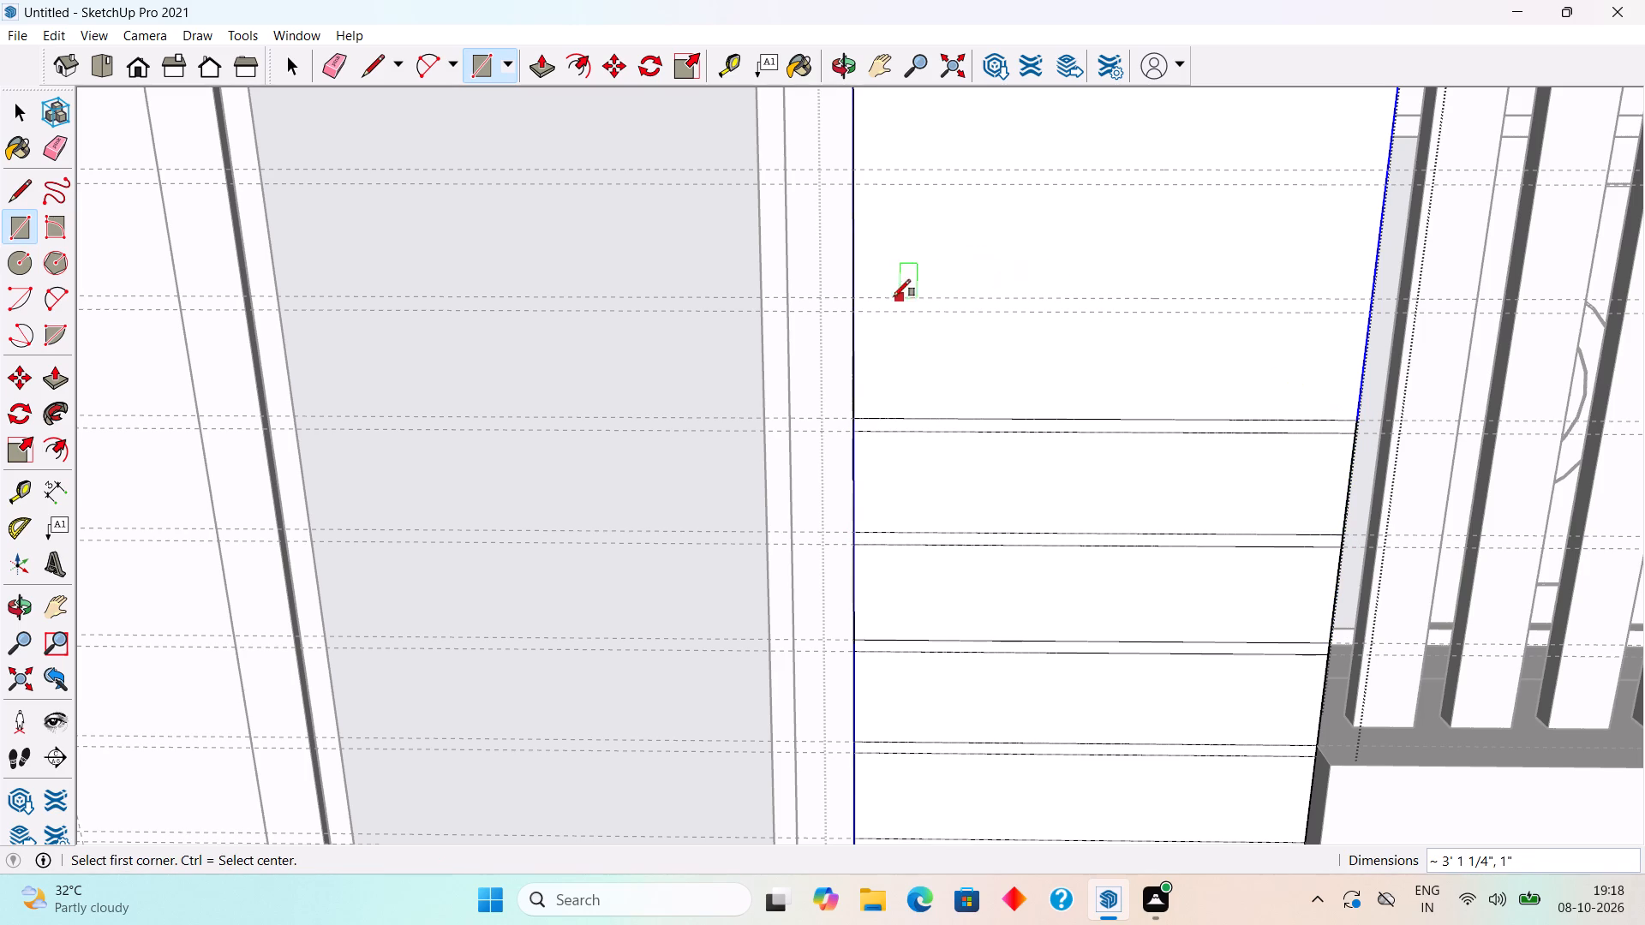
{"action": "left_click", "coordinate": [858, 300]}
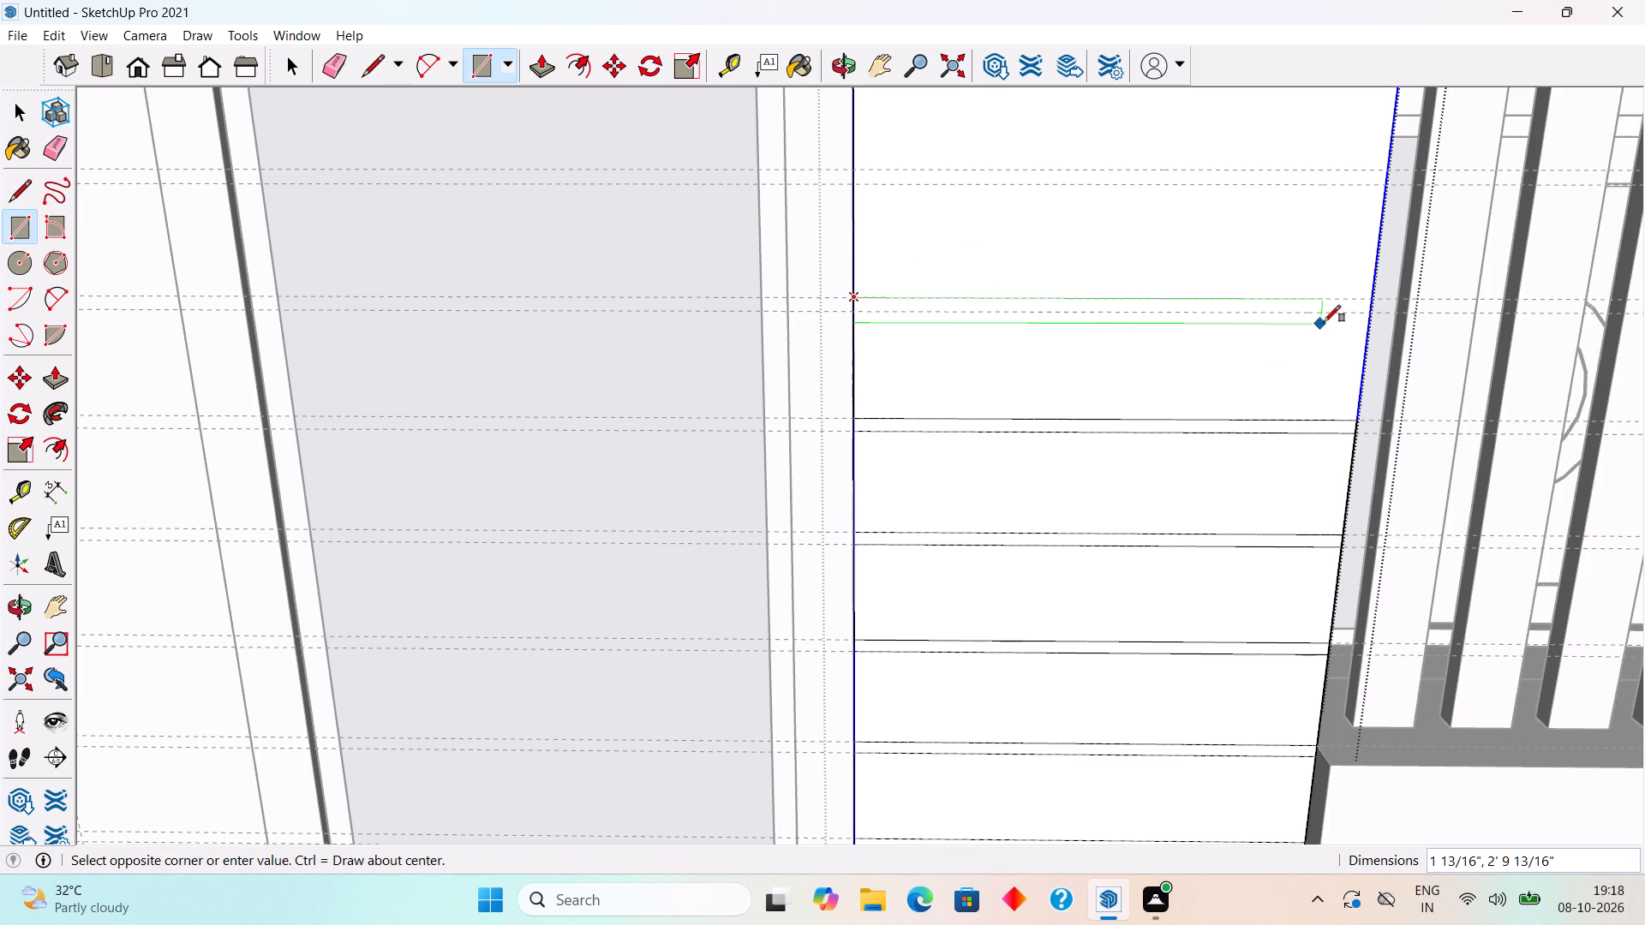
{"action": "left_click", "coordinate": [1374, 310]}
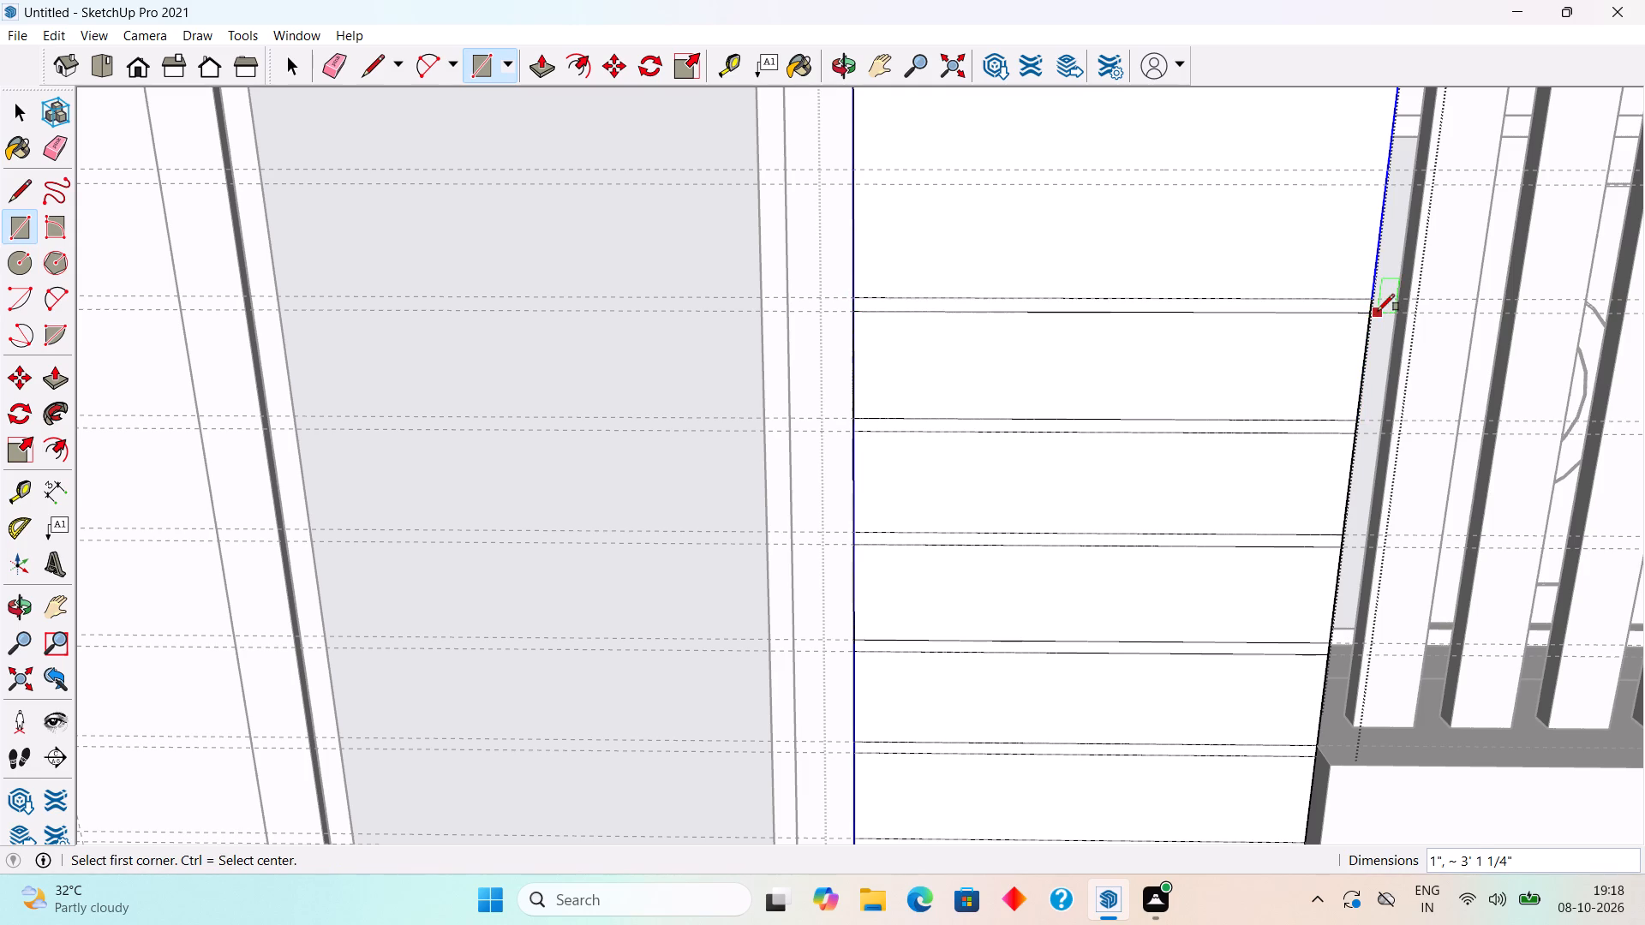
Draw three more 1" by about 3' 1 1/4" rectangles across the panel between the next guide pairs above the topmost strip.
{"action": "scroll", "coordinate": [1378, 311], "scroll_direction": "down", "scroll_amount": 14}
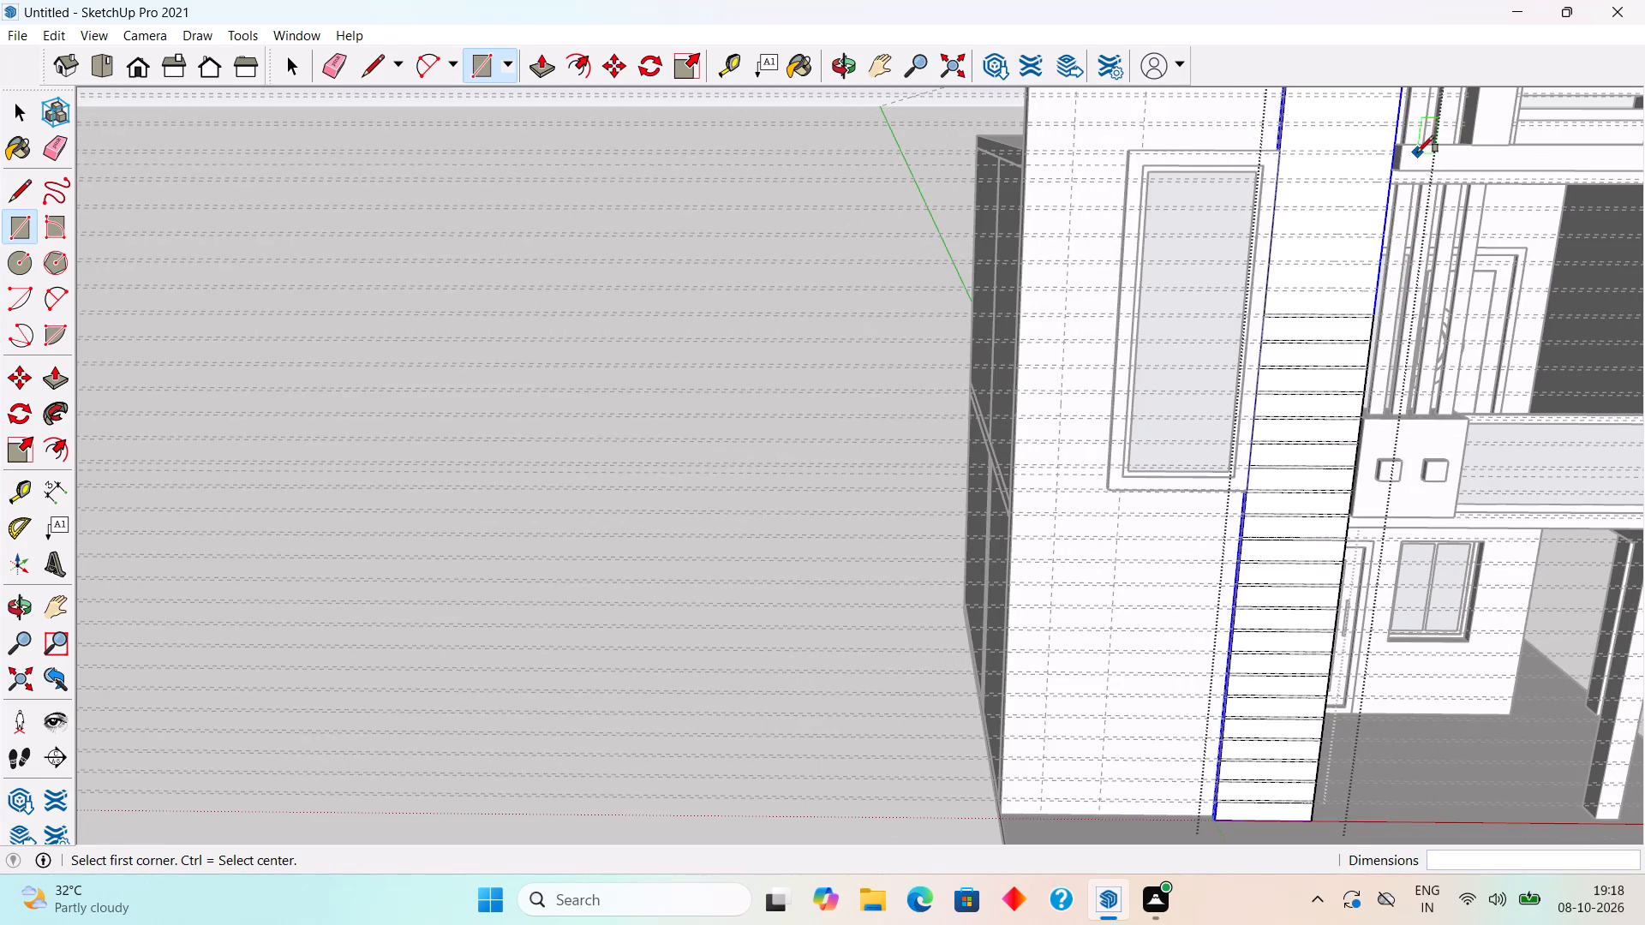
{"action": "scroll", "coordinate": [1414, 154], "scroll_direction": "down", "scroll_amount": 9}
{"action": "scroll", "coordinate": [1420, 102], "scroll_direction": "up", "scroll_amount": 13}
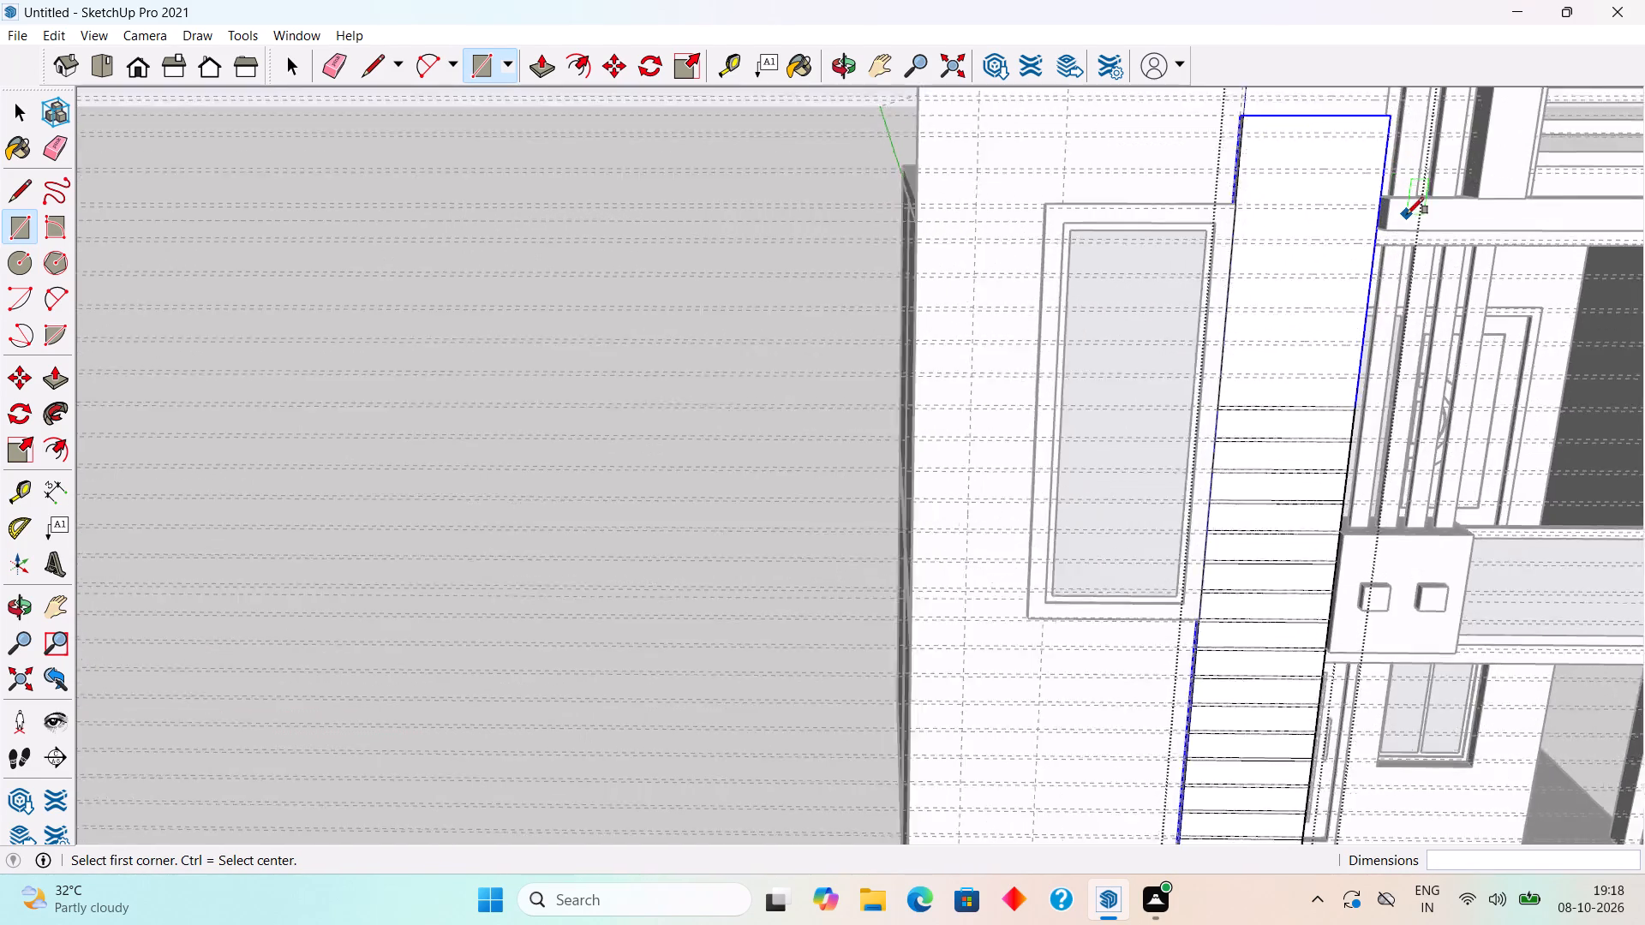
{"action": "scroll", "coordinate": [1407, 214], "scroll_direction": "up", "scroll_amount": 7}
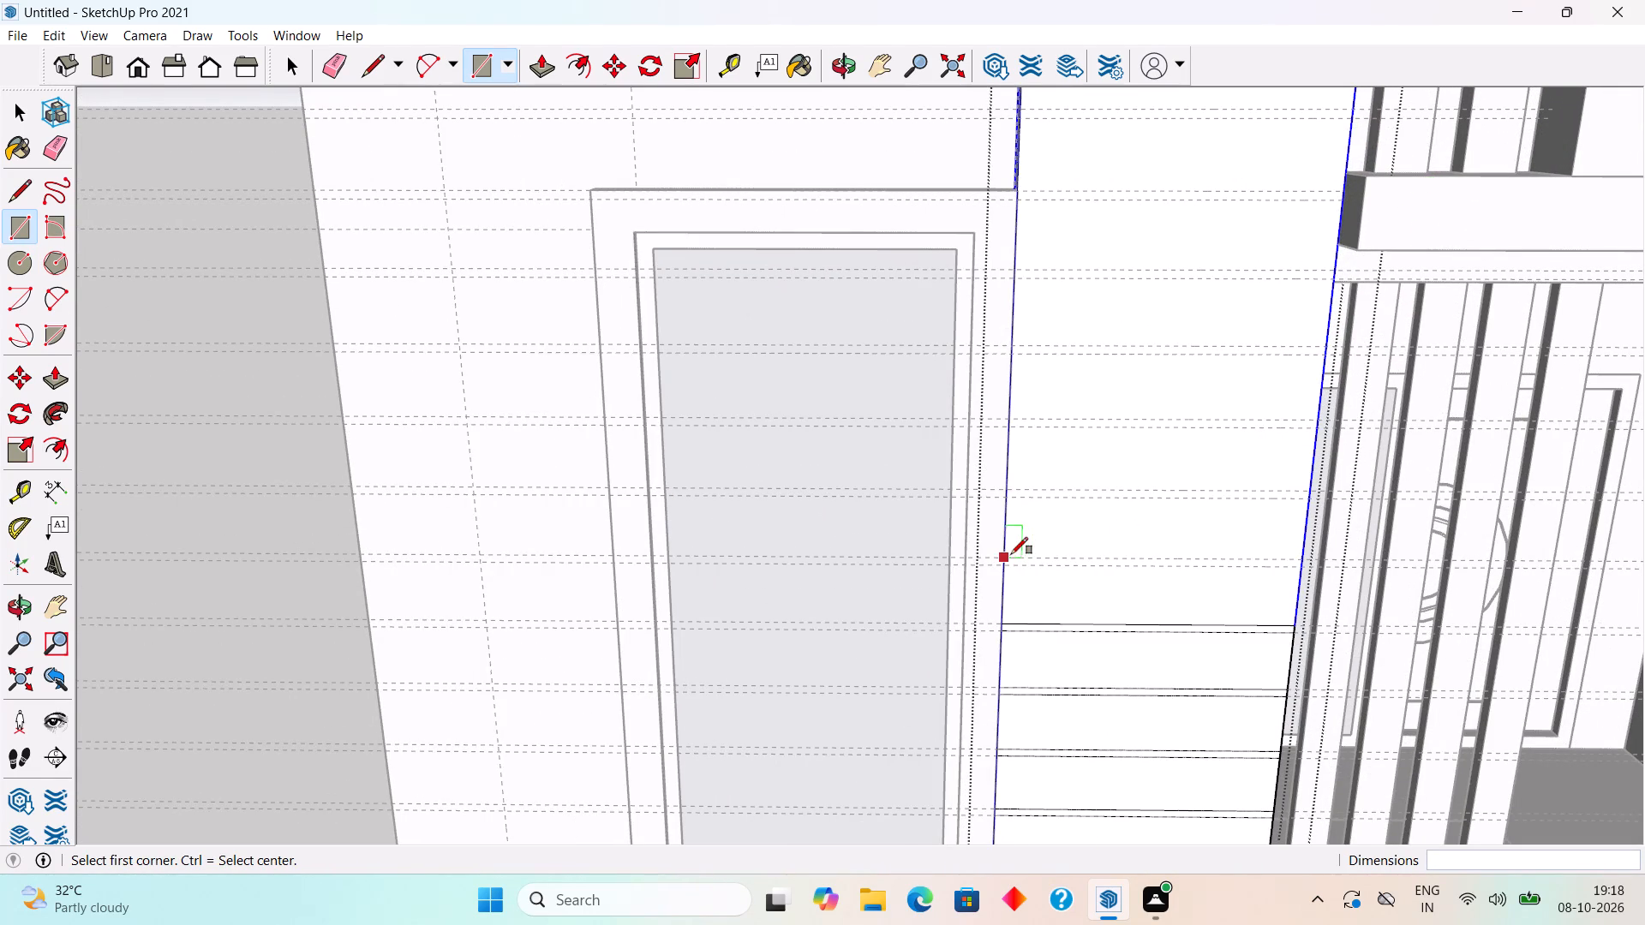
{"action": "scroll", "coordinate": [1008, 552], "scroll_direction": "up", "scroll_amount": 11}
{"action": "left_click", "coordinate": [1002, 568]}
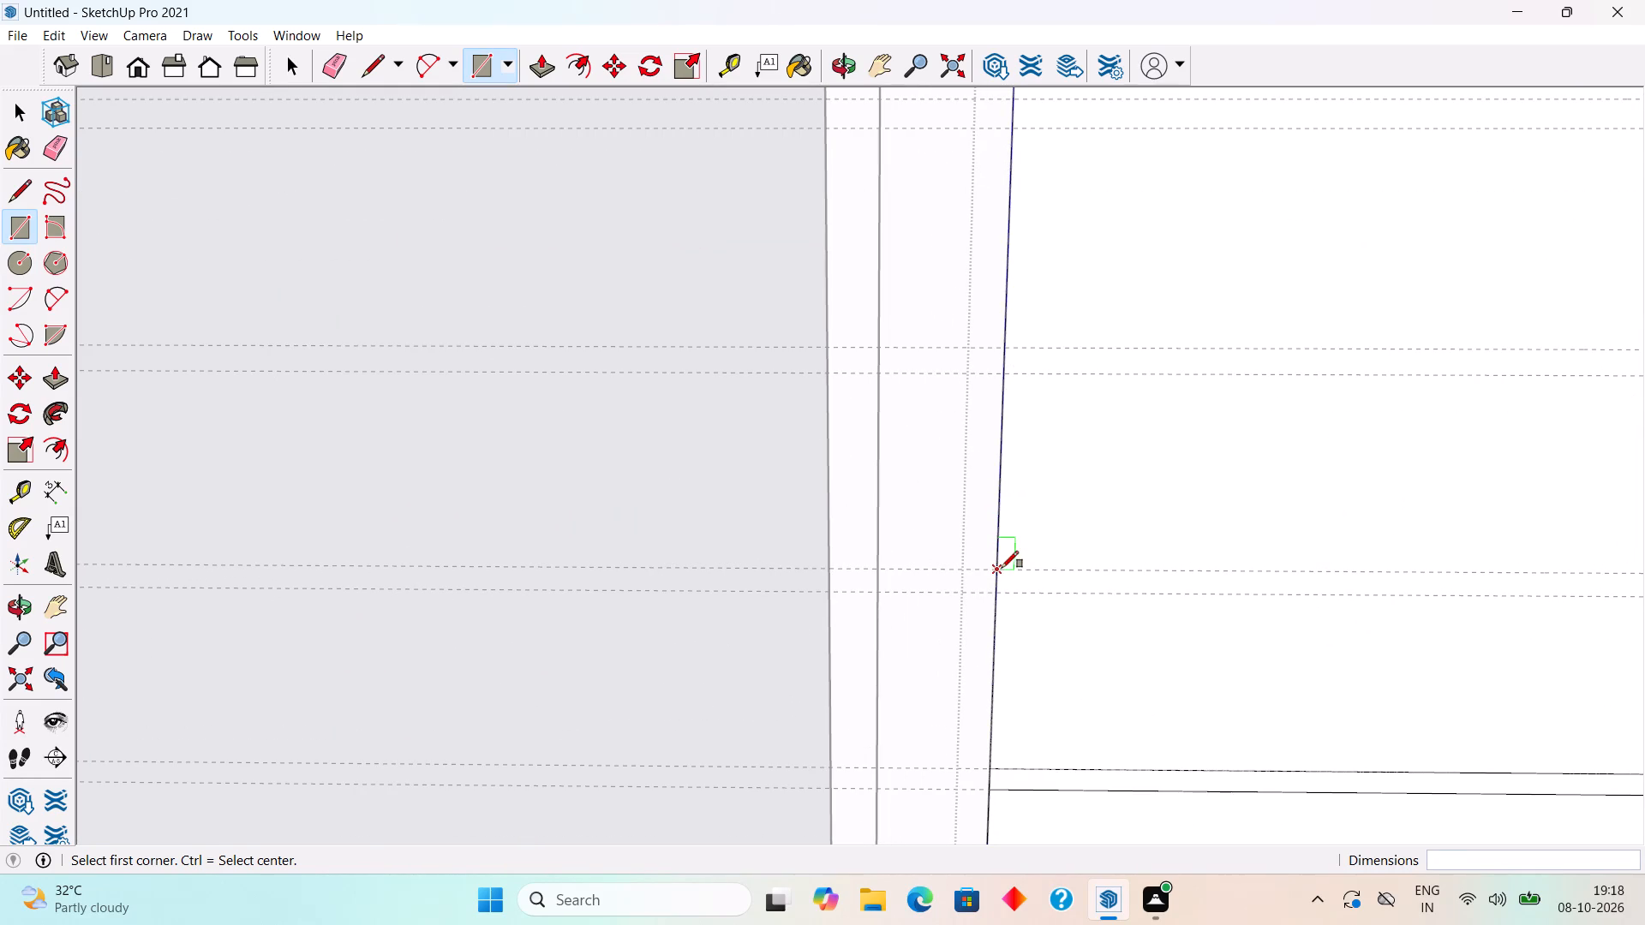
{"action": "scroll", "coordinate": [1119, 569], "scroll_direction": "down", "scroll_amount": 9}
{"action": "scroll", "coordinate": [1426, 570], "scroll_direction": "up", "scroll_amount": 4}
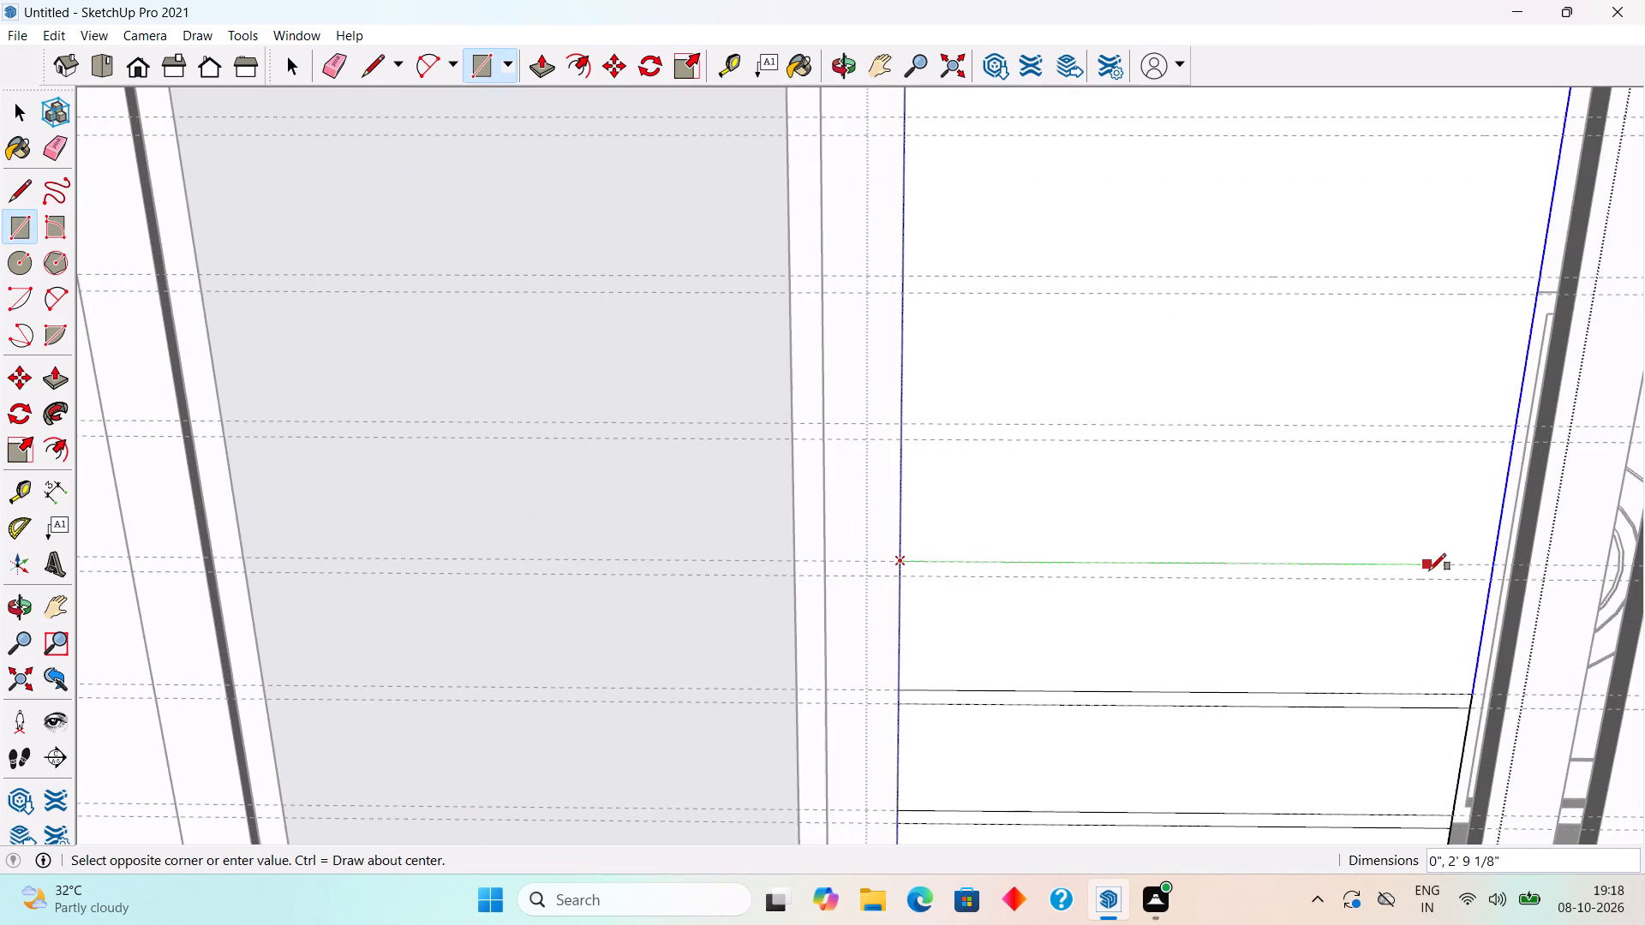
{"action": "left_click", "coordinate": [1493, 576]}
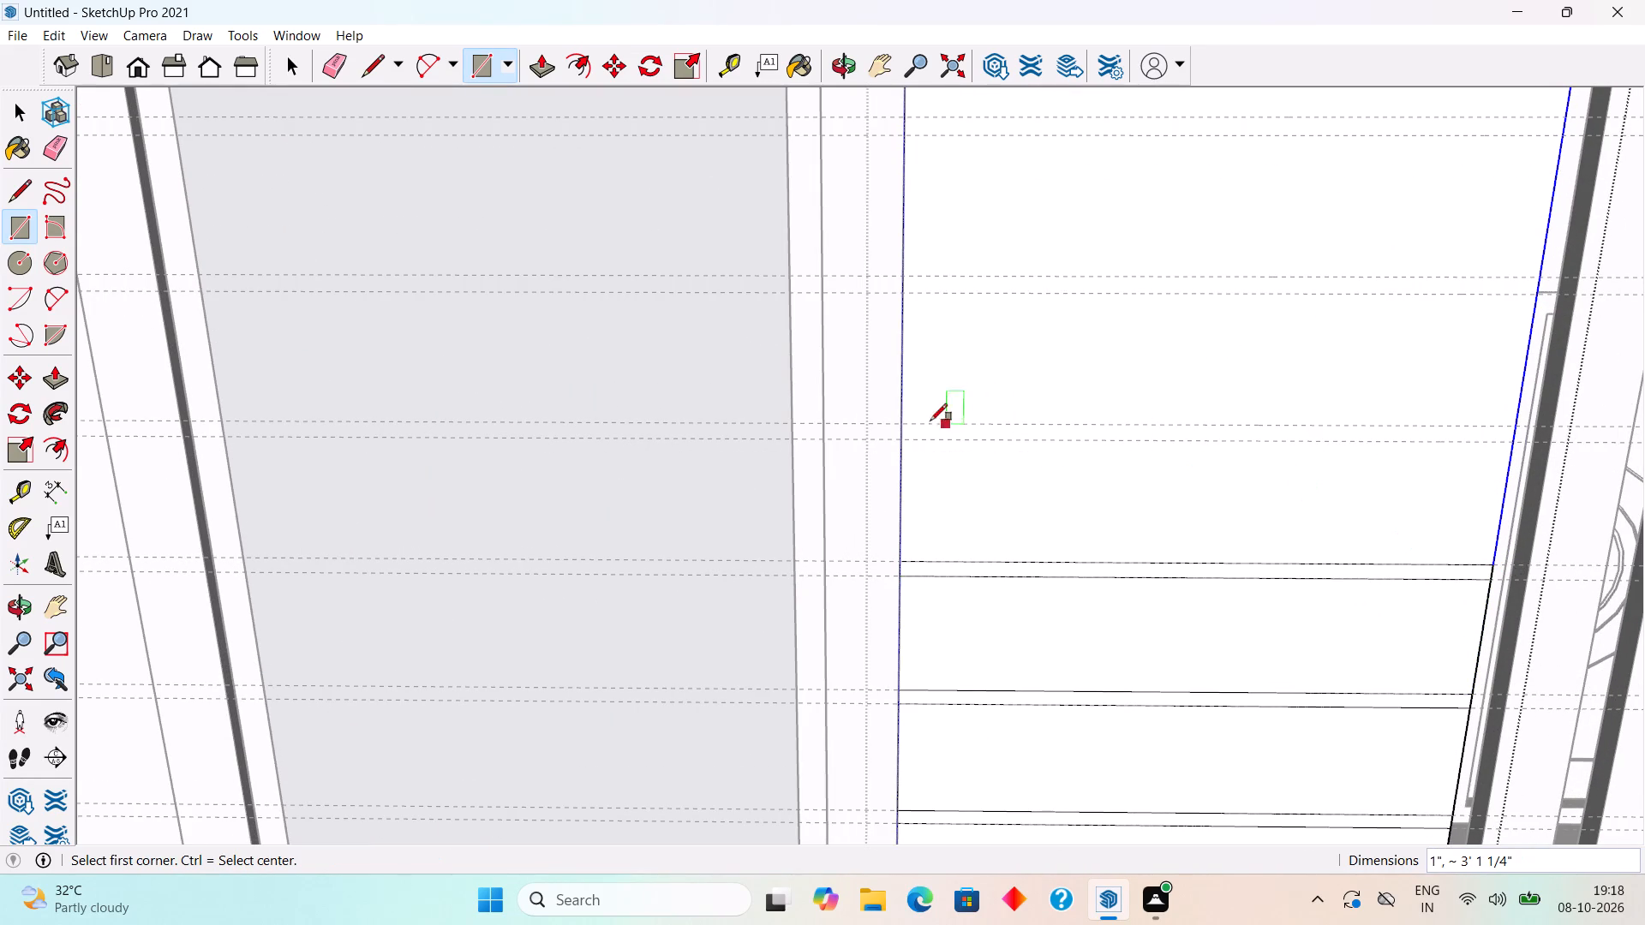
{"action": "left_click", "coordinate": [904, 419]}
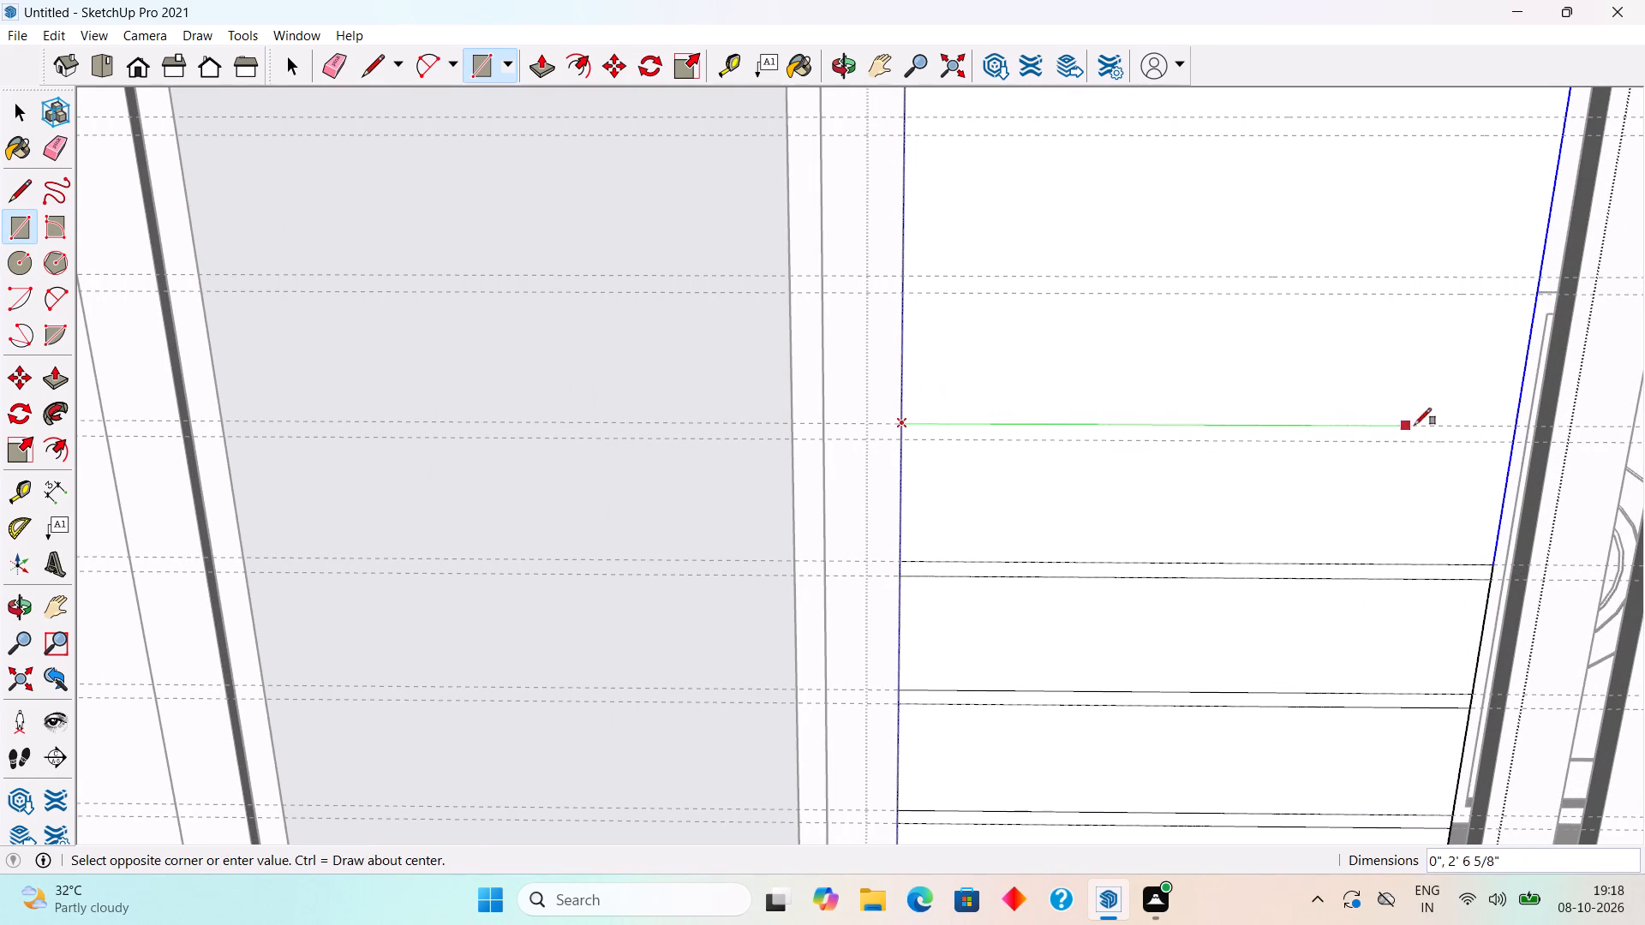
{"action": "left_click", "coordinate": [1514, 445]}
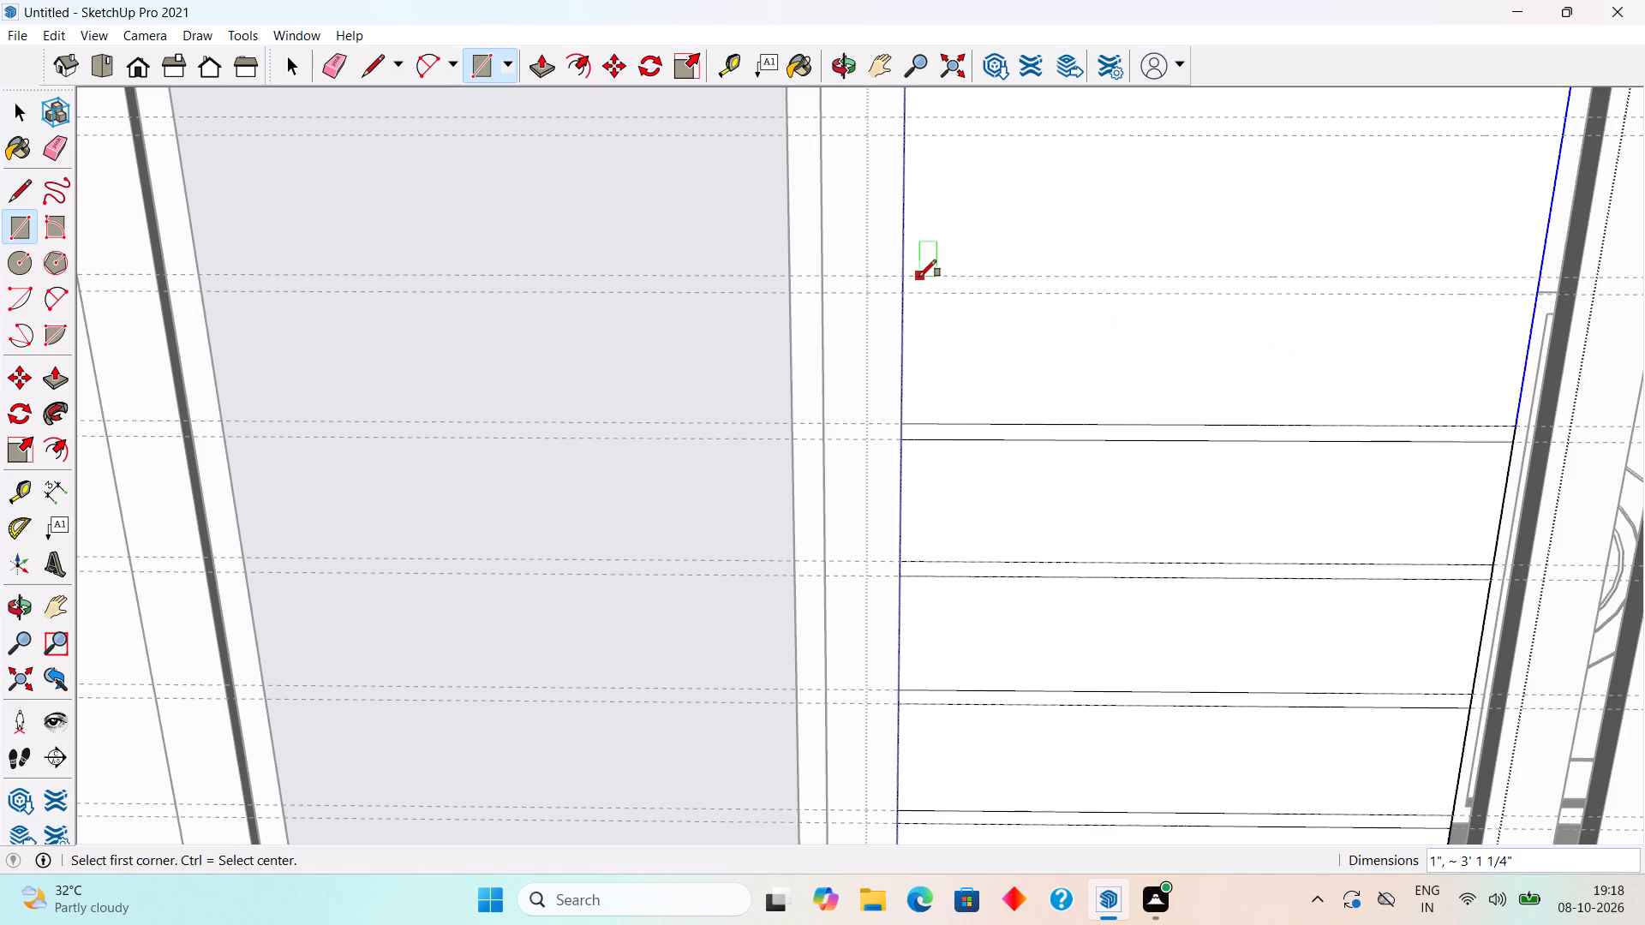
{"action": "left_click", "coordinate": [900, 272]}
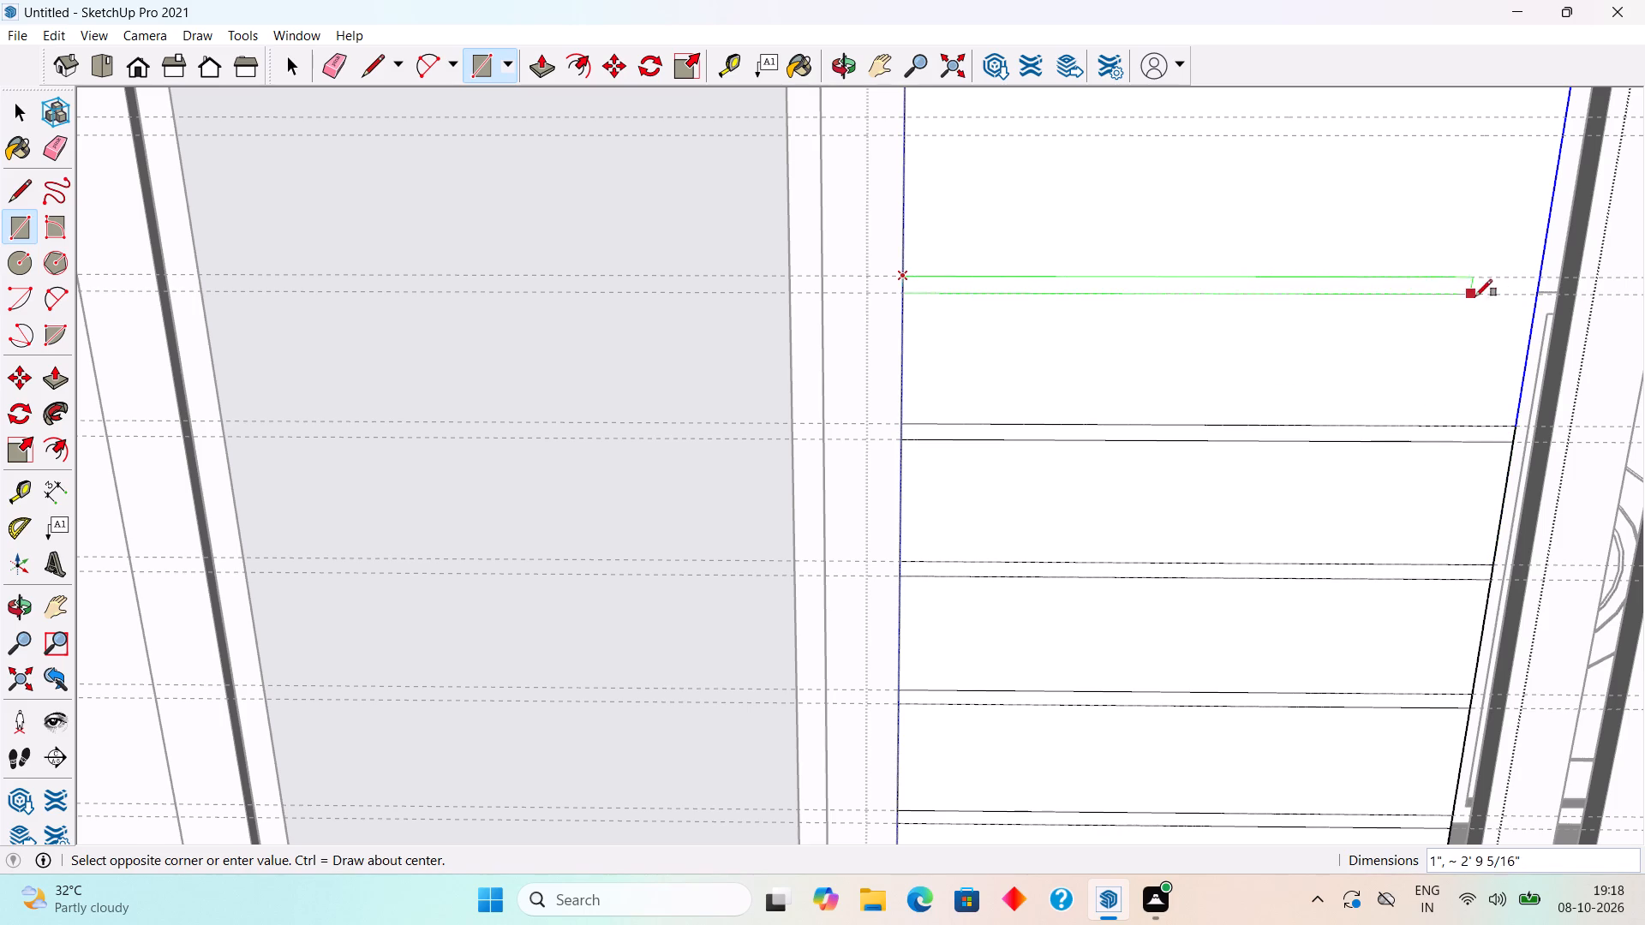
{"action": "left_click", "coordinate": [1538, 292]}
Draw a 1" by about 3' 1 1/4" rectangle across the panel in the guide pair two below the one at the window frame's top edge.
{"action": "scroll", "coordinate": [1428, 329], "scroll_direction": "down", "scroll_amount": 2}
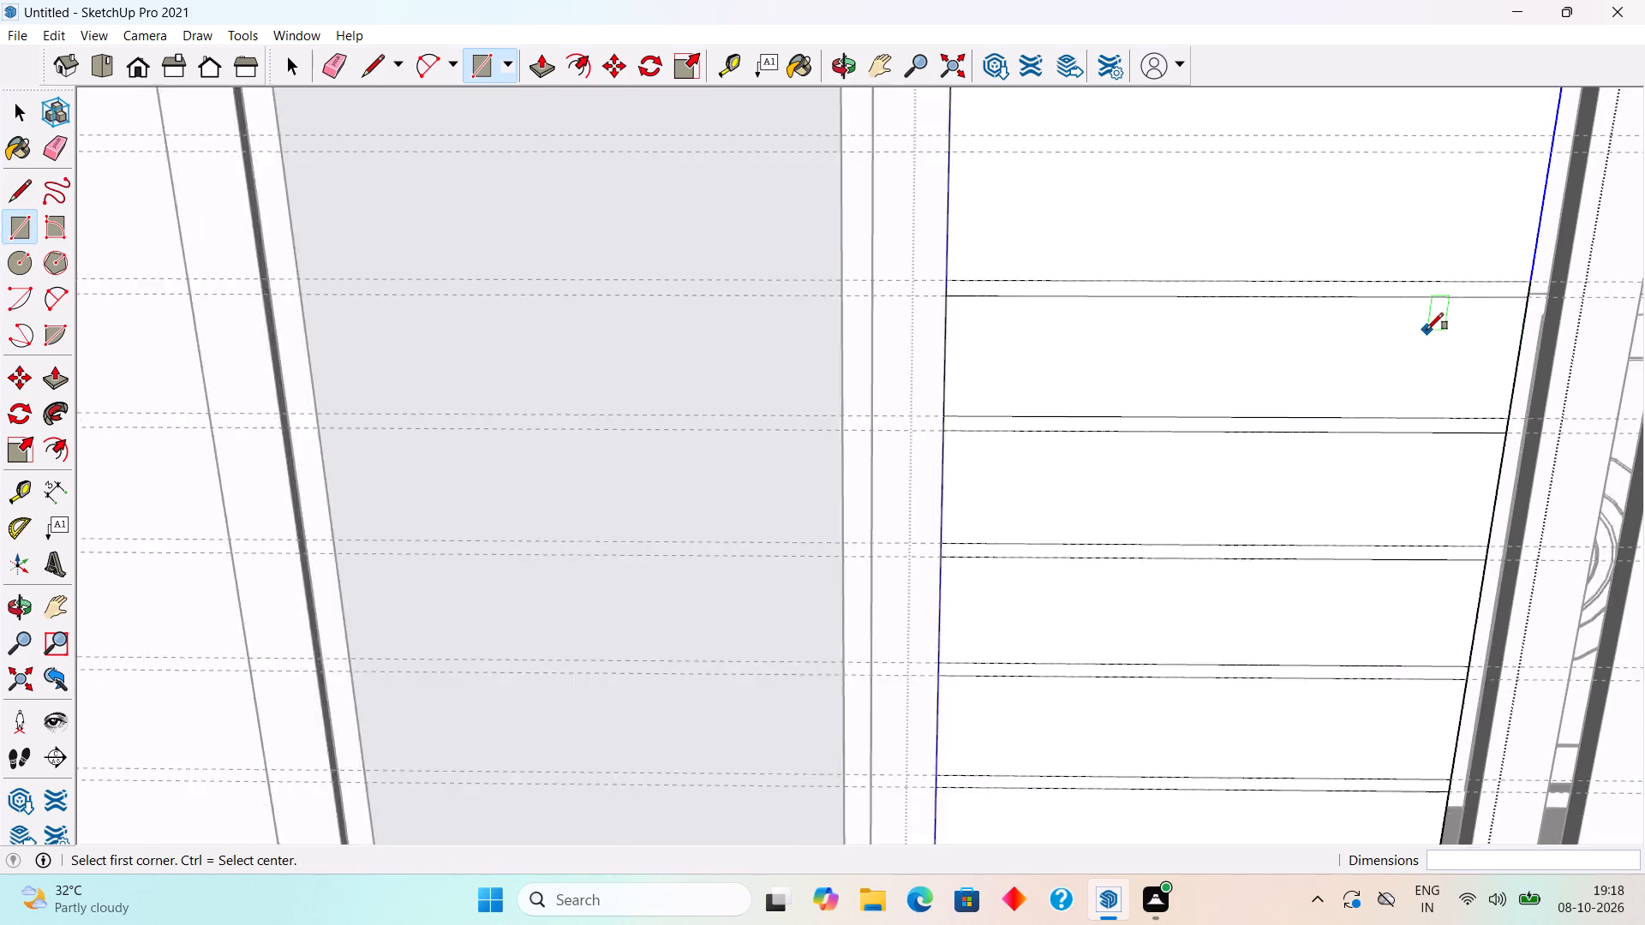
{"action": "scroll", "coordinate": [1427, 330], "scroll_direction": "down", "scroll_amount": 13}
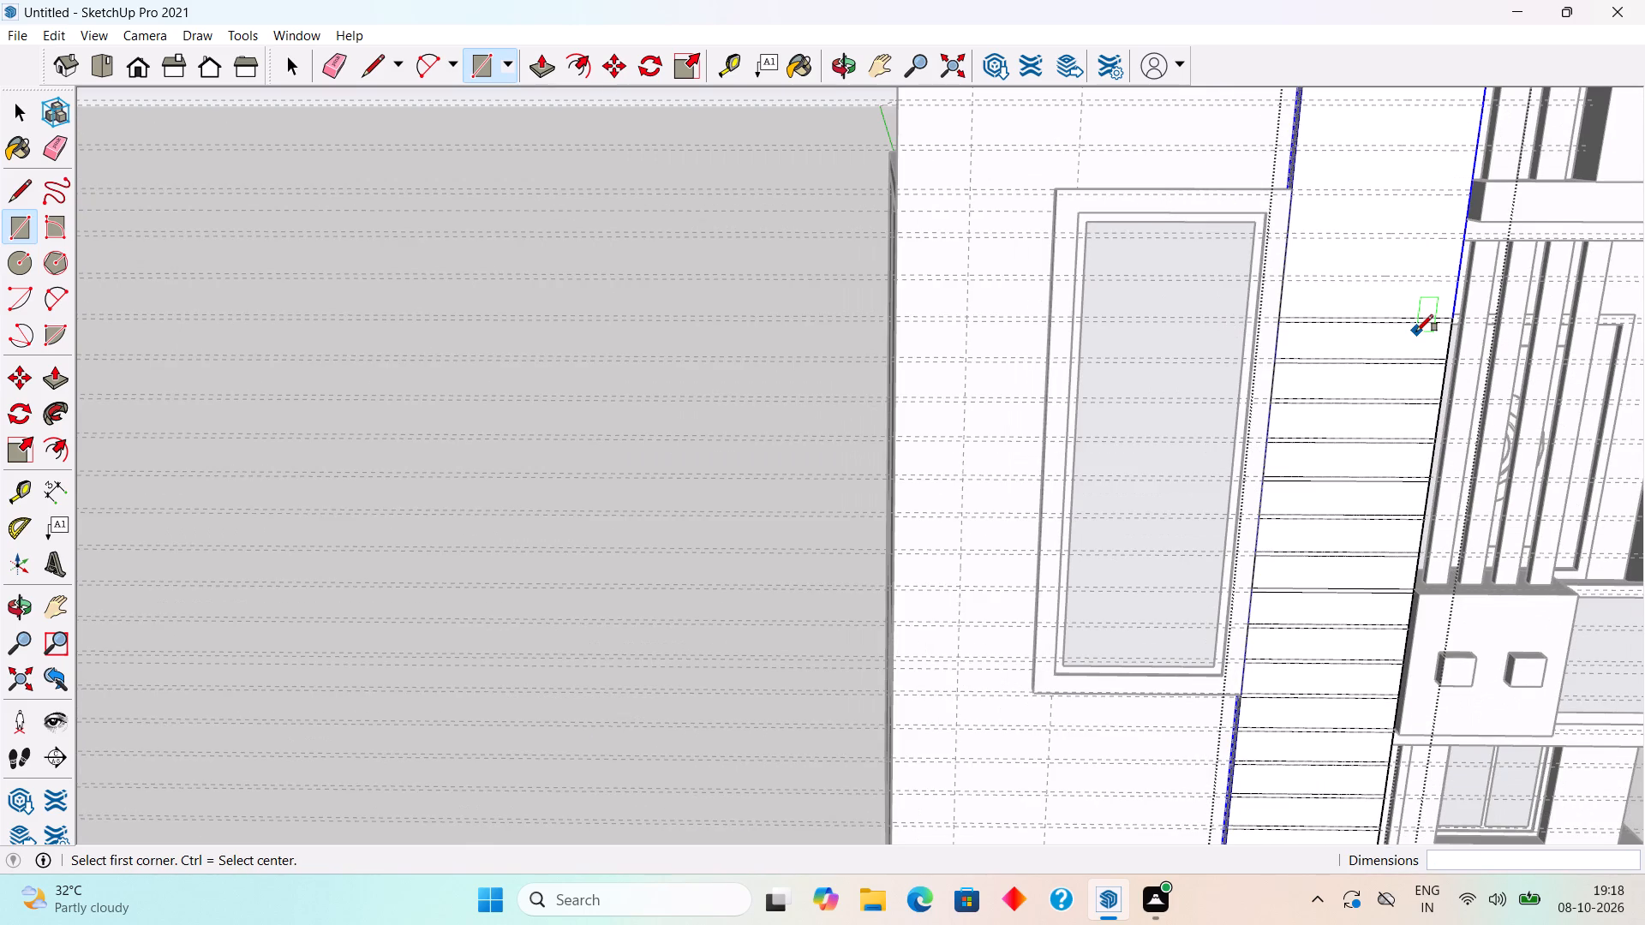
{"action": "scroll", "coordinate": [1416, 331], "scroll_direction": "down", "scroll_amount": 4}
{"action": "scroll", "coordinate": [1492, 131], "scroll_direction": "up", "scroll_amount": 9}
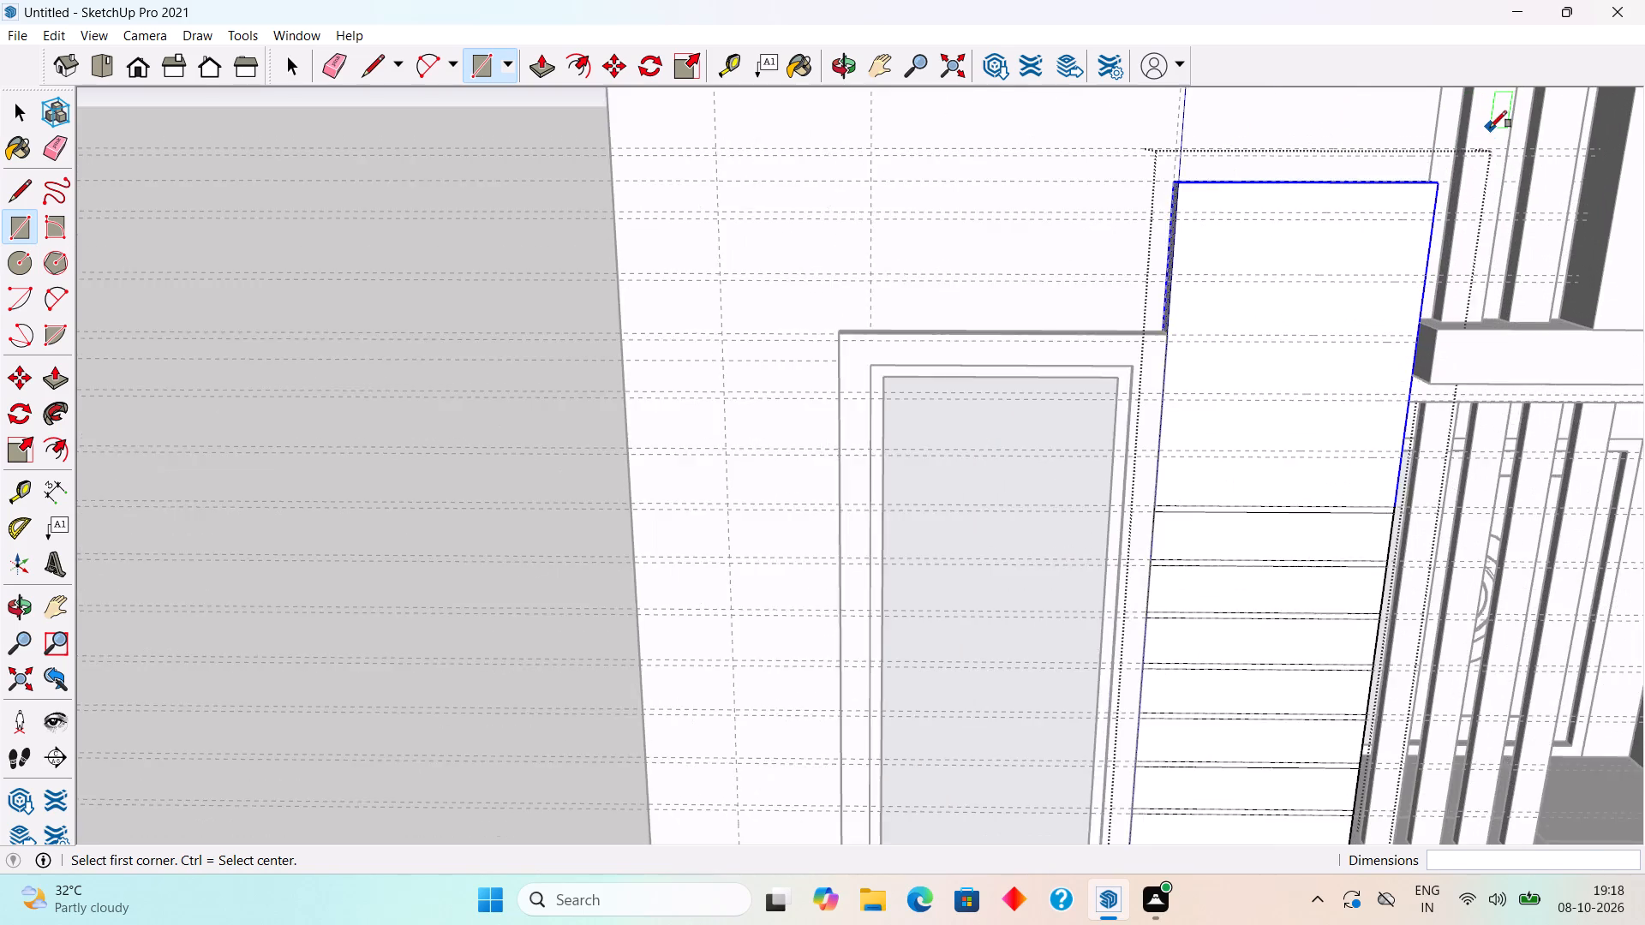
{"action": "scroll", "coordinate": [1461, 122], "scroll_direction": "up", "scroll_amount": 5}
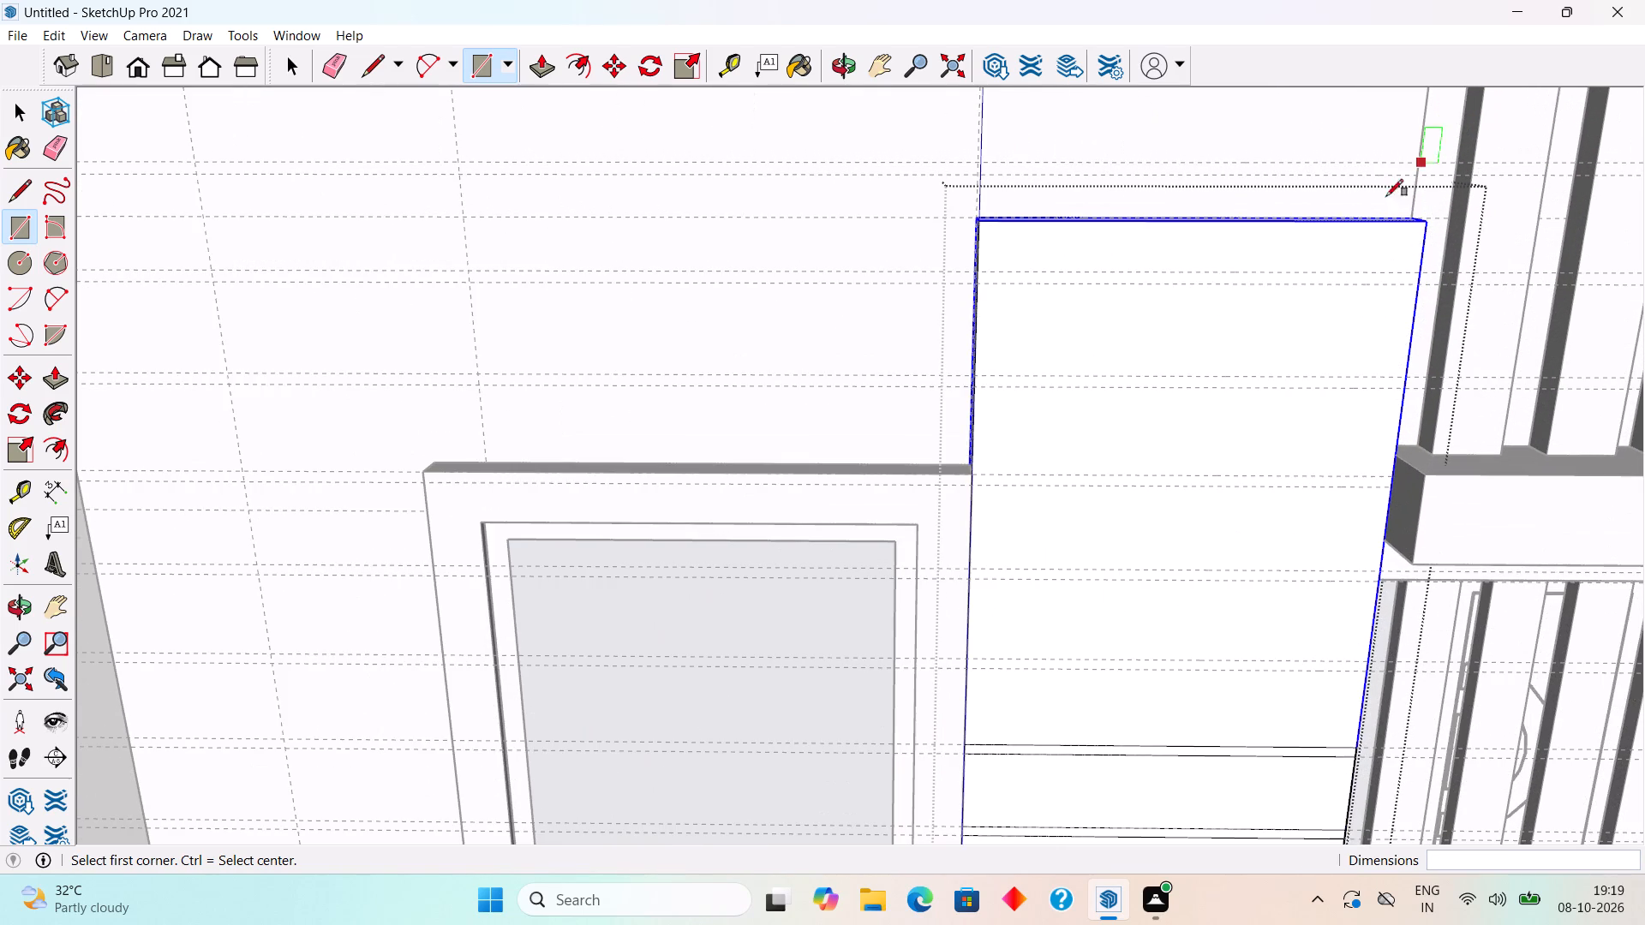
{"action": "left_click", "coordinate": [967, 654]}
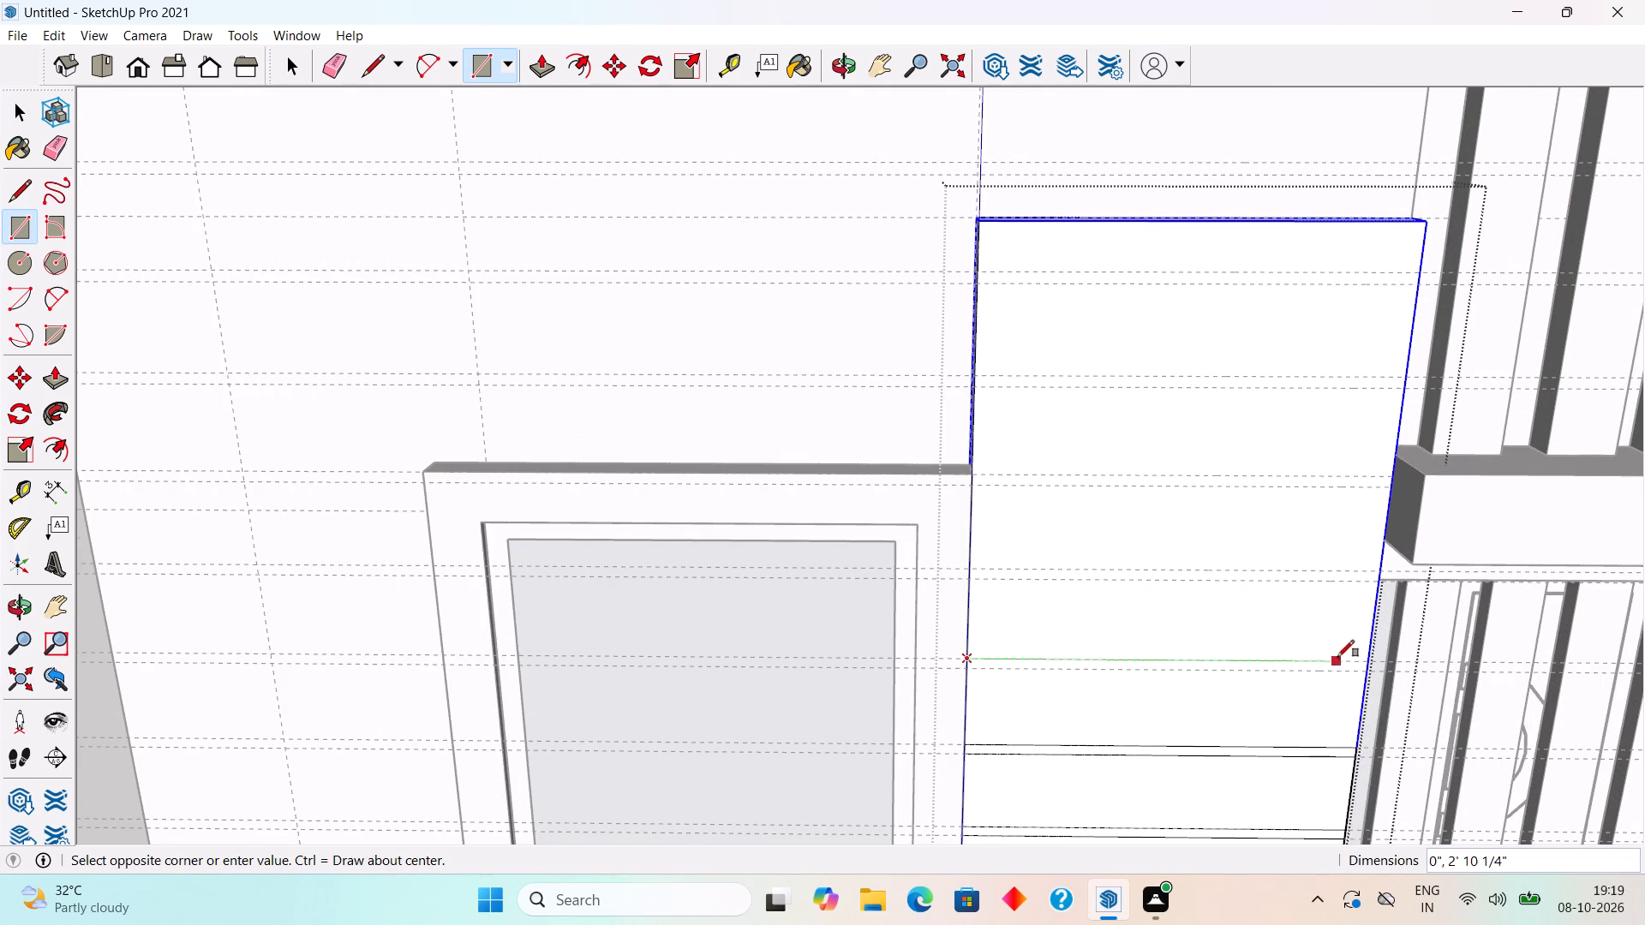
{"action": "left_click", "coordinate": [1373, 668]}
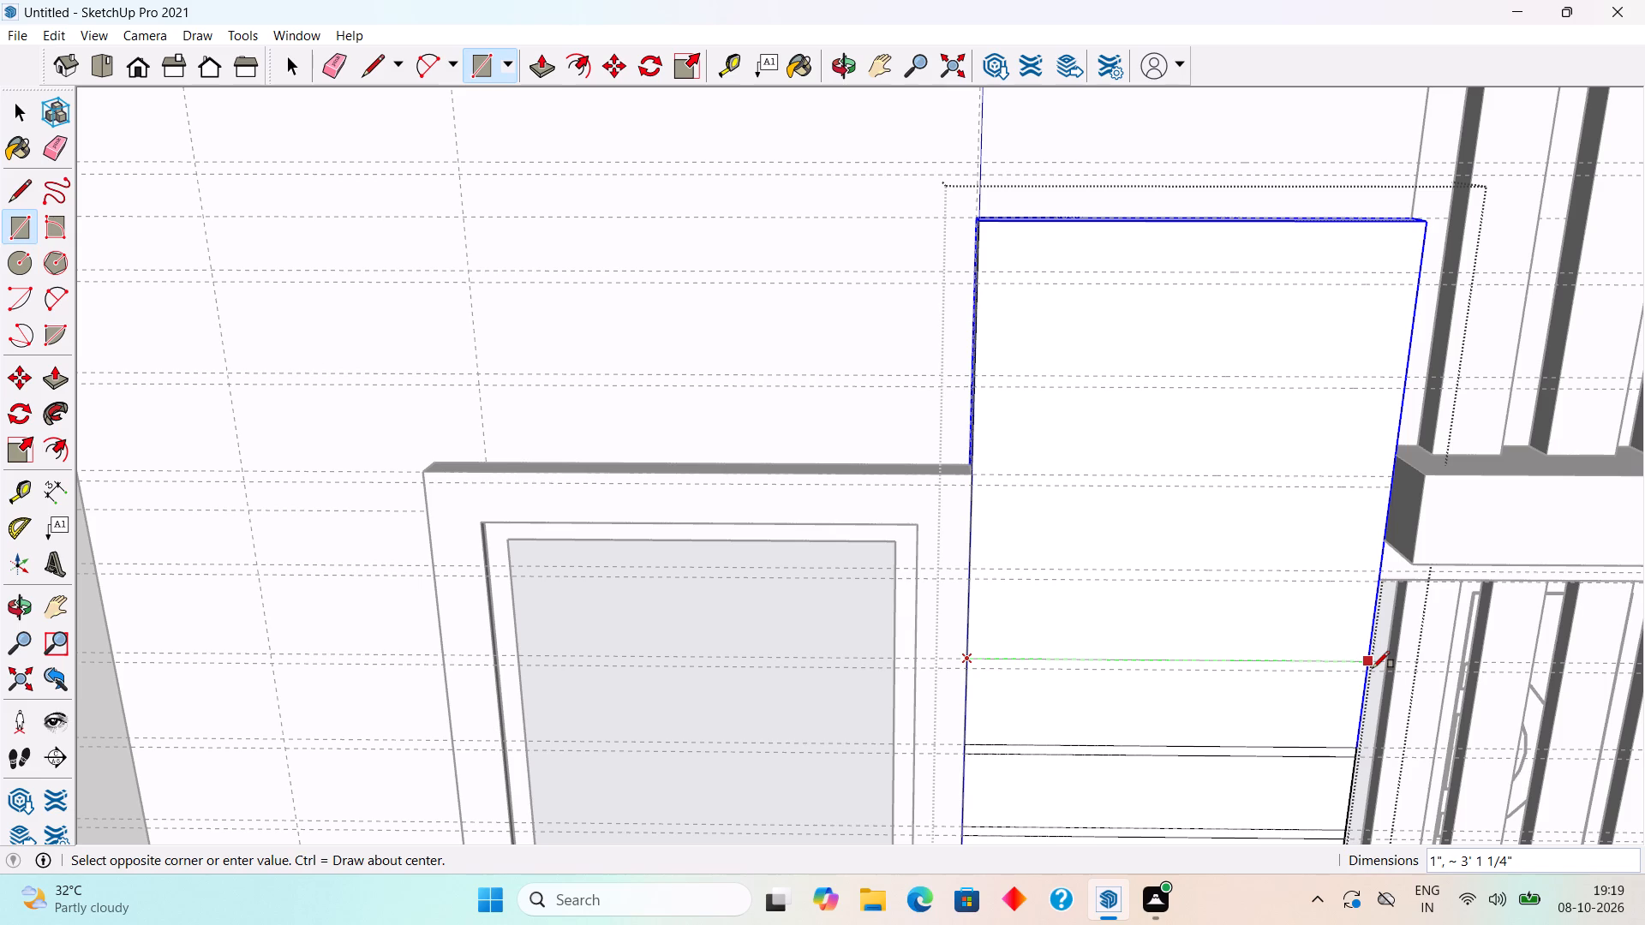
Finish the started strip rectangle and draw another 1" by about 3' 1 1/4" rectangle in the guide pair just below the window frame's top edge.
{"action": "left_click", "coordinate": [1366, 676]}
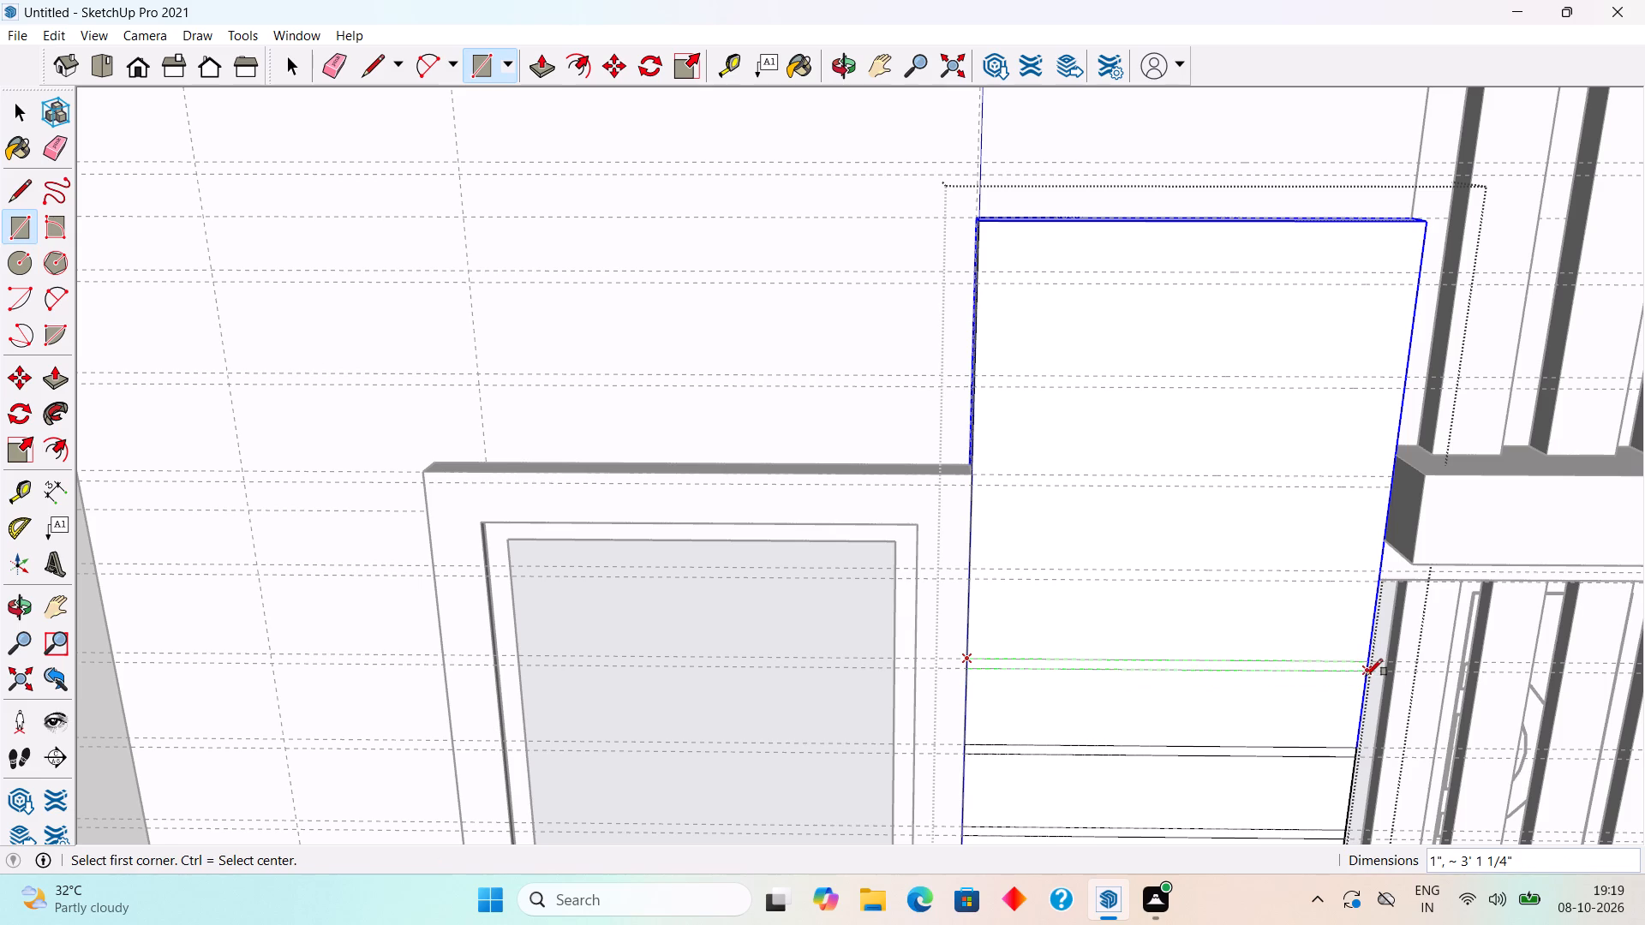
{"action": "left_click", "coordinate": [971, 568]}
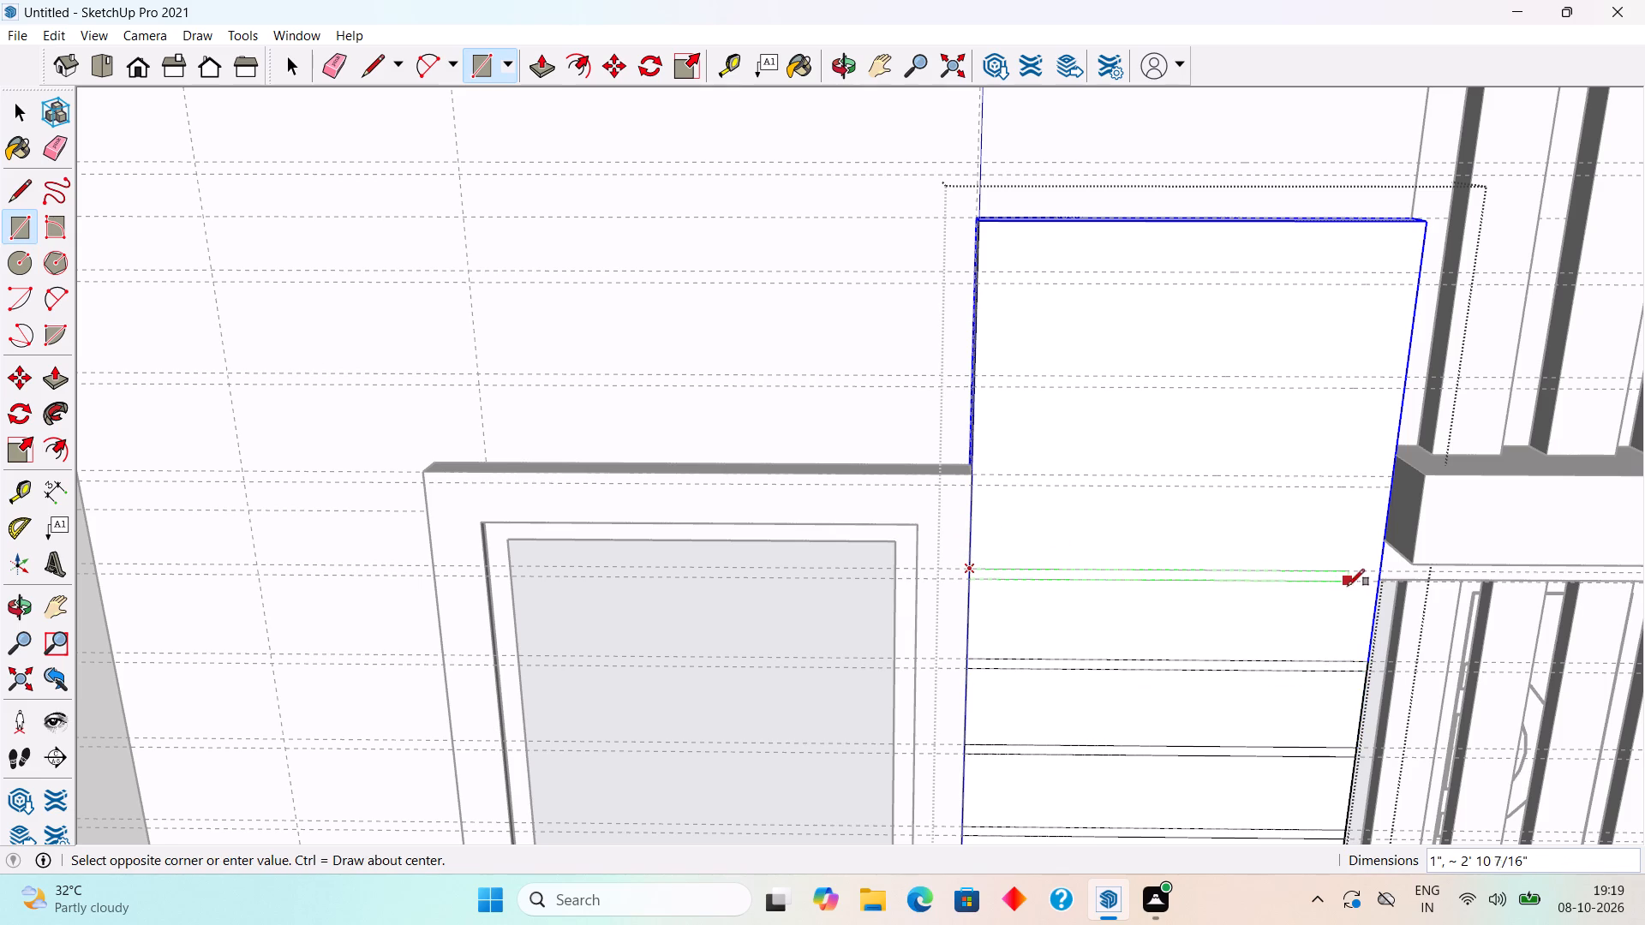
{"action": "left_click", "coordinate": [1377, 581]}
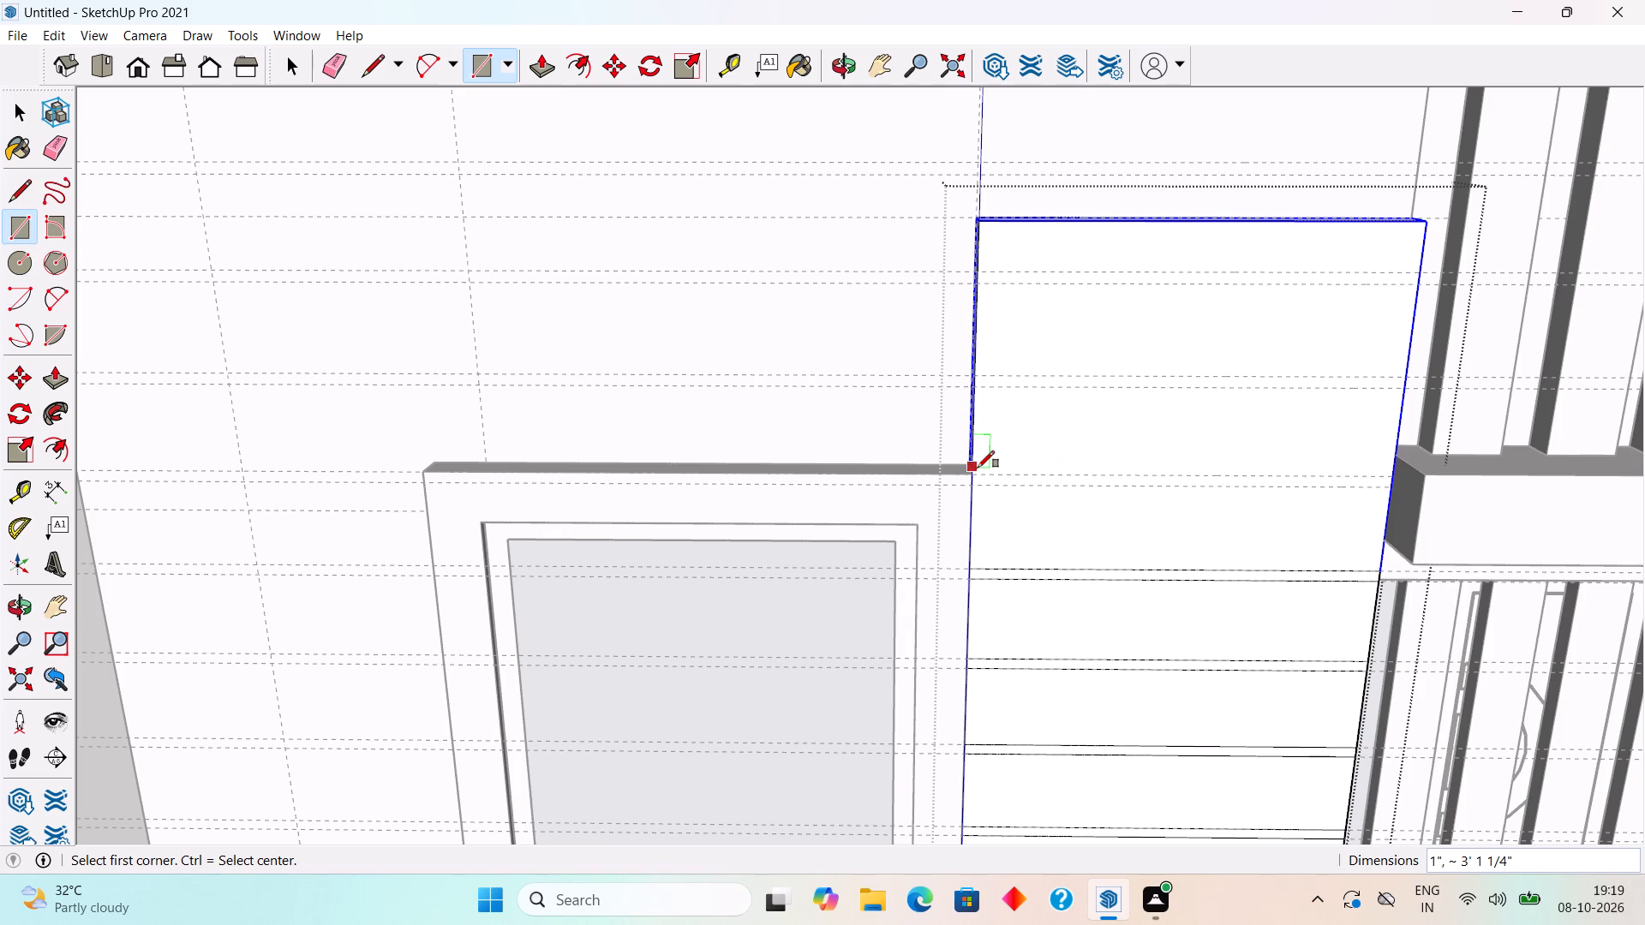
Draw a 1" by about 3' 1 1/4" rectangle across the panel in the guide pair at the window frame's top edge.
{"action": "scroll", "coordinate": [978, 476], "scroll_direction": "up", "scroll_amount": 13}
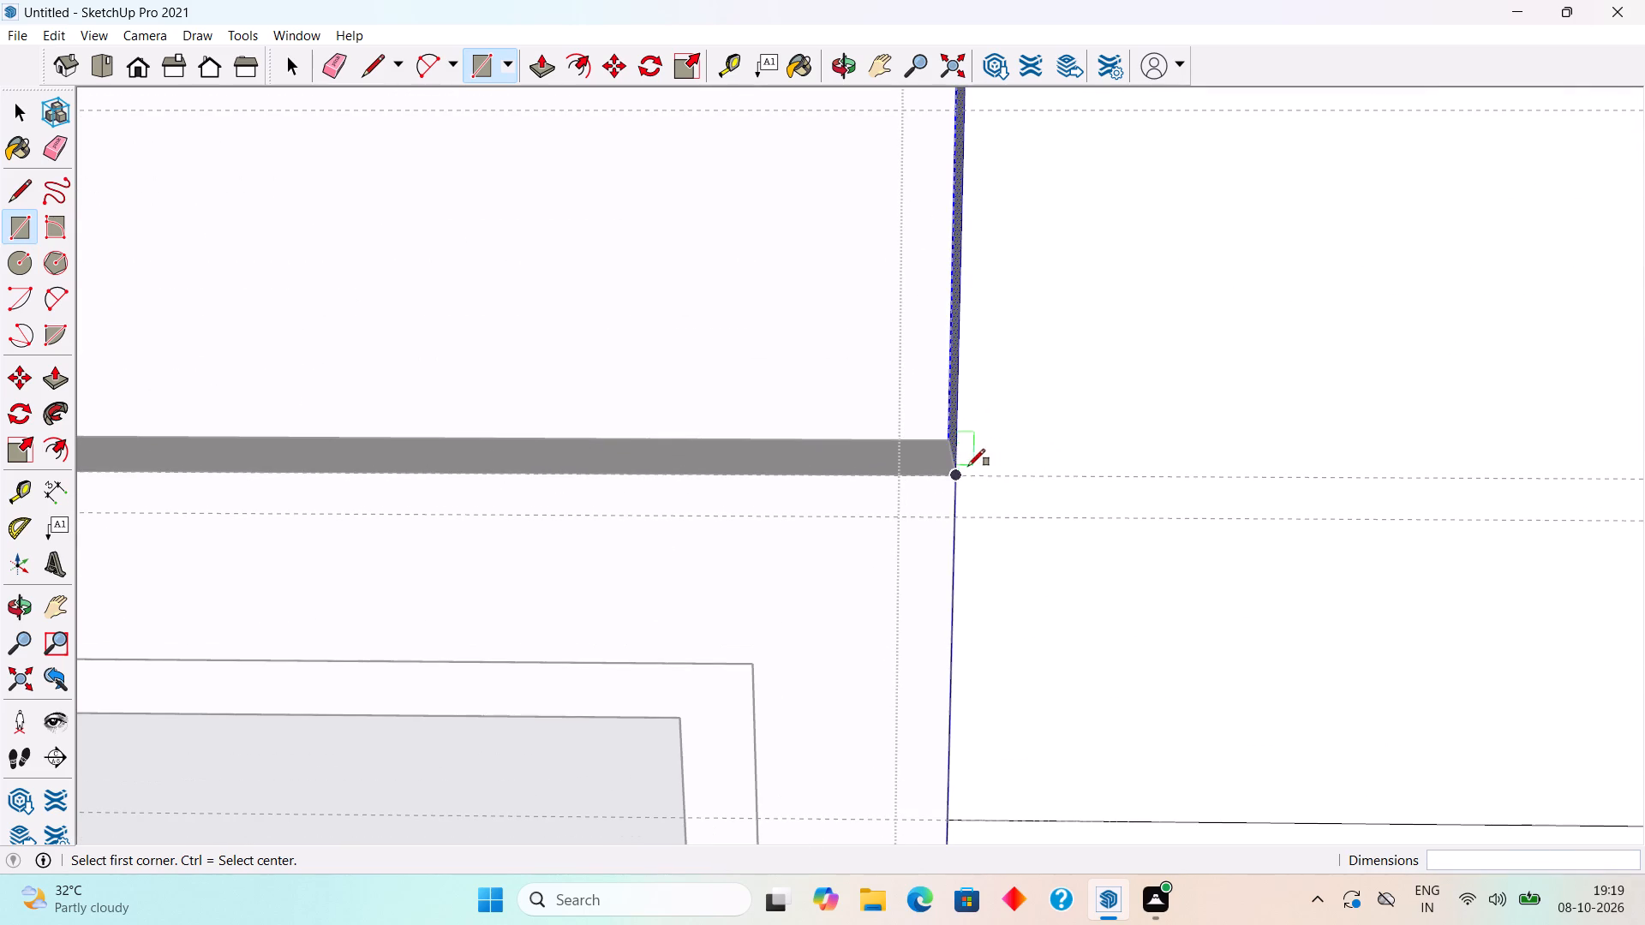
{"action": "scroll", "coordinate": [966, 475], "scroll_direction": "up", "scroll_amount": 5}
{"action": "middle_click_drag", "start_coordinate": [908, 463], "coordinate": [811, 462]}
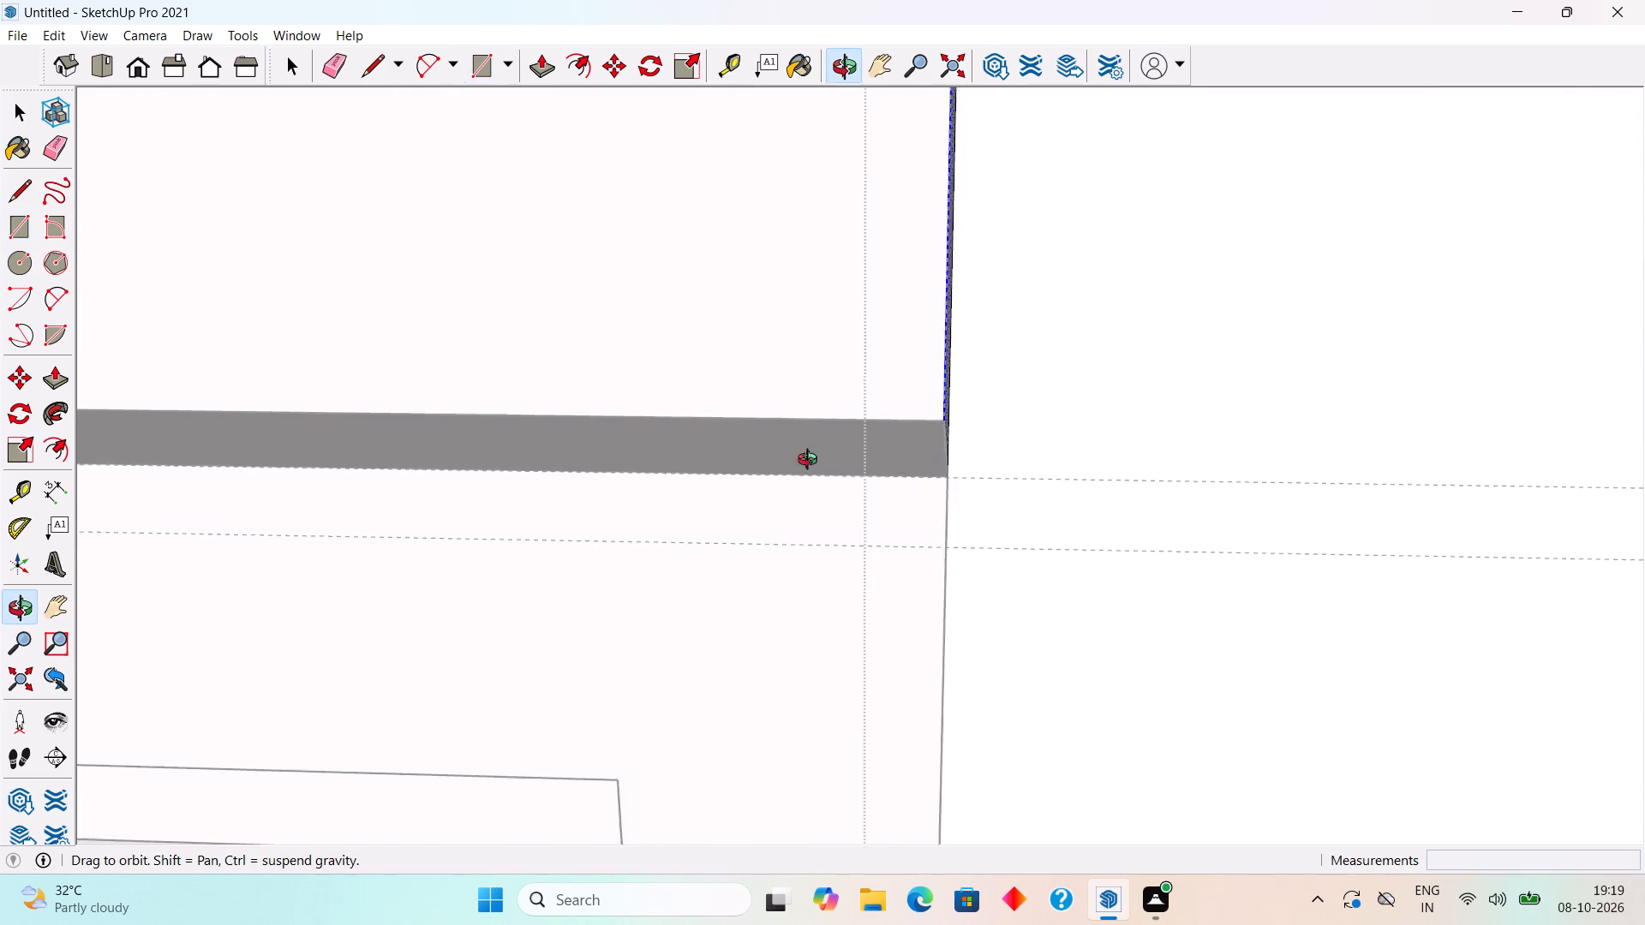
{"action": "middle_click_drag", "start_coordinate": [811, 462], "coordinate": [571, 429]}
{"action": "scroll", "coordinate": [606, 440], "scroll_direction": "up", "scroll_amount": 1}
{"action": "scroll", "coordinate": [852, 465], "scroll_direction": "up", "scroll_amount": 8}
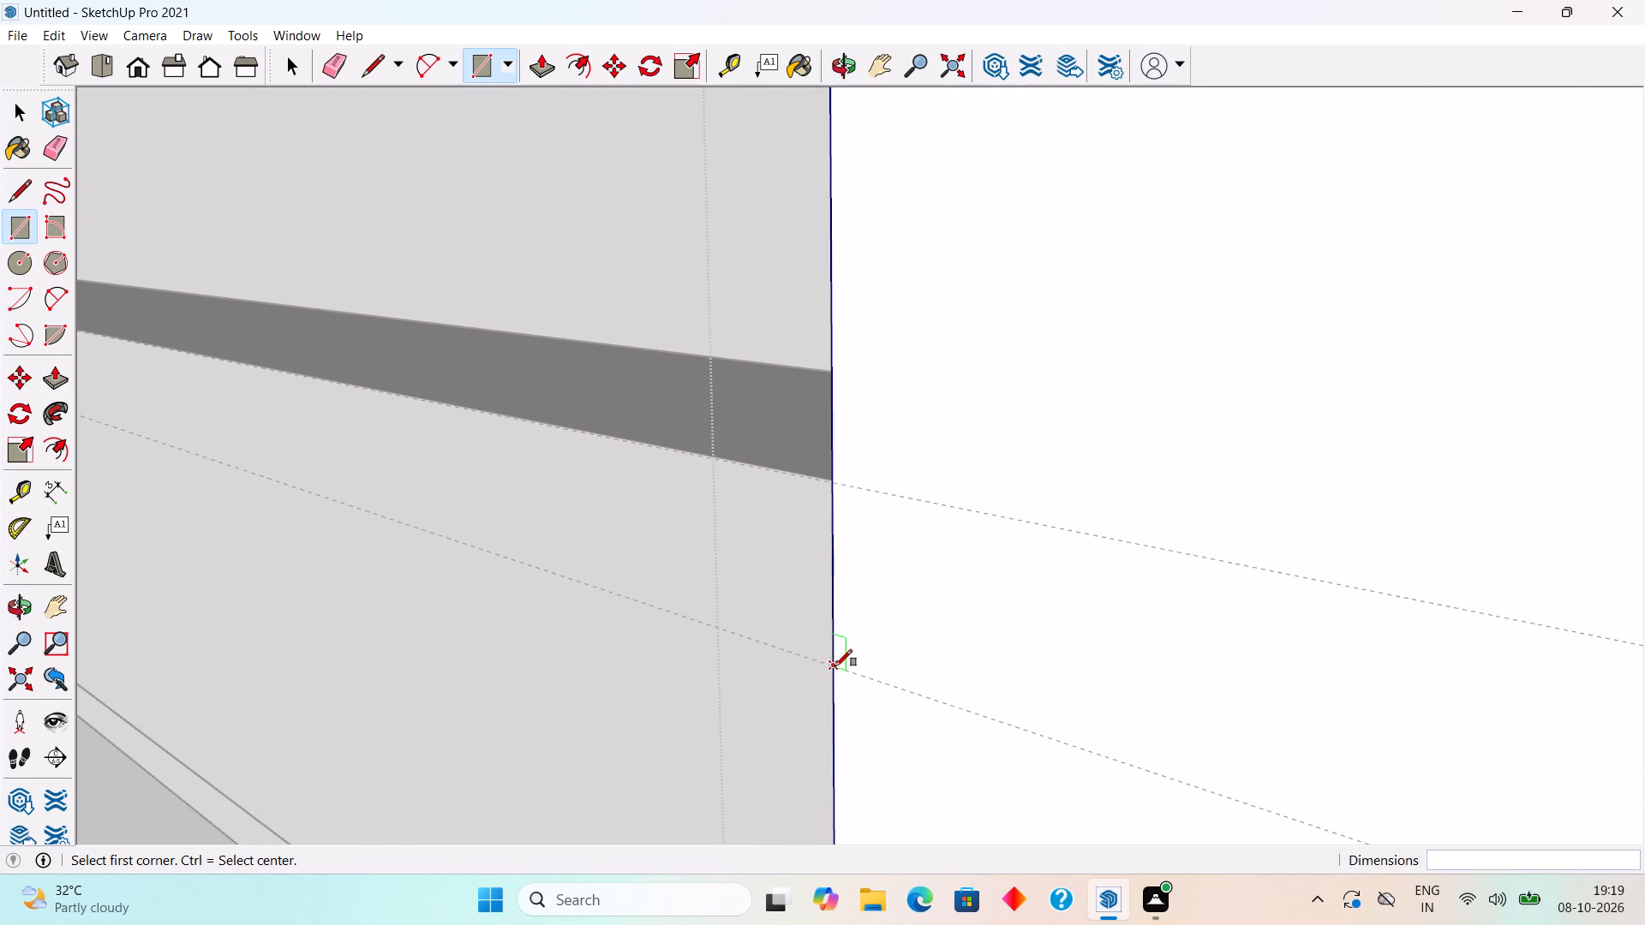
{"action": "left_click", "coordinate": [835, 666]}
{"action": "scroll", "coordinate": [859, 525], "scroll_direction": "down", "scroll_amount": 19}
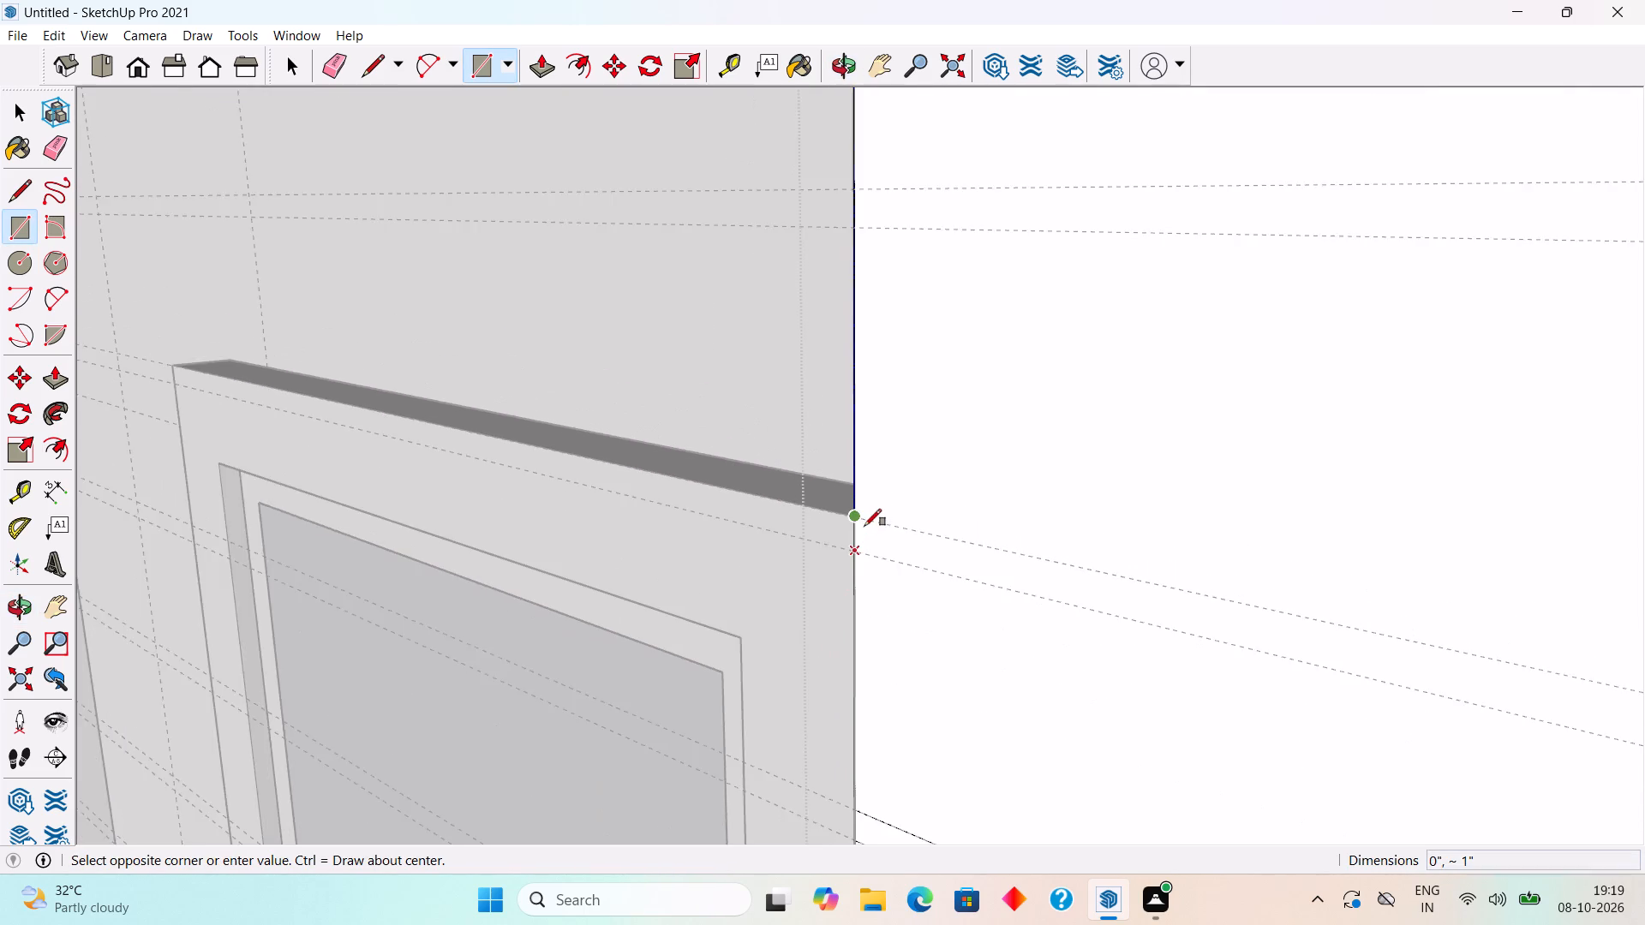
{"action": "scroll", "coordinate": [864, 526], "scroll_direction": "down", "scroll_amount": 11}
{"action": "middle_click_drag", "start_coordinate": [954, 560], "coordinate": [1274, 615]}
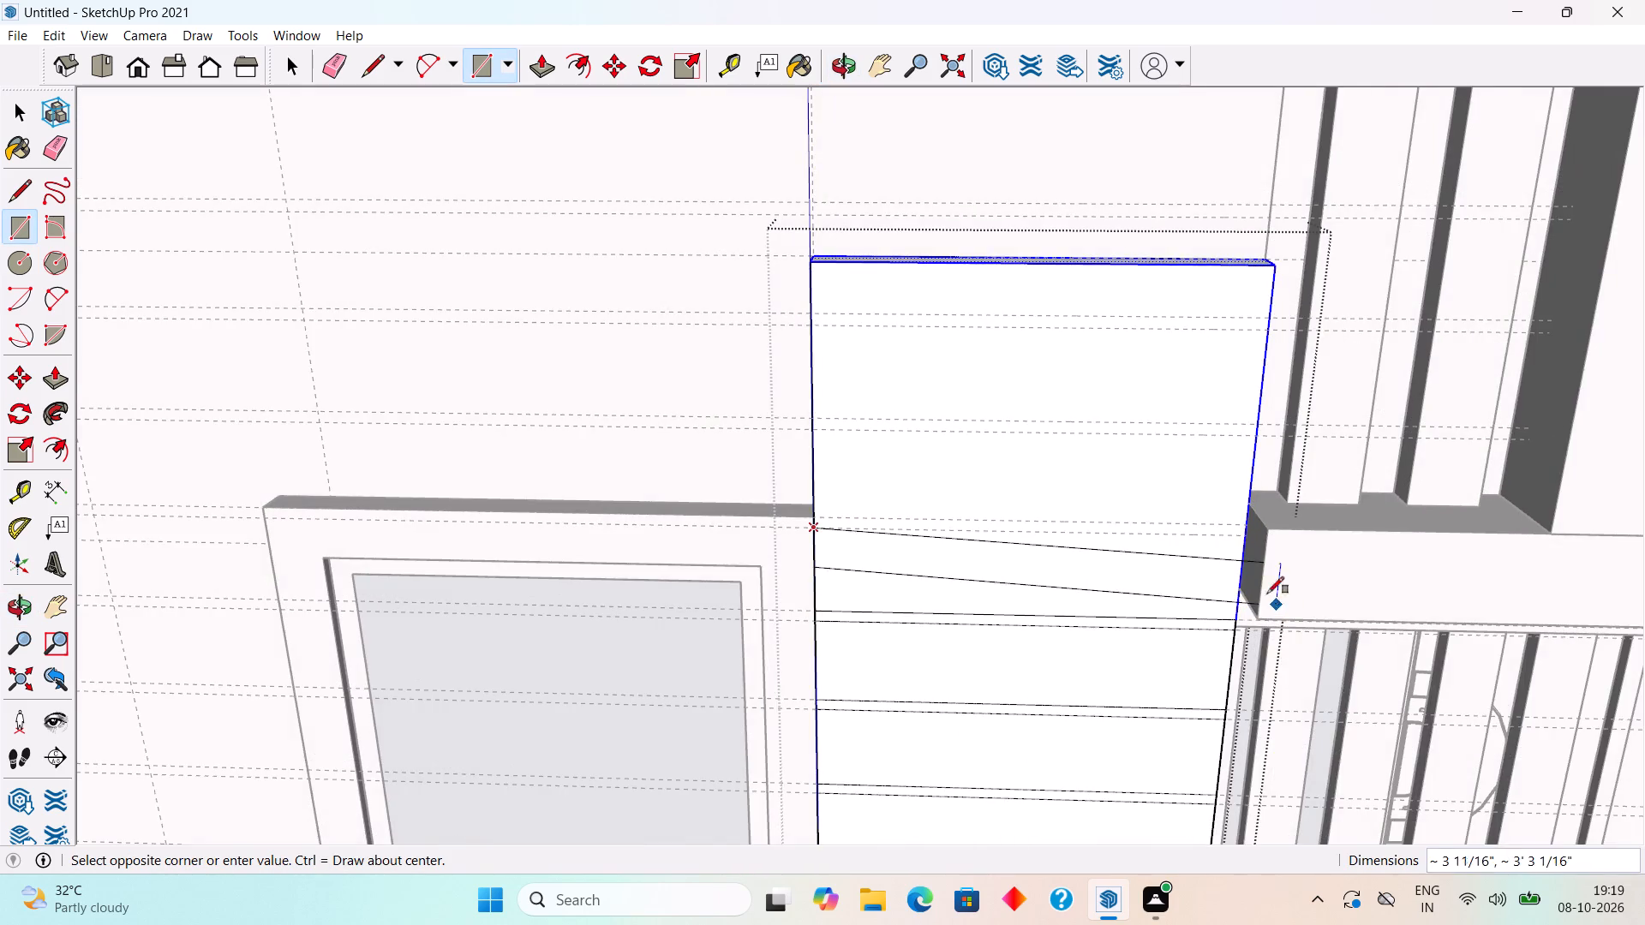
{"action": "scroll", "coordinate": [1248, 559], "scroll_direction": "up", "scroll_amount": 9}
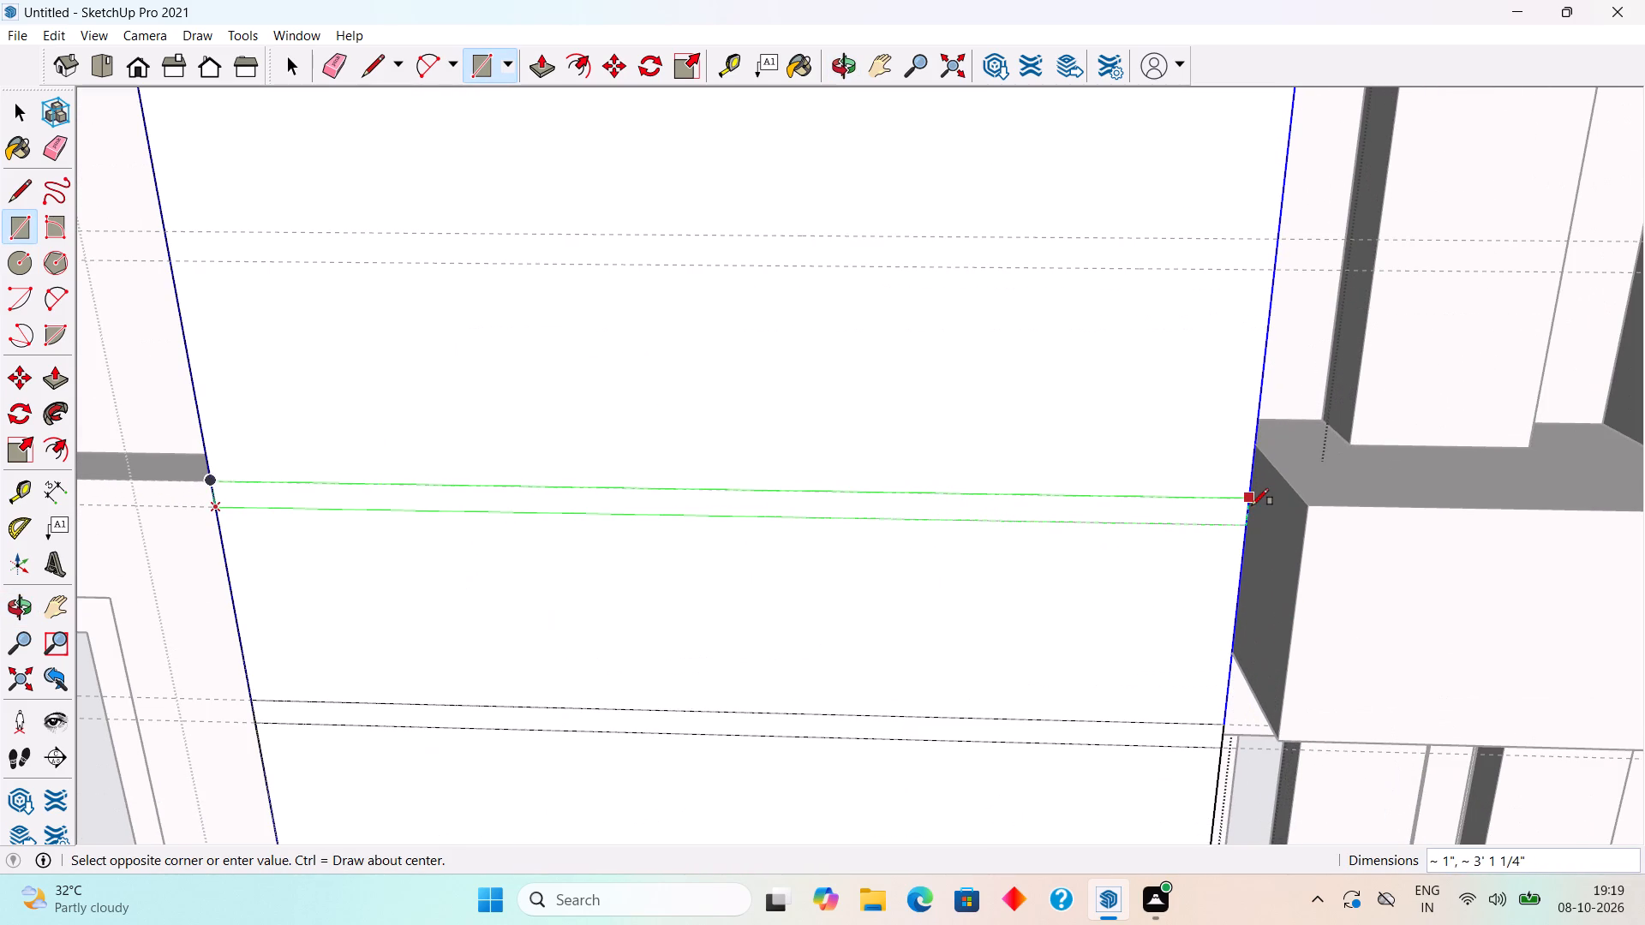
{"action": "left_click", "coordinate": [1253, 500]}
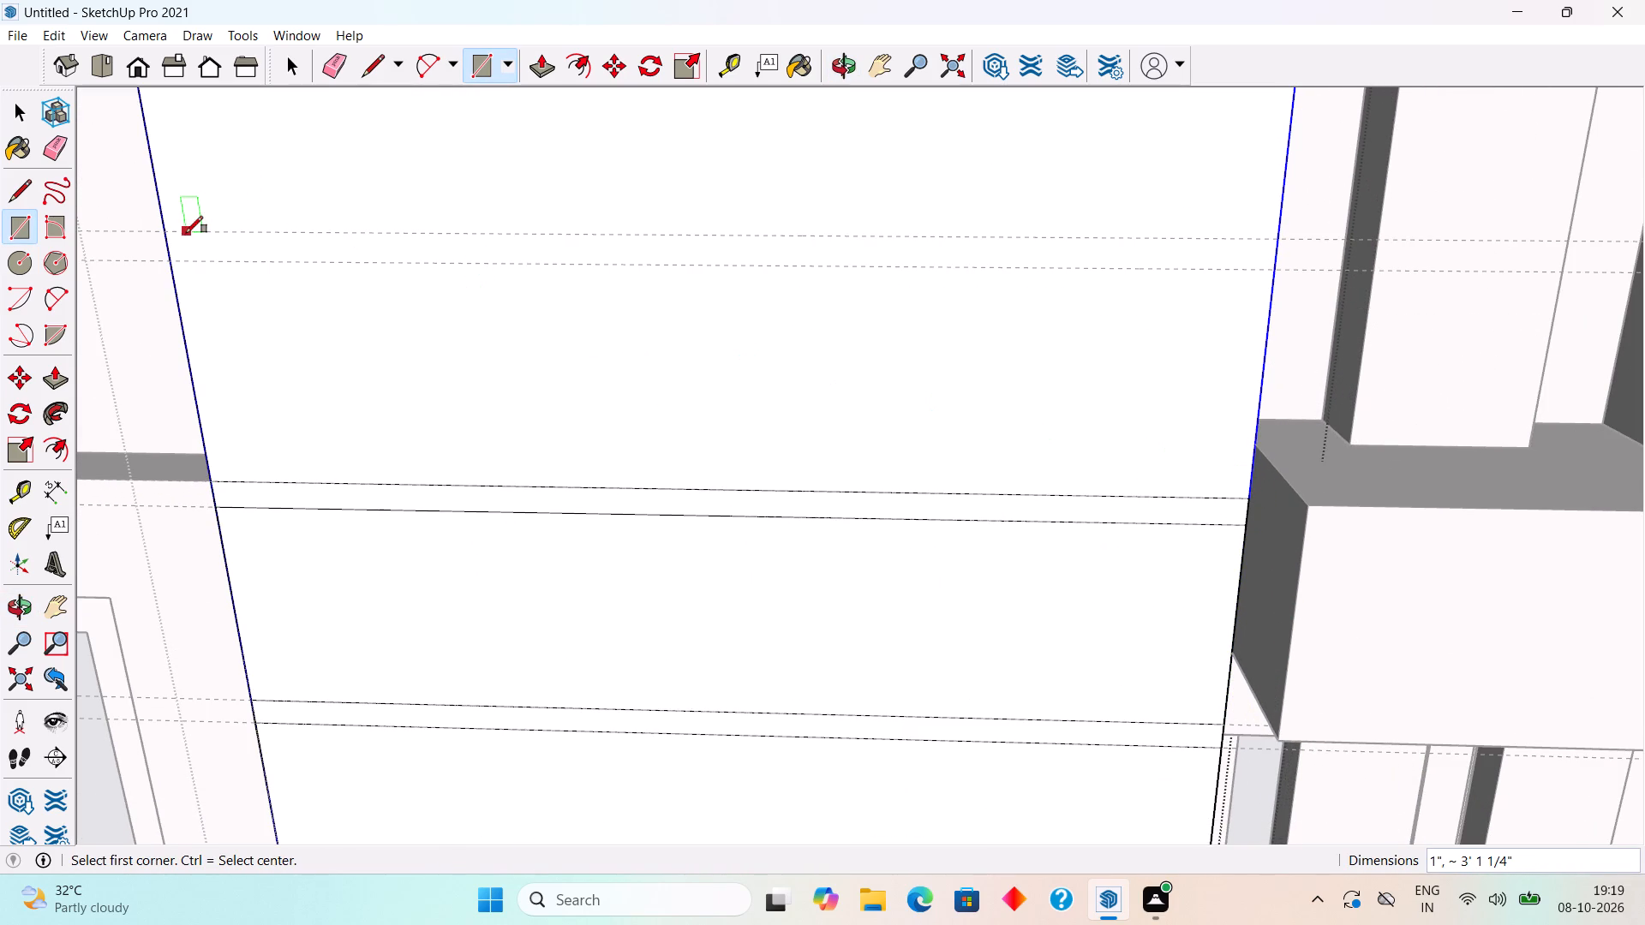
Draw 1" by about 3' 1 1/4" rectangles across the panel in the two remaining guide pairs up to its top.
{"action": "left_click", "coordinate": [164, 231]}
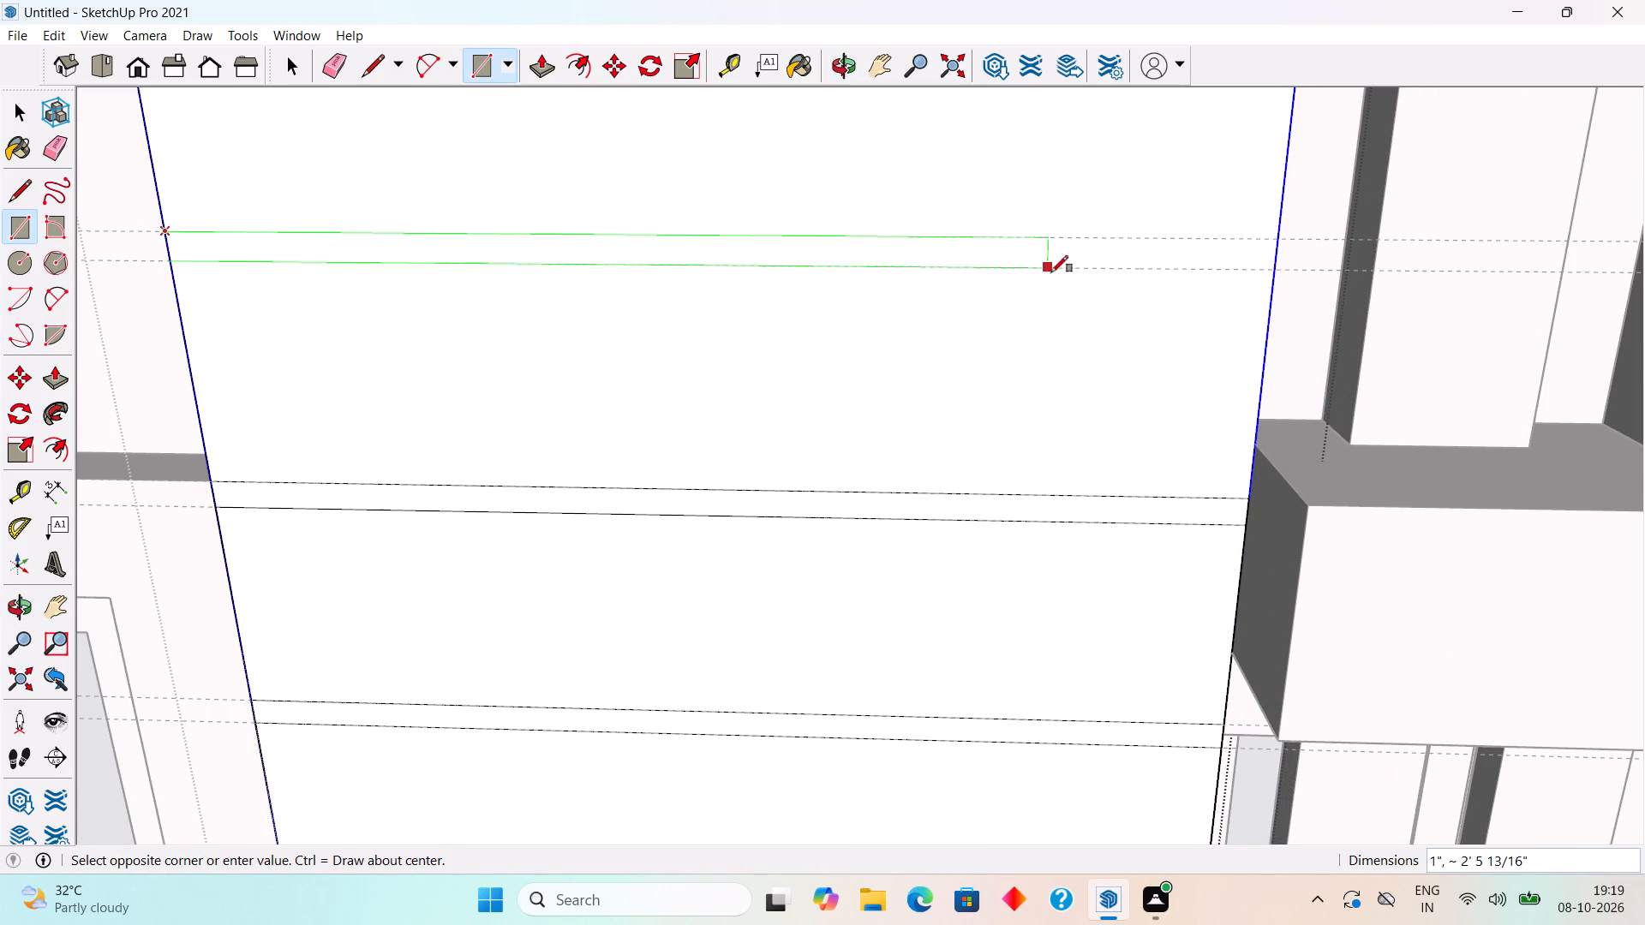
{"action": "left_click", "coordinate": [1271, 272]}
{"action": "scroll", "coordinate": [1264, 270], "scroll_direction": "down", "scroll_amount": 16}
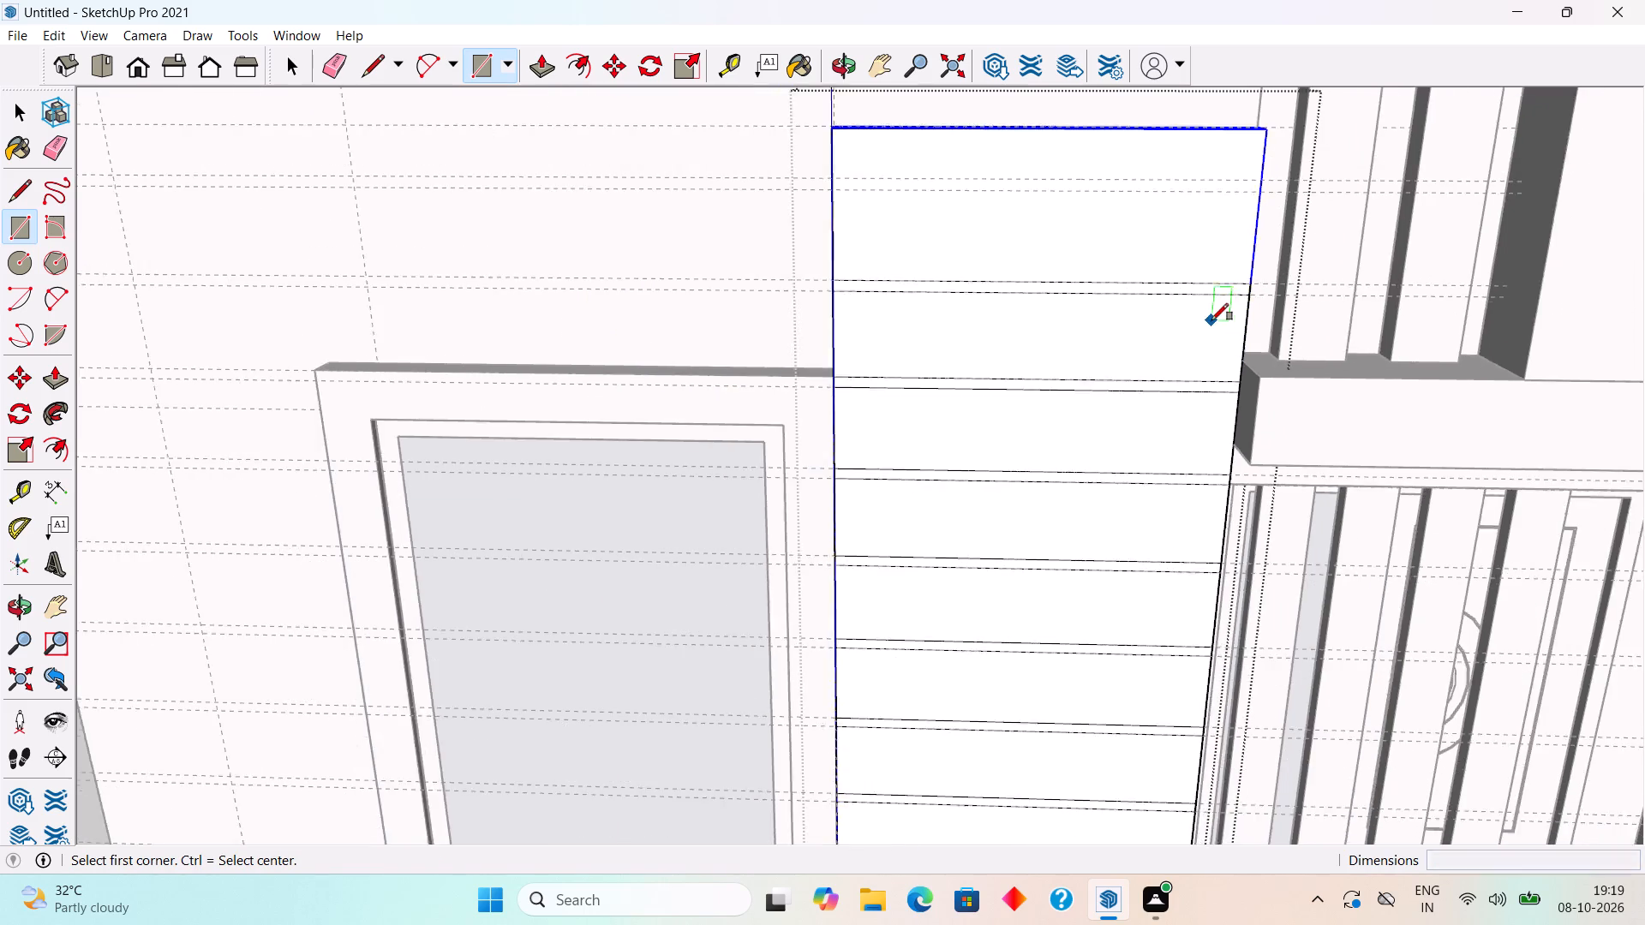
{"action": "scroll", "coordinate": [1211, 320], "scroll_direction": "down", "scroll_amount": 2}
{"action": "scroll", "coordinate": [1147, 190], "scroll_direction": "up", "scroll_amount": 10}
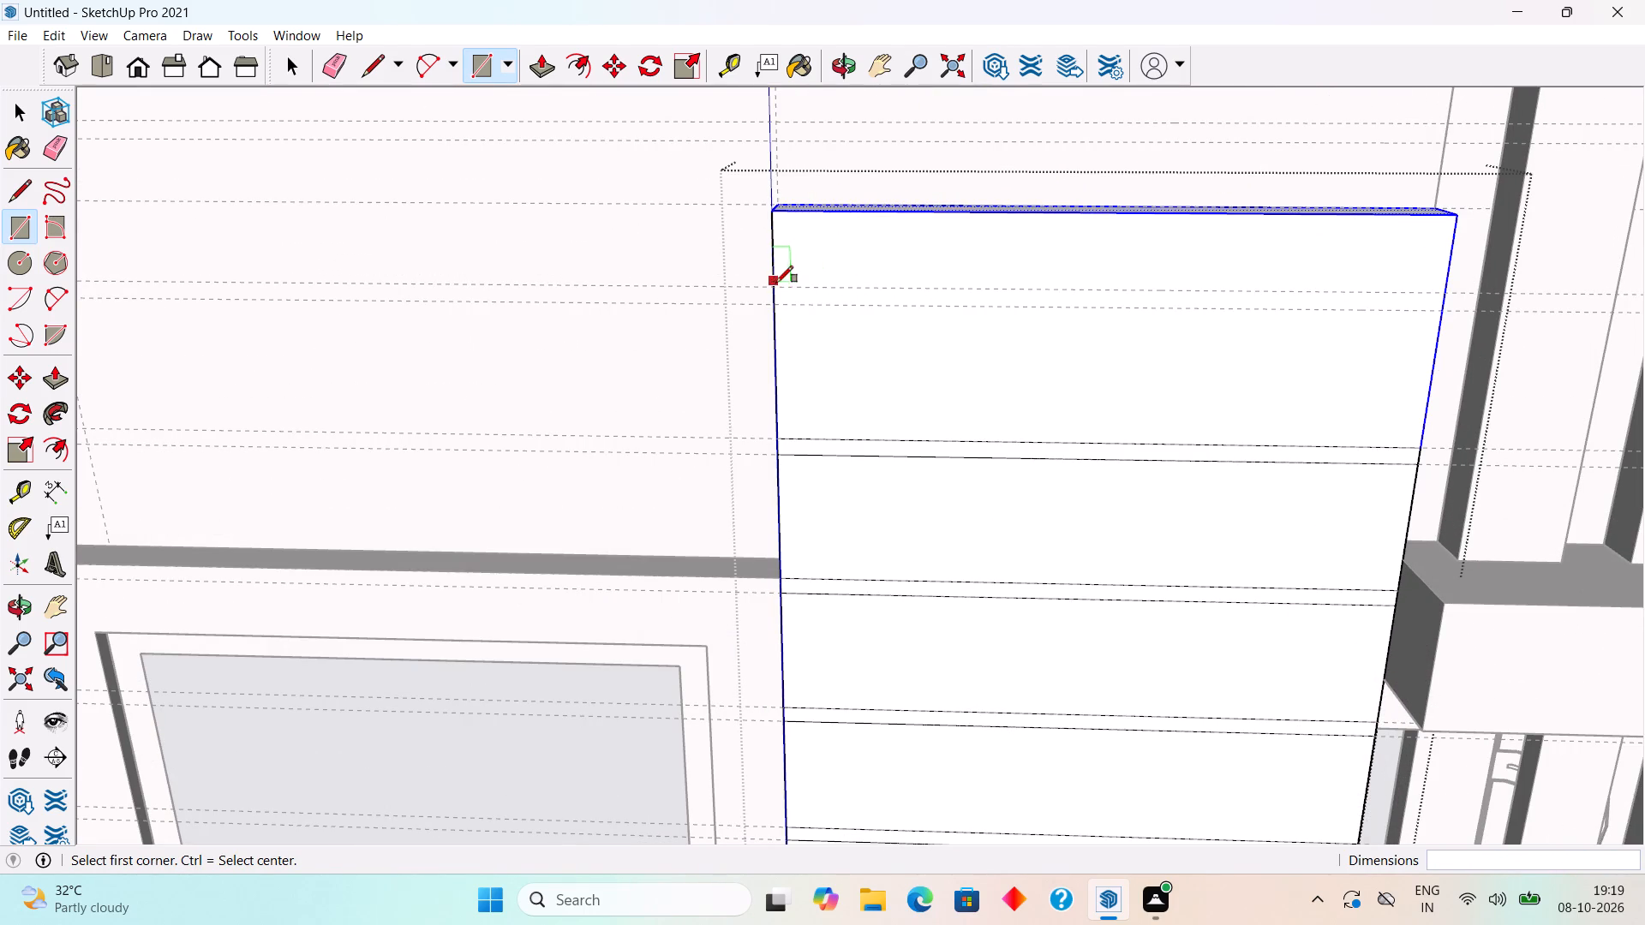
{"action": "left_click", "coordinate": [779, 283]}
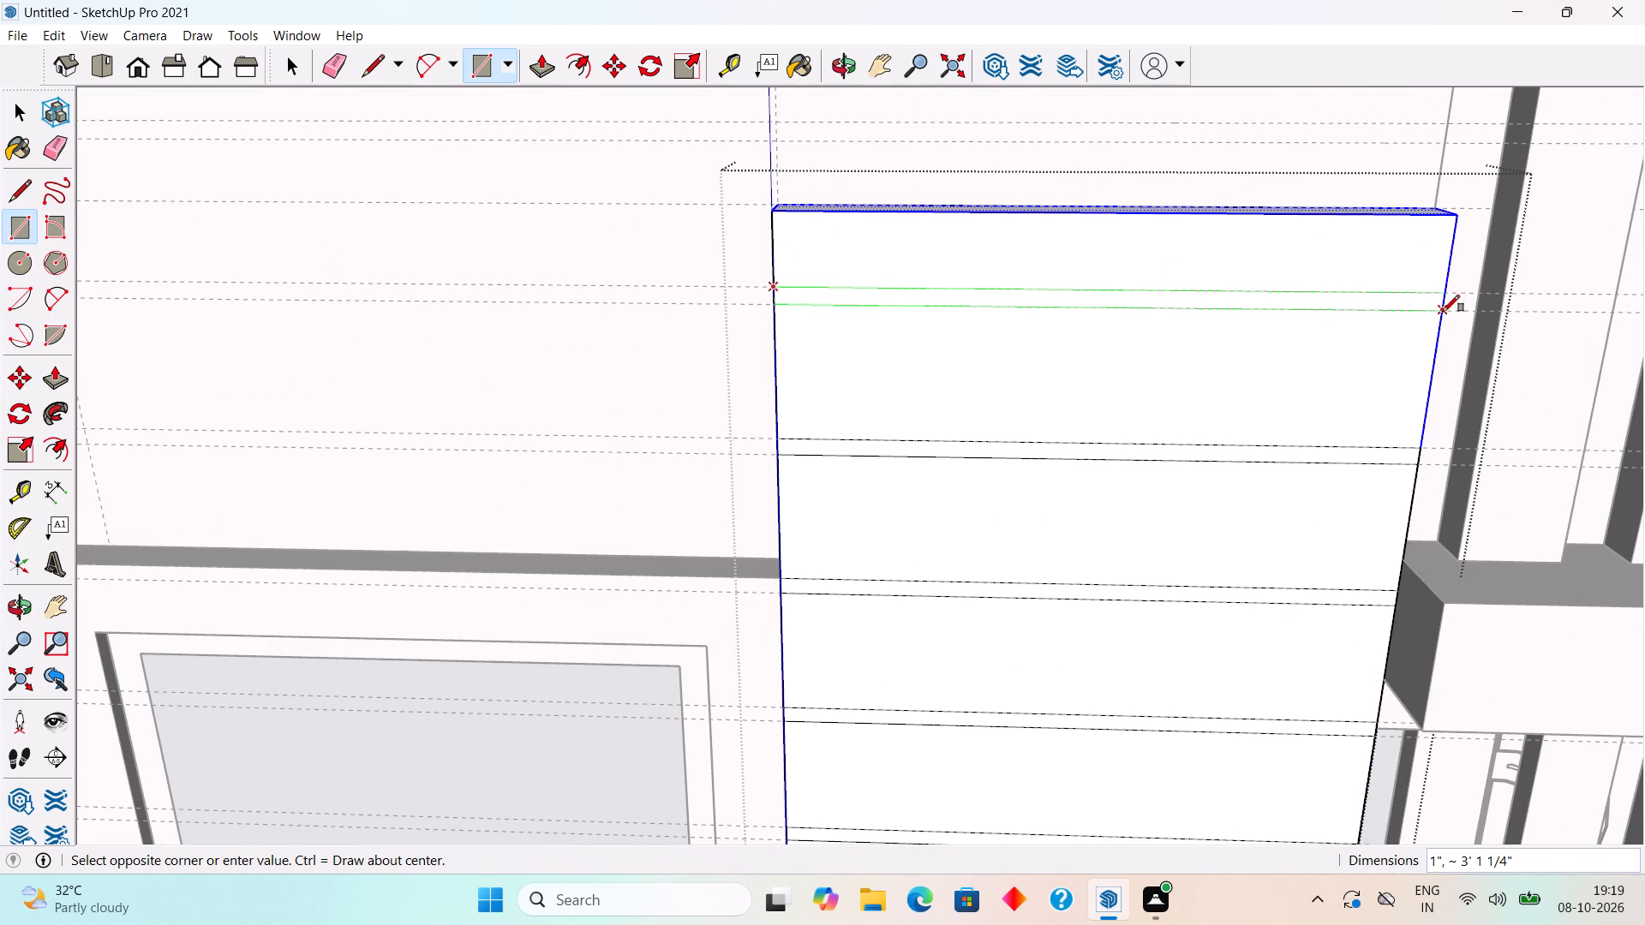
{"action": "left_click", "coordinate": [1444, 312]}
{"action": "key", "text": "space"}
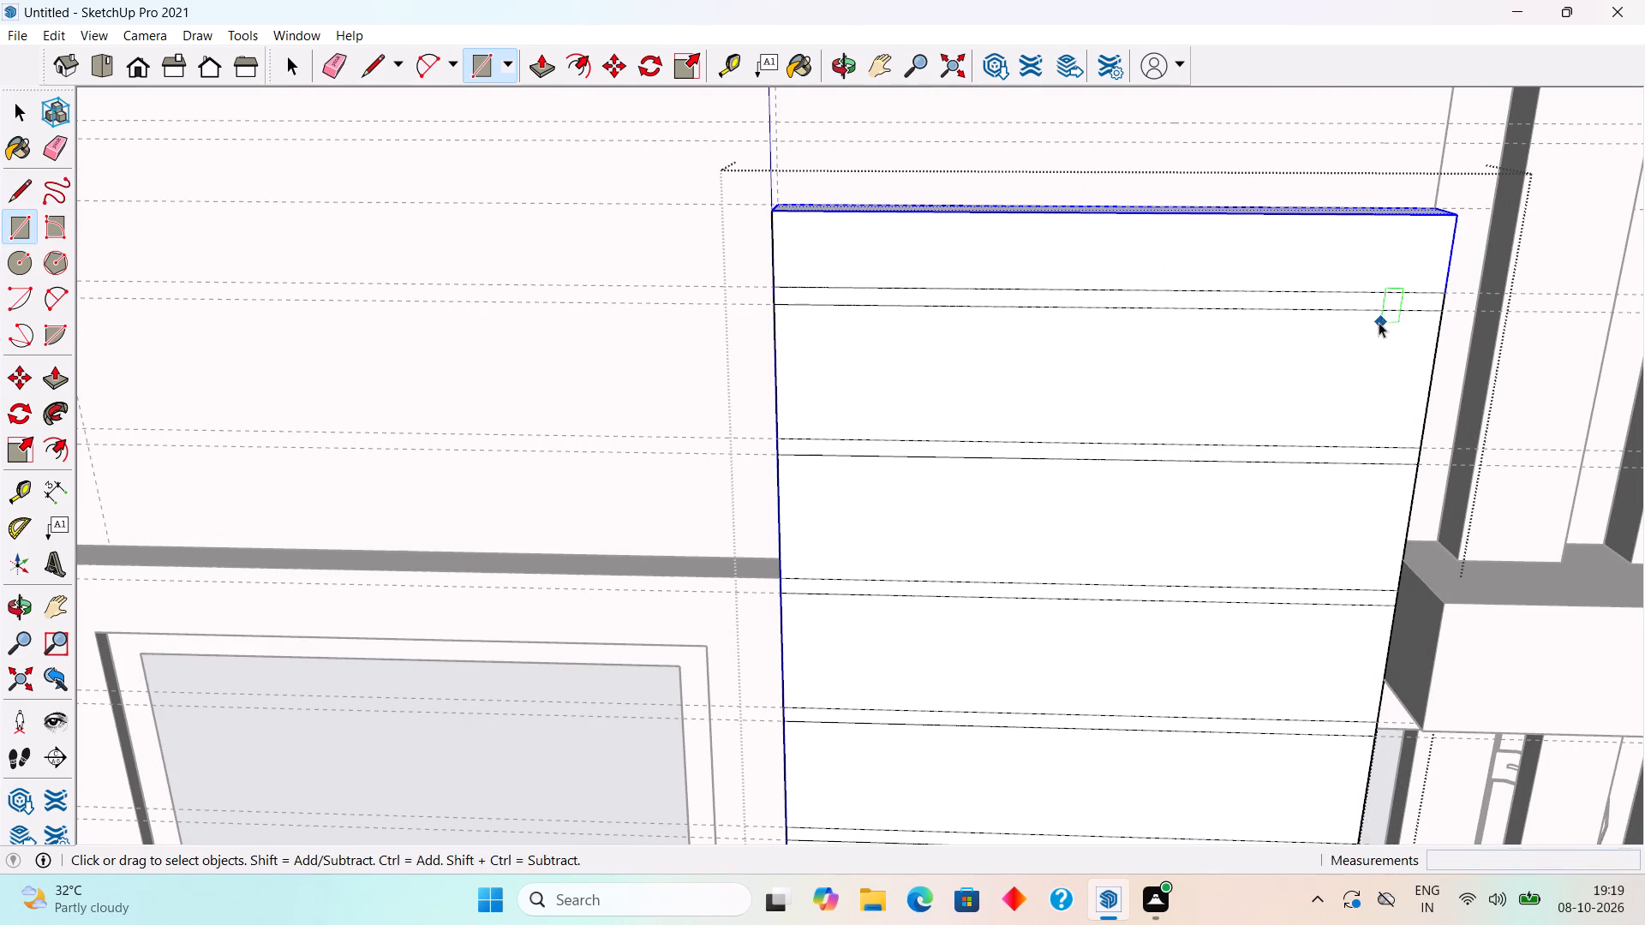
Push the topmost strip on the panel 0.3" inward.
{"action": "key", "text": "p"}
{"action": "left_click", "coordinate": [1265, 296]}
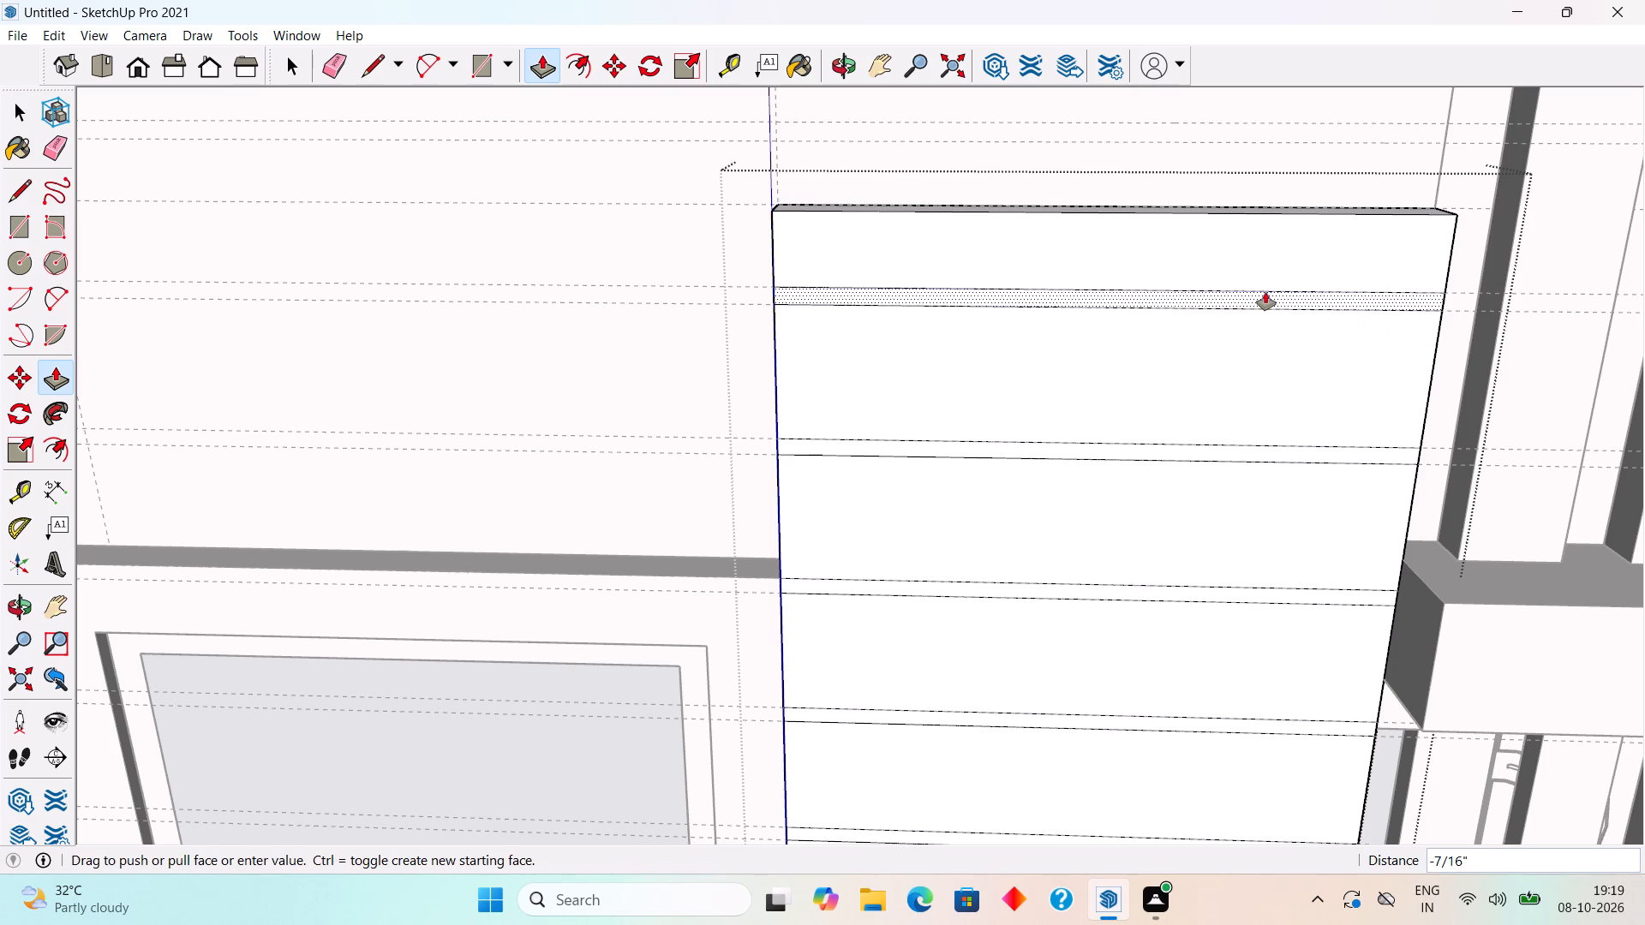
{"action": "type", "text": ".3\""}
{"action": "key", "text": "Return"}
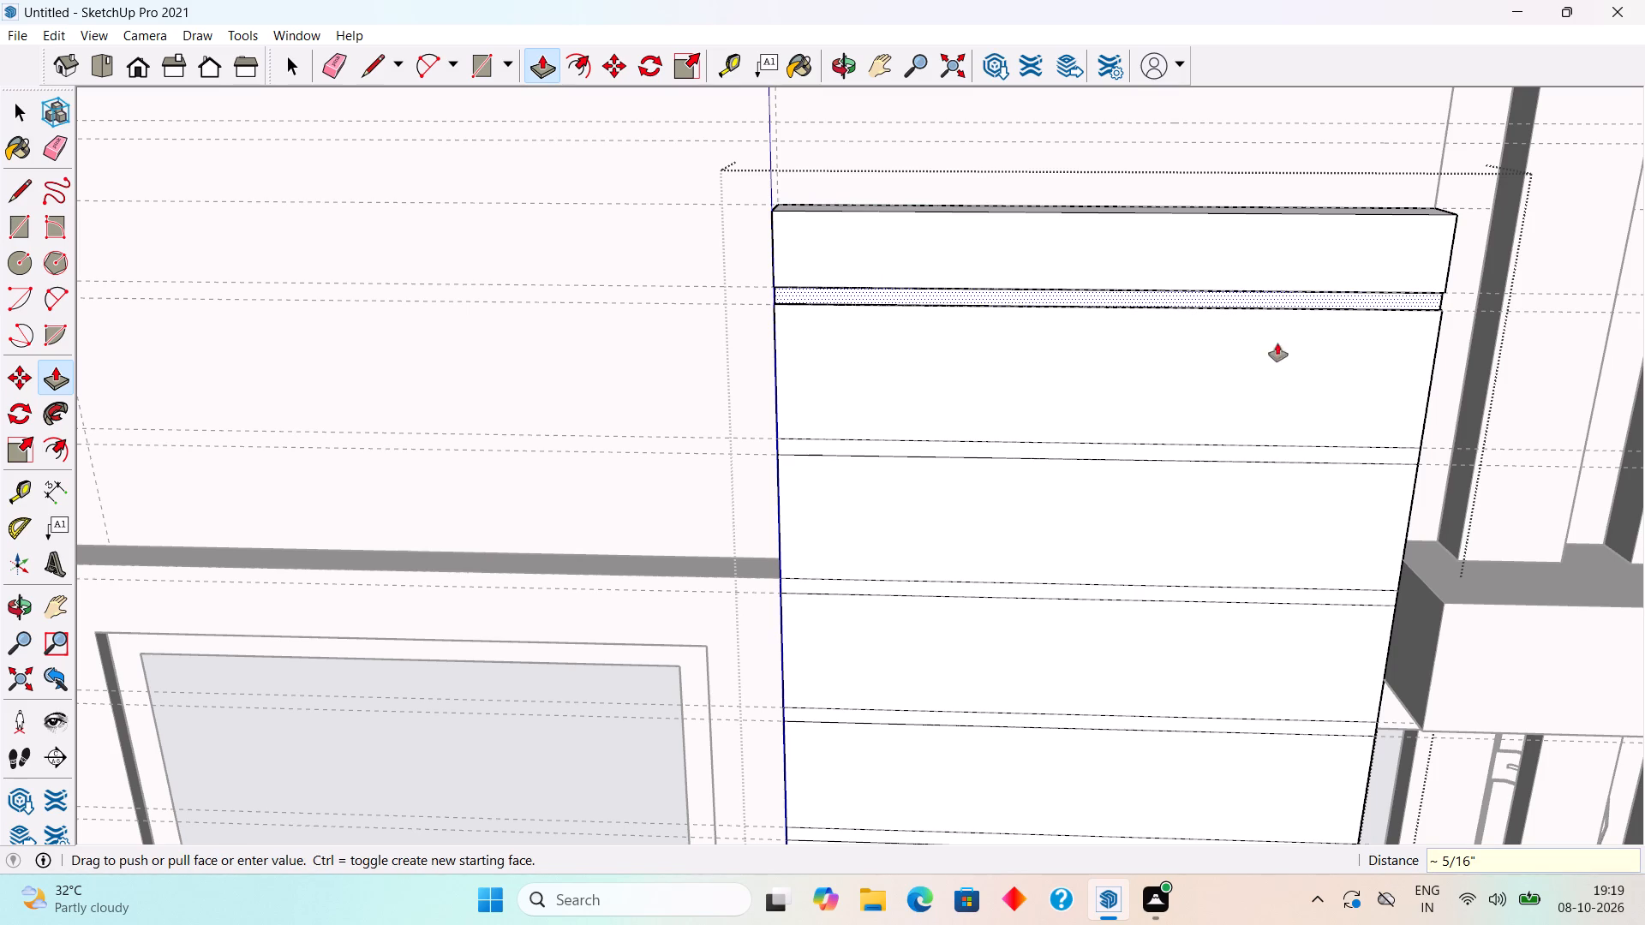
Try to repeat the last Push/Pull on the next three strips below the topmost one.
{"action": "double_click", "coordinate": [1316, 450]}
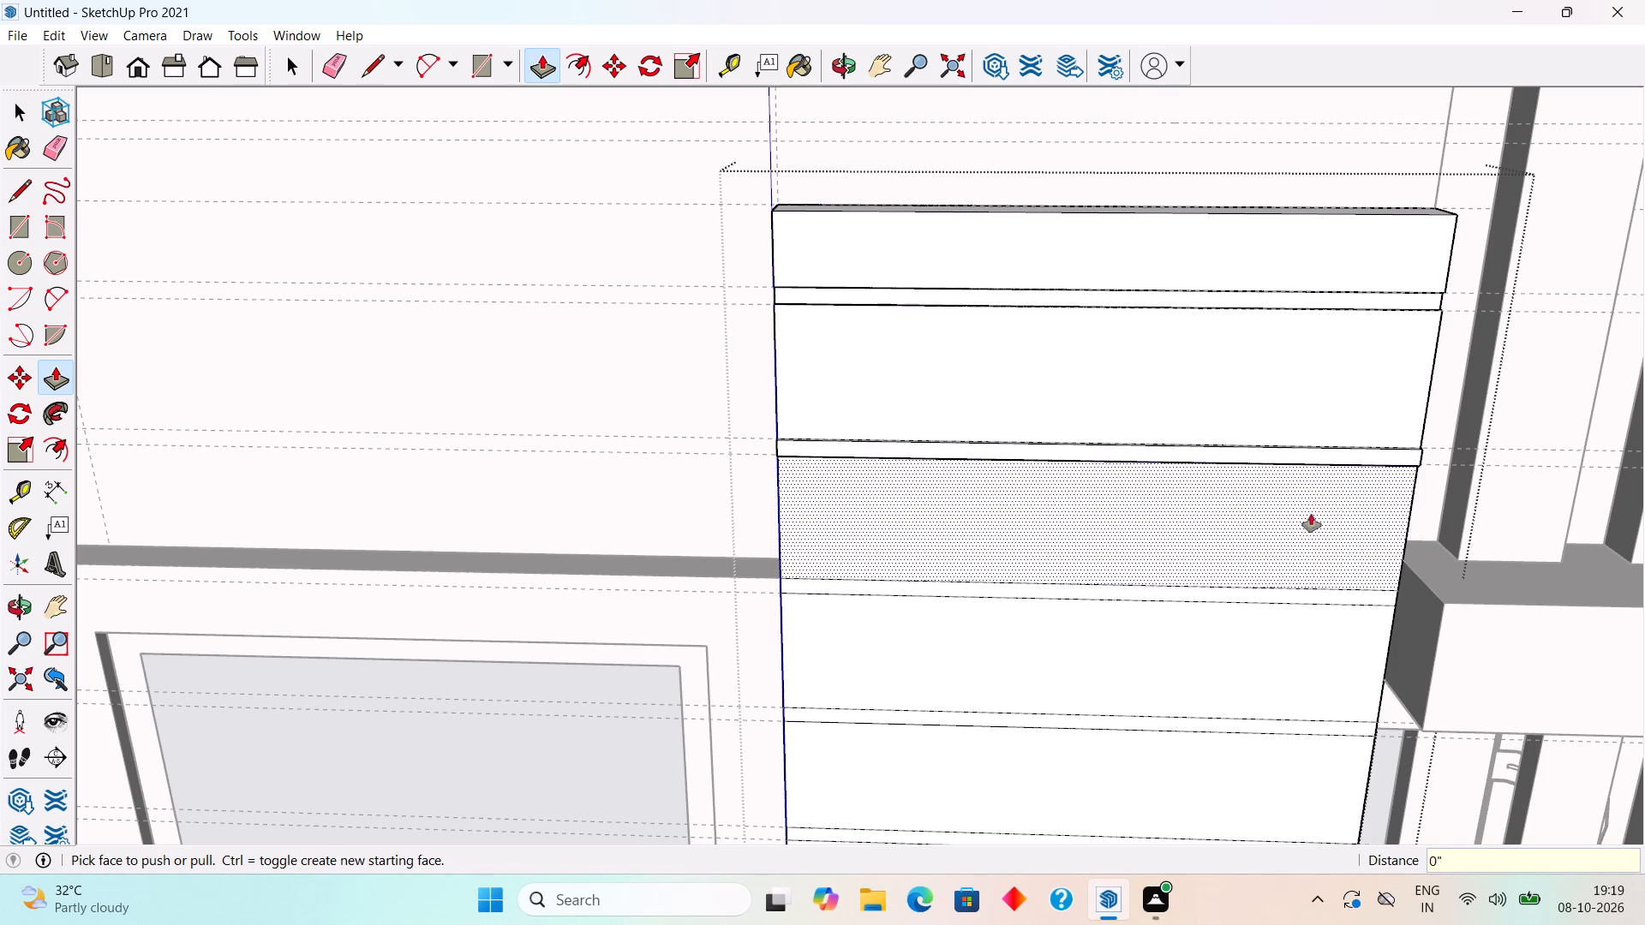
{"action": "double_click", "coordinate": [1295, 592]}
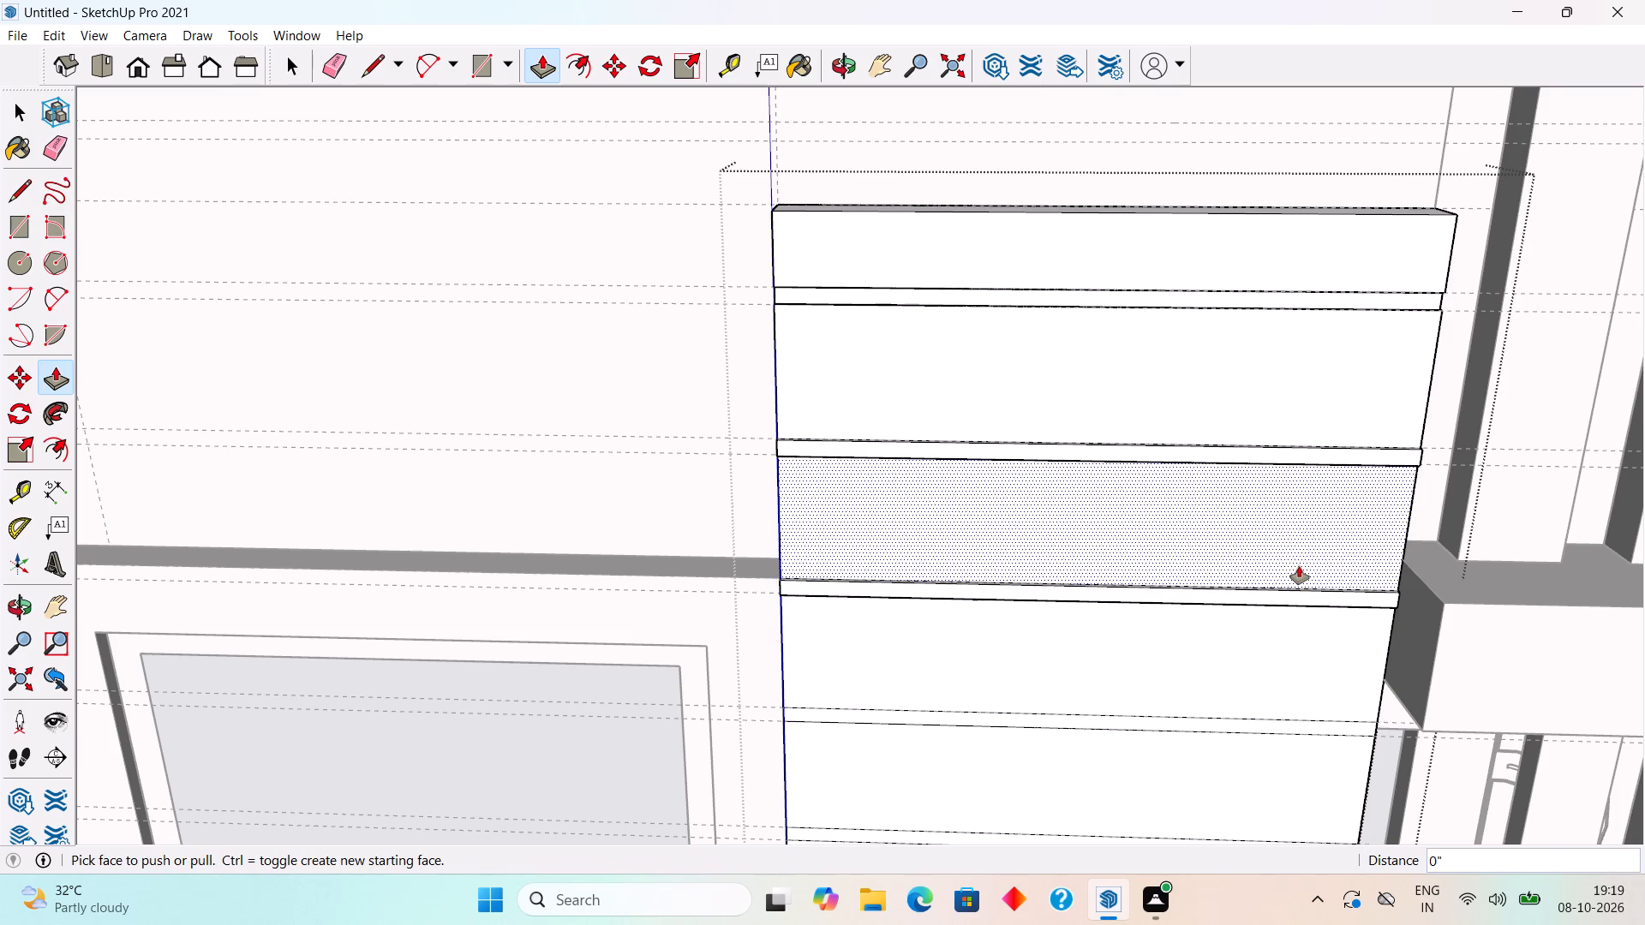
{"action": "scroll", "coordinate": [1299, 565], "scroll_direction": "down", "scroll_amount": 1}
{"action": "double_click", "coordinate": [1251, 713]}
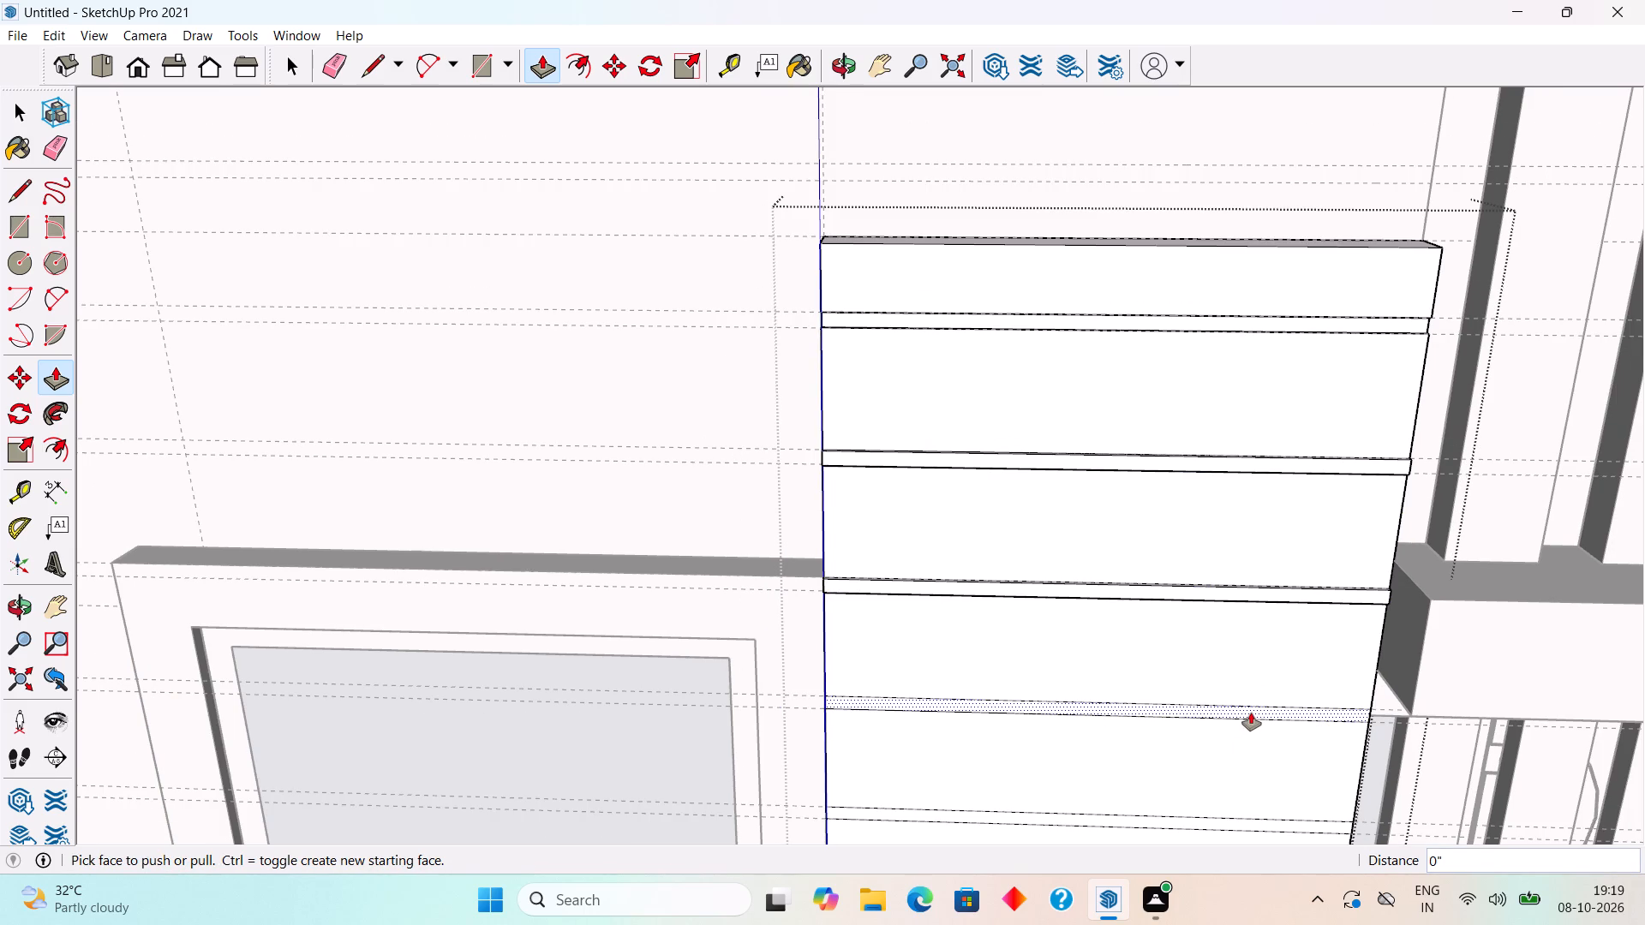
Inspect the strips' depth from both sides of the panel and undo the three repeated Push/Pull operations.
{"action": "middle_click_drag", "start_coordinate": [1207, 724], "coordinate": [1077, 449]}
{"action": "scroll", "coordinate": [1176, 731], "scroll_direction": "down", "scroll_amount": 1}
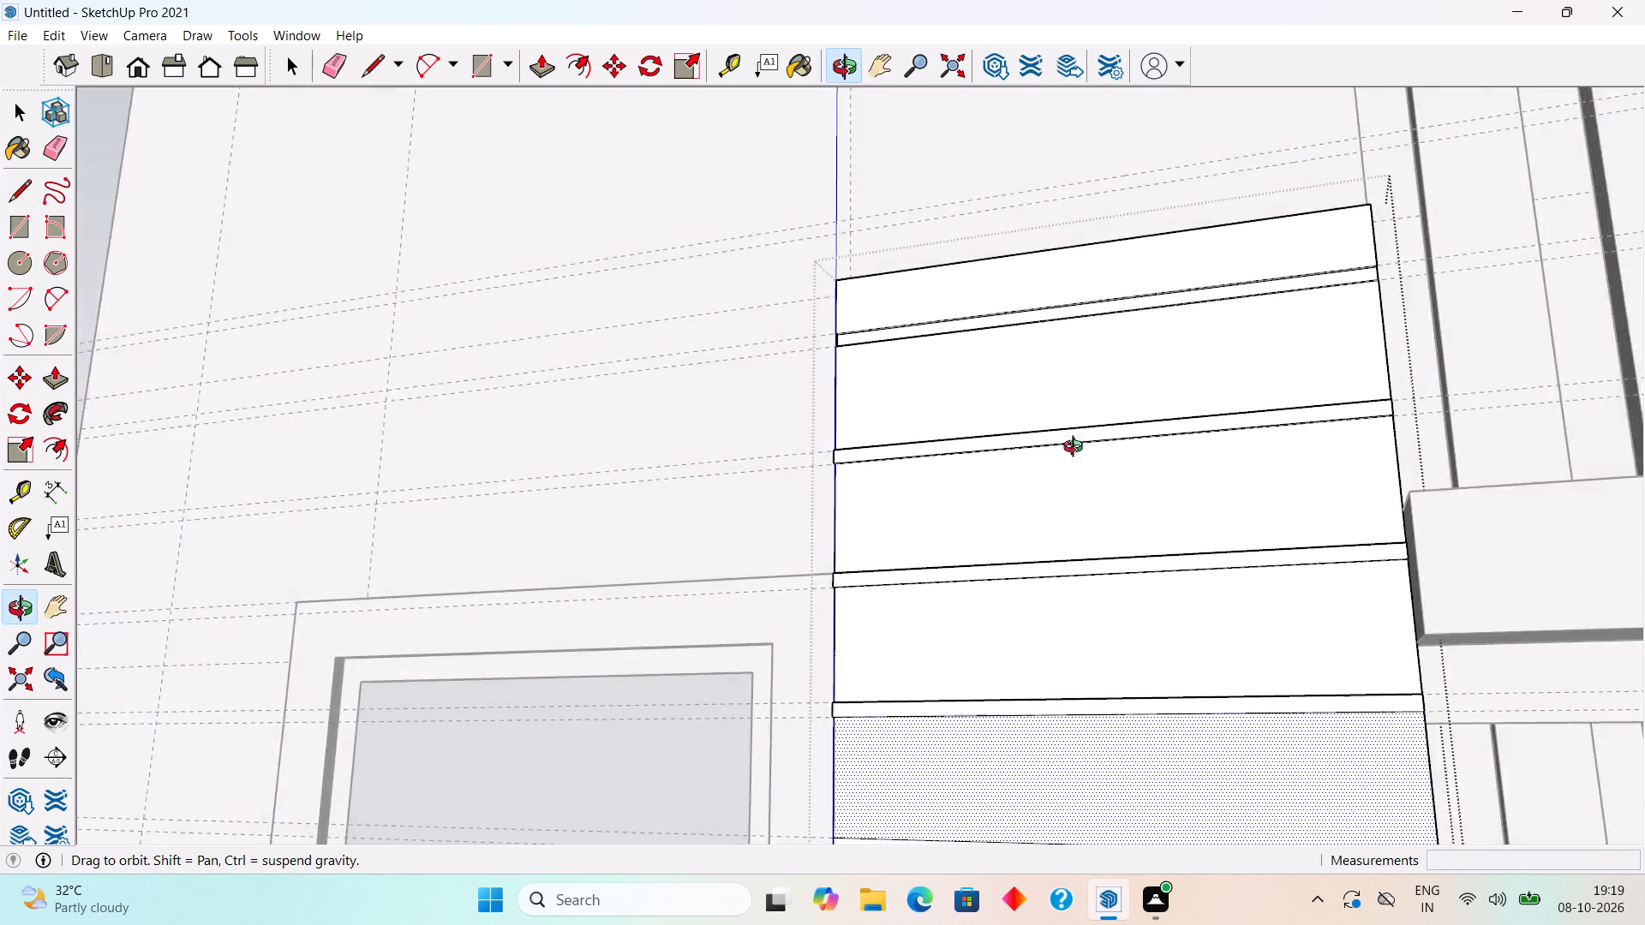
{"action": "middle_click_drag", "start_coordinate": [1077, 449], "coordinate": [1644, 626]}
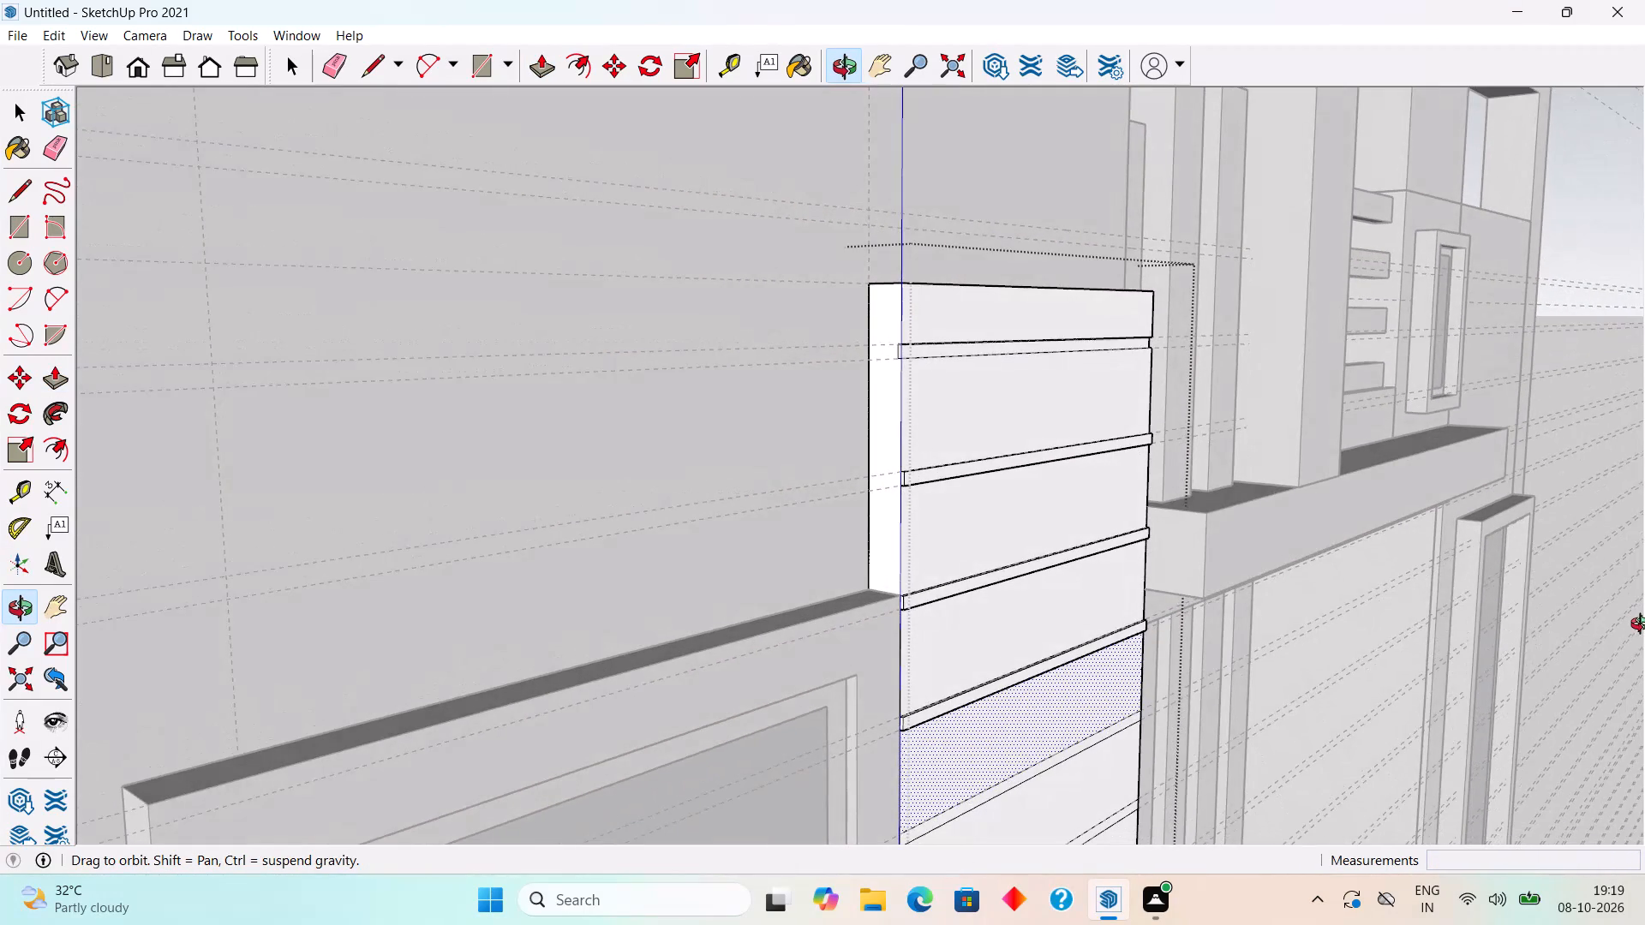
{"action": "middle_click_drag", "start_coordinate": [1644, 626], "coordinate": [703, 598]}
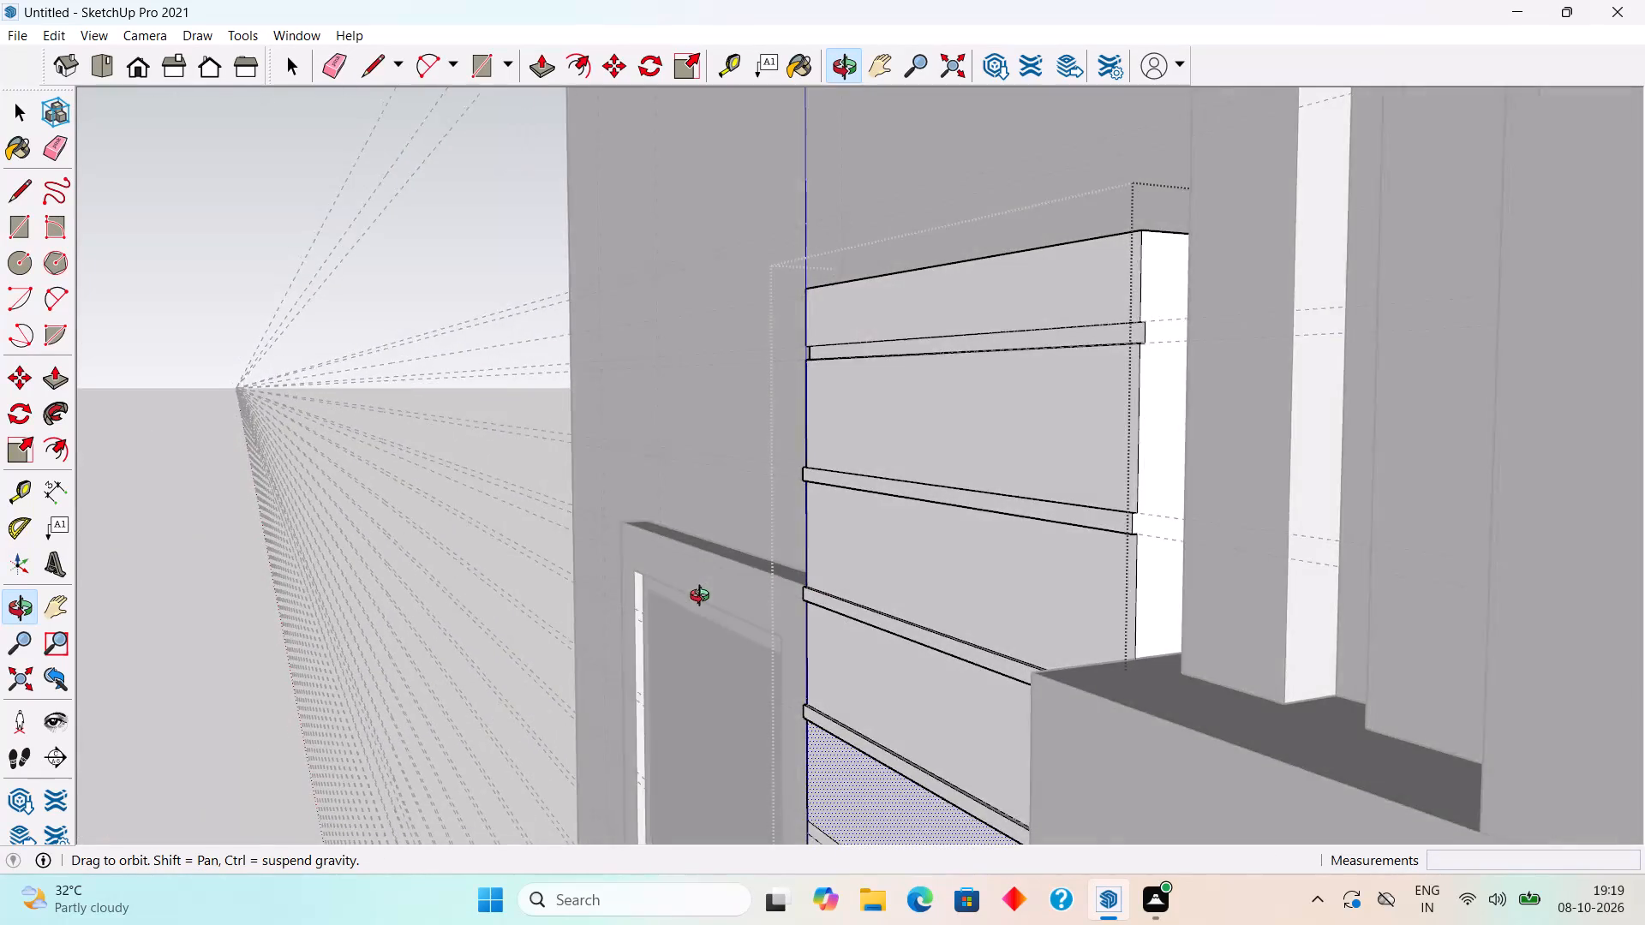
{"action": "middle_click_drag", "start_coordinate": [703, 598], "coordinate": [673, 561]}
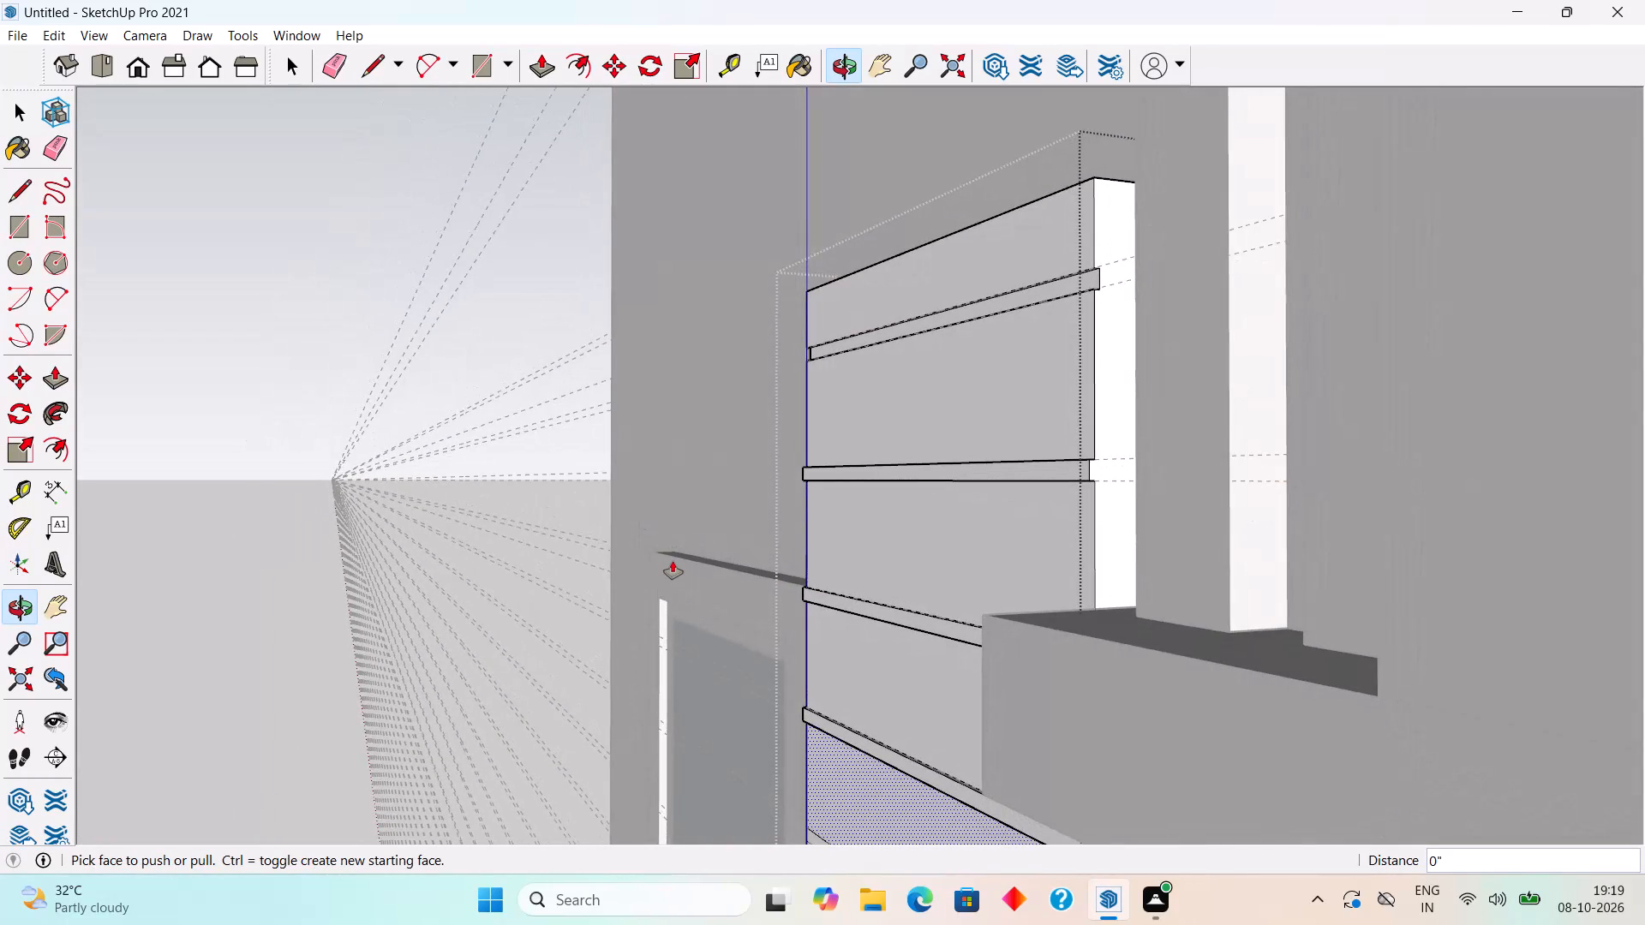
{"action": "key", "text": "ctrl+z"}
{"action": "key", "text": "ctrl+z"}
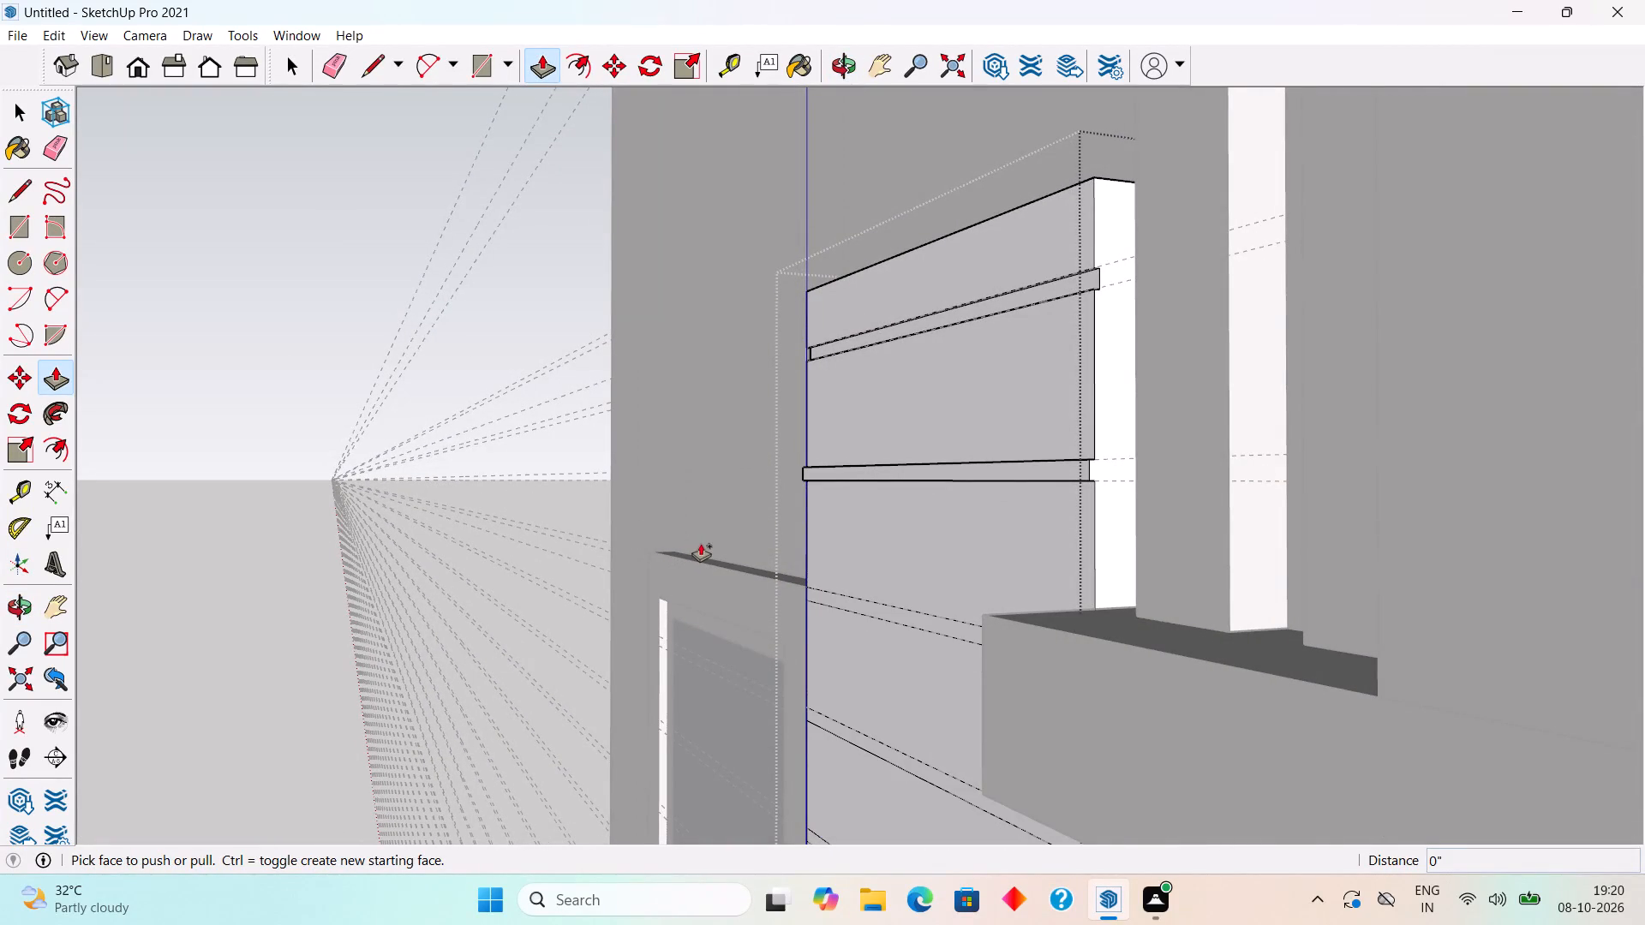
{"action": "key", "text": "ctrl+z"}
Push the second strip from the panel's top 0.3" inward.
{"action": "left_click", "coordinate": [1032, 468]}
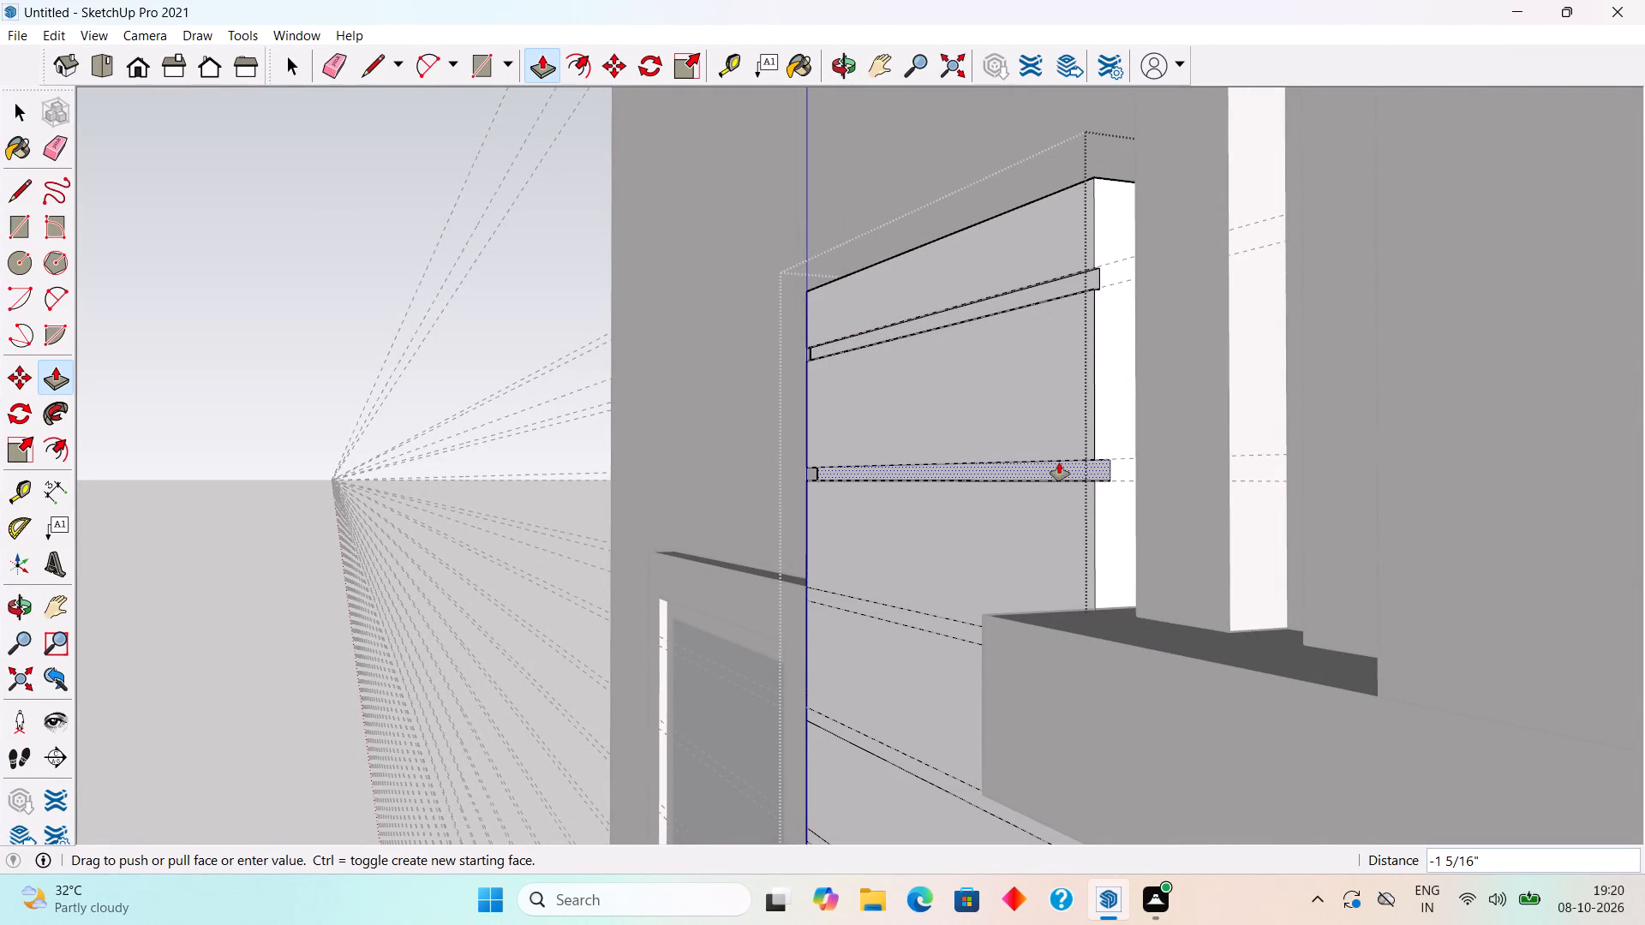
{"action": "key", "text": "period"}
{"action": "key", "text": "3"}
{"action": "key", "text": "shift+quotedbl"}
{"action": "key", "text": "Return"}
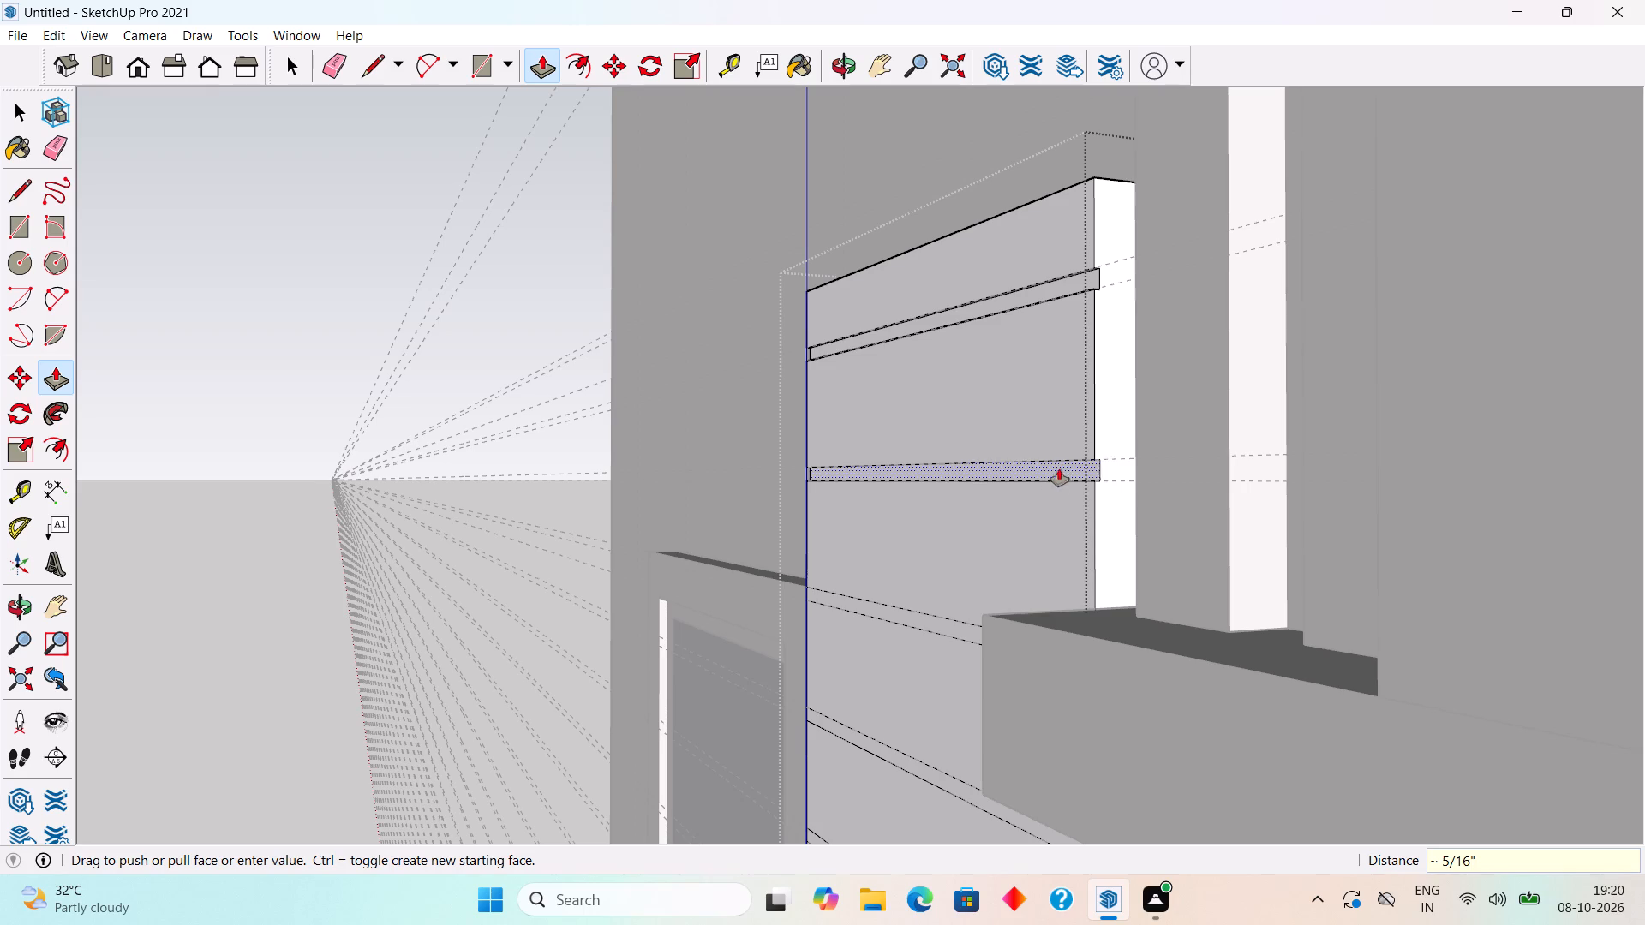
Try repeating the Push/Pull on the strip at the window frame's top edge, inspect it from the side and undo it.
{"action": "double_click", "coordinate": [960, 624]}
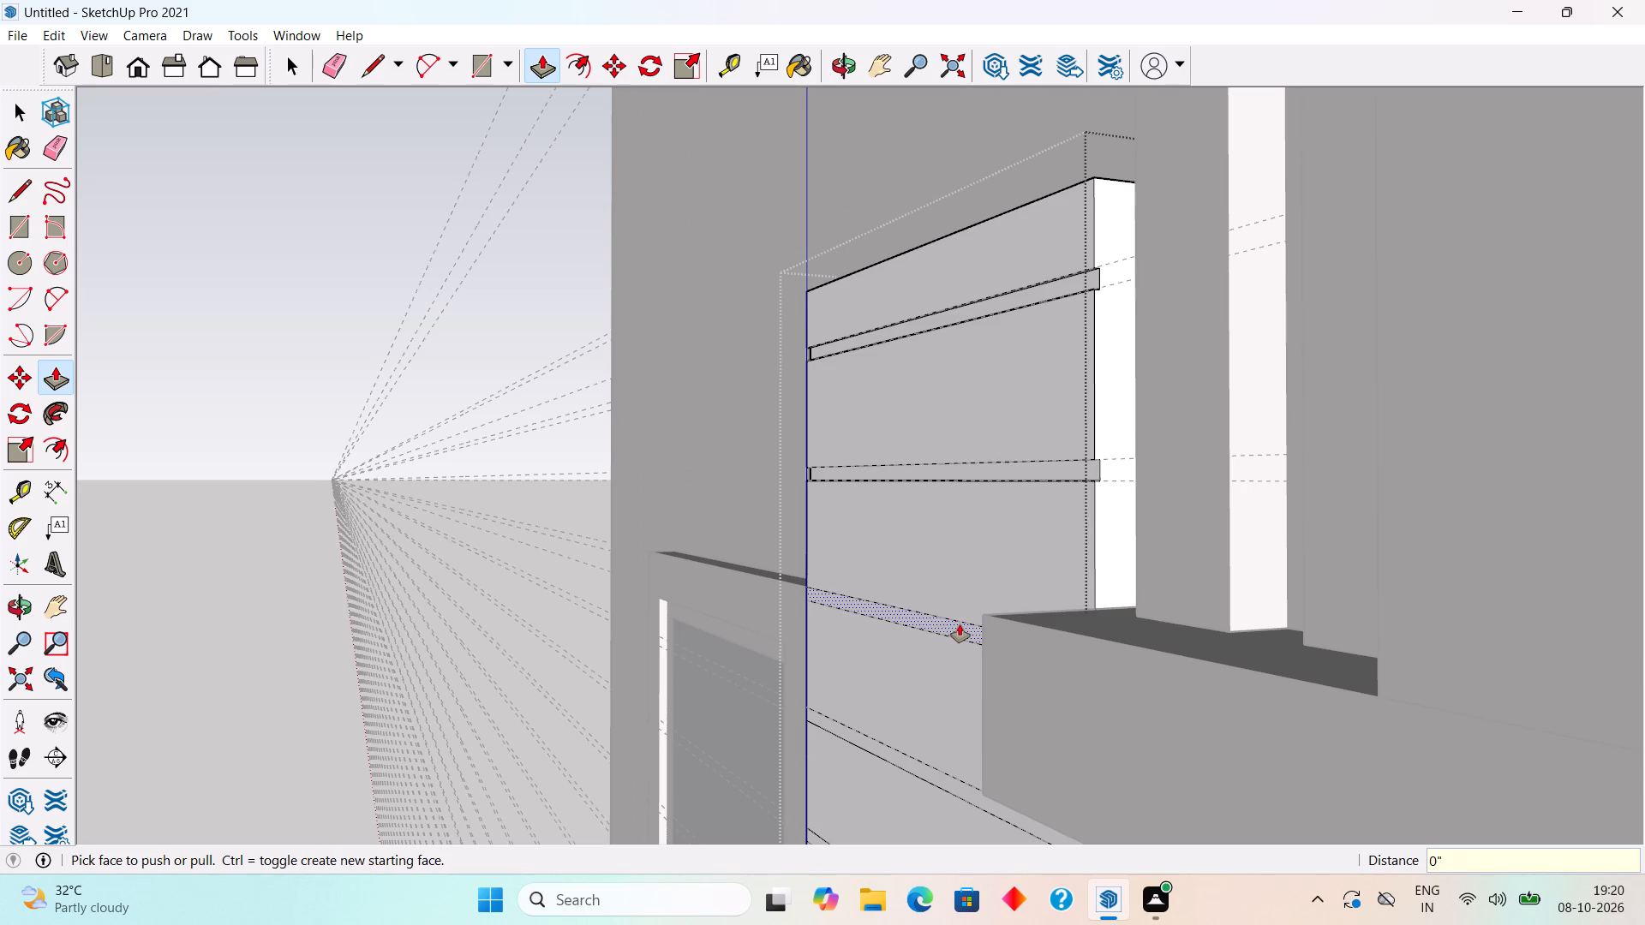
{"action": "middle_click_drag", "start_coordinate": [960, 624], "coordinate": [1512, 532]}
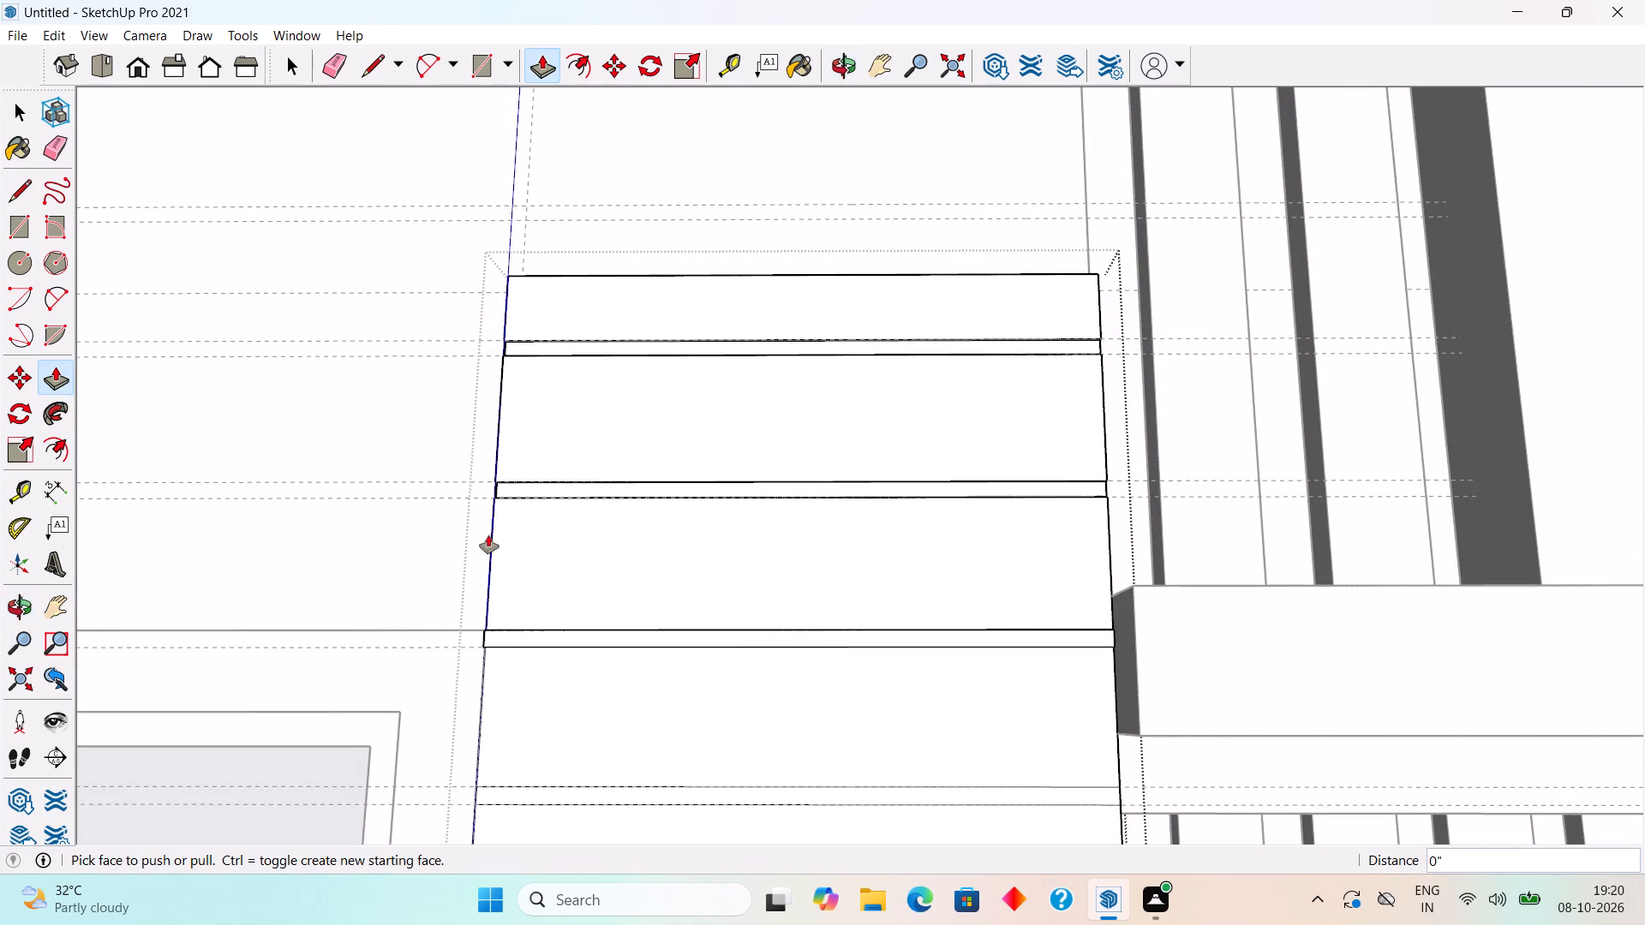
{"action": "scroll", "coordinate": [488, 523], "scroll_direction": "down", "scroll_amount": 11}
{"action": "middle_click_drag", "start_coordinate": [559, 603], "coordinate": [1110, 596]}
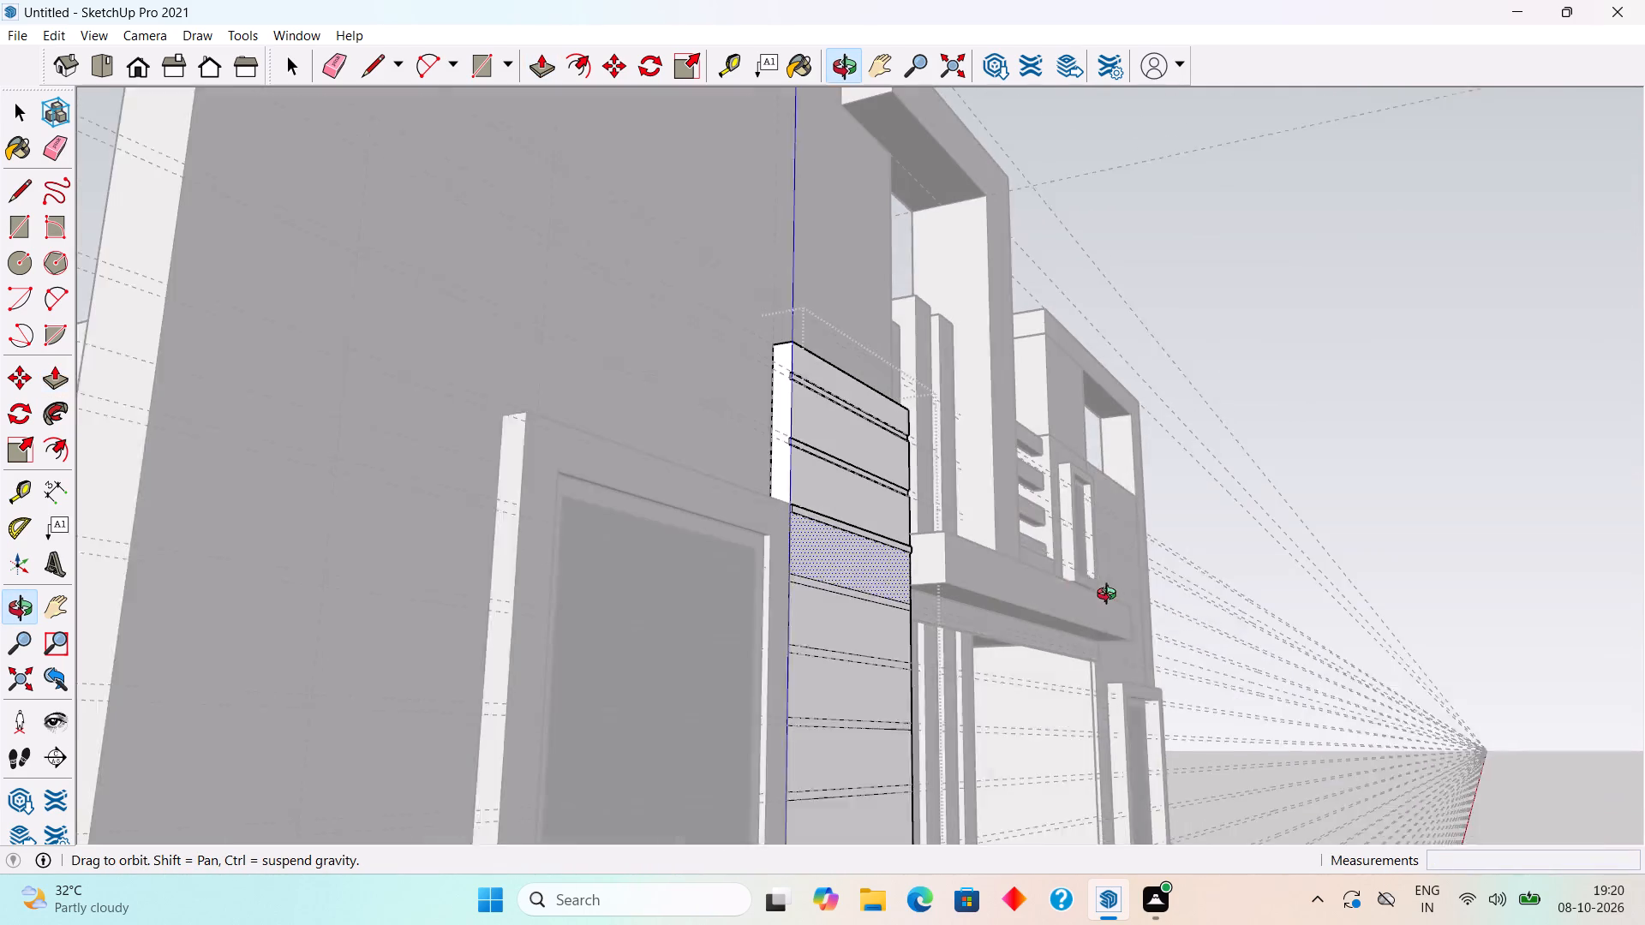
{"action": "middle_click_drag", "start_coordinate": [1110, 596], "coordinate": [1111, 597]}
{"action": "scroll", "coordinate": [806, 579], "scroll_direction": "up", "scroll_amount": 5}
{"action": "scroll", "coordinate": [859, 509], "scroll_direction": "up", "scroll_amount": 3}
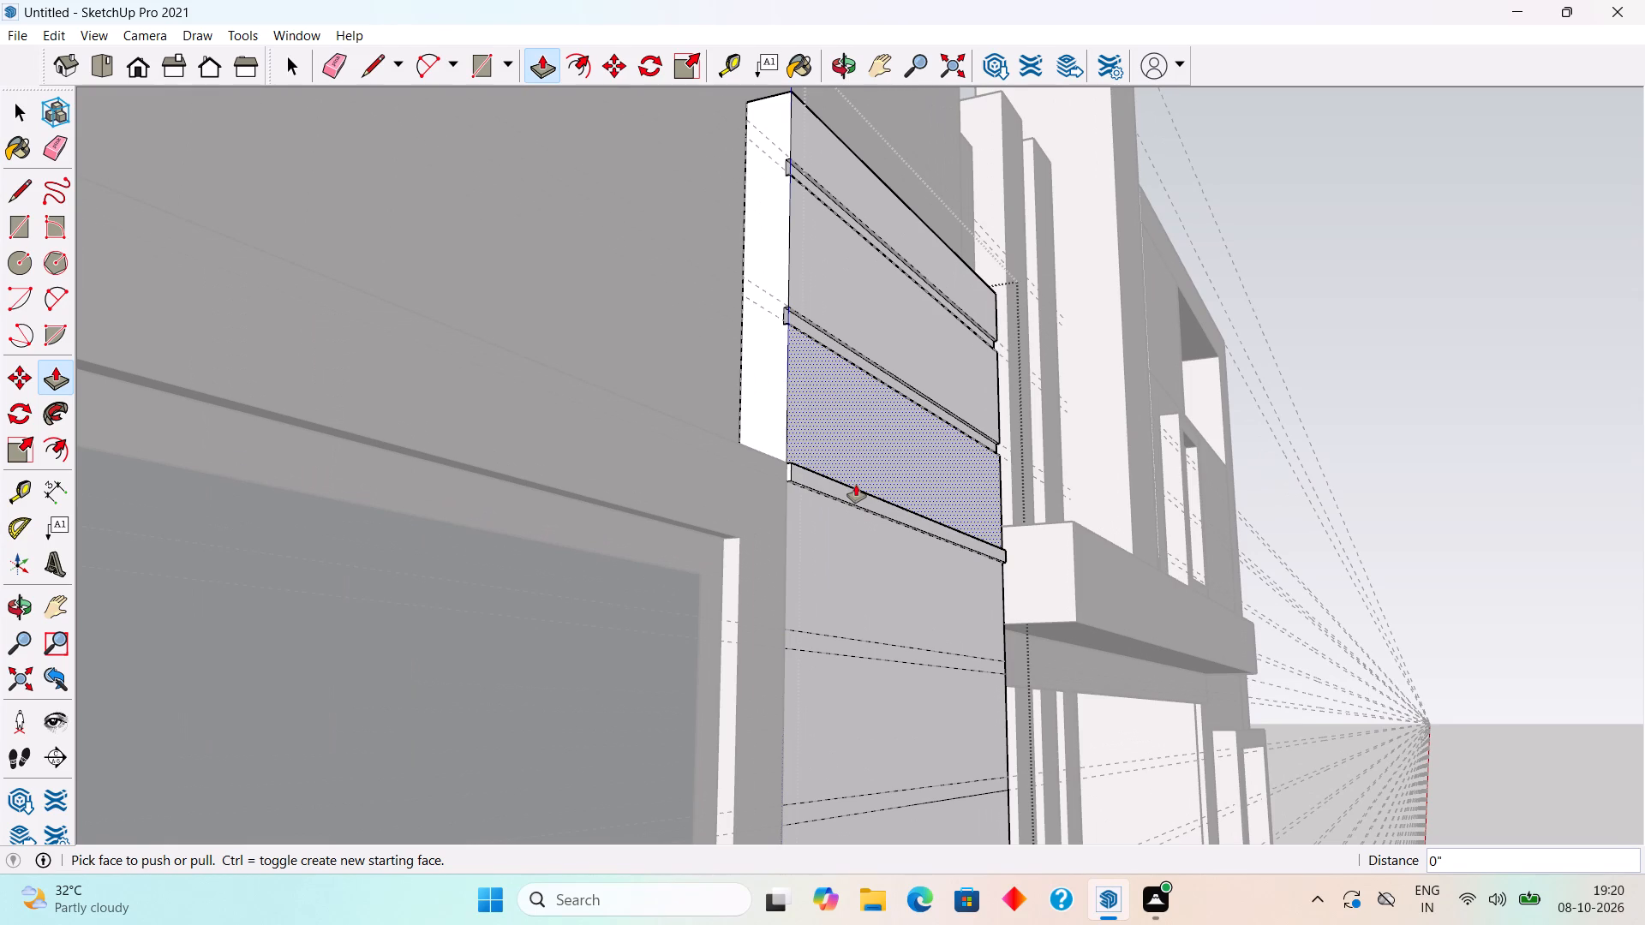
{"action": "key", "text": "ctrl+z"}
Push the strip level with the window frame's top edge 0.3" into the panel.
{"action": "left_click", "coordinate": [851, 491]}
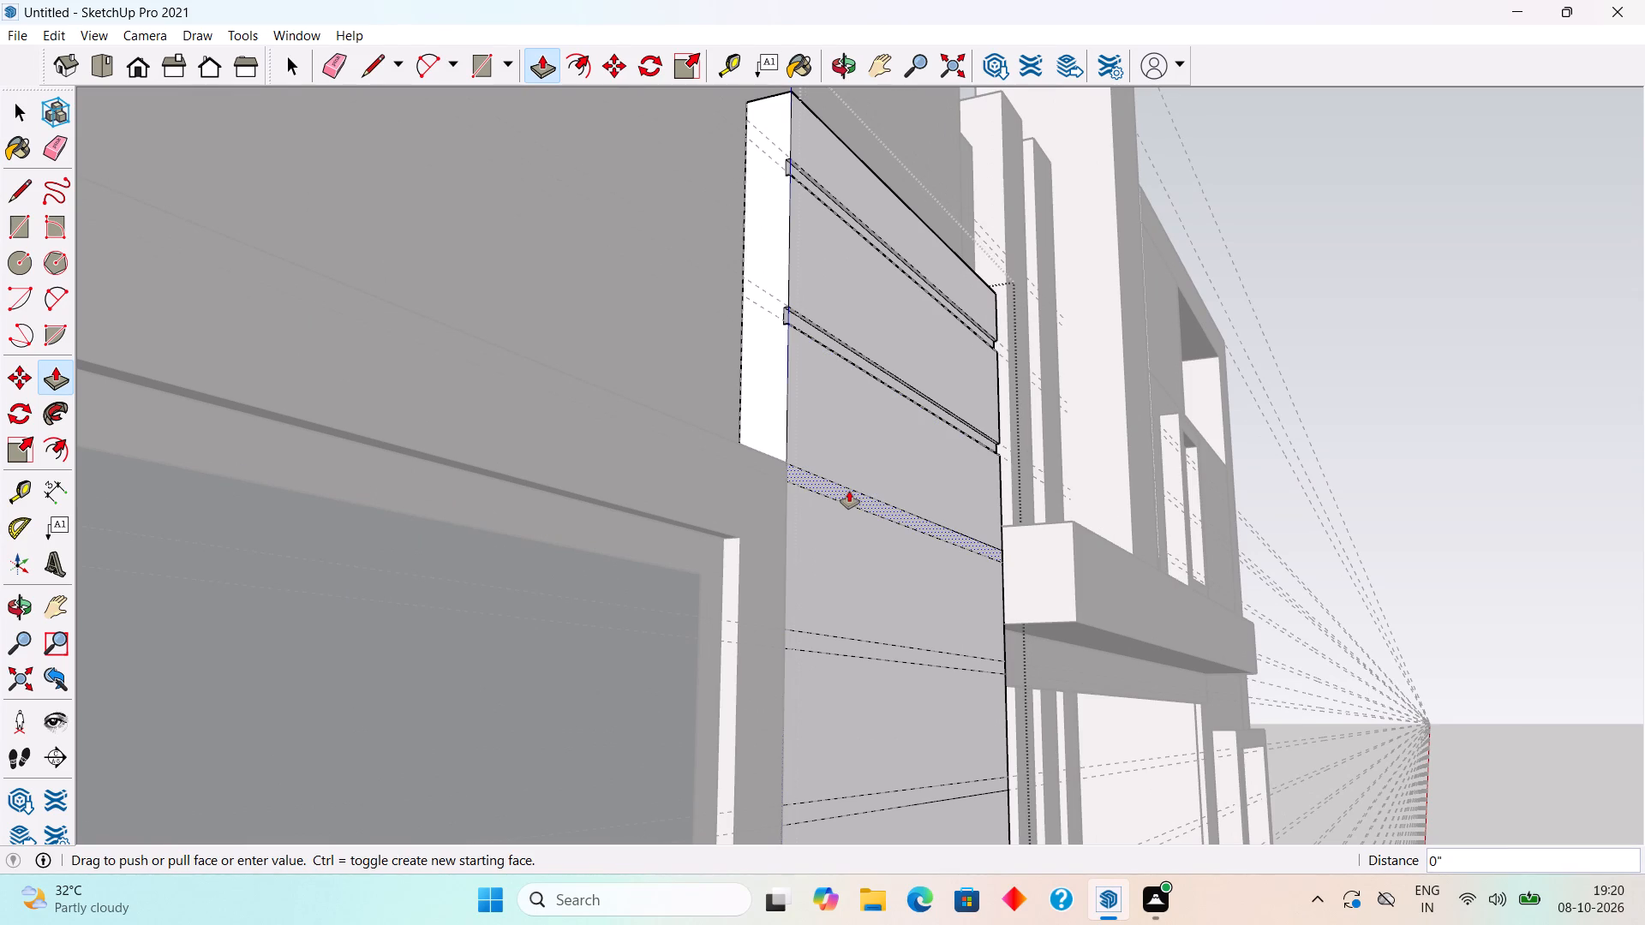
{"action": "type", "text": ".3\""}
{"action": "key", "text": "Return"}
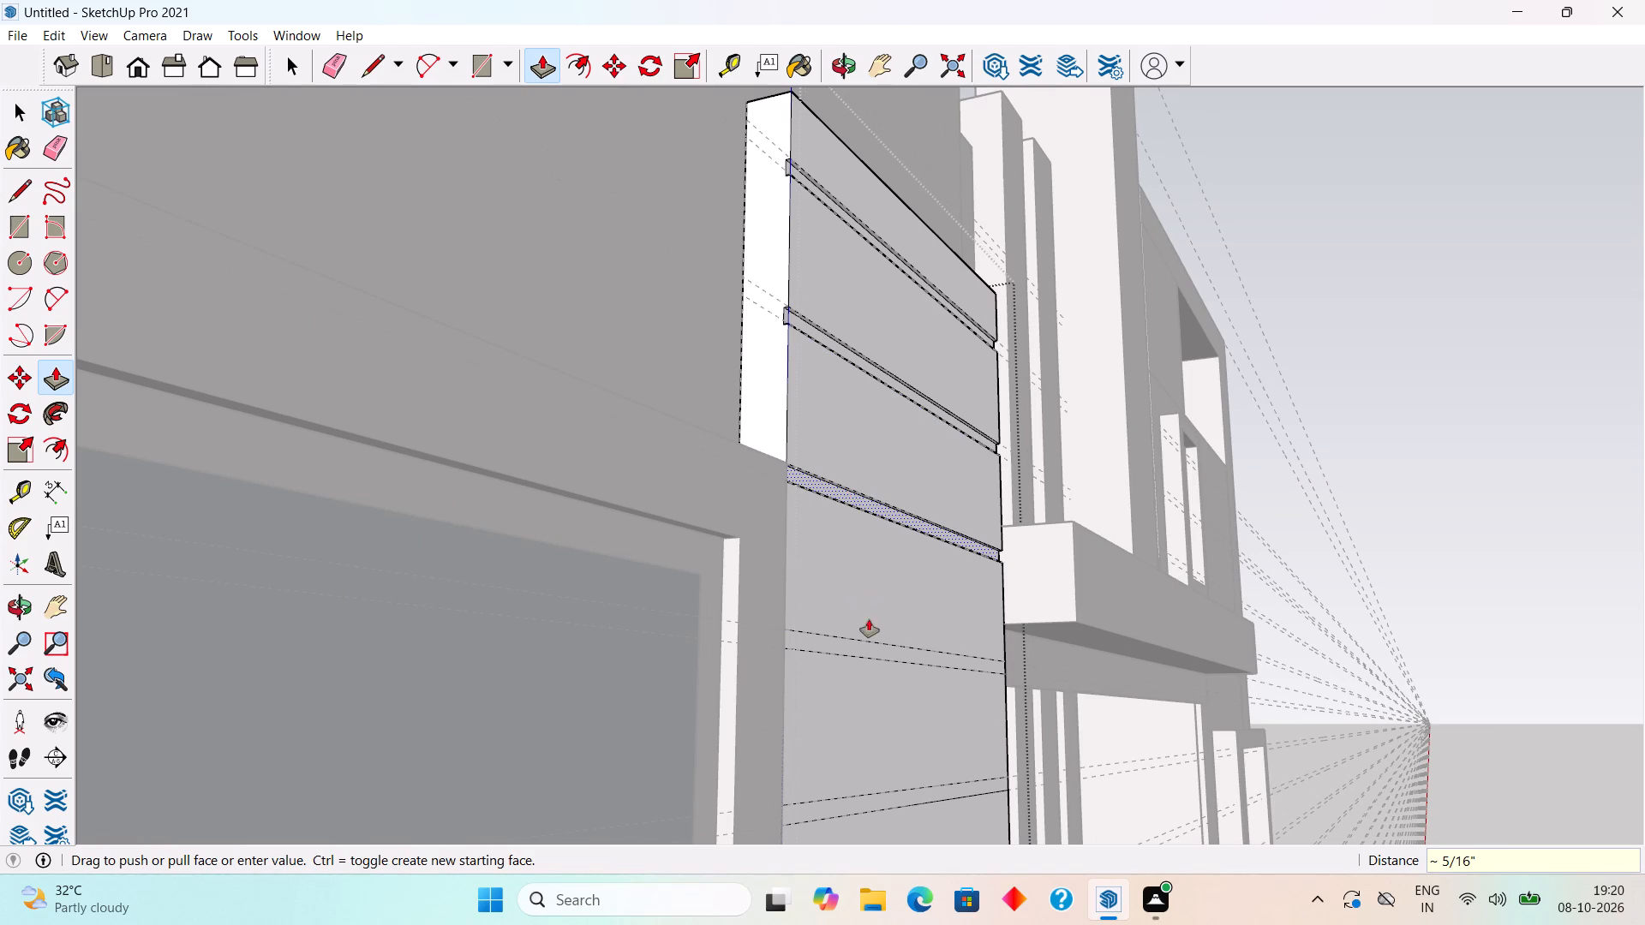
Push the fourth strip from the panel's top 0.3" inward, undoing the first repeated Push/Pull attempt.
{"action": "double_click", "coordinate": [873, 647]}
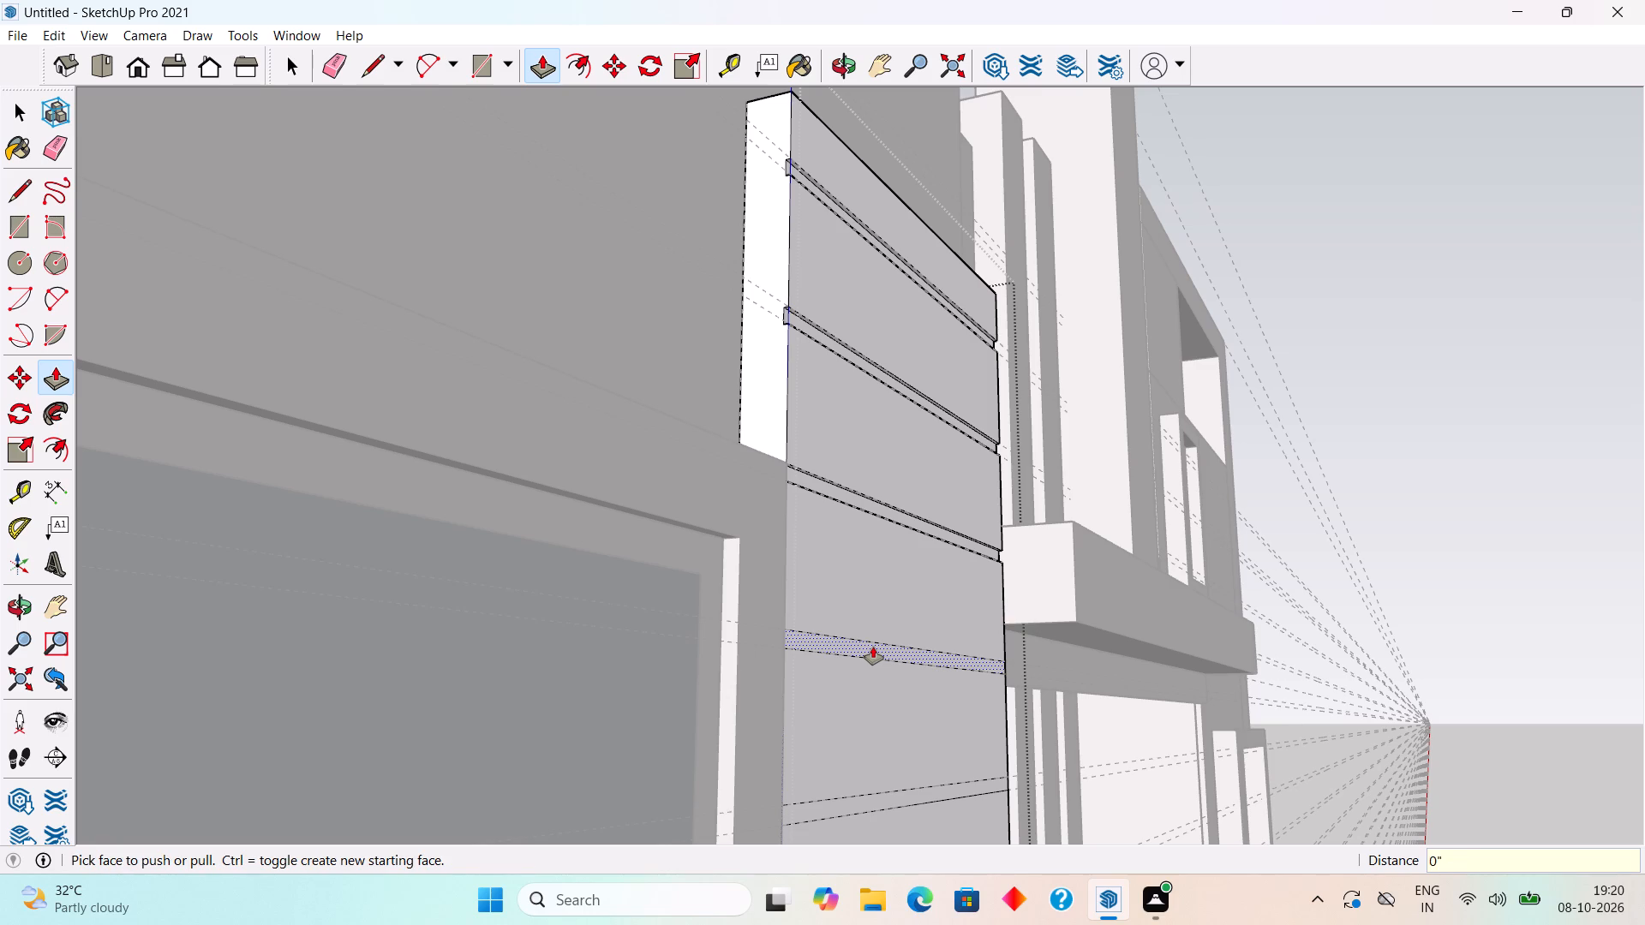
{"action": "key", "text": "ctrl+z"}
{"action": "left_click", "coordinate": [873, 647]}
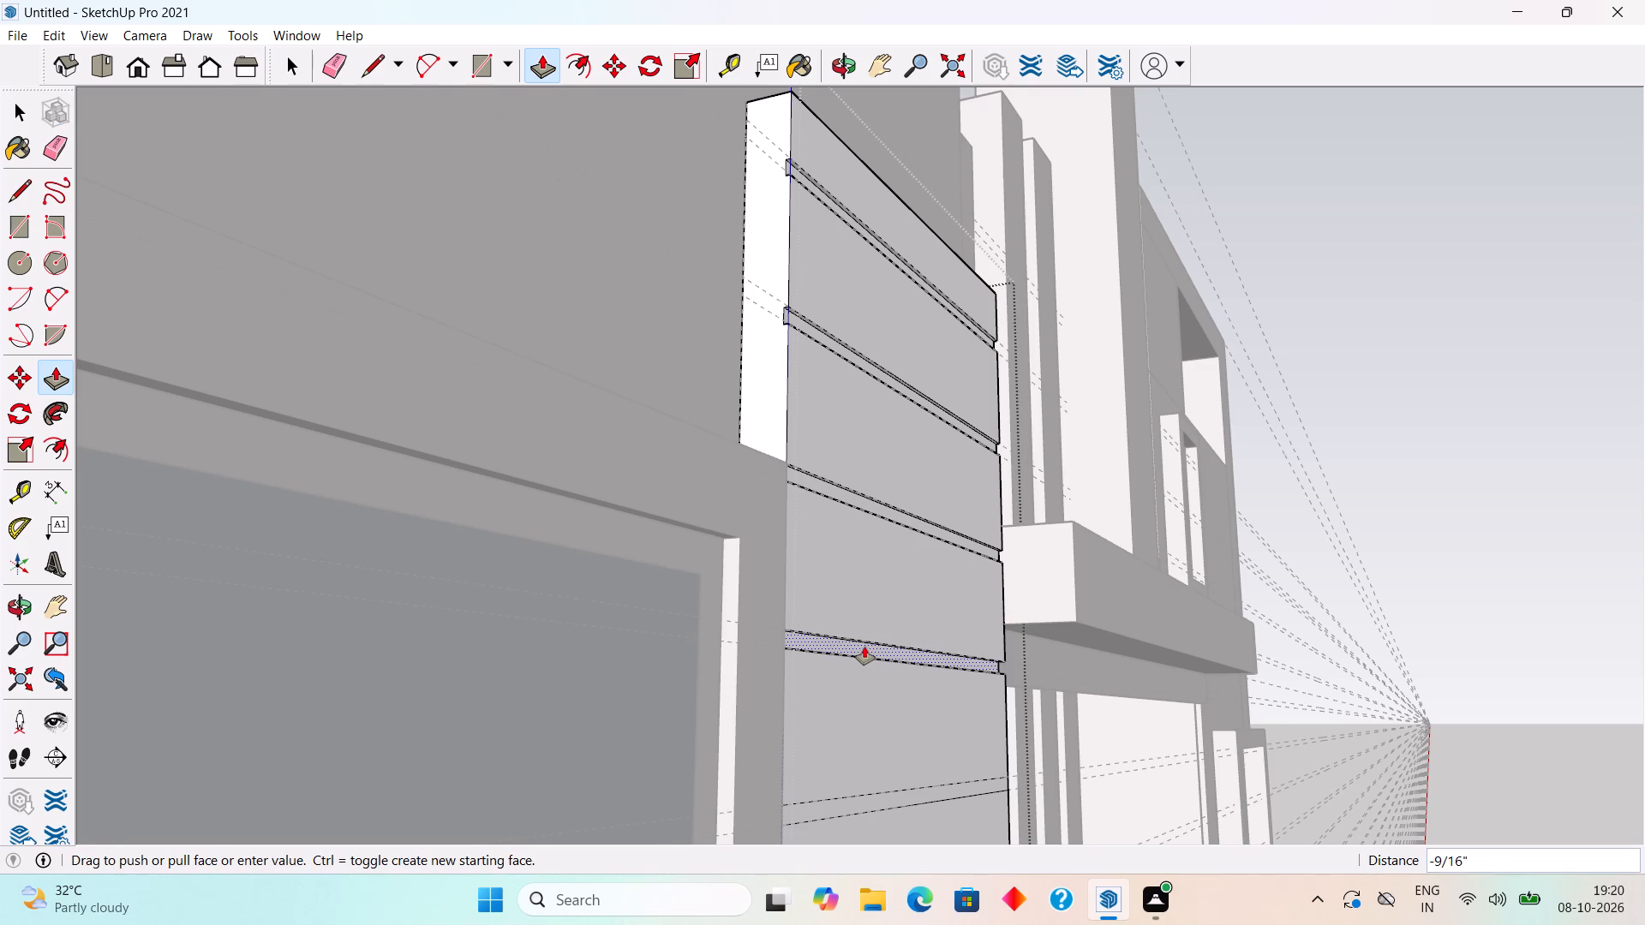
{"action": "type", "text": ".3\""}
{"action": "key", "text": "Return"}
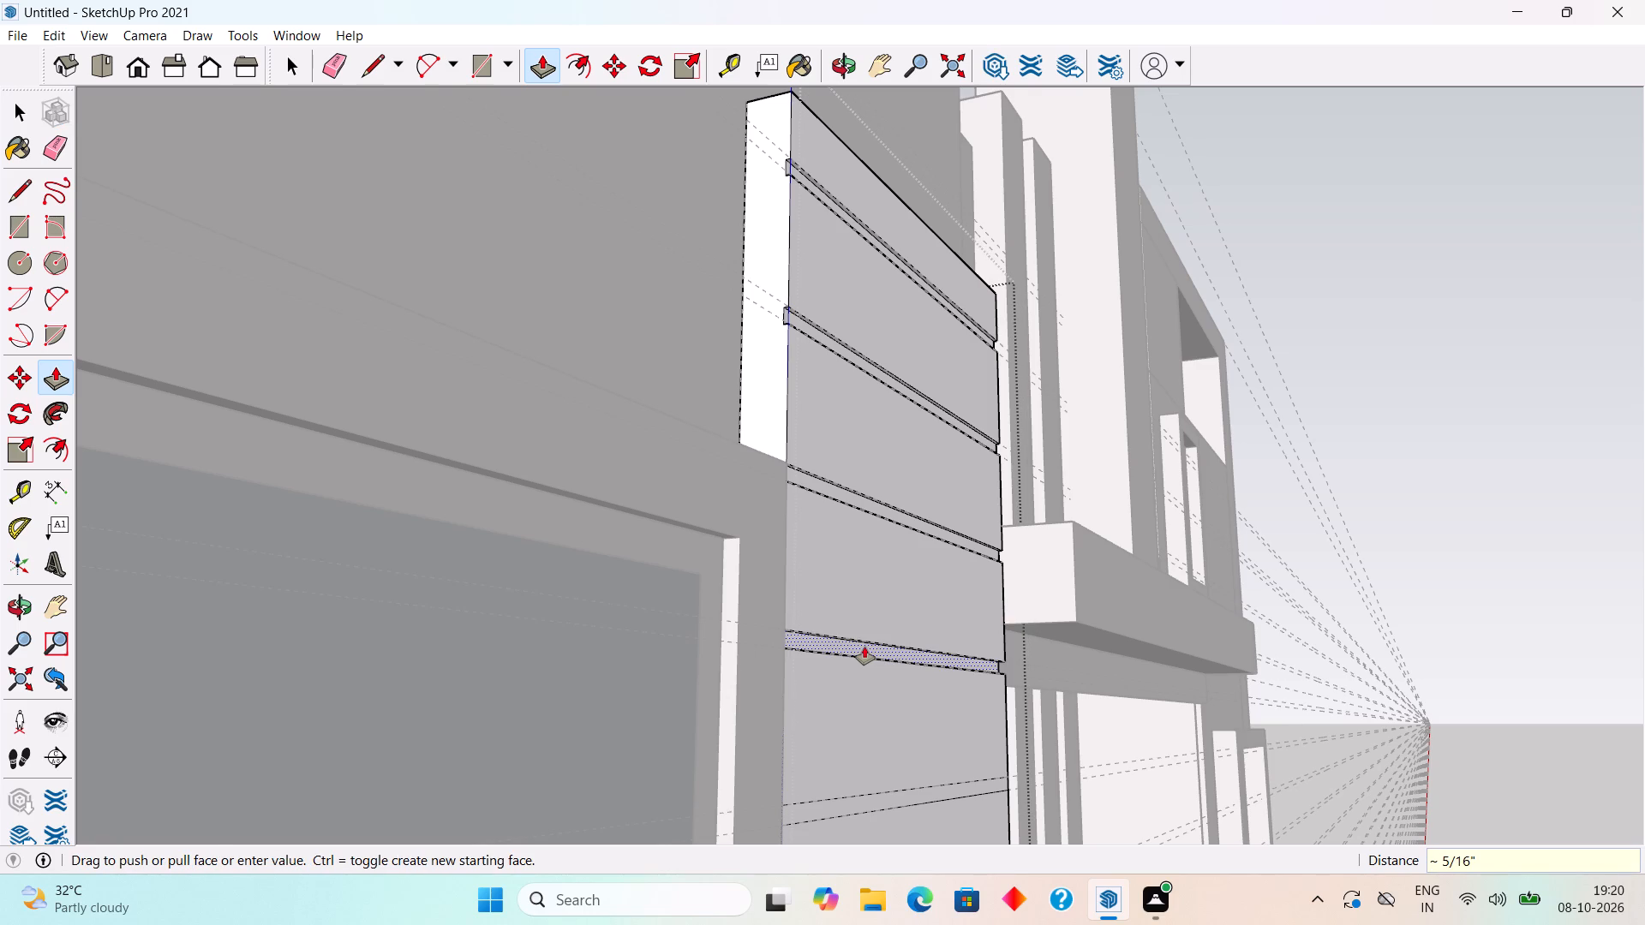
Push the fifth, sixth and seventh strips from the panel's top 0.3" inward each.
{"action": "scroll", "coordinate": [861, 125], "scroll_direction": "down", "scroll_amount": 8}
{"action": "scroll", "coordinate": [870, 474], "scroll_direction": "up", "scroll_amount": 4}
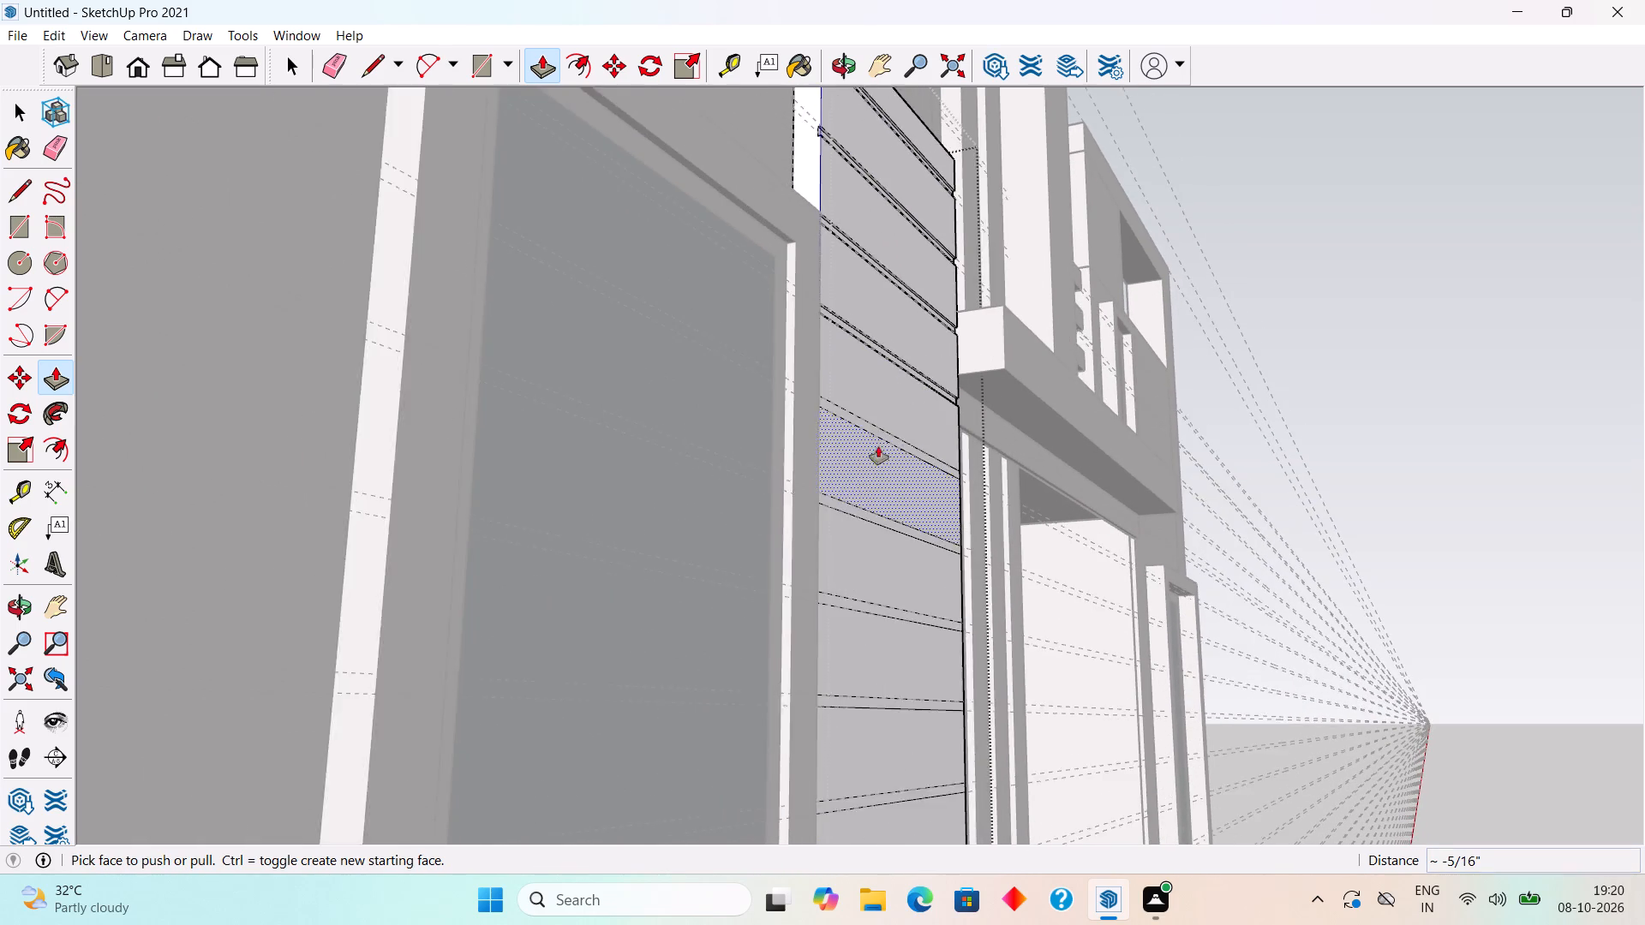
{"action": "left_click", "coordinate": [888, 436]}
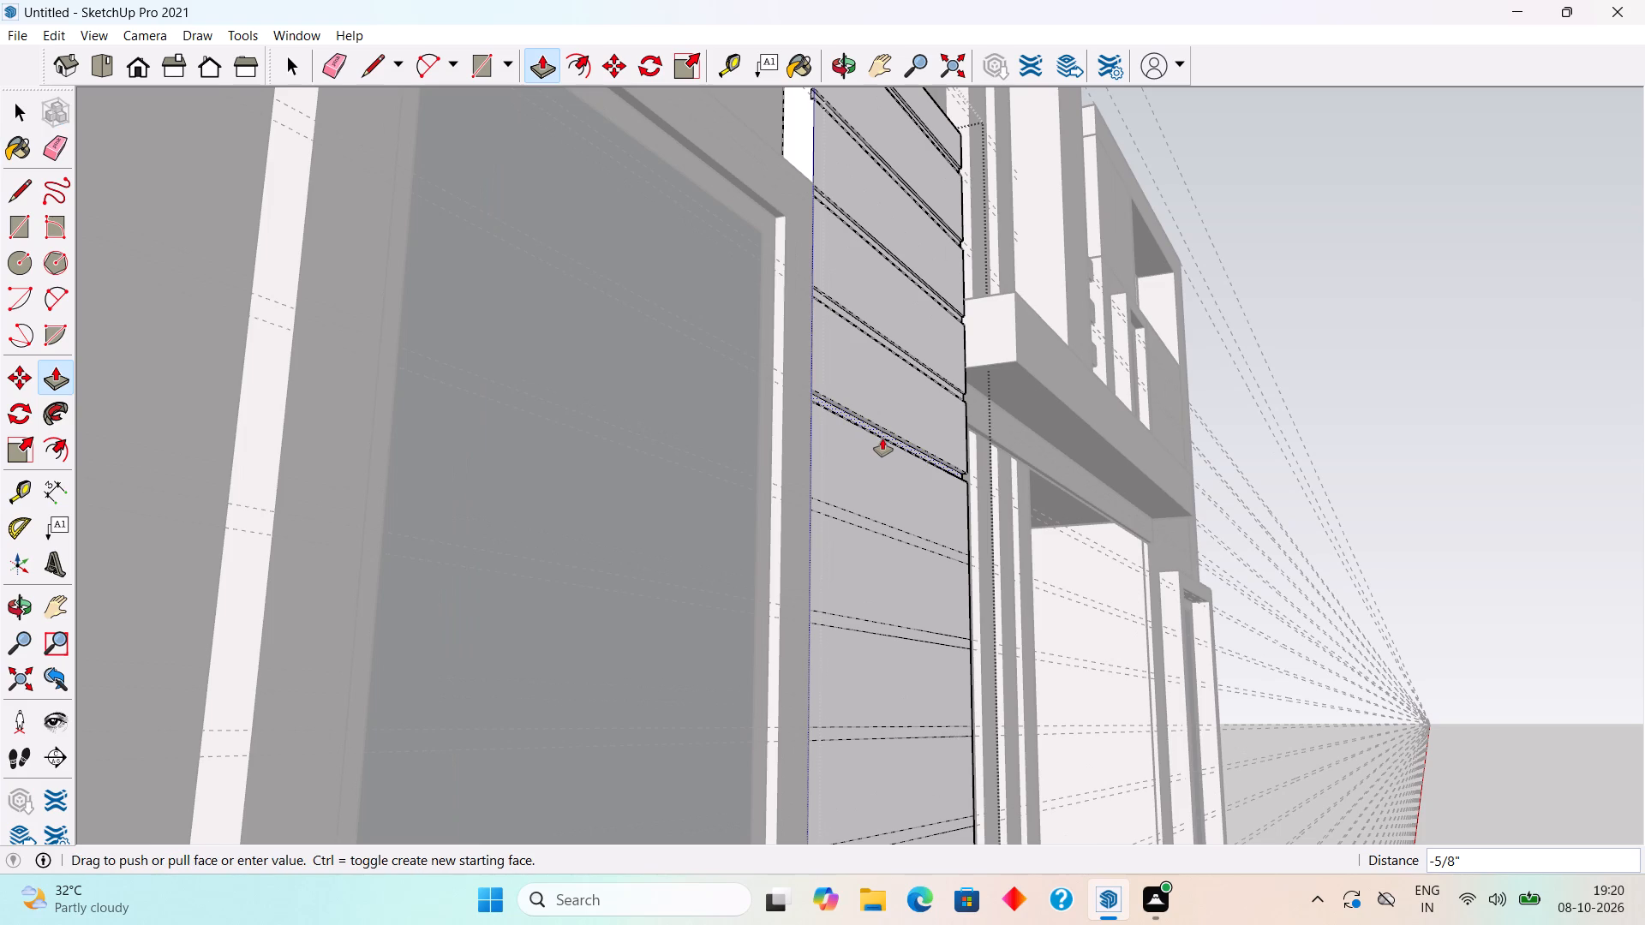
{"action": "type", "text": ".3\""}
{"action": "key", "text": "Return"}
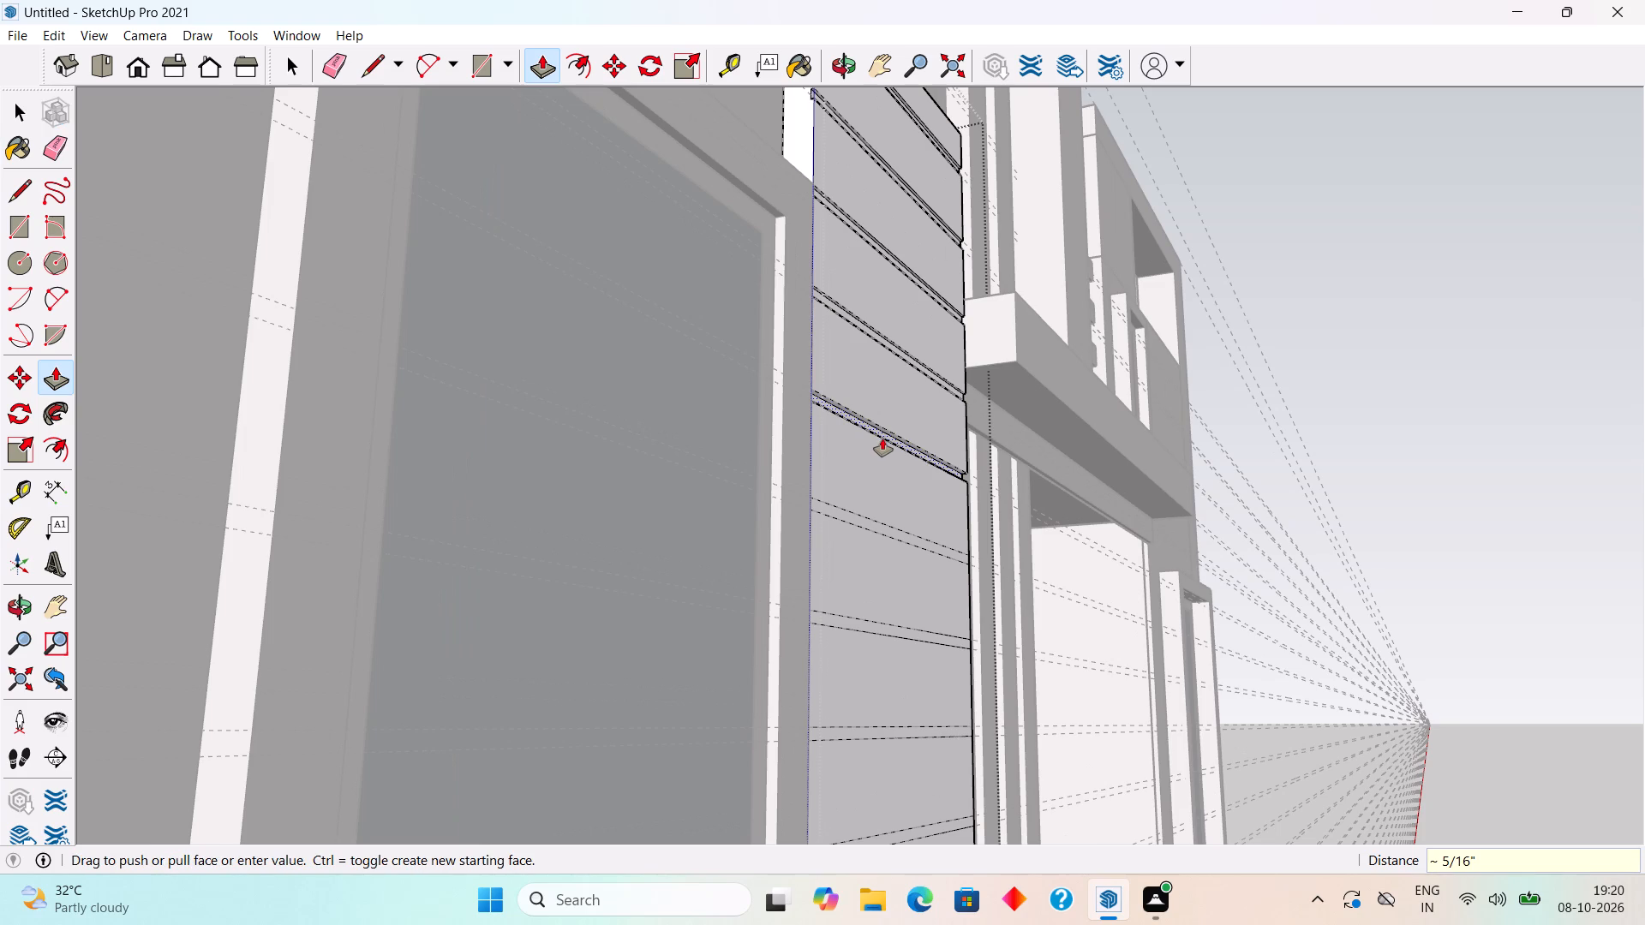
{"action": "left_click", "coordinate": [893, 529]}
{"action": "type", "text": ".3\""}
{"action": "key", "text": "Return"}
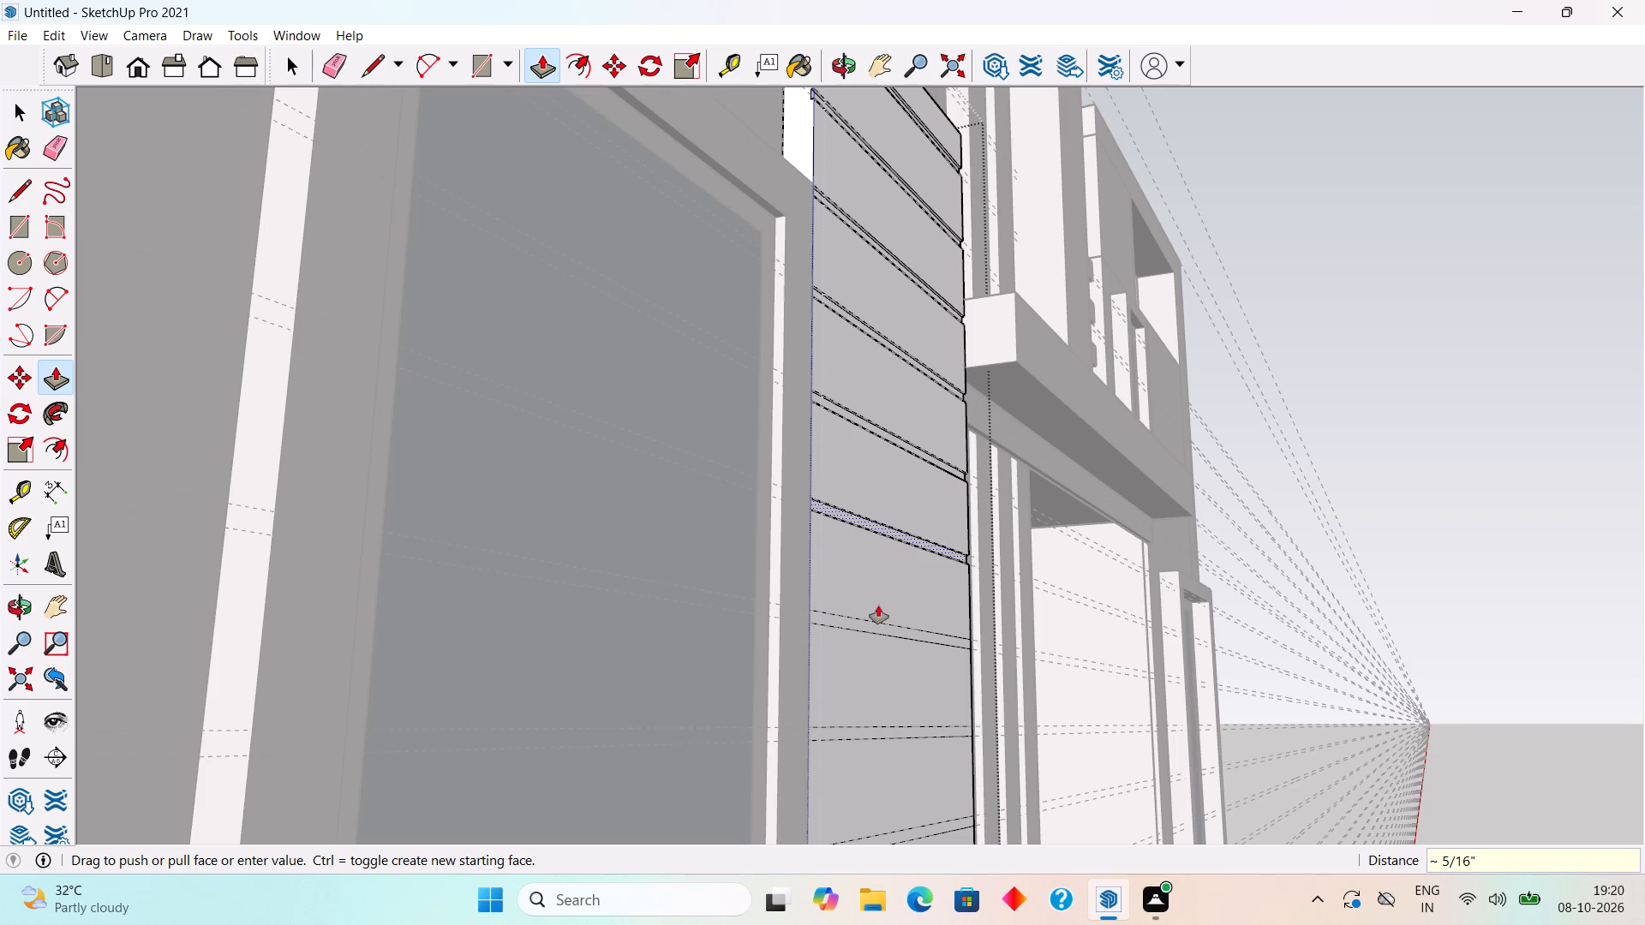
{"action": "left_click", "coordinate": [882, 630]}
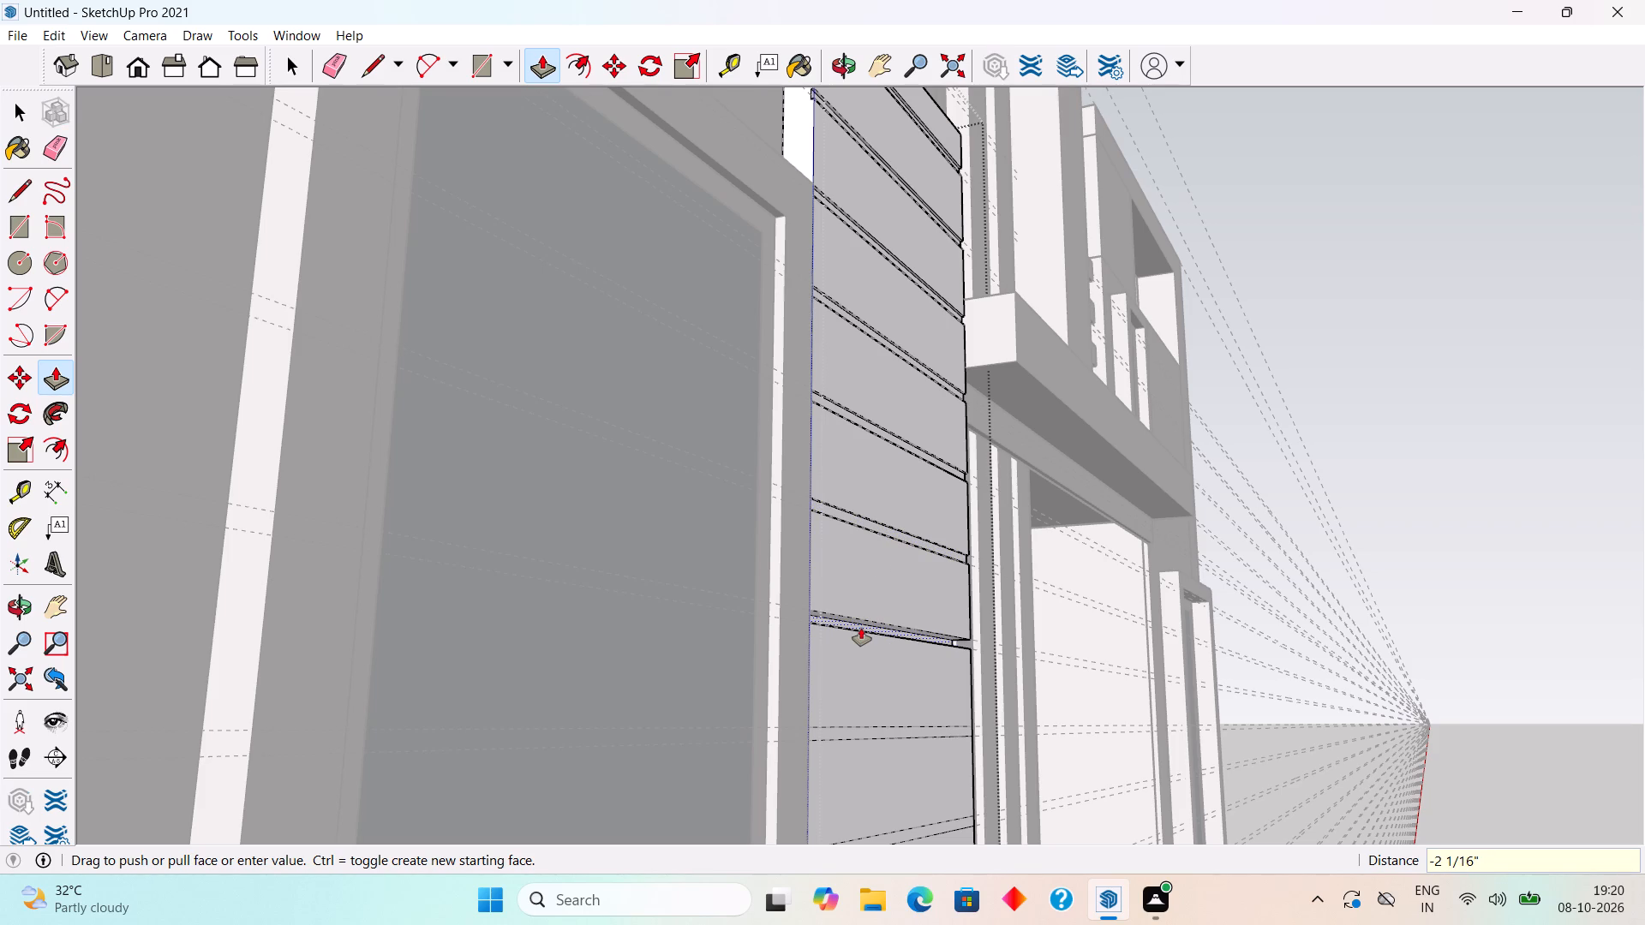
{"action": "type", "text": ".3\""}
{"action": "key", "text": "Return"}
Recess the eighth and ninth strips from the panel's top by 0.3" each with Push/Pull.
{"action": "scroll", "coordinate": [859, 449], "scroll_direction": "down", "scroll_amount": 12}
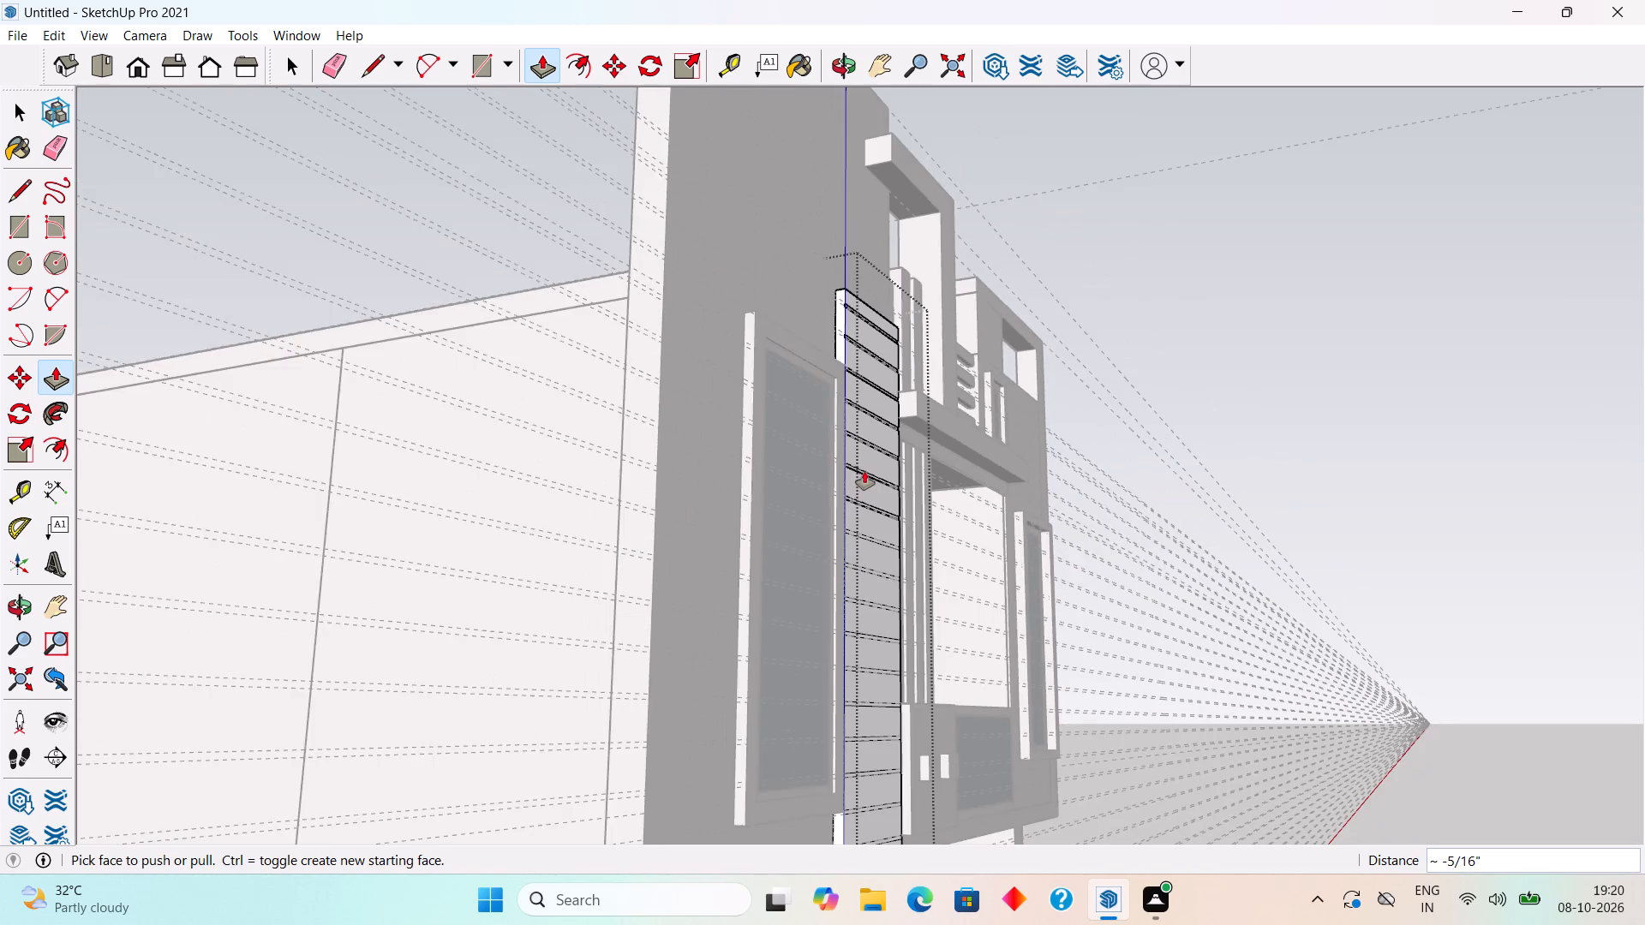
{"action": "scroll", "coordinate": [864, 472], "scroll_direction": "down", "scroll_amount": 3}
{"action": "scroll", "coordinate": [876, 555], "scroll_direction": "up", "scroll_amount": 10}
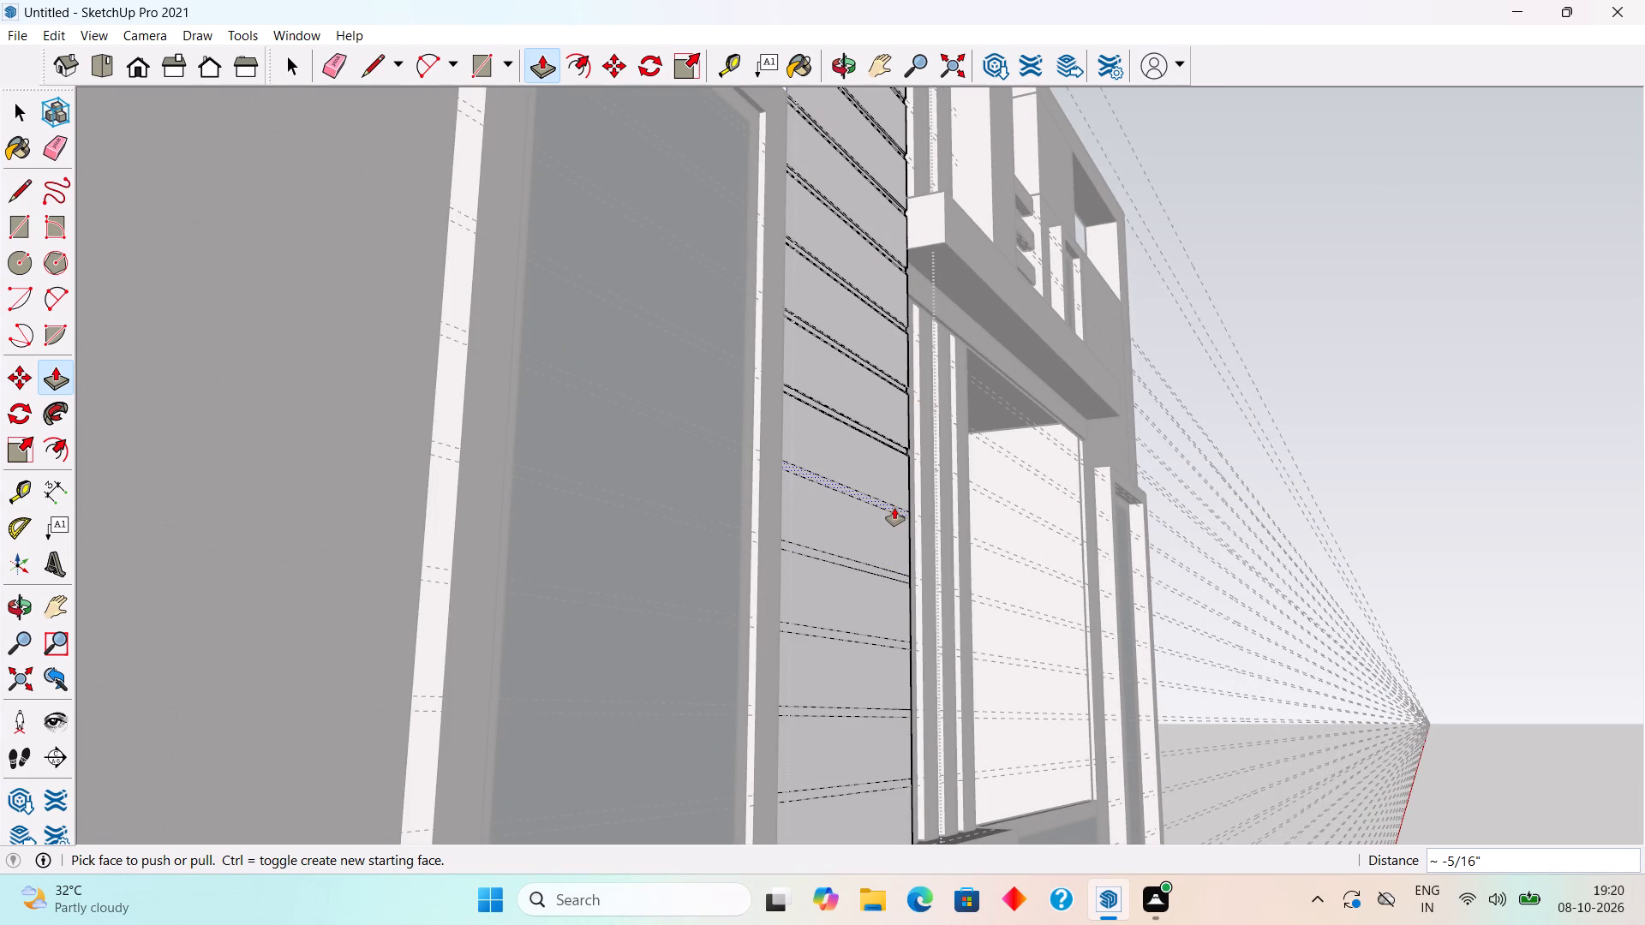
{"action": "left_click", "coordinate": [894, 508]}
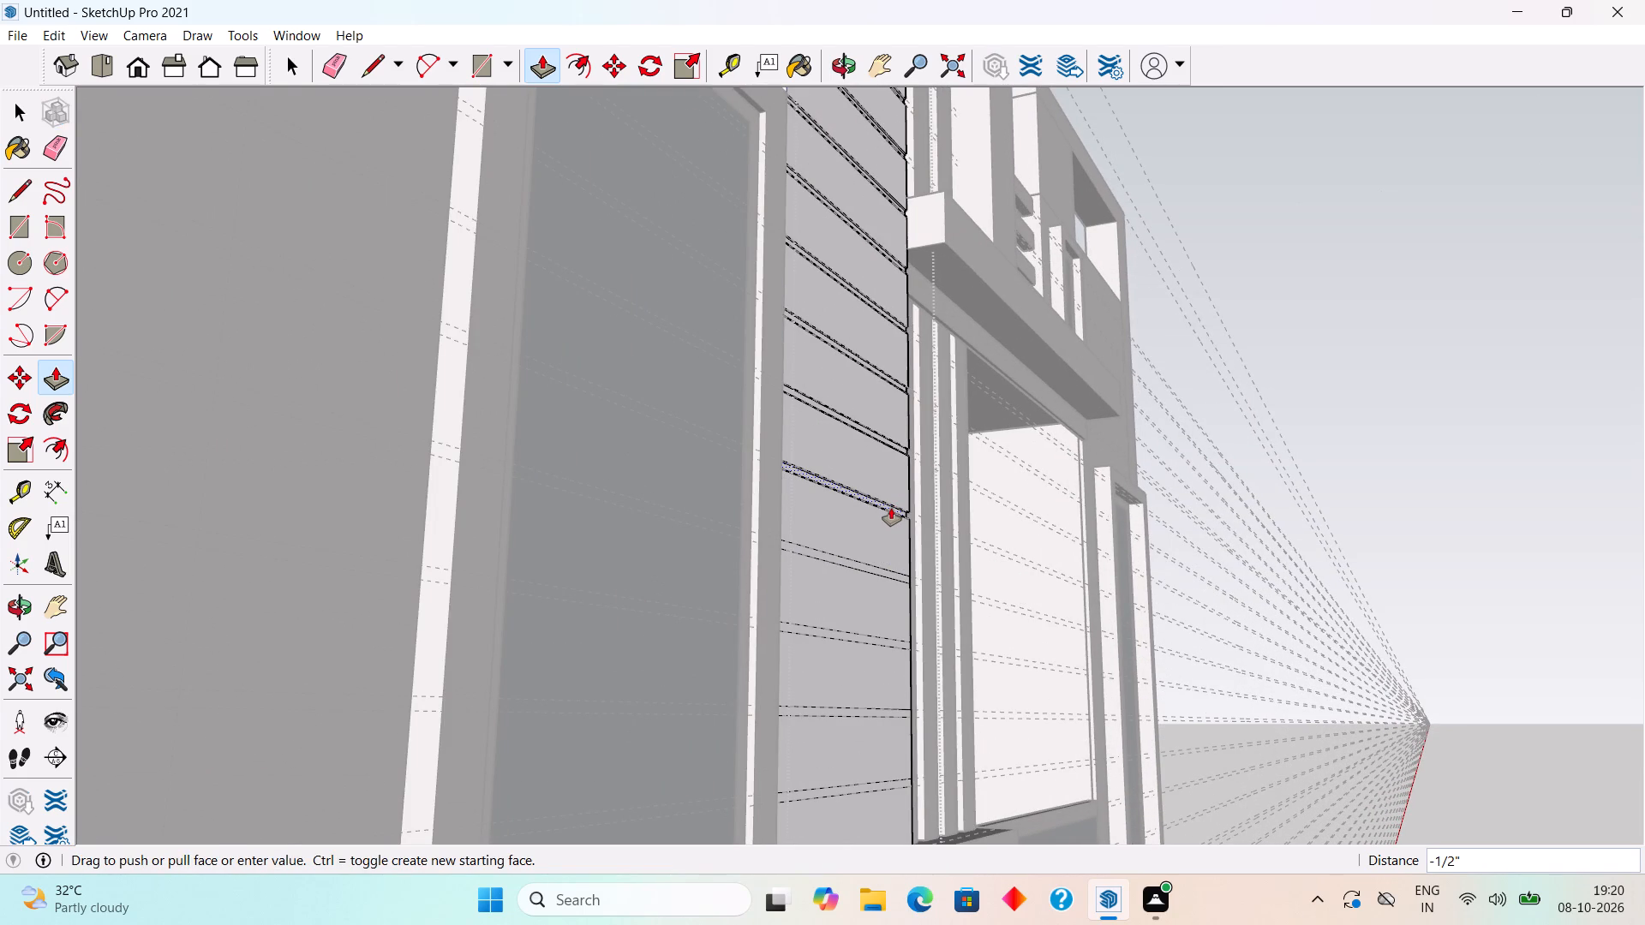
{"action": "type", "text": ".3\""}
{"action": "key", "text": "Return"}
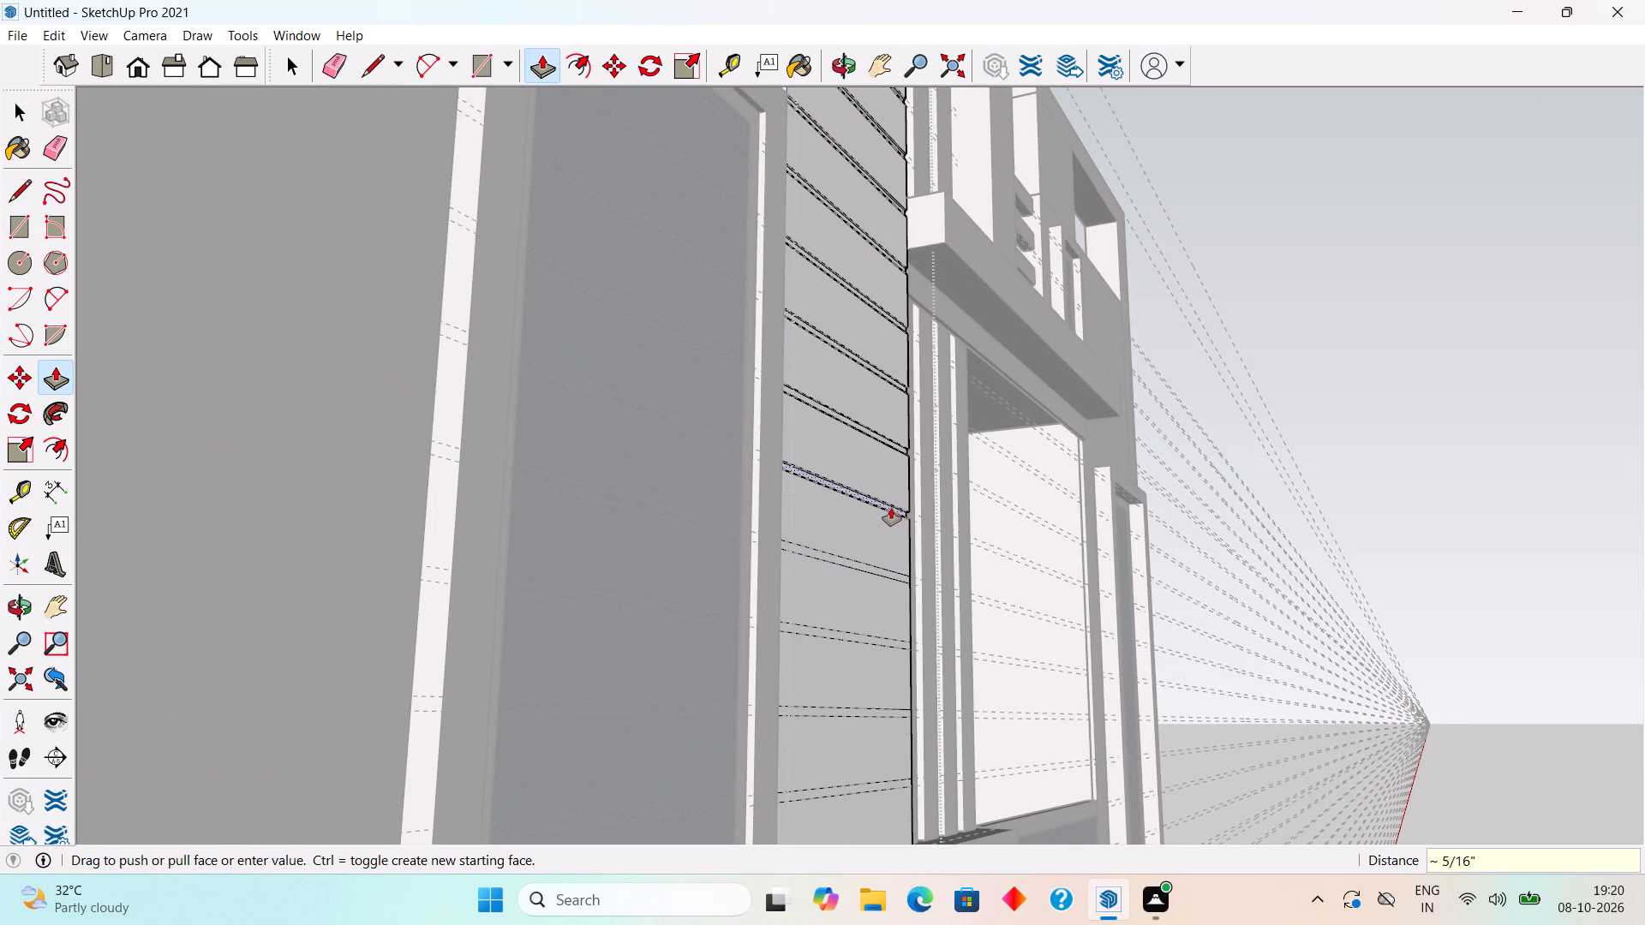
{"action": "left_click", "coordinate": [833, 559]}
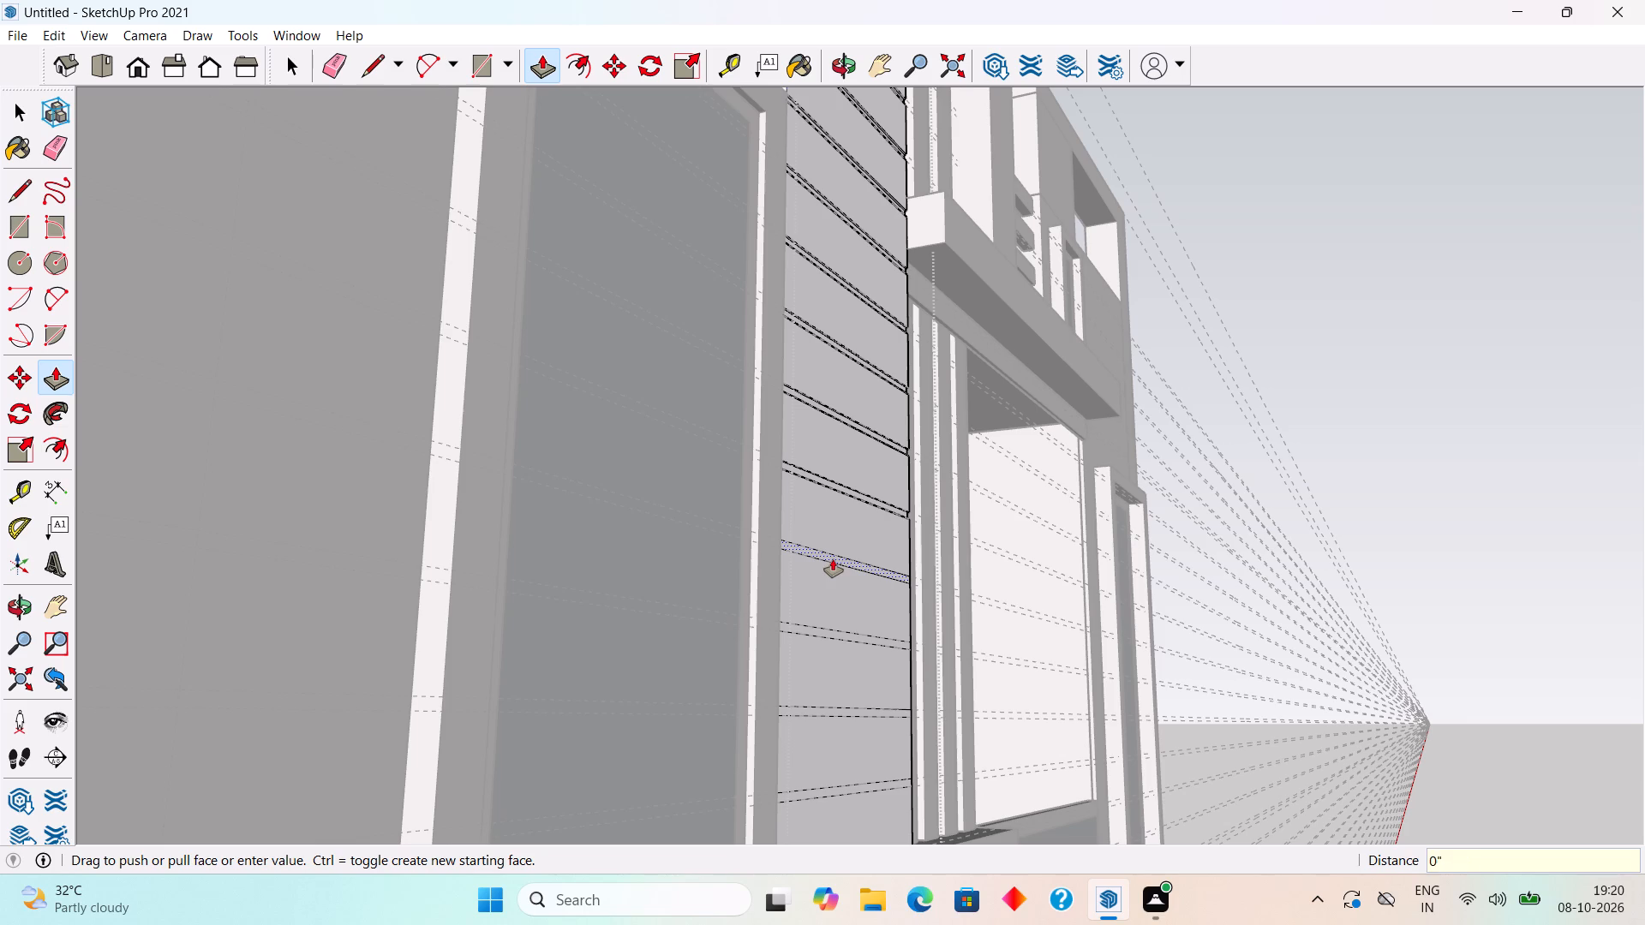
{"action": "type", "text": ".3\""}
{"action": "key", "text": "Return"}
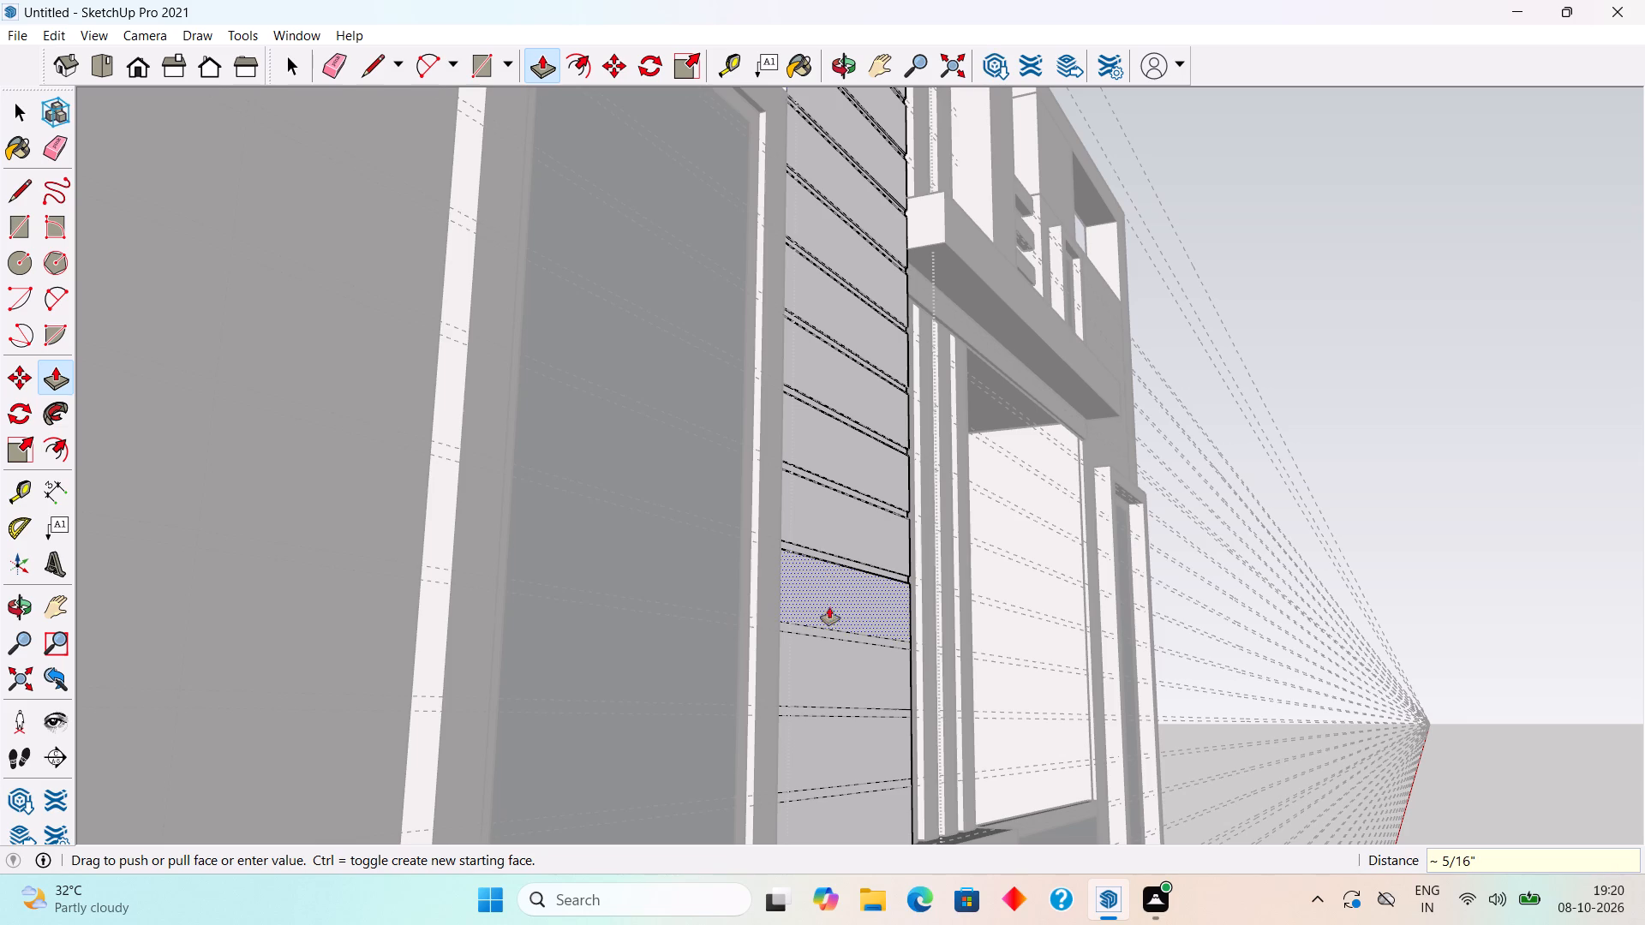
Recess the tenth and eleventh strips from the panel's top by 0.3" each with Push/Pull.
{"action": "left_click", "coordinate": [836, 634]}
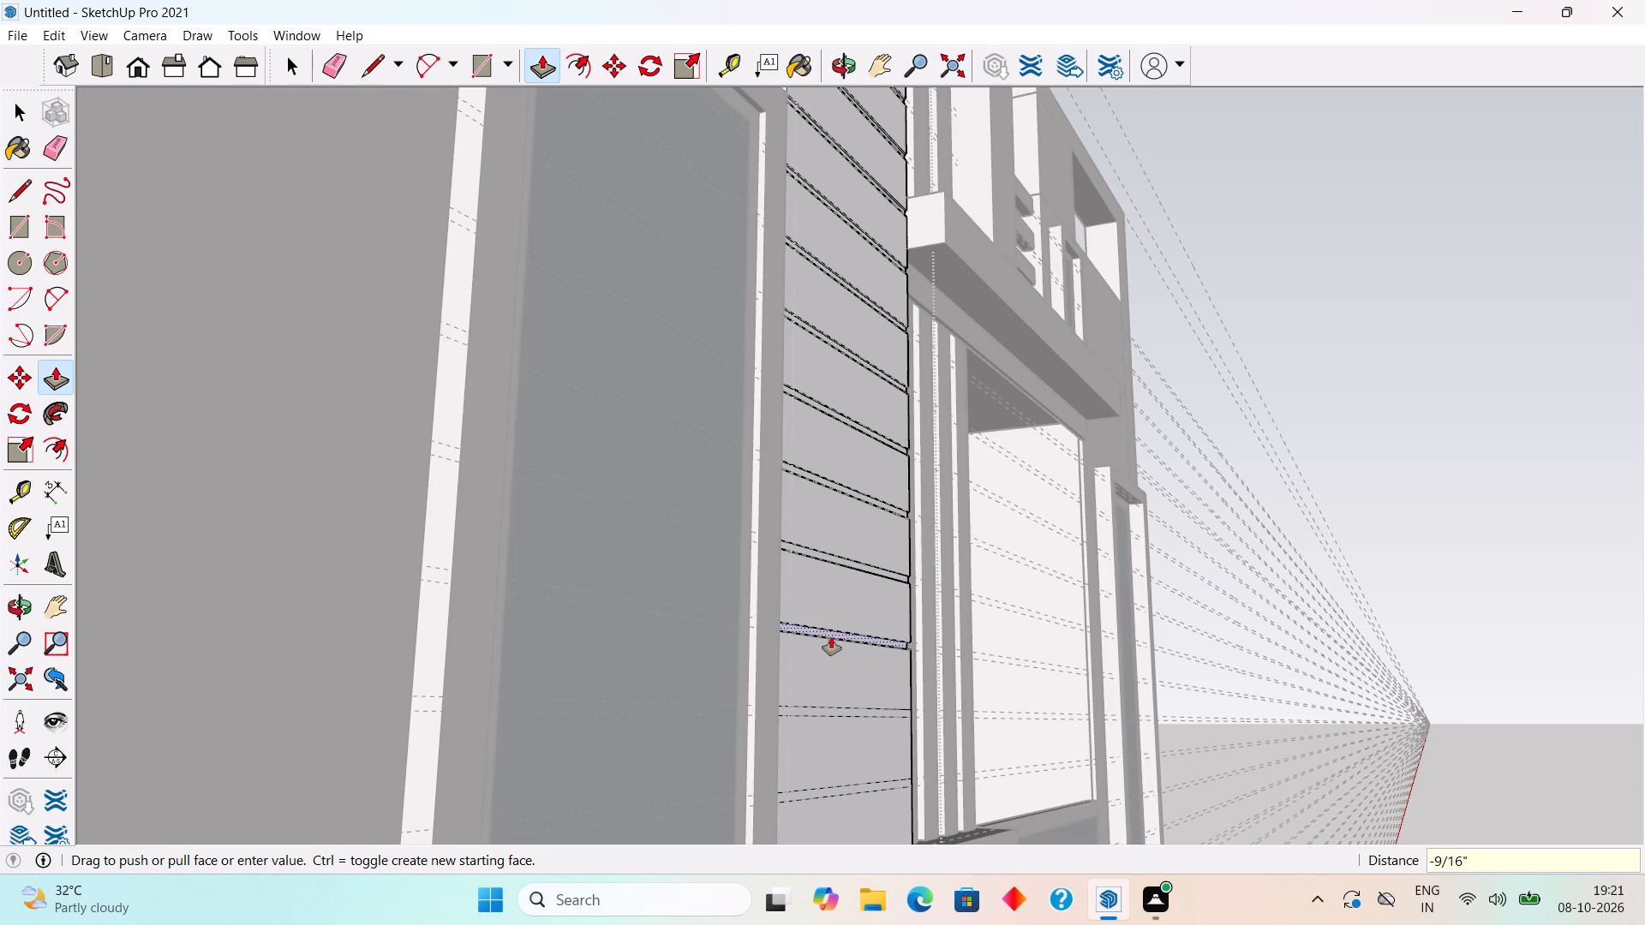
{"action": "type", "text": ".3"}
{"action": "key", "text": "shift+quotedbl"}
{"action": "key", "text": "Return"}
{"action": "left_click", "coordinate": [844, 708]}
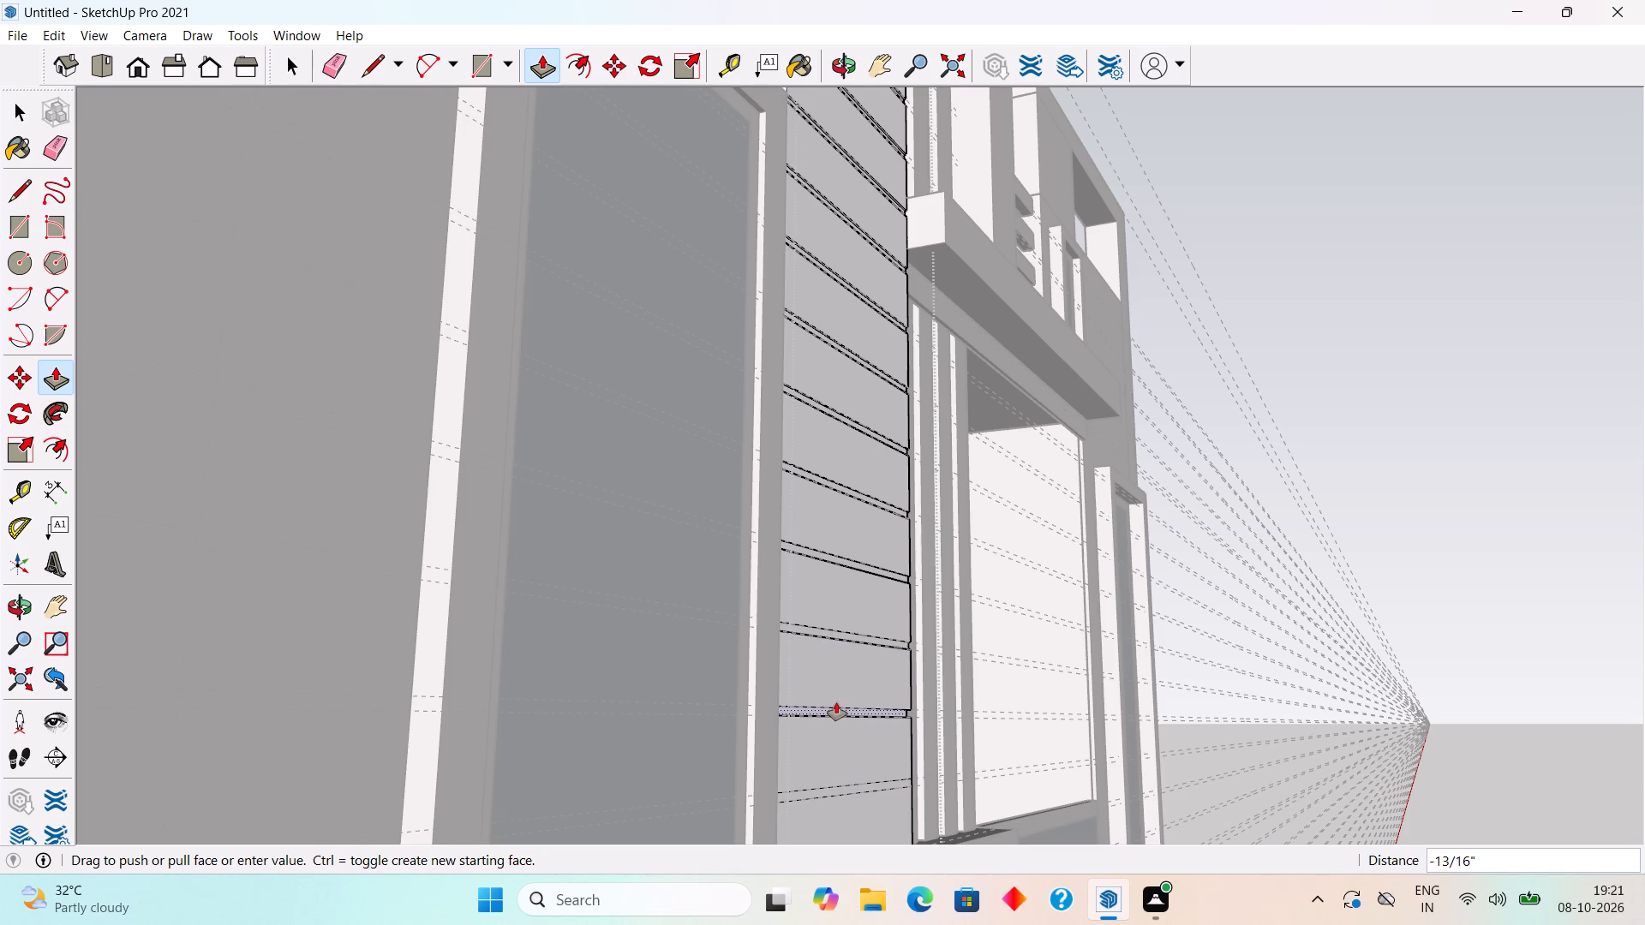
{"action": "type", "text": ".3\""}
{"action": "key", "text": "Return"}
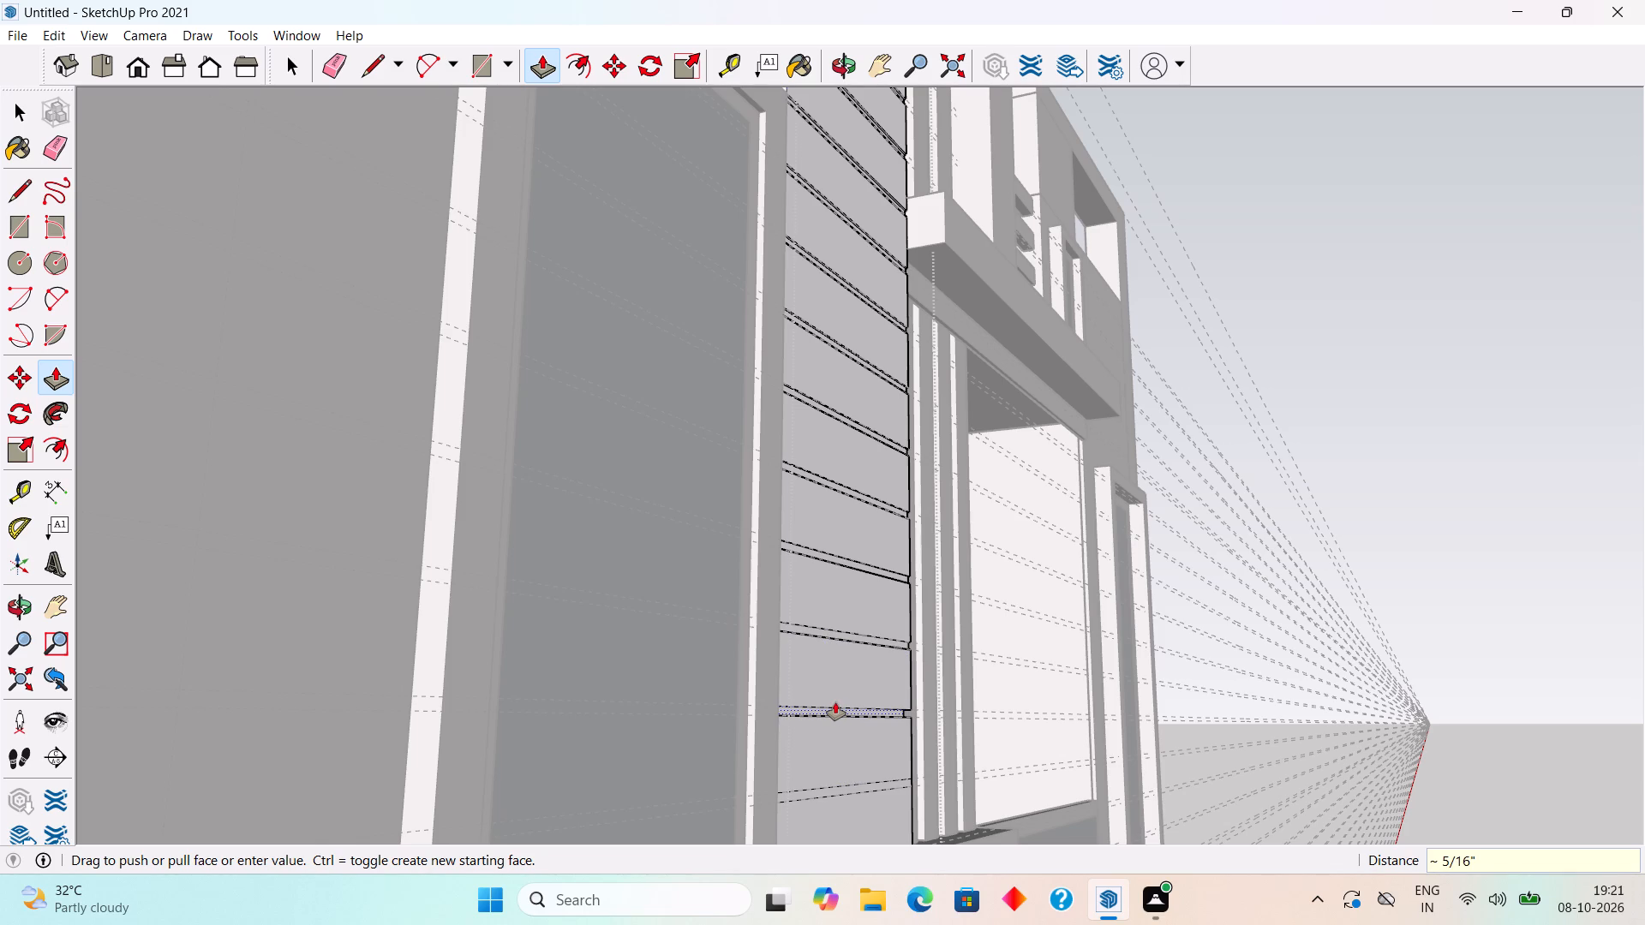
Push the next two flat strips, twelfth and thirteenth from the panel's top, 0.3" inward each.
{"action": "scroll", "coordinate": [826, 687], "scroll_direction": "down", "scroll_amount": 3}
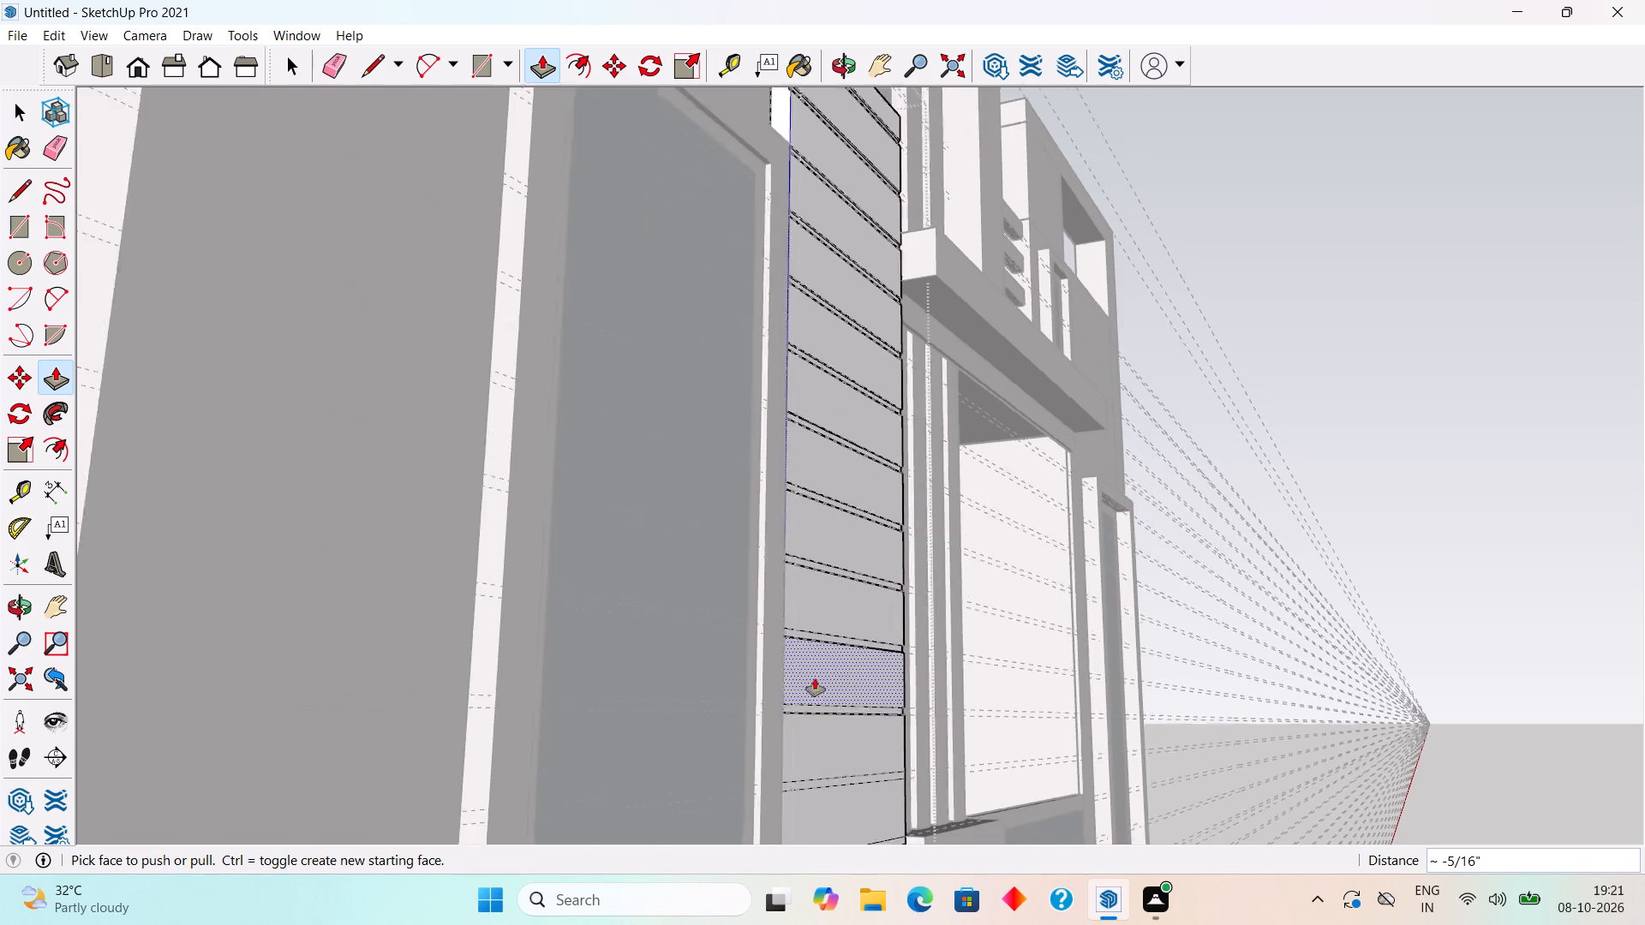
{"action": "scroll", "coordinate": [815, 678], "scroll_direction": "down", "scroll_amount": 4}
{"action": "scroll", "coordinate": [800, 371], "scroll_direction": "down", "scroll_amount": 6}
{"action": "scroll", "coordinate": [855, 546], "scroll_direction": "down", "scroll_amount": 2}
{"action": "scroll", "coordinate": [821, 677], "scroll_direction": "up", "scroll_amount": 12}
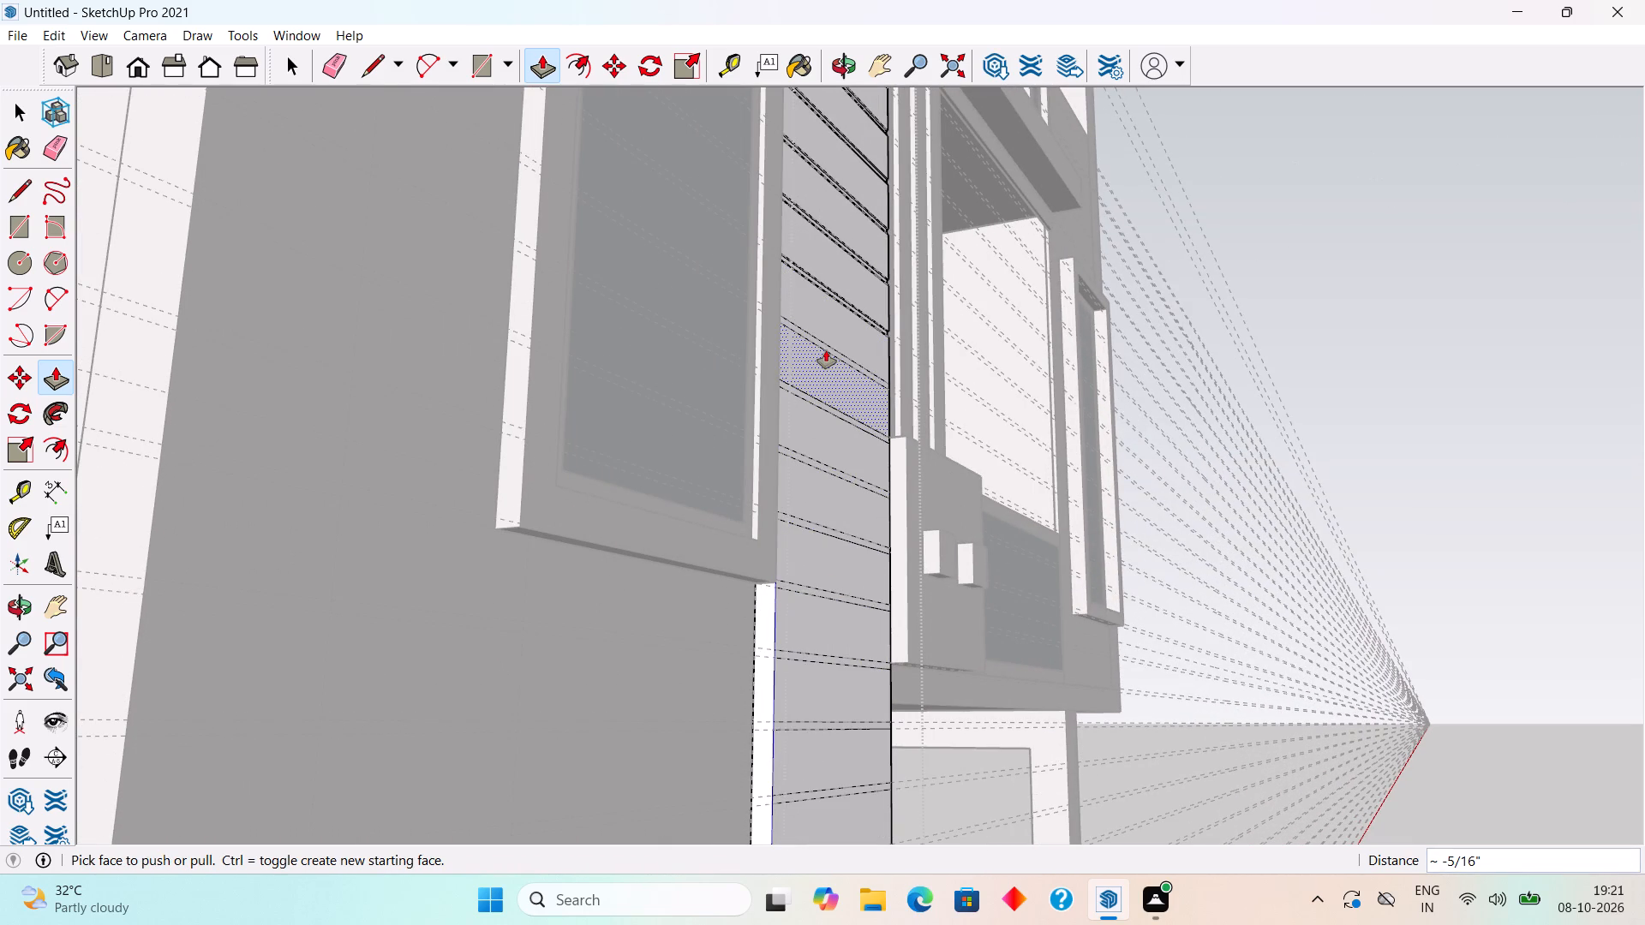
{"action": "left_click", "coordinate": [826, 349]}
{"action": "type", "text": ".3\""}
{"action": "key", "text": "Return"}
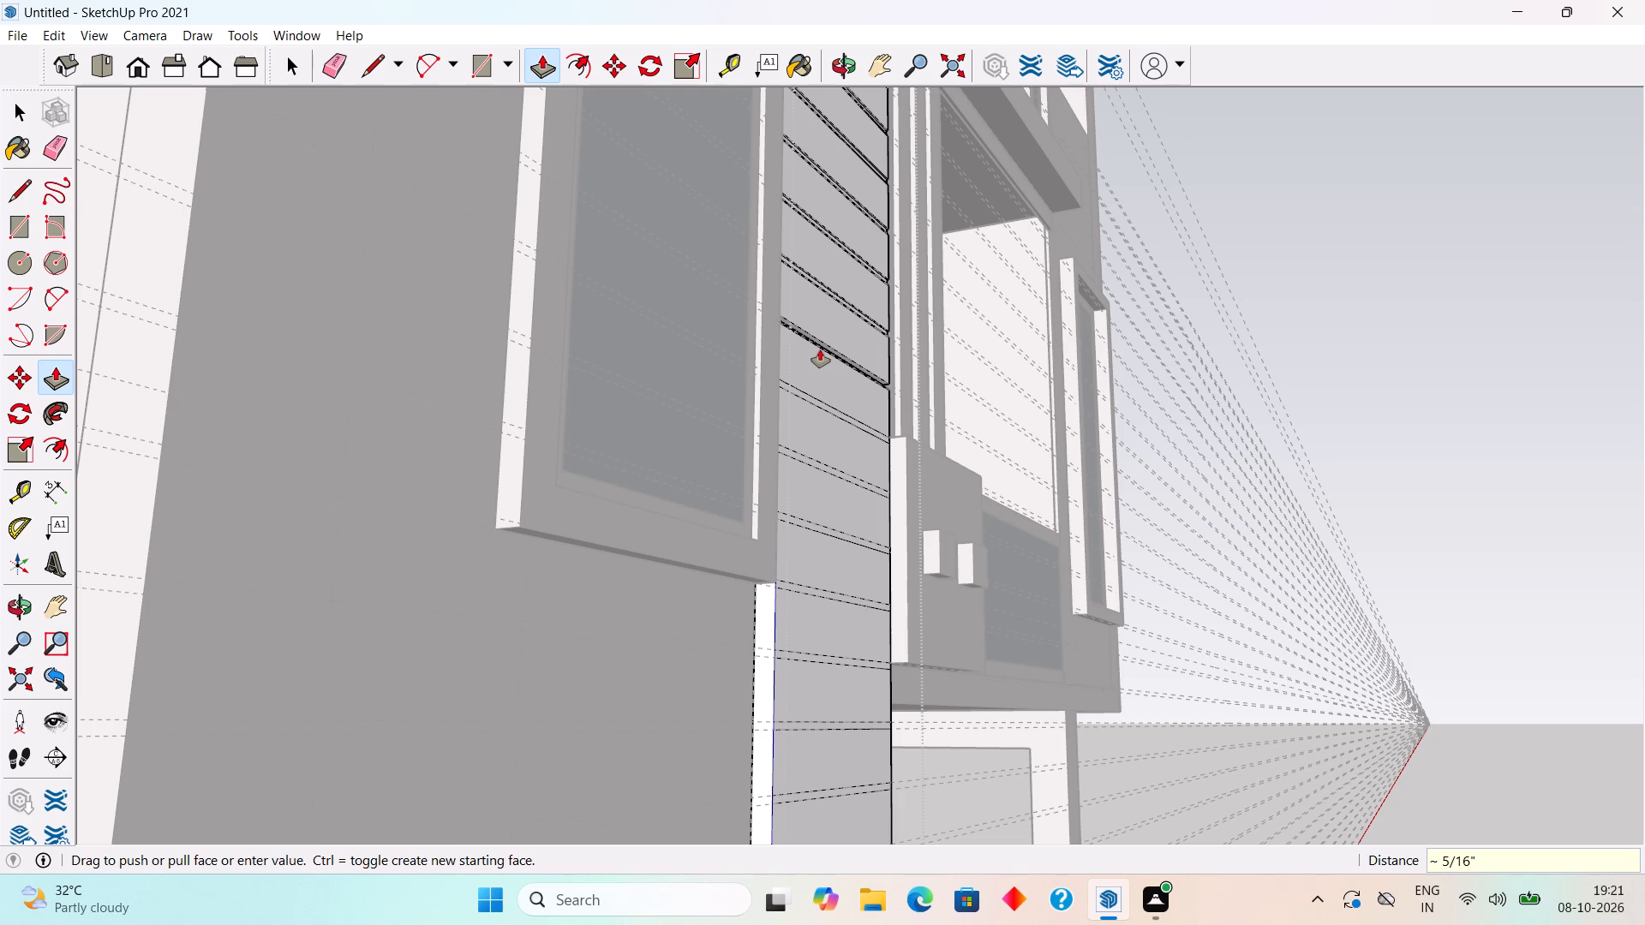
{"action": "left_click", "coordinate": [831, 410]}
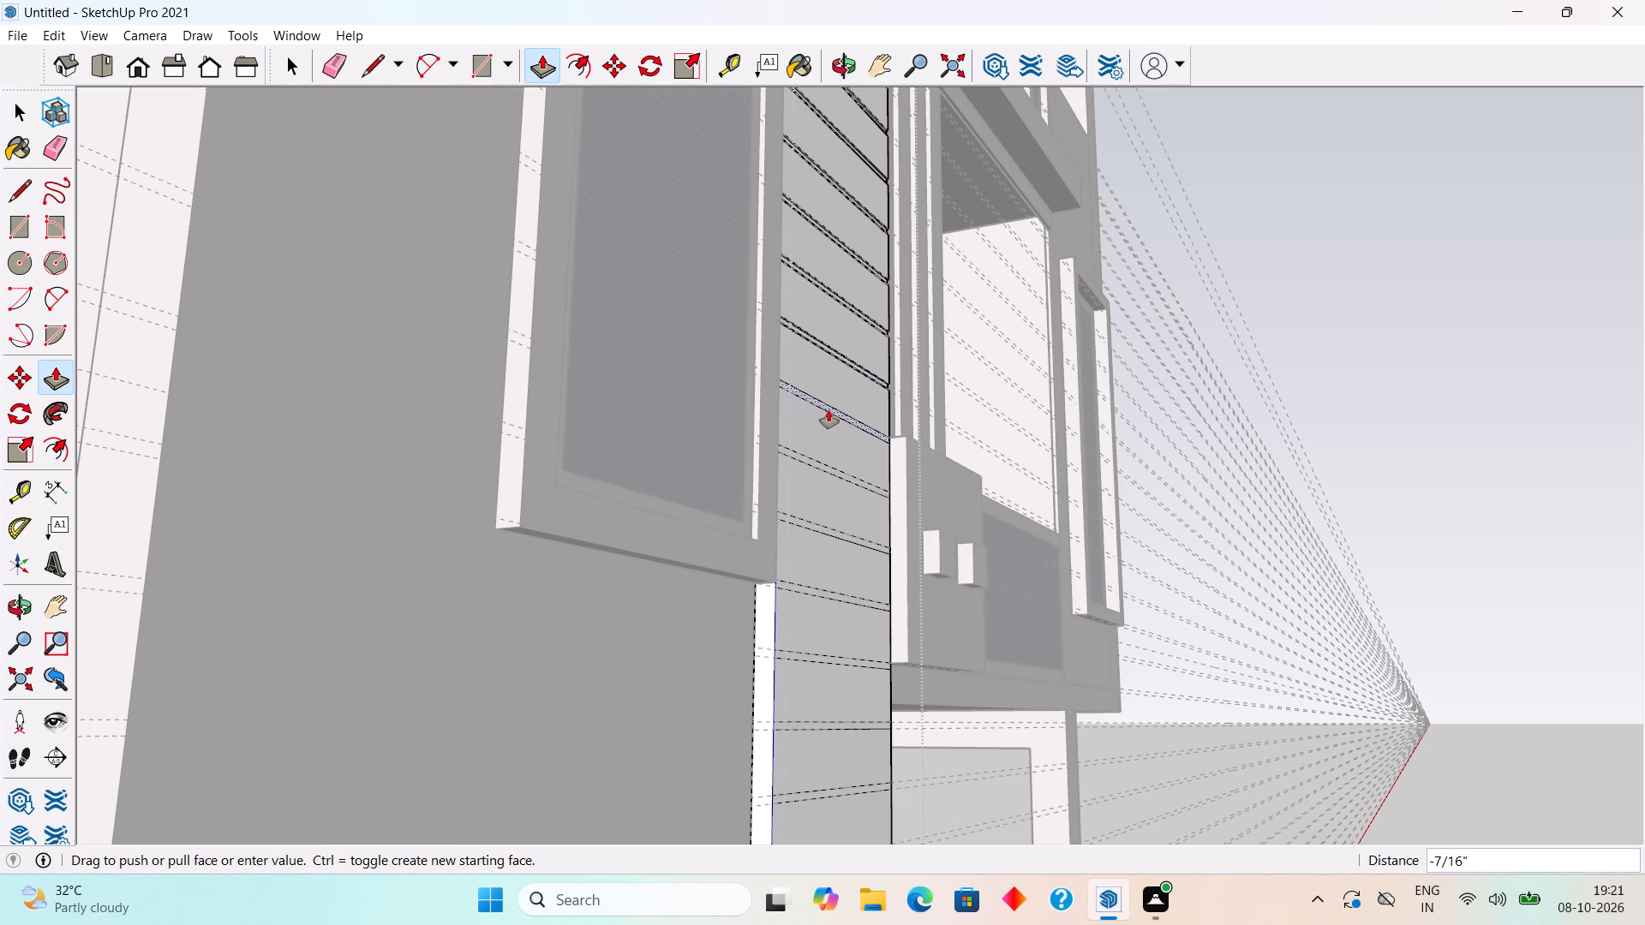
{"action": "type", "text": ".3\""}
{"action": "key", "text": "Return"}
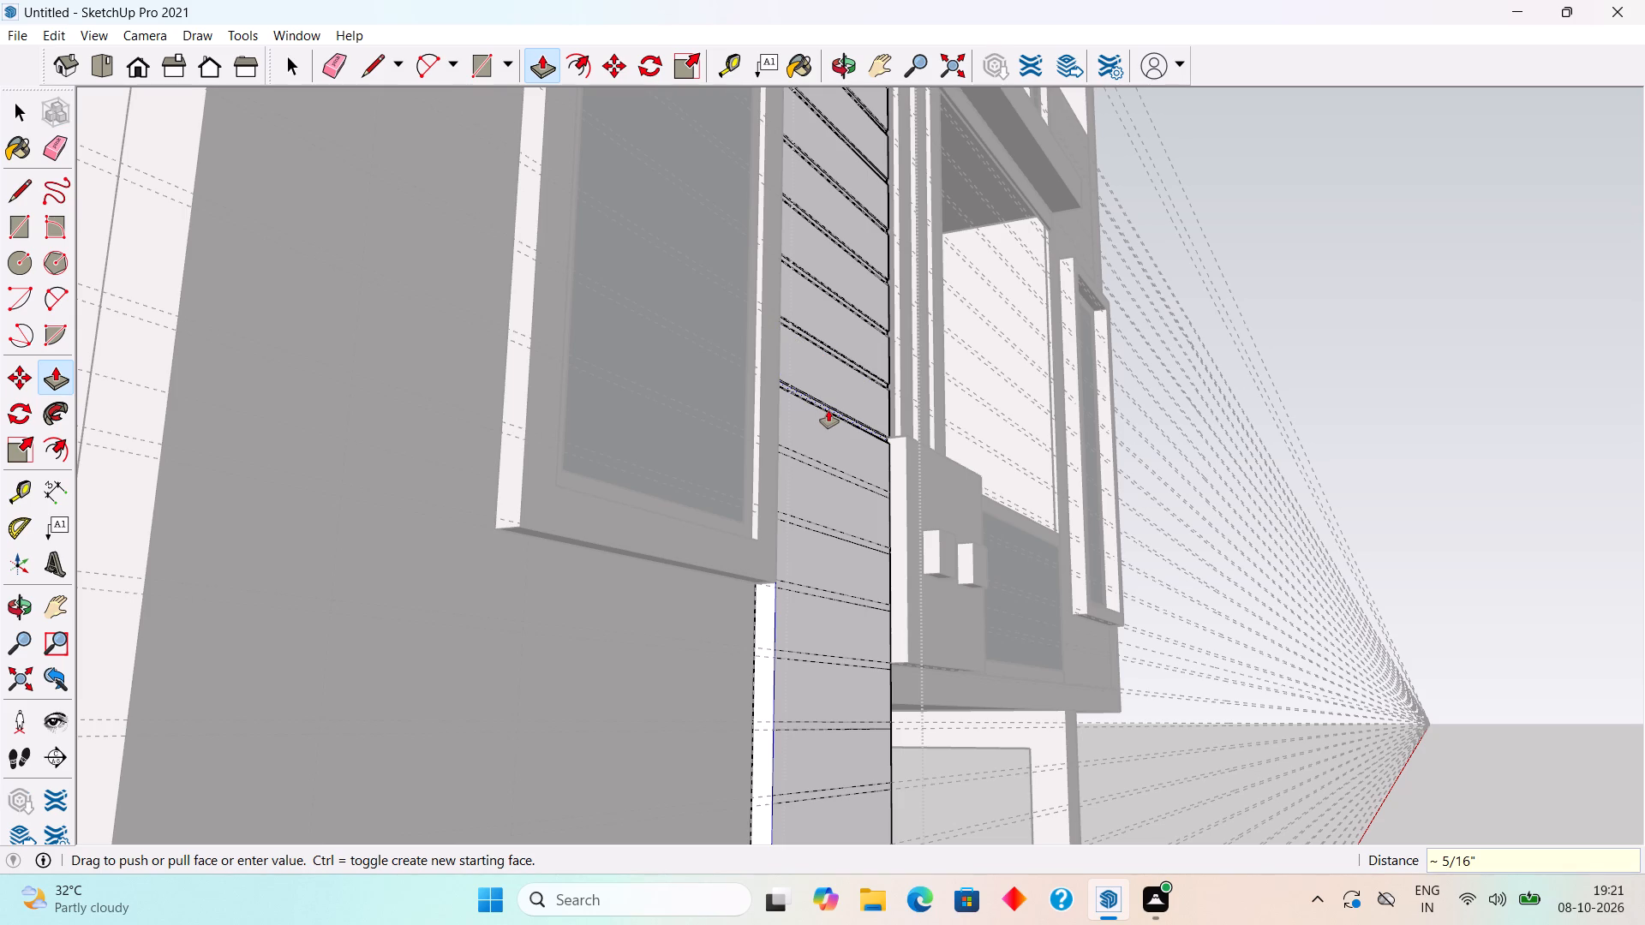
Push the two strips just above the window frame's bottom corner 0.3" inward each.
{"action": "left_click", "coordinate": [834, 472]}
{"action": "type", "text": ".3\""}
{"action": "key", "text": "Return"}
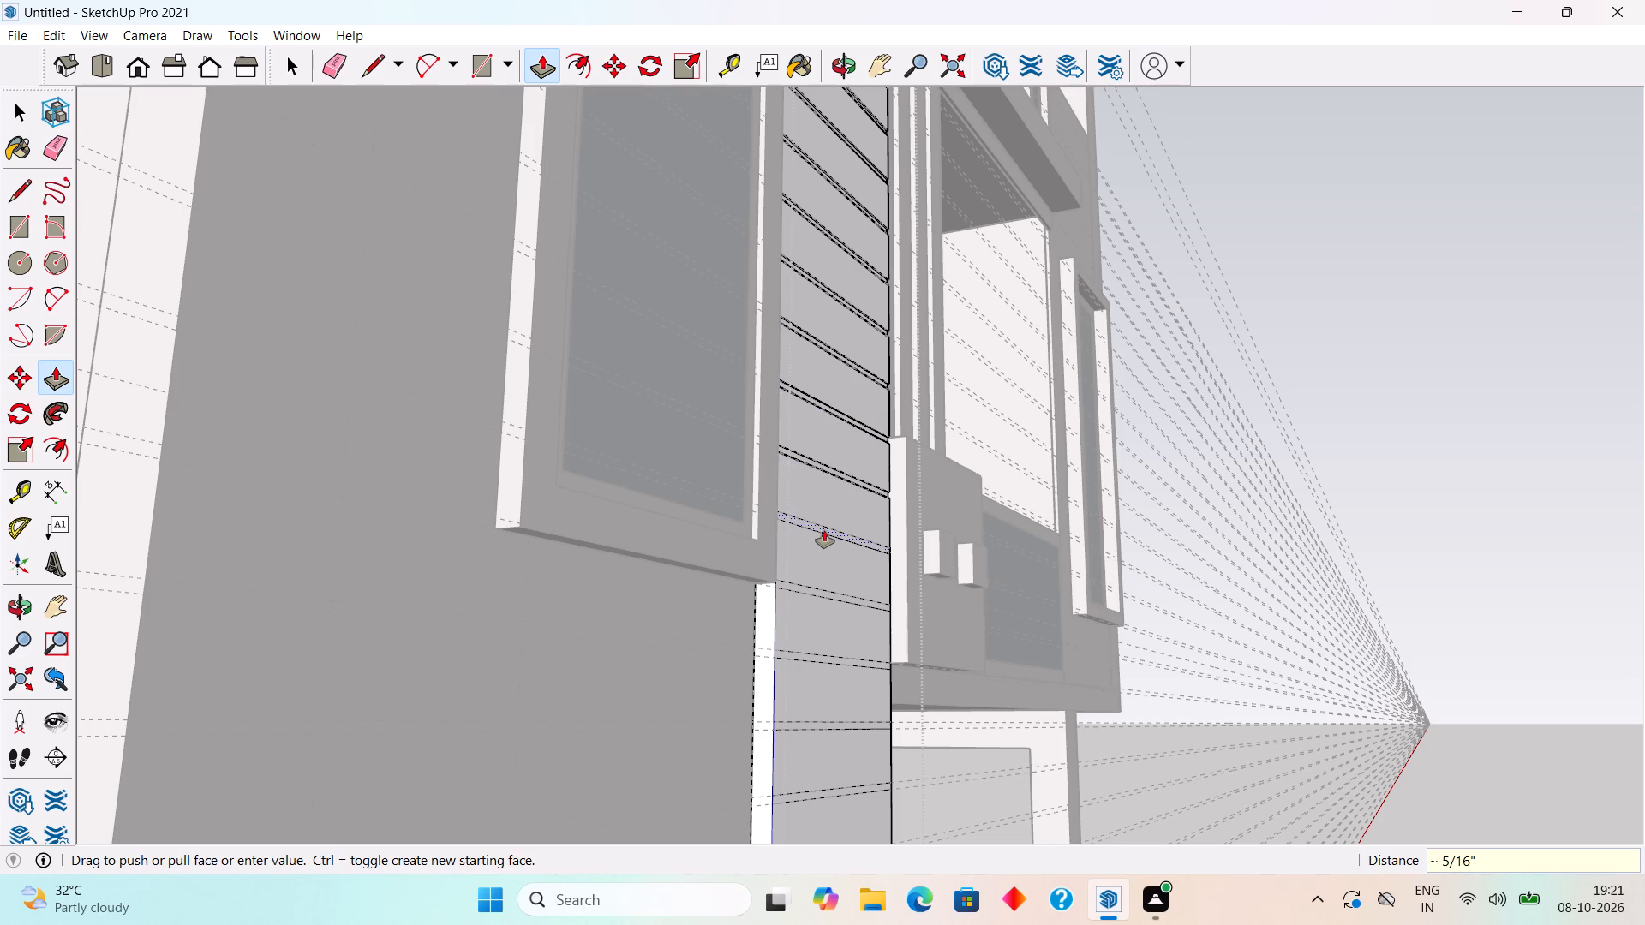
{"action": "left_click", "coordinate": [824, 530]}
{"action": "type", "text": ".3\""}
{"action": "key", "text": "Return"}
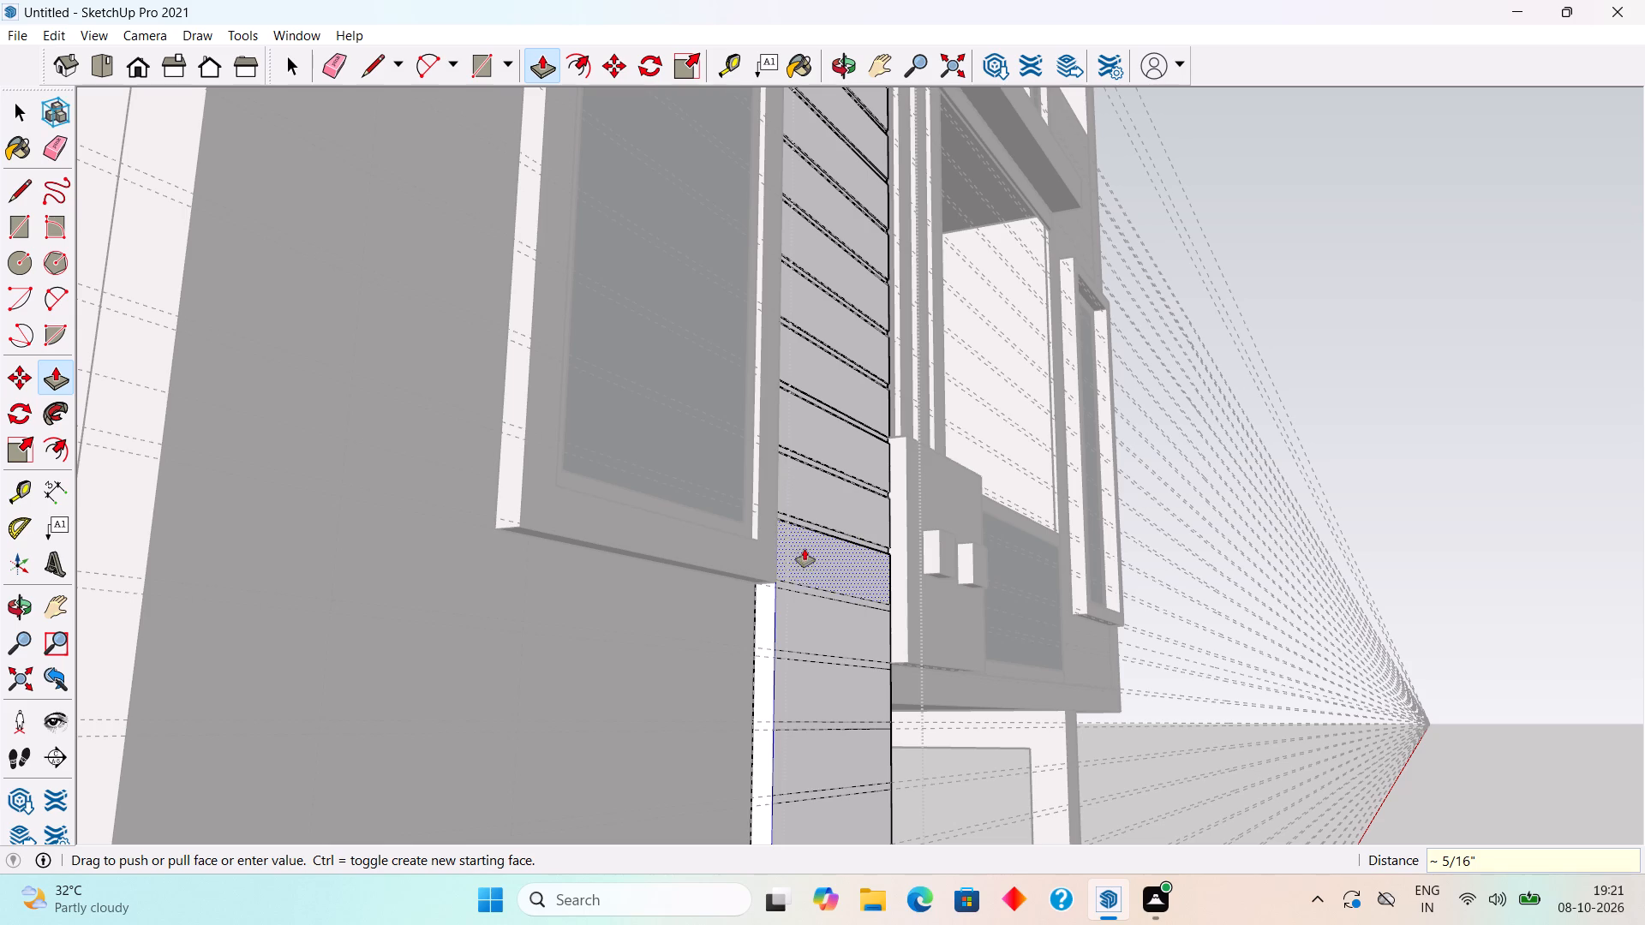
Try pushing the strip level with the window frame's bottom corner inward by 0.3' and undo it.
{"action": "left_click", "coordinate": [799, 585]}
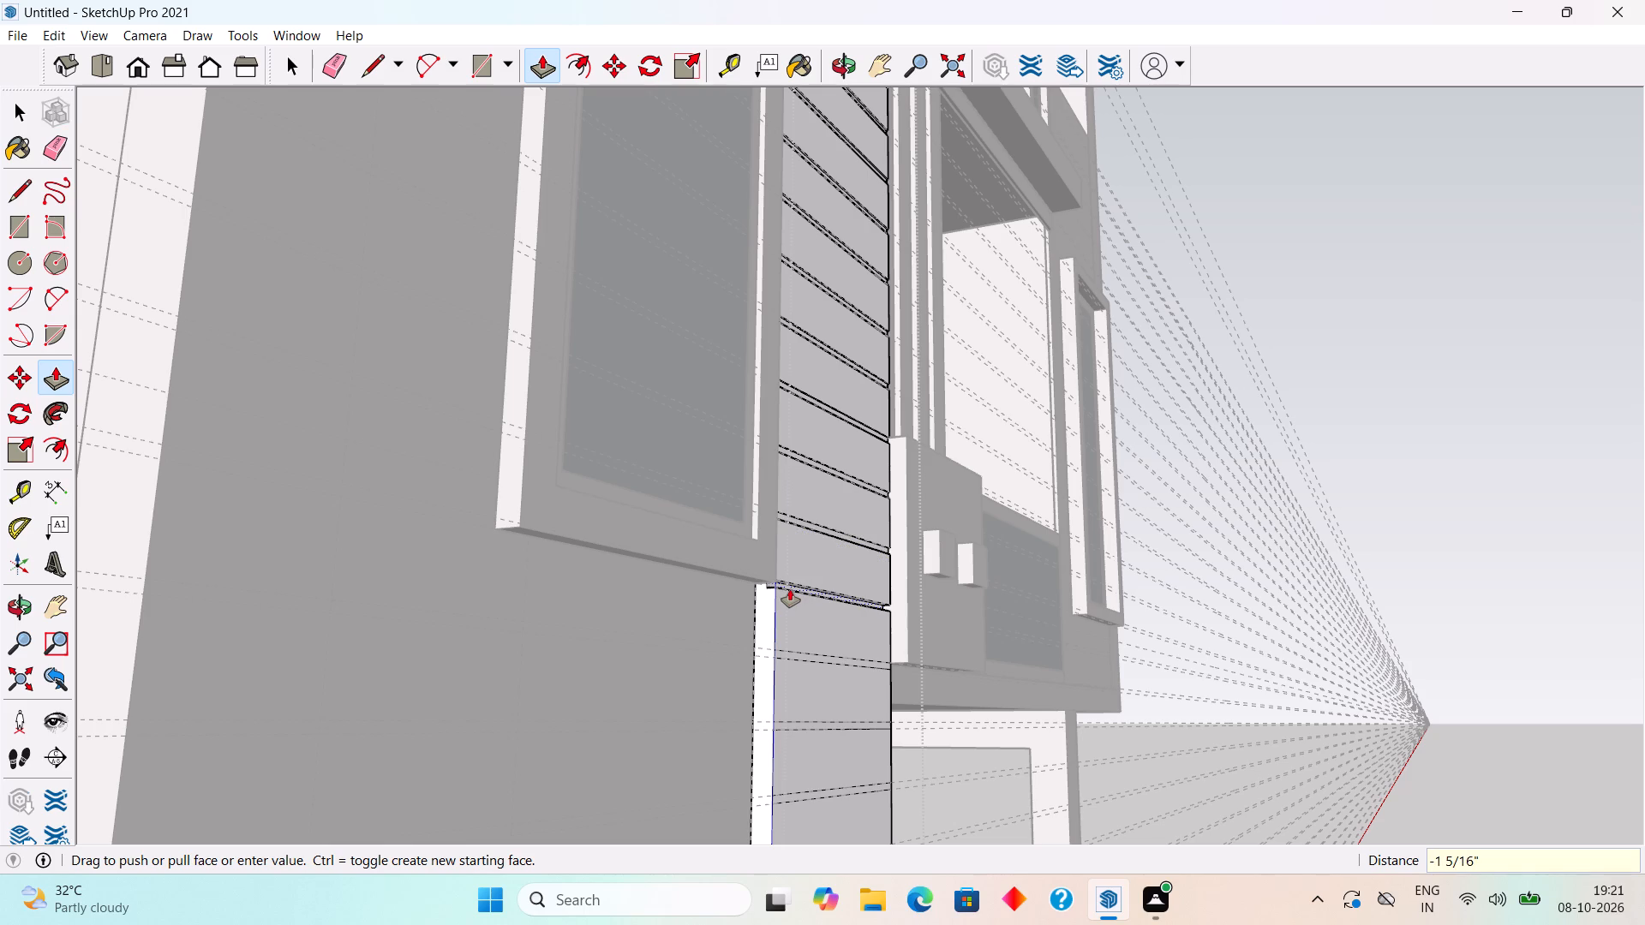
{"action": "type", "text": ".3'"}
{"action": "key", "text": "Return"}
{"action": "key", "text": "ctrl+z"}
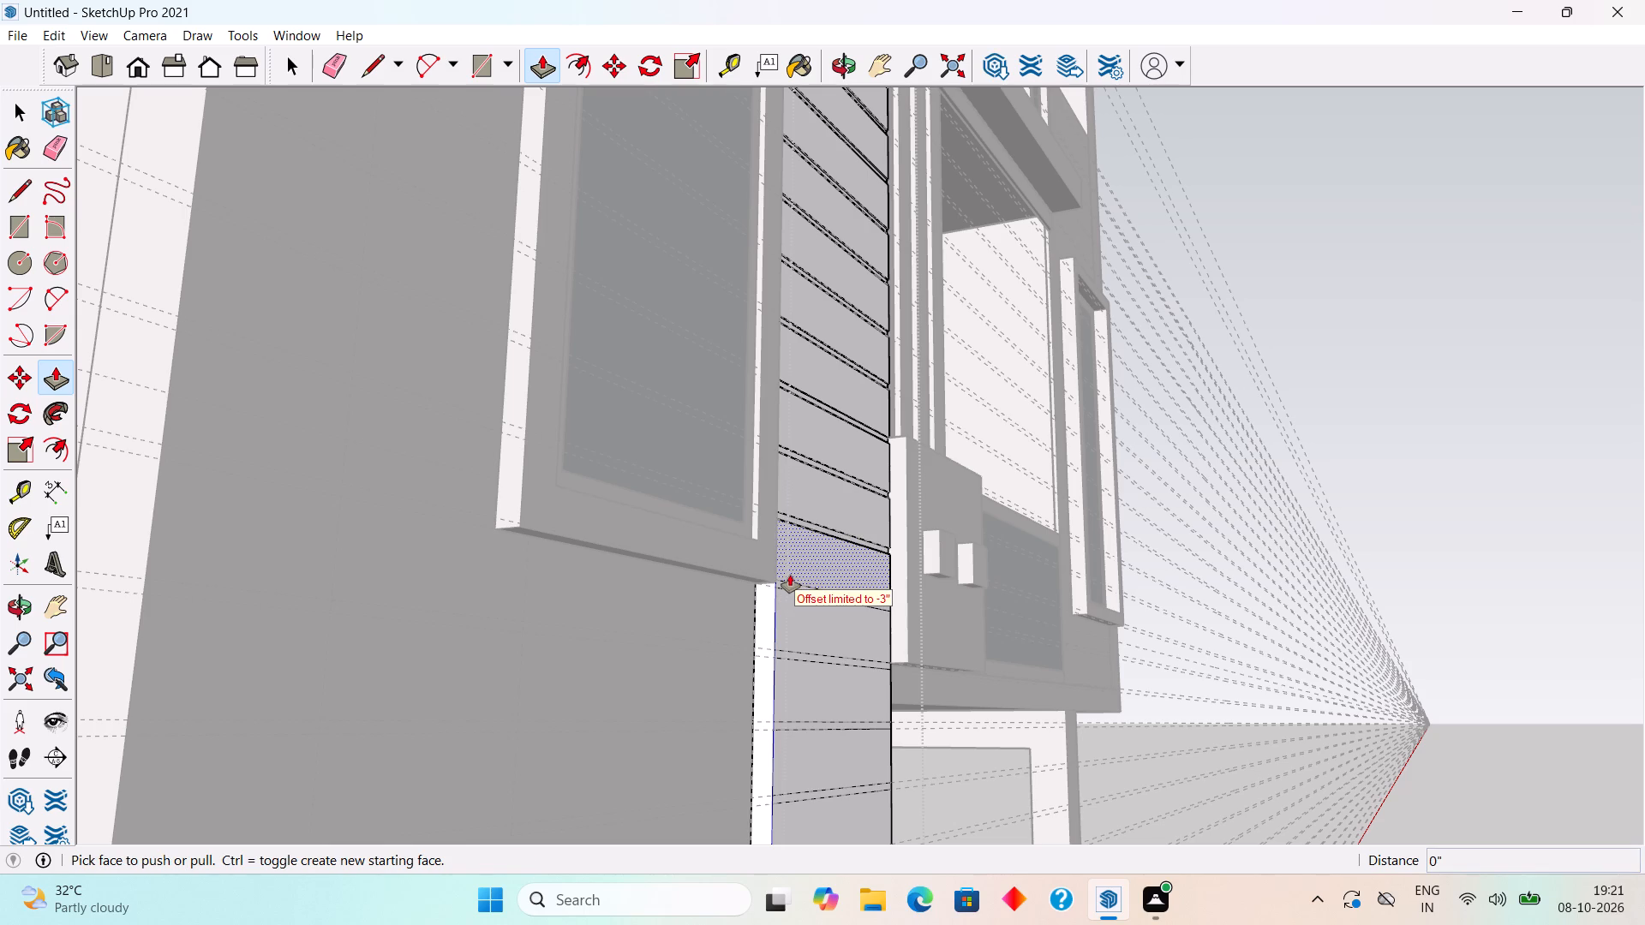
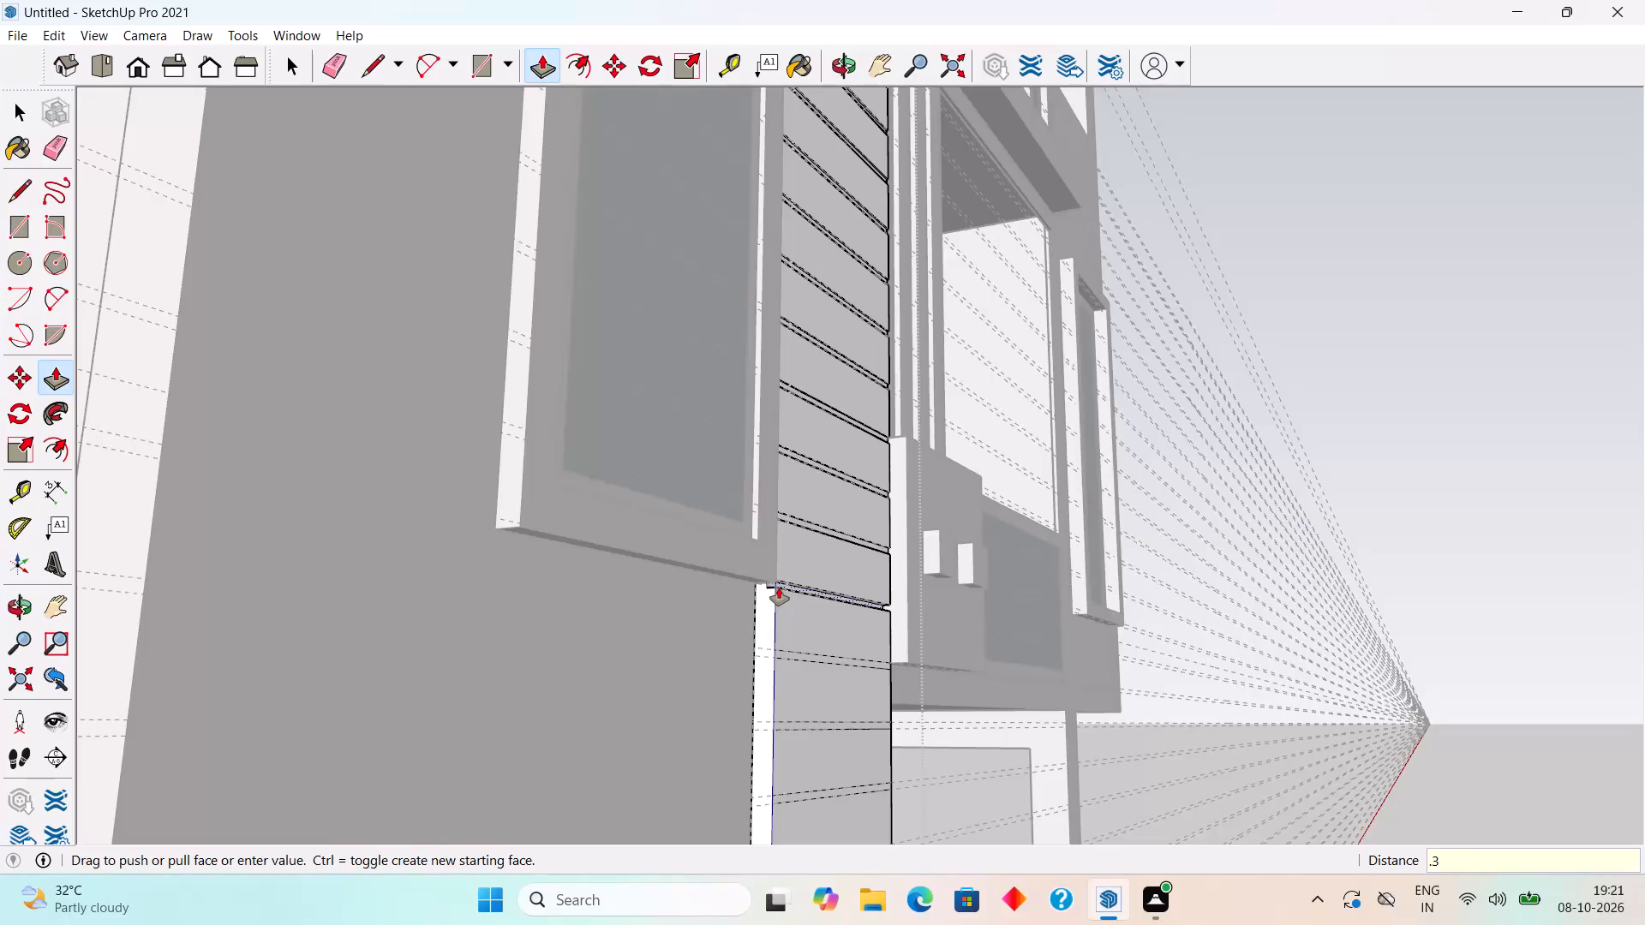
Push the strip level with the window frame's bottom corner 0.3" inward.
{"action": "key", "text": "Return"}
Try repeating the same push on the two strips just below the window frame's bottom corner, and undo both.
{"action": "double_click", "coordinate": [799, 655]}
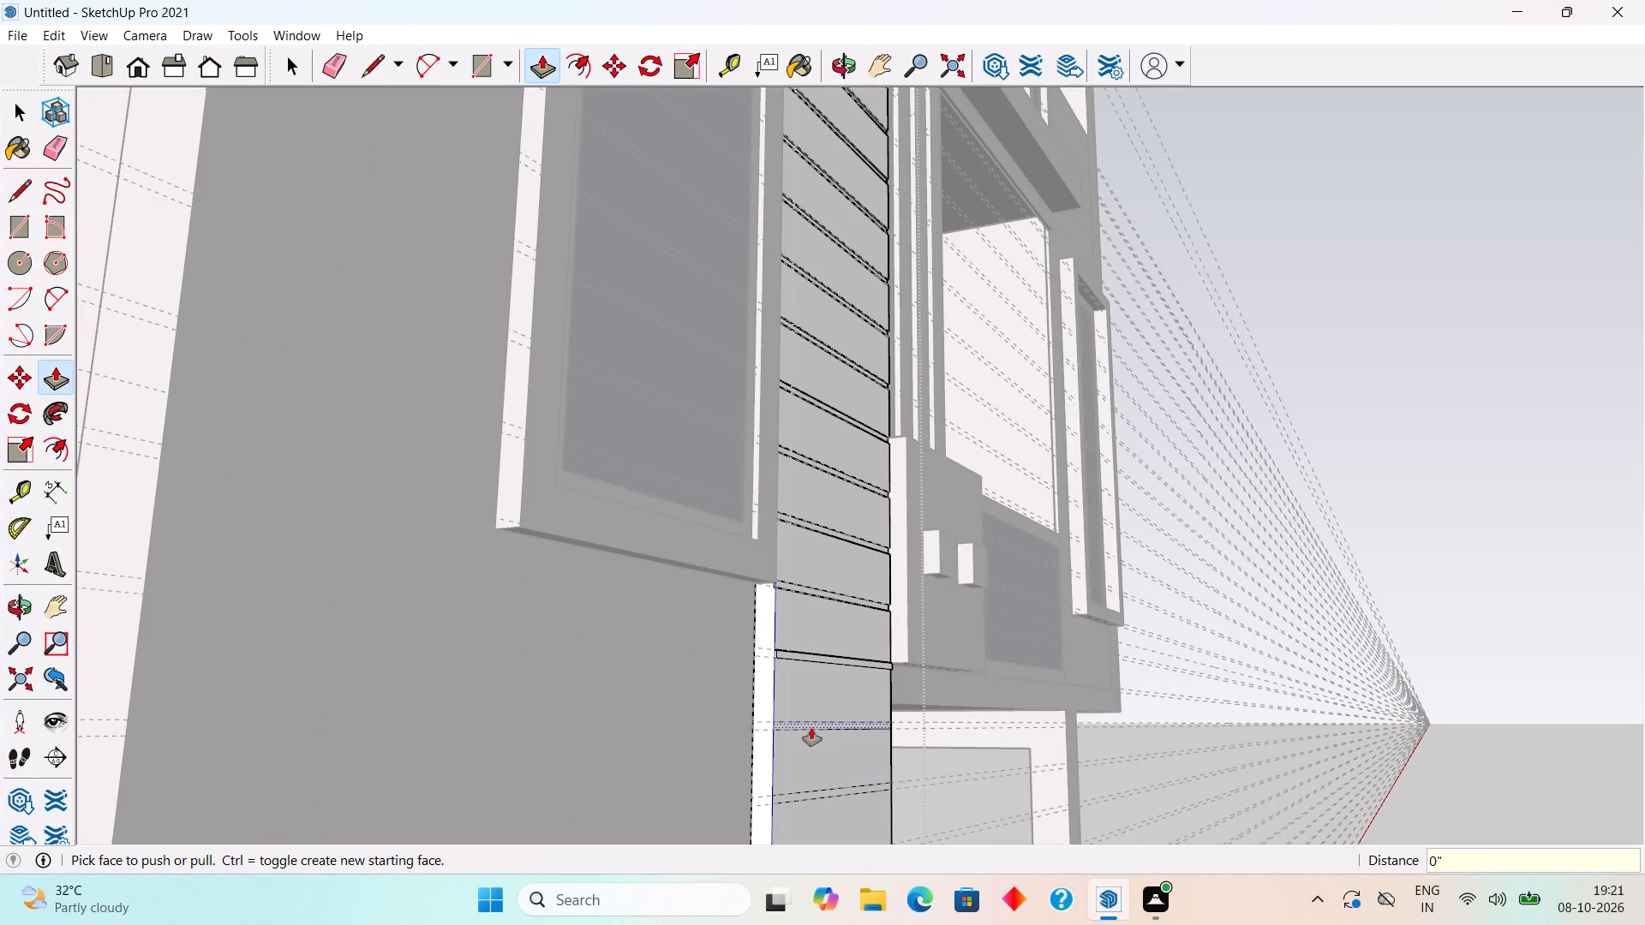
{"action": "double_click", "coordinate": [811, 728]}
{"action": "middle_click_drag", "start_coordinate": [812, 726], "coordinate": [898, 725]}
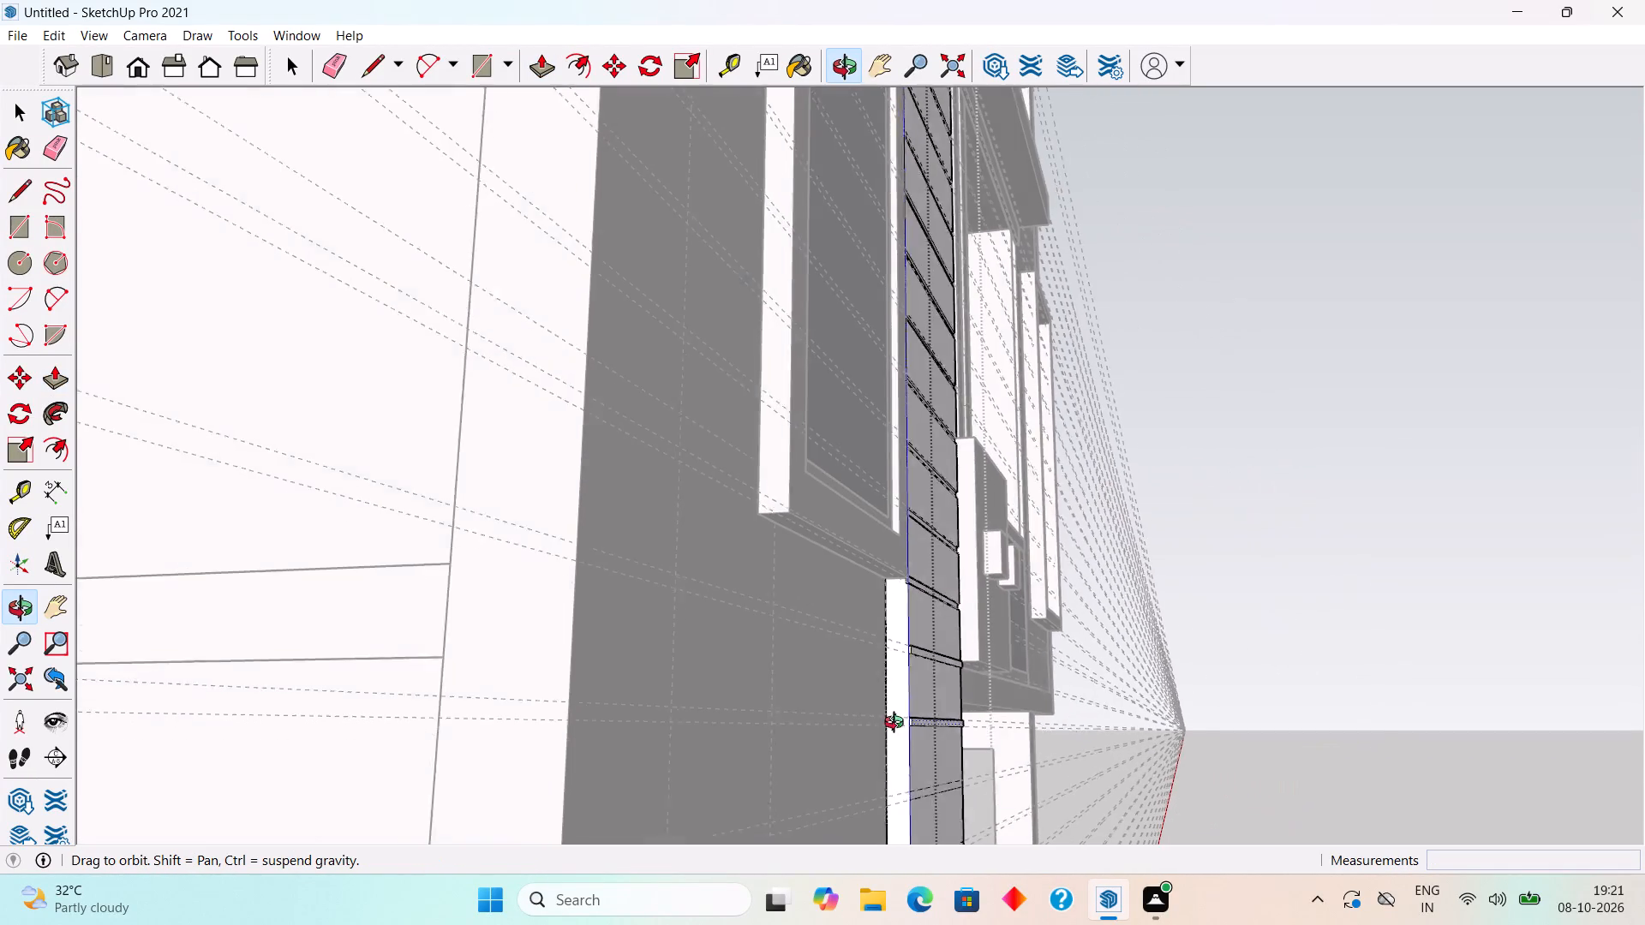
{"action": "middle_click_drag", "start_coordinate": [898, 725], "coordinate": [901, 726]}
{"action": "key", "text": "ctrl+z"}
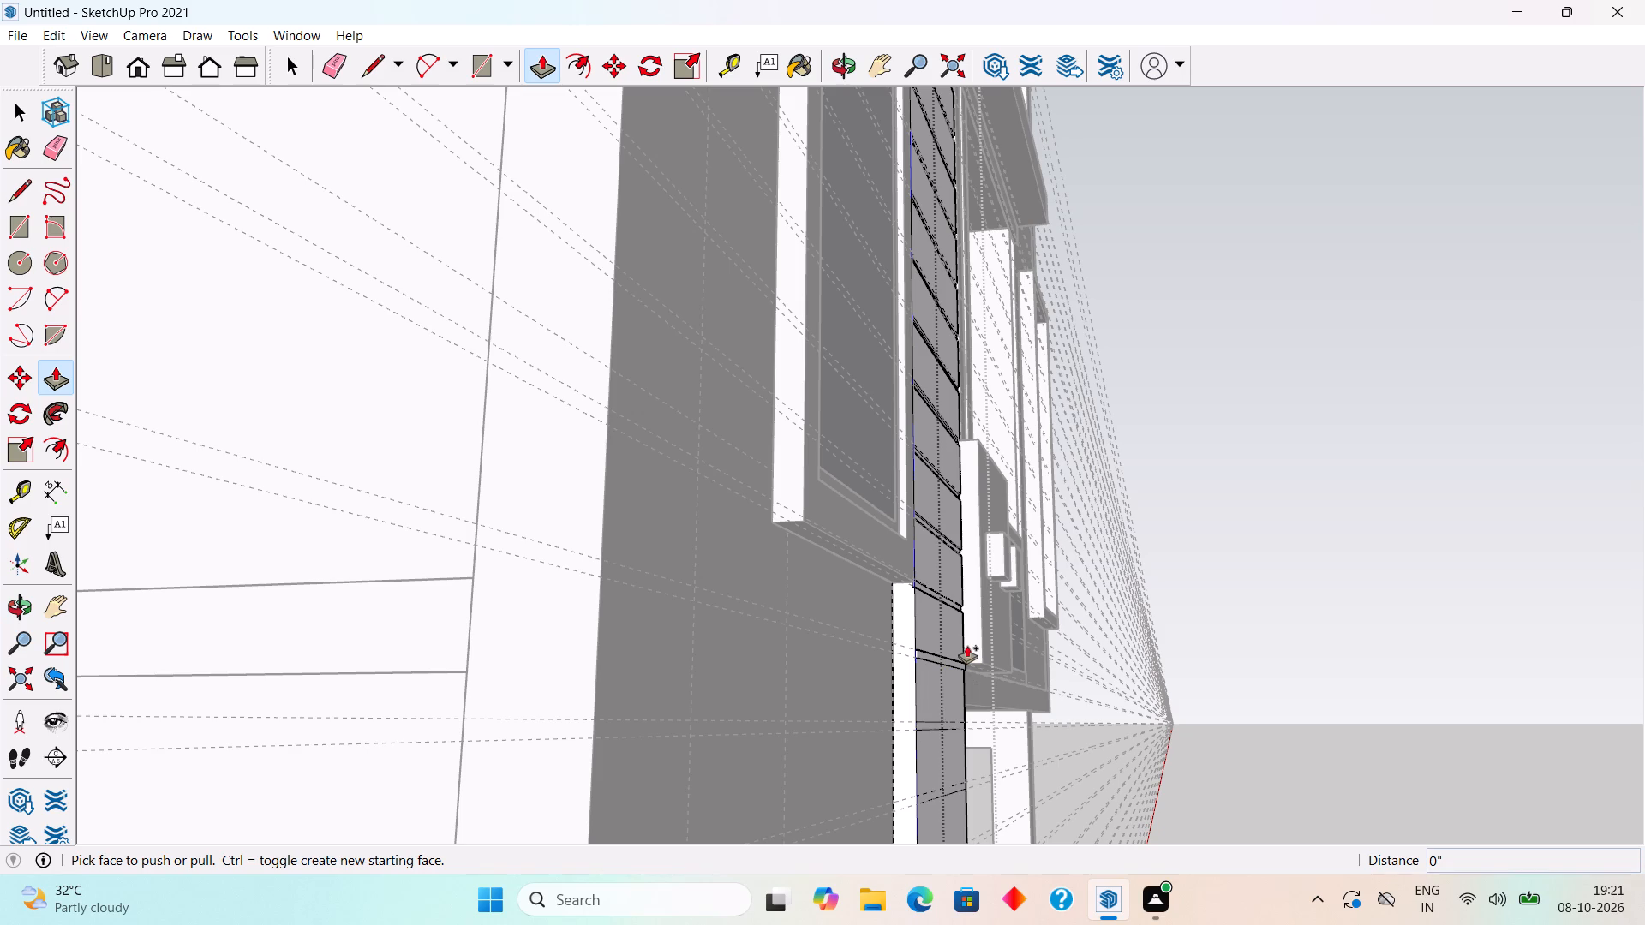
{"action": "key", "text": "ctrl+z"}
Push the two strips just below the window frame's bottom corner 0.3" inward each.
{"action": "left_click", "coordinate": [926, 653]}
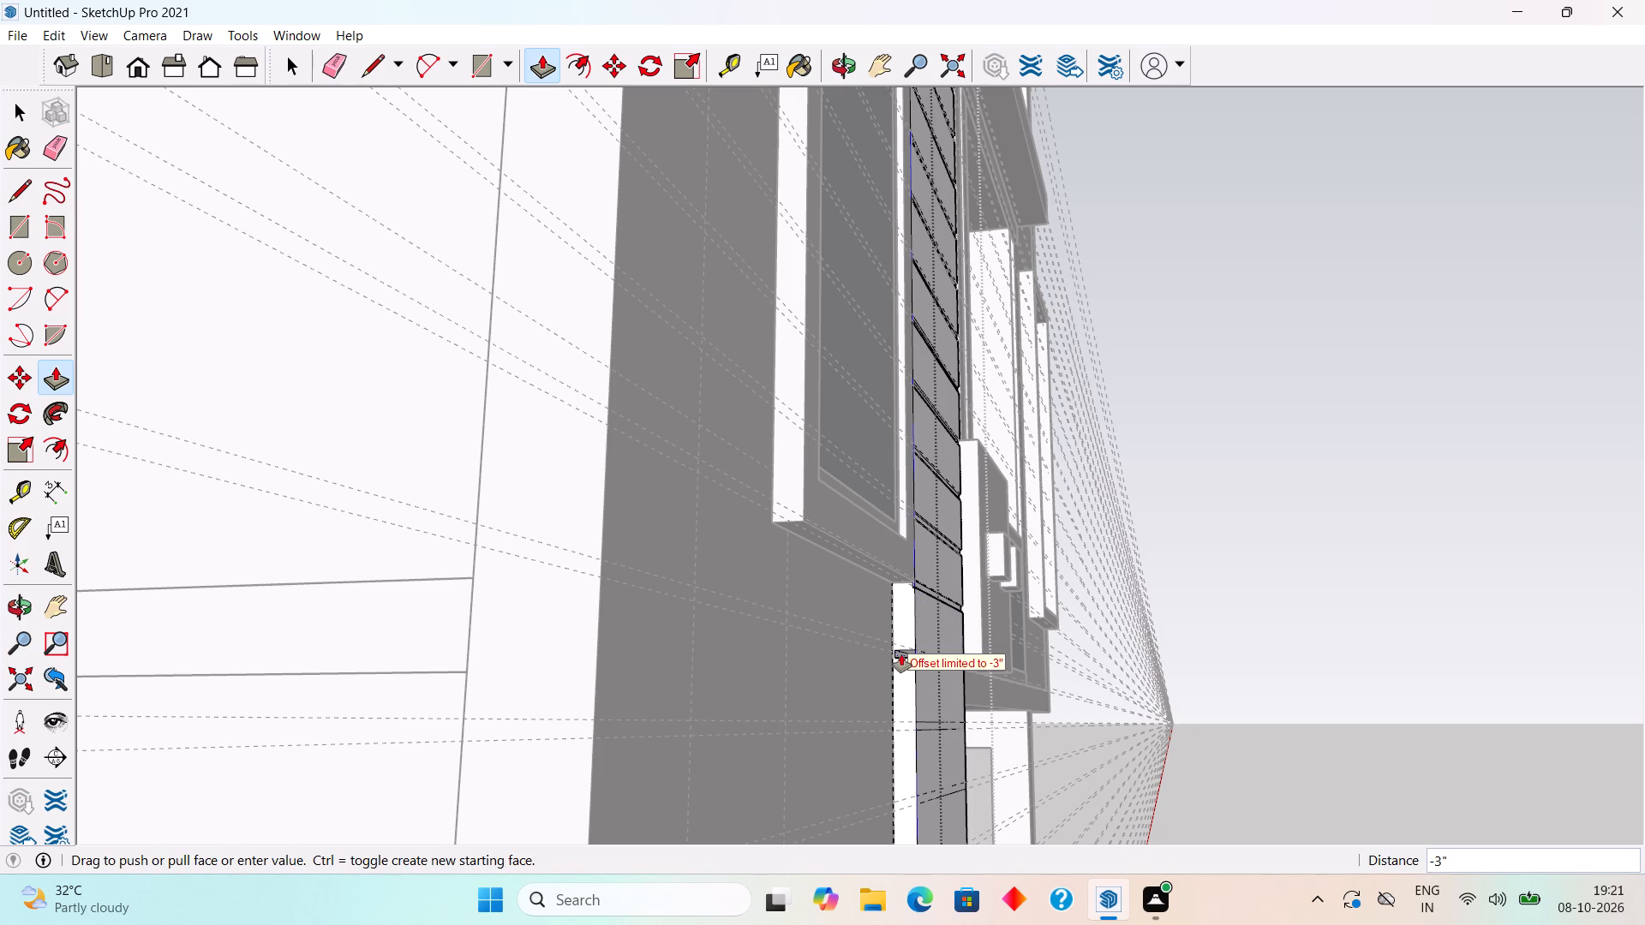
{"action": "type", "text": ".3\""}
{"action": "key", "text": "Return"}
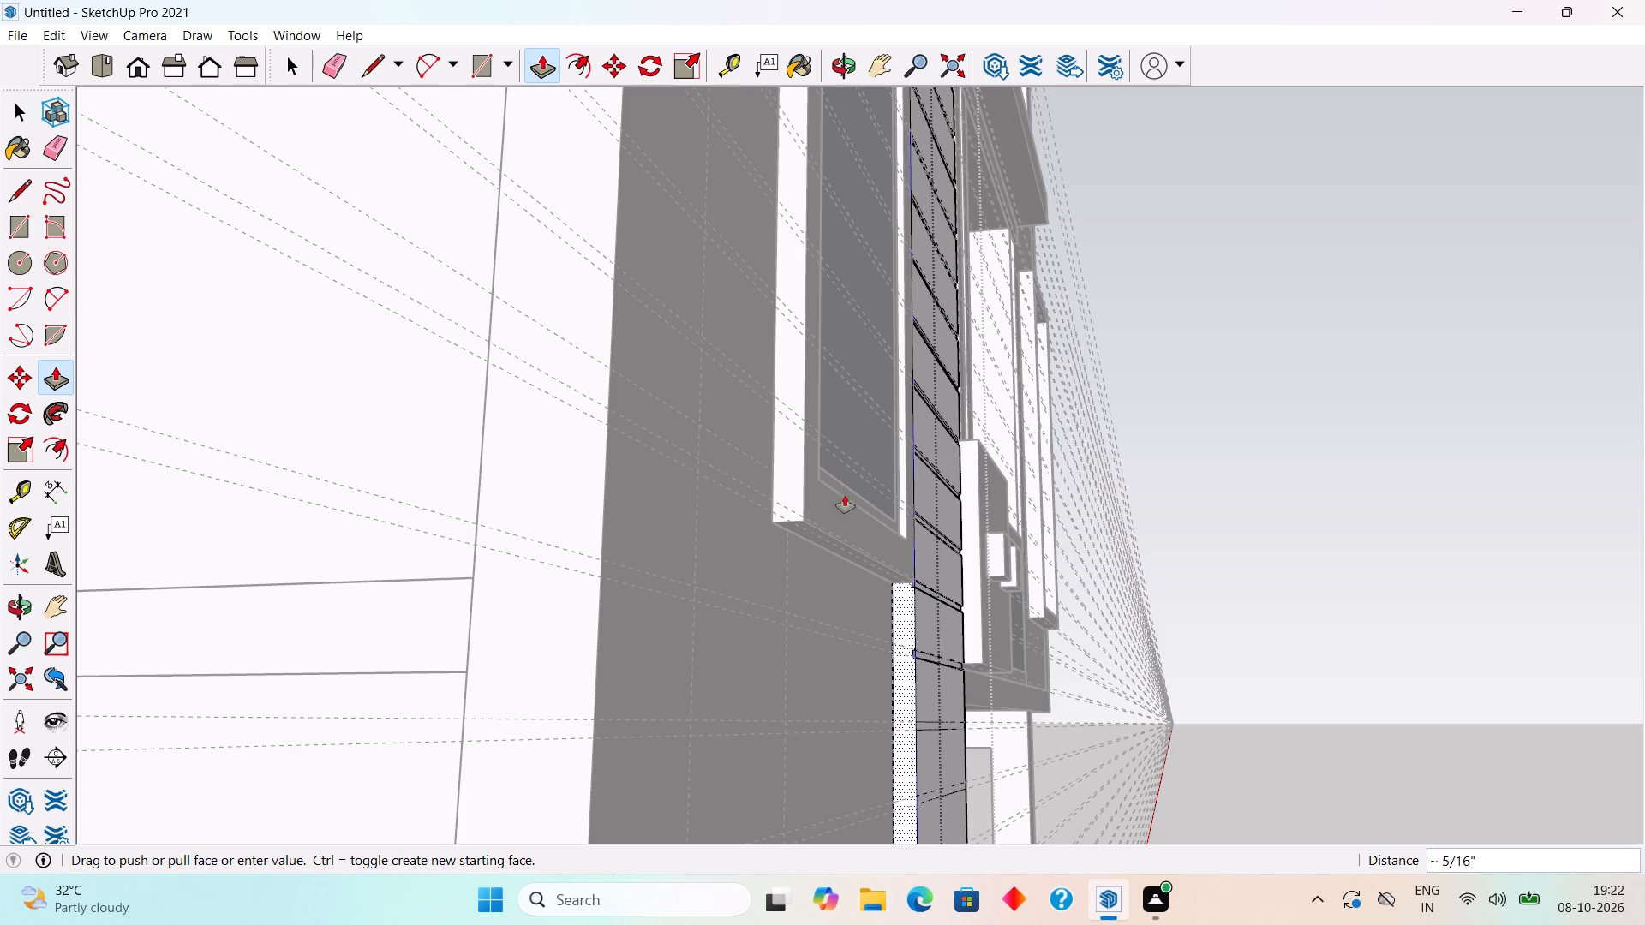
{"action": "scroll", "coordinate": [833, 438], "scroll_direction": "down", "scroll_amount": 12}
{"action": "scroll", "coordinate": [924, 633], "scroll_direction": "up", "scroll_amount": 5}
{"action": "scroll", "coordinate": [852, 575], "scroll_direction": "up", "scroll_amount": 5}
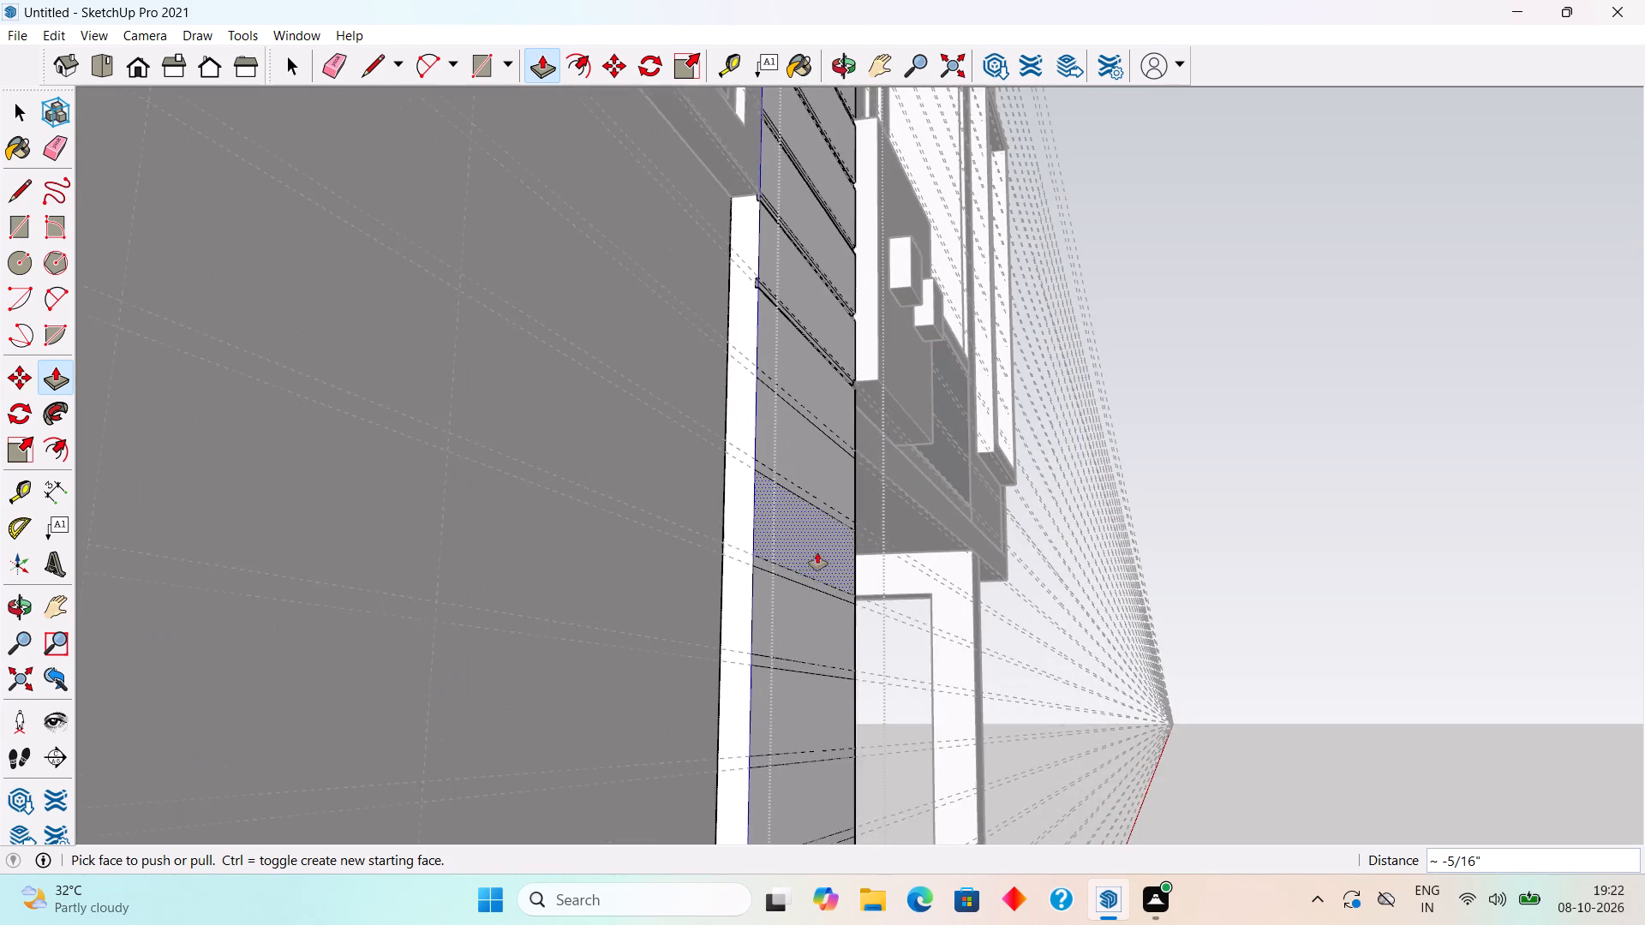
{"action": "left_click", "coordinate": [758, 354]}
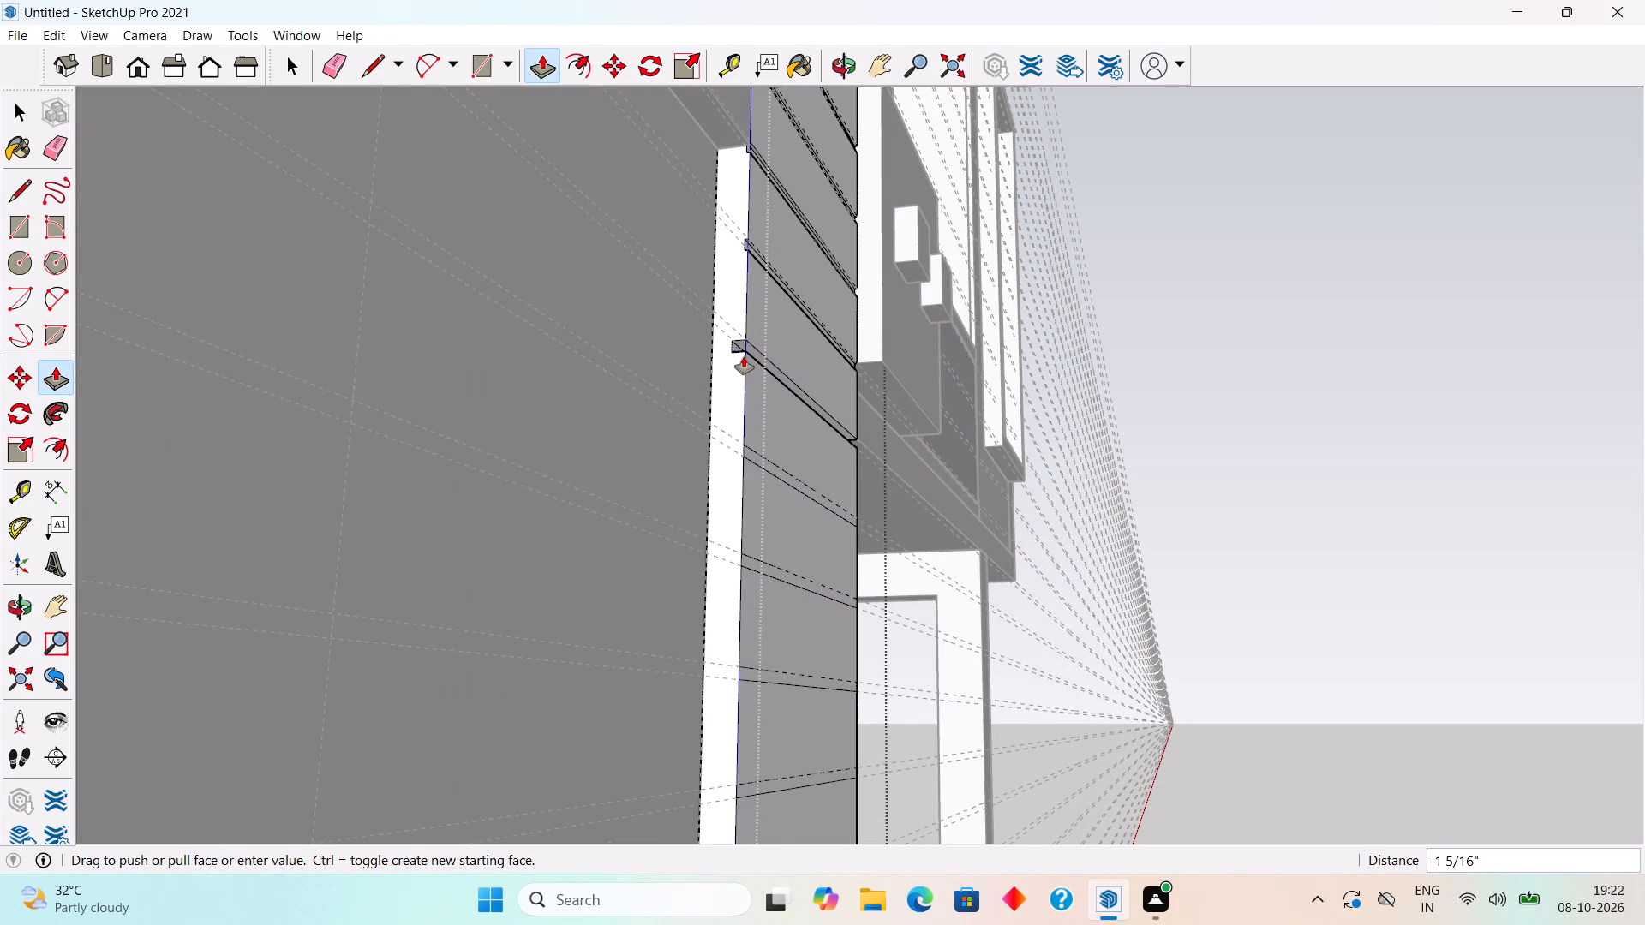
{"action": "type", "text": ".3\""}
{"action": "key", "text": "Return"}
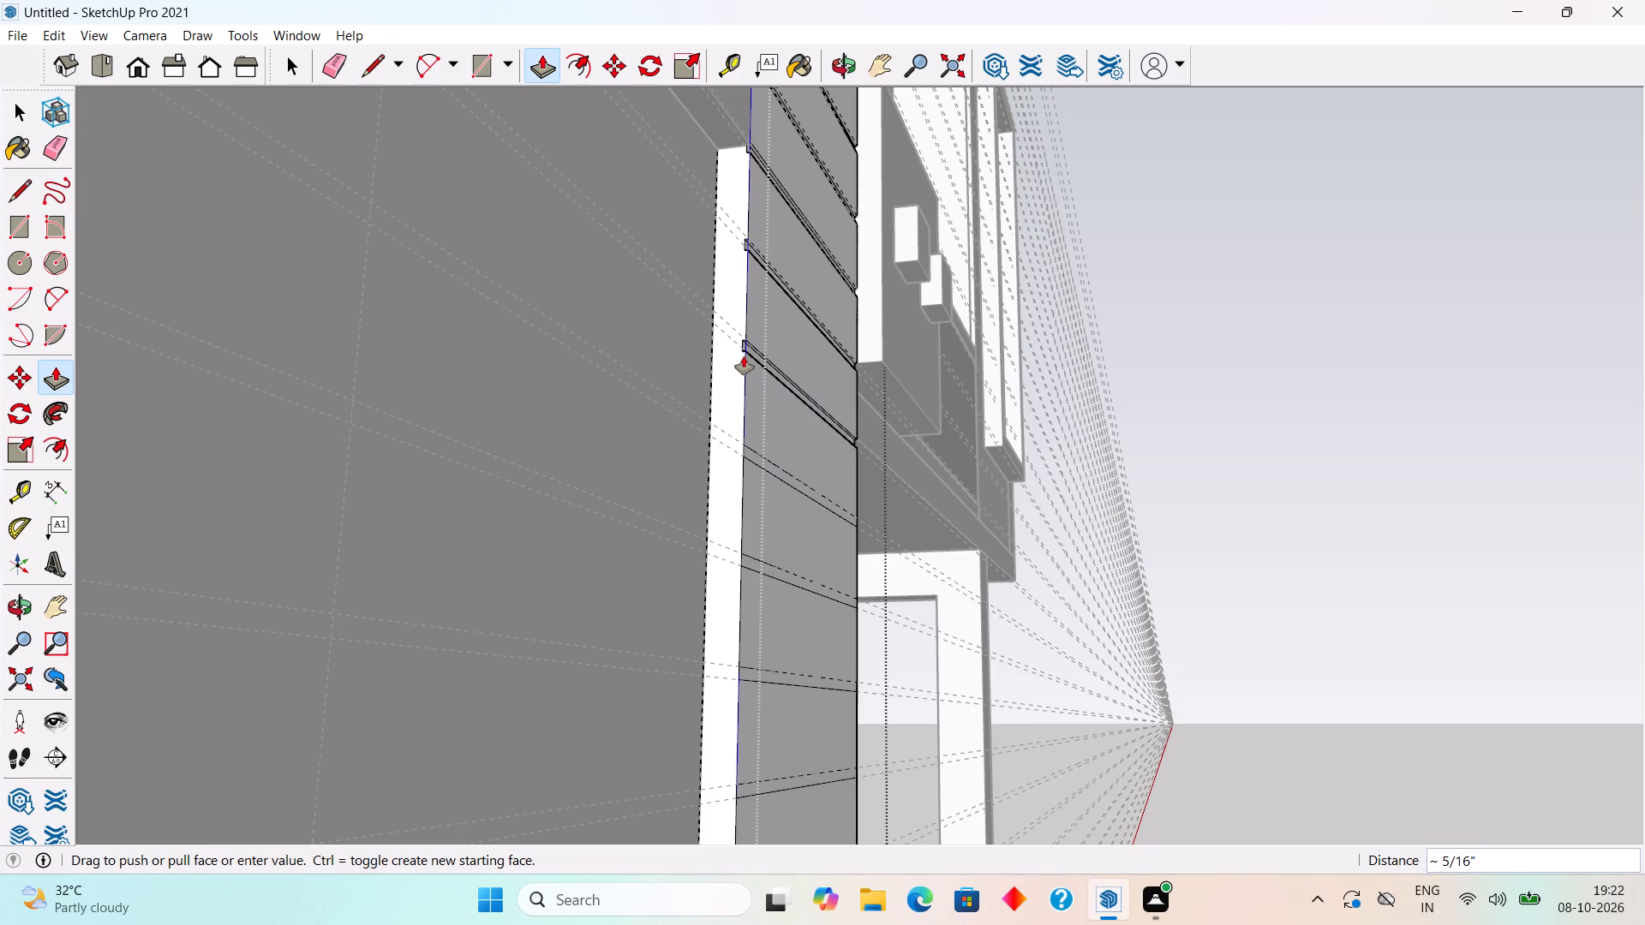
Recess the third, fourth and fifth strips below the window frame's bottom corner by 0.3" each with Push/Pull.
{"action": "left_click", "coordinate": [753, 453]}
{"action": "type", "text": ".3\""}
{"action": "key", "text": "Return"}
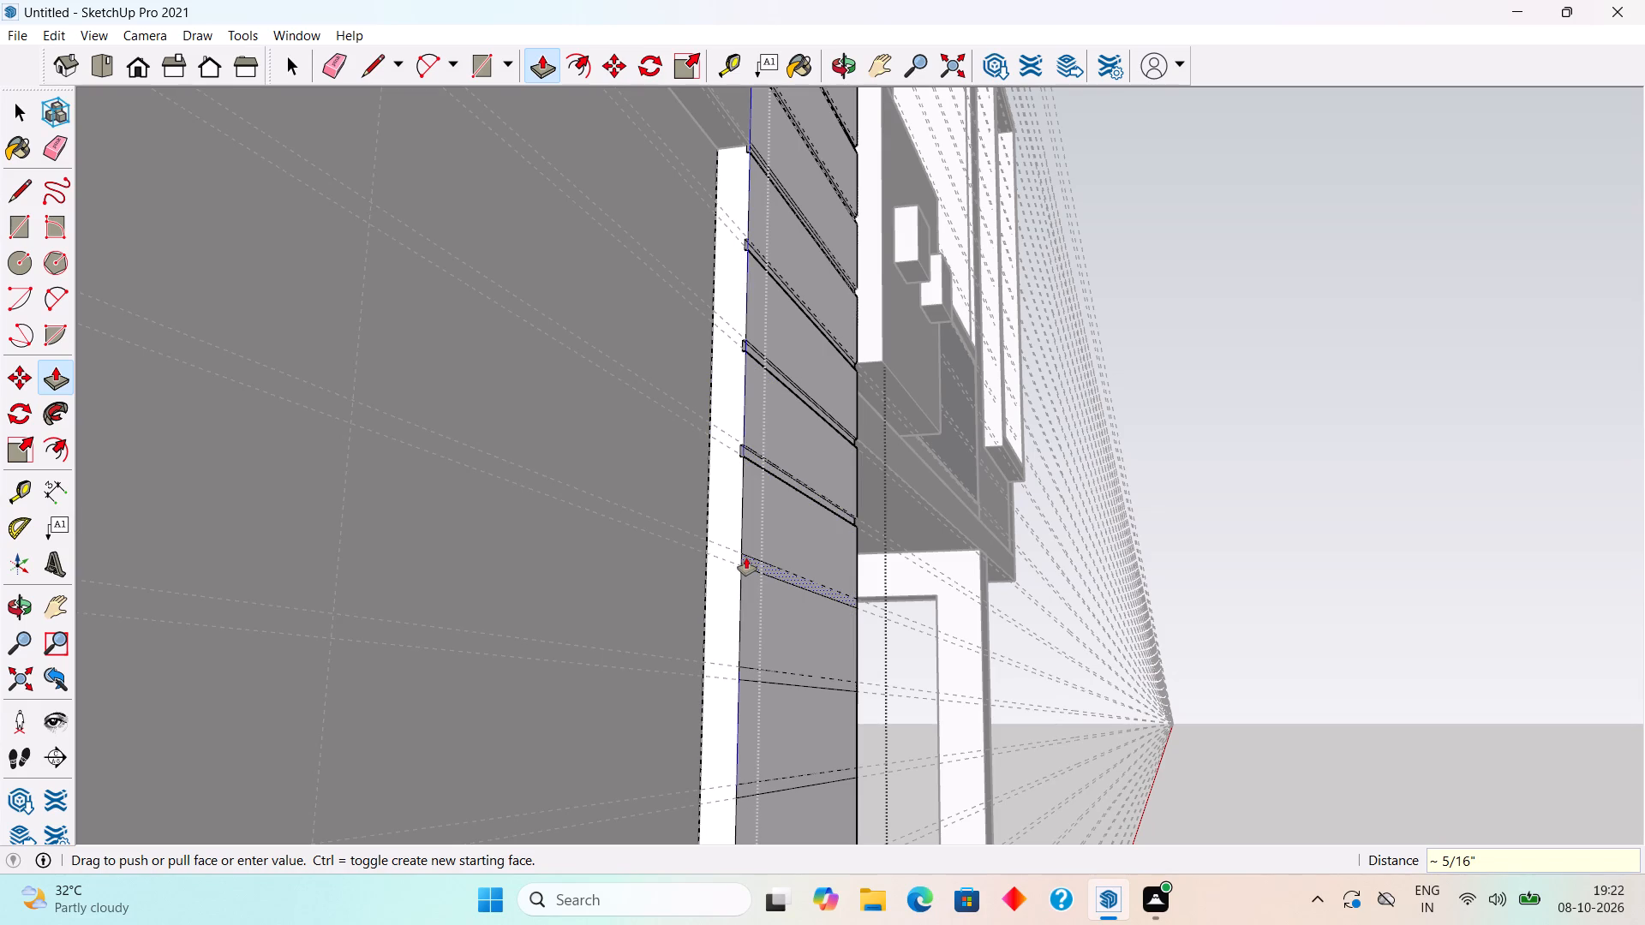
{"action": "left_click", "coordinate": [745, 561]}
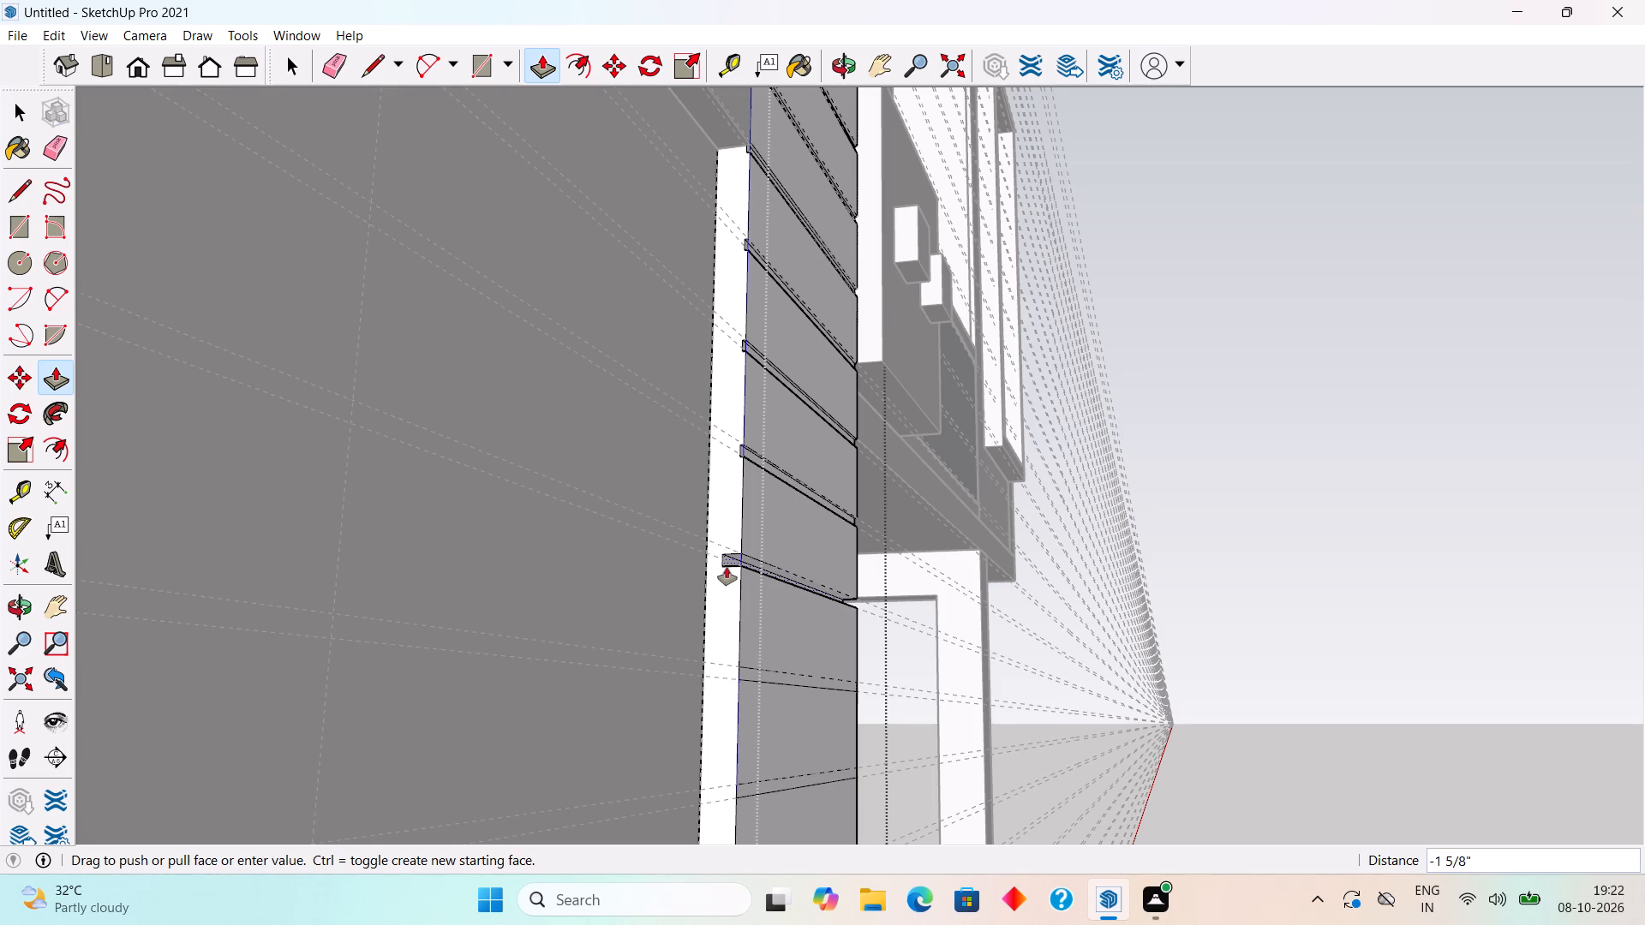
{"action": "type", "text": ".3\""}
{"action": "key", "text": "Return"}
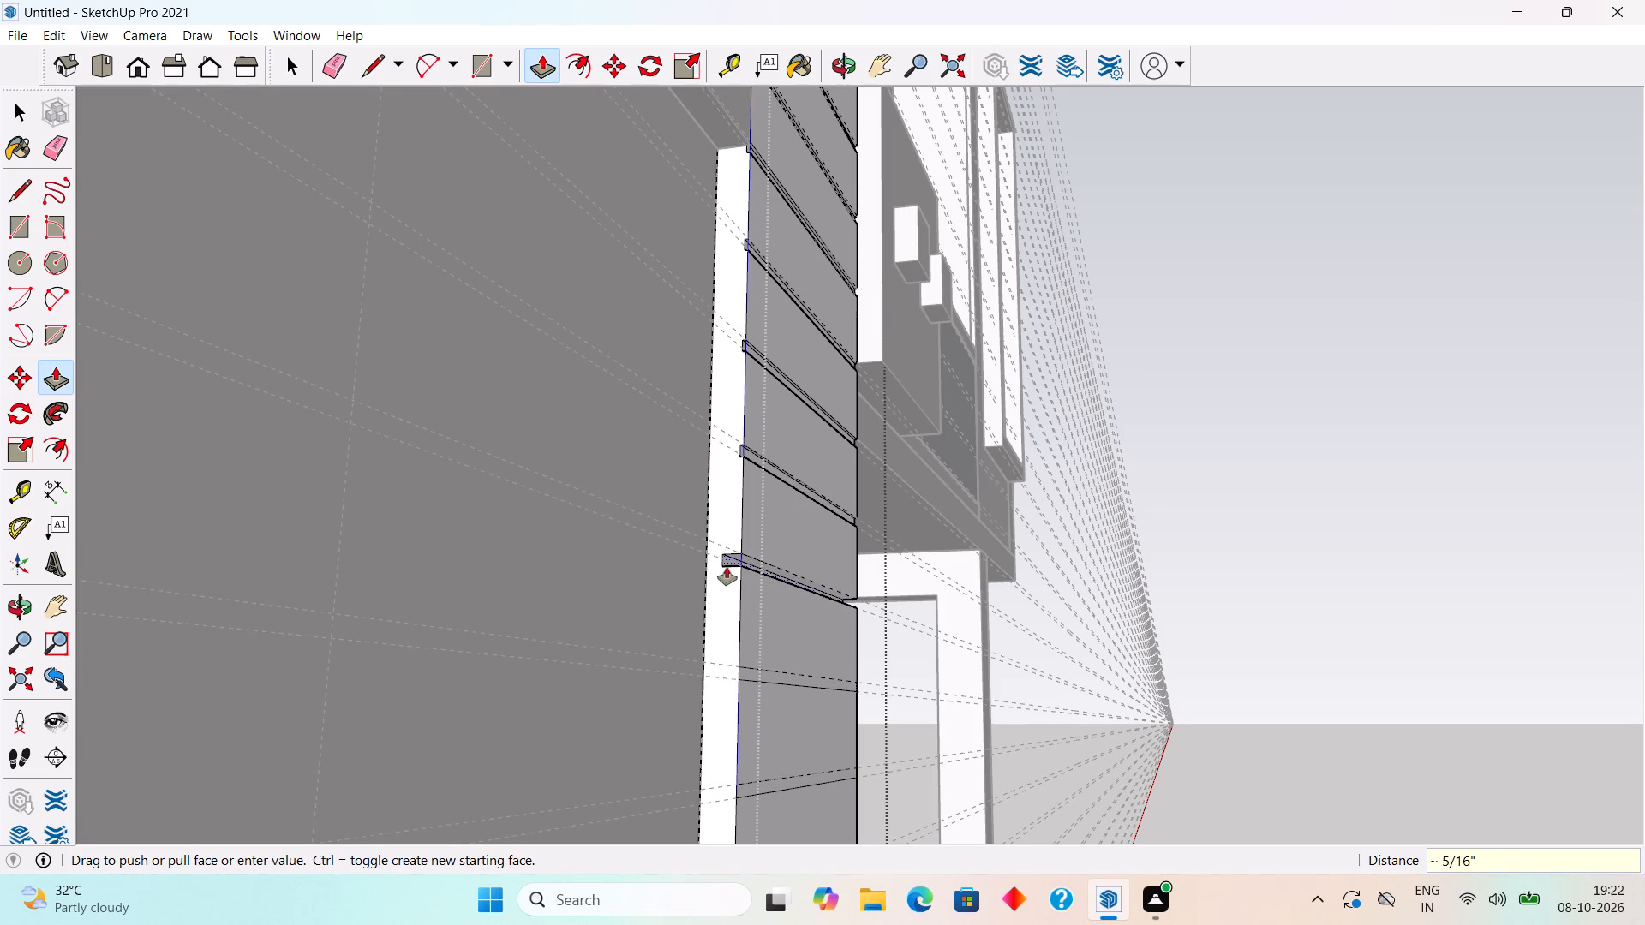
{"action": "left_click", "coordinate": [749, 673]}
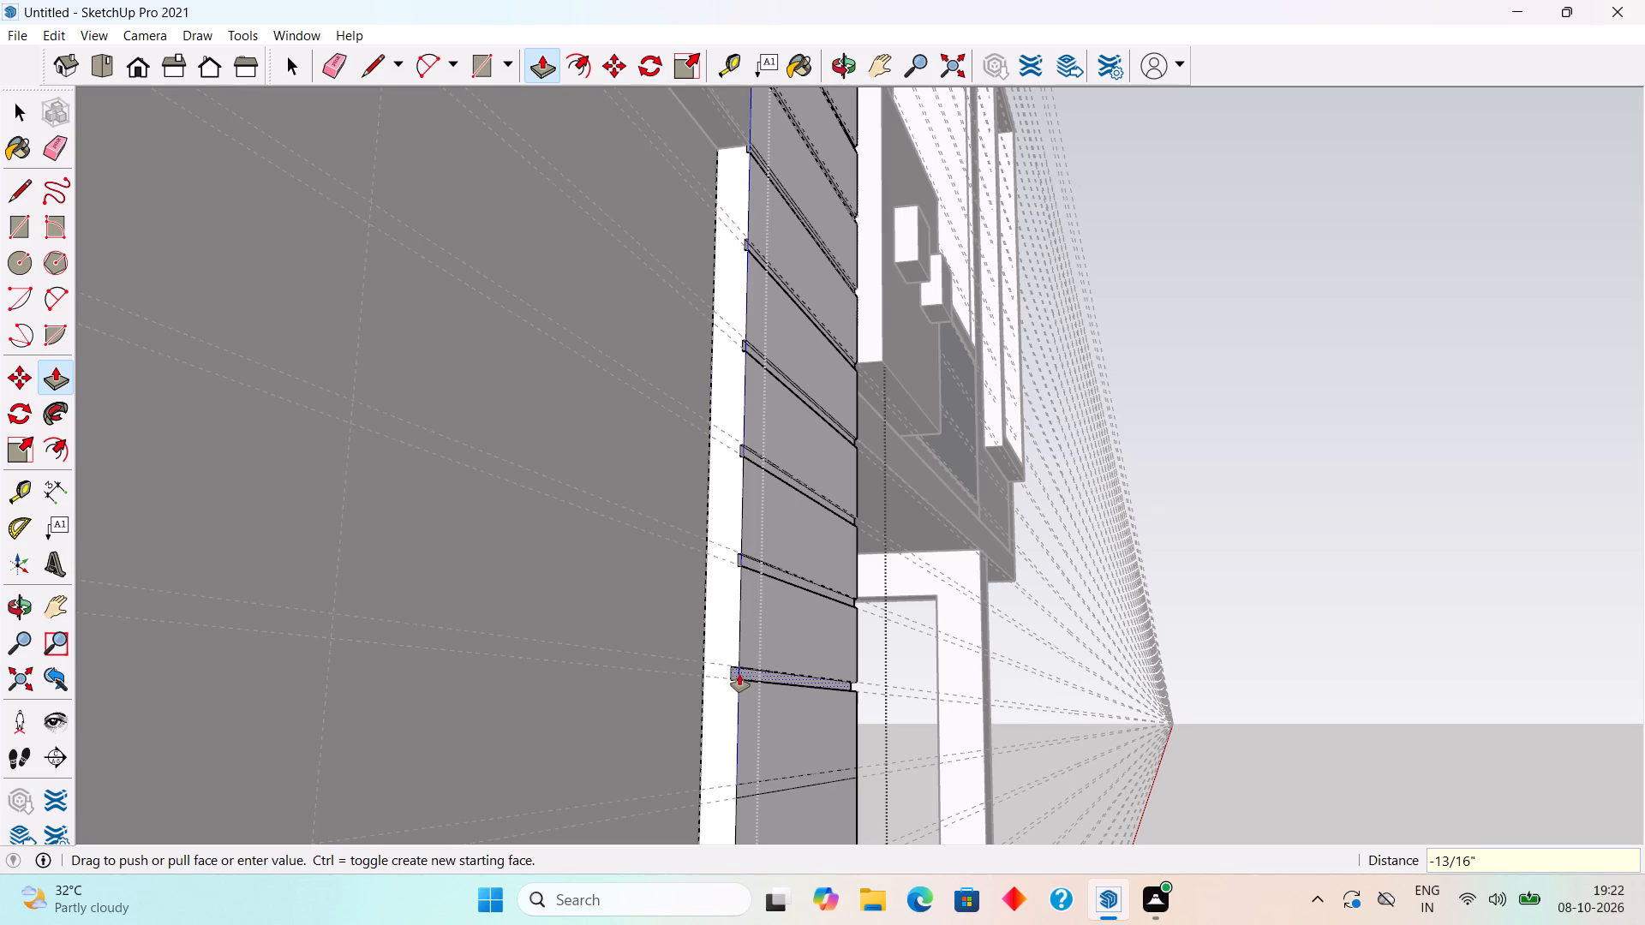
{"action": "type", "text": ".3\""}
{"action": "key", "text": "Return"}
Push the next two flat strips, sixth and seventh below the window frame's bottom corner, 0.3" inward each.
{"action": "scroll", "coordinate": [733, 614], "scroll_direction": "down", "scroll_amount": 12}
{"action": "scroll", "coordinate": [797, 684], "scroll_direction": "up", "scroll_amount": 1}
{"action": "scroll", "coordinate": [797, 688], "scroll_direction": "down", "scroll_amount": 2}
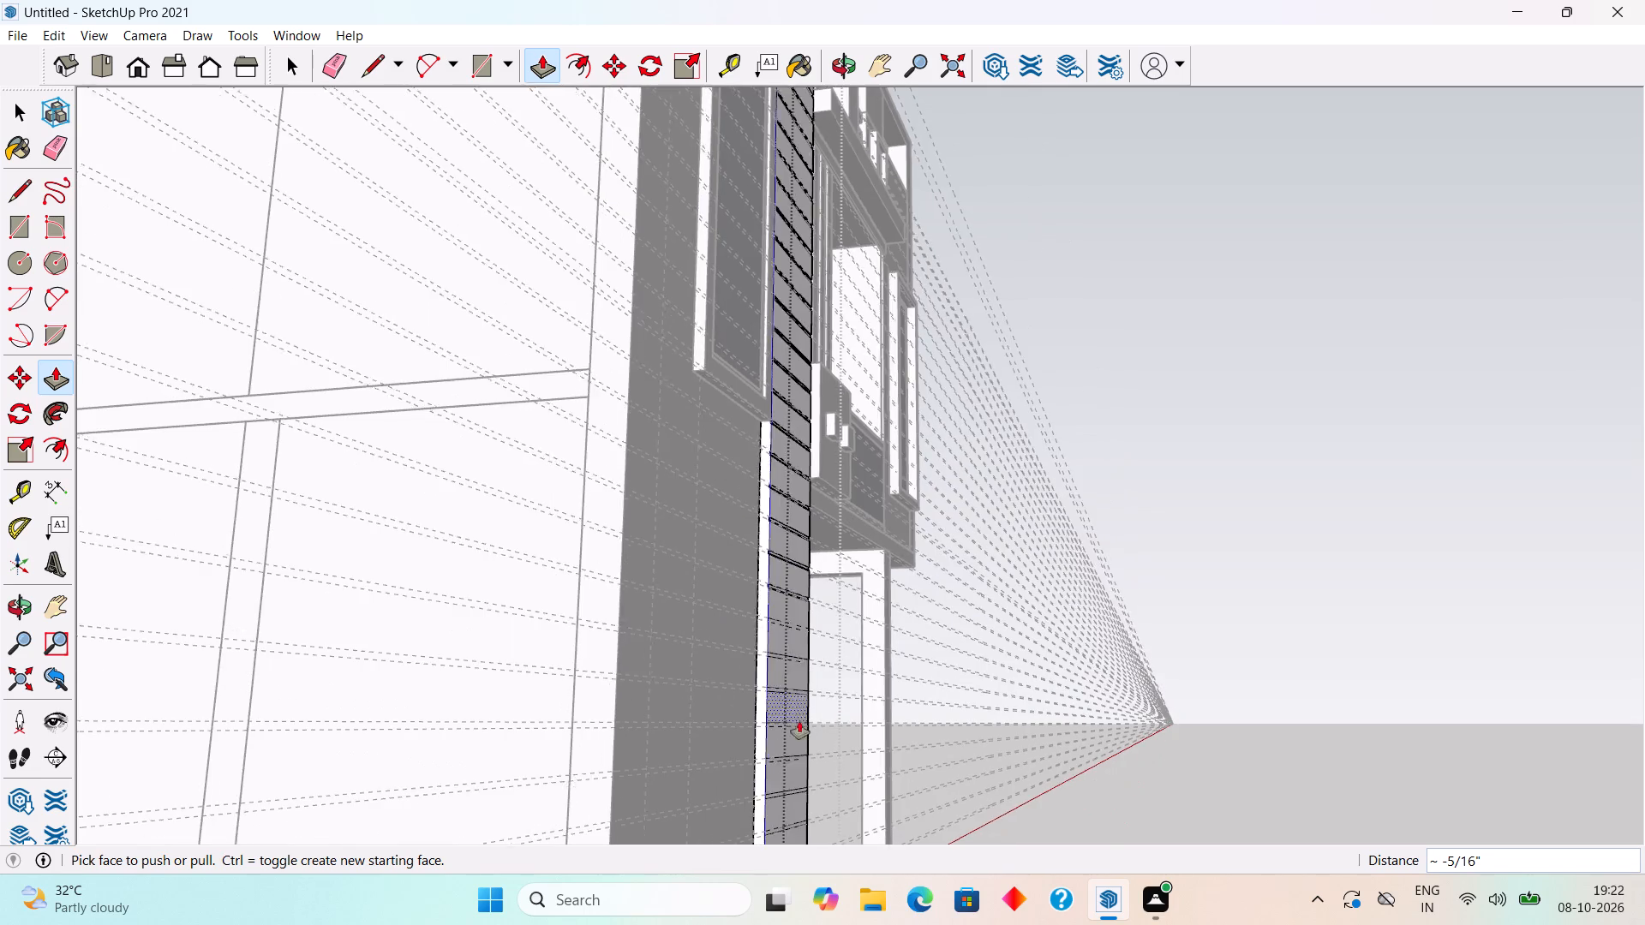
{"action": "scroll", "coordinate": [799, 721], "scroll_direction": "down", "scroll_amount": 2}
{"action": "scroll", "coordinate": [799, 809], "scroll_direction": "up", "scroll_amount": 4}
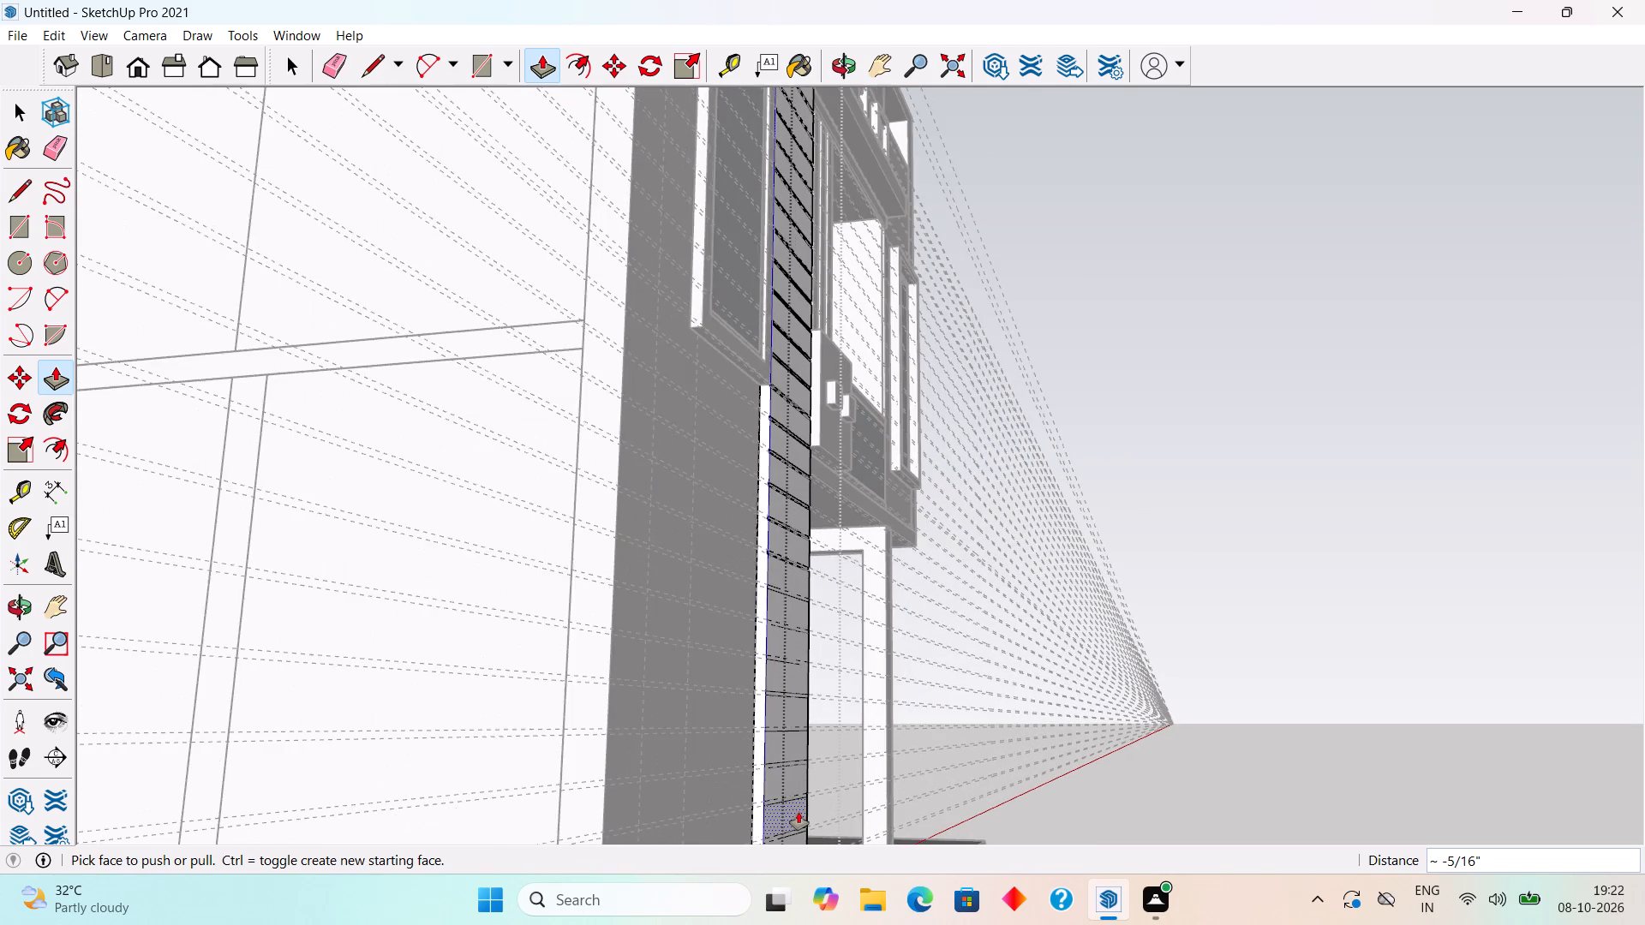
{"action": "scroll", "coordinate": [799, 812], "scroll_direction": "up", "scroll_amount": 7}
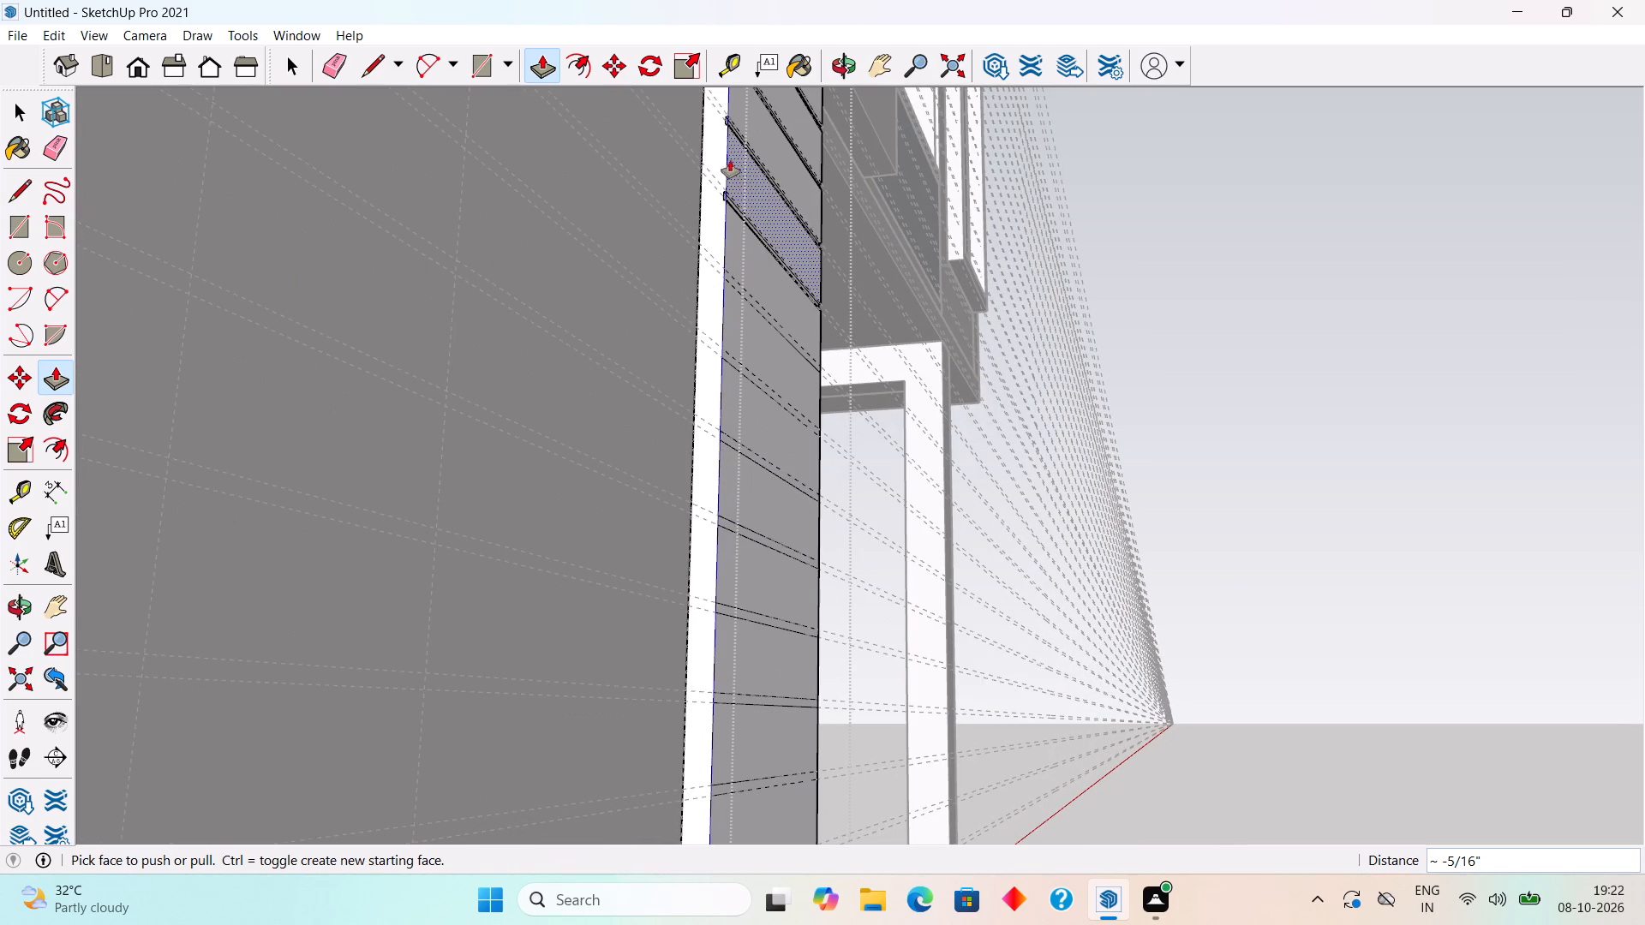
{"action": "left_click", "coordinate": [728, 280]}
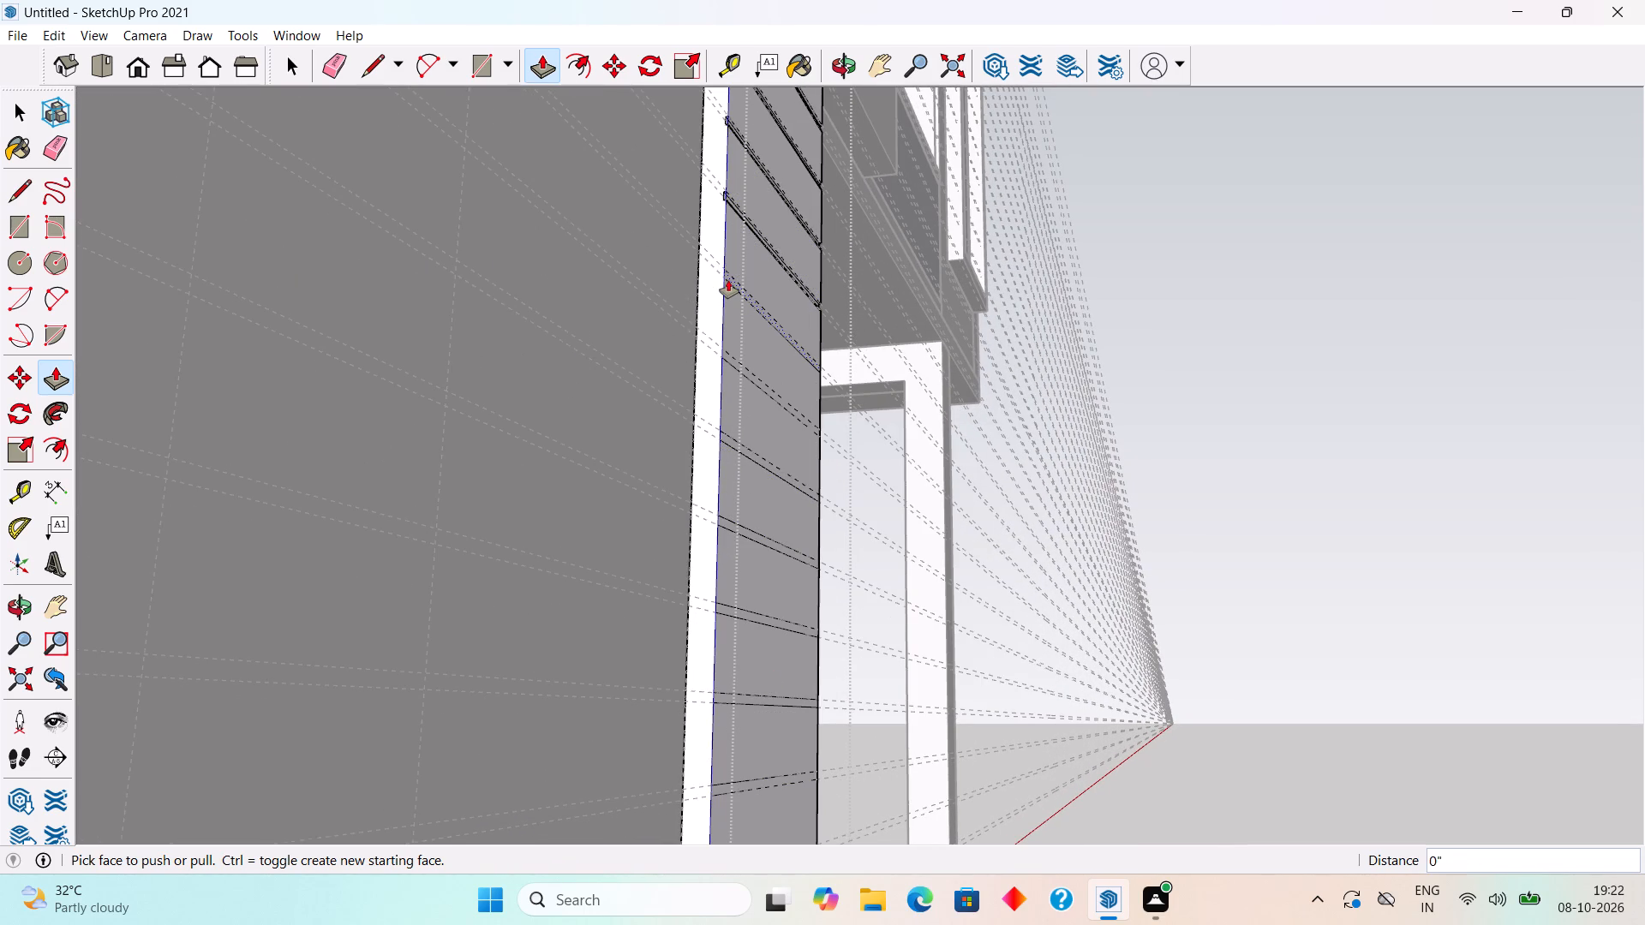
{"action": "type", "text": ".3\""}
{"action": "key", "text": "Return"}
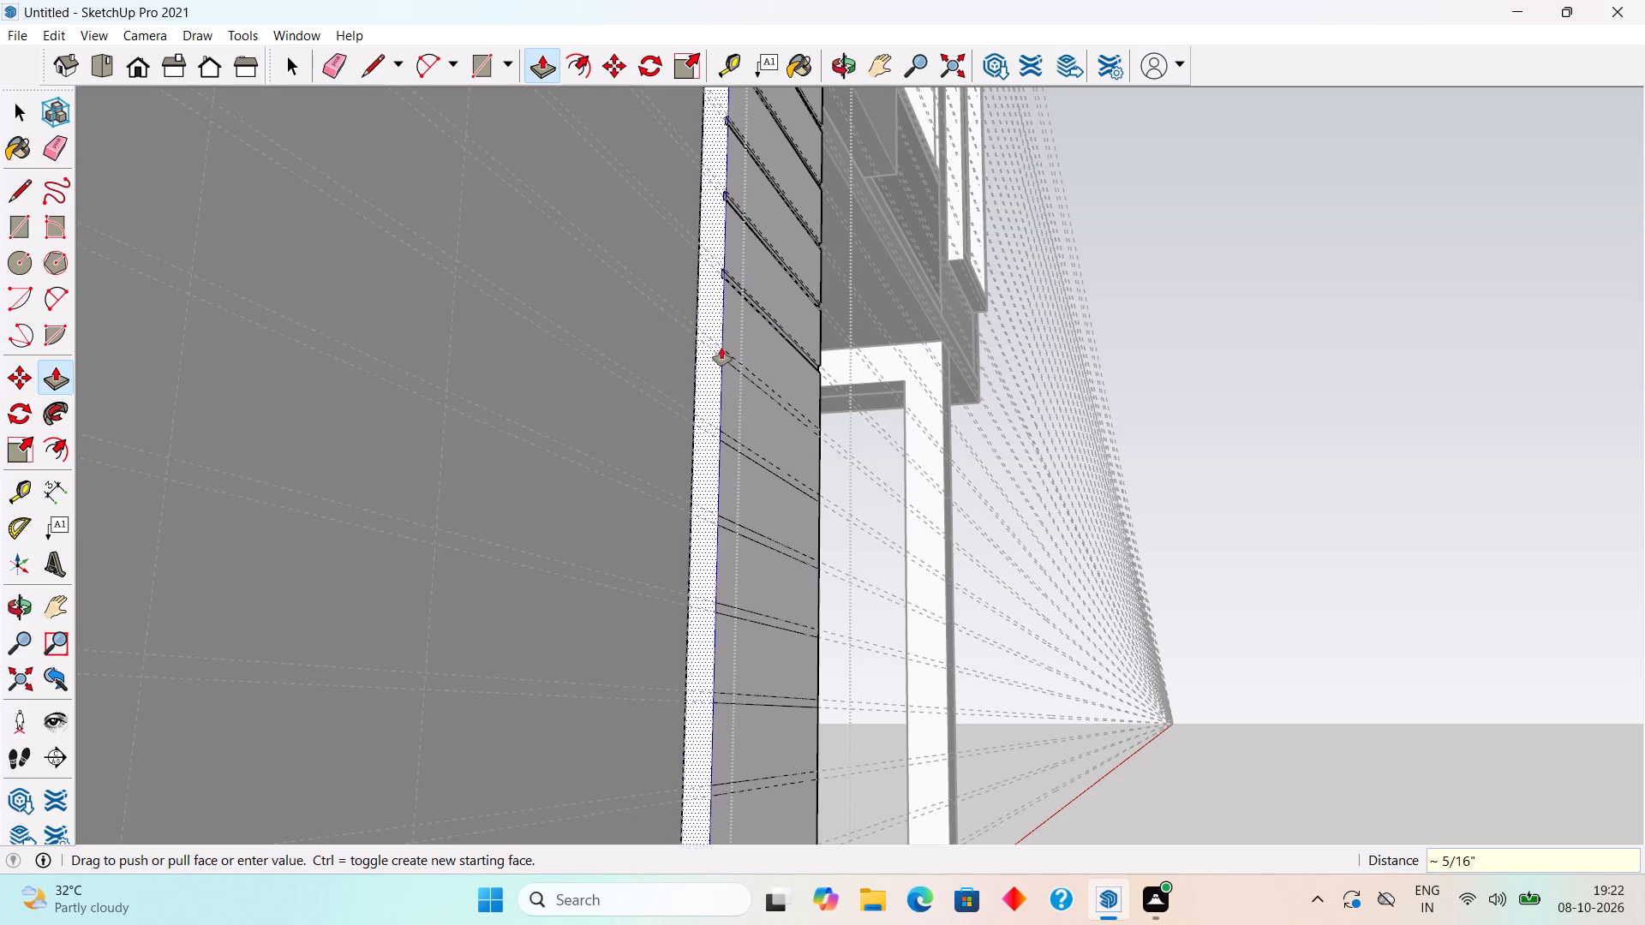
{"action": "left_click", "coordinate": [730, 358]}
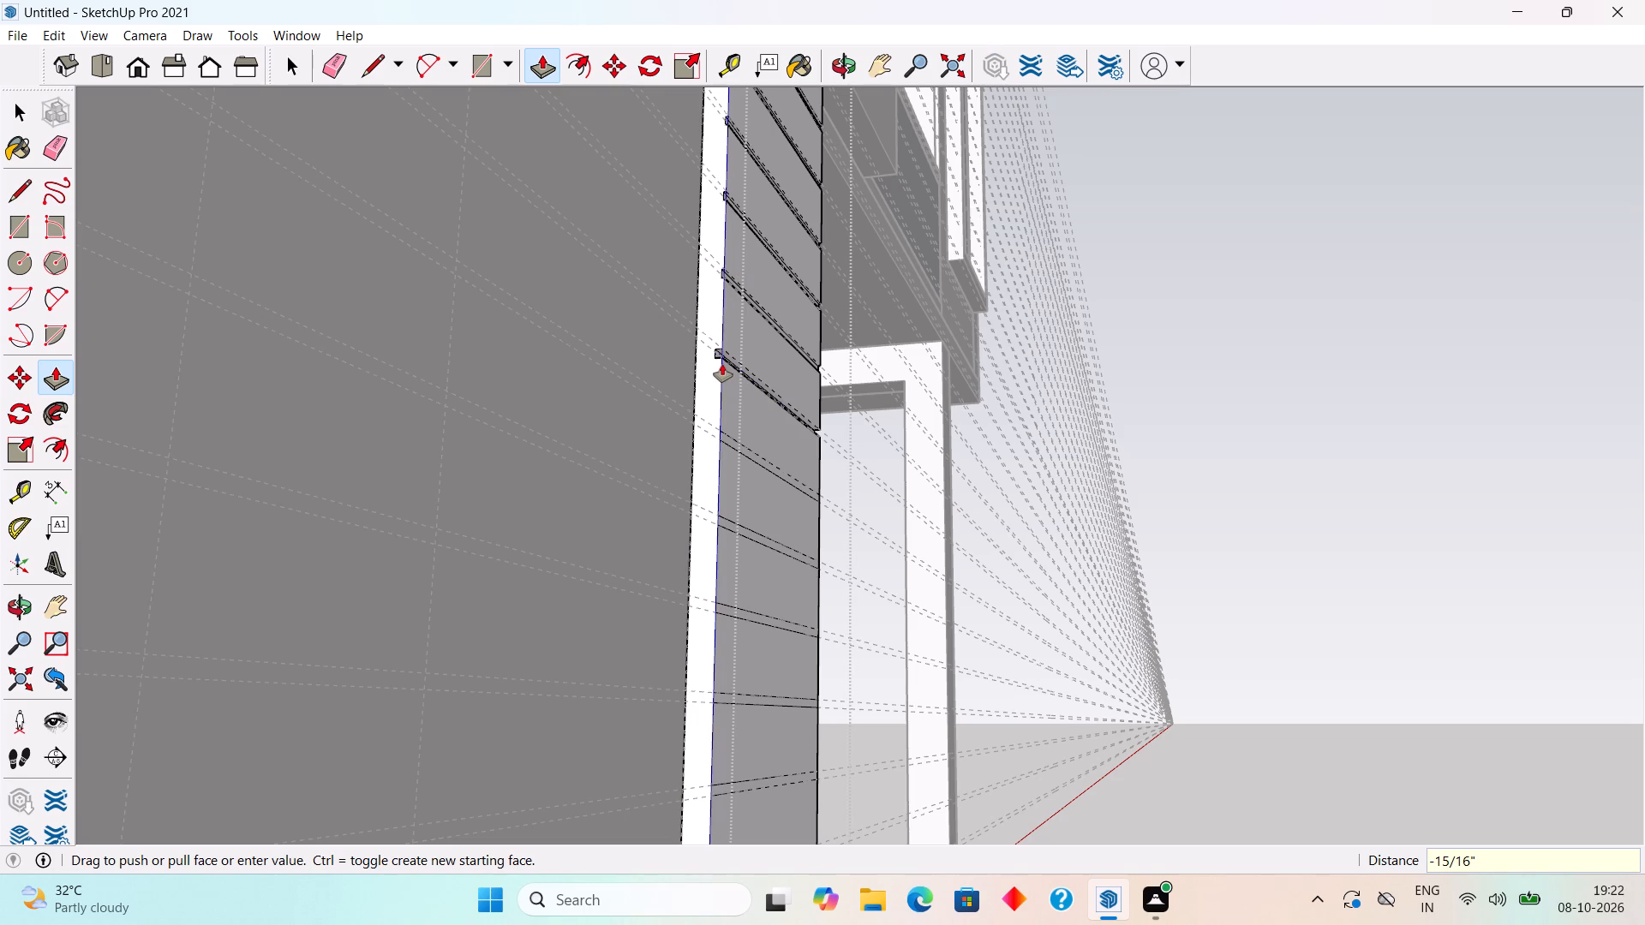
{"action": "type", "text": ".3\""}
{"action": "key", "text": "Return"}
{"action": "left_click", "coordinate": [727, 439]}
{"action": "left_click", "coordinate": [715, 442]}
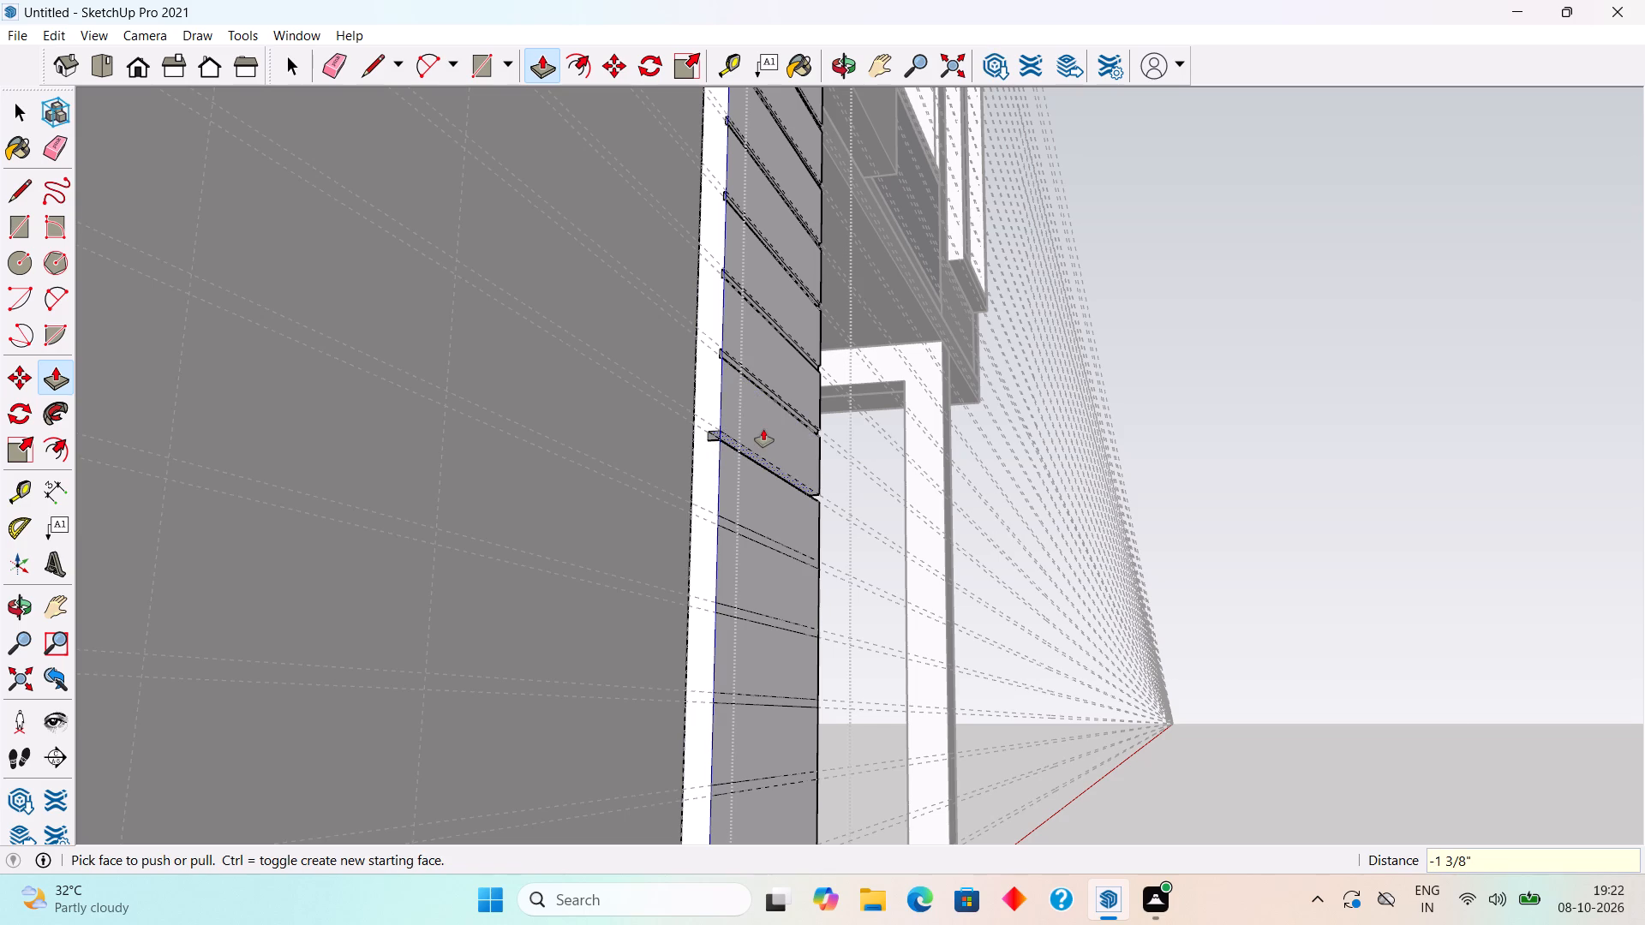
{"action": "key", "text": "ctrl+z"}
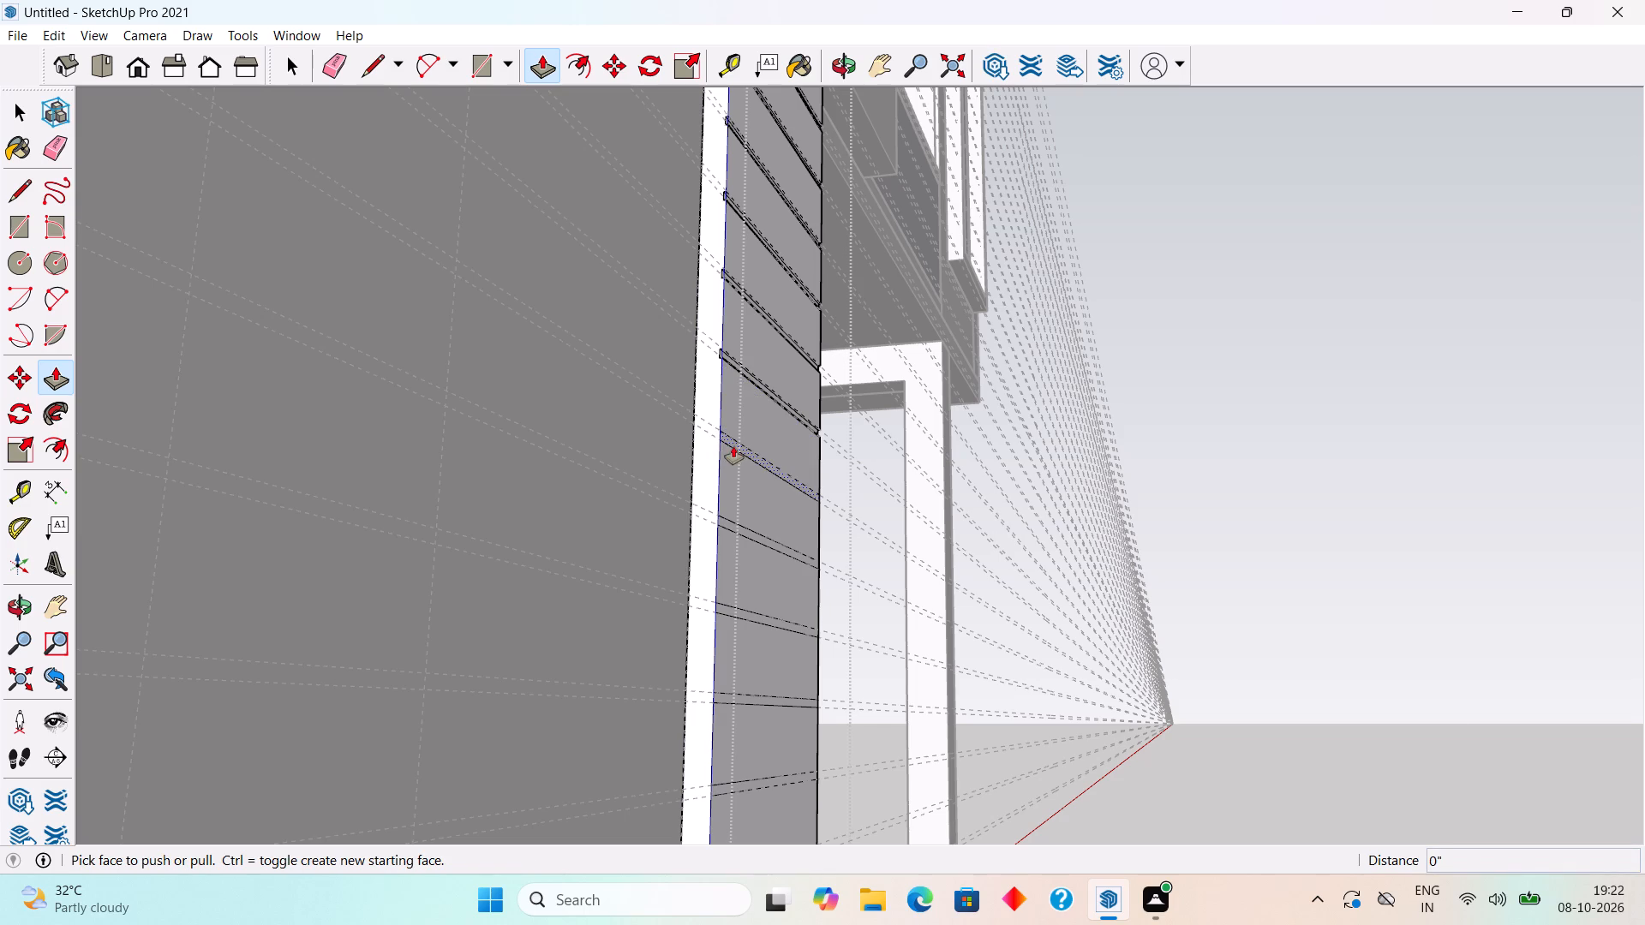
Recess the eighth and ninth strips below the window frame's bottom corner by 0.3" each.
{"action": "left_click", "coordinate": [733, 446]}
{"action": "type", "text": ".3\""}
{"action": "key", "text": "Return"}
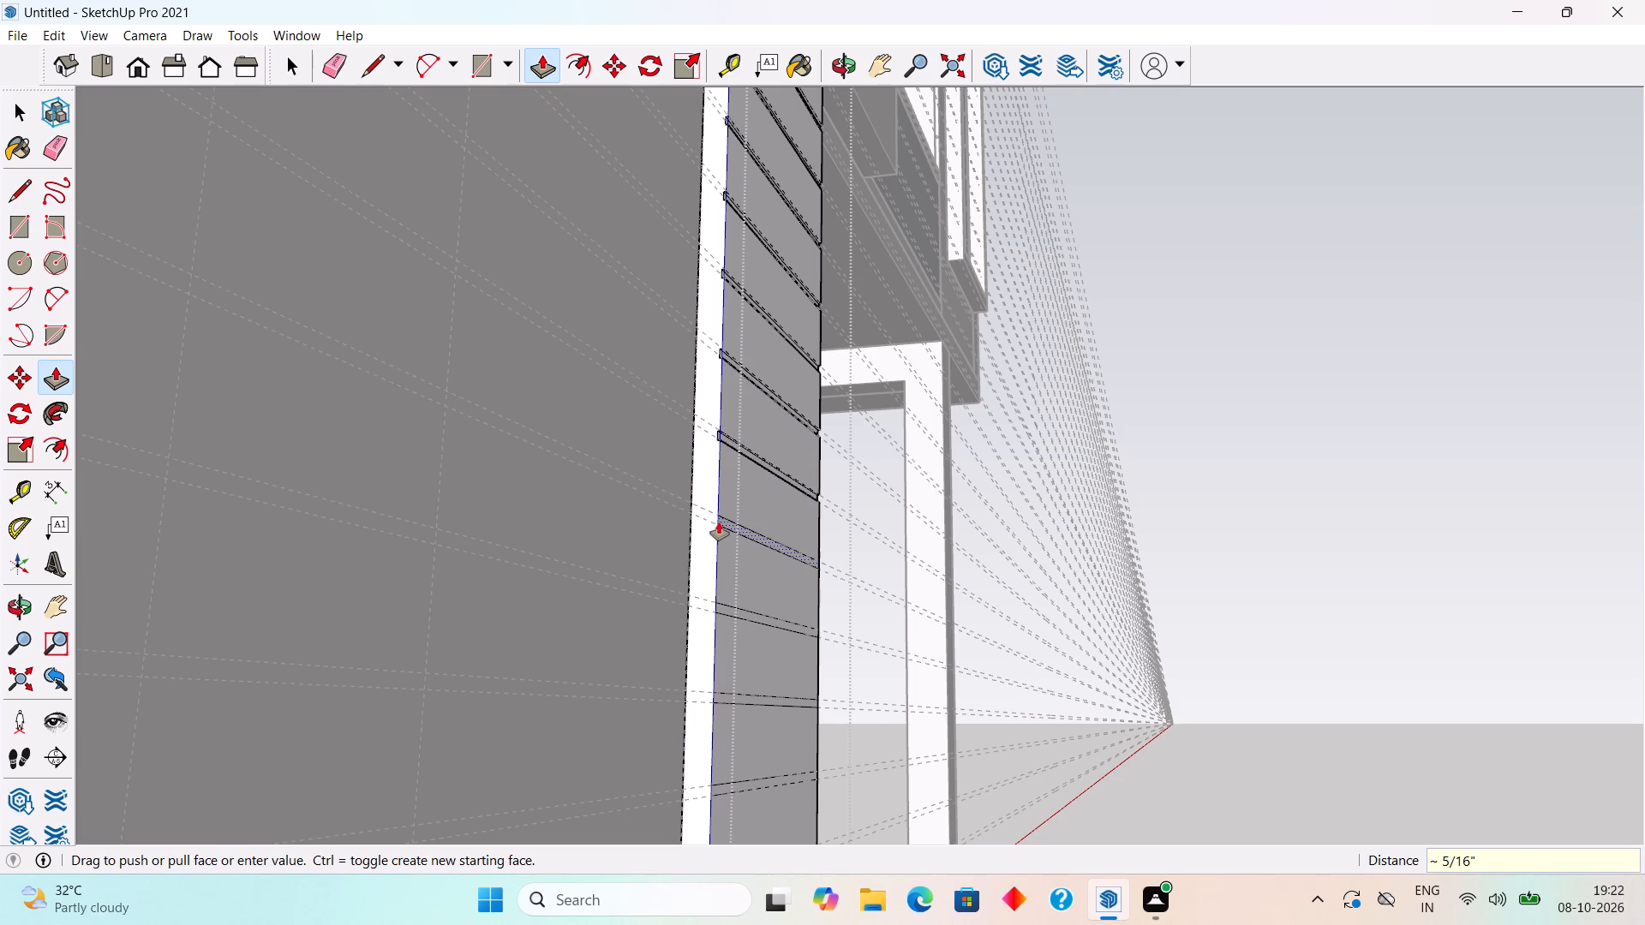
{"action": "left_click", "coordinate": [719, 522]}
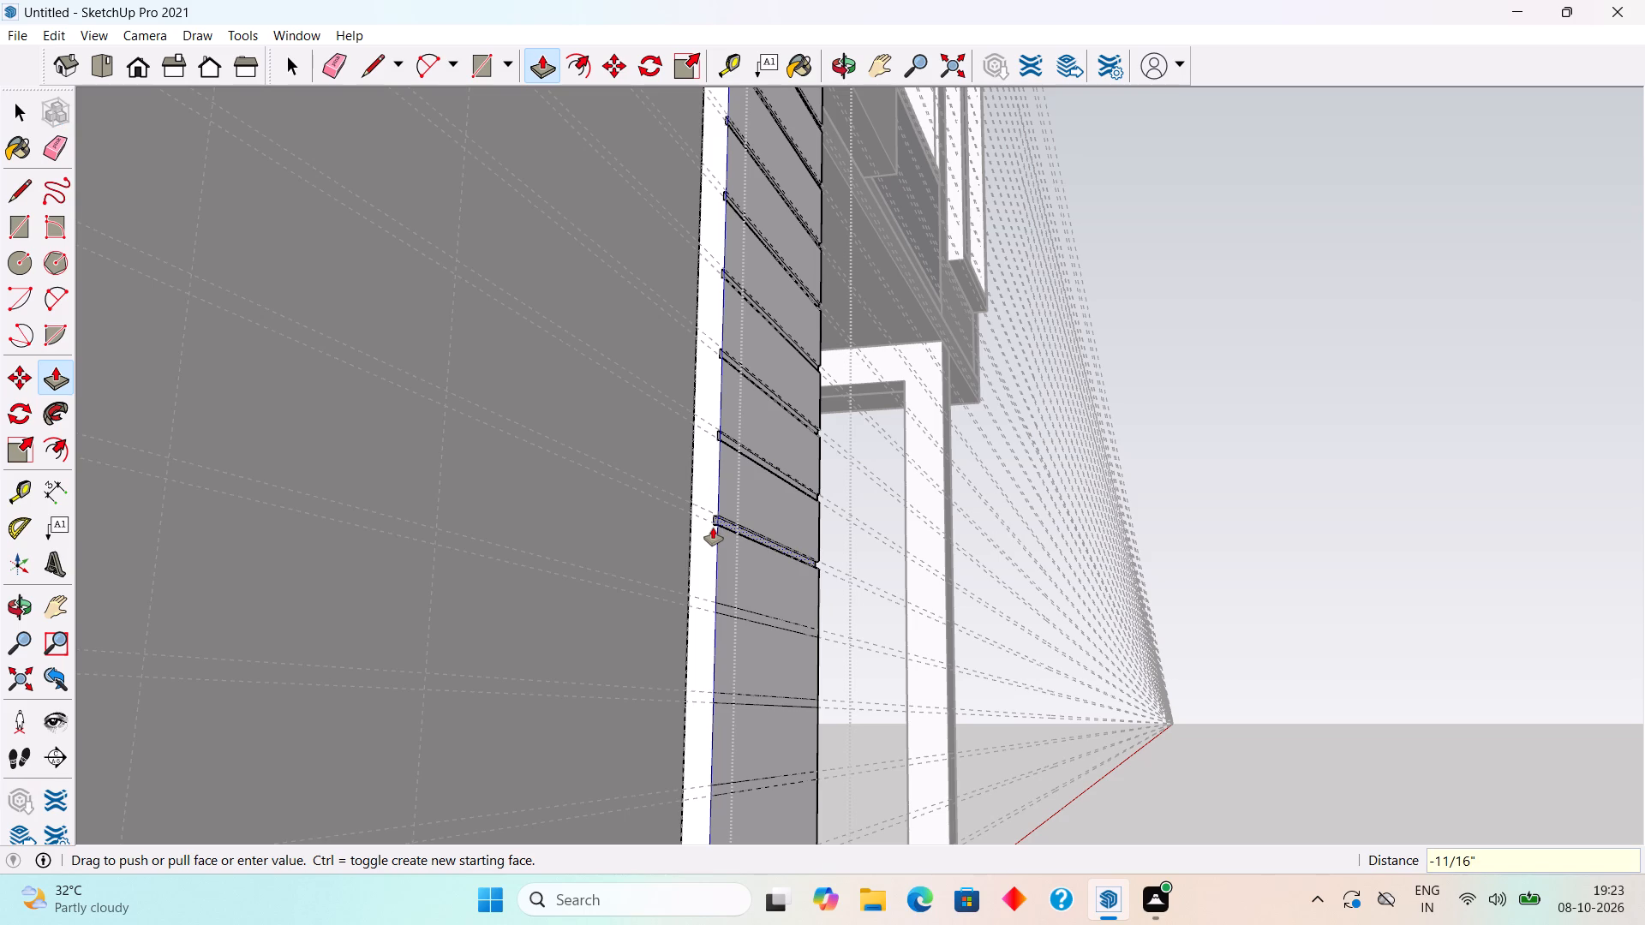
{"action": "type", "text": ".3\""}
{"action": "key", "text": "Return"}
Push the next two flat strips, fifth and fourth from the panel's bottom, 0.3" inward each.
{"action": "left_click", "coordinate": [733, 606]}
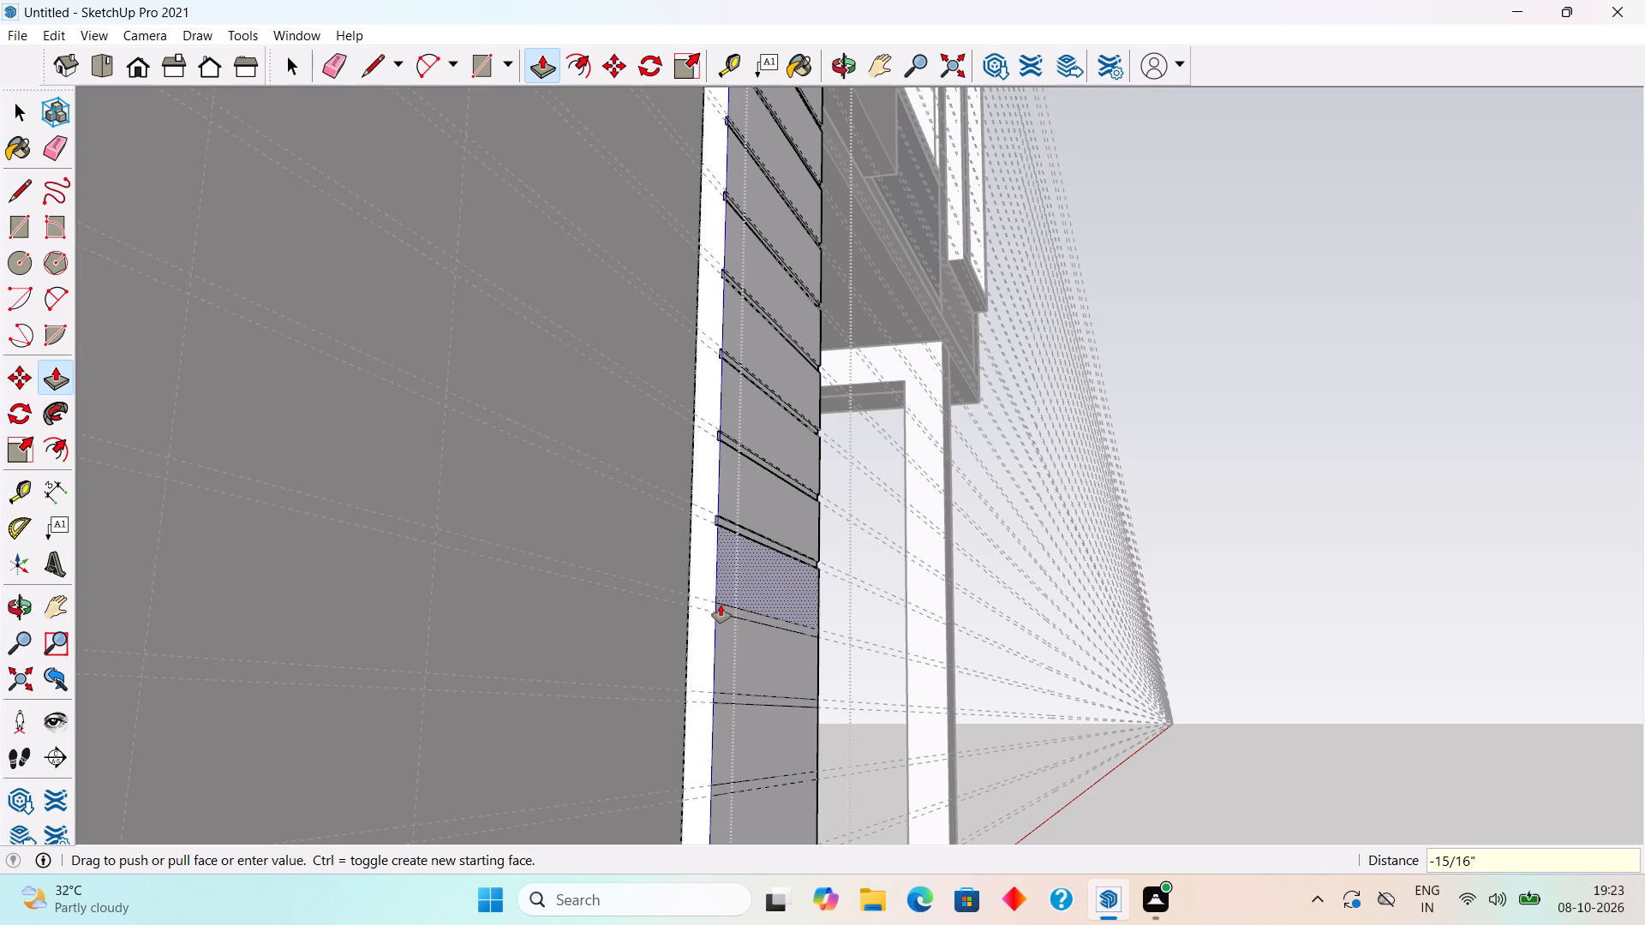
{"action": "key", "text": "space"}
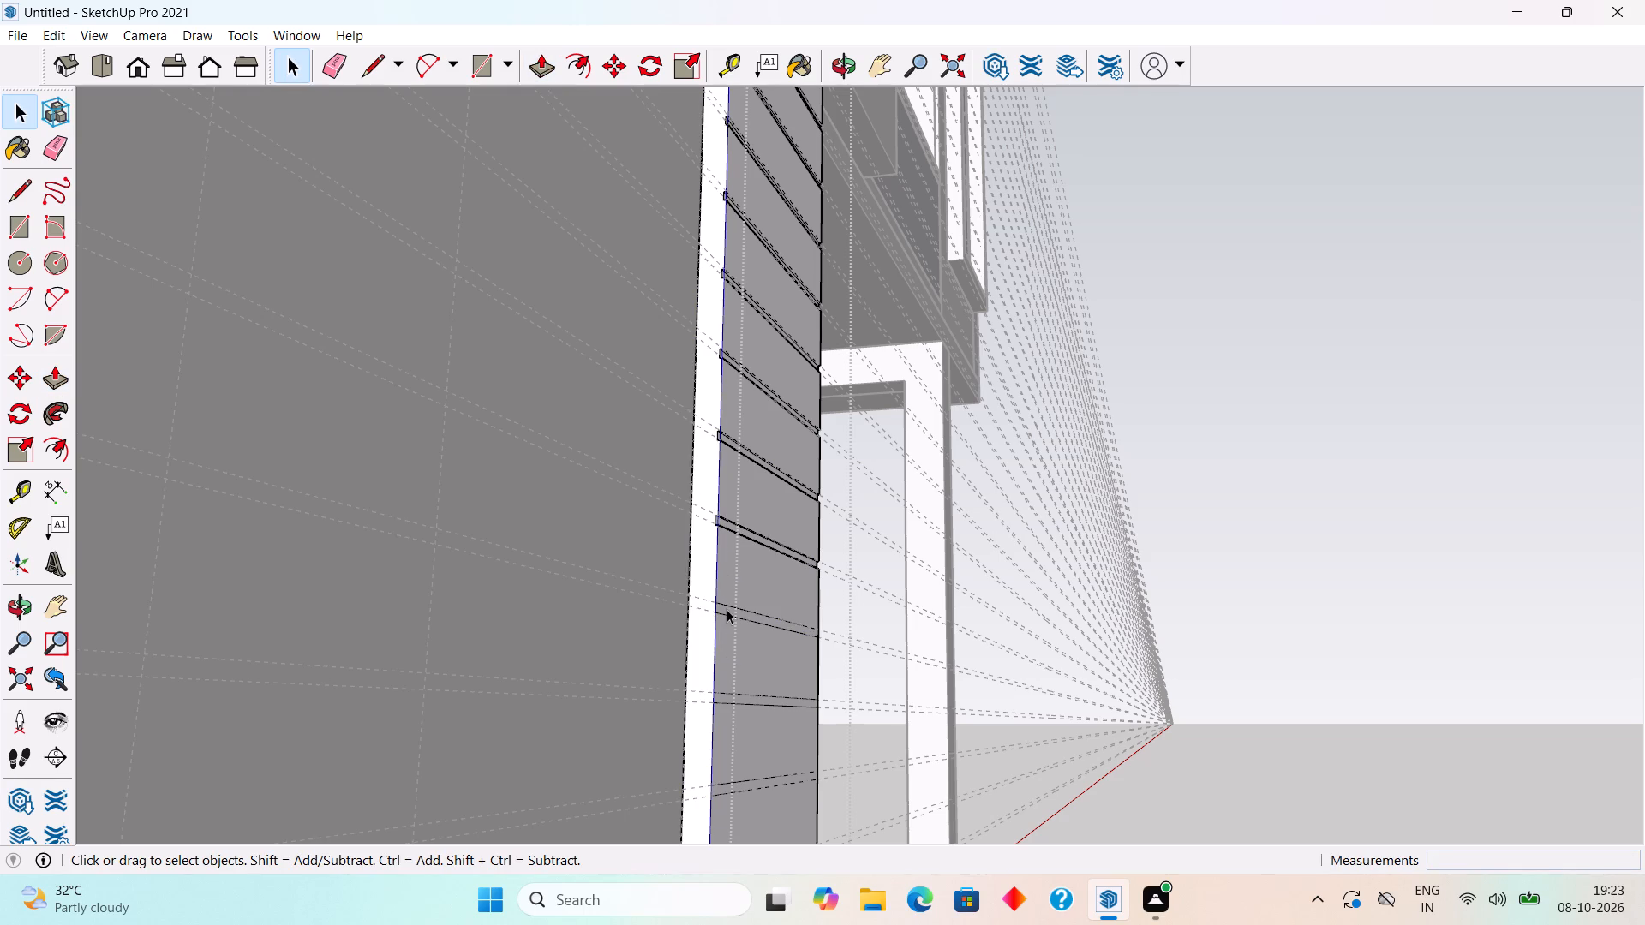
{"action": "key", "text": "p"}
{"action": "left_click", "coordinate": [727, 612]}
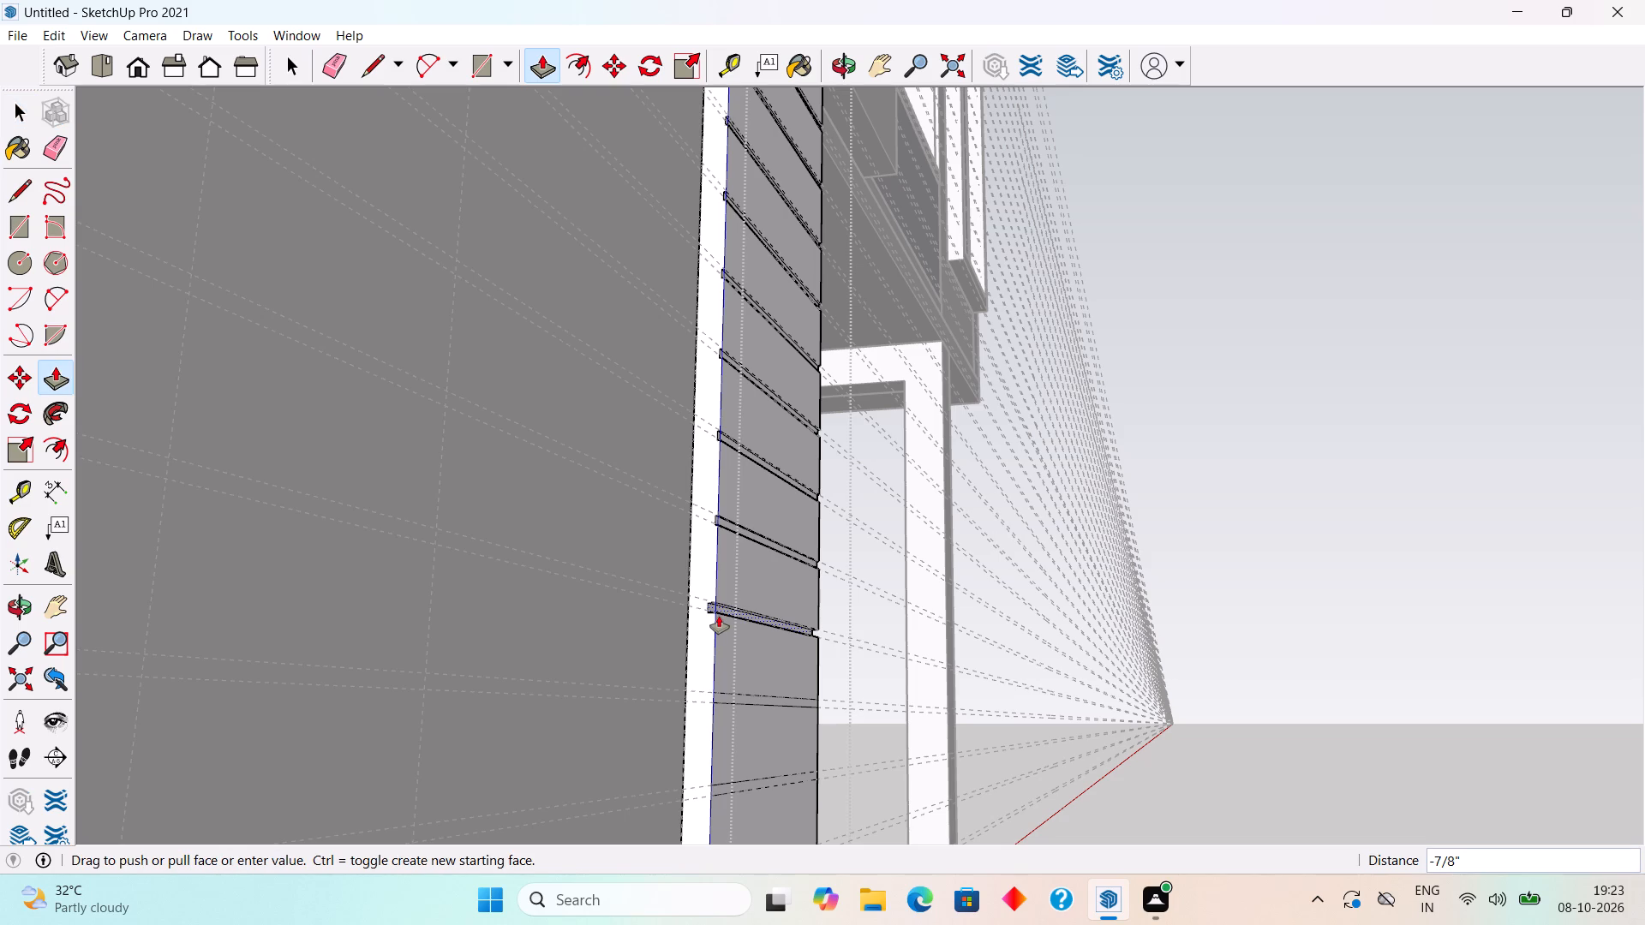
{"action": "type", "text": ".3\""}
{"action": "key", "text": "Return"}
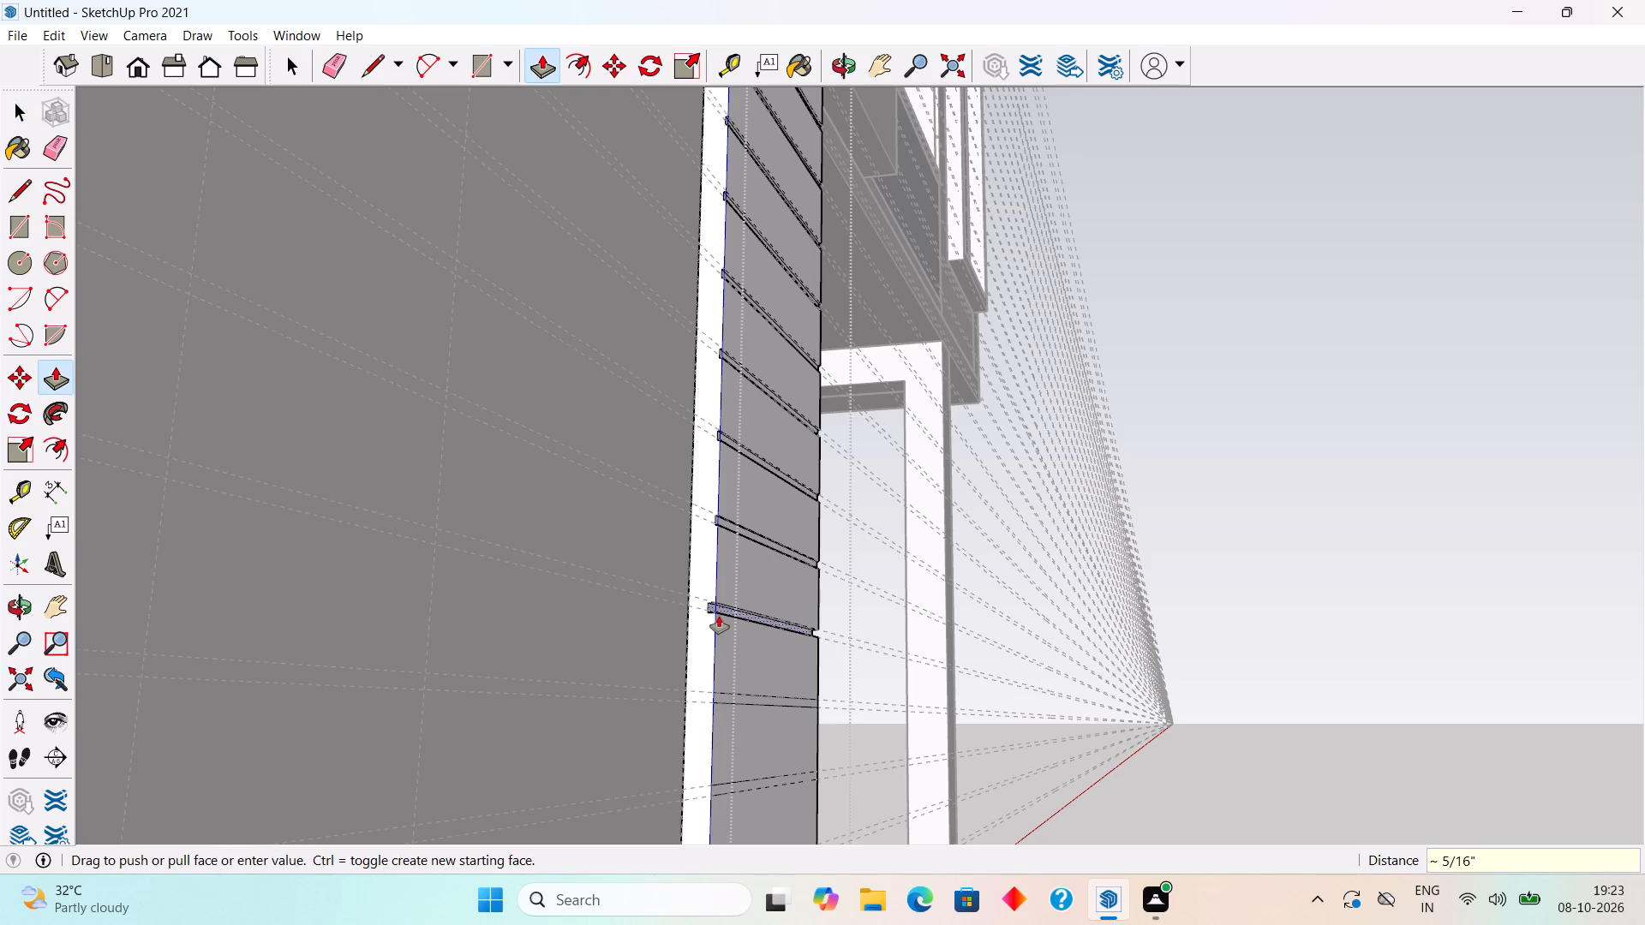
{"action": "left_click", "coordinate": [720, 699]}
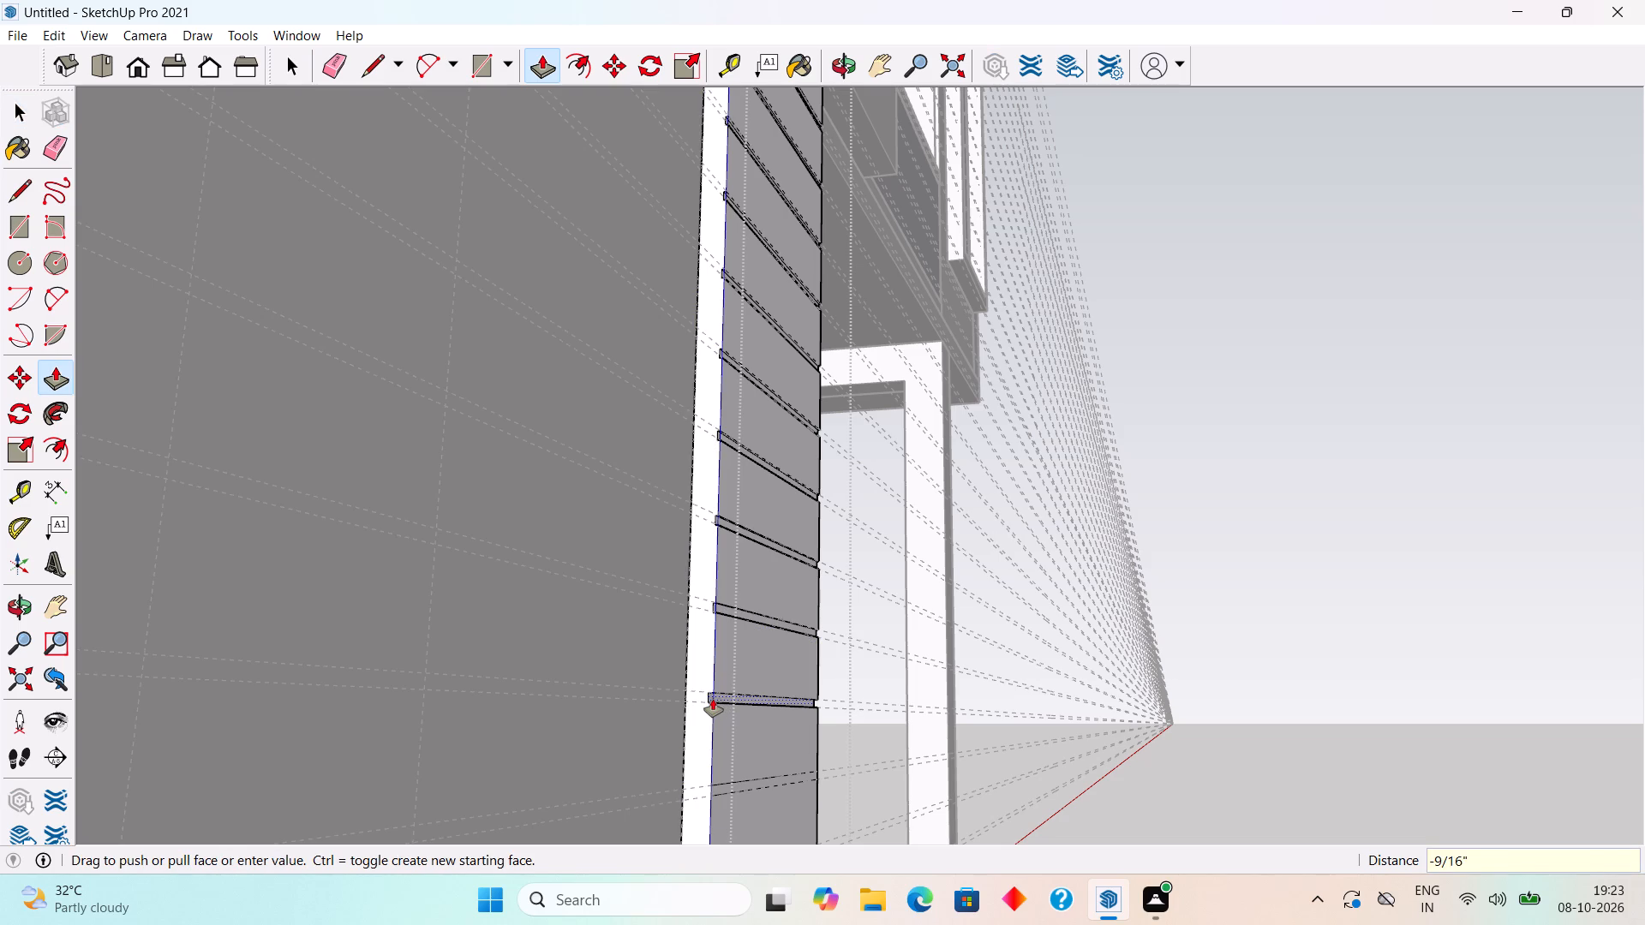
{"action": "type", "text": ".3\""}
{"action": "key", "text": "Return"}
Recess the third strip from the panel's bottom by 0.3" with Push/Pull.
{"action": "scroll", "coordinate": [768, 276], "scroll_direction": "down", "scroll_amount": 5}
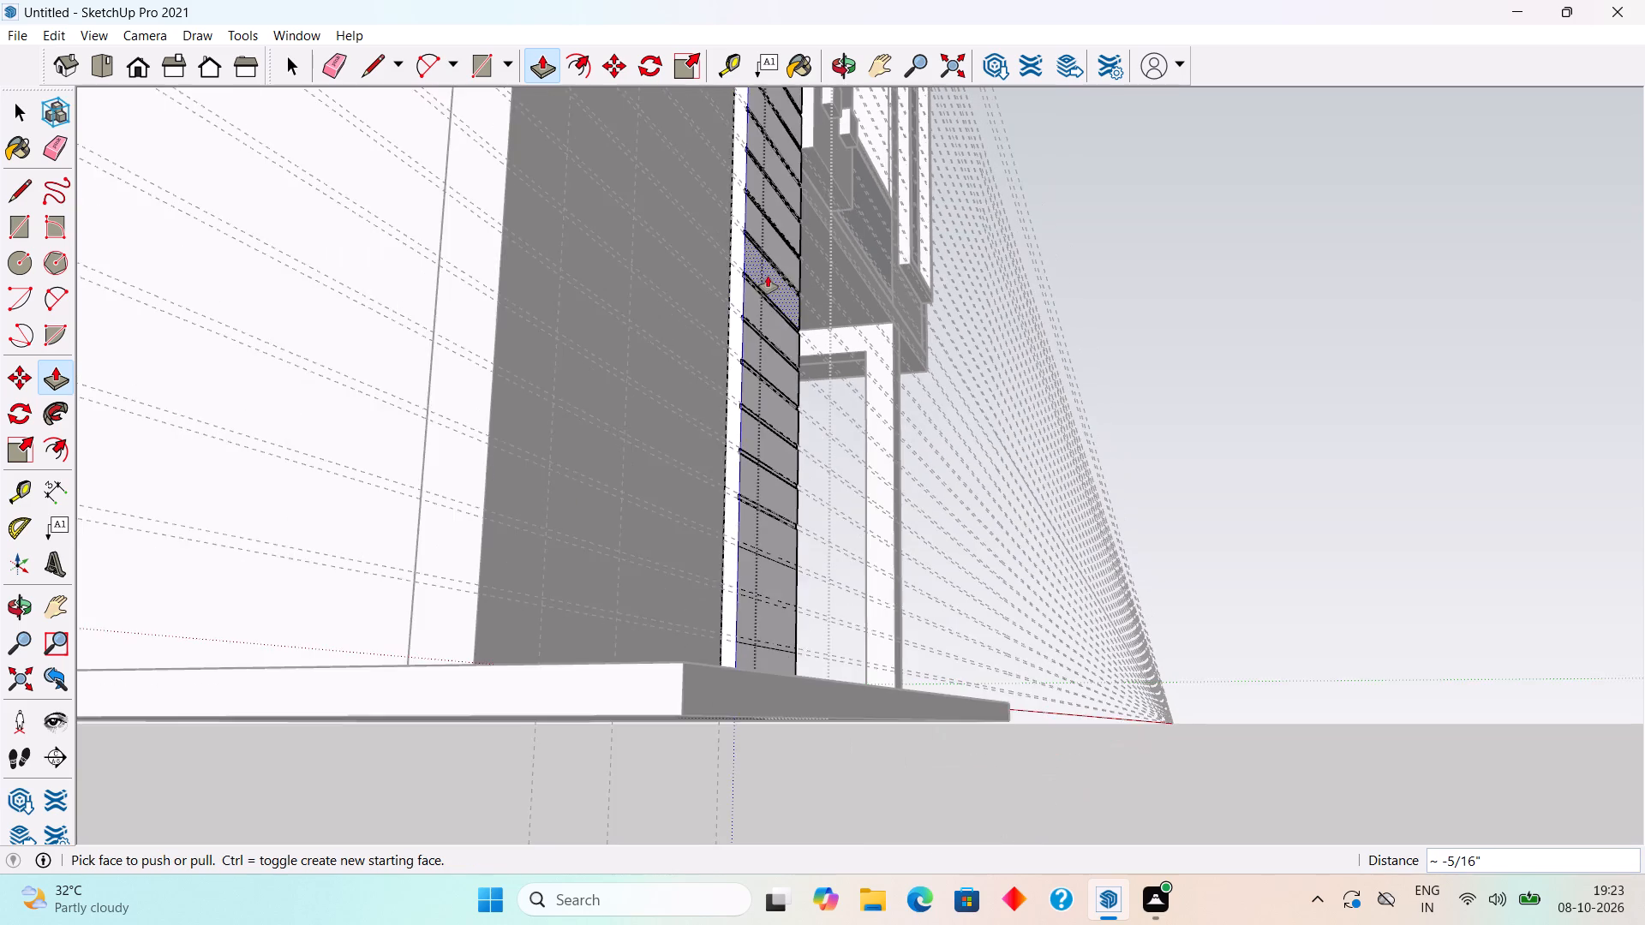
{"action": "scroll", "coordinate": [768, 276], "scroll_direction": "down", "scroll_amount": 3}
{"action": "middle_click_drag", "start_coordinate": [730, 608], "coordinate": [643, 711]}
{"action": "scroll", "coordinate": [676, 610], "scroll_direction": "up", "scroll_amount": 9}
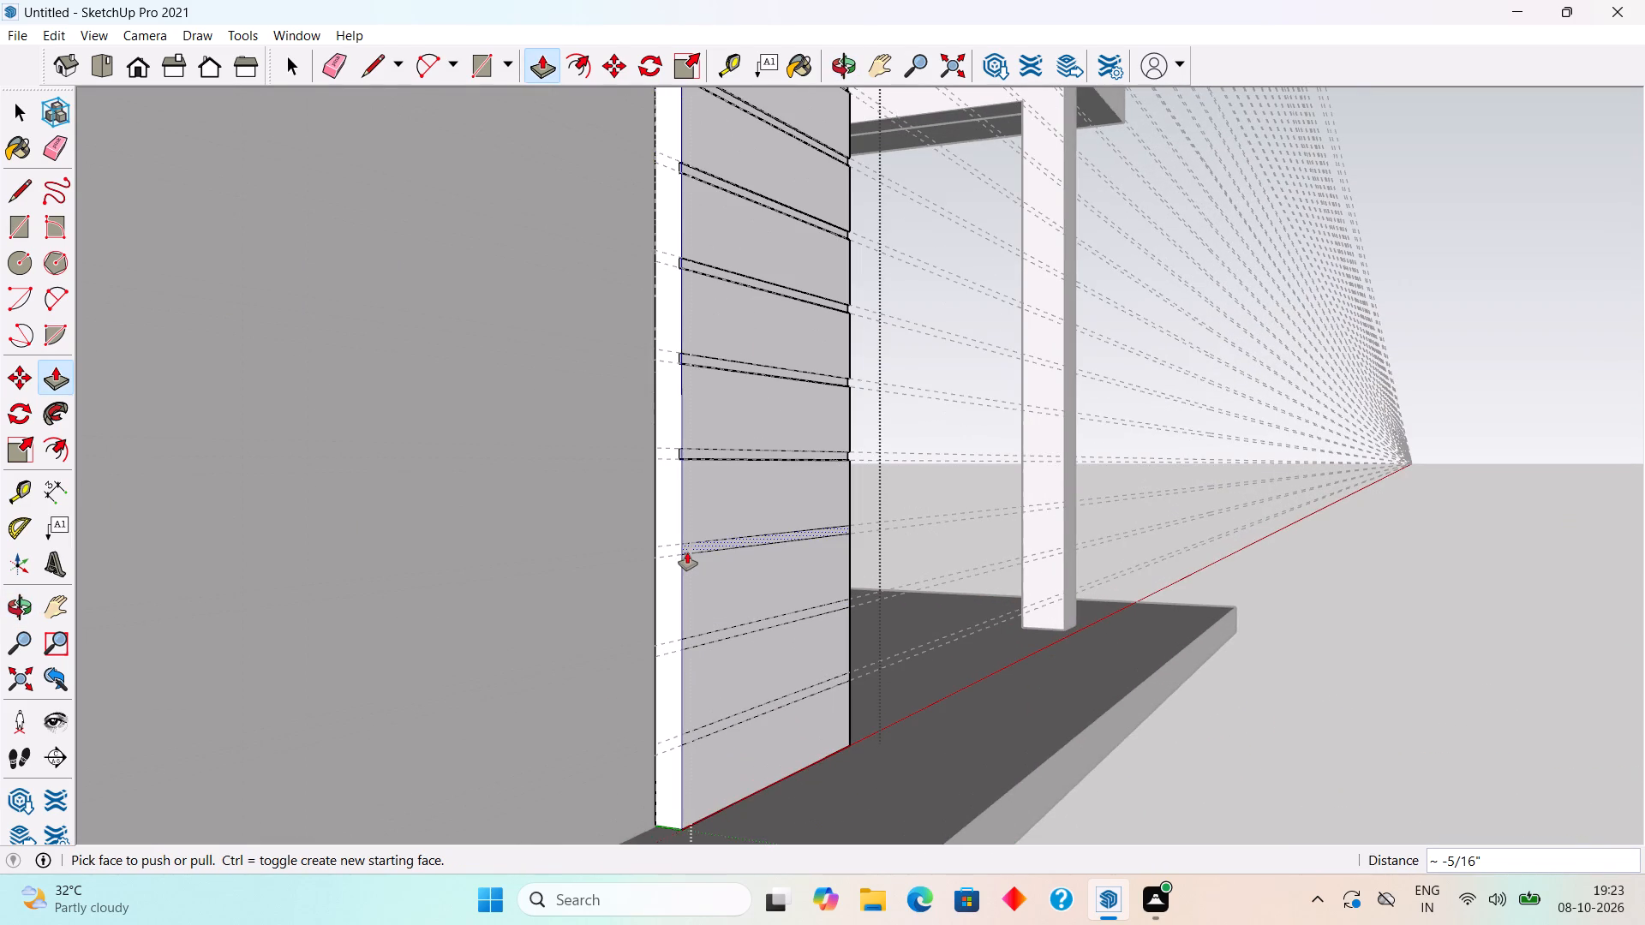
{"action": "left_click", "coordinate": [687, 552]}
{"action": "type", "text": ".3\""}
{"action": "key", "text": "Return"}
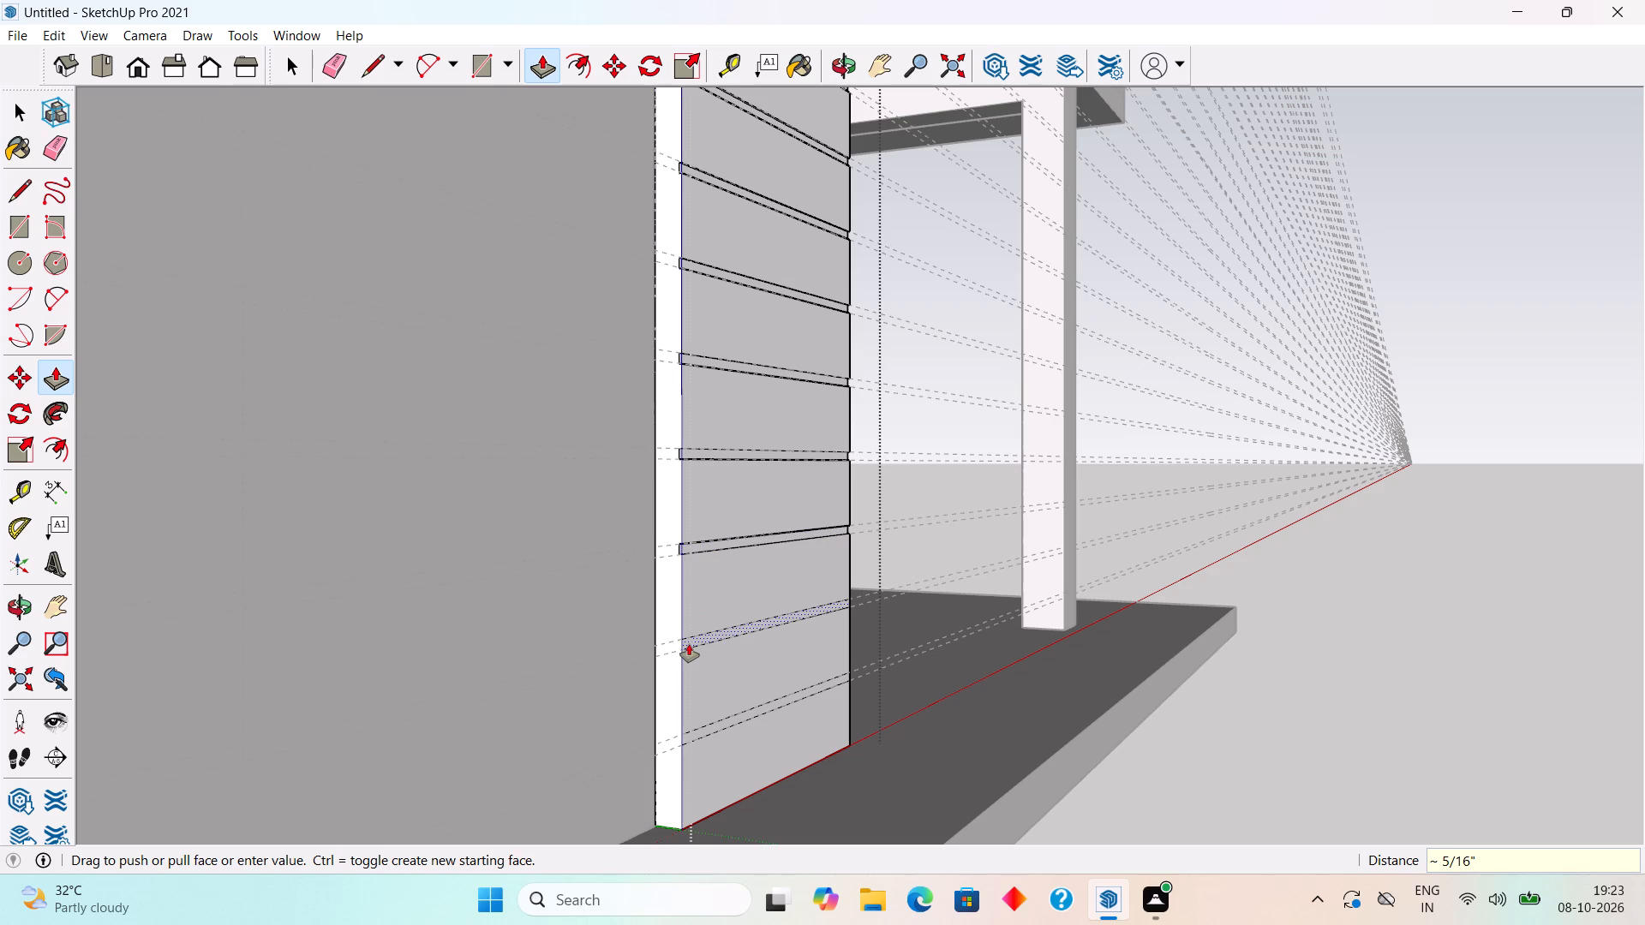
Recess the second and first strips from the panel's bottom by 0.3" each and close the panel group.
{"action": "left_click", "coordinate": [689, 644]}
{"action": "type", "text": ".3\""}
{"action": "key", "text": "Return"}
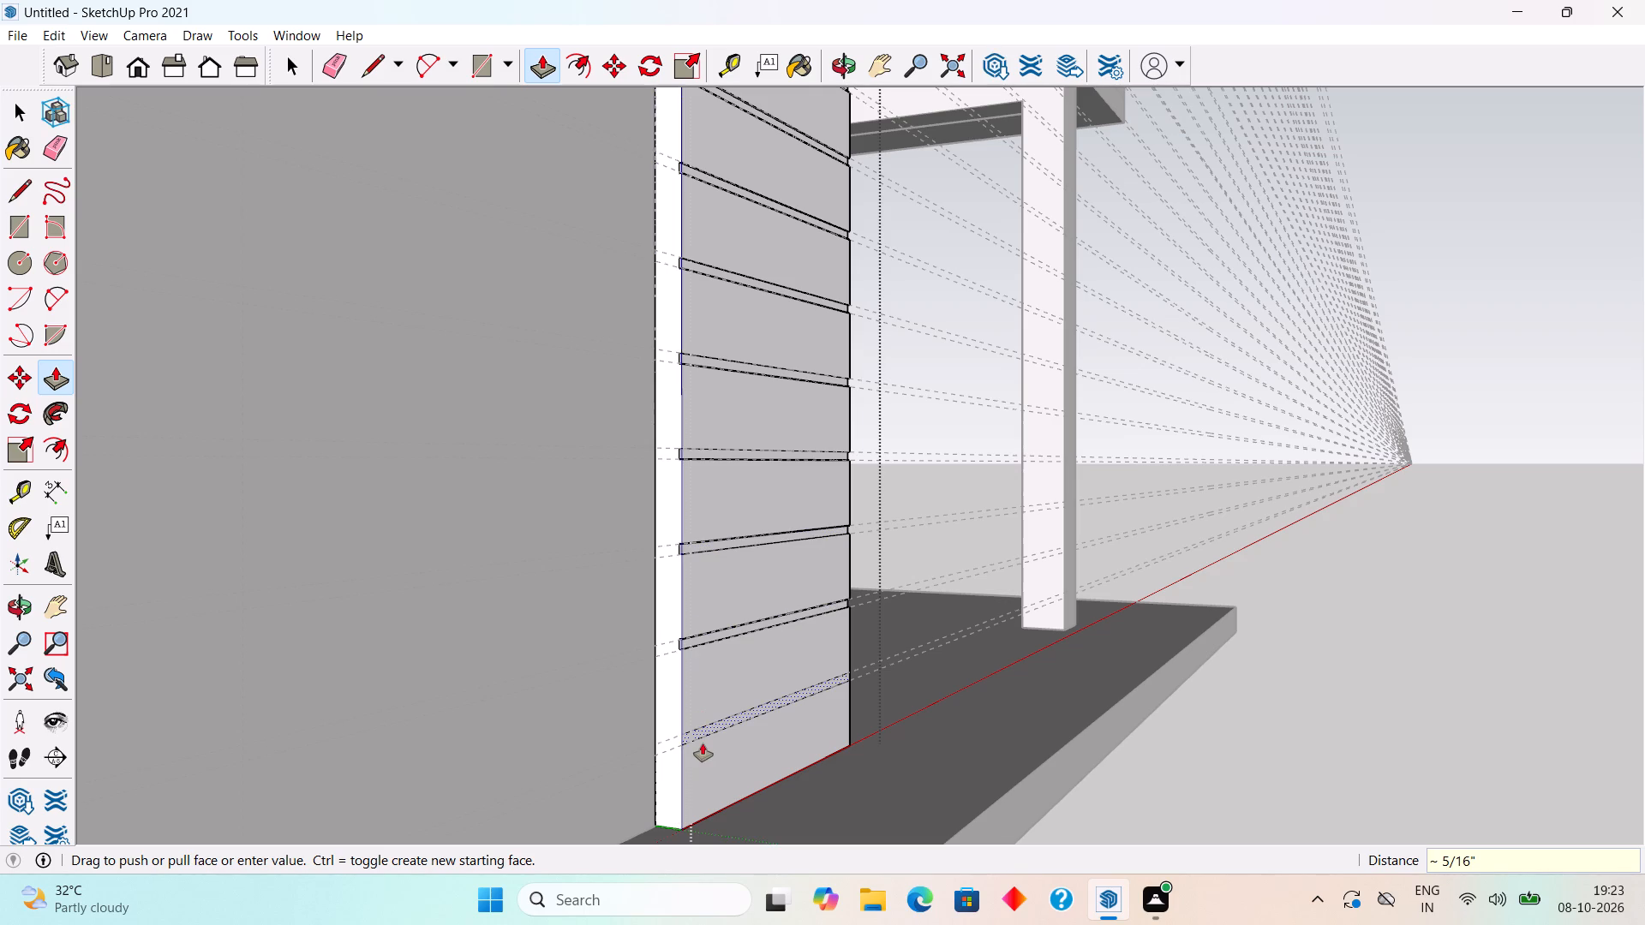
{"action": "left_click", "coordinate": [705, 732]}
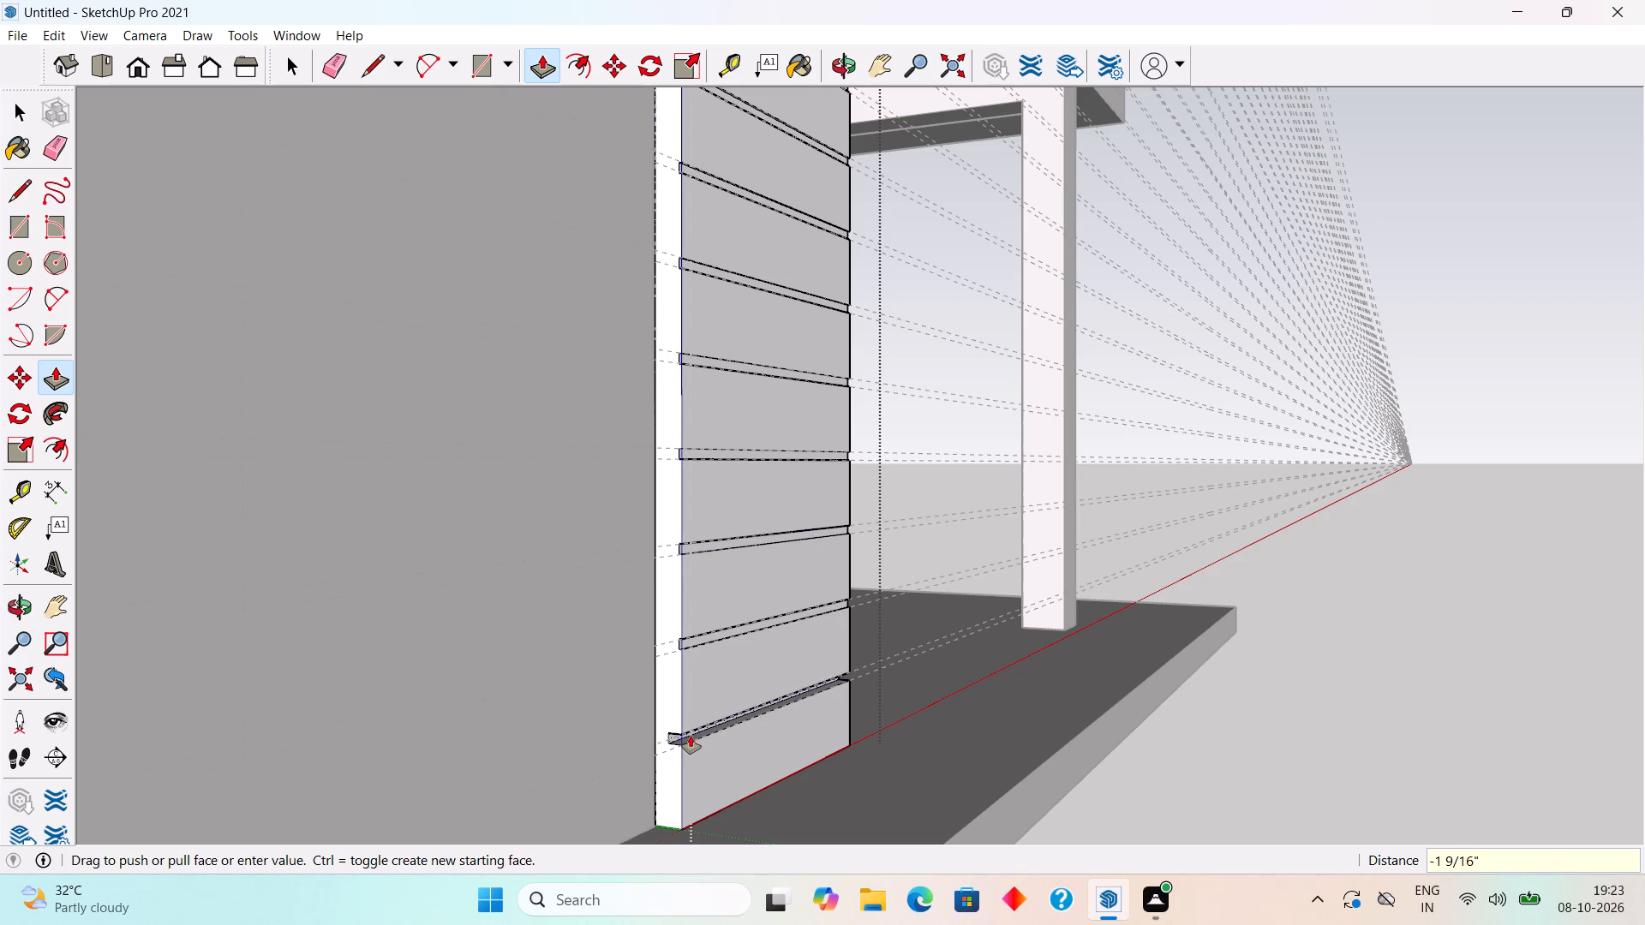
{"action": "type", "text": ".3\""}
{"action": "key", "text": "Return"}
{"action": "key", "text": "space"}
{"action": "scroll", "coordinate": [691, 736], "scroll_direction": "down", "scroll_amount": 17}
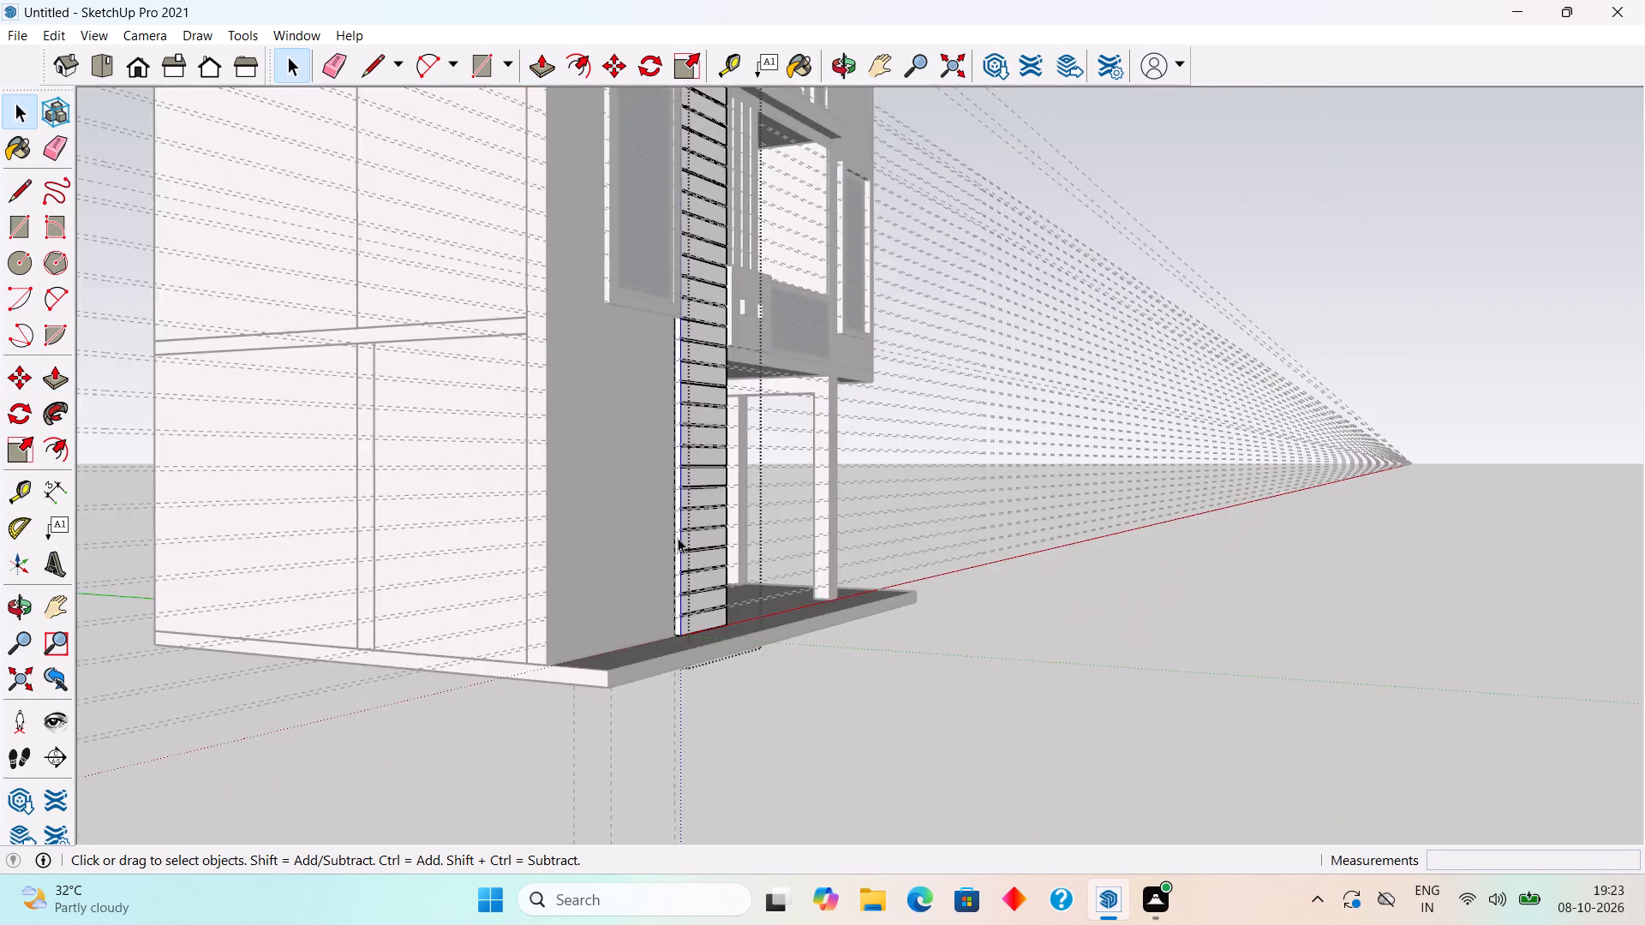
{"action": "scroll", "coordinate": [678, 538], "scroll_direction": "down", "scroll_amount": 7}
{"action": "left_click", "coordinate": [867, 673]}
Delete the horizontal guides running across the facade.
{"action": "middle_click_drag", "start_coordinate": [685, 523], "coordinate": [324, 634]}
{"action": "scroll", "coordinate": [907, 363], "scroll_direction": "up", "scroll_amount": 5}
{"action": "middle_click_drag", "start_coordinate": [620, 394], "coordinate": [885, 596]}
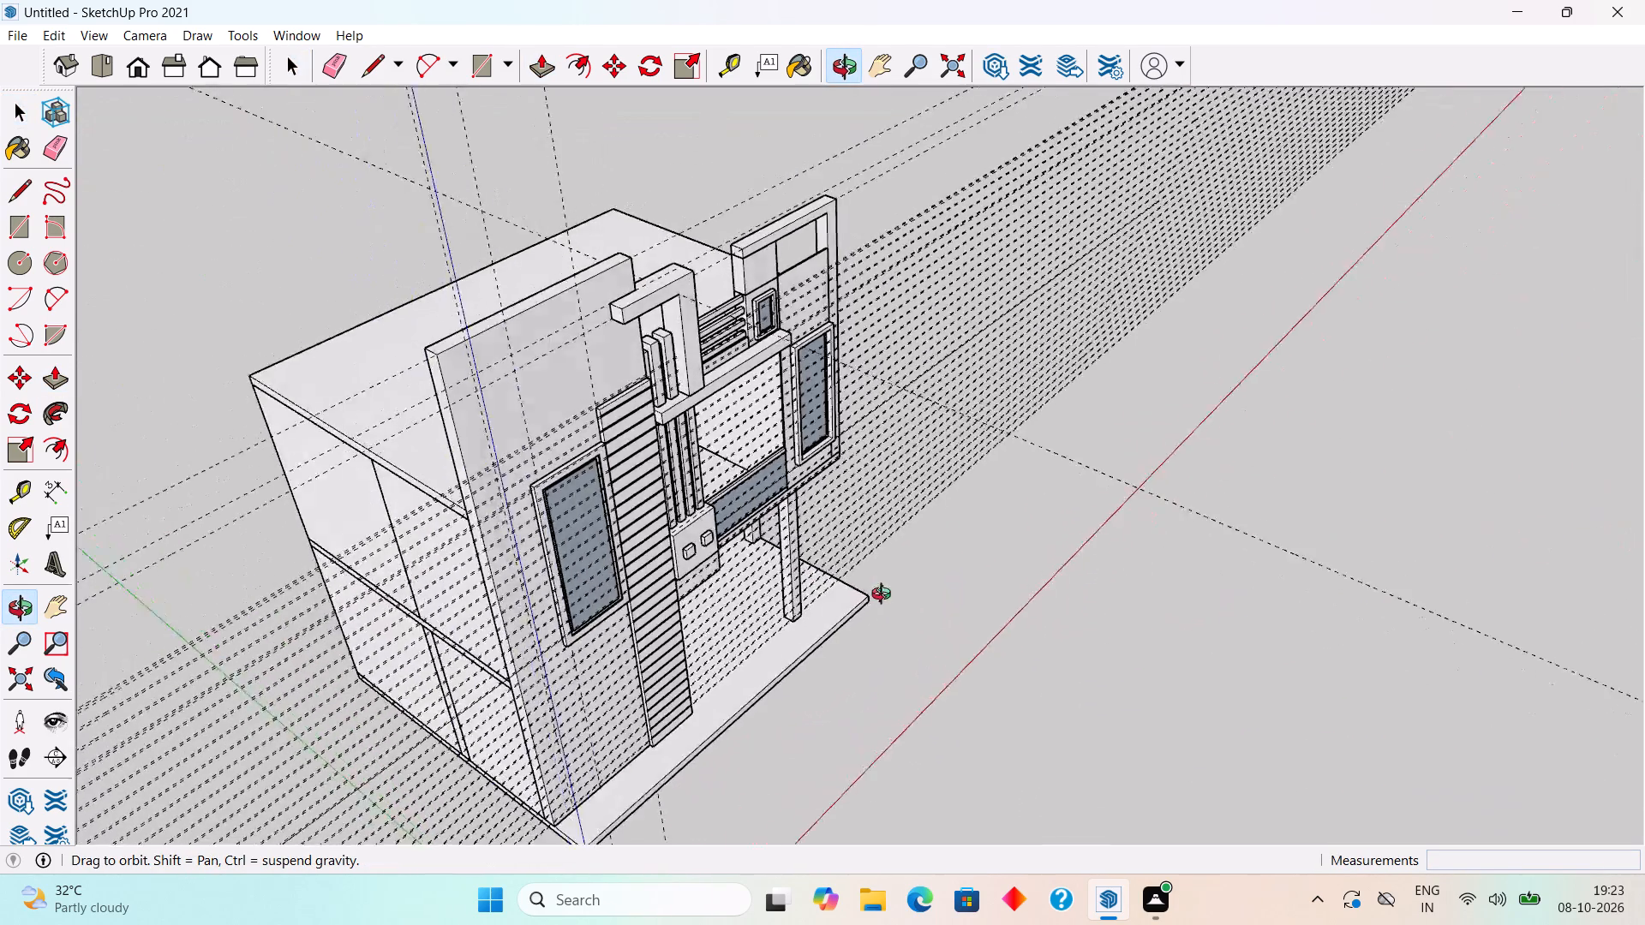
{"action": "middle_click_drag", "start_coordinate": [885, 596], "coordinate": [829, 558]}
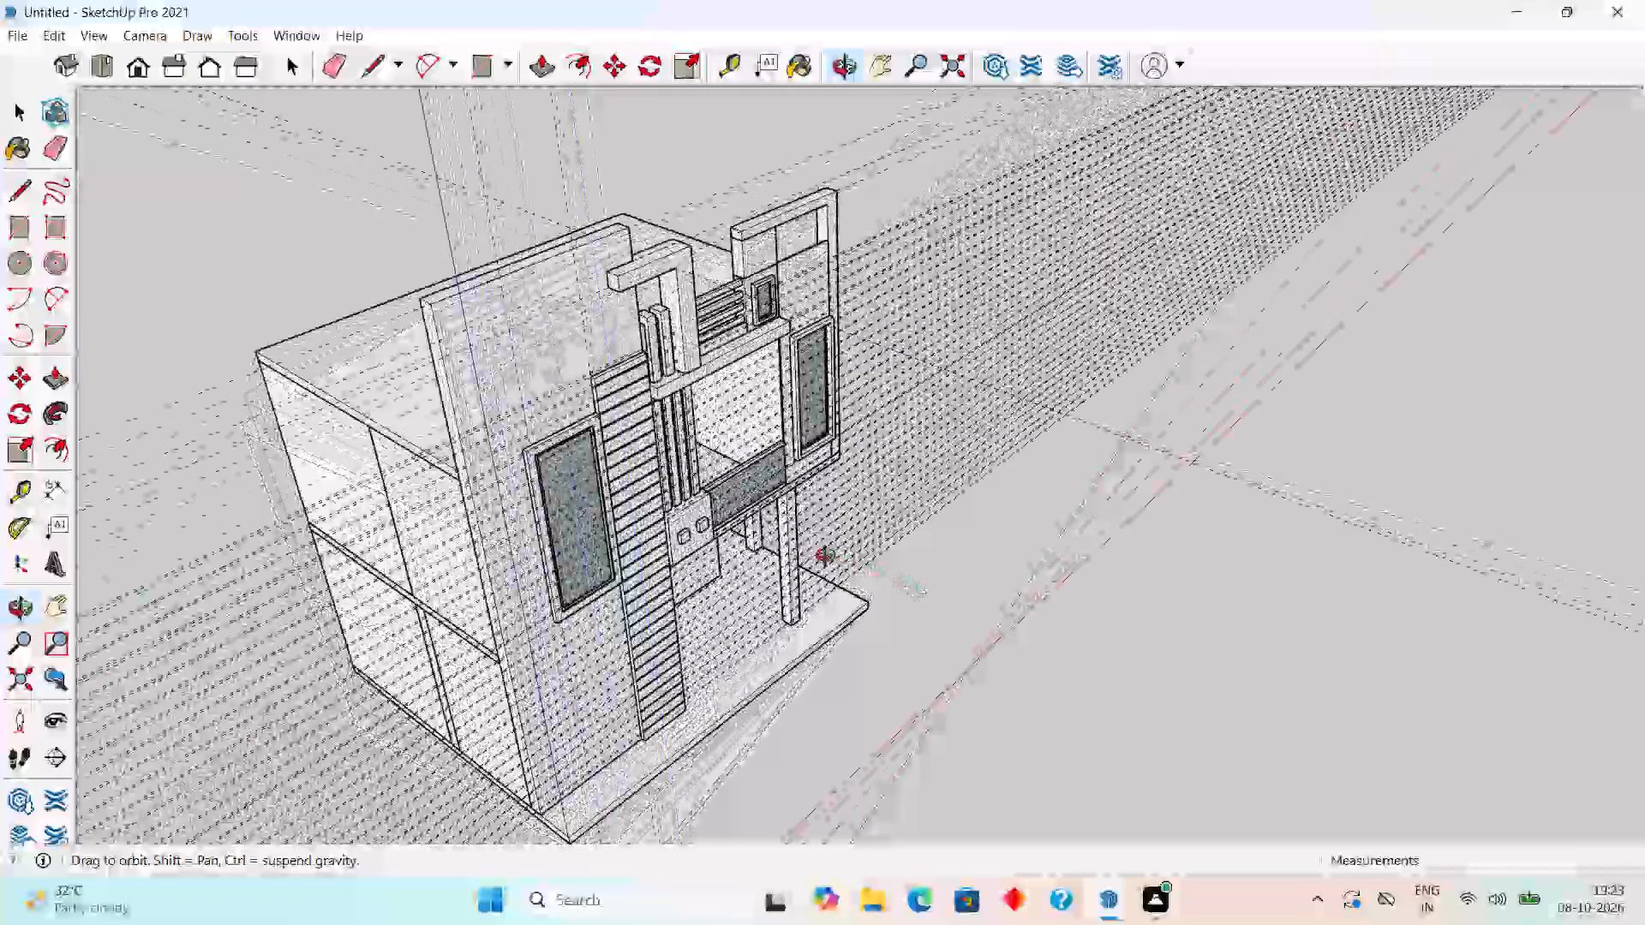
{"action": "middle_click_drag", "start_coordinate": [829, 558], "coordinate": [601, 554]}
{"action": "scroll", "coordinate": [601, 554], "scroll_direction": "up", "scroll_amount": 4}
{"action": "scroll", "coordinate": [619, 363], "scroll_direction": "down", "scroll_amount": 6}
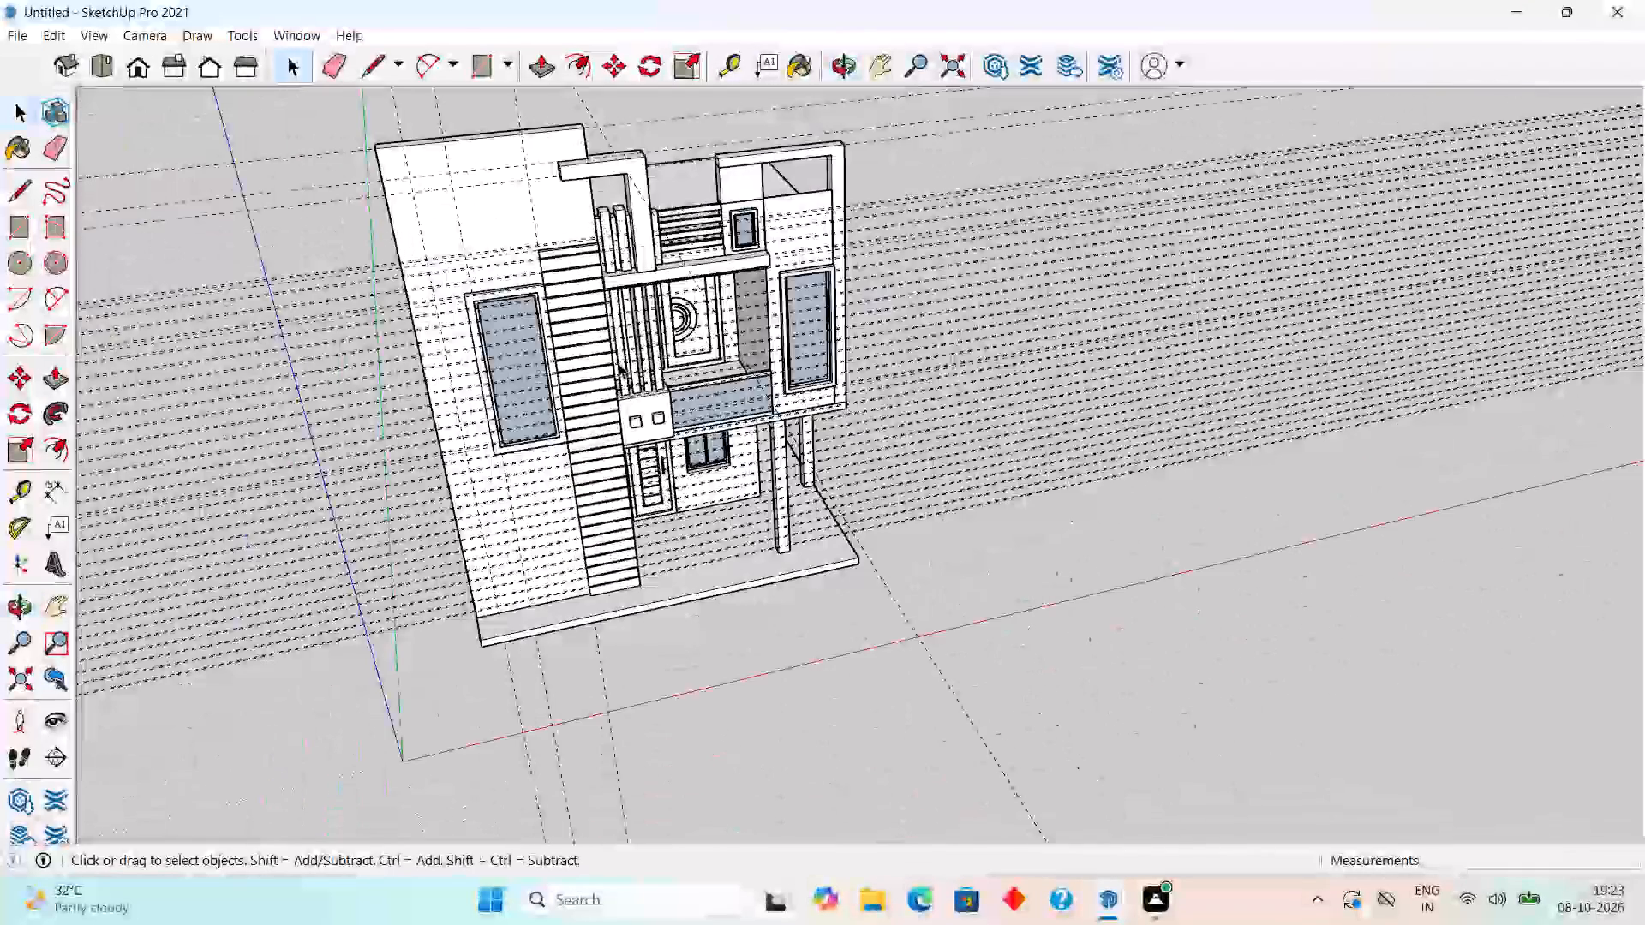
{"action": "middle_click_drag", "start_coordinate": [661, 302], "coordinate": [716, 505]}
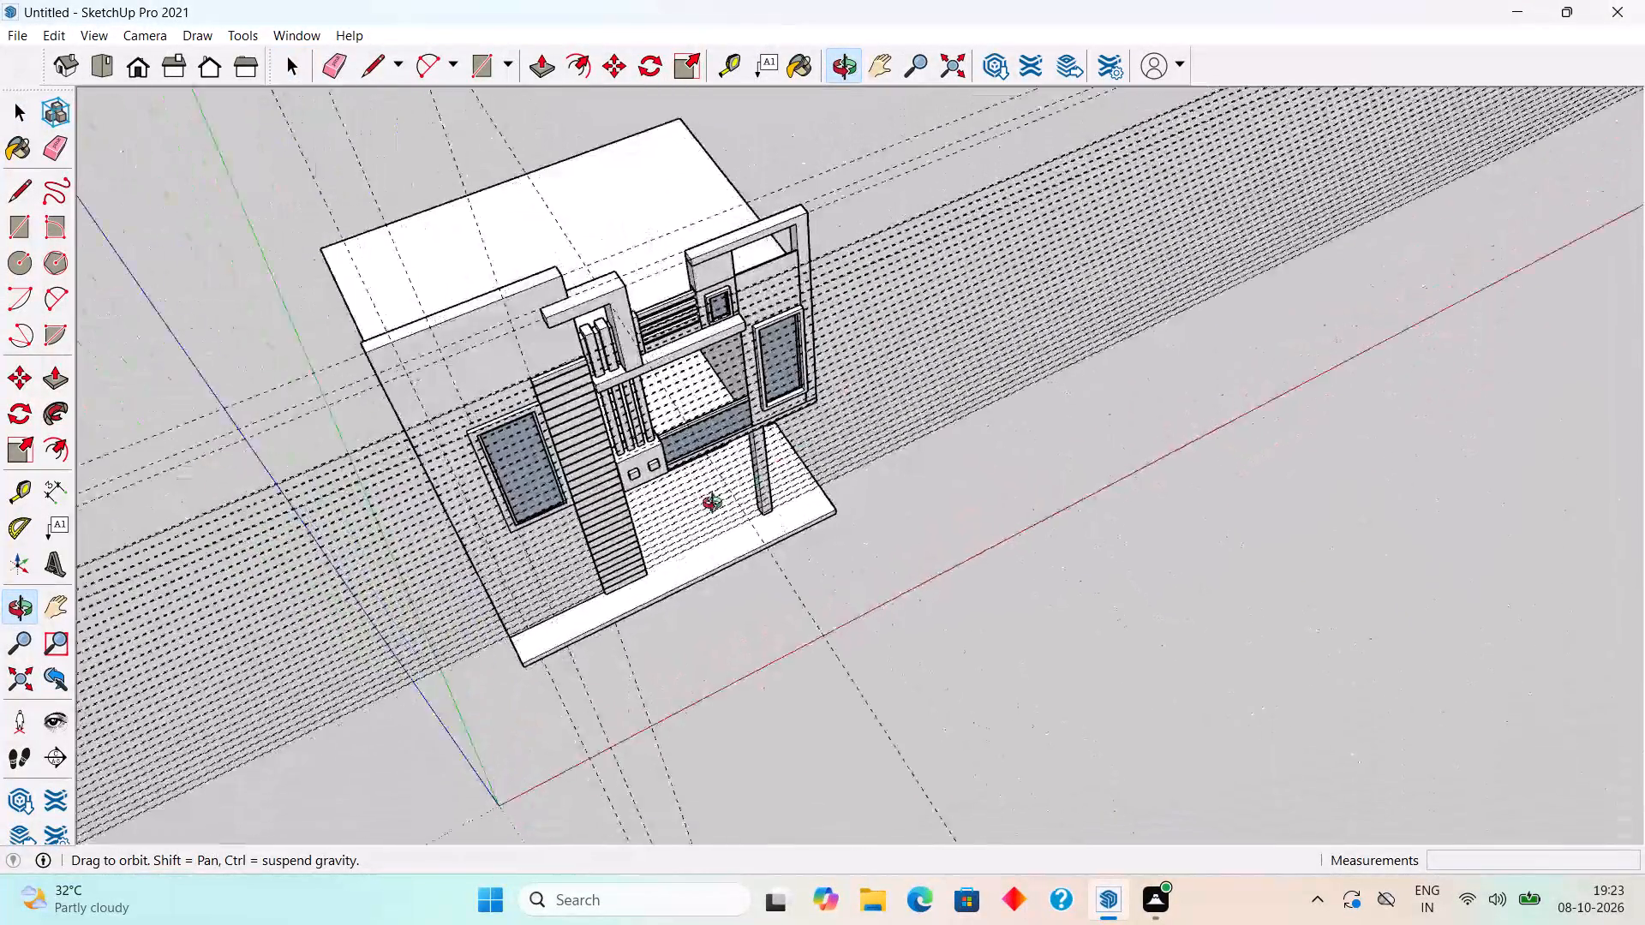
{"action": "middle_click_drag", "start_coordinate": [716, 505], "coordinate": [553, 534]}
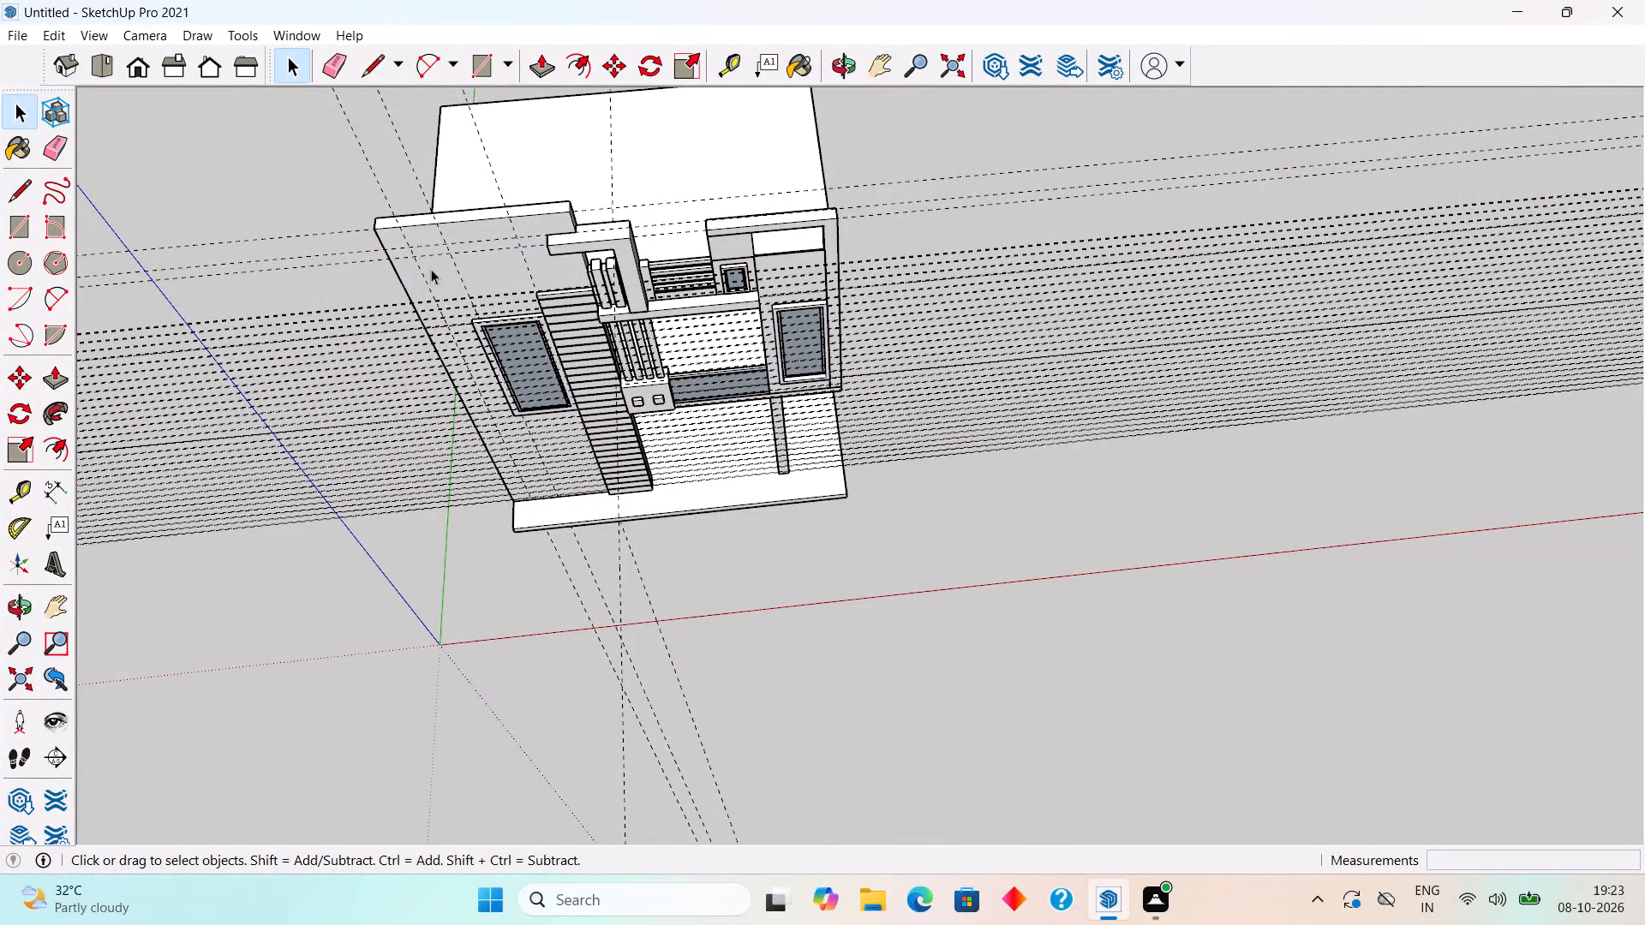
{"action": "middle_click_drag", "start_coordinate": [577, 346], "coordinate": [577, 176]}
{"action": "scroll", "coordinate": [577, 176], "scroll_direction": "down", "scroll_amount": 9}
{"action": "scroll", "coordinate": [701, 279], "scroll_direction": "down", "scroll_amount": 4}
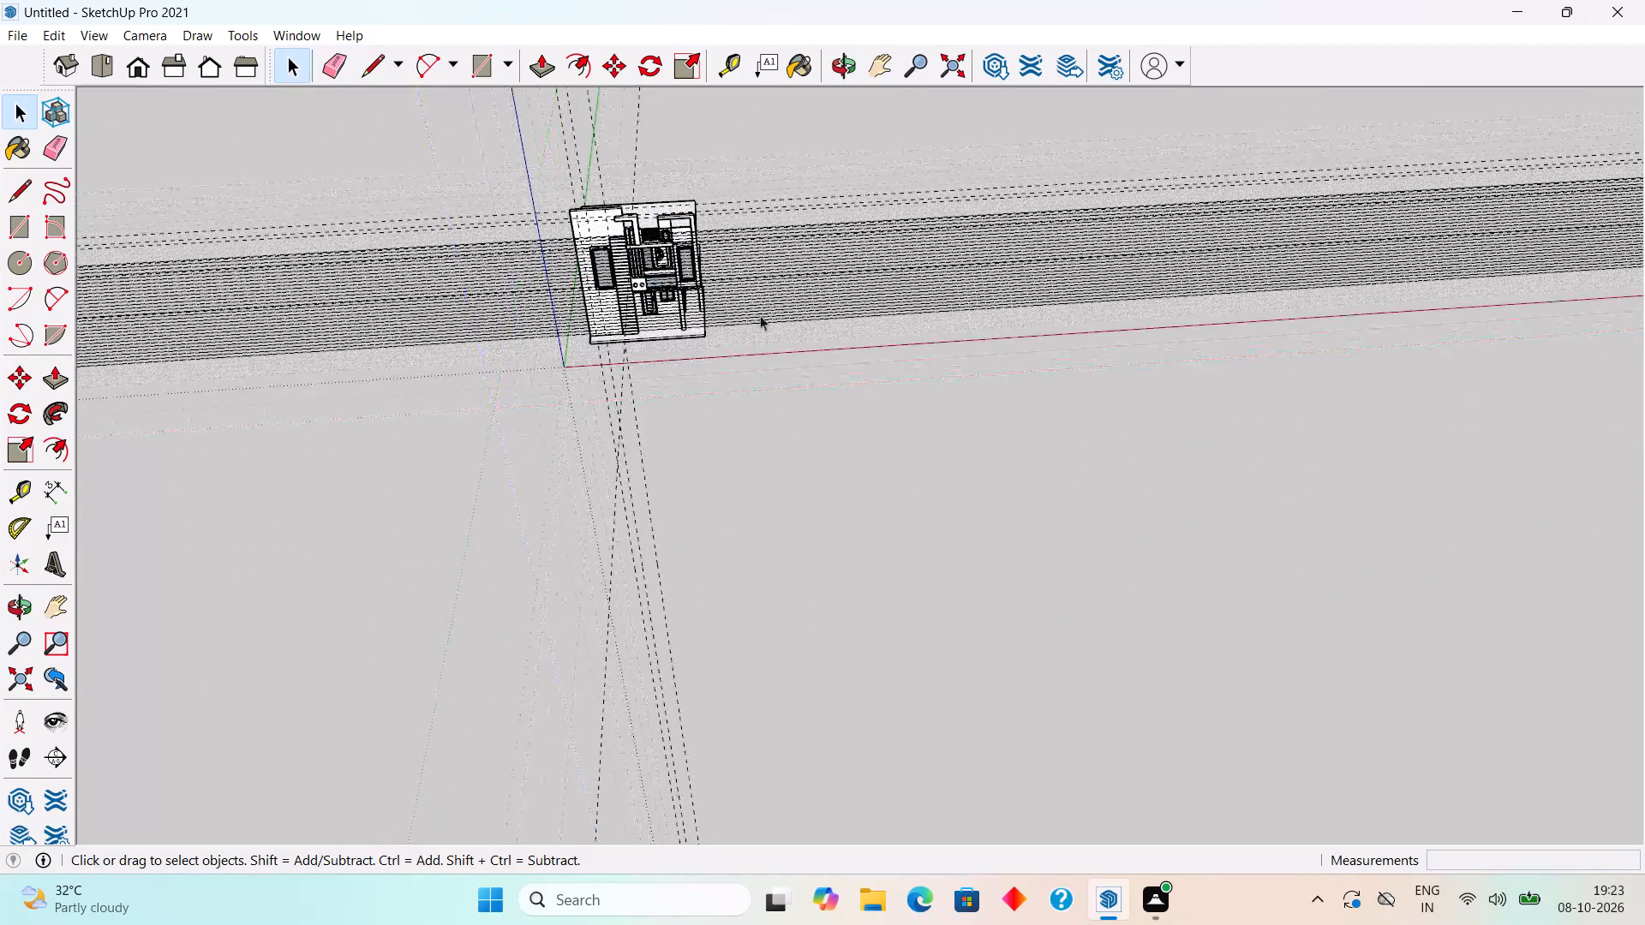
{"action": "middle_click_drag", "start_coordinate": [1016, 370], "coordinate": [966, 263]}
{"action": "left_click_drag", "start_coordinate": [800, 154], "coordinate": [888, 325]}
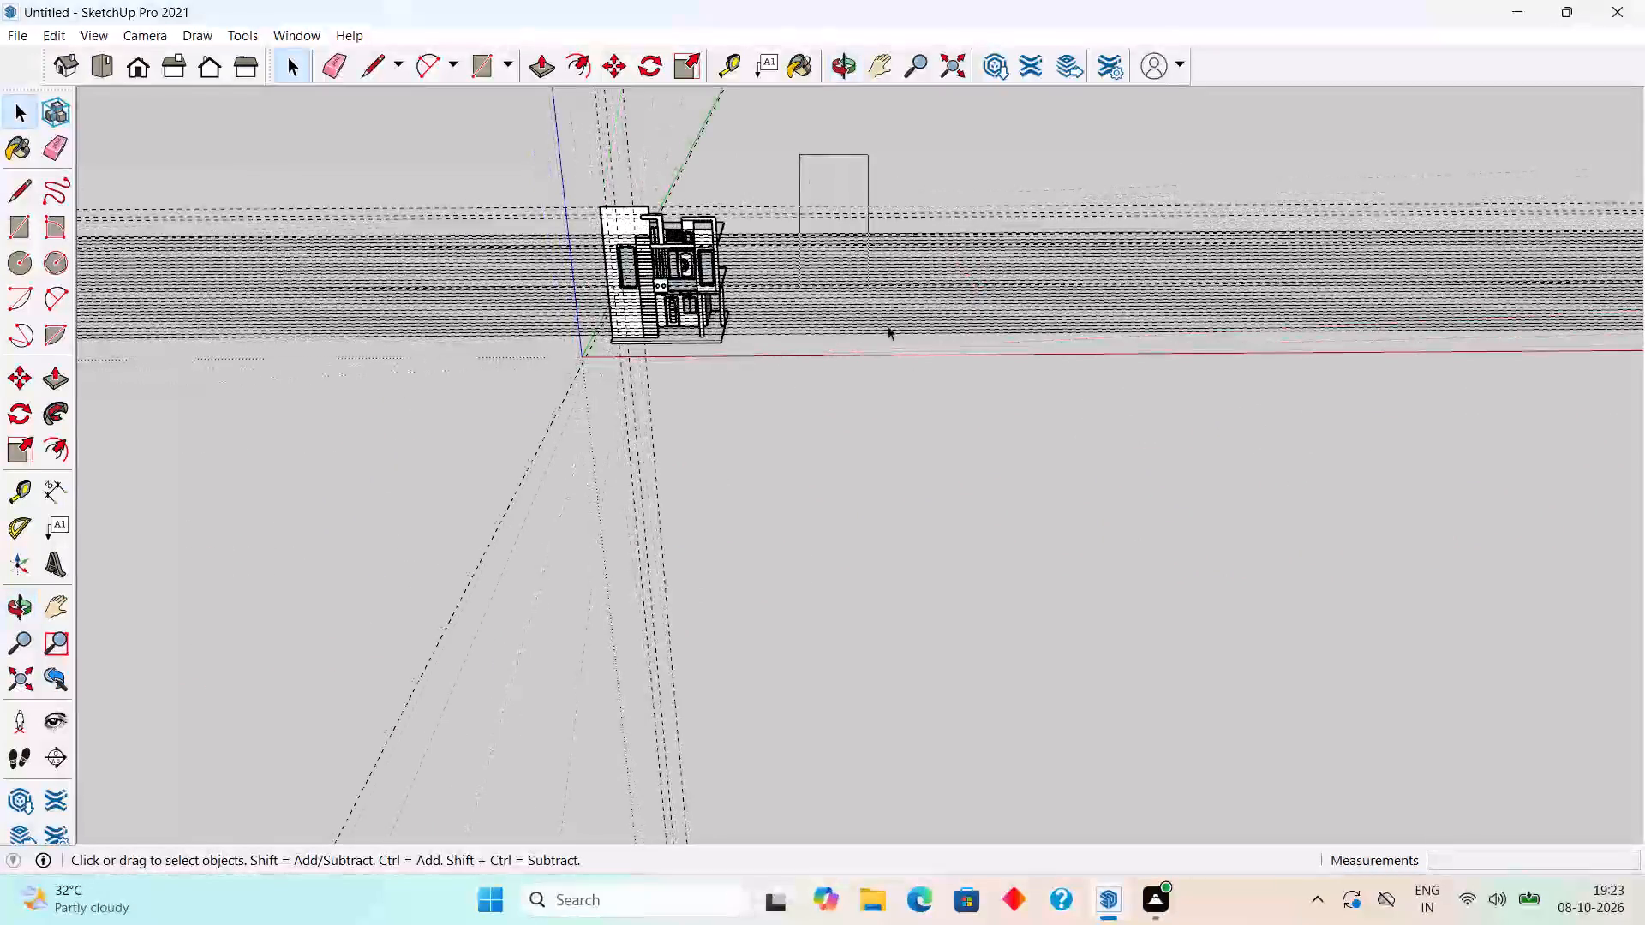
{"action": "left_click_drag", "start_coordinate": [888, 325], "coordinate": [941, 397]}
{"action": "left_click_drag", "start_coordinate": [941, 391], "coordinate": [819, 193]}
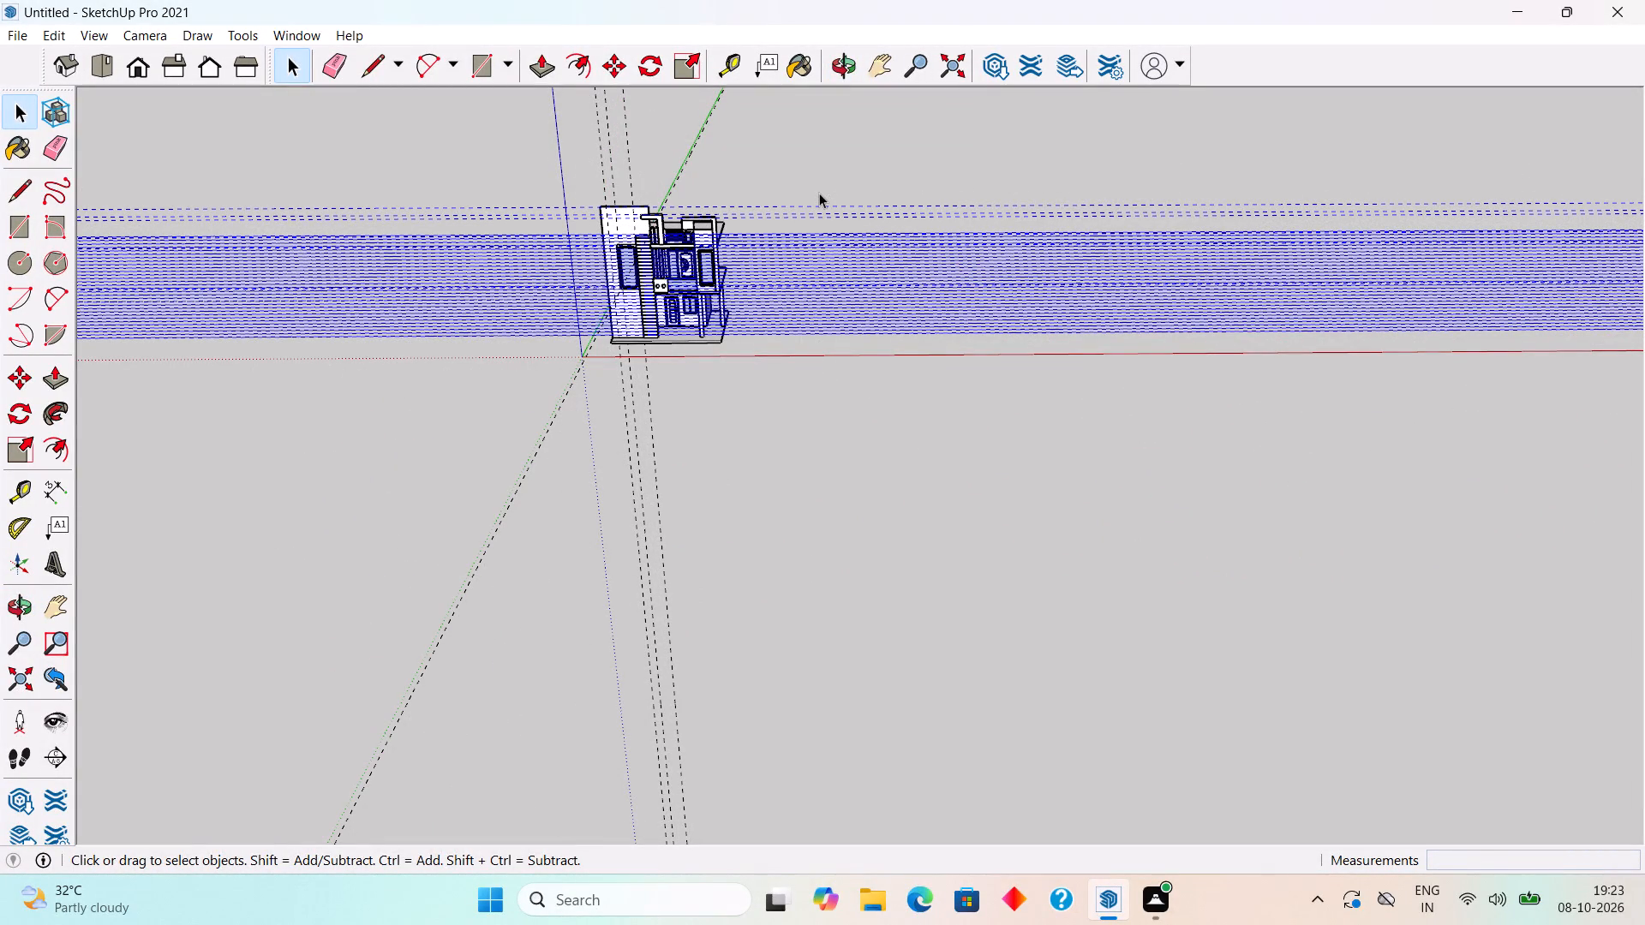
{"action": "key", "text": "Delete"}
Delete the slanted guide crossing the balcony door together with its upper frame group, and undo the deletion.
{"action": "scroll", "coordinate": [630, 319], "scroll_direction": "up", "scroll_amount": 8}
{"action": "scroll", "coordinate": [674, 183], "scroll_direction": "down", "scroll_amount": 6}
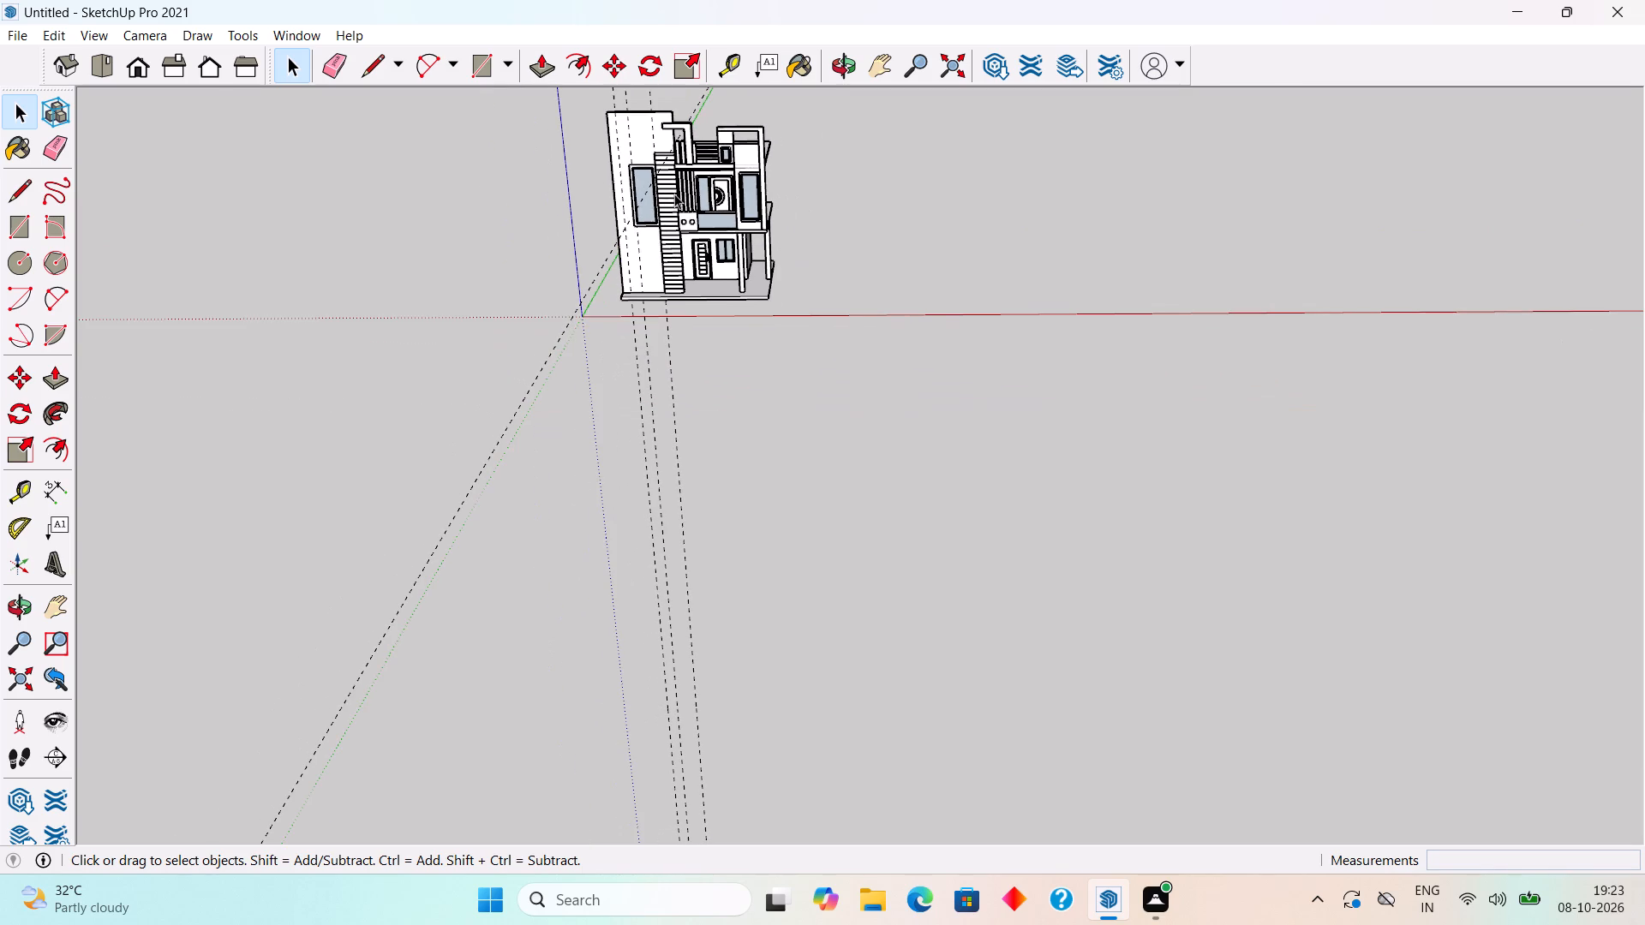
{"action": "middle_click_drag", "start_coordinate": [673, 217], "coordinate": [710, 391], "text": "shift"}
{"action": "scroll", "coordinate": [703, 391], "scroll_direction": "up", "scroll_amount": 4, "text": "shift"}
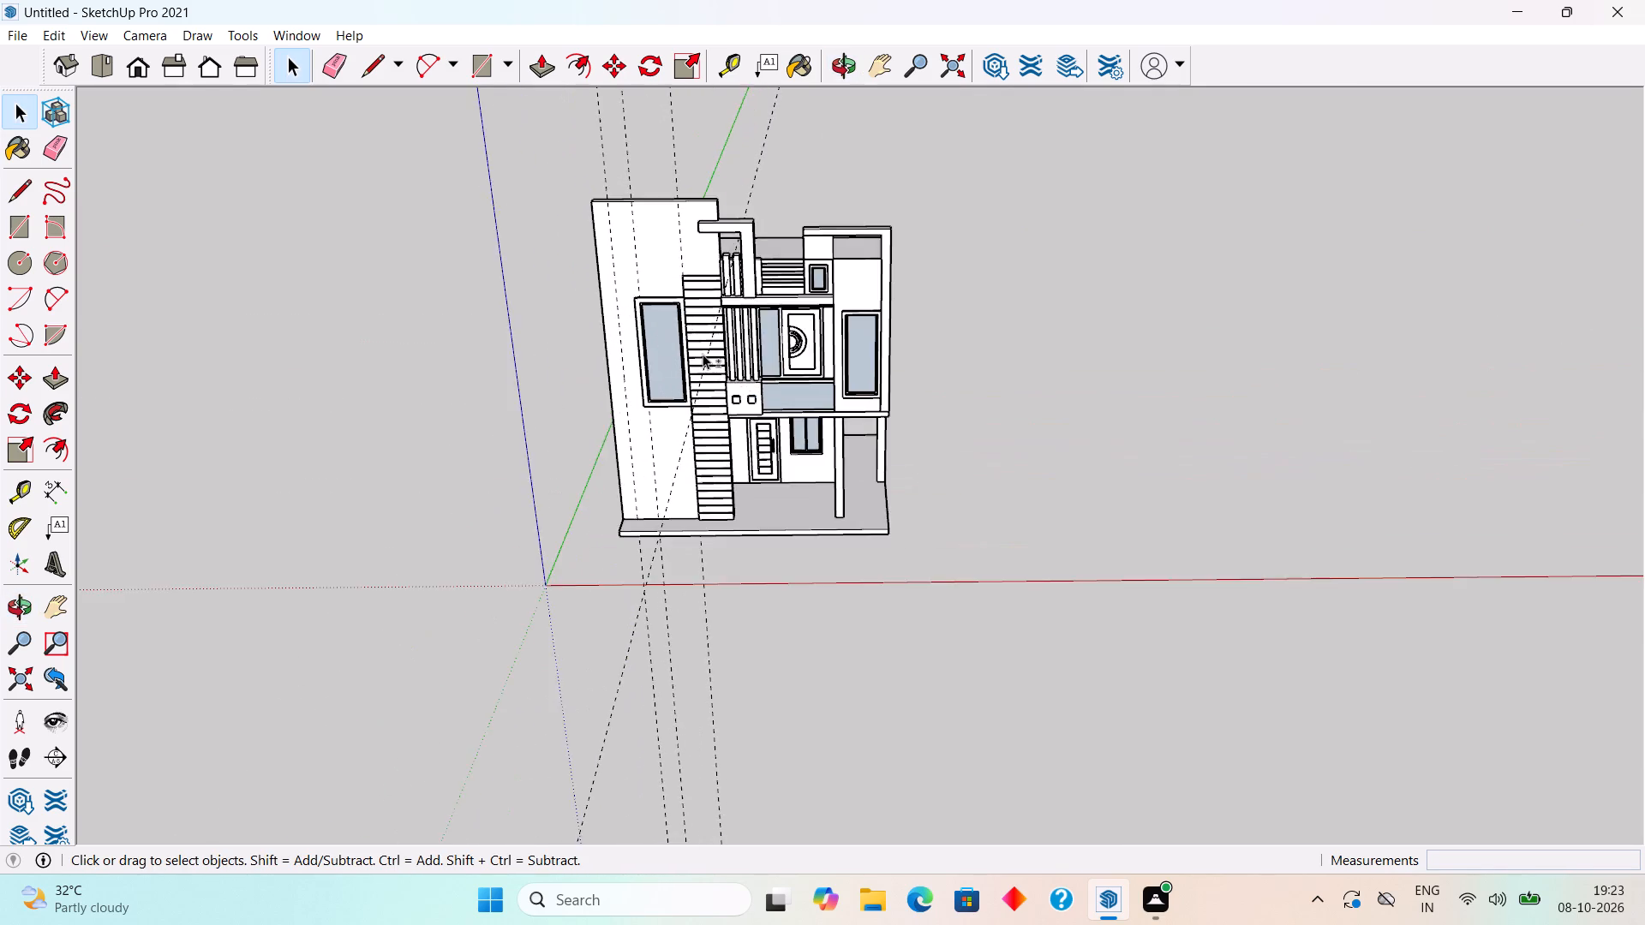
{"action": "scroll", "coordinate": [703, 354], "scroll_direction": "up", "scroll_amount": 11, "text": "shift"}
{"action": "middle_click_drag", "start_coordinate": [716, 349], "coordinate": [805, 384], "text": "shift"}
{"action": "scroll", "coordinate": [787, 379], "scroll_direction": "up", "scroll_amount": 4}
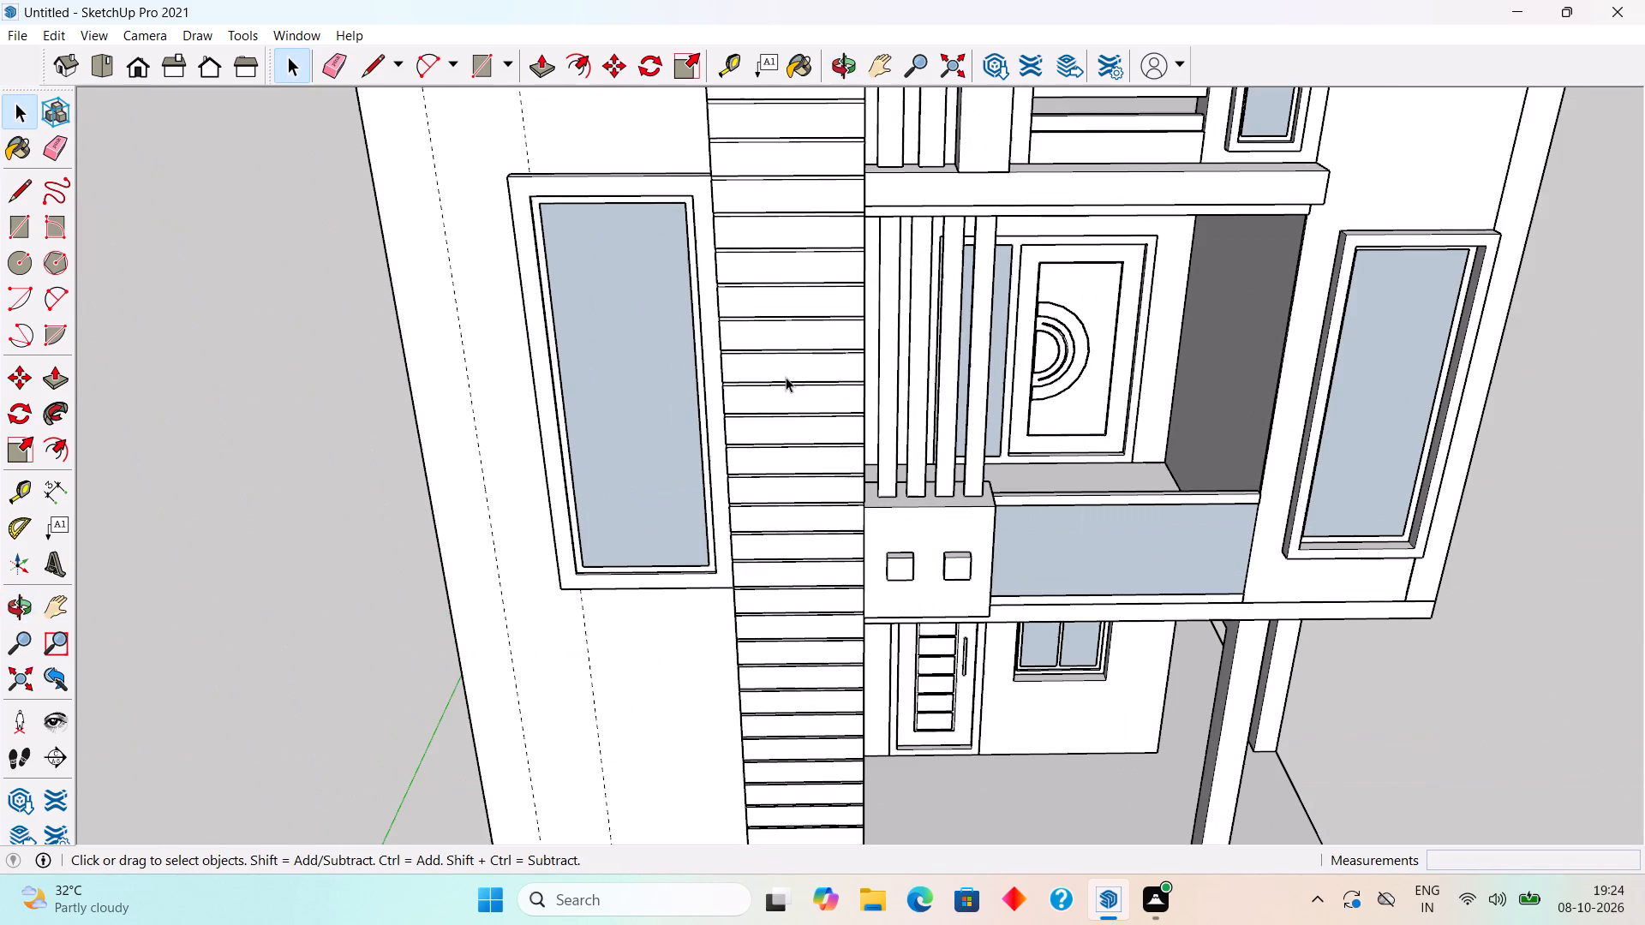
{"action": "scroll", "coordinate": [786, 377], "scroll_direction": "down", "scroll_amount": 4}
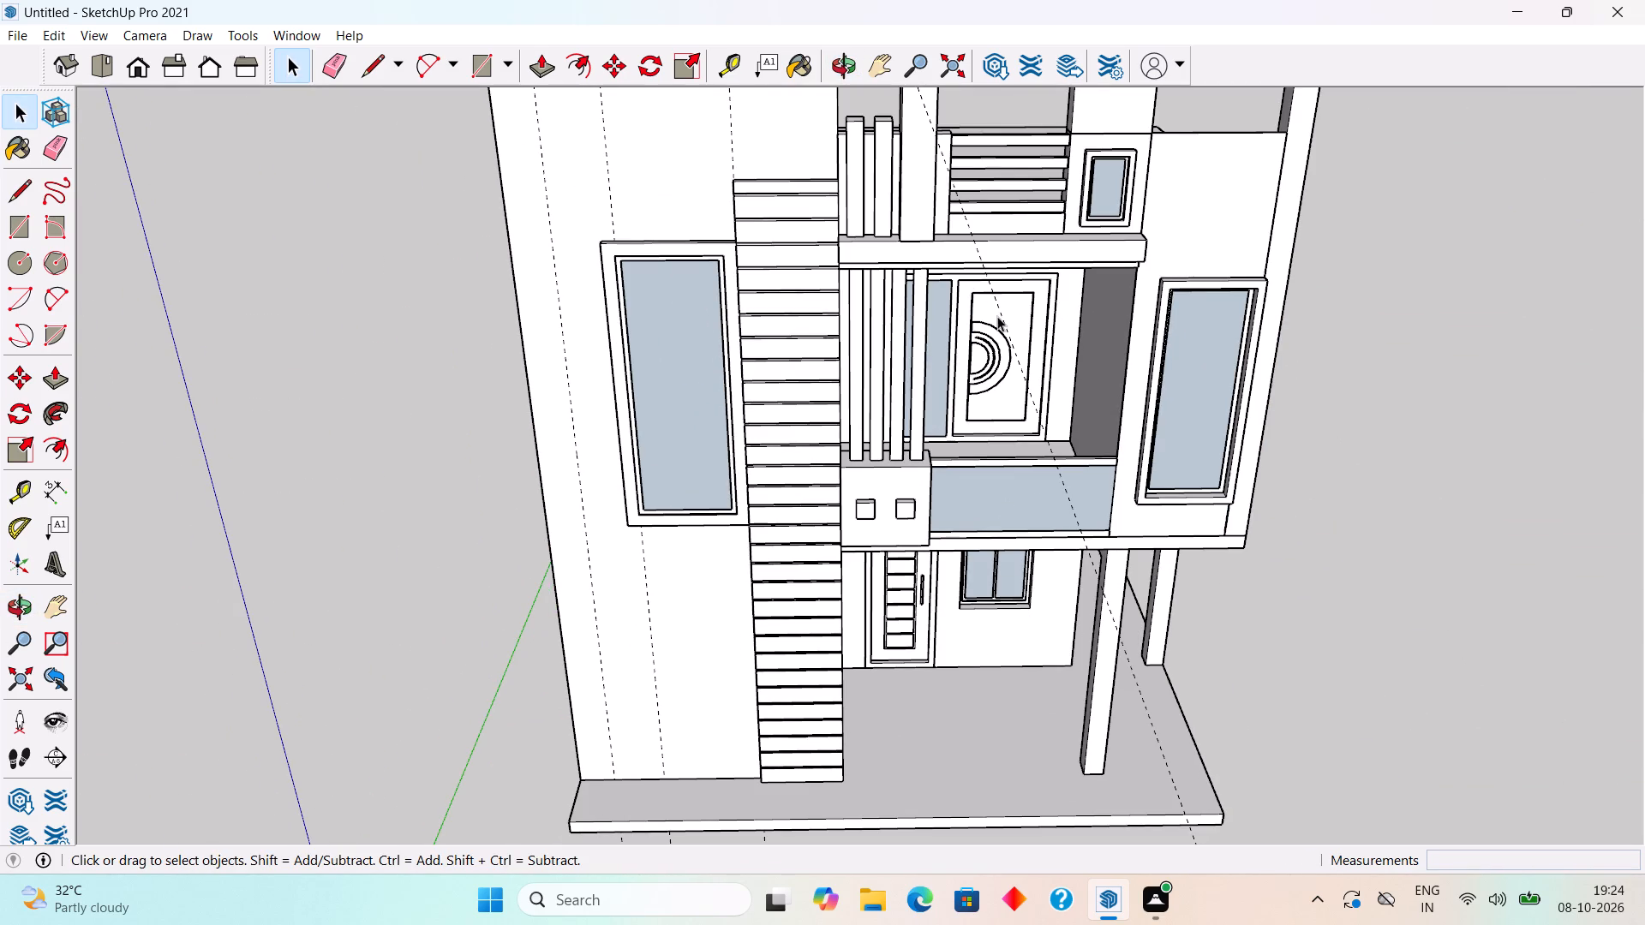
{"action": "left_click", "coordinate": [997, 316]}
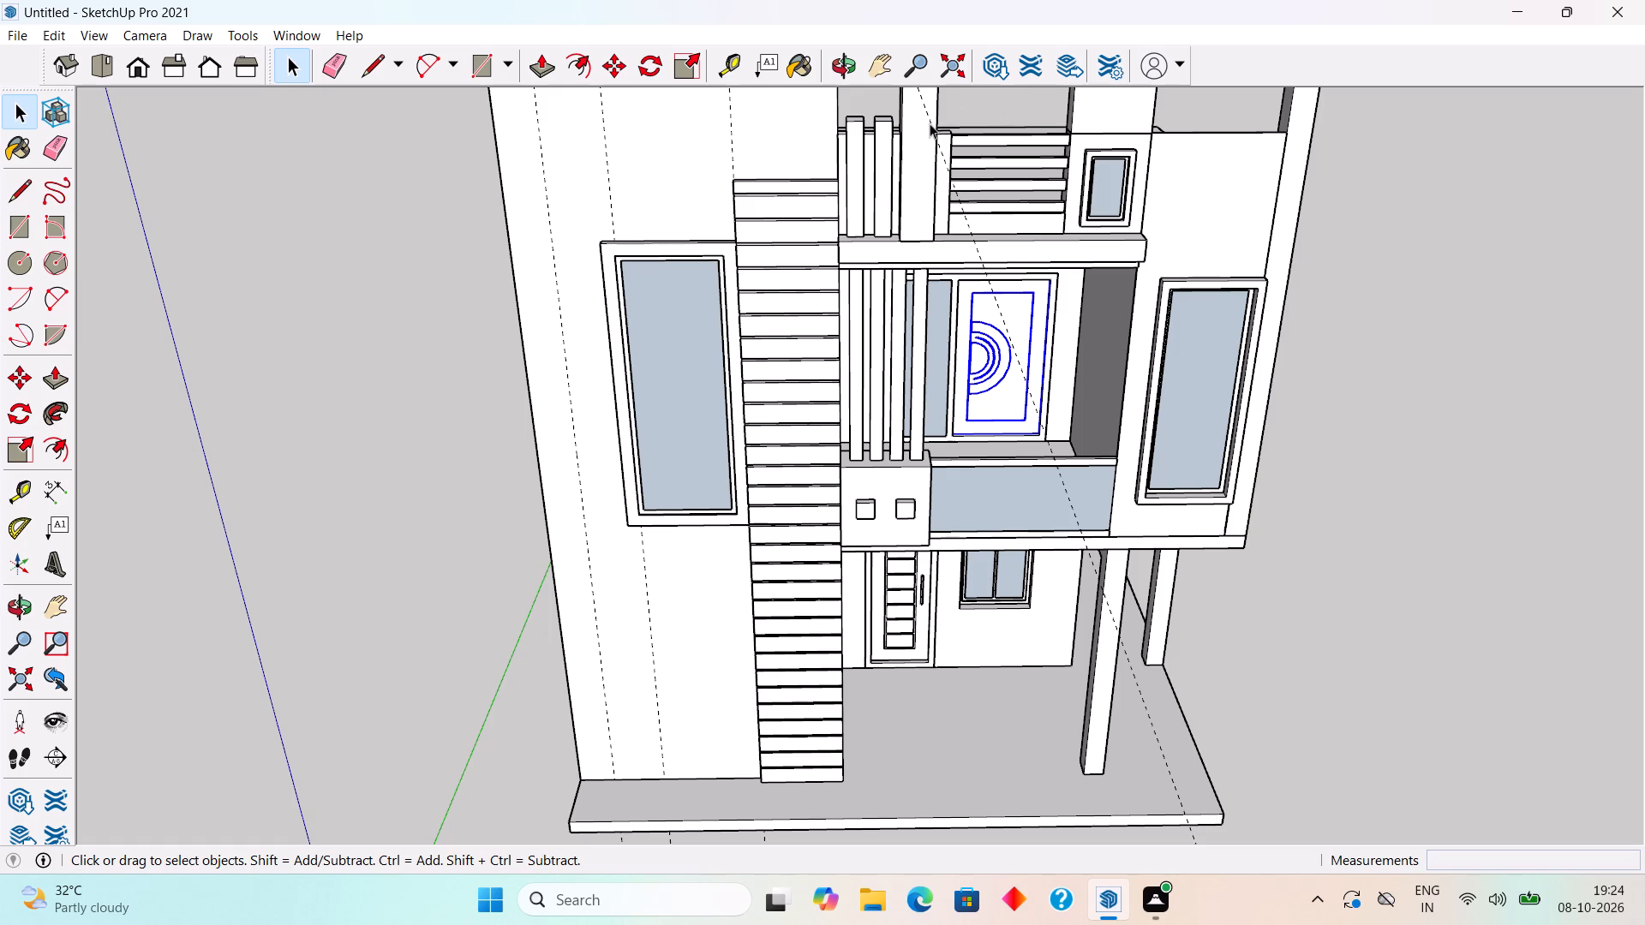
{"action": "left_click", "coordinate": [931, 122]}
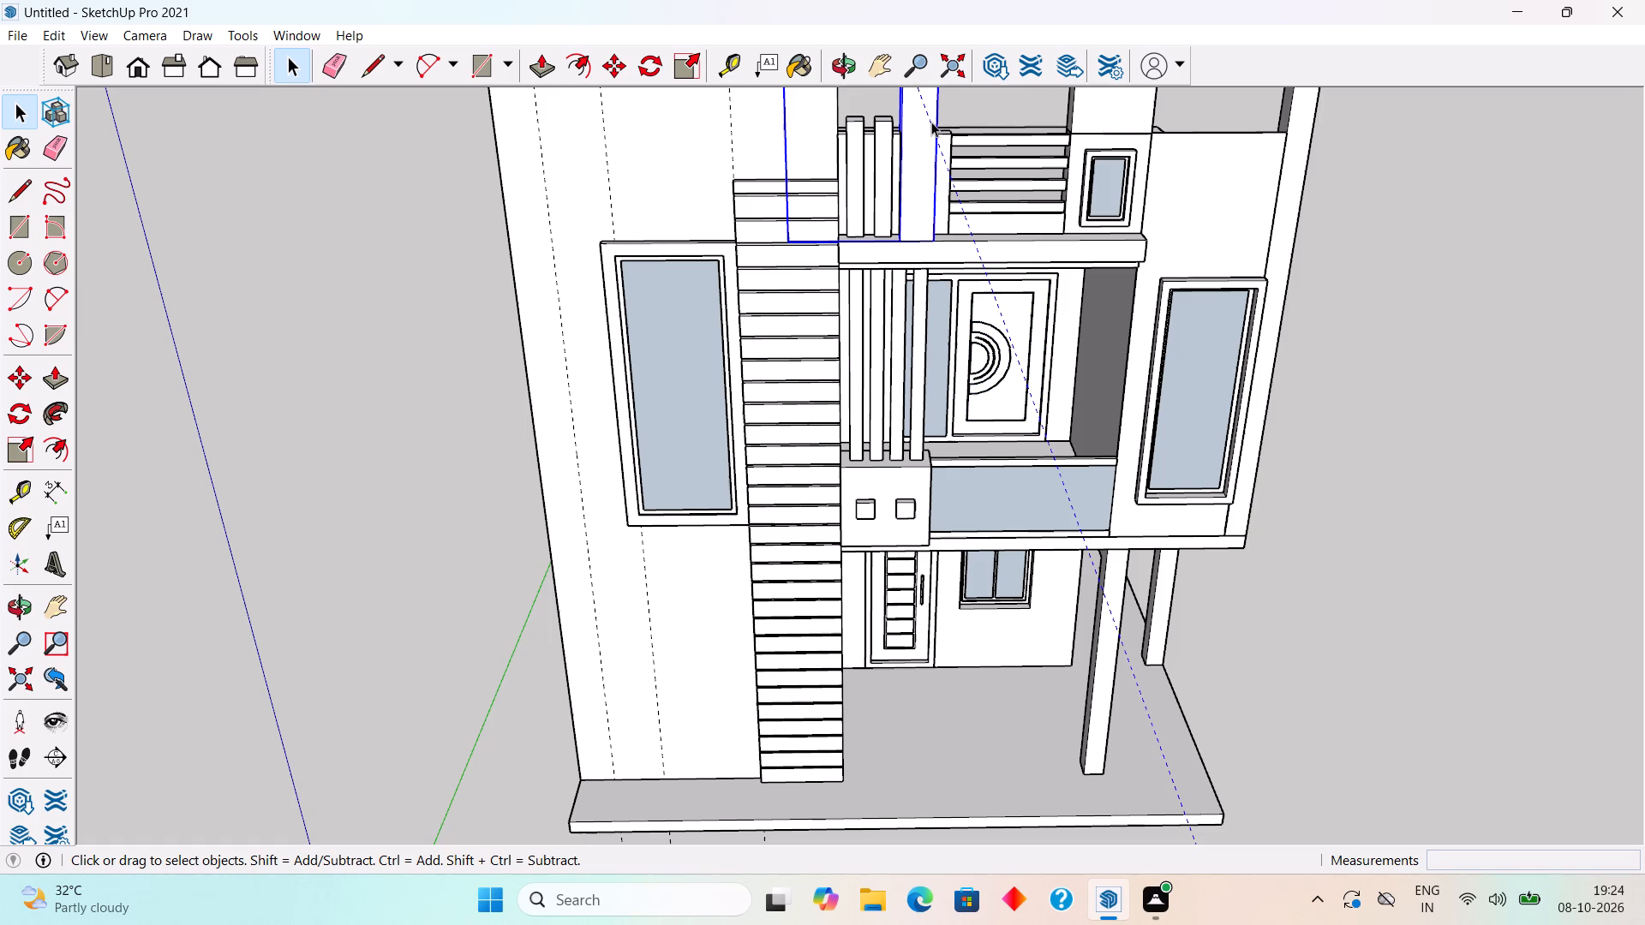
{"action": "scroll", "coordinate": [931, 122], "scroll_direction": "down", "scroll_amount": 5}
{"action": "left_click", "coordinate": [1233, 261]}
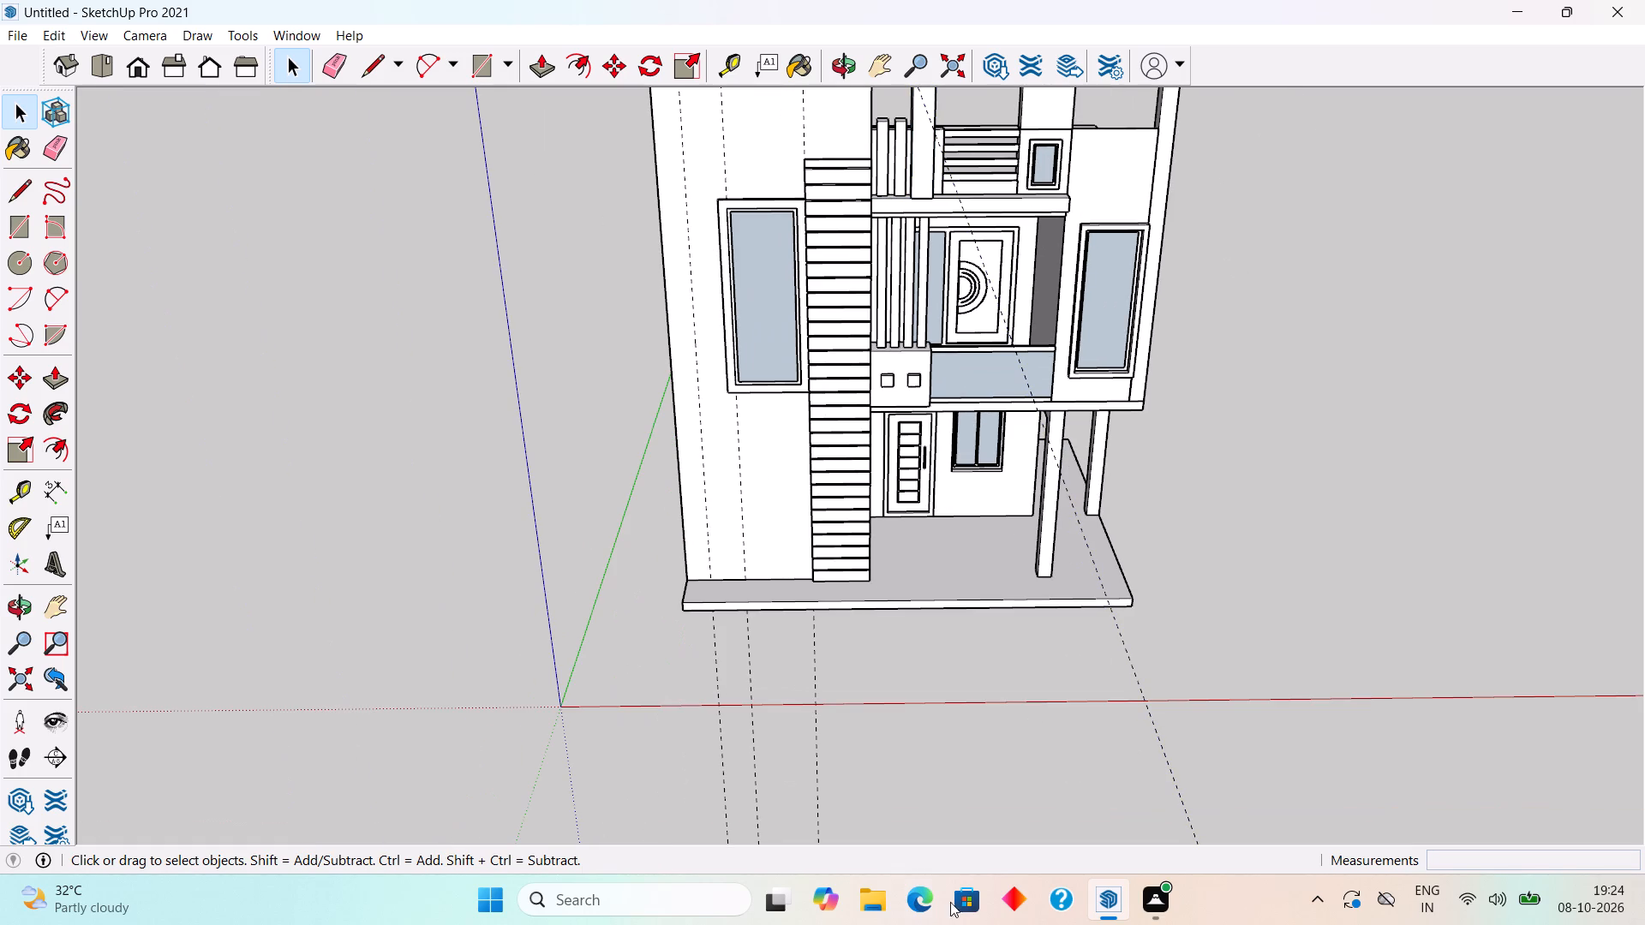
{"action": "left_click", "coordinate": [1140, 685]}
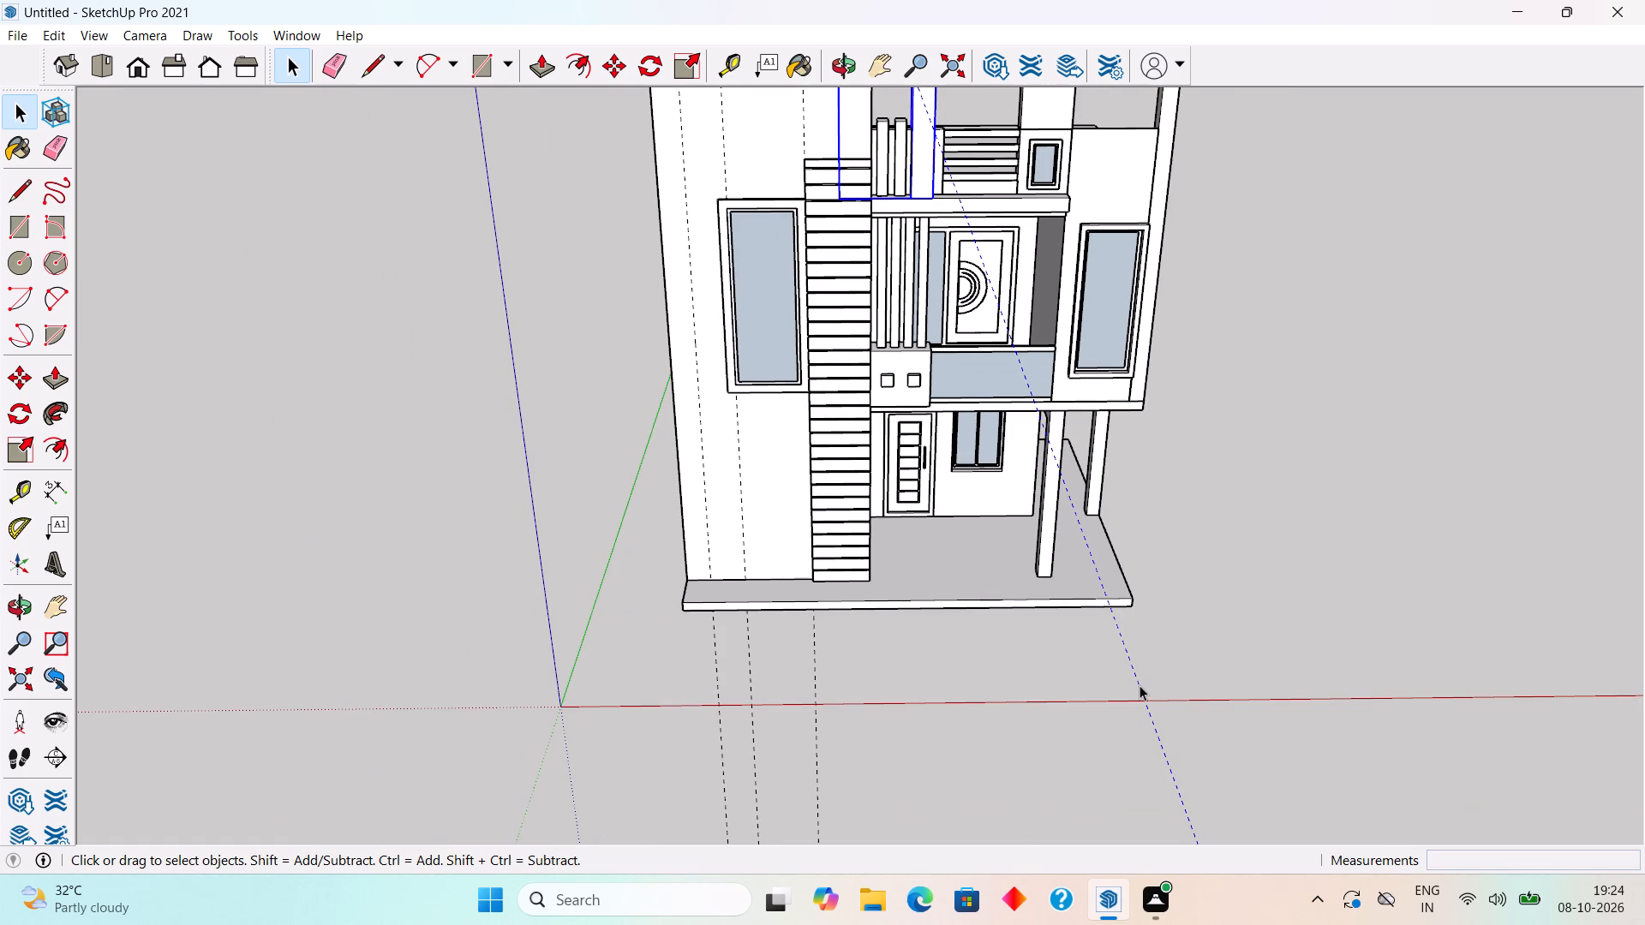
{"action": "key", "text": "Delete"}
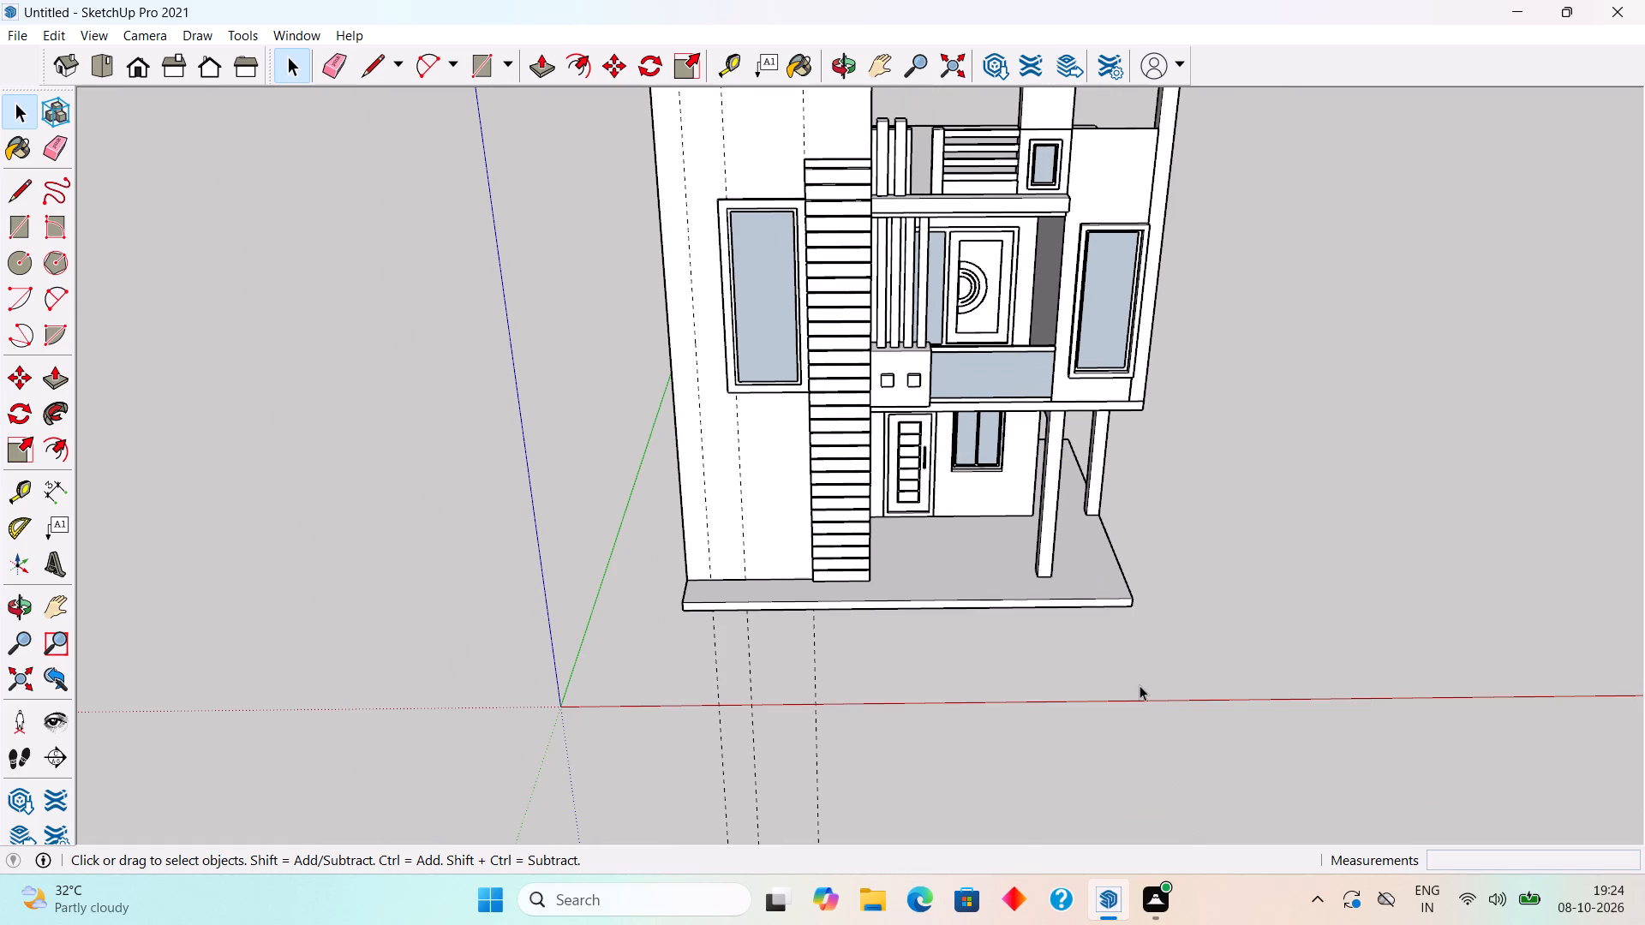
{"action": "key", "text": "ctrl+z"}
Delete all remaining guides in the model.
{"action": "scroll", "coordinate": [1122, 686], "scroll_direction": "down", "scroll_amount": 3}
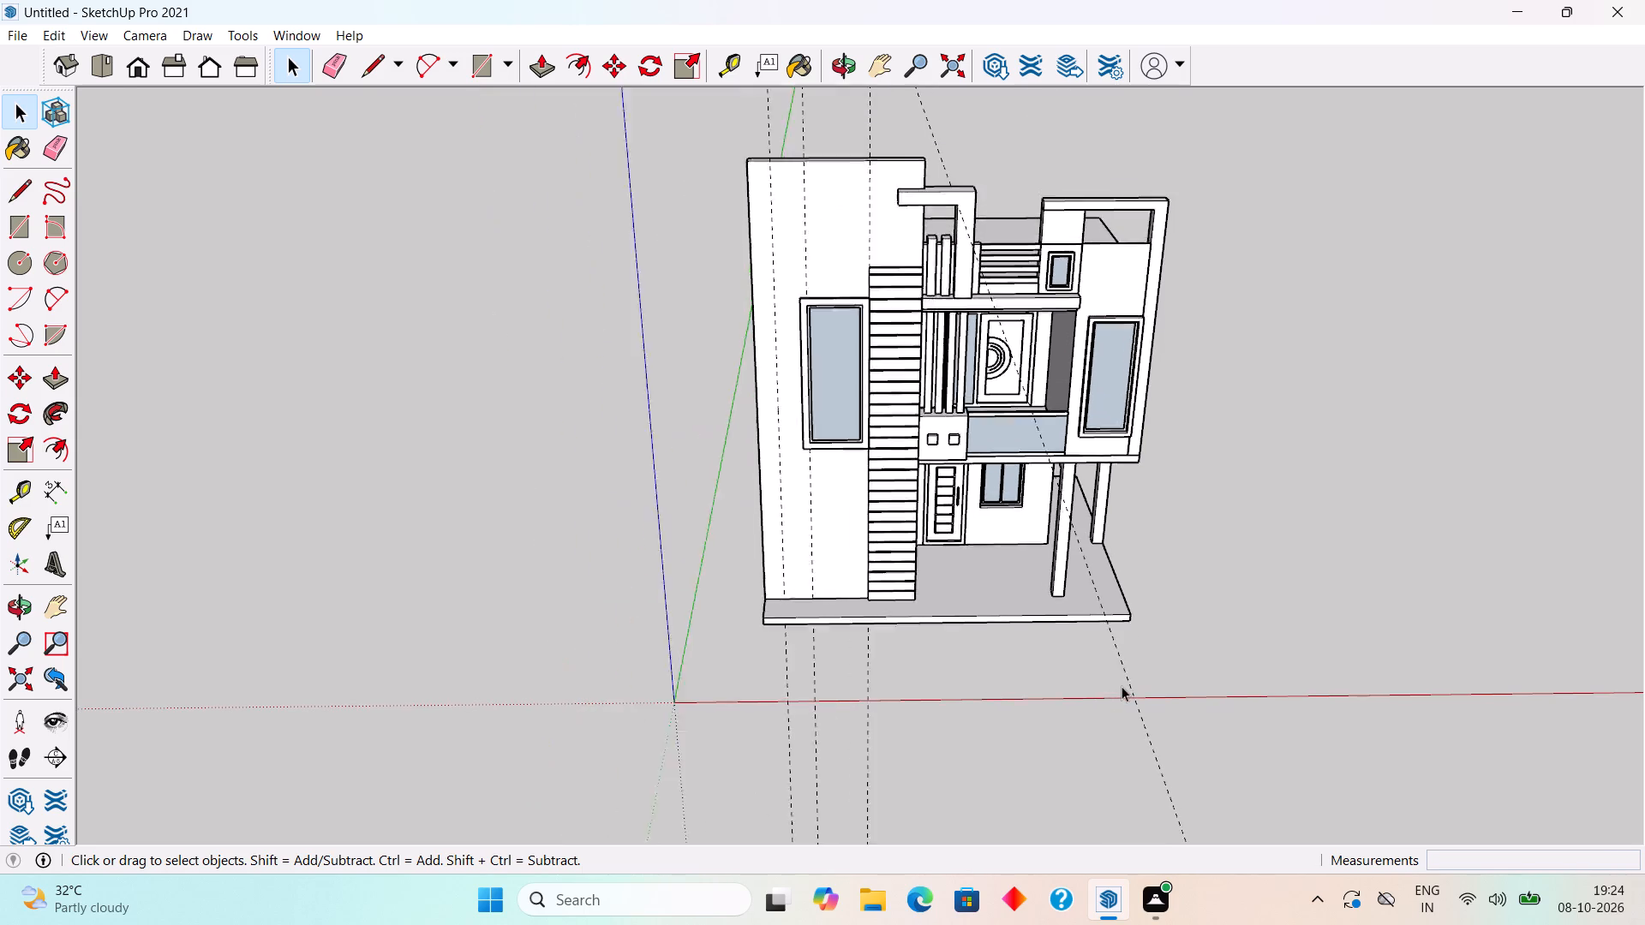
{"action": "scroll", "coordinate": [1122, 686], "scroll_direction": "down", "scroll_amount": 2}
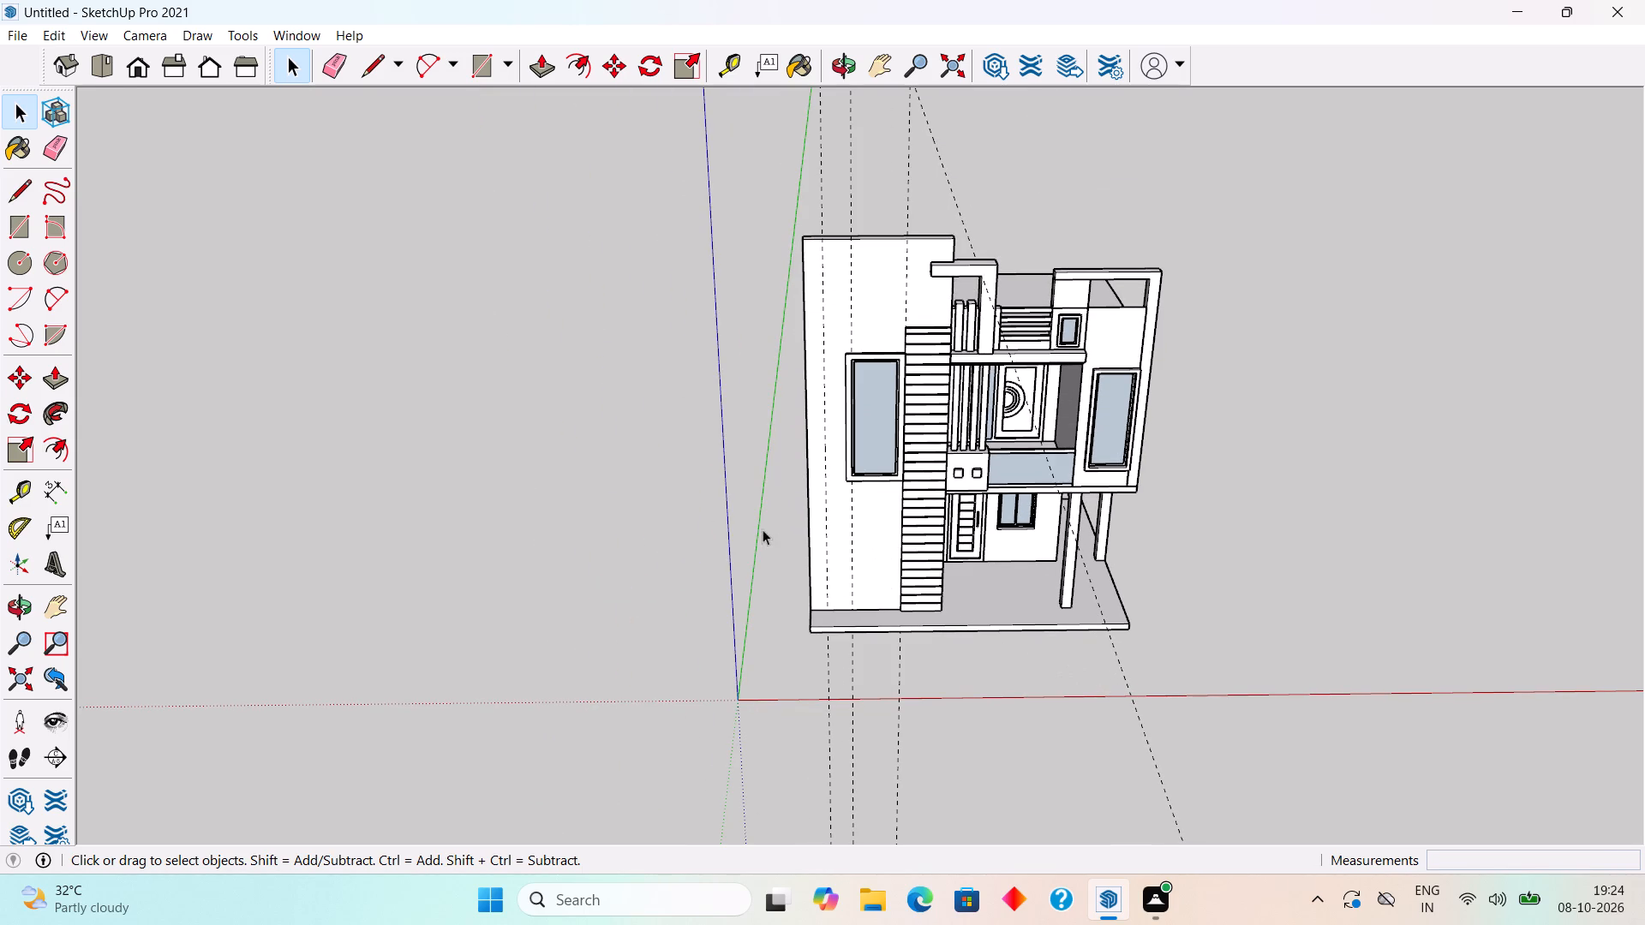
{"action": "left_click", "coordinate": [65, 38]}
{"action": "left_click", "coordinate": [131, 224]}
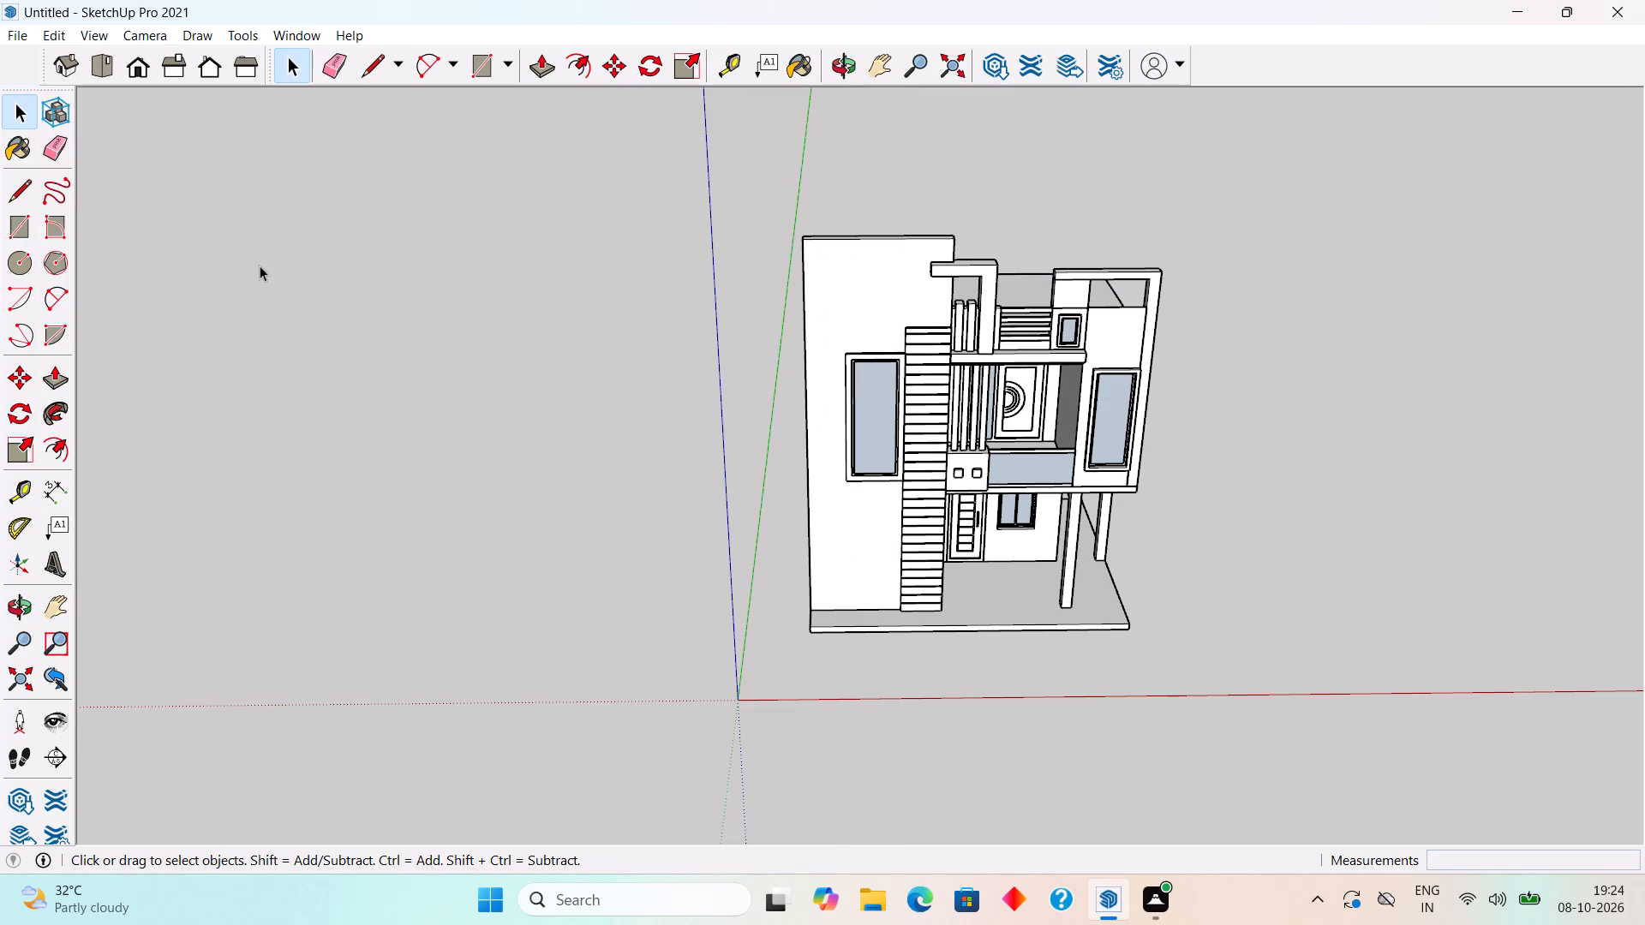
Unhide all hidden geometry in the model.
{"action": "middle_click_drag", "start_coordinate": [1142, 510], "coordinate": [1002, 385]}
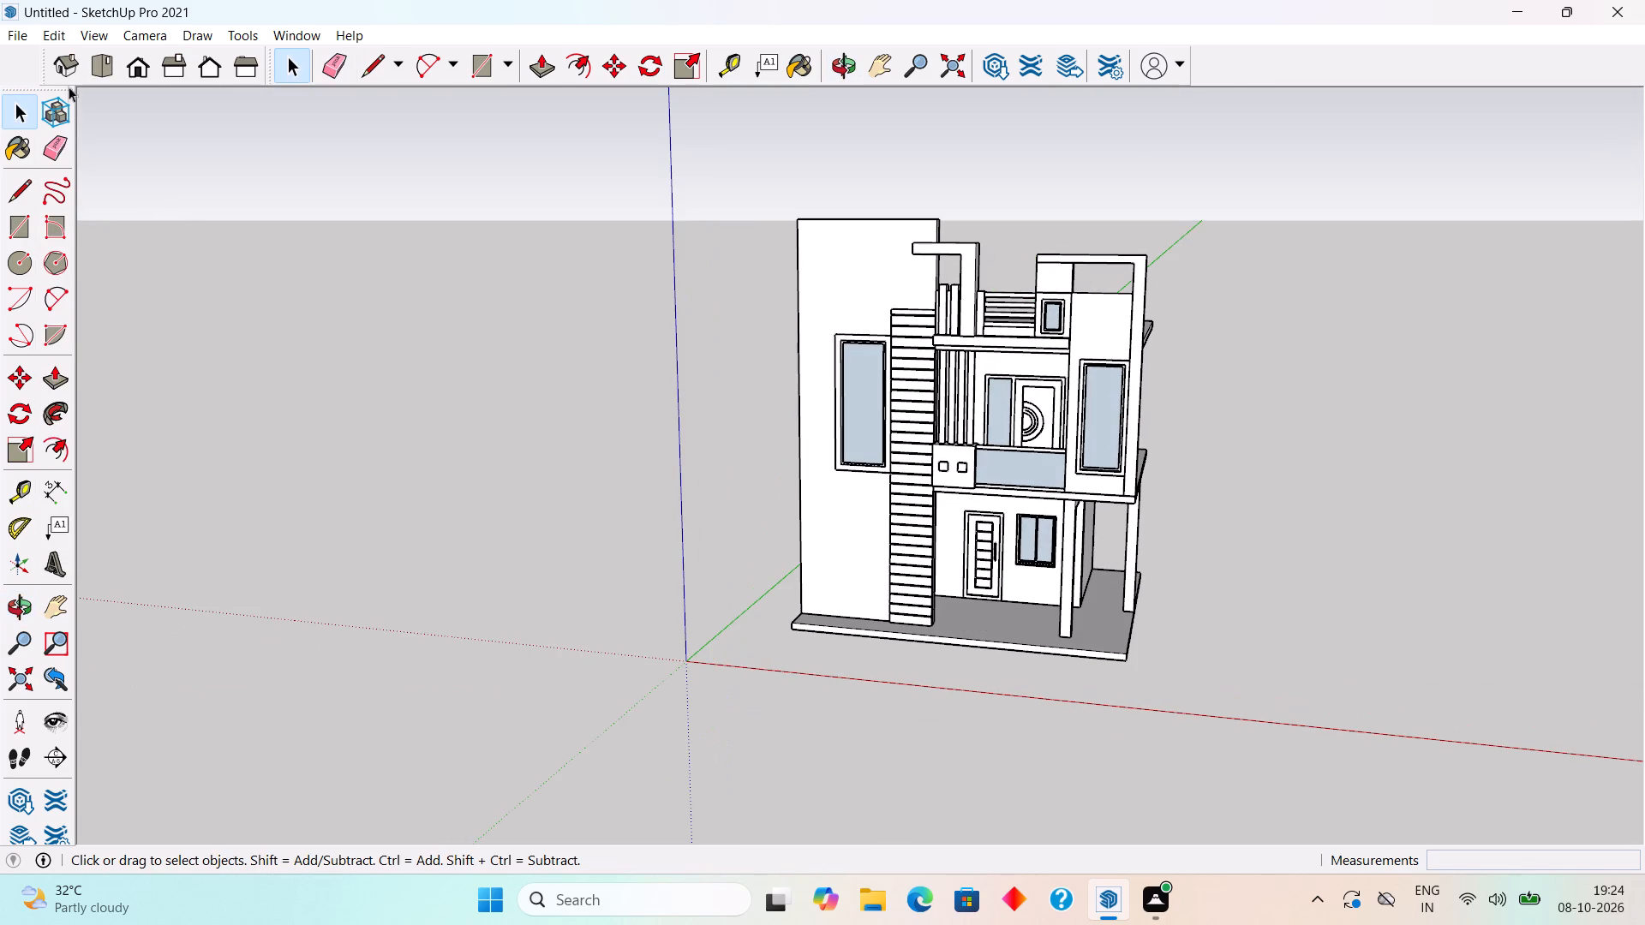
{"action": "left_click", "coordinate": [52, 42]}
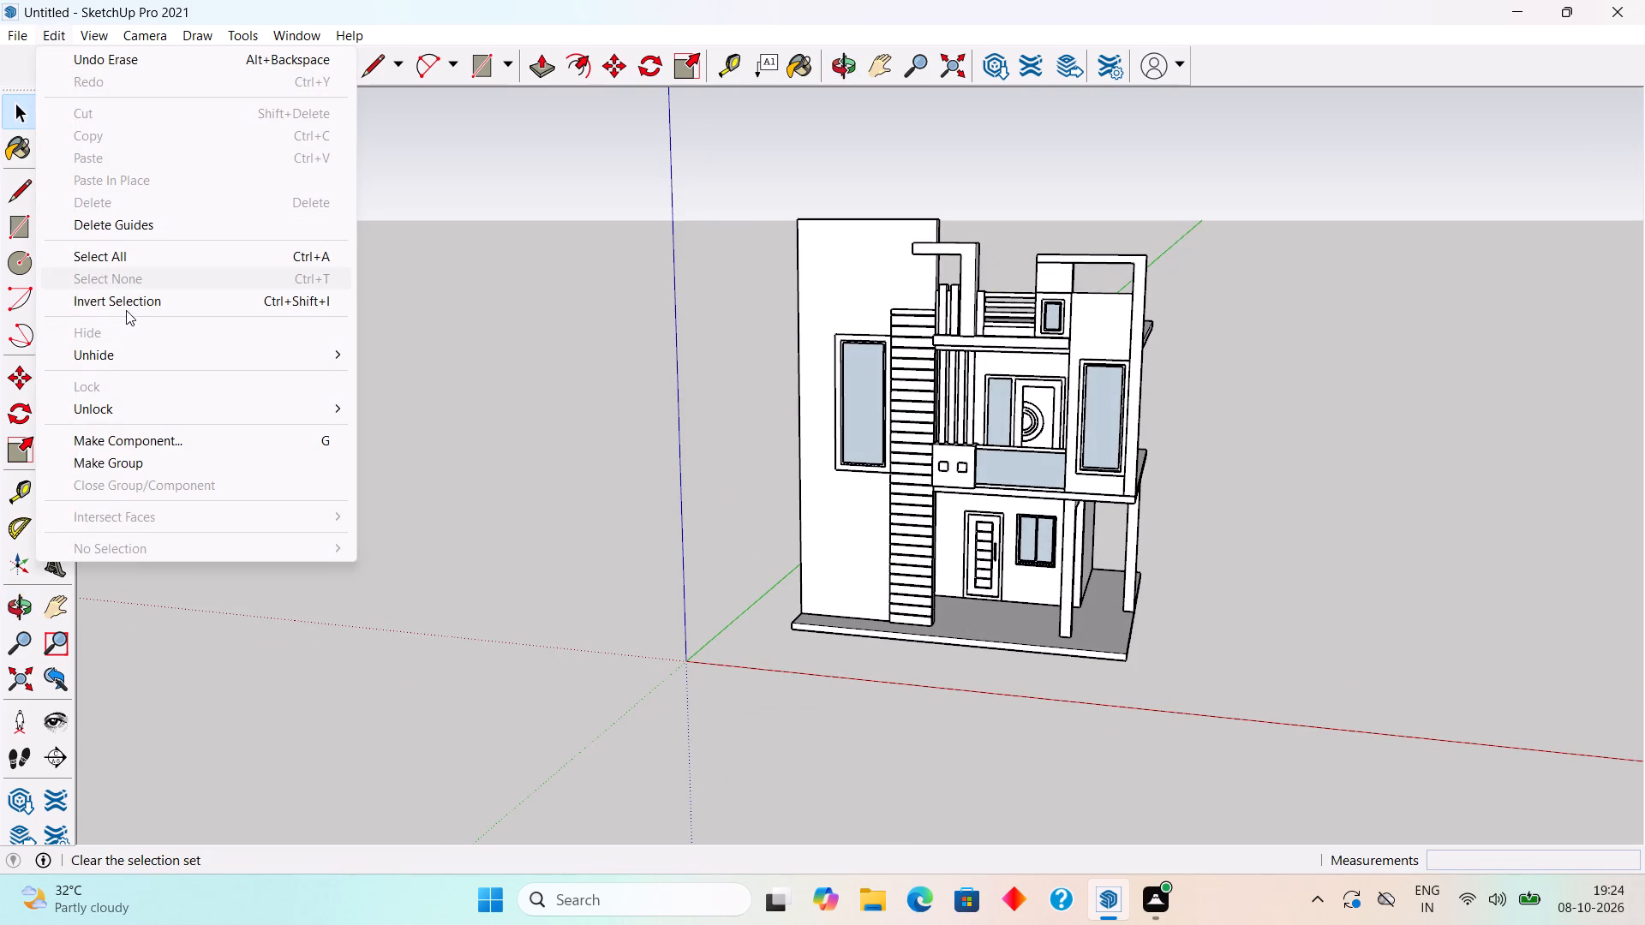
{"action": "left_click", "coordinate": [165, 363]}
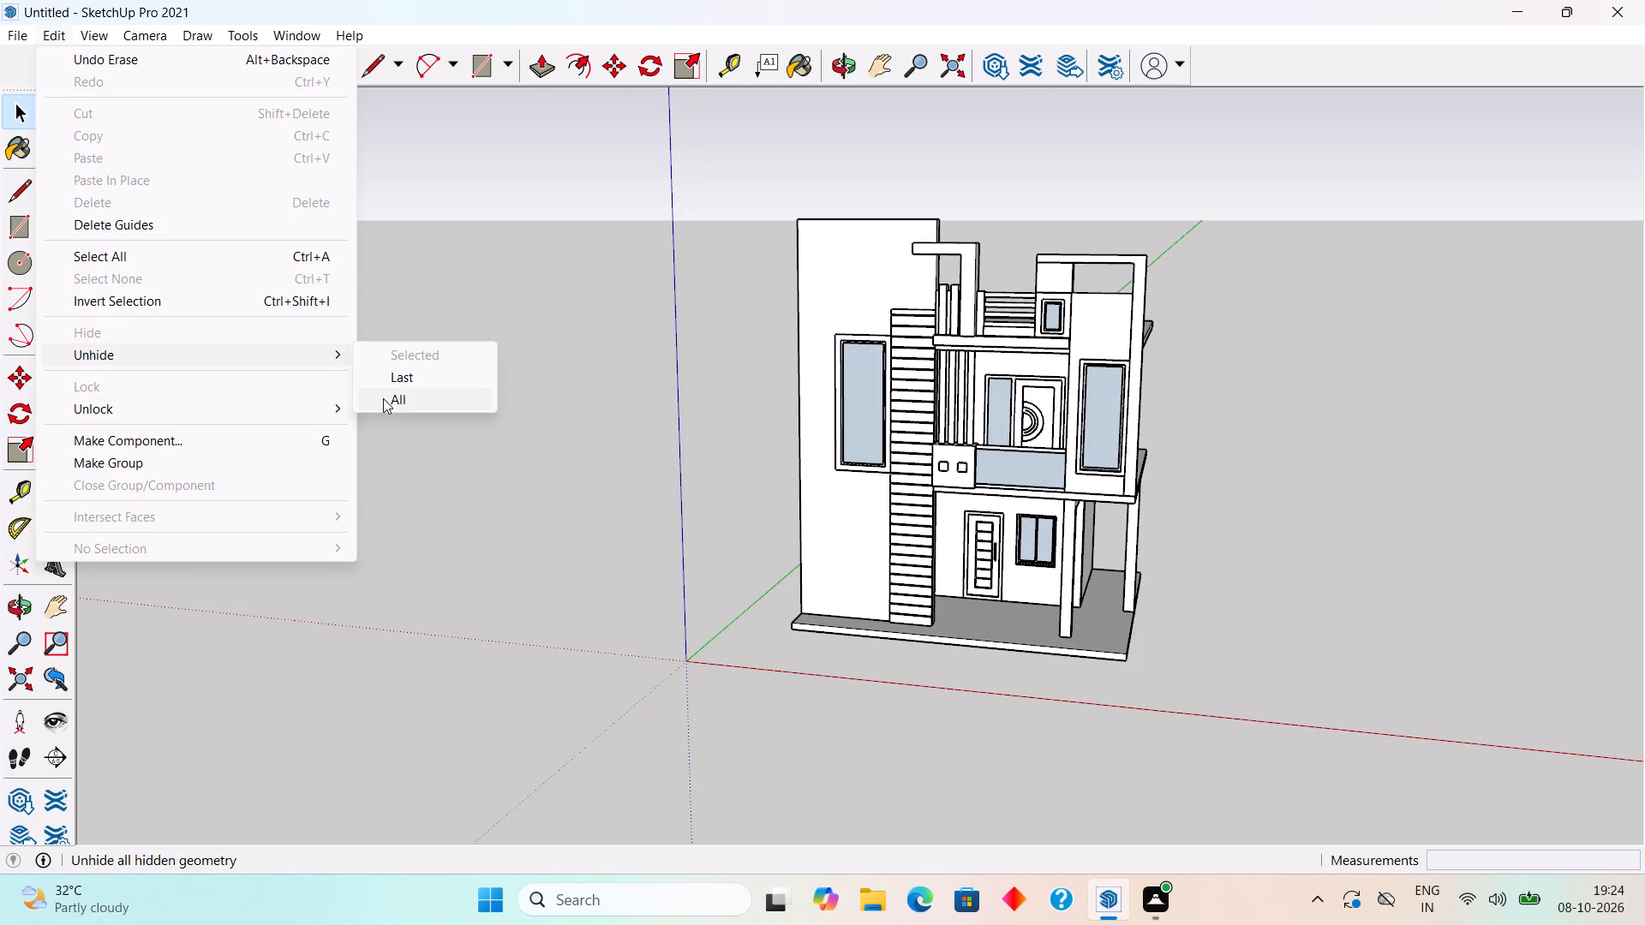
{"action": "left_click", "coordinate": [383, 398]}
Examine how the unhidden tall column sits against the grooved panel and the vertical fins beside it.
{"action": "middle_click_drag", "start_coordinate": [837, 451], "coordinate": [1427, 547]}
{"action": "scroll", "coordinate": [659, 290], "scroll_direction": "up", "scroll_amount": 4}
{"action": "scroll", "coordinate": [985, 311], "scroll_direction": "up", "scroll_amount": 11}
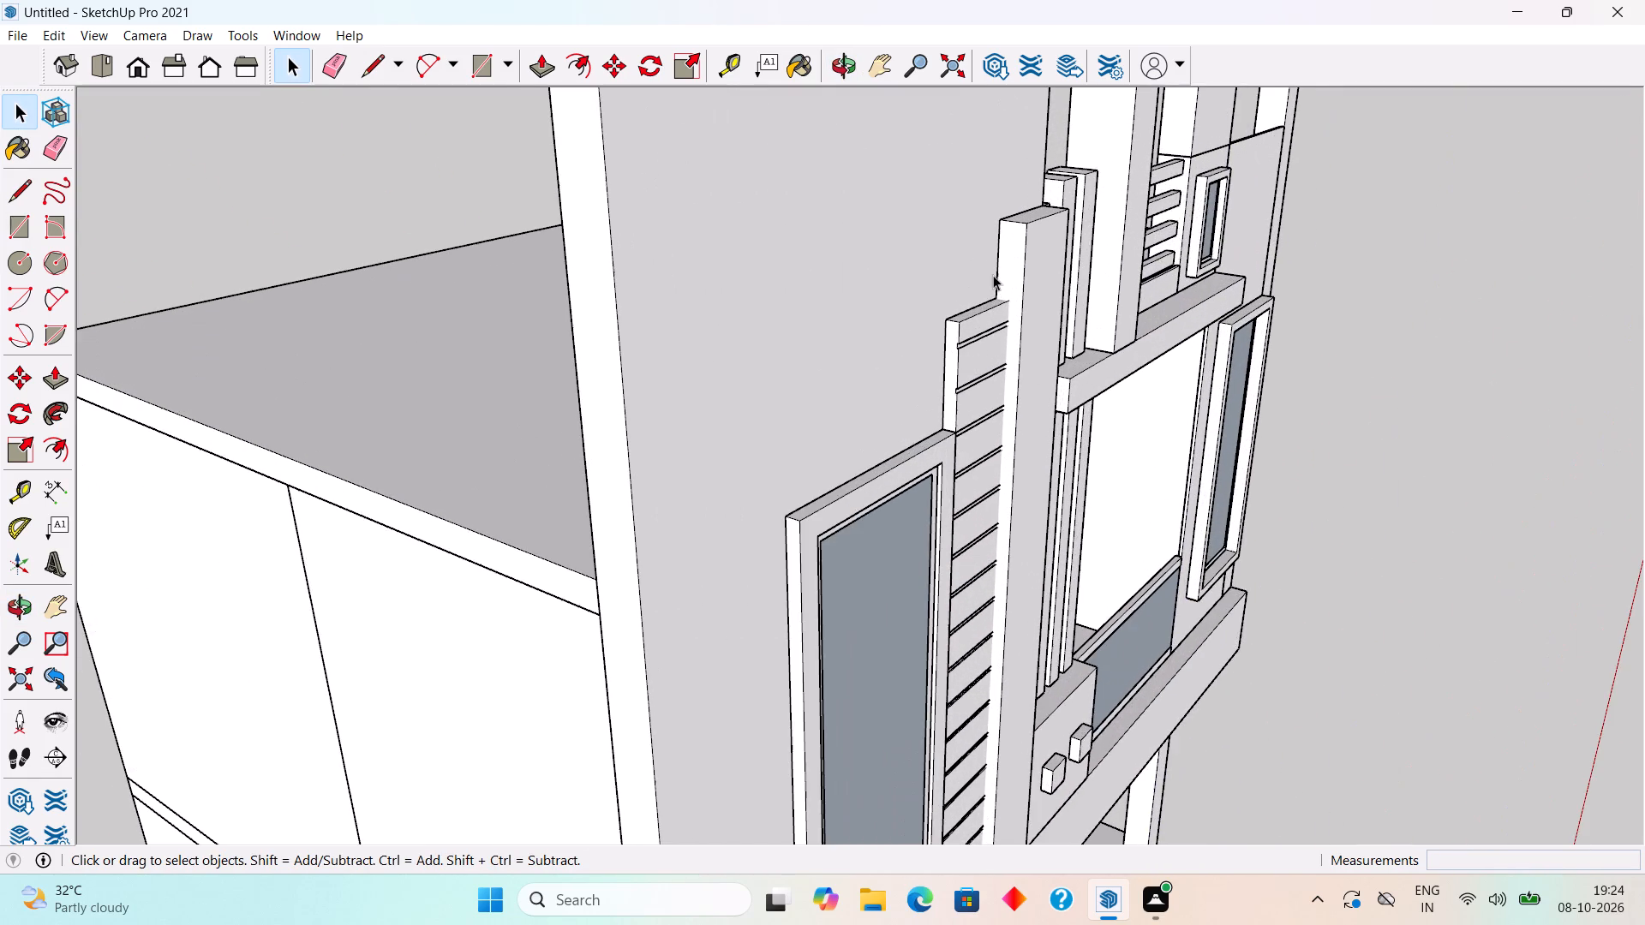
{"action": "scroll", "coordinate": [1013, 291], "scroll_direction": "up", "scroll_amount": 3}
{"action": "middle_click_drag", "start_coordinate": [828, 323], "coordinate": [499, 224]}
{"action": "scroll", "coordinate": [500, 232], "scroll_direction": "down", "scroll_amount": 2}
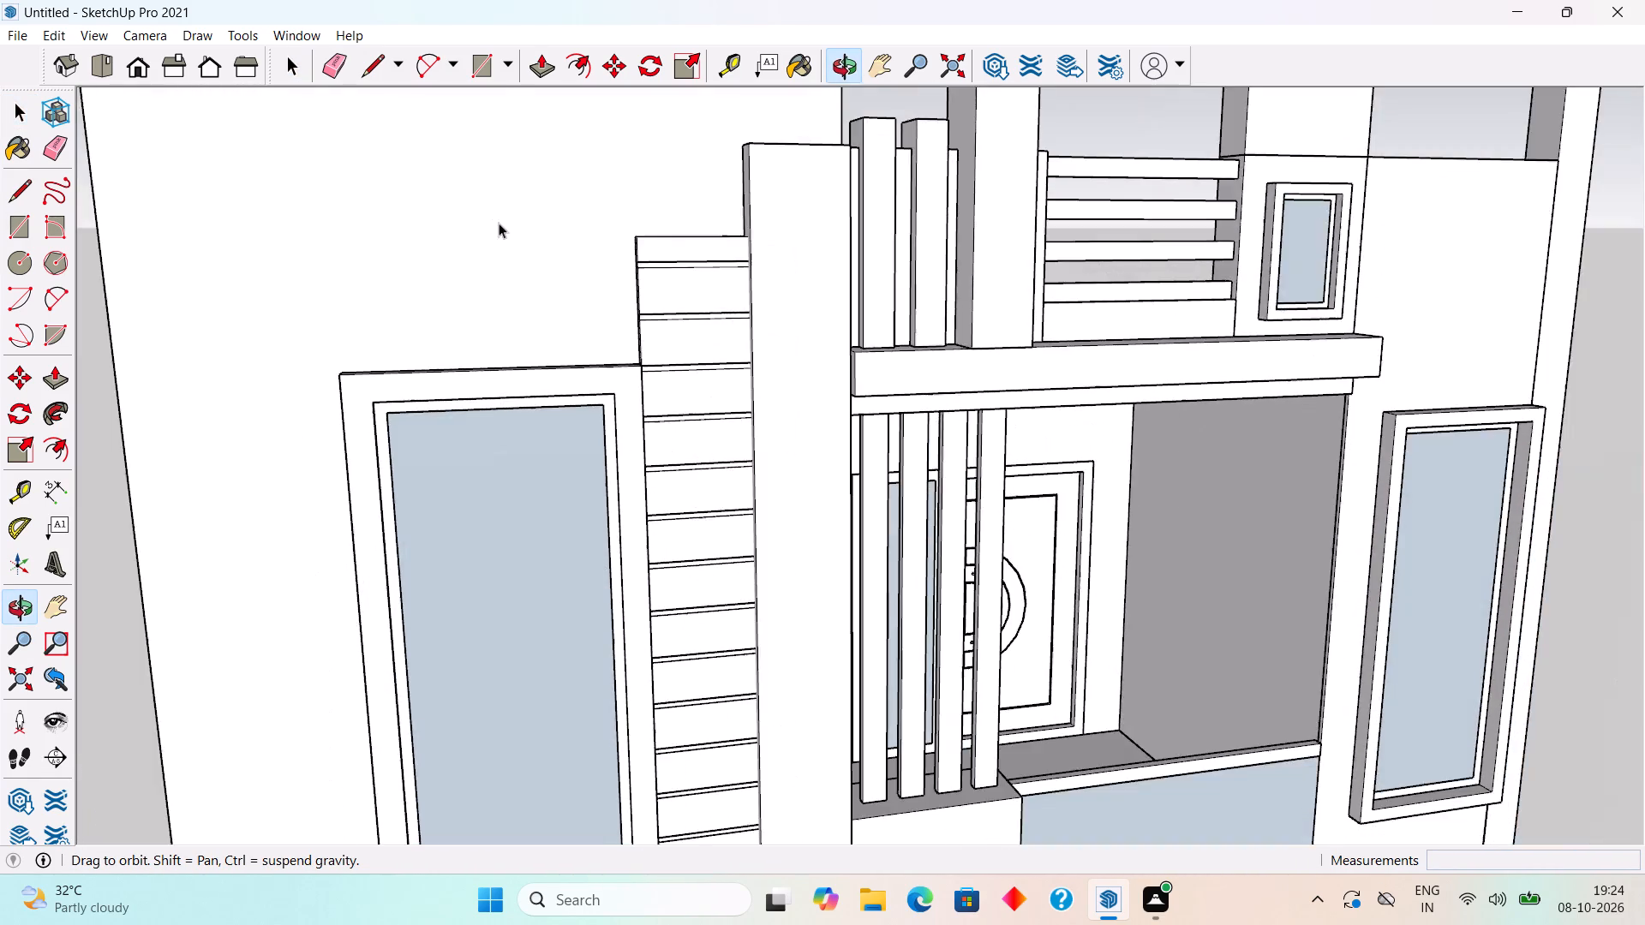
{"action": "scroll", "coordinate": [499, 182], "scroll_direction": "down", "scroll_amount": 9}
Inside the column-and-beam group, draw a vertical line on the column's side face from the grooved panel's top front corner to the column's bottom.
{"action": "middle_click_drag", "start_coordinate": [766, 332], "coordinate": [1106, 280]}
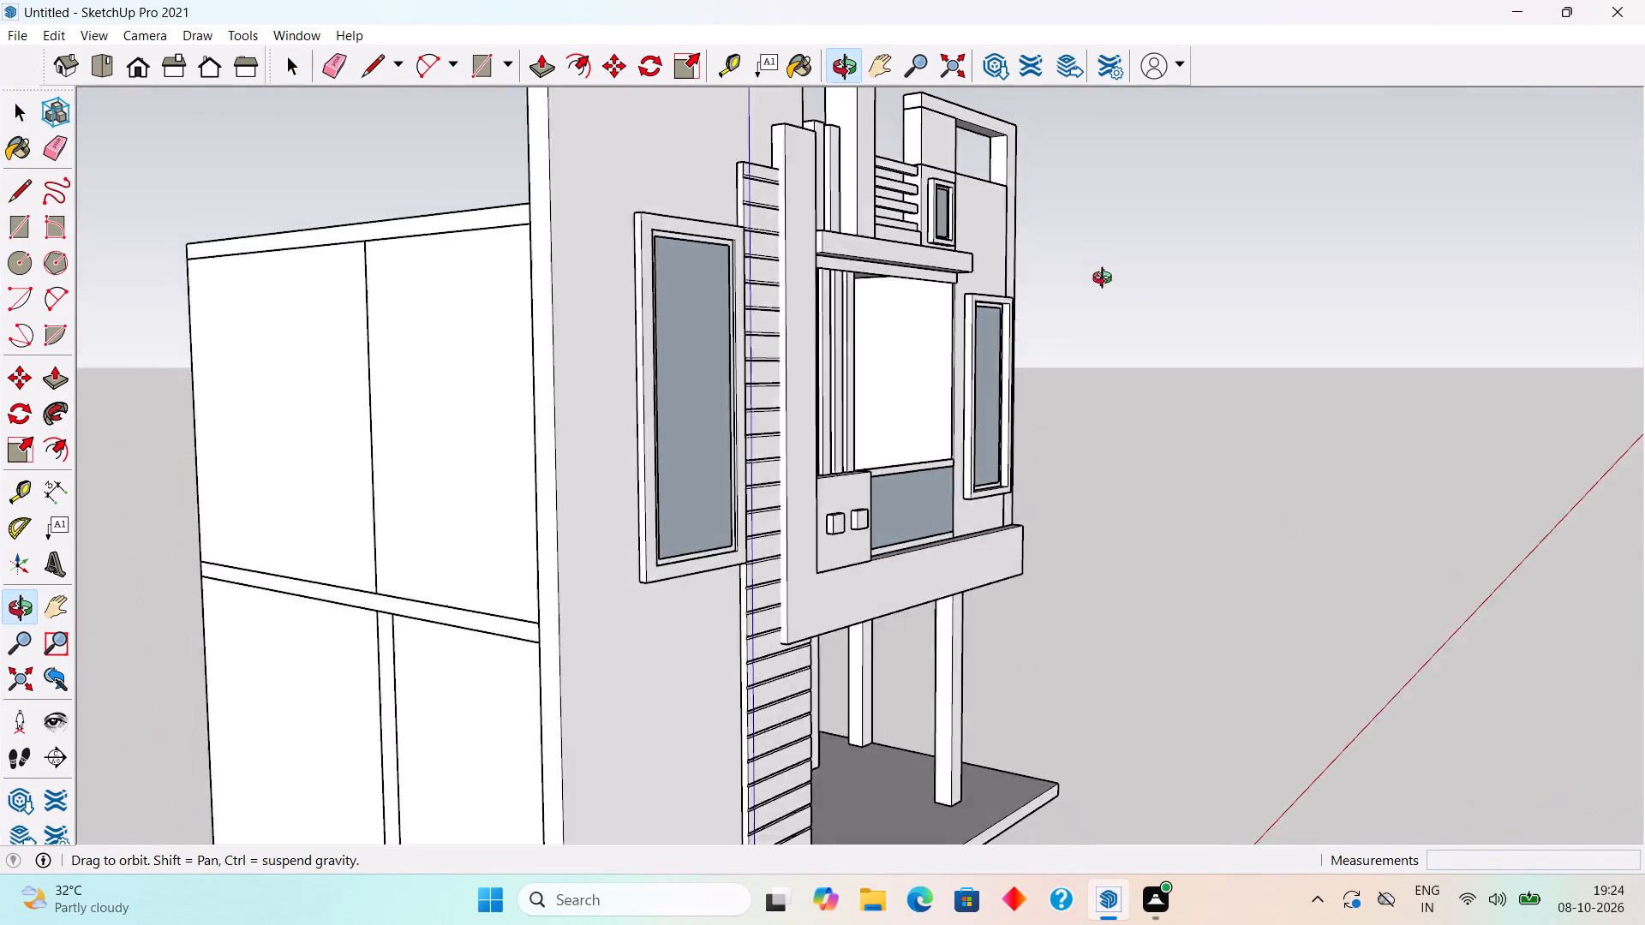
{"action": "middle_click_drag", "start_coordinate": [1106, 280], "coordinate": [1189, 300]}
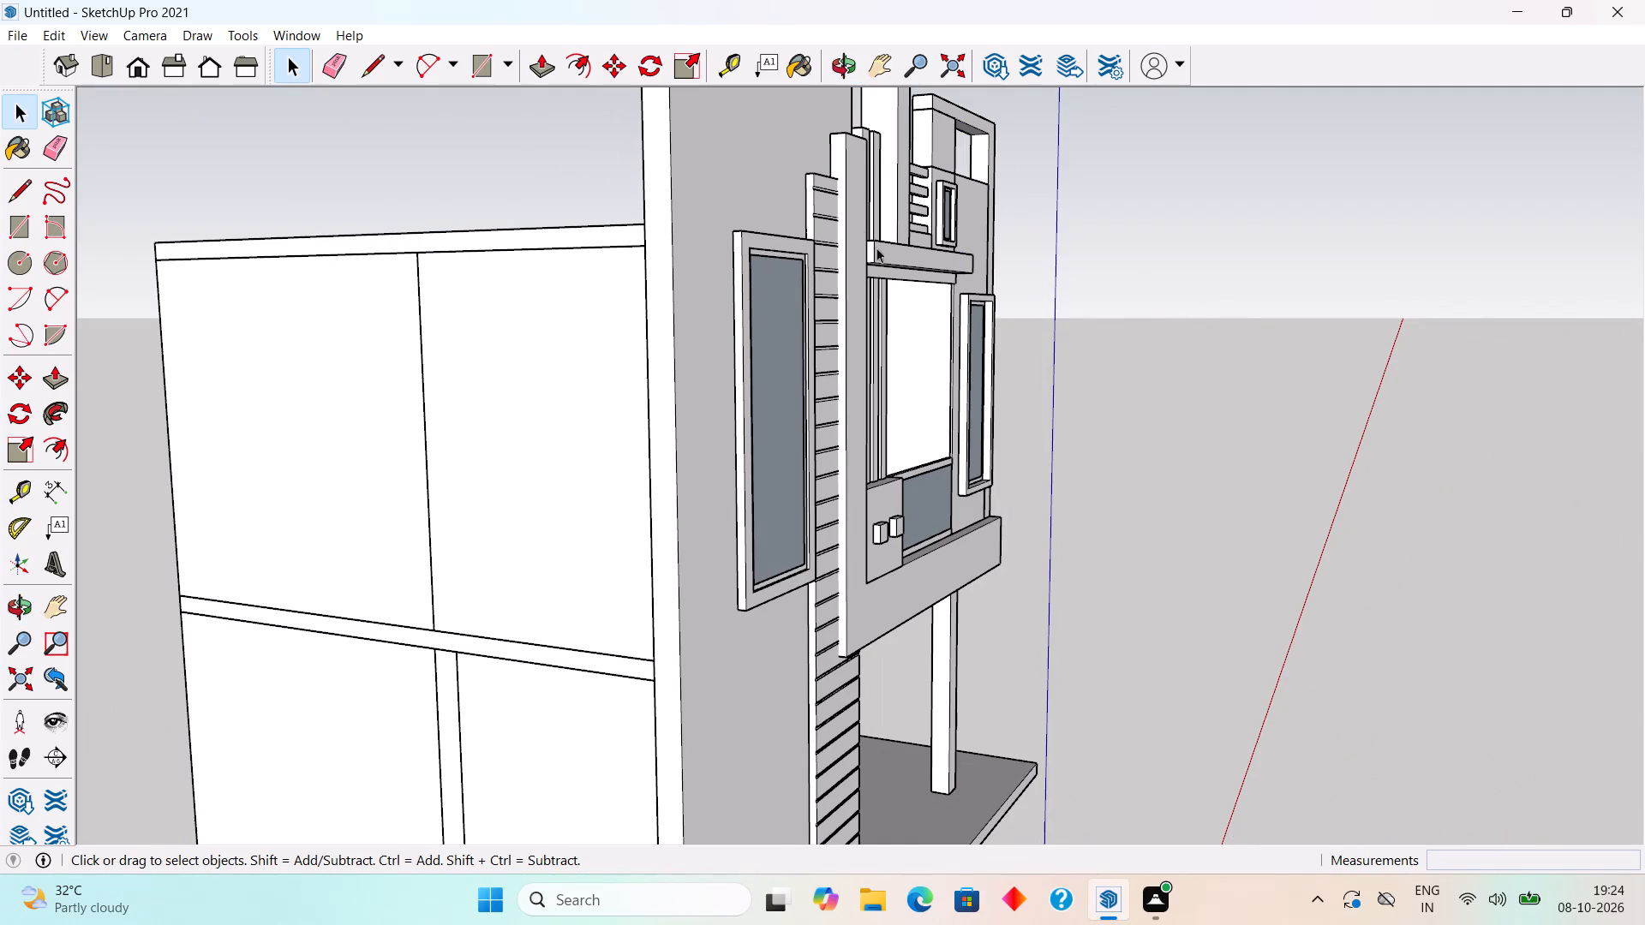
{"action": "scroll", "coordinate": [854, 220], "scroll_direction": "up", "scroll_amount": 6}
{"action": "key", "text": "l"}
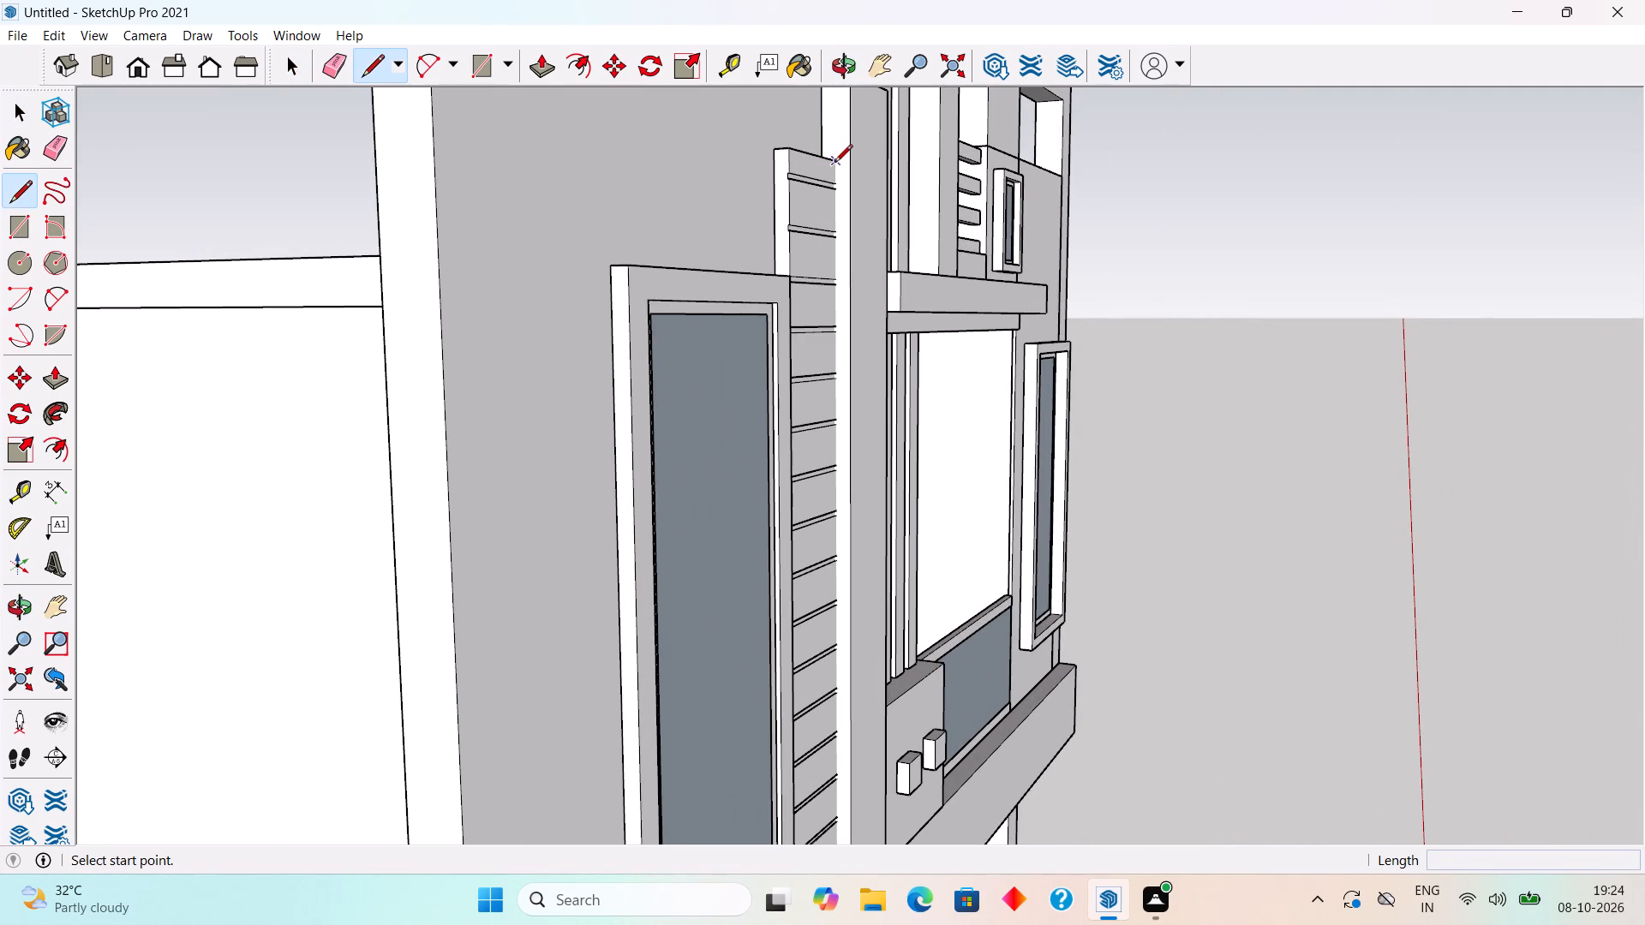
{"action": "key", "text": "space"}
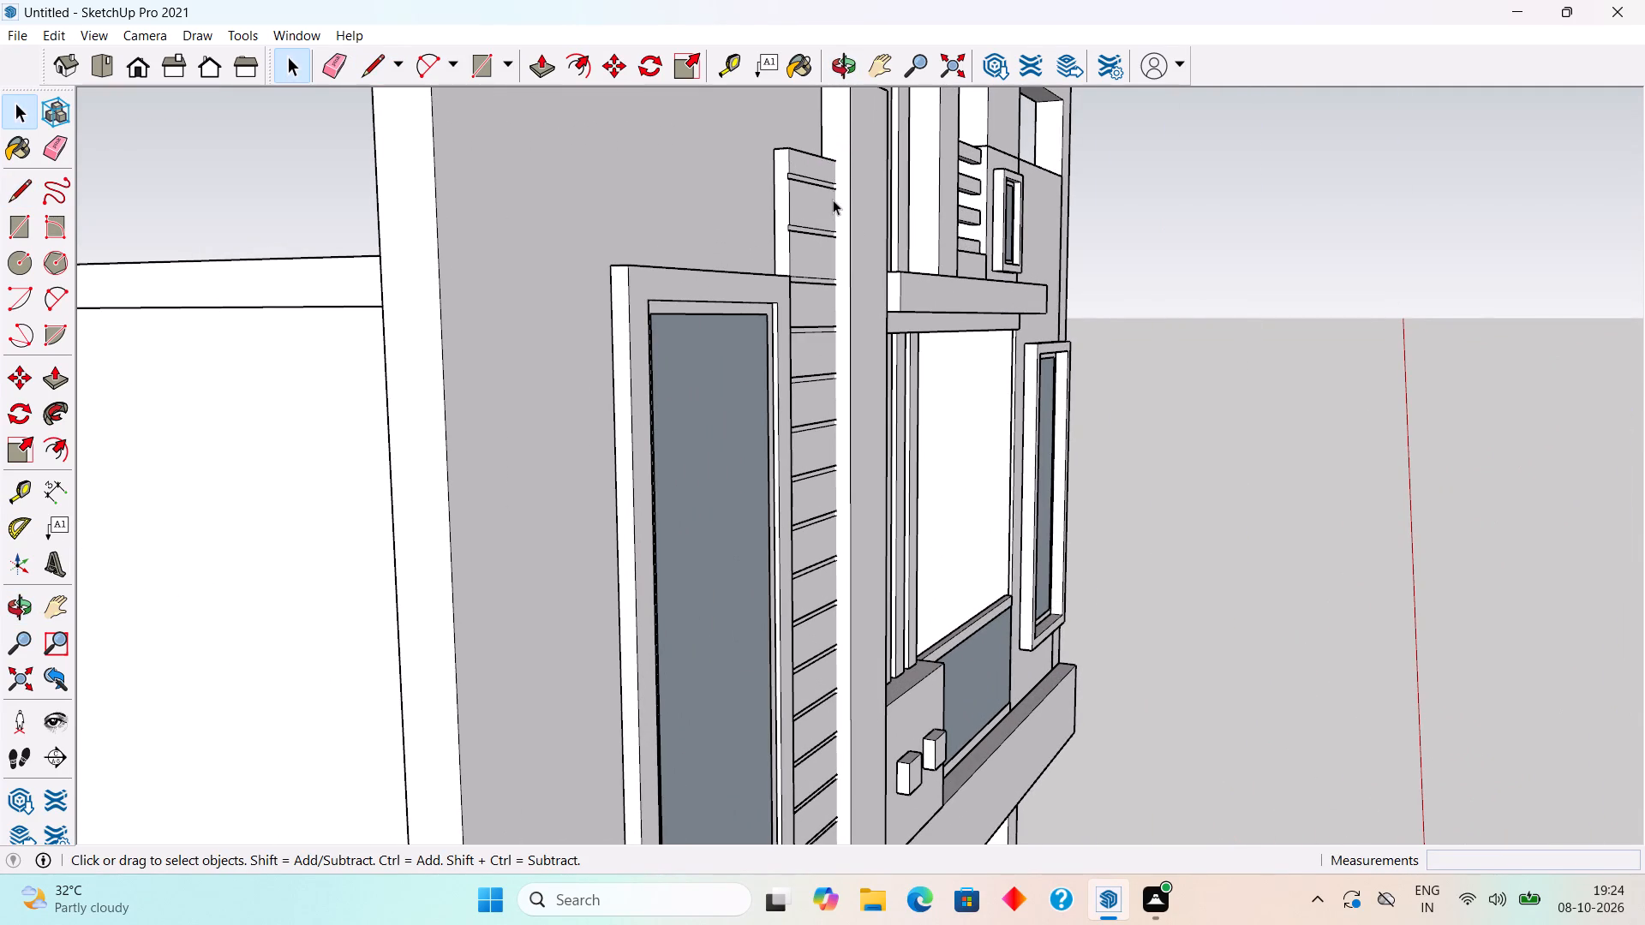
{"action": "triple_click", "coordinate": [833, 200]}
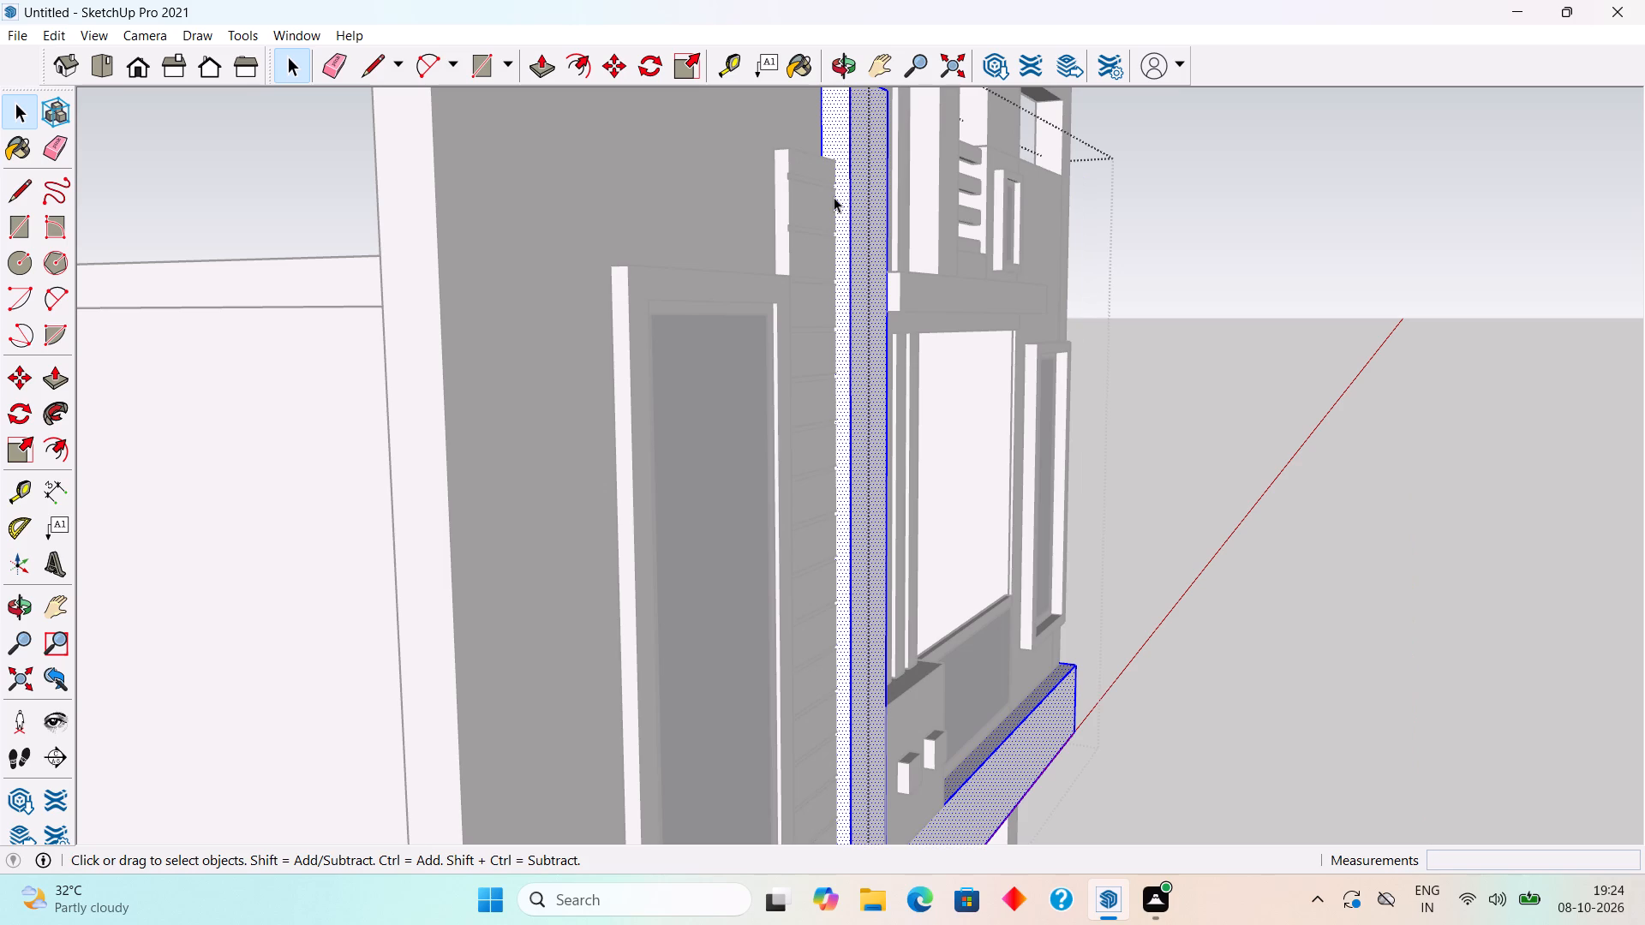
{"action": "key", "text": "l"}
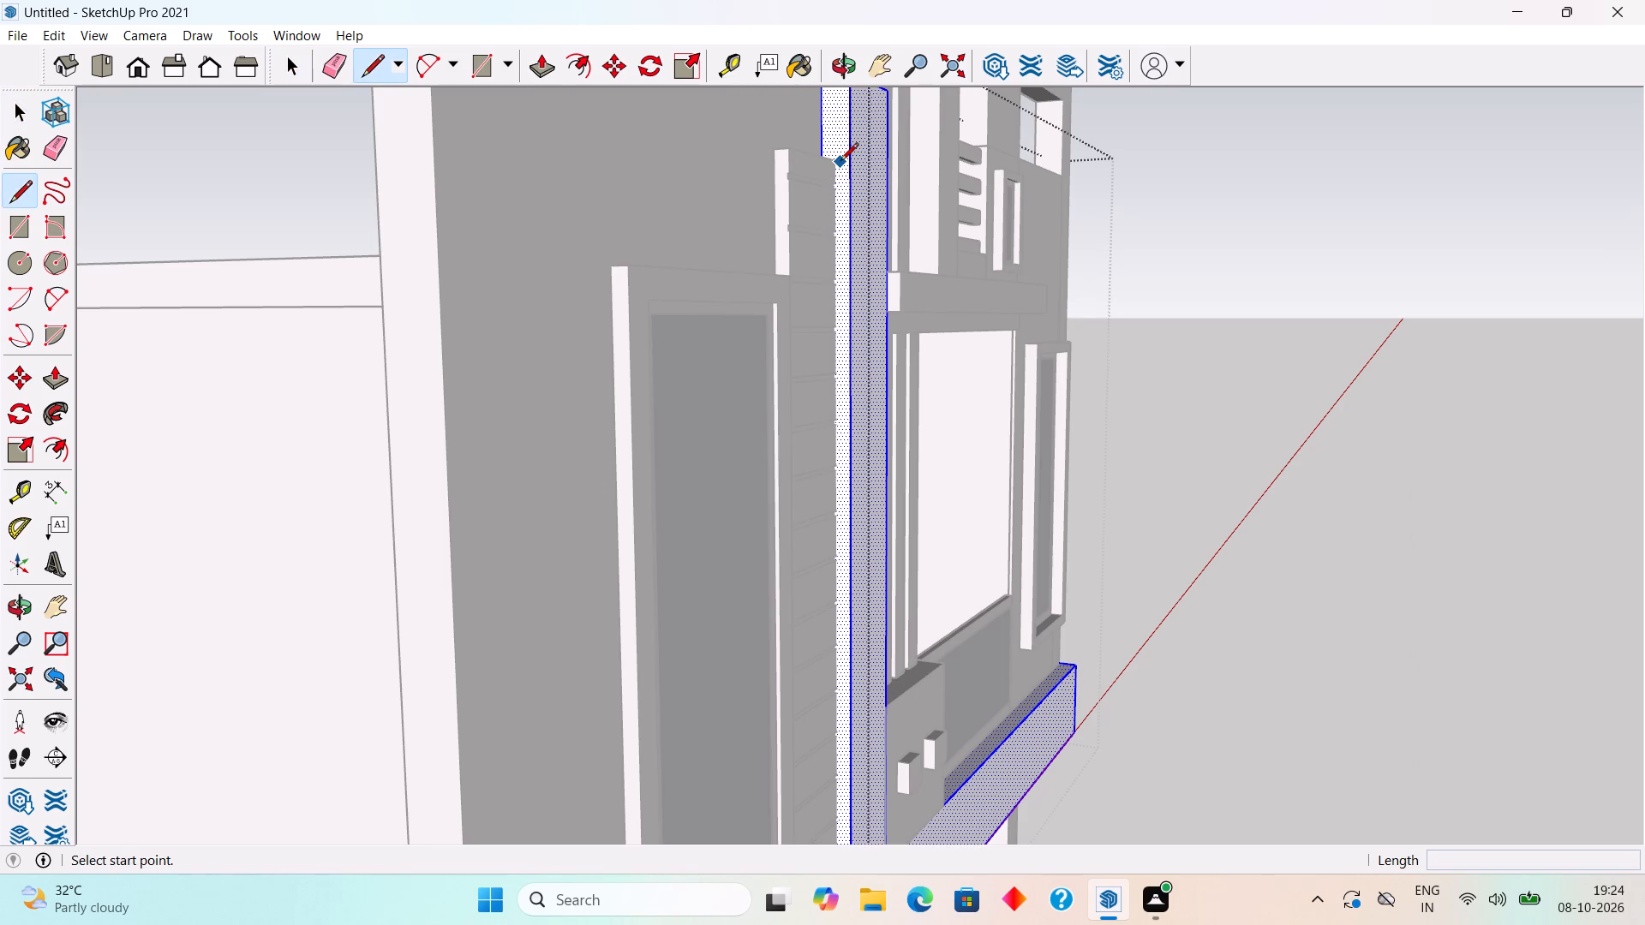
{"action": "left_click", "coordinate": [836, 164]}
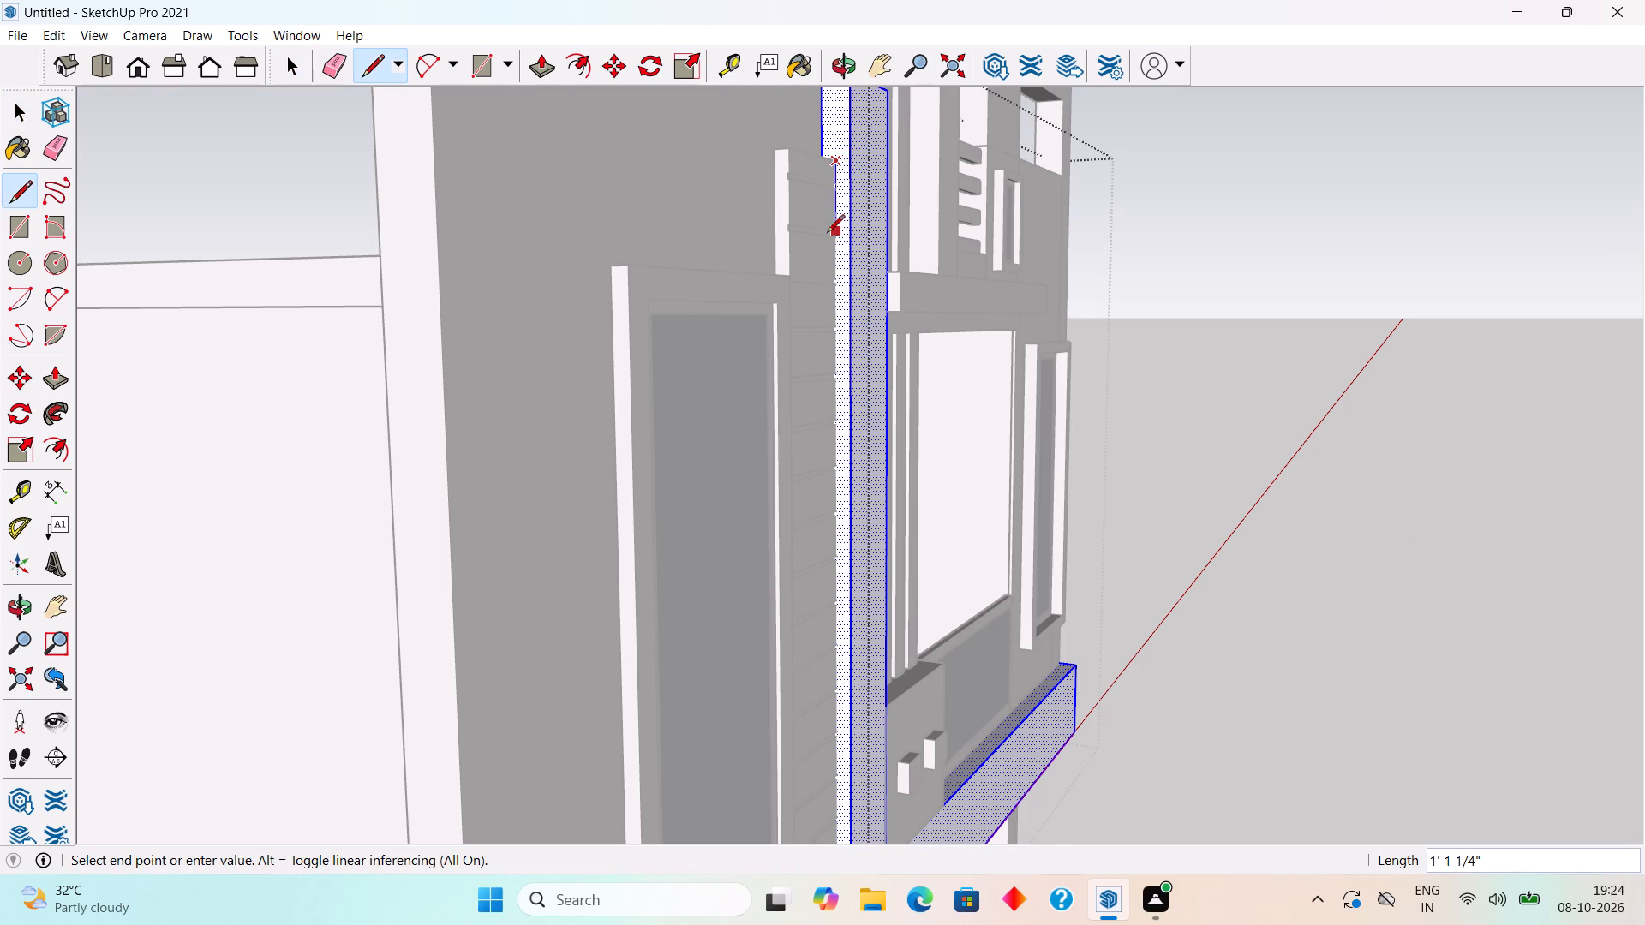
{"action": "scroll", "coordinate": [827, 234], "scroll_direction": "down", "scroll_amount": 7}
{"action": "scroll", "coordinate": [840, 619], "scroll_direction": "up", "scroll_amount": 4}
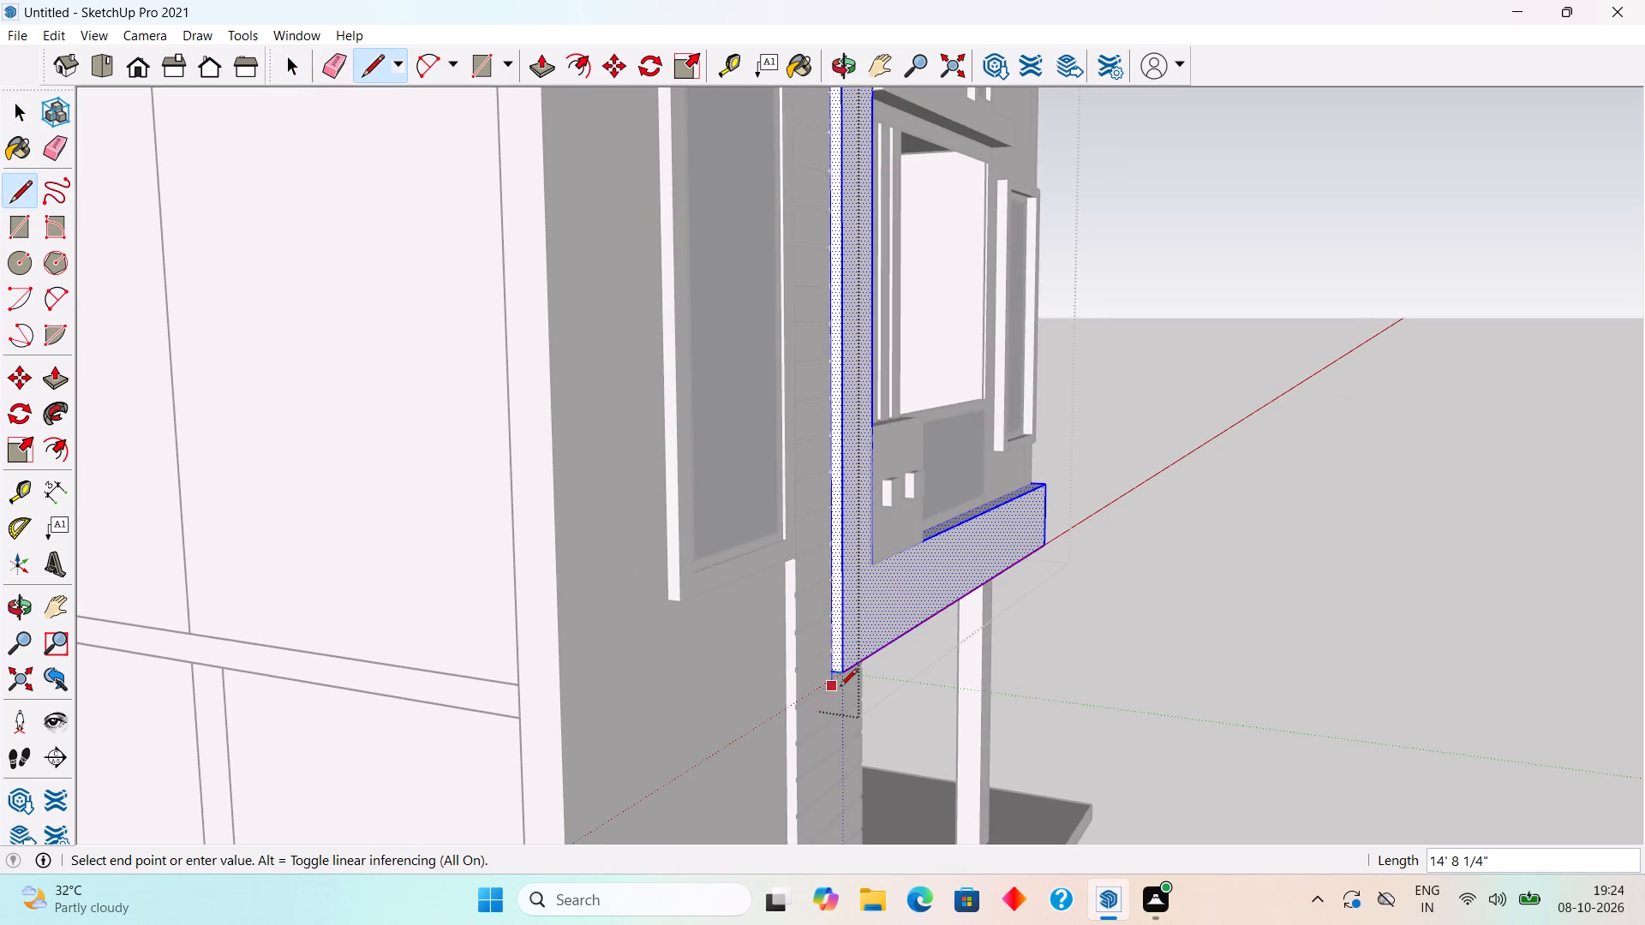
{"action": "left_click", "coordinate": [834, 669]}
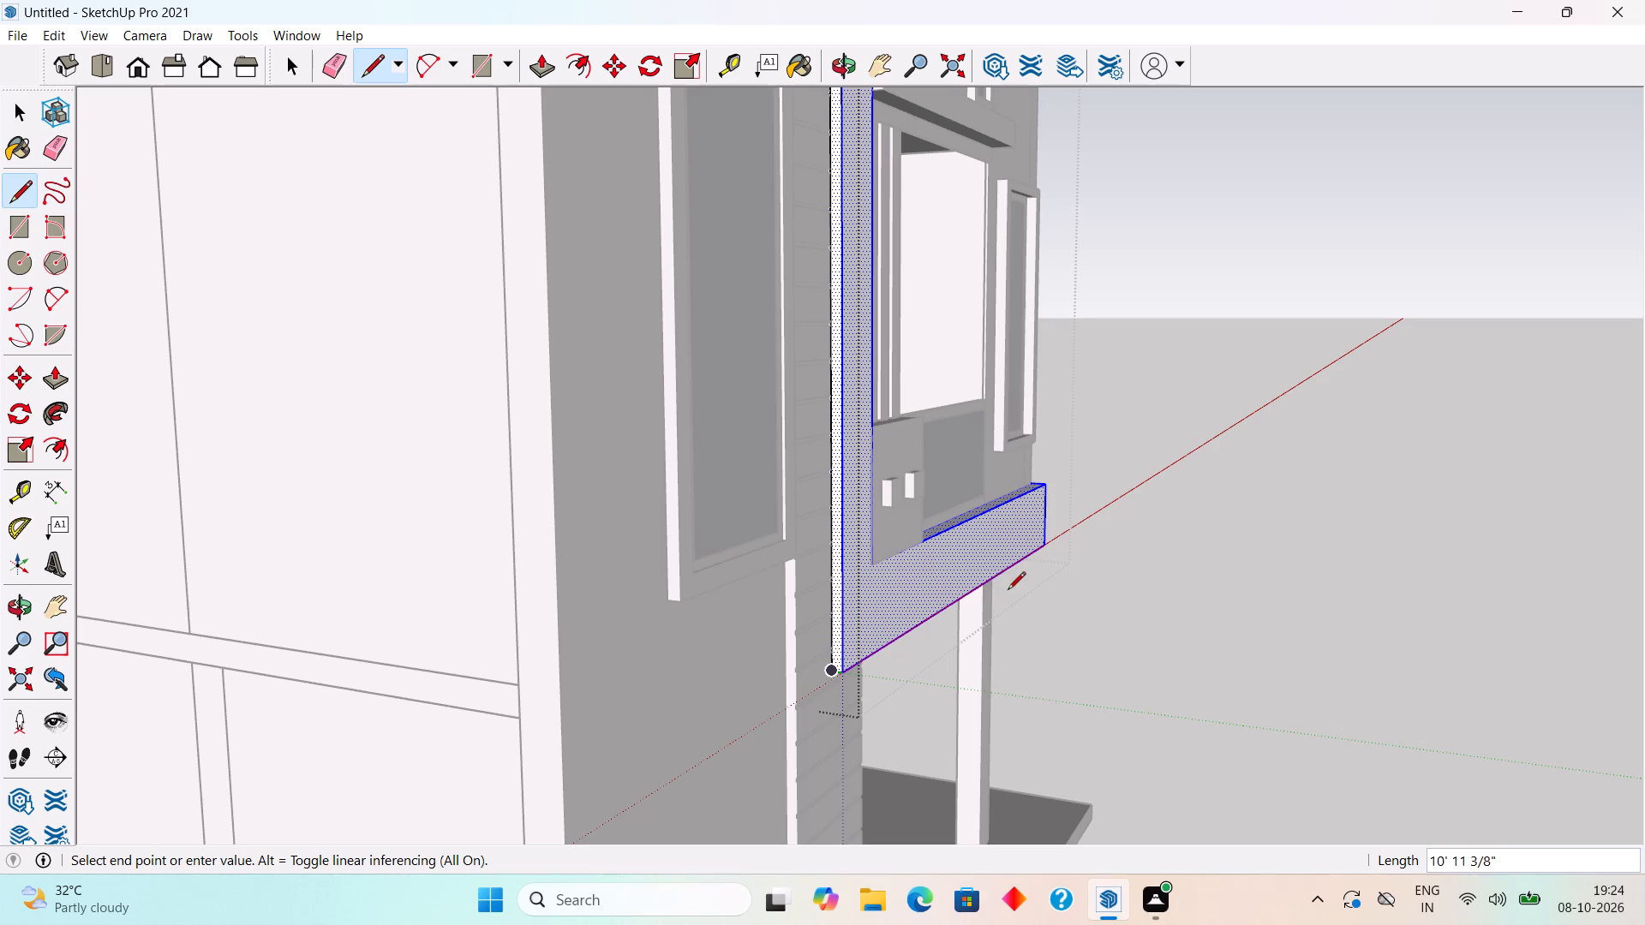
{"action": "key", "text": "space"}
Draw a 3" line on the column's side face along the top end of the grooved panel, and close the group.
{"action": "scroll", "coordinate": [937, 558], "scroll_direction": "down", "scroll_amount": 6}
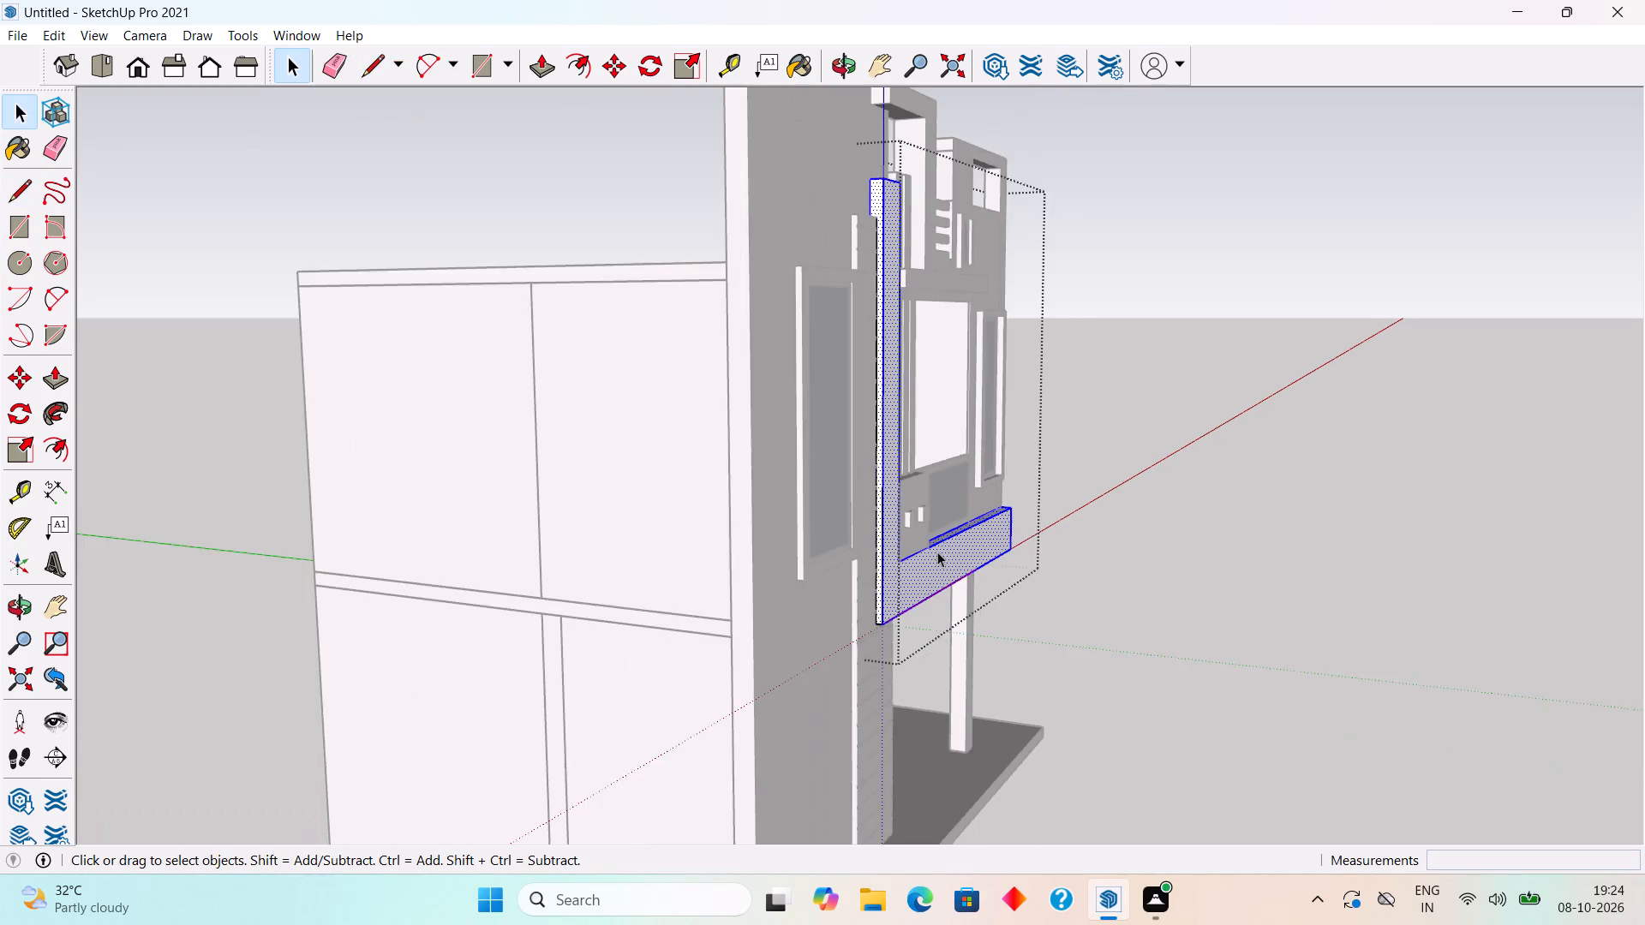
{"action": "scroll", "coordinate": [937, 552], "scroll_direction": "down", "scroll_amount": 4}
{"action": "middle_click_drag", "start_coordinate": [845, 269], "coordinate": [846, 439]}
{"action": "scroll", "coordinate": [924, 504], "scroll_direction": "up", "scroll_amount": 5}
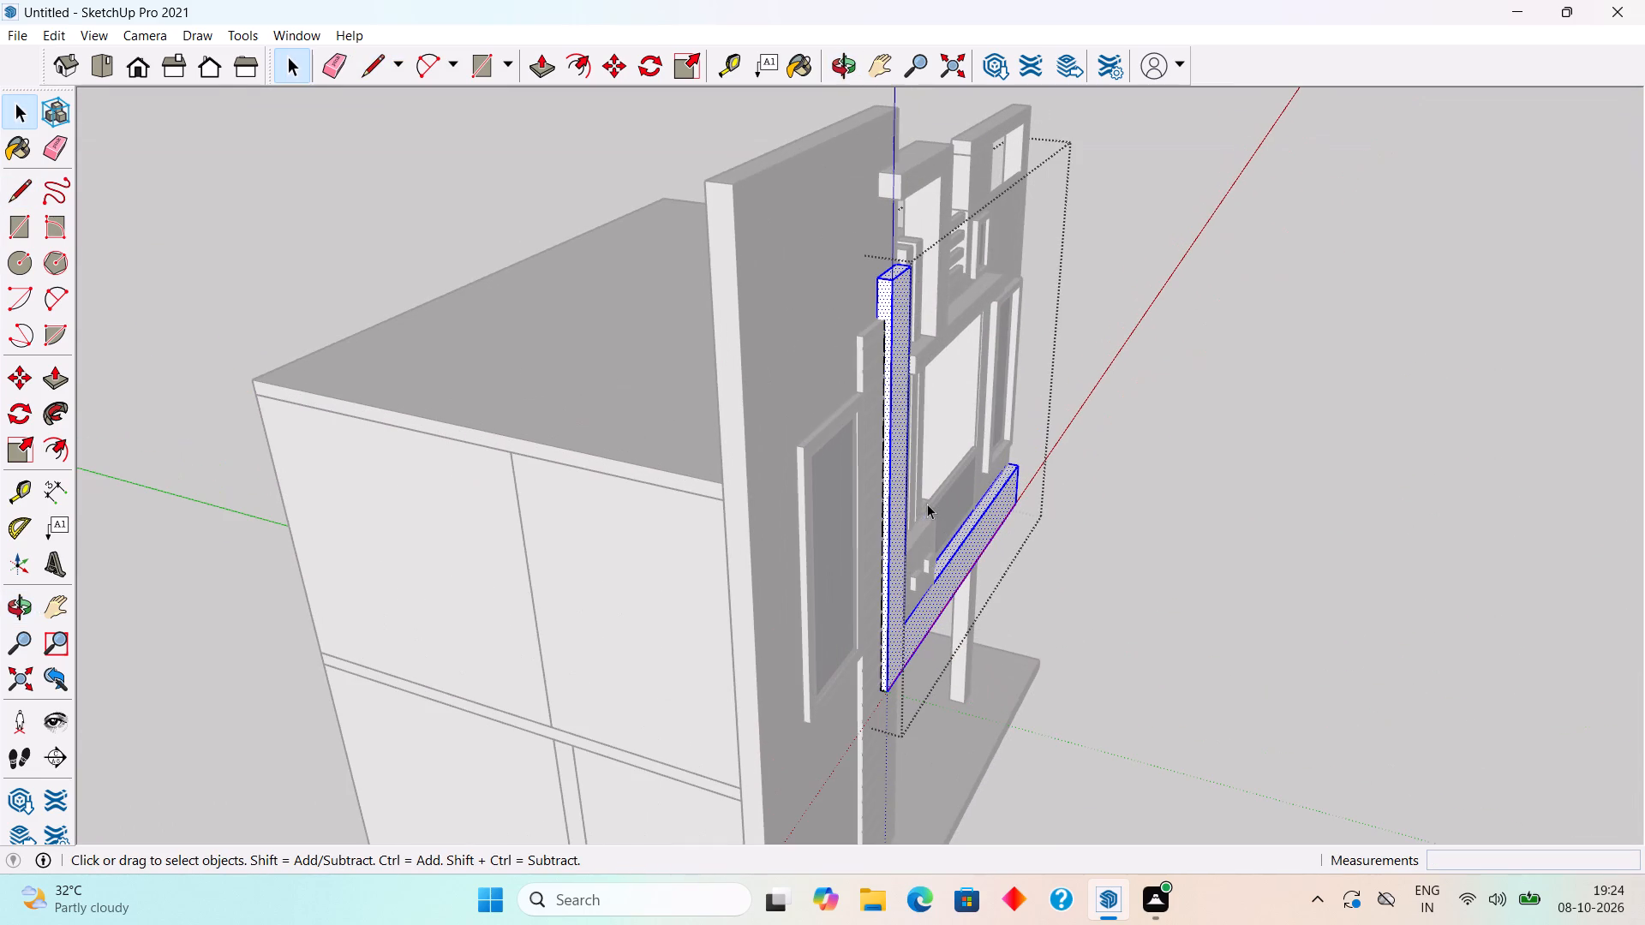
{"action": "scroll", "coordinate": [901, 521], "scroll_direction": "up", "scroll_amount": 3}
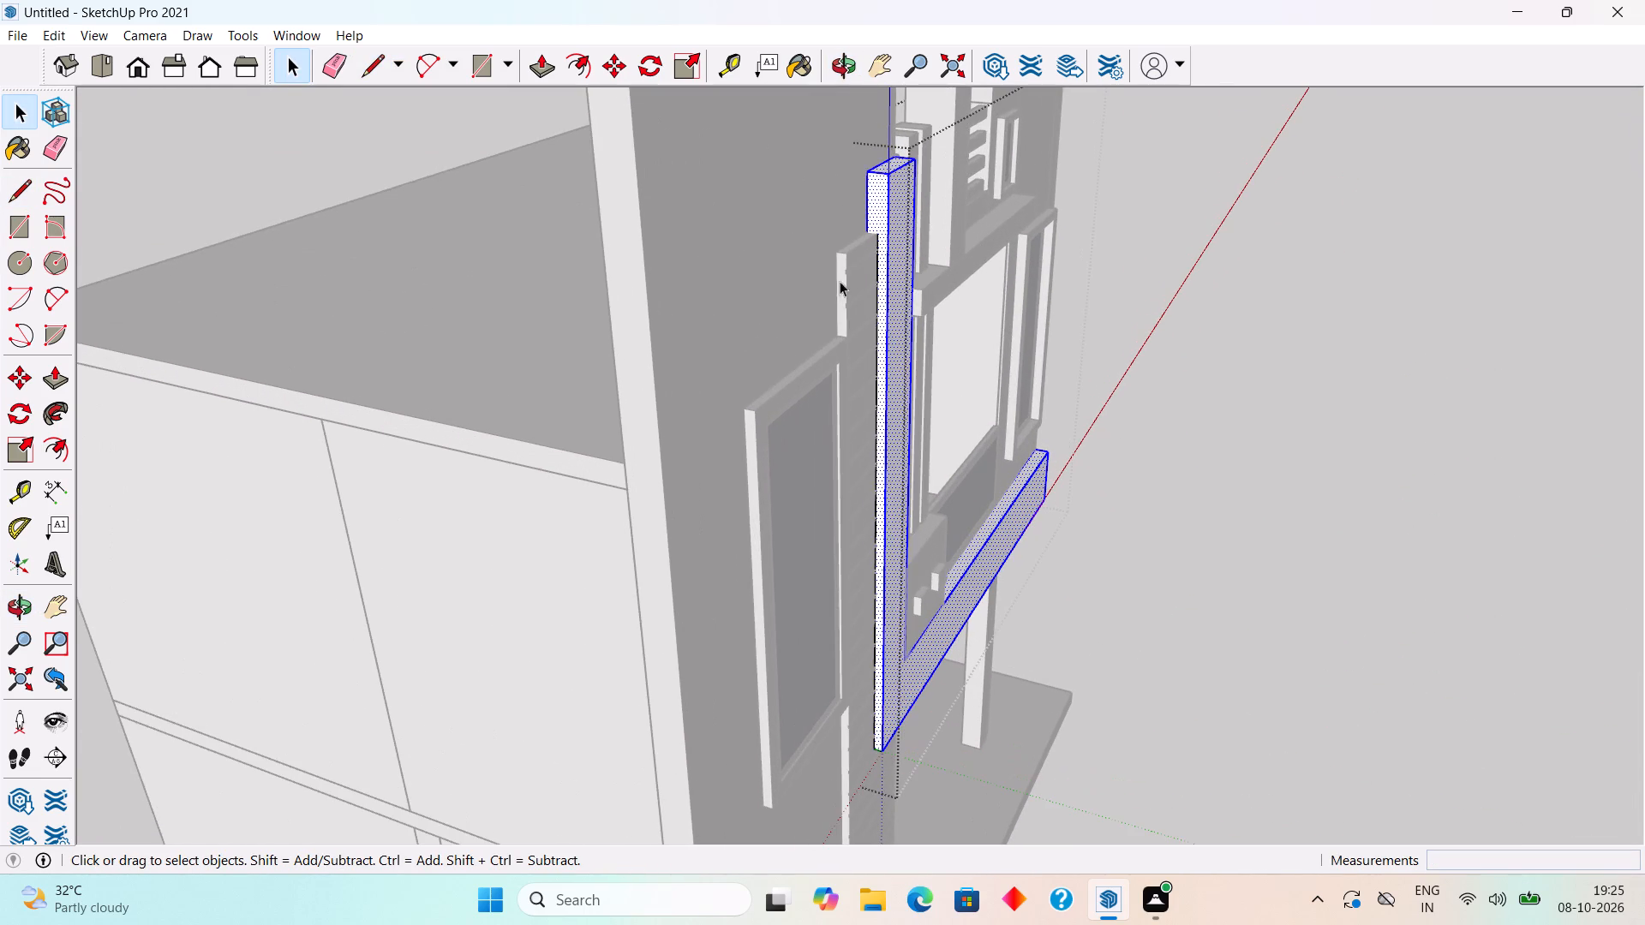
{"action": "middle_click_drag", "start_coordinate": [840, 281], "coordinate": [853, 391]}
{"action": "scroll", "coordinate": [933, 323], "scroll_direction": "up", "scroll_amount": 4}
{"action": "scroll", "coordinate": [852, 329], "scroll_direction": "up", "scroll_amount": 11}
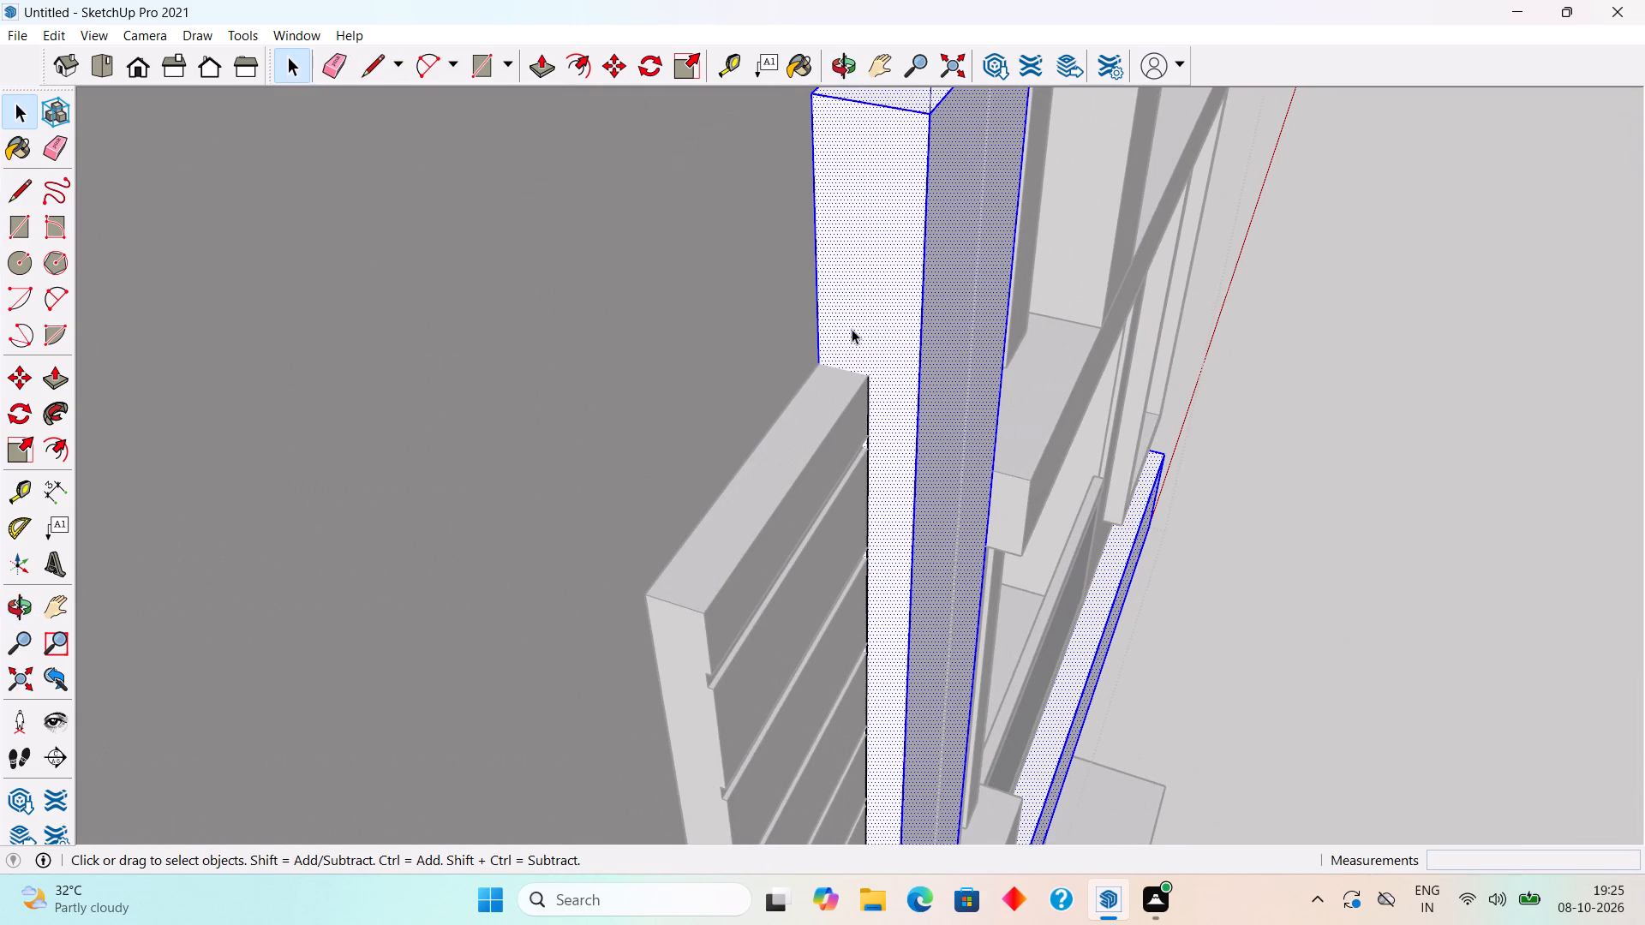
{"action": "key", "text": "l"}
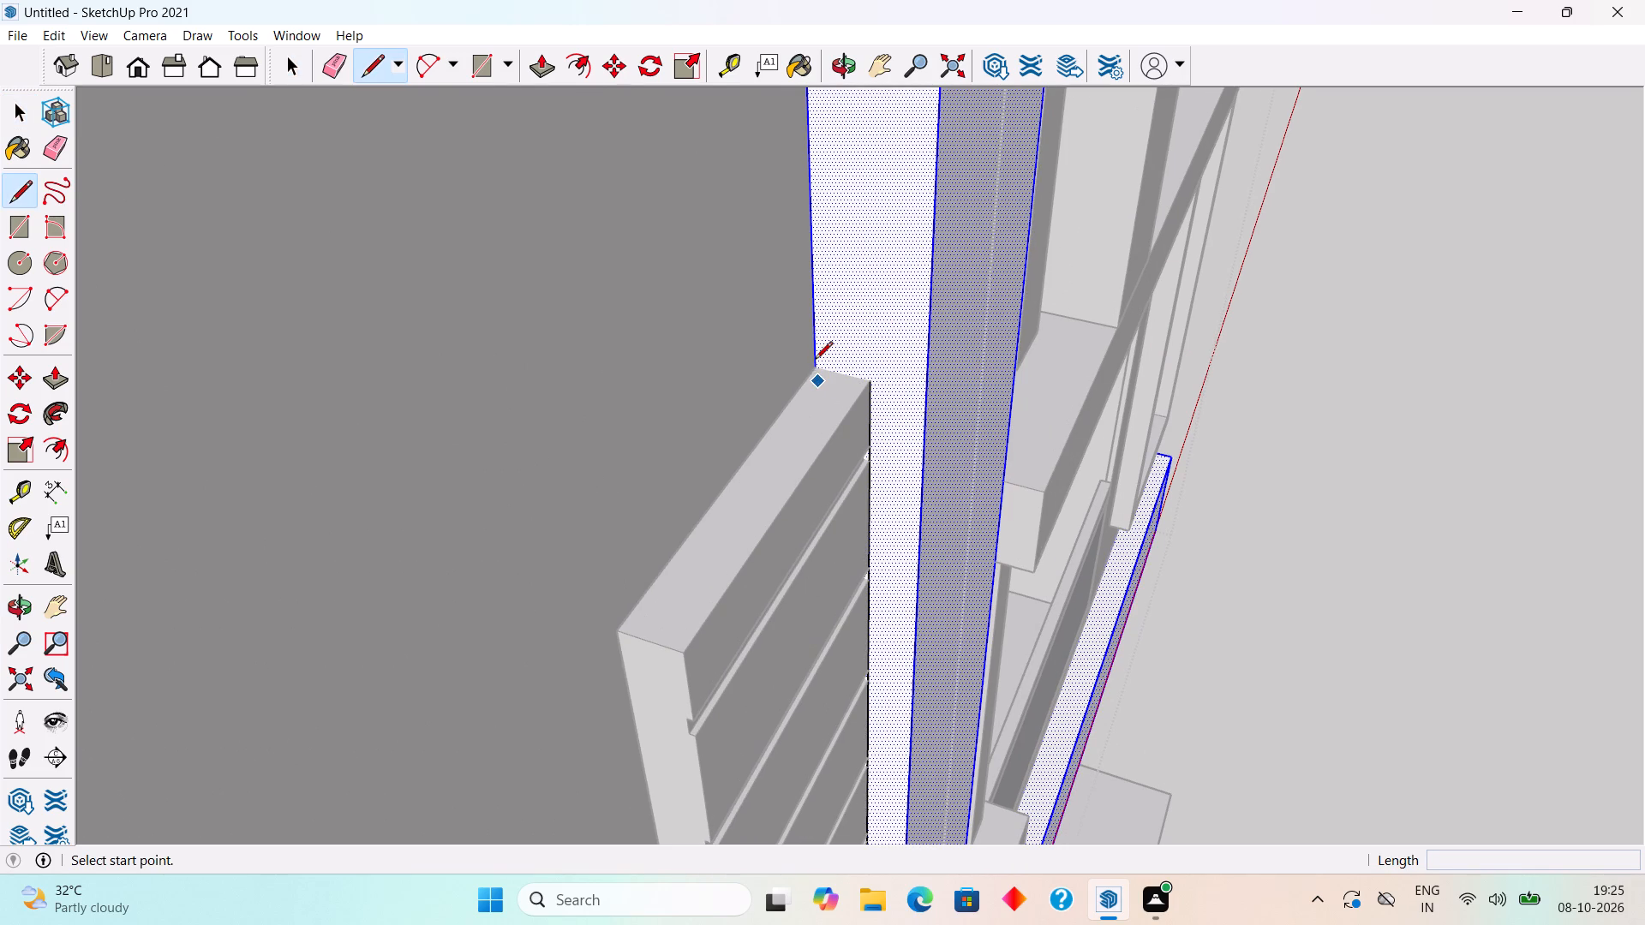
{"action": "left_click", "coordinate": [815, 361]}
{"action": "left_click", "coordinate": [870, 391]}
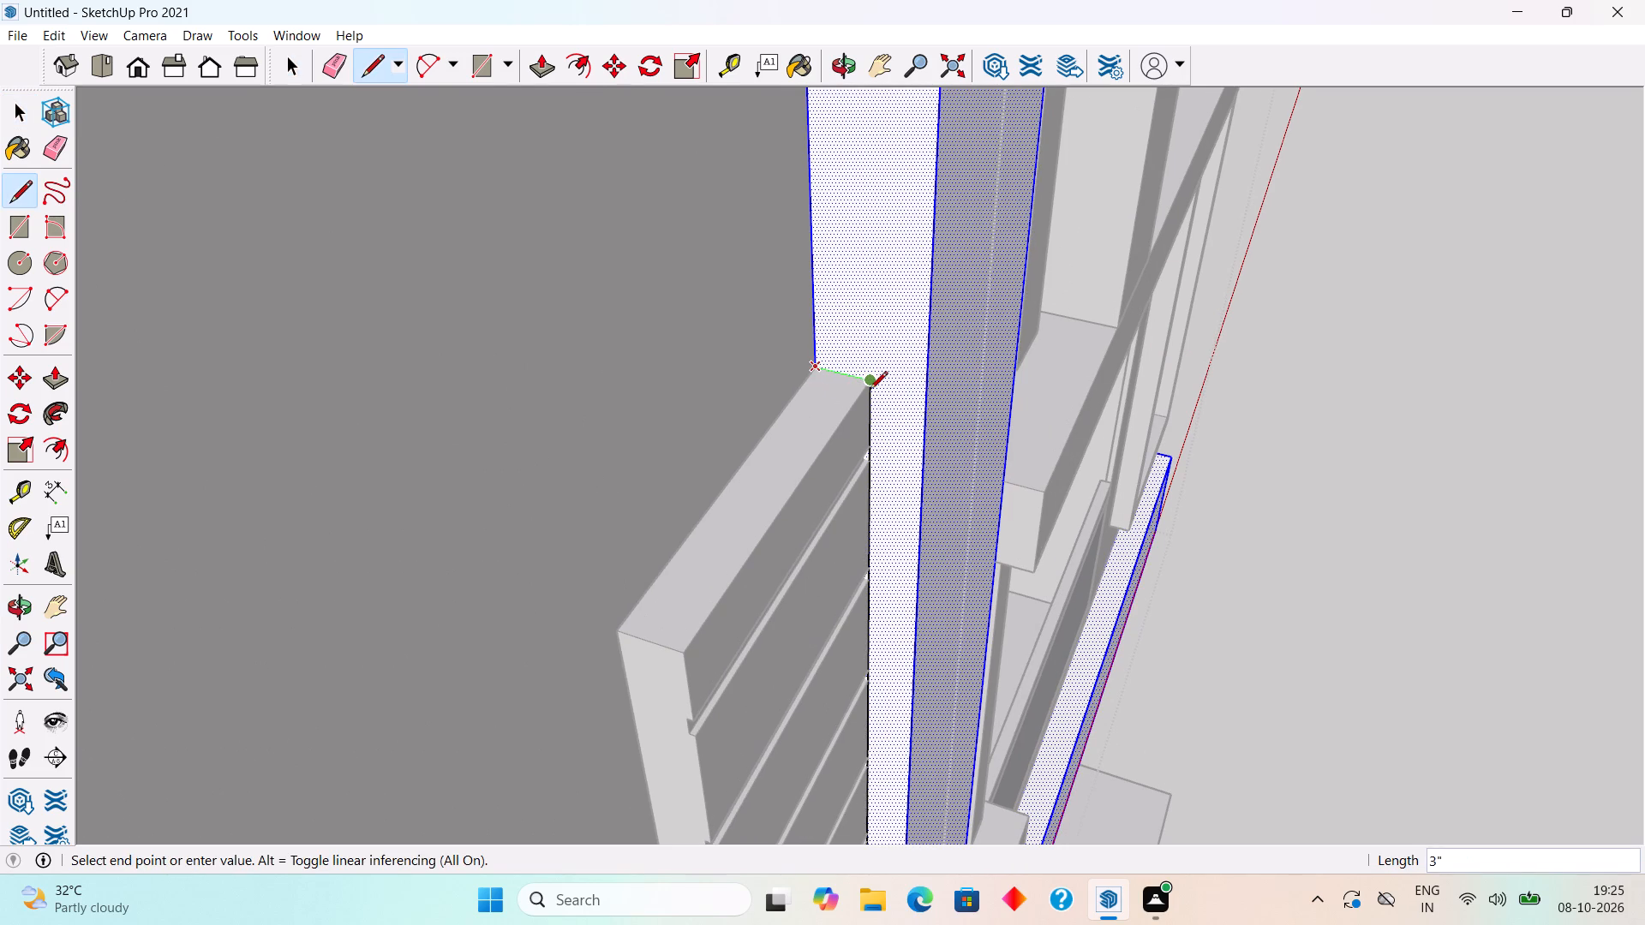
{"action": "key", "text": "space"}
{"action": "scroll", "coordinate": [870, 391], "scroll_direction": "down", "scroll_amount": 11}
{"action": "left_click", "coordinate": [1248, 336]}
Inside the column-and-beam group, draw a 1' 6" line across its underside along the grooved panel's front face, and close the group.
{"action": "middle_click_drag", "start_coordinate": [1006, 450], "coordinate": [760, 379]}
{"action": "scroll", "coordinate": [753, 374], "scroll_direction": "down", "scroll_amount": 9}
{"action": "middle_click_drag", "start_coordinate": [840, 463], "coordinate": [811, 285]}
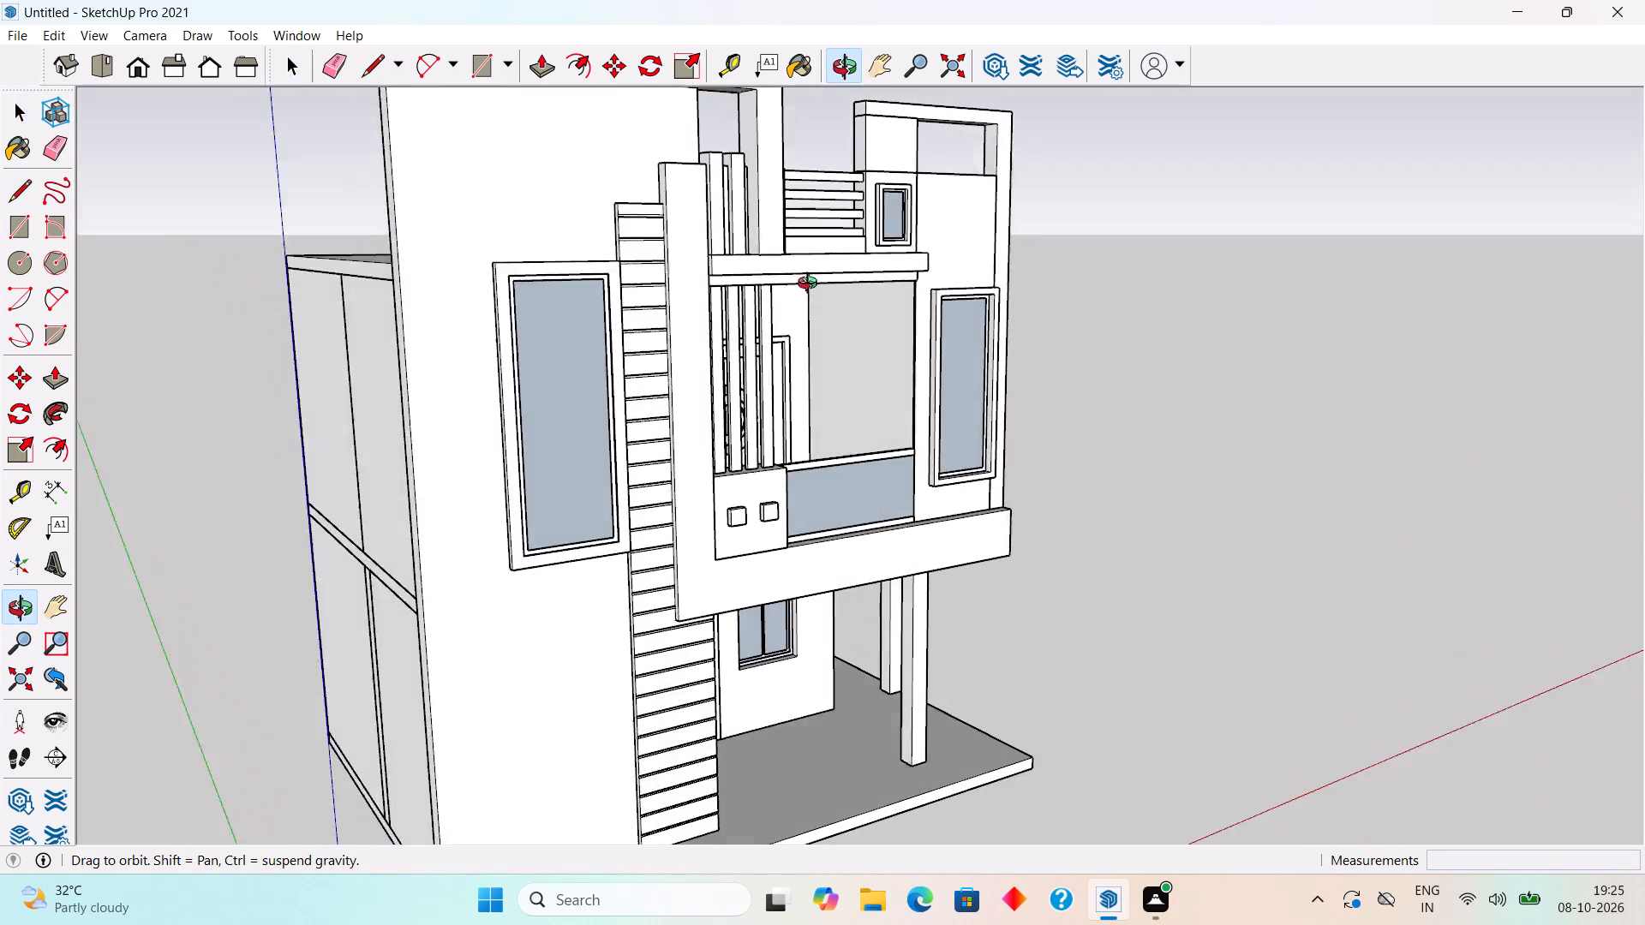
{"action": "middle_click_drag", "start_coordinate": [811, 285], "coordinate": [569, 149]}
{"action": "middle_click_drag", "start_coordinate": [709, 397], "coordinate": [748, 171]}
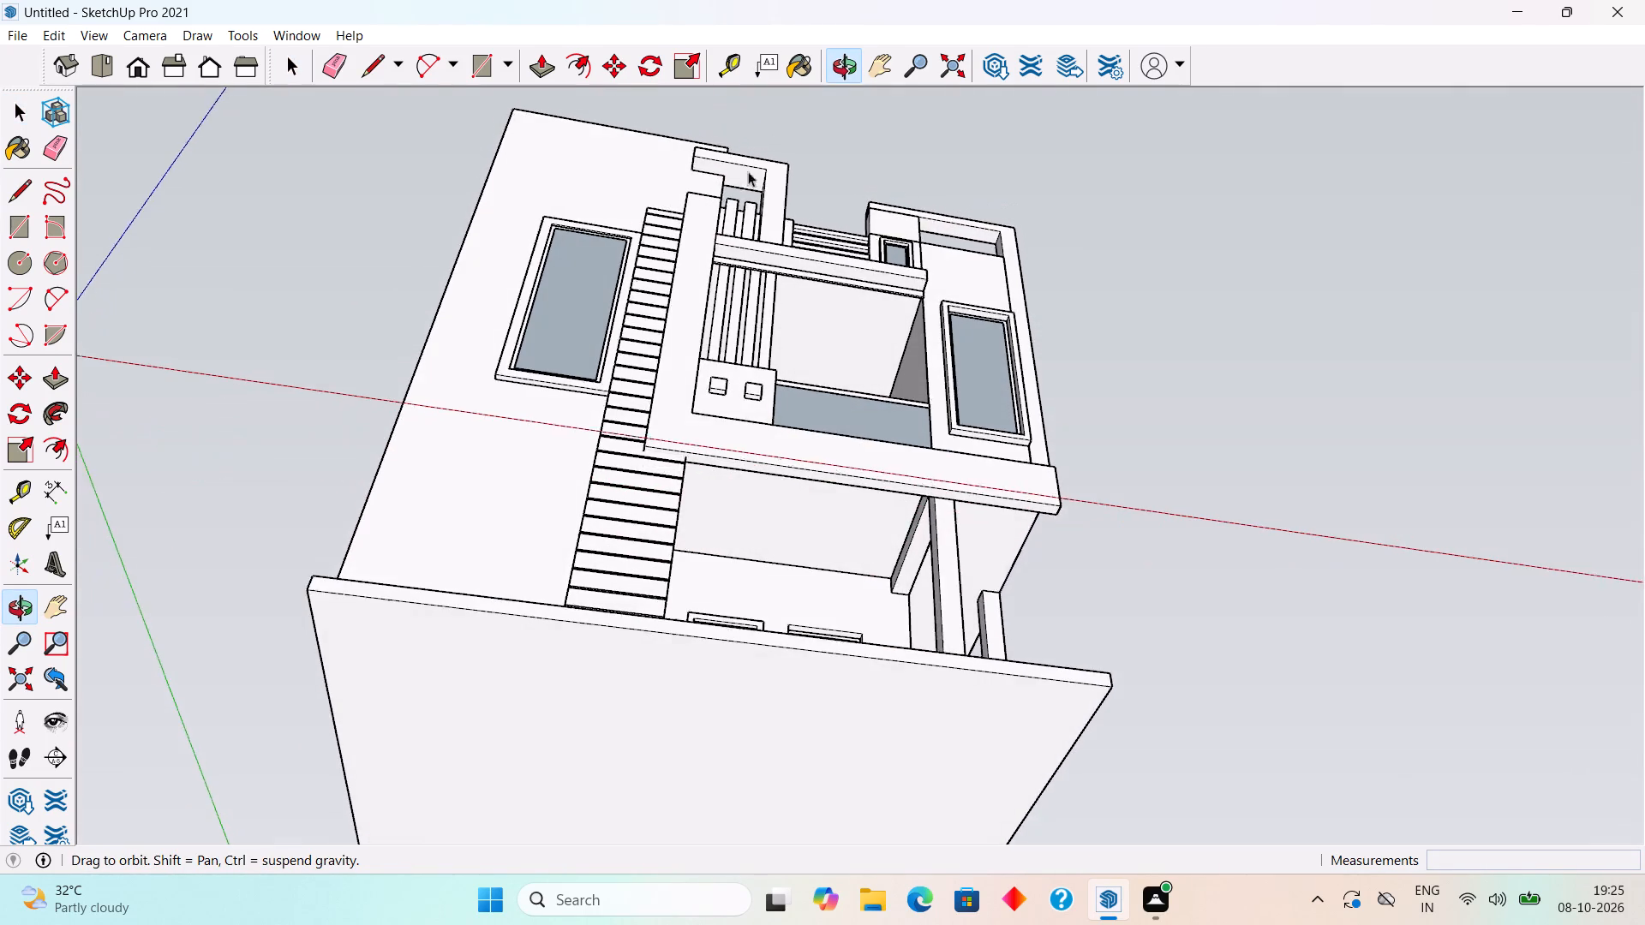
{"action": "middle_click_drag", "start_coordinate": [748, 171], "coordinate": [759, 90]}
{"action": "scroll", "coordinate": [631, 462], "scroll_direction": "up", "scroll_amount": 14}
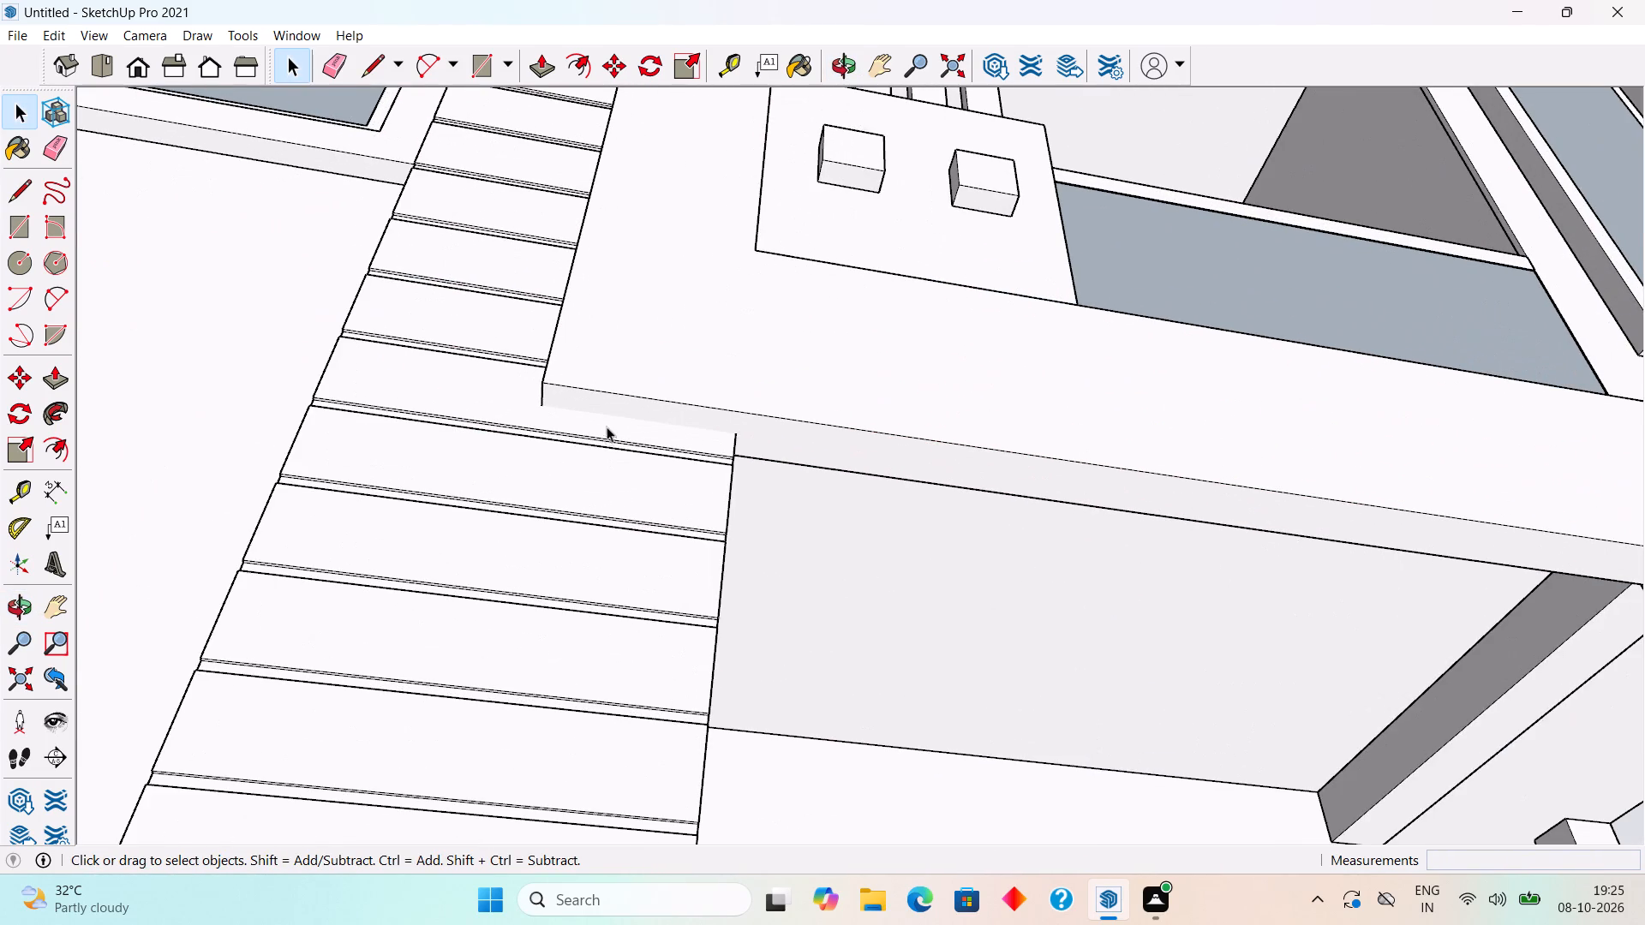
{"action": "scroll", "coordinate": [607, 427], "scroll_direction": "up", "scroll_amount": 4}
{"action": "triple_click", "coordinate": [613, 399]}
{"action": "key", "text": "l"}
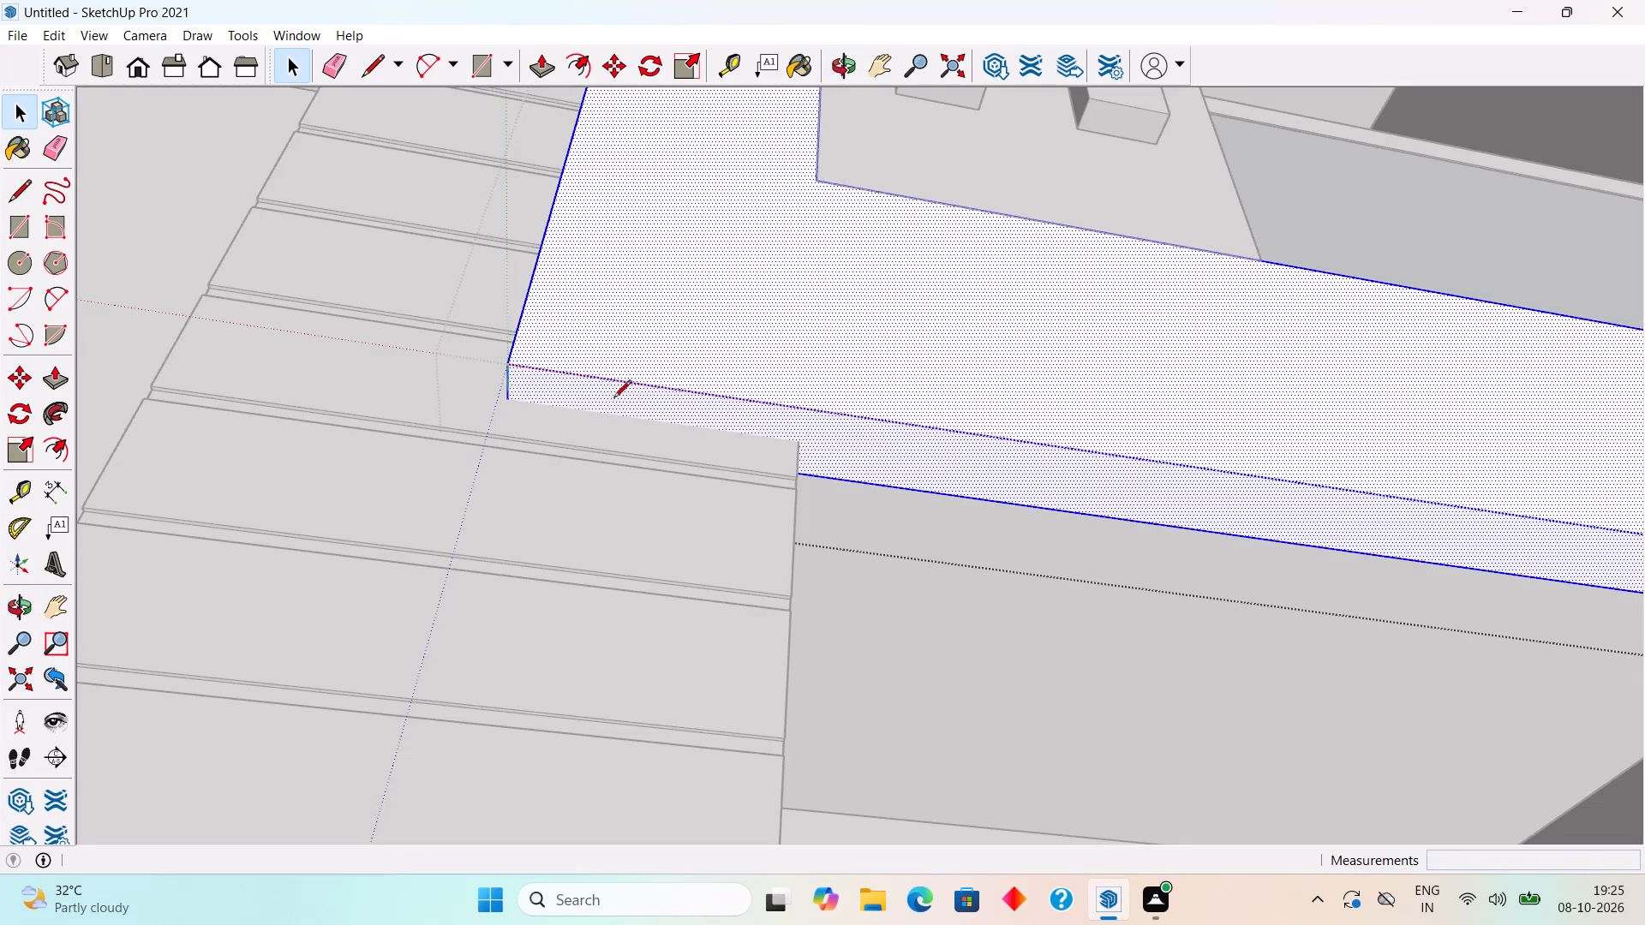
{"action": "left_click", "coordinate": [799, 441]}
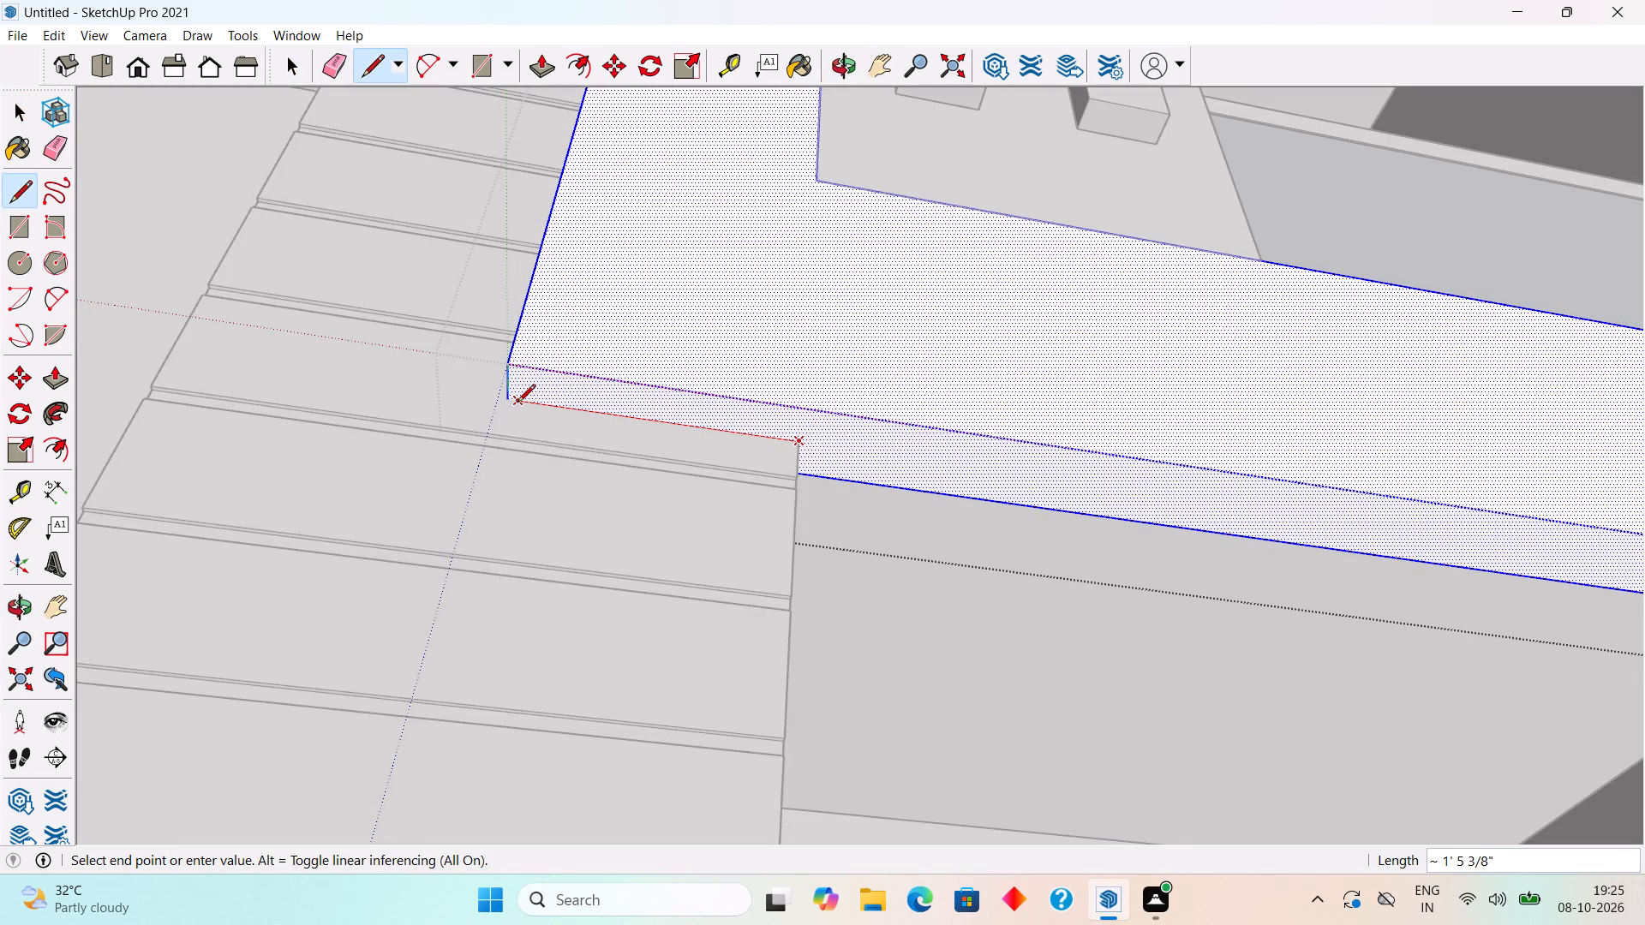
{"action": "left_click", "coordinate": [508, 397]}
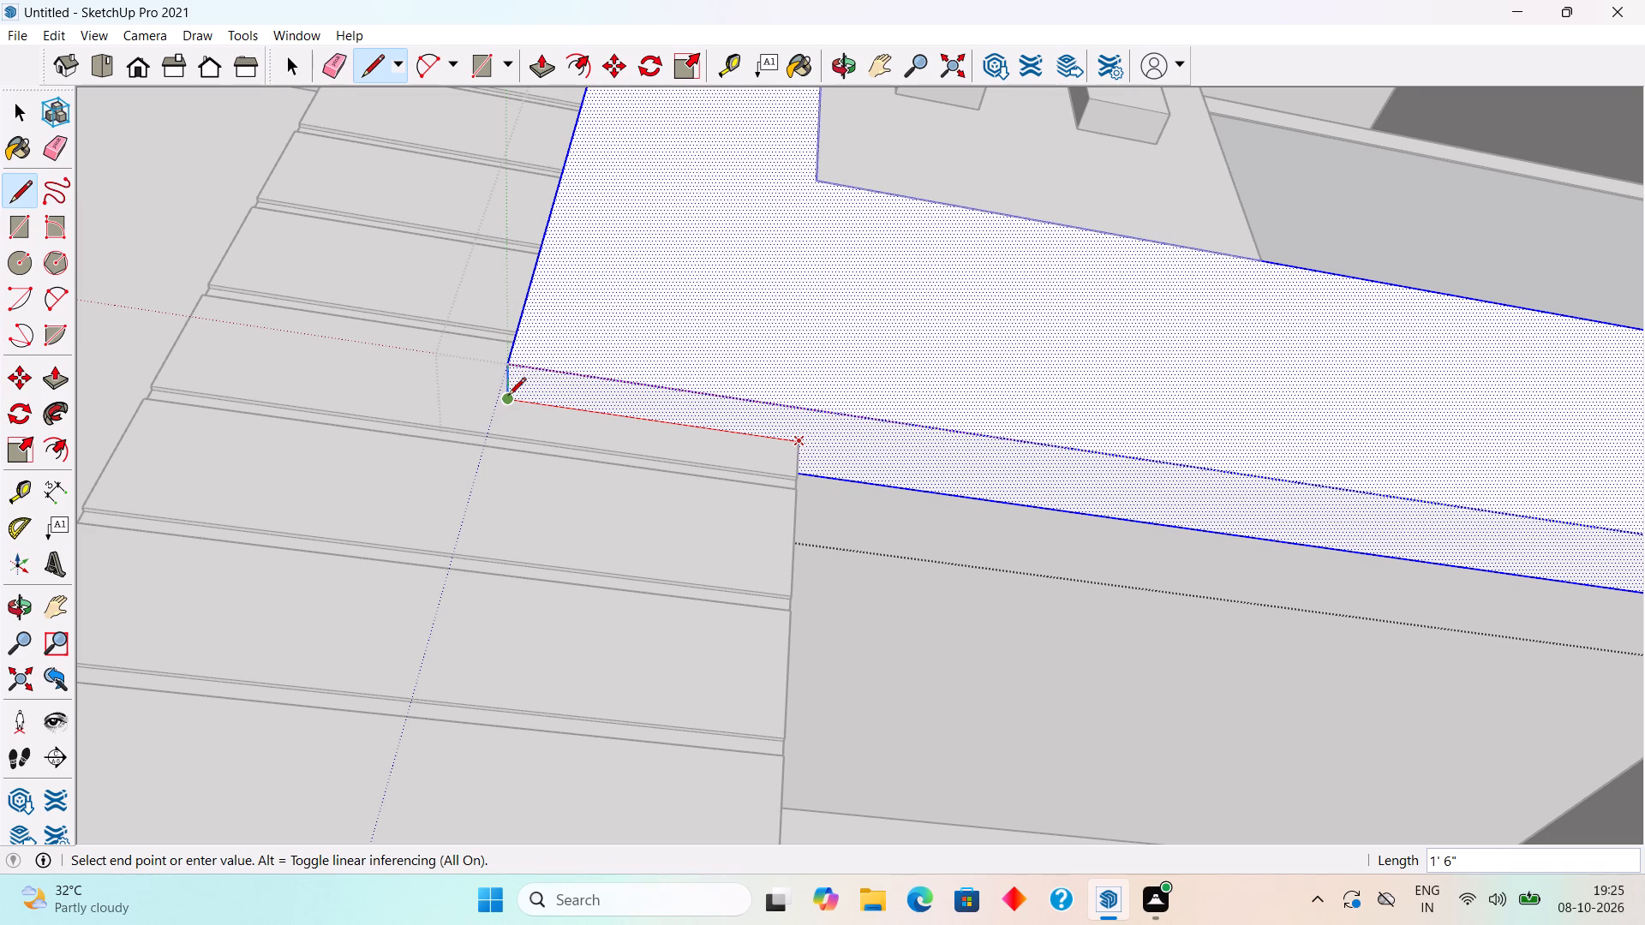
{"action": "key", "text": "space"}
{"action": "scroll", "coordinate": [508, 397], "scroll_direction": "down", "scroll_amount": 19}
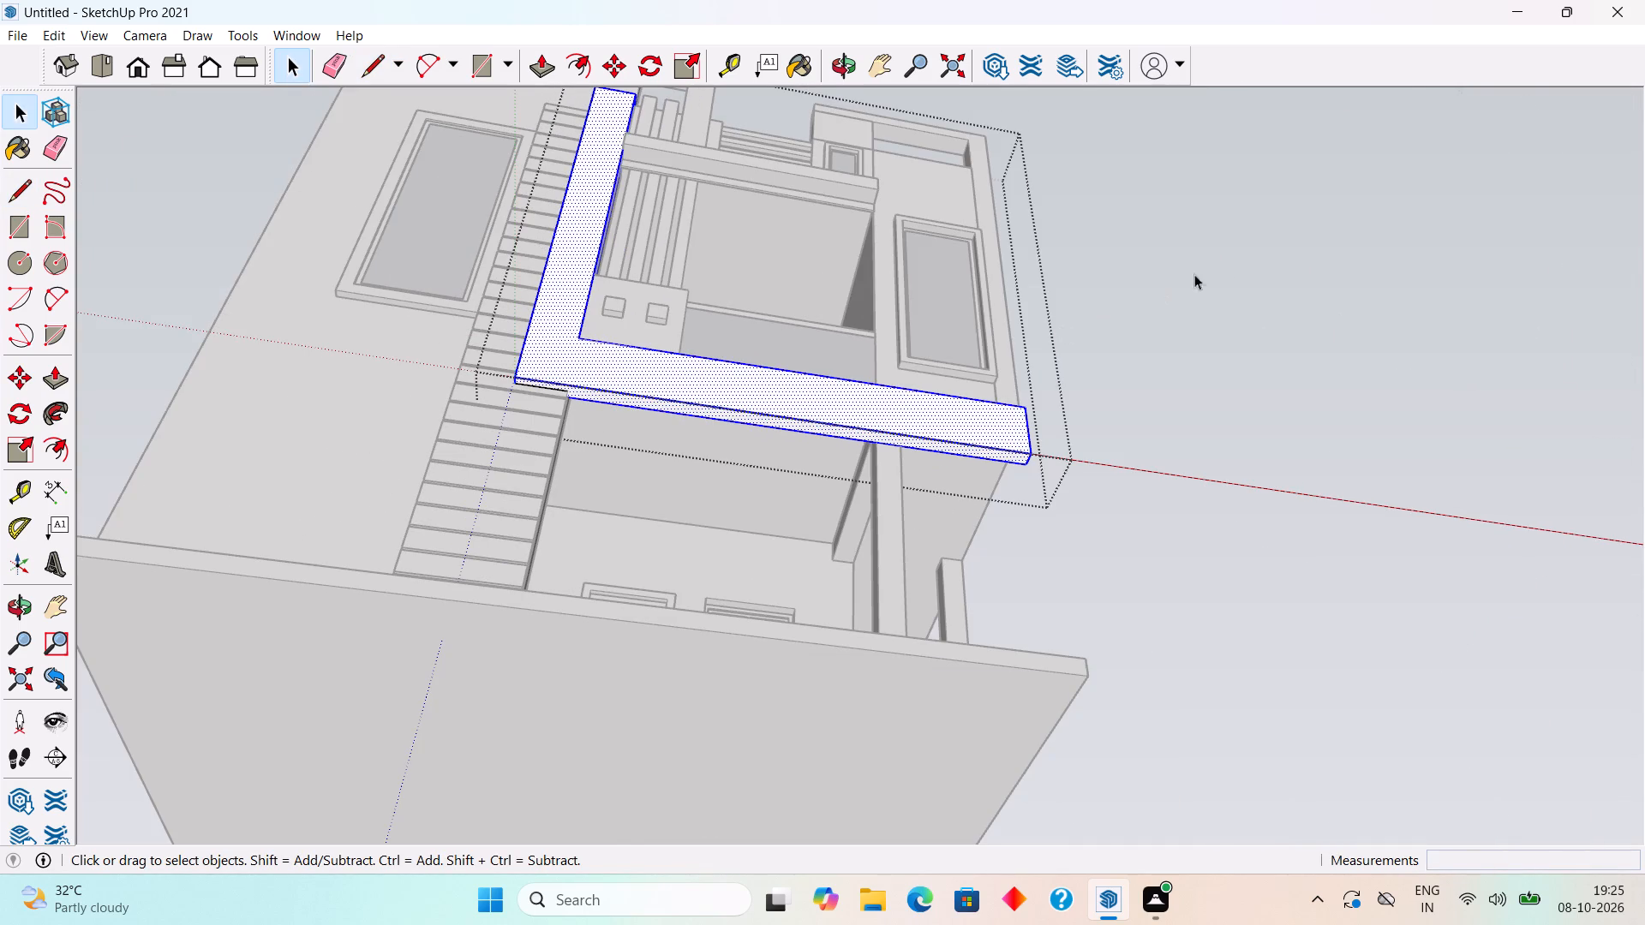
{"action": "left_click", "coordinate": [1237, 252]}
Examine the whole house model from the front, side and rear to check the facade elements.
{"action": "middle_click_drag", "start_coordinate": [839, 319], "coordinate": [889, 542]}
{"action": "scroll", "coordinate": [889, 542], "scroll_direction": "down", "scroll_amount": 4}
{"action": "middle_click_drag", "start_coordinate": [872, 512], "coordinate": [852, 653]}
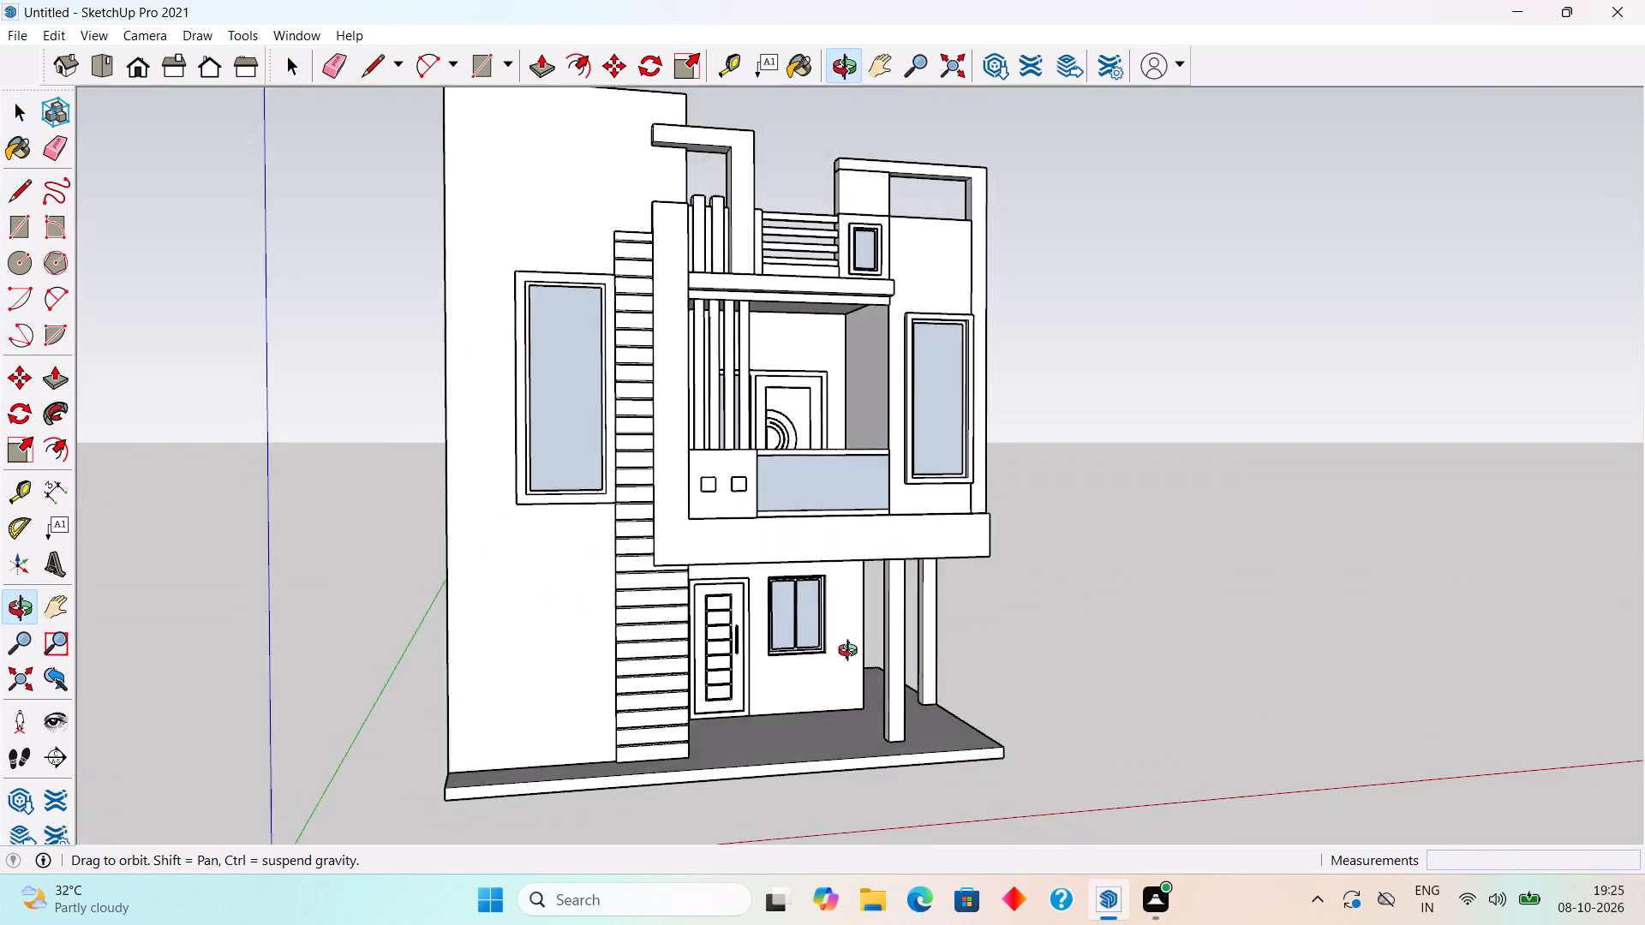
{"action": "middle_click_drag", "start_coordinate": [852, 653], "coordinate": [852, 665]}
{"action": "scroll", "coordinate": [852, 663], "scroll_direction": "down", "scroll_amount": 2}
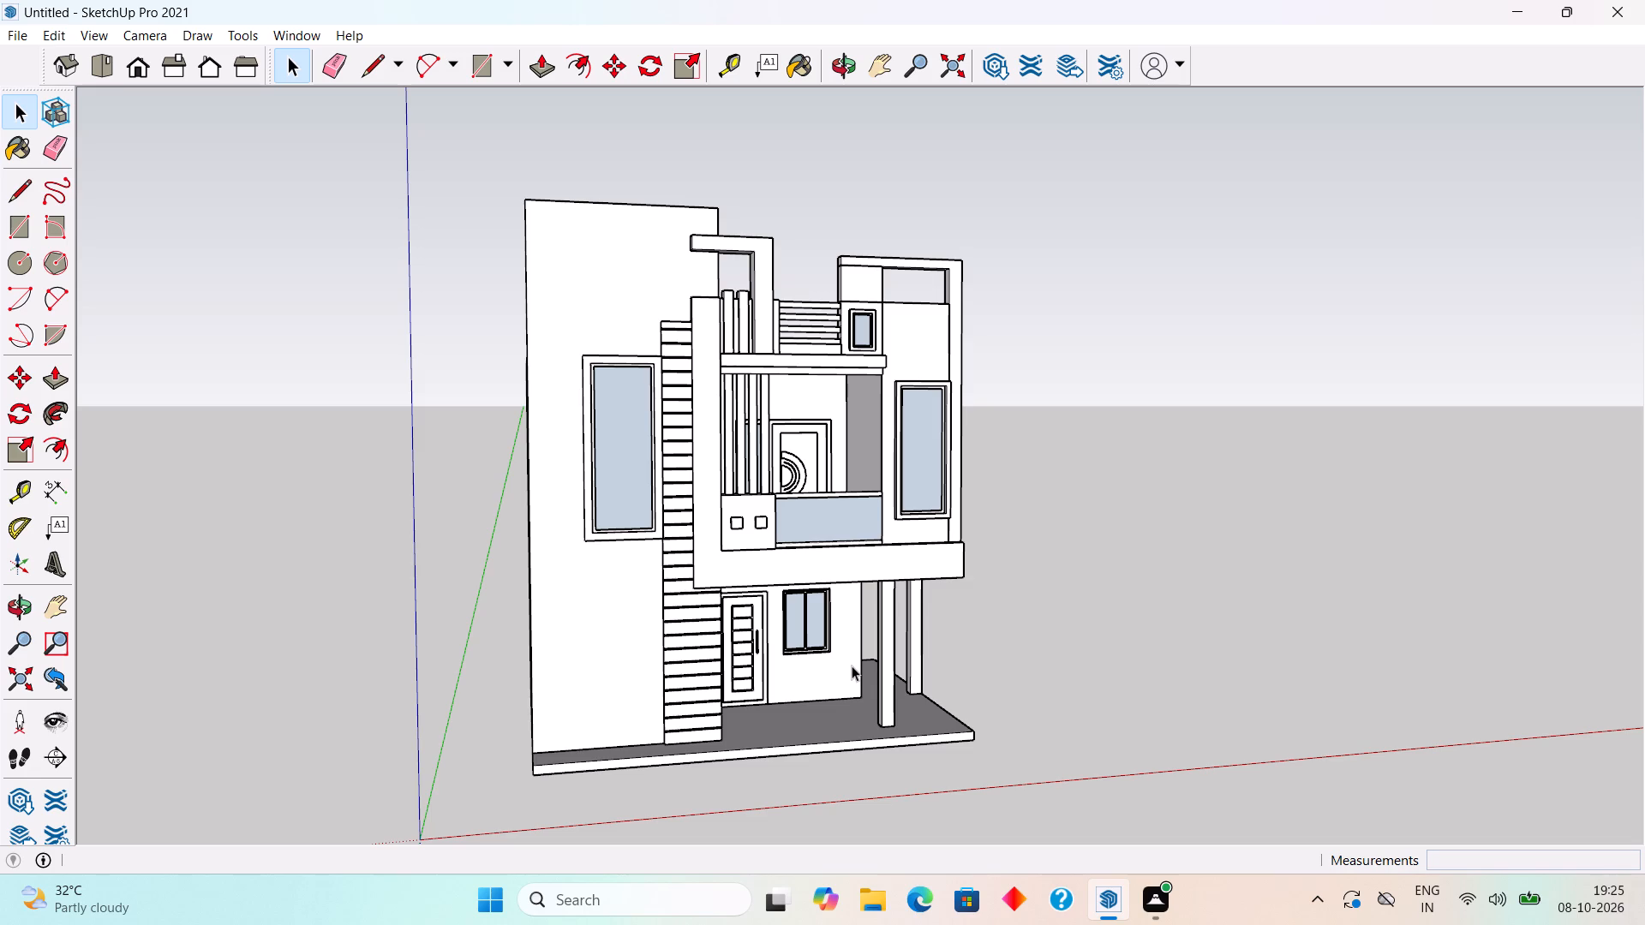
{"action": "scroll", "coordinate": [907, 600], "scroll_direction": "down", "scroll_amount": 3}
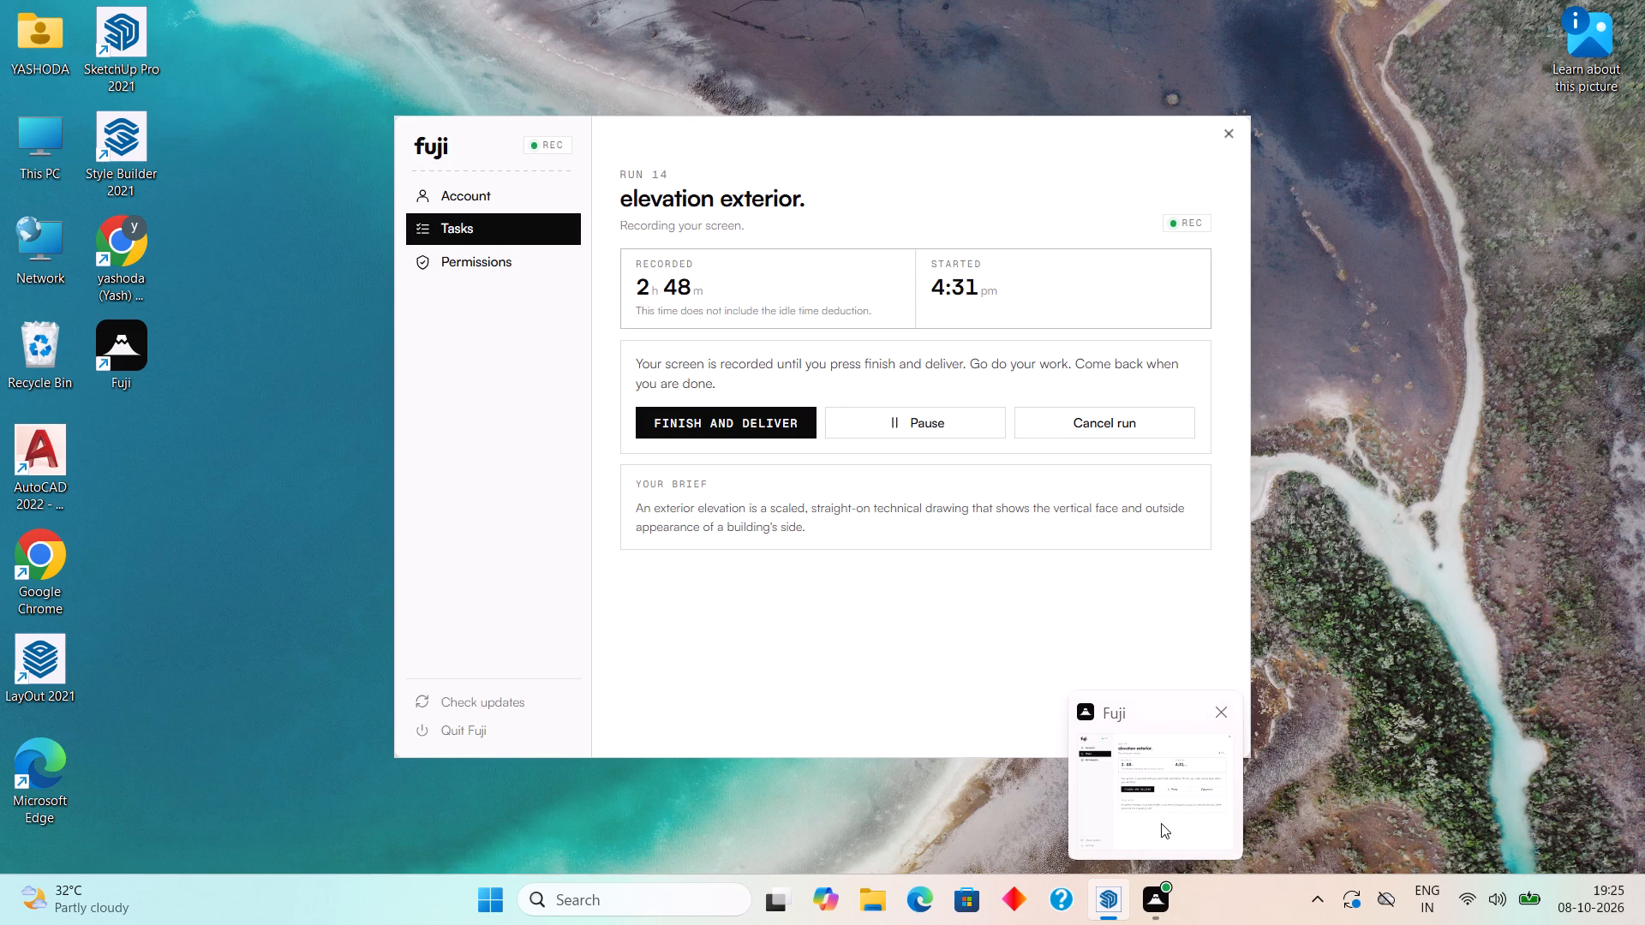
{"action": "scroll", "coordinate": [826, 684], "scroll_direction": "up", "scroll_amount": 3}
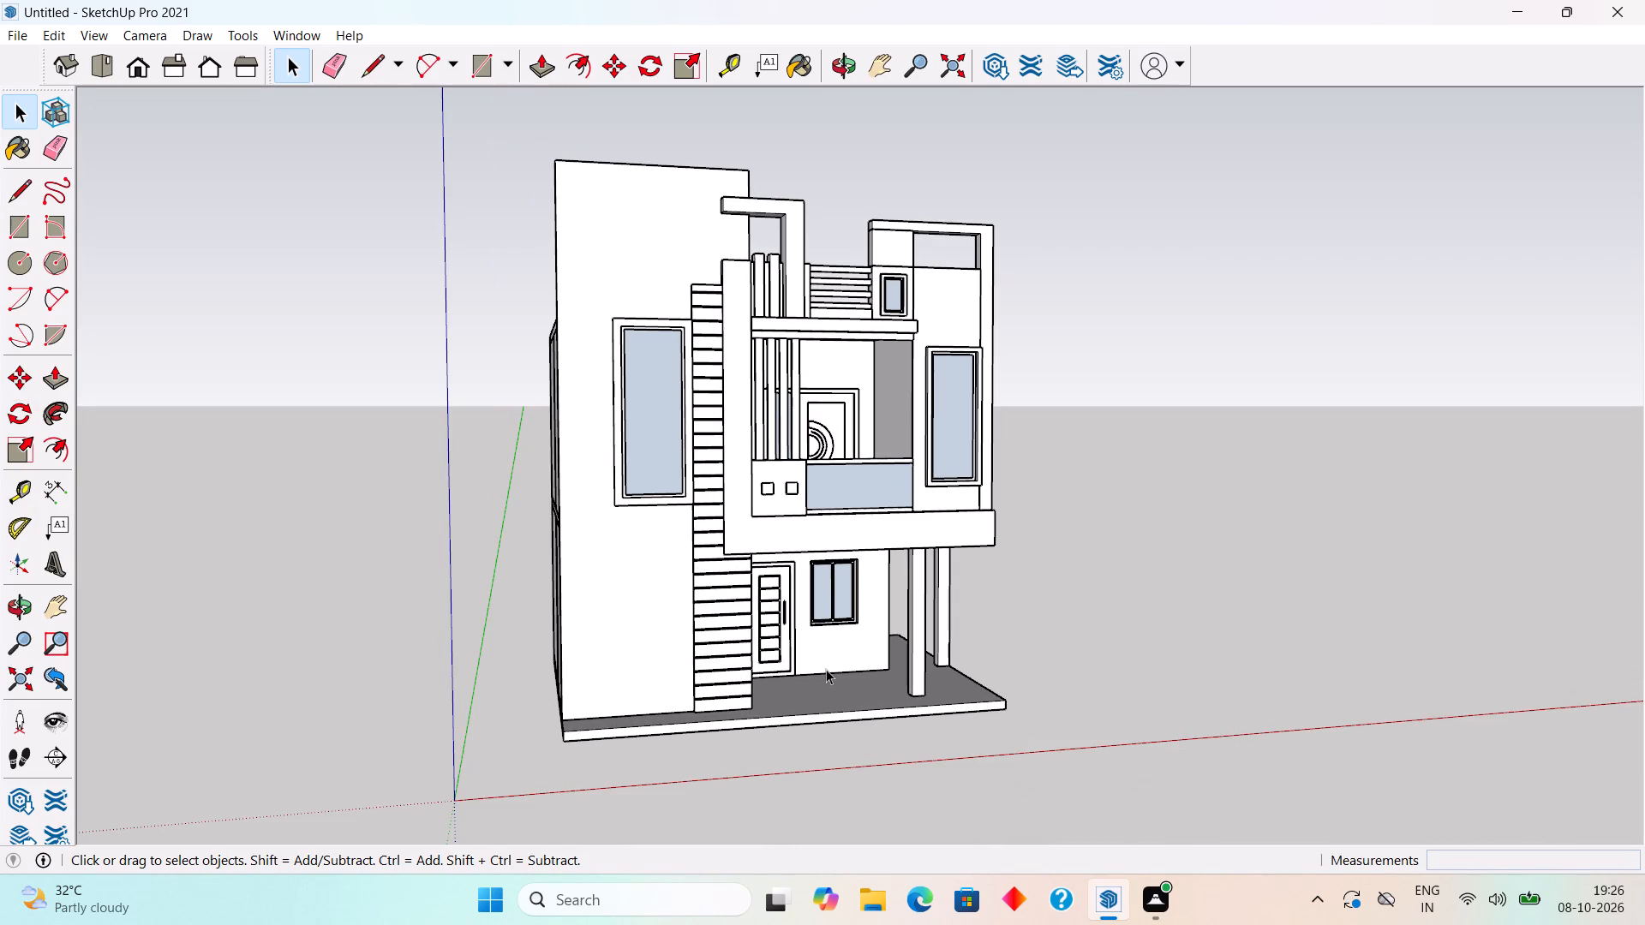
{"action": "scroll", "coordinate": [831, 642], "scroll_direction": "up", "scroll_amount": 4}
{"action": "middle_click_drag", "start_coordinate": [824, 596], "coordinate": [630, 596]}
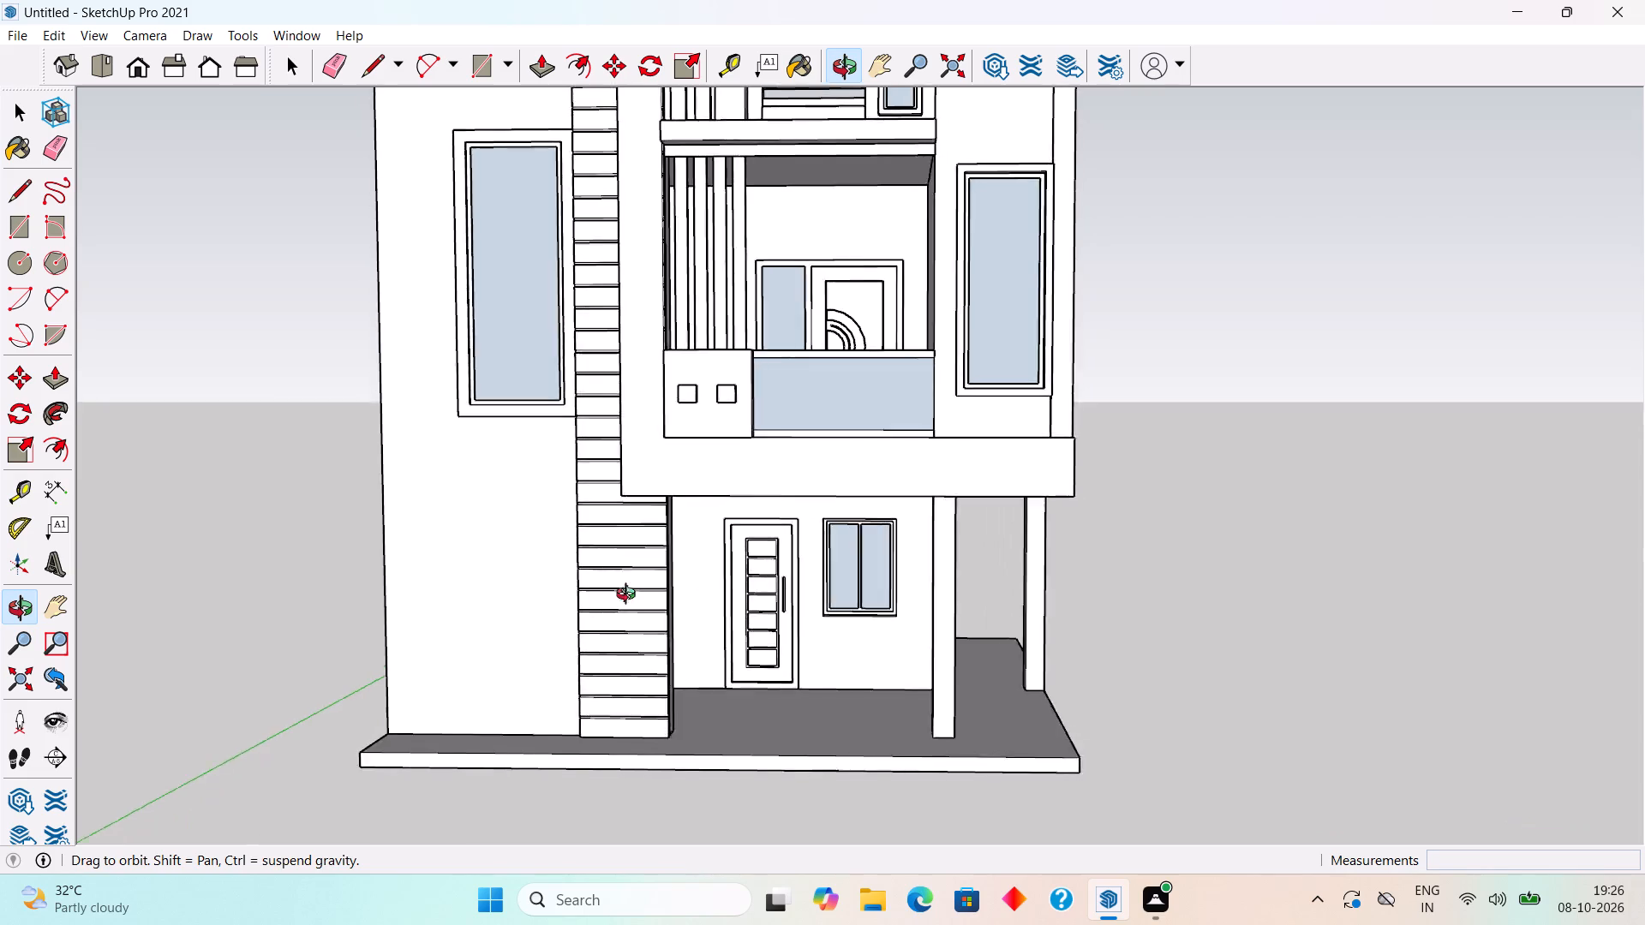
{"action": "middle_click_drag", "start_coordinate": [630, 596], "coordinate": [571, 588]}
{"action": "scroll", "coordinate": [556, 580], "scroll_direction": "down", "scroll_amount": 3}
{"action": "middle_click_drag", "start_coordinate": [613, 546], "coordinate": [955, 545]}
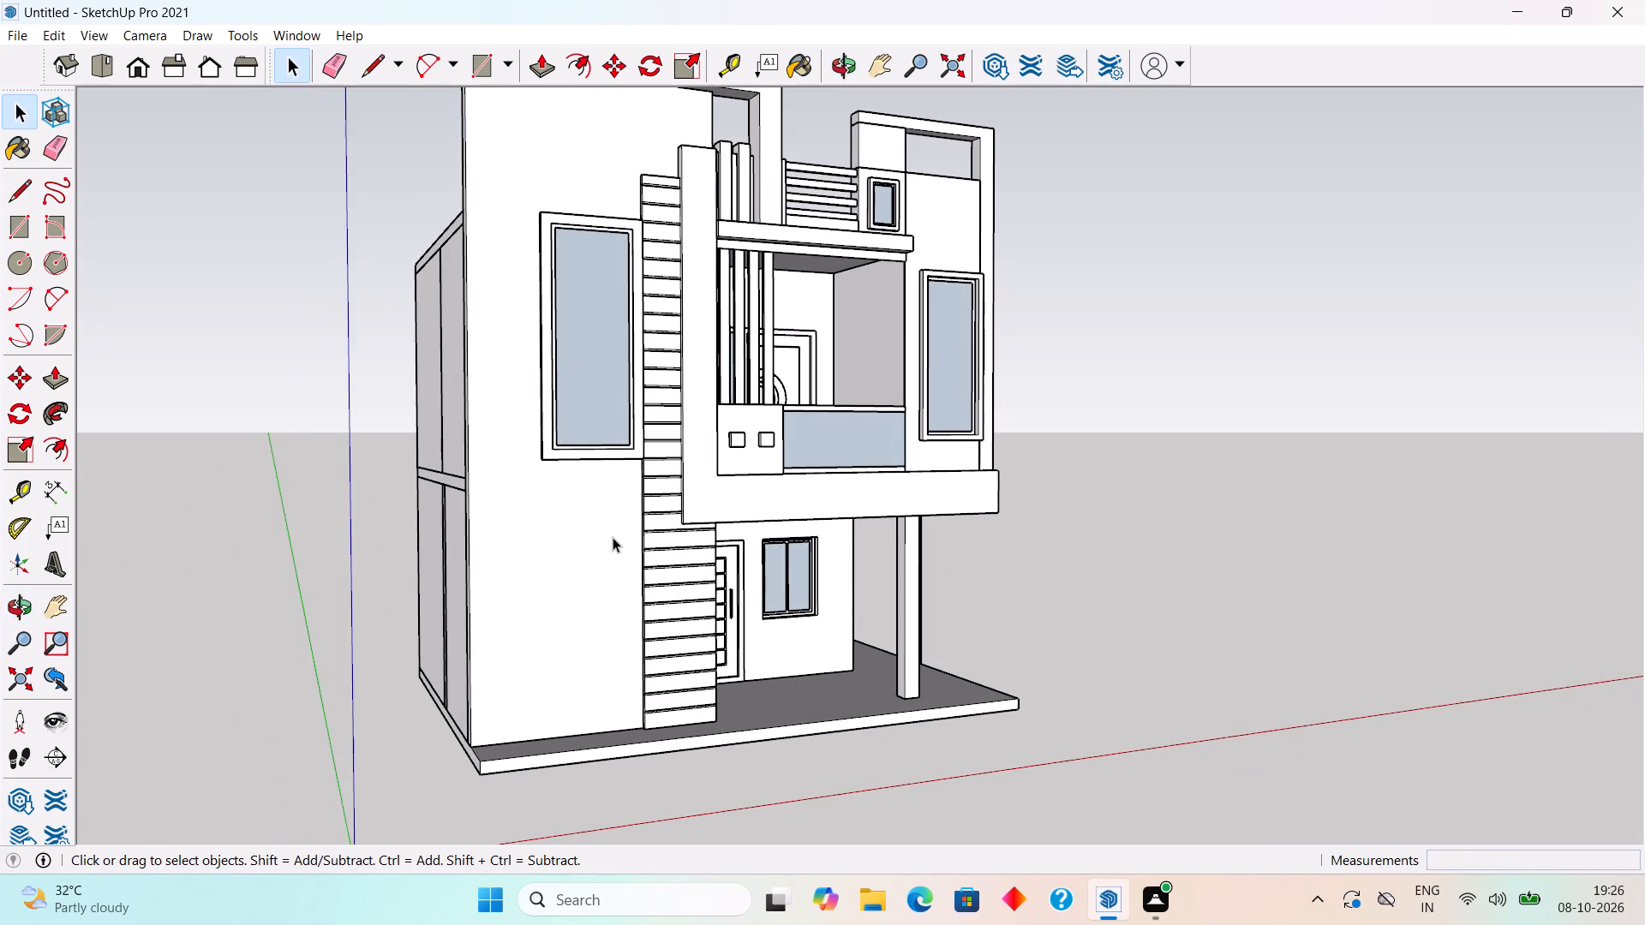
{"action": "middle_click_drag", "start_coordinate": [613, 537], "coordinate": [913, 568]}
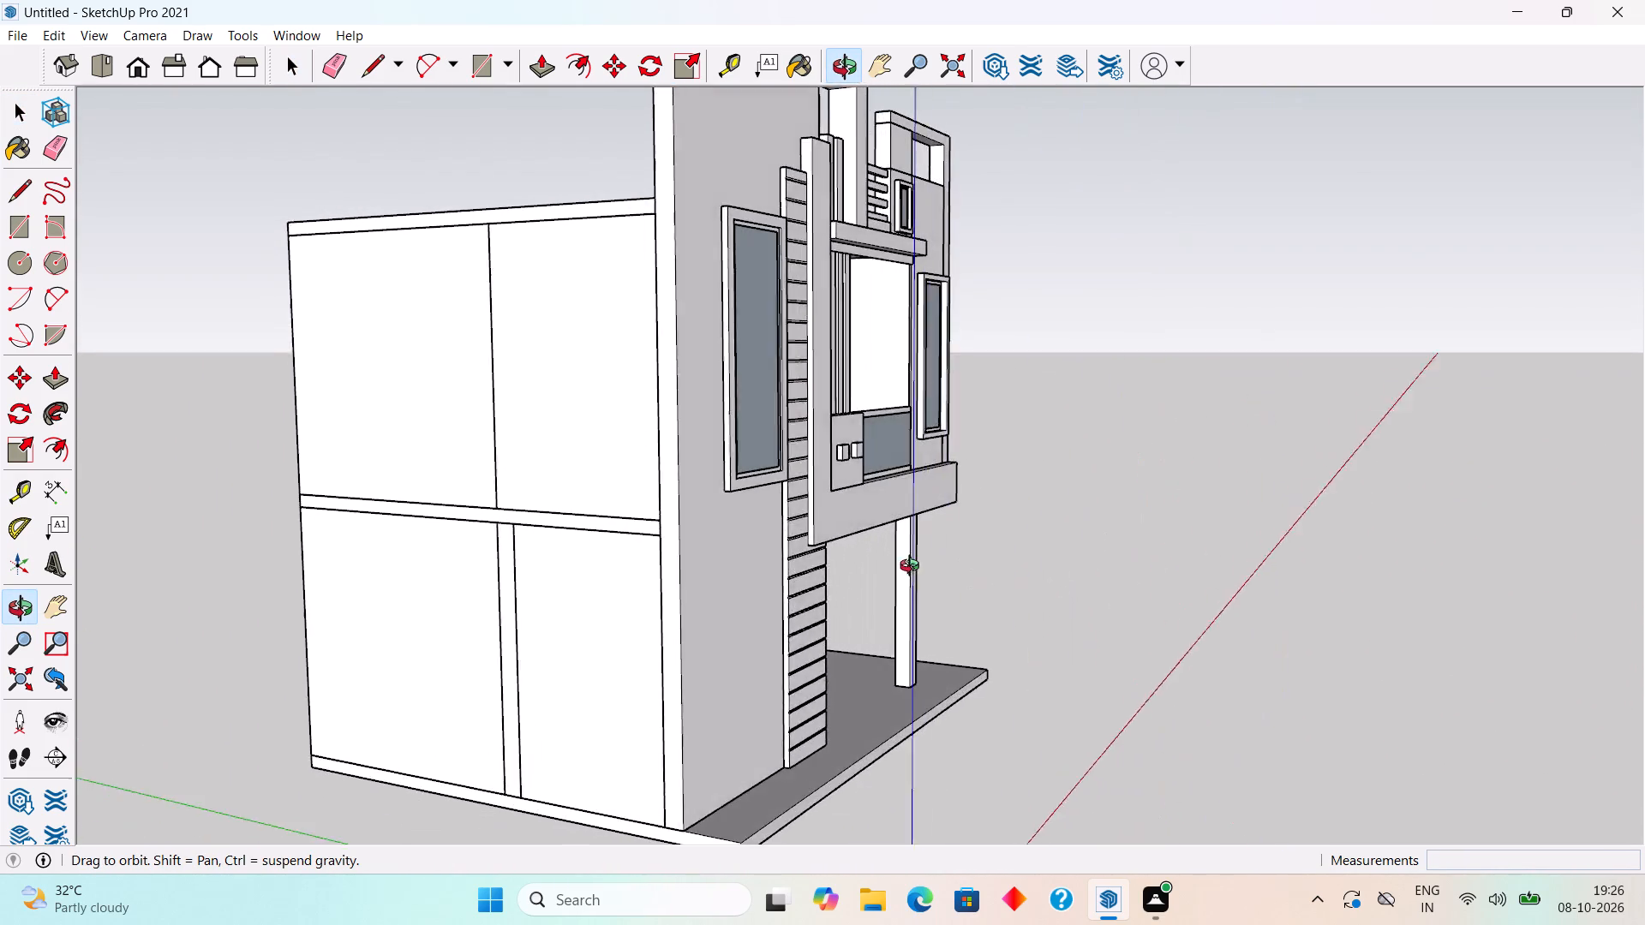
{"action": "middle_click_drag", "start_coordinate": [913, 568], "coordinate": [1554, 552]}
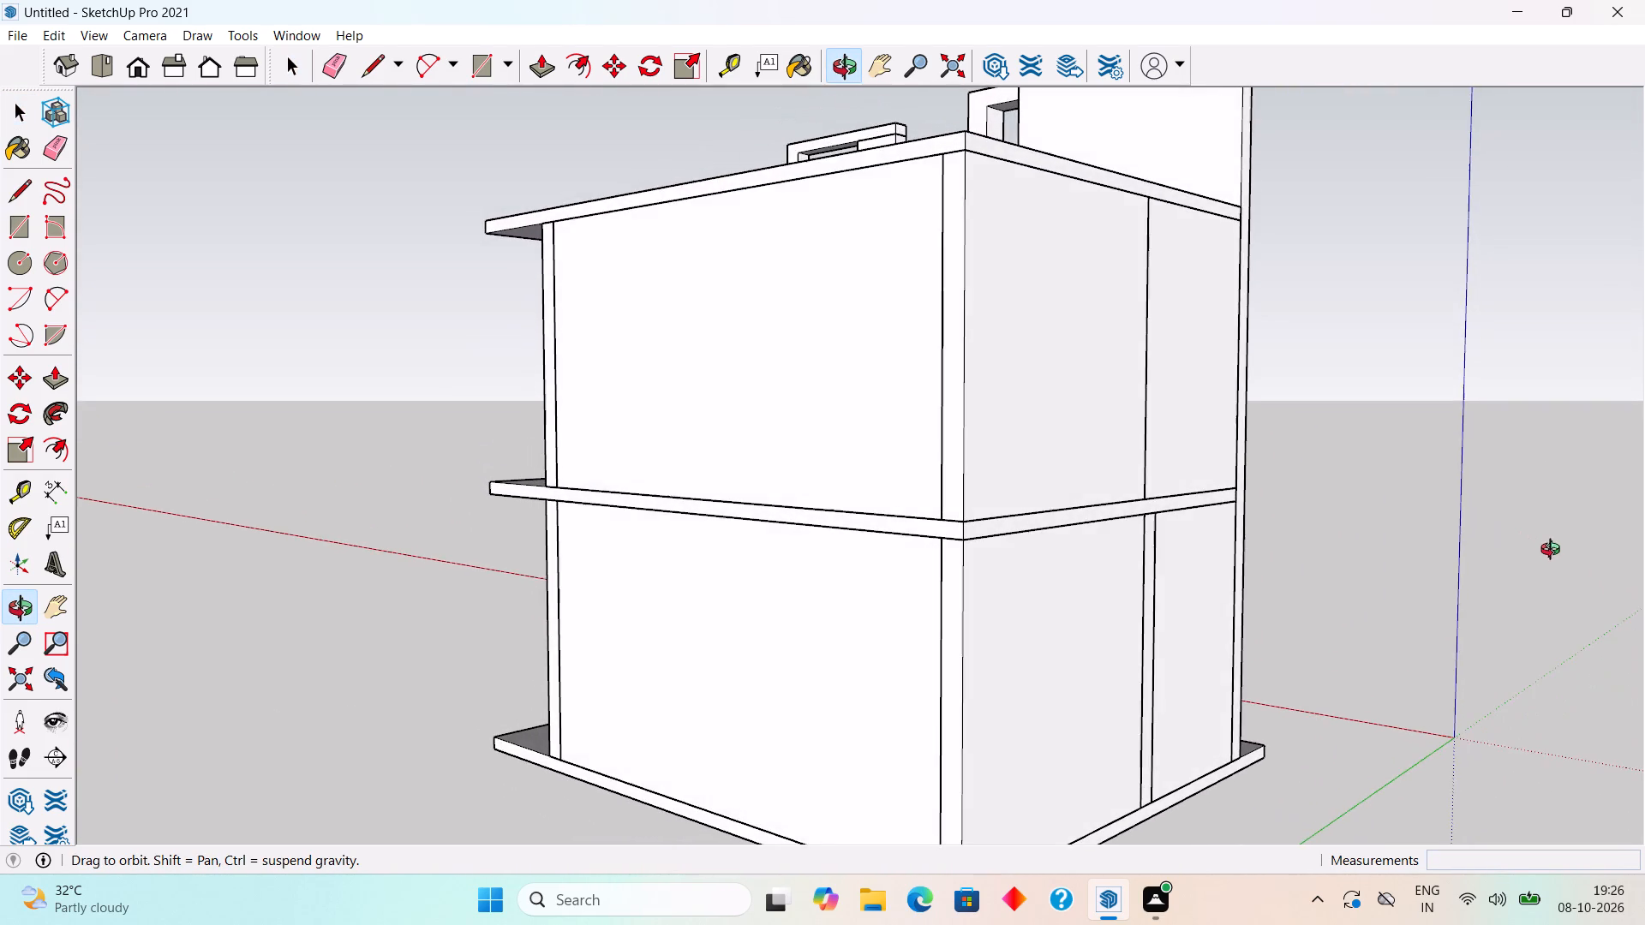
{"action": "middle_click_drag", "start_coordinate": [1554, 552], "coordinate": [1621, 684]}
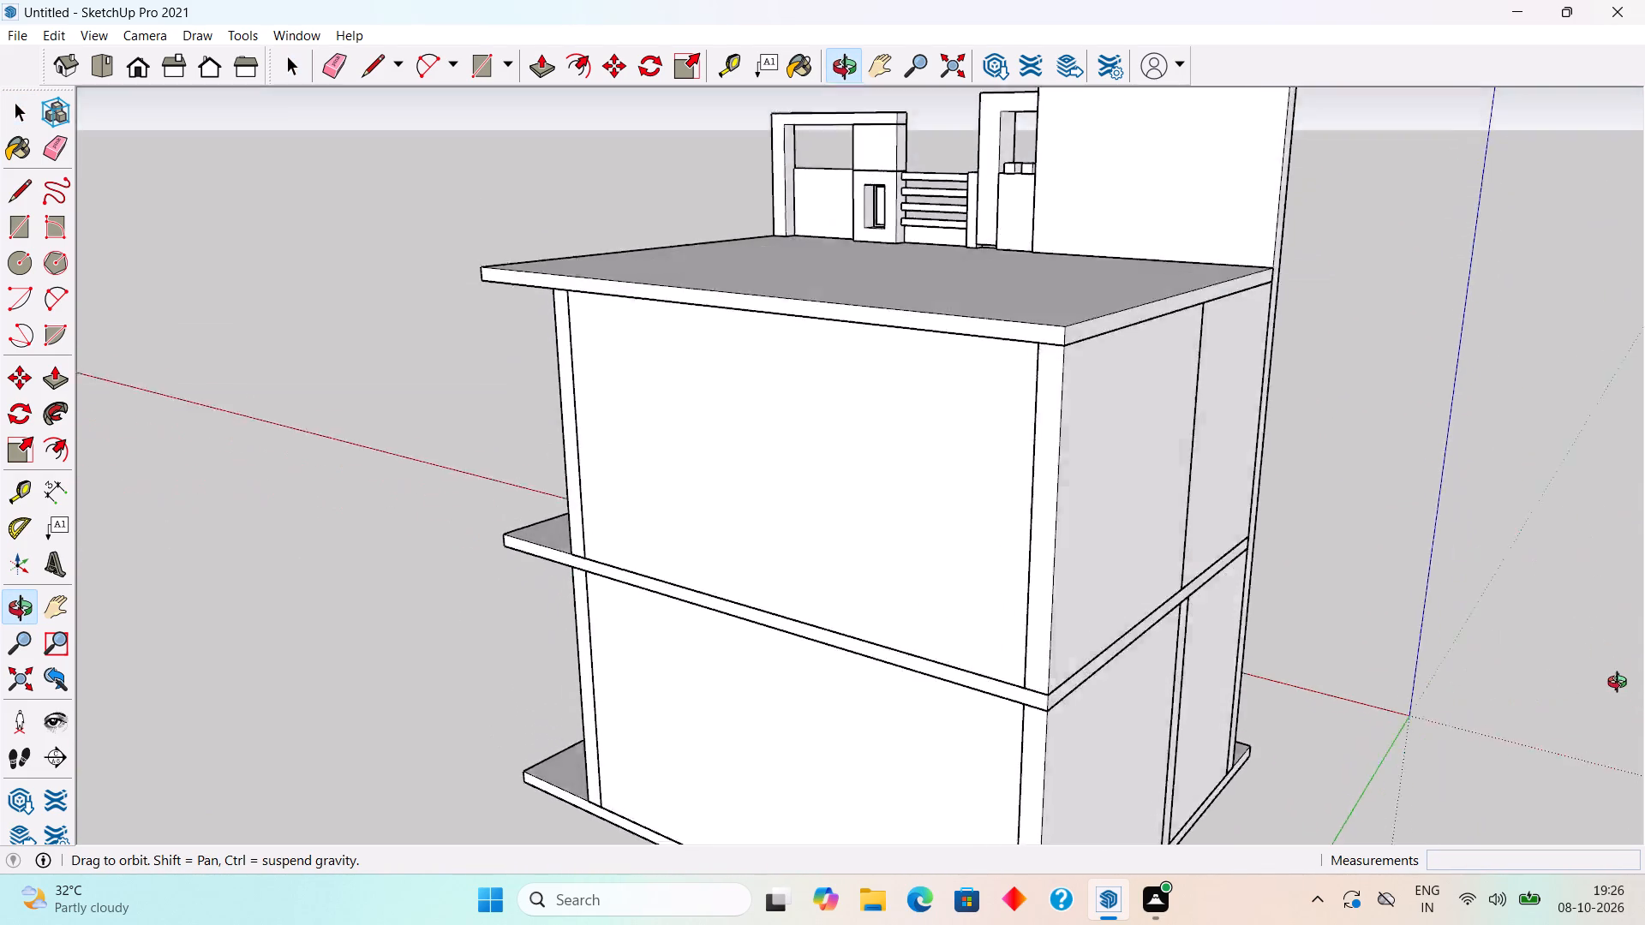
{"action": "middle_click_drag", "start_coordinate": [1621, 684], "coordinate": [429, 594]}
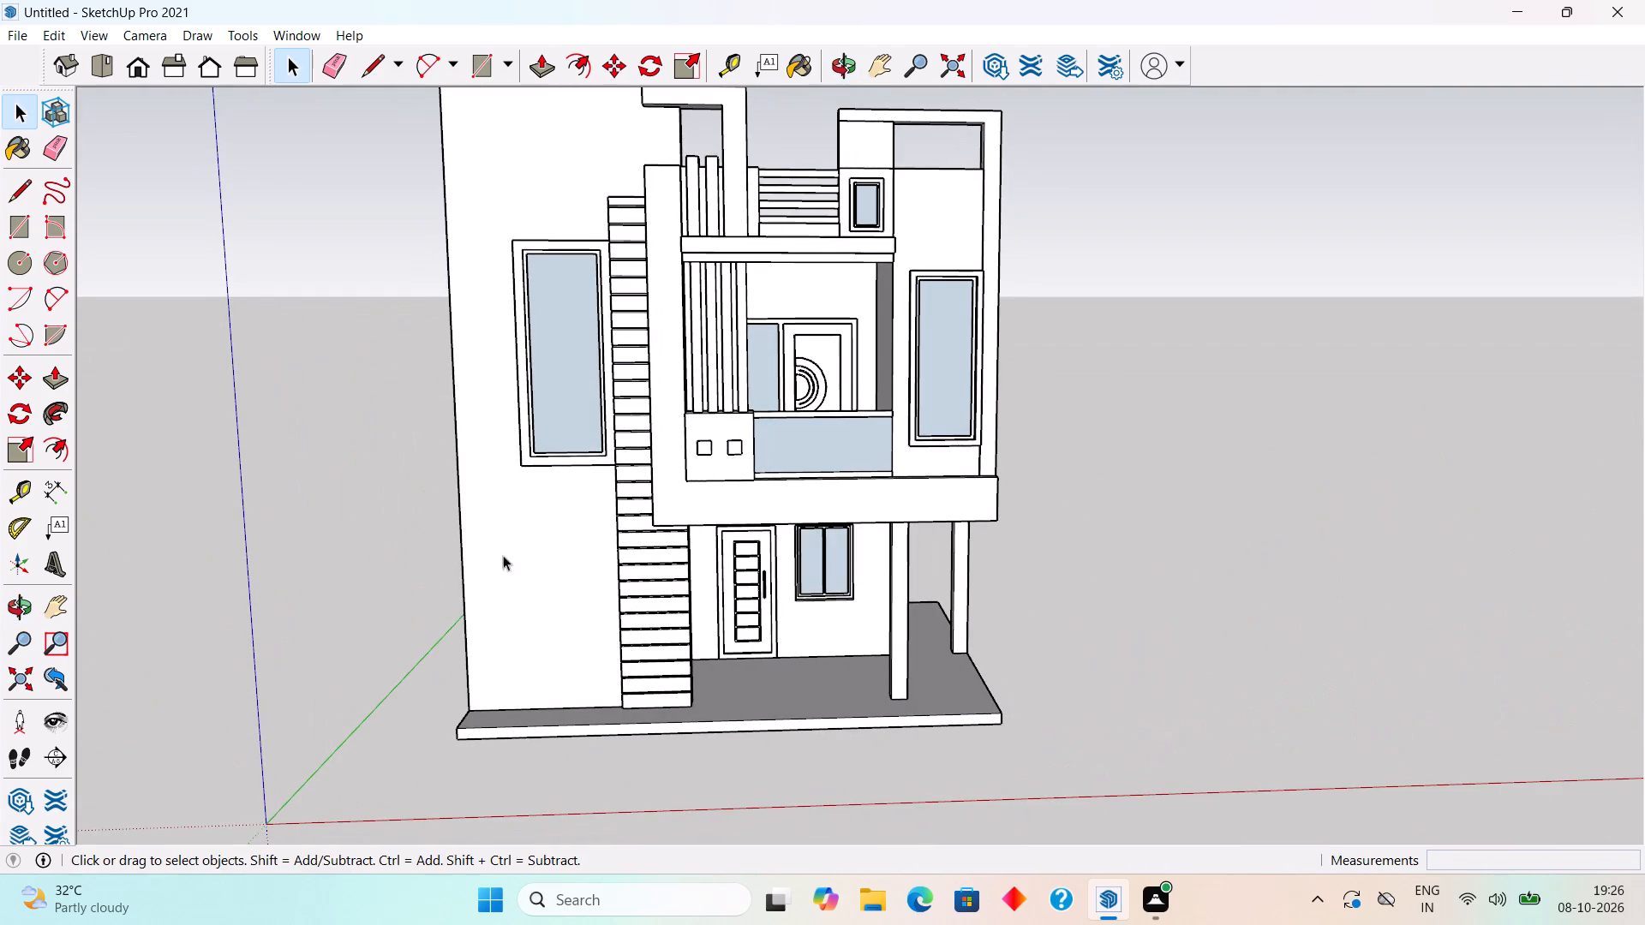
{"action": "scroll", "coordinate": [601, 460], "scroll_direction": "down", "scroll_amount": 5}
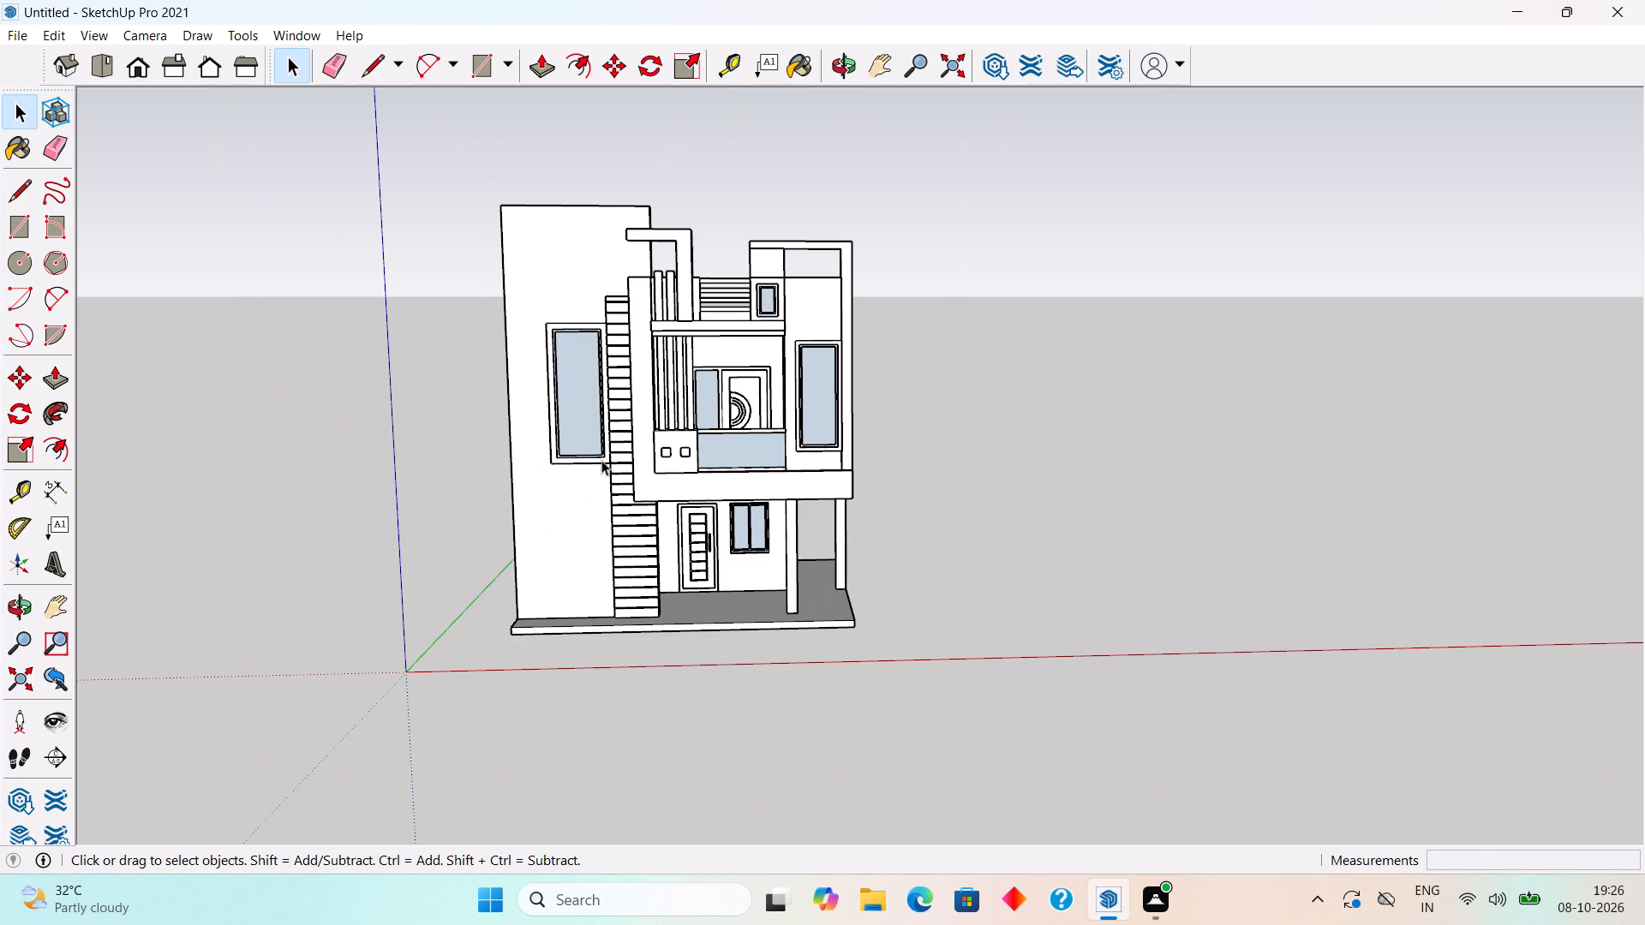
{"action": "scroll", "coordinate": [600, 329], "scroll_direction": "up", "scroll_amount": 3}
{"action": "scroll", "coordinate": [653, 418], "scroll_direction": "up", "scroll_amount": 1}
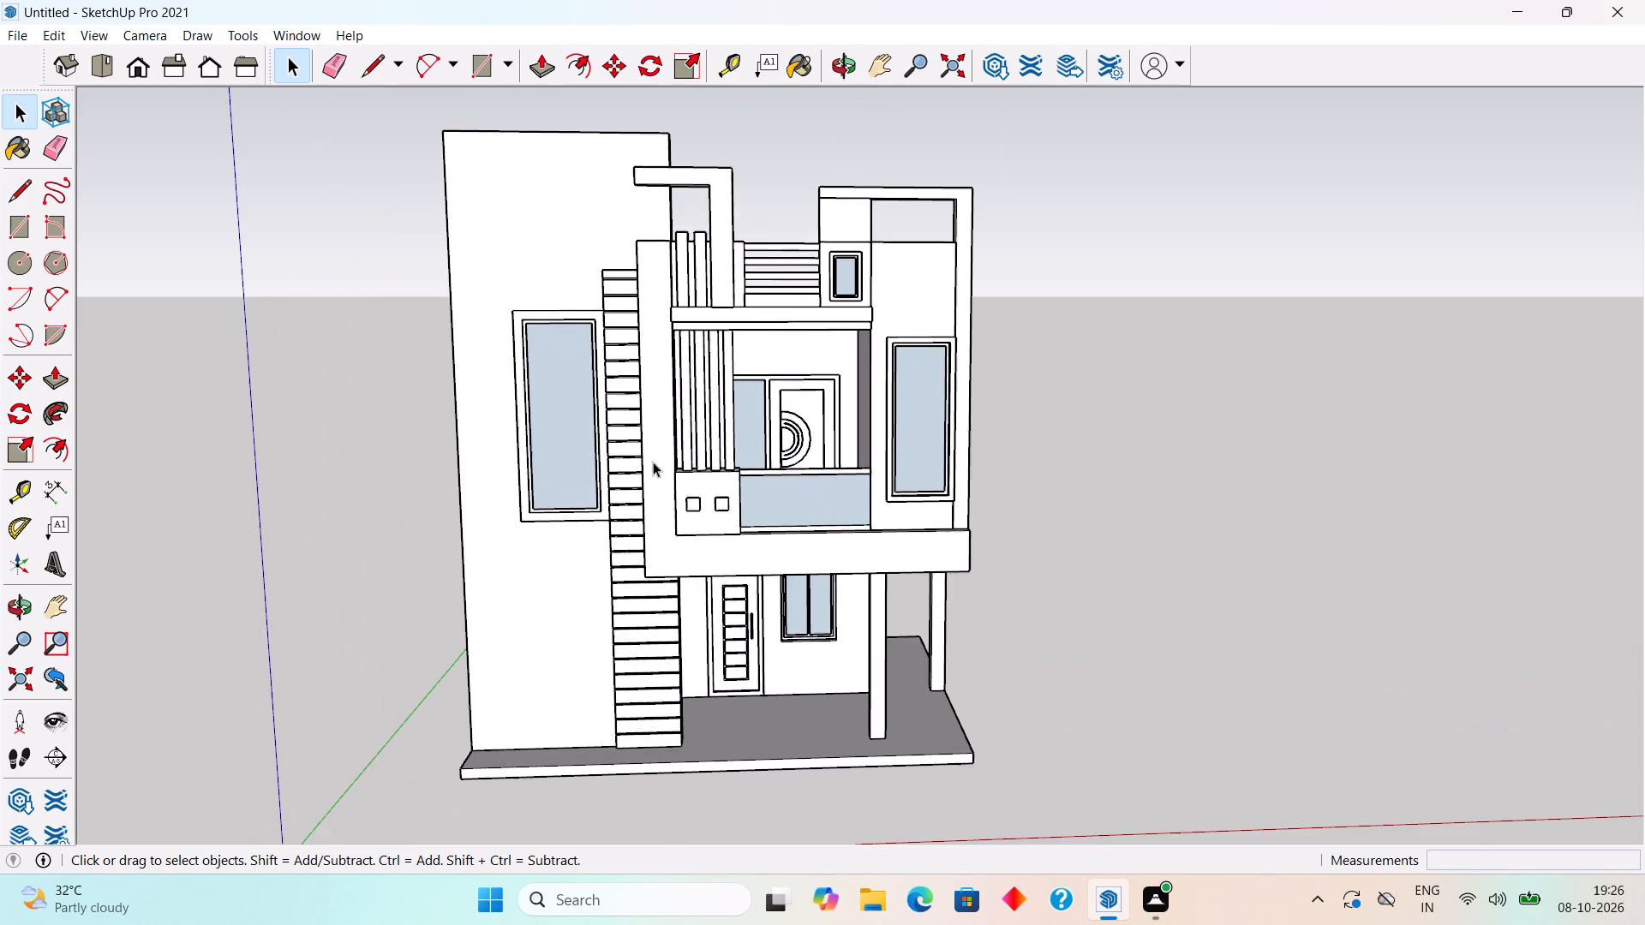
{"action": "middle_click_drag", "start_coordinate": [653, 462], "coordinate": [1036, 391]}
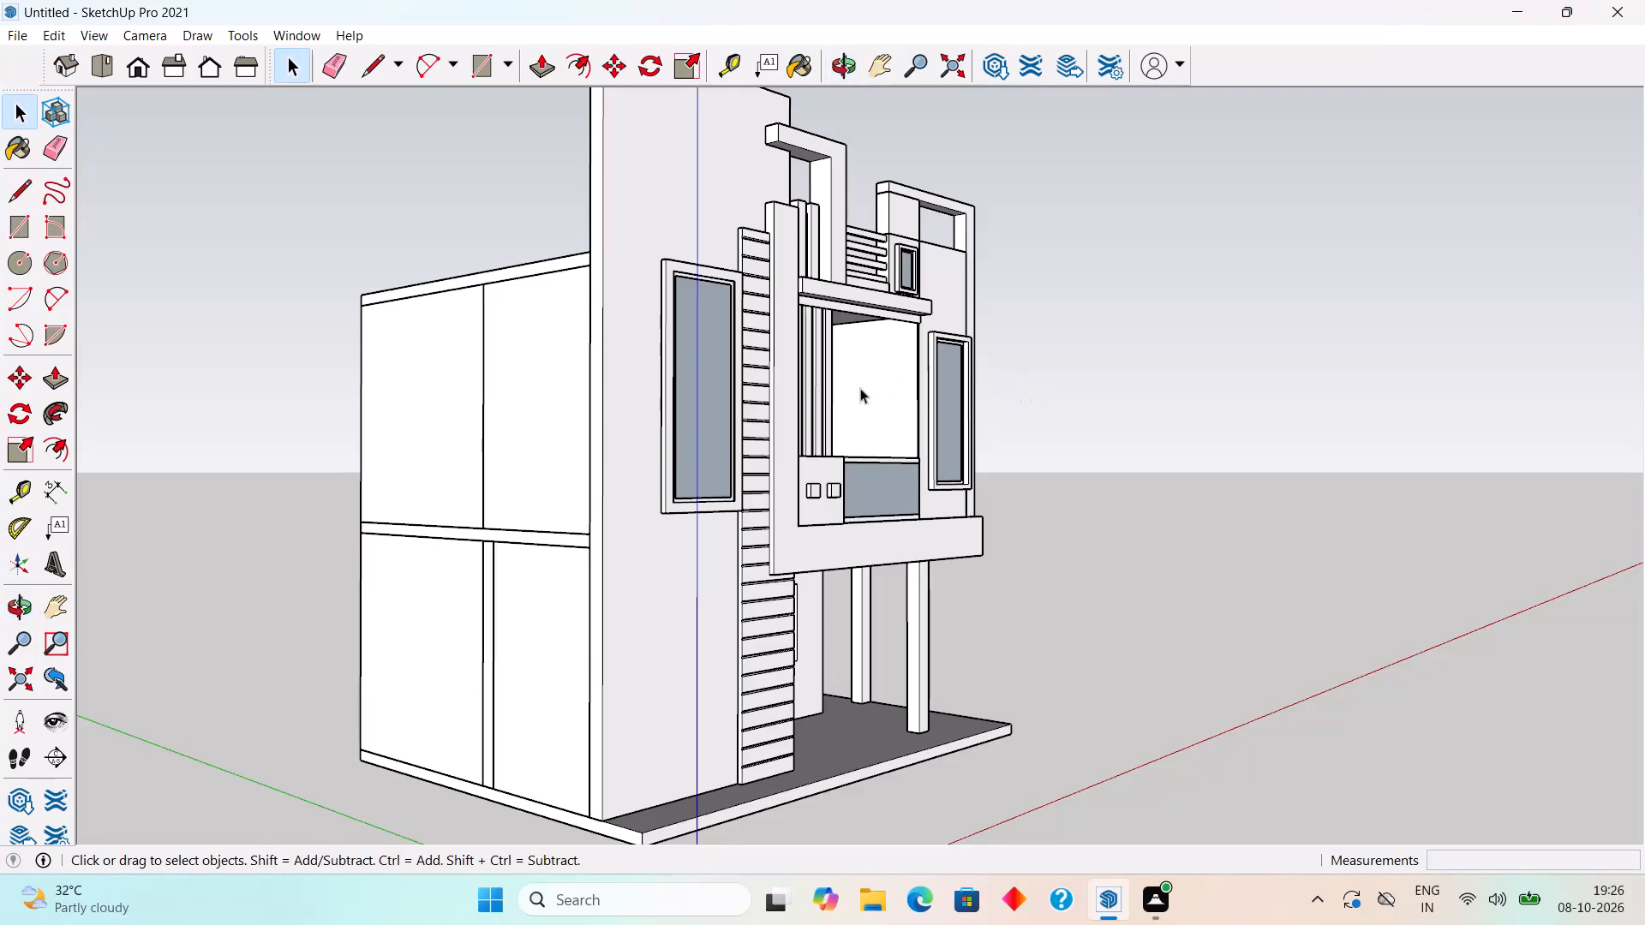
Place a horizontal guide on the tall wall's front face, about 2' 4" below its top edge, at the L-shaped beam's lower end corner.
{"action": "middle_click_drag", "start_coordinate": [858, 389], "coordinate": [814, 451]}
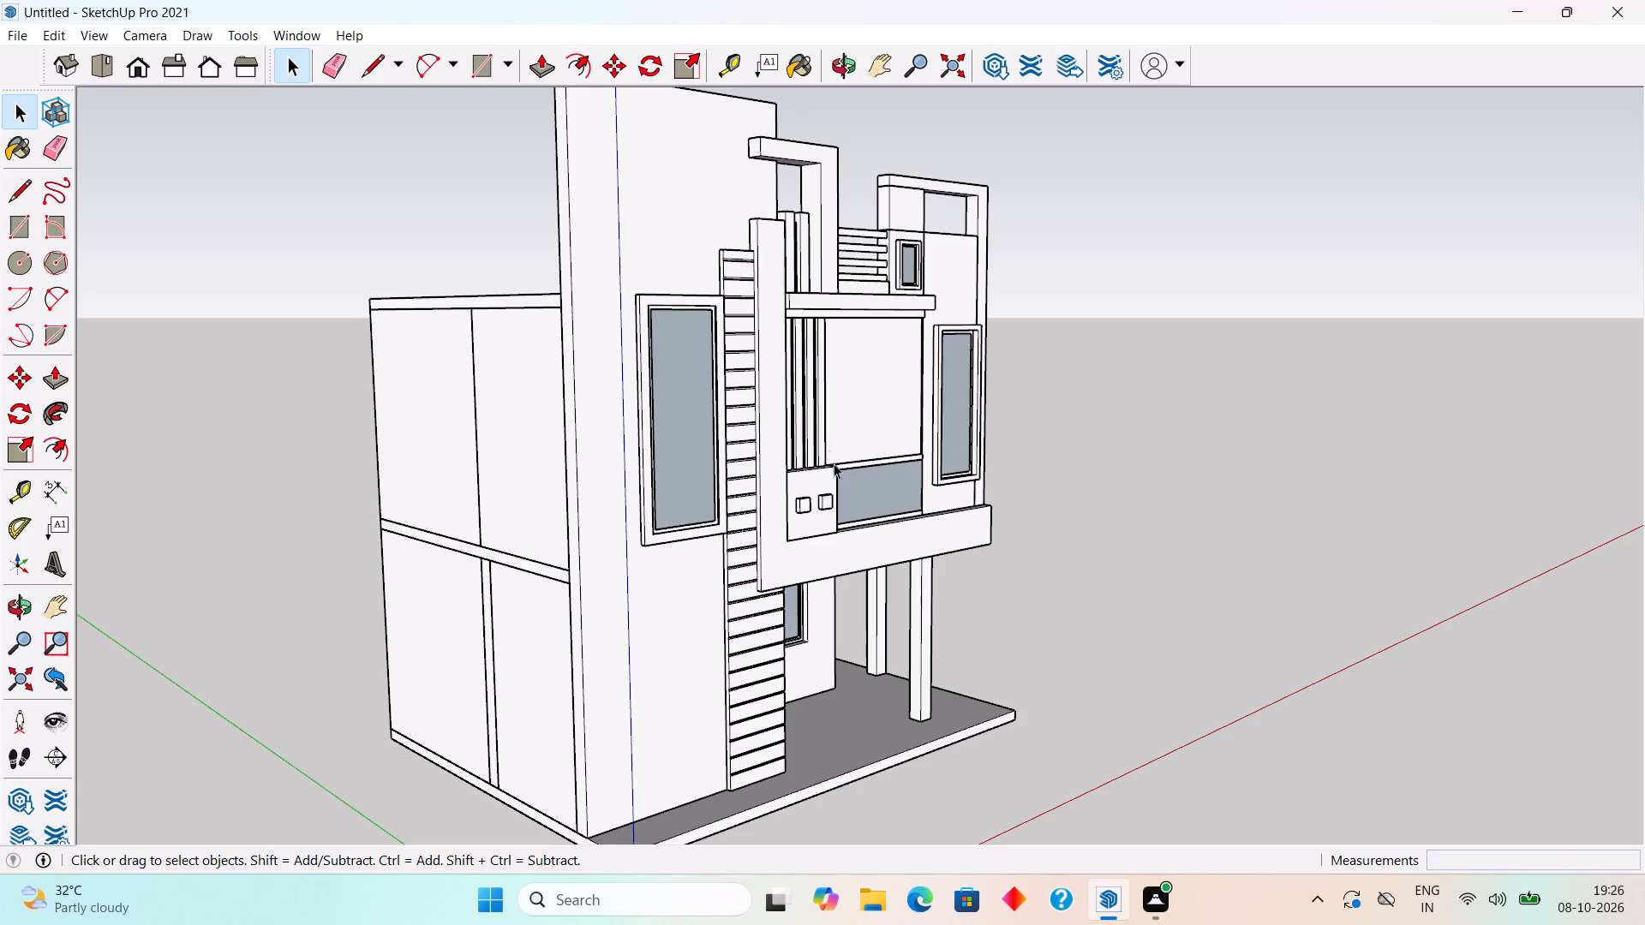
{"action": "middle_click_drag", "start_coordinate": [657, 349], "coordinate": [676, 514]}
{"action": "scroll", "coordinate": [692, 286], "scroll_direction": "up", "scroll_amount": 4}
{"action": "scroll", "coordinate": [730, 246], "scroll_direction": "down", "scroll_amount": 3}
{"action": "middle_click_drag", "start_coordinate": [716, 286], "coordinate": [713, 400]}
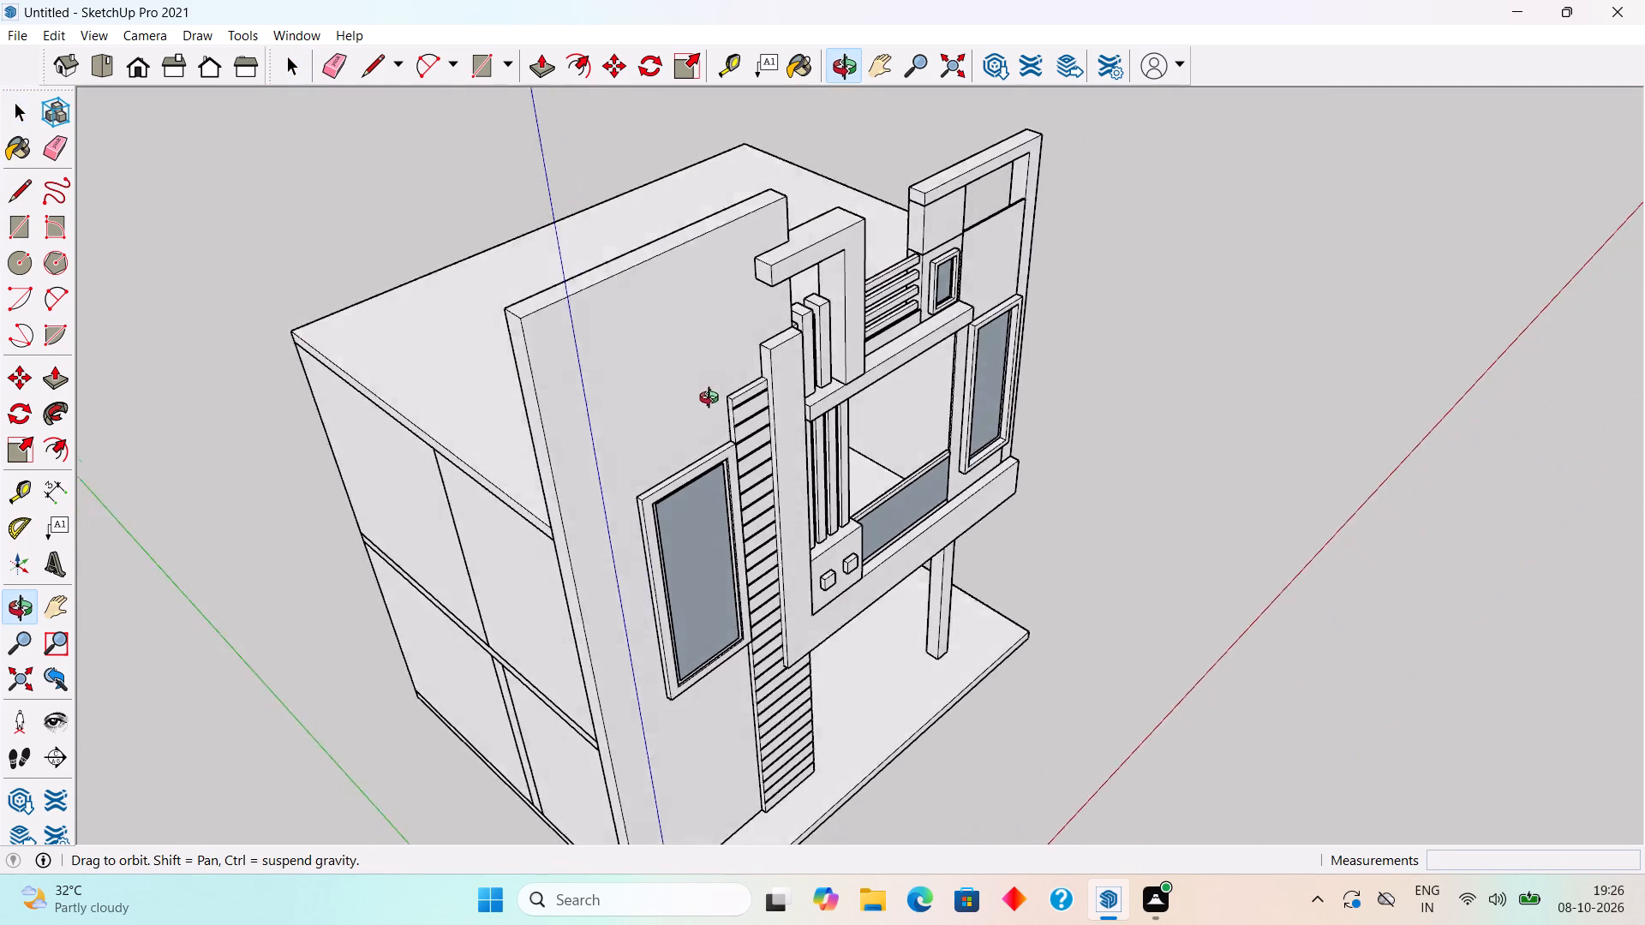
{"action": "middle_click_drag", "start_coordinate": [713, 400], "coordinate": [588, 450]}
{"action": "scroll", "coordinate": [555, 436], "scroll_direction": "up", "scroll_amount": 3}
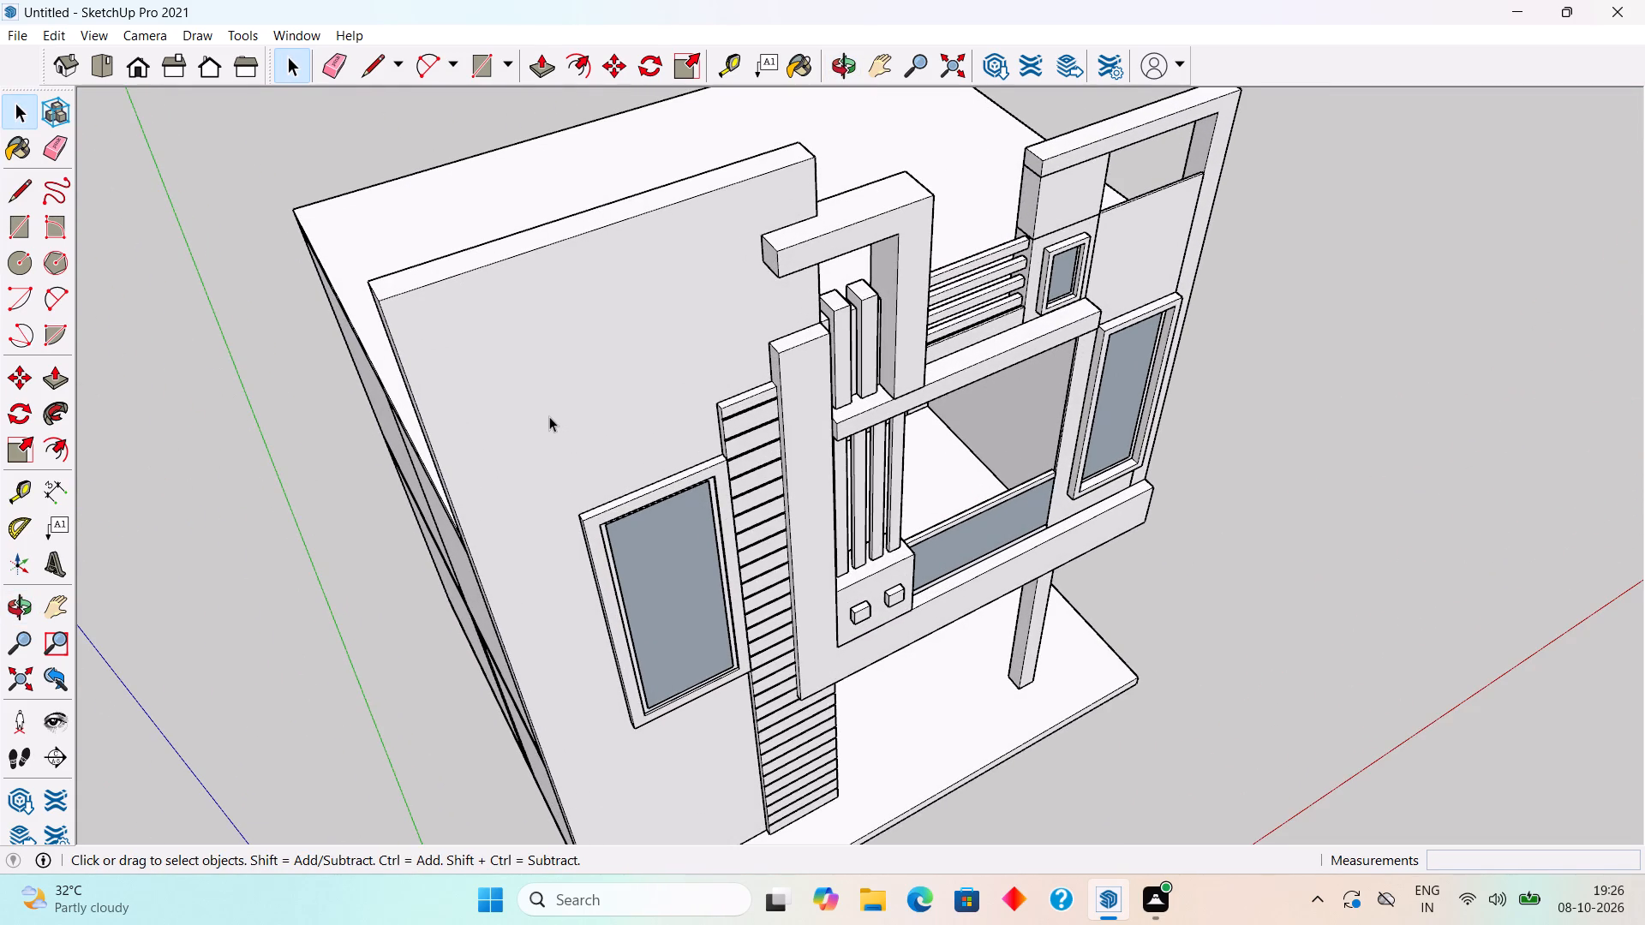
{"action": "middle_click_drag", "start_coordinate": [521, 361], "coordinate": [434, 299]}
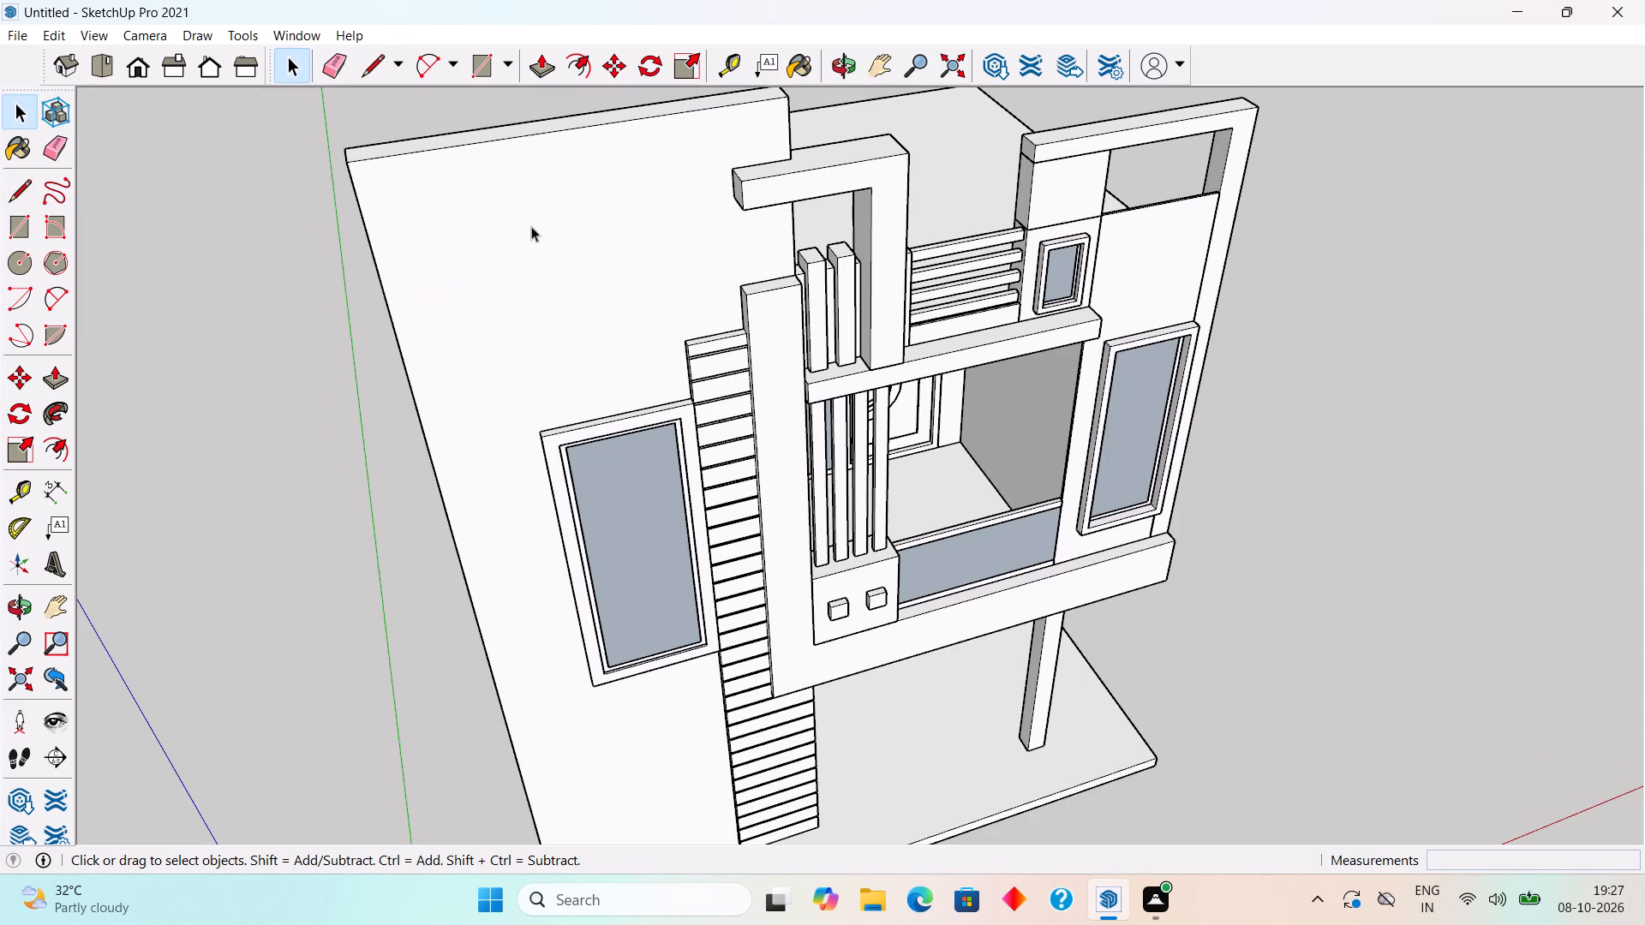
{"action": "key", "text": "t"}
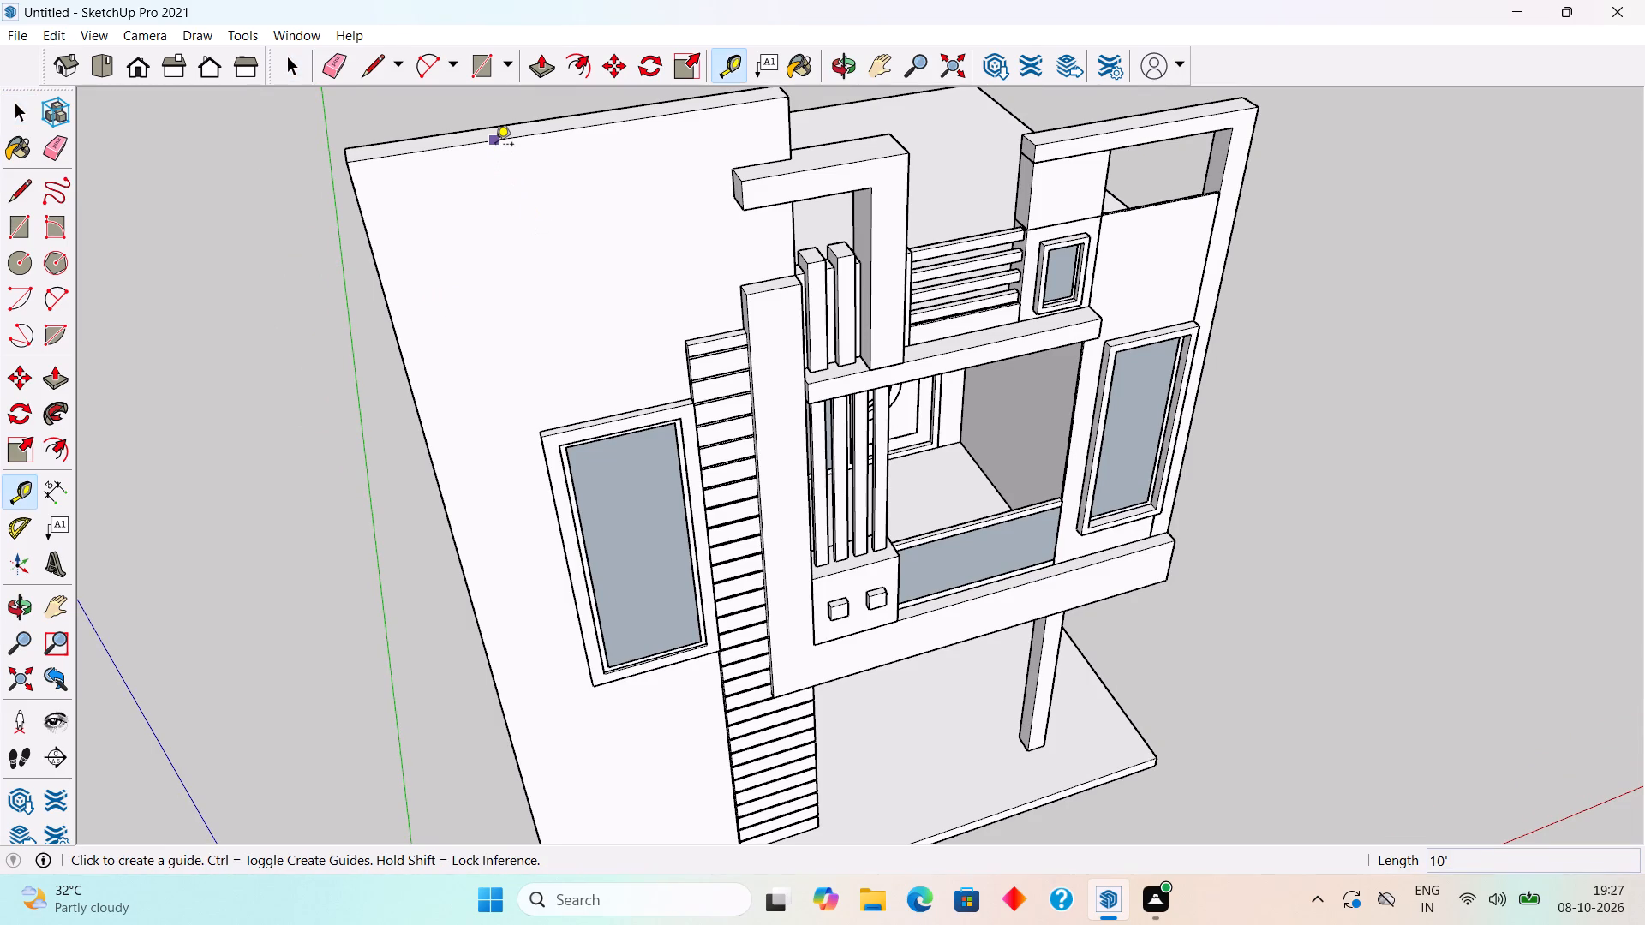
{"action": "left_click", "coordinate": [495, 146]}
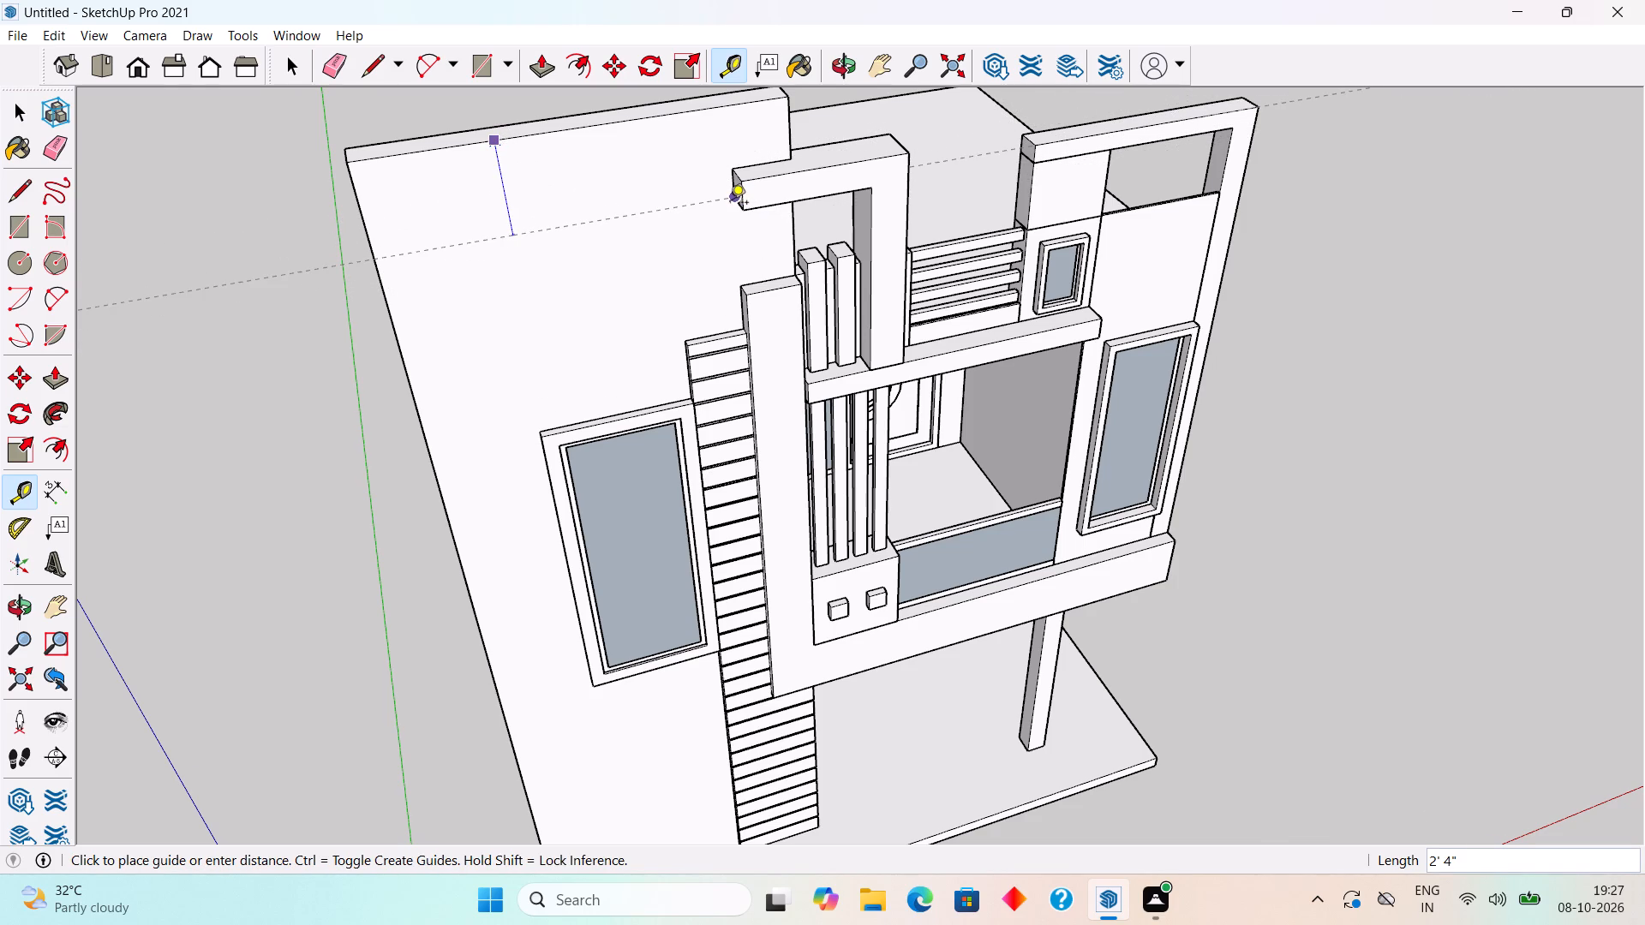
{"action": "scroll", "coordinate": [721, 202], "scroll_direction": "up", "scroll_amount": 11}
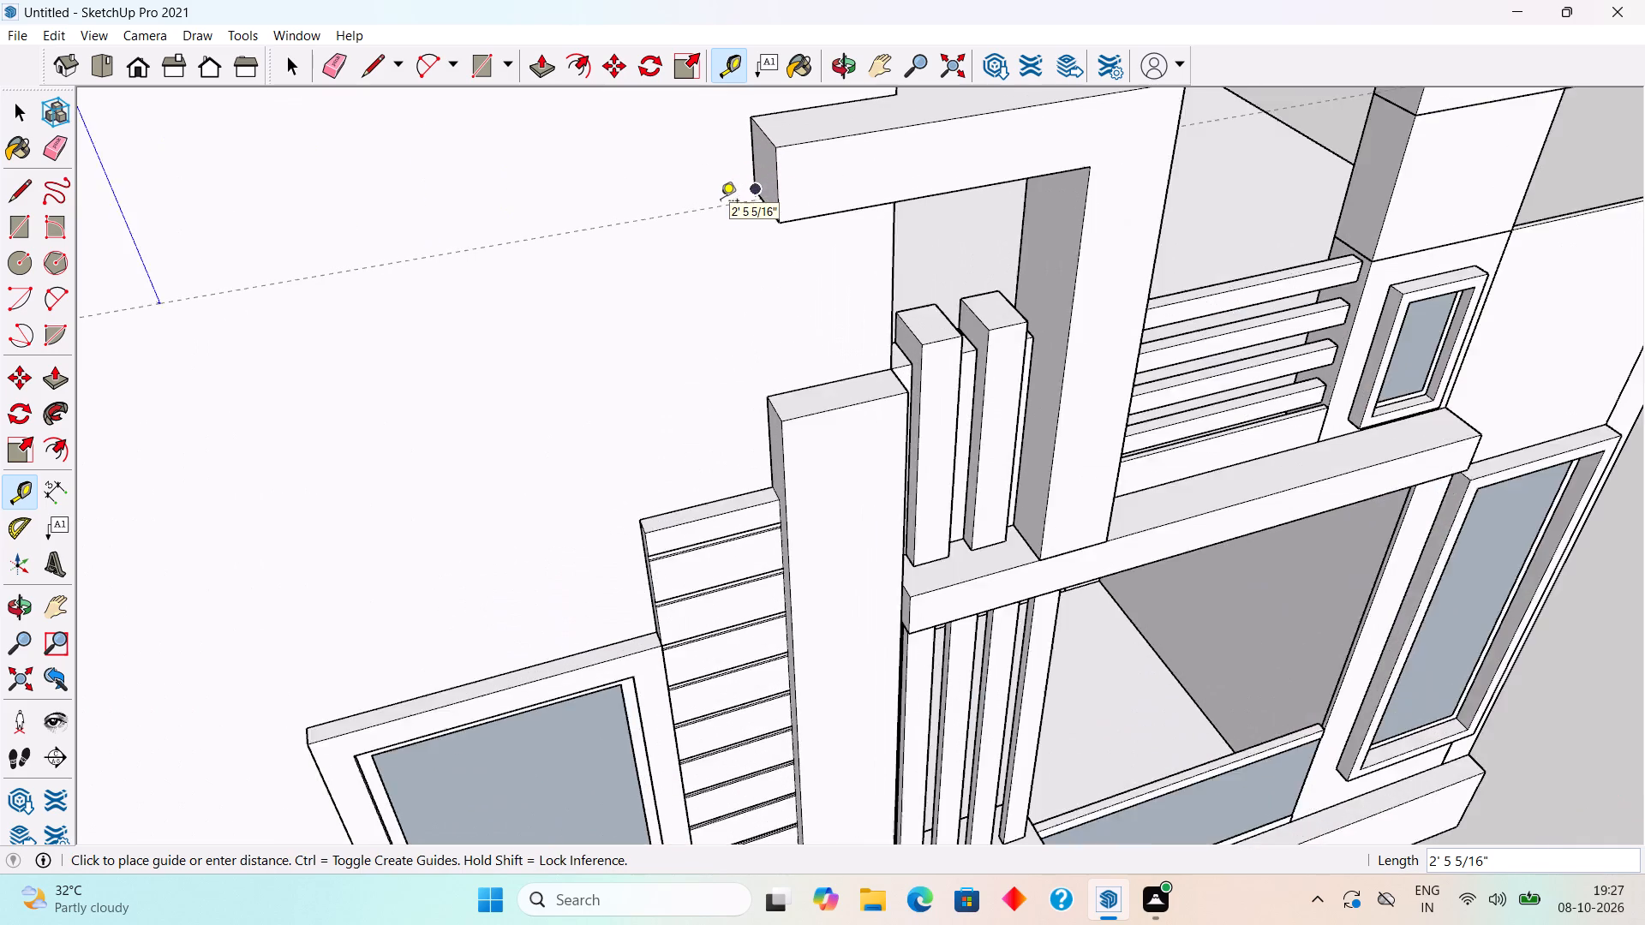
{"action": "left_click", "coordinate": [754, 188]}
Measure from the tall wall's top edge down to the new horizontal guide.
{"action": "scroll", "coordinate": [740, 204], "scroll_direction": "down", "scroll_amount": 3}
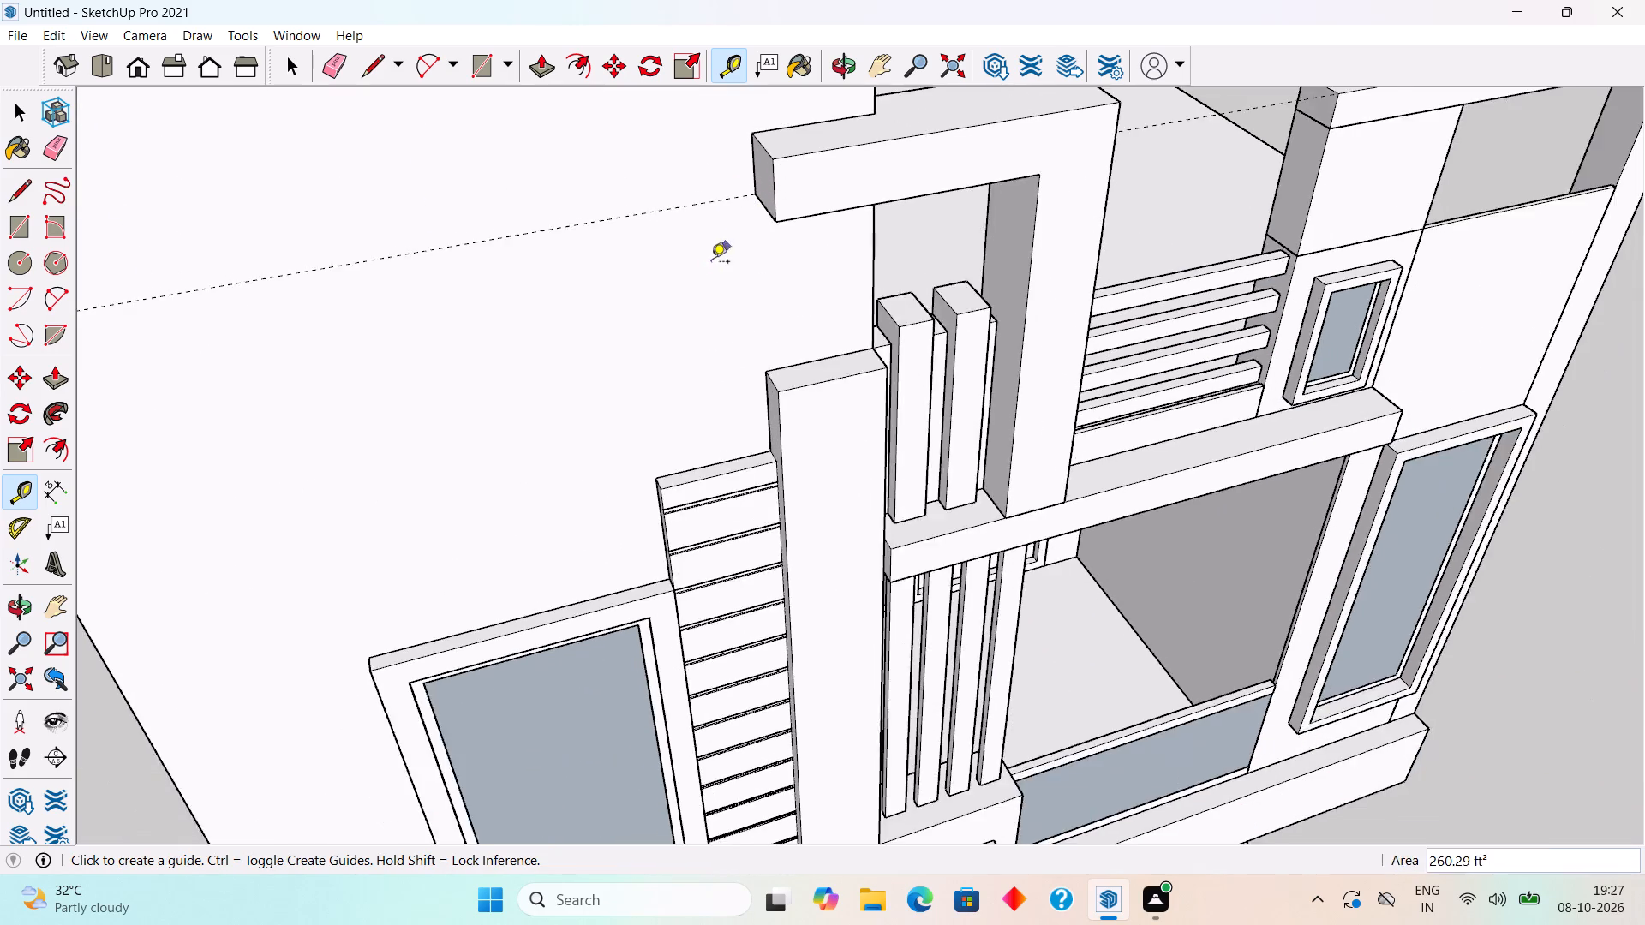
{"action": "scroll", "coordinate": [711, 263], "scroll_direction": "down", "scroll_amount": 11}
{"action": "left_click", "coordinate": [595, 178]}
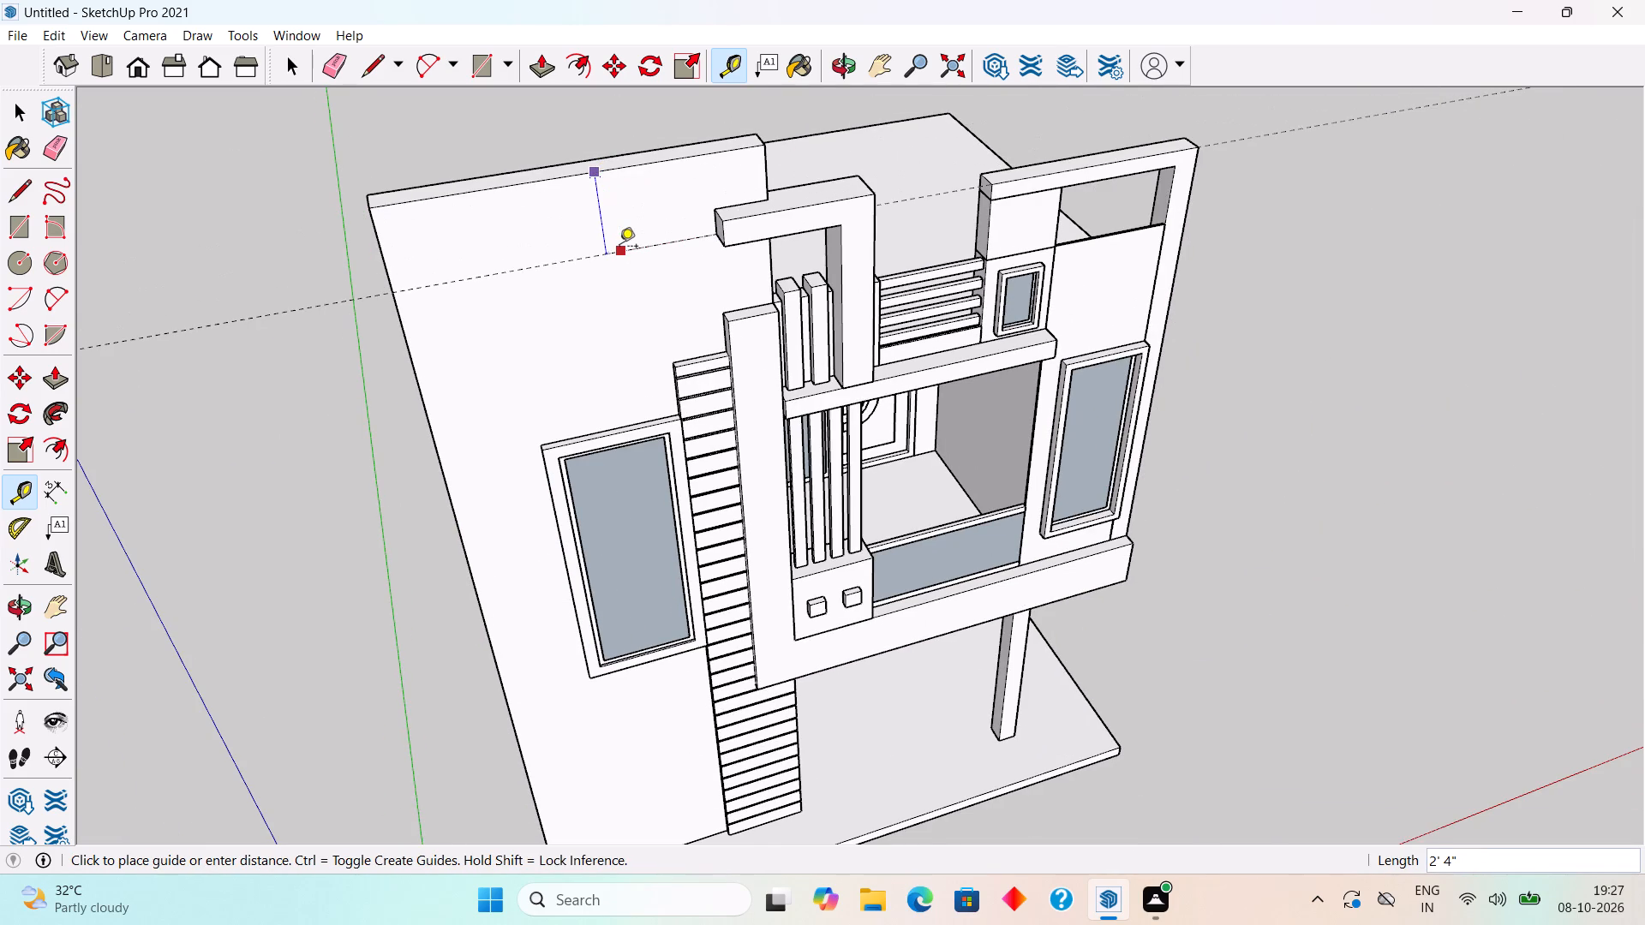
{"action": "key", "text": "space"}
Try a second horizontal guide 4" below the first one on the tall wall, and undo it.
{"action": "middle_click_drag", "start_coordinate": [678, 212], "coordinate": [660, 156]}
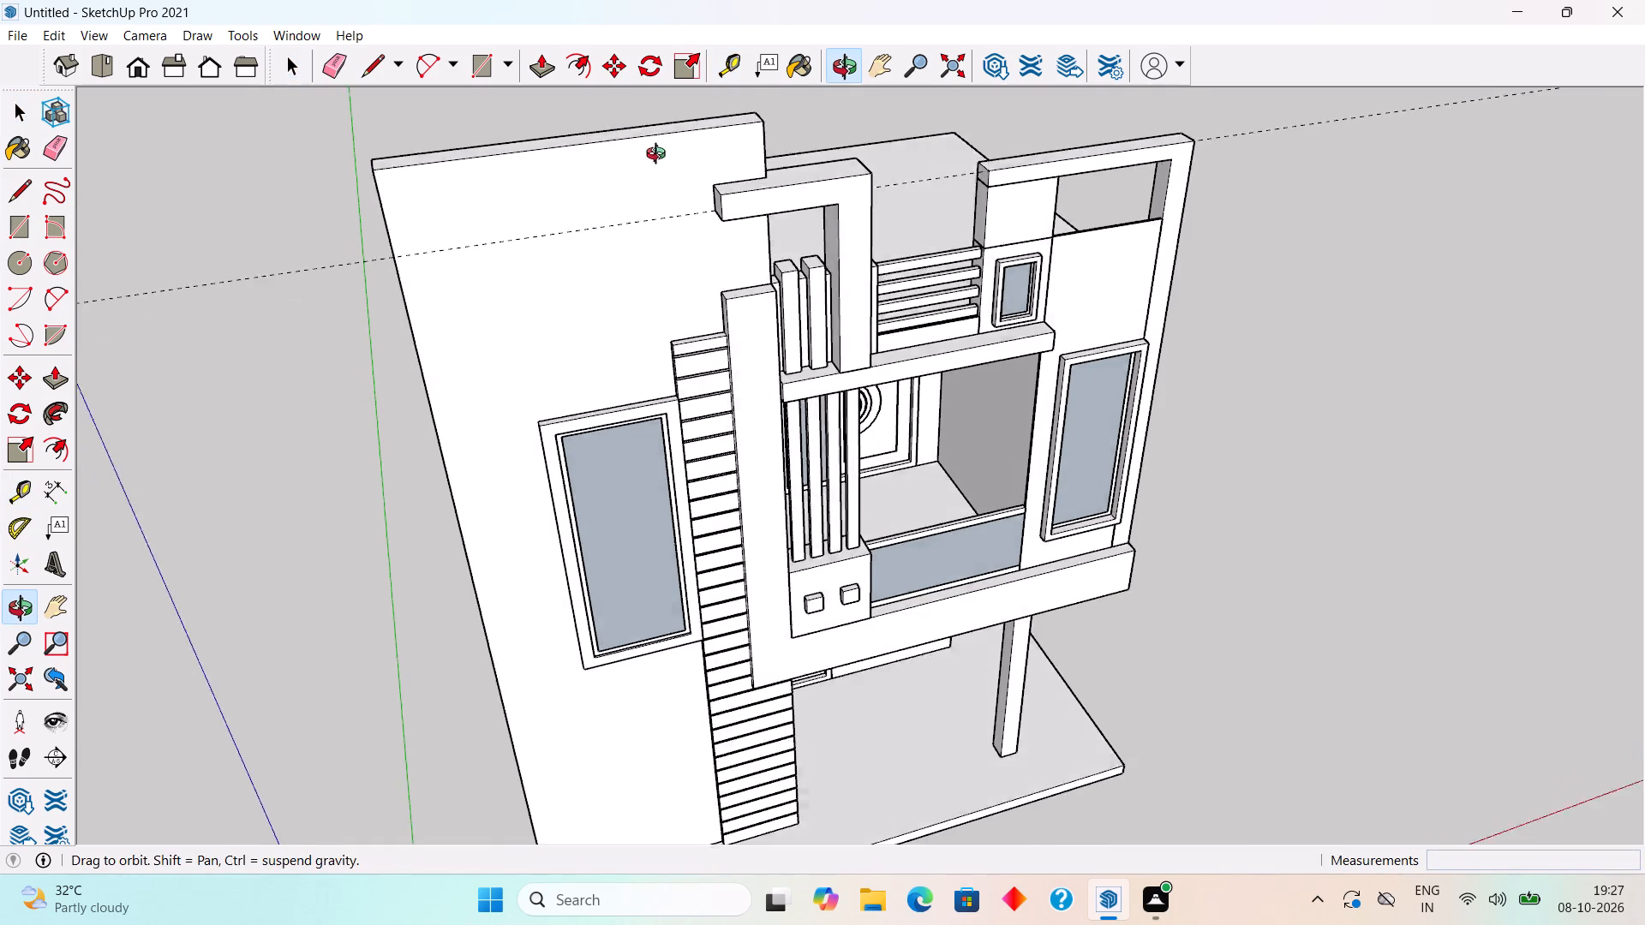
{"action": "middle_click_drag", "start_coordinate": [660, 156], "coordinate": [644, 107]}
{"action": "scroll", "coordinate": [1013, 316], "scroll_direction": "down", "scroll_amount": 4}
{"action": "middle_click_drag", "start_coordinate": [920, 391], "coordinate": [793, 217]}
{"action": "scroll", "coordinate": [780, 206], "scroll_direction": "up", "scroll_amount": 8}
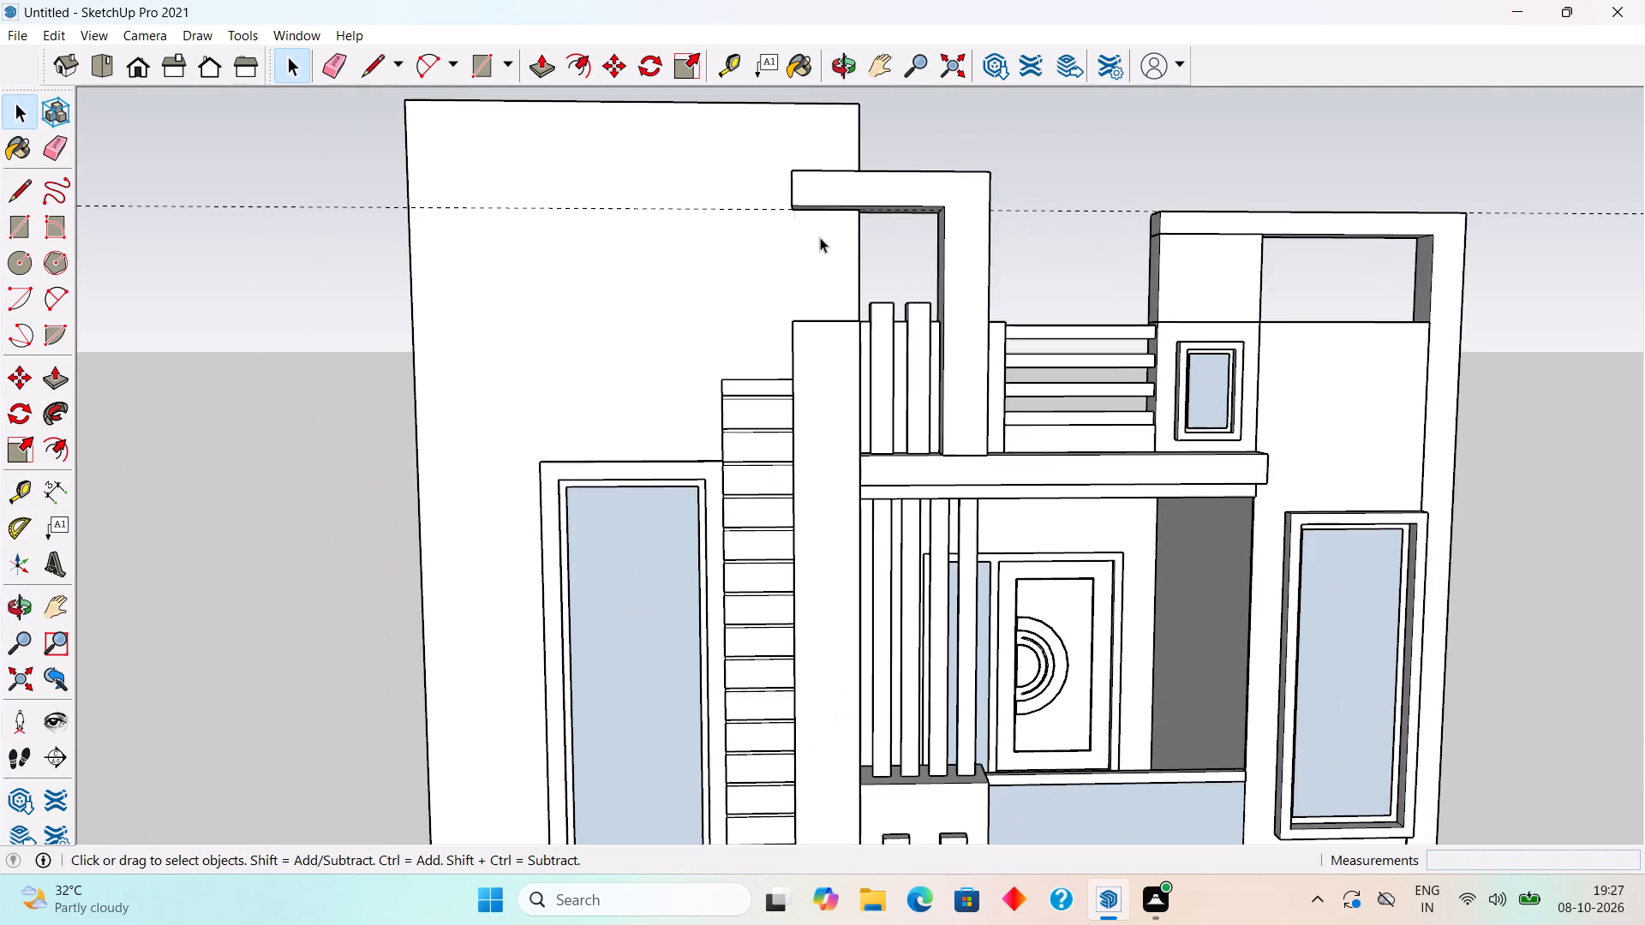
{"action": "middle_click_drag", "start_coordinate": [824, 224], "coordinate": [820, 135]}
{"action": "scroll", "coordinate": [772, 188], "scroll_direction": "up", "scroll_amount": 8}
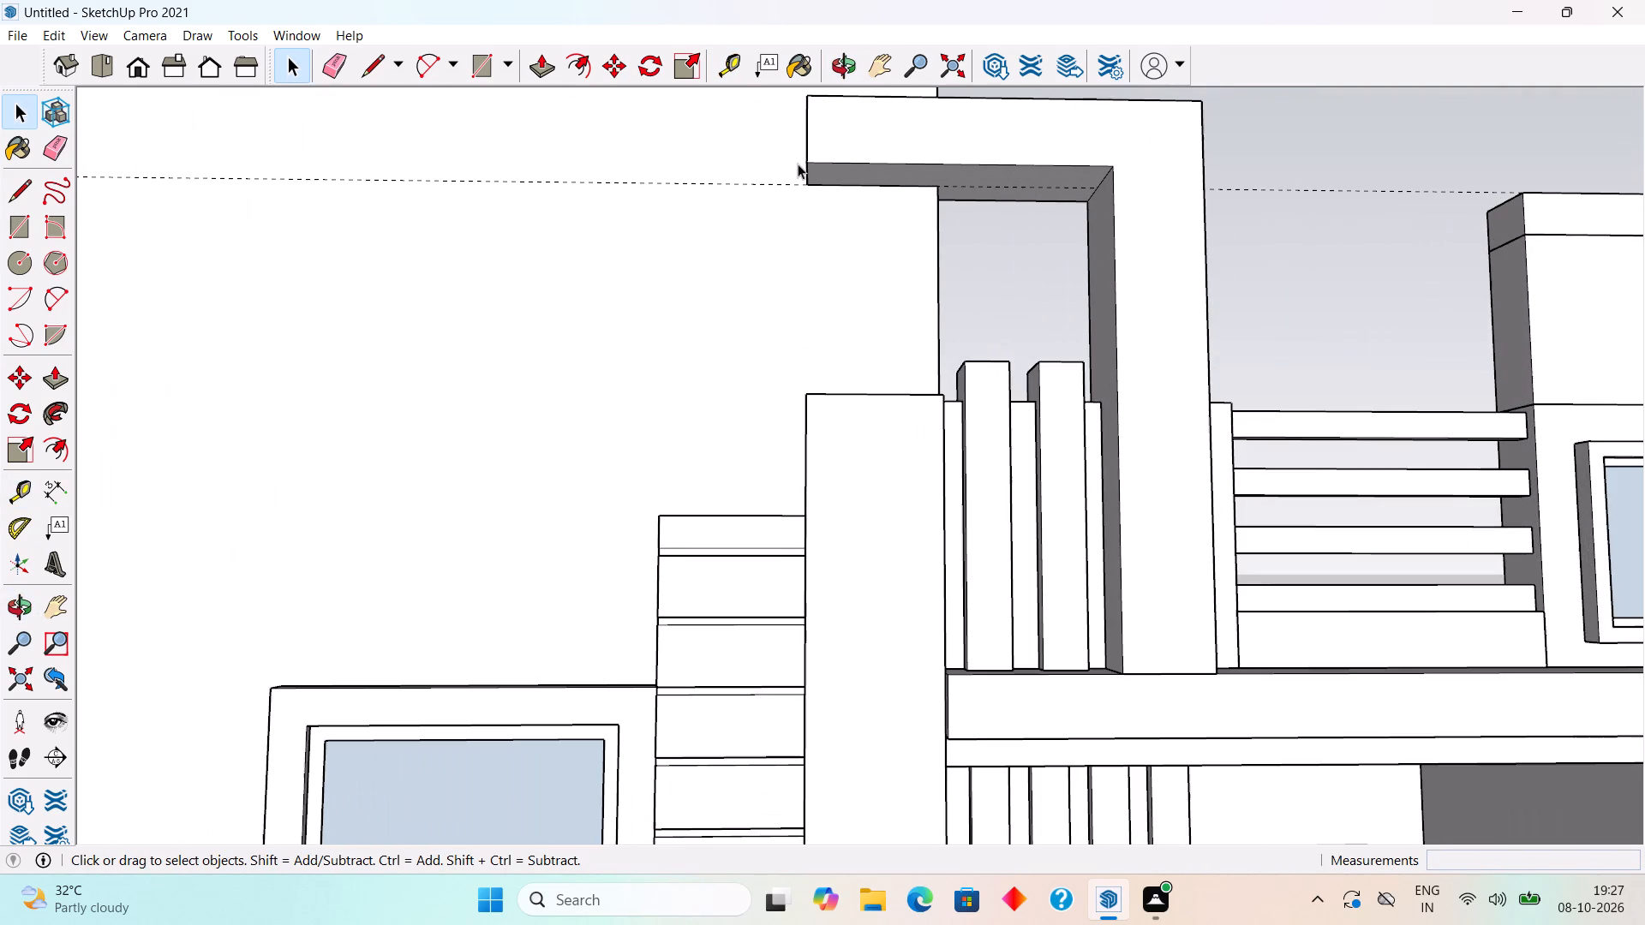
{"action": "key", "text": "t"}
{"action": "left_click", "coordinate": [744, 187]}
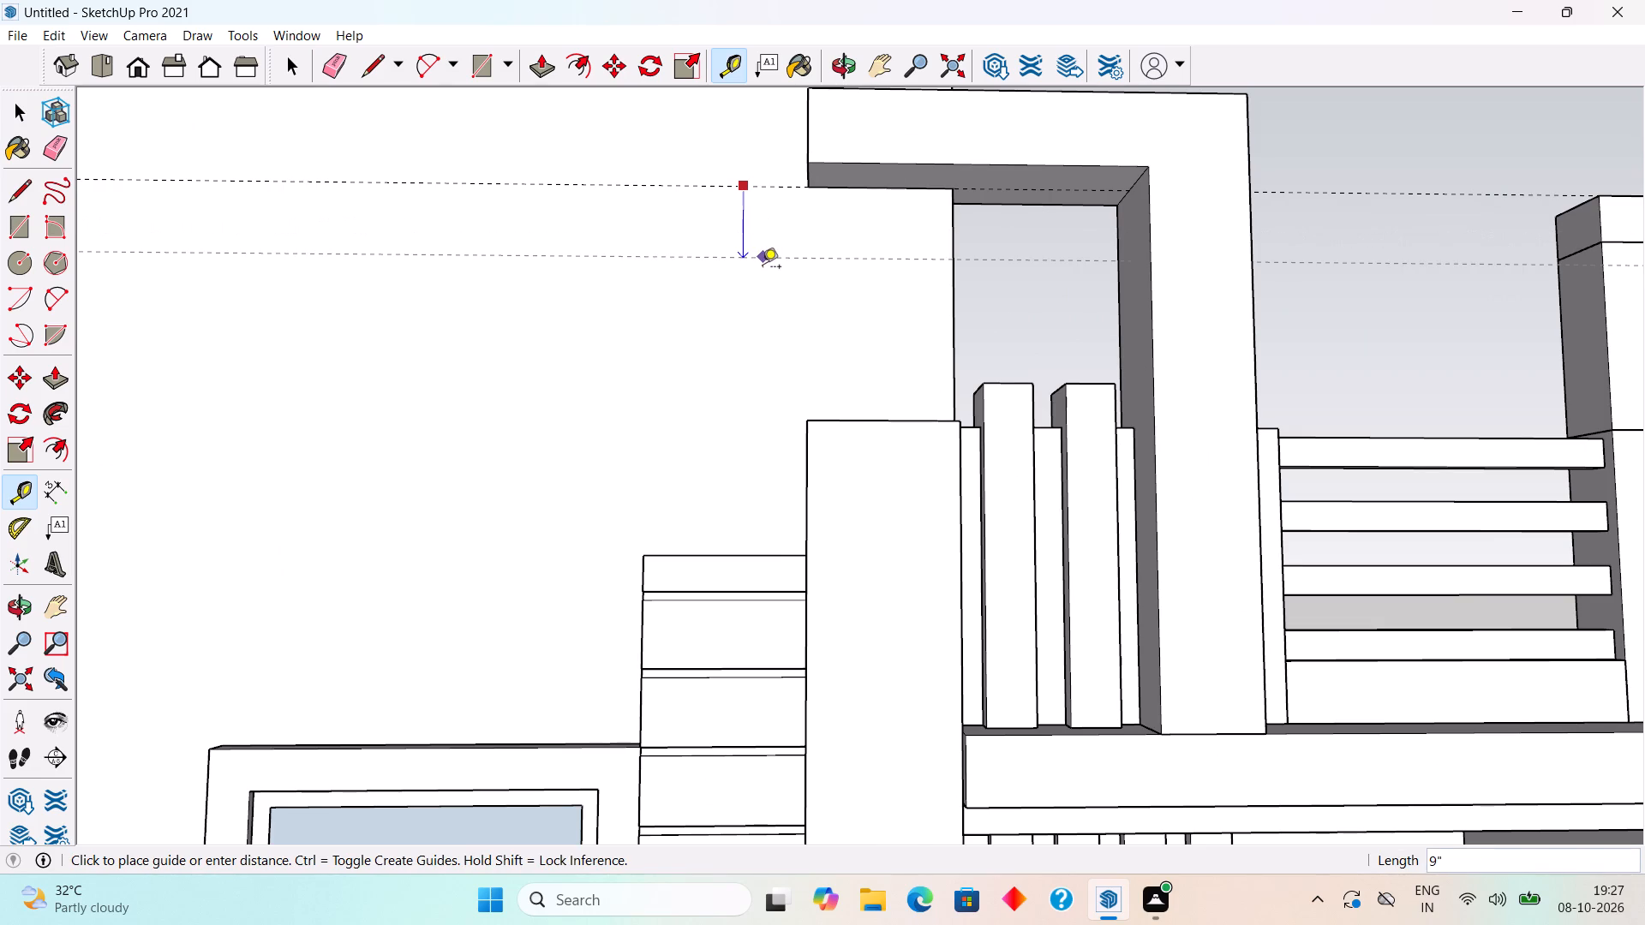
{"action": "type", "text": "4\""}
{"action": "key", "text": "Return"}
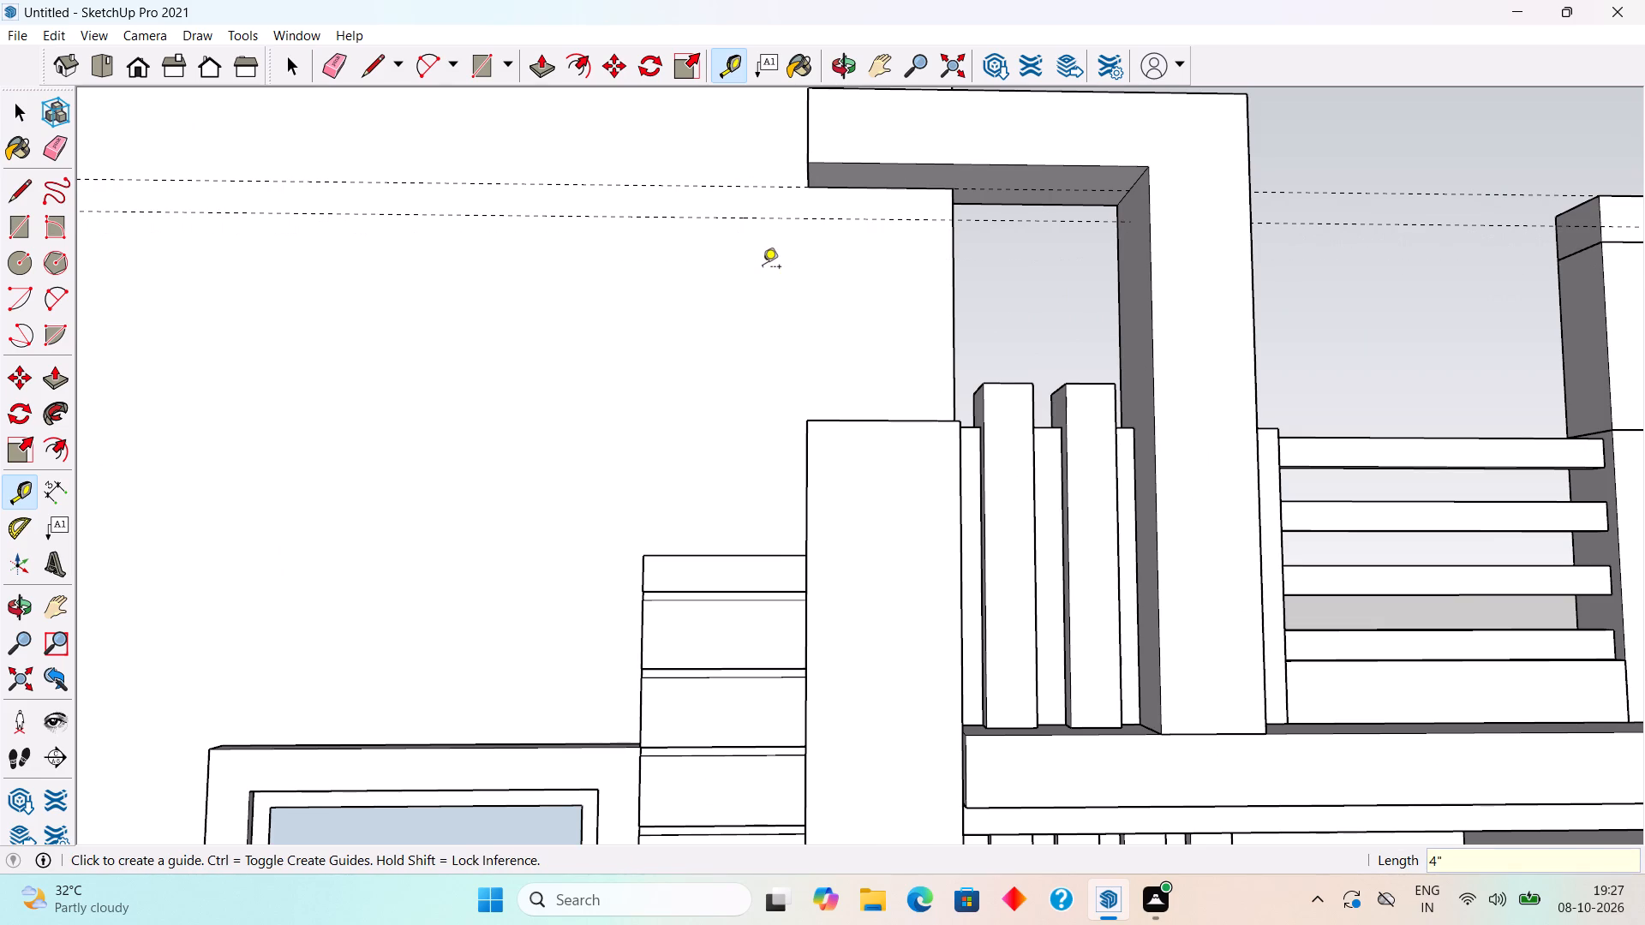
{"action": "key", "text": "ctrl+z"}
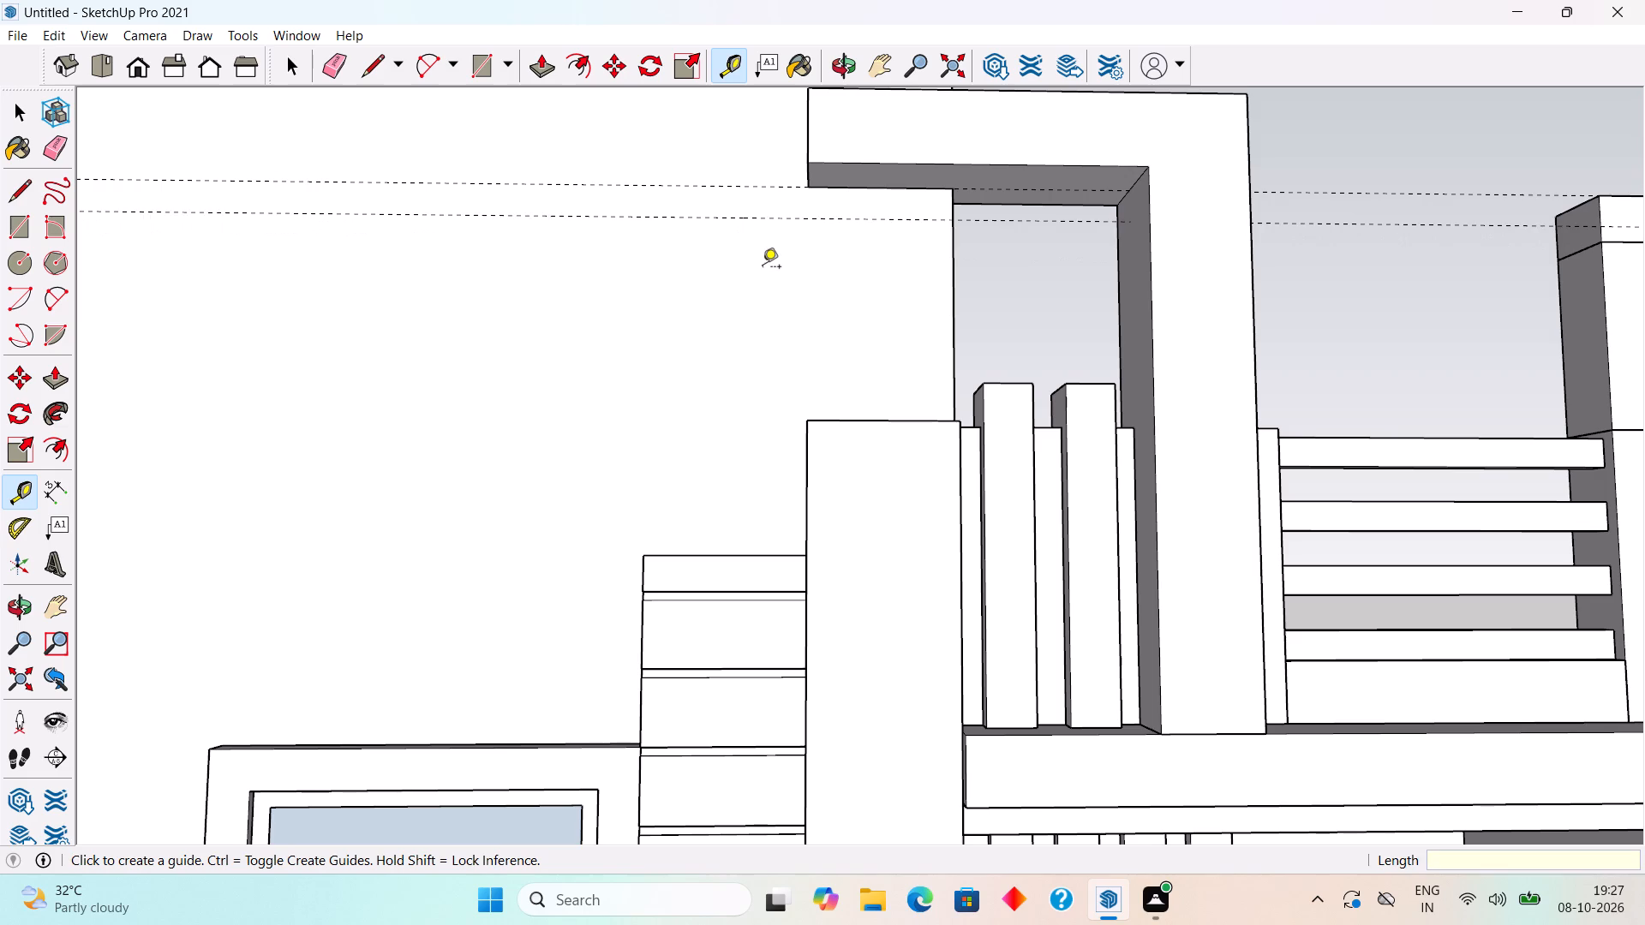
Place a horizontal guide 6" below the first guide on the tall wall.
{"action": "left_click", "coordinate": [695, 191]}
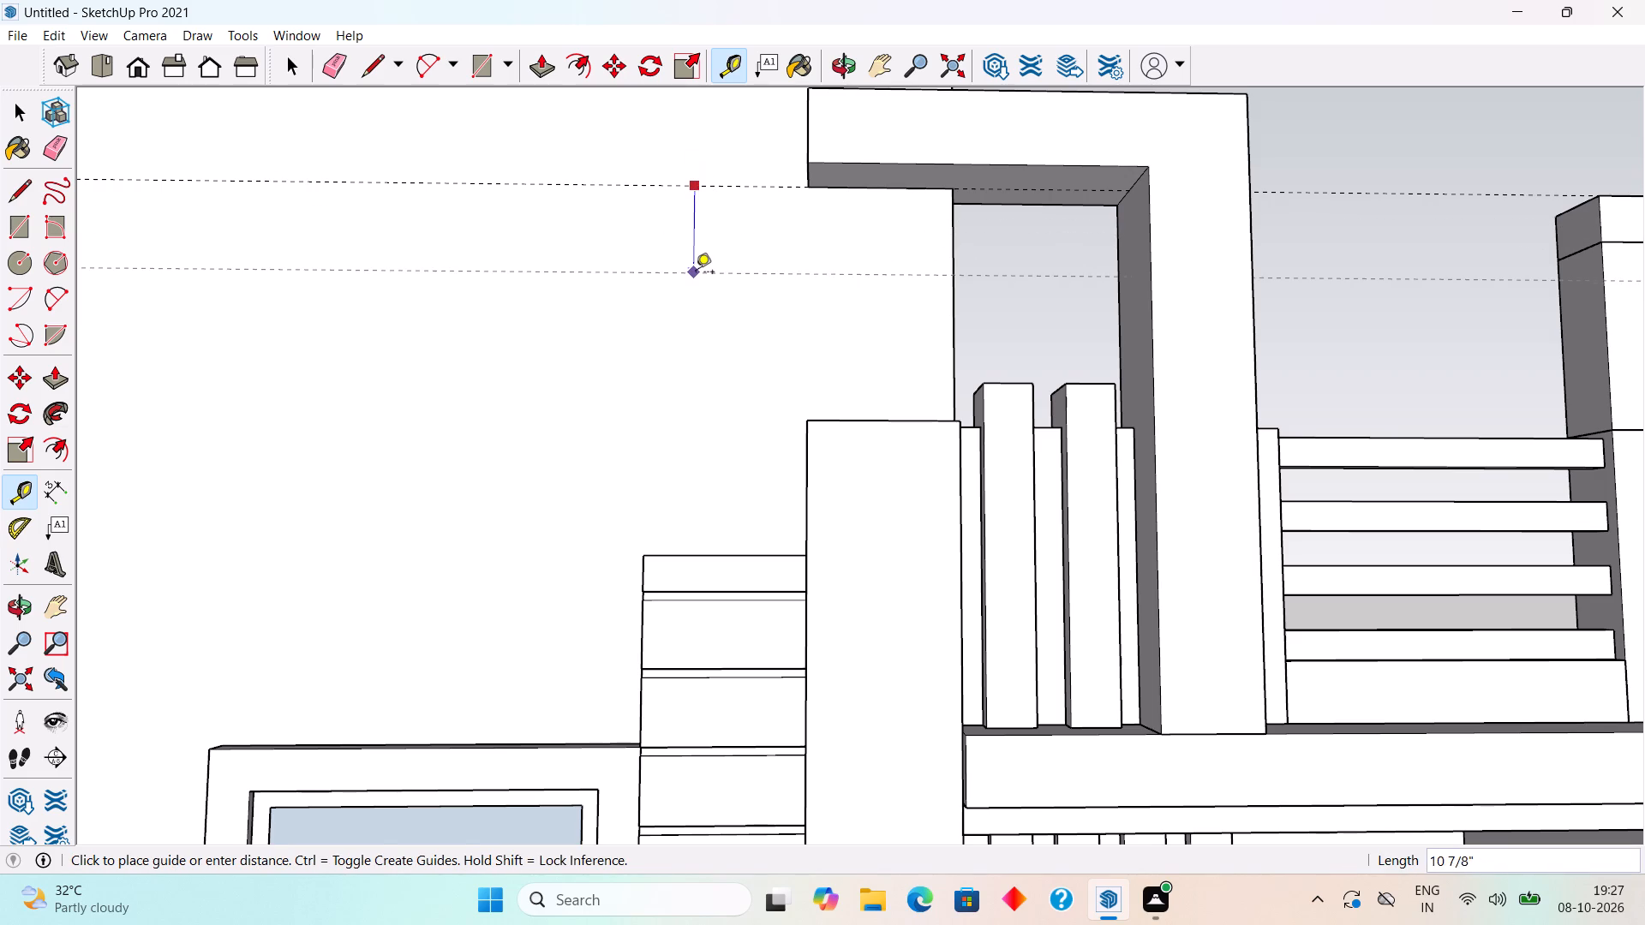
{"action": "type", "text": "6\""}
{"action": "key", "text": "Return"}
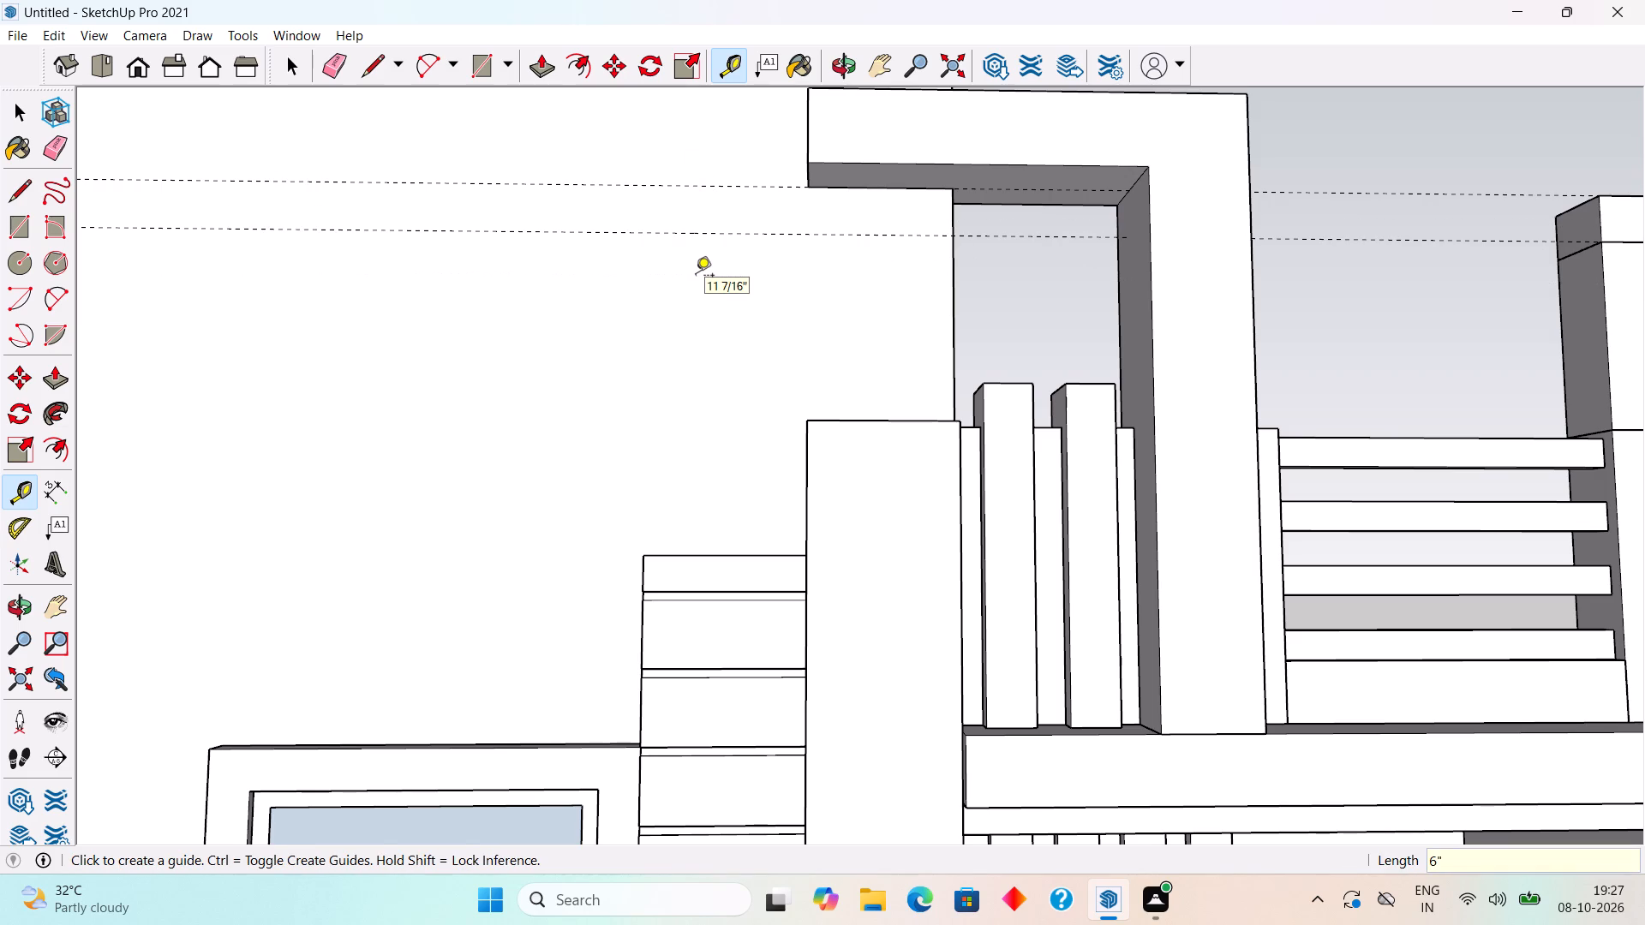
Place a vertical guide on the tall wall's front face, 1" in from its outer side edge.
{"action": "scroll", "coordinate": [695, 277], "scroll_direction": "down", "scroll_amount": 7}
{"action": "middle_click_drag", "start_coordinate": [676, 331], "coordinate": [716, 534]}
{"action": "middle_click_drag", "start_coordinate": [655, 350], "coordinate": [659, 379]}
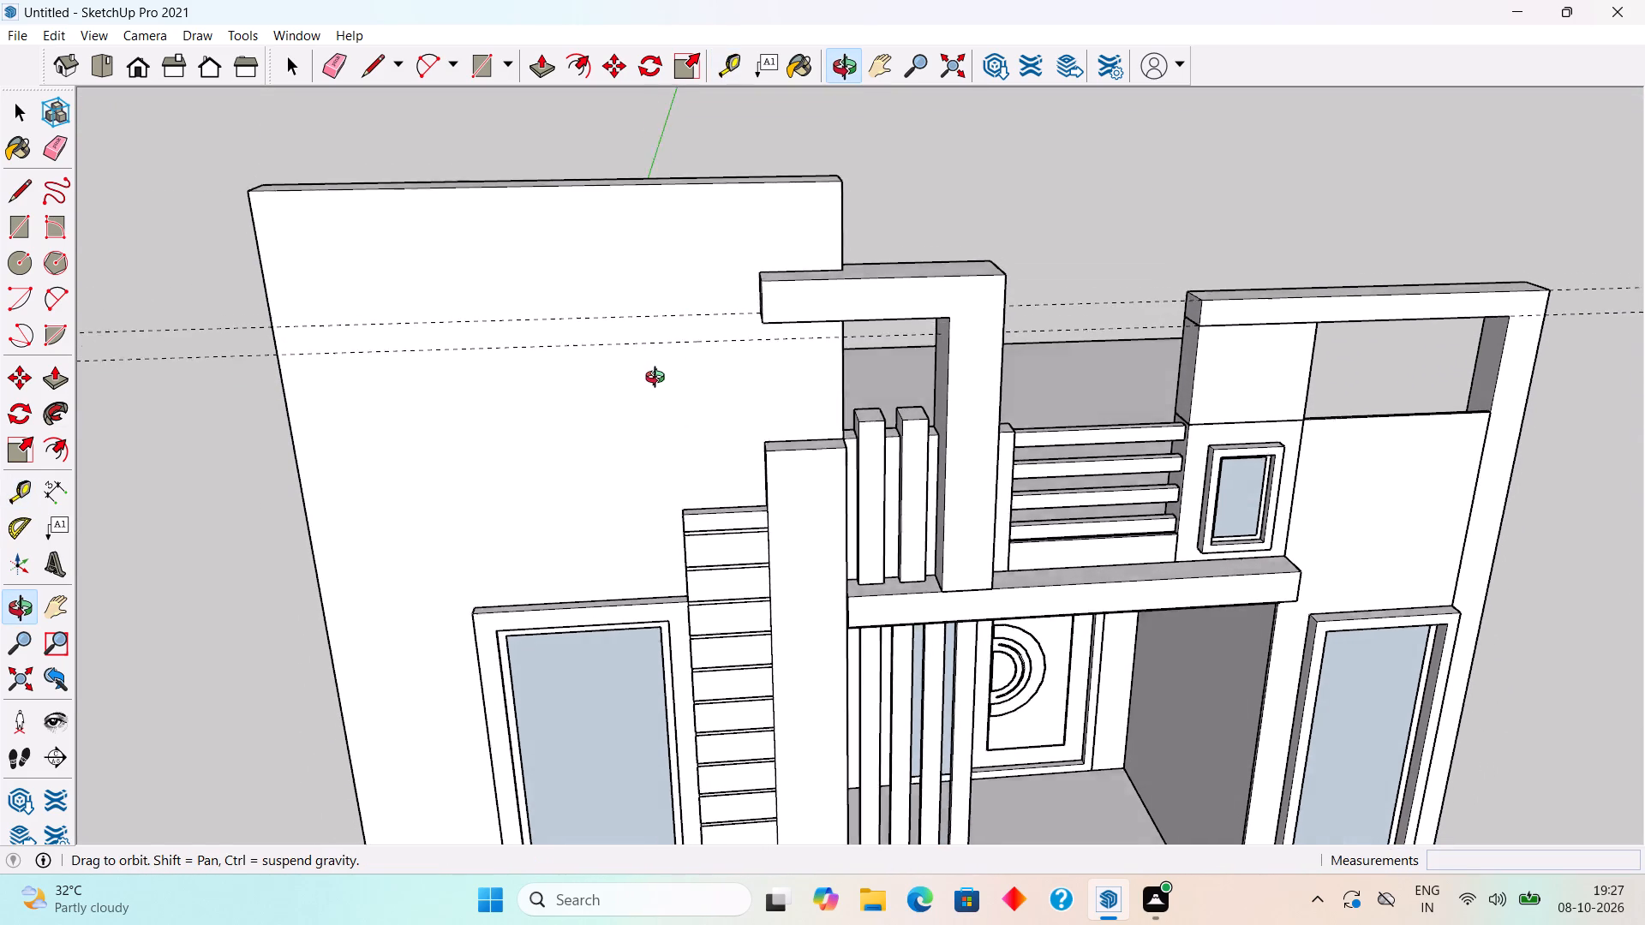
{"action": "middle_click_drag", "start_coordinate": [659, 379], "coordinate": [662, 419]}
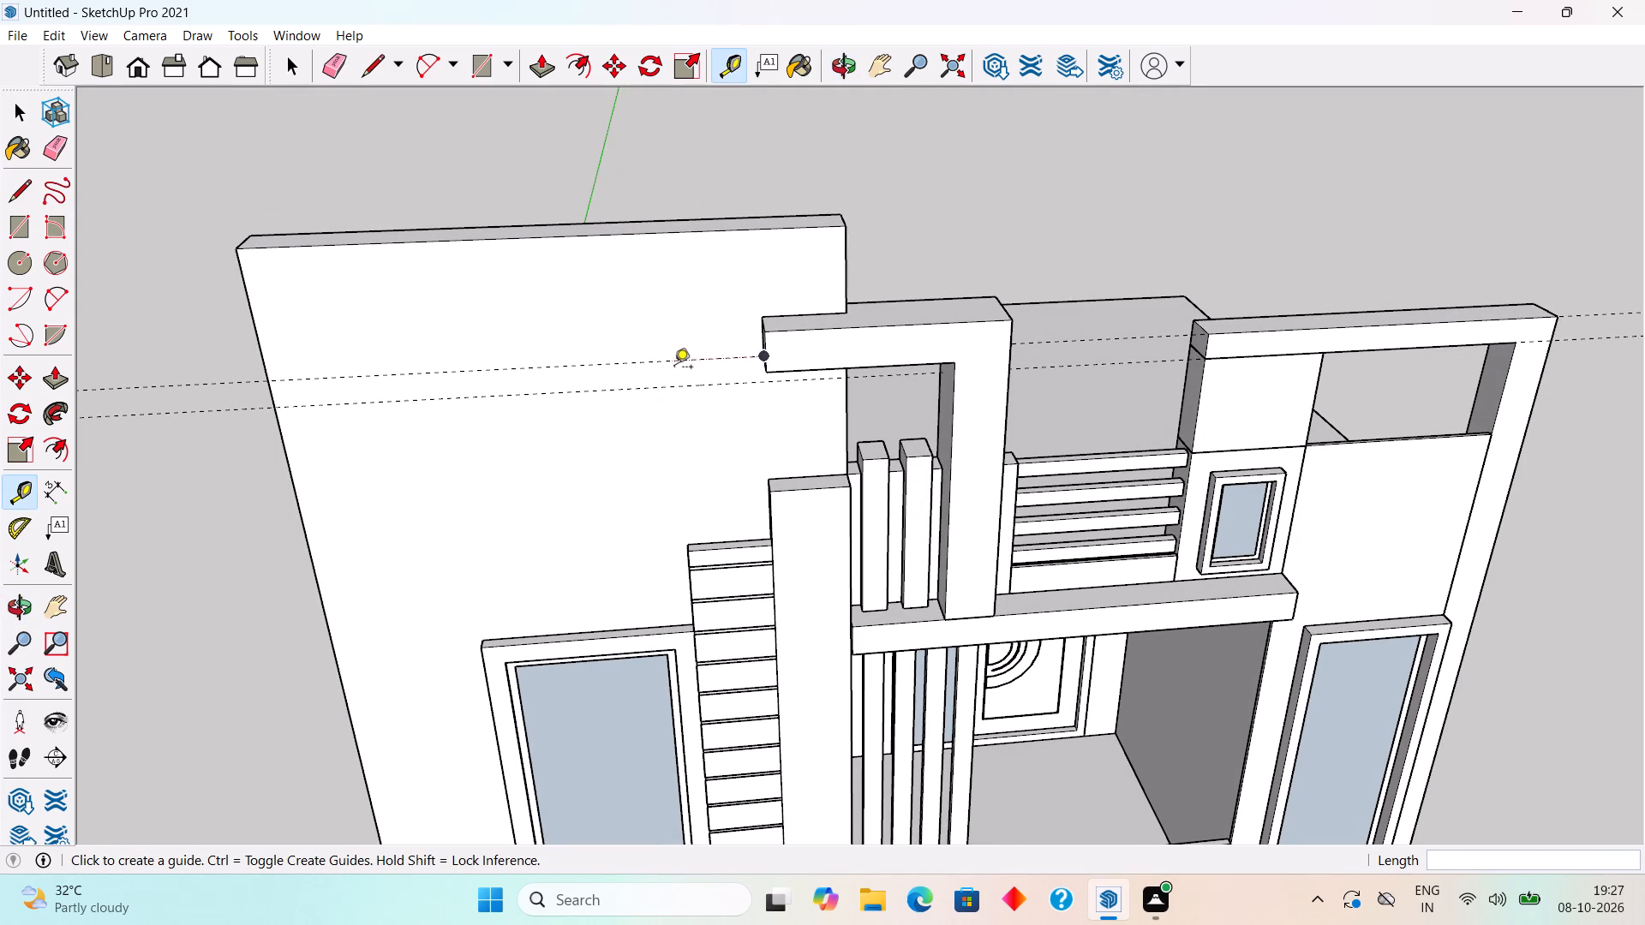
{"action": "middle_click_drag", "start_coordinate": [664, 419], "coordinate": [654, 482]}
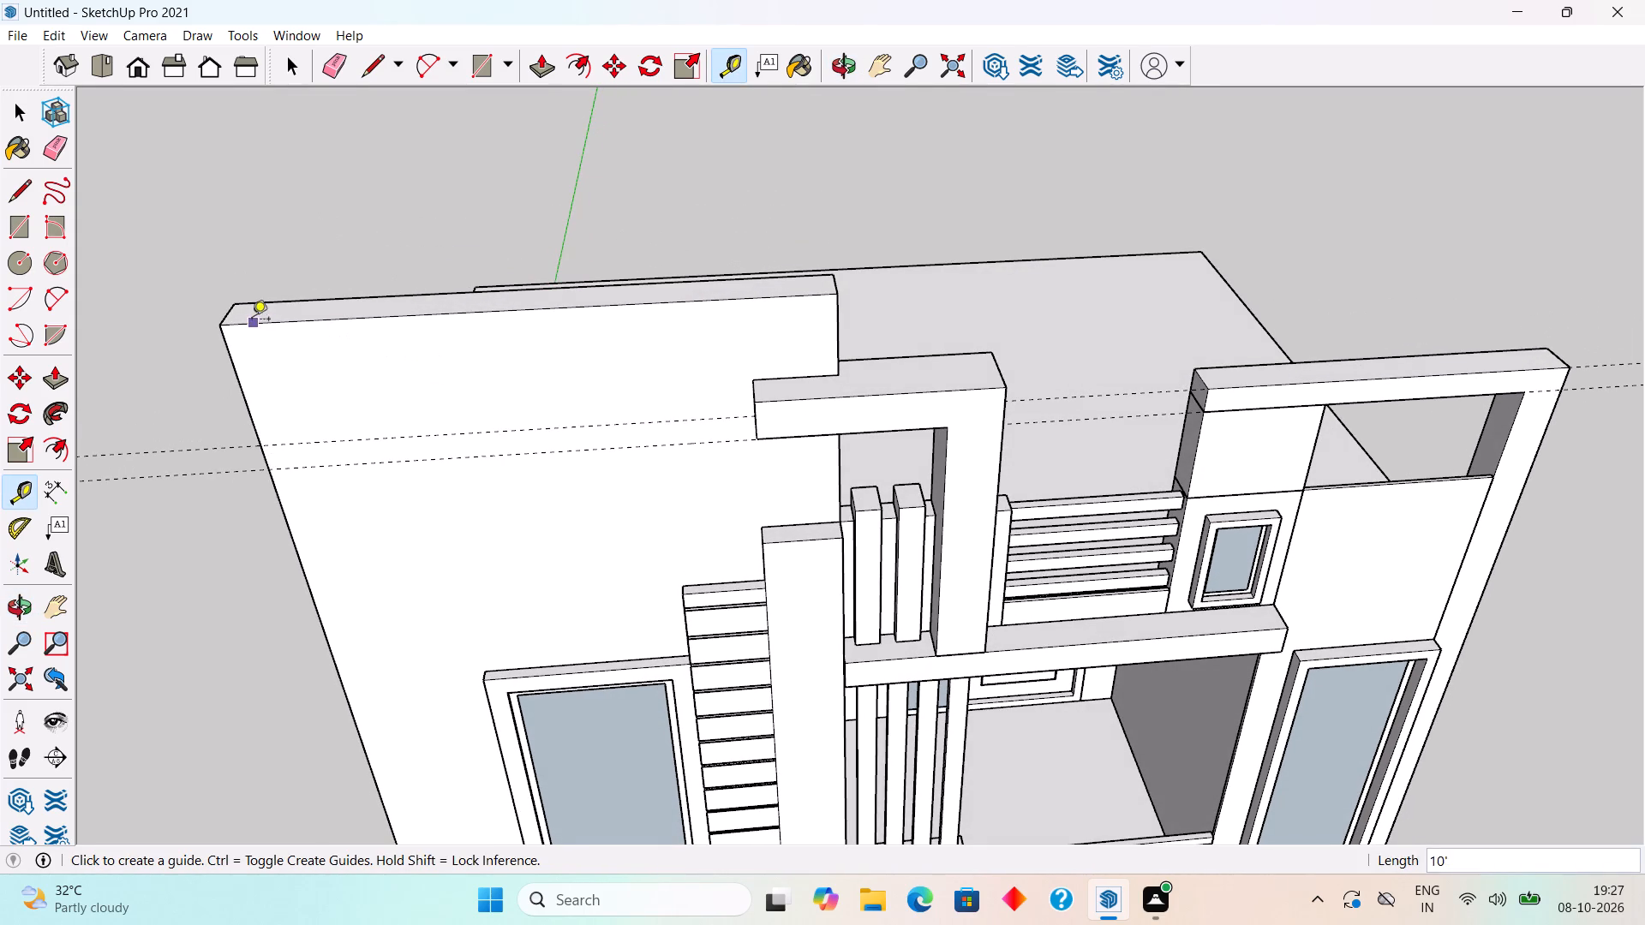
{"action": "middle_click_drag", "start_coordinate": [286, 307], "coordinate": [423, 260]}
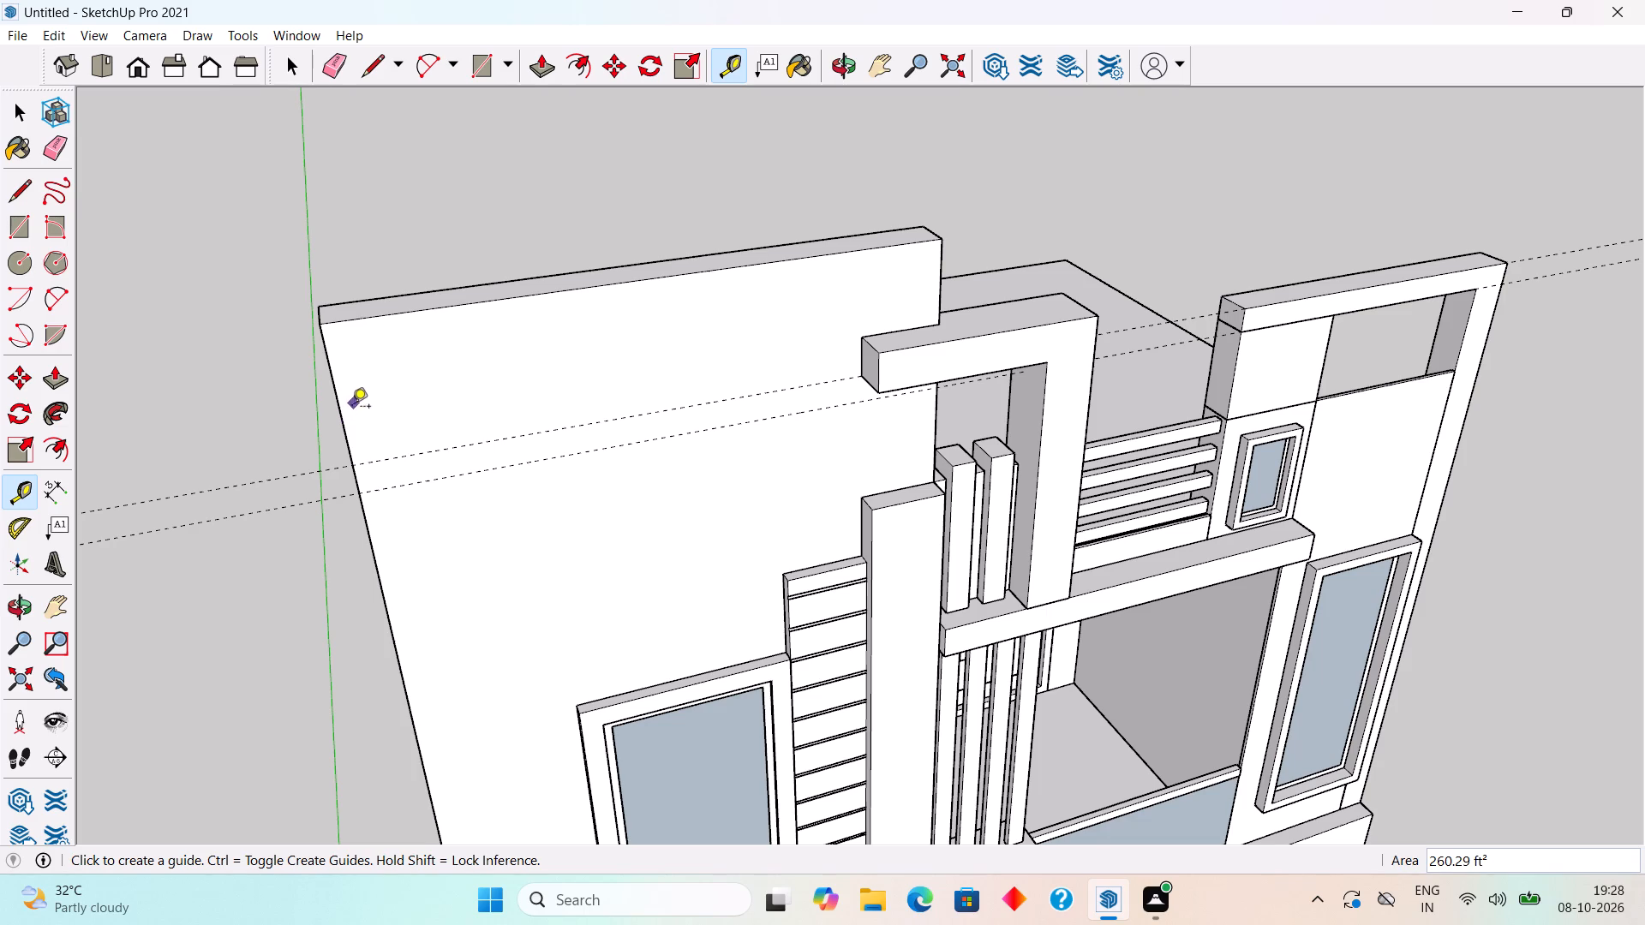
{"action": "left_click", "coordinate": [346, 421]}
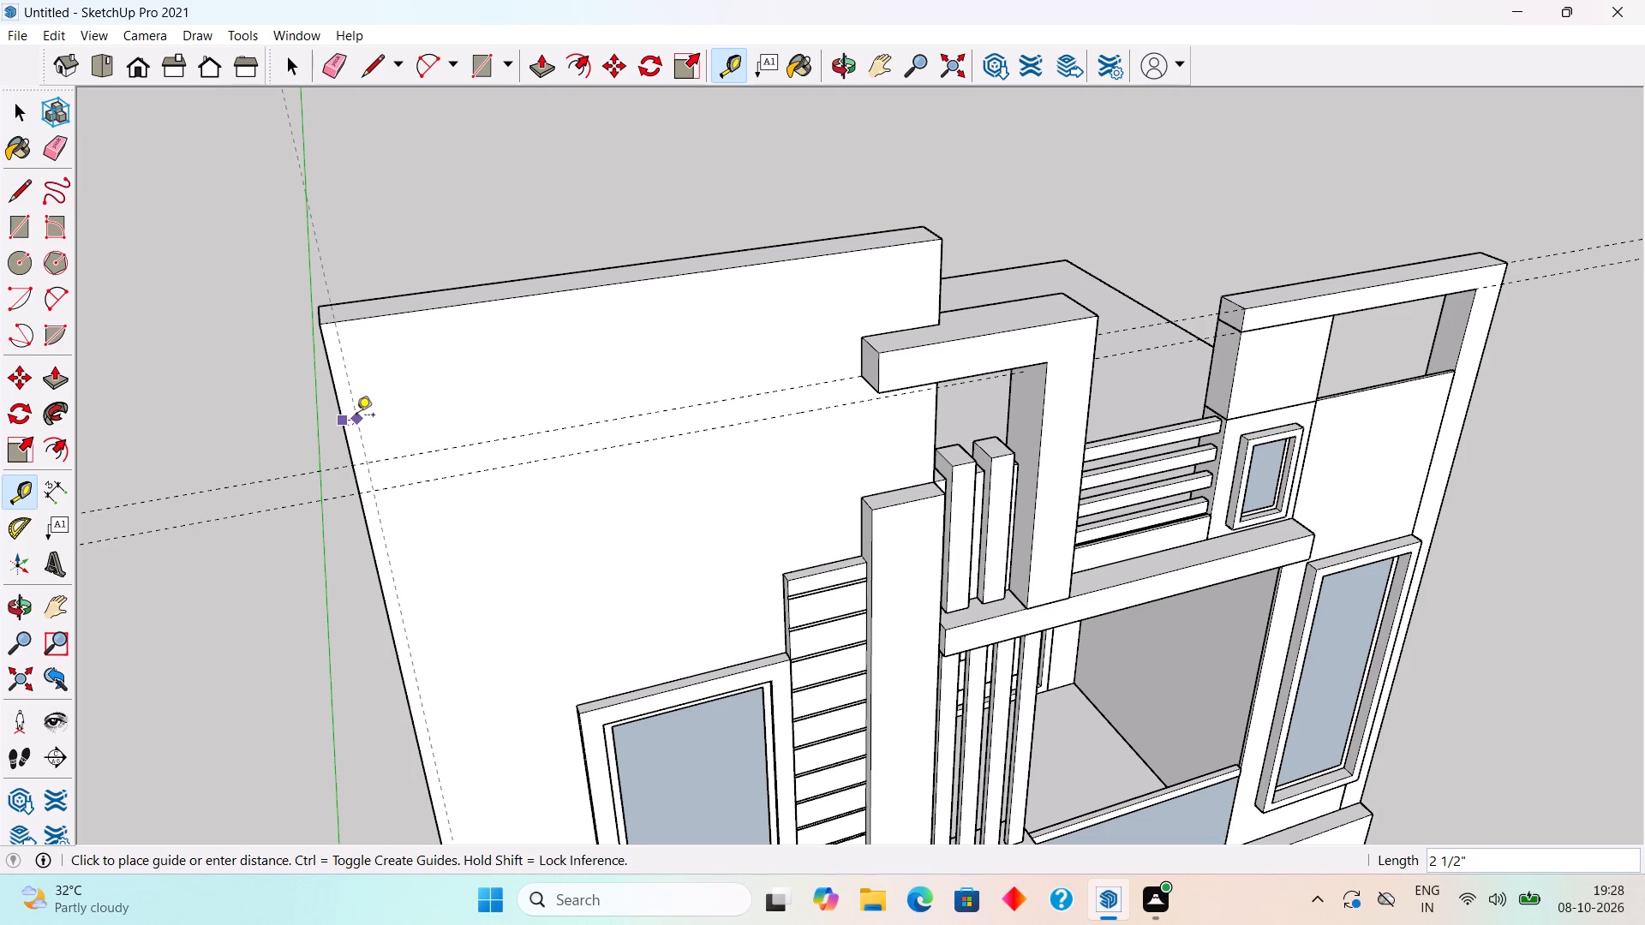
{"action": "type", "text": "1\""}
{"action": "key", "text": "Return"}
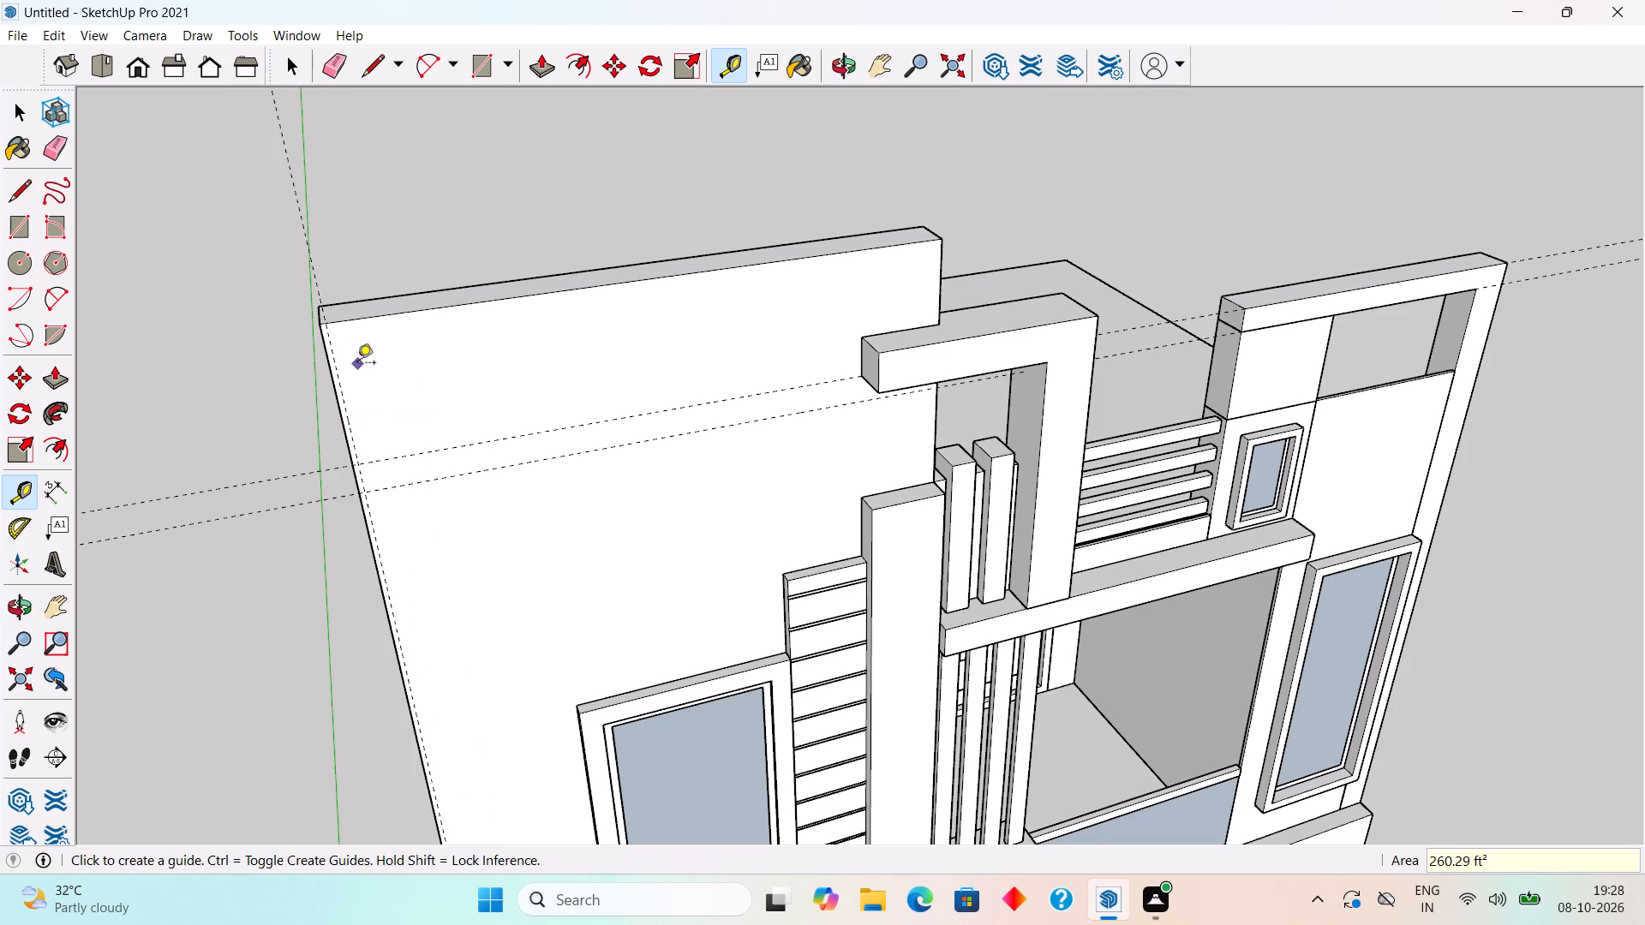
Add a vertical guide 3" inward from the 1" guide, and another 0.5" beyond that one.
{"action": "left_click", "coordinate": [339, 389]}
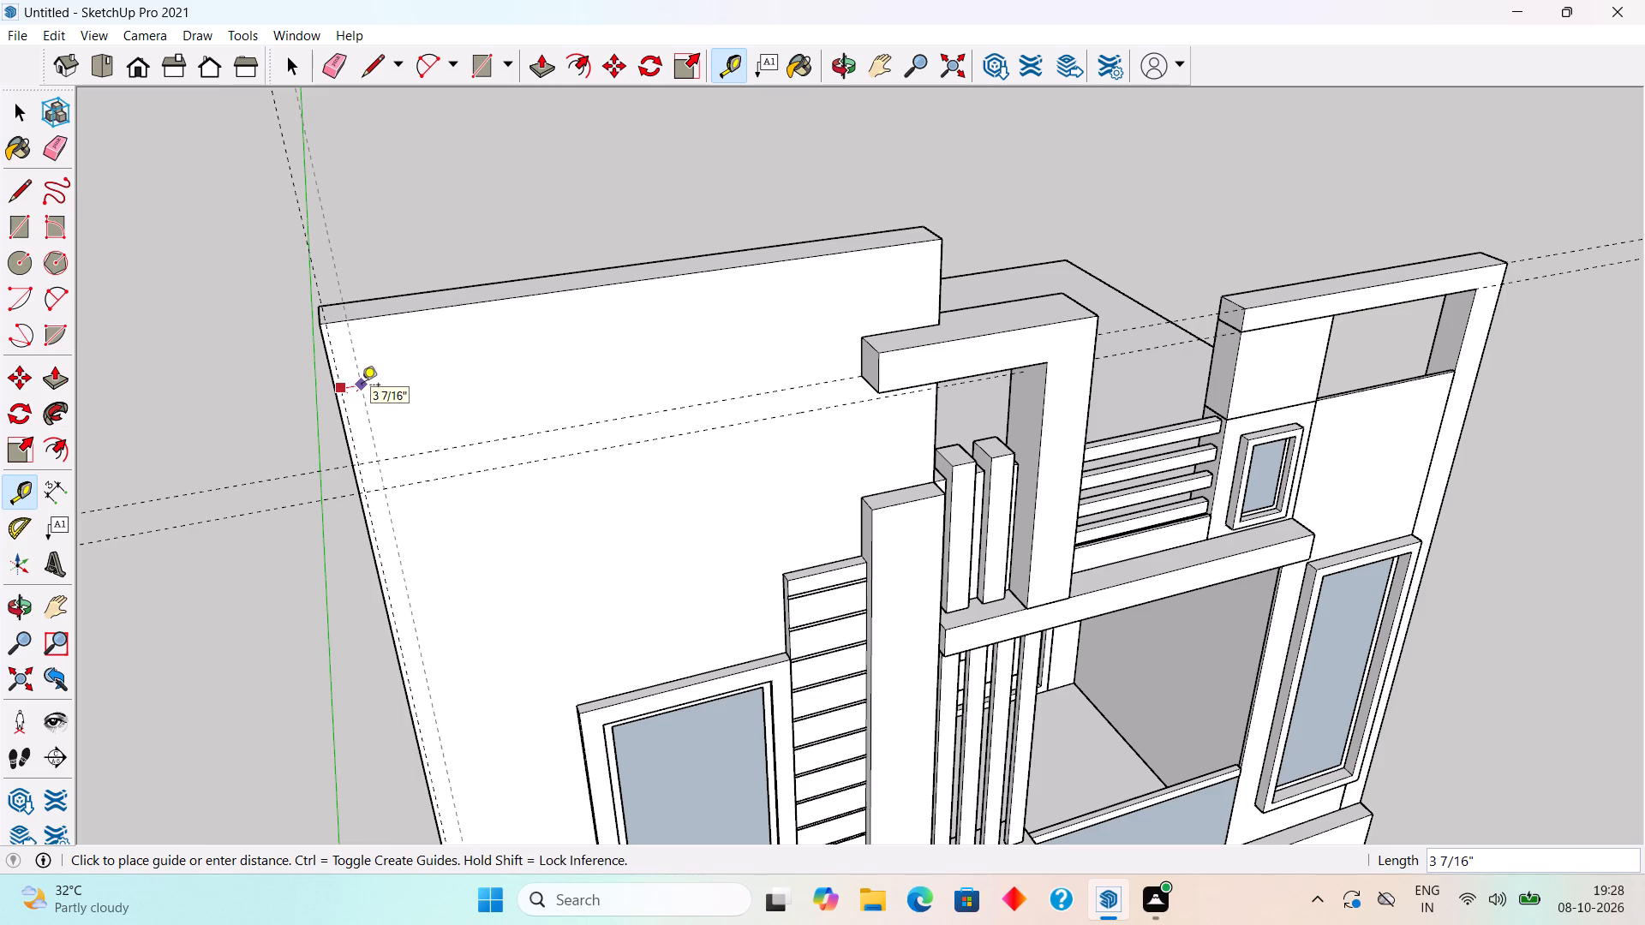
{"action": "type", "text": "3\""}
{"action": "key", "text": "Return"}
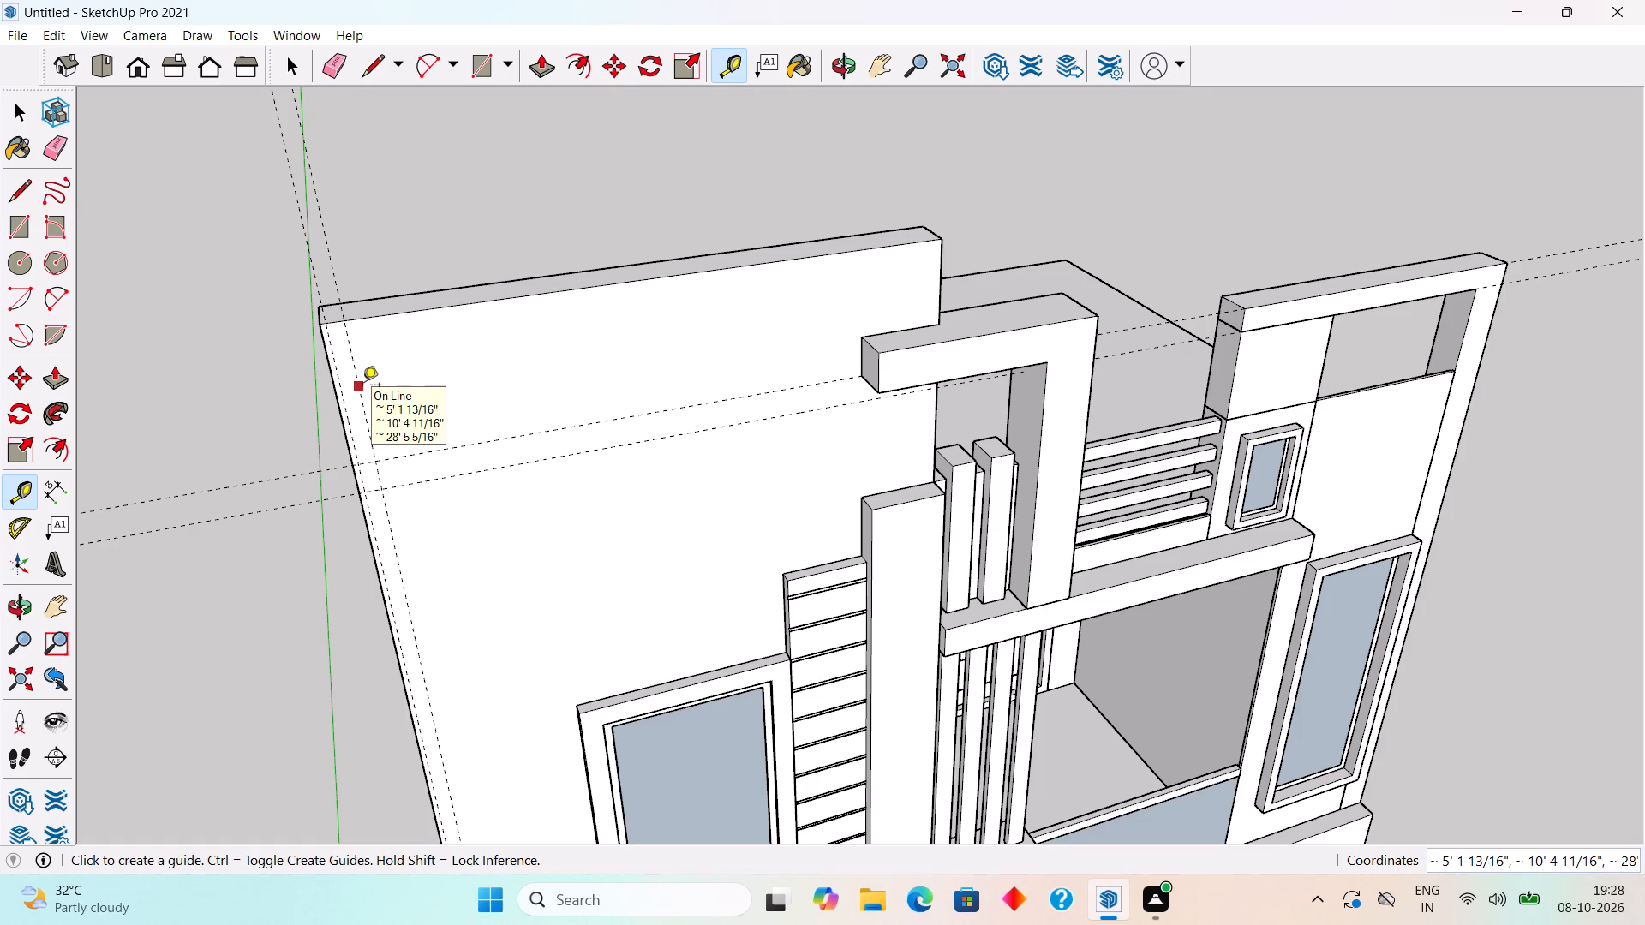
{"action": "left_click", "coordinate": [362, 387]}
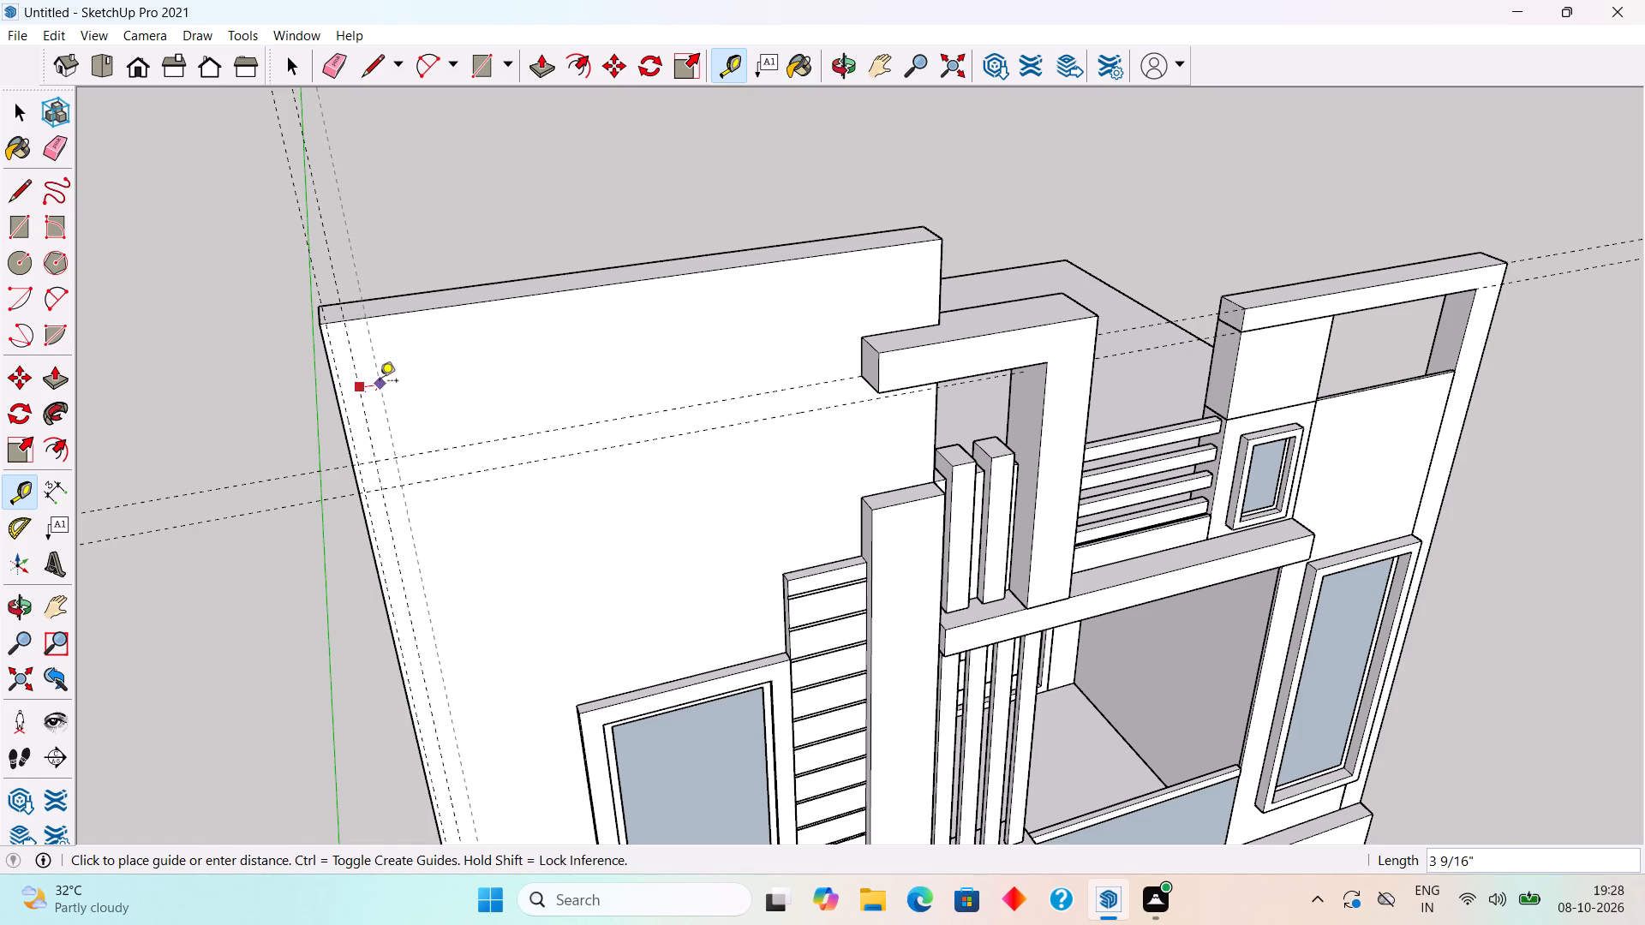
{"action": "type", "text": ".5\""}
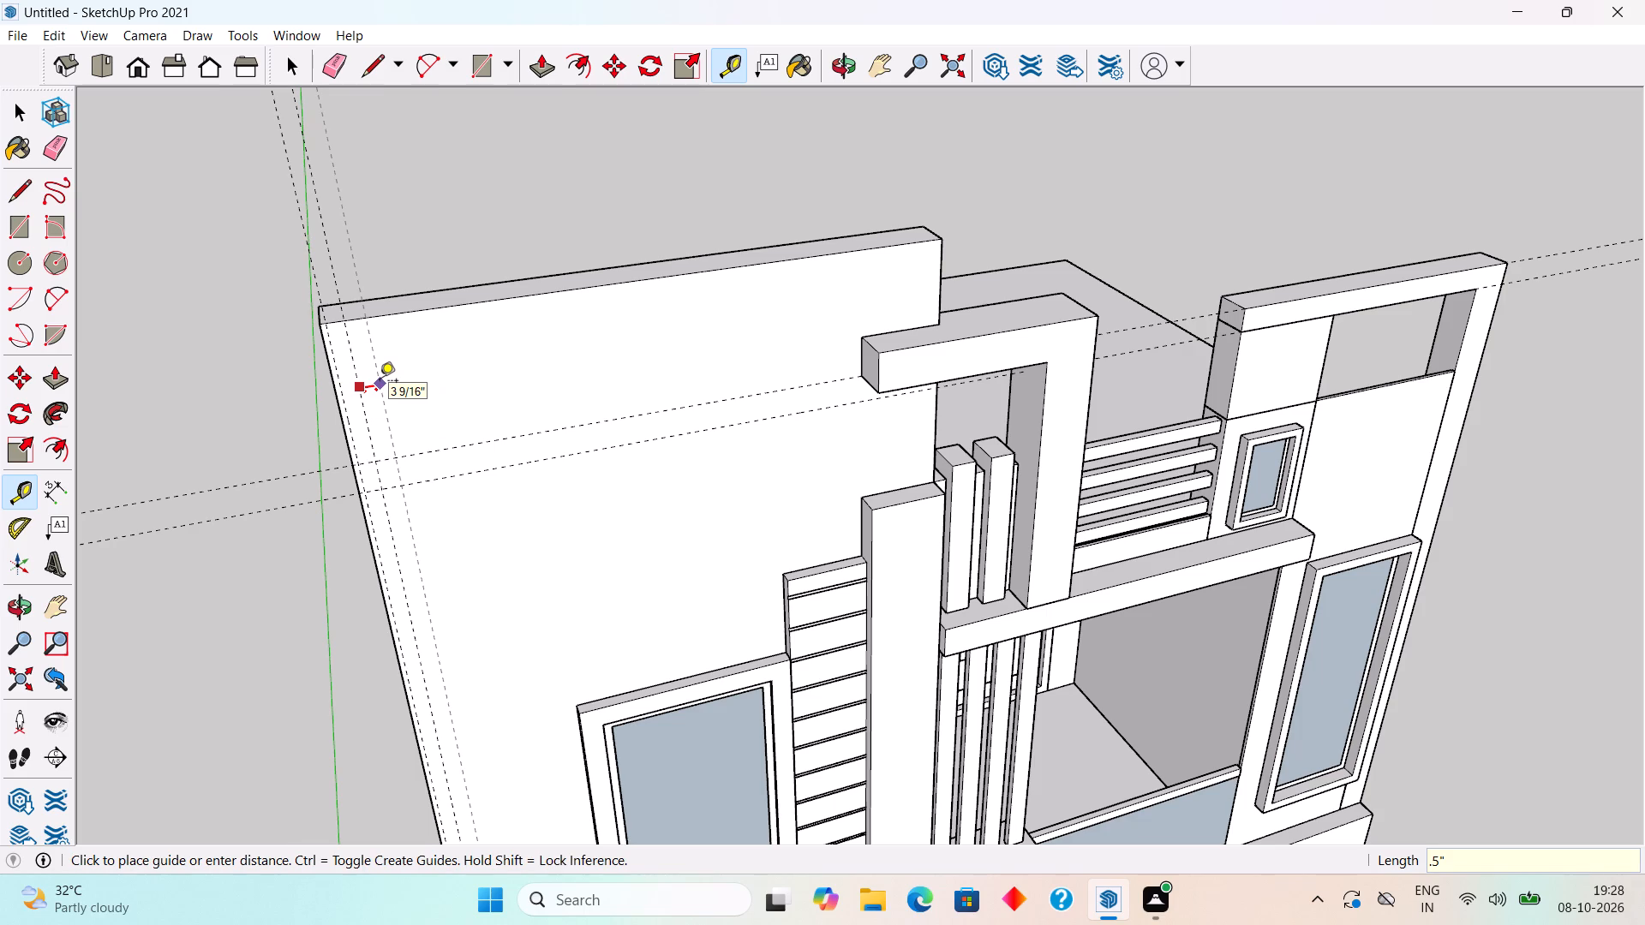
{"action": "key", "text": "Return"}
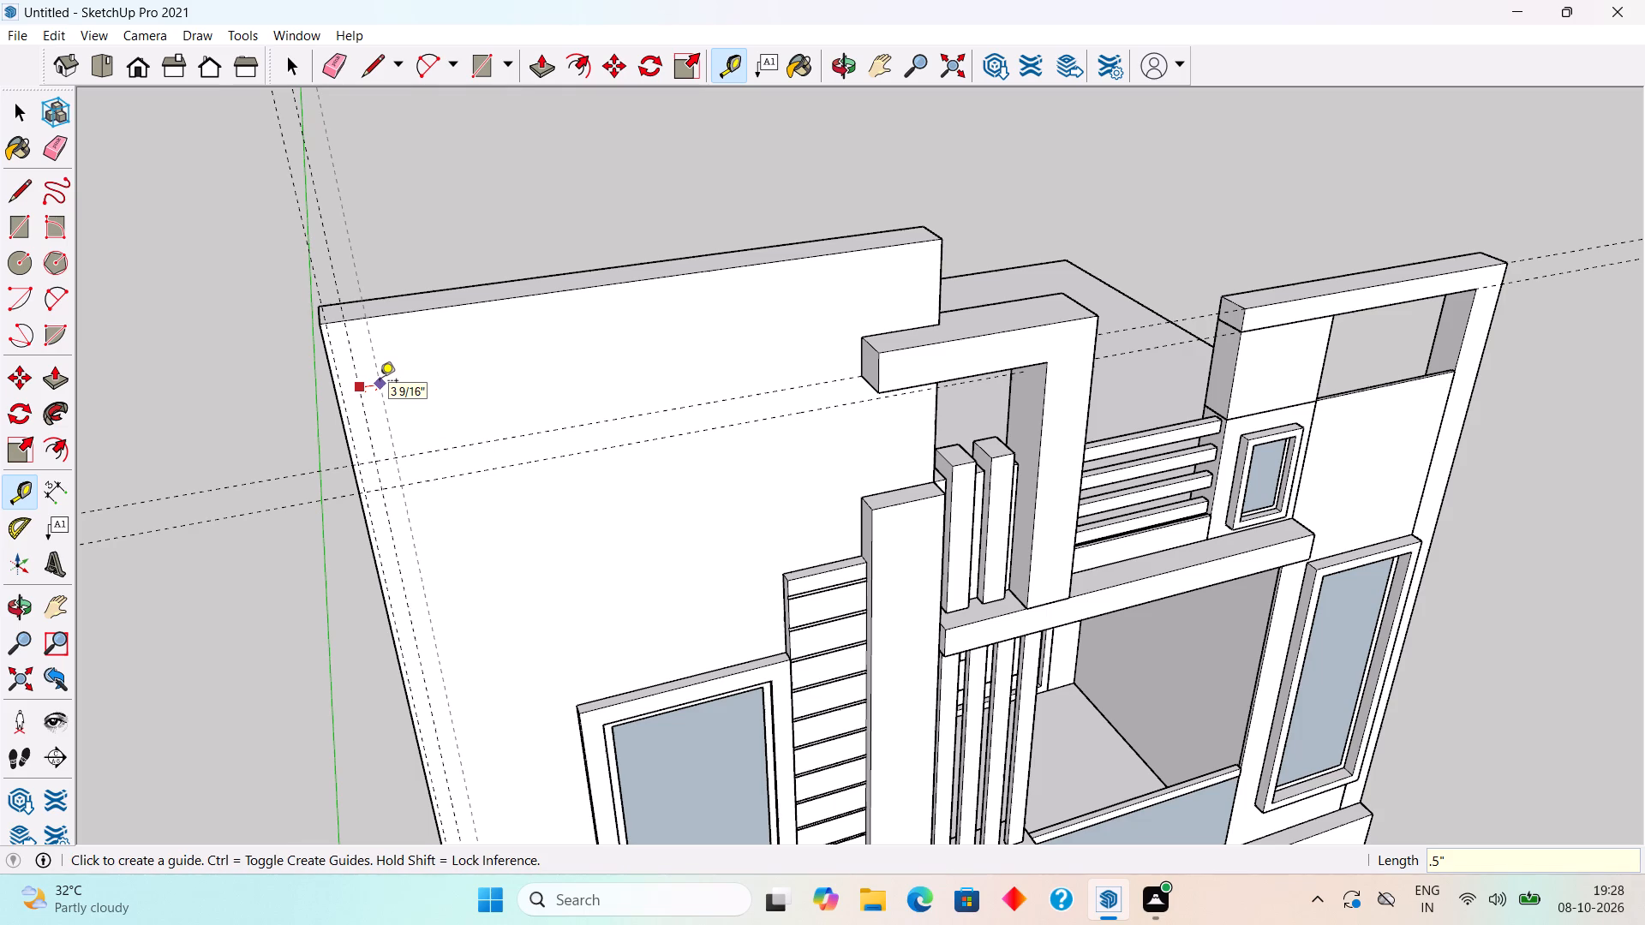
{"action": "key", "text": "space"}
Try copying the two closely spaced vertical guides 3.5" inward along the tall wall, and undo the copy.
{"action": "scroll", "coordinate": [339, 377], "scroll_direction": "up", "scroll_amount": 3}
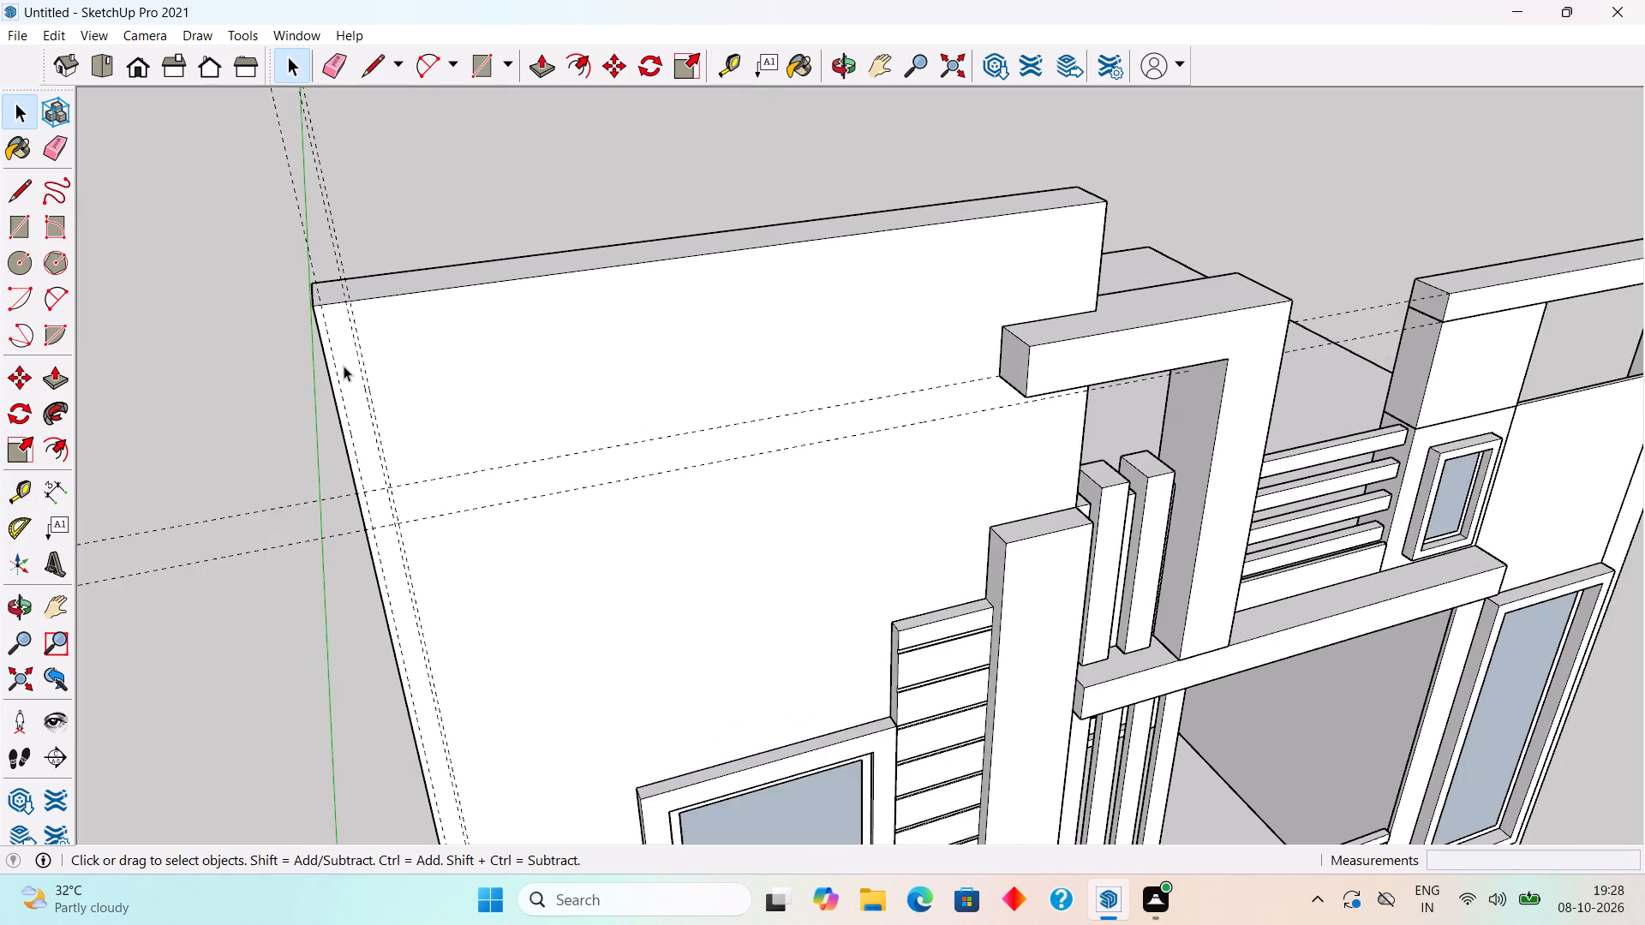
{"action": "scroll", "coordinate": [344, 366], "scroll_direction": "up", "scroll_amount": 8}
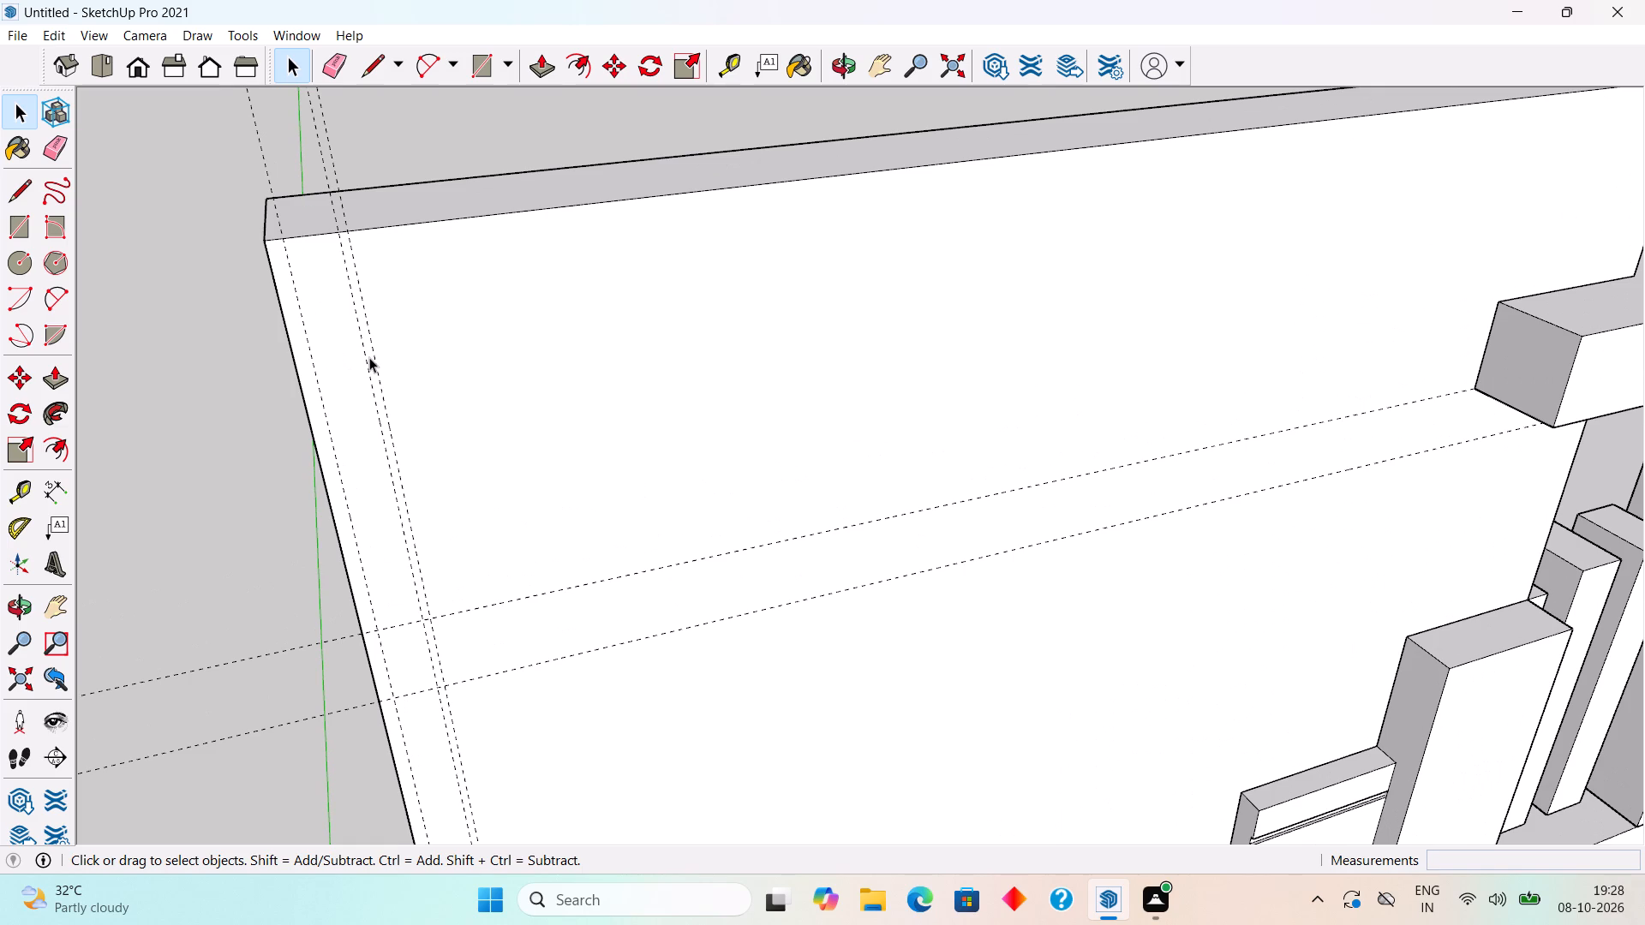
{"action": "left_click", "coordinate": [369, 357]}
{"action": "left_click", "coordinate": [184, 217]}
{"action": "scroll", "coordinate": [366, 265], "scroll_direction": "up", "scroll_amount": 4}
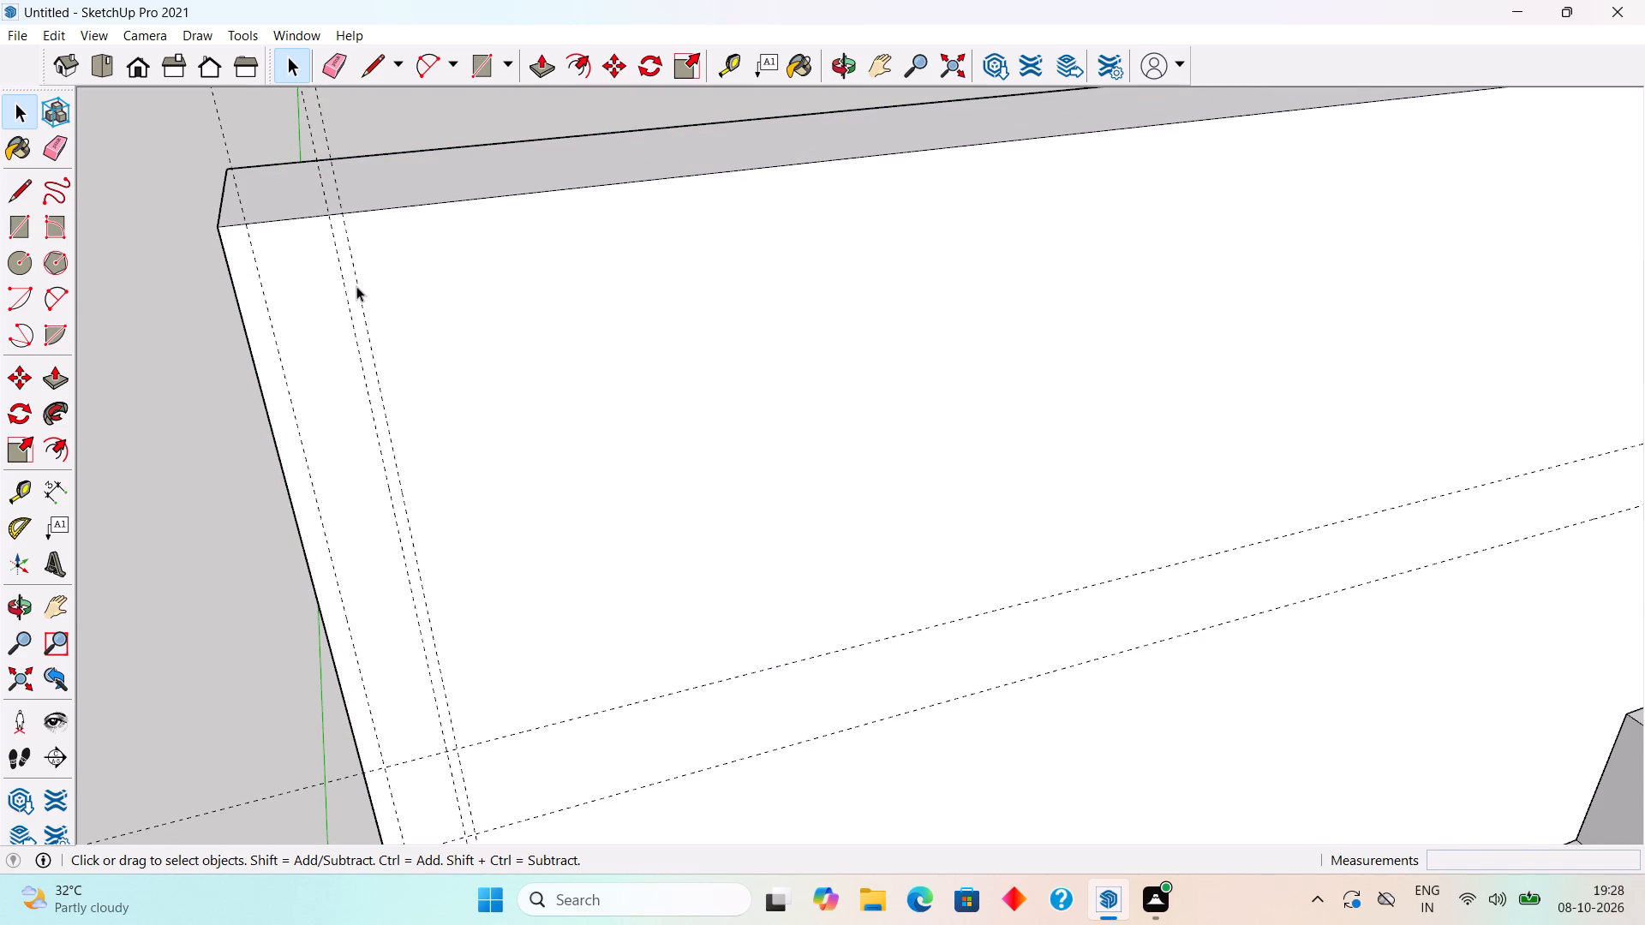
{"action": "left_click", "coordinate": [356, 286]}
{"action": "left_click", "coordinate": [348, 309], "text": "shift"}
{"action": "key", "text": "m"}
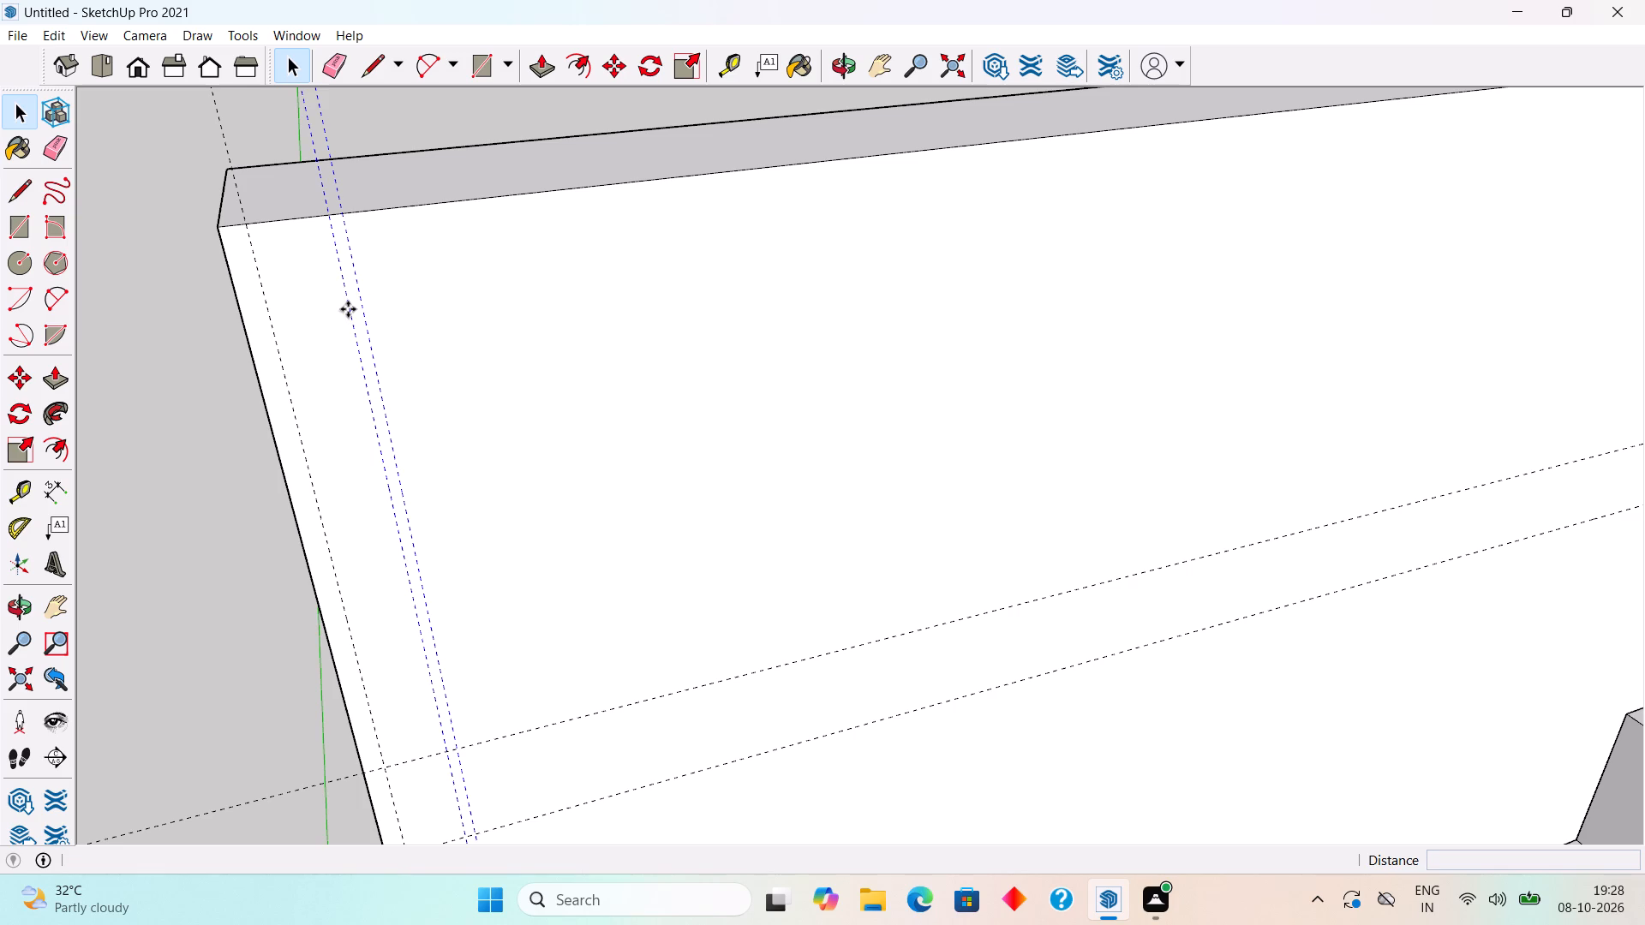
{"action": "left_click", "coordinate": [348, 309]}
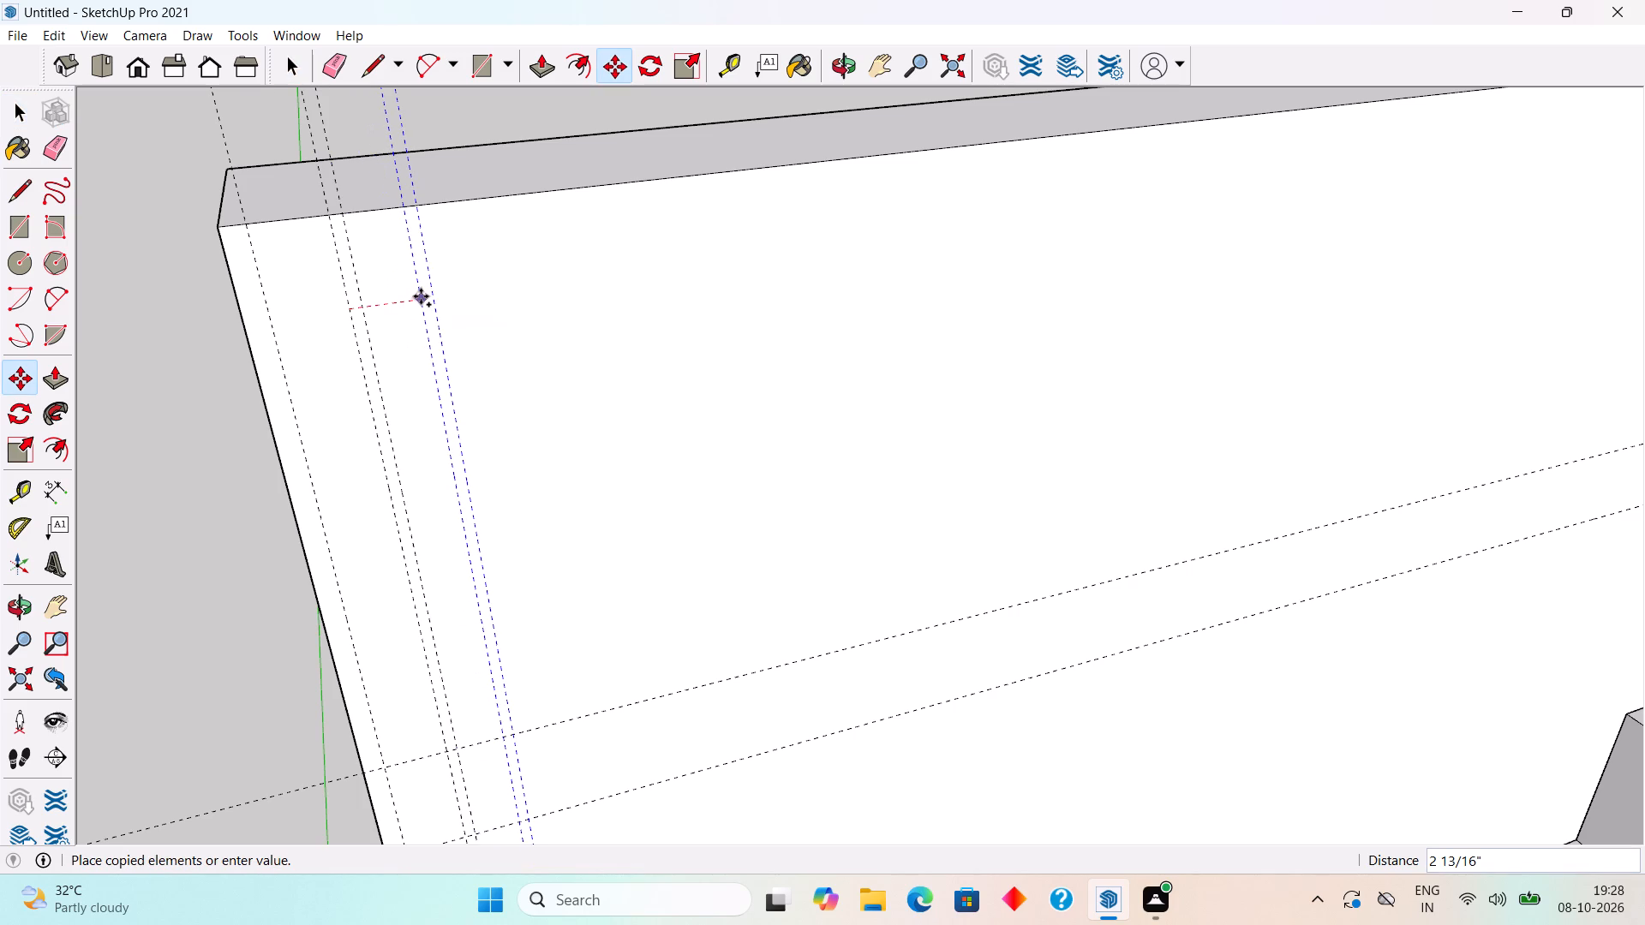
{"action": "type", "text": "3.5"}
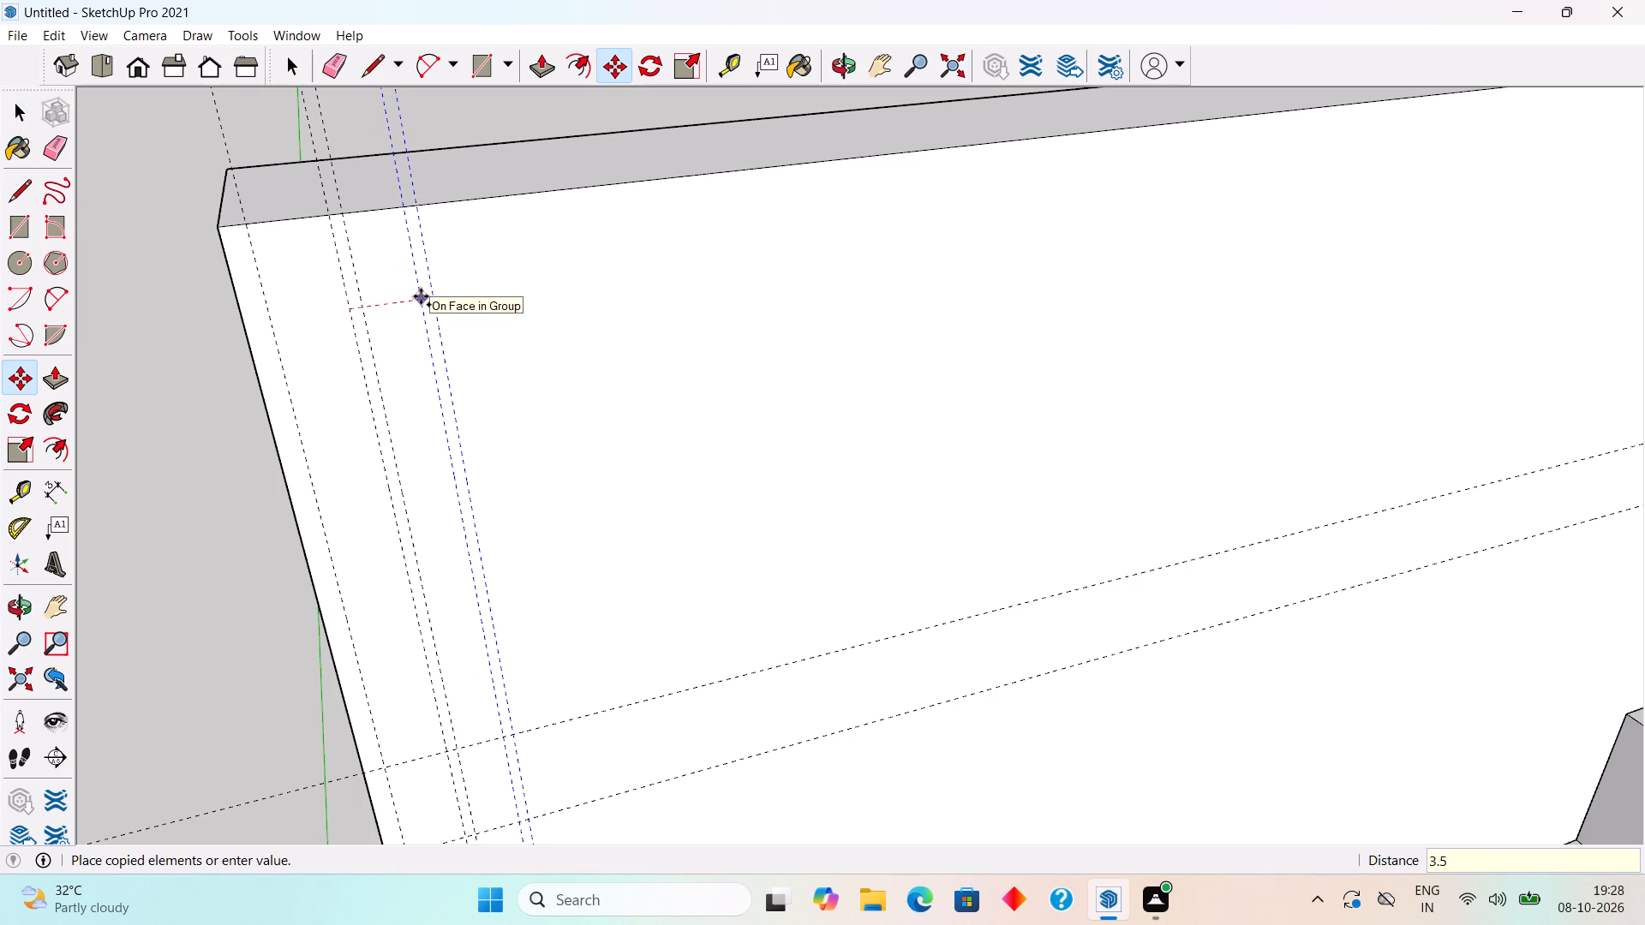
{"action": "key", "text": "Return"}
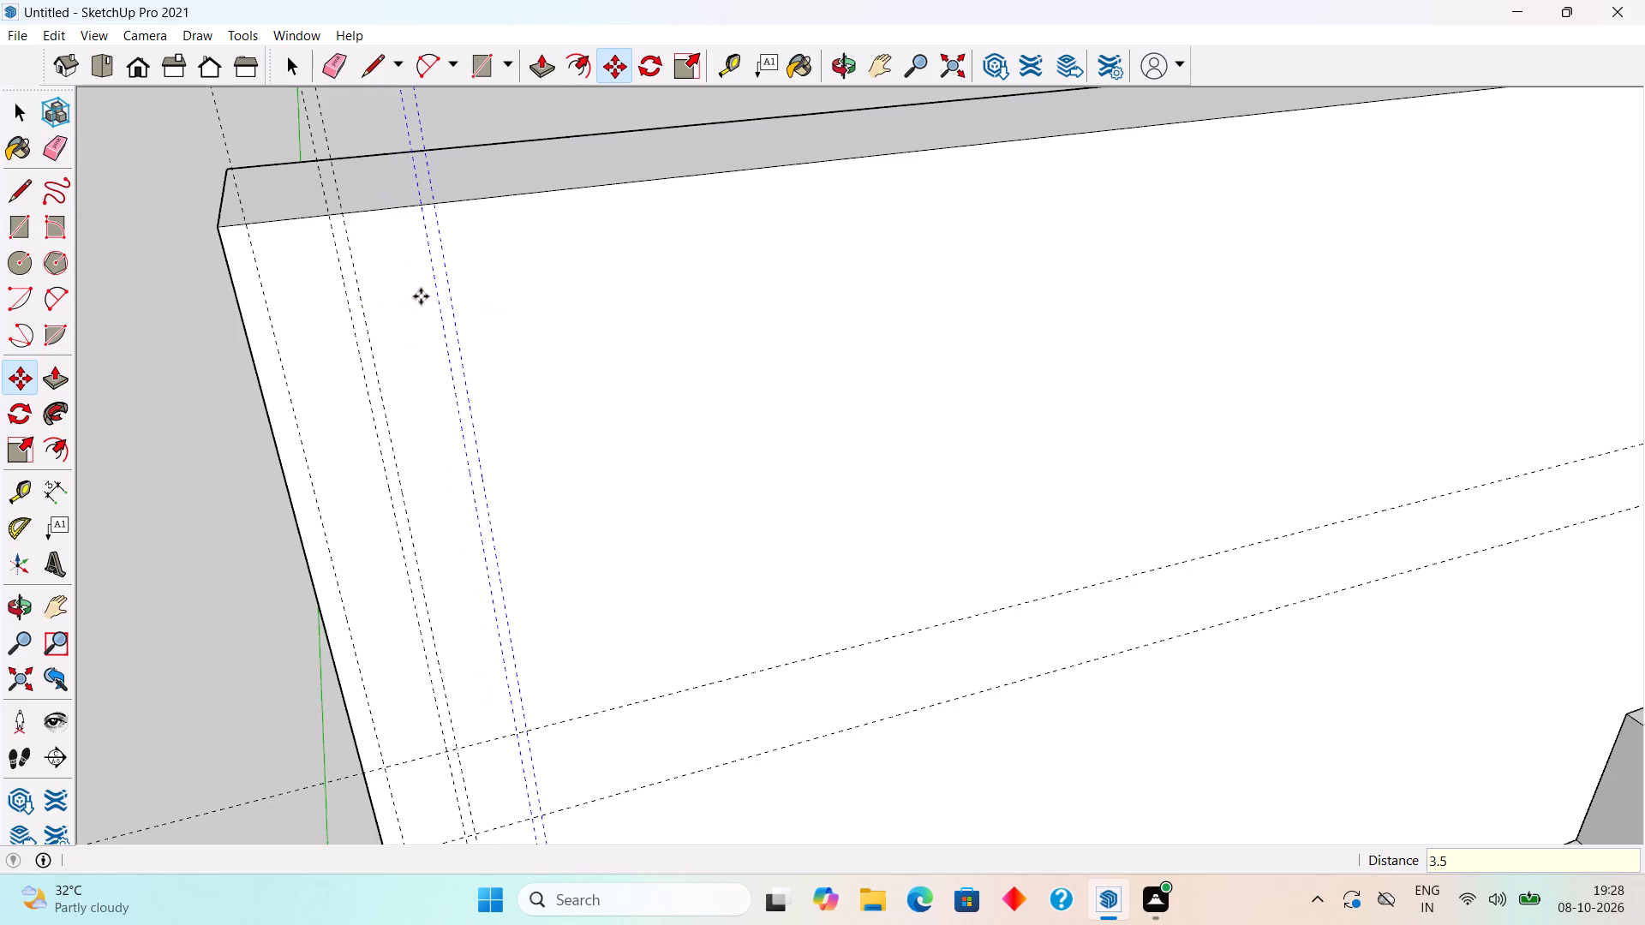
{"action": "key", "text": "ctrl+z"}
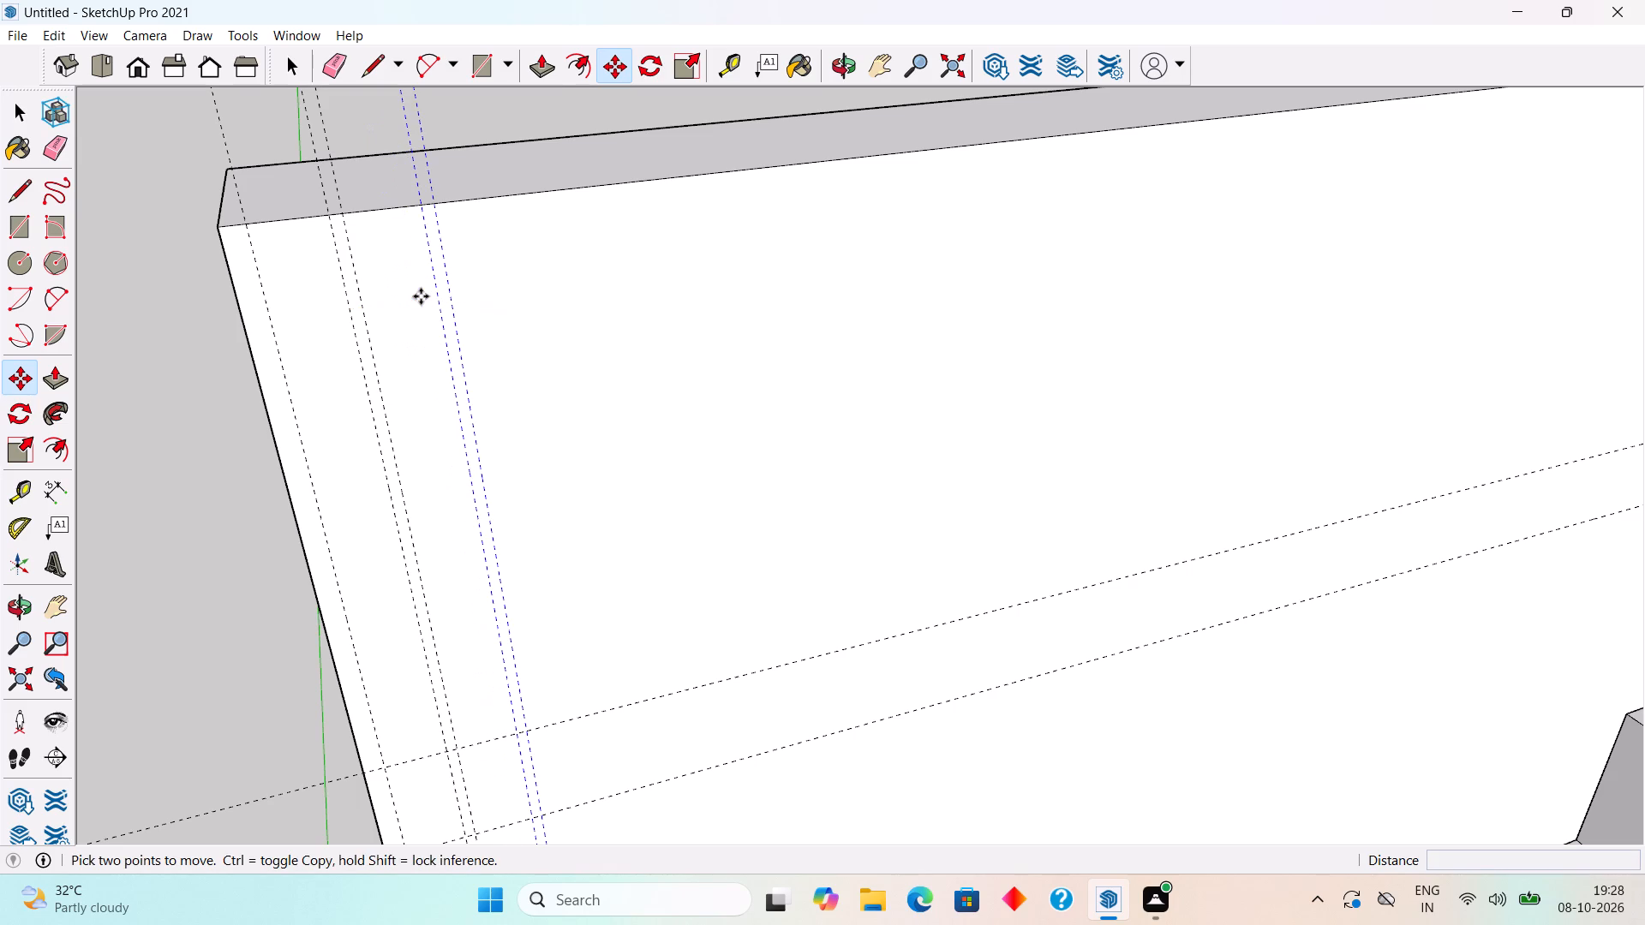
Copy the pair of closely spaced vertical guides 3.5" inward and repeat the copy 50 times across the tall wall.
{"action": "key", "text": "space"}
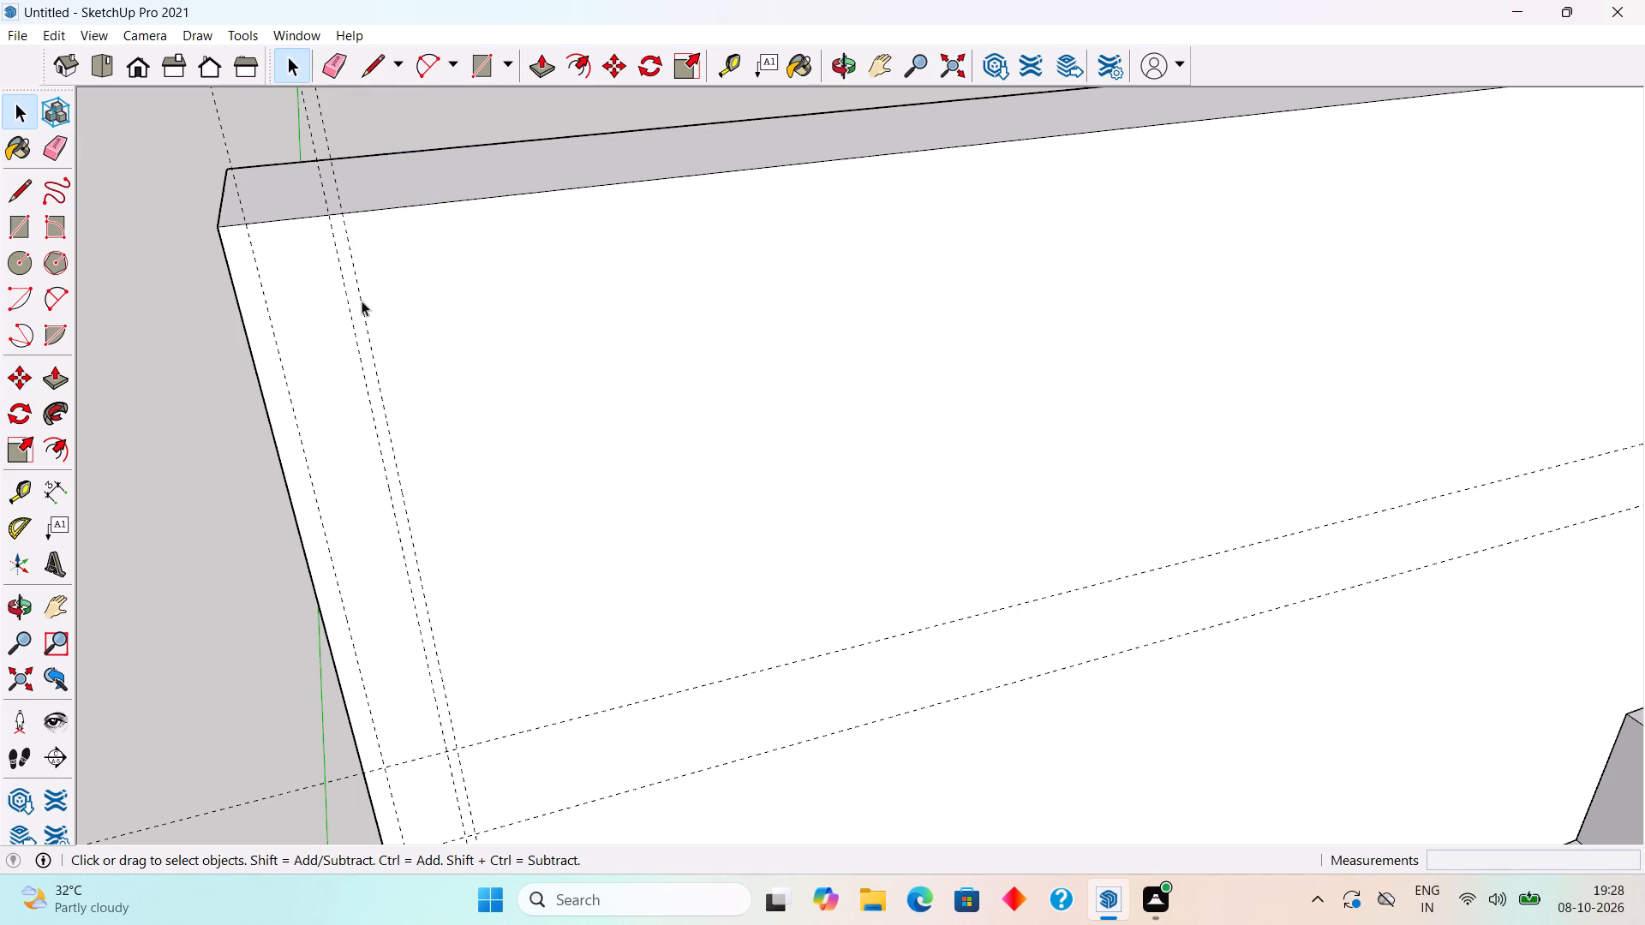
{"action": "left_click", "coordinate": [362, 301]}
{"action": "left_click", "coordinate": [345, 307], "text": "shift"}
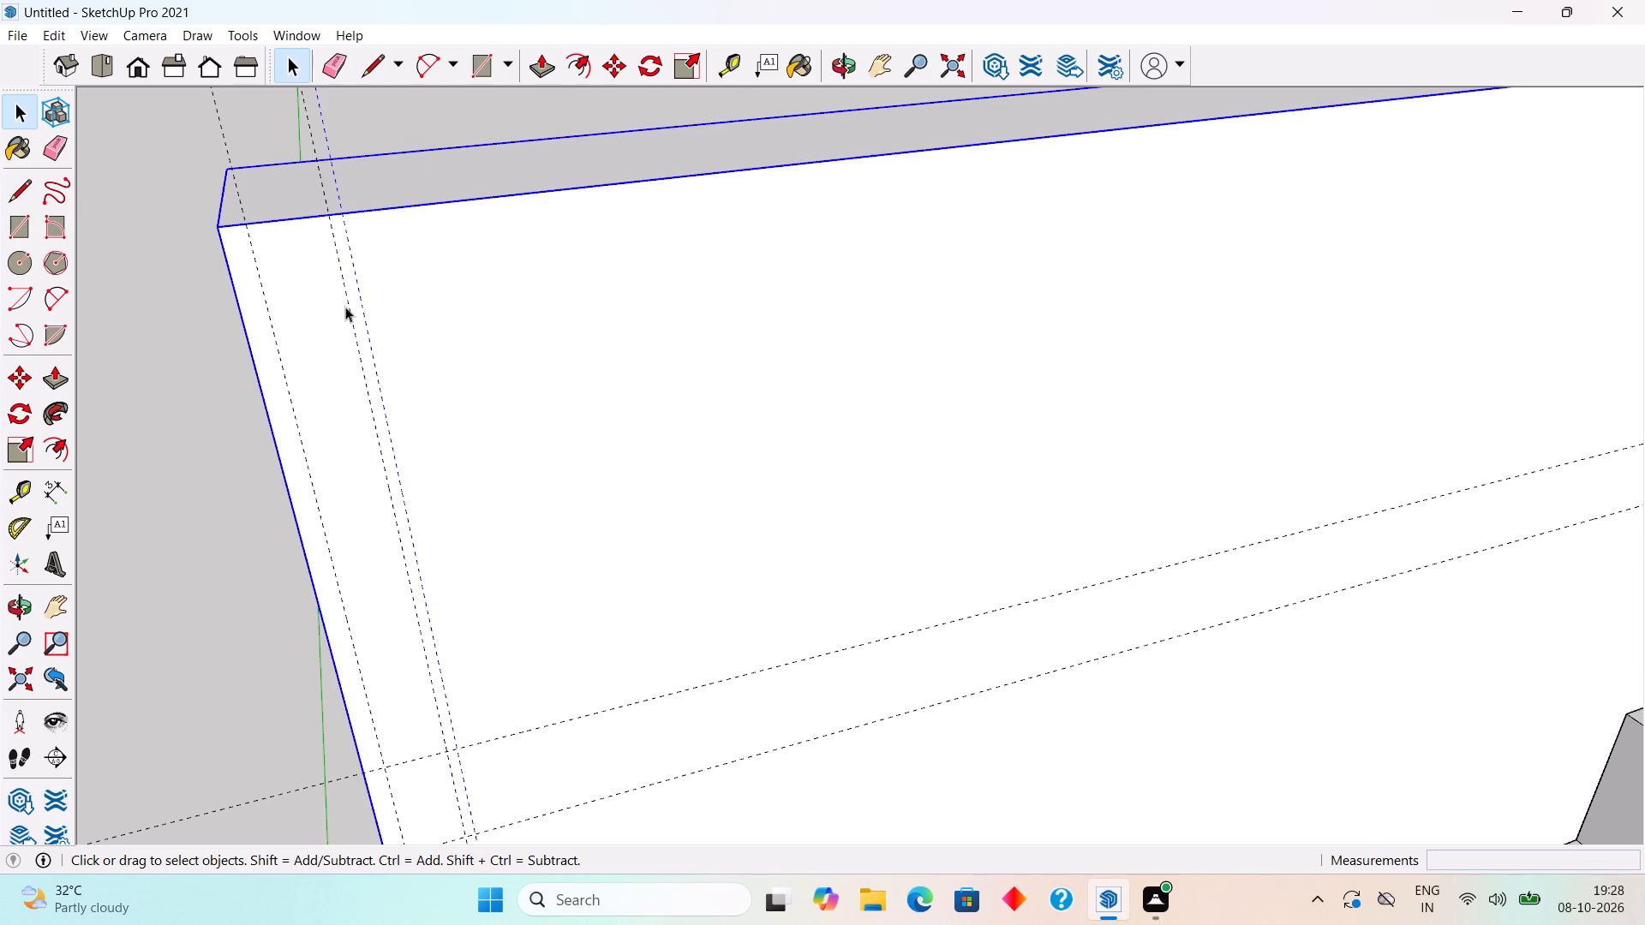
{"action": "left_click", "coordinate": [182, 315], "text": "shift"}
{"action": "left_click", "coordinate": [153, 323]}
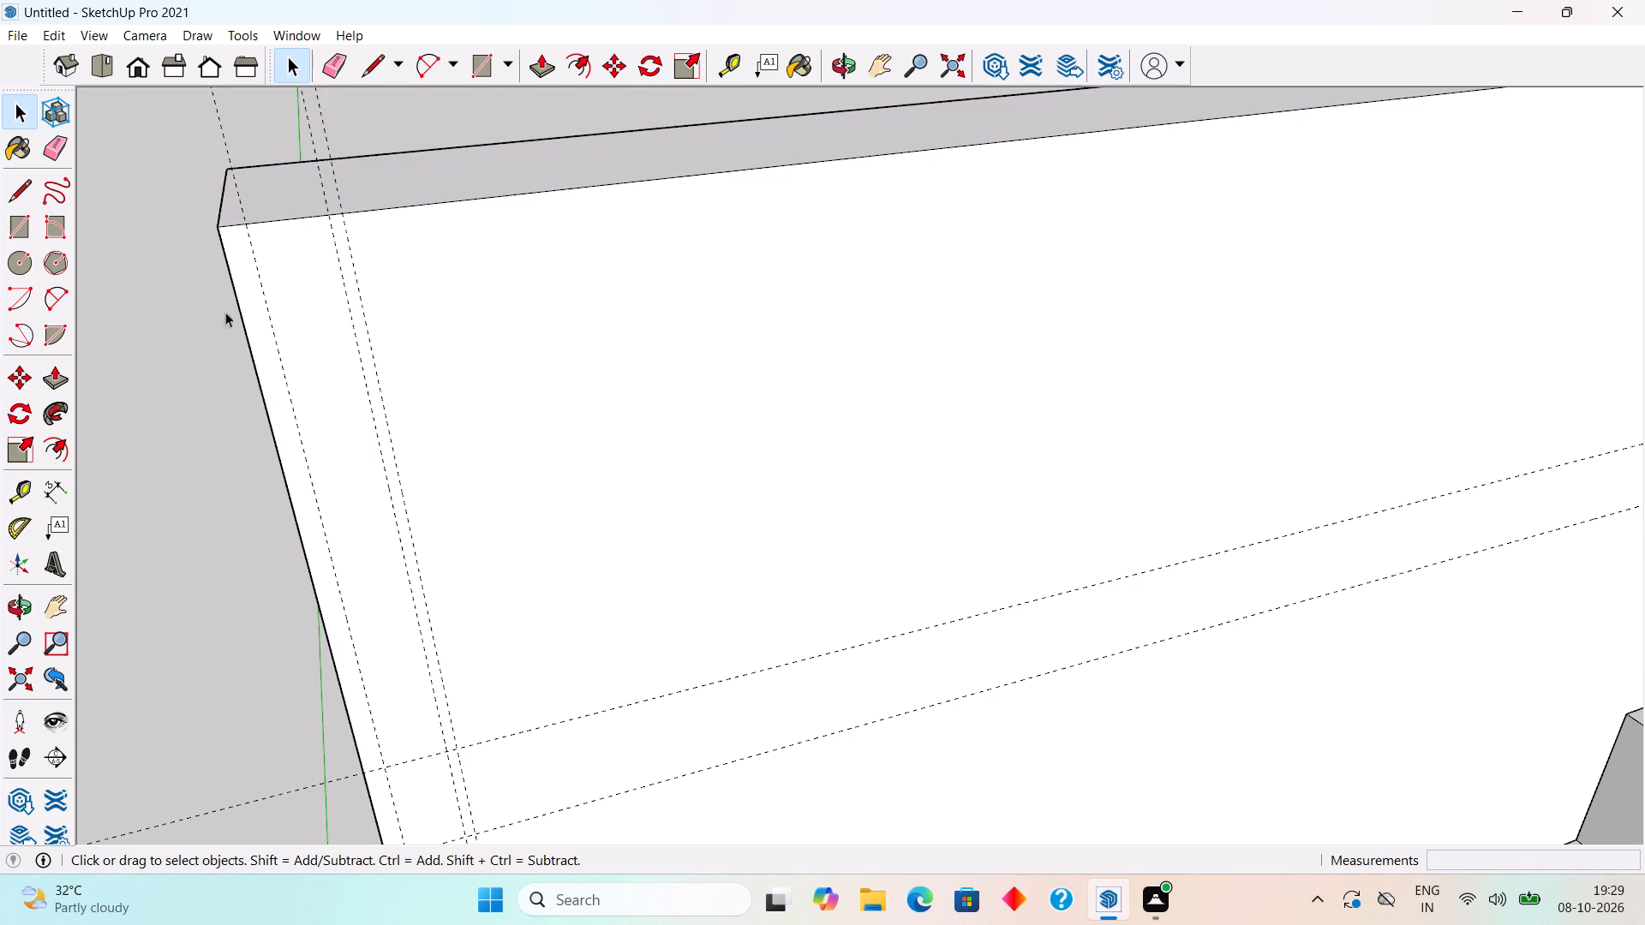
{"action": "left_click", "coordinate": [362, 299]}
{"action": "left_click", "coordinate": [350, 311], "text": "shift"}
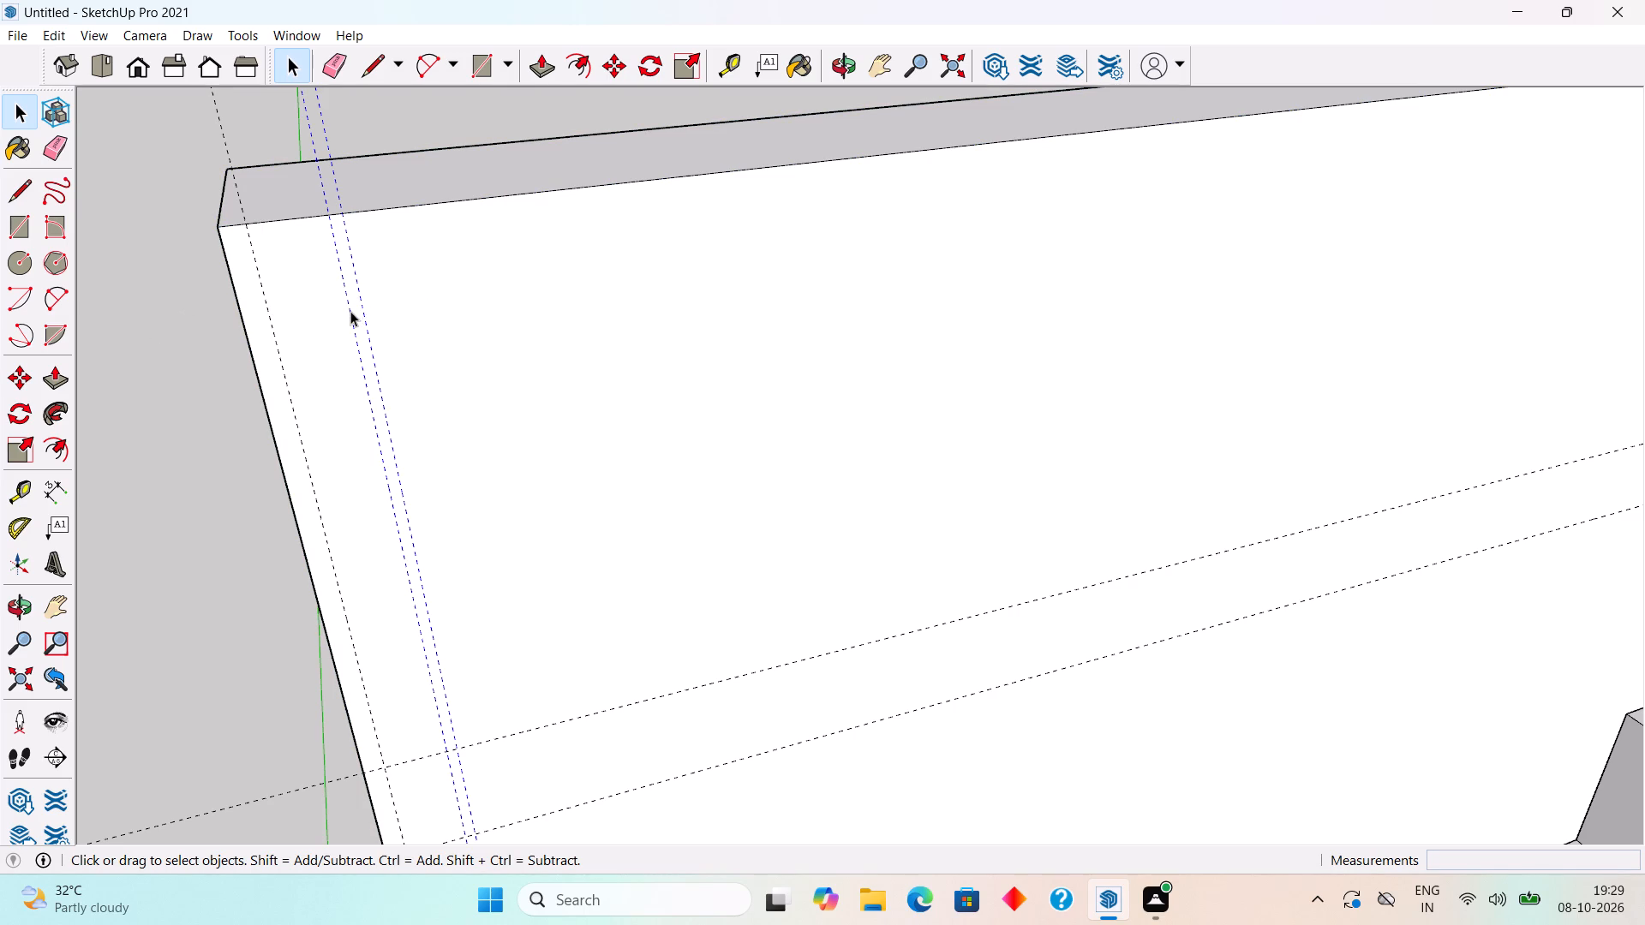
{"action": "key", "text": "m"}
{"action": "left_click", "coordinate": [350, 311]}
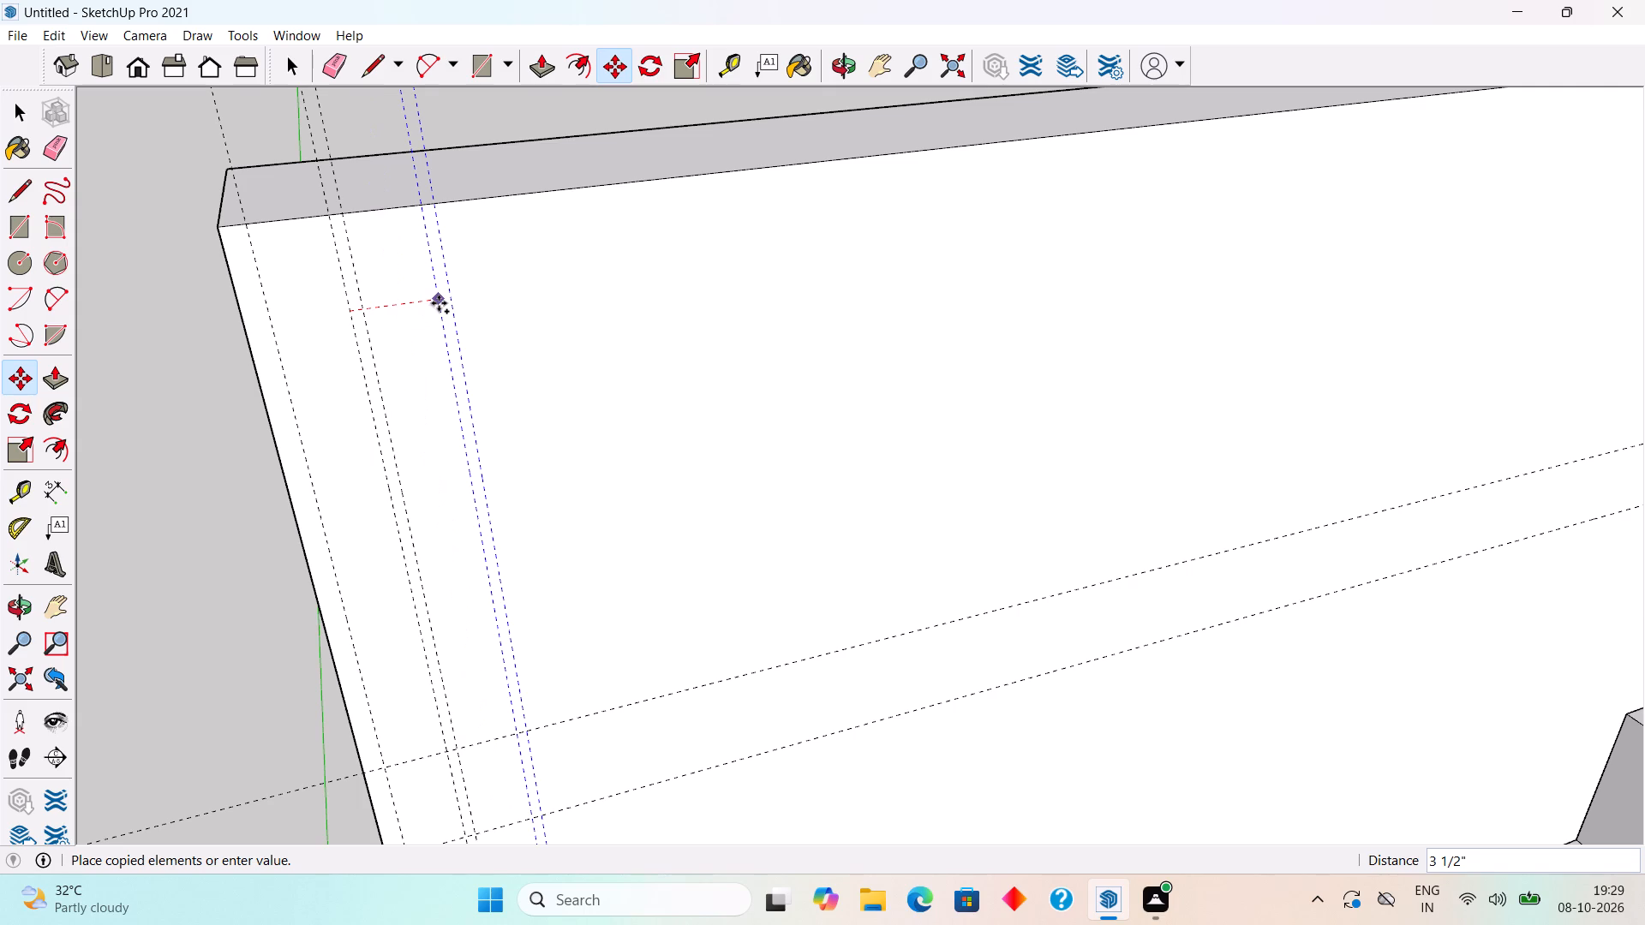
{"action": "type", "text": "3.5"}
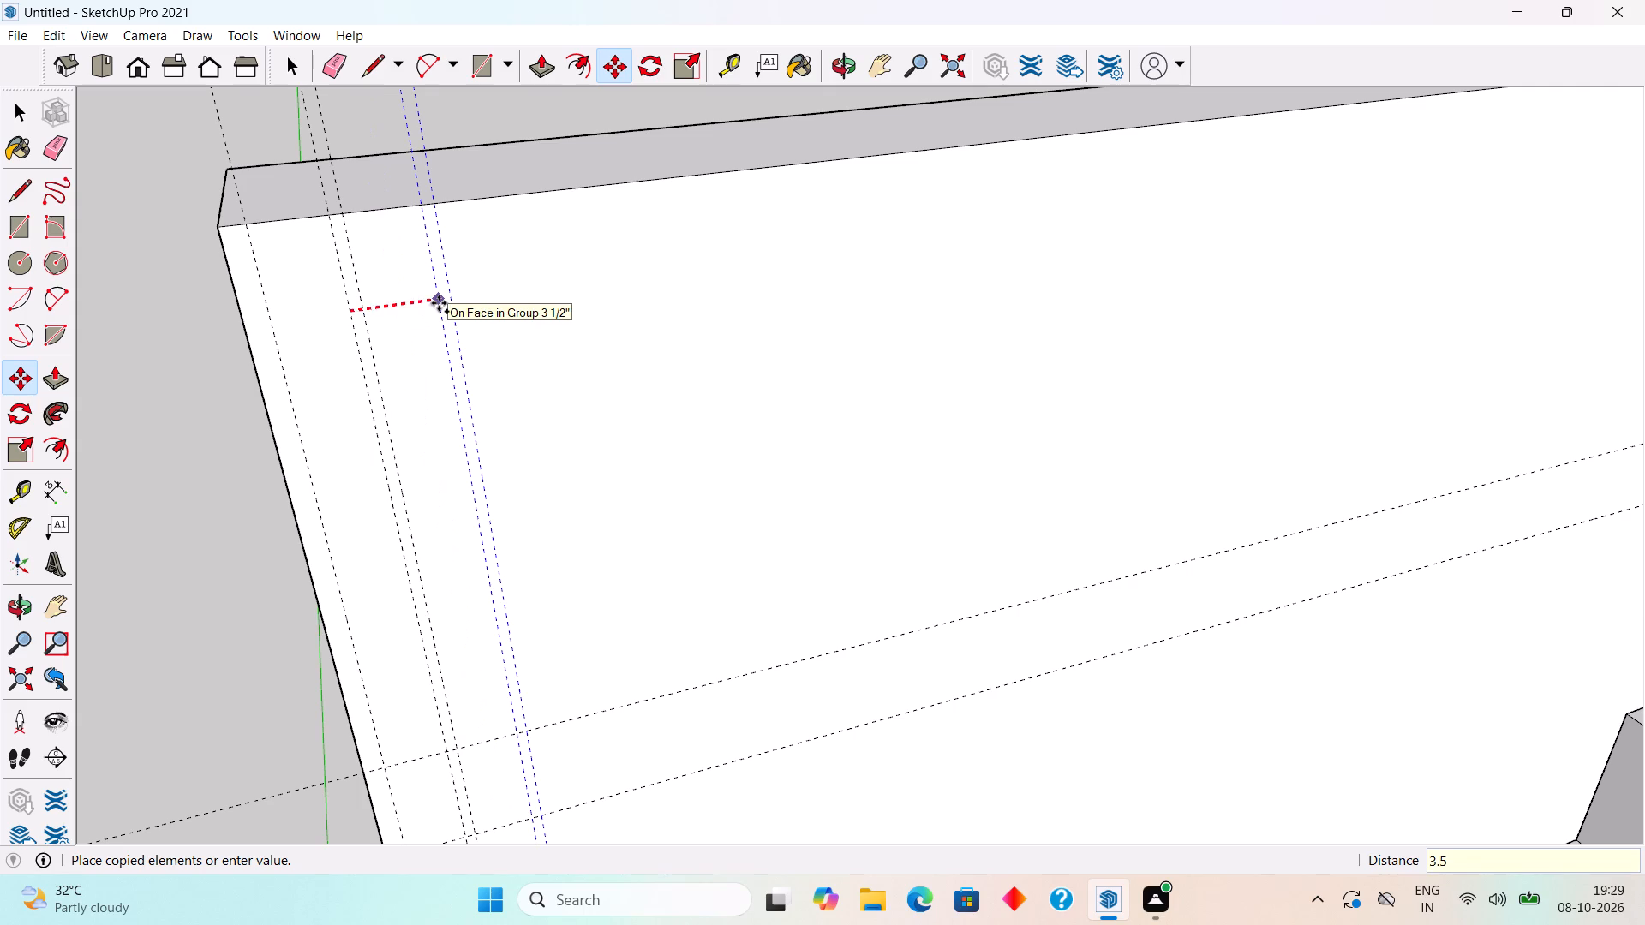
{"action": "key", "text": "shift+quotedbl"}
{"action": "key", "text": "Return"}
{"action": "key", "text": "x"}
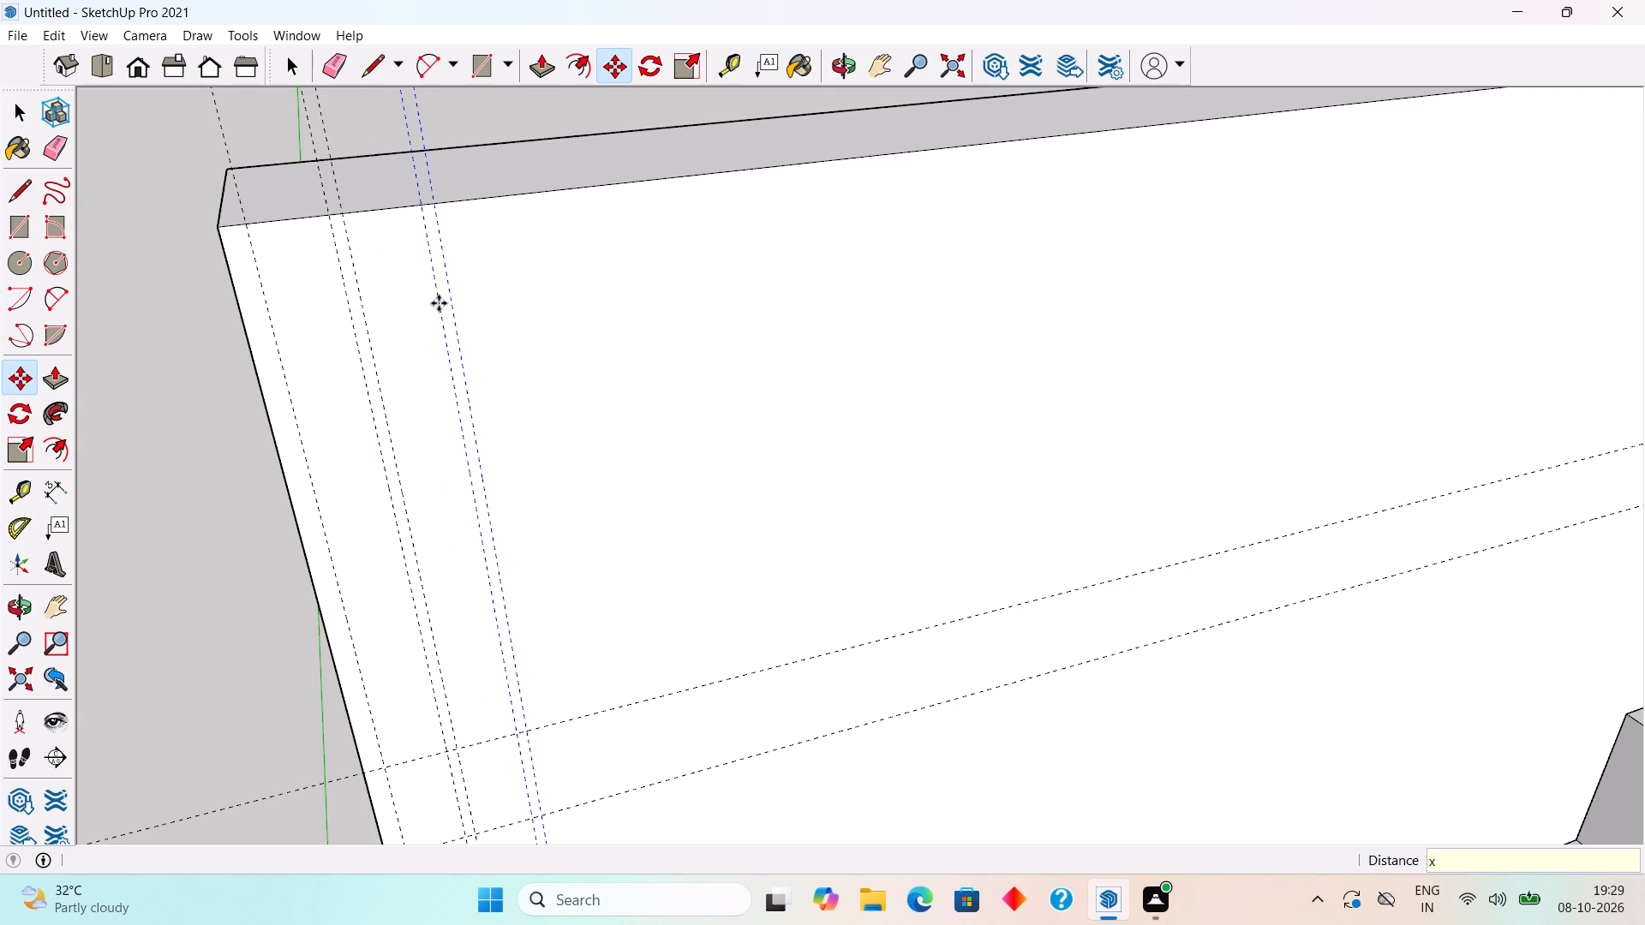
{"action": "type", "text": "50"}
{"action": "key", "text": "Return"}
{"action": "key", "text": "space"}
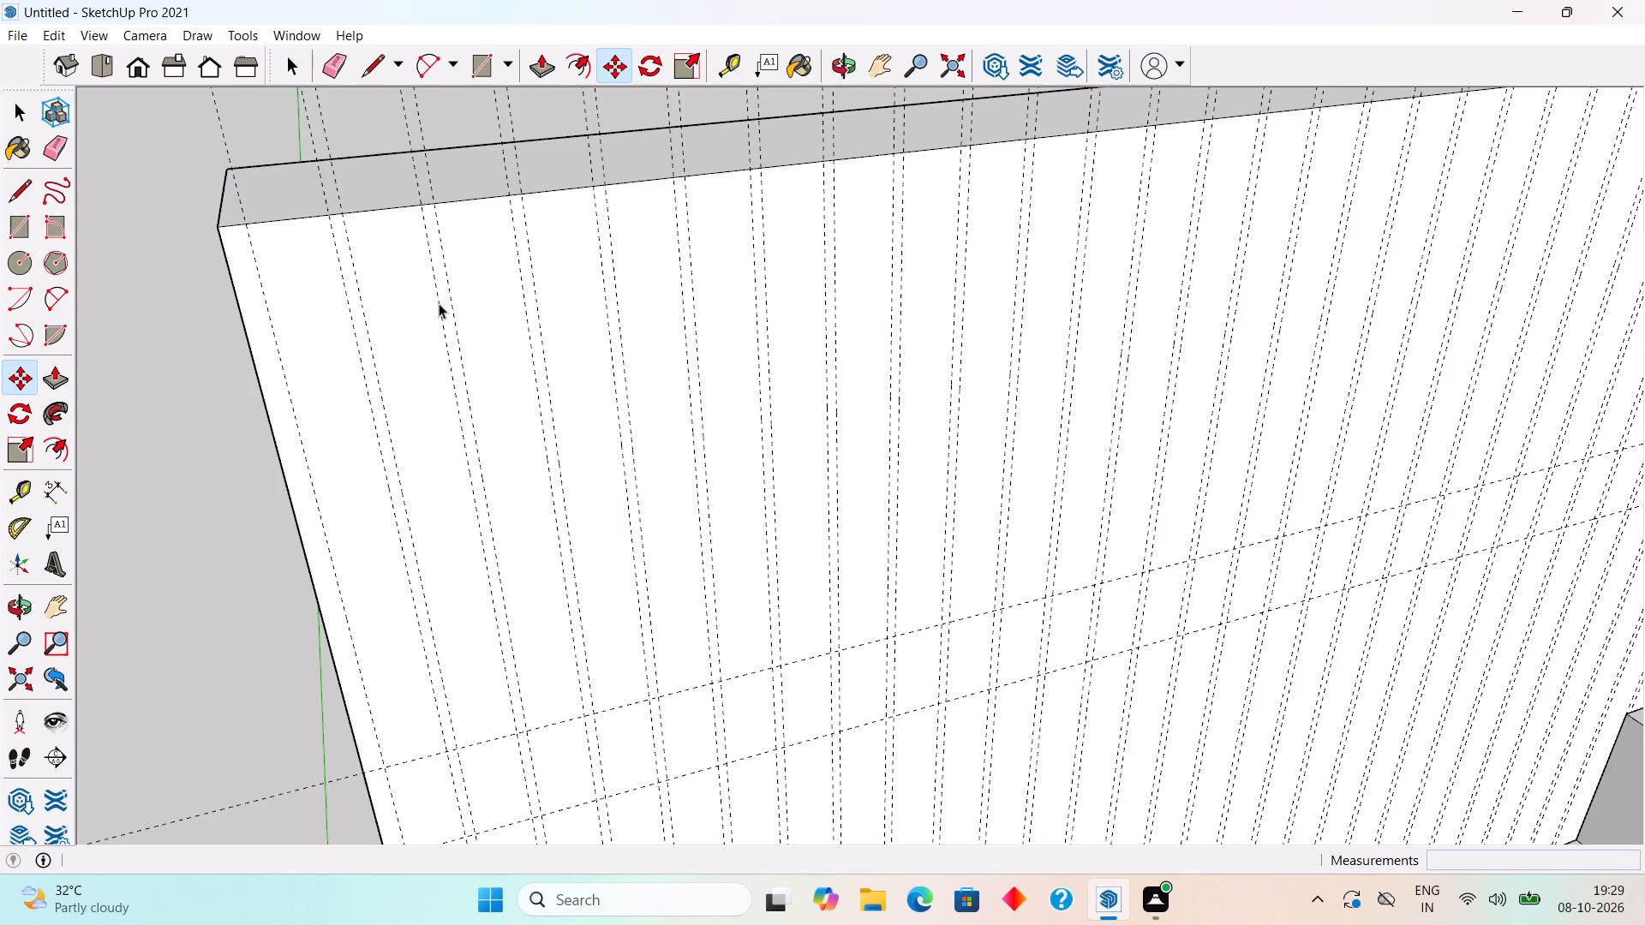
Hide the inverted-L frame group that overlaps the inner edge of the tall wall.
{"action": "scroll", "coordinate": [439, 307], "scroll_direction": "down", "scroll_amount": 17}
{"action": "scroll", "coordinate": [599, 421], "scroll_direction": "down", "scroll_amount": 3}
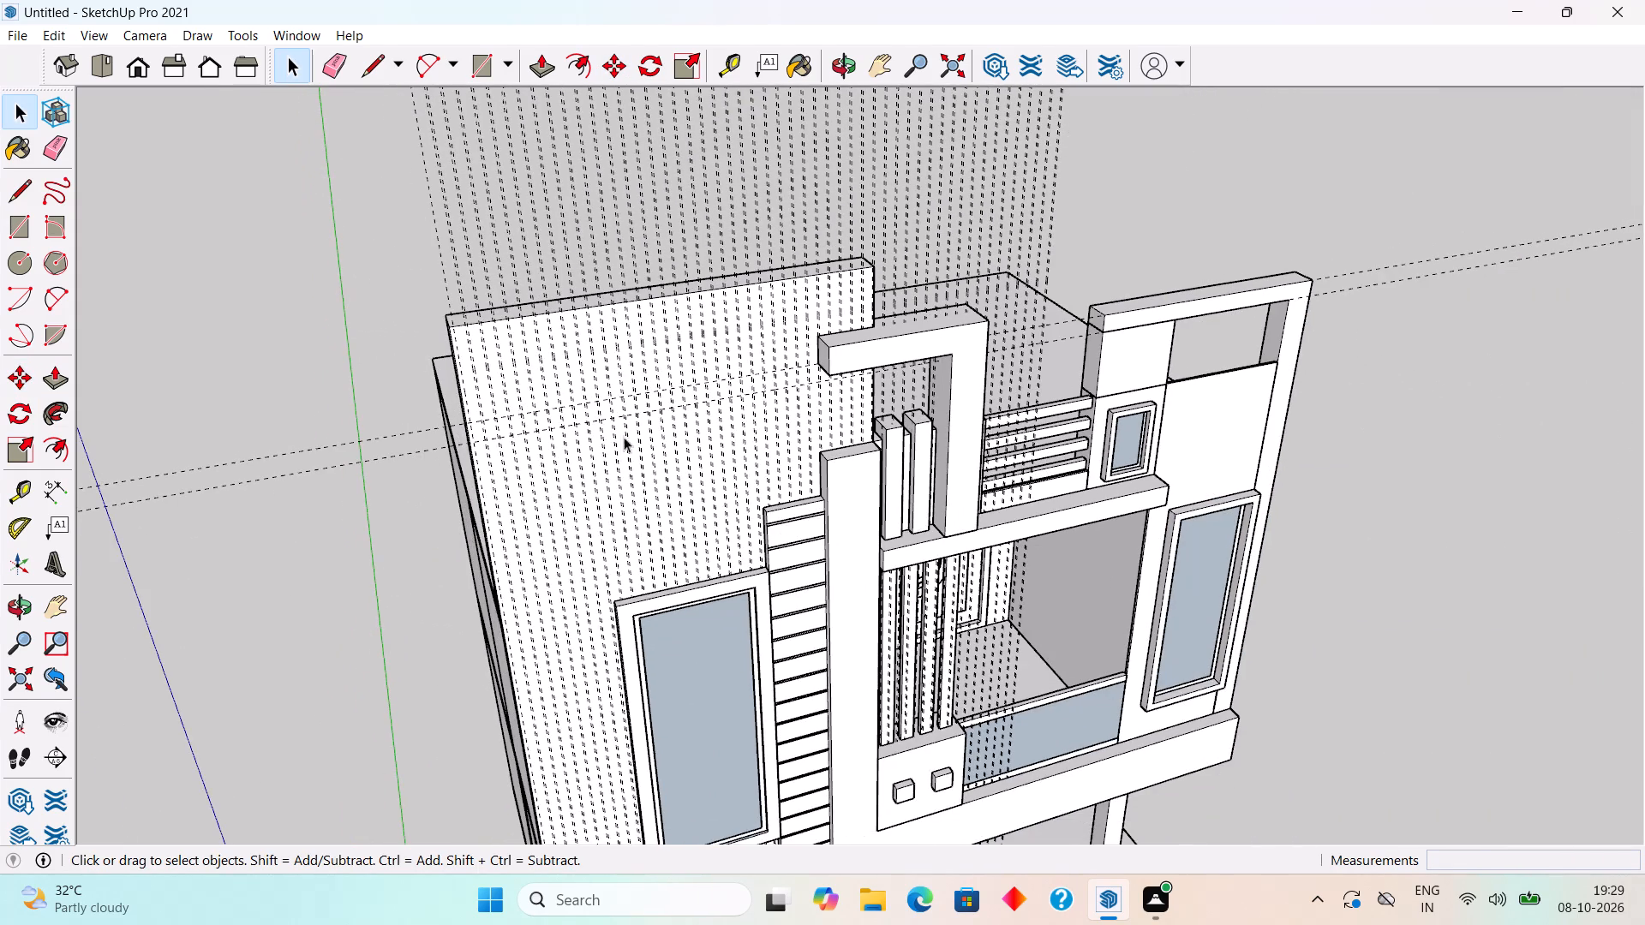
{"action": "middle_click_drag", "start_coordinate": [744, 435], "coordinate": [615, 369]}
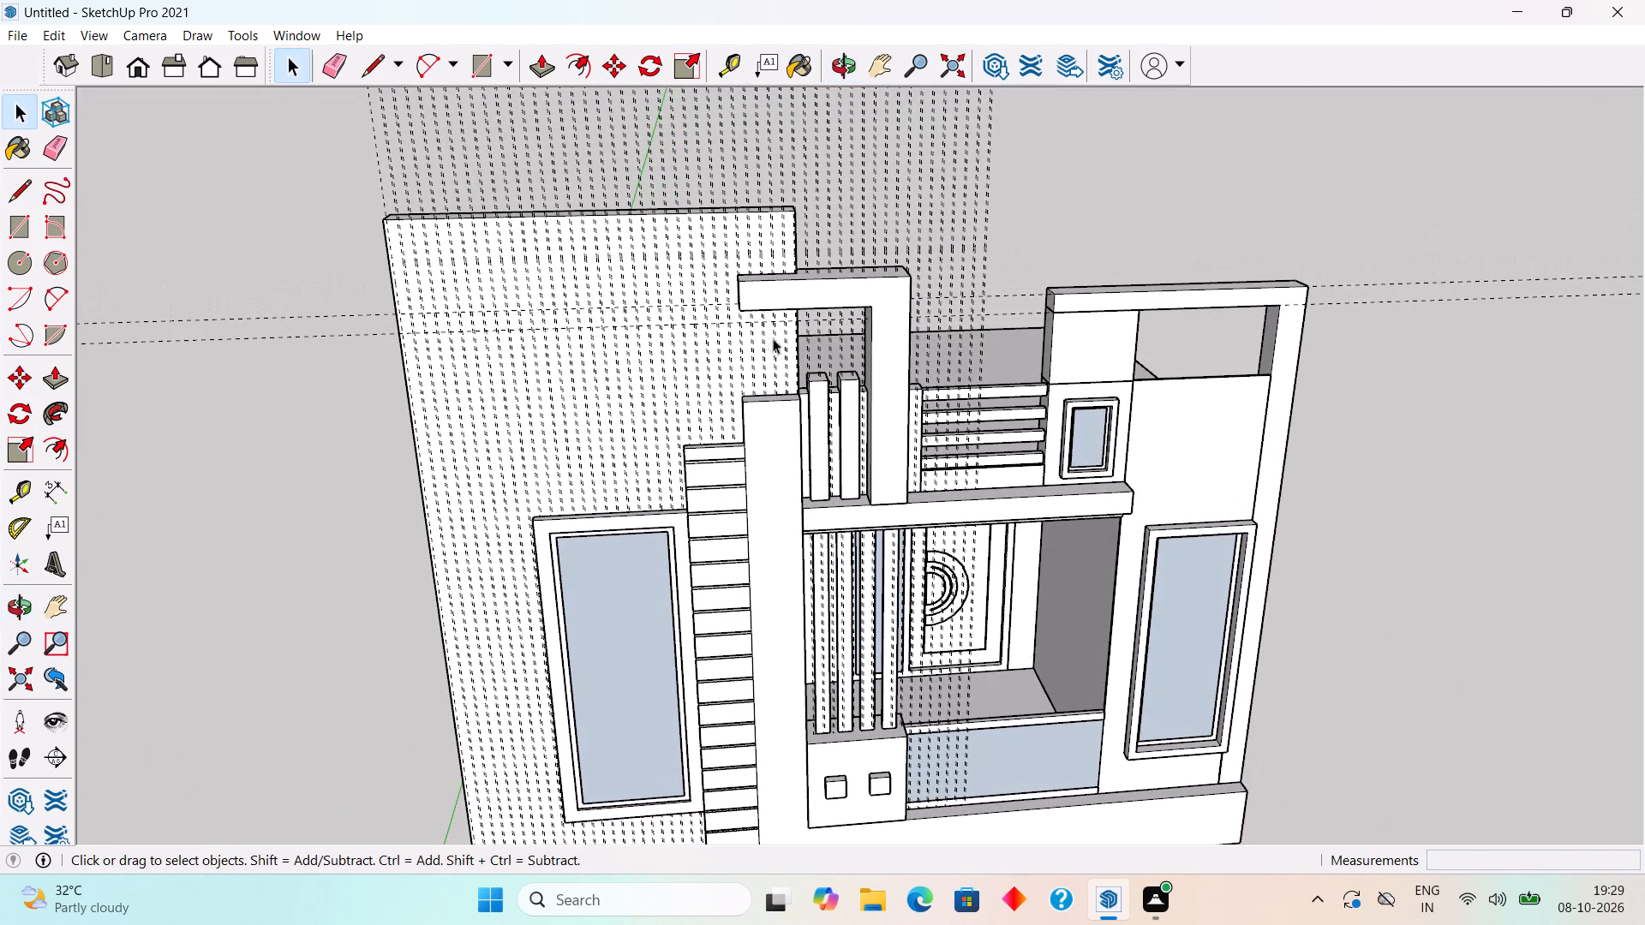
{"action": "left_click", "coordinate": [839, 295]}
{"action": "right_click", "coordinate": [839, 295]}
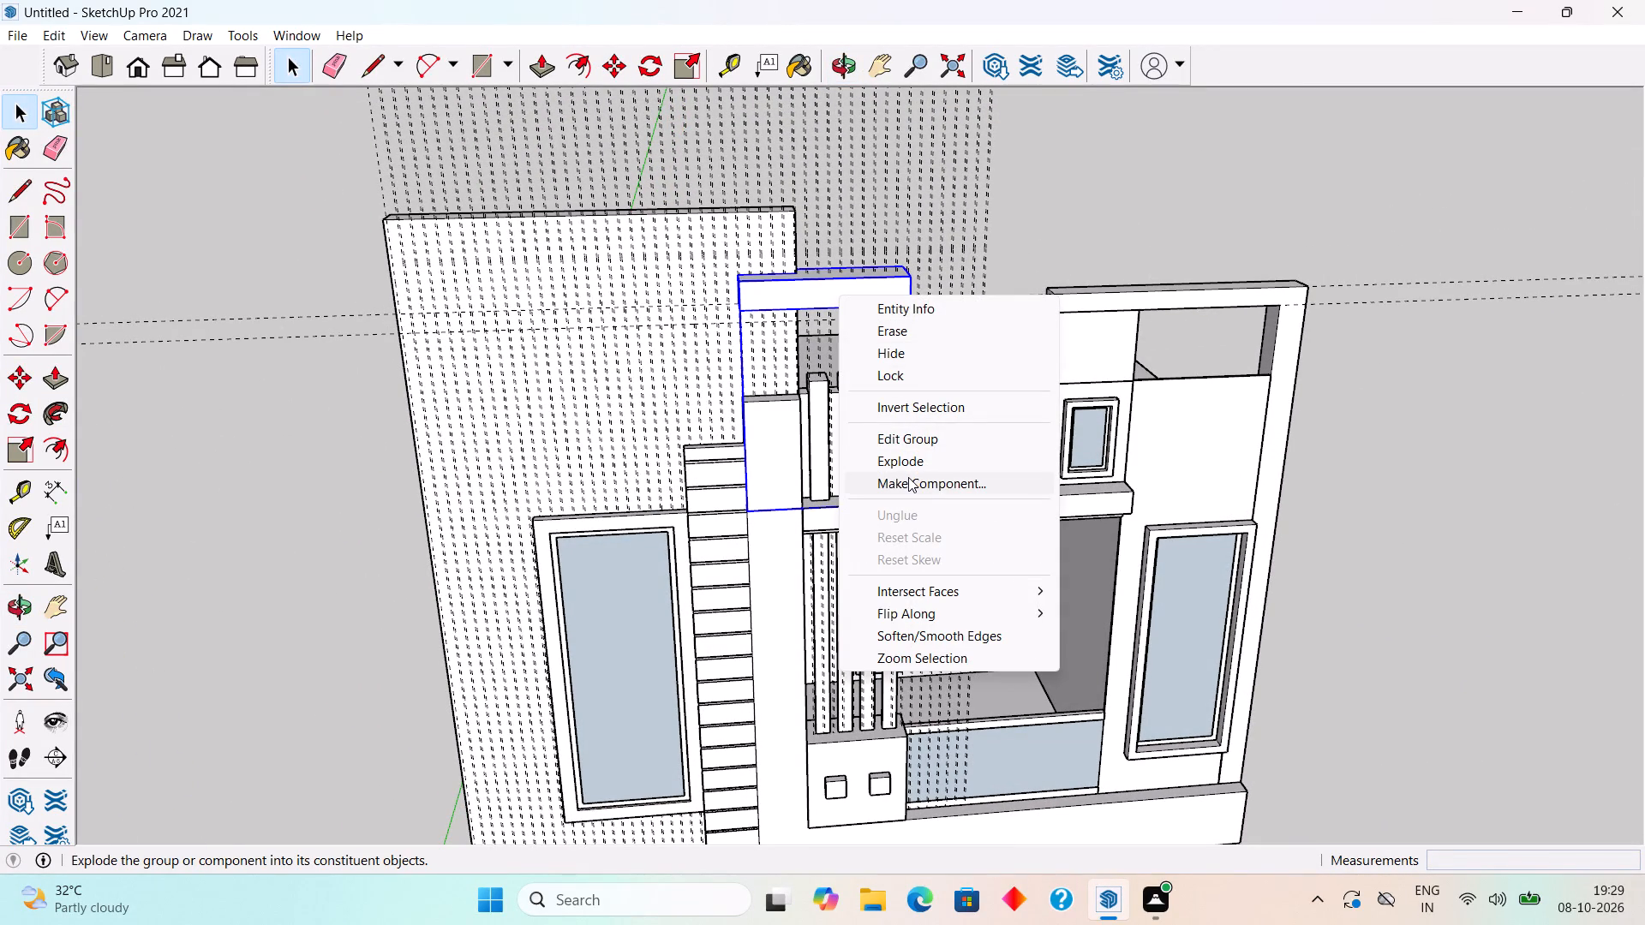
{"action": "left_click", "coordinate": [922, 355]}
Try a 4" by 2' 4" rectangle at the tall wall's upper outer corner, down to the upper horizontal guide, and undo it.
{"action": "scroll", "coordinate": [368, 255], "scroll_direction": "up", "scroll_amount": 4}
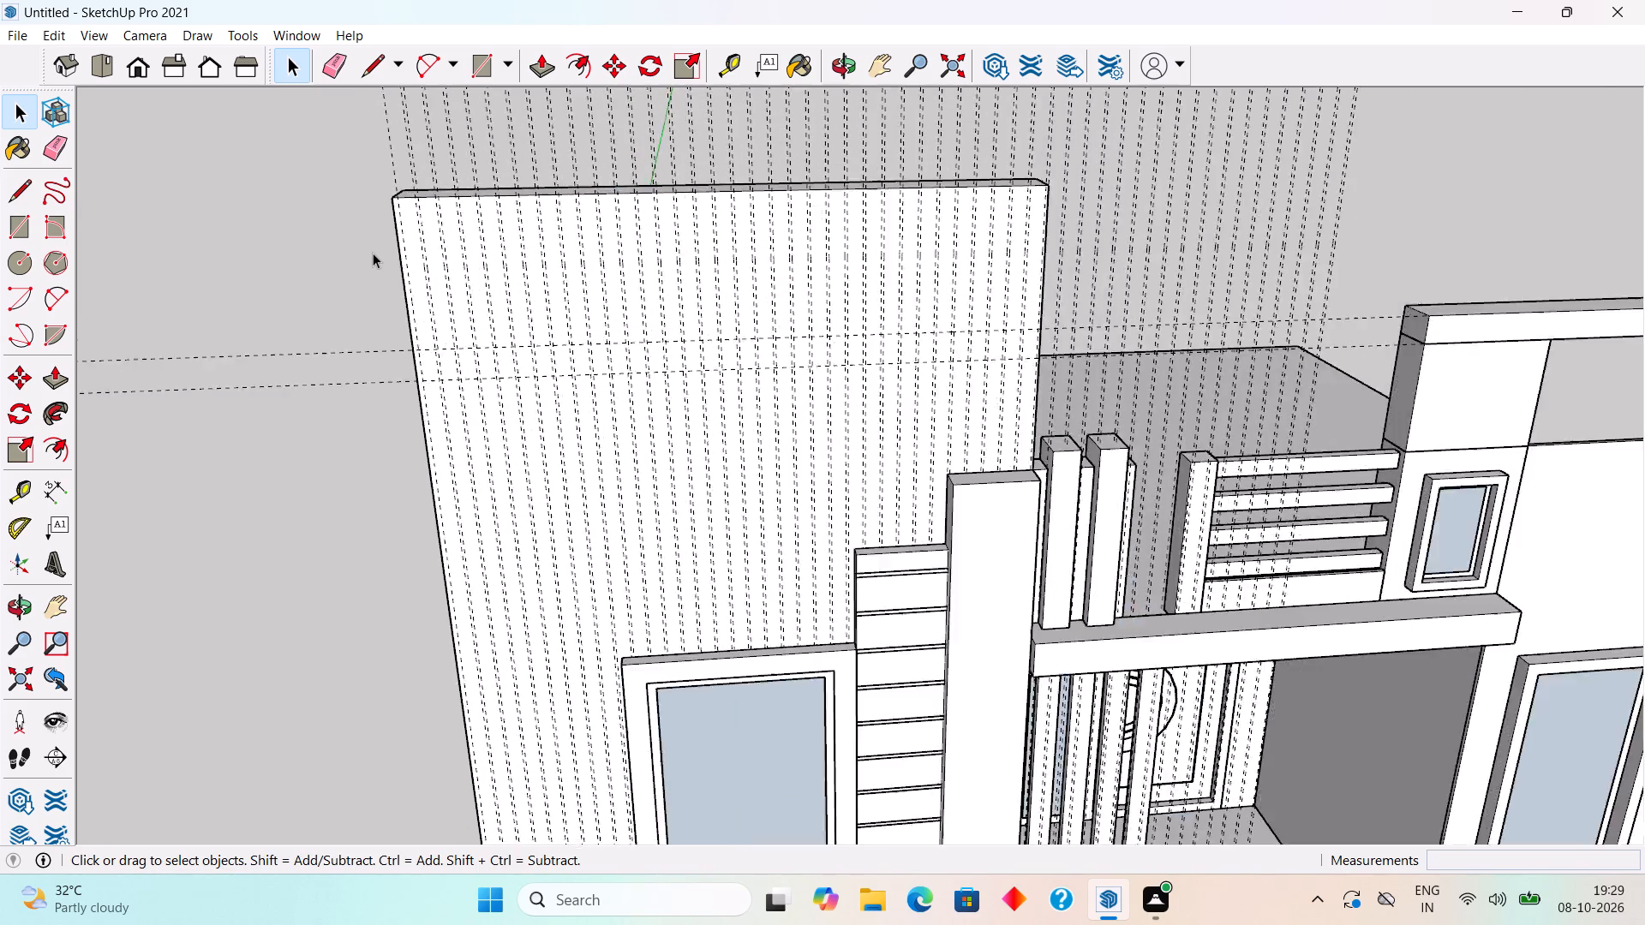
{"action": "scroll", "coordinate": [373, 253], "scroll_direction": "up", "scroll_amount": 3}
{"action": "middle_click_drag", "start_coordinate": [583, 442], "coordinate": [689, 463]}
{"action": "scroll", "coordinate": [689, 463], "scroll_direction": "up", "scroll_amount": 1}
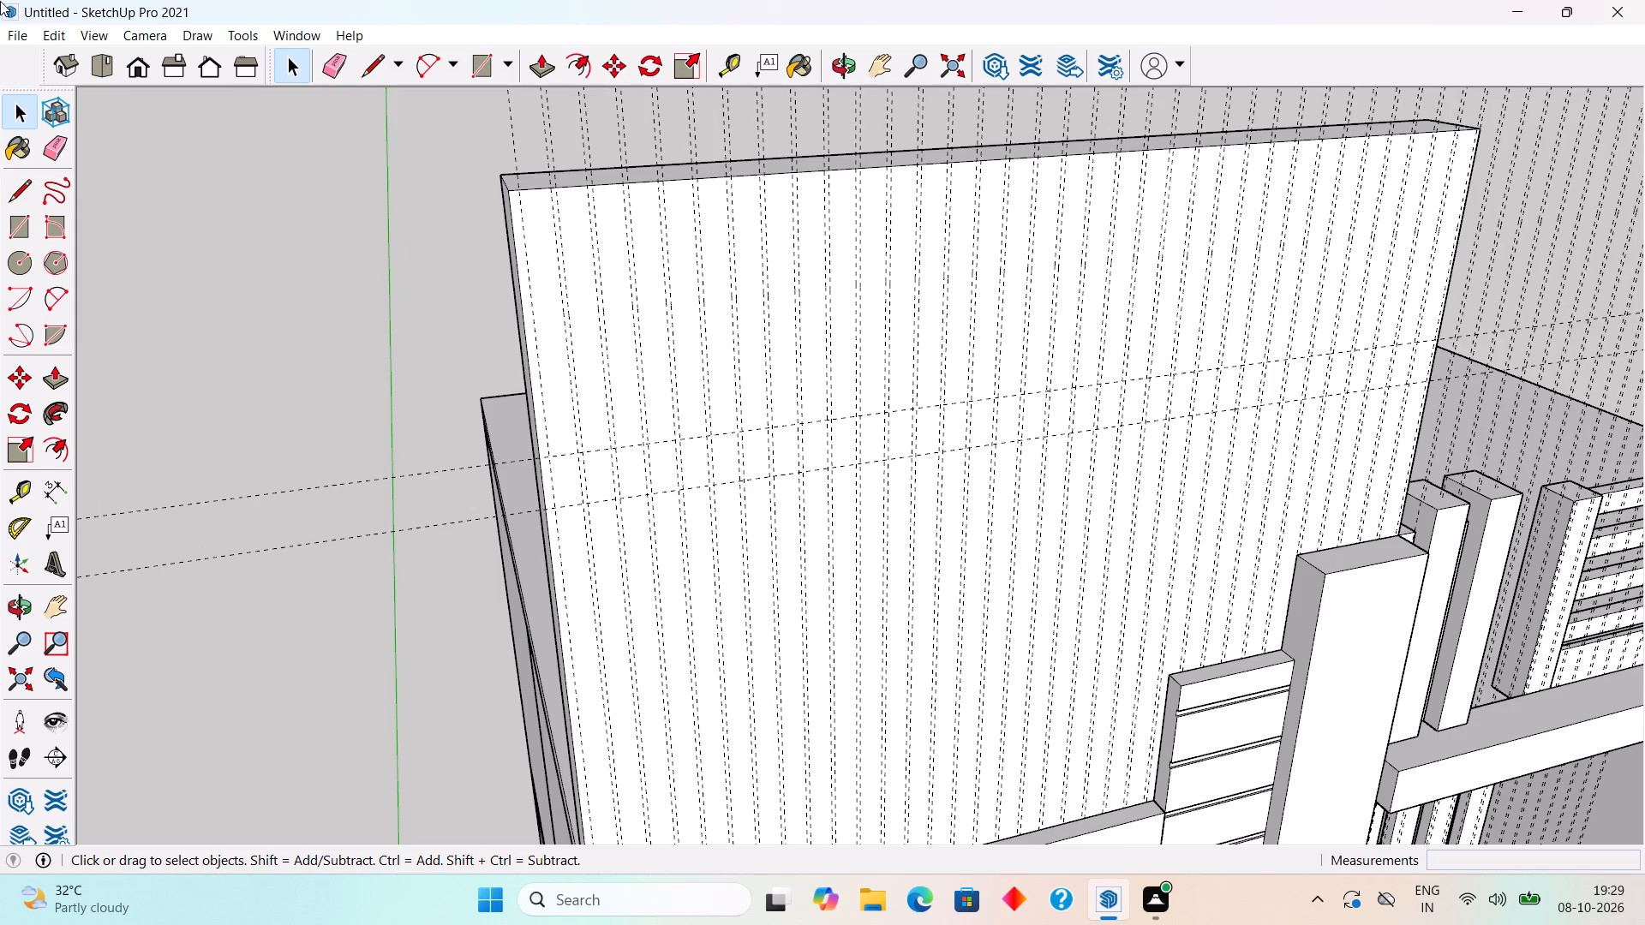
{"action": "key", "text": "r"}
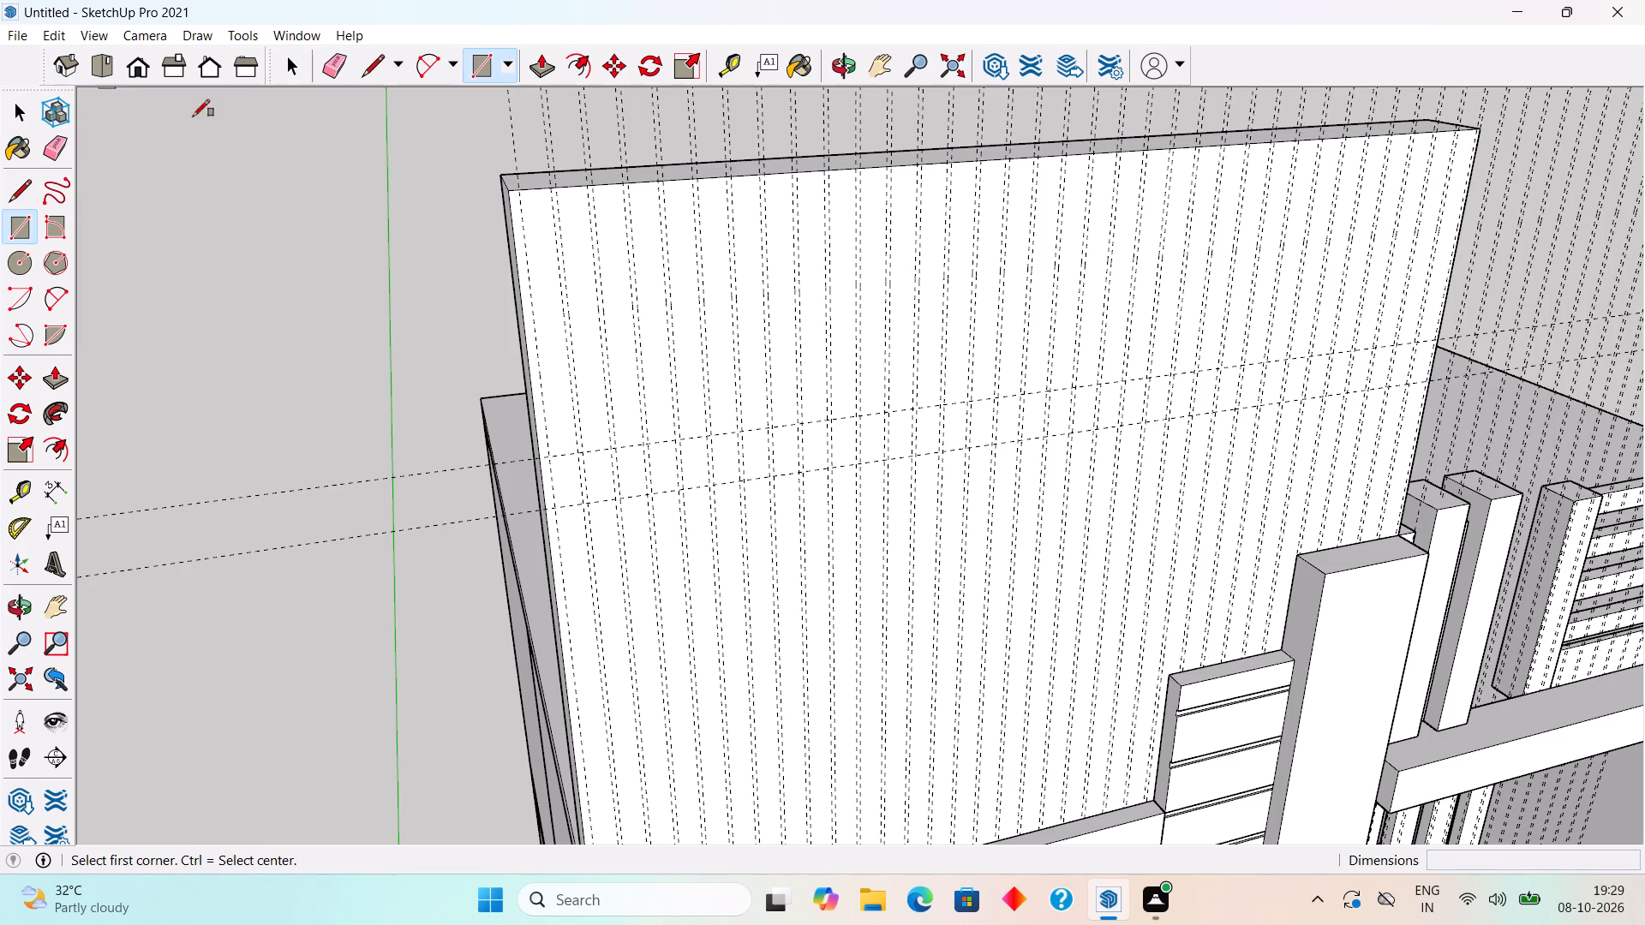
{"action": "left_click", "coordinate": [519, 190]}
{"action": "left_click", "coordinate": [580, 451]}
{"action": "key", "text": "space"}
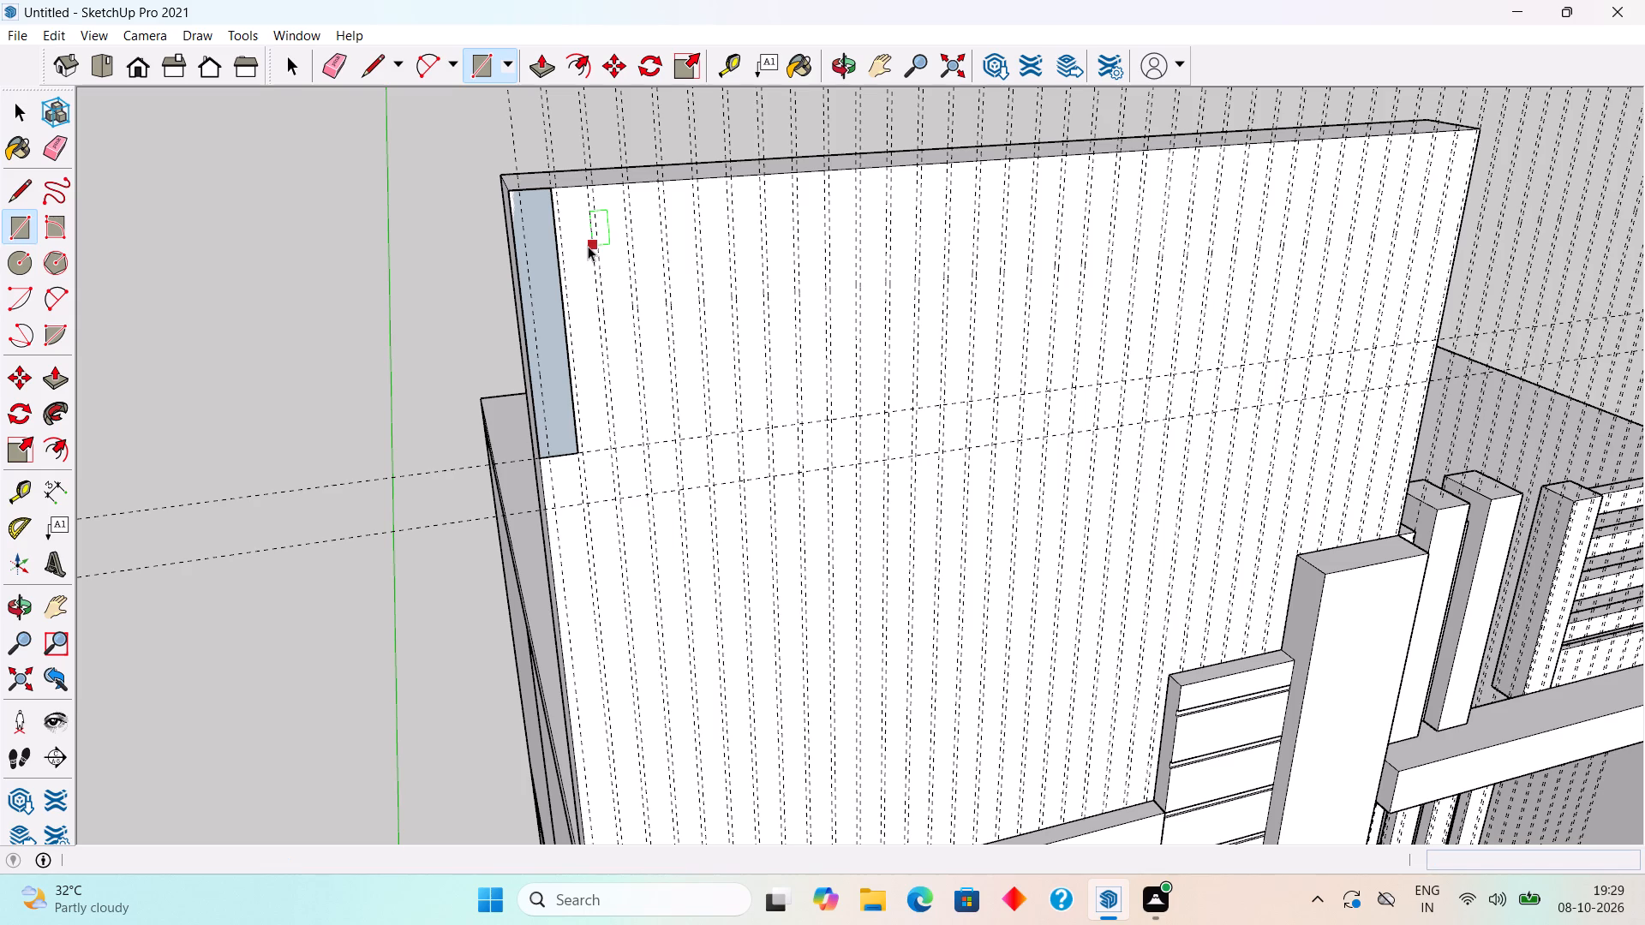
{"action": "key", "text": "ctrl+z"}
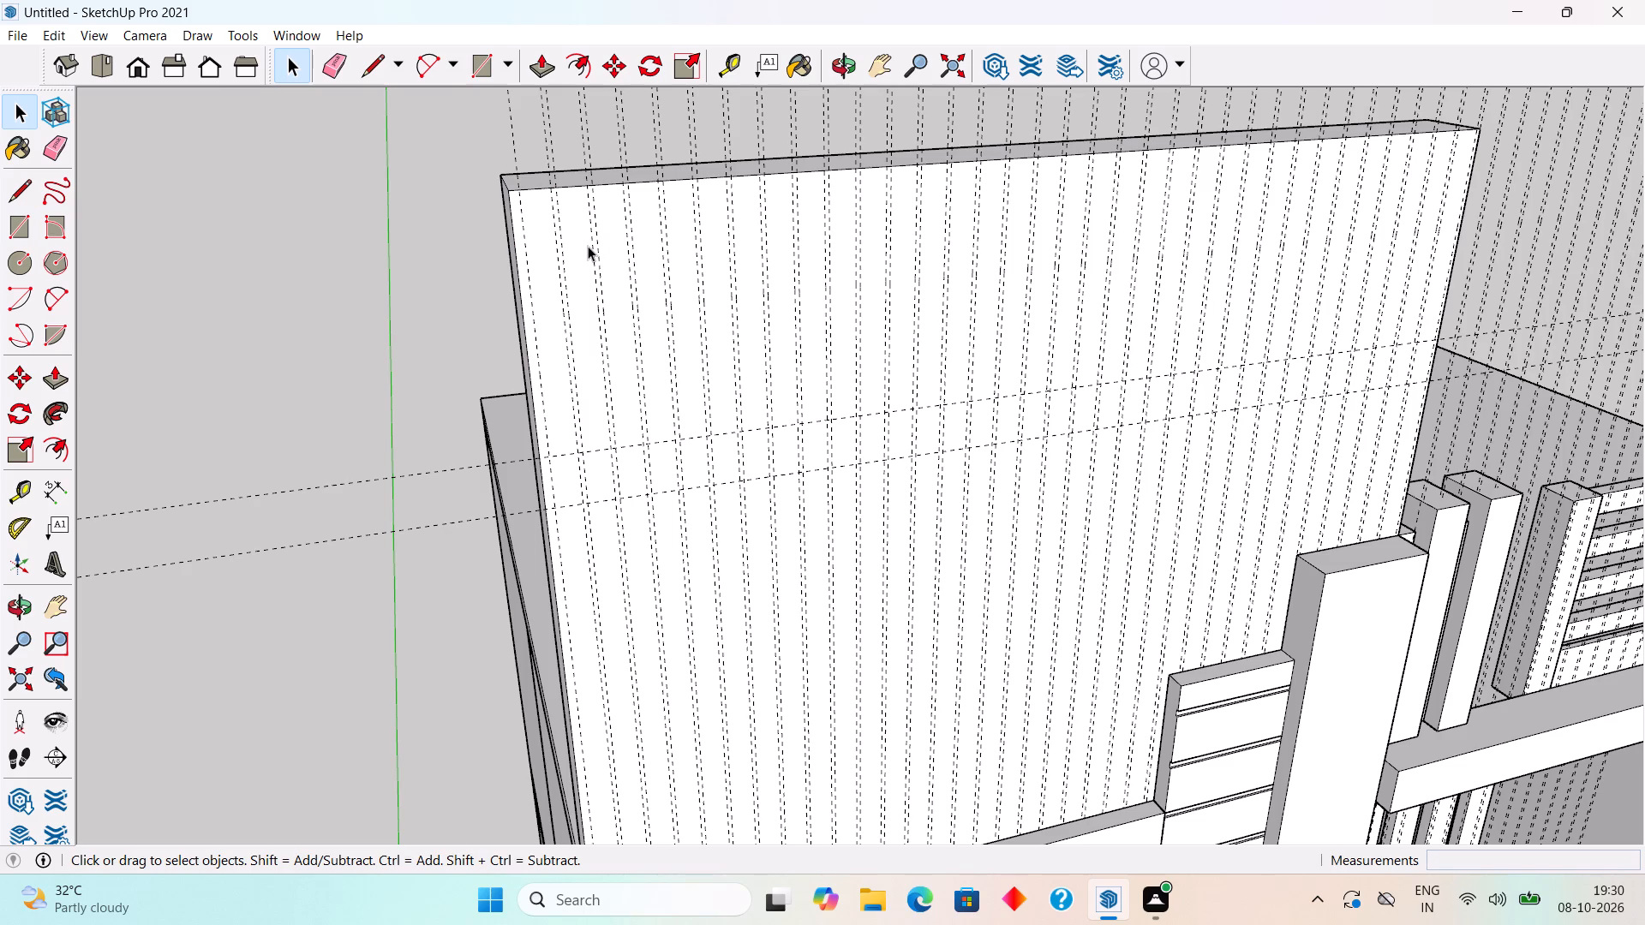
Draw a 10' by 2' 4" rectangle across the tall wall's front face, from its top outer corner to the upper horizontal guide.
{"action": "key", "text": "r"}
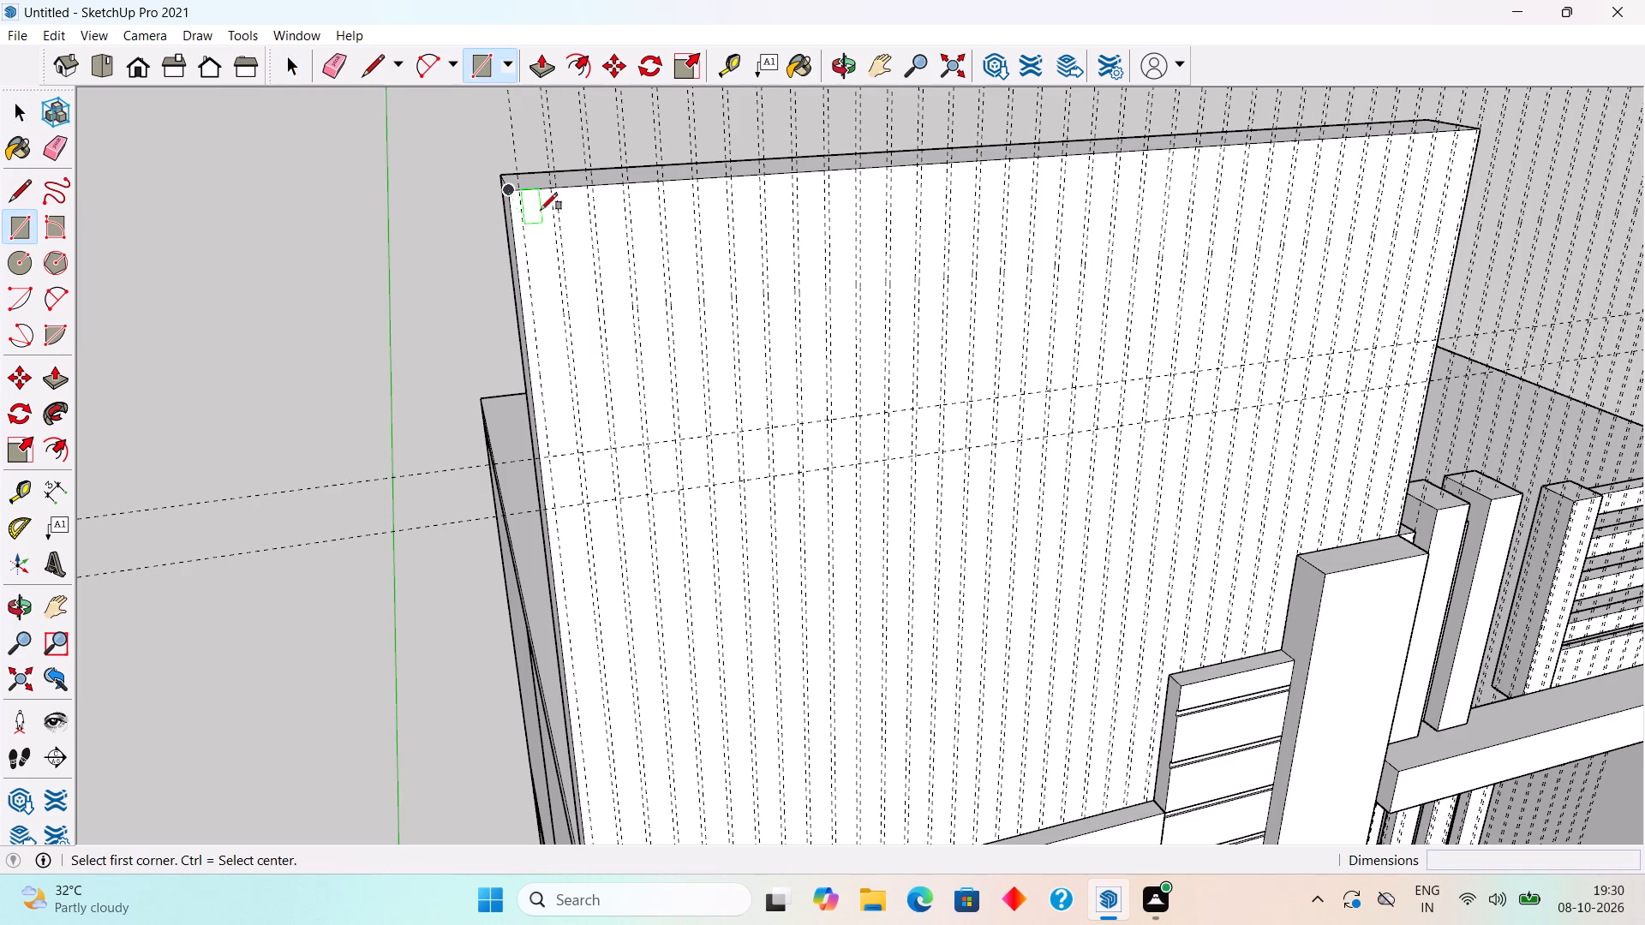
{"action": "left_click", "coordinate": [513, 191]}
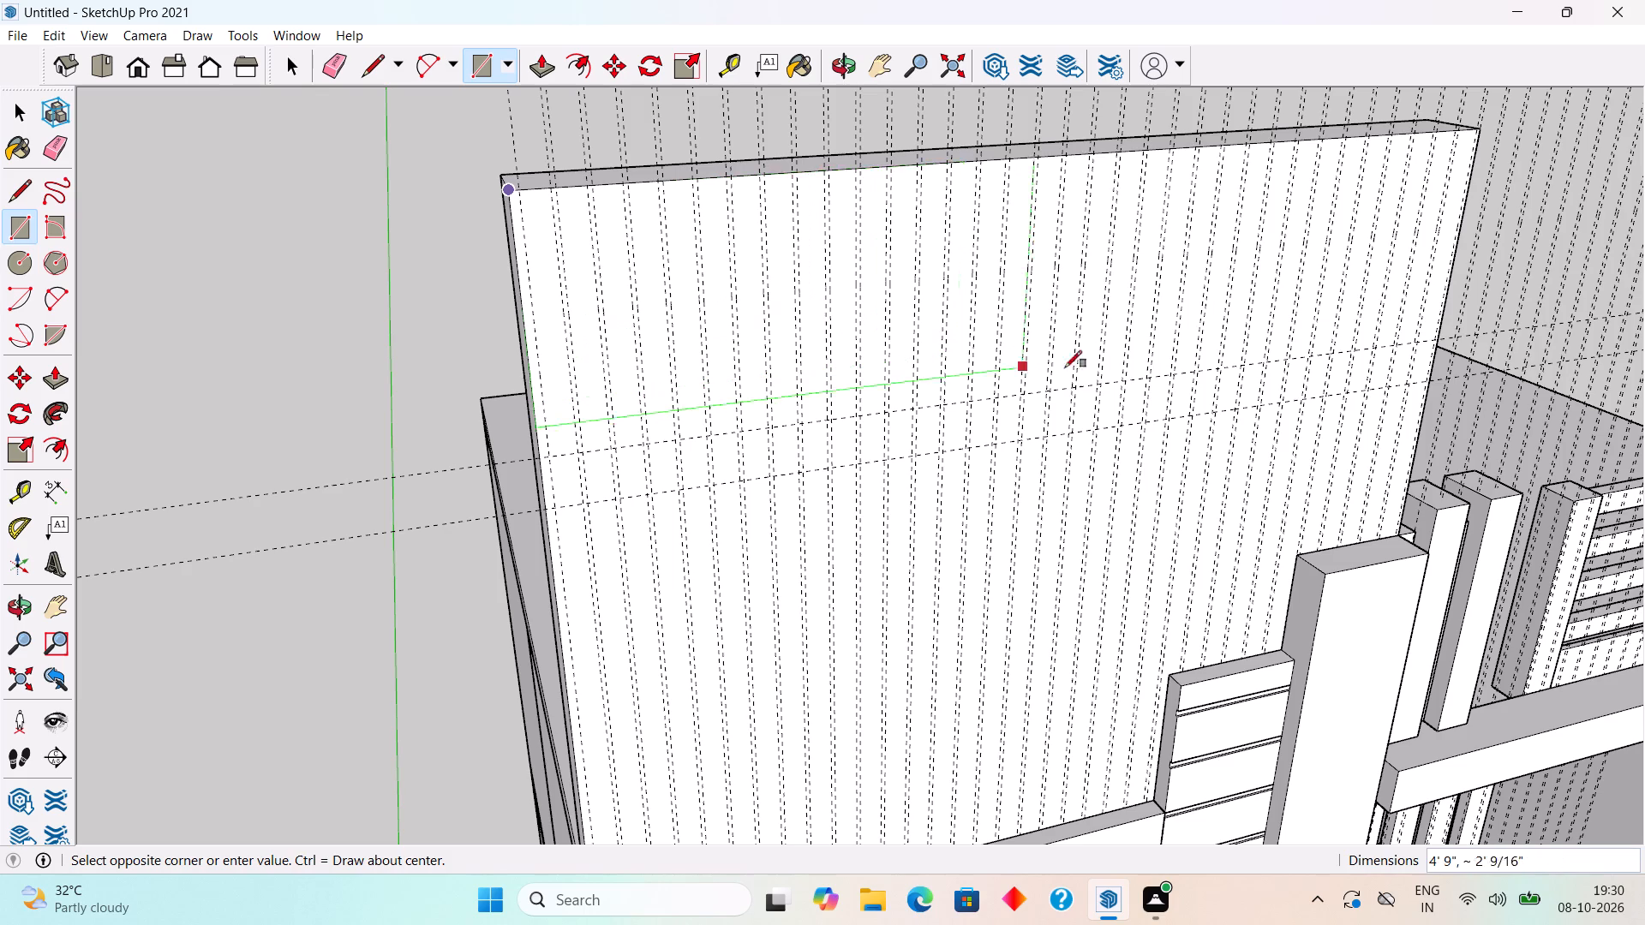
{"action": "left_click", "coordinate": [1437, 341]}
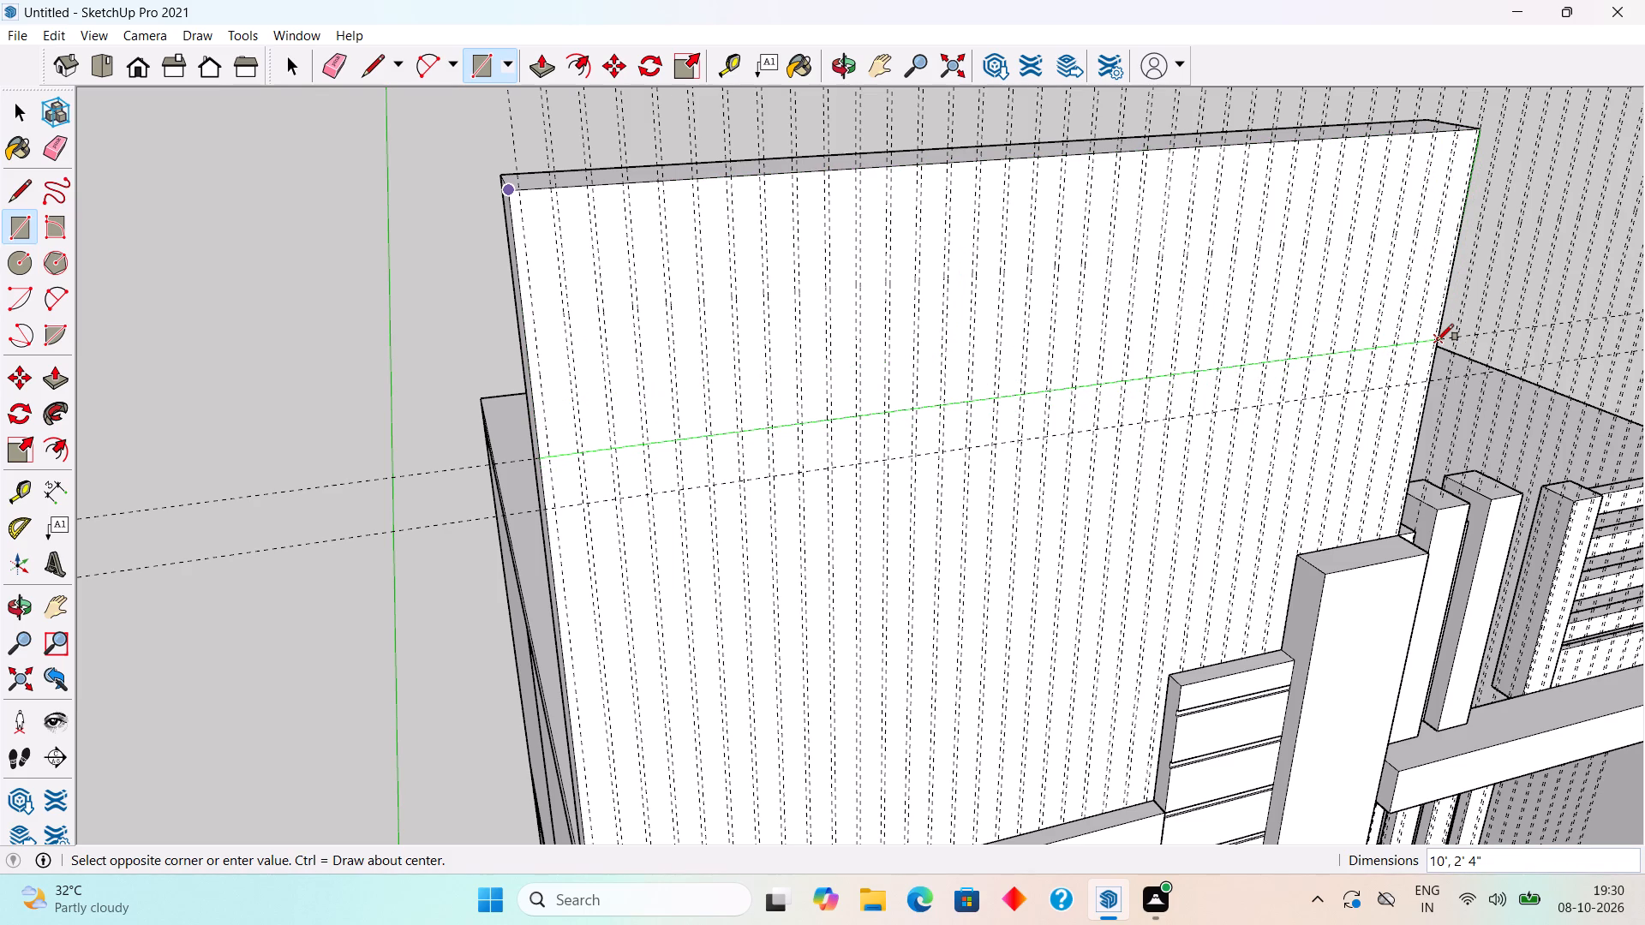
{"action": "key", "text": "space"}
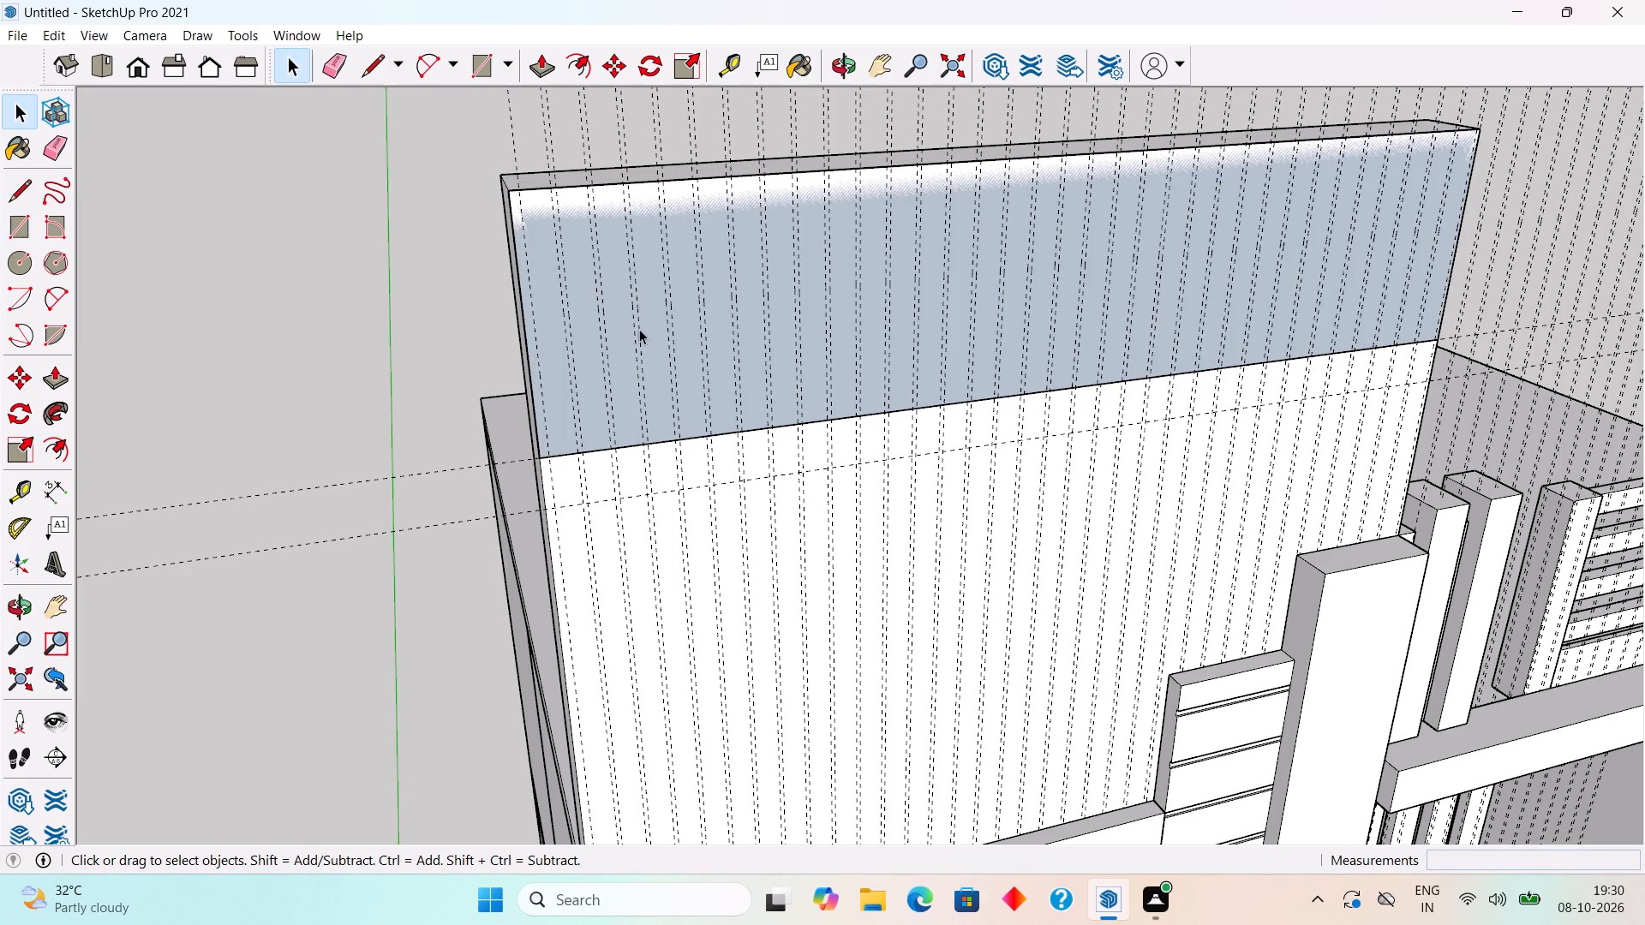
Push/Pull the 10' by 2' 4" rectangle at the top of the tall wall outward by 1".
{"action": "middle_click_drag", "start_coordinate": [527, 228], "coordinate": [715, 343]}
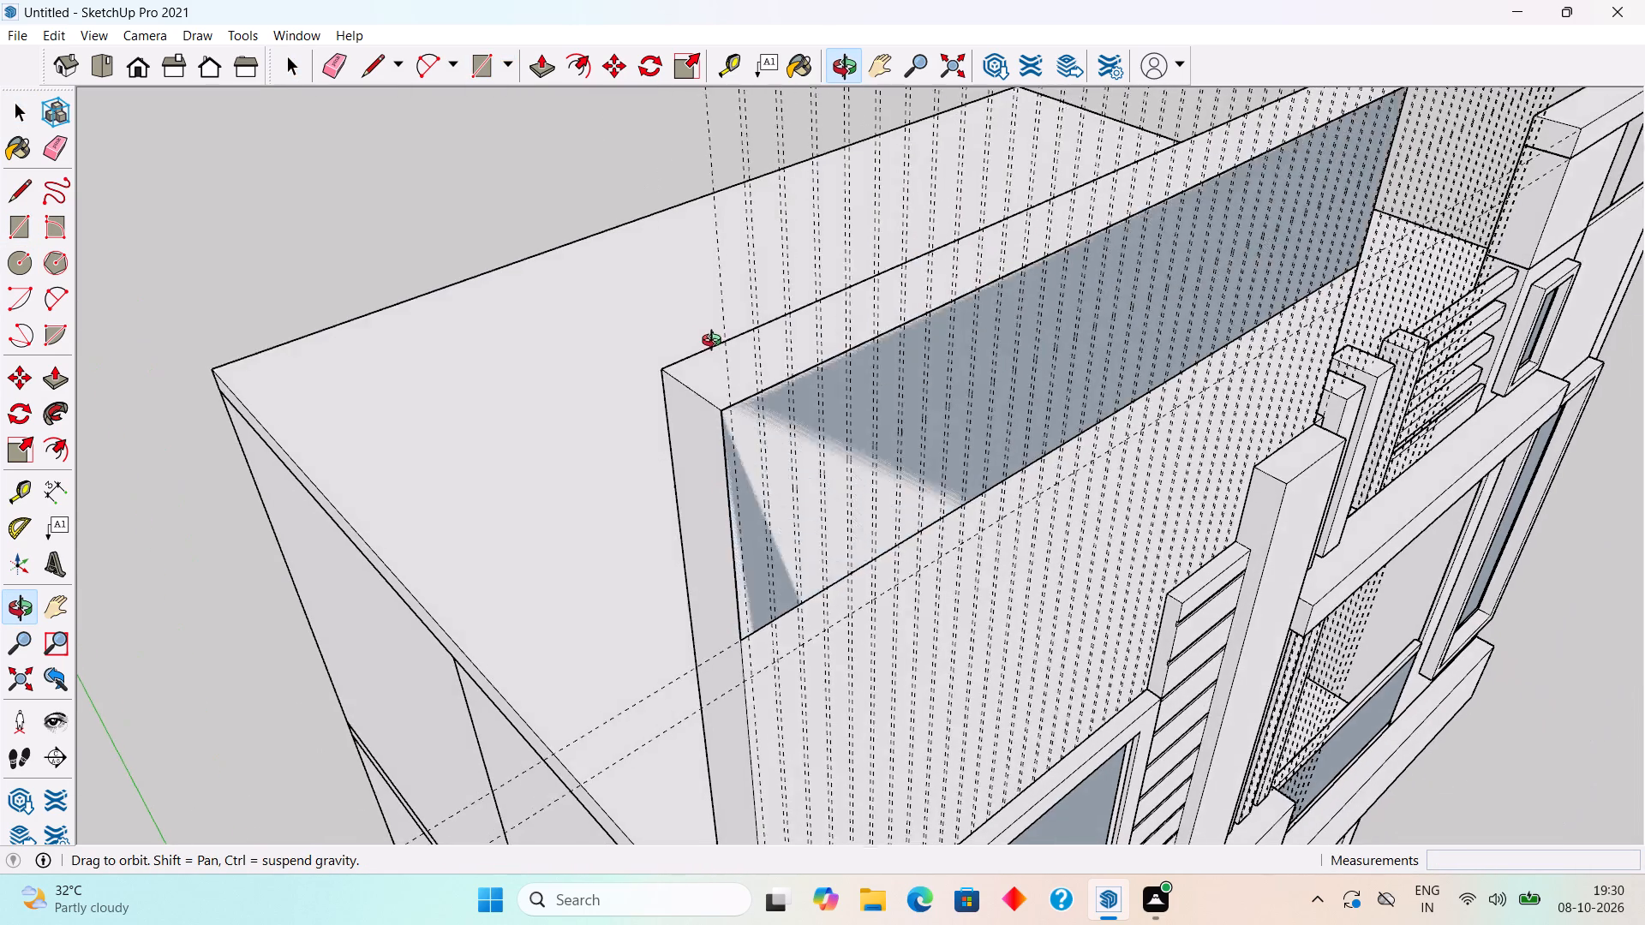
{"action": "middle_click_drag", "start_coordinate": [715, 343], "coordinate": [723, 360]}
{"action": "scroll", "coordinate": [751, 487], "scroll_direction": "up", "scroll_amount": 4}
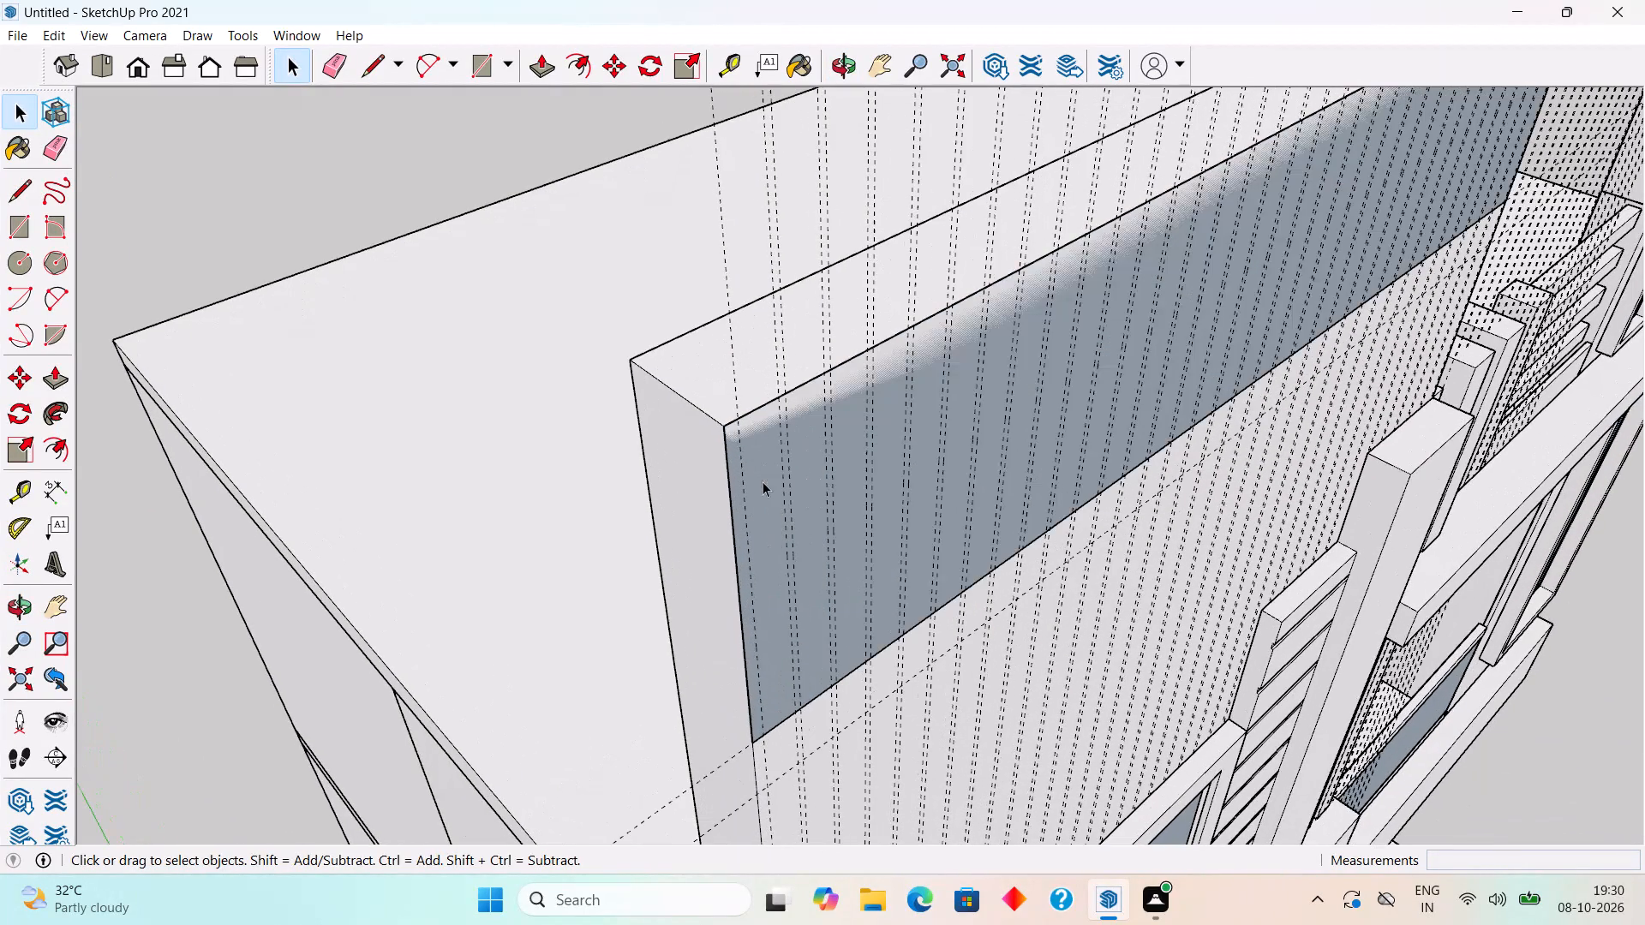
{"action": "key", "text": "p"}
{"action": "left_click", "coordinate": [766, 480]}
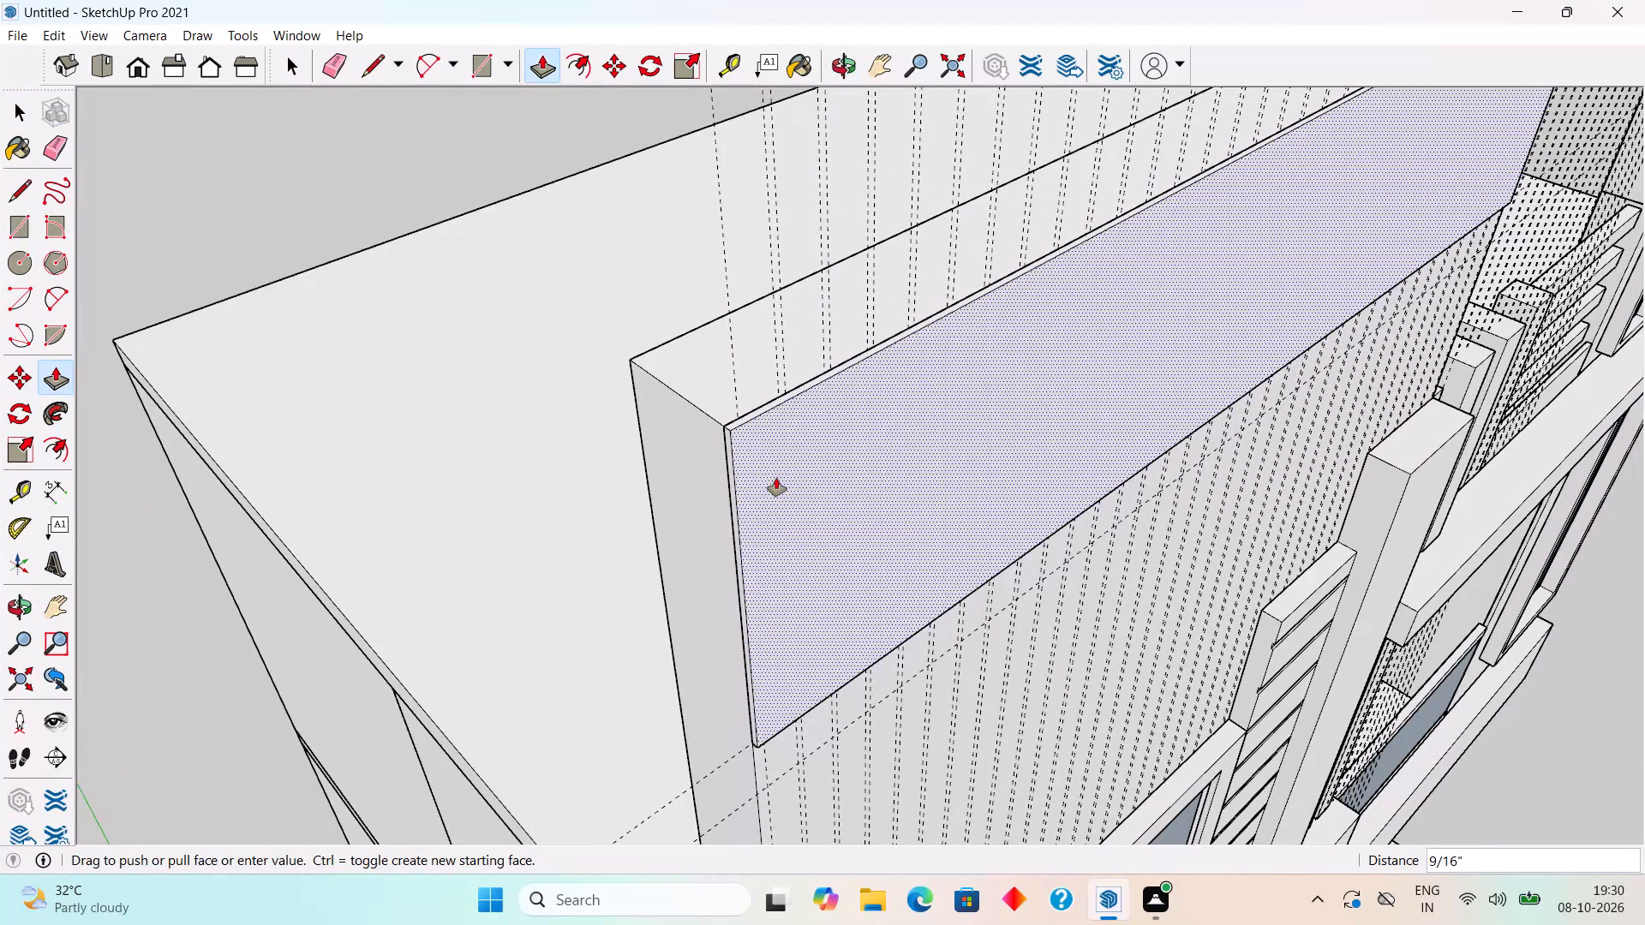
{"action": "type", "text": "1\""}
{"action": "key", "text": "Return"}
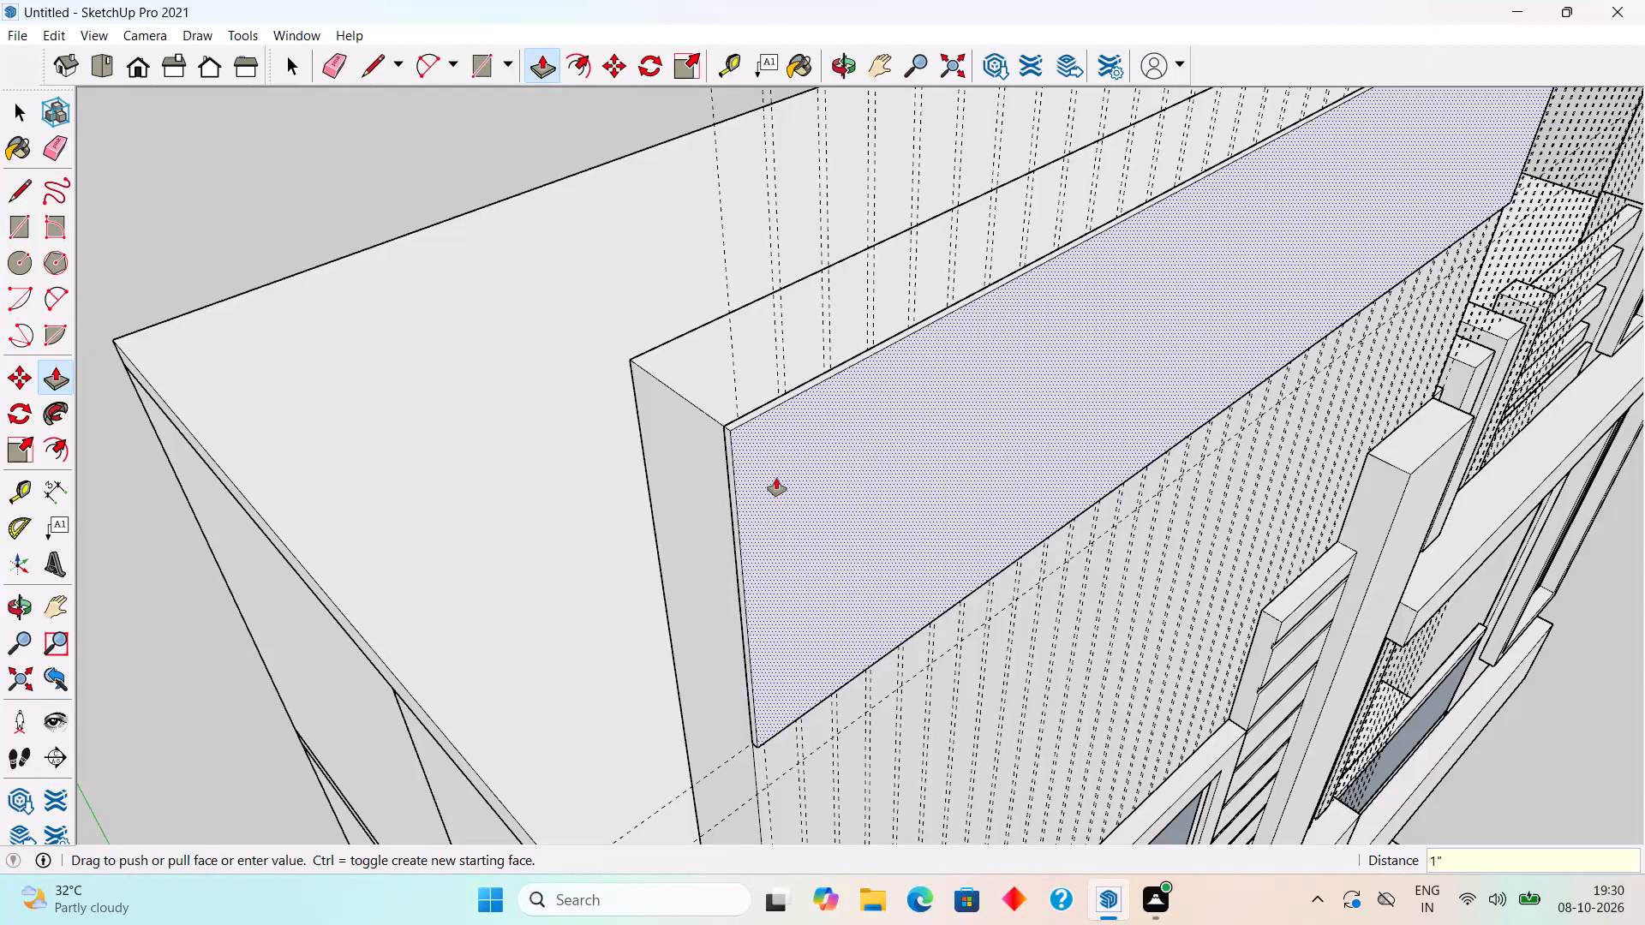
Delete the vertical guides that run past the tall wall's inner edge, over the balcony and roof area.
{"action": "scroll", "coordinate": [776, 478], "scroll_direction": "down", "scroll_amount": 12}
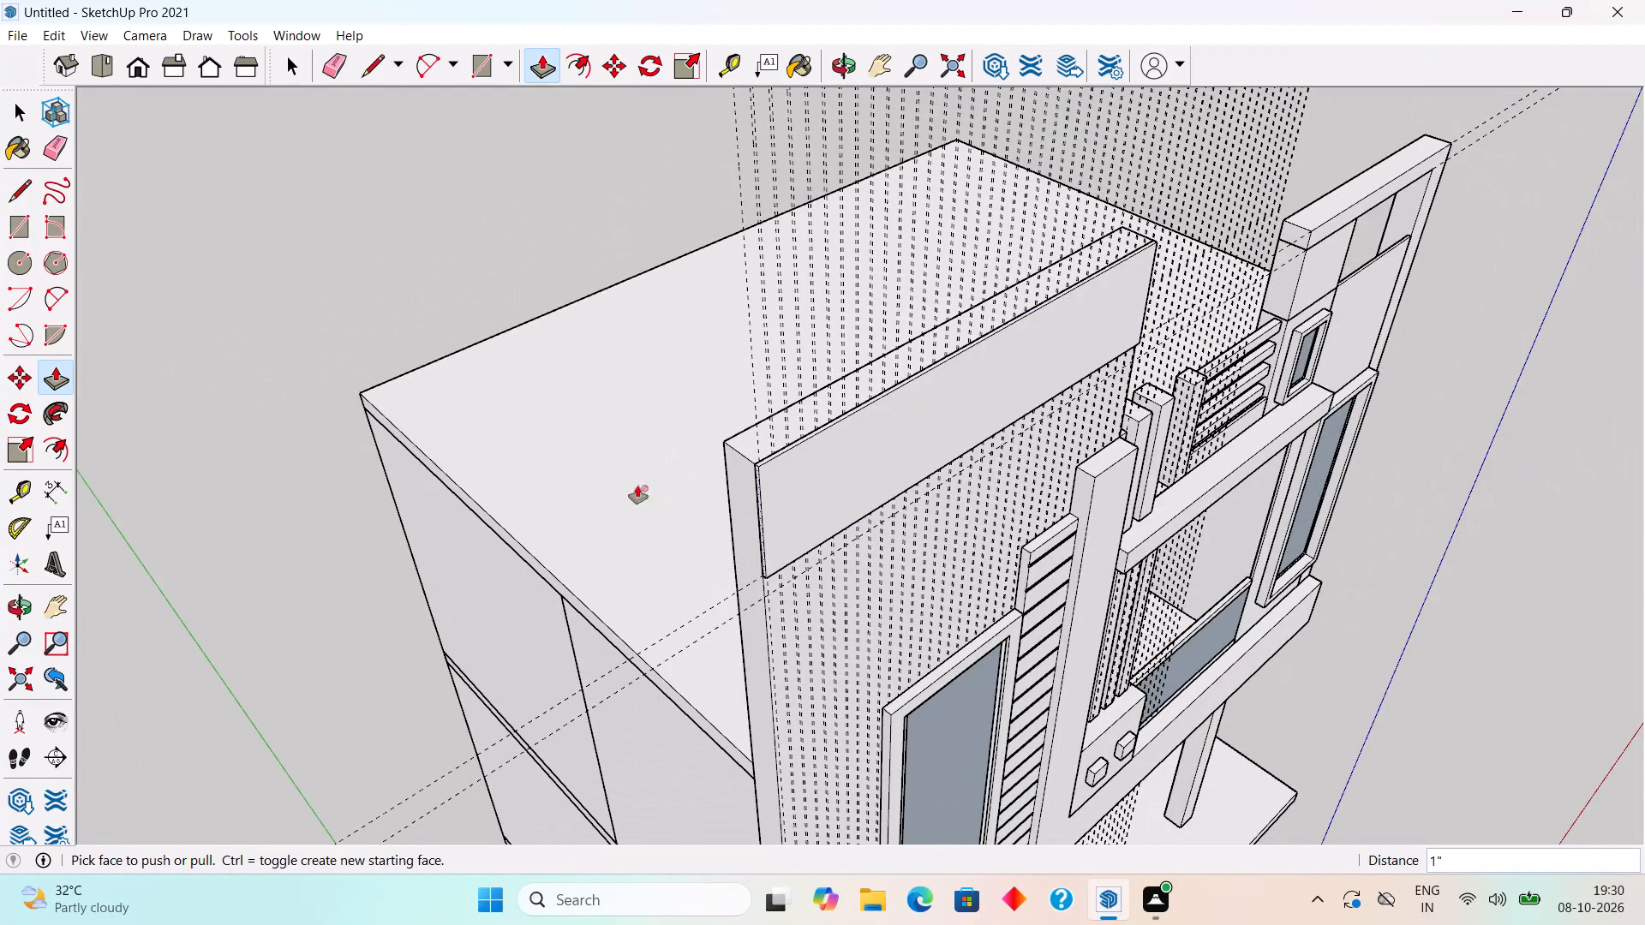
{"action": "scroll", "coordinate": [604, 486], "scroll_direction": "down", "scroll_amount": 3}
{"action": "middle_click_drag", "start_coordinate": [1007, 475], "coordinate": [712, 425]}
{"action": "scroll", "coordinate": [712, 425], "scroll_direction": "down", "scroll_amount": 3}
{"action": "key", "text": "space"}
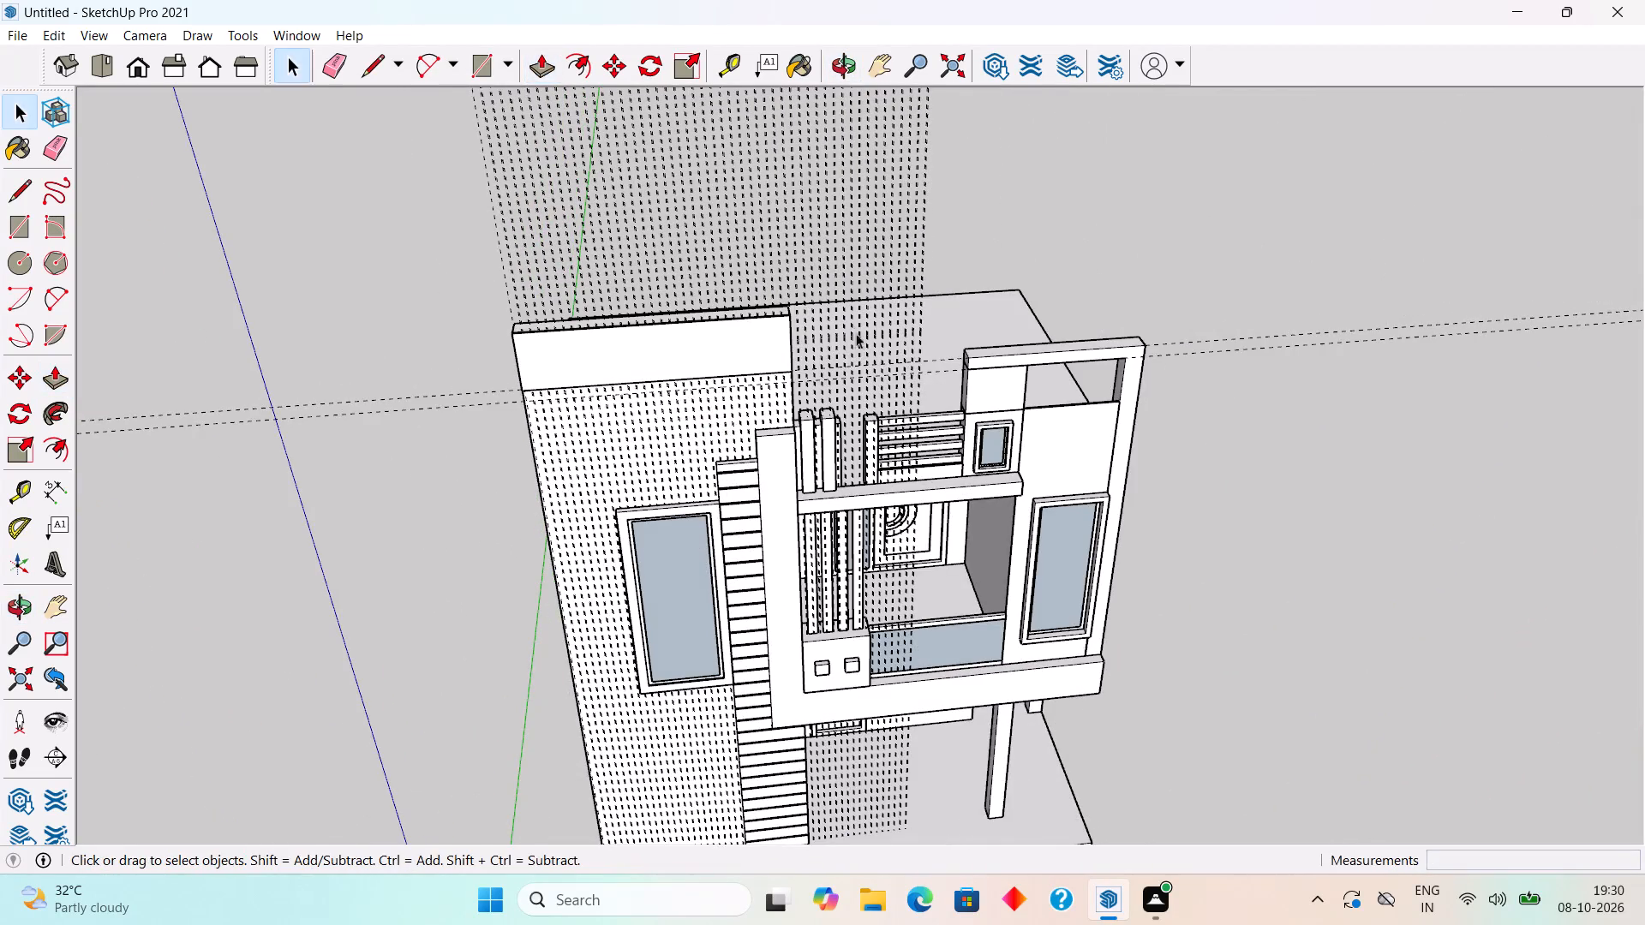
{"action": "scroll", "coordinate": [850, 325], "scroll_direction": "up", "scroll_amount": 8}
{"action": "scroll", "coordinate": [845, 200], "scroll_direction": "down", "scroll_amount": 3}
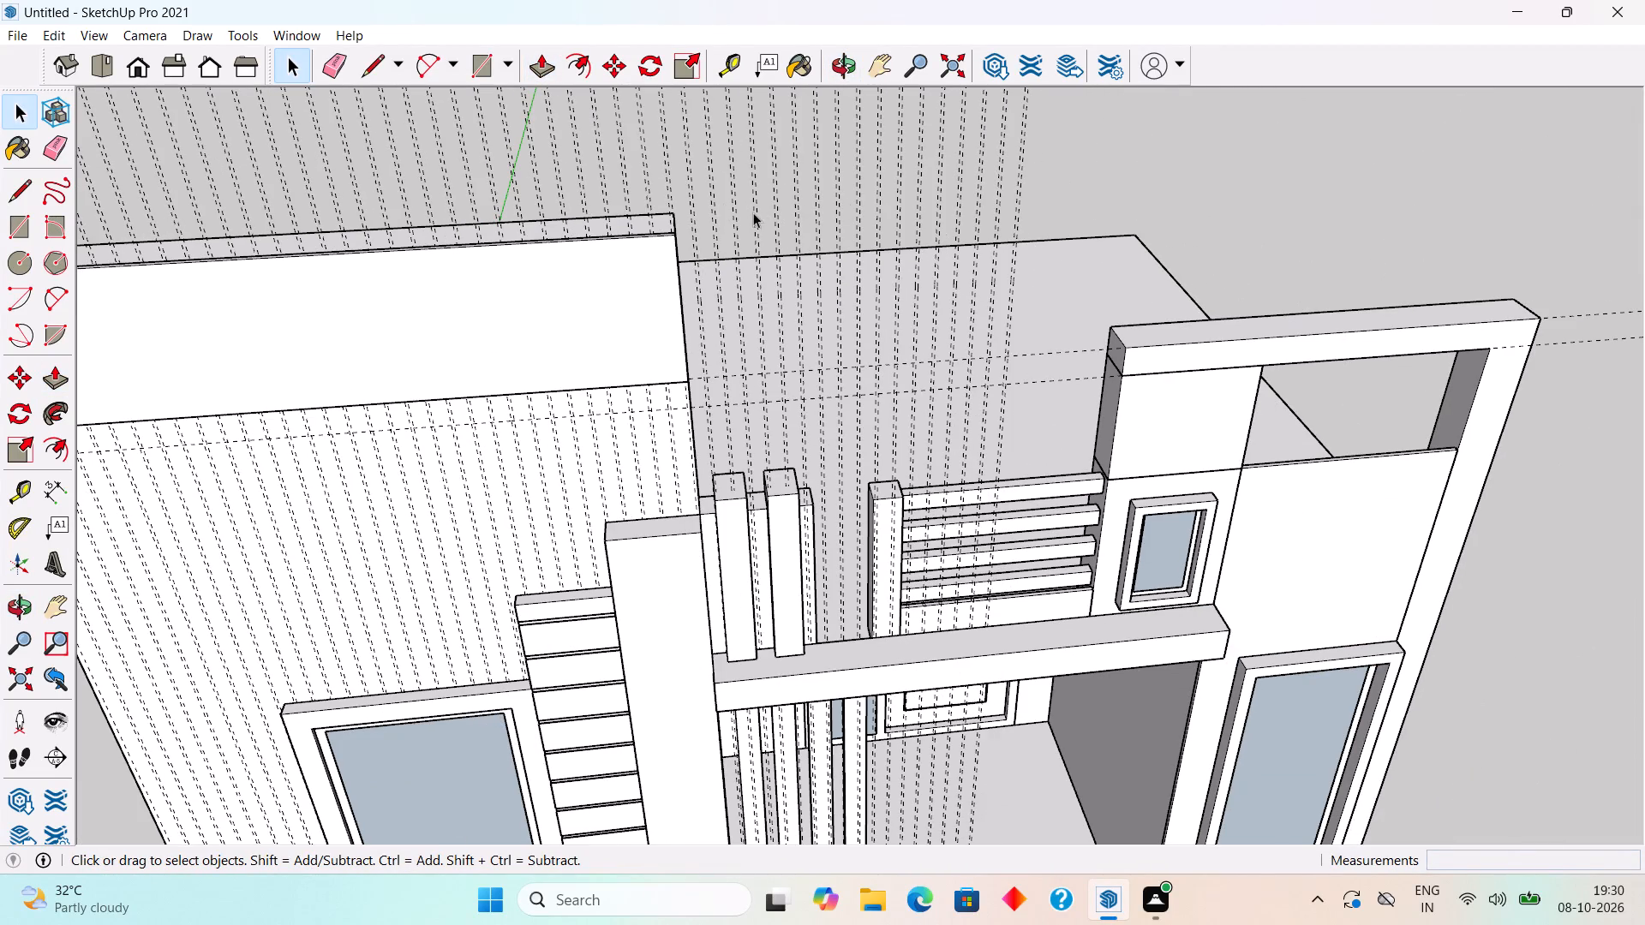
{"action": "left_click_drag", "start_coordinate": [676, 174], "coordinate": [693, 185]}
{"action": "left_click_drag", "start_coordinate": [693, 185], "coordinate": [1025, 190]}
{"action": "left_click_drag", "start_coordinate": [1025, 190], "coordinate": [752, 185]}
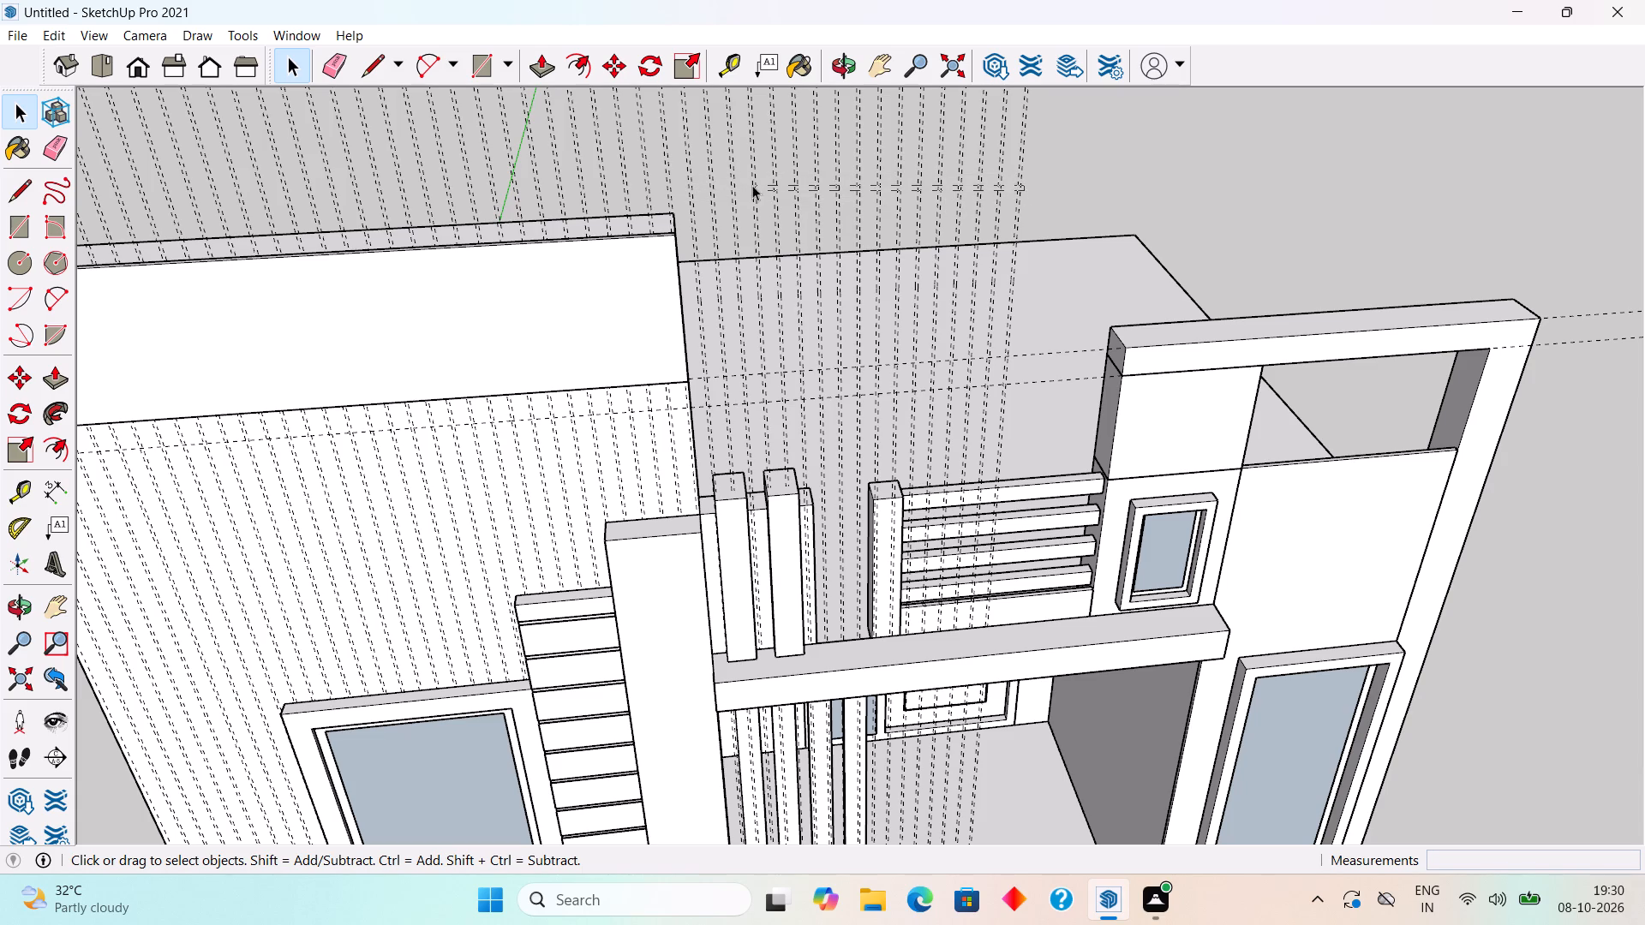
{"action": "left_click_drag", "start_coordinate": [752, 185], "coordinate": [679, 198]}
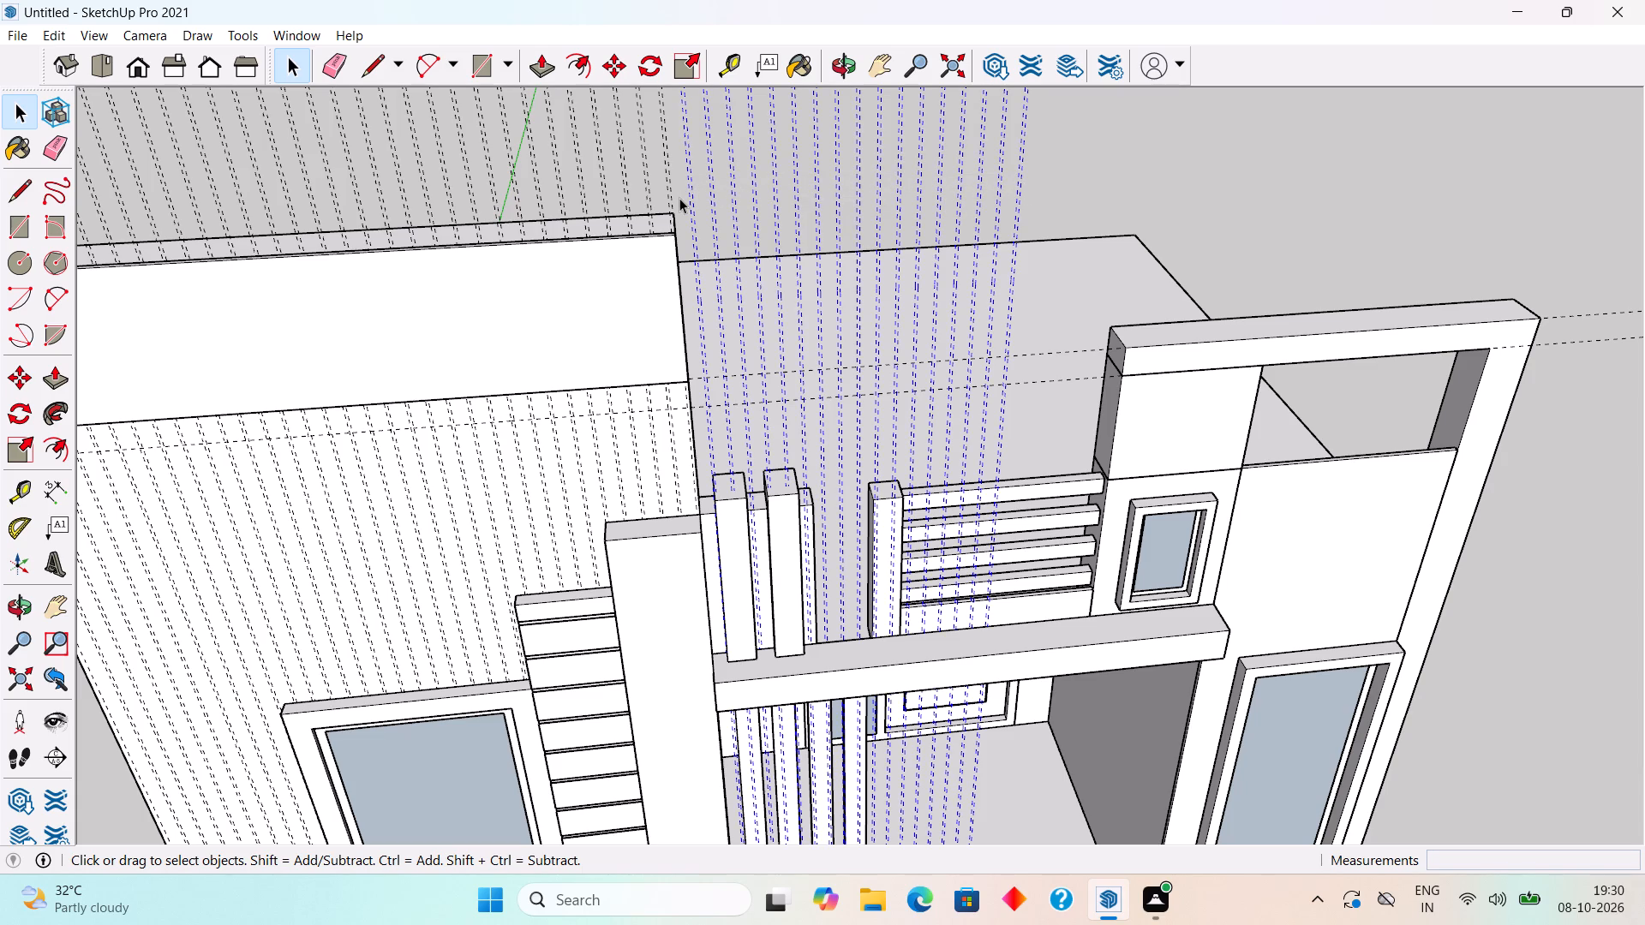
{"action": "key", "text": "Delete"}
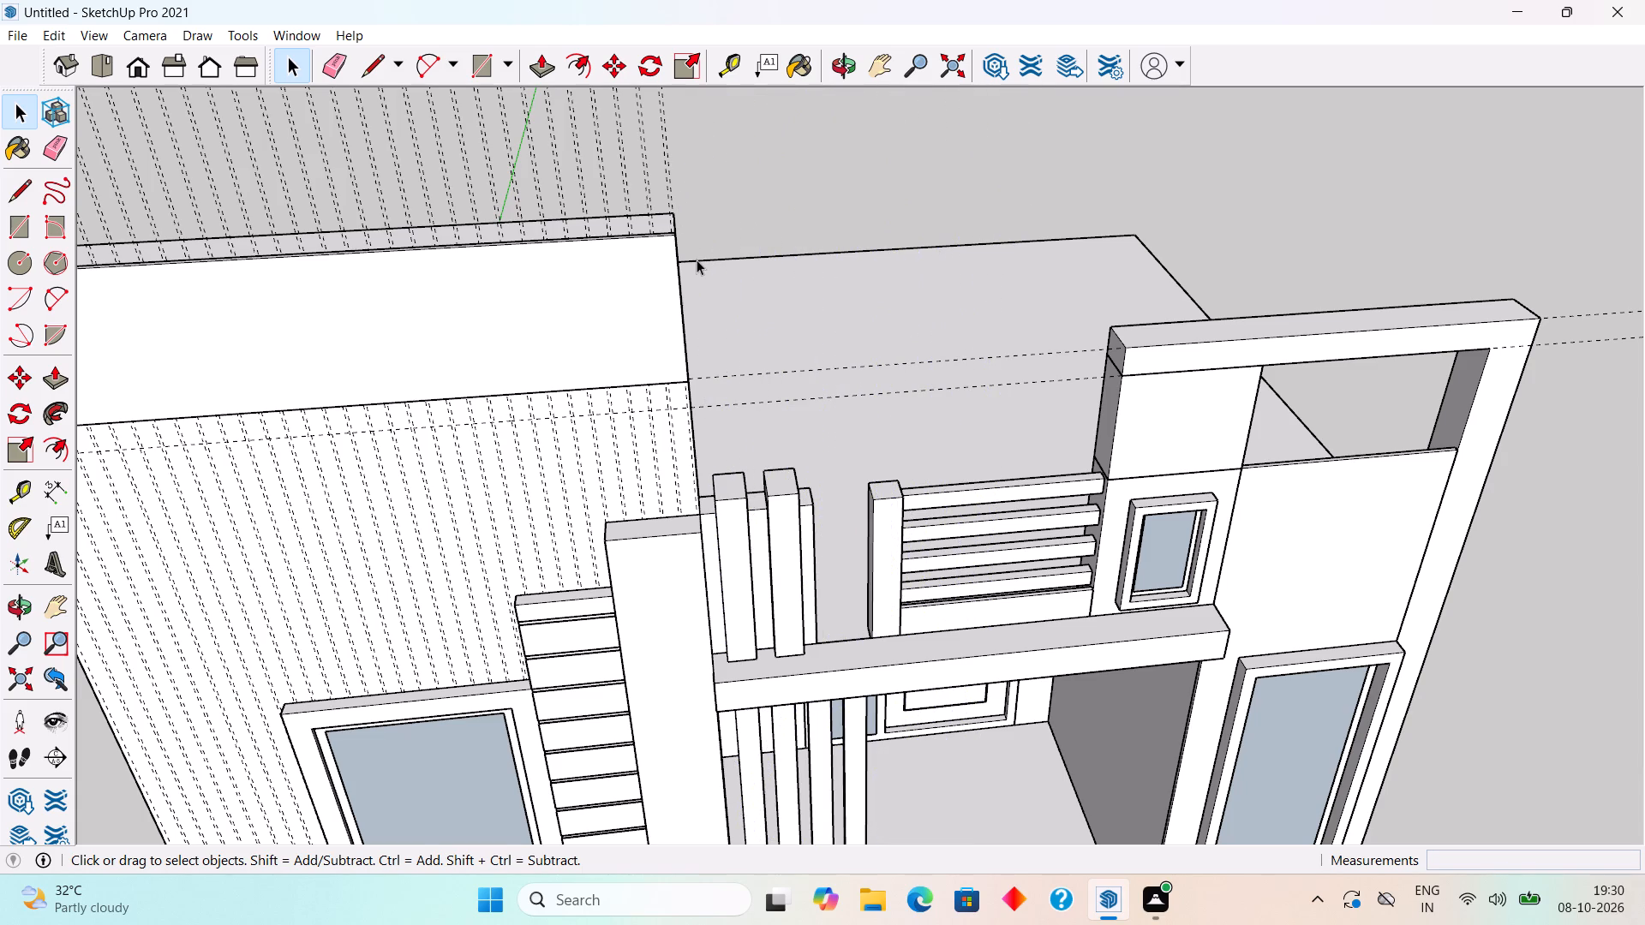
Move all the remaining vertical guides 1" forward, from the wall face to the front face of the raised top band.
{"action": "scroll", "coordinate": [697, 260], "scroll_direction": "down", "scroll_amount": 3}
{"action": "left_click_drag", "start_coordinate": [689, 200], "coordinate": [639, 206]}
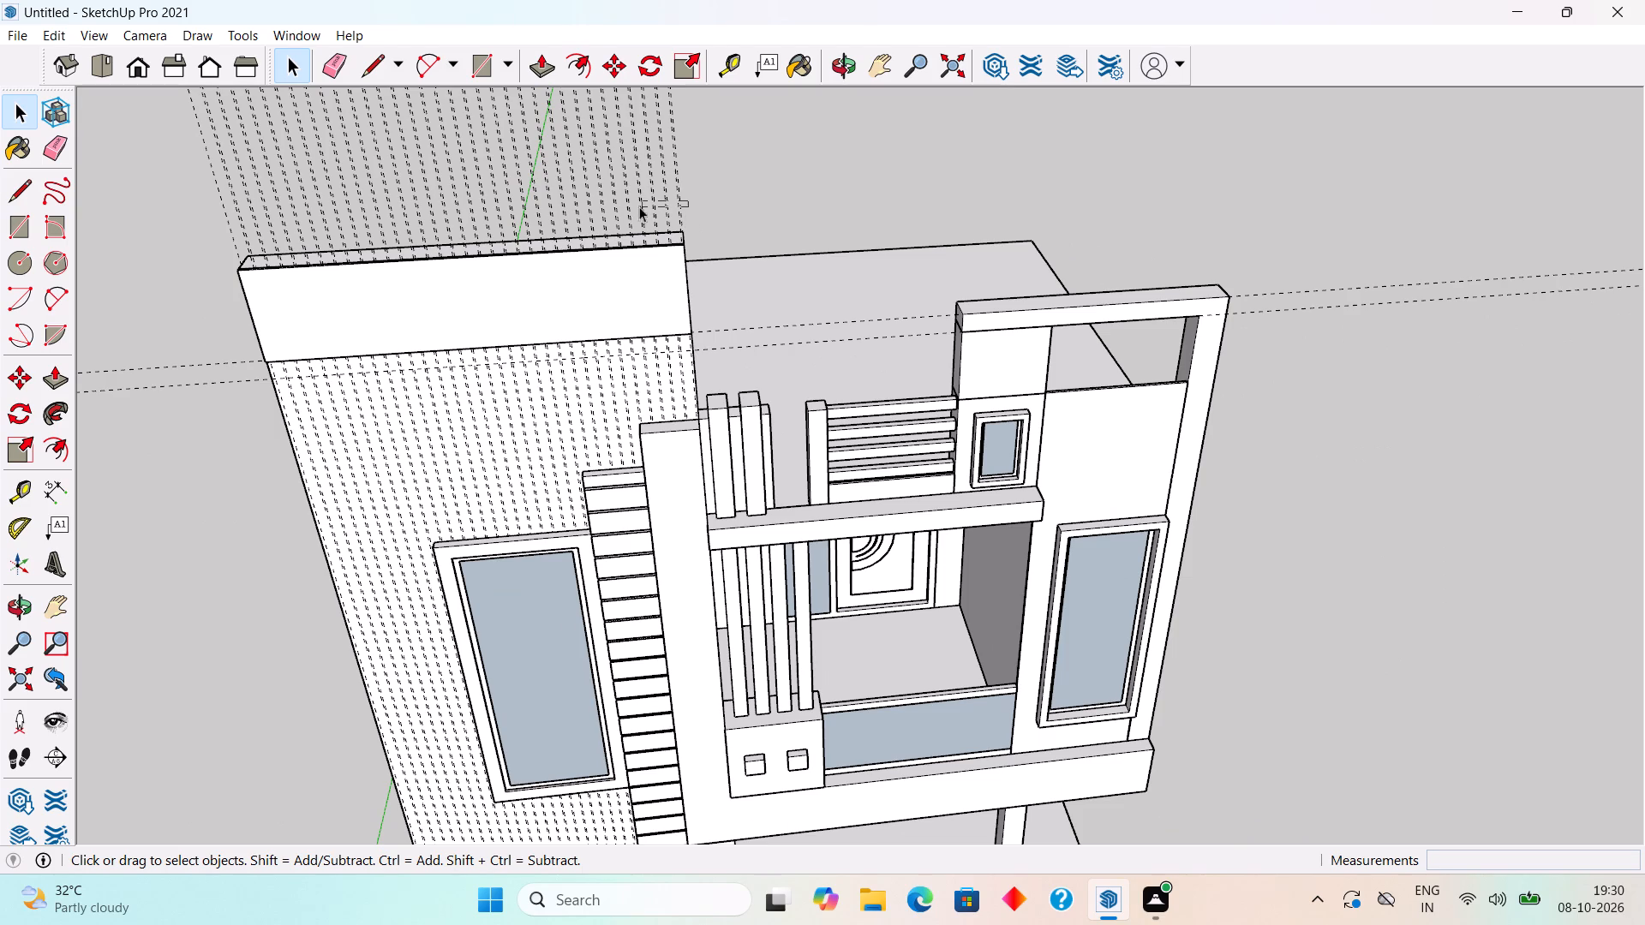
{"action": "left_click_drag", "start_coordinate": [639, 206], "coordinate": [200, 232]}
{"action": "left_click", "coordinate": [755, 218]}
{"action": "left_click_drag", "start_coordinate": [692, 160], "coordinate": [188, 218]}
{"action": "middle_click_drag", "start_coordinate": [797, 261], "coordinate": [435, 401]}
{"action": "scroll", "coordinate": [446, 387], "scroll_direction": "down", "scroll_amount": 4}
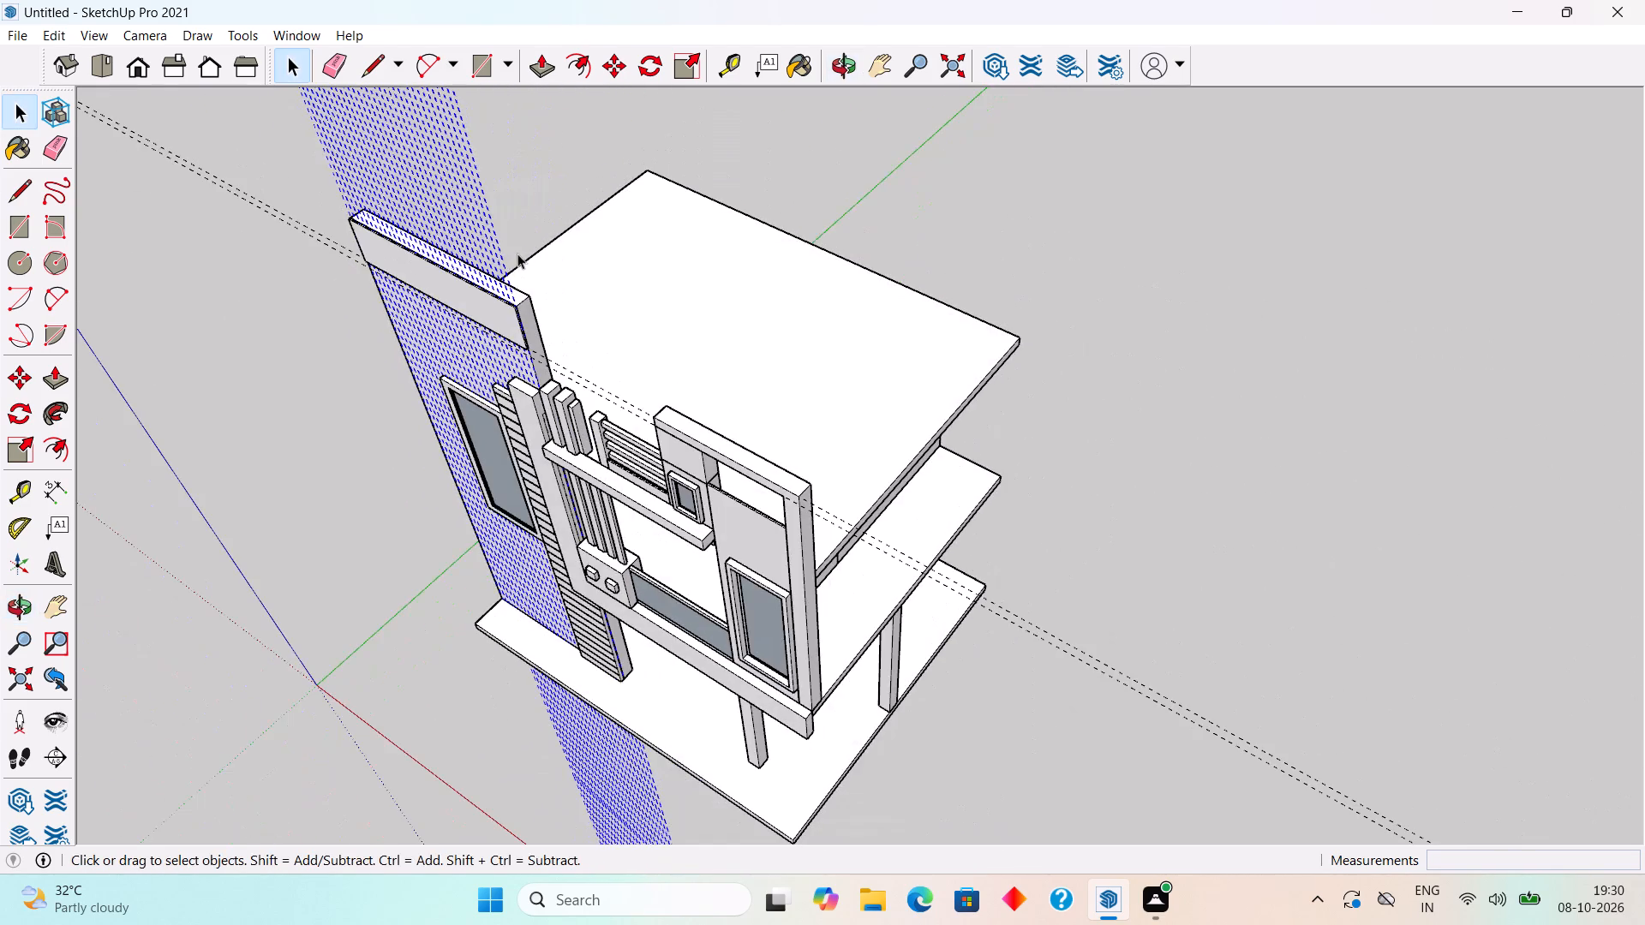
{"action": "scroll", "coordinate": [516, 251], "scroll_direction": "up", "scroll_amount": 10}
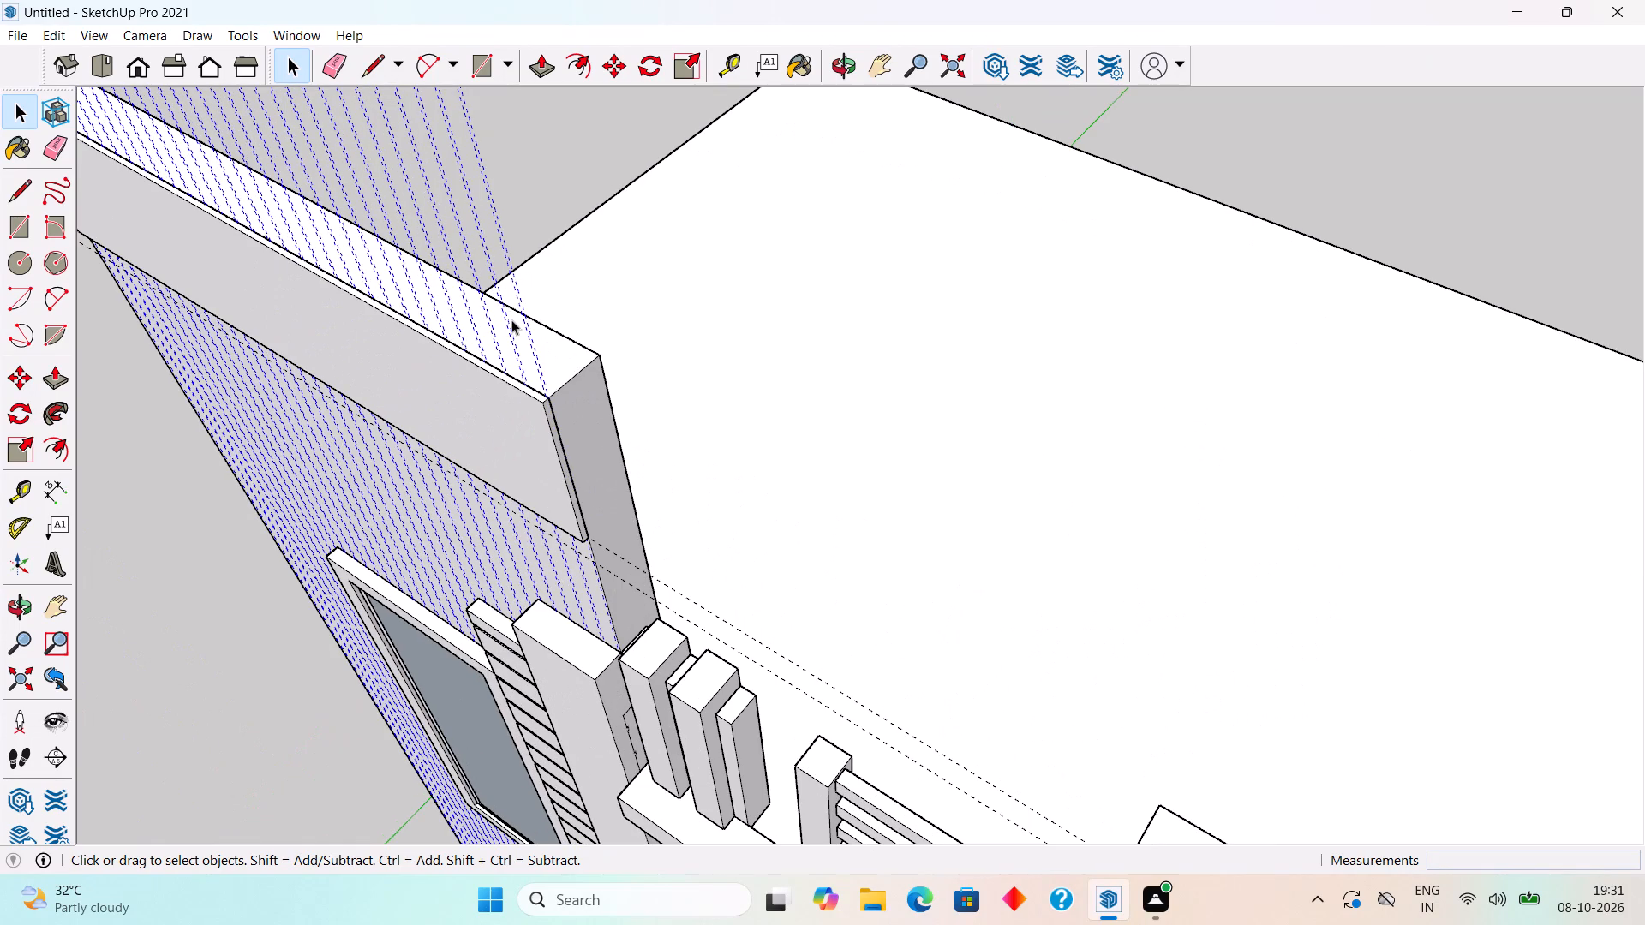
{"action": "key", "text": "m"}
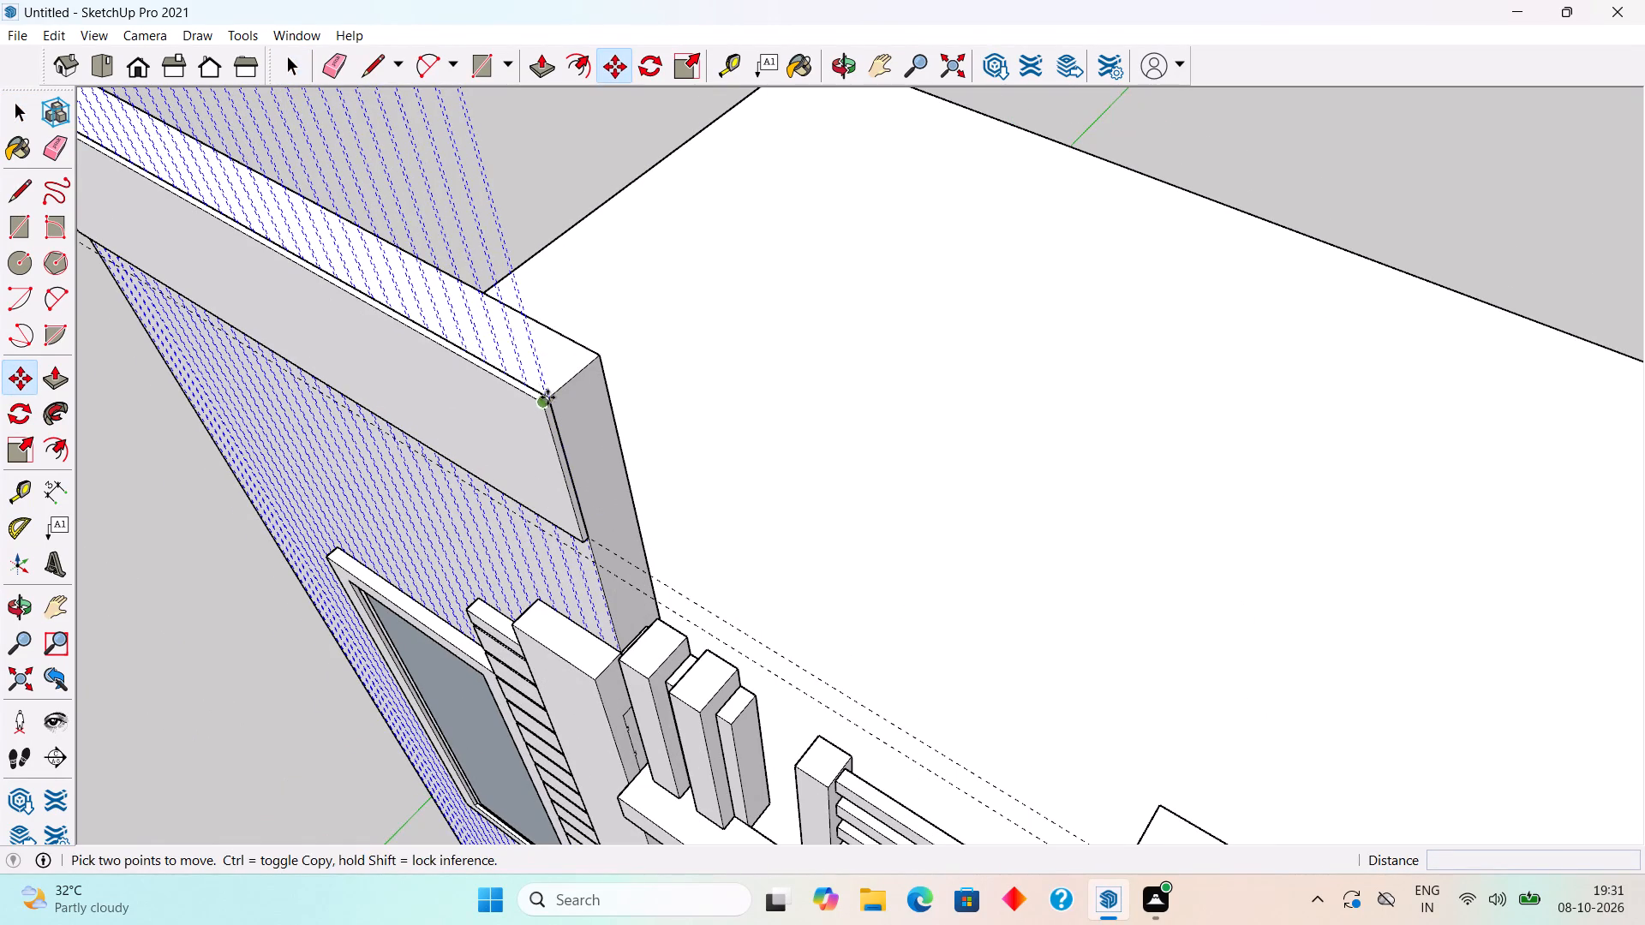
{"action": "scroll", "coordinate": [547, 397], "scroll_direction": "up", "scroll_amount": 12}
{"action": "left_click", "coordinate": [552, 392]}
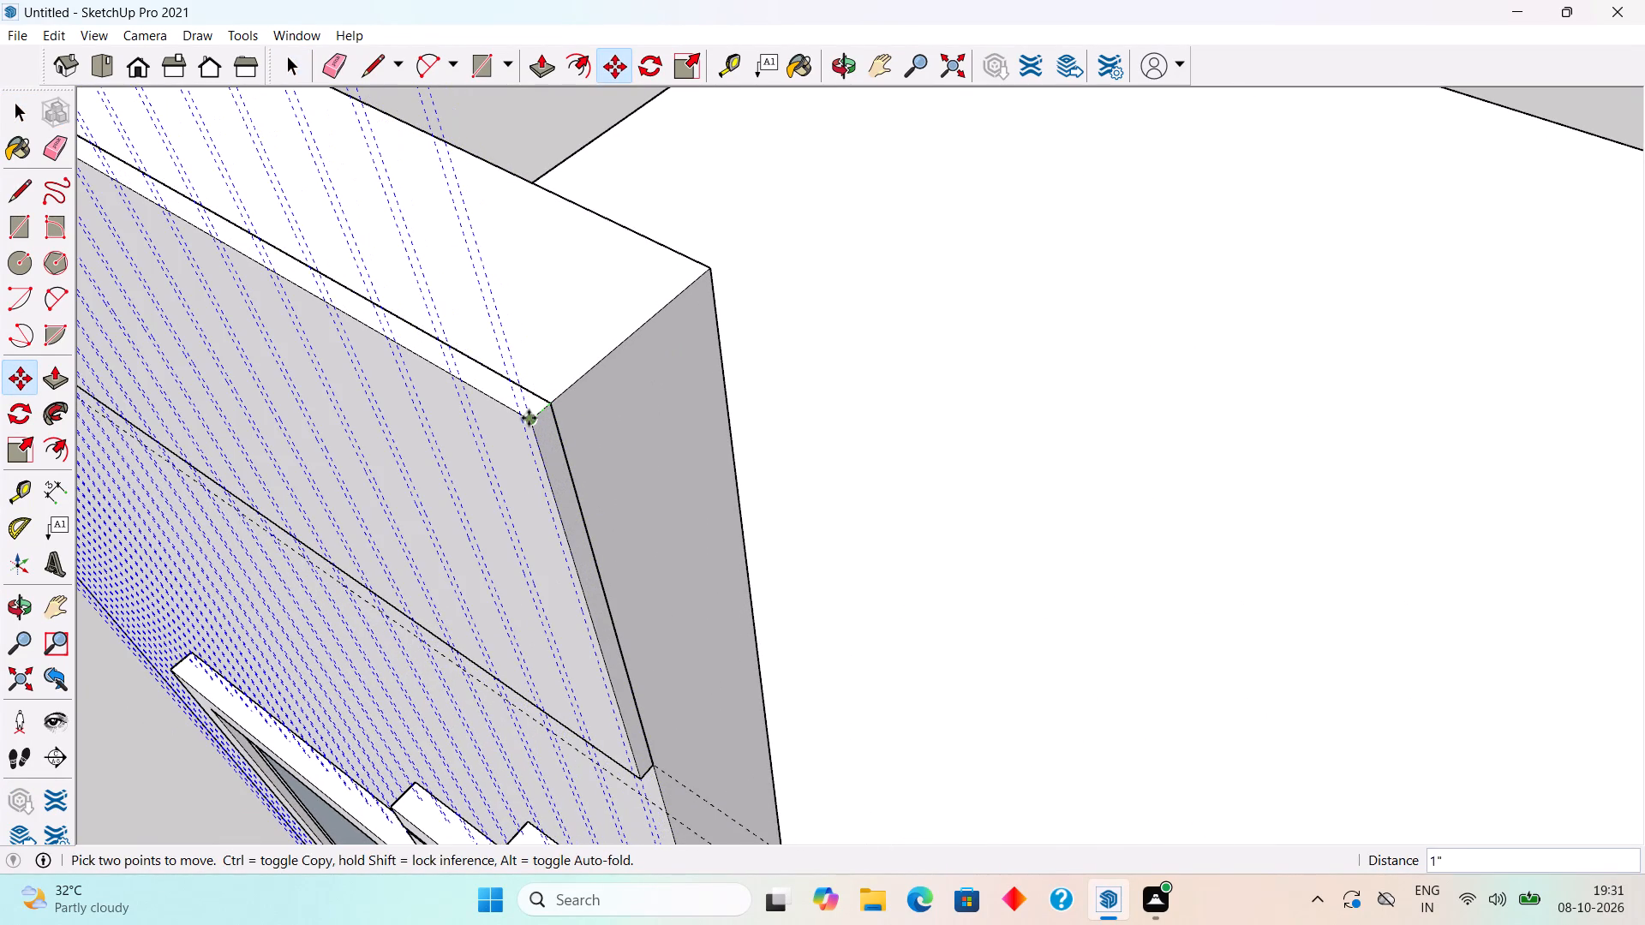
{"action": "left_click", "coordinate": [529, 419]}
{"action": "key", "text": "space"}
{"action": "scroll", "coordinate": [536, 405], "scroll_direction": "down", "scroll_amount": 8}
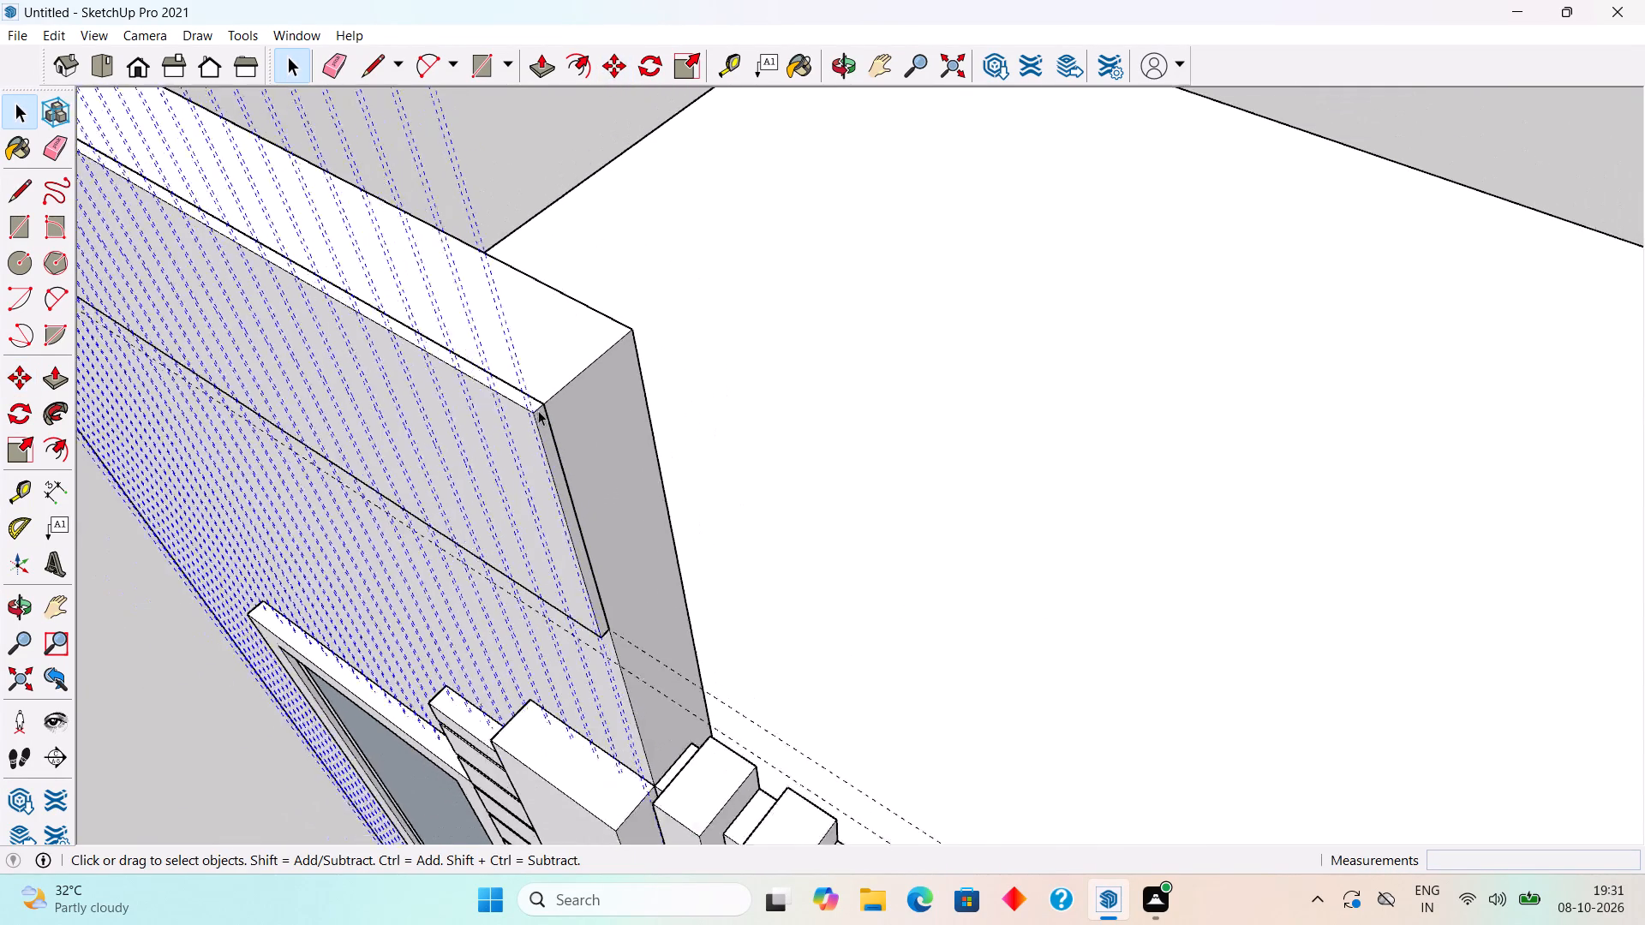
{"action": "scroll", "coordinate": [538, 410], "scroll_direction": "down", "scroll_amount": 8}
{"action": "middle_click_drag", "start_coordinate": [517, 460], "coordinate": [751, 365]}
{"action": "scroll", "coordinate": [749, 366], "scroll_direction": "down", "scroll_amount": 9}
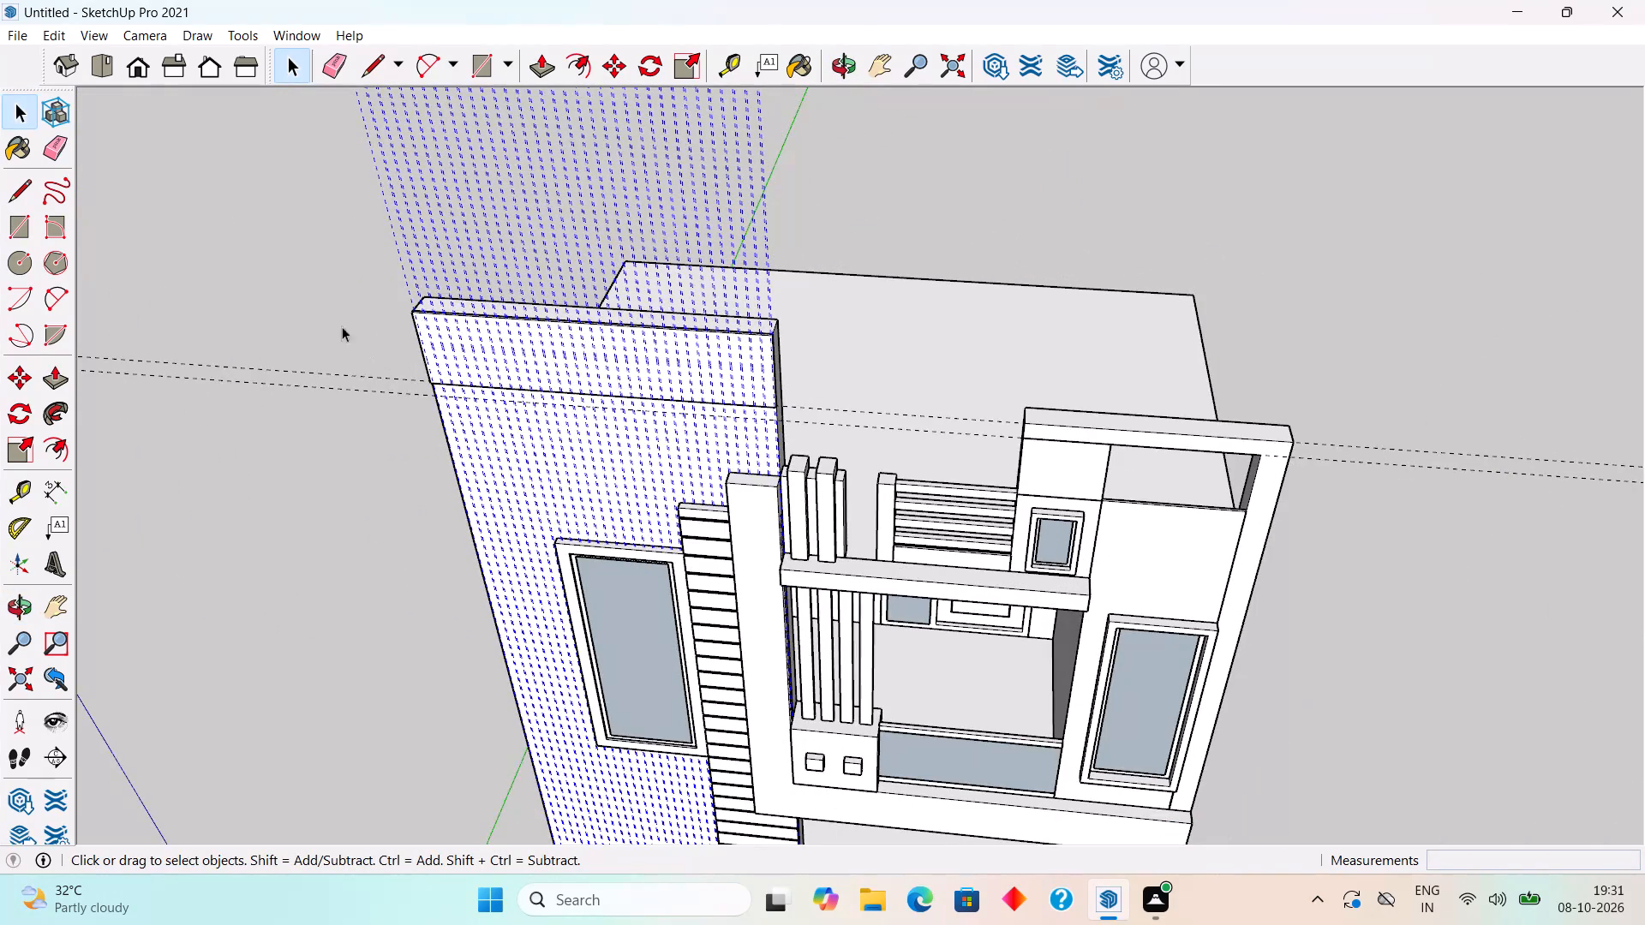
{"action": "left_click", "coordinate": [326, 307]}
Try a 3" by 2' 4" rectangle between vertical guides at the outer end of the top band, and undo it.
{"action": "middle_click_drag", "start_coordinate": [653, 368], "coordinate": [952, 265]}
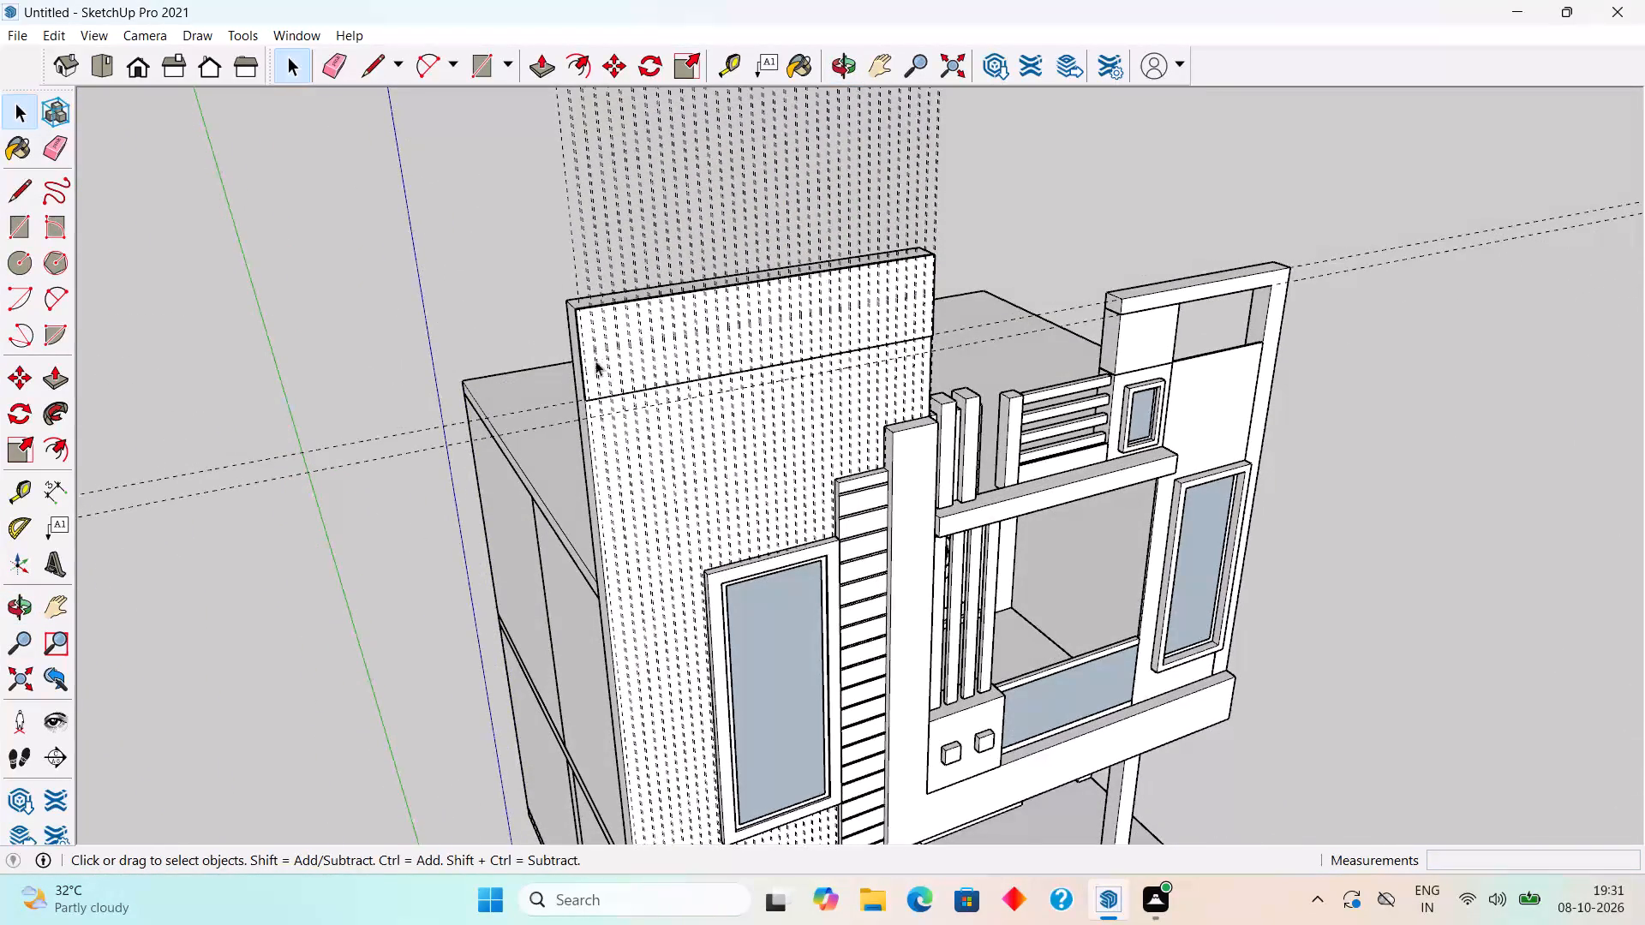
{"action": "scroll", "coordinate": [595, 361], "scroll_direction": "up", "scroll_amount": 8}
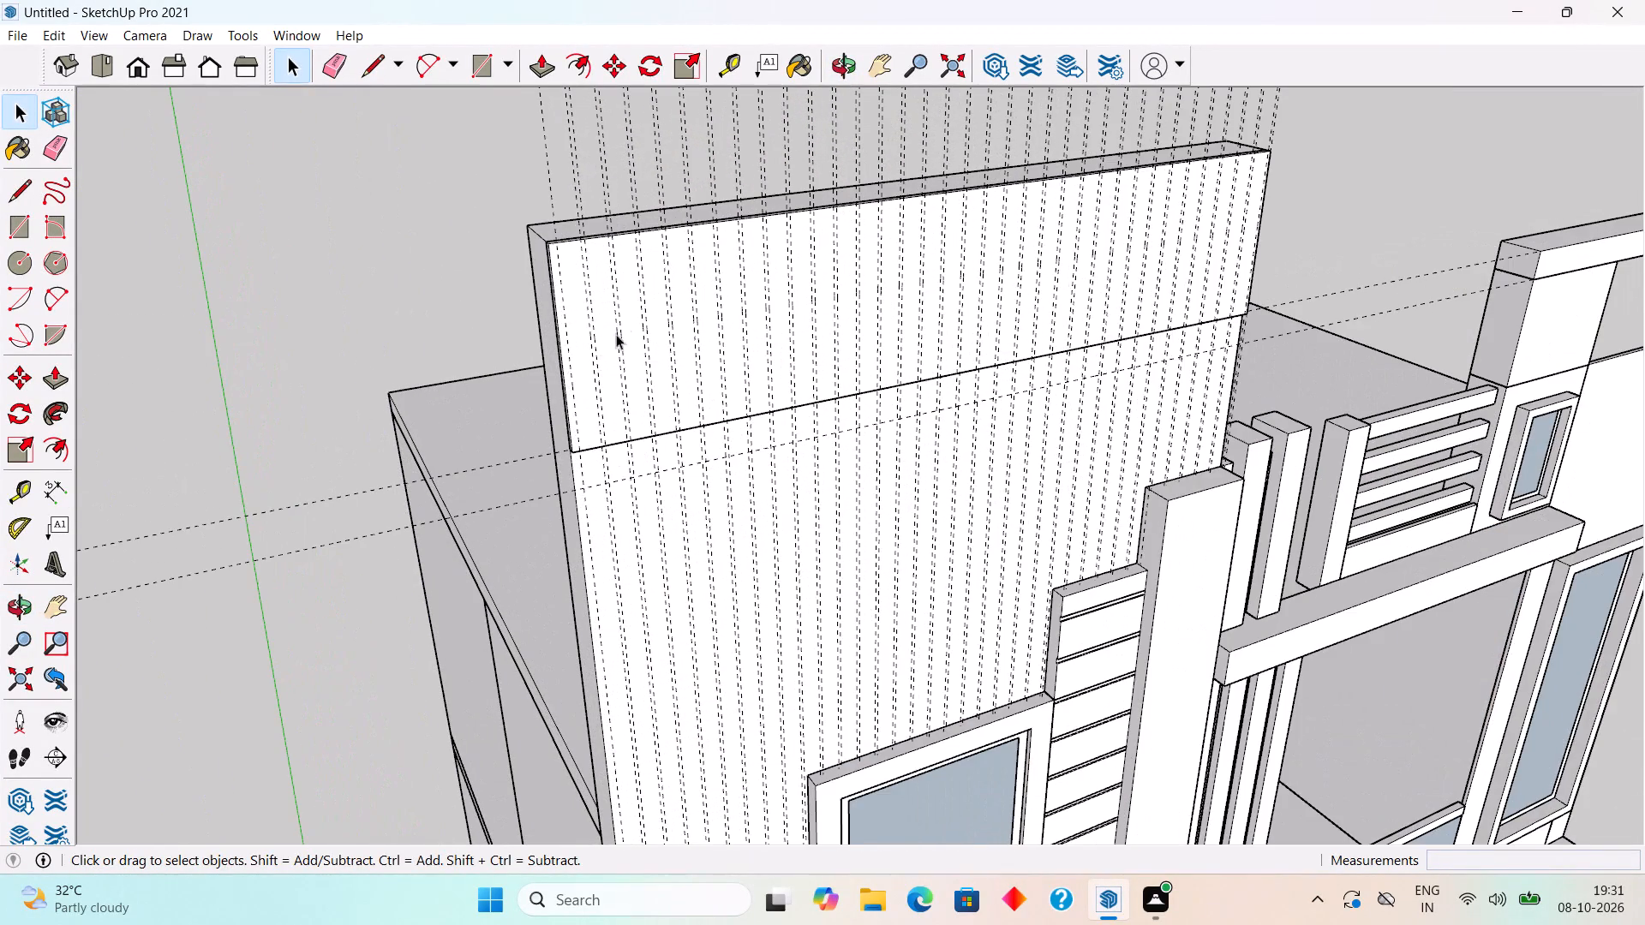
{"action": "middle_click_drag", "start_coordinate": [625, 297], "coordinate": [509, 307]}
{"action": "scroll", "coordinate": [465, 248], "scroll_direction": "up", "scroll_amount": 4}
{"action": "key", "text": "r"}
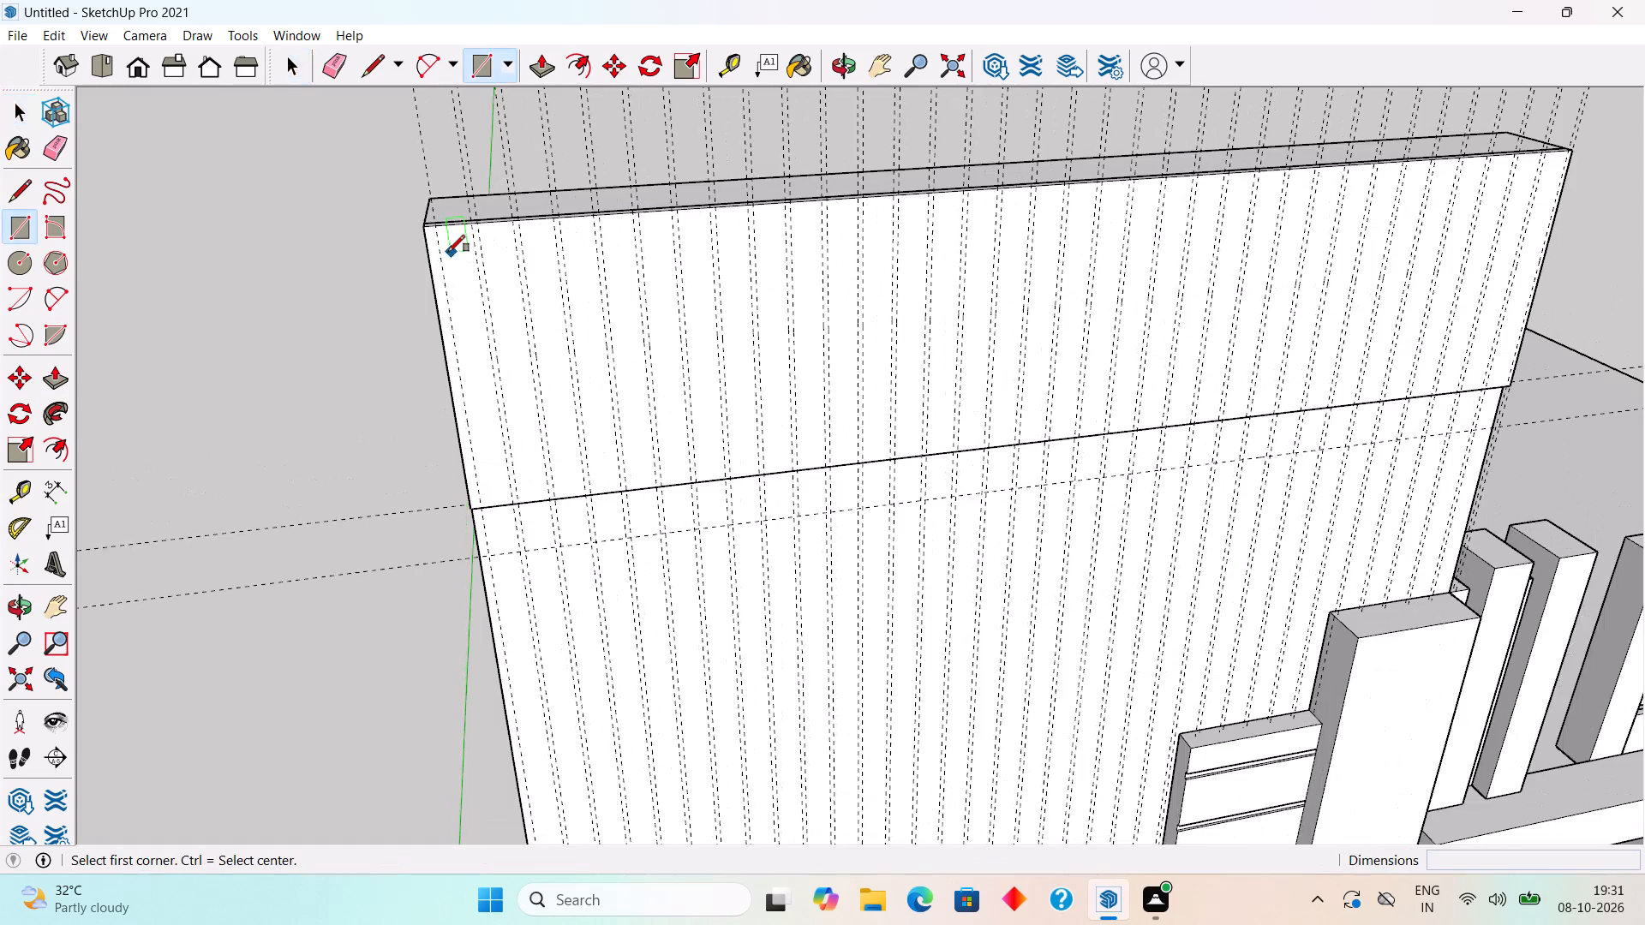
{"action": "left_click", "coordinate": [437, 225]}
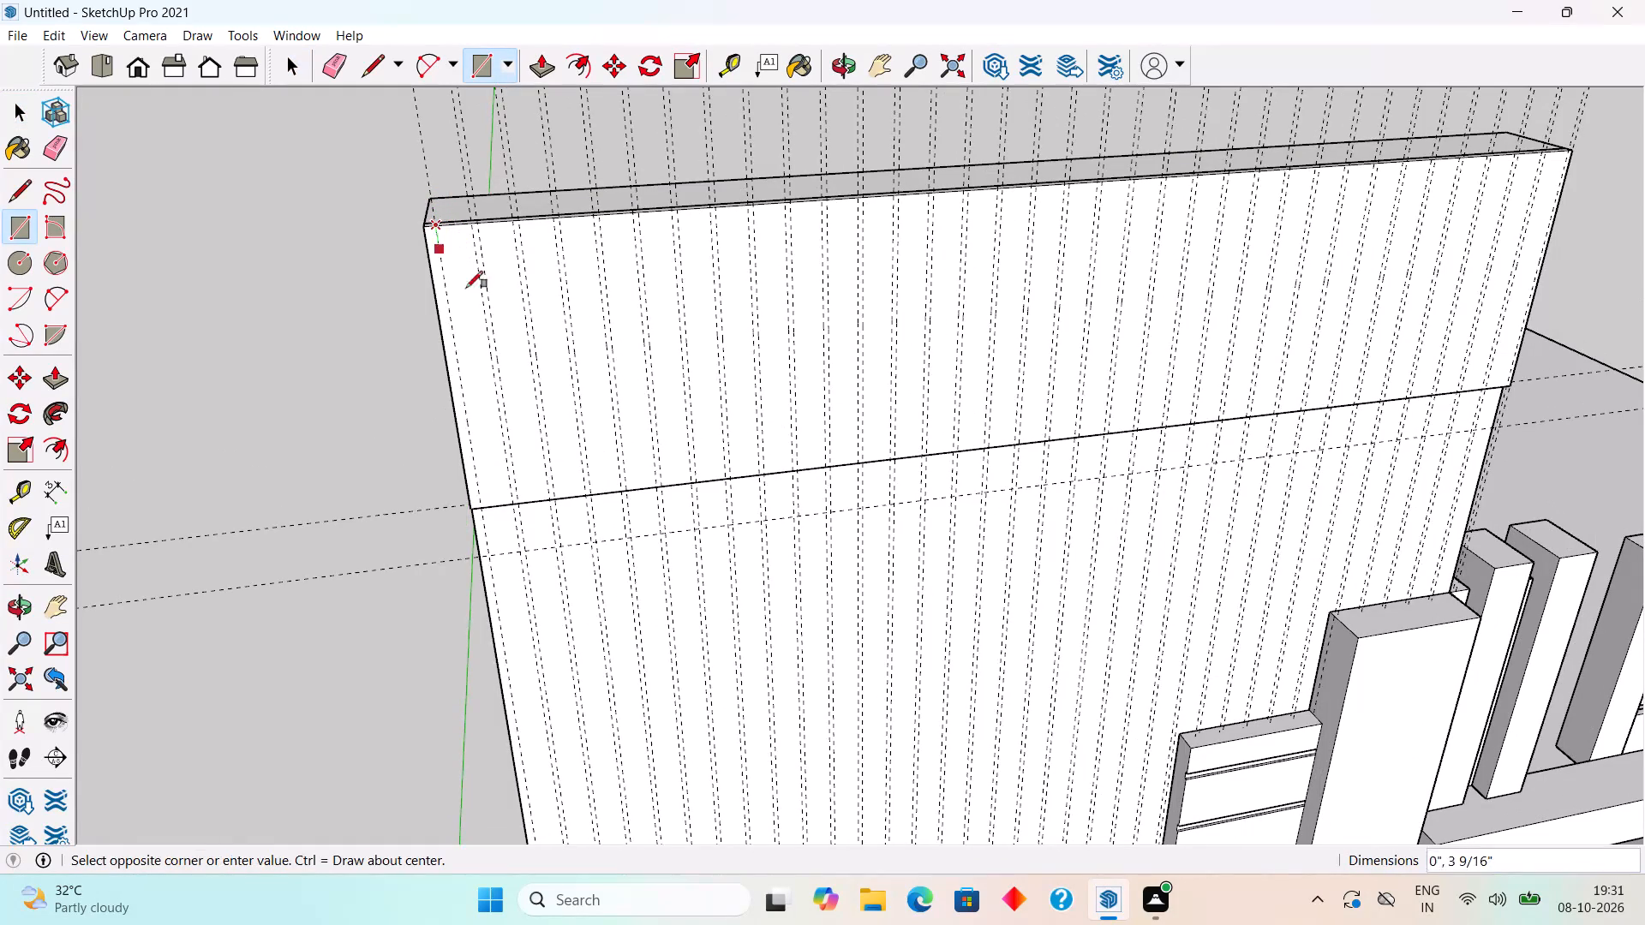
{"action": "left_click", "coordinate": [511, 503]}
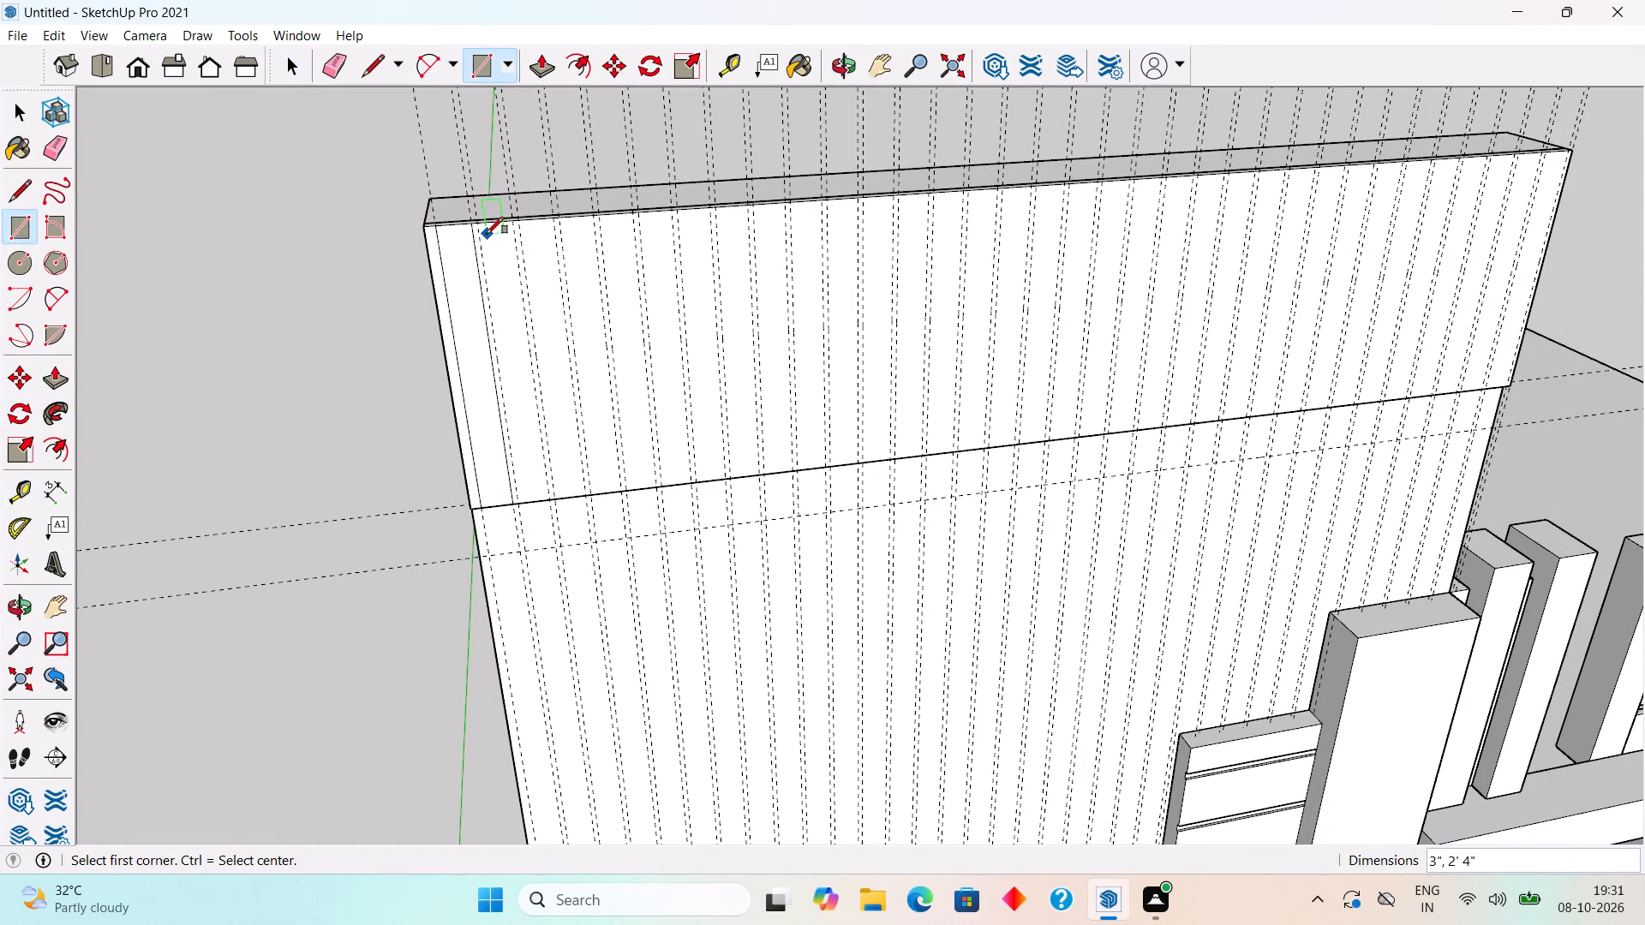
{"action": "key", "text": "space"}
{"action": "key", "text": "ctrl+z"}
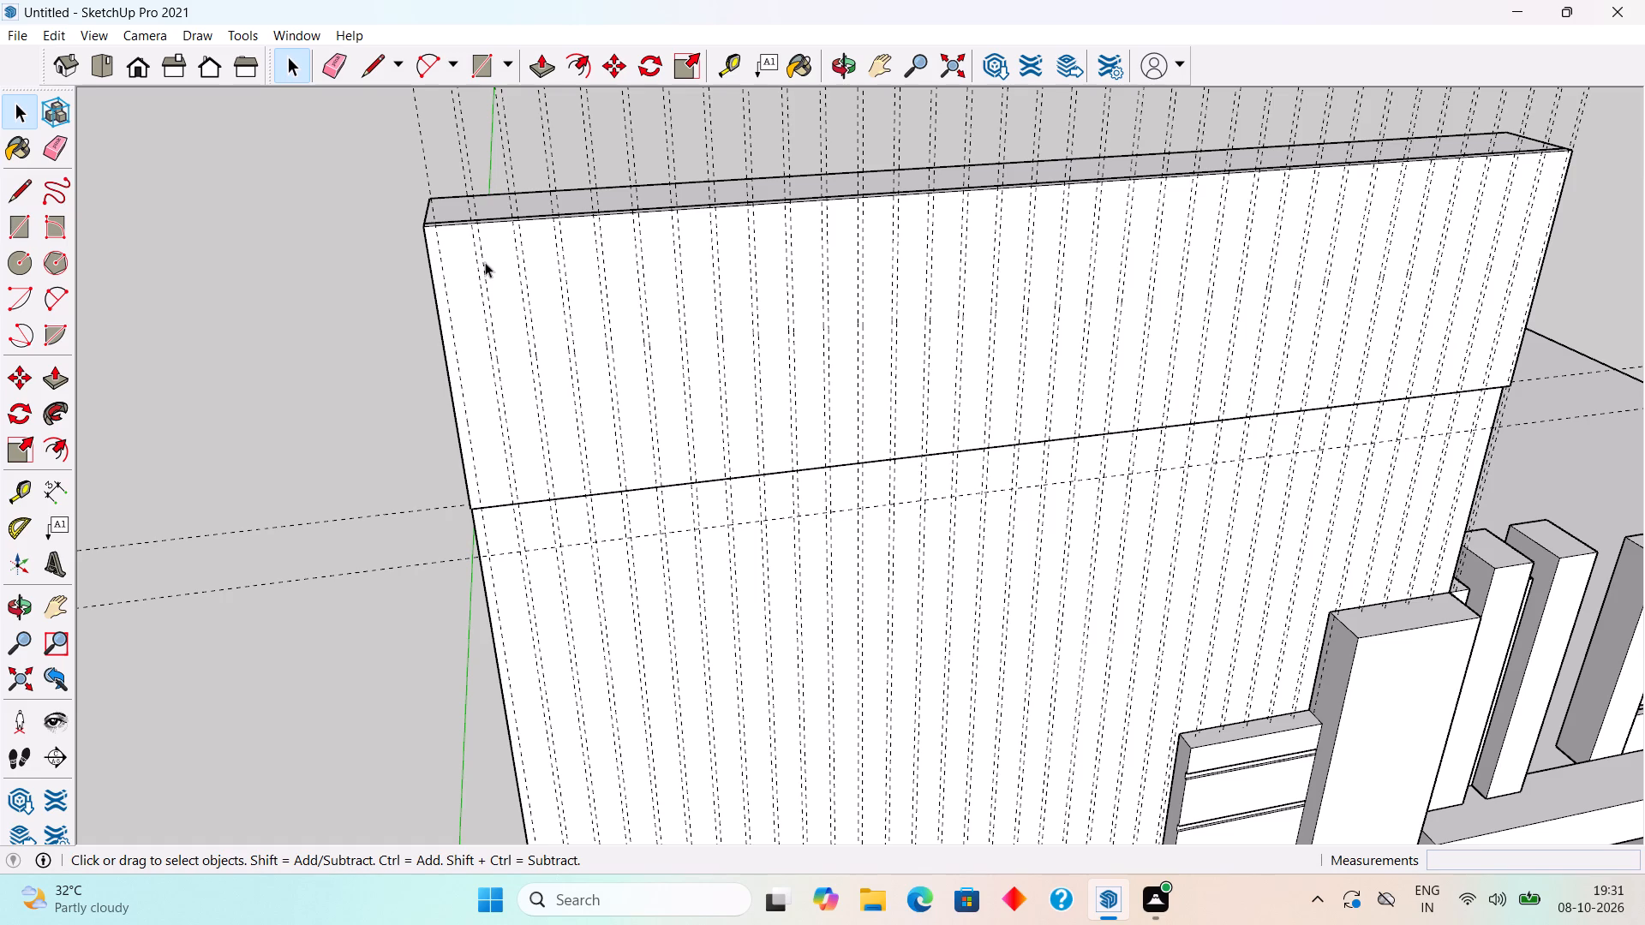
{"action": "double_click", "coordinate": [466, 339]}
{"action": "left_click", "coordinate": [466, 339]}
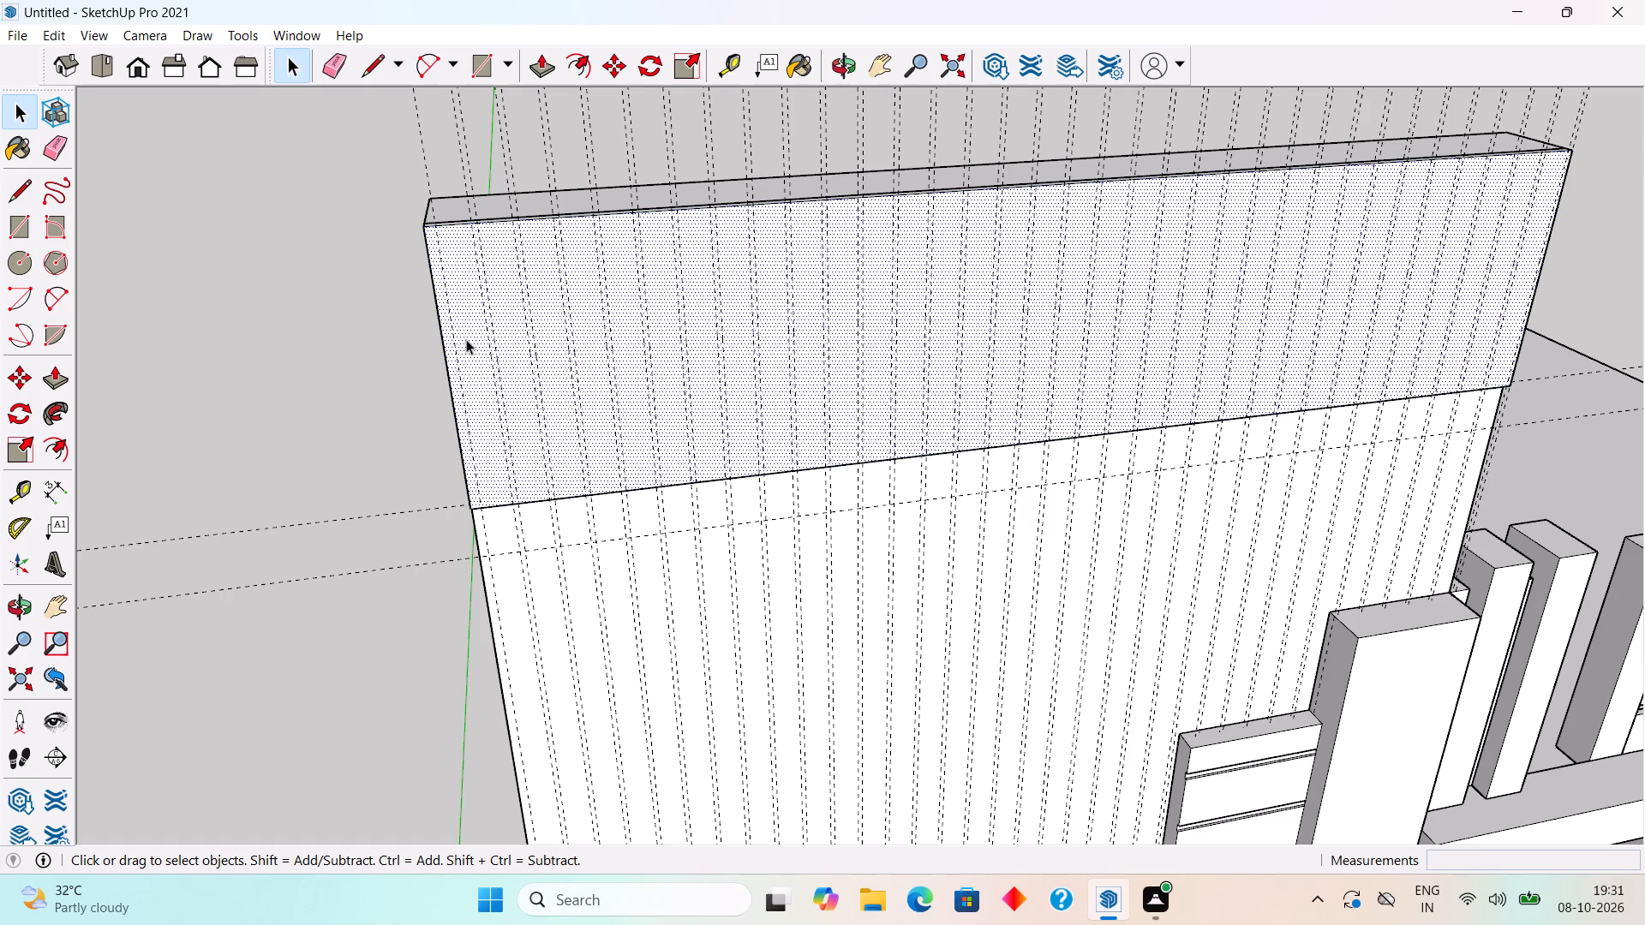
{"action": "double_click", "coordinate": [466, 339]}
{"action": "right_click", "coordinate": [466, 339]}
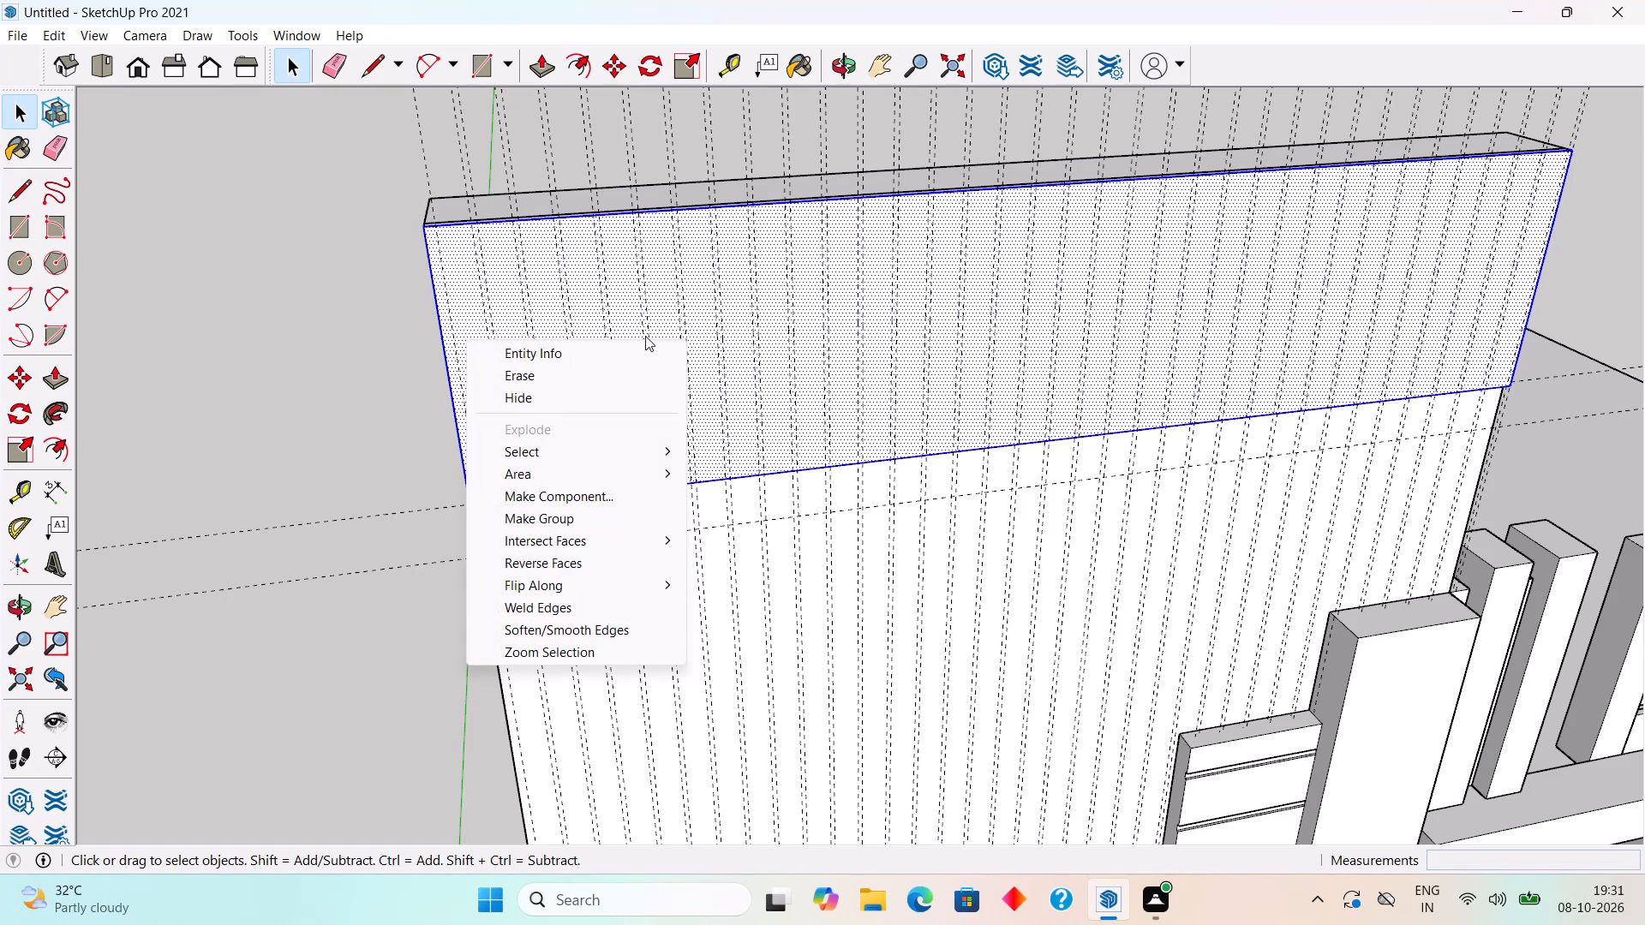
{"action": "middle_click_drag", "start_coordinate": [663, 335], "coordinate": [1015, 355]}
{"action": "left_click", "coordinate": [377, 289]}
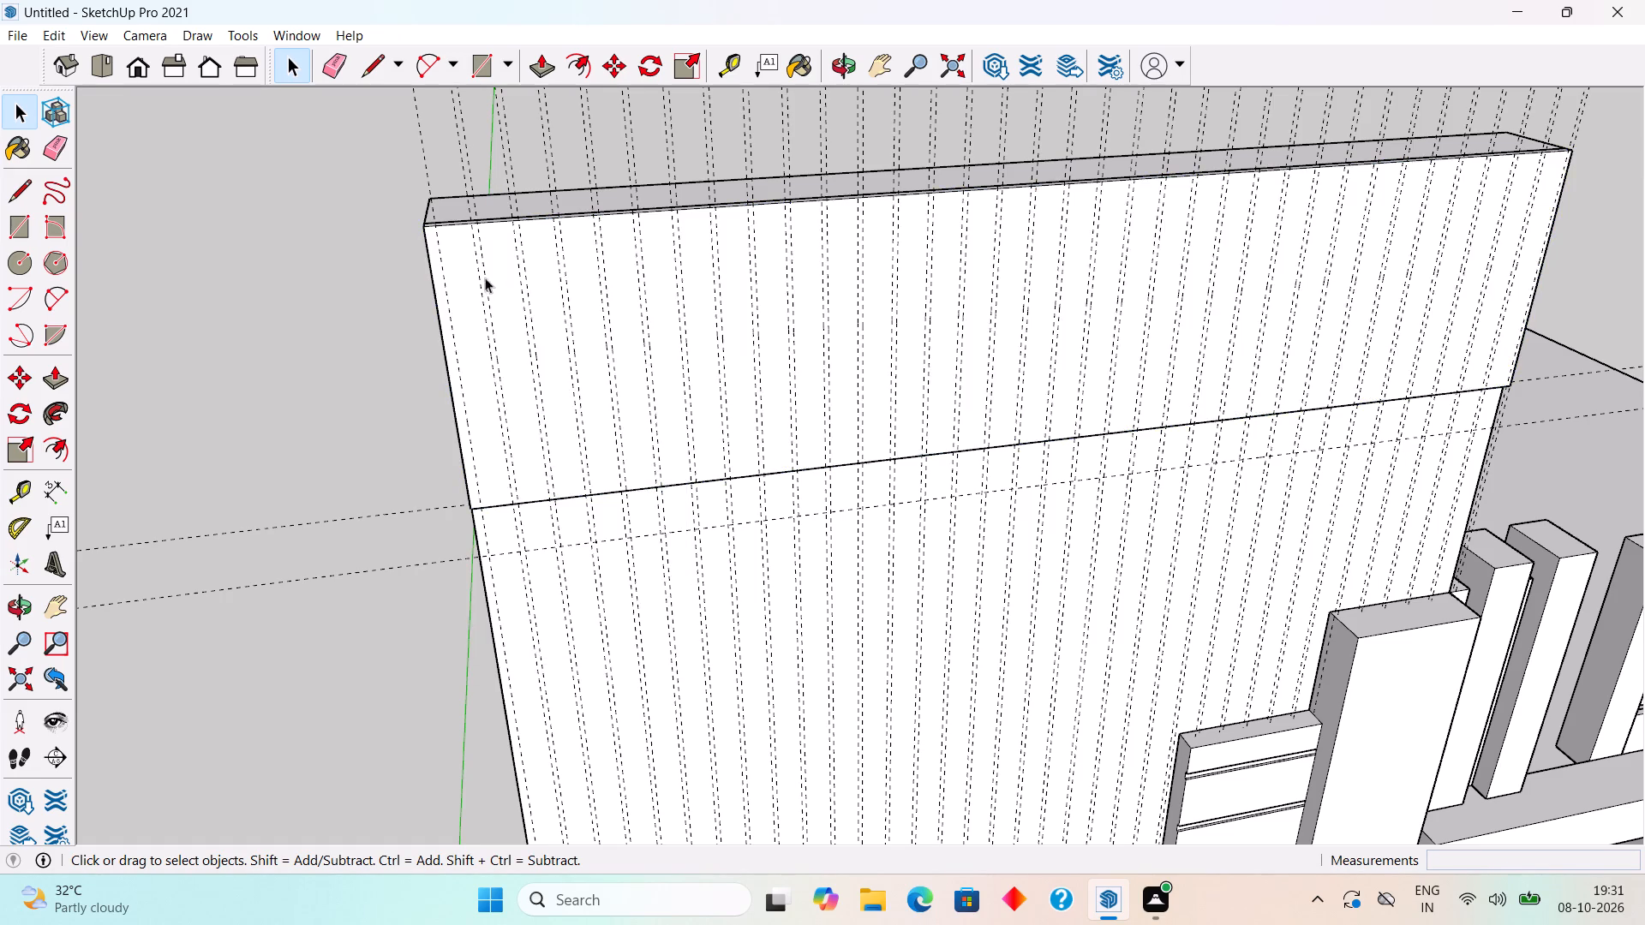
Make the whole raised top band of the tall wall, with all its faces and edges, a group.
{"action": "middle_click_drag", "start_coordinate": [493, 289], "coordinate": [909, 339]}
{"action": "triple_click", "coordinate": [901, 446]}
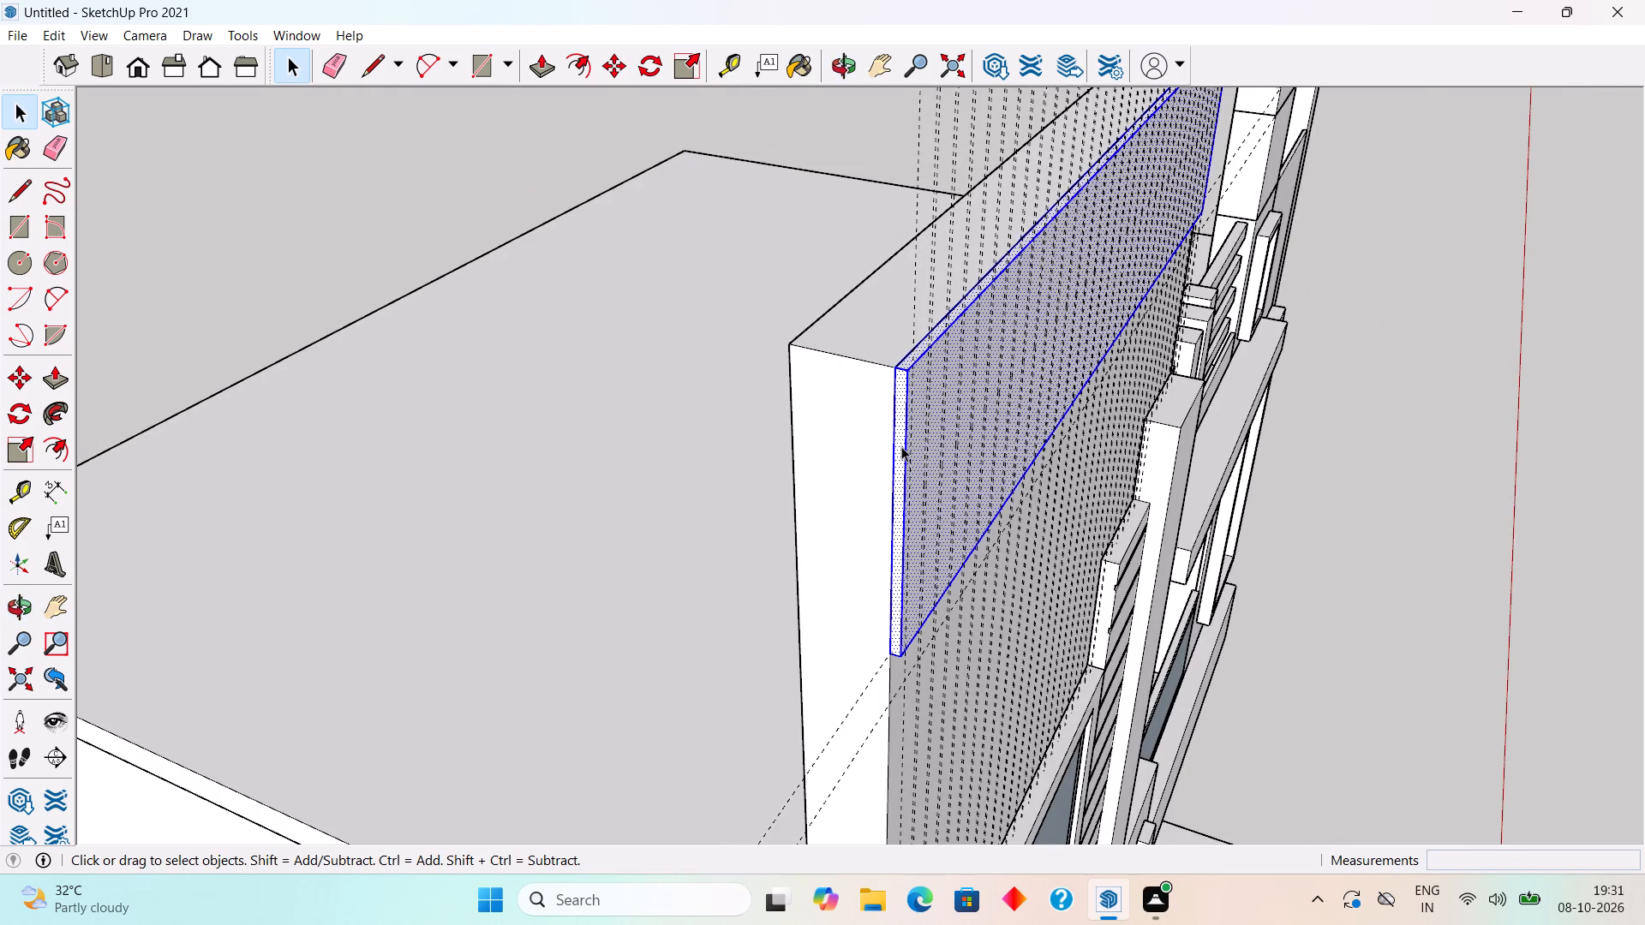
{"action": "right_click", "coordinate": [901, 446]}
{"action": "left_click", "coordinate": [967, 625]}
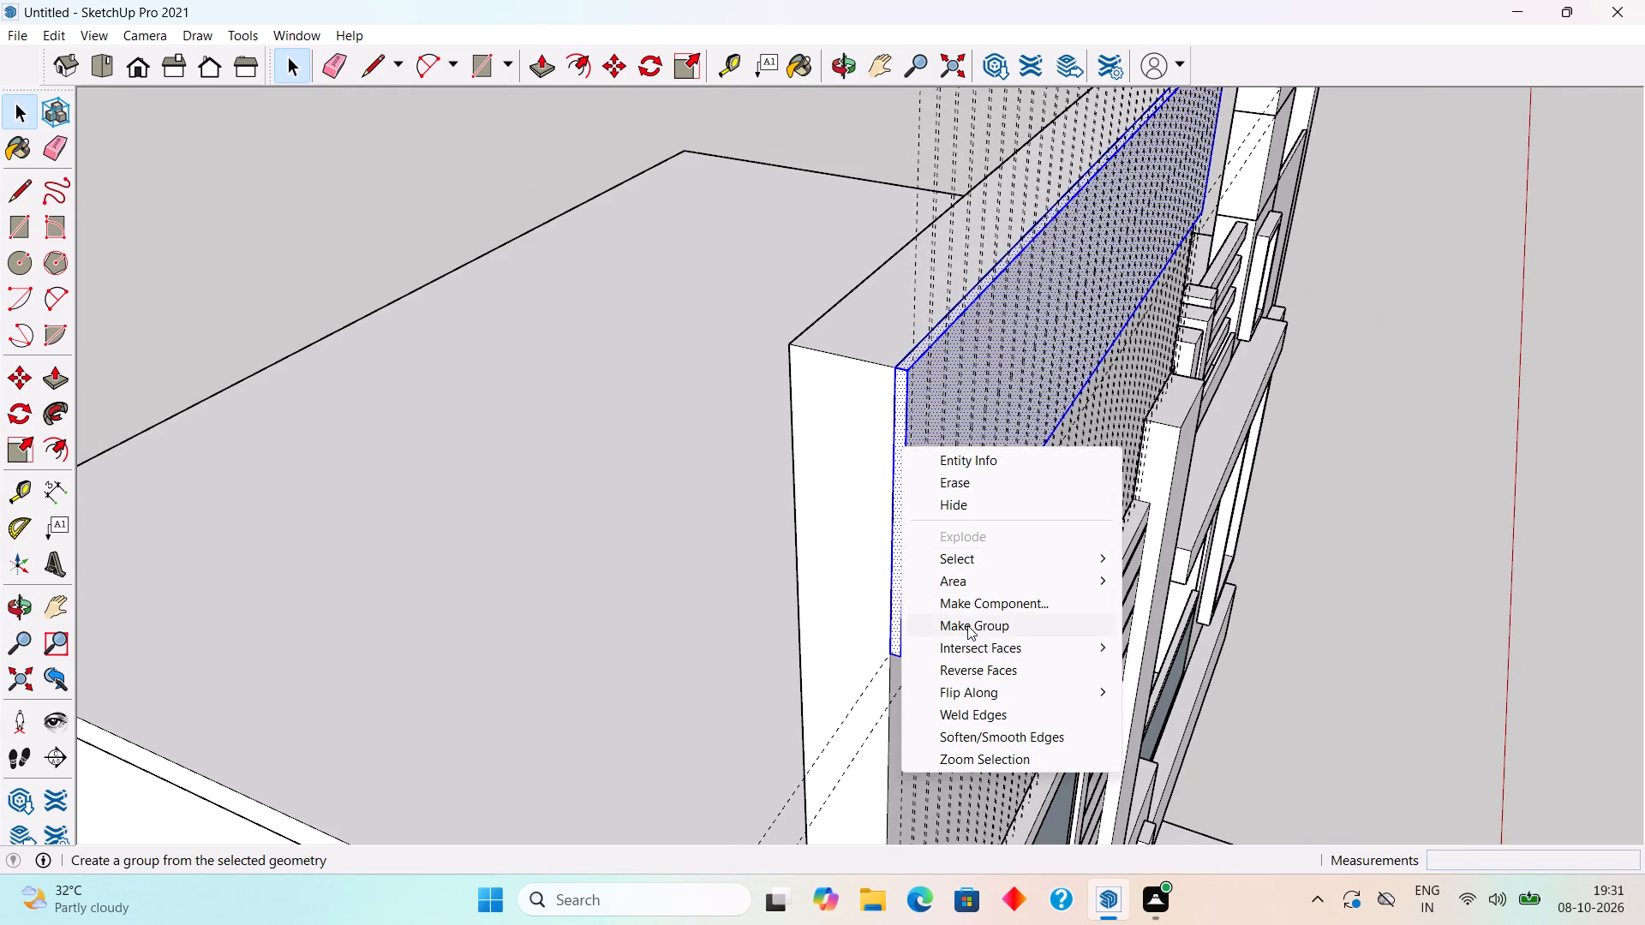
{"action": "left_click", "coordinate": [1384, 397]}
Open the top-band group for editing and draw a 3" by 2' 4" rectangle between the first vertical guides at its outer end.
{"action": "middle_click_drag", "start_coordinate": [1086, 403], "coordinate": [762, 421]}
{"action": "scroll", "coordinate": [762, 421], "scroll_direction": "down", "scroll_amount": 3}
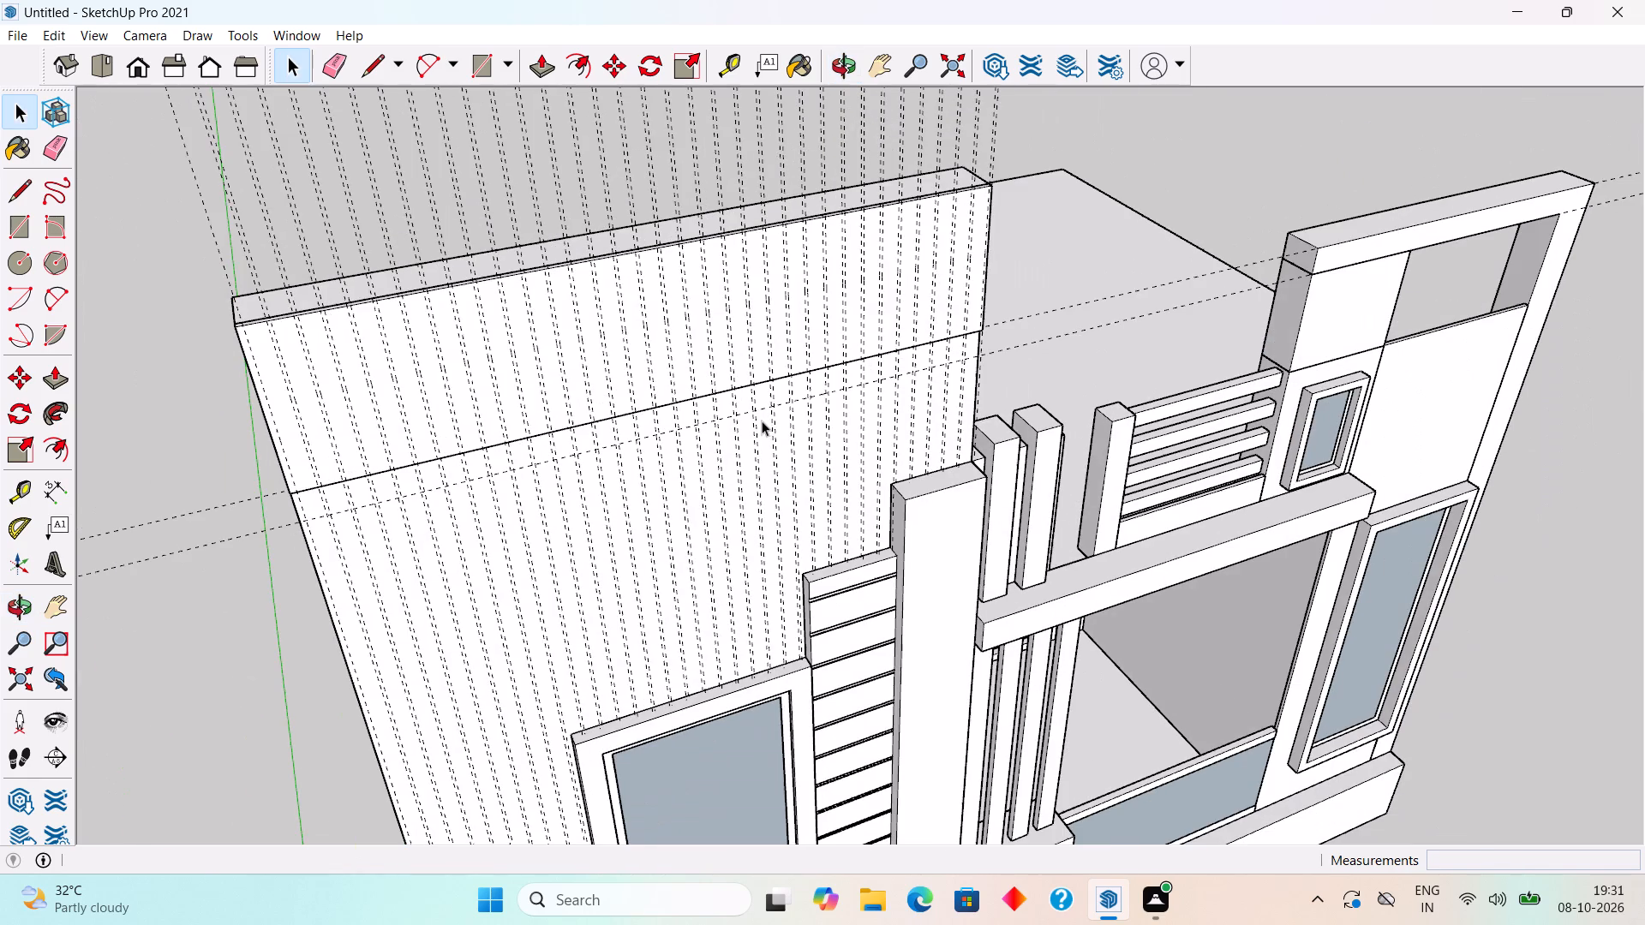
{"action": "scroll", "coordinate": [236, 436], "scroll_direction": "up", "scroll_amount": 5}
{"action": "middle_click_drag", "start_coordinate": [373, 403], "coordinate": [292, 403]}
{"action": "scroll", "coordinate": [292, 403], "scroll_direction": "down", "scroll_amount": 3}
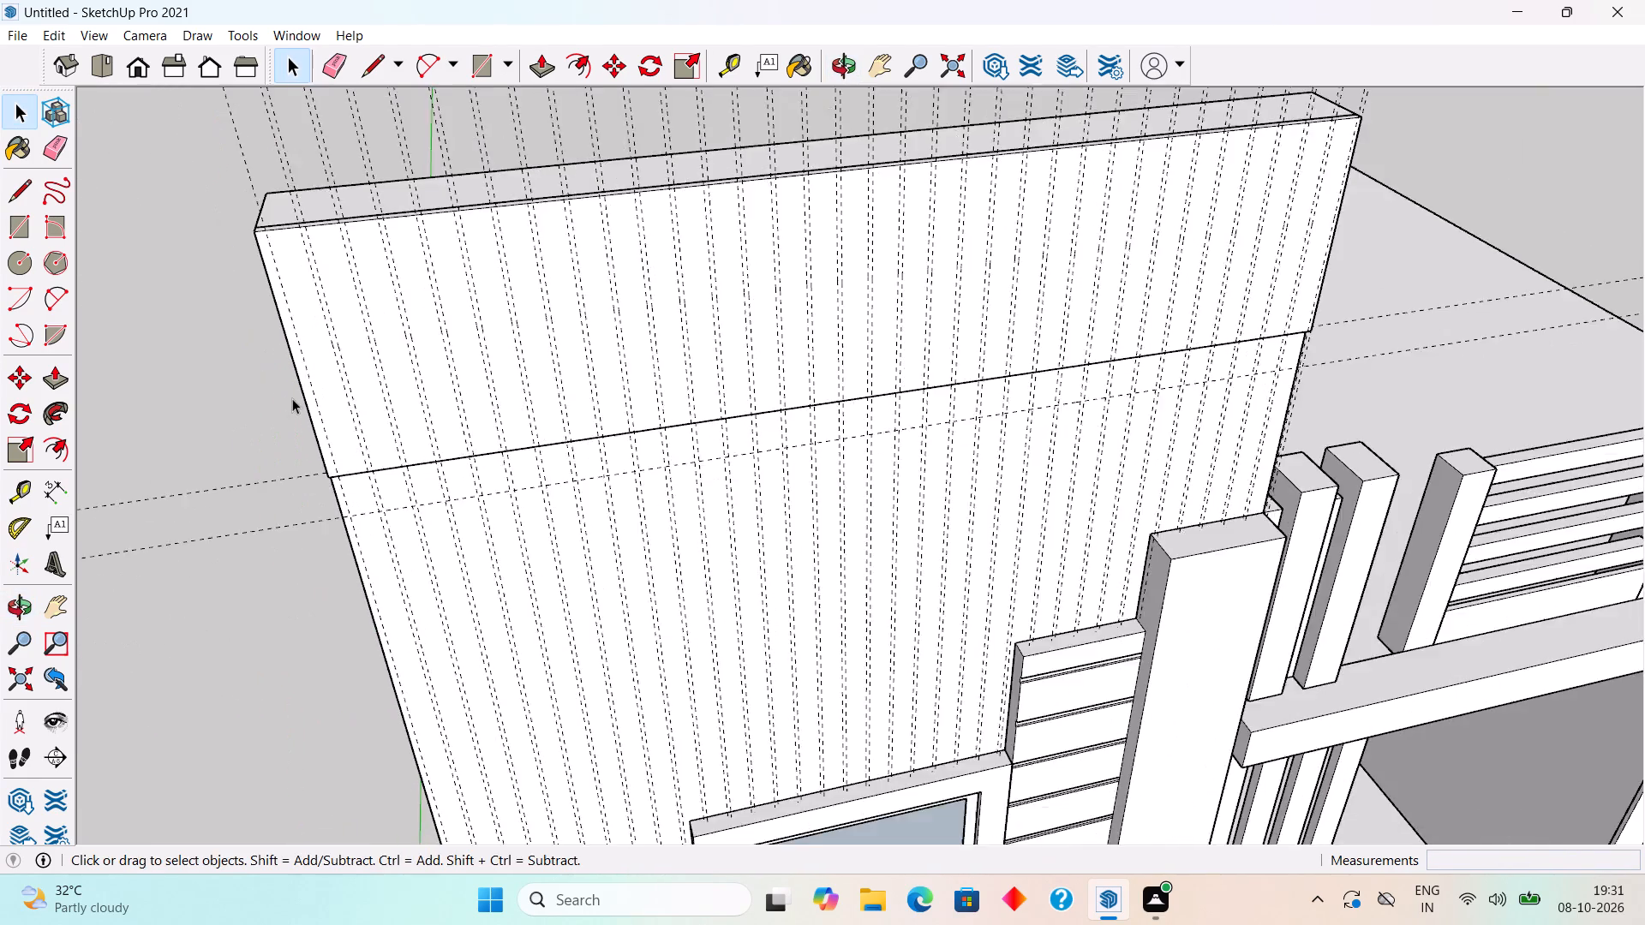
{"action": "scroll", "coordinate": [292, 397], "scroll_direction": "down", "scroll_amount": 2}
{"action": "middle_click_drag", "start_coordinate": [285, 368], "coordinate": [286, 283]}
{"action": "triple_click", "coordinate": [340, 292]}
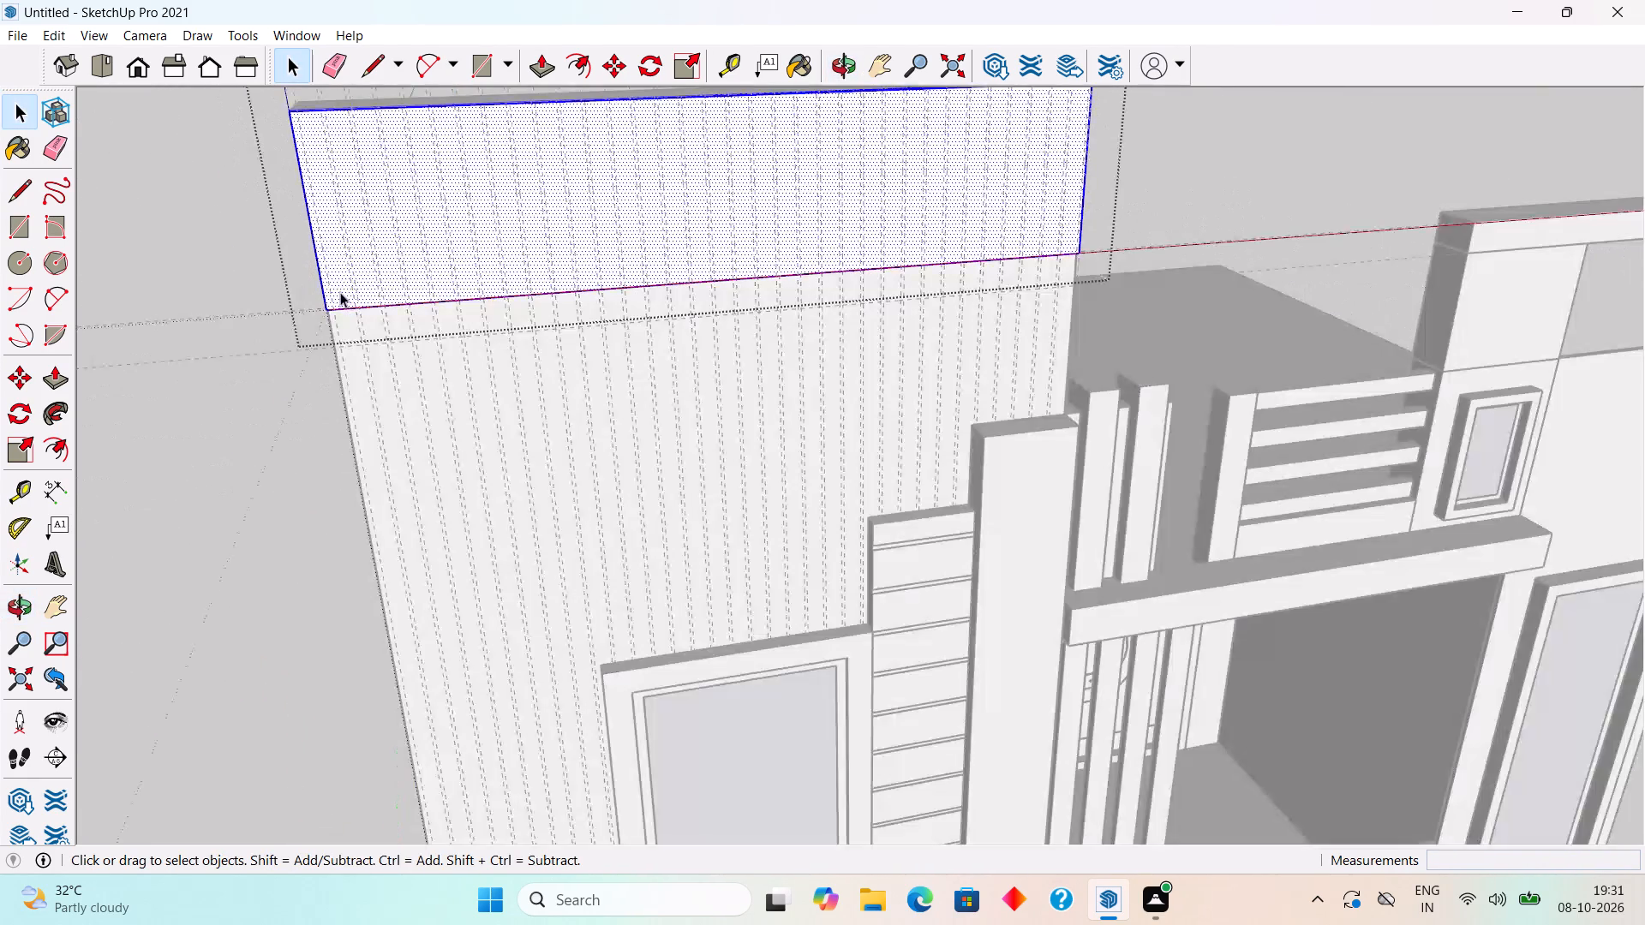
{"action": "scroll", "coordinate": [352, 246], "scroll_direction": "down", "scroll_amount": 5}
{"action": "scroll", "coordinate": [424, 116], "scroll_direction": "up", "scroll_amount": 11}
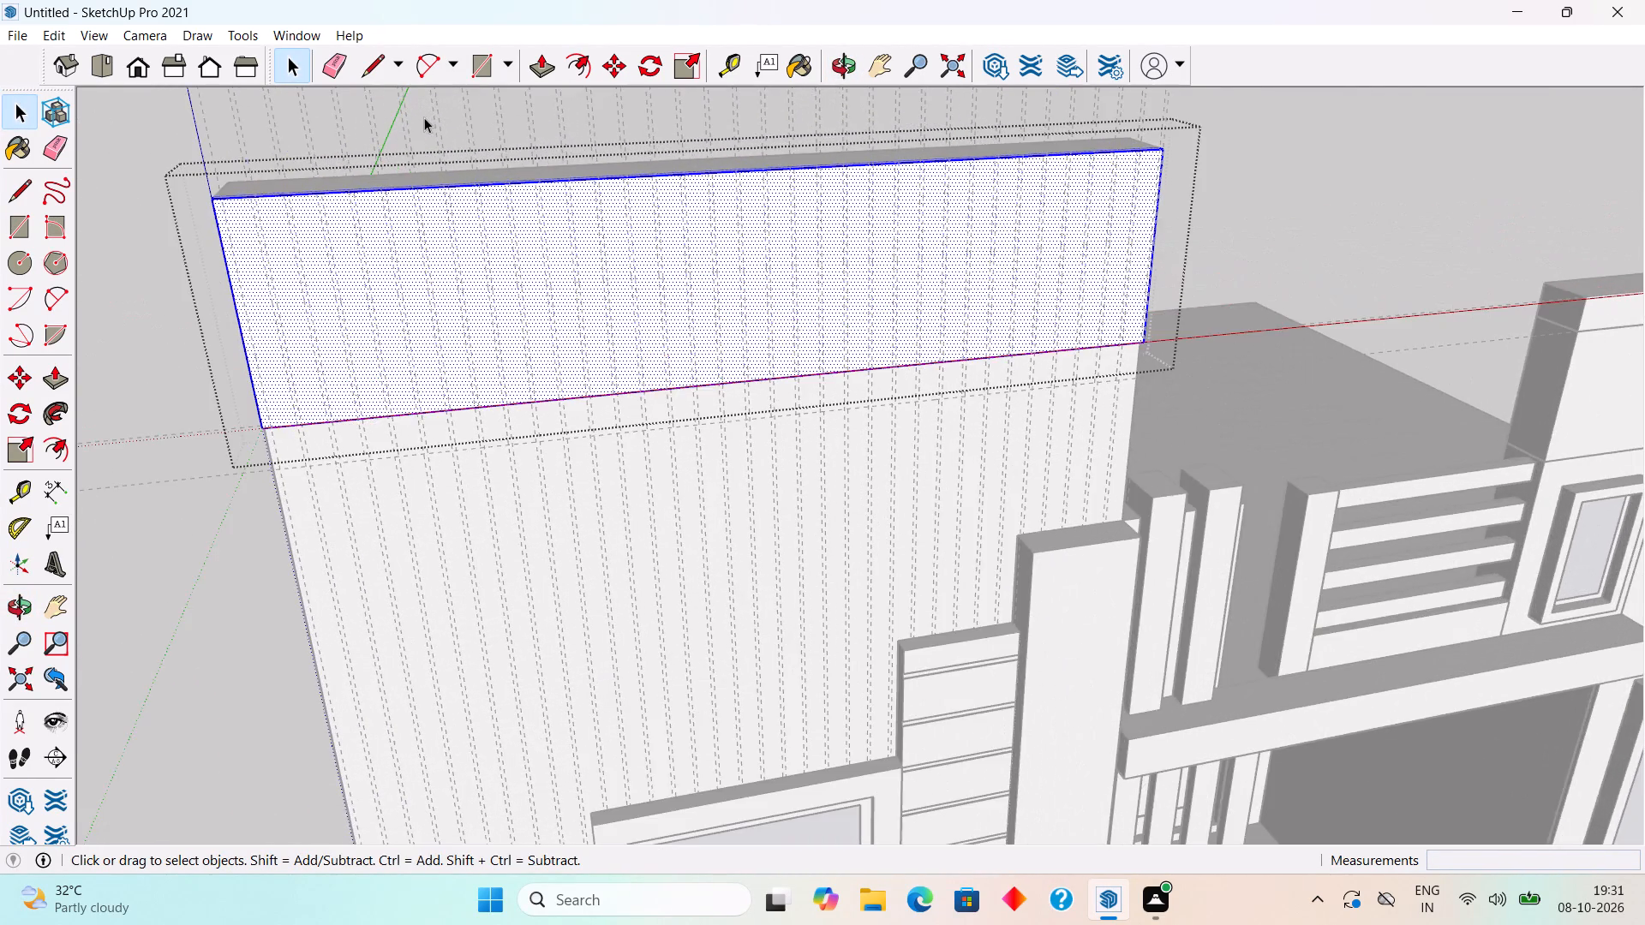
{"action": "scroll", "coordinate": [424, 117], "scroll_direction": "up", "scroll_amount": 5}
{"action": "key", "text": "r"}
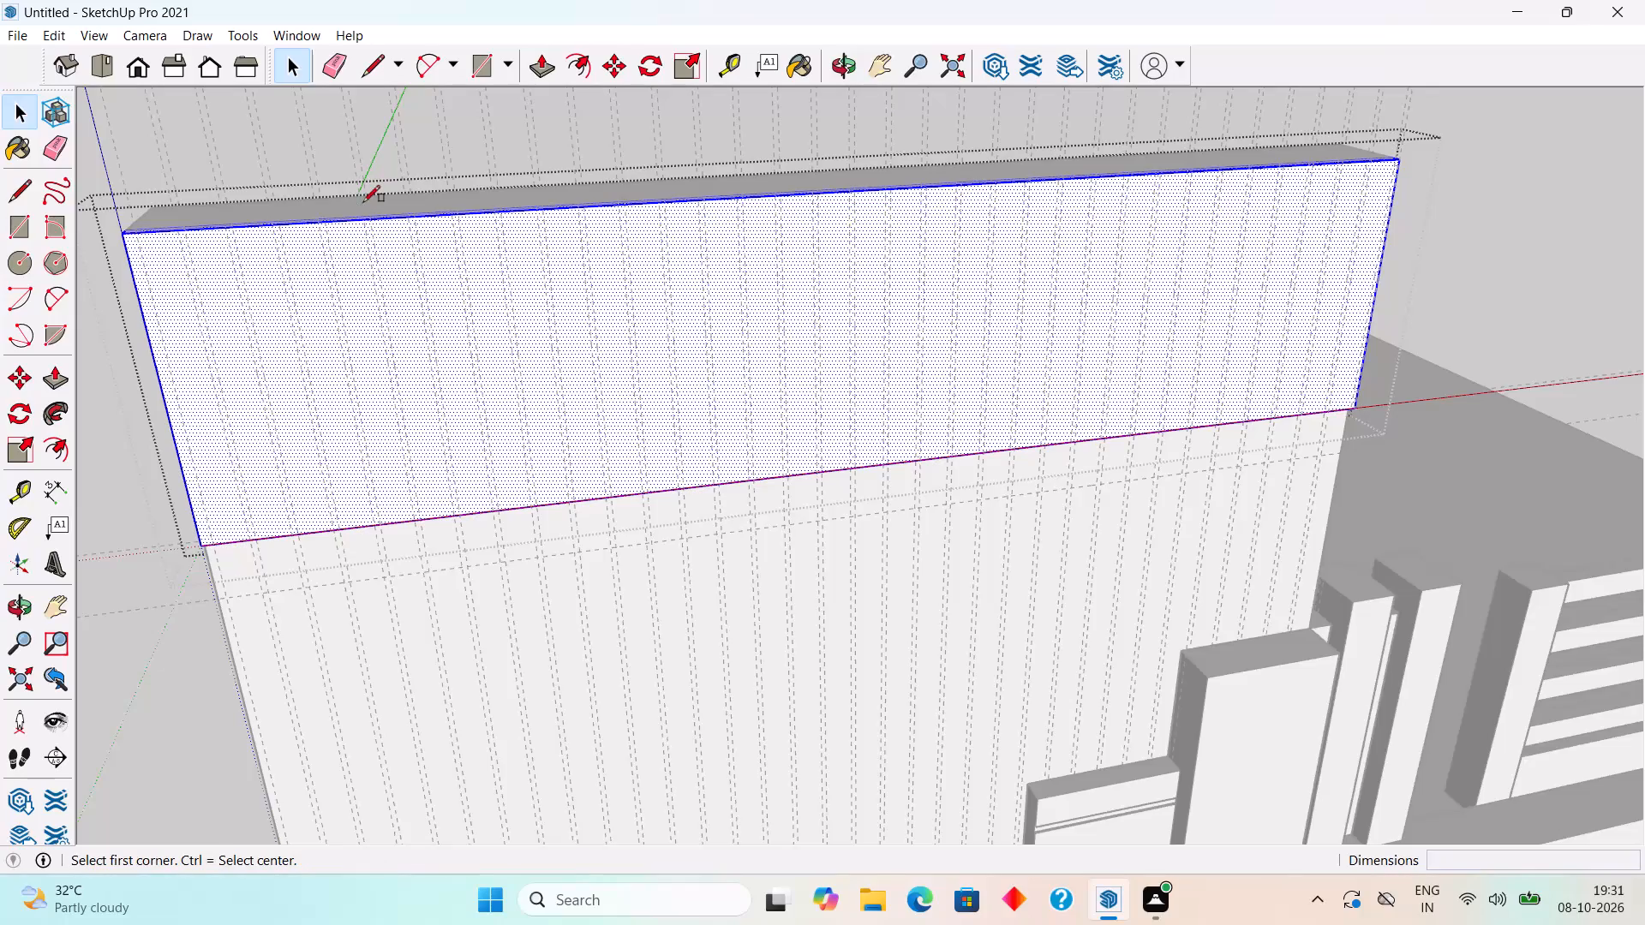
{"action": "left_click", "coordinate": [138, 235]}
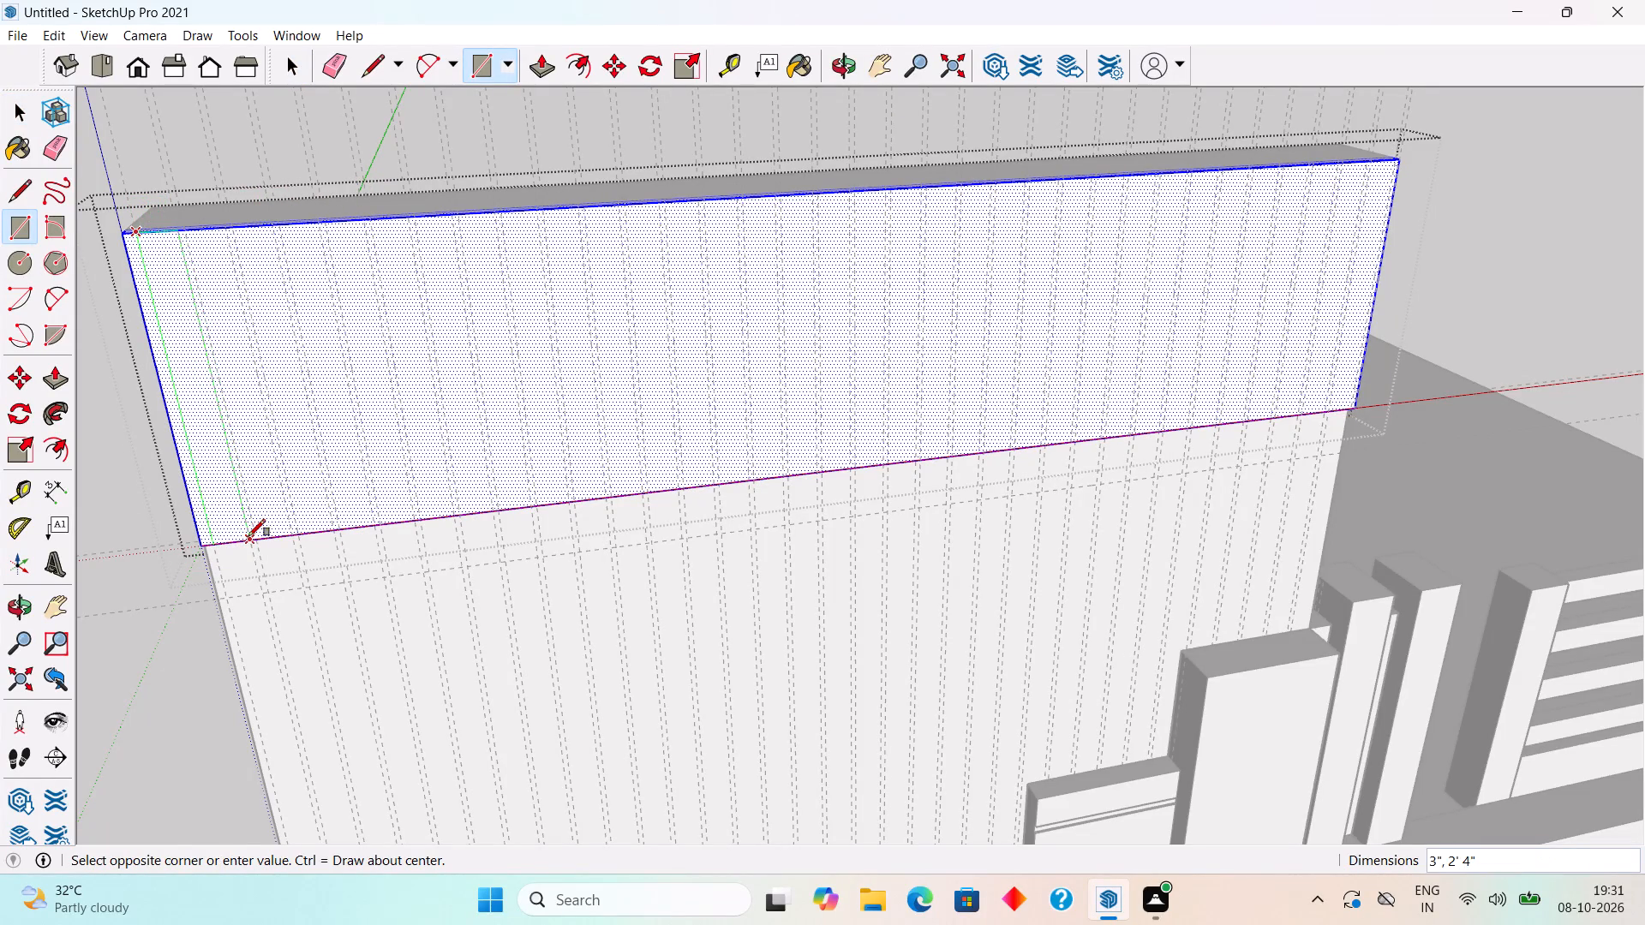
{"action": "left_click", "coordinate": [248, 539]}
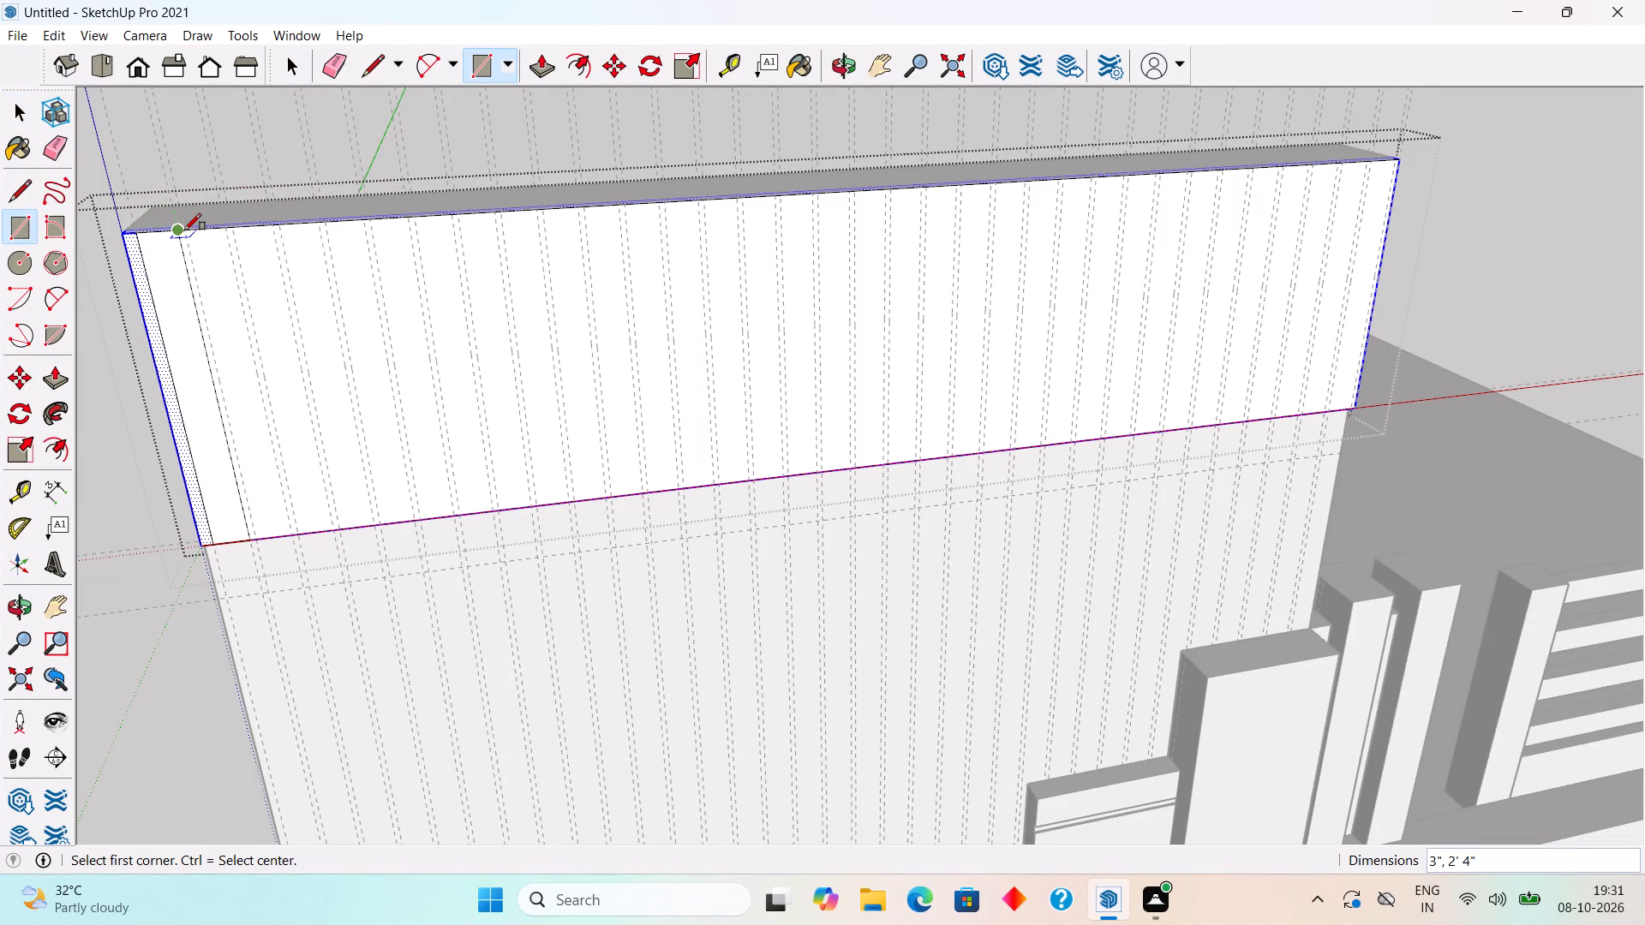
Draw five more full-height rectangles, 2' 4" tall, in the next strips between the vertical guides, keeping the narrow gap between each.
{"action": "left_click", "coordinate": [191, 233]}
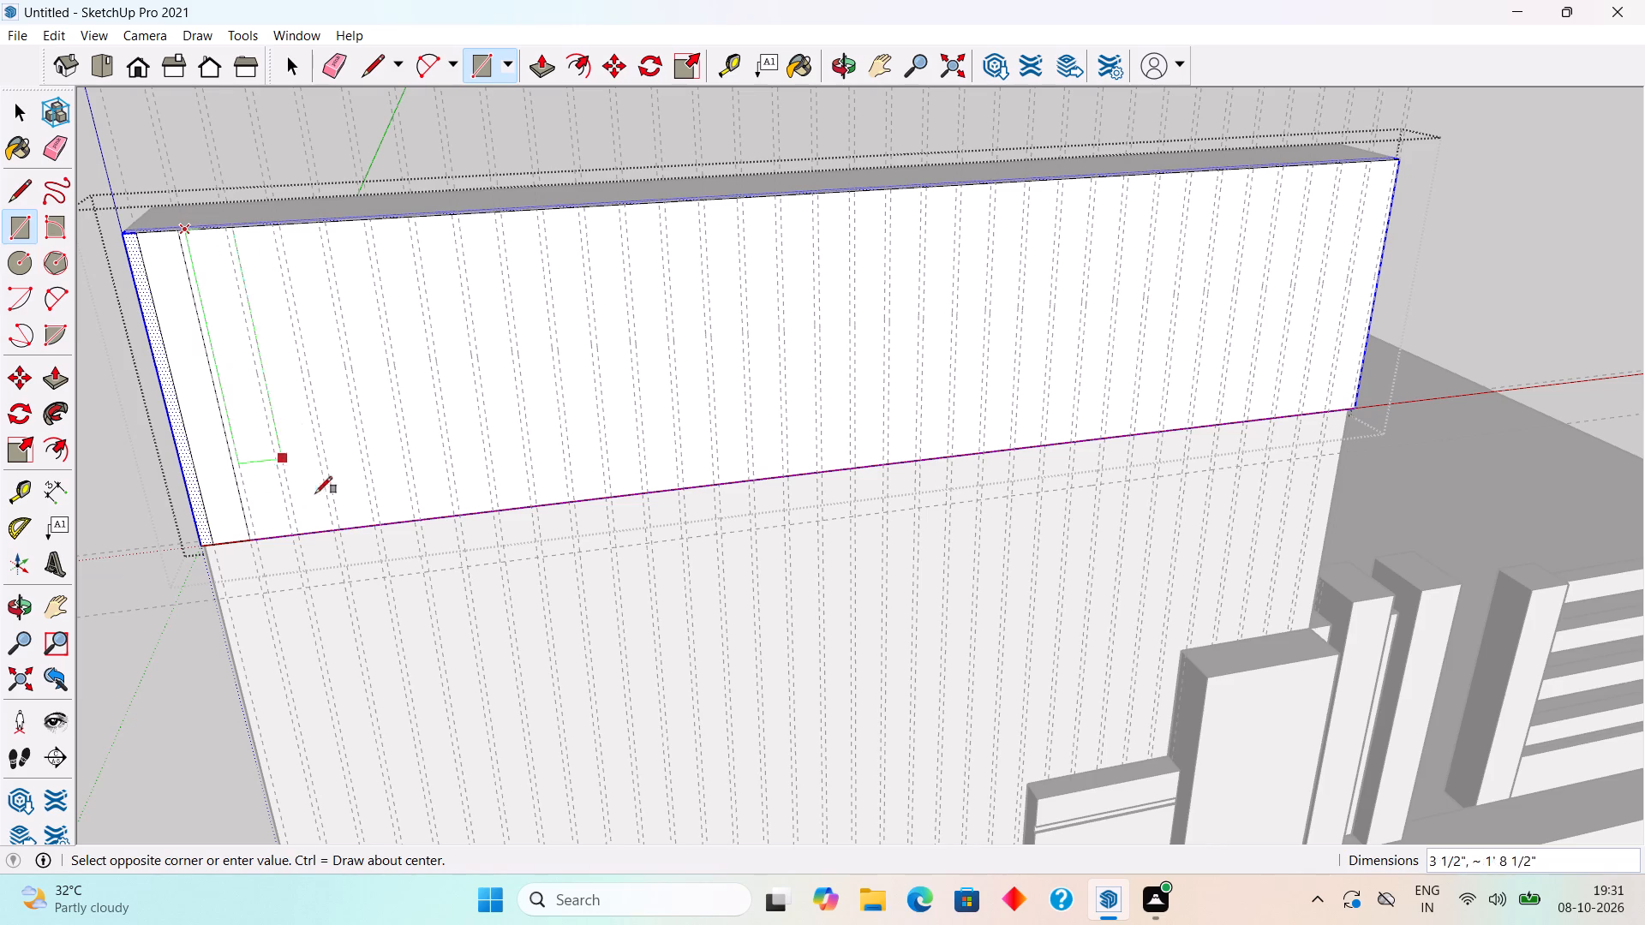
{"action": "left_click", "coordinate": [295, 531]}
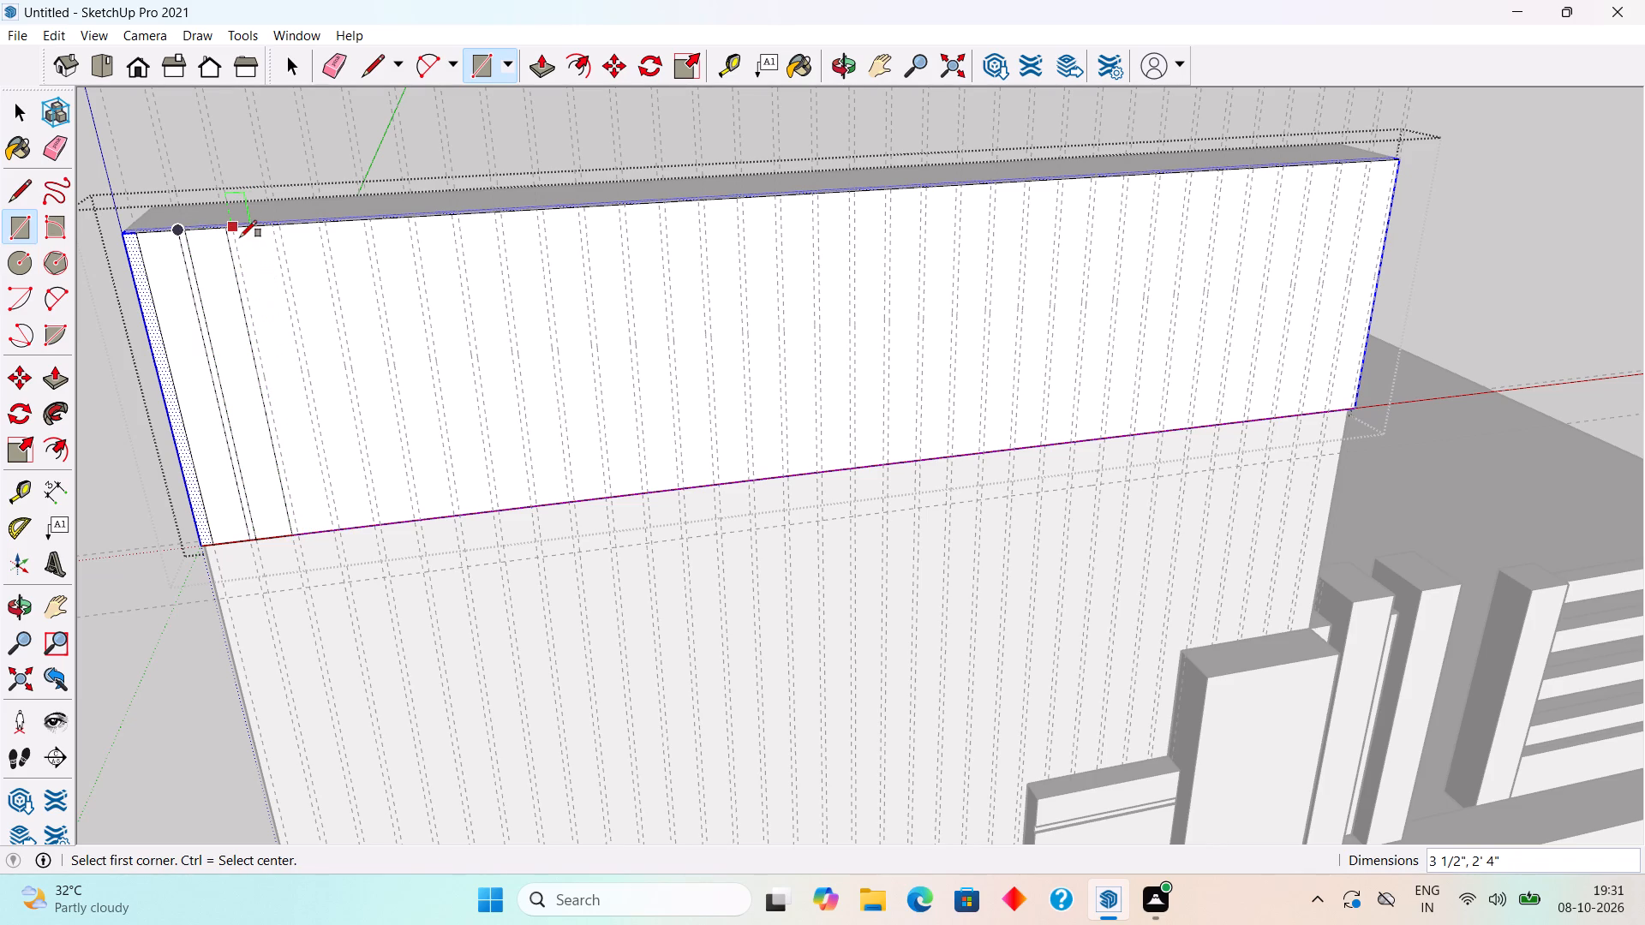
{"action": "scroll", "coordinate": [235, 238], "scroll_direction": "up", "scroll_amount": 6}
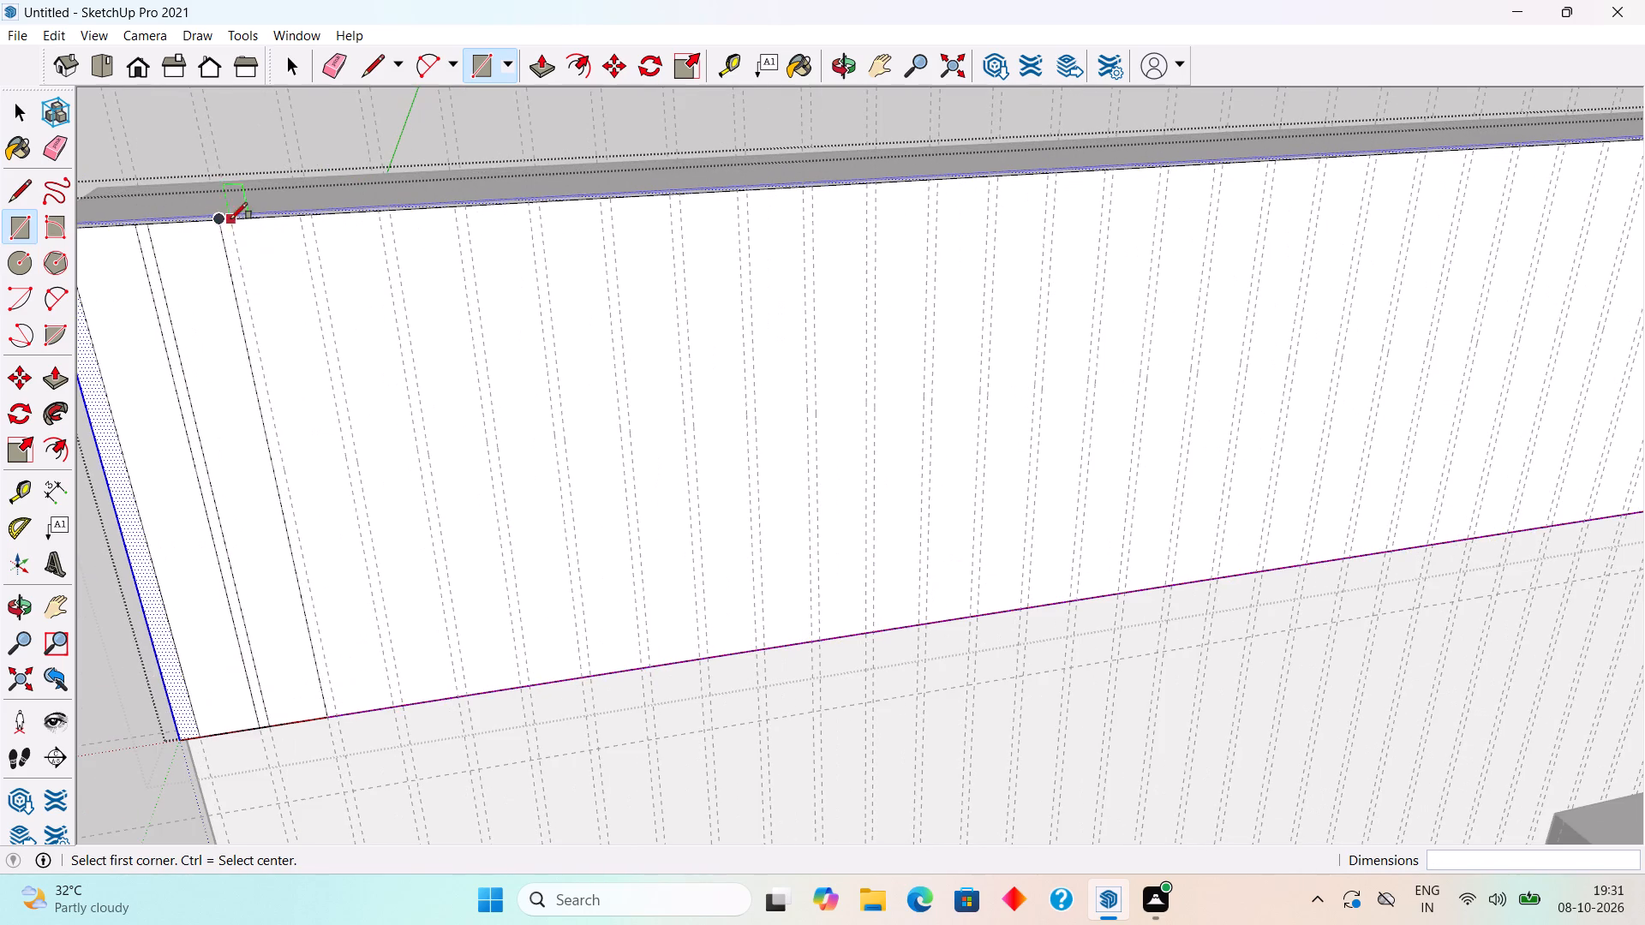
{"action": "left_click", "coordinate": [233, 227]}
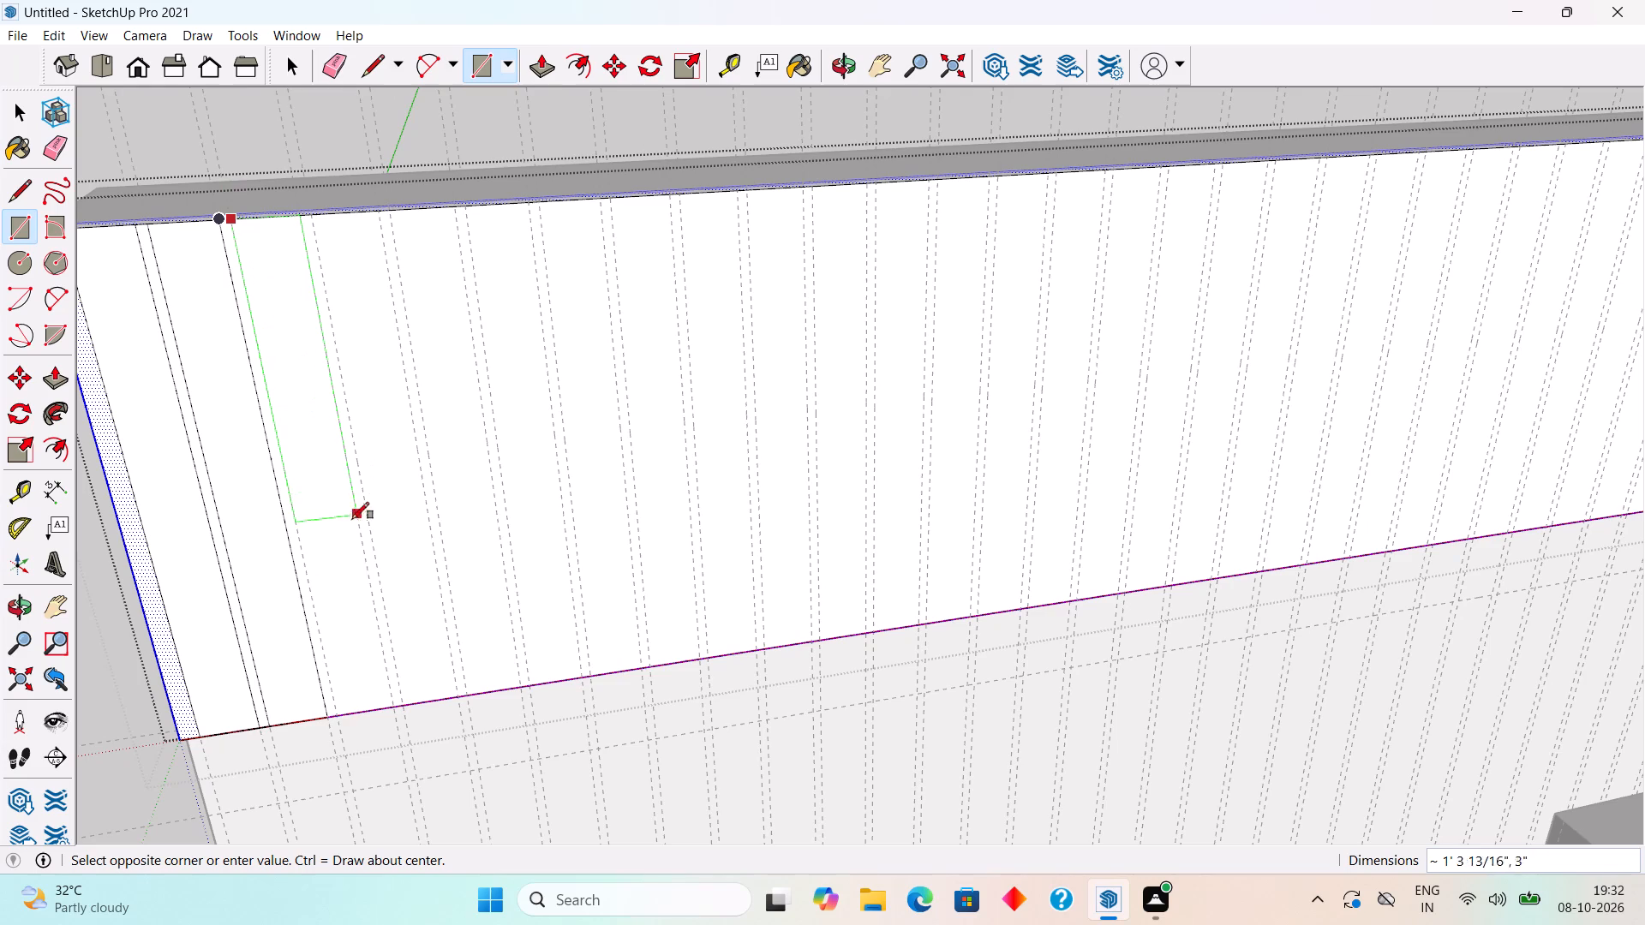
{"action": "left_click", "coordinate": [392, 707]}
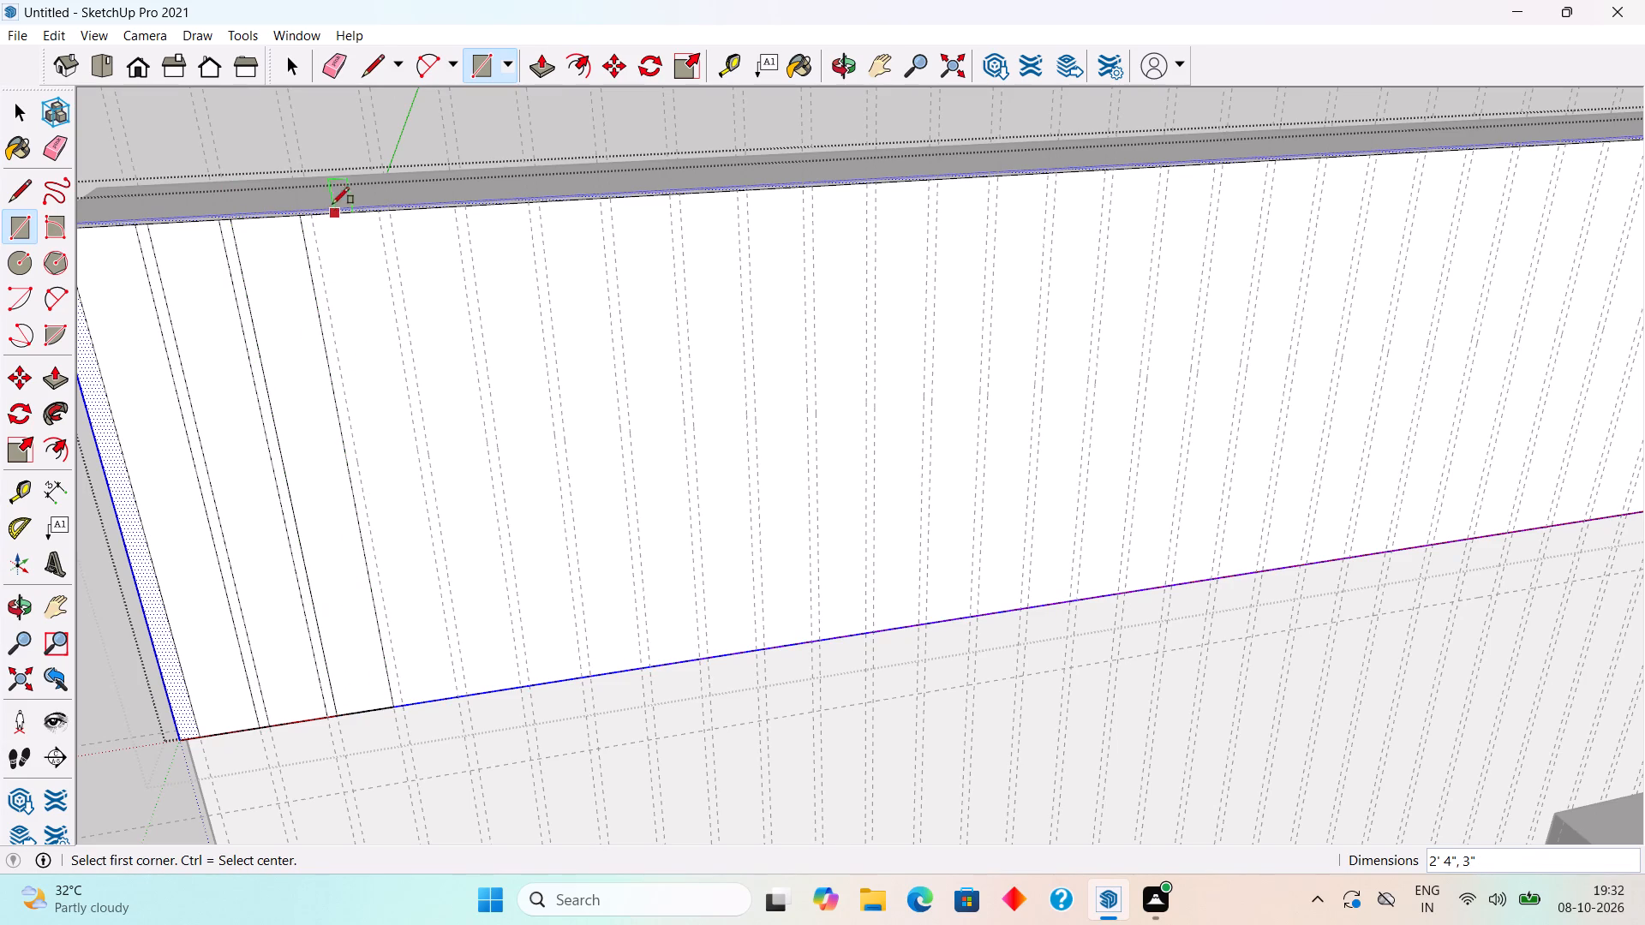
{"action": "left_click", "coordinate": [314, 218]}
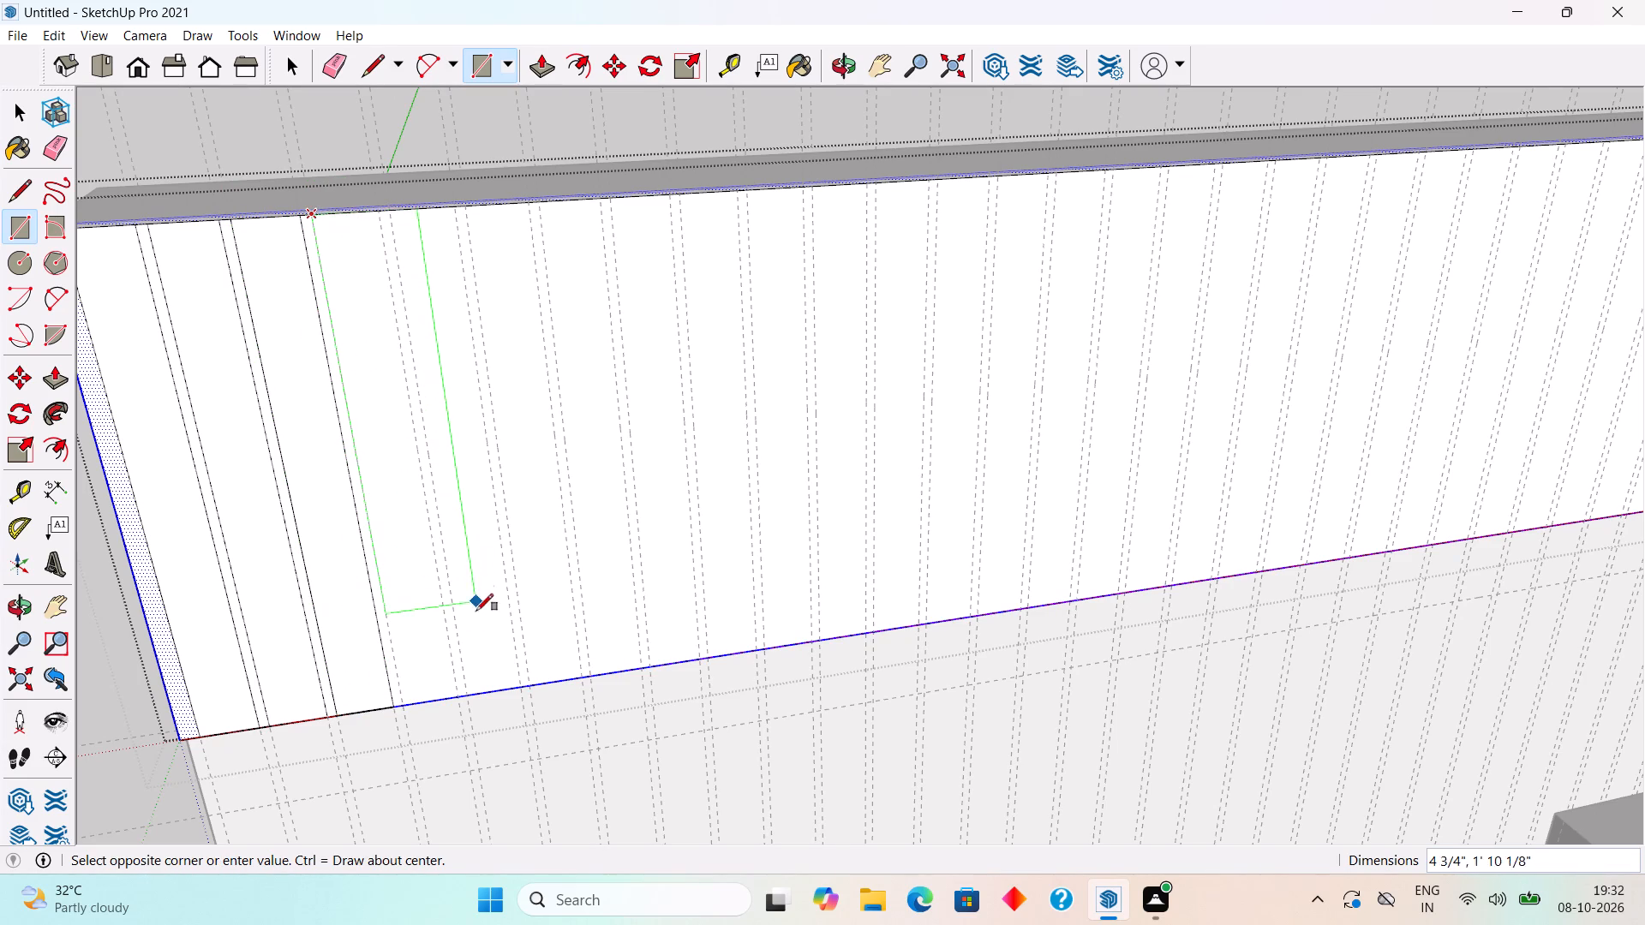
{"action": "left_click", "coordinate": [454, 698]}
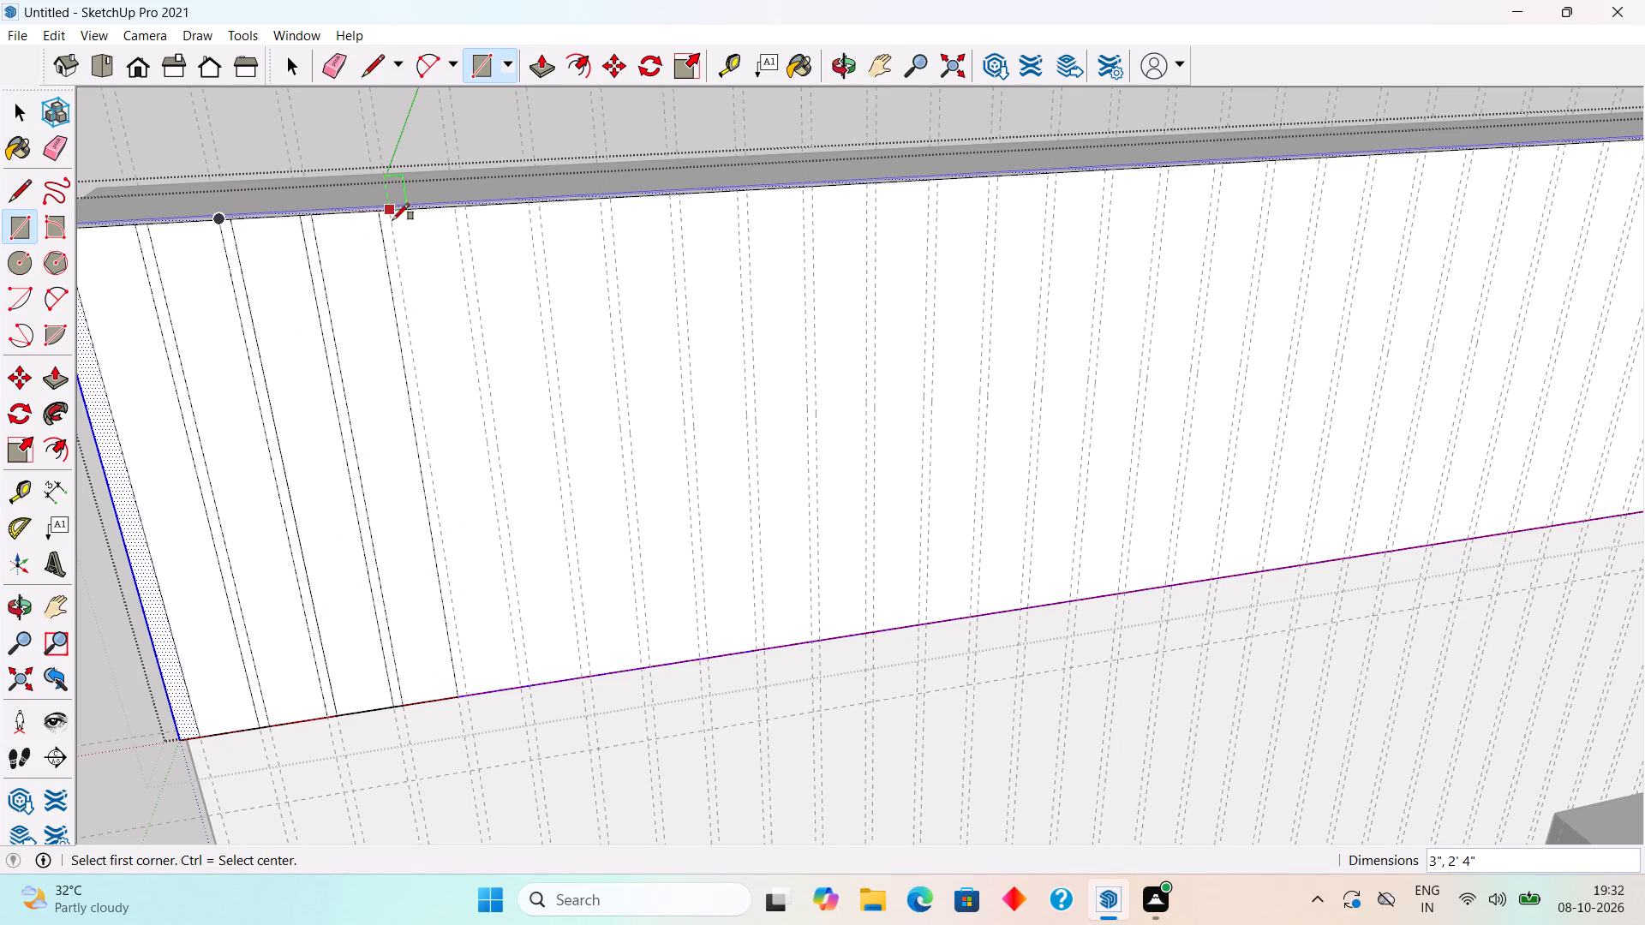
{"action": "left_click", "coordinate": [392, 214]}
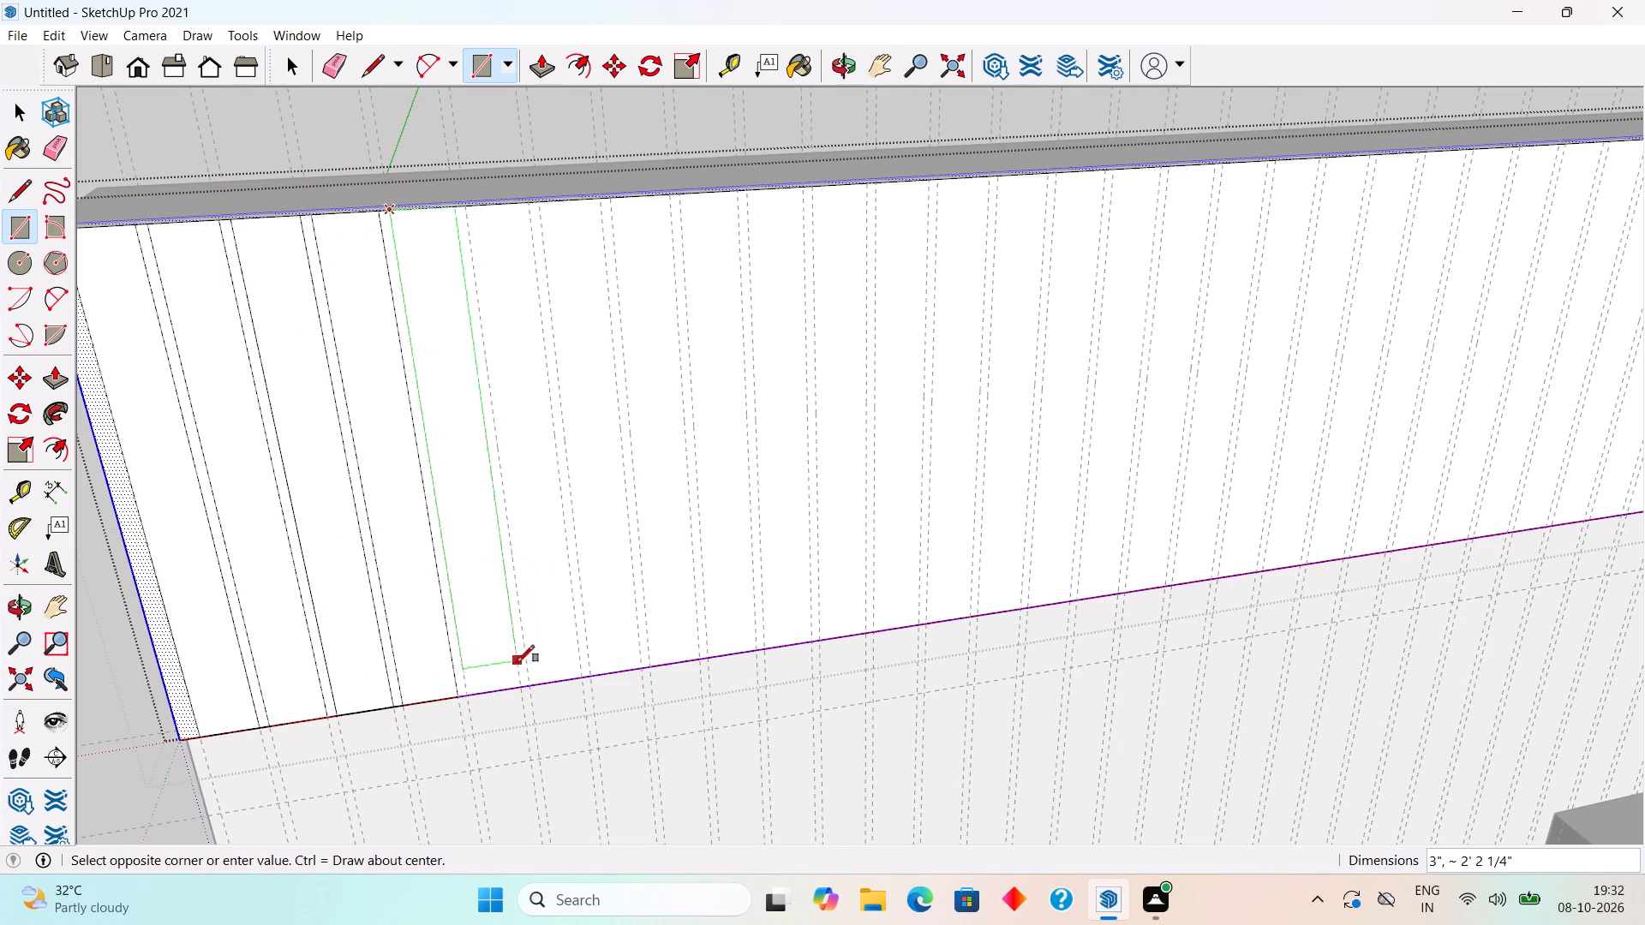
{"action": "left_click", "coordinate": [517, 686]}
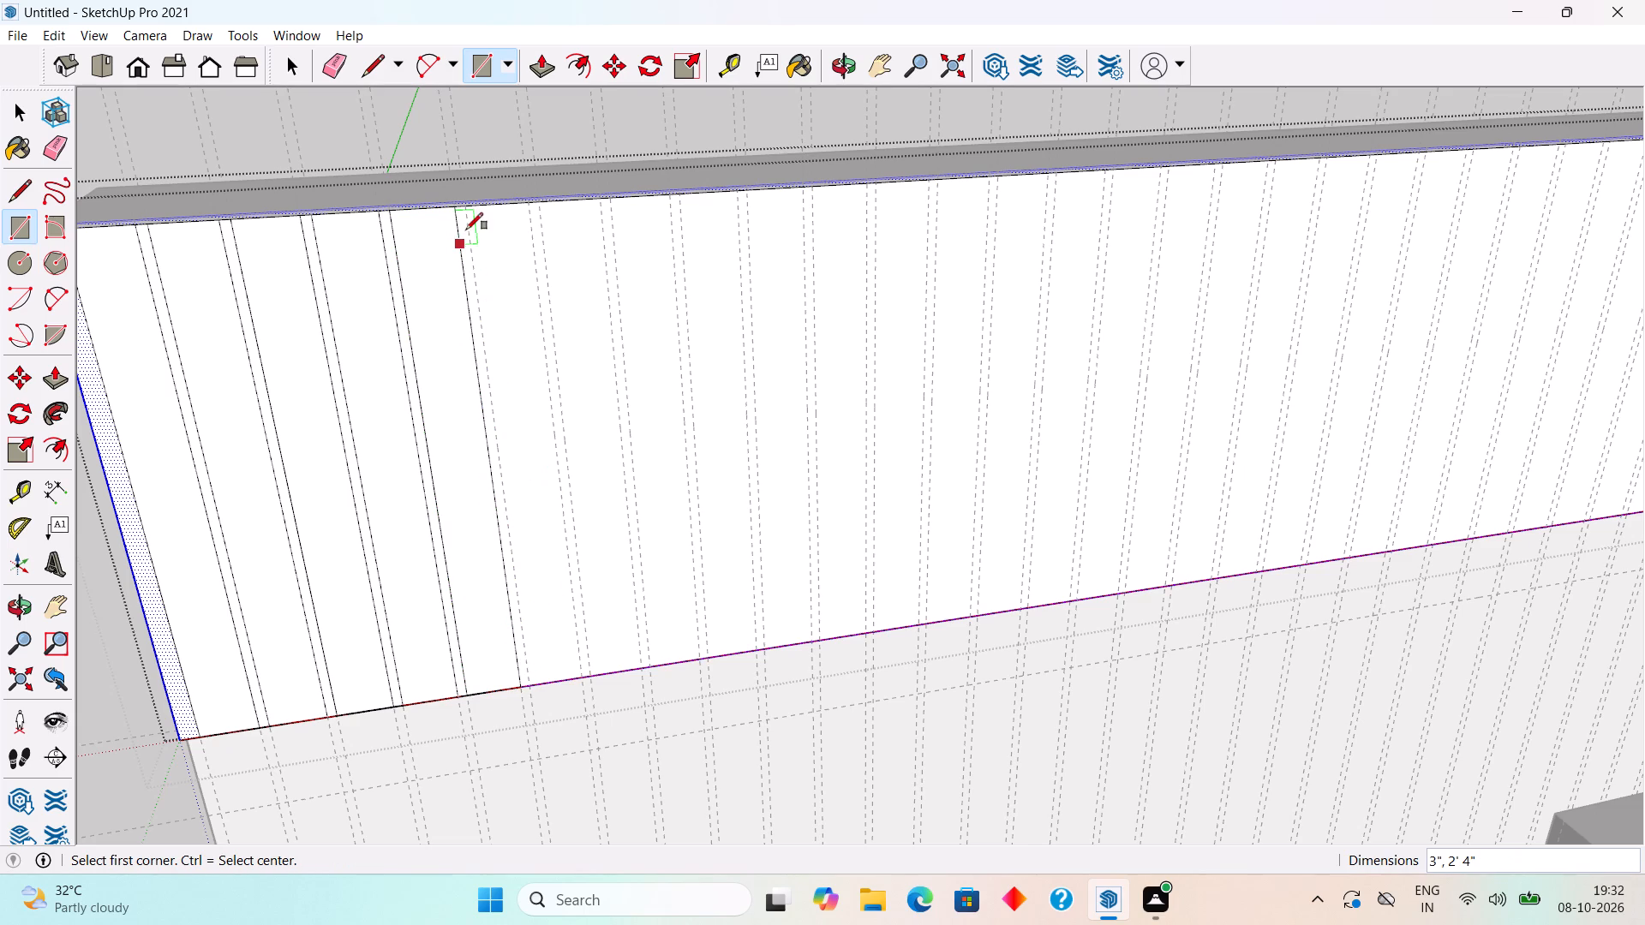
{"action": "left_click", "coordinate": [470, 210]}
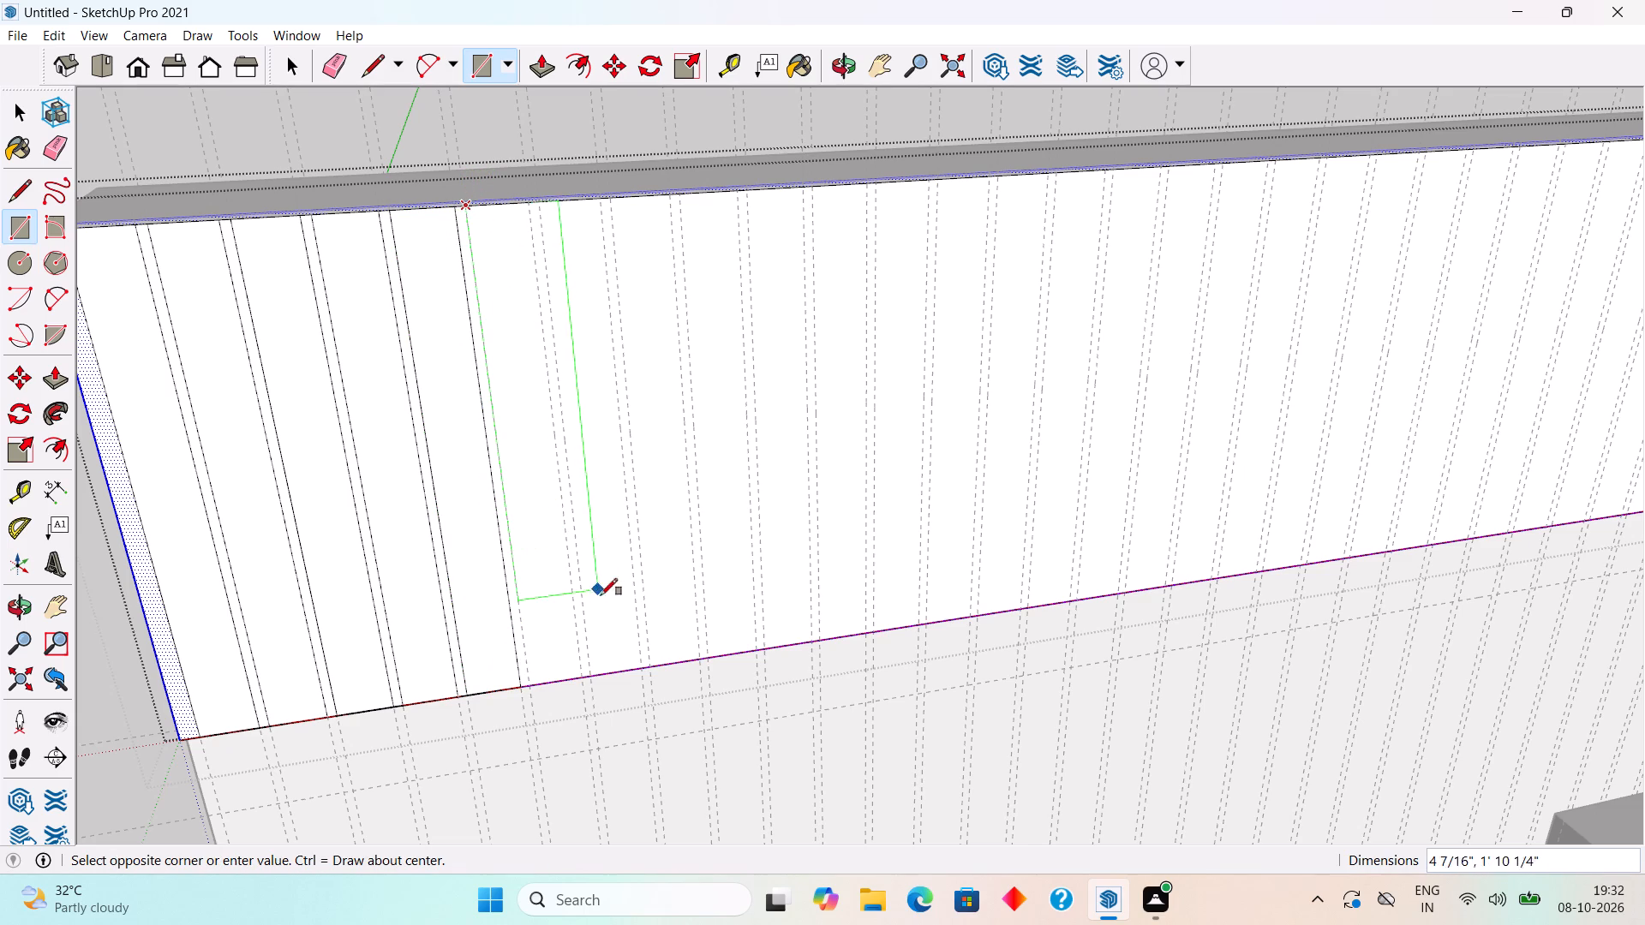
{"action": "left_click", "coordinate": [585, 677]}
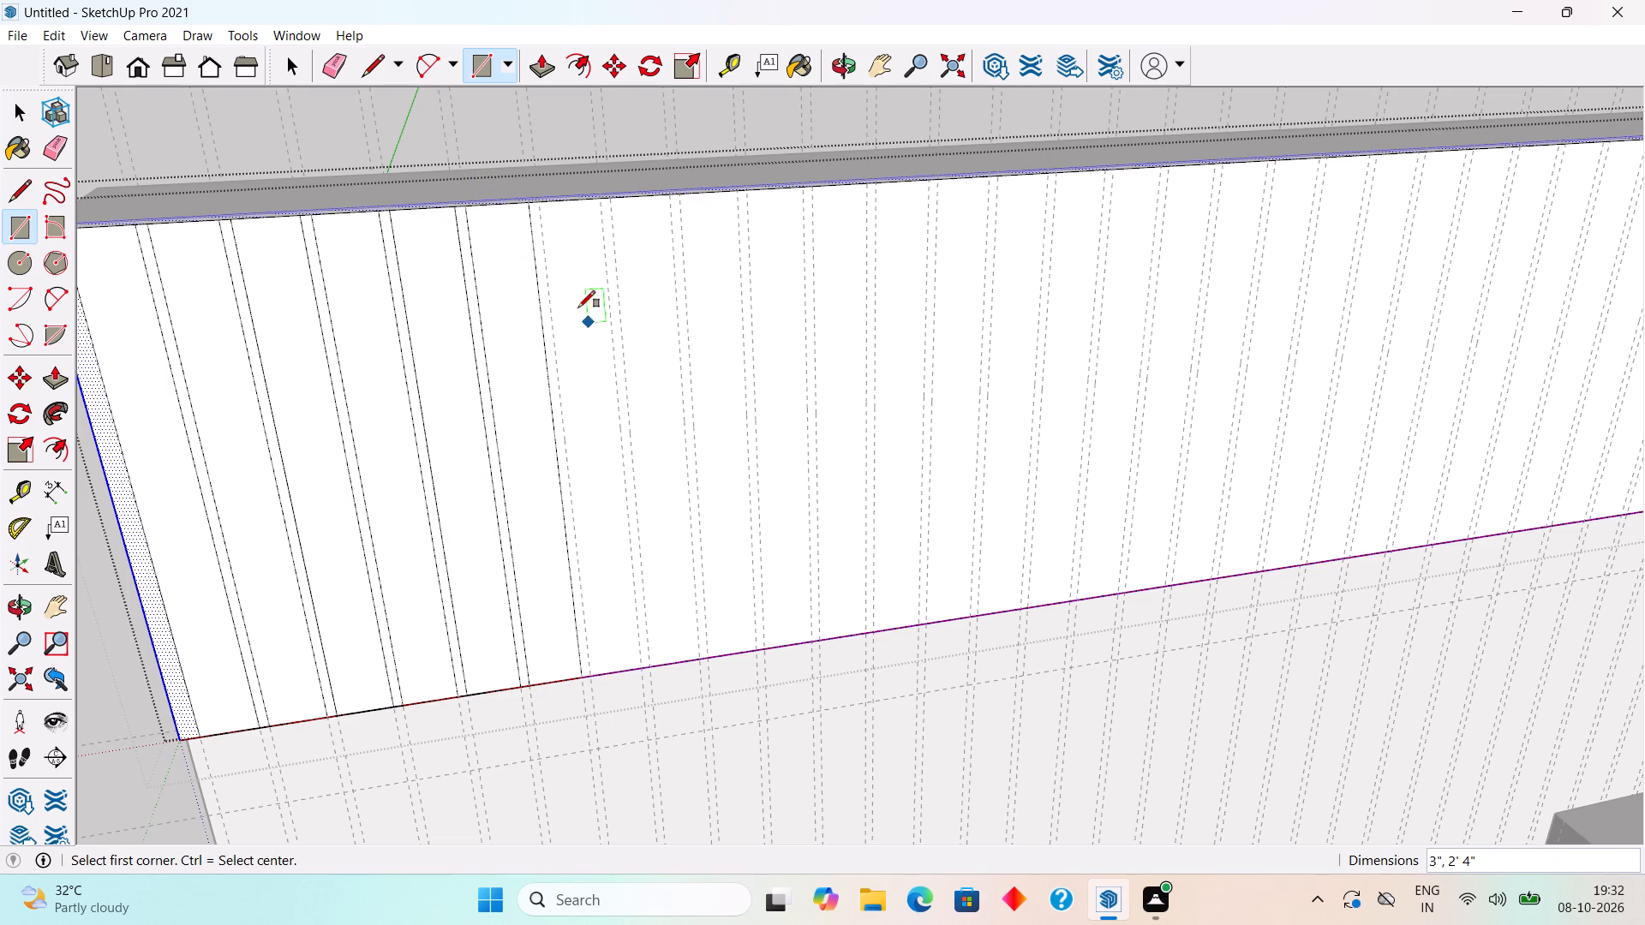
Draw another five 3" by 2' 4" rectangles in the following guide strips across the top band, keeping the narrow gaps.
{"action": "left_click", "coordinate": [543, 203]}
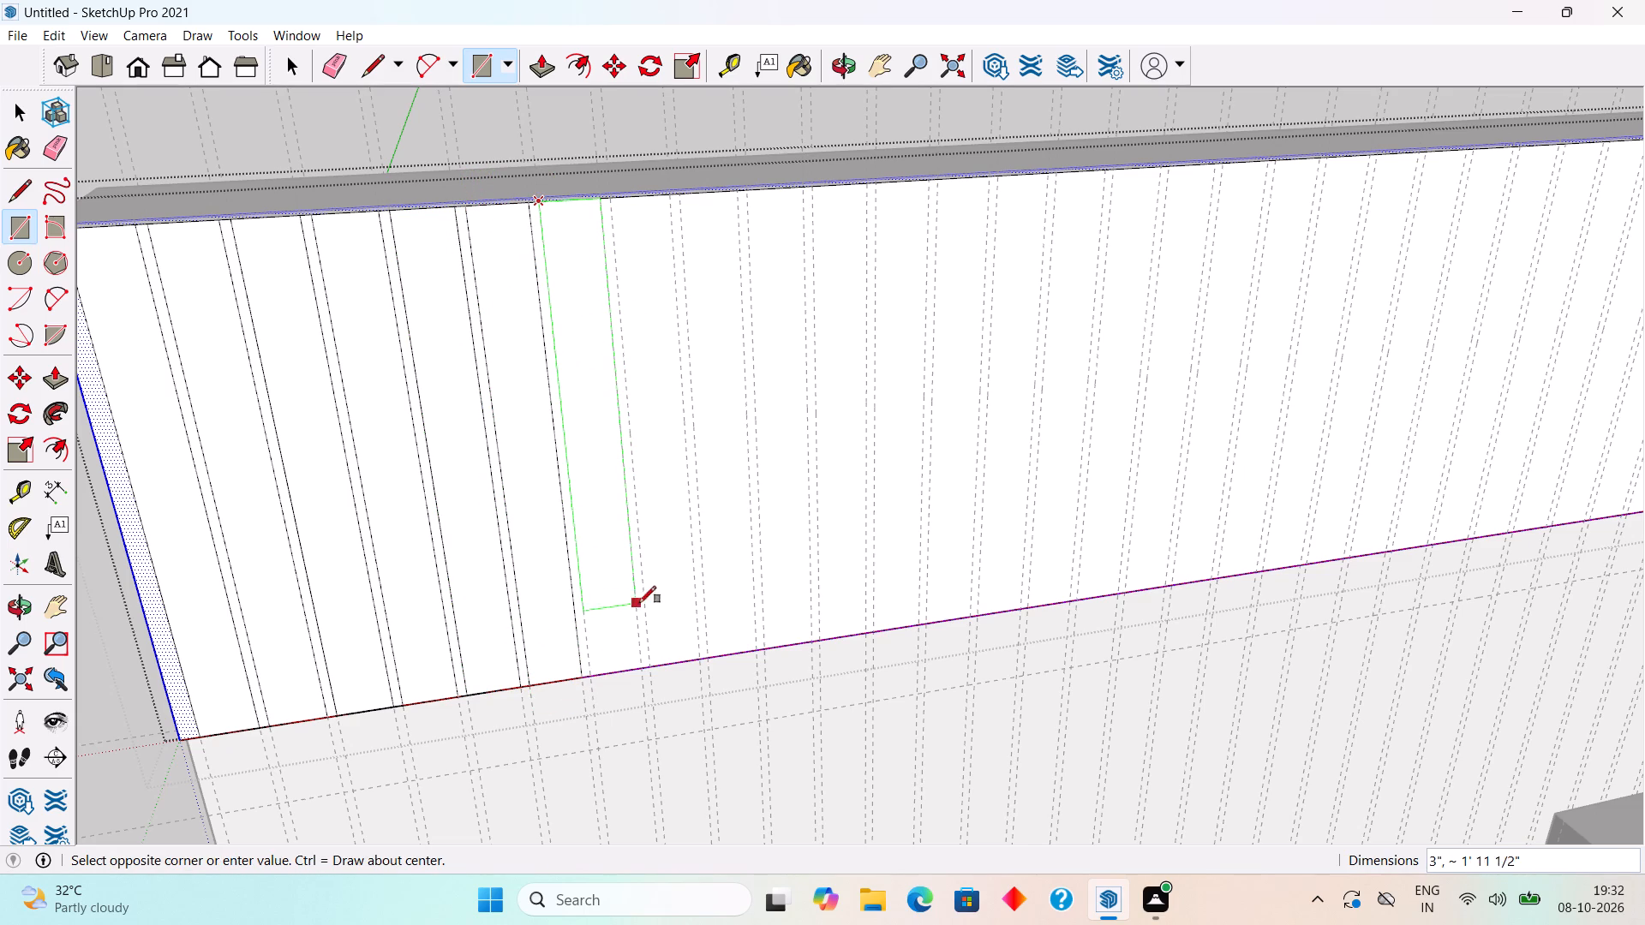
{"action": "left_click", "coordinate": [640, 664]}
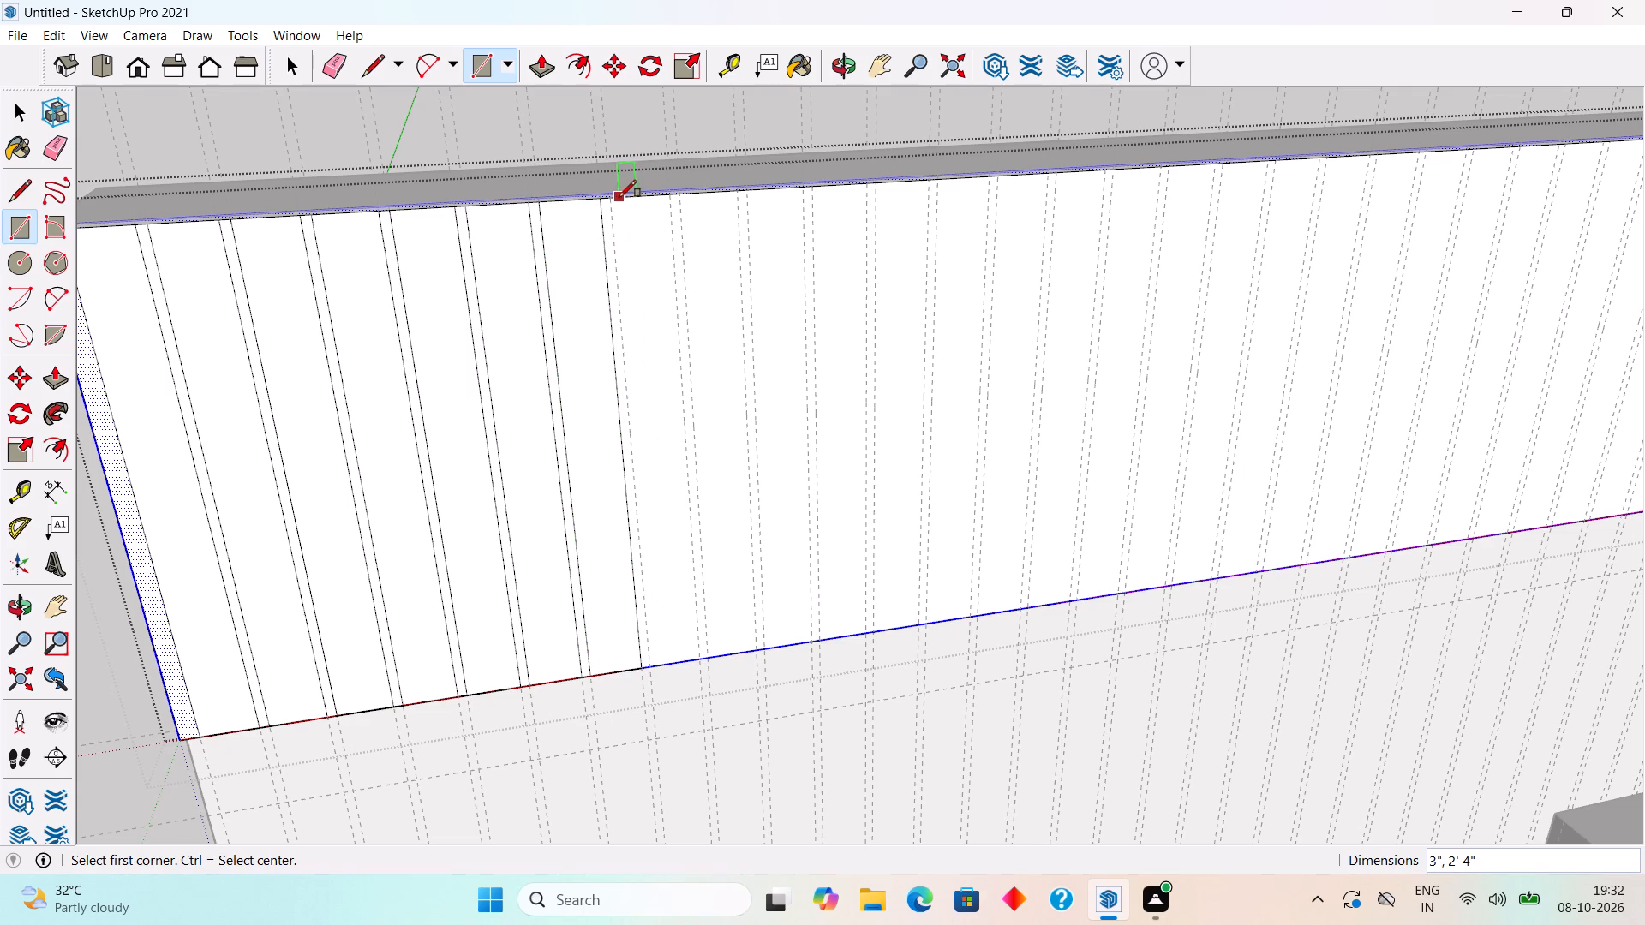
{"action": "left_click", "coordinate": [613, 201]}
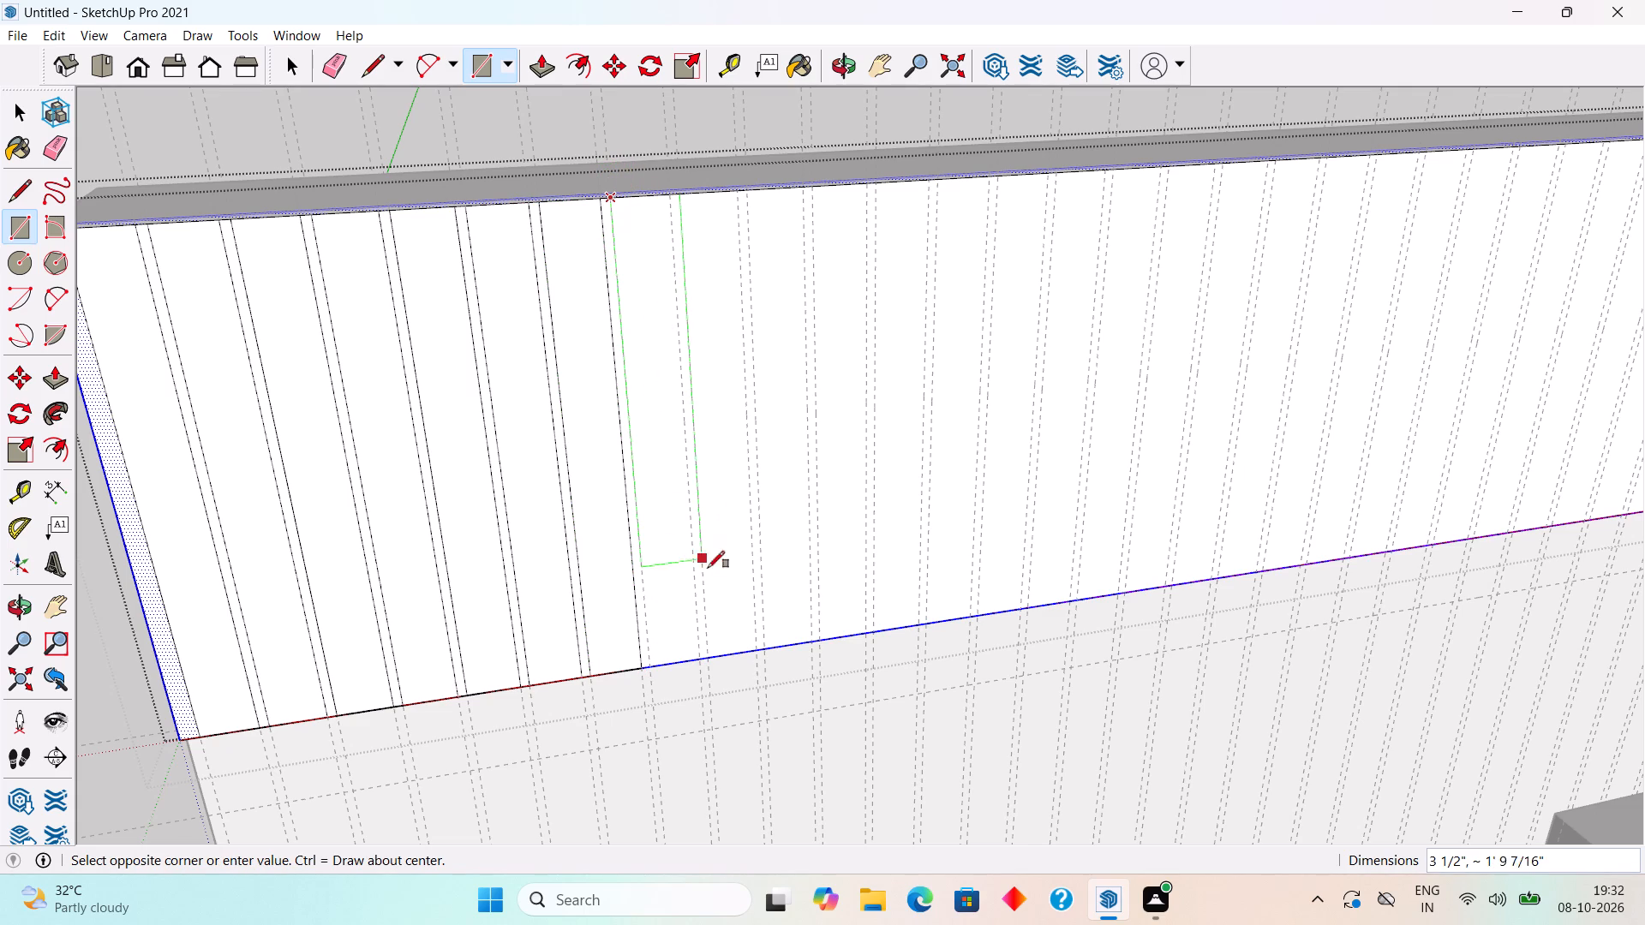
{"action": "left_click", "coordinate": [698, 659]}
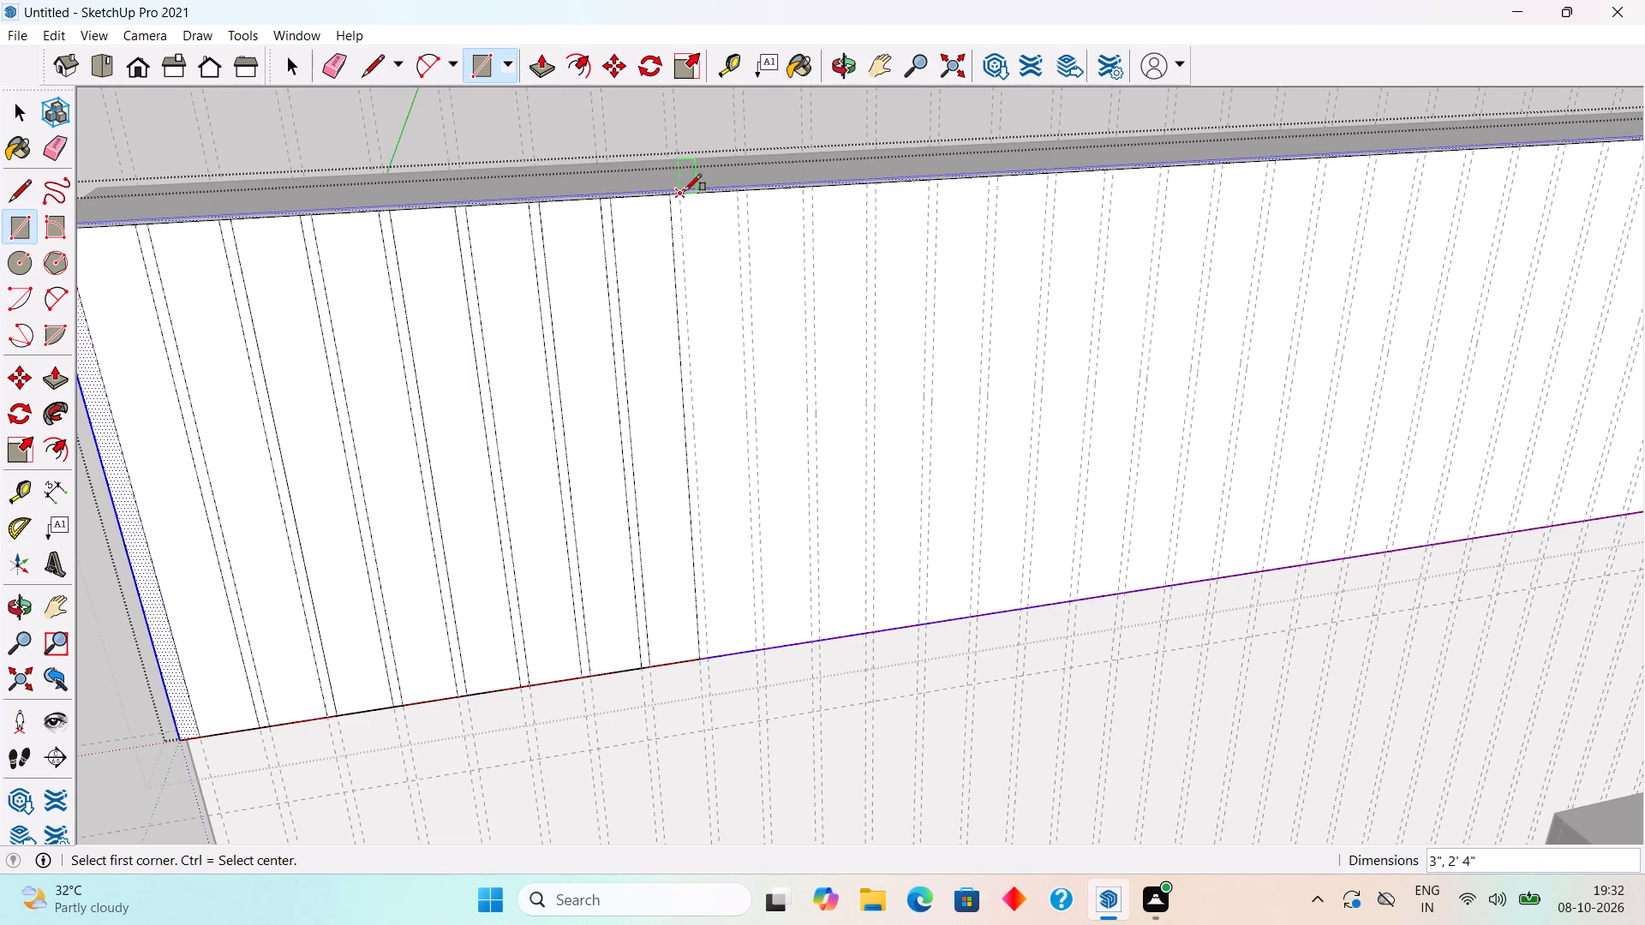
{"action": "left_click", "coordinate": [683, 197]}
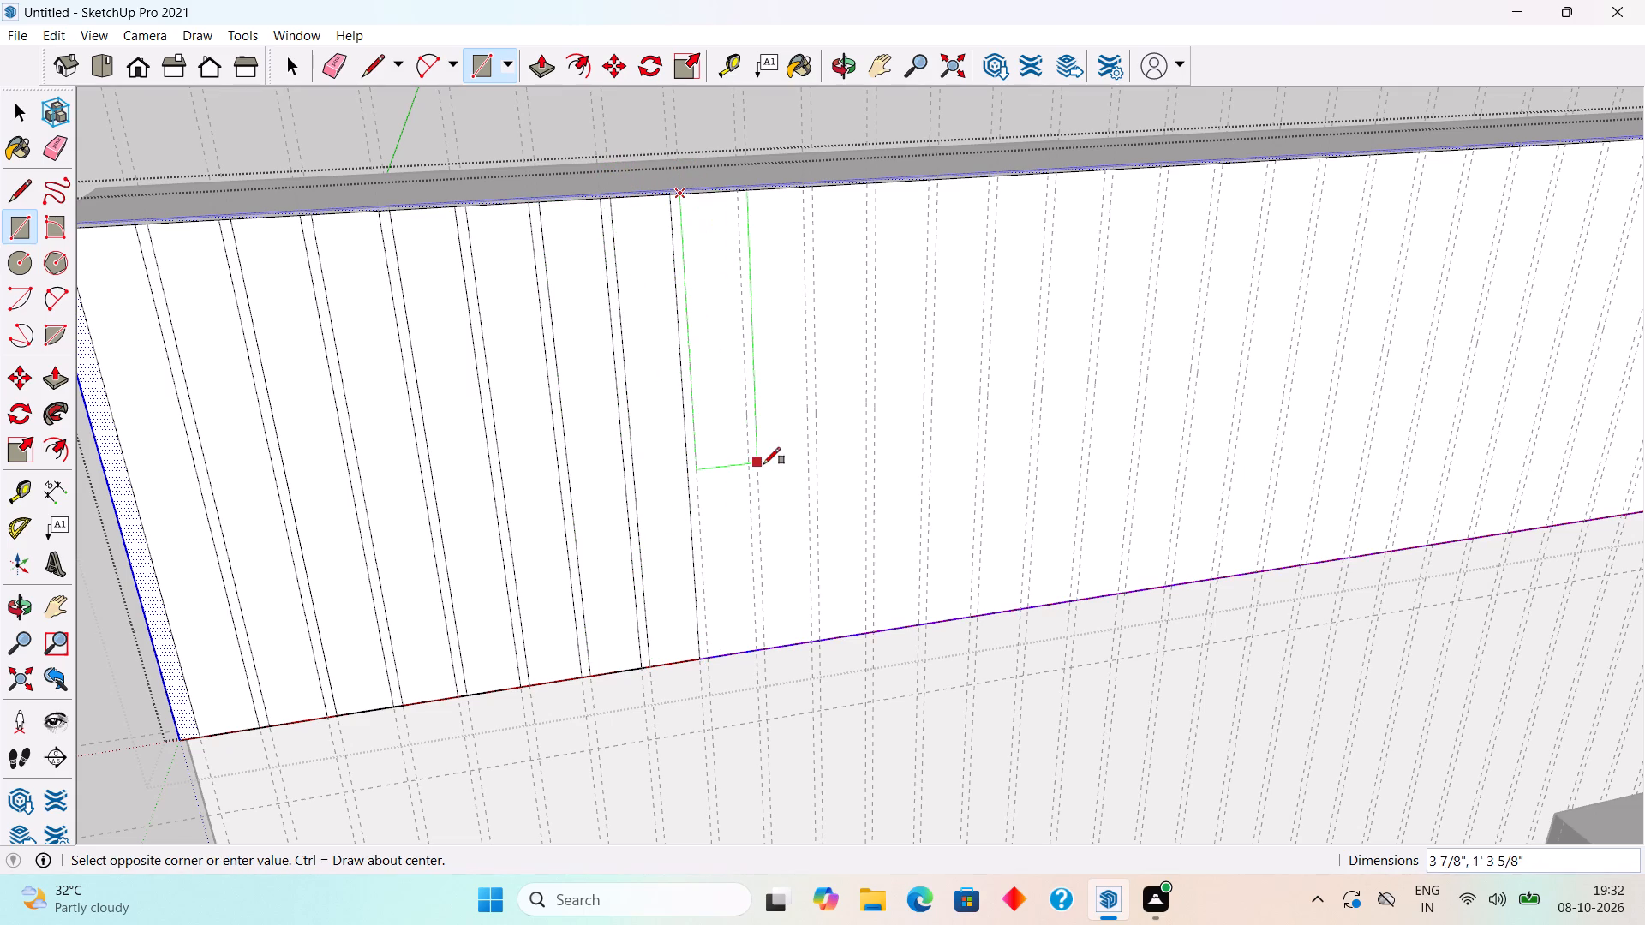
{"action": "left_click", "coordinate": [758, 653]}
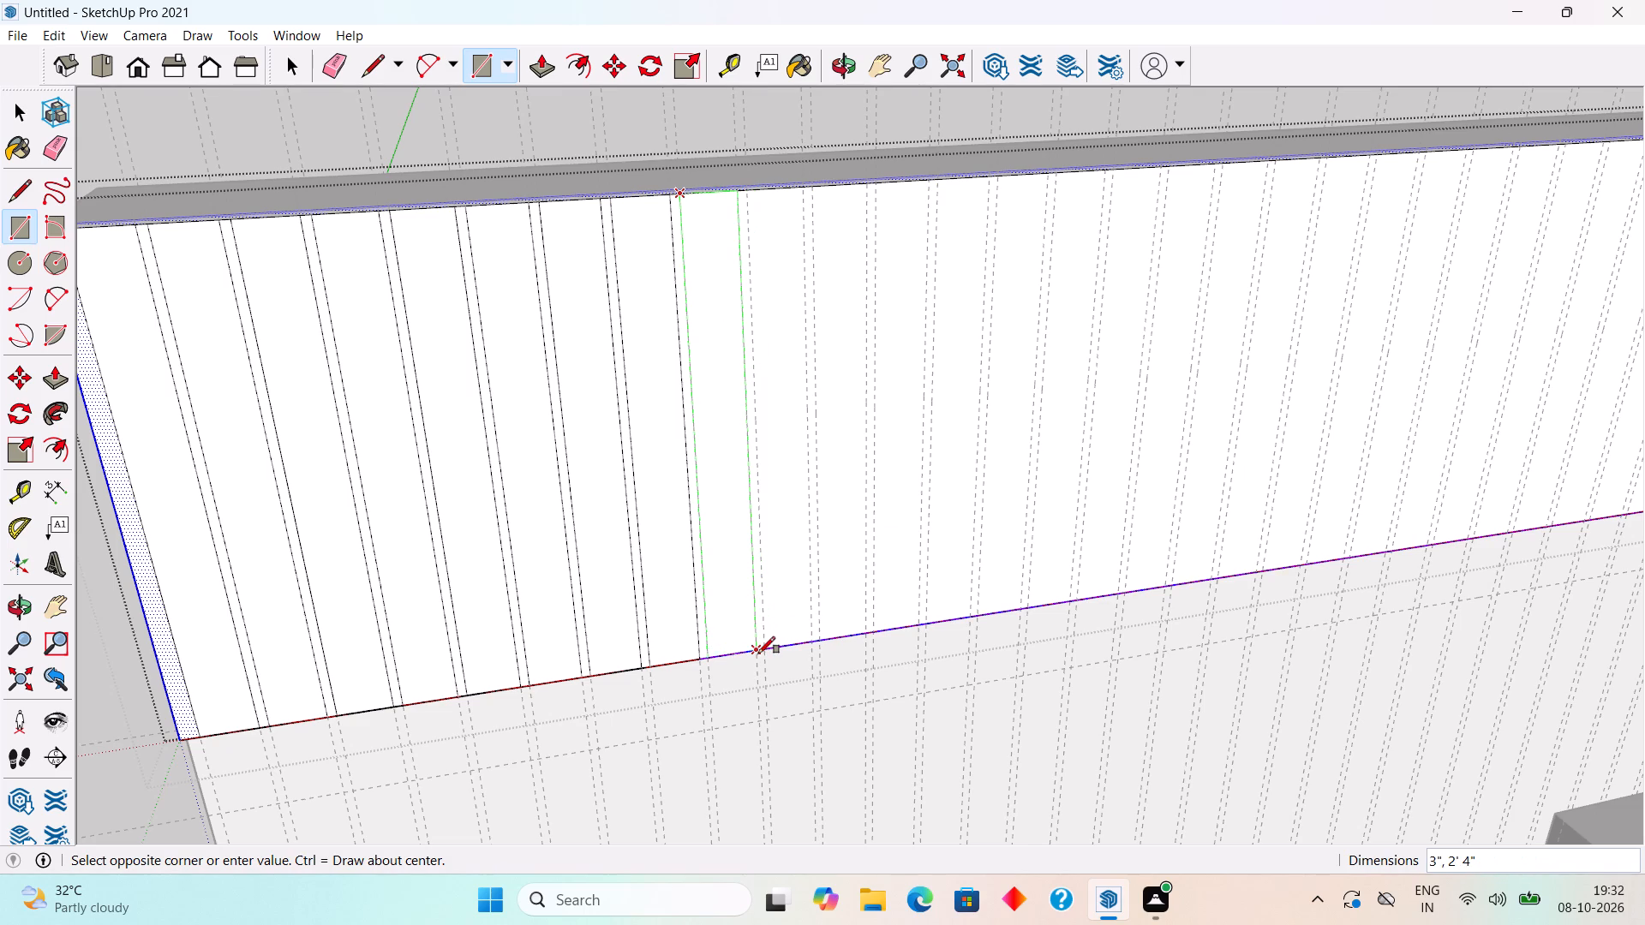
{"action": "left_click", "coordinate": [751, 193]}
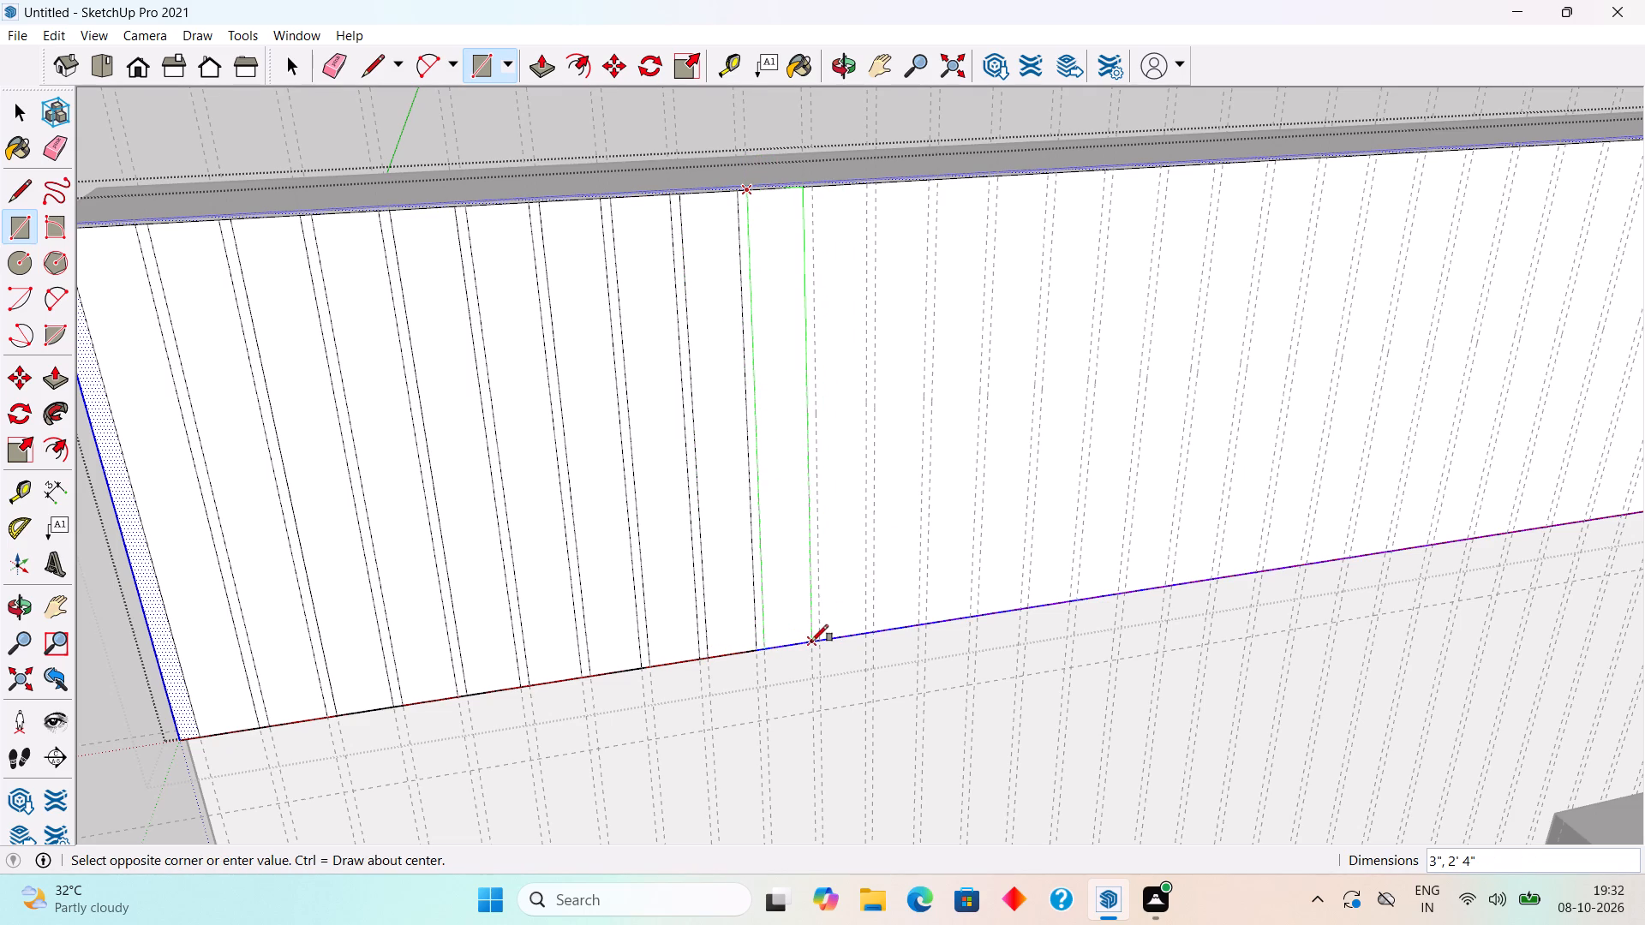
{"action": "left_click", "coordinate": [811, 642]}
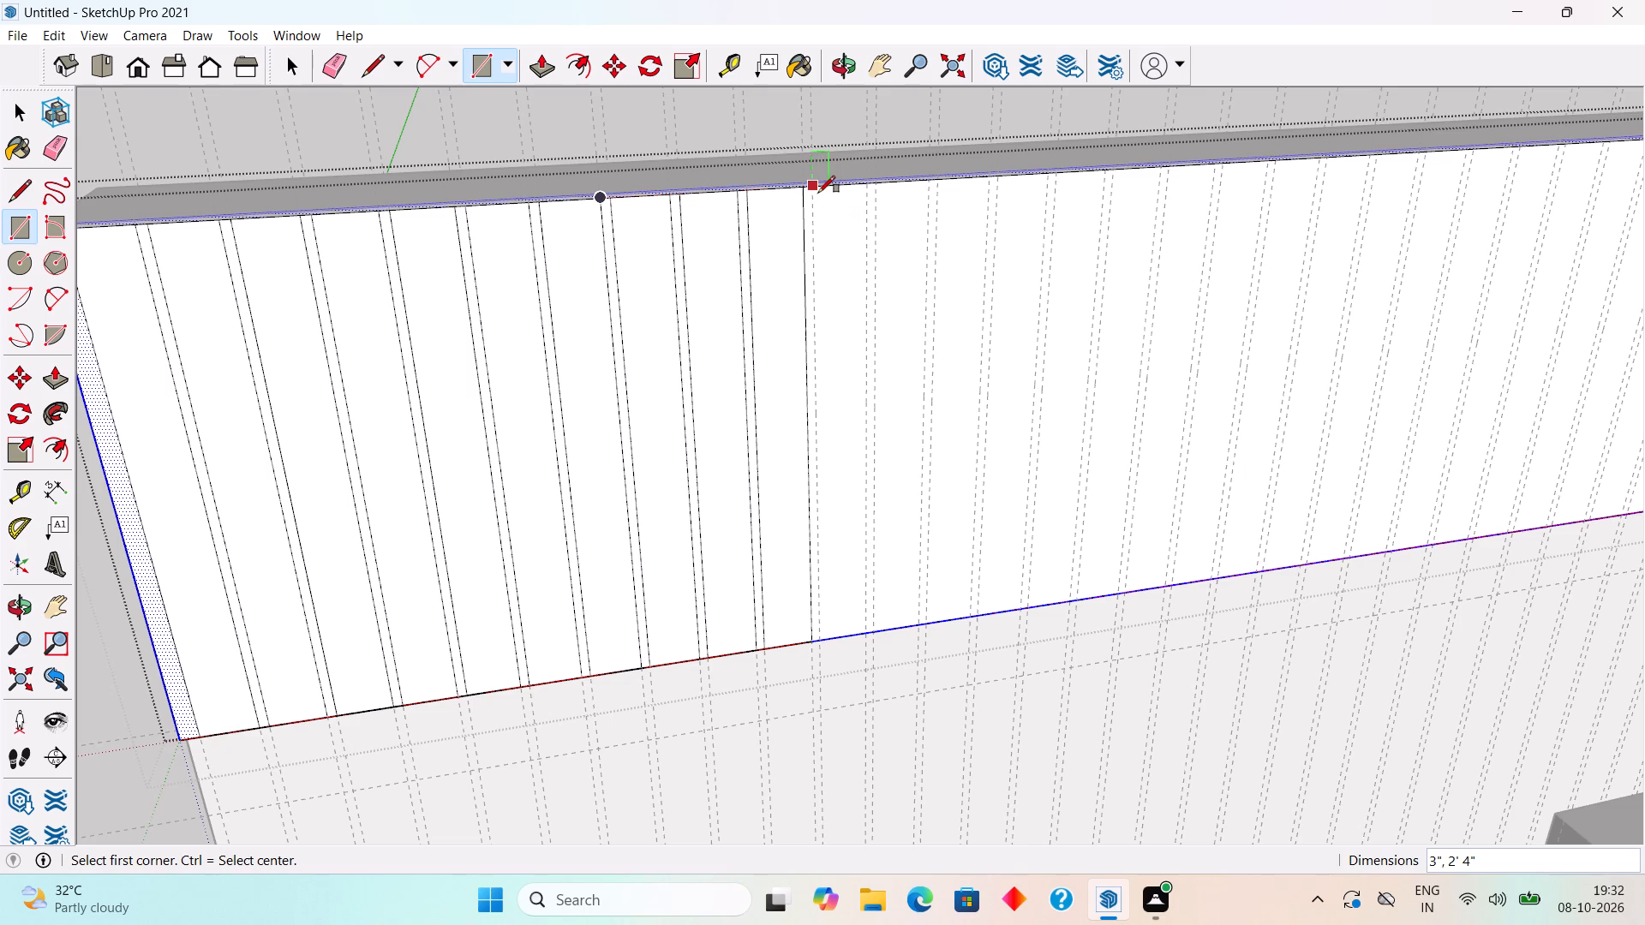
{"action": "left_click", "coordinate": [816, 188]}
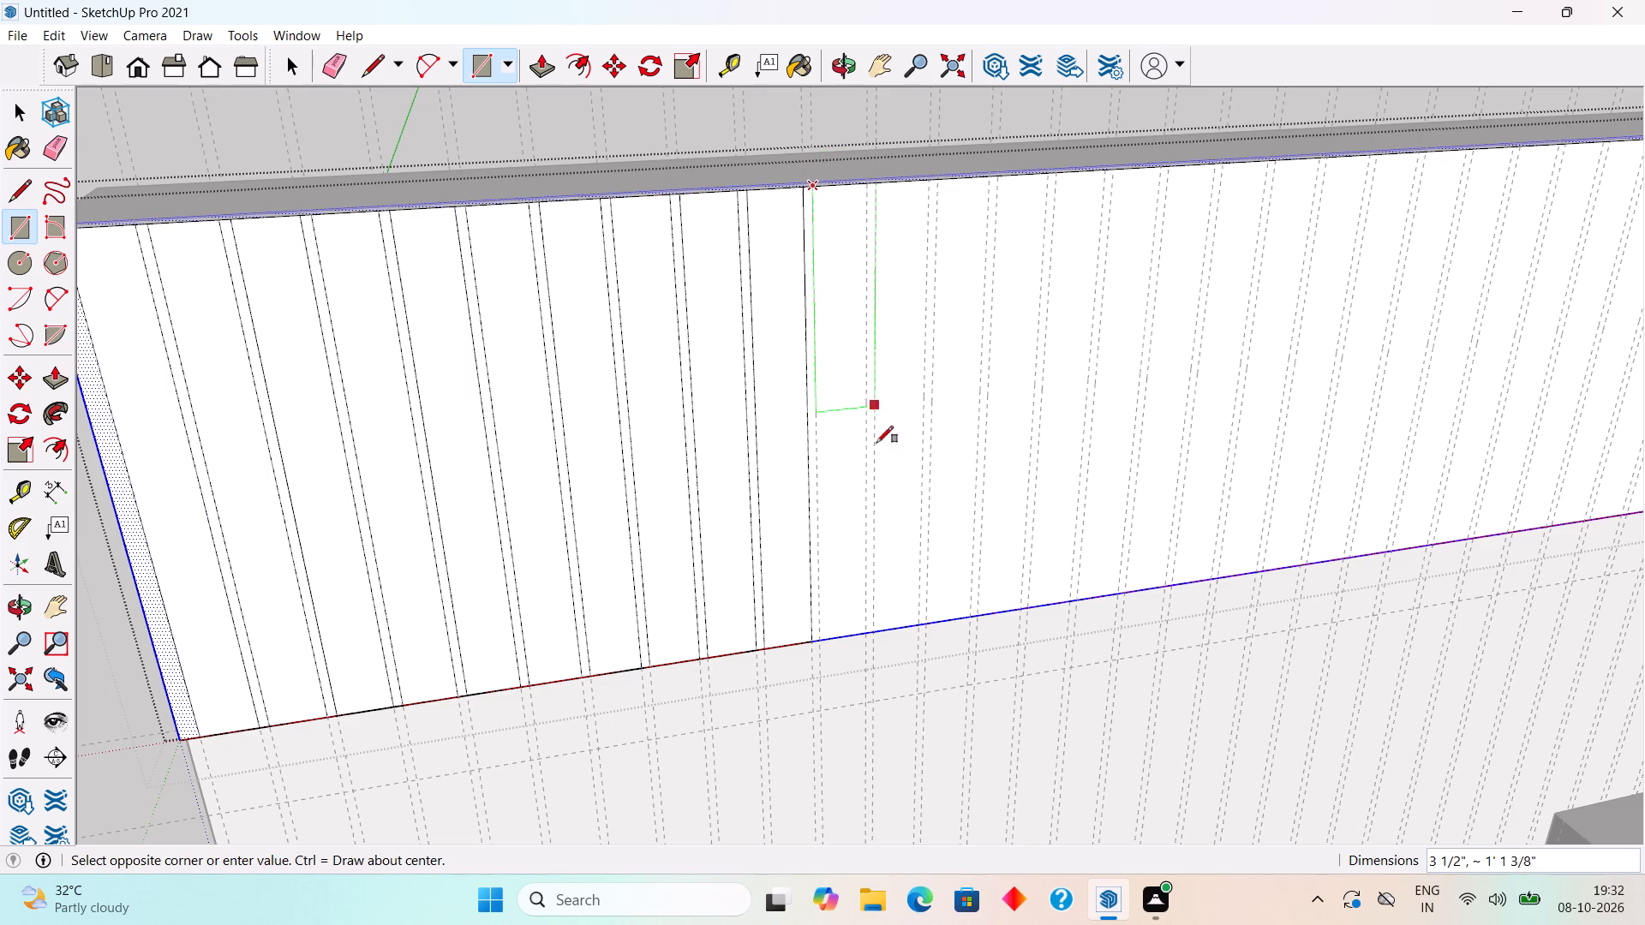
{"action": "left_click", "coordinate": [866, 630]}
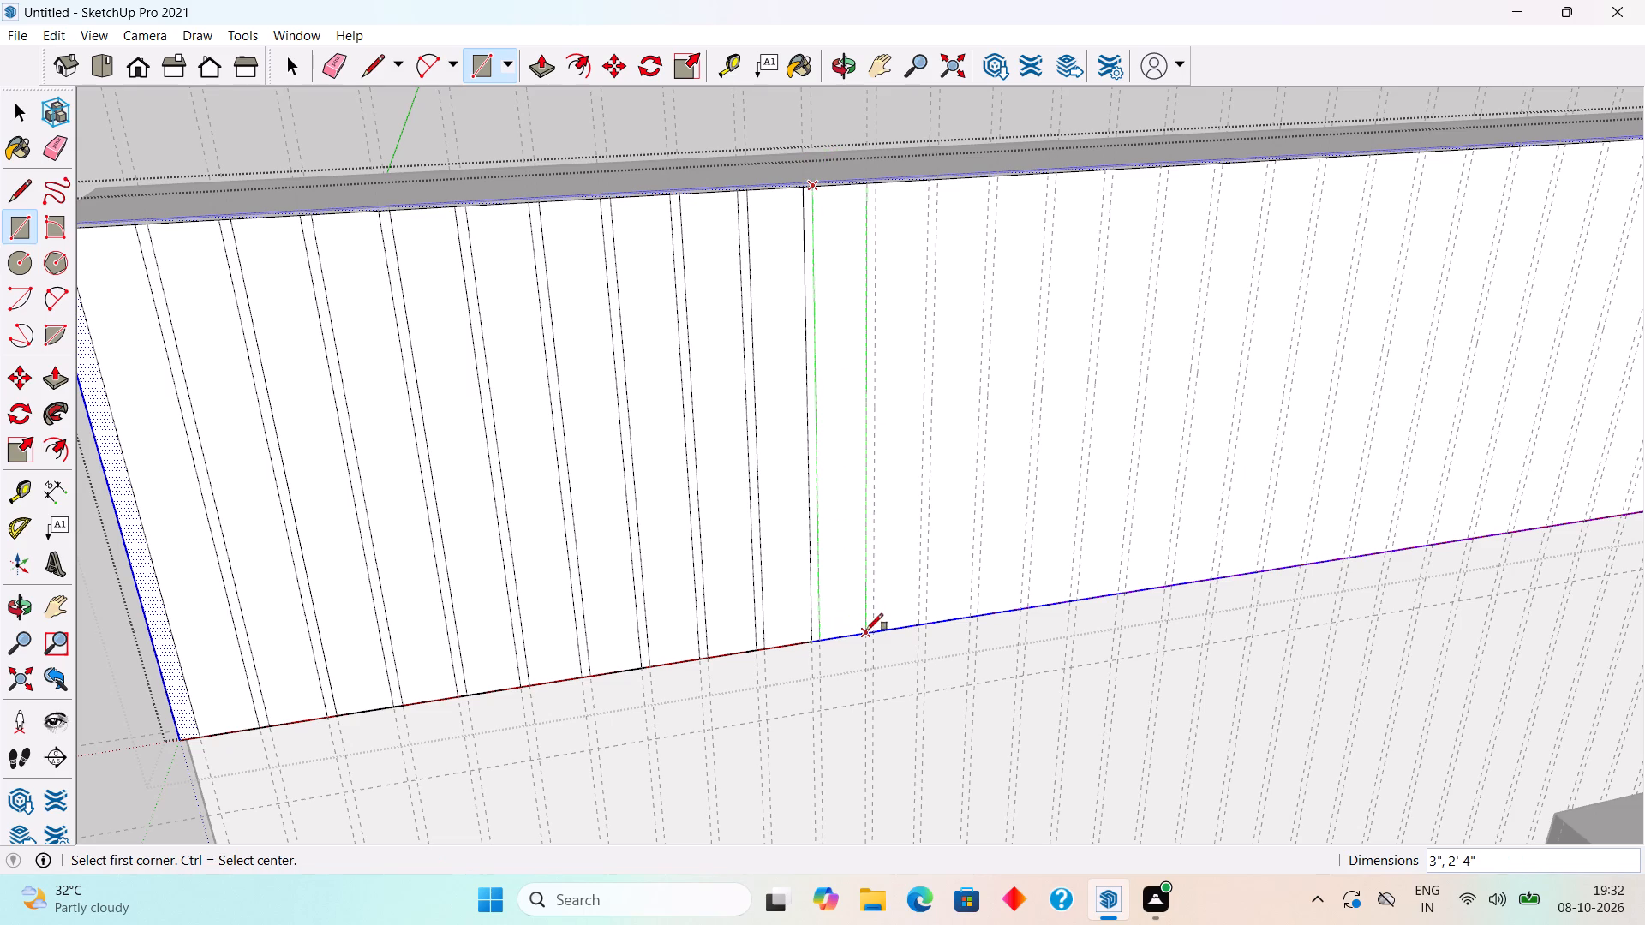
Draw four more 3" by 2' 4" rectangles in the next guide strips across the top band, keeping the narrow gaps.
{"action": "scroll", "coordinate": [838, 477], "scroll_direction": "down", "scroll_amount": 5}
{"action": "scroll", "coordinate": [1633, 406], "scroll_direction": "up", "scroll_amount": 1}
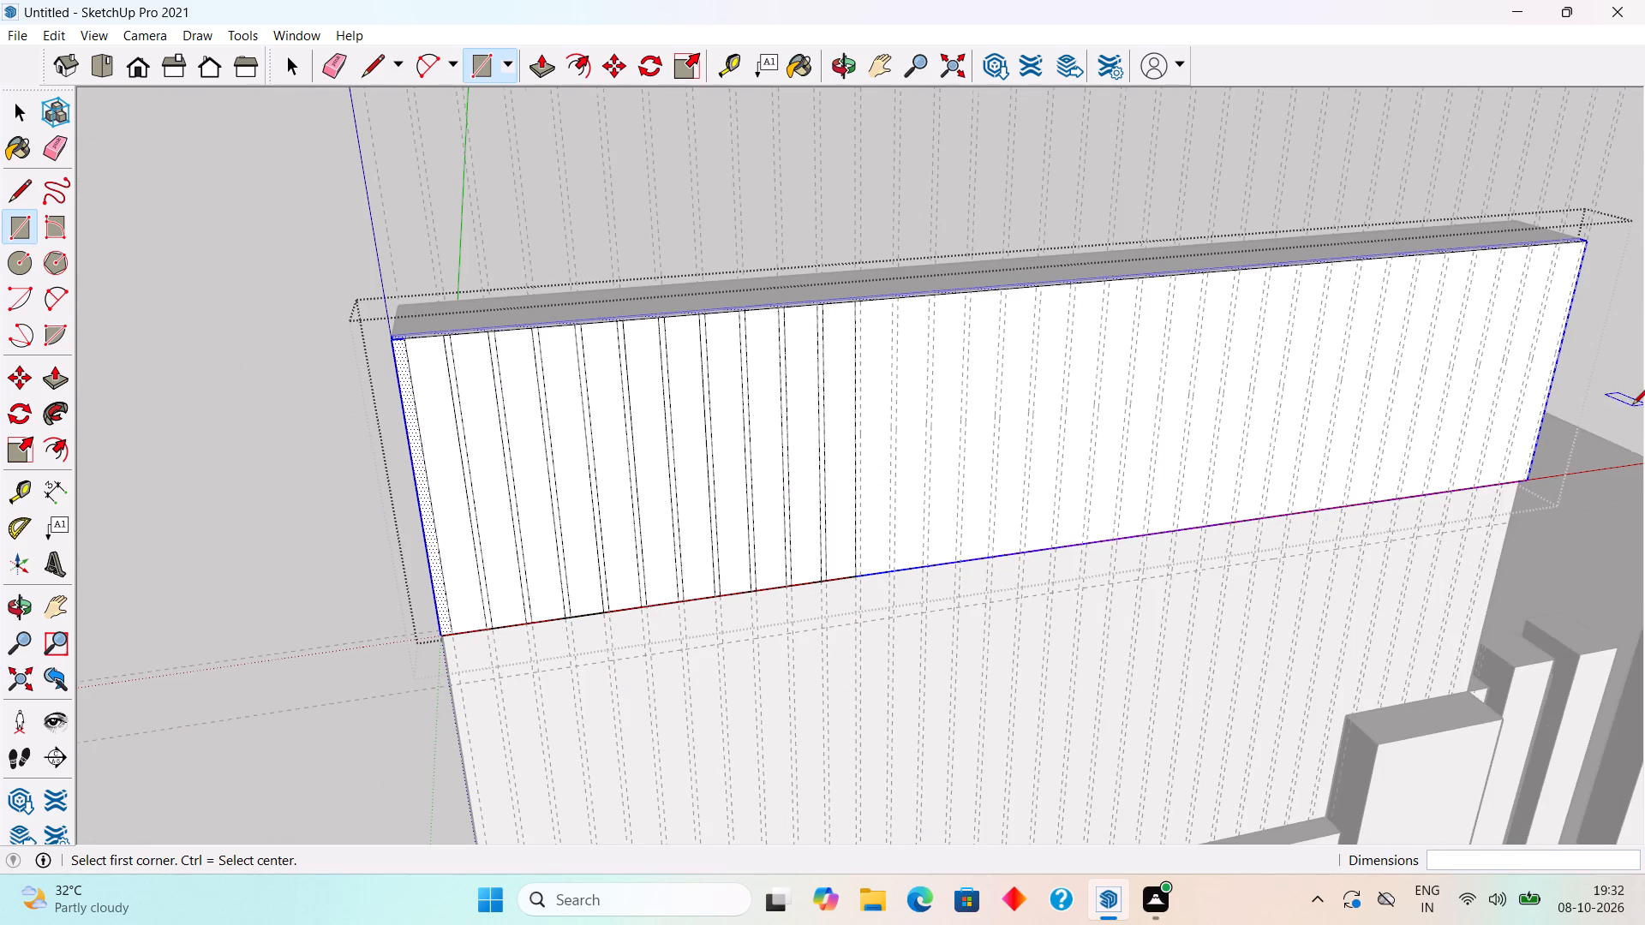
{"action": "scroll", "coordinate": [1633, 404], "scroll_direction": "up", "scroll_amount": 4}
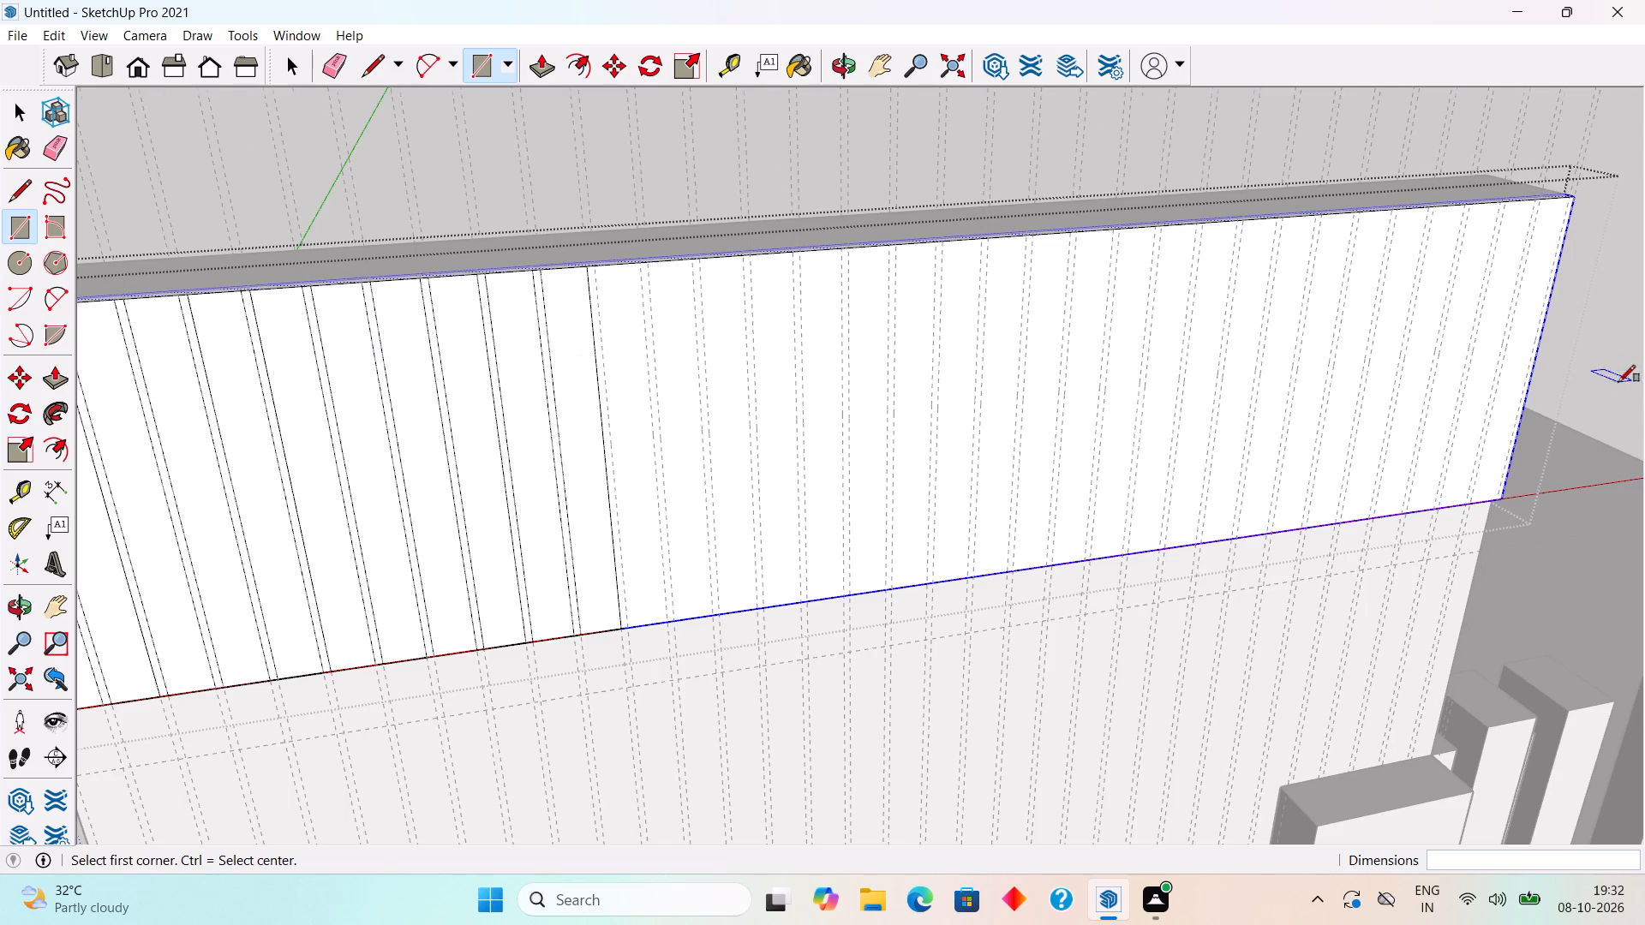
{"action": "scroll", "coordinate": [1605, 379], "scroll_direction": "up", "scroll_amount": 3}
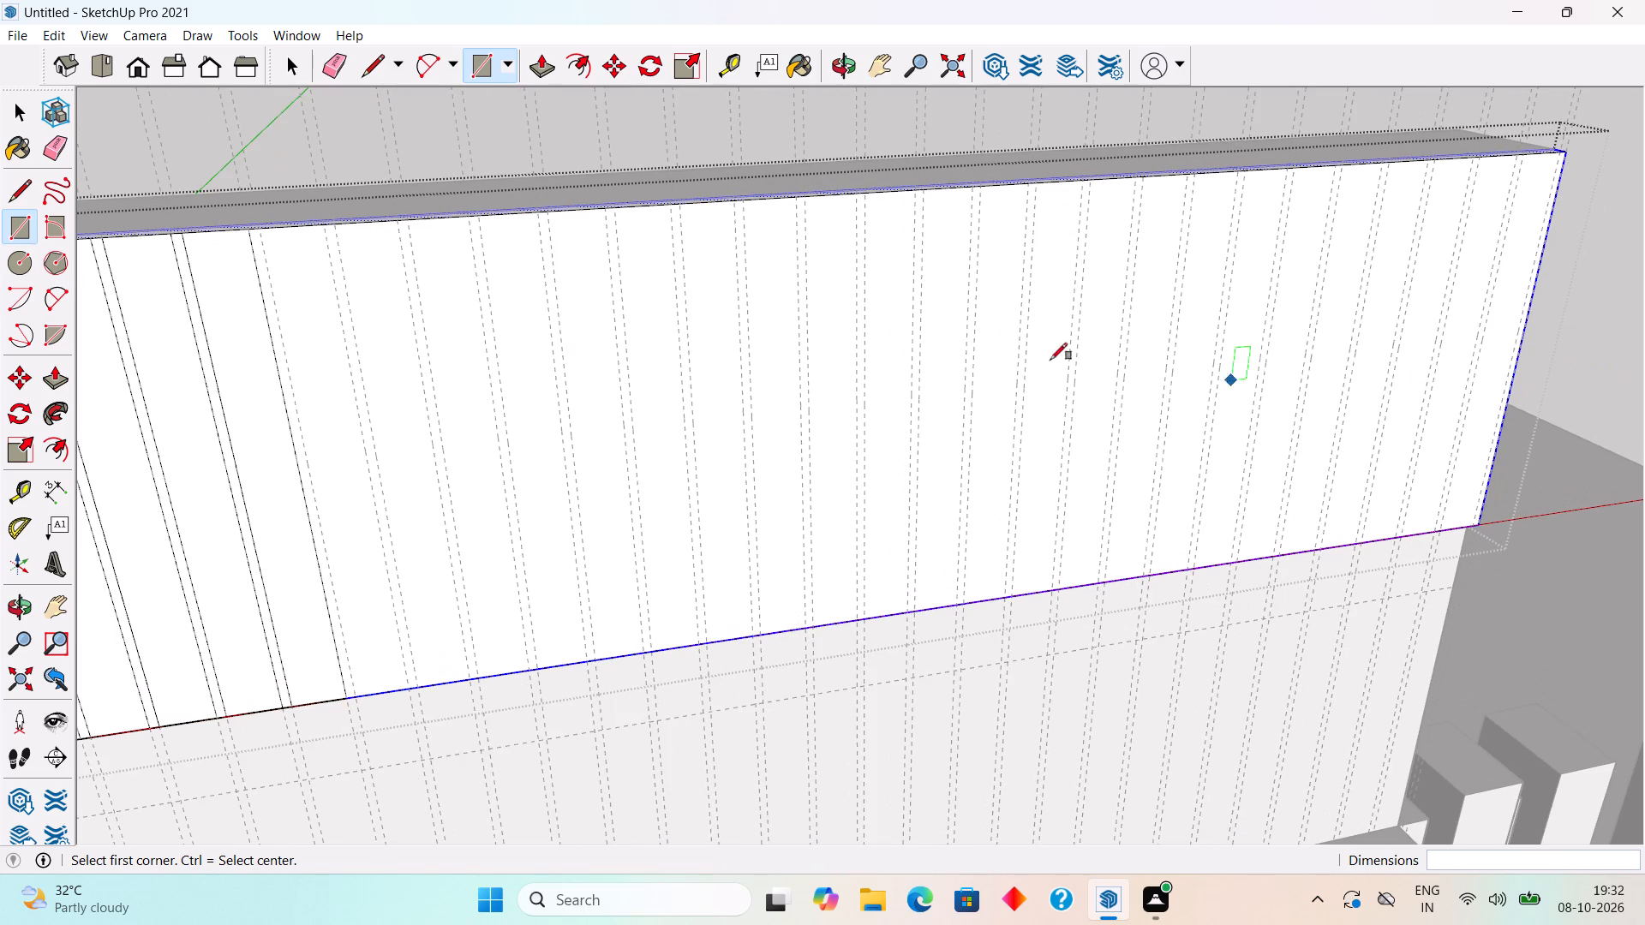
{"action": "left_click", "coordinate": [261, 233]}
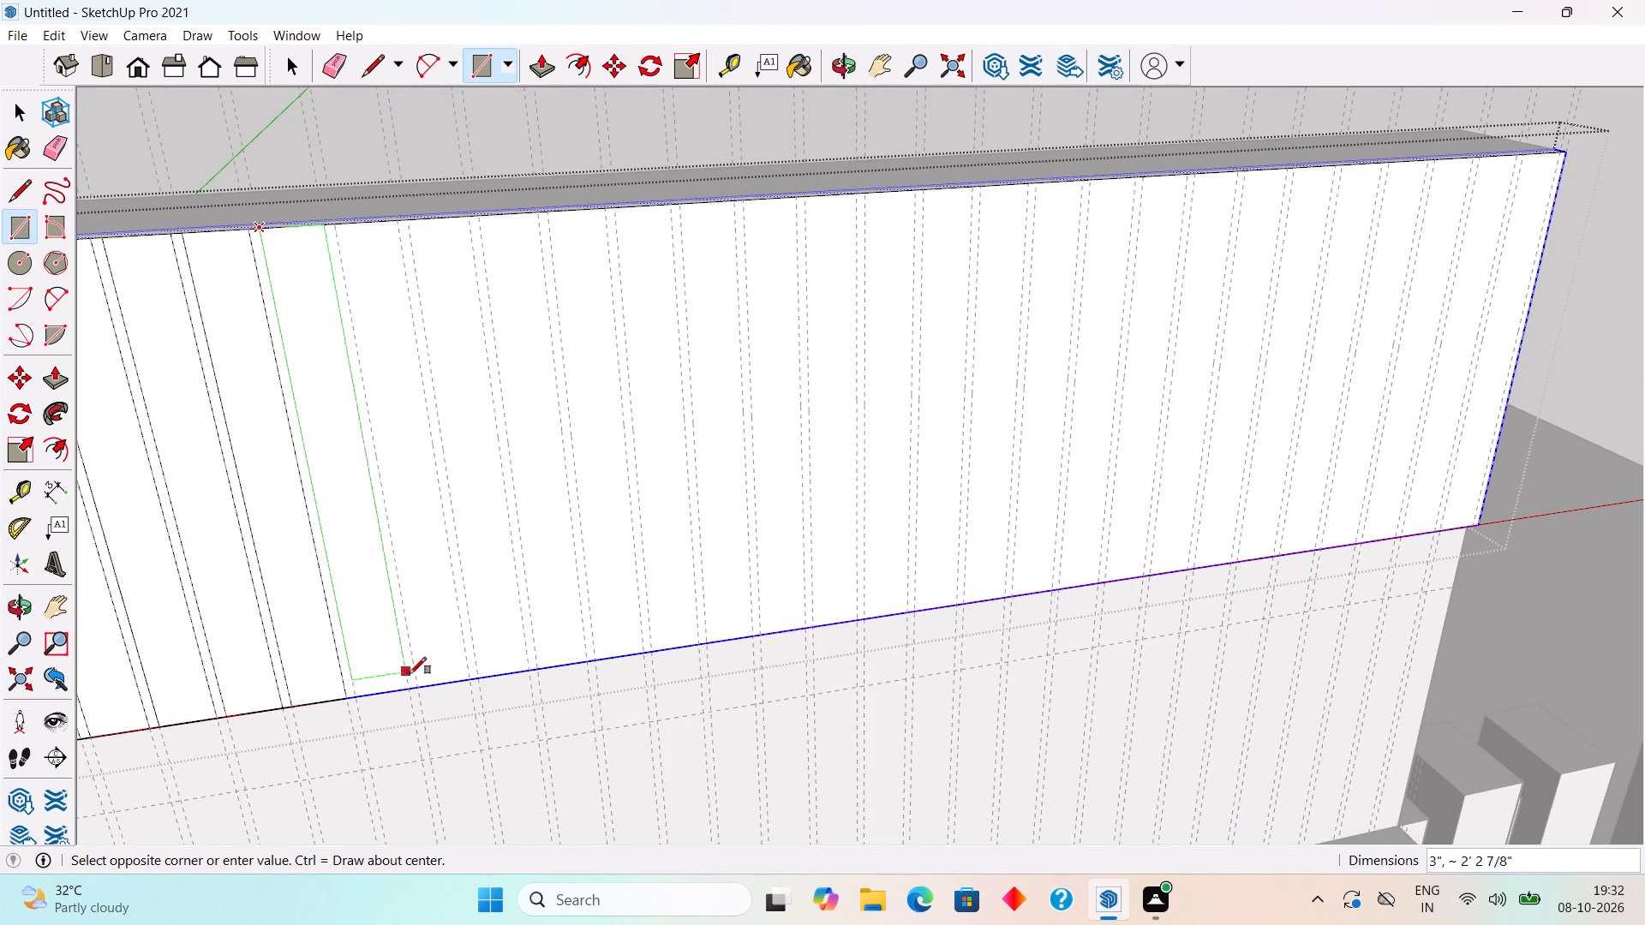
{"action": "left_click", "coordinate": [410, 690]}
{"action": "left_click", "coordinate": [340, 226]}
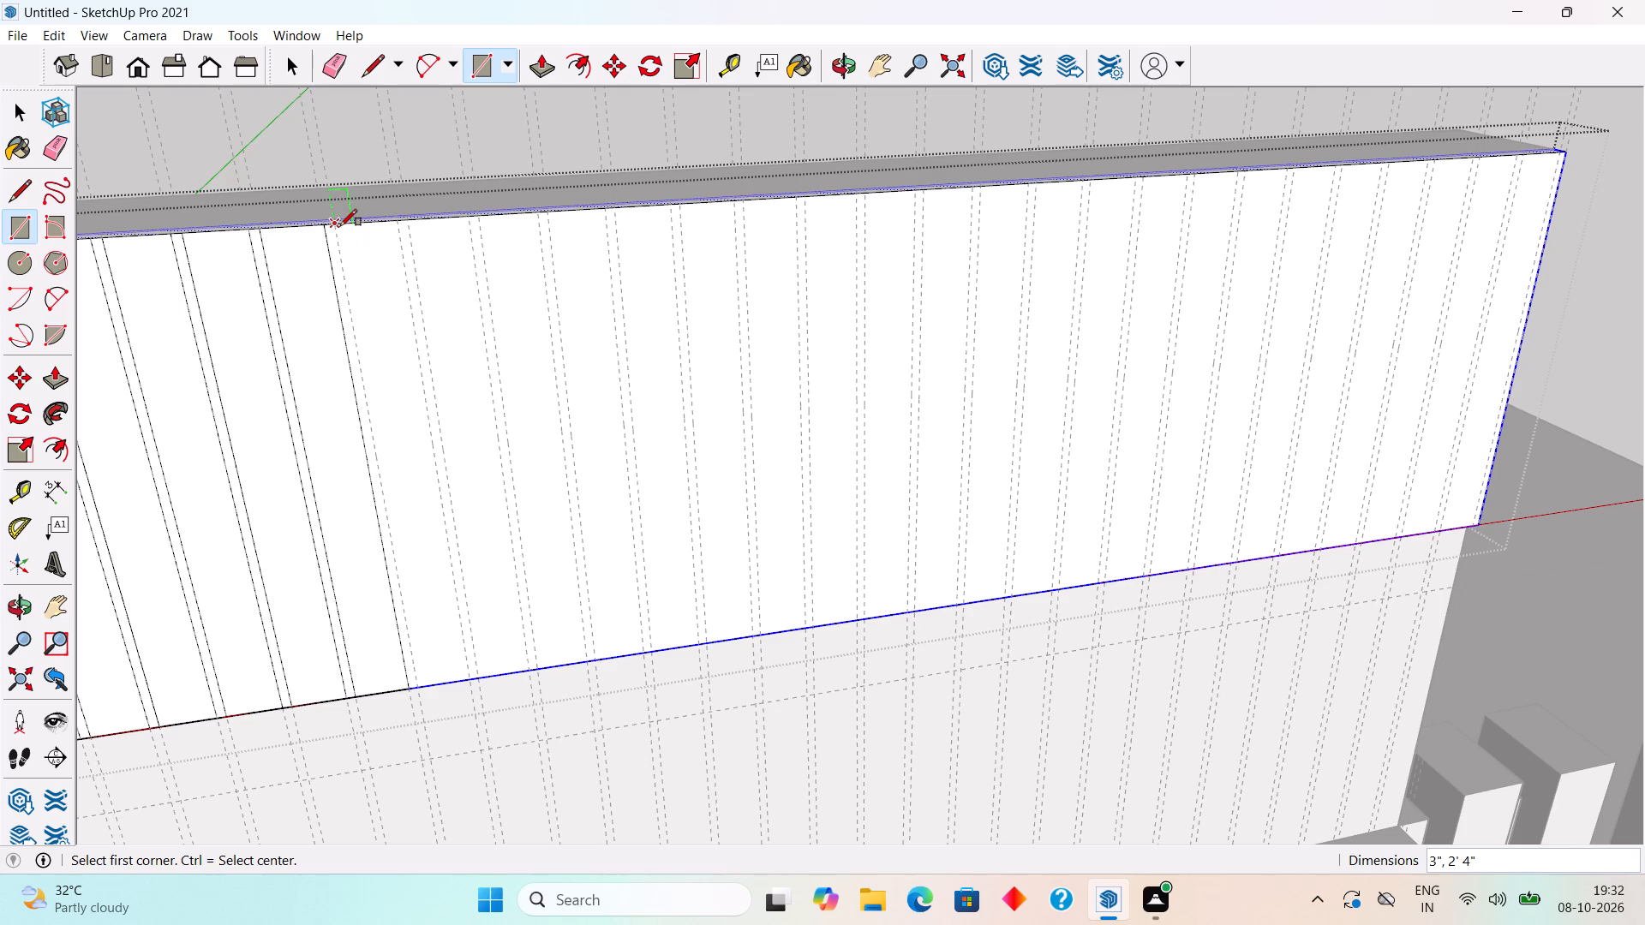
{"action": "left_click", "coordinate": [469, 683]}
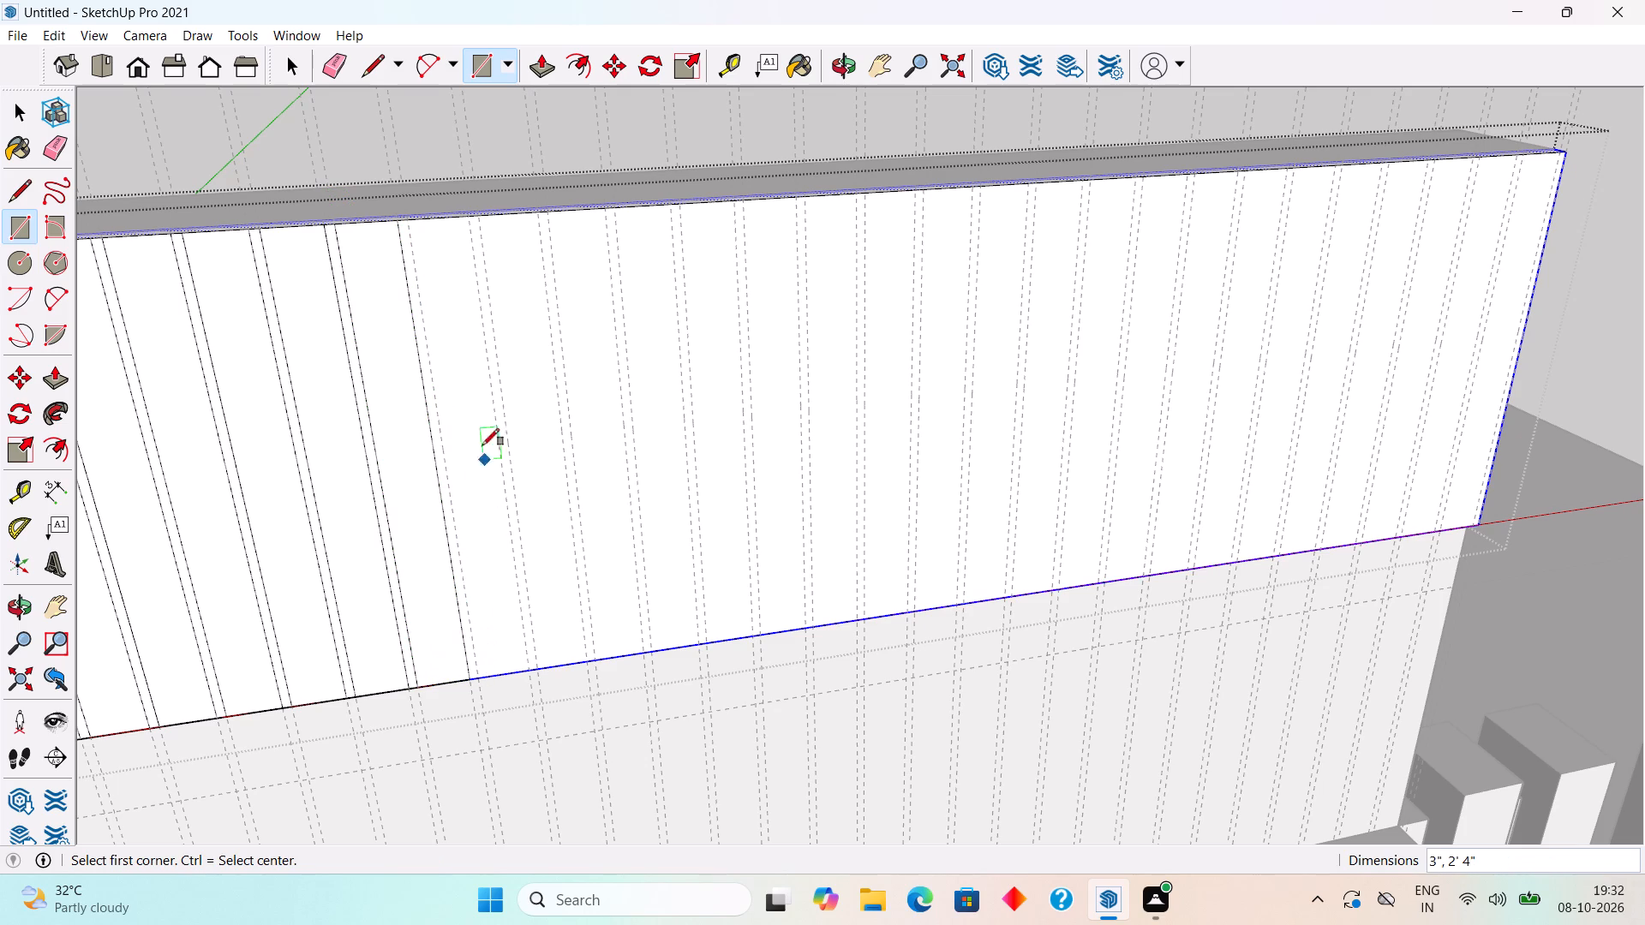
{"action": "left_click", "coordinate": [412, 225]}
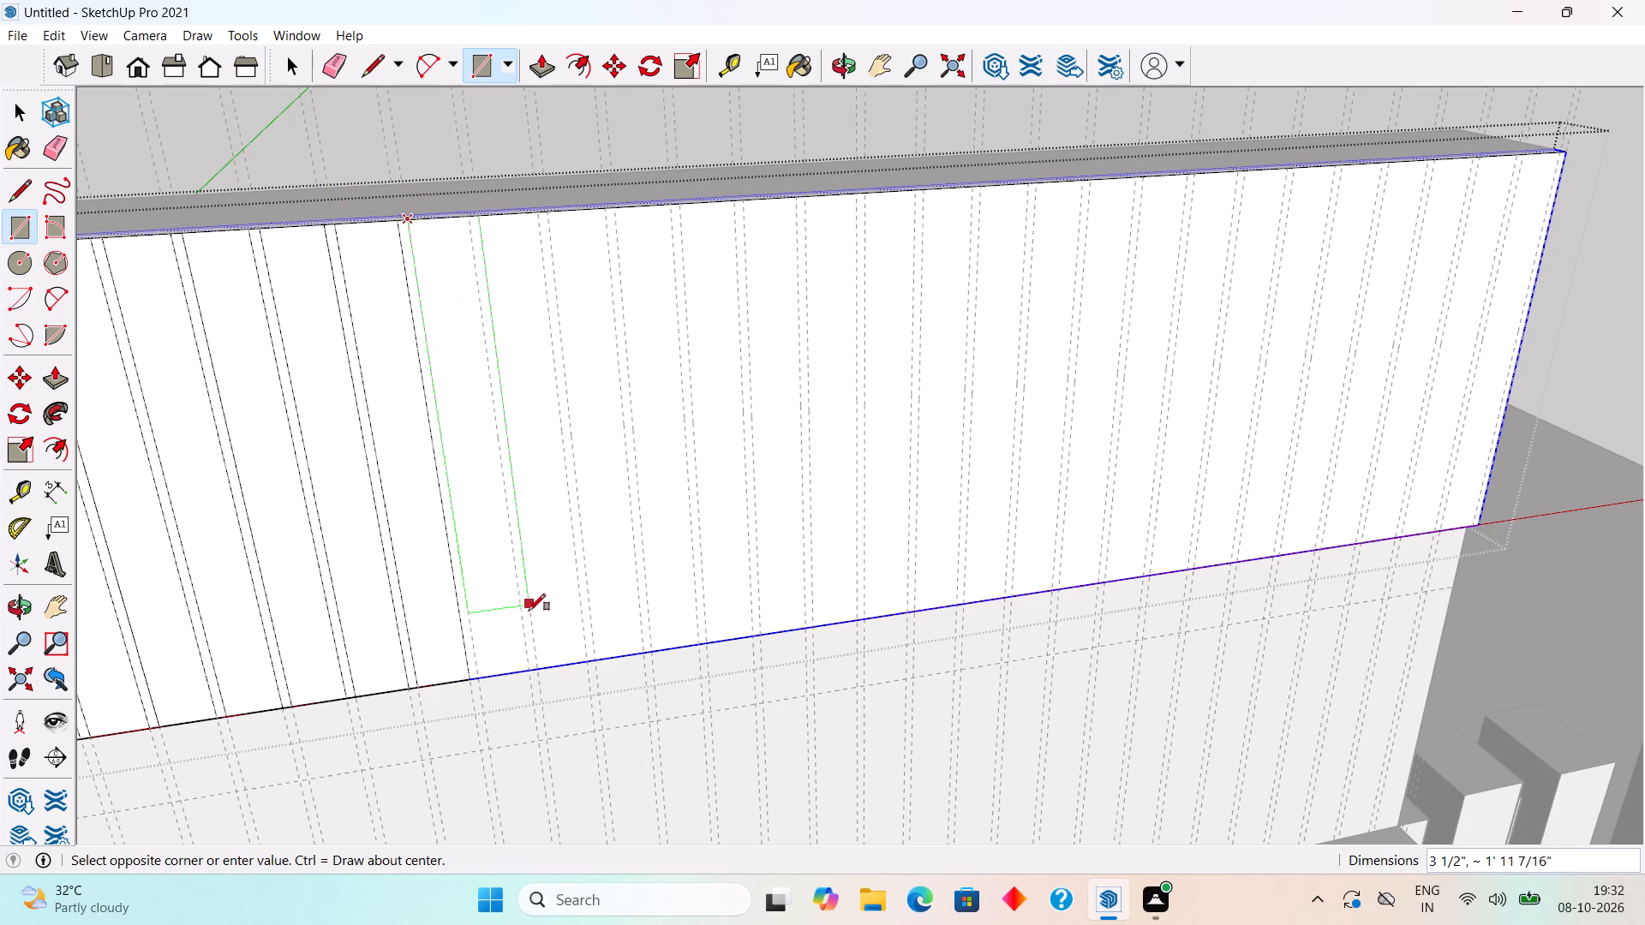
{"action": "left_click", "coordinate": [524, 671]}
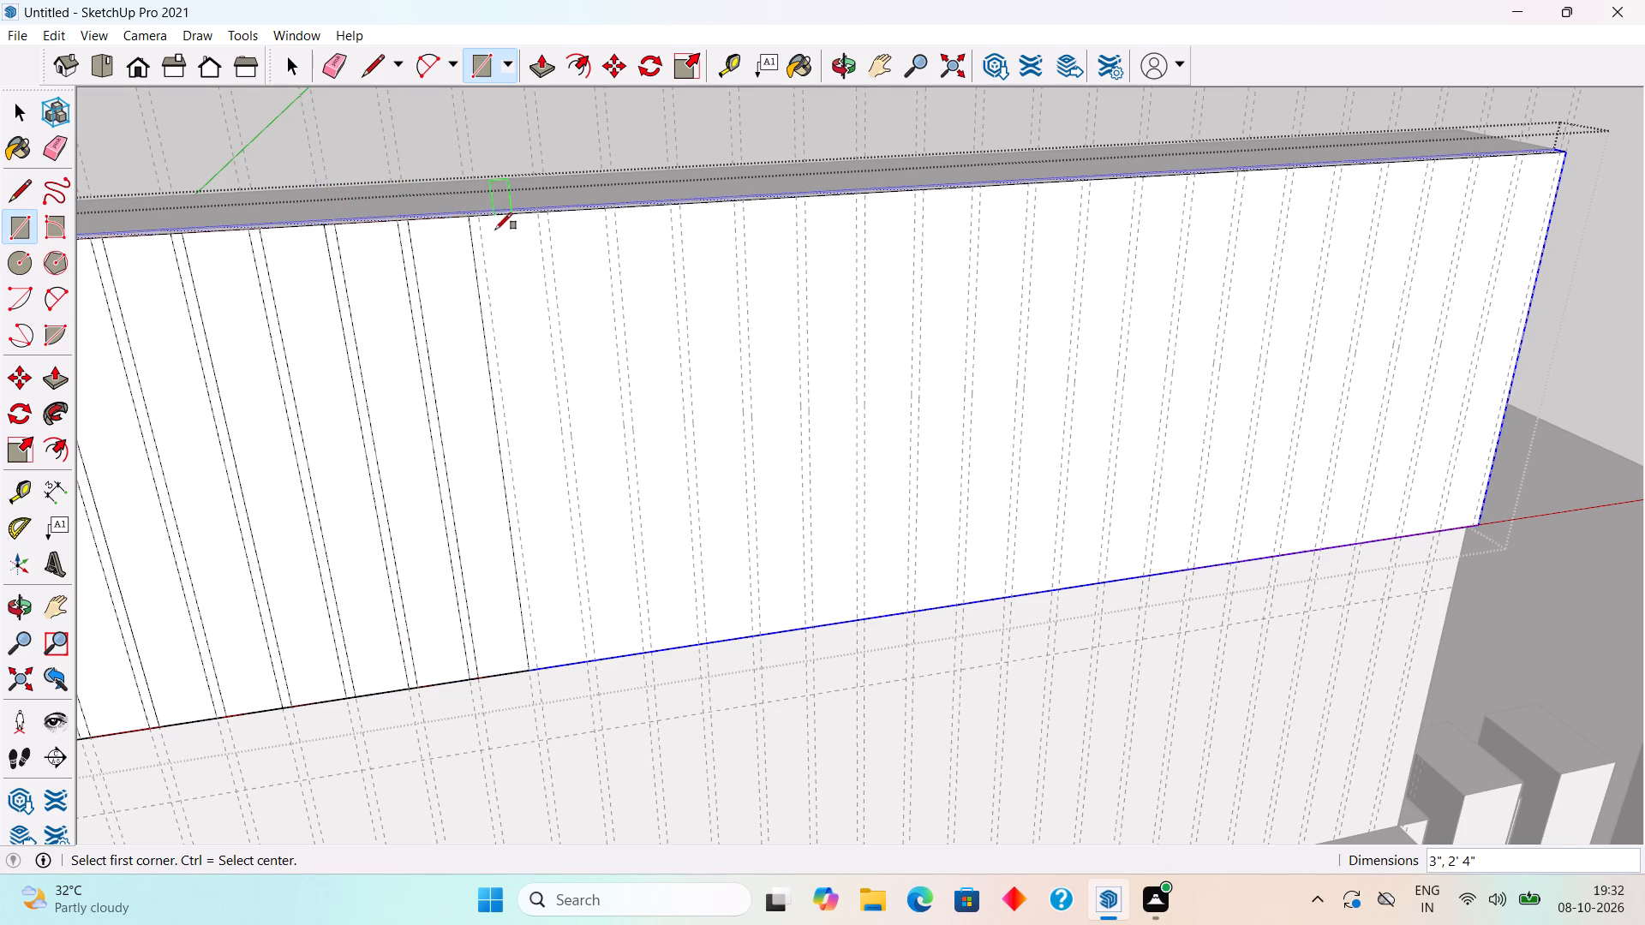
{"action": "left_click", "coordinate": [481, 218]}
{"action": "left_click", "coordinate": [585, 664]}
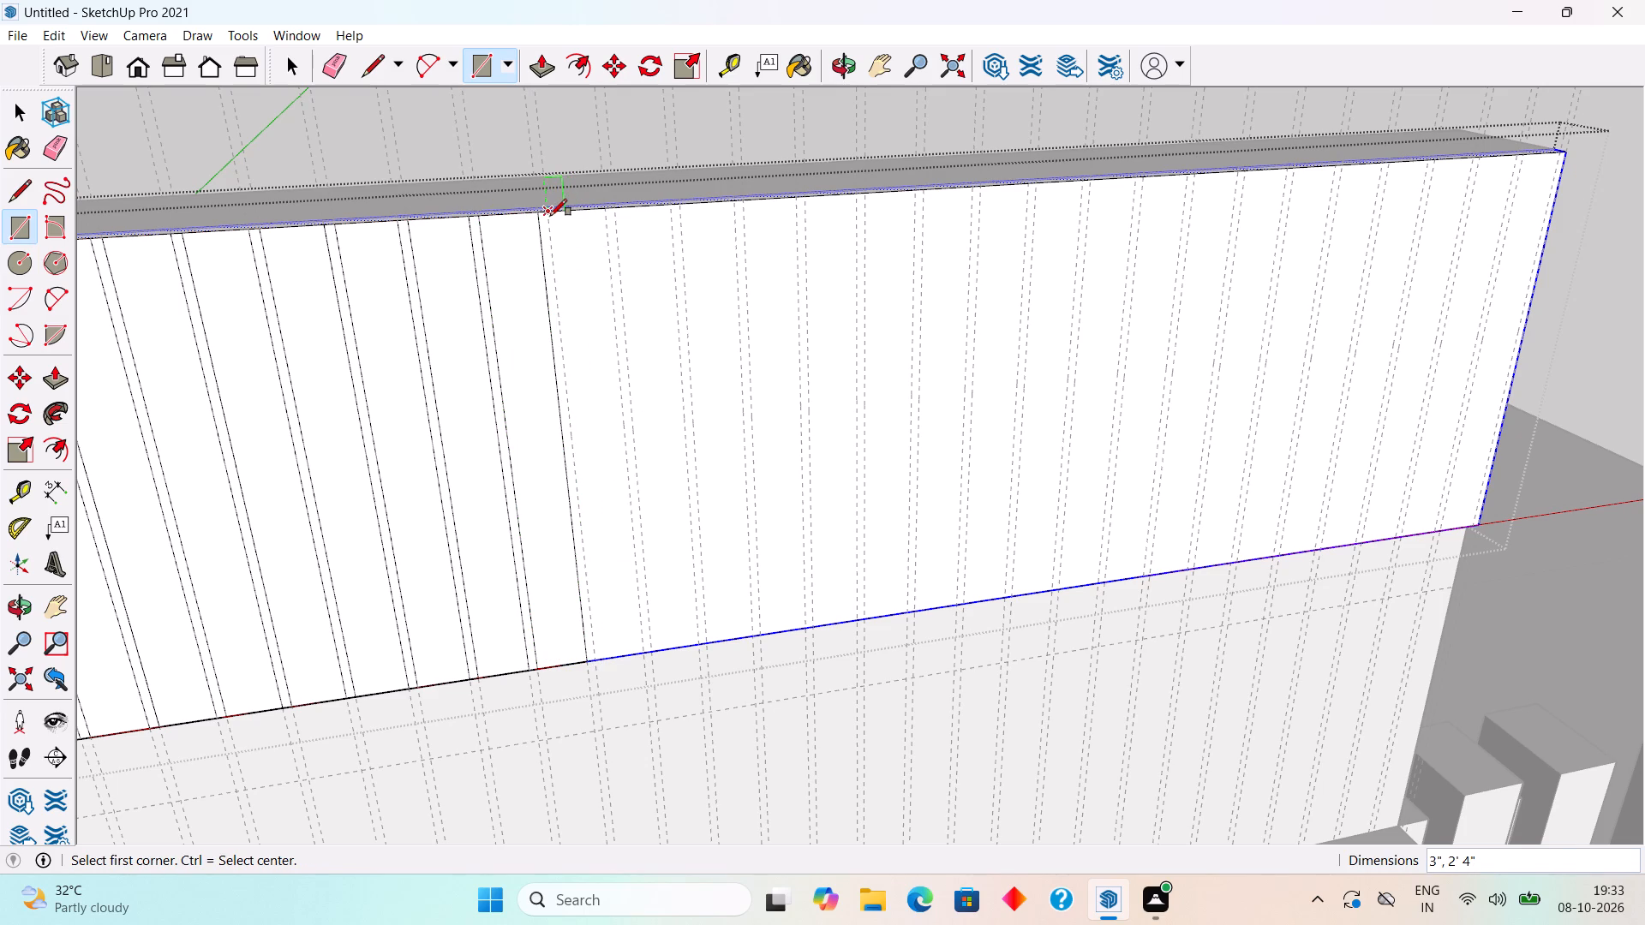
Draw five more full-height rectangles, 3" by 2' 4", in the following guide strips of the top band, leaving the narrow gap between each.
{"action": "left_click", "coordinate": [550, 216]}
{"action": "left_click", "coordinate": [643, 654]}
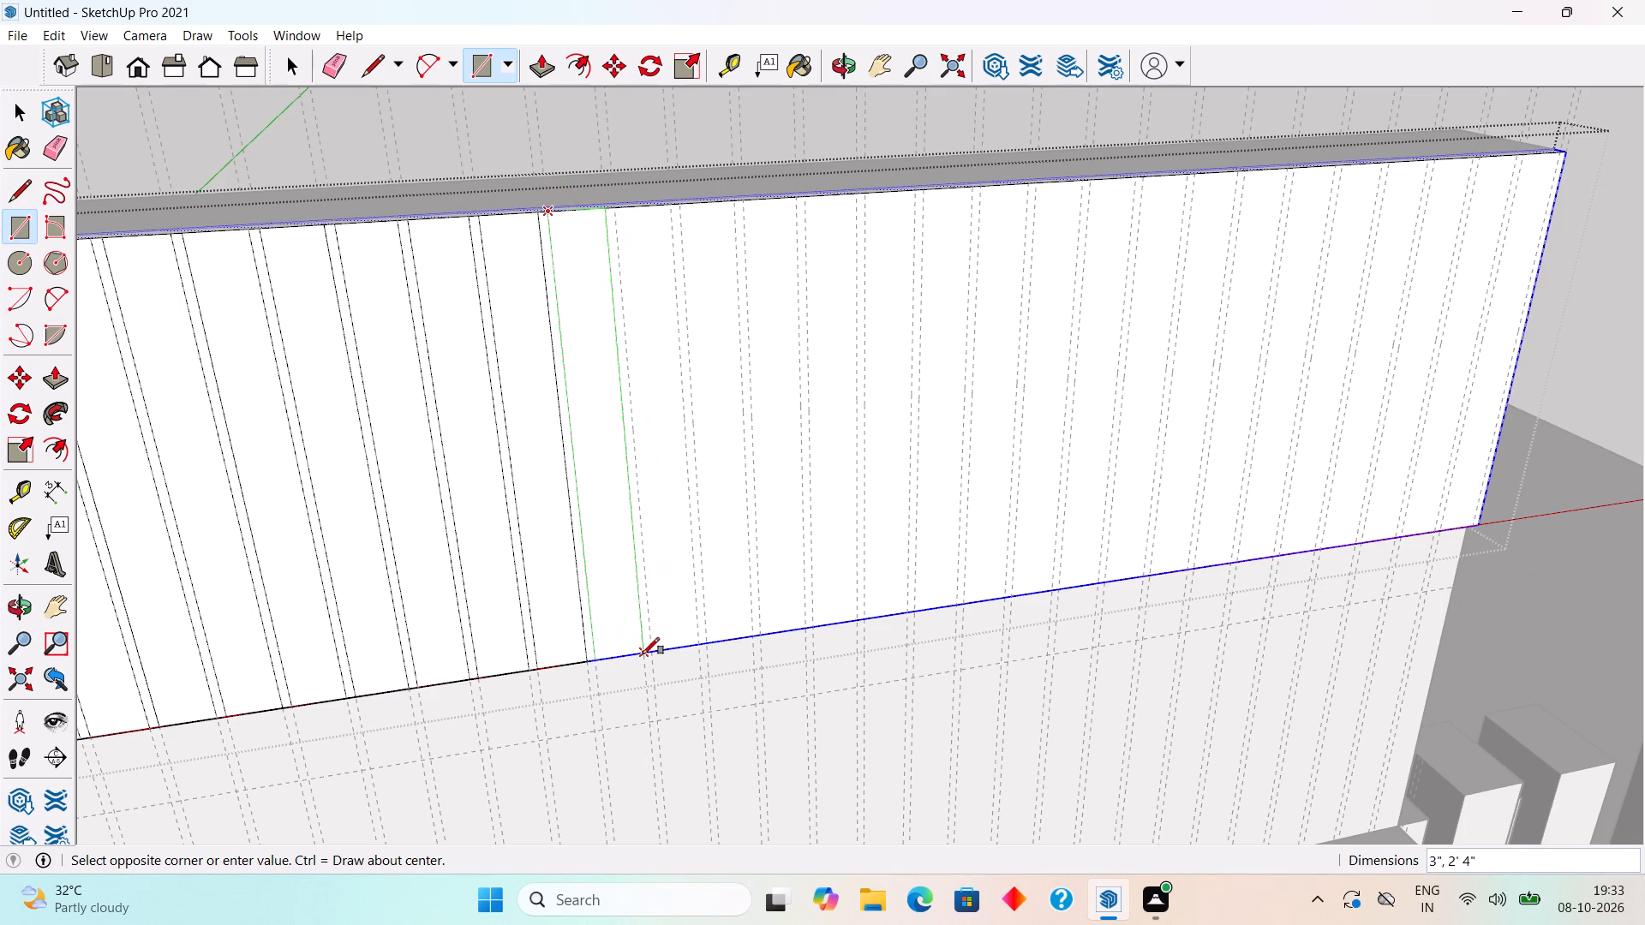
{"action": "left_click", "coordinate": [618, 212]}
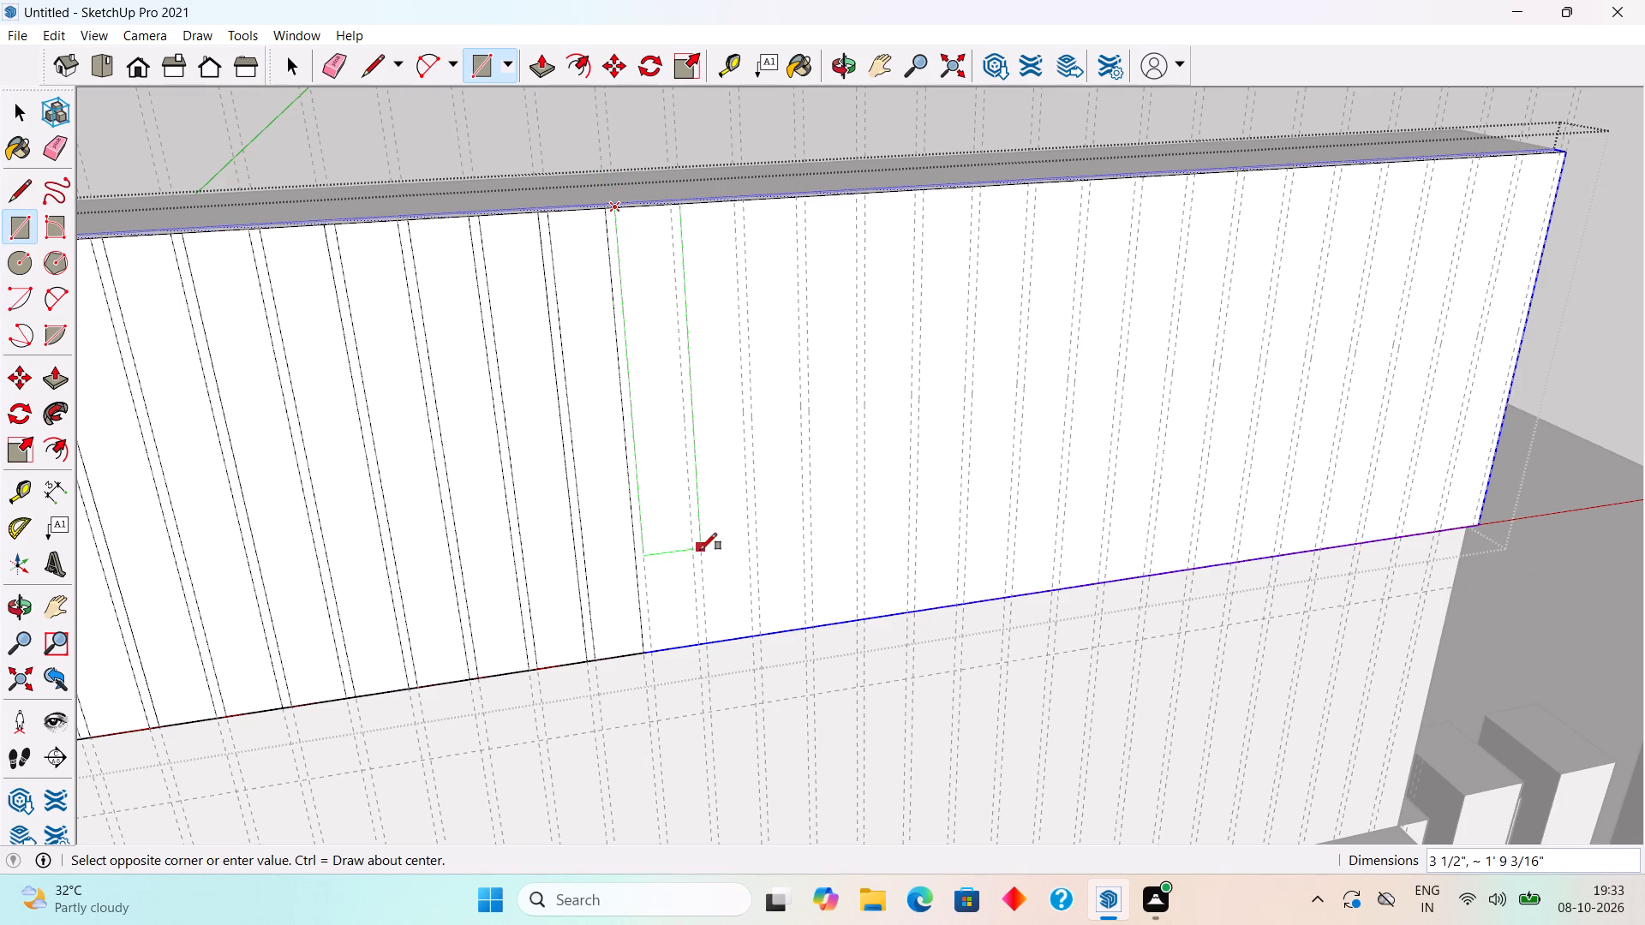
{"action": "left_click", "coordinate": [697, 642]}
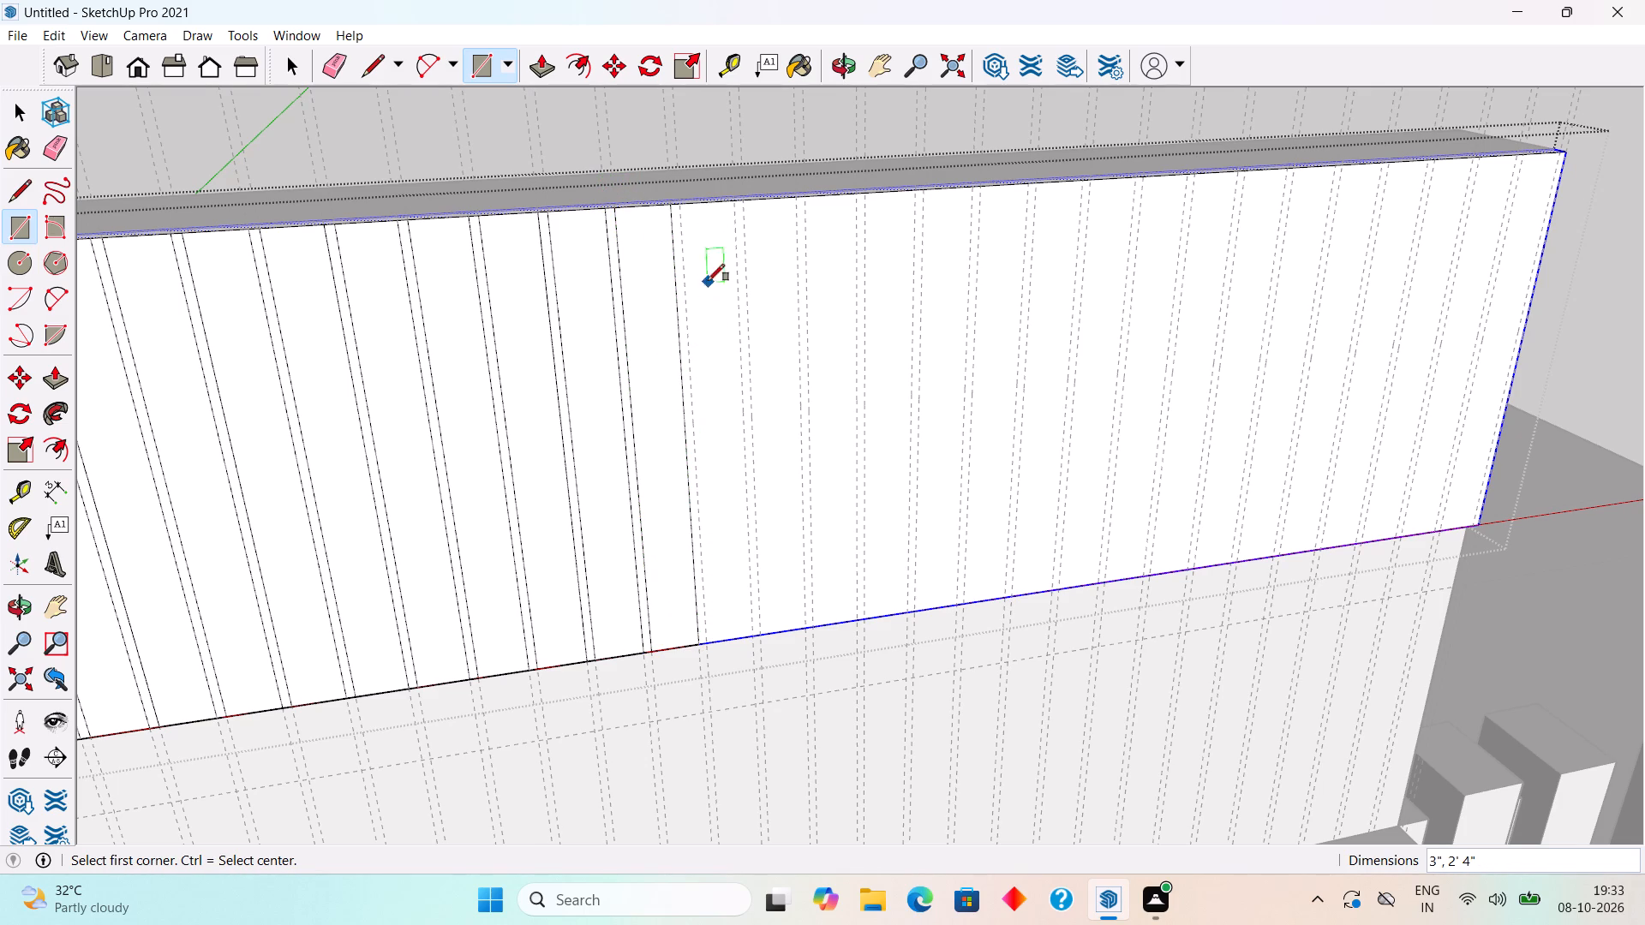
{"action": "left_click", "coordinate": [685, 206]}
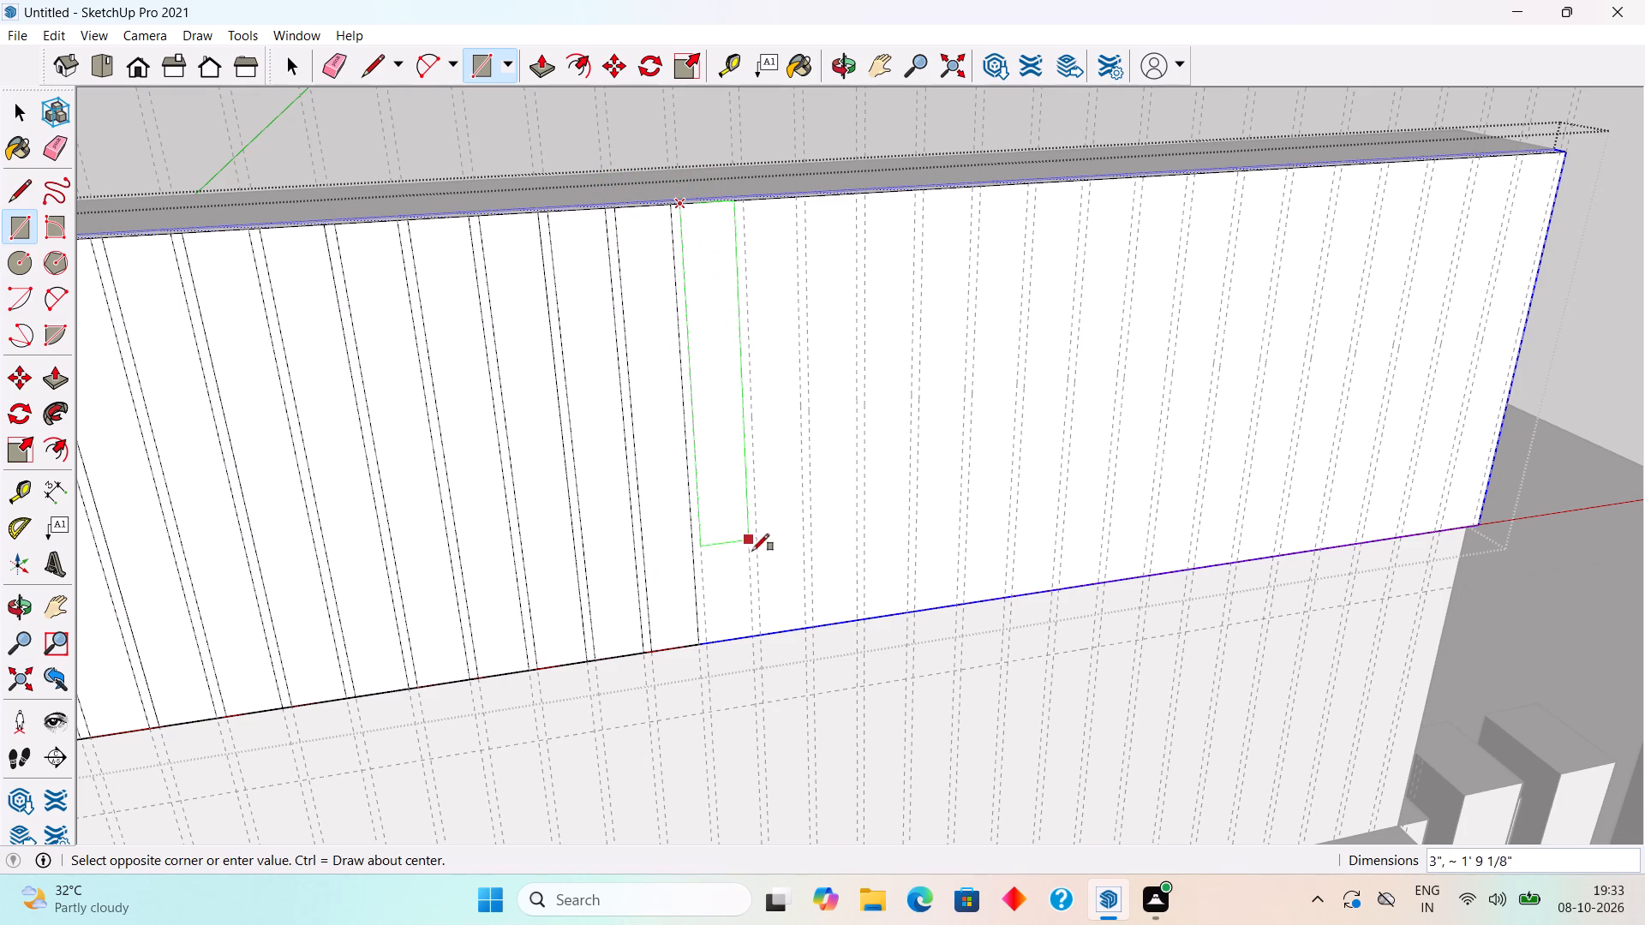
{"action": "left_click", "coordinate": [754, 636]}
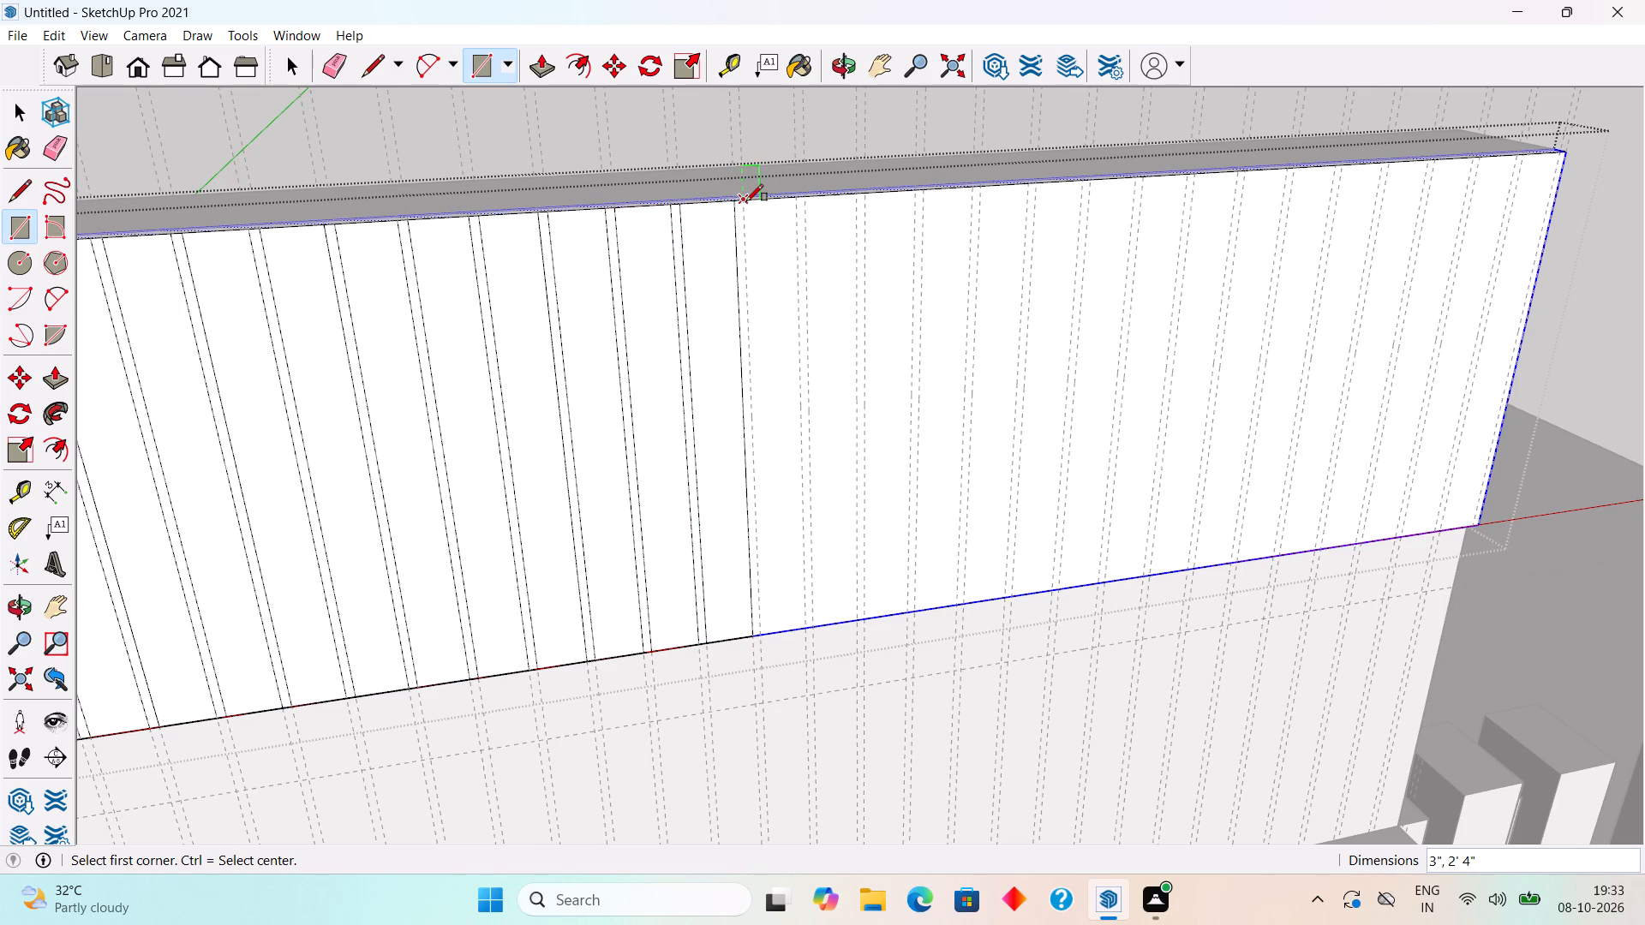
{"action": "left_click", "coordinate": [746, 201]}
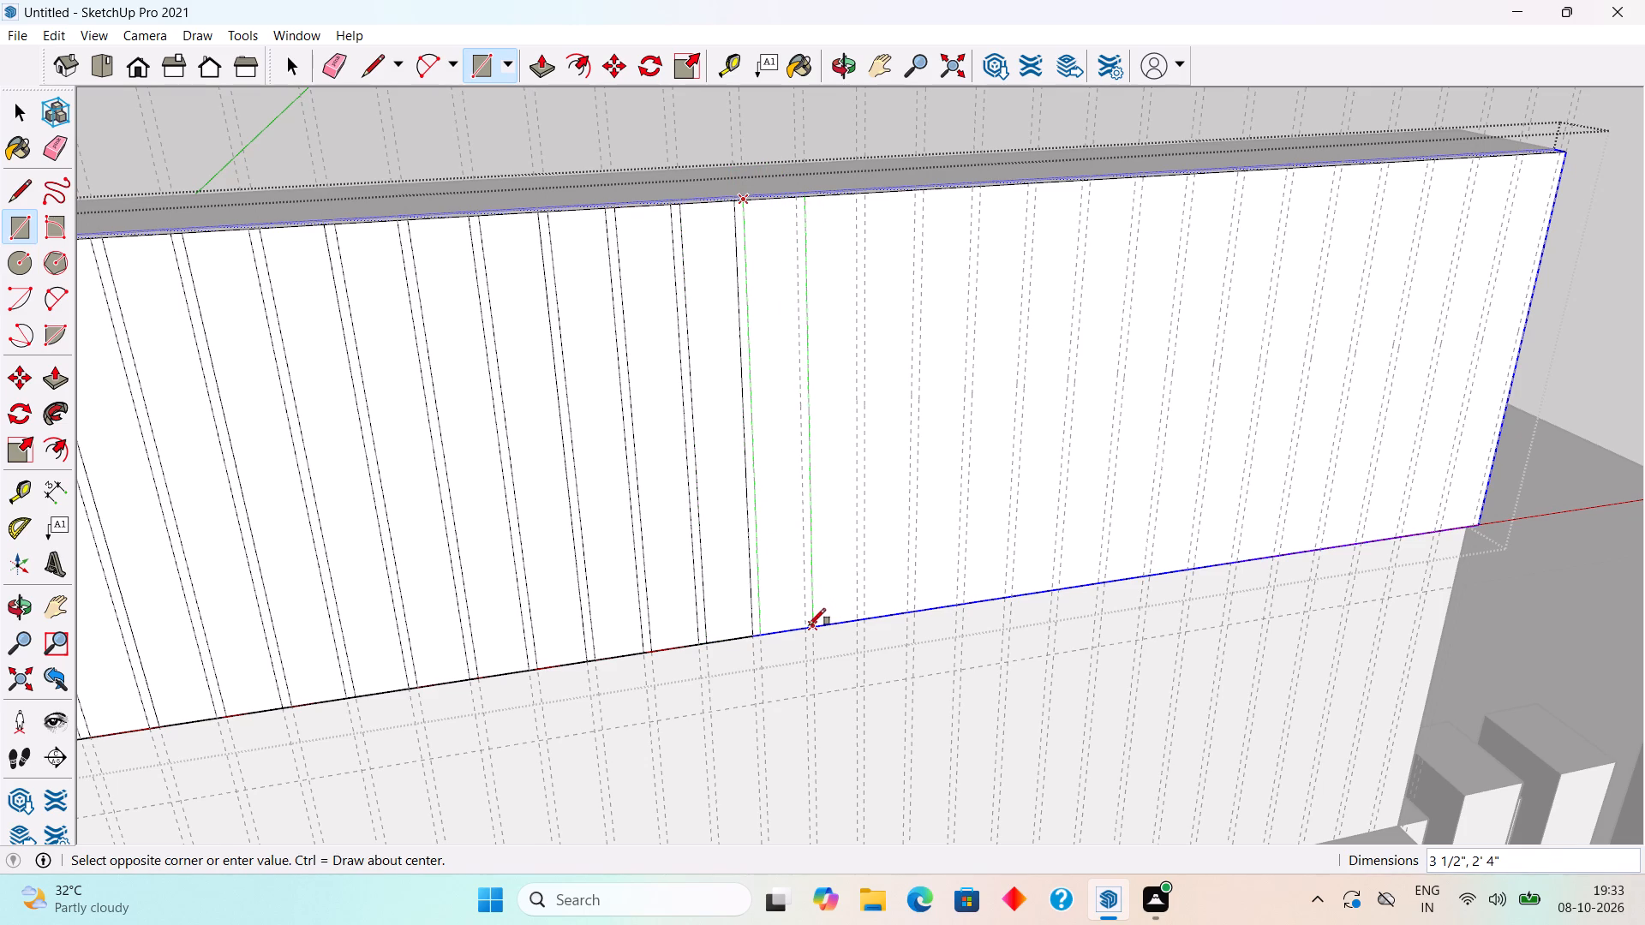
{"action": "left_click", "coordinate": [809, 625]}
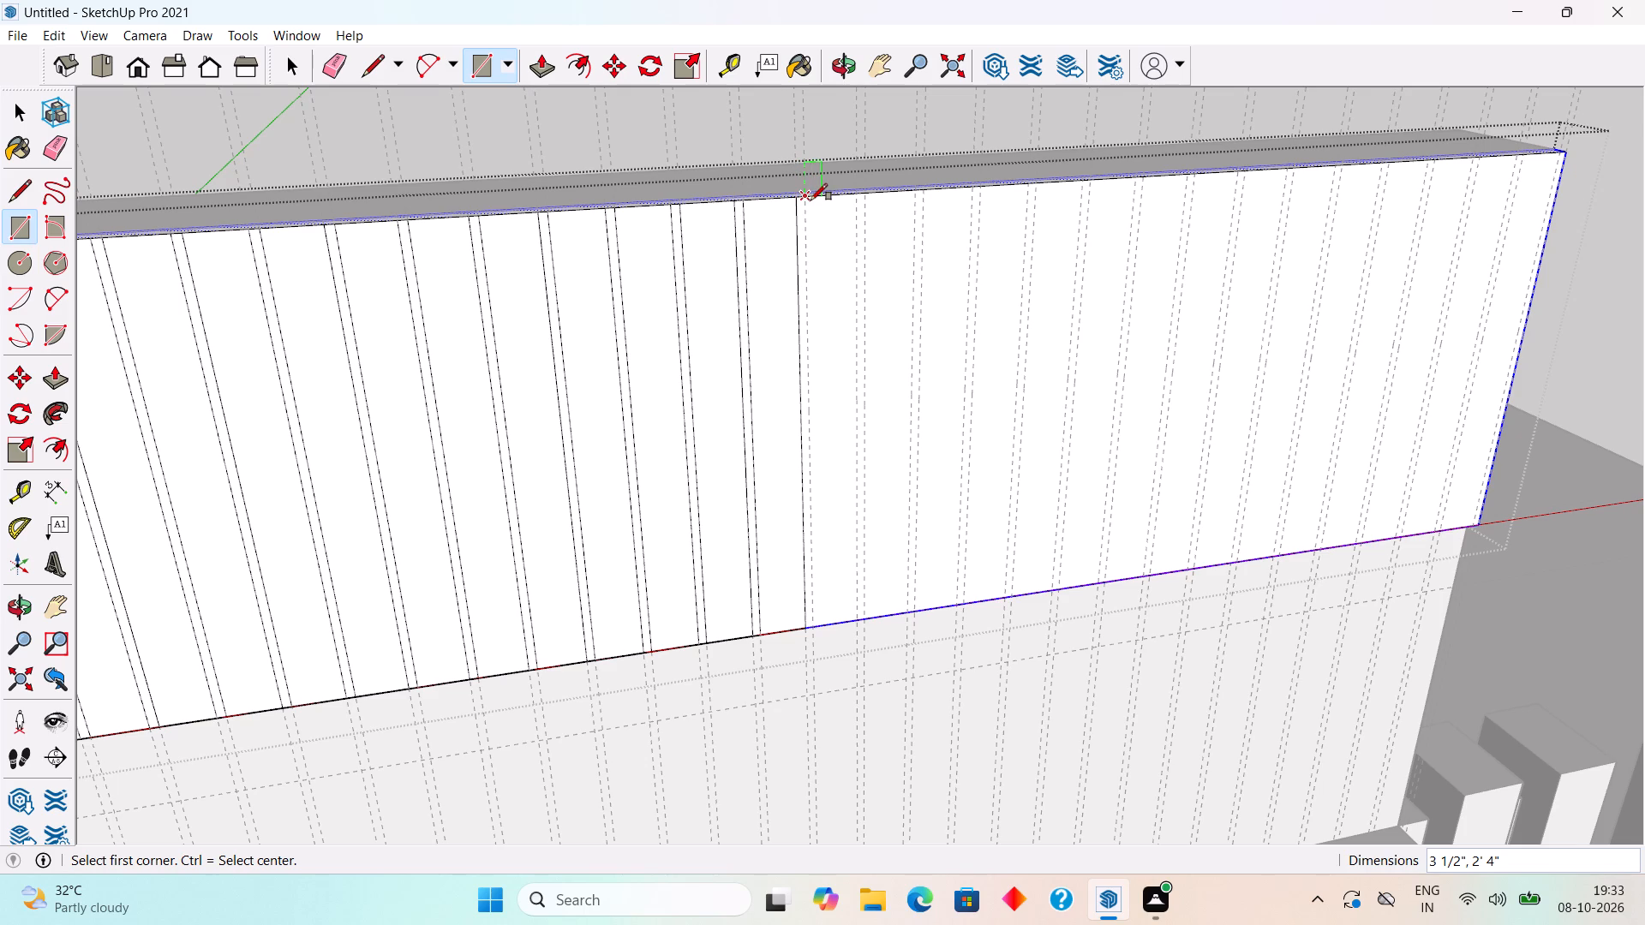
{"action": "left_click", "coordinate": [811, 200]}
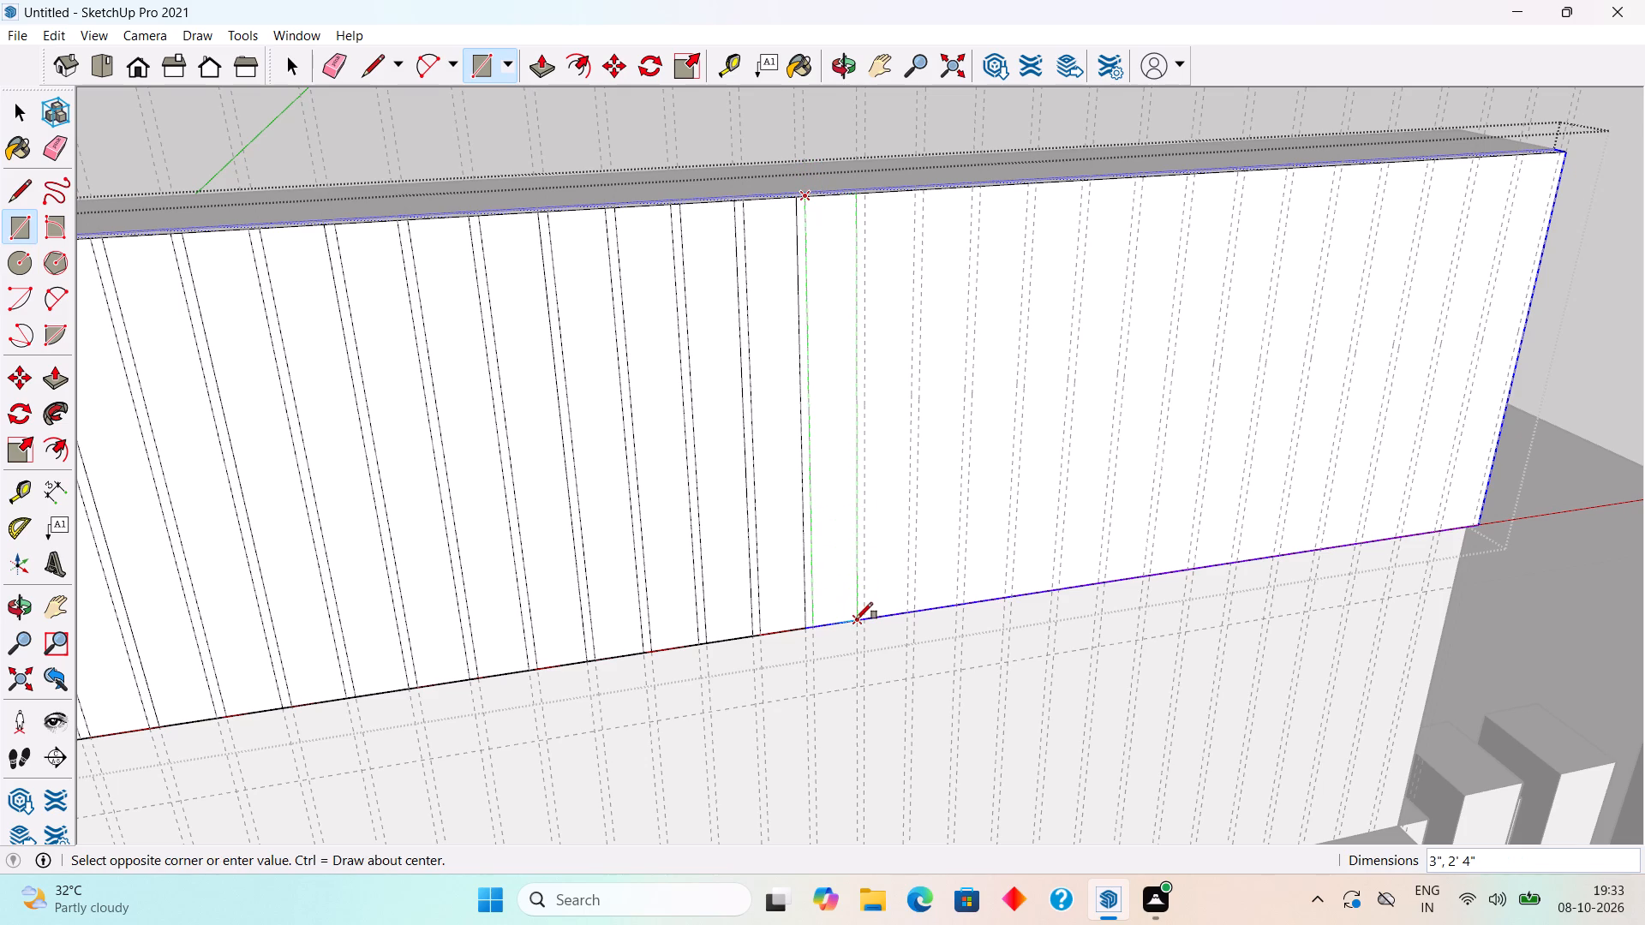
{"action": "left_click", "coordinate": [856, 619]}
Continue the row towards the band's far end with five more 3" by 2' 4" rectangles between the vertical guides, keeping the narrow gaps.
{"action": "scroll", "coordinate": [1569, 265], "scroll_direction": "up", "scroll_amount": 4}
{"action": "middle_click_drag", "start_coordinate": [1578, 263], "coordinate": [1492, 283]}
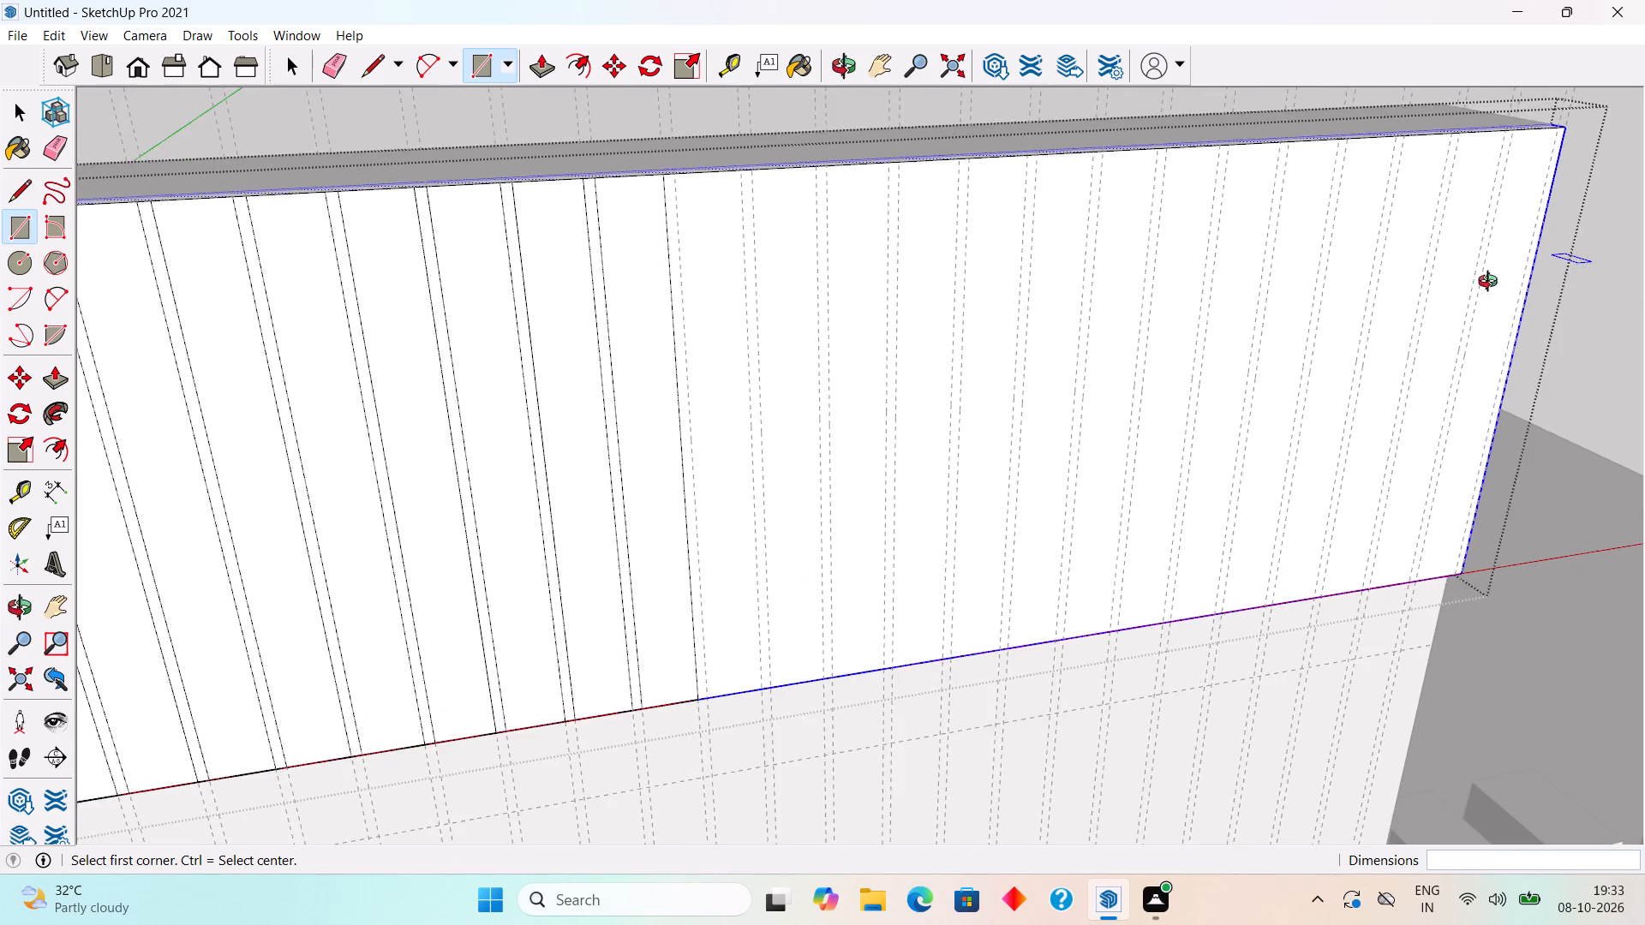
{"action": "middle_click_drag", "start_coordinate": [1492, 283], "coordinate": [1397, 295]}
{"action": "scroll", "coordinate": [1397, 295], "scroll_direction": "down", "scroll_amount": 3}
{"action": "scroll", "coordinate": [1544, 513], "scroll_direction": "down", "scroll_amount": 2}
{"action": "middle_click_drag", "start_coordinate": [1590, 486], "coordinate": [1531, 412]}
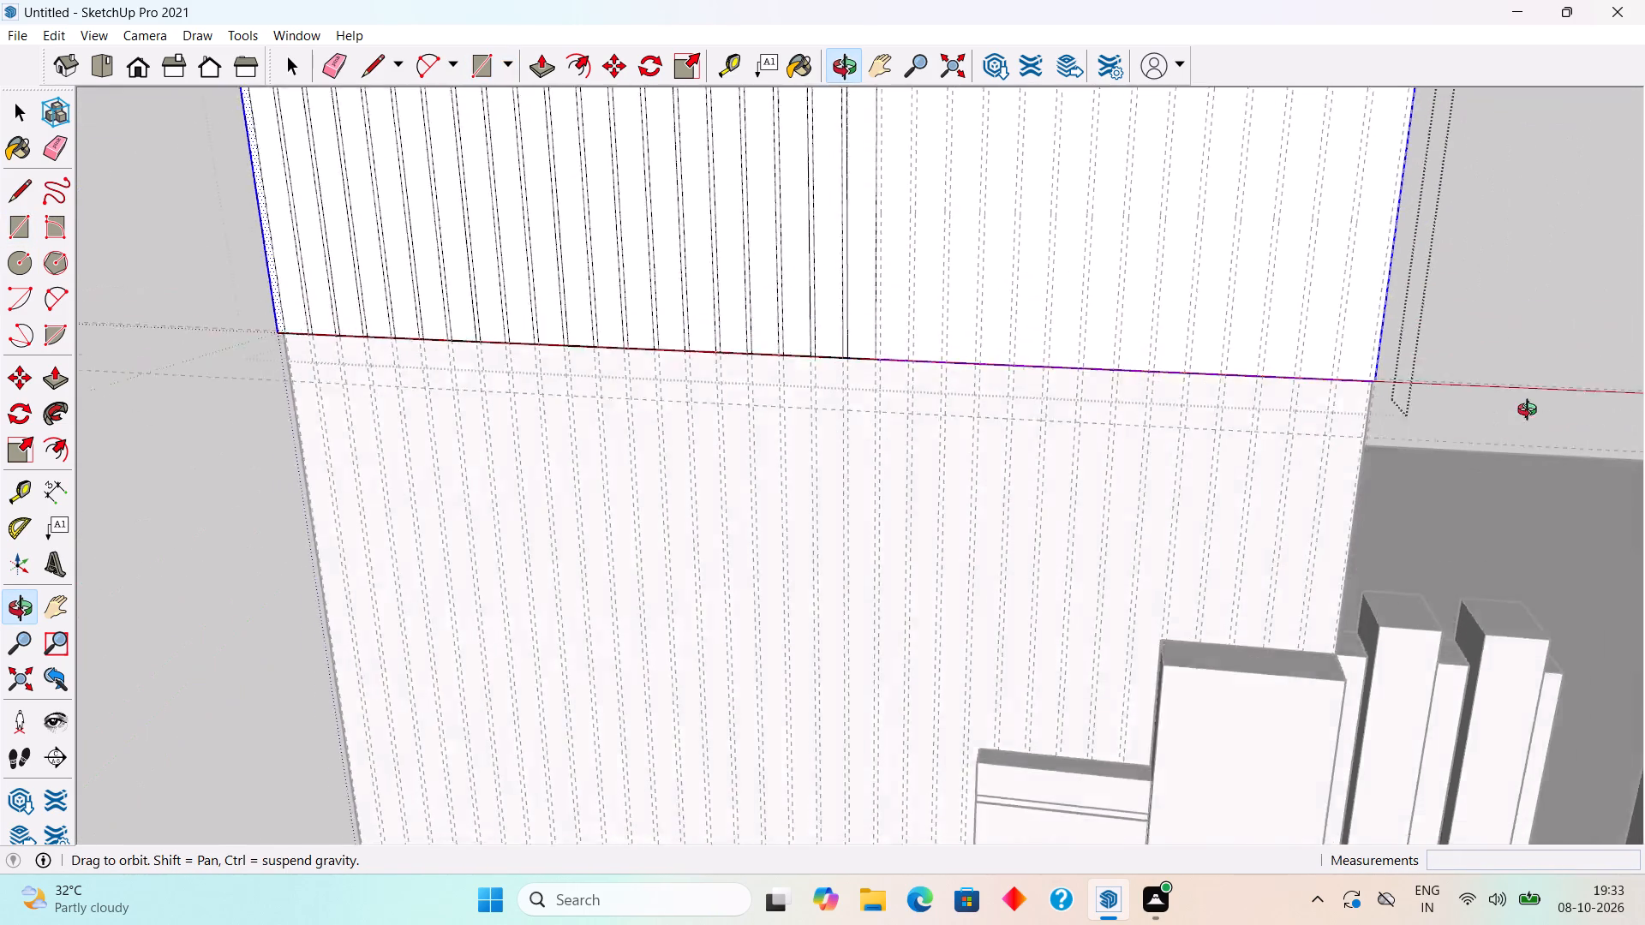
{"action": "middle_click_drag", "start_coordinate": [1531, 412], "coordinate": [1460, 457]}
{"action": "scroll", "coordinate": [1460, 457], "scroll_direction": "up", "scroll_amount": 1}
{"action": "middle_click_drag", "start_coordinate": [1115, 493], "coordinate": [1143, 489]}
{"action": "scroll", "coordinate": [1277, 345], "scroll_direction": "up", "scroll_amount": 2}
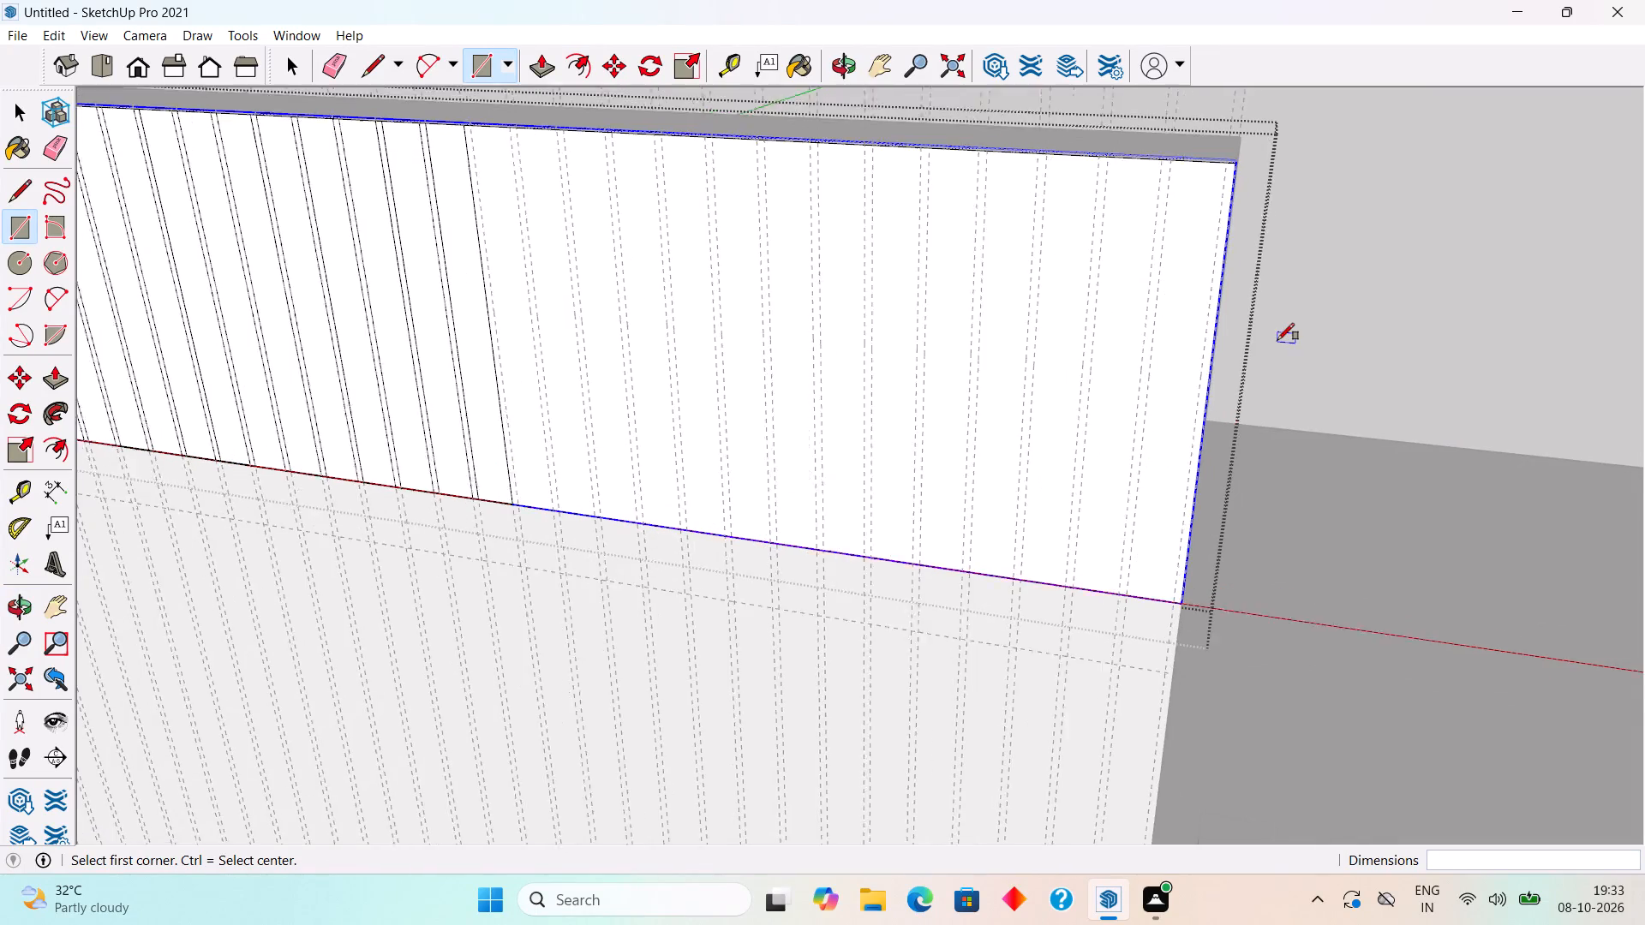
{"action": "scroll", "coordinate": [1277, 340], "scroll_direction": "up", "scroll_amount": 1}
{"action": "scroll", "coordinate": [1277, 340], "scroll_direction": "down", "scroll_amount": 3}
{"action": "scroll", "coordinate": [528, 142], "scroll_direction": "up", "scroll_amount": 3}
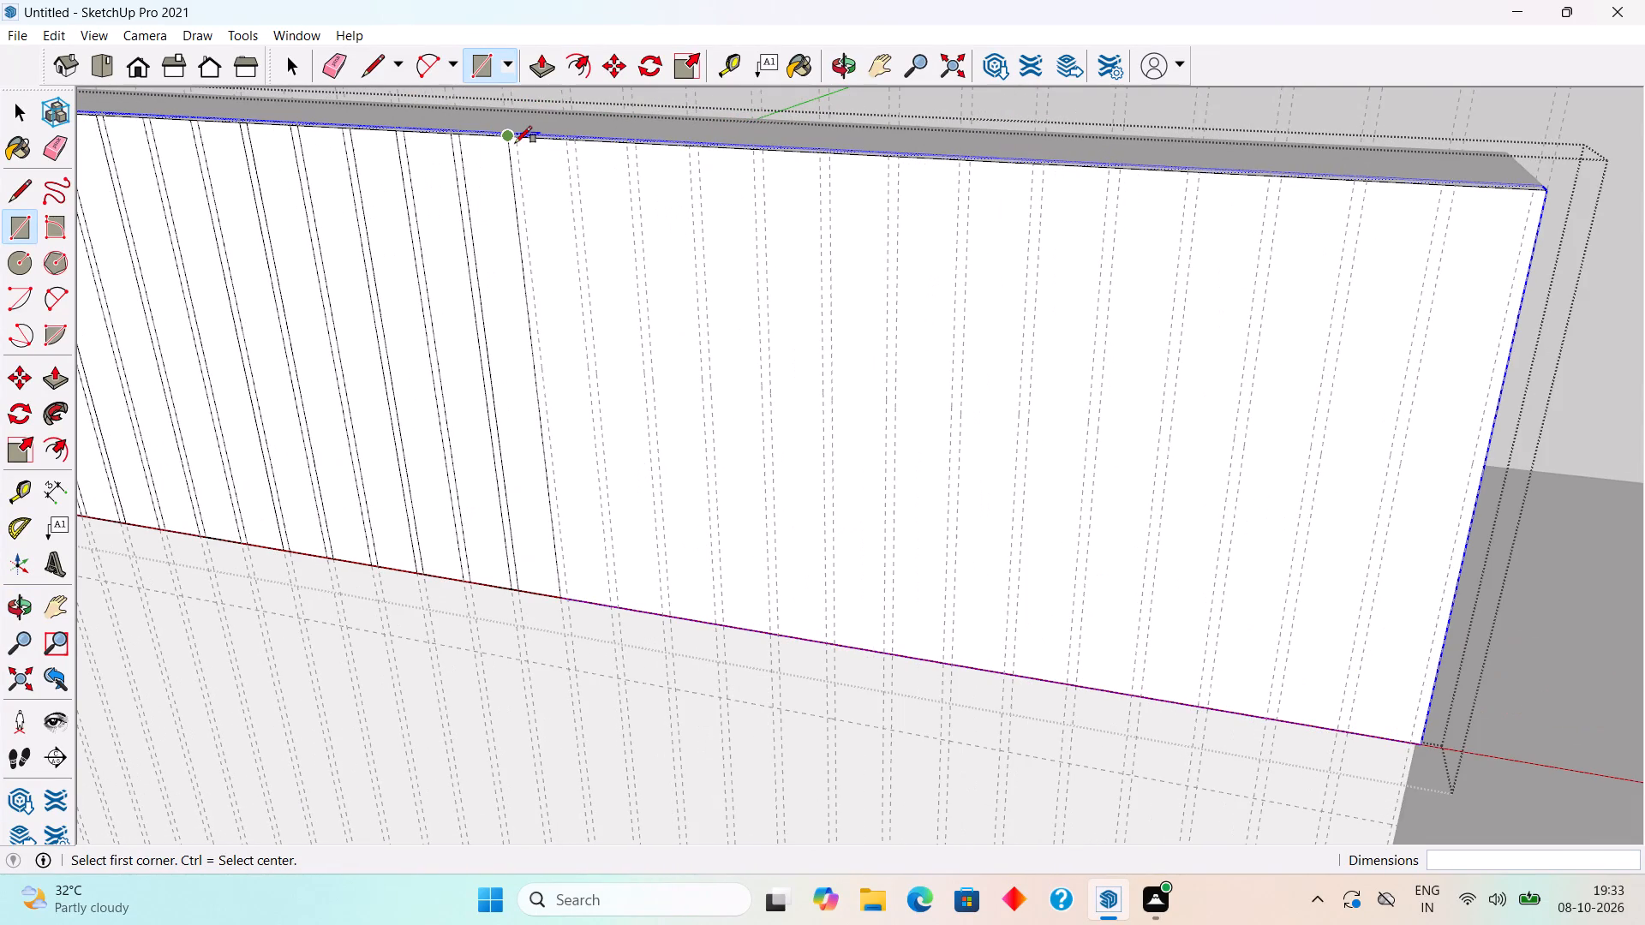
{"action": "left_click", "coordinate": [523, 141]}
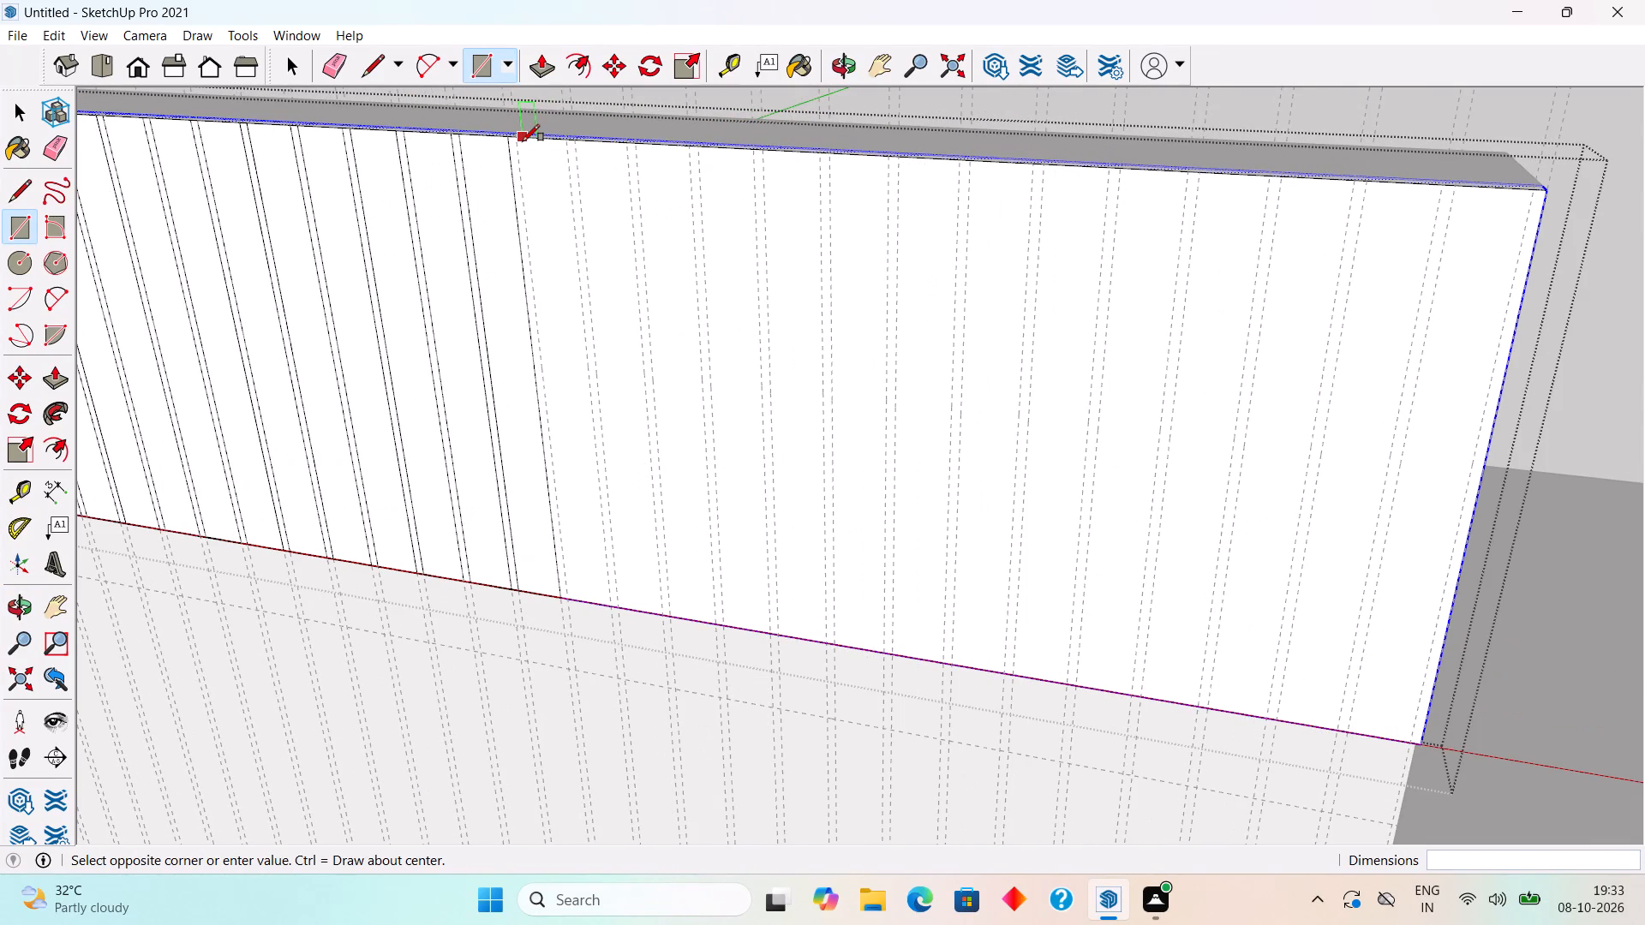
{"action": "key", "text": "space"}
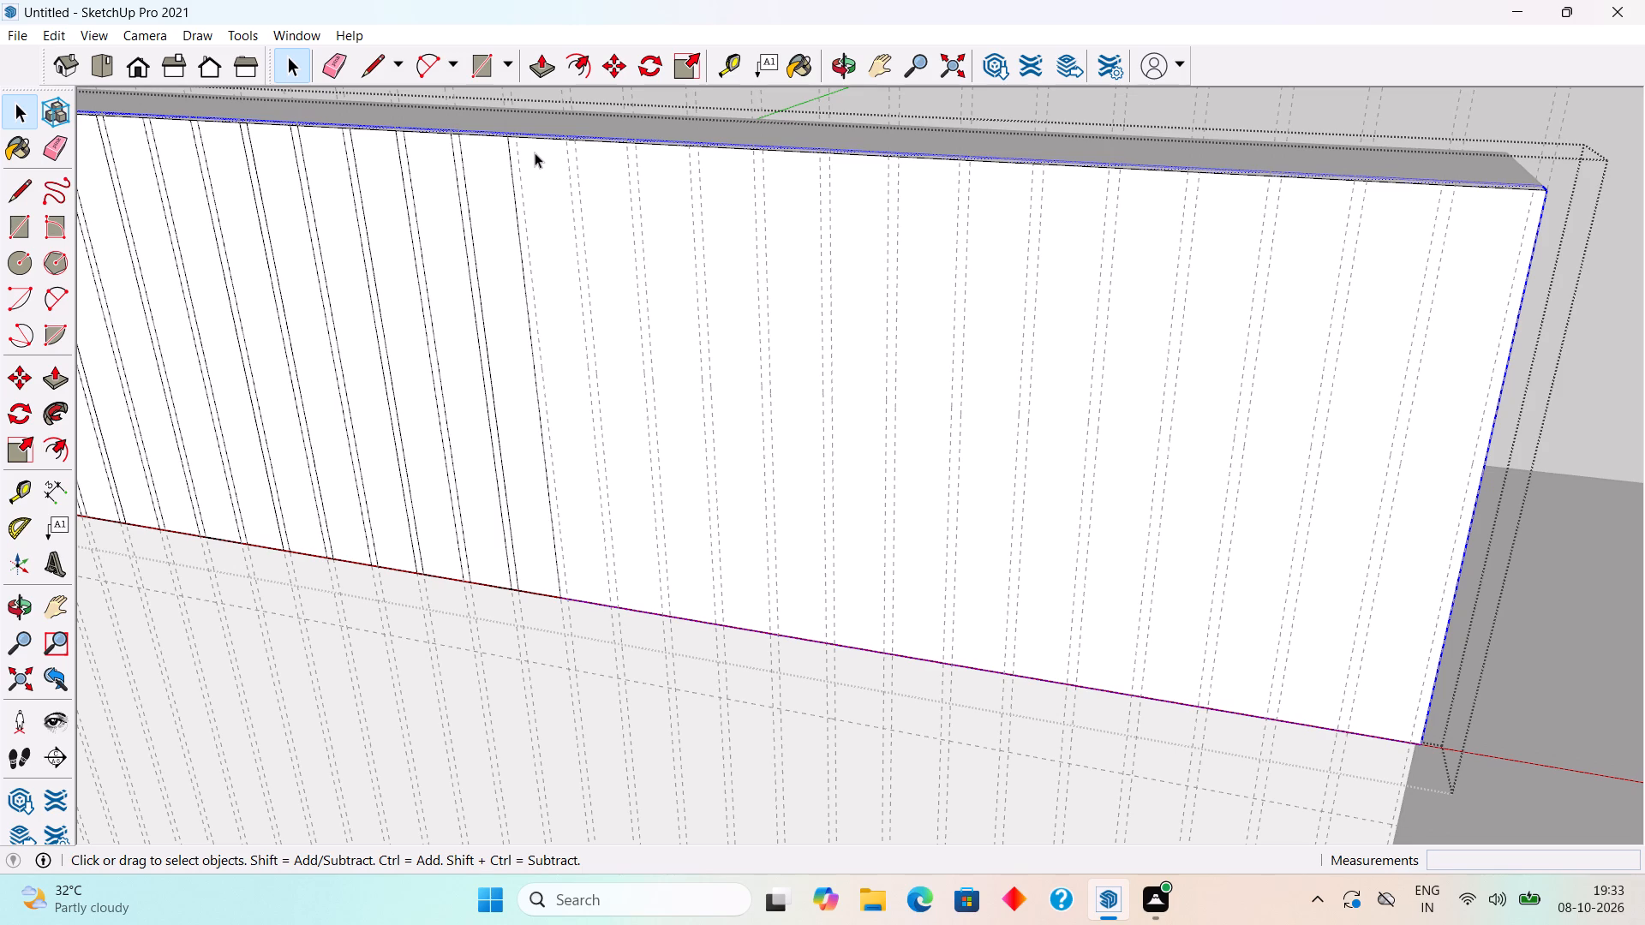
{"action": "scroll", "coordinate": [563, 530], "scroll_direction": "down", "scroll_amount": 1}
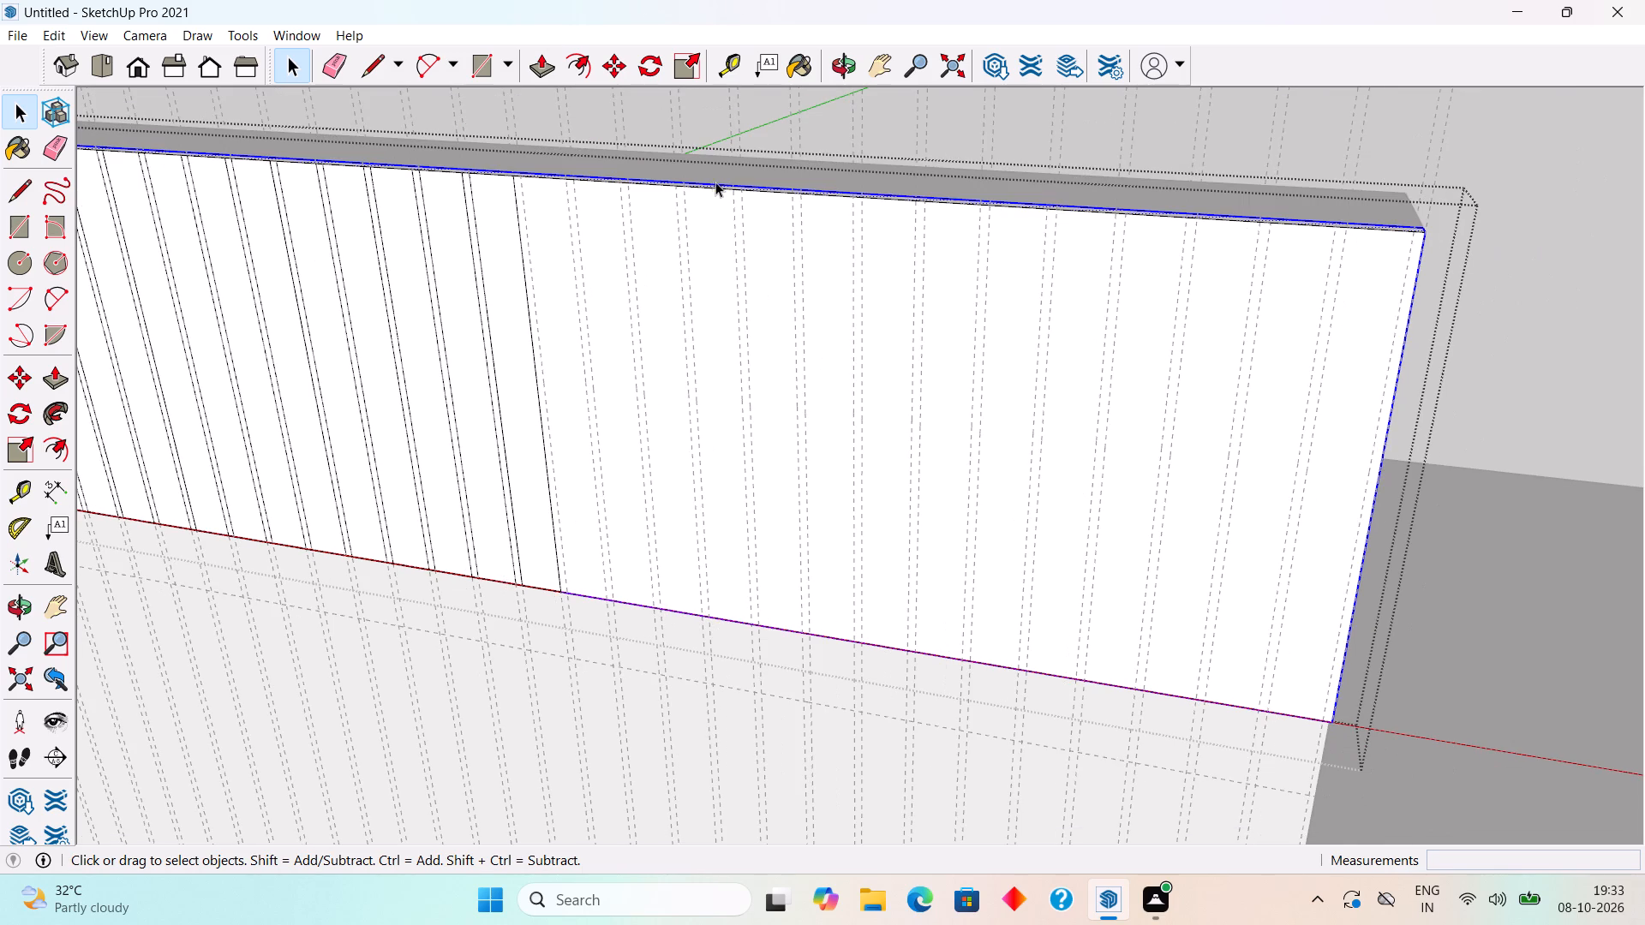
{"action": "scroll", "coordinate": [631, 206], "scroll_direction": "up", "scroll_amount": 3}
{"action": "key", "text": "r"}
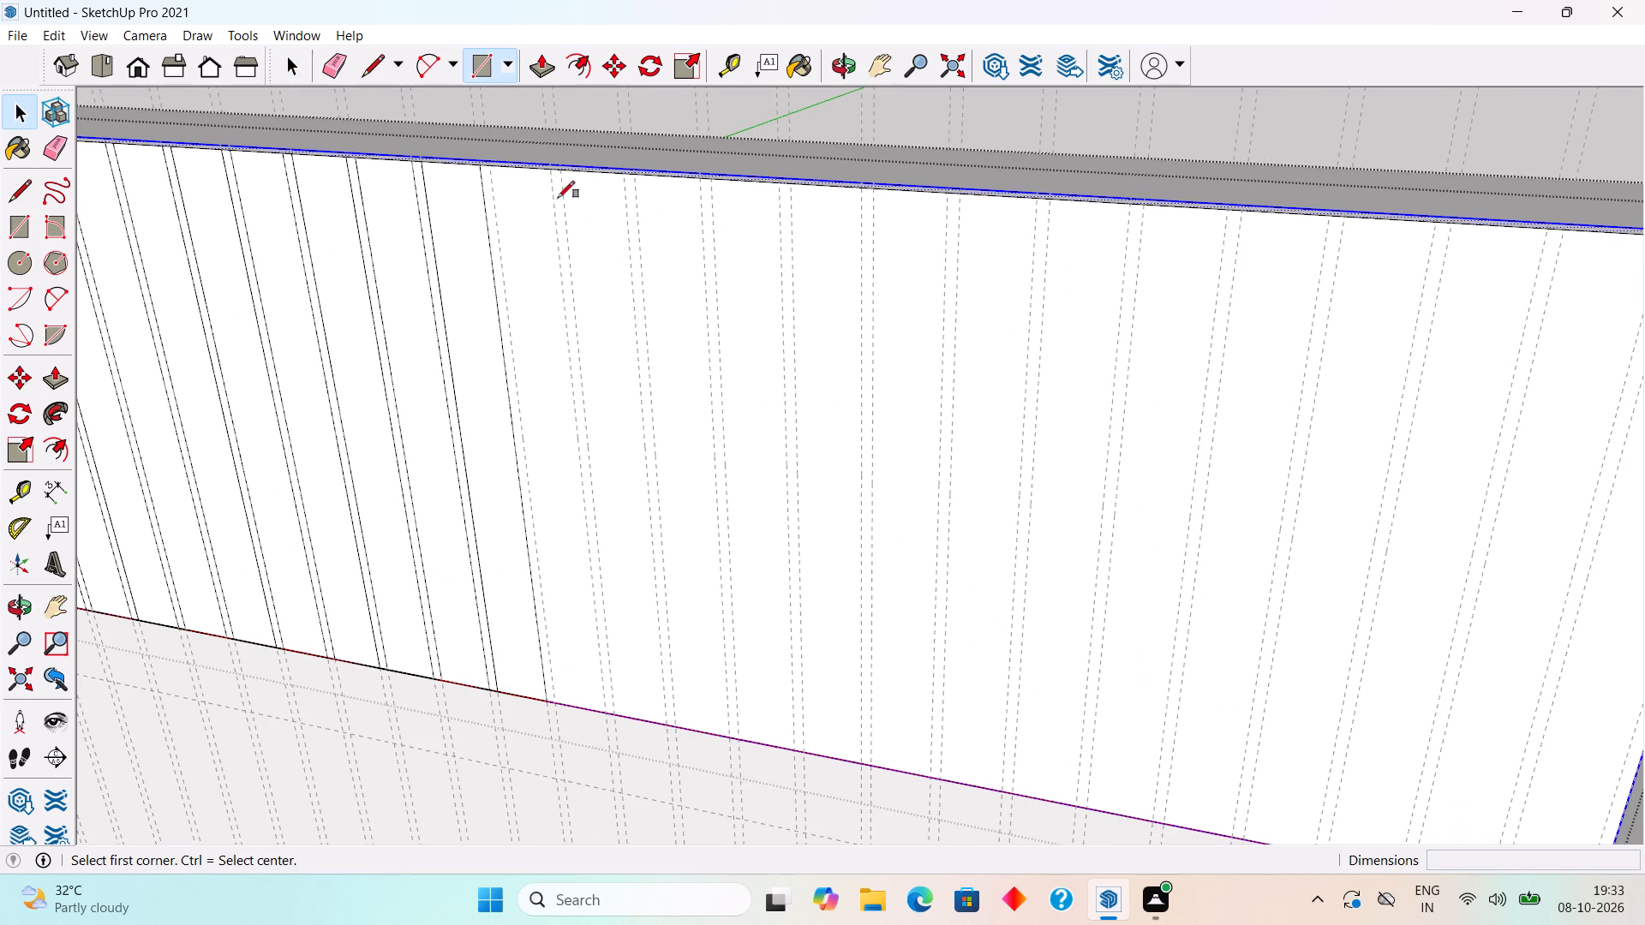
{"action": "left_click", "coordinate": [495, 166]}
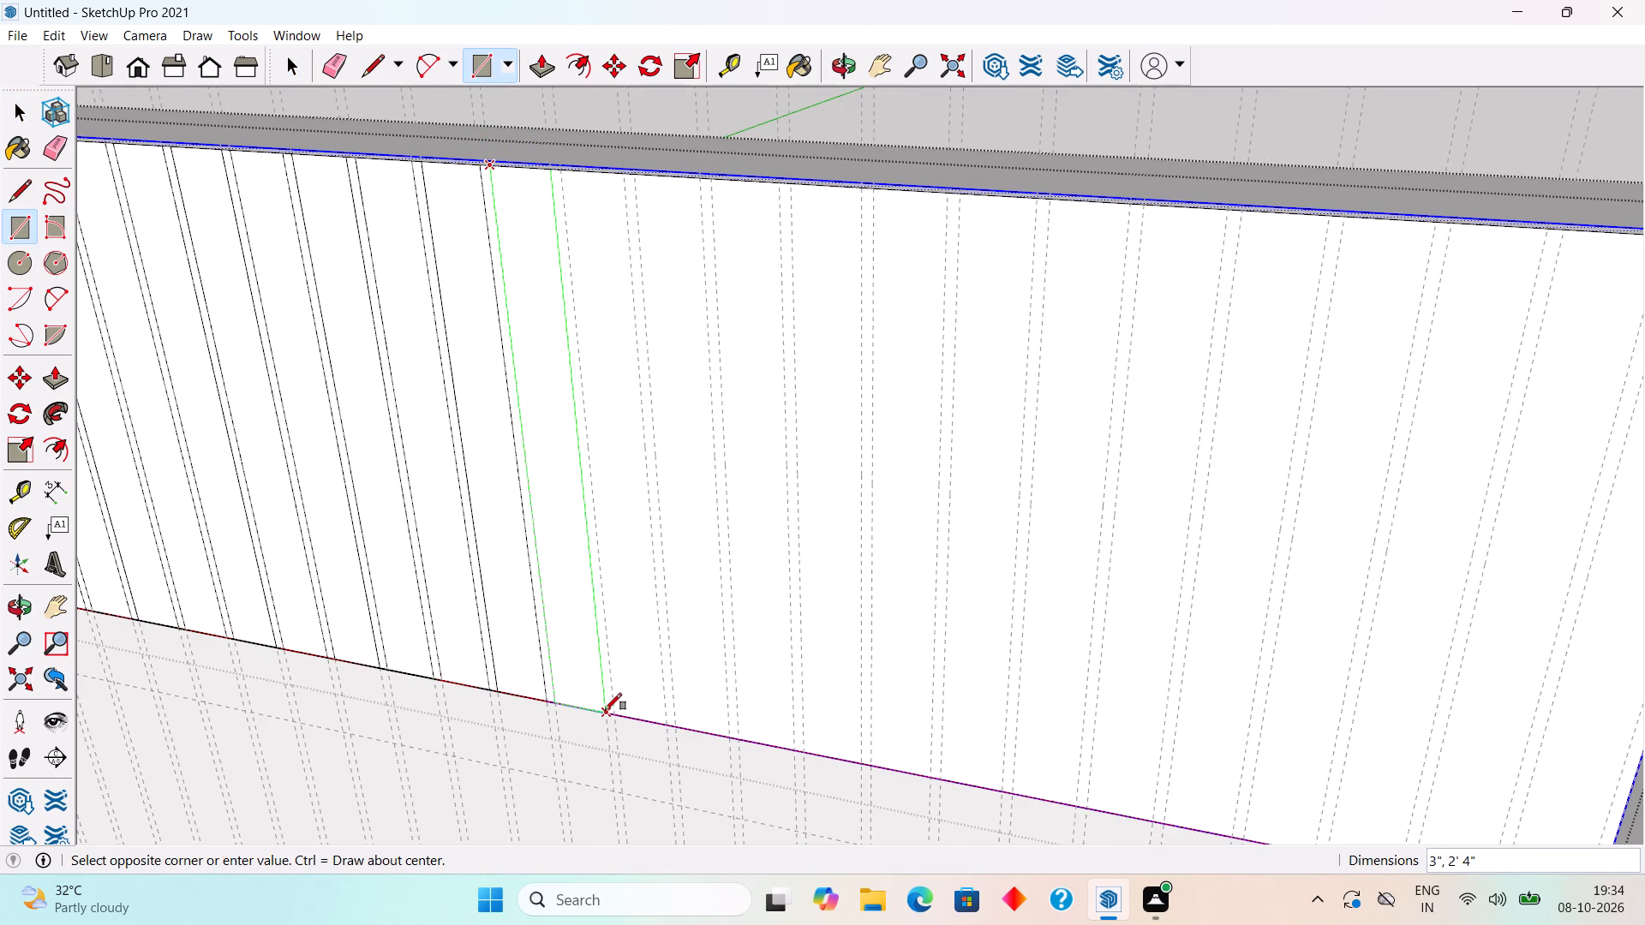
{"action": "left_click", "coordinate": [605, 710]}
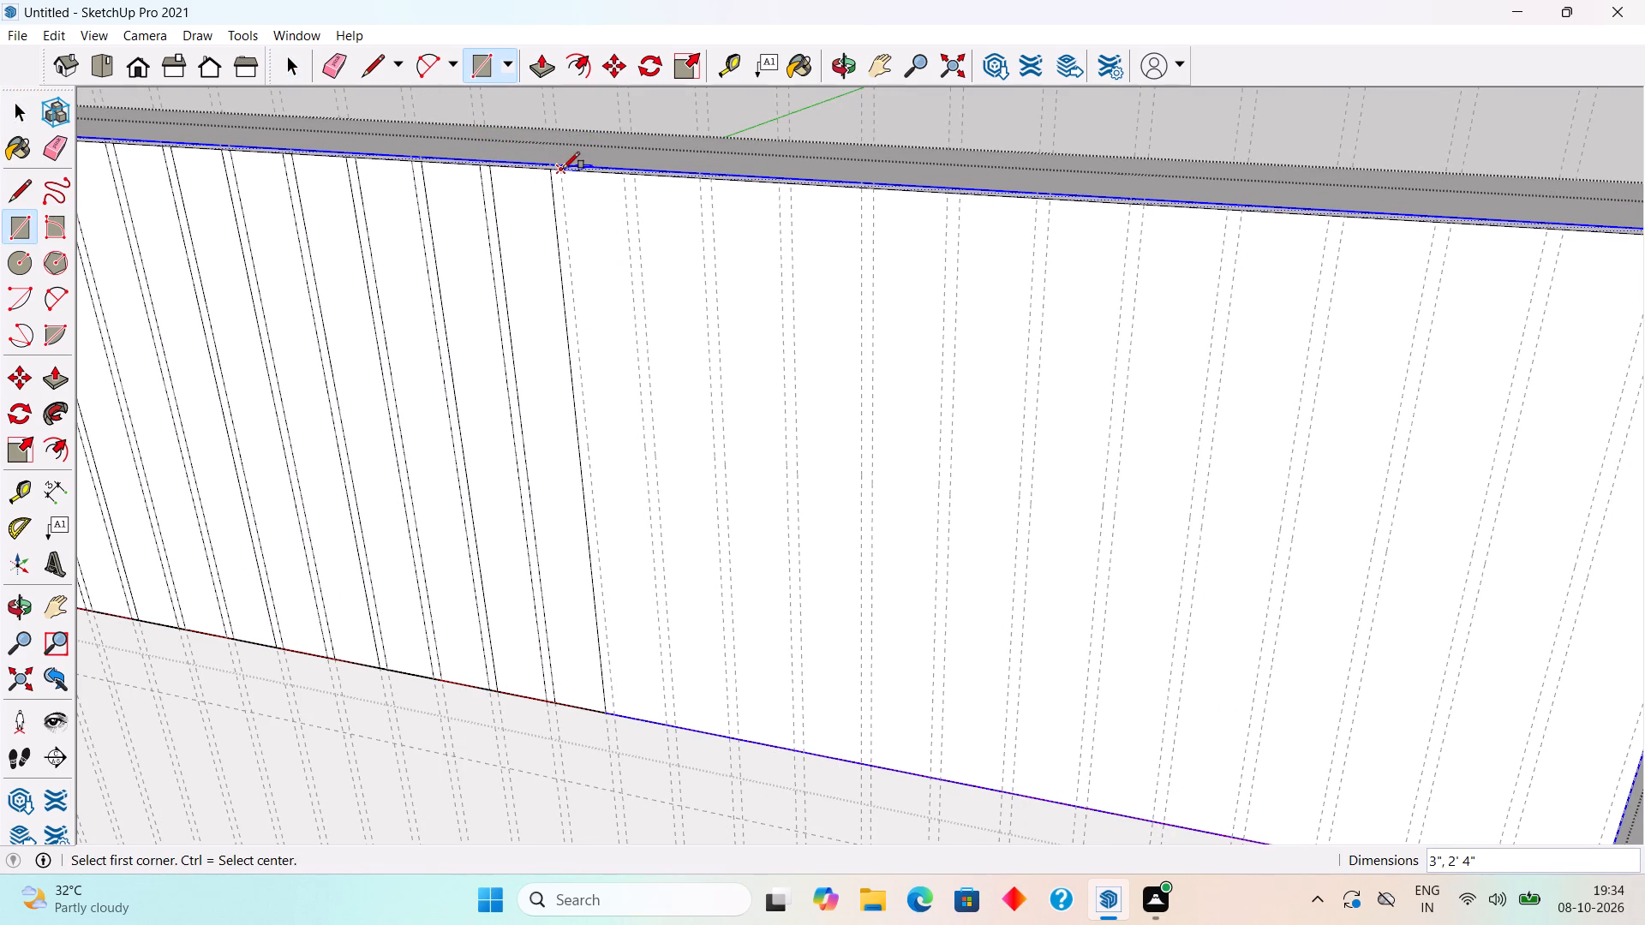
{"action": "left_click", "coordinate": [563, 169]}
{"action": "left_click", "coordinate": [671, 720]}
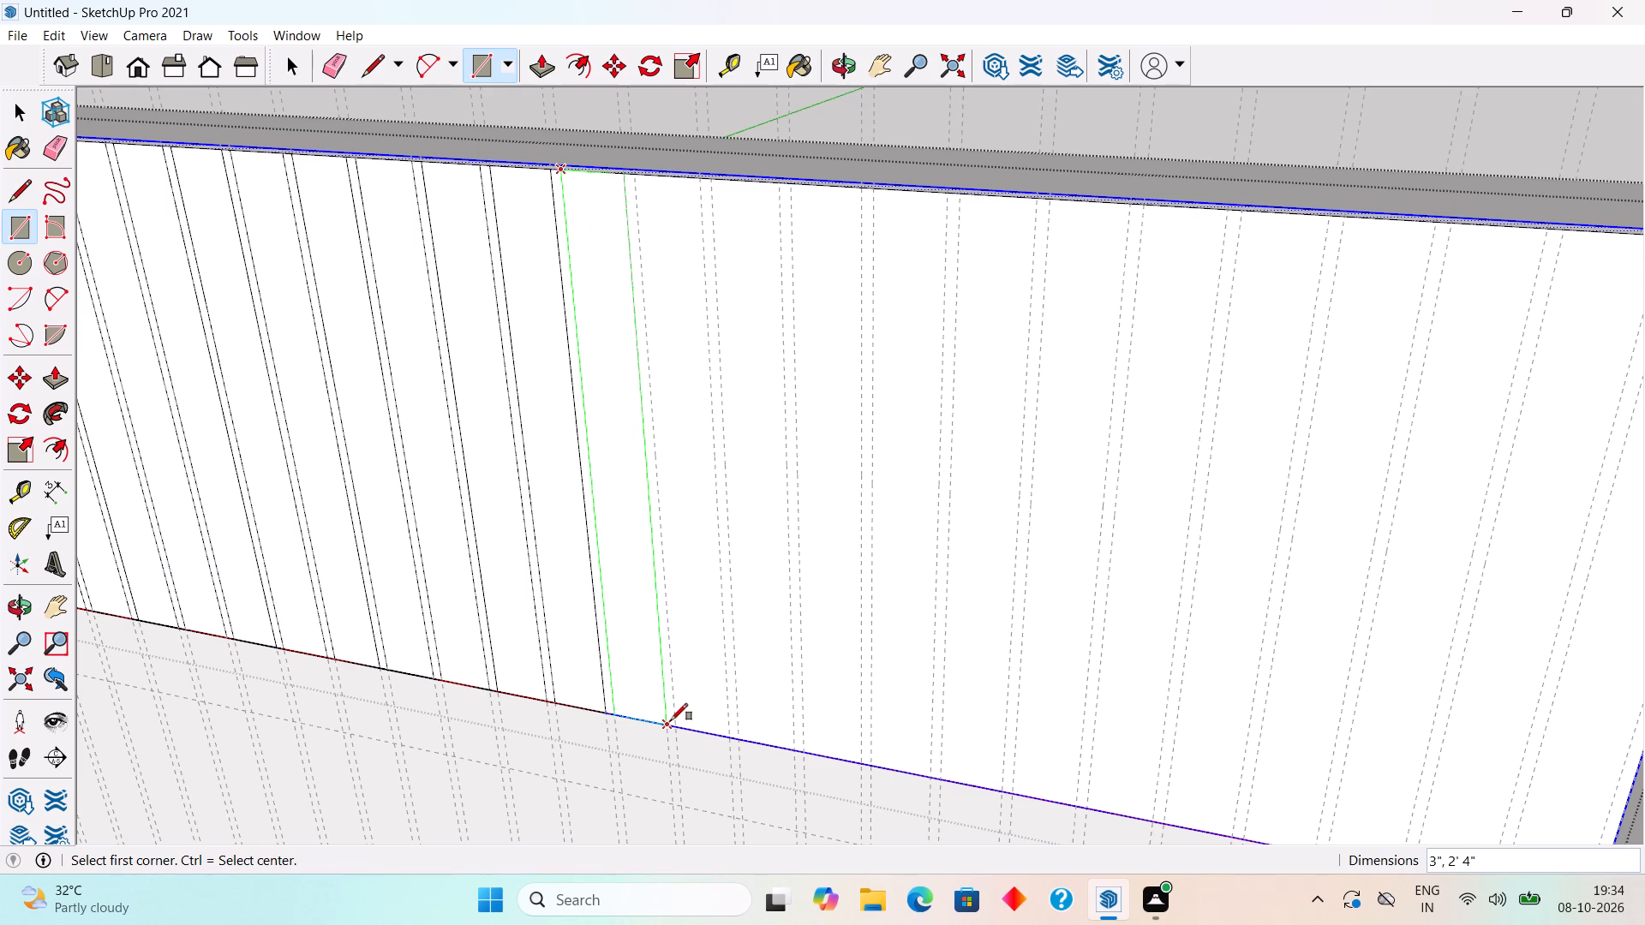
{"action": "left_click", "coordinate": [638, 176]}
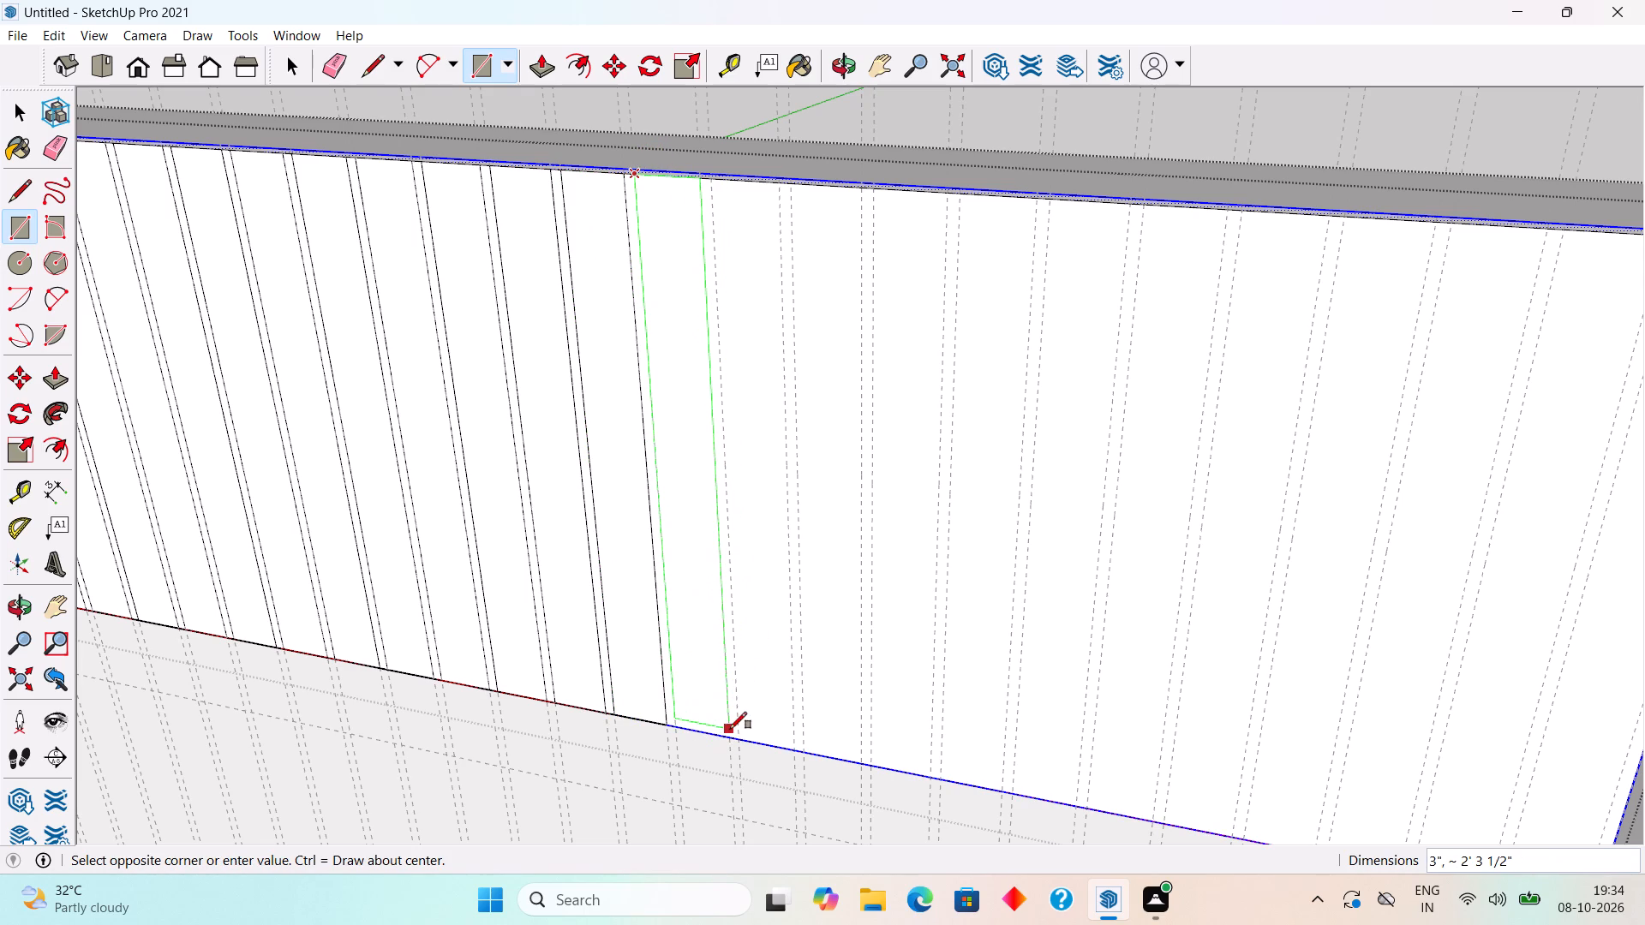
{"action": "left_click", "coordinate": [731, 741]}
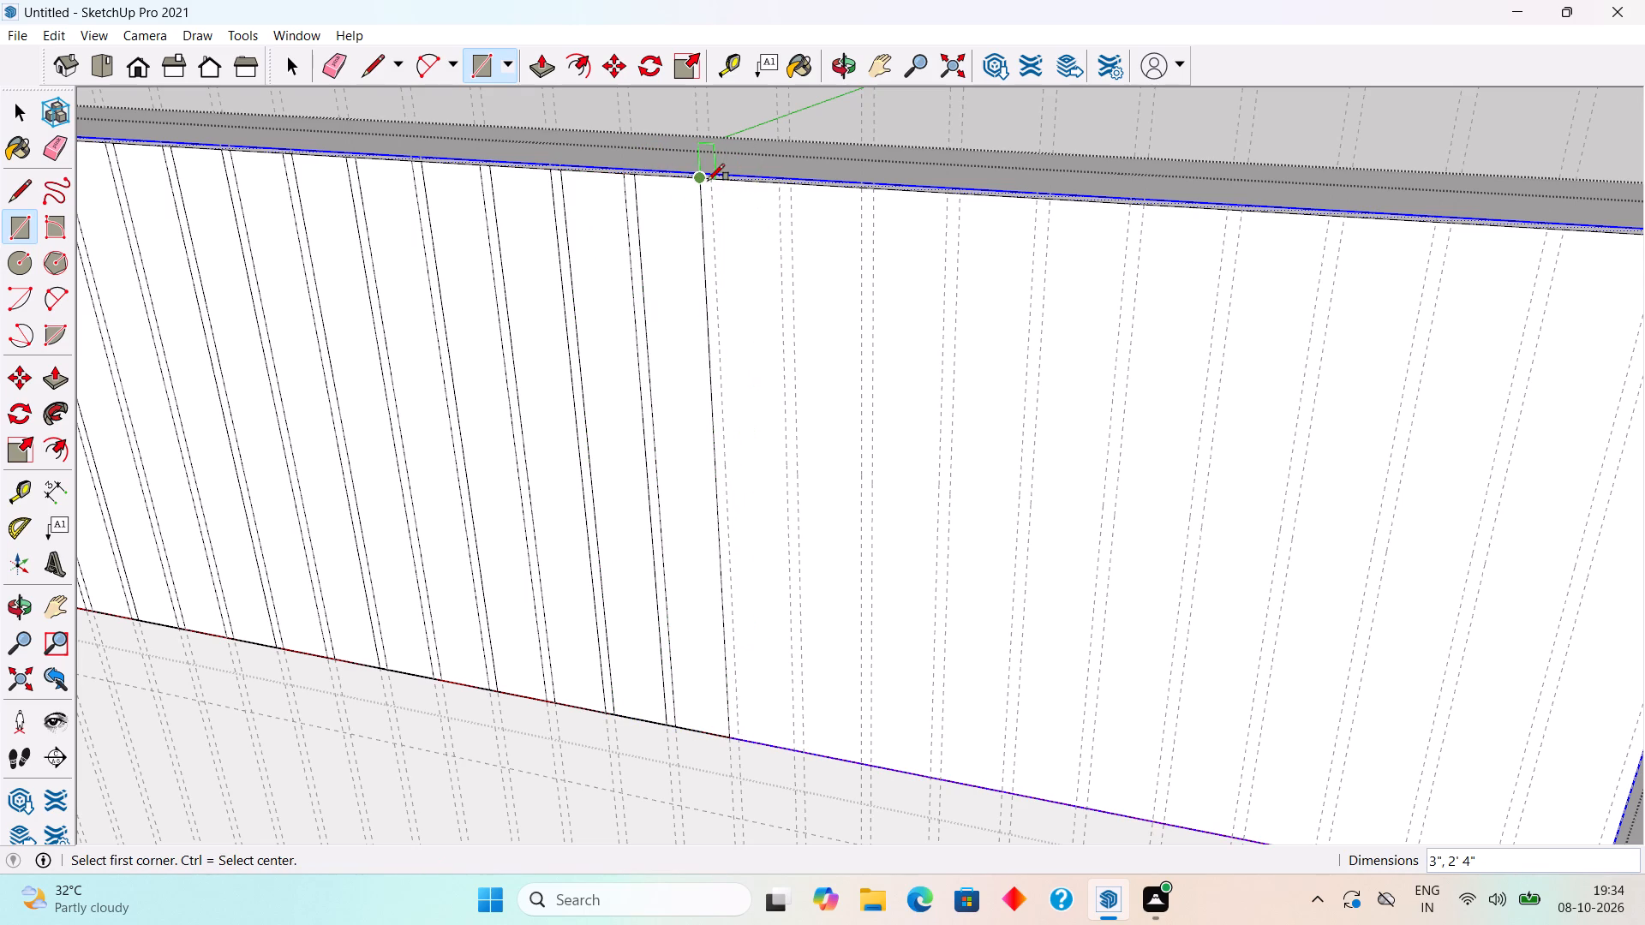
{"action": "left_click", "coordinate": [716, 184]}
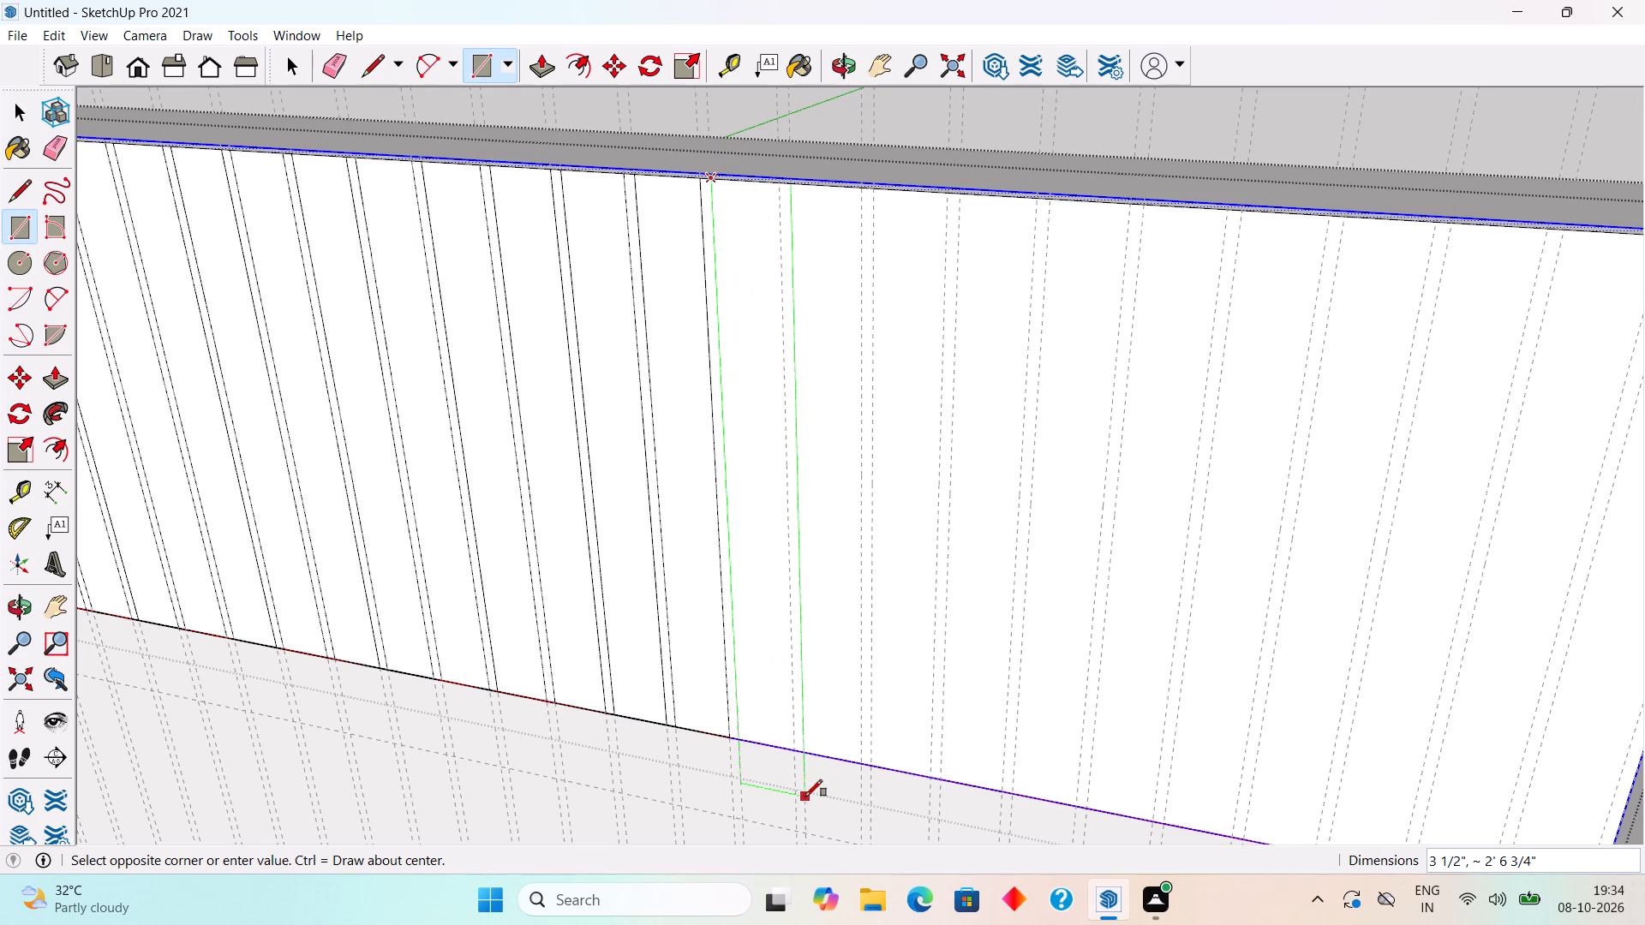
{"action": "left_click", "coordinate": [793, 750]}
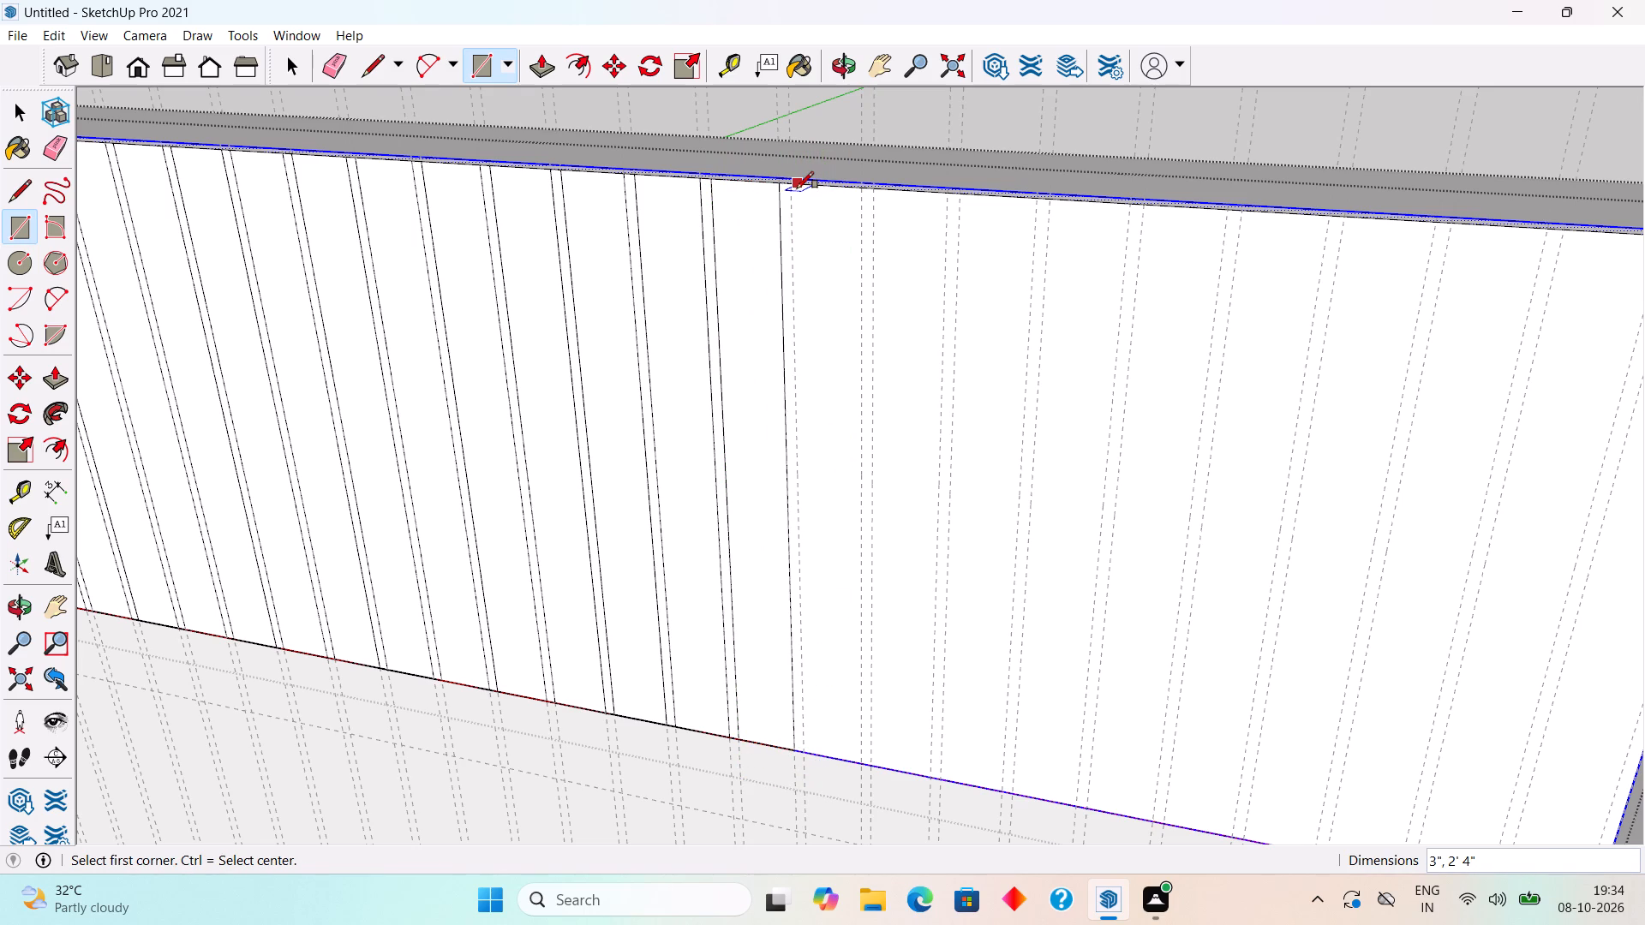
{"action": "left_click", "coordinate": [797, 188]}
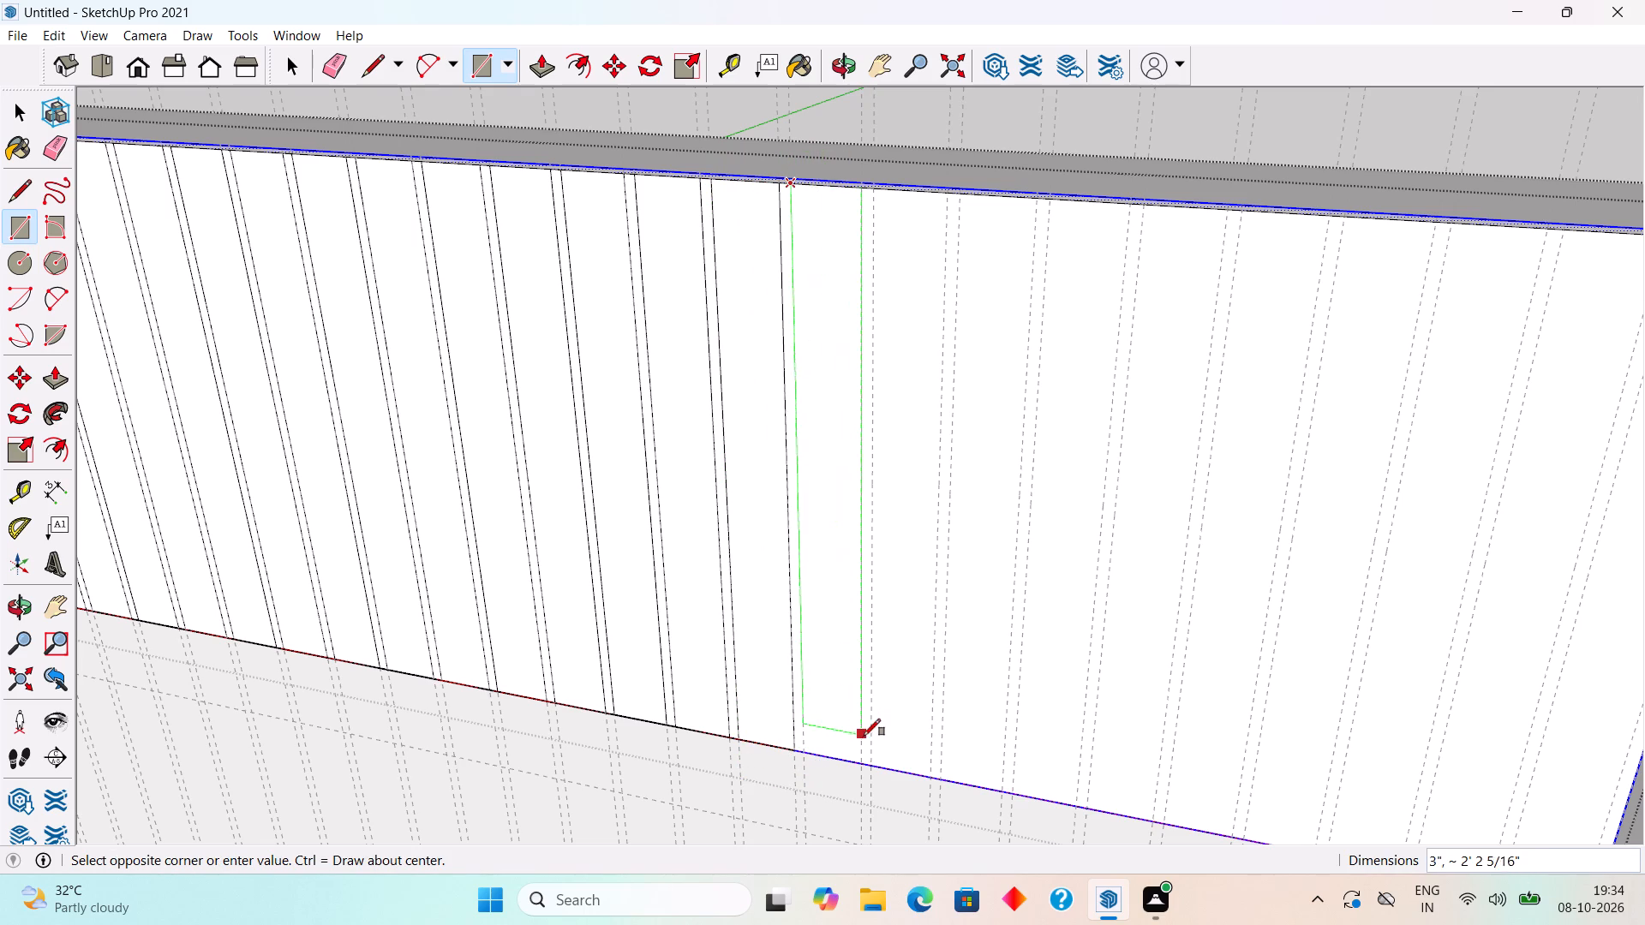
{"action": "left_click", "coordinate": [863, 759]}
{"action": "scroll", "coordinate": [886, 639], "scroll_direction": "down", "scroll_amount": 6}
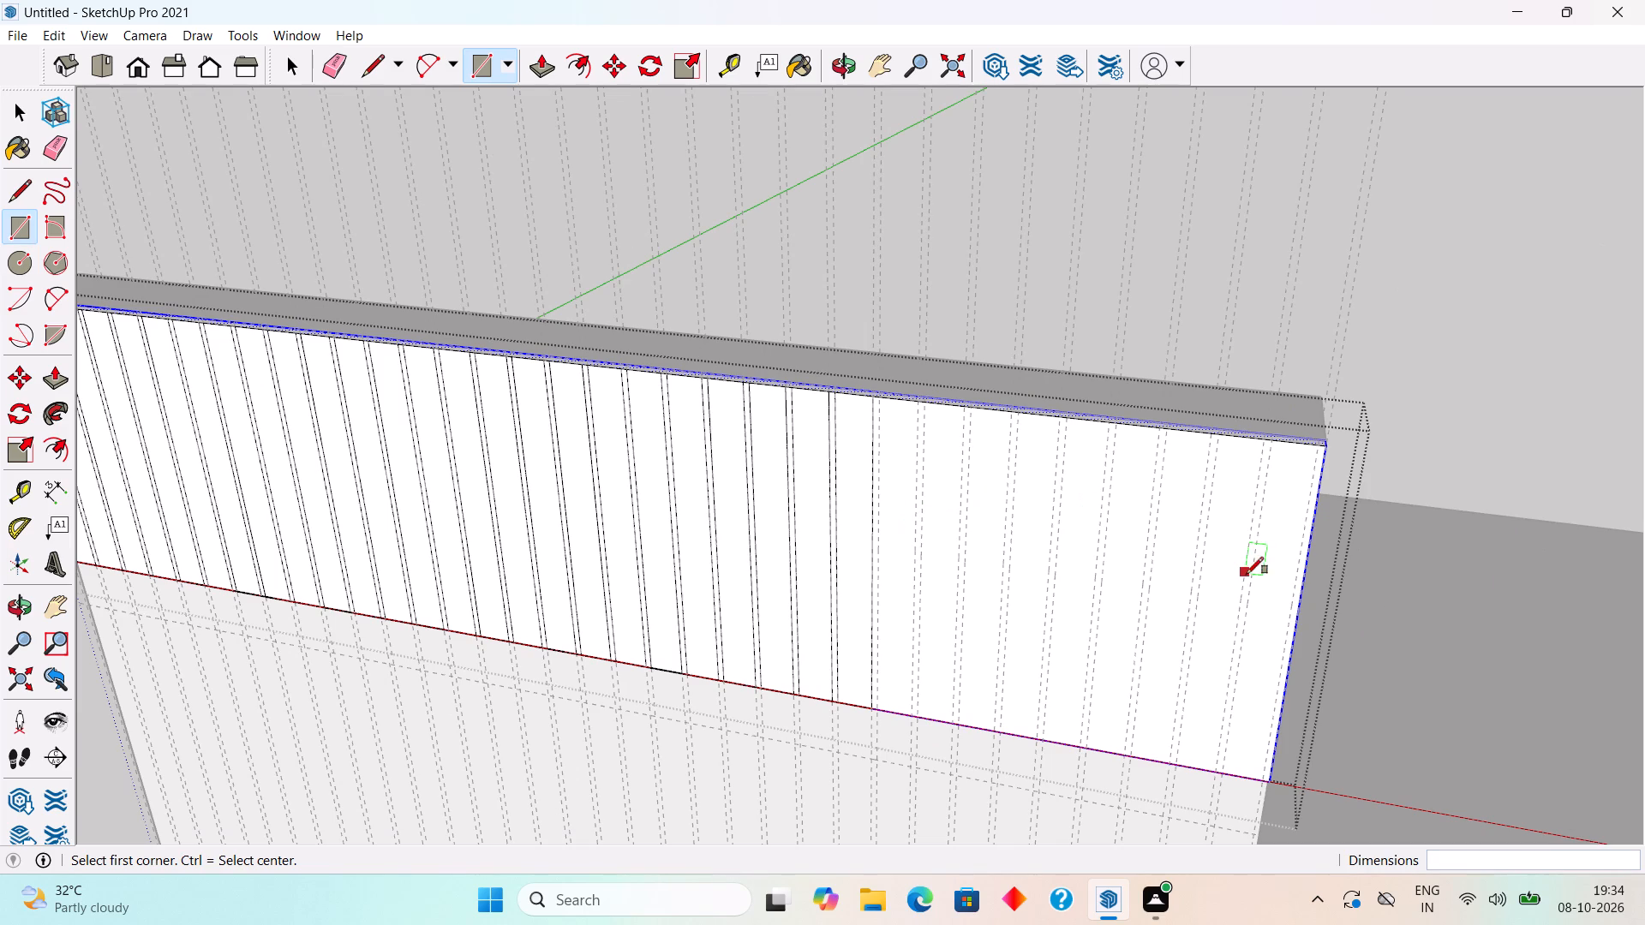
Draw four more 3" by 2' 4" rectangles in the next guide strips of the top band, keeping the narrow gap between each.
{"action": "scroll", "coordinate": [1302, 592], "scroll_direction": "up", "scroll_amount": 2}
{"action": "middle_click_drag", "start_coordinate": [1308, 678], "coordinate": [1136, 638]}
{"action": "scroll", "coordinate": [1136, 638], "scroll_direction": "down", "scroll_amount": 1}
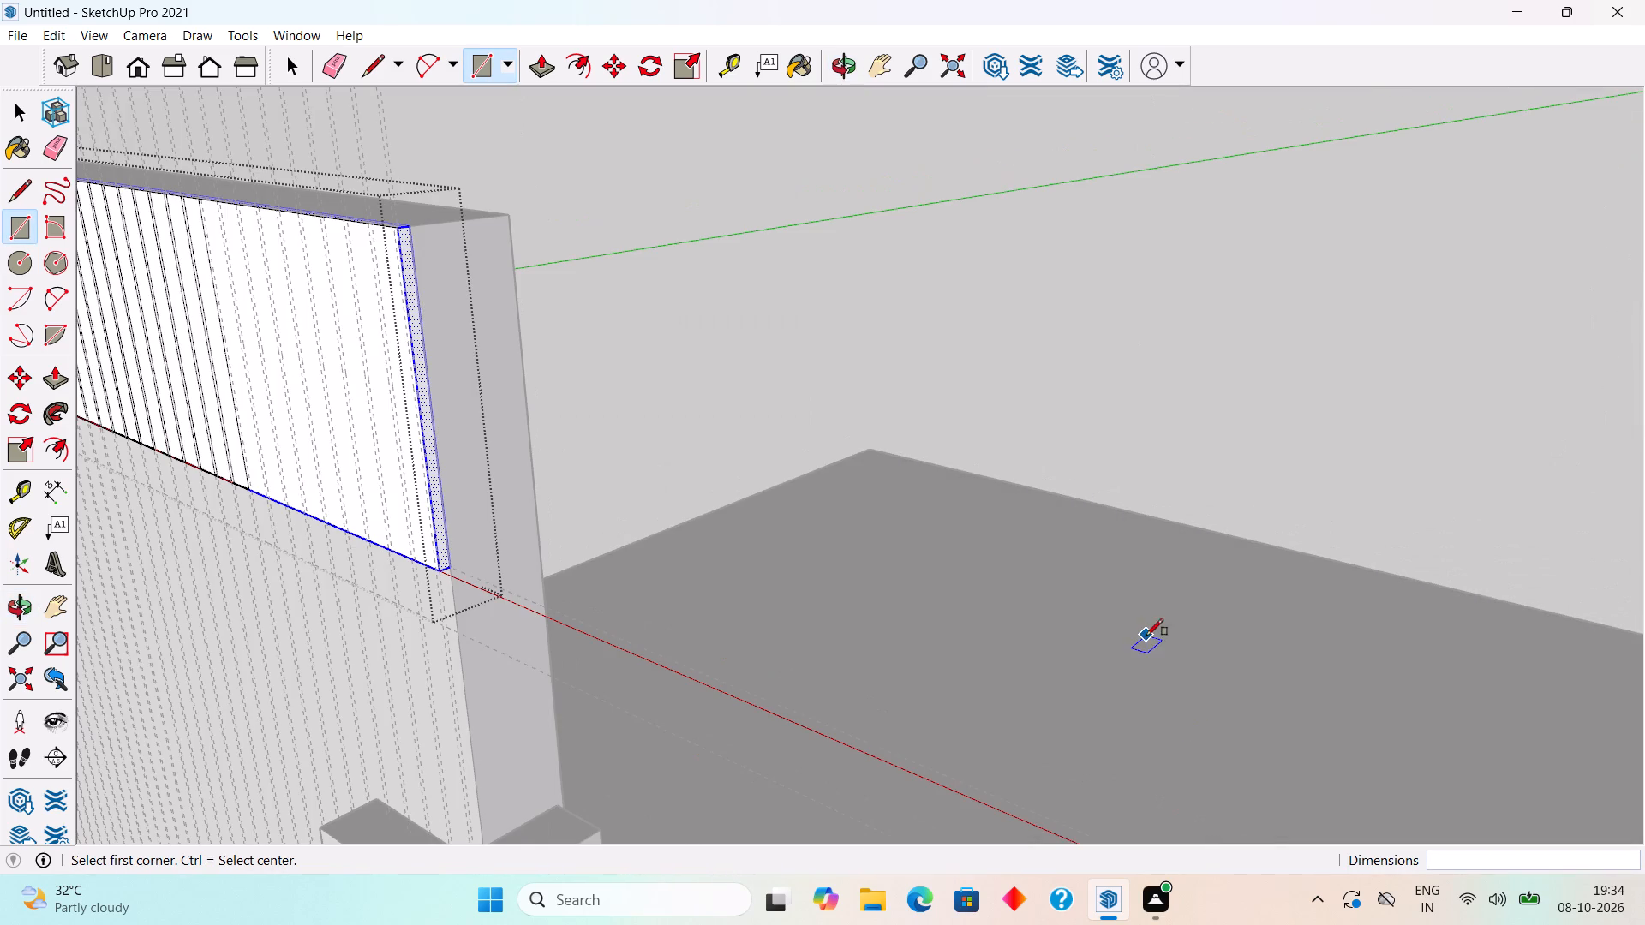
{"action": "middle_click_drag", "start_coordinate": [471, 491], "coordinate": [1066, 470]}
{"action": "scroll", "coordinate": [1067, 465], "scroll_direction": "down", "scroll_amount": 2}
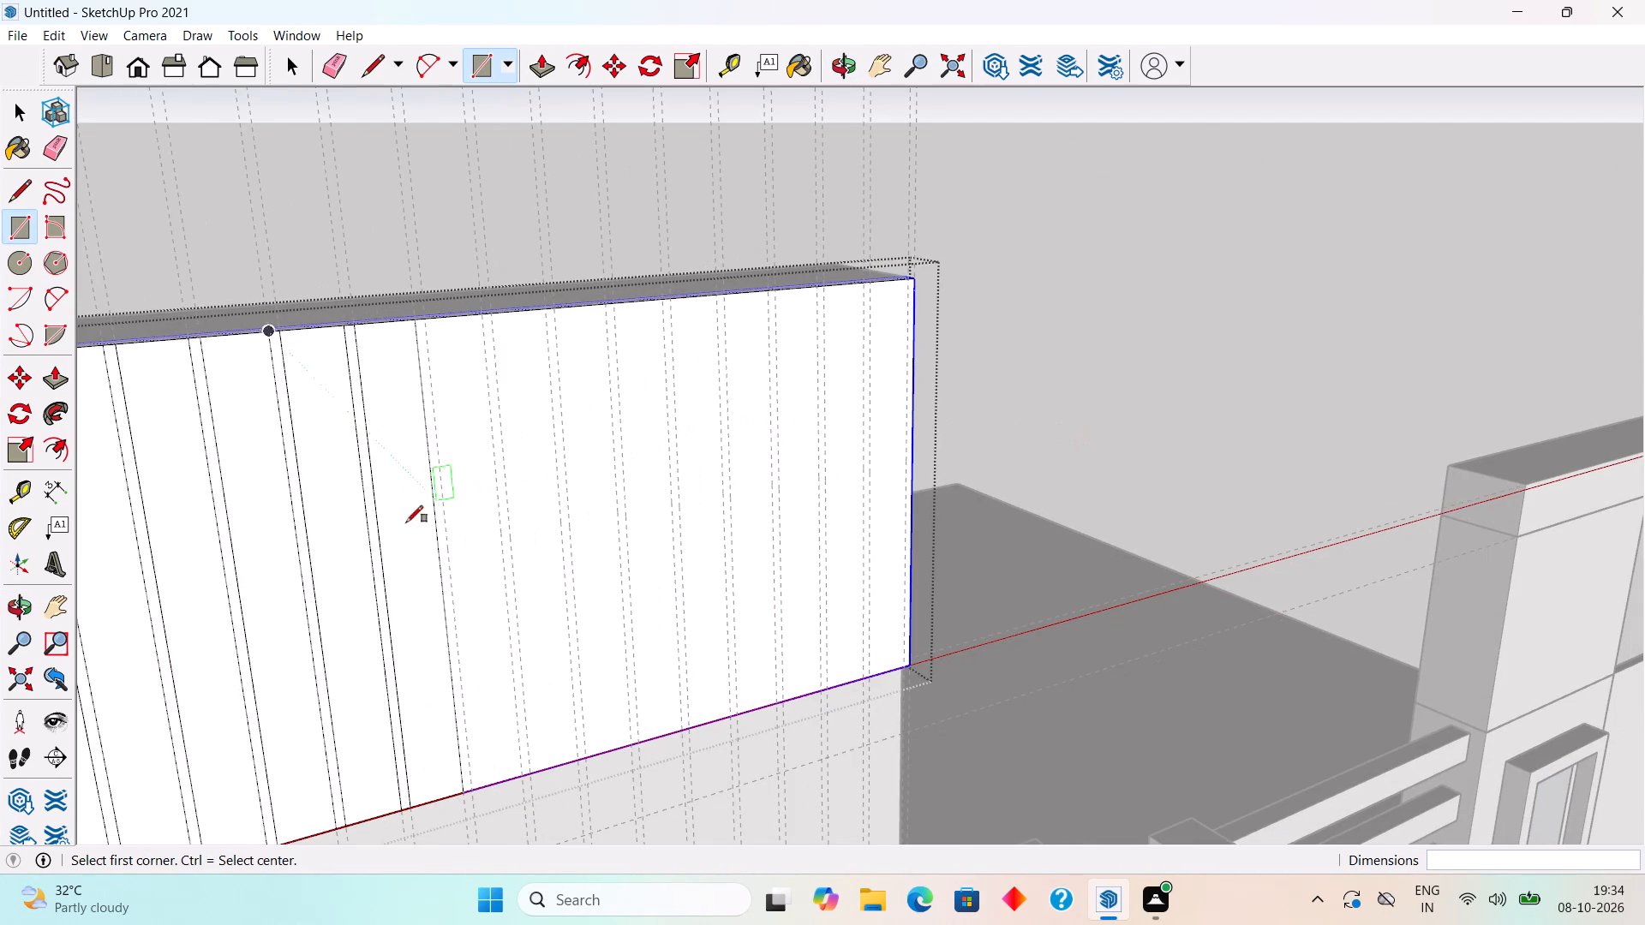
{"action": "left_click", "coordinate": [429, 322]}
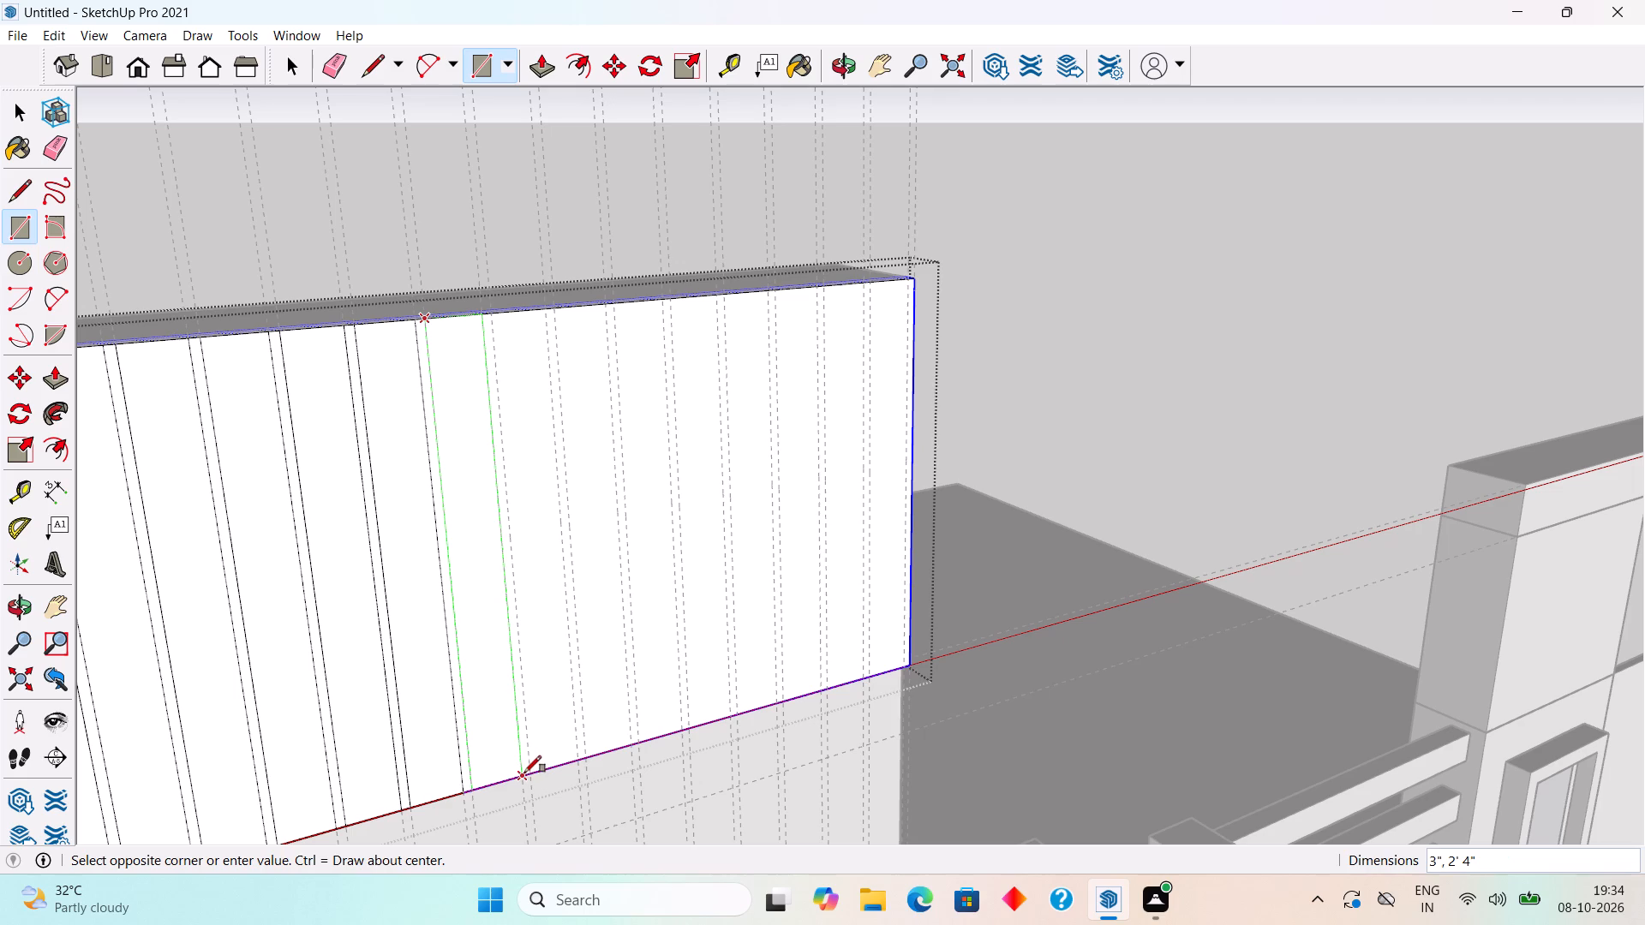
{"action": "left_click", "coordinate": [524, 773]}
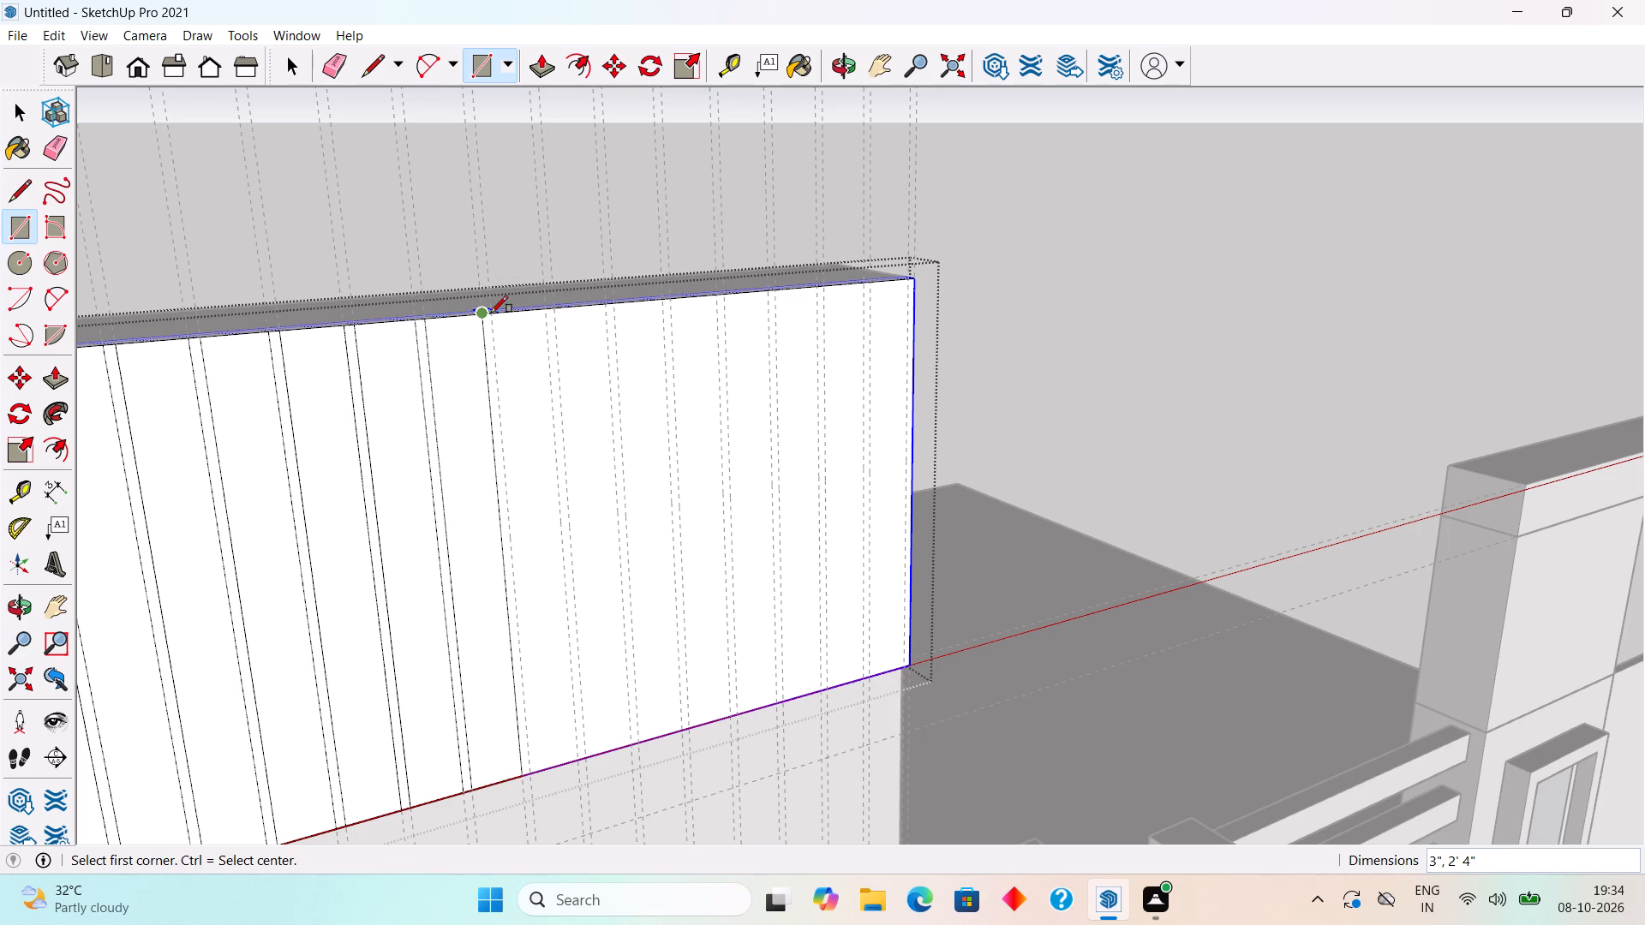
{"action": "left_click", "coordinate": [495, 312]}
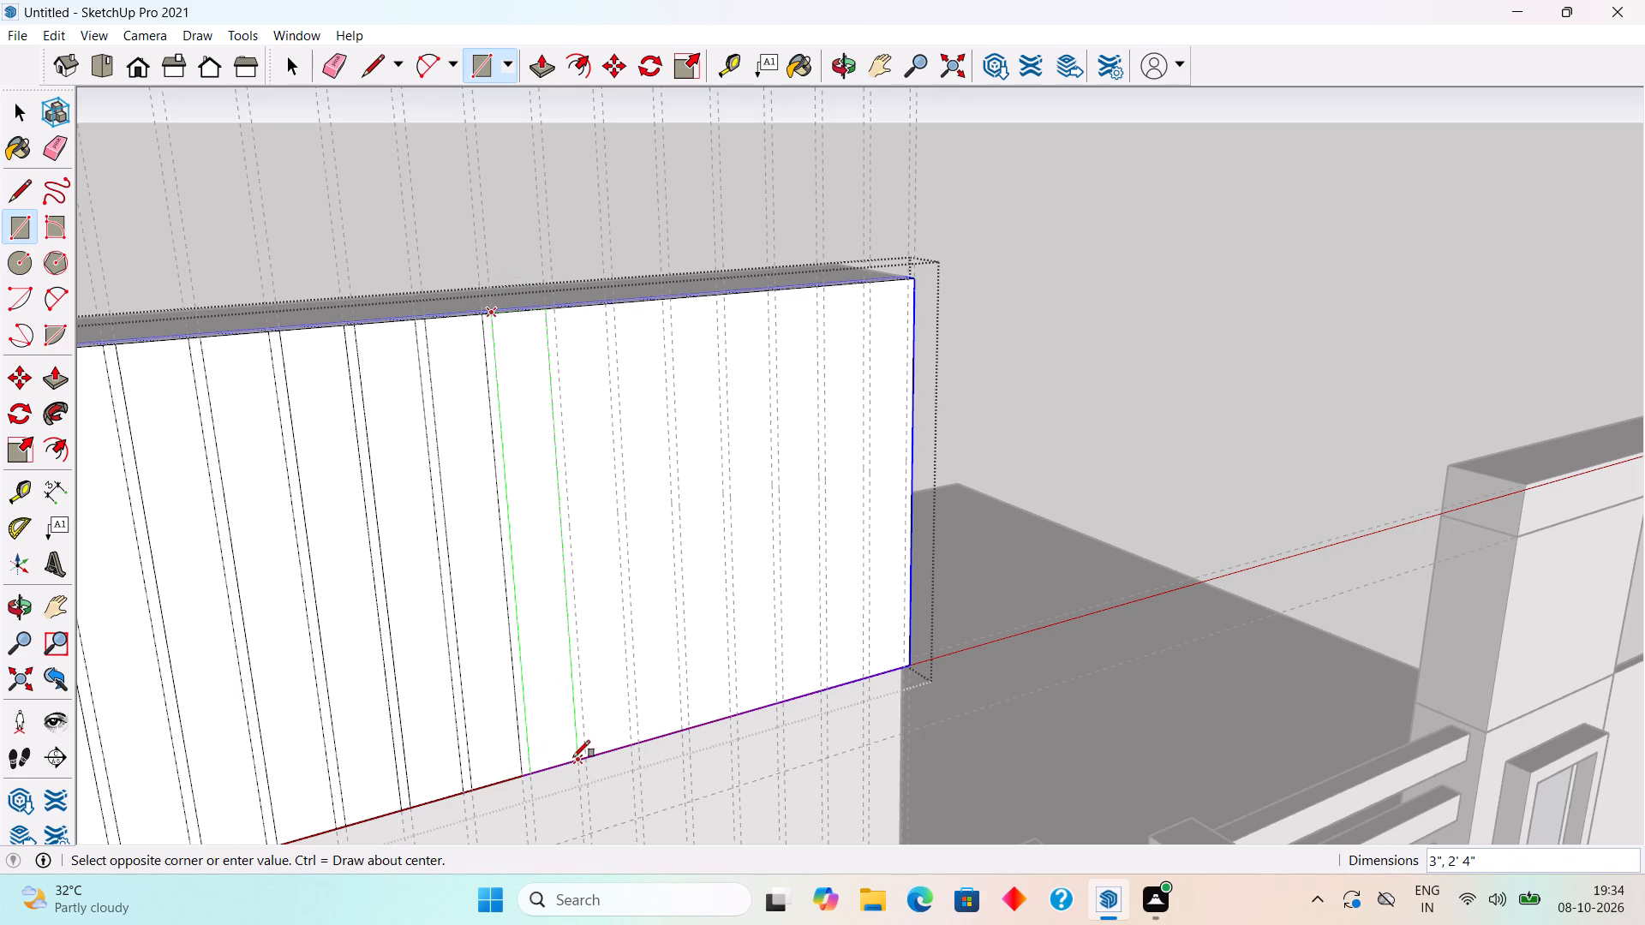
{"action": "left_click", "coordinate": [573, 757]}
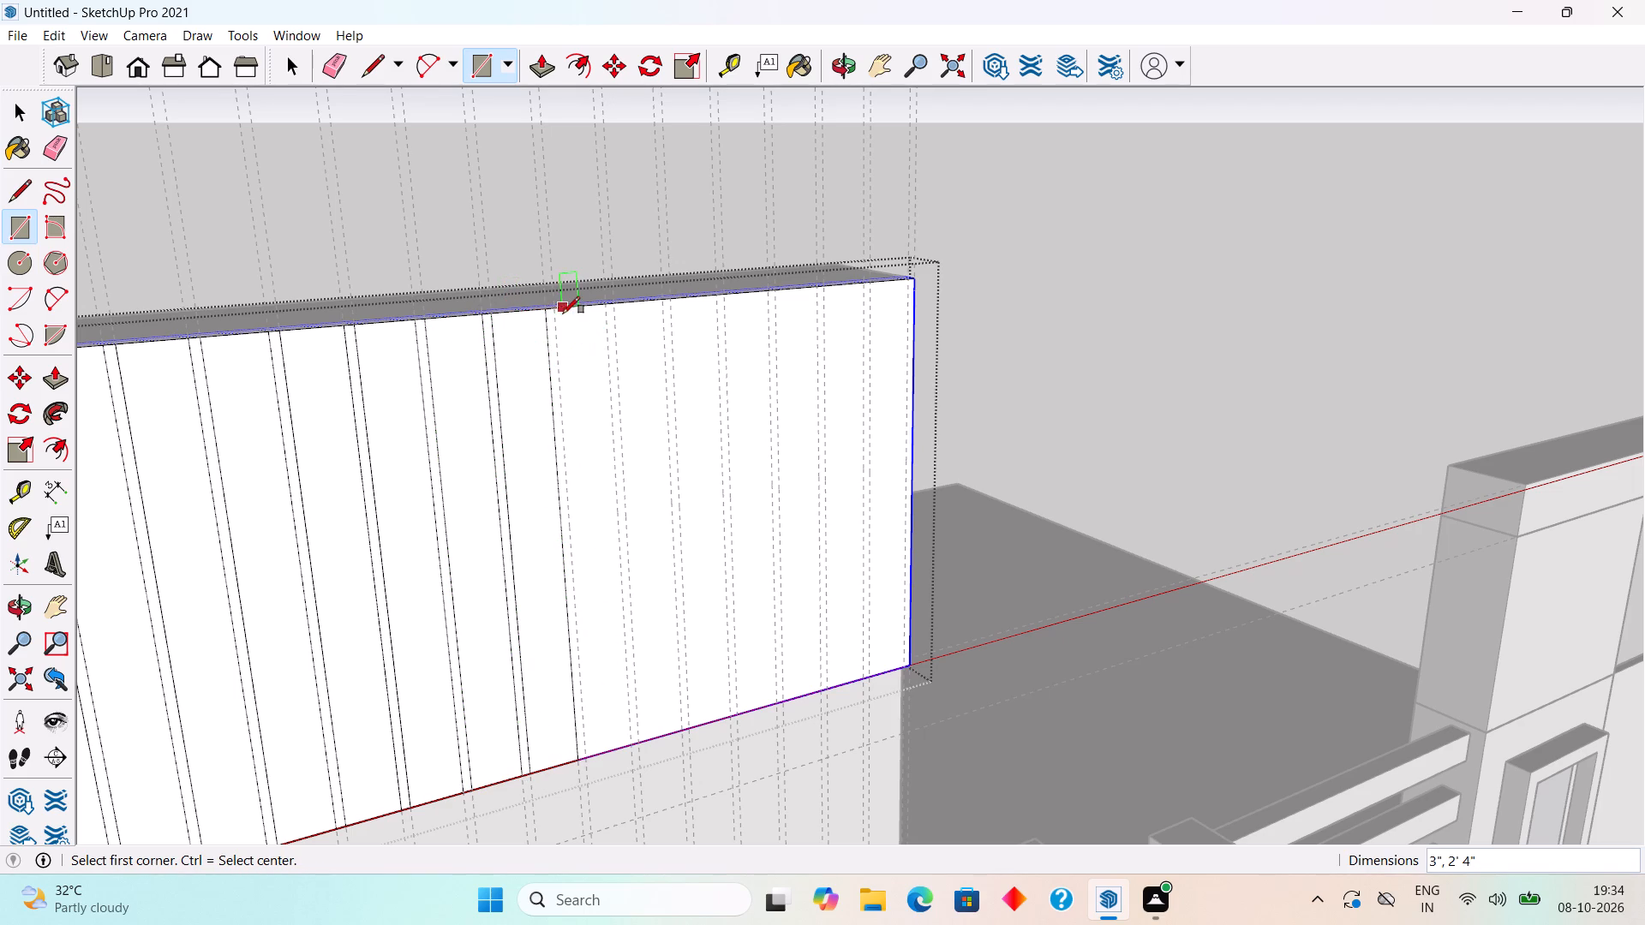
{"action": "left_click", "coordinate": [558, 310]}
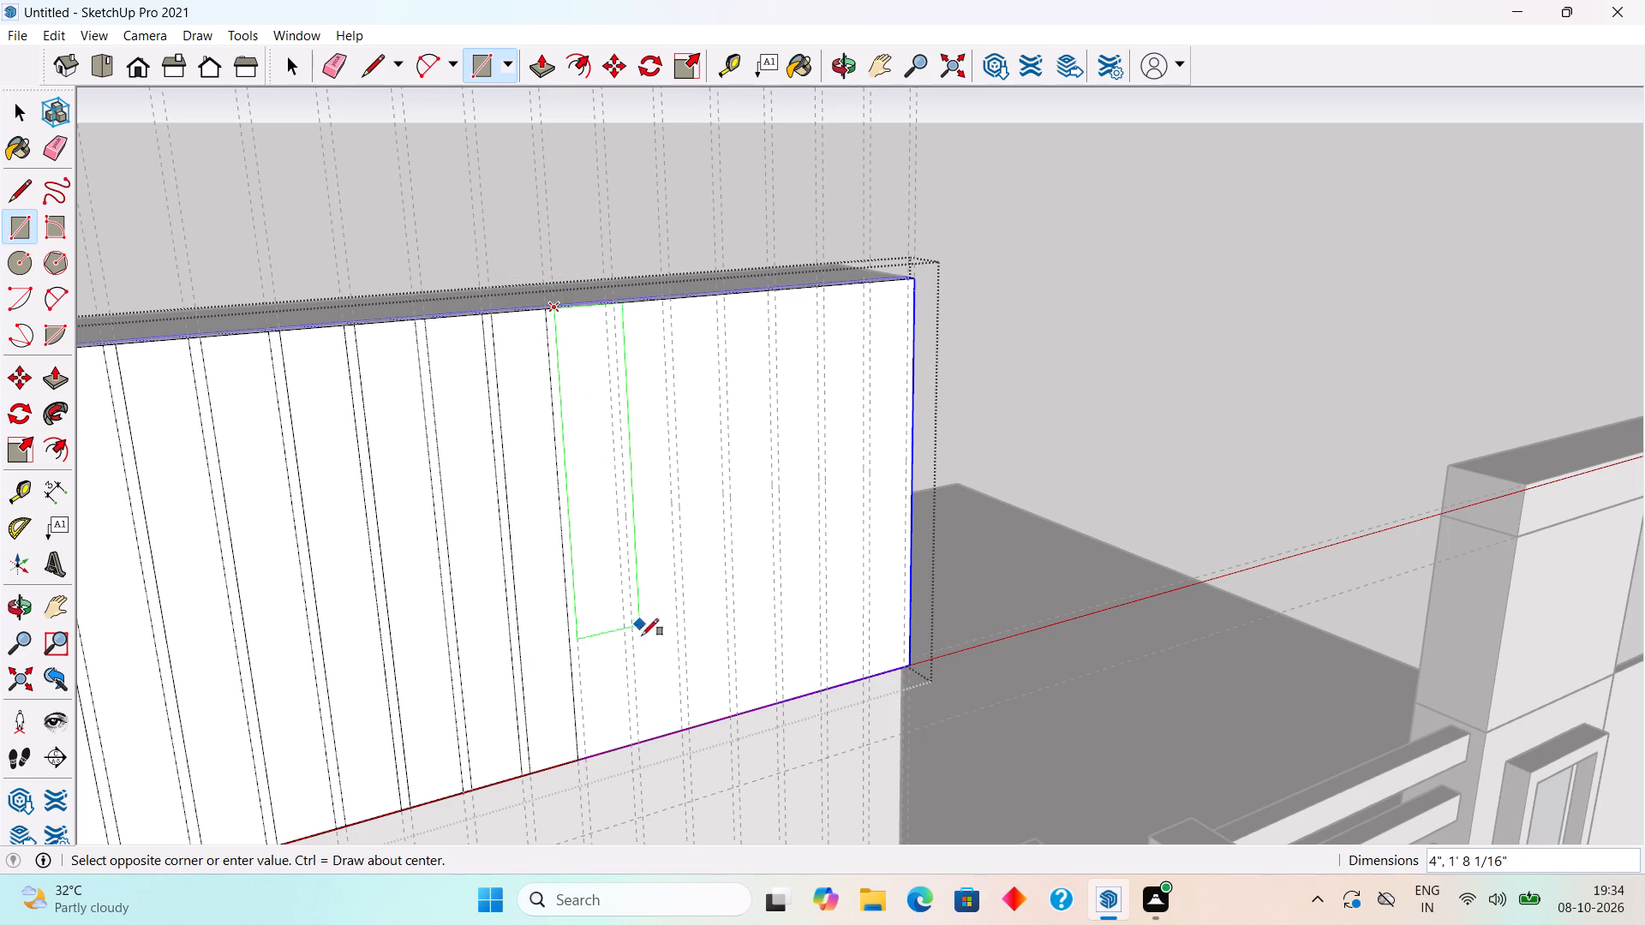
{"action": "left_click", "coordinate": [628, 745]}
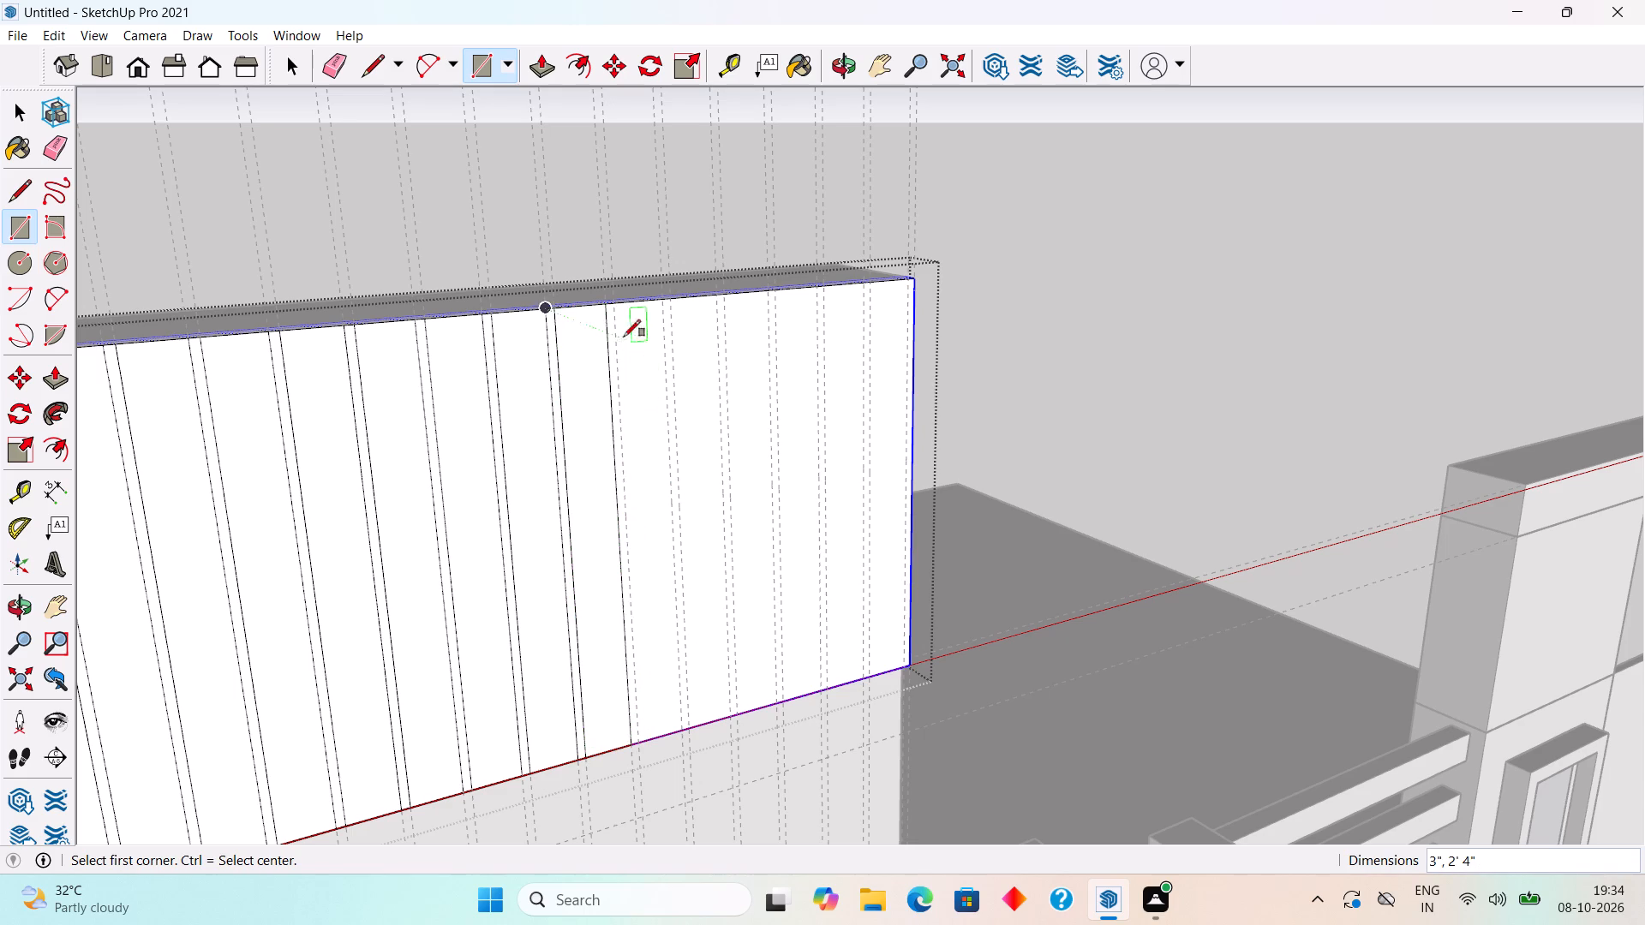
{"action": "left_click", "coordinate": [619, 303]}
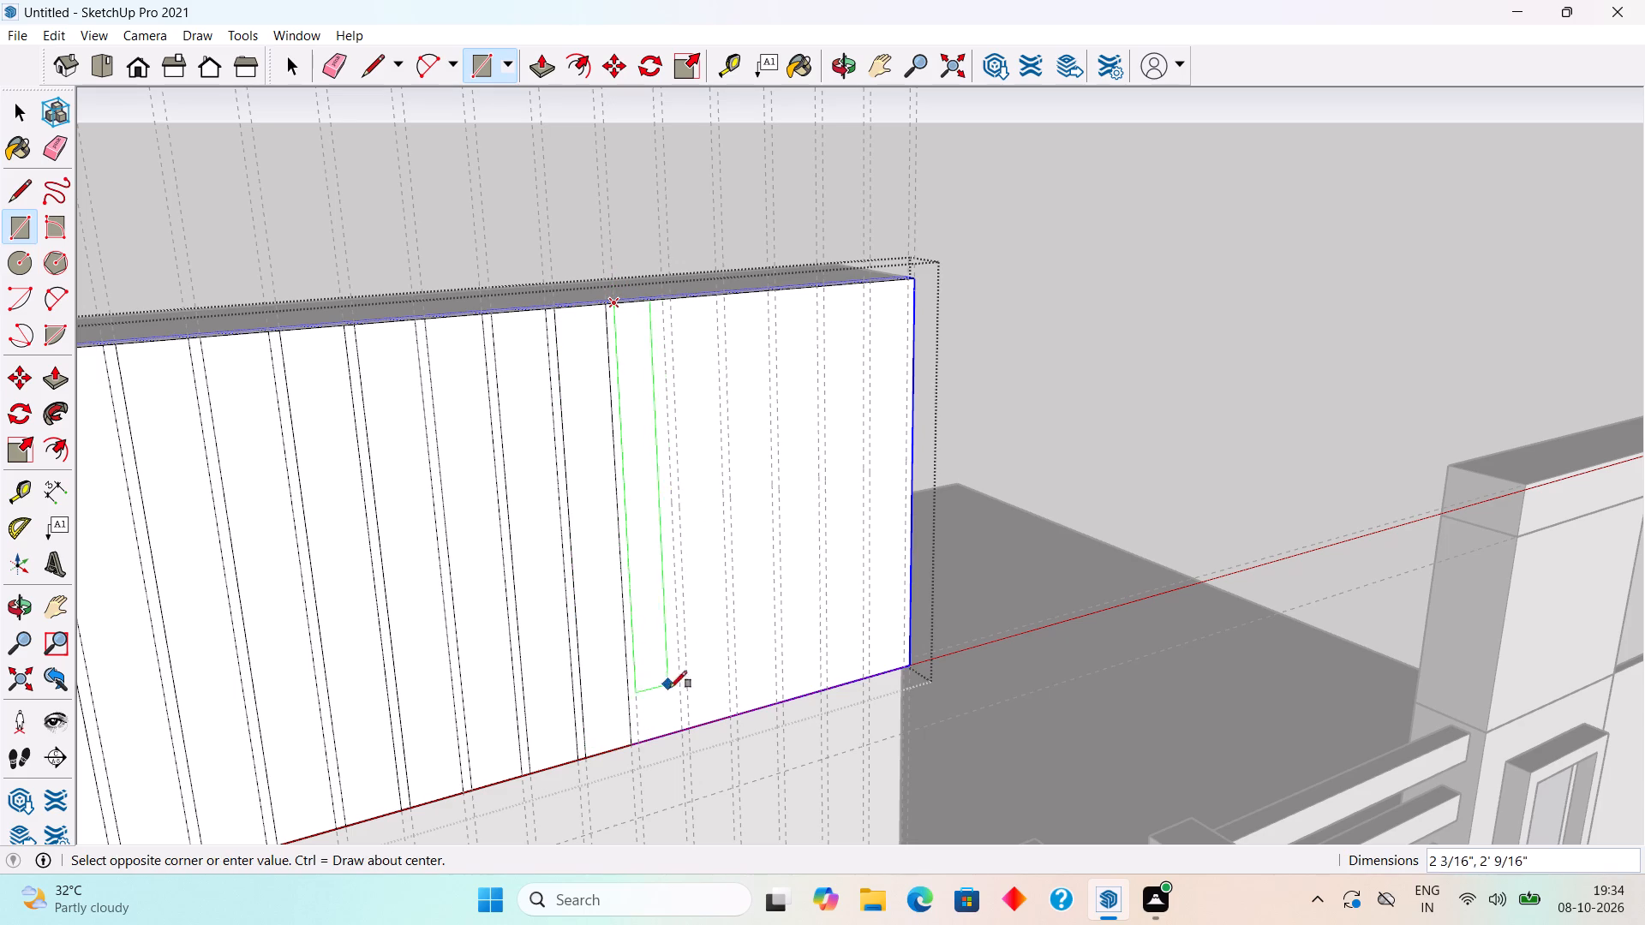
{"action": "left_click", "coordinate": [682, 728]}
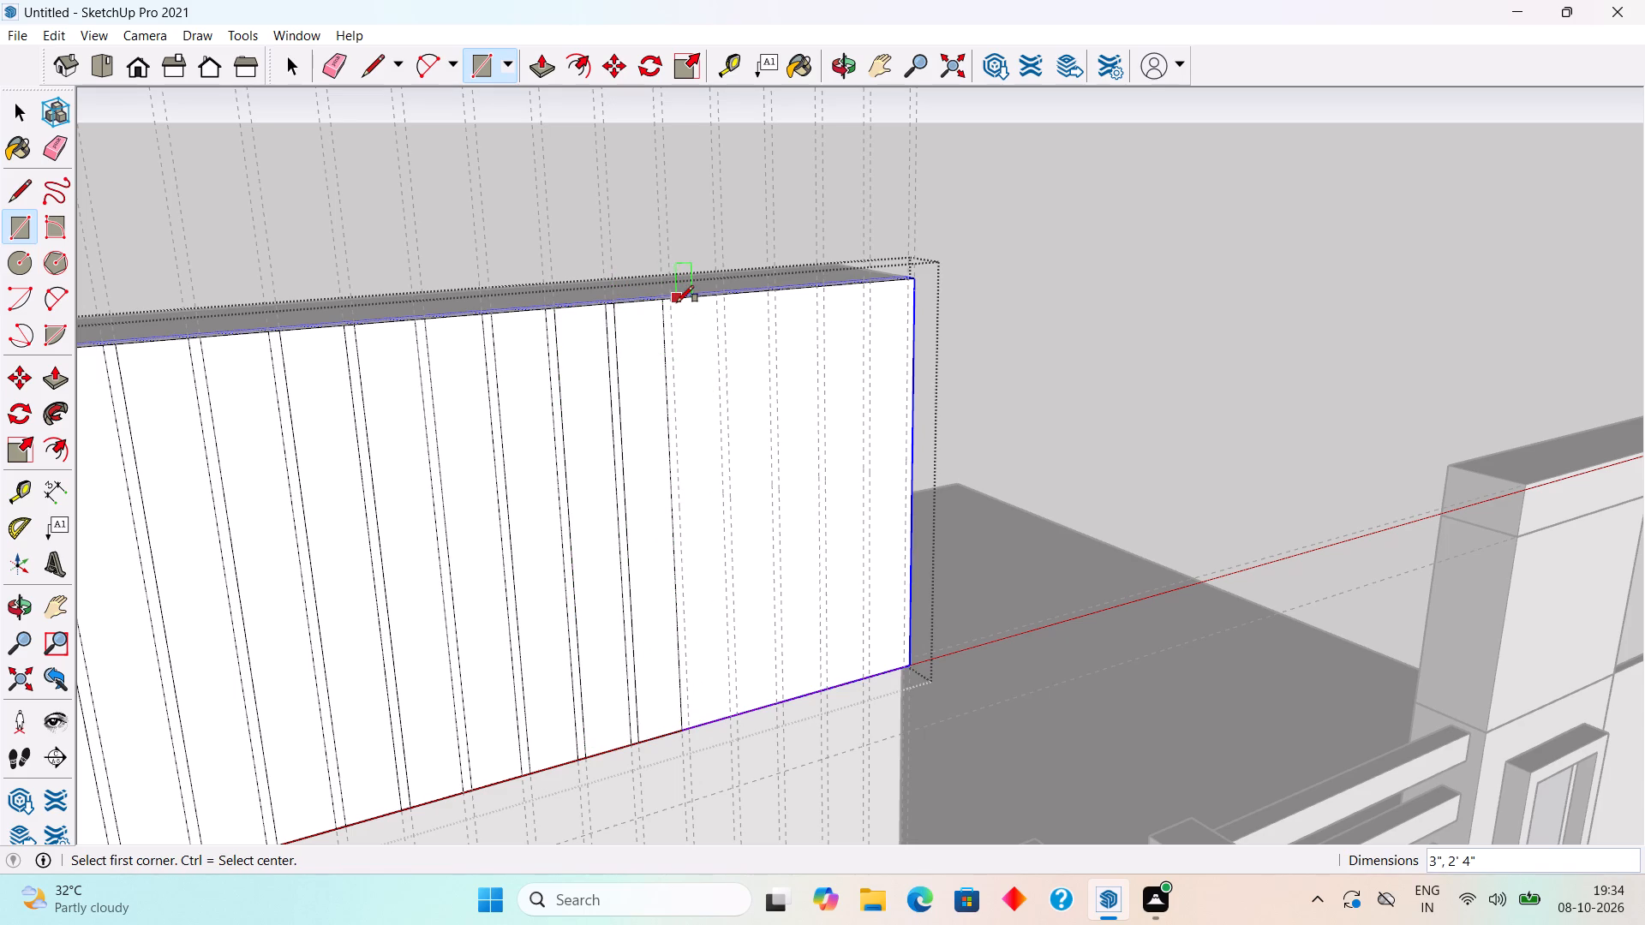
Finish the row to the band's far end with five more 3" by 2' 4" rectangles, keeping the narrow gaps and the end margin.
{"action": "left_click", "coordinate": [676, 302]}
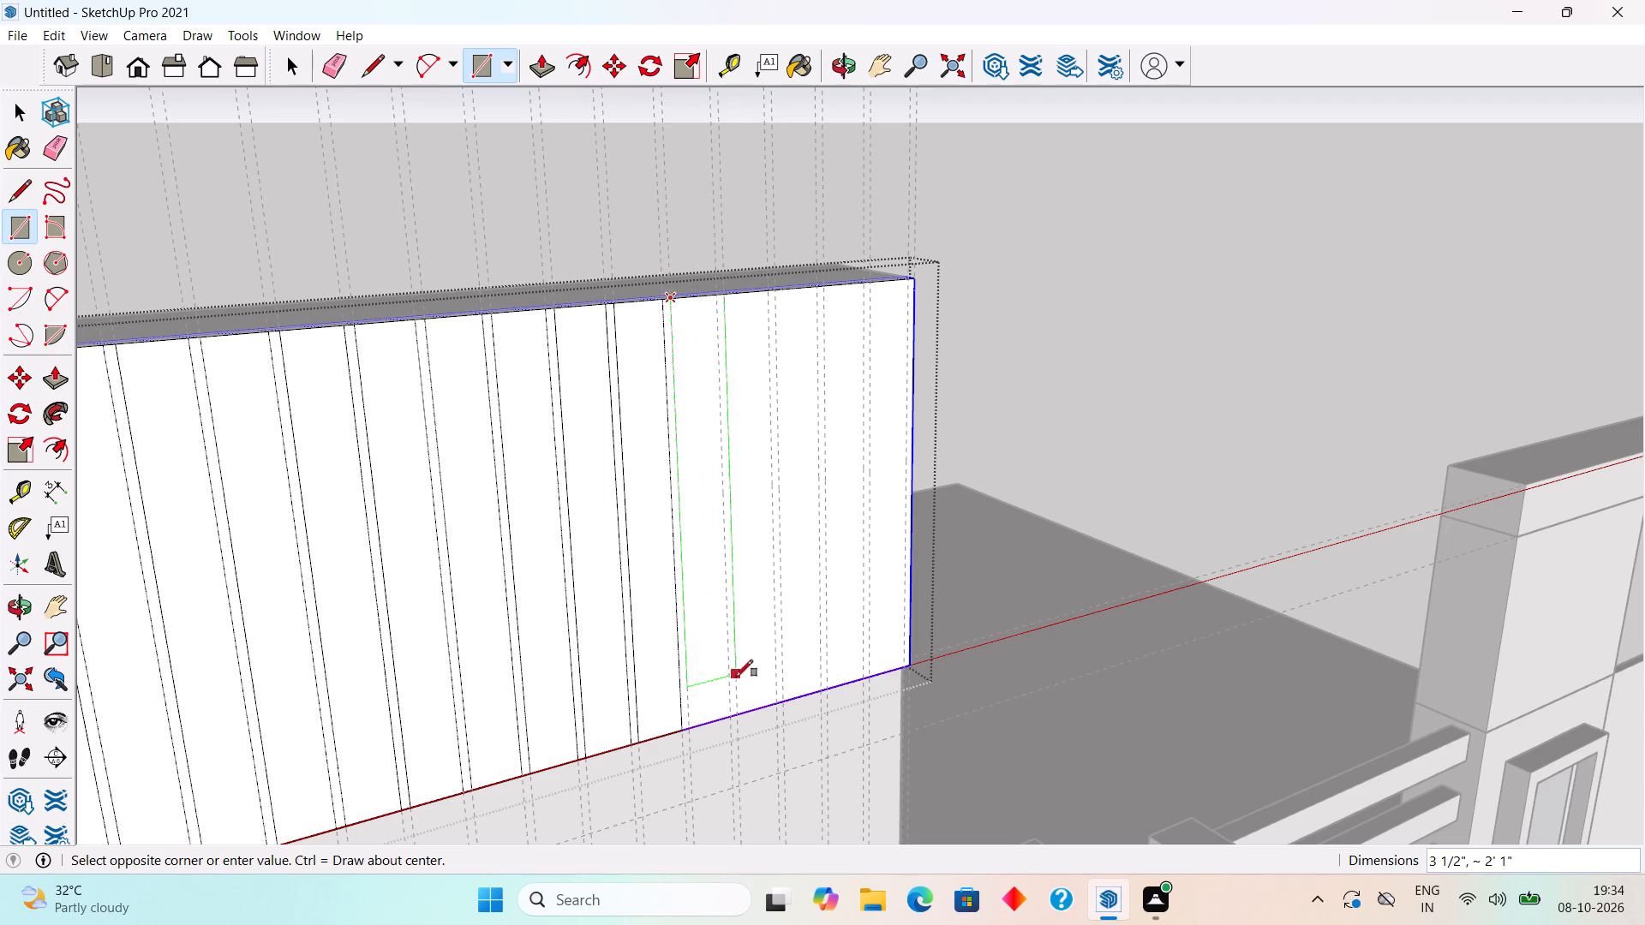
{"action": "left_click", "coordinate": [725, 718]}
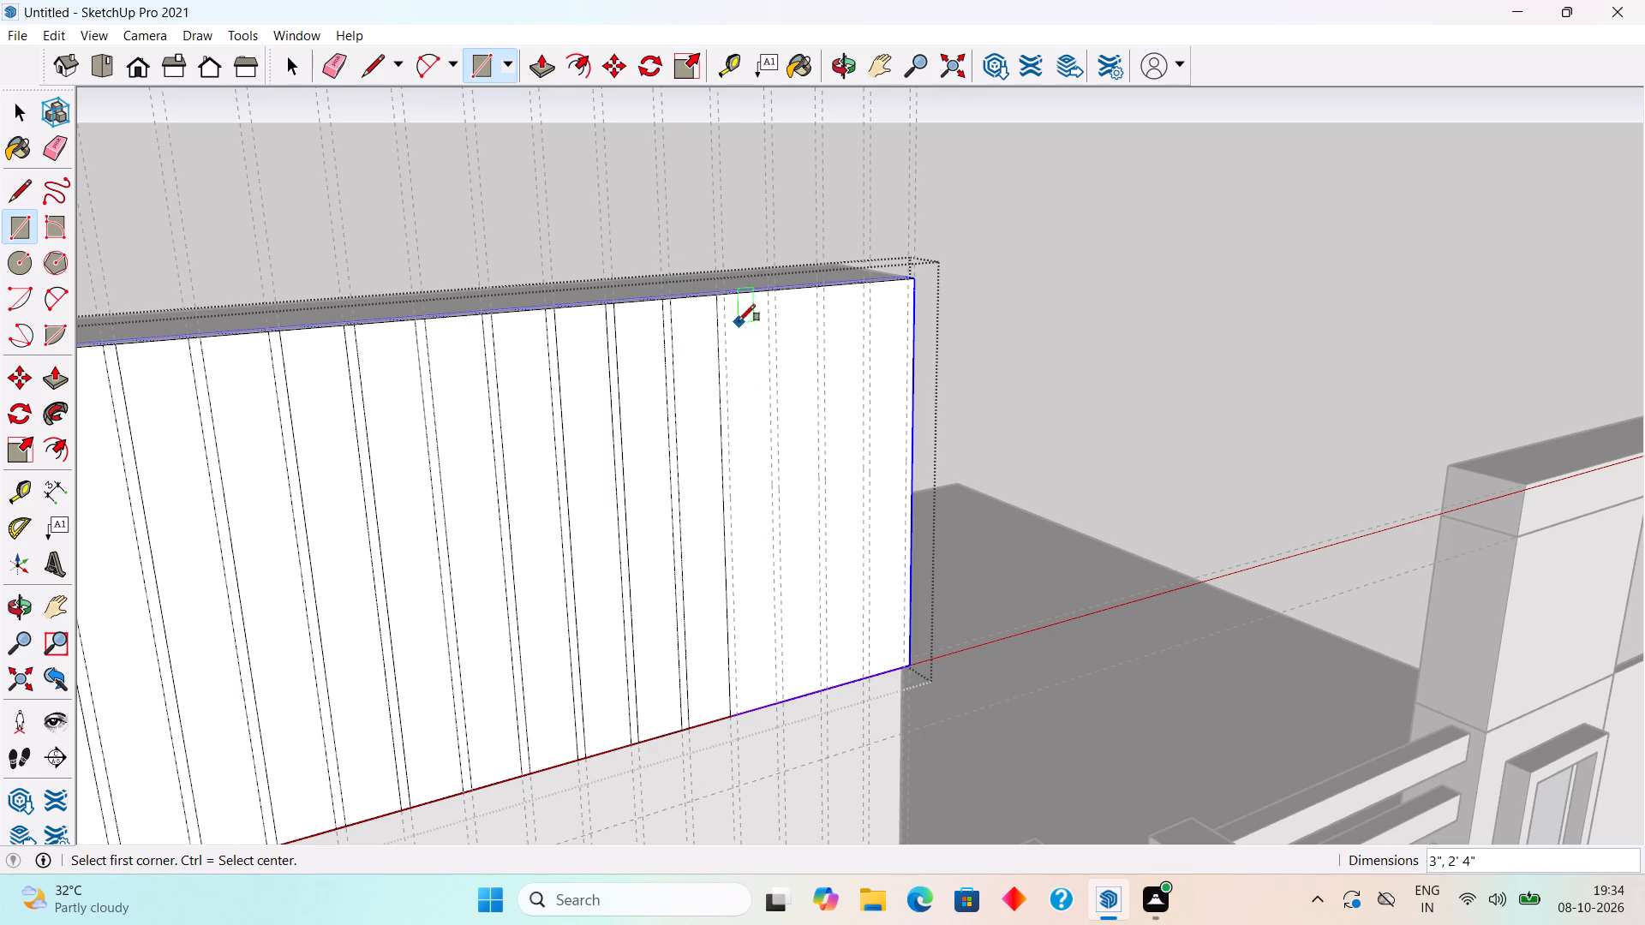
{"action": "left_click", "coordinate": [730, 297]}
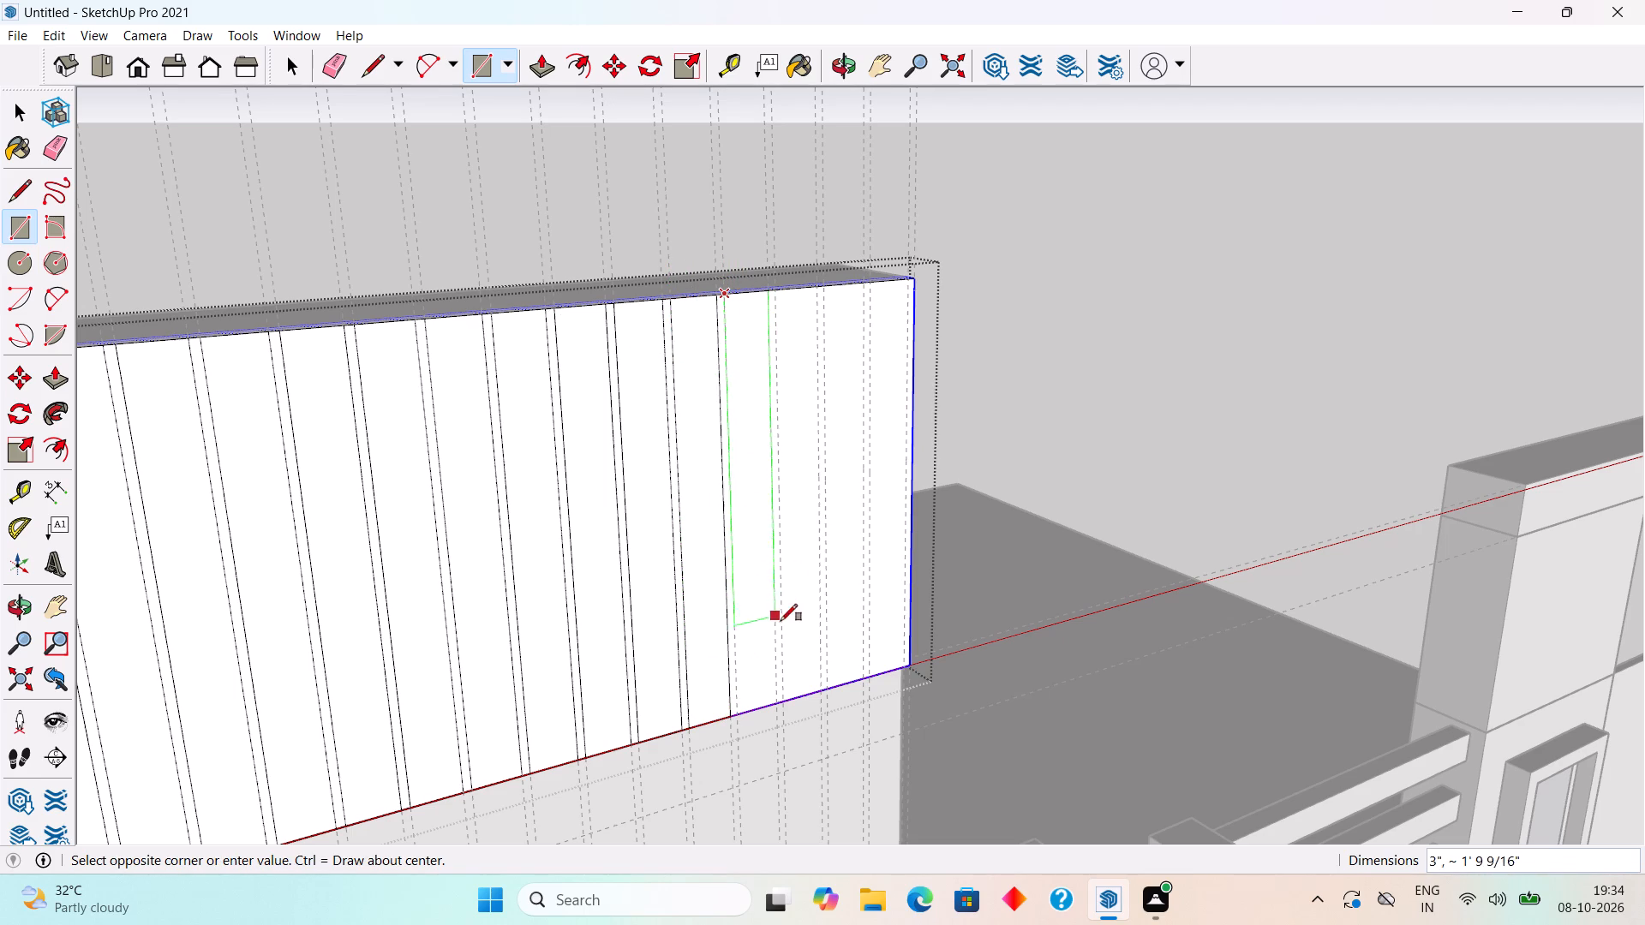
{"action": "left_click", "coordinate": [776, 707]}
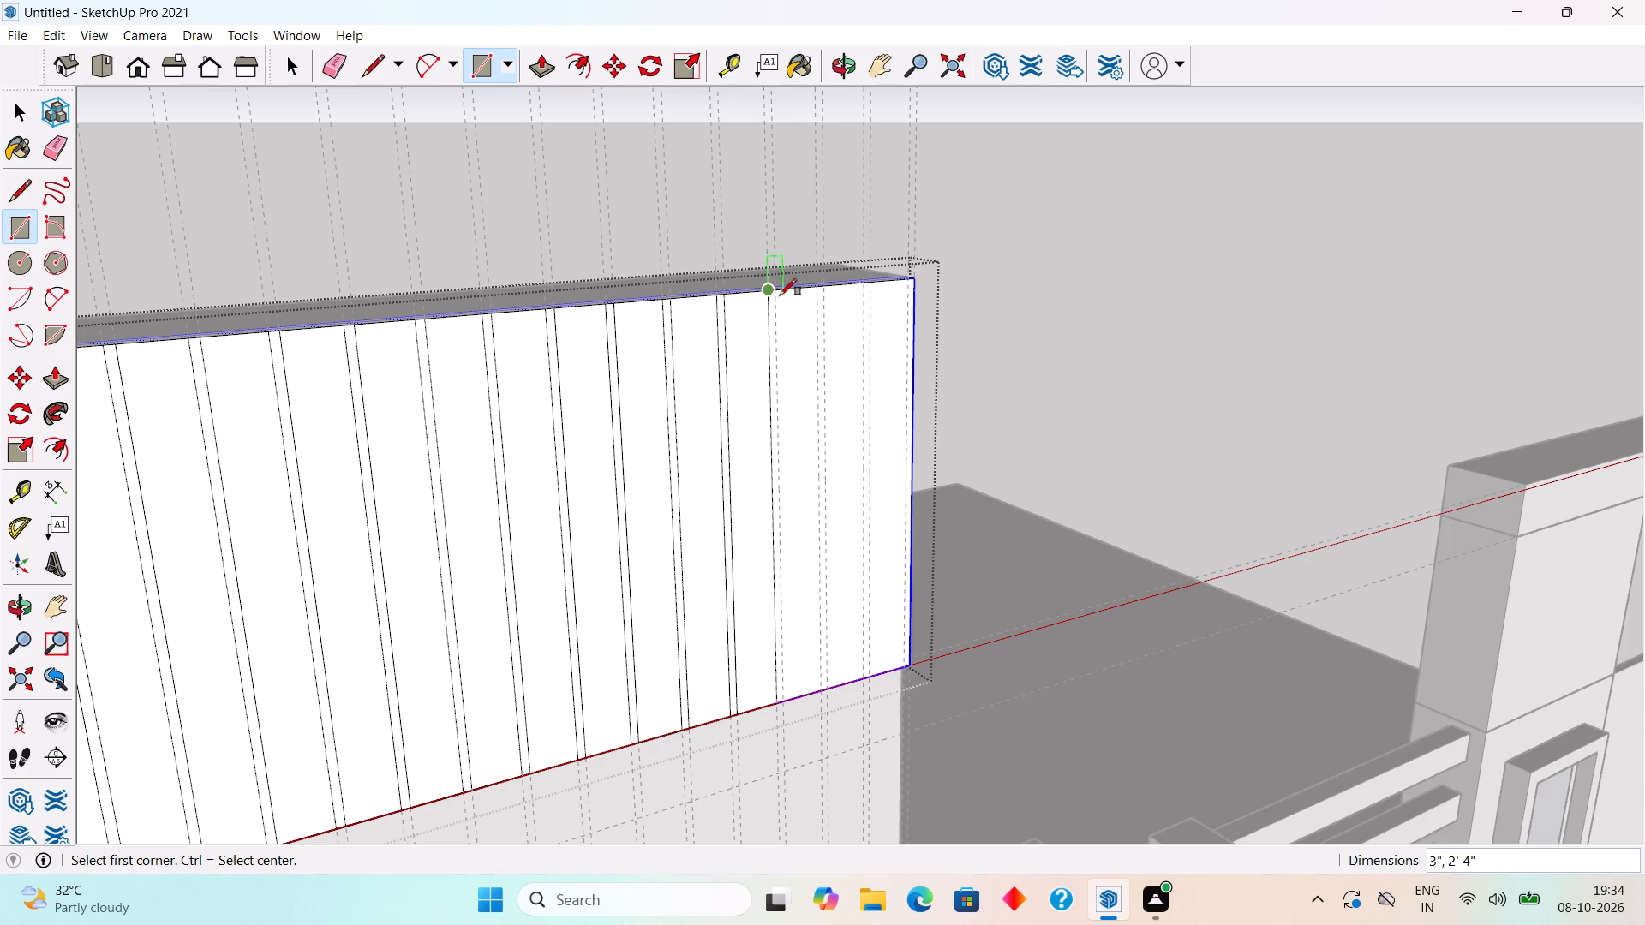
{"action": "scroll", "coordinate": [782, 289], "scroll_direction": "up", "scroll_amount": 5}
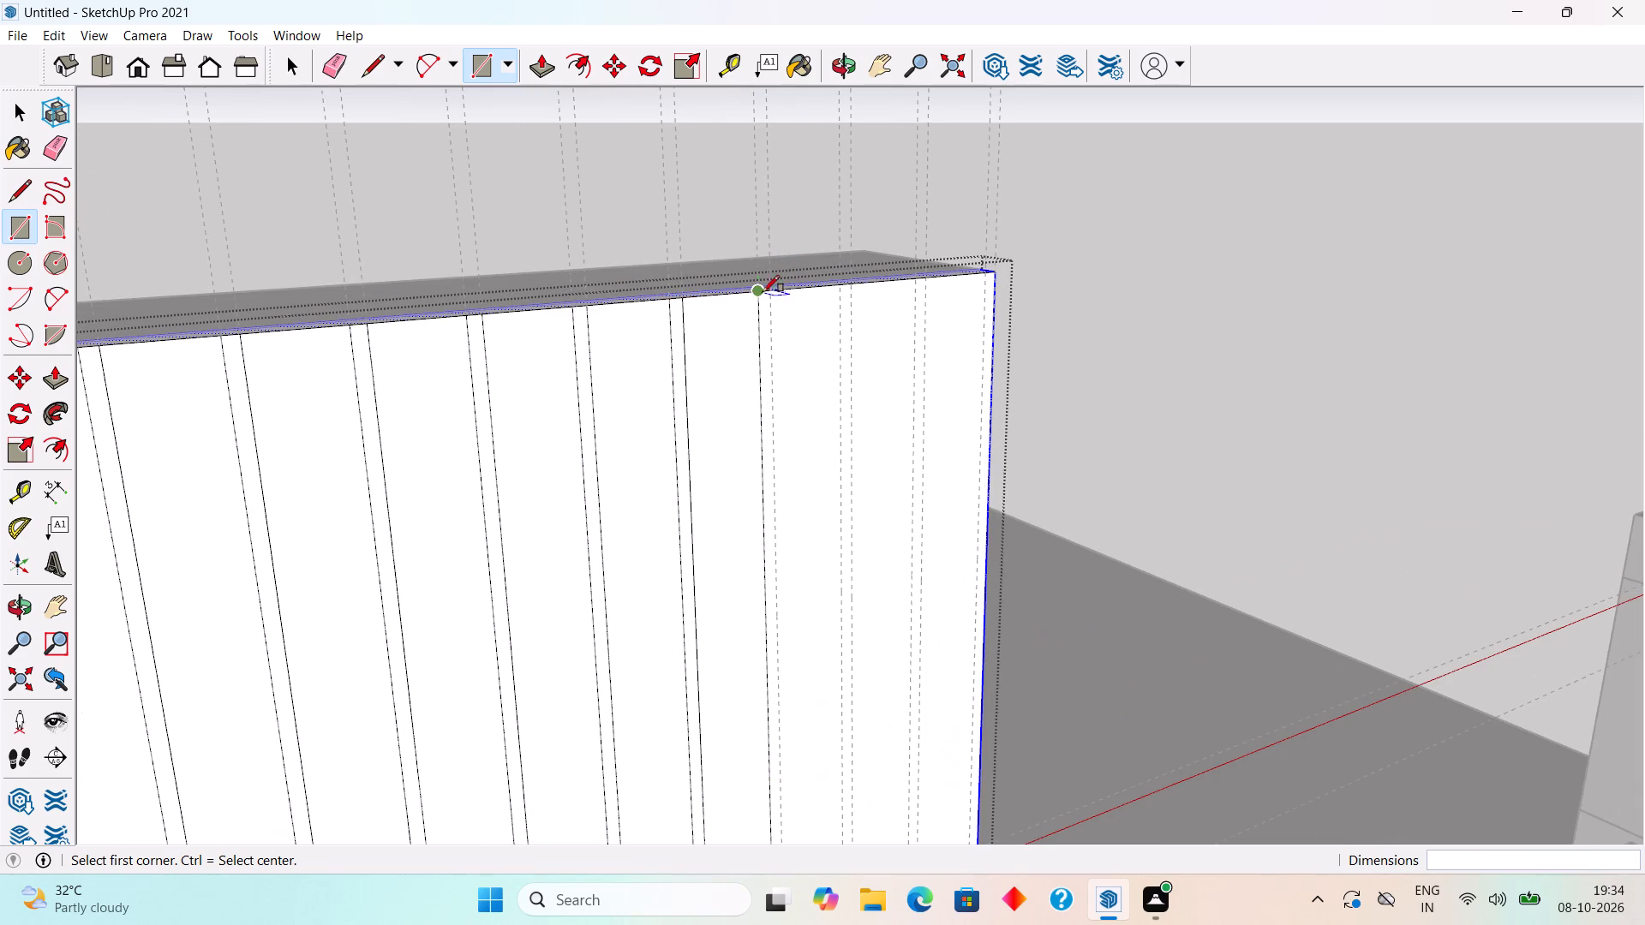
{"action": "left_click", "coordinate": [774, 292]}
{"action": "scroll", "coordinate": [820, 398], "scroll_direction": "down", "scroll_amount": 7}
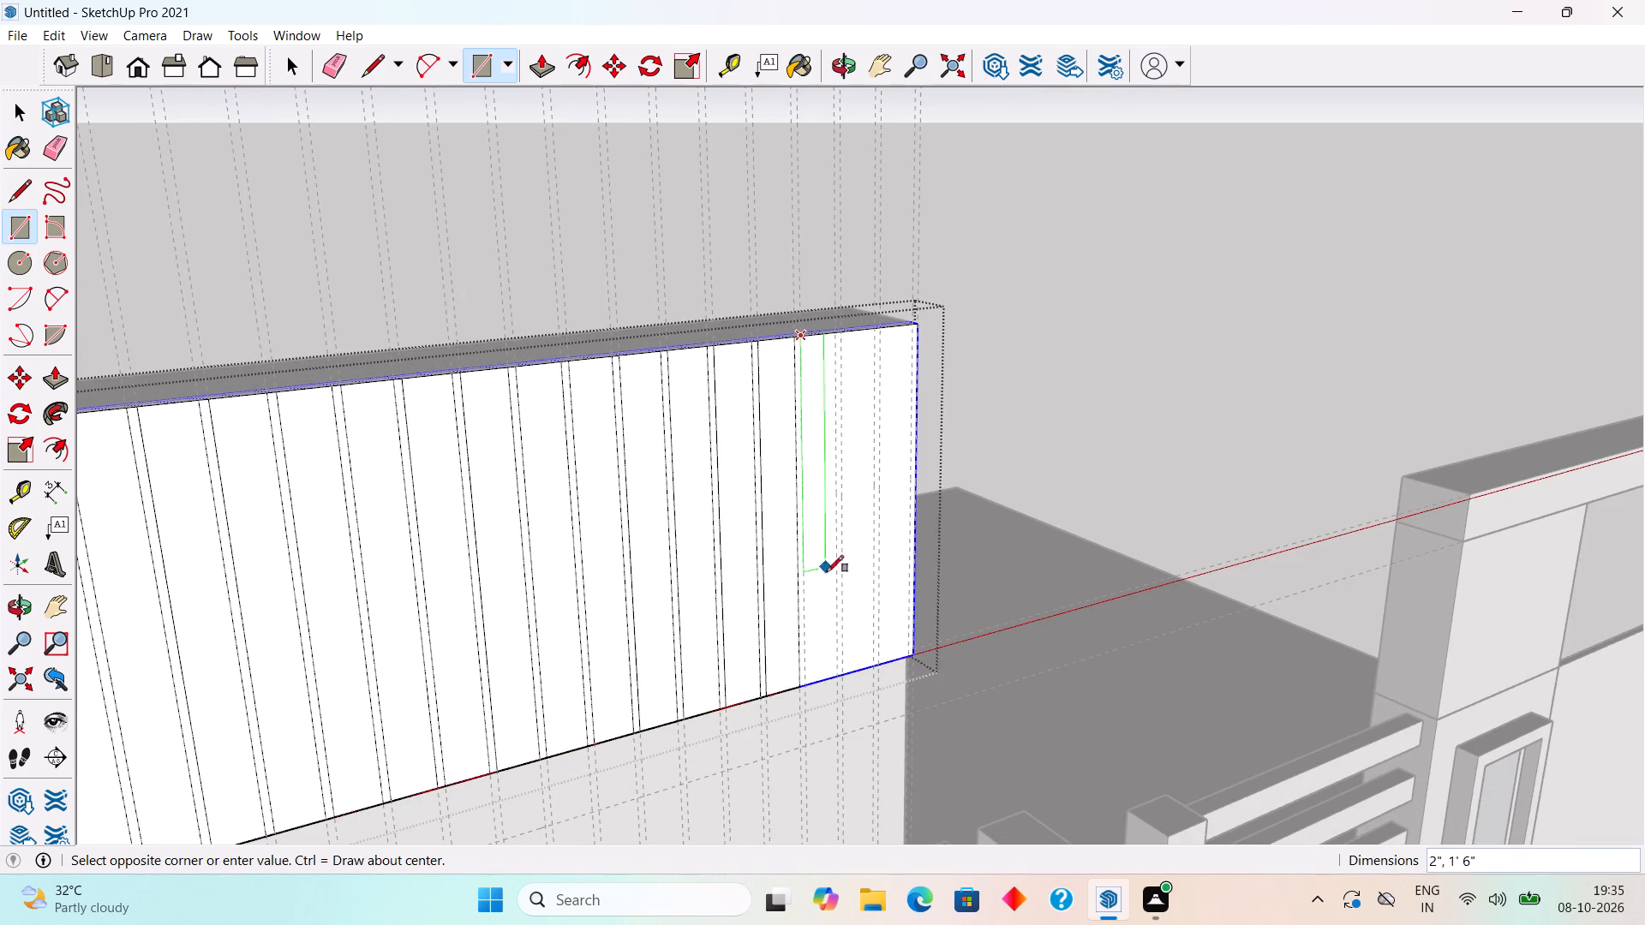
{"action": "scroll", "coordinate": [840, 665], "scroll_direction": "up", "scroll_amount": 3}
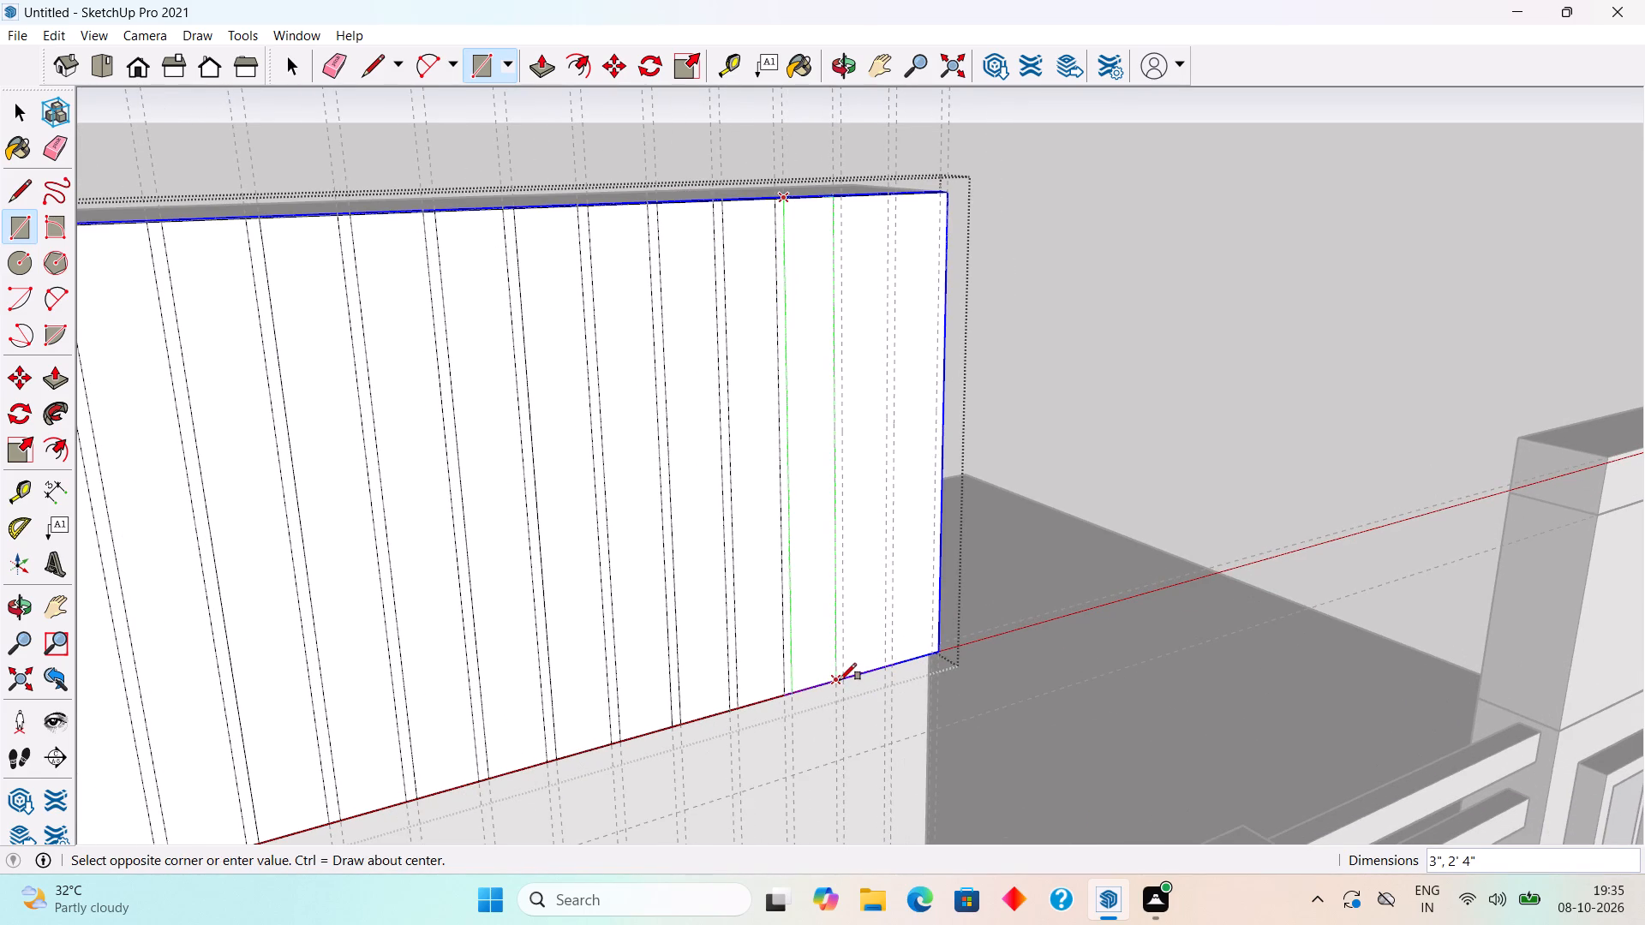
{"action": "left_click", "coordinate": [840, 680]}
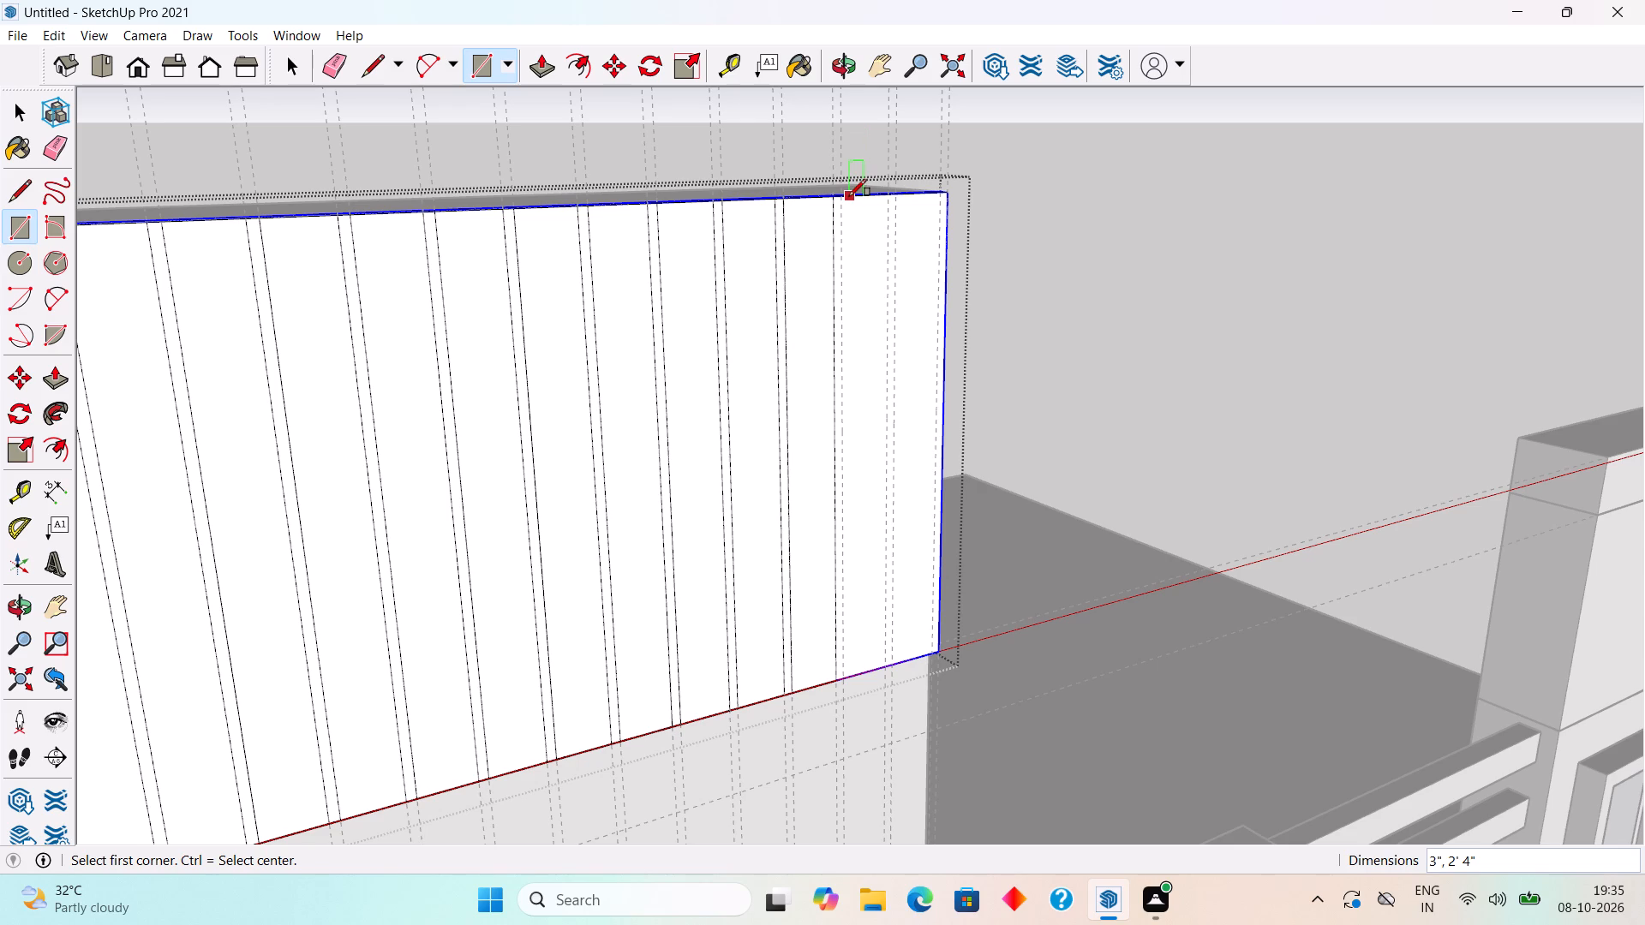
{"action": "left_click", "coordinate": [846, 199]}
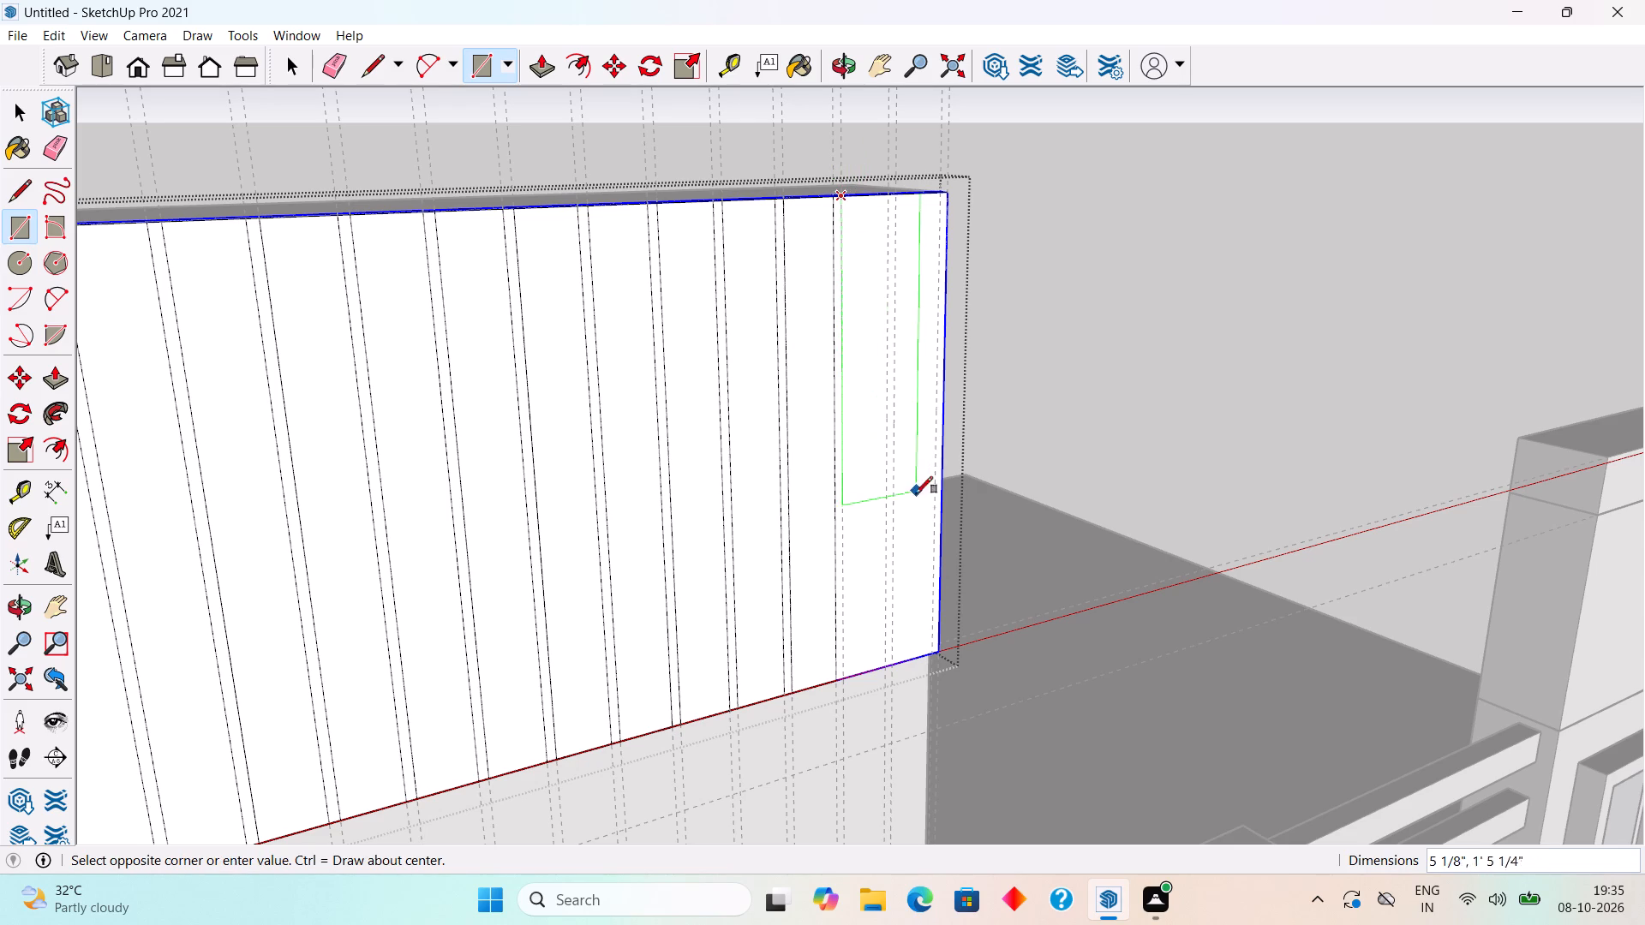
{"action": "left_click", "coordinate": [883, 663]}
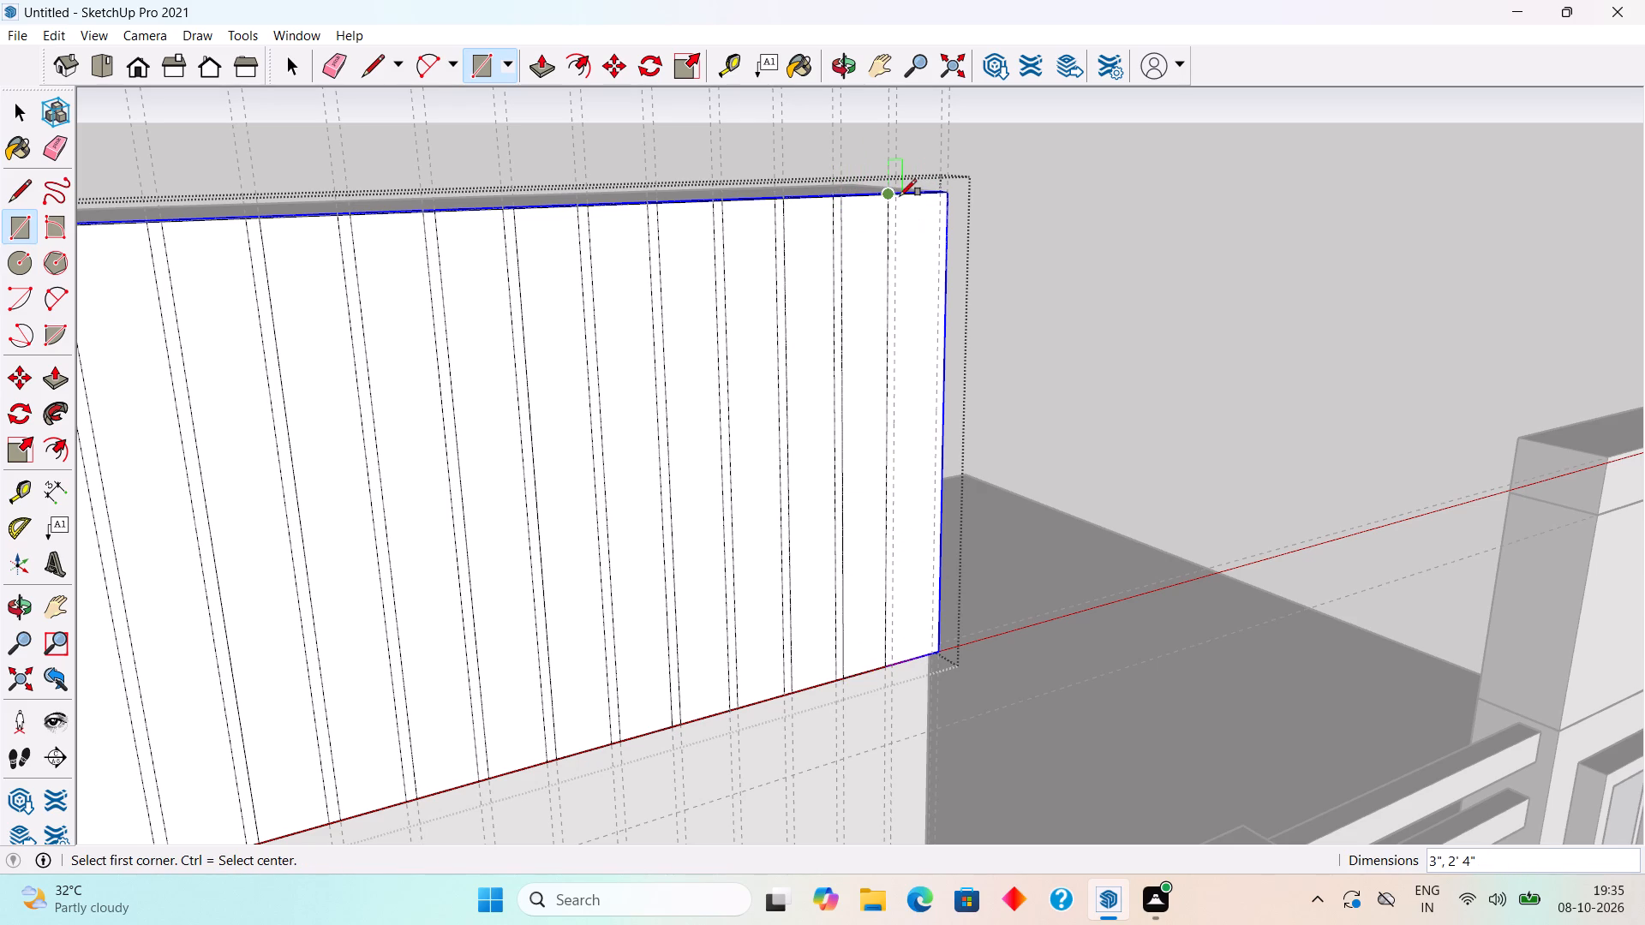
{"action": "scroll", "coordinate": [909, 198], "scroll_direction": "up", "scroll_amount": 3}
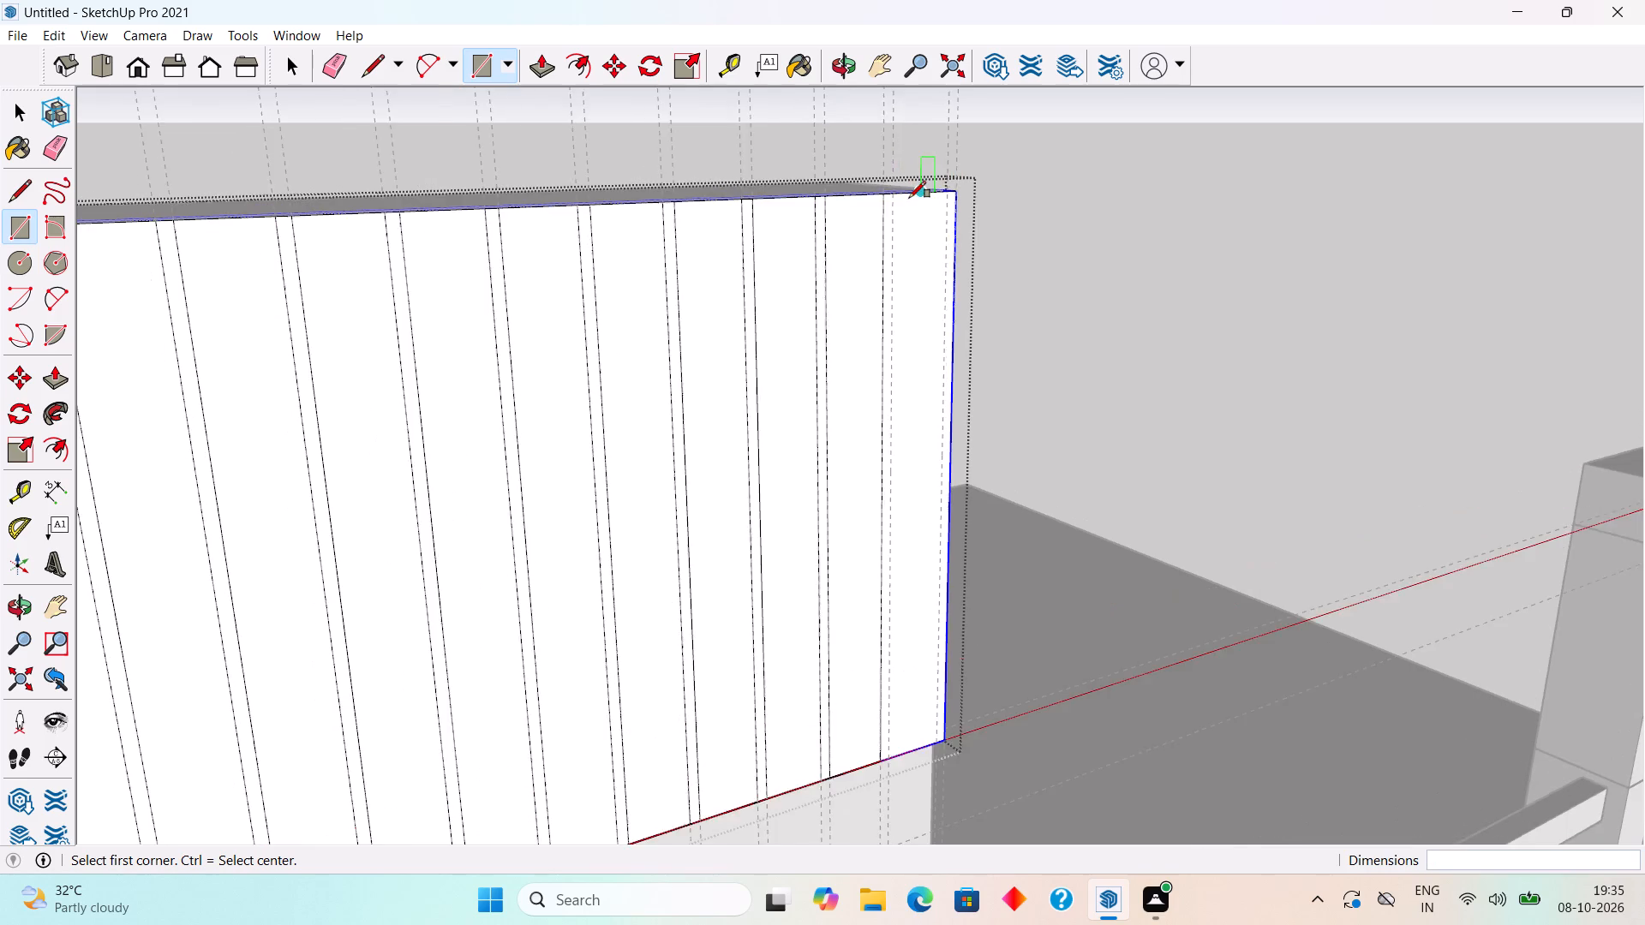
{"action": "left_click", "coordinate": [893, 191]}
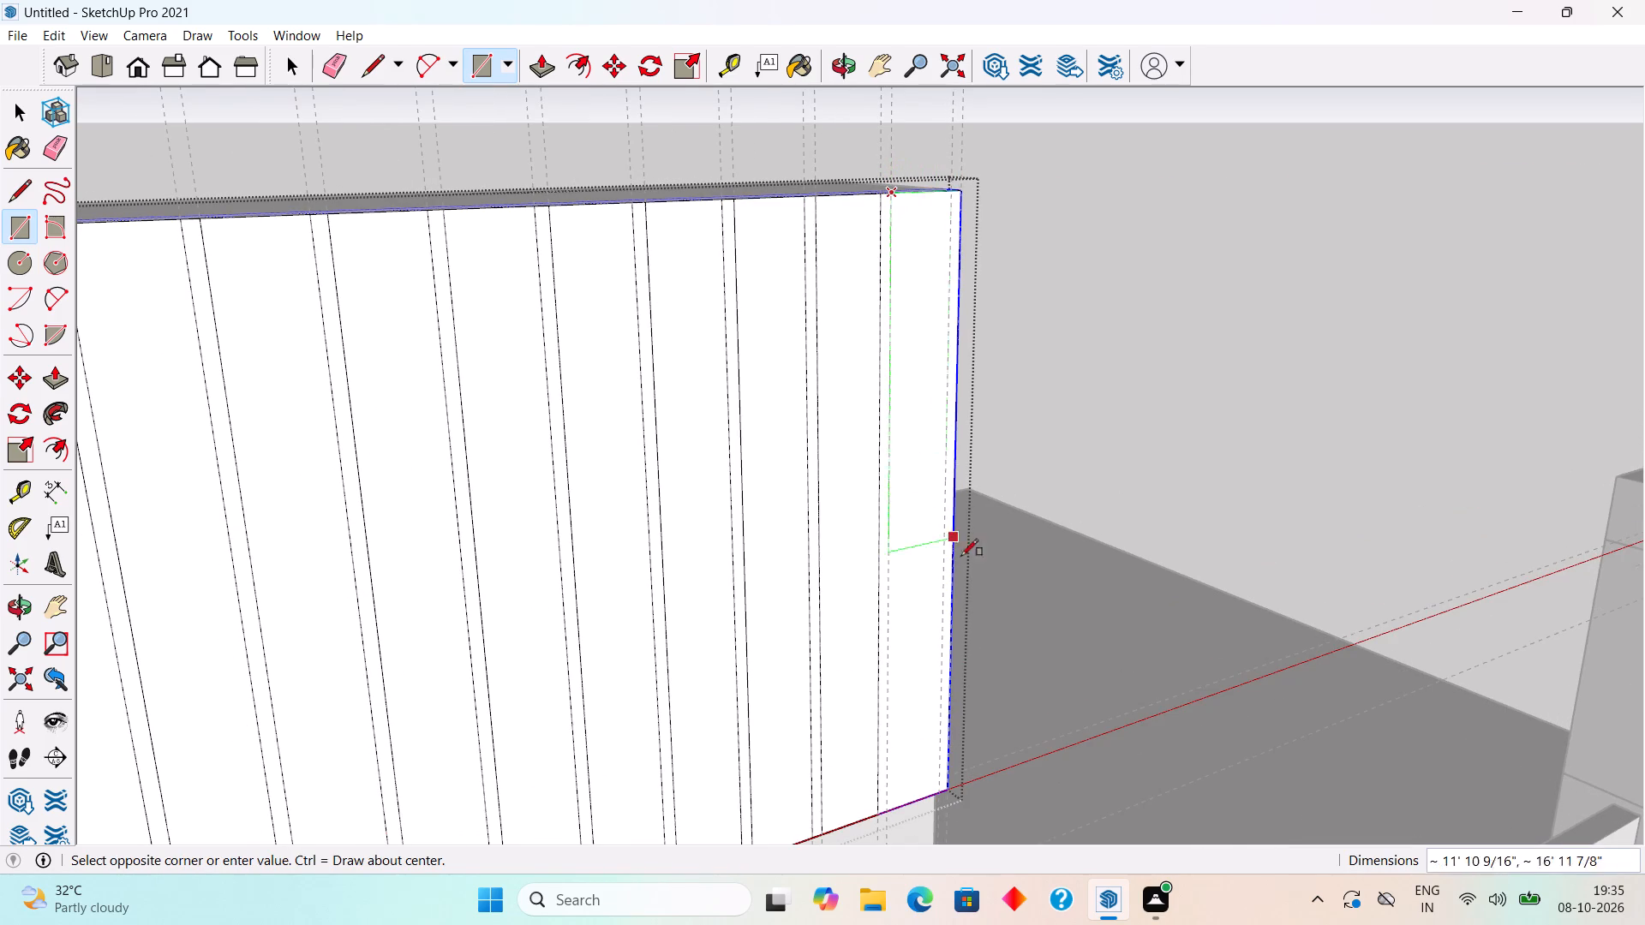
{"action": "scroll", "coordinate": [939, 793], "scroll_direction": "up", "scroll_amount": 6}
{"action": "left_click", "coordinate": [936, 791]}
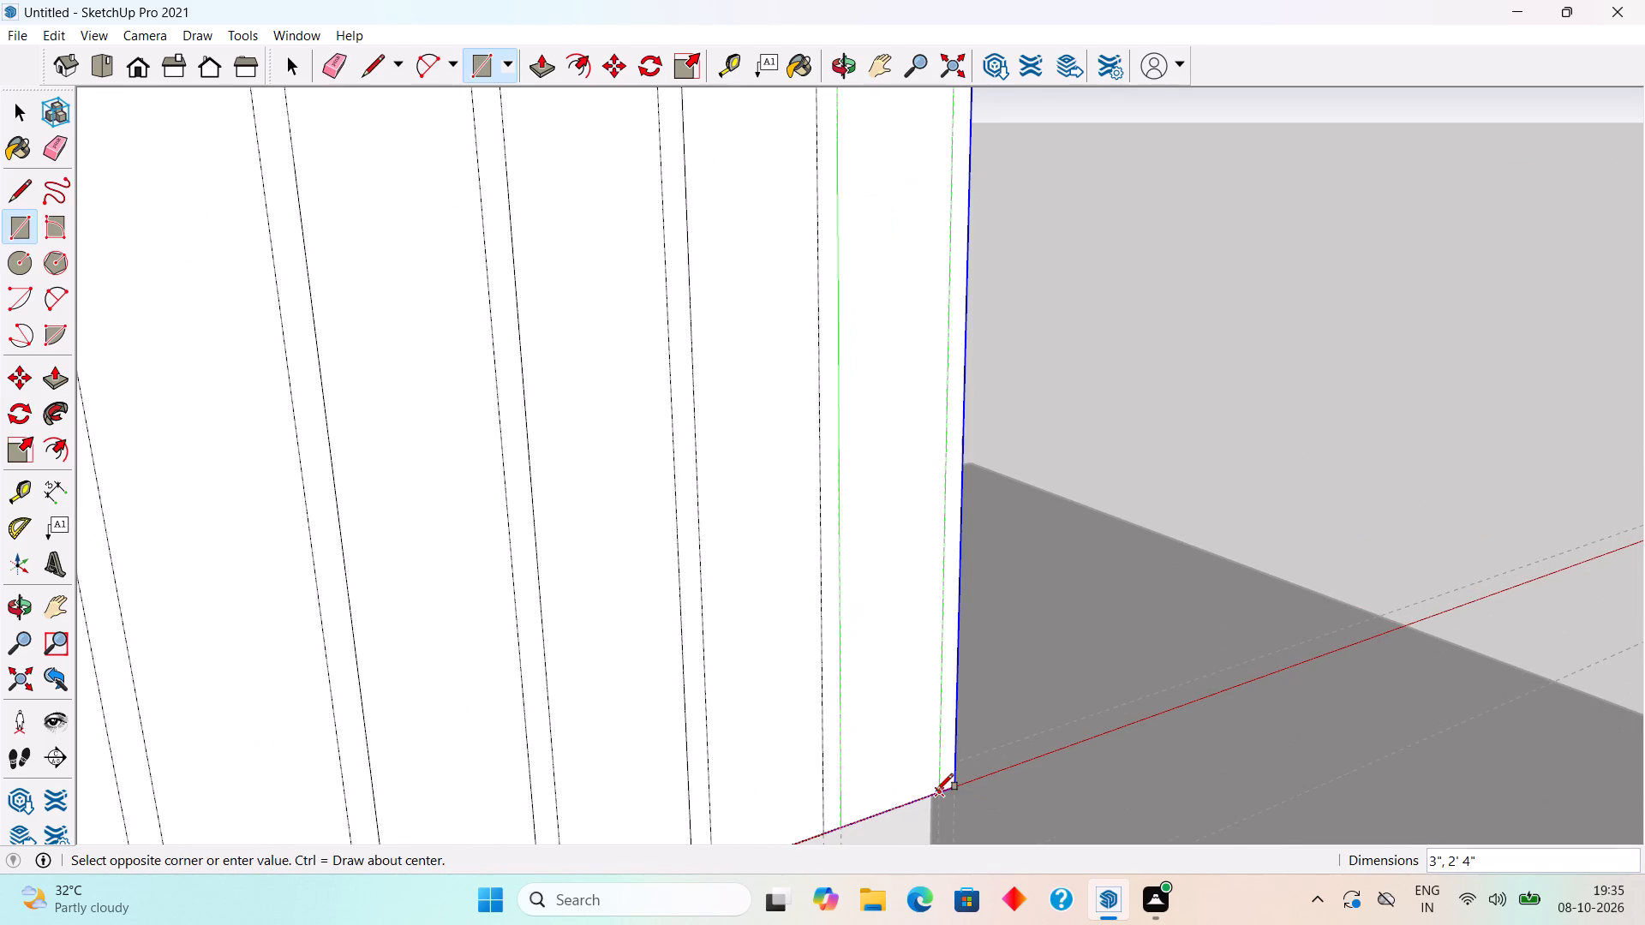
{"action": "key", "text": "space"}
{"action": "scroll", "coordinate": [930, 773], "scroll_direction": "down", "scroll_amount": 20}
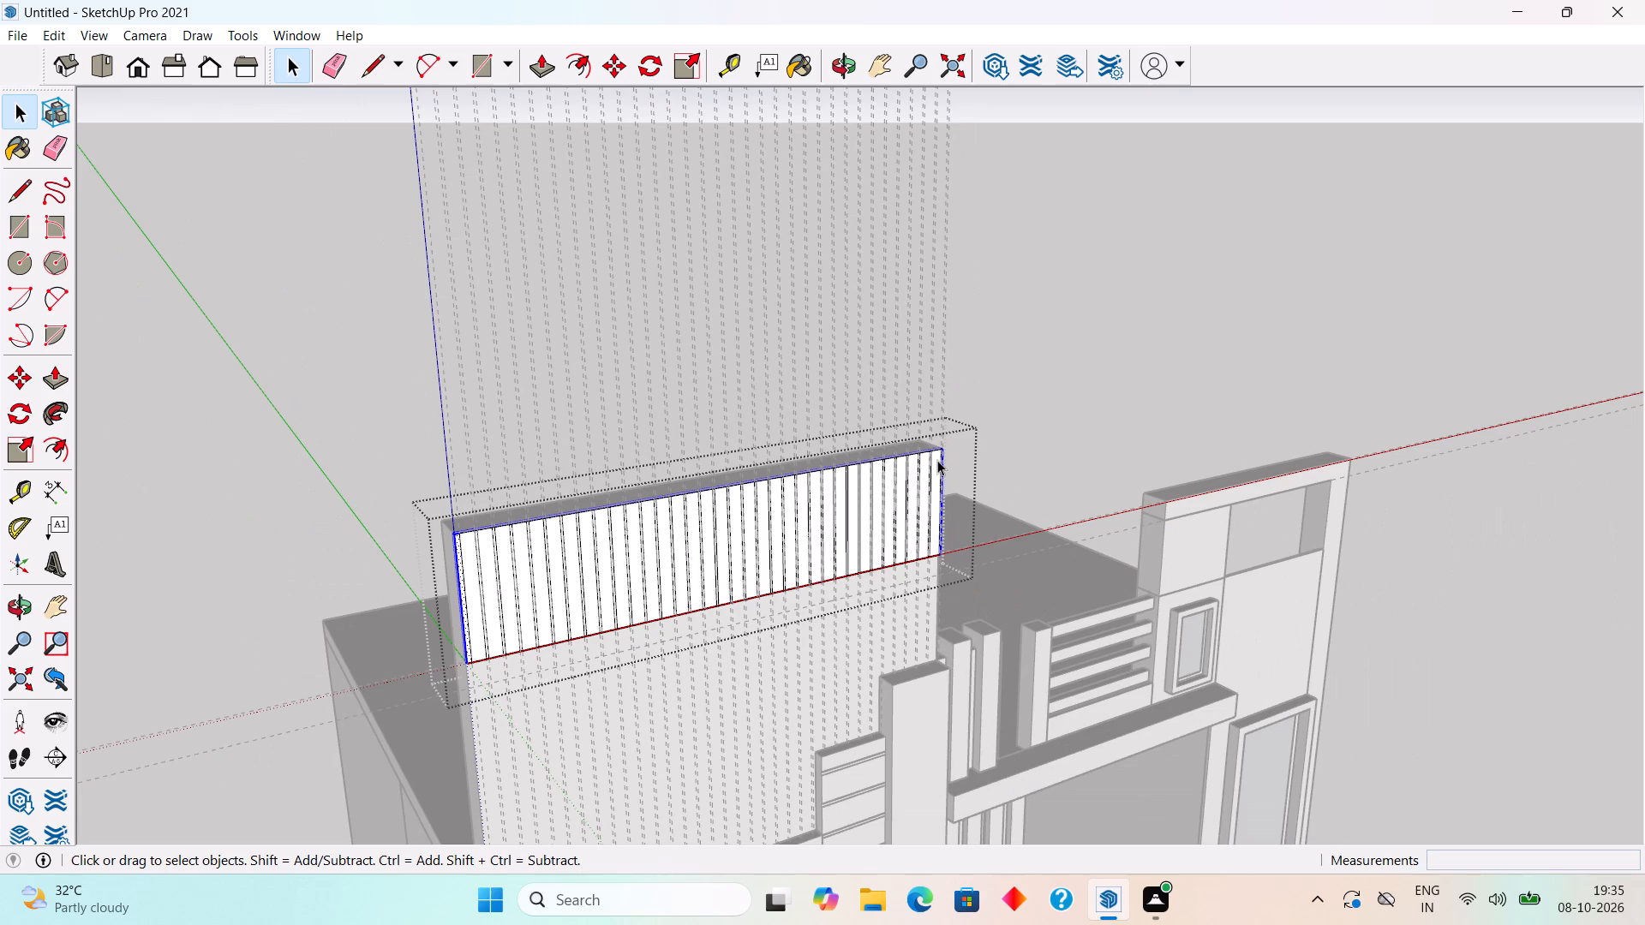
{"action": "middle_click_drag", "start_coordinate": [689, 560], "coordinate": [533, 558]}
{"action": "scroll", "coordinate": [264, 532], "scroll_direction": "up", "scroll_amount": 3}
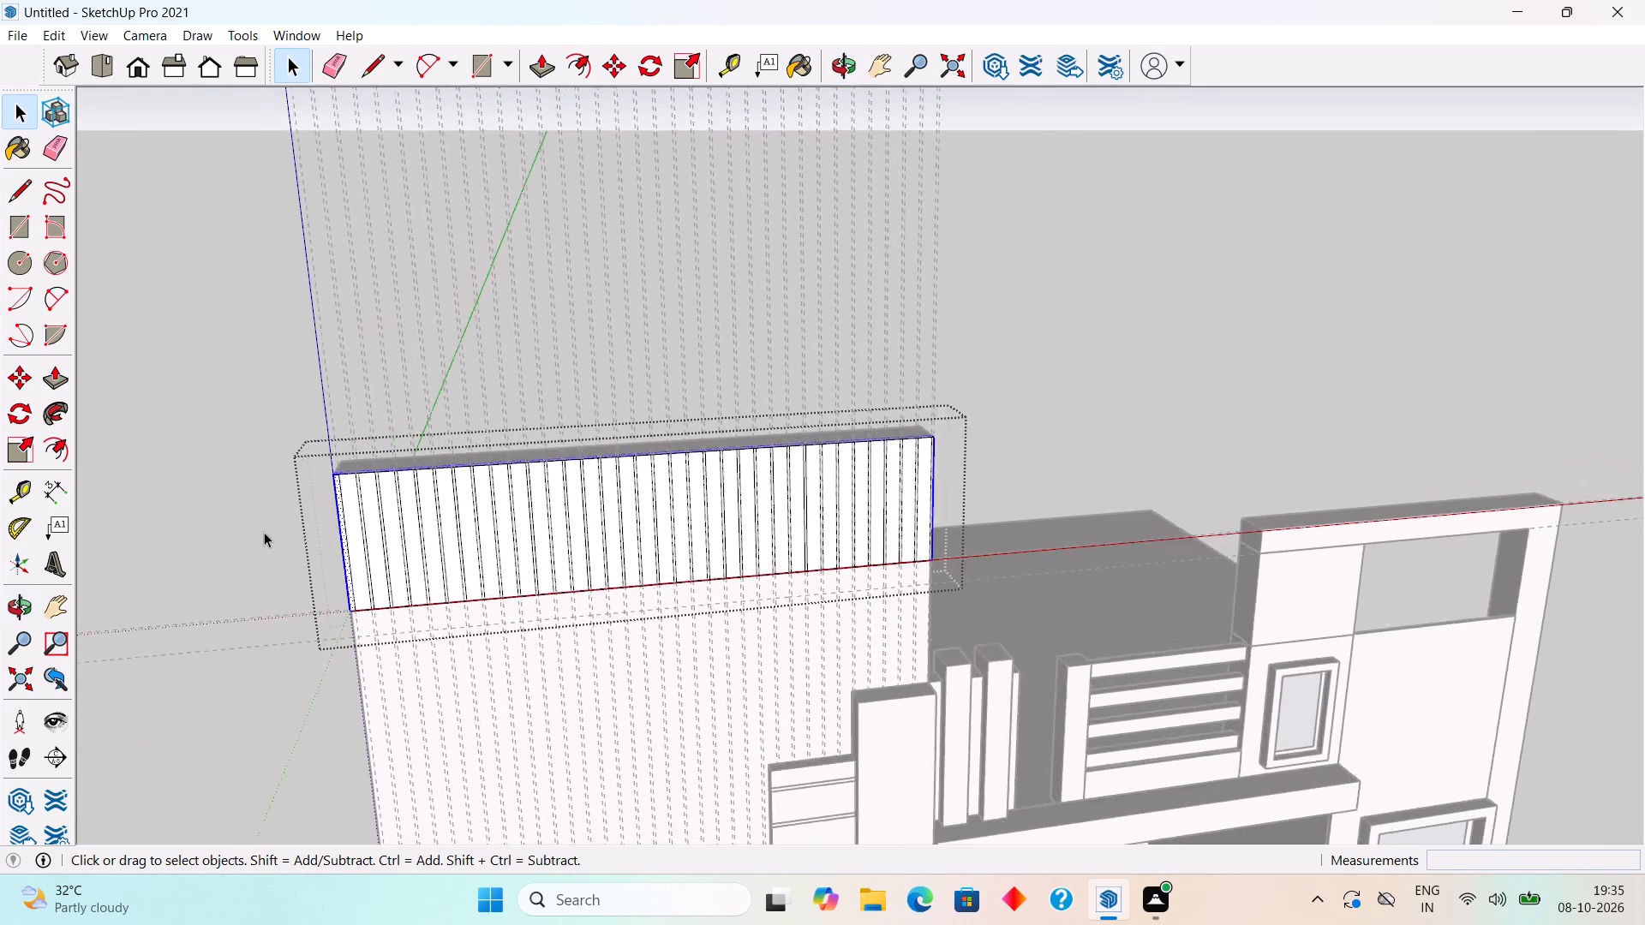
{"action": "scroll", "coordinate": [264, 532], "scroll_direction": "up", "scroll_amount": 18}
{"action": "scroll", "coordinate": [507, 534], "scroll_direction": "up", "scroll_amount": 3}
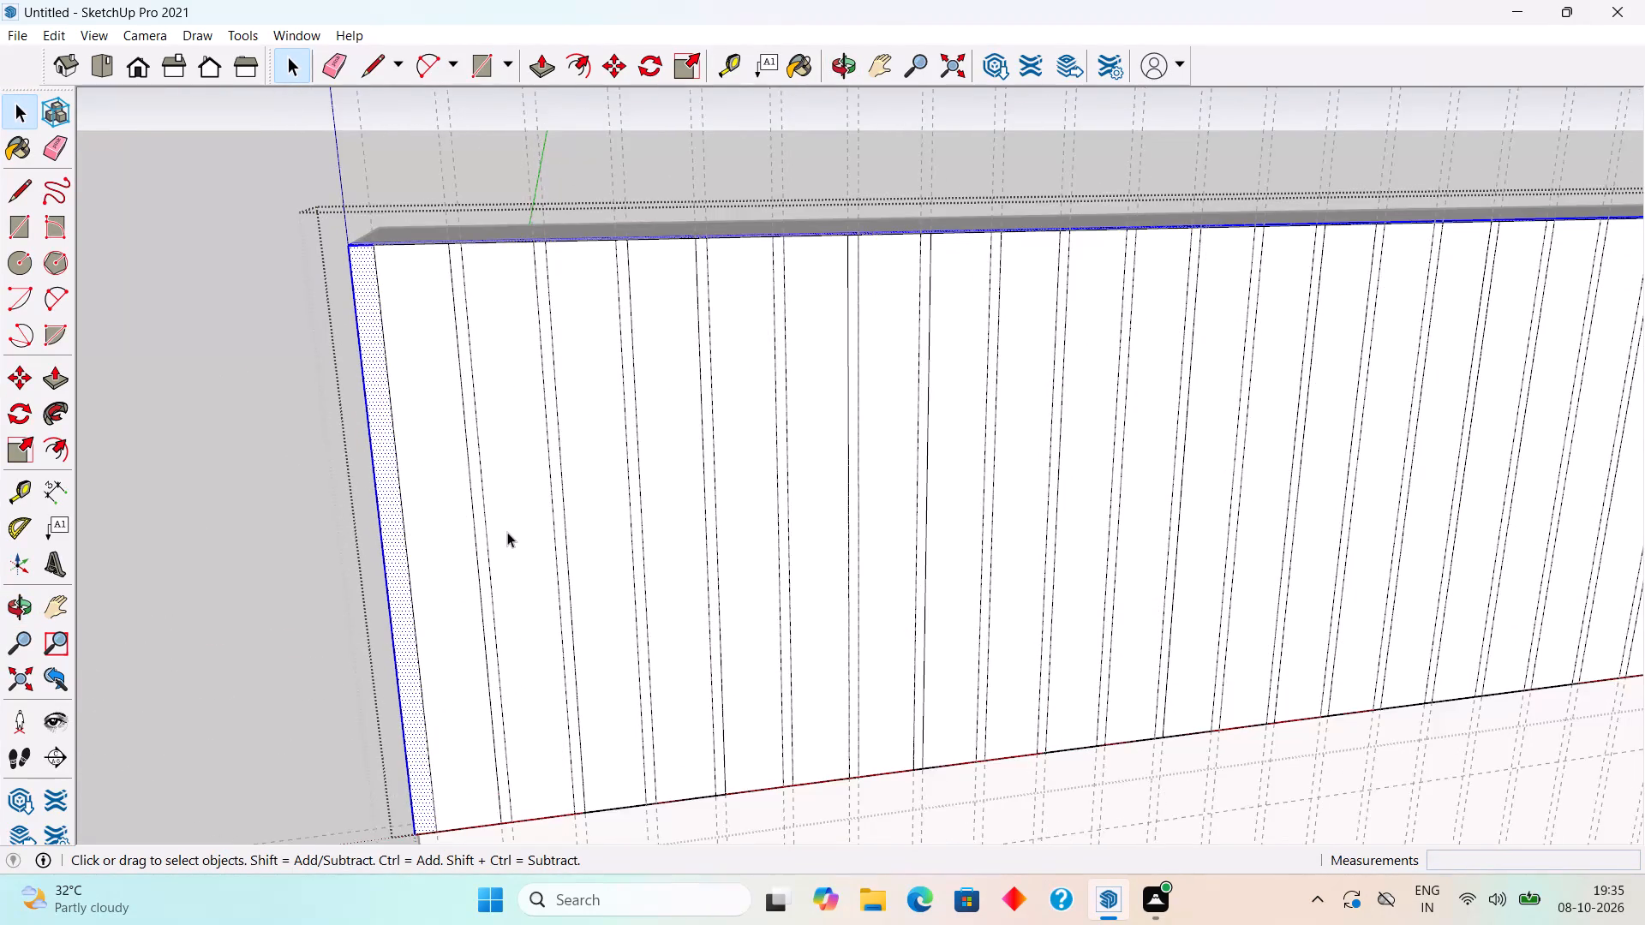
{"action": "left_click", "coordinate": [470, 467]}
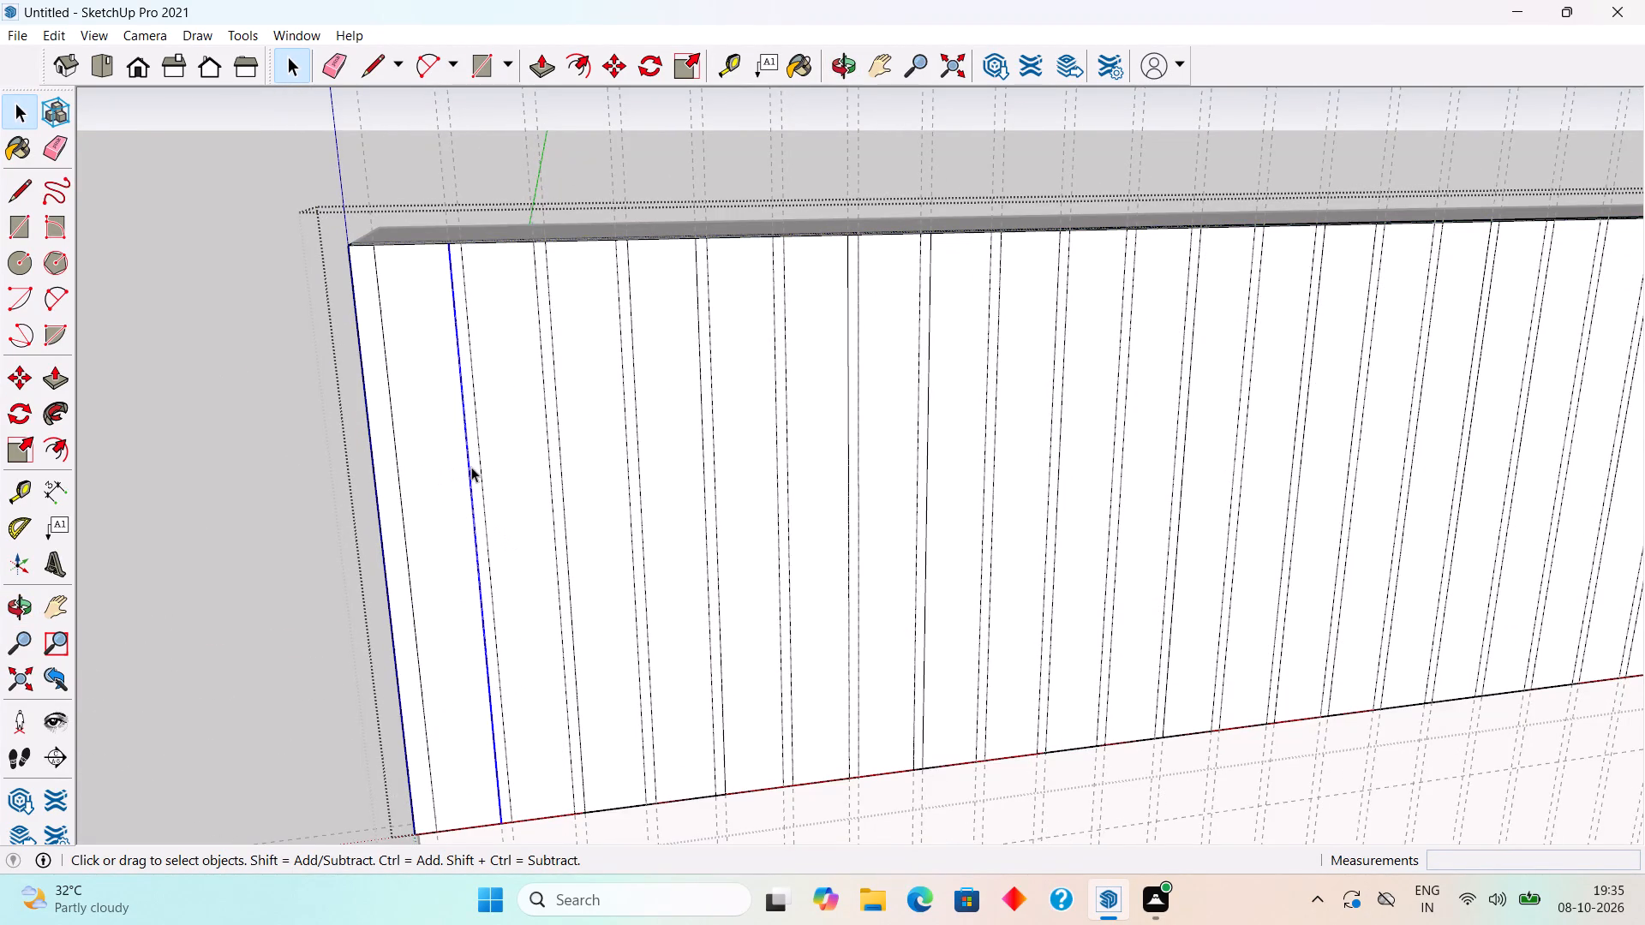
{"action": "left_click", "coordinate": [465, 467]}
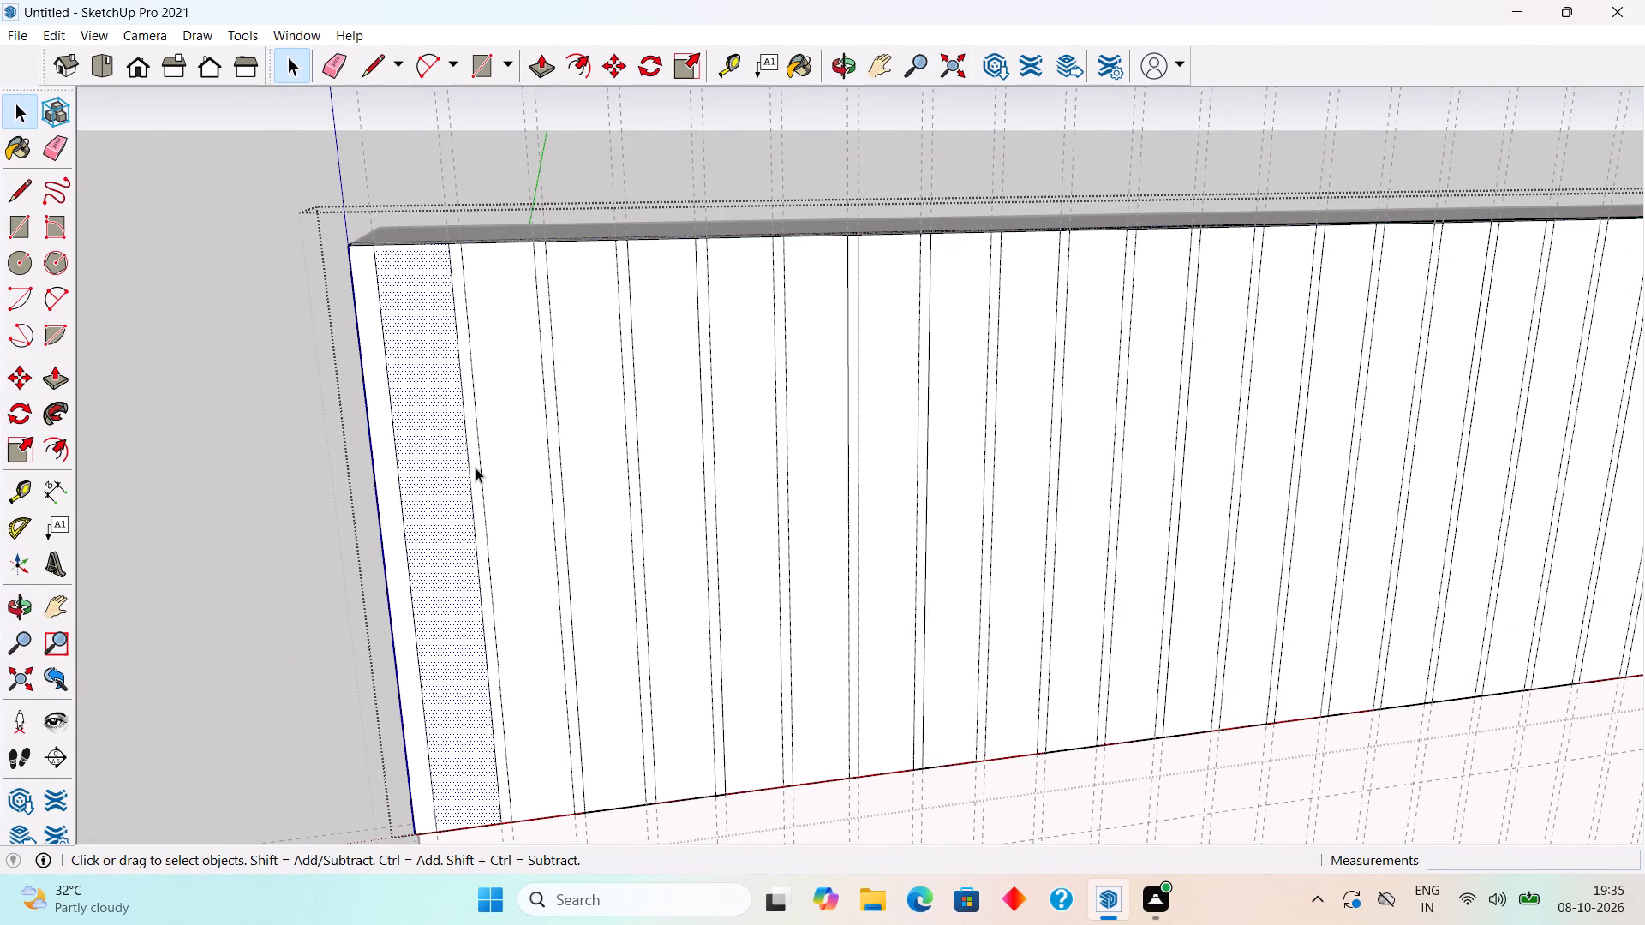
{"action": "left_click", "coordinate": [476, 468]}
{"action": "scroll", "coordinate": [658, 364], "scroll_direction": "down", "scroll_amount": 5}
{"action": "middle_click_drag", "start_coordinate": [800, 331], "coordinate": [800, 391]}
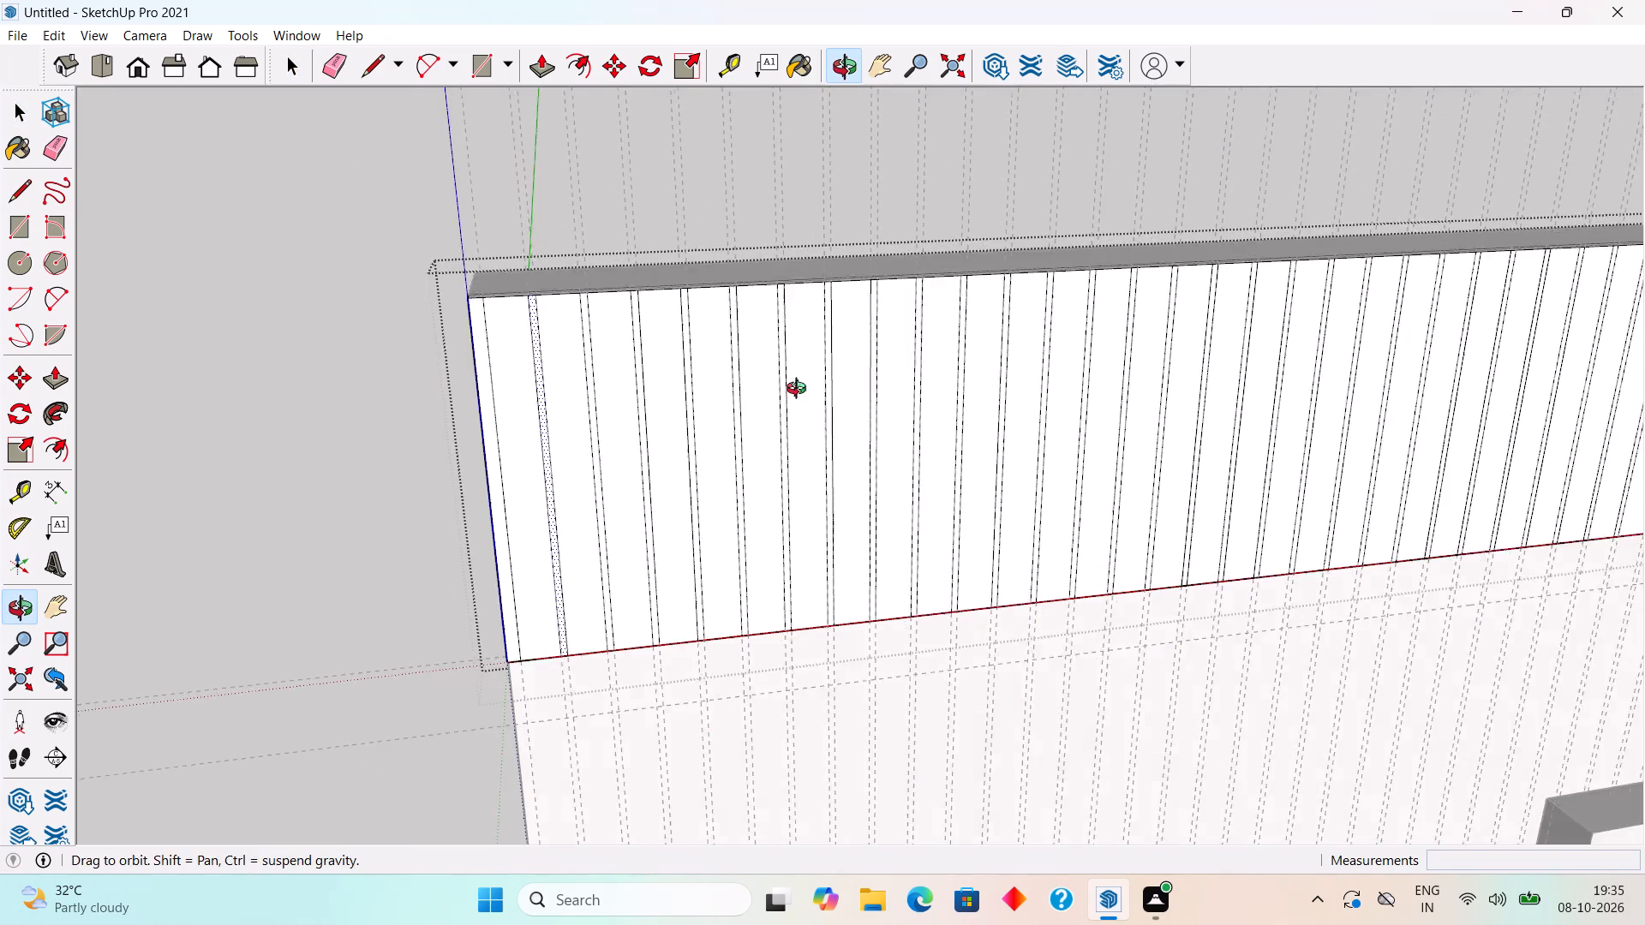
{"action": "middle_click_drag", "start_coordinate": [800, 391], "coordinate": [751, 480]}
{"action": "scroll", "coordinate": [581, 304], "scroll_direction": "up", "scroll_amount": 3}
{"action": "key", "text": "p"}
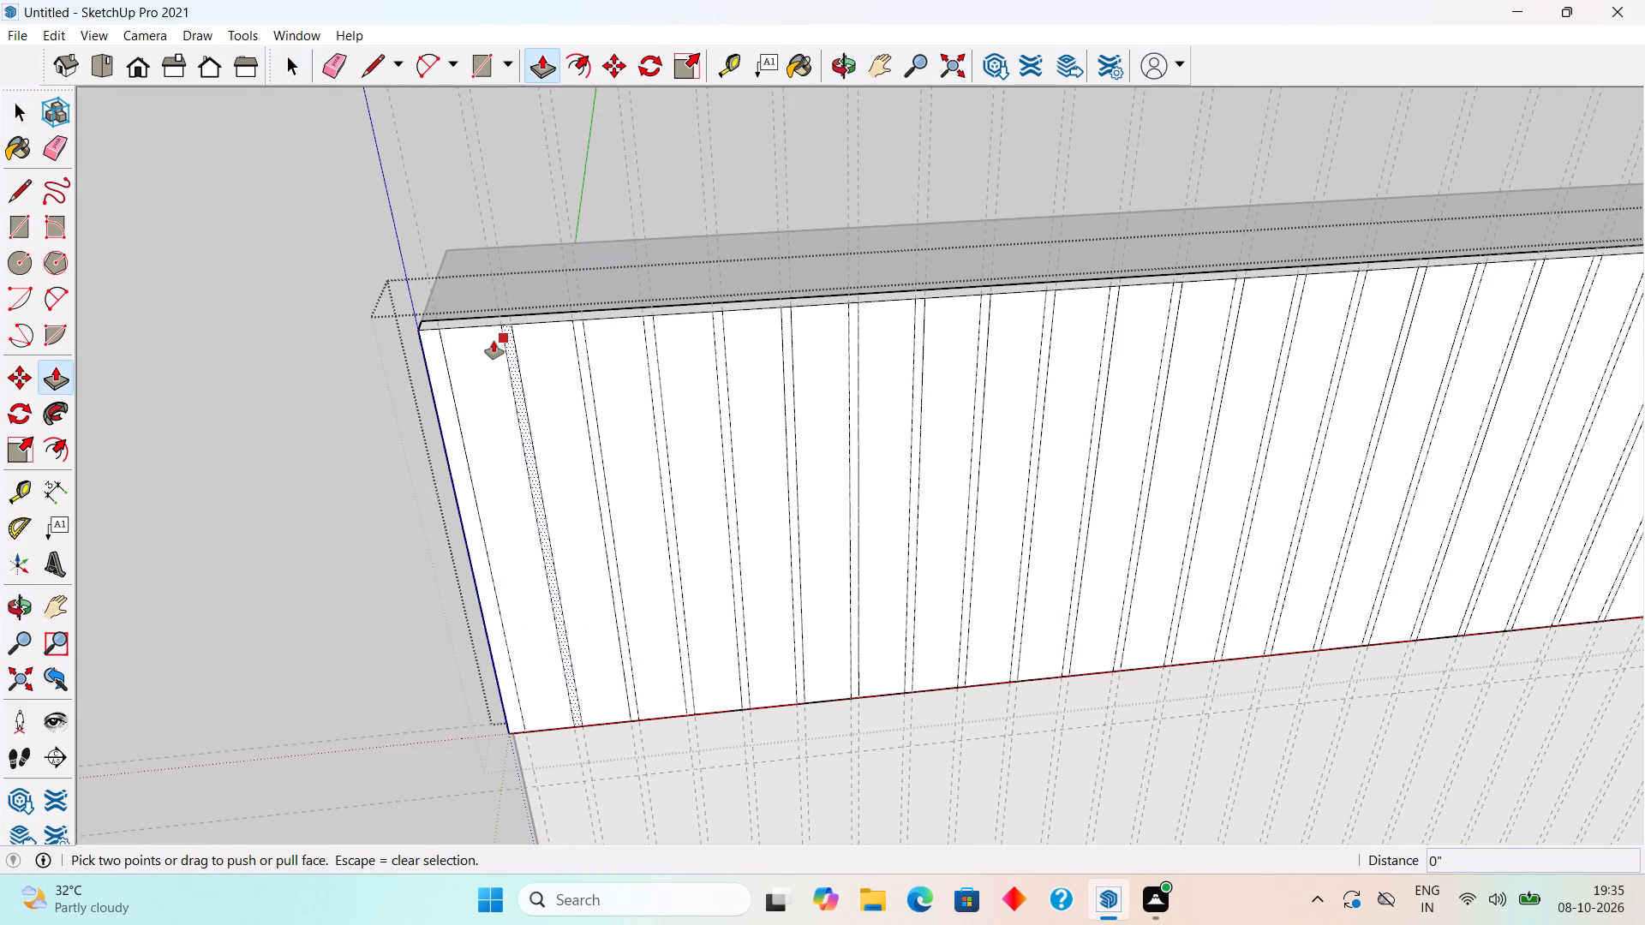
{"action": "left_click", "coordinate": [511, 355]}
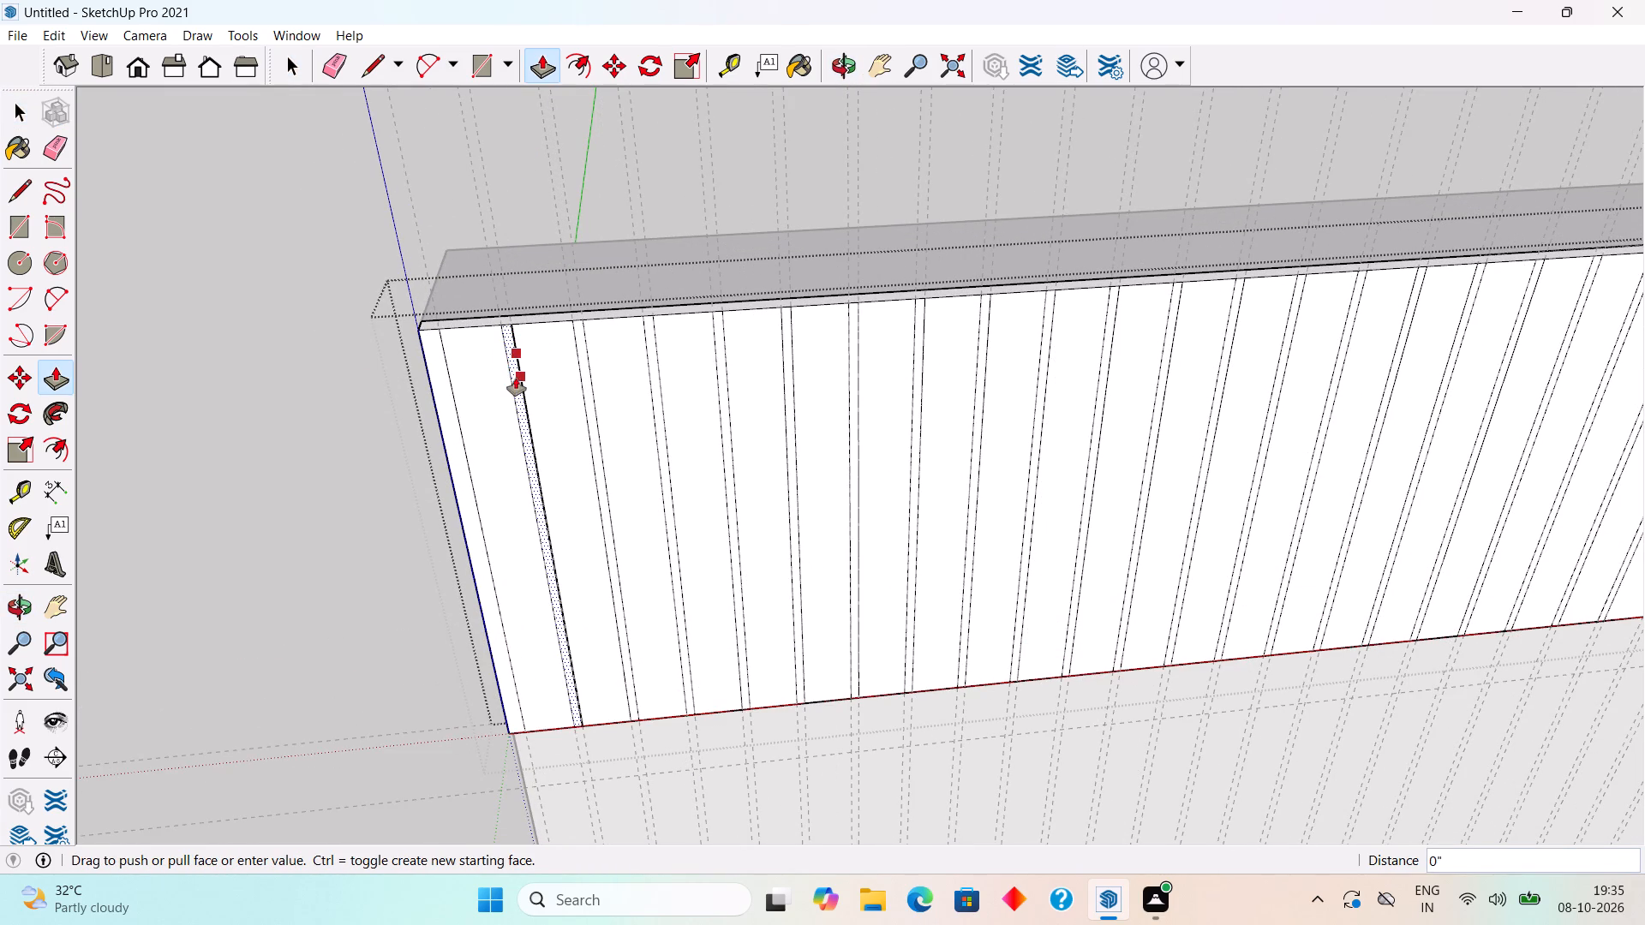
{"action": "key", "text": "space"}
Push the narrow gap strip between the first and second rectangles of the top band inward by 0.3" to form a groove.
{"action": "left_click", "coordinate": [522, 414]}
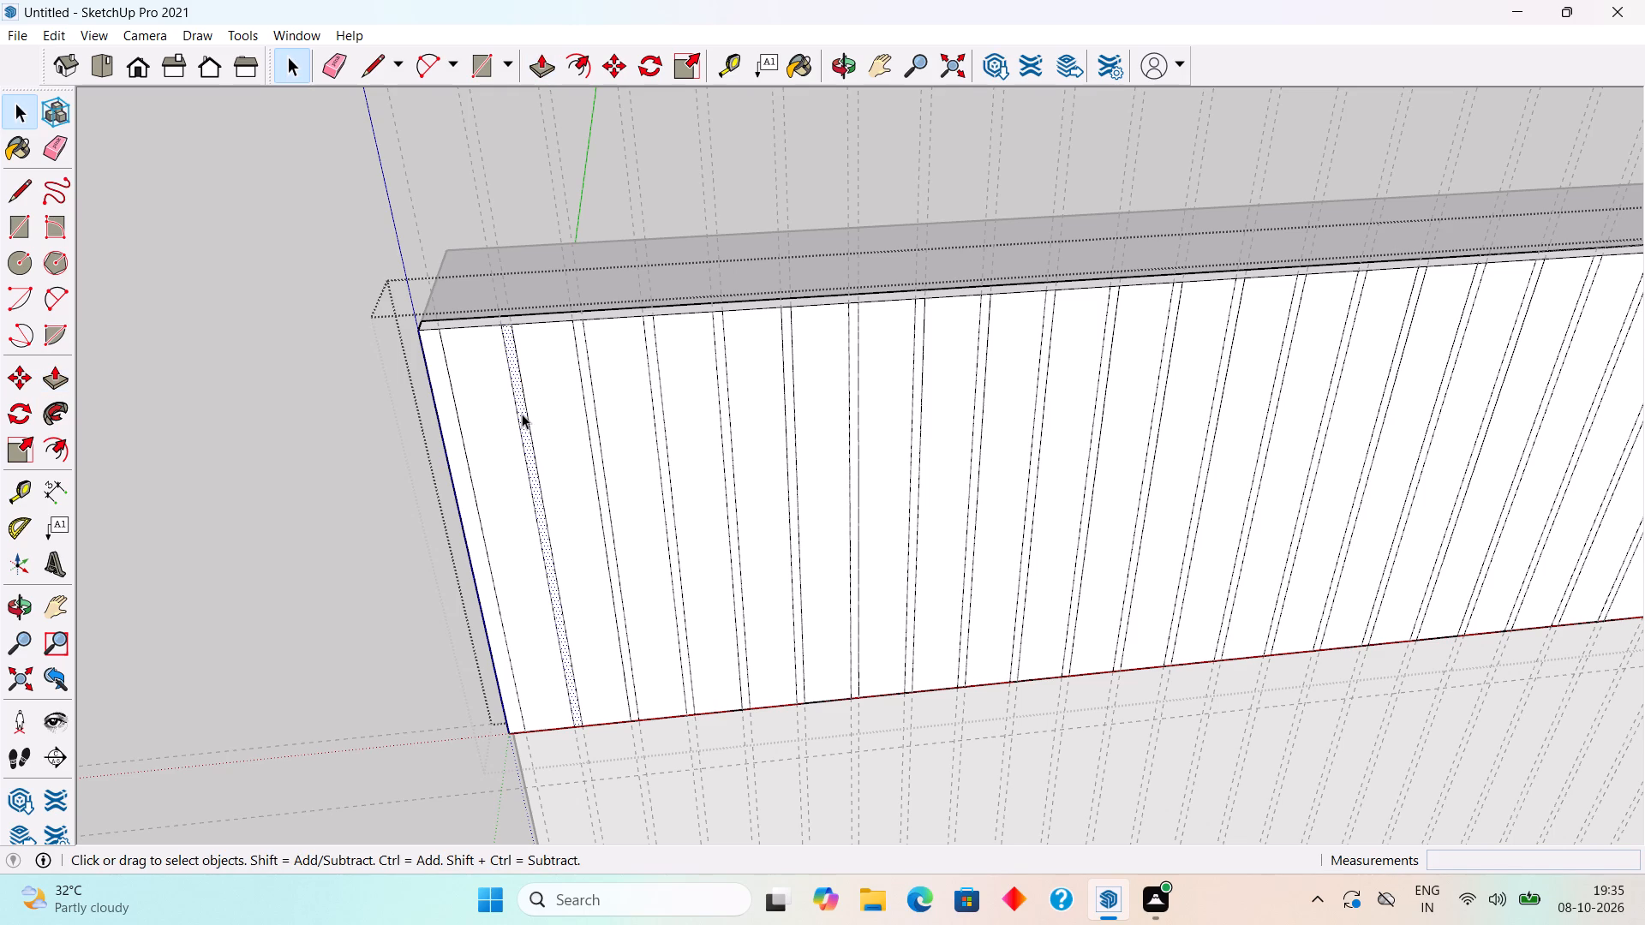
{"action": "scroll", "coordinate": [522, 414], "scroll_direction": "up", "scroll_amount": 6}
{"action": "key", "text": "p"}
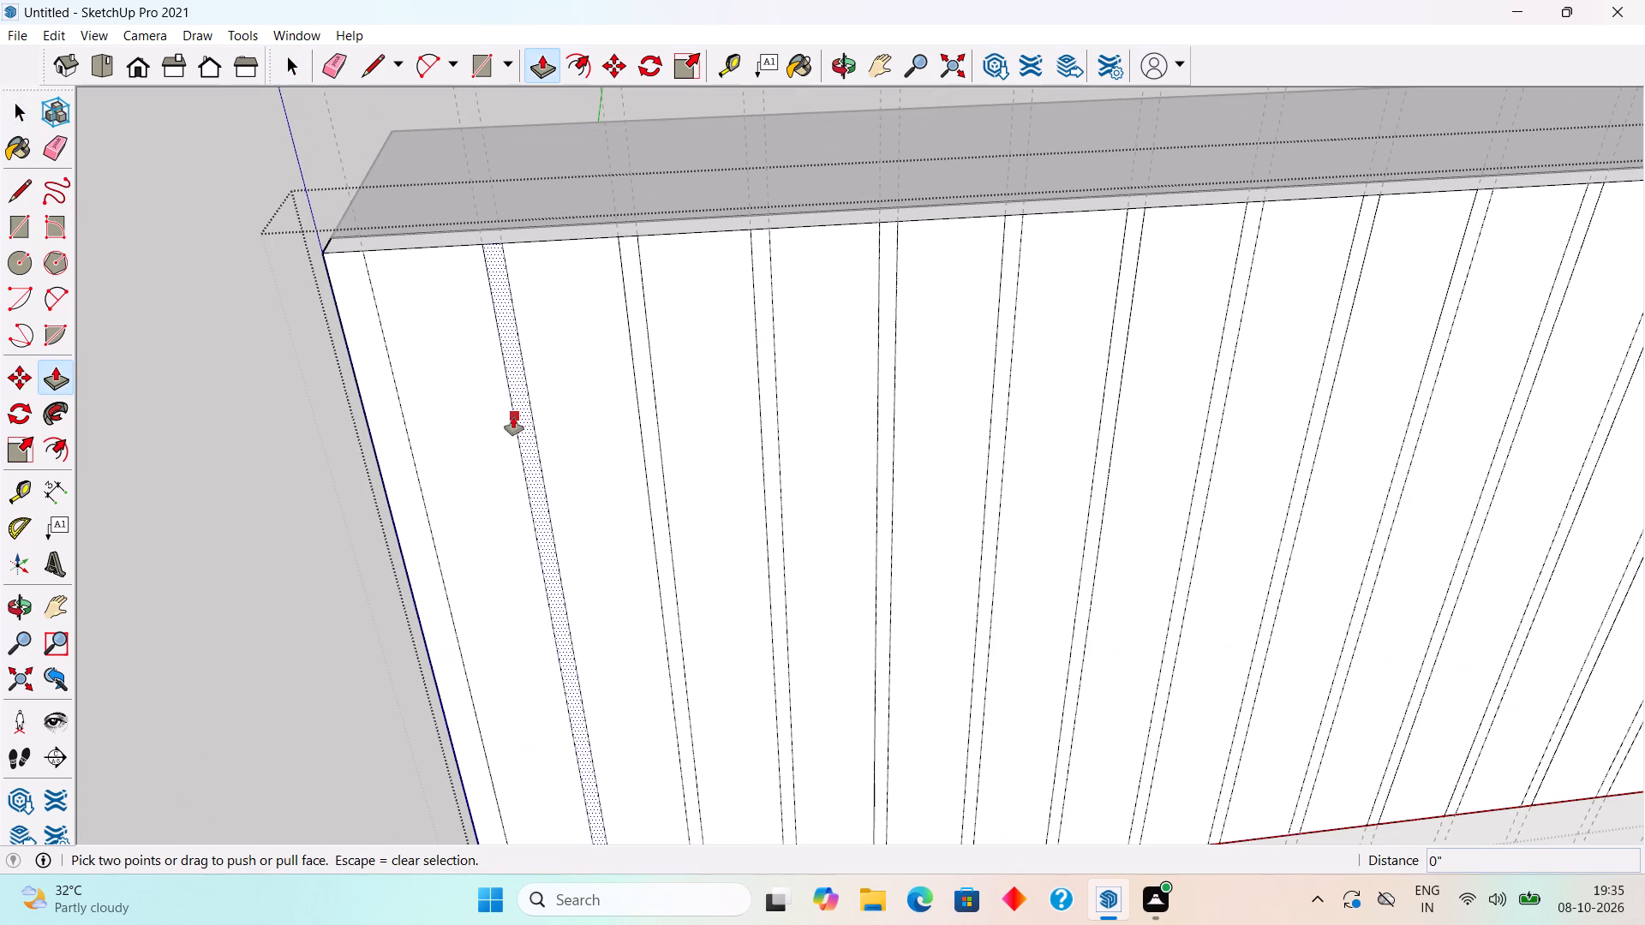
{"action": "left_click", "coordinate": [511, 355]}
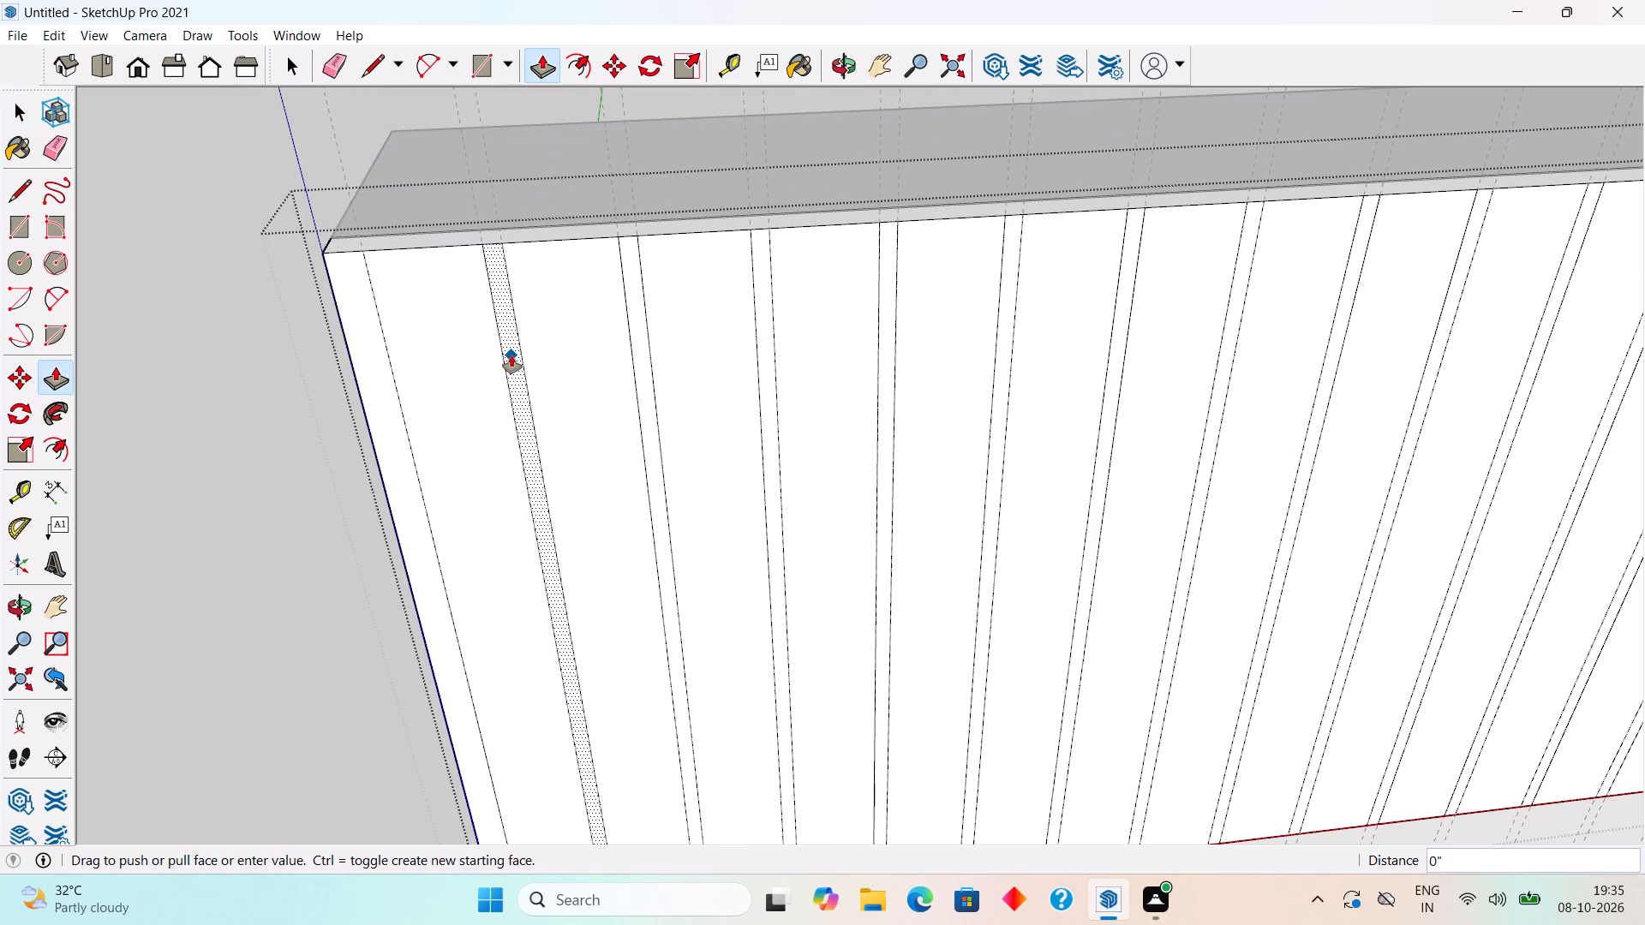
{"action": "type", "text": ".3\""}
{"action": "key", "text": "Return"}
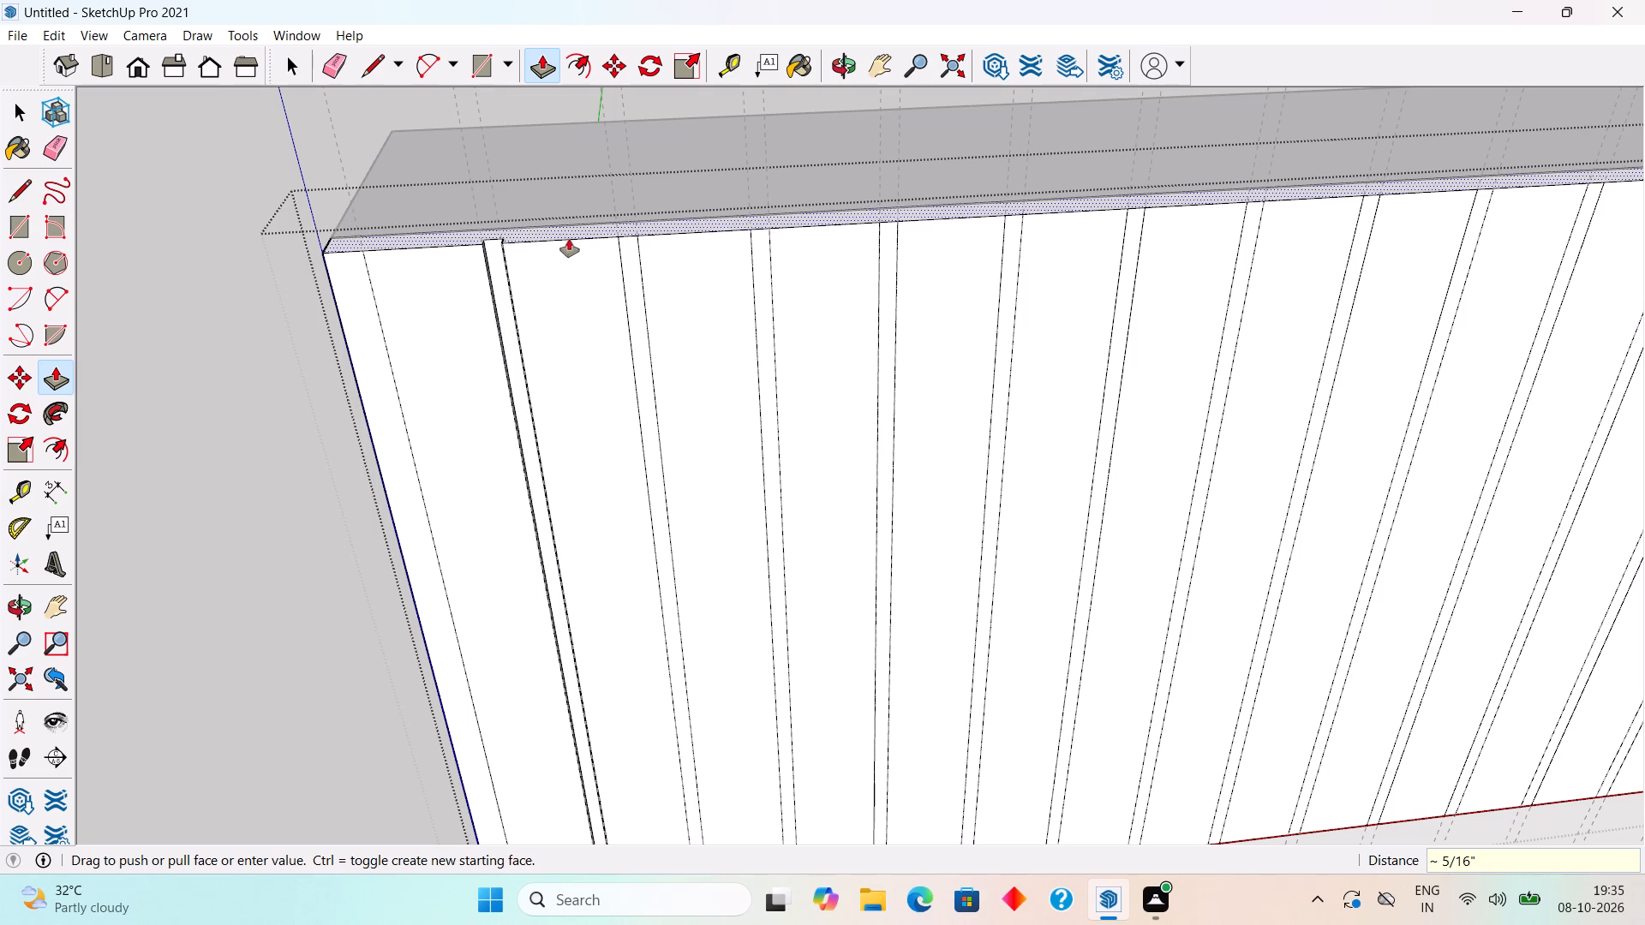
Recess the next six narrow gap strips of the top band by the same 0.3" depth, following the first groove.
{"action": "double_click", "coordinate": [629, 251]}
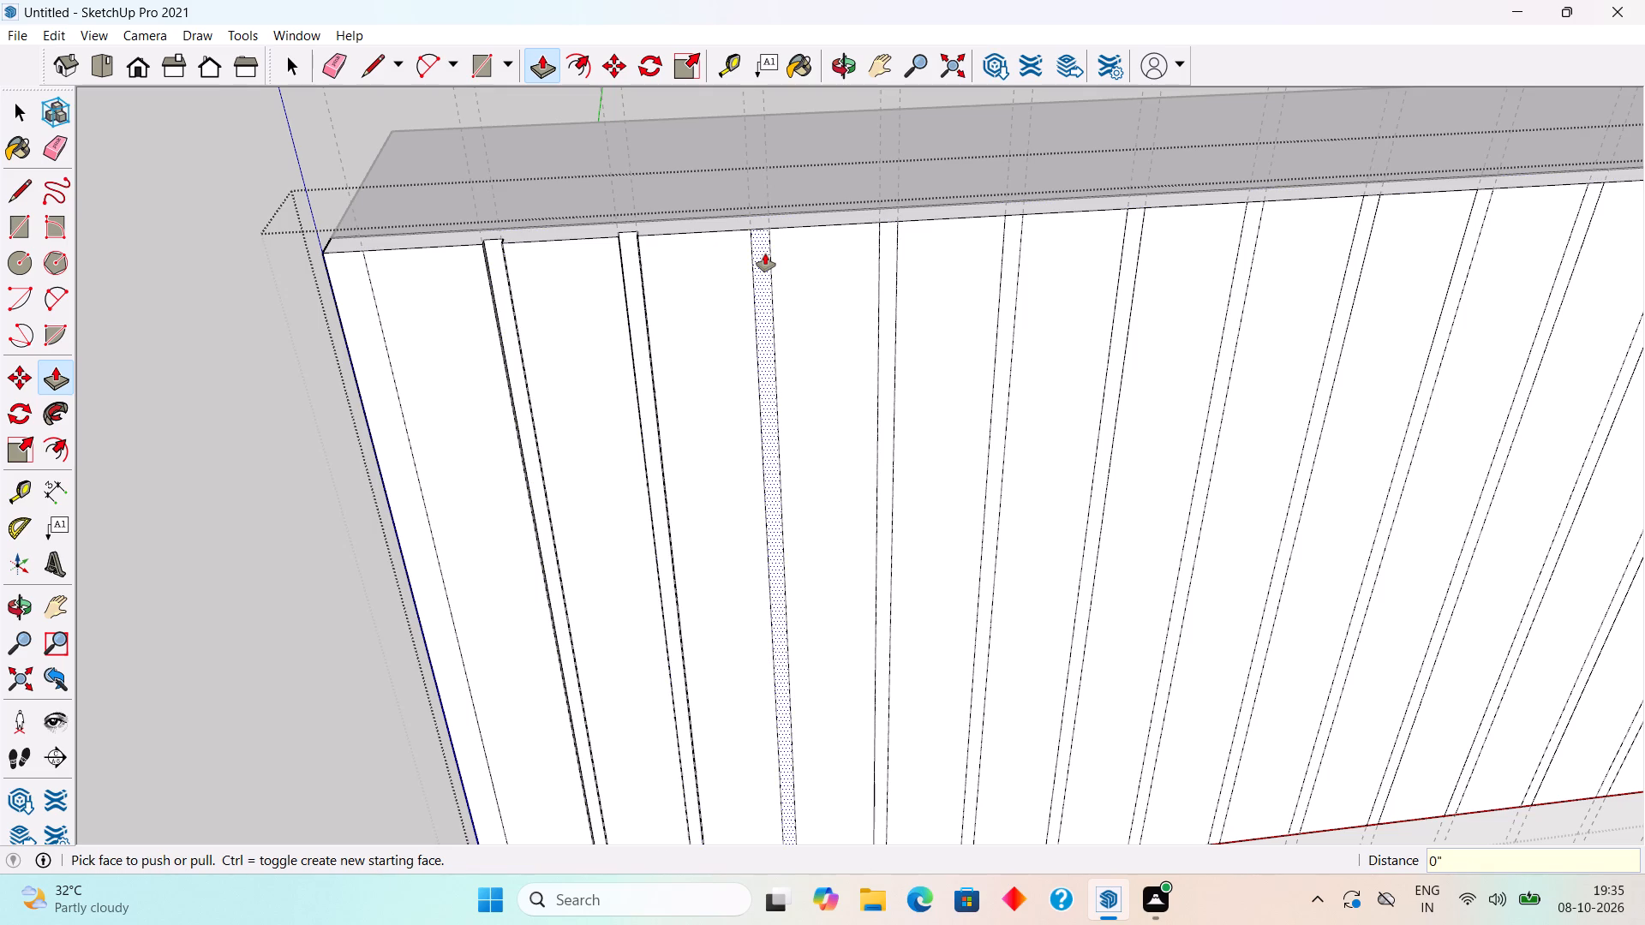
{"action": "double_click", "coordinate": [765, 254]}
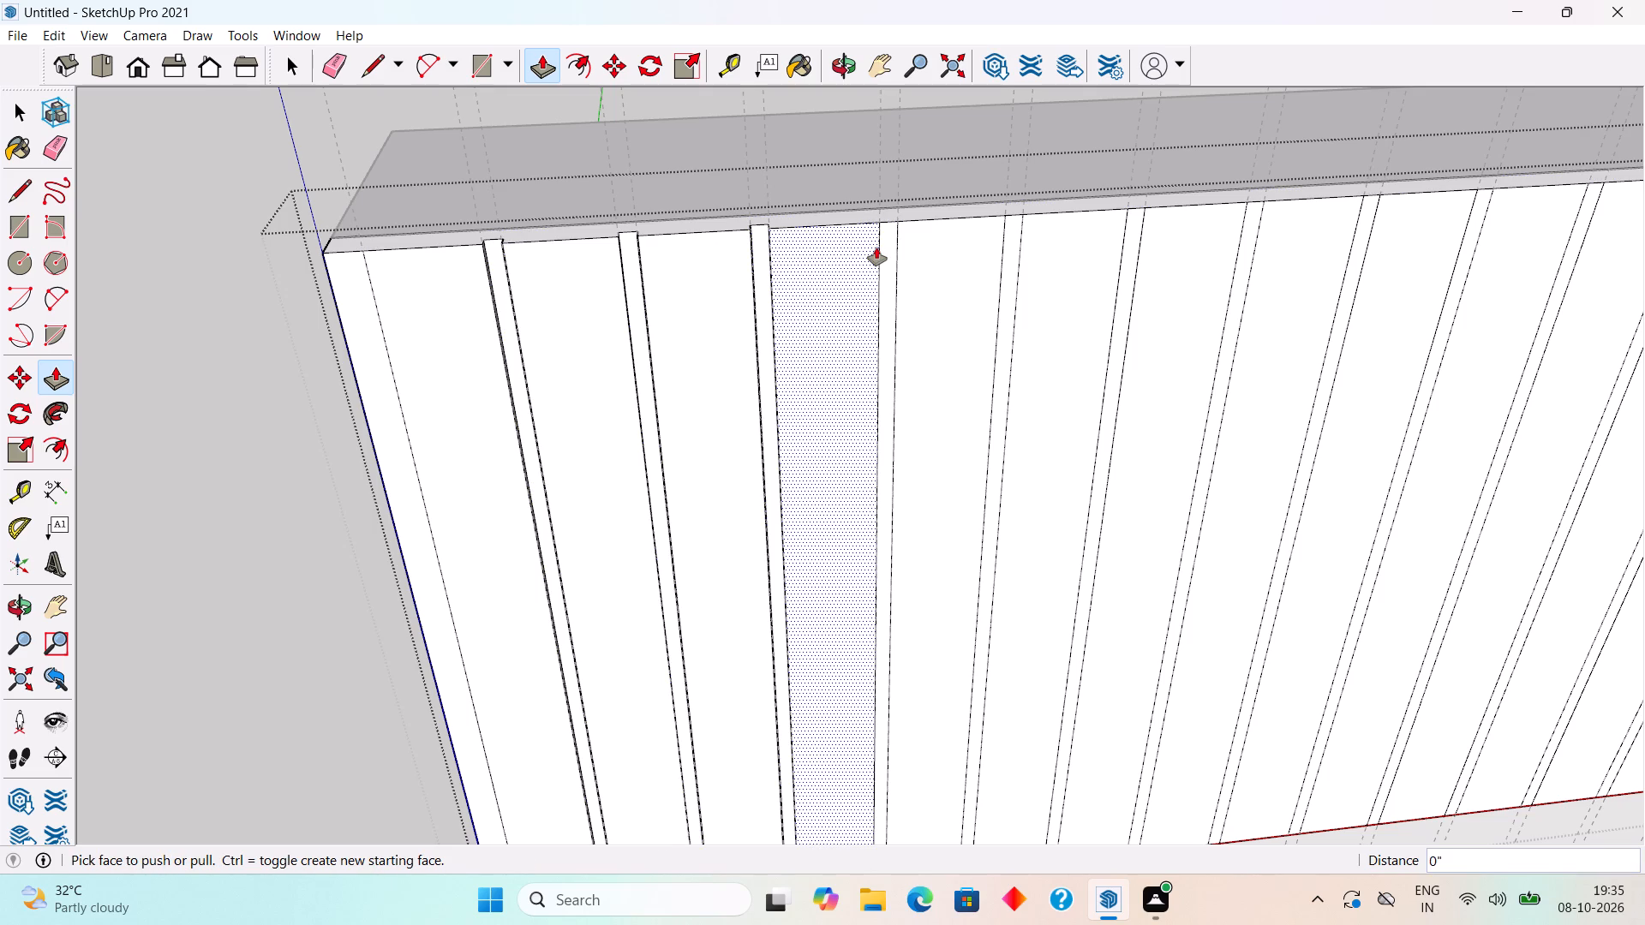
{"action": "double_click", "coordinate": [889, 246]}
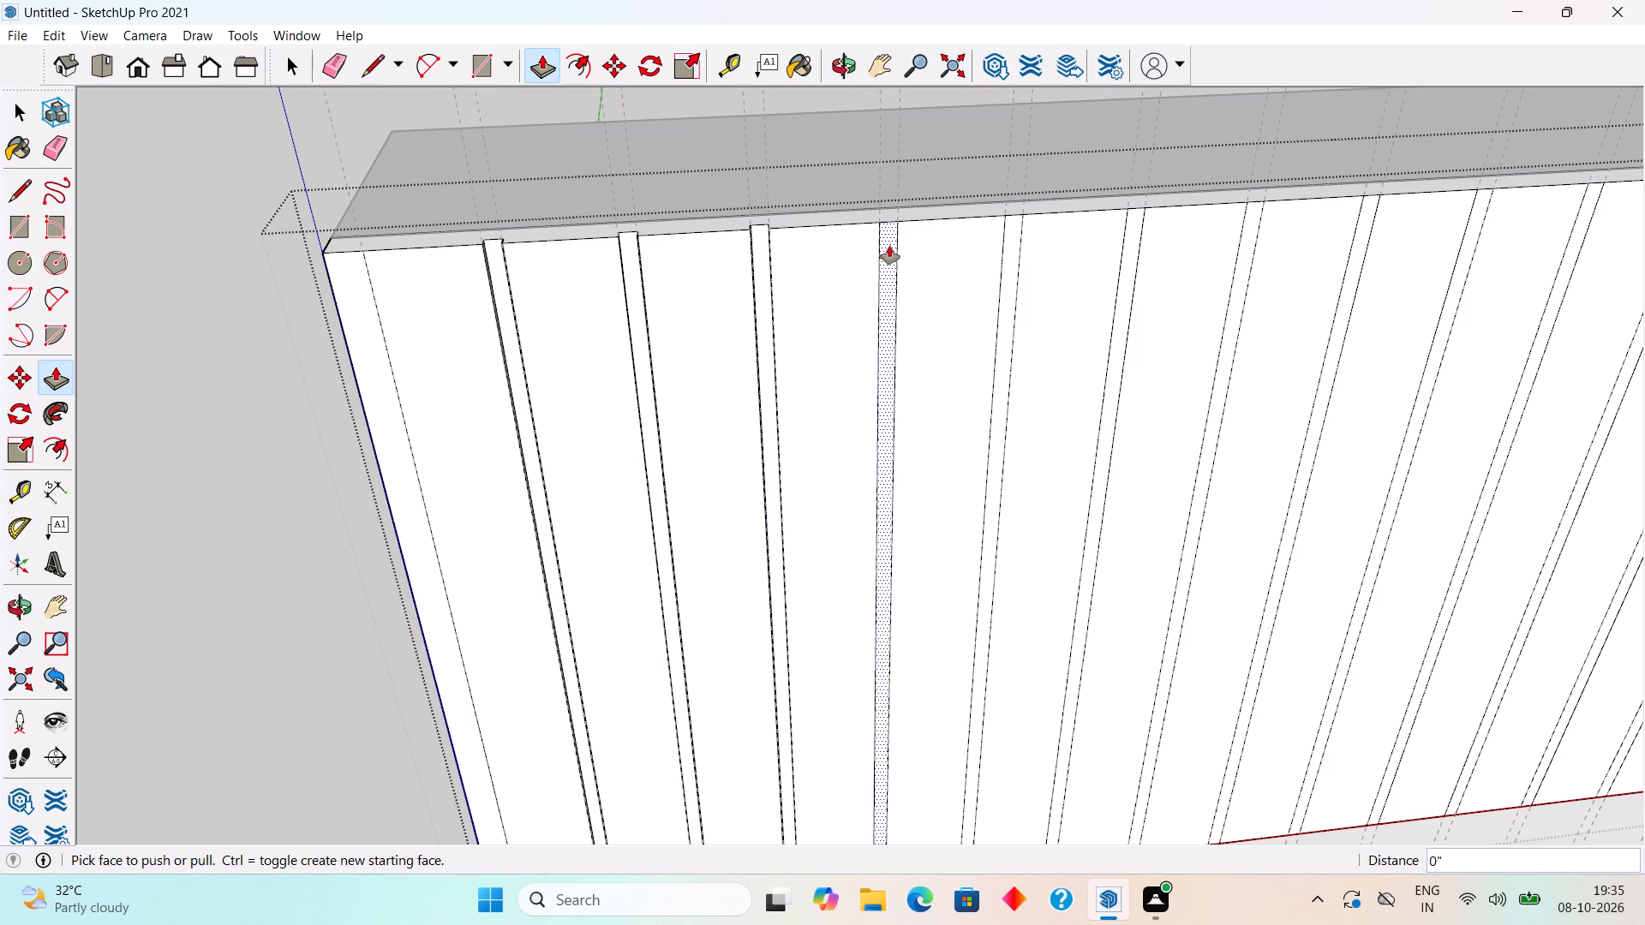
{"action": "double_click", "coordinate": [1014, 236]}
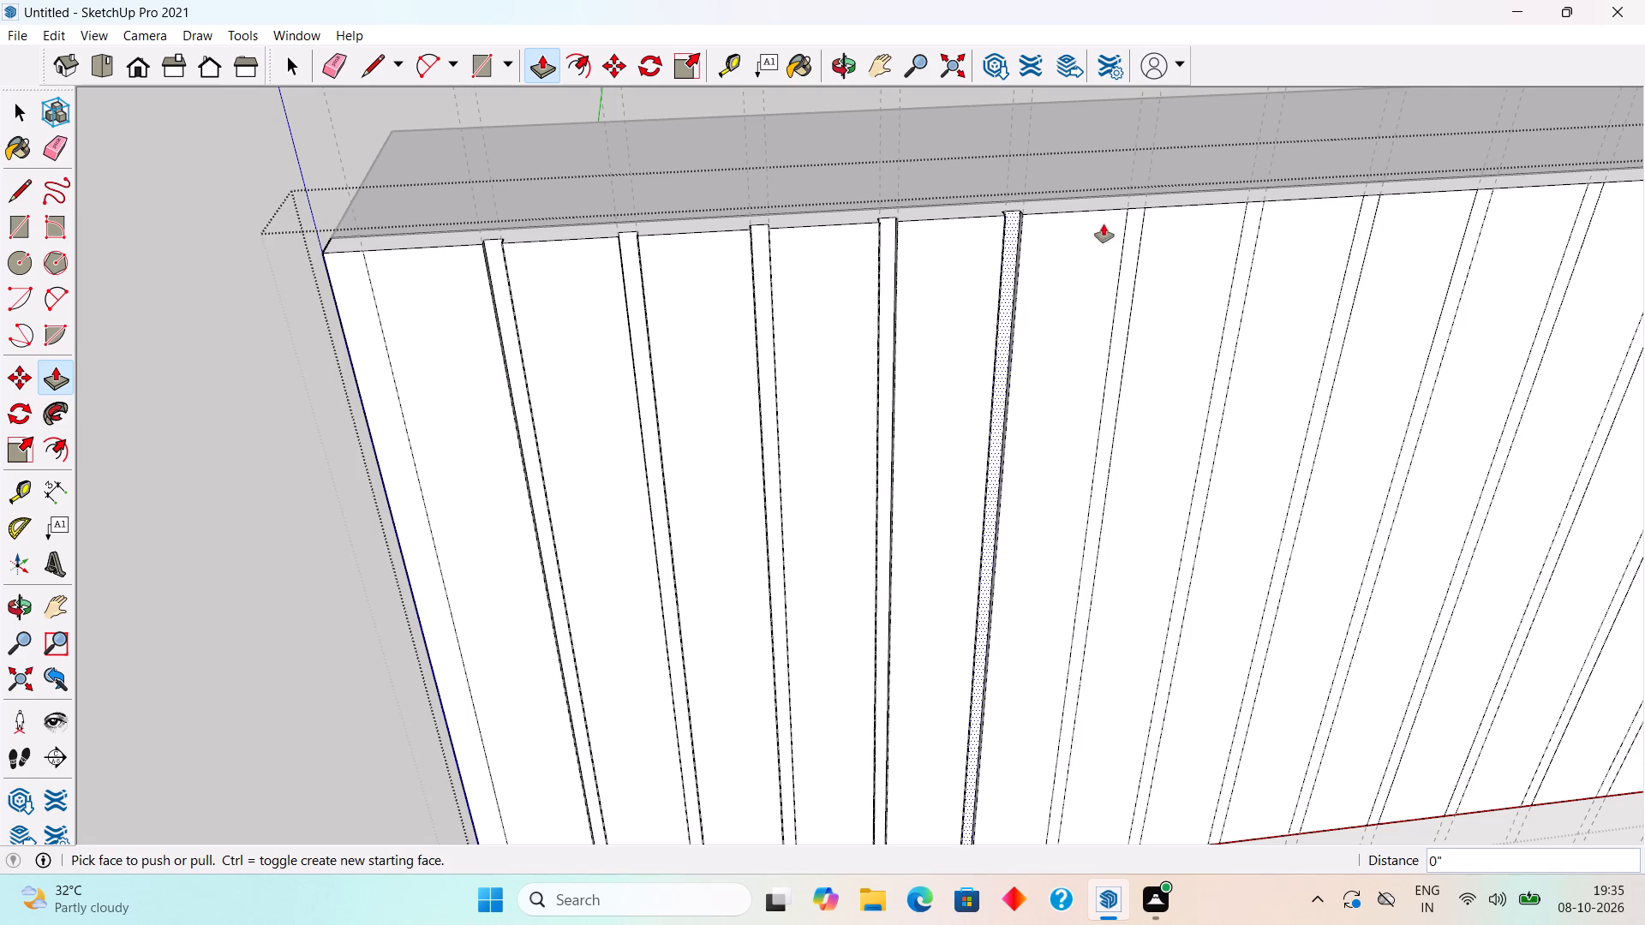
{"action": "double_click", "coordinate": [1134, 224]}
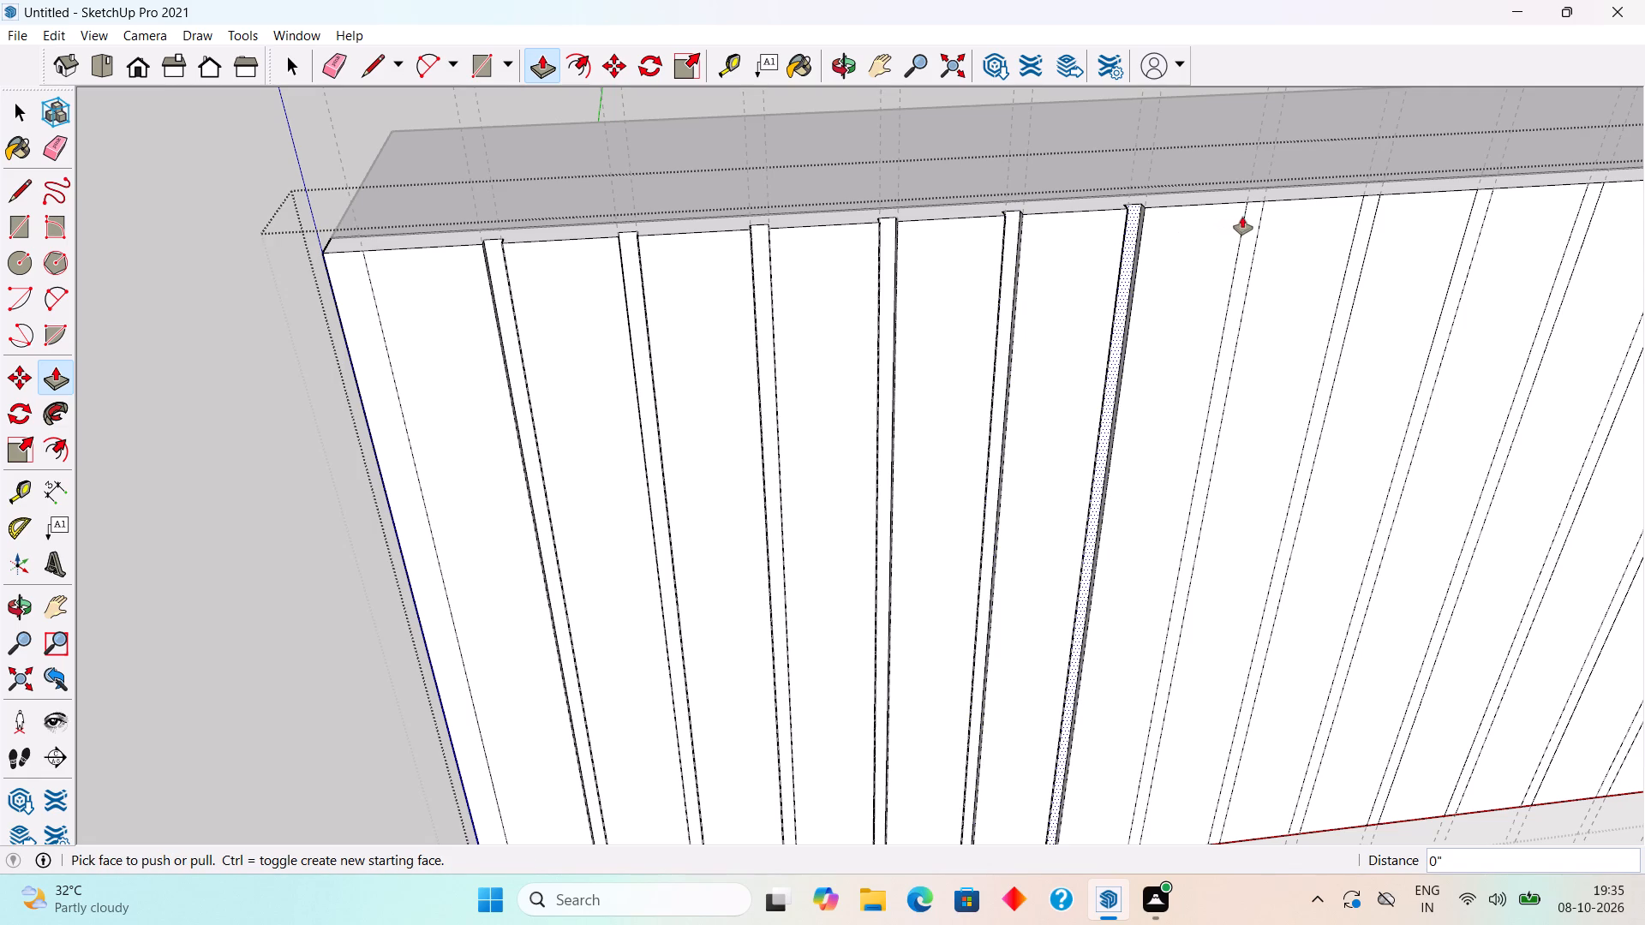
{"action": "double_click", "coordinate": [1249, 217]}
Continue along the top band, pushing six more narrow gap strips between the rectangles inward by the same 0.3" depth.
{"action": "scroll", "coordinate": [1249, 217], "scroll_direction": "down", "scroll_amount": 10}
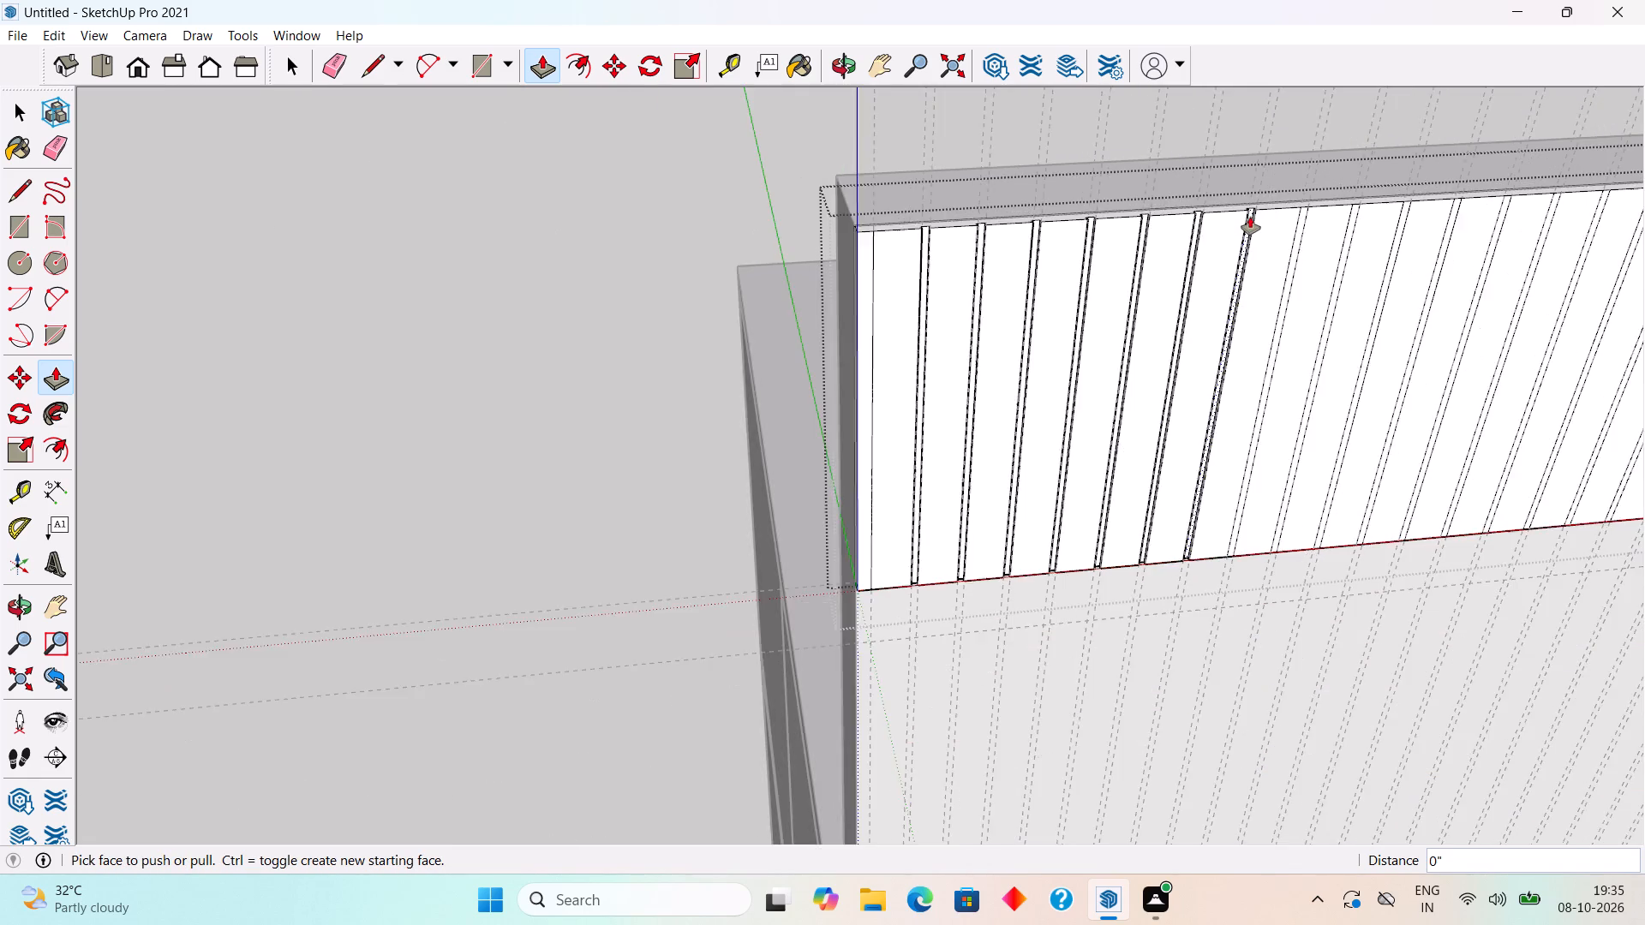
{"action": "scroll", "coordinate": [1250, 217], "scroll_direction": "down", "scroll_amount": 9}
{"action": "scroll", "coordinate": [1625, 258], "scroll_direction": "up", "scroll_amount": 6}
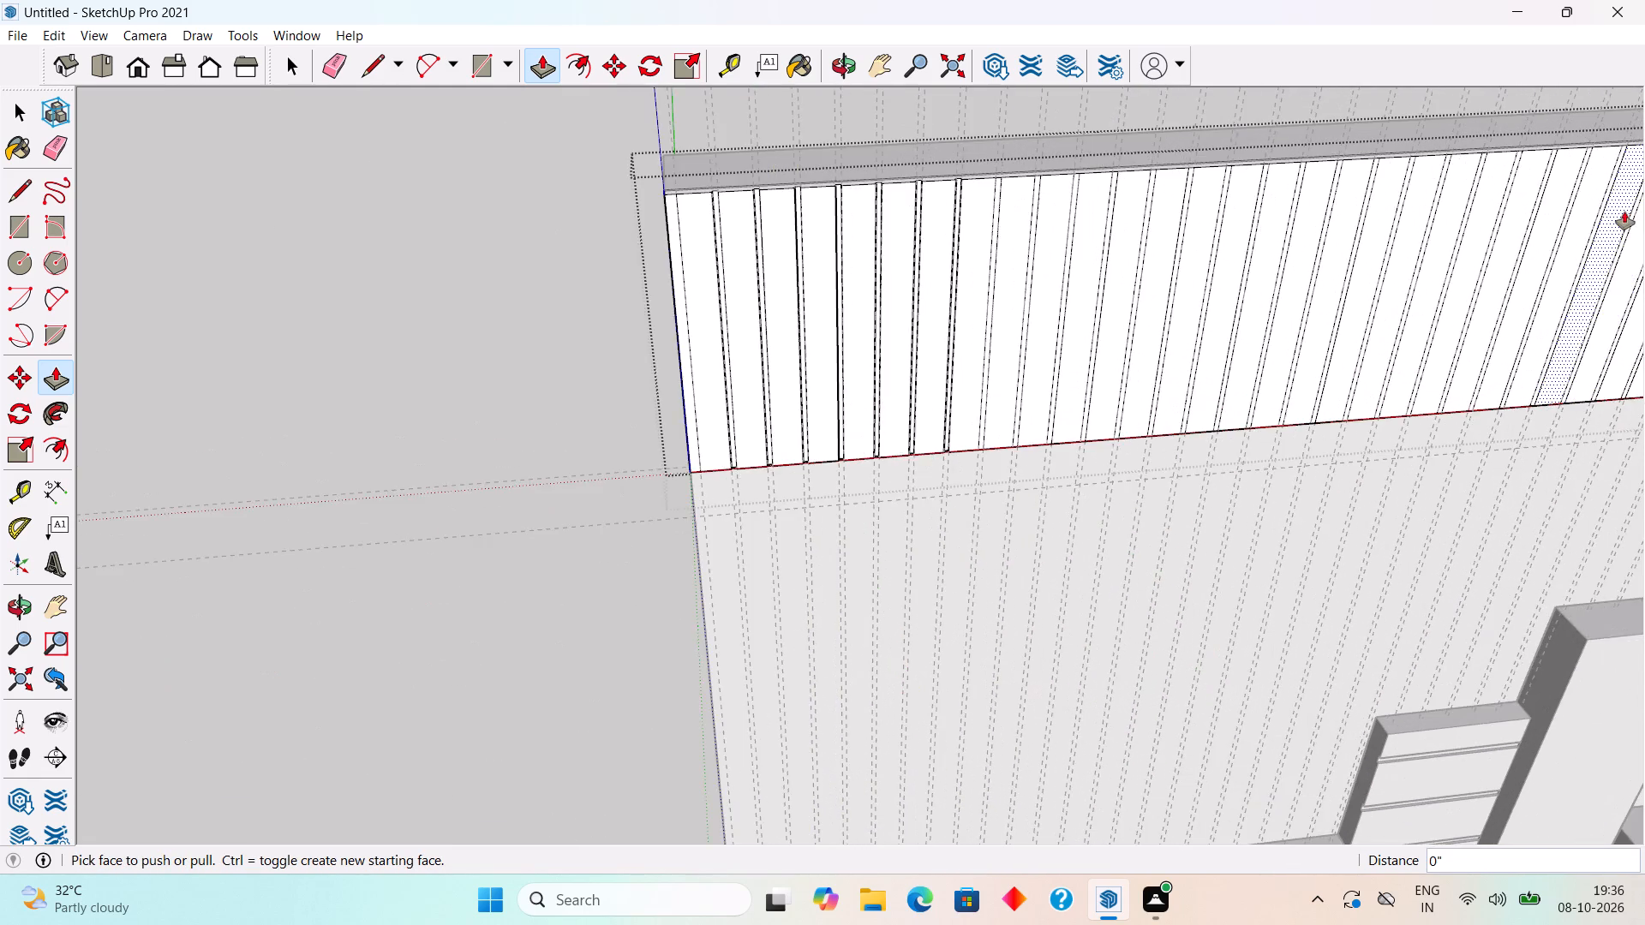
{"action": "scroll", "coordinate": [1624, 212], "scroll_direction": "up", "scroll_amount": 5}
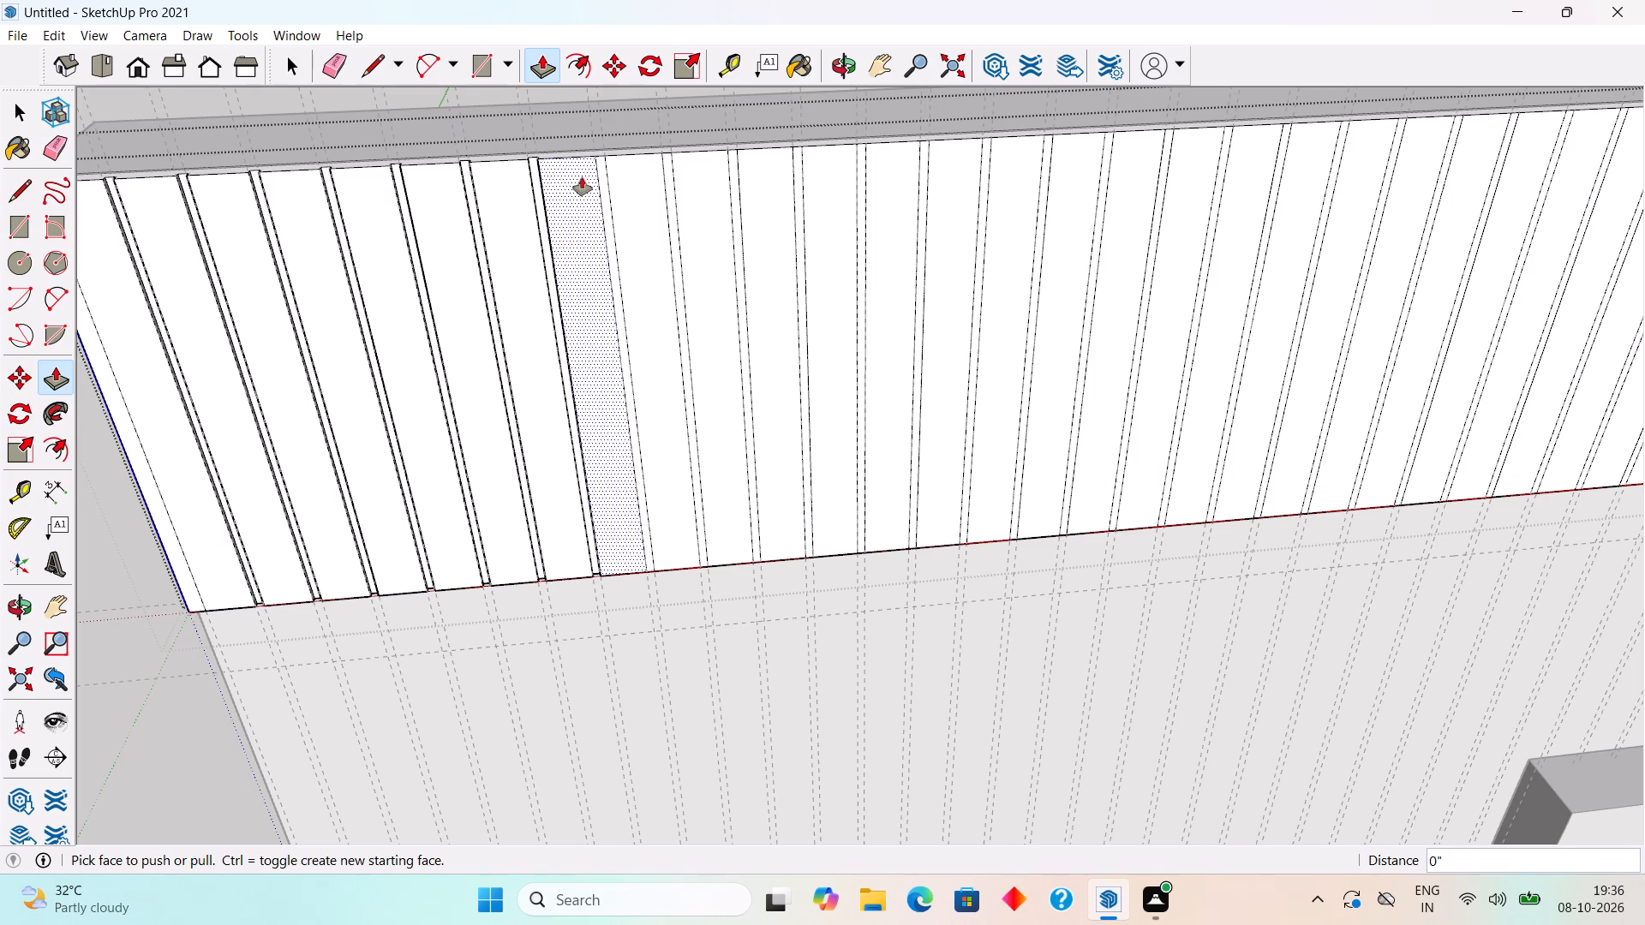
{"action": "double_click", "coordinate": [604, 176]}
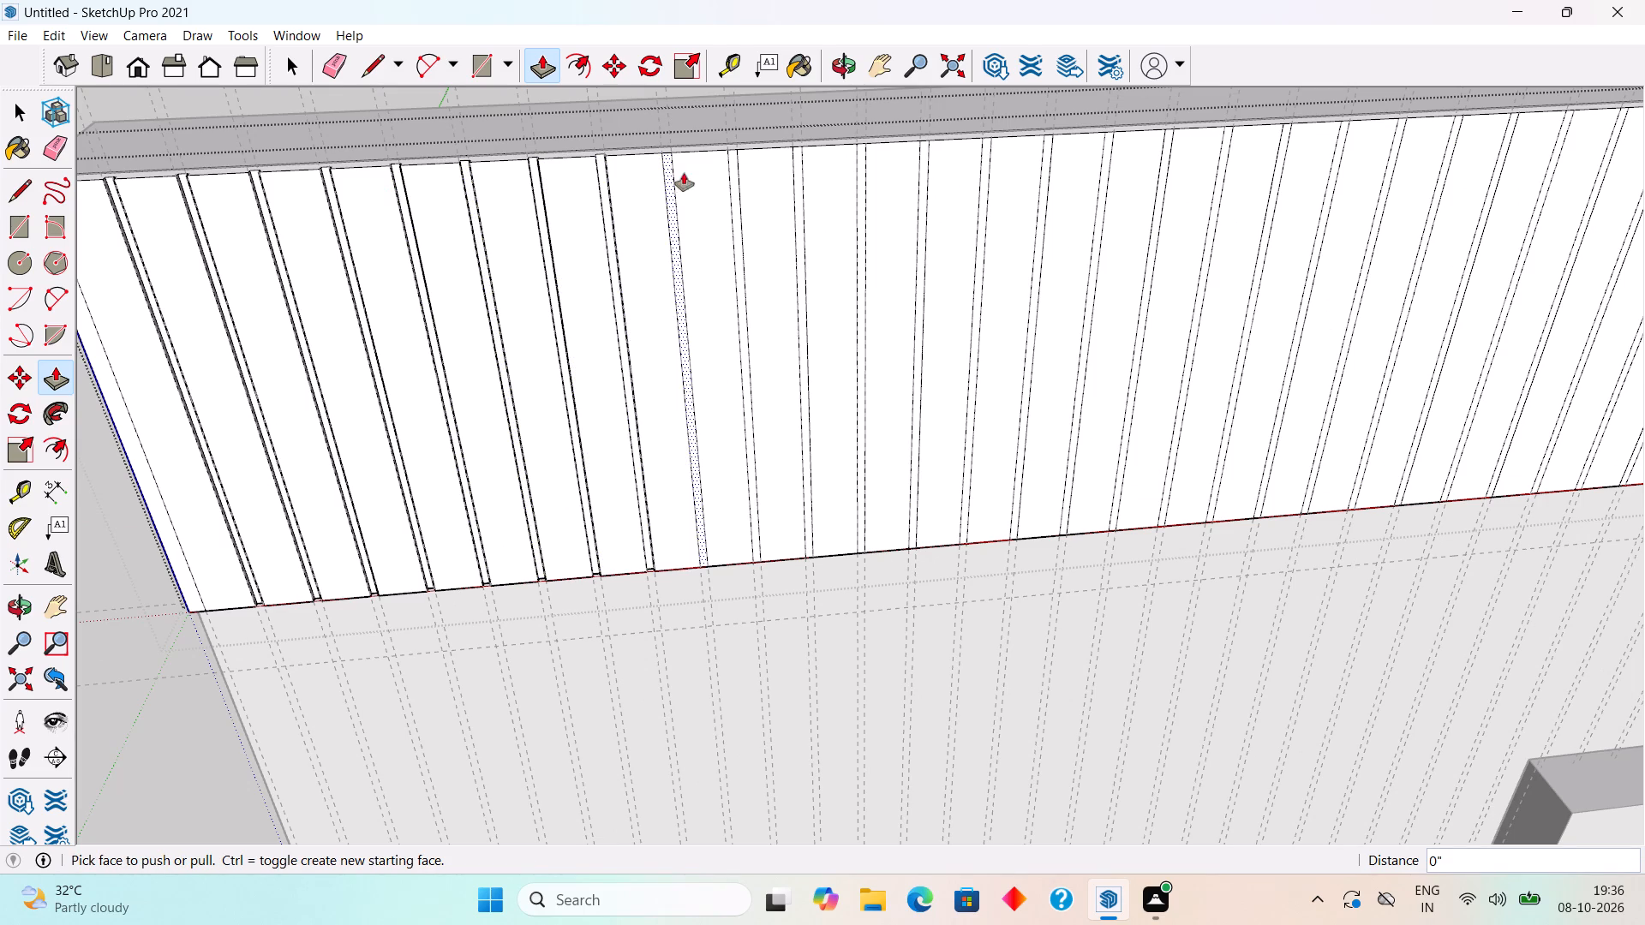
{"action": "double_click", "coordinate": [667, 168]}
{"action": "left_click", "coordinate": [730, 176]}
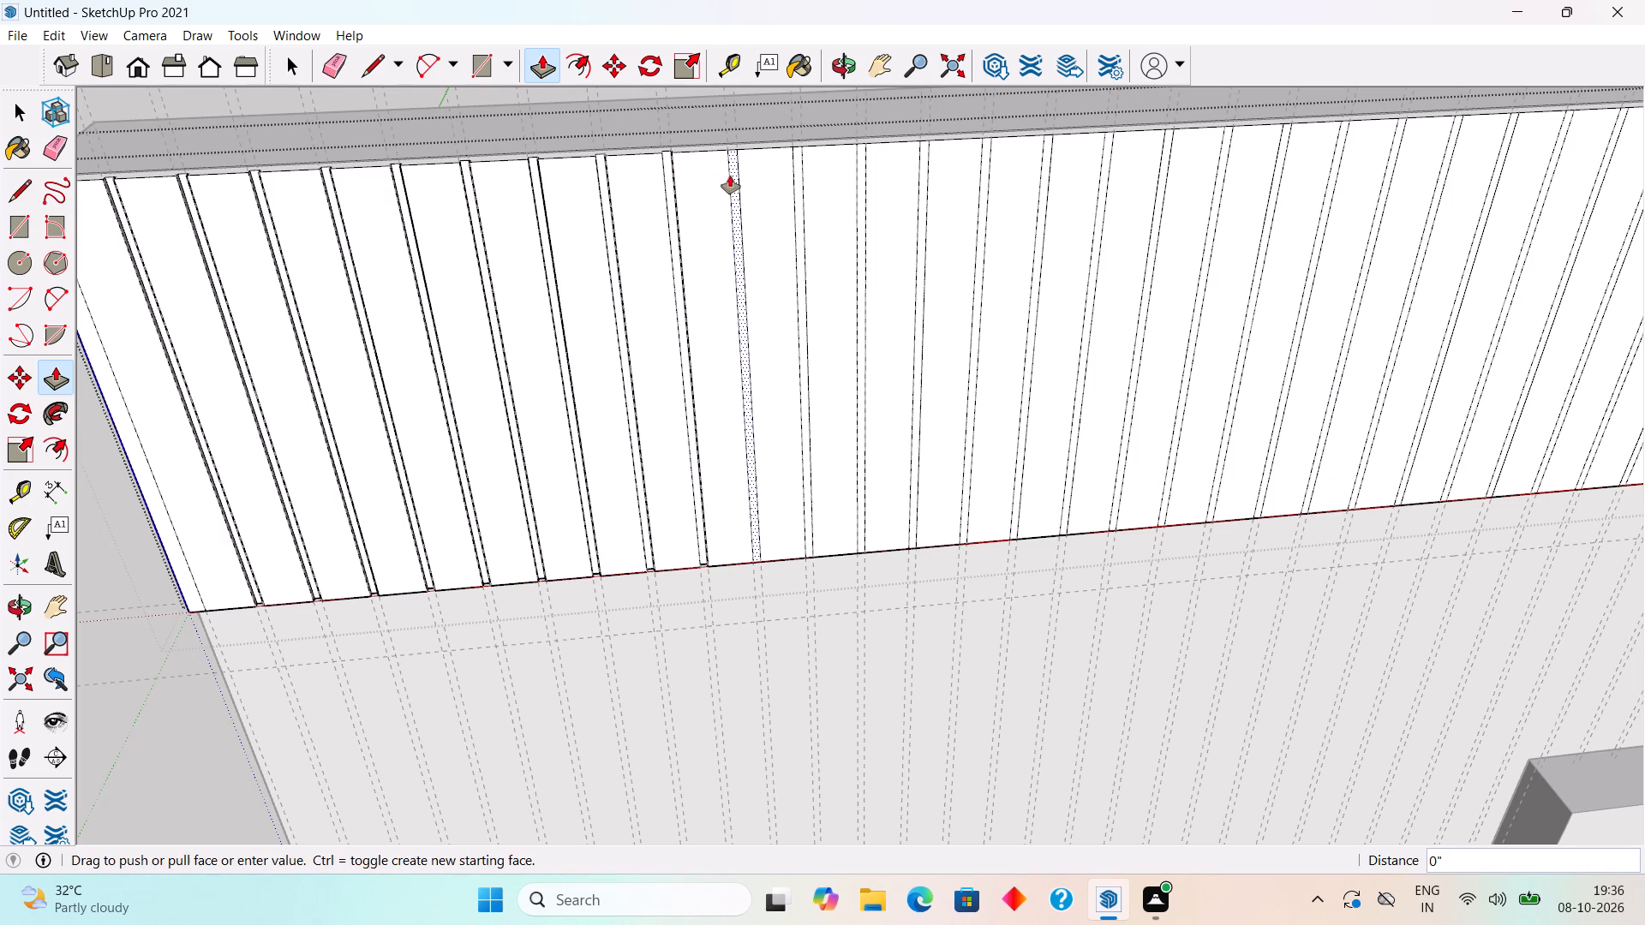
{"action": "left_click", "coordinate": [730, 176]}
{"action": "double_click", "coordinate": [799, 179]}
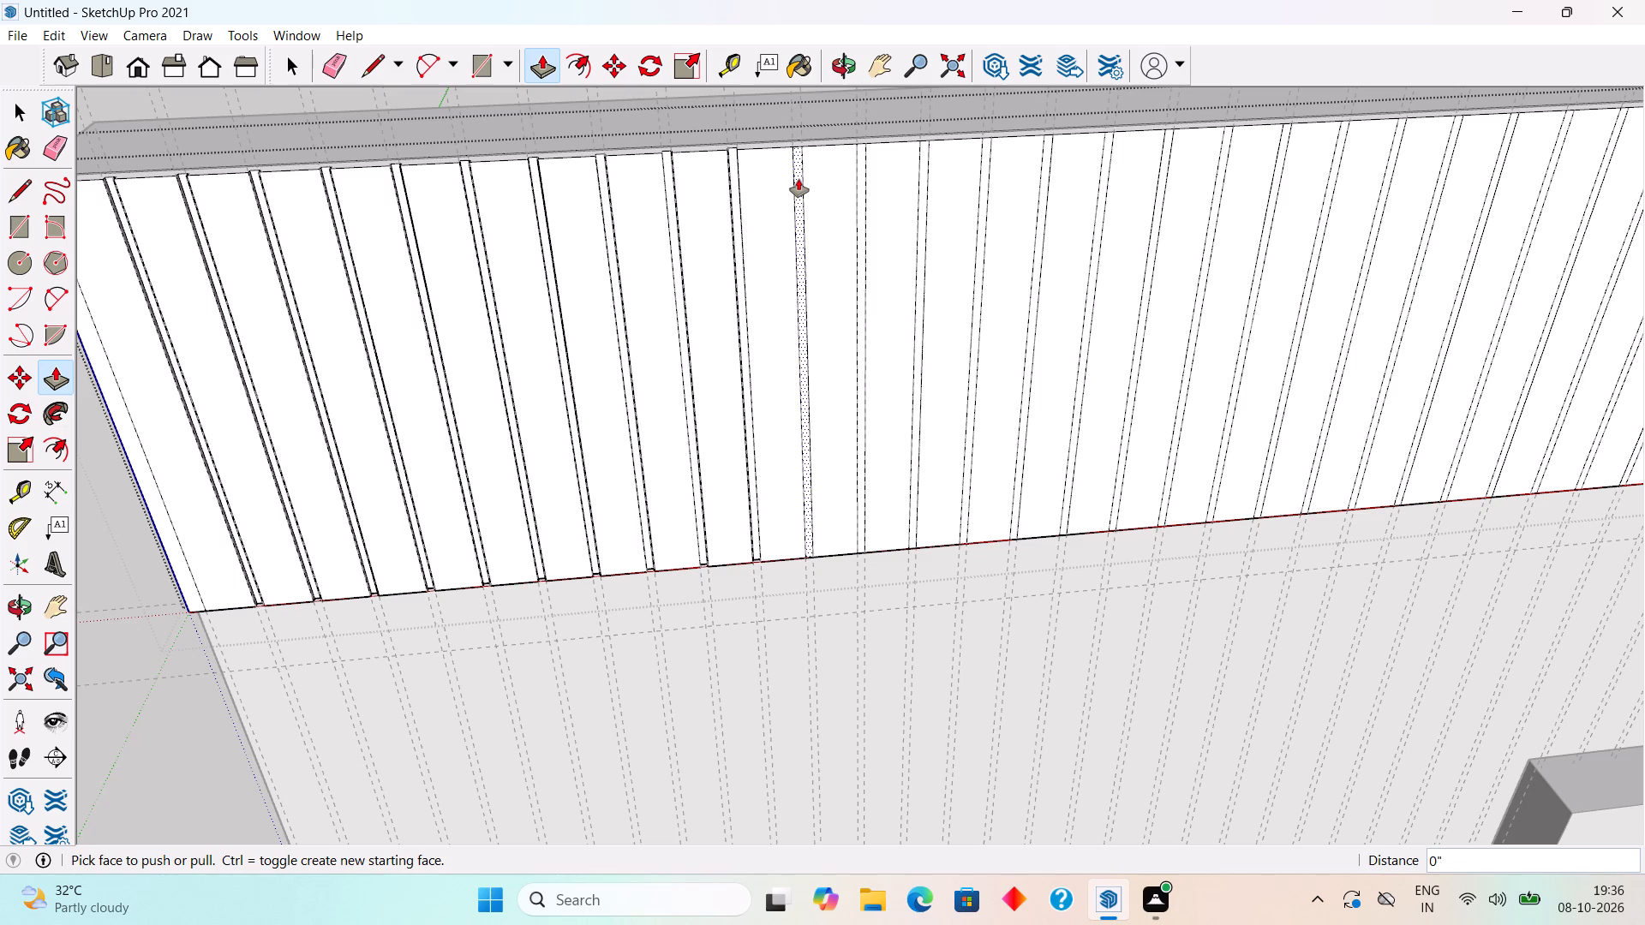
{"action": "double_click", "coordinate": [862, 173]}
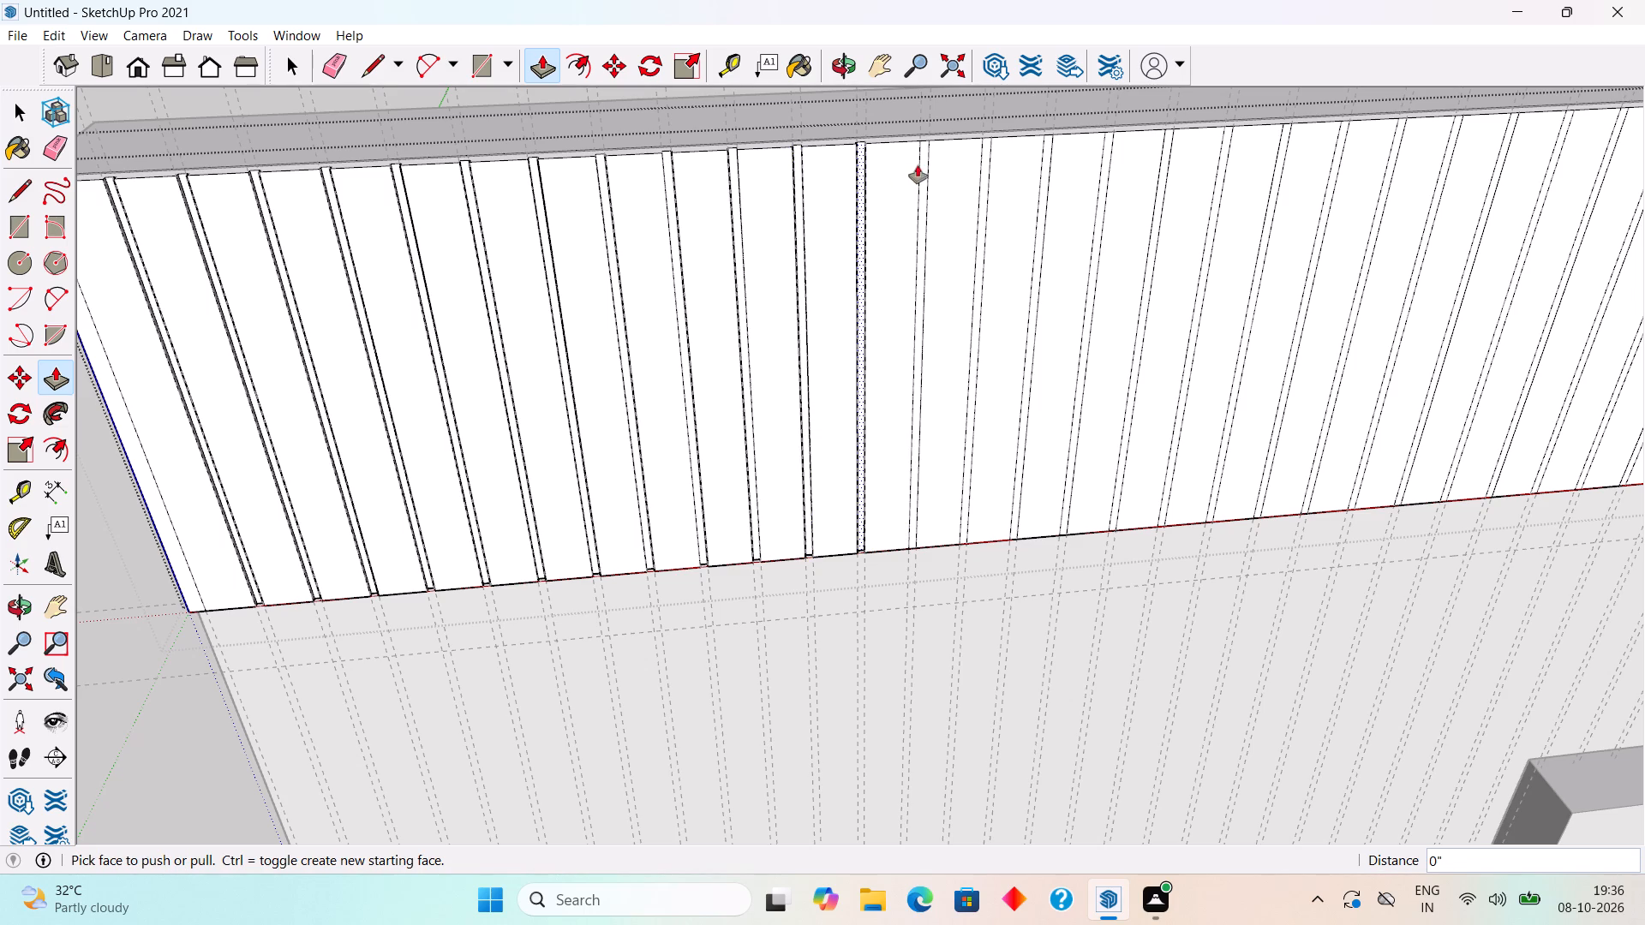
{"action": "left_click", "coordinate": [922, 164]}
{"action": "left_click", "coordinate": [922, 164]}
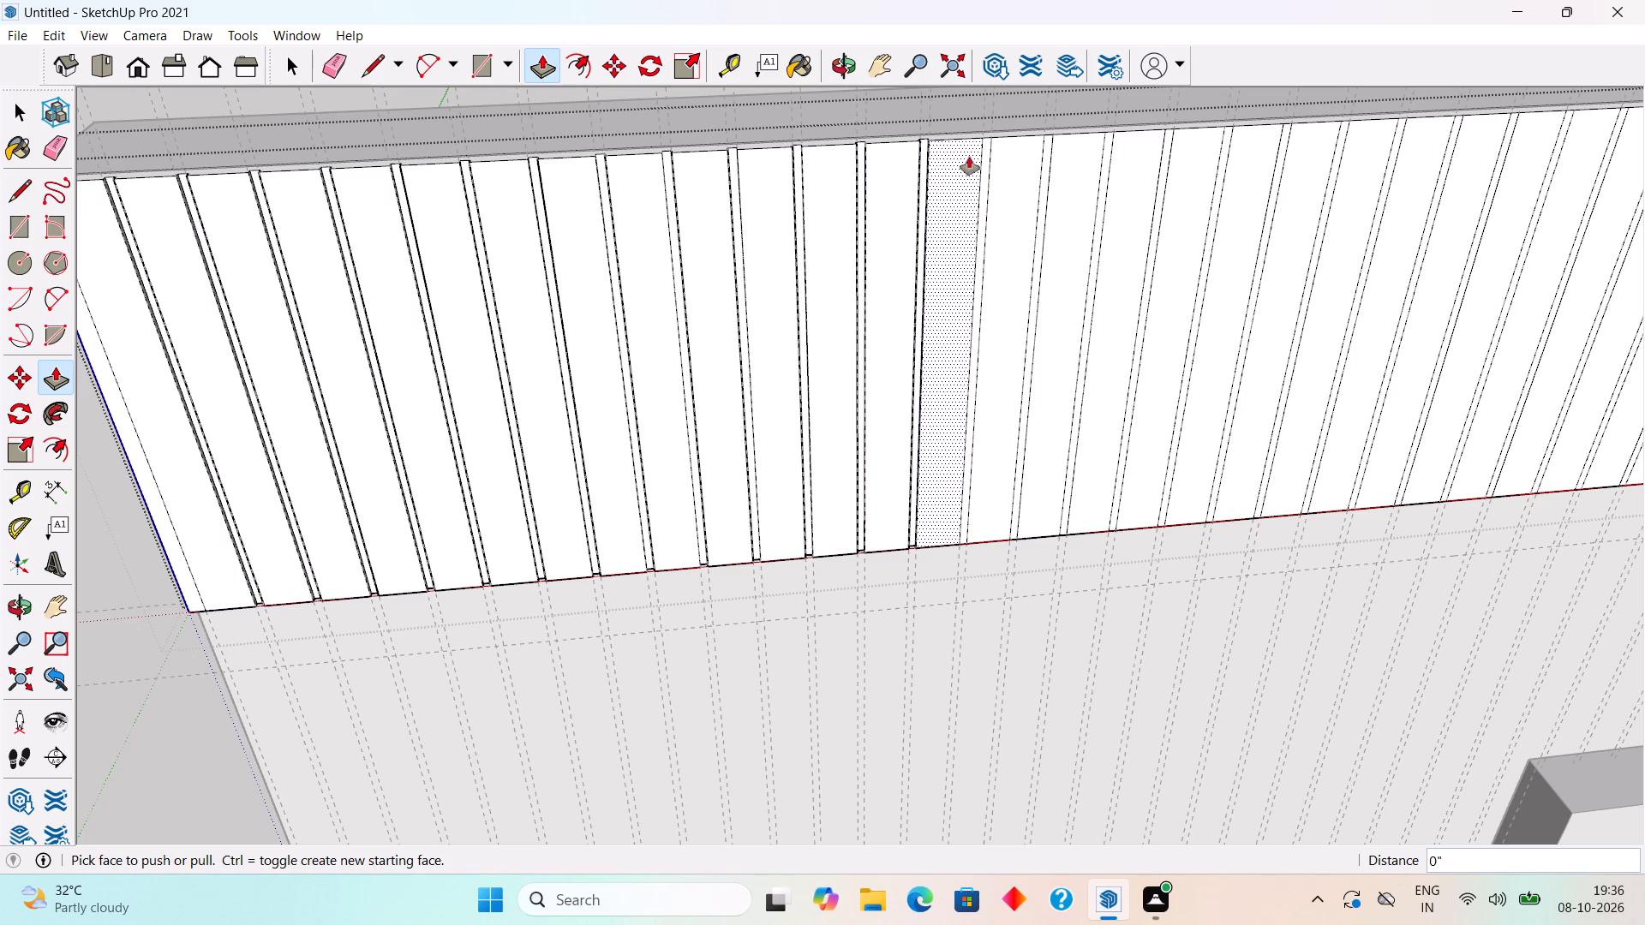
Recess another six consecutive gap strips of the top band by 0.3", continuing towards the band's far end.
{"action": "double_click", "coordinate": [988, 163]}
{"action": "double_click", "coordinate": [1050, 169]}
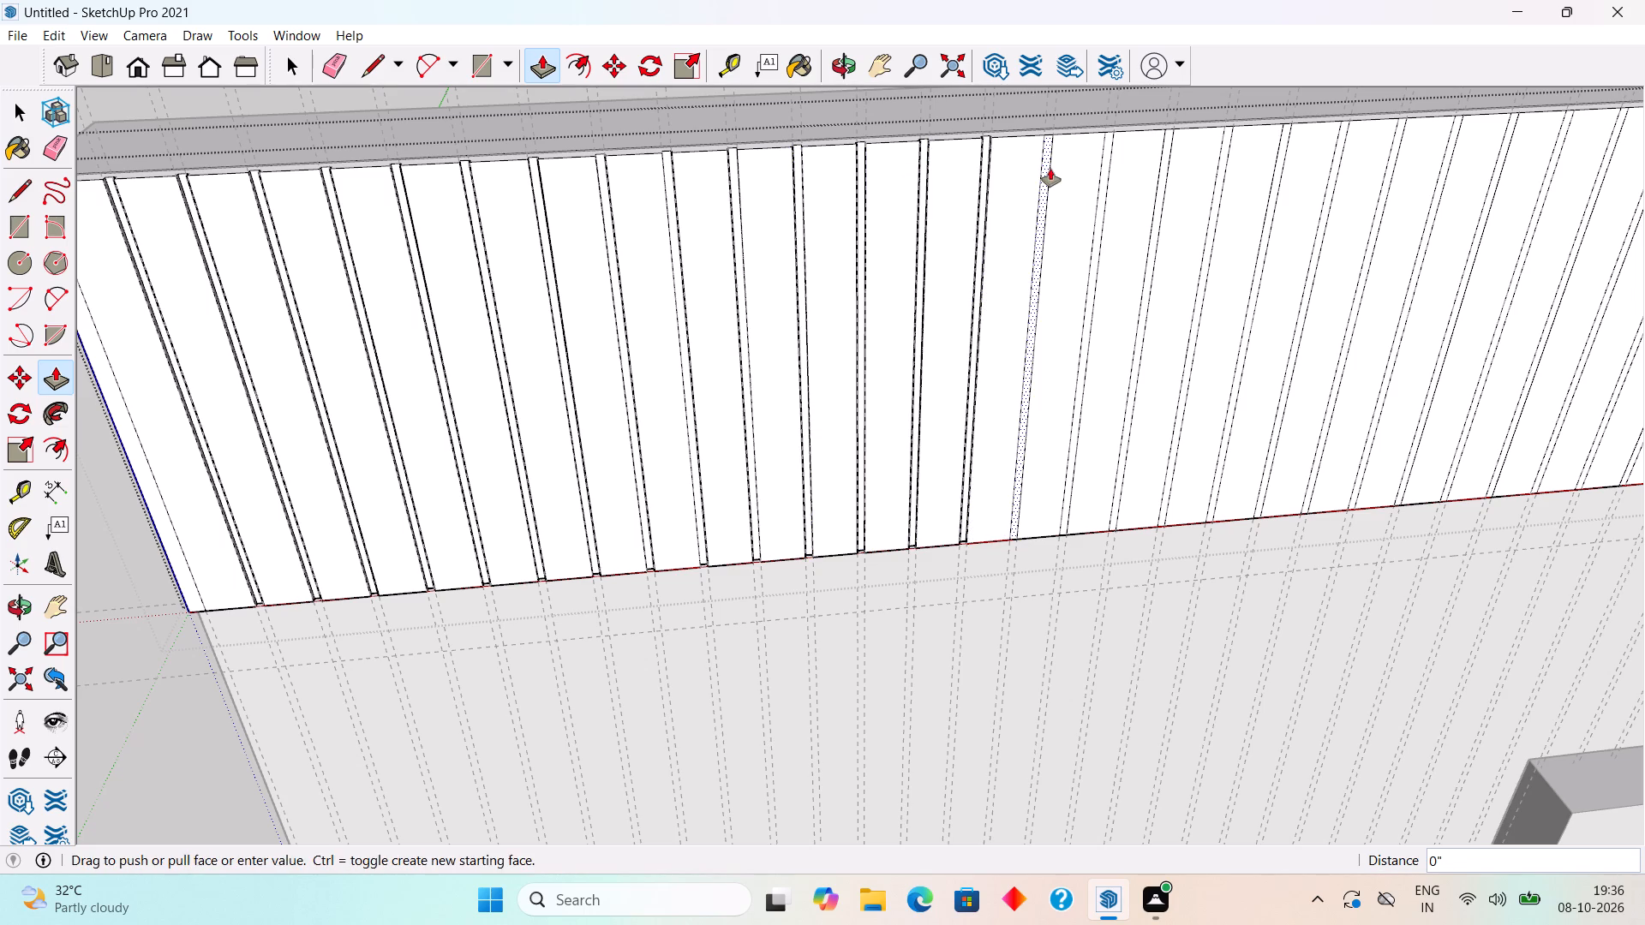
{"action": "double_click", "coordinate": [1105, 169]}
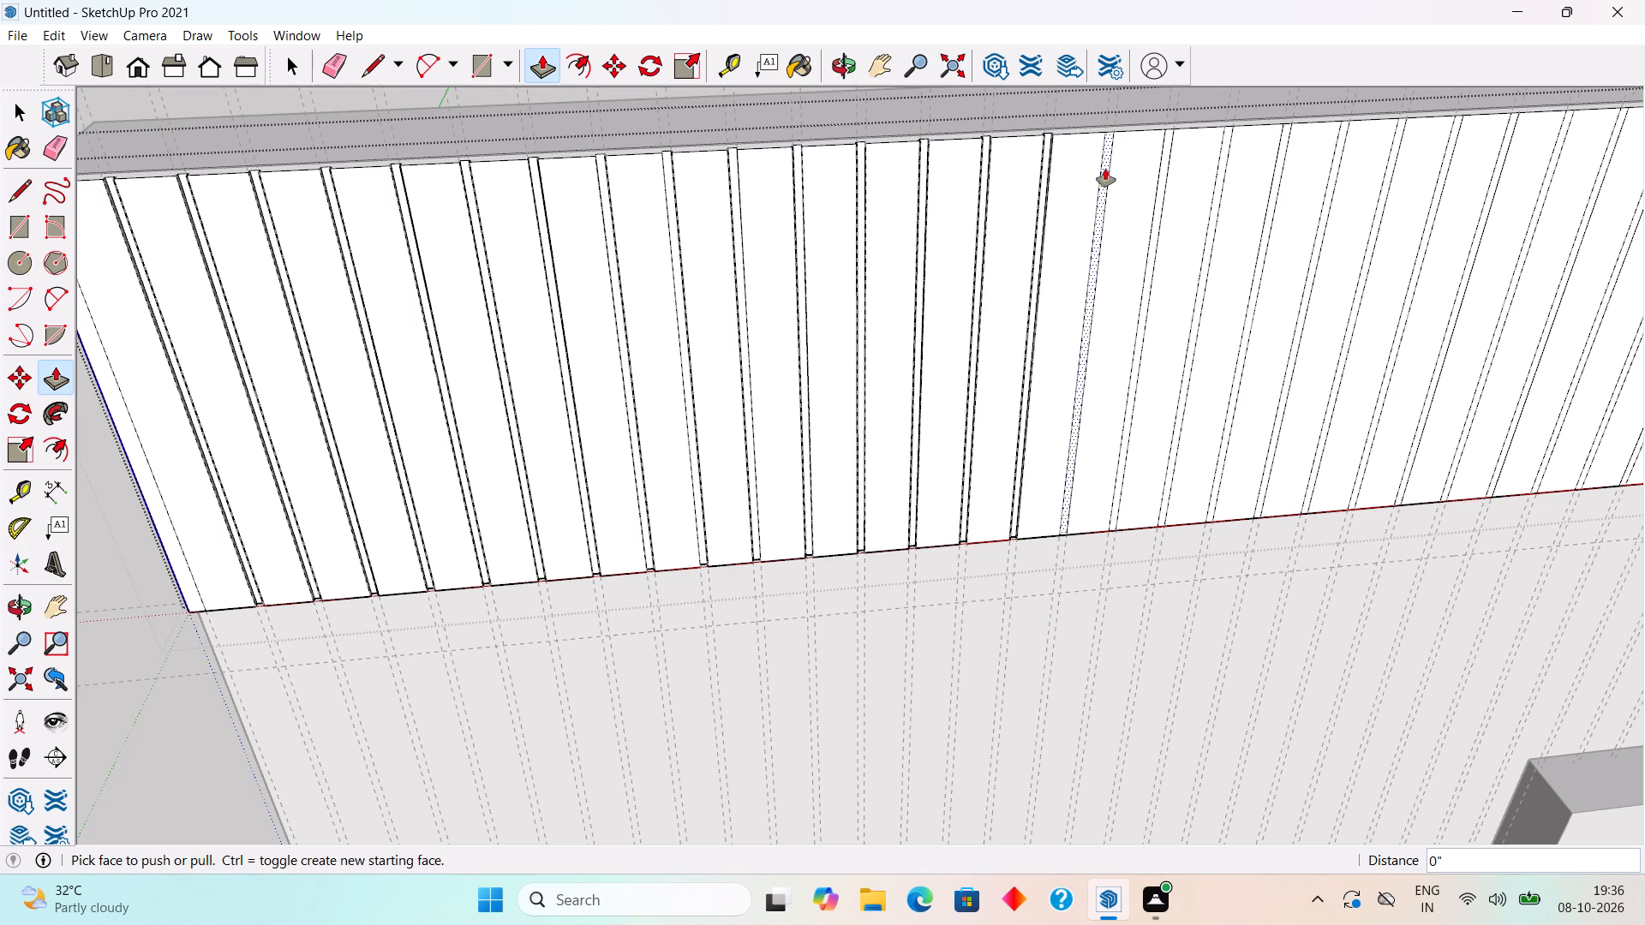
{"action": "double_click", "coordinate": [1165, 173]}
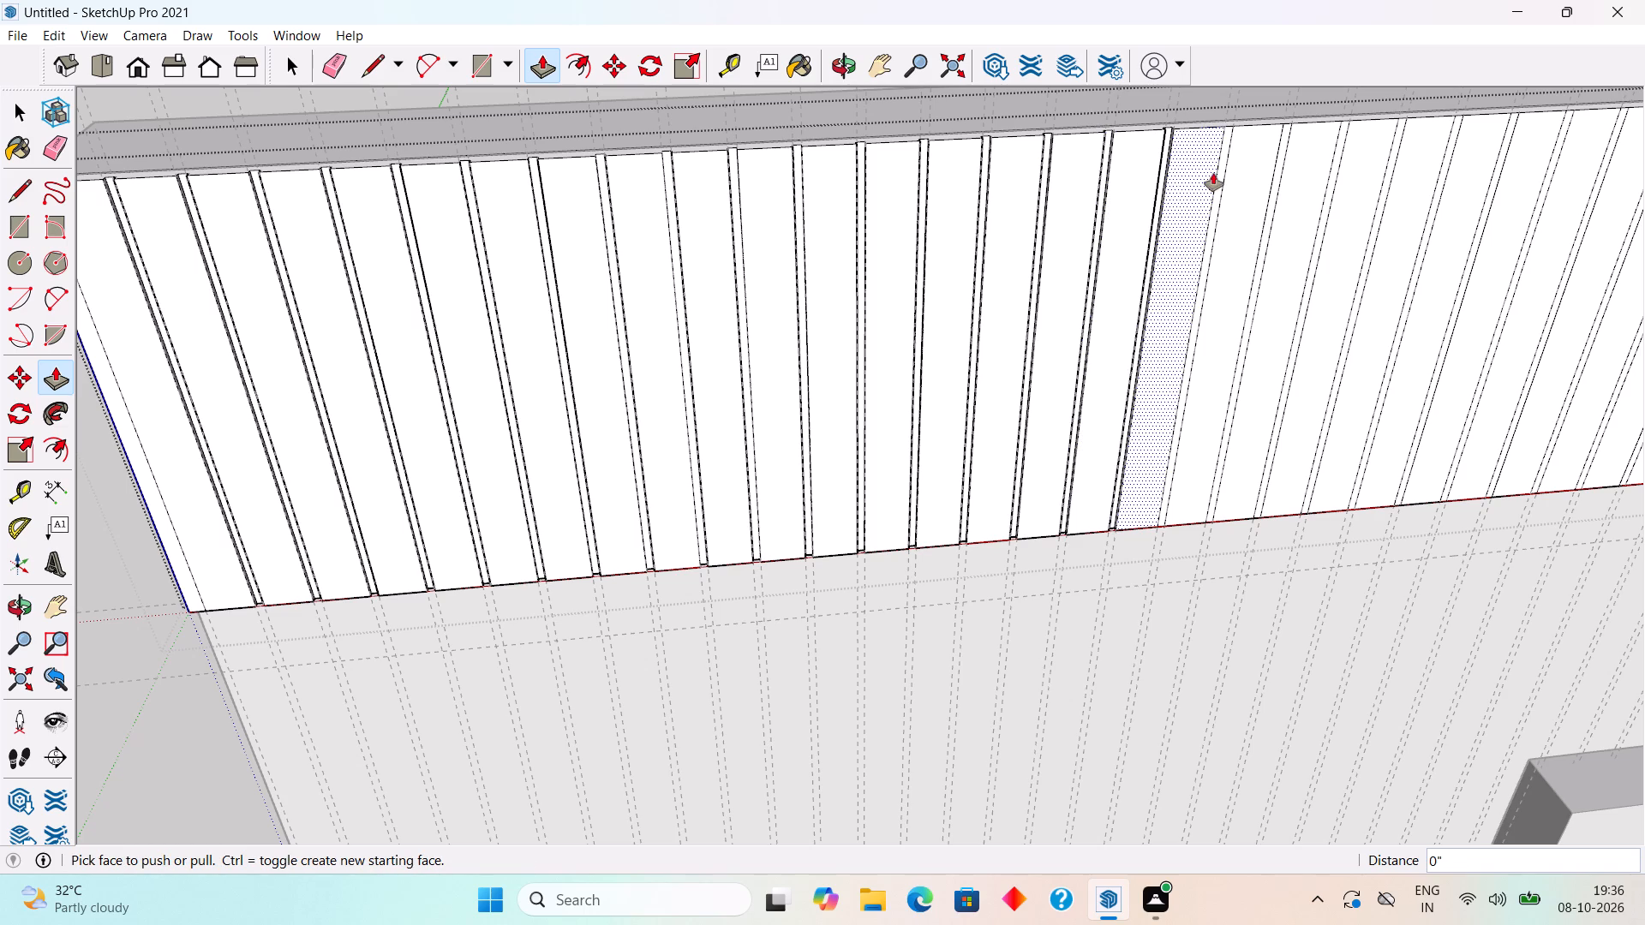
{"action": "double_click", "coordinate": [1219, 173]}
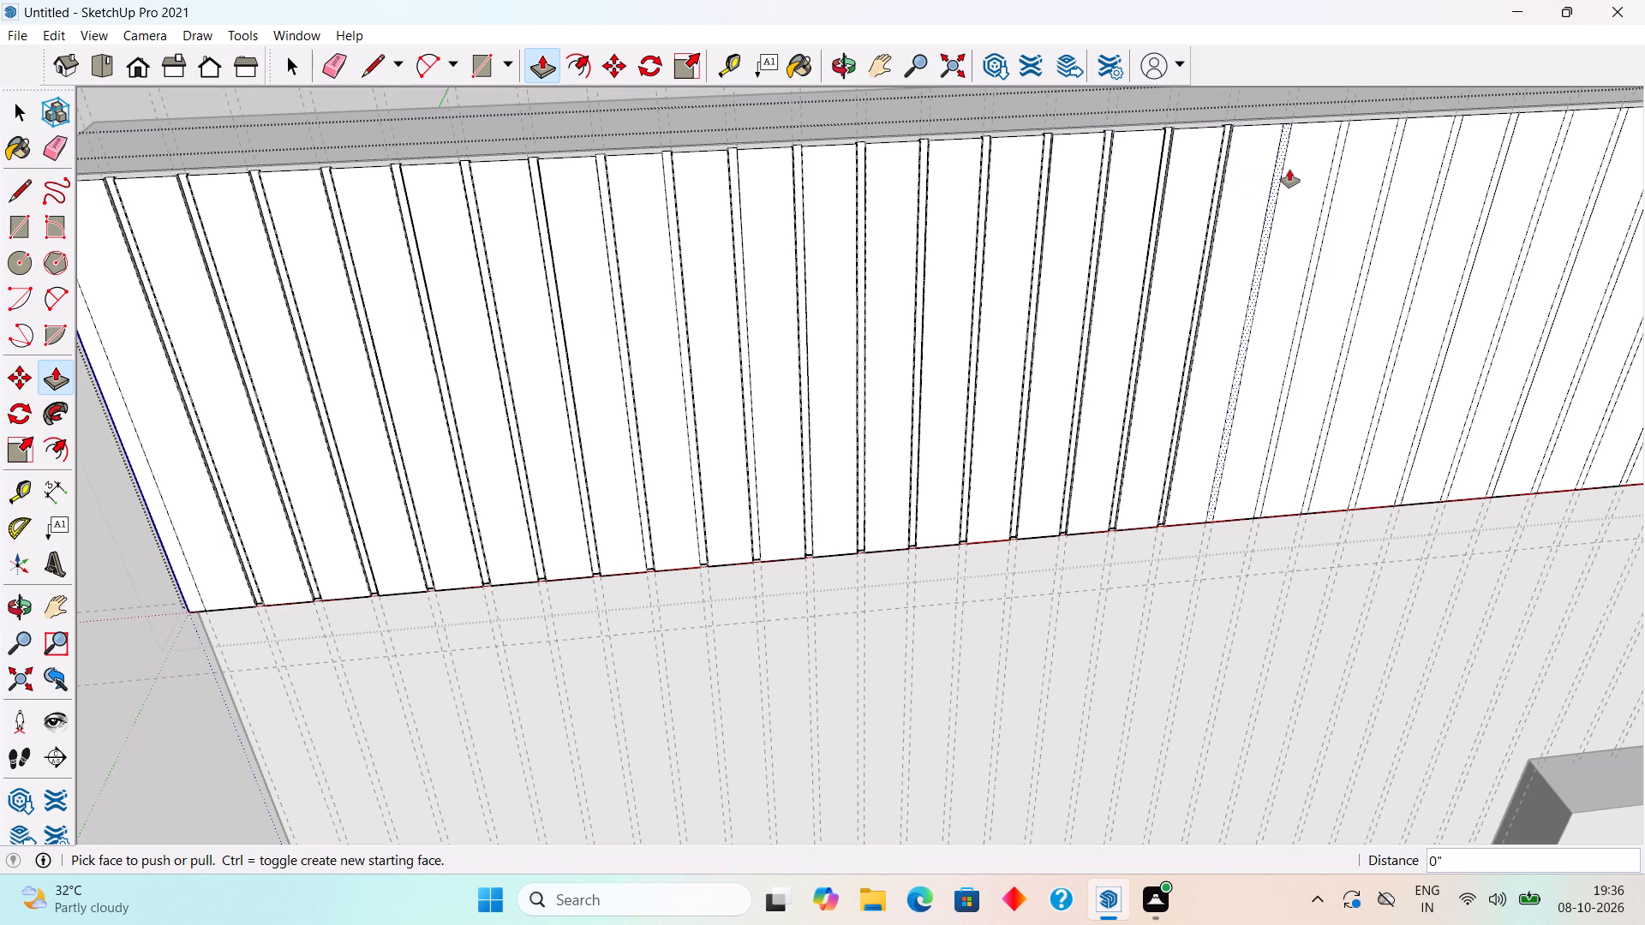
{"action": "double_click", "coordinate": [1283, 171]}
Push five more narrow gap strips inward by 0.3" in the remaining ungrooved part of the top band.
{"action": "scroll", "coordinate": [1278, 172], "scroll_direction": "down", "scroll_amount": 11}
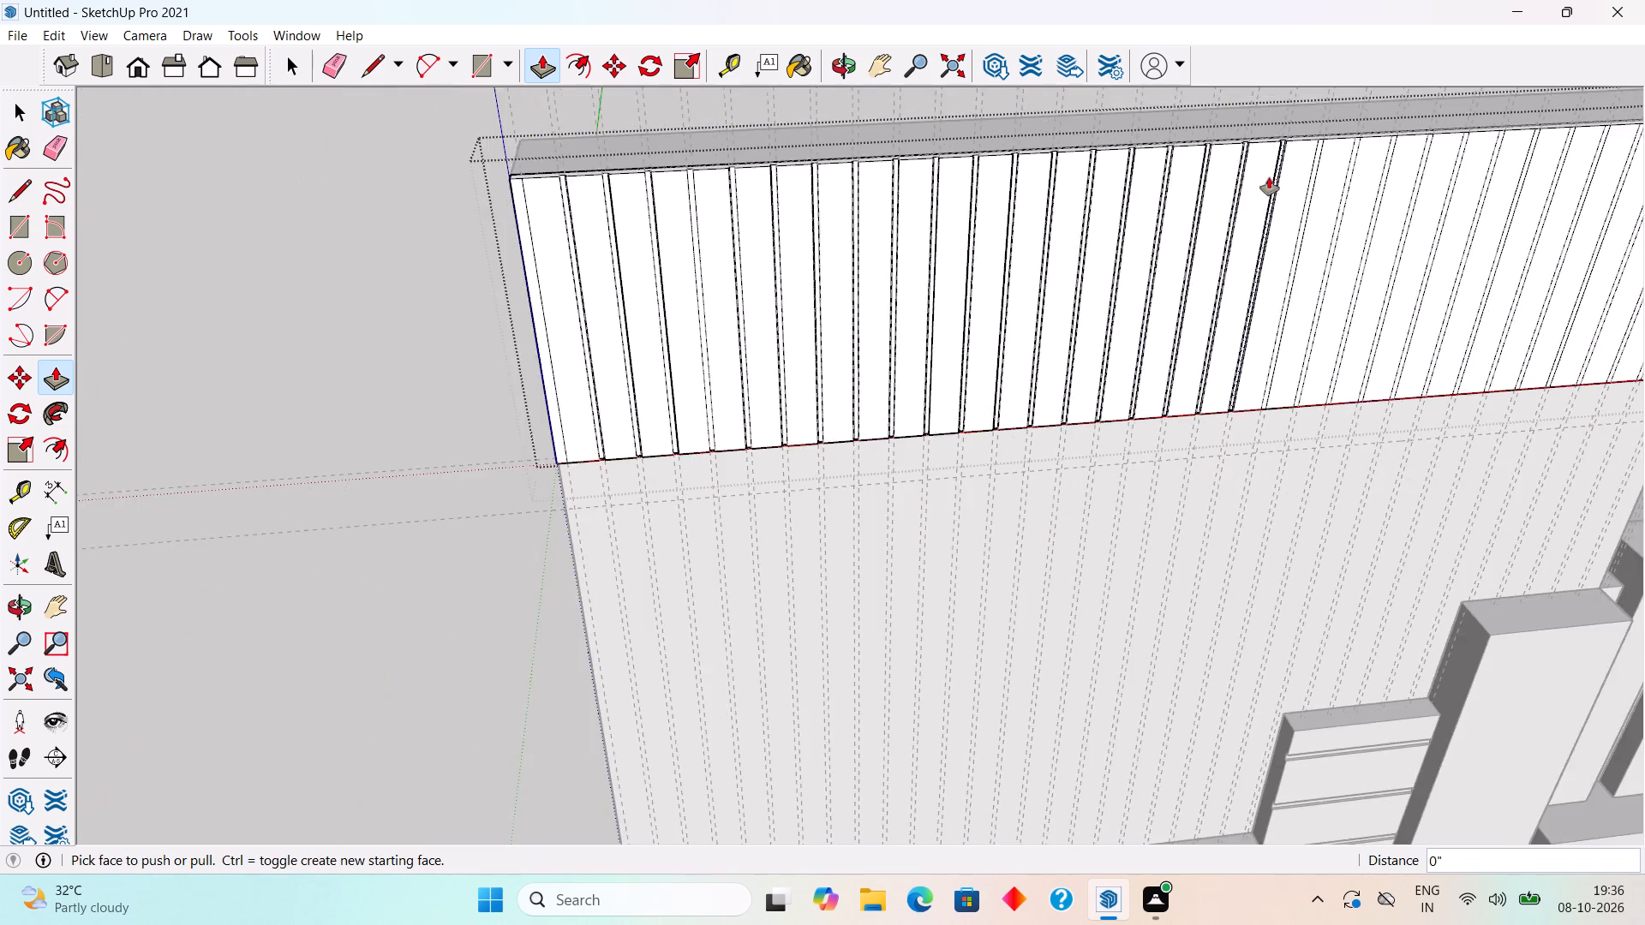
{"action": "scroll", "coordinate": [1269, 177], "scroll_direction": "down", "scroll_amount": 3}
{"action": "scroll", "coordinate": [1548, 141], "scroll_direction": "up", "scroll_amount": 16}
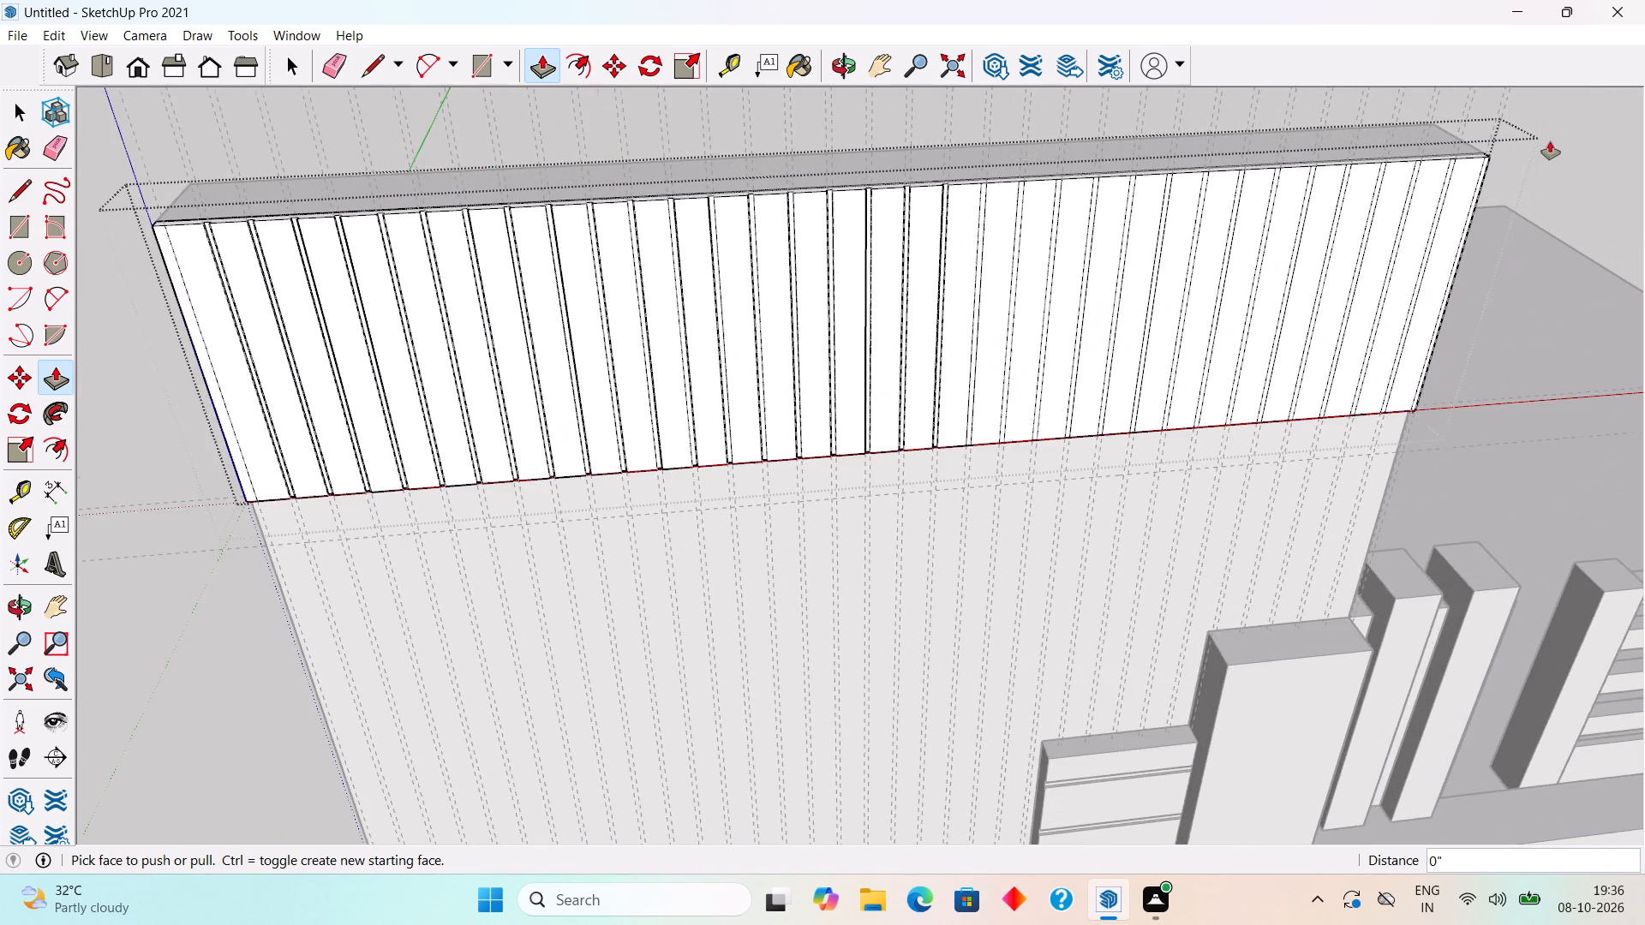
{"action": "scroll", "coordinate": [1550, 141], "scroll_direction": "up", "scroll_amount": 5}
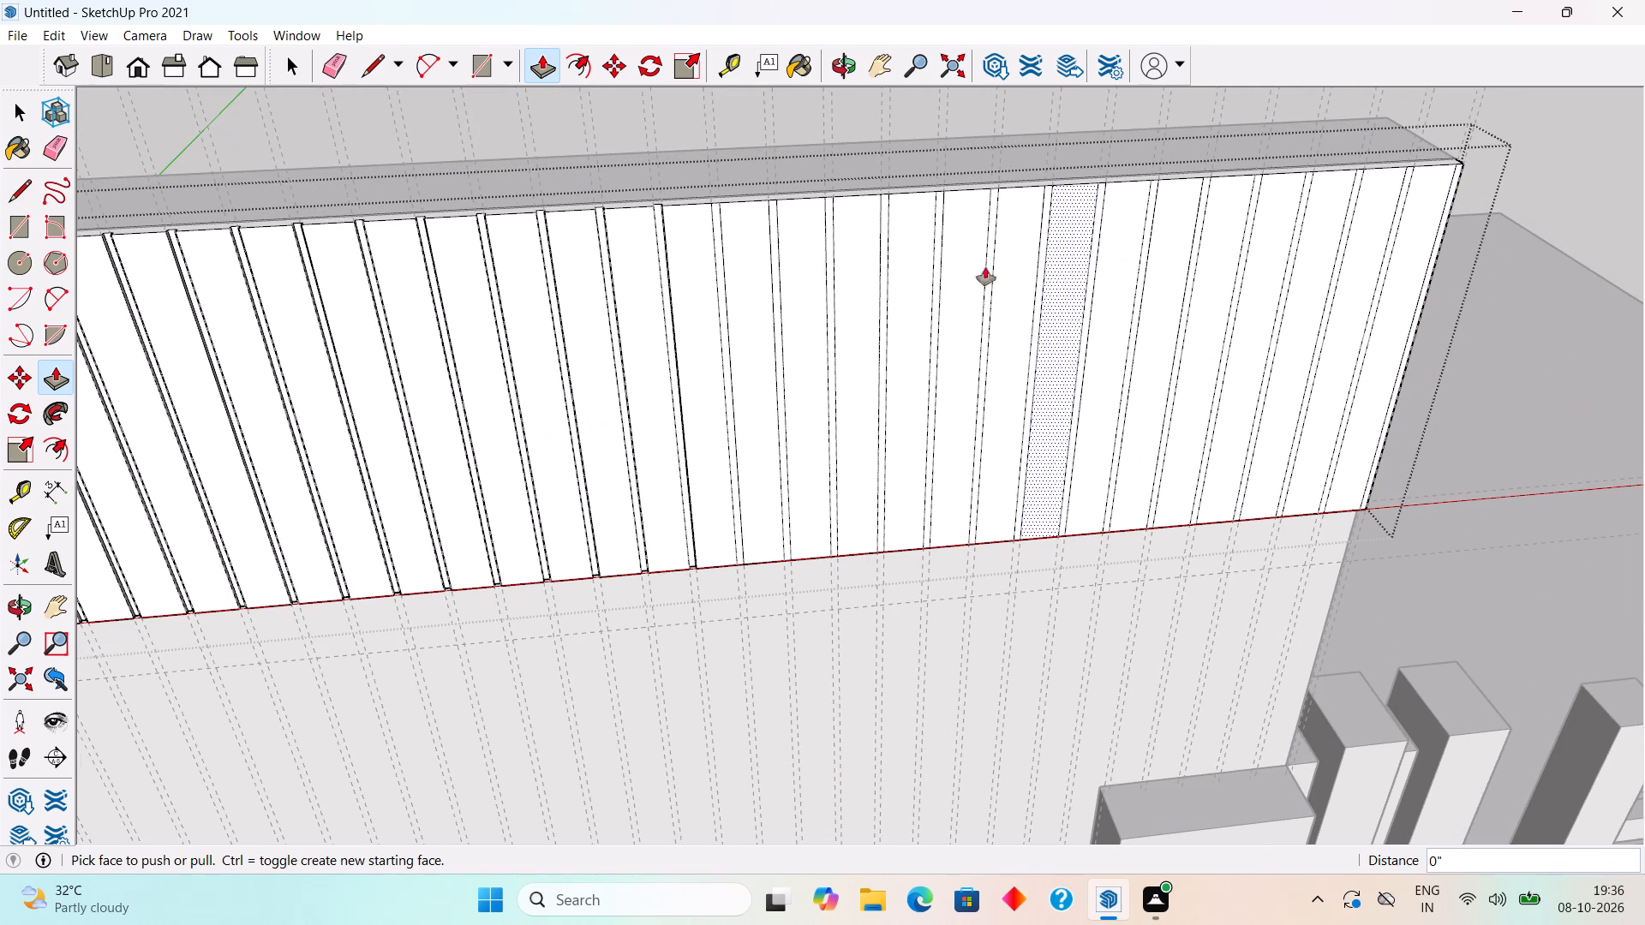
{"action": "double_click", "coordinate": [719, 255]}
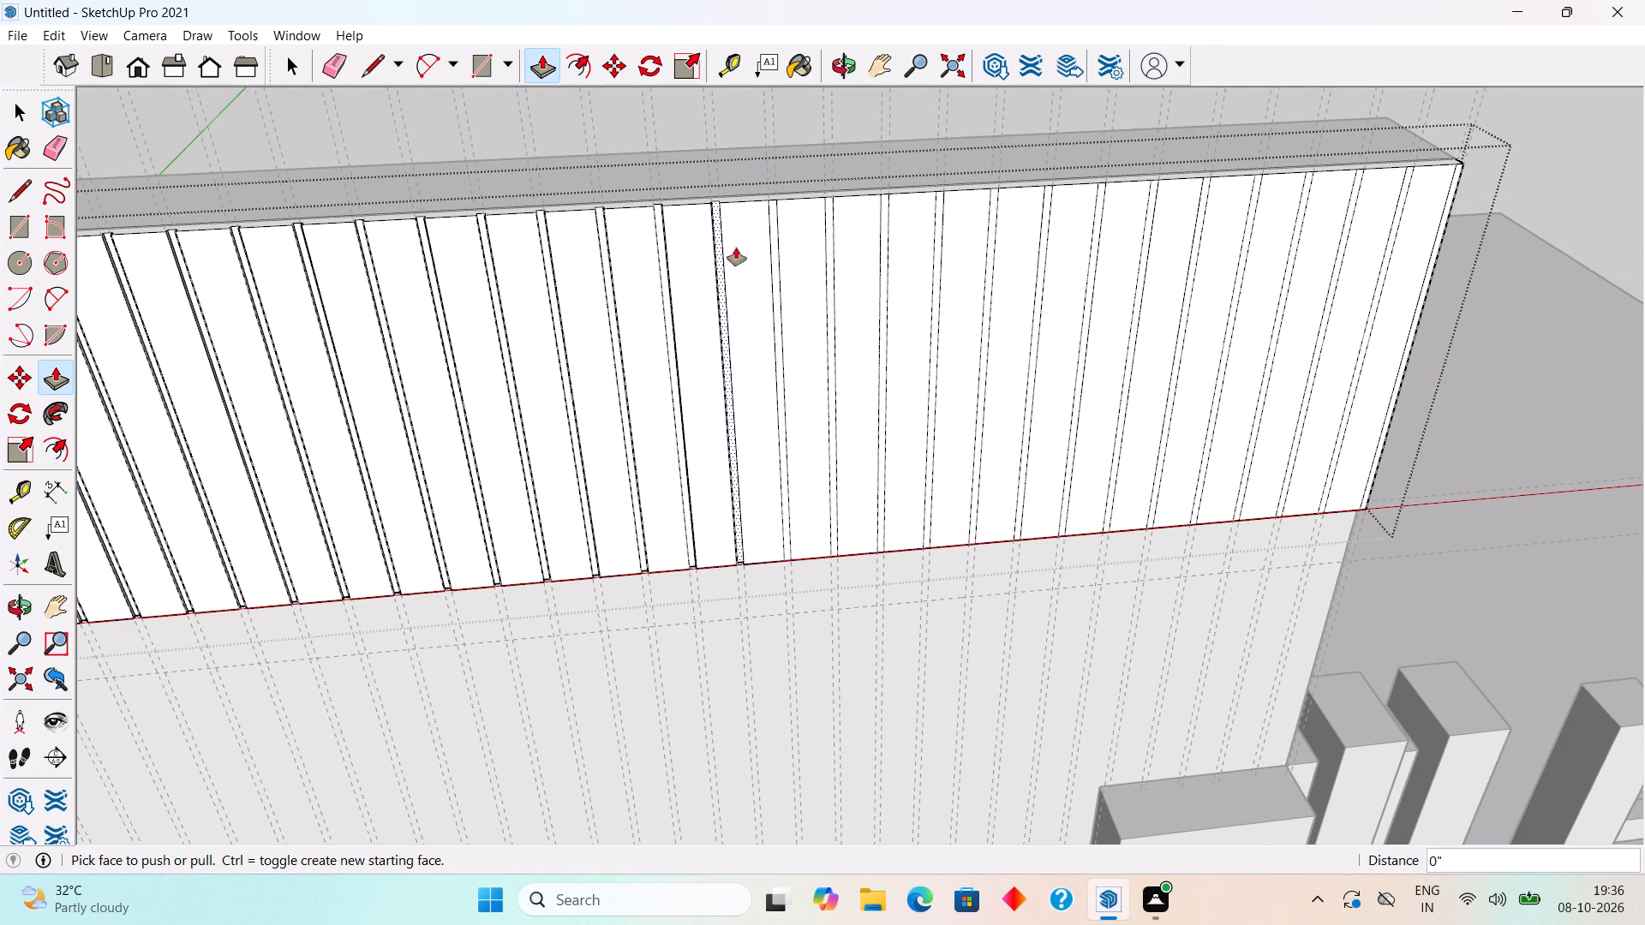
{"action": "double_click", "coordinate": [773, 234]}
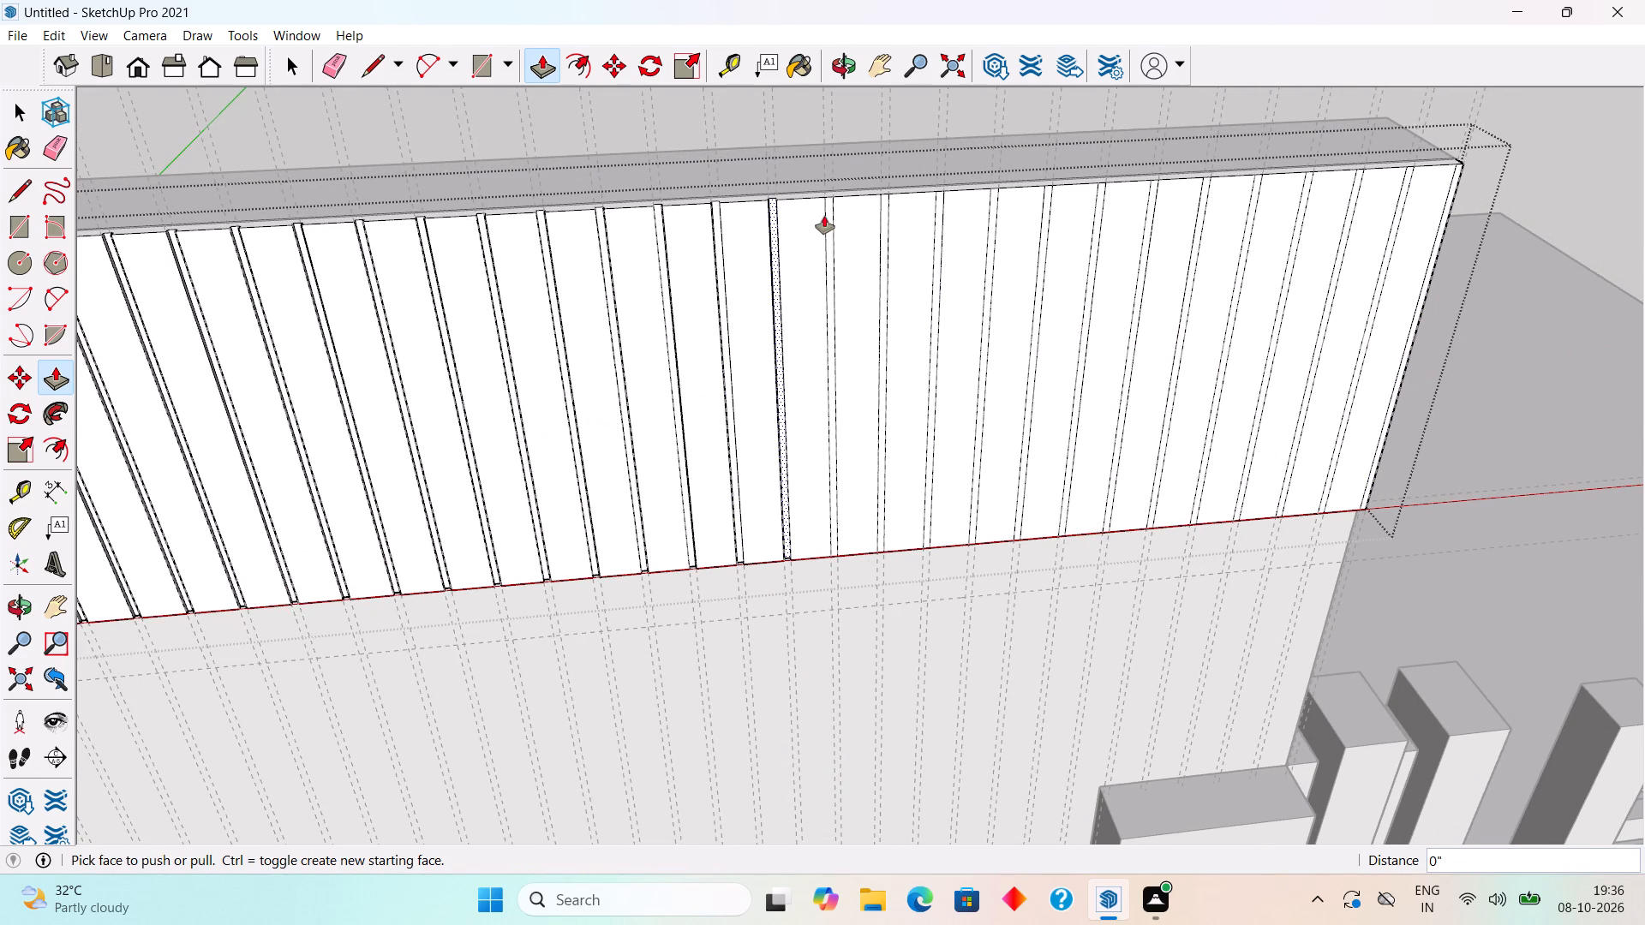
{"action": "double_click", "coordinate": [828, 216]}
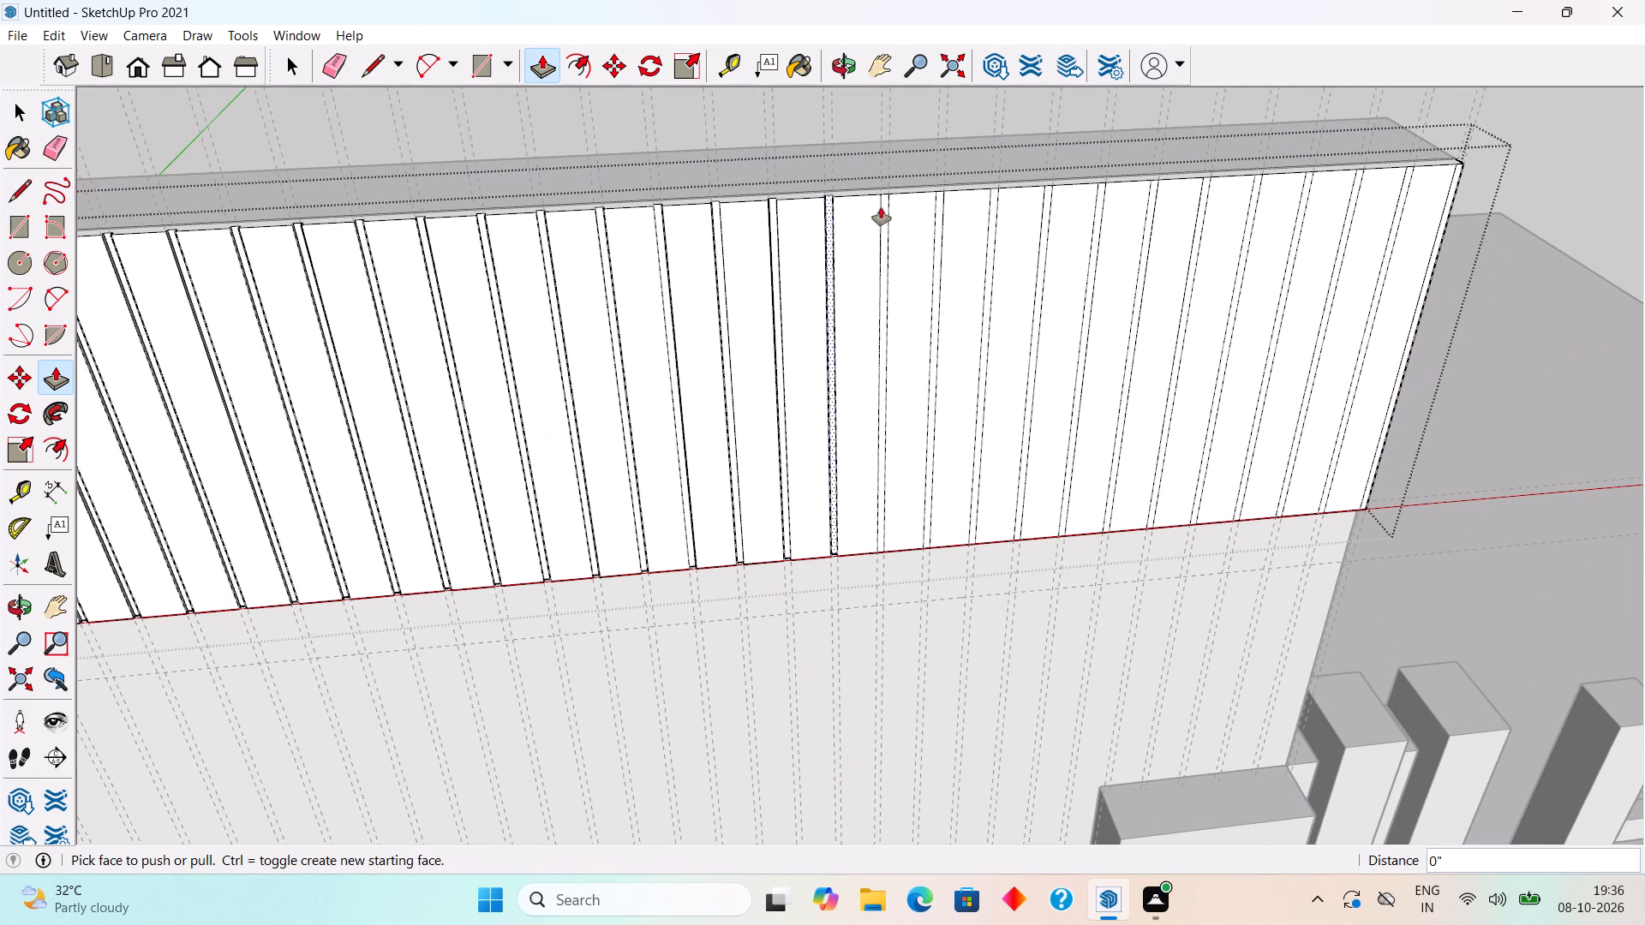
{"action": "double_click", "coordinate": [886, 206]}
{"action": "double_click", "coordinate": [940, 199]}
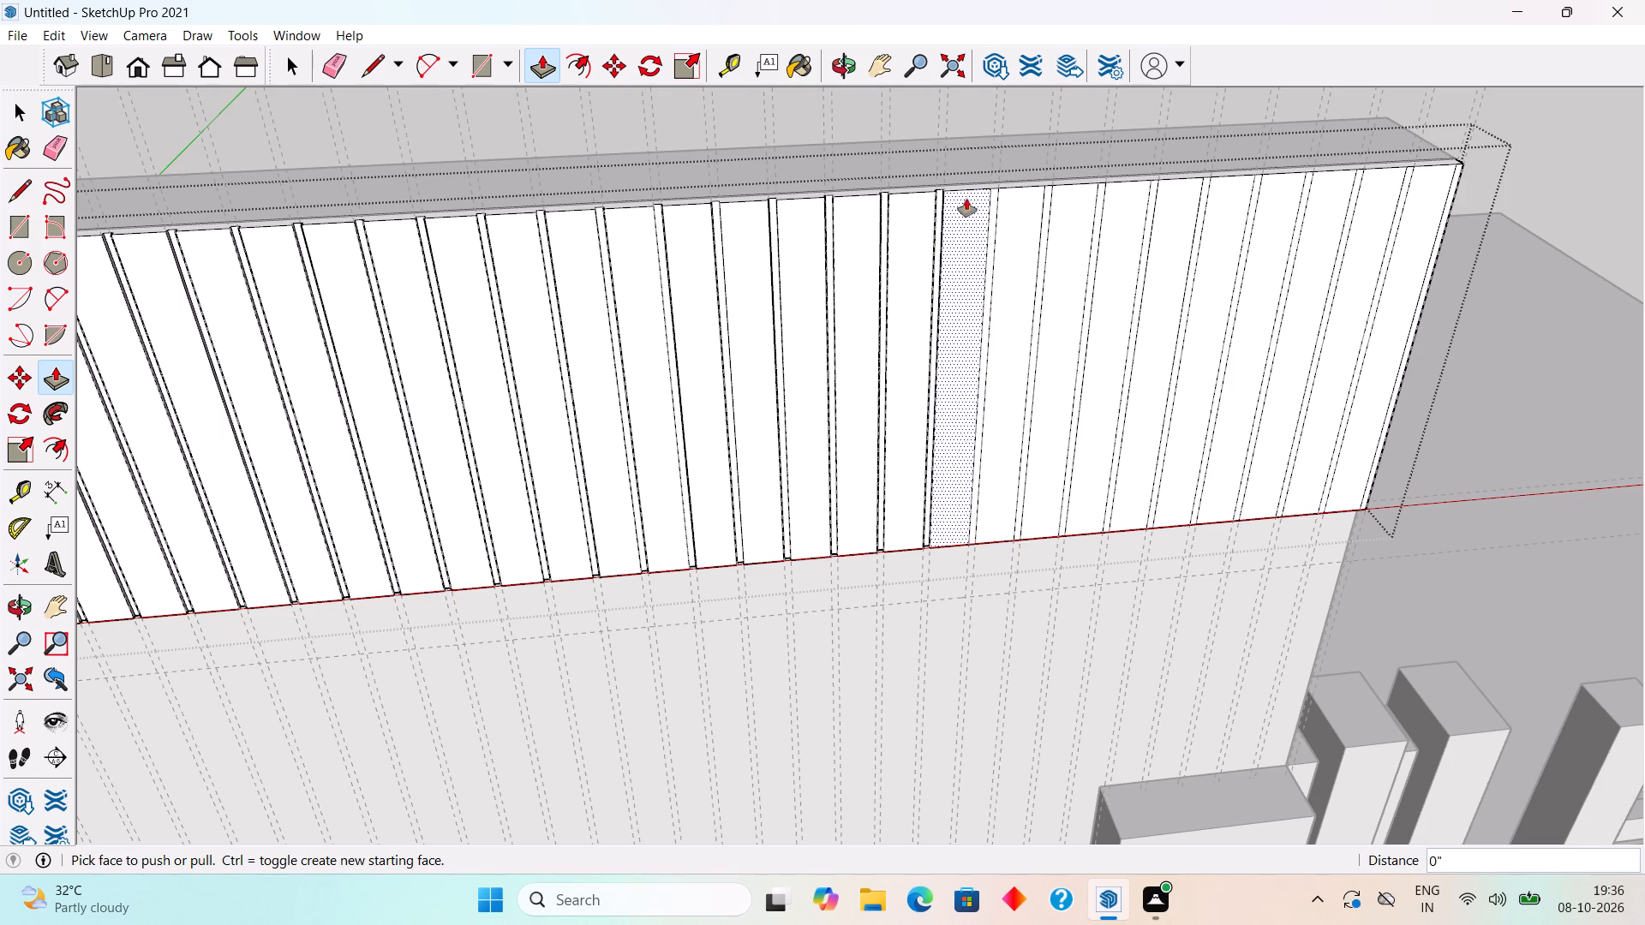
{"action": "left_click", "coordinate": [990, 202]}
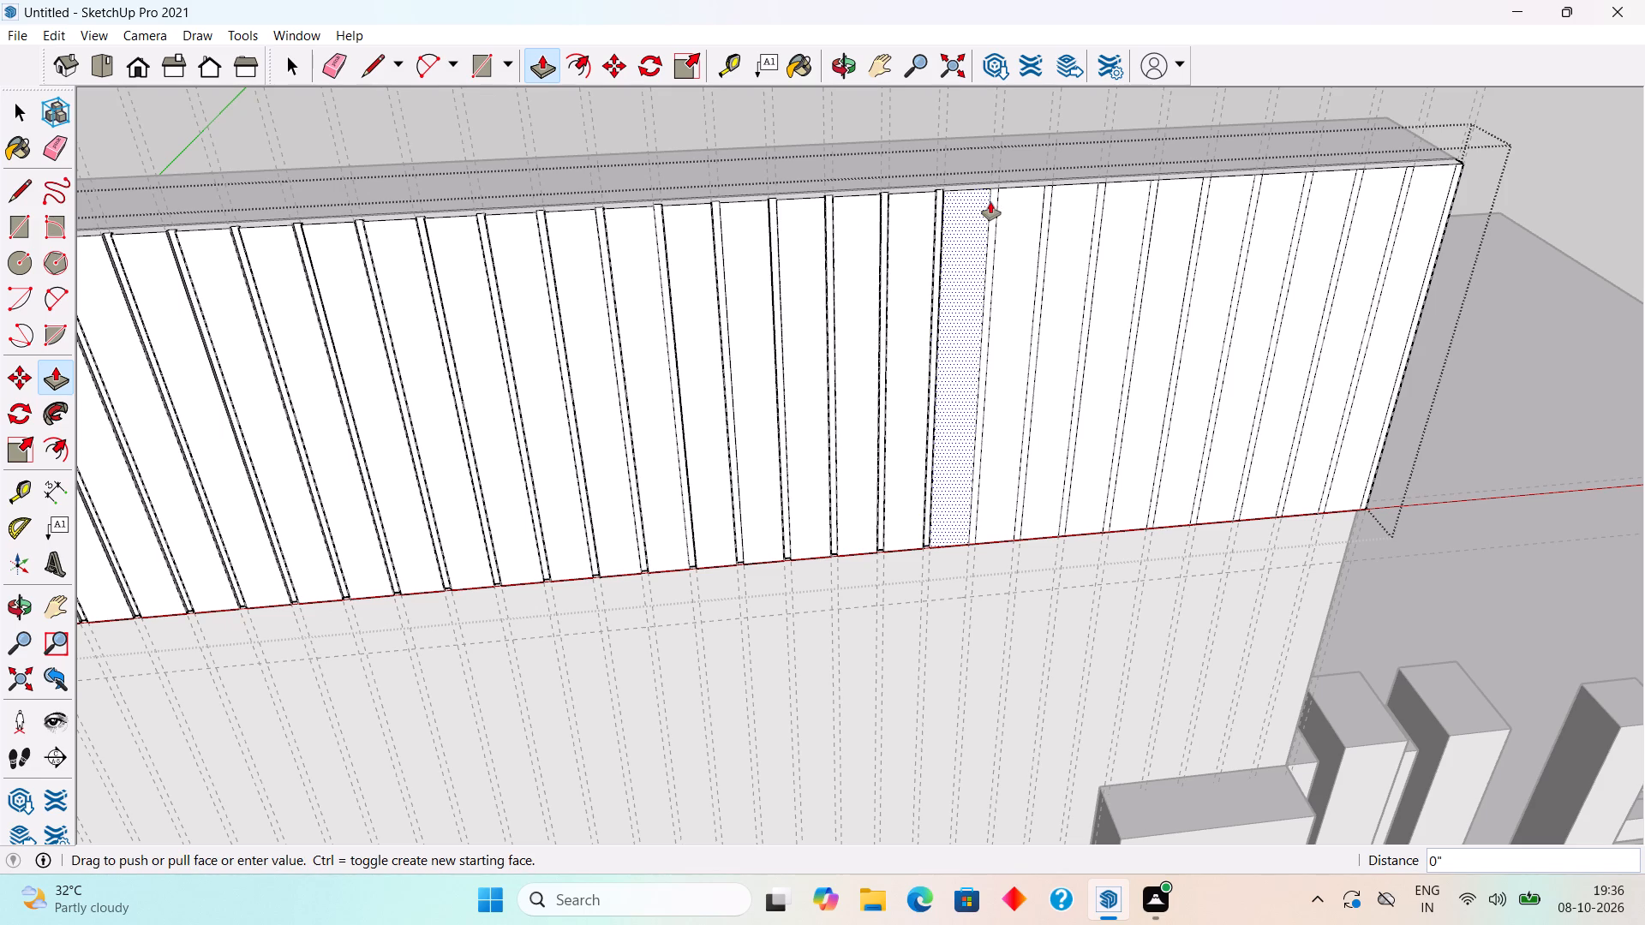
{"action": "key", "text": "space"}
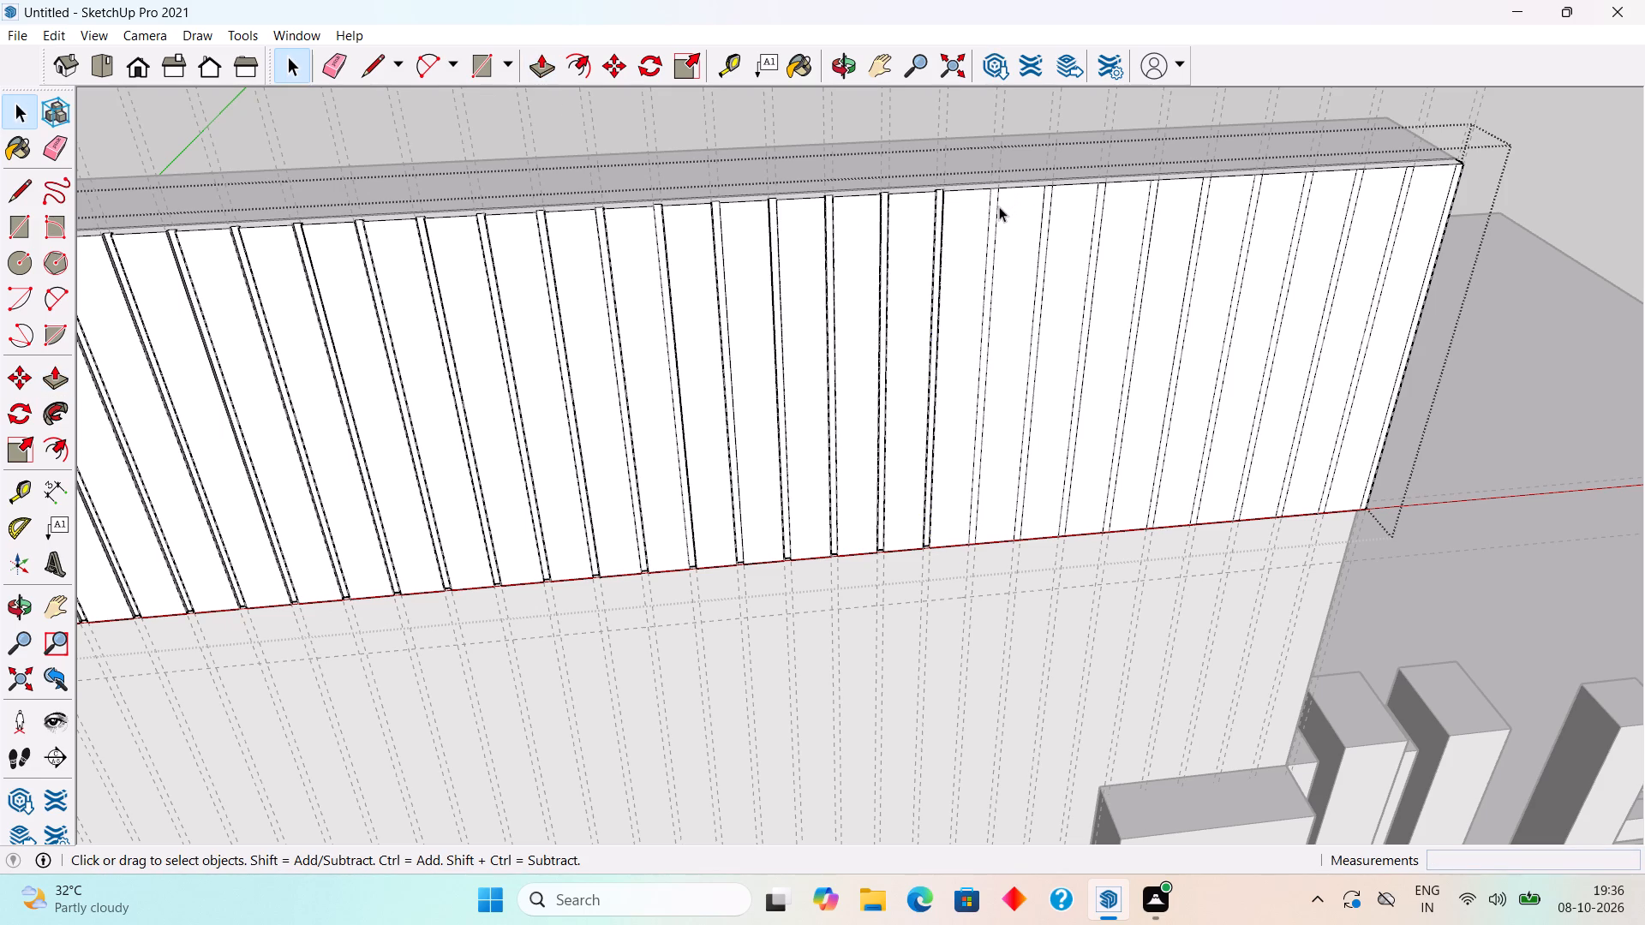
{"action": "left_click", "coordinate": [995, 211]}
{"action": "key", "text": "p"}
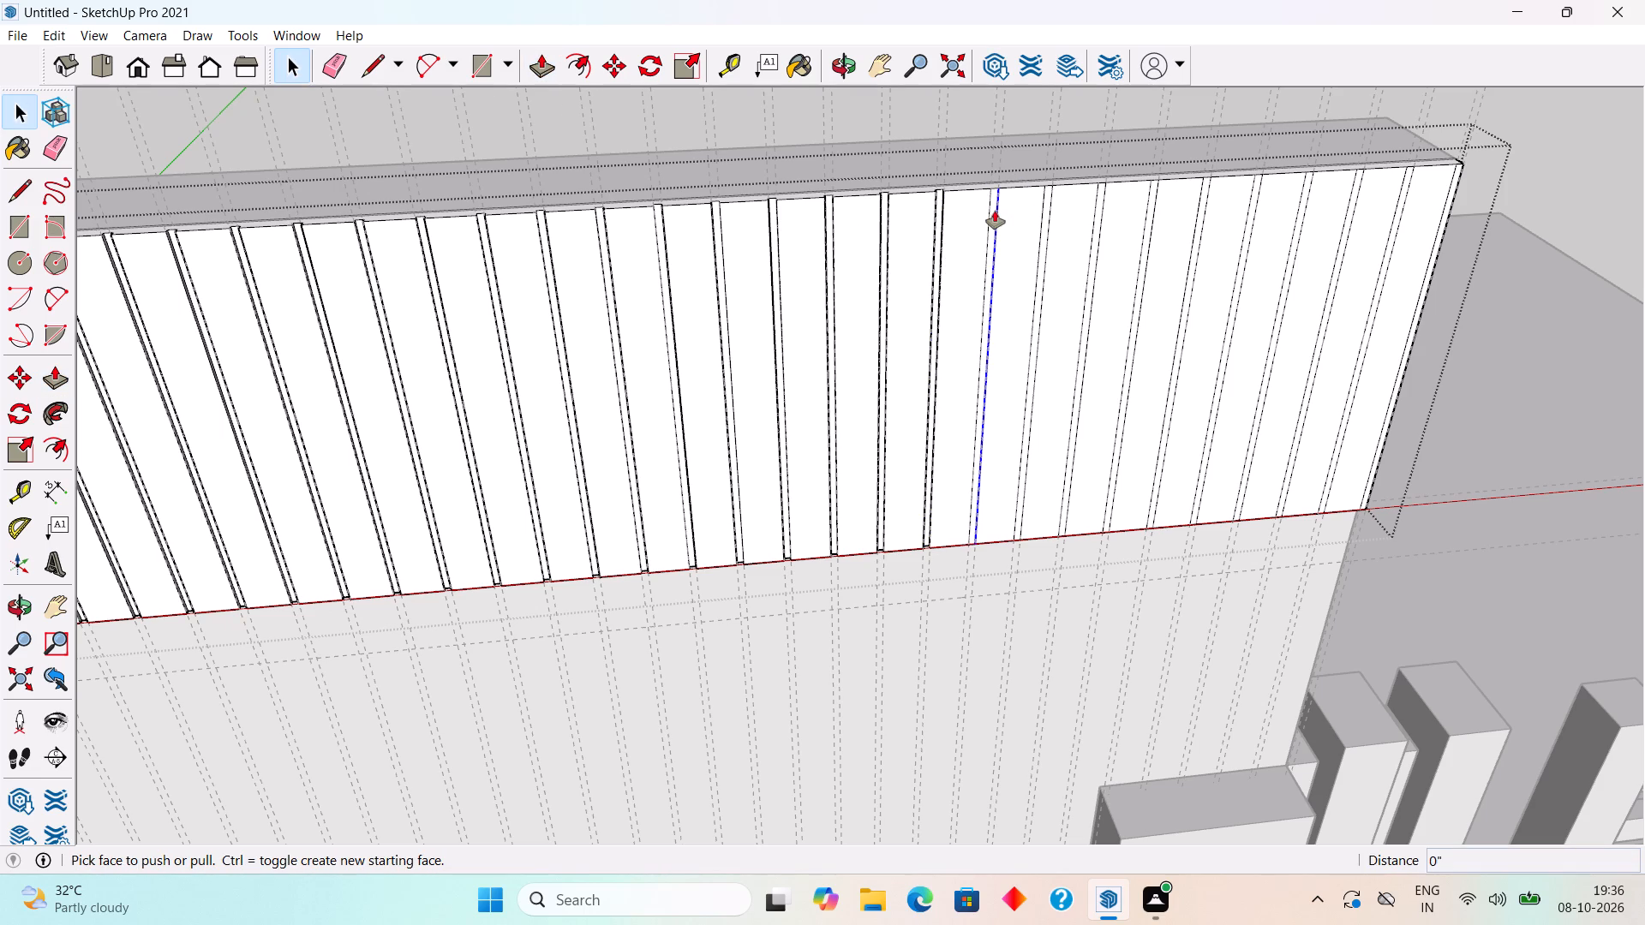